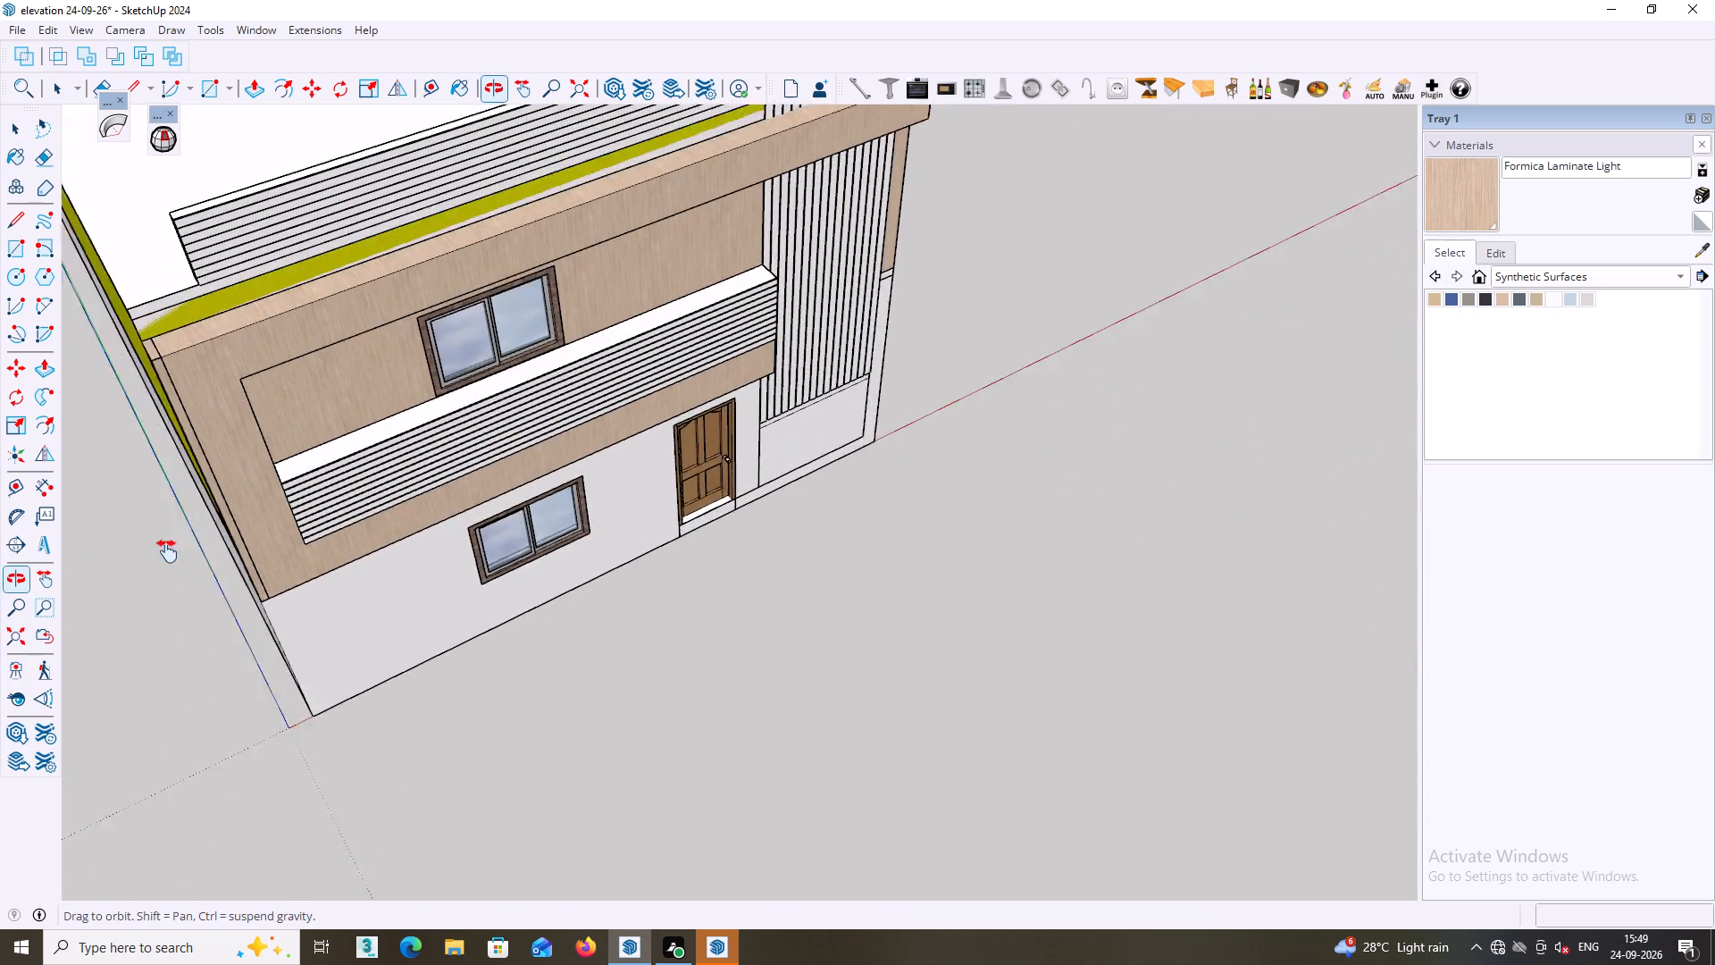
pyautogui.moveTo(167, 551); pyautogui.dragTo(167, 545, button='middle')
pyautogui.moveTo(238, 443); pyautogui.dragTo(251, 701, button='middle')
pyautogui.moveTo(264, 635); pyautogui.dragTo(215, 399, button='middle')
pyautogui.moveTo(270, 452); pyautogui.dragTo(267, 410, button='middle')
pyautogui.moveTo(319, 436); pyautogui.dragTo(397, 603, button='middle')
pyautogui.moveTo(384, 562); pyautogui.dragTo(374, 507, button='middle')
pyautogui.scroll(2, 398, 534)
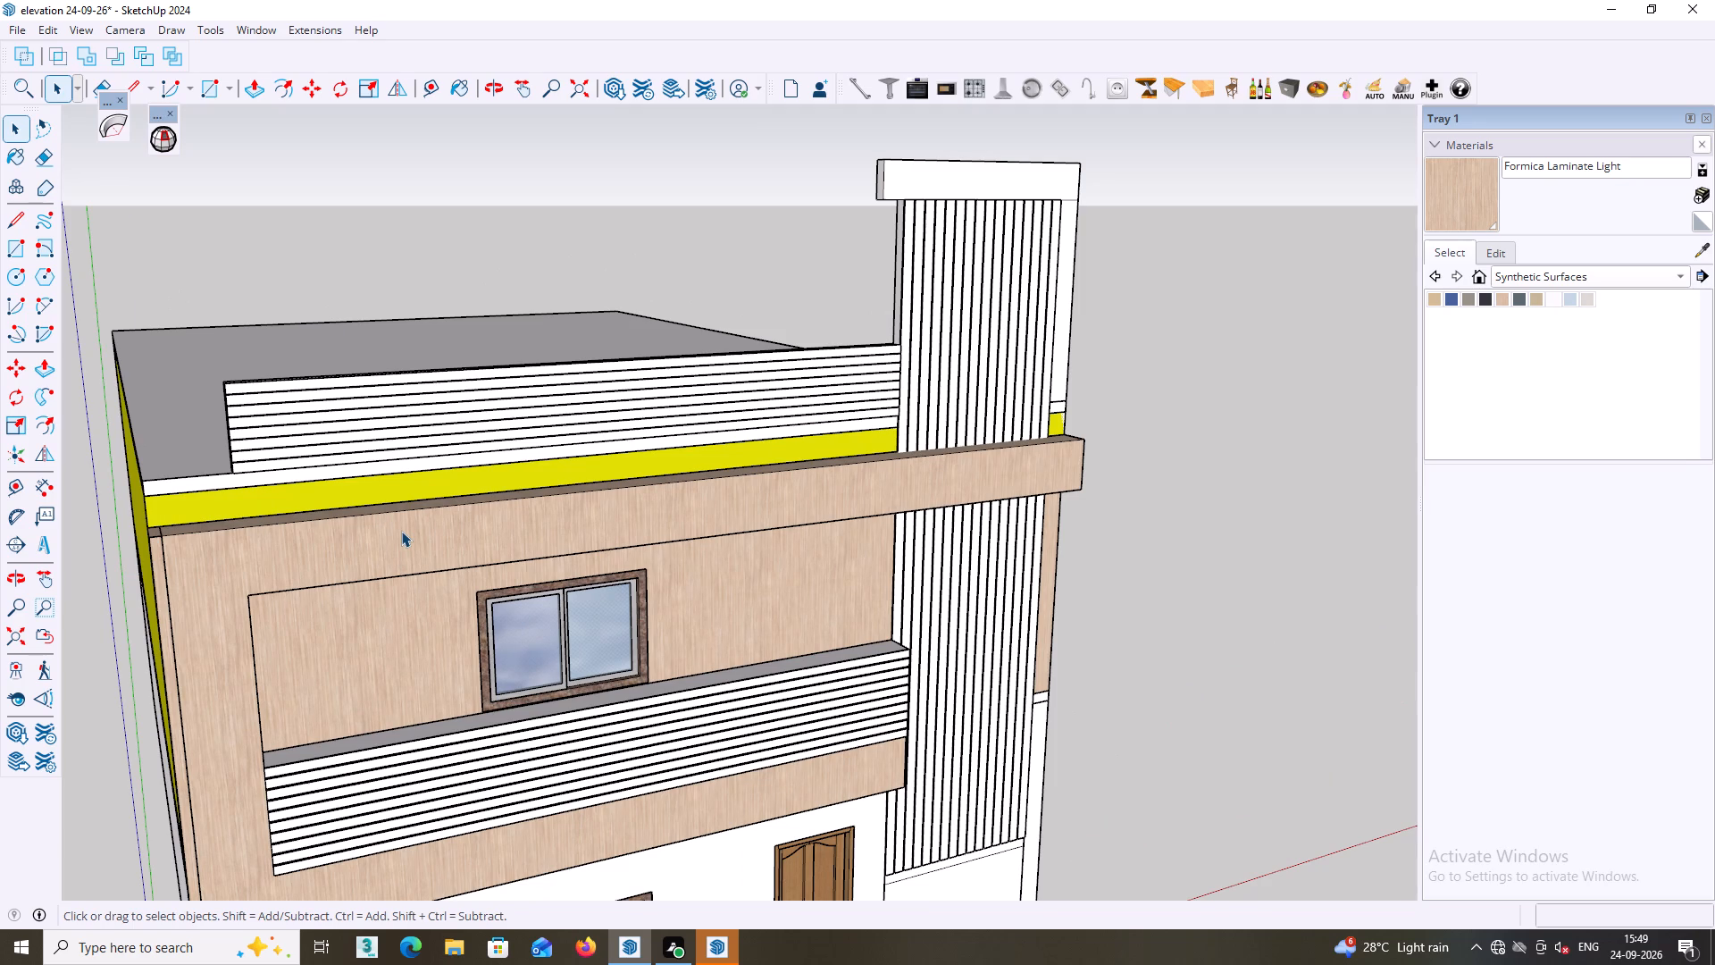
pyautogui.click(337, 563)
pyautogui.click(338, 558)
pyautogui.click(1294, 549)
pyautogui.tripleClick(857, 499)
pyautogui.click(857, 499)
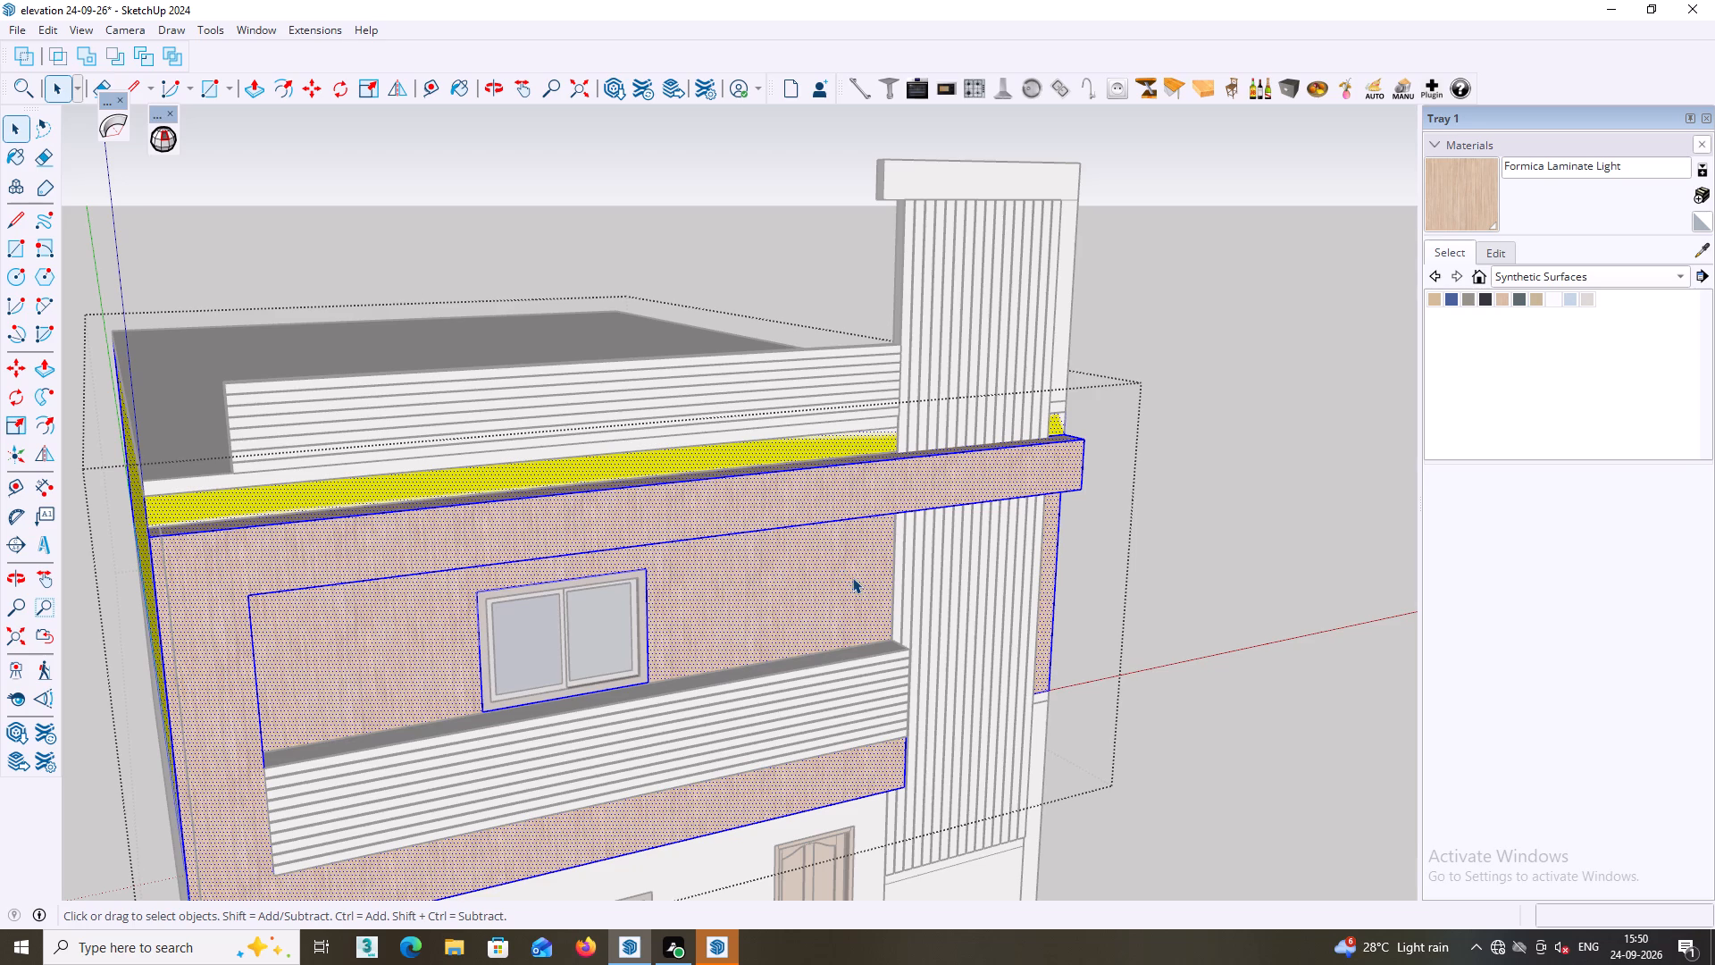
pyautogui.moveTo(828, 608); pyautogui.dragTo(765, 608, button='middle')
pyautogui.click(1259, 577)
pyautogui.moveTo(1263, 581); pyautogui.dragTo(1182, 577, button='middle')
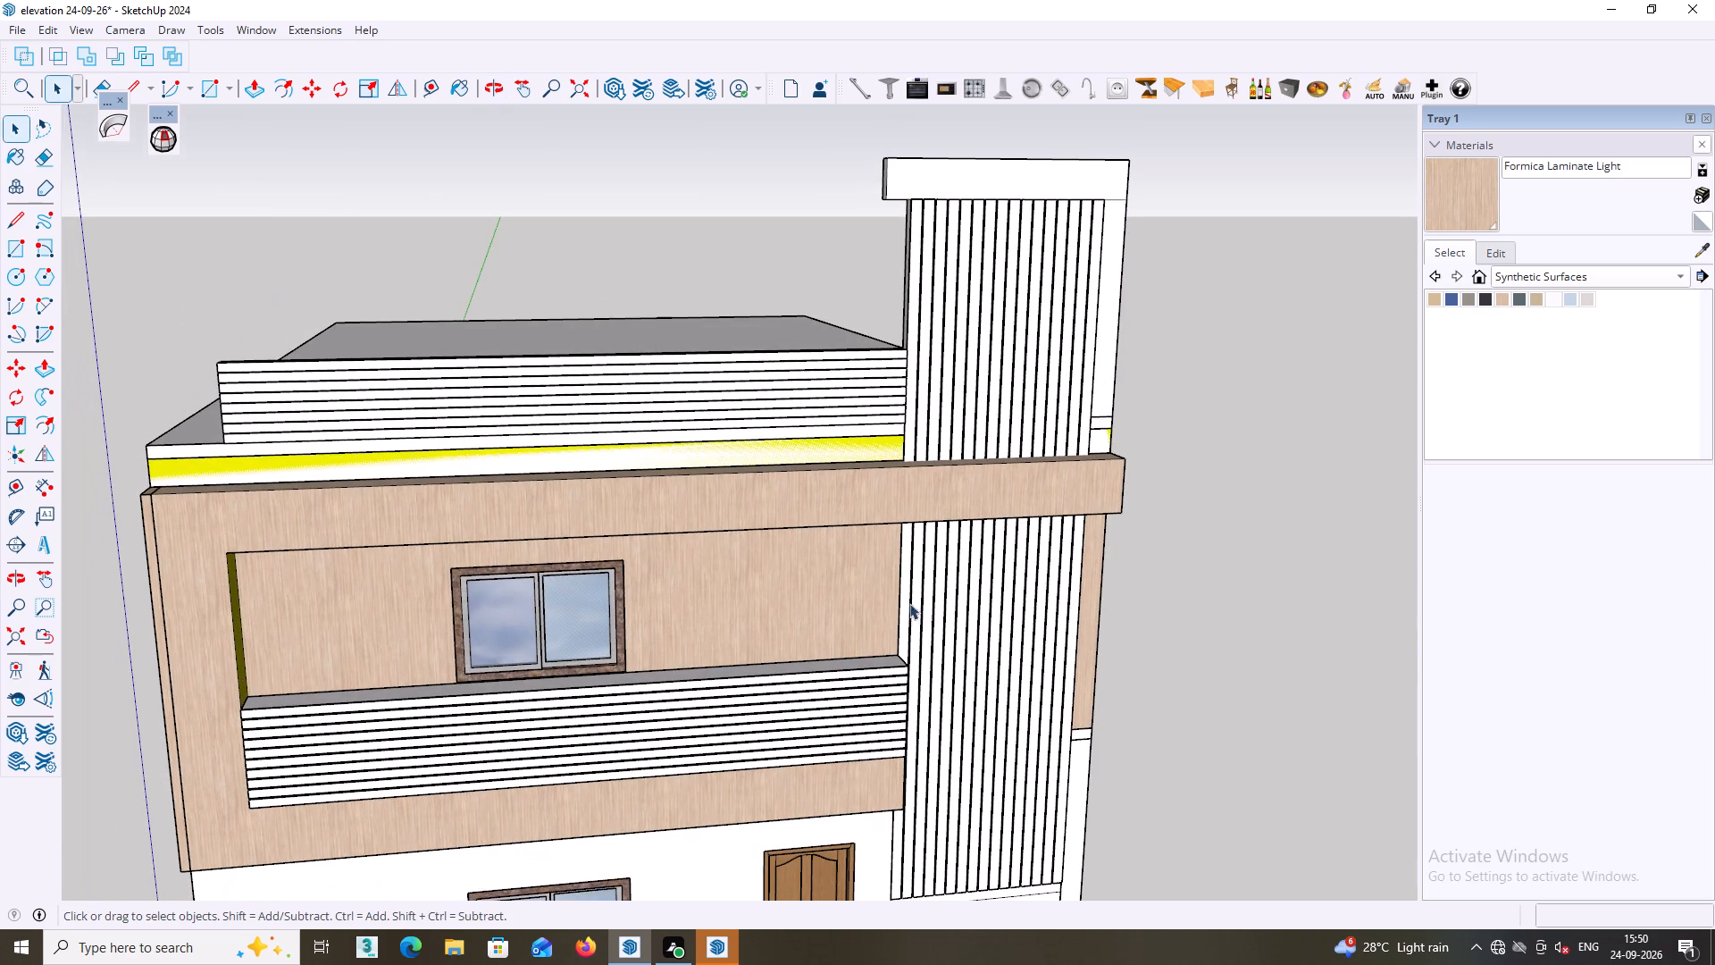
# Inside the upper-floor group, paint the front face of the projecting frame with Granite Brown from the Stone collection.
pyautogui.doubleClick(841, 599)
pyautogui.doubleClick(824, 608)
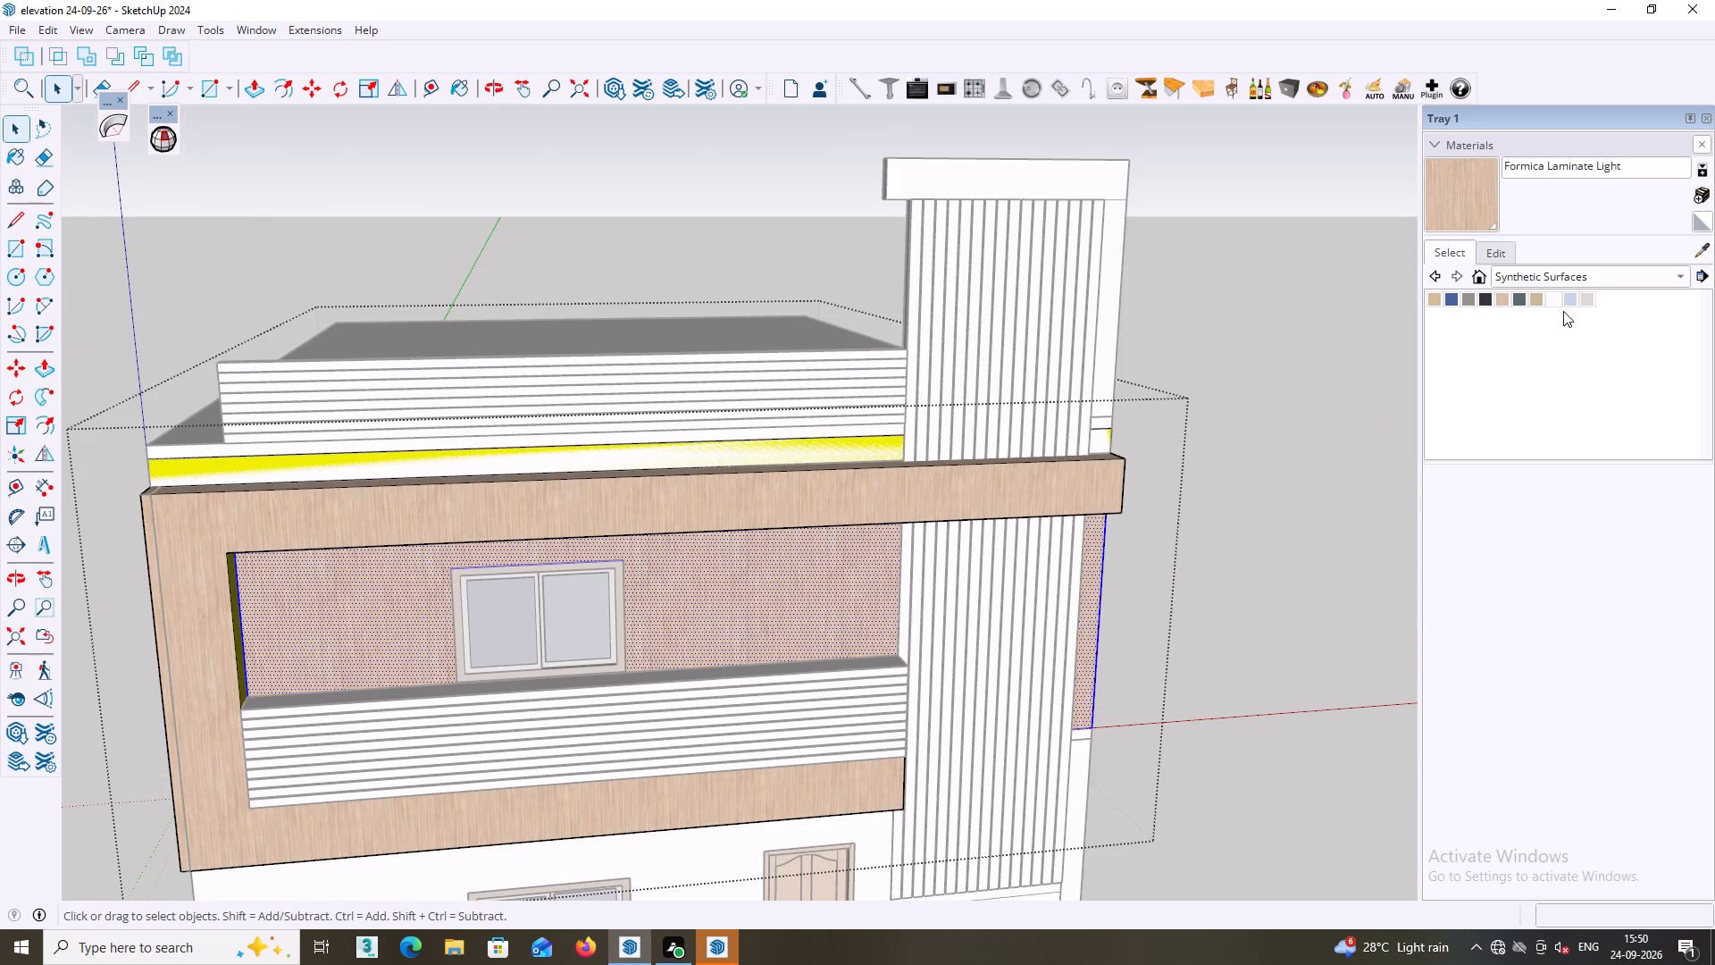
pyautogui.click(1680, 280)
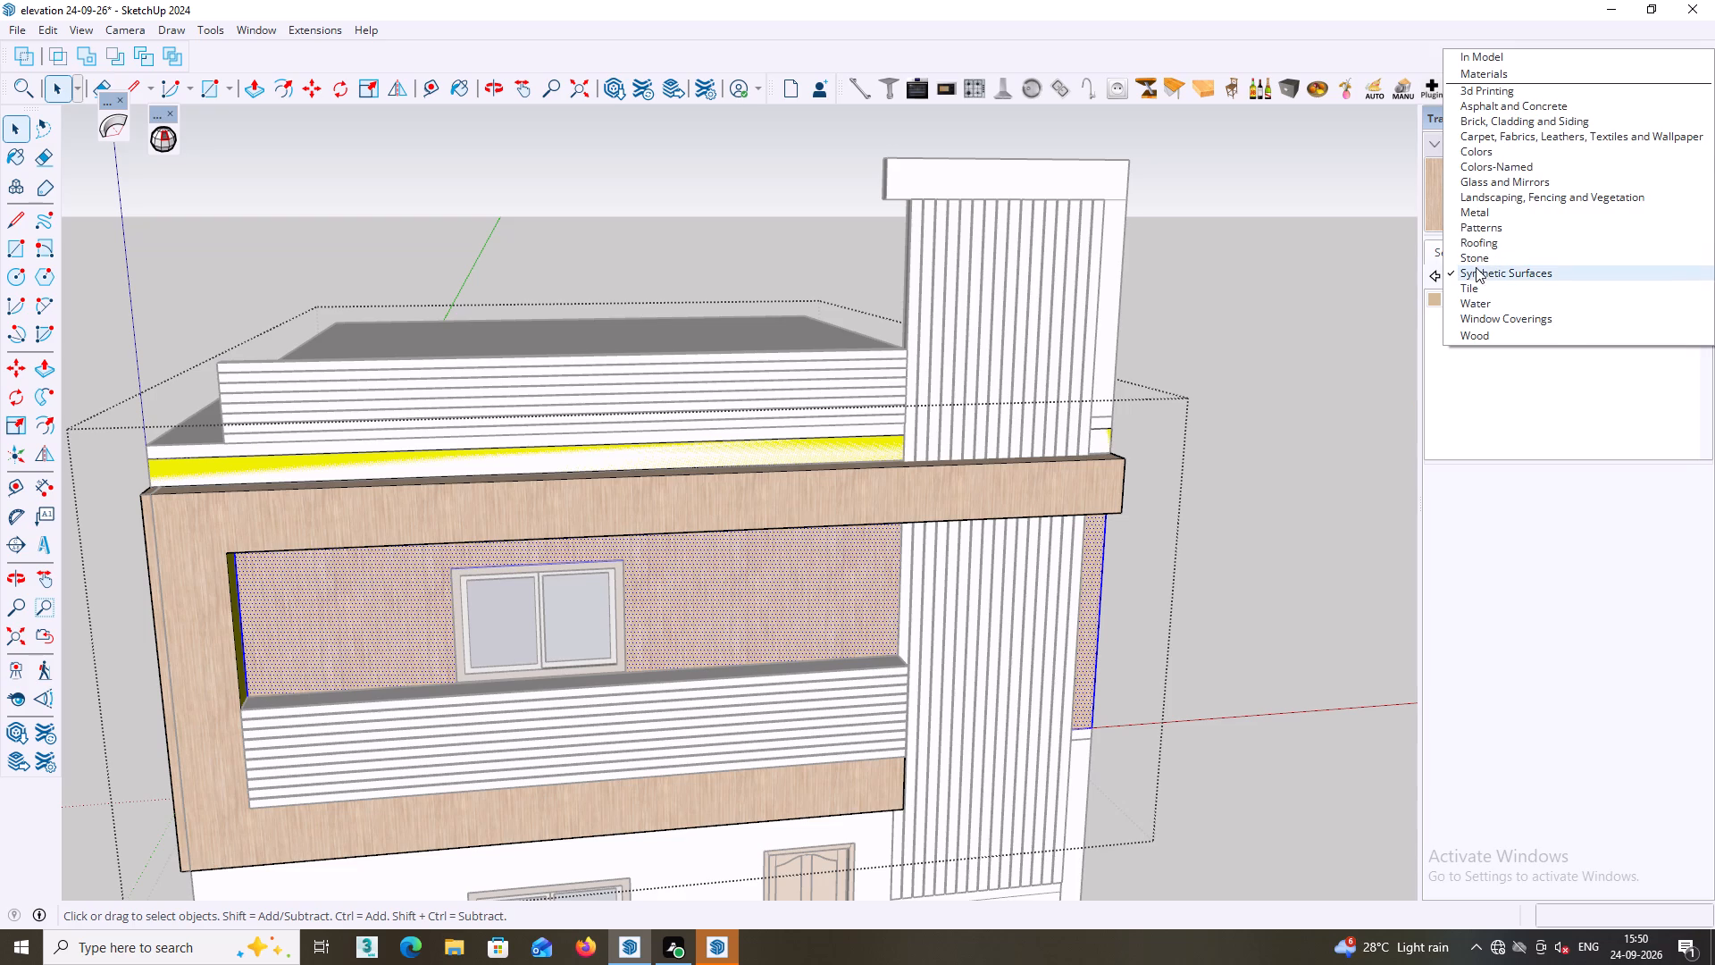
pyautogui.click(1476, 262)
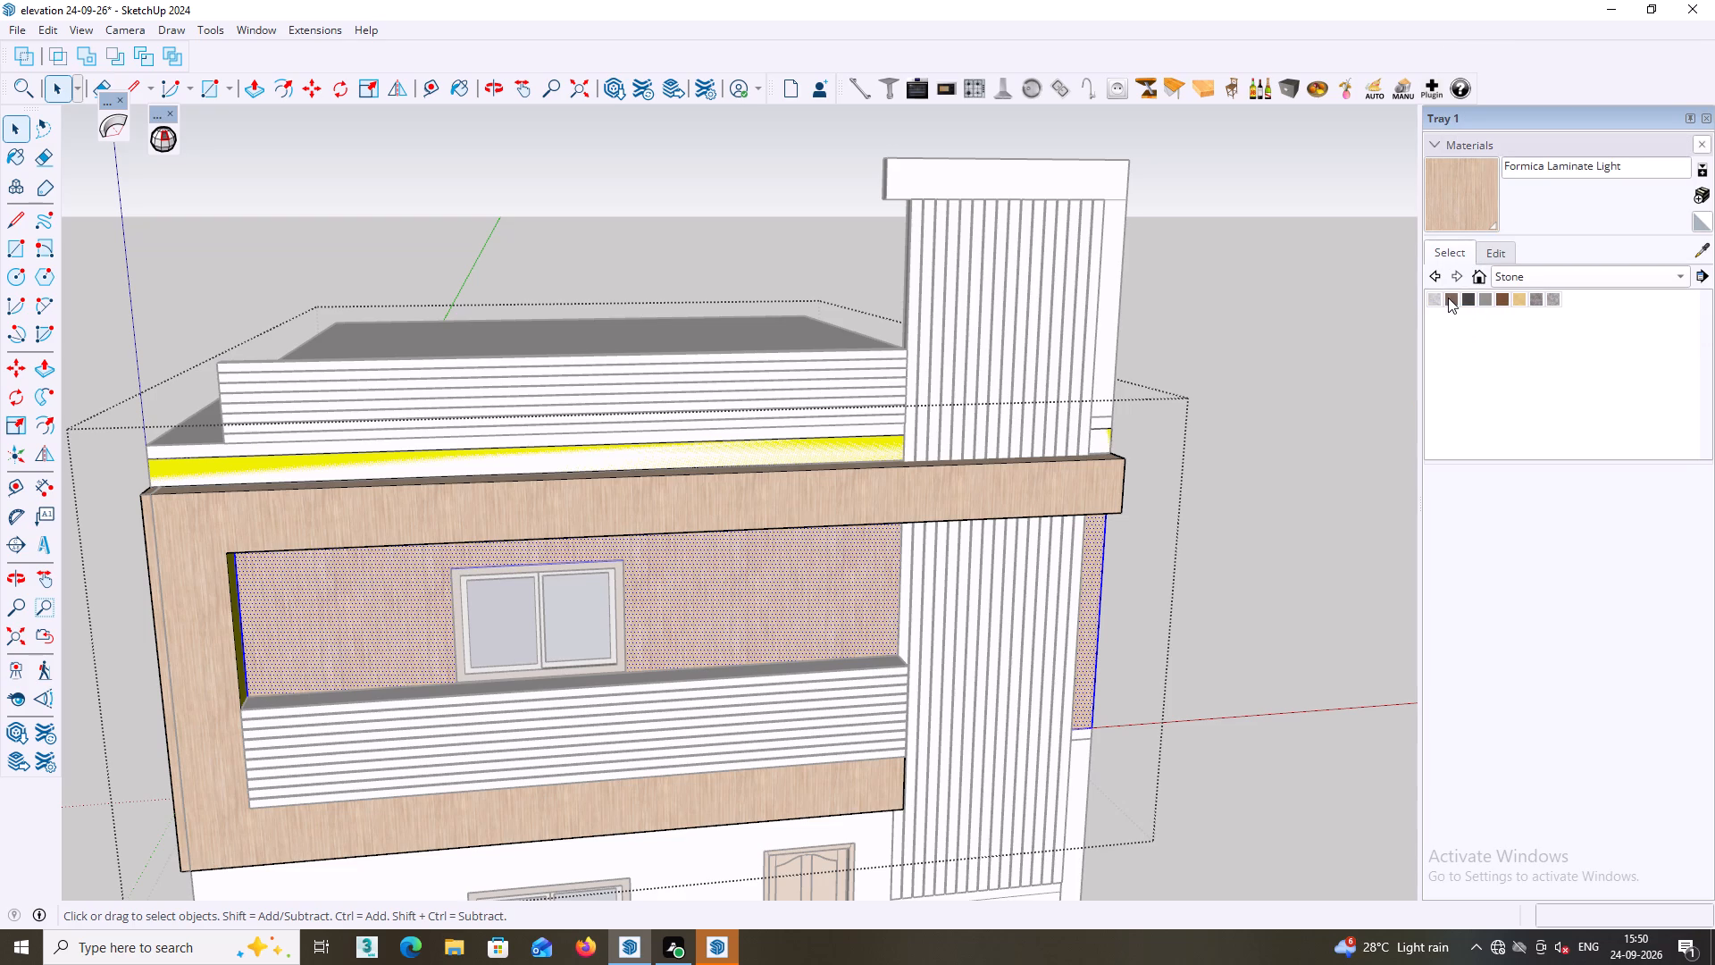
pyautogui.click(1447, 298)
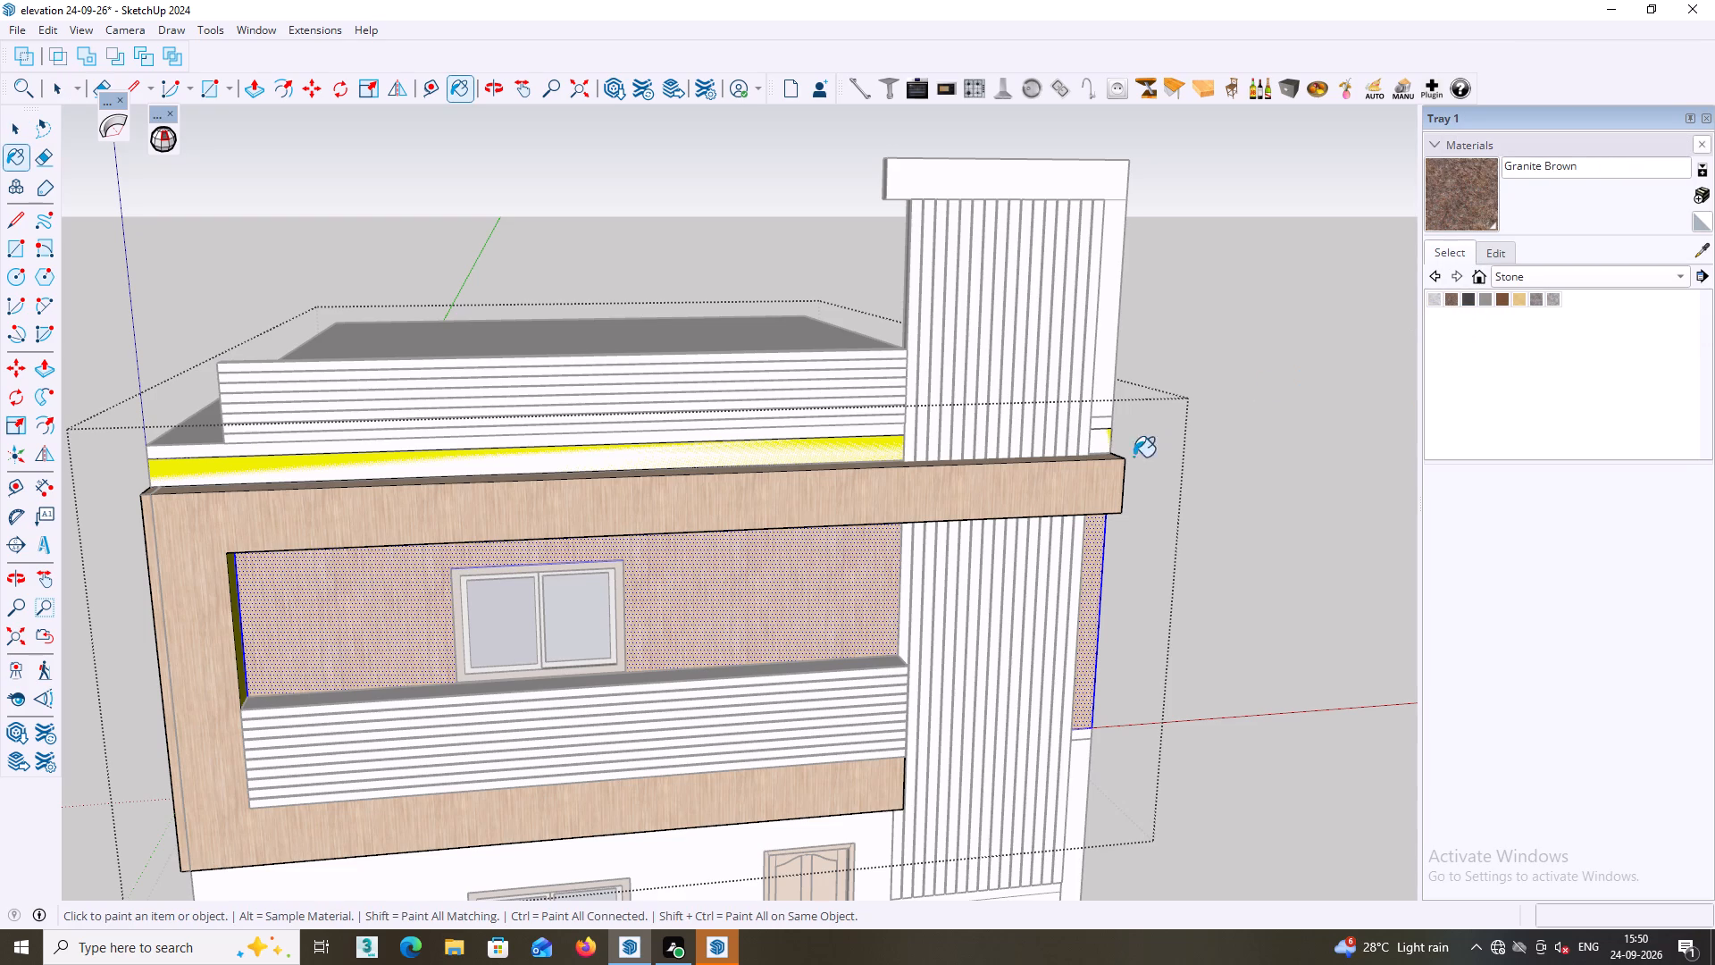
pyautogui.click(971, 502)
# Paint the end face of the frame's lower band and the top face of its upper band with Granite Brown.
pyautogui.moveTo(973, 501); pyautogui.dragTo(1066, 471, button='middle')
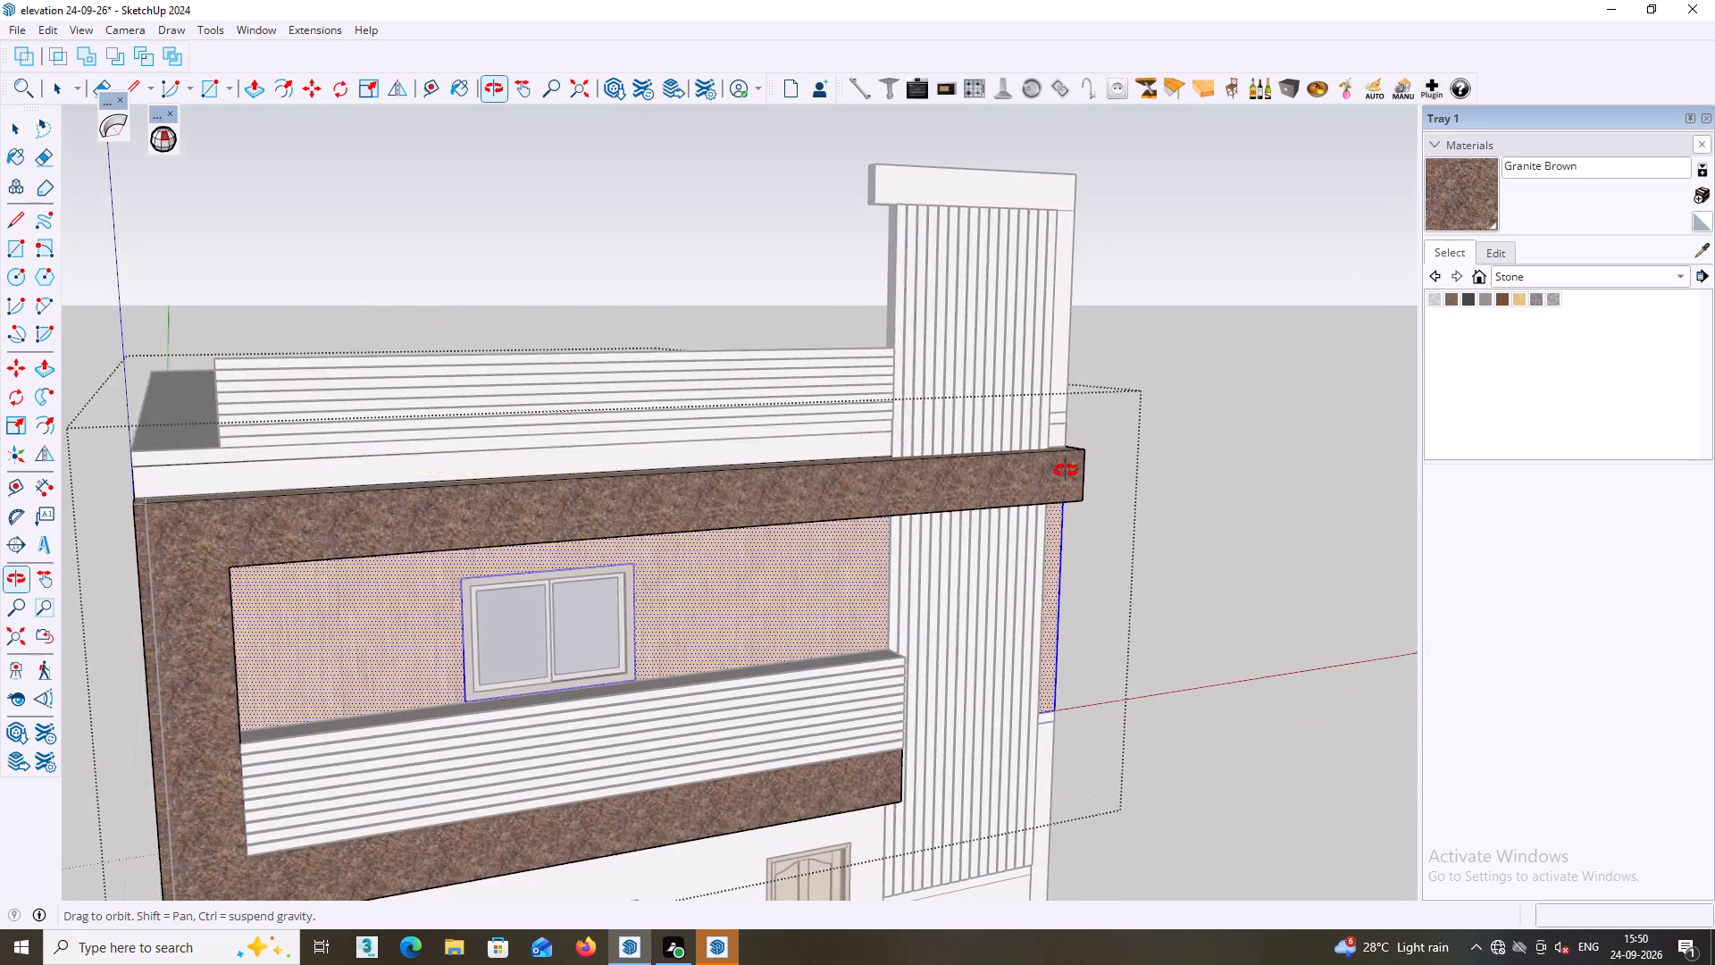
pyautogui.moveTo(1066, 471); pyautogui.dragTo(642, 514, button='middle')
pyautogui.scroll(-2, 678, 531)
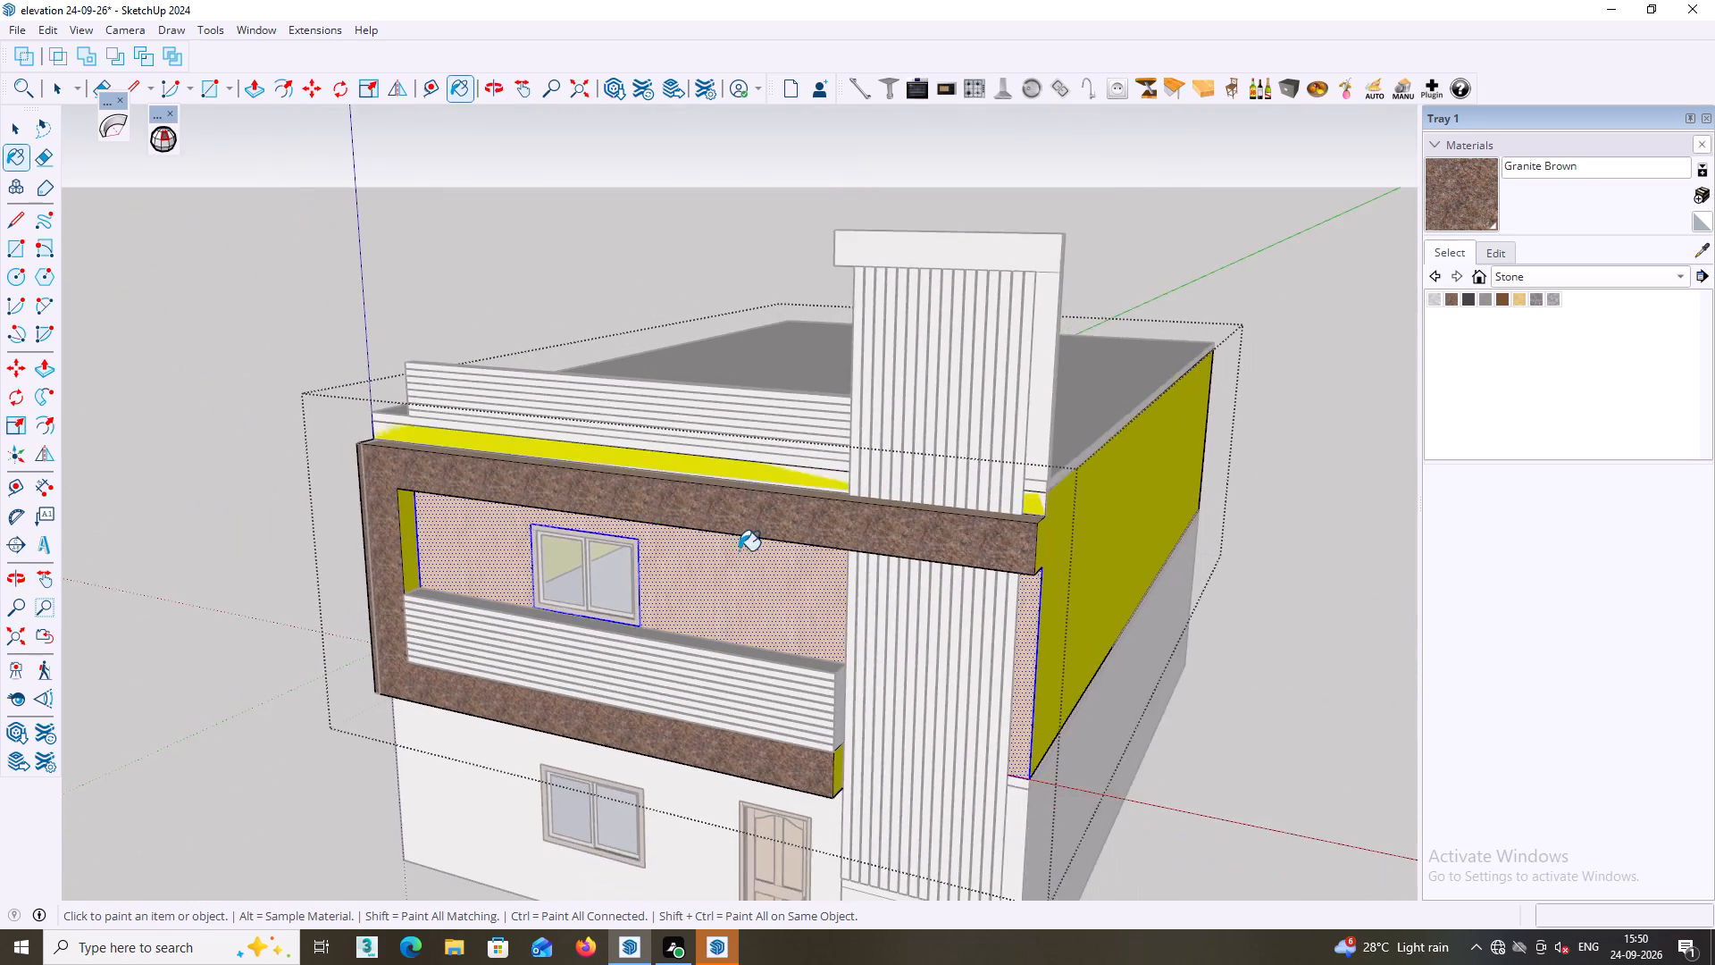
pyautogui.scroll(-3, 739, 550)
pyautogui.scroll(5, 799, 759)
pyautogui.moveTo(753, 700); pyautogui.dragTo(629, 715, button='middle')
pyautogui.scroll(5, 868, 717)
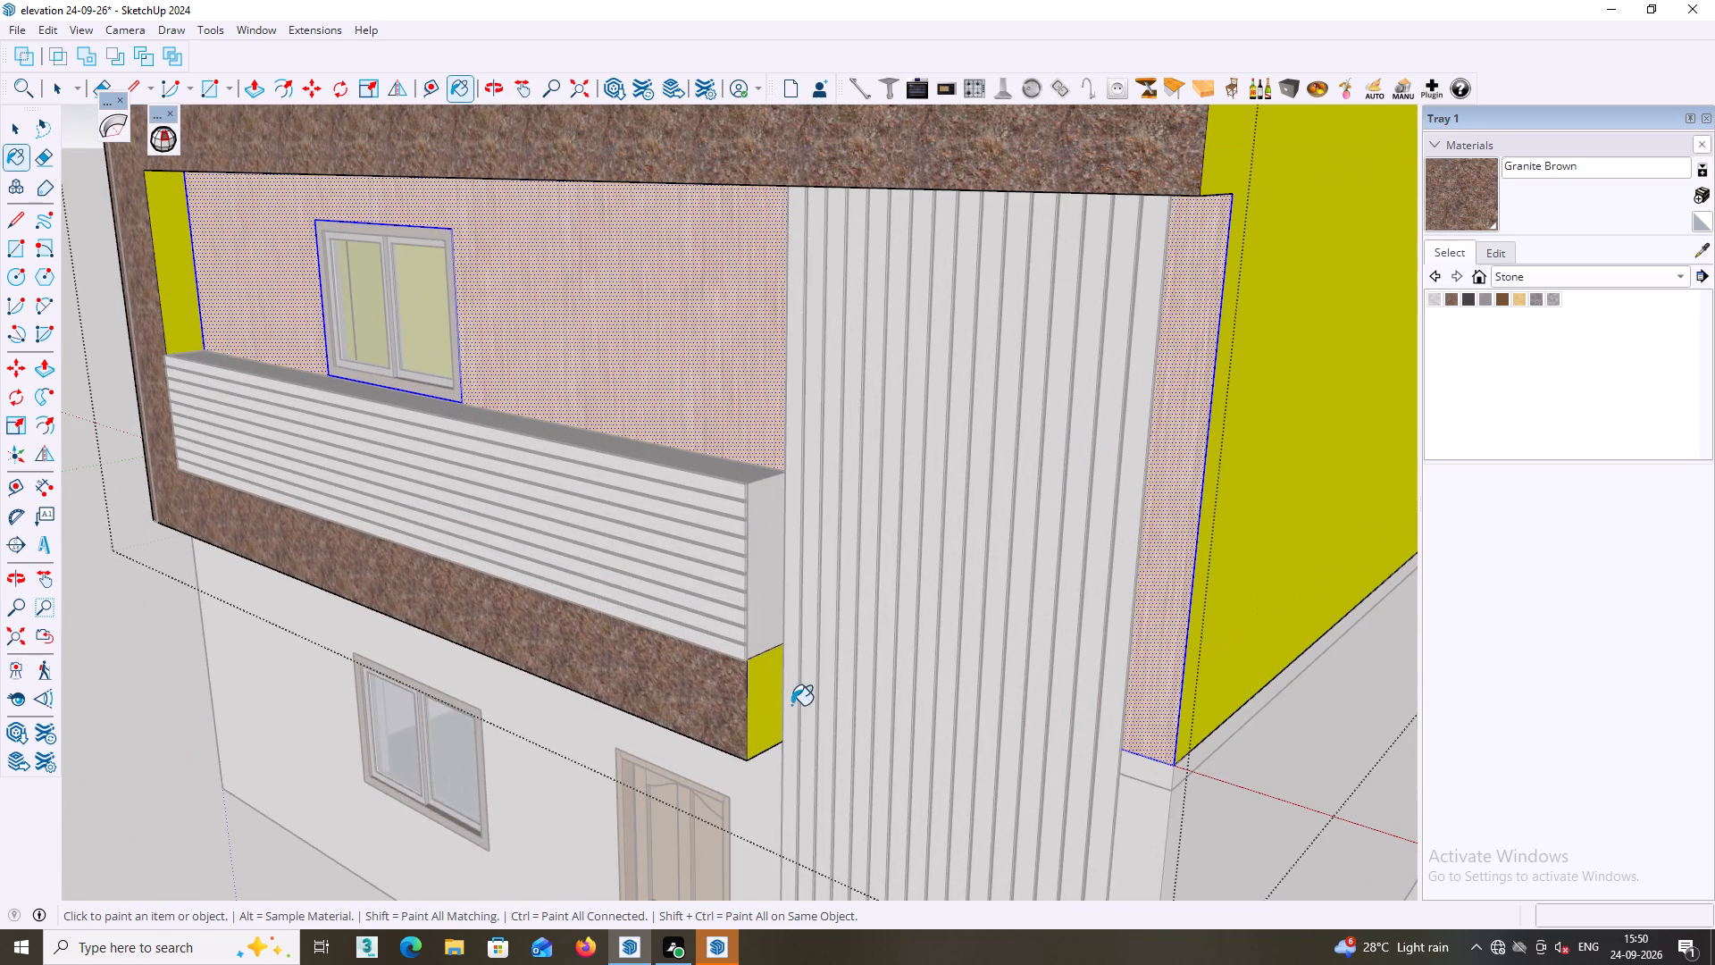
pyautogui.doubleClick(765, 707)
pyautogui.scroll(-9, 765, 733)
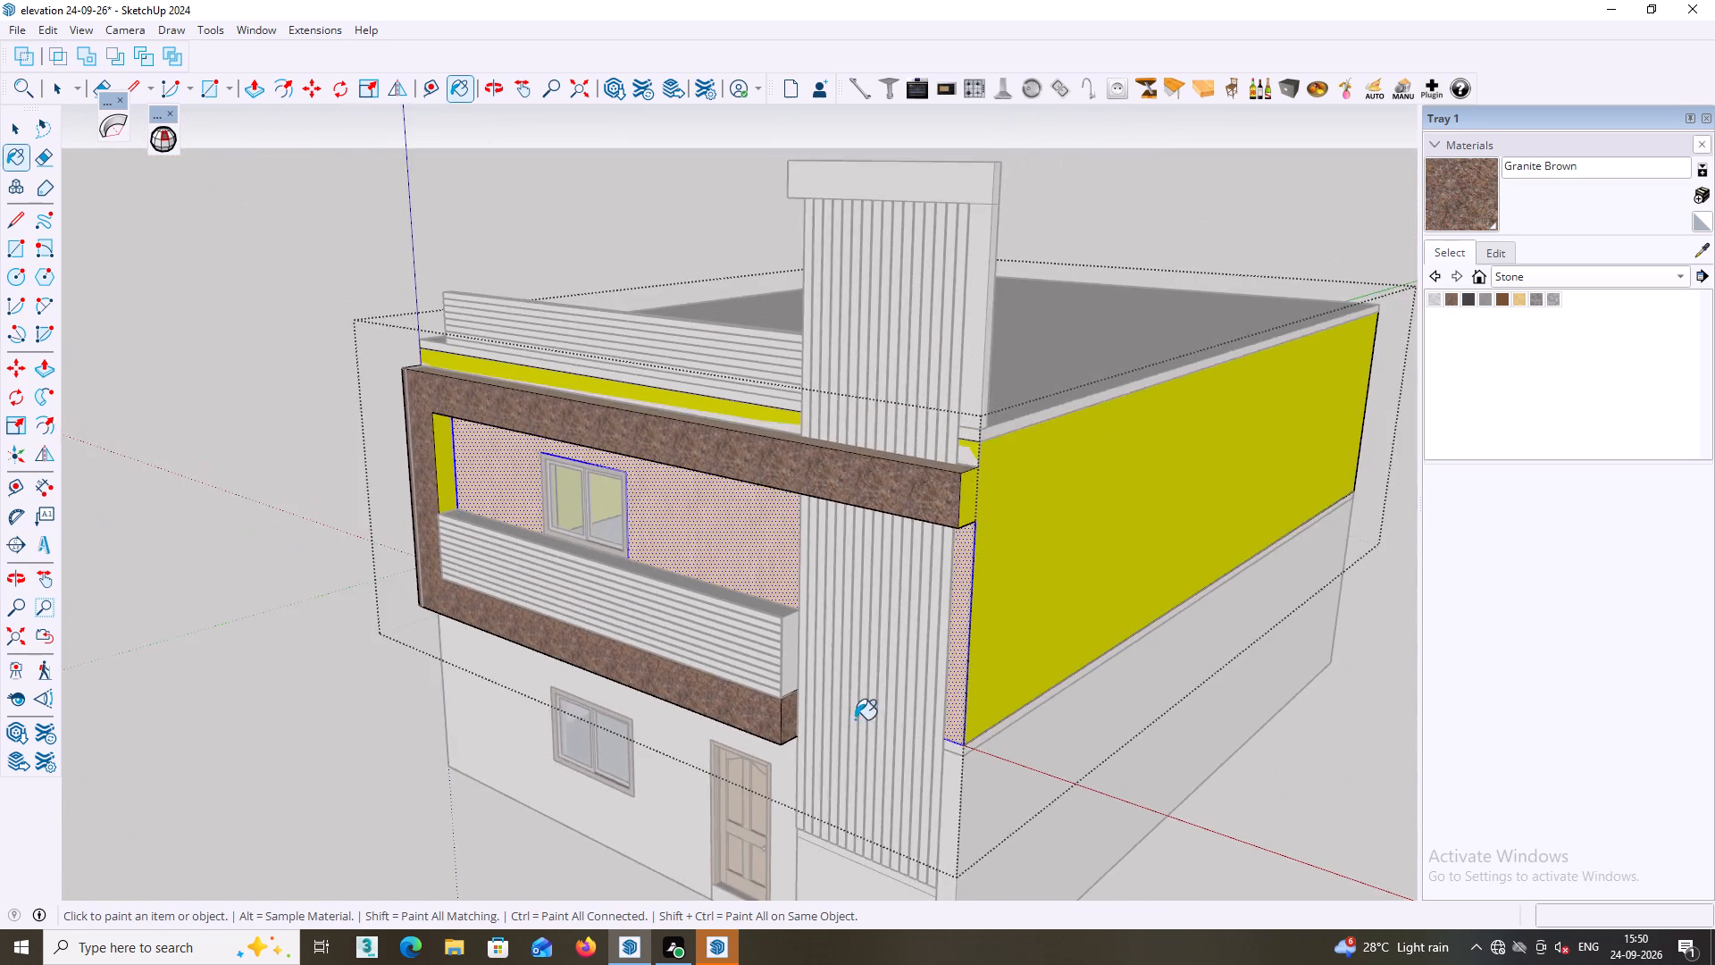
pyautogui.moveTo(724, 701); pyautogui.dragTo(838, 841, button='middle')
pyautogui.moveTo(800, 579); pyautogui.dragTo(801, 720, button='middle')
pyautogui.scroll(8, 773, 576)
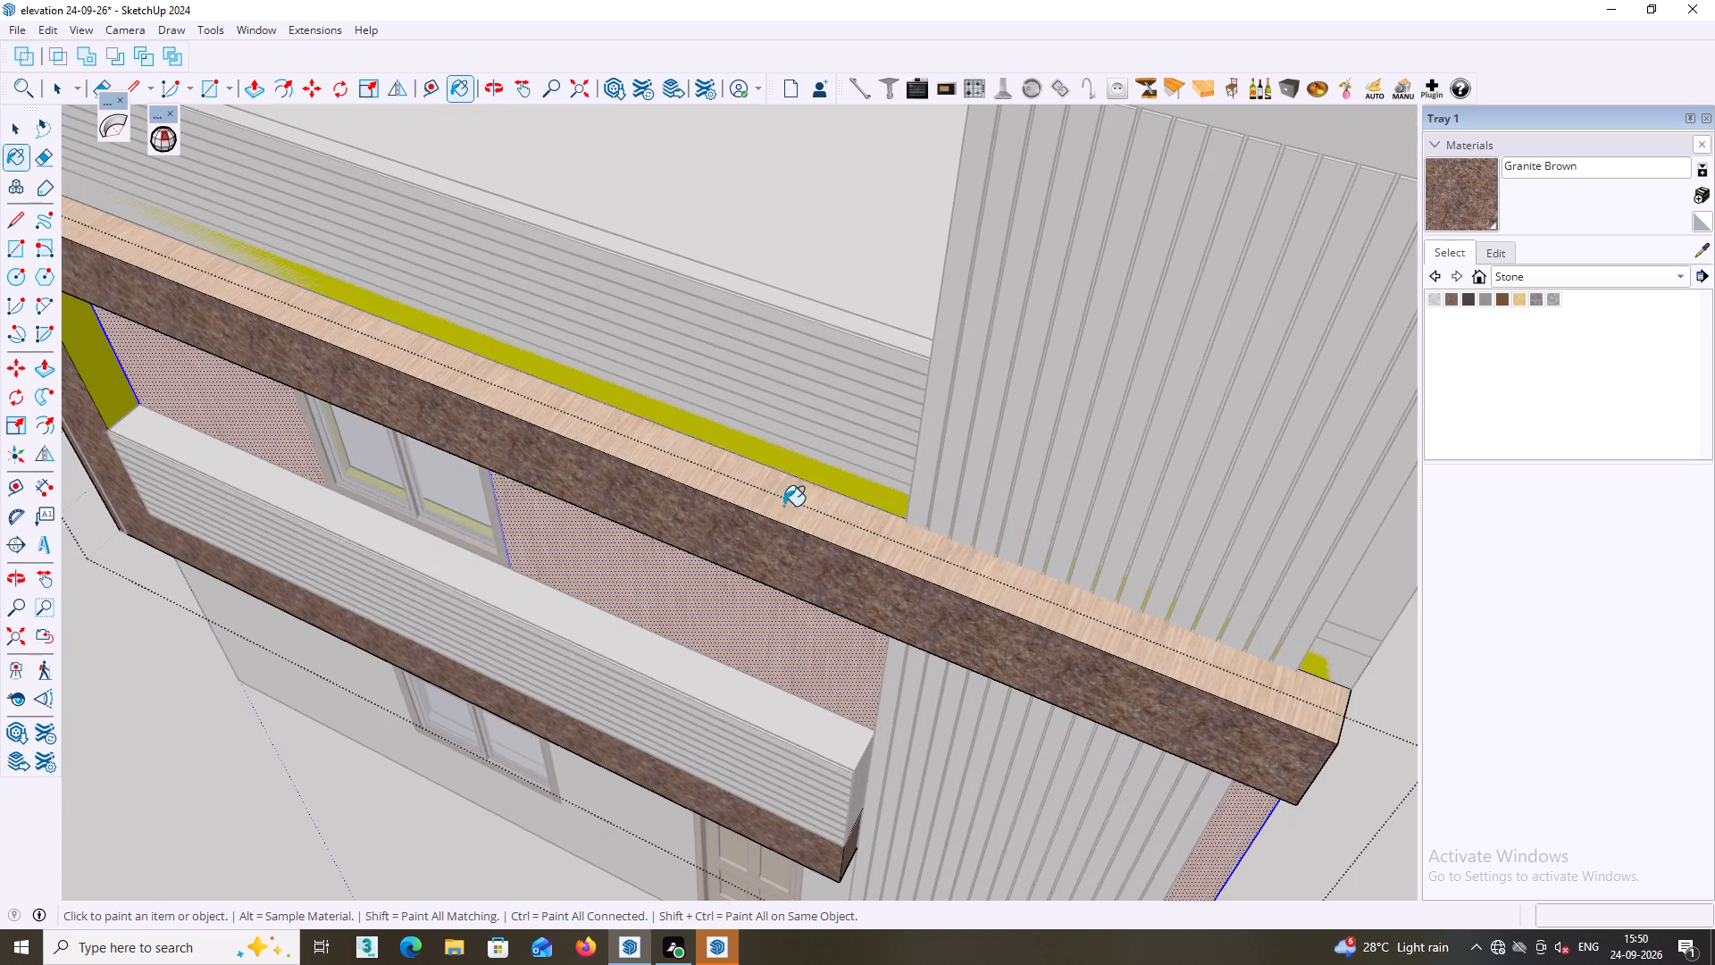
pyautogui.click(784, 495)
pyautogui.scroll(-6, 799, 560)
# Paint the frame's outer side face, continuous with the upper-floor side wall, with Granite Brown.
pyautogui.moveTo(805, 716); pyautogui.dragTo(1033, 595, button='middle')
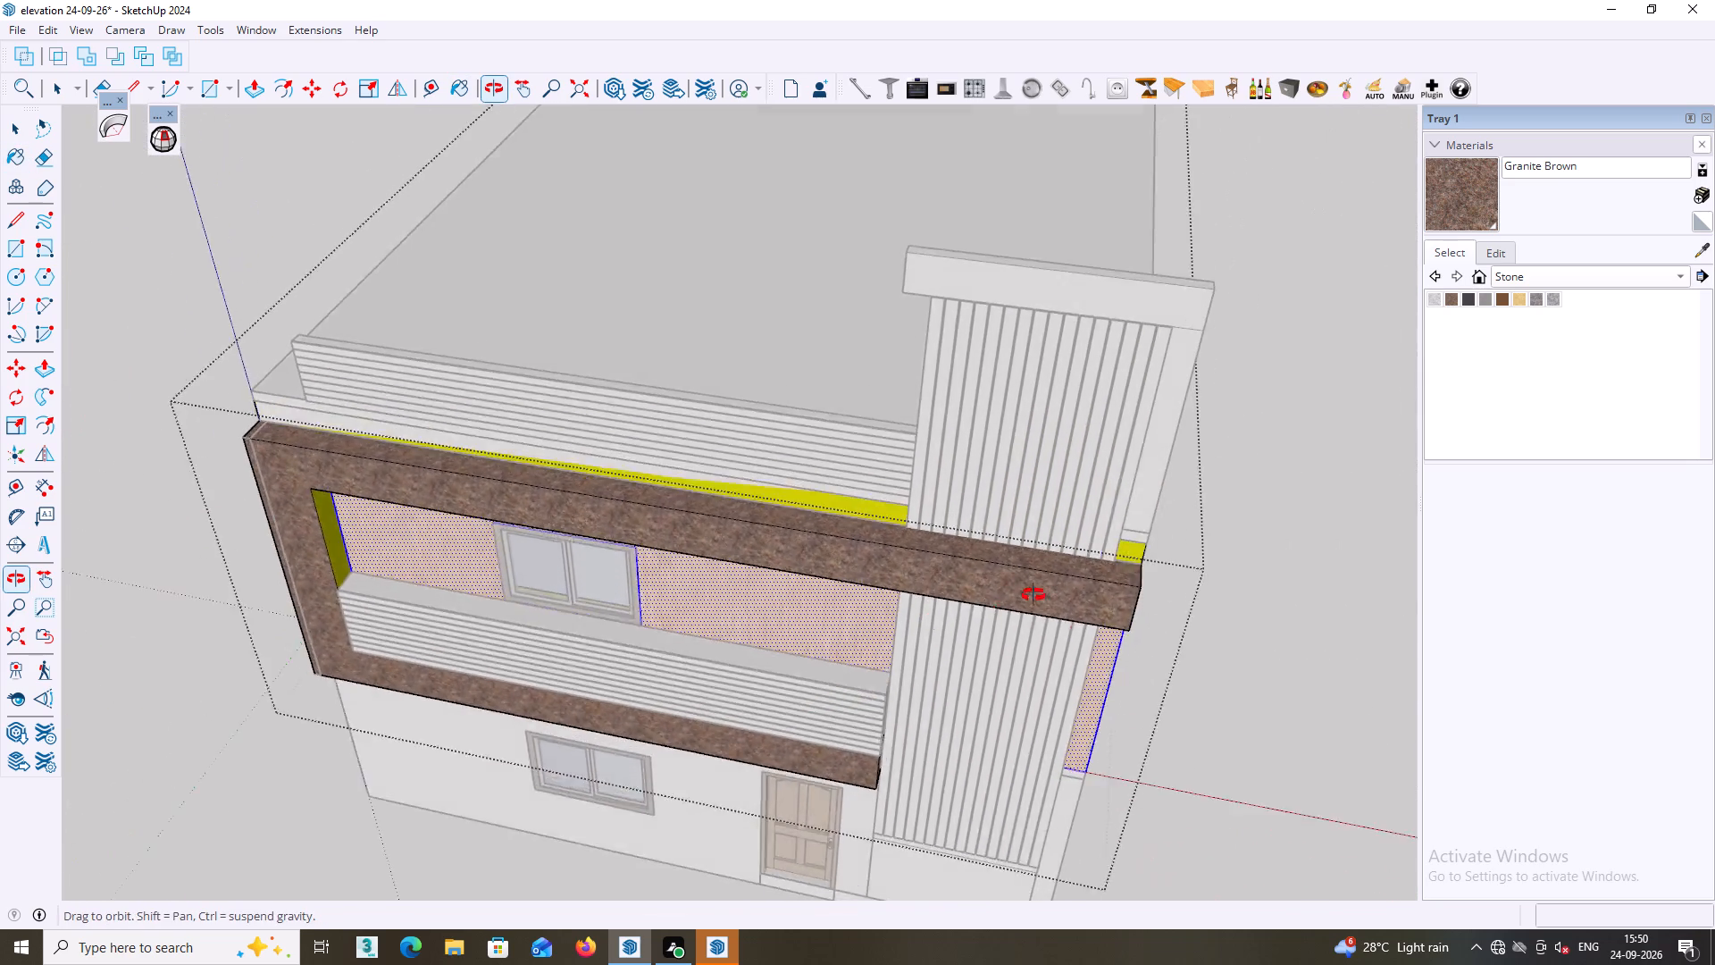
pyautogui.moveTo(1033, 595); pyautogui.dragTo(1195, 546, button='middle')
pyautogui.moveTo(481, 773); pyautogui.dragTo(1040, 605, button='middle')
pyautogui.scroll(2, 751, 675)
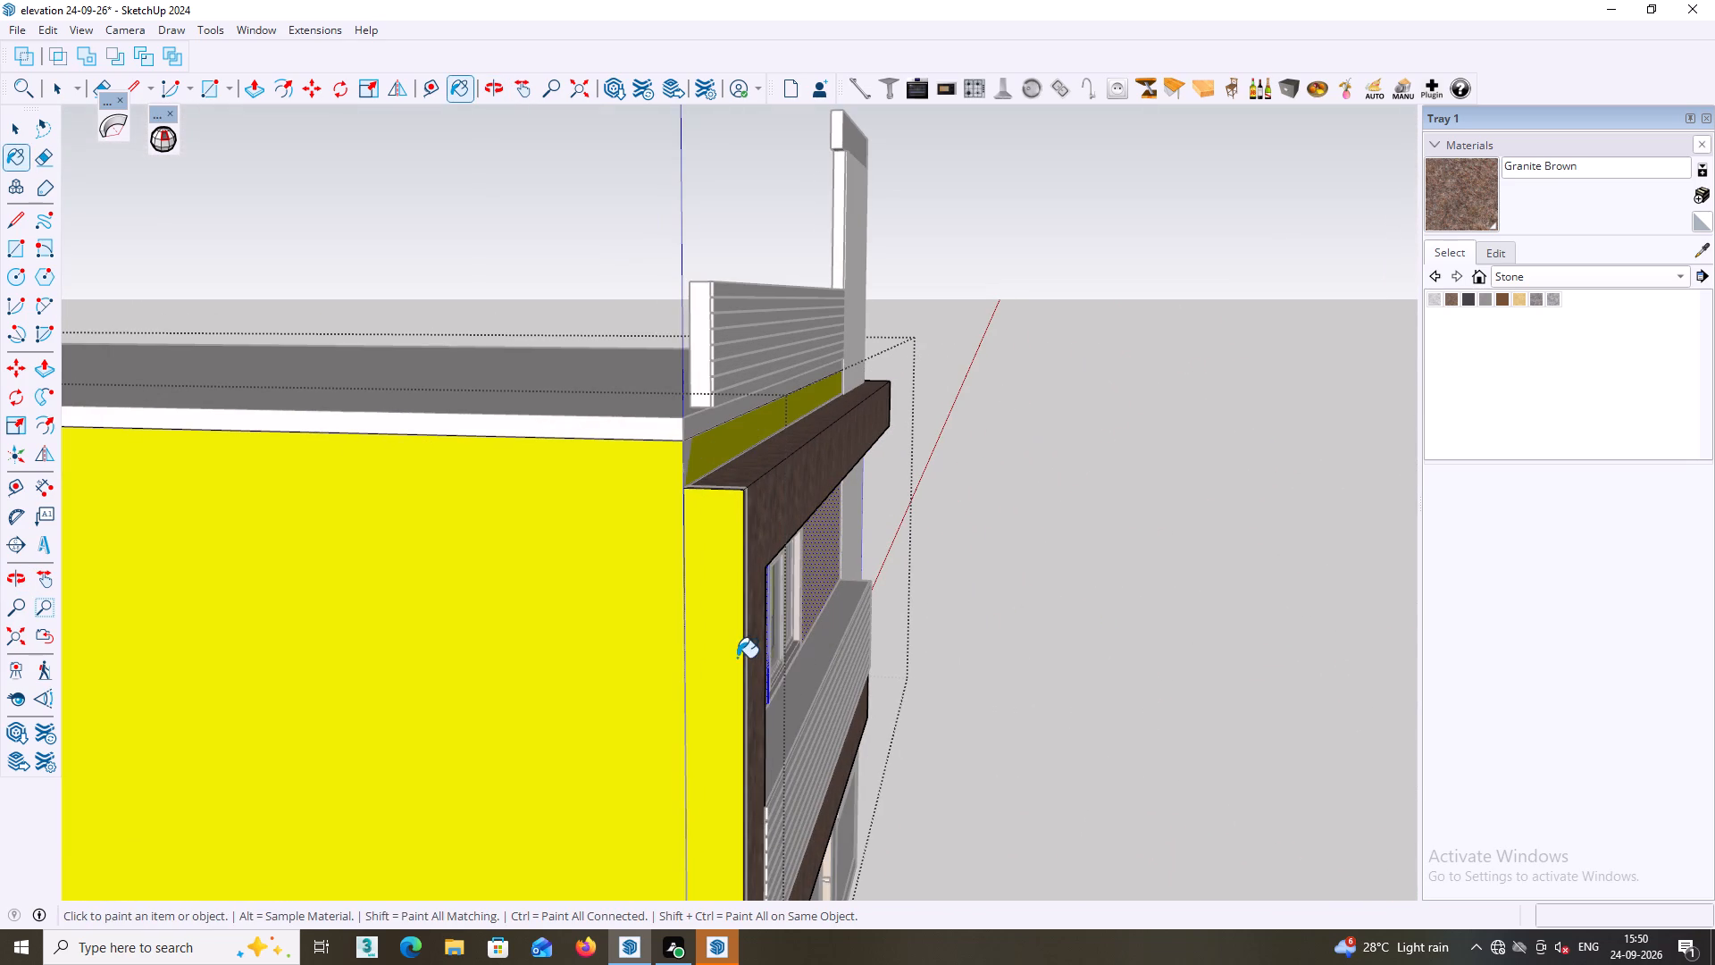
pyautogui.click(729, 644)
# Paint the undersides of the frame's lower and upper bands with Granite Brown and leave the group.
pyautogui.scroll(-7, 734, 657)
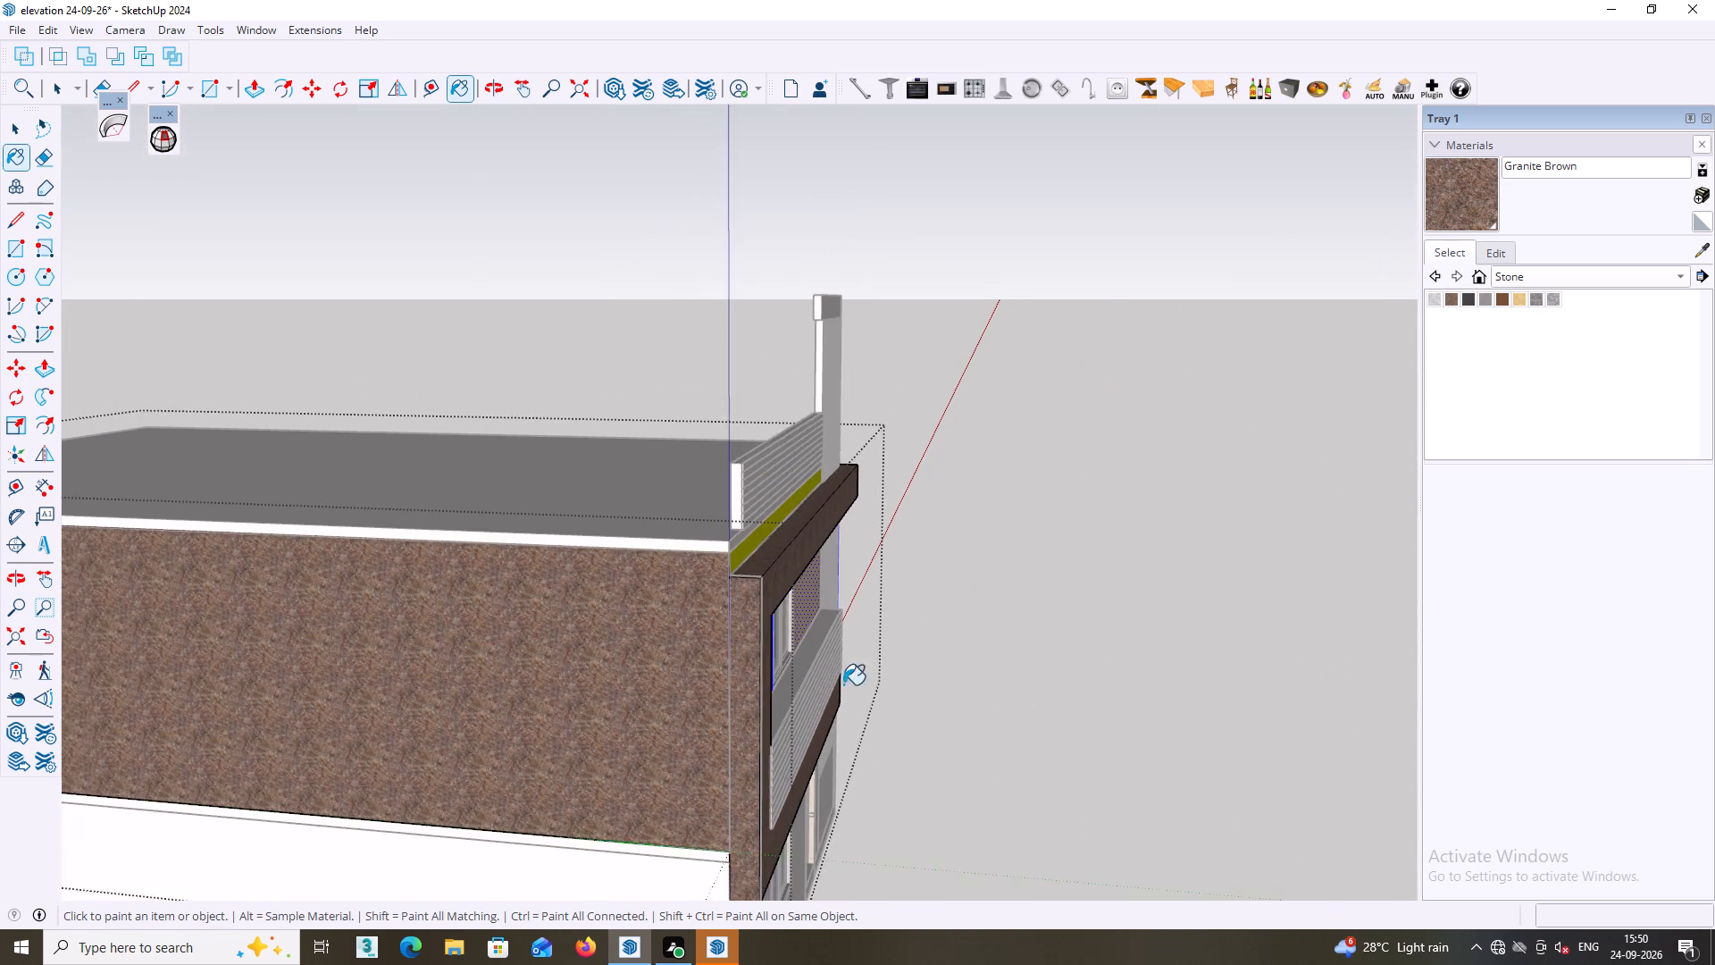
pyautogui.scroll(-3, 843, 684)
pyautogui.moveTo(872, 684); pyautogui.dragTo(776, 623, button='middle')
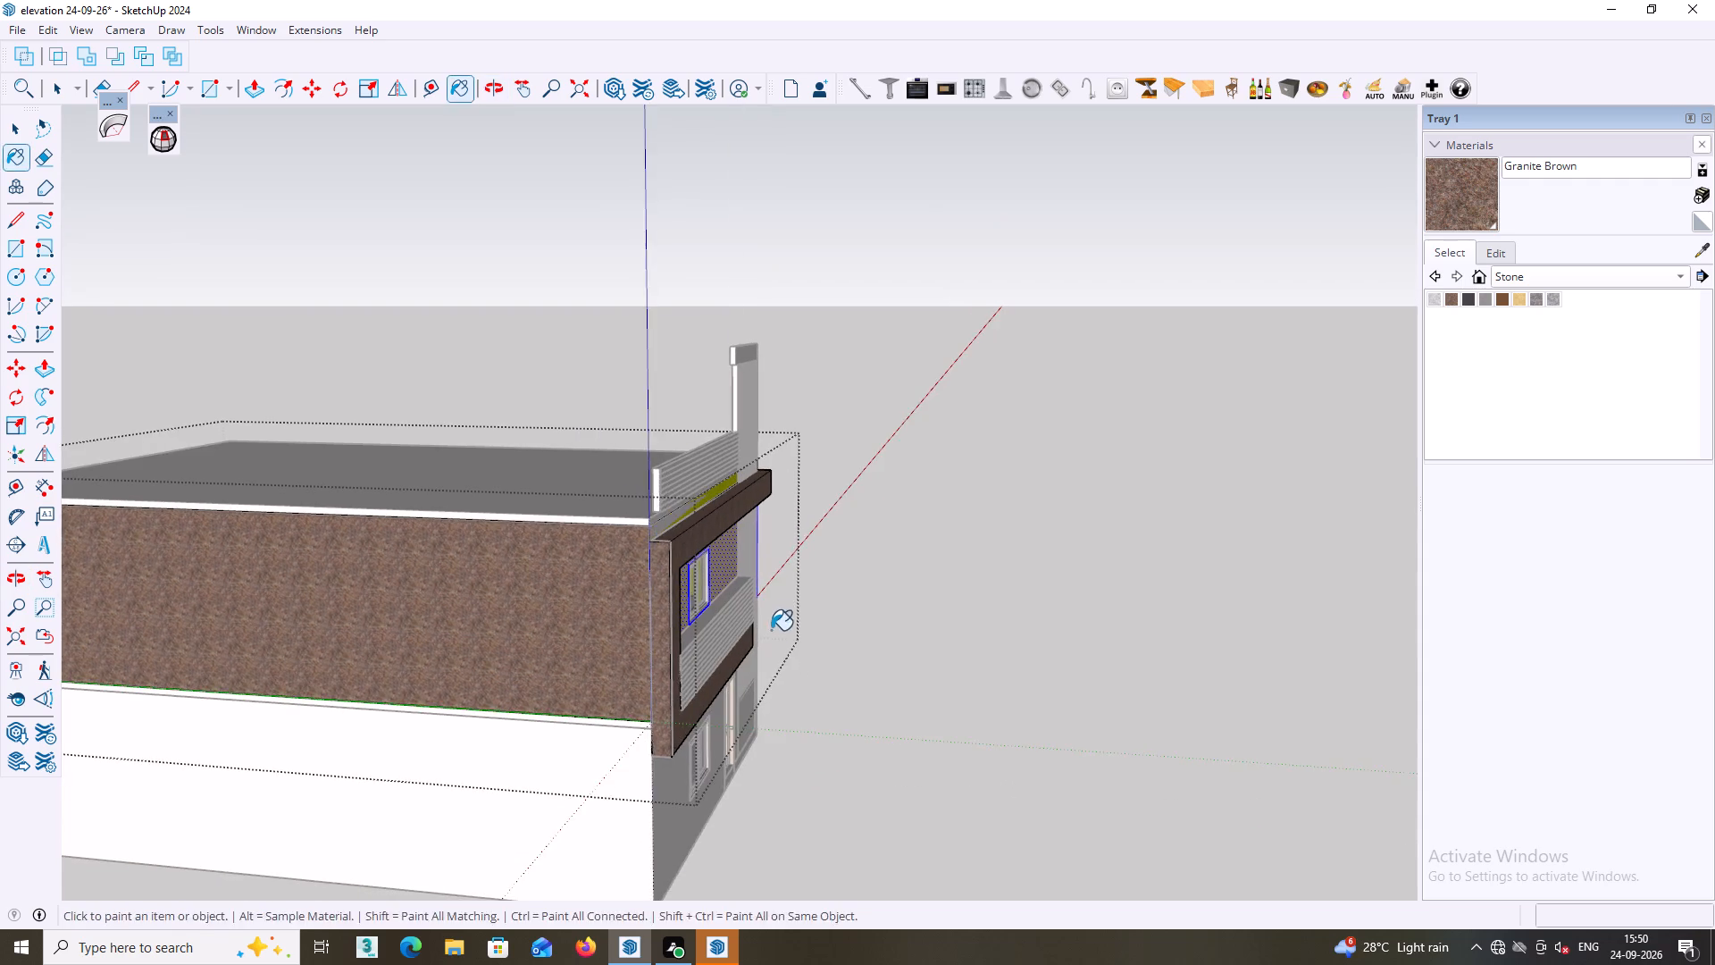
pyautogui.keyDown('shift'); pyautogui.moveTo(764, 642); pyautogui.dragTo(684, 639, button='middle'); pyautogui.keyUp('shift')
pyautogui.scroll(-1, 715, 663)
pyautogui.moveTo(784, 688); pyautogui.dragTo(652, 468, button='middle')
pyautogui.moveTo(566, 649); pyautogui.dragTo(562, 500, button='middle')
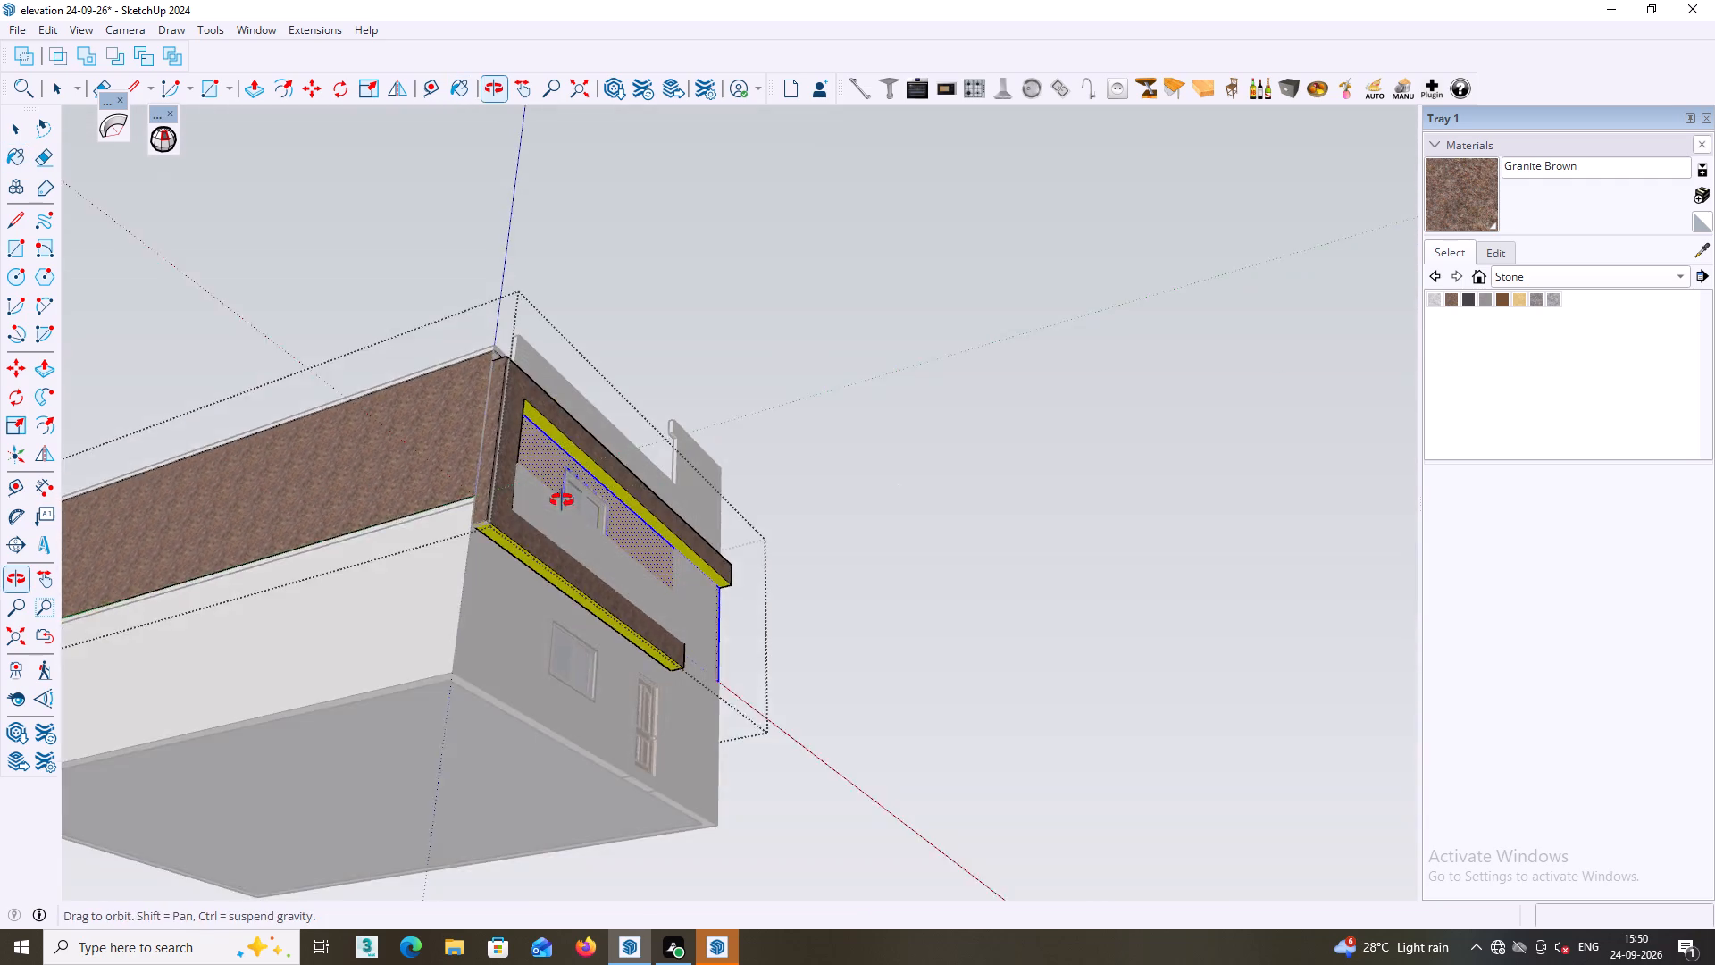
pyautogui.moveTo(562, 500); pyautogui.dragTo(565, 487, button='middle')
pyautogui.scroll(6, 540, 521)
pyautogui.click(522, 556)
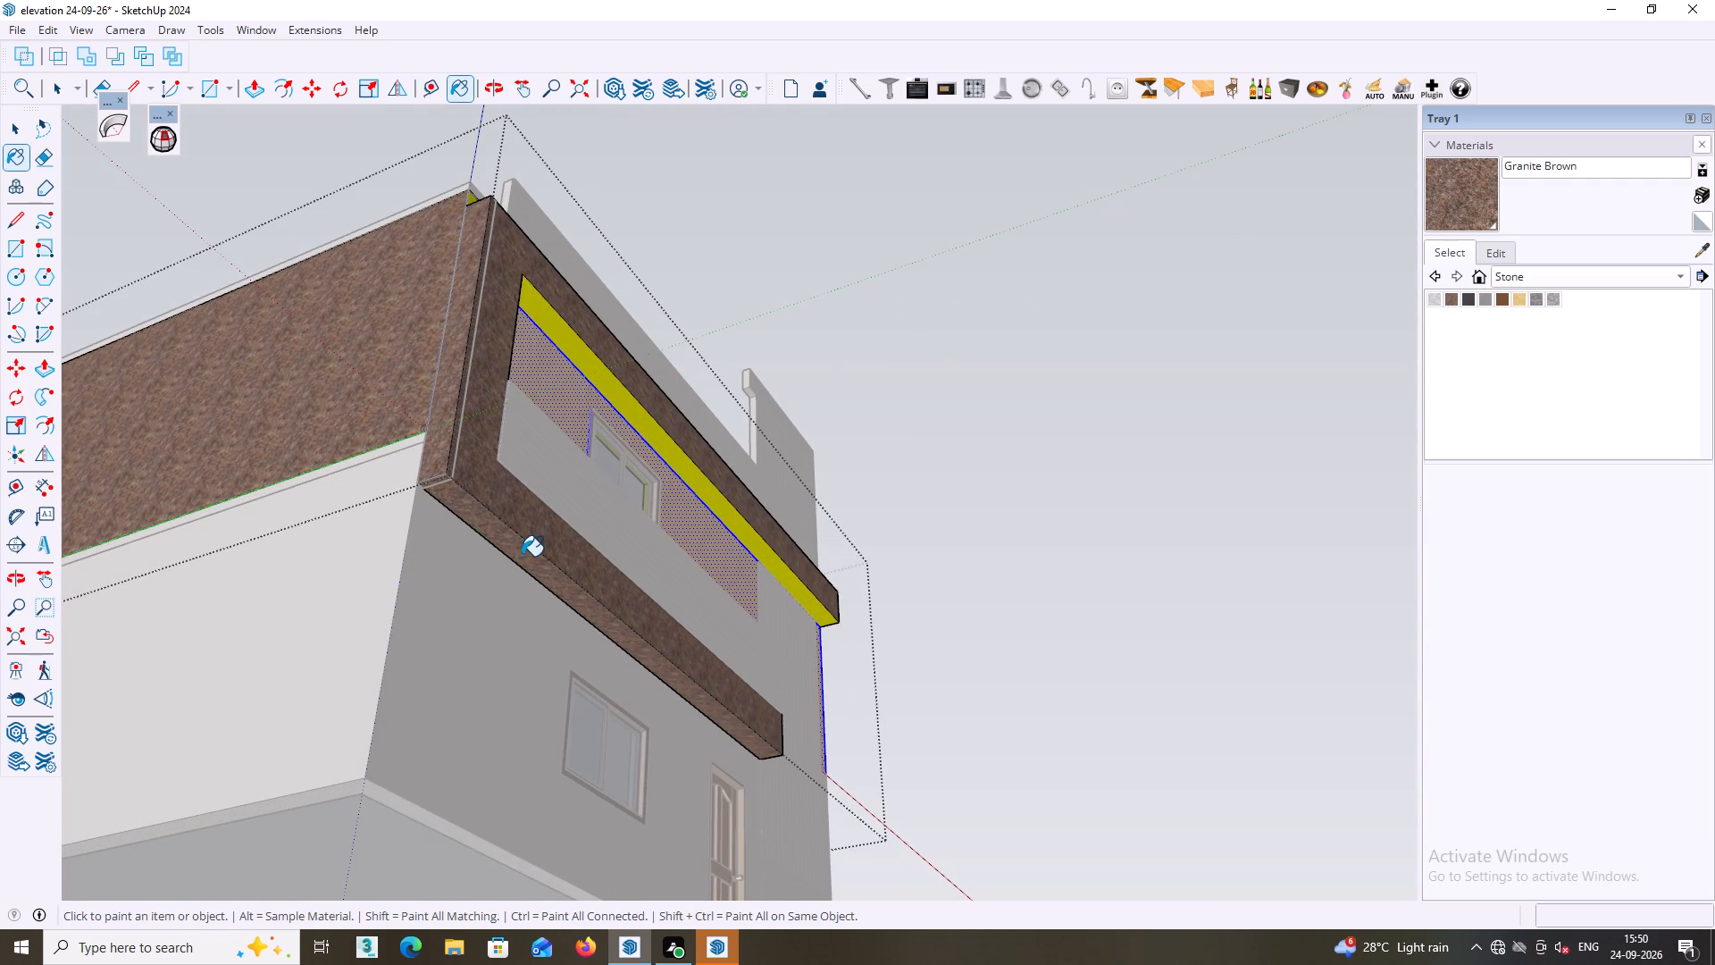
pyautogui.moveTo(524, 551); pyautogui.dragTo(448, 592, button='middle')
pyautogui.scroll(4, 606, 428)
pyautogui.click(630, 451)
pyautogui.scroll(-1, 635, 479)
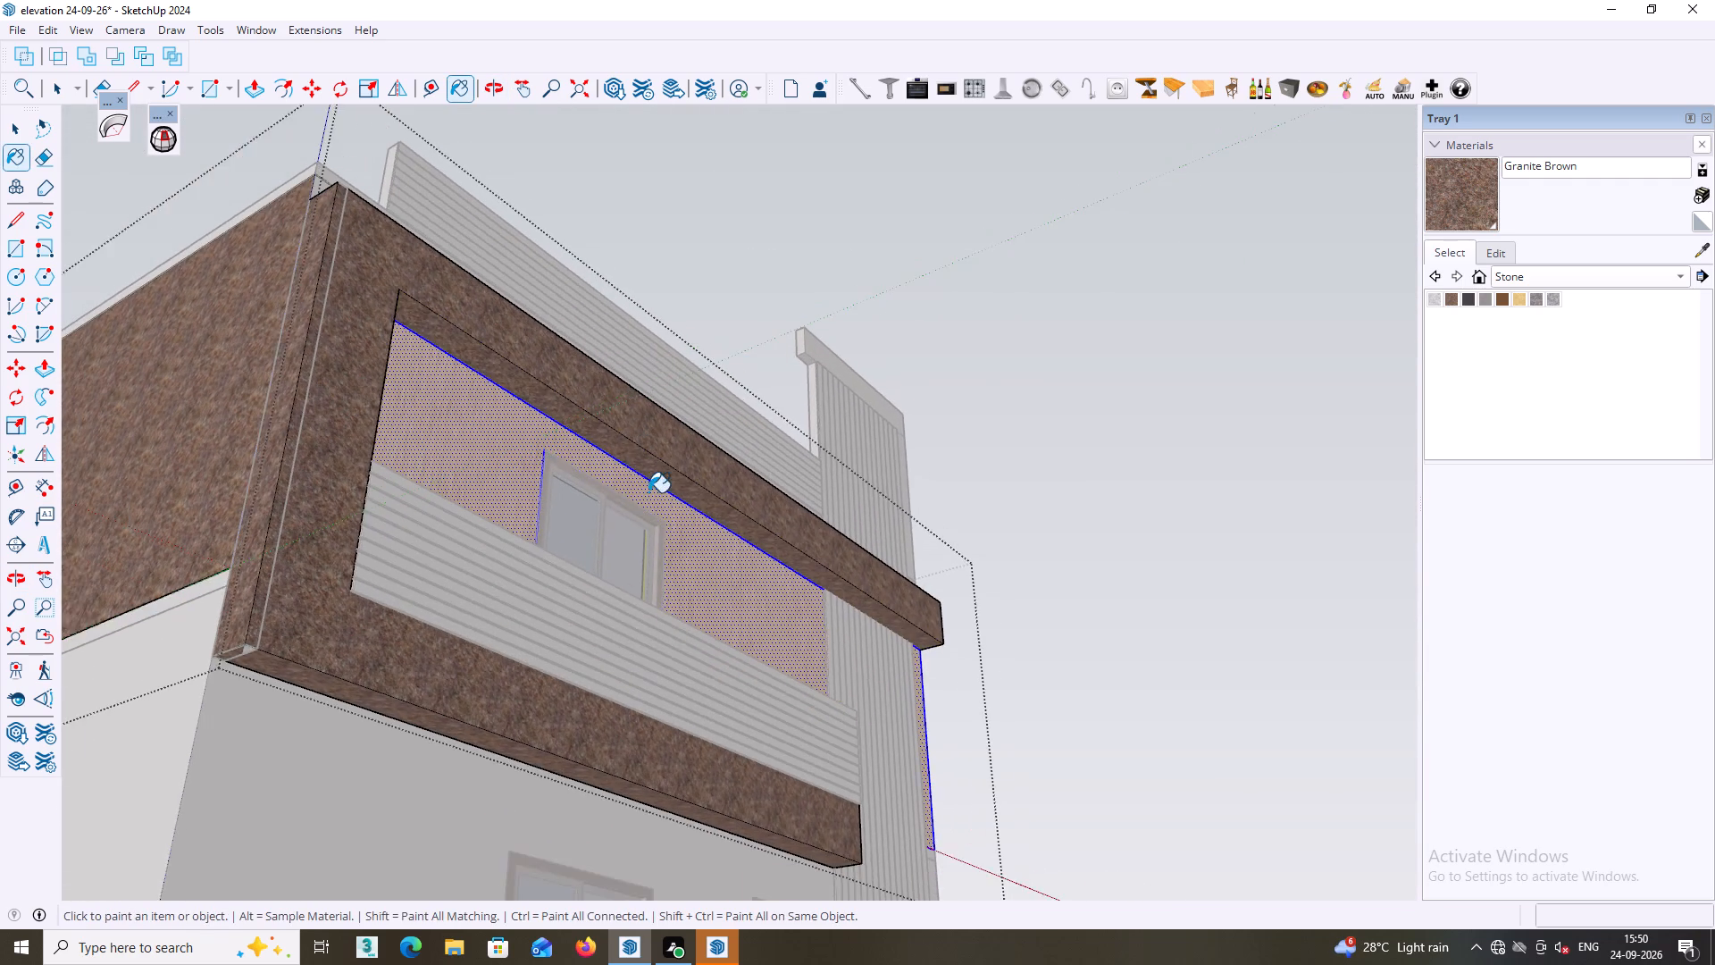
pyautogui.scroll(-2, 648, 492)
pyautogui.moveTo(752, 525); pyautogui.dragTo(191, 785, button='middle')
pyautogui.moveTo(536, 673); pyautogui.dragTo(548, 821, button='middle')
pyautogui.moveTo(653, 592); pyautogui.dragTo(651, 665, button='middle')
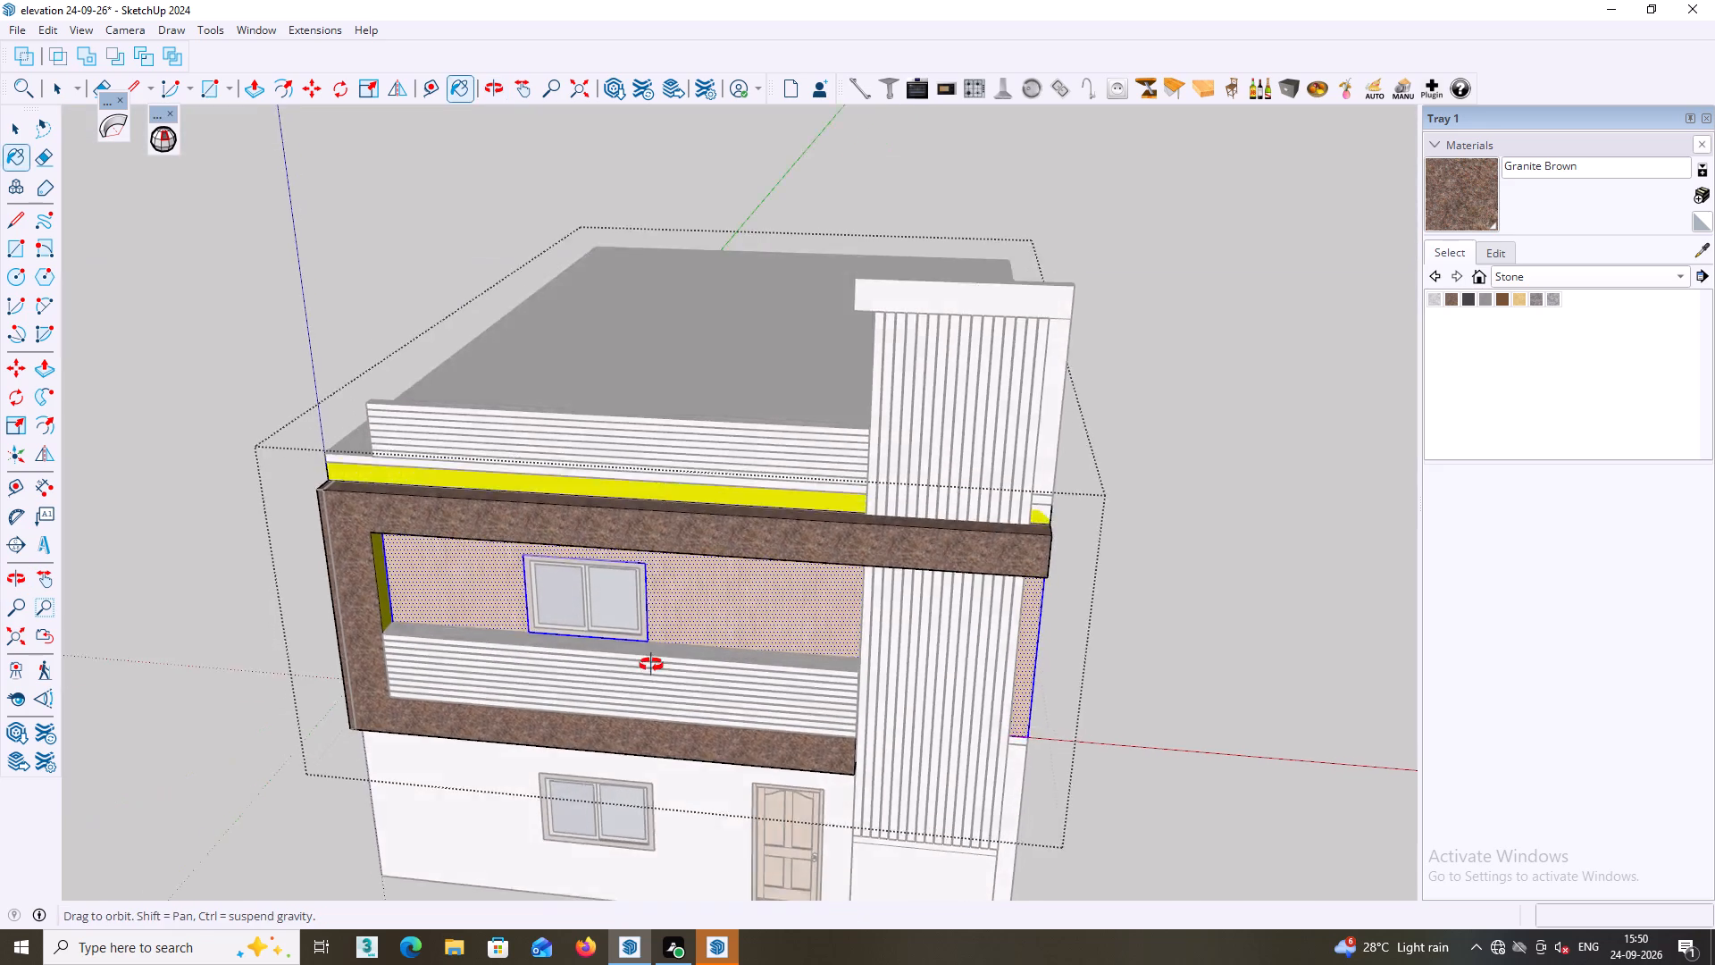
pyautogui.moveTo(651, 665); pyautogui.dragTo(653, 679, button='middle')
pyautogui.moveTo(660, 624); pyautogui.dragTo(1070, 568, button='middle')
pyautogui.press('space')
pyautogui.click(1284, 527)
# Choose Stone Brushed Khaki and try to apply it to the upper-floor side wall from outside the group.
pyautogui.moveTo(1273, 532); pyautogui.dragTo(1118, 511, button='middle')
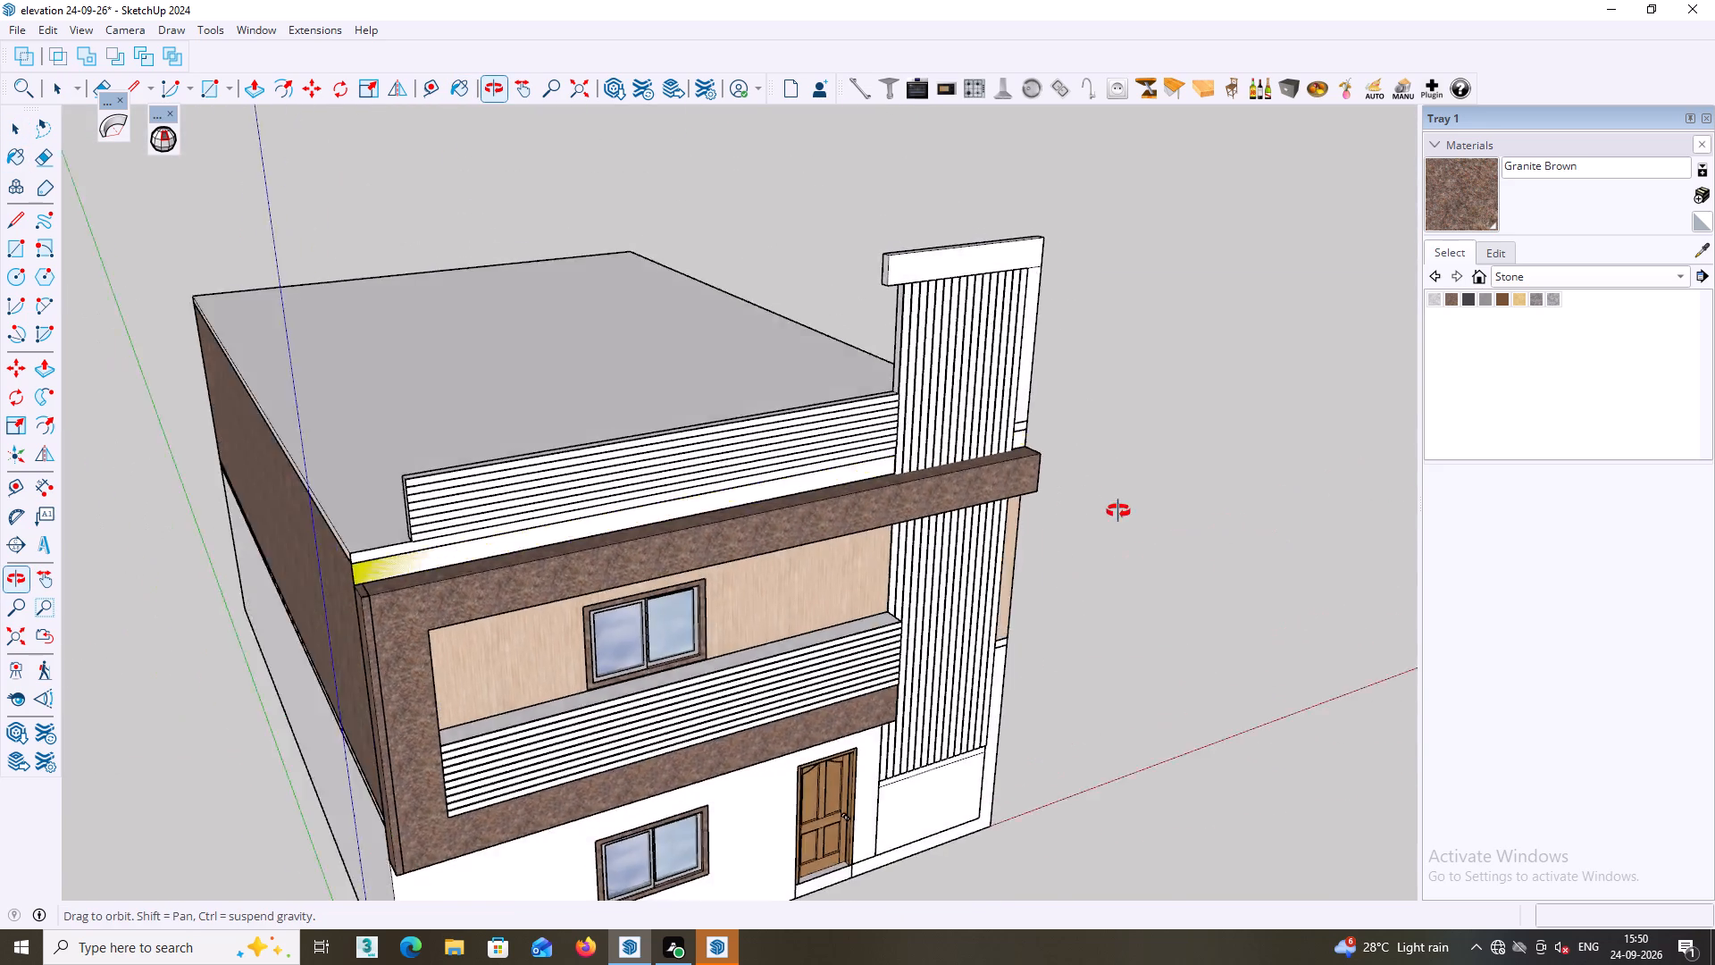
pyautogui.moveTo(1118, 511); pyautogui.dragTo(1001, 459, button='middle')
pyautogui.moveTo(580, 634); pyautogui.dragTo(1103, 547, button='middle')
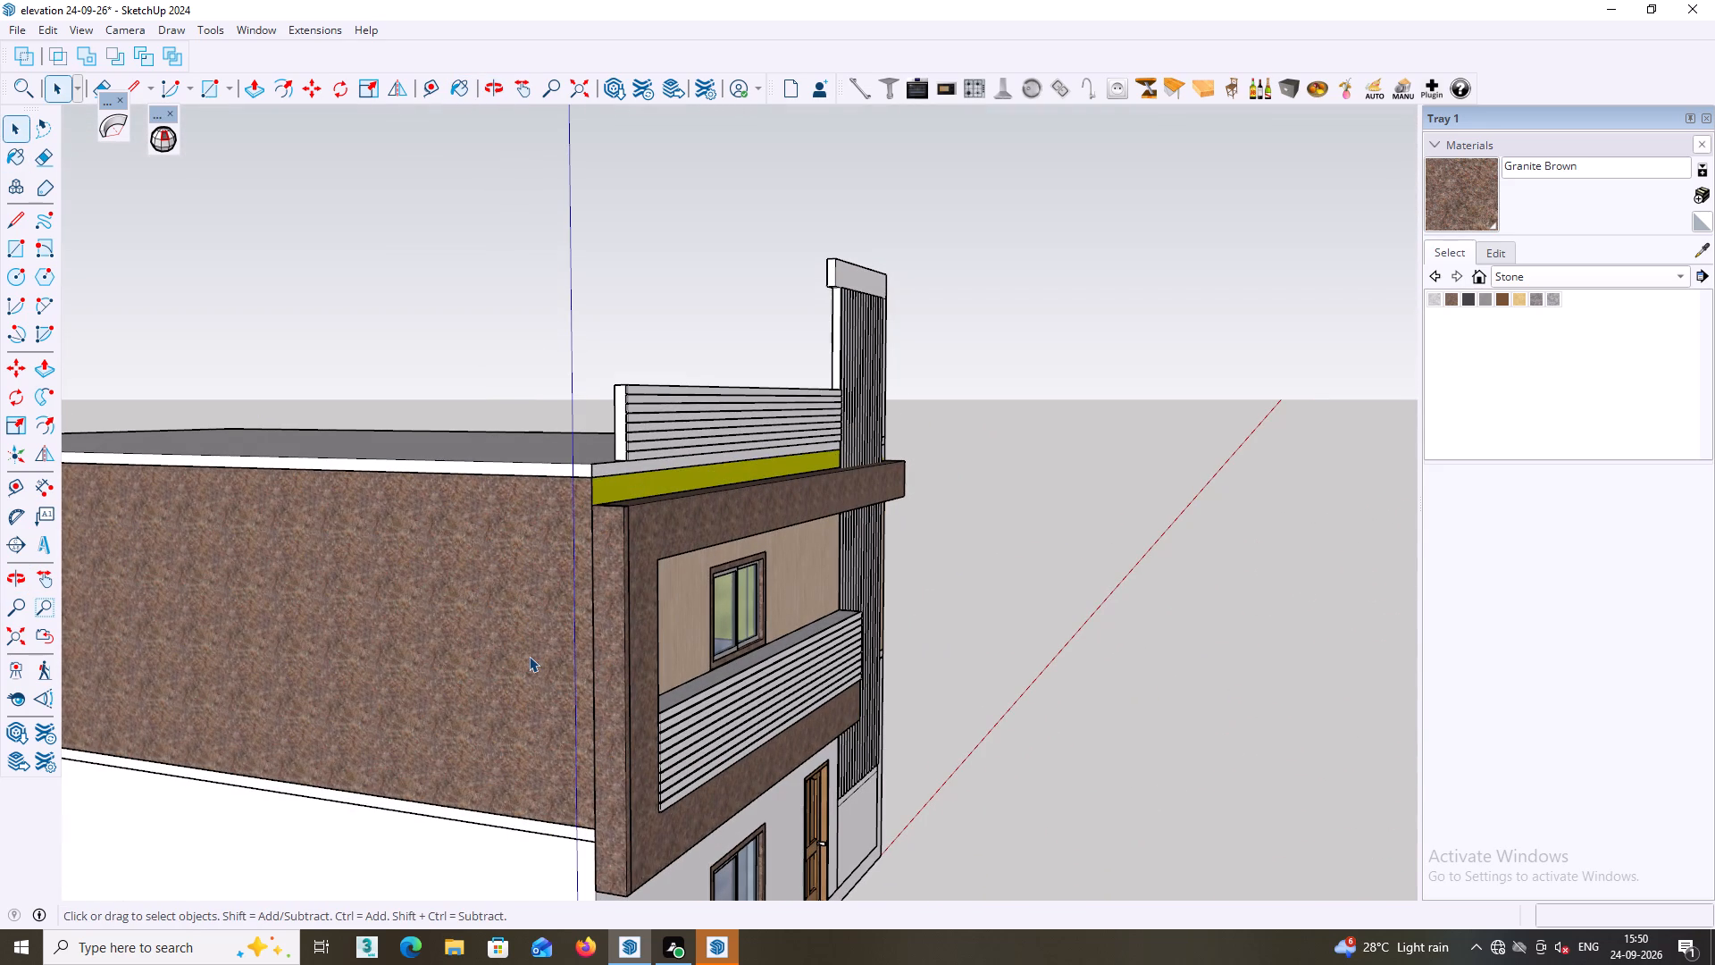
pyautogui.click(529, 656)
pyautogui.click(546, 656)
pyautogui.doubleClick(1247, 550)
pyautogui.moveTo(996, 550); pyautogui.dragTo(947, 567, button='middle')
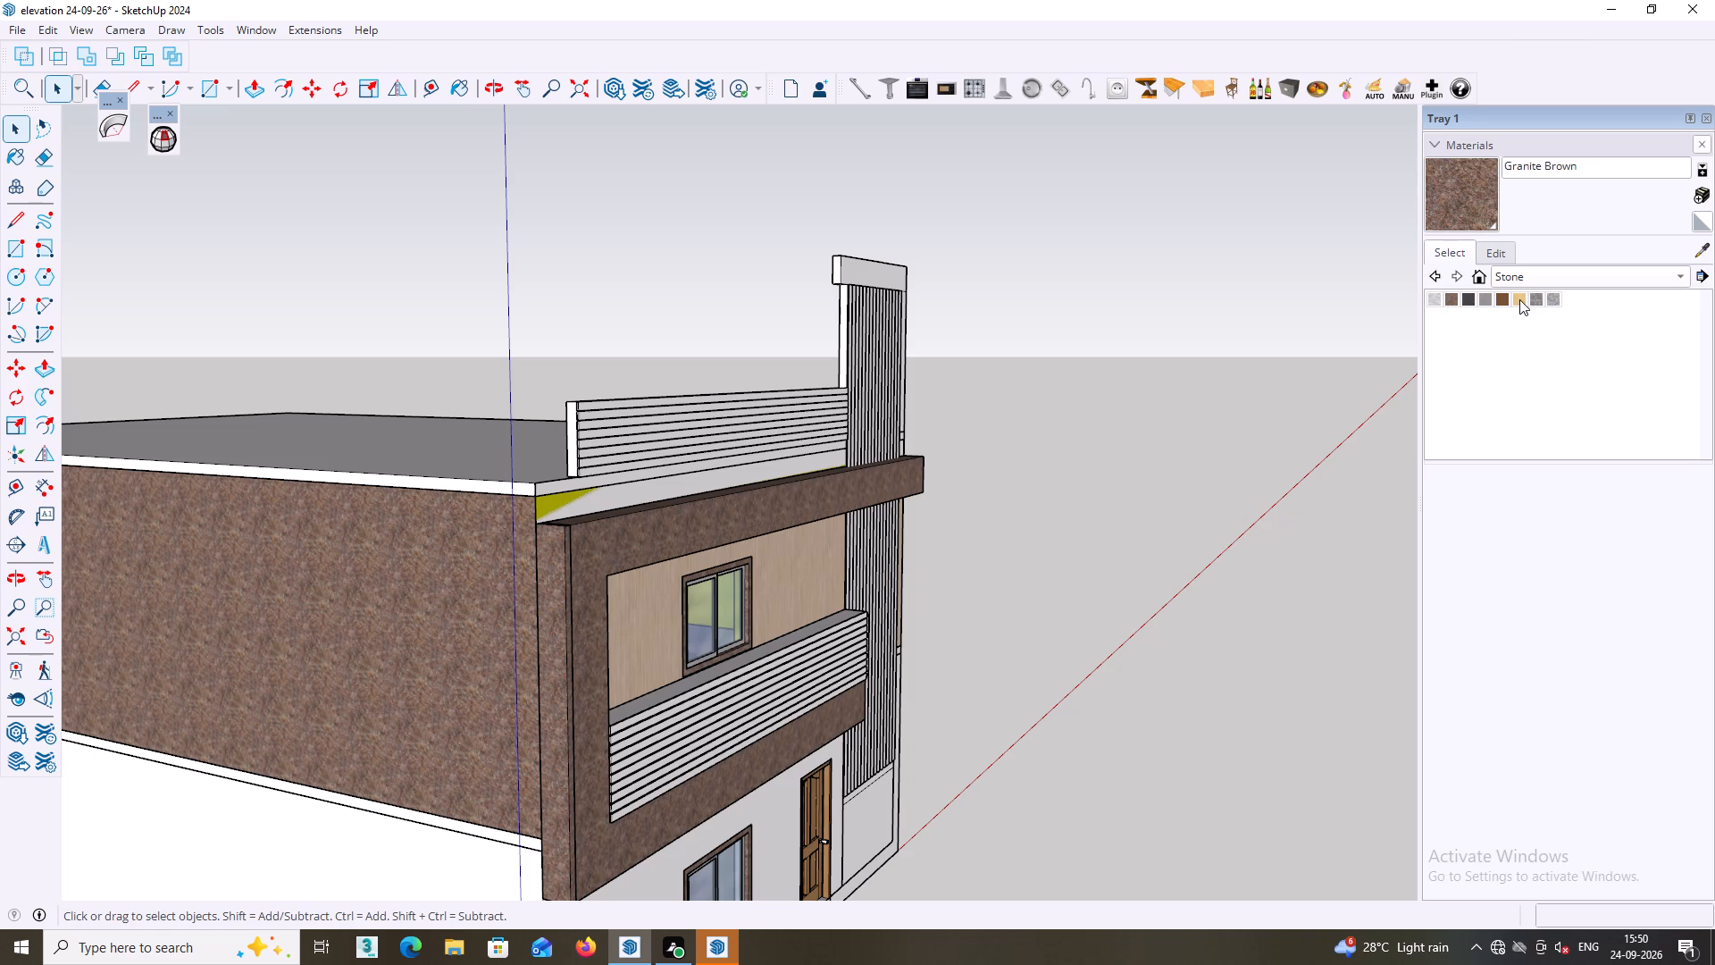
pyautogui.click(1519, 298)
pyautogui.doubleClick(453, 648)
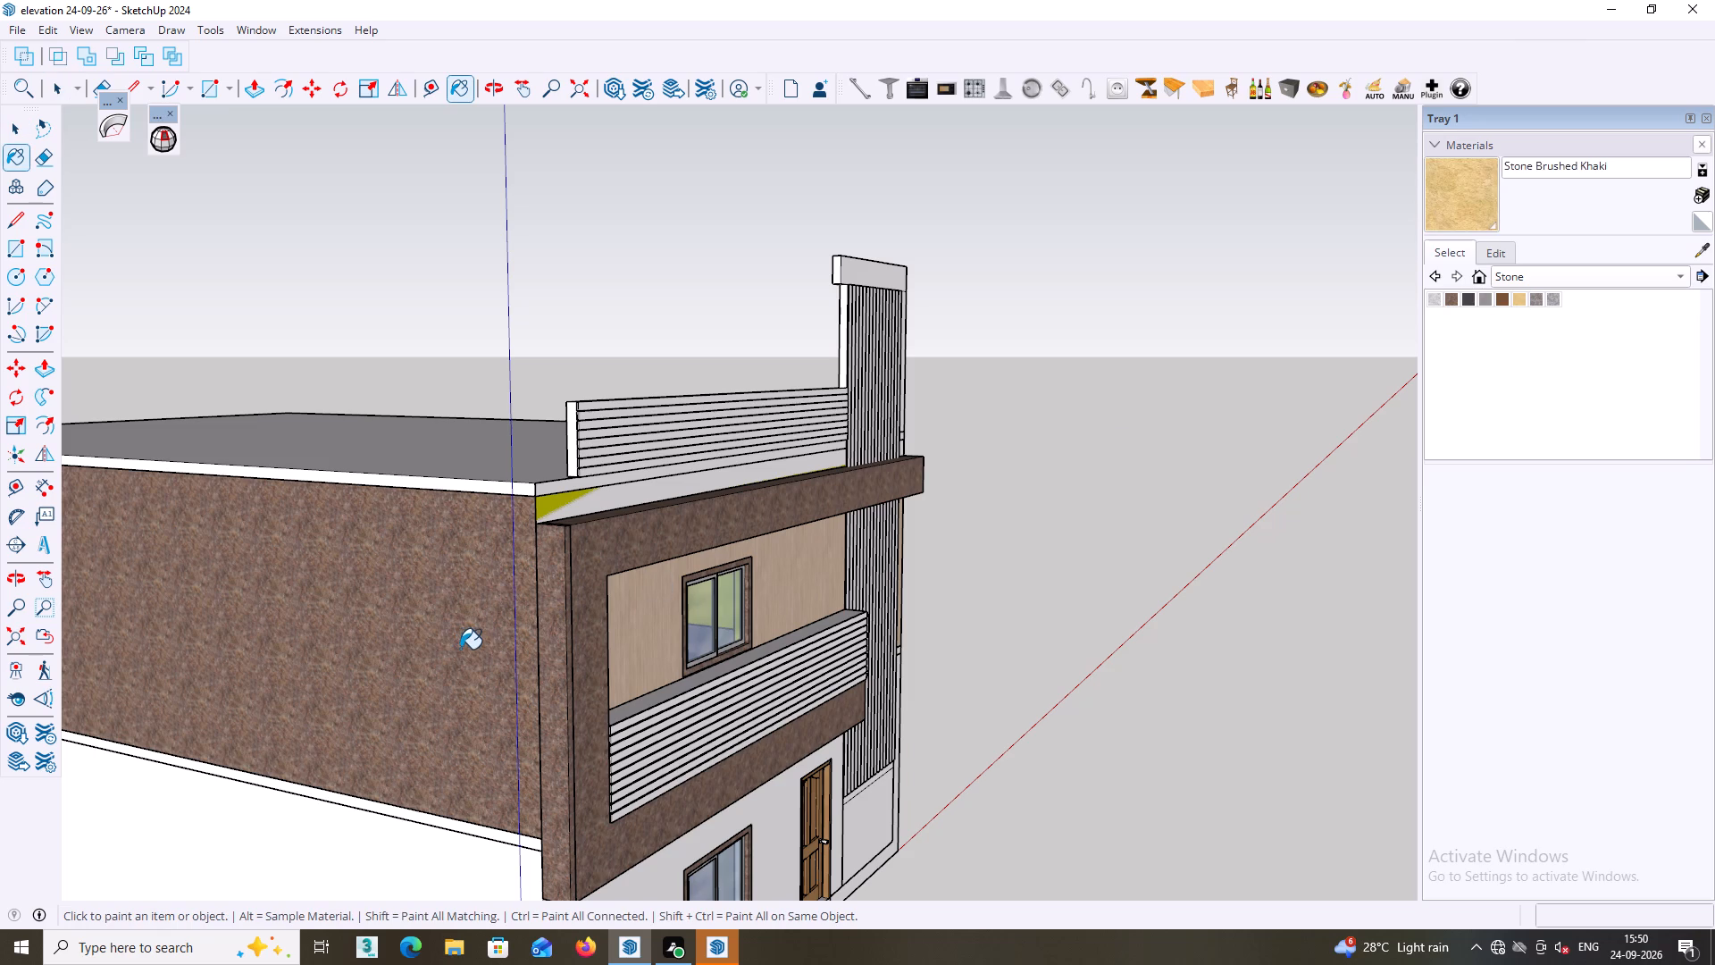
pyautogui.click(460, 649)
# Inside the upper-floor group, paint the side wall face with Stone Brushed Khaki and leave the group.
pyautogui.moveTo(483, 630); pyautogui.dragTo(676, 583, button='middle')
pyautogui.press('space')
pyautogui.click(625, 617)
pyautogui.tripleClick(640, 650)
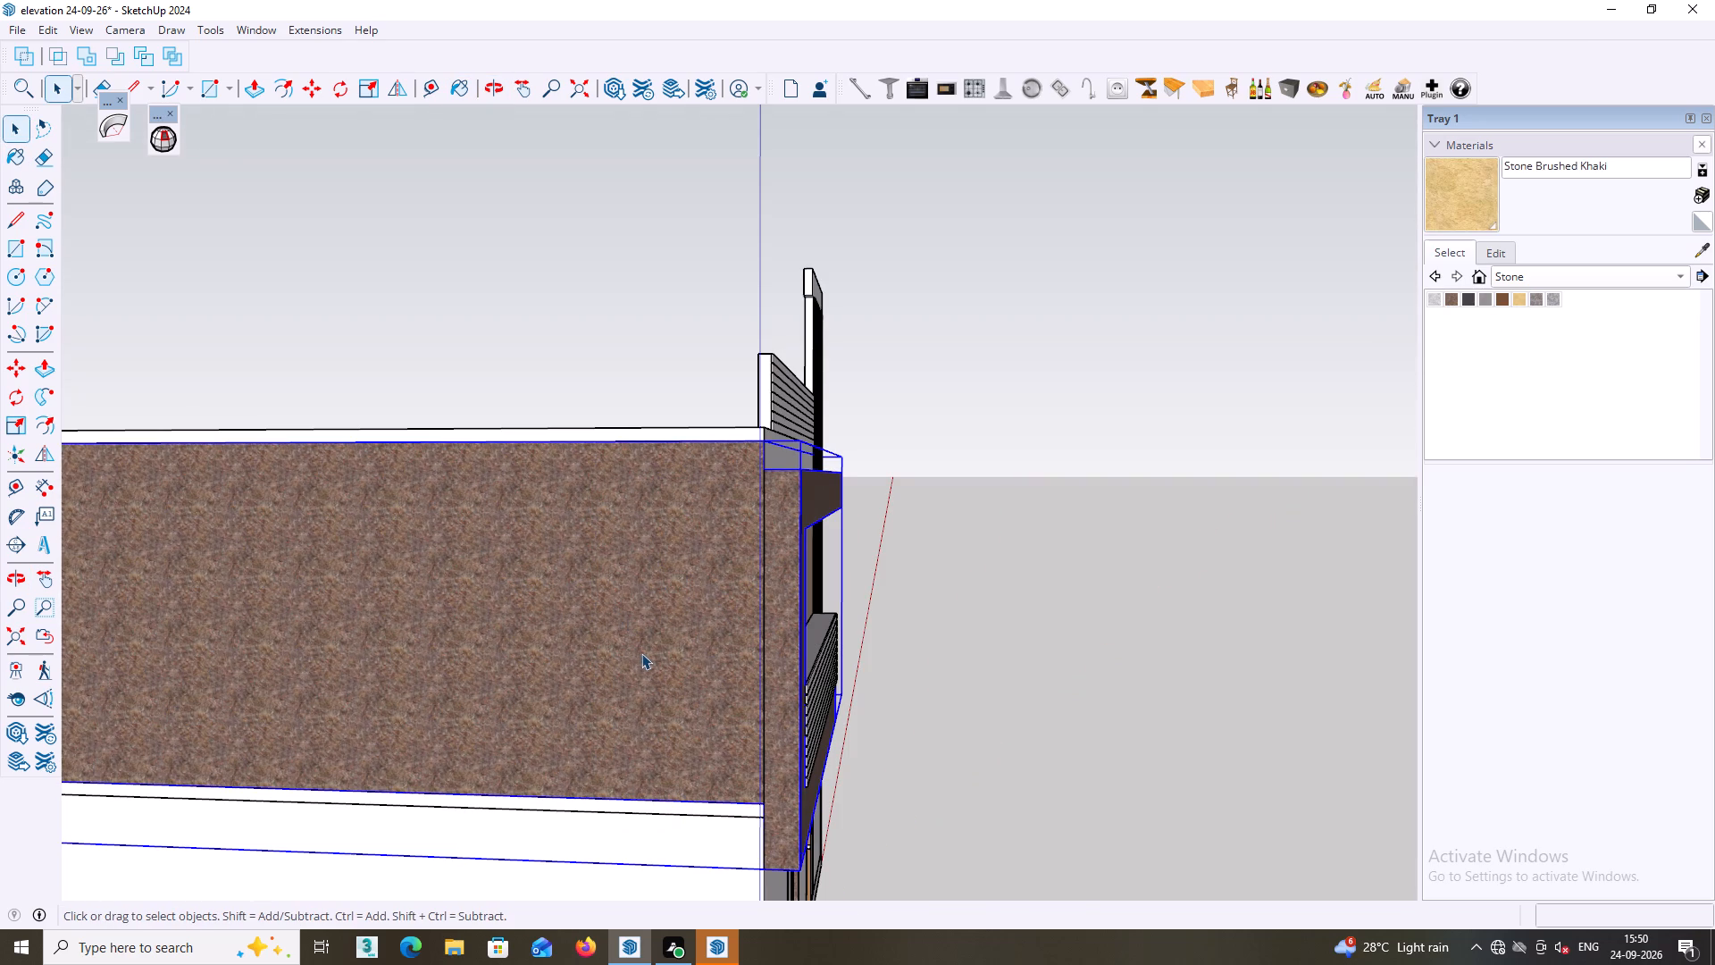
pyautogui.click(641, 675)
pyautogui.click(1021, 601)
pyautogui.tripleClick(599, 654)
pyautogui.click(599, 652)
pyautogui.click(605, 652)
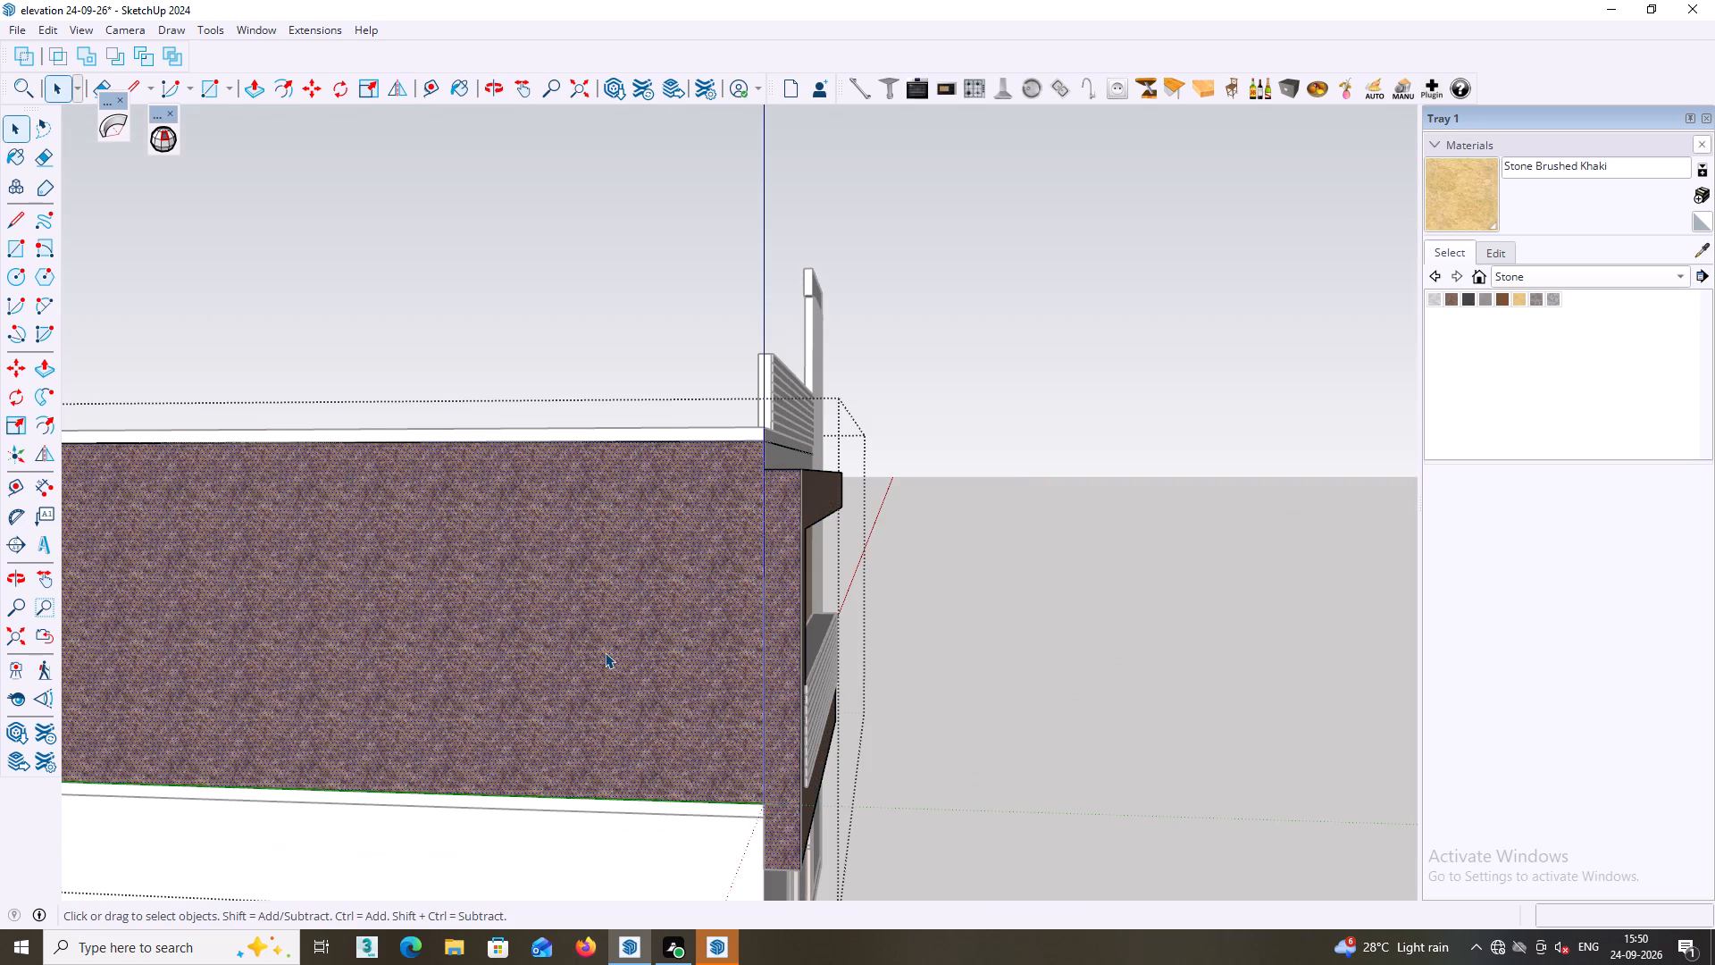
pyautogui.moveTo(837, 566); pyautogui.dragTo(622, 612, button='middle')
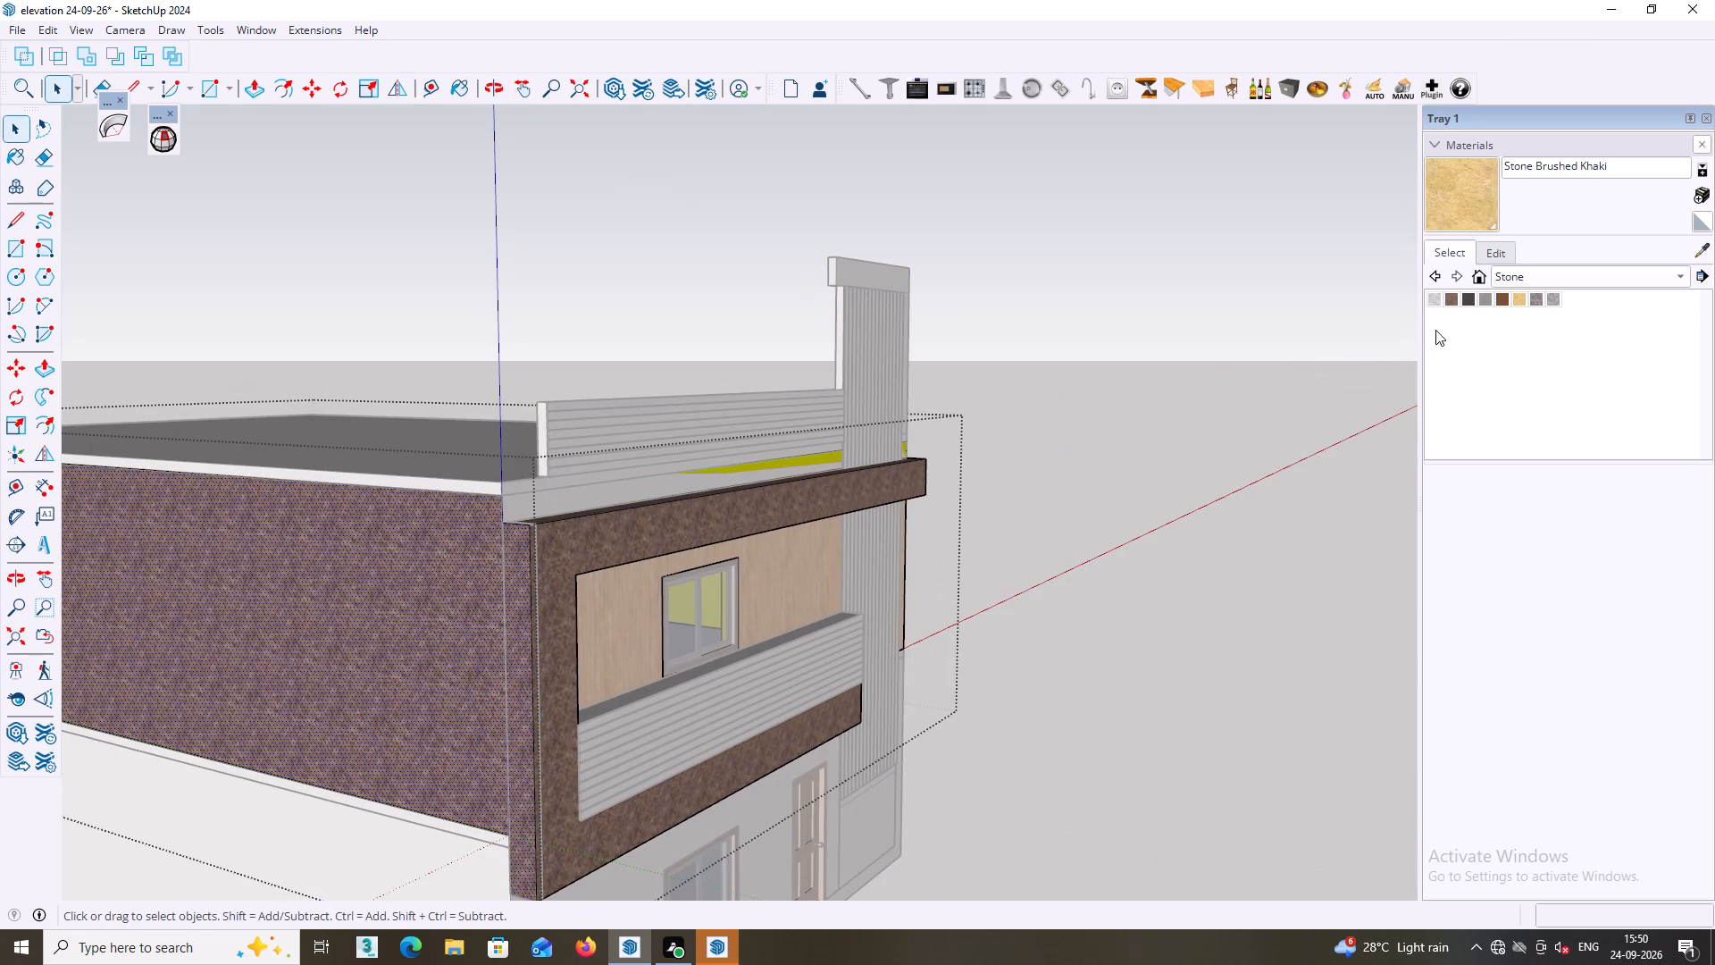
pyautogui.click(1468, 214)
pyautogui.click(488, 606)
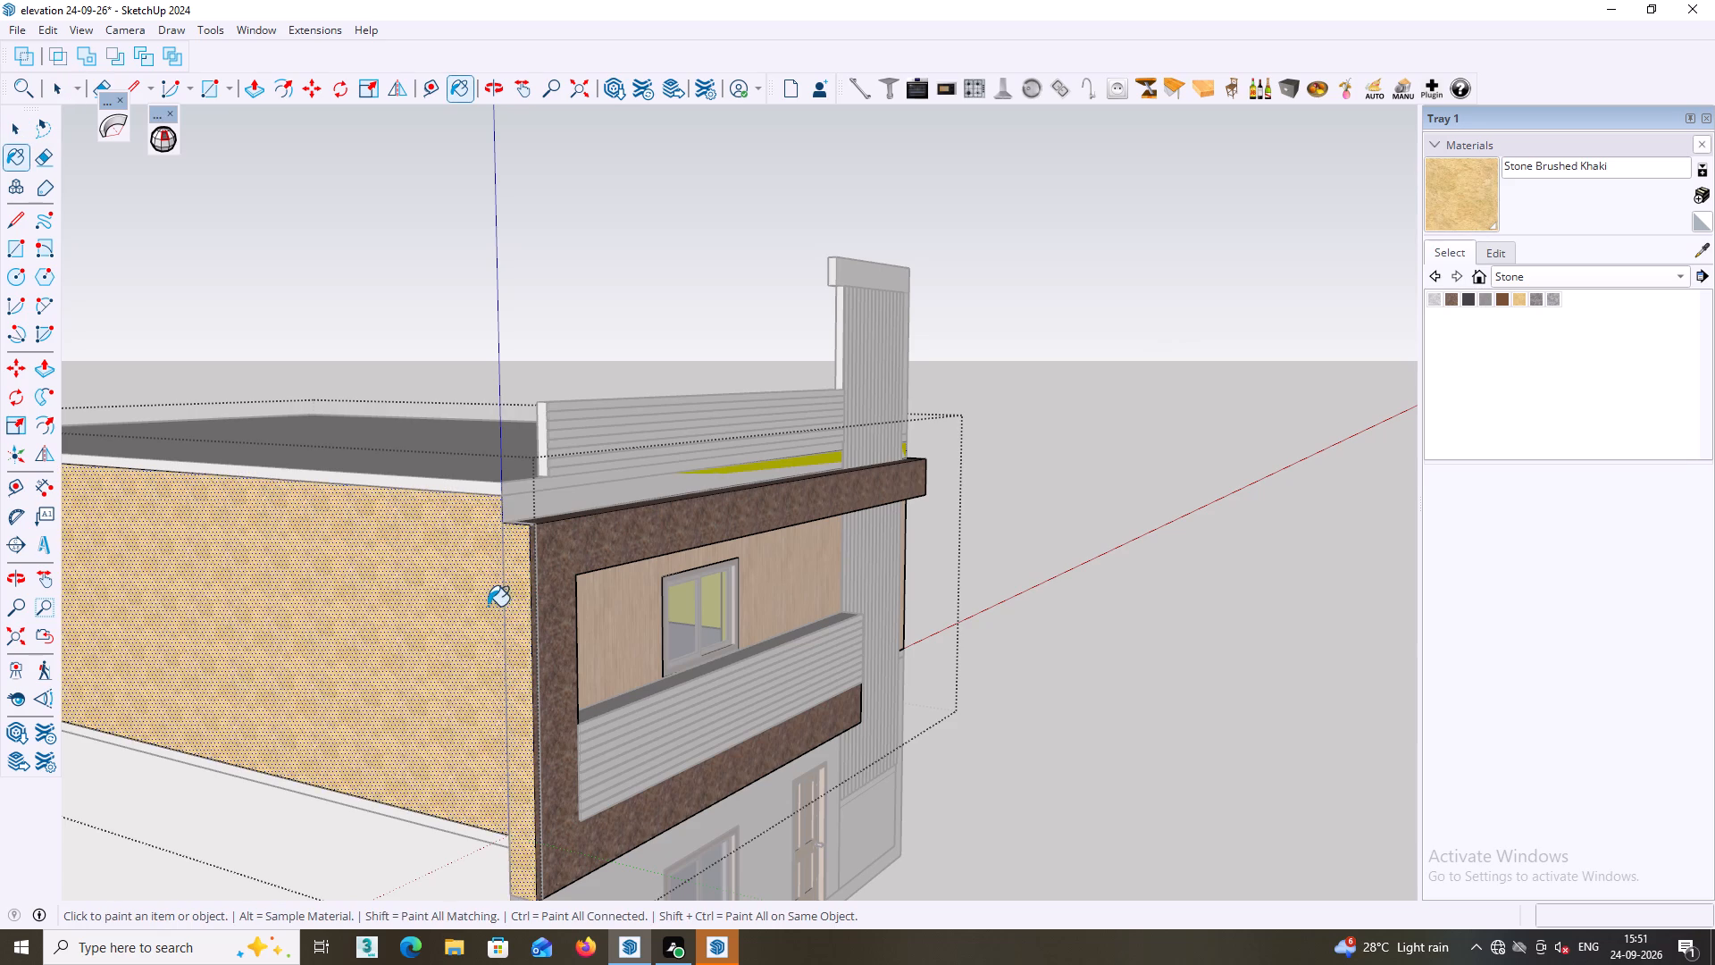
pyautogui.scroll(-3, 489, 612)
pyautogui.press('space')
pyautogui.doubleClick(1086, 580)
# Examine the stone texture on the upper-floor side wall up close and the overall look of the building's front.
pyautogui.moveTo(1069, 575); pyautogui.dragTo(988, 610, button='middle')
pyautogui.moveTo(883, 563); pyautogui.dragTo(923, 533, button='middle')
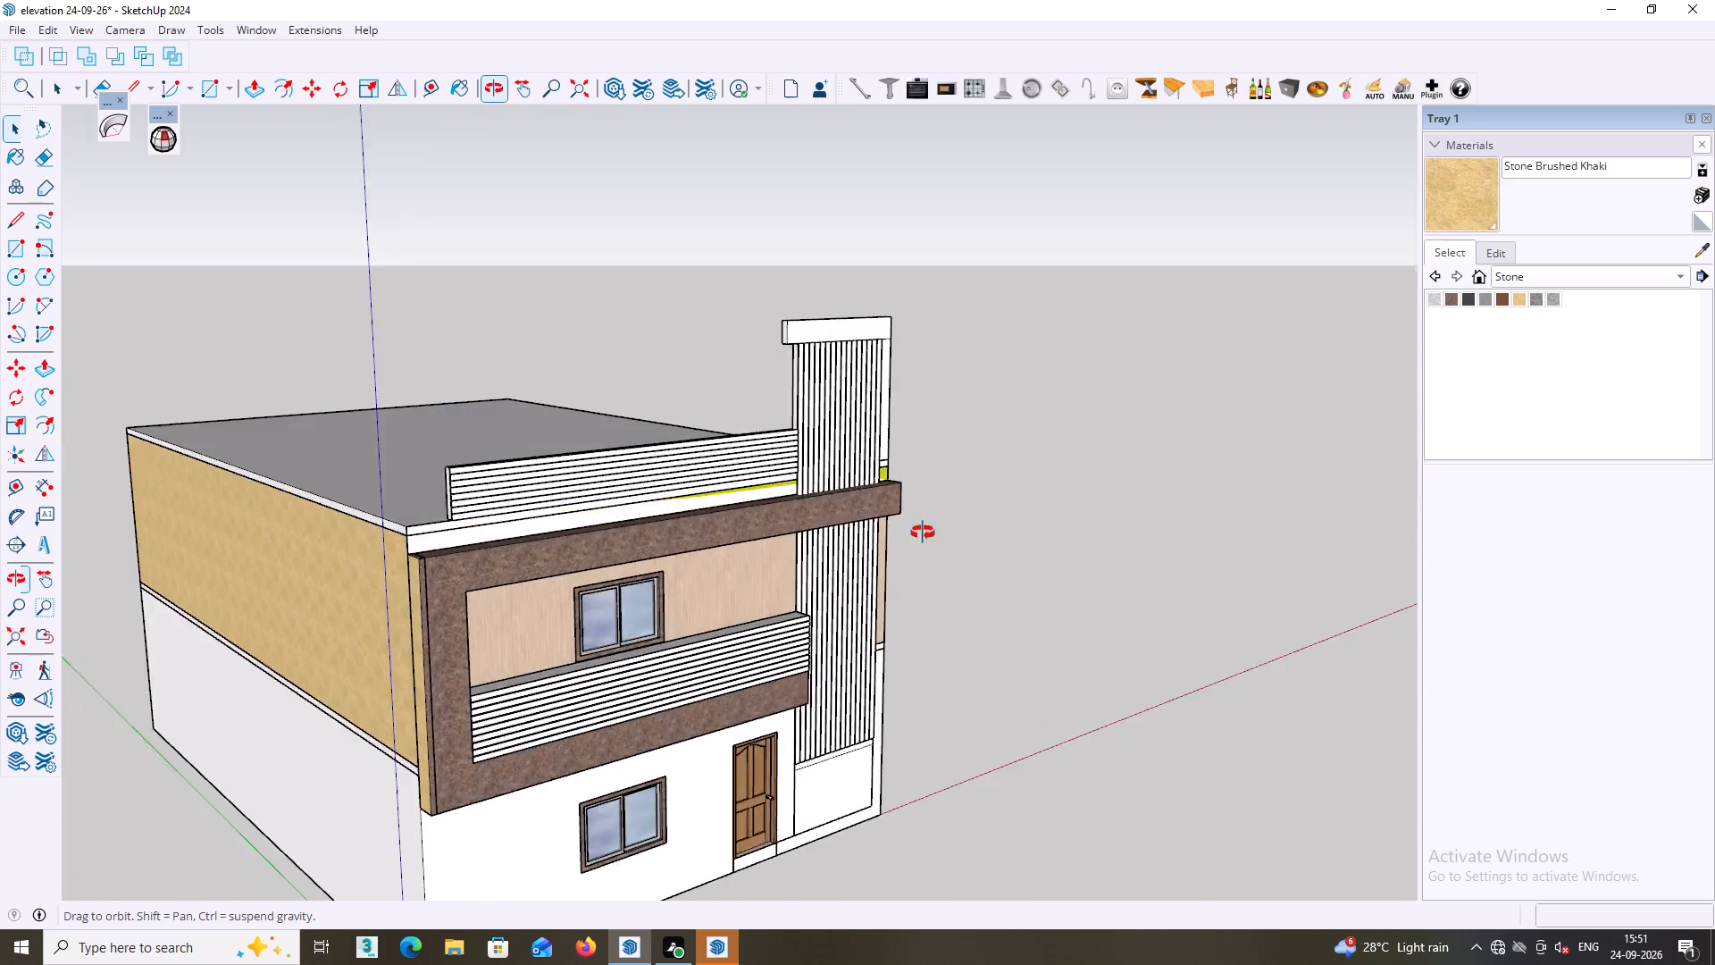
pyautogui.moveTo(923, 533); pyautogui.dragTo(1376, 456, button='middle')
pyautogui.scroll(9, 611, 641)
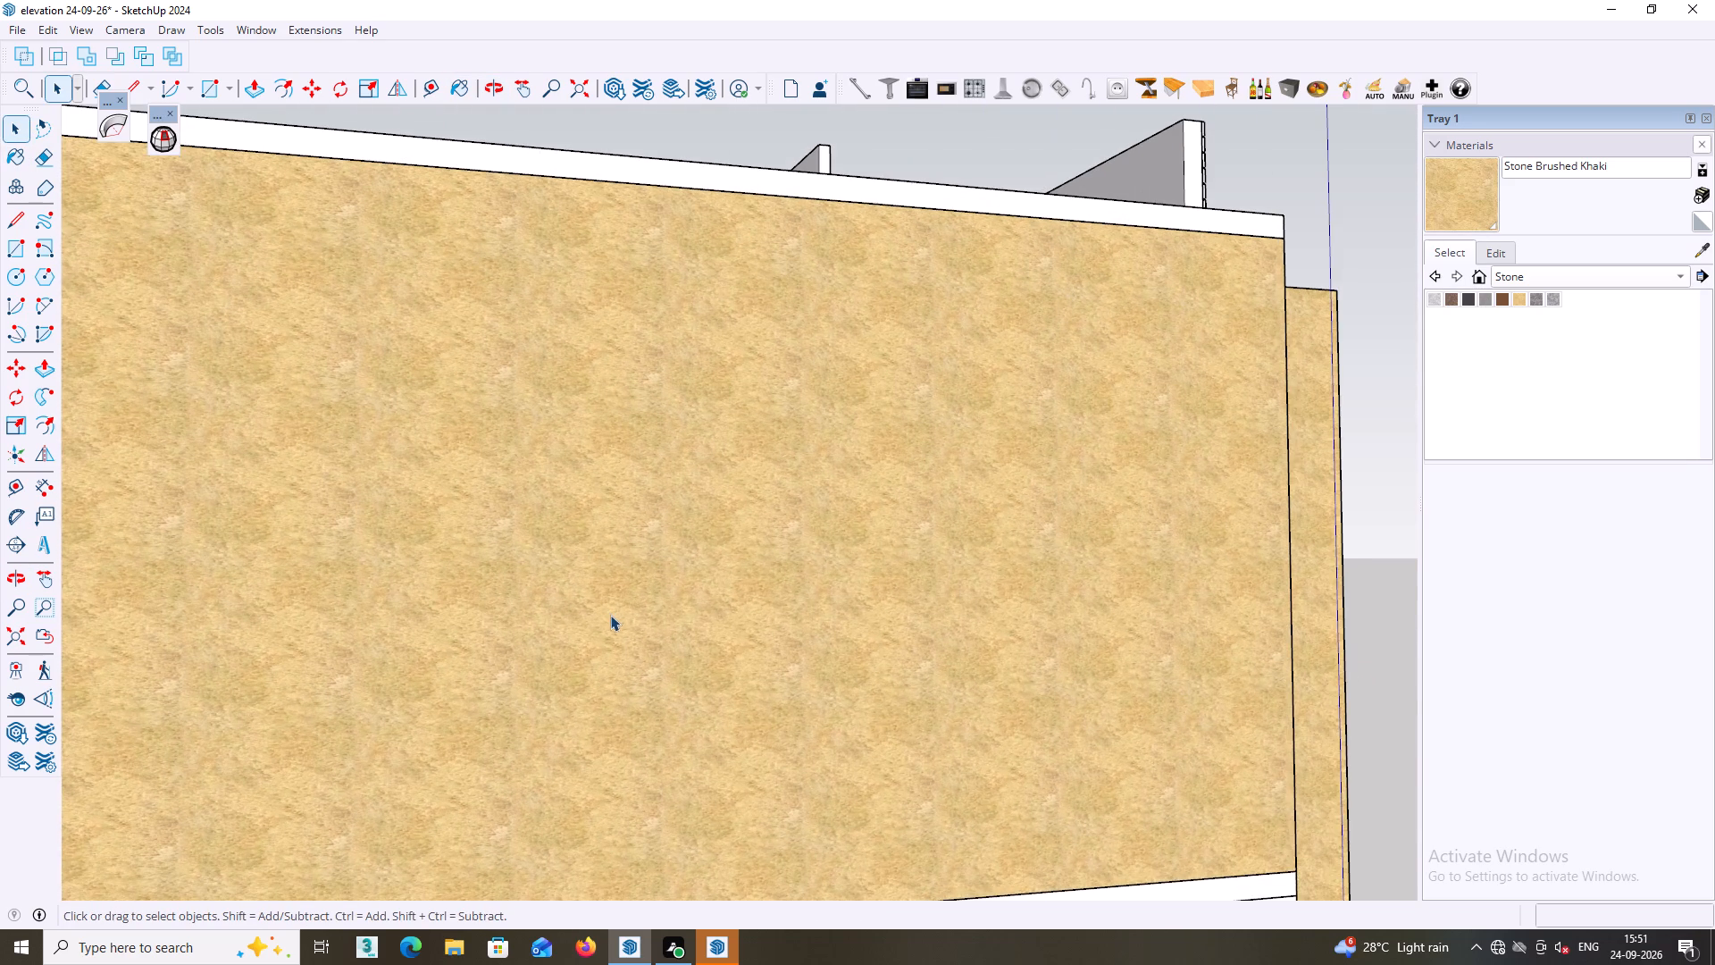
pyautogui.scroll(6, 613, 618)
pyautogui.moveTo(627, 619); pyautogui.dragTo(630, 816, button='middle')
pyautogui.scroll(-2, 616, 726)
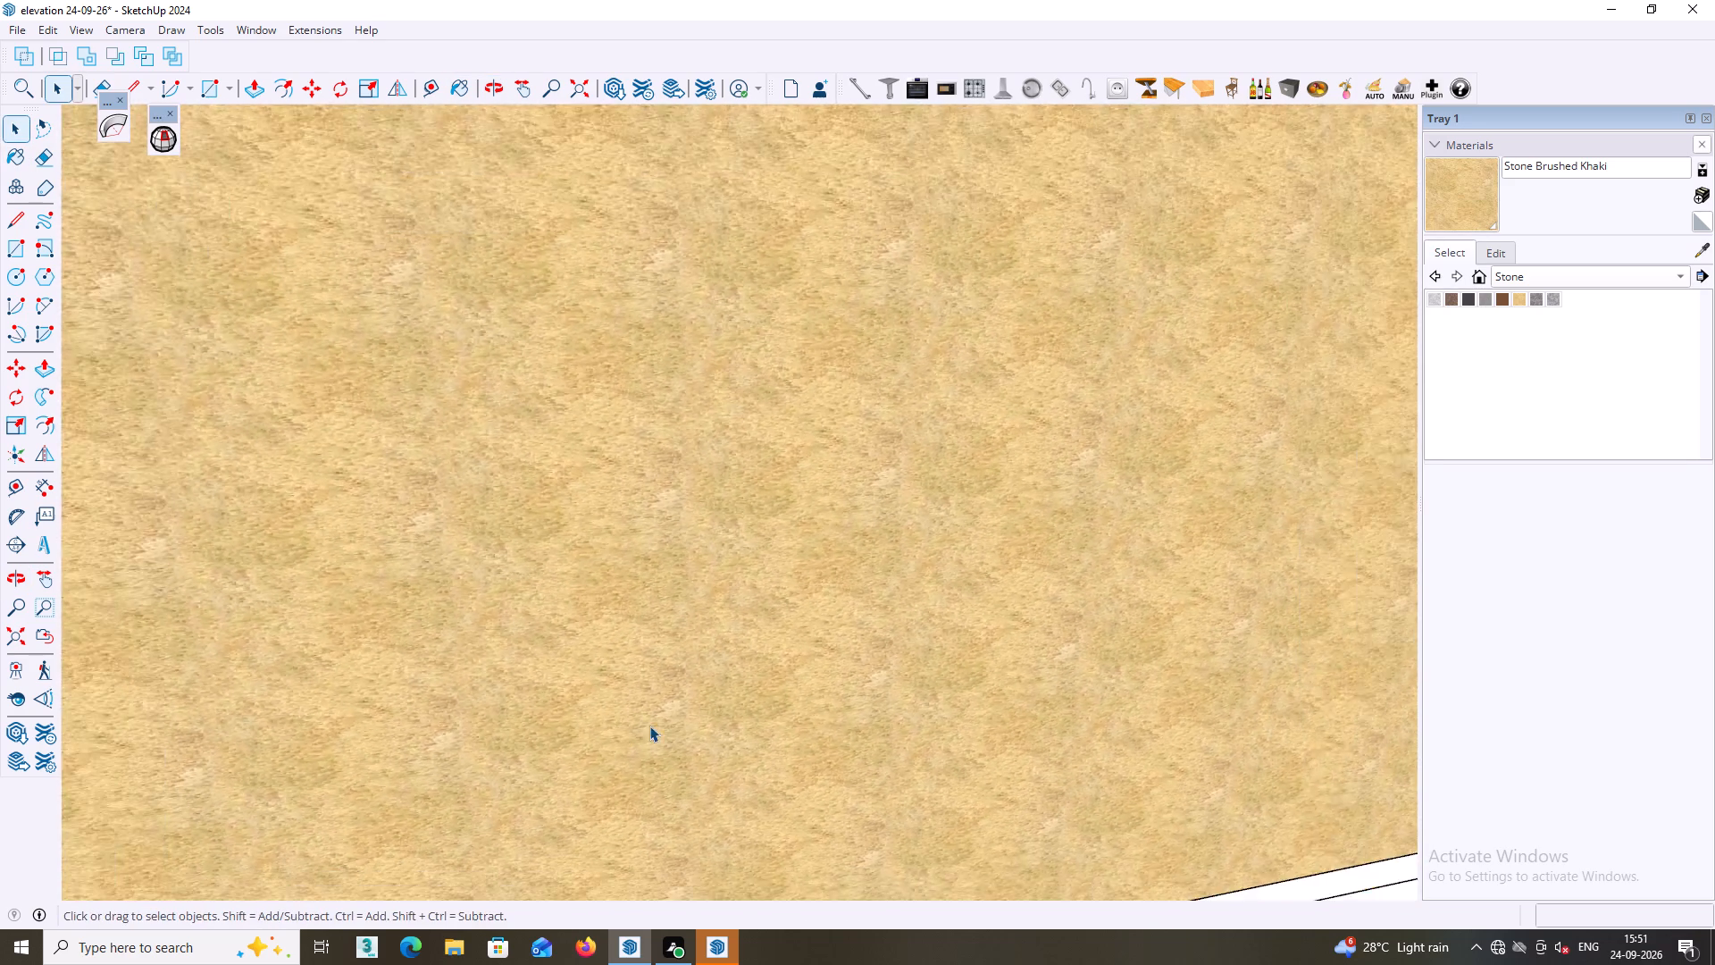
pyautogui.scroll(-20, 649, 726)
pyautogui.scroll(-2, 649, 726)
pyautogui.moveTo(612, 691); pyautogui.dragTo(611, 704, button='middle')
pyautogui.moveTo(655, 554); pyautogui.dragTo(605, 533, button='middle')
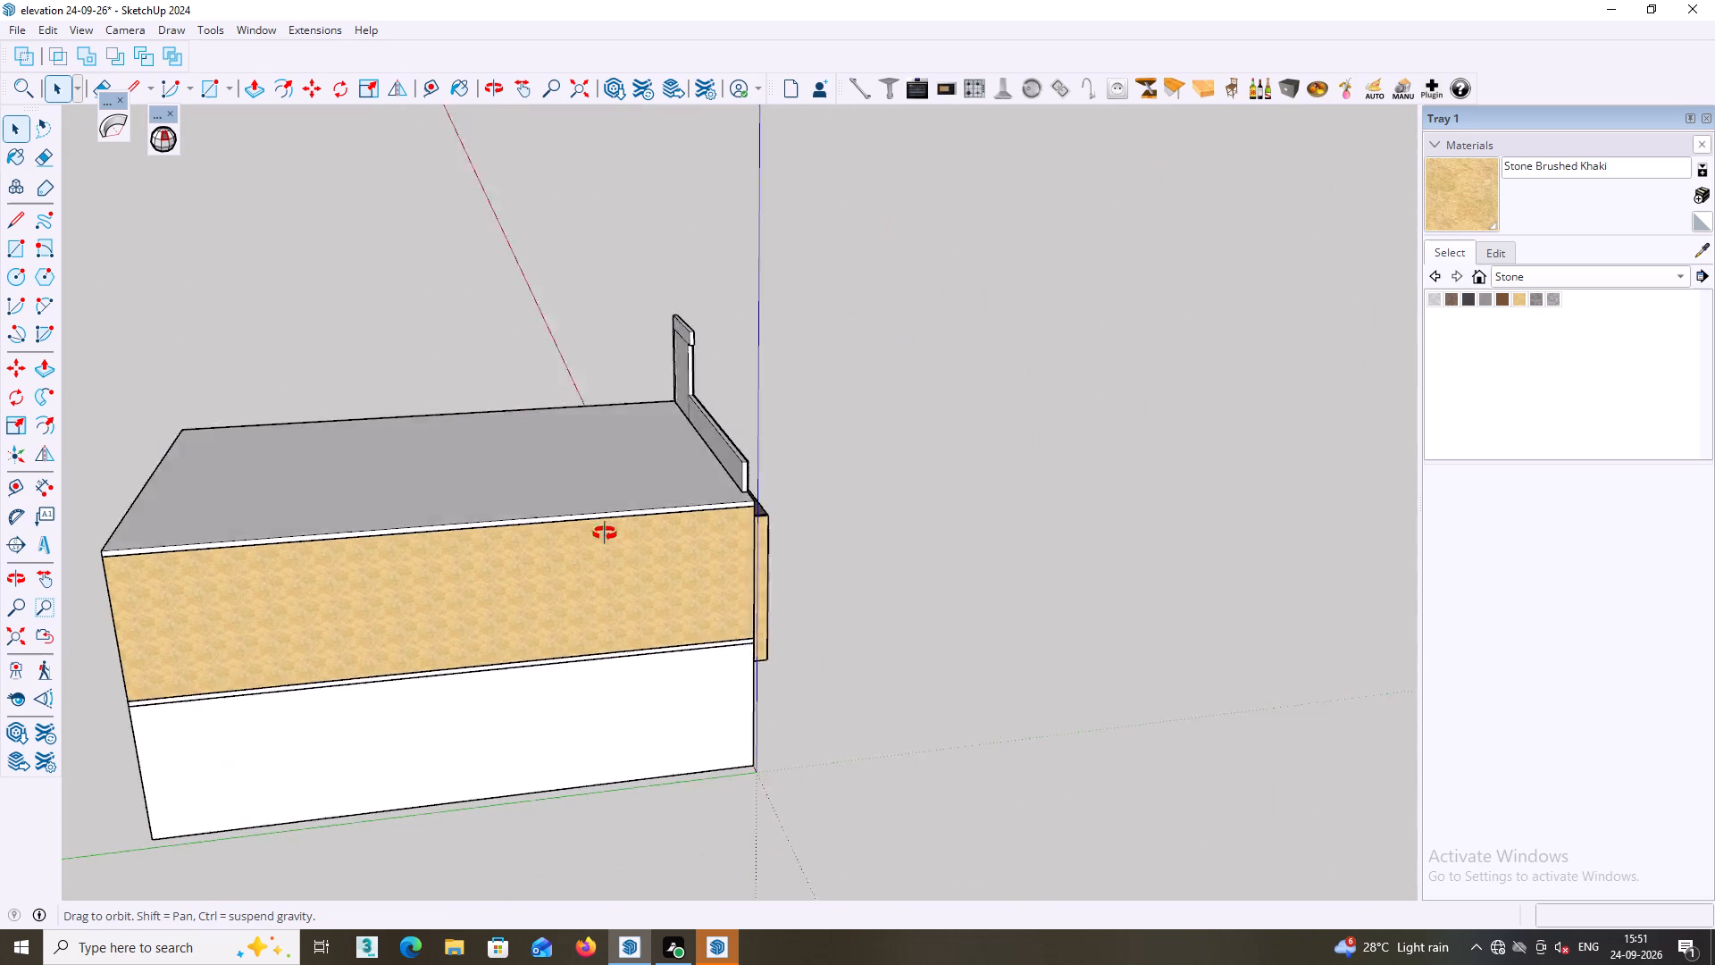
pyautogui.moveTo(605, 533); pyautogui.dragTo(115, 476, button='middle')
pyautogui.scroll(9, 513, 493)
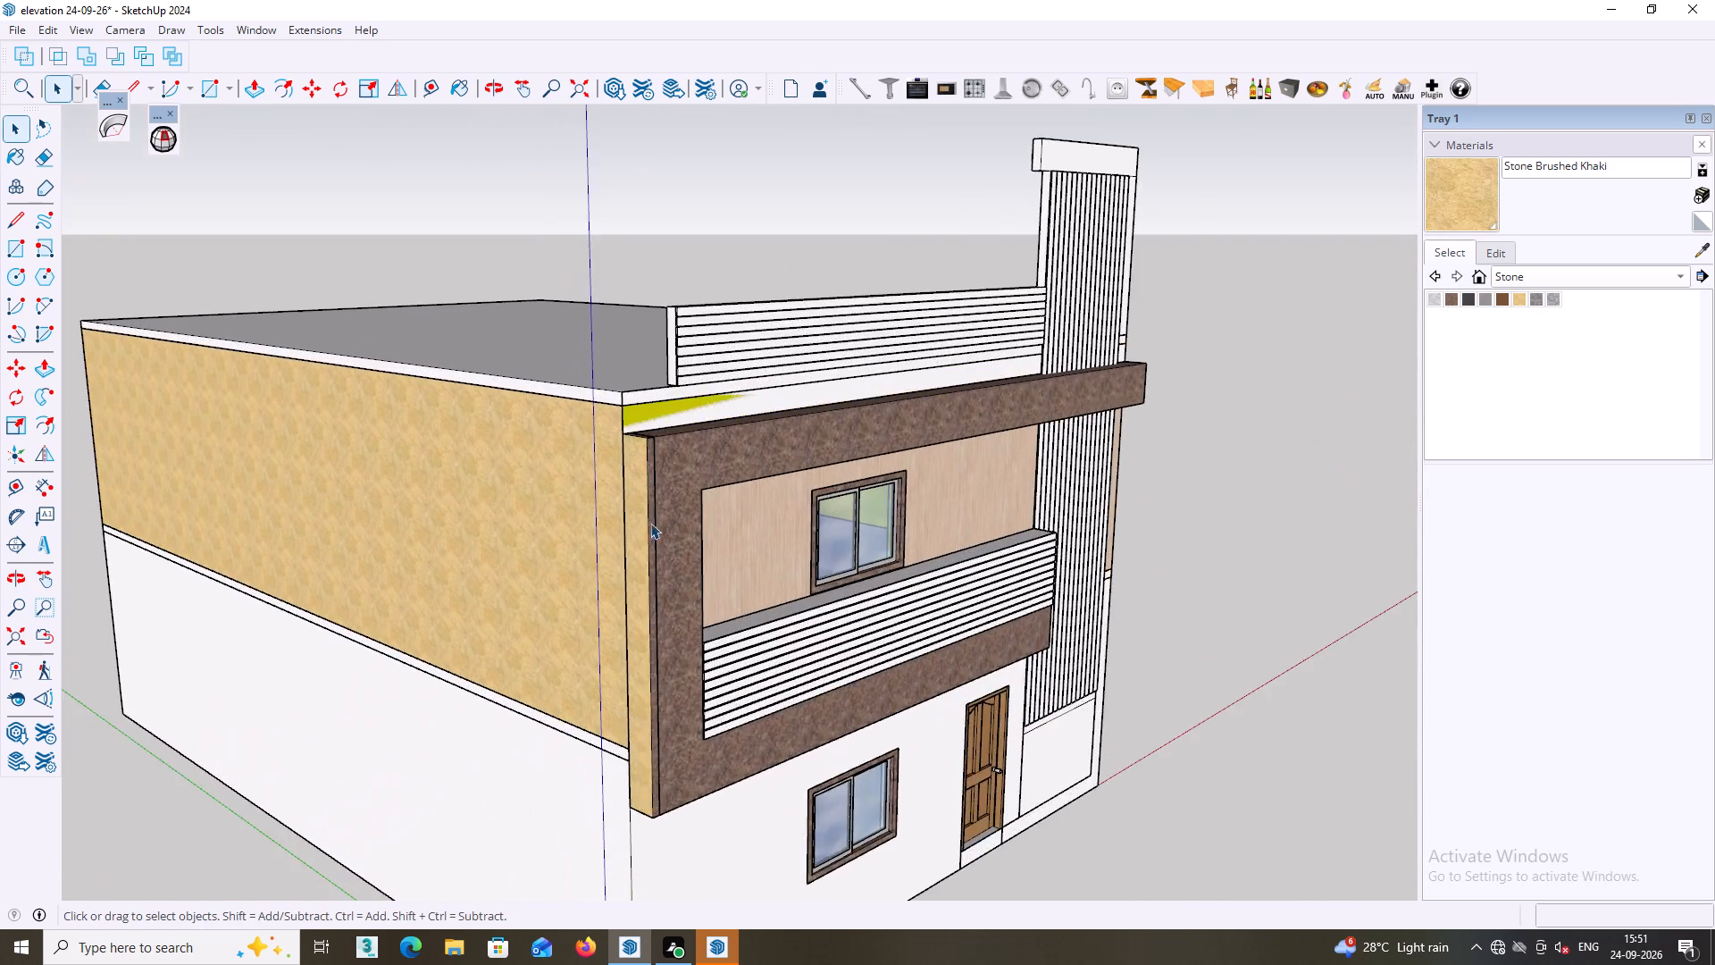
# Examine the corner where the khaki side wall meets the granite front frame, from its top to its underside.
pyautogui.scroll(10, 654, 506)
pyautogui.moveTo(637, 508); pyautogui.dragTo(514, 659, button='middle')
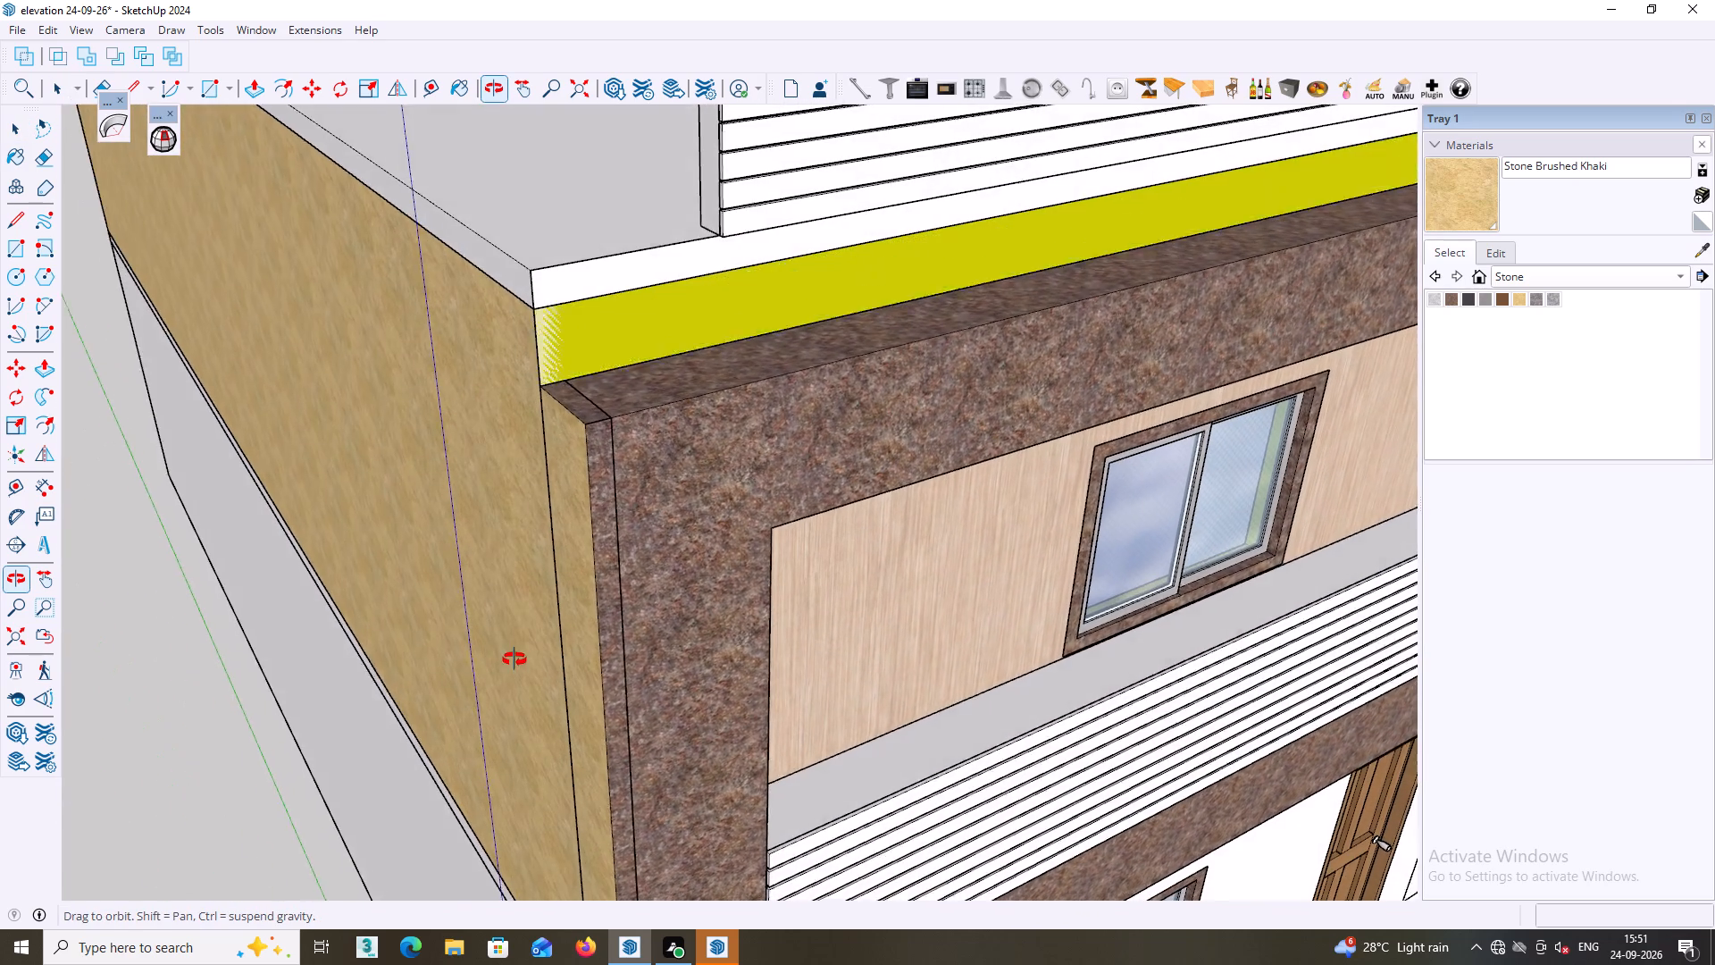
pyautogui.moveTo(514, 659); pyautogui.dragTo(505, 675, button='middle')
pyautogui.moveTo(528, 667); pyautogui.dragTo(644, 500, button='middle')
pyautogui.moveTo(656, 510); pyautogui.dragTo(714, 561, button='middle')
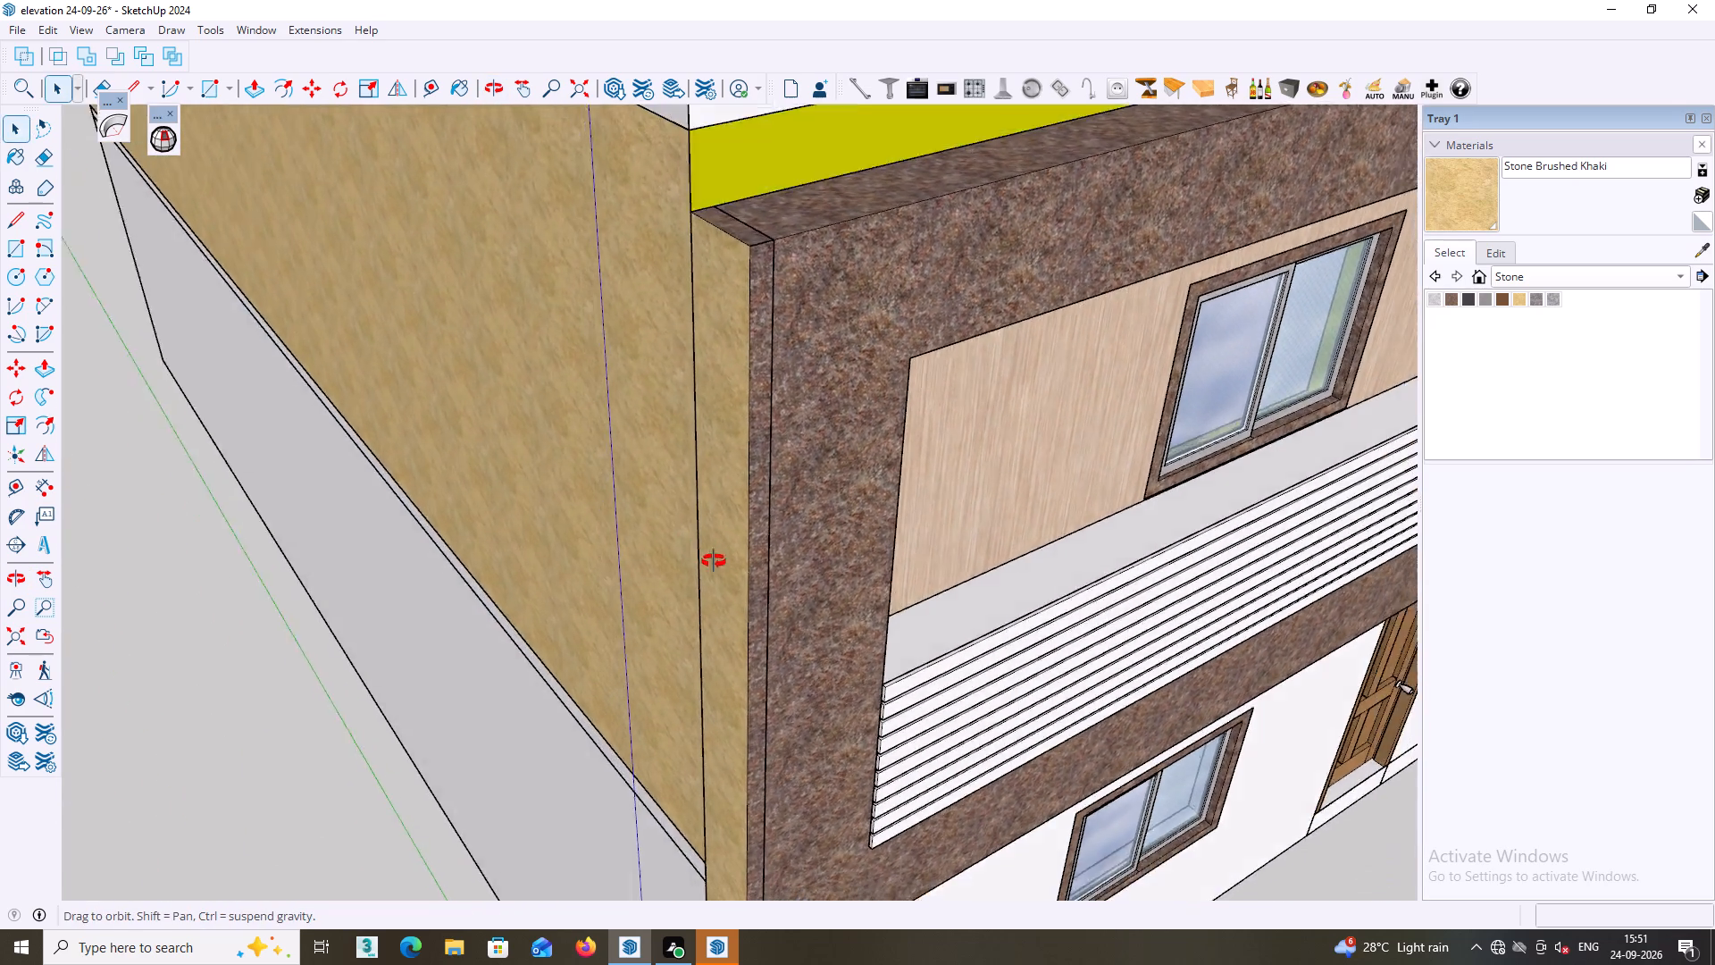
pyautogui.moveTo(714, 561); pyautogui.dragTo(936, 569, button='middle')
pyautogui.moveTo(839, 558); pyautogui.dragTo(926, 549, button='middle')
pyautogui.moveTo(897, 569); pyautogui.dragTo(883, 422, button='middle')
pyautogui.moveTo(838, 583); pyautogui.dragTo(840, 574, button='middle')
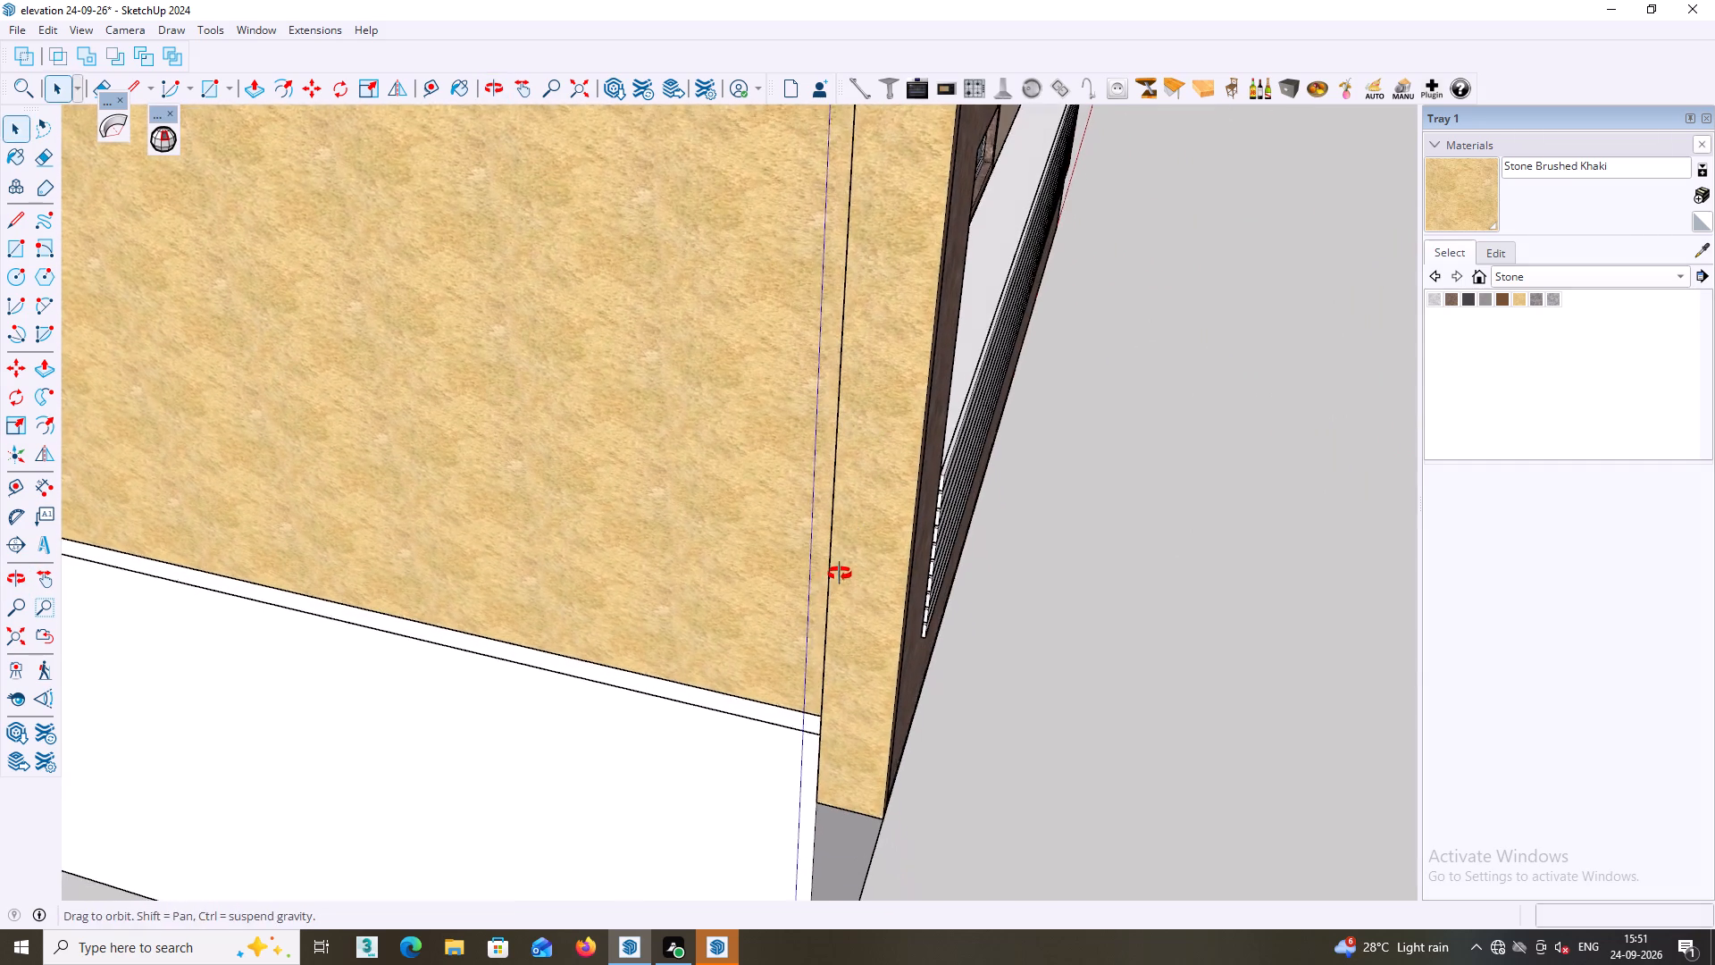
pyautogui.moveTo(840, 574); pyautogui.dragTo(841, 495, button='middle')
pyautogui.moveTo(890, 606); pyautogui.dragTo(736, 153, button='middle')
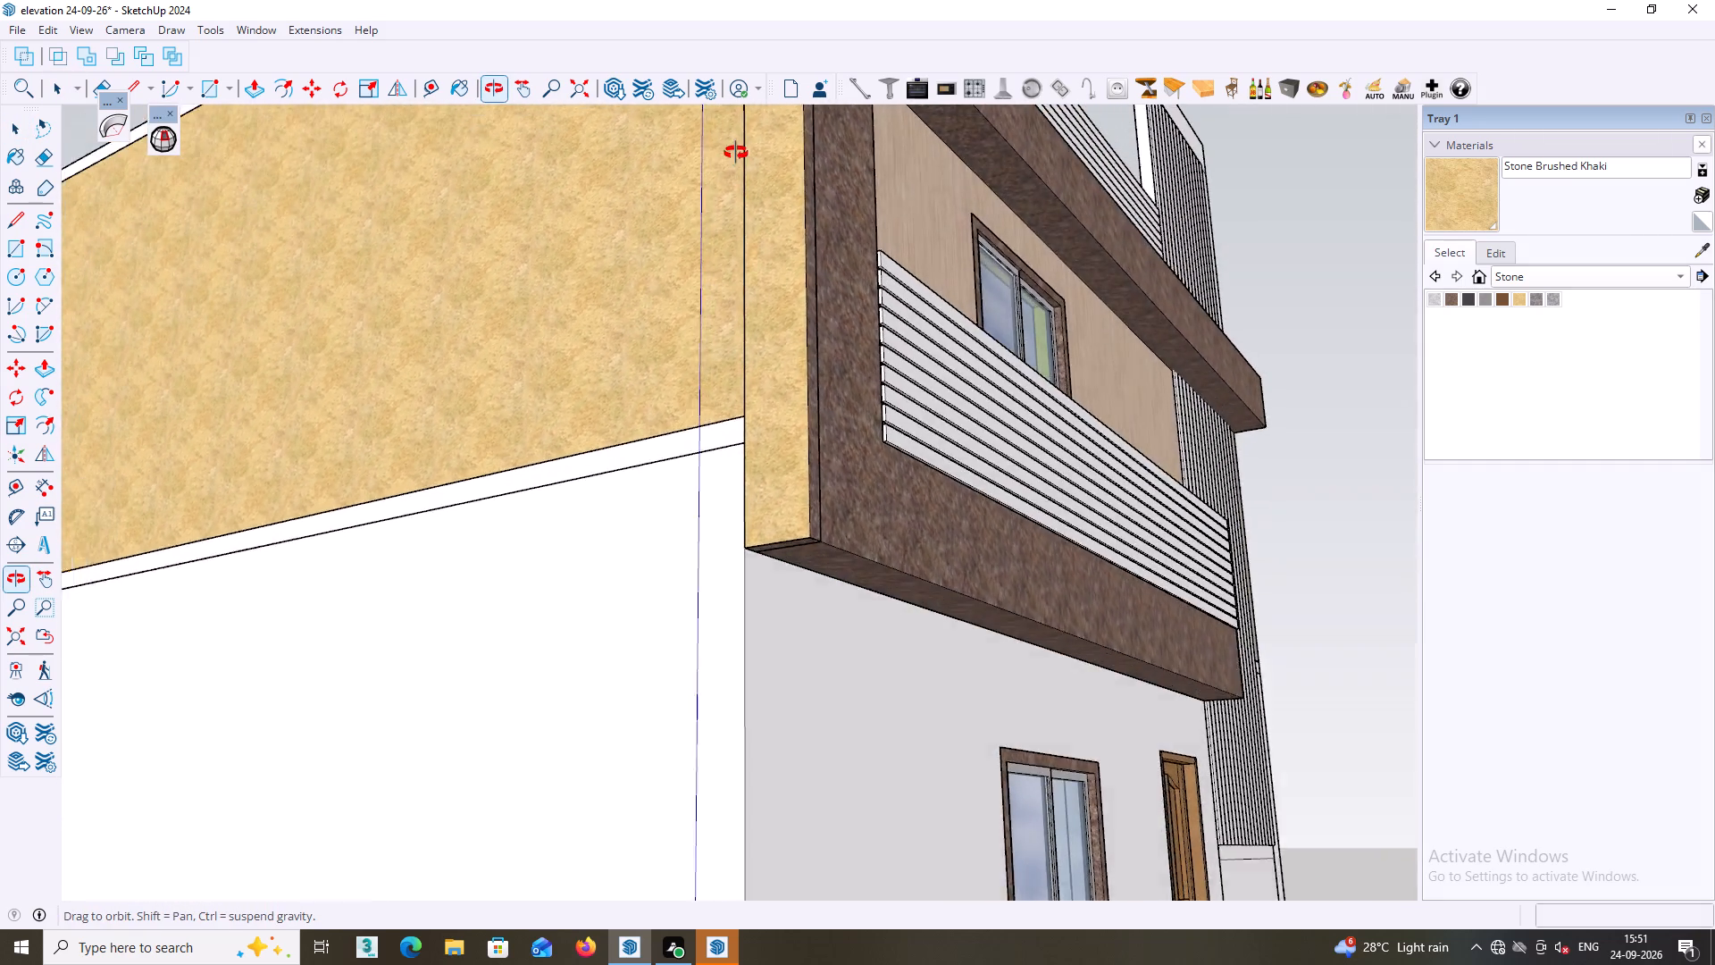
pyautogui.moveTo(736, 153); pyautogui.dragTo(617, 109, button='middle')
pyautogui.scroll(4, 749, 382)
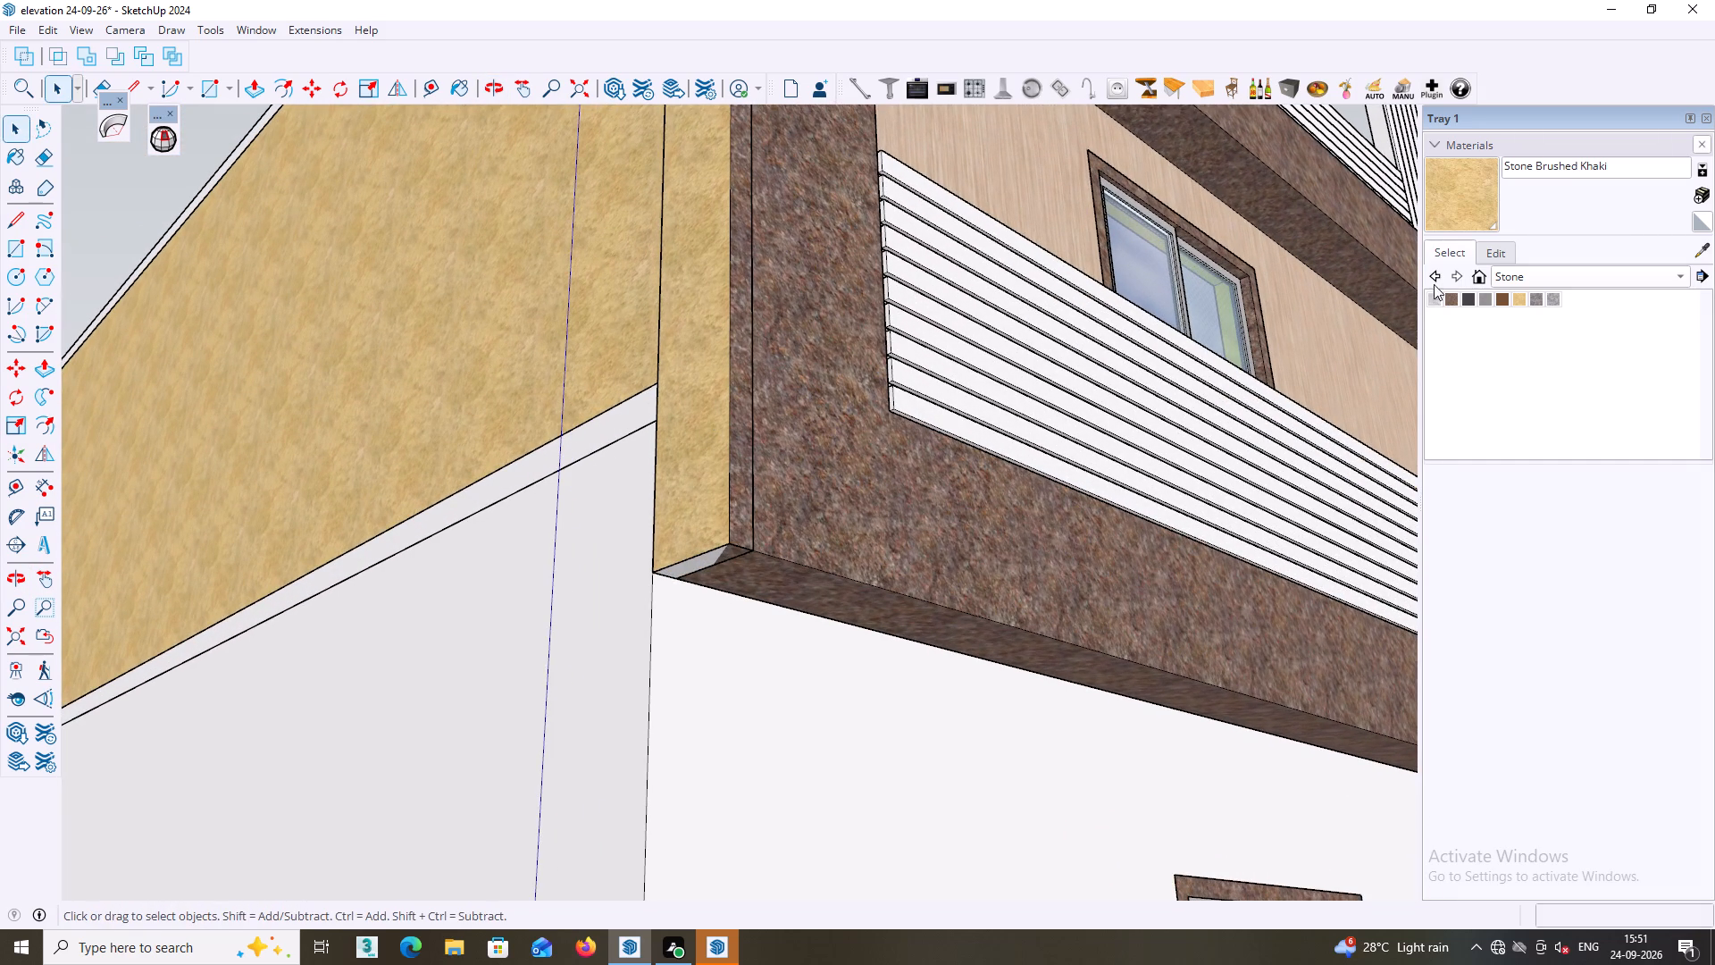
pyautogui.moveTo(1007, 474); pyautogui.dragTo(911, 451, button='middle')
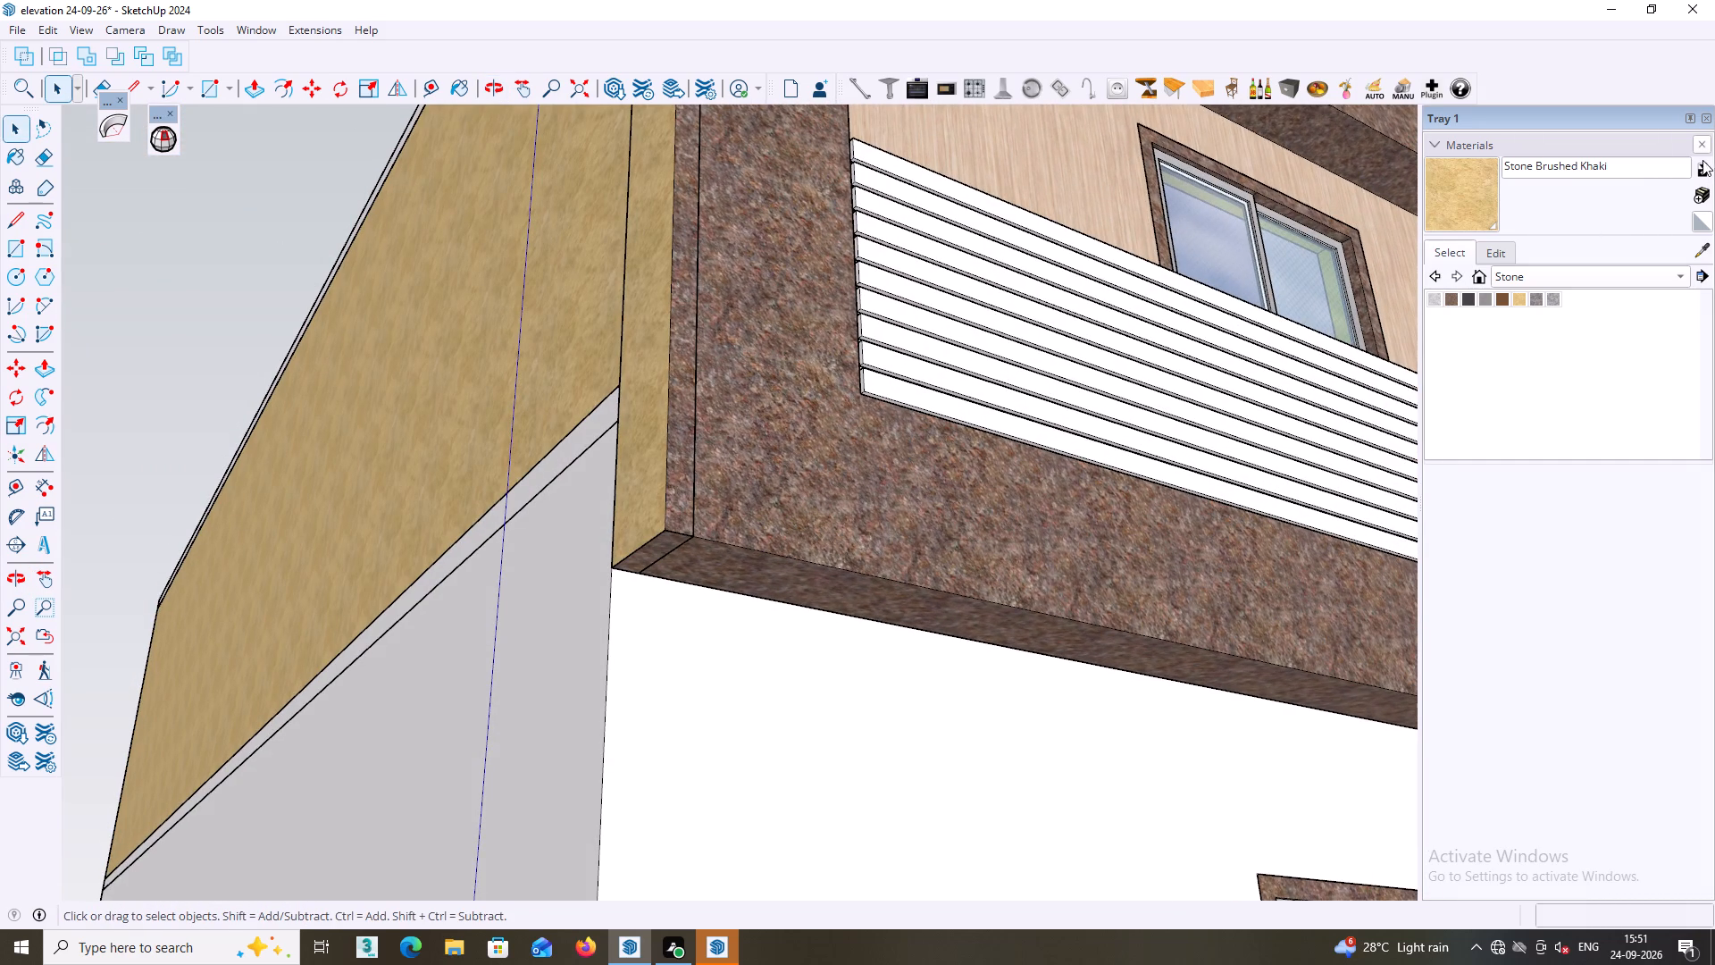
# Sample Granite Brown from the front frame and paint the underside at the frame's lower corner beside the khaki end face.
pyautogui.click(1700, 244)
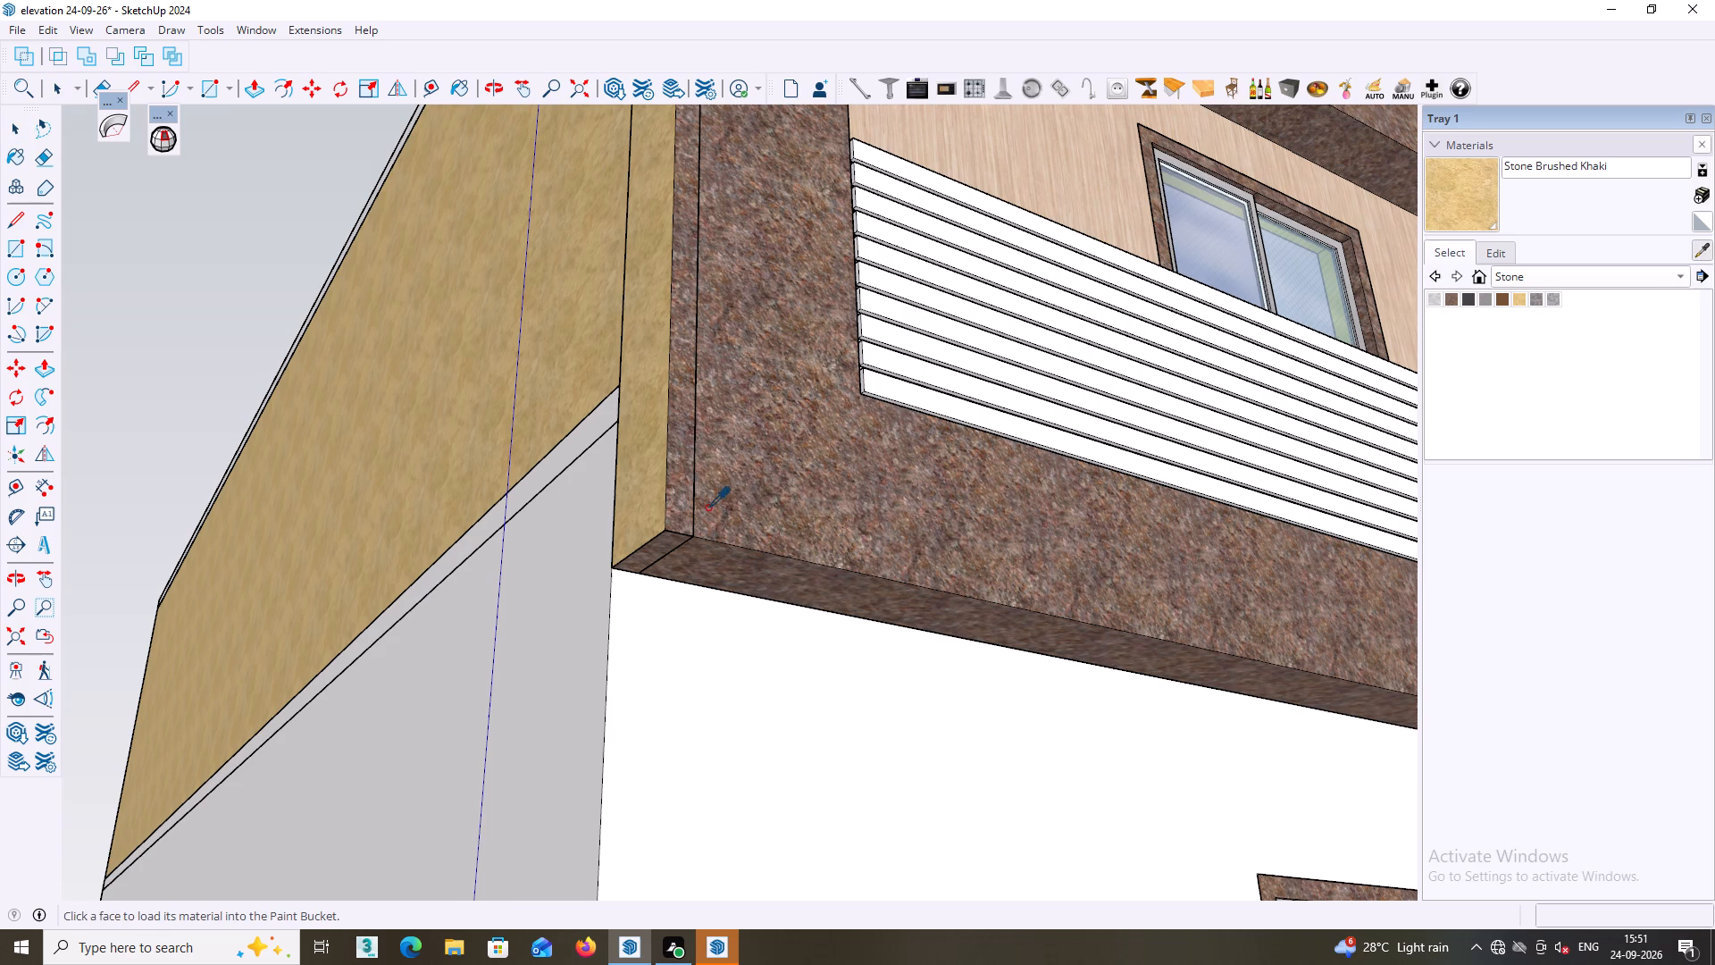
pyautogui.click(678, 500)
pyautogui.moveTo(677, 548); pyautogui.dragTo(738, 466, button='middle')
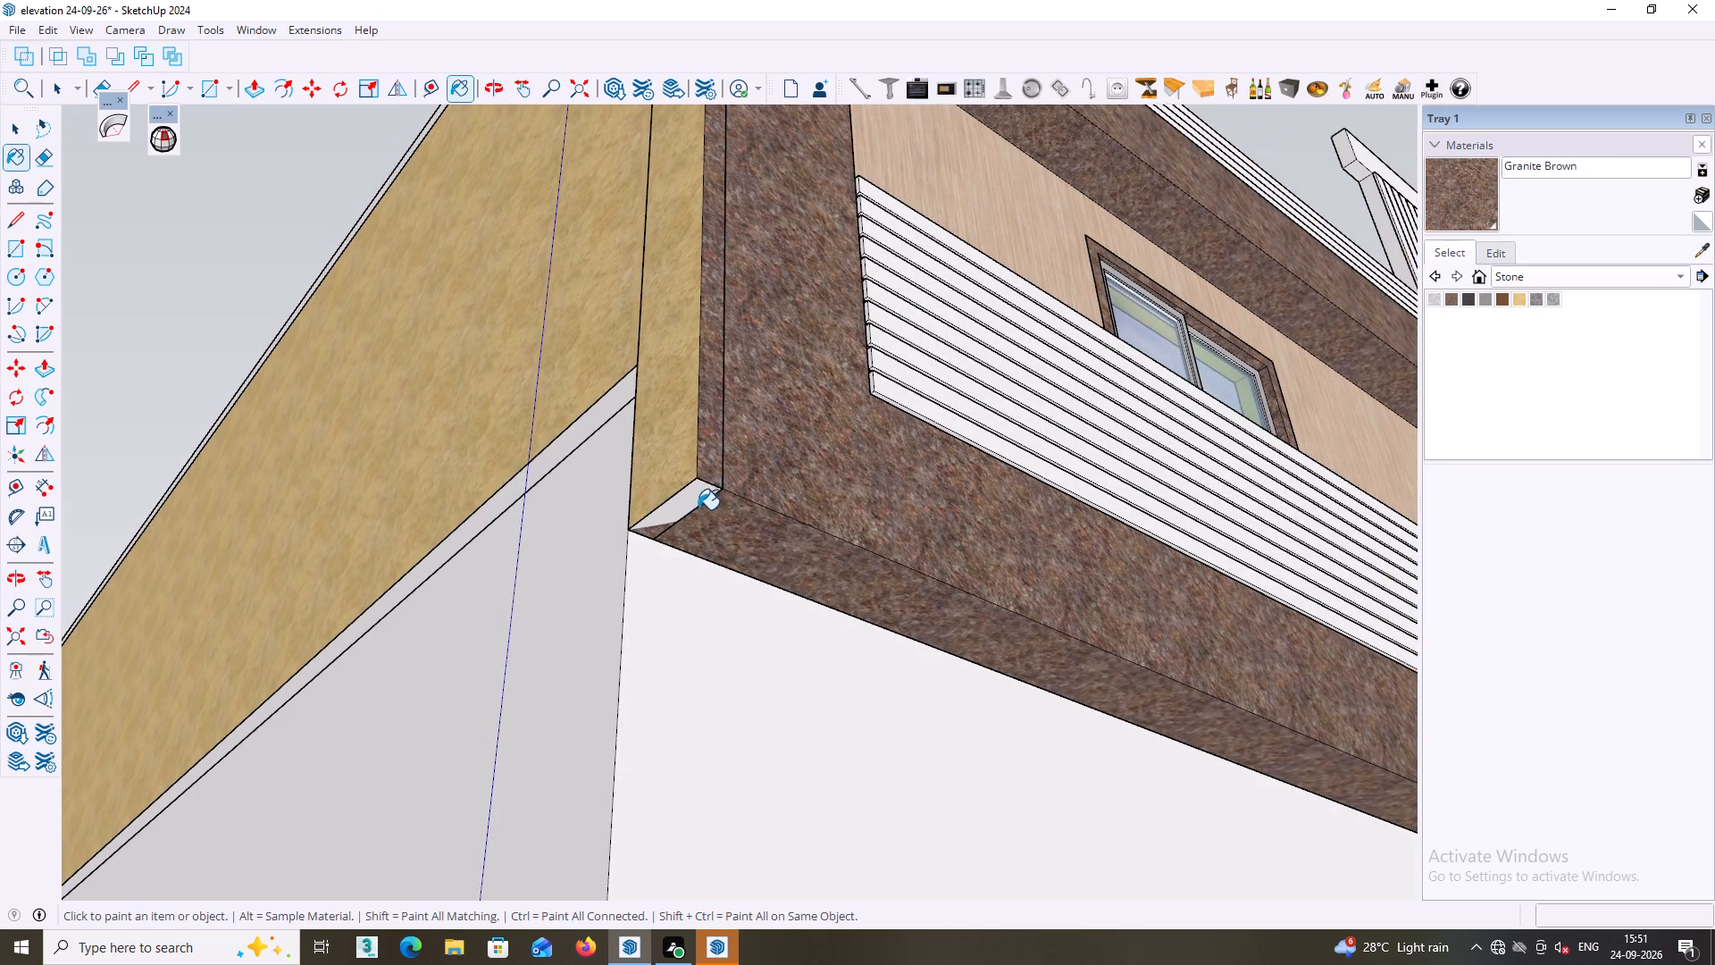
pyautogui.scroll(3, 698, 506)
pyautogui.moveTo(688, 511); pyautogui.dragTo(604, 514, button='middle')
pyautogui.scroll(1, 695, 505)
pyautogui.click(653, 506)
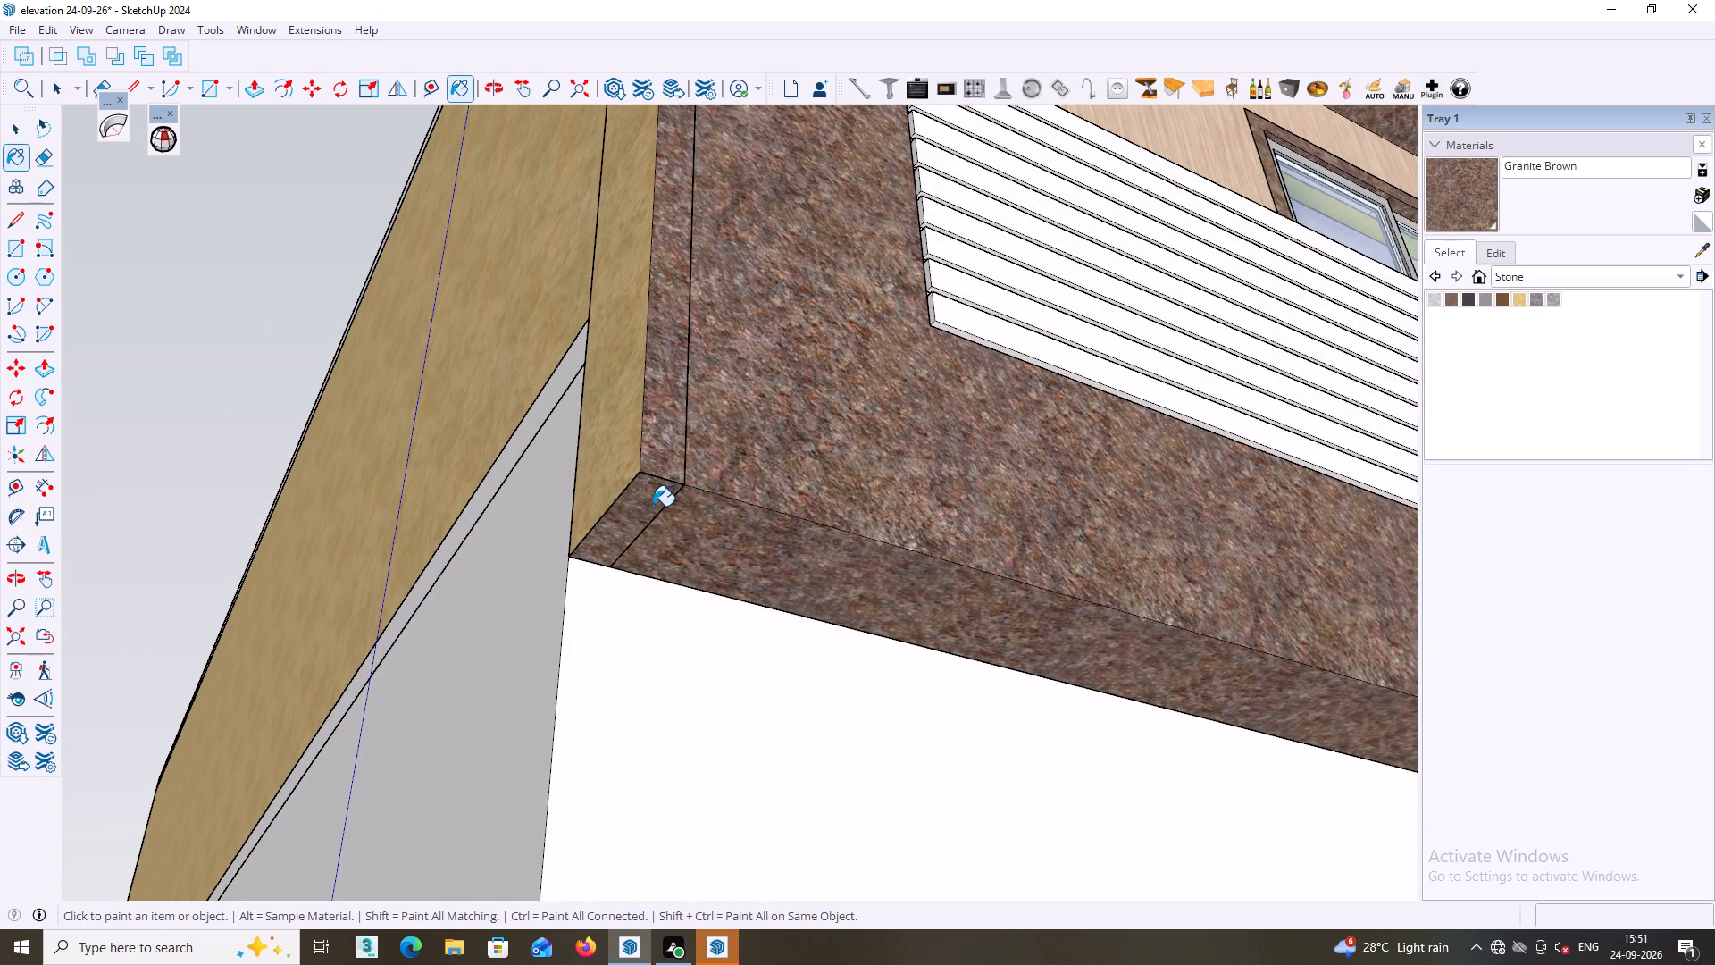
pyautogui.moveTo(654, 514); pyautogui.dragTo(657, 531, button='middle')
pyautogui.scroll(-5, 656, 527)
pyautogui.moveTo(645, 548); pyautogui.dragTo(745, 554, button='middle')
pyautogui.scroll(3, 682, 508)
pyautogui.click(684, 493)
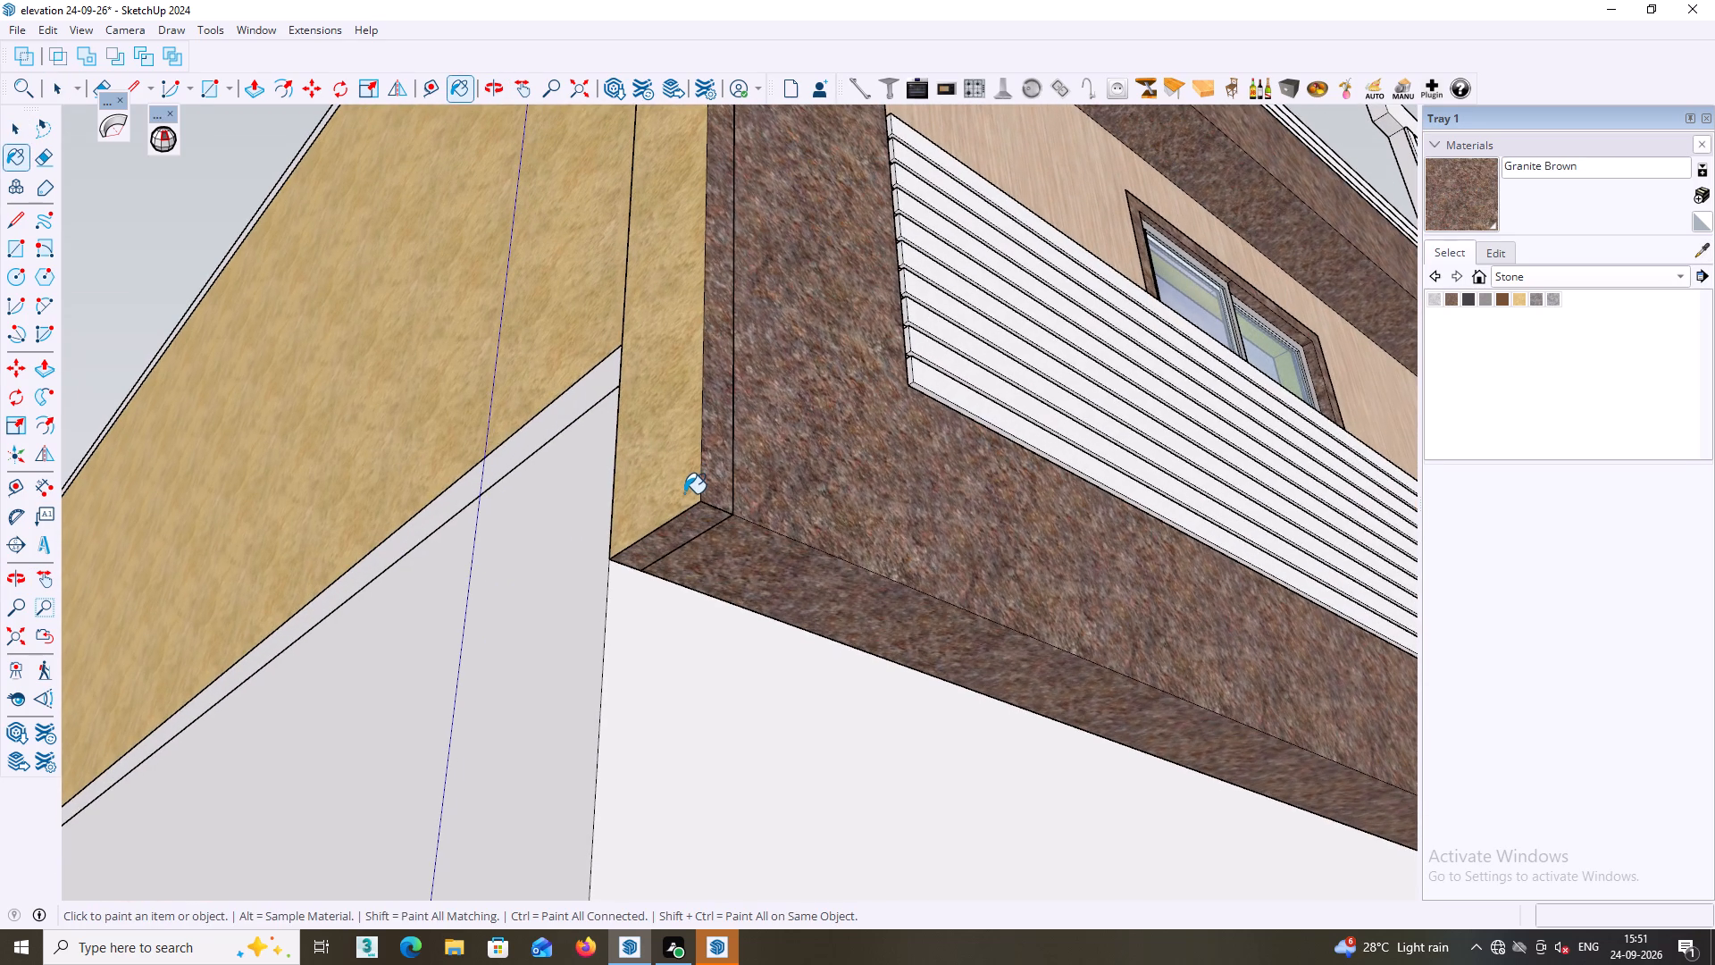
pyautogui.click(684, 493)
pyautogui.click(688, 501)
pyautogui.moveTo(687, 499); pyautogui.dragTo(697, 481, button='middle')
pyautogui.scroll(4, 687, 497)
pyautogui.click(699, 489)
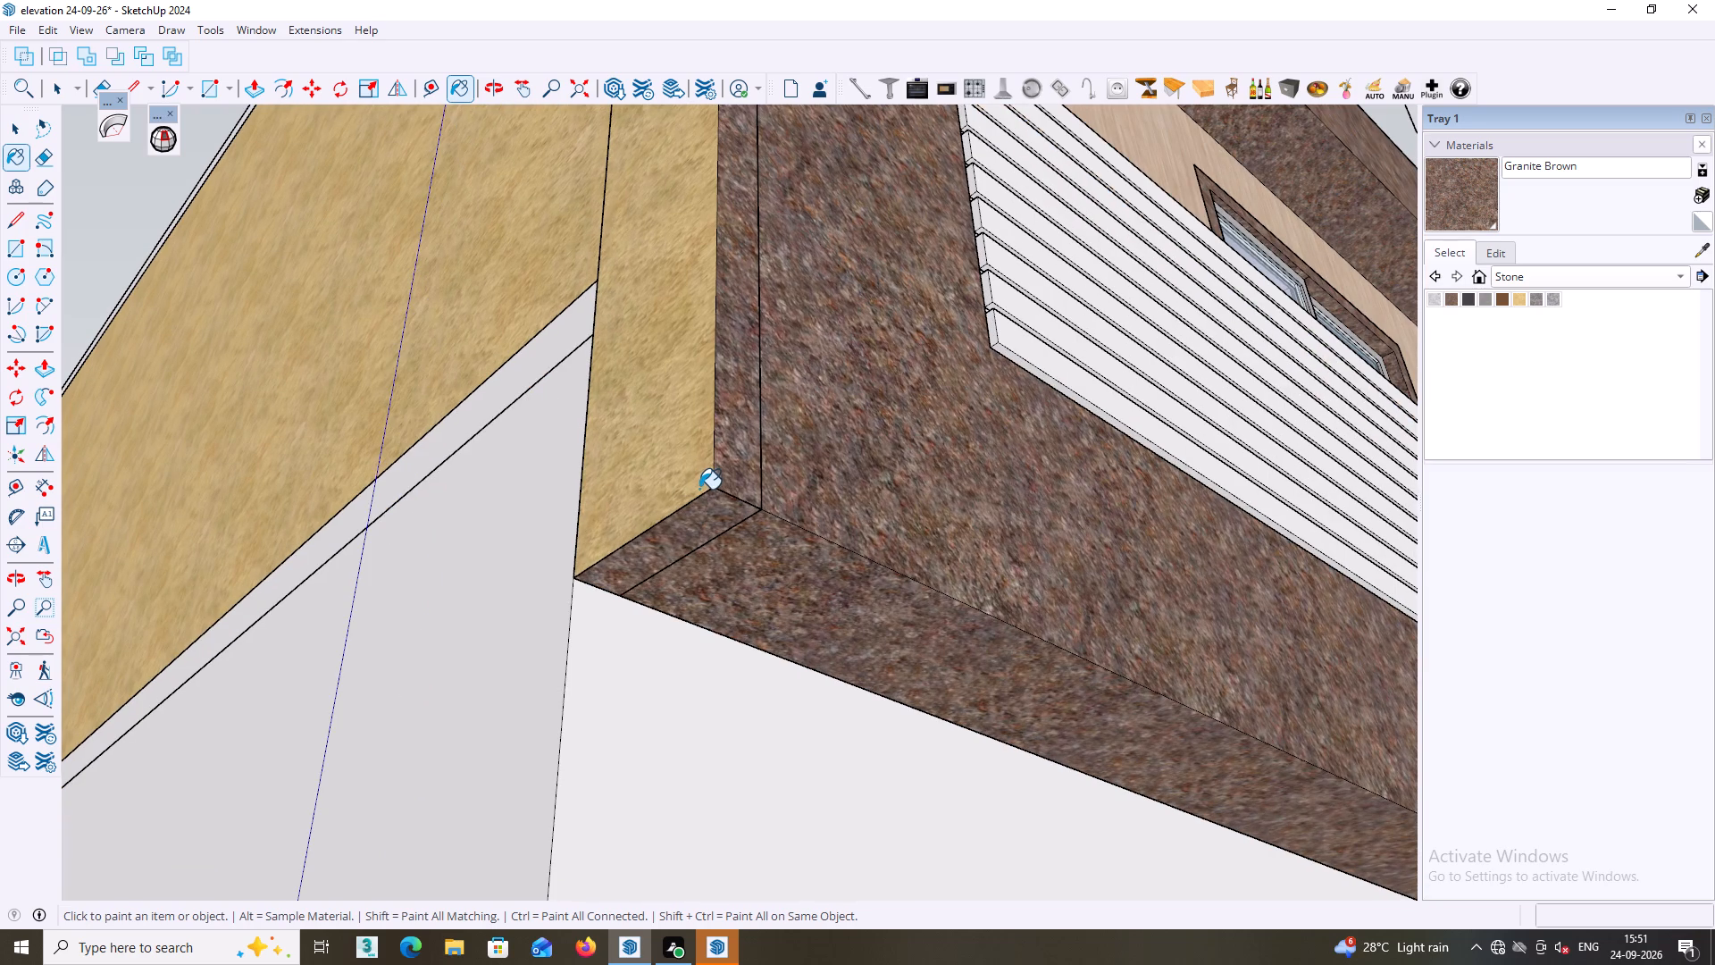
pyautogui.press('space')
# Examine the front from below and above, up to the white band between the granite frame and the slatted roof parapet.
pyautogui.moveTo(677, 537); pyautogui.dragTo(673, 559, button='middle')
pyautogui.scroll(-11, 673, 549)
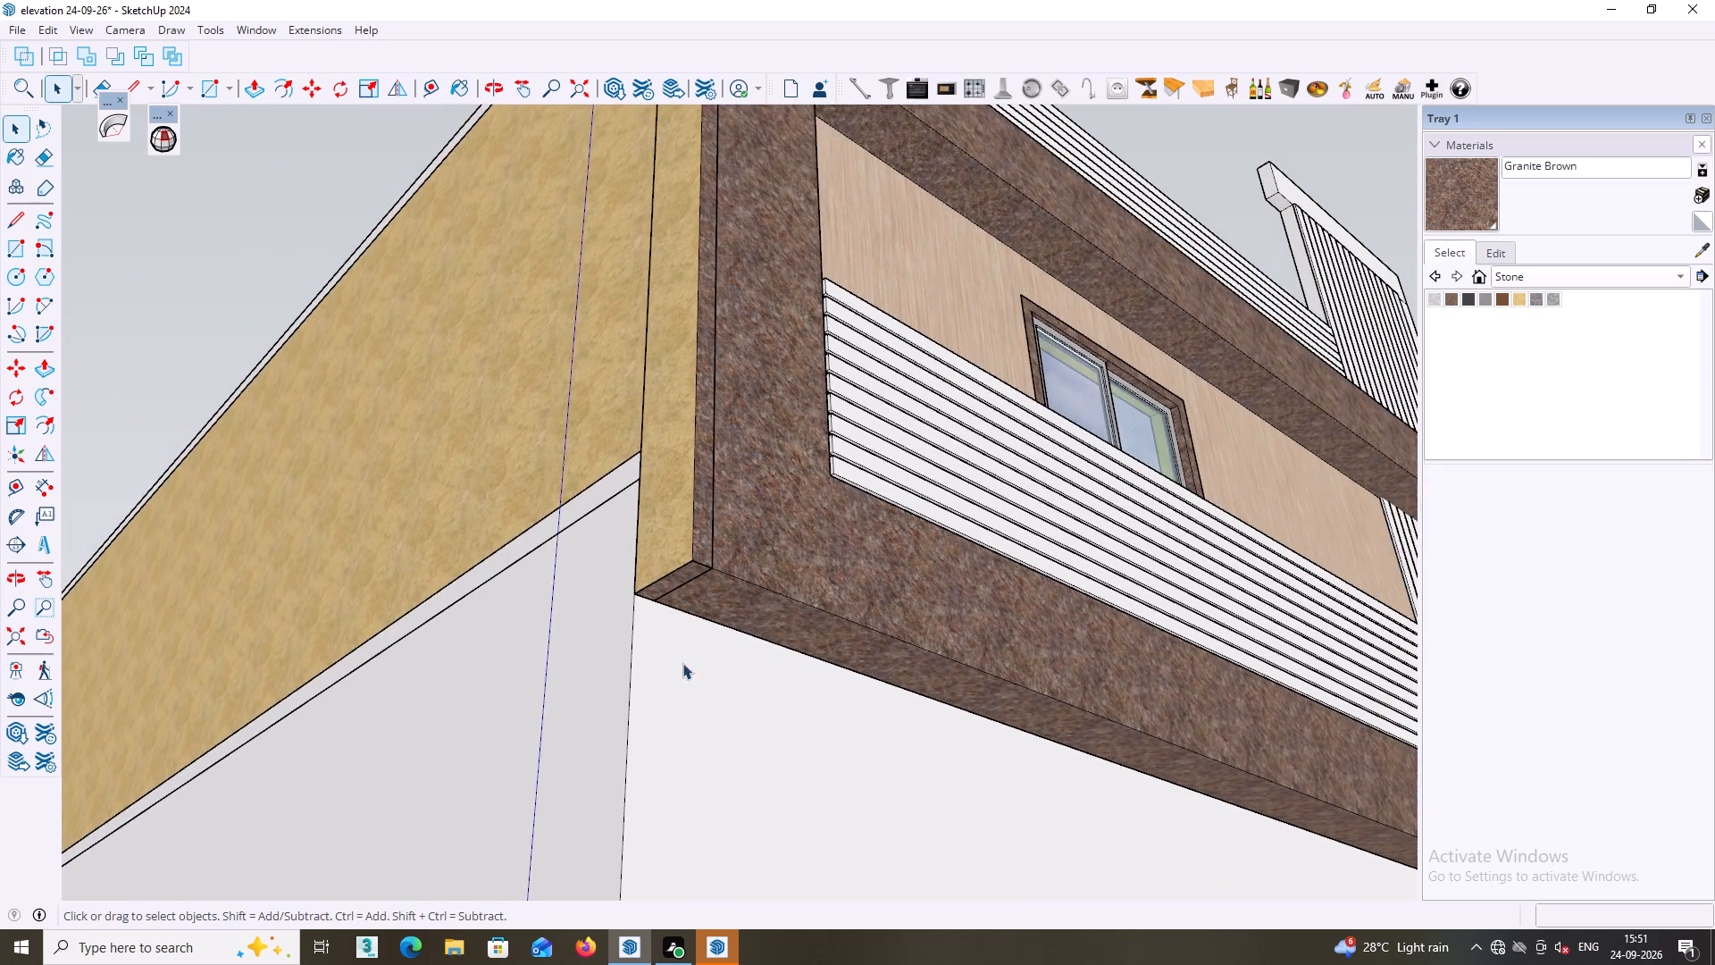
pyautogui.scroll(-13, 682, 663)
pyautogui.moveTo(673, 675); pyautogui.dragTo(683, 692, button='middle')
pyautogui.moveTo(696, 692); pyautogui.dragTo(705, 704, button='middle')
pyautogui.moveTo(689, 709); pyautogui.dragTo(692, 720, button='middle')
pyautogui.moveTo(724, 718); pyautogui.dragTo(749, 822, button='middle')
pyautogui.moveTo(731, 766); pyautogui.dragTo(736, 776, button='middle')
pyautogui.scroll(-2, 731, 766)
pyautogui.keyDown('shift'); pyautogui.moveTo(733, 759); pyautogui.dragTo(782, 654, button='middle'); pyautogui.keyUp('shift')
pyautogui.moveTo(725, 670); pyautogui.dragTo(715, 726, button='middle')
pyautogui.scroll(-5, 721, 688)
pyautogui.moveTo(685, 731); pyautogui.dragTo(682, 751, button='middle')
pyautogui.moveTo(679, 770); pyautogui.dragTo(564, 944, button='middle')
pyautogui.scroll(15, 720, 585)
pyautogui.moveTo(672, 600); pyautogui.dragTo(650, 596, button='middle')
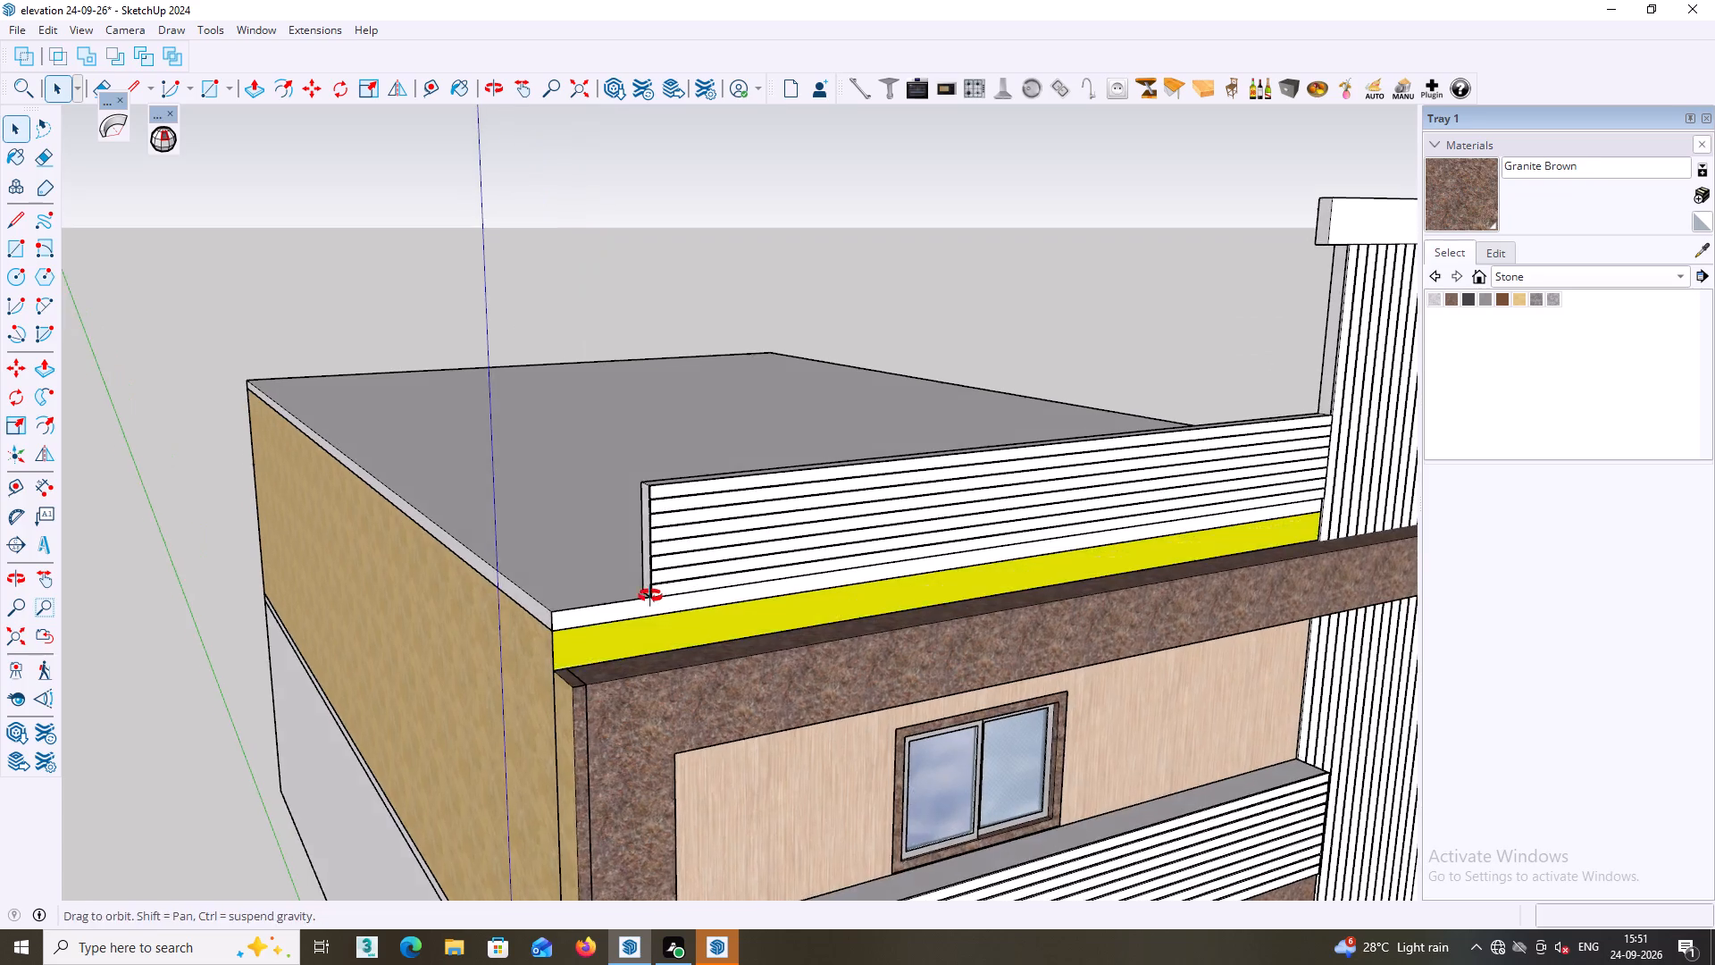
pyautogui.moveTo(650, 596); pyautogui.dragTo(510, 587, button='middle')
pyautogui.moveTo(511, 582); pyautogui.dragTo(528, 488, button='middle')
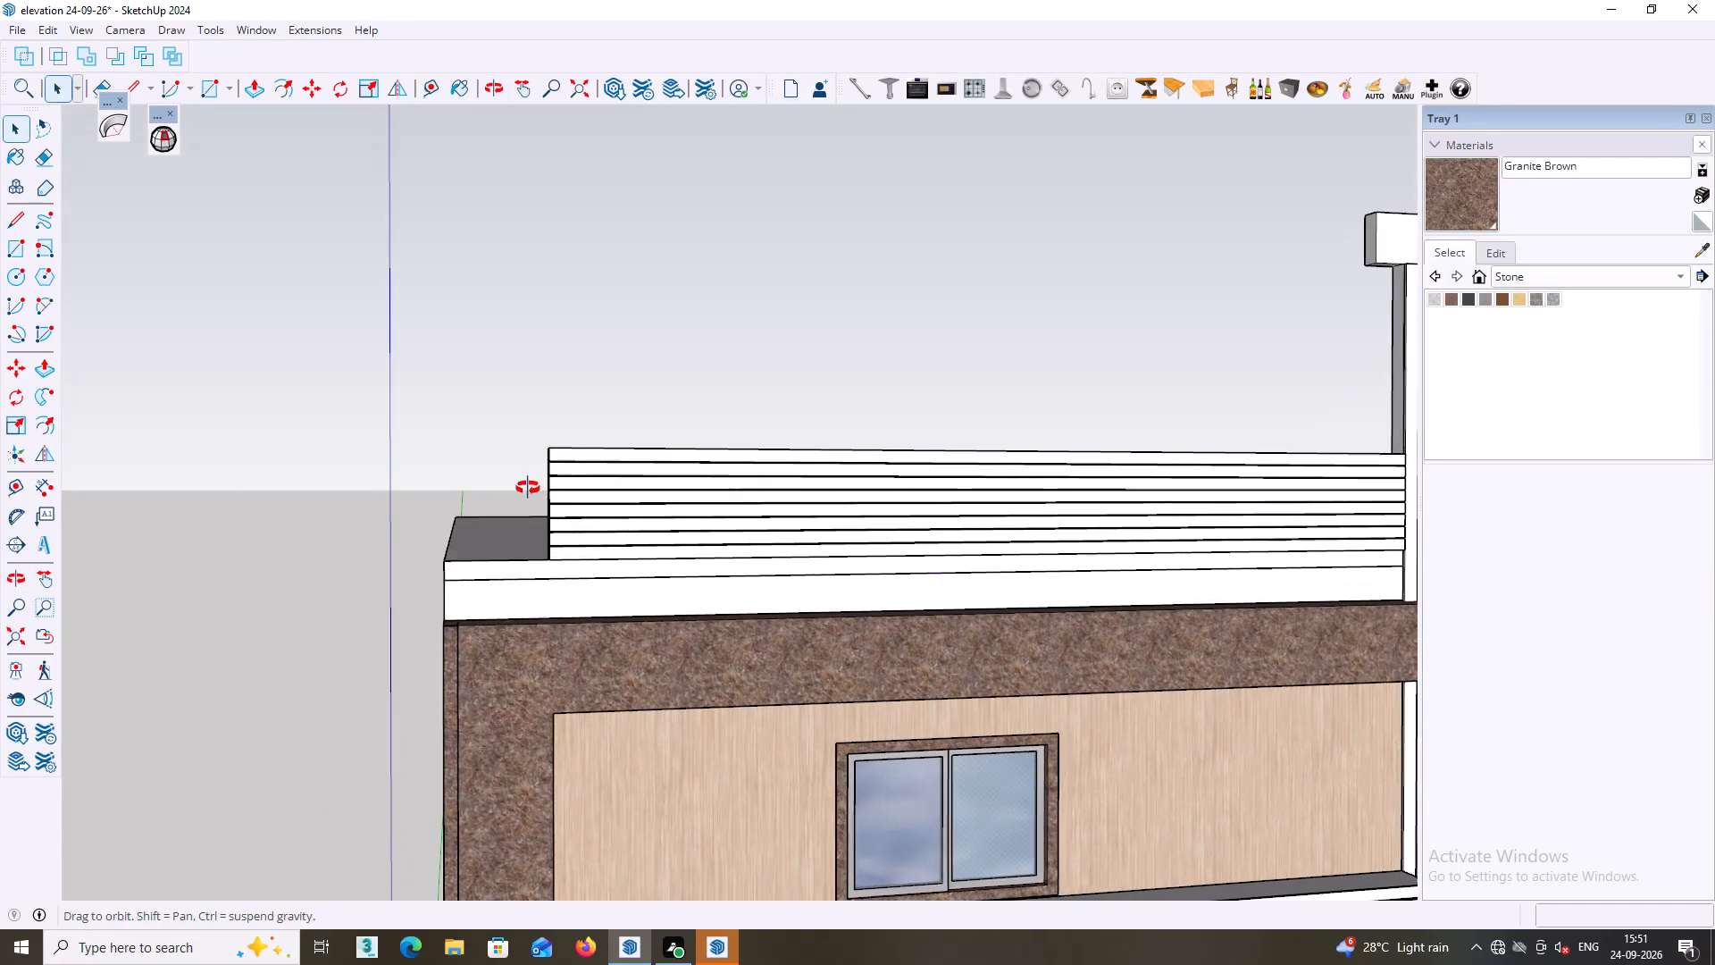
pyautogui.moveTo(528, 488); pyautogui.dragTo(528, 487, button='middle')
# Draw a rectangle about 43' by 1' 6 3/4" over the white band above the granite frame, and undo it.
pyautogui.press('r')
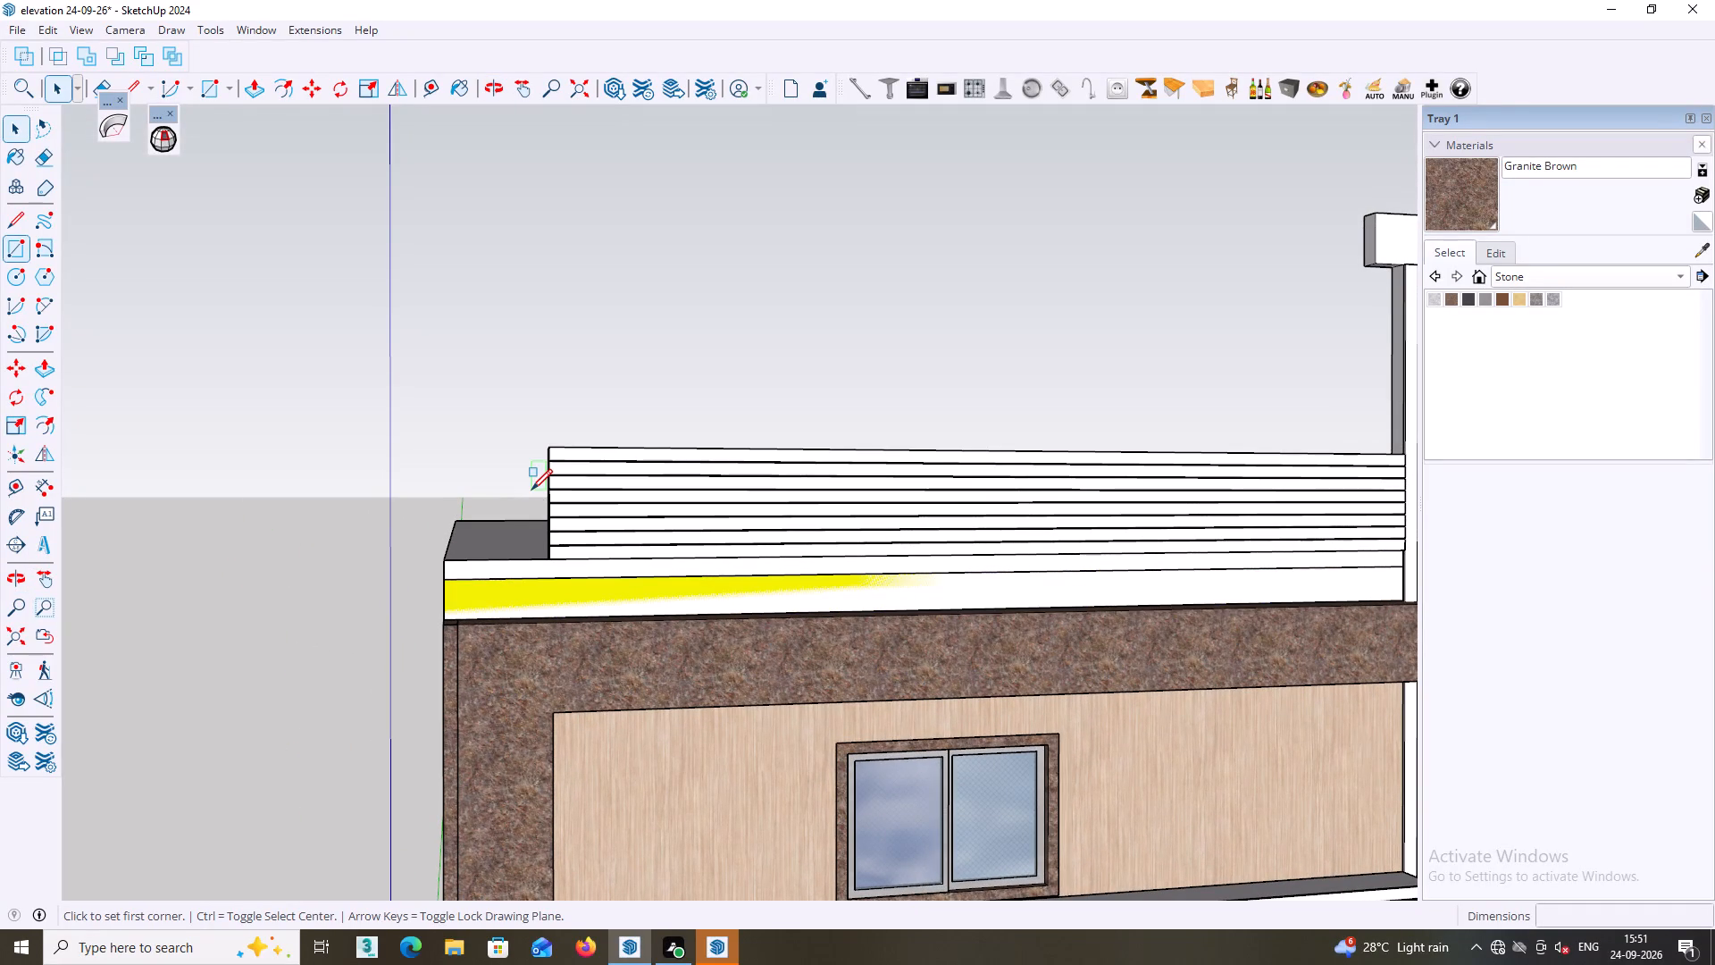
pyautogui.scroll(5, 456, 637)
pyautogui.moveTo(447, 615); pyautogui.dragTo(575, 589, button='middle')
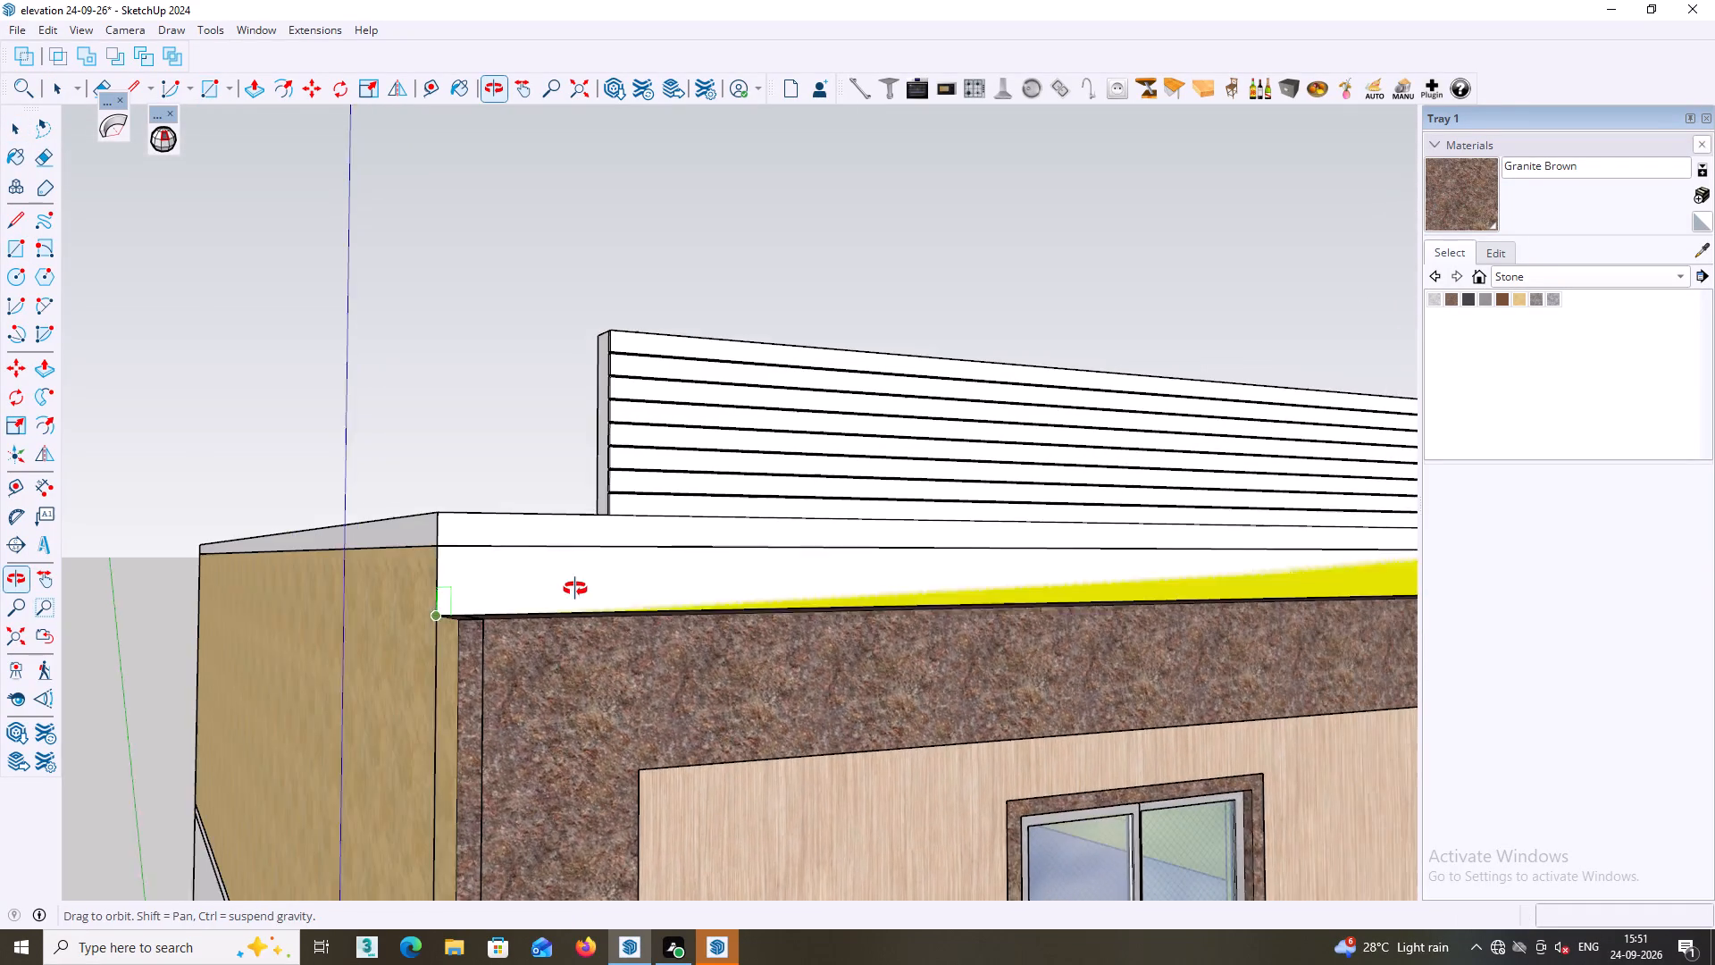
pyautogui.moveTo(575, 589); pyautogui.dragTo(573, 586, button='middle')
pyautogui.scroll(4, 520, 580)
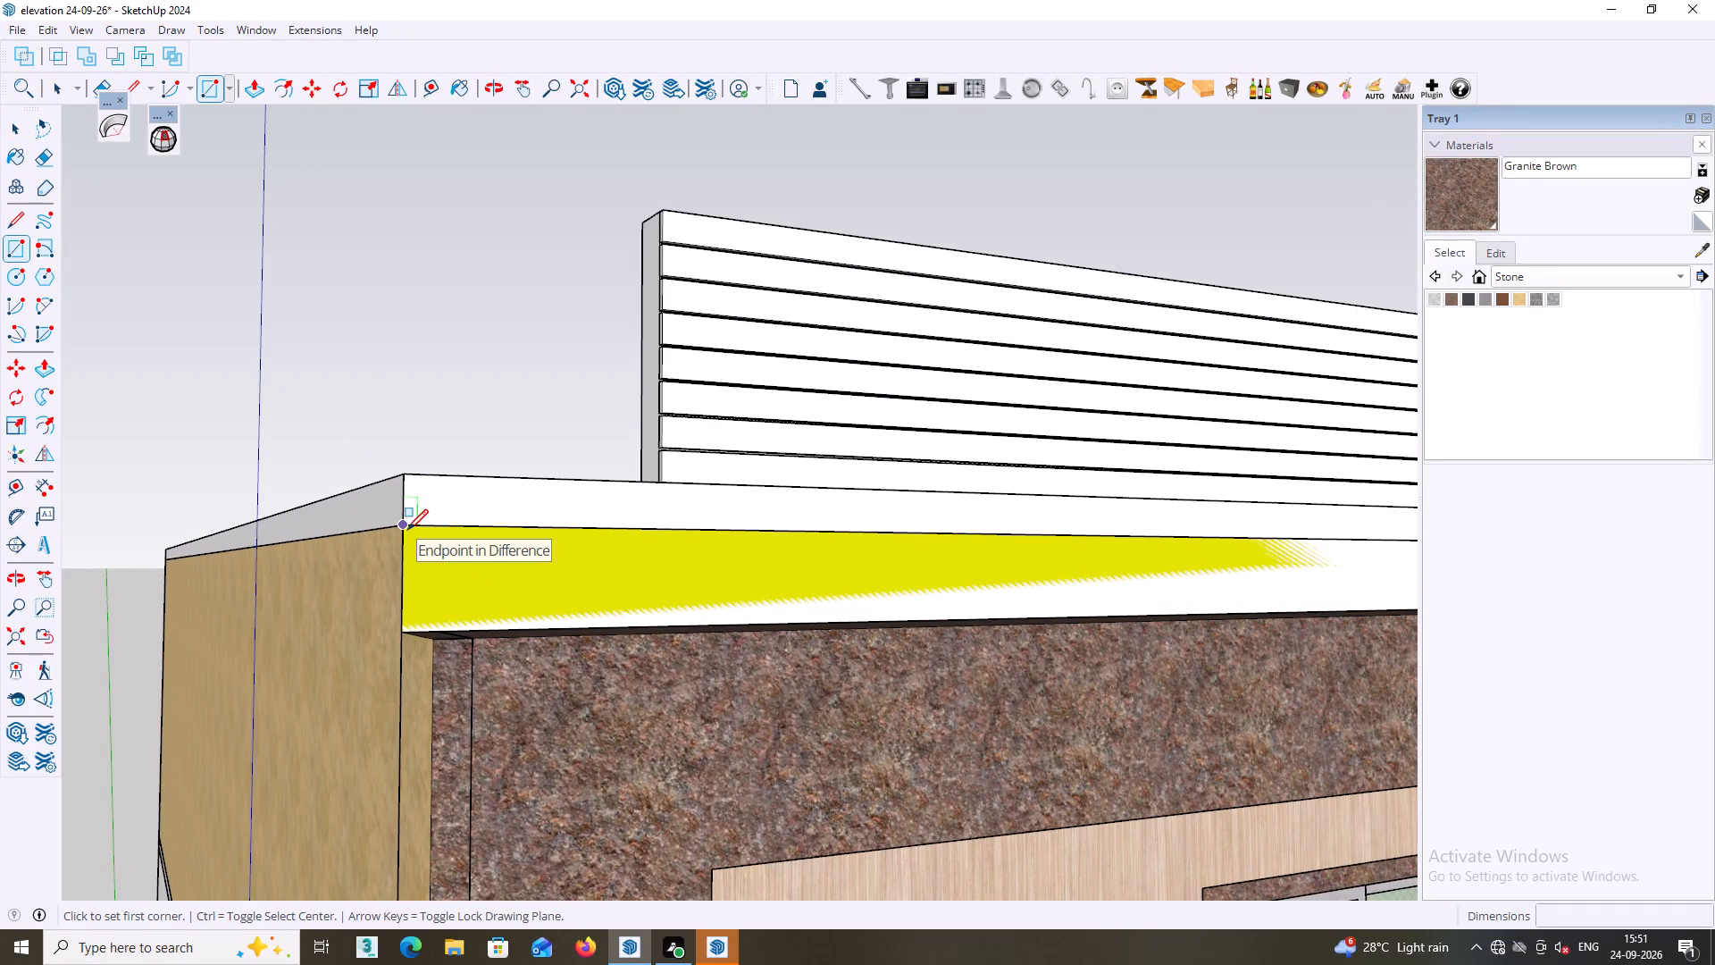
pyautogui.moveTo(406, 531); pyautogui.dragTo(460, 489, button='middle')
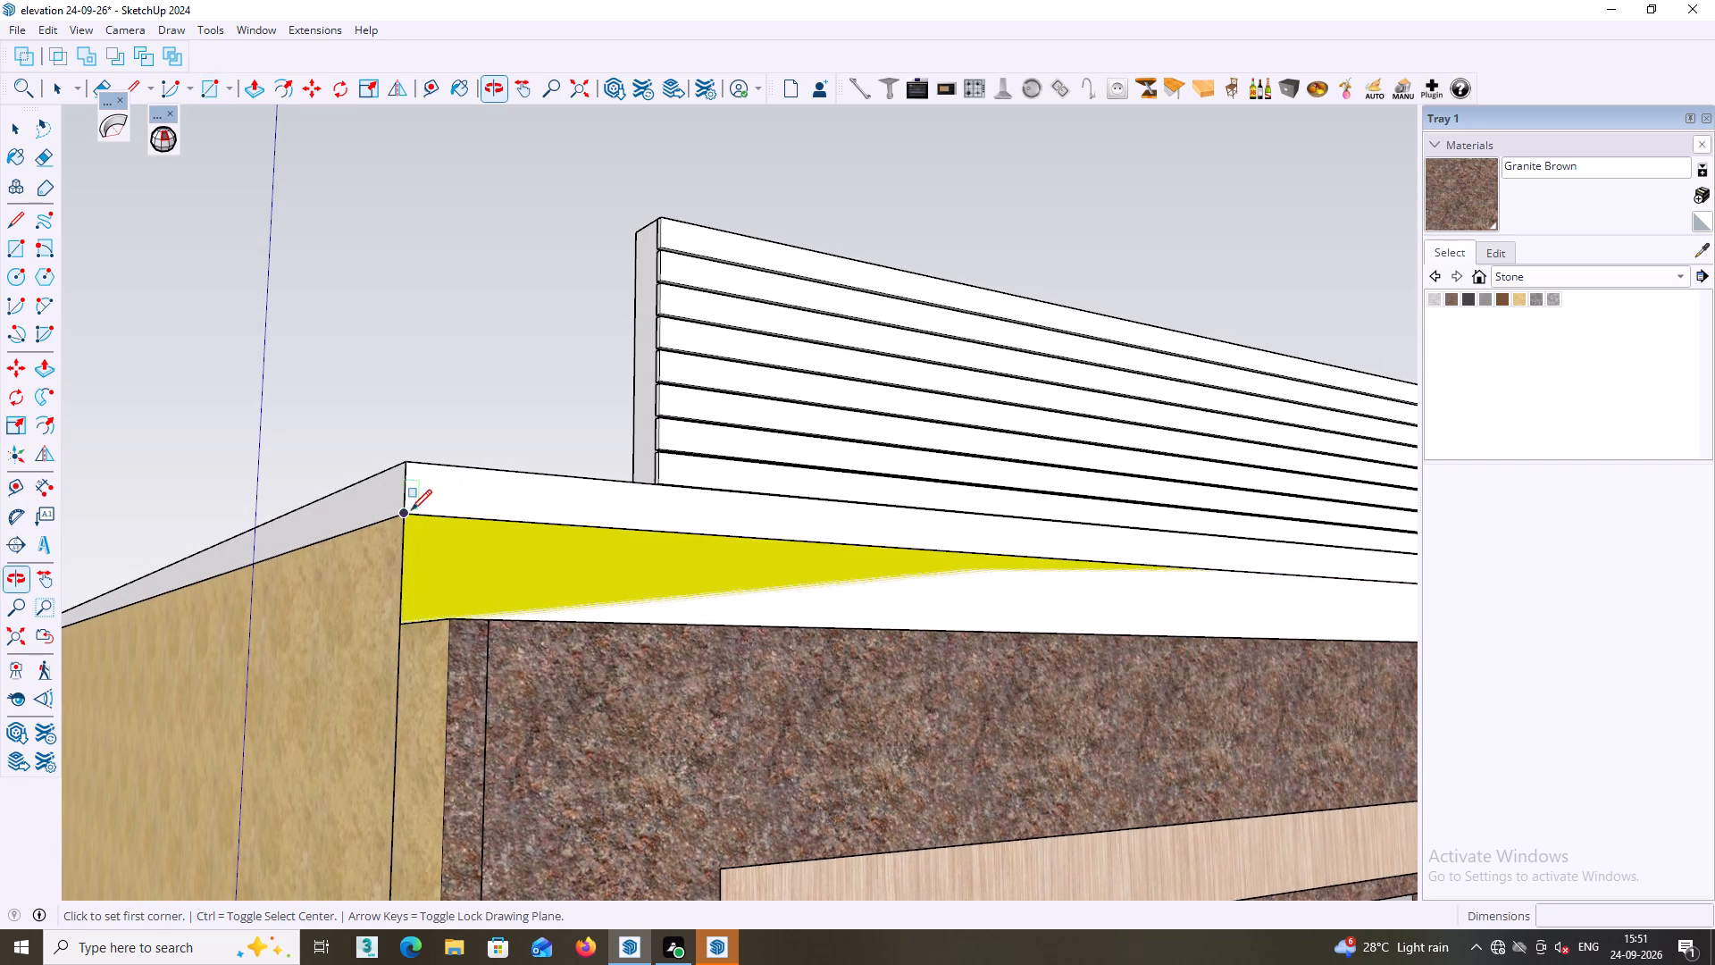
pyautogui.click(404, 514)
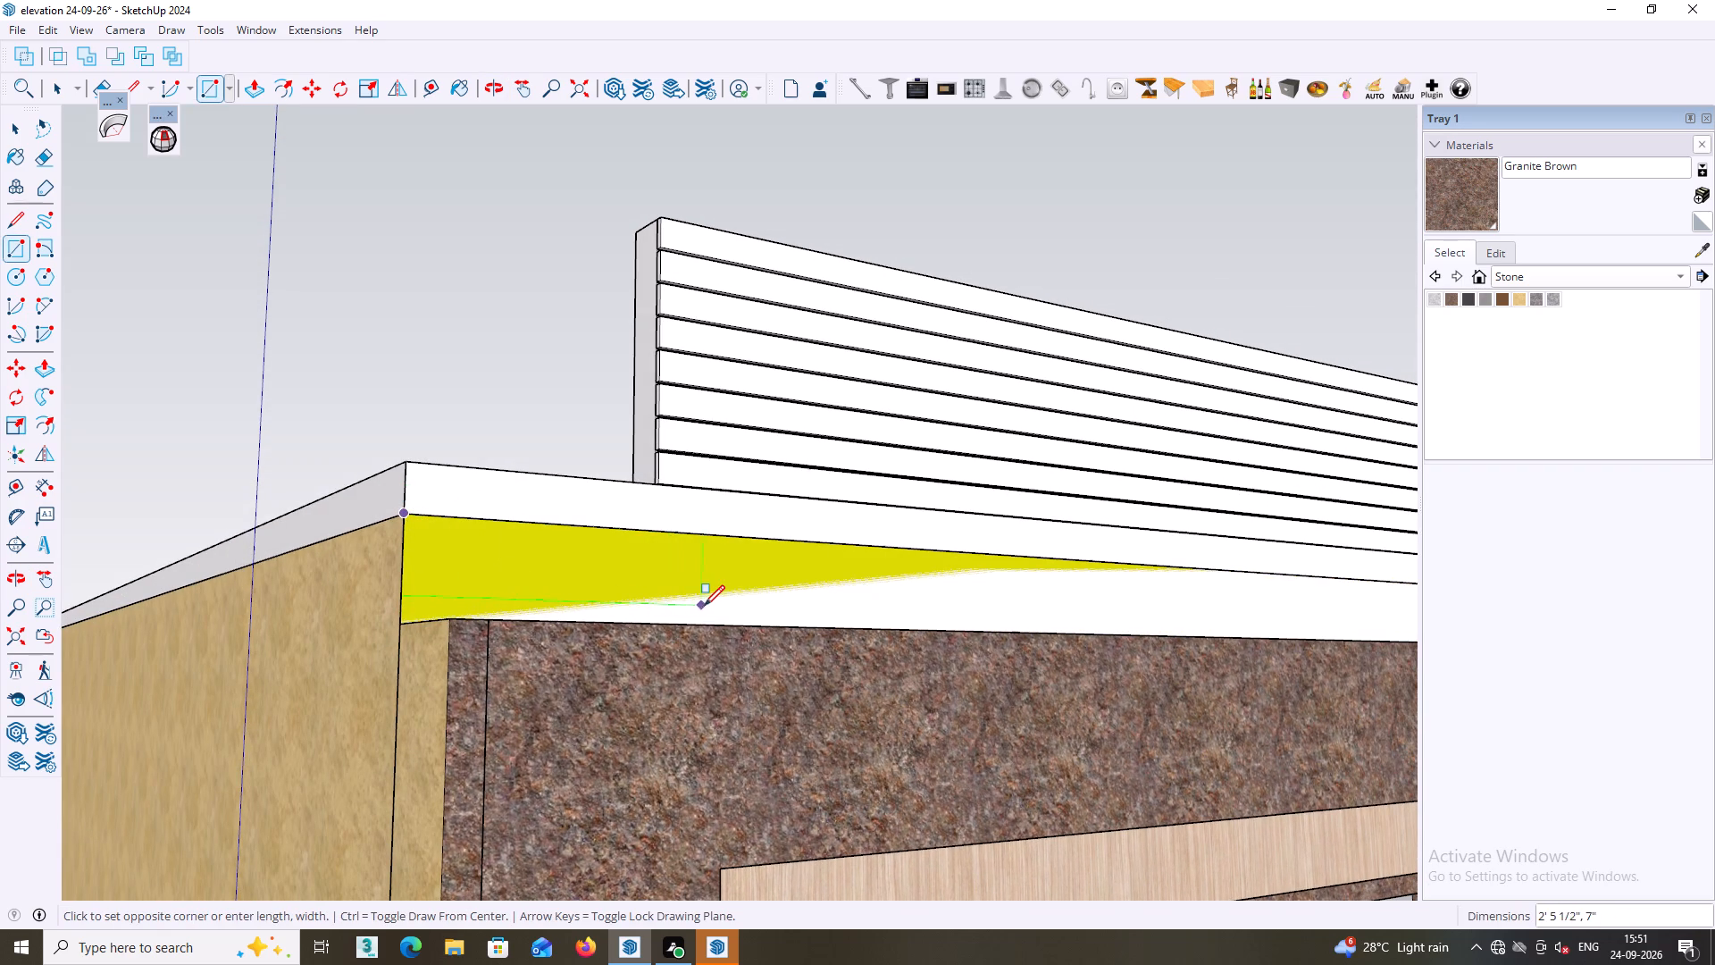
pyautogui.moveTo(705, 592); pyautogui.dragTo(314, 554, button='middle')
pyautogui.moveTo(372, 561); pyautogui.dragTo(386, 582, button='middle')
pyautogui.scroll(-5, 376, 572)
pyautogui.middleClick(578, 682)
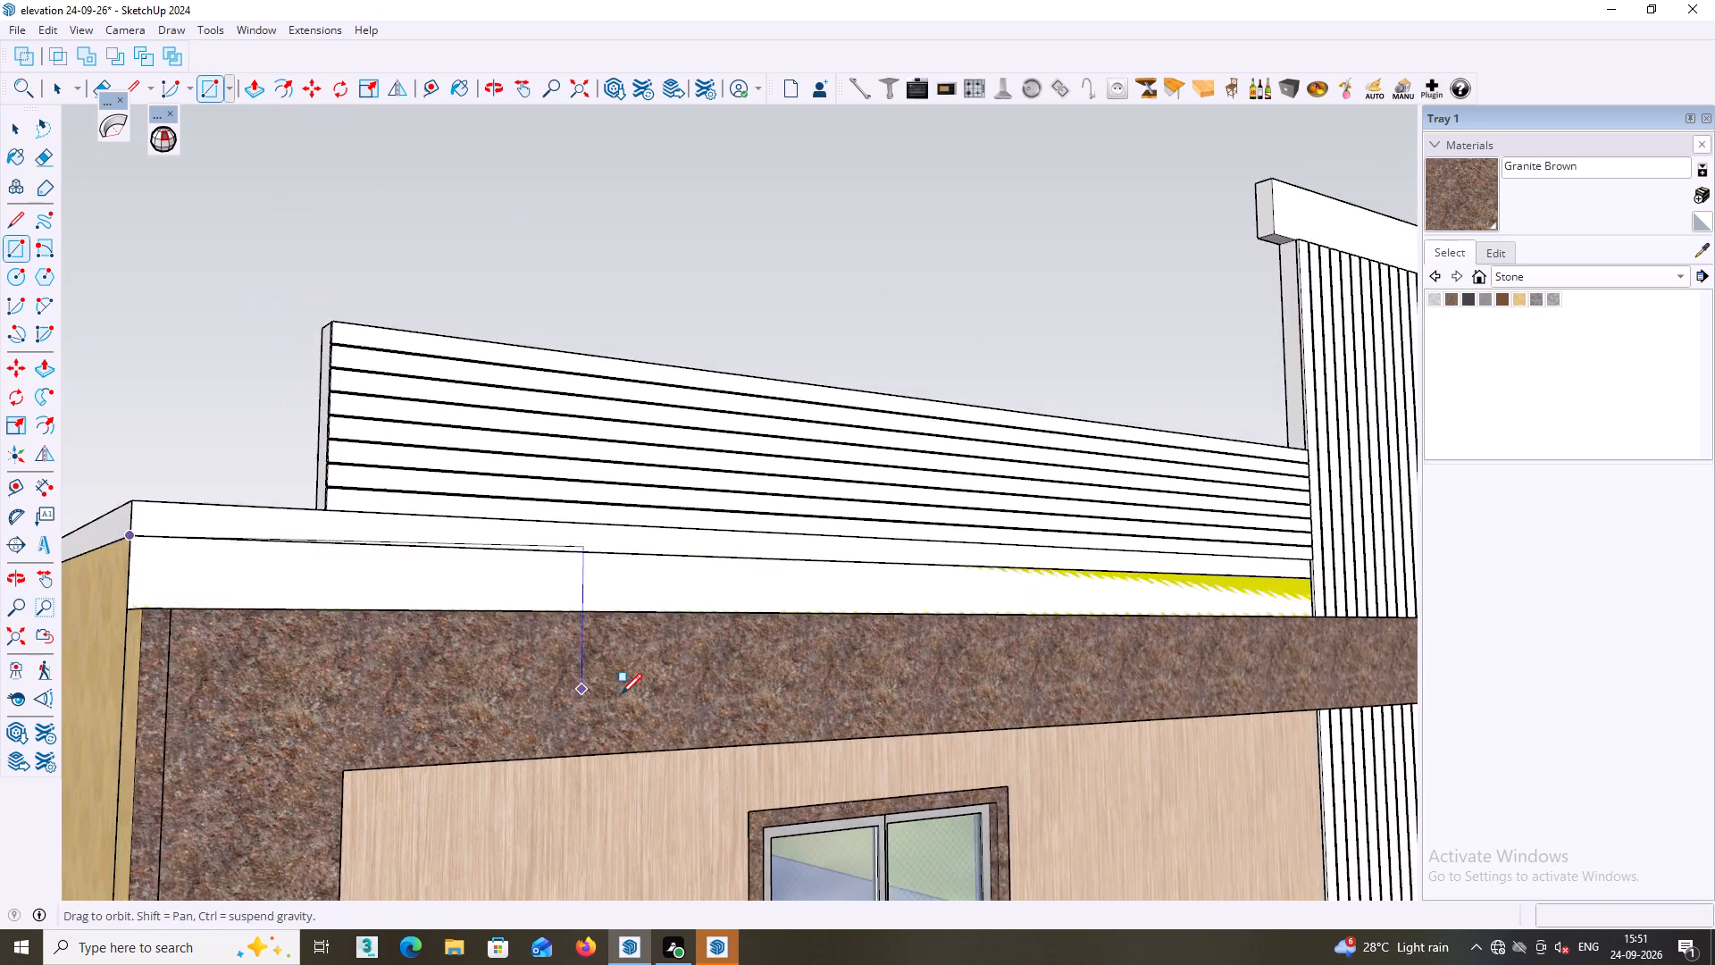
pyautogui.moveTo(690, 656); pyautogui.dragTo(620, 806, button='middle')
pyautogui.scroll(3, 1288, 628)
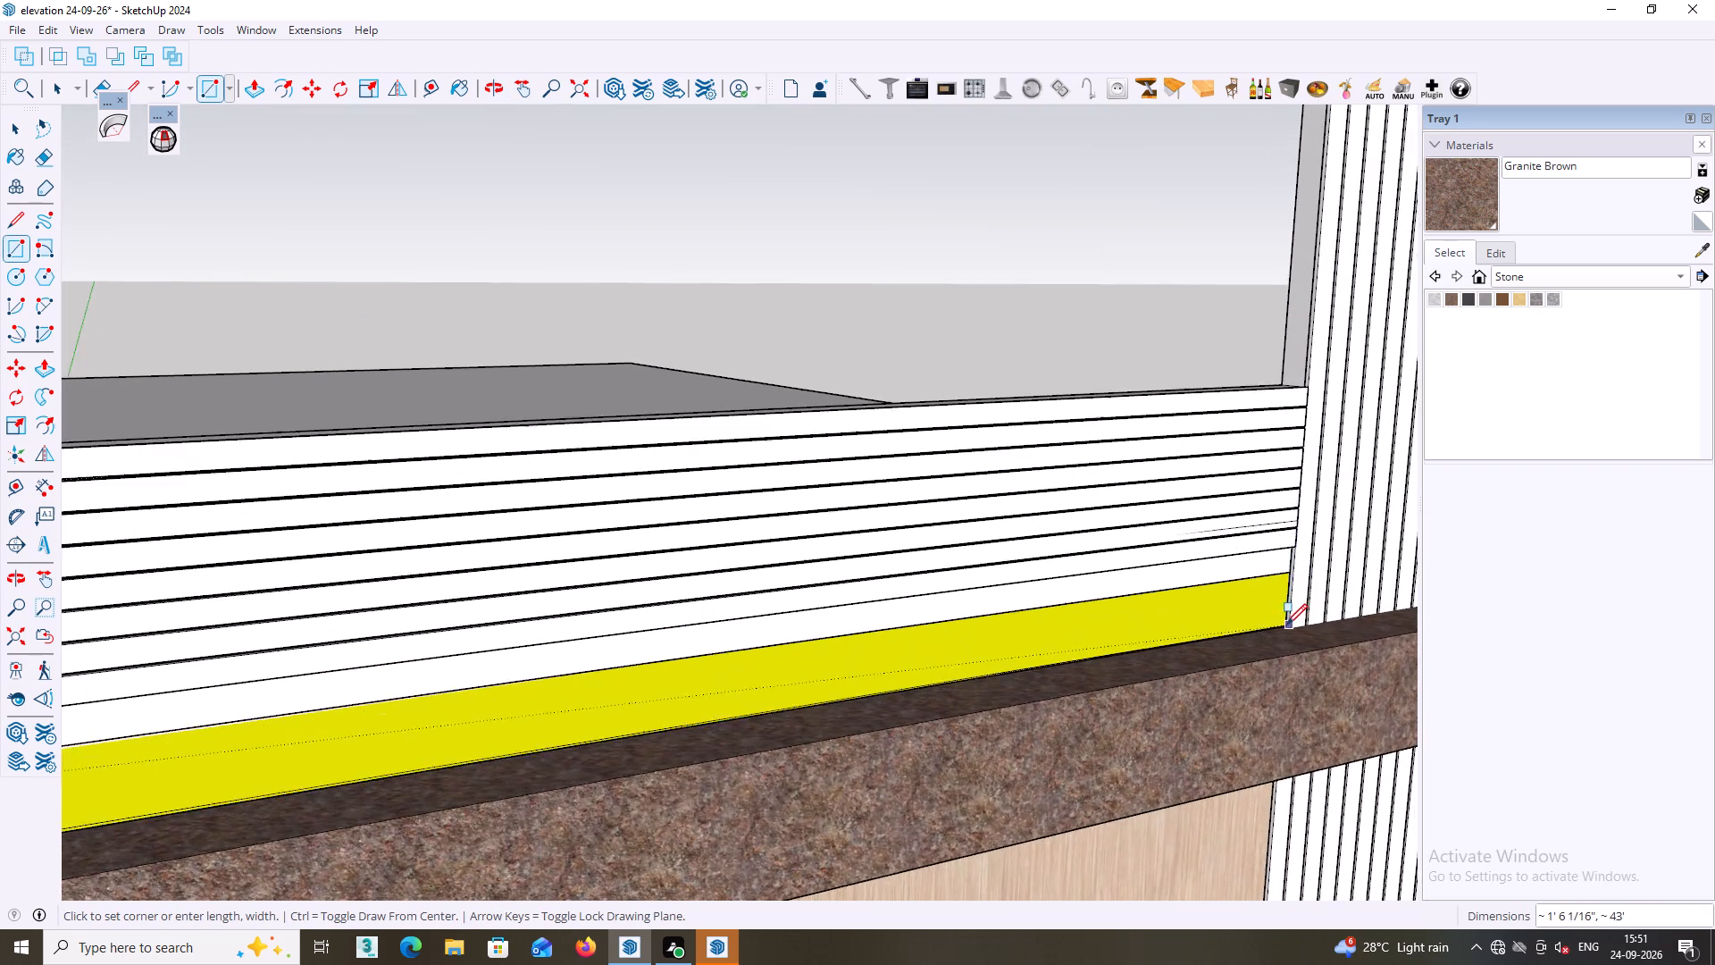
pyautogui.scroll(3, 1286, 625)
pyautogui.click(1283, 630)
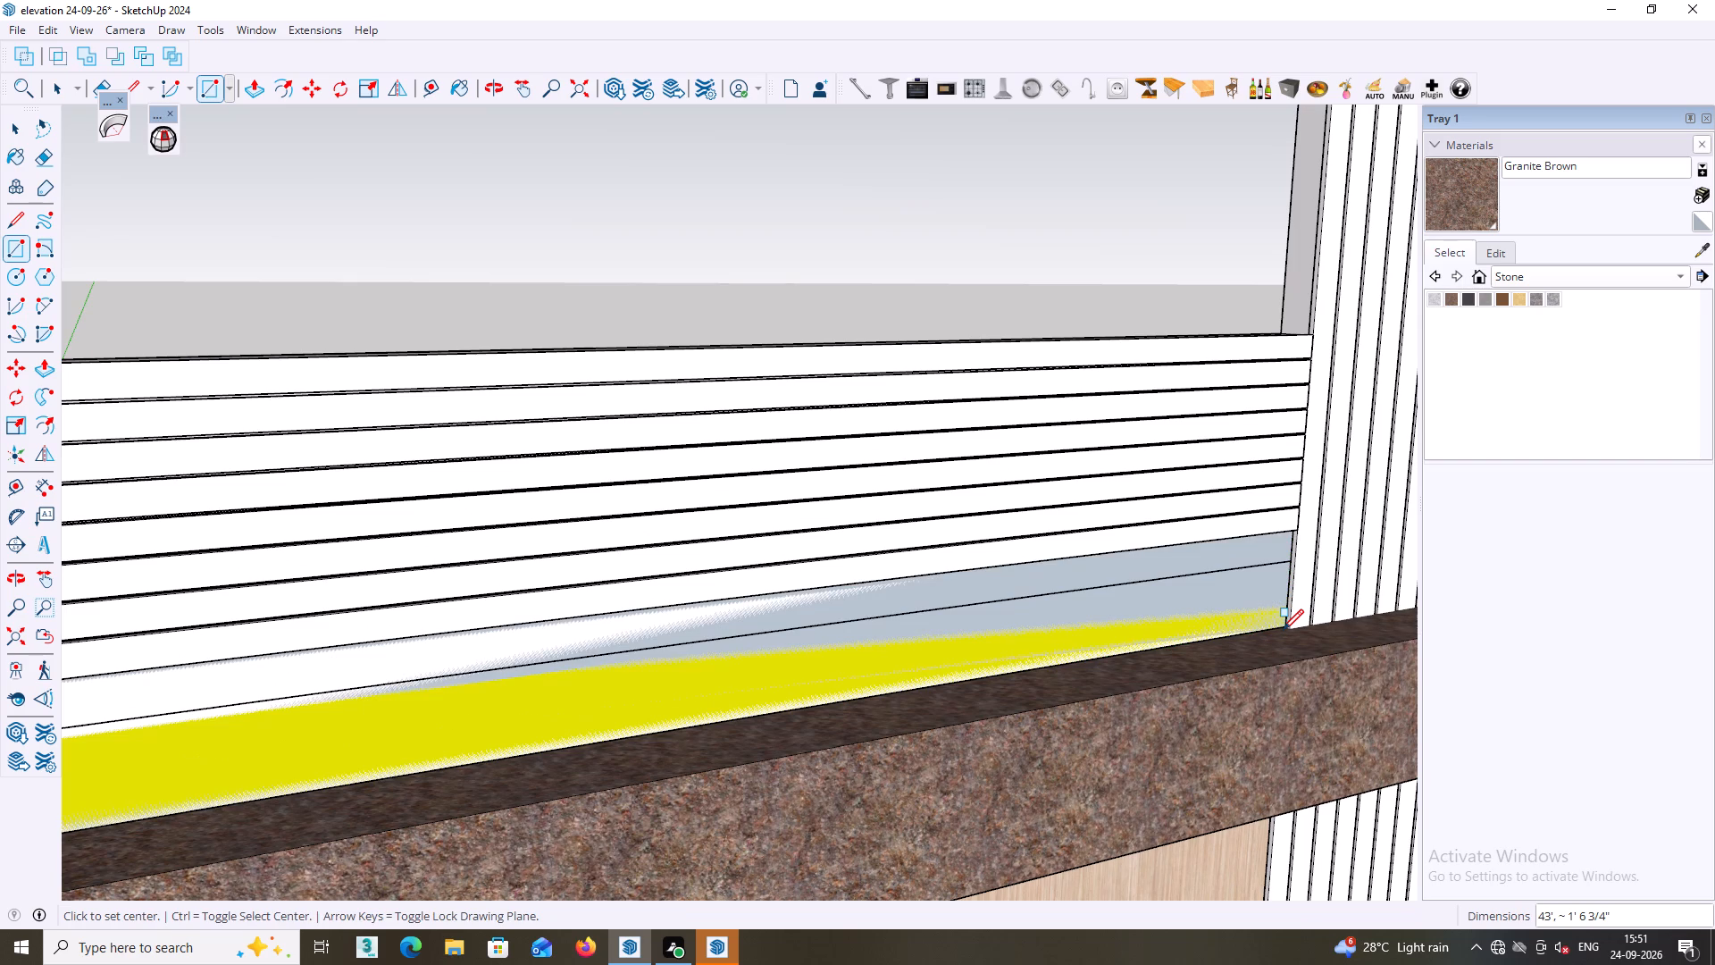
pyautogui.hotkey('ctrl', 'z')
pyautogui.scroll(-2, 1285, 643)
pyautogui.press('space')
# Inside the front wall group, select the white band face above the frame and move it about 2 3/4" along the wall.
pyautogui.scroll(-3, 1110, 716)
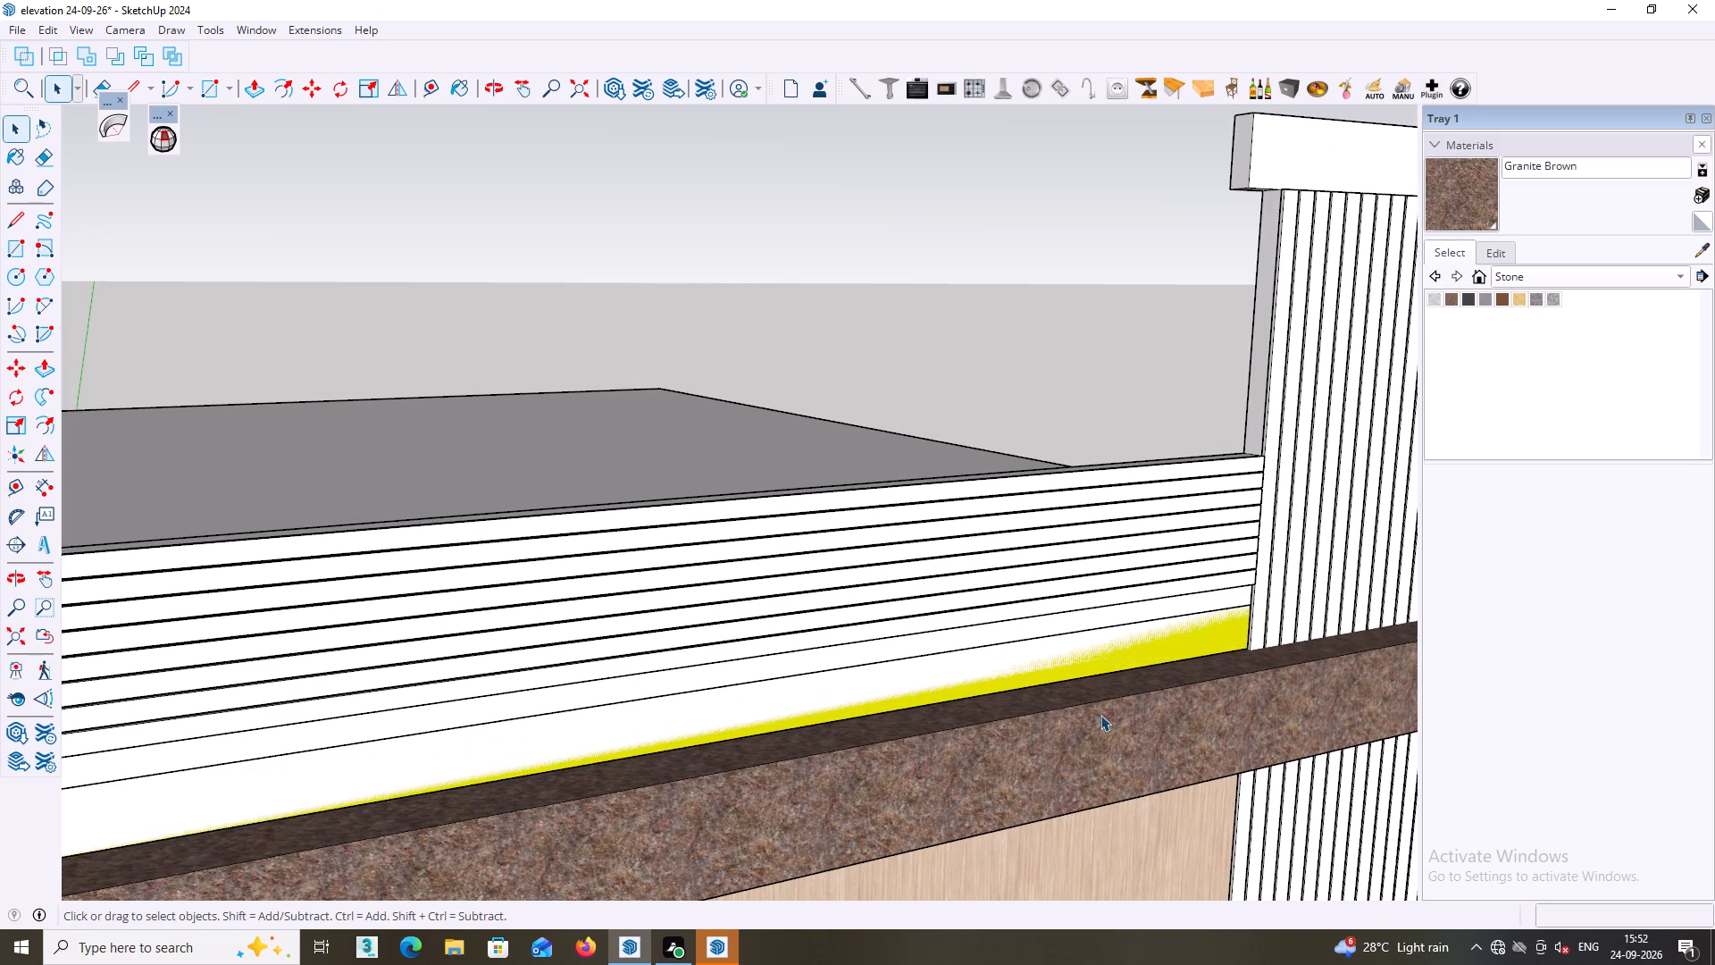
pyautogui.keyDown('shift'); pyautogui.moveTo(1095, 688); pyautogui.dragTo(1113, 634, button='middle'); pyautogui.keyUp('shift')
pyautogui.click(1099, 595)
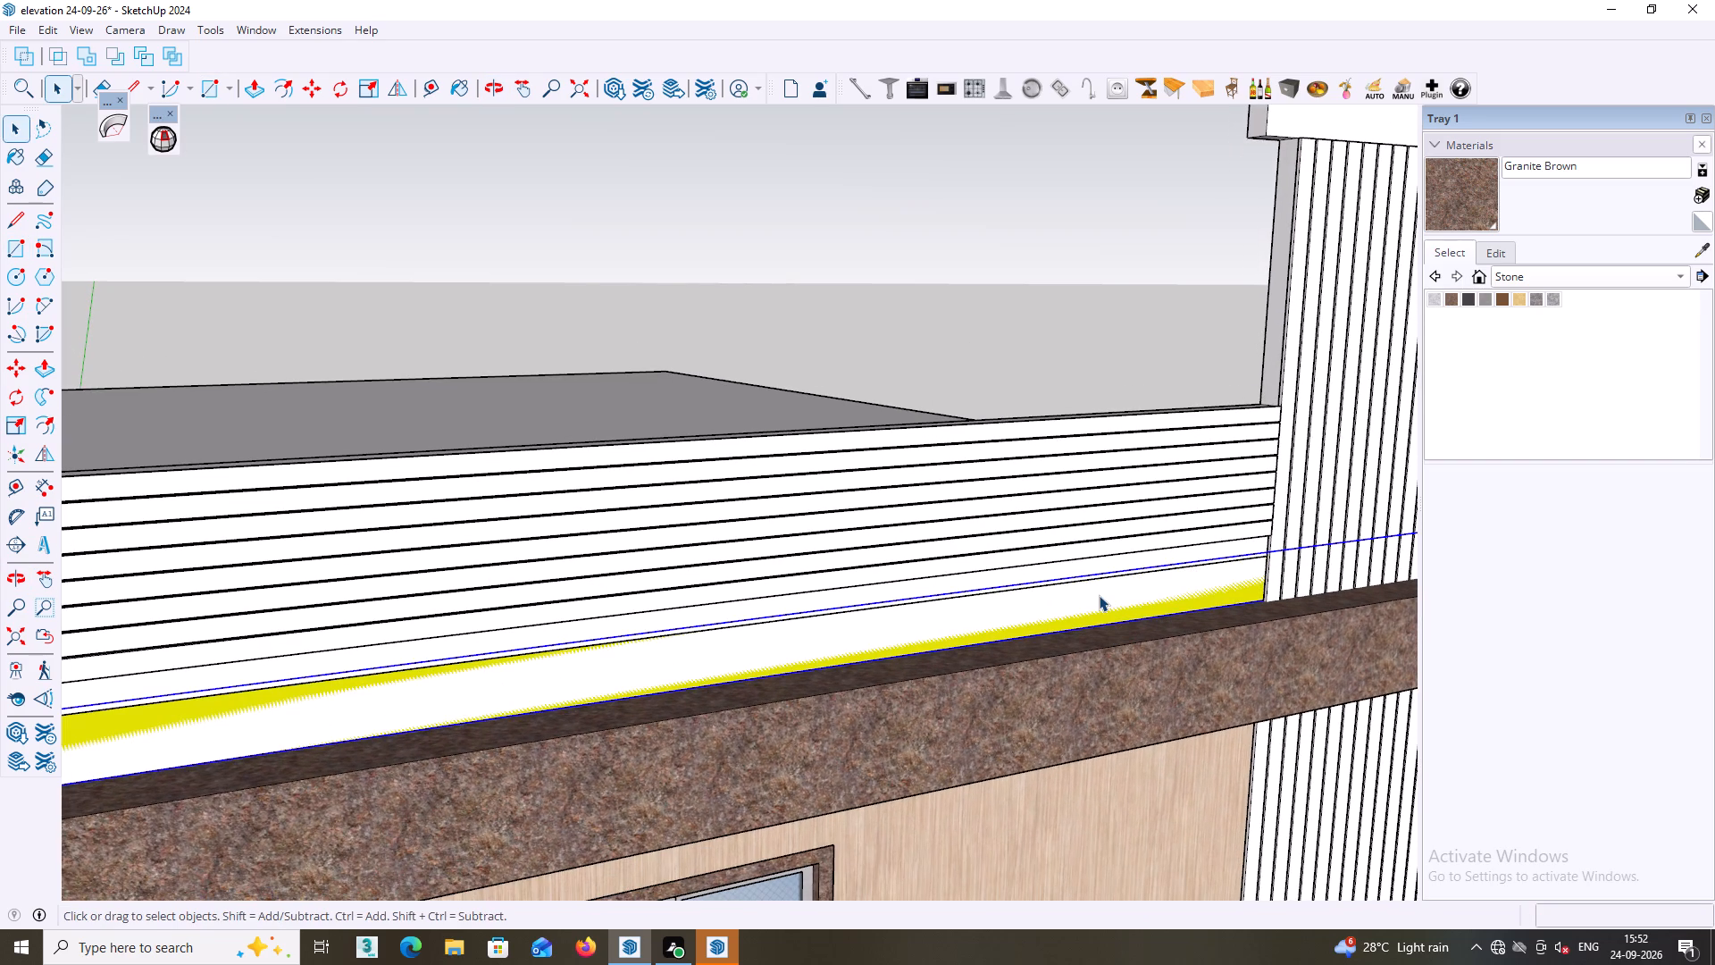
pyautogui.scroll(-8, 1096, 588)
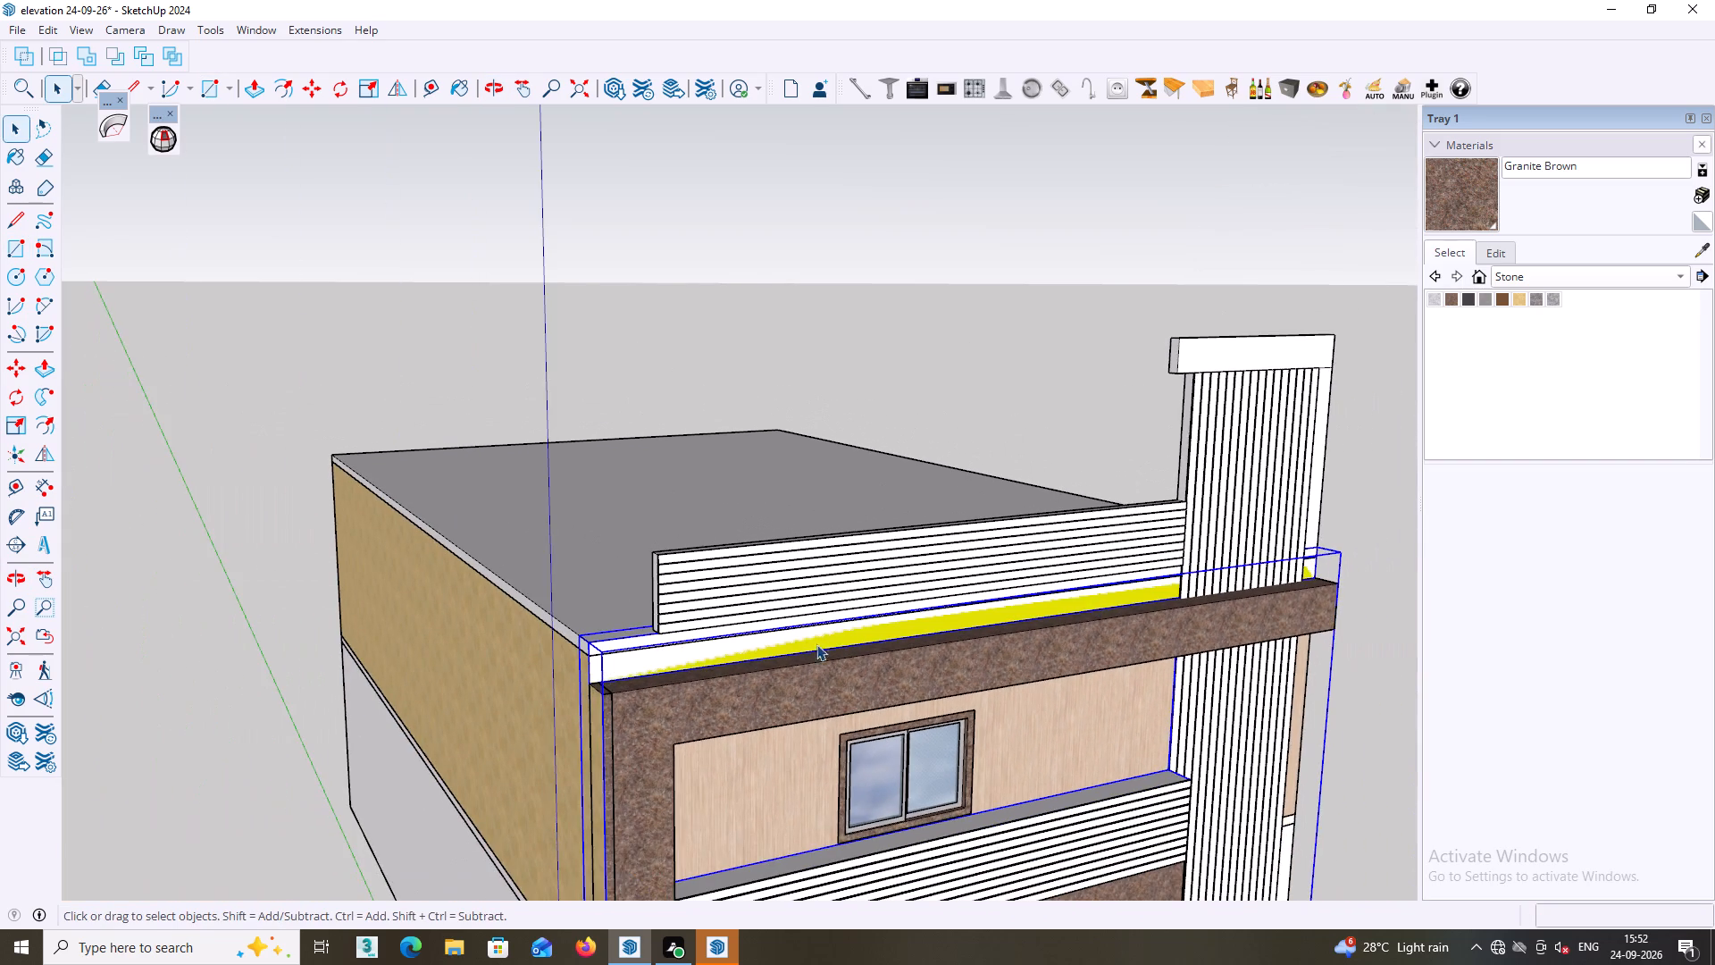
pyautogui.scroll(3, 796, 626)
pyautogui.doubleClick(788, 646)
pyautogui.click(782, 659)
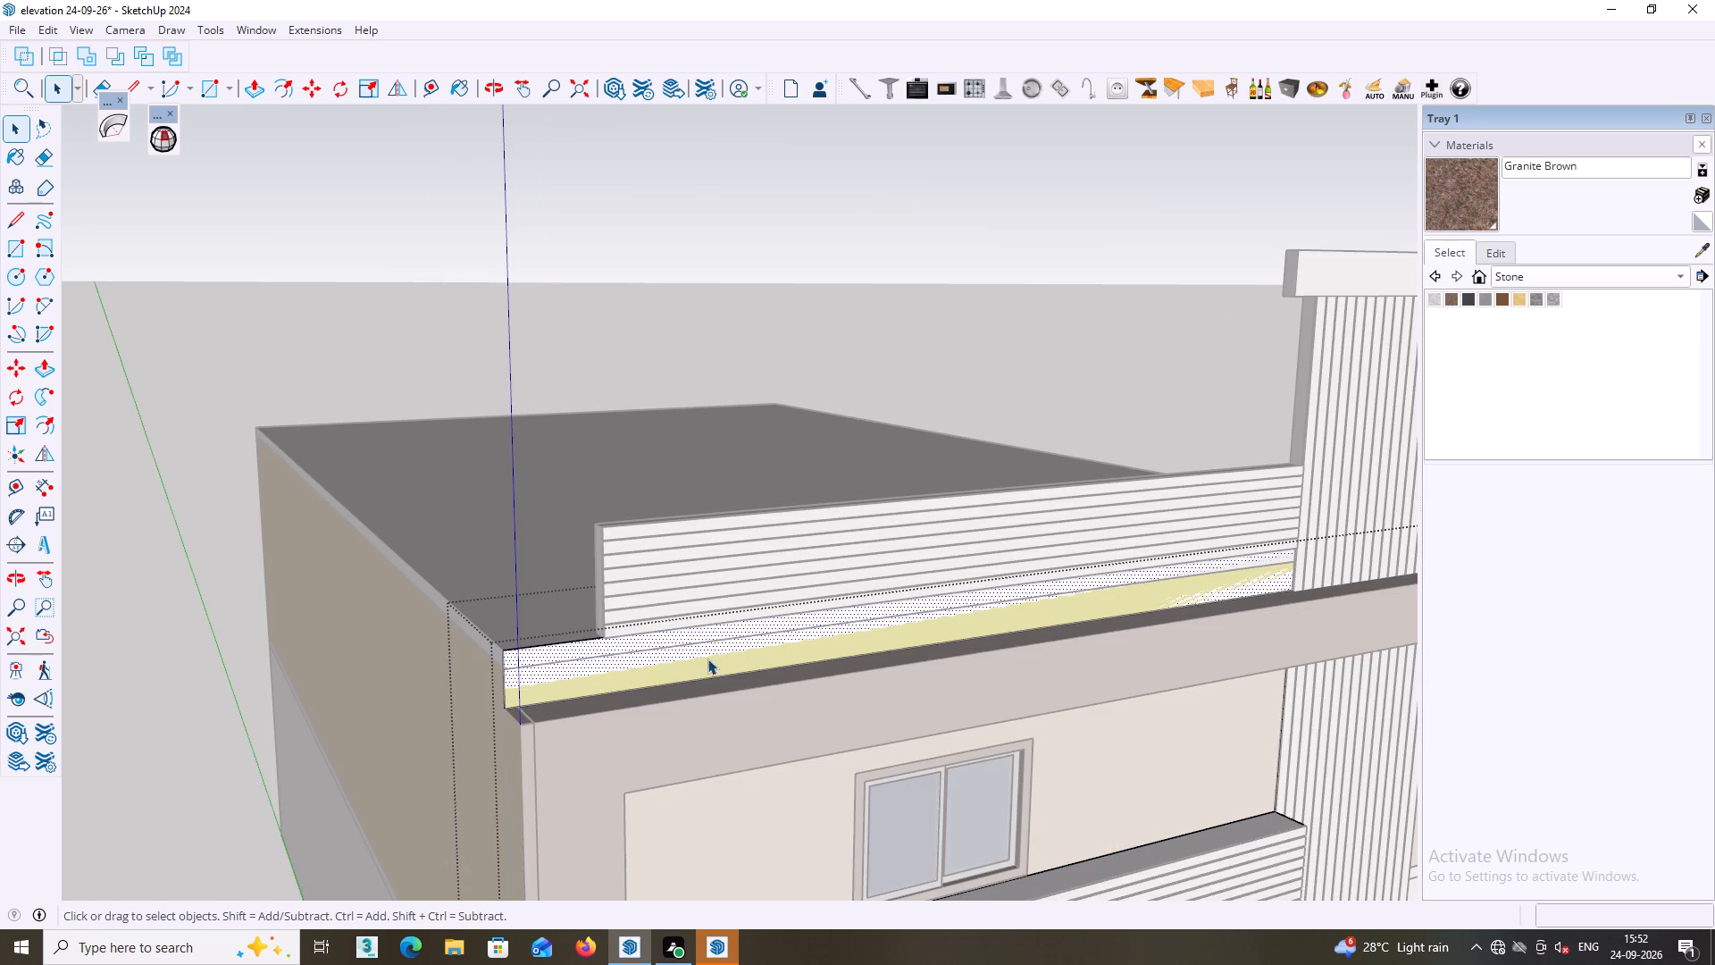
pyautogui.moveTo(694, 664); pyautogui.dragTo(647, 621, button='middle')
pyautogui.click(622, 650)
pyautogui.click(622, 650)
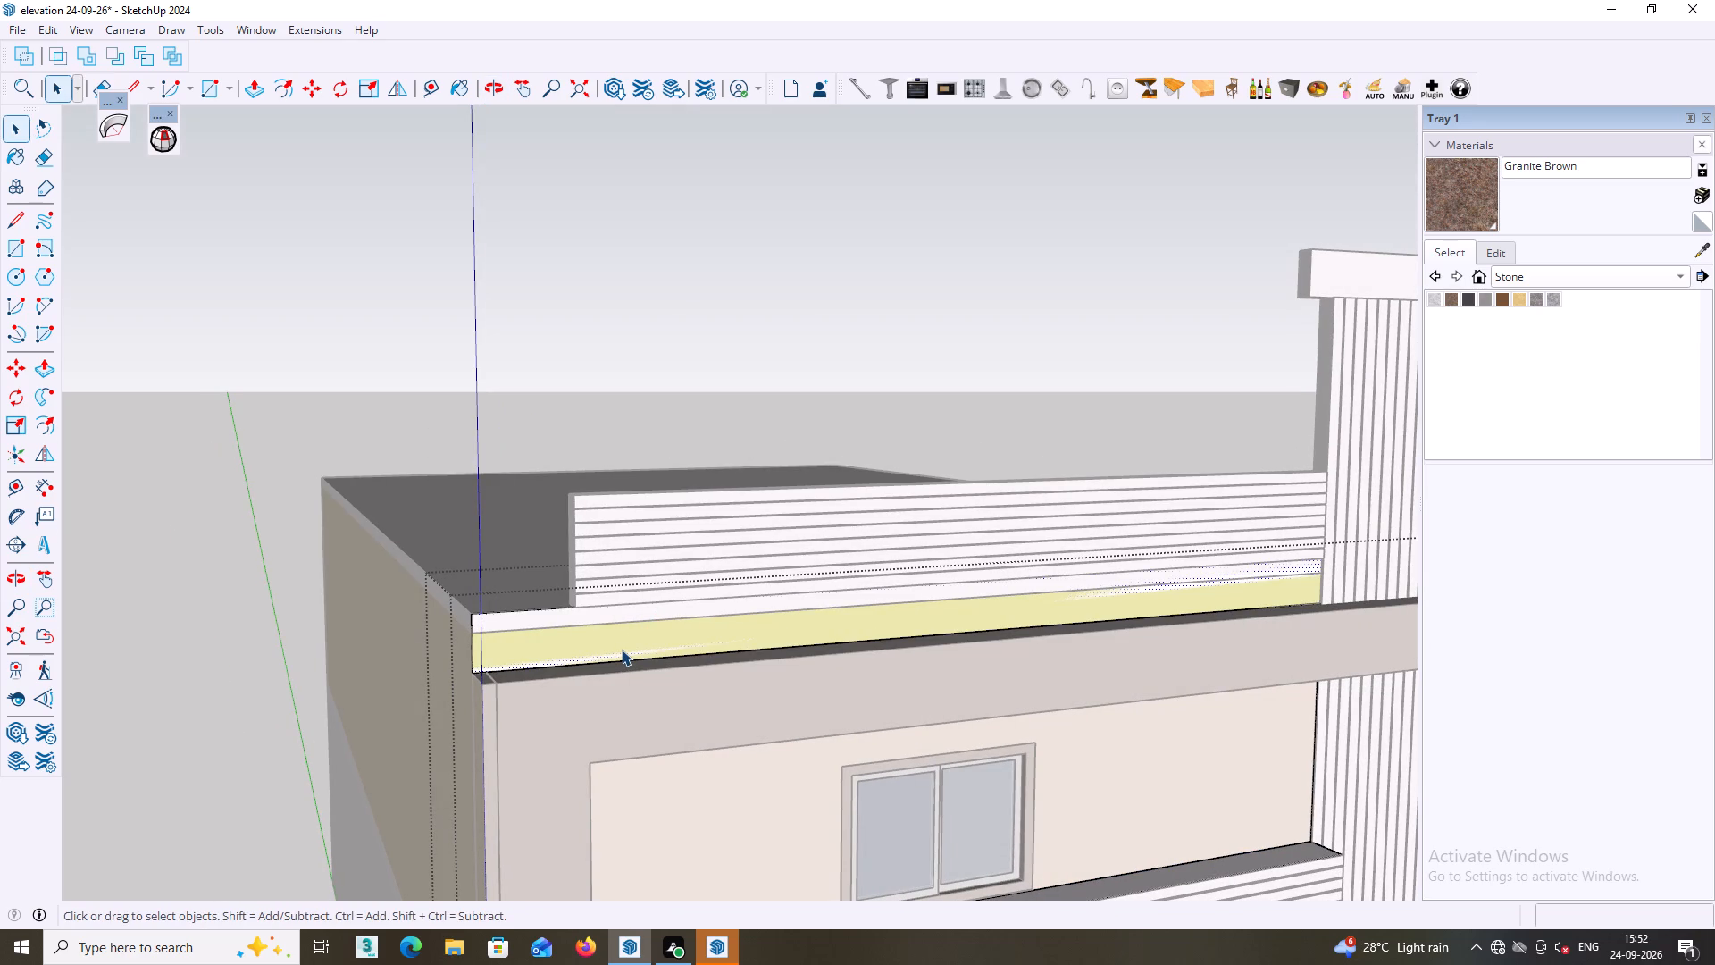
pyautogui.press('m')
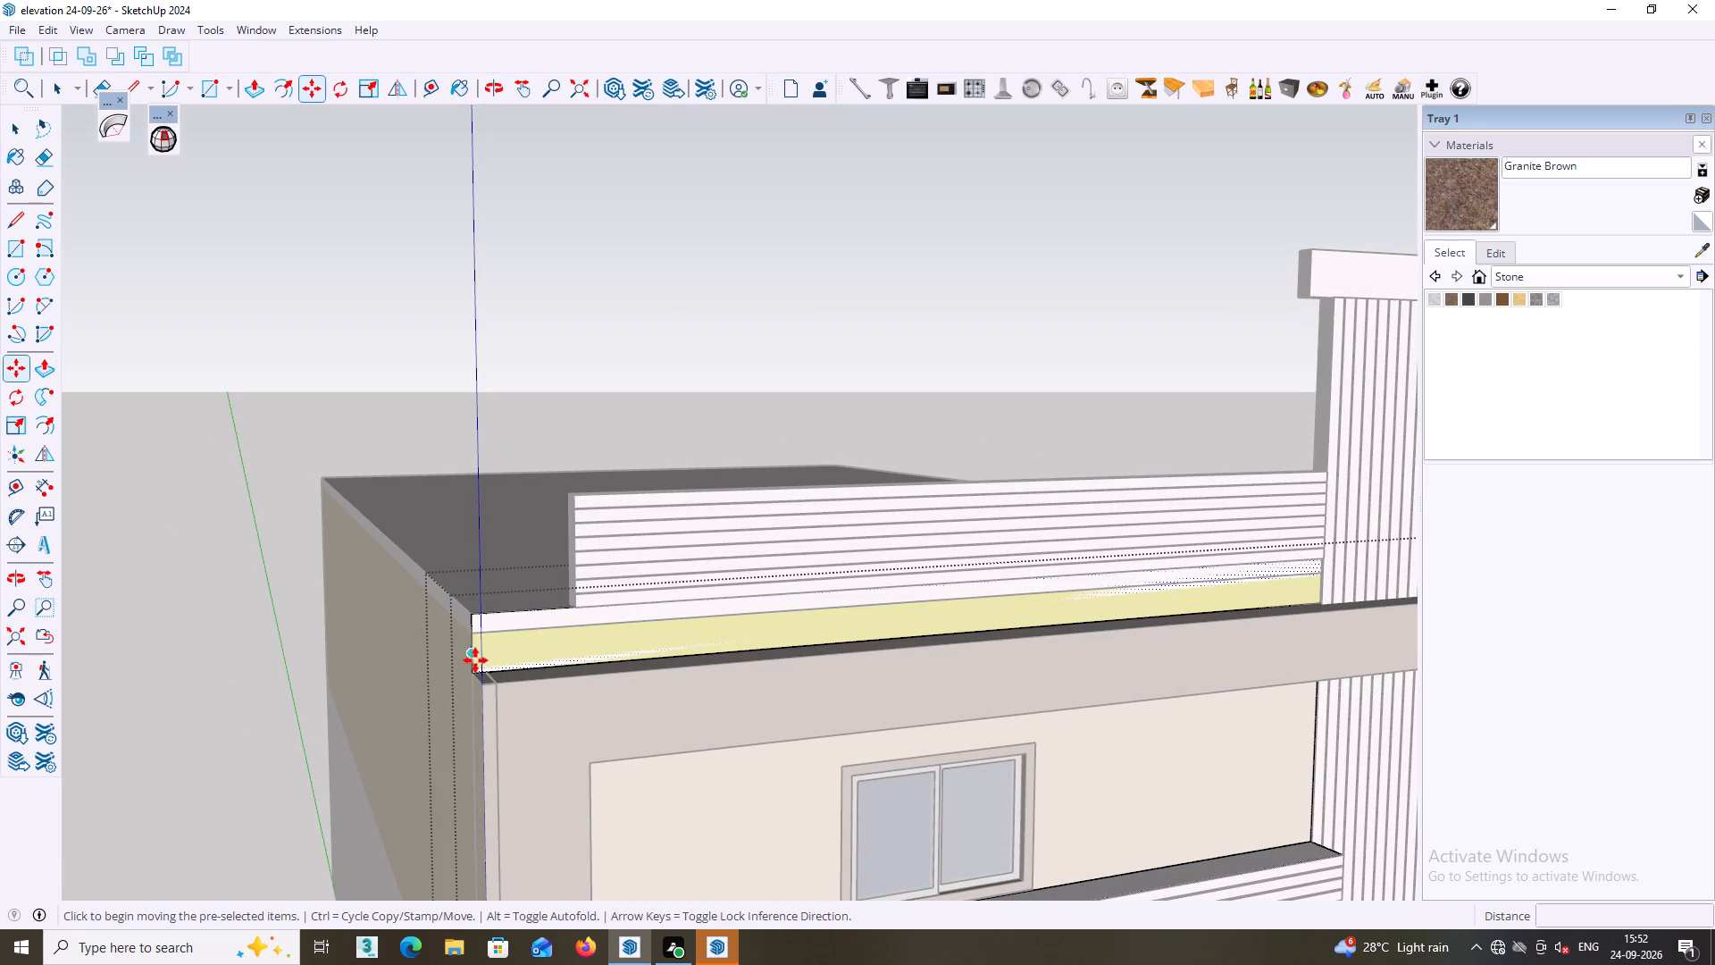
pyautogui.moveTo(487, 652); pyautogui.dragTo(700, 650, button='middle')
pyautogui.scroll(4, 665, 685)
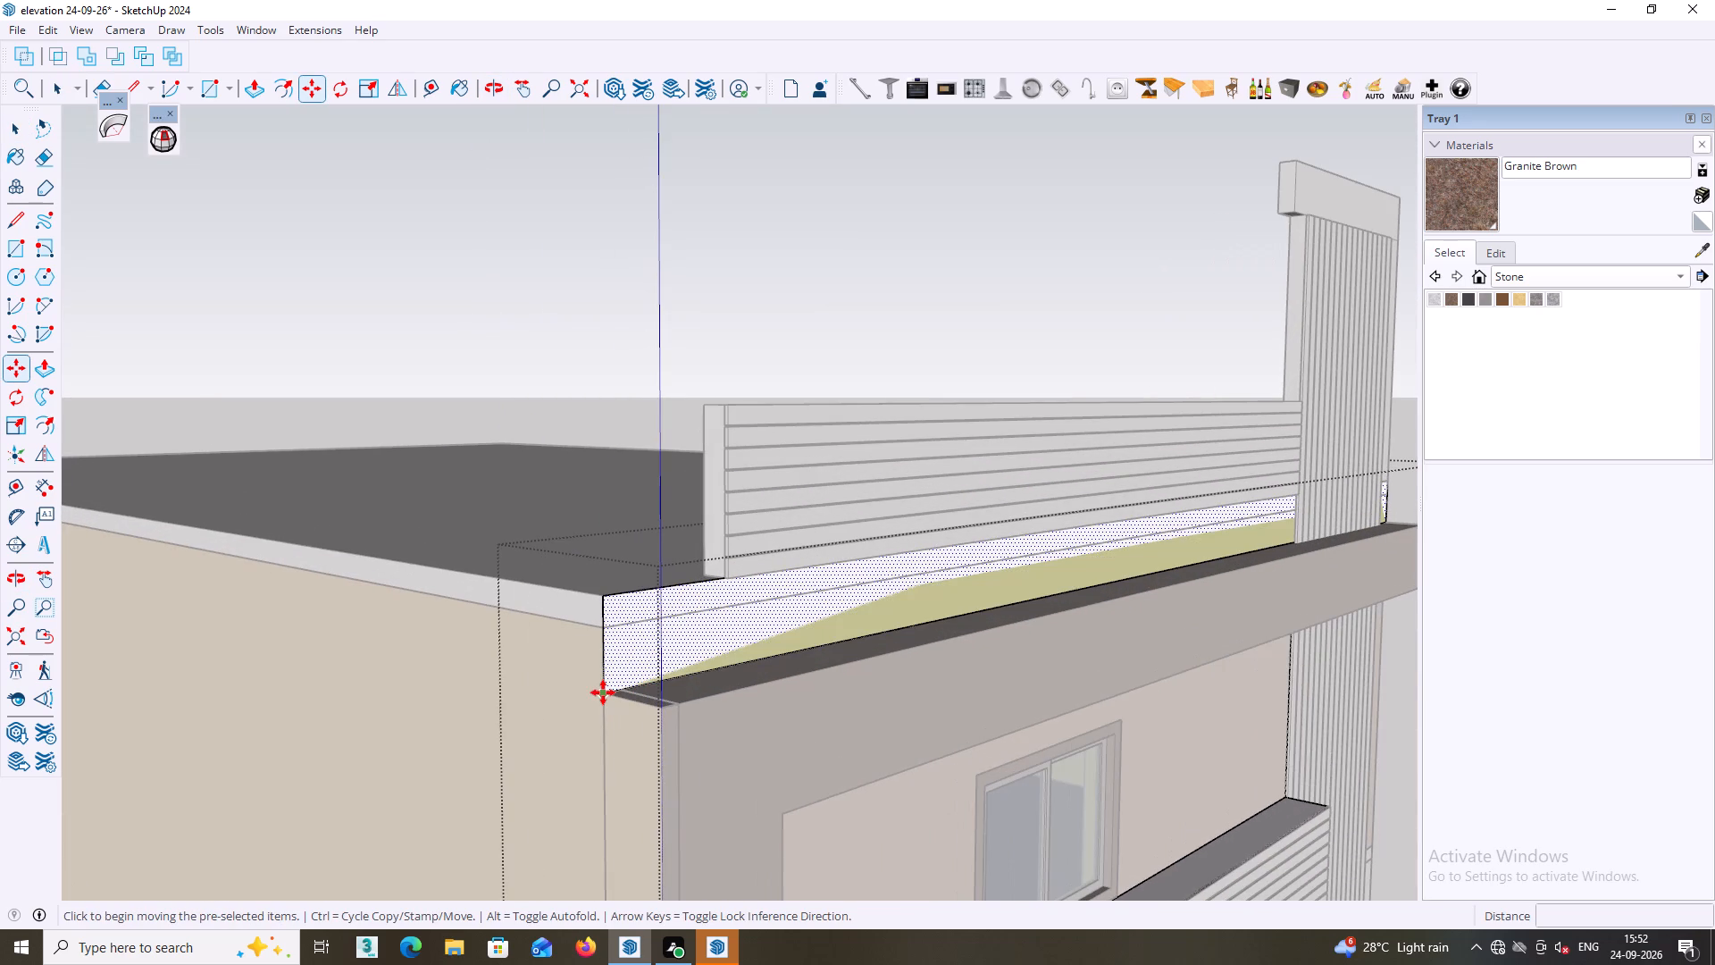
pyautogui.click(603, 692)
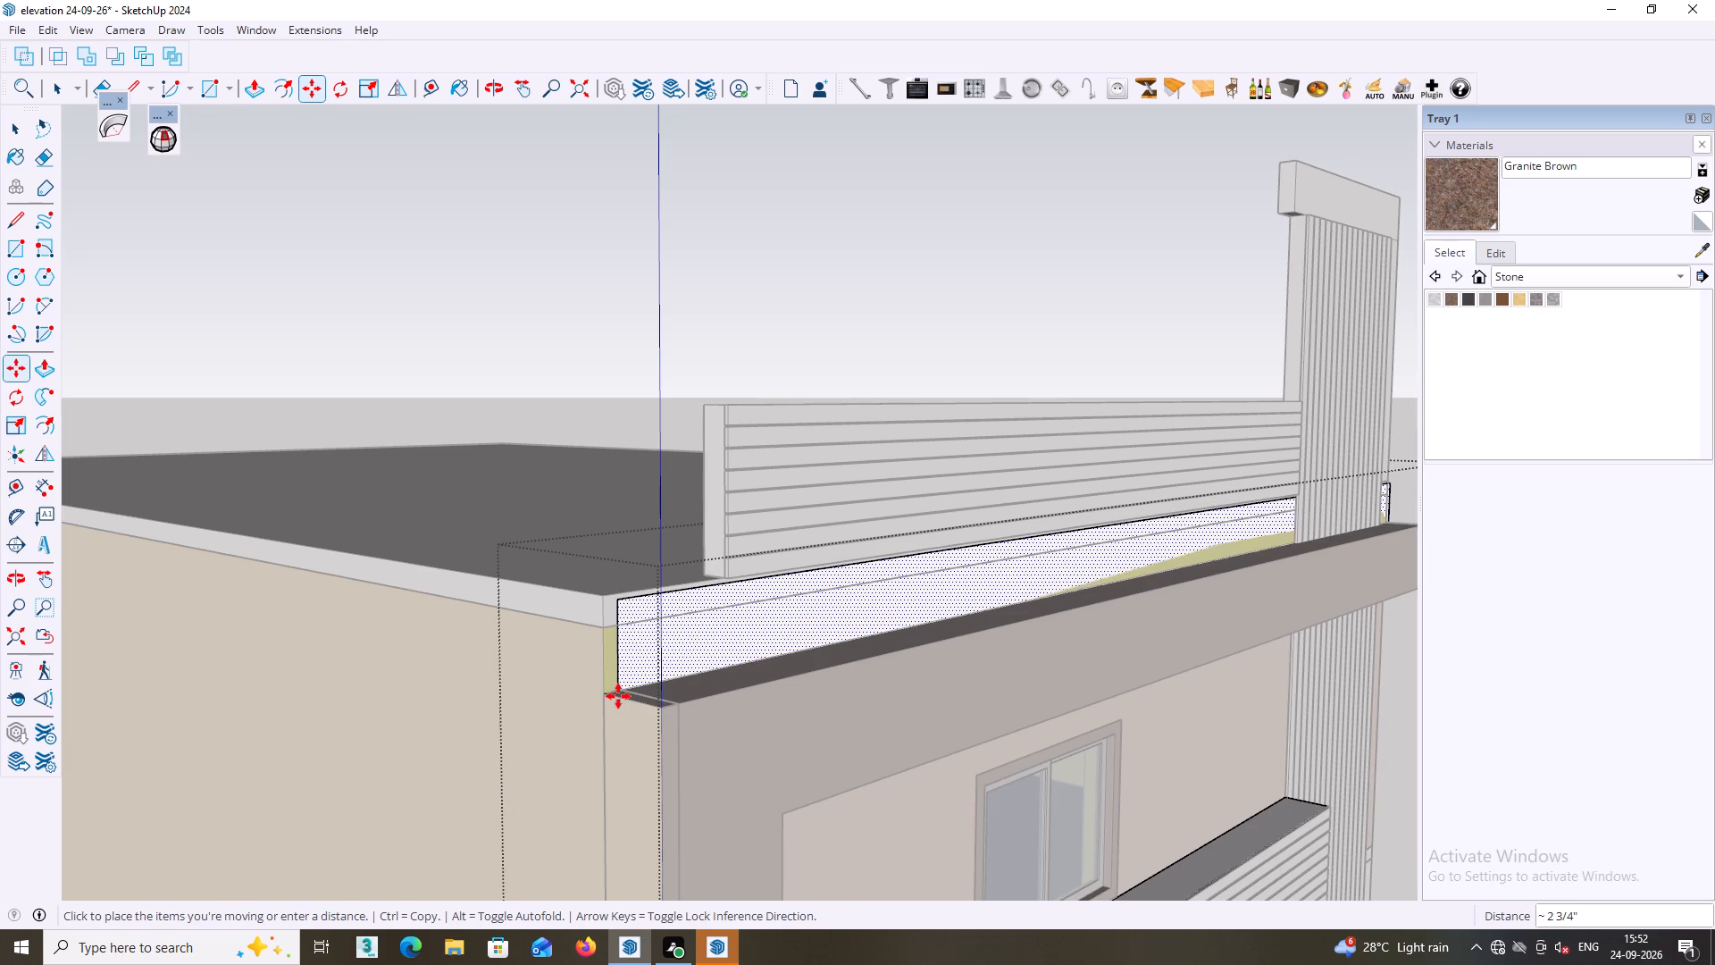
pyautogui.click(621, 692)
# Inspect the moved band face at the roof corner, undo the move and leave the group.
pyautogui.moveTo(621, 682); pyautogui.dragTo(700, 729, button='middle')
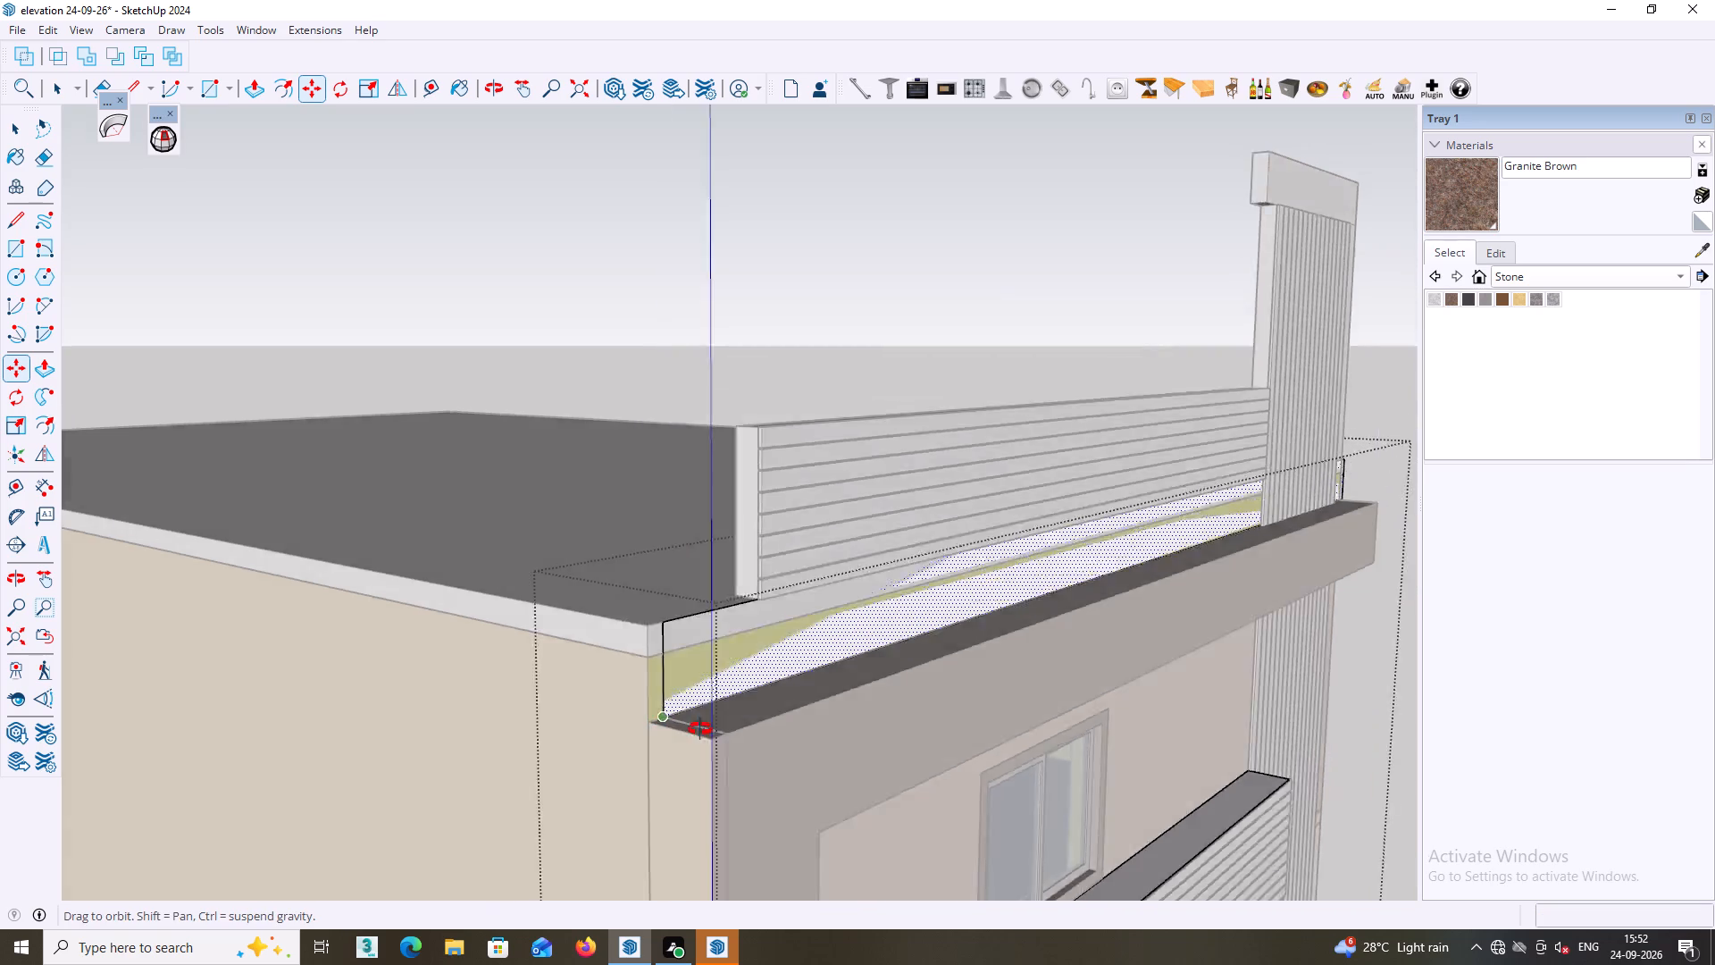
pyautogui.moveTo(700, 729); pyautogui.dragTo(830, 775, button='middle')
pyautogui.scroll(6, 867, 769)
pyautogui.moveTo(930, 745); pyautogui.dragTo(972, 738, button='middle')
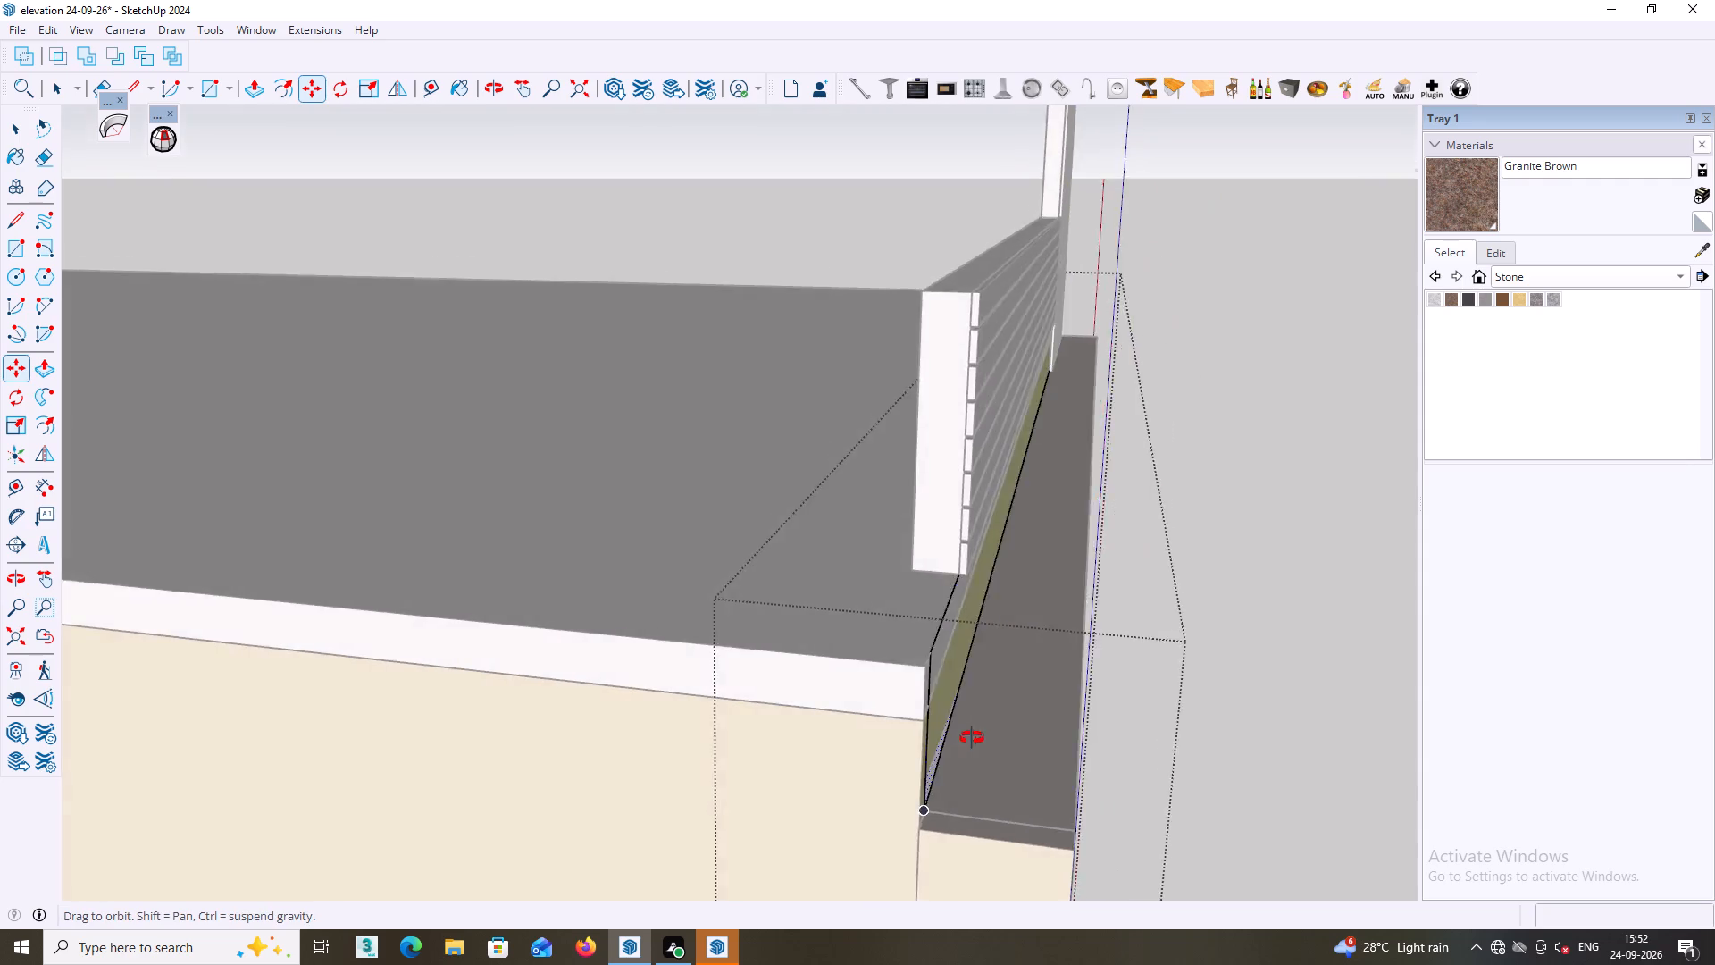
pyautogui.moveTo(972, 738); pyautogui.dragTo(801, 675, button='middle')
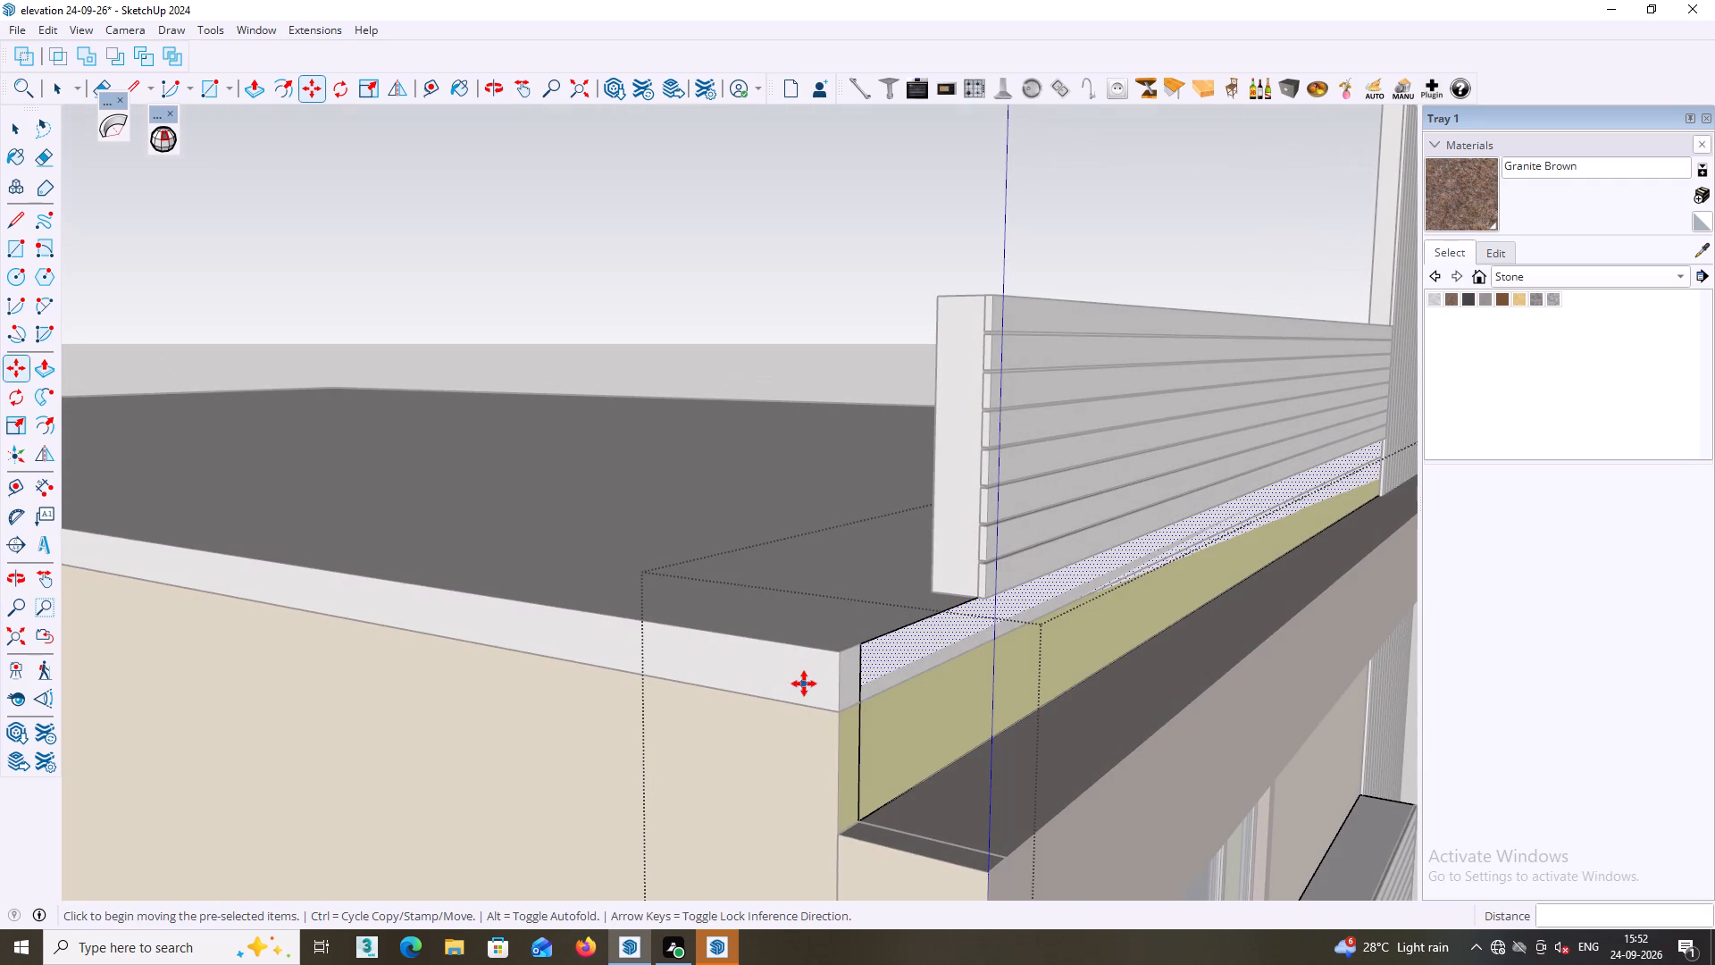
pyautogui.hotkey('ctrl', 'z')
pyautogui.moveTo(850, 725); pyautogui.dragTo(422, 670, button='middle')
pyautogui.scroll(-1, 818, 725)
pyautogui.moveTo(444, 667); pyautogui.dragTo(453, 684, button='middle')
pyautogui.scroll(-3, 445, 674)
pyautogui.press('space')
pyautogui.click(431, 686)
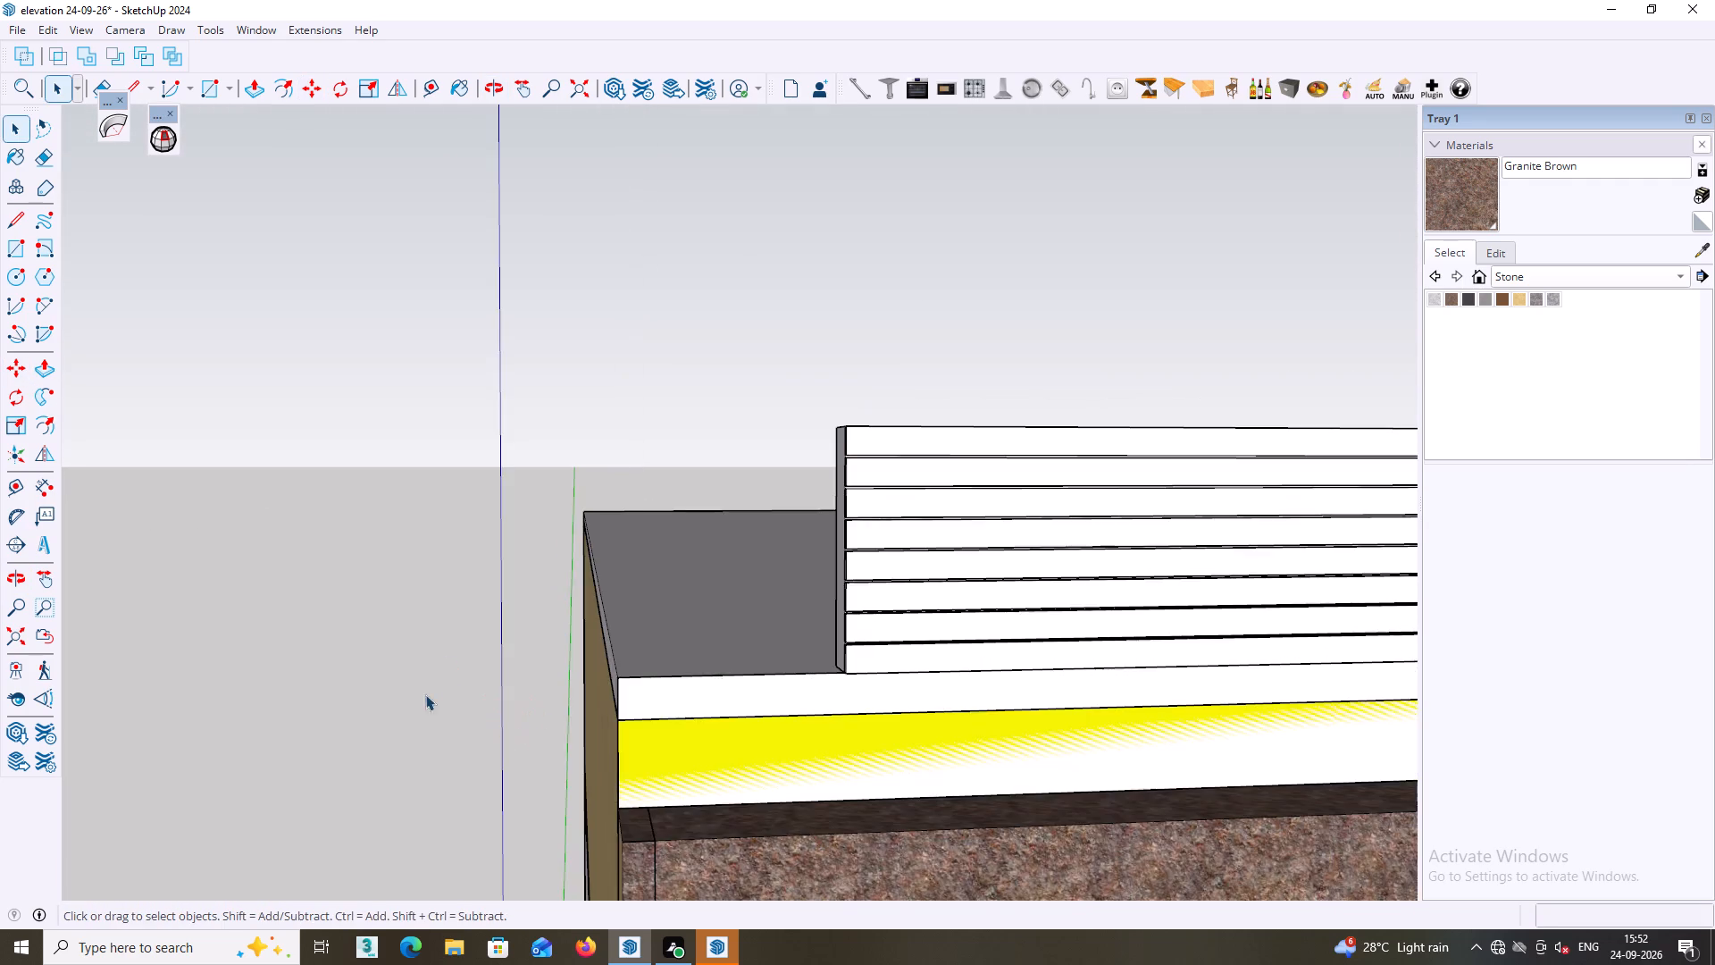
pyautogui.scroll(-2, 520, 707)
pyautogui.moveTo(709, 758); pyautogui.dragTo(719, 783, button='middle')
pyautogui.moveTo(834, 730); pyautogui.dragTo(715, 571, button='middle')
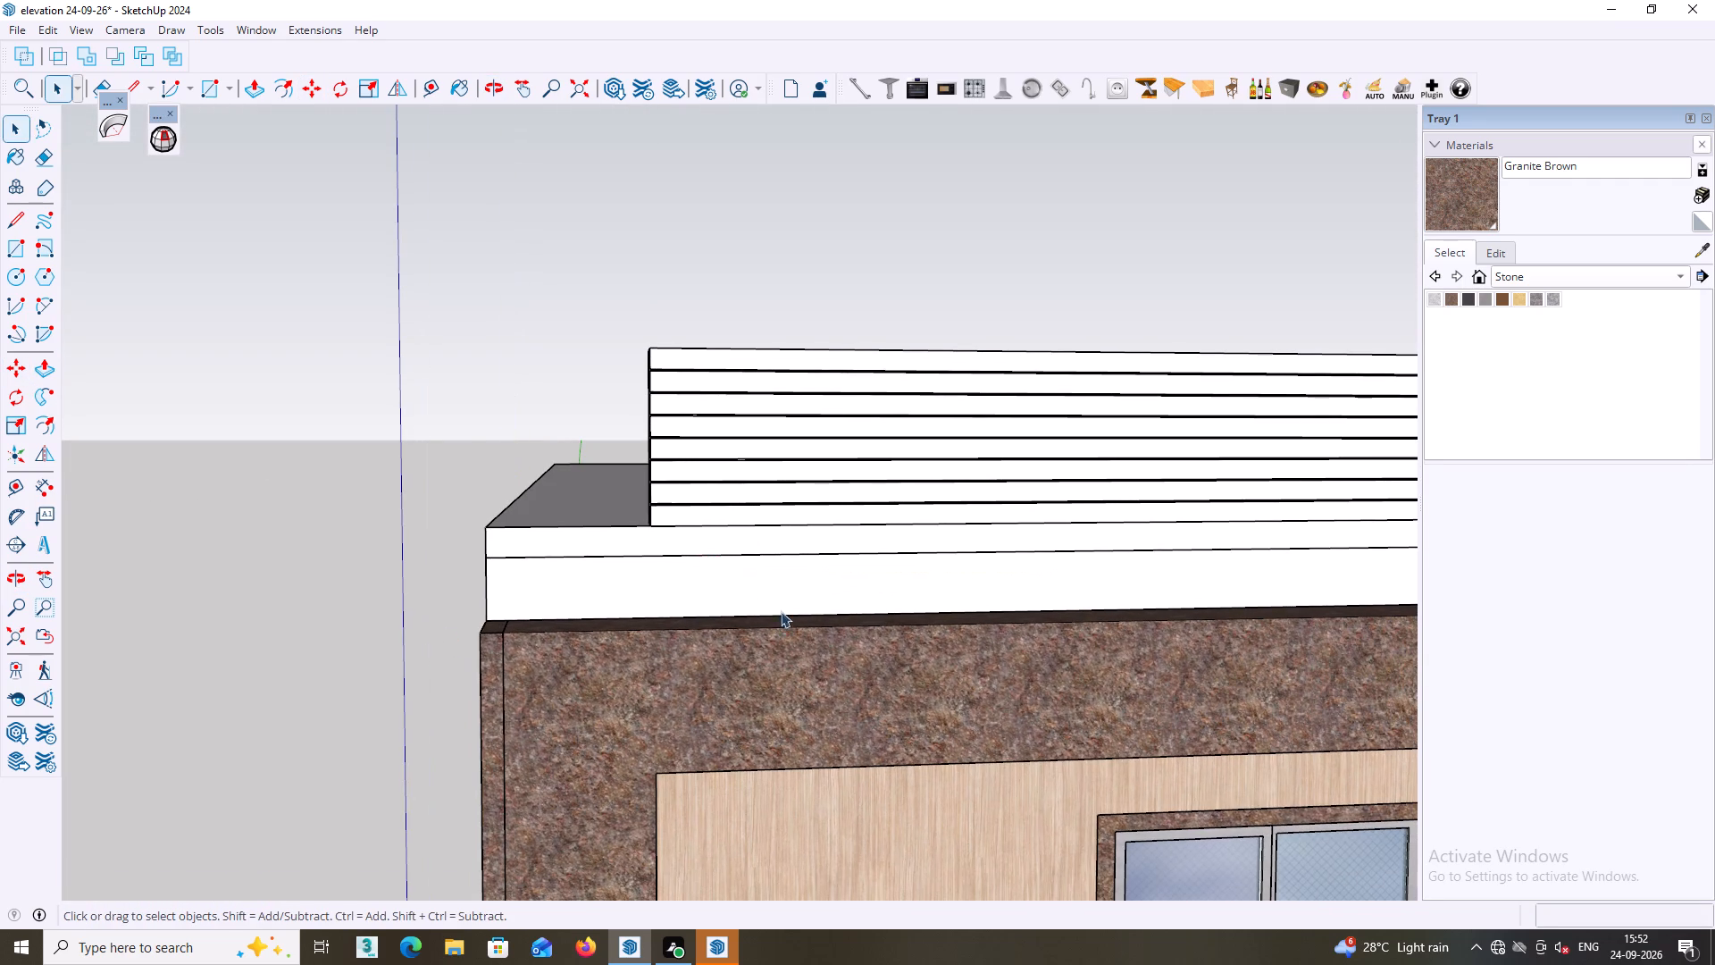
# Examine the front elevation from the roof corner out to the whole facade, including the band above the granite frame.
pyautogui.moveTo(782, 577); pyautogui.dragTo(805, 551, button='middle')
pyautogui.middleClick(800, 552)
pyautogui.scroll(-2, 806, 546)
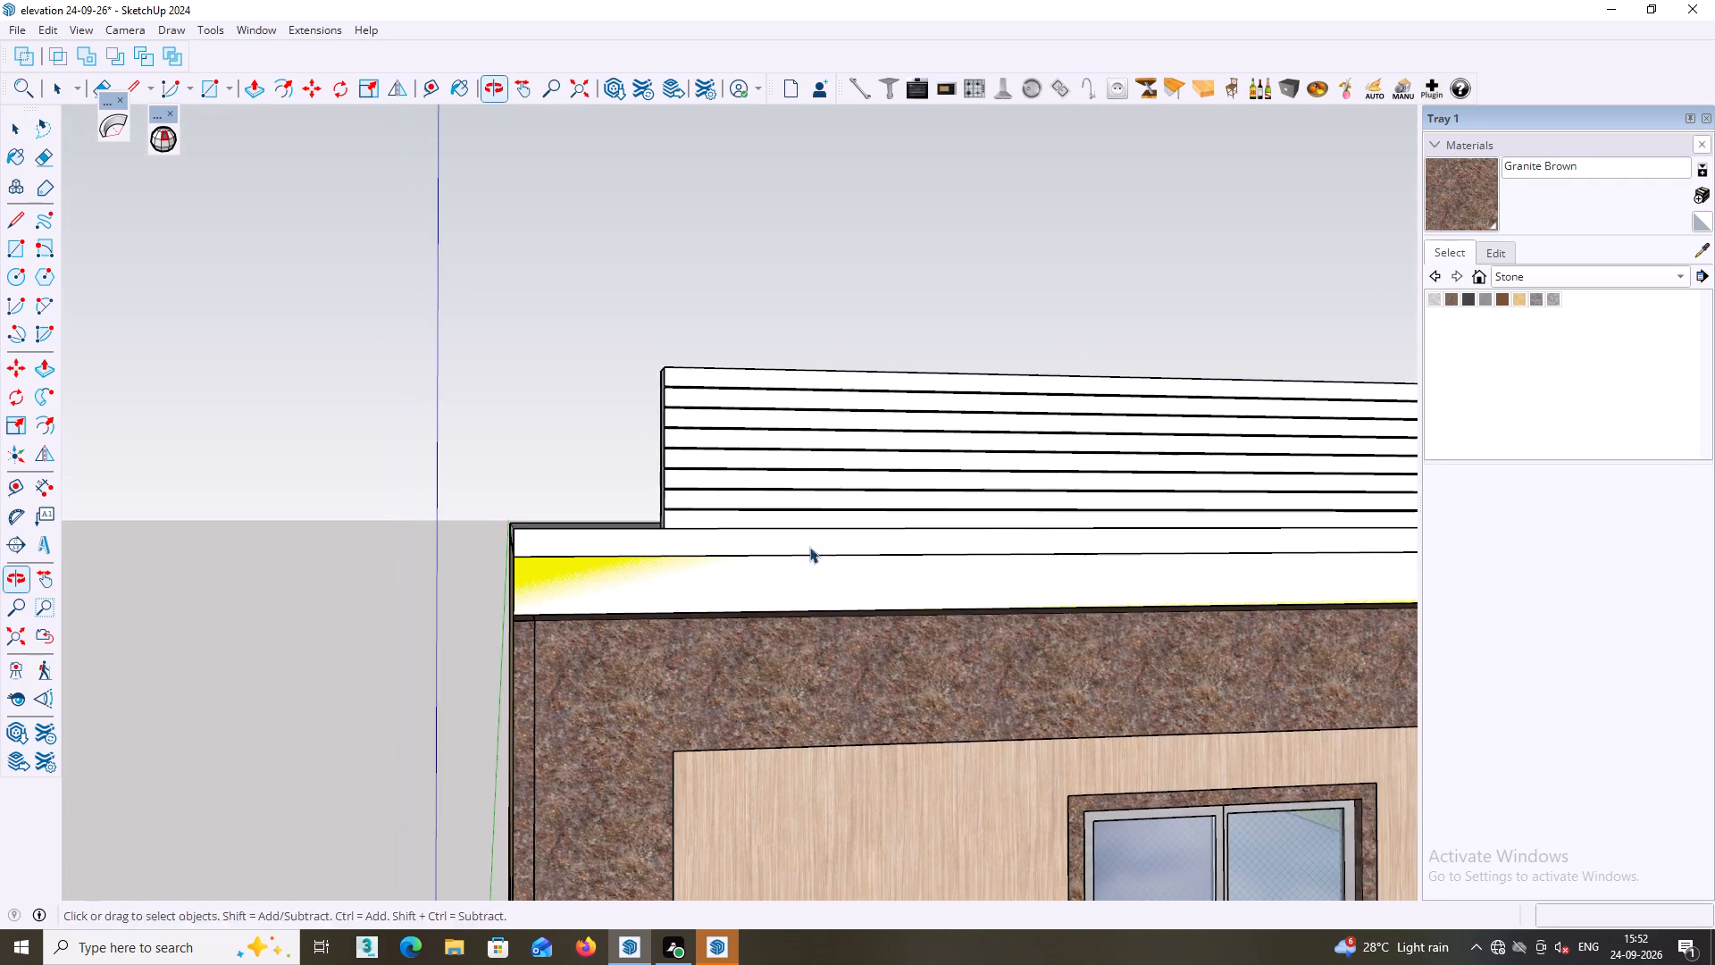
pyautogui.scroll(-9, 809, 547)
pyautogui.moveTo(810, 564); pyautogui.dragTo(824, 592, button='middle')
pyautogui.middleClick(882, 617)
pyautogui.moveTo(972, 713); pyautogui.dragTo(772, 541, button='middle')
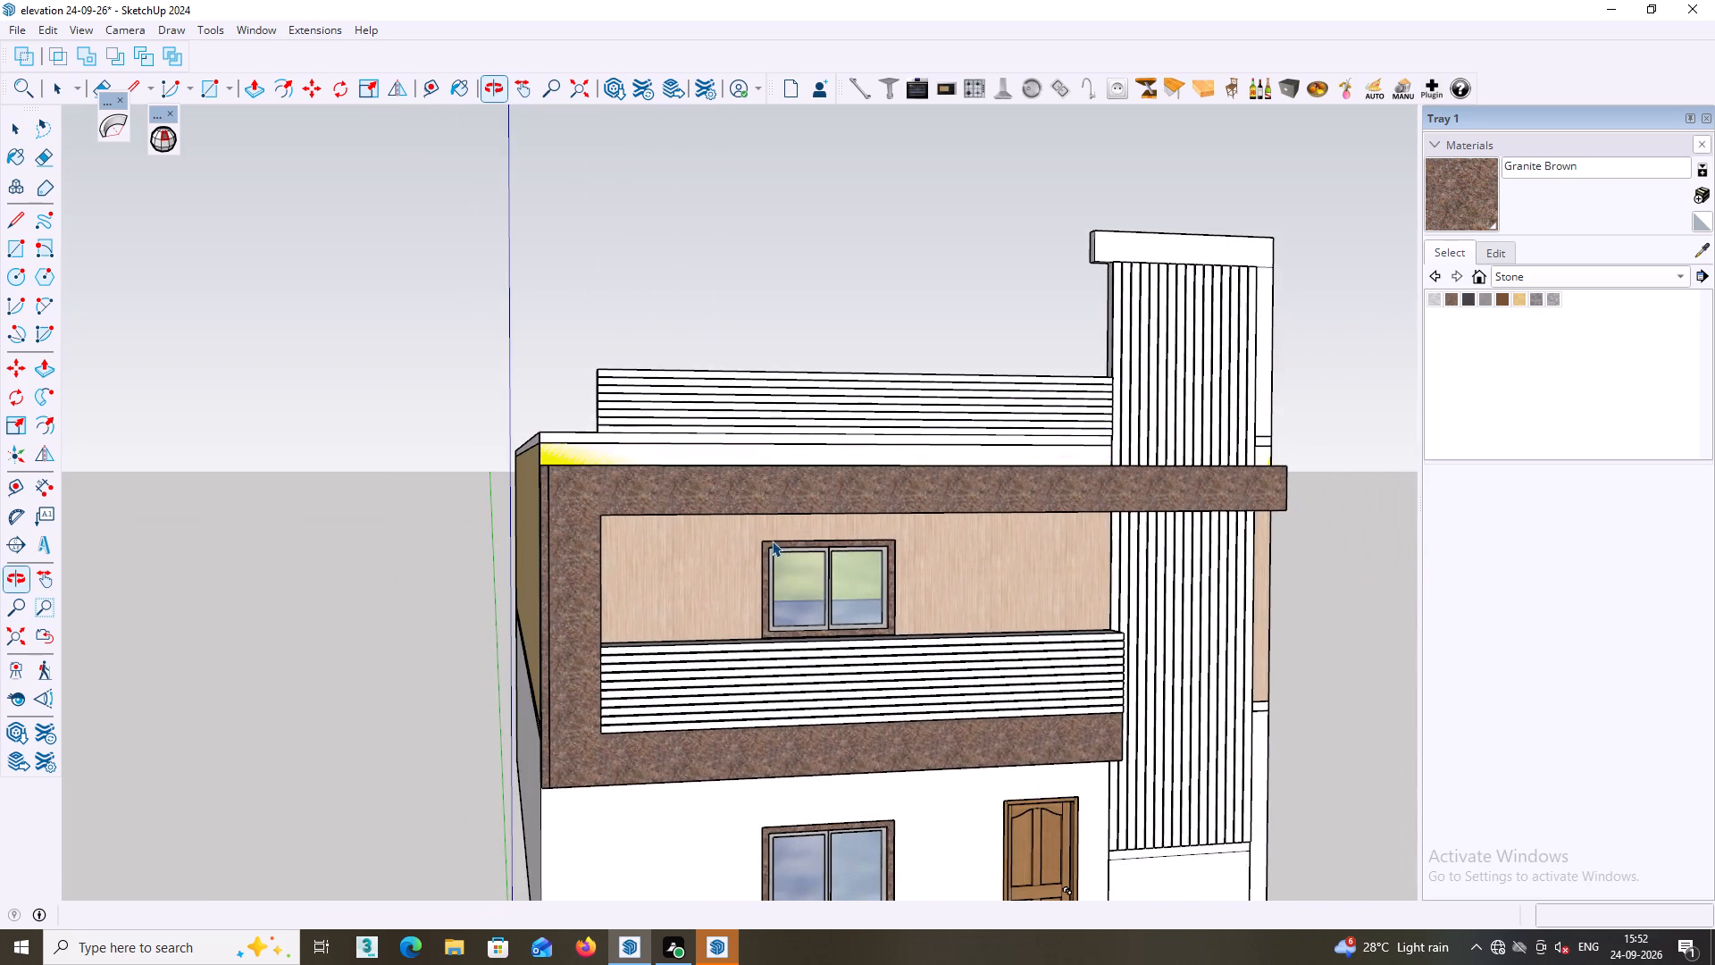
pyautogui.middleClick(772, 538)
pyautogui.scroll(-5, 766, 539)
pyautogui.moveTo(745, 536); pyautogui.dragTo(728, 516, button='middle')
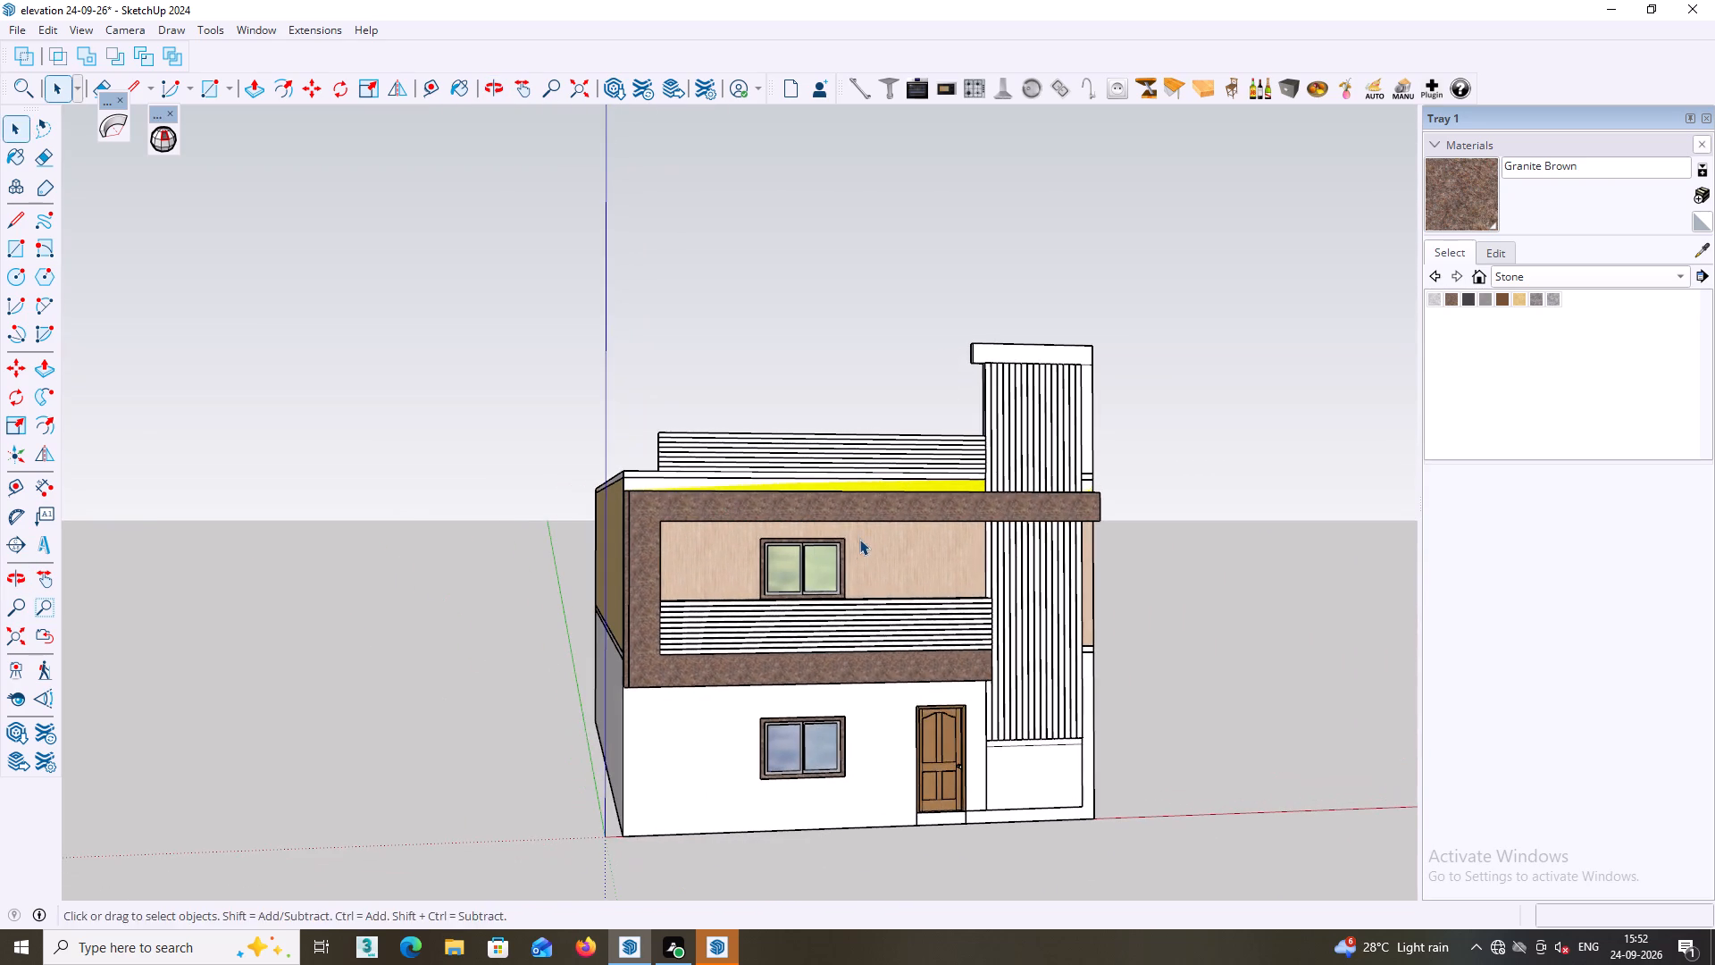
pyautogui.moveTo(865, 539); pyautogui.dragTo(783, 589, button='middle')
pyautogui.moveTo(961, 561); pyautogui.dragTo(854, 565, button='middle')
# Inside the upper-floor wall group, select the wood-clad front wall face and paint it 0003_DeepPink from the Colors-Named collection.
pyautogui.scroll(4, 861, 567)
pyautogui.moveTo(928, 567); pyautogui.dragTo(910, 499, button='middle')
pyautogui.scroll(2, 919, 593)
pyautogui.click(916, 577)
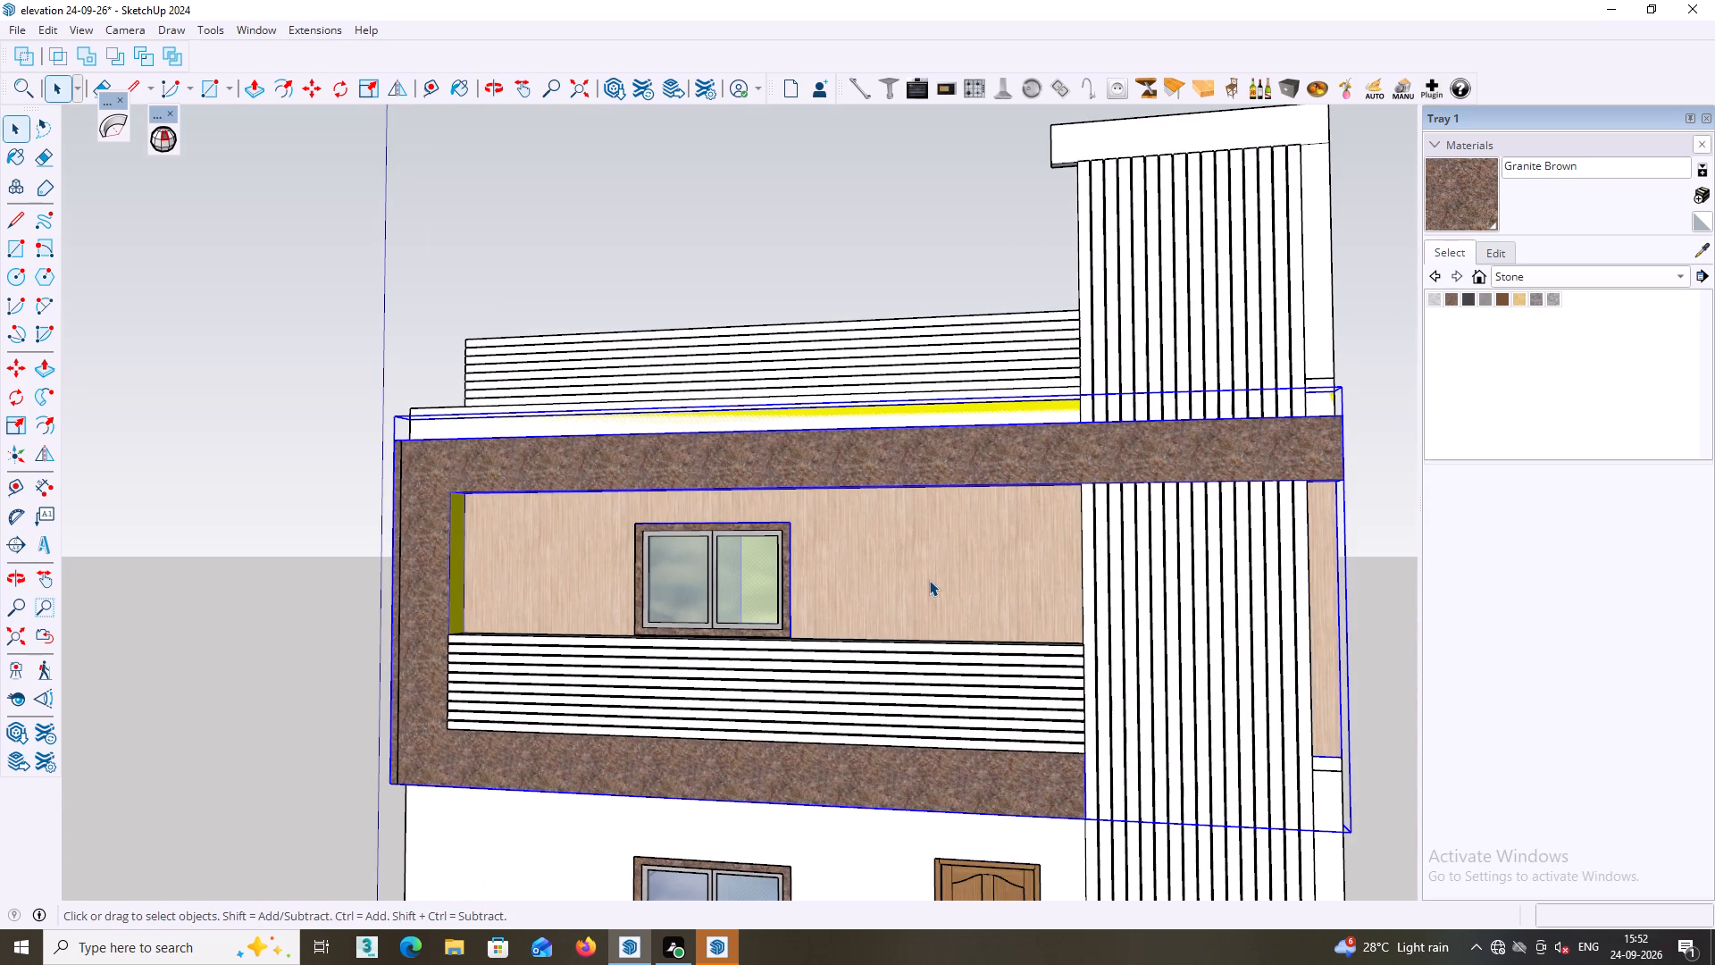
pyautogui.click(927, 584)
pyautogui.doubleClick(919, 610)
pyautogui.click(916, 592)
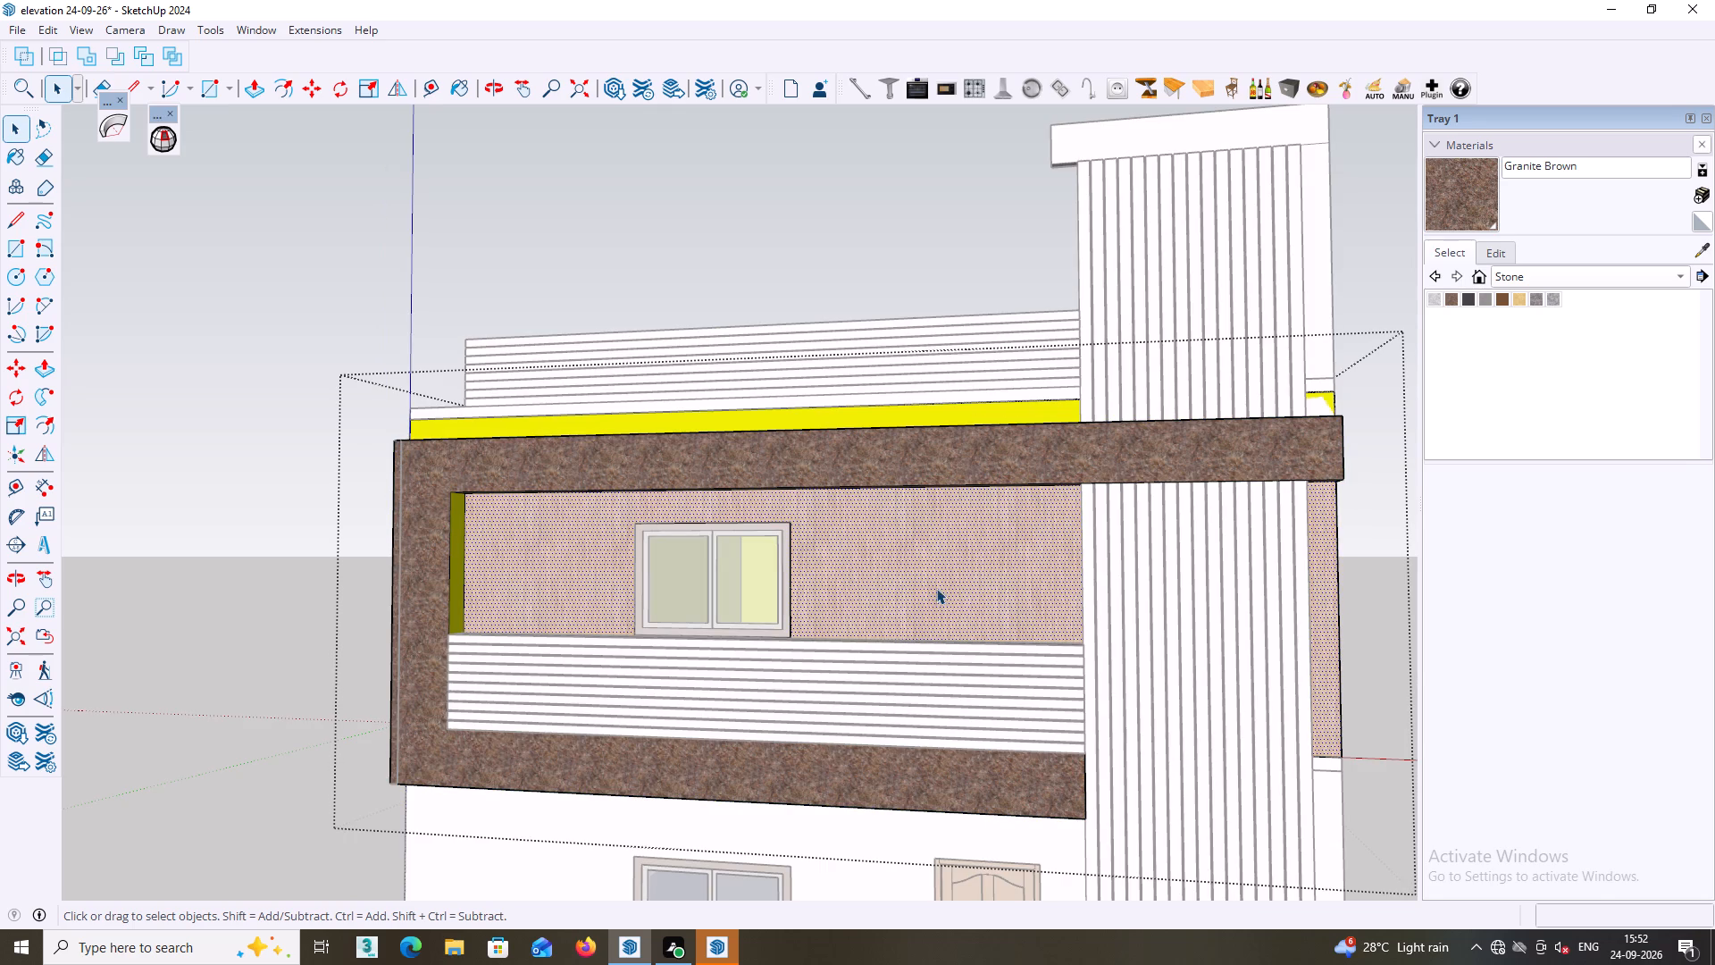
pyautogui.middleClick(943, 575)
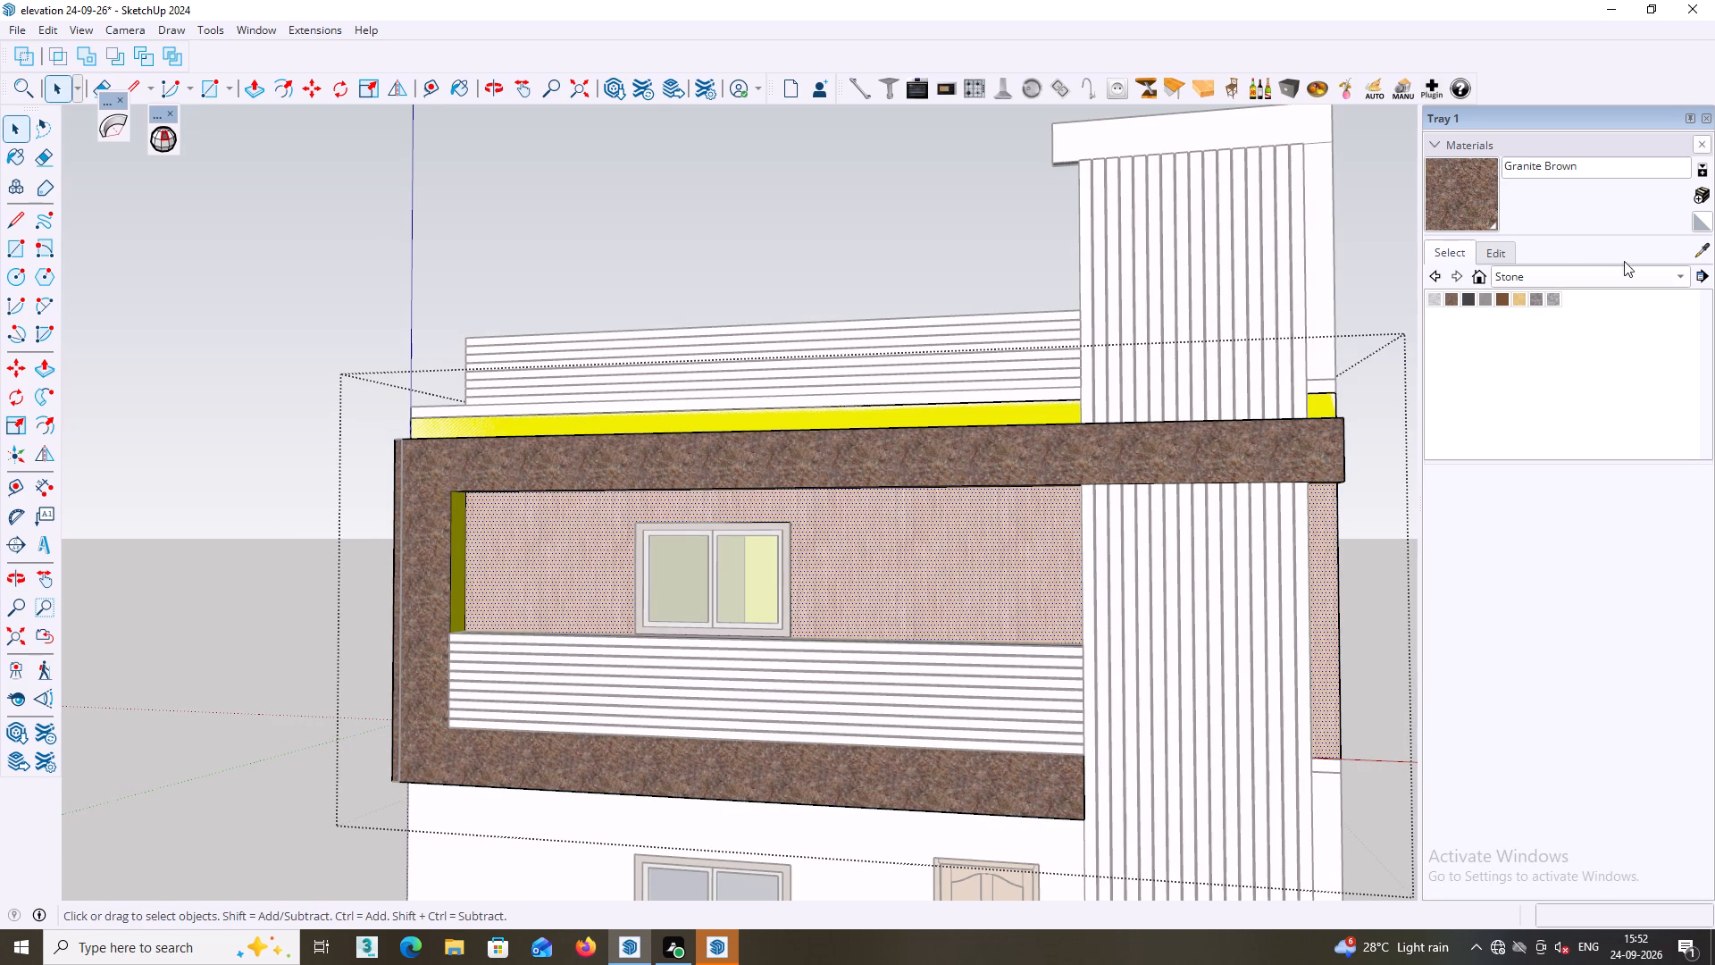
pyautogui.doubleClick(1678, 272)
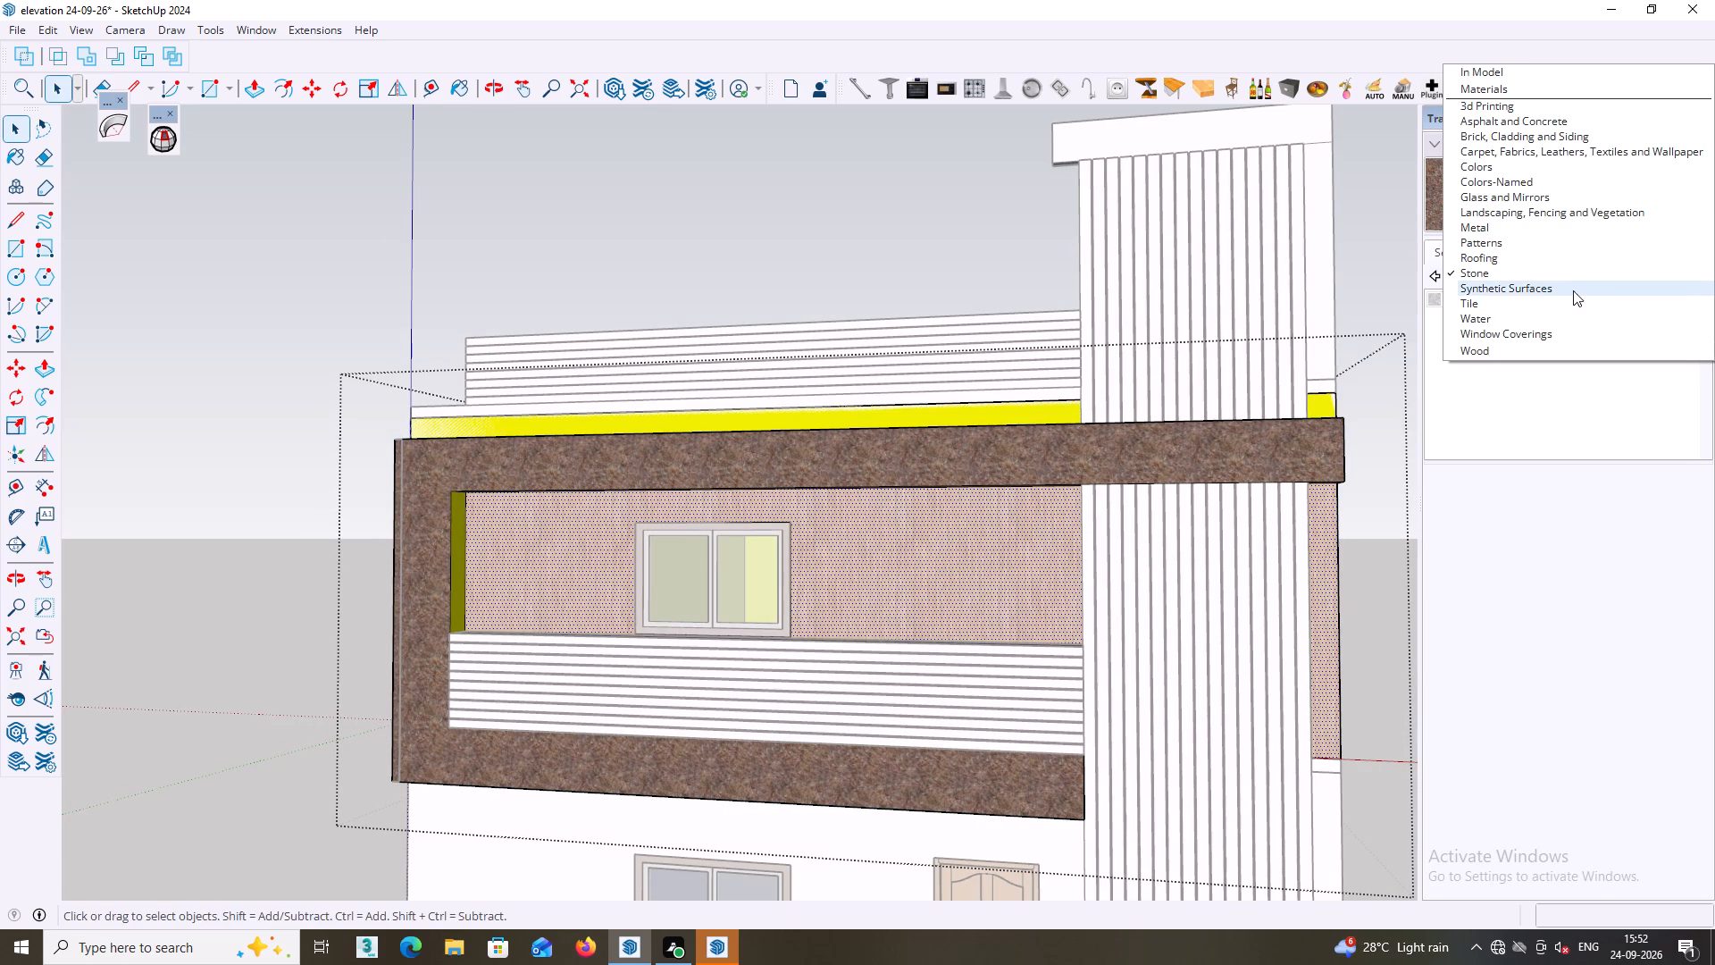
pyautogui.click(1503, 188)
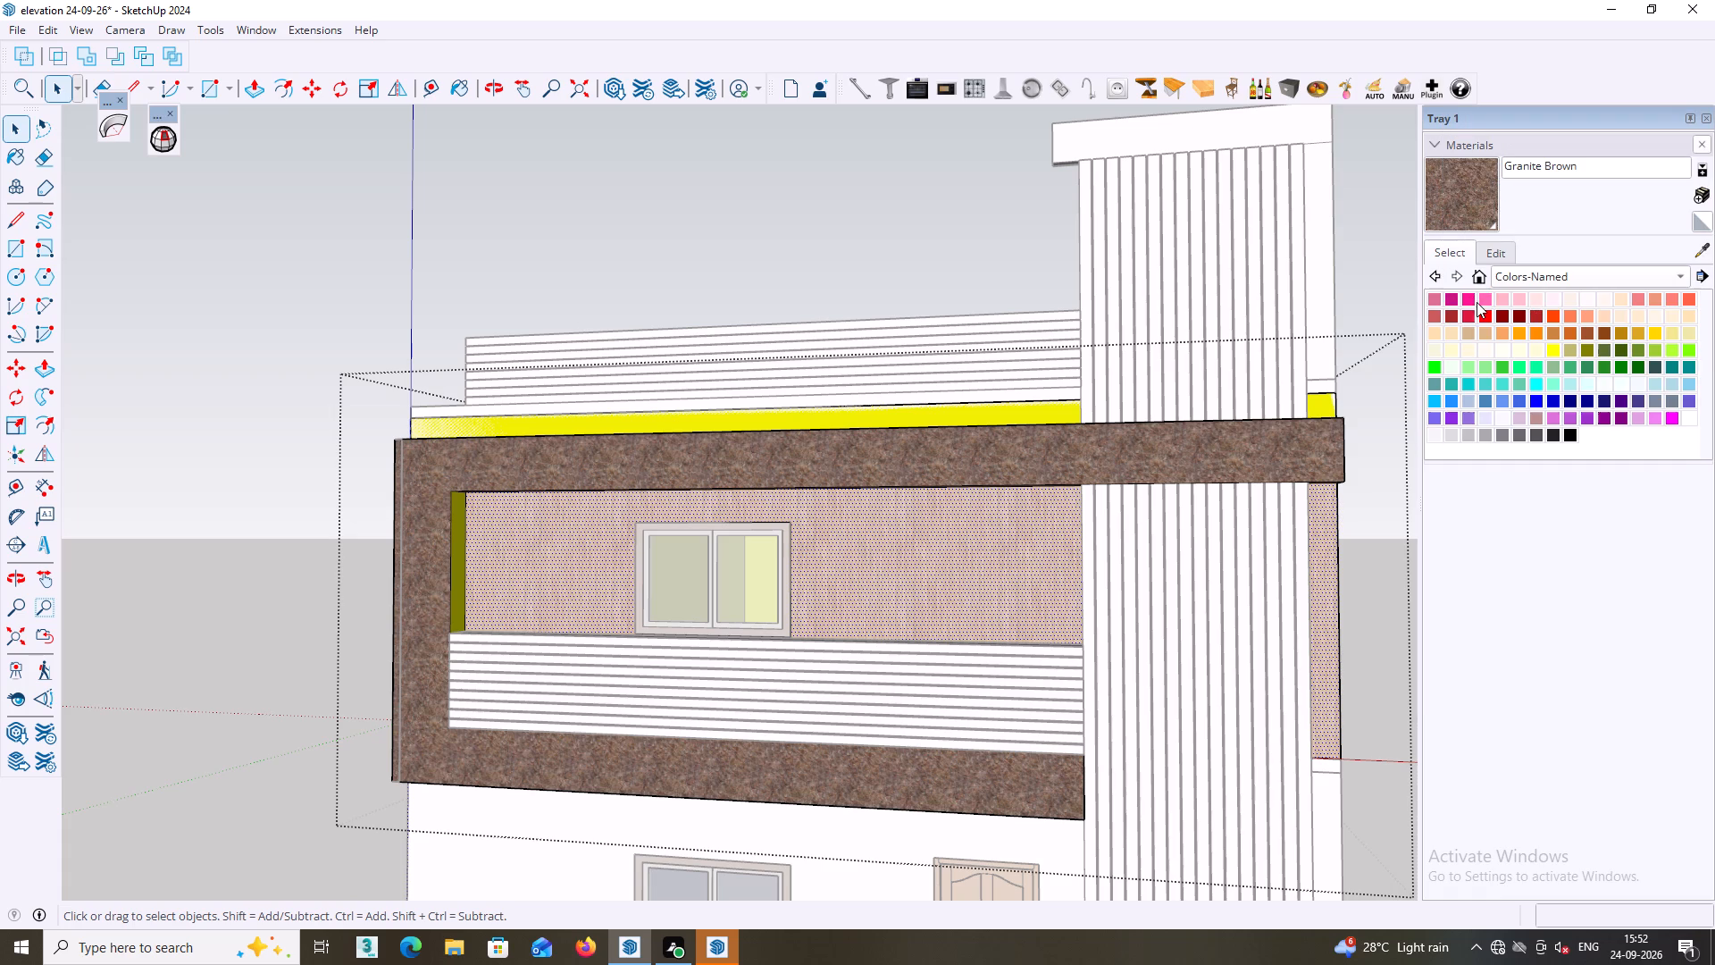
pyautogui.click(1468, 301)
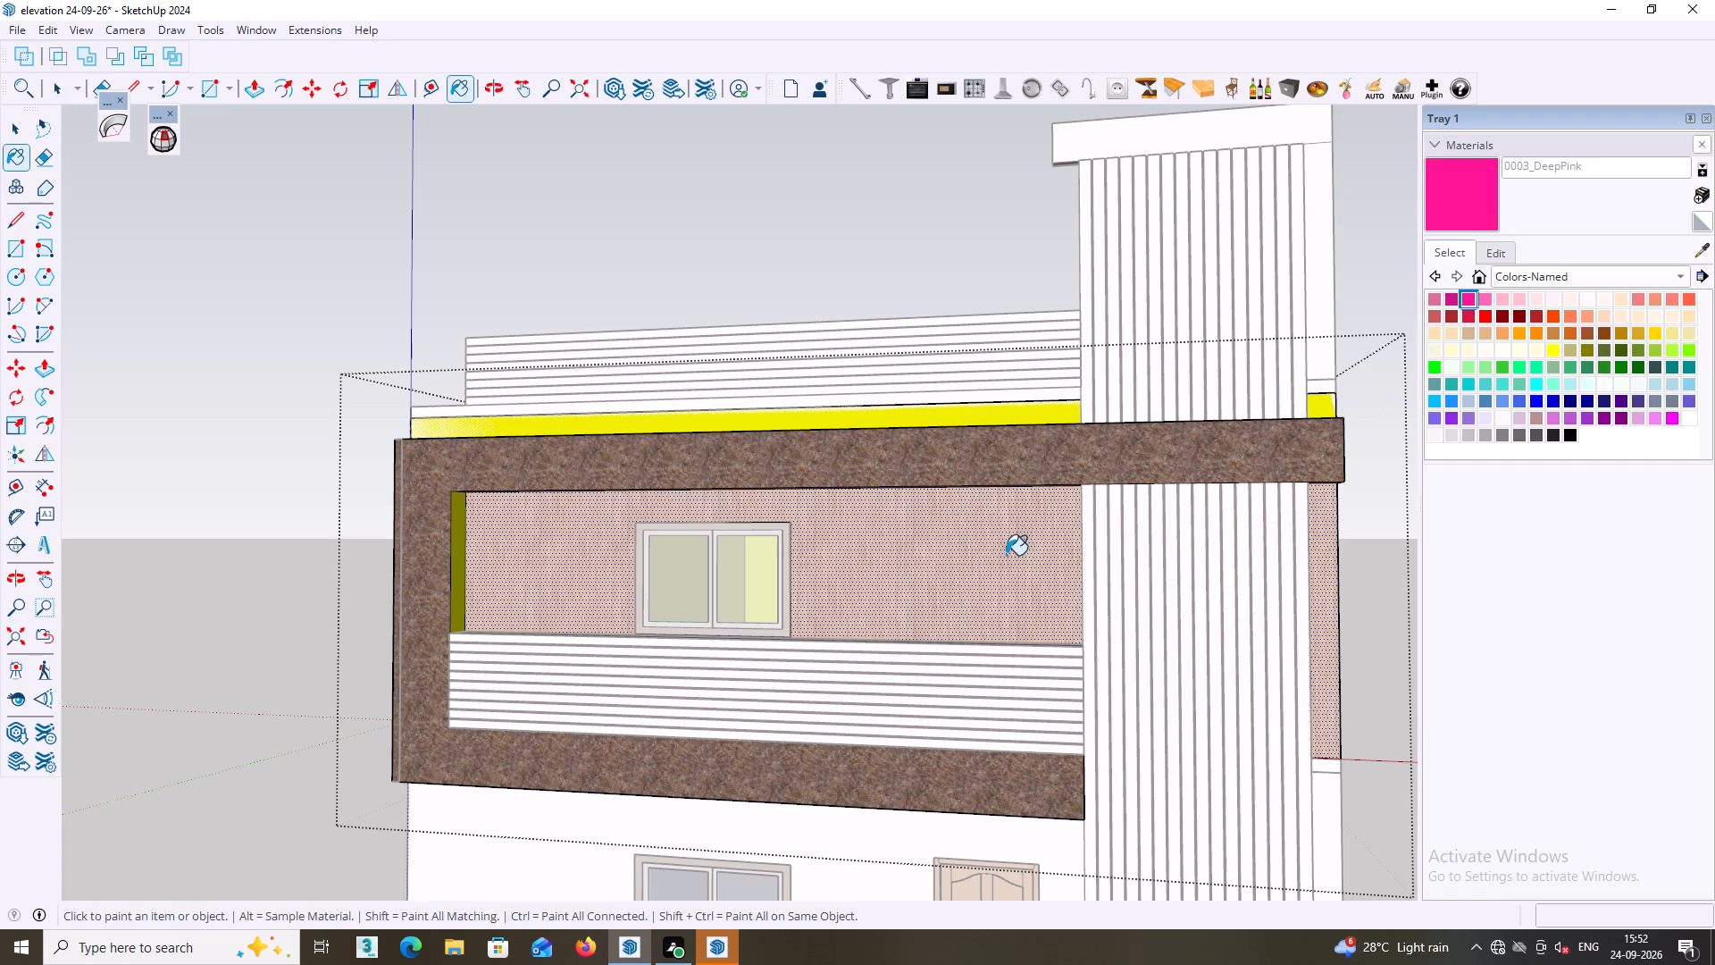
pyautogui.click(1000, 556)
# Paint the band between the granite frame and the slatted roof parapet with 0003_DeepPink.
pyautogui.moveTo(997, 538); pyautogui.dragTo(1017, 689, button='middle')
pyautogui.scroll(3, 975, 515)
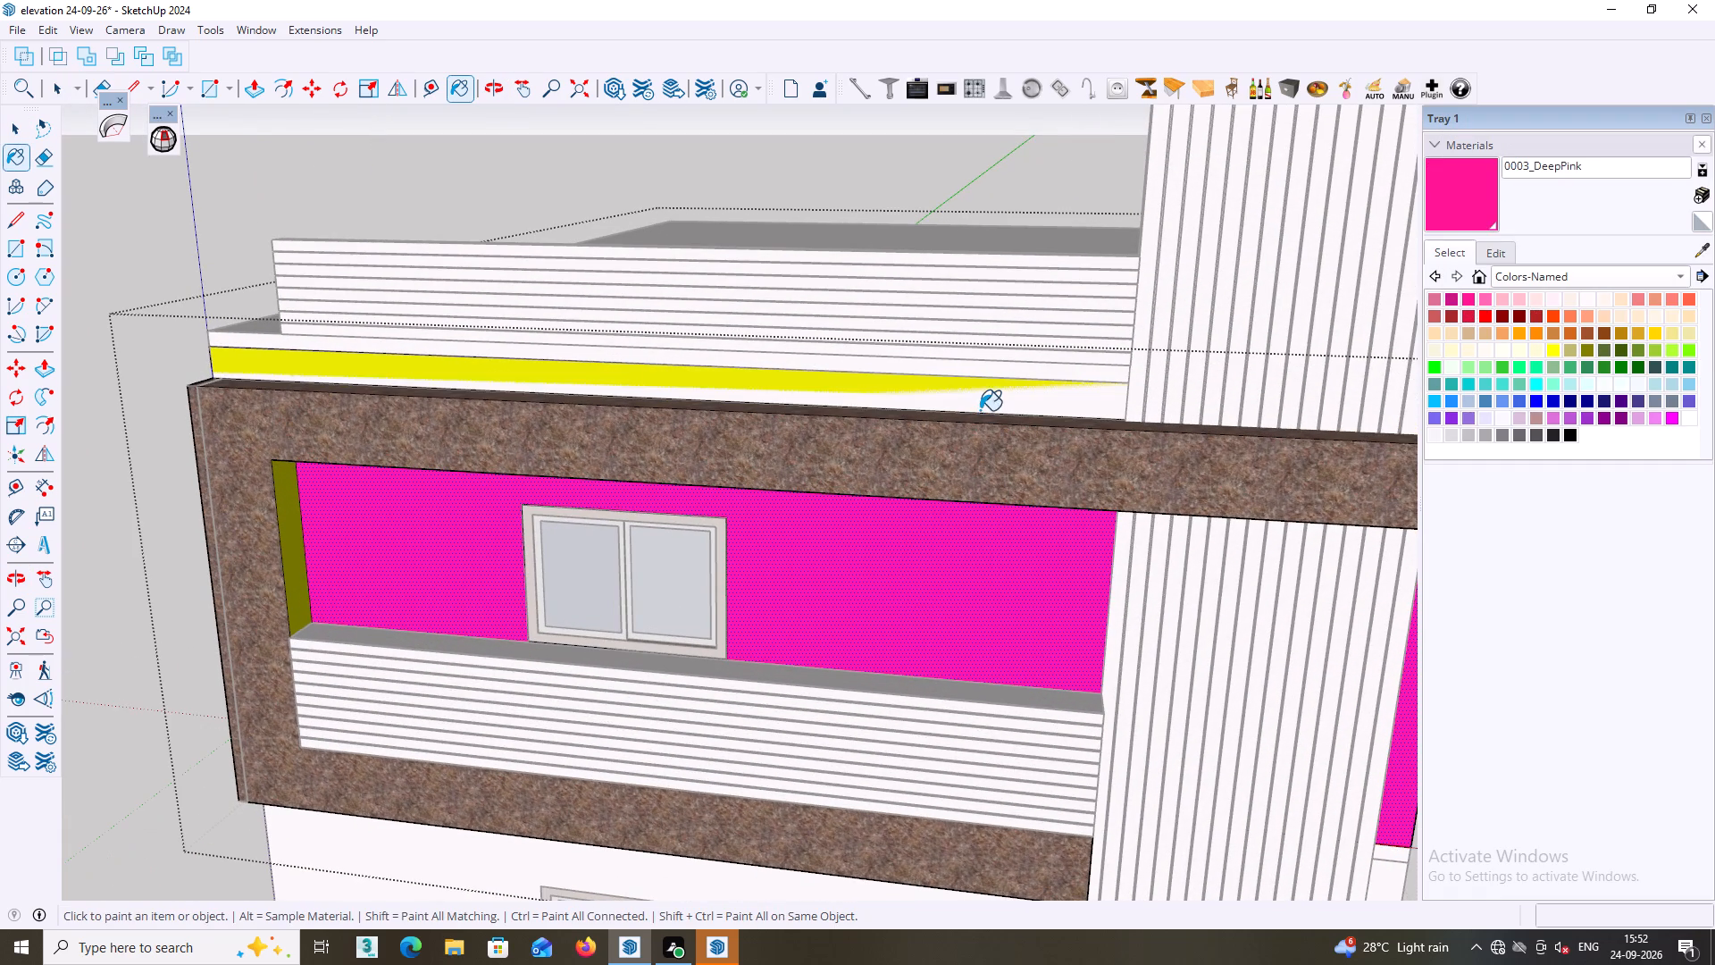
pyautogui.click(983, 407)
pyautogui.scroll(-7, 984, 407)
pyautogui.scroll(2, 658, 550)
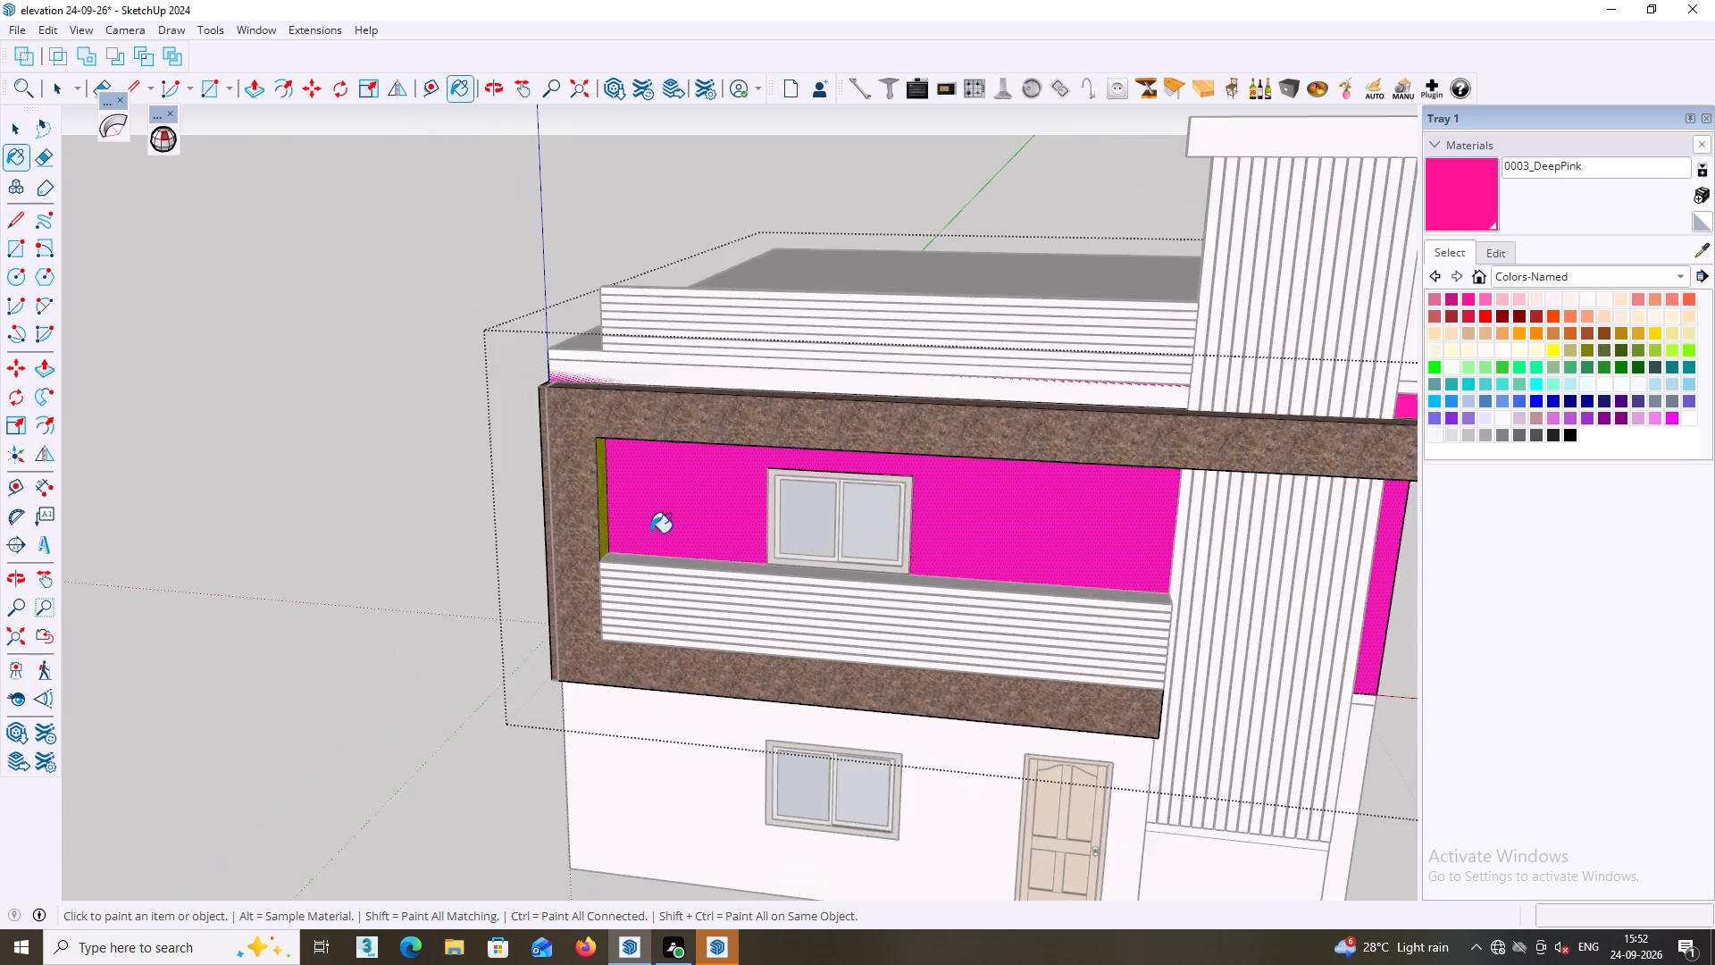
# Sample Granite Brown from the front frame and paint the yellow inner side face of the frame opening with it.
pyautogui.moveTo(647, 532); pyautogui.dragTo(330, 493, button='middle')
pyautogui.moveTo(560, 510); pyautogui.dragTo(479, 524, button='middle')
pyautogui.moveTo(683, 569); pyautogui.dragTo(1392, 623, button='middle')
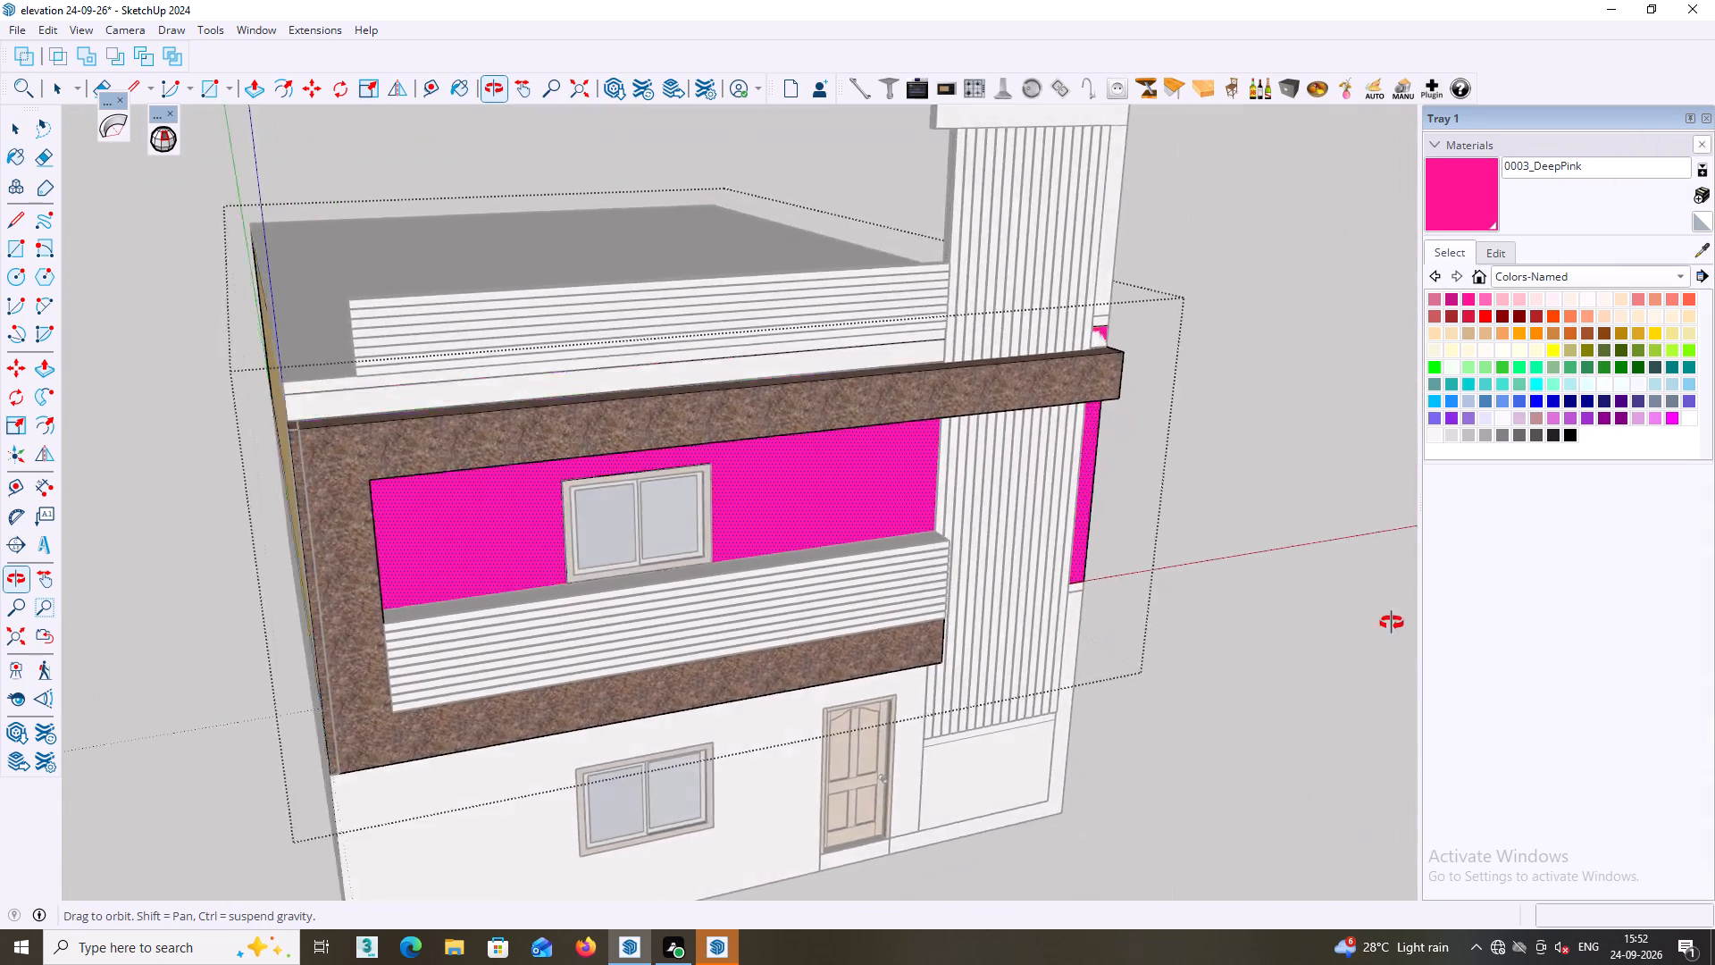
pyautogui.moveTo(1392, 623); pyautogui.dragTo(558, 501, button='middle')
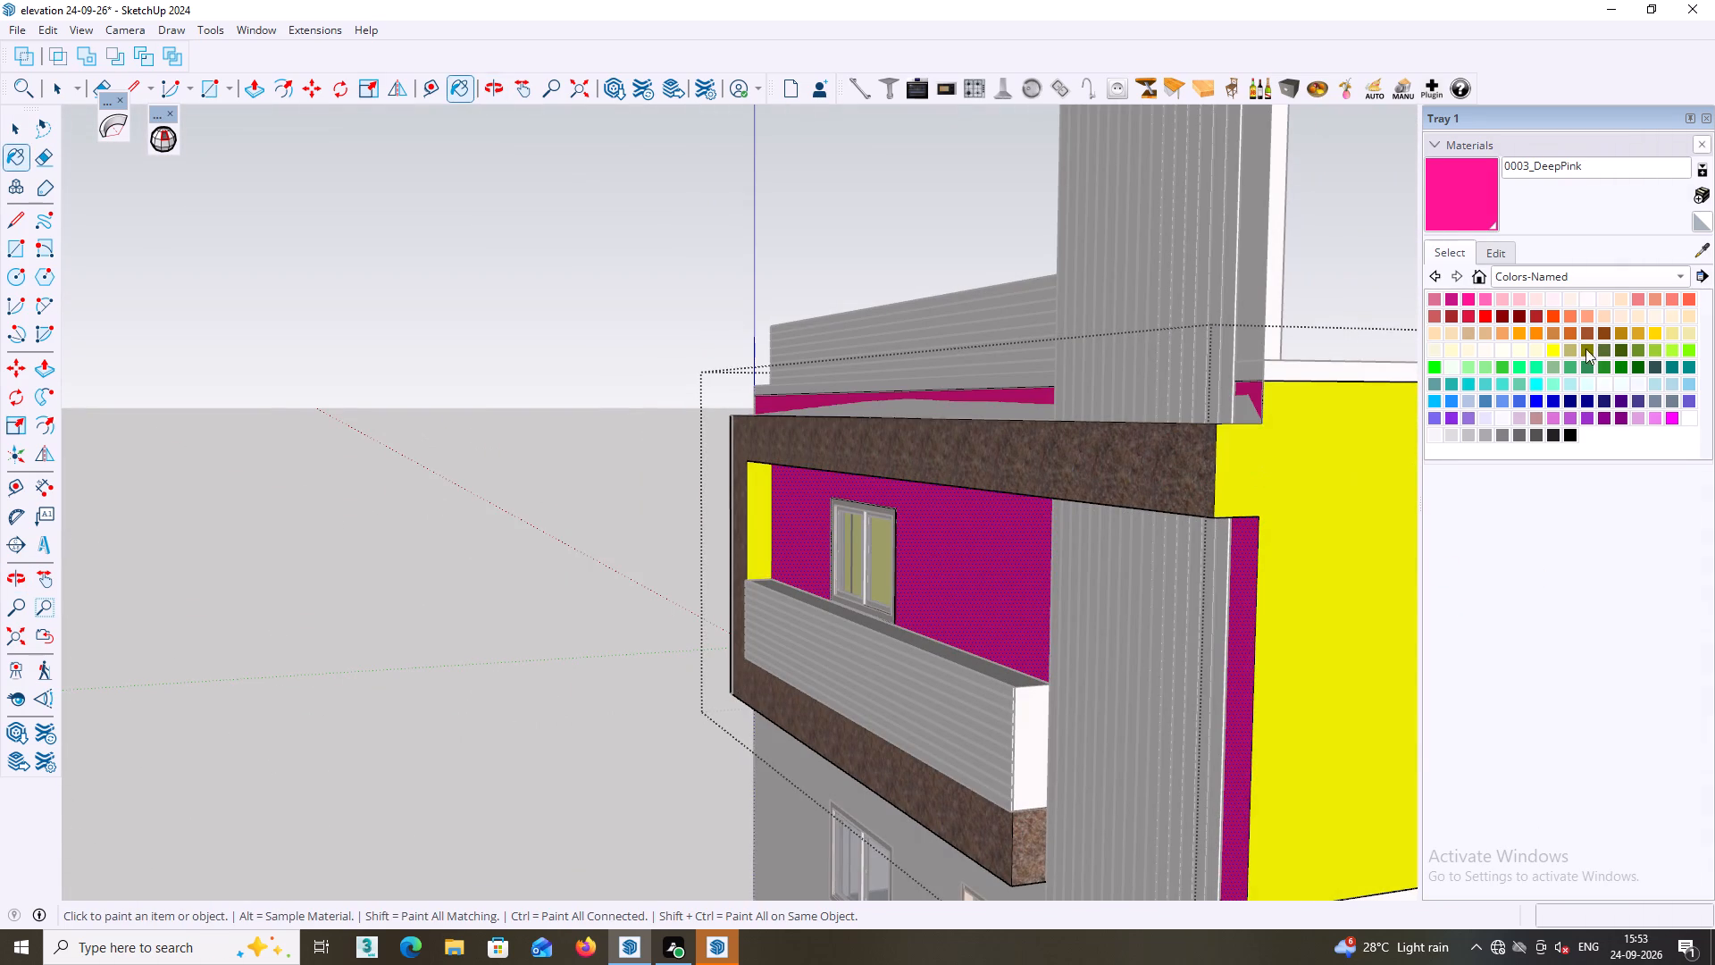
pyautogui.click(1711, 245)
pyautogui.click(1057, 477)
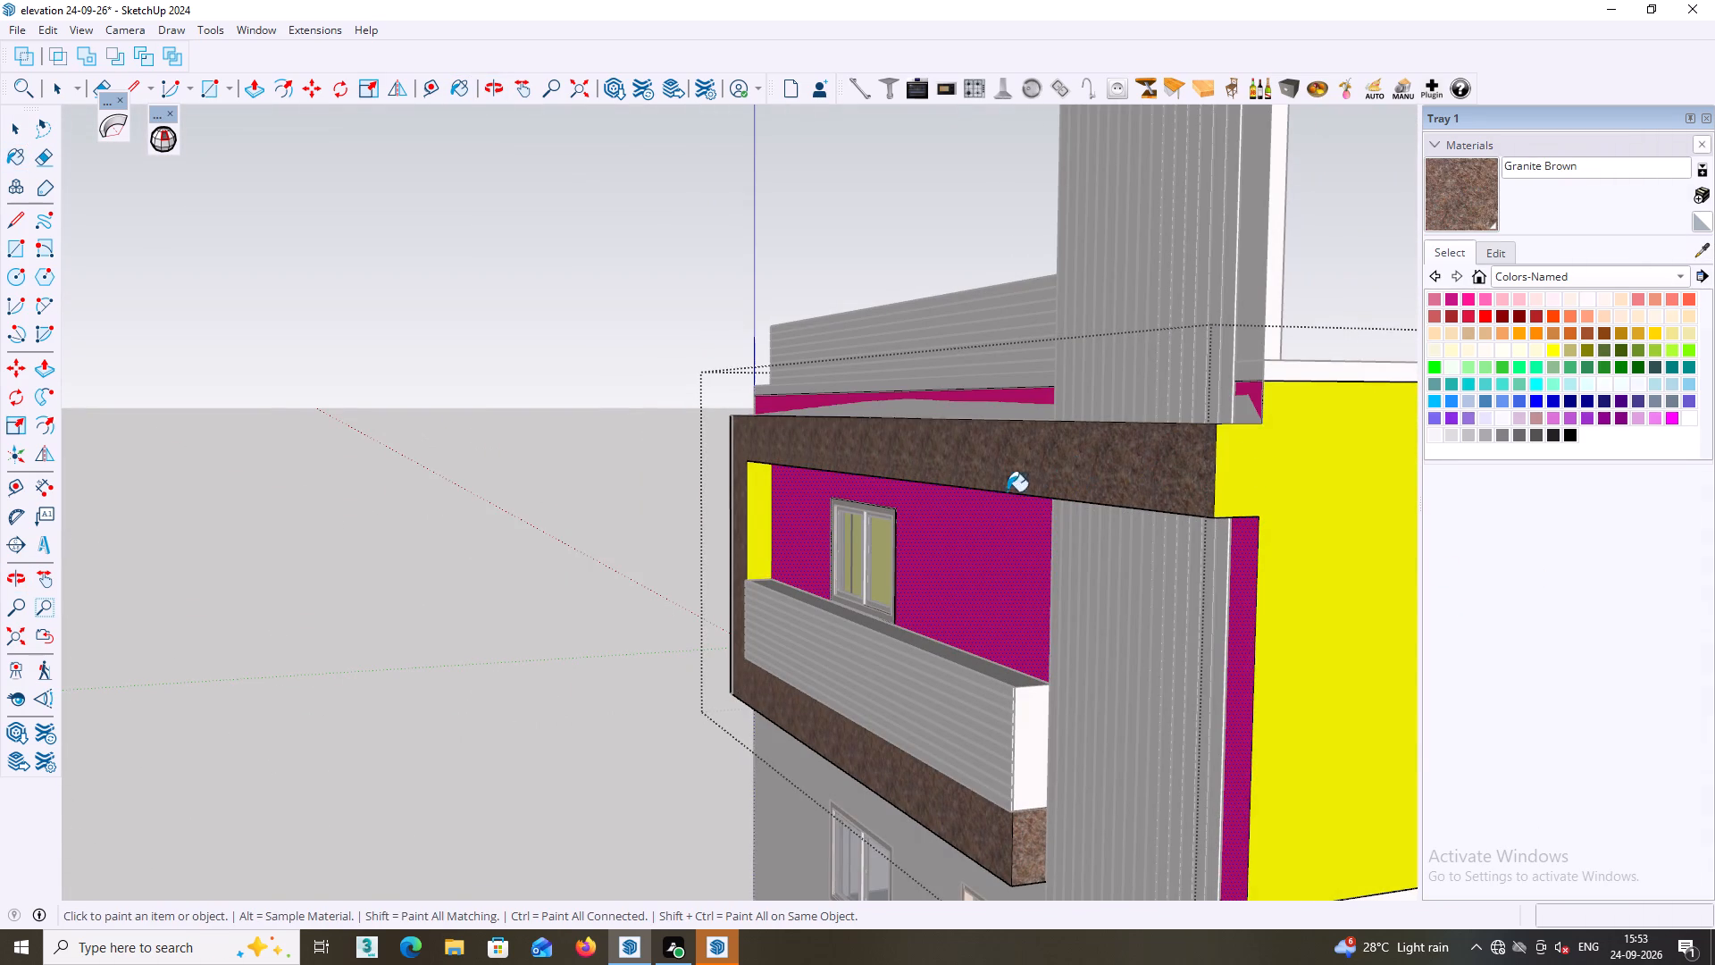
pyautogui.scroll(5, 789, 532)
pyautogui.click(769, 524)
pyautogui.scroll(-3, 769, 533)
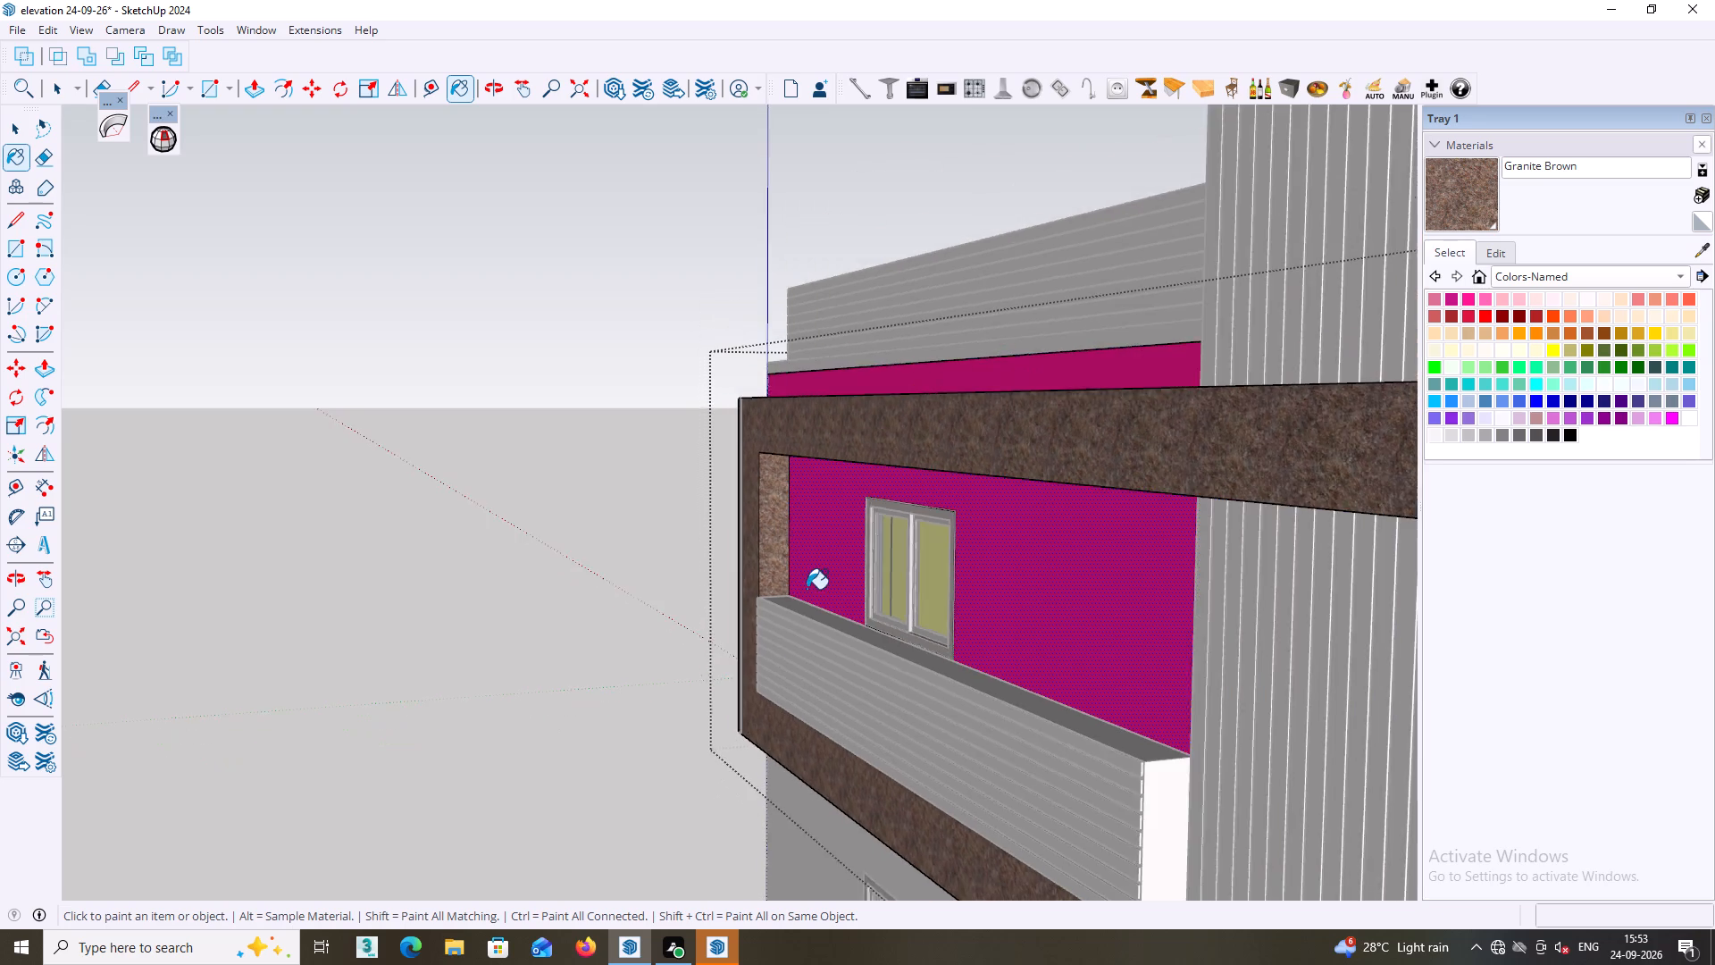
# Examine the frame's projecting end beside the yellow side wall, and leave the wall group.
pyautogui.scroll(-10, 807, 589)
pyautogui.moveTo(772, 692); pyautogui.dragTo(1040, 743, button='middle')
pyautogui.scroll(2, 1022, 633)
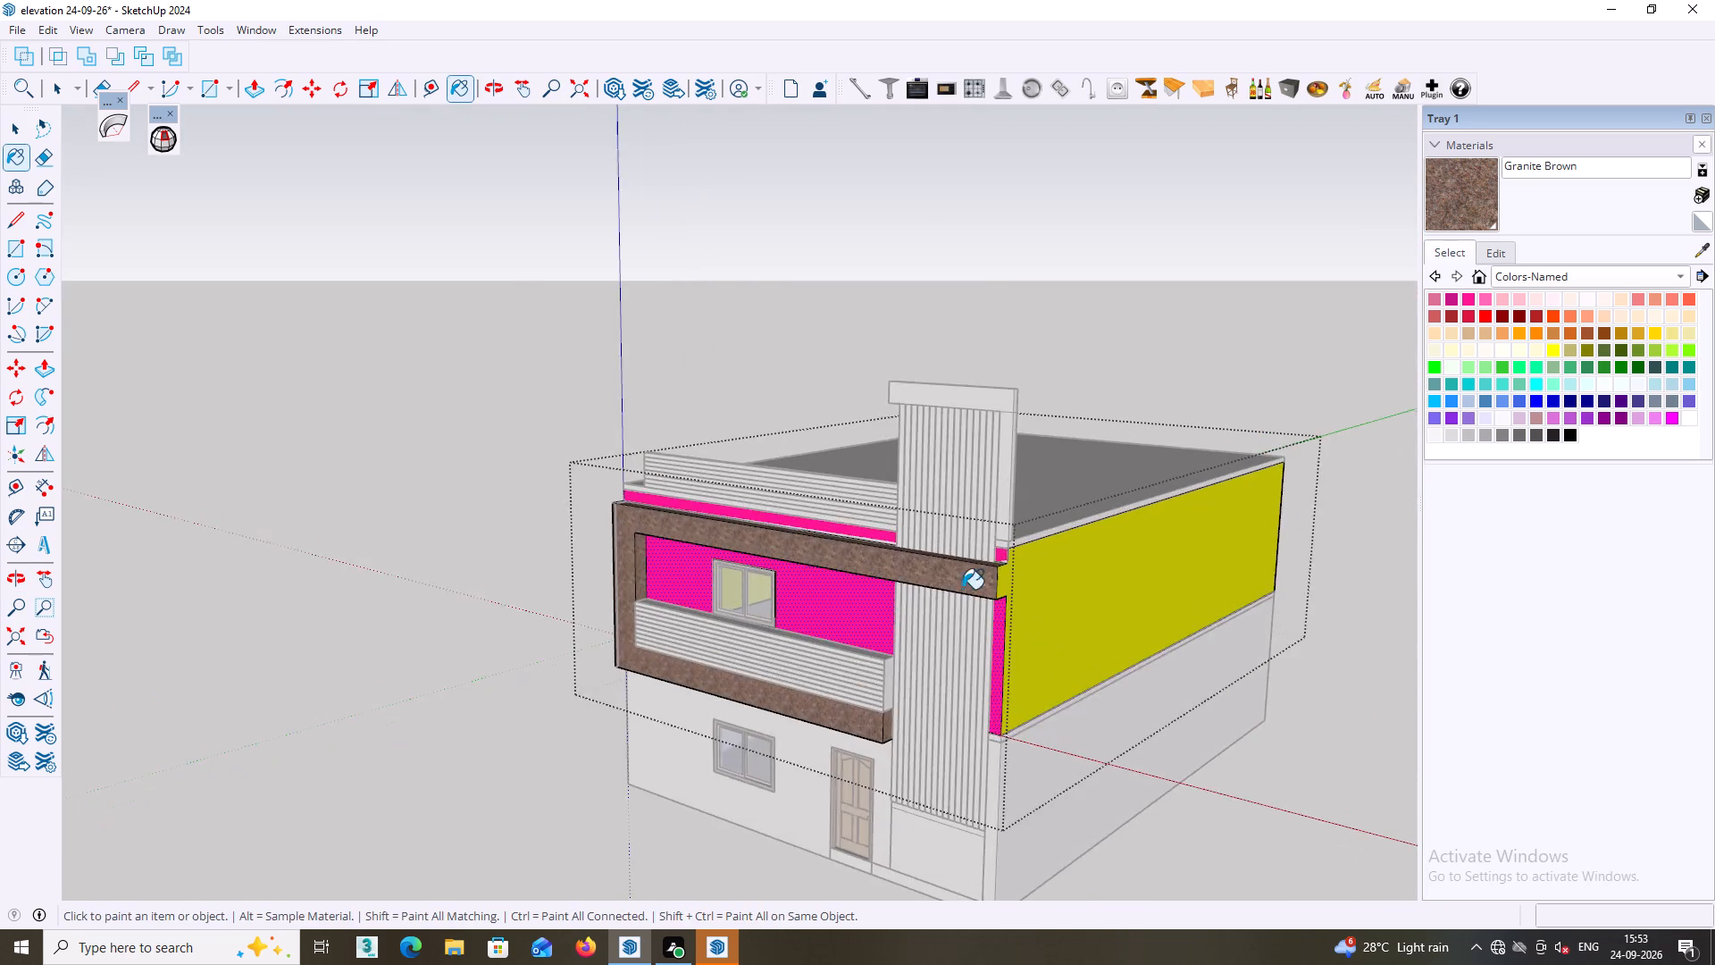
pyautogui.scroll(3, 962, 589)
pyautogui.moveTo(982, 616); pyautogui.dragTo(747, 575, button='middle')
pyautogui.scroll(4, 916, 567)
pyautogui.moveTo(895, 591); pyautogui.dragTo(746, 571, button='middle')
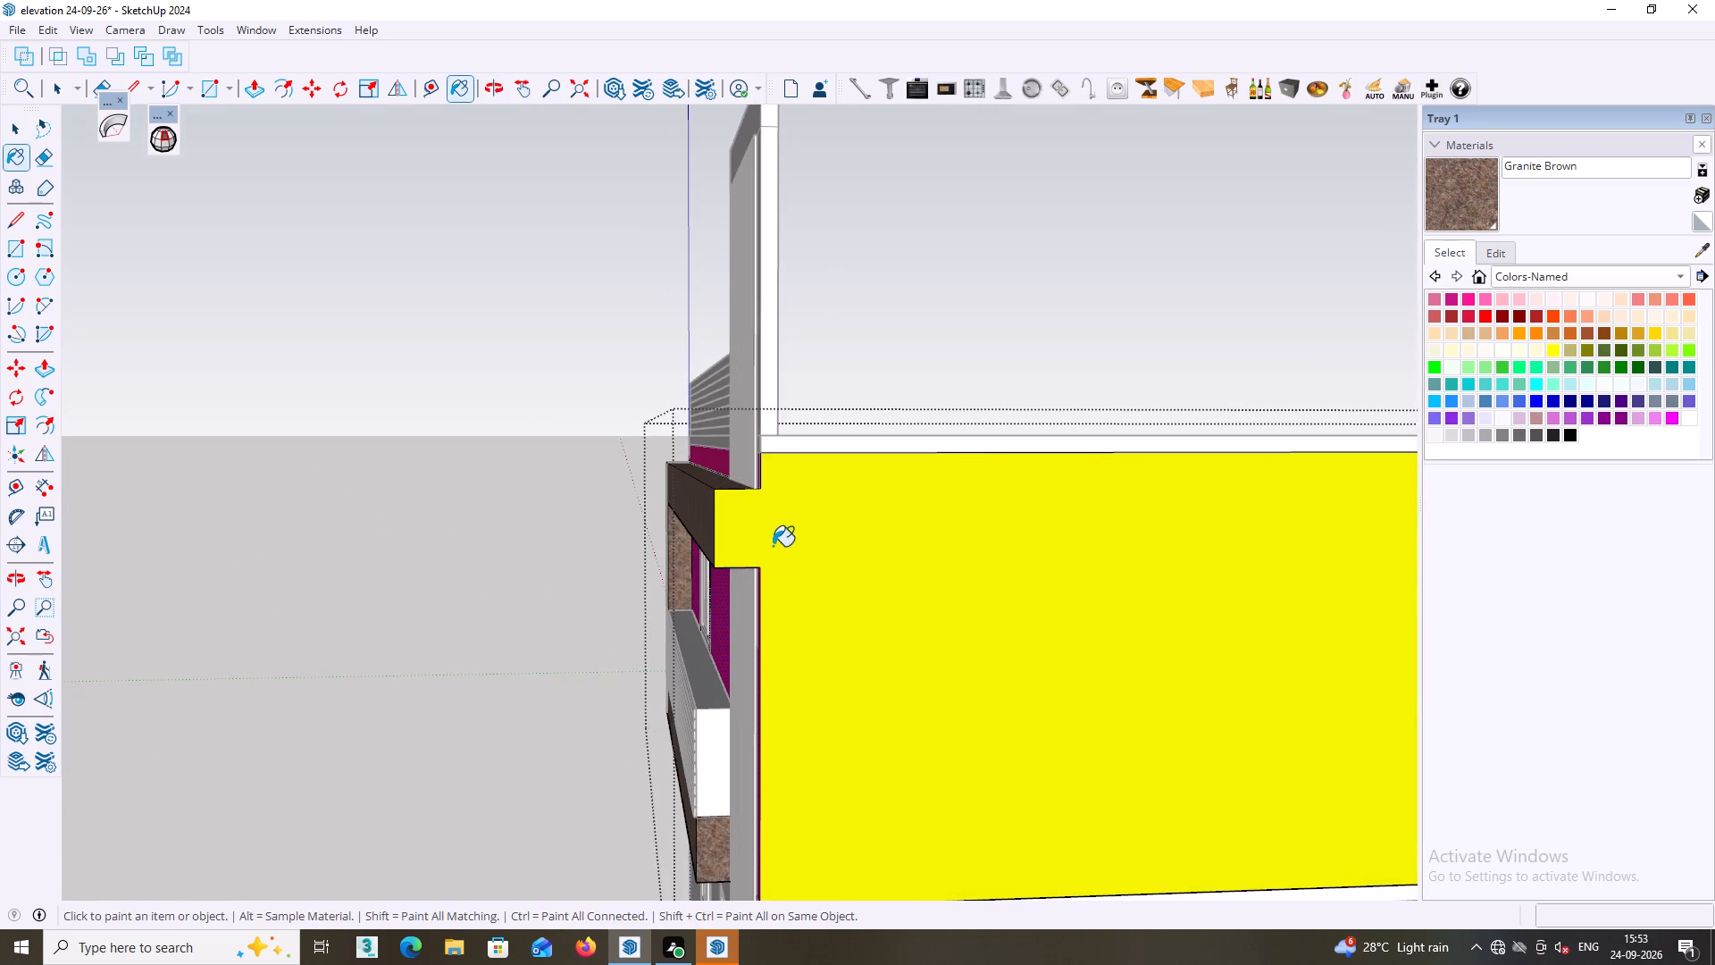
pyautogui.moveTo(772, 538); pyautogui.dragTo(942, 599, button='middle')
pyautogui.press('space')
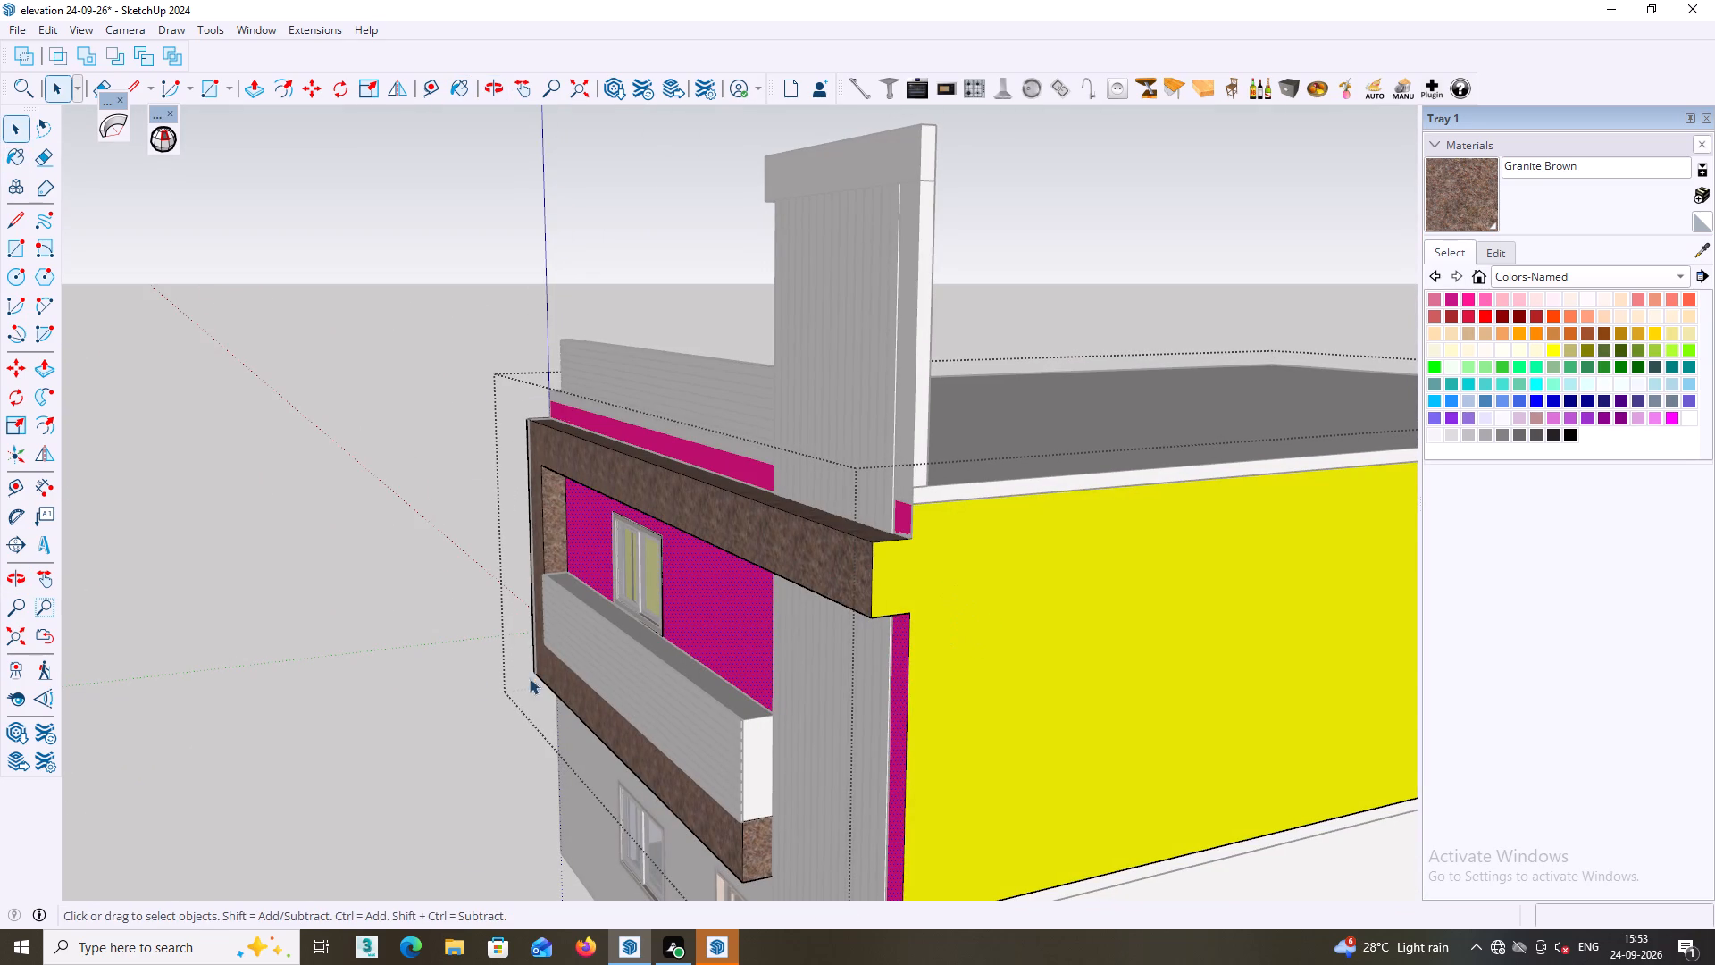
pyautogui.click(317, 678)
# Draw a vertical line about 1' 11 13/16" long between the frame end's lower and upper corners at the side wall.
pyautogui.moveTo(924, 676); pyautogui.dragTo(742, 663, button='middle')
pyautogui.scroll(2, 816, 616)
pyautogui.moveTo(774, 594); pyautogui.dragTo(765, 592, button='middle')
pyautogui.press('l')
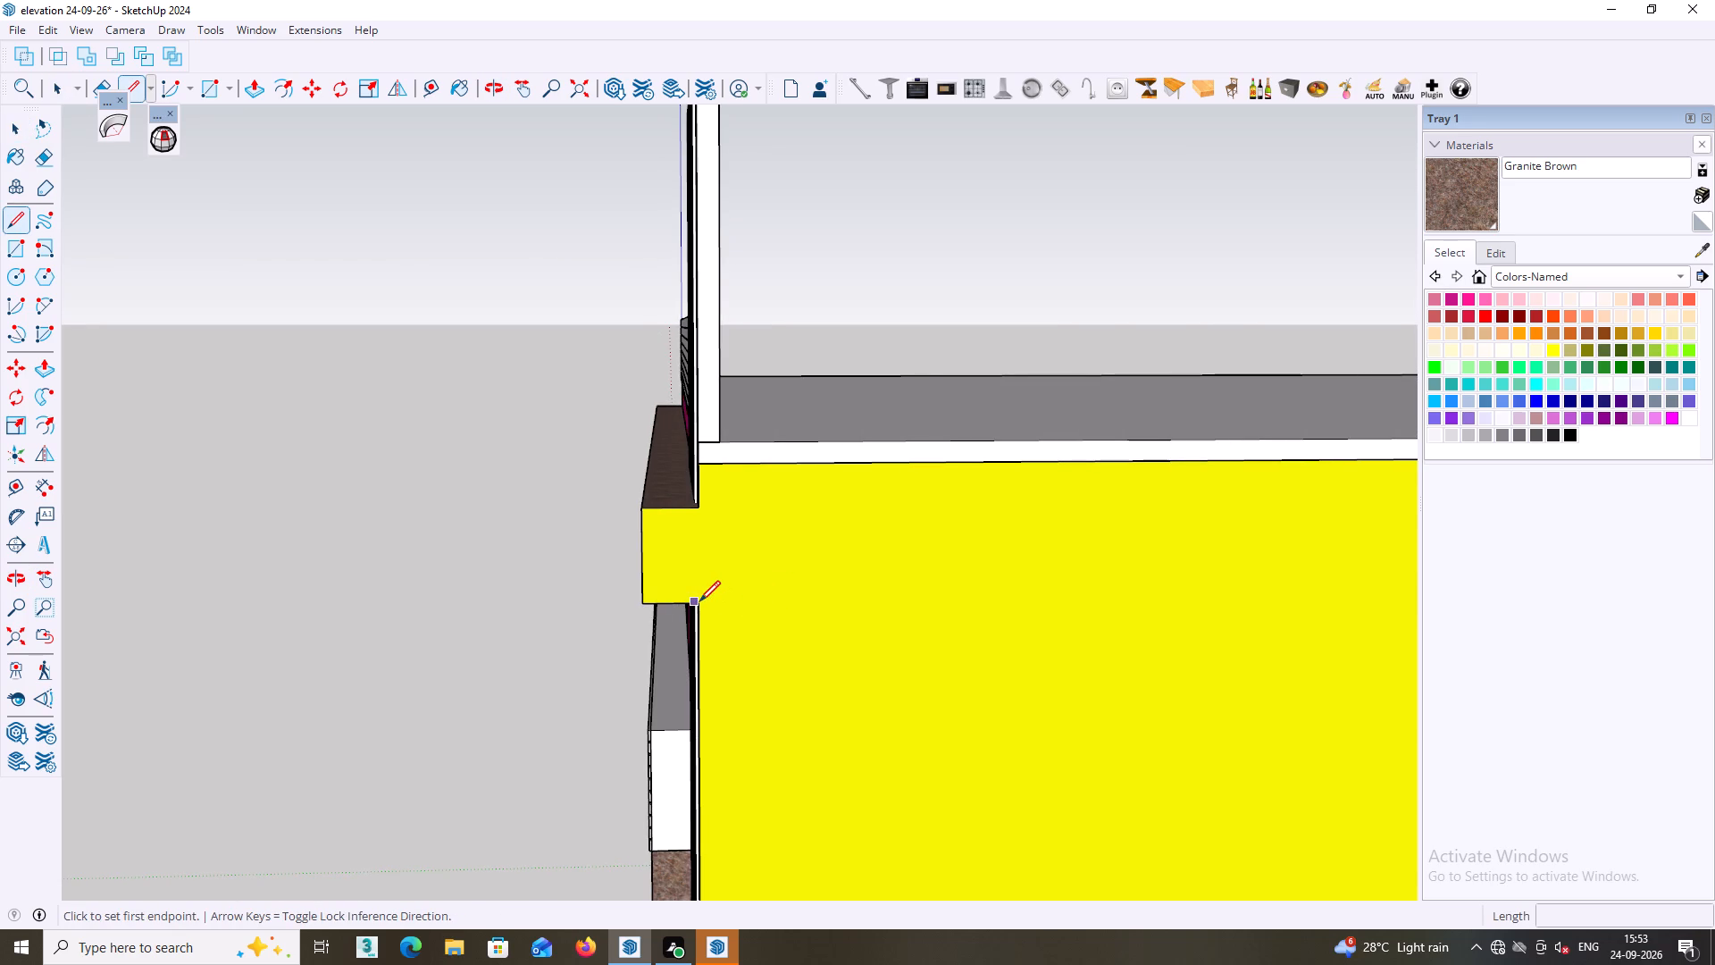
pyautogui.click(699, 601)
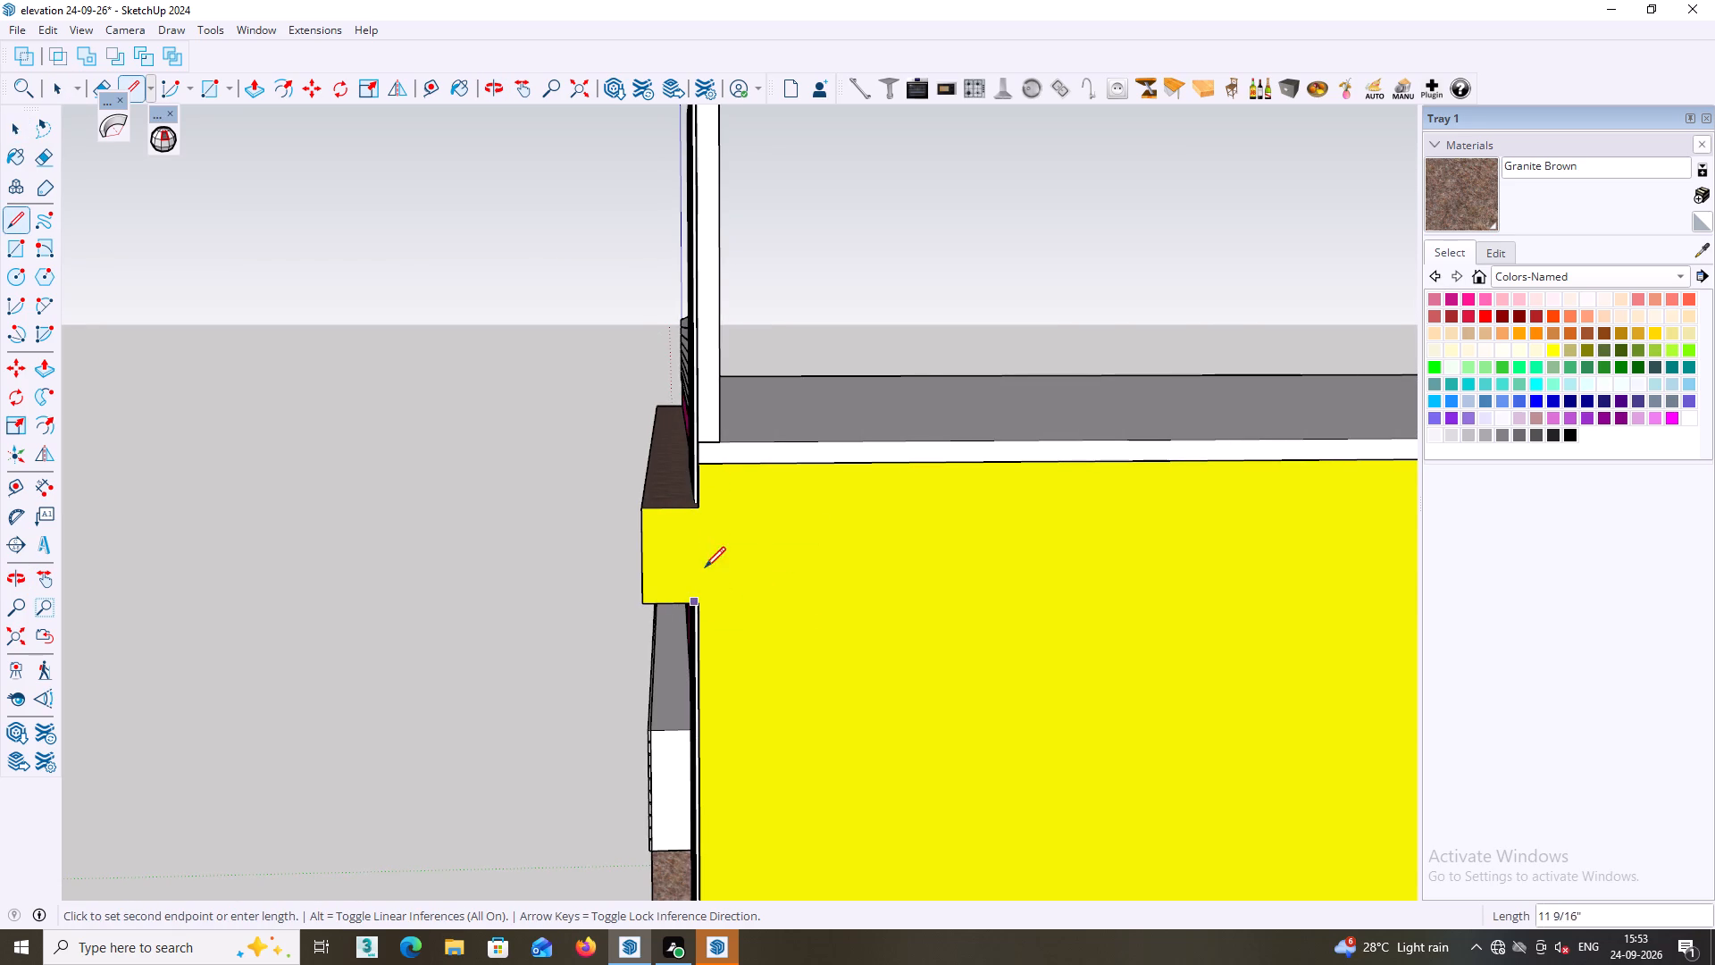
pyautogui.click(700, 602)
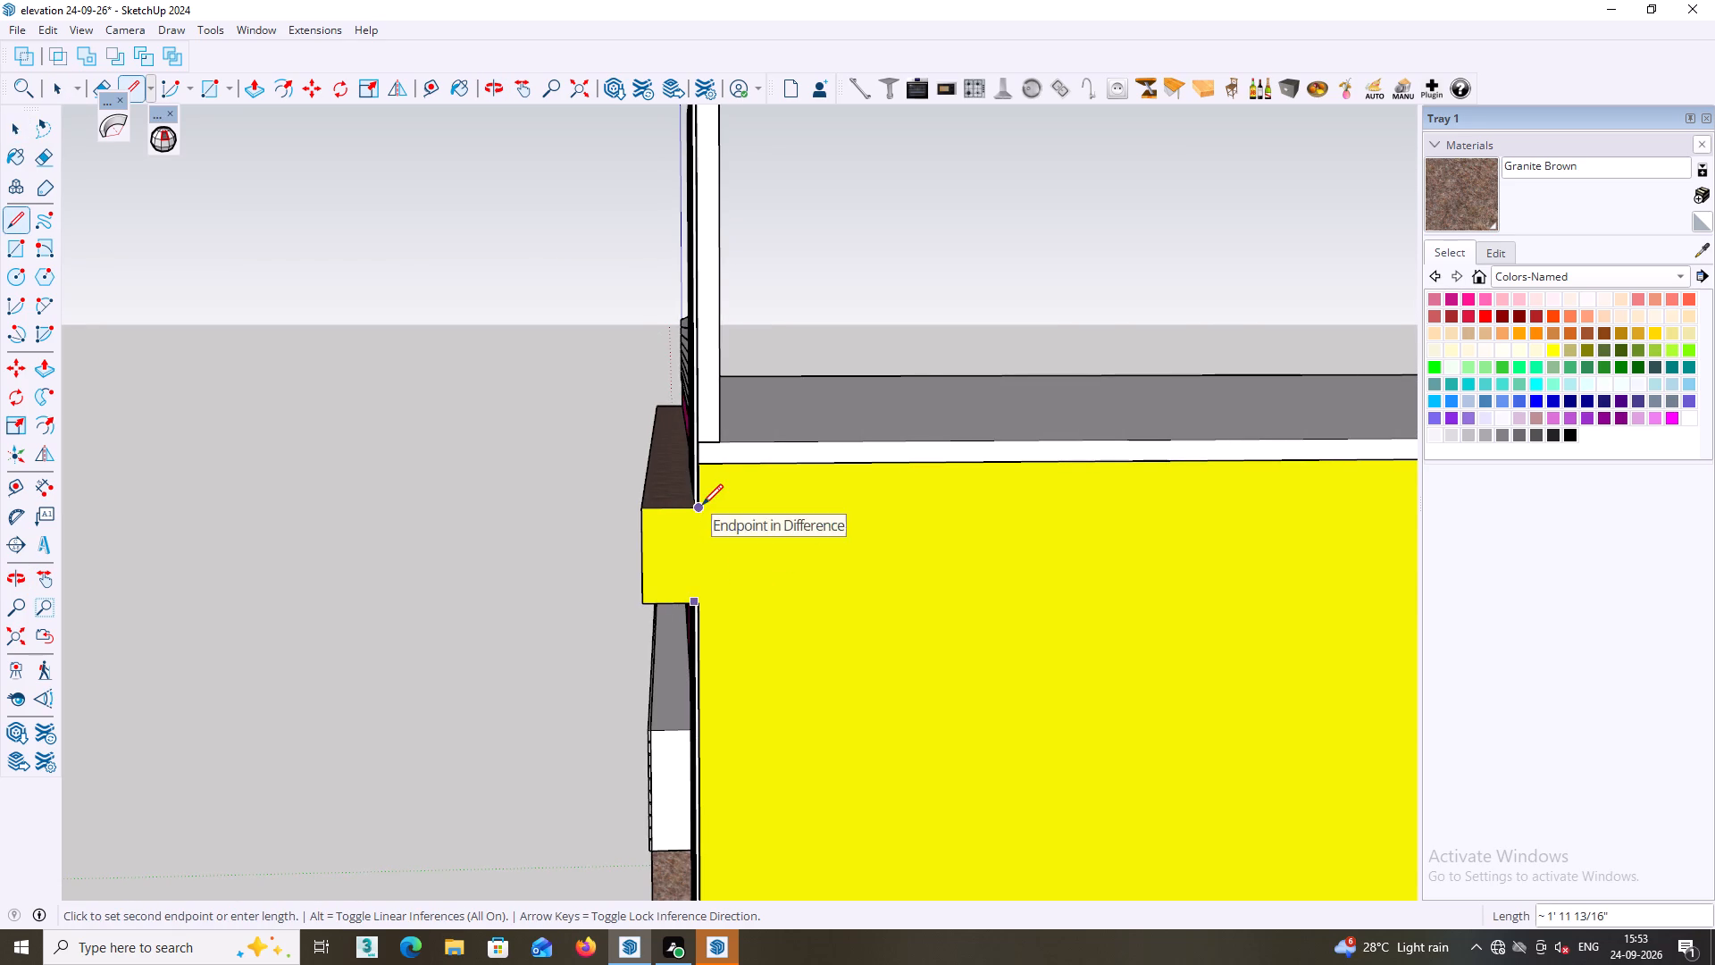
pyautogui.click(702, 505)
pyautogui.press('space')
# Draw a rectangle over the yellow end of the frame's upper beam, from its outer top corner to the wall-side bottom corner.
pyautogui.moveTo(695, 584); pyautogui.dragTo(631, 575, button='middle')
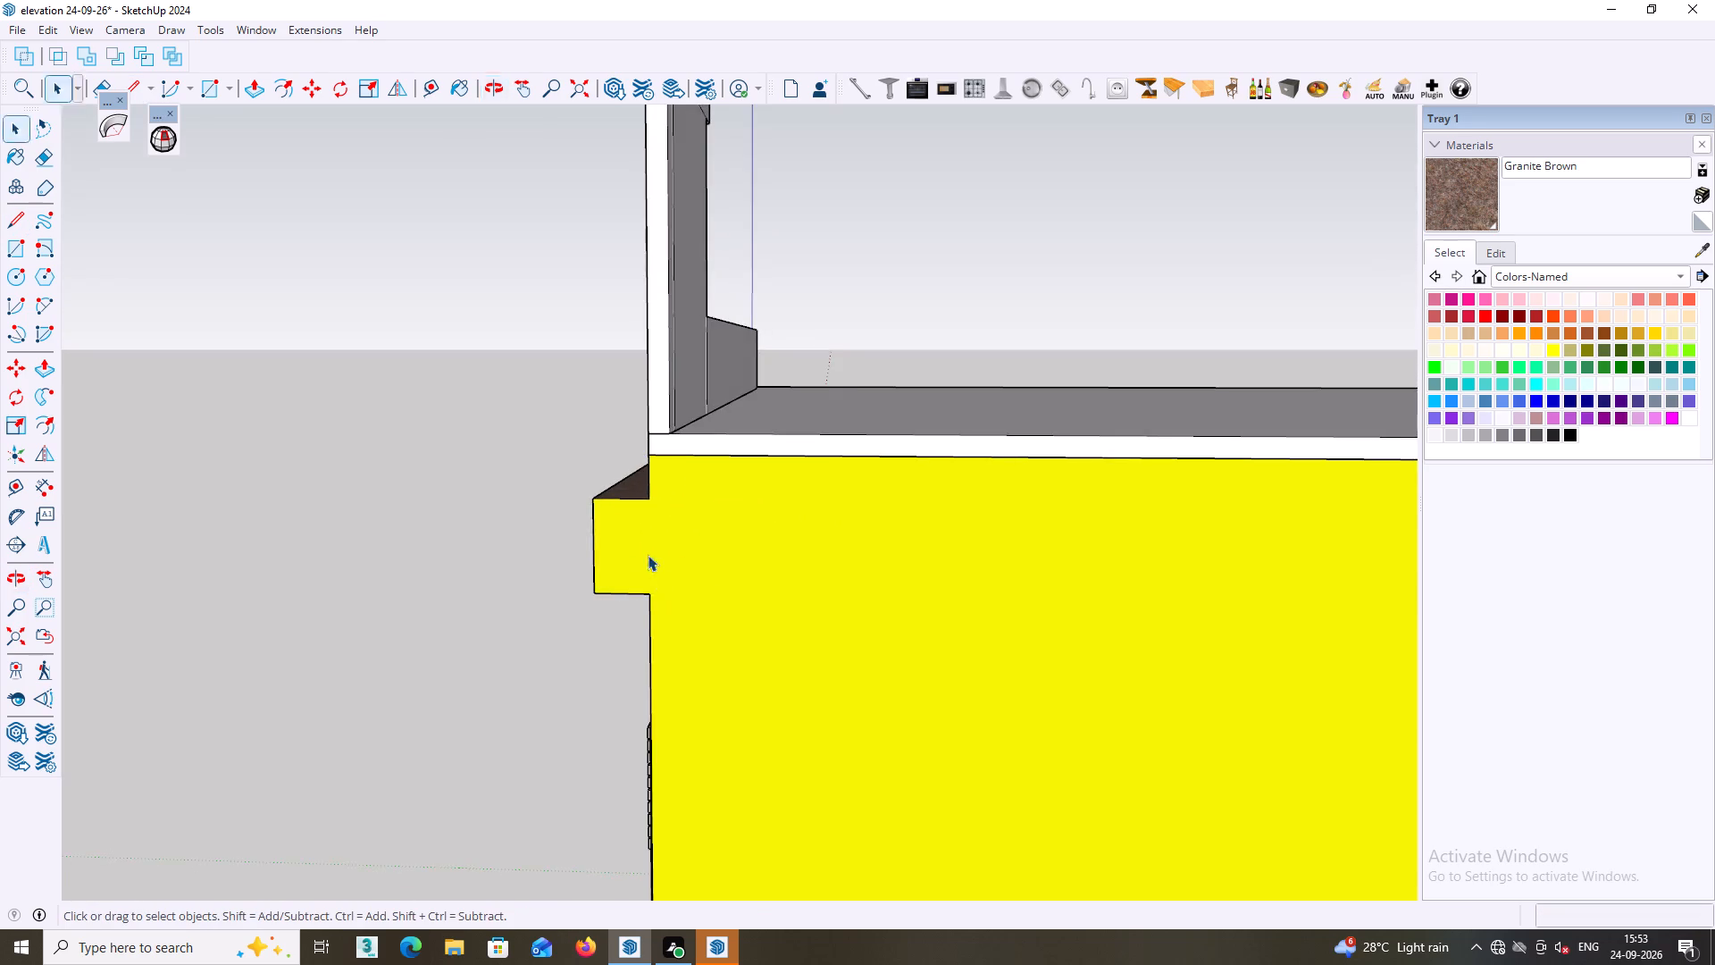
pyautogui.scroll(6, 648, 554)
pyautogui.moveTo(640, 521); pyautogui.dragTo(673, 407, button='middle')
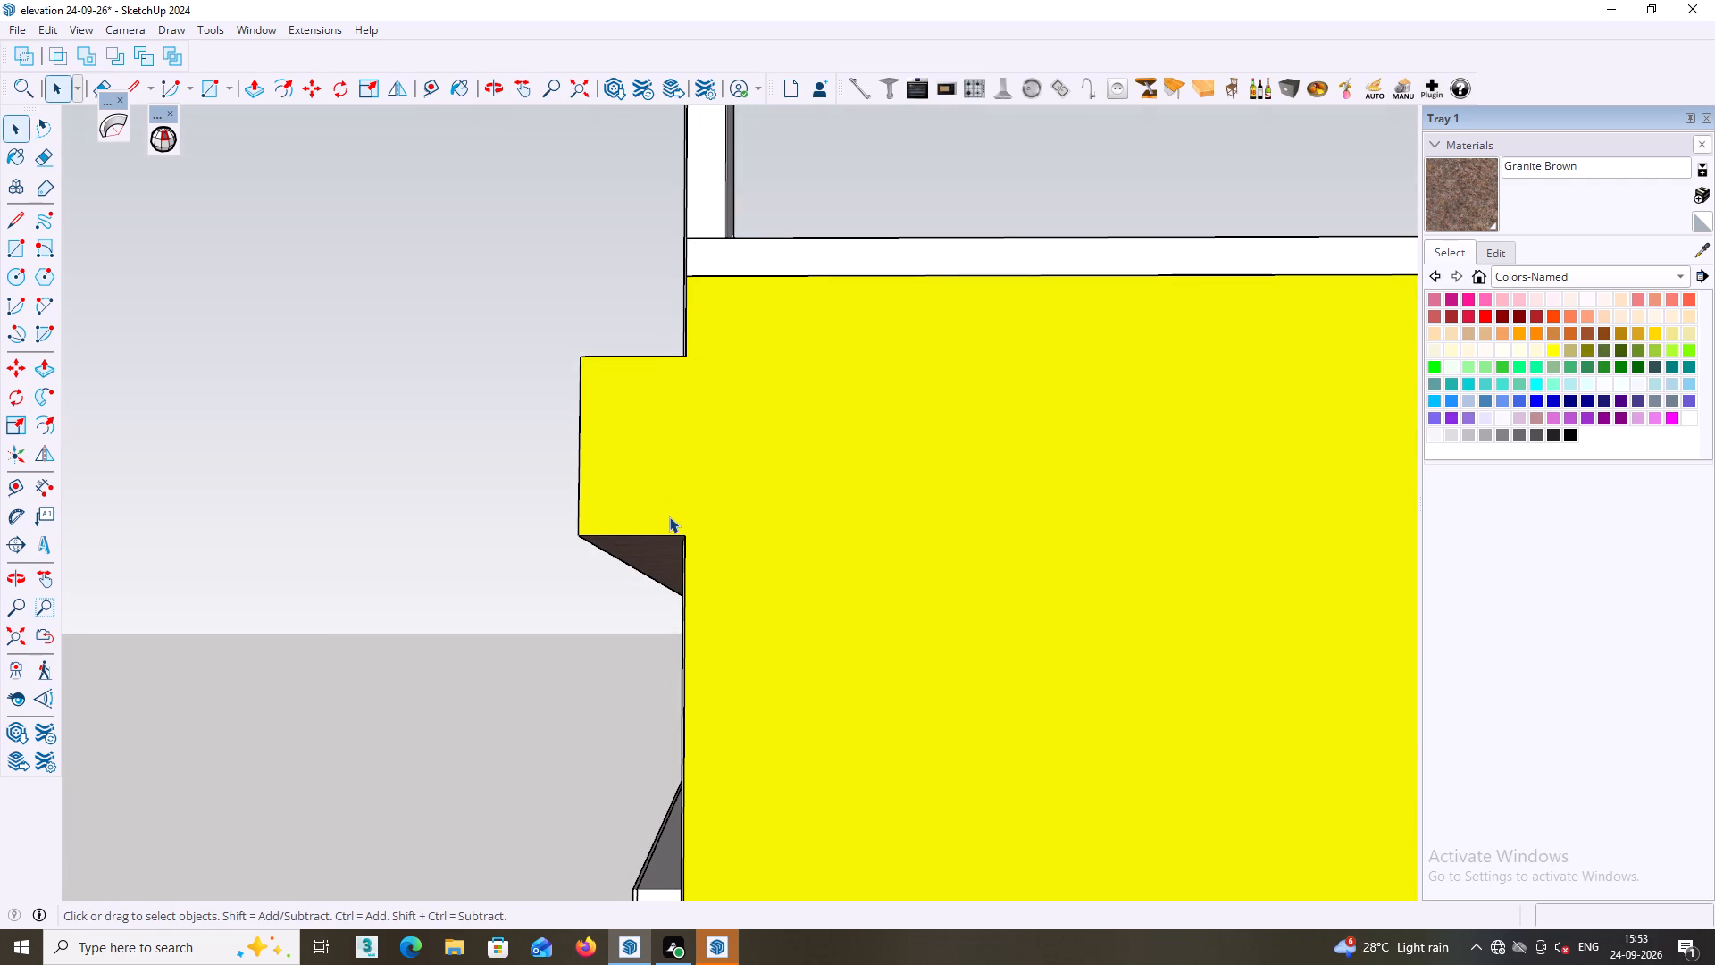
pyautogui.press('r')
pyautogui.click(580, 356)
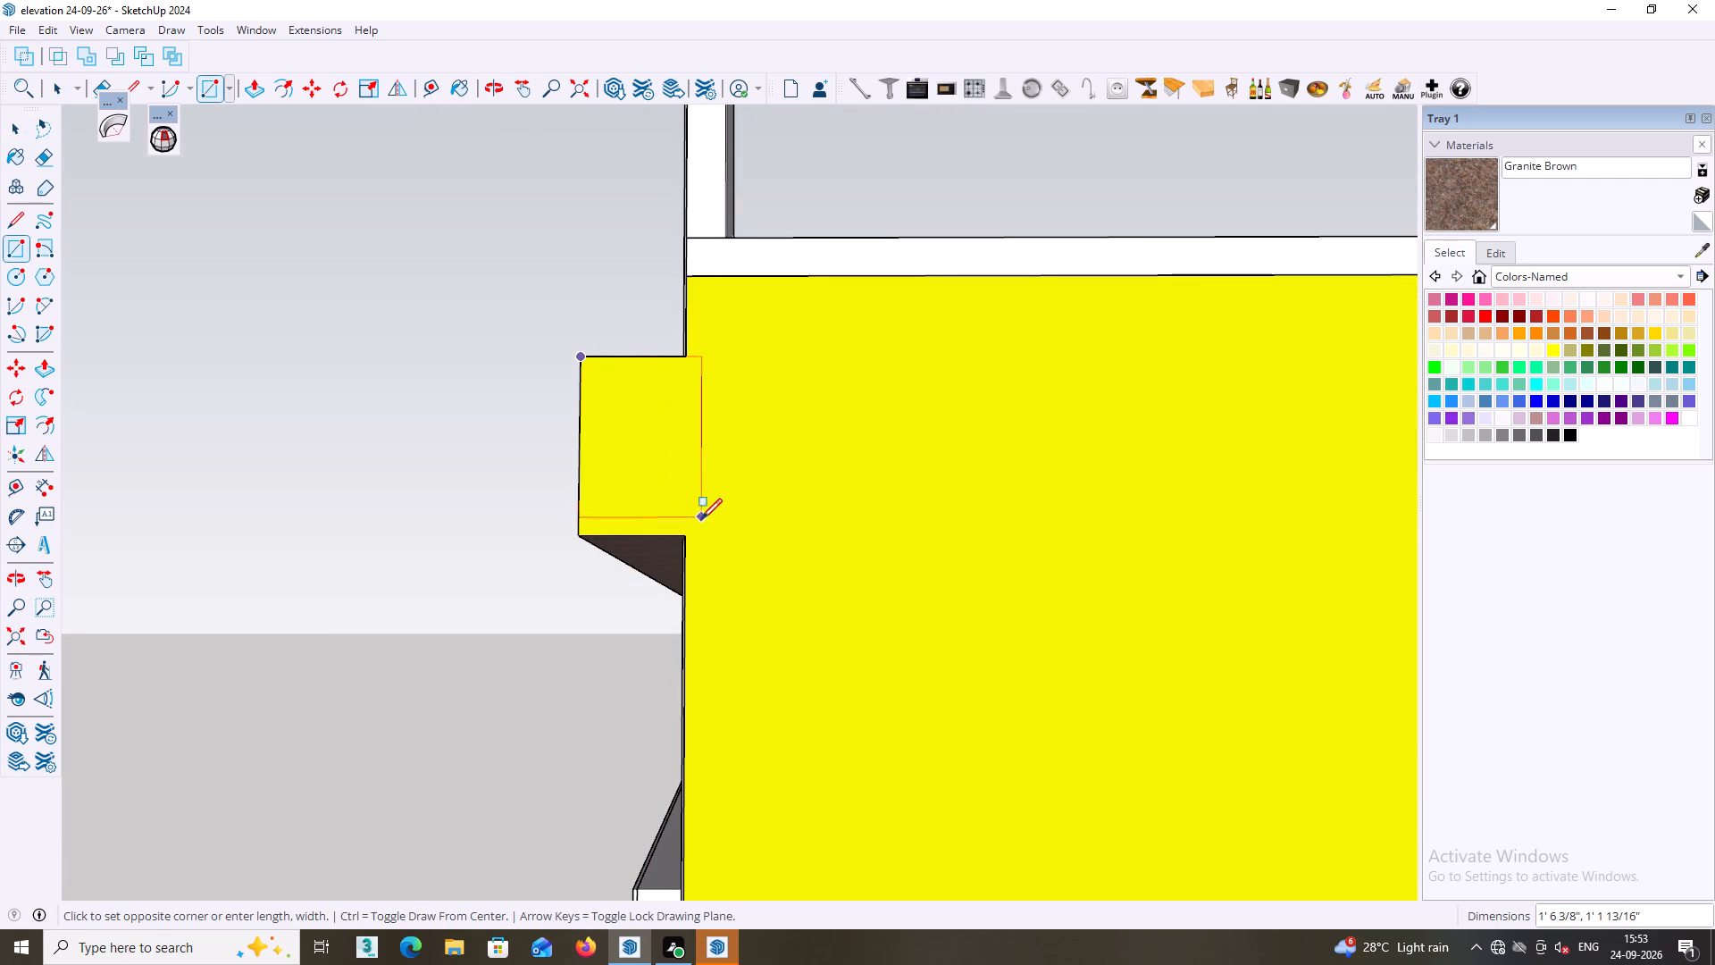
pyautogui.click(685, 532)
pyautogui.moveTo(682, 536); pyautogui.dragTo(708, 718, button='middle')
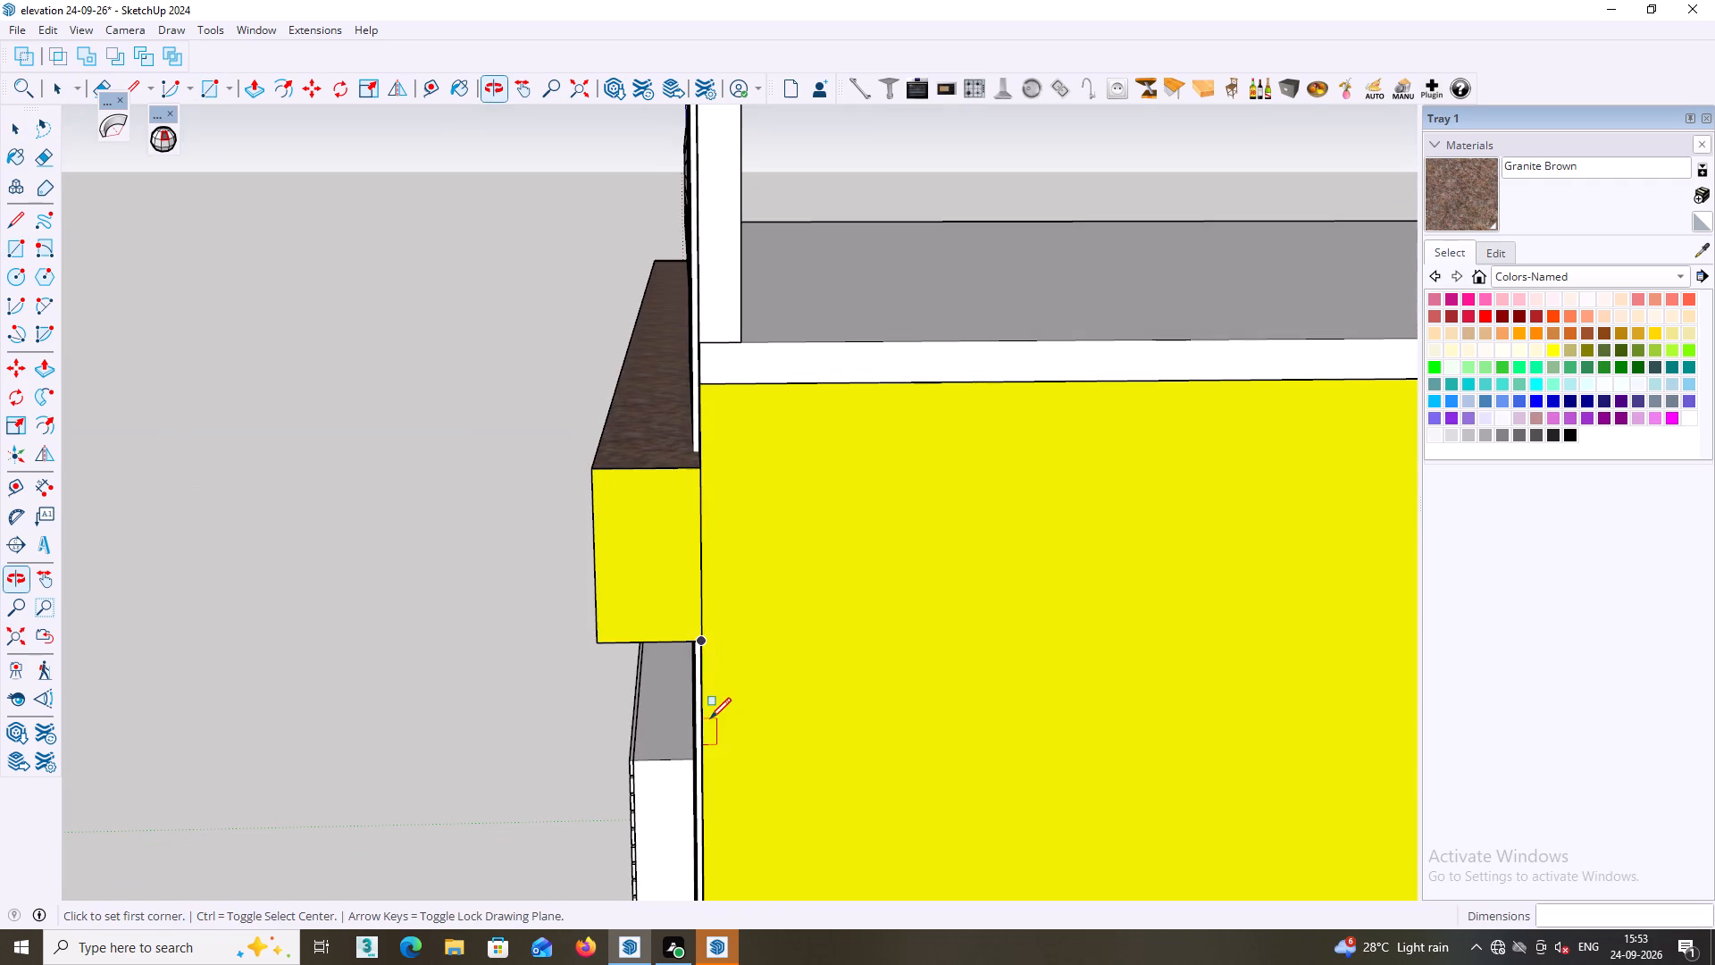
pyautogui.press('space')
# Sample Granite Brown from the frame's front and paint the rectangle on the upper beam's end with it.
pyautogui.moveTo(712, 725); pyautogui.dragTo(861, 725, button='middle')
pyautogui.moveTo(863, 741); pyautogui.dragTo(883, 748, button='middle')
pyautogui.moveTo(883, 748); pyautogui.dragTo(979, 762, button='middle')
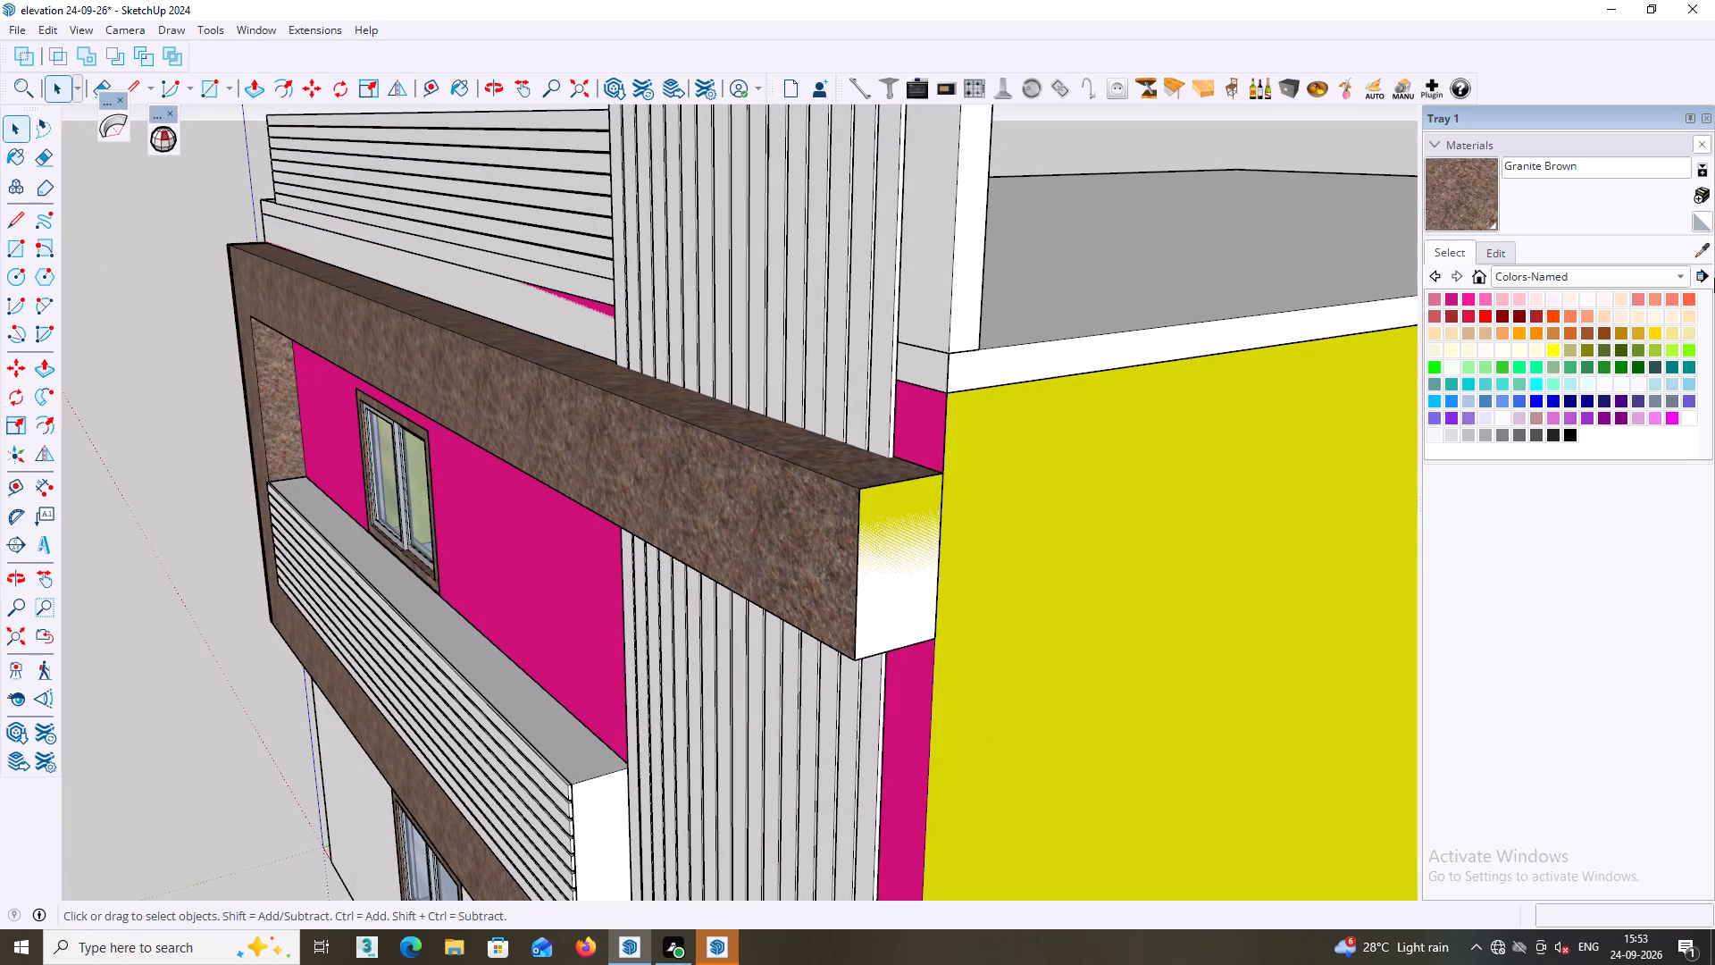
pyautogui.click(1702, 253)
pyautogui.click(822, 561)
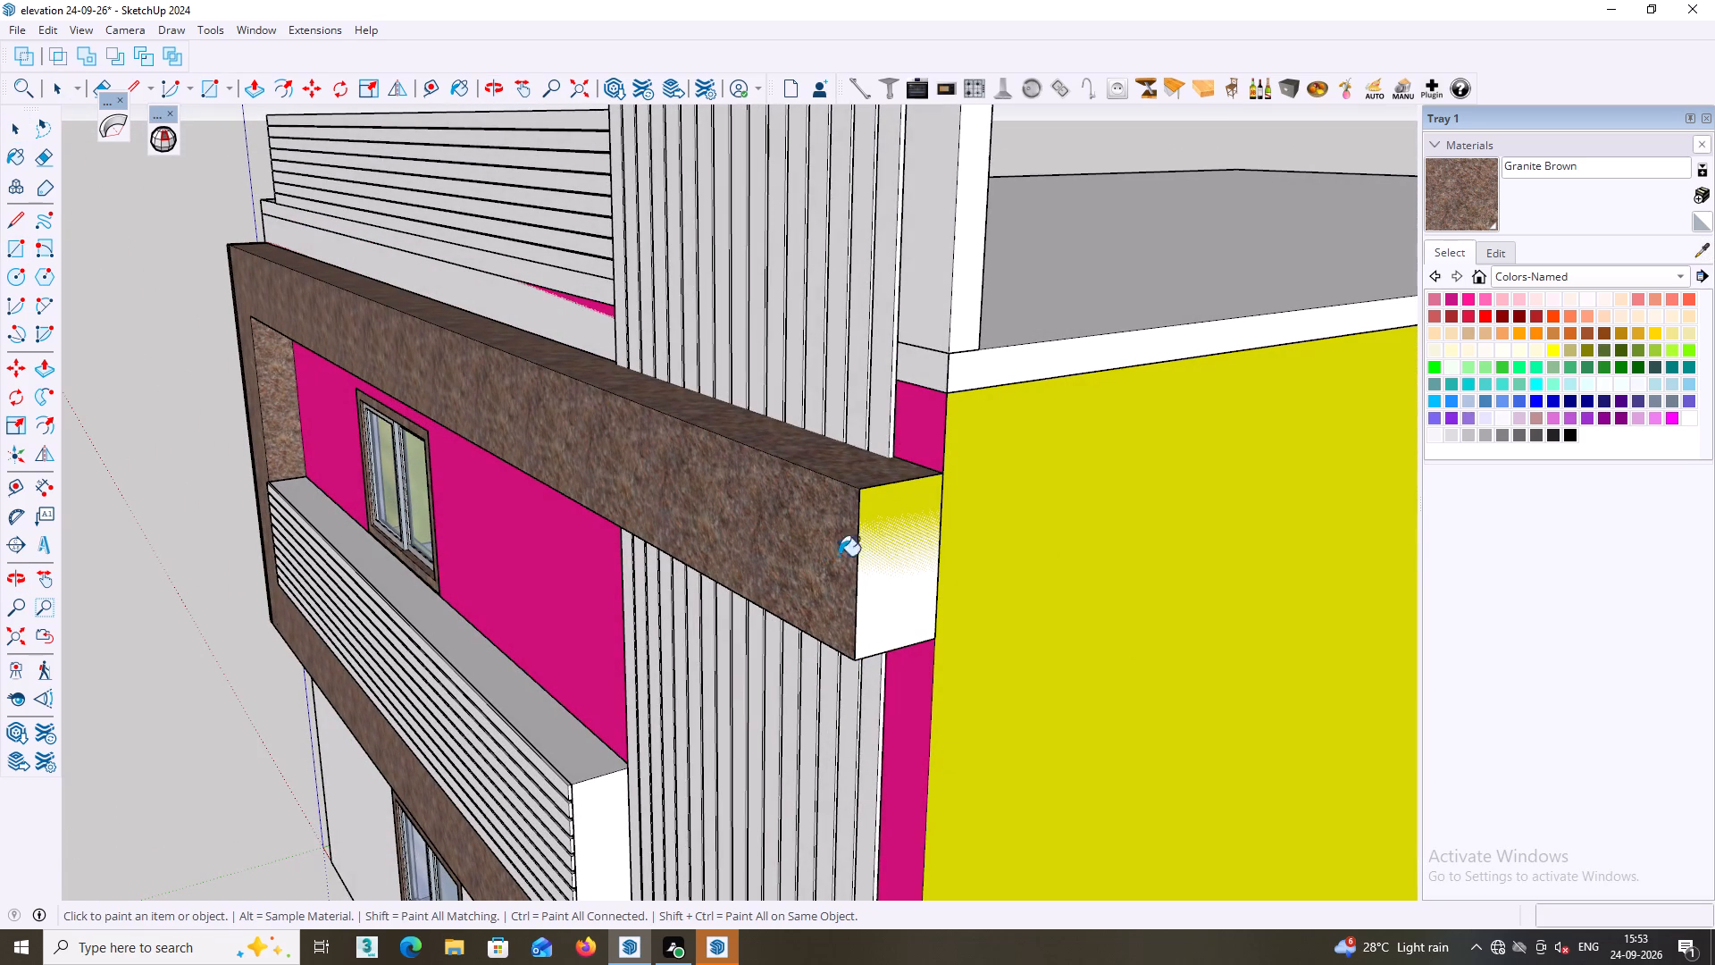
pyautogui.click(878, 544)
# Examine the painted beam end, the side wall and the whole front elevation with its new colours.
pyautogui.scroll(-1, 883, 561)
pyautogui.moveTo(894, 543); pyautogui.dragTo(847, 533, button='middle')
pyautogui.moveTo(858, 543); pyautogui.dragTo(998, 565, button='middle')
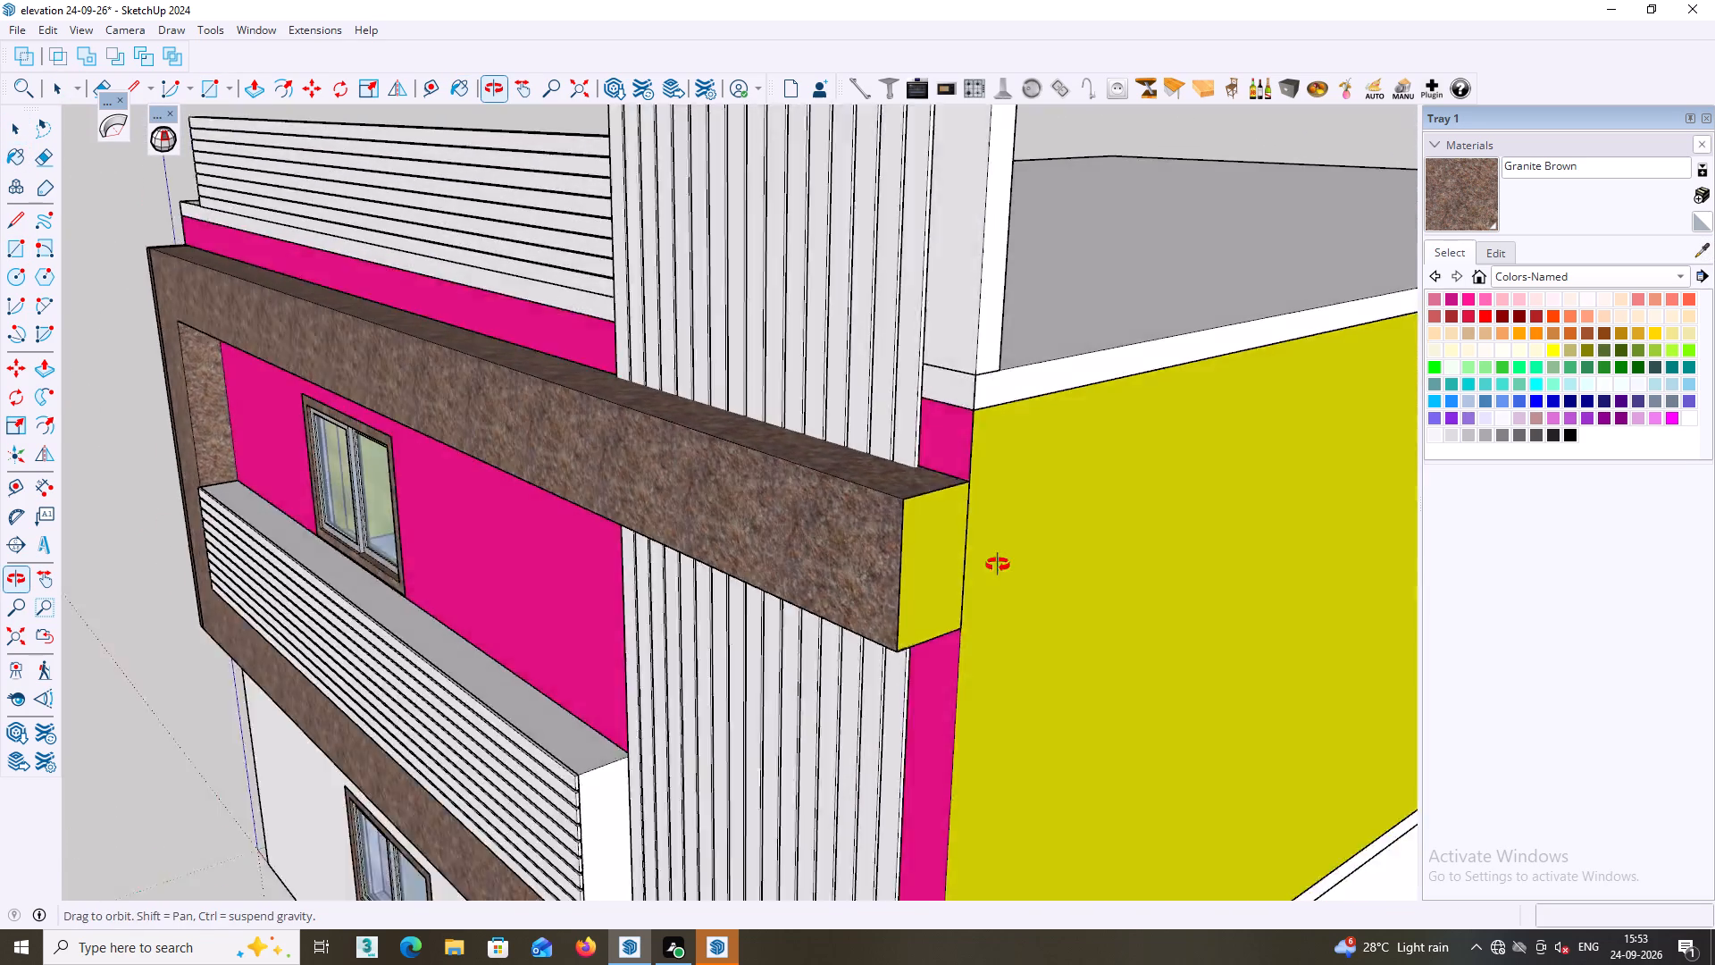
pyautogui.moveTo(998, 565); pyautogui.dragTo(1139, 562, button='middle')
pyautogui.scroll(-5, 1033, 608)
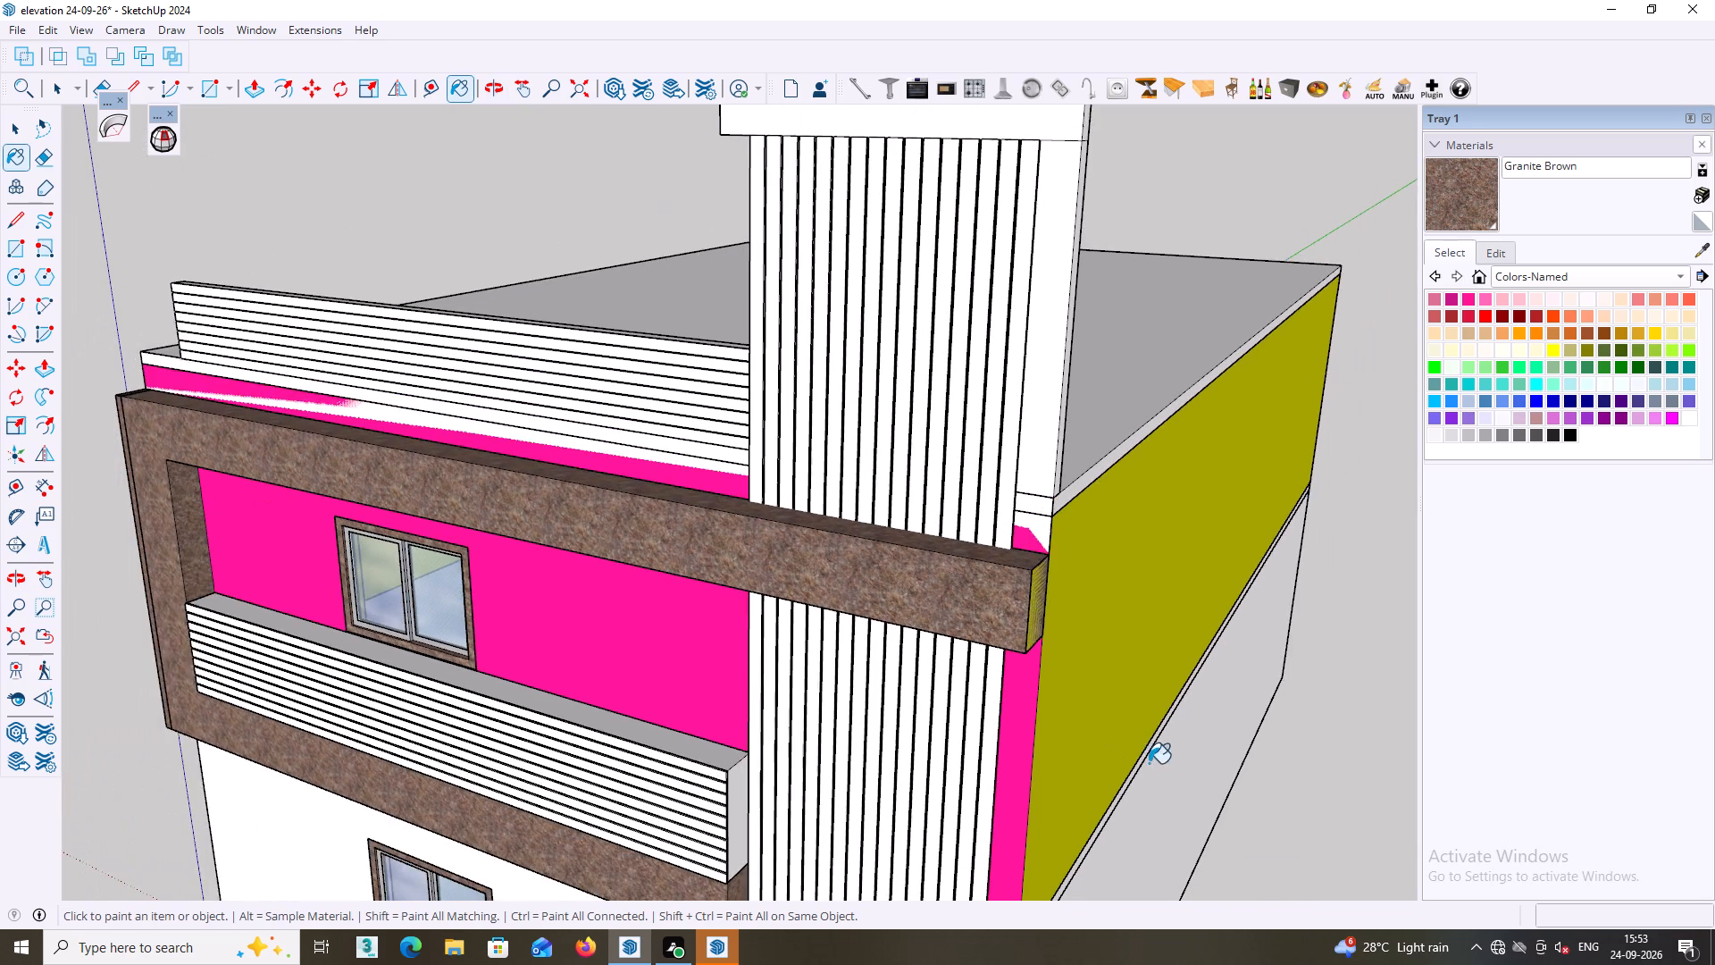
pyautogui.scroll(-1, 1149, 763)
pyautogui.scroll(-1, 1223, 794)
pyautogui.keyDown('shift'); pyautogui.moveTo(1220, 785); pyautogui.dragTo(852, 488, button='middle'); pyautogui.keyUp('shift')
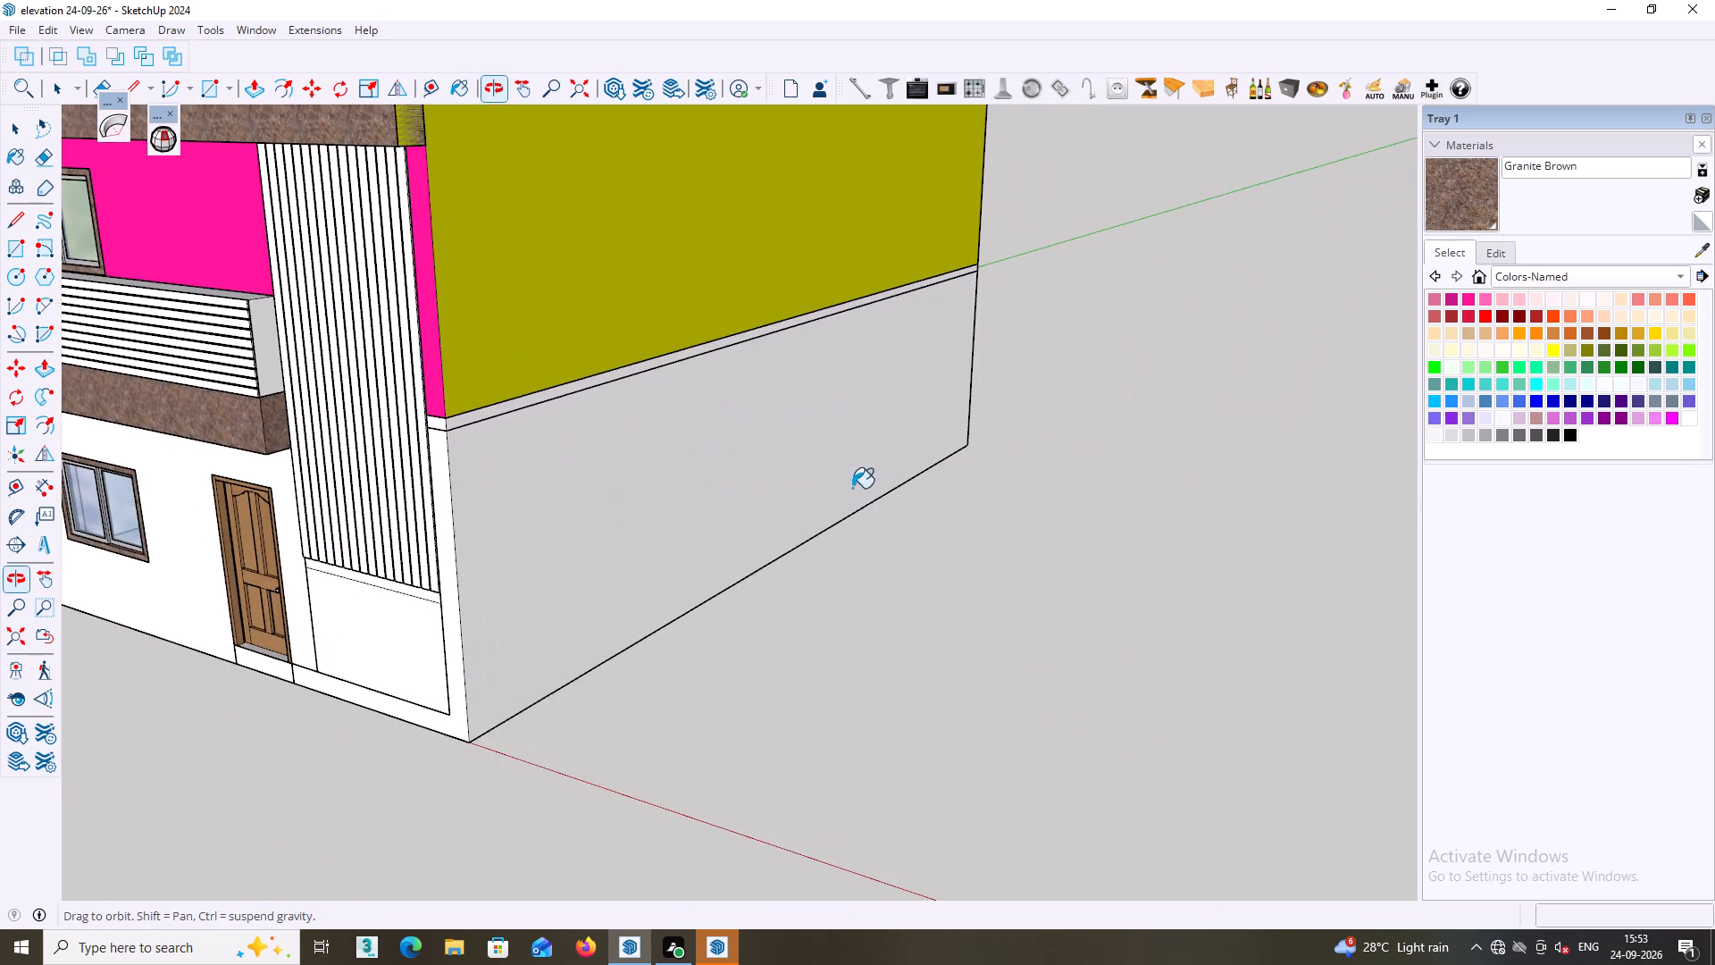
pyautogui.keyDown('shift'); pyautogui.moveTo(859, 580); pyautogui.dragTo(948, 883, button='middle'); pyautogui.keyUp('shift')
pyautogui.moveTo(943, 746); pyautogui.dragTo(964, 723, button='middle')
pyautogui.press('space')
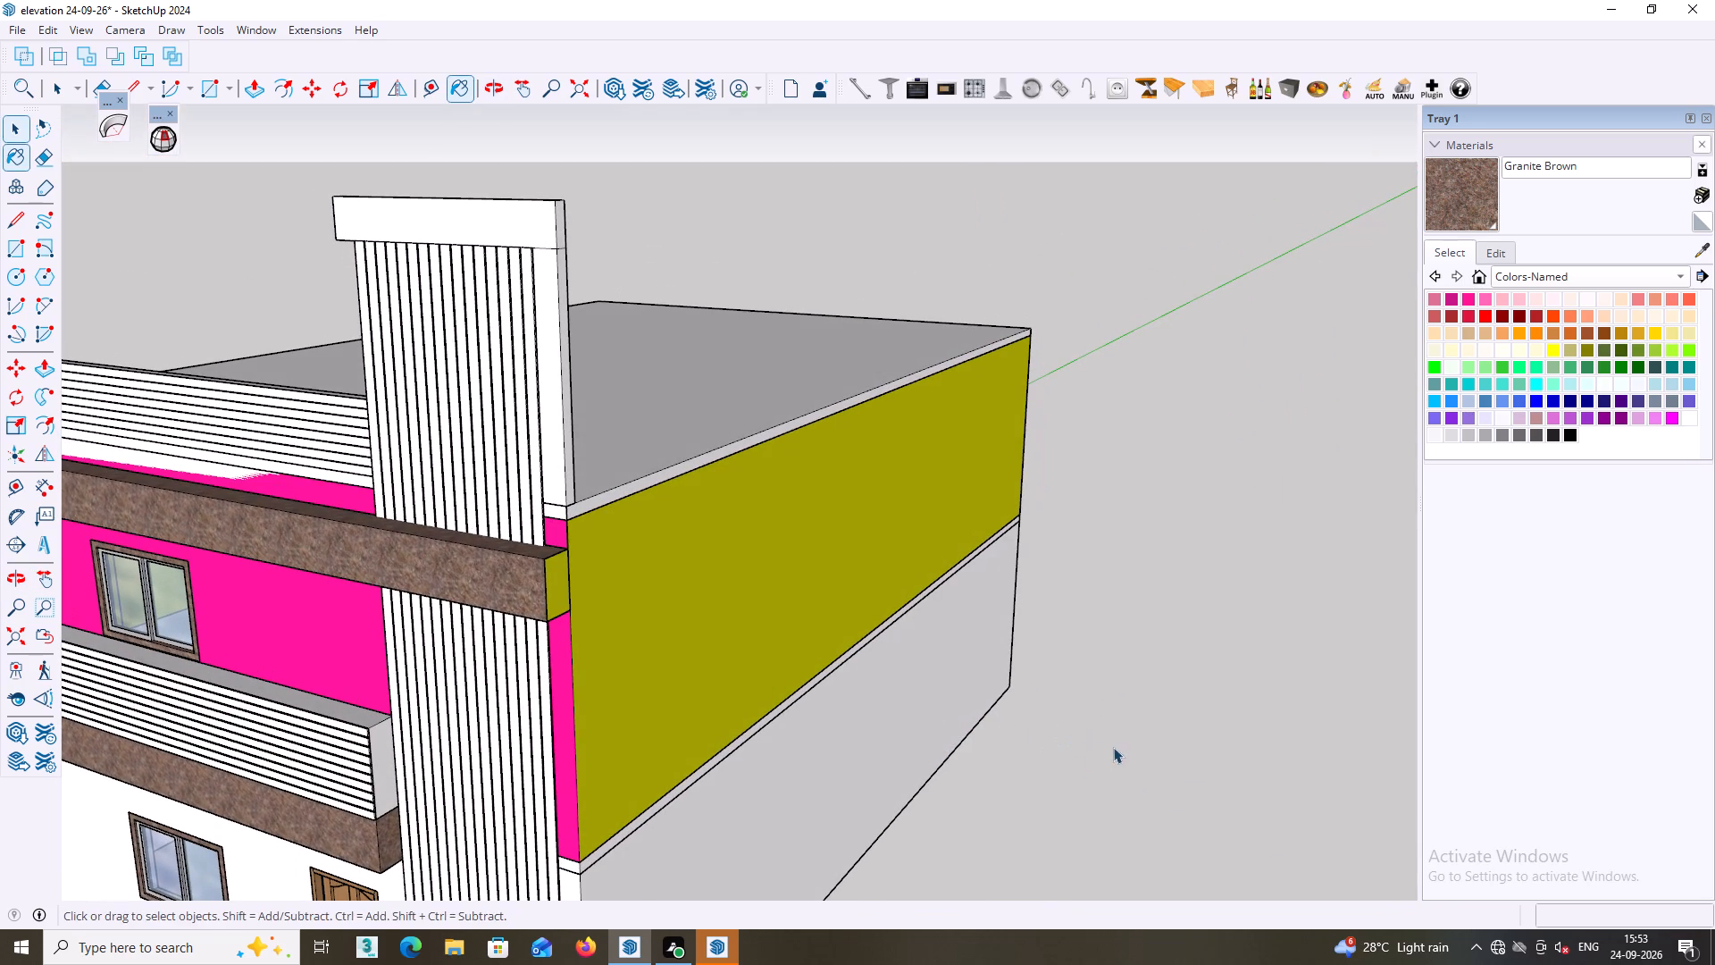
pyautogui.moveTo(1125, 734); pyautogui.dragTo(1203, 705, button='middle')
pyautogui.click(1113, 739)
pyautogui.moveTo(1105, 735); pyautogui.dragTo(1105, 758, button='middle')
pyautogui.scroll(-3, 1105, 749)
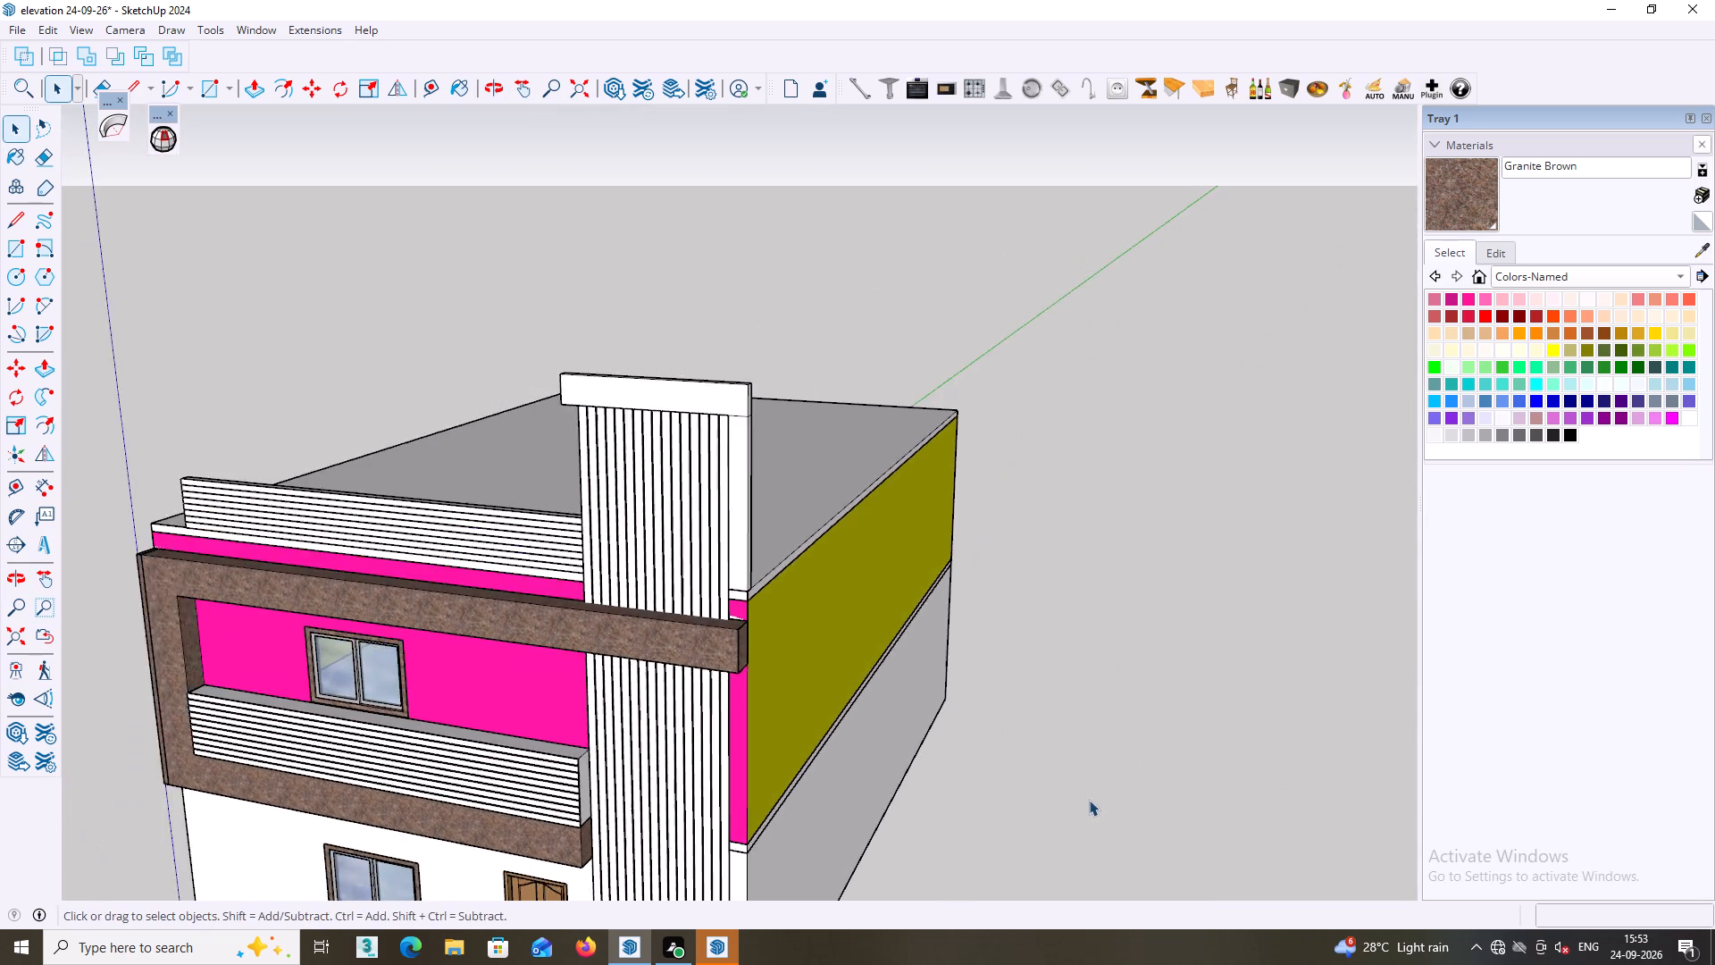
pyautogui.scroll(-6, 1089, 800)
pyautogui.moveTo(853, 741); pyautogui.dragTo(863, 758, button='middle')
pyautogui.moveTo(911, 748); pyautogui.dragTo(1042, 697, button='middle')
pyautogui.moveTo(973, 731); pyautogui.dragTo(949, 756, button='middle')
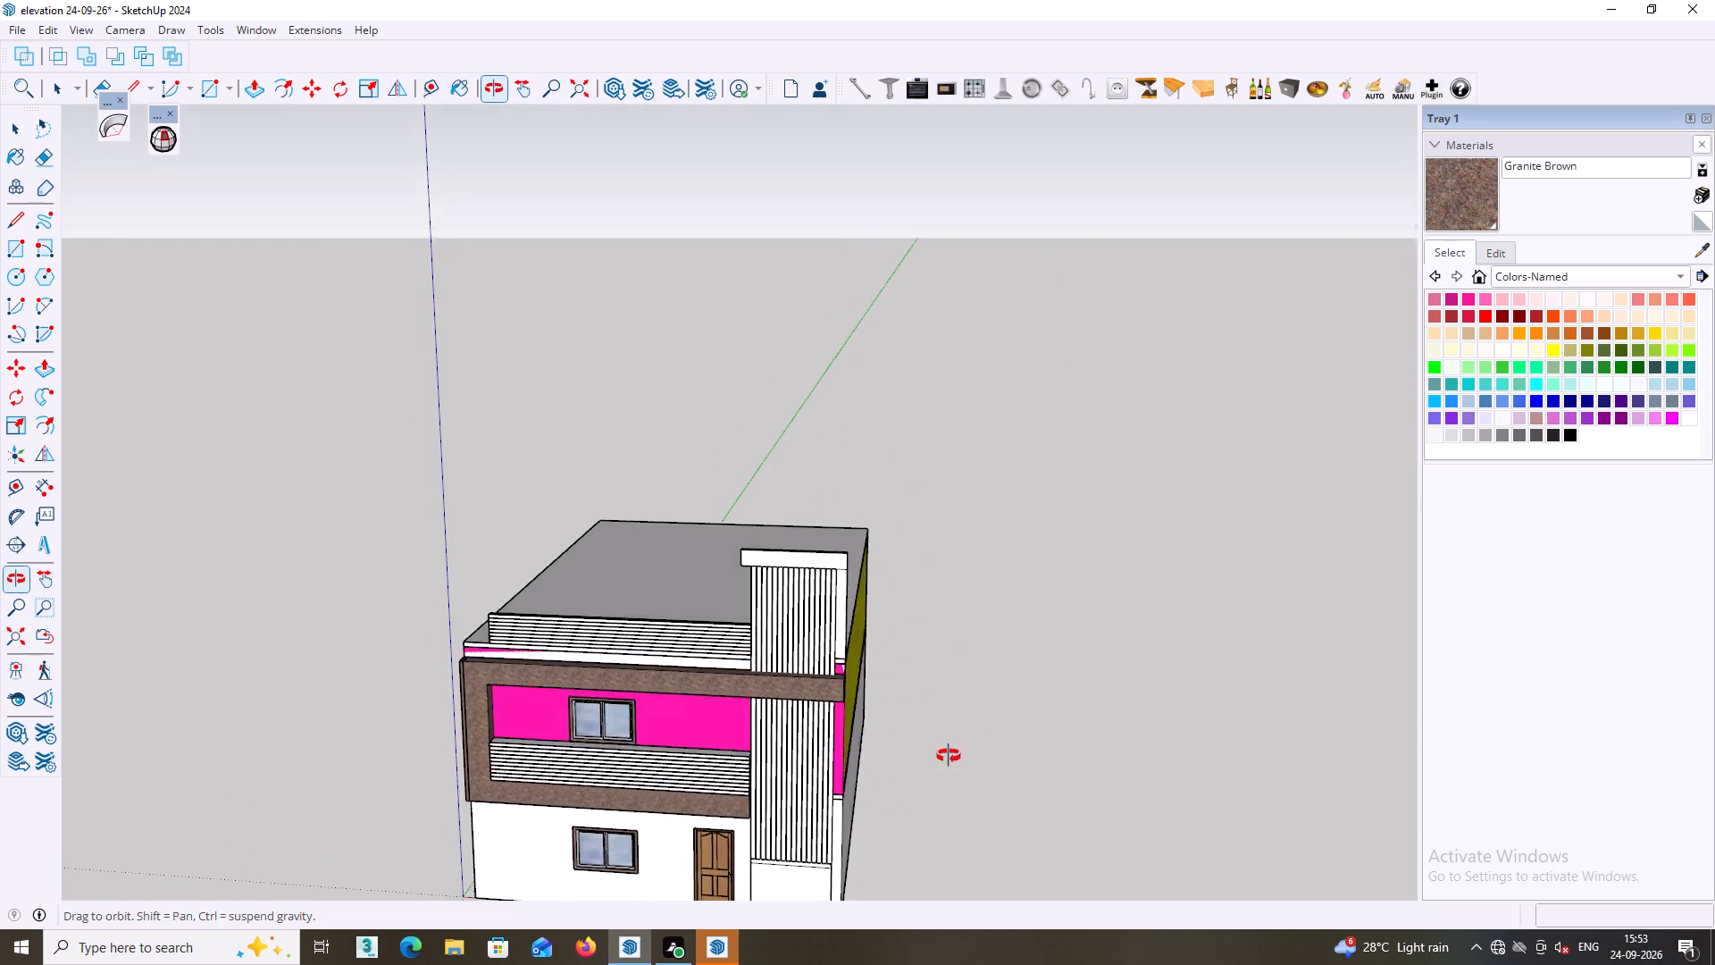
pyautogui.moveTo(949, 756); pyautogui.dragTo(1090, 561, button='middle')
pyautogui.moveTo(1059, 636); pyautogui.dragTo(1106, 633, button='middle')
pyautogui.moveTo(1046, 692); pyautogui.dragTo(1045, 705, button='middle')
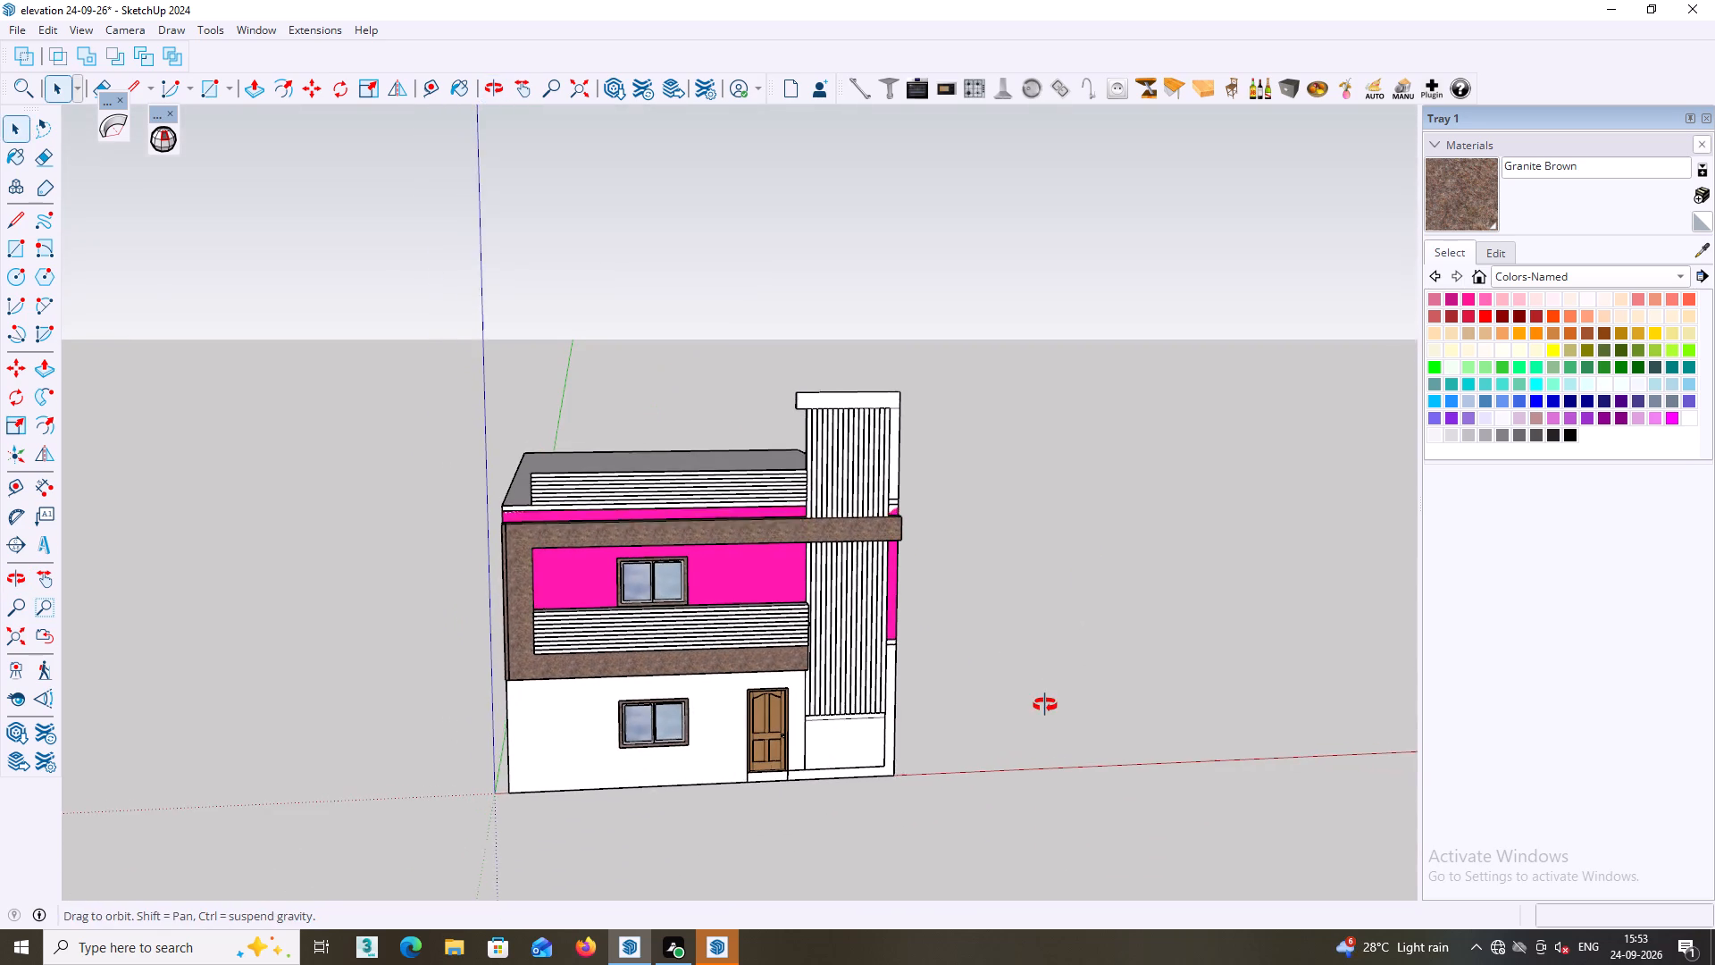
pyautogui.moveTo(1045, 705); pyautogui.dragTo(1045, 720, button='middle')
pyautogui.moveTo(1045, 726); pyautogui.dragTo(966, 742, button='middle')
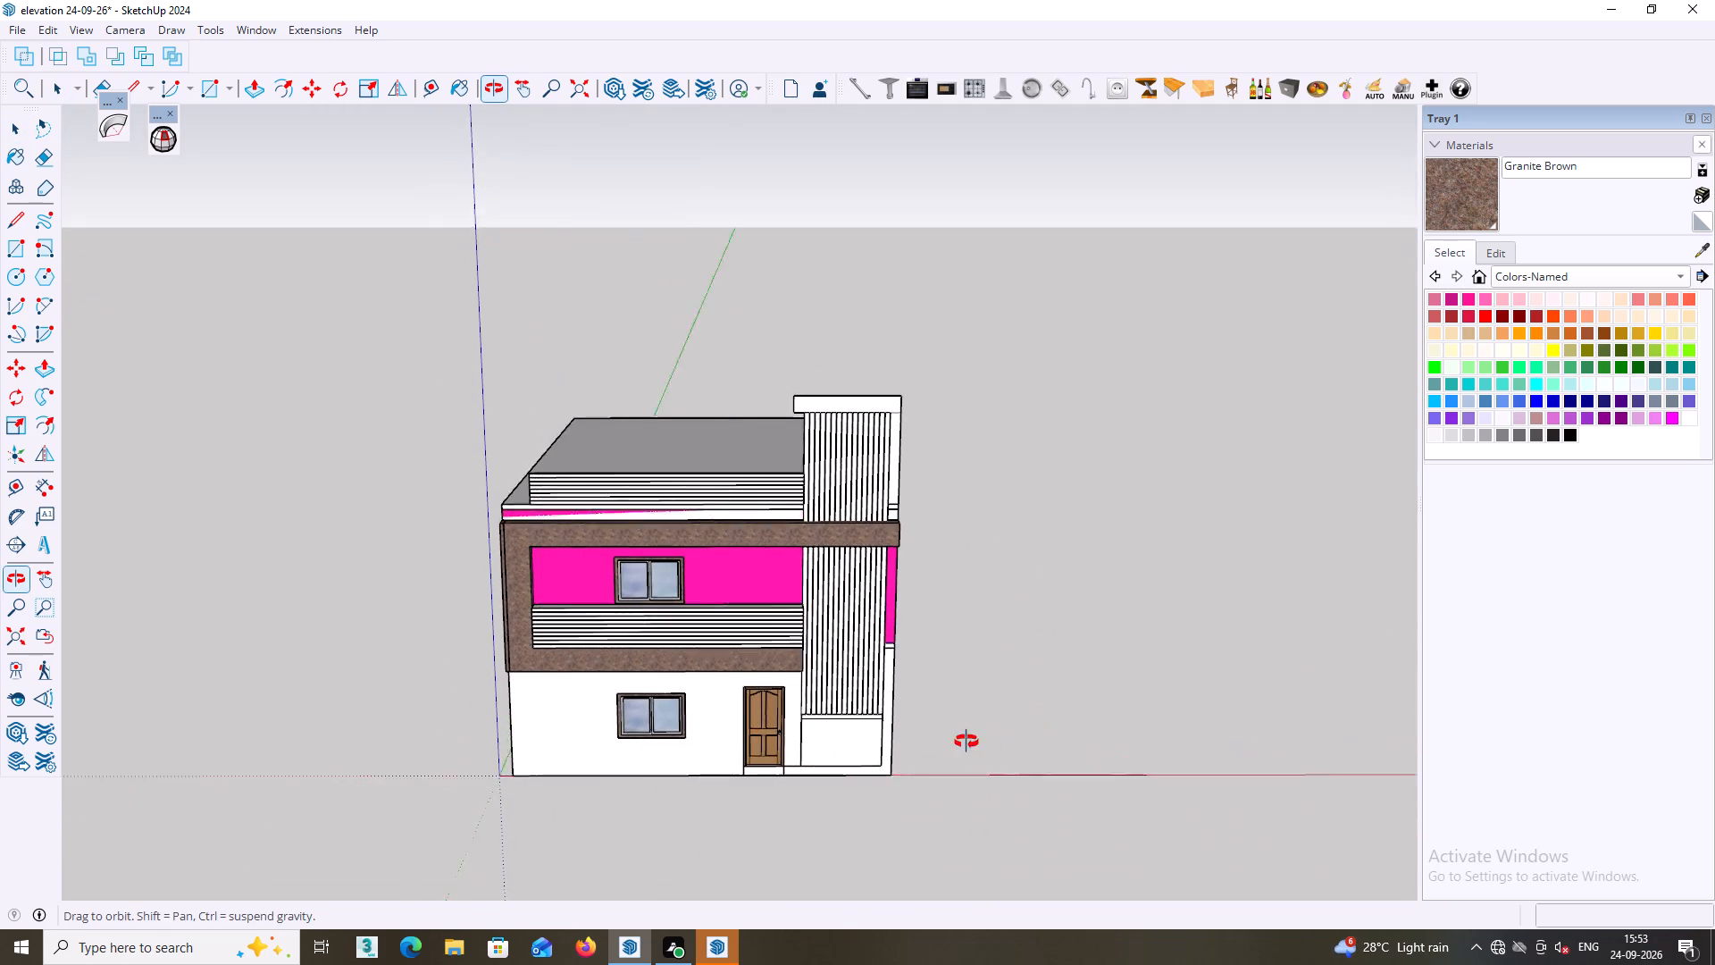
# Examine the house from the front and both sides, including the band above the frame's upper beam.
pyautogui.moveTo(966, 742); pyautogui.dragTo(661, 705, button='middle')
pyautogui.scroll(-5, 677, 699)
pyautogui.moveTo(765, 682); pyautogui.dragTo(803, 709, button='middle')
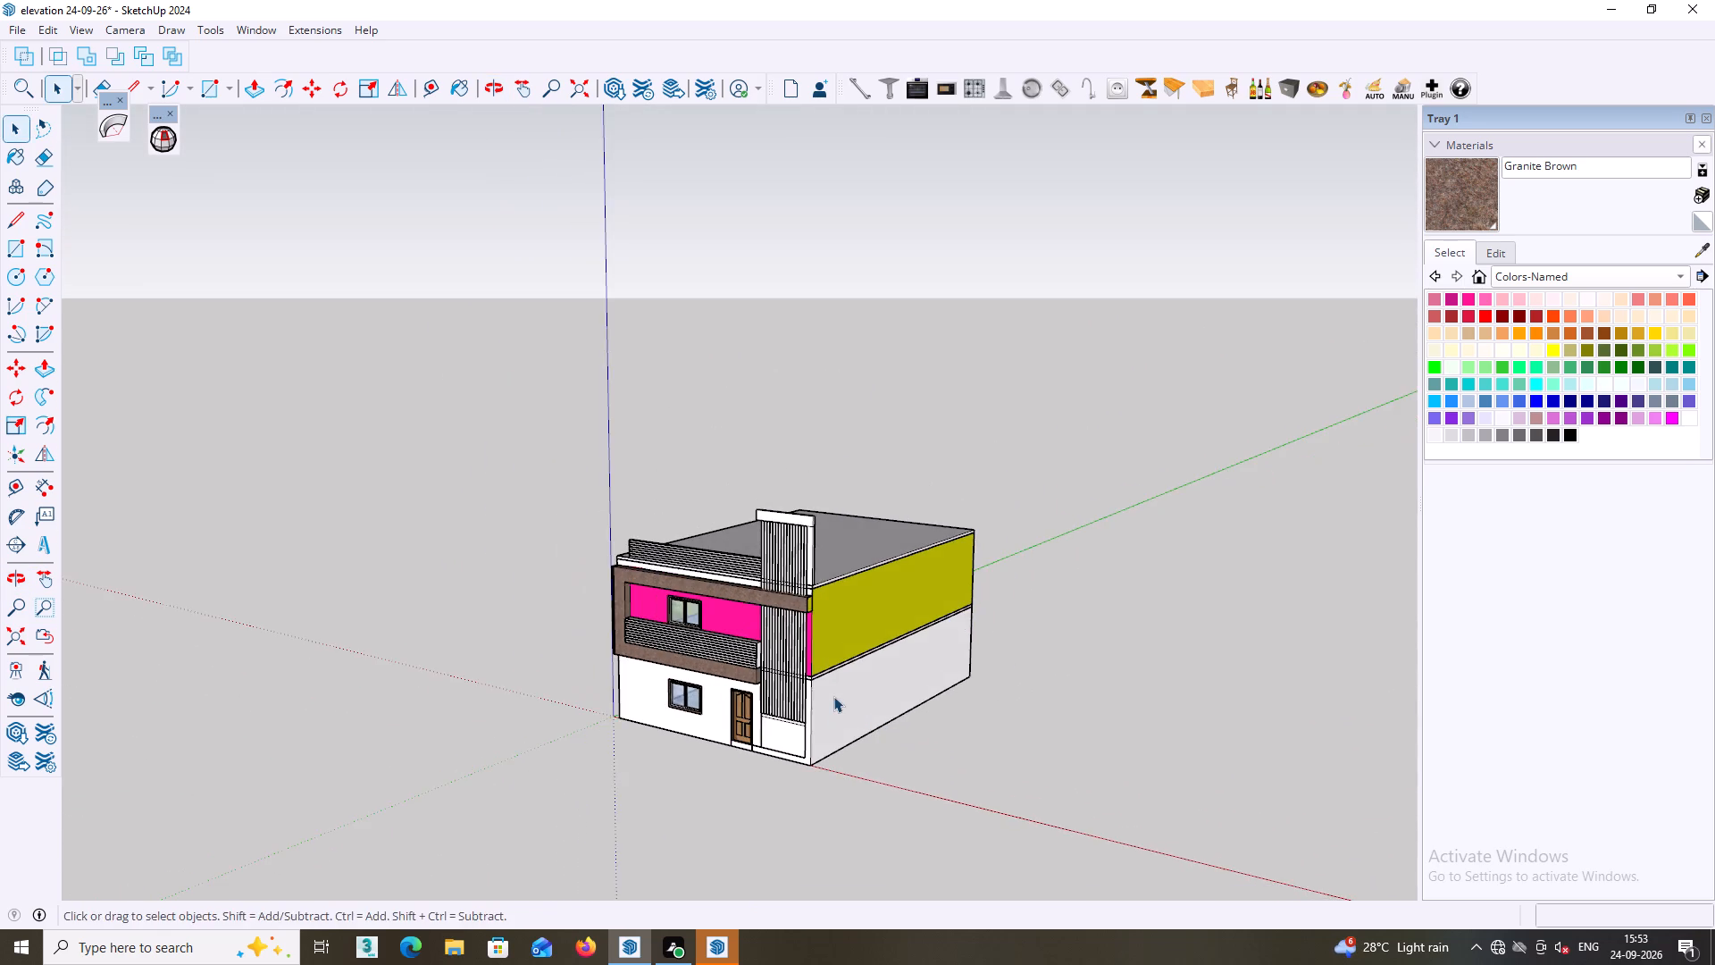
pyautogui.scroll(-1, 833, 696)
pyautogui.moveTo(819, 706); pyautogui.dragTo(1141, 620, button='middle')
pyautogui.keyDown('shift'); pyautogui.moveTo(824, 659); pyautogui.dragTo(1030, 600, button='middle'); pyautogui.keyUp('shift')
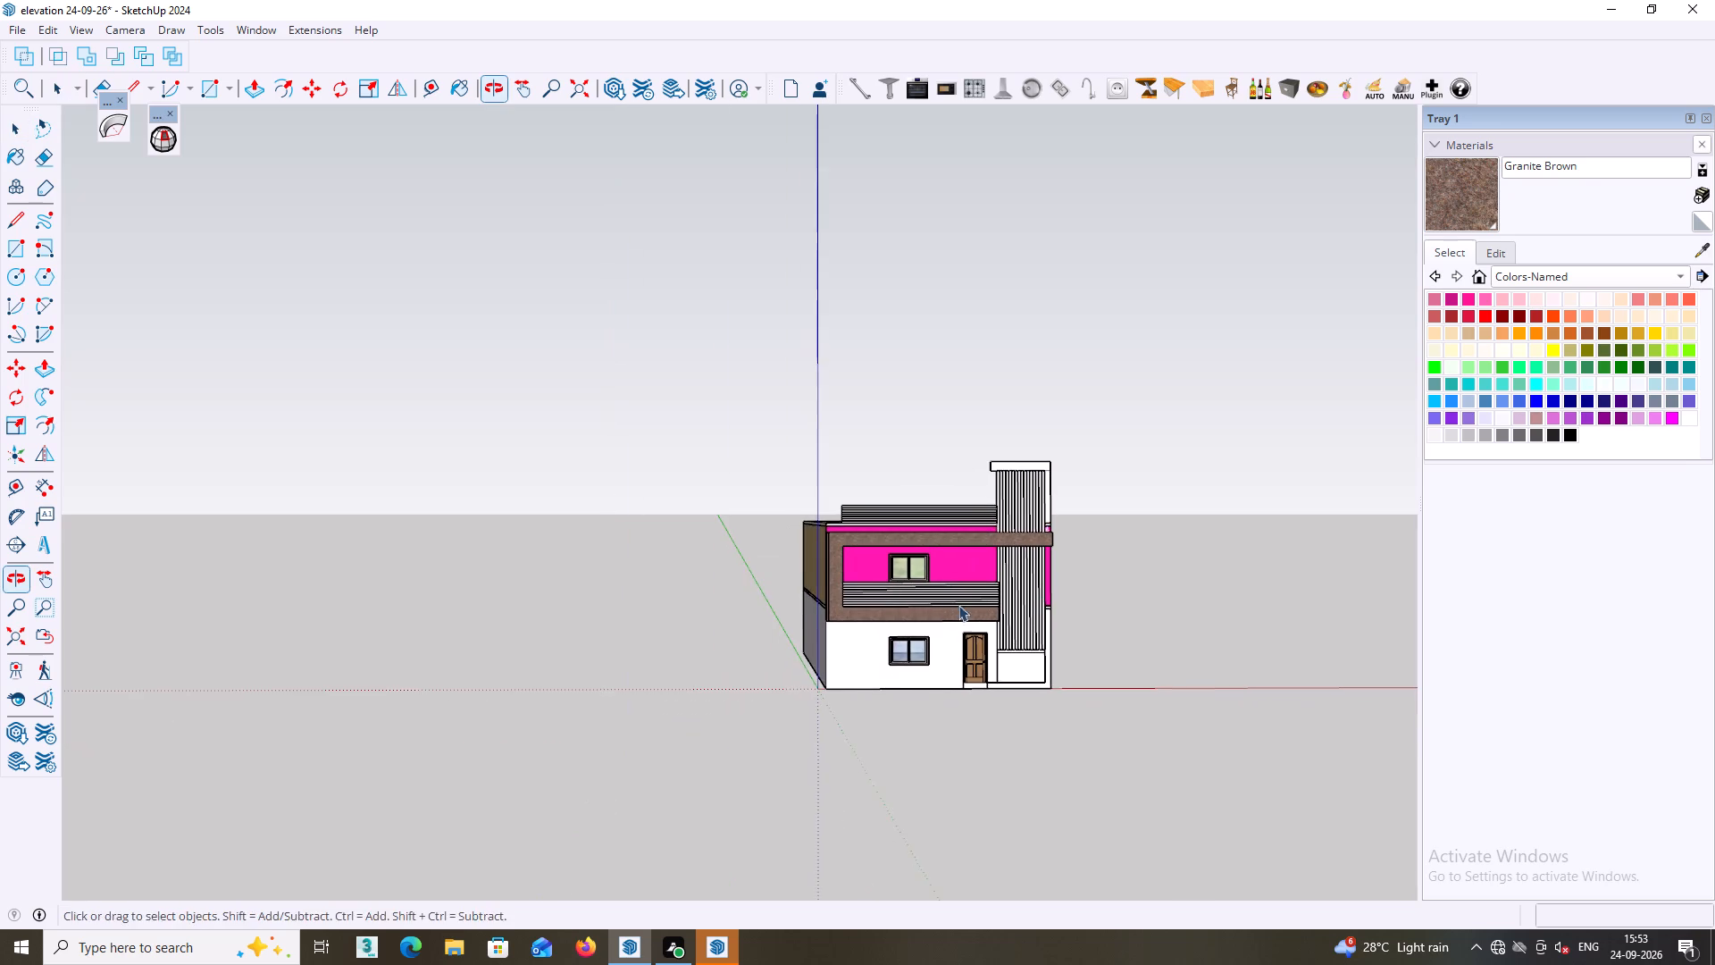
pyautogui.moveTo(945, 594); pyautogui.dragTo(943, 607, button='middle')
pyautogui.scroll(3, 941, 569)
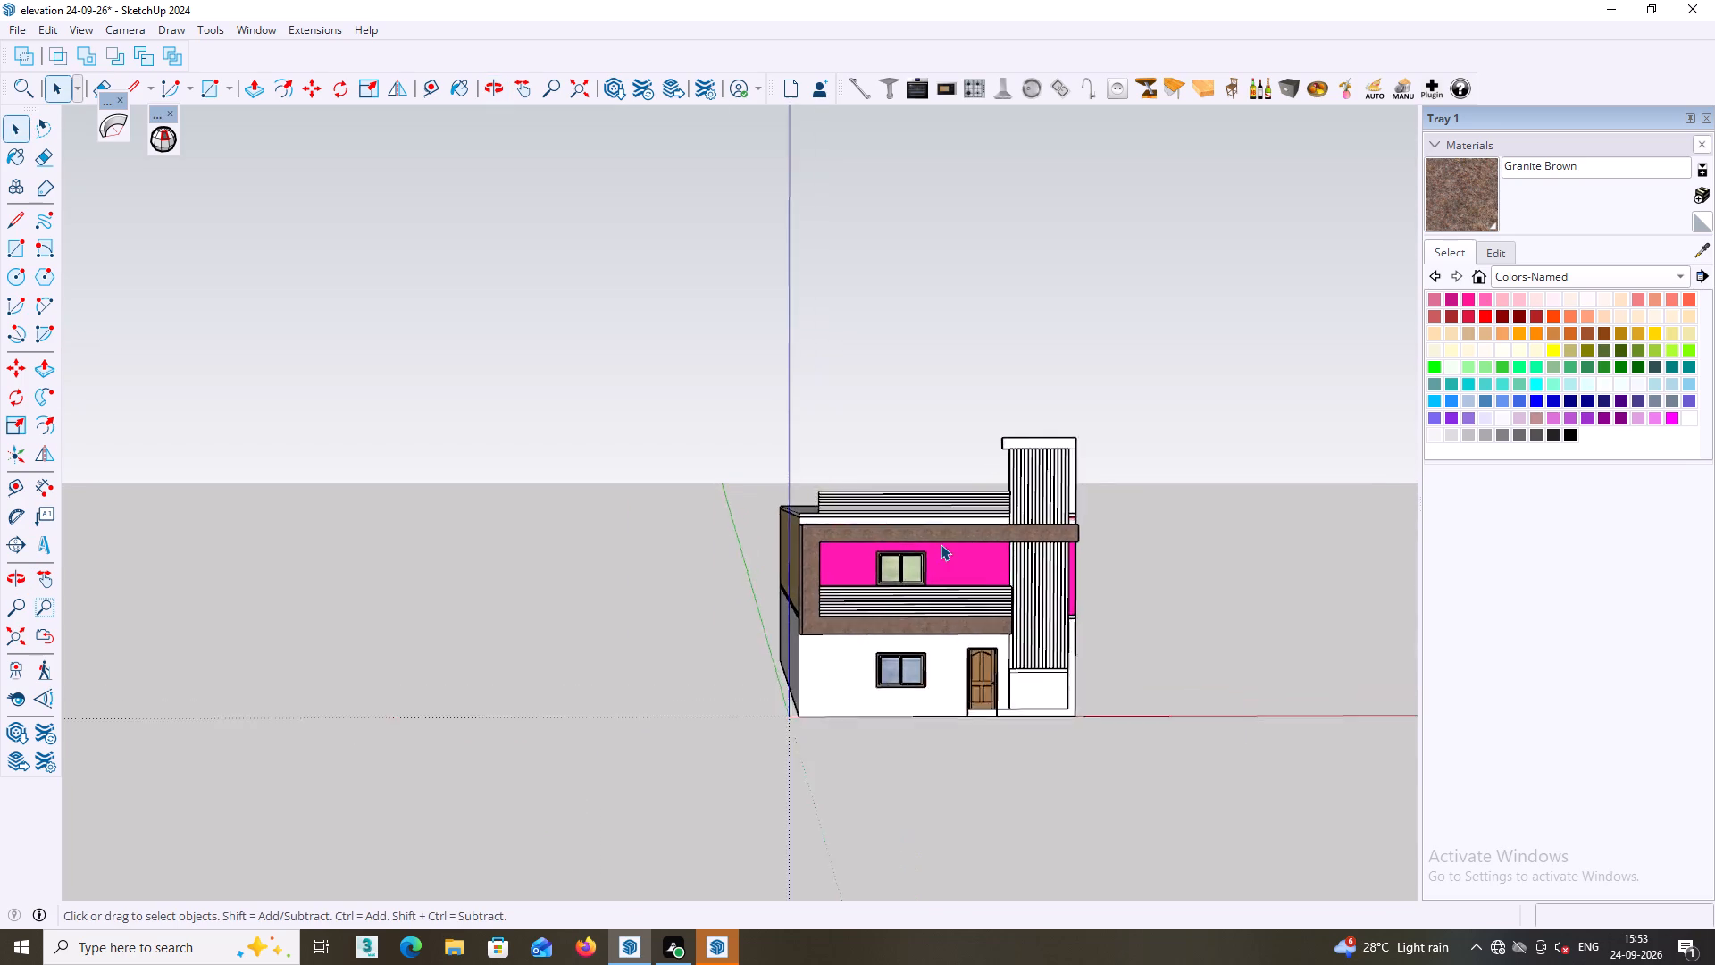
pyautogui.scroll(10, 941, 544)
pyautogui.click(921, 506)
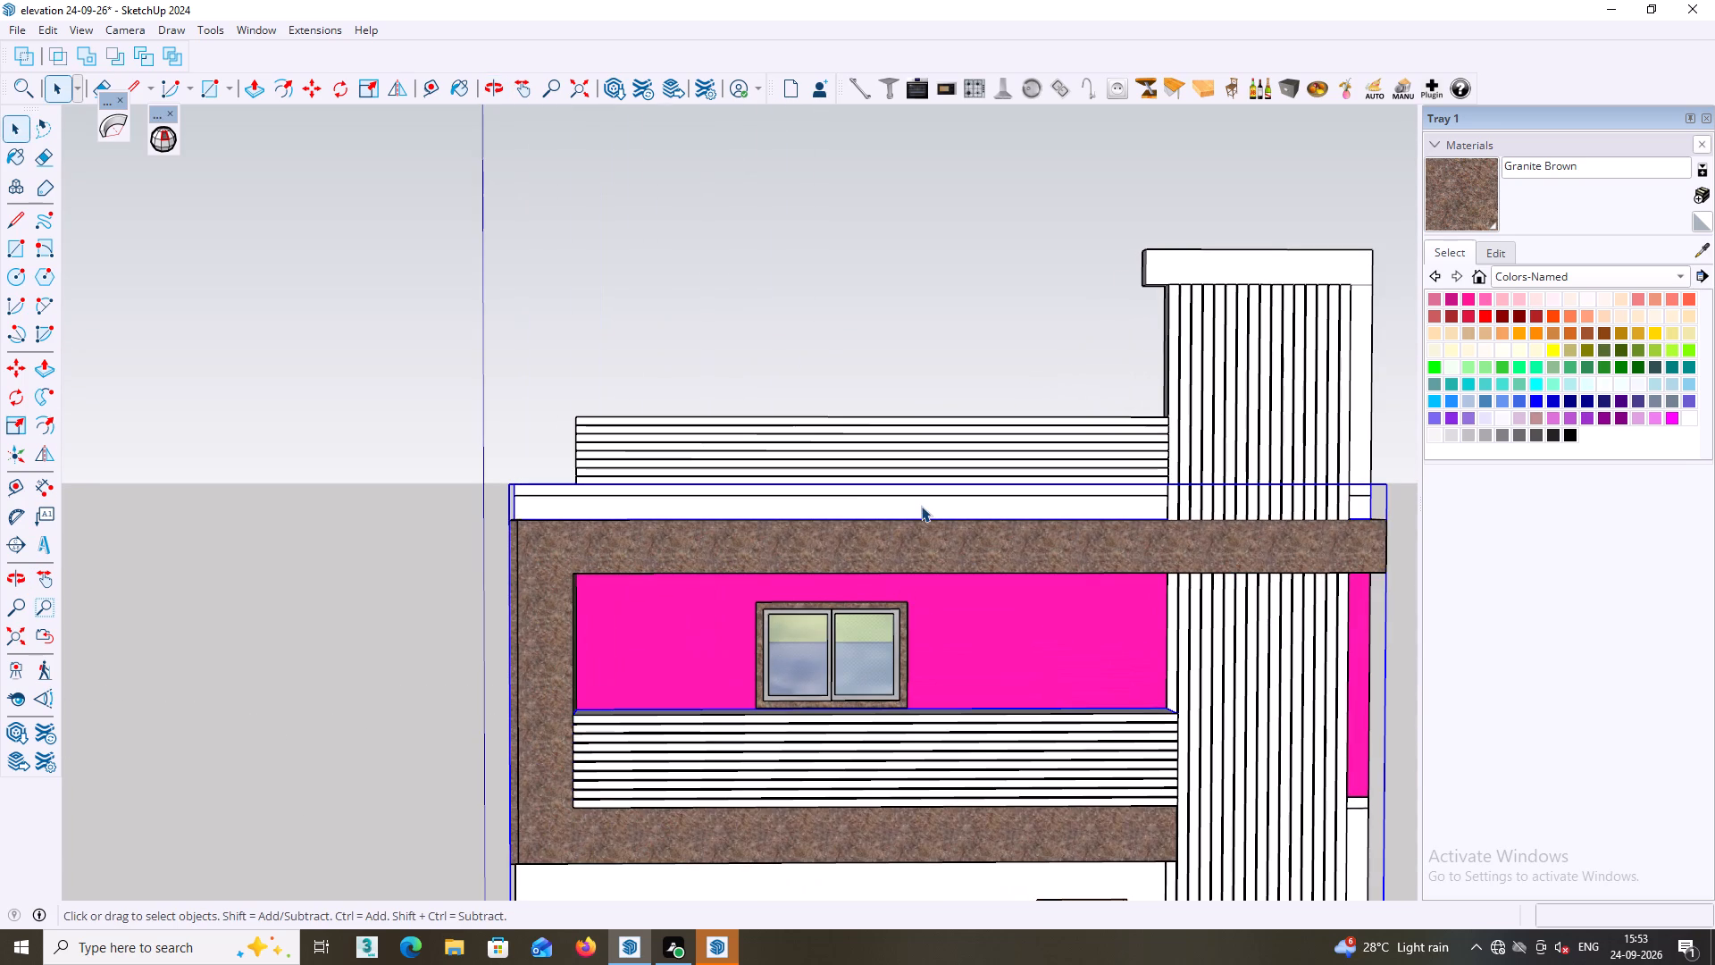
pyautogui.click(518, 436)
# Explode the upper-floor wall group at the front corner where the pink band meets the frame's upper beam.
pyautogui.moveTo(548, 528); pyautogui.dragTo(870, 629, button='middle')
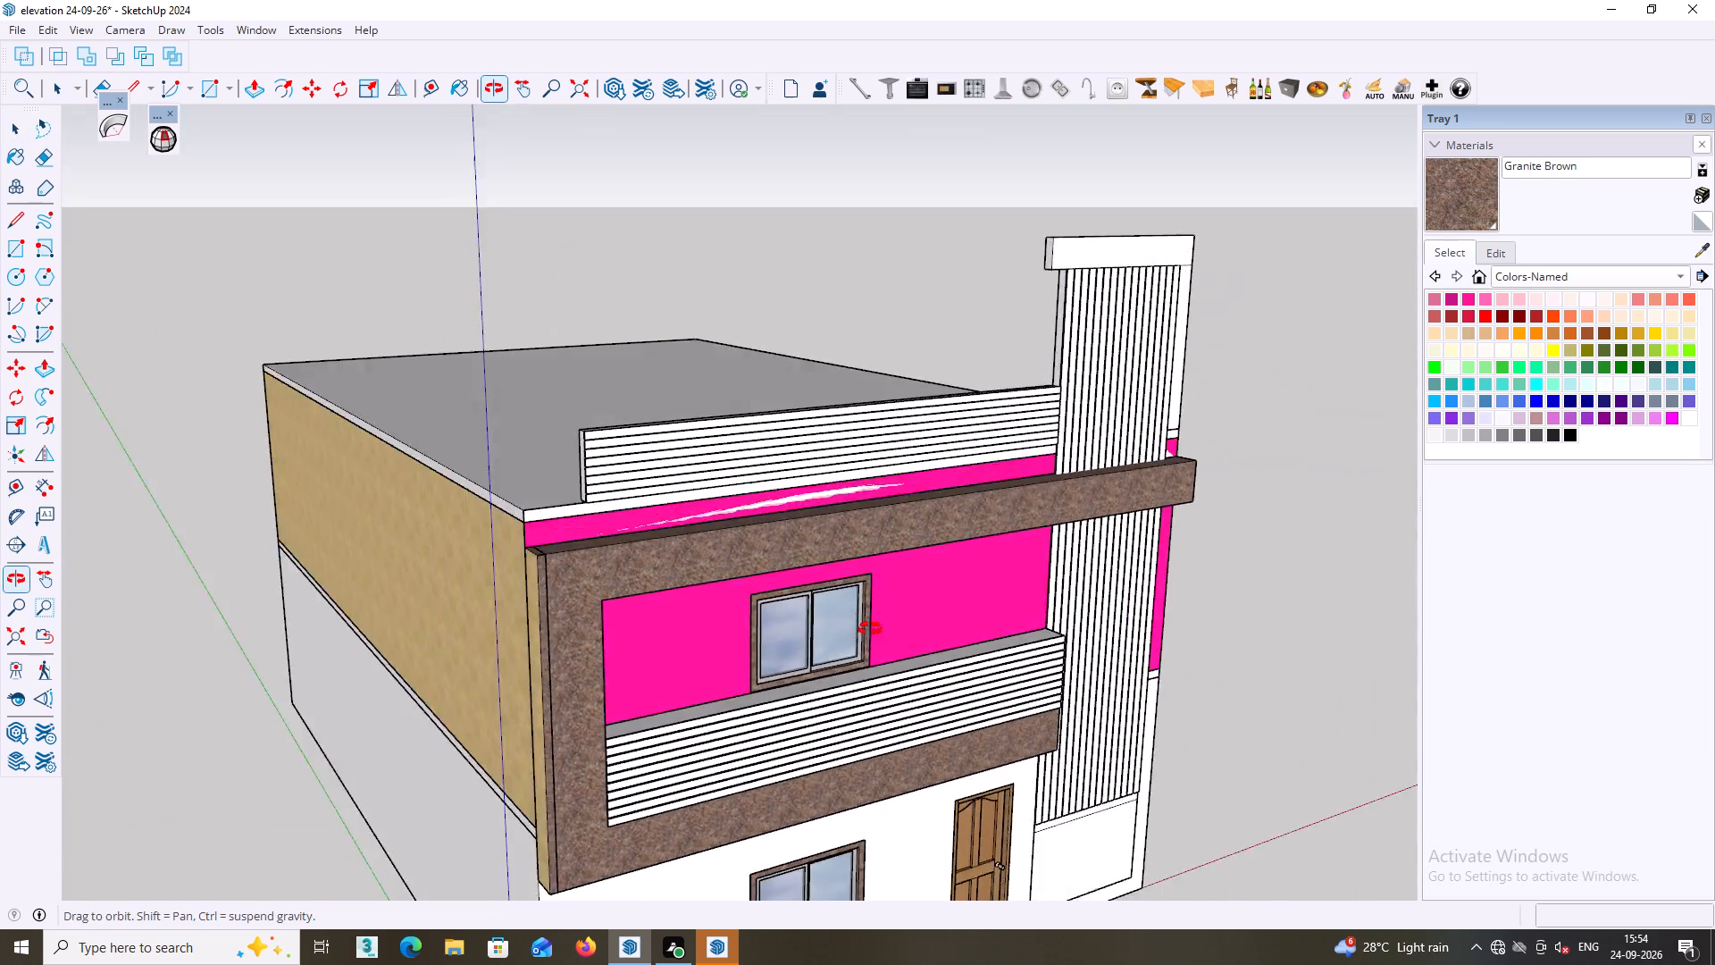
pyautogui.moveTo(870, 629); pyautogui.dragTo(1127, 598, button='middle')
pyautogui.scroll(8, 656, 528)
pyautogui.moveTo(623, 527); pyautogui.dragTo(618, 516, button='middle')
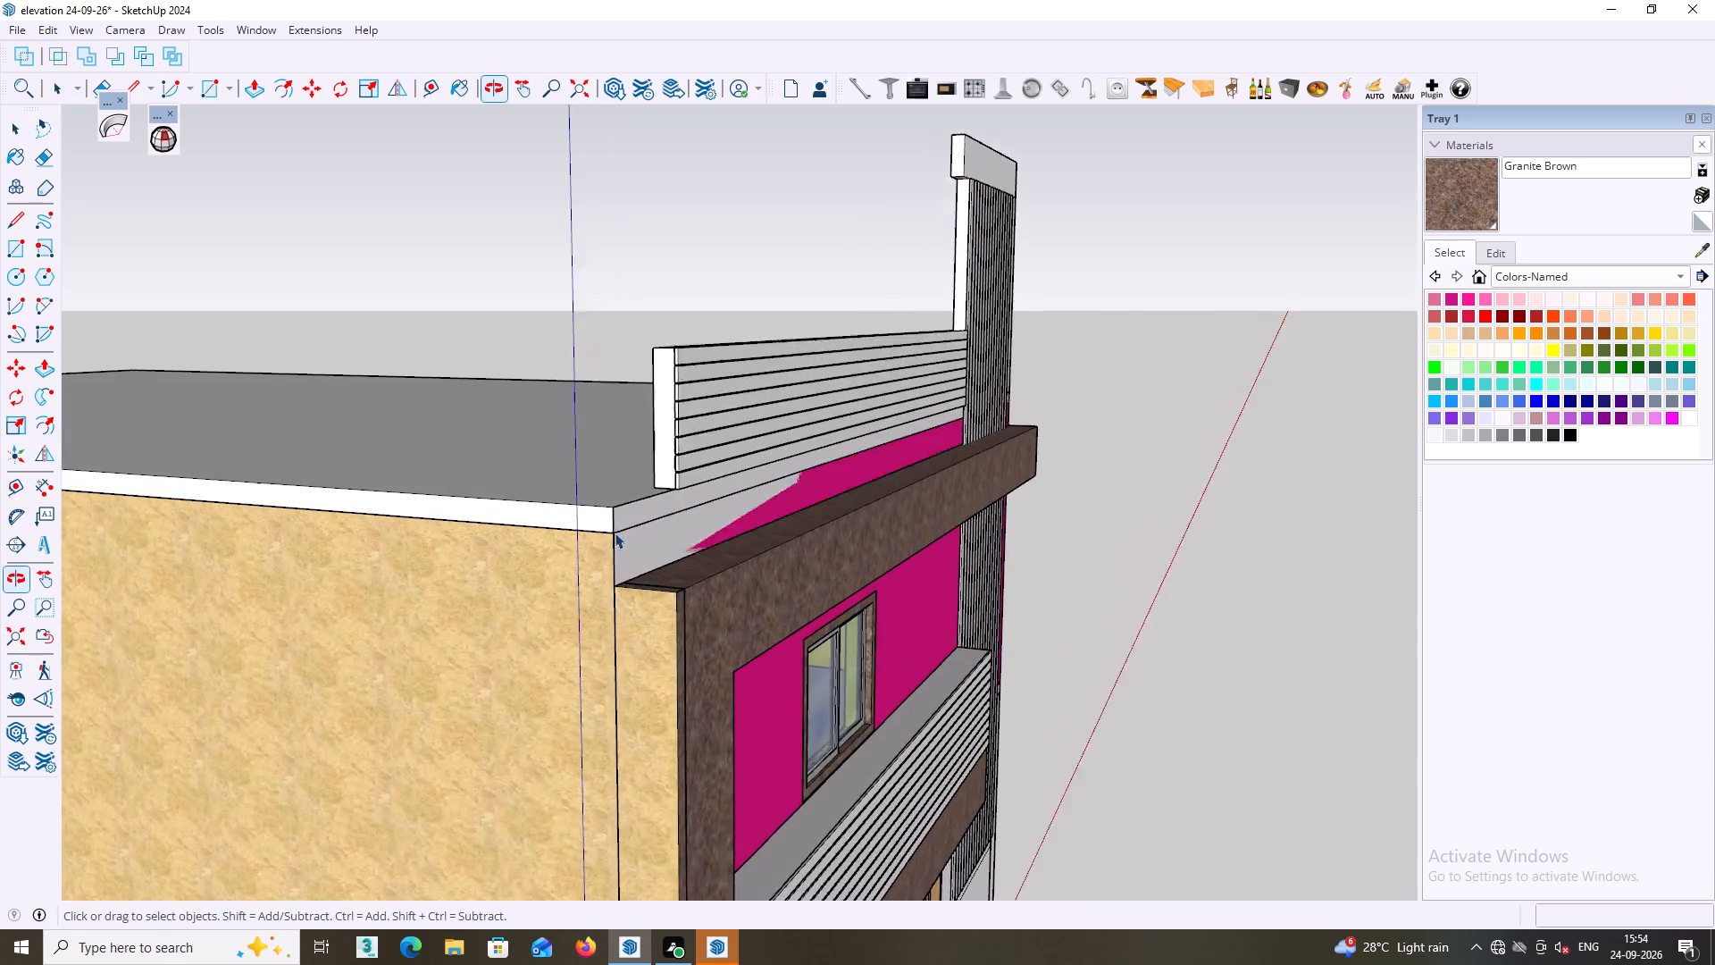
pyautogui.scroll(13, 615, 533)
pyautogui.moveTo(615, 533); pyautogui.dragTo(615, 520, button='middle')
pyautogui.moveTo(666, 556); pyautogui.dragTo(666, 546, button='middle')
pyautogui.middleClick(679, 562)
pyautogui.click(621, 567)
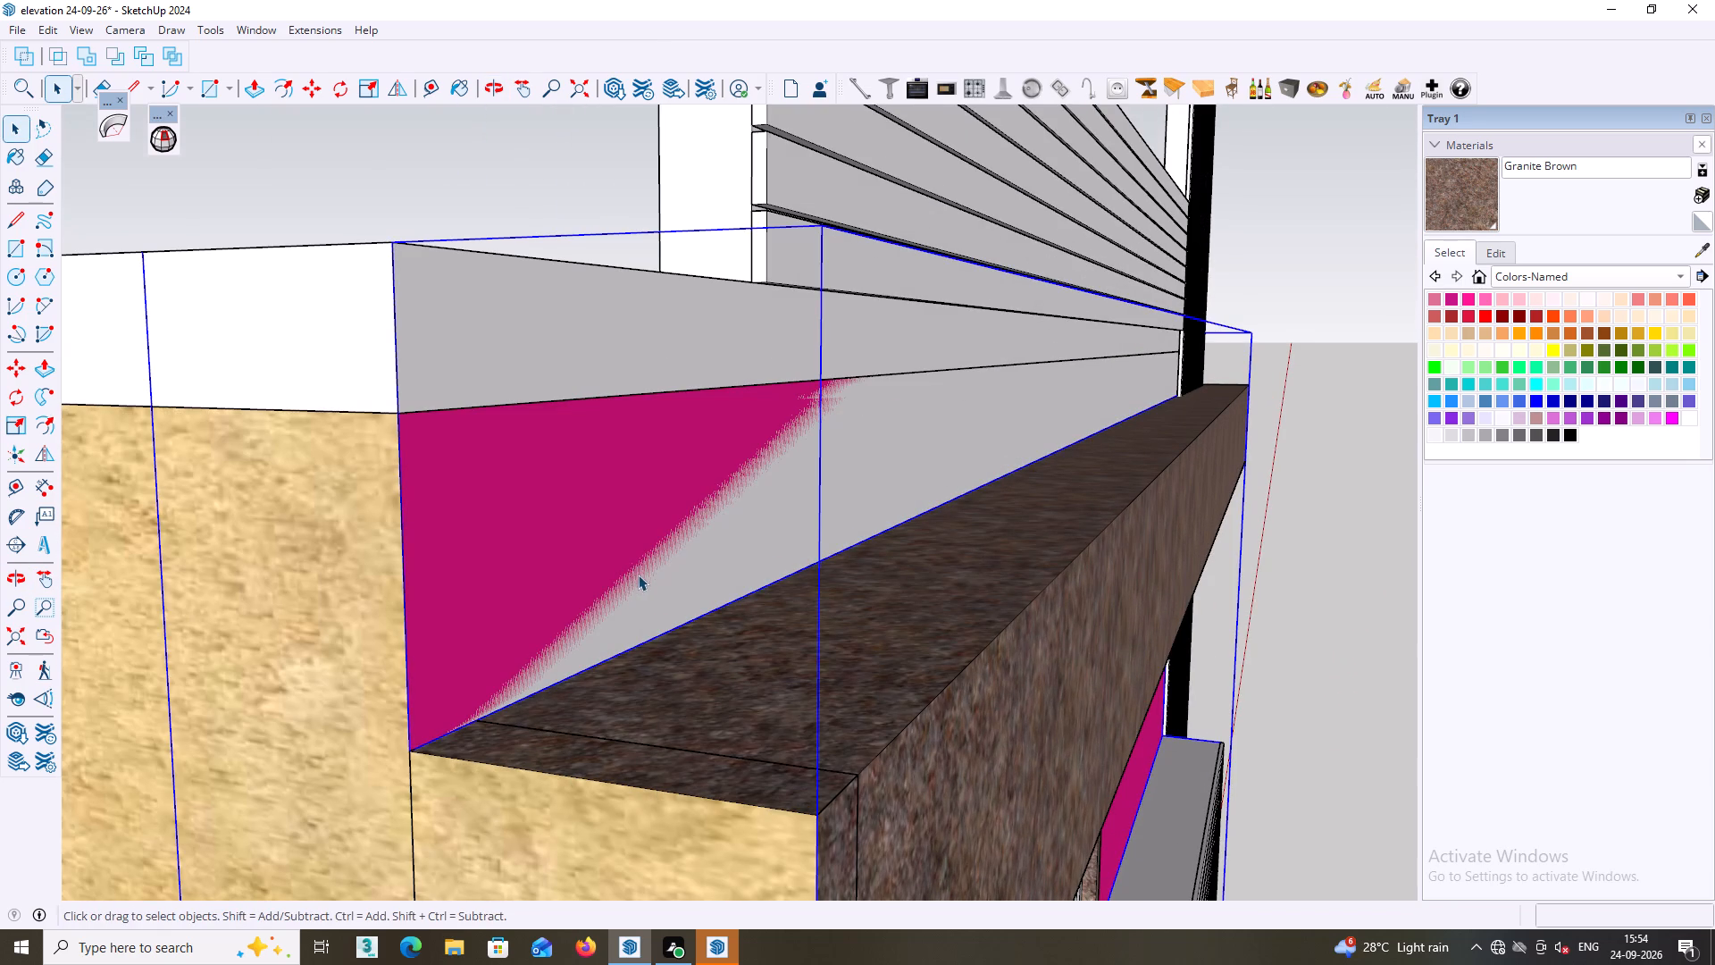
pyautogui.rightClick(635, 575)
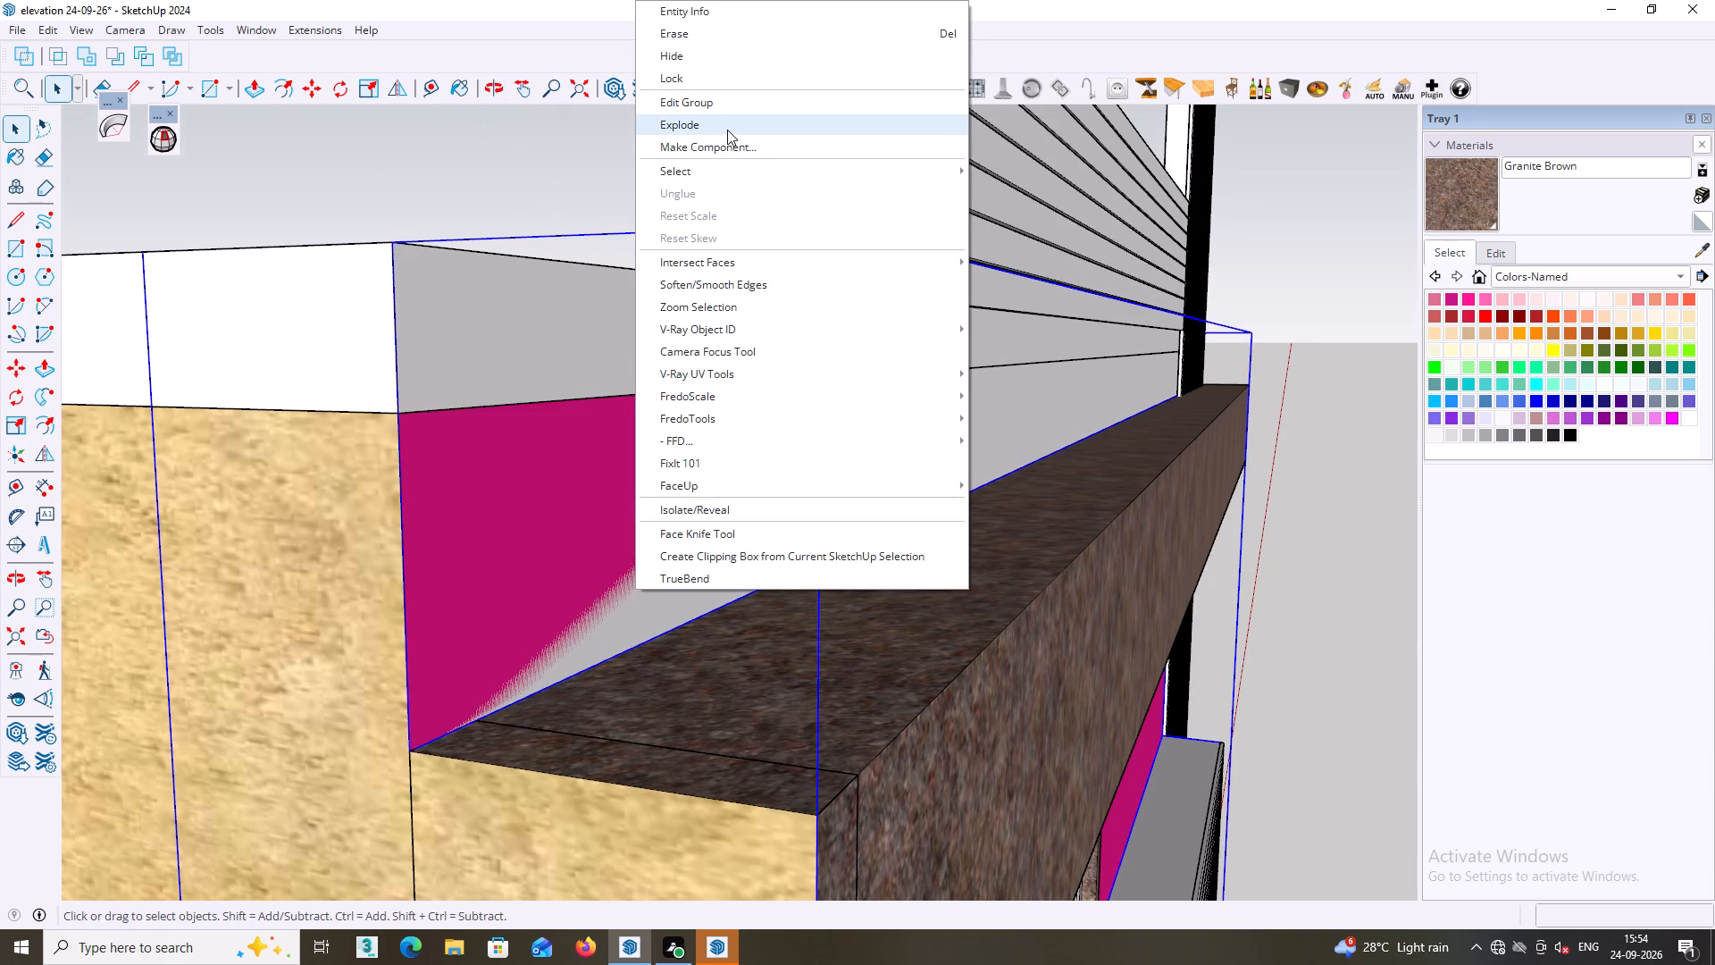
pyautogui.click(727, 130)
pyautogui.scroll(-10, 746, 340)
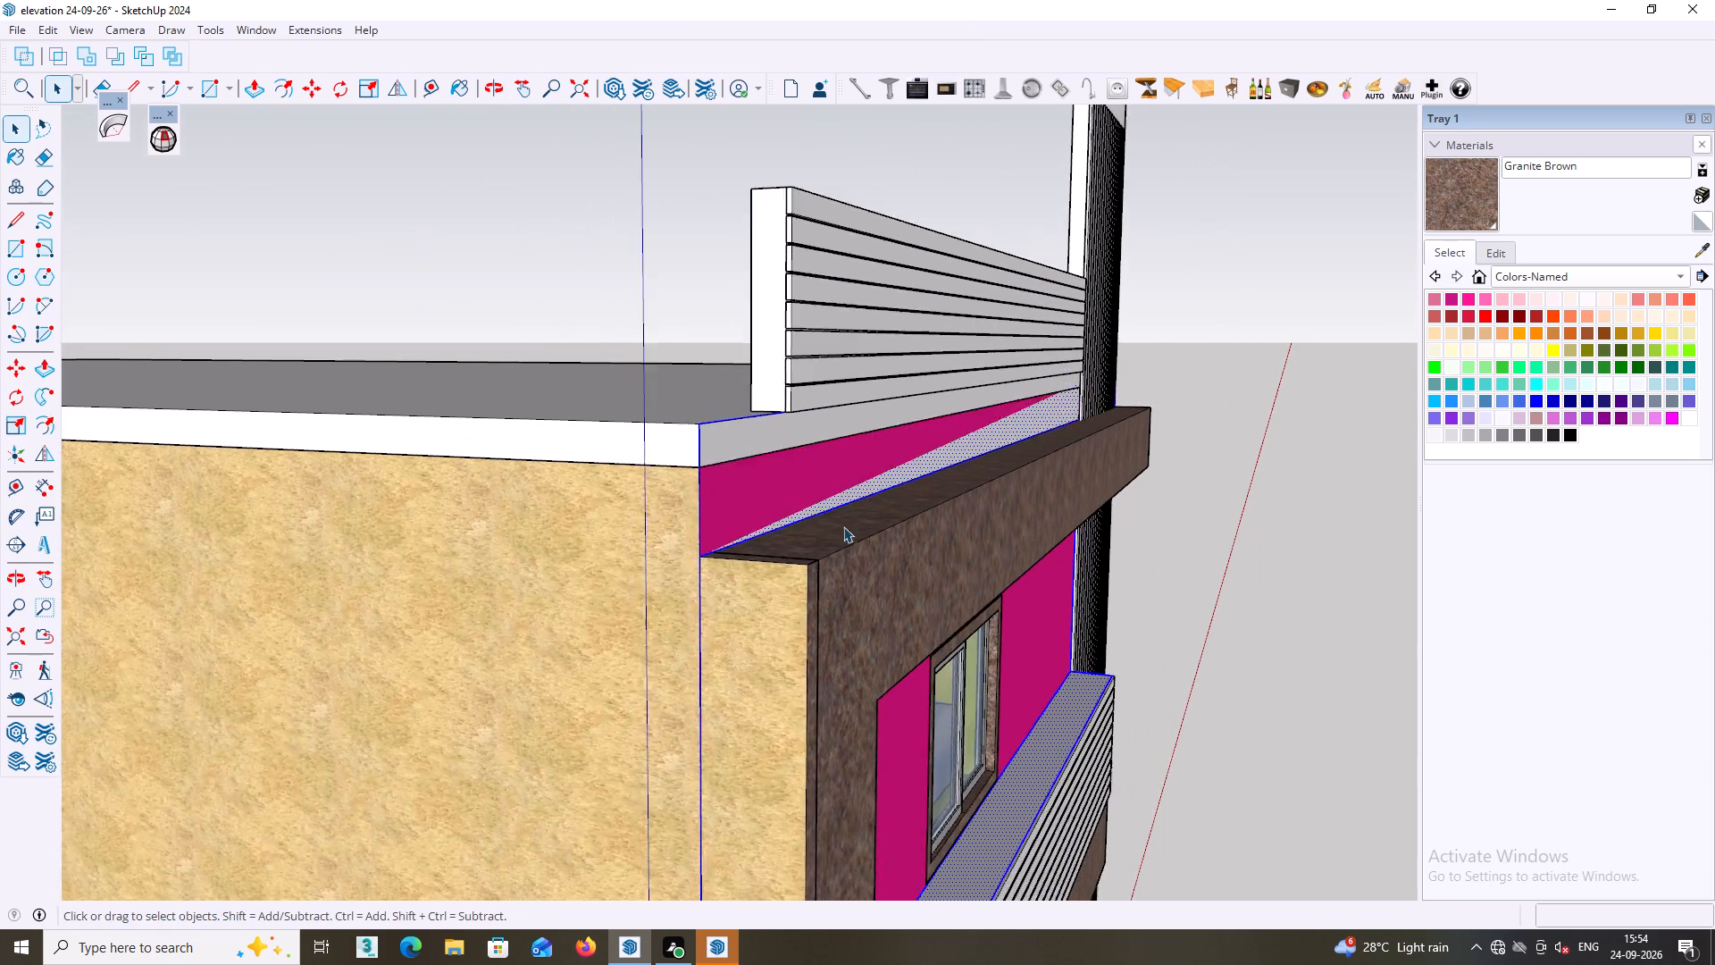
pyautogui.scroll(-12, 843, 526)
pyautogui.click(1219, 470)
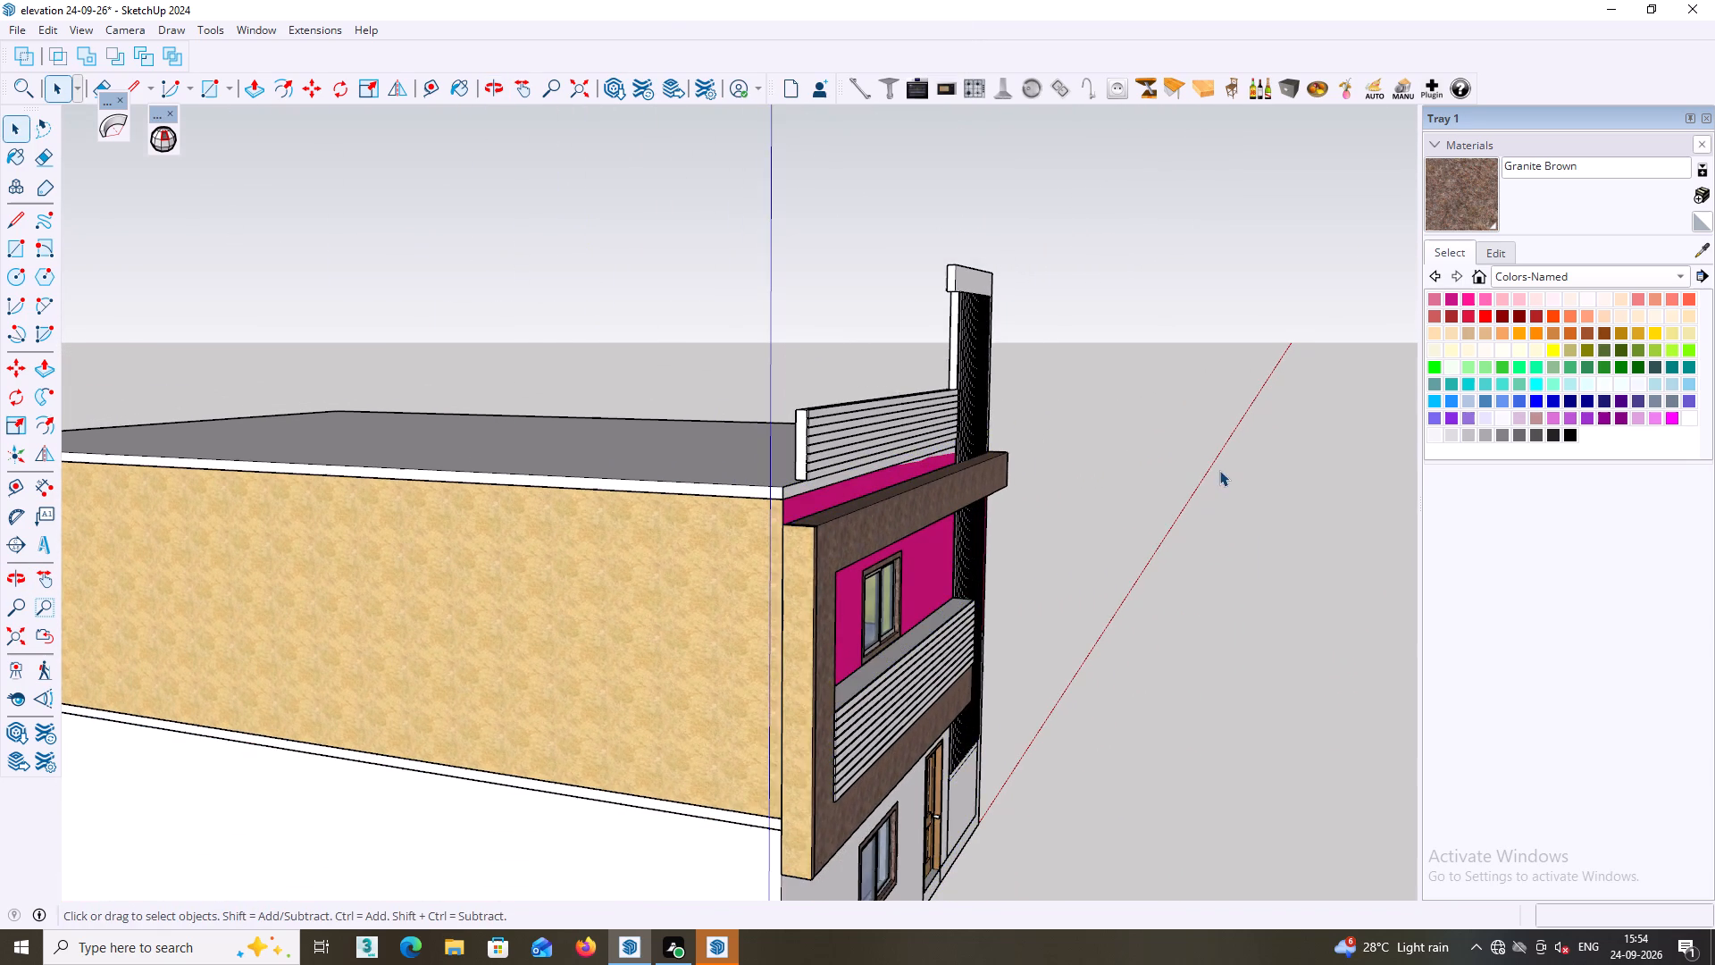
# Inspect the overlapping faces of the pink band above the frame and the side walls of both floors.
pyautogui.moveTo(1139, 481); pyautogui.dragTo(744, 532, button='middle')
pyautogui.scroll(2, 707, 521)
pyautogui.click(698, 505)
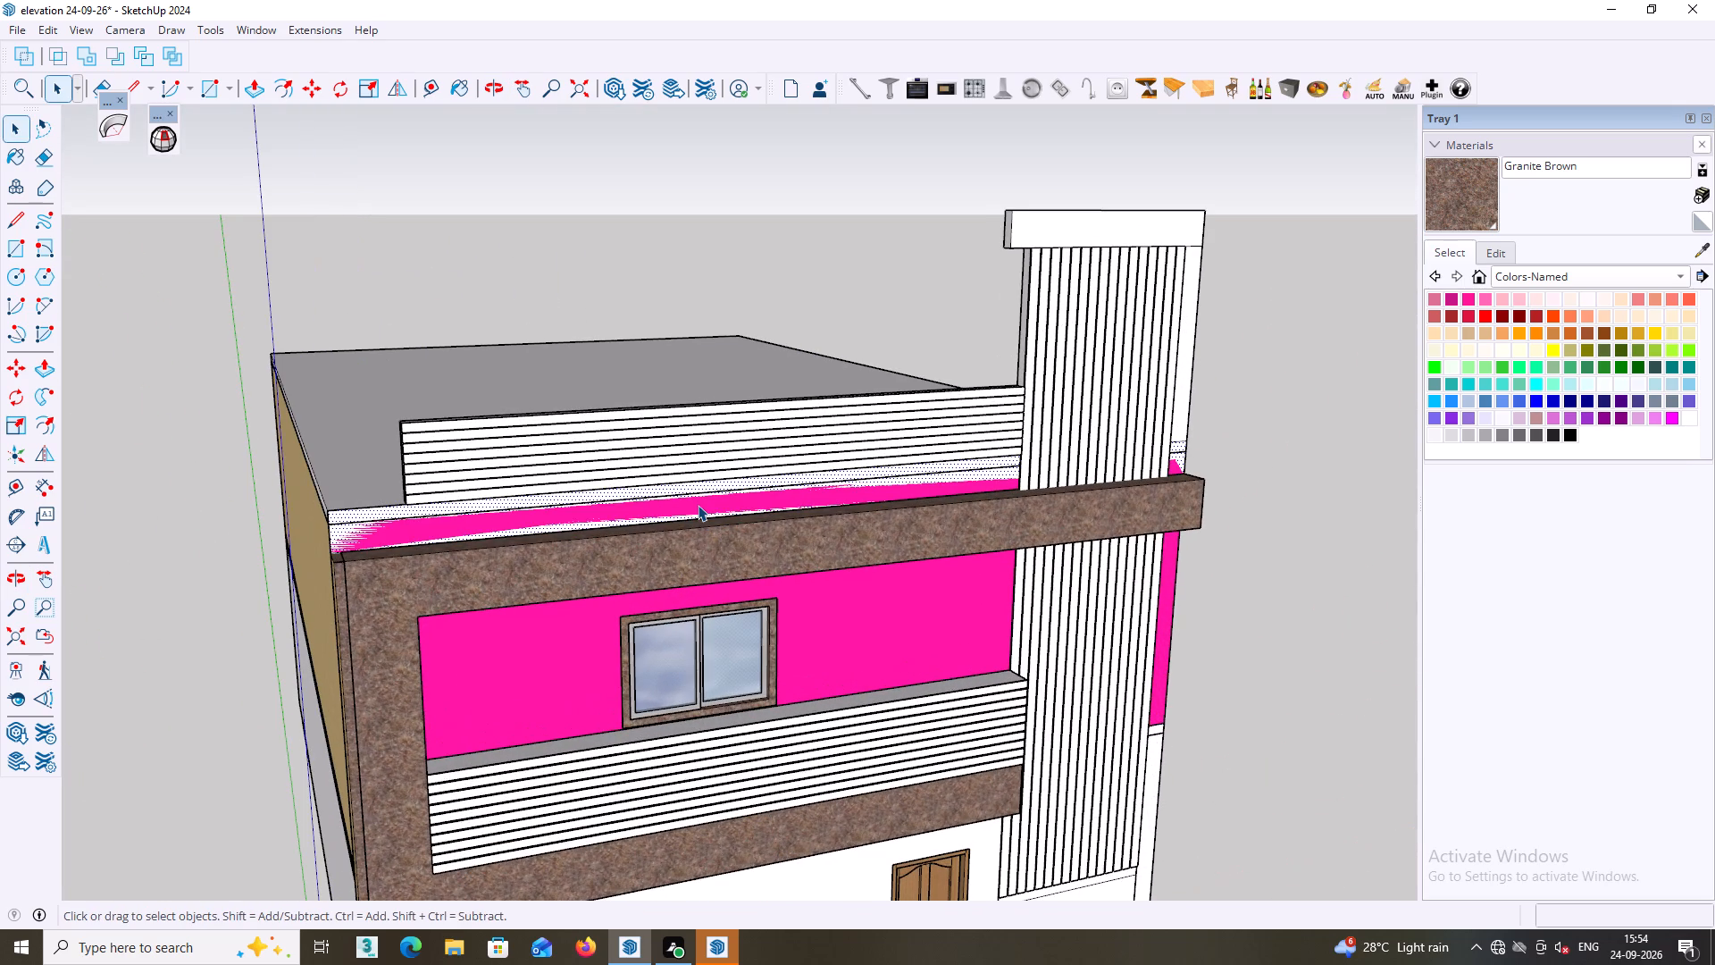
pyautogui.moveTo(698, 505); pyautogui.dragTo(745, 503, button='middle')
pyautogui.click(720, 508)
pyautogui.click(713, 505)
pyautogui.moveTo(714, 505); pyautogui.dragTo(644, 523, button='middle')
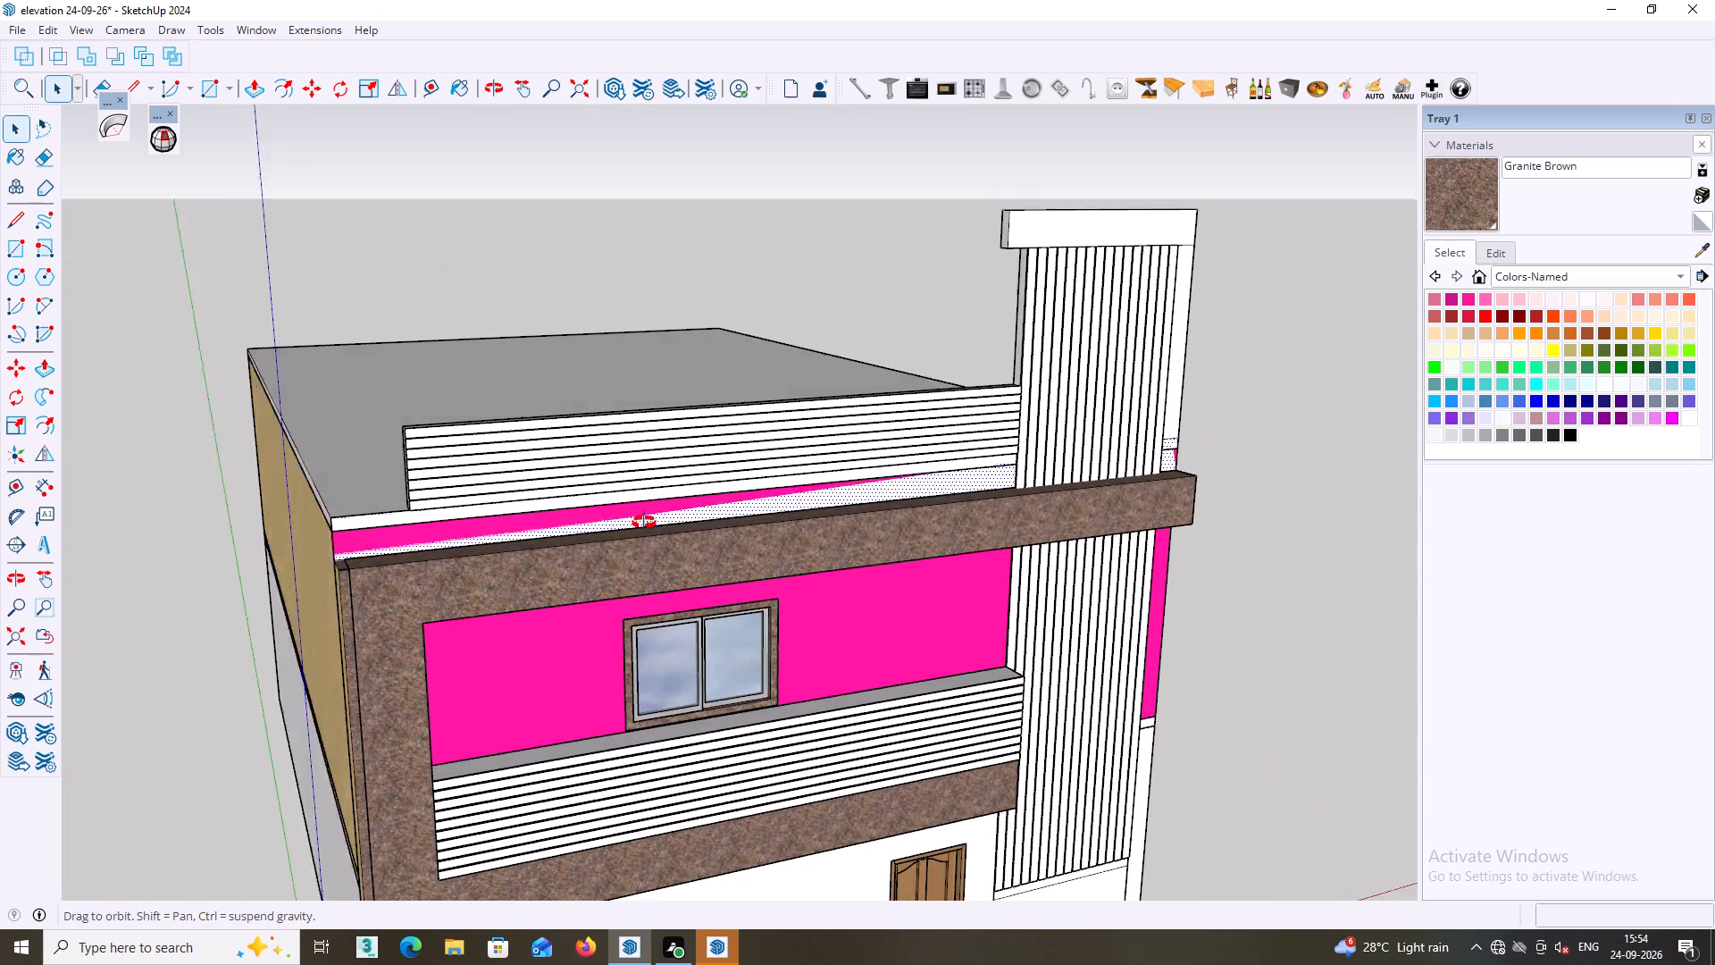
pyautogui.moveTo(644, 523); pyautogui.dragTo(635, 525, button='middle')
pyautogui.scroll(-2, 673, 507)
pyautogui.moveTo(690, 501); pyautogui.dragTo(779, 400, button='middle')
pyautogui.scroll(-7, 825, 404)
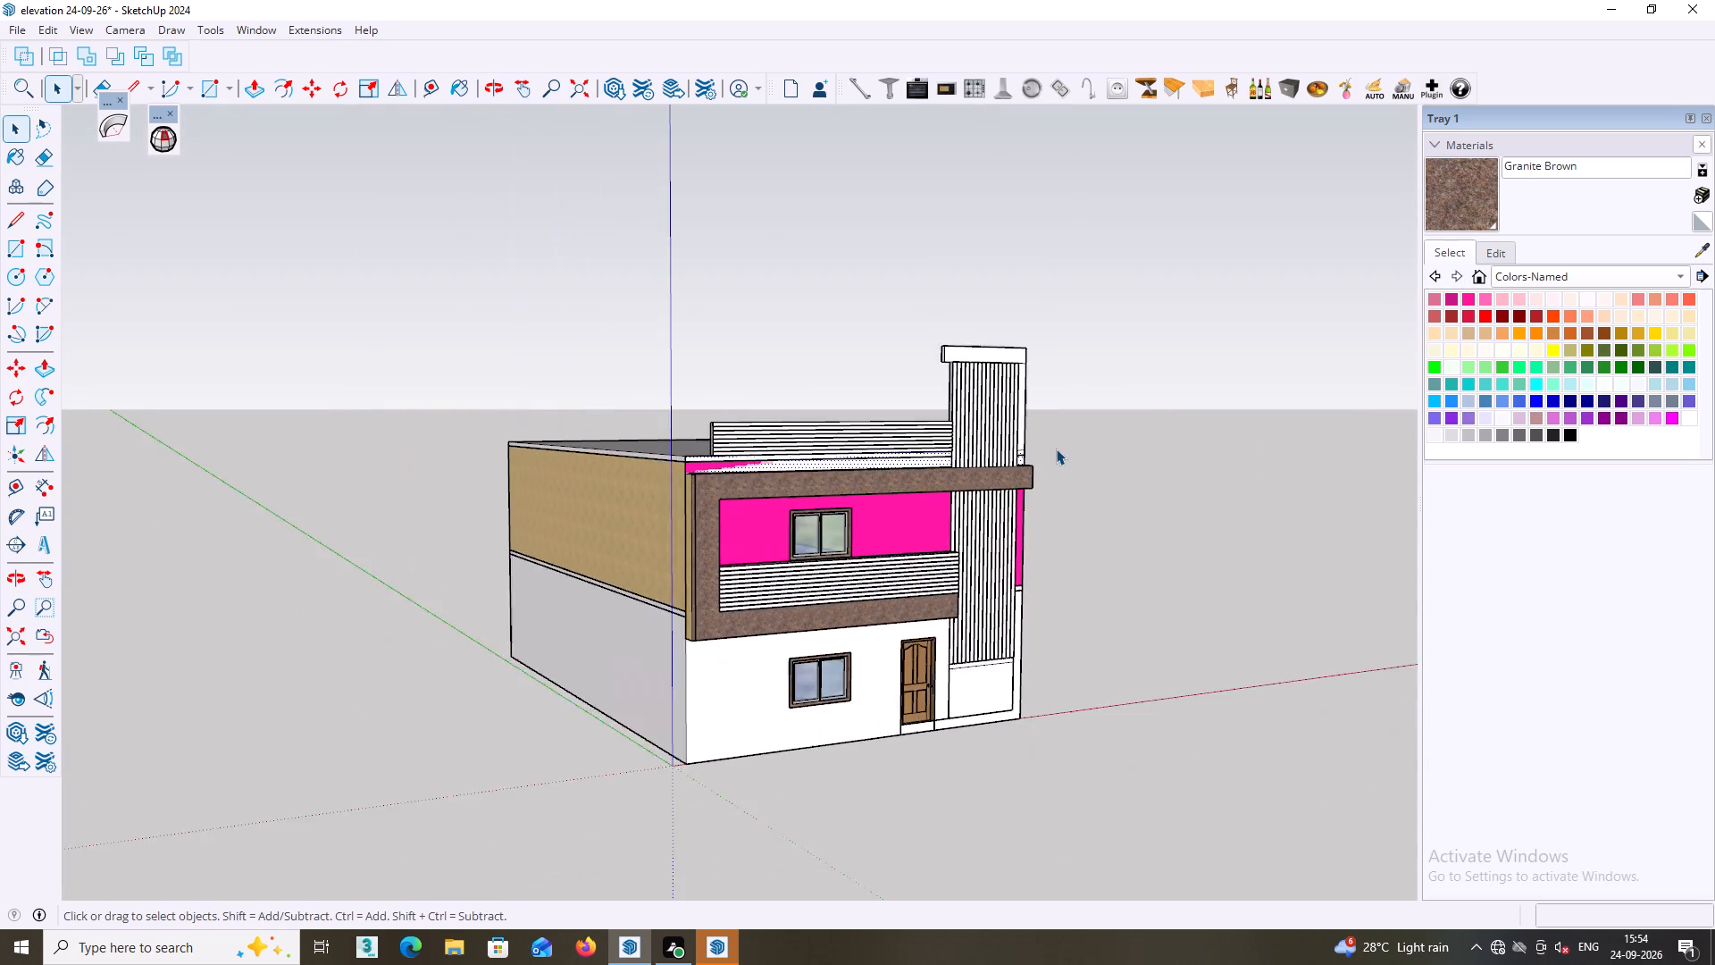
pyautogui.scroll(-2, 1056, 449)
pyautogui.moveTo(799, 655); pyautogui.dragTo(1132, 598, button='middle')
pyautogui.moveTo(954, 583); pyautogui.dragTo(869, 600, button='middle')
pyautogui.scroll(8, 711, 566)
pyautogui.moveTo(697, 517); pyautogui.dragTo(696, 508, button='middle')
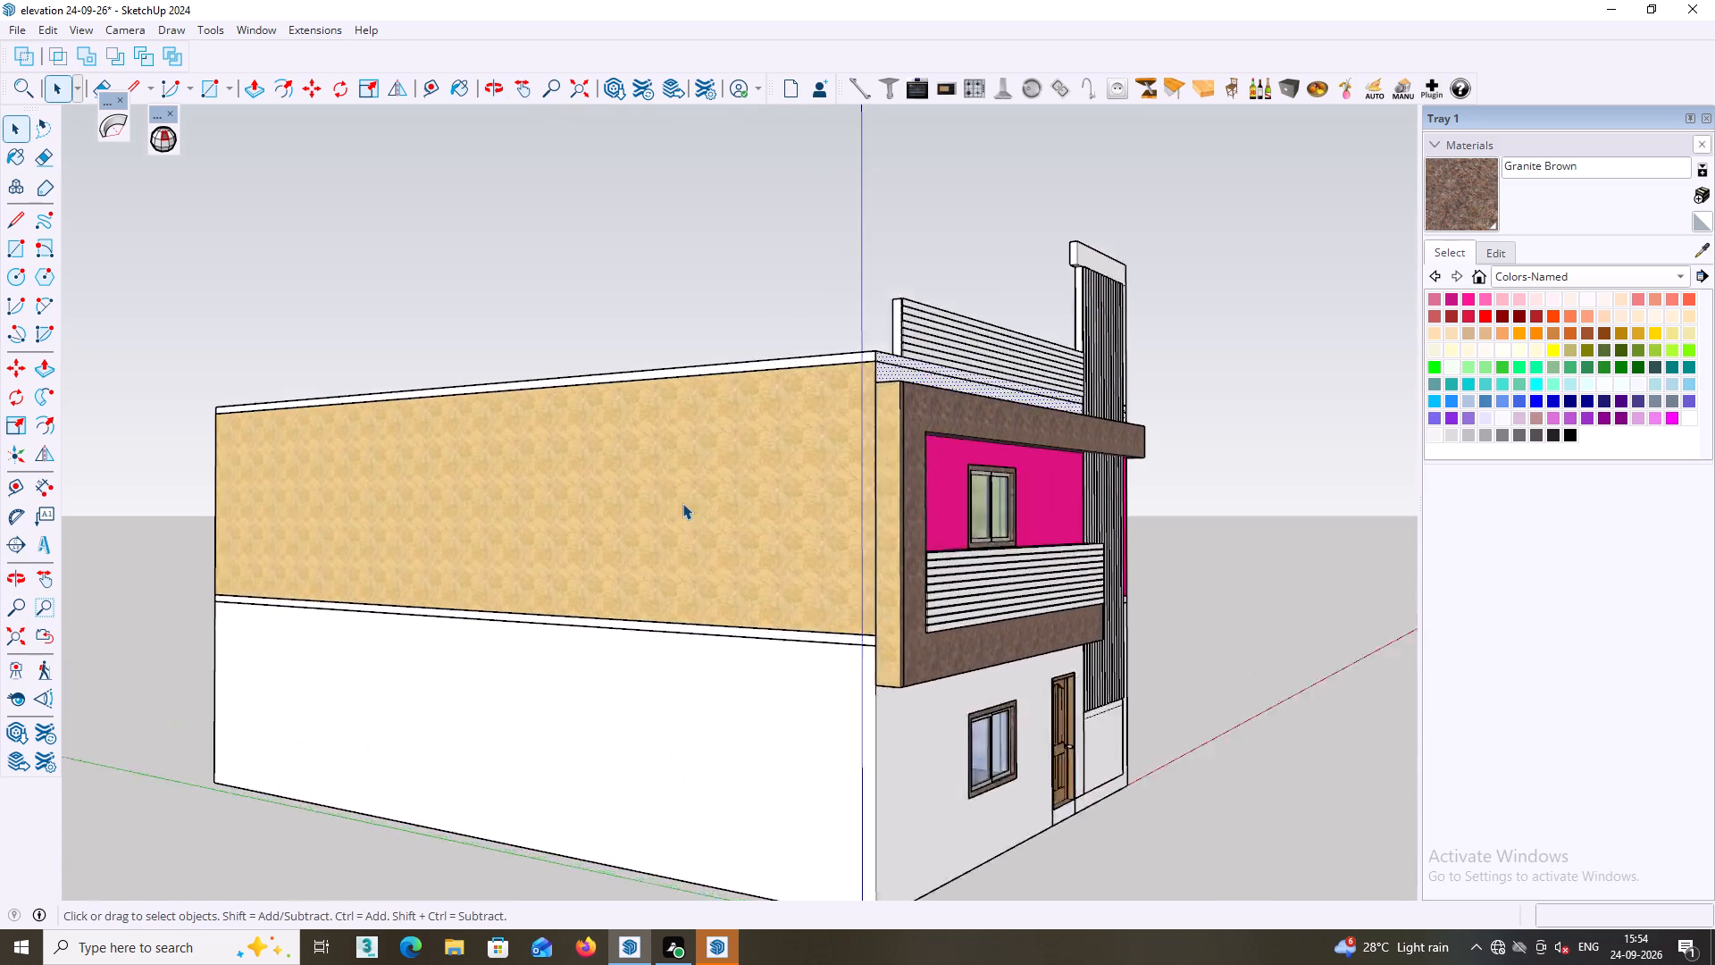
pyautogui.scroll(14, 682, 503)
pyautogui.moveTo(815, 698); pyautogui.dragTo(816, 762, button='middle')
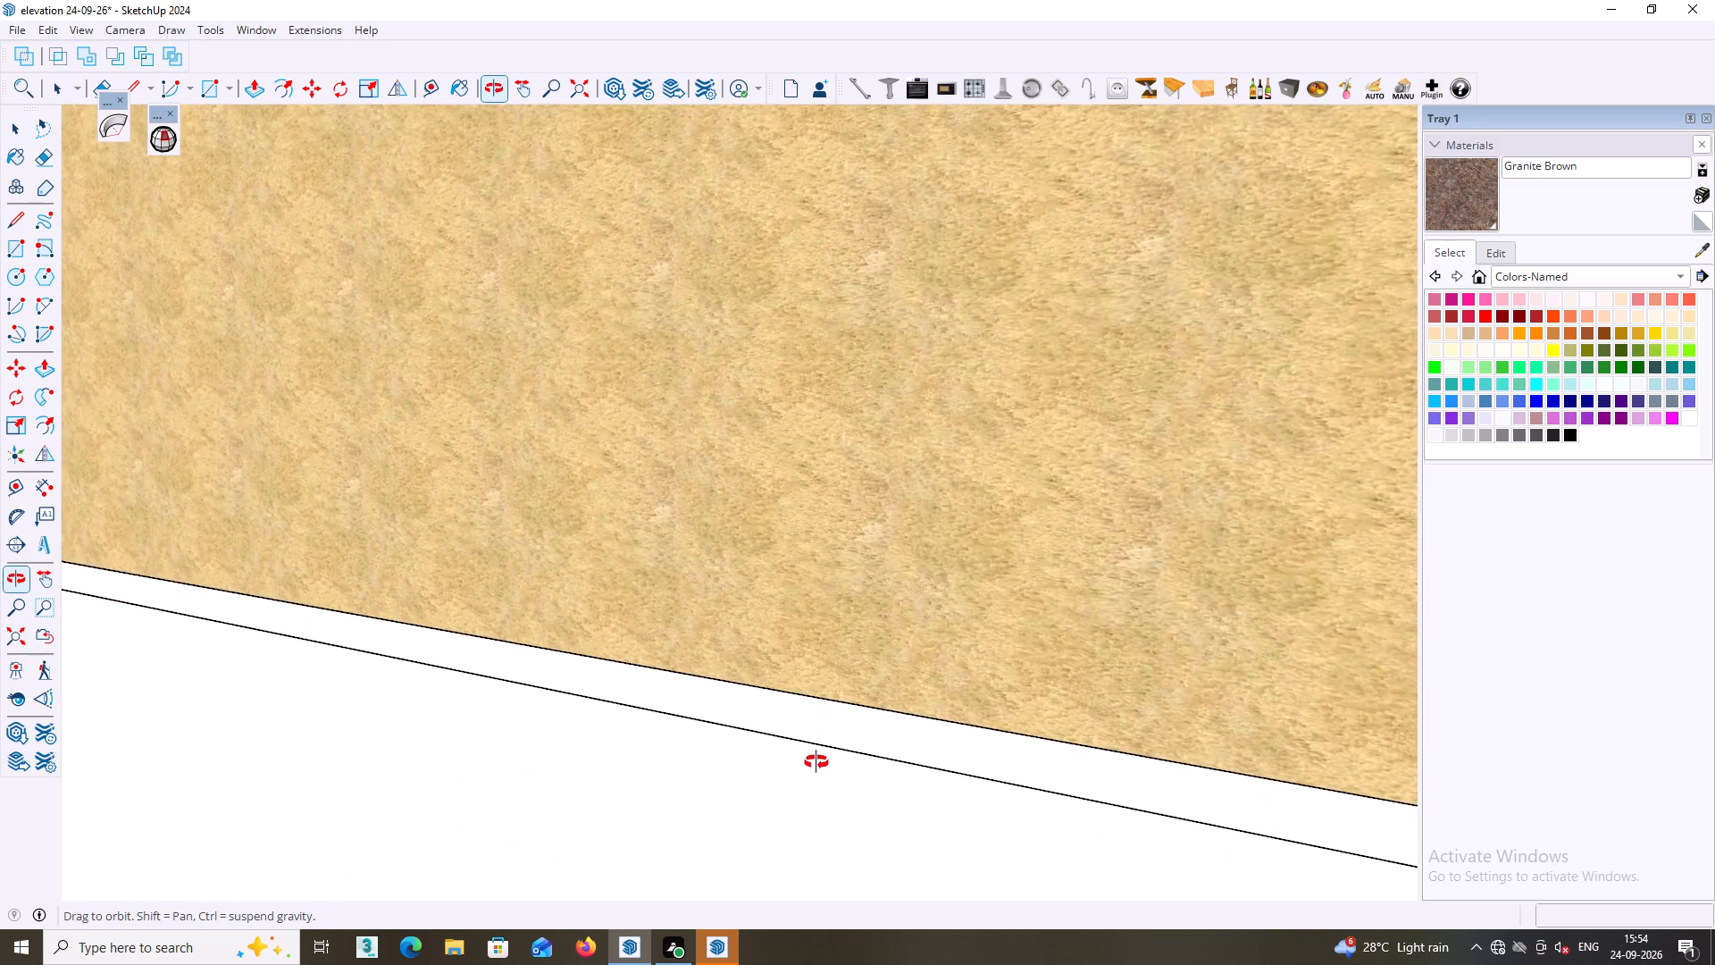
pyautogui.moveTo(816, 762); pyautogui.dragTo(816, 763, button='middle')
pyautogui.scroll(-20, 809, 740)
pyautogui.scroll(-1, 809, 740)
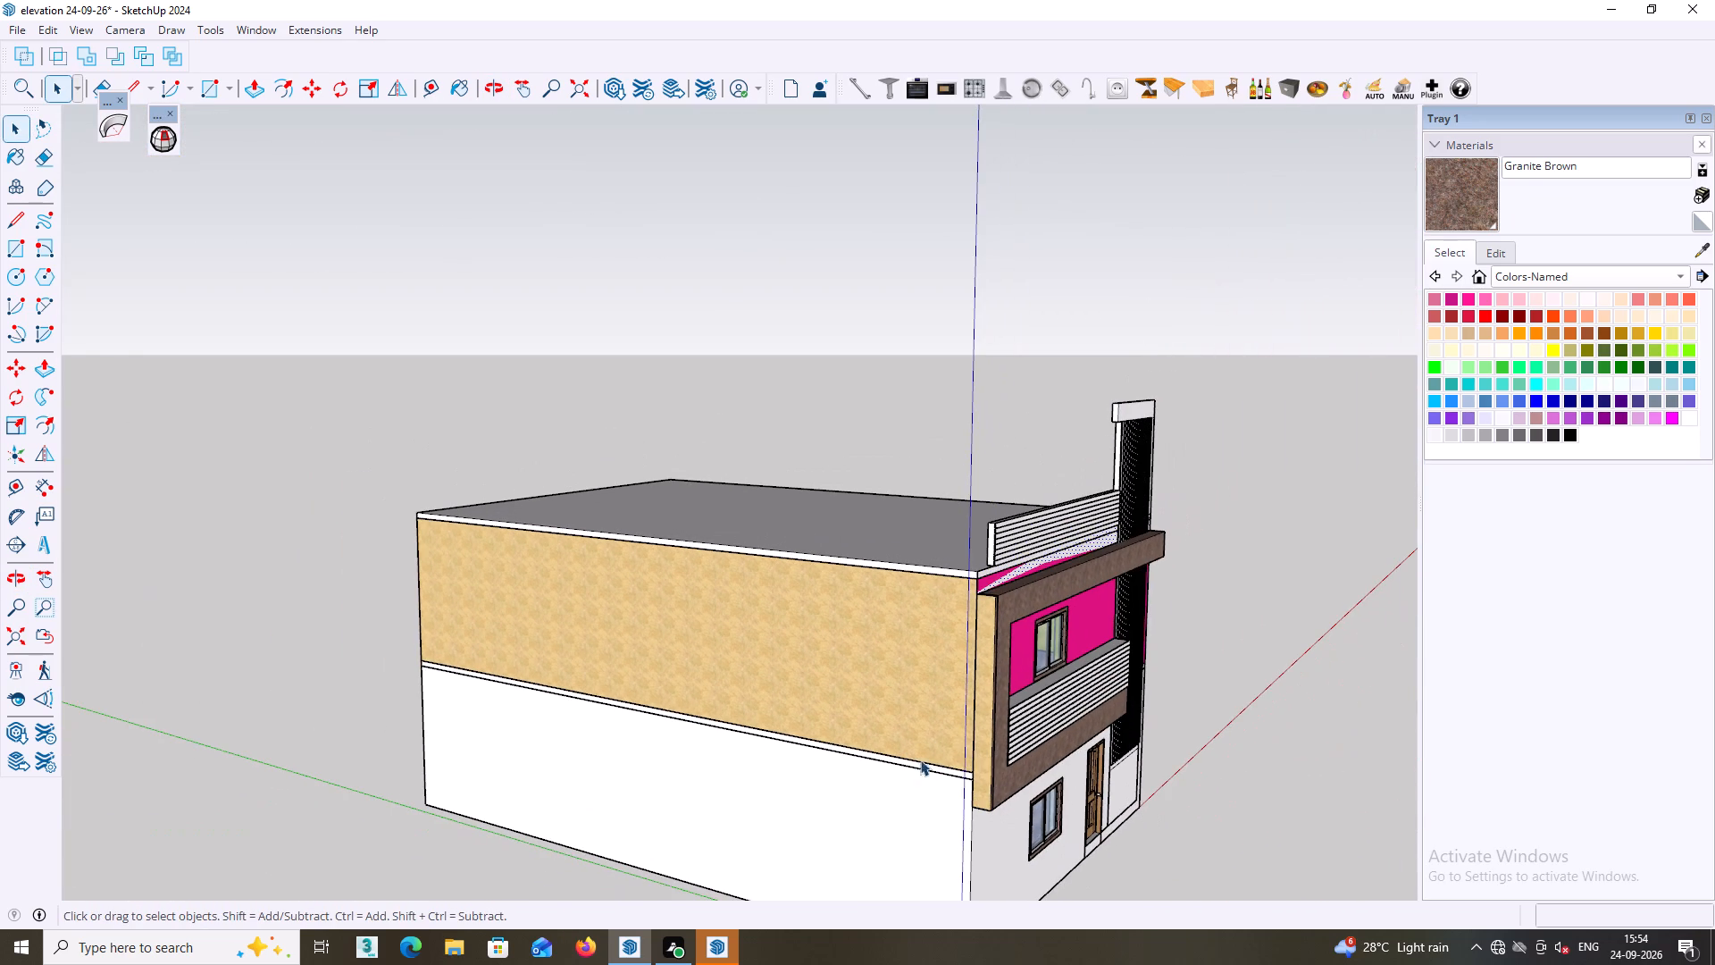
# Sample Stone Brushed Khaki from the upper side wall and paint the ground-floor walls with it.
pyautogui.click(1702, 249)
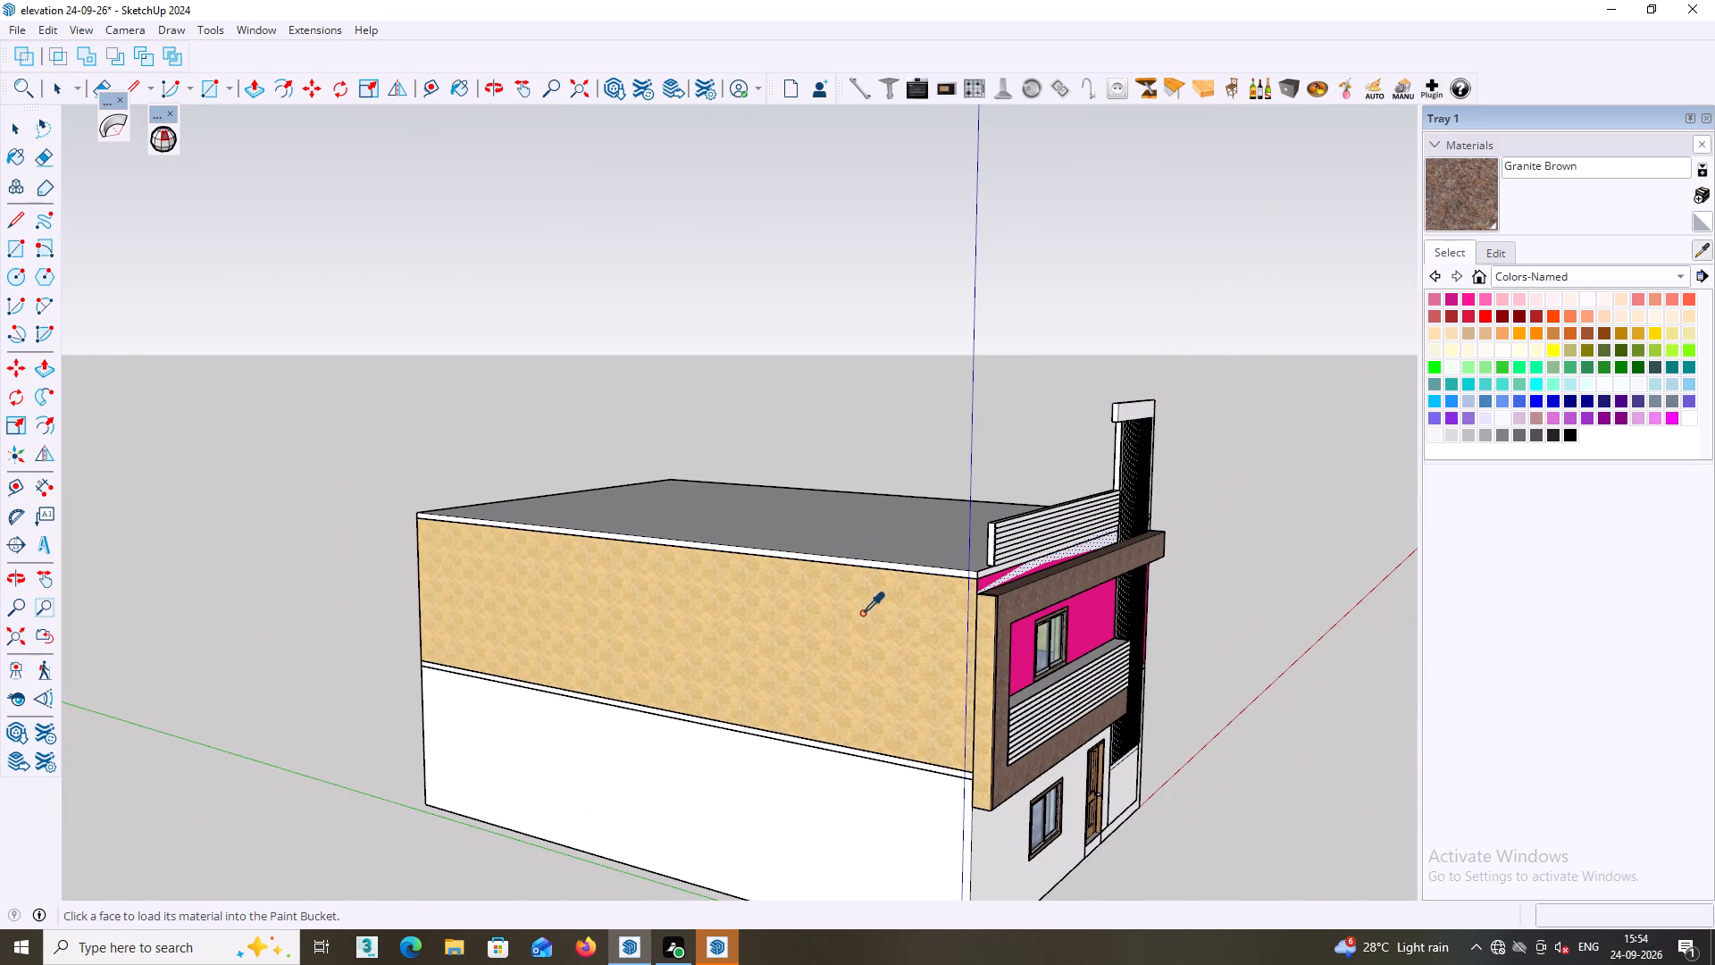
pyautogui.click(862, 613)
pyautogui.click(764, 816)
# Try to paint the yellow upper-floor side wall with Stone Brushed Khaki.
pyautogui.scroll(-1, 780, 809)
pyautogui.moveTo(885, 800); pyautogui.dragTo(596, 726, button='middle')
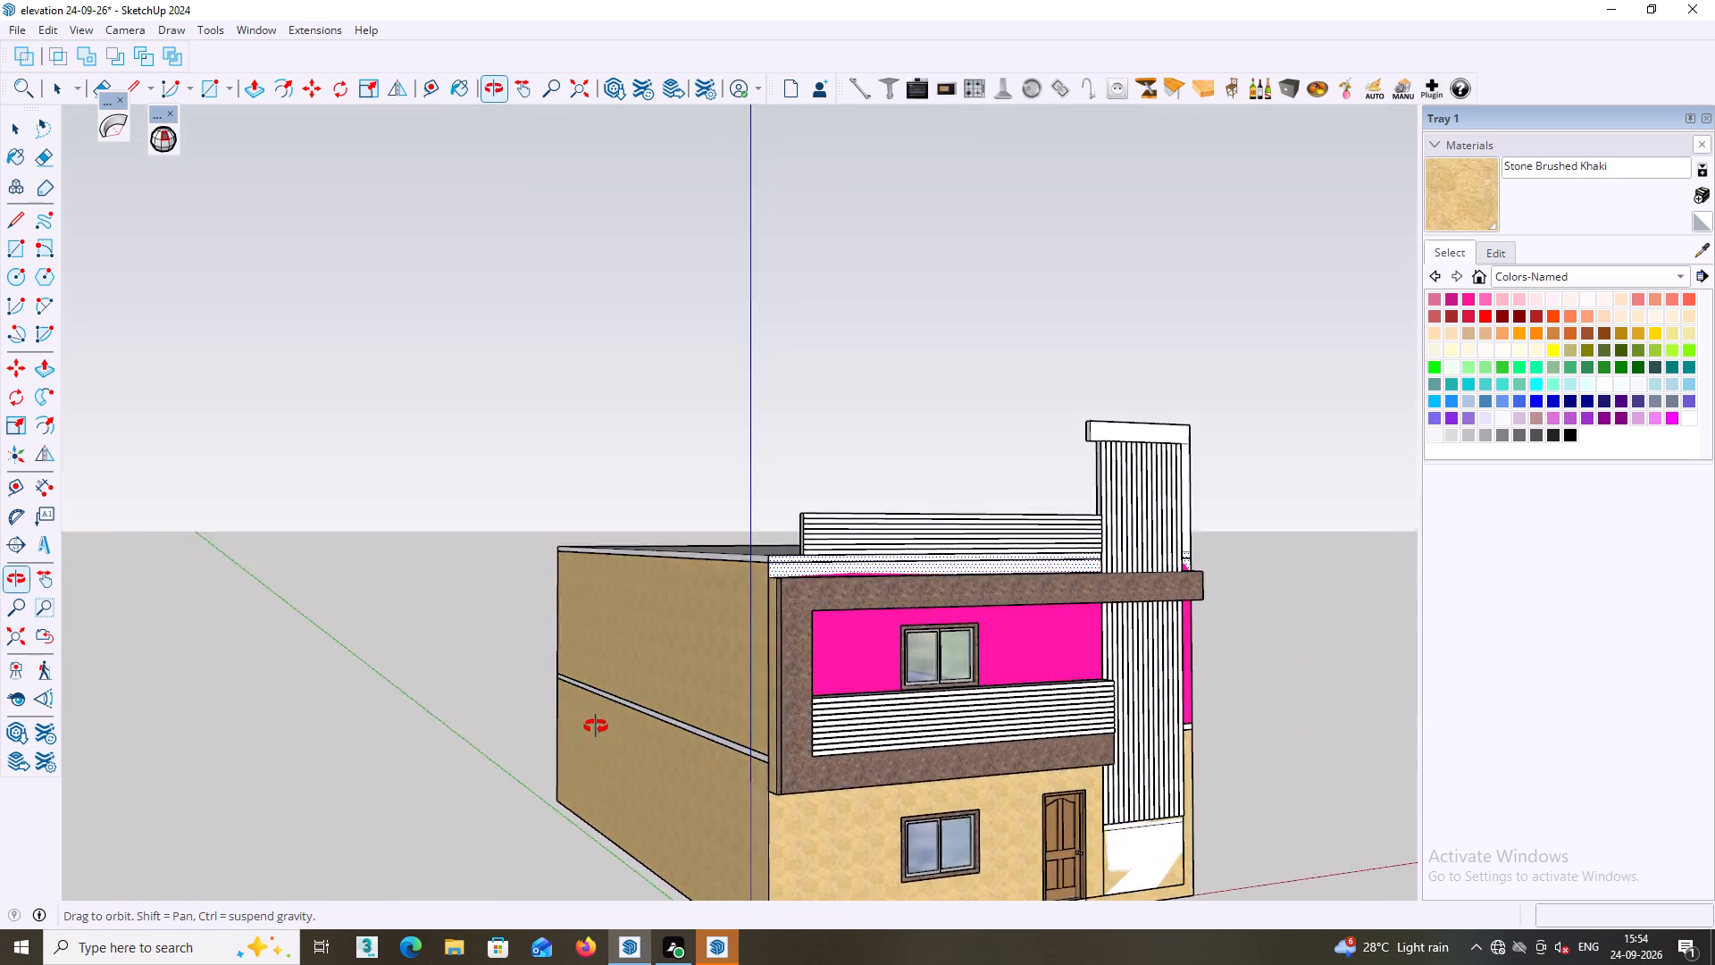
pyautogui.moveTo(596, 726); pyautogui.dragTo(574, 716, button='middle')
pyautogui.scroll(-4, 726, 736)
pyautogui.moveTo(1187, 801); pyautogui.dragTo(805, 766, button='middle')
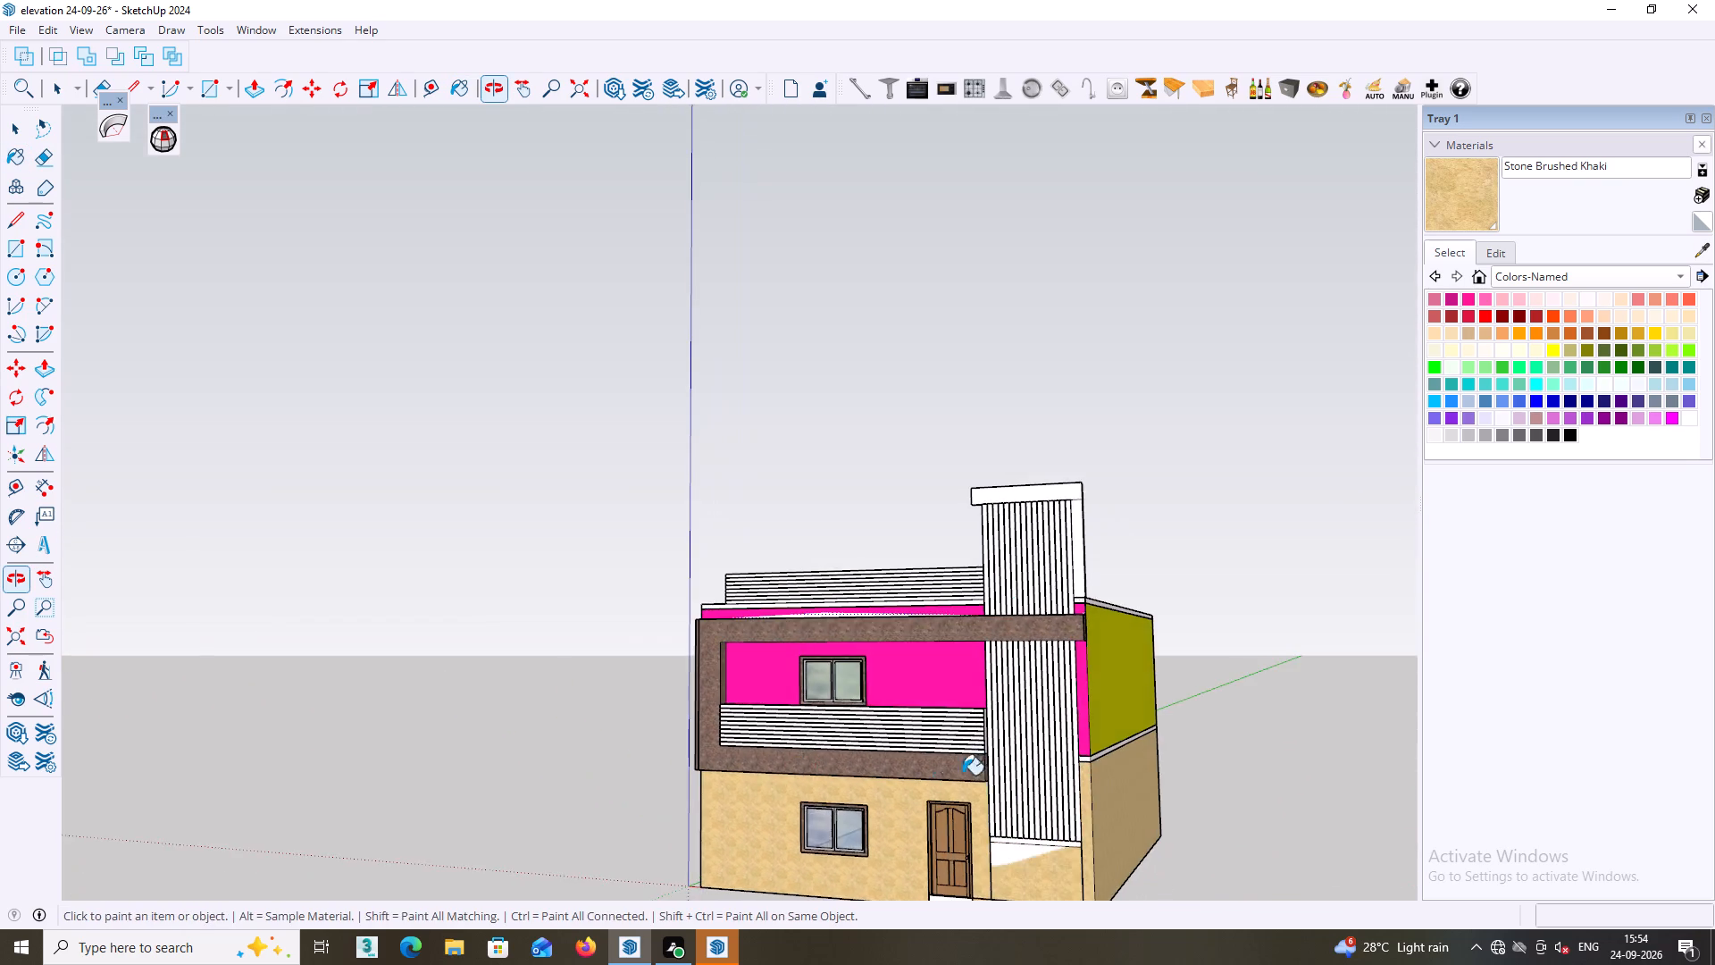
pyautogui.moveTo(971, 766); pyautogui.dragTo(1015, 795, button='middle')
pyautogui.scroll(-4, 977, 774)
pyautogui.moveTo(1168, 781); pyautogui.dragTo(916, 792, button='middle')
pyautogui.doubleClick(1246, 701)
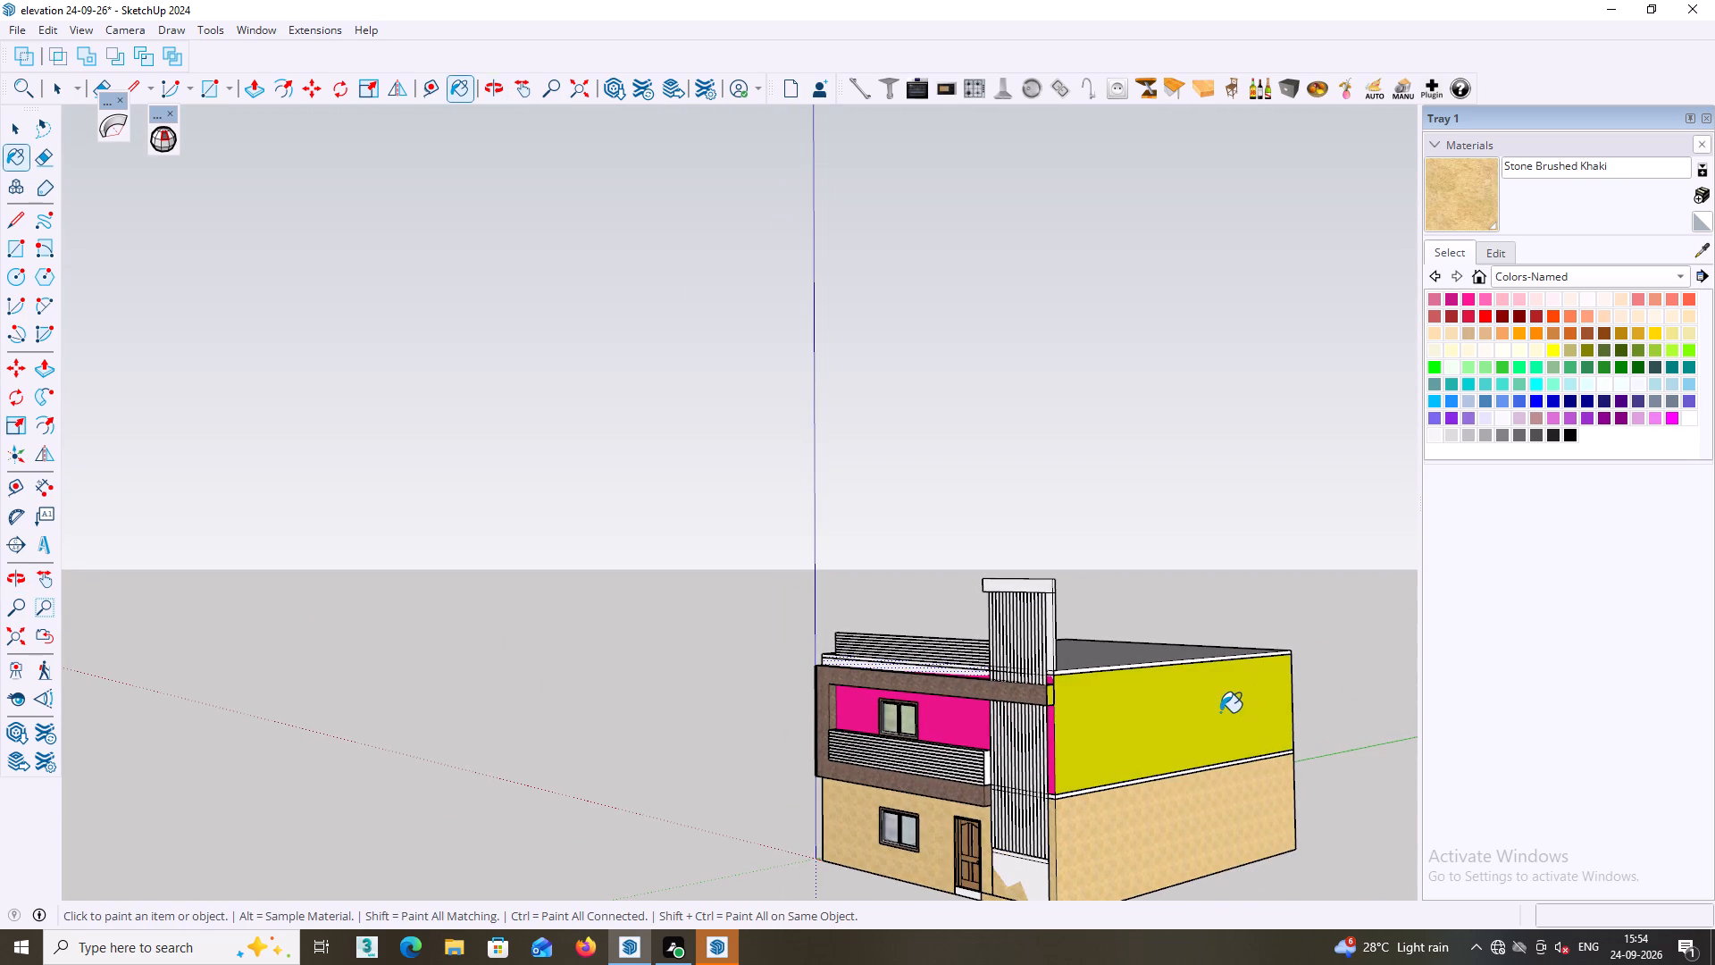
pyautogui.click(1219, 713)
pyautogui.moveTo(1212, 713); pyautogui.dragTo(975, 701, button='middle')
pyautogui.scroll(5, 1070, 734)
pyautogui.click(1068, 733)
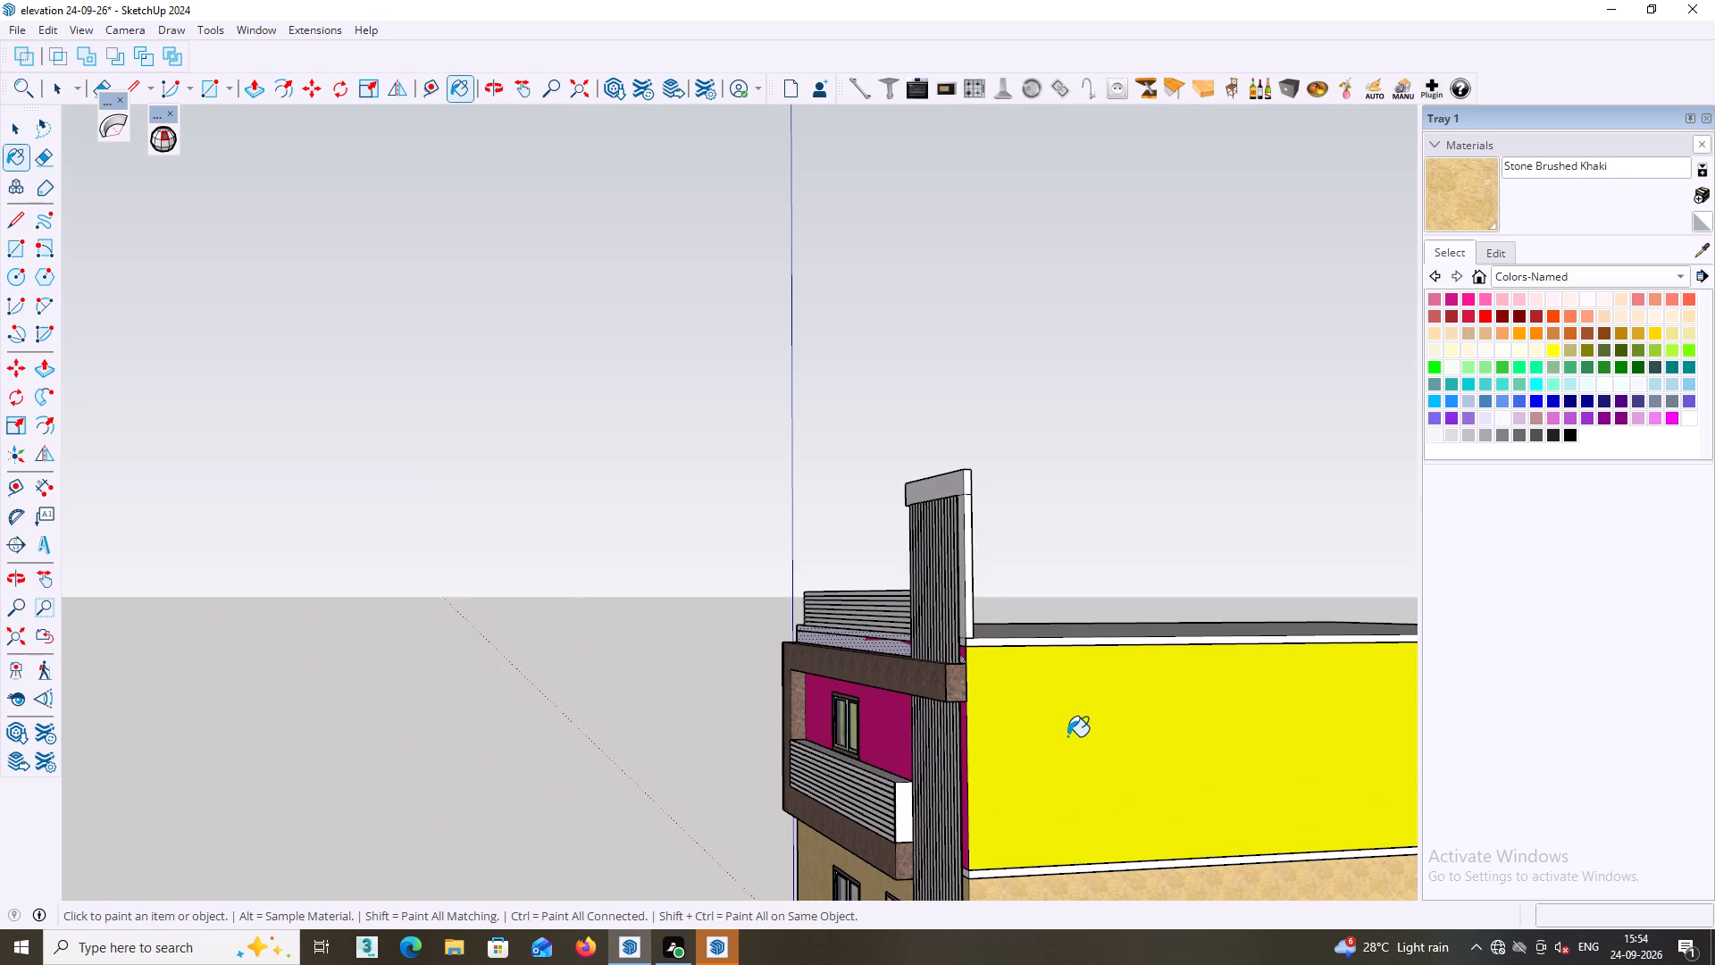
# Paint the white slab strip between the two floors with Stone Brushed Khaki.
pyautogui.keyDown('shift'); pyautogui.moveTo(1070, 740); pyautogui.dragTo(920, 564, button='middle'); pyautogui.keyUp('shift')
pyautogui.scroll(3, 971, 733)
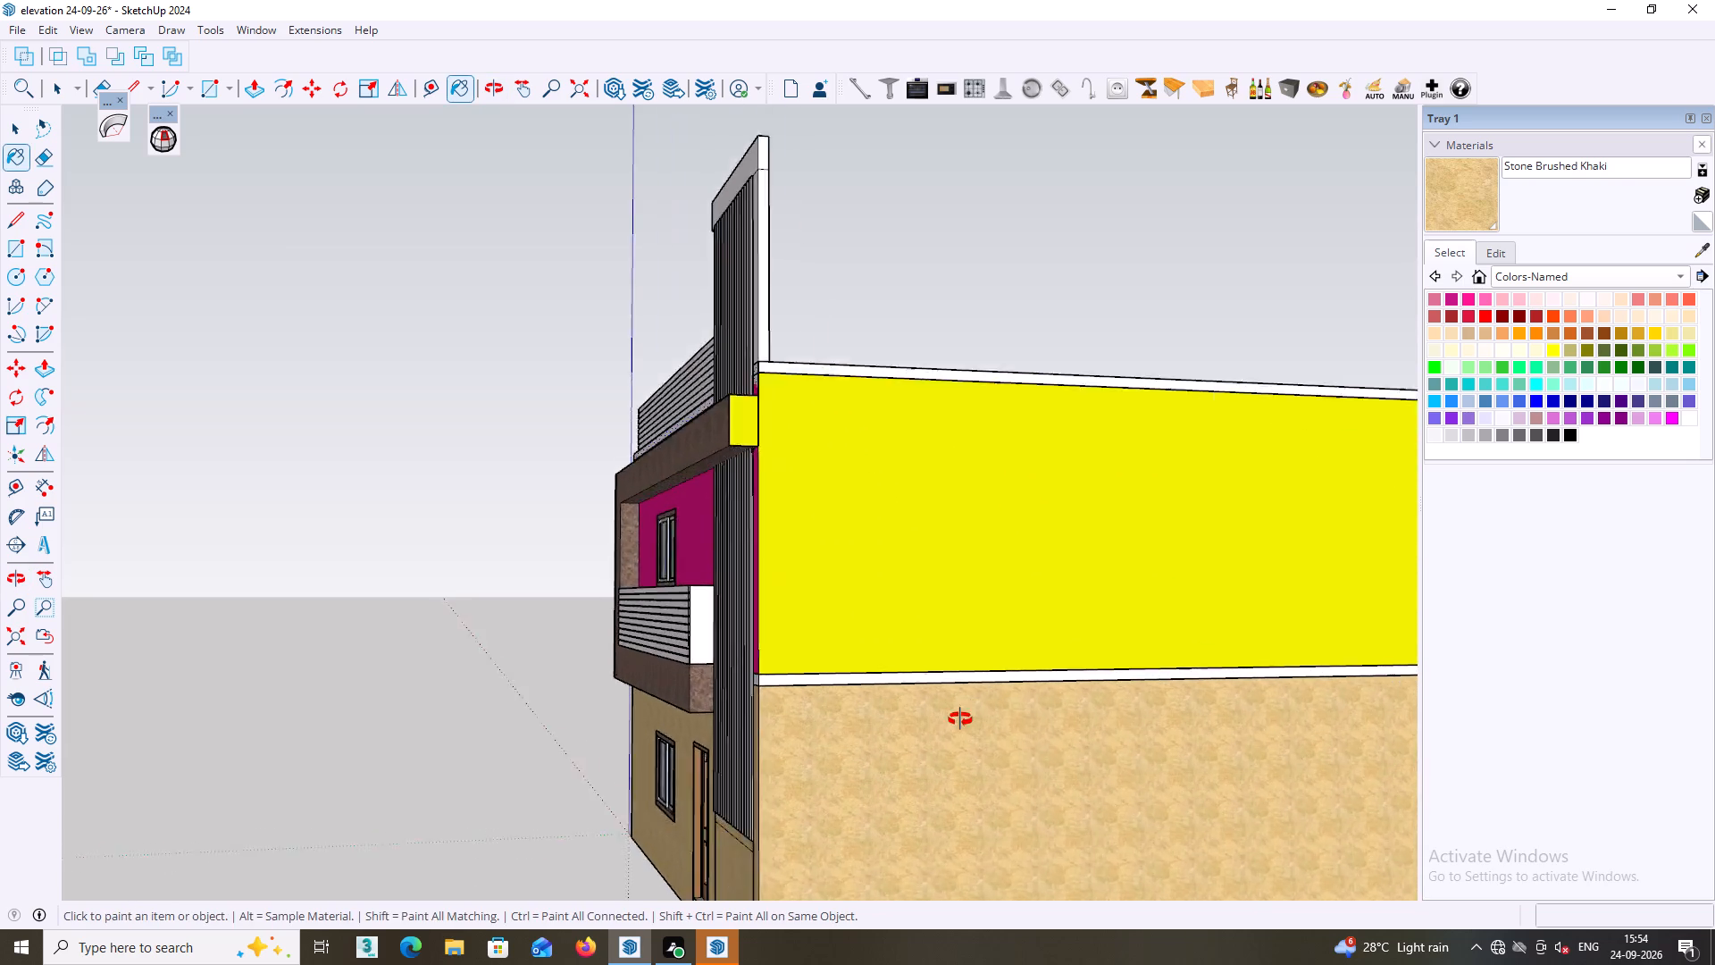
pyautogui.moveTo(961, 723); pyautogui.dragTo(959, 713, button='middle')
pyautogui.scroll(4, 960, 719)
pyautogui.click(949, 662)
# Examine the khaki walls and slab edges from both sides and the front of the house.
pyautogui.scroll(-4, 960, 697)
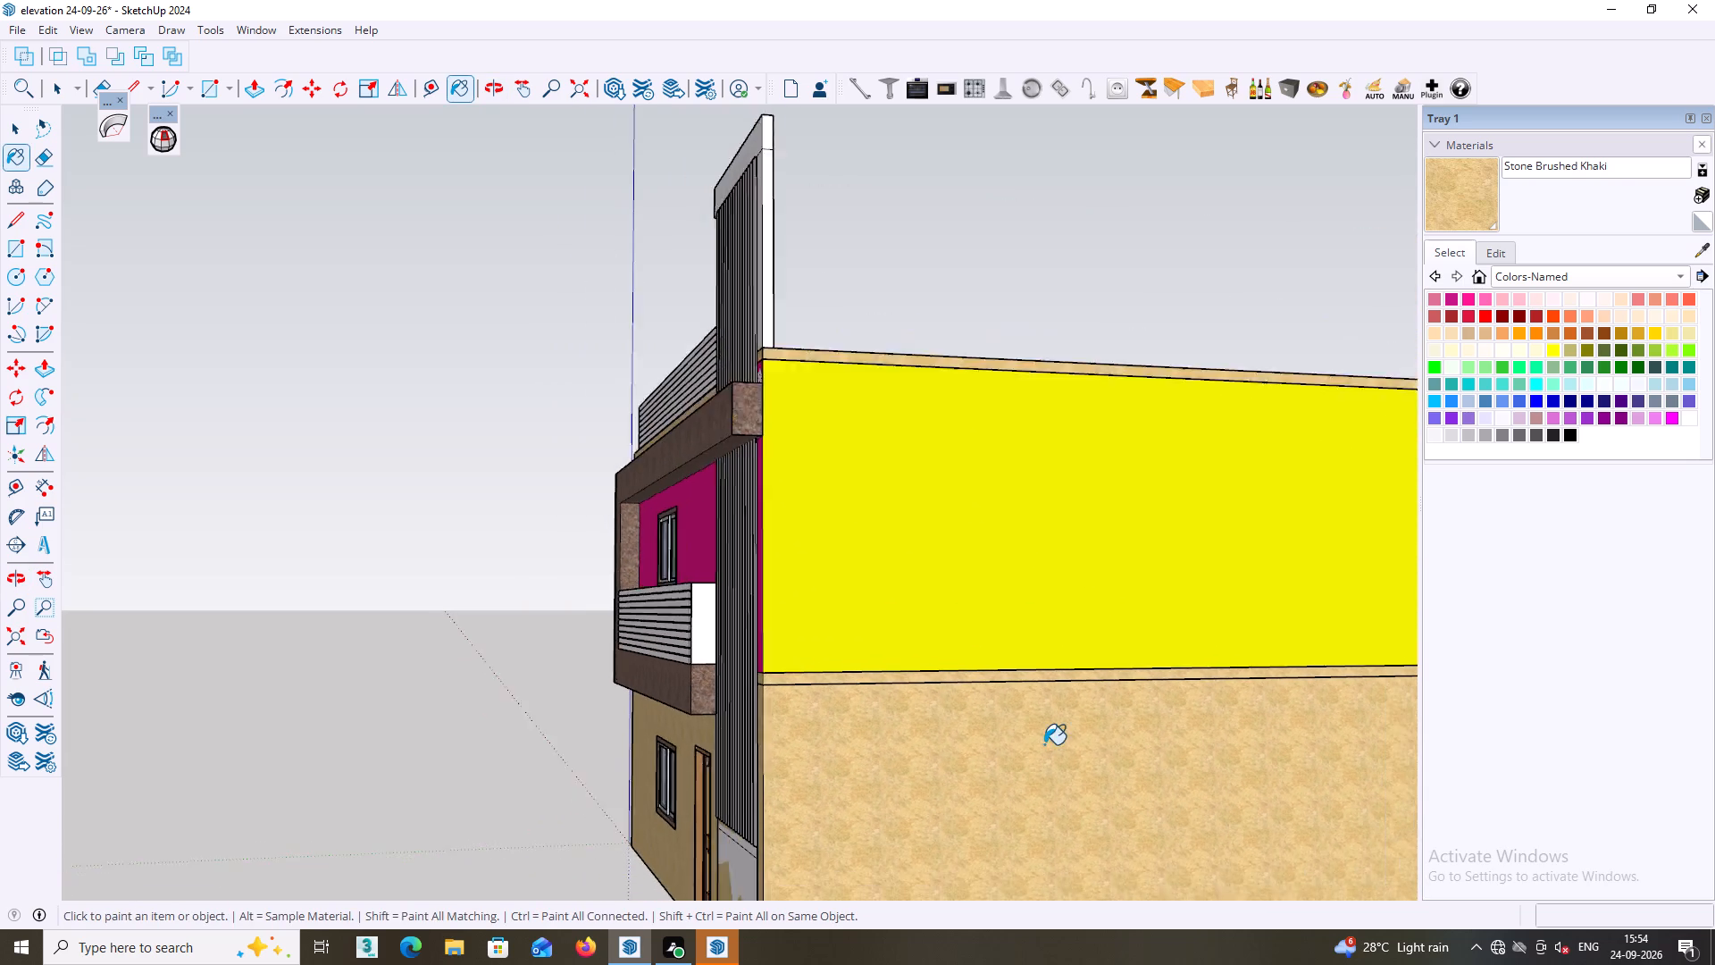
pyautogui.scroll(-1, 1044, 744)
pyautogui.moveTo(1074, 756); pyautogui.dragTo(1000, 716, button='middle')
pyautogui.moveTo(1004, 718); pyautogui.dragTo(1008, 727, button='middle')
pyautogui.scroll(-11, 1004, 718)
pyautogui.moveTo(1074, 803); pyautogui.dragTo(1370, 818, button='middle')
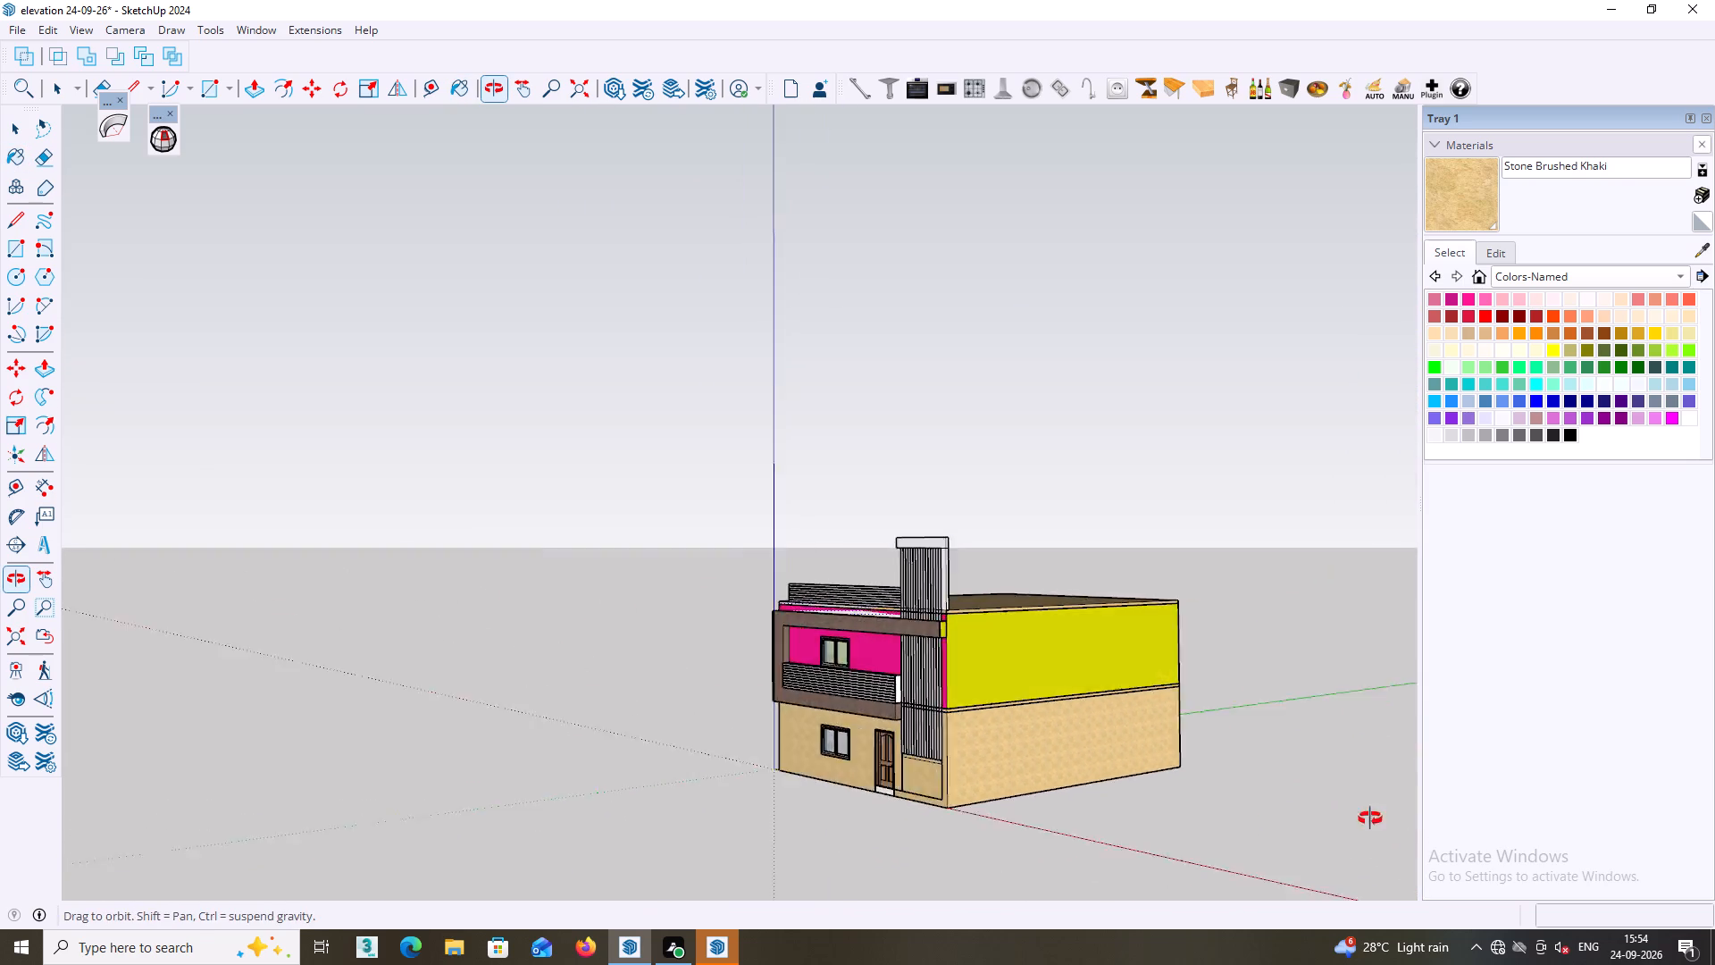
pyautogui.moveTo(1370, 818); pyautogui.dragTo(1550, 776, button='middle')
pyautogui.moveTo(763, 774); pyautogui.dragTo(1294, 763, button='middle')
pyautogui.moveTo(398, 746); pyautogui.dragTo(552, 734, button='middle')
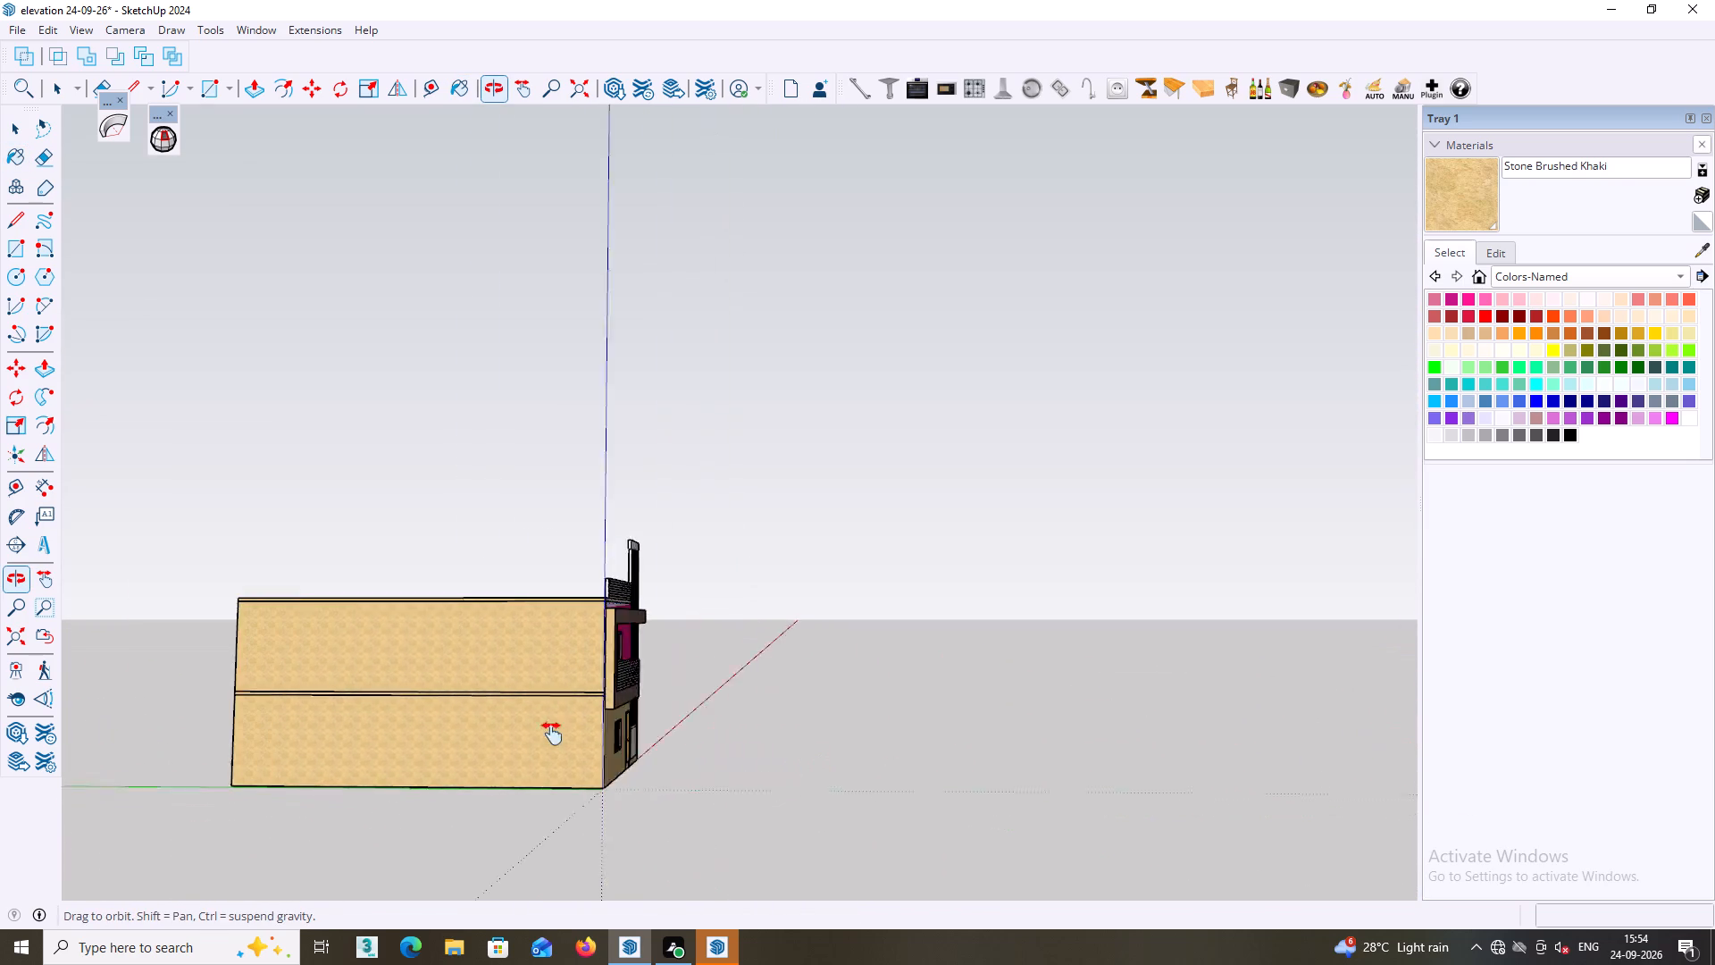
pyautogui.moveTo(552, 734); pyautogui.dragTo(524, 733, button='middle')
pyautogui.moveTo(600, 730); pyautogui.dragTo(204, 800, button='middle')
pyautogui.moveTo(660, 712); pyautogui.dragTo(380, 711, button='middle')
pyautogui.scroll(4, 557, 694)
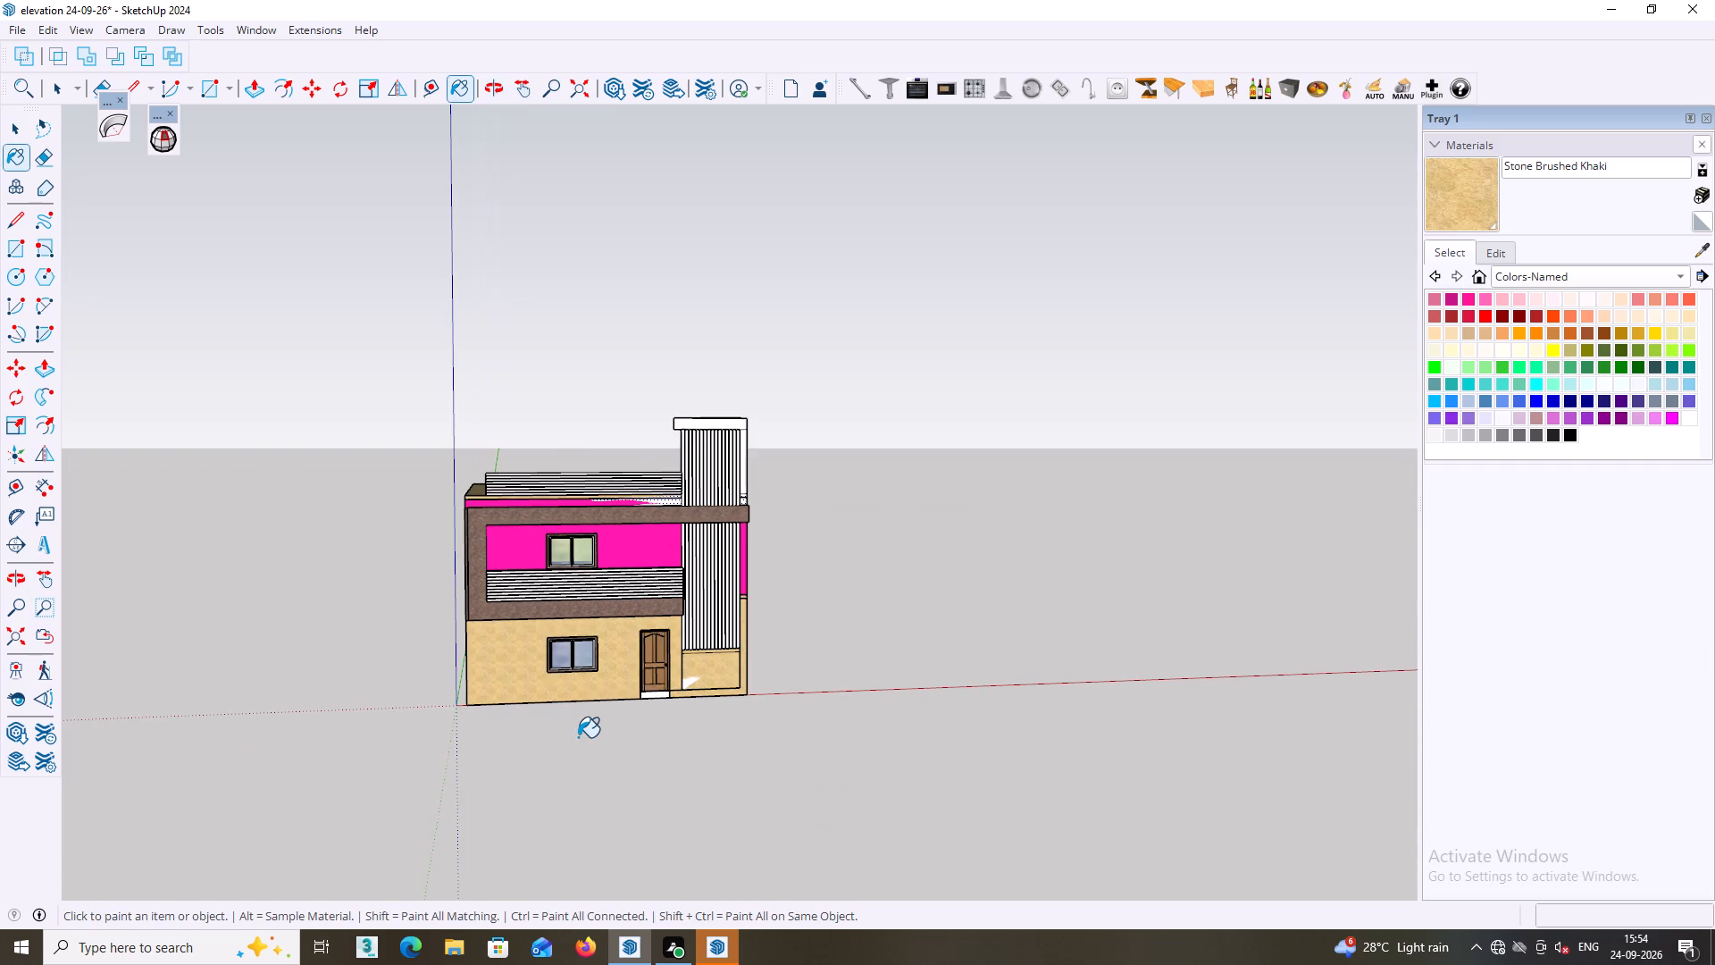
pyautogui.keyDown('shift'); pyautogui.moveTo(569, 730); pyautogui.dragTo(556, 726, button='middle'); pyautogui.keyUp('shift')
pyautogui.scroll(1, 540, 722)
pyautogui.moveTo(540, 722); pyautogui.dragTo(790, 711, button='middle')
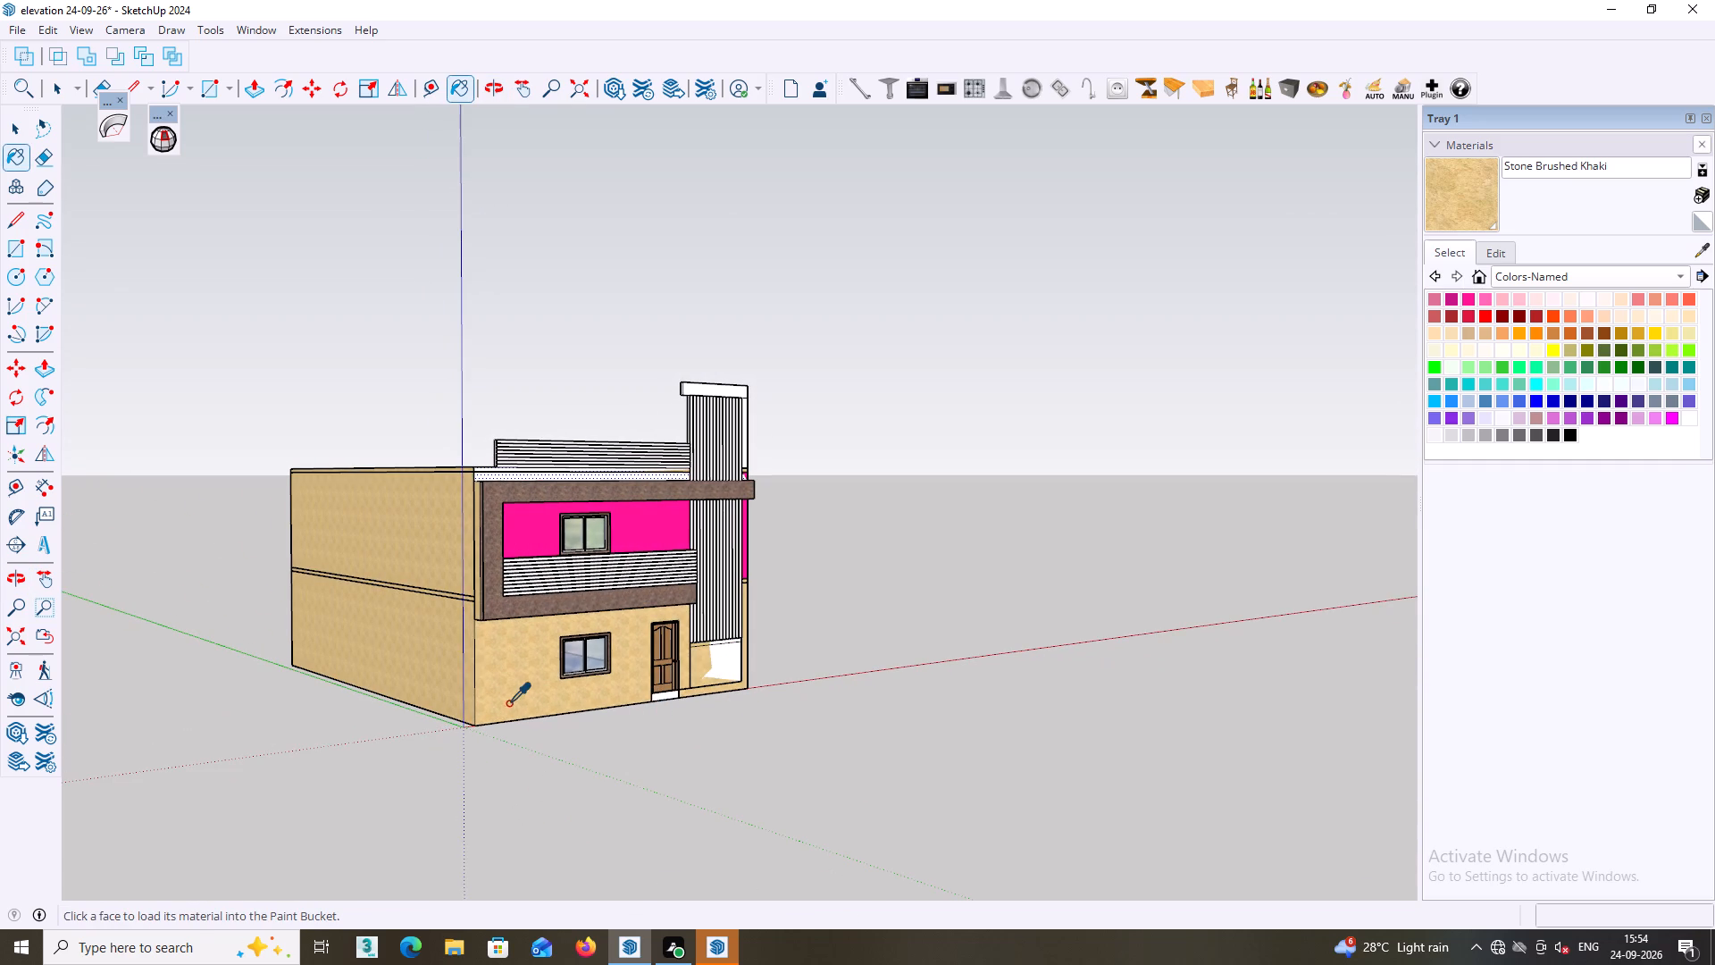
pyautogui.press('space')
pyautogui.moveTo(538, 690); pyautogui.dragTo(470, 706, button='middle')
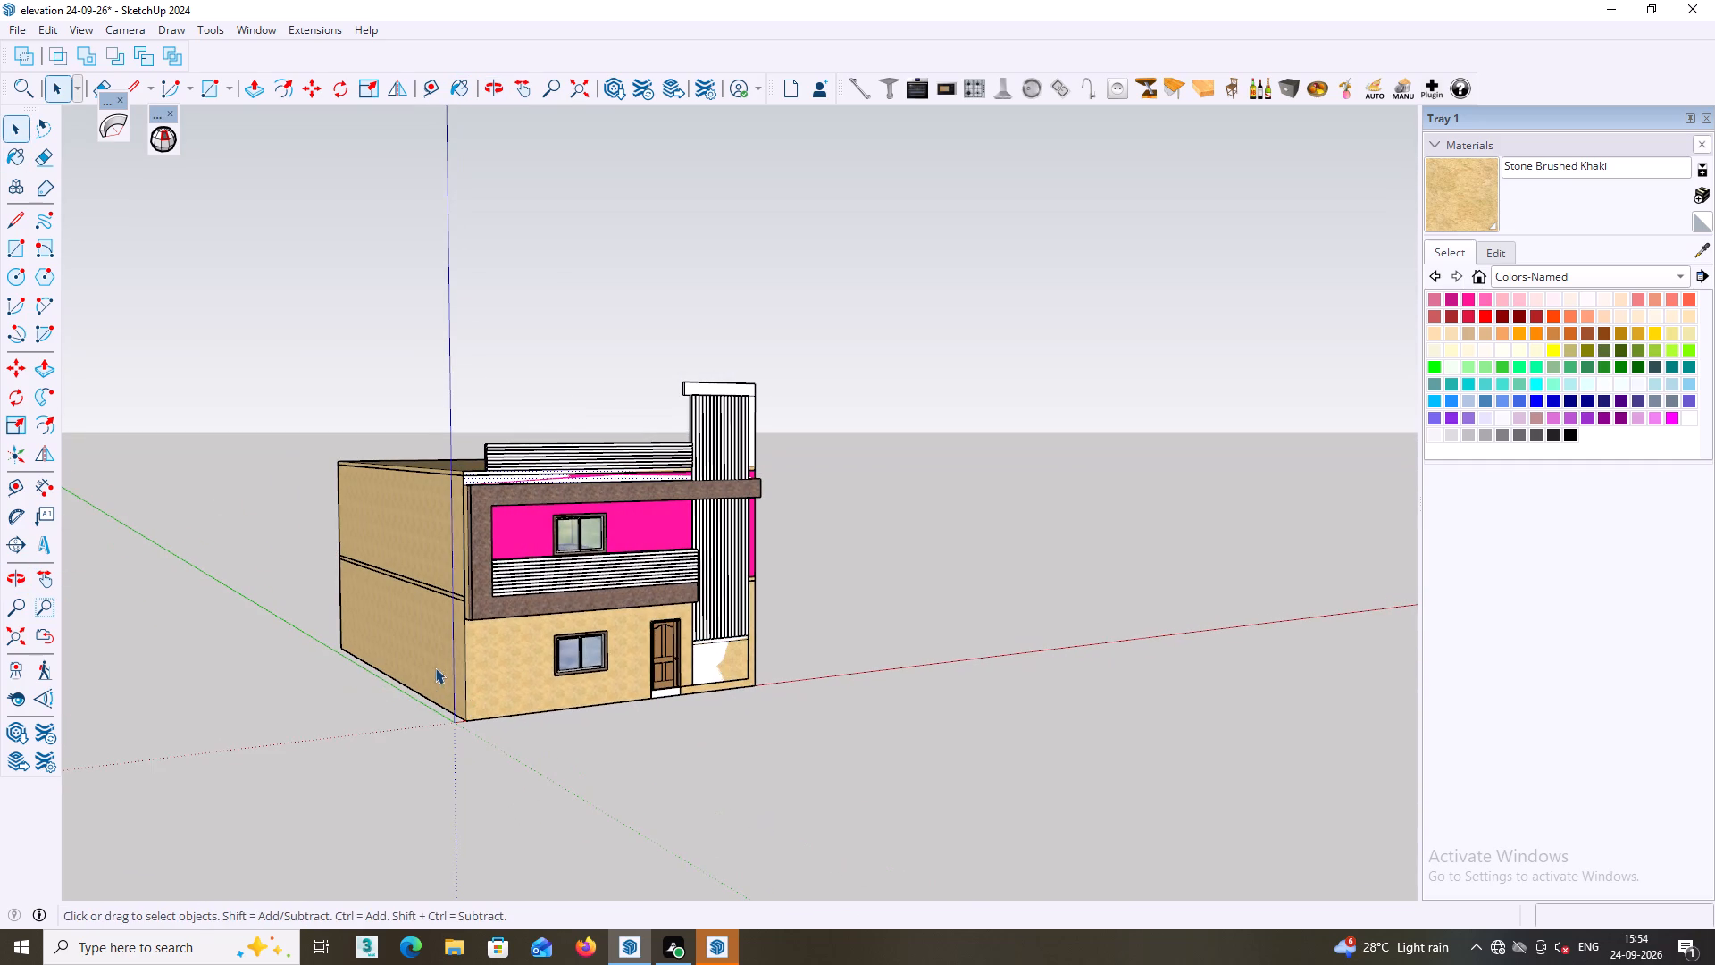
pyautogui.moveTo(442, 653); pyautogui.dragTo(293, 648, button='middle')
pyautogui.scroll(2, 581, 657)
pyautogui.moveTo(660, 619); pyautogui.dragTo(555, 654, button='middle')
# Pick Wood Cherry Original from the Wood materials and paint the upper horizontal slats of the balcony railing.
pyautogui.scroll(6, 566, 589)
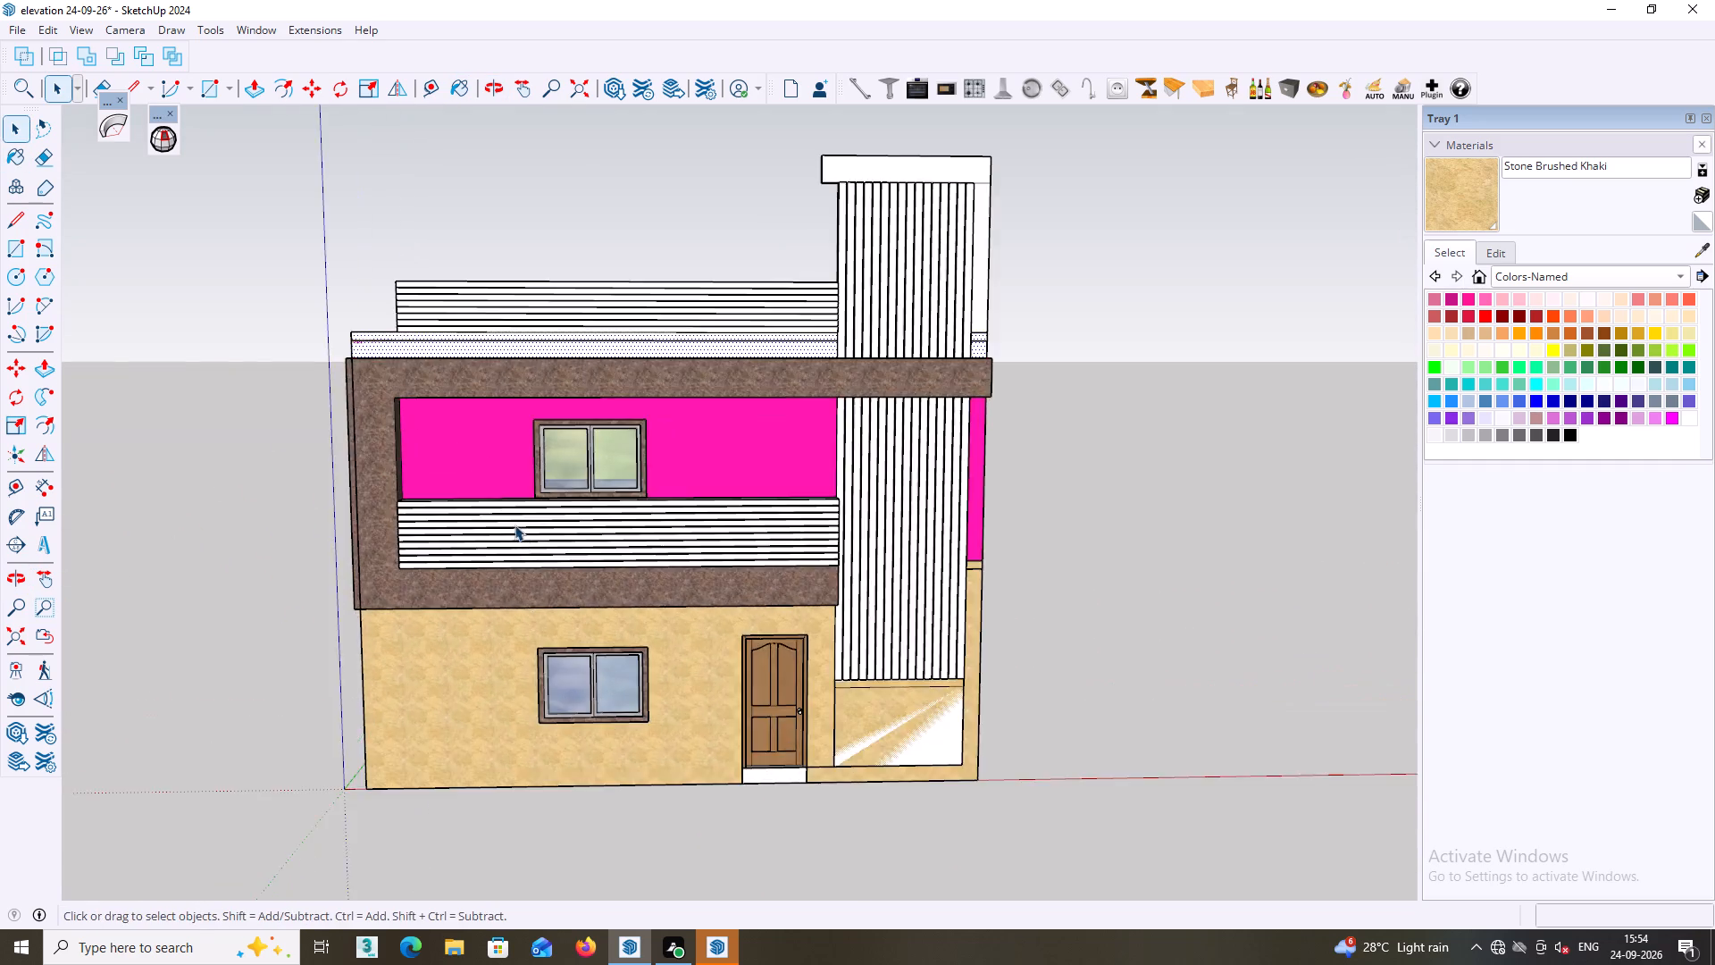
pyautogui.scroll(6, 514, 524)
pyautogui.middleClick(514, 524)
pyautogui.middleClick(509, 522)
pyautogui.click(498, 525)
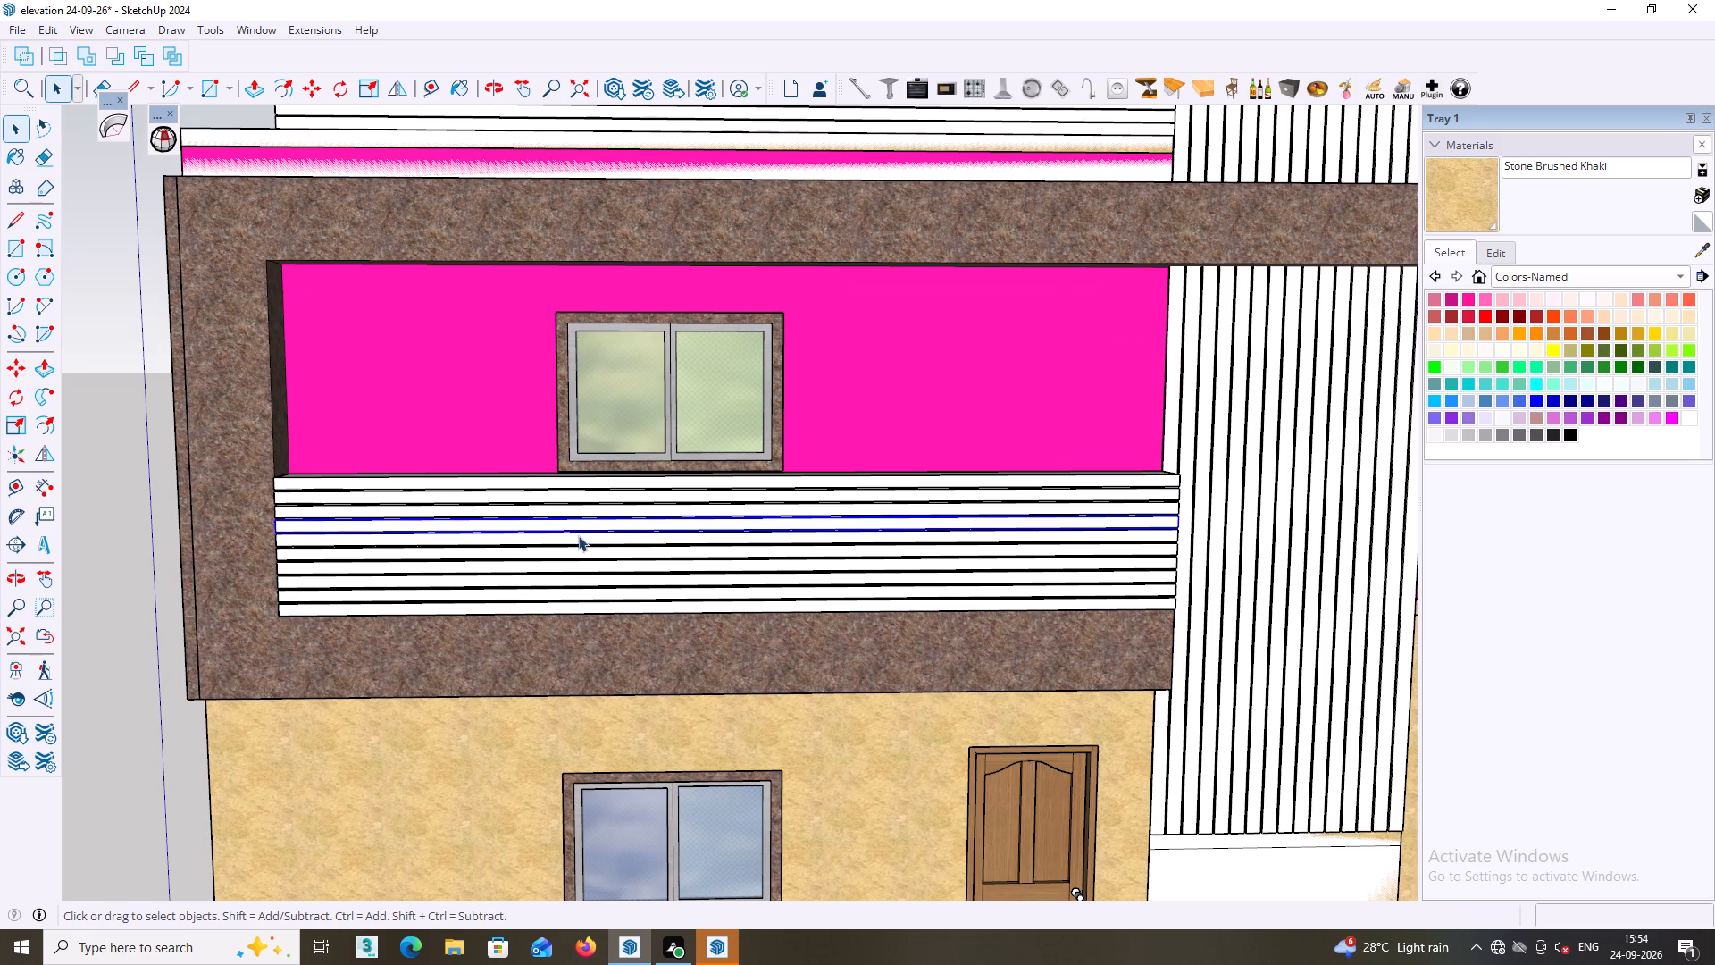
pyautogui.click(1686, 273)
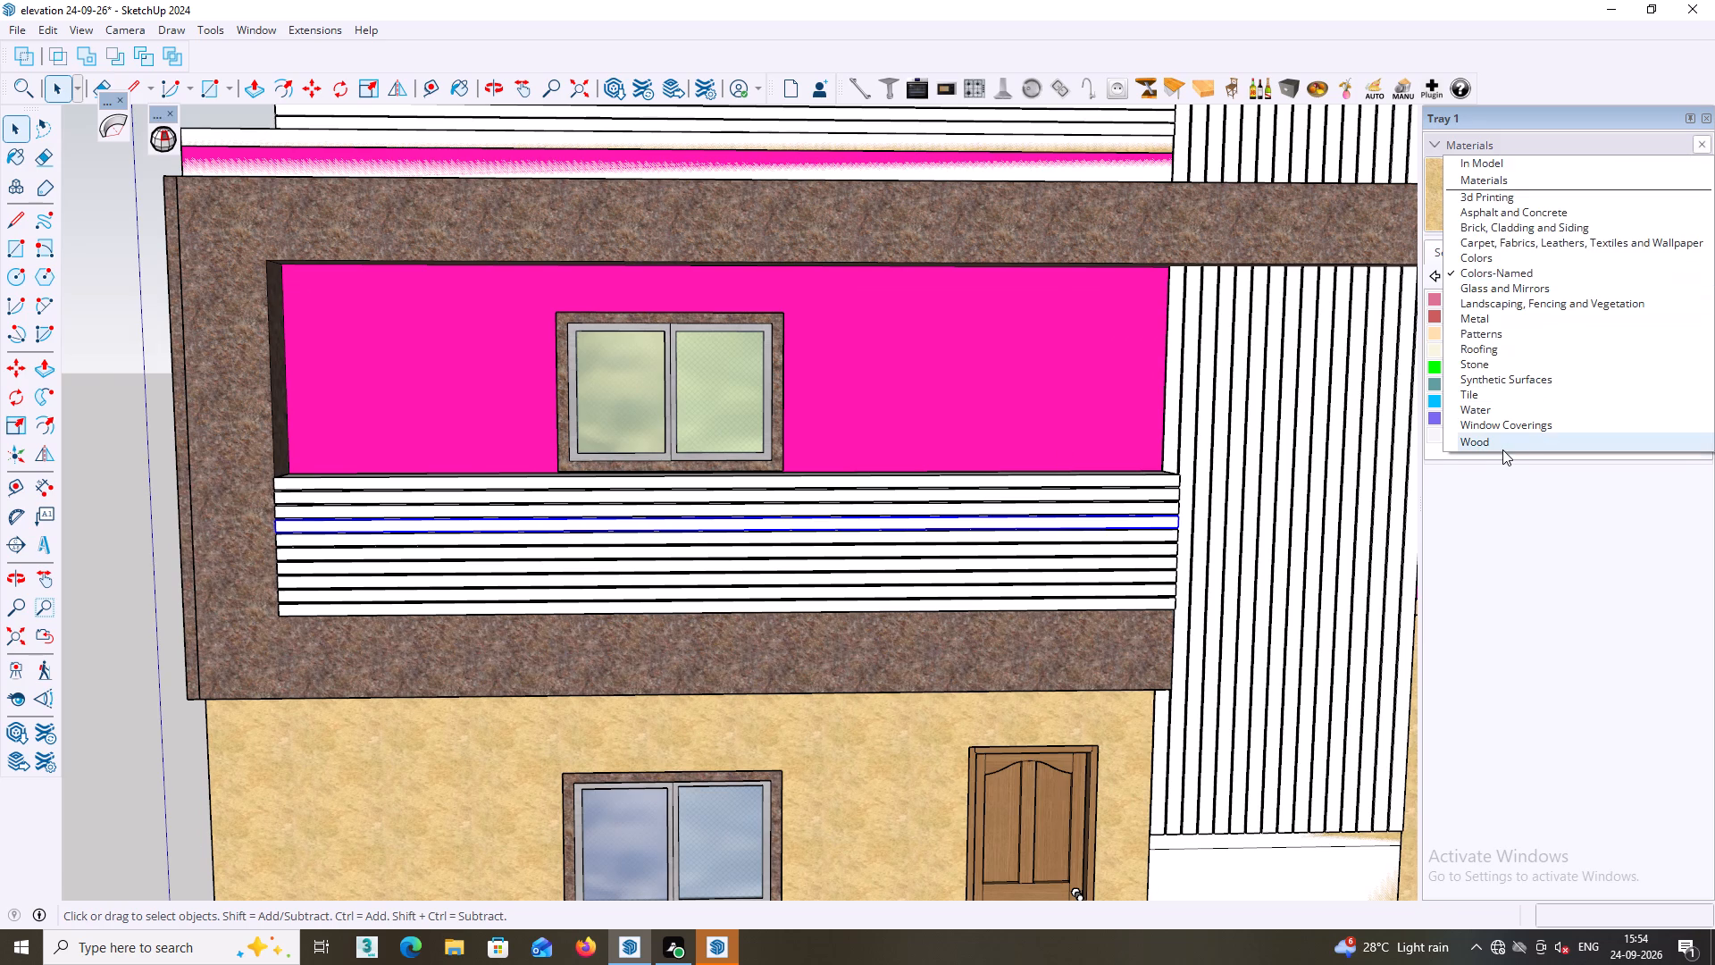
pyautogui.click(1502, 449)
pyautogui.click(1467, 298)
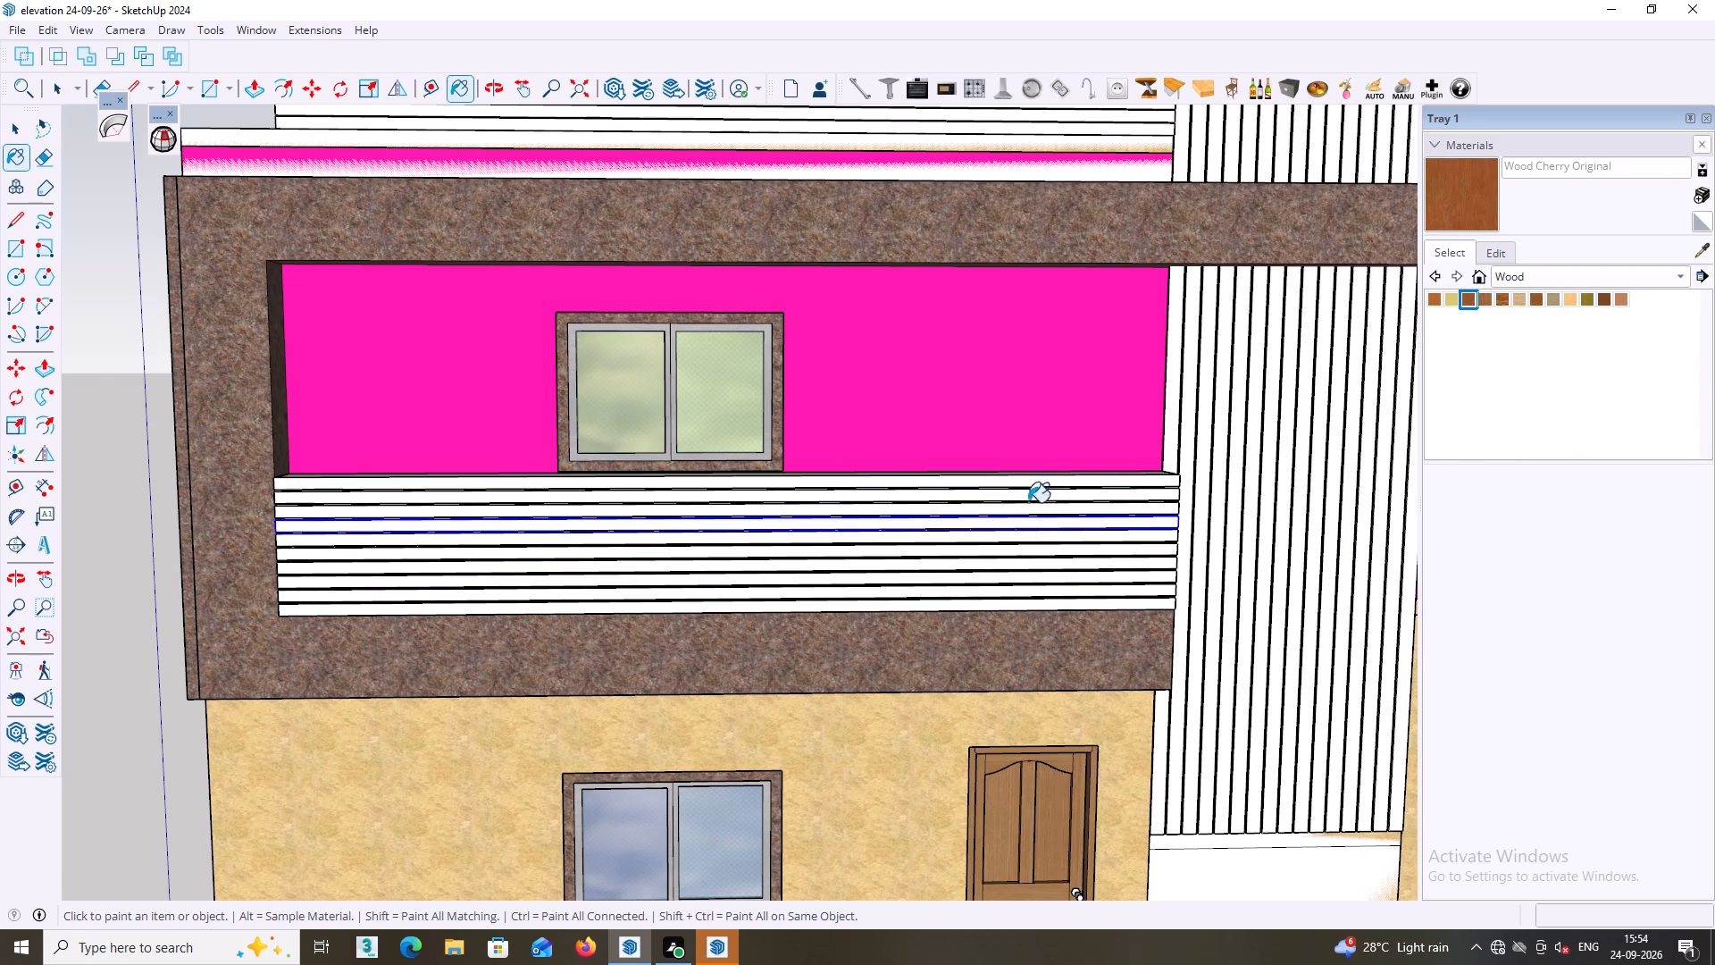
pyautogui.click(998, 530)
pyautogui.doubleClick(999, 514)
pyautogui.click(1000, 496)
pyautogui.doubleClick(1000, 488)
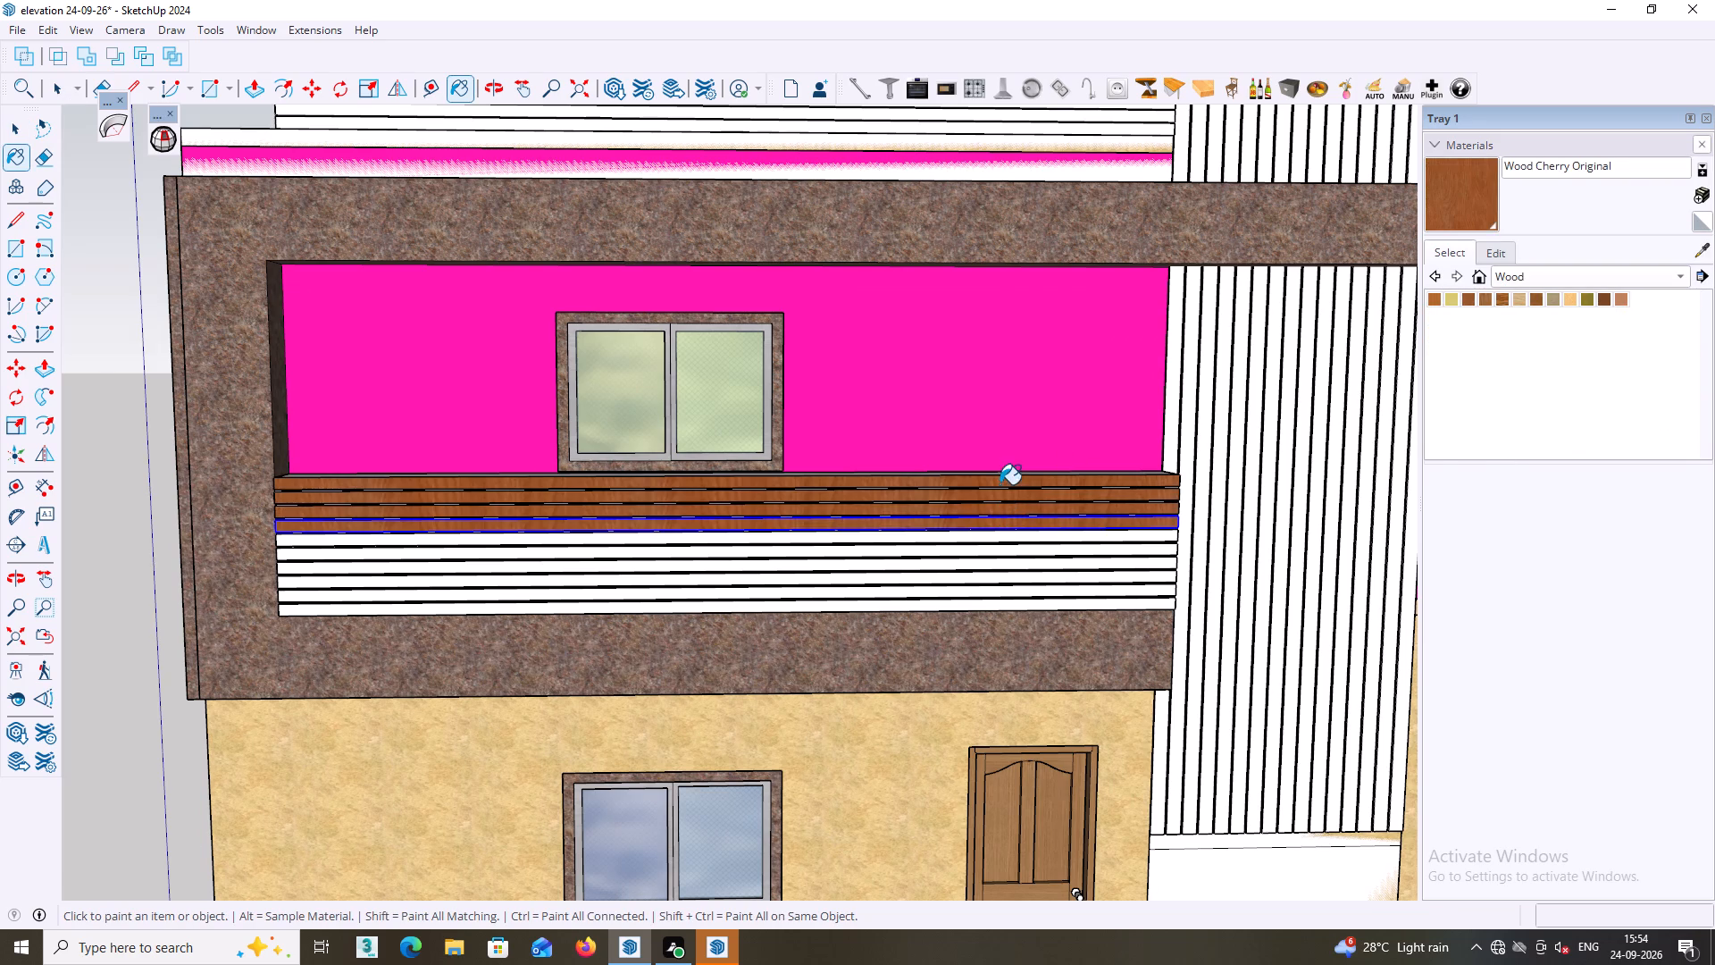
# Paint the remaining lower slats of the balcony railing with Wood Cherry Original.
pyautogui.tripleClick(1009, 570)
pyautogui.click(1008, 557)
pyautogui.doubleClick(1008, 550)
pyautogui.click(1008, 537)
pyautogui.tripleClick(1021, 588)
pyautogui.tripleClick(1021, 588)
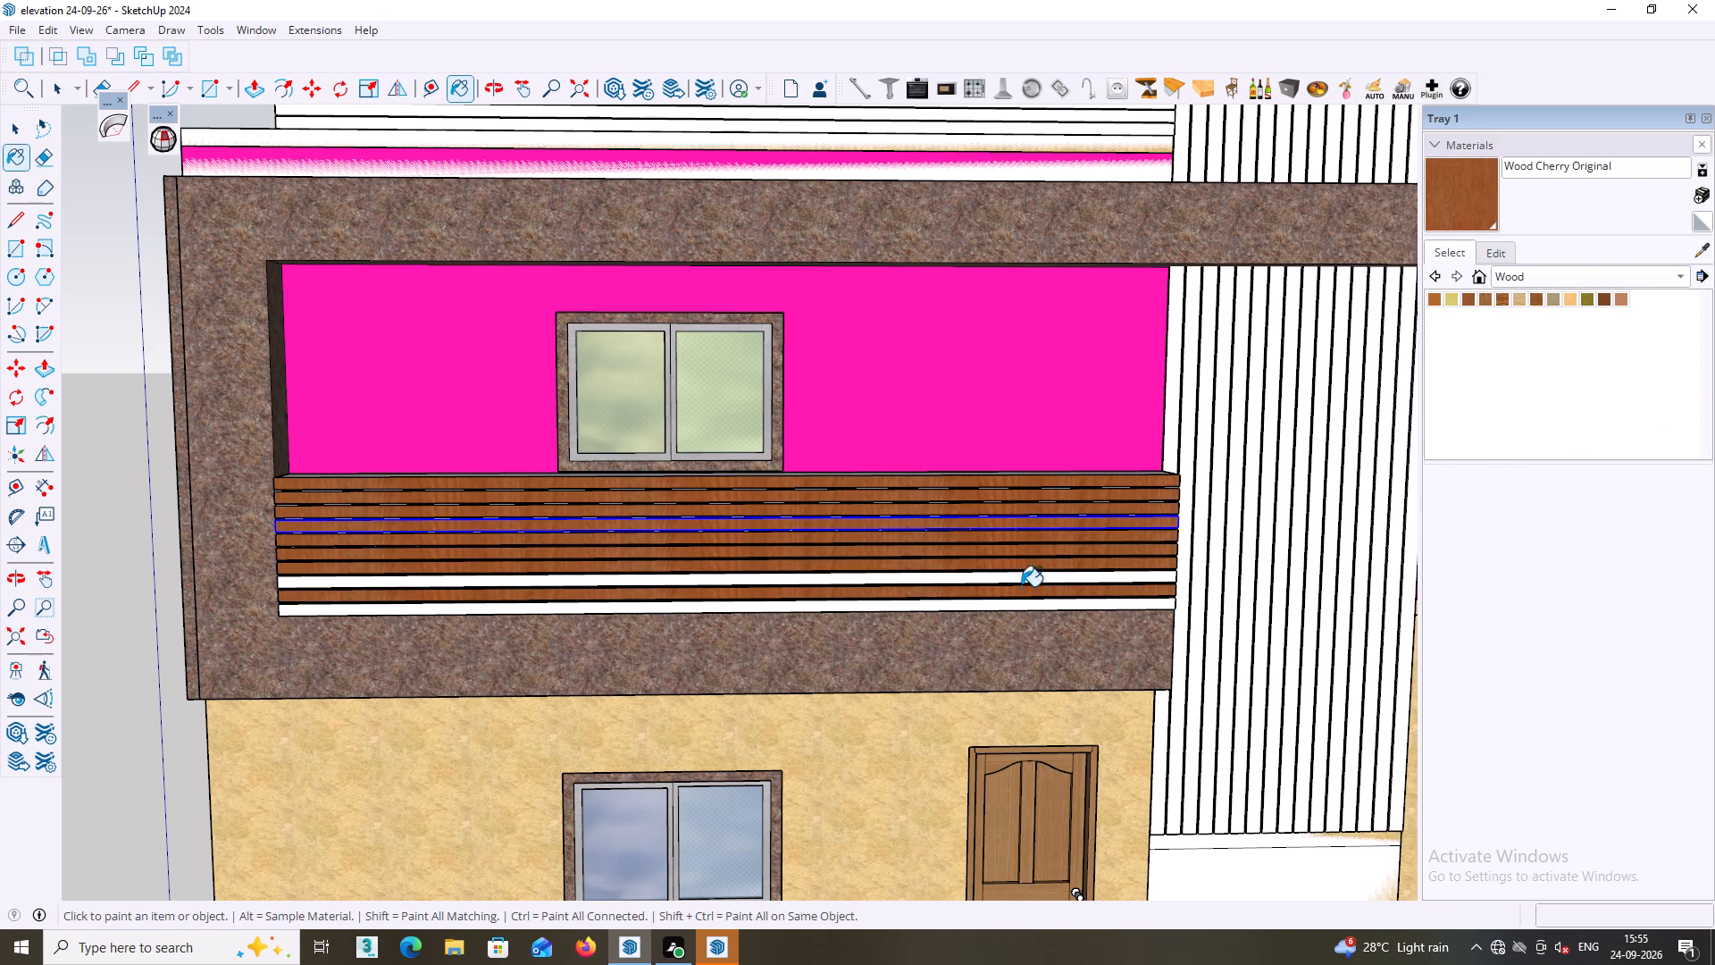
pyautogui.click(1018, 581)
pyautogui.click(1035, 608)
pyautogui.scroll(-1, 1193, 545)
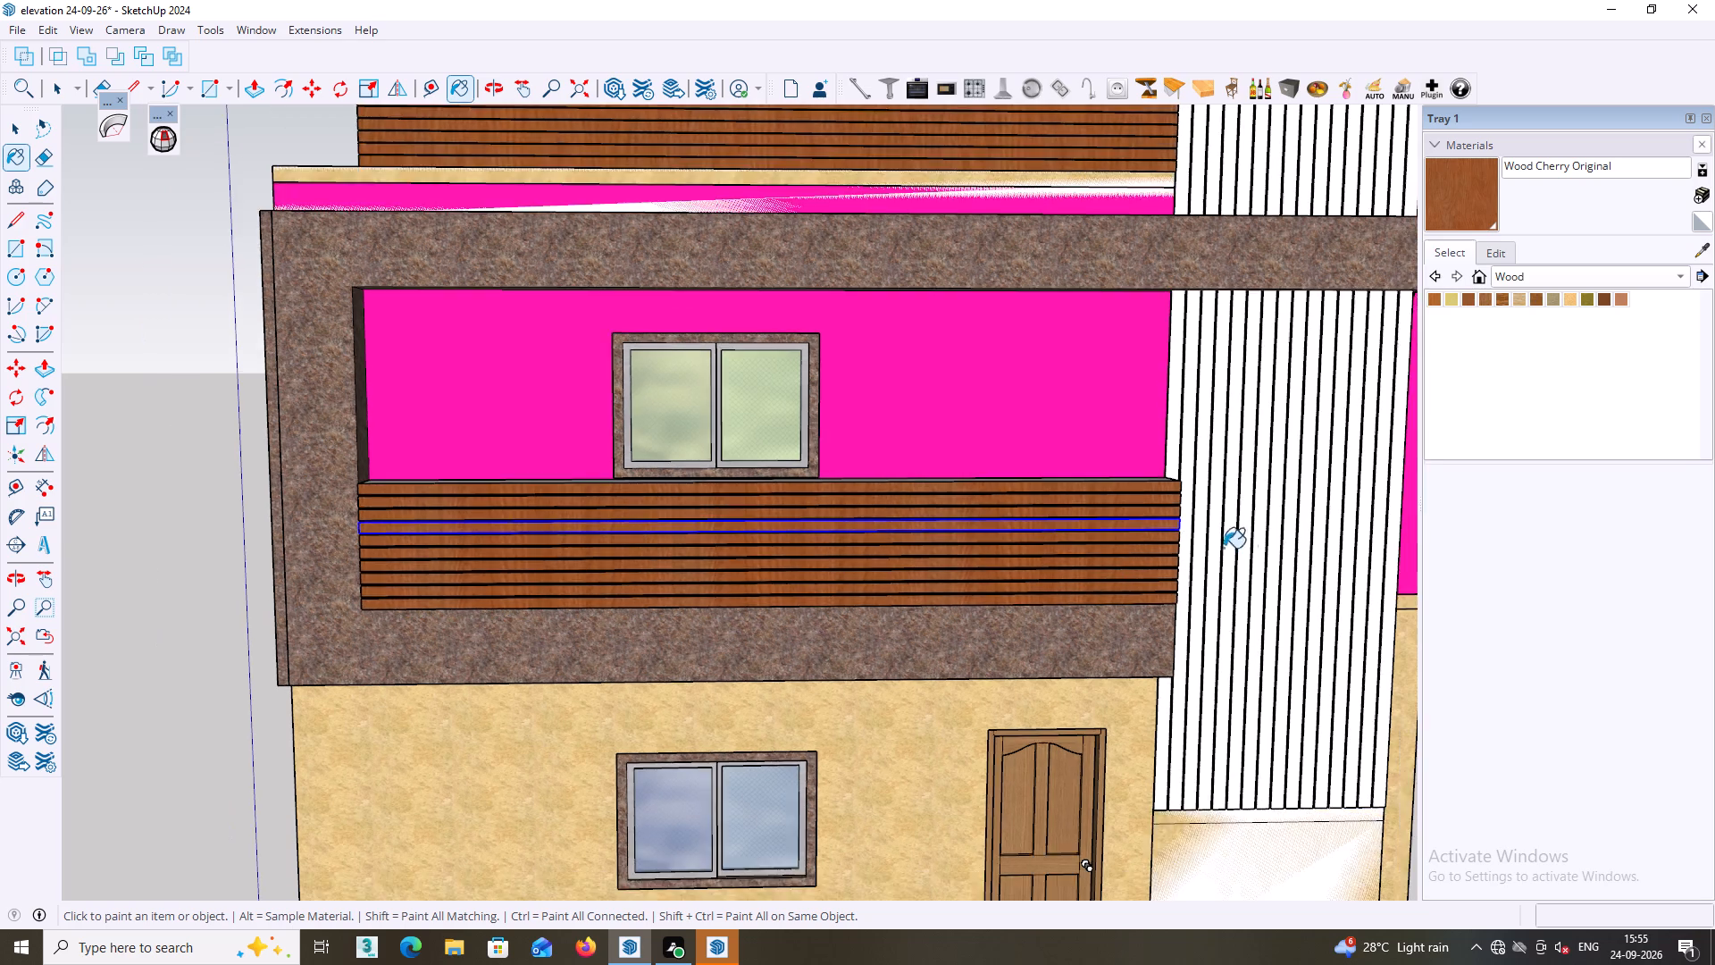
# Paint the first alternating vertical slats of the tall front tower with Wood Cherry Original.
pyautogui.scroll(-3, 1224, 548)
pyautogui.doubleClick(1265, 545)
pyautogui.tripleClick(1306, 536)
pyautogui.click(1306, 538)
pyautogui.tripleClick(1325, 542)
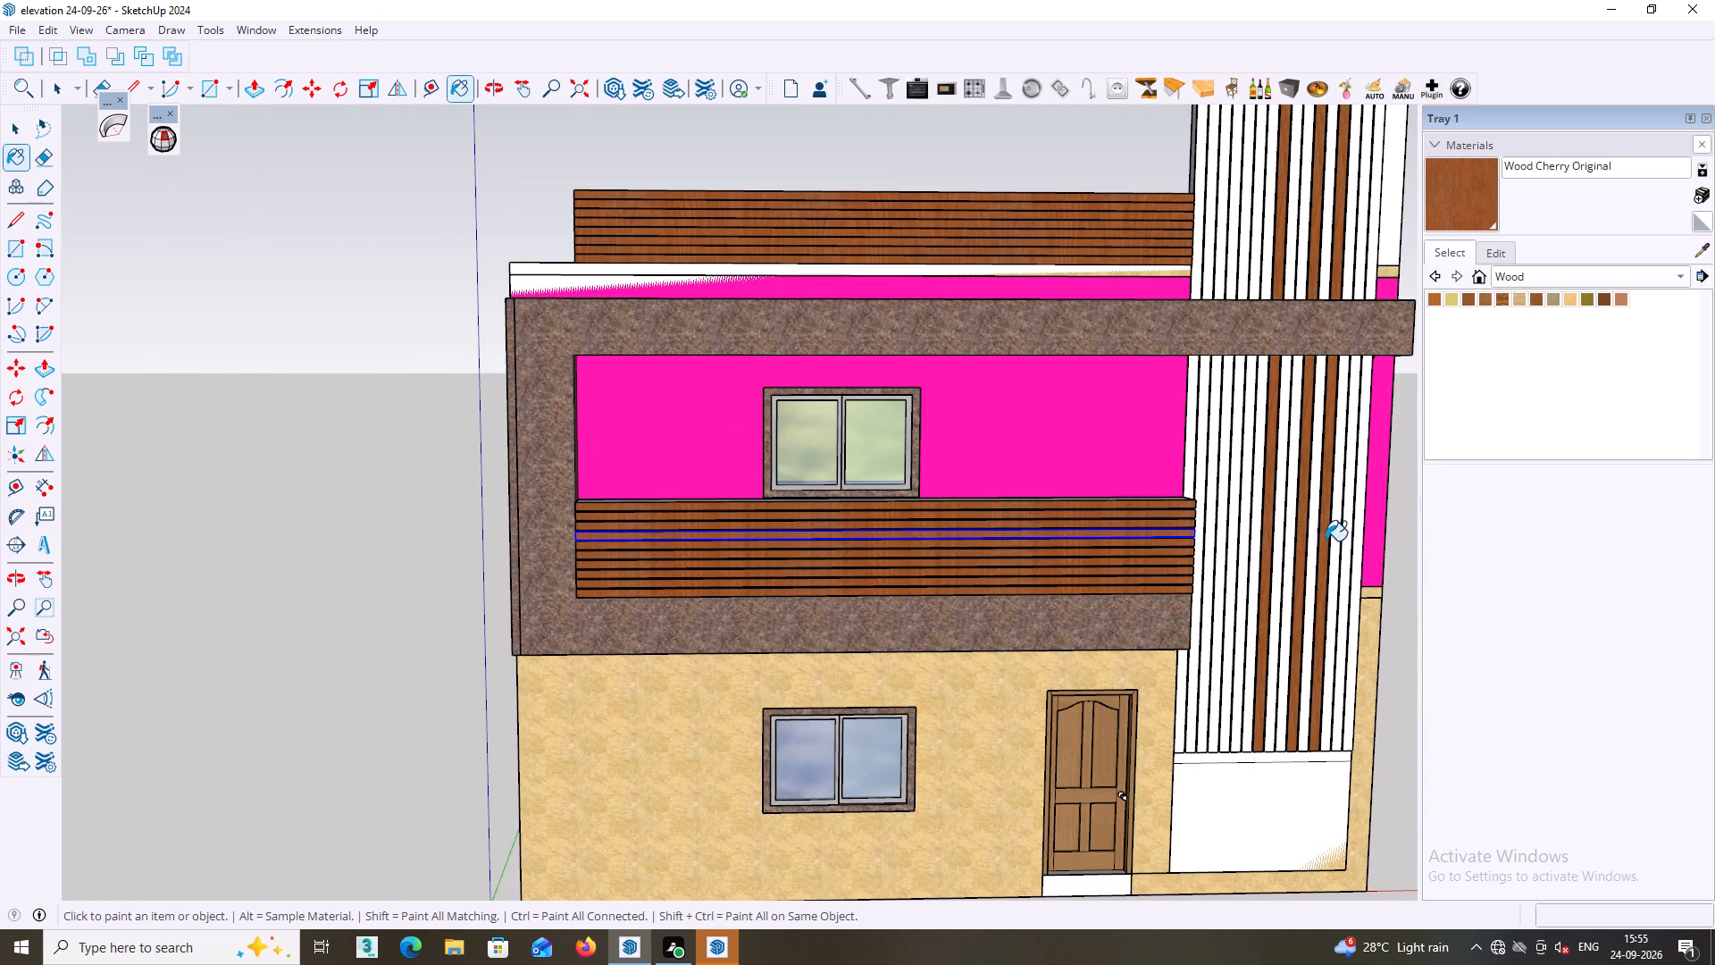
pyautogui.tripleClick(1340, 535)
pyautogui.doubleClick(1348, 532)
pyautogui.click(1202, 537)
pyautogui.doubleClick(1216, 534)
pyautogui.doubleClick(1256, 526)
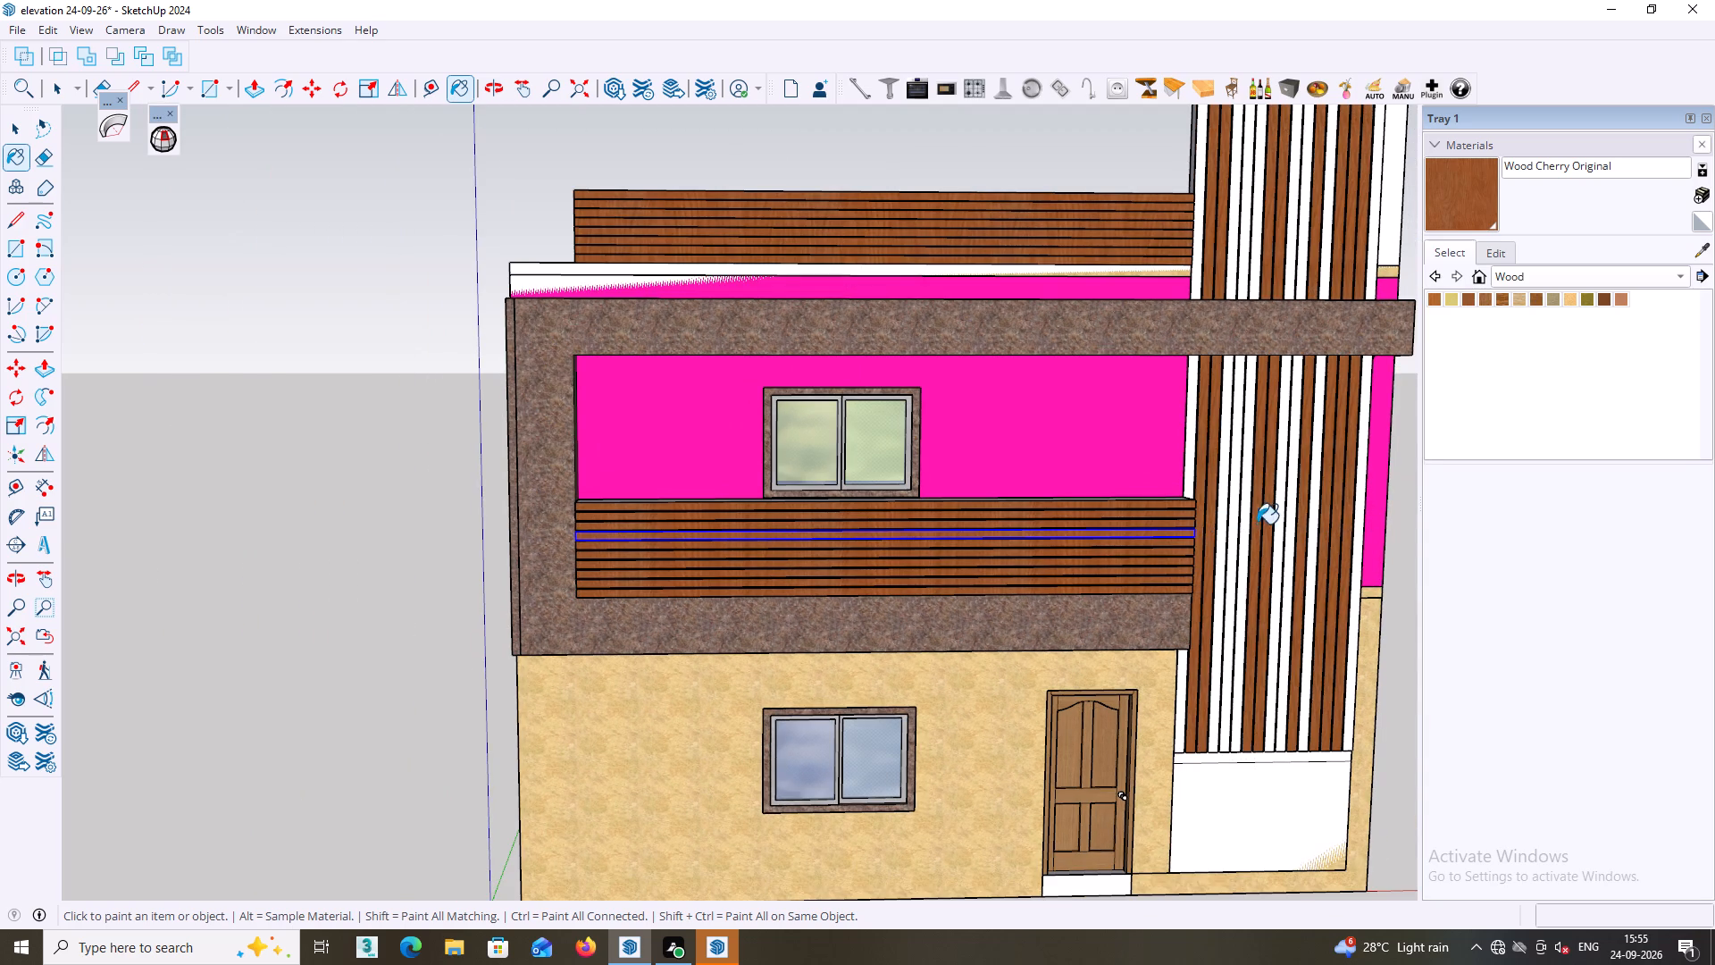
# Paint the remaining white vertical slats of the tower with Wood Cherry Original, including those along both edges.
pyautogui.click(1264, 522)
pyautogui.click(1282, 517)
pyautogui.tripleClick(1240, 508)
pyautogui.click(1238, 507)
pyautogui.click(1253, 504)
pyautogui.doubleClick(1244, 506)
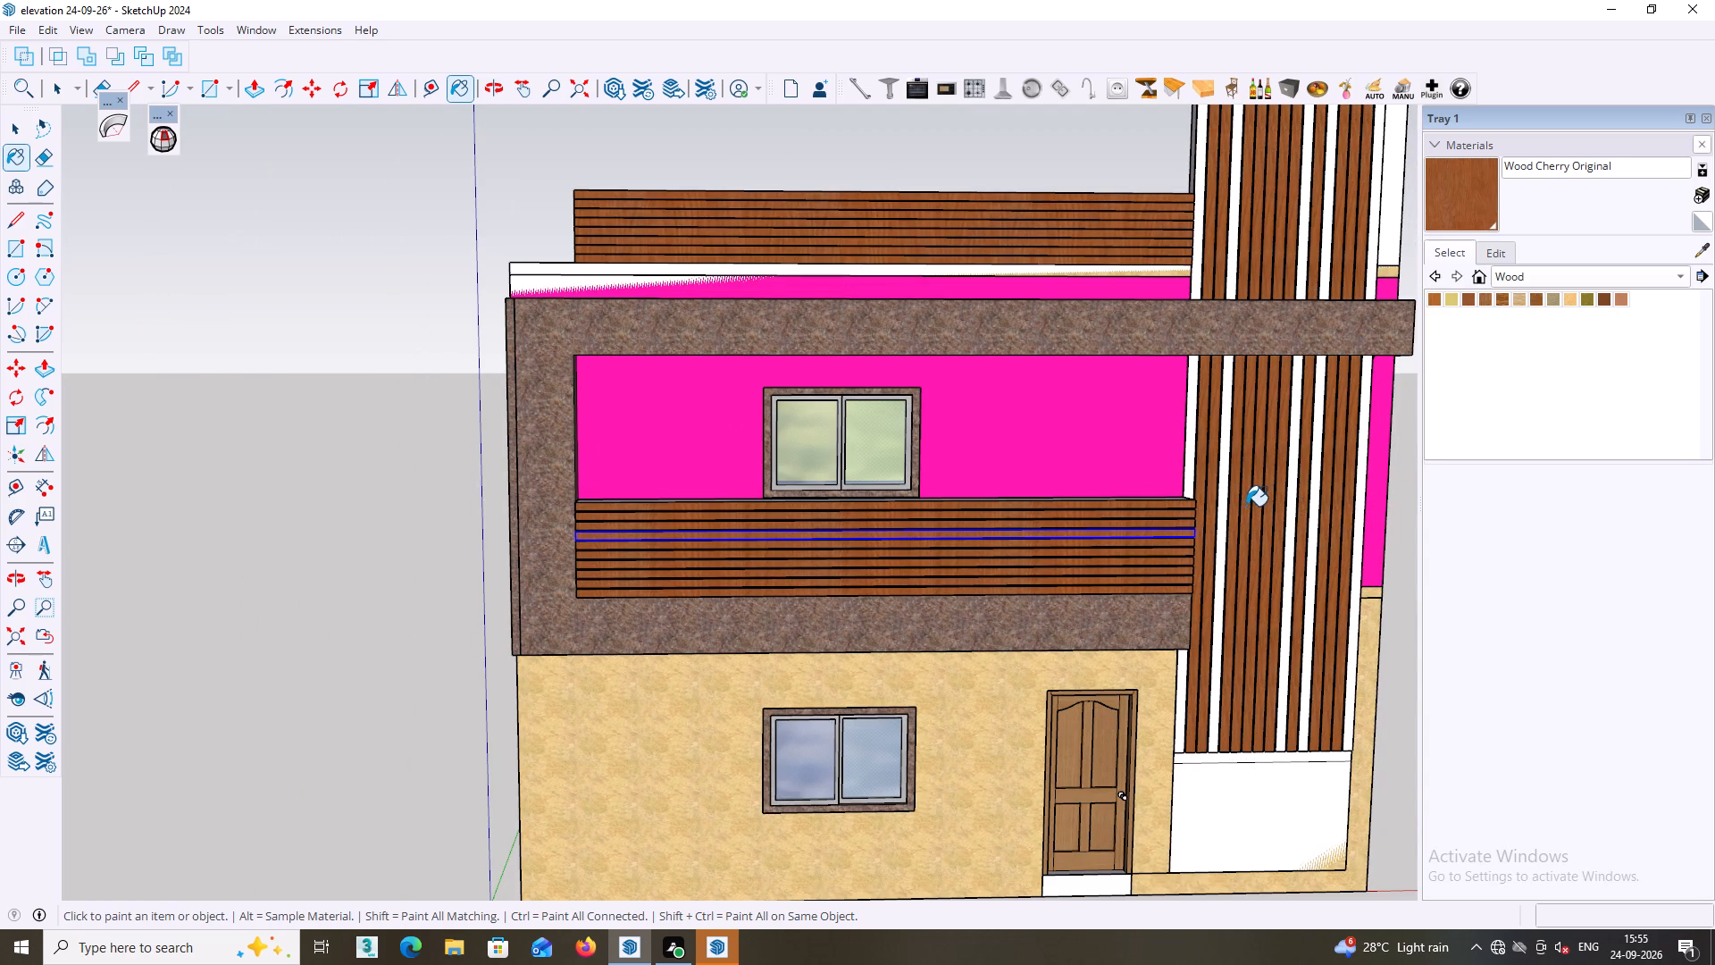
pyautogui.click(1261, 502)
pyautogui.click(1272, 502)
pyautogui.doubleClick(1281, 502)
pyautogui.tripleClick(1290, 499)
pyautogui.doubleClick(1294, 498)
pyautogui.click(1330, 493)
pyautogui.doubleClick(1319, 492)
pyautogui.click(1310, 492)
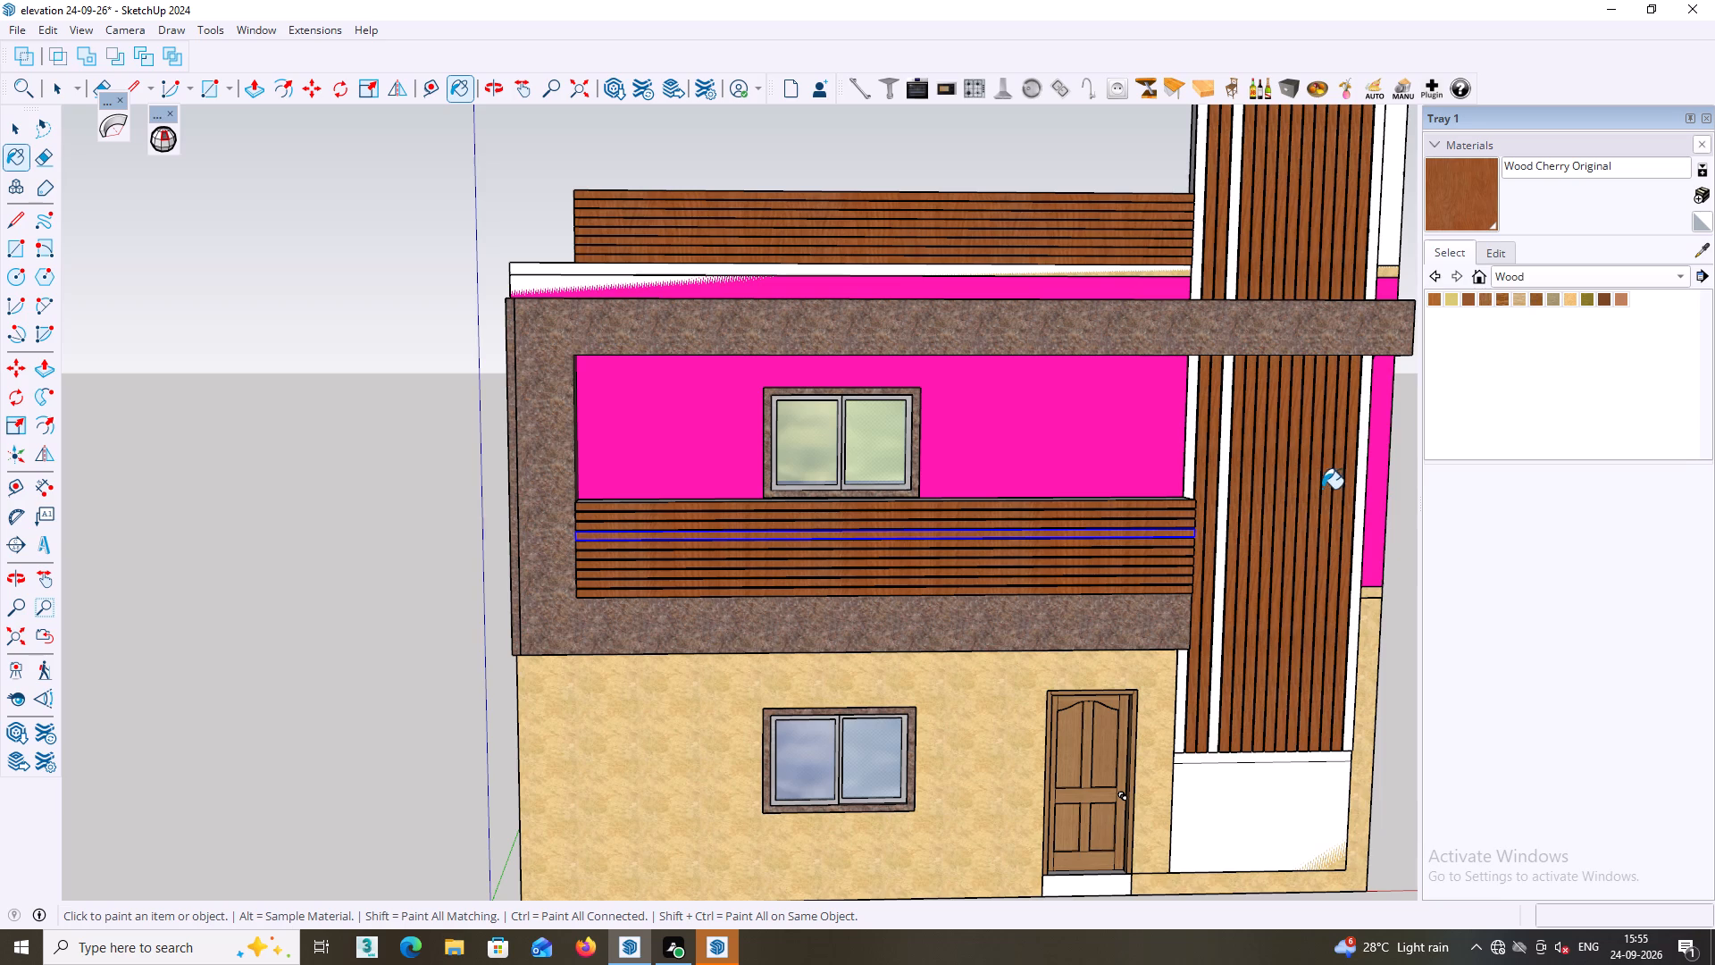
pyautogui.click(1359, 480)
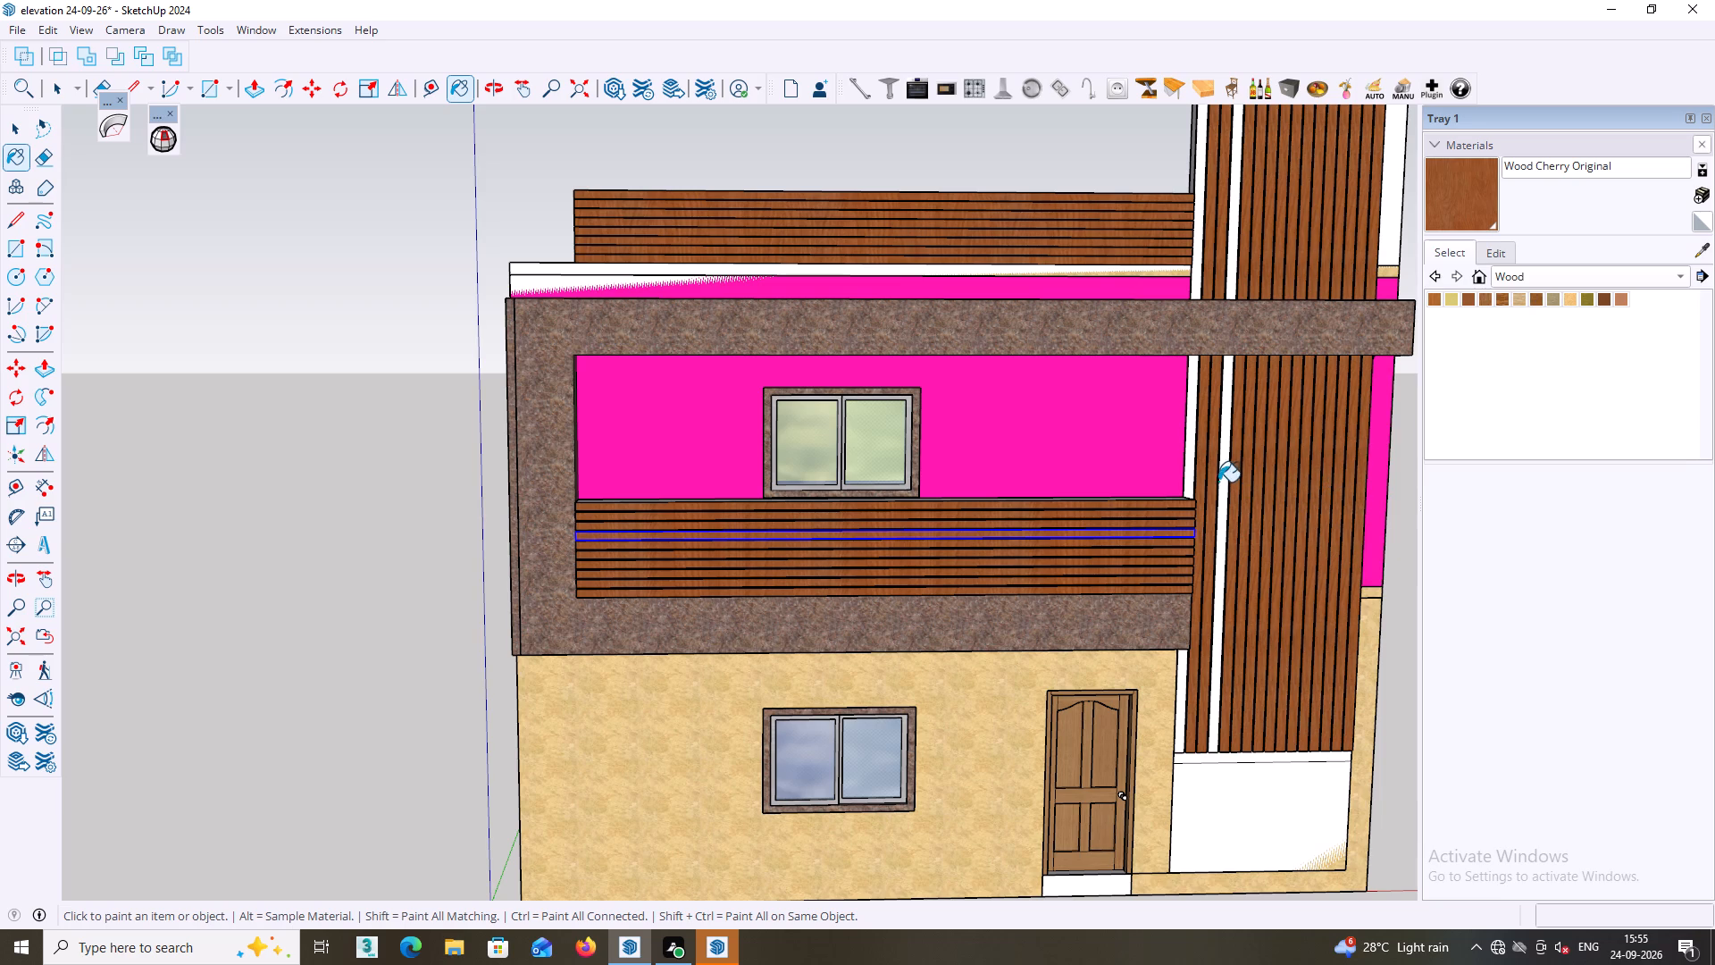
pyautogui.click(1219, 480)
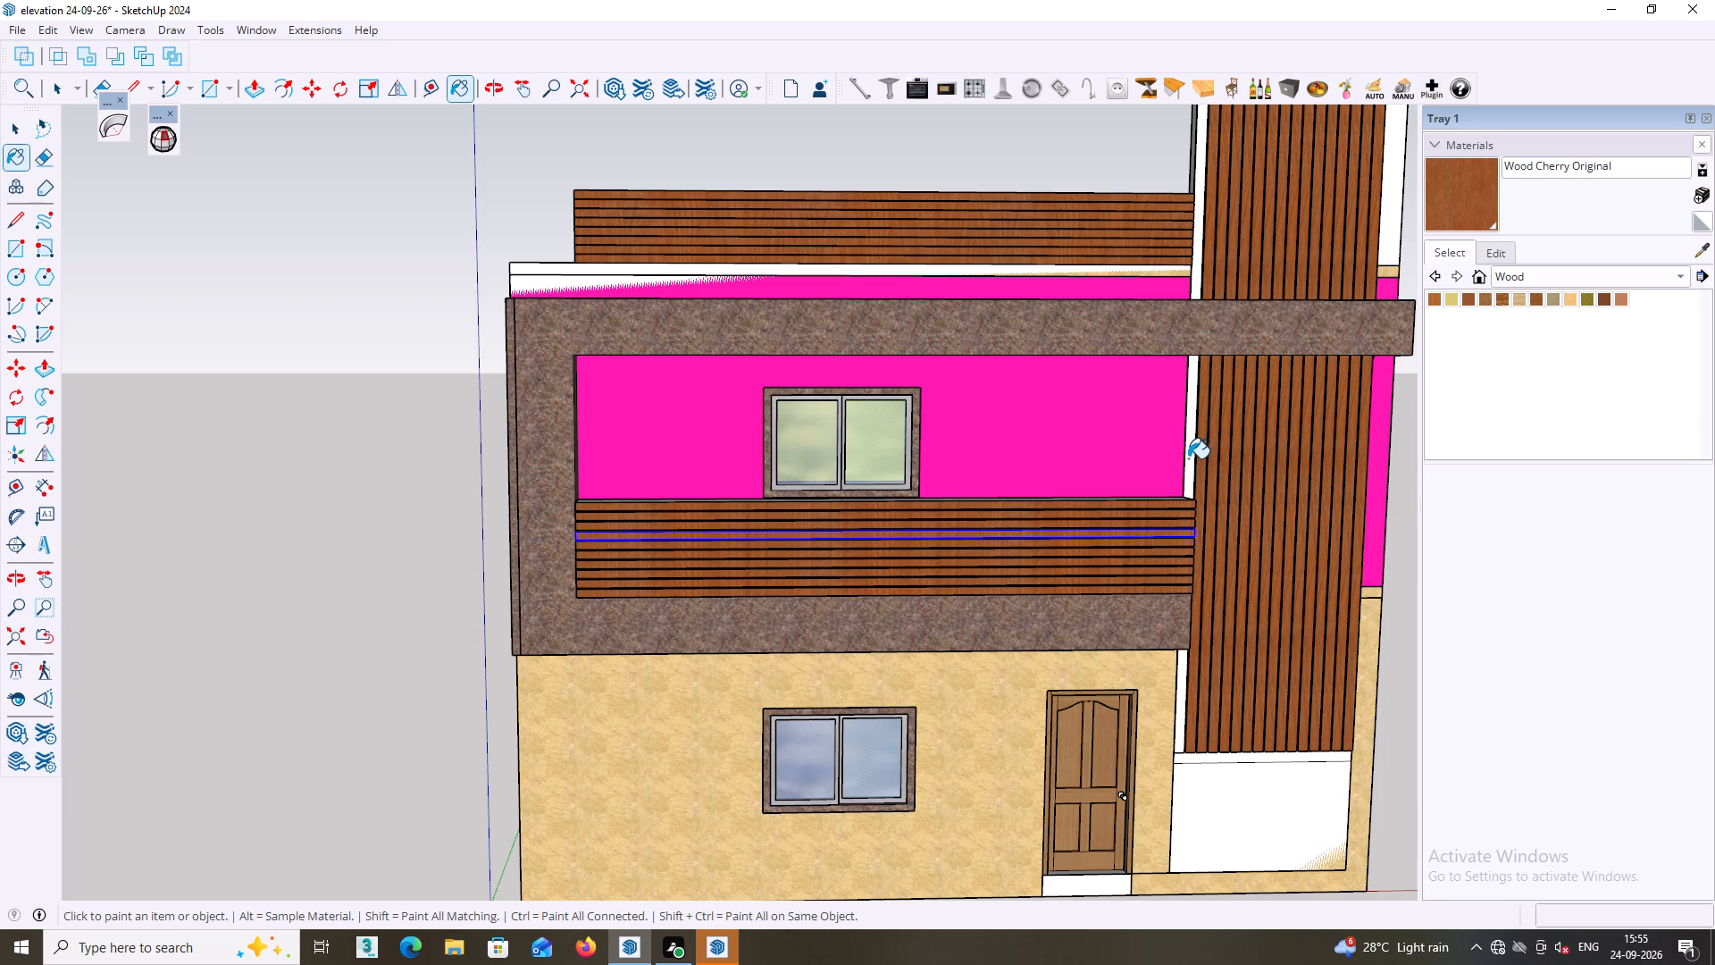
pyautogui.click(1188, 458)
# Examine the cherry slatted tower and the adjoining facade from the front and the olive side wall.
pyautogui.moveTo(1209, 522); pyautogui.dragTo(1212, 545, button='middle')
pyautogui.scroll(-6, 1209, 524)
pyautogui.moveTo(1210, 547); pyautogui.dragTo(1209, 572, button='middle')
pyautogui.moveTo(1183, 625); pyautogui.dragTo(1159, 708, button='middle')
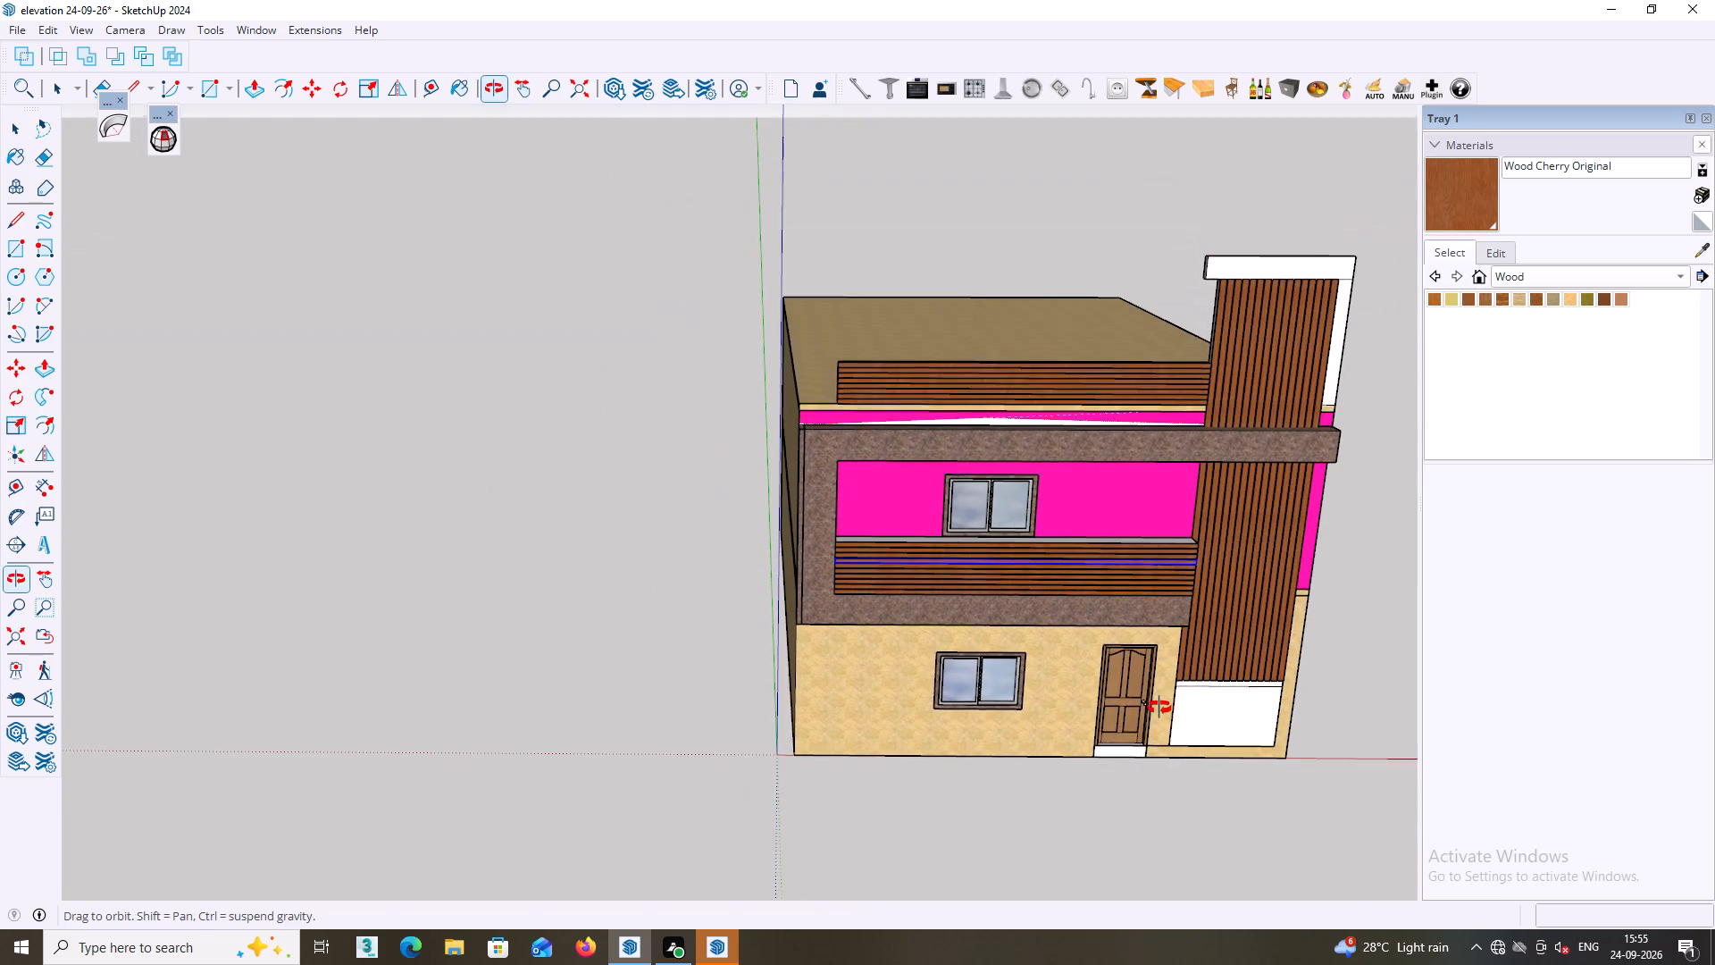
pyautogui.moveTo(1159, 708); pyautogui.dragTo(1159, 729, button='middle')
pyautogui.keyDown('shift'); pyautogui.moveTo(1272, 531); pyautogui.dragTo(773, 564, button='middle'); pyautogui.keyUp('shift')
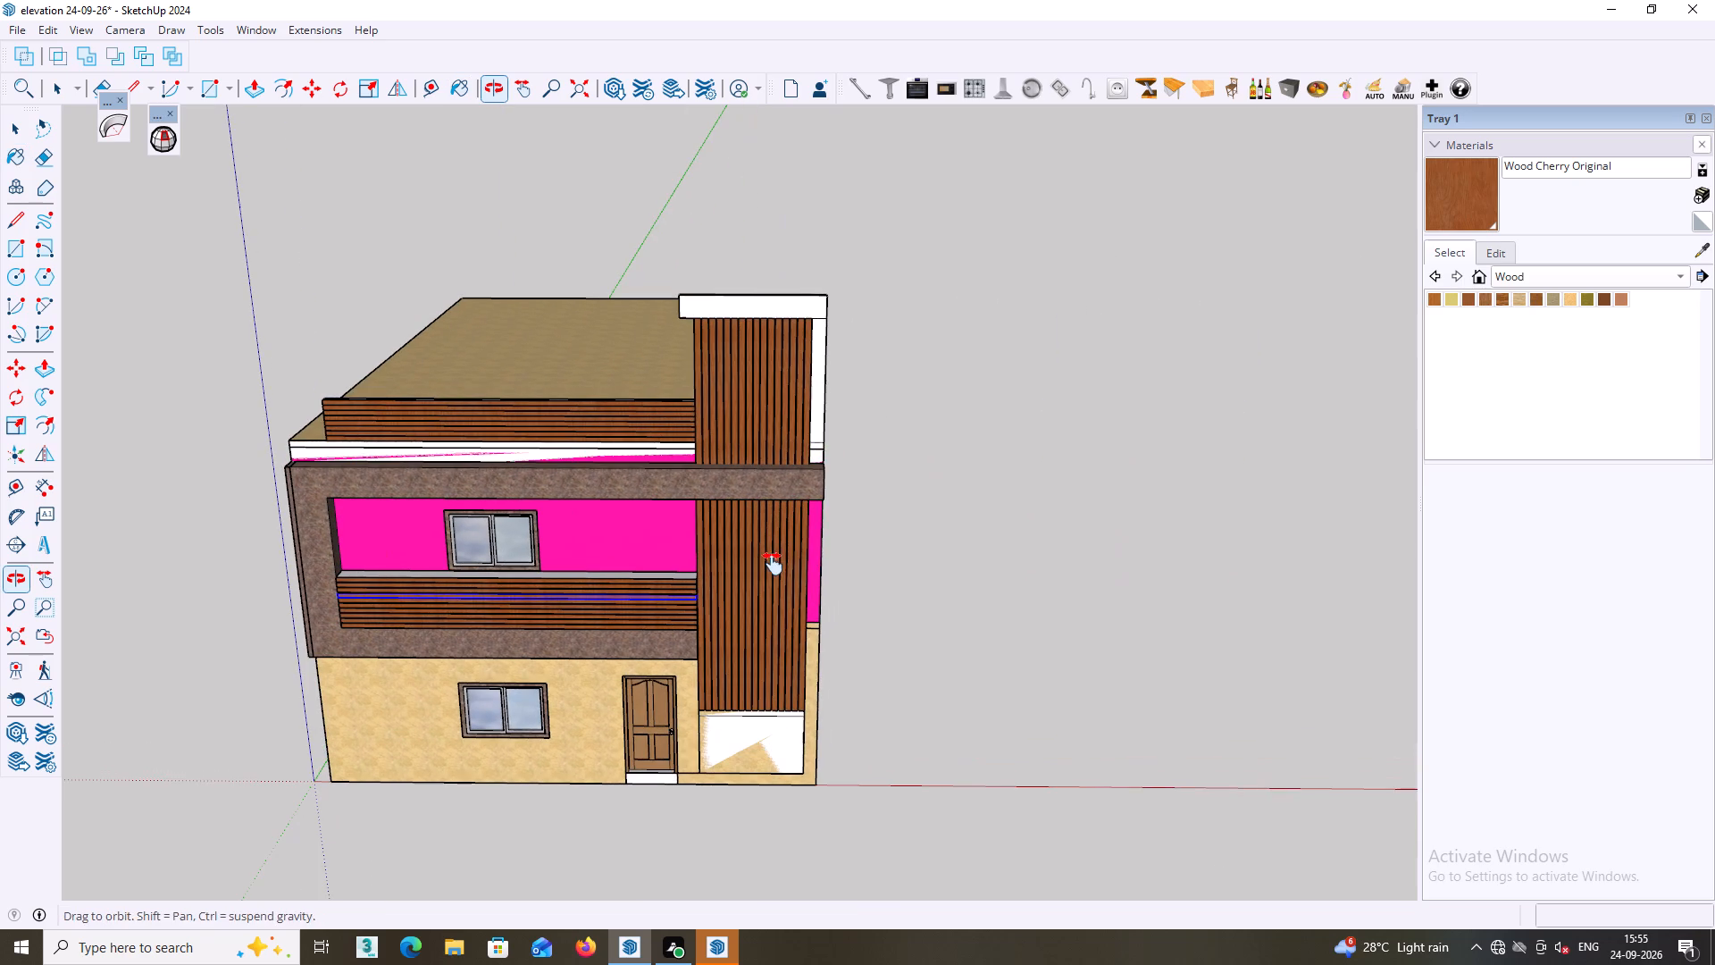
pyautogui.keyDown('shift'); pyautogui.moveTo(773, 564); pyautogui.dragTo(772, 564, button='middle'); pyautogui.keyUp('shift')
pyautogui.press('space')
pyautogui.moveTo(952, 537); pyautogui.dragTo(923, 482, button='middle')
pyautogui.scroll(4, 871, 461)
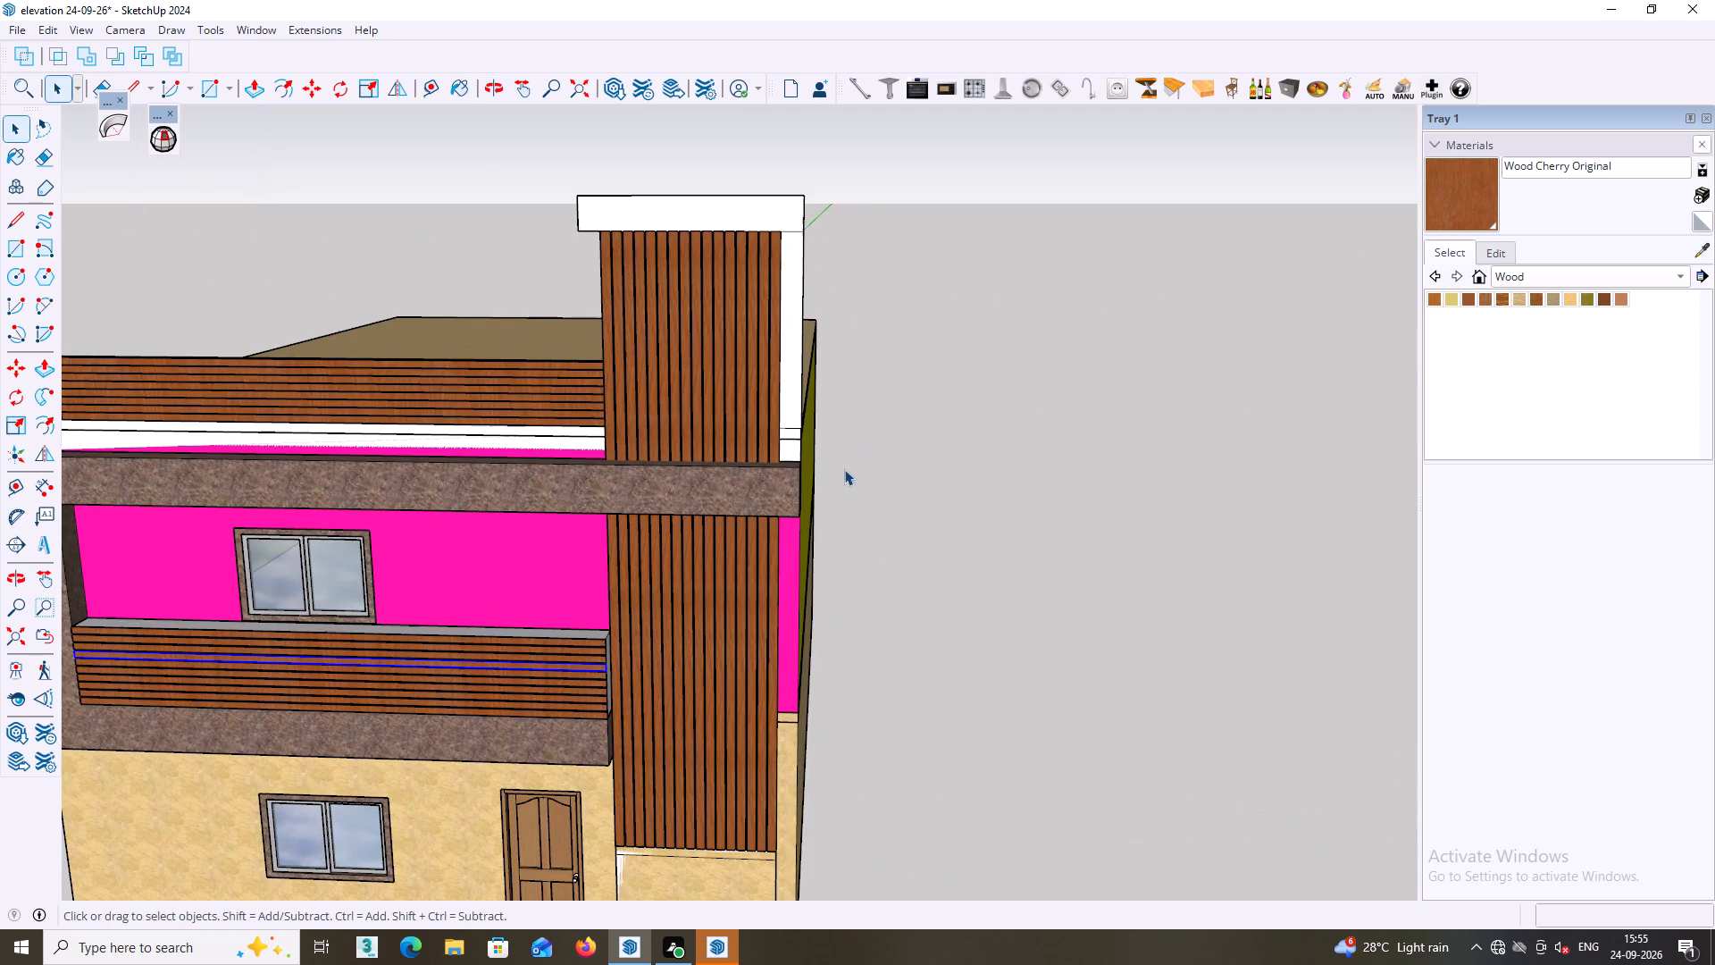
pyautogui.moveTo(890, 523); pyautogui.dragTo(1004, 525, button='middle')
pyautogui.moveTo(916, 524); pyautogui.dragTo(560, 553, button='middle')
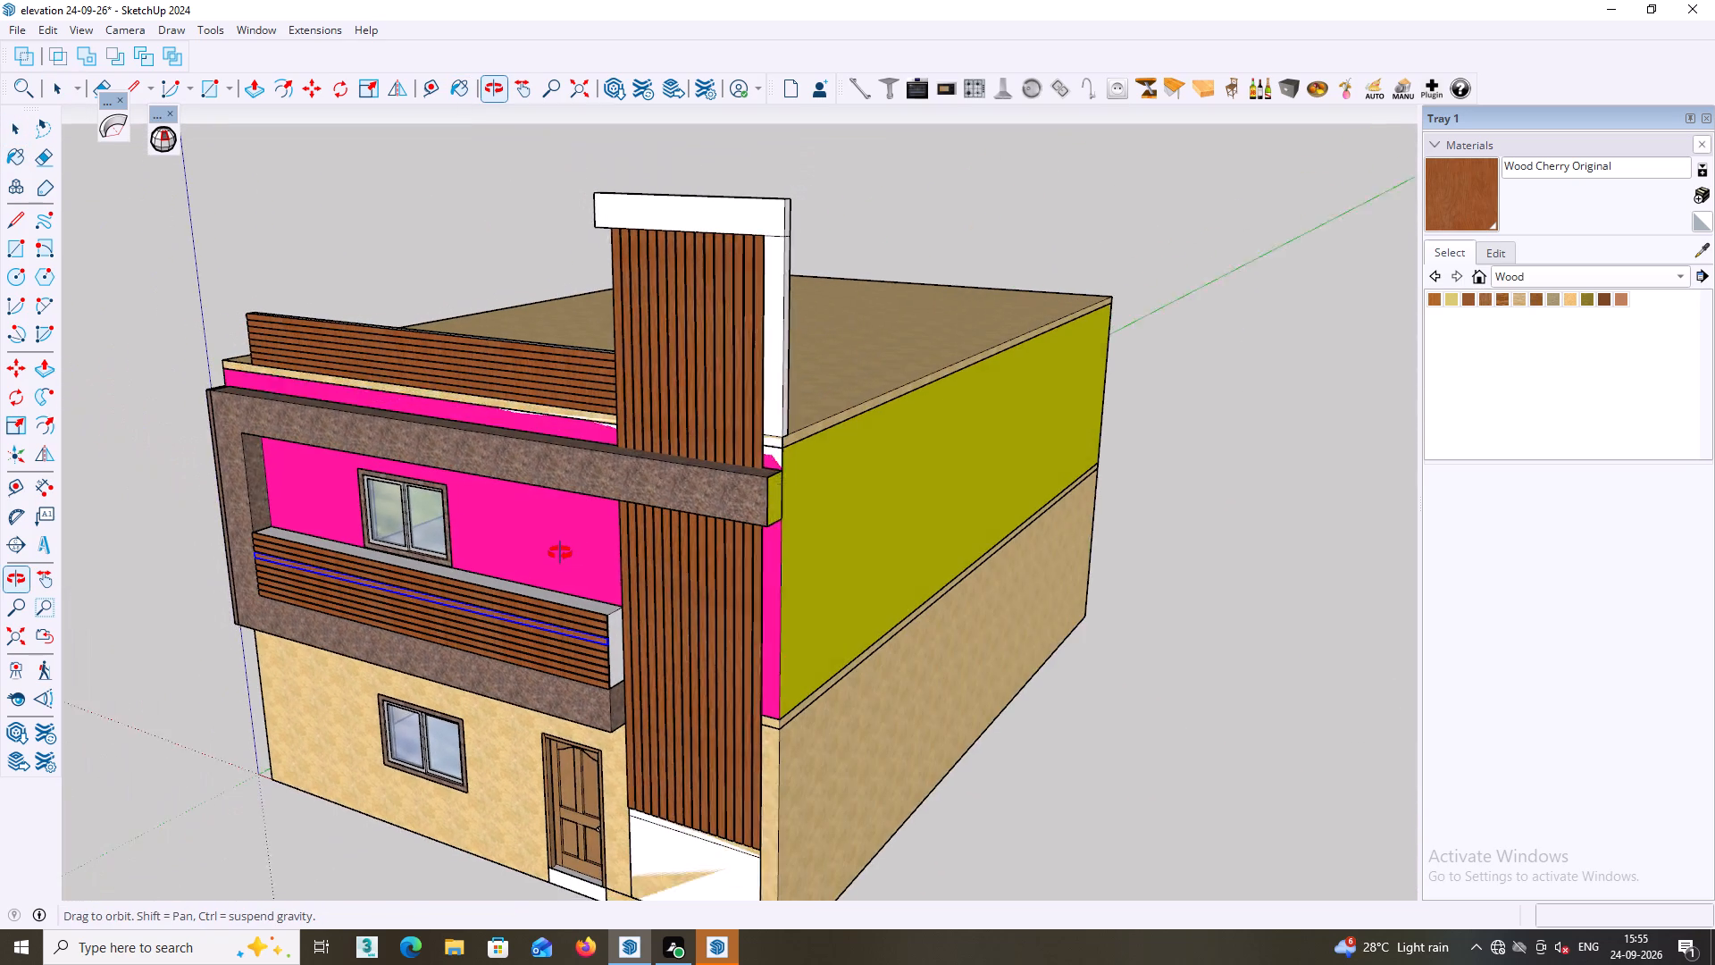
pyautogui.moveTo(560, 553); pyautogui.dragTo(555, 557, button='middle')
pyautogui.keyDown('shift'); pyautogui.moveTo(617, 584); pyautogui.dragTo(625, 453, button='middle'); pyautogui.keyUp('shift')
pyautogui.moveTo(765, 580); pyautogui.dragTo(884, 582, button='middle')
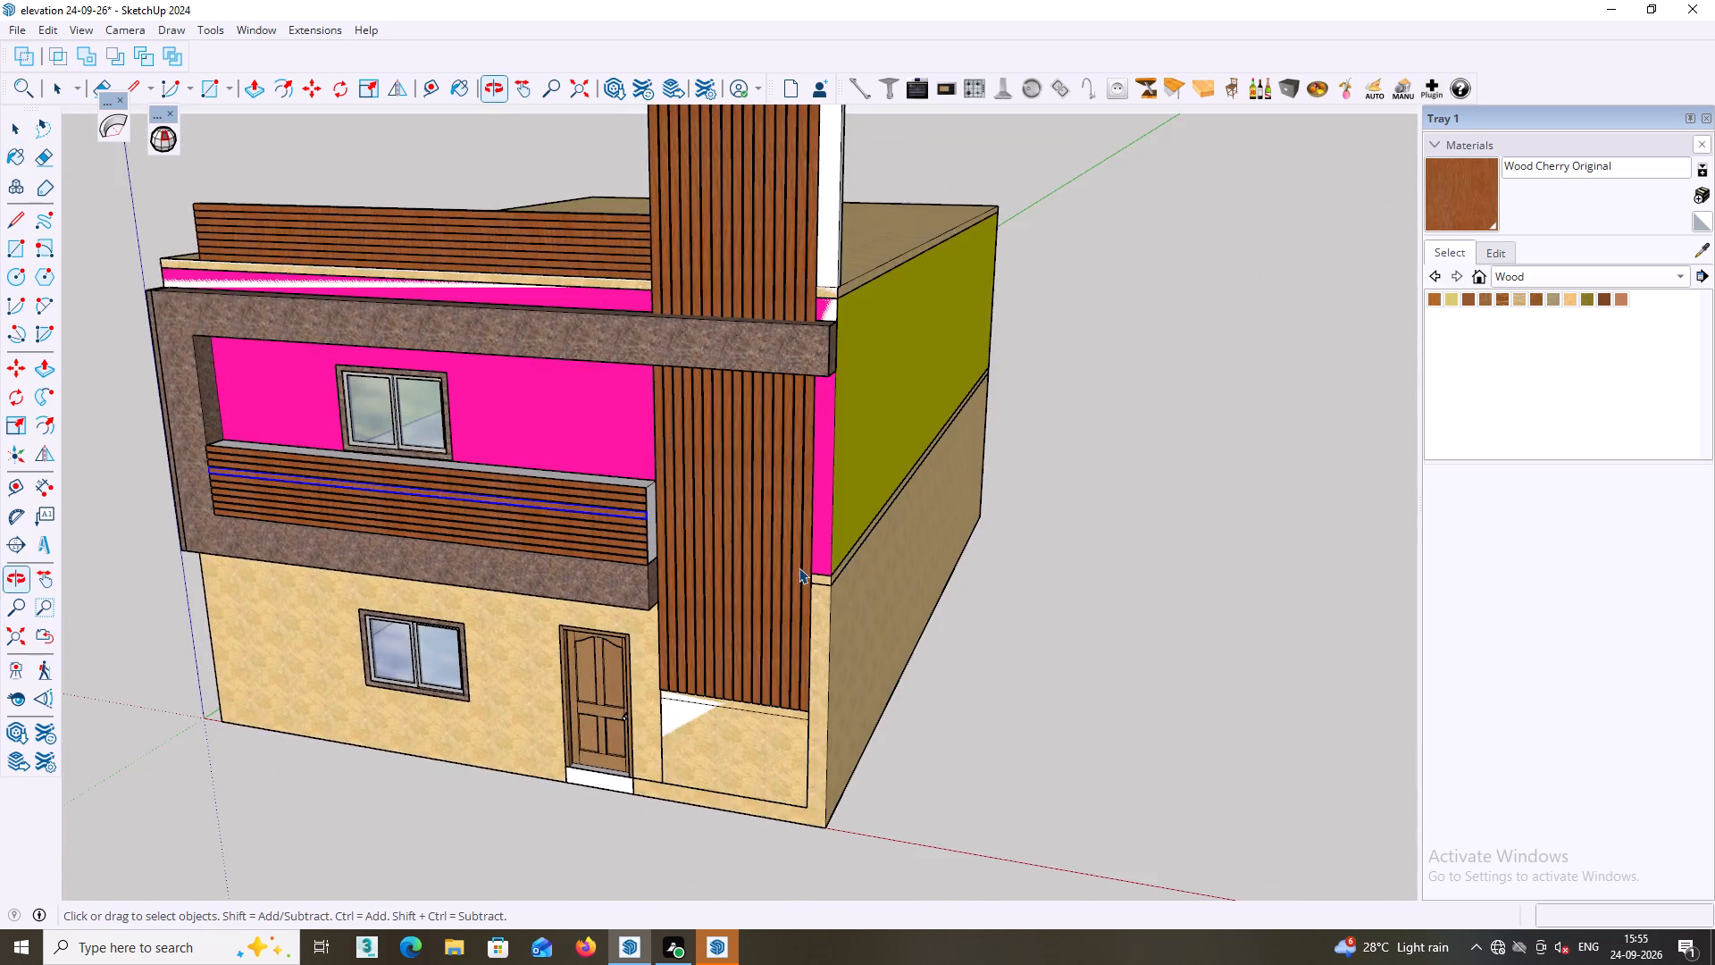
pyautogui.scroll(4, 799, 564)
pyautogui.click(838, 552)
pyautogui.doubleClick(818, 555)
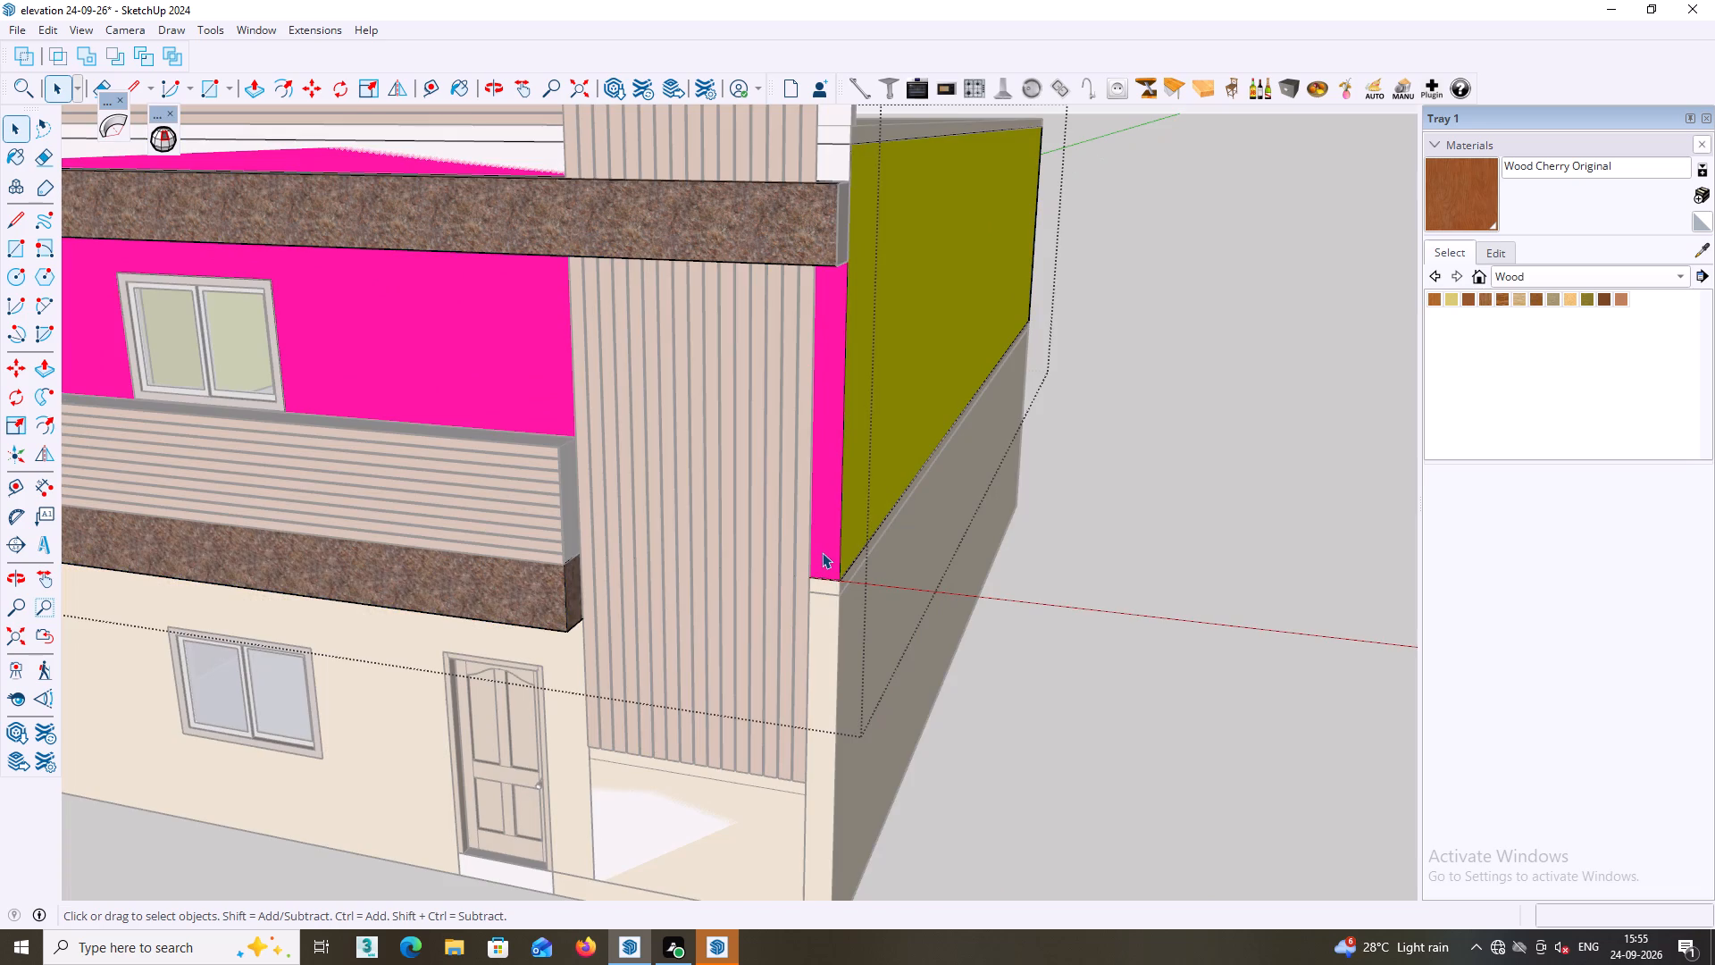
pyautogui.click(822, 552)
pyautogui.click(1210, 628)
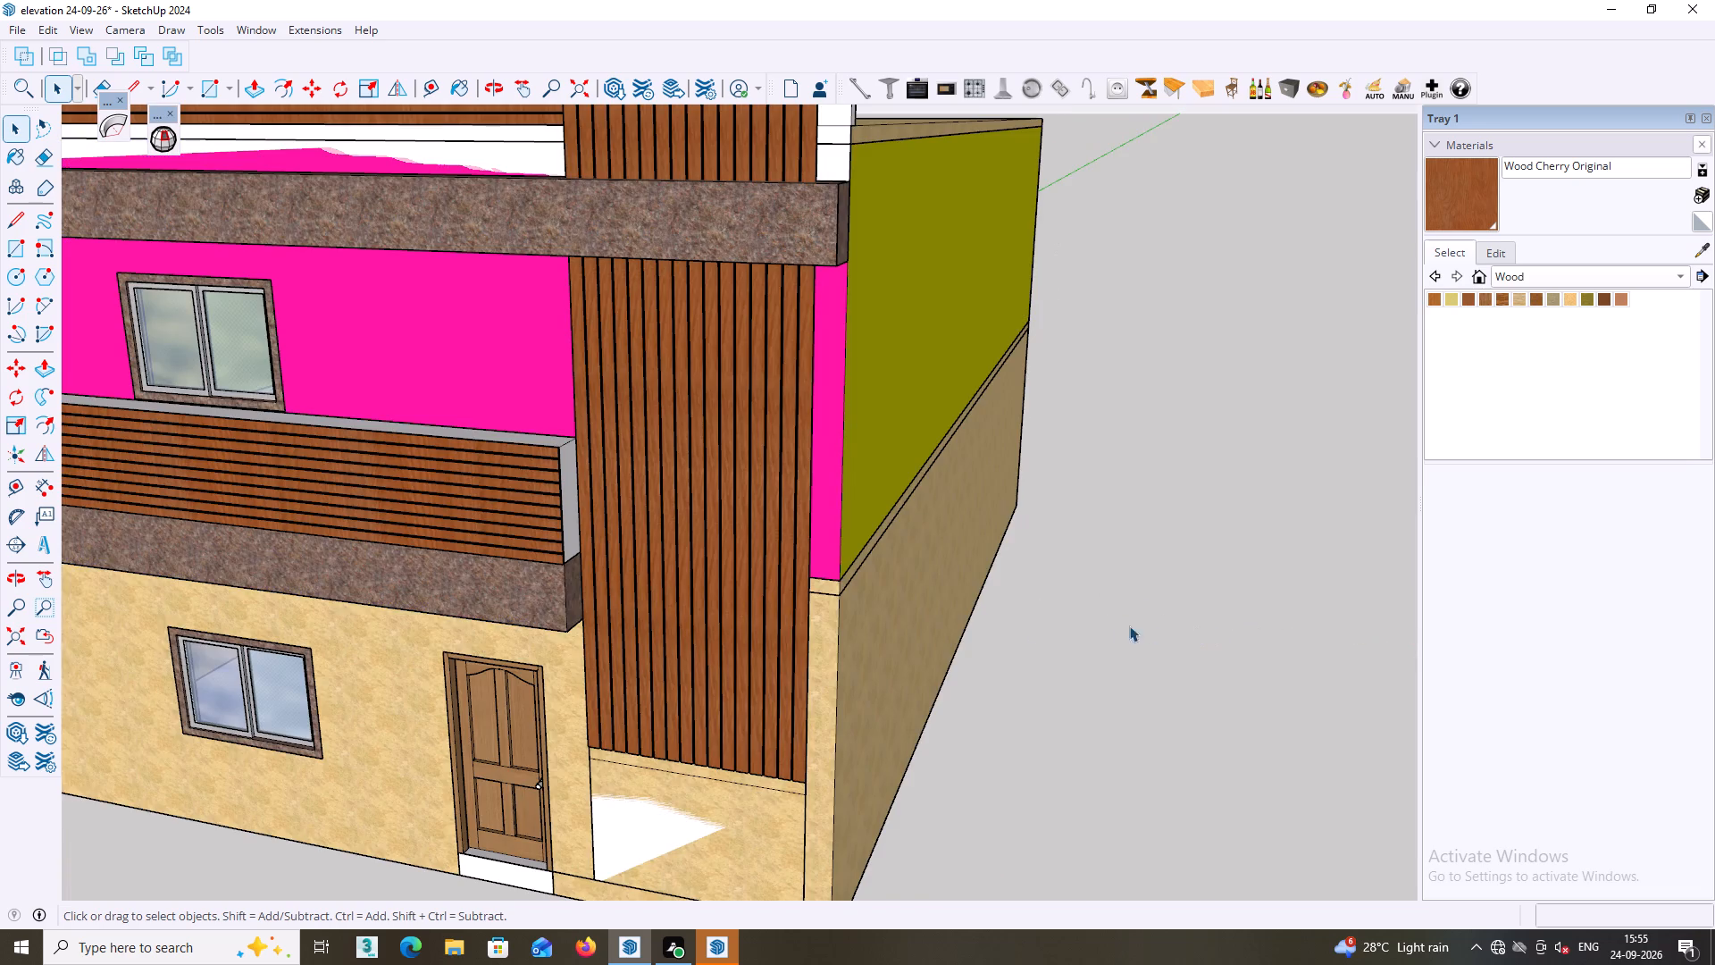
# Examine the front facade, roof and tower top for surfaces that still need a material.
pyautogui.moveTo(1003, 632); pyautogui.dragTo(1040, 644, button='middle')
pyautogui.scroll(-6, 1039, 643)
pyautogui.moveTo(1094, 654); pyautogui.dragTo(1086, 620, button='middle')
pyautogui.scroll(2, 830, 608)
pyautogui.scroll(2, 738, 498)
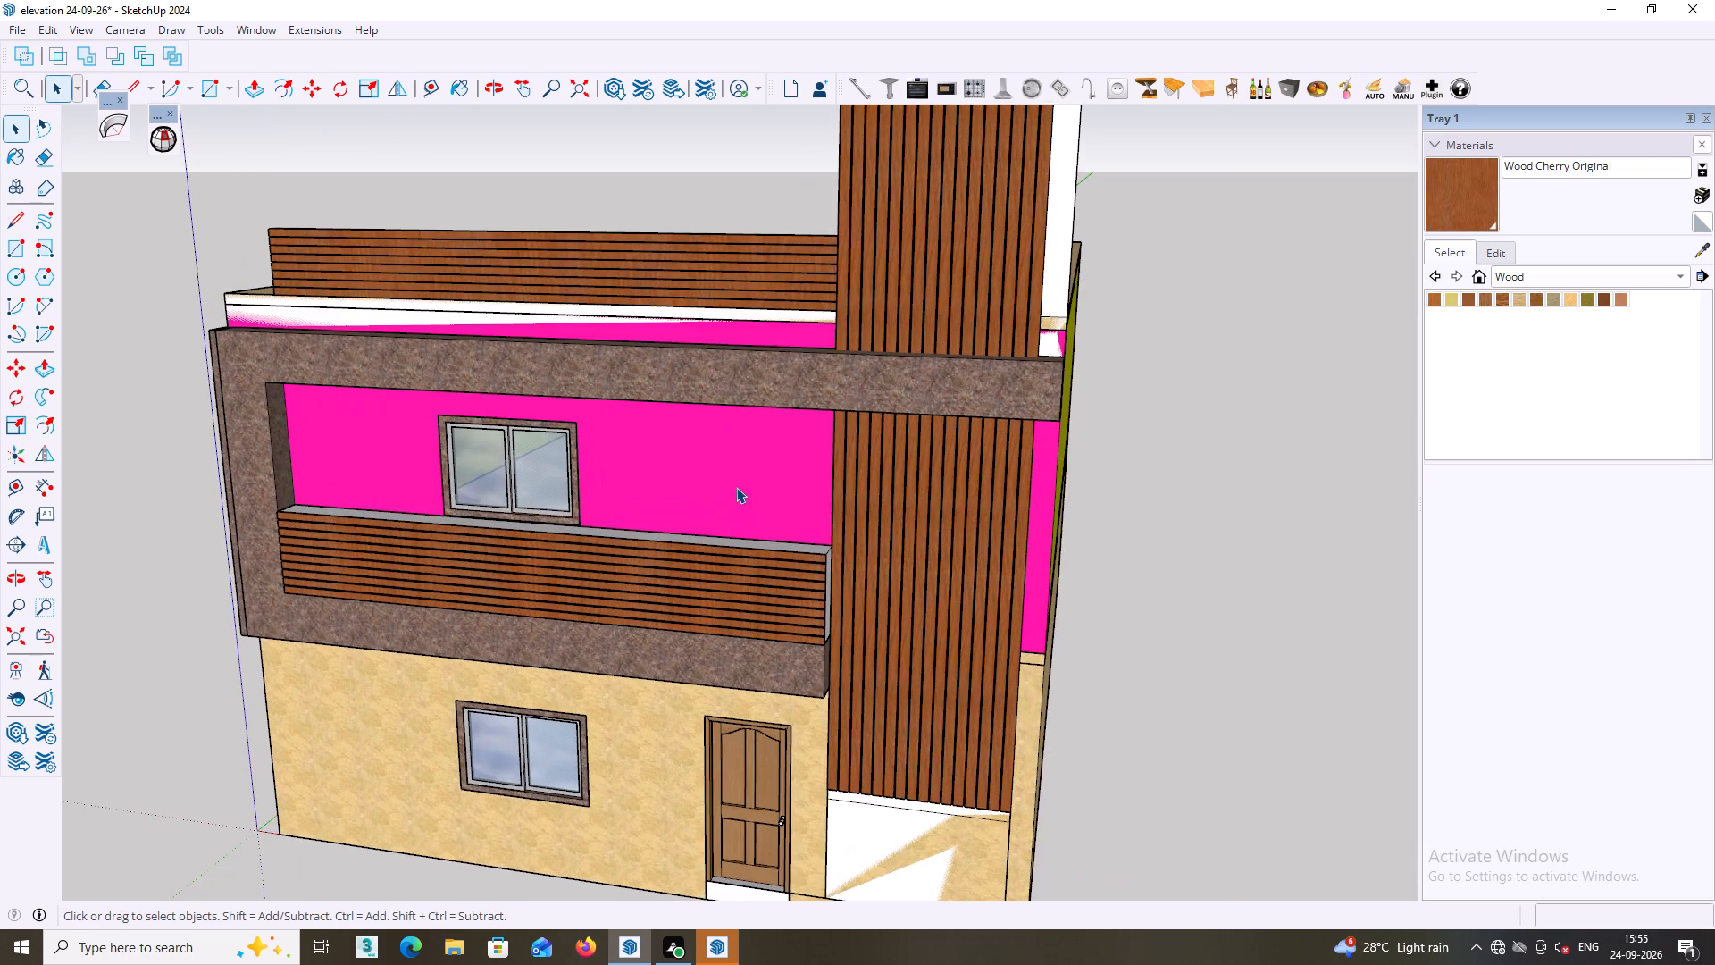
pyautogui.scroll(3, 736, 487)
pyautogui.moveTo(733, 490); pyautogui.dragTo(751, 614, button='middle')
pyautogui.scroll(-9, 750, 582)
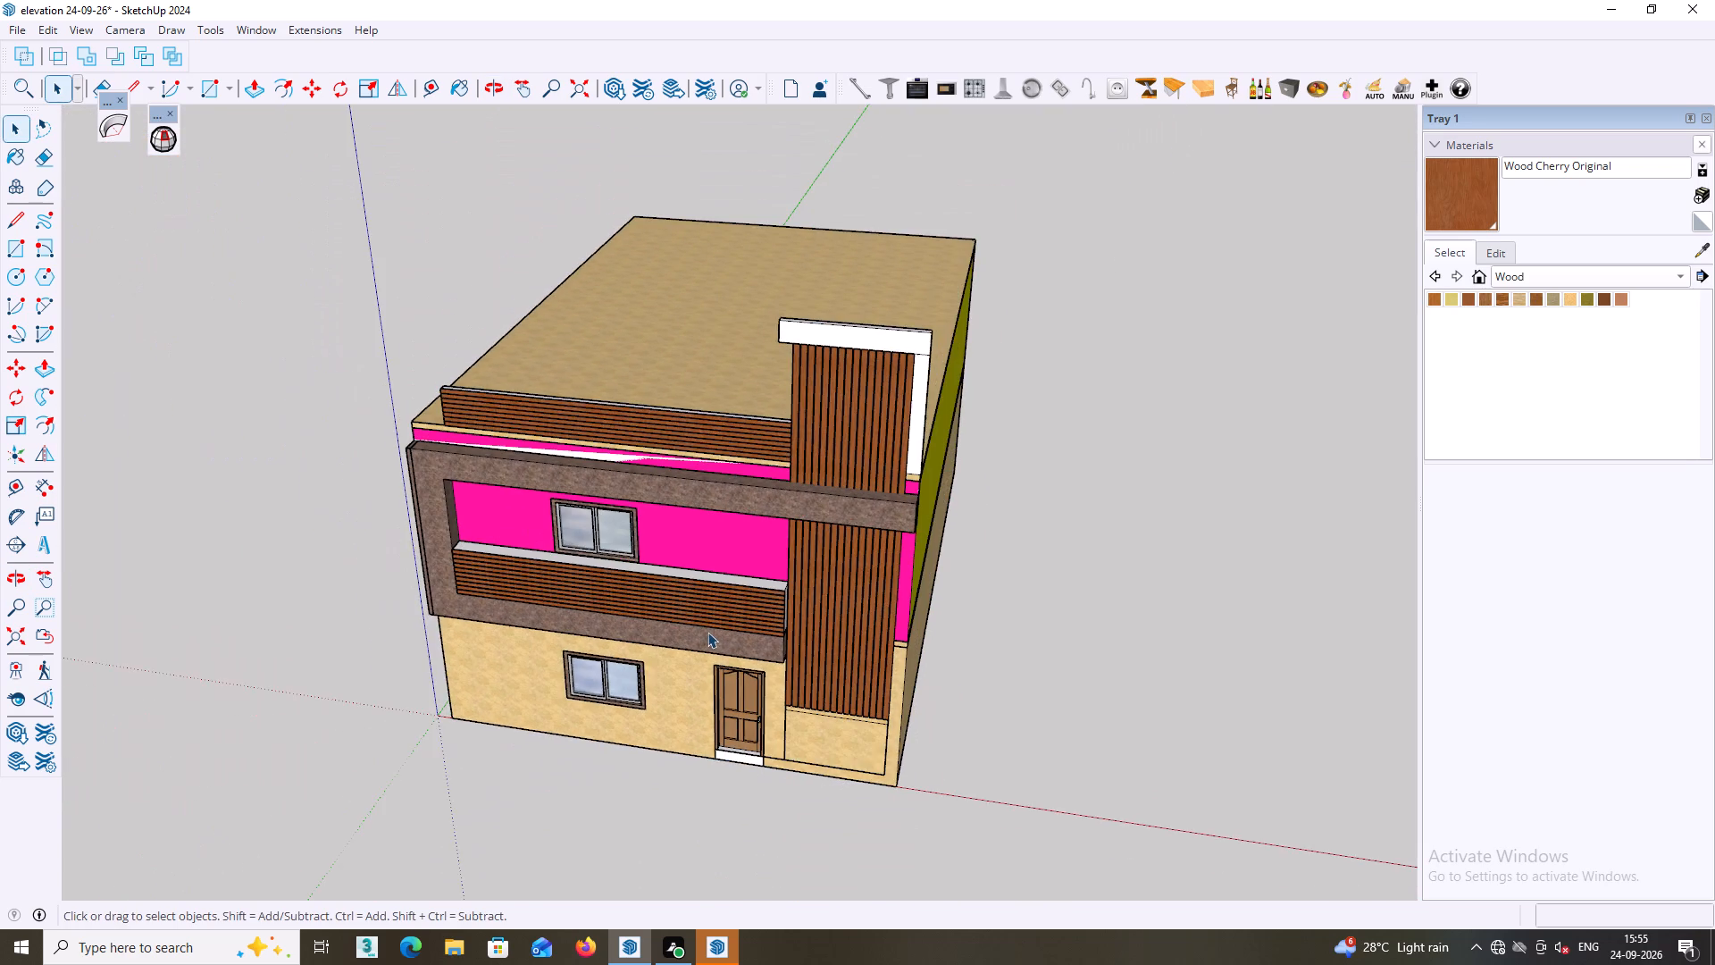
pyautogui.scroll(-2, 704, 642)
pyautogui.moveTo(707, 650); pyautogui.dragTo(681, 643, button='middle')
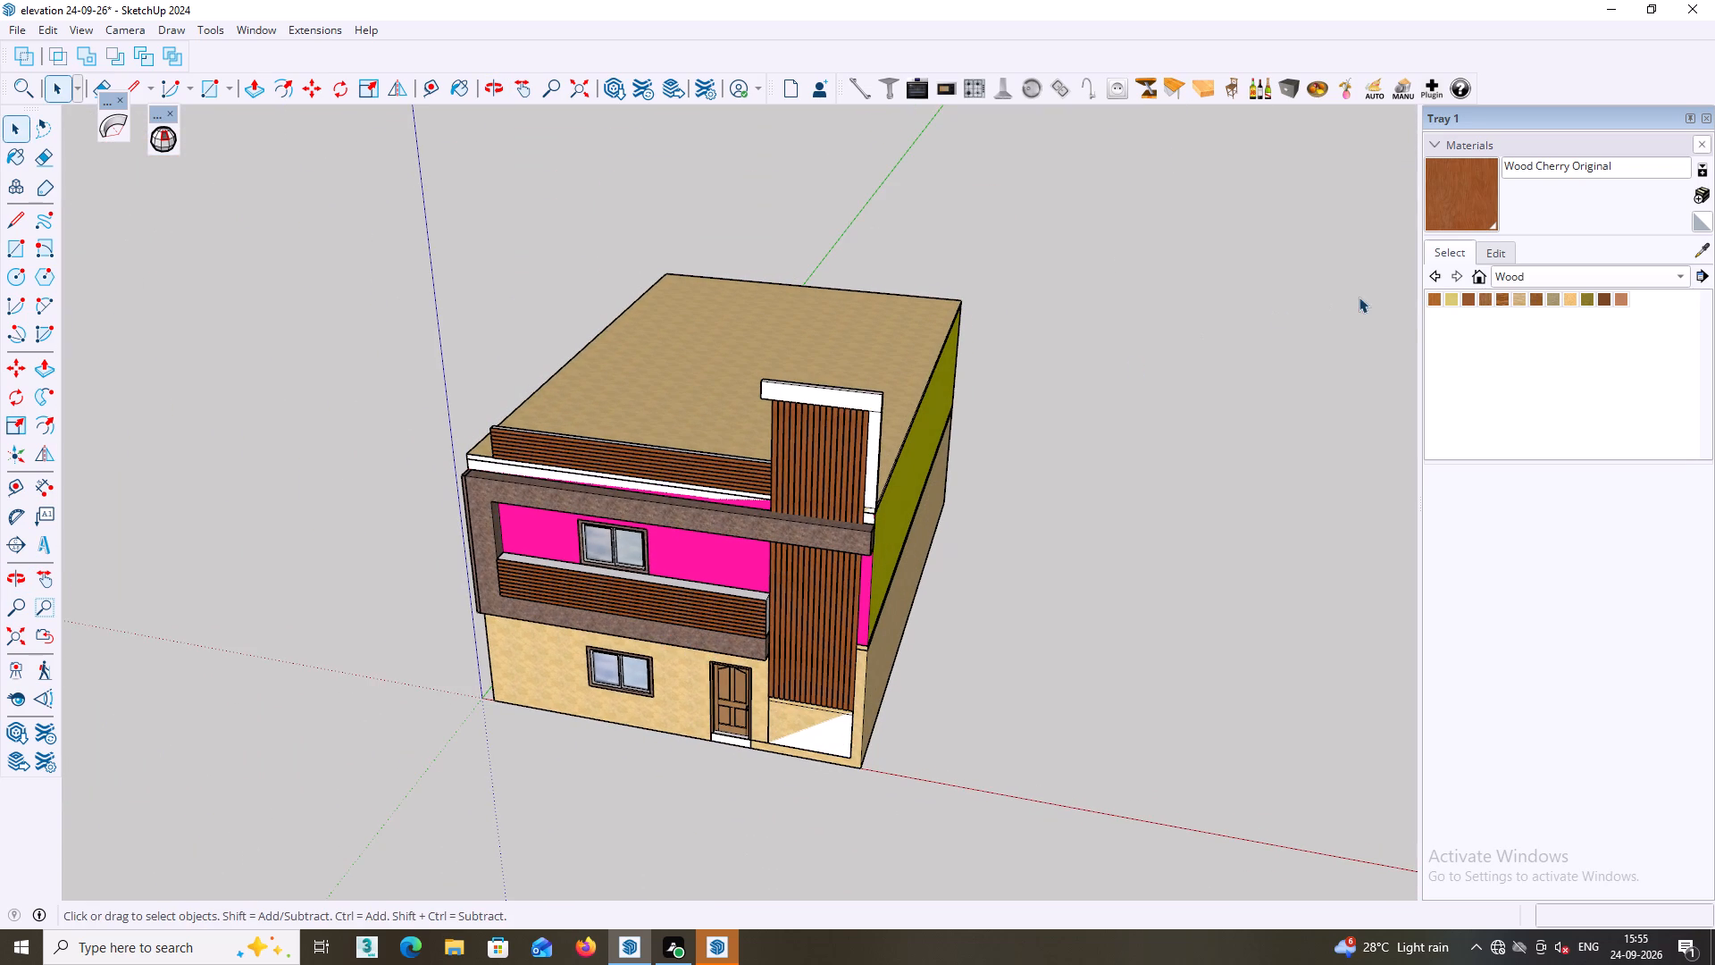
# Sample Granite Brown from the balcony frame and paint the front and top faces of the tower's cap beam.
pyautogui.click(1704, 246)
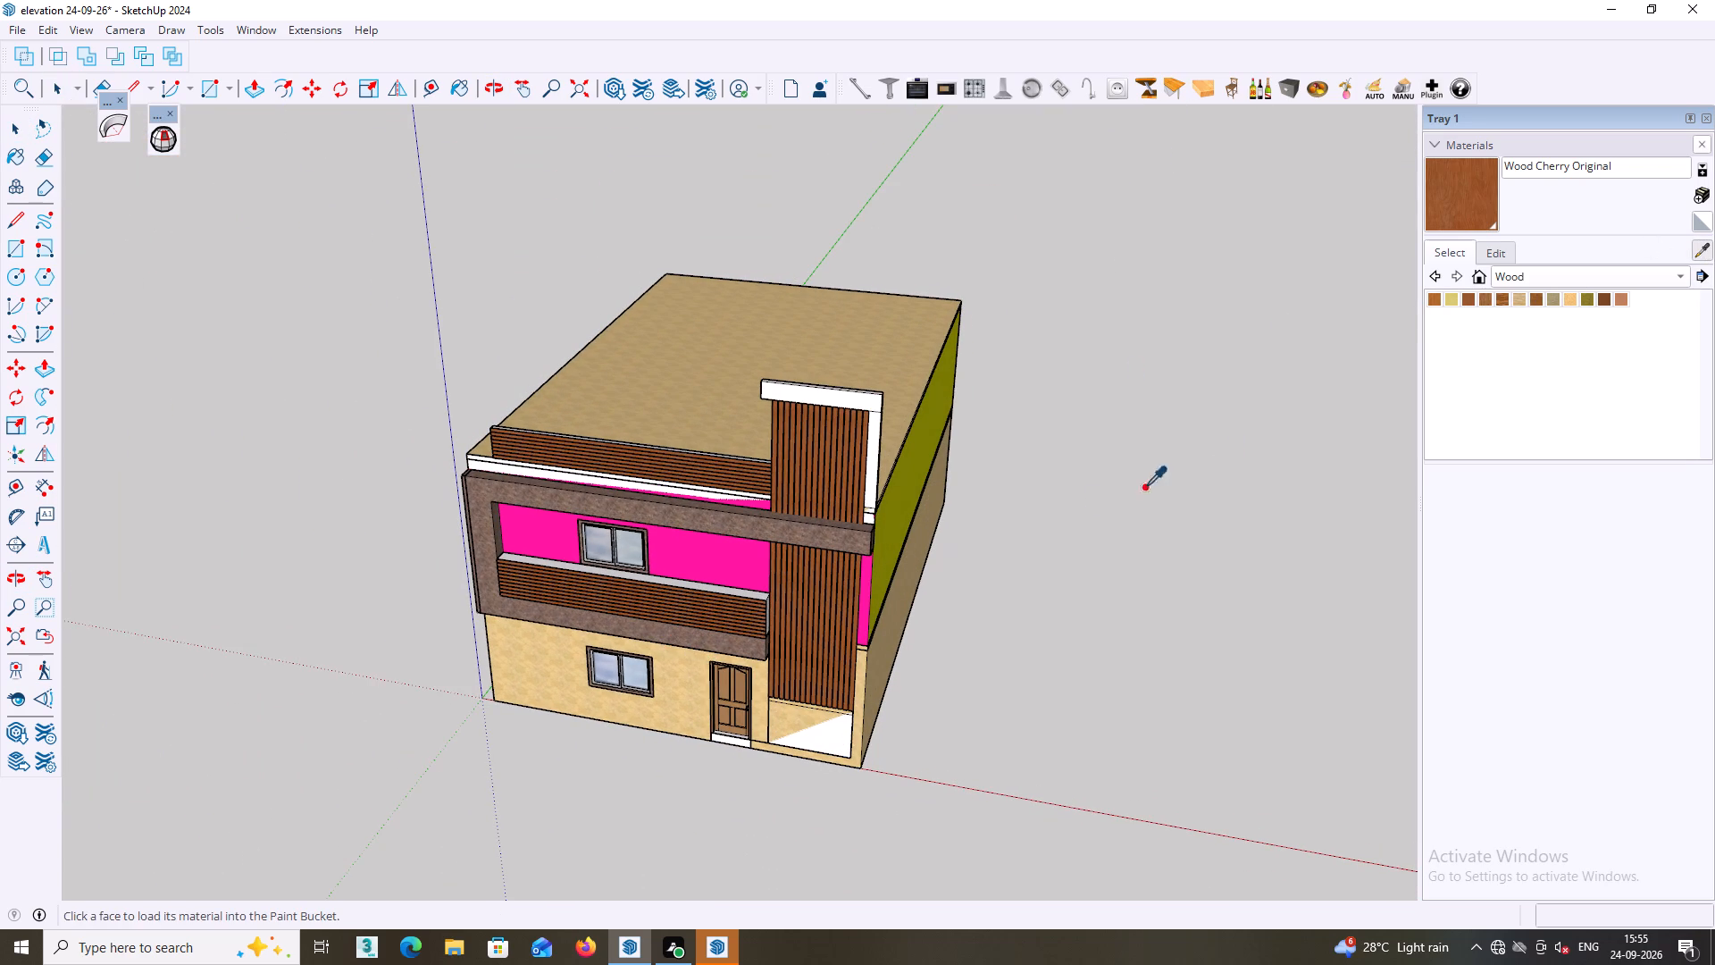
pyautogui.click(864, 539)
pyautogui.scroll(7, 841, 379)
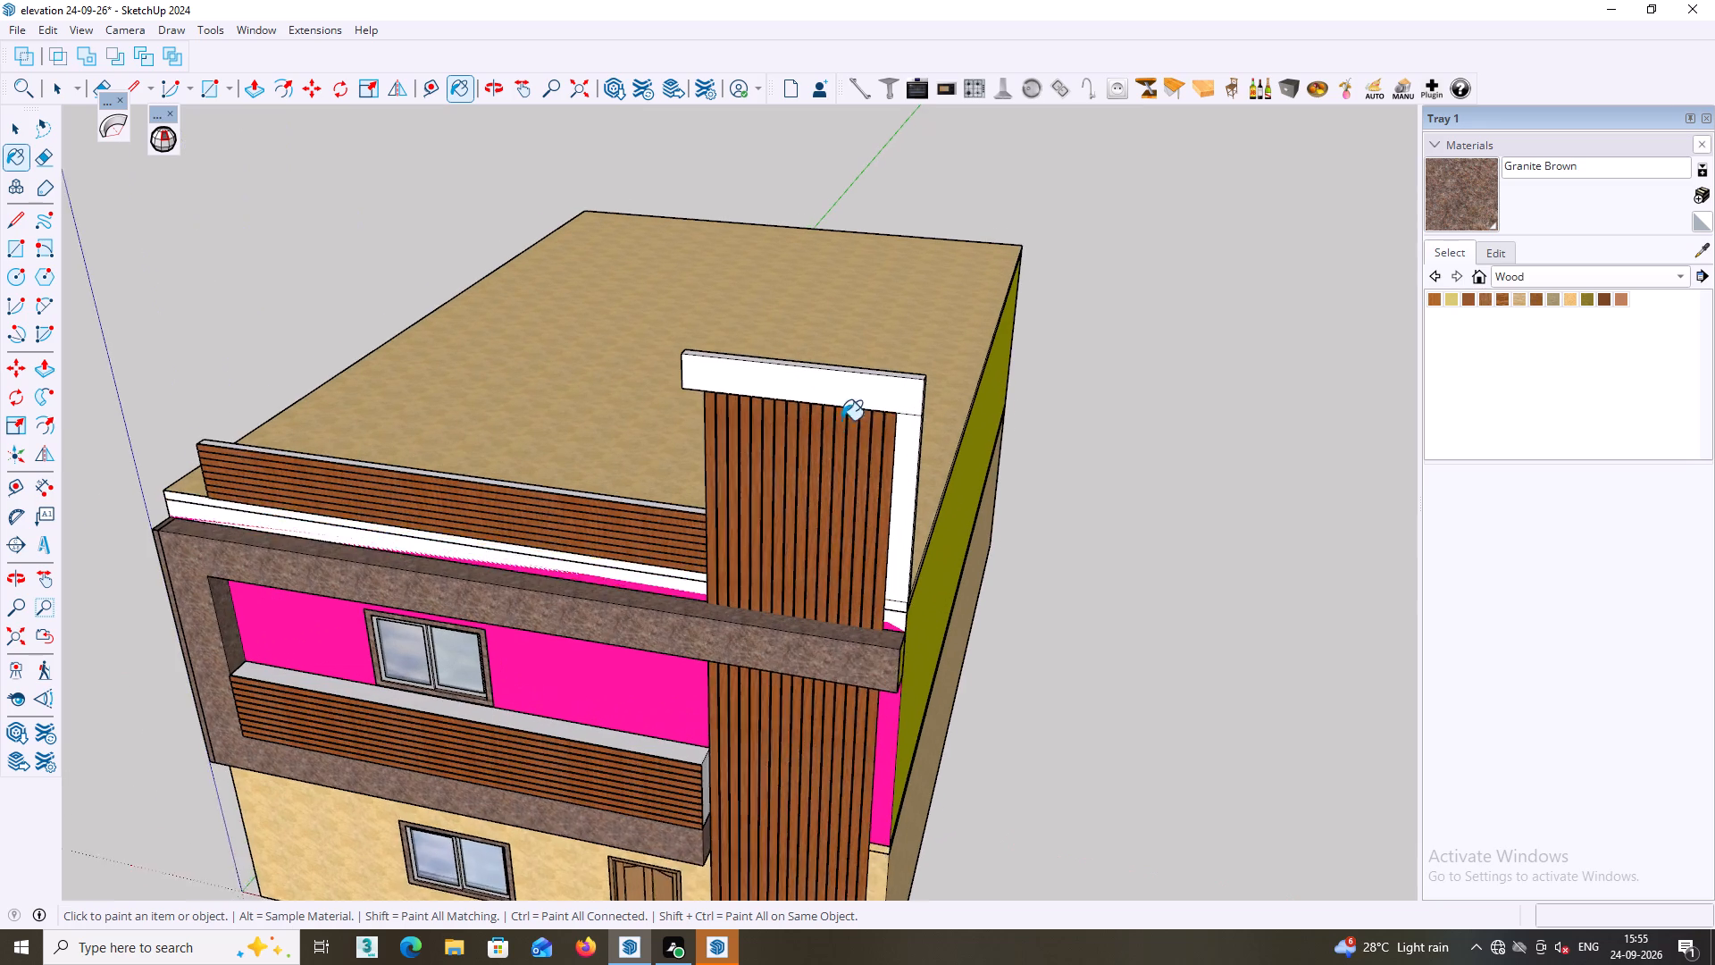
pyautogui.click(859, 389)
pyautogui.moveTo(859, 385); pyautogui.dragTo(899, 502, button='middle')
pyautogui.scroll(5, 901, 404)
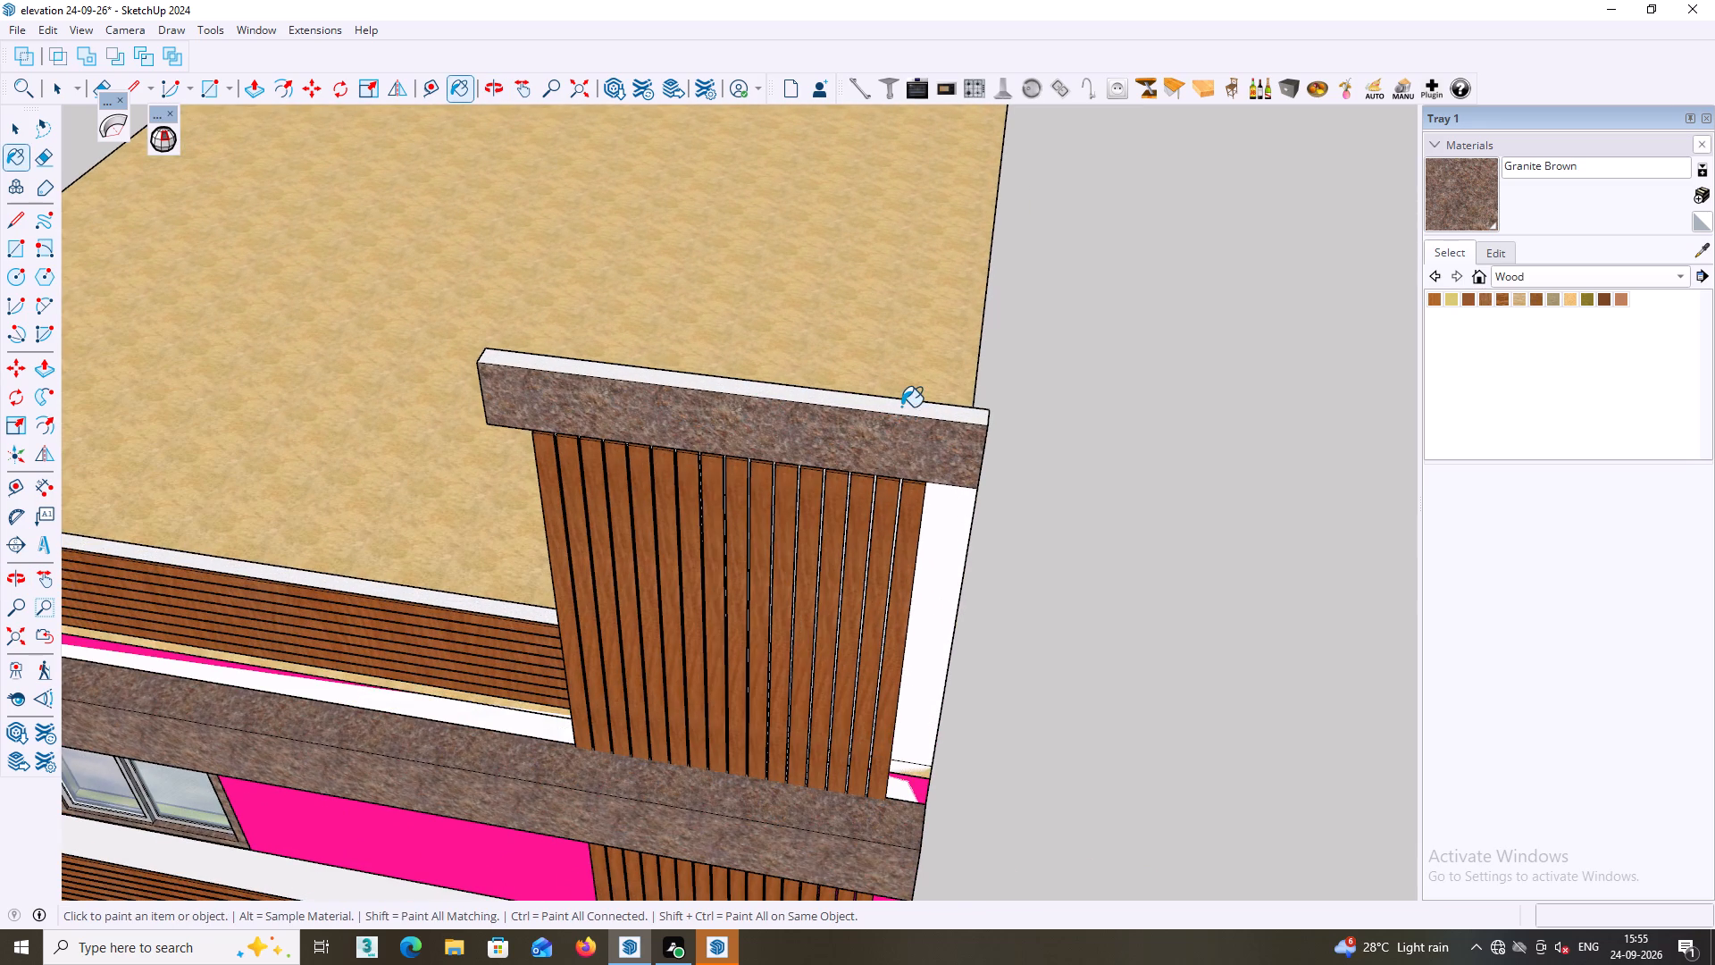
pyautogui.click(901, 407)
# Paint both end faces and the back face of the tower's cap beam with Granite Brown.
pyautogui.moveTo(912, 416); pyautogui.dragTo(1246, 405, button='middle')
pyautogui.moveTo(655, 513); pyautogui.dragTo(919, 429, button='middle')
pyautogui.scroll(4, 567, 498)
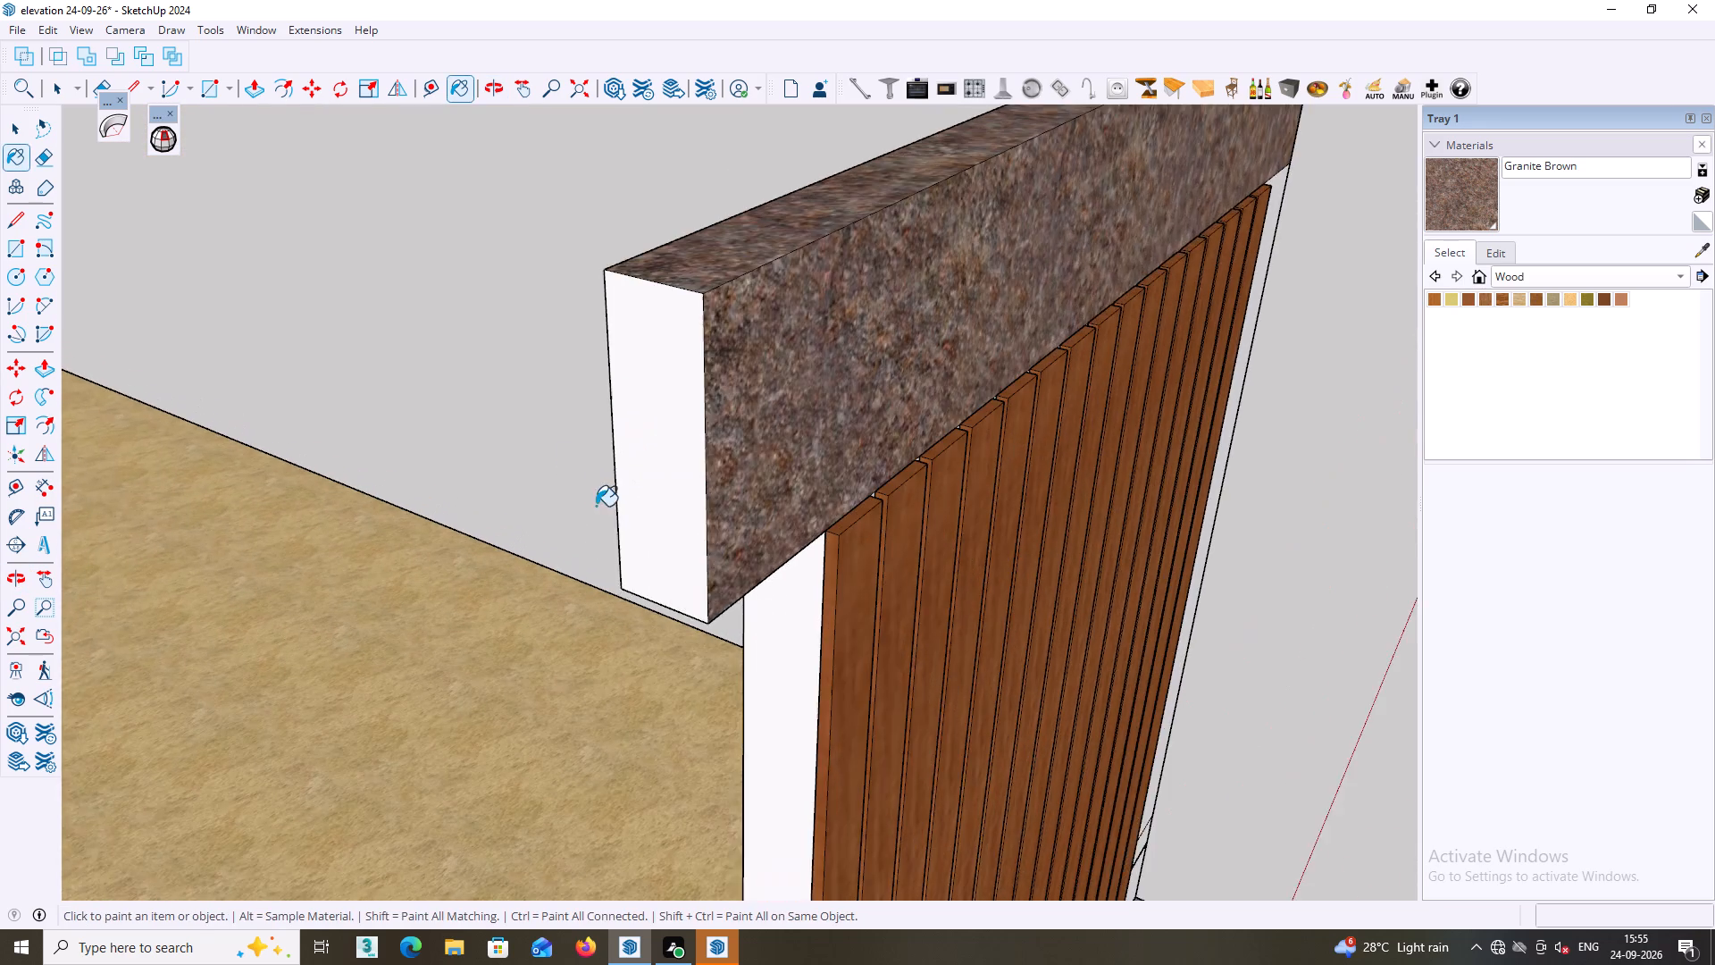
pyautogui.moveTo(596, 506); pyautogui.dragTo(623, 499, button='middle')
pyautogui.click(663, 493)
pyautogui.scroll(-1, 723, 512)
pyautogui.moveTo(727, 523); pyautogui.dragTo(1188, 473, button='middle')
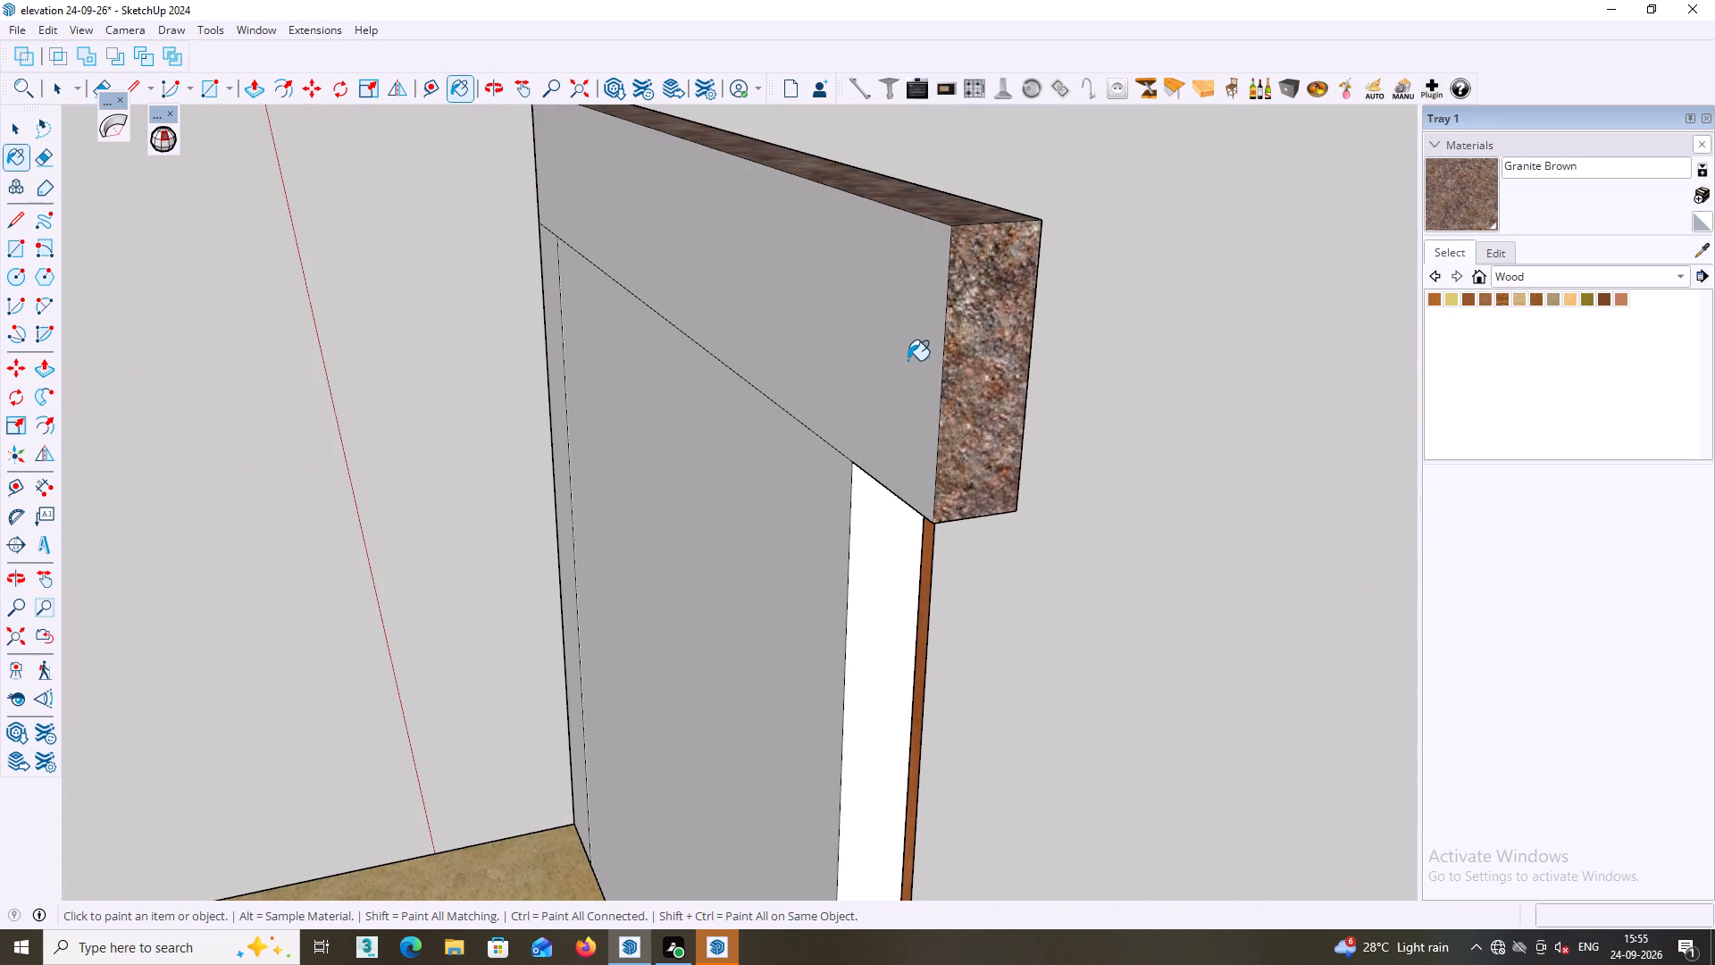
pyautogui.click(908, 358)
pyautogui.scroll(-12, 916, 365)
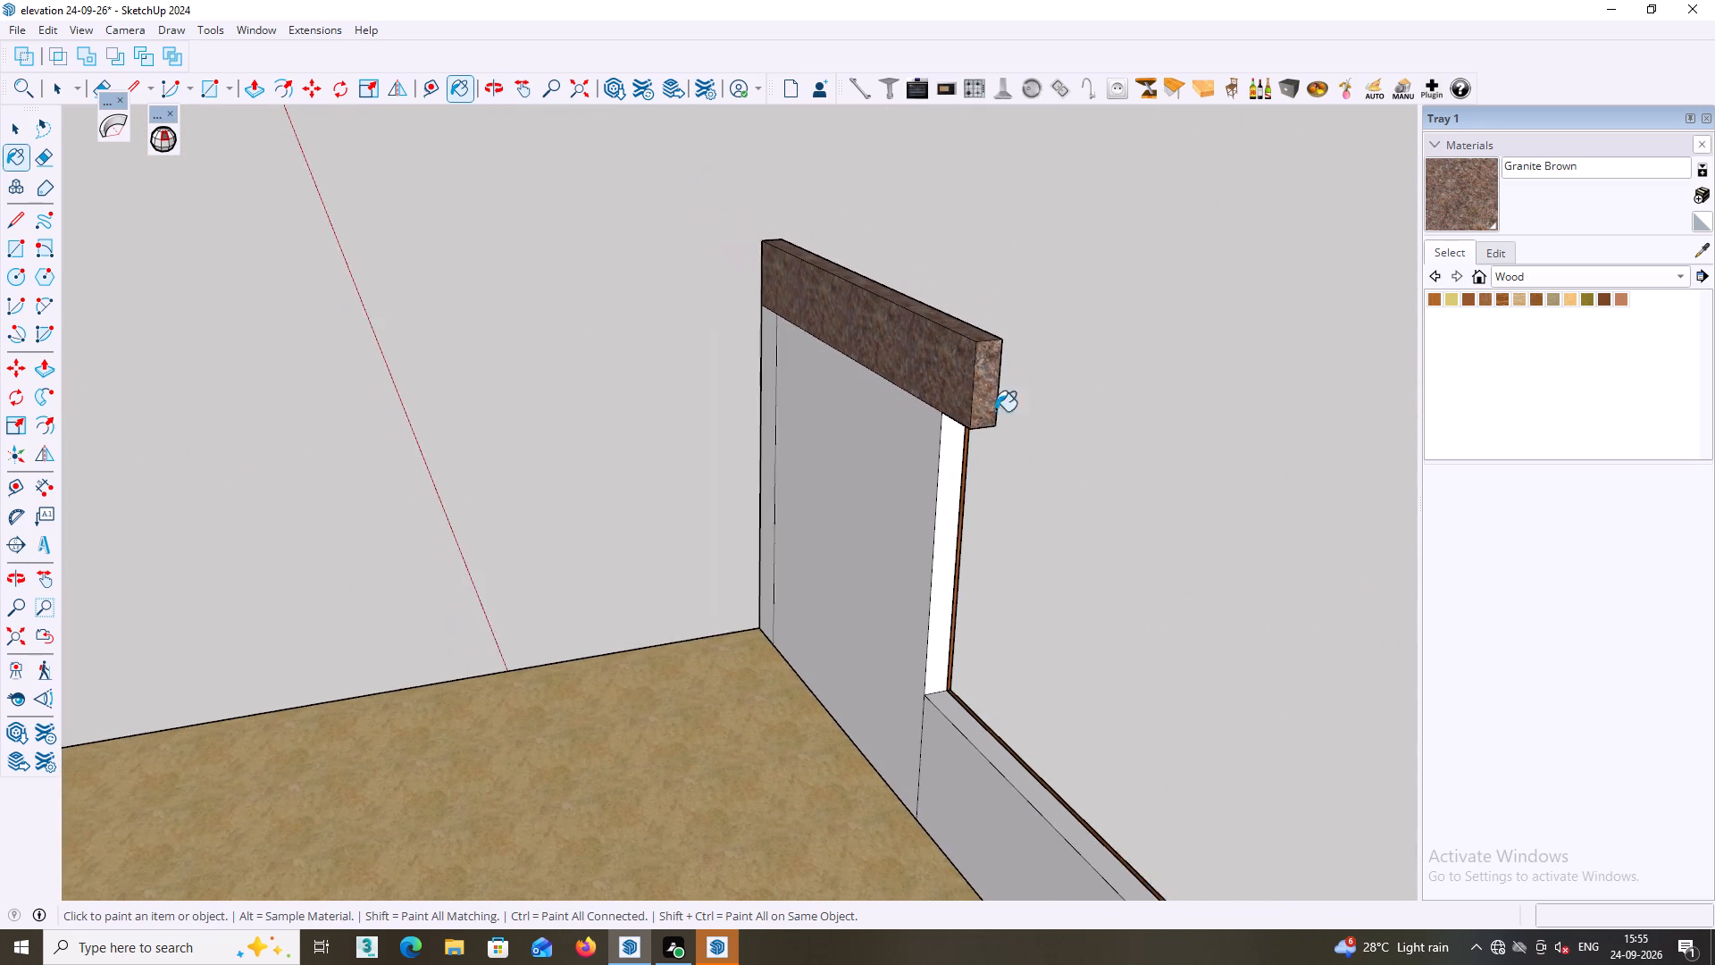
pyautogui.moveTo(990, 390); pyautogui.dragTo(133, 388, button='middle')
pyautogui.moveTo(1168, 296); pyautogui.dragTo(200, 335, button='middle')
pyautogui.moveTo(394, 324); pyautogui.dragTo(350, 316, button='middle')
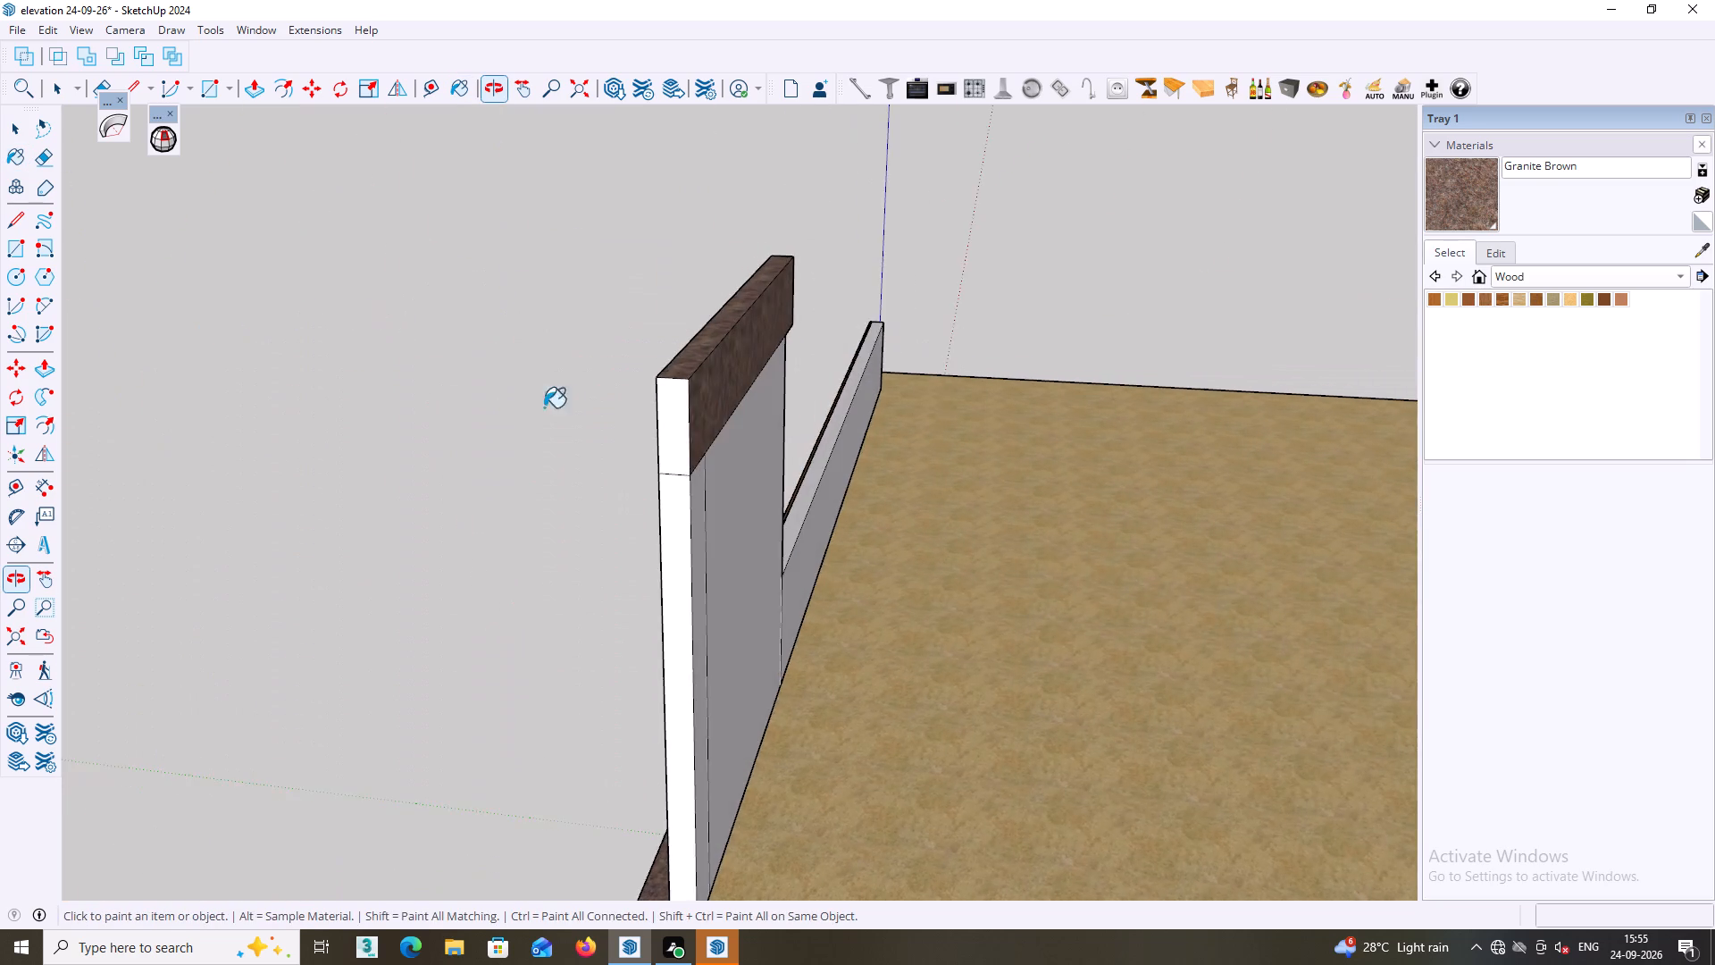
pyautogui.scroll(4, 559, 411)
pyautogui.click(788, 406)
# Examine the slatted roof parapet, its unpainted edges and the khaki side walls from several angles.
pyautogui.scroll(-4, 792, 416)
pyautogui.moveTo(1010, 446); pyautogui.dragTo(863, 432, button='middle')
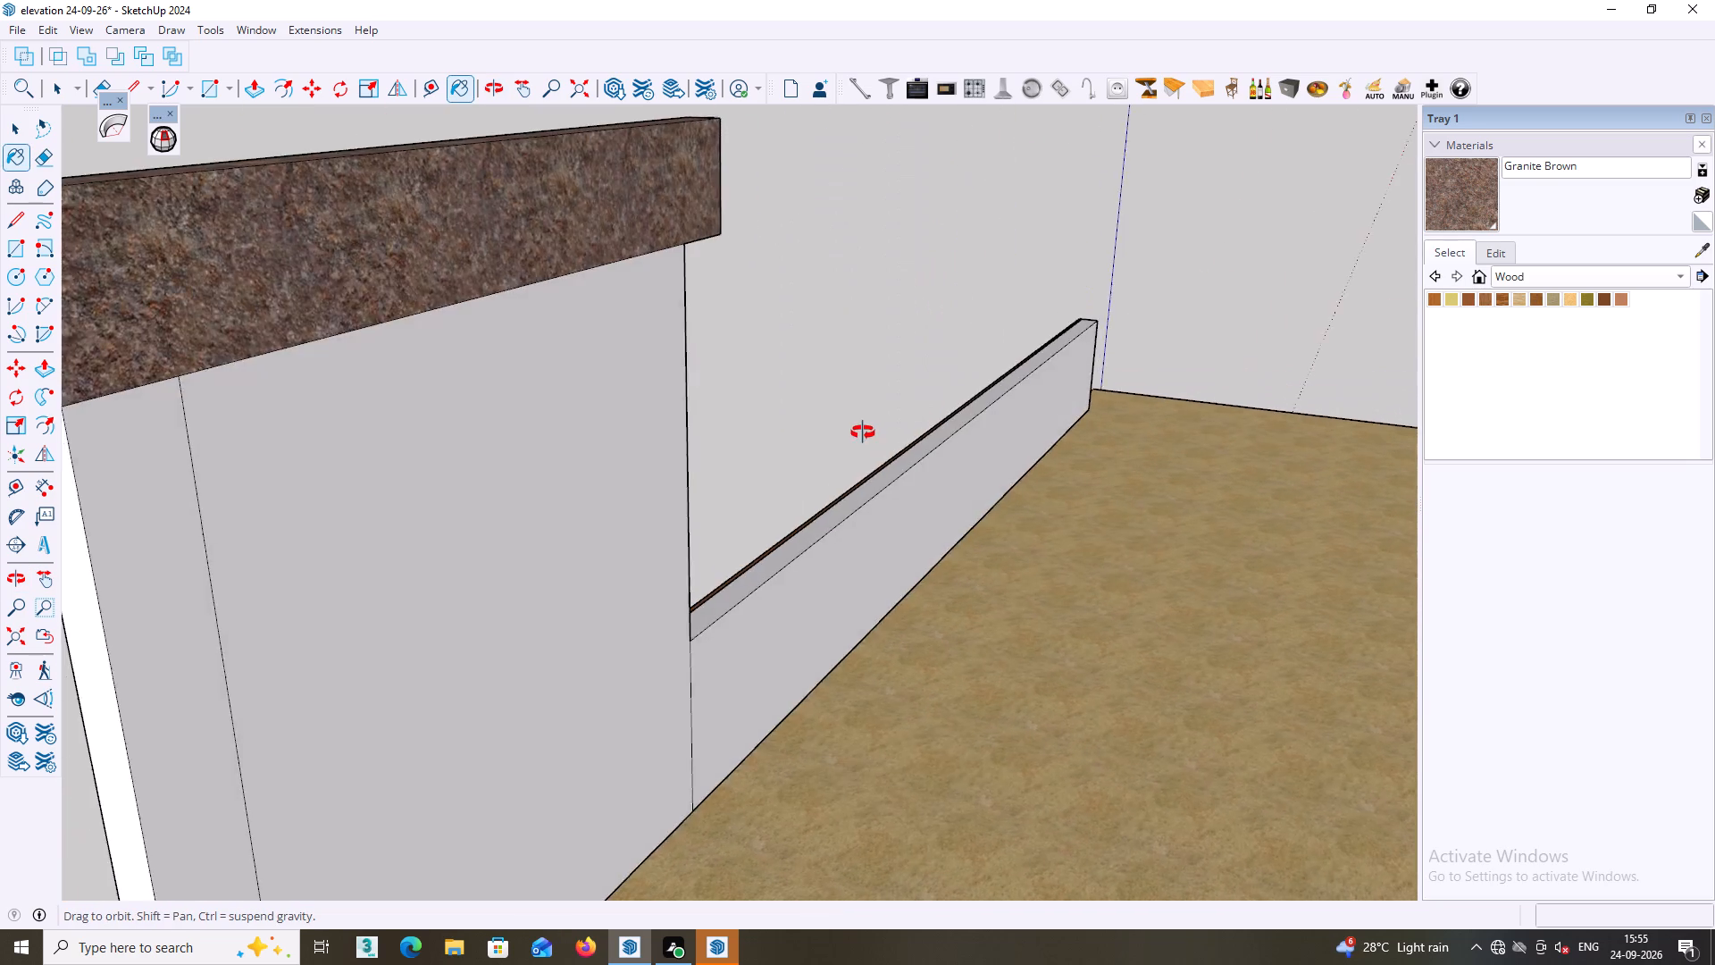
pyautogui.moveTo(863, 432); pyautogui.dragTo(1143, 442, button='middle')
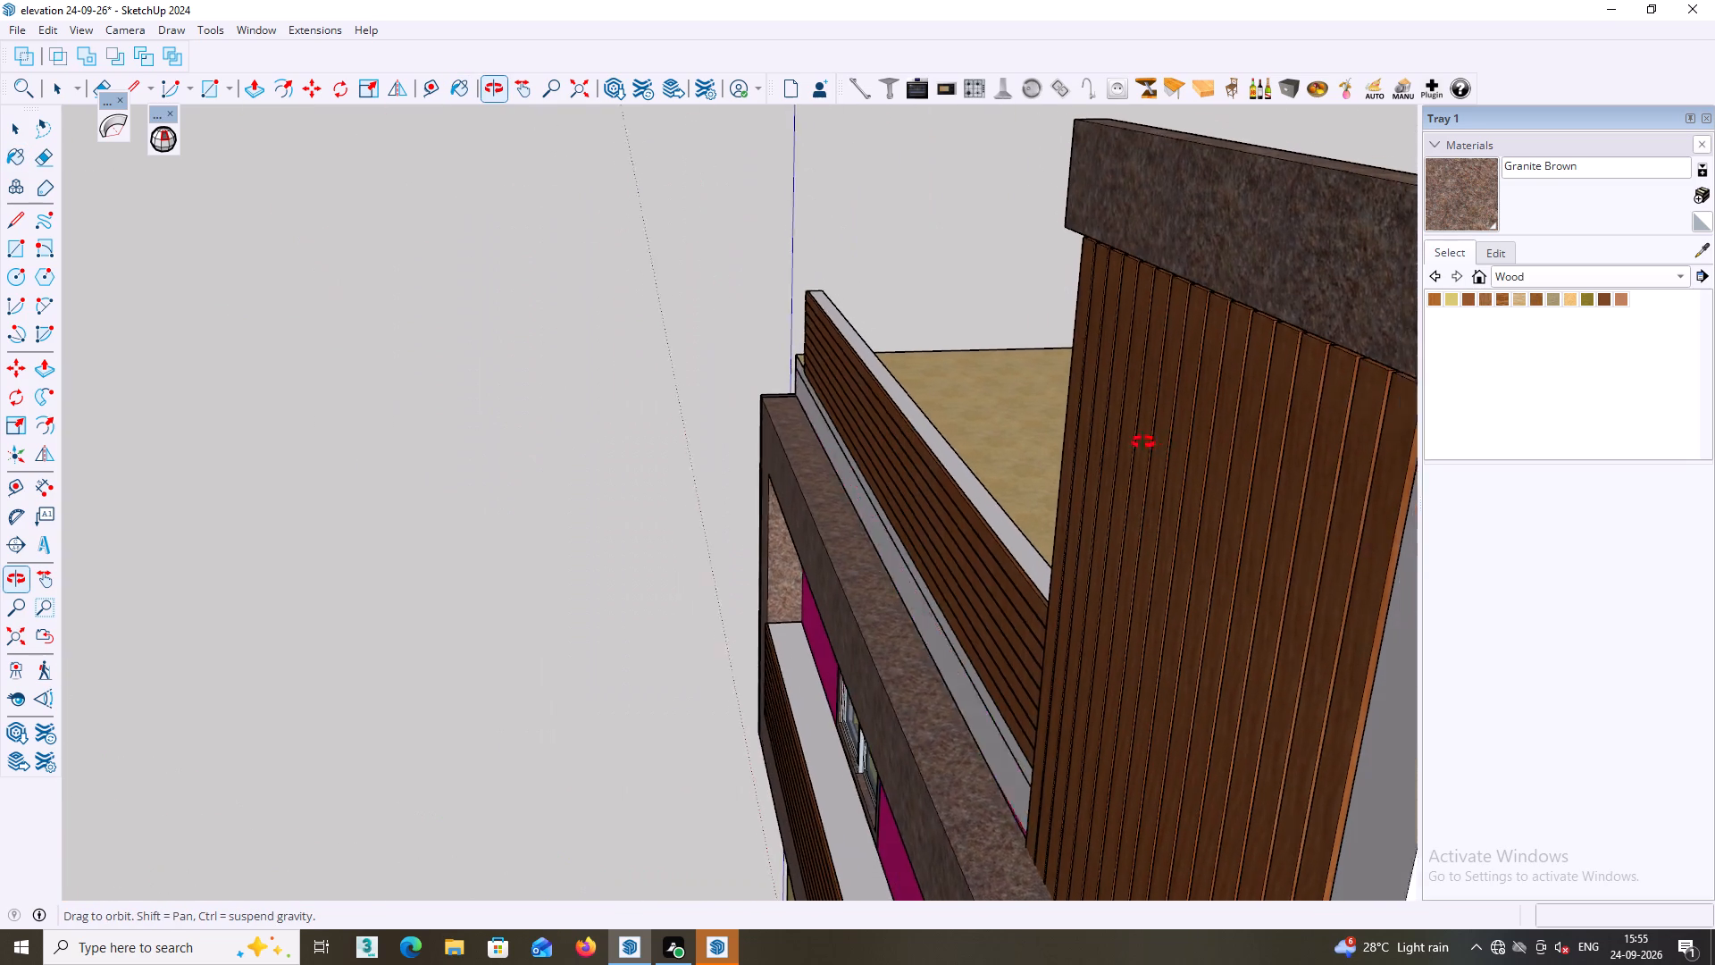
pyautogui.moveTo(1143, 442); pyautogui.dragTo(1302, 343, button='middle')
pyautogui.moveTo(1018, 382); pyautogui.dragTo(1208, 503, button='middle')
pyautogui.moveTo(876, 451); pyautogui.dragTo(1067, 576, button='middle')
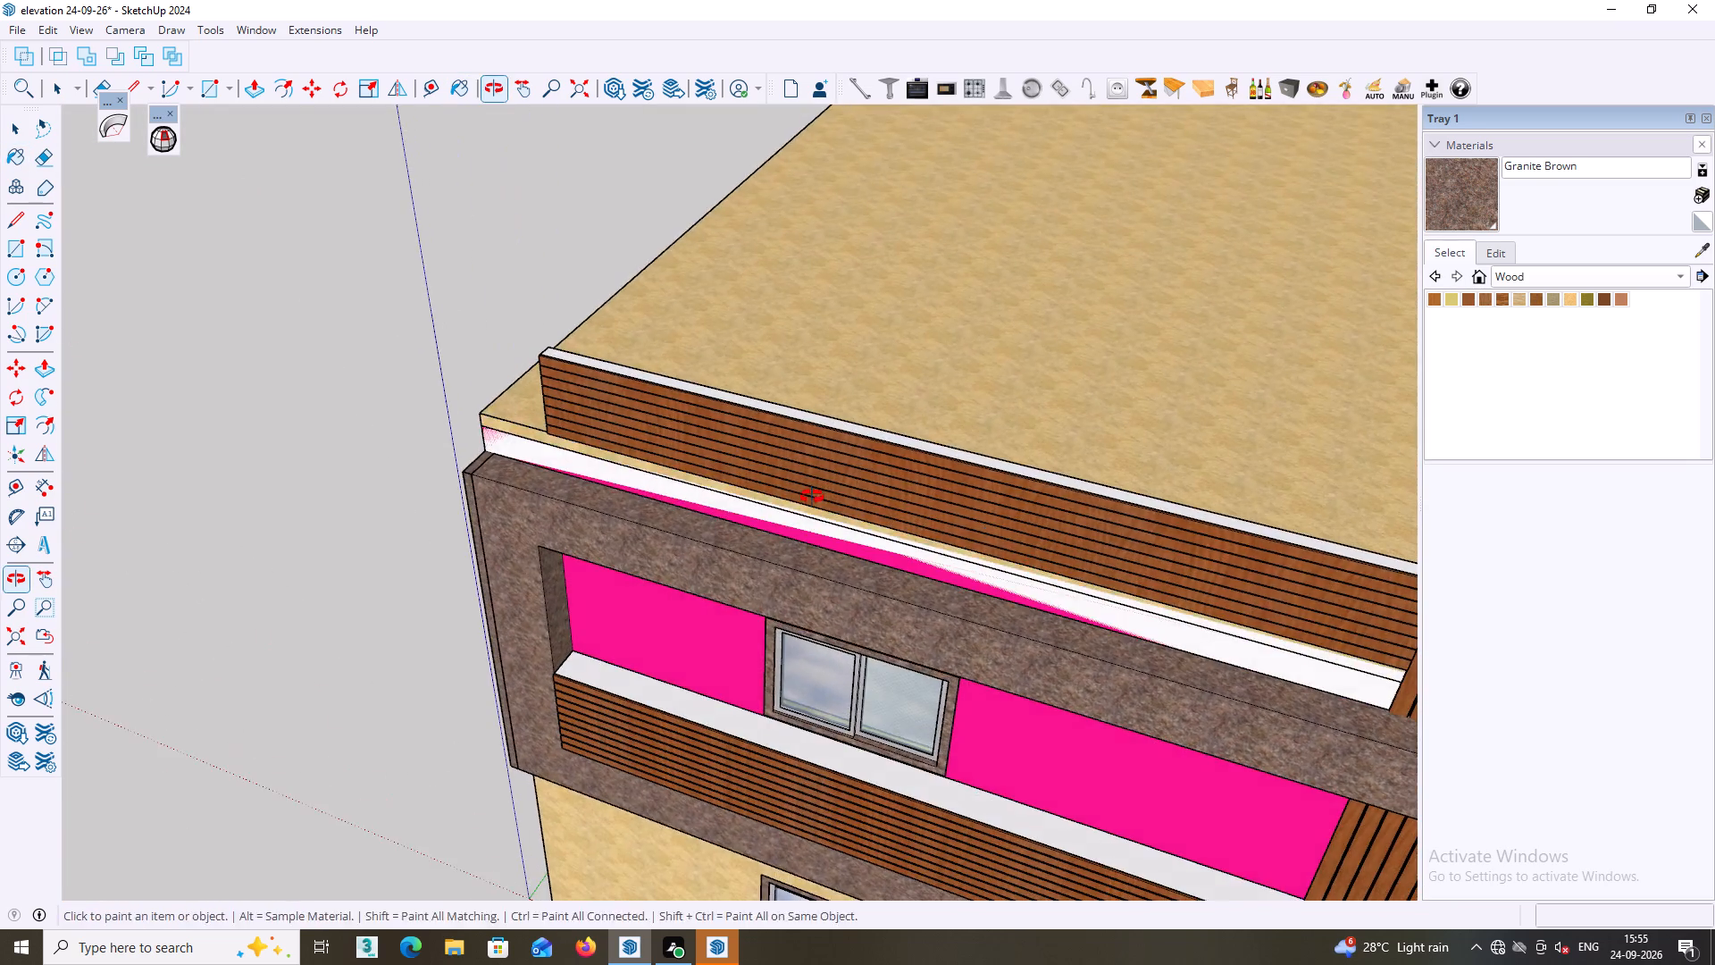
pyautogui.moveTo(812, 497); pyautogui.dragTo(1037, 650, button='middle')
pyautogui.moveTo(683, 558); pyautogui.dragTo(1032, 639, button='middle')
pyautogui.moveTo(724, 589); pyautogui.dragTo(860, 473, button='middle')
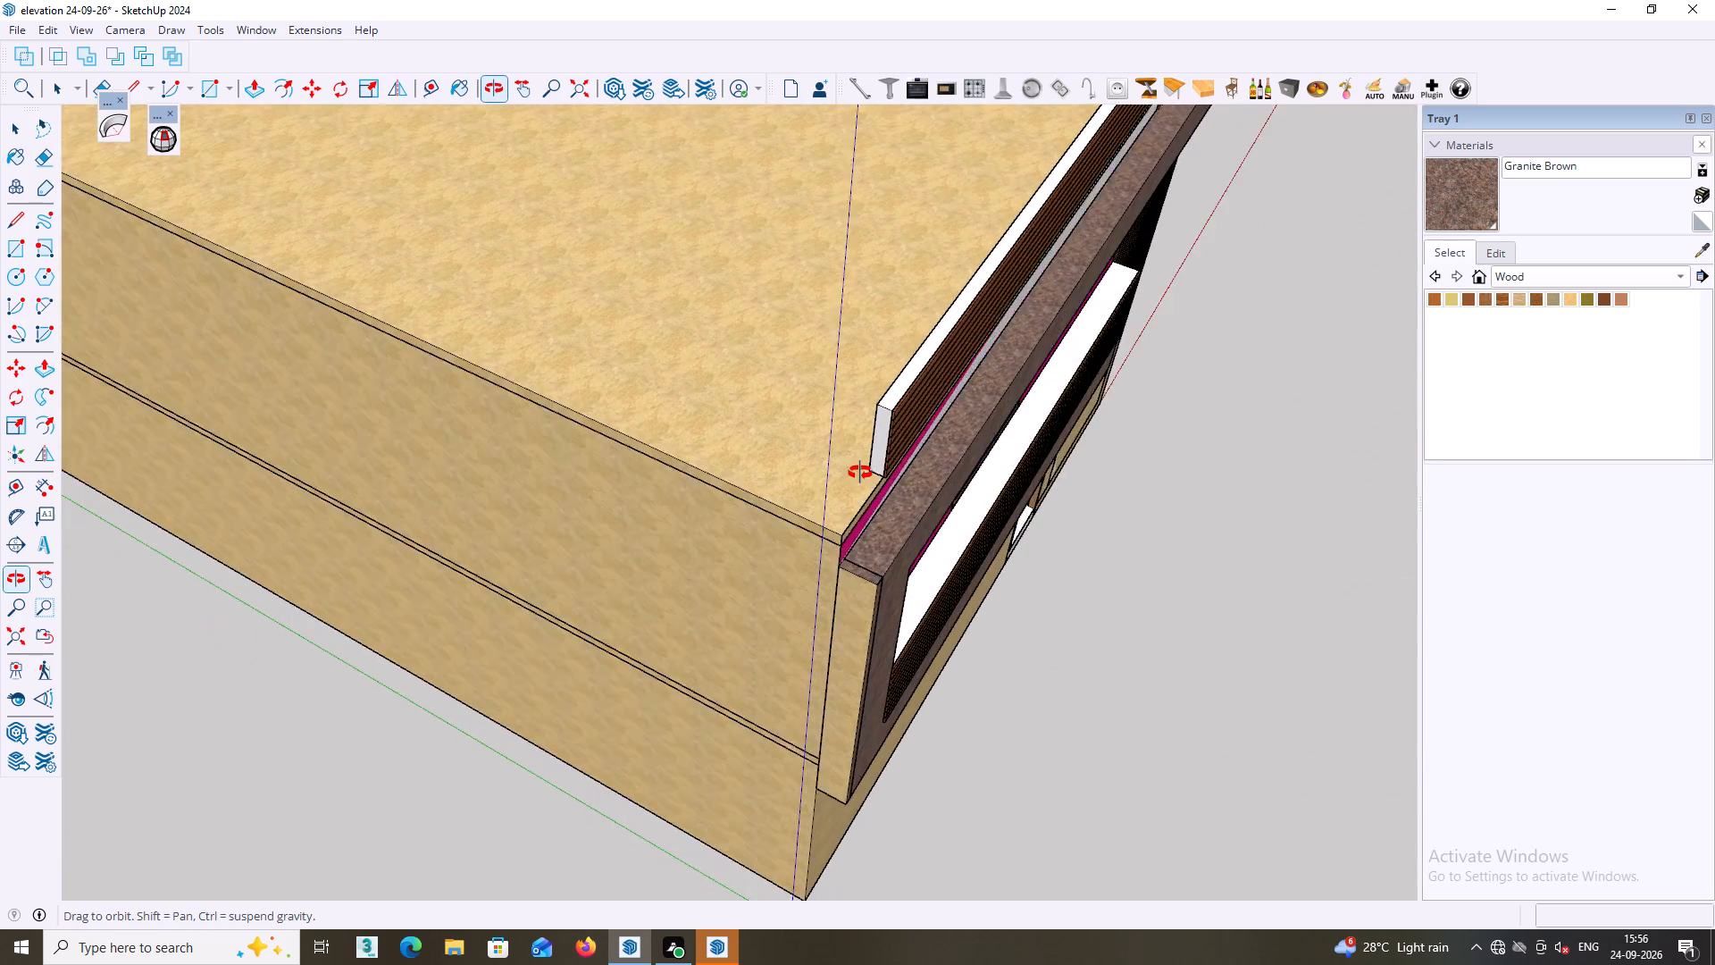
pyautogui.moveTo(860, 473); pyautogui.dragTo(1062, 437, button='middle')
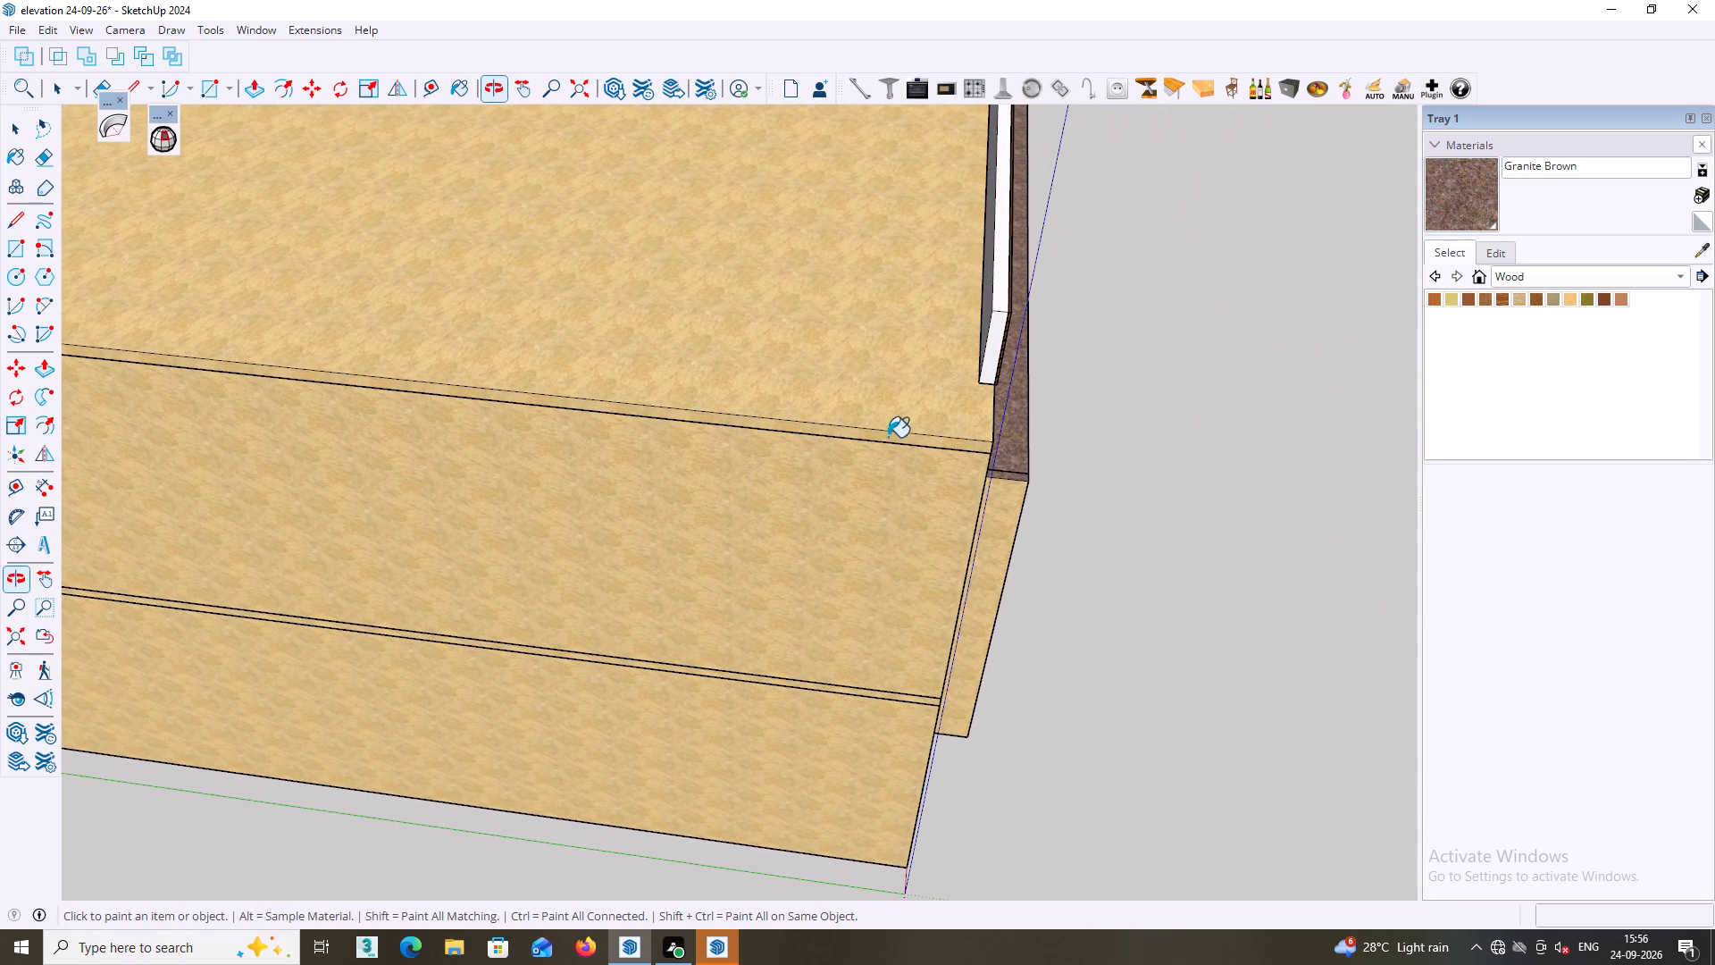
pyautogui.scroll(-13, 841, 468)
pyautogui.moveTo(818, 653); pyautogui.dragTo(725, 592, button='middle')
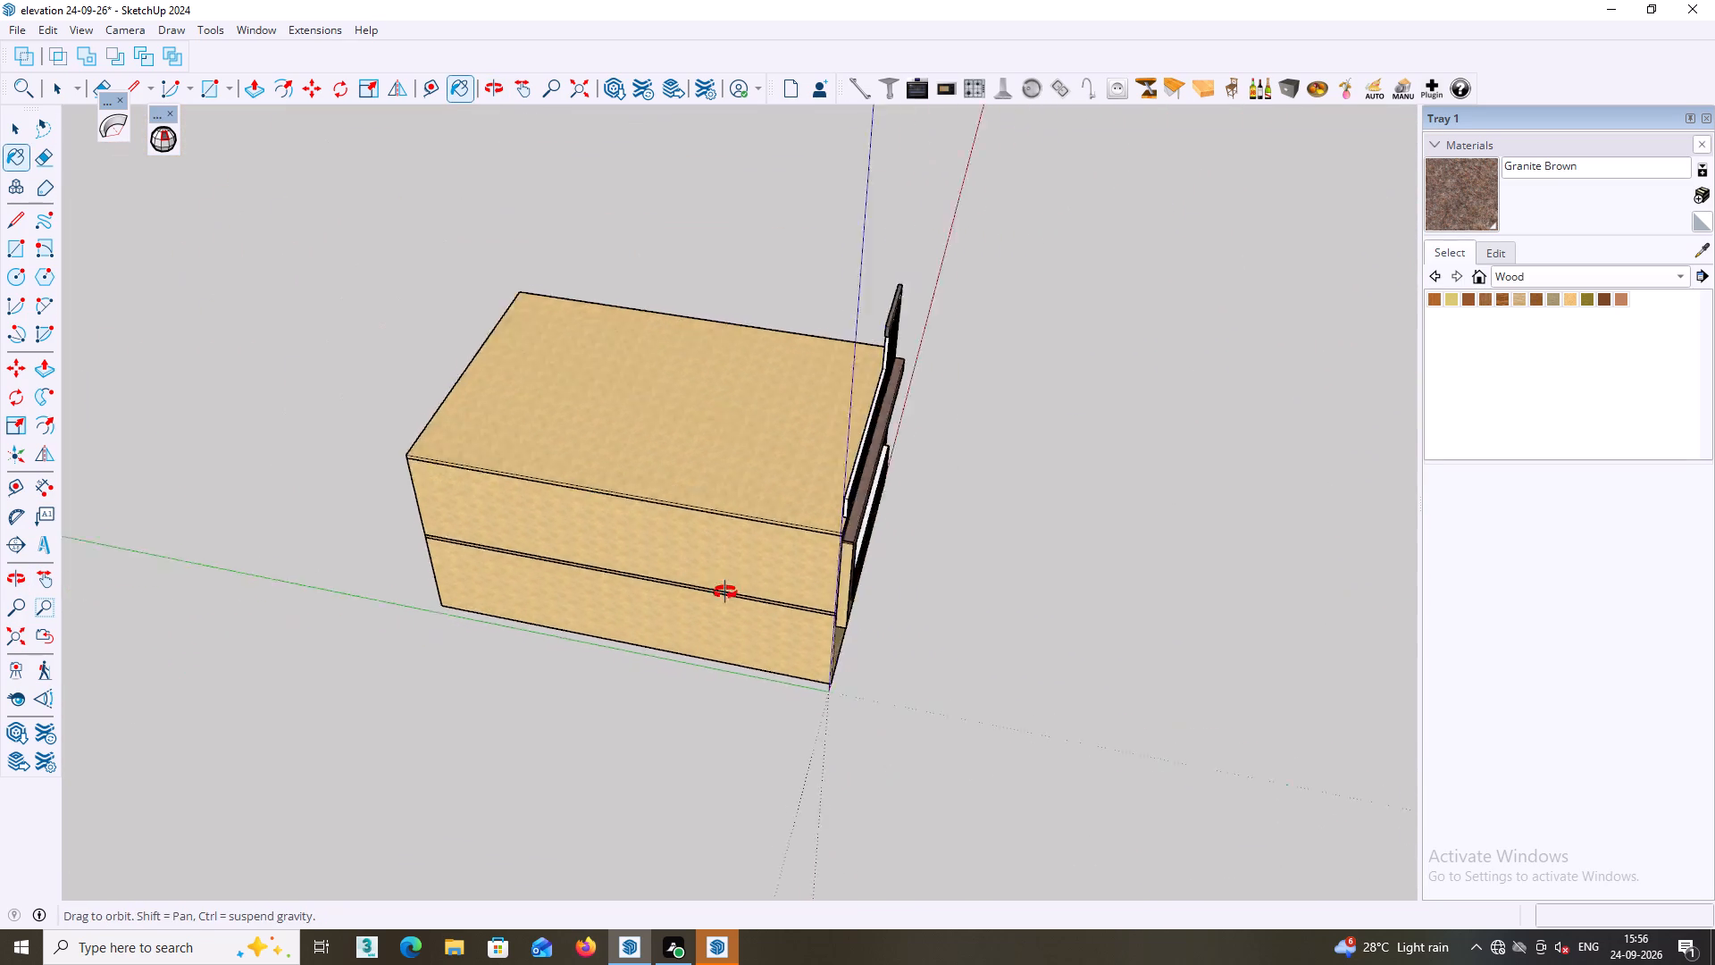
pyautogui.moveTo(725, 592); pyautogui.dragTo(431, 417, button='middle')
pyautogui.moveTo(755, 461); pyautogui.dragTo(835, 494, button='middle')
pyautogui.scroll(11, 753, 449)
pyautogui.middleClick(740, 459)
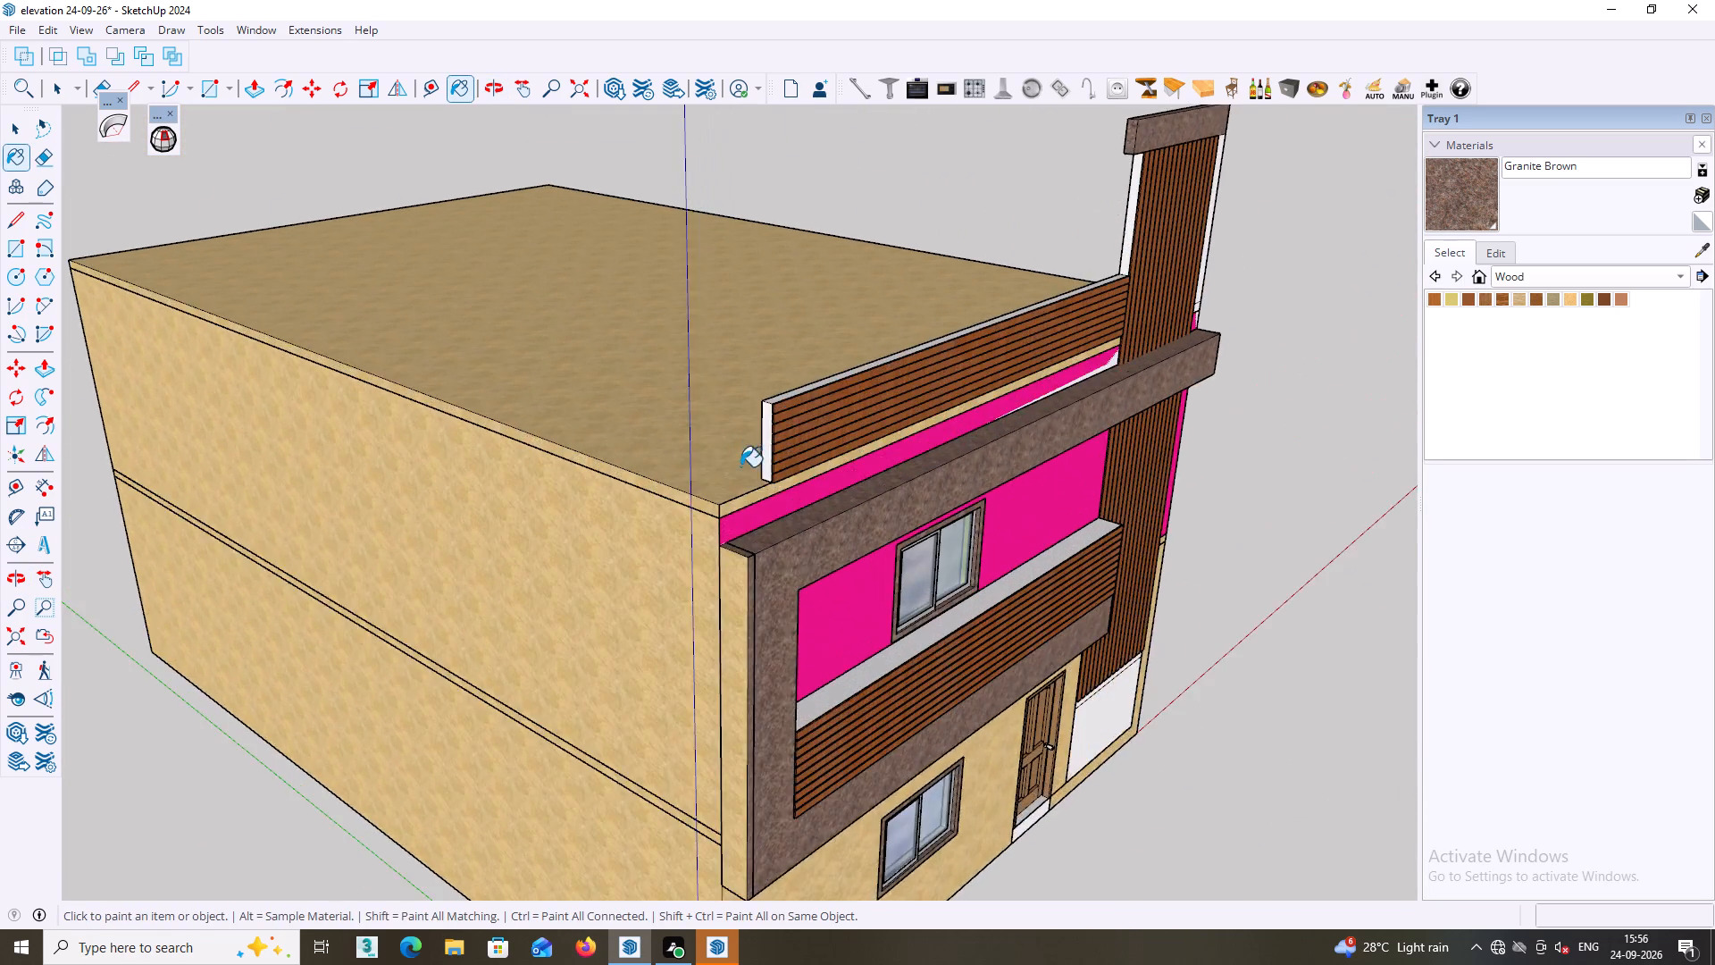
pyautogui.scroll(3, 740, 466)
pyautogui.scroll(-6, 736, 476)
pyautogui.scroll(-4, 784, 645)
# Choose 0037_SandyBrown from the Colors-Named collection and paint the free end face of the slatted roof parapet.
pyautogui.press('space')
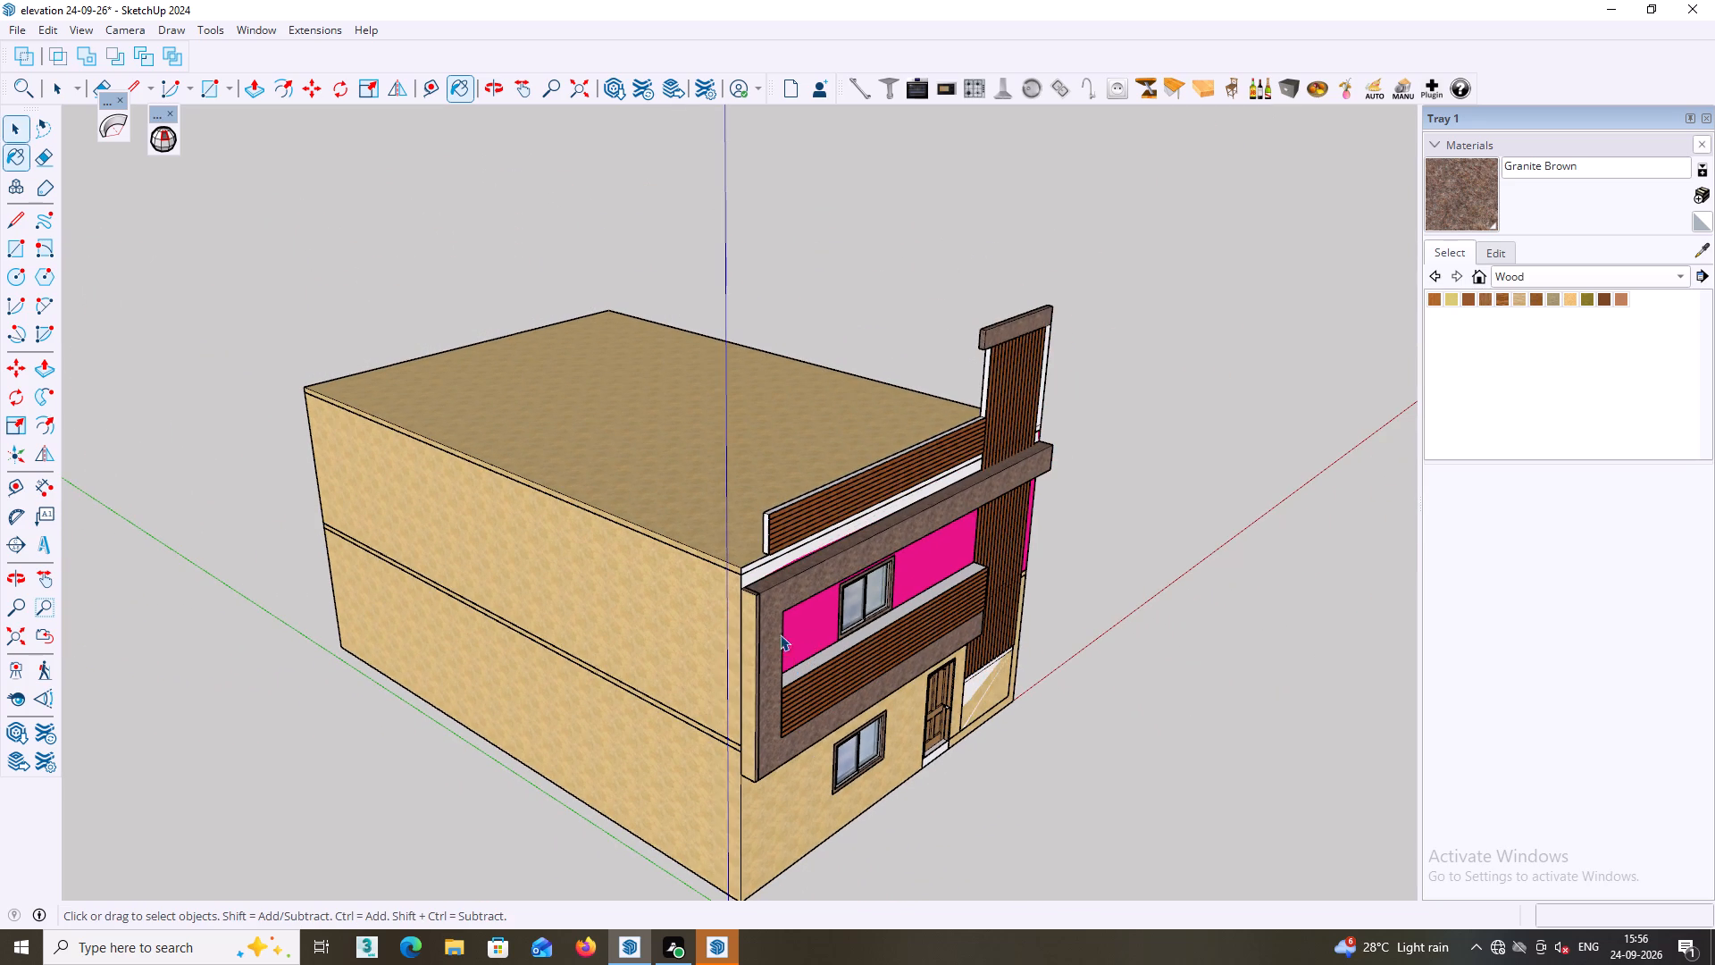
pyautogui.scroll(14, 766, 578)
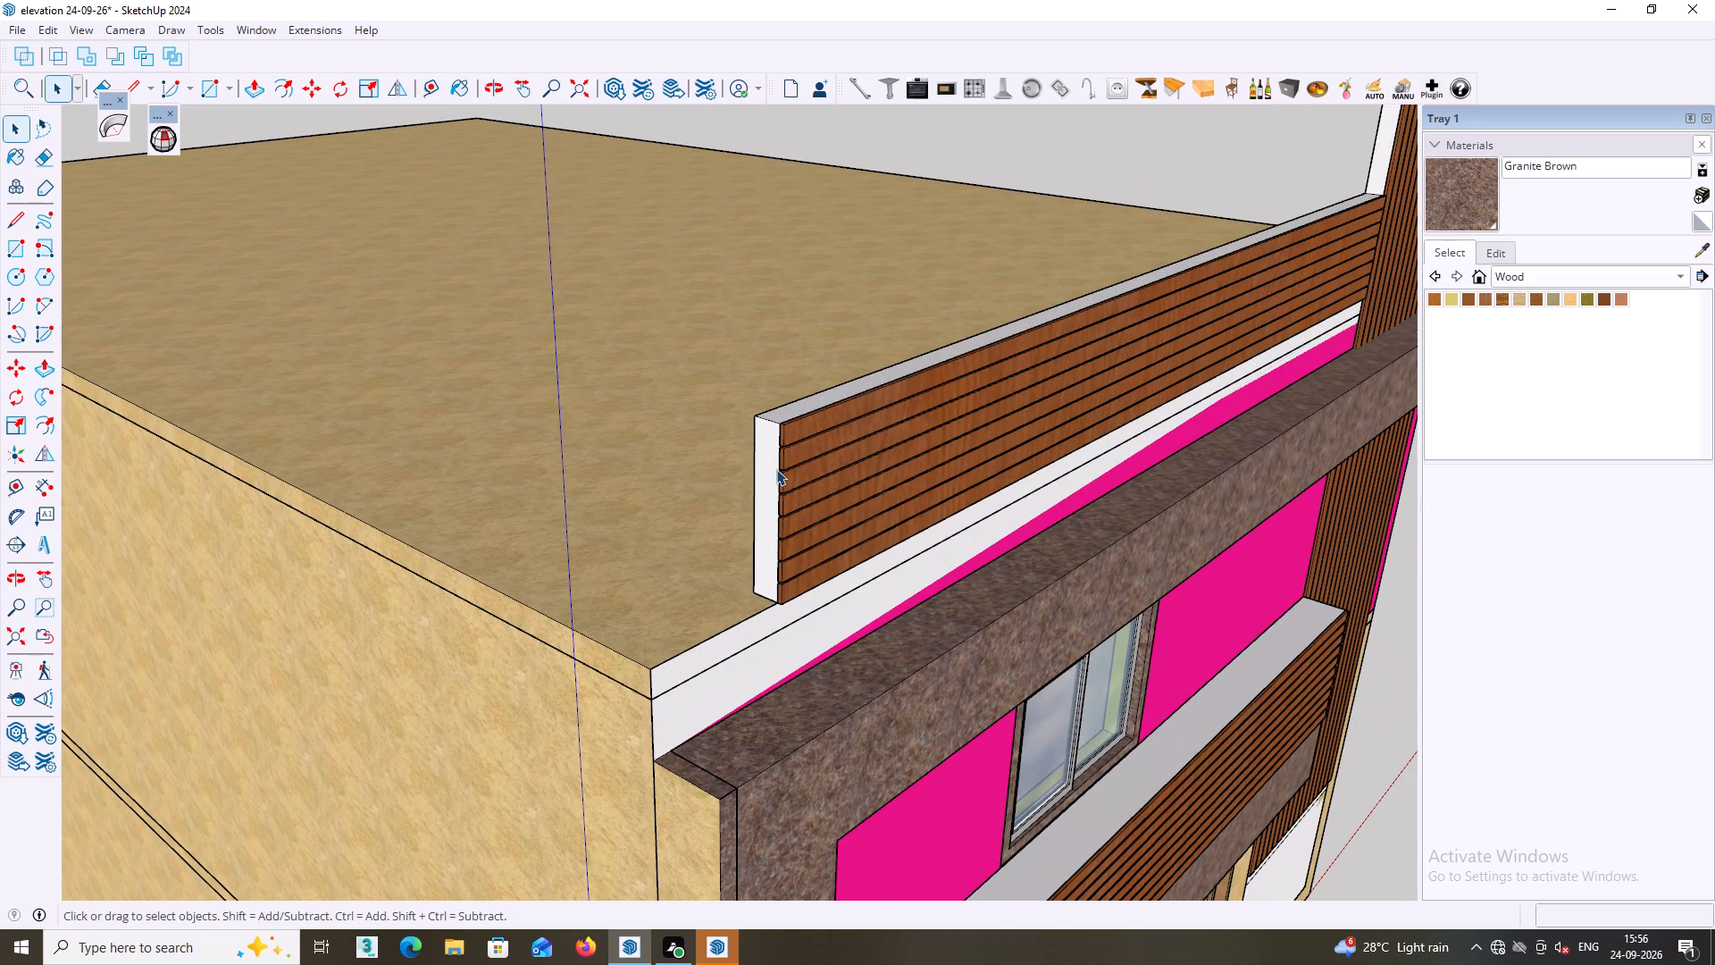
pyautogui.click(767, 474)
pyautogui.middleClick(766, 489)
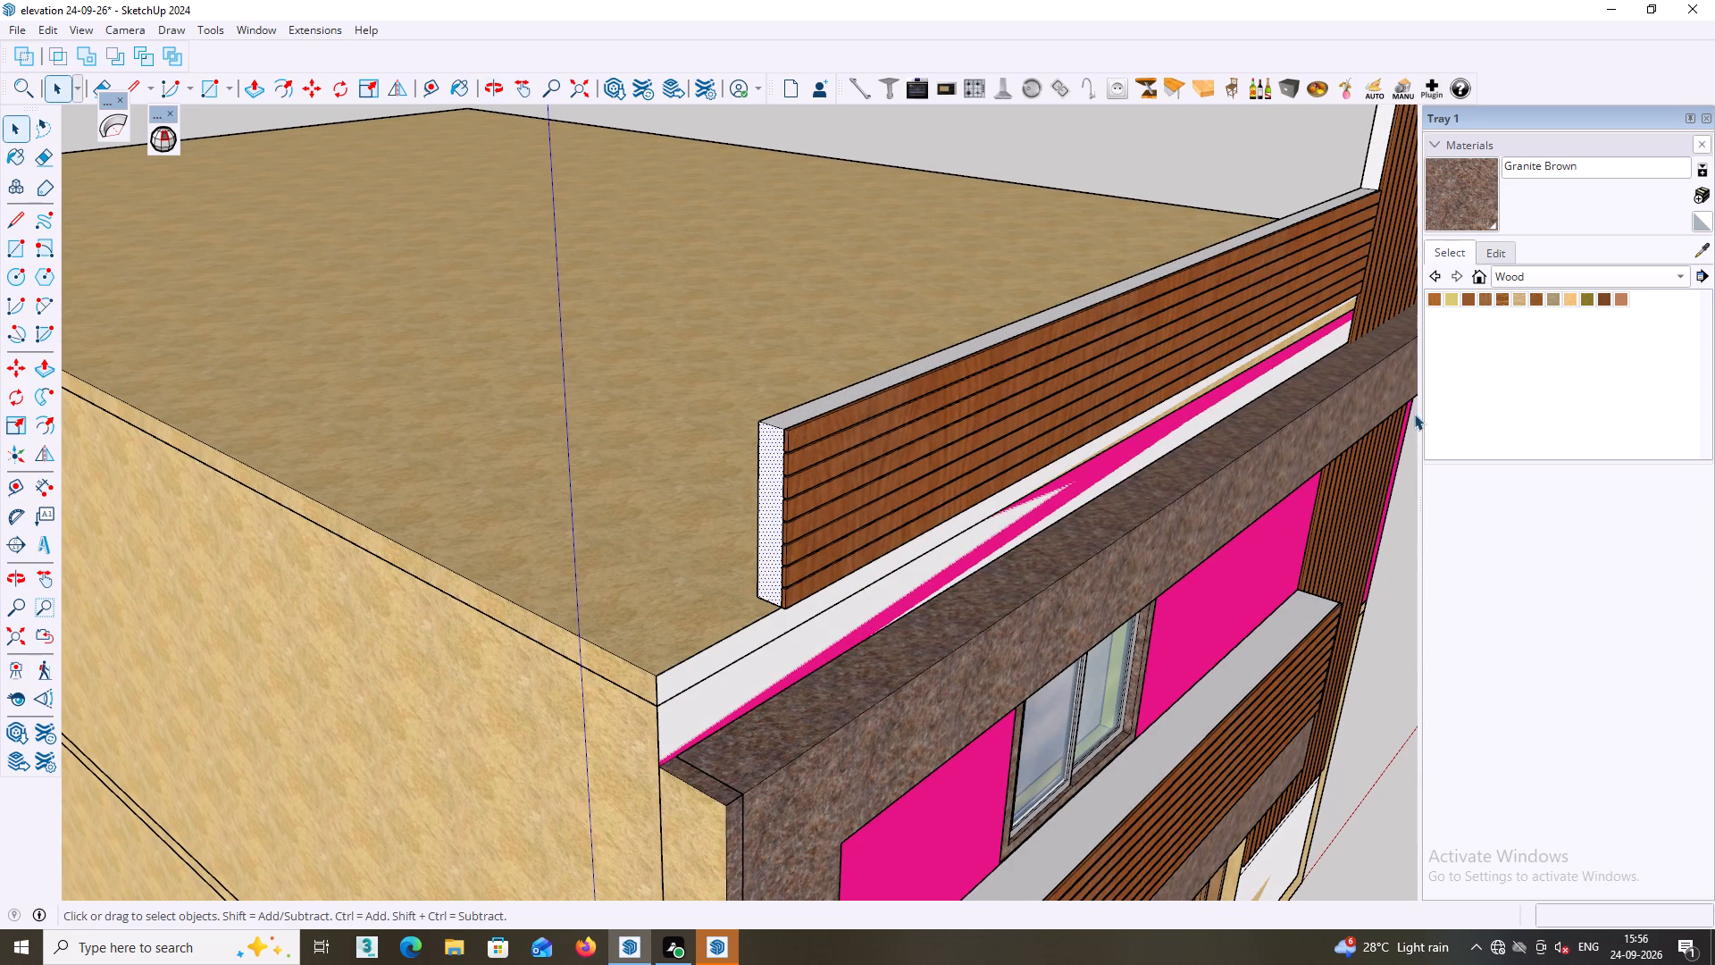
pyautogui.click(1663, 276)
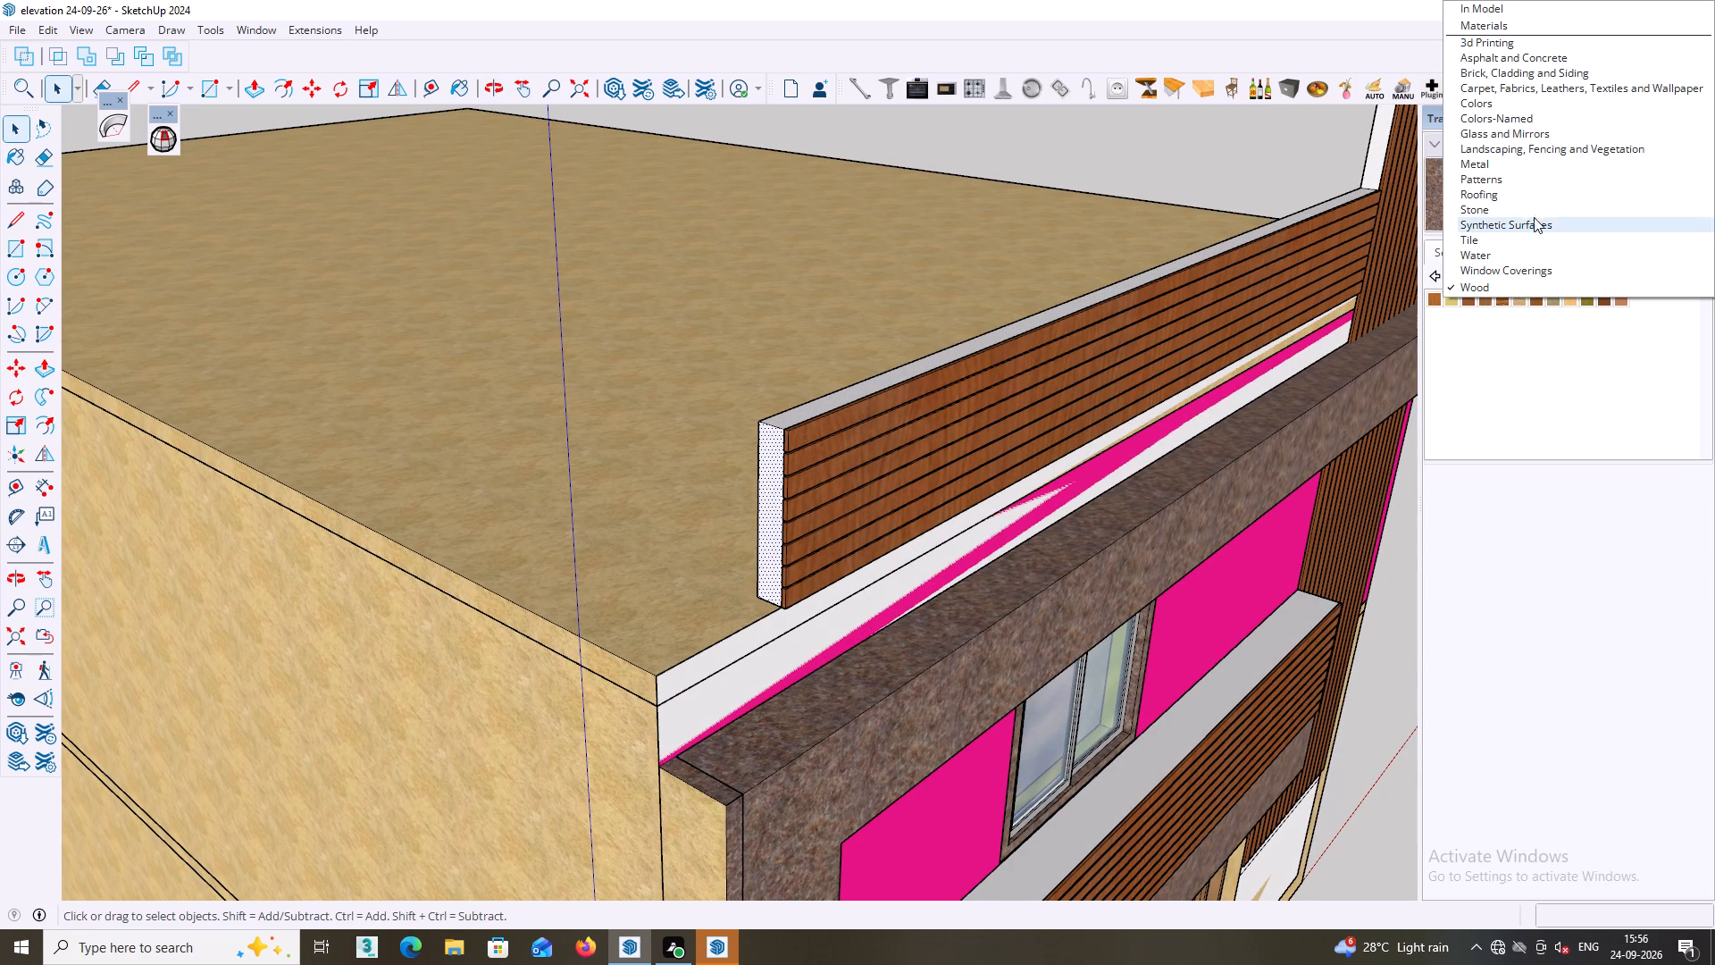
pyautogui.click(1491, 124)
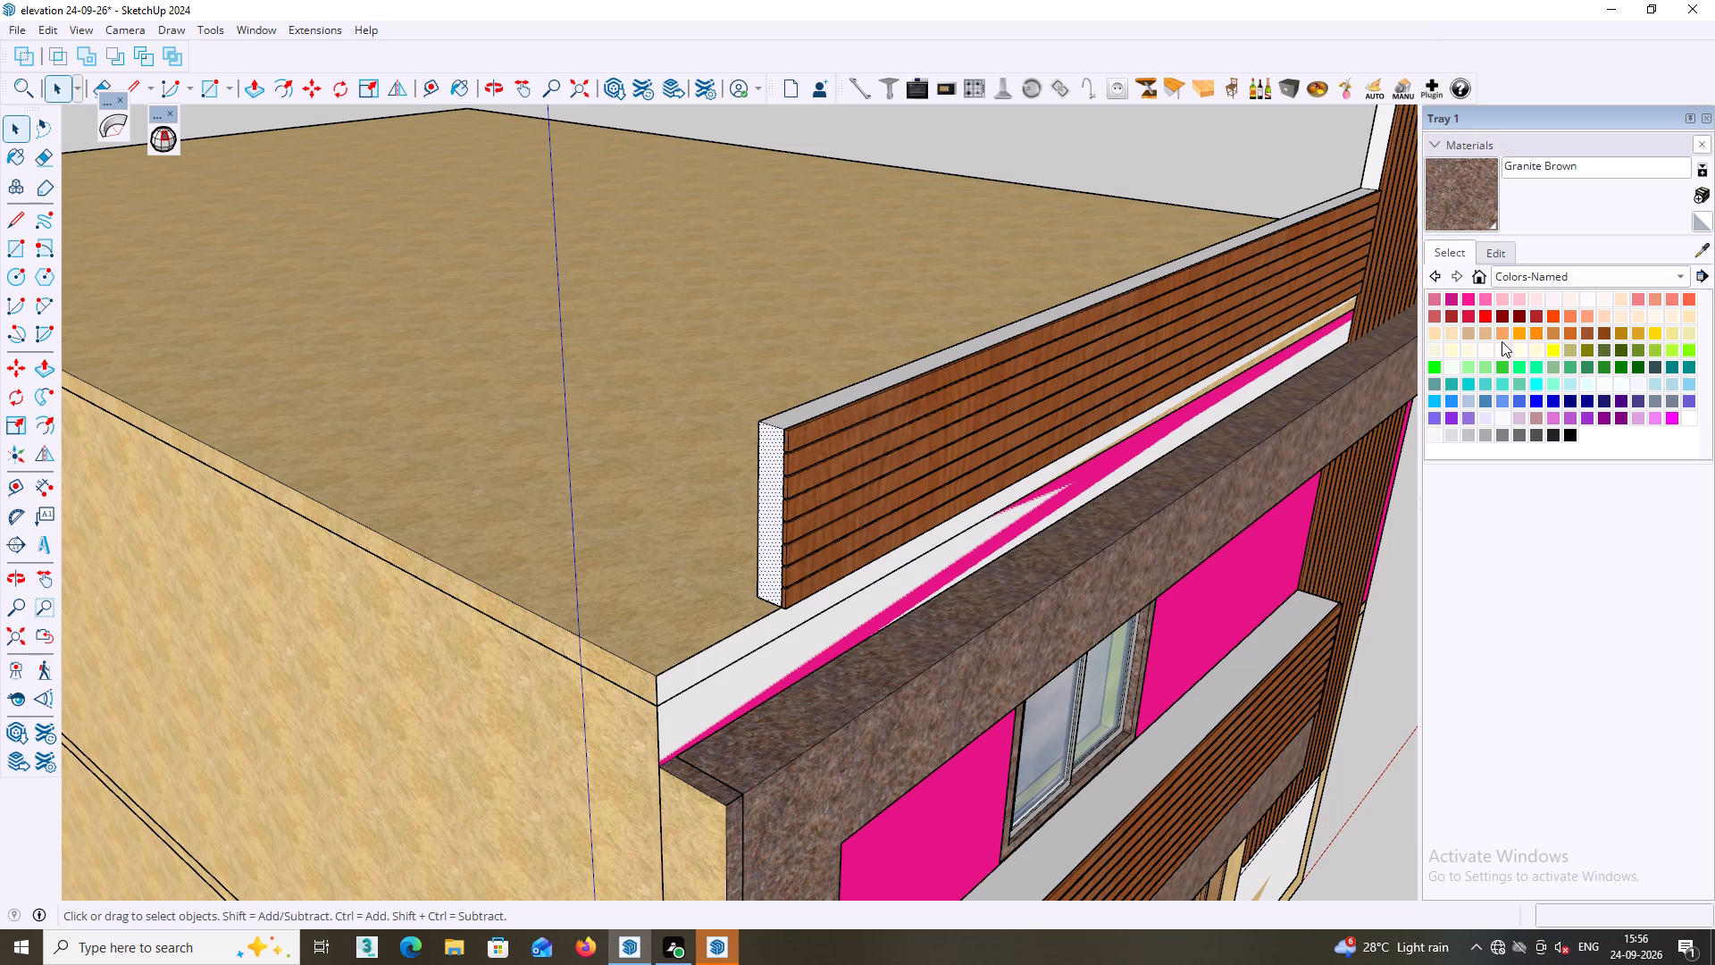
pyautogui.click(1505, 332)
pyautogui.moveTo(1500, 334); pyautogui.dragTo(1714, 335, button='middle')
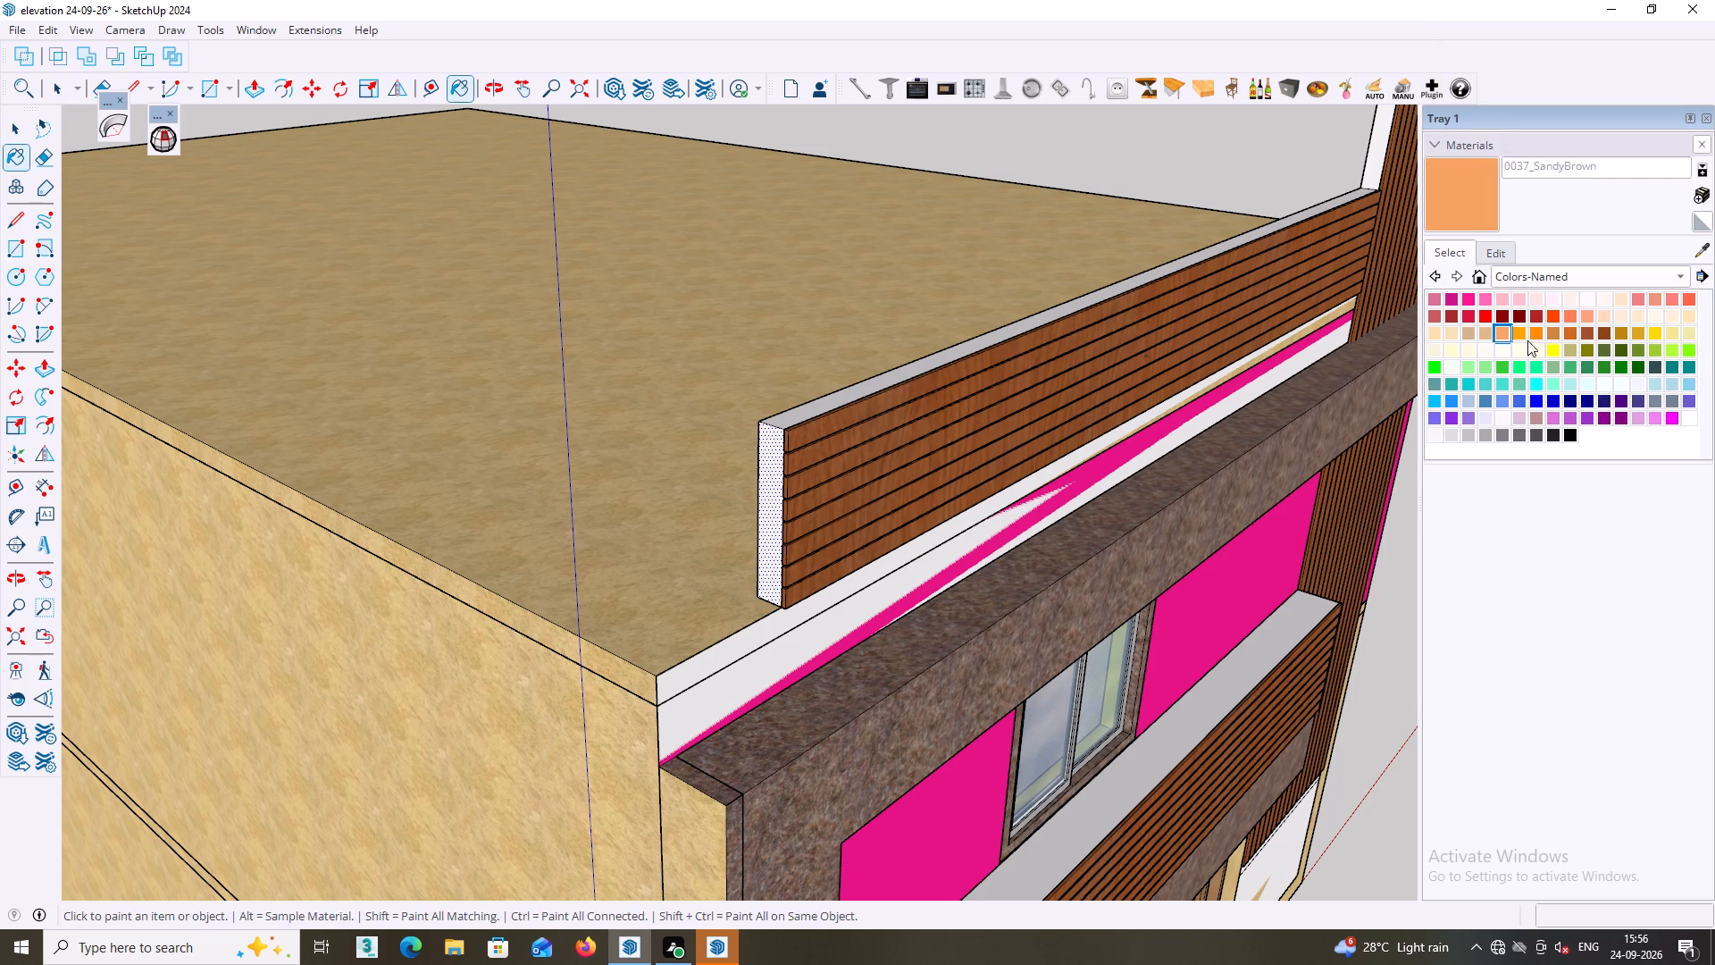
pyautogui.moveTo(1049, 382); pyautogui.dragTo(1285, 405, button='middle')
pyautogui.scroll(2, 1065, 475)
pyautogui.click(1200, 491)
# Paint the inner face and the top face of the slatted roof parapet with SandyBrown.
pyautogui.moveTo(1198, 484); pyautogui.dragTo(1276, 468, button='middle')
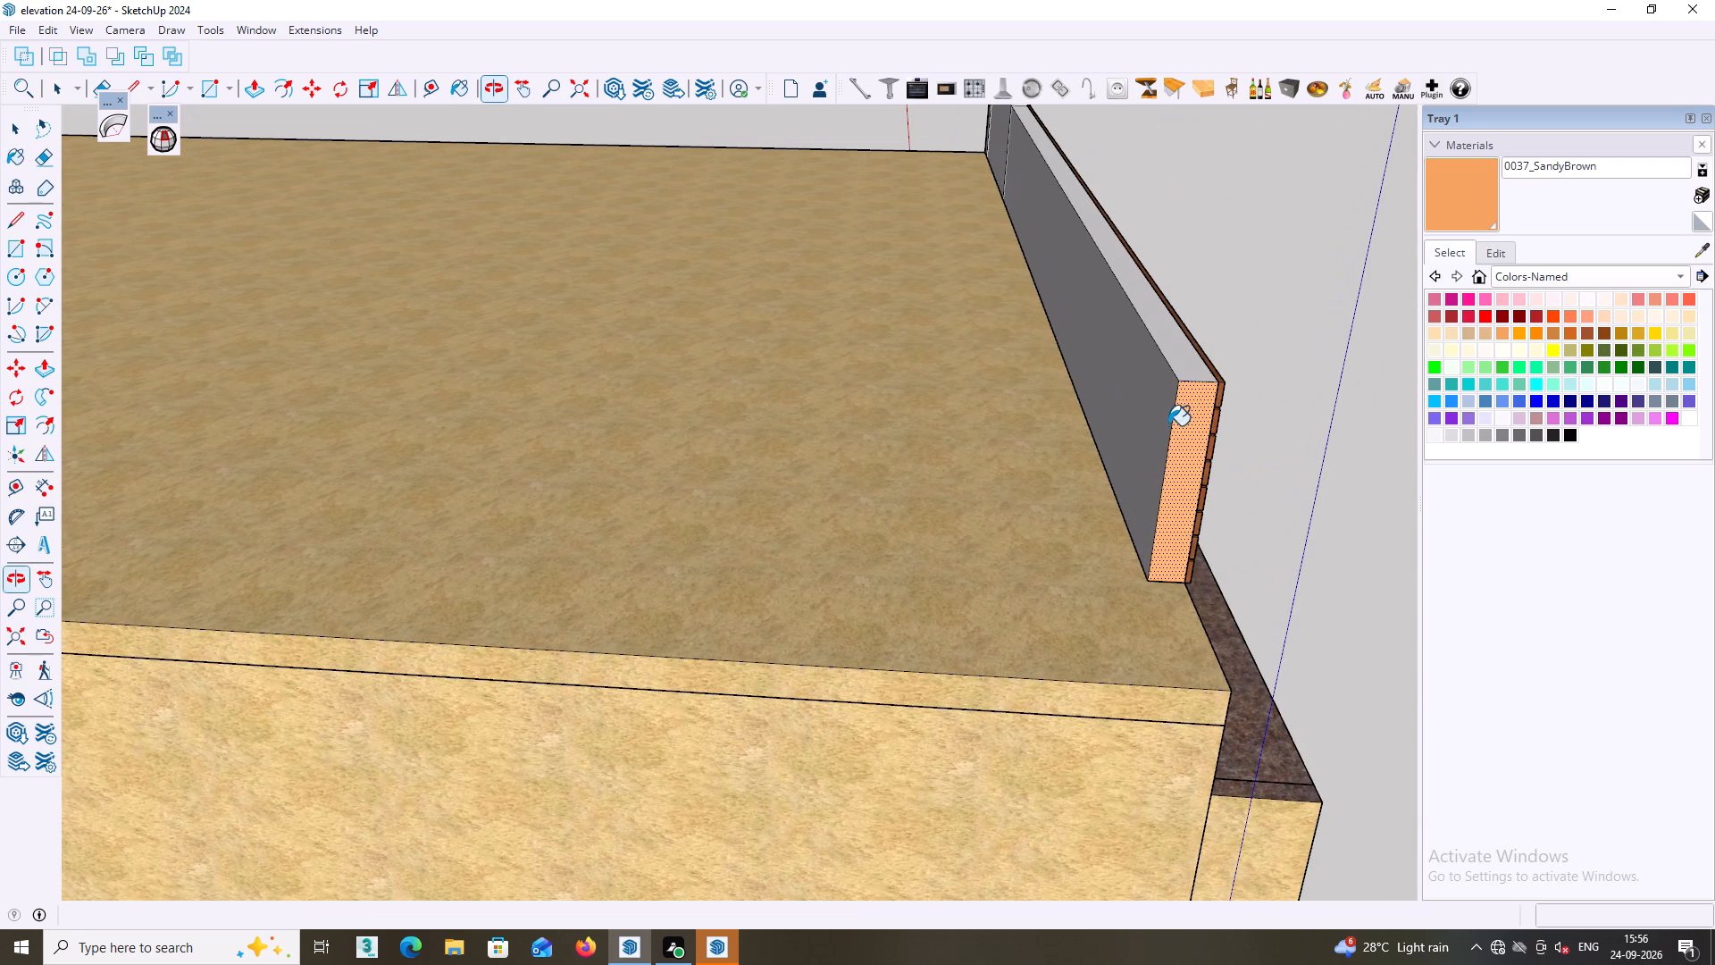
pyautogui.click(1165, 413)
pyautogui.middleClick(1184, 366)
pyautogui.click(1184, 366)
# Paint the tower's white side face above the slatted roof parapet with SandyBrown.
pyautogui.moveTo(1185, 368); pyautogui.dragTo(1093, 368, button='middle')
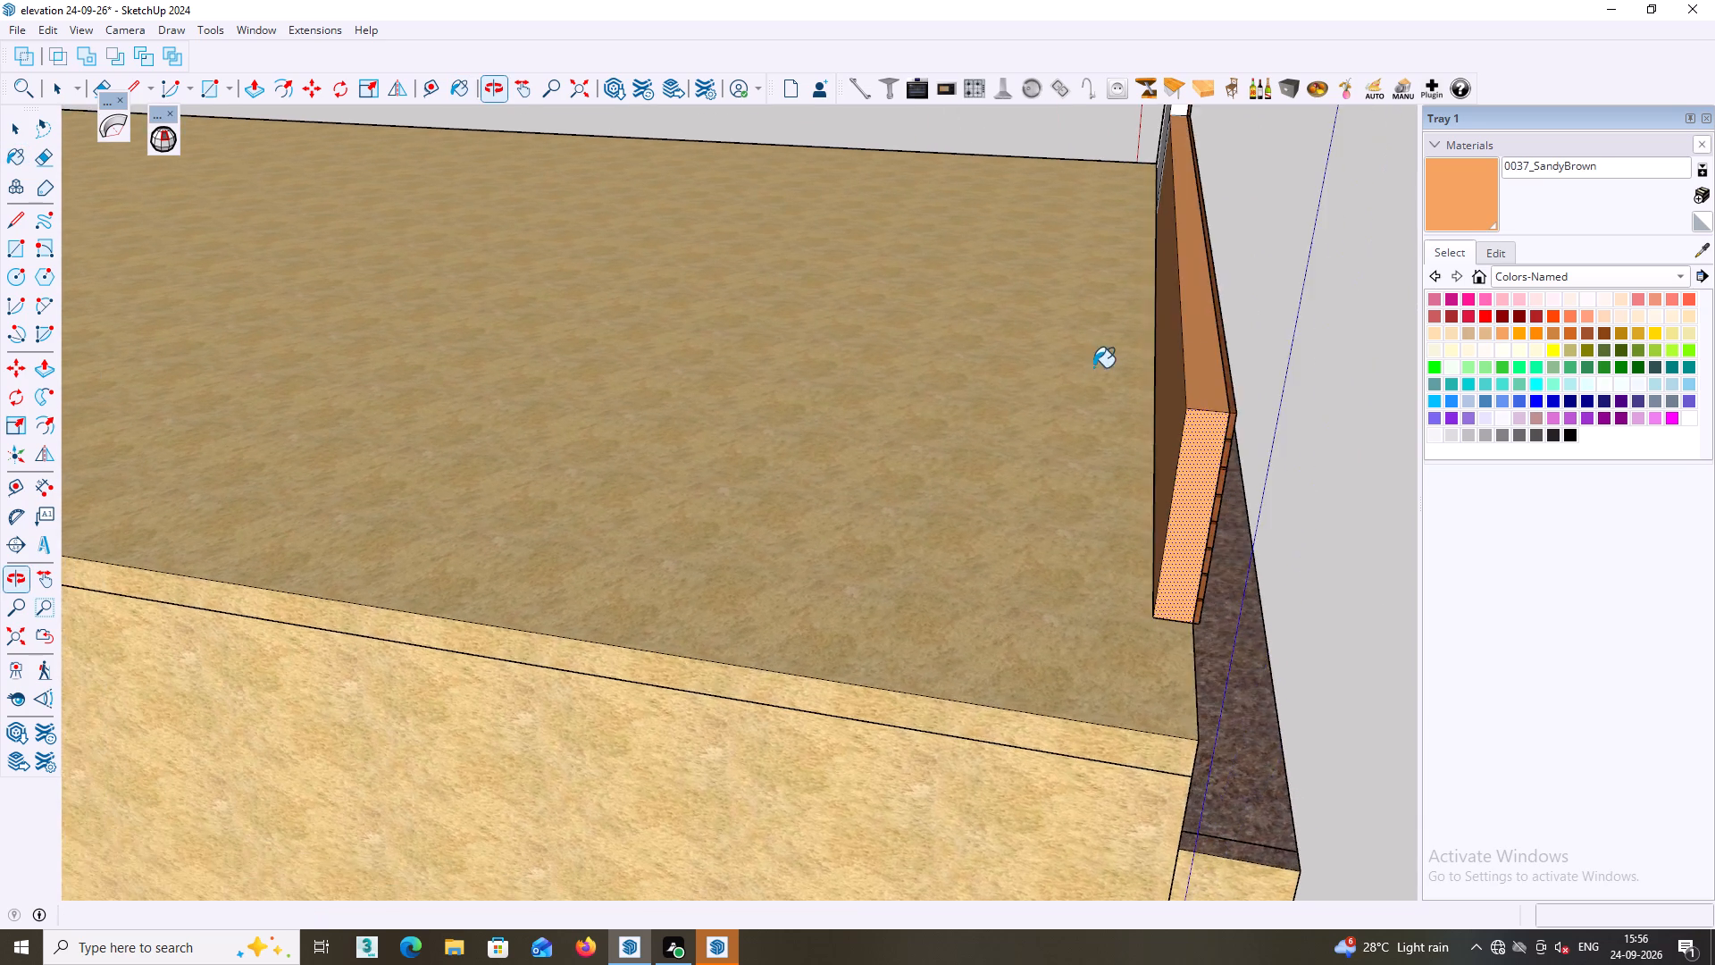
pyautogui.scroll(-6, 1107, 362)
pyautogui.moveTo(1150, 273); pyautogui.dragTo(868, 195, button='middle')
pyautogui.moveTo(1195, 200); pyautogui.dragTo(1038, 226, button='middle')
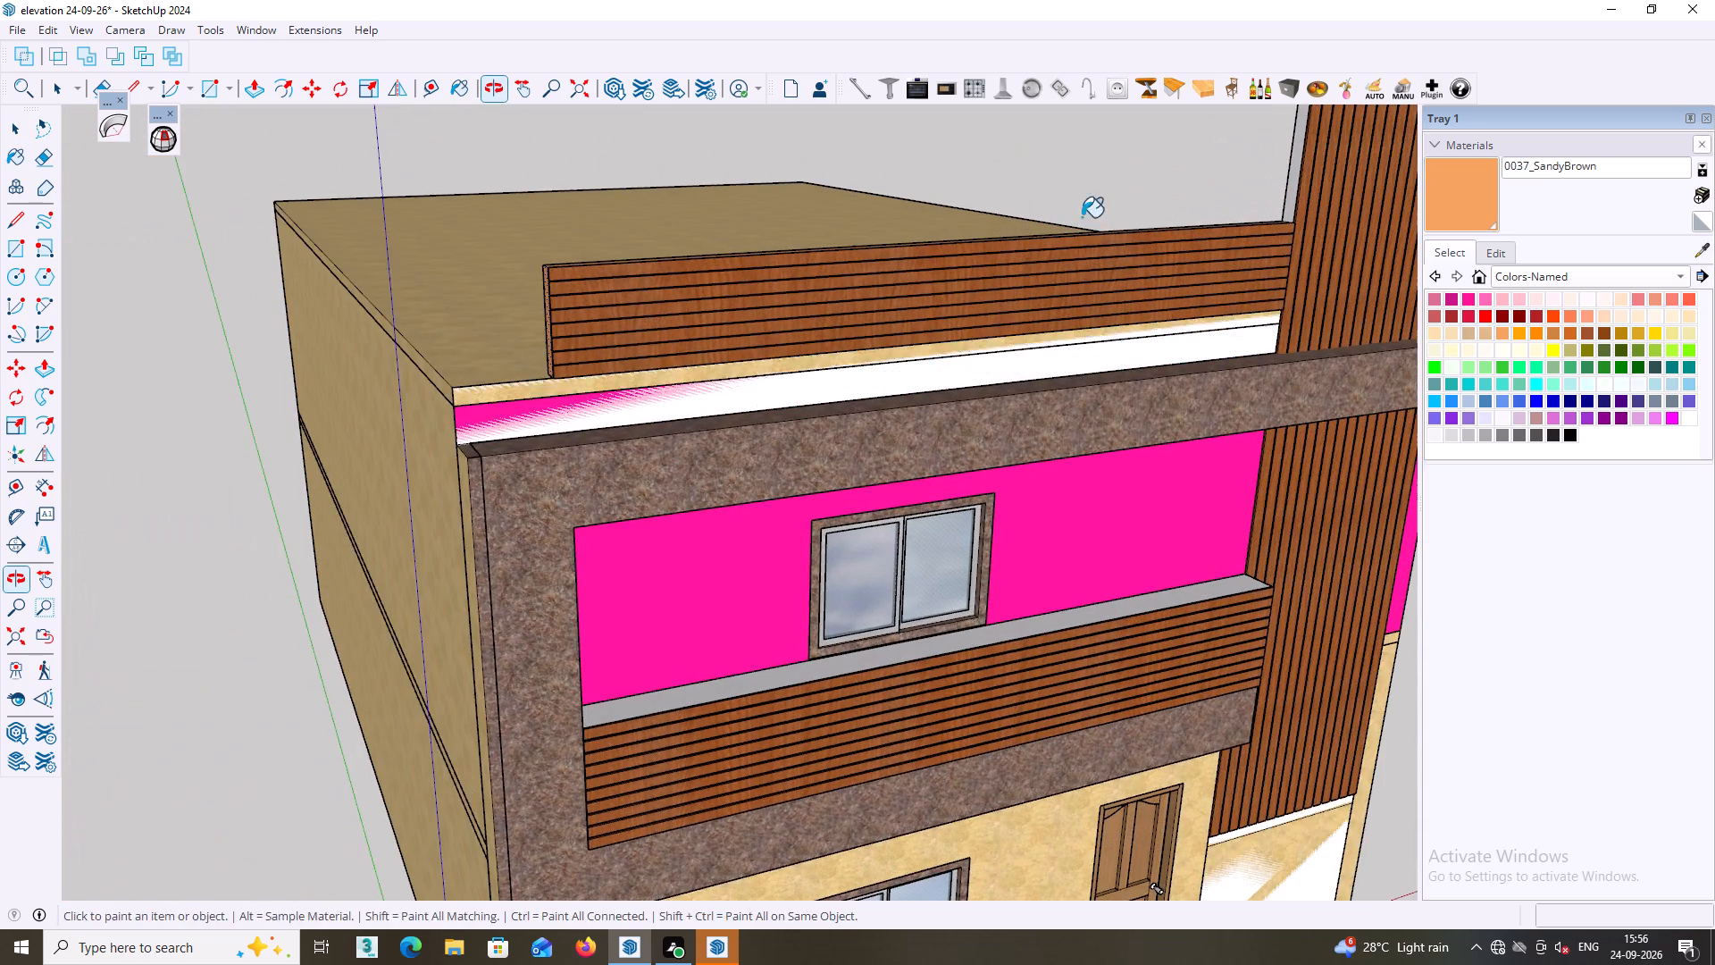
pyautogui.moveTo(1242, 196); pyautogui.dragTo(1356, 185, button='middle')
pyautogui.scroll(2, 1198, 172)
pyautogui.click(1224, 167)
# Paint the front band between the slatted roof parapet and the granite frame with SandyBrown.
pyautogui.scroll(-2, 1224, 180)
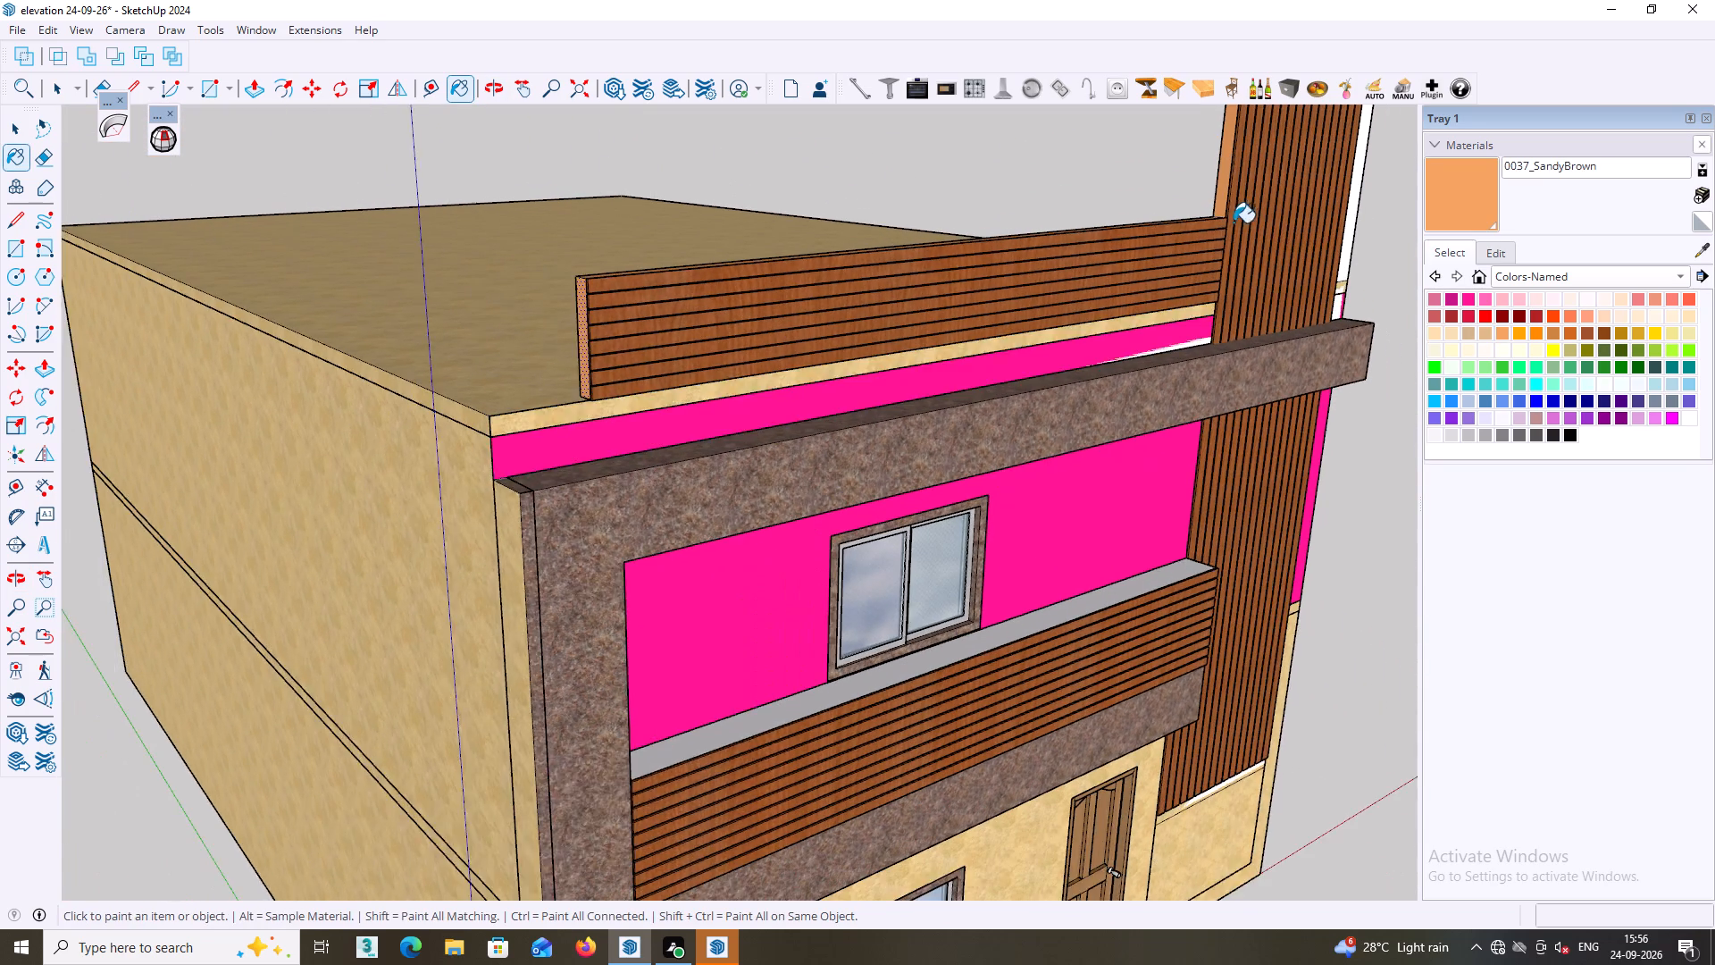
pyautogui.scroll(-1, 1234, 222)
pyautogui.click(919, 371)
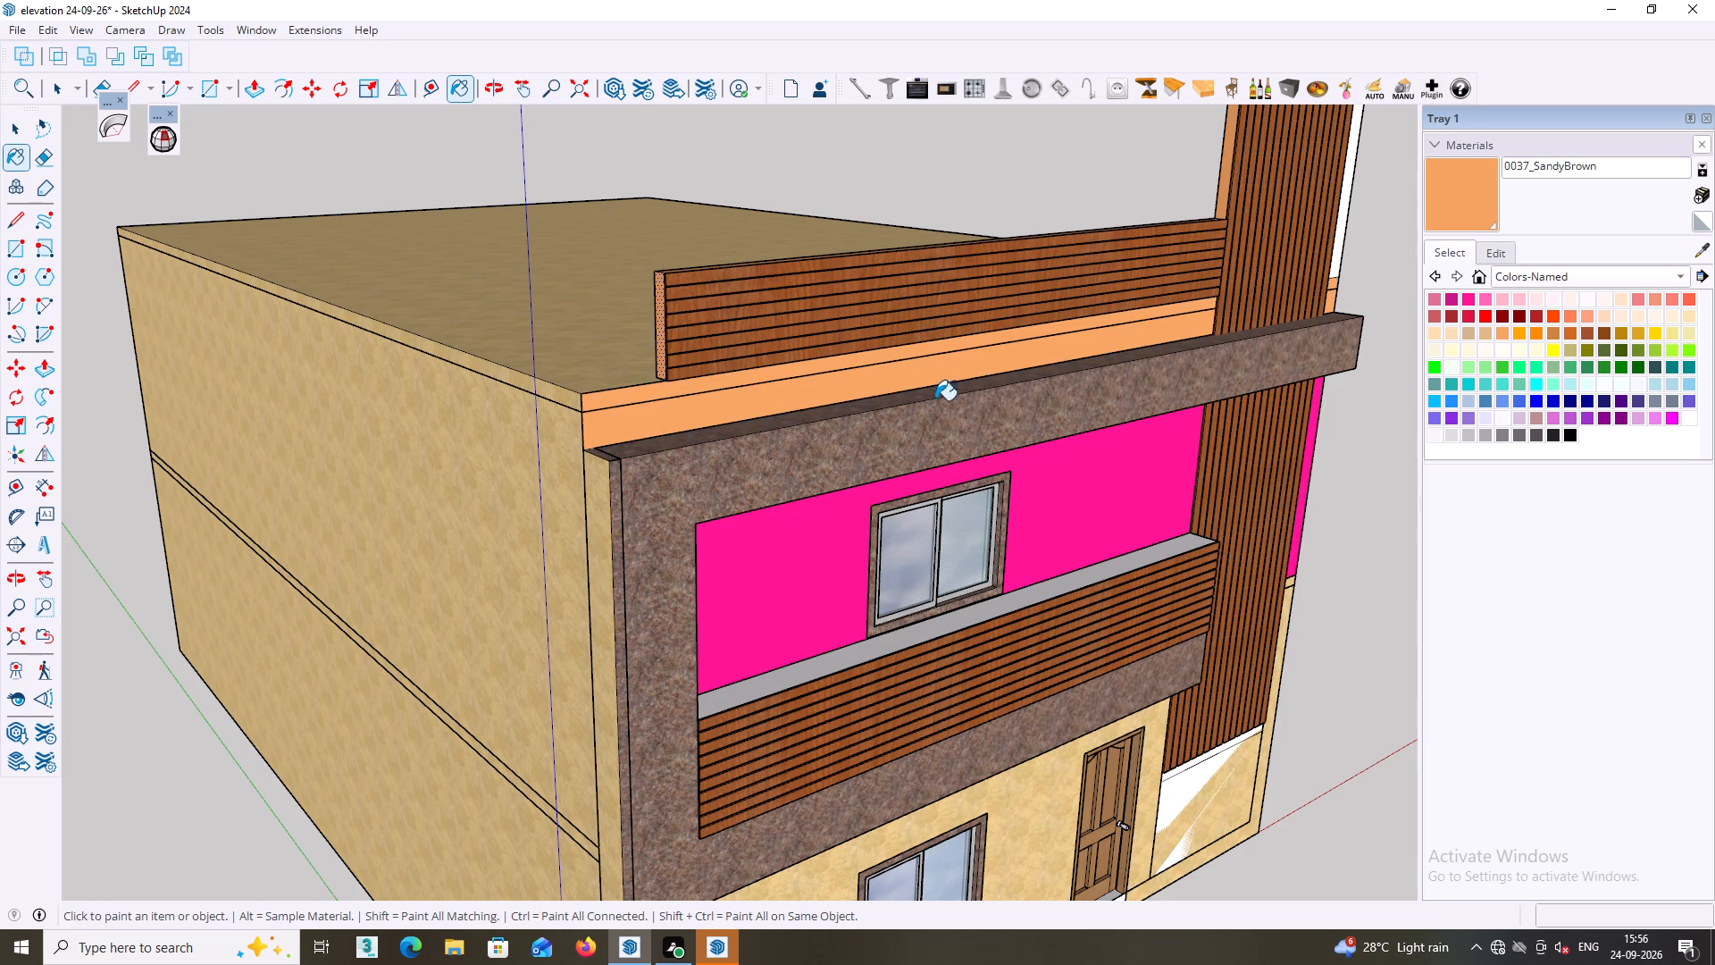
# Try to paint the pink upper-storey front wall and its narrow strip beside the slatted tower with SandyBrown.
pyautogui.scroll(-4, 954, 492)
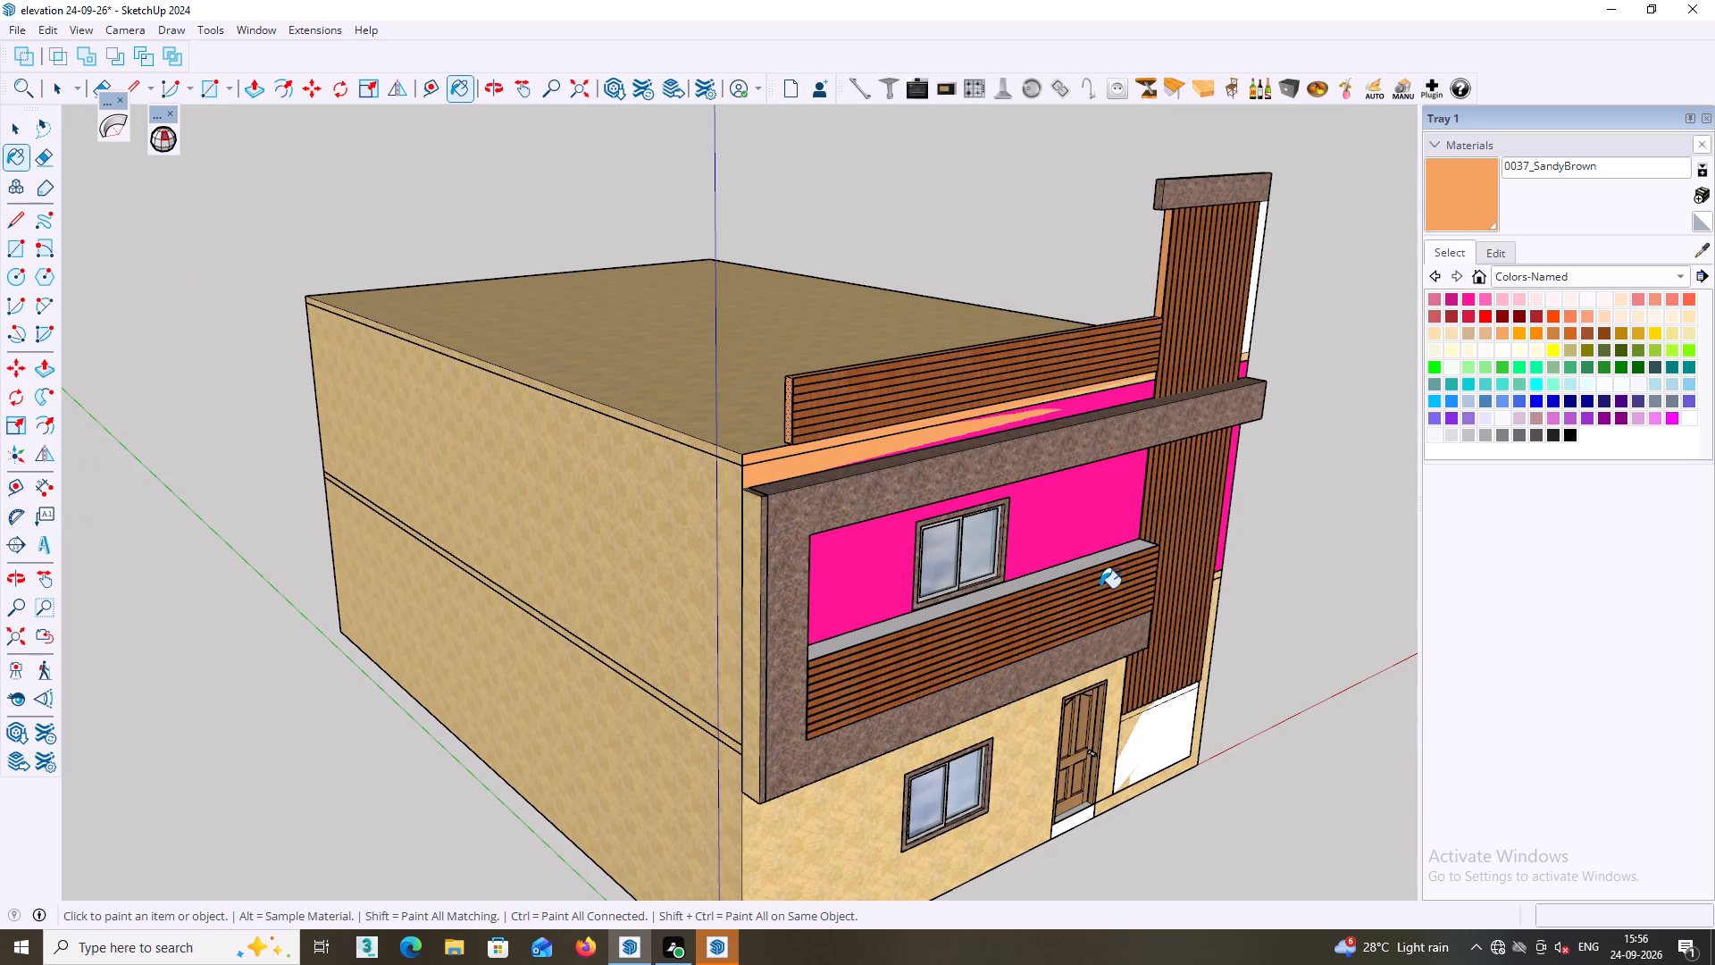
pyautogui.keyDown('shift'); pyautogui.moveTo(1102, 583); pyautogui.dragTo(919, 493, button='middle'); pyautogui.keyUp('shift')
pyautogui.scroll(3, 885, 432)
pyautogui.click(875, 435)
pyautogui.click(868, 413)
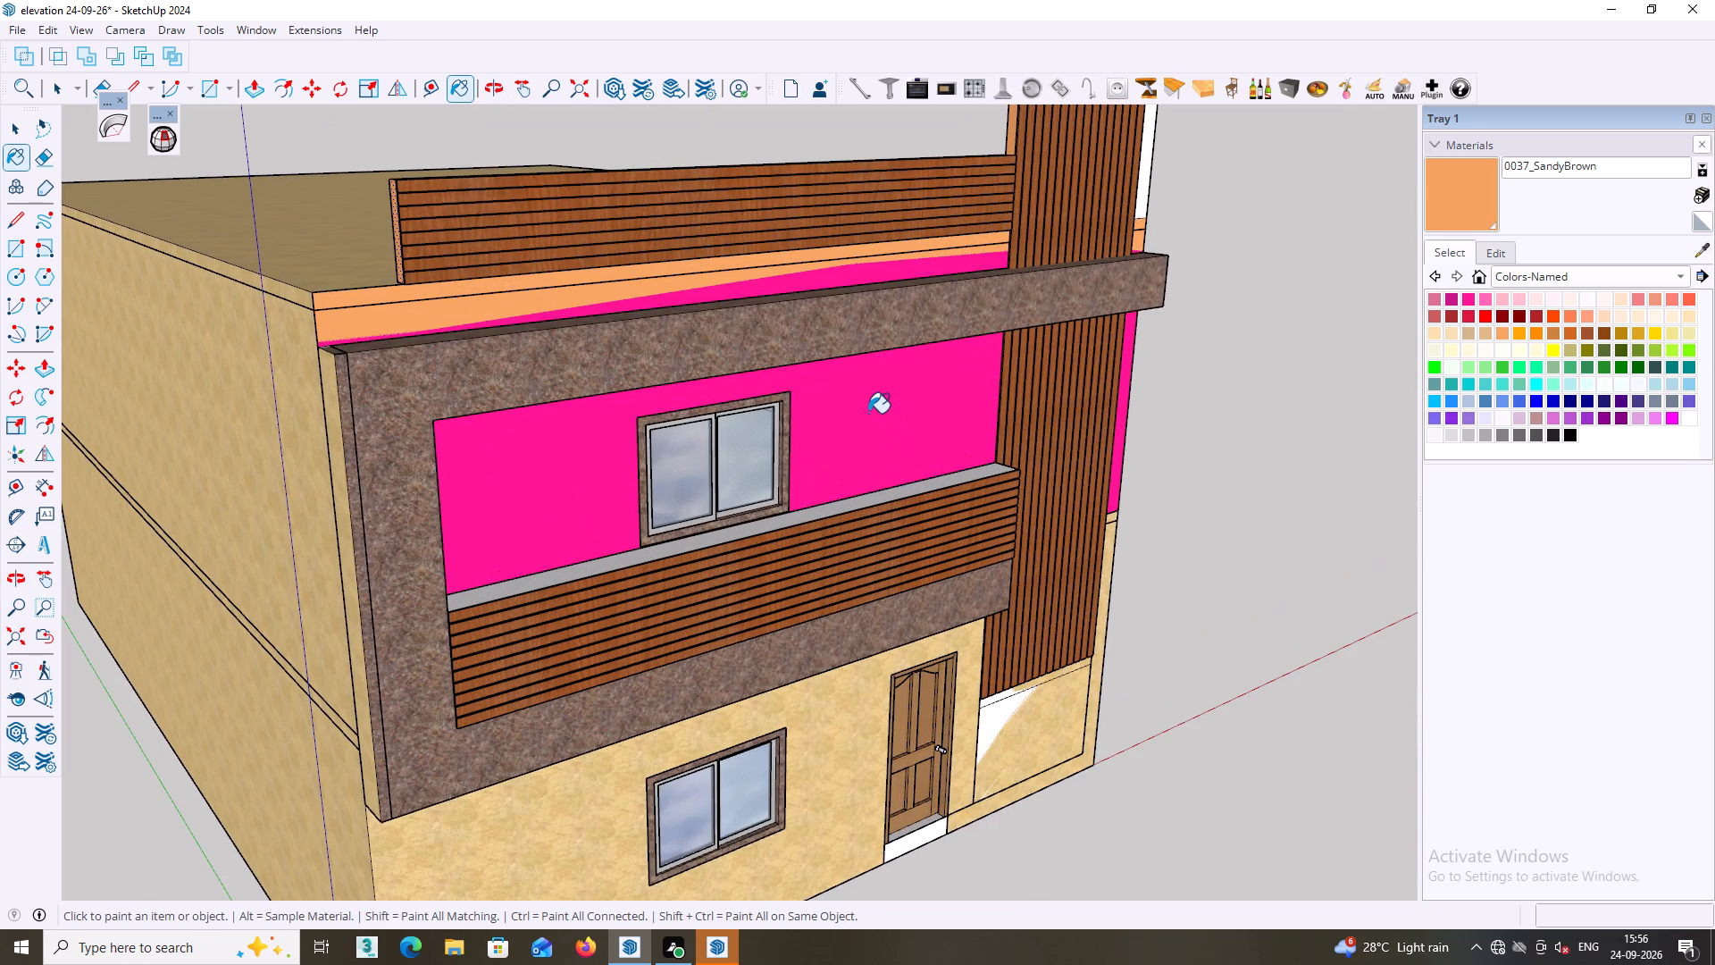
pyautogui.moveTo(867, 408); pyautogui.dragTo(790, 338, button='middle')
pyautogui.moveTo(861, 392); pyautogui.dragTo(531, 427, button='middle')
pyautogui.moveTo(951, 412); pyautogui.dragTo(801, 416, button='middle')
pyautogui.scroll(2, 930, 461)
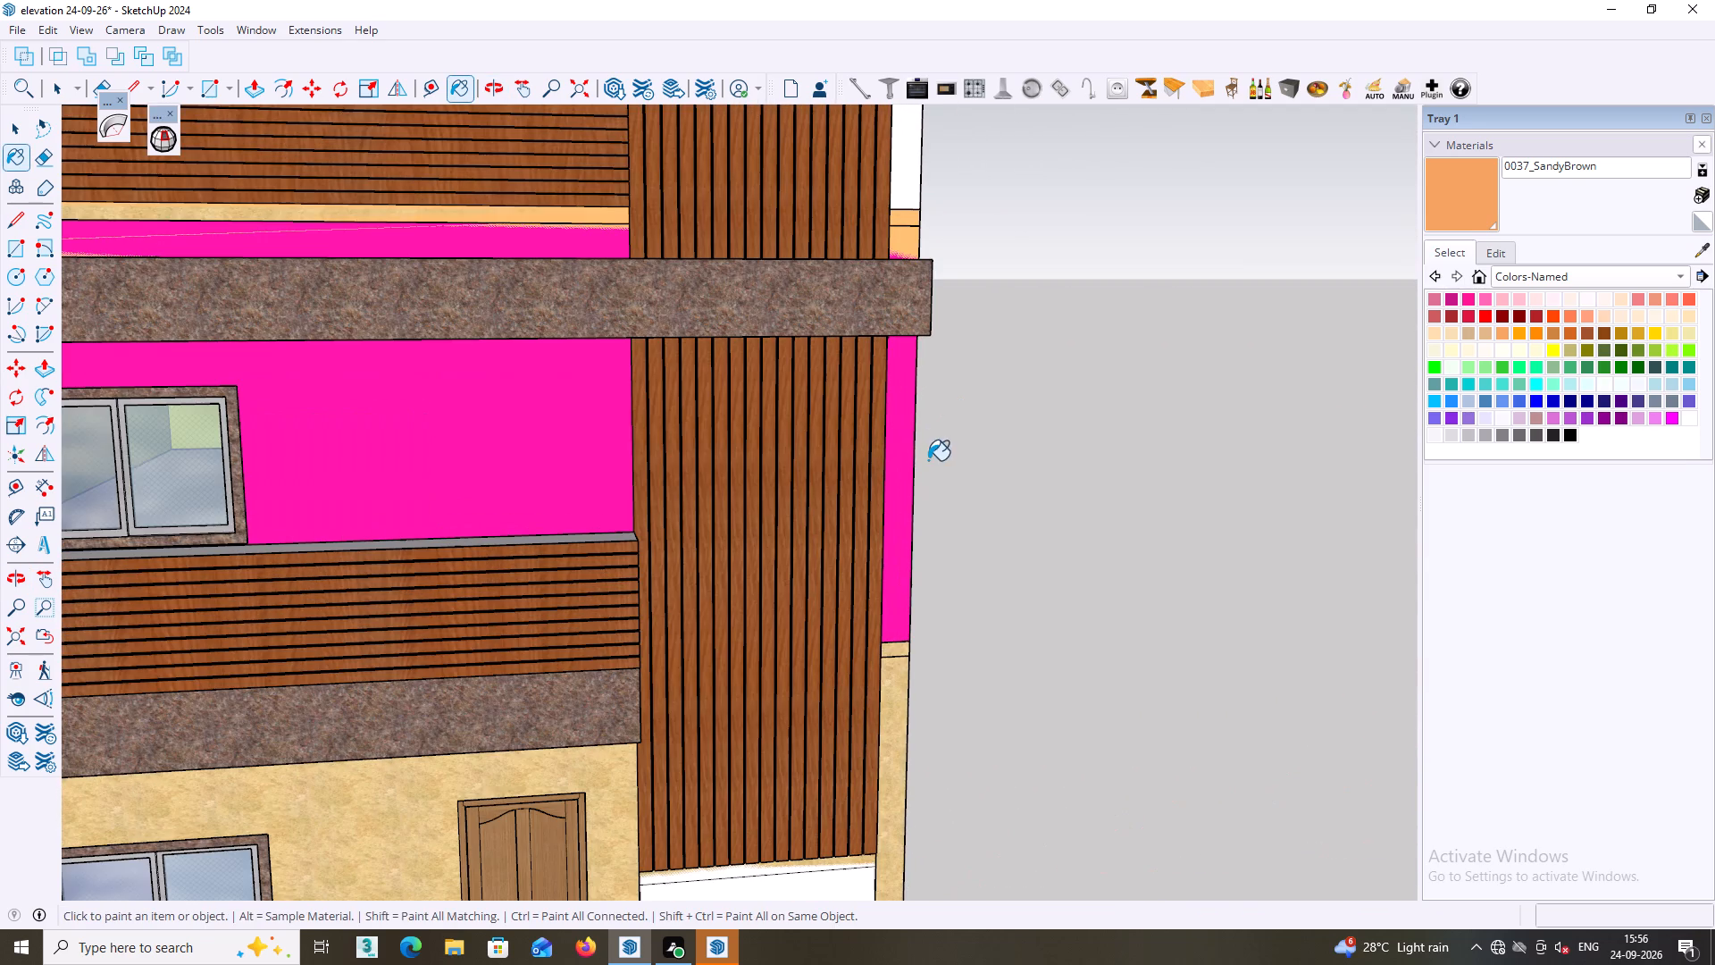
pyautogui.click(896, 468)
# Paint the white front strip beside the tower's vertical slats, under the granite cap, with SandyBrown.
pyautogui.moveTo(904, 462); pyautogui.dragTo(845, 497, button='middle')
pyautogui.keyDown('shift'); pyautogui.moveTo(887, 450); pyautogui.dragTo(865, 688, button='middle'); pyautogui.keyUp('shift')
pyautogui.keyDown('shift'); pyautogui.scroll(-1, 887, 451); pyautogui.keyUp('shift')
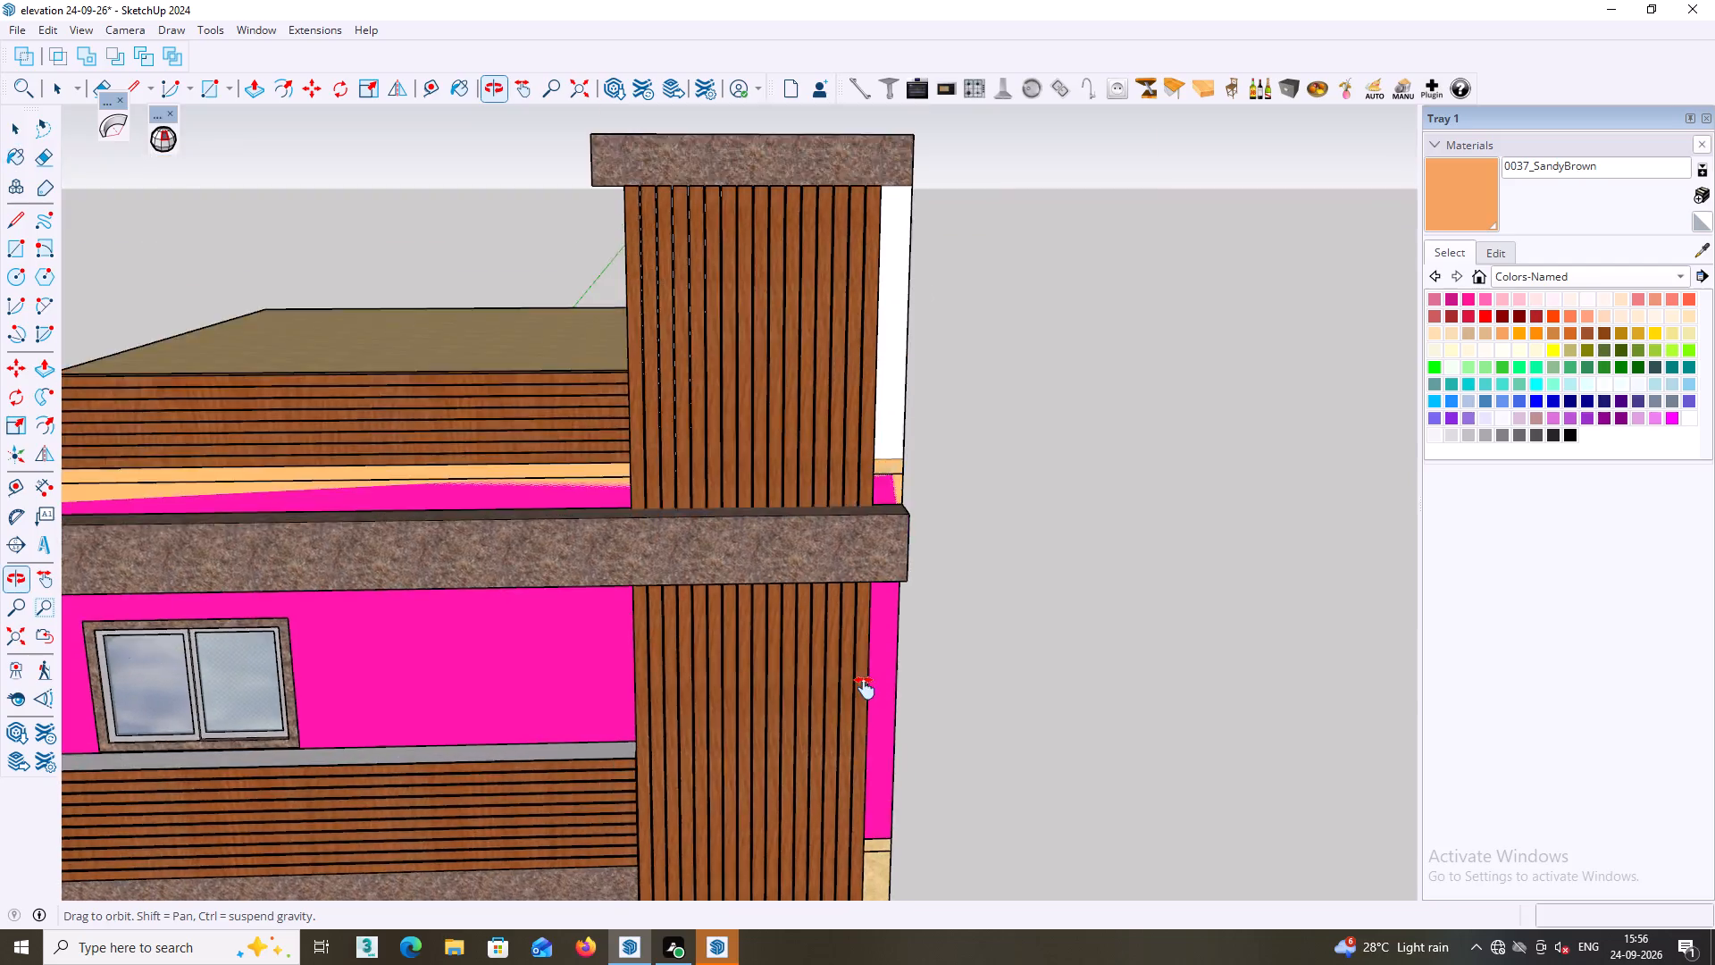
pyautogui.keyDown('shift'); pyautogui.moveTo(865, 688); pyautogui.dragTo(864, 694, button='middle'); pyautogui.keyUp('shift')
pyautogui.click(893, 399)
# Paint the tower's remaining white side and rear faces above the roof with SandyBrown.
pyautogui.scroll(-2, 893, 402)
pyautogui.scroll(-4, 967, 527)
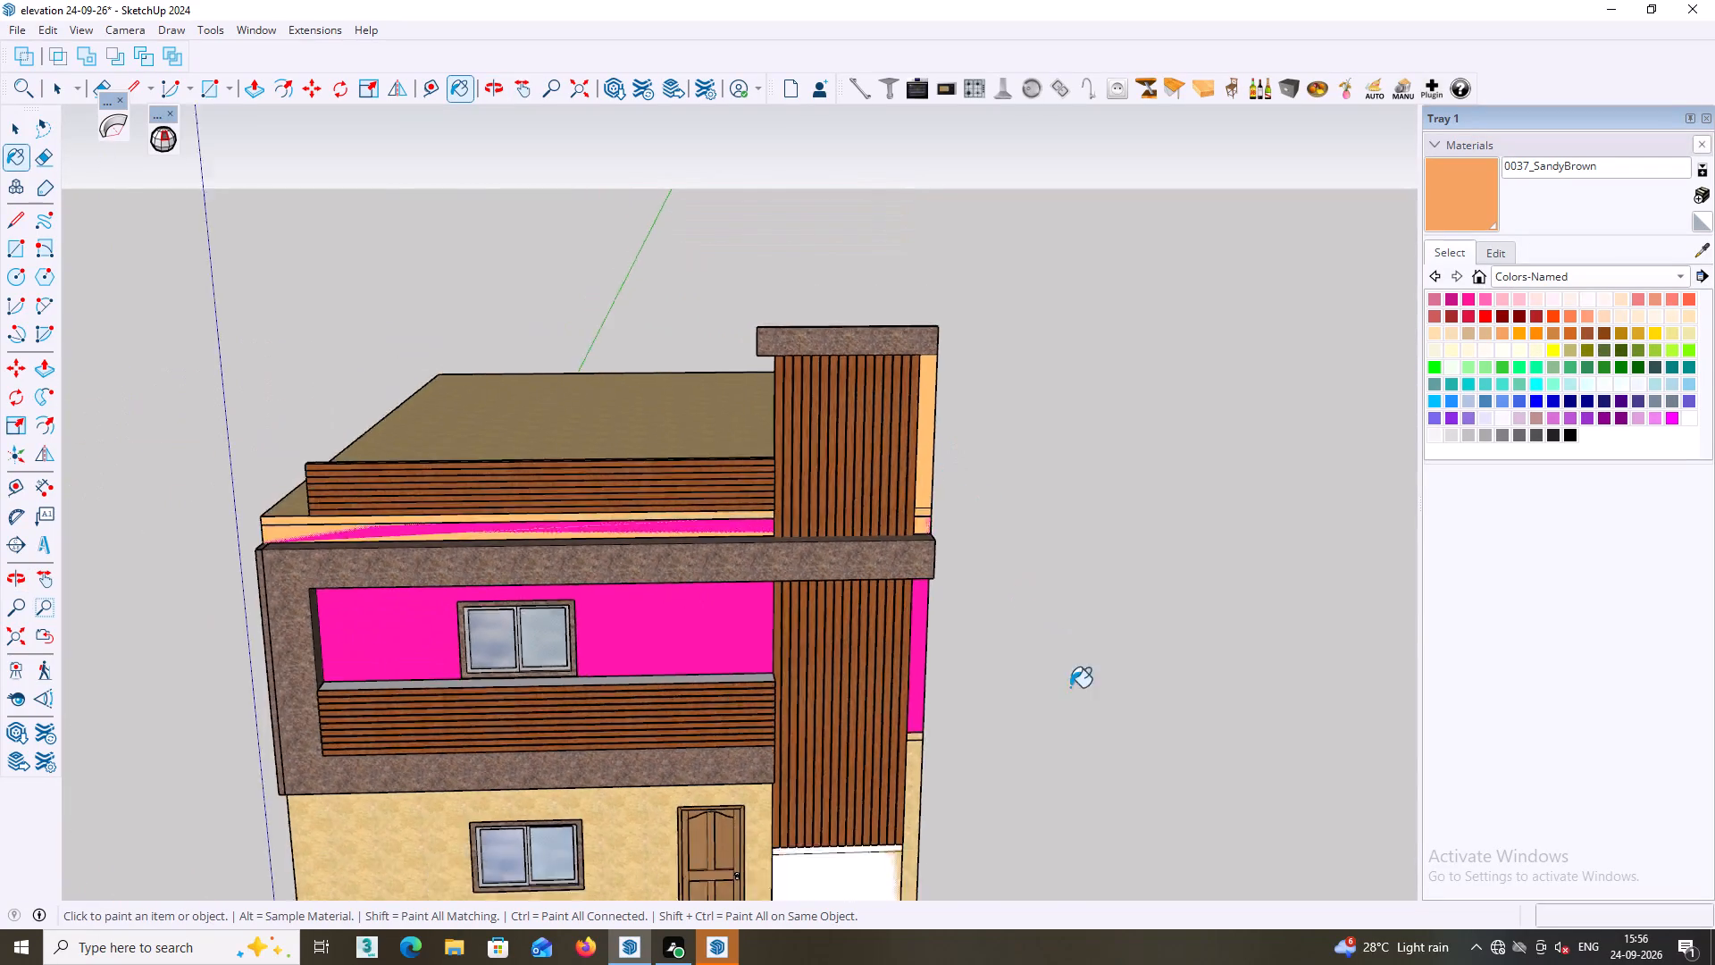
pyautogui.scroll(-4, 1070, 687)
pyautogui.moveTo(1027, 683); pyautogui.dragTo(1030, 710, button='middle')
pyautogui.moveTo(1049, 705); pyautogui.dragTo(743, 666, button='middle')
pyautogui.moveTo(803, 650); pyautogui.dragTo(286, 651, button='middle')
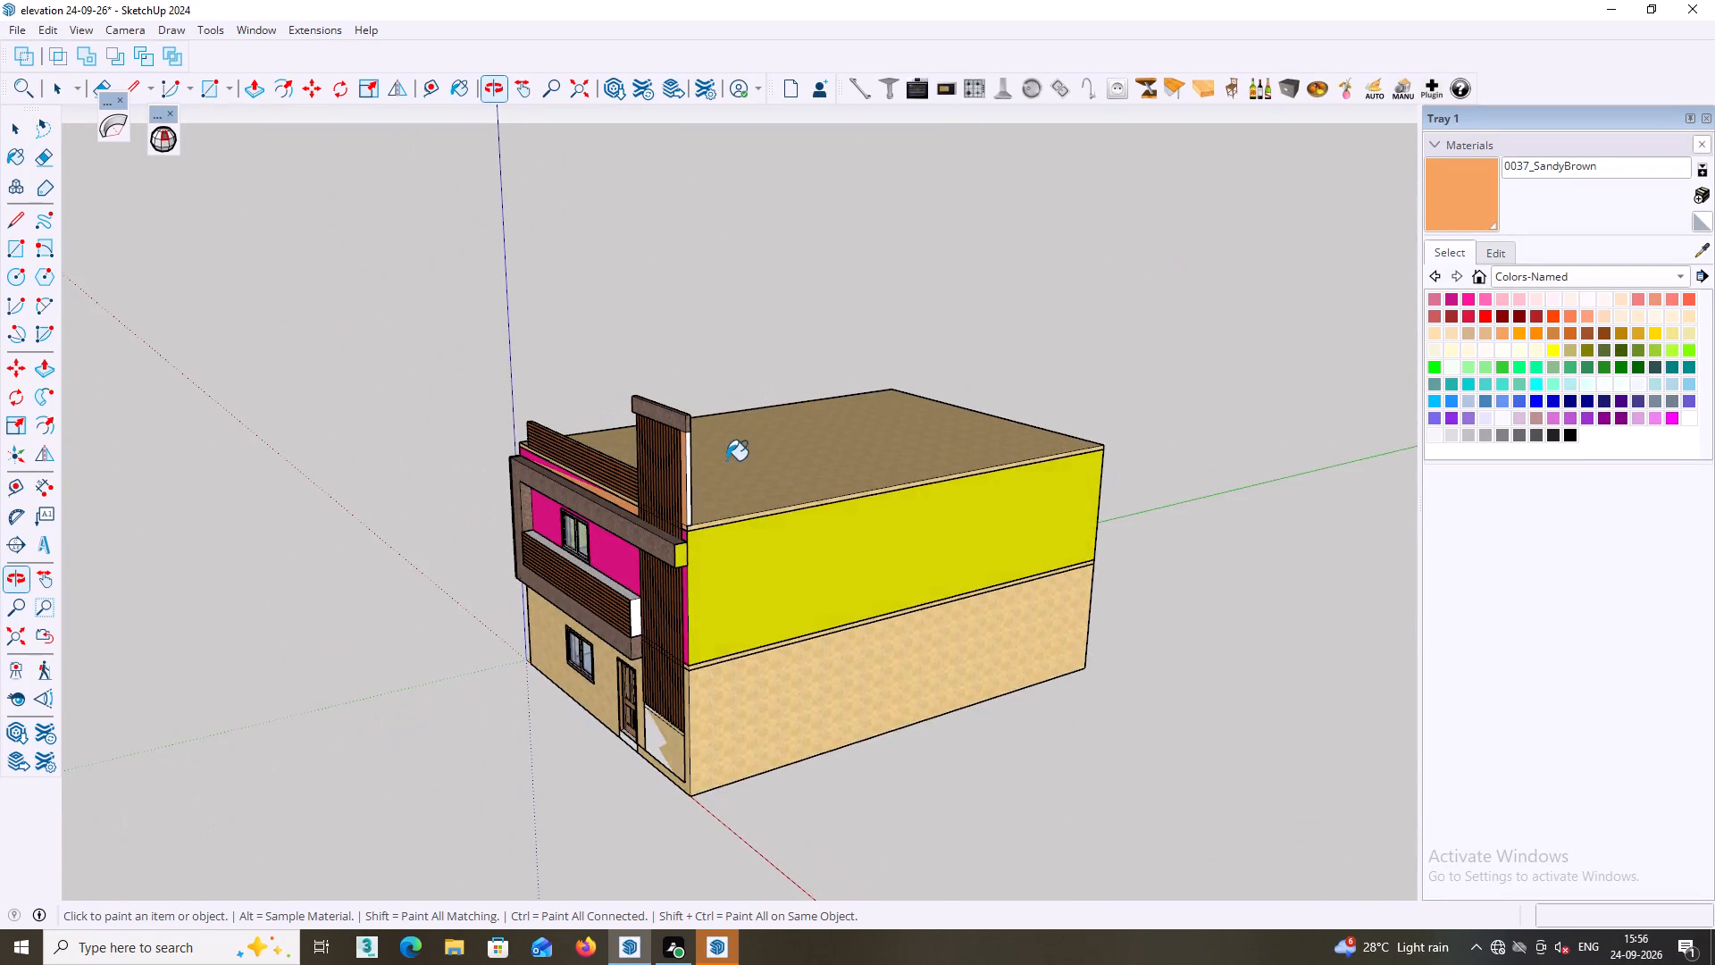
pyautogui.scroll(17, 728, 453)
pyautogui.moveTo(720, 473); pyautogui.dragTo(705, 463, button='middle')
pyautogui.click(601, 504)
pyautogui.moveTo(598, 493); pyautogui.dragTo(303, 570, button='middle')
pyautogui.click(256, 519)
pyautogui.click(173, 530)
pyautogui.moveTo(185, 532); pyautogui.dragTo(242, 563, button='middle')
# Paint the top face and the end face of the slatted balcony parapet with SandyBrown.
pyautogui.scroll(-2, 188, 541)
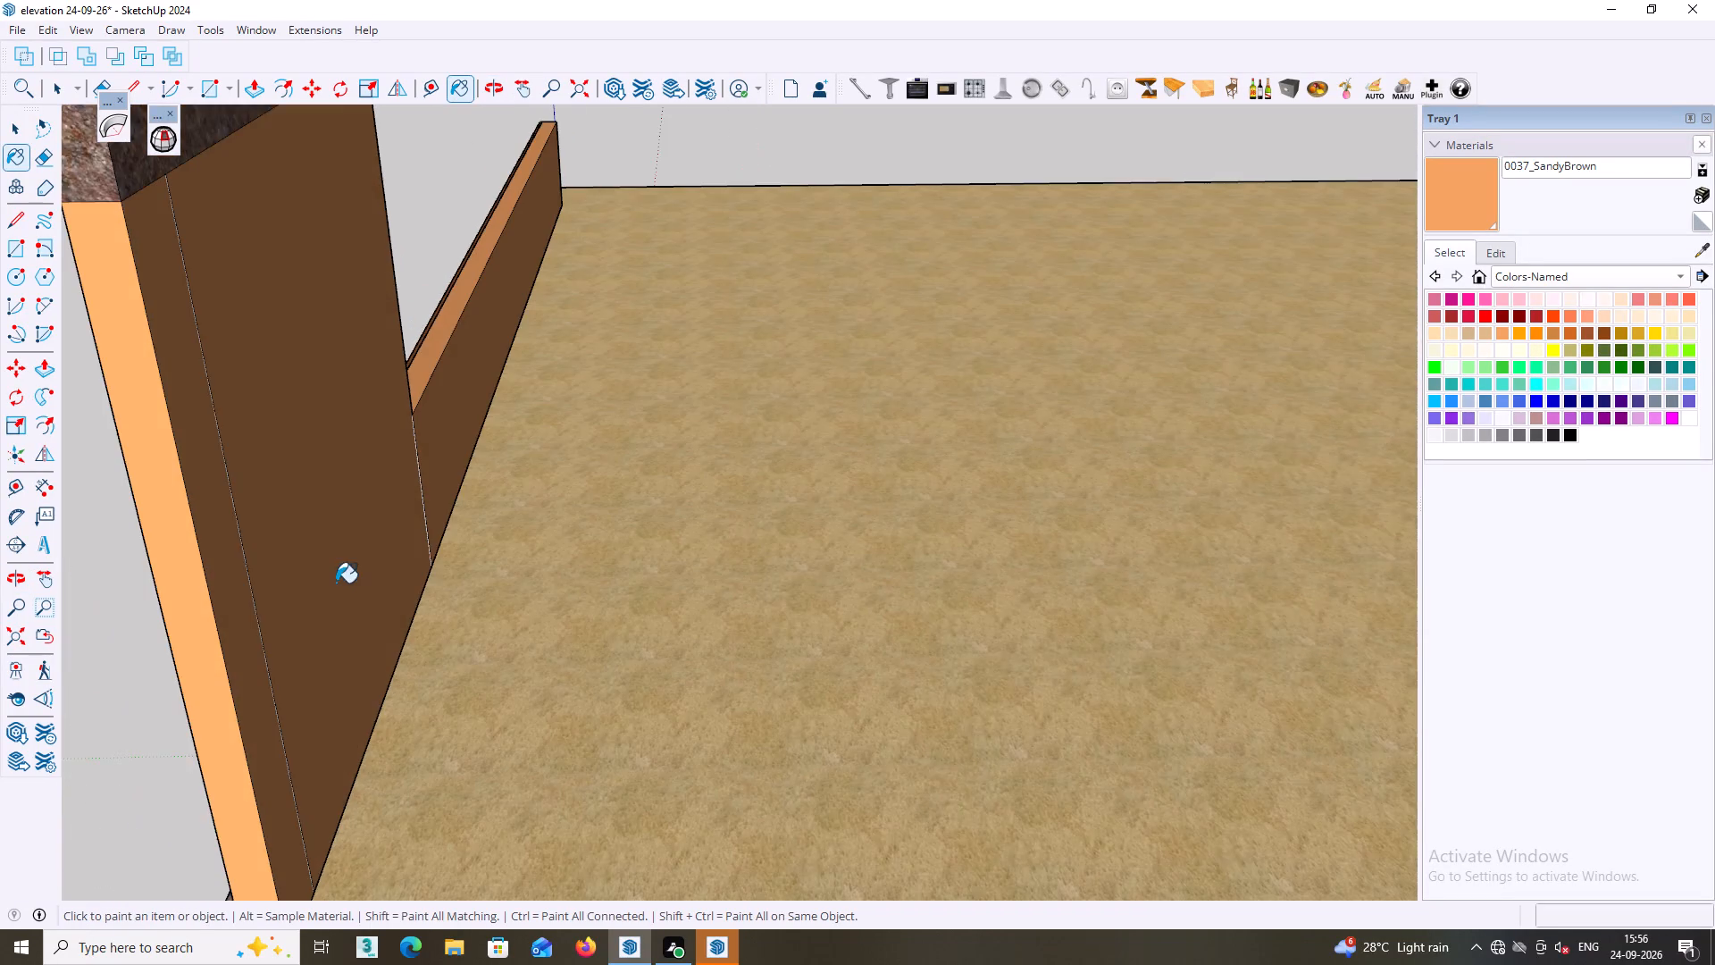
pyautogui.scroll(-5, 336, 583)
pyautogui.moveTo(404, 561); pyautogui.dragTo(1058, 551, button='middle')
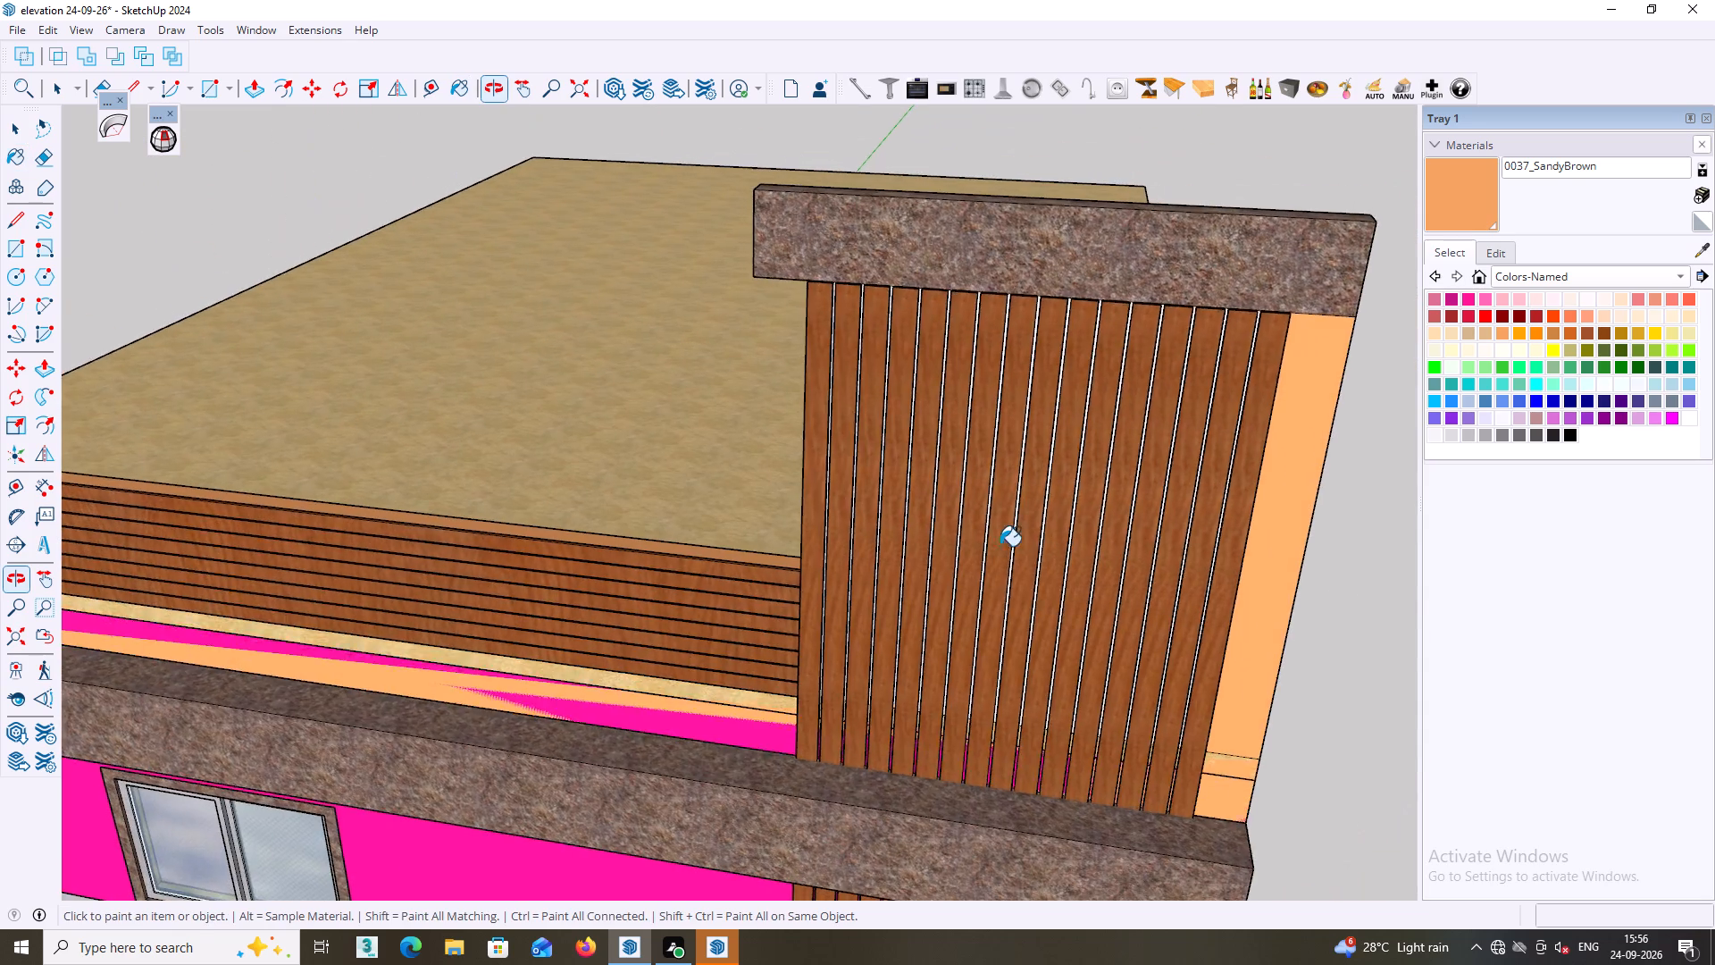
pyautogui.scroll(-10, 999, 561)
pyautogui.moveTo(950, 691); pyautogui.dragTo(942, 706, button='middle')
pyautogui.keyDown('shift'); pyautogui.moveTo(924, 769); pyautogui.dragTo(910, 523, button='middle'); pyautogui.keyUp('shift')
pyautogui.moveTo(830, 592); pyautogui.dragTo(884, 472, button='middle')
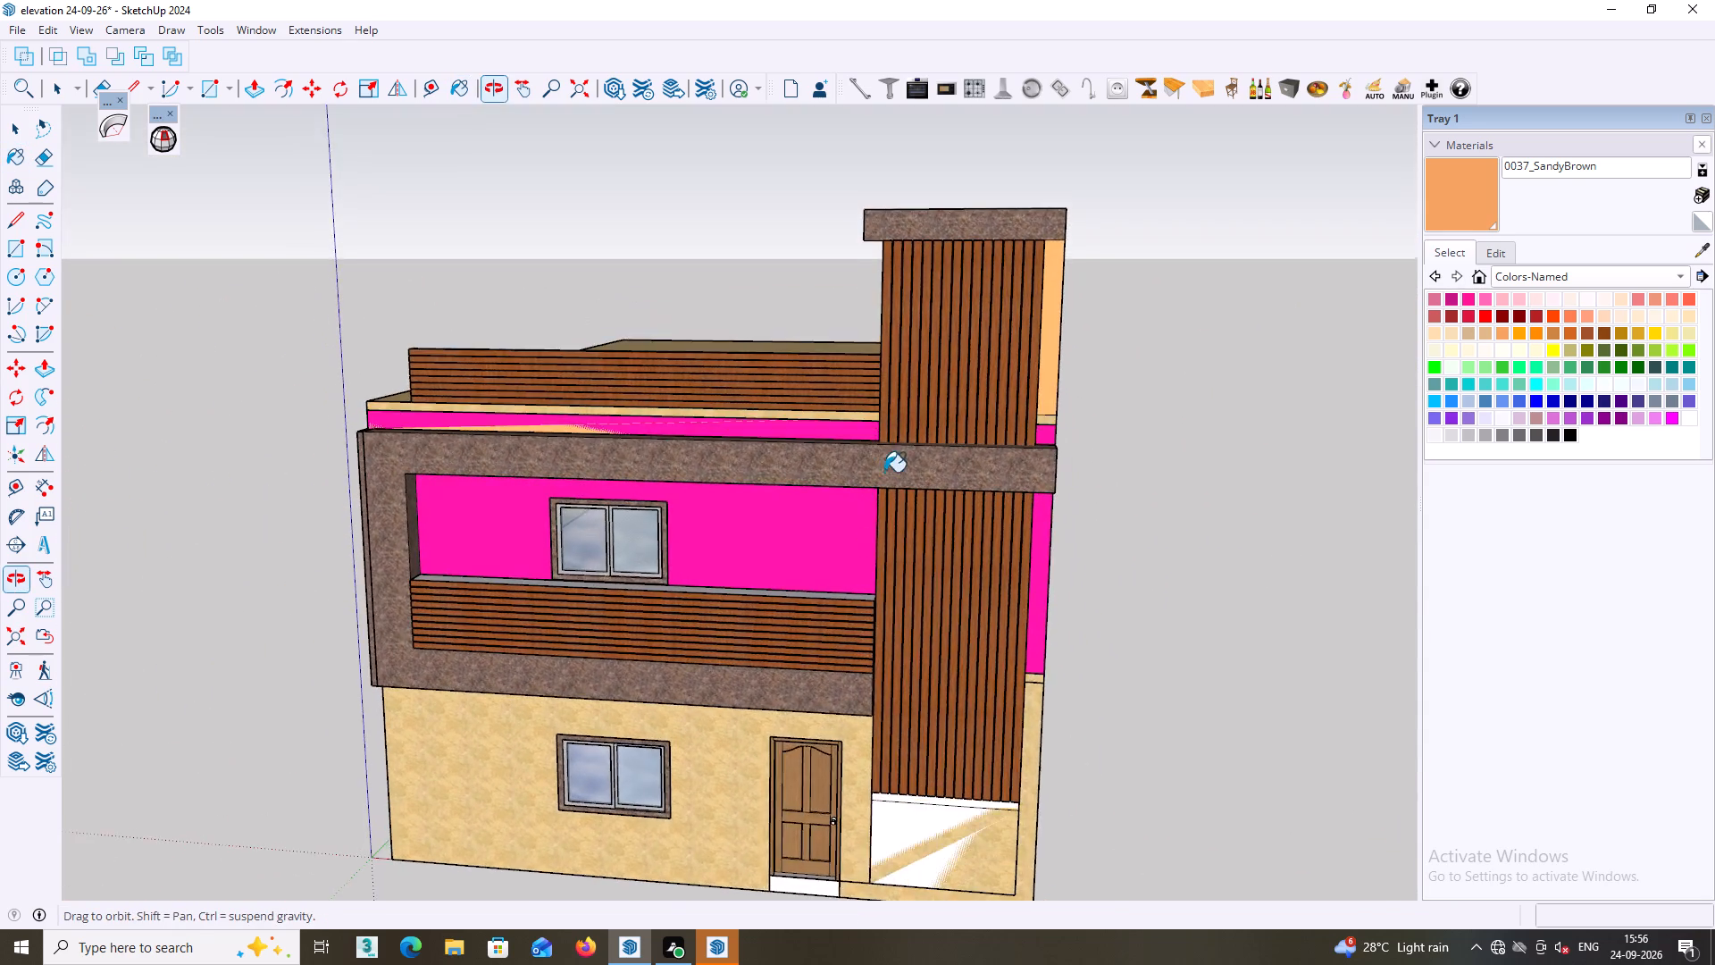
pyautogui.moveTo(884, 472); pyautogui.dragTo(877, 452, button='middle')
pyautogui.scroll(2, 774, 586)
pyautogui.moveTo(762, 616); pyautogui.dragTo(738, 800, button='middle')
pyautogui.scroll(4, 763, 567)
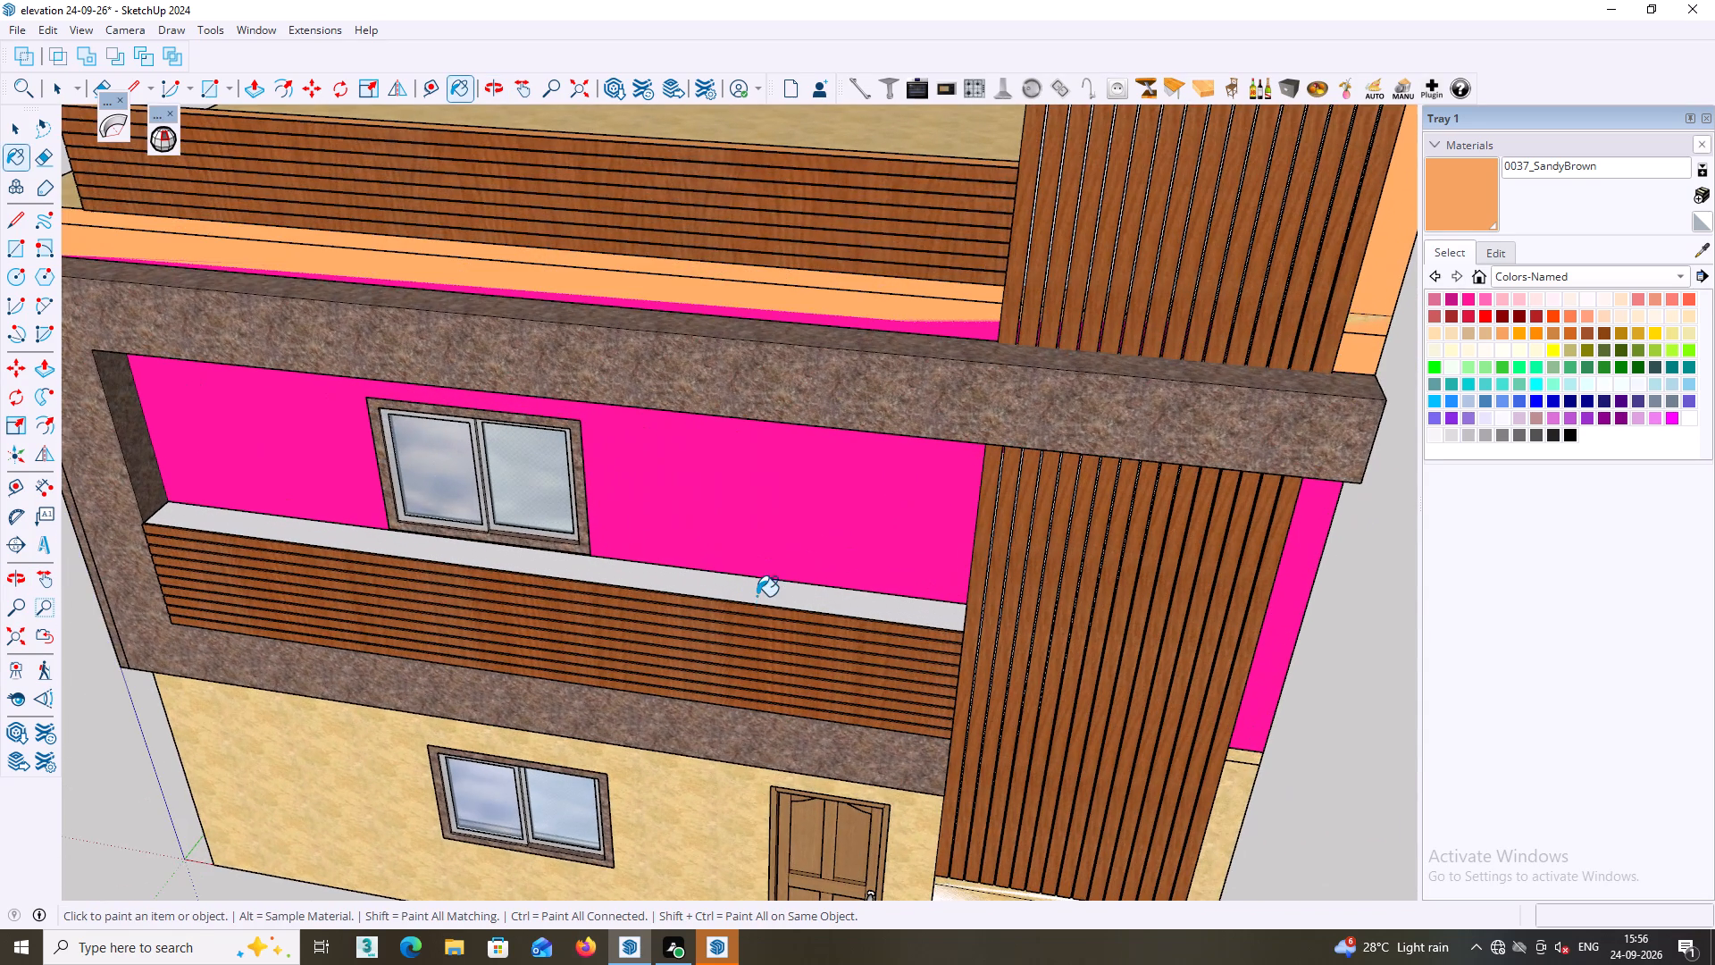
pyautogui.click(780, 602)
pyautogui.scroll(-4, 786, 631)
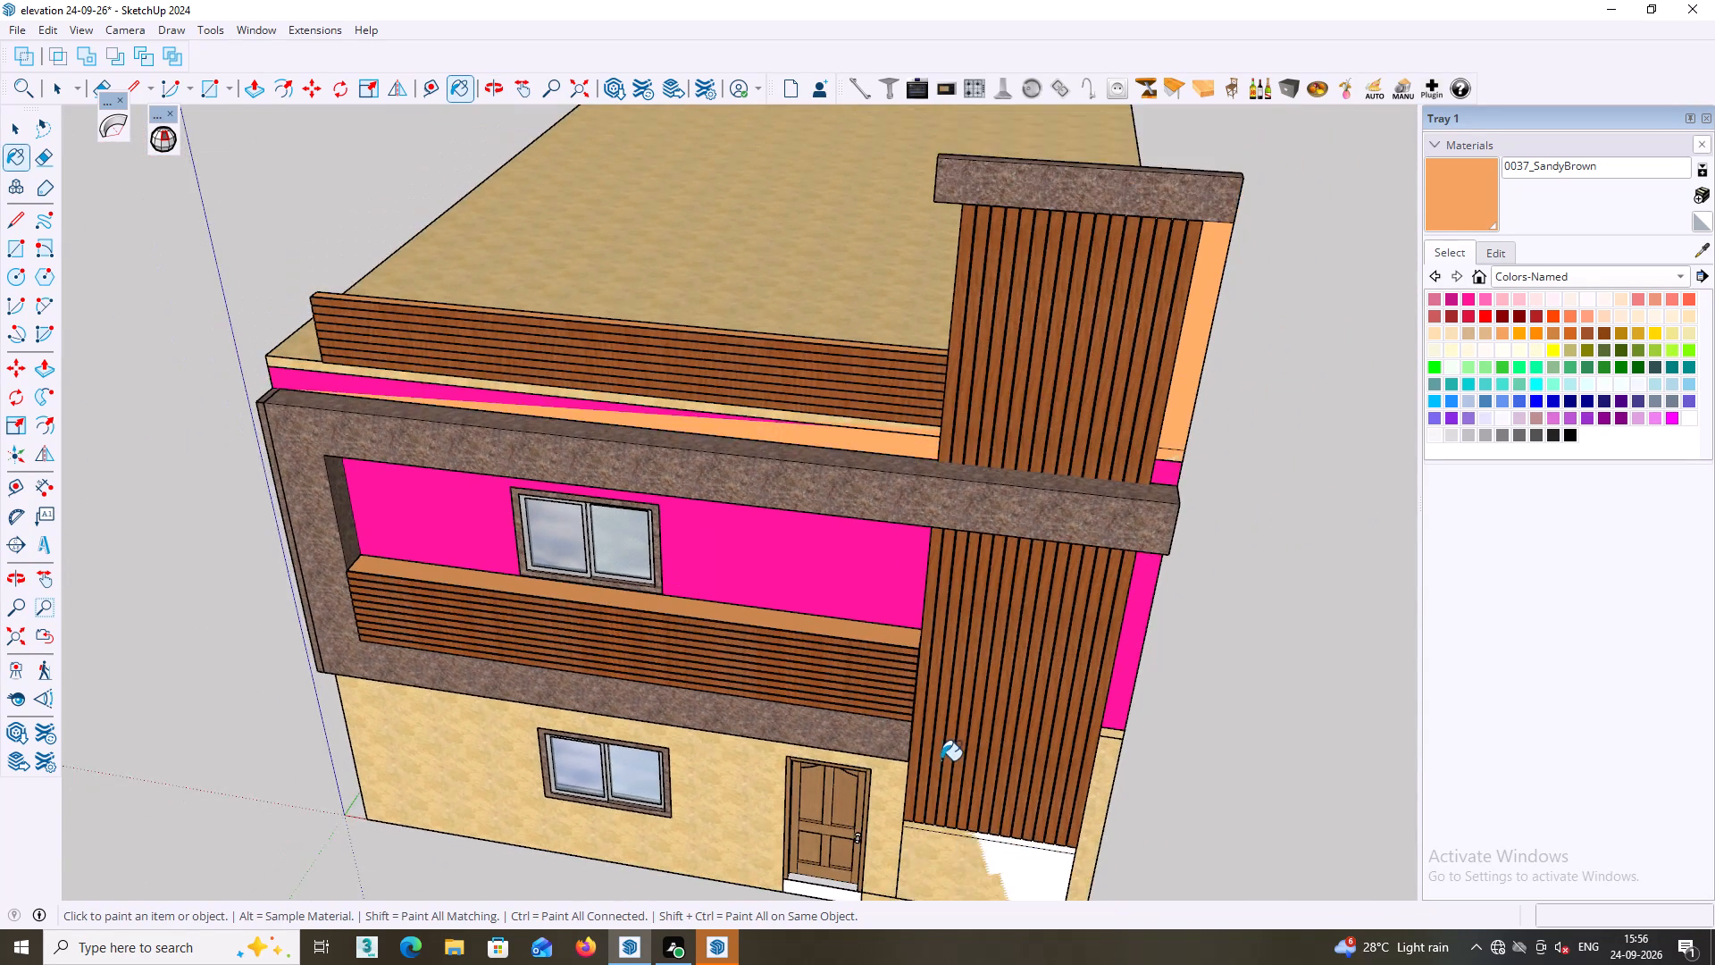
pyautogui.moveTo(943, 746); pyautogui.dragTo(795, 491, button='middle')
pyautogui.scroll(5, 882, 658)
pyautogui.click(911, 679)
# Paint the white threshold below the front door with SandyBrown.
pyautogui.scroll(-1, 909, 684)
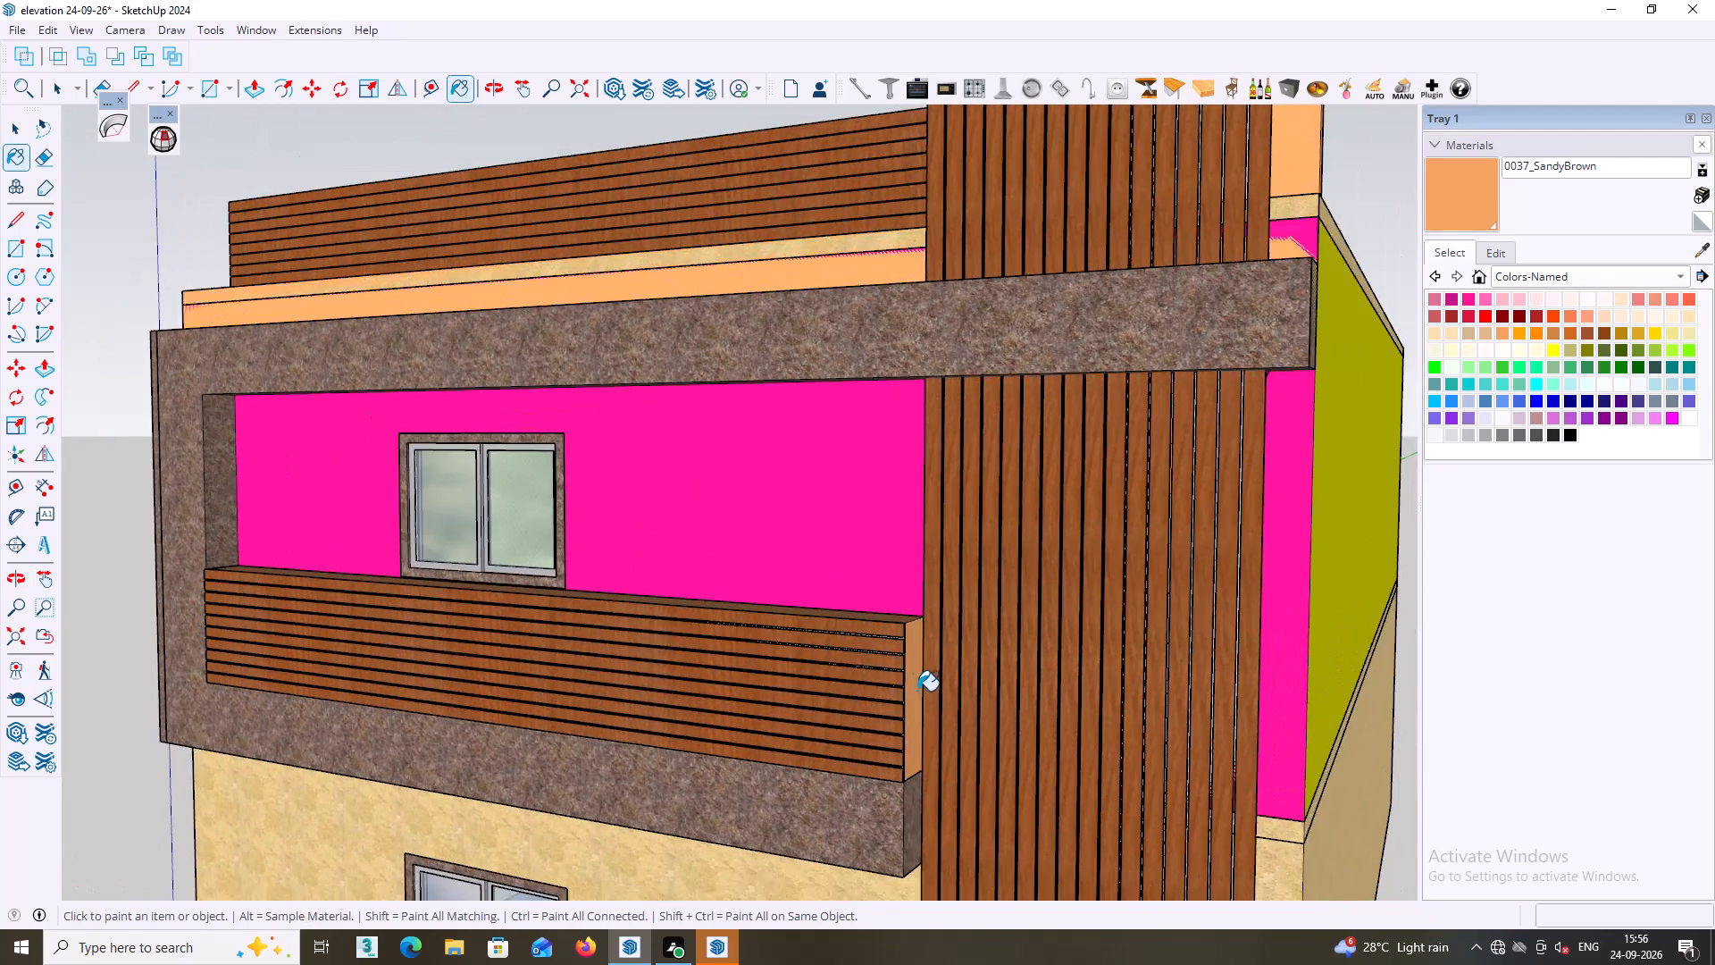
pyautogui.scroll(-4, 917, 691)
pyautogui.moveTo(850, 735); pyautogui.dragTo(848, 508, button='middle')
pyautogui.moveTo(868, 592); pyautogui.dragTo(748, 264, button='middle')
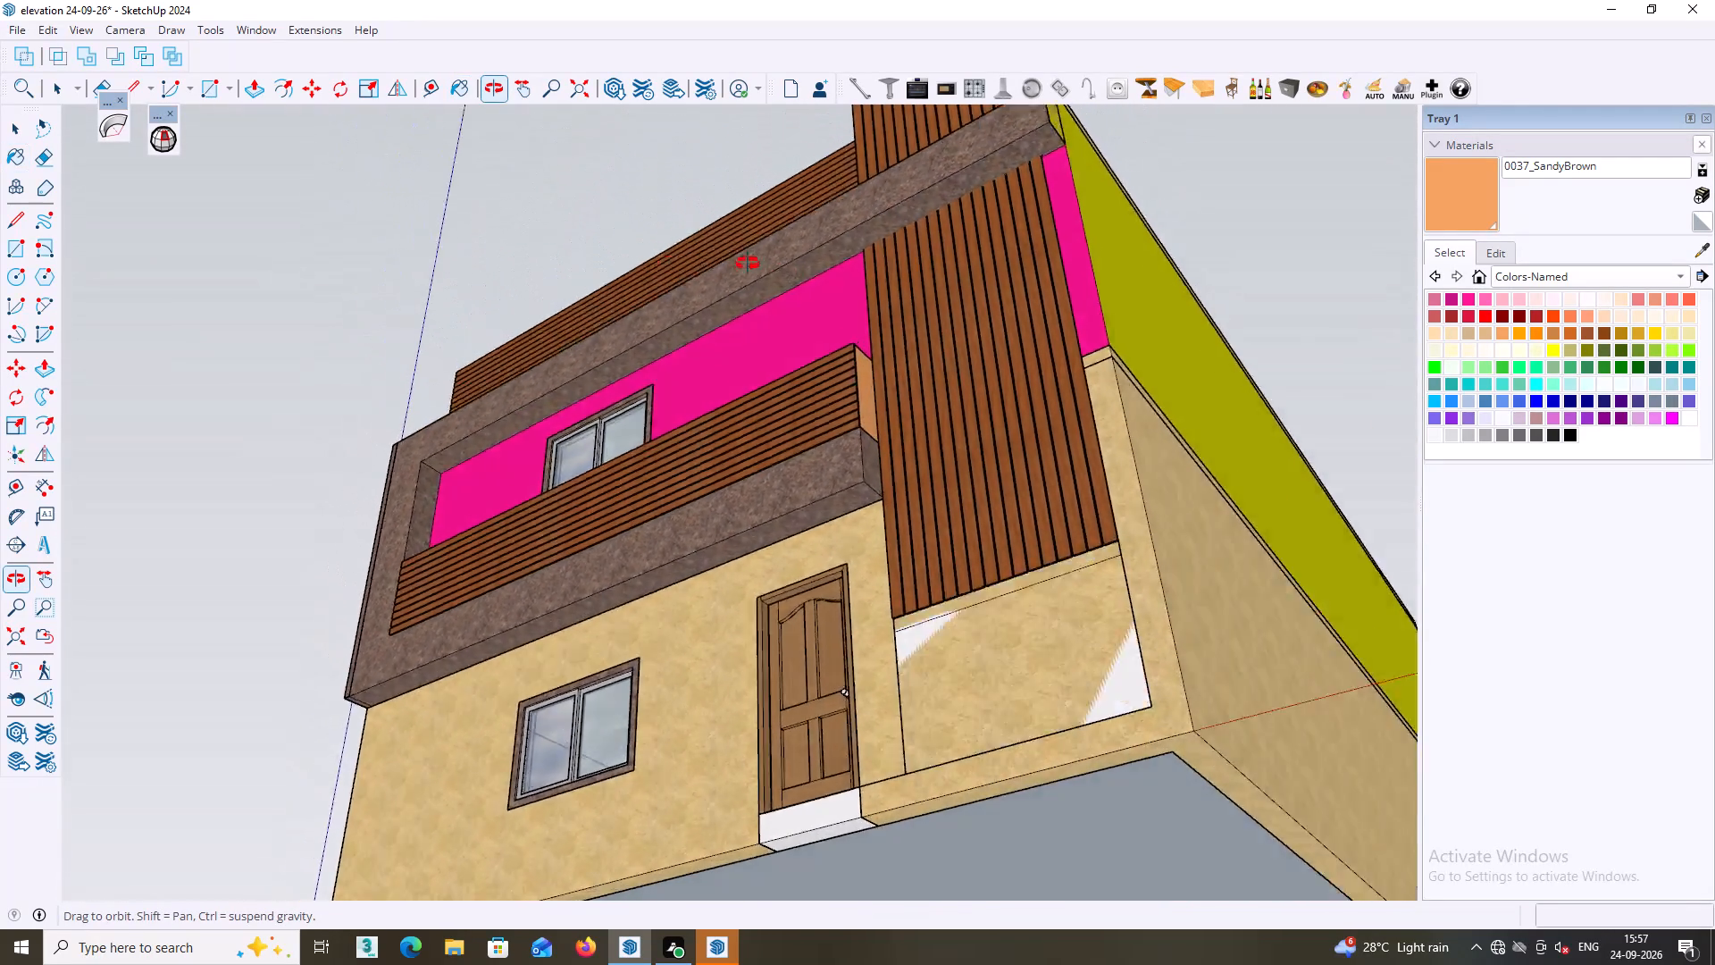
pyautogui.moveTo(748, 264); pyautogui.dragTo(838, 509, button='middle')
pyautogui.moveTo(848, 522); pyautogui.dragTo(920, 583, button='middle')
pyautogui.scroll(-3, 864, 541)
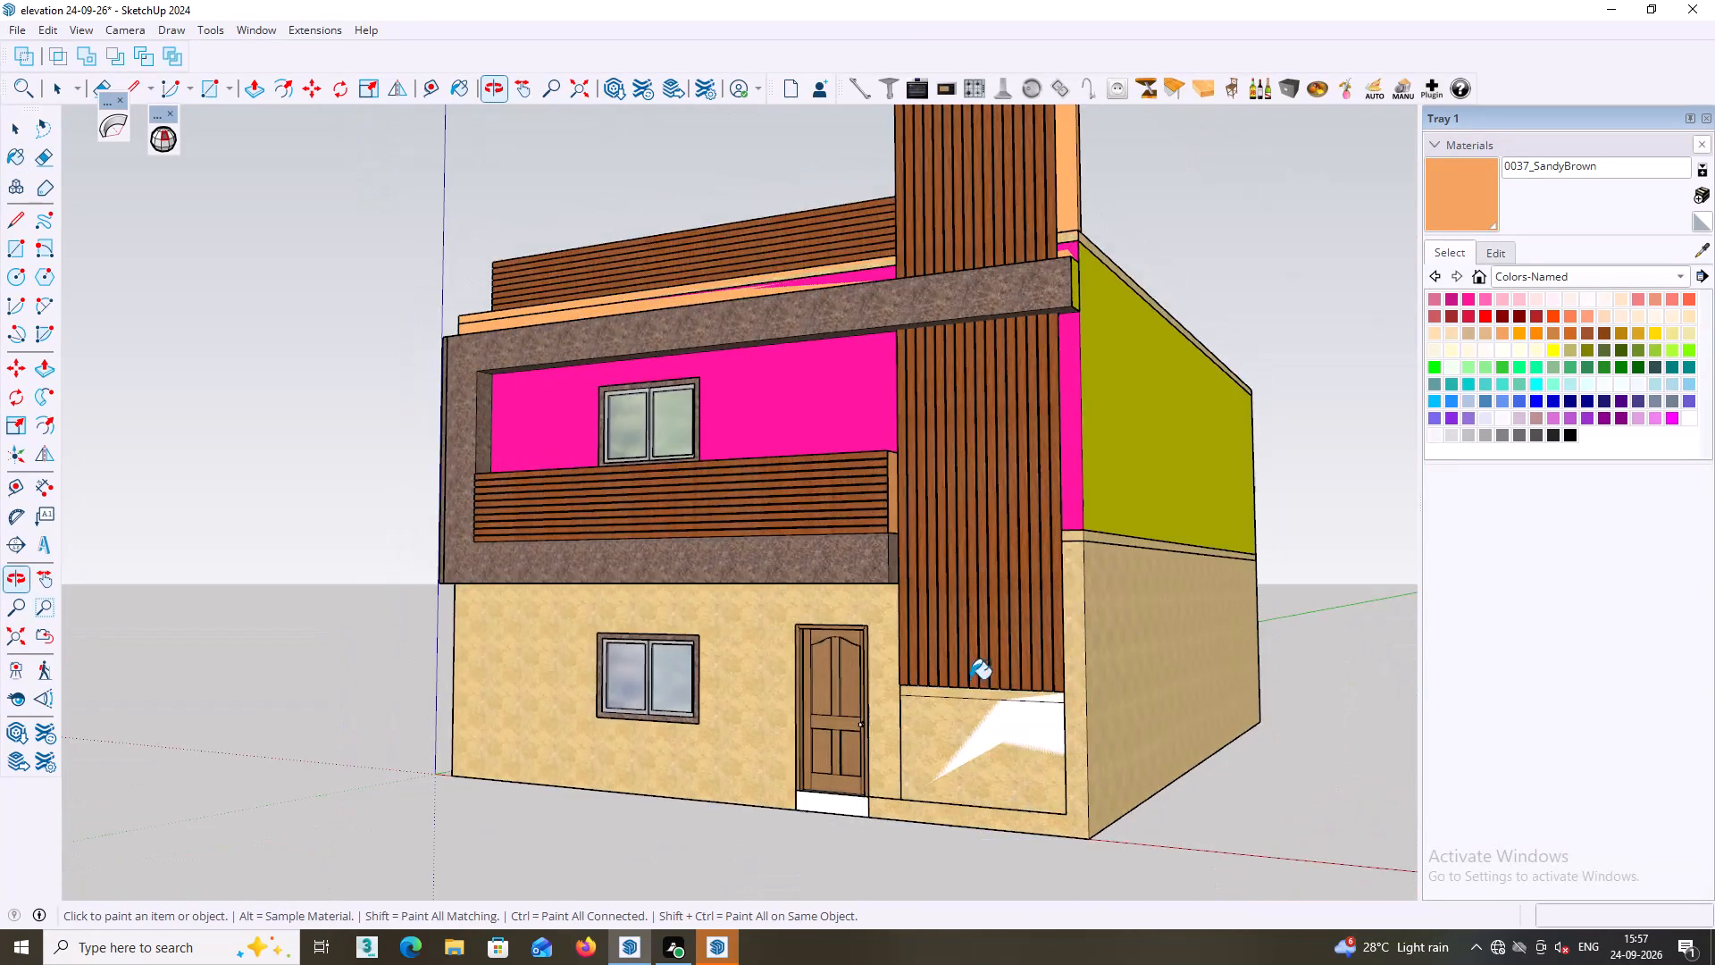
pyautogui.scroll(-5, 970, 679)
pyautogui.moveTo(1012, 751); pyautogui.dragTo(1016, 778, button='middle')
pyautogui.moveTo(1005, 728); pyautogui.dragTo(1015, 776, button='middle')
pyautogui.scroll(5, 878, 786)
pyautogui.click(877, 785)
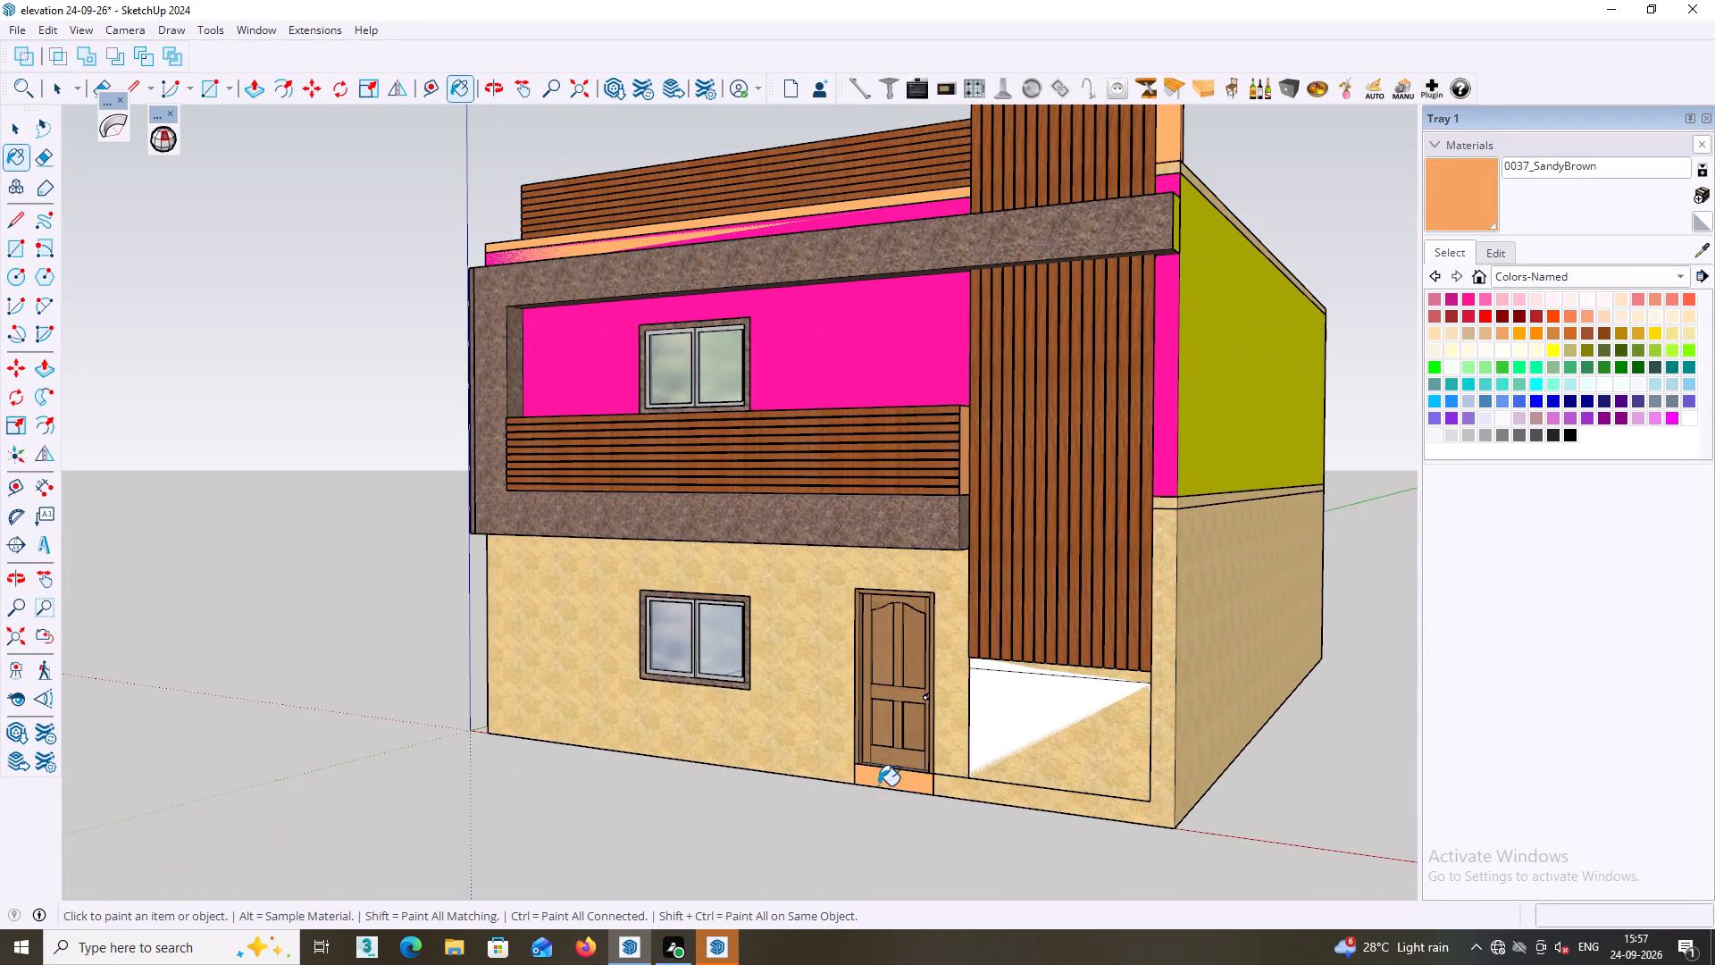
# Sample Stone Brushed Khaki from the ground-floor front wall and paint the threshold below the front door with it.
pyautogui.scroll(-3, 886, 801)
pyautogui.moveTo(996, 826); pyautogui.dragTo(962, 650, button='middle')
pyautogui.keyDown('shift'); pyautogui.scroll(-10, 964, 654); pyautogui.keyUp('shift')
pyautogui.moveTo(945, 665); pyautogui.dragTo(957, 711, button='middle')
pyautogui.moveTo(1101, 769); pyautogui.dragTo(1102, 790, button='middle')
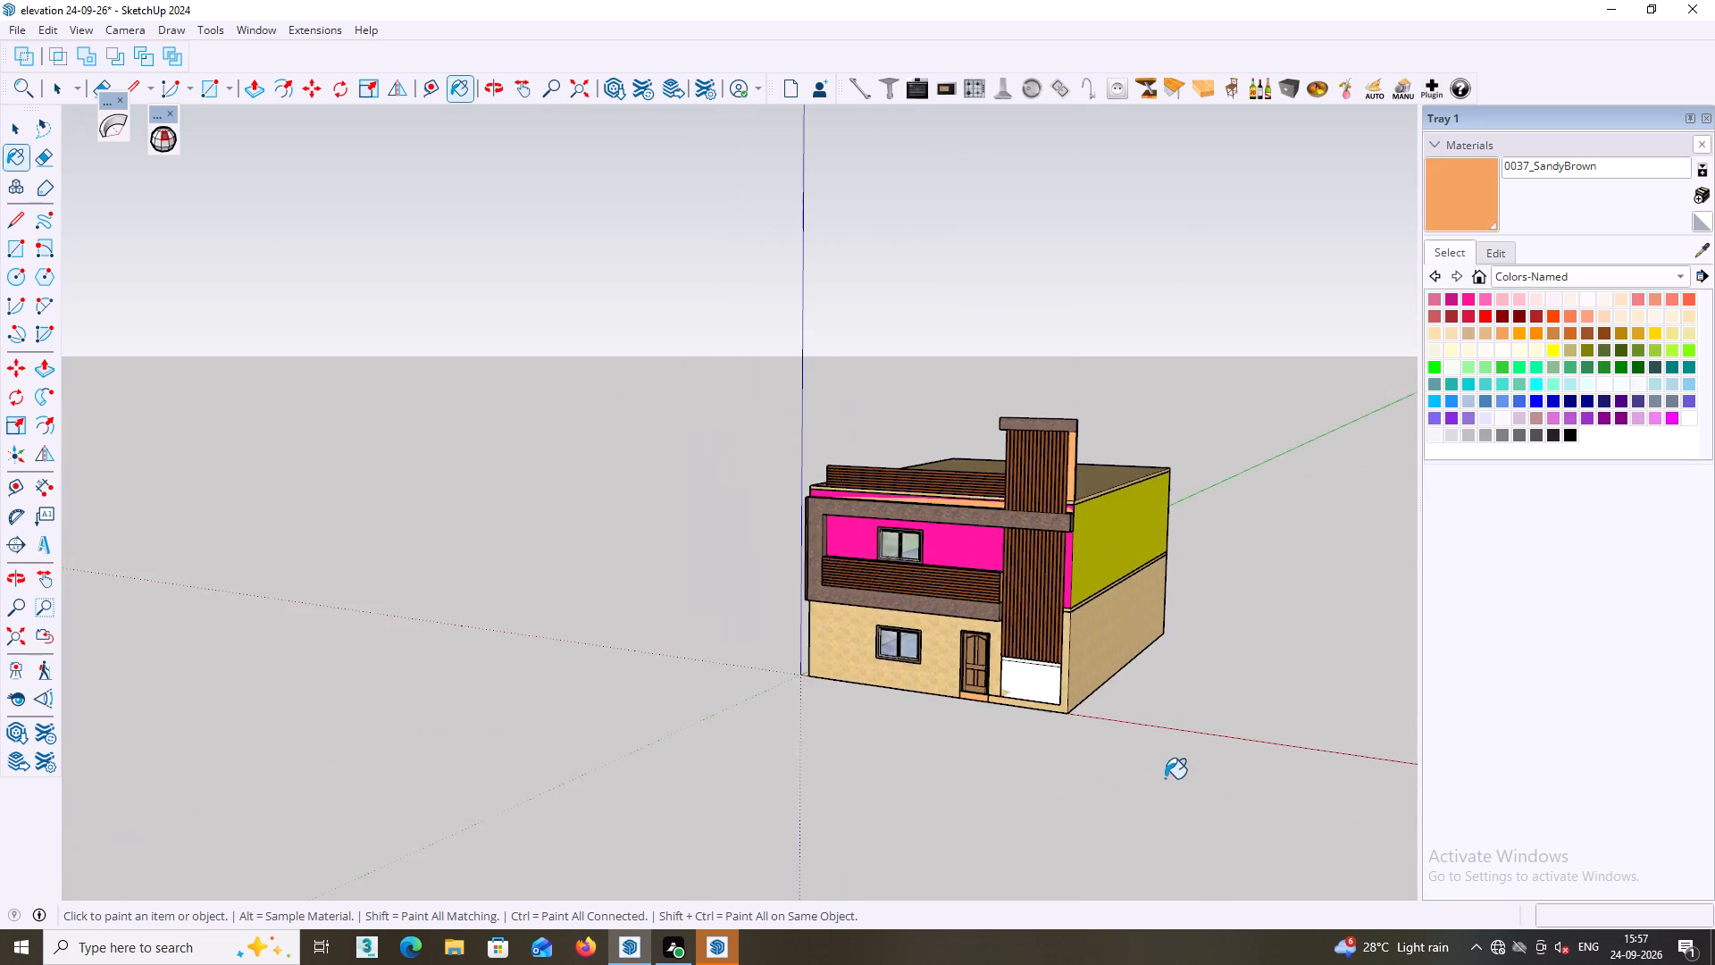
pyautogui.keyDown('shift'); pyautogui.scroll(-2, 1165, 778); pyautogui.keyUp('shift')
pyautogui.moveTo(1200, 753); pyautogui.dragTo(1411, 696, button='middle')
pyautogui.scroll(8, 1202, 644)
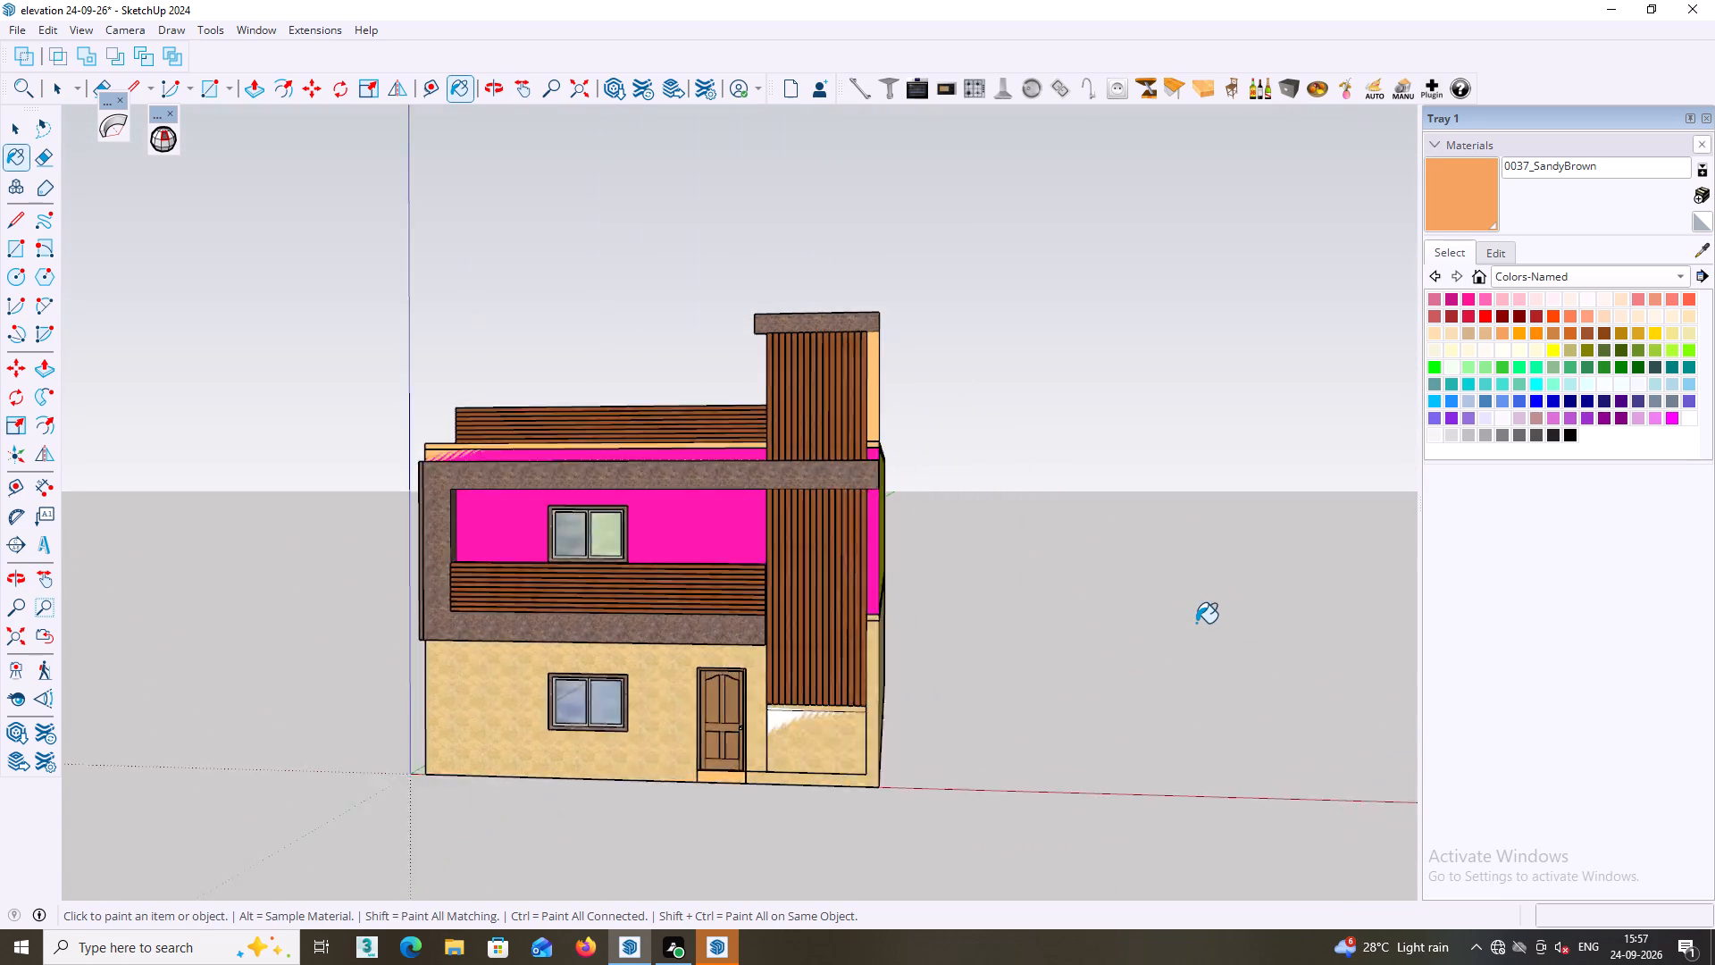
pyautogui.scroll(2, 1196, 623)
pyautogui.click(1703, 252)
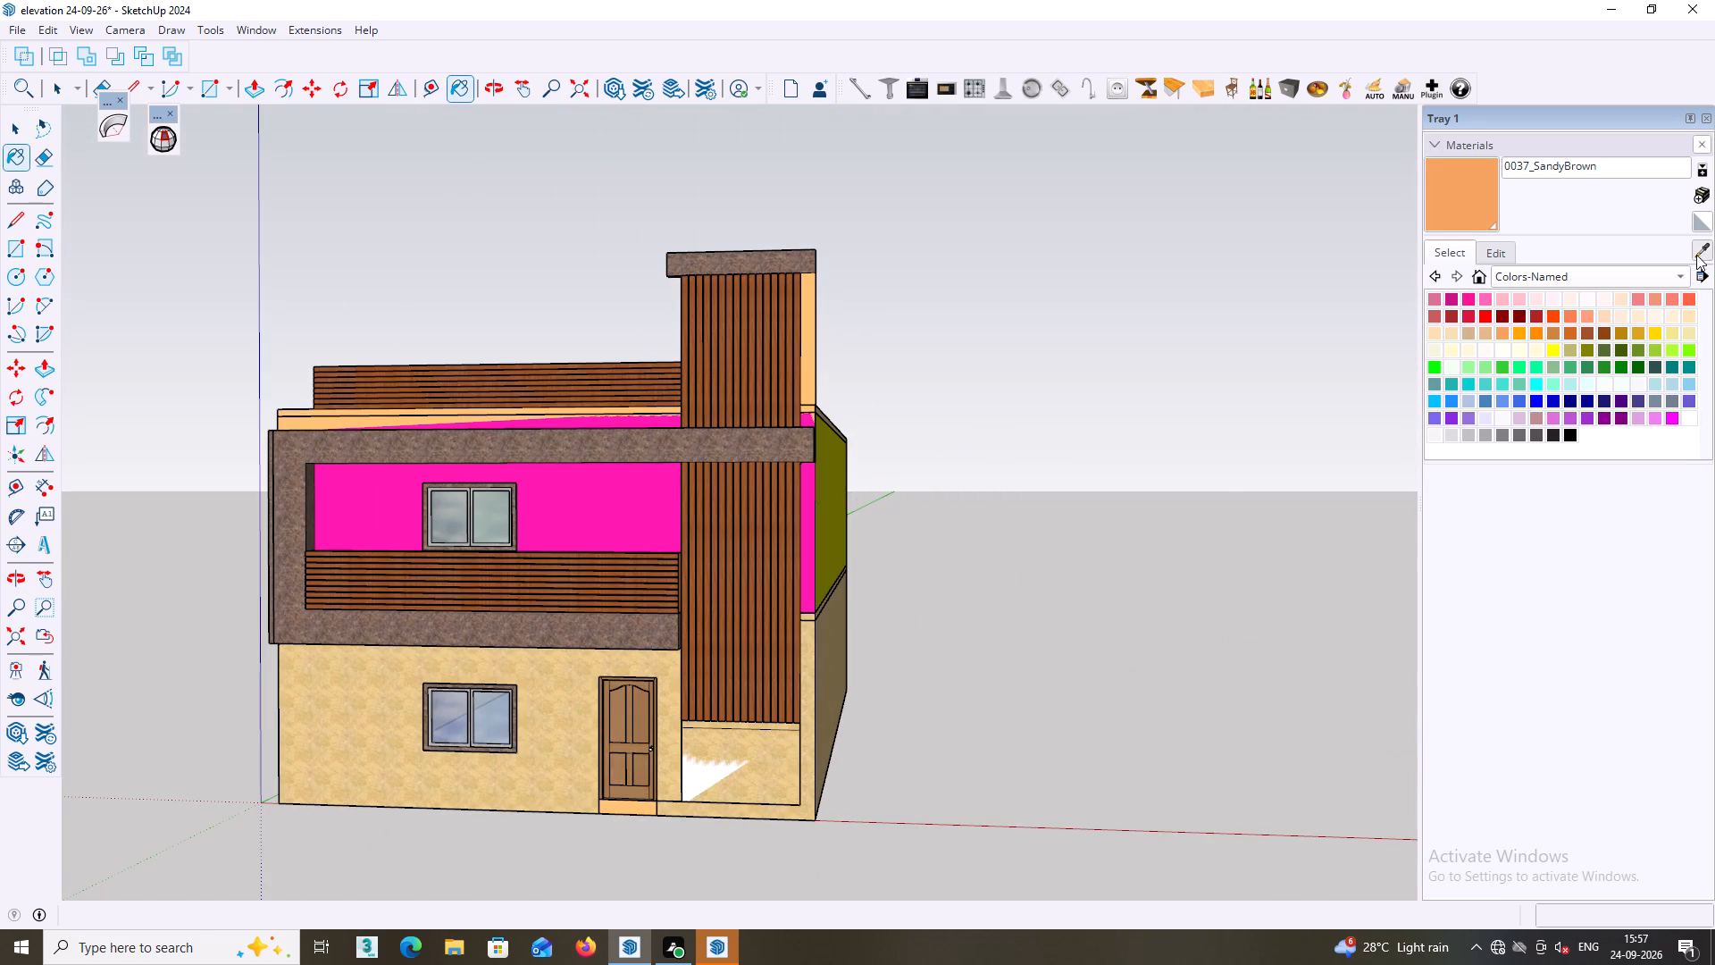
pyautogui.doubleClick(566, 740)
pyautogui.click(635, 816)
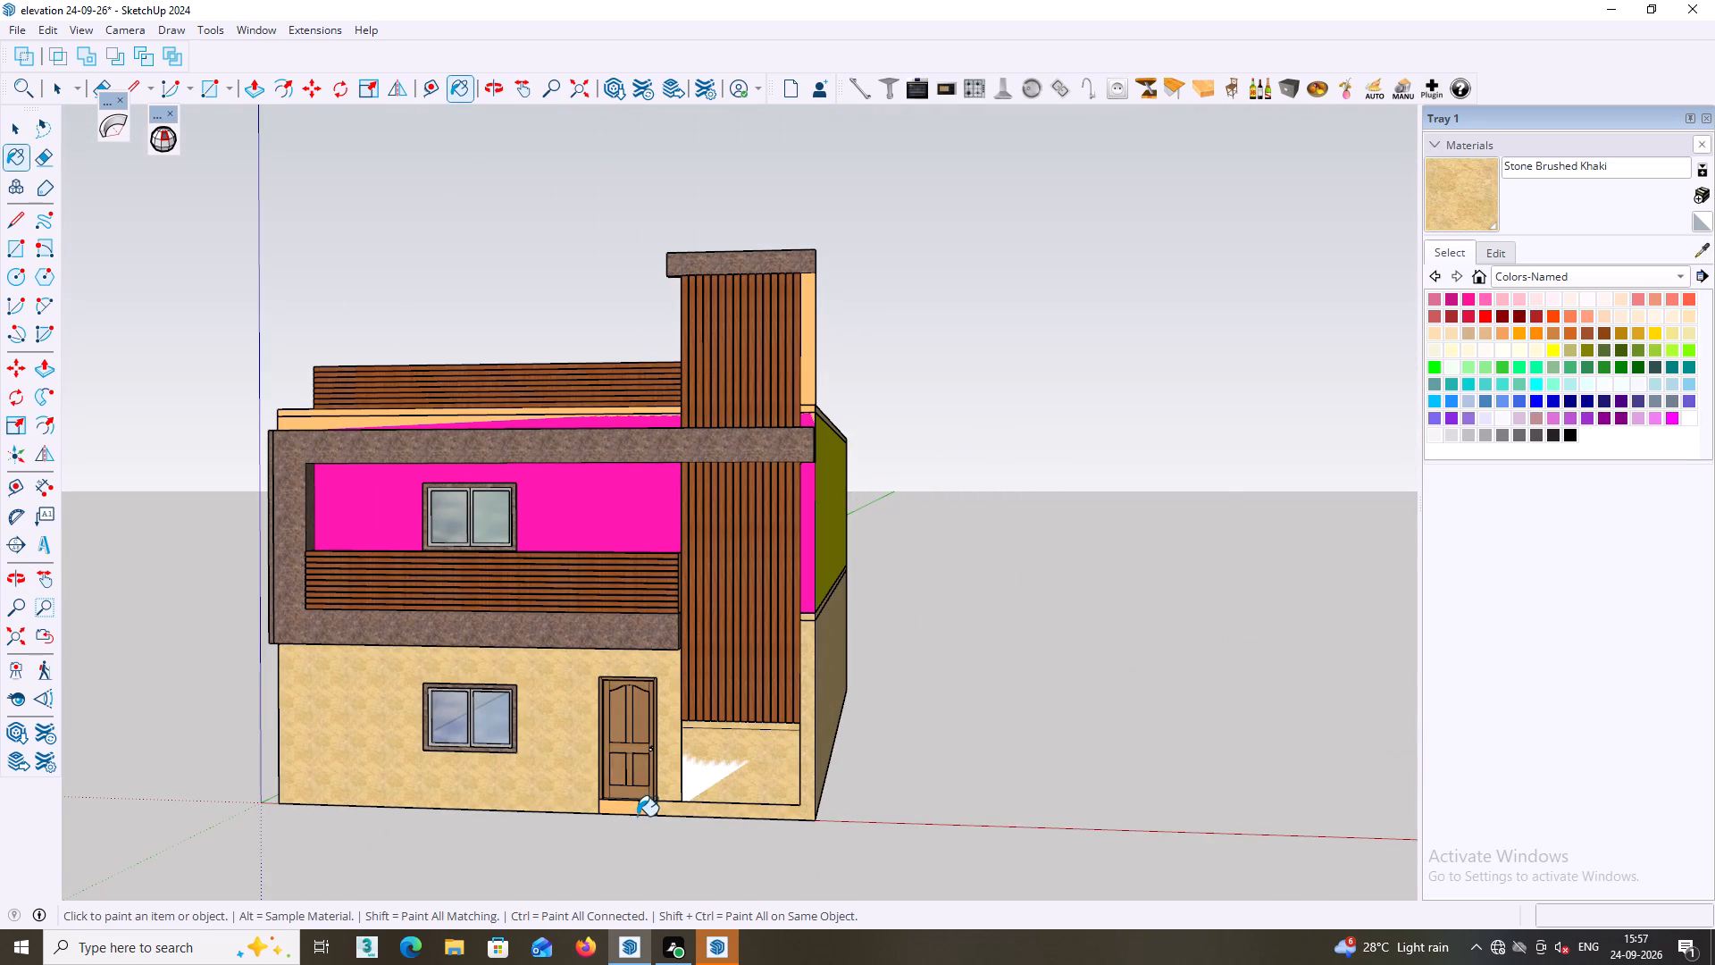
pyautogui.scroll(5, 647, 818)
pyautogui.click(641, 801)
# Select the upper-storey block with the yellow side wall, run FixIt 101 on it, and close the results.
pyautogui.scroll(-3, 653, 837)
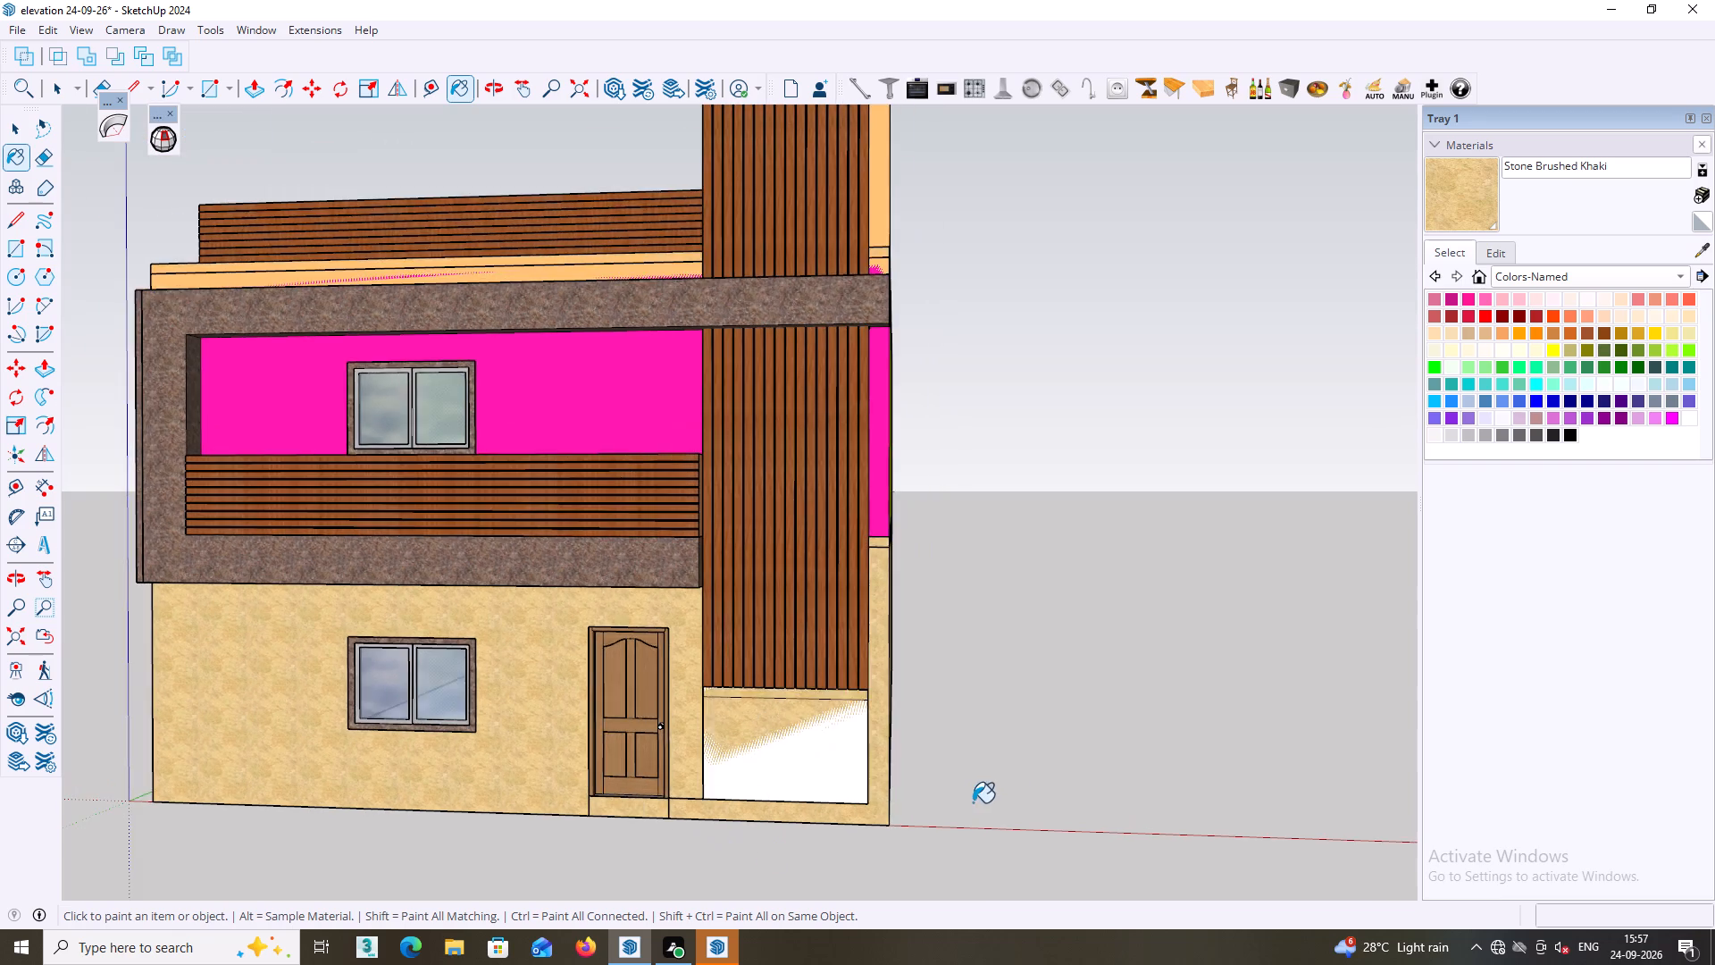
pyautogui.scroll(-2, 973, 802)
pyautogui.moveTo(1058, 733); pyautogui.dragTo(305, 757, button='middle')
pyautogui.moveTo(1323, 683); pyautogui.dragTo(1109, 684, button='middle')
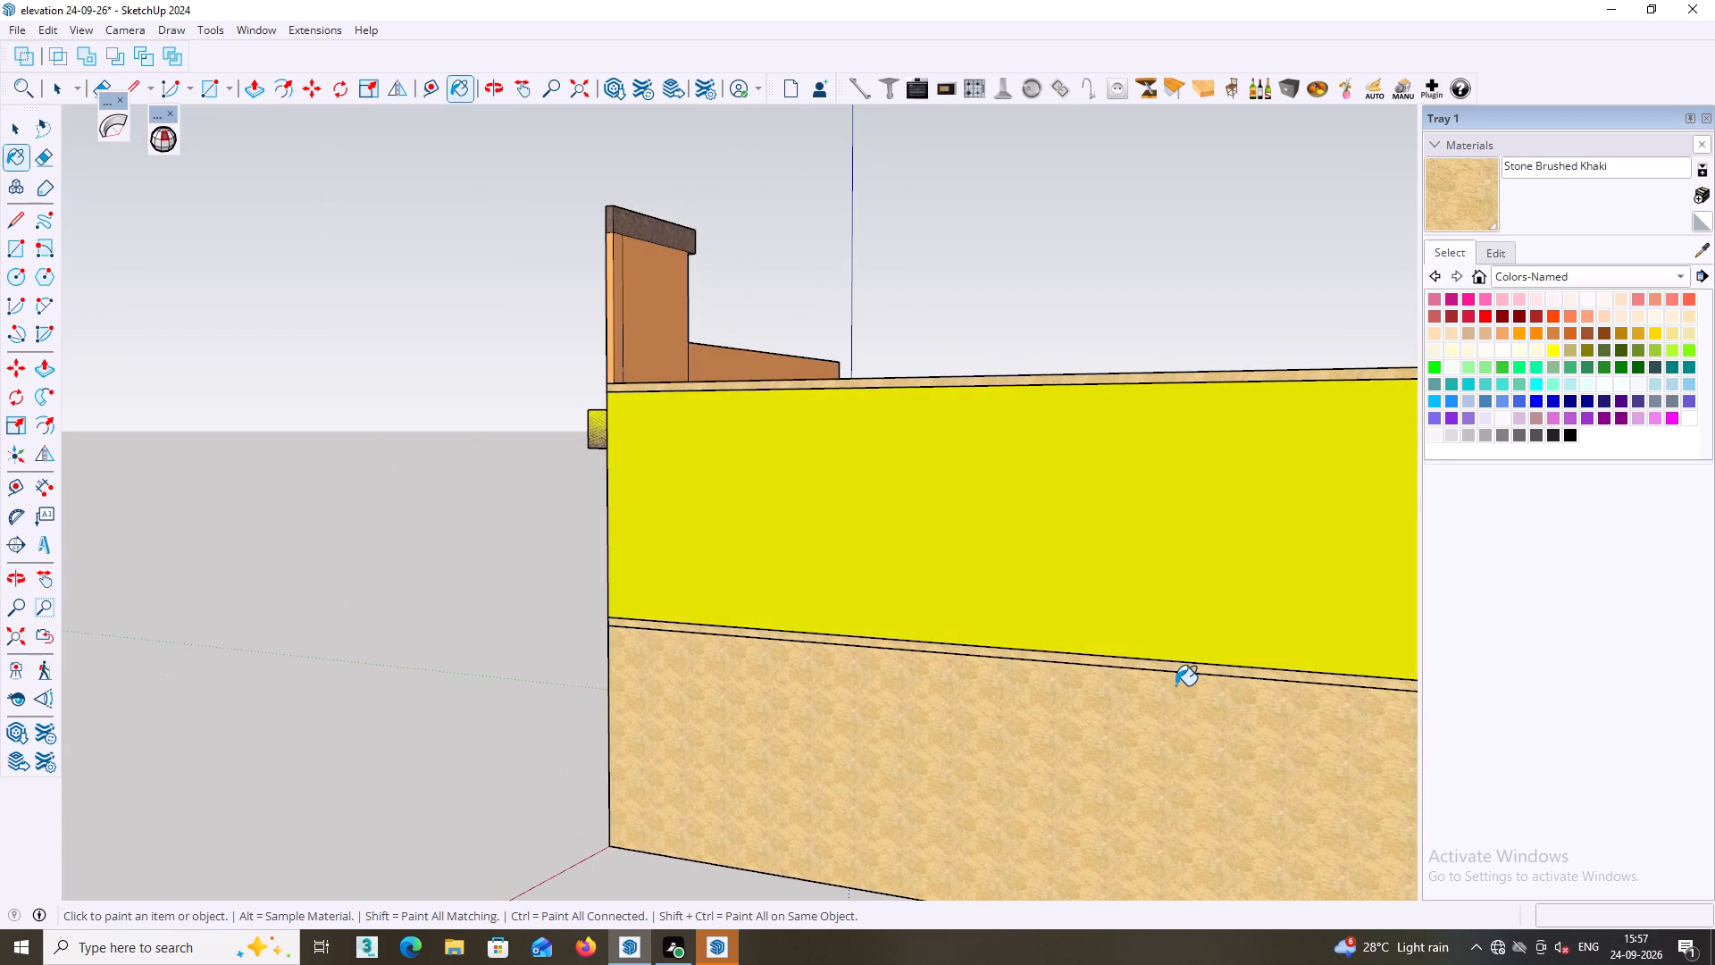
pyautogui.keyDown('shift'); pyautogui.moveTo(1177, 685); pyautogui.dragTo(749, 518, button='middle'); pyautogui.keyUp('shift')
pyautogui.keyDown('shift'); pyautogui.scroll(-1, 1178, 684); pyautogui.keyUp('shift')
pyautogui.press('space')
pyautogui.click(870, 466)
pyautogui.click(882, 455)
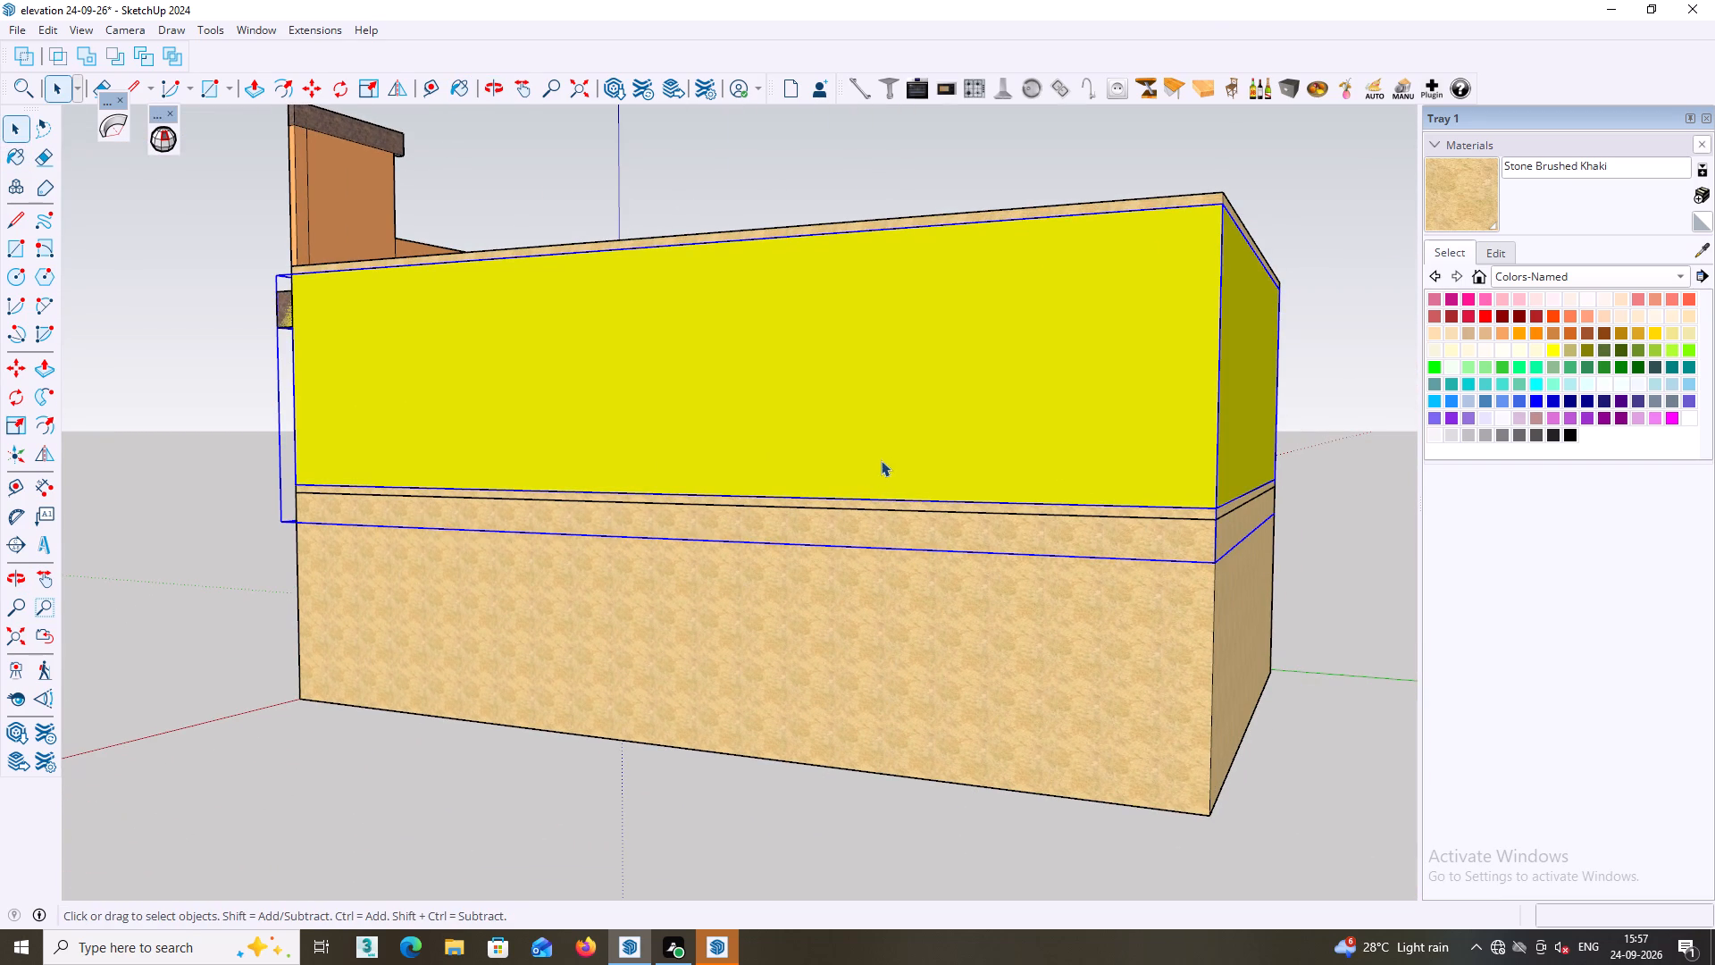
pyautogui.click(880, 461)
pyautogui.rightClick(880, 465)
pyautogui.click(880, 465)
pyautogui.click(704, 425)
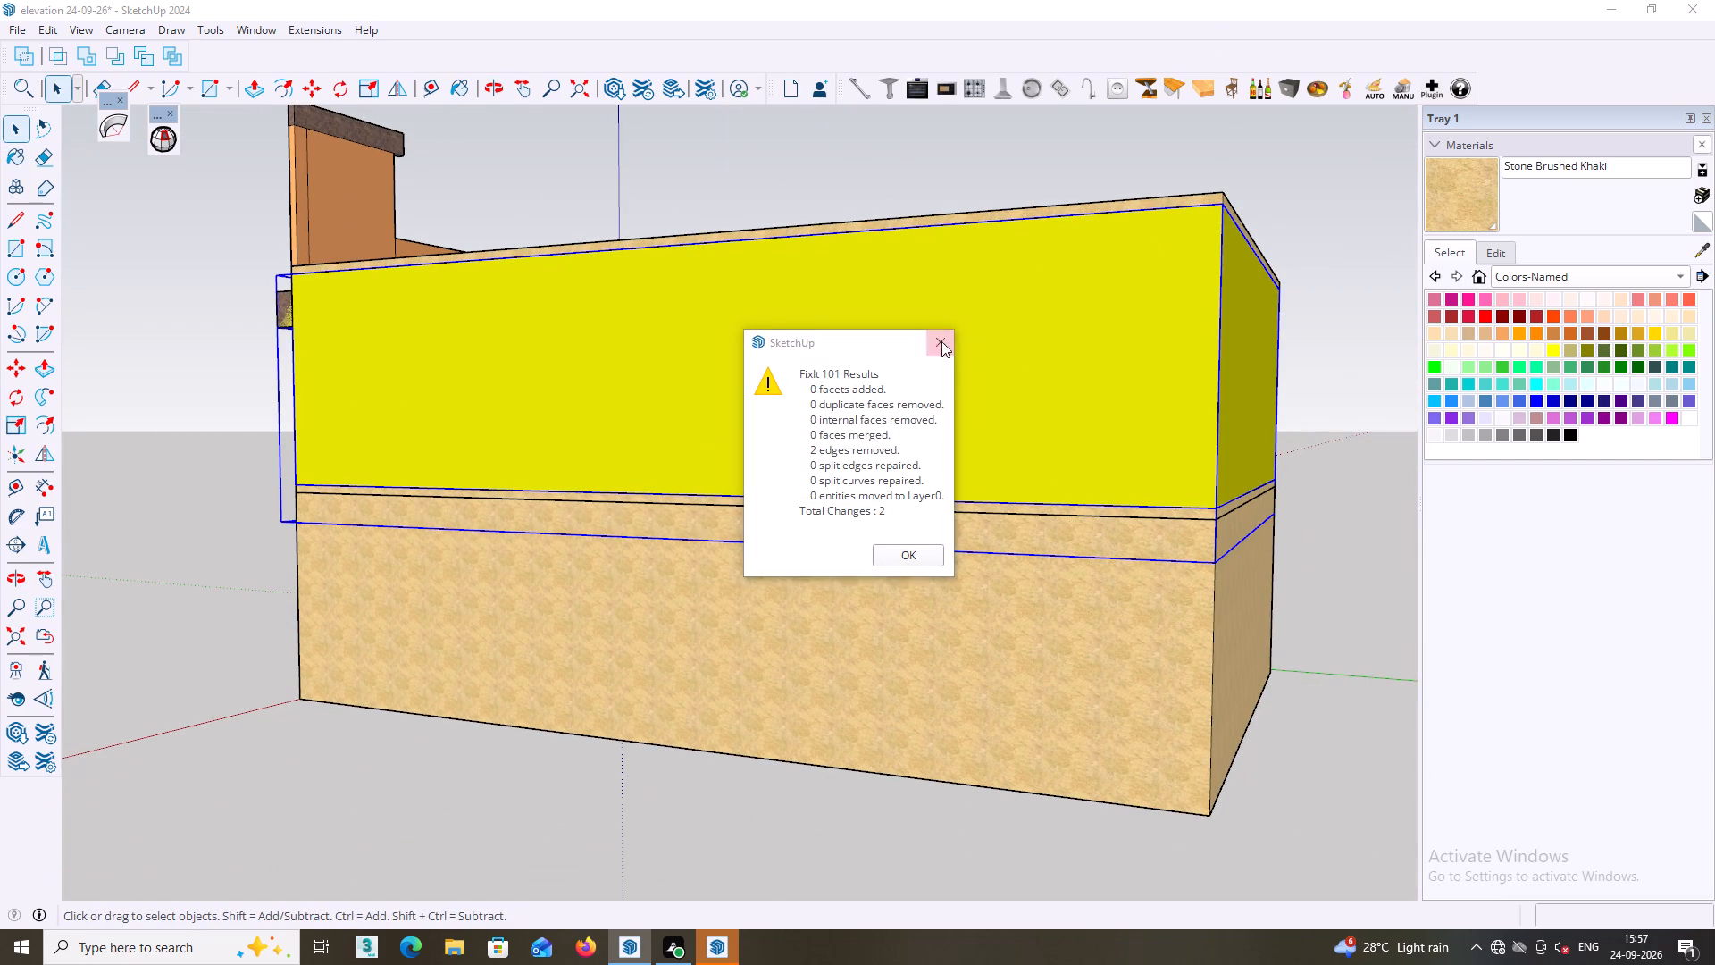
pyautogui.click(940, 340)
# Open the upper-storey block, select its connected yellow wall faces and paint them with Stone Brushed Khaki.
pyautogui.doubleClick(994, 387)
pyautogui.click(994, 389)
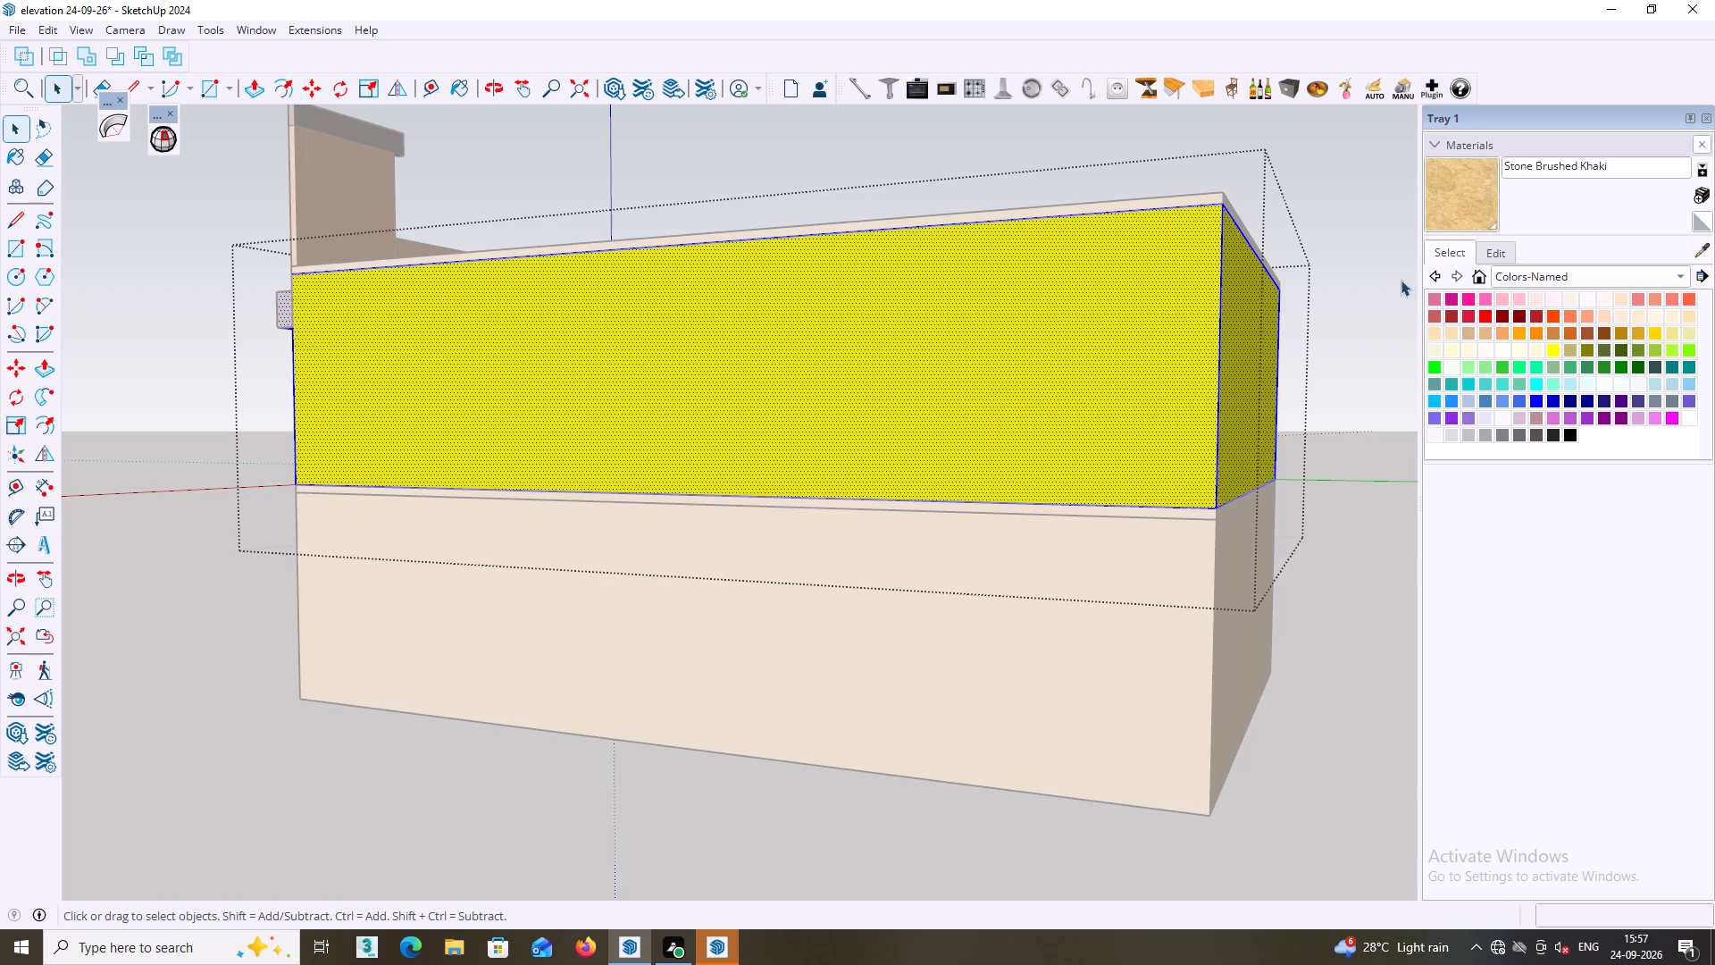
pyautogui.click(1463, 212)
pyautogui.click(1137, 328)
pyautogui.scroll(-1, 1171, 338)
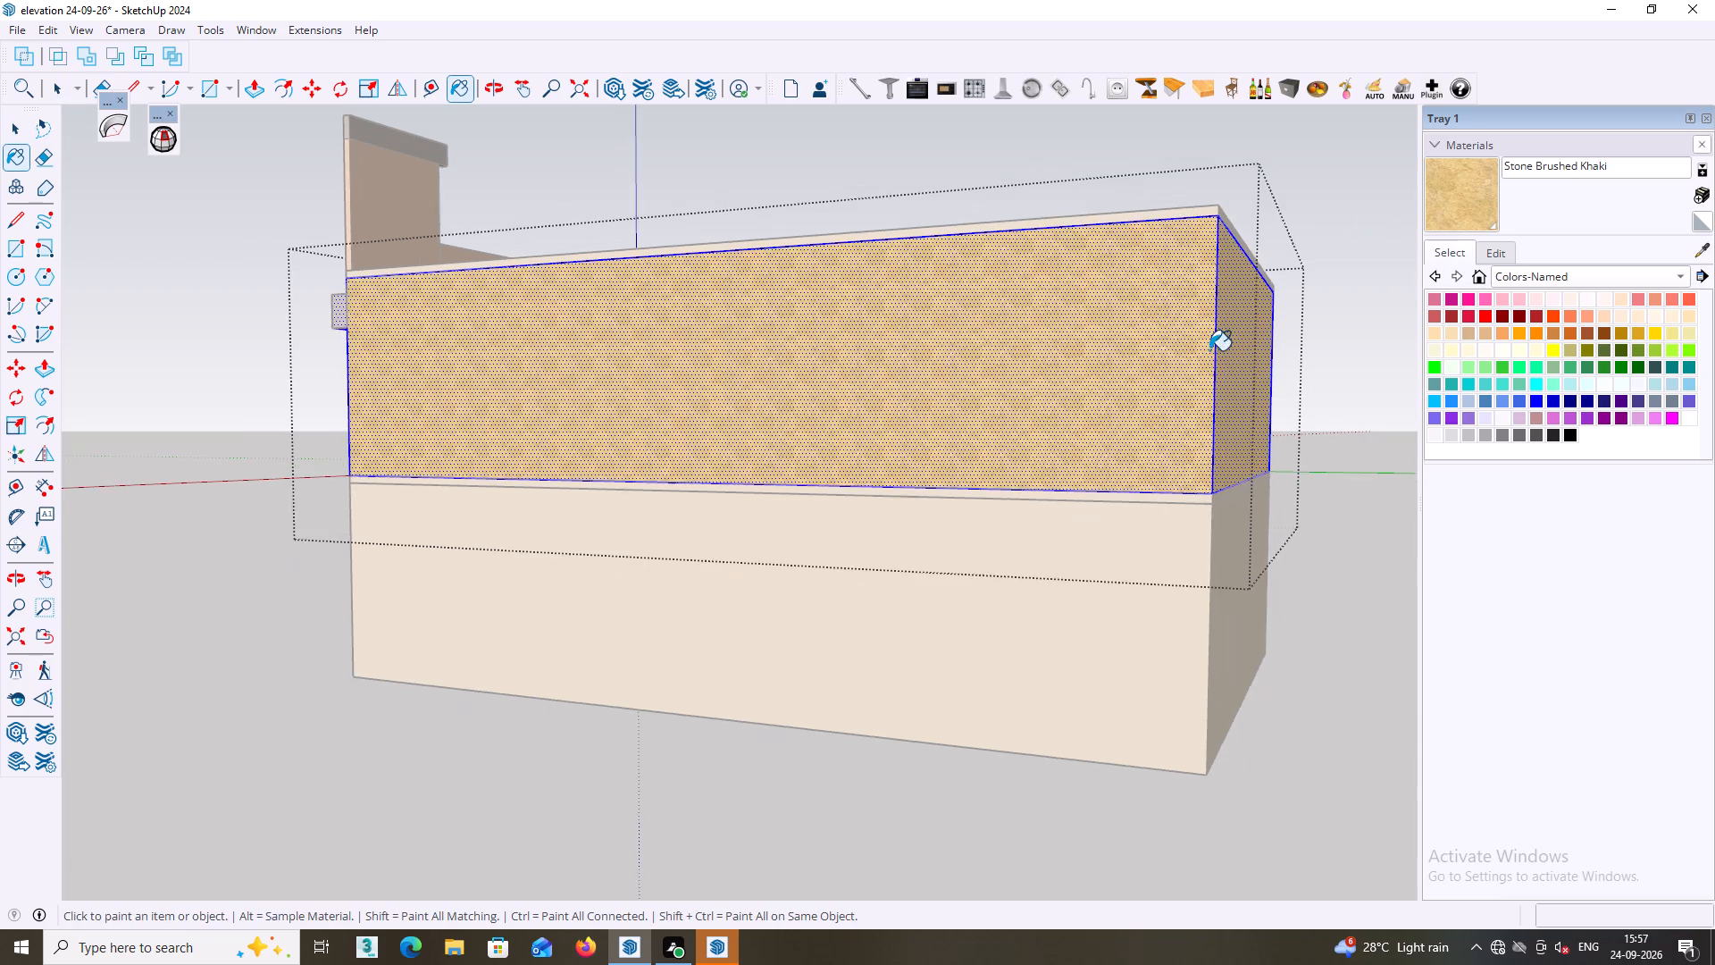
pyautogui.moveTo(1213, 349); pyautogui.dragTo(966, 393, button='middle')
pyautogui.scroll(-9, 1008, 424)
pyautogui.moveTo(1188, 533); pyautogui.dragTo(1193, 555, button='middle')
pyautogui.moveTo(1191, 550); pyautogui.dragTo(1188, 566, button='middle')
pyautogui.press('space')
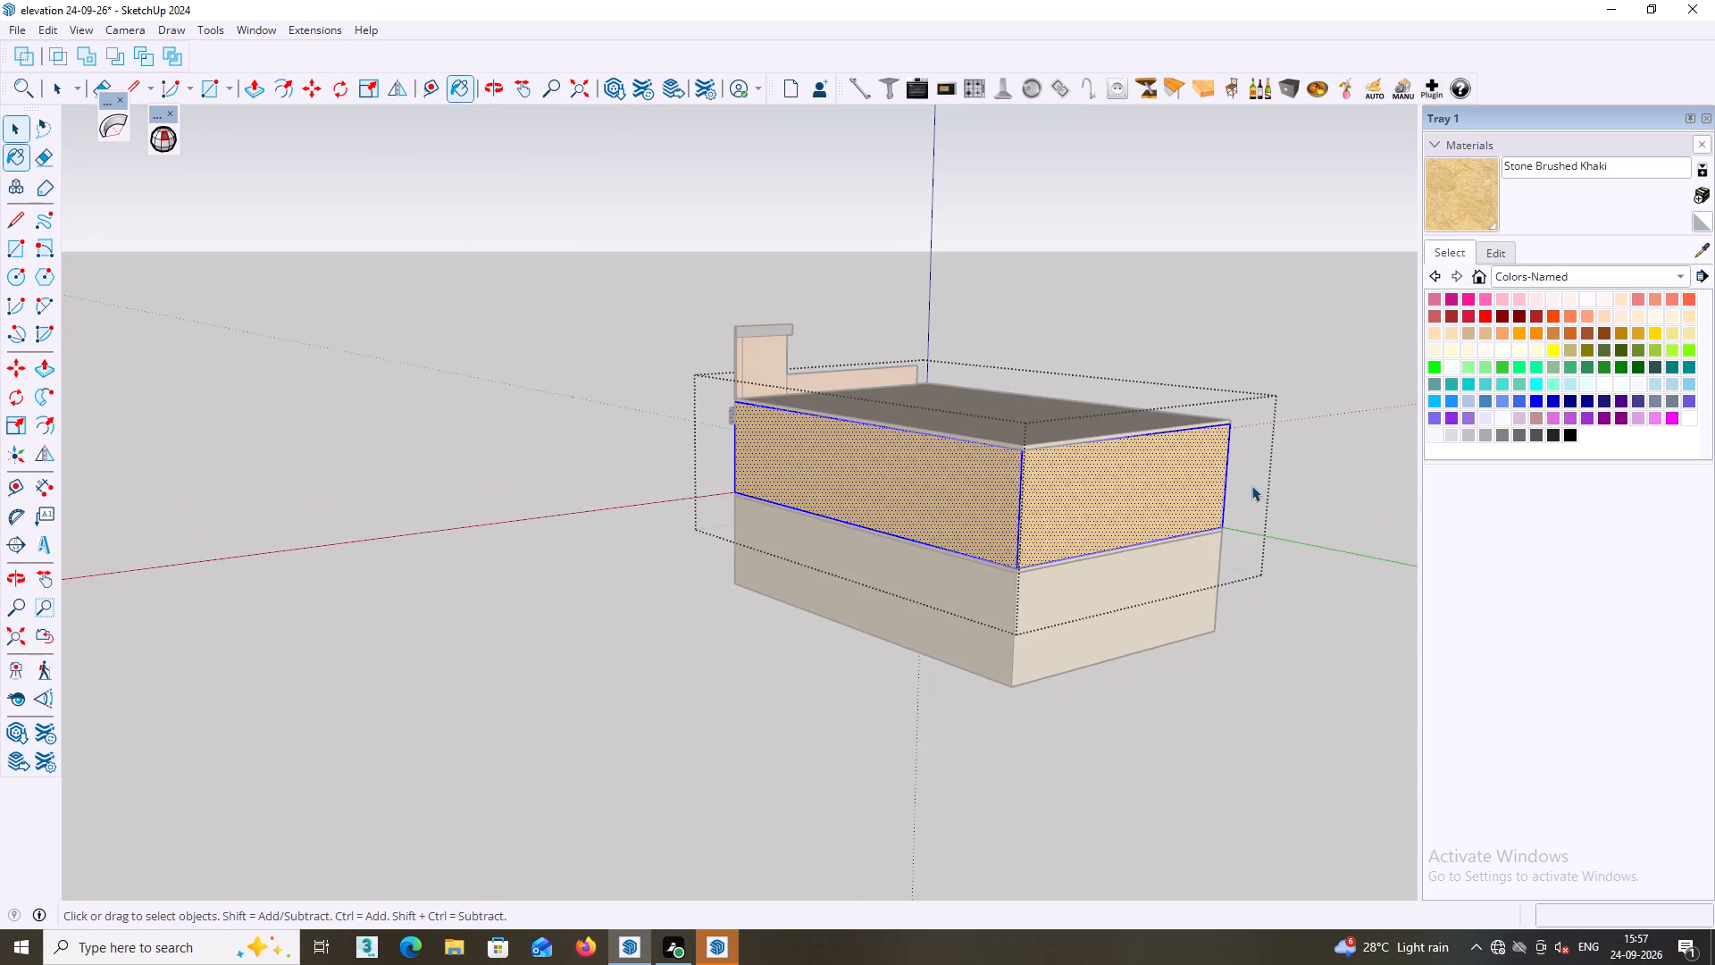
pyautogui.click(1293, 339)
# Examine the house from the rear round to the front facade to review the exterior finishes.
pyautogui.moveTo(1277, 373); pyautogui.dragTo(1669, 362, button='middle')
pyautogui.scroll(-1, 1277, 381)
pyautogui.moveTo(997, 440); pyautogui.dragTo(1574, 696, button='middle')
pyautogui.moveTo(857, 540); pyautogui.dragTo(1077, 296, button='middle')
pyautogui.moveTo(682, 468); pyautogui.dragTo(959, 354, button='middle')
pyautogui.scroll(5, 638, 453)
pyautogui.moveTo(665, 473); pyautogui.dragTo(476, 551, button='middle')
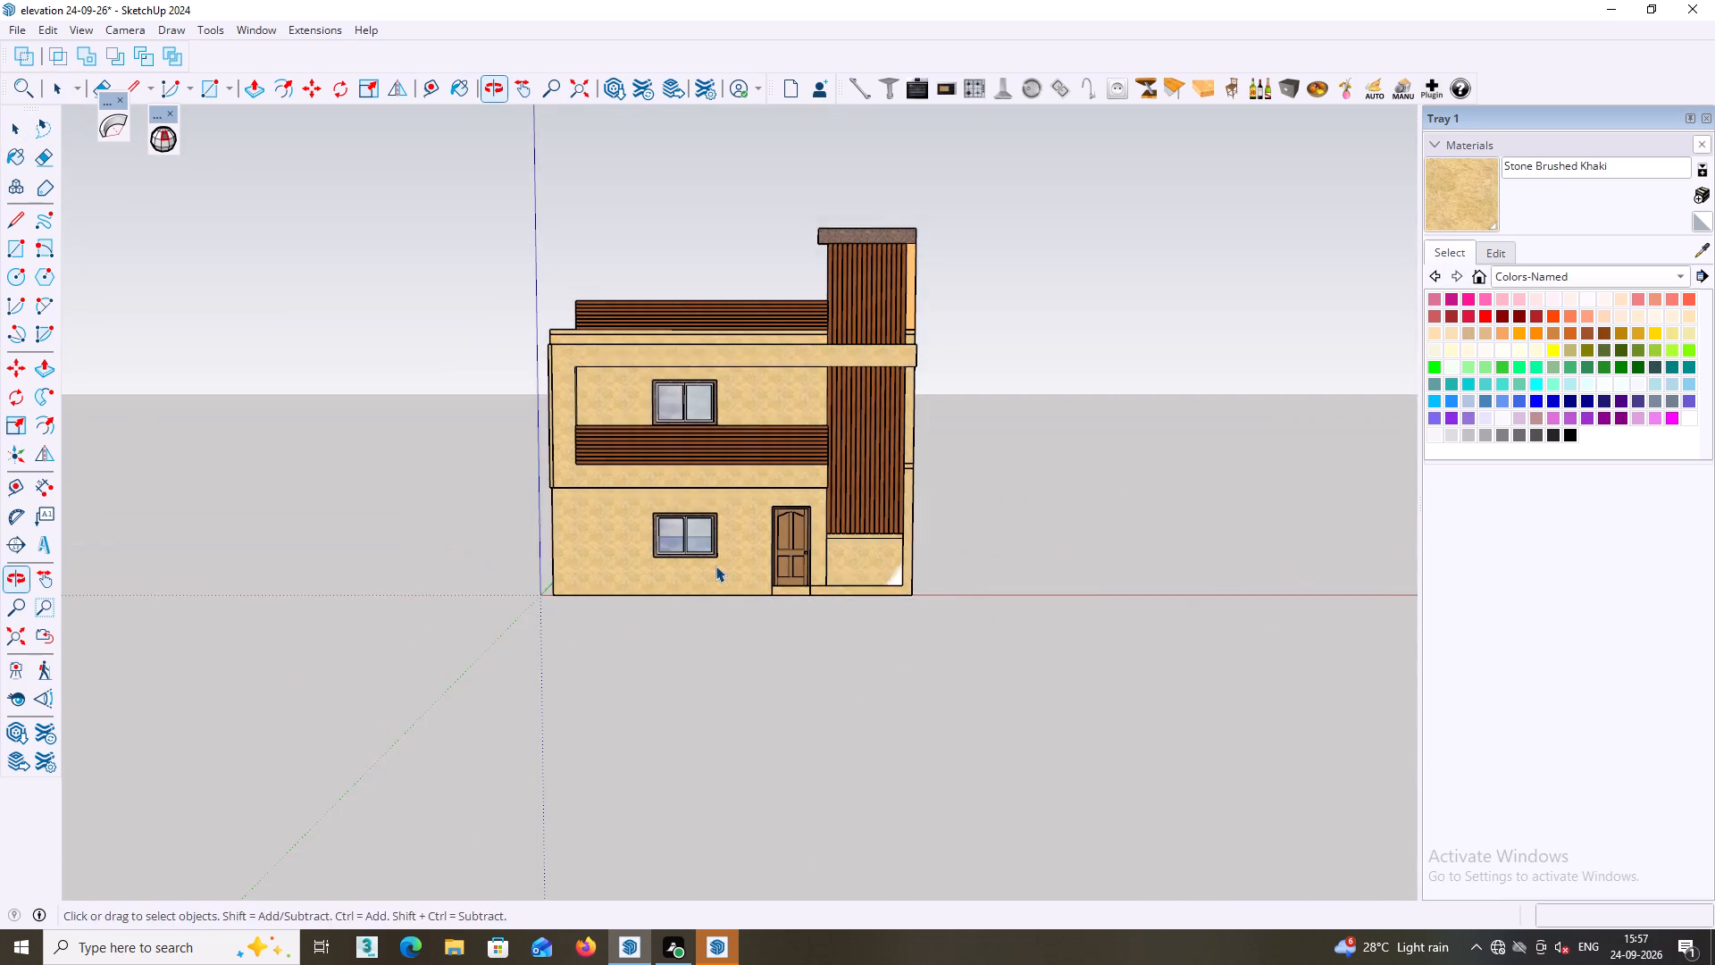
pyautogui.moveTo(715, 558); pyautogui.dragTo(704, 684, button='middle')
pyautogui.scroll(2, 762, 558)
pyautogui.scroll(-5, 815, 591)
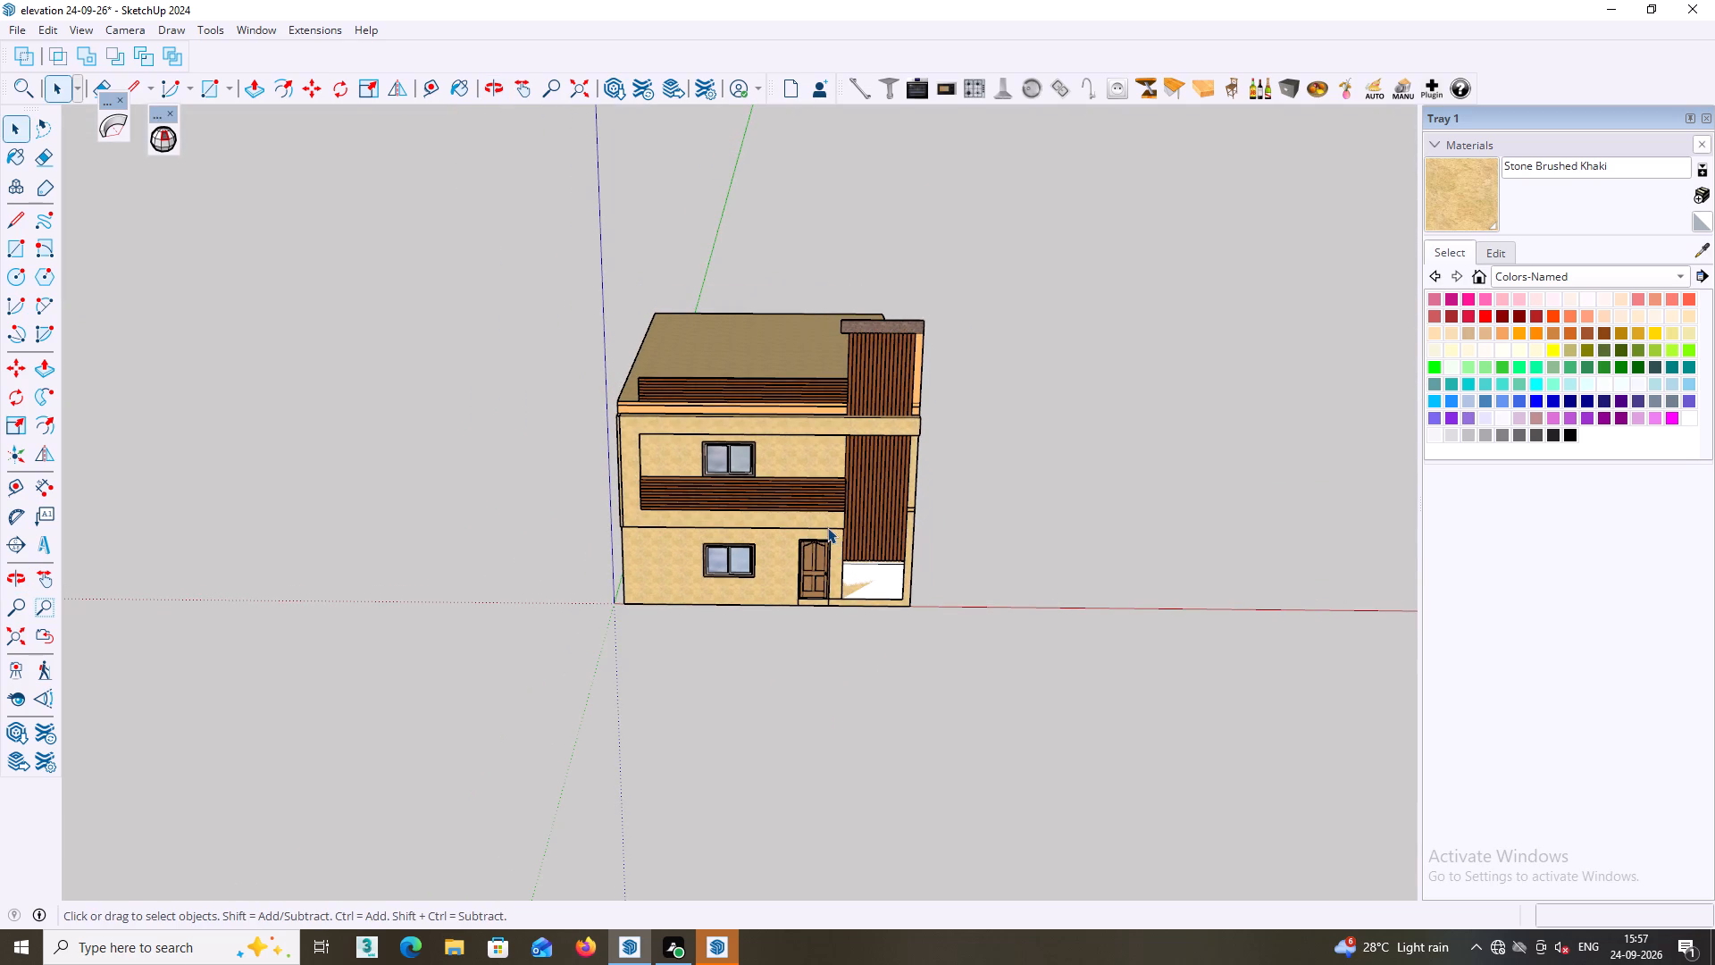
pyautogui.scroll(6, 663, 419)
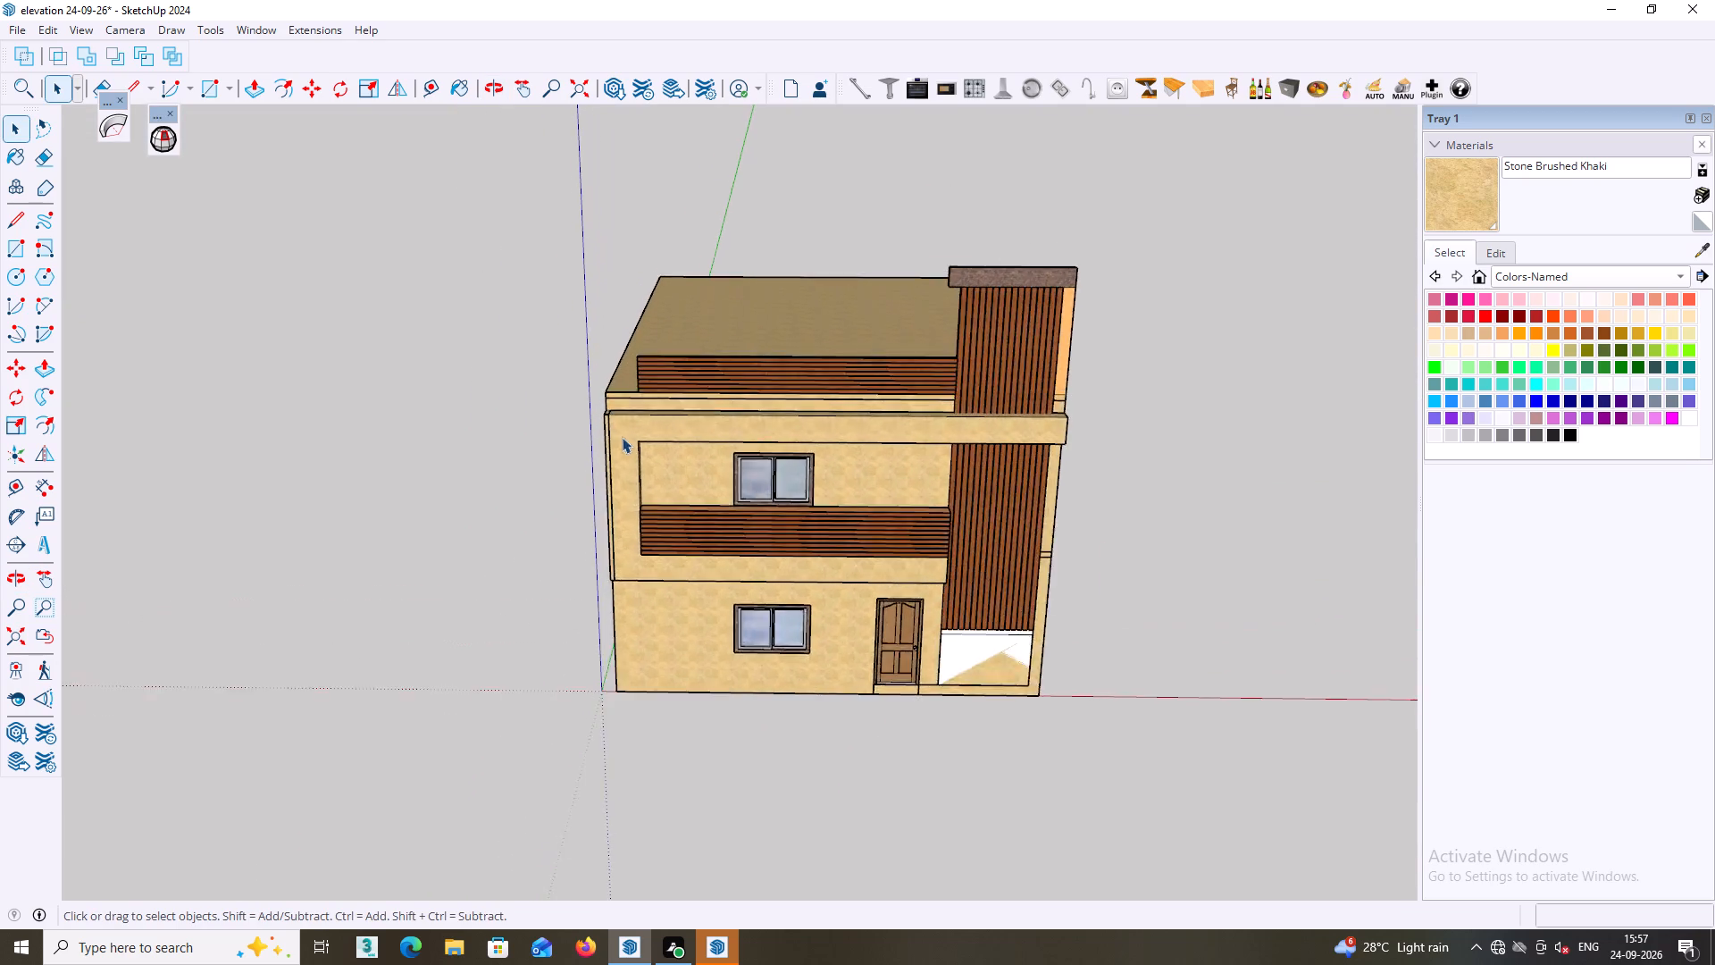
pyautogui.scroll(3, 622, 437)
pyautogui.keyDown('shift'); pyautogui.moveTo(688, 448); pyautogui.dragTo(326, 529, button='middle'); pyautogui.keyUp('shift')
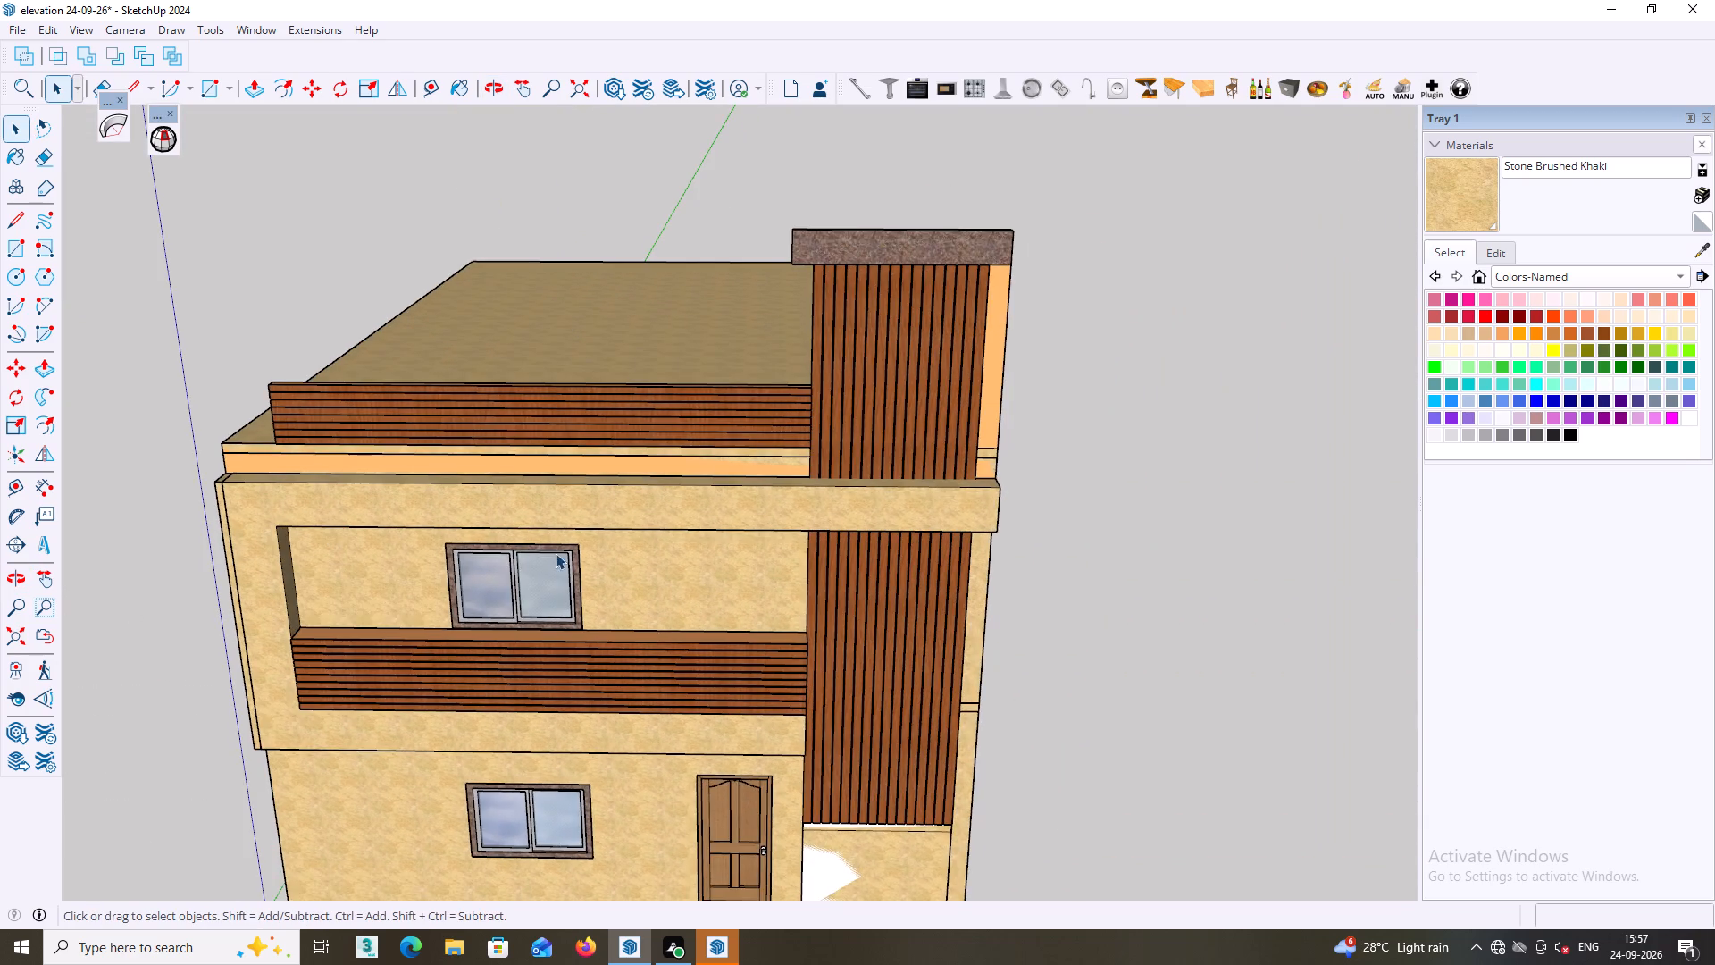
pyautogui.scroll(-1, 562, 558)
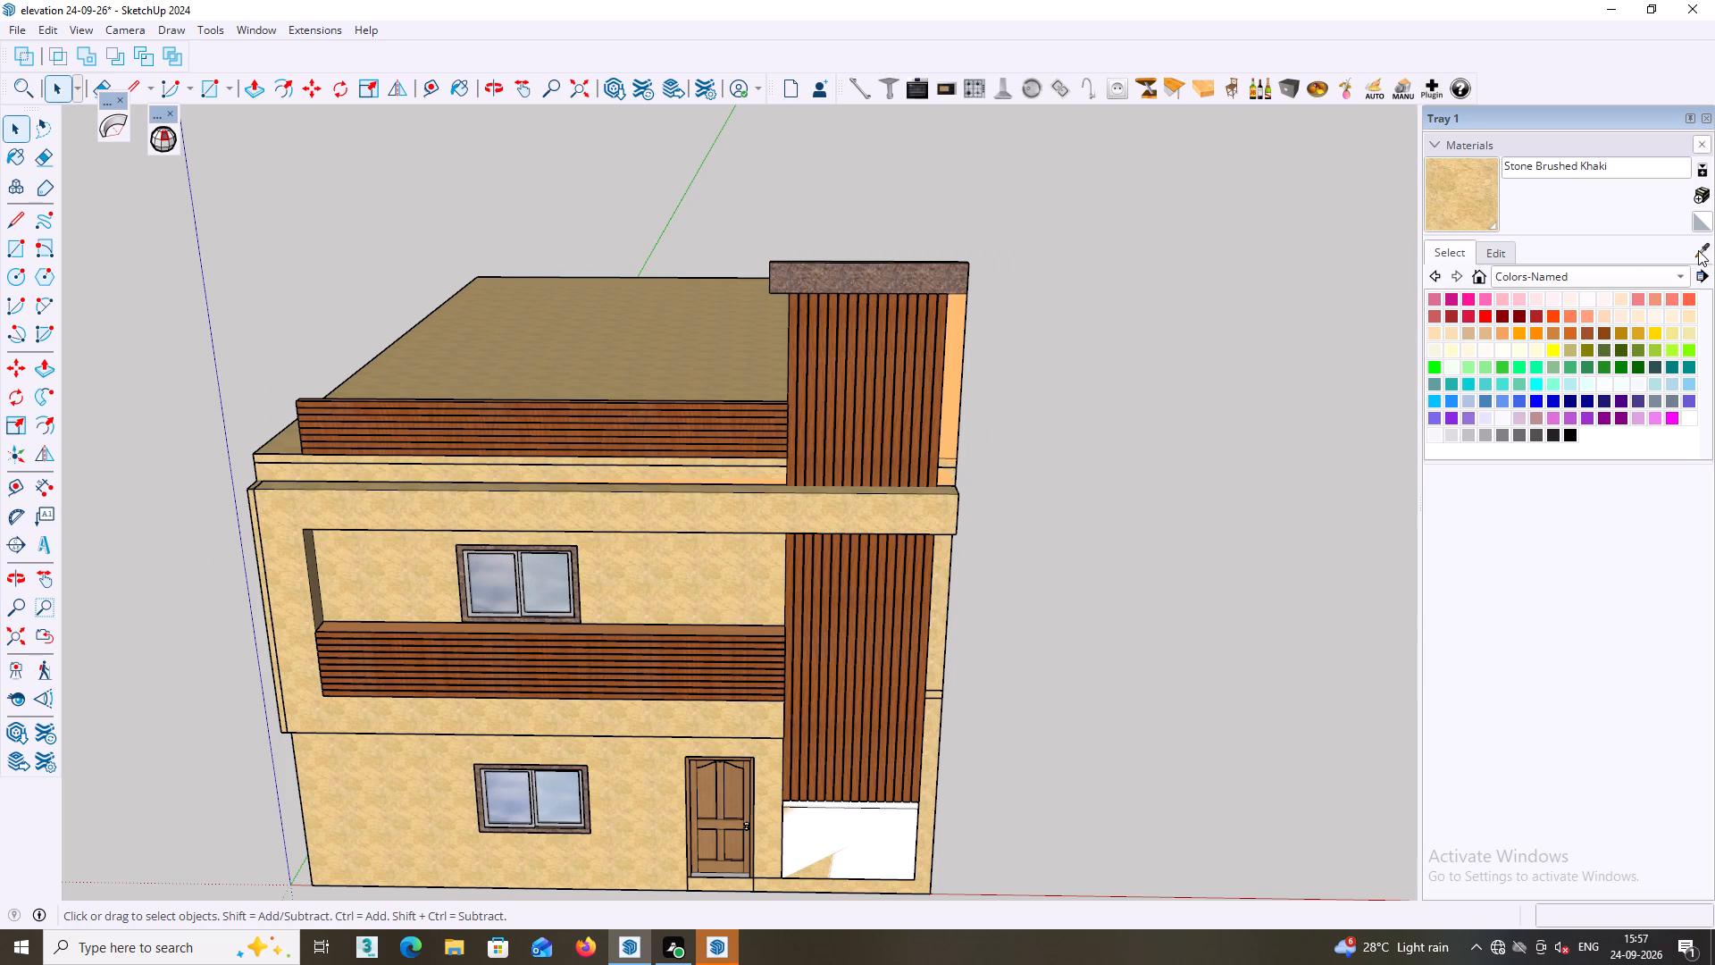
# Sample Granite Brown from the tower's cap and try it on the projecting frame around the upper-storey balcony.
pyautogui.click(1698, 250)
pyautogui.click(959, 276)
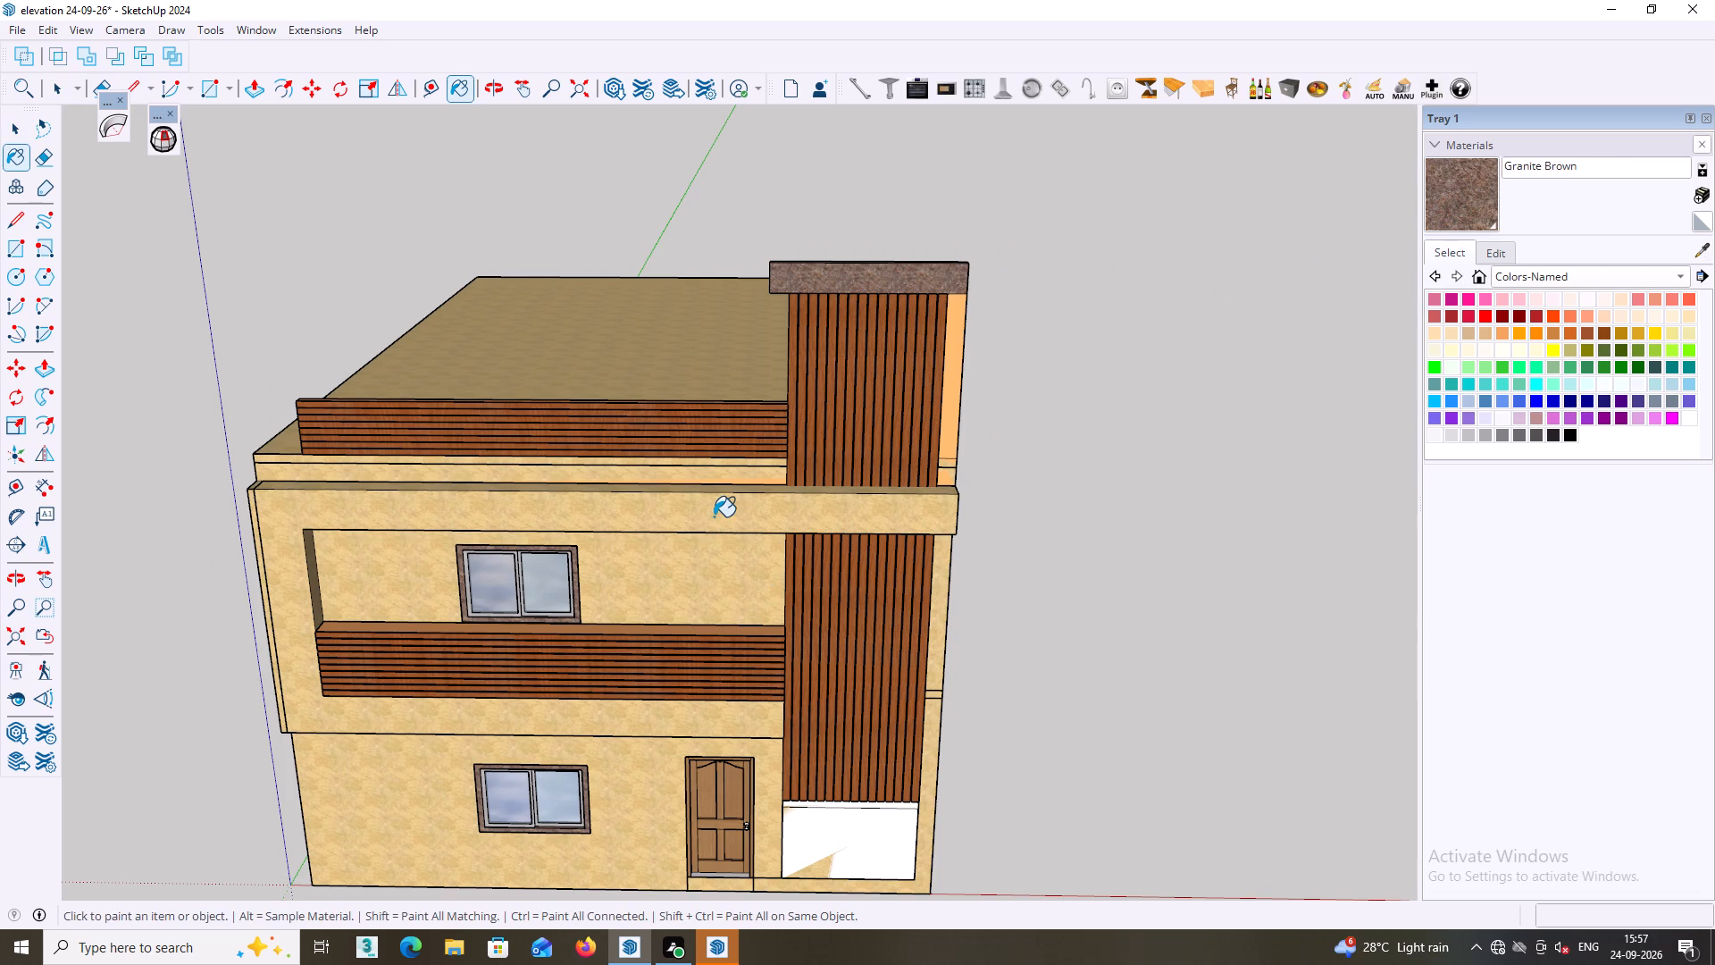
pyautogui.click(714, 516)
pyautogui.moveTo(732, 507); pyautogui.dragTo(733, 467, button='middle')
pyautogui.scroll(1, 732, 499)
pyautogui.click(742, 518)
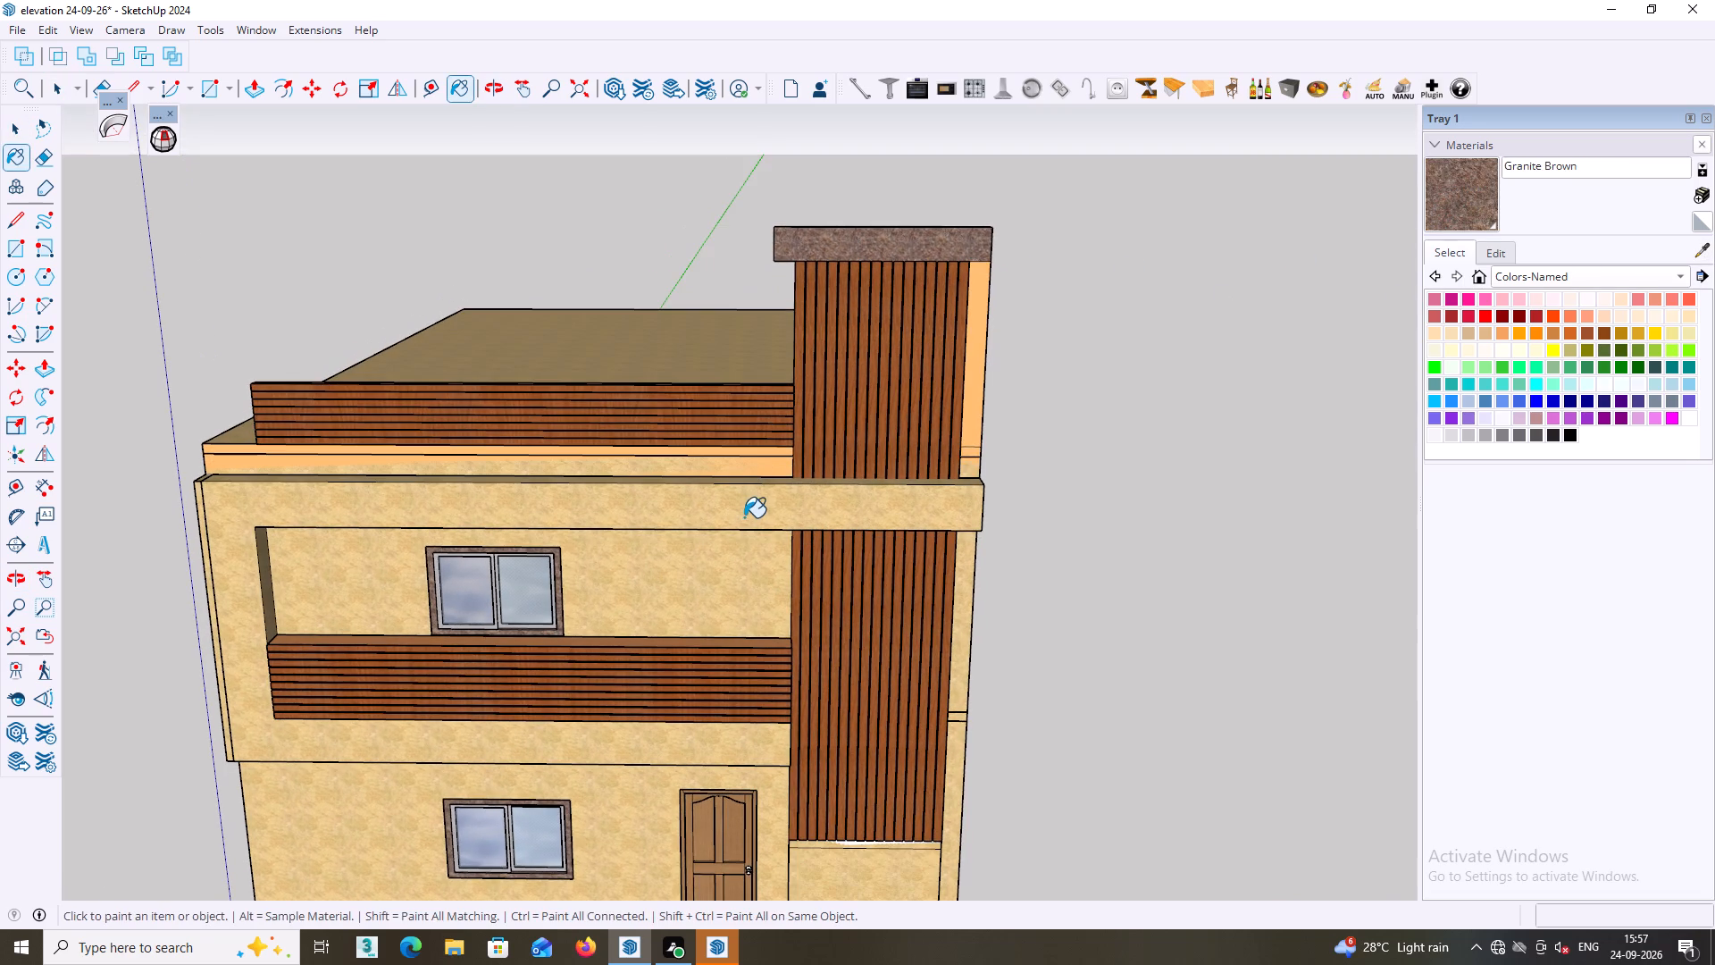
pyautogui.middleClick(764, 495)
pyautogui.click(771, 509)
# Open the upper-storey block and paint the balcony frame's front face and top face with Granite Brown.
pyautogui.press('space')
pyautogui.click(784, 512)
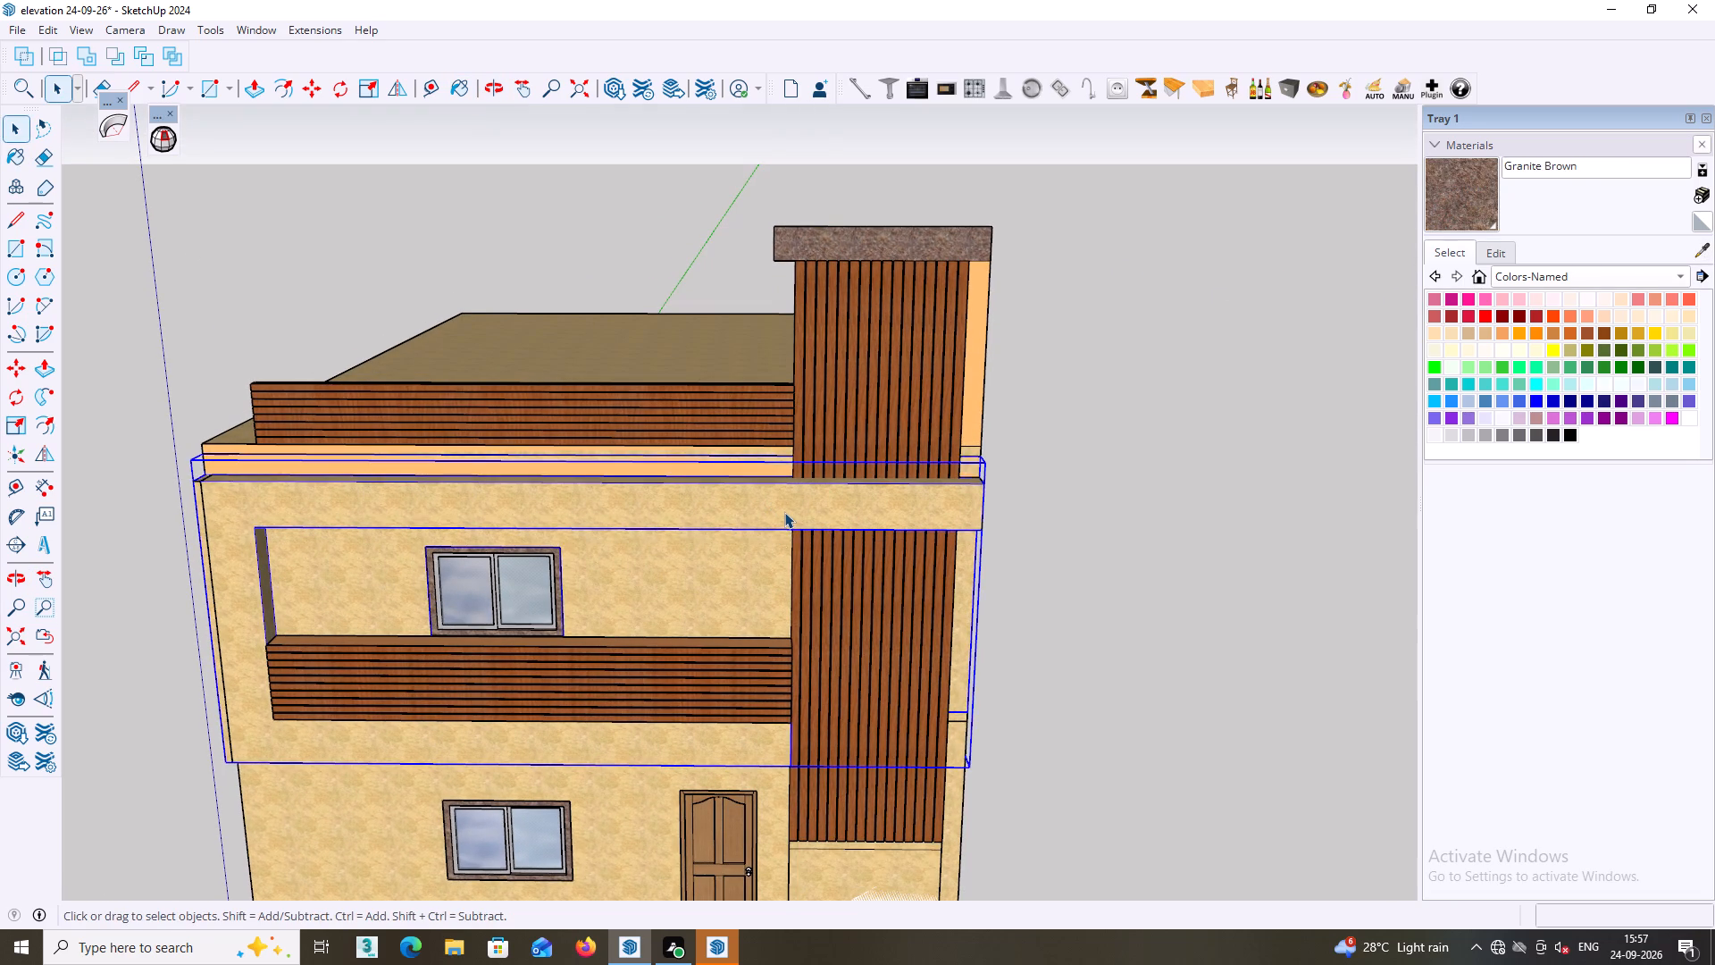
pyautogui.doubleClick(784, 512)
pyautogui.doubleClick(787, 511)
pyautogui.moveTo(845, 496); pyautogui.dragTo(795, 611, button='middle')
pyautogui.scroll(3, 848, 519)
pyautogui.moveTo(862, 546); pyautogui.dragTo(865, 564, button='middle')
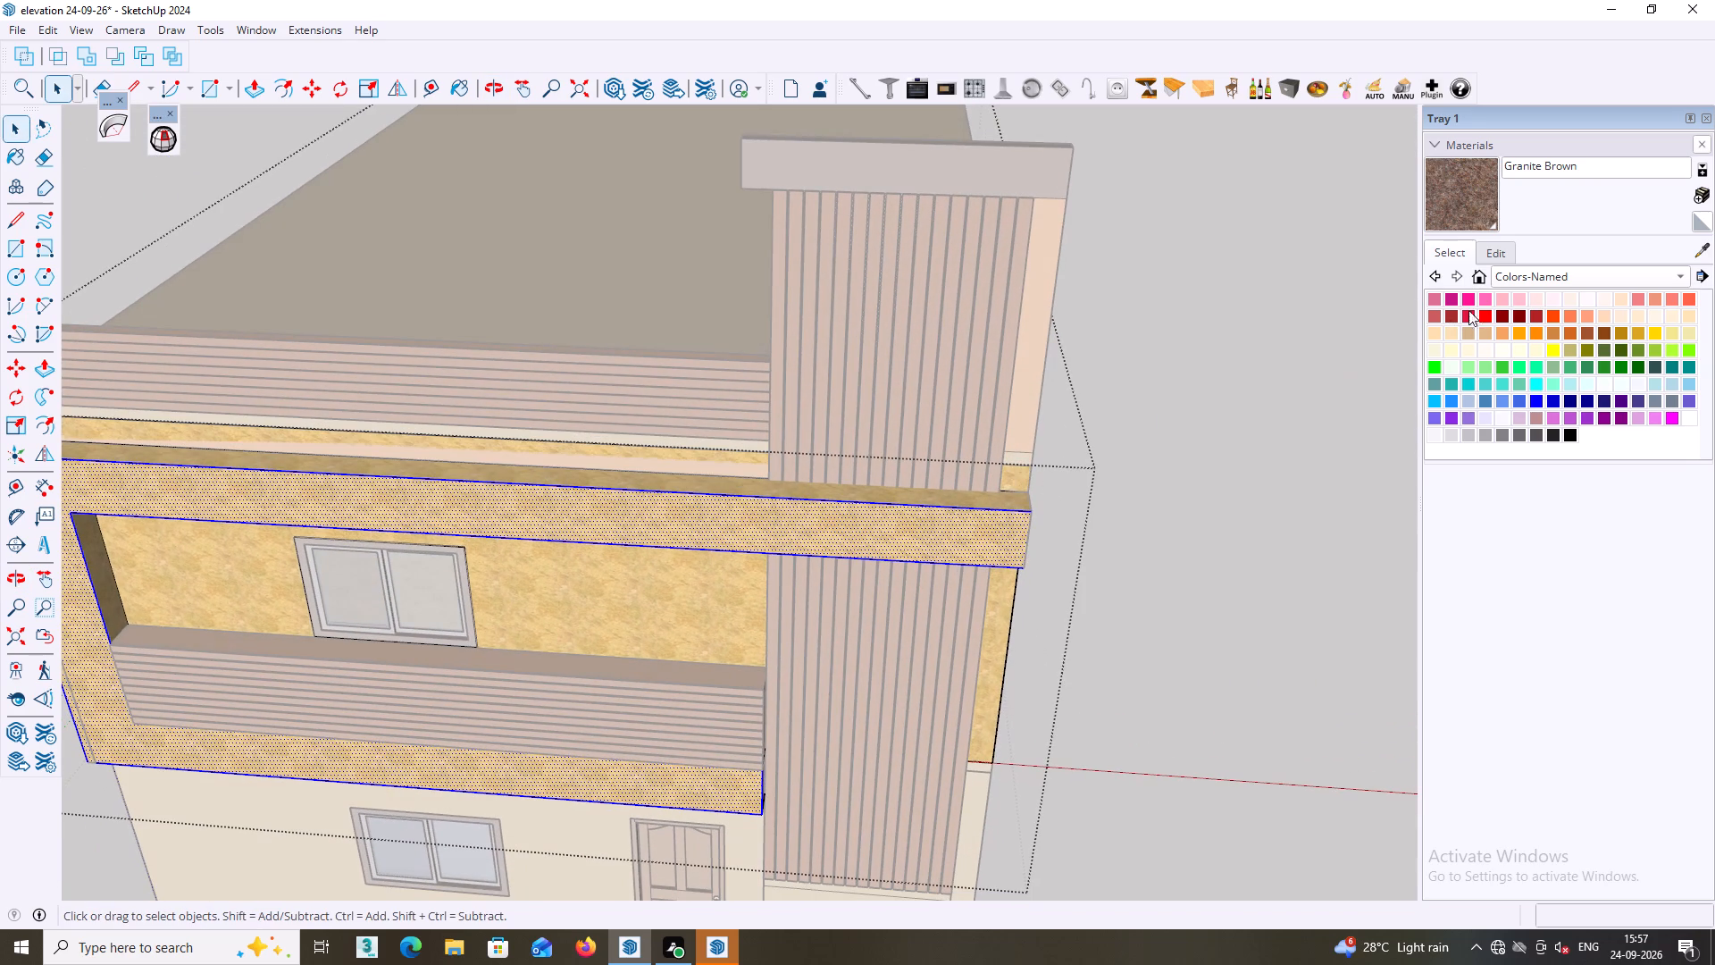
pyautogui.doubleClick(1479, 213)
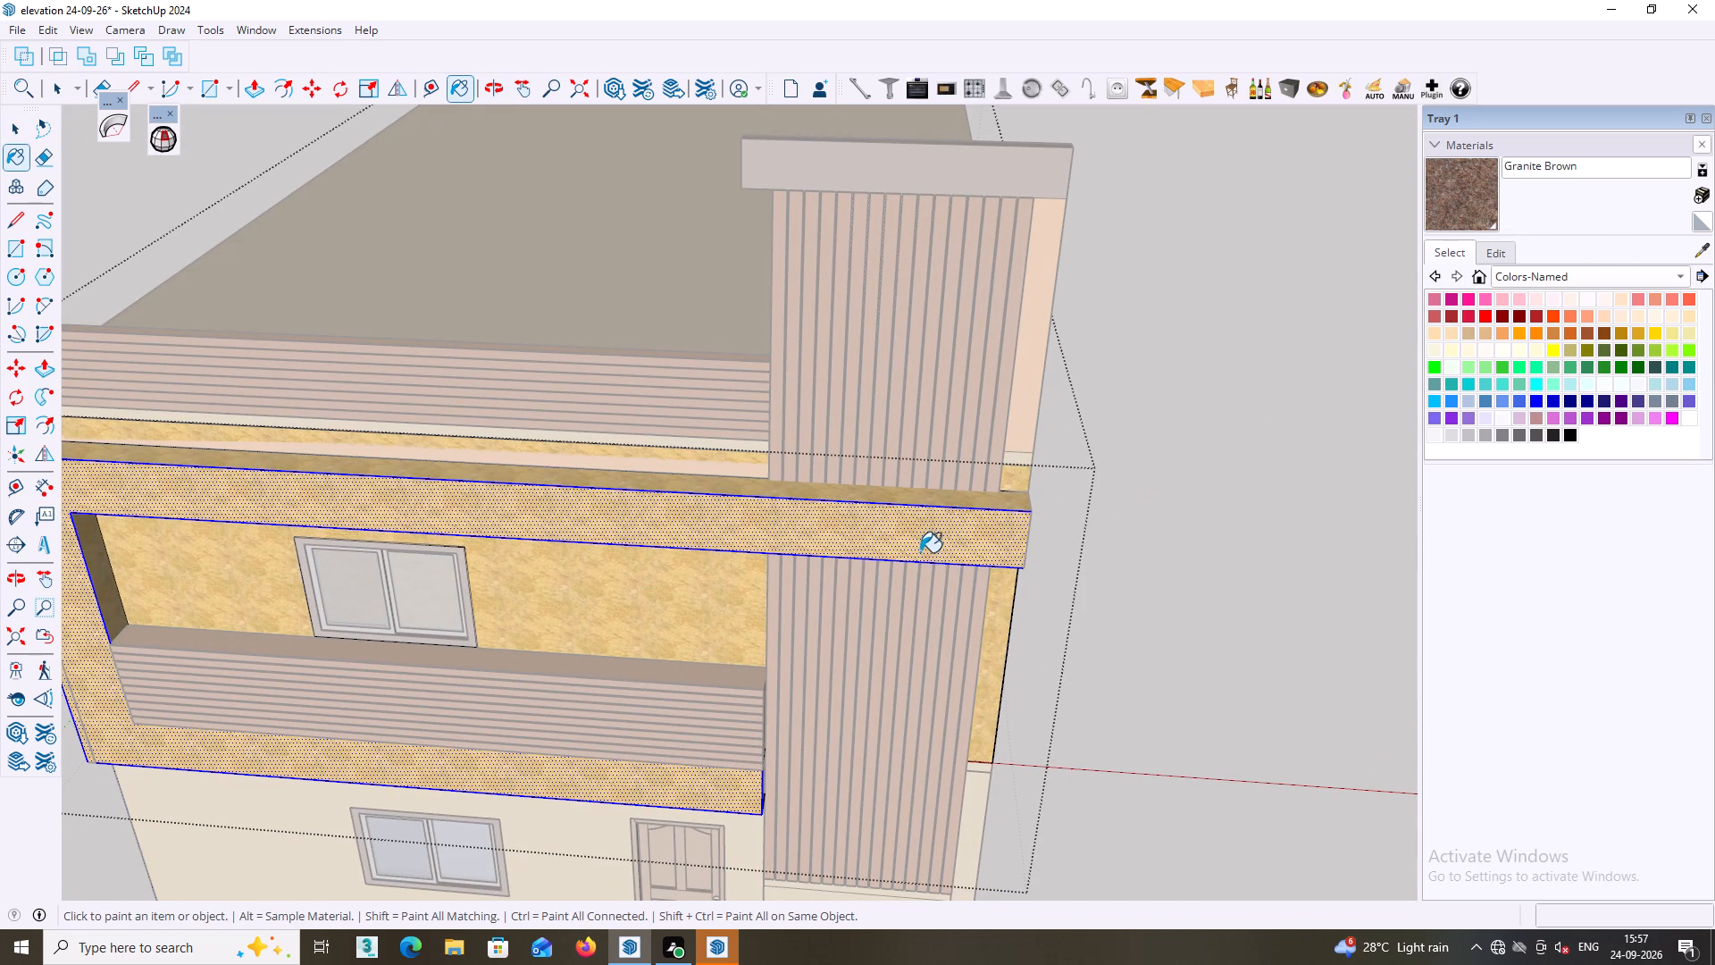
pyautogui.click(921, 550)
pyautogui.moveTo(922, 534); pyautogui.dragTo(912, 619, button='middle')
pyautogui.scroll(4, 911, 516)
pyautogui.click(921, 527)
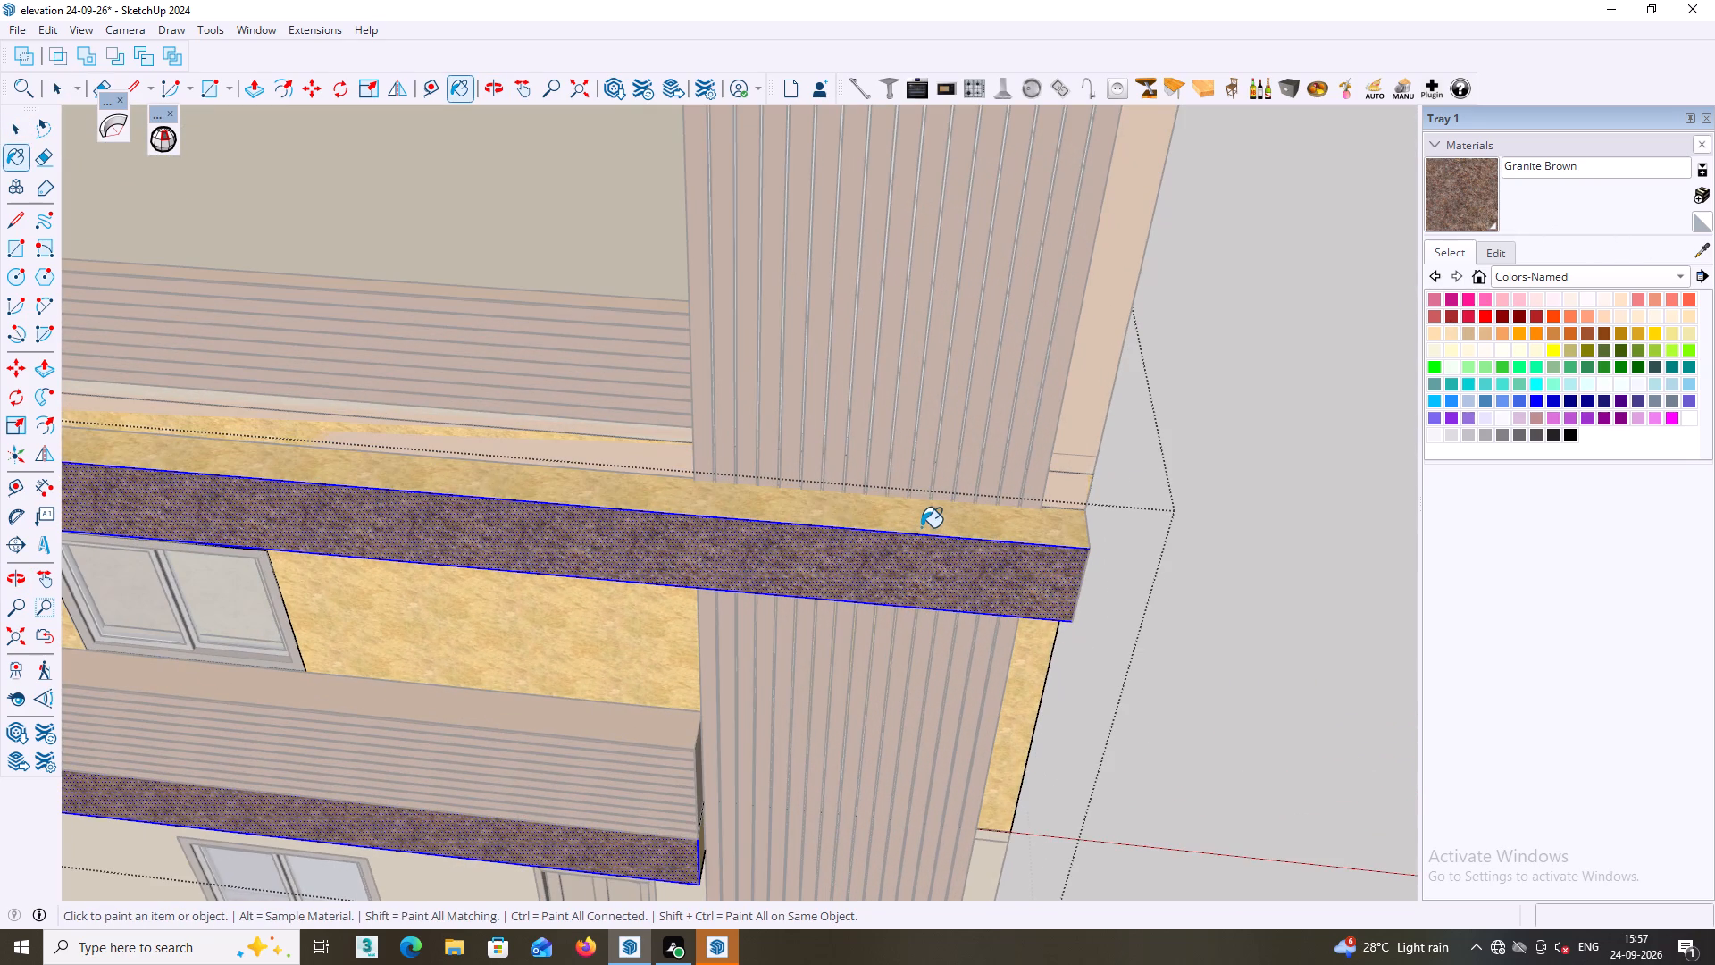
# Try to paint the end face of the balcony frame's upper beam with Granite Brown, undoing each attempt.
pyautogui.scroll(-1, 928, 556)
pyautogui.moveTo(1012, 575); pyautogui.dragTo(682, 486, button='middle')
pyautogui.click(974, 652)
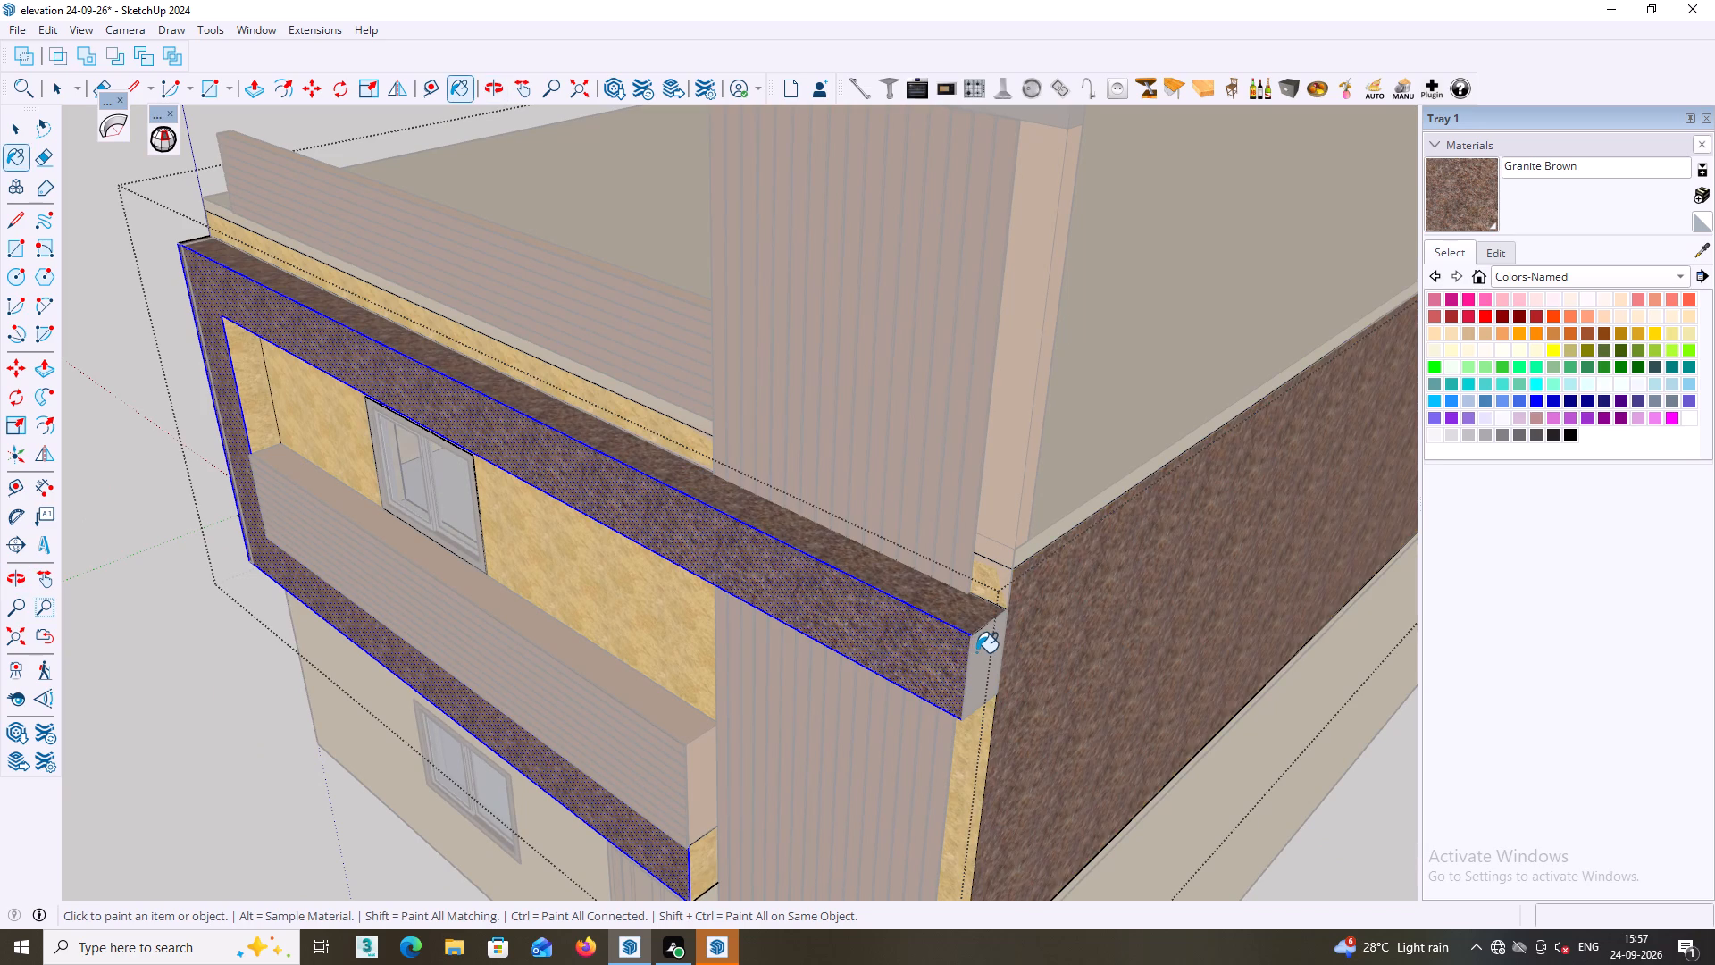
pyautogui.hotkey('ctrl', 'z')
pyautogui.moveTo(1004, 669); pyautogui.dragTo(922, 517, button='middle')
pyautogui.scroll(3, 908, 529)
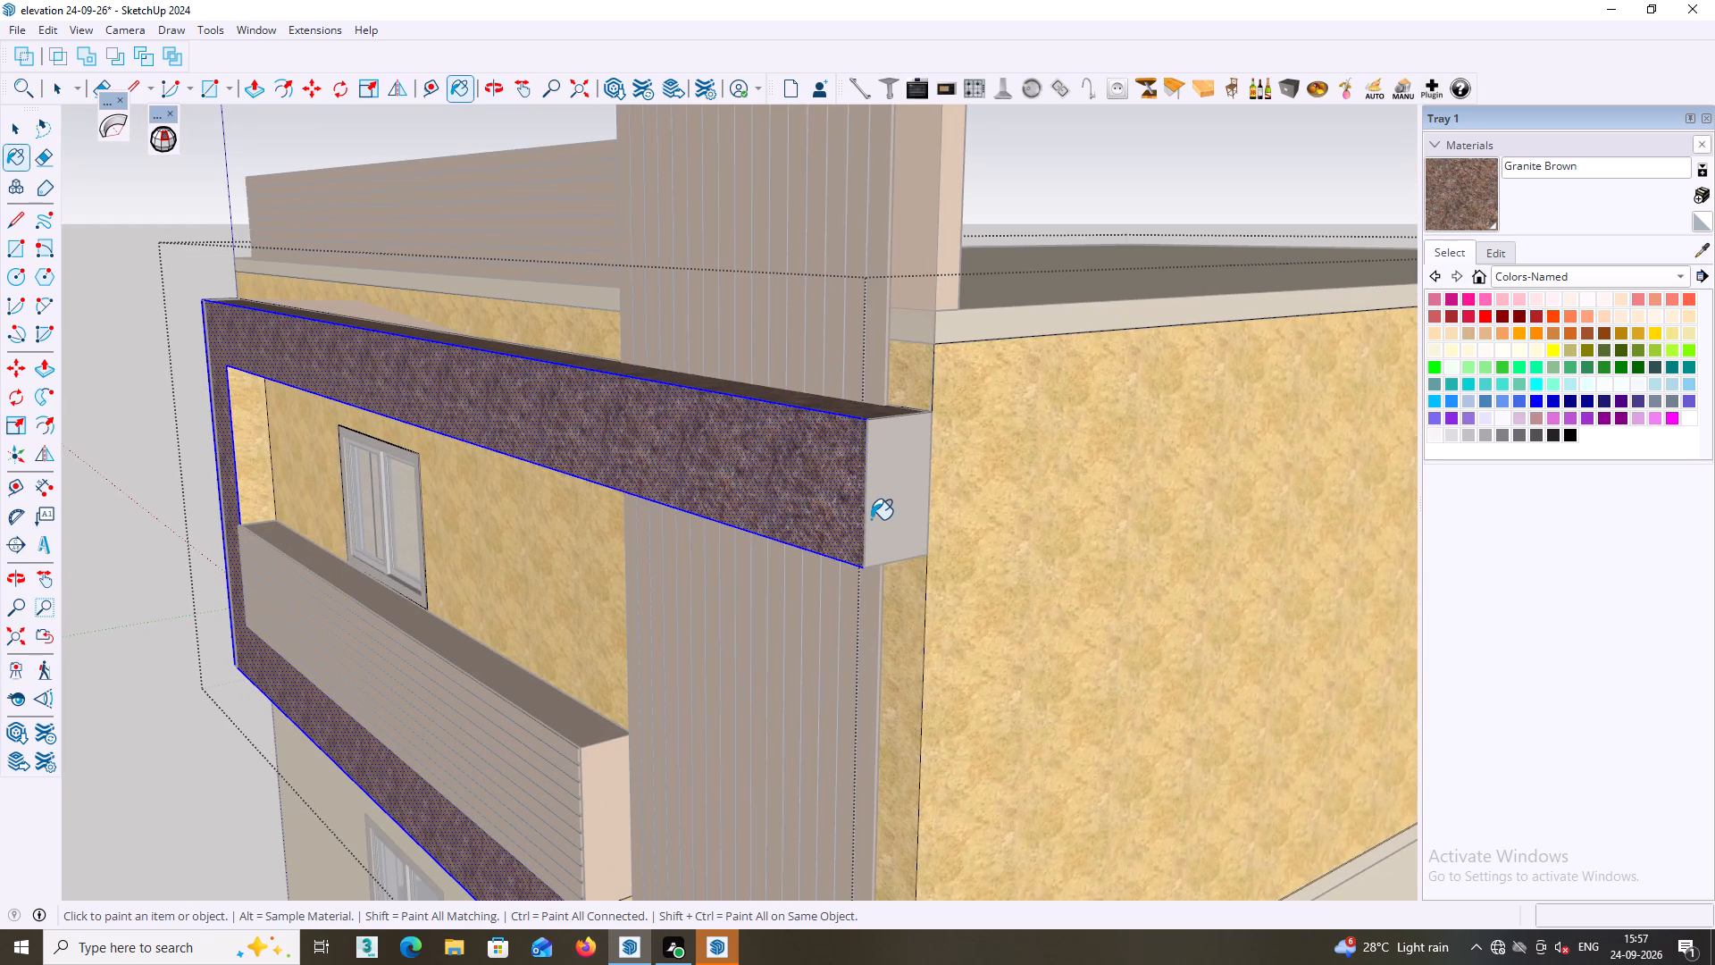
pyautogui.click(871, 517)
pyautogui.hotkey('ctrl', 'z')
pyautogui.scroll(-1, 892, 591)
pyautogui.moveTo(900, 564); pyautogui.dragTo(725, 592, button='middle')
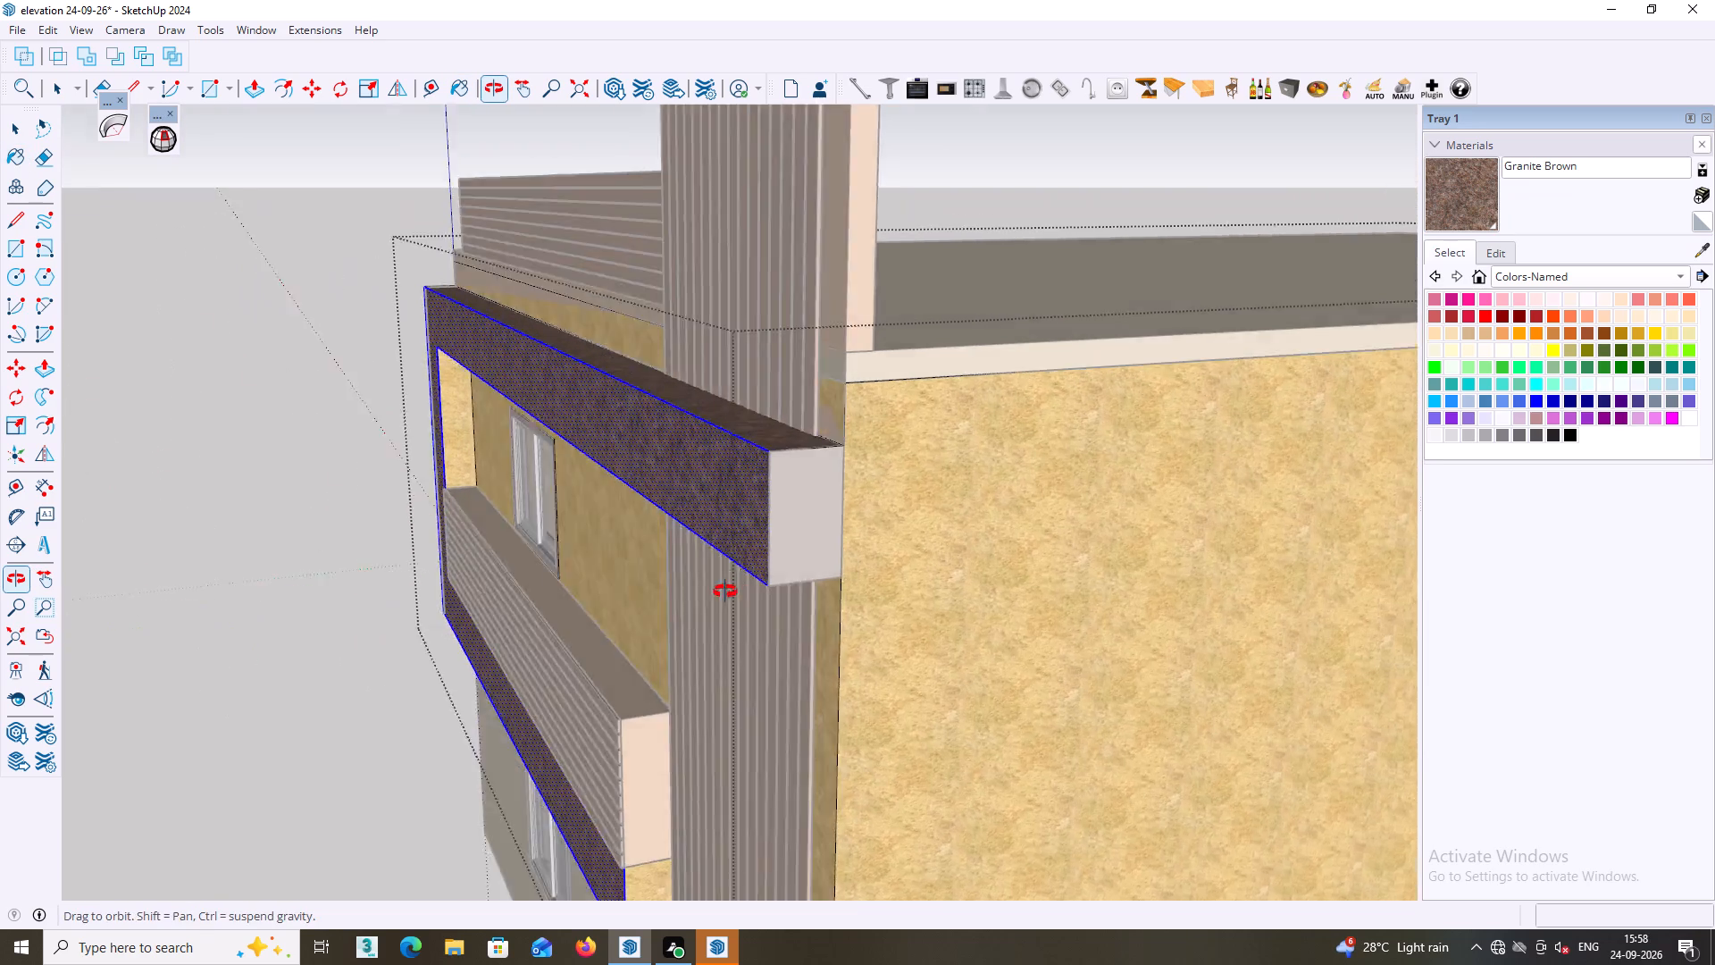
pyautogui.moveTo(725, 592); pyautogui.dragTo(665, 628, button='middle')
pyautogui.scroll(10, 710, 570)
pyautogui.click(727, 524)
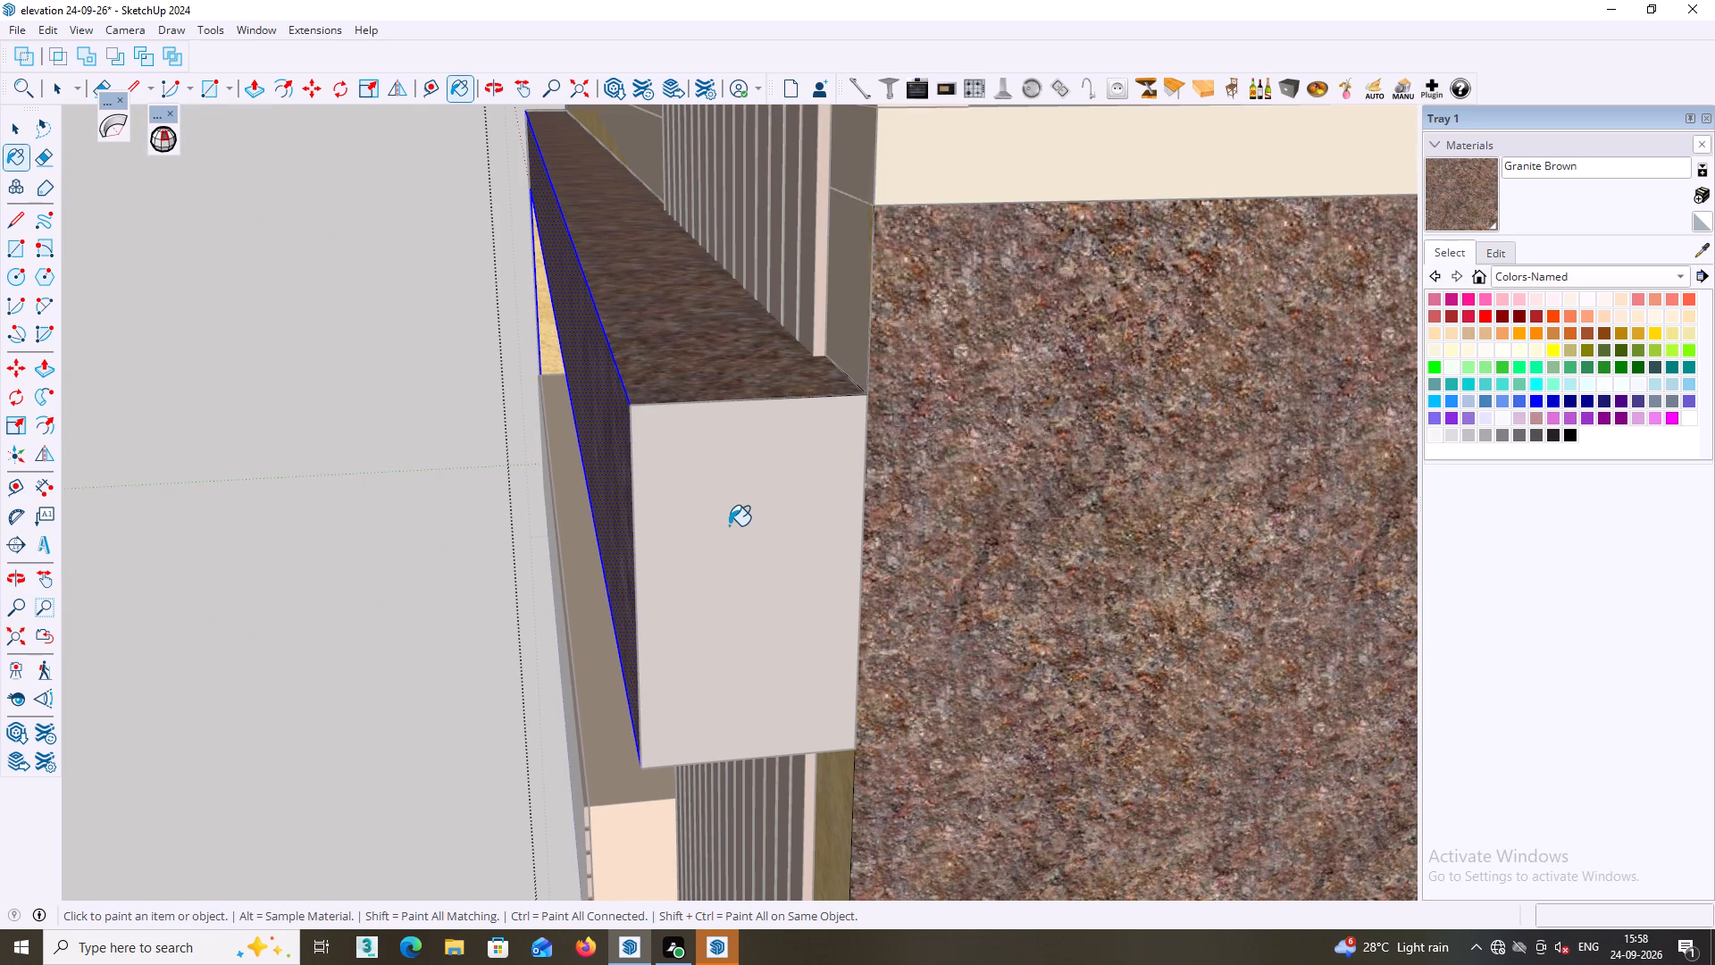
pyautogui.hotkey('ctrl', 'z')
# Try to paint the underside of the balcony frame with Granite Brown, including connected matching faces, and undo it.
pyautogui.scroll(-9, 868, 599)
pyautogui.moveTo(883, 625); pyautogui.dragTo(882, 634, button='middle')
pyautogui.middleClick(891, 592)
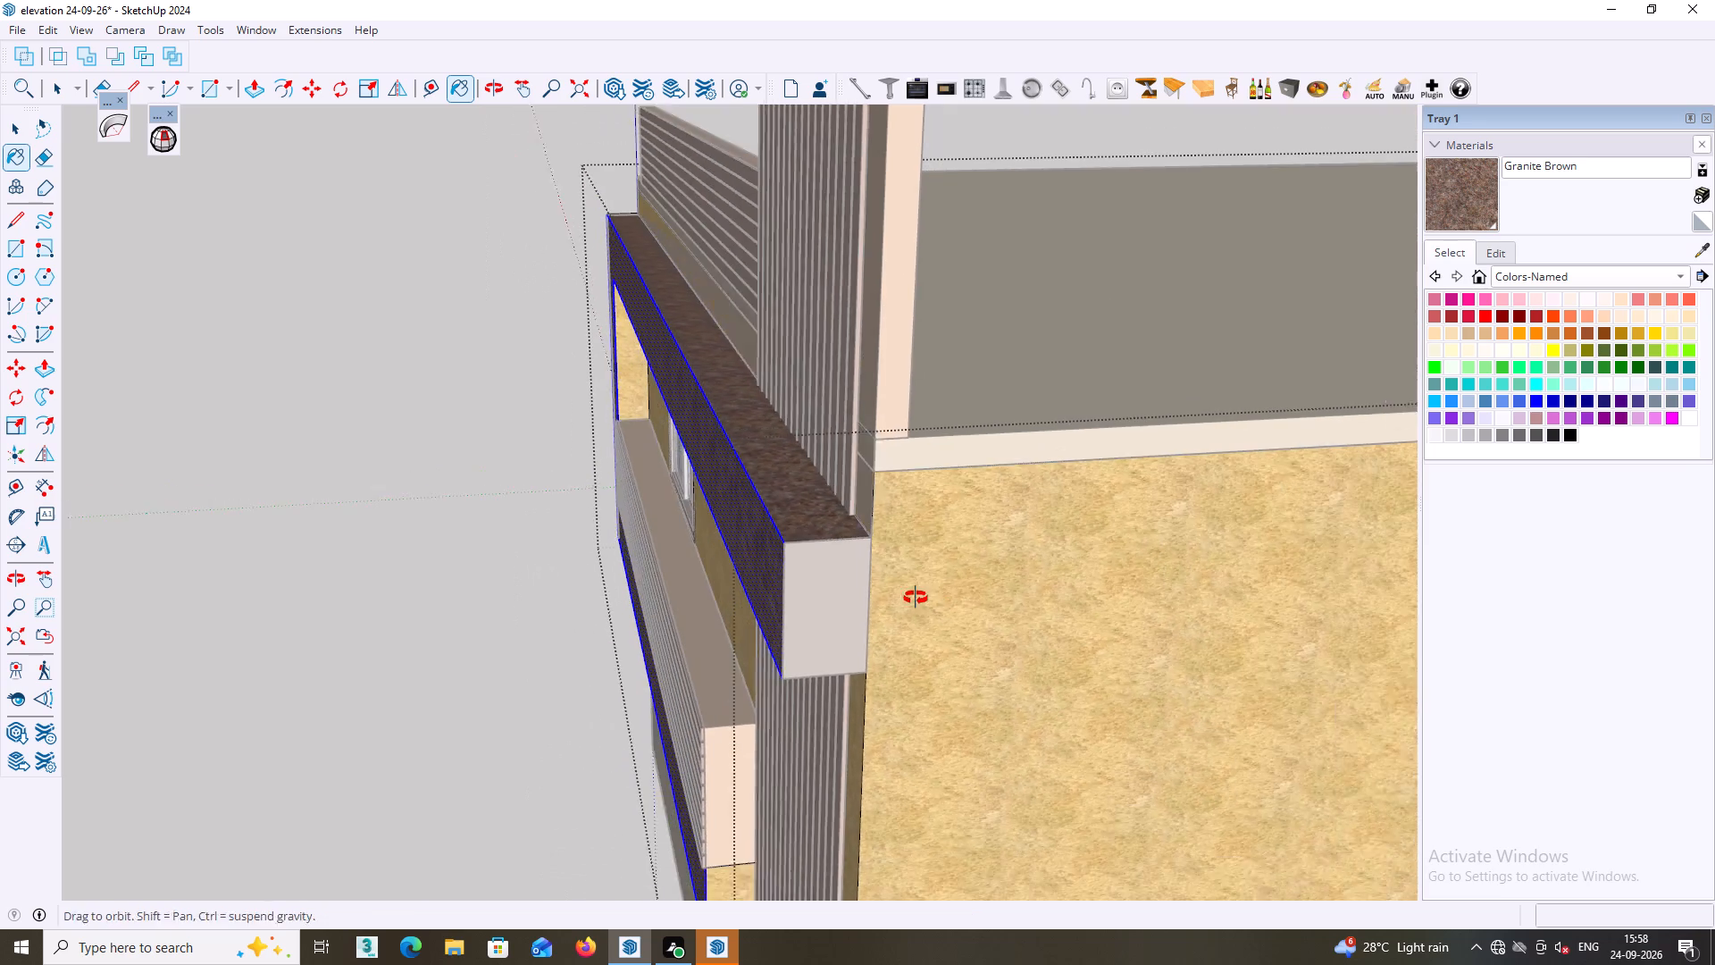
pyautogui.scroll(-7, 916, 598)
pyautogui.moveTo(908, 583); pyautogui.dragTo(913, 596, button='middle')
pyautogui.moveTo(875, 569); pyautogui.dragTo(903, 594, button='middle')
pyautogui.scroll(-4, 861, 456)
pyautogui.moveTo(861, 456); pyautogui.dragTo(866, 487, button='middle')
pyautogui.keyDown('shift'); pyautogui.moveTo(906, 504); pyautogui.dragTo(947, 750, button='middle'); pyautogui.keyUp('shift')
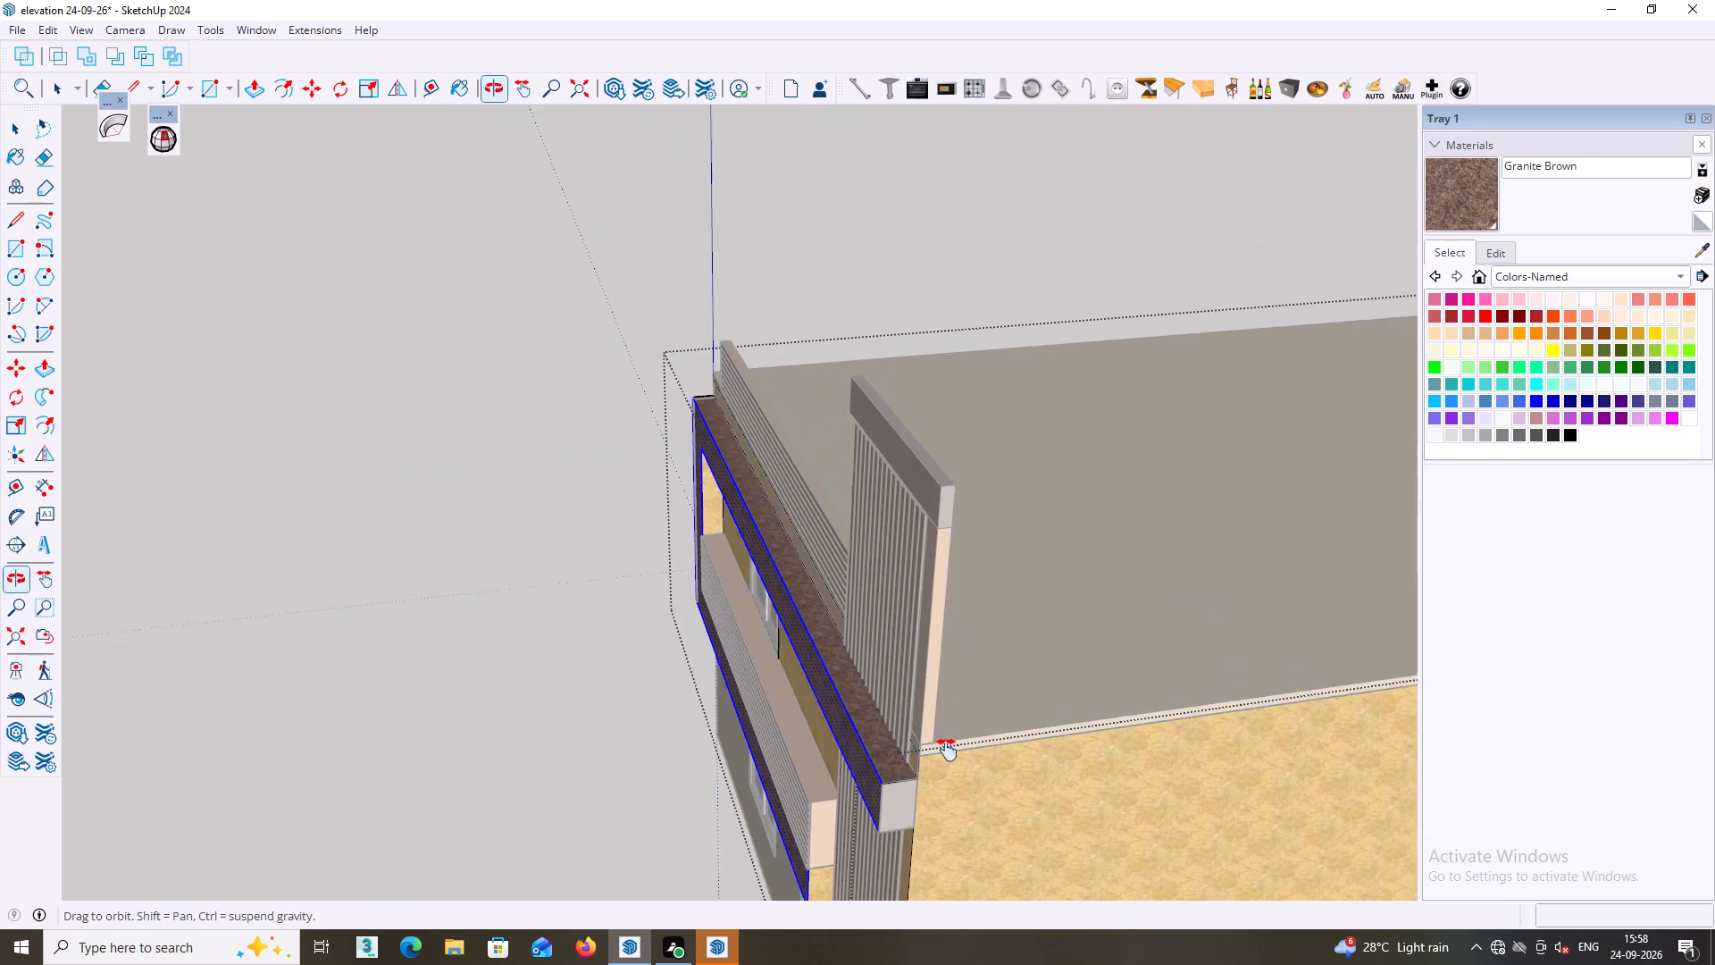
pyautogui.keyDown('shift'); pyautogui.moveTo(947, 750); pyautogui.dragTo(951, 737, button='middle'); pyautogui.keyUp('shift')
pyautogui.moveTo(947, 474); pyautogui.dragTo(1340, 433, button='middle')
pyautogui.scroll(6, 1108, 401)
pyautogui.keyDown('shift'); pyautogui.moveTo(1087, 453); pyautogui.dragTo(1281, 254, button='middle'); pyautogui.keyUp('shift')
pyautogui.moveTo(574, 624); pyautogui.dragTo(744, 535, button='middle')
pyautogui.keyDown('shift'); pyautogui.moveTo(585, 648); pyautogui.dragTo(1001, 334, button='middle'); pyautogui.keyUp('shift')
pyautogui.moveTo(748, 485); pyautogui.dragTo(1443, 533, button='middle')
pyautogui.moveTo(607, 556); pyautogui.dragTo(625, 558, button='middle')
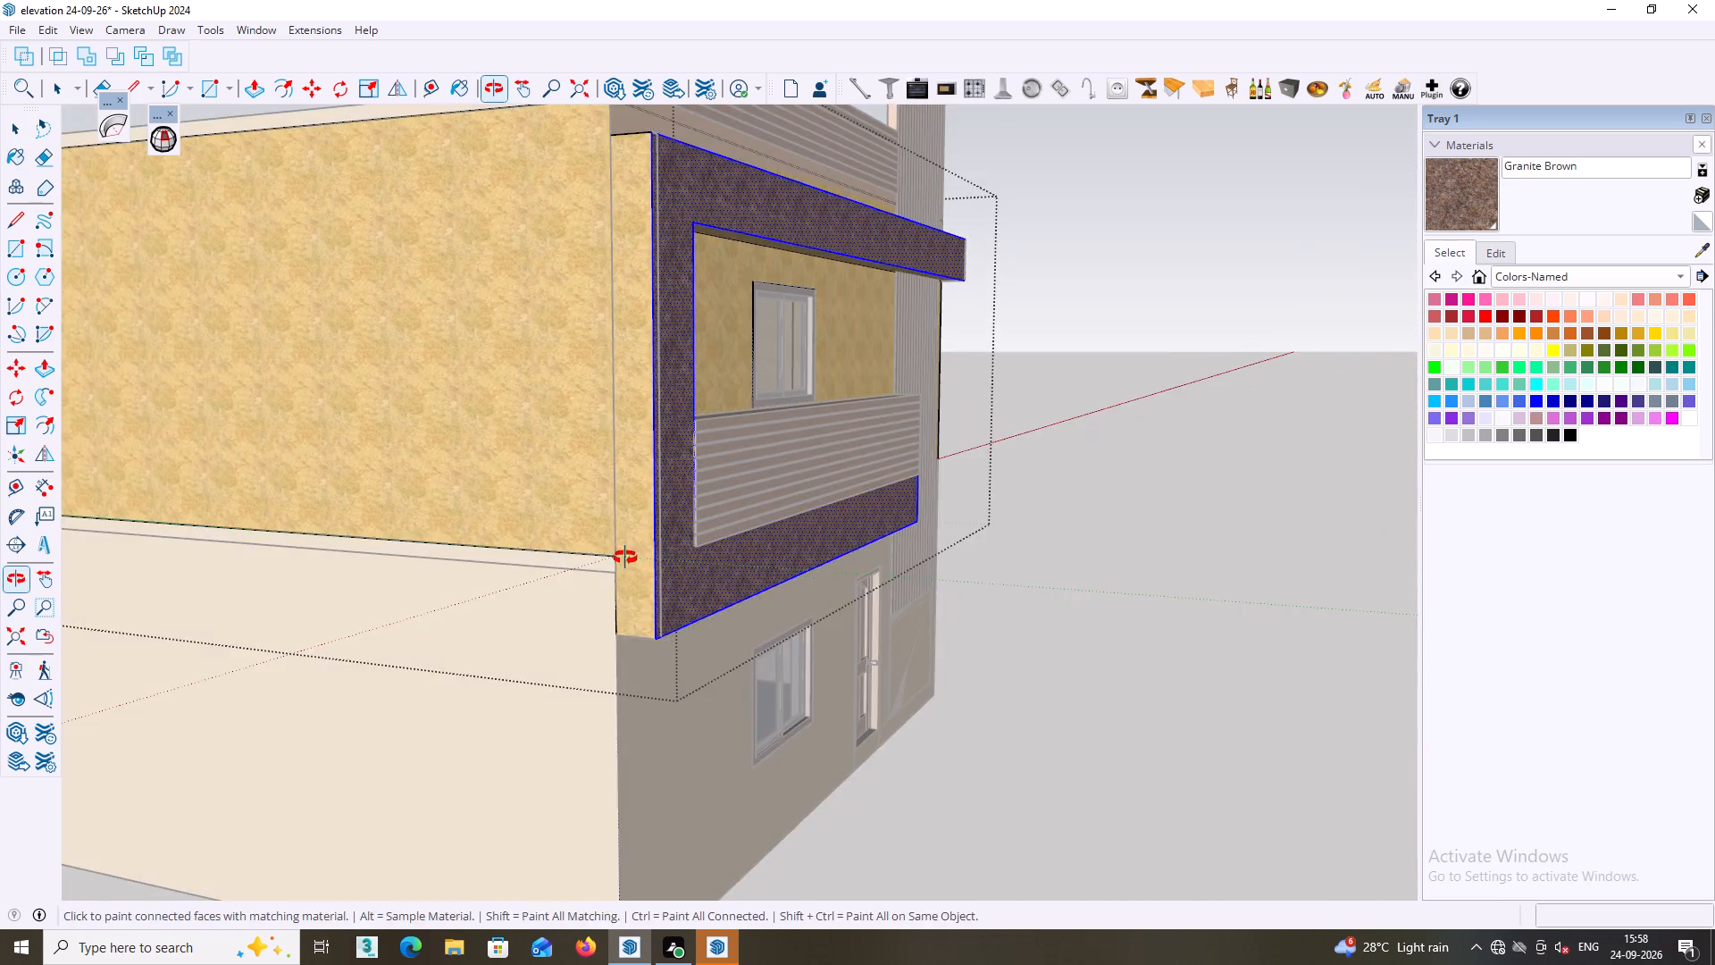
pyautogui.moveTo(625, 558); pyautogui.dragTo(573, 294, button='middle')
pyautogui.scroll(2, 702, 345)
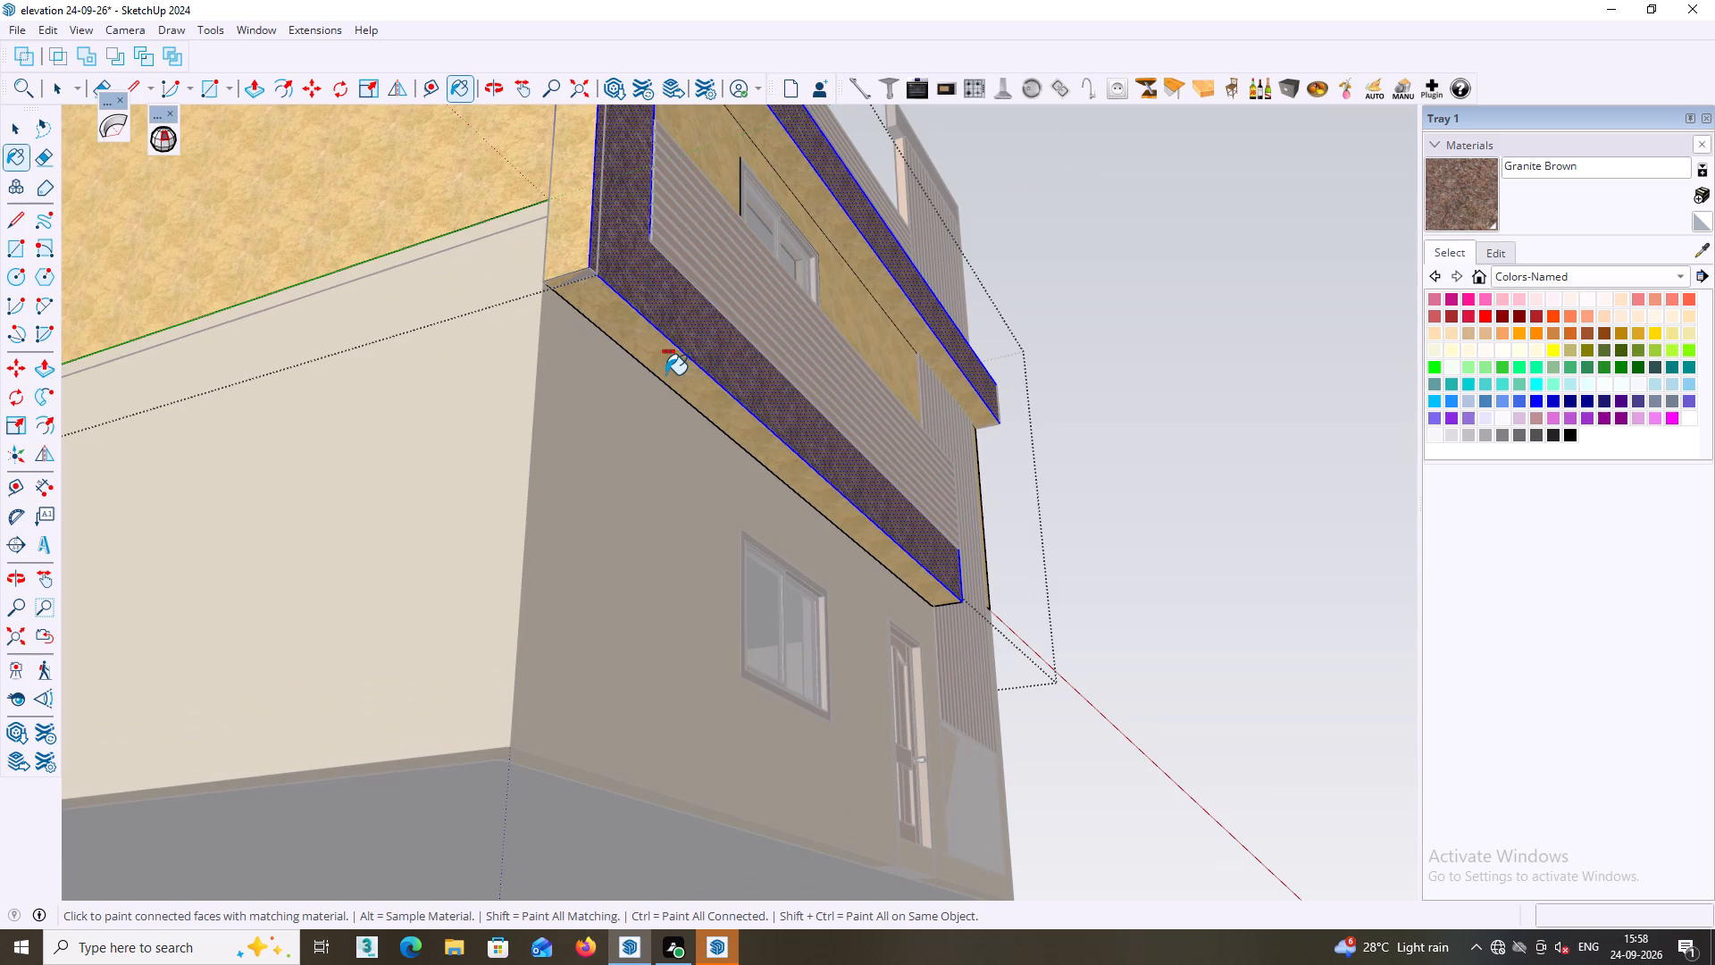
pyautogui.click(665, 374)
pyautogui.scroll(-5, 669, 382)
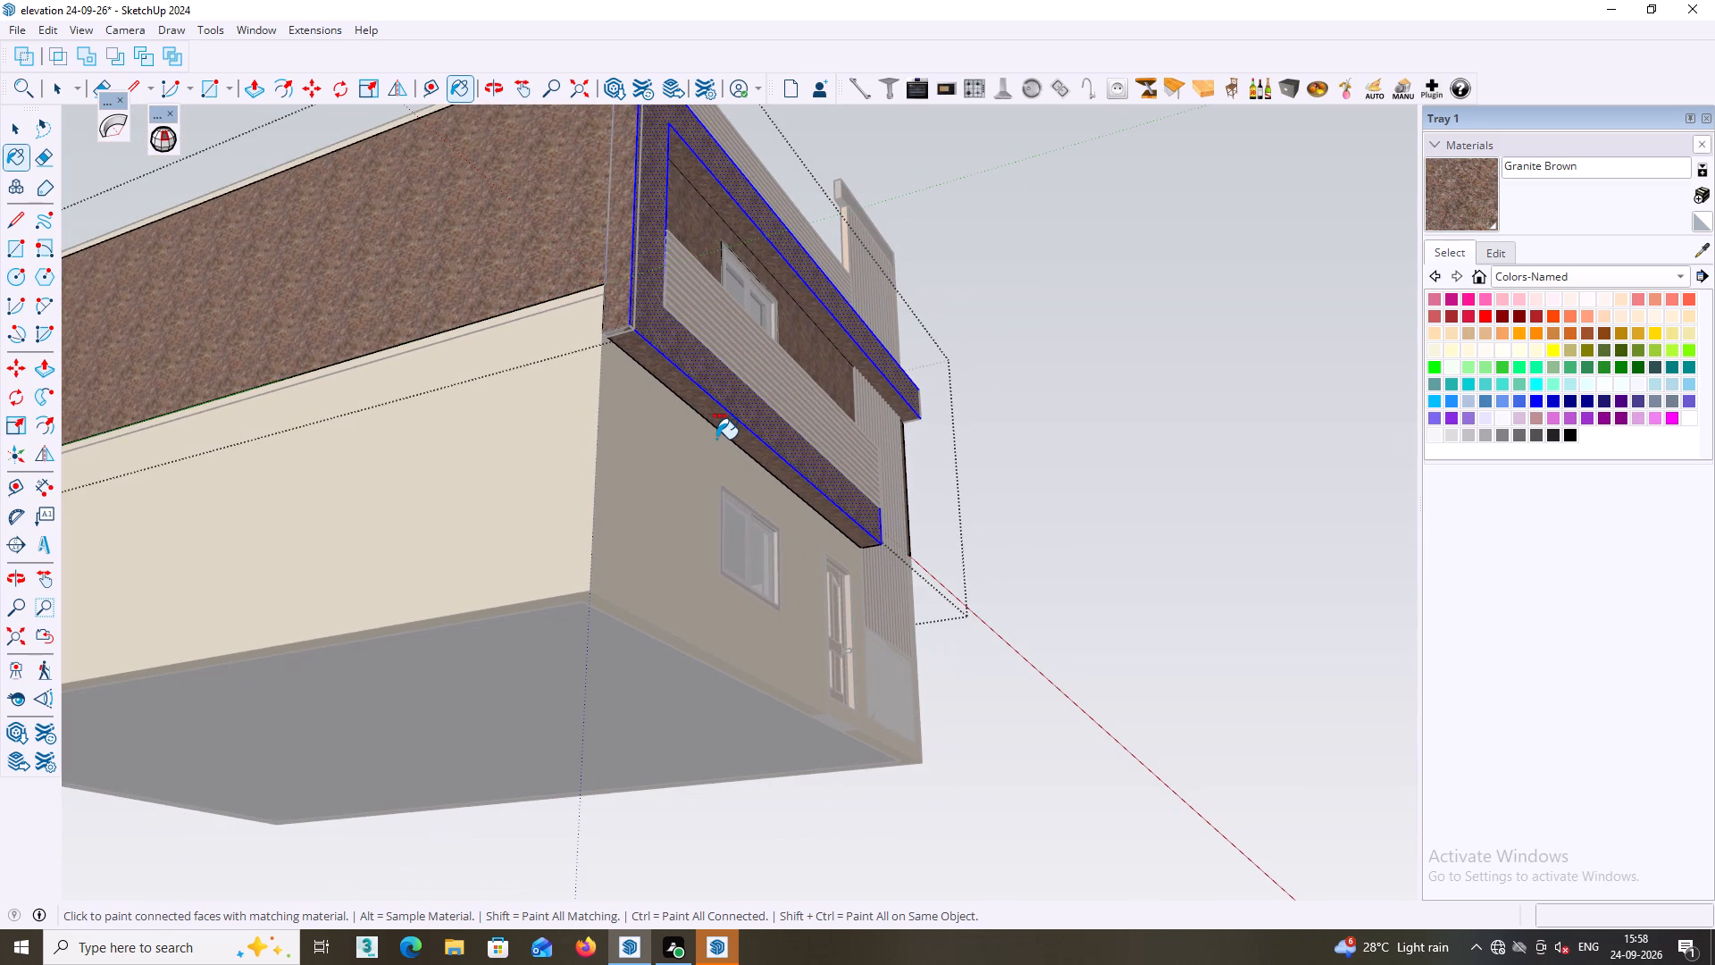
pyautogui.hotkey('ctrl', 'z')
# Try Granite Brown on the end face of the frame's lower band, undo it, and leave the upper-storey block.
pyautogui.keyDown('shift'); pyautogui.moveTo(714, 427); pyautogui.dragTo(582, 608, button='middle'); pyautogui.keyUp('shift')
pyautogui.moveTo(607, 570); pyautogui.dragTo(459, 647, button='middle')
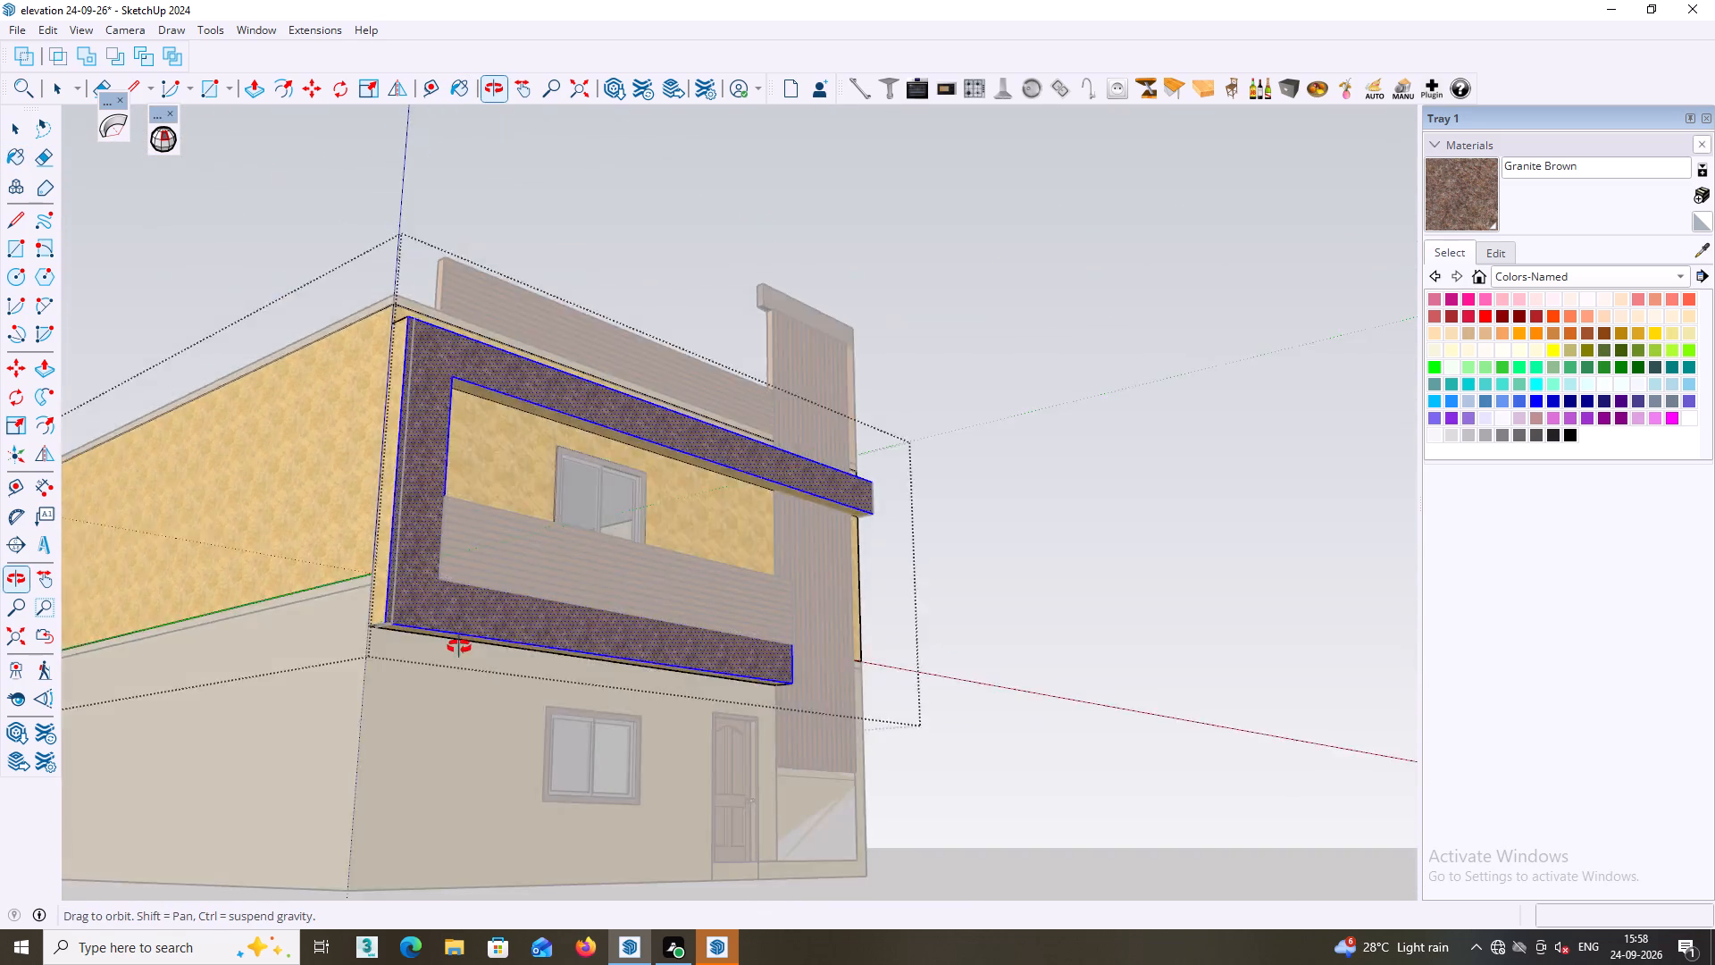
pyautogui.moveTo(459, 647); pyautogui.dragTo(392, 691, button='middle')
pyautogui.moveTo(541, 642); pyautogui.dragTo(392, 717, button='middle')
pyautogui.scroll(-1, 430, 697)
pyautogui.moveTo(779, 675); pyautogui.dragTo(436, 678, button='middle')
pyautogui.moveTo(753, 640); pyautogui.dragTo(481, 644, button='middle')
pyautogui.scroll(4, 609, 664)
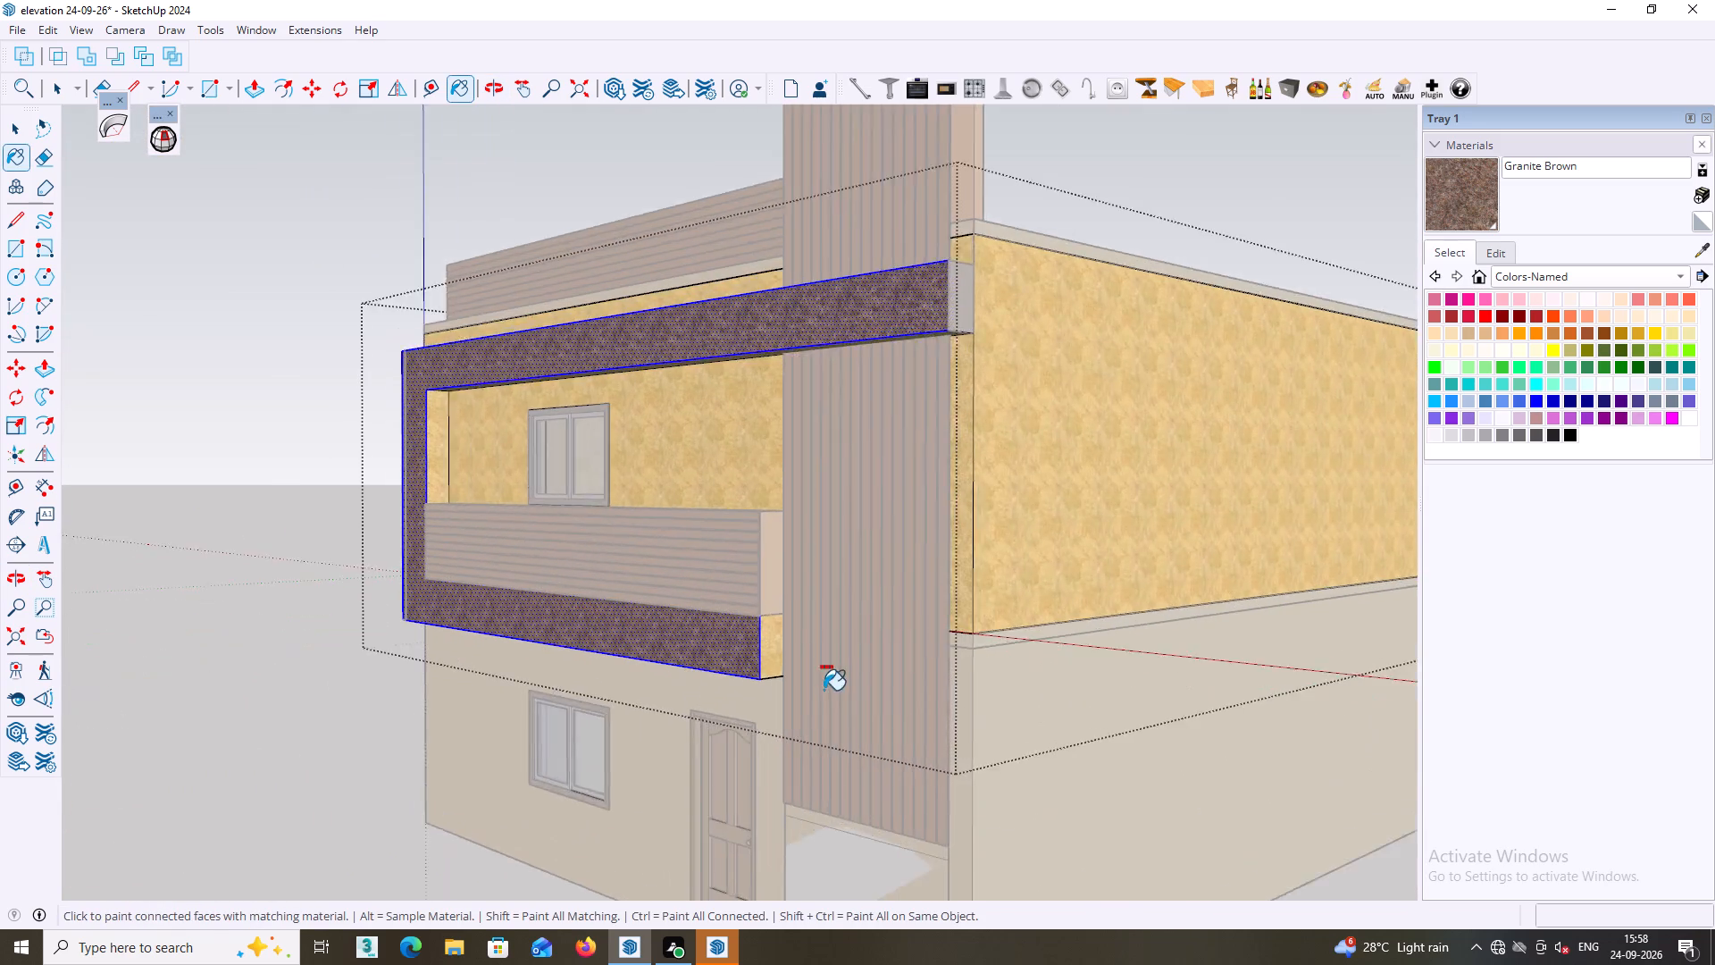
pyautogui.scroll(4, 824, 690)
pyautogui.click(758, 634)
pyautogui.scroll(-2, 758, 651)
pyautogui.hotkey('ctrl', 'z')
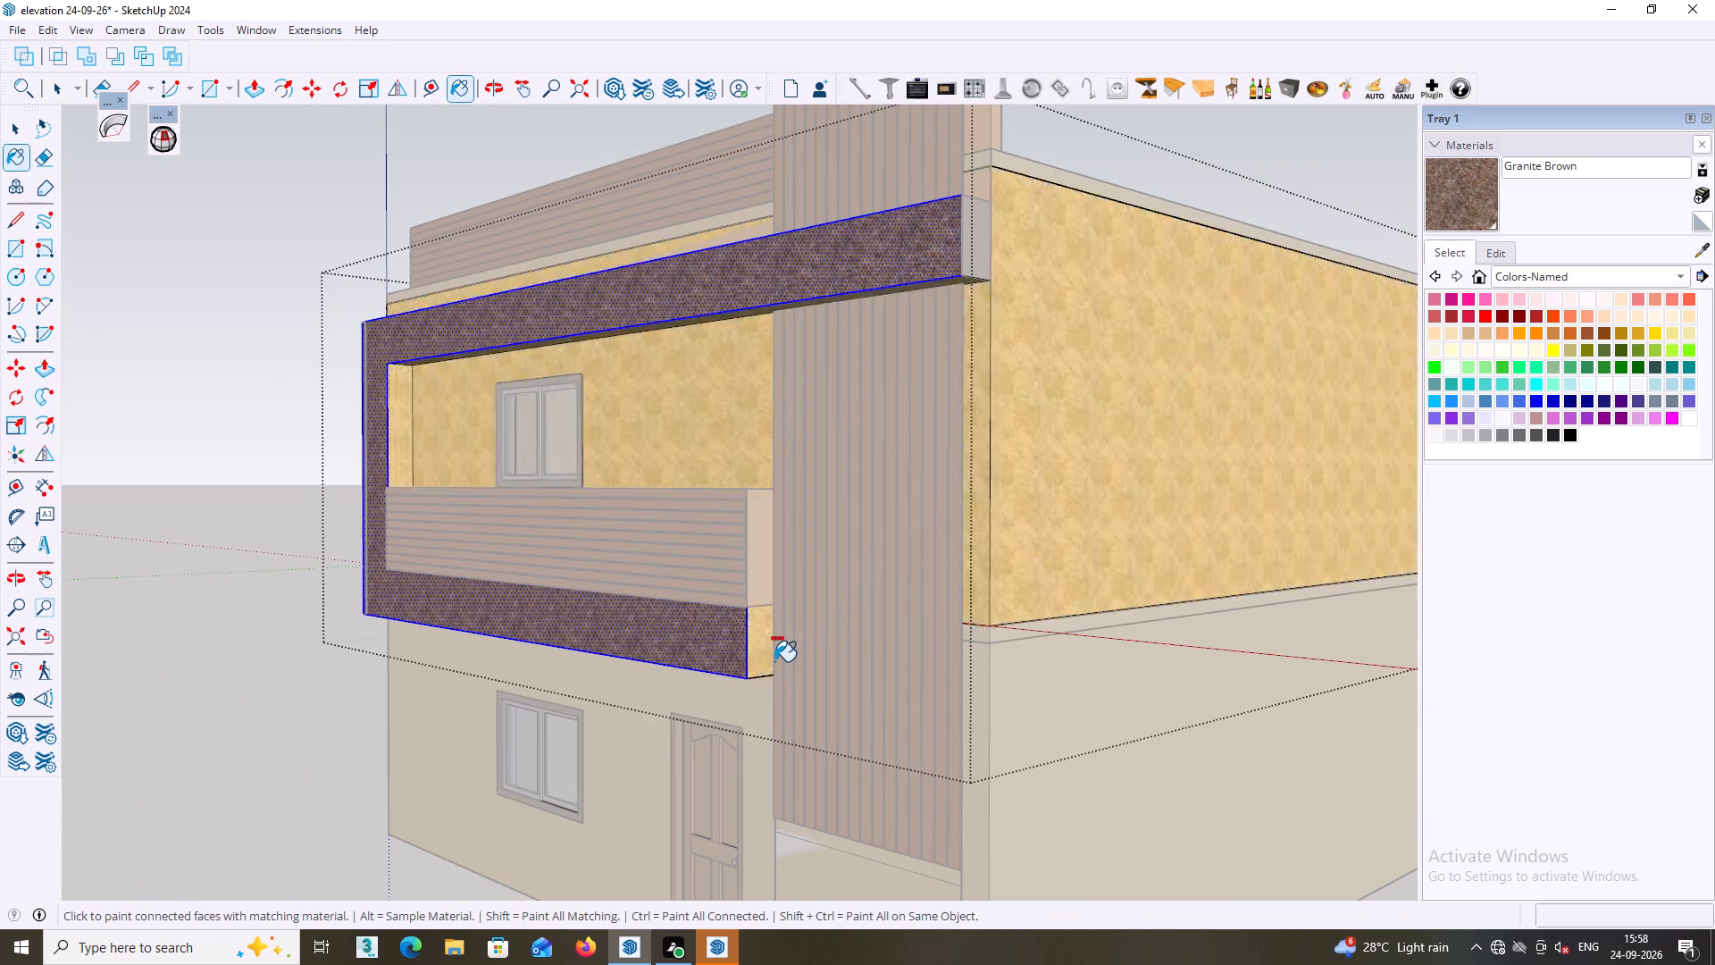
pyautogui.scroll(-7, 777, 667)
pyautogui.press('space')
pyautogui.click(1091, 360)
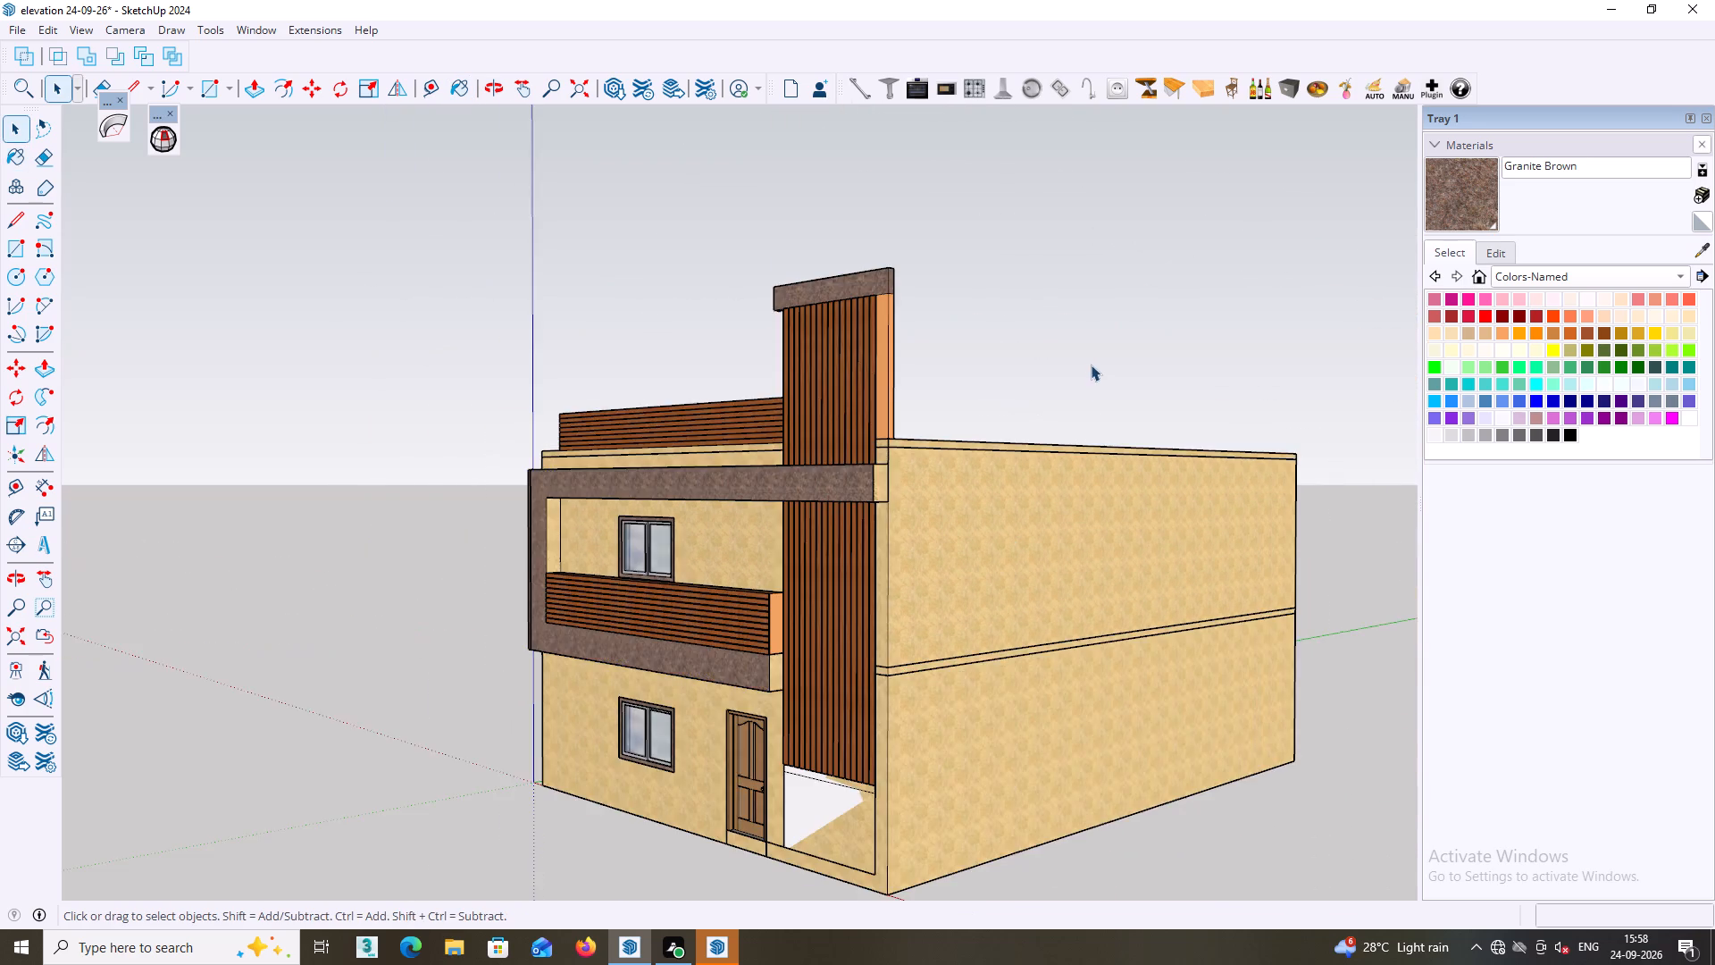
# Examine the whole house from the front, sides and above with the Granite Brown balcony frame.
pyautogui.moveTo(1092, 383); pyautogui.dragTo(1351, 427, button='middle')
pyautogui.scroll(-7, 734, 463)
pyautogui.moveTo(835, 644); pyautogui.dragTo(884, 675, button='middle')
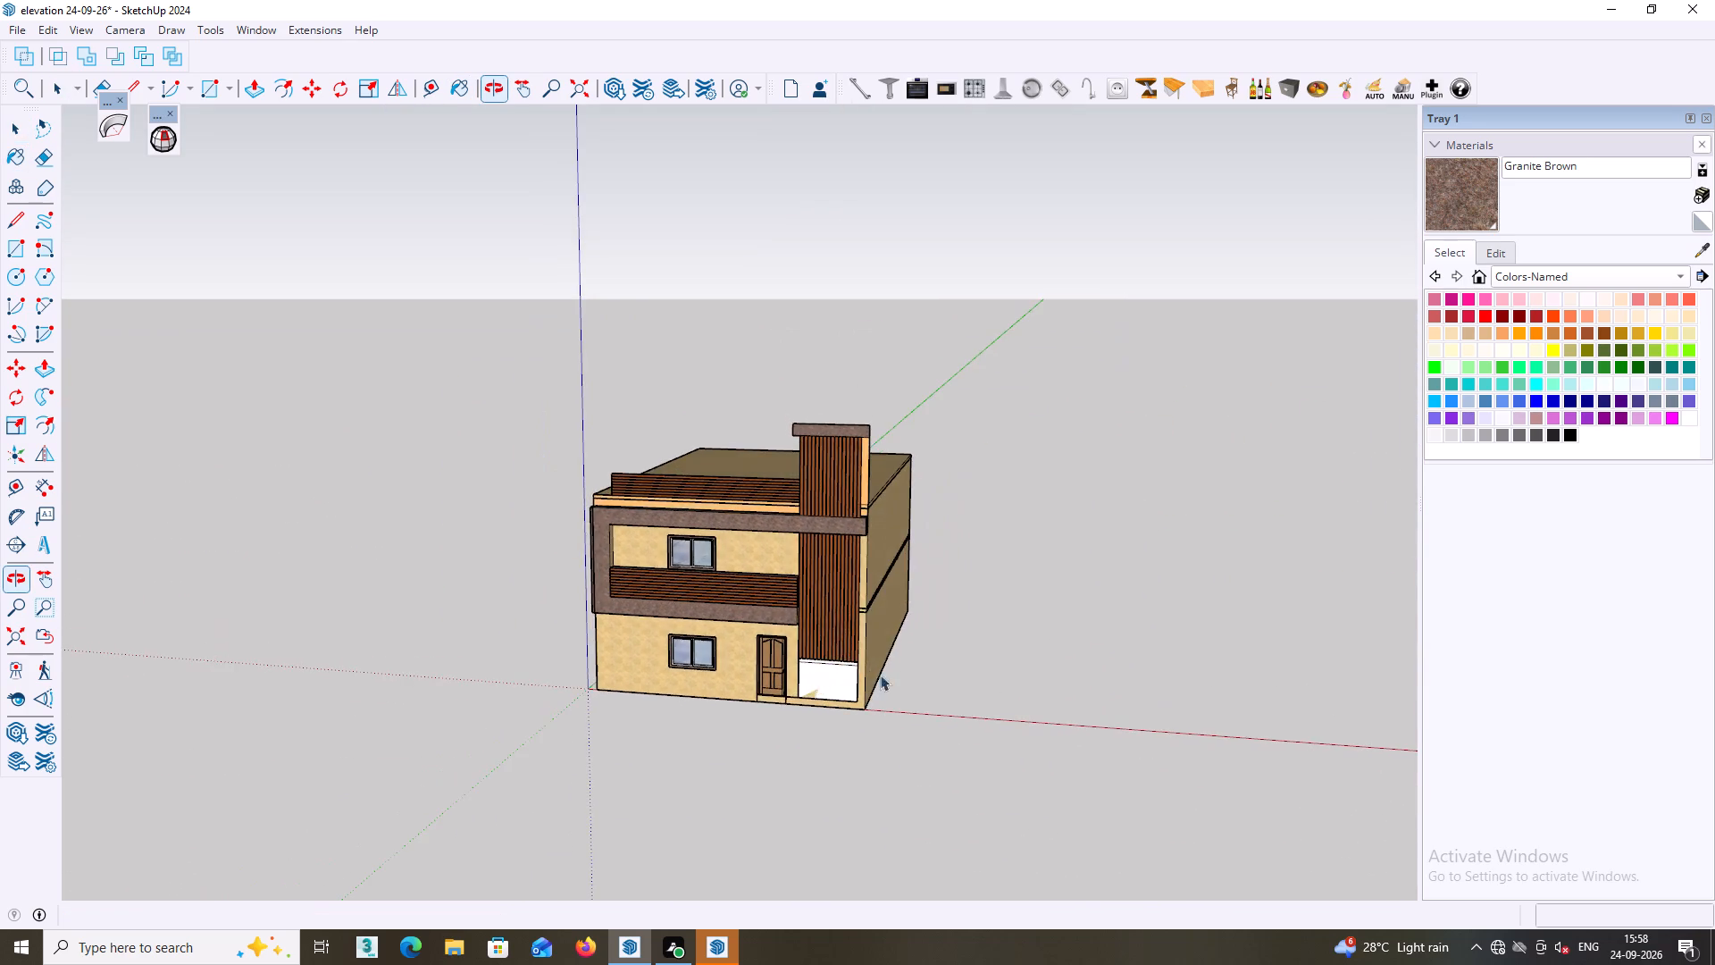
pyautogui.moveTo(806, 658); pyautogui.dragTo(1003, 667, button='middle')
pyautogui.moveTo(775, 613); pyautogui.dragTo(1393, 601, button='middle')
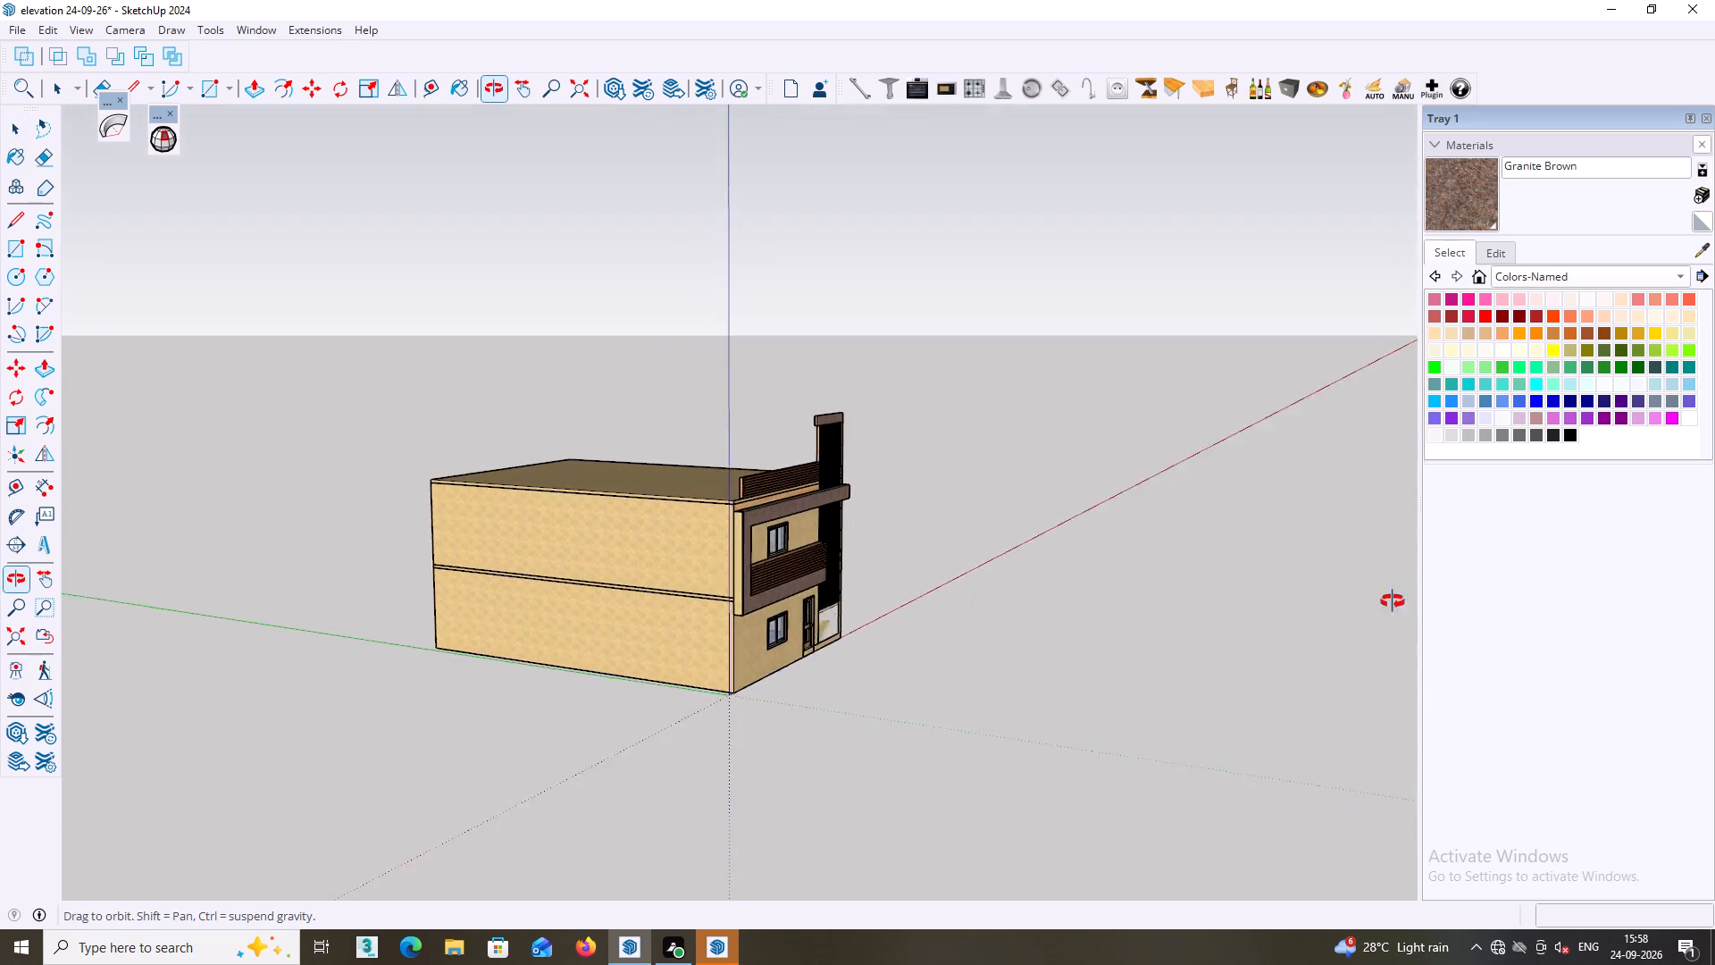
pyautogui.moveTo(1393, 601); pyautogui.dragTo(942, 531, button='middle')
pyautogui.scroll(4, 930, 587)
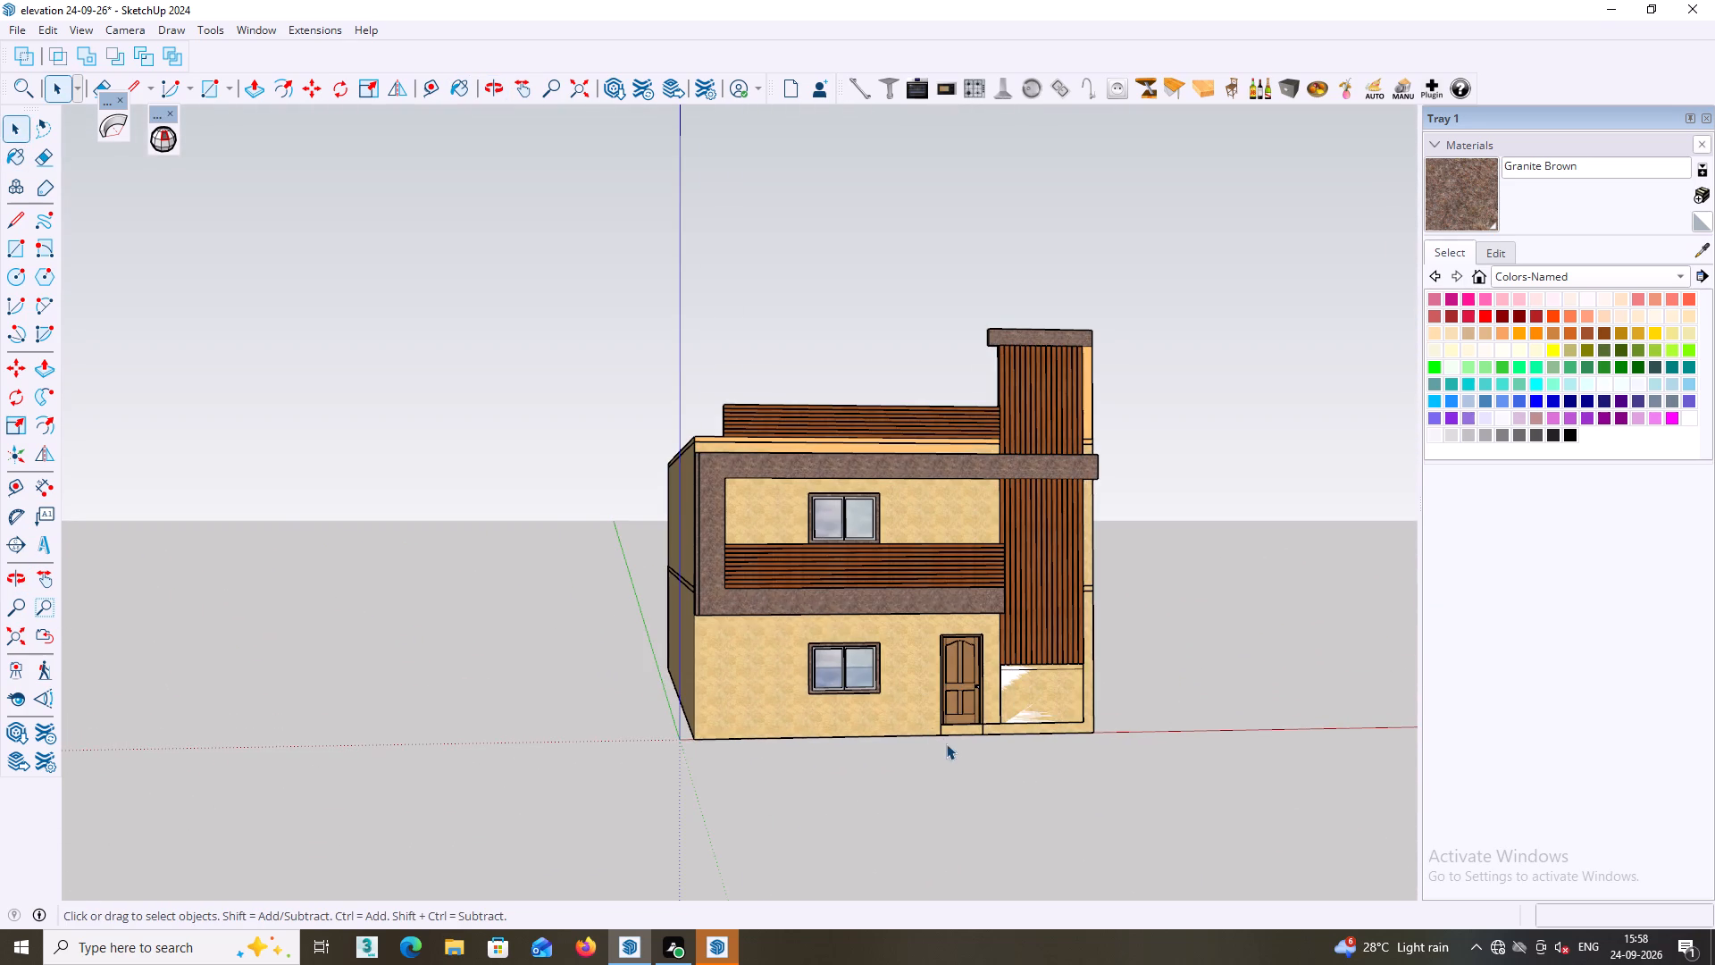
pyautogui.keyDown('shift'); pyautogui.moveTo(944, 719); pyautogui.dragTo(809, 647, button='middle'); pyautogui.keyUp('shift')
pyautogui.scroll(-5, 793, 682)
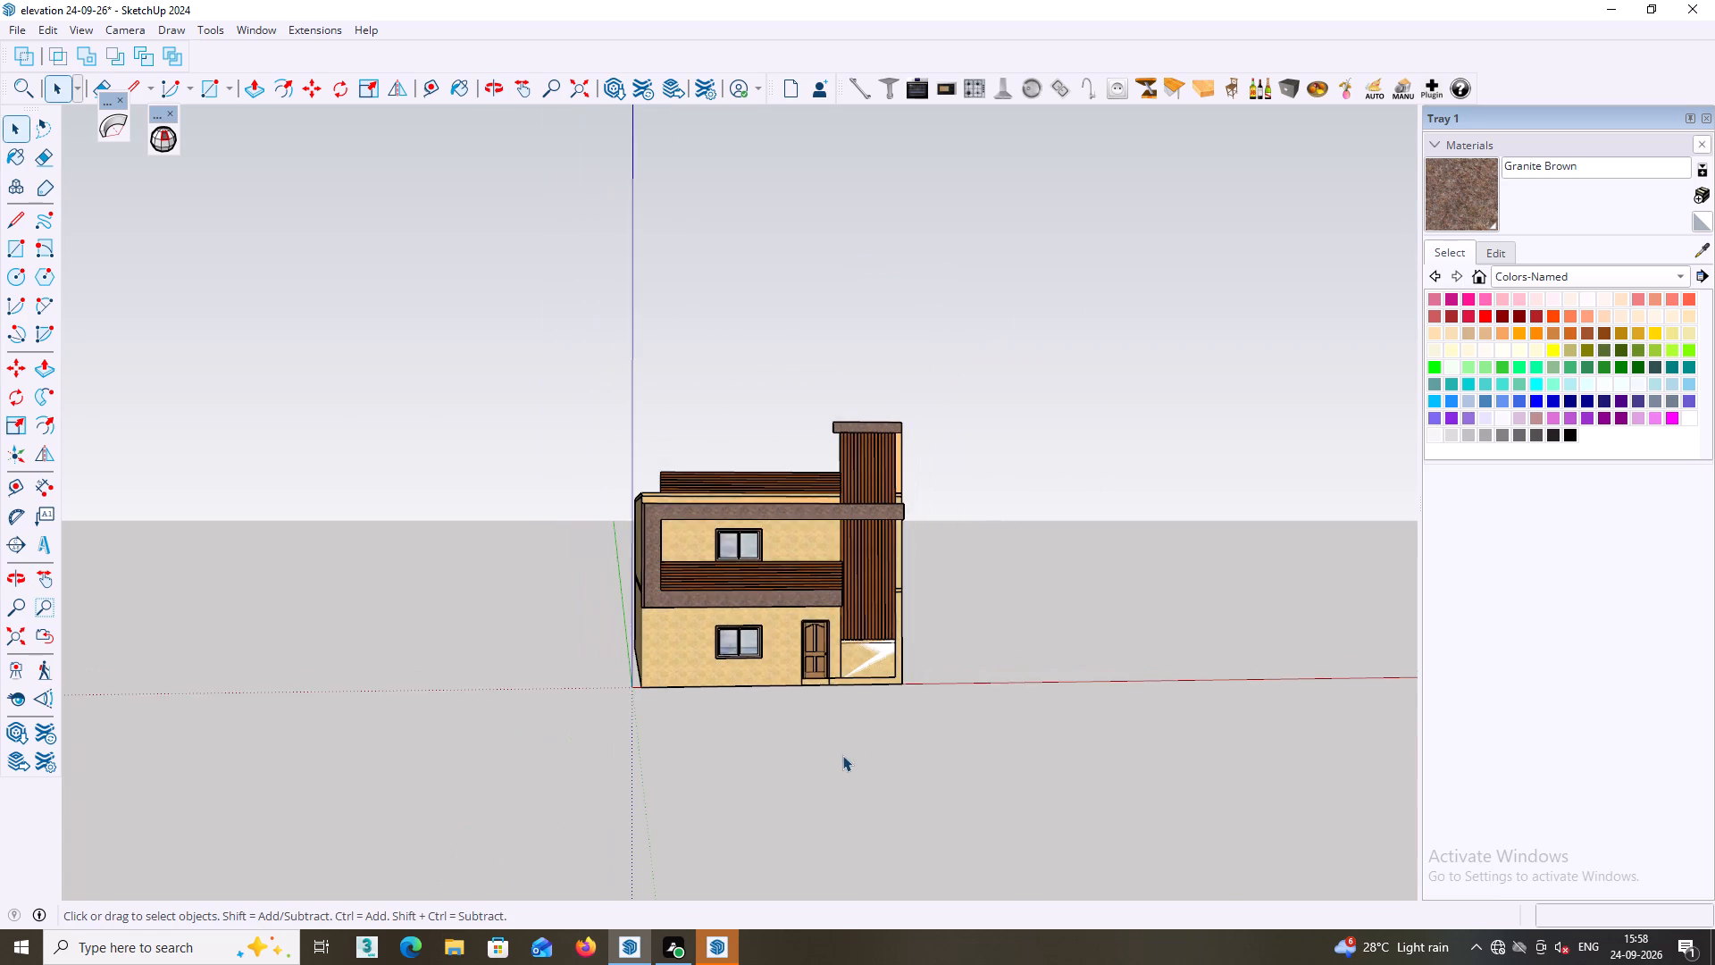
pyautogui.moveTo(809, 715); pyautogui.dragTo(848, 790, button='middle')
pyautogui.moveTo(762, 737); pyautogui.dragTo(933, 964, button='middle')
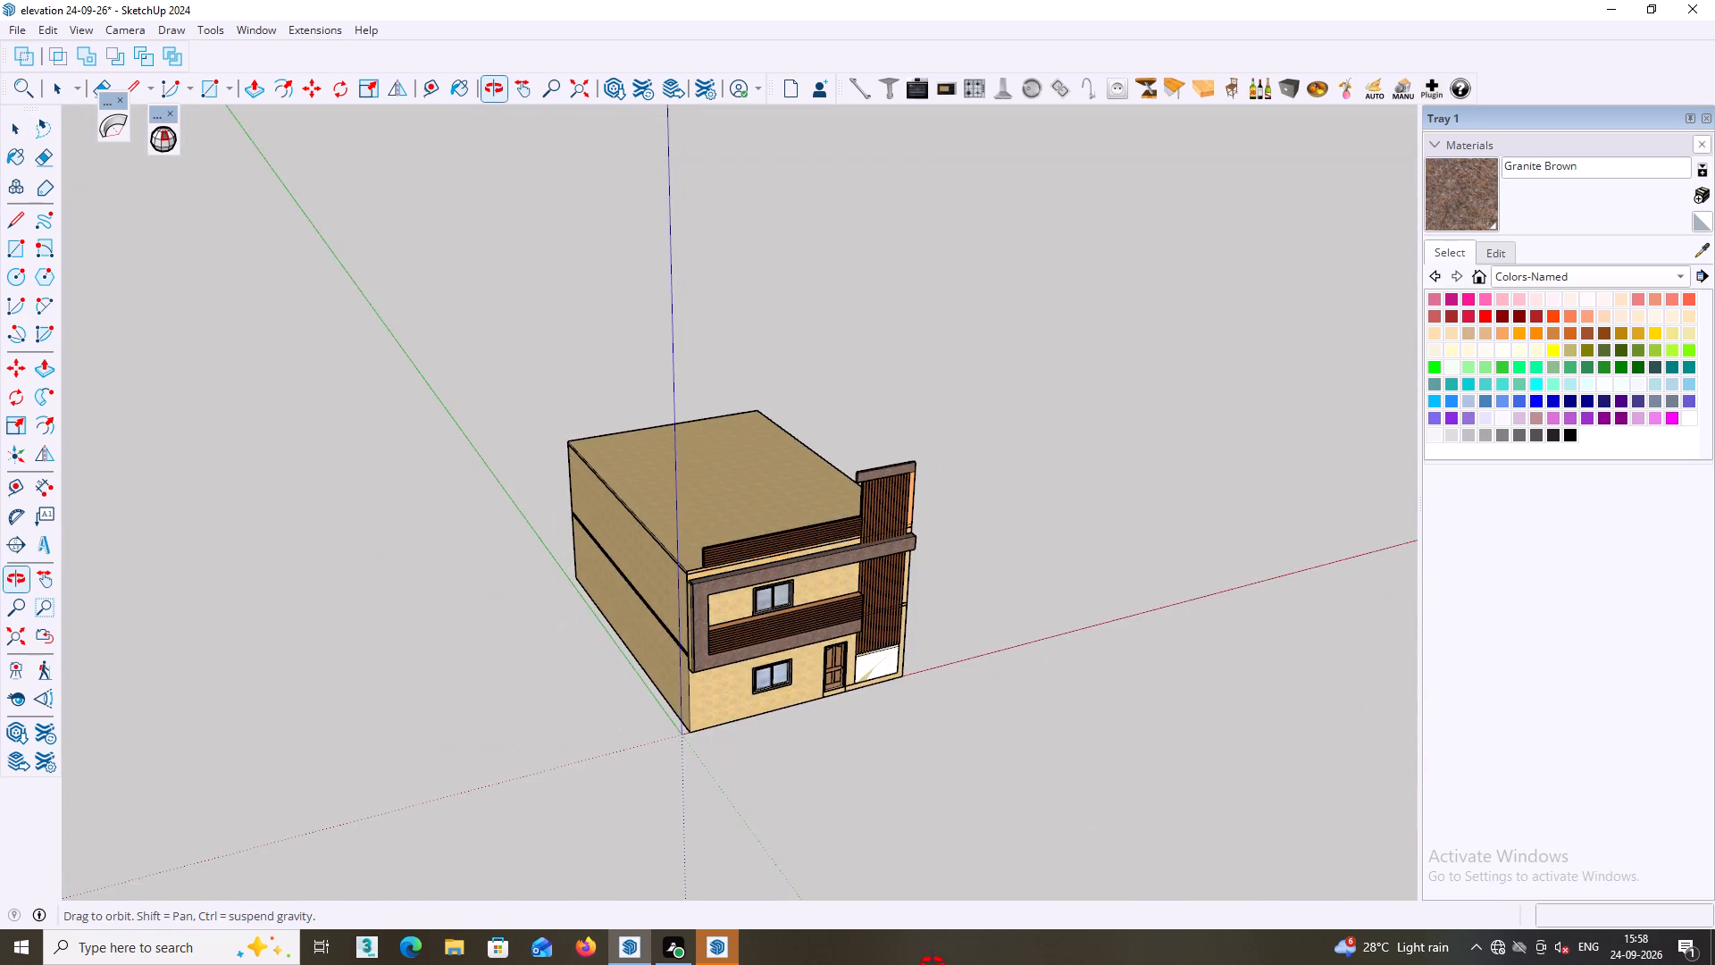
pyautogui.moveTo(933, 964); pyautogui.dragTo(926, 954, button='middle')
pyautogui.scroll(7, 524, 561)
pyautogui.moveTo(640, 517); pyautogui.dragTo(1009, 526, button='middle')
# Paint the roof and intermediate floor slabs with Concrete Aggregate Smoke from the Asphalt and Concrete collection.
pyautogui.scroll(6, 730, 531)
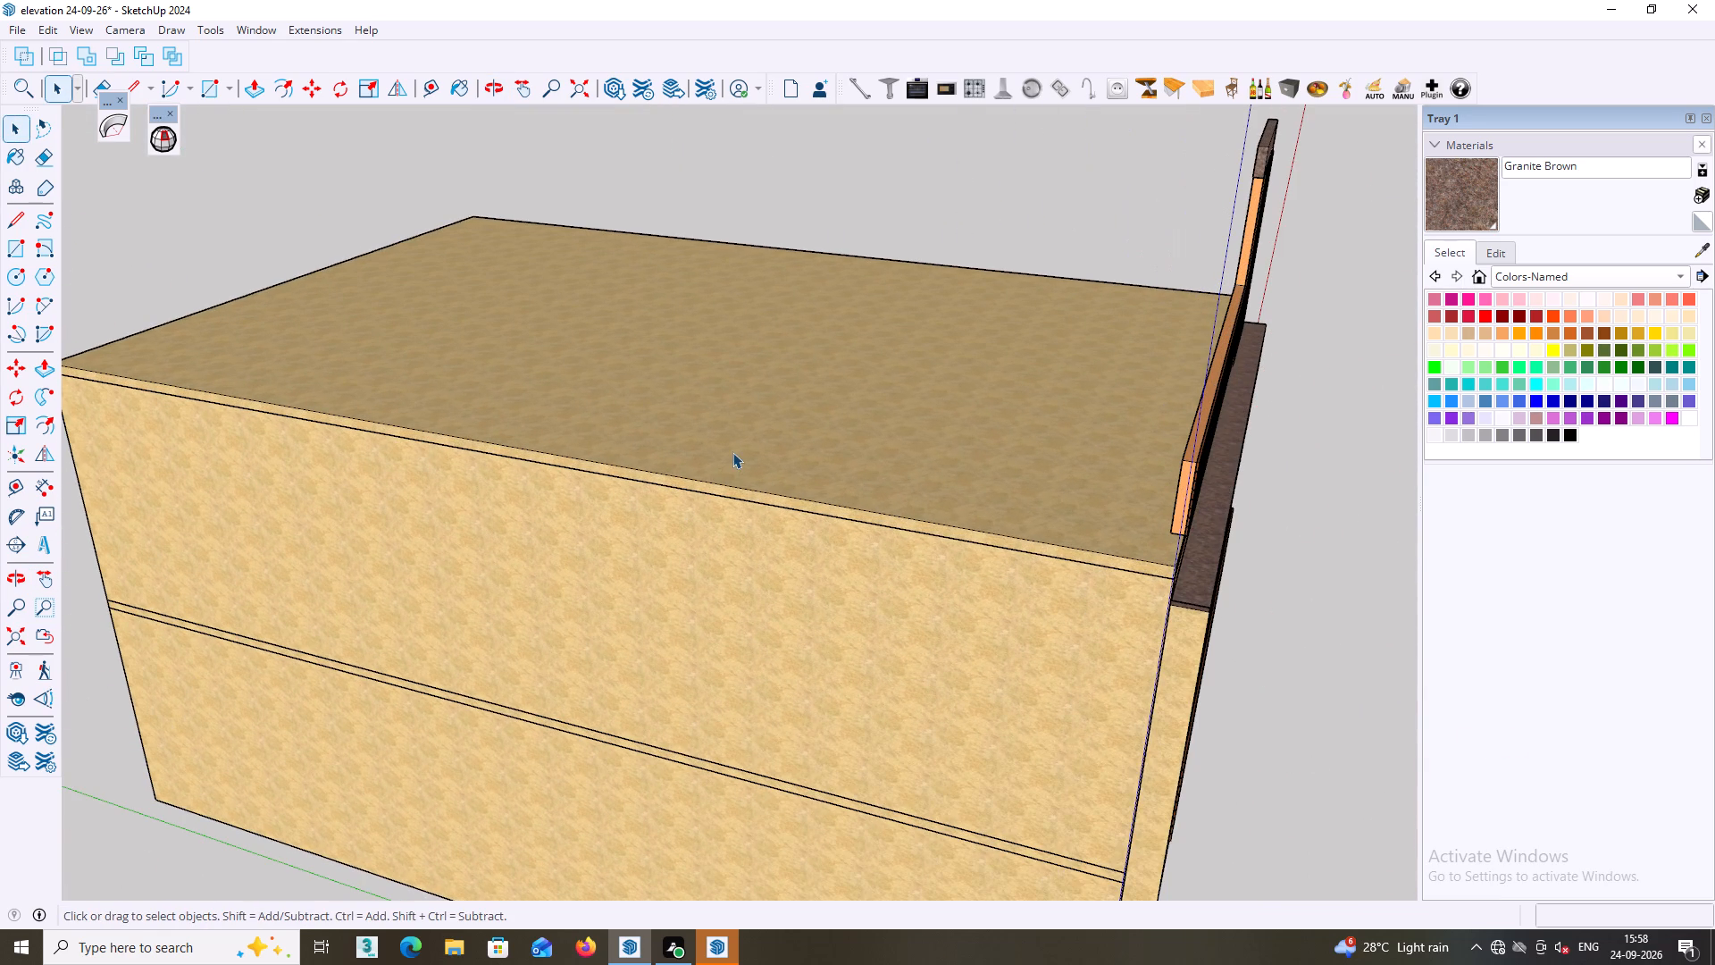
pyautogui.click(732, 452)
pyautogui.moveTo(735, 473); pyautogui.dragTo(813, 462, button='middle')
pyautogui.moveTo(805, 460); pyautogui.dragTo(586, 394, button='middle')
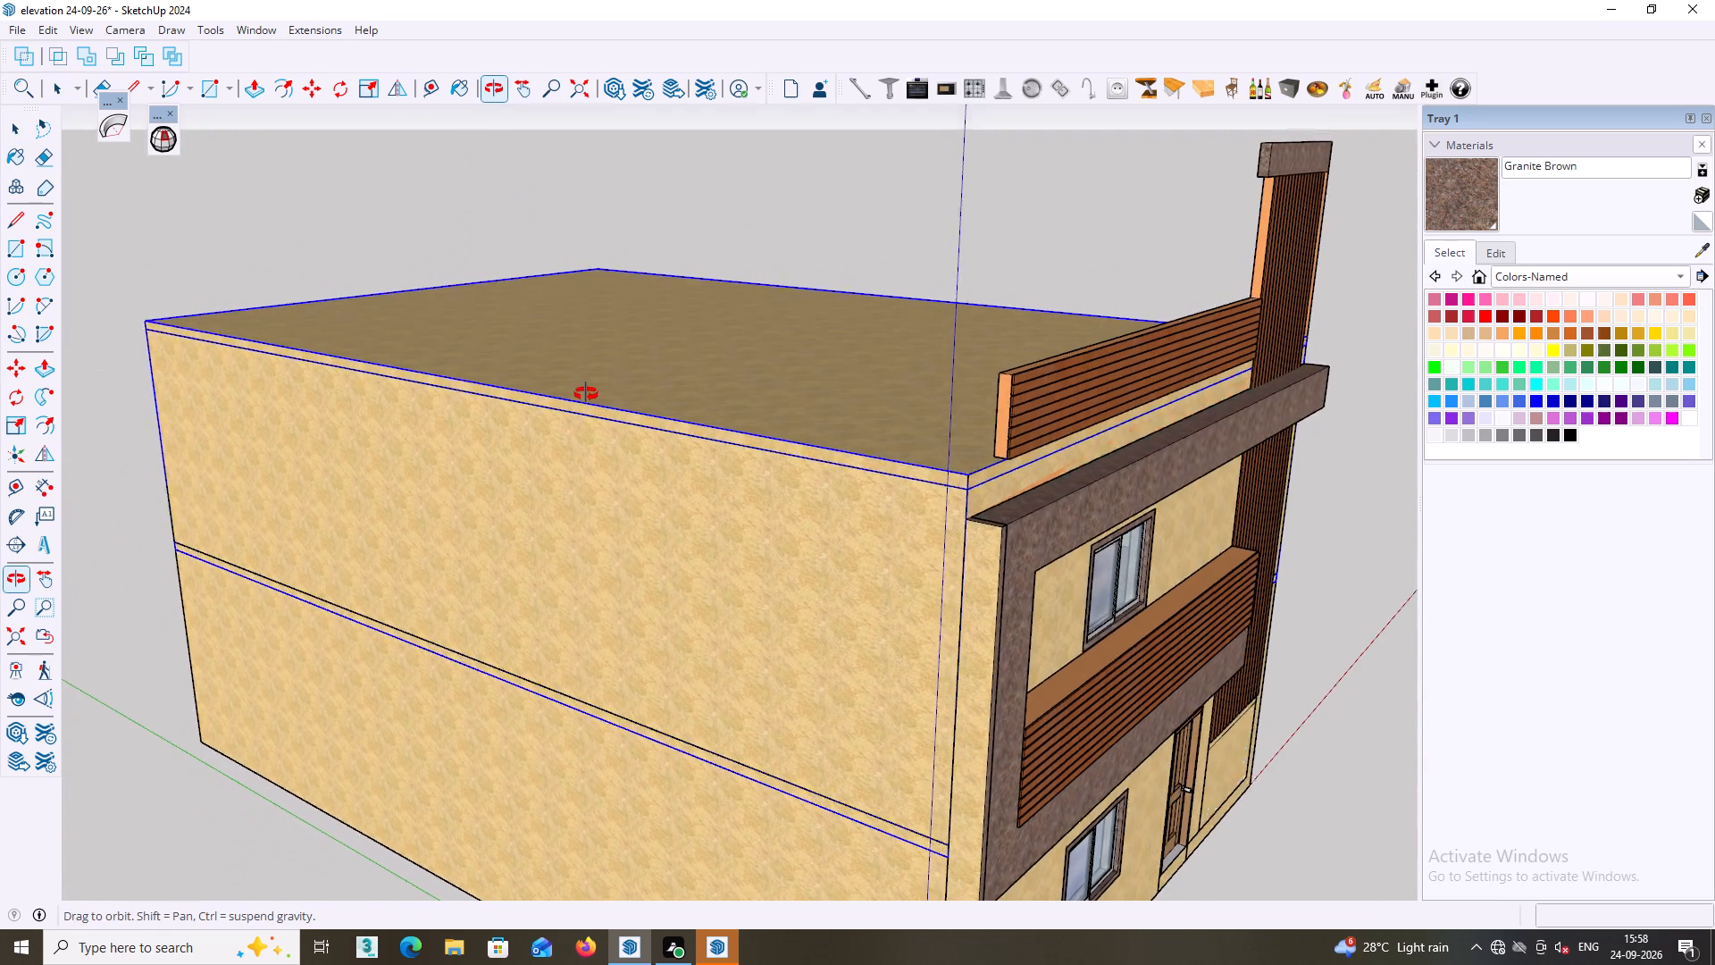
pyautogui.moveTo(586, 394); pyautogui.dragTo(581, 391, button='middle')
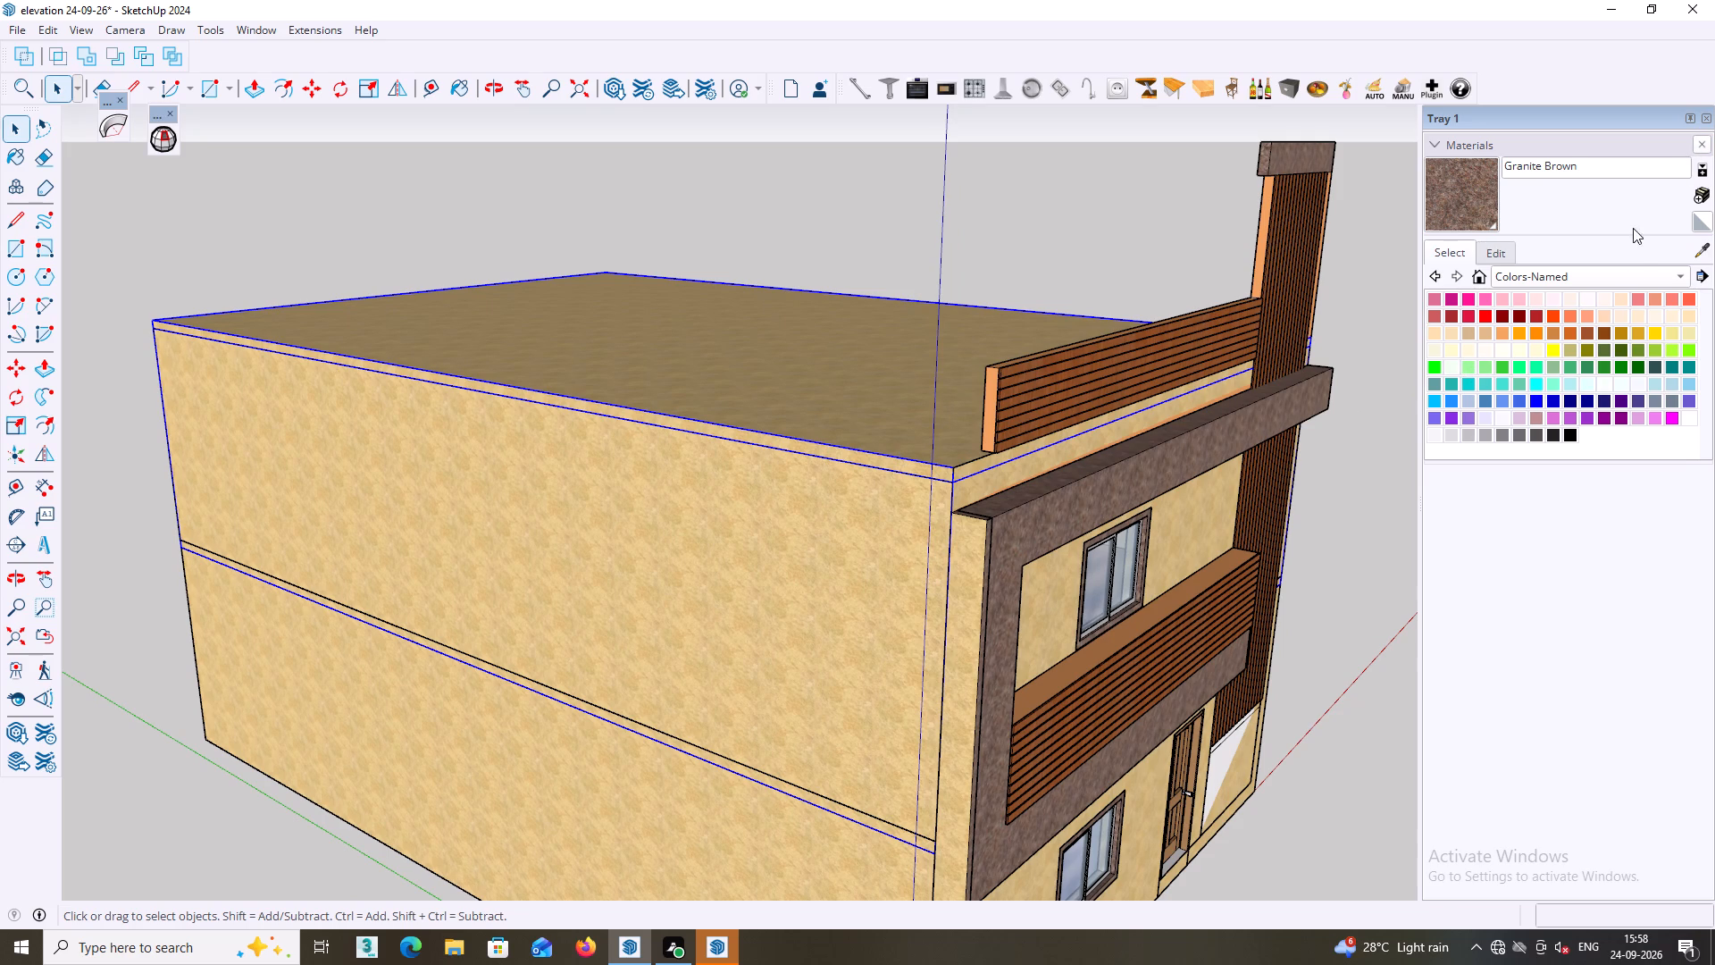
pyautogui.click(1631, 278)
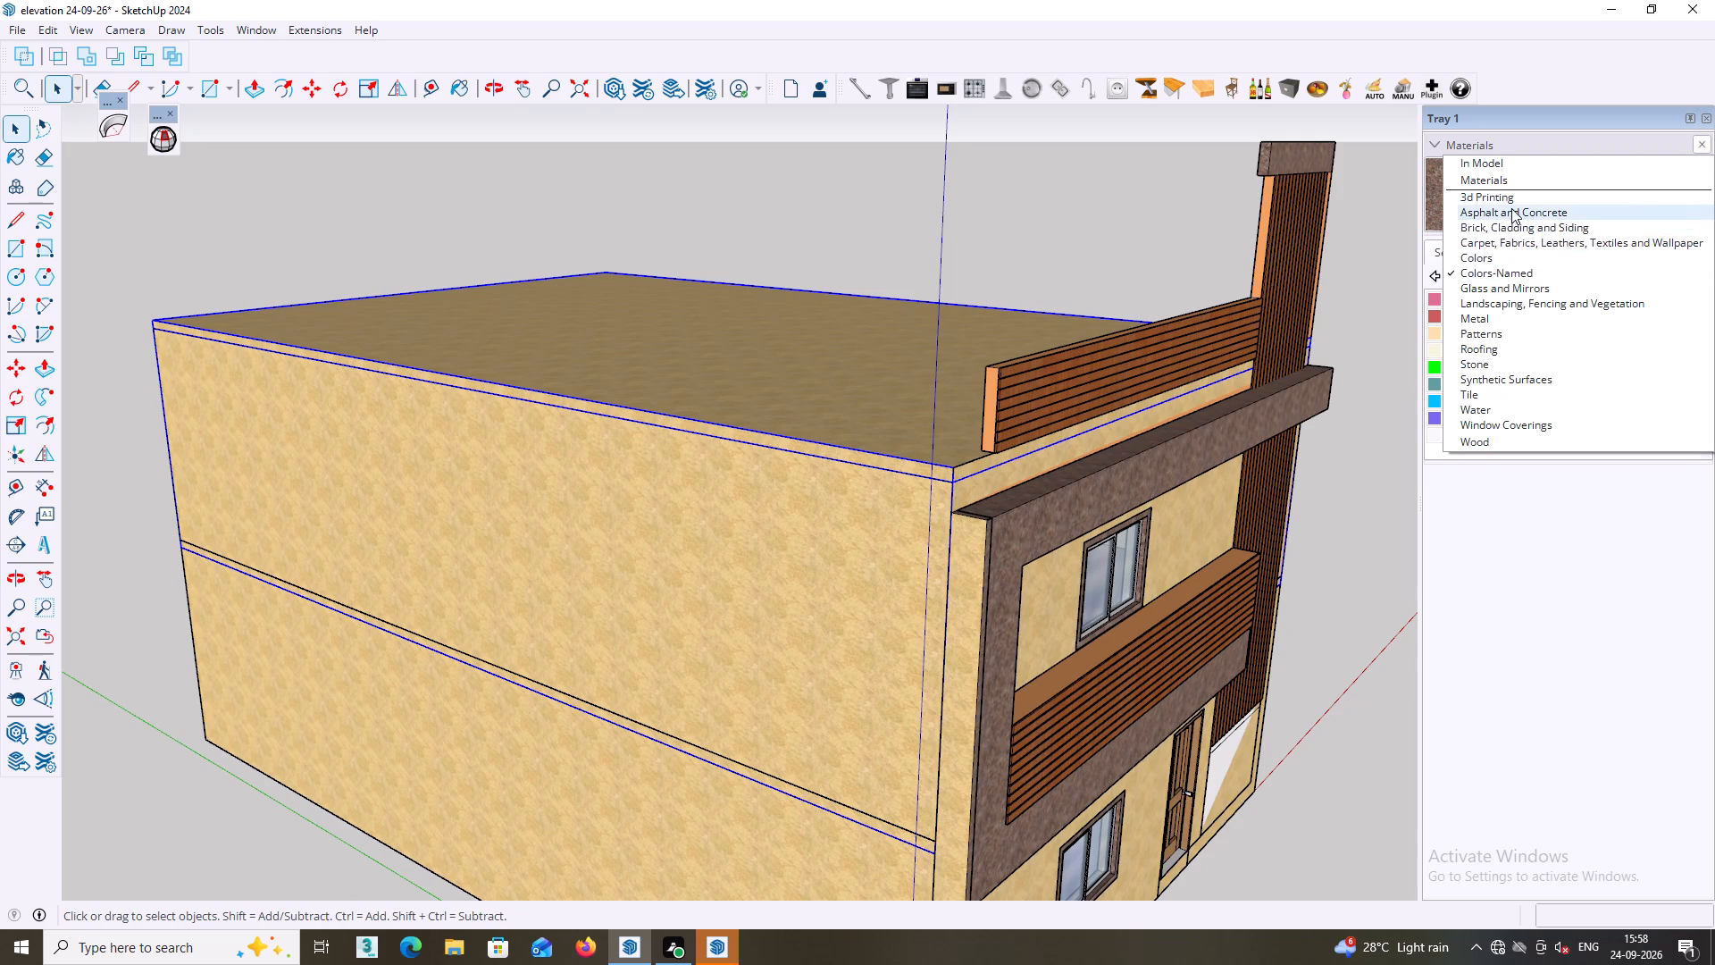
pyautogui.click(1512, 207)
pyautogui.click(1505, 300)
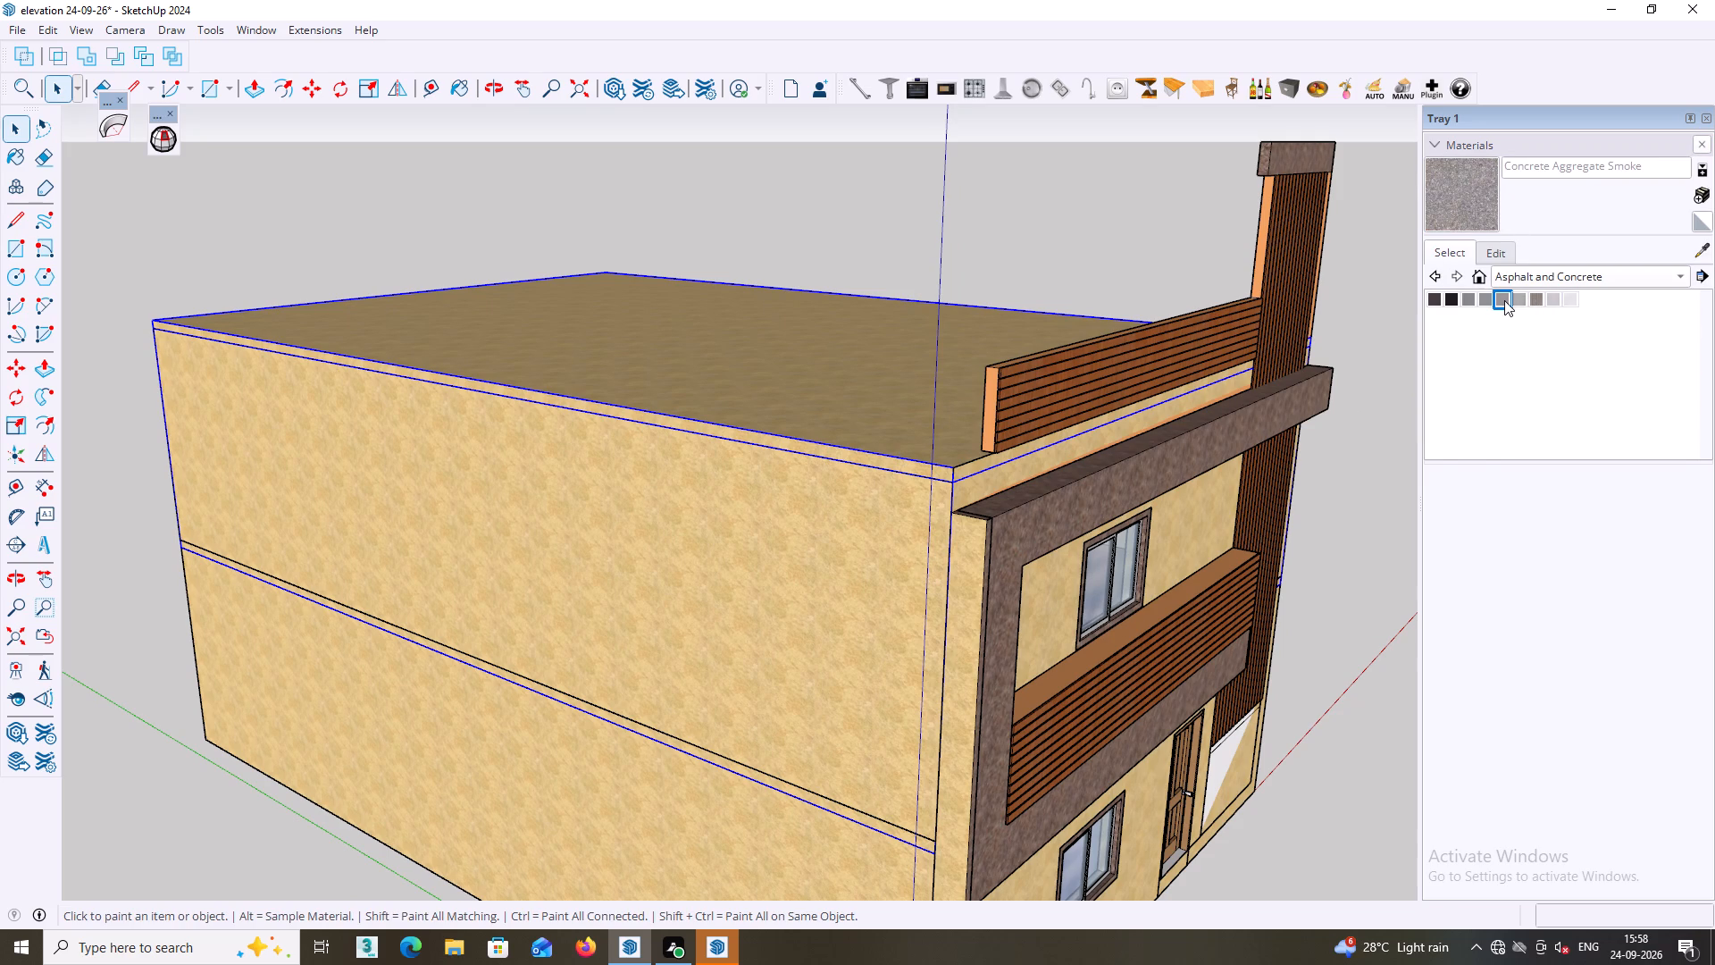
pyautogui.click(895, 402)
# Examine the house from the side and front with the concrete slab finish.
pyautogui.moveTo(895, 402); pyautogui.dragTo(934, 402, button='middle')
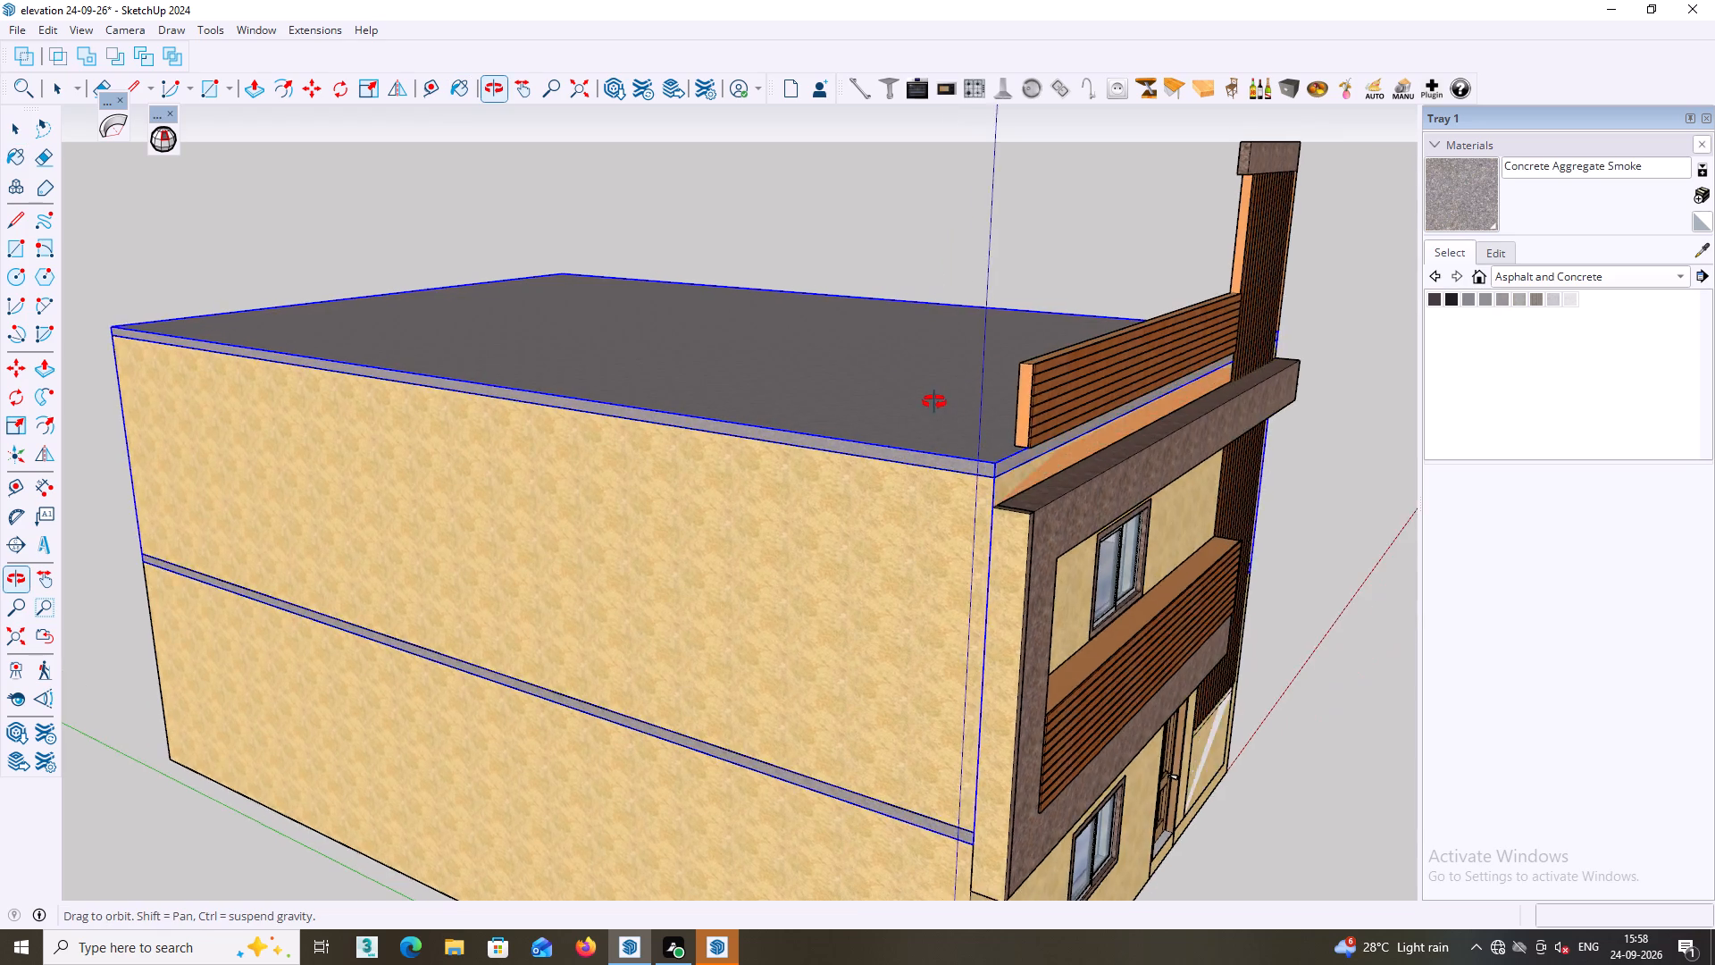
pyautogui.moveTo(934, 402); pyautogui.dragTo(694, 364, button='middle')
pyautogui.scroll(-9, 740, 385)
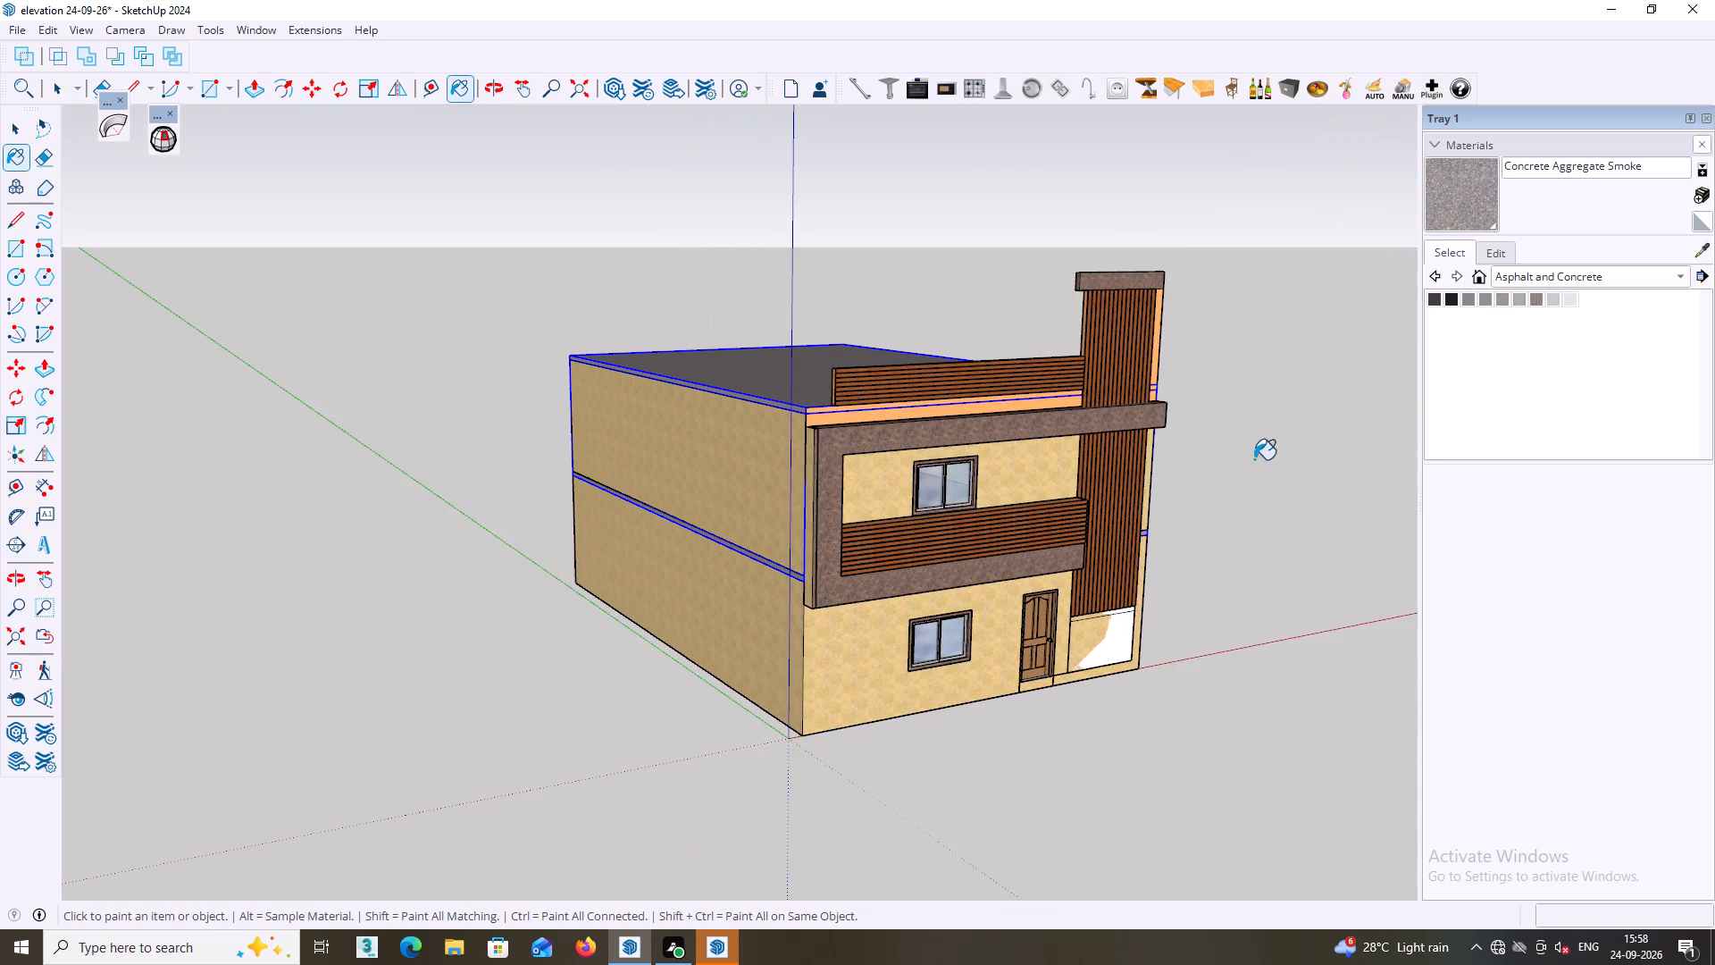
pyautogui.moveTo(1255, 459); pyautogui.dragTo(1146, 455, button='middle')
pyautogui.press('space')
pyautogui.moveTo(1289, 414); pyautogui.dragTo(1176, 319, button='middle')
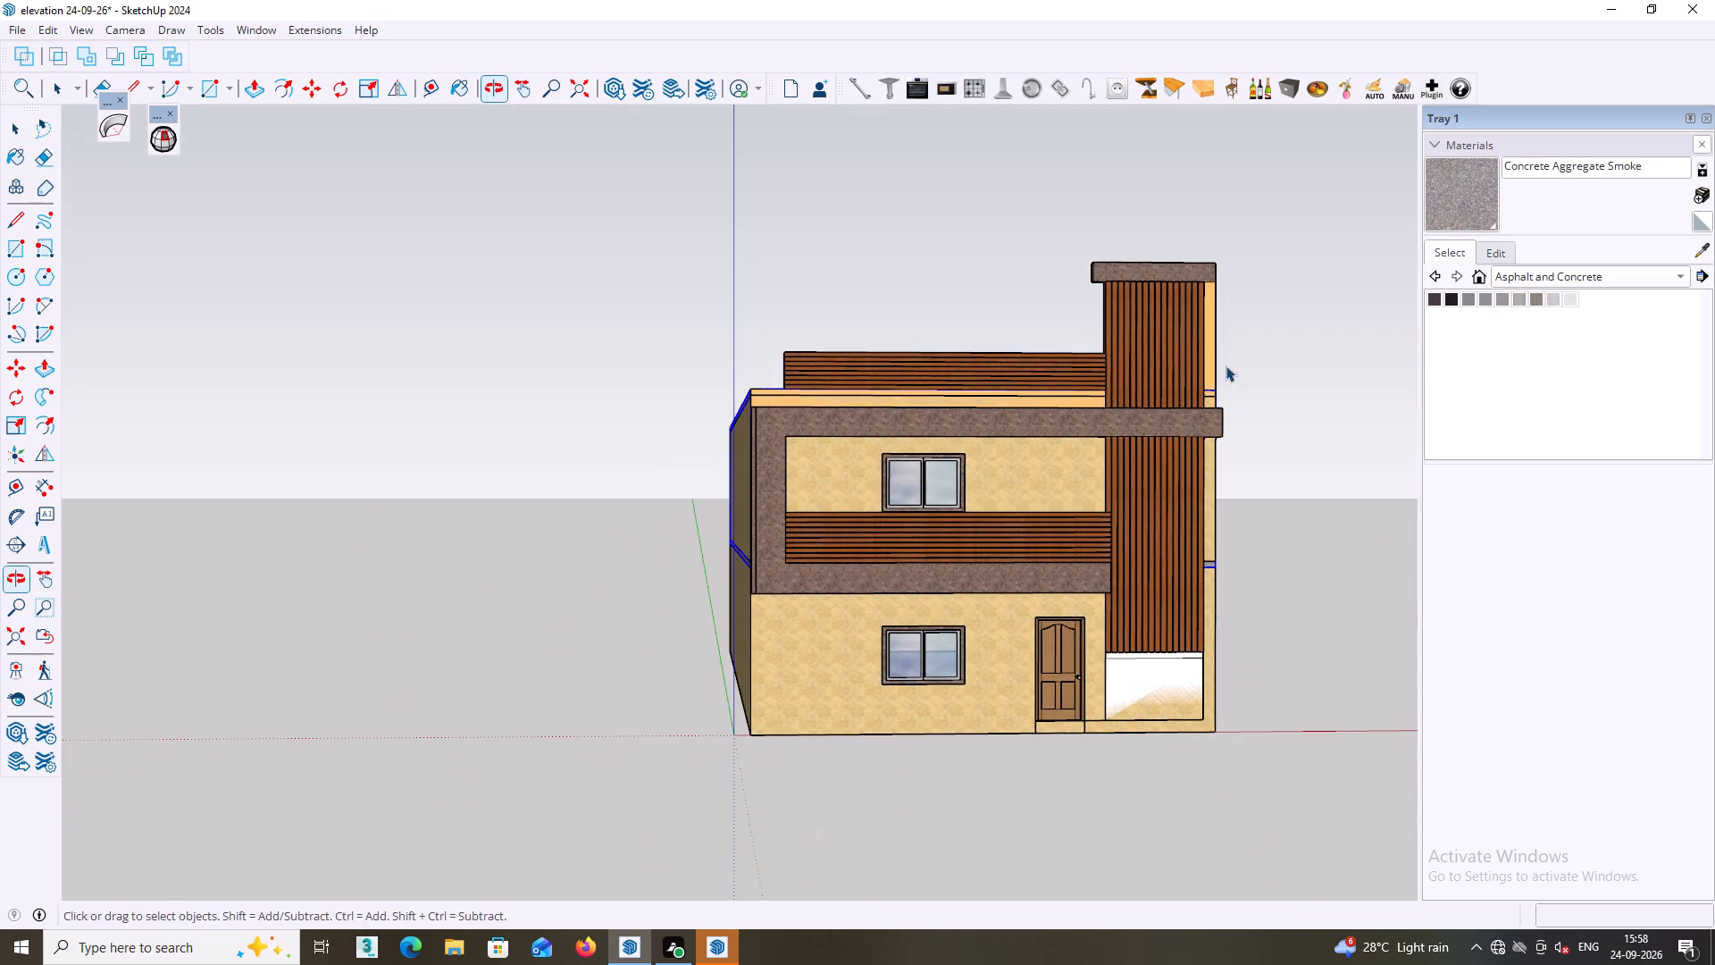
pyautogui.press('space')
pyautogui.moveTo(1006, 408); pyautogui.dragTo(1015, 498, button='middle')
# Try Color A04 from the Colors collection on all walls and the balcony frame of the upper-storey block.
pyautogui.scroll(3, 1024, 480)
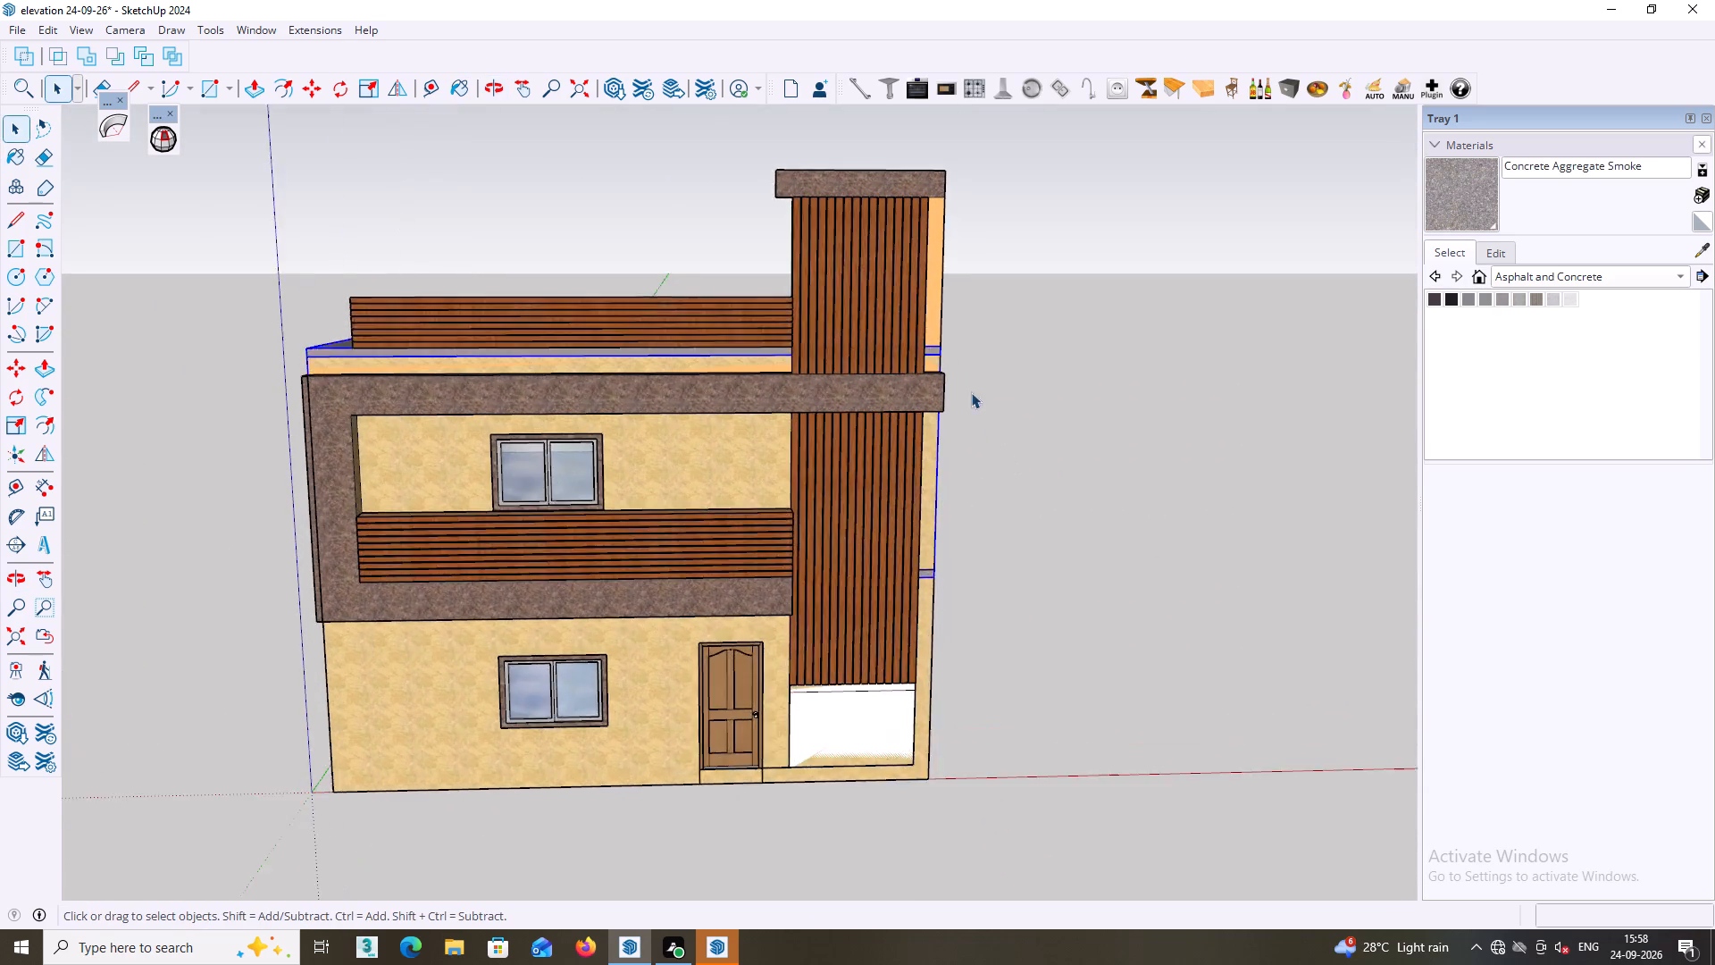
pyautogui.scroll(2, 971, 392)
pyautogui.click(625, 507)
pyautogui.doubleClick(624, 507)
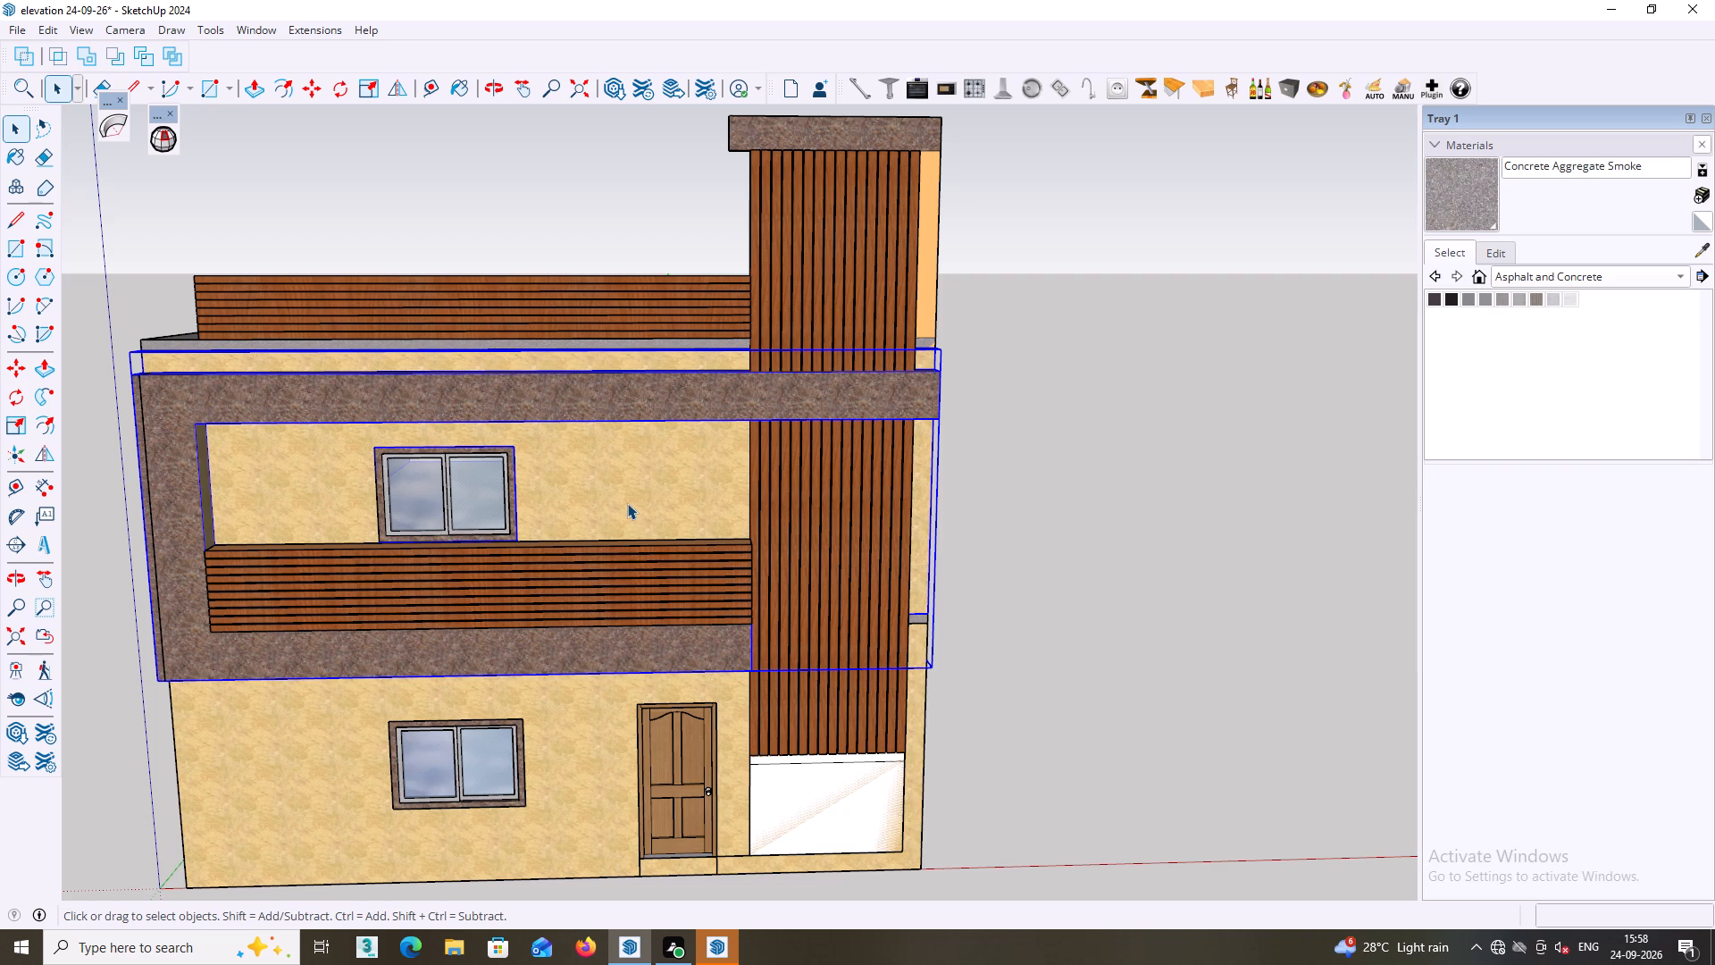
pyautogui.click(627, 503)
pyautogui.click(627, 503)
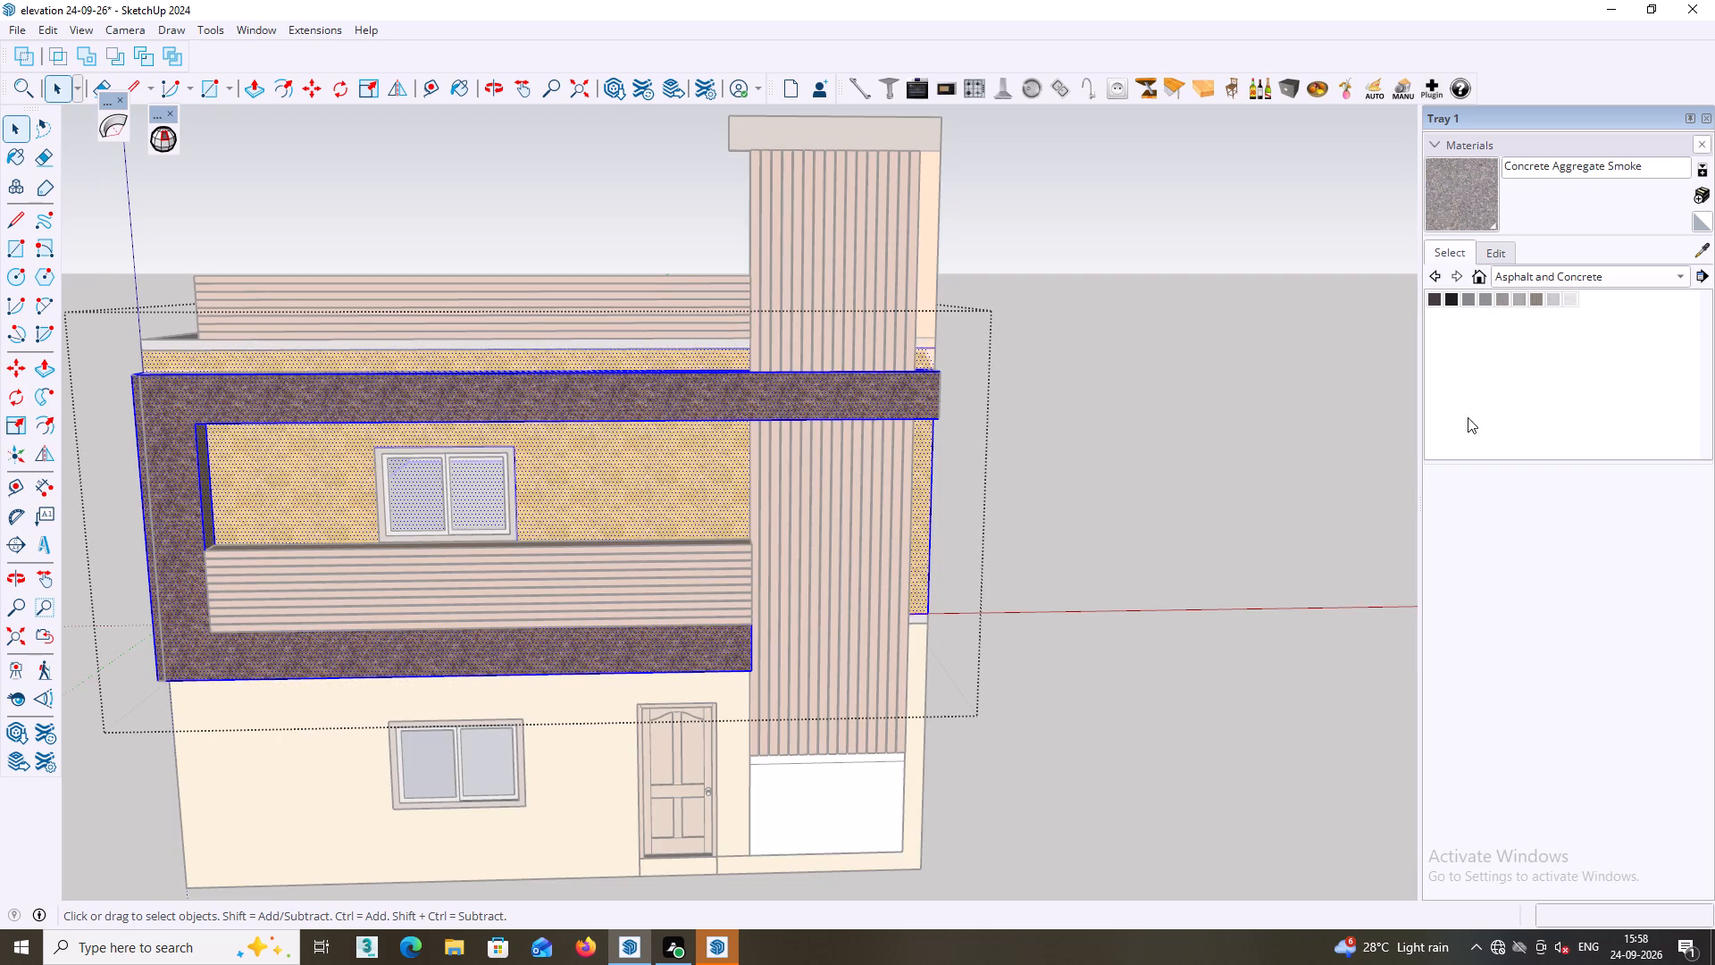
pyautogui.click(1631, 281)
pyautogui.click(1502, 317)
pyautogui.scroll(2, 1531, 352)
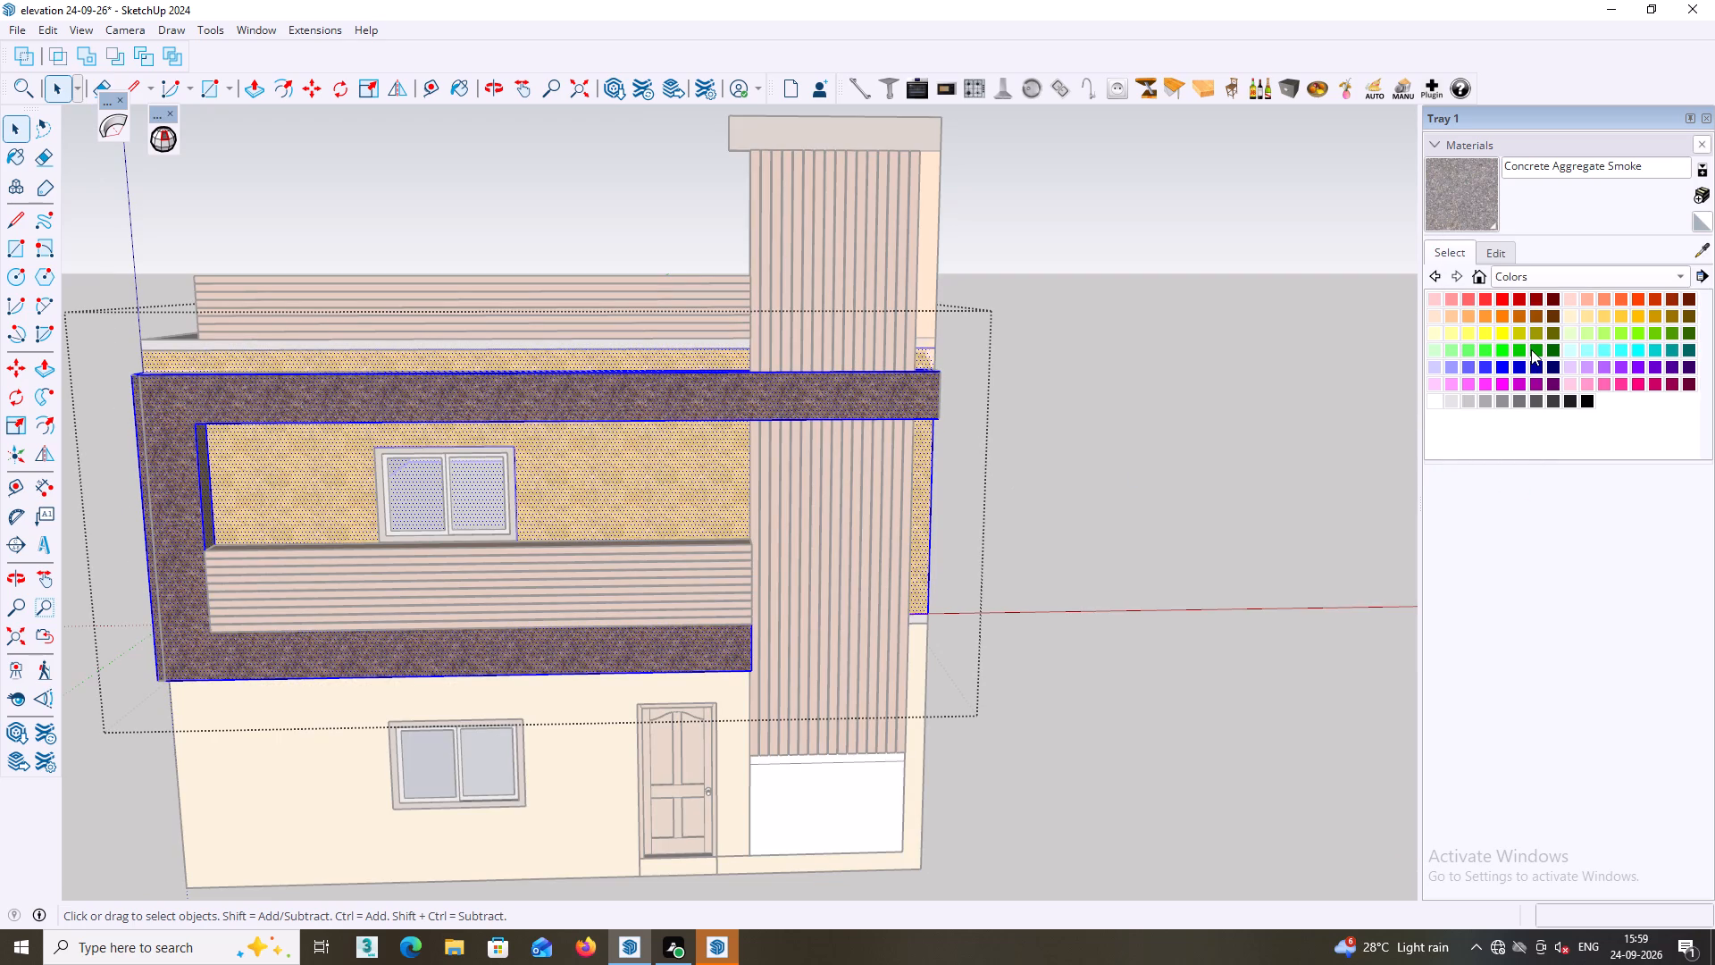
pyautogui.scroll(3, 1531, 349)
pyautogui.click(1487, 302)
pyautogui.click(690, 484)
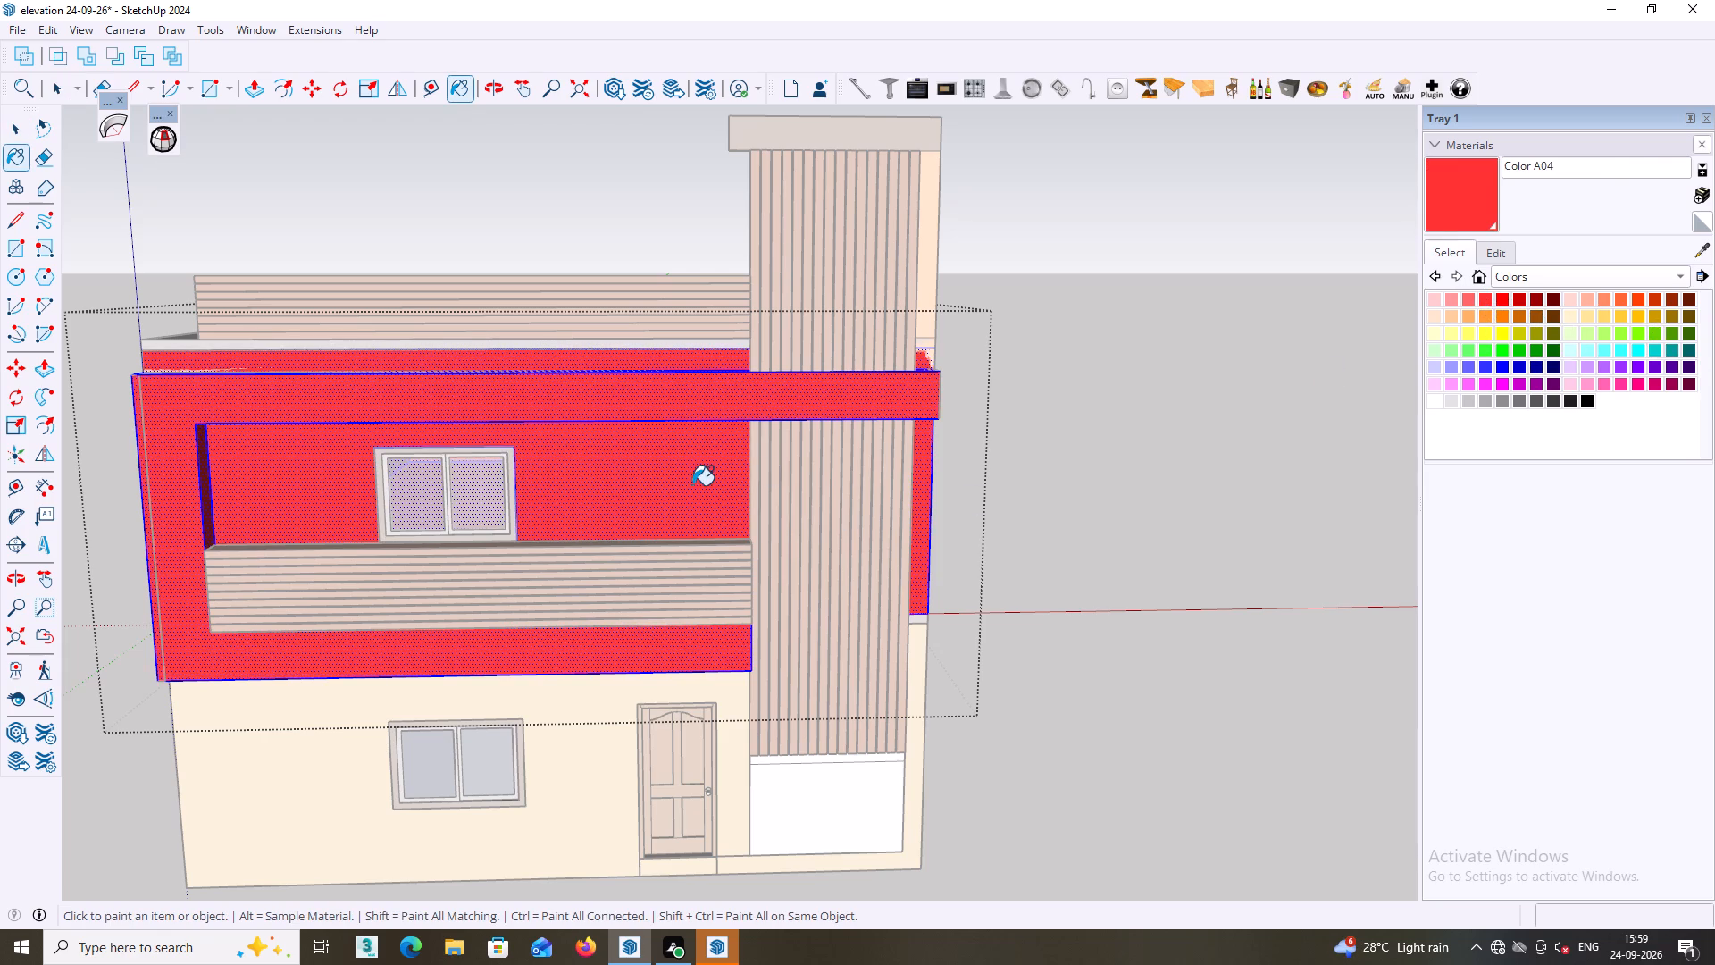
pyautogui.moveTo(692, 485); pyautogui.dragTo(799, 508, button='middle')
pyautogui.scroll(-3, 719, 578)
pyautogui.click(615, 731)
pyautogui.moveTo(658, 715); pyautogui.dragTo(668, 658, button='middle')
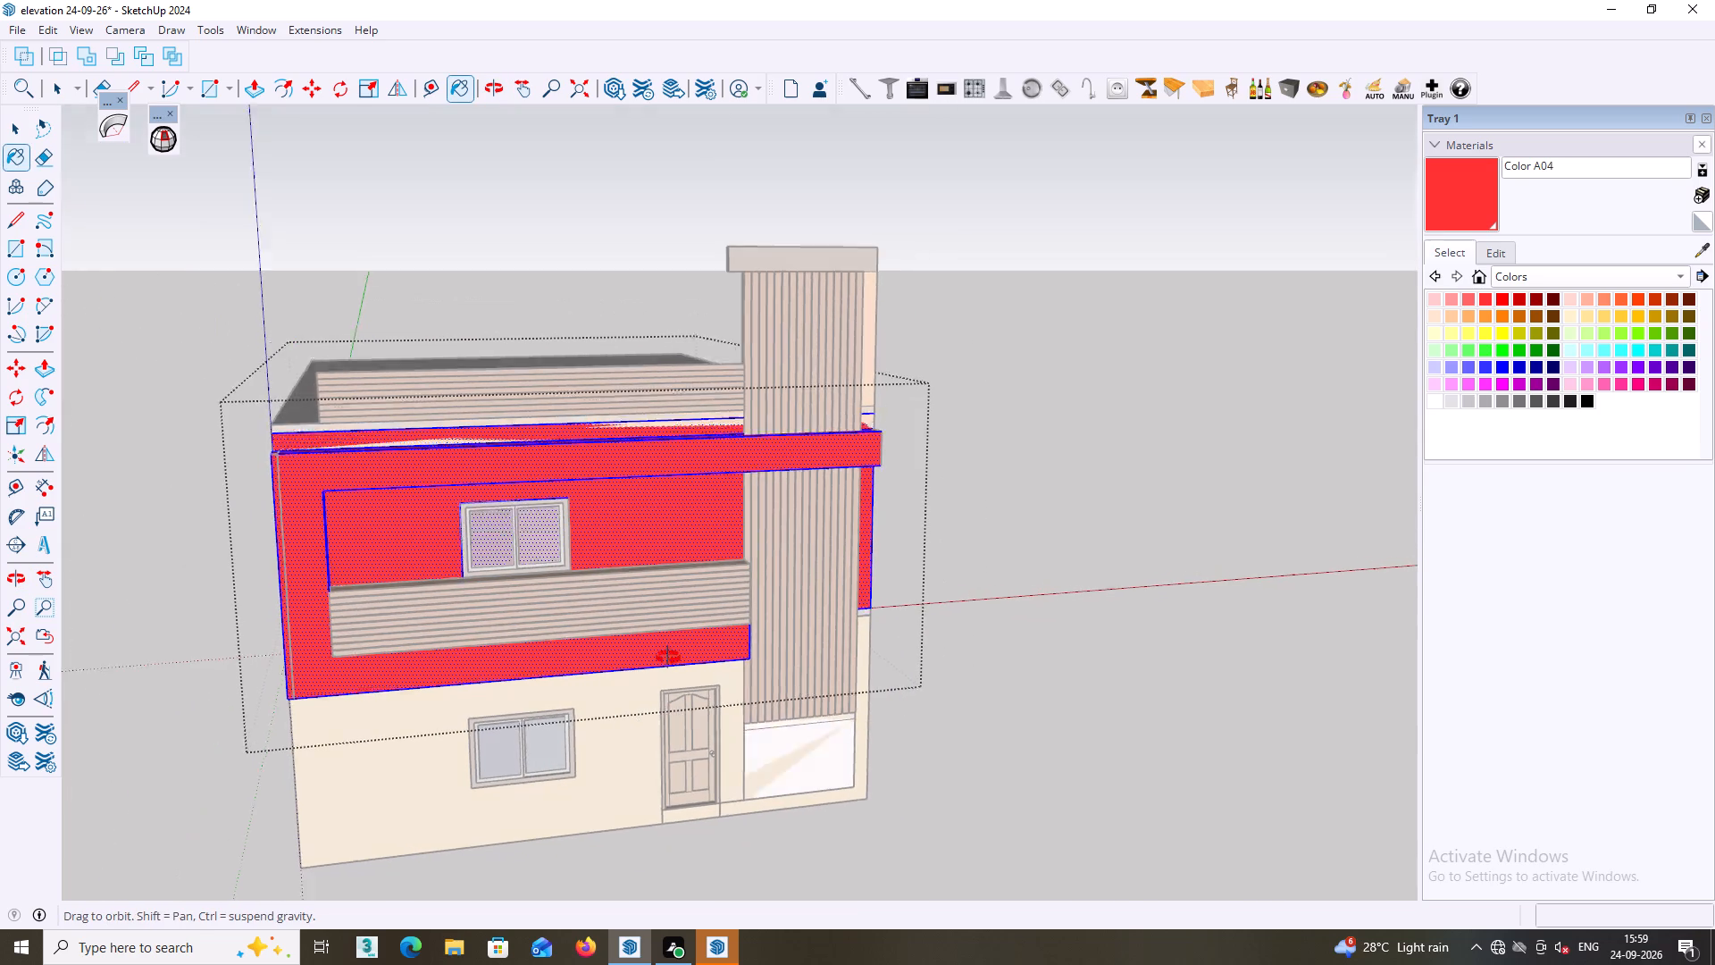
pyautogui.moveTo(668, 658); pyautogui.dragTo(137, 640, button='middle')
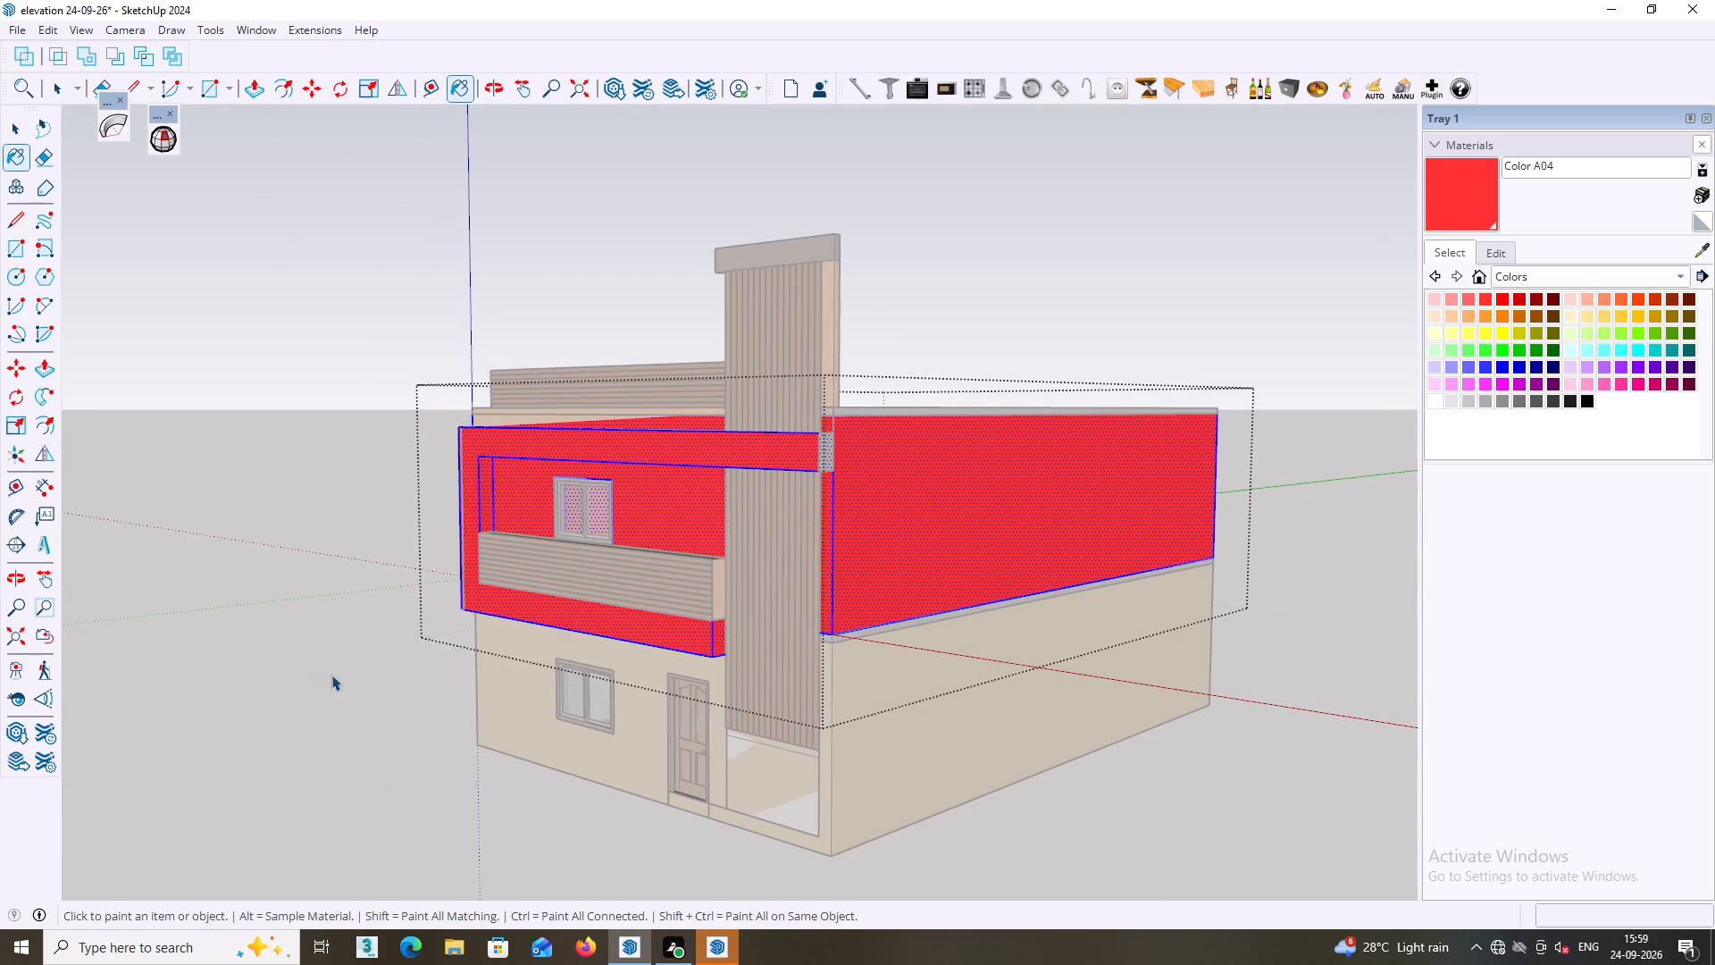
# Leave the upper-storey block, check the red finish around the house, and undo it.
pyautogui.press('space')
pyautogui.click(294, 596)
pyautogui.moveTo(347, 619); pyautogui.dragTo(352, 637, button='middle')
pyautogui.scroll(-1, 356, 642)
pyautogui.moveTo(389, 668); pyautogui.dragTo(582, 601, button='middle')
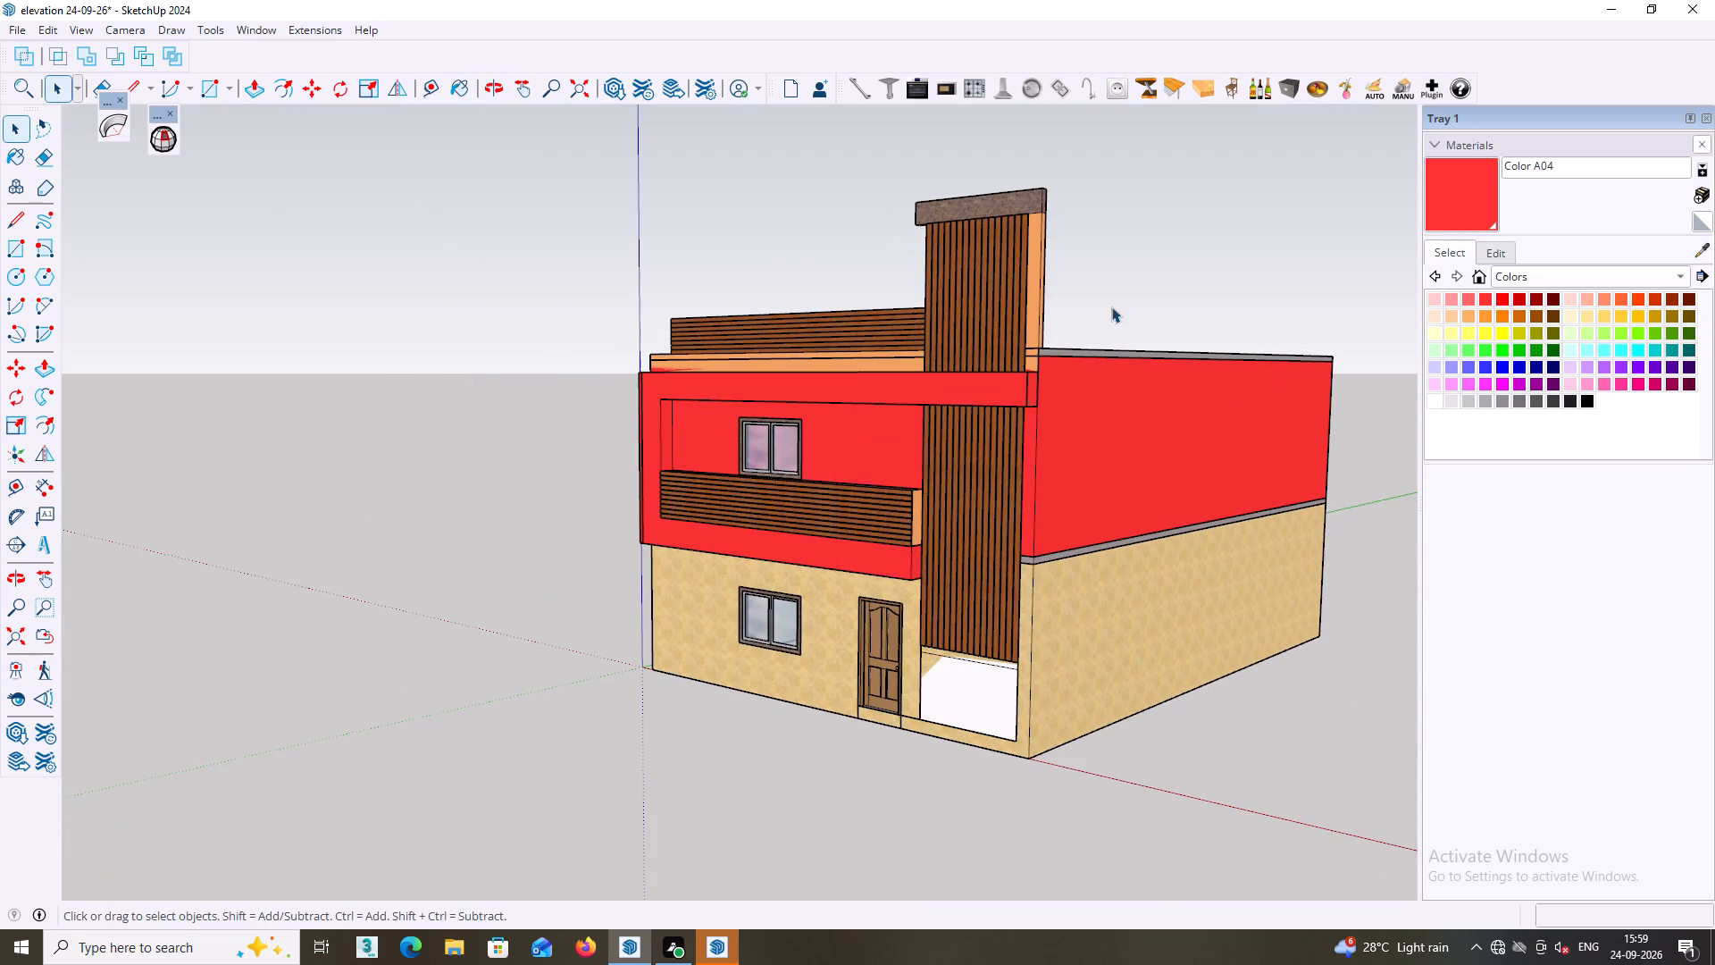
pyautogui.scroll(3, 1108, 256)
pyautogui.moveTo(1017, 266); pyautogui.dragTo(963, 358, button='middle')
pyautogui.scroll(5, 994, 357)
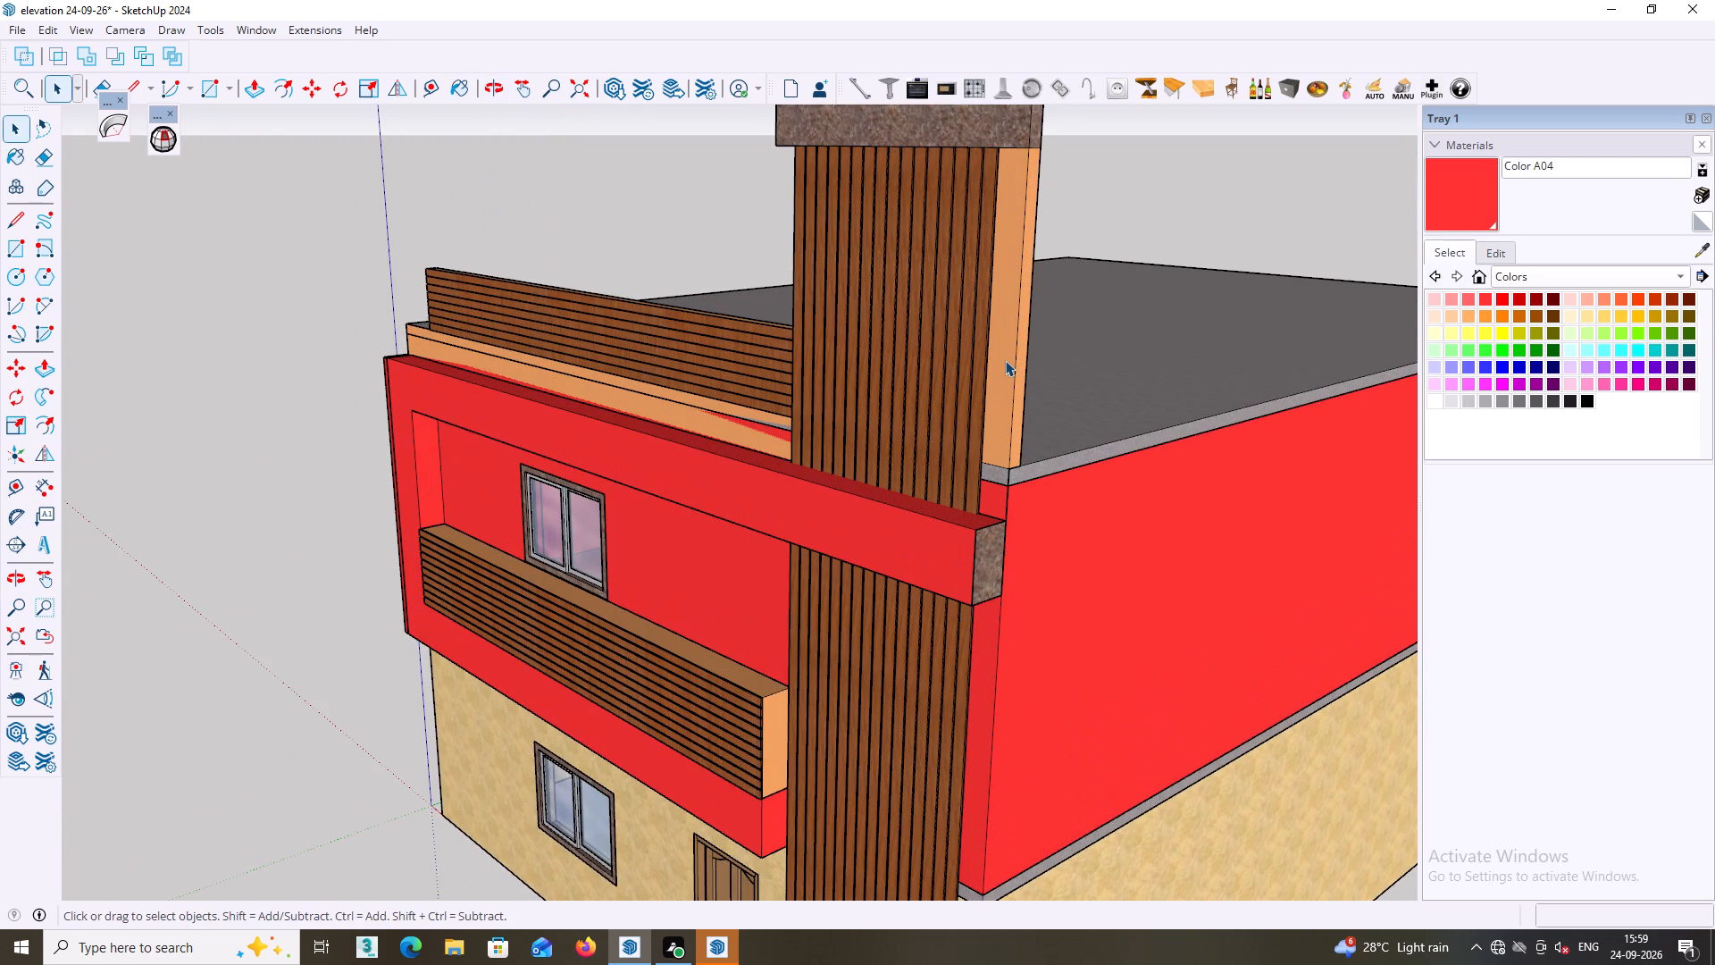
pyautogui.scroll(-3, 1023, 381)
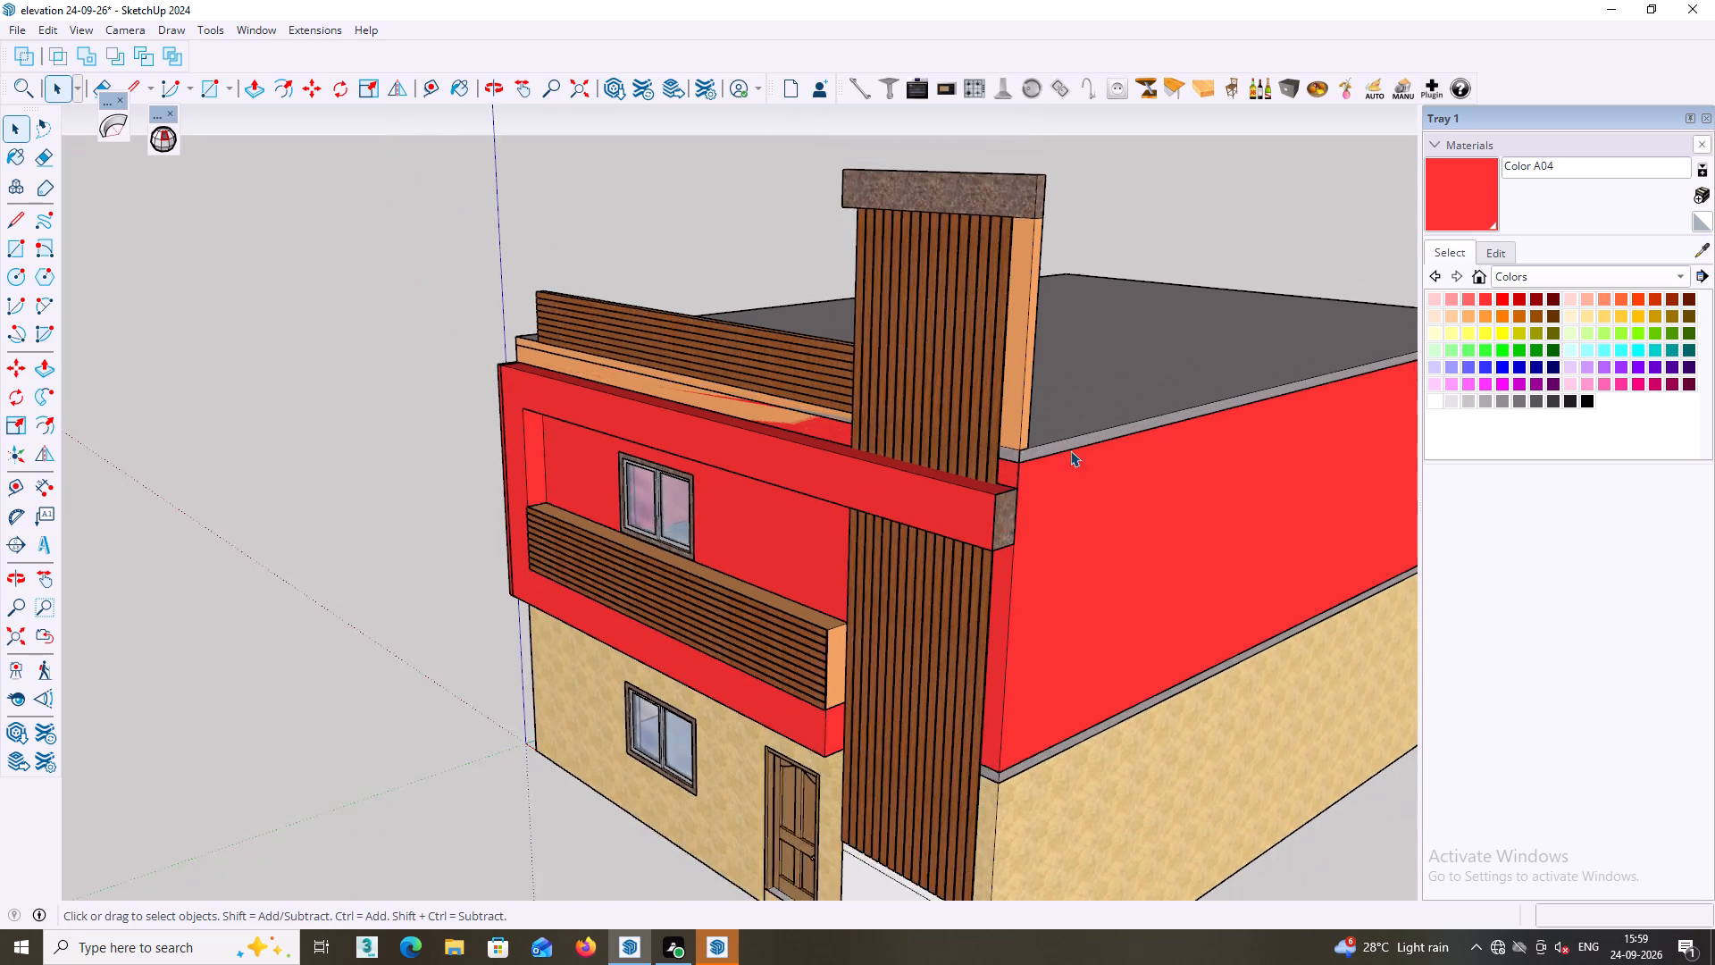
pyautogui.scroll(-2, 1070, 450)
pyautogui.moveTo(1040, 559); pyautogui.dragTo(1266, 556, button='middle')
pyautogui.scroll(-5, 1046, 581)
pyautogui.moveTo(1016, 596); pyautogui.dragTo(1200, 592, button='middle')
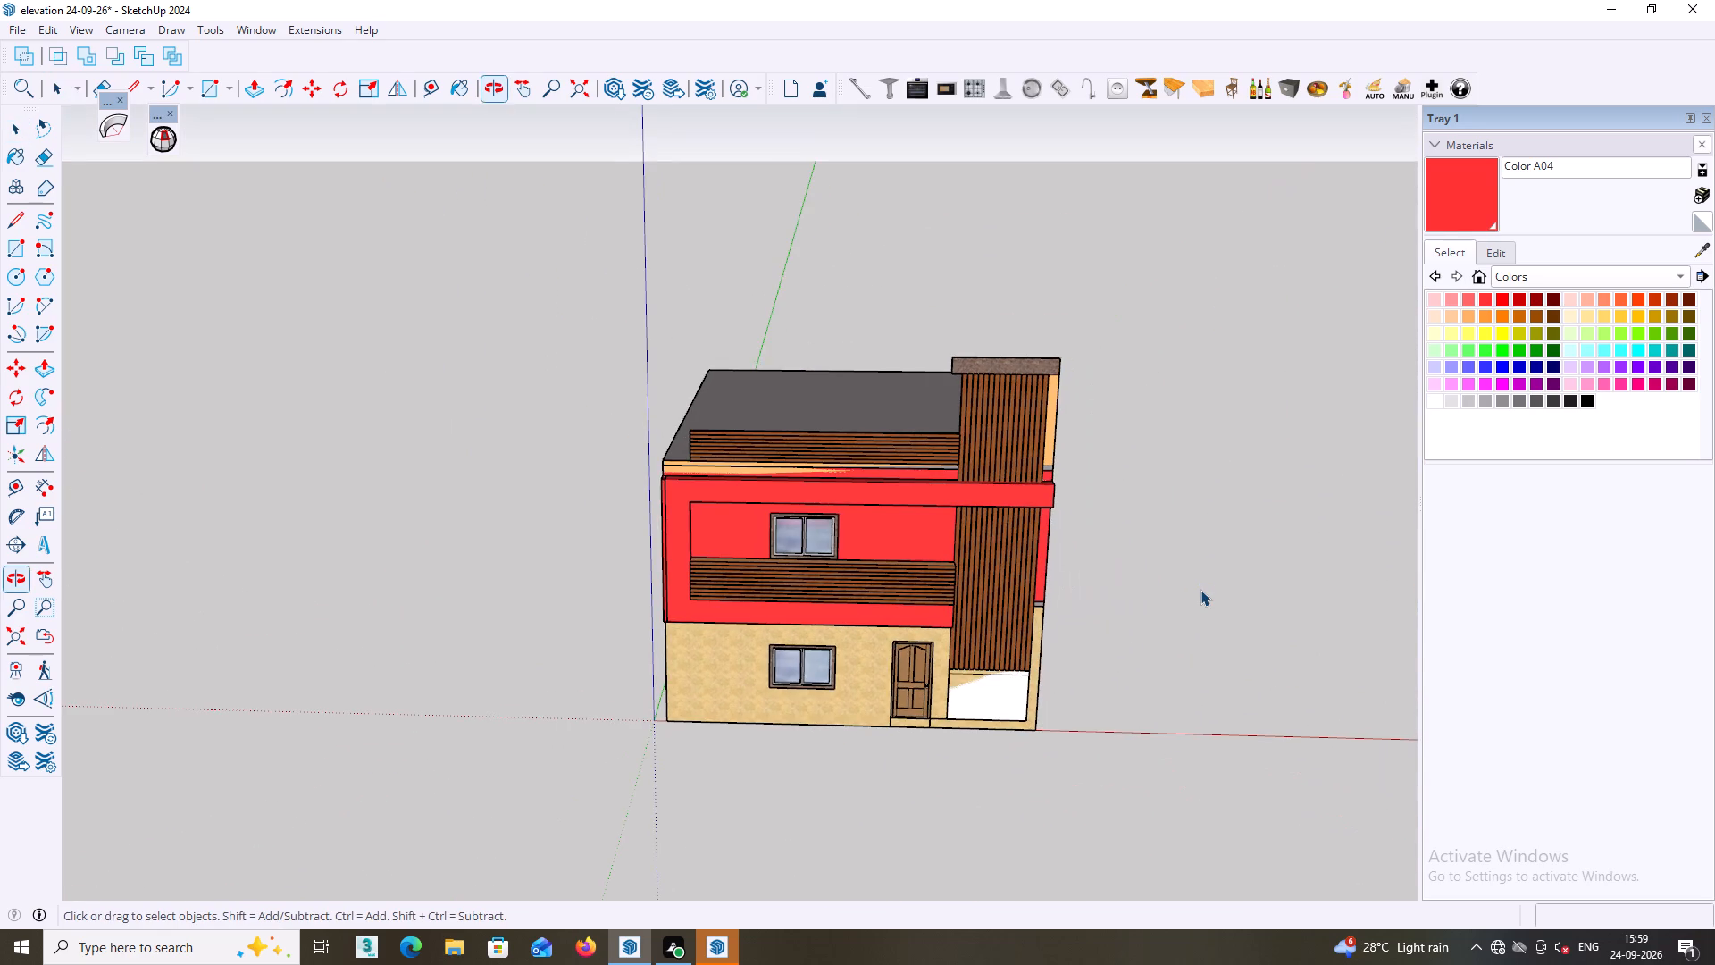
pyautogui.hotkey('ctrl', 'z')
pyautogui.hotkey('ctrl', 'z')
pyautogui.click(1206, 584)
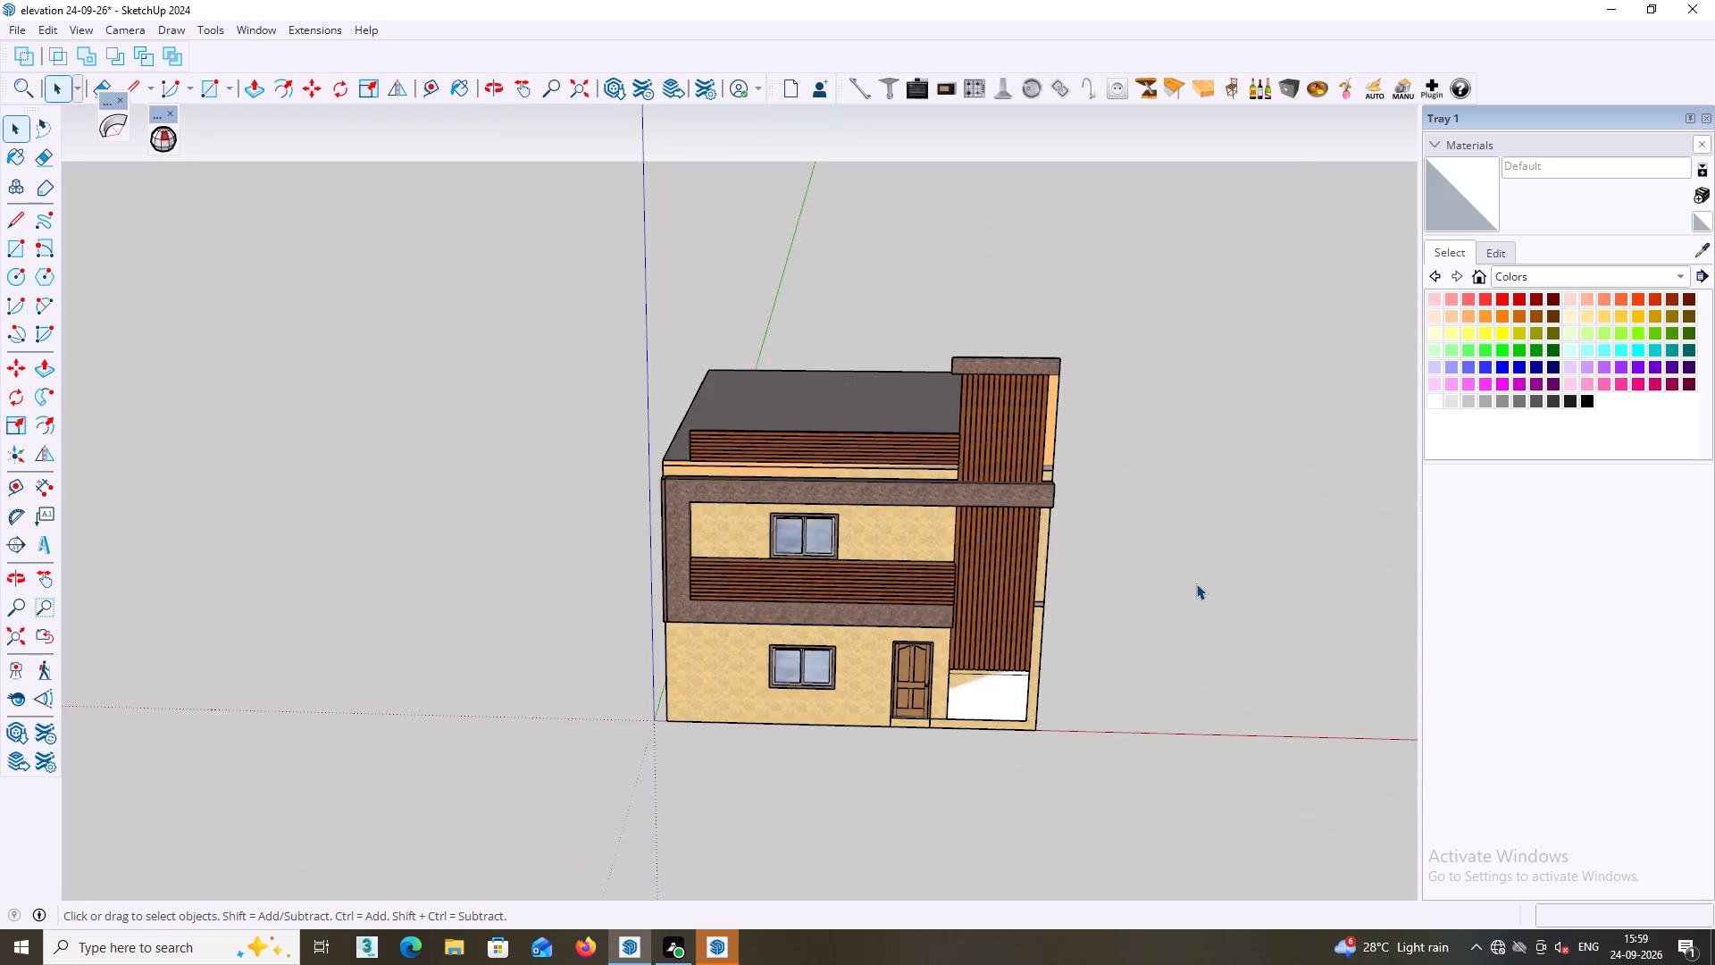
# Examine the whole house from the front, both sides and above, including the unfinished area beneath the tower cladding.
pyautogui.moveTo(1200, 580); pyautogui.dragTo(1099, 349, button='middle')
pyautogui.scroll(4, 874, 466)
pyautogui.moveTo(844, 482); pyautogui.dragTo(902, 595, button='middle')
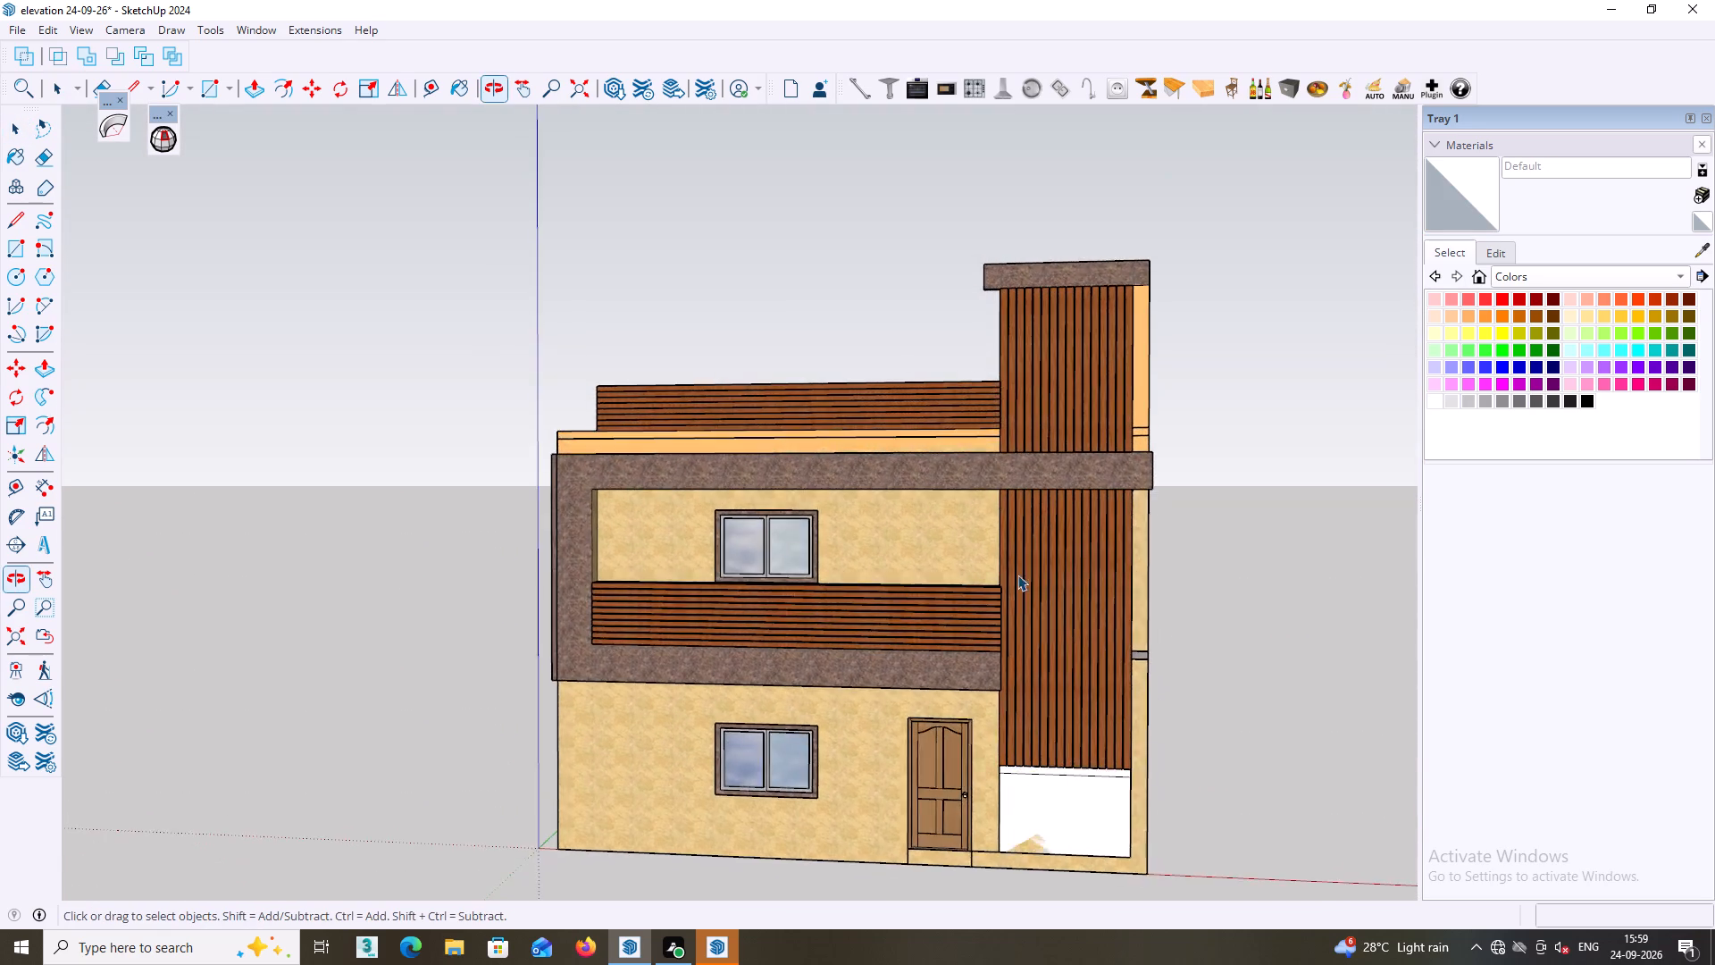
pyautogui.scroll(-6, 1020, 577)
pyautogui.keyDown('ctrl'); pyautogui.moveTo(1320, 687); pyautogui.dragTo(766, 626, button='middle'); pyautogui.keyUp('ctrl')
pyautogui.moveTo(756, 625); pyautogui.dragTo(757, 636, button='middle')
pyautogui.scroll(-5, 755, 629)
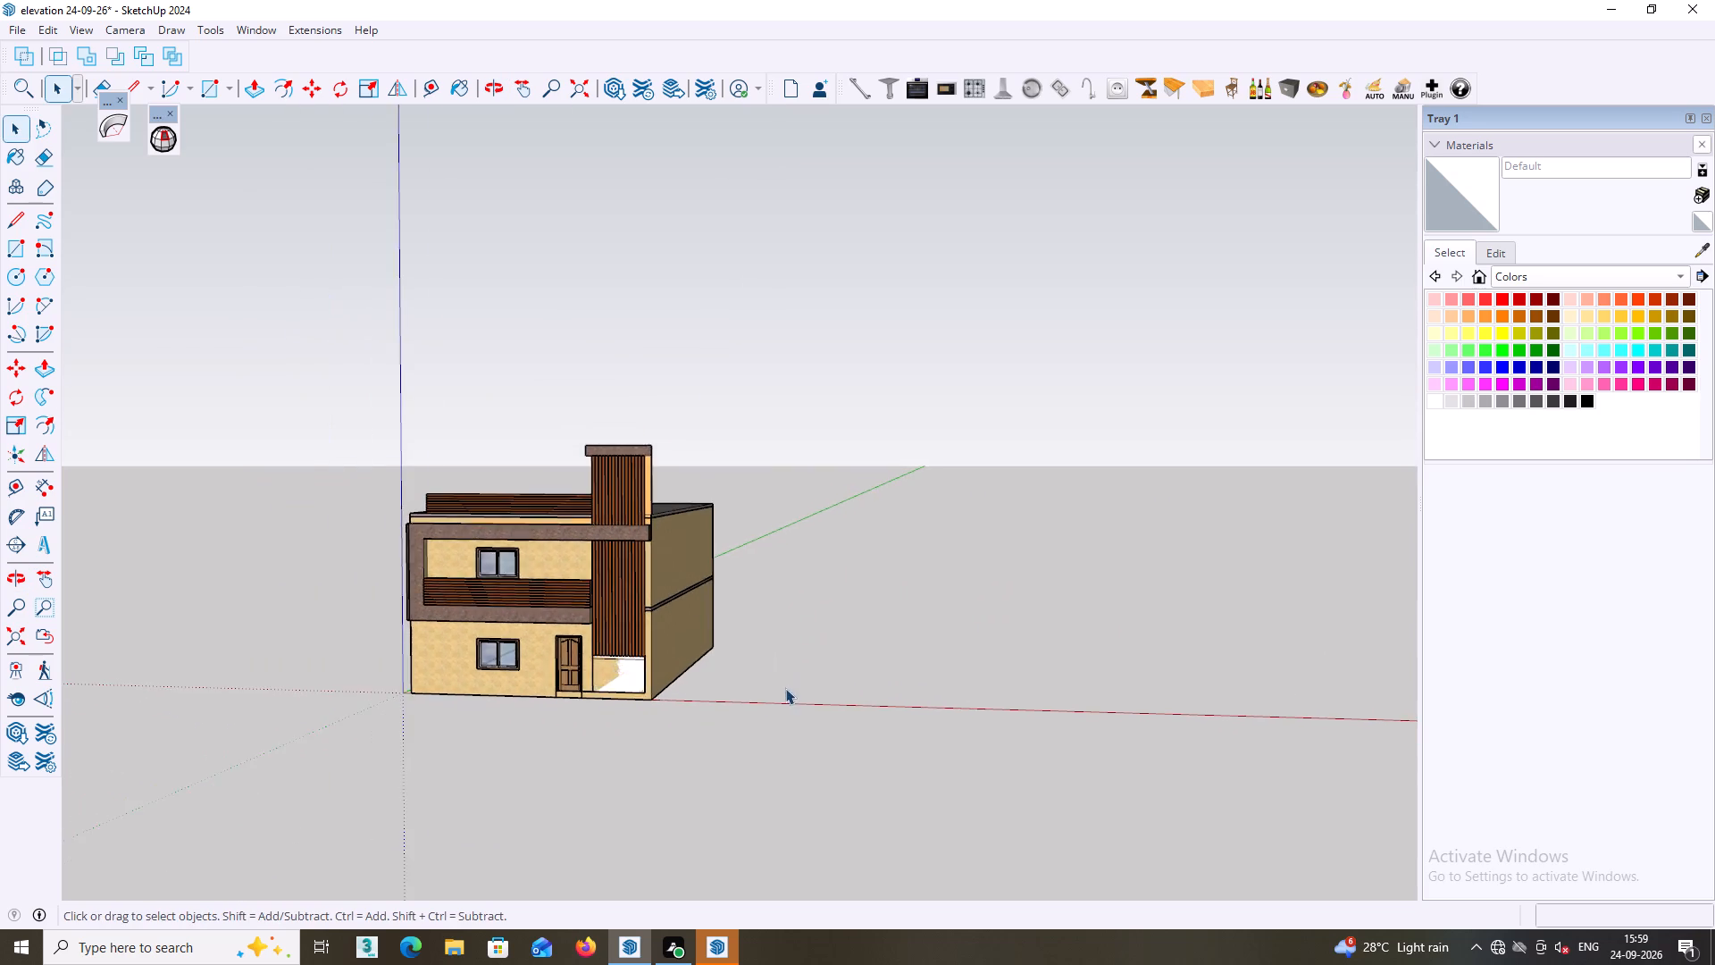
pyautogui.scroll(-4, 785, 688)
pyautogui.moveTo(972, 715); pyautogui.dragTo(712, 655, button='middle')
pyautogui.scroll(6, 496, 555)
pyautogui.moveTo(411, 611); pyautogui.dragTo(756, 596, button='middle')
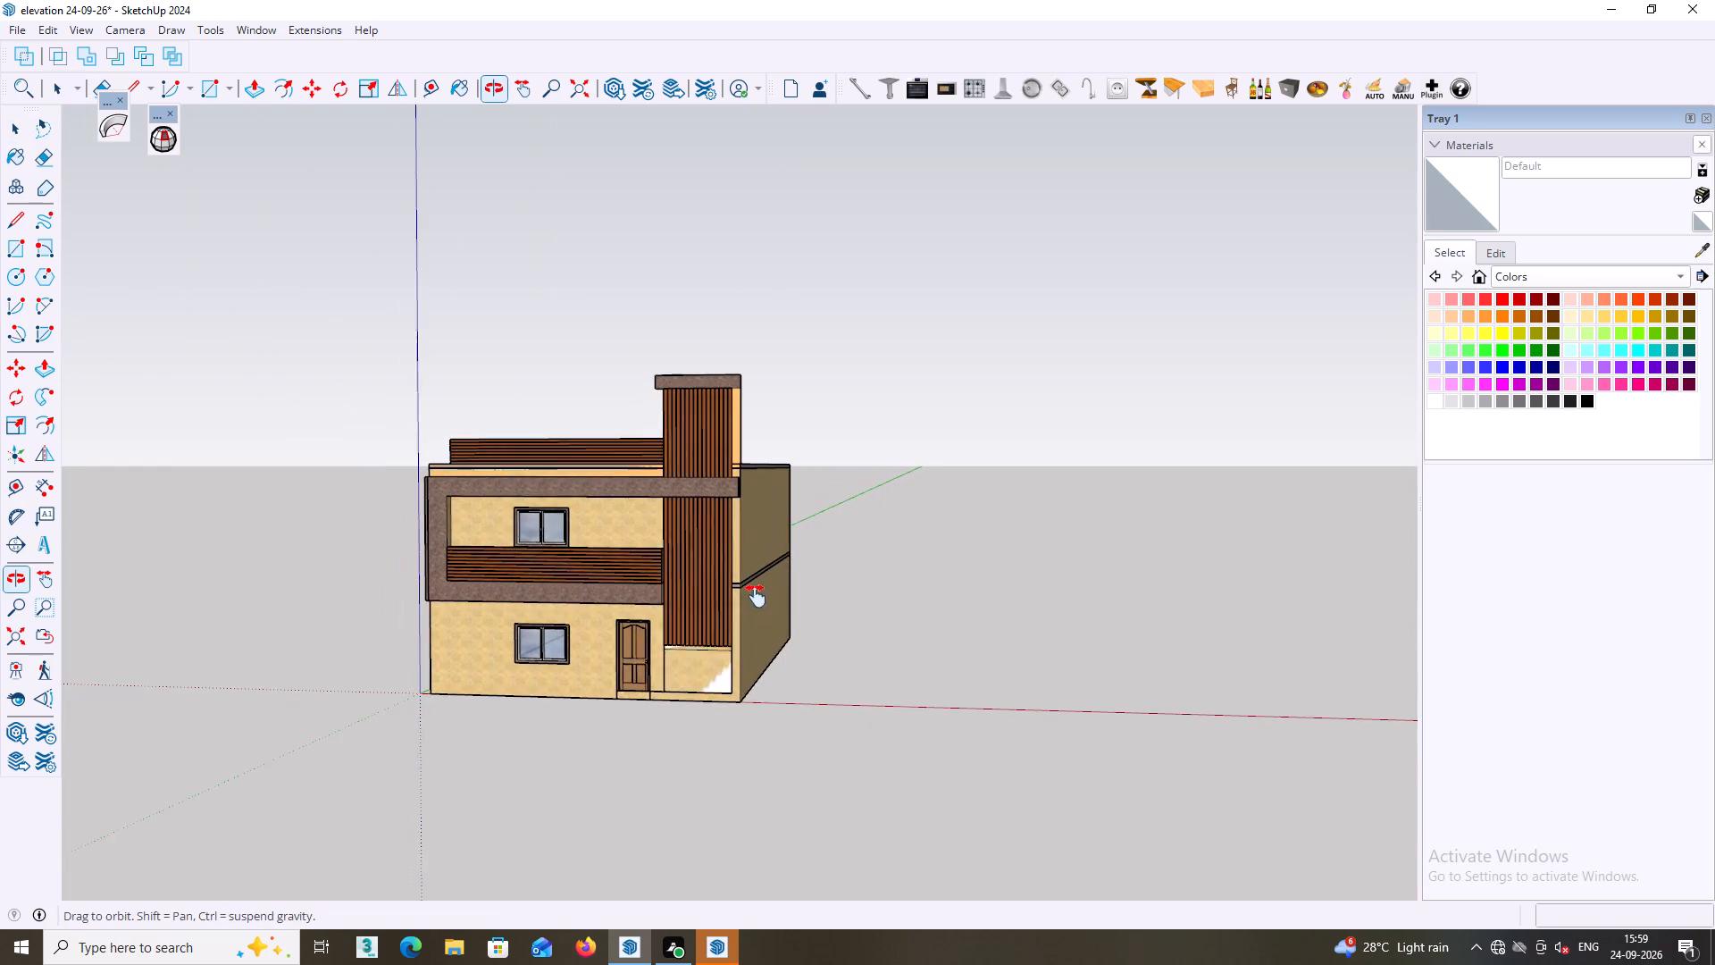
pyautogui.moveTo(756, 596); pyautogui.dragTo(757, 596, button='middle')
pyautogui.scroll(5, 718, 613)
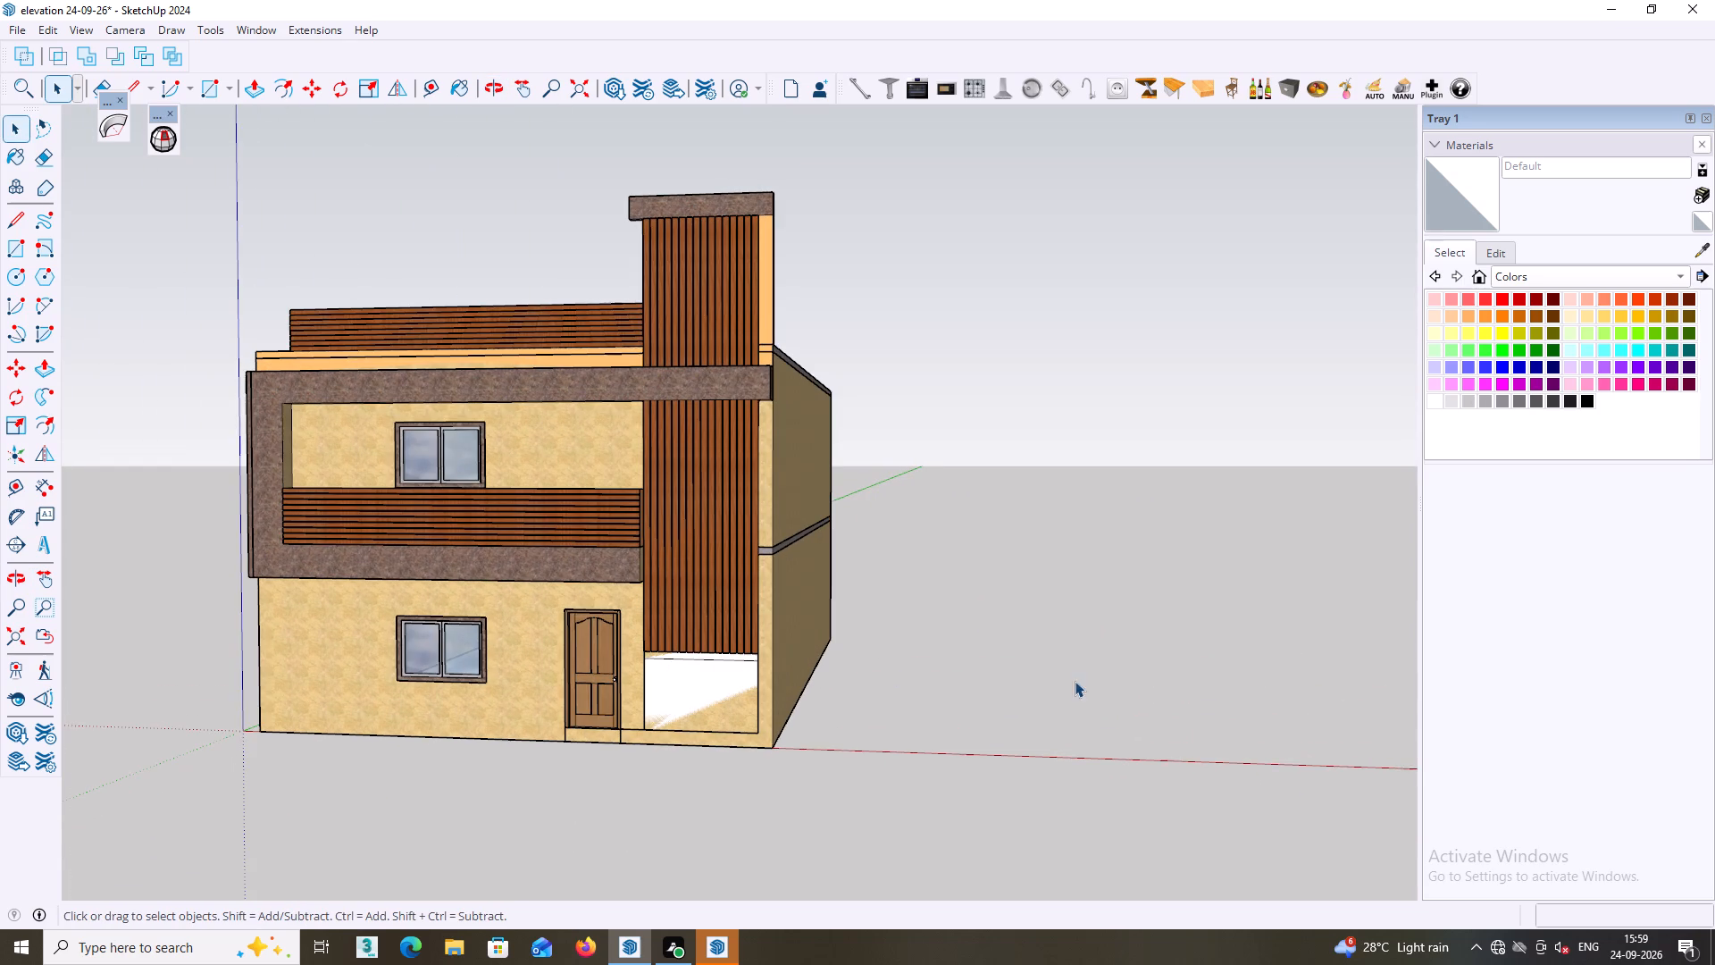
pyautogui.moveTo(908, 669); pyautogui.dragTo(896, 729, button='middle')
pyautogui.scroll(1, 896, 729)
pyautogui.moveTo(840, 716); pyautogui.dragTo(1209, 707, button='middle')
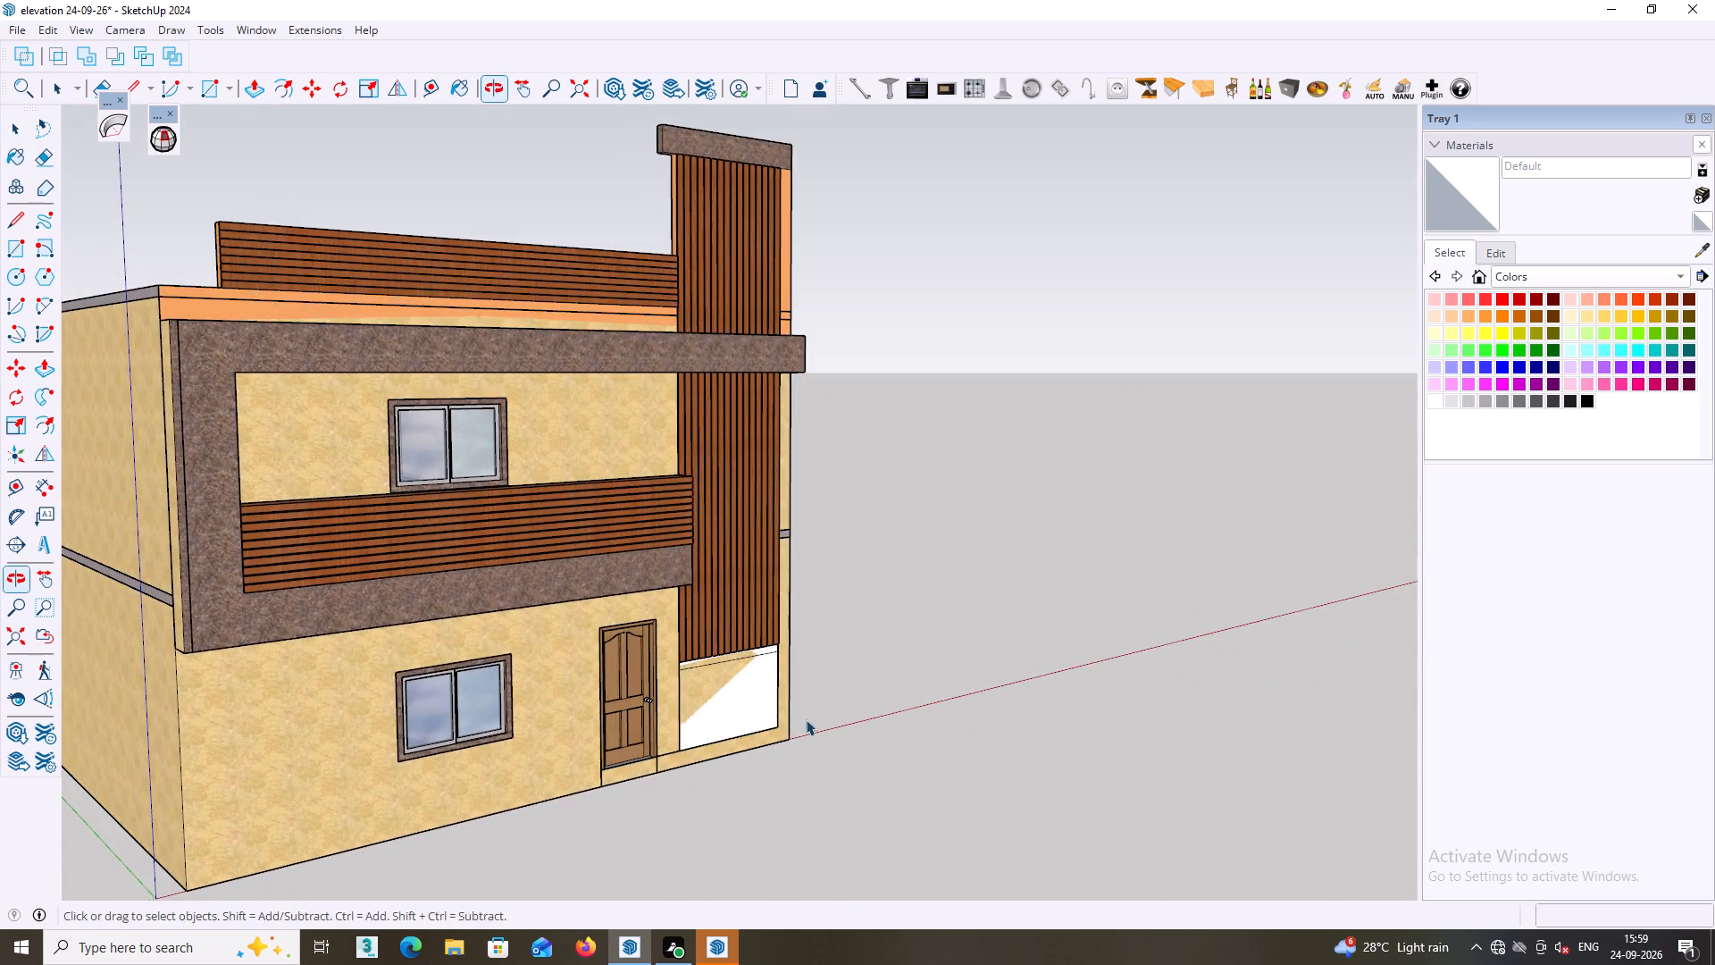
pyautogui.moveTo(806, 719); pyautogui.dragTo(678, 734, button='middle')
pyautogui.scroll(7, 691, 724)
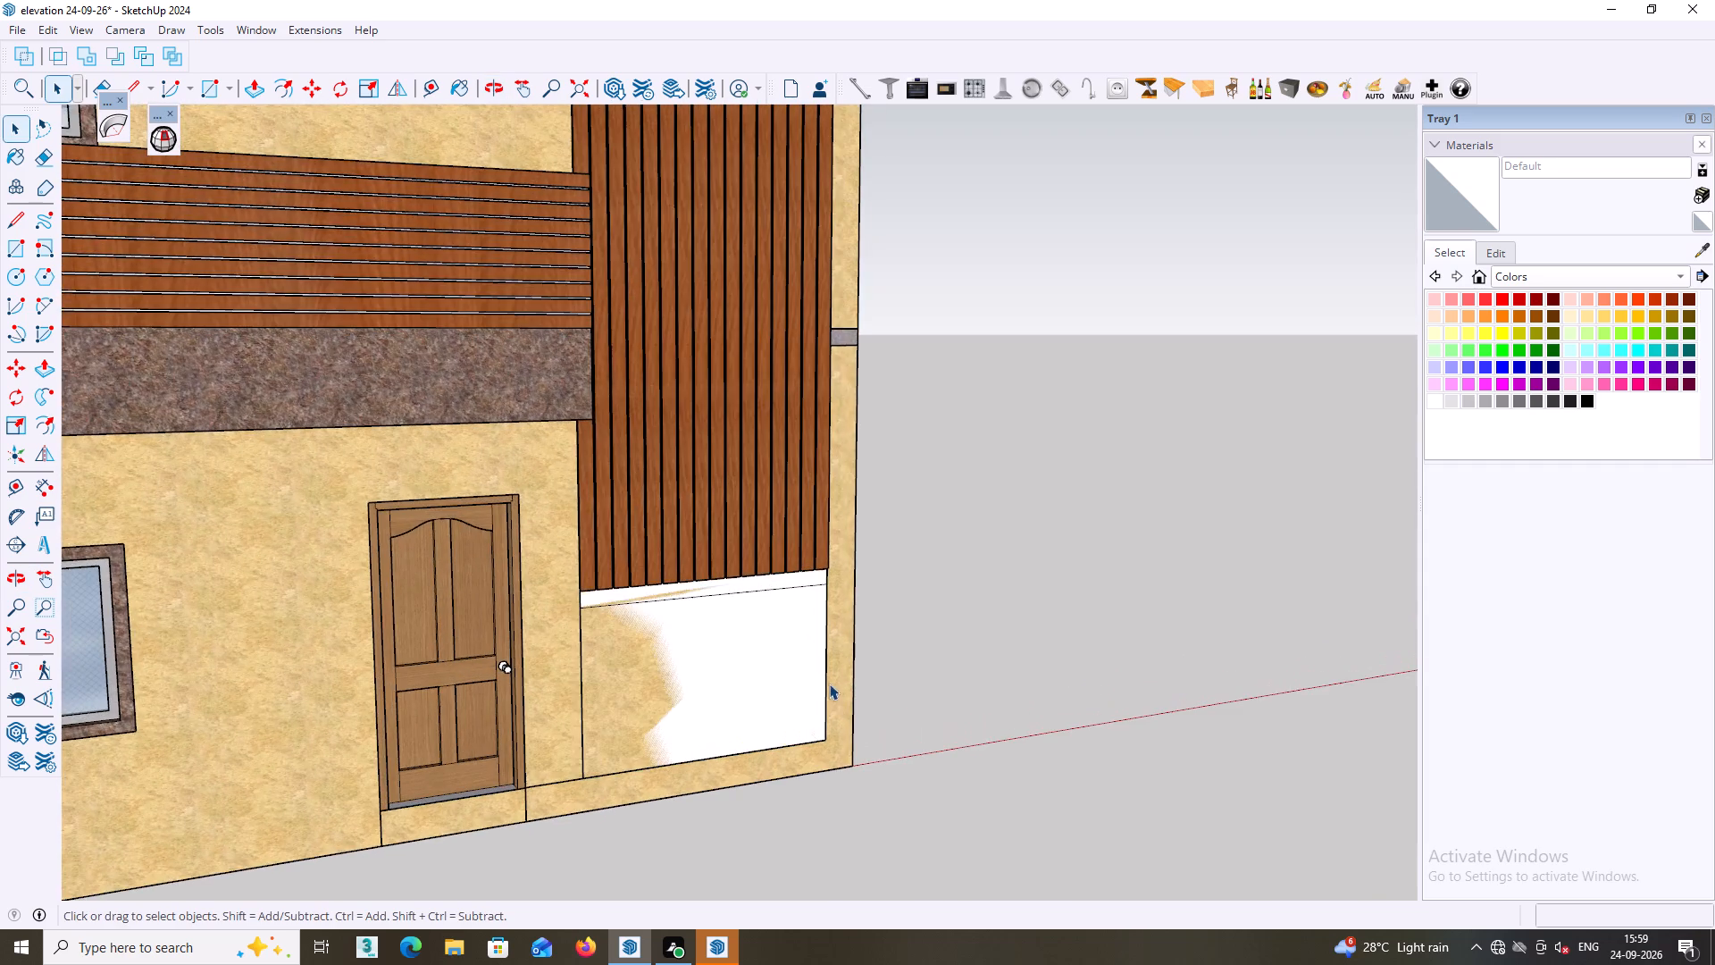
pyautogui.scroll(-15, 810, 695)
pyautogui.moveTo(995, 722); pyautogui.dragTo(1088, 821, button='middle')
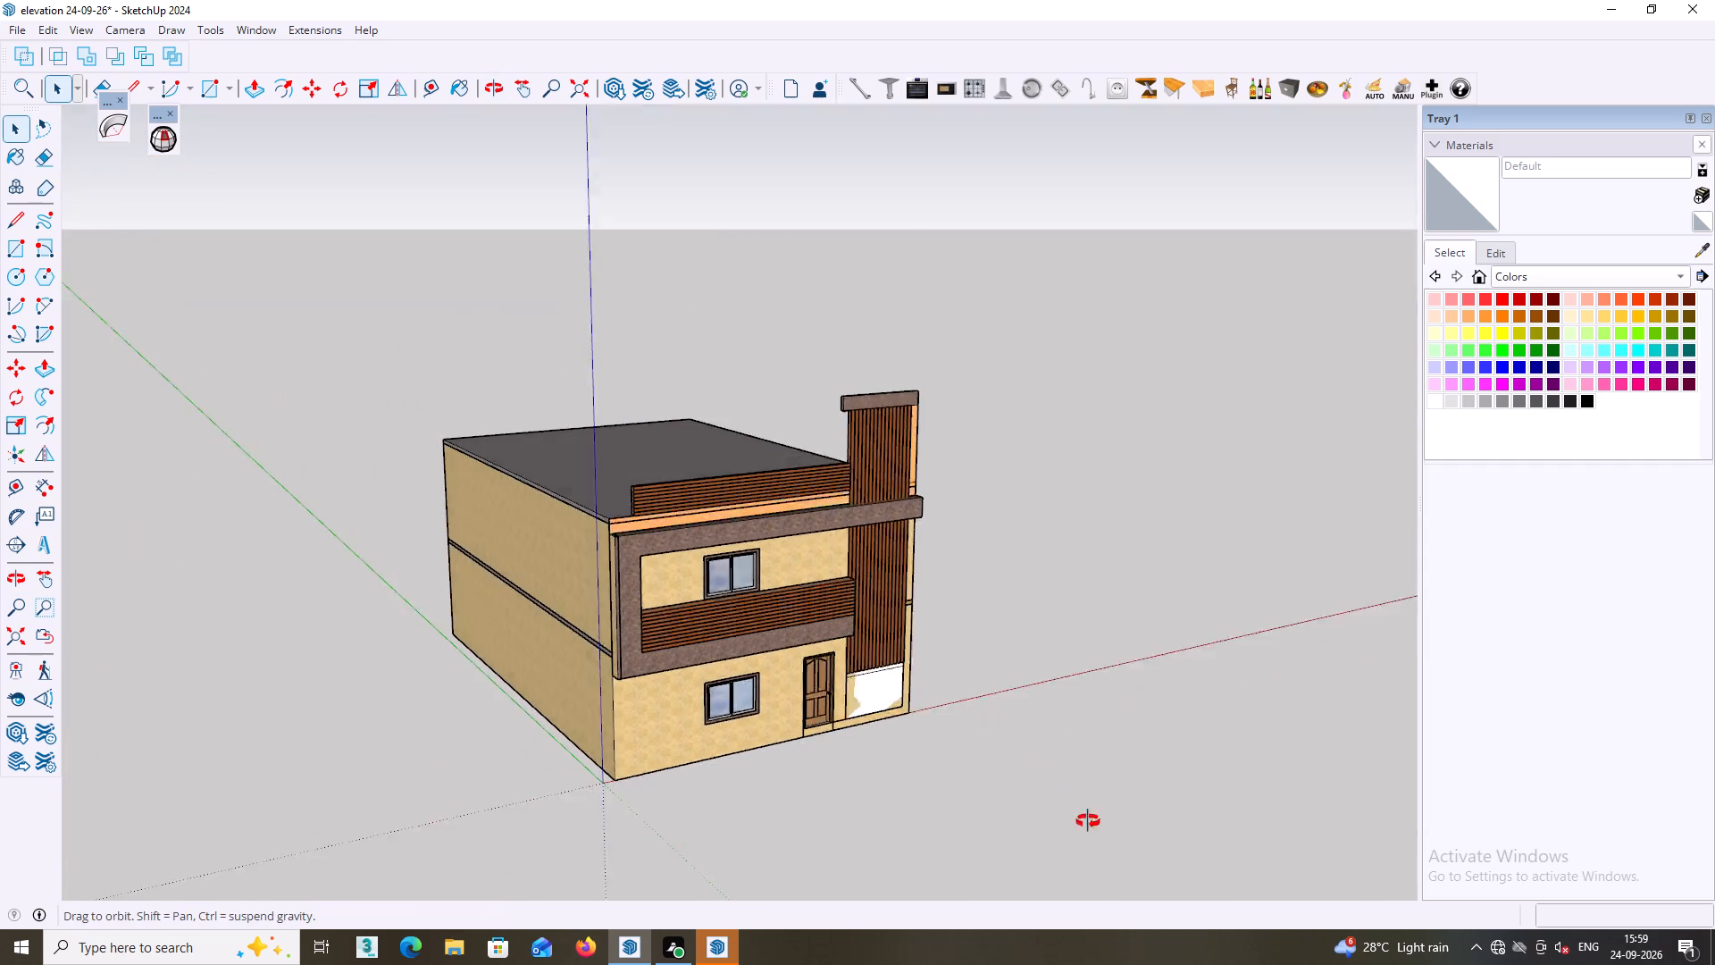
pyautogui.moveTo(1088, 821); pyautogui.dragTo(1644, 898, button='middle')
pyautogui.moveTo(836, 734); pyautogui.dragTo(0, 618, button='middle')
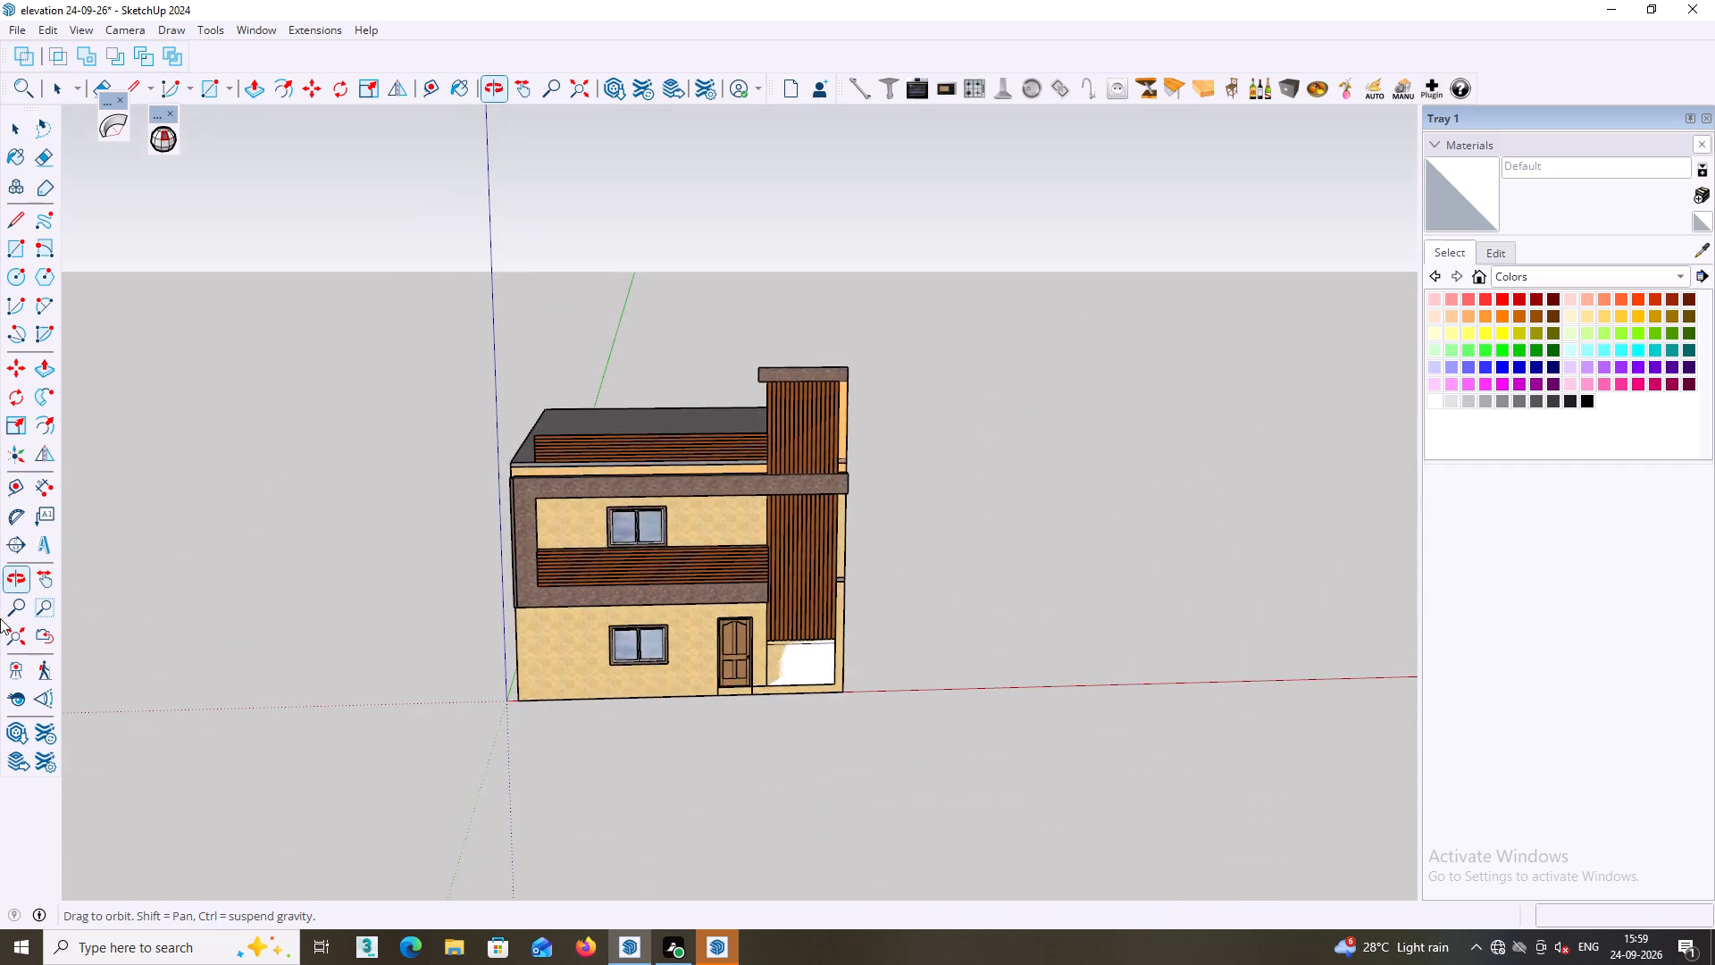
pyautogui.moveTo(0, 618); pyautogui.dragTo(0, 616, button='middle')
pyautogui.scroll(4, 429, 650)
pyautogui.moveTo(512, 646); pyautogui.dragTo(41, 643, button='middle')
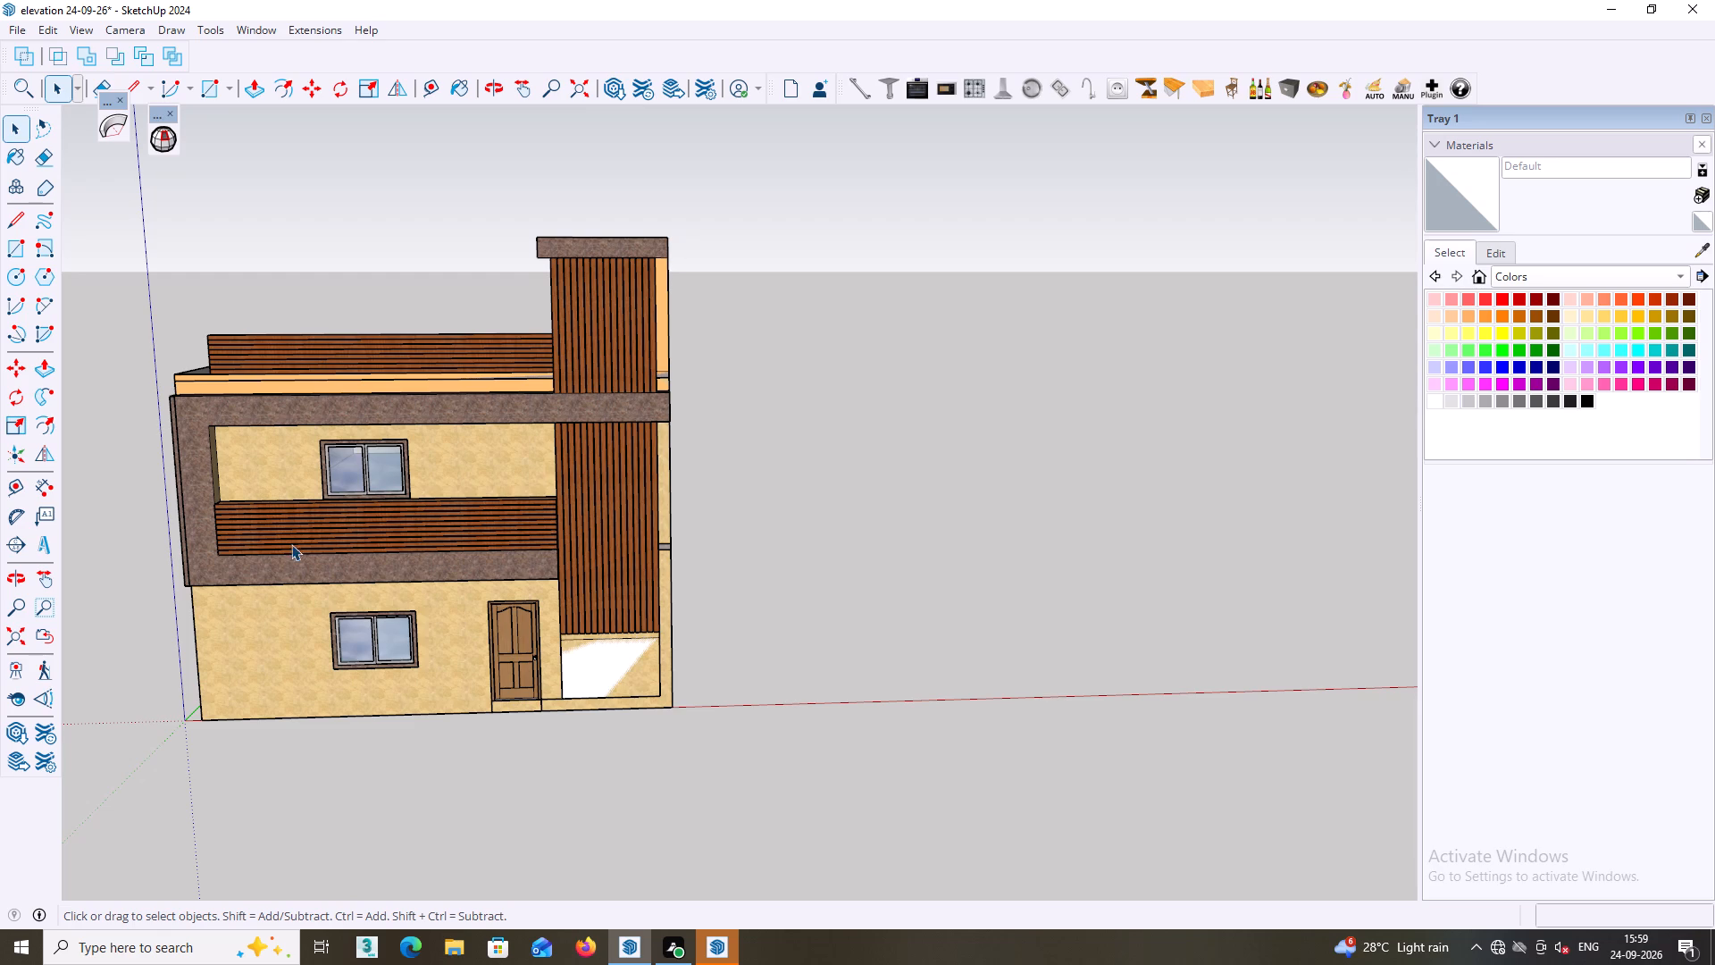
# Sample Granite Brown from the balcony frame and try it on the frame's inner side face.
pyautogui.moveTo(291, 539); pyautogui.dragTo(105, 553, button='middle')
pyautogui.scroll(6, 236, 468)
pyautogui.moveTo(336, 414); pyautogui.dragTo(230, 424, button='middle')
pyautogui.scroll(4, 329, 405)
pyautogui.moveTo(339, 404); pyautogui.dragTo(335, 389, button='middle')
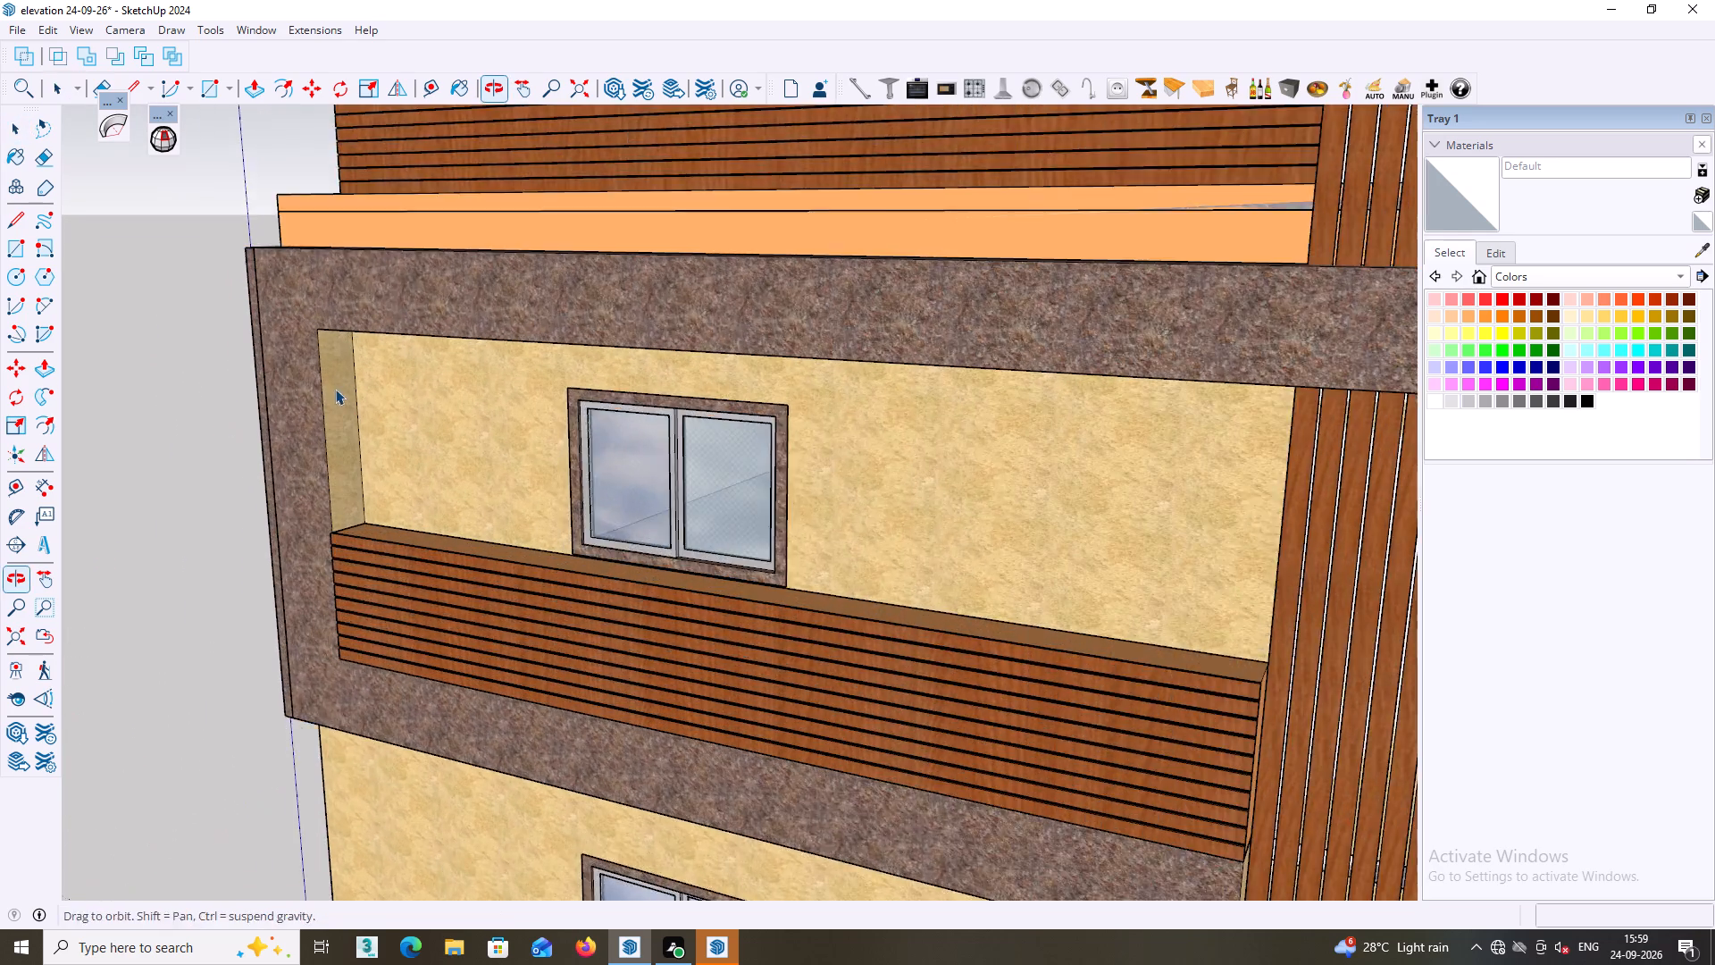
pyautogui.moveTo(335, 389); pyautogui.dragTo(335, 396, button='middle')
pyautogui.scroll(4, 335, 389)
pyautogui.moveTo(331, 397); pyautogui.dragTo(313, 316, button='middle')
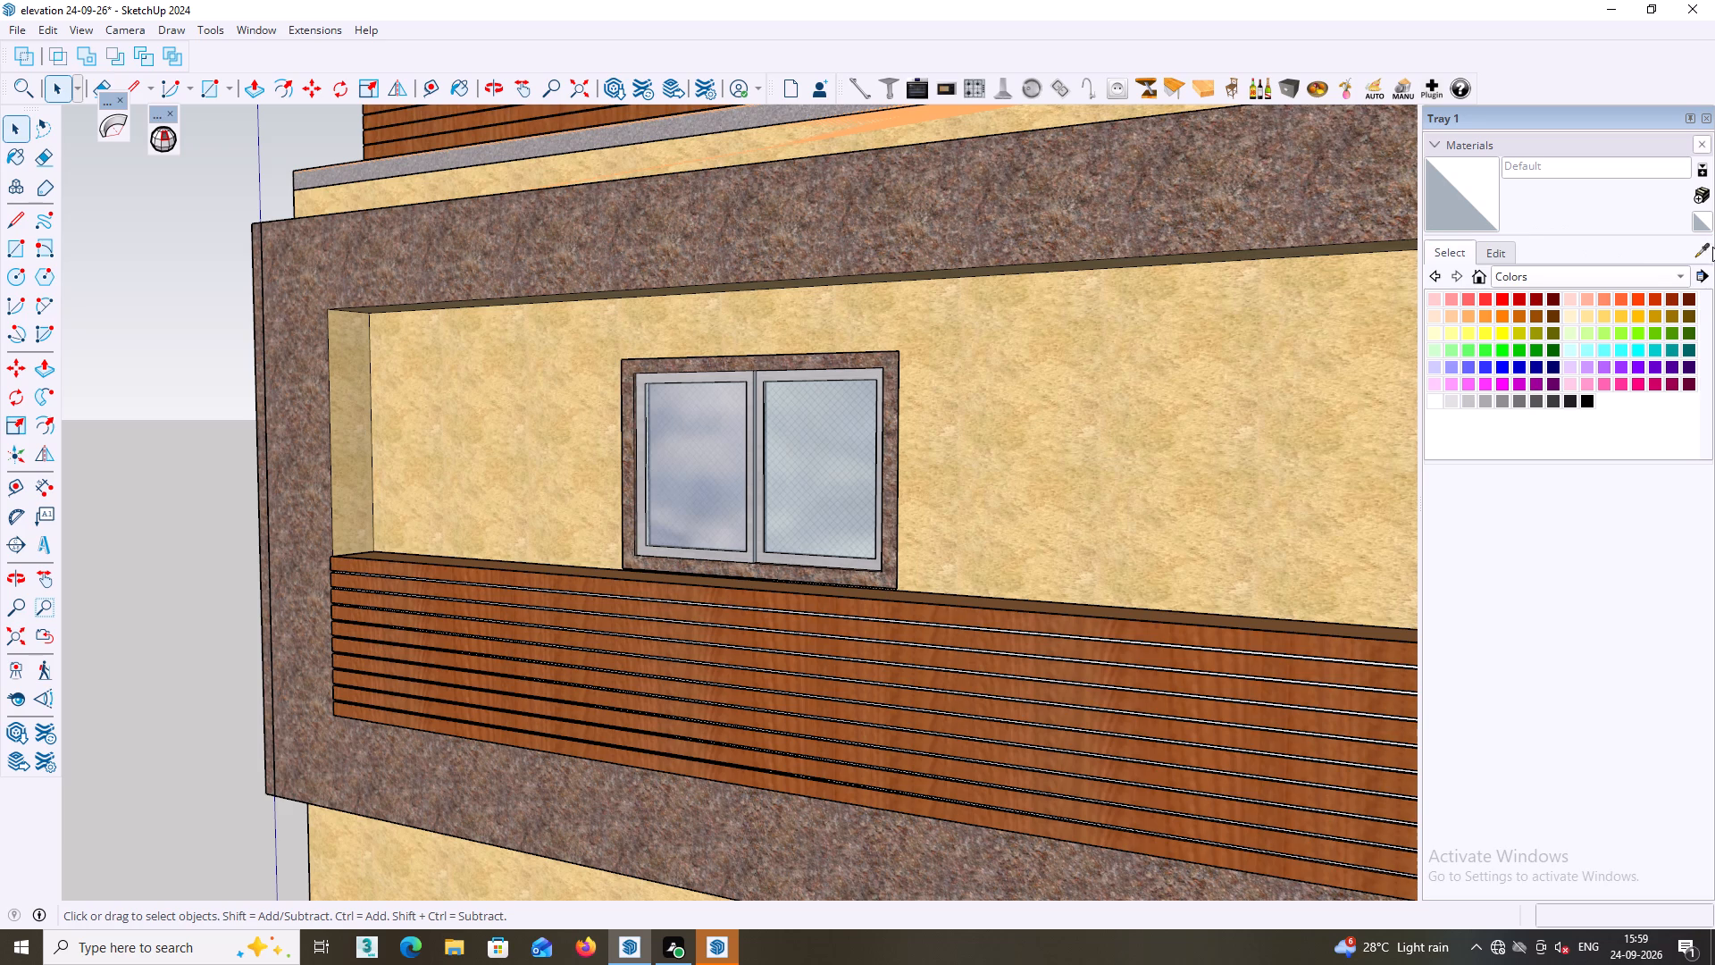
pyautogui.click(1708, 246)
pyautogui.click(629, 259)
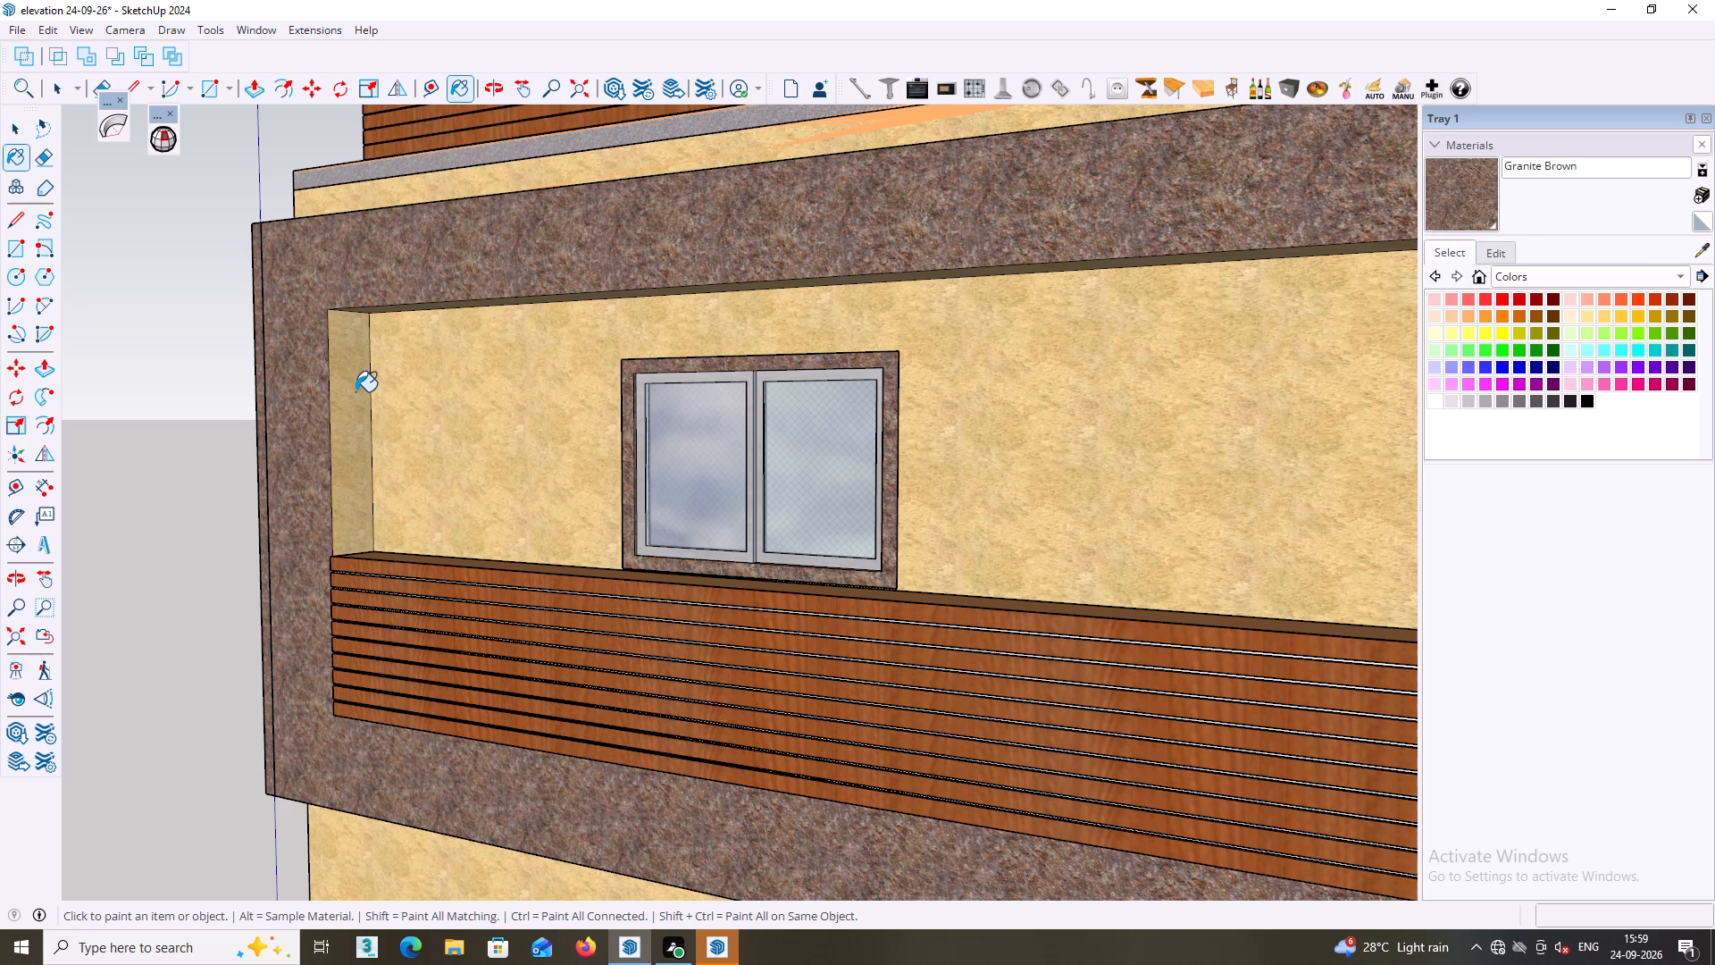
pyautogui.doubleClick(356, 391)
pyautogui.click(351, 392)
pyautogui.moveTo(352, 396); pyautogui.dragTo(281, 406, button='middle')
pyautogui.scroll(3, 308, 410)
pyautogui.click(380, 412)
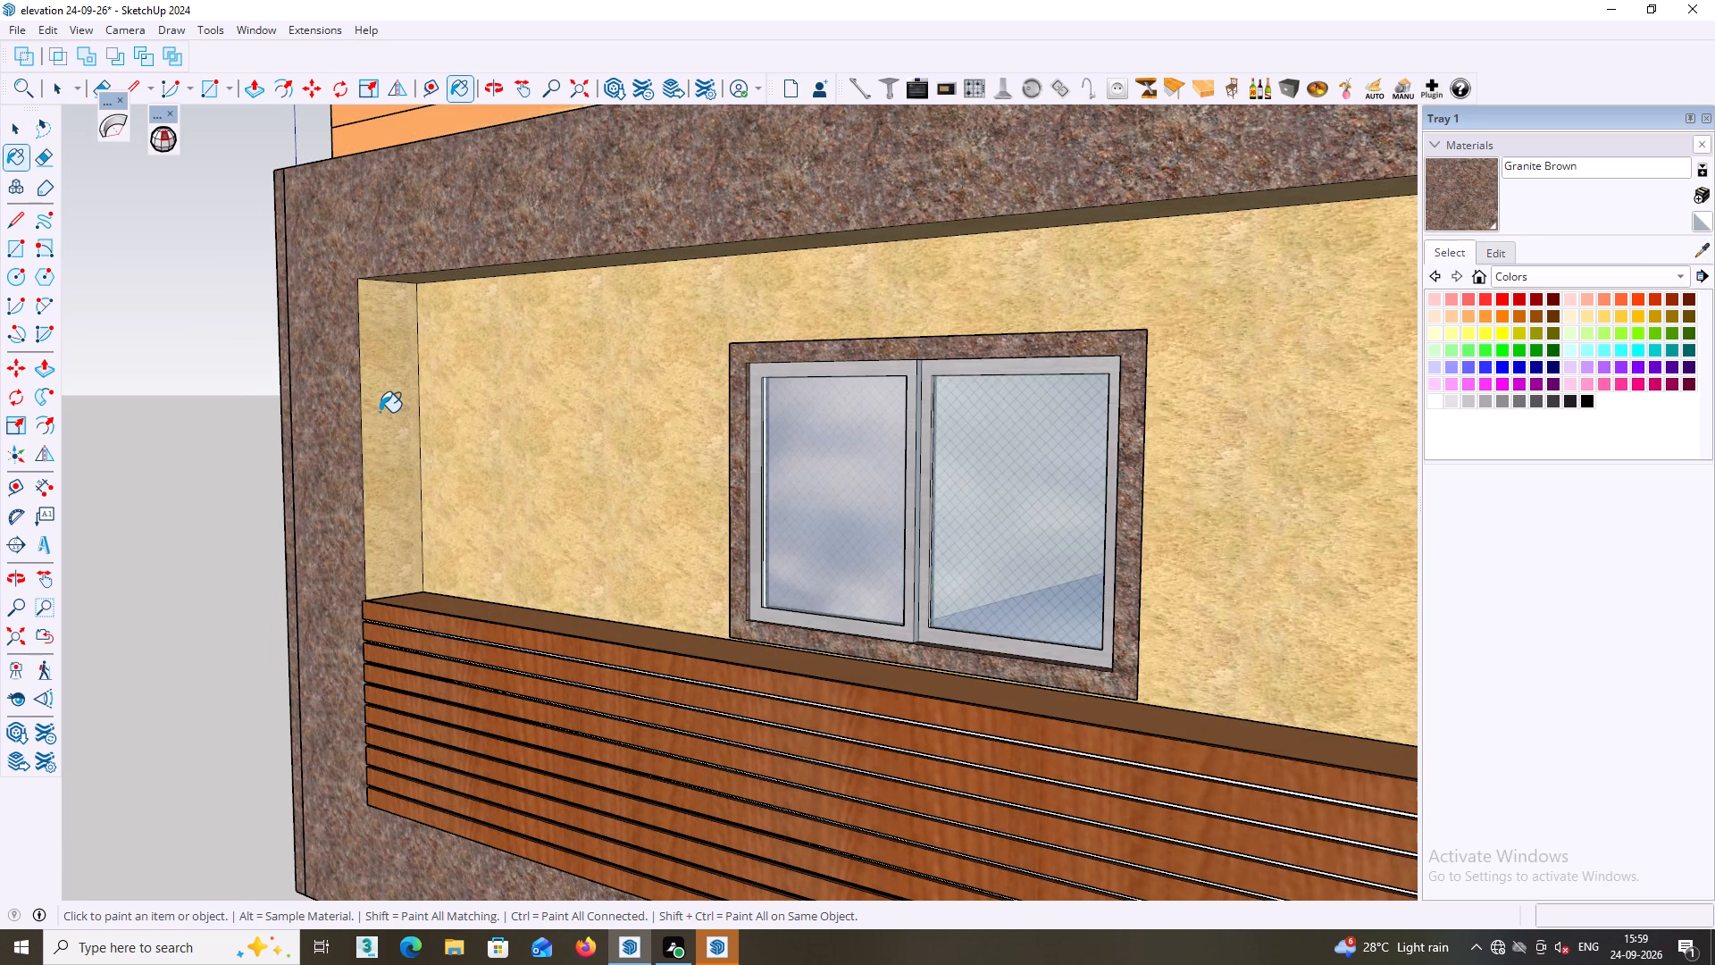
pyautogui.scroll(1, 370, 407)
# Open the upper-storey block and paint the frame's inner side face and the upper beam's underside Granite Brown.
pyautogui.press('space')
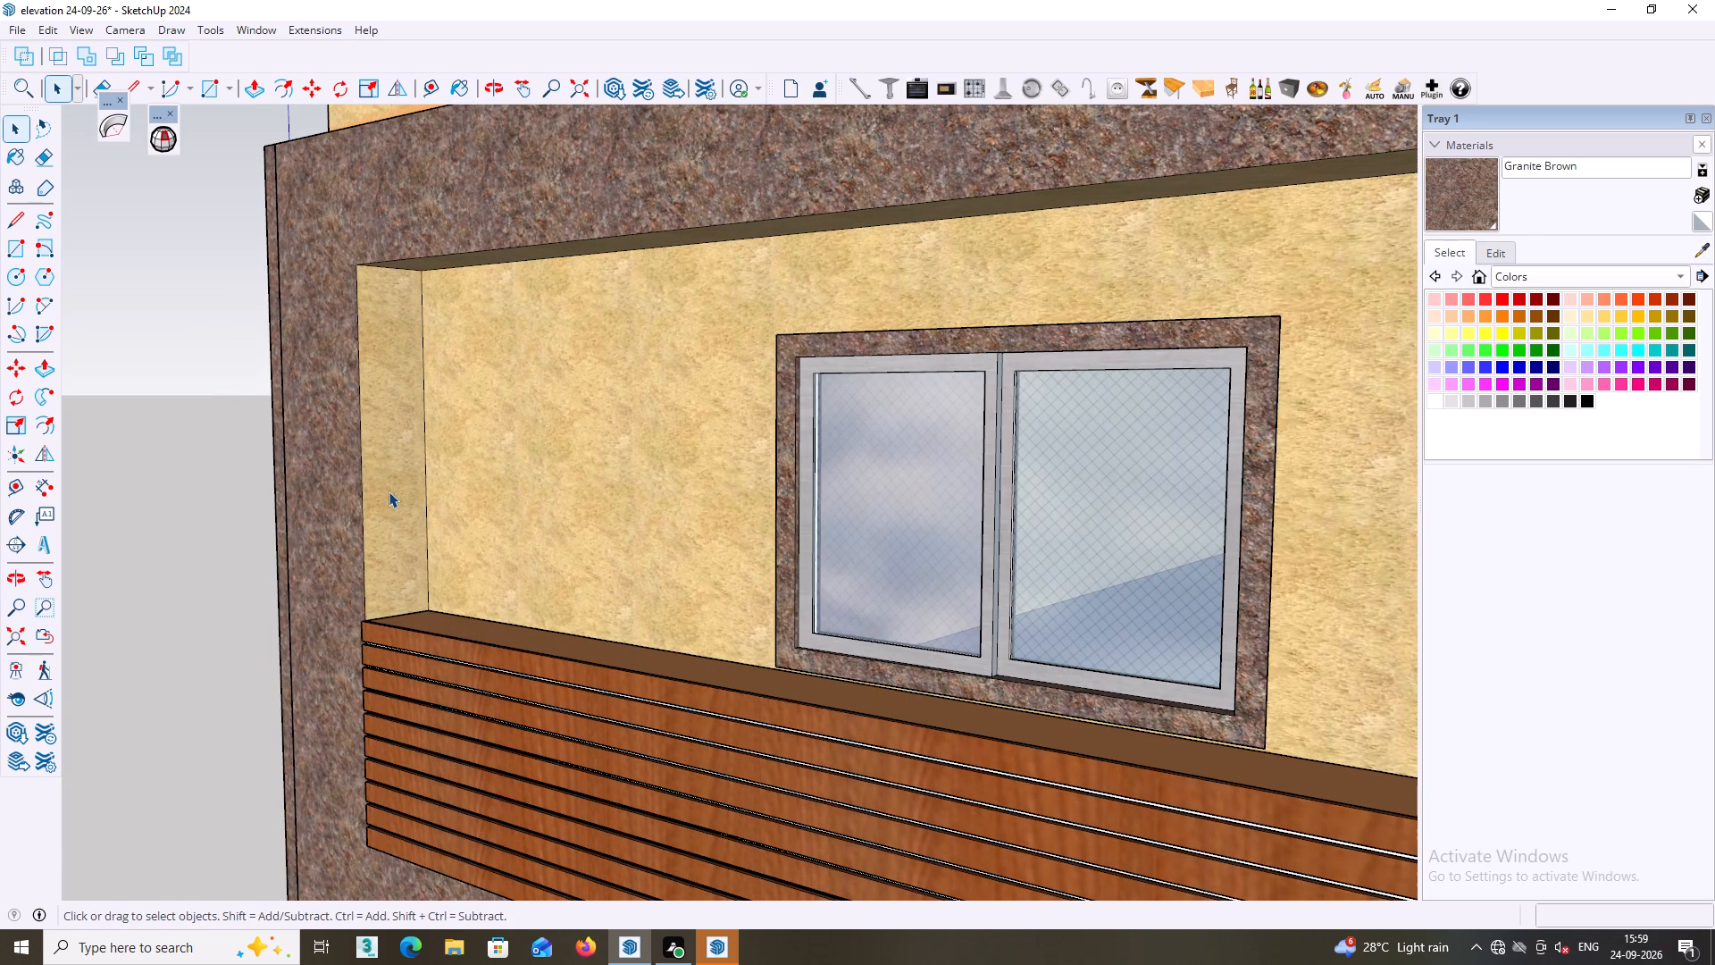
pyautogui.doubleClick(389, 491)
pyautogui.click(390, 506)
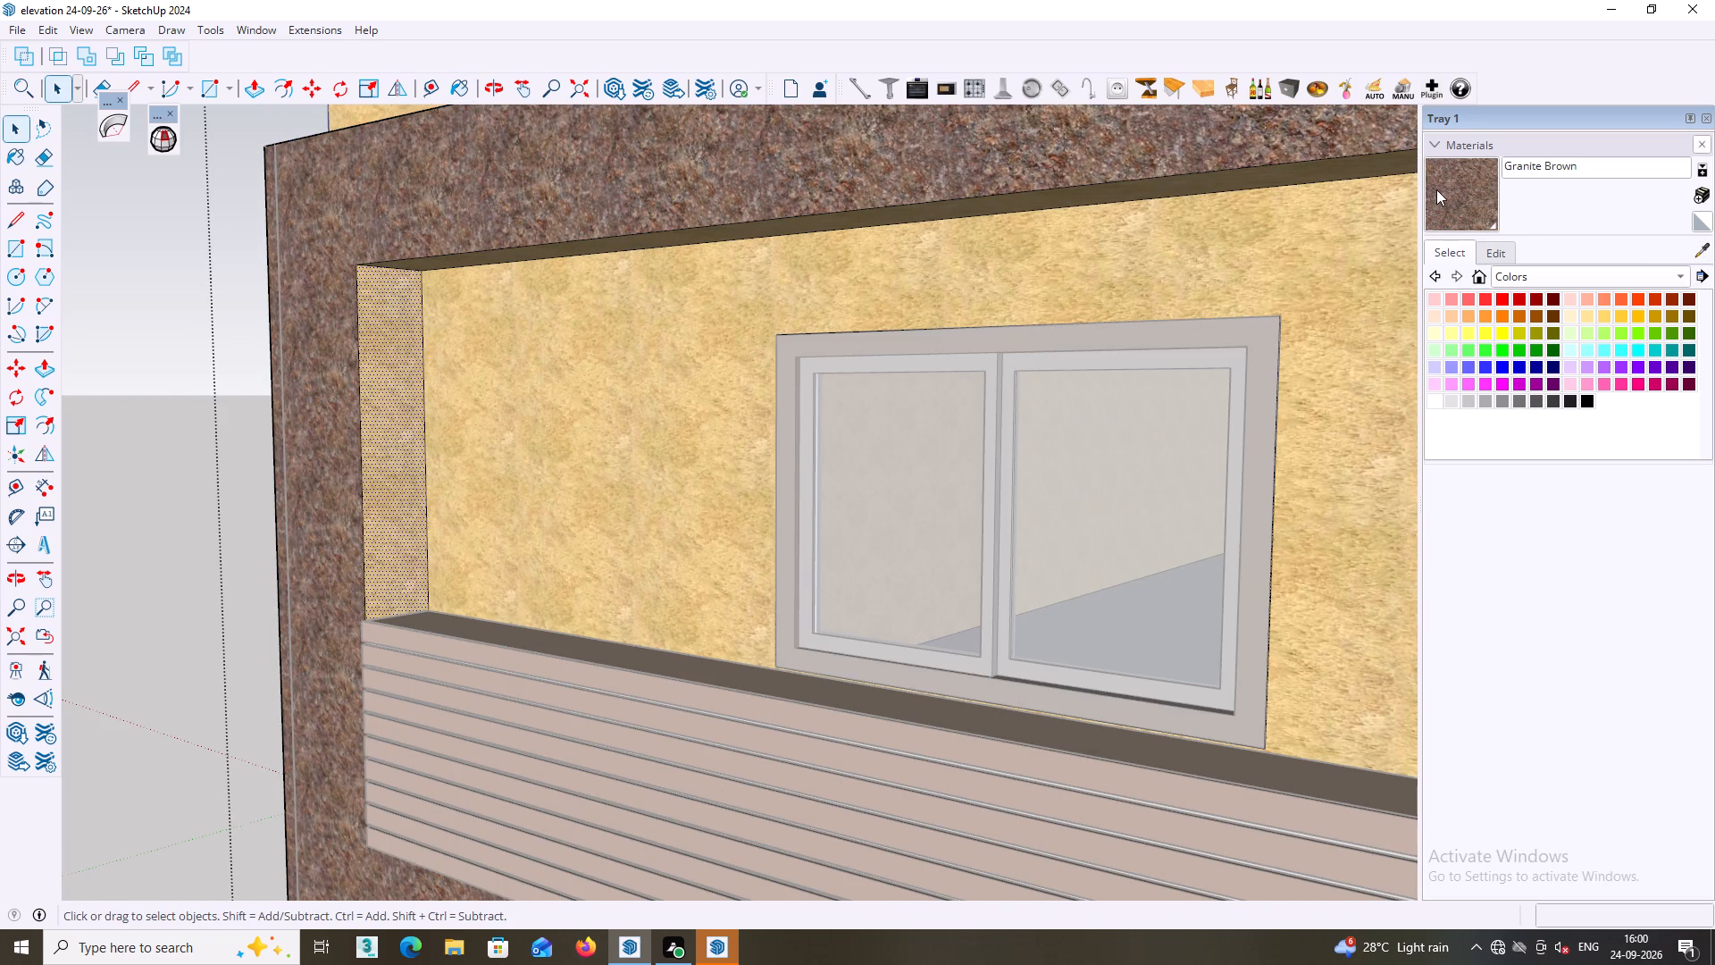
pyautogui.click(1436, 189)
pyautogui.click(381, 485)
pyautogui.moveTo(384, 463); pyautogui.dragTo(477, 224, button='middle')
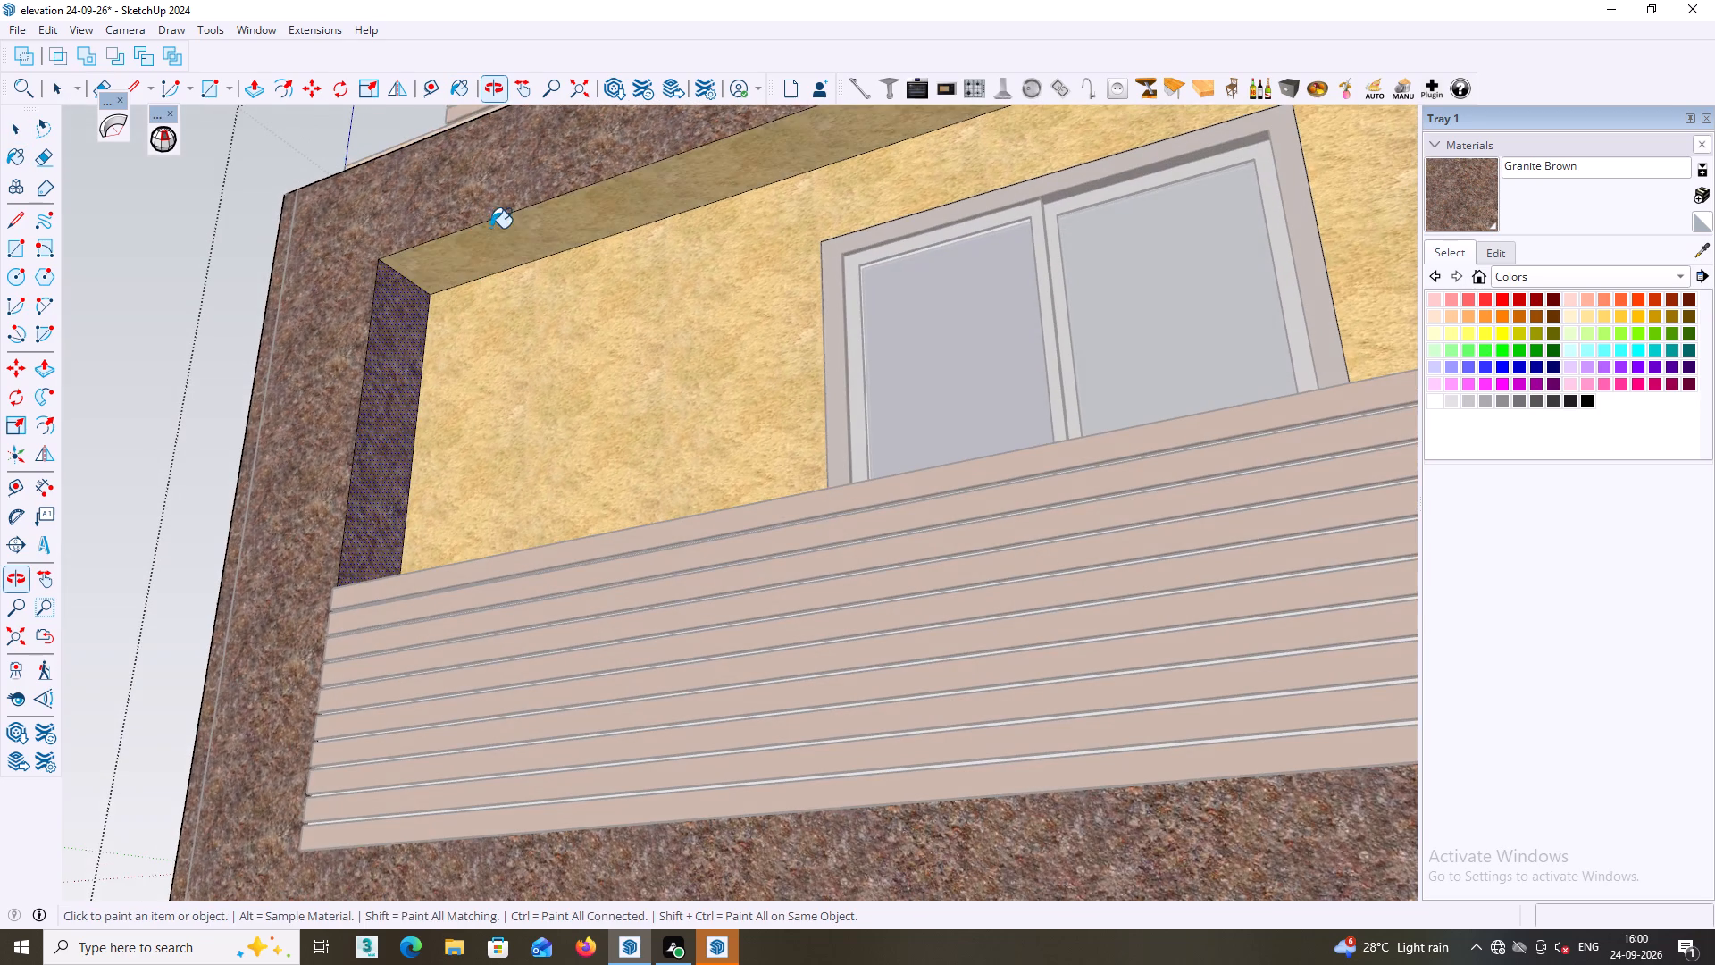
pyautogui.click(515, 243)
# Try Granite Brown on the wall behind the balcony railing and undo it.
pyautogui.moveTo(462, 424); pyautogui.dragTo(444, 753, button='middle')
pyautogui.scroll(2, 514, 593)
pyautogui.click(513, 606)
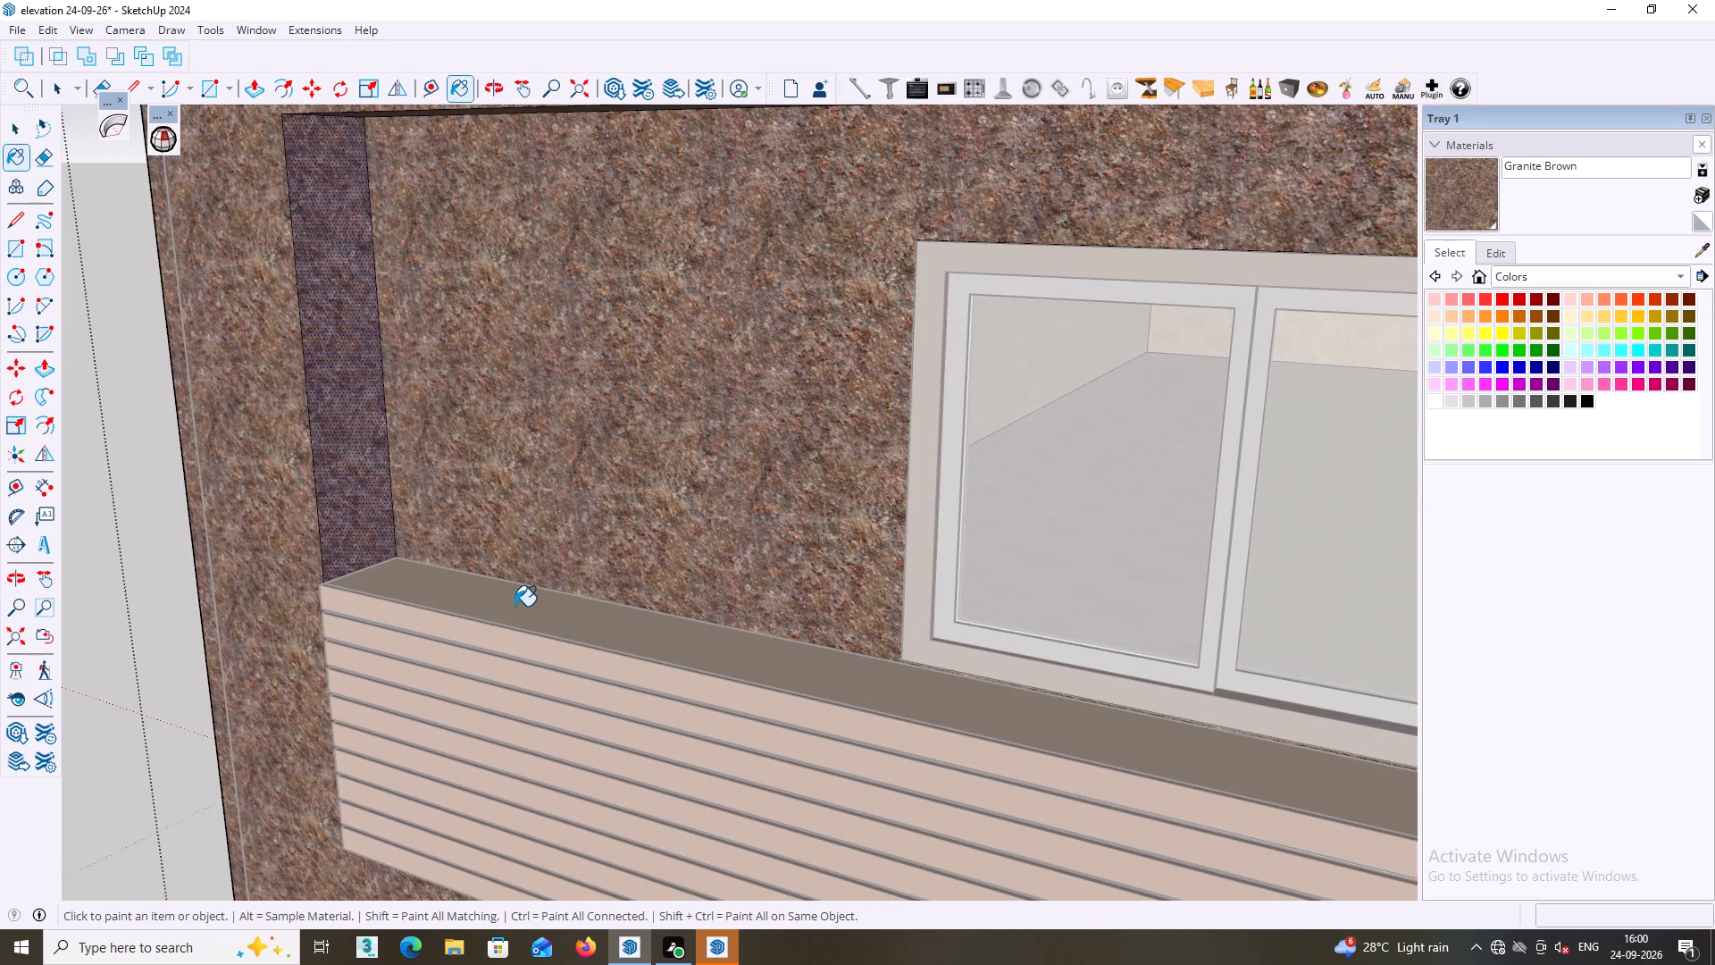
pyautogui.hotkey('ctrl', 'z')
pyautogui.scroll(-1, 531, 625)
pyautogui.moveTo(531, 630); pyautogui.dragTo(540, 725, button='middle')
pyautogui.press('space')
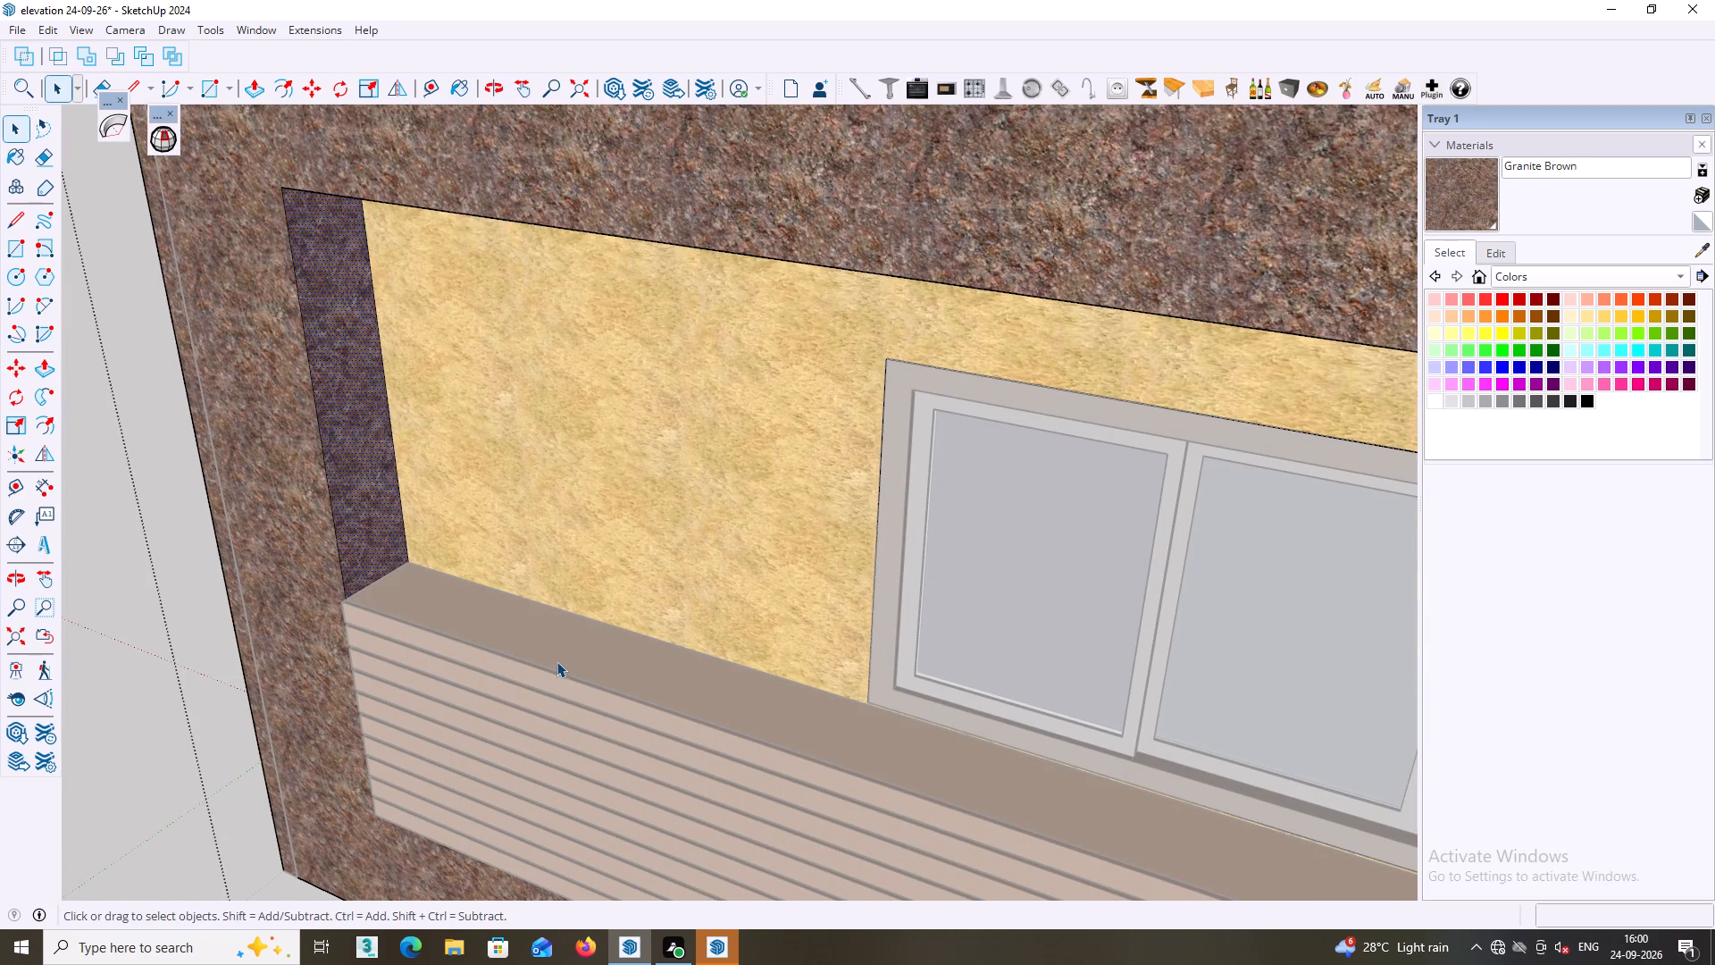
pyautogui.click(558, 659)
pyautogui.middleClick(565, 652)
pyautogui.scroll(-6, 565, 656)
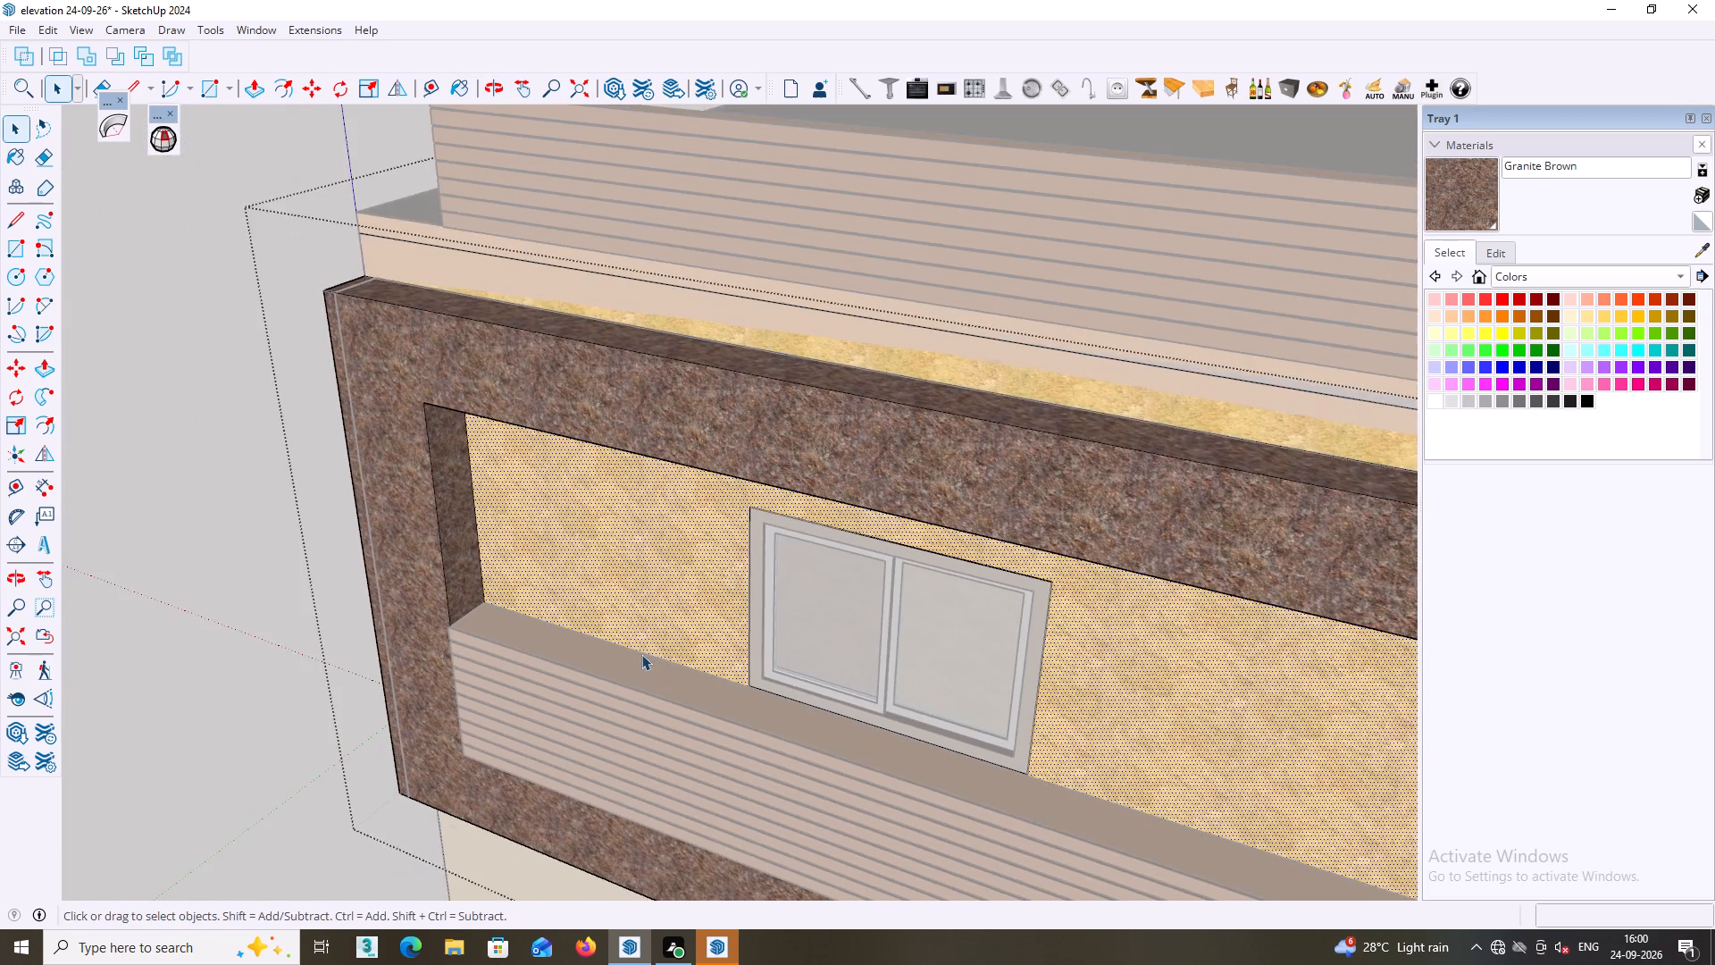
# Paint the underside of the balcony frame's lower beam Granite Brown.
pyautogui.moveTo(663, 646); pyautogui.dragTo(1266, 437, button='middle')
pyautogui.keyDown('shift'); pyautogui.moveTo(1234, 486); pyautogui.dragTo(1079, 104, button='middle'); pyautogui.keyUp('shift')
pyautogui.moveTo(540, 350); pyautogui.dragTo(489, 187, button='middle')
pyautogui.keyDown('shift'); pyautogui.moveTo(494, 201); pyautogui.dragTo(483, 415, button='middle'); pyautogui.keyUp('shift')
pyautogui.moveTo(481, 372); pyautogui.dragTo(493, 204, button='middle')
pyautogui.scroll(2, 513, 263)
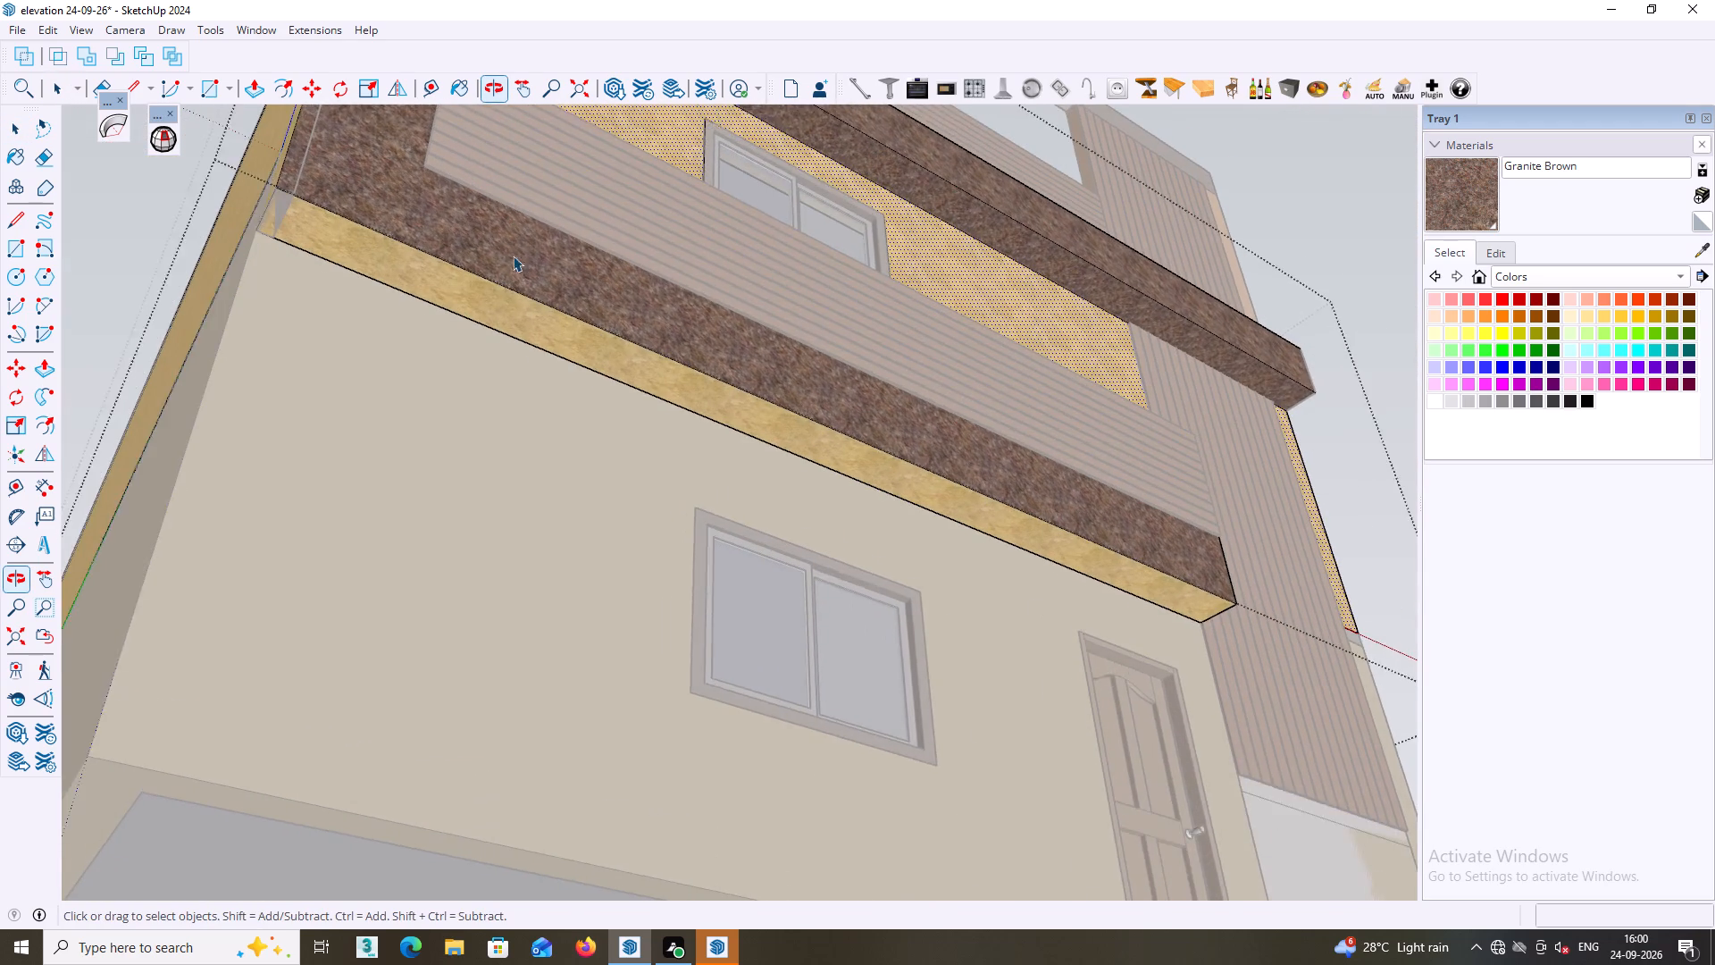
pyautogui.click(529, 338)
pyautogui.click(1445, 183)
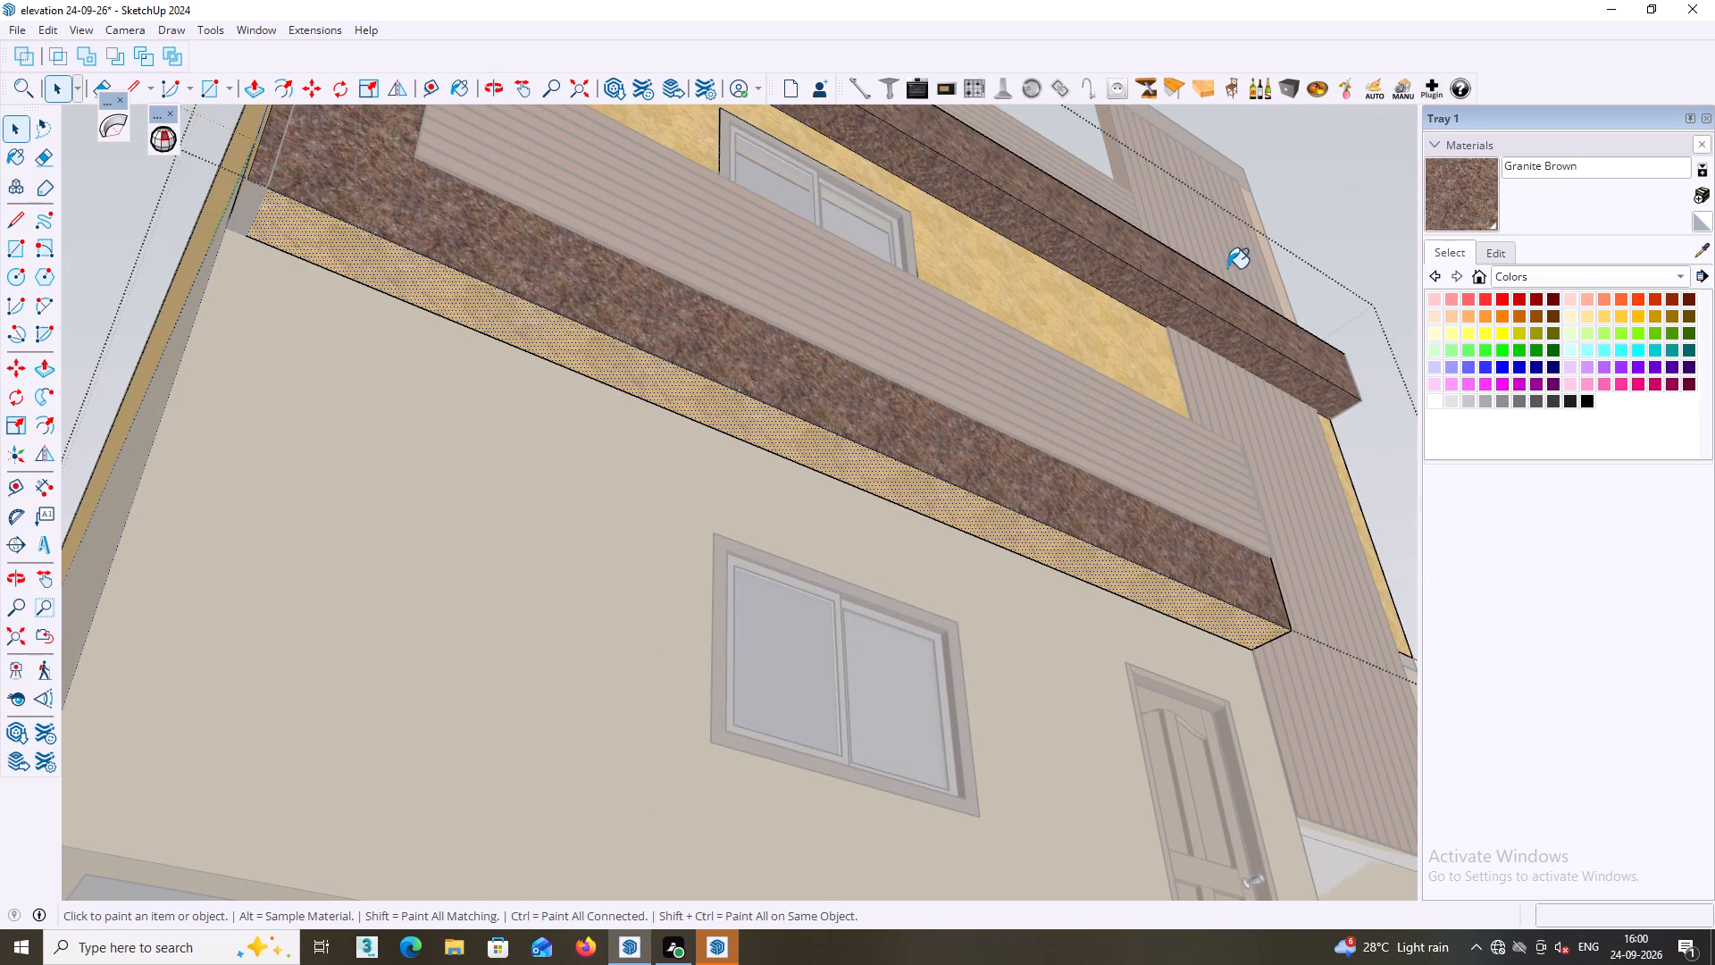
pyautogui.click(860, 472)
pyautogui.scroll(4, 298, 289)
pyautogui.click(228, 206)
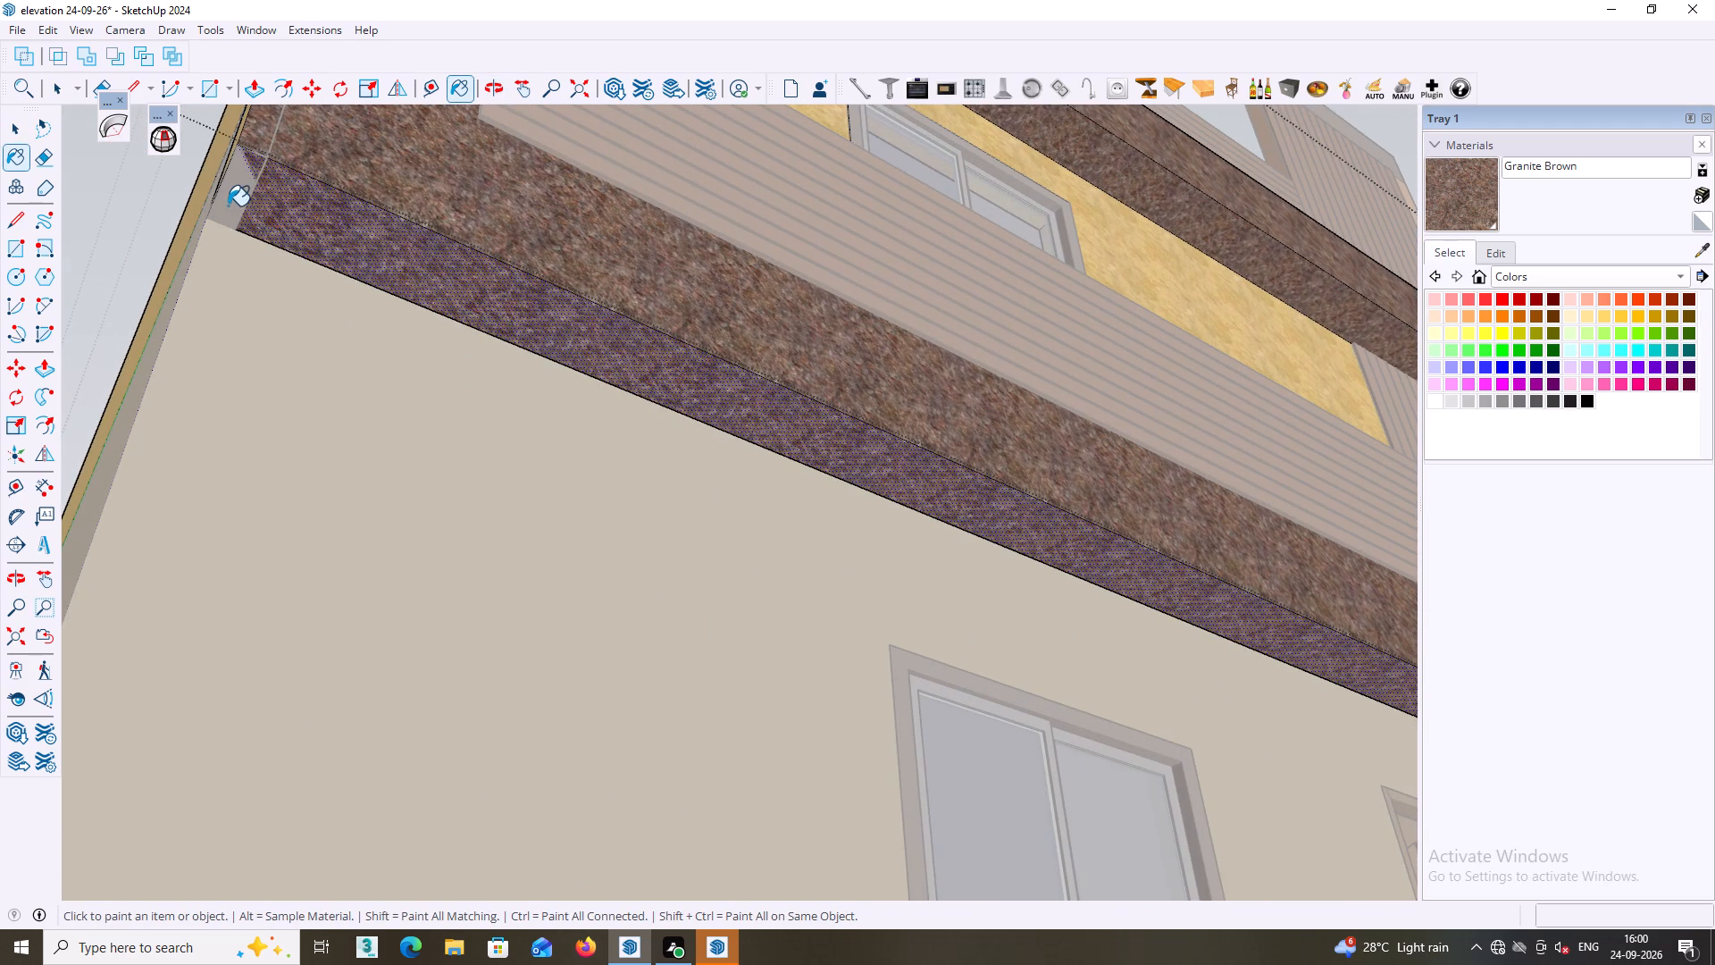
# Paint the end face of the frame's lower beam beside the tower cladding Granite Brown.
pyautogui.scroll(-5, 305, 264)
pyautogui.moveTo(880, 352); pyautogui.dragTo(396, 315, button='middle')
pyautogui.moveTo(821, 392); pyautogui.dragTo(318, 373, button='middle')
pyautogui.moveTo(652, 455); pyautogui.dragTo(574, 444, button='middle')
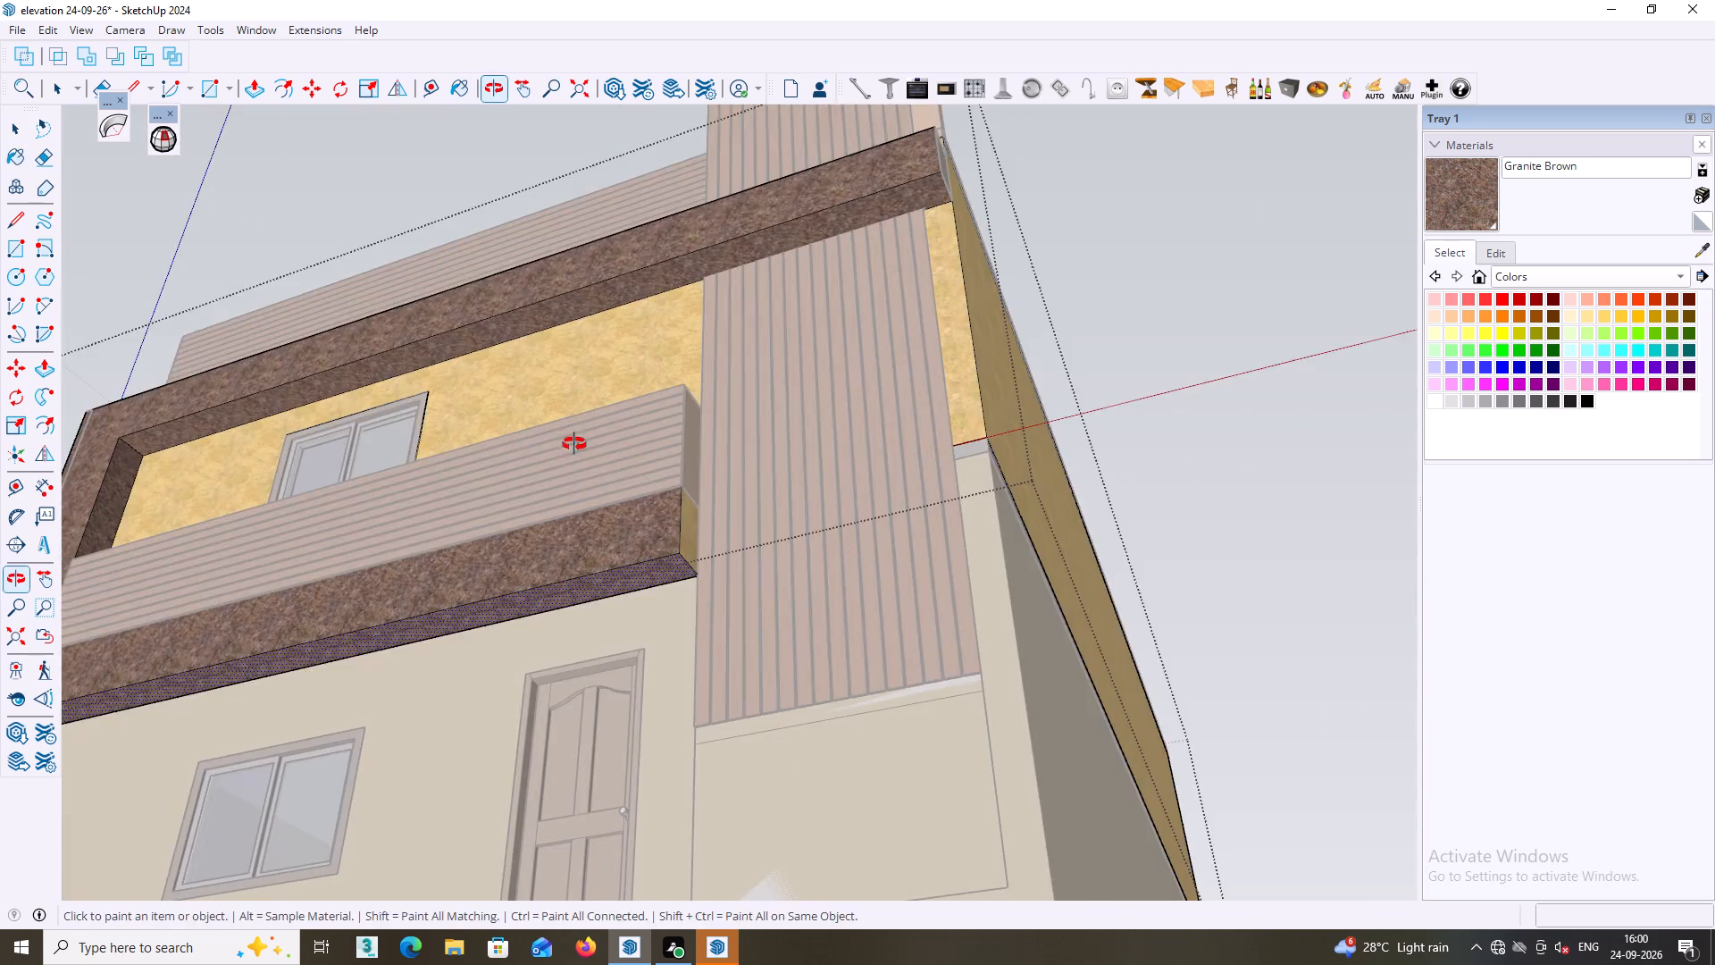
pyautogui.moveTo(574, 444); pyautogui.dragTo(381, 488, button='middle')
pyautogui.scroll(5, 581, 583)
pyautogui.click(673, 525)
pyautogui.scroll(-5, 673, 538)
pyautogui.moveTo(642, 591); pyautogui.dragTo(637, 606, button='middle')
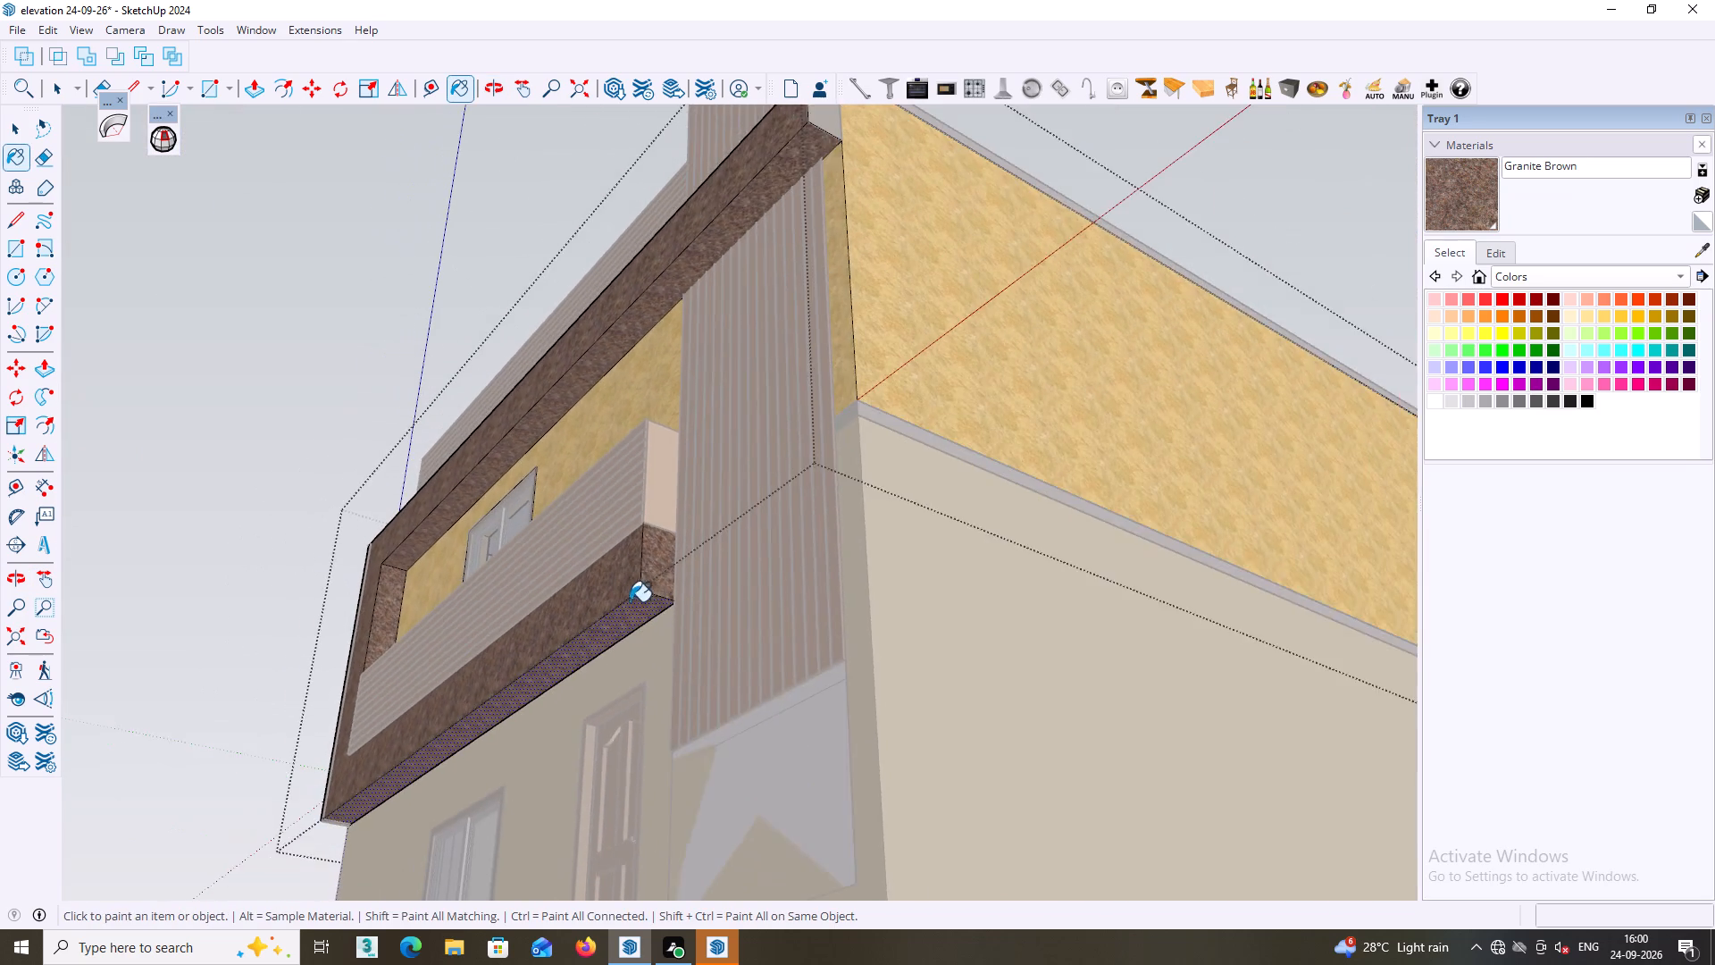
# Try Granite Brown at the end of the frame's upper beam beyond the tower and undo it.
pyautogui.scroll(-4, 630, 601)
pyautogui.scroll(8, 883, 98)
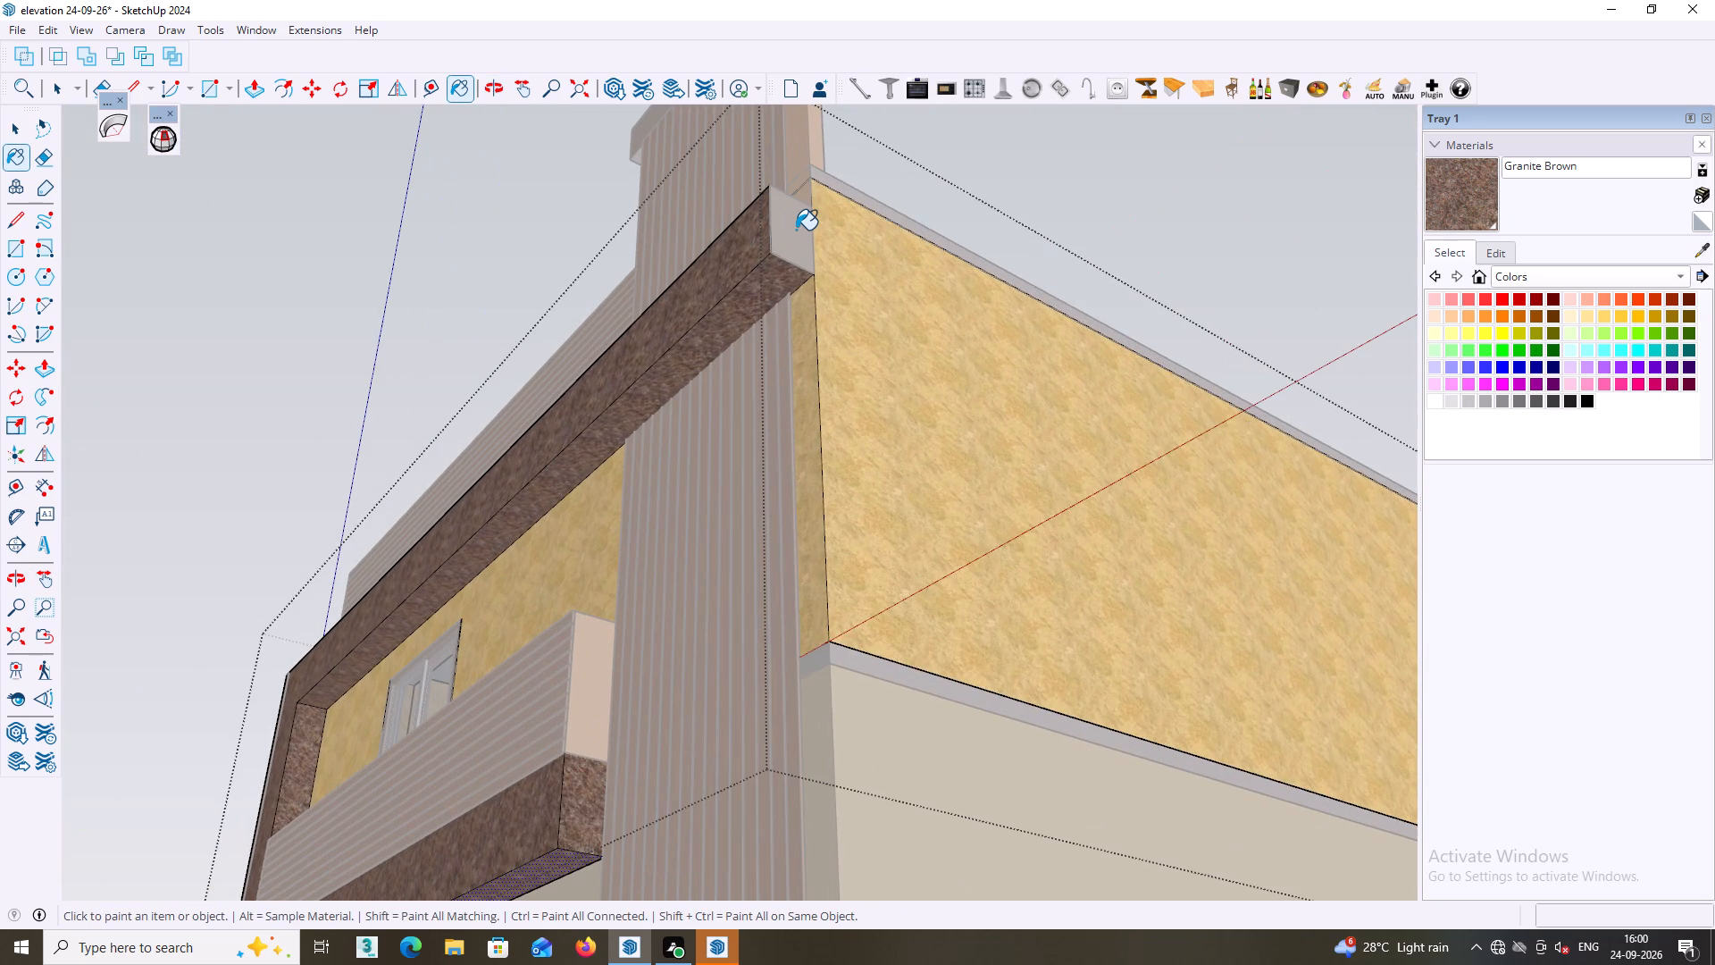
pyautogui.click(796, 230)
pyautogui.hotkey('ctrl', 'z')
# Check the painted frame from the tower side and leave the upper-storey block.
pyautogui.moveTo(797, 249); pyautogui.dragTo(799, 309, button='middle')
pyautogui.scroll(-1, 795, 290)
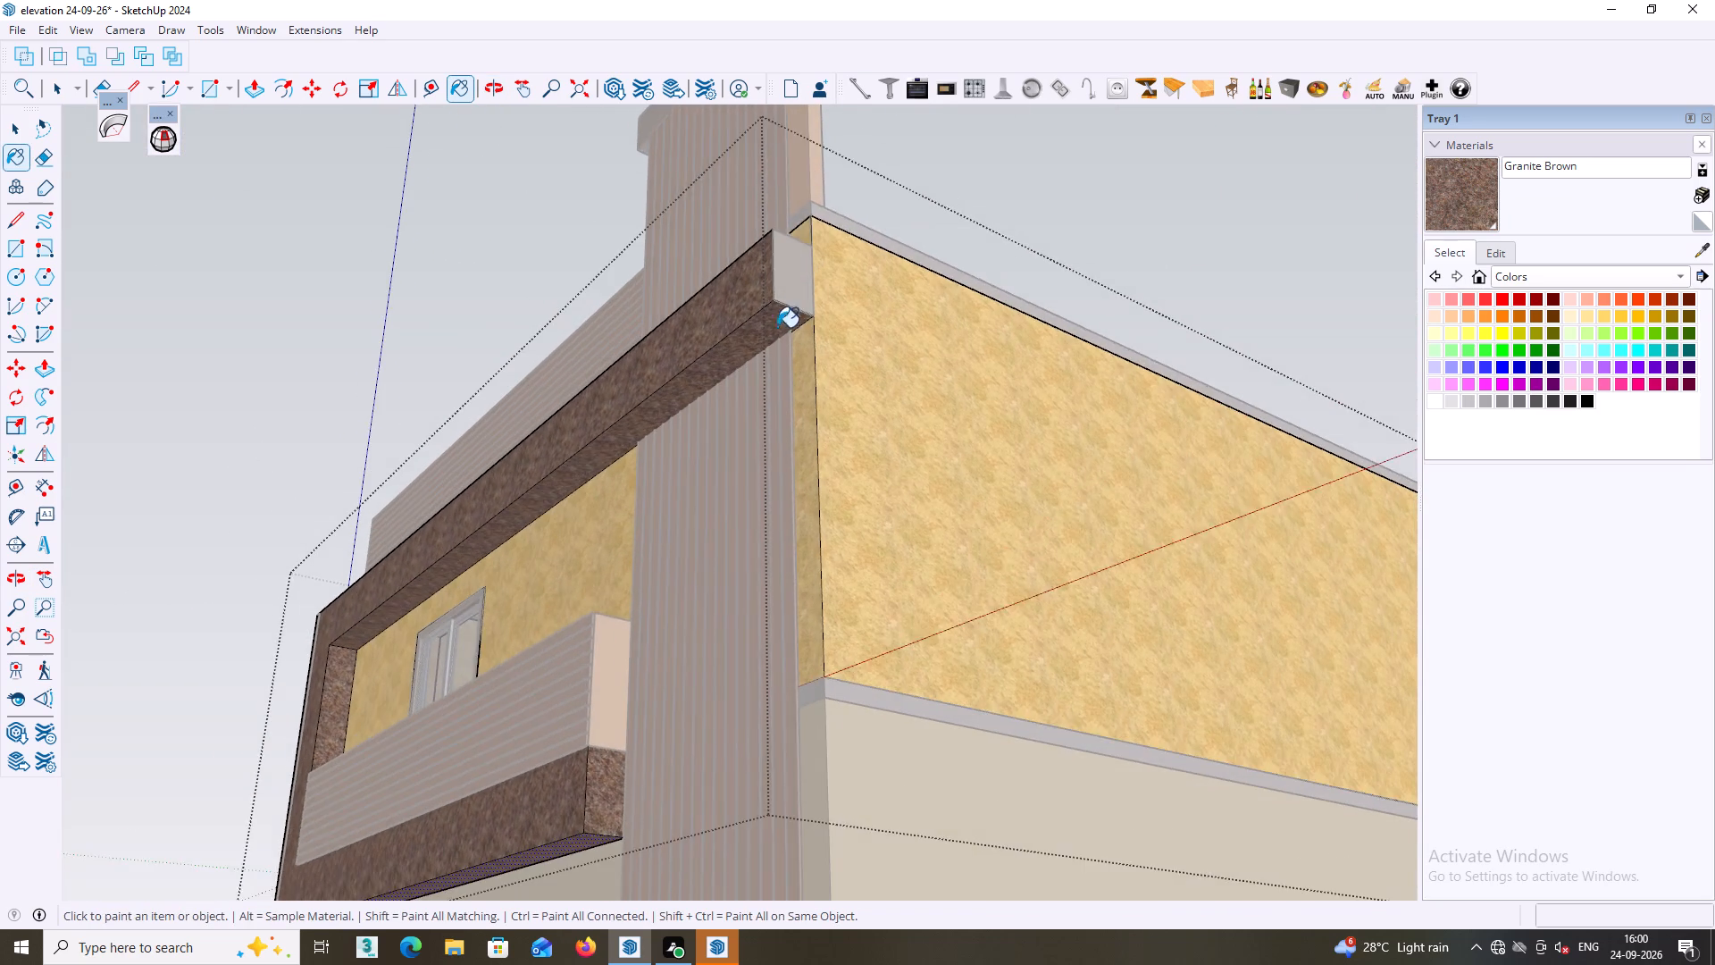
pyautogui.scroll(-2, 777, 327)
pyautogui.scroll(-1, 465, 520)
pyautogui.scroll(-3, 482, 642)
pyautogui.moveTo(481, 646); pyautogui.dragTo(492, 654, button='middle')
pyautogui.scroll(2, 576, 629)
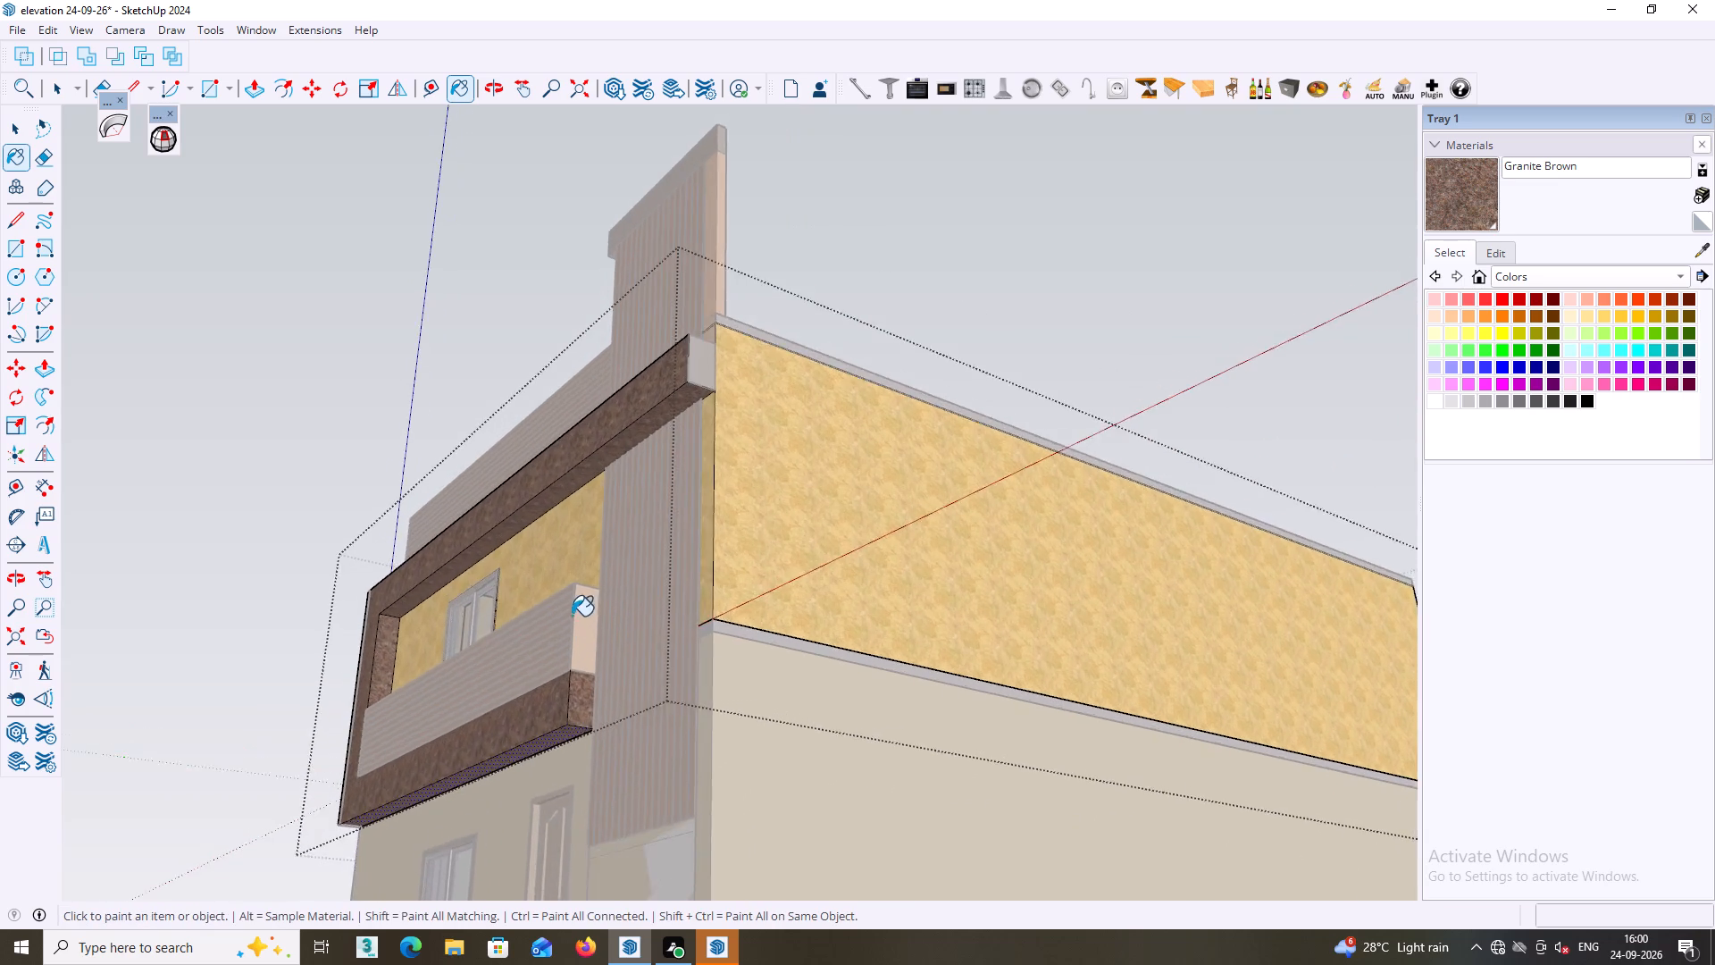
pyautogui.scroll(2, 572, 616)
pyautogui.moveTo(572, 615); pyautogui.dragTo(739, 751, button='middle')
pyautogui.moveTo(690, 670); pyautogui.dragTo(707, 737, button='middle')
pyautogui.scroll(-6, 690, 704)
pyautogui.moveTo(672, 691); pyautogui.dragTo(680, 743, button='middle')
pyautogui.moveTo(681, 719); pyautogui.dragTo(682, 731, button='middle')
pyautogui.press('space')
pyautogui.click(1092, 352)
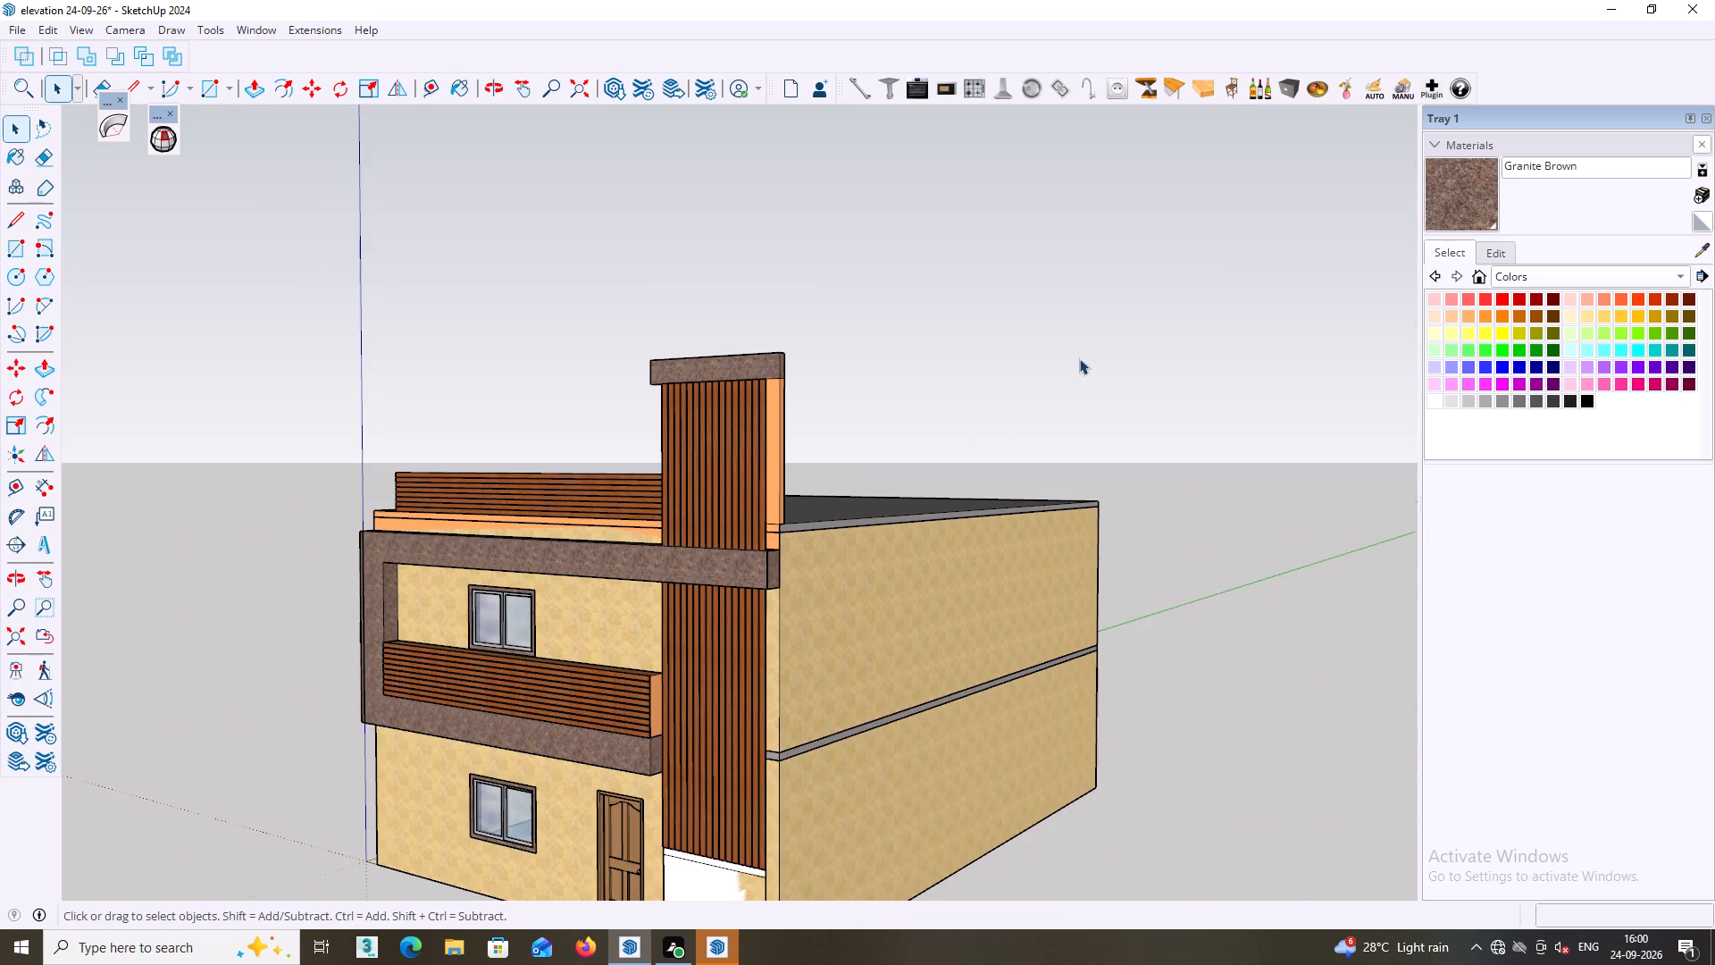
# Examine the balcony frame, side walls and roof of the house from the front, both sides and above.
pyautogui.moveTo(1053, 393); pyautogui.dragTo(1183, 586, button='middle')
pyautogui.scroll(2, 618, 587)
pyautogui.keyDown('shift'); pyautogui.moveTo(628, 581); pyautogui.dragTo(579, 457, button='middle'); pyautogui.keyUp('shift')
pyautogui.moveTo(573, 549); pyautogui.dragTo(554, 538, button='middle')
pyautogui.scroll(3, 570, 548)
pyautogui.moveTo(733, 626); pyautogui.dragTo(709, 614, button='middle')
pyautogui.moveTo(706, 617); pyautogui.dragTo(232, 636, button='middle')
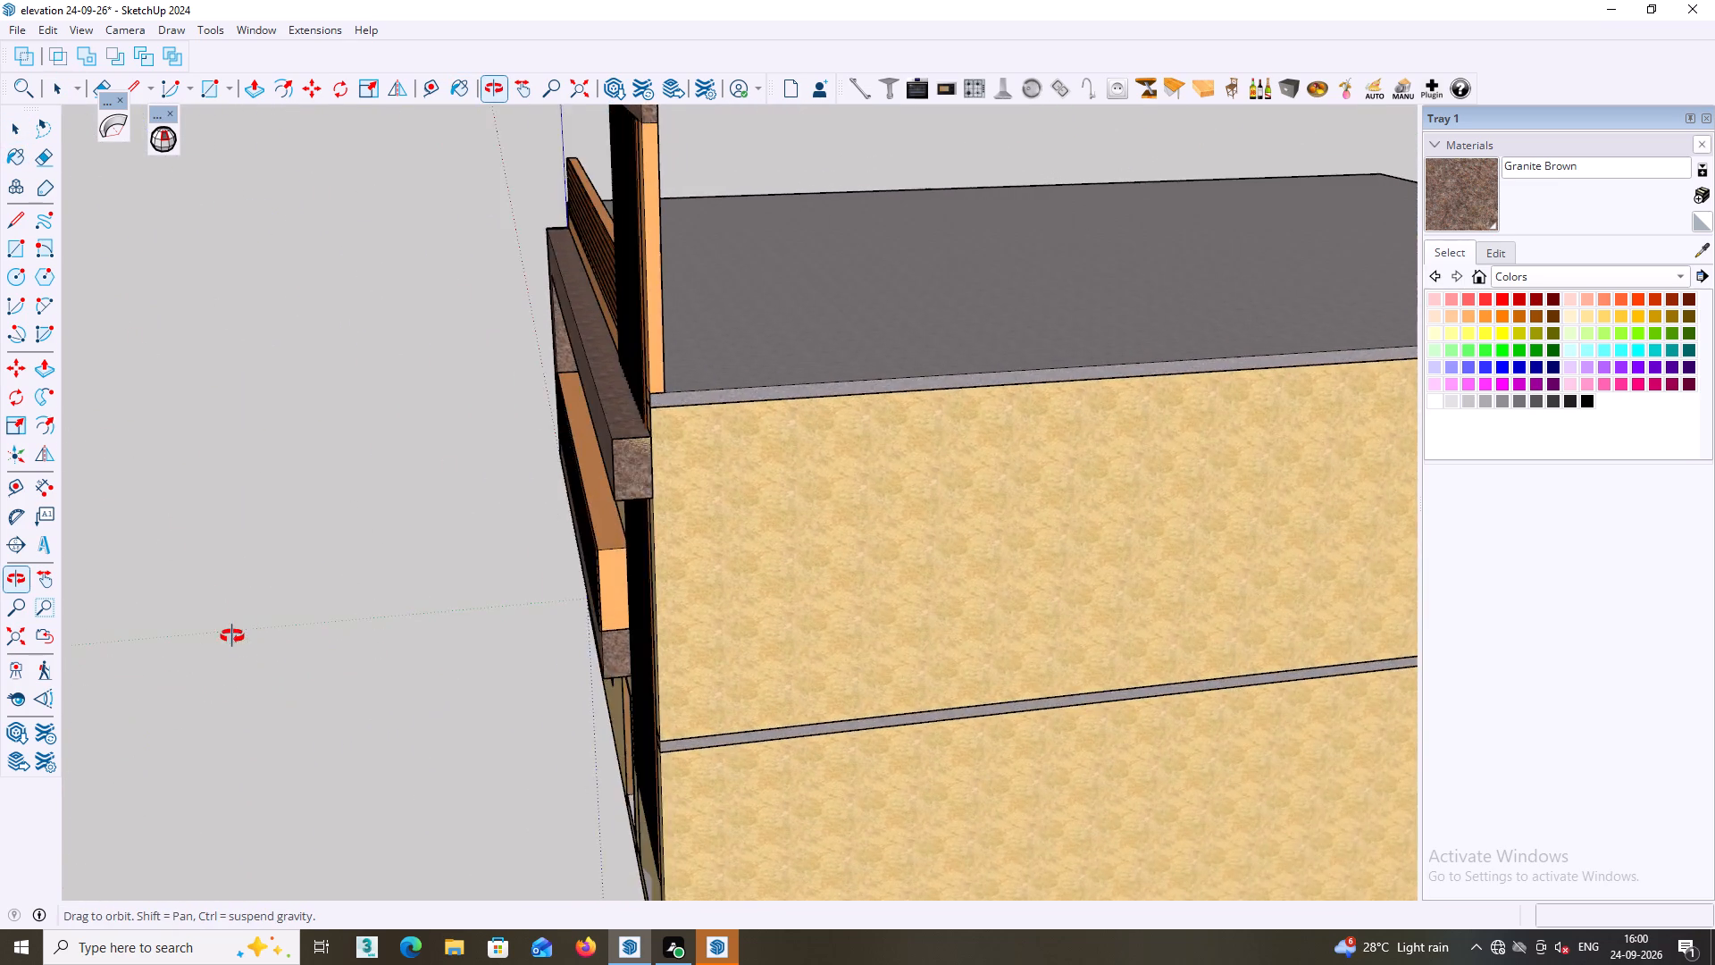
pyautogui.moveTo(232, 636); pyautogui.dragTo(1248, 667, button='middle')
pyautogui.moveTo(1074, 660); pyautogui.dragTo(1077, 674, button='middle')
pyautogui.scroll(-6, 1073, 664)
pyautogui.moveTo(1054, 661); pyautogui.dragTo(1034, 696, button='middle')
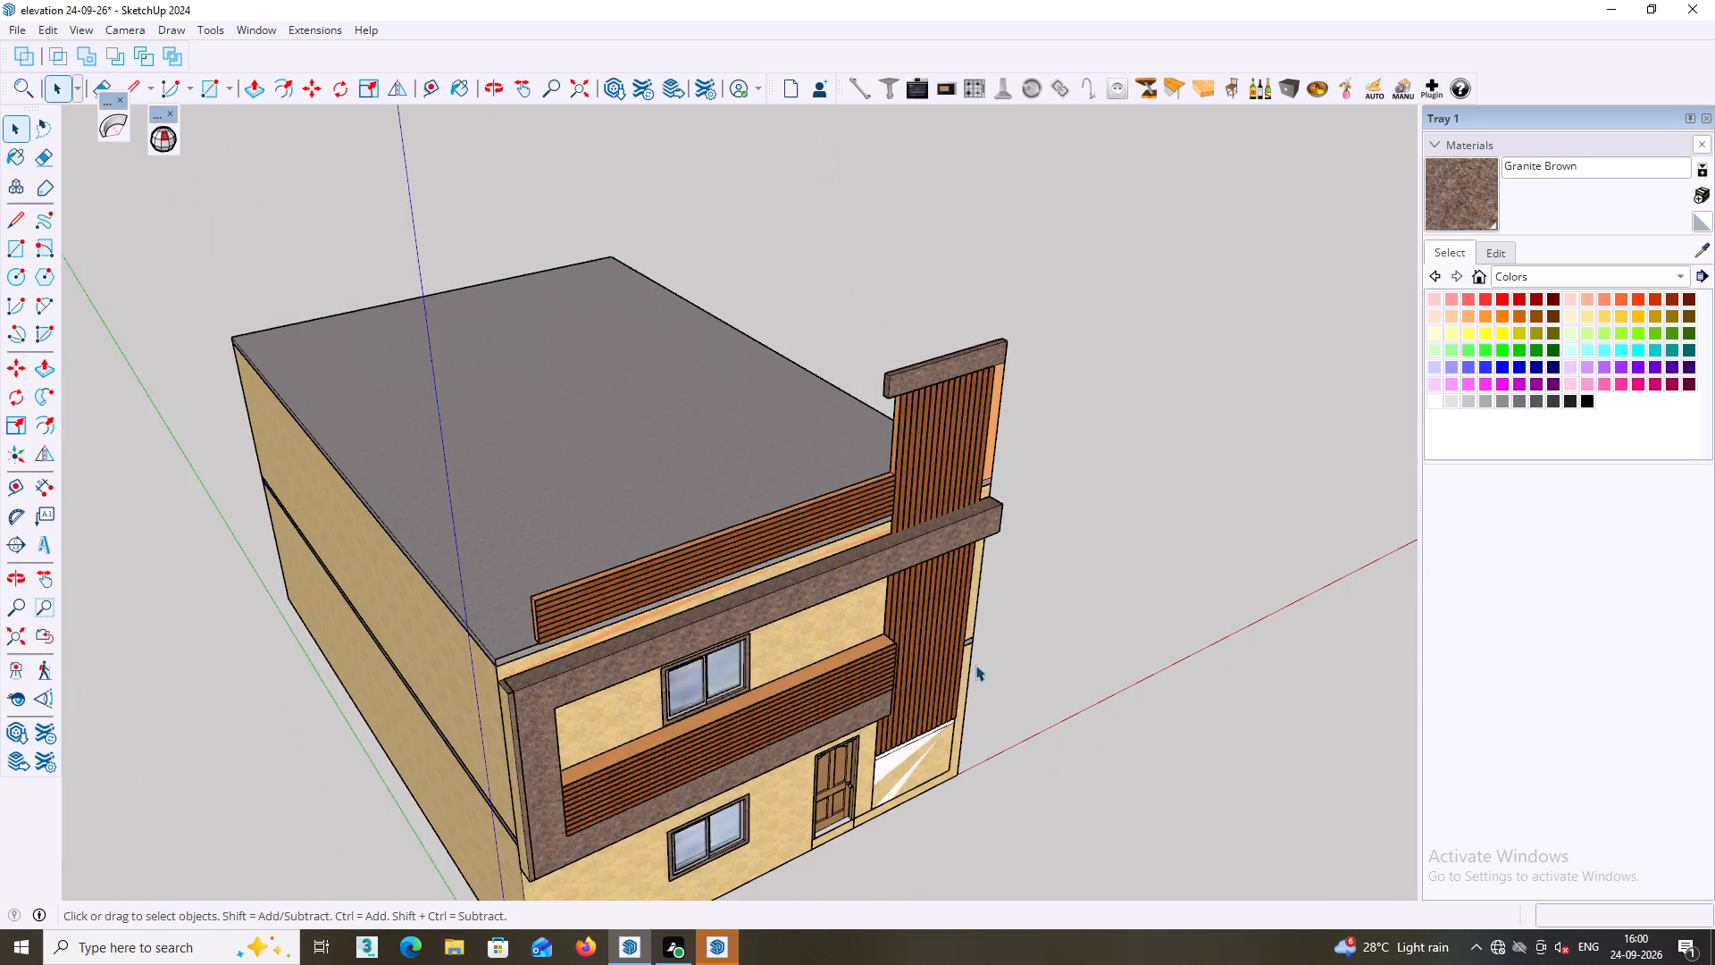
pyautogui.scroll(-2, 975, 665)
pyautogui.keyDown('shift'); pyautogui.moveTo(996, 668); pyautogui.dragTo(921, 547, button='middle'); pyautogui.keyUp('shift')
pyautogui.moveTo(897, 533); pyautogui.dragTo(1330, 197, button='middle')
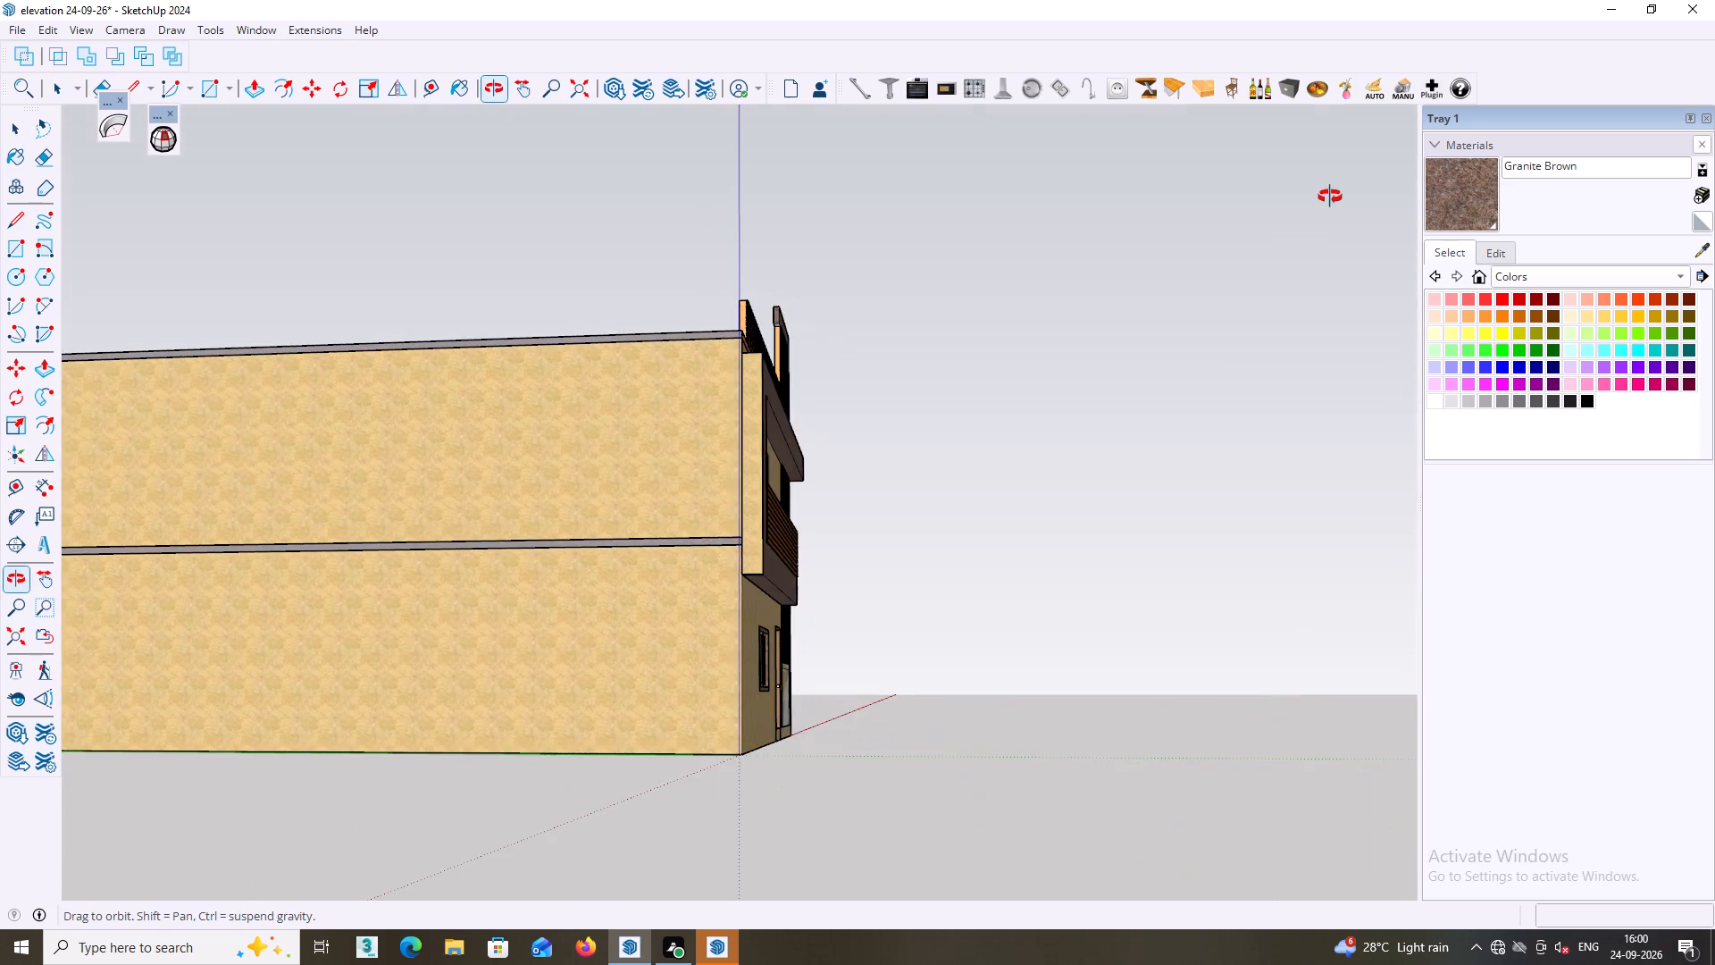
pyautogui.moveTo(1330, 197); pyautogui.dragTo(574, 342, button='middle')
pyautogui.moveTo(595, 345); pyautogui.dragTo(634, 402, button='middle')
pyautogui.scroll(-2, 613, 380)
pyautogui.moveTo(671, 431); pyautogui.dragTo(640, 466, button='middle')
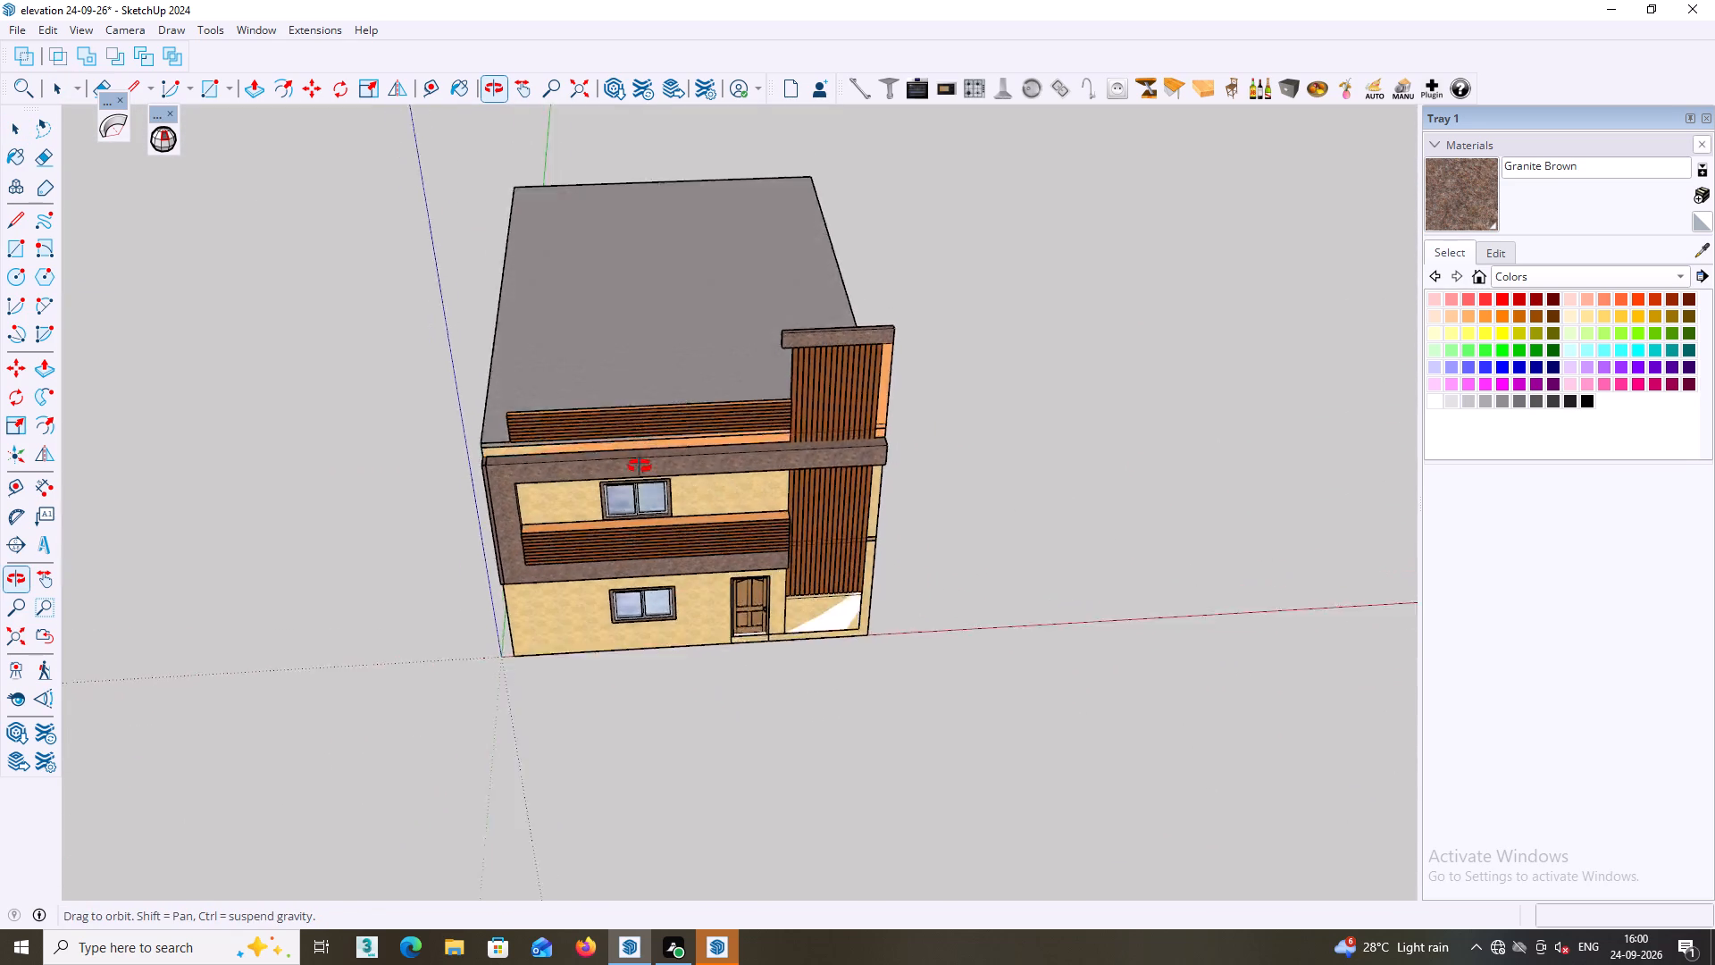
pyautogui.moveTo(640, 466); pyautogui.dragTo(627, 442, button='middle')
# Examine the whole house from the front and tower side at a distance.
pyautogui.moveTo(820, 366); pyautogui.dragTo(44, 364, button='middle')
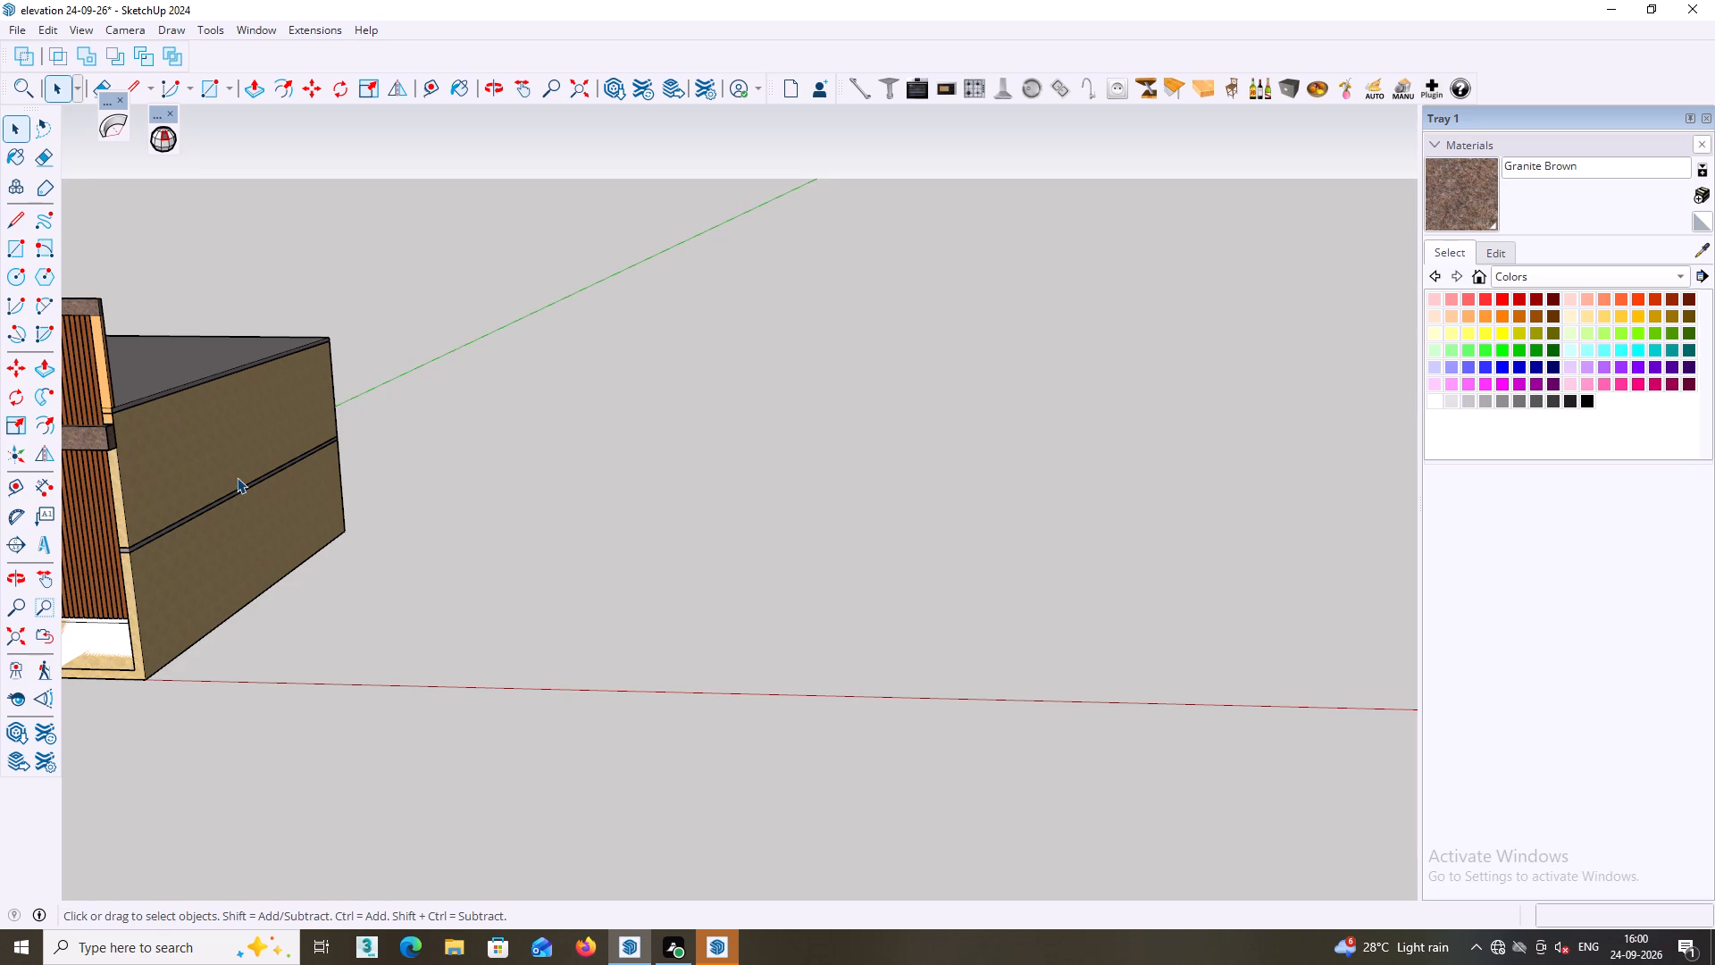
pyautogui.moveTo(11, 568); pyautogui.dragTo(455, 508, button='middle')
pyautogui.moveTo(412, 536); pyautogui.dragTo(591, 494, button='middle')
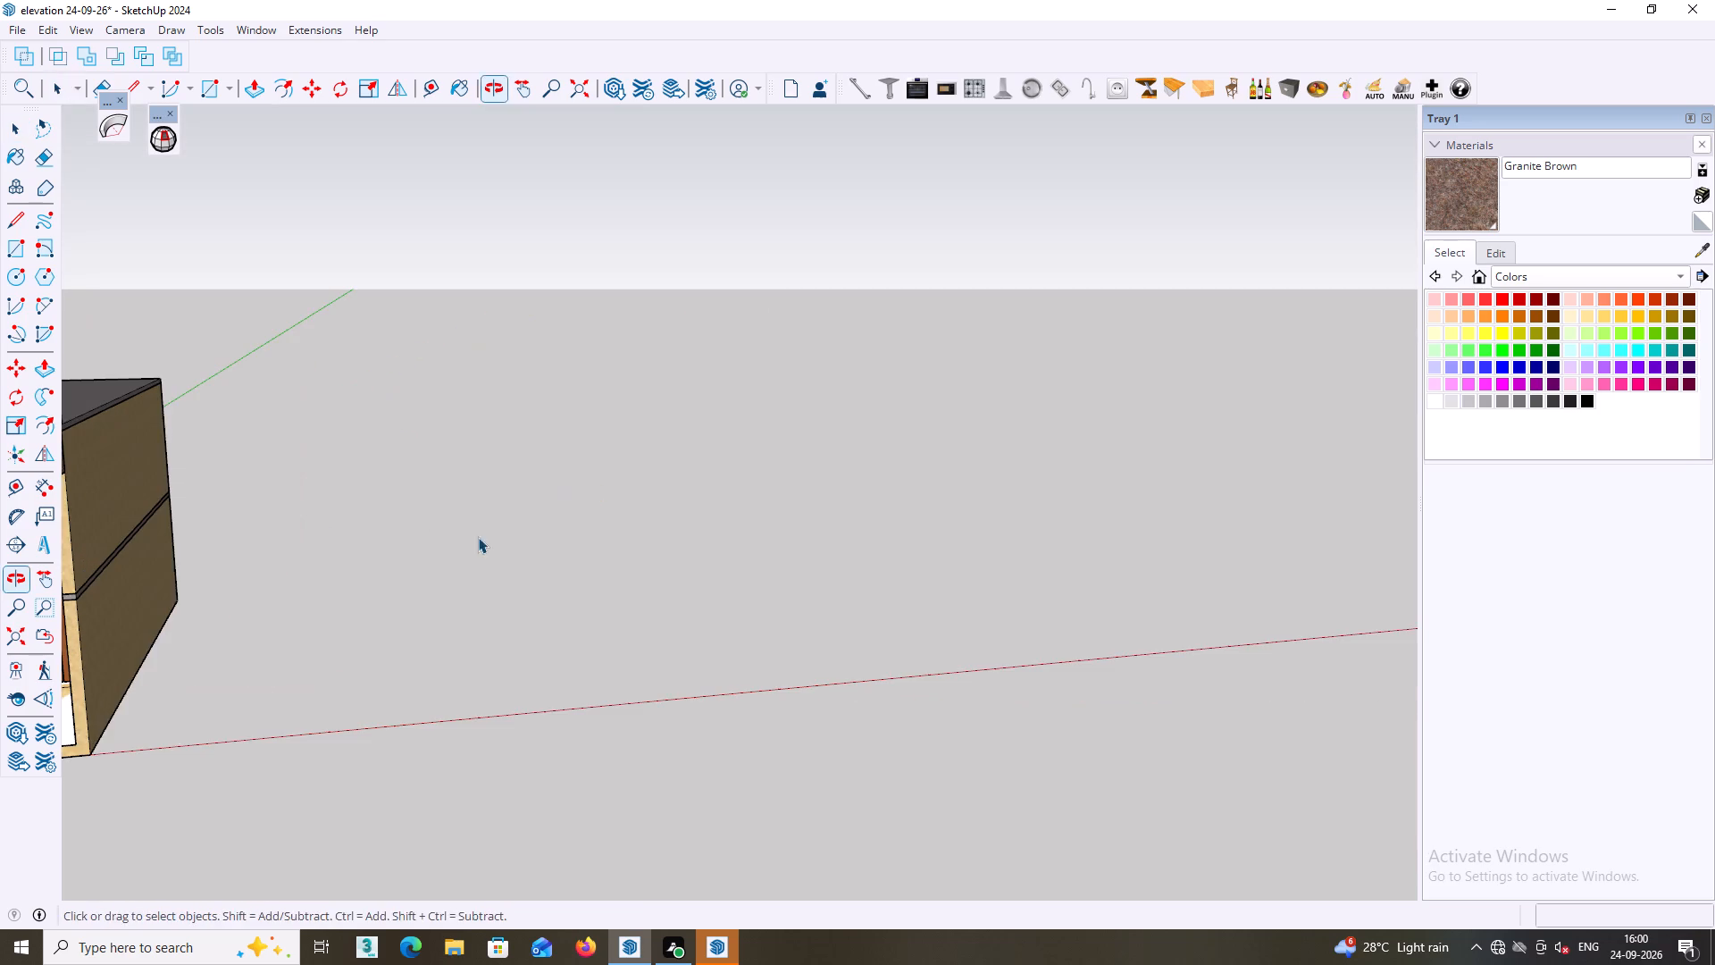
pyautogui.moveTo(476, 553); pyautogui.dragTo(292, 547, button='middle')
pyautogui.scroll(-11, 290, 575)
pyautogui.moveTo(473, 583); pyautogui.dragTo(480, 600, button='middle')
pyautogui.moveTo(431, 604); pyautogui.dragTo(448, 626, button='middle')
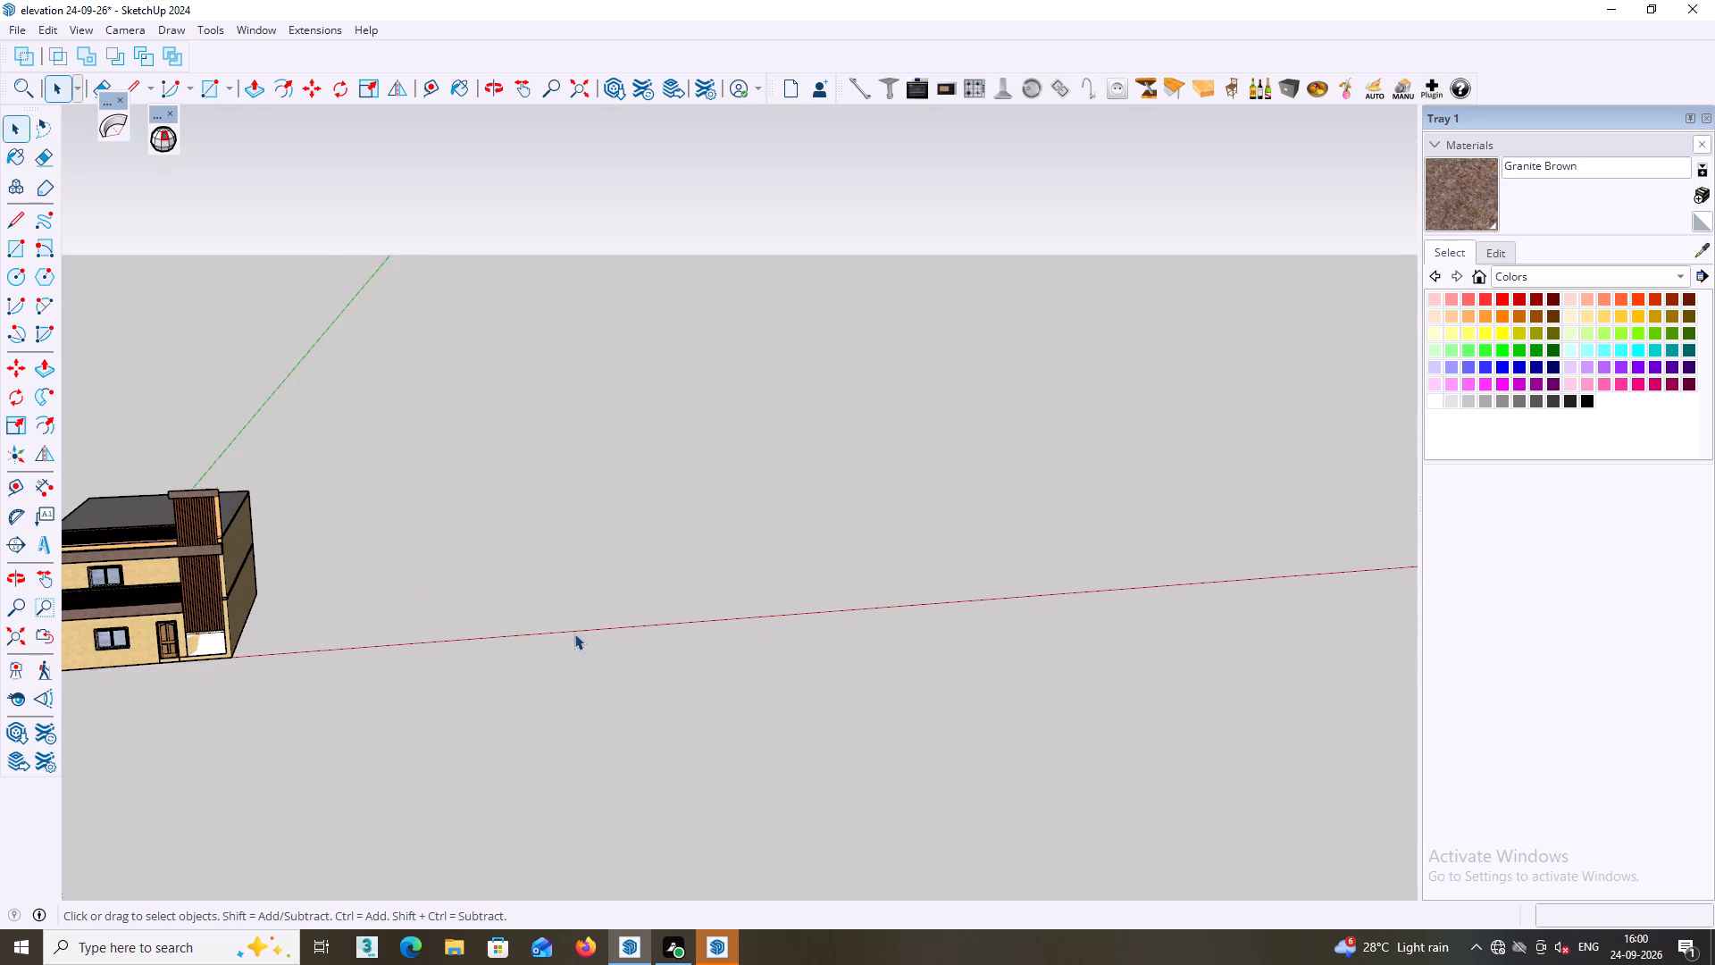
pyautogui.keyDown('shift'); pyautogui.moveTo(559, 593); pyautogui.dragTo(571, 560, button='middle'); pyautogui.keyUp('shift')
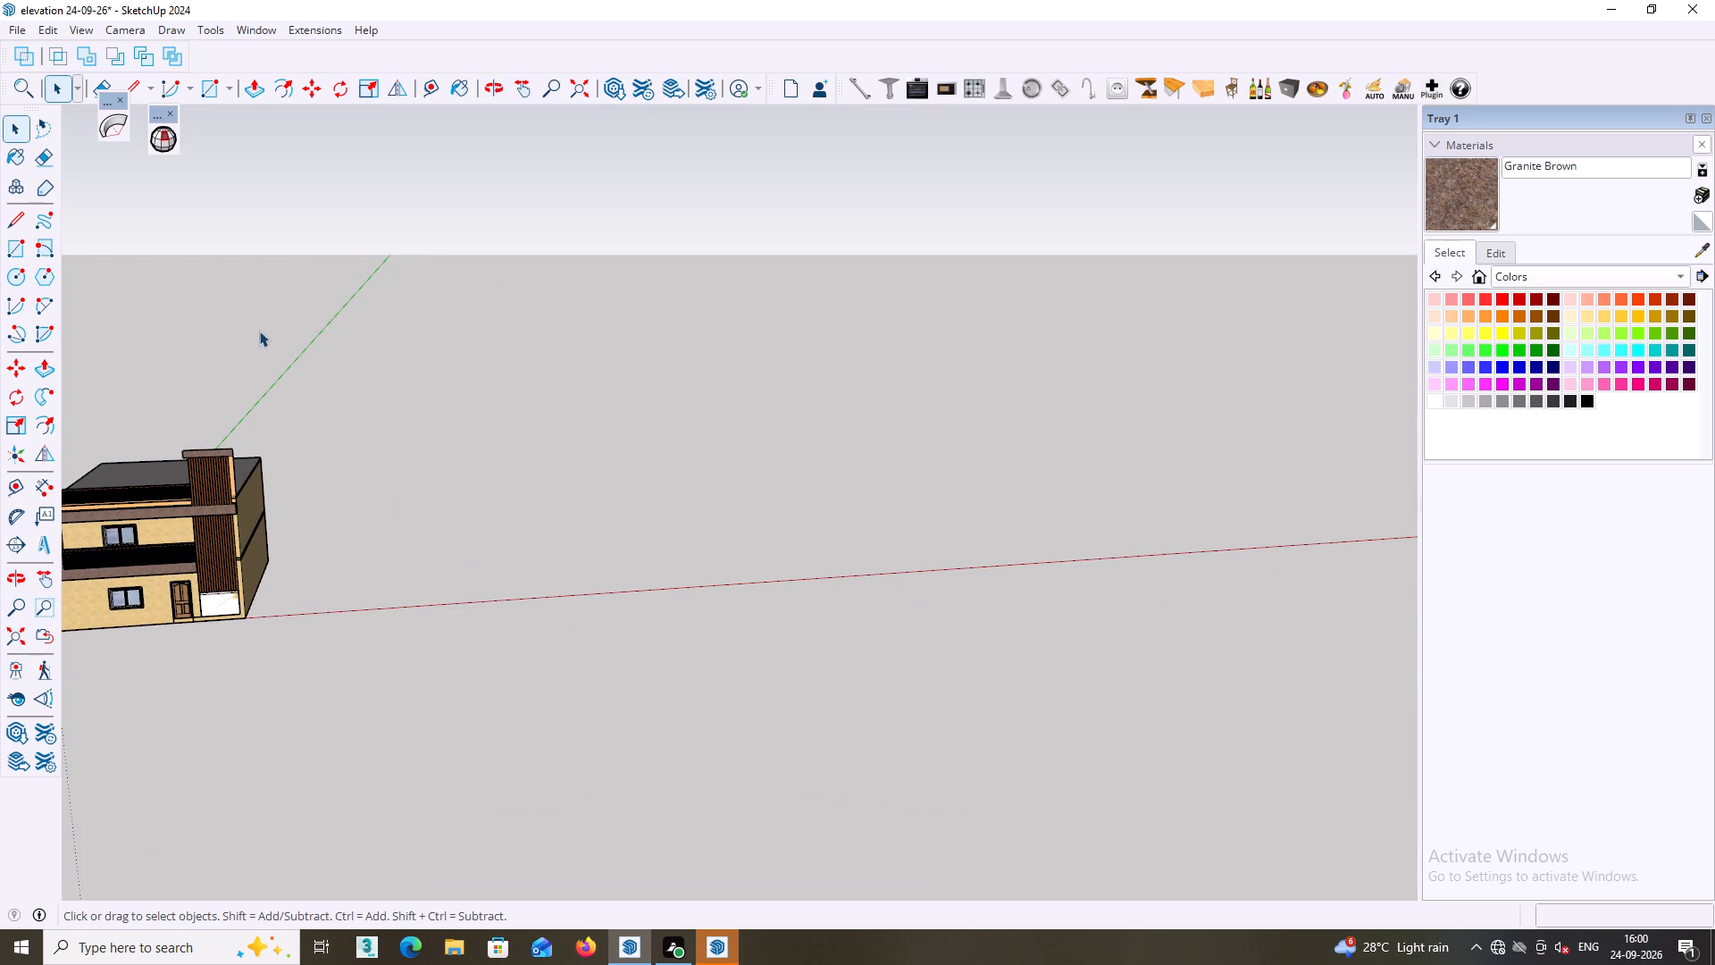
pyautogui.moveTo(277, 419); pyautogui.dragTo(364, 404, button='middle')
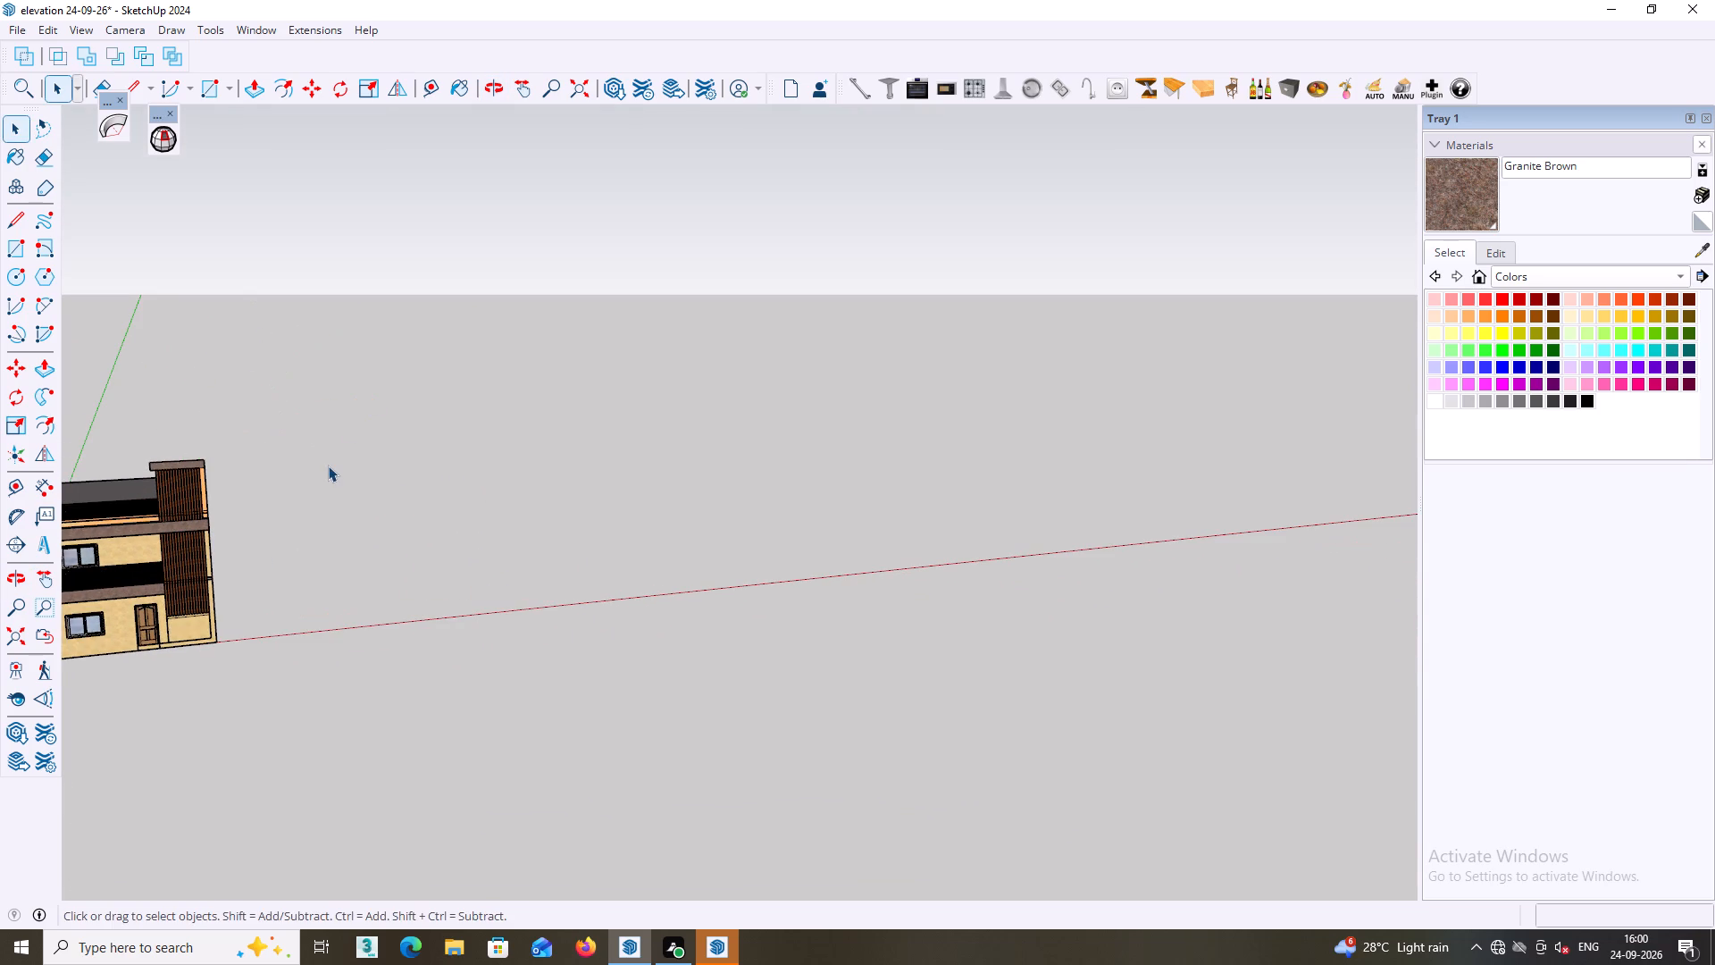
pyautogui.keyDown('shift'); pyautogui.moveTo(328, 465); pyautogui.dragTo(793, 323, button='middle'); pyautogui.keyUp('shift')
pyautogui.scroll(-1, 537, 435)
pyautogui.moveTo(523, 444); pyautogui.dragTo(506, 365, button='middle')
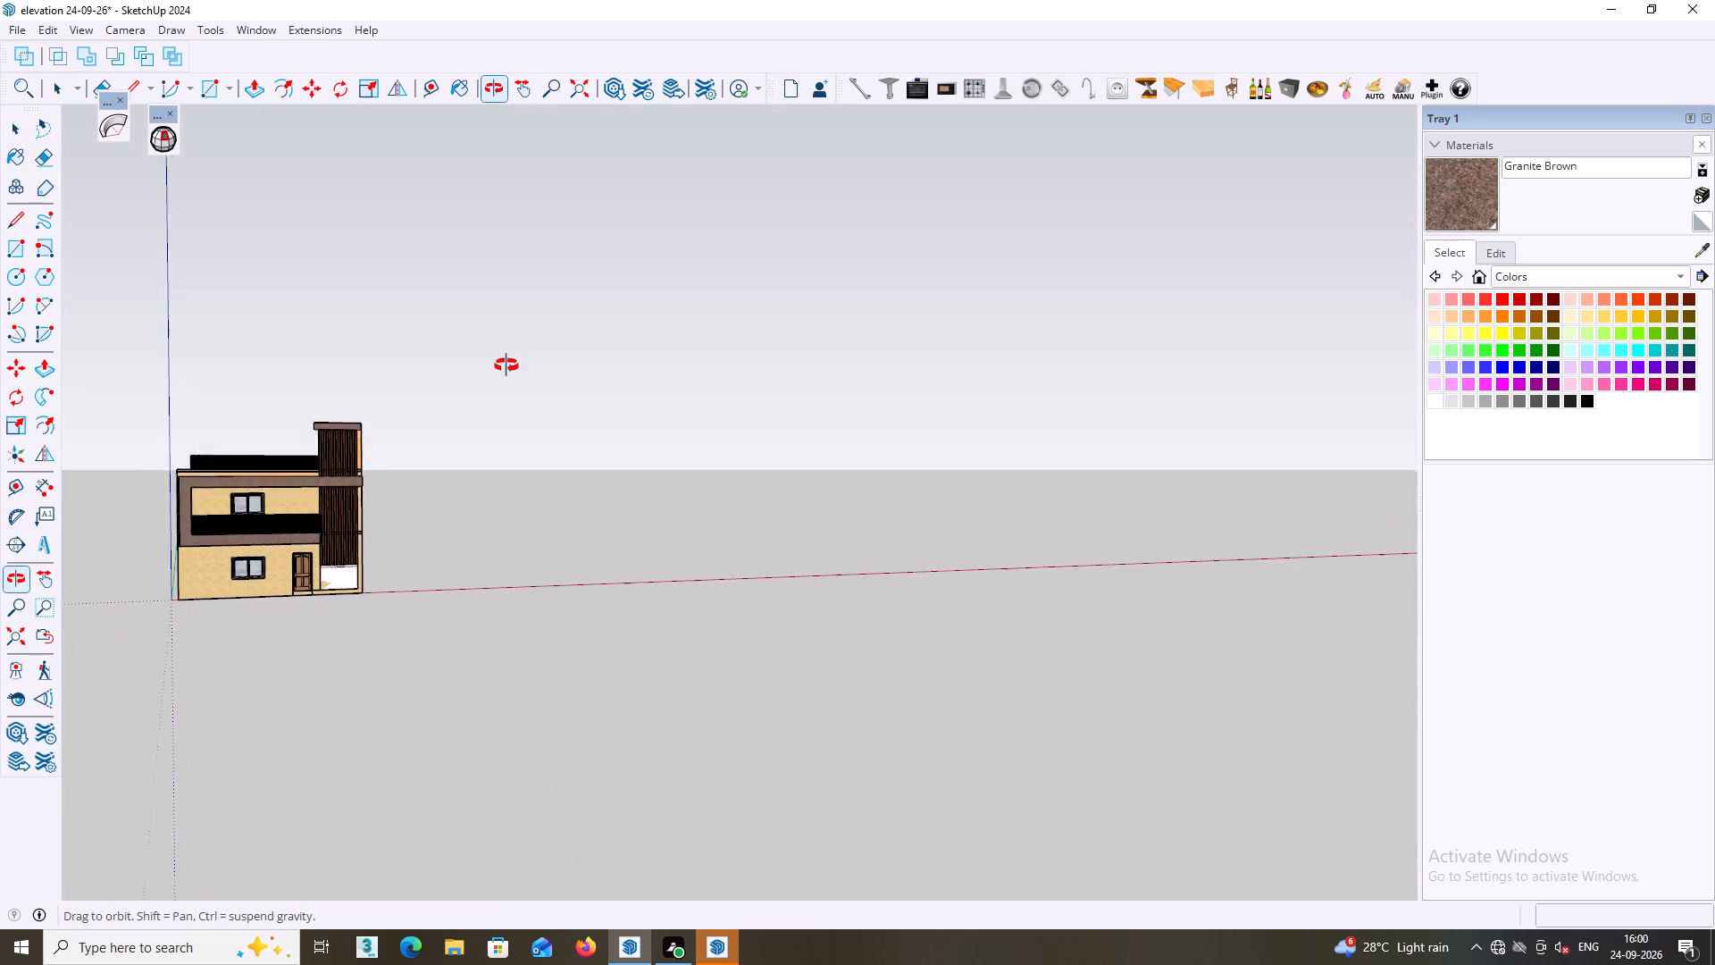
pyautogui.moveTo(506, 365); pyautogui.dragTo(494, 359, button='middle')
pyautogui.scroll(5, 255, 479)
pyautogui.moveTo(287, 514); pyautogui.dragTo(410, 379, button='middle')
pyautogui.moveTo(356, 435); pyautogui.dragTo(359, 478, button='middle')
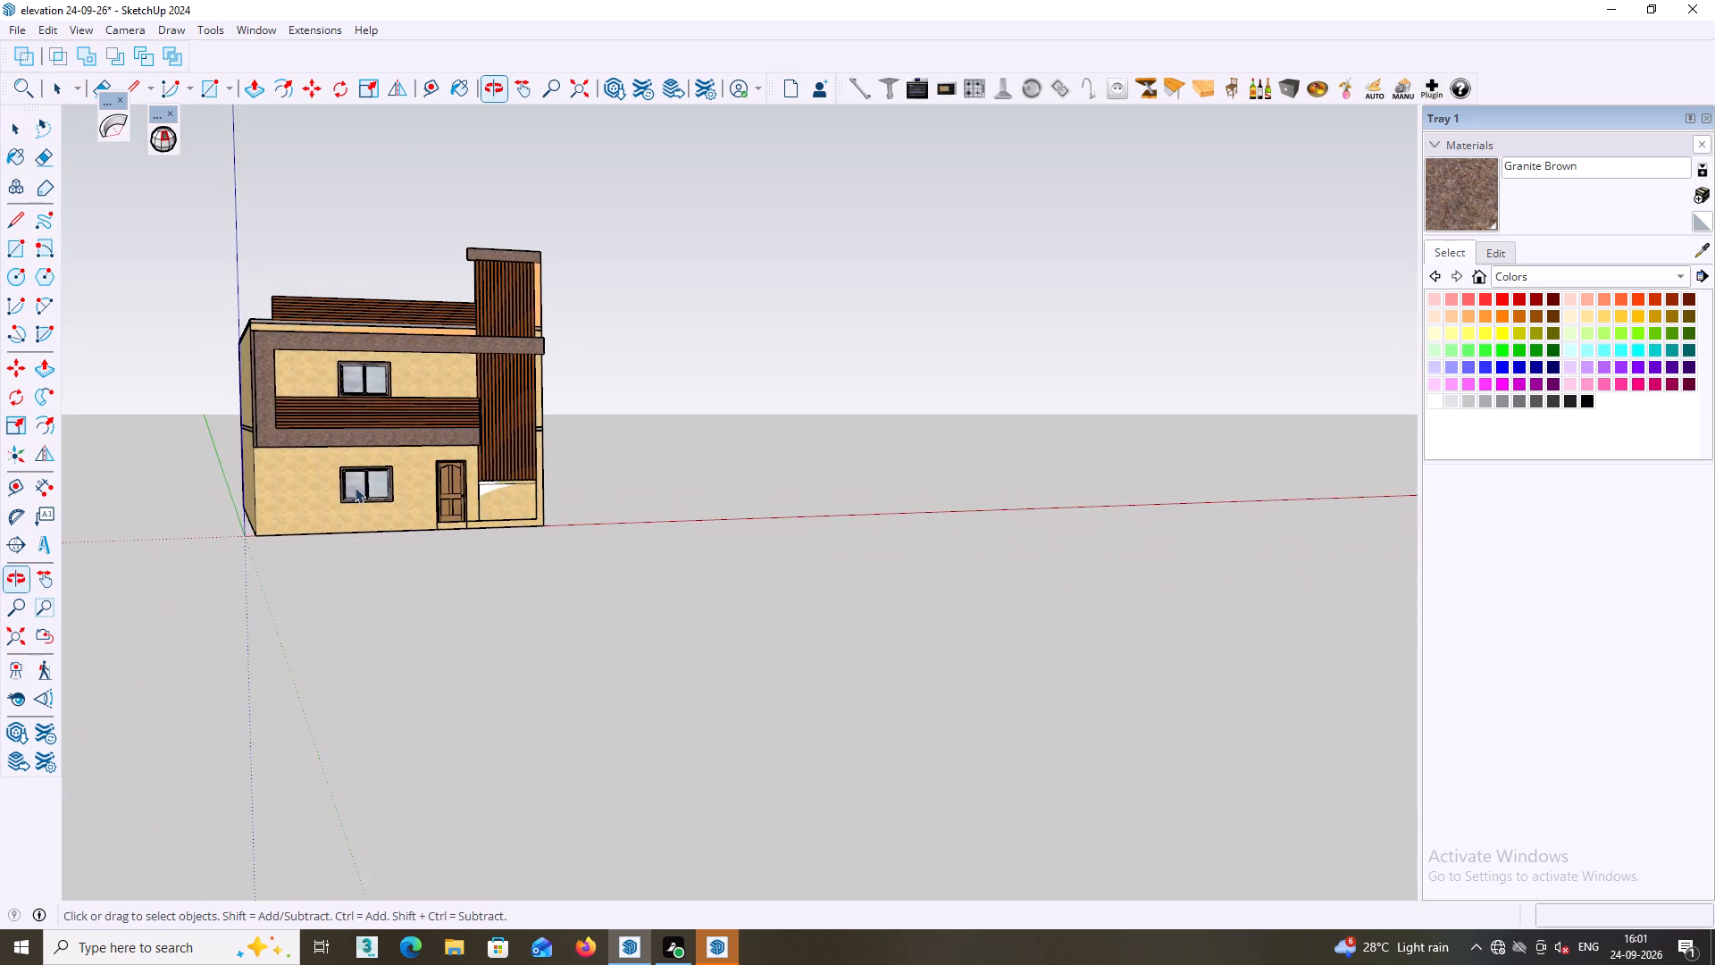
# Examine the ground-floor front around the window, the door and the unfinished area beneath the tower cladding.
pyautogui.scroll(17, 346, 496)
pyautogui.moveTo(316, 508); pyautogui.dragTo(315, 535, button='middle')
pyautogui.scroll(4, 312, 496)
pyautogui.scroll(-3, 323, 486)
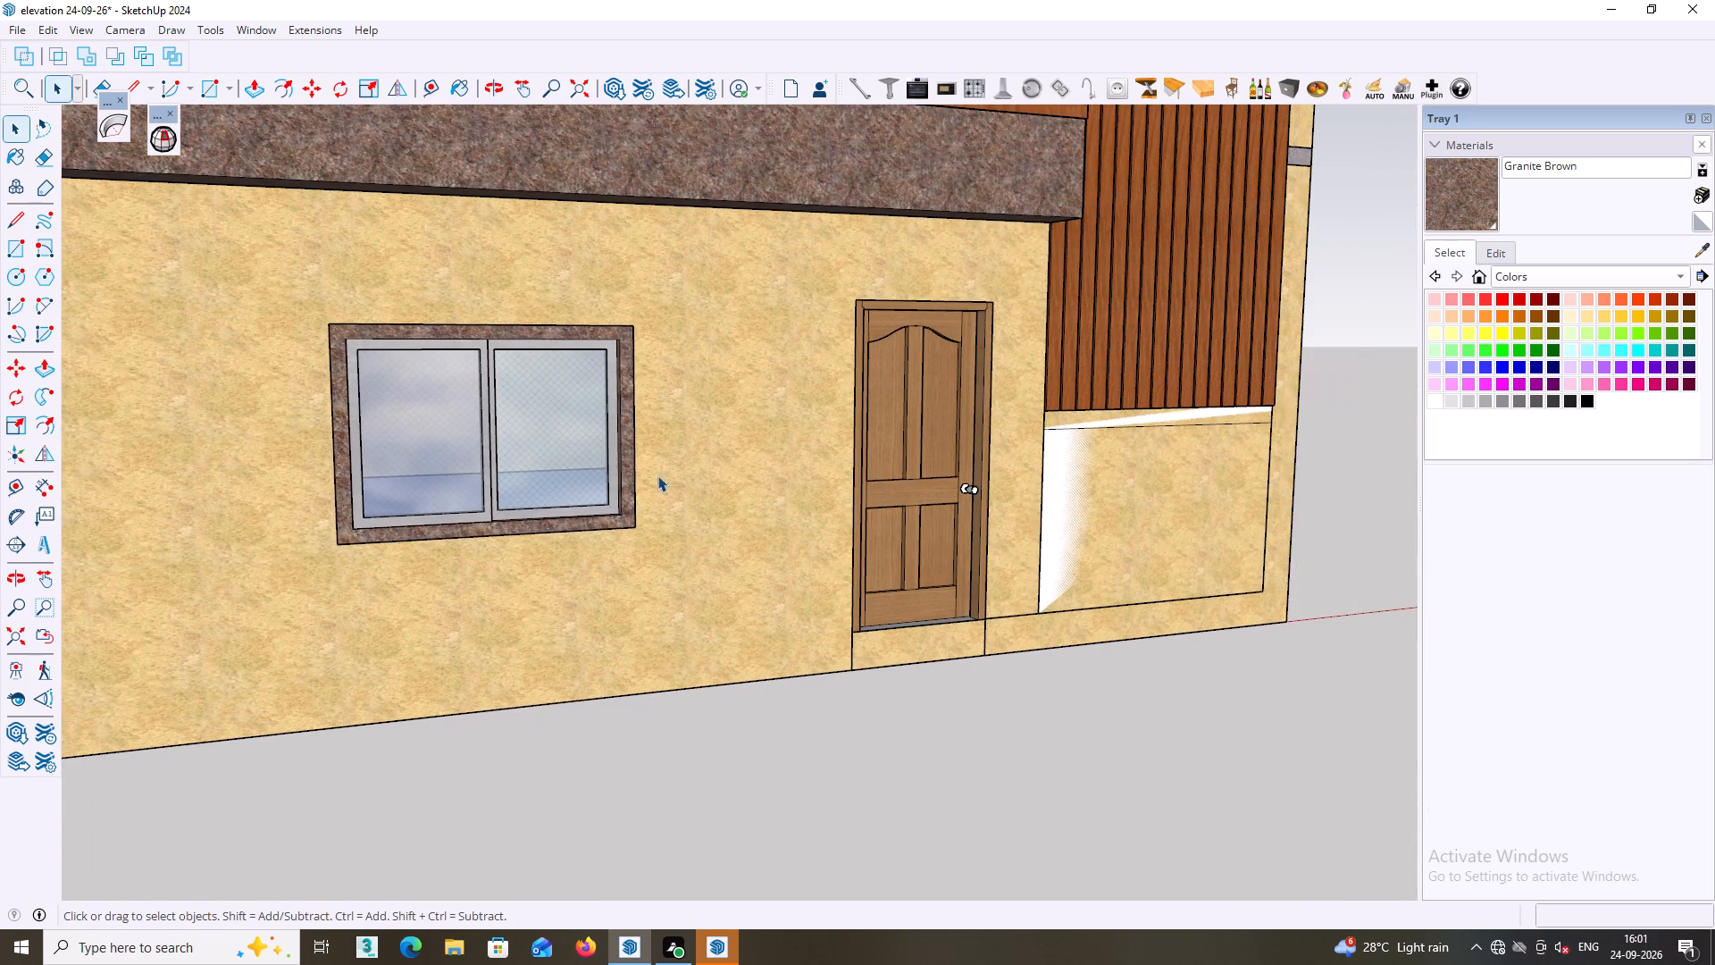
pyautogui.moveTo(661, 460); pyautogui.dragTo(847, 403, button='middle')
pyautogui.scroll(-7, 810, 425)
pyautogui.keyDown('shift'); pyautogui.moveTo(601, 457); pyautogui.dragTo(719, 463, button='middle'); pyautogui.keyUp('shift')
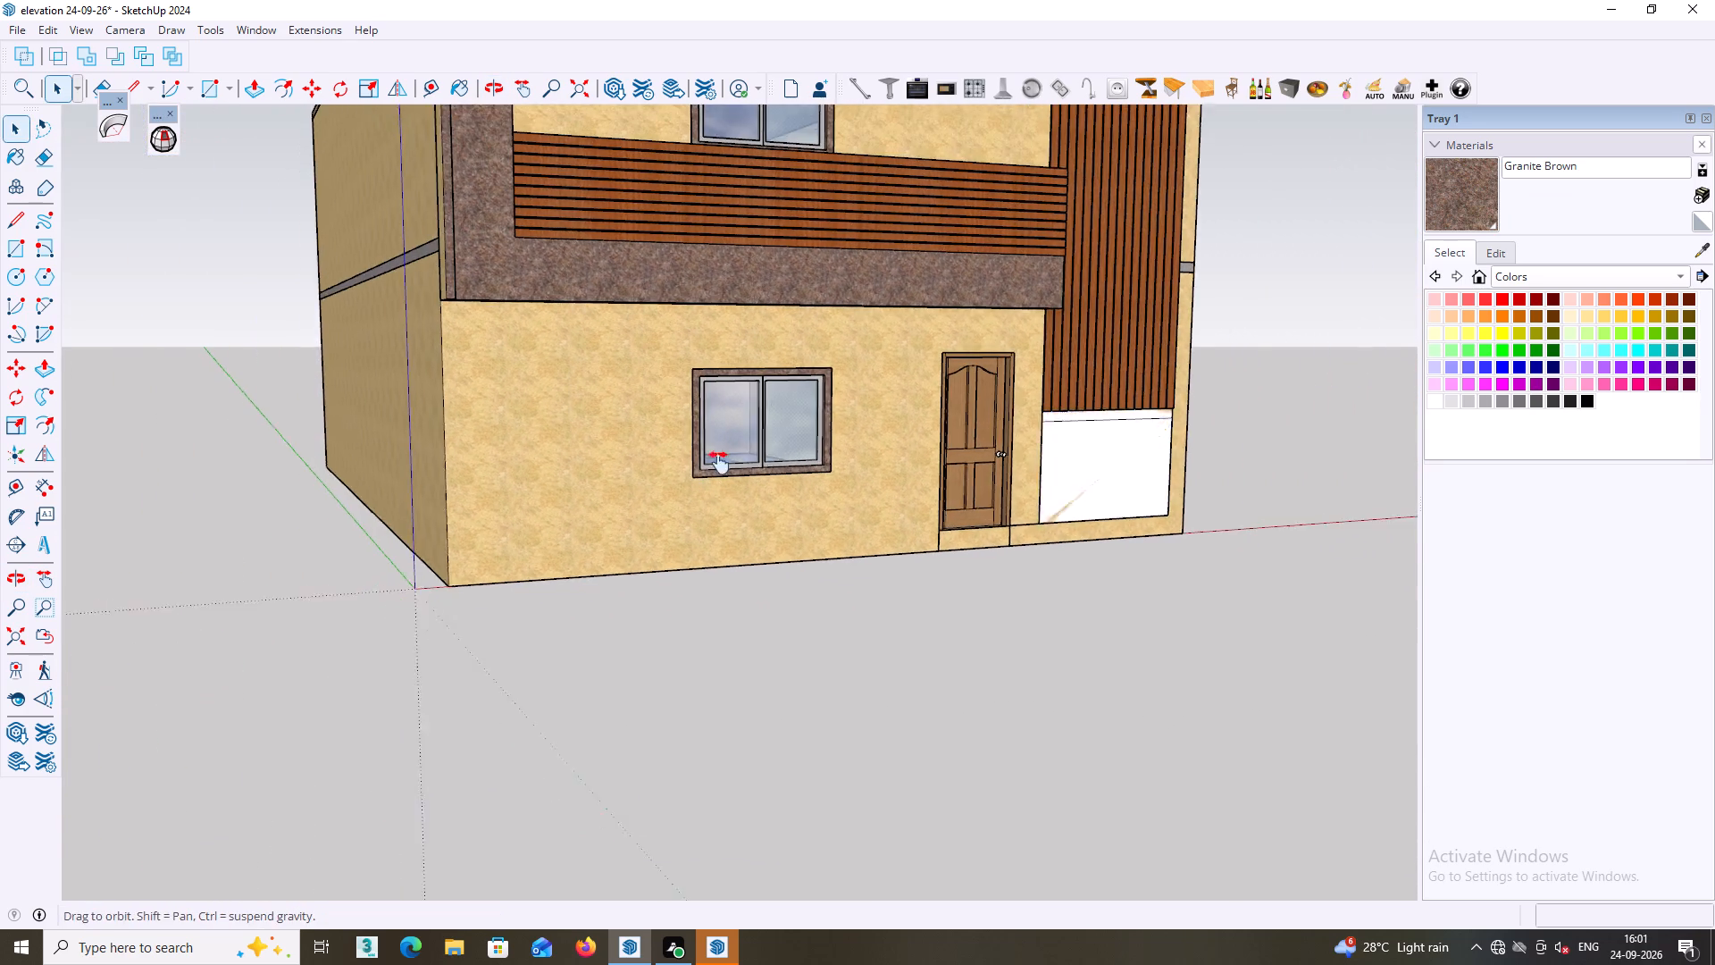
pyautogui.keyDown('shift'); pyautogui.moveTo(719, 463); pyautogui.dragTo(763, 463, button='middle'); pyautogui.keyUp('shift')
pyautogui.scroll(-7, 676, 448)
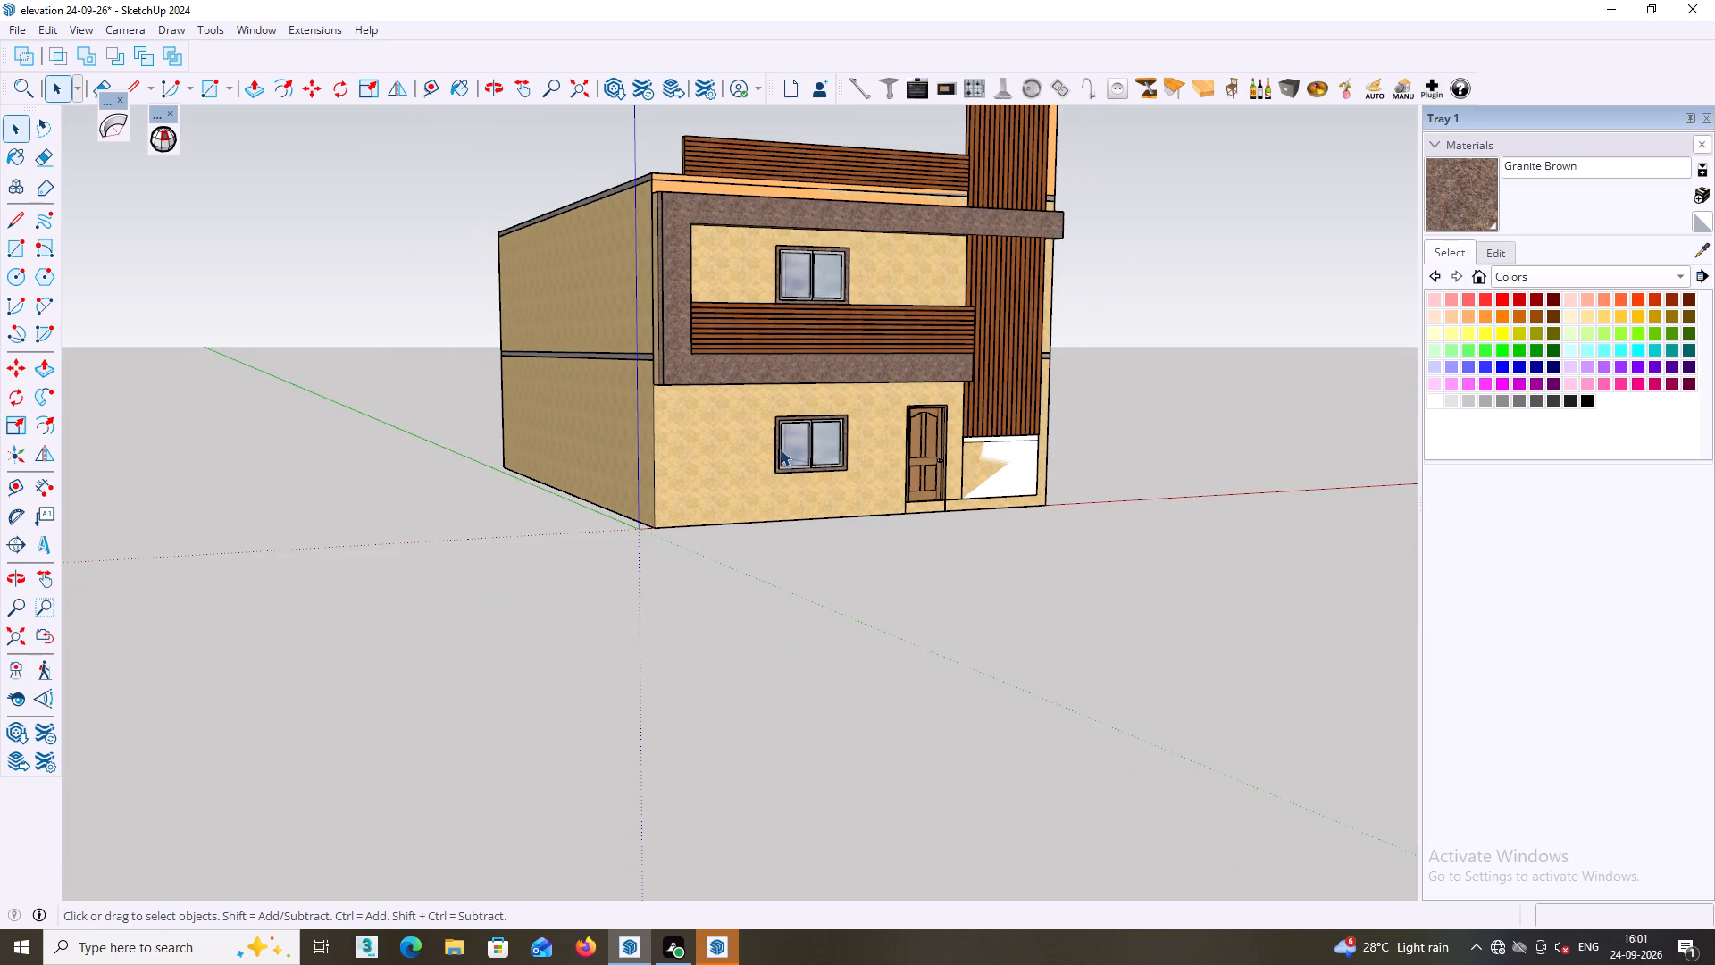
pyautogui.scroll(3, 756, 432)
pyautogui.moveTo(738, 420); pyautogui.dragTo(728, 447, button='middle')
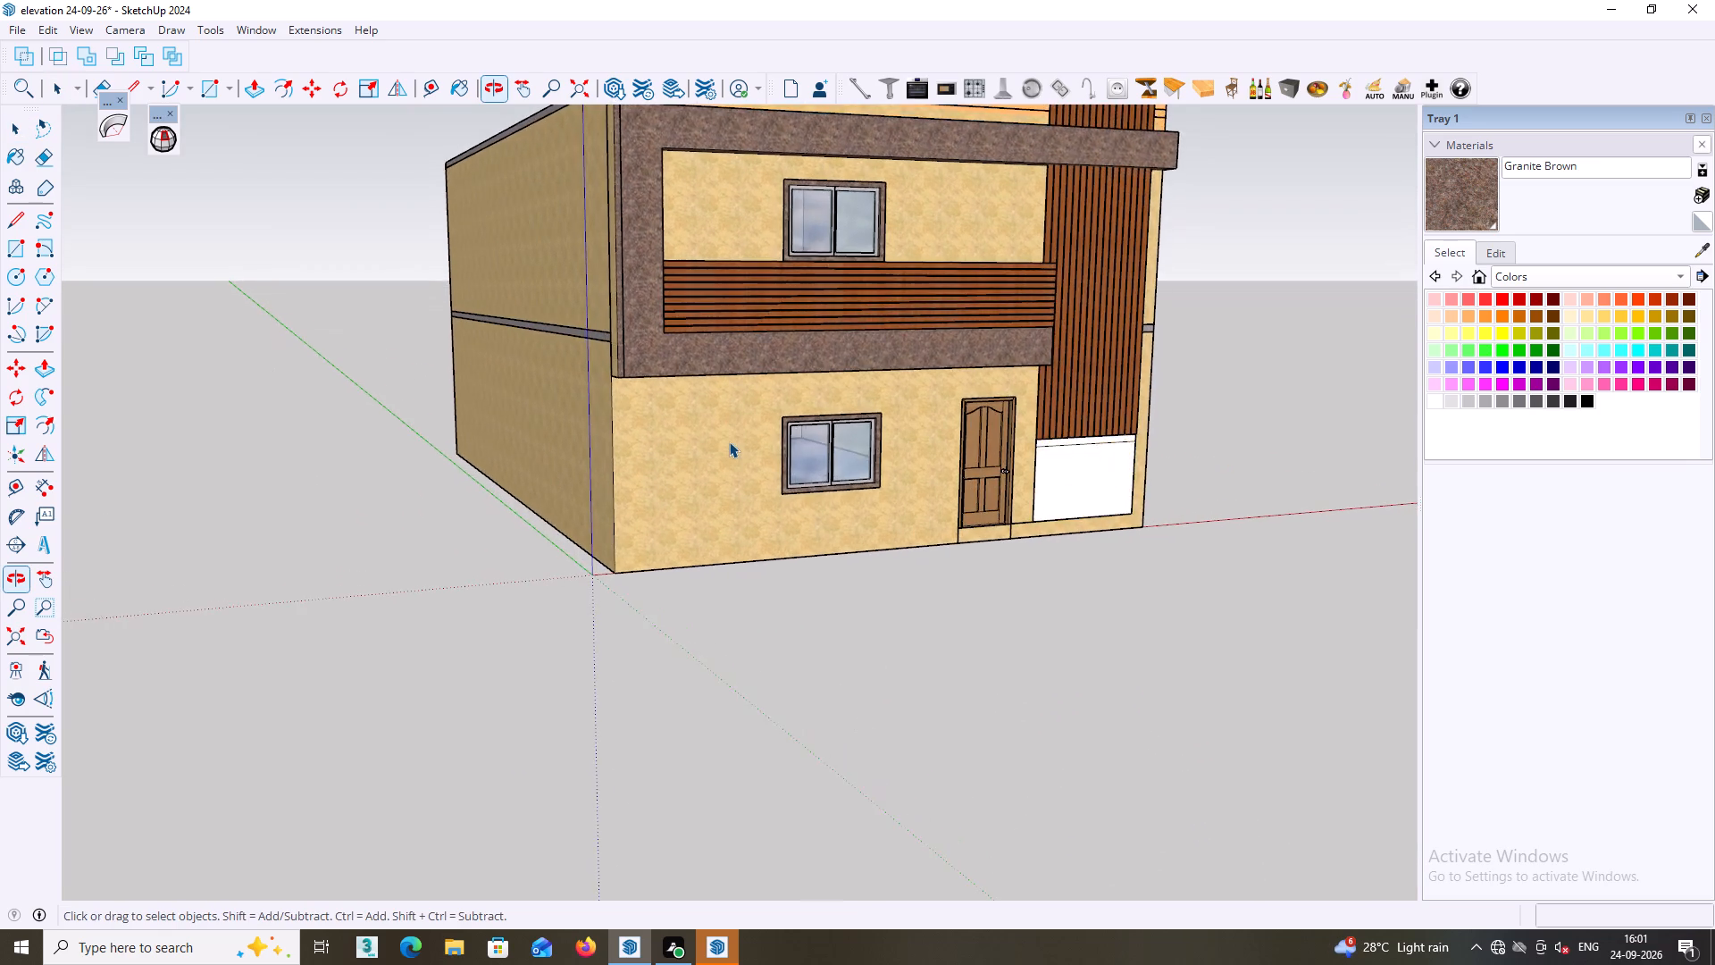
pyautogui.scroll(-4, 731, 447)
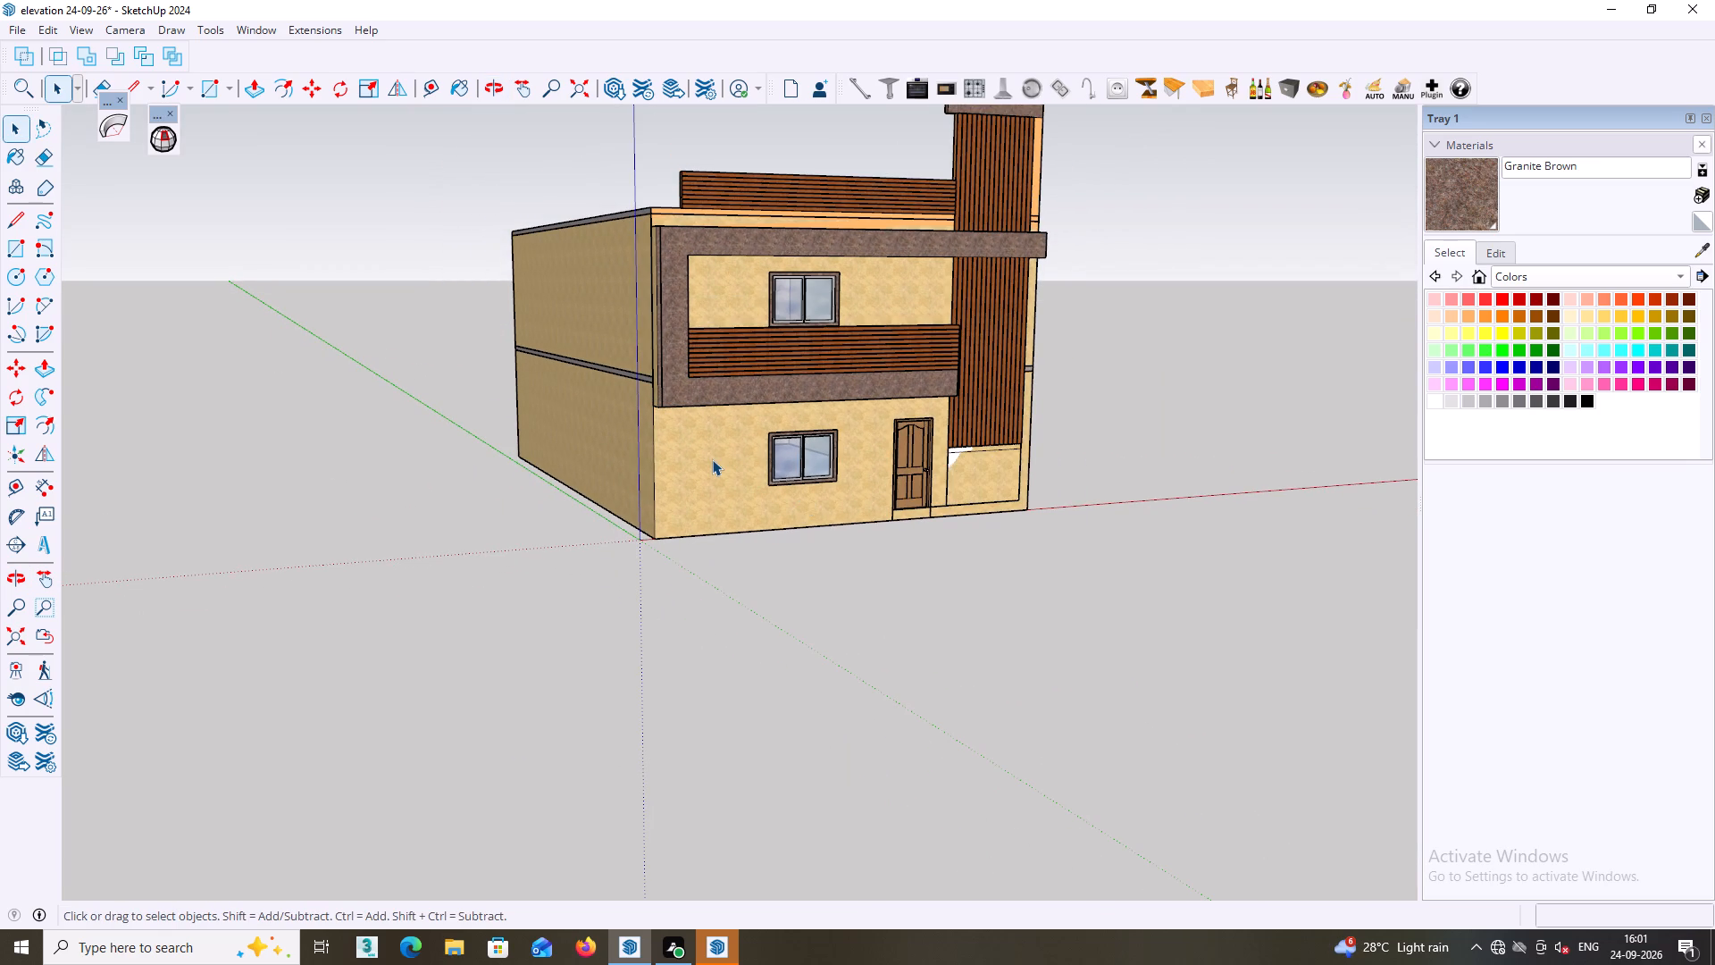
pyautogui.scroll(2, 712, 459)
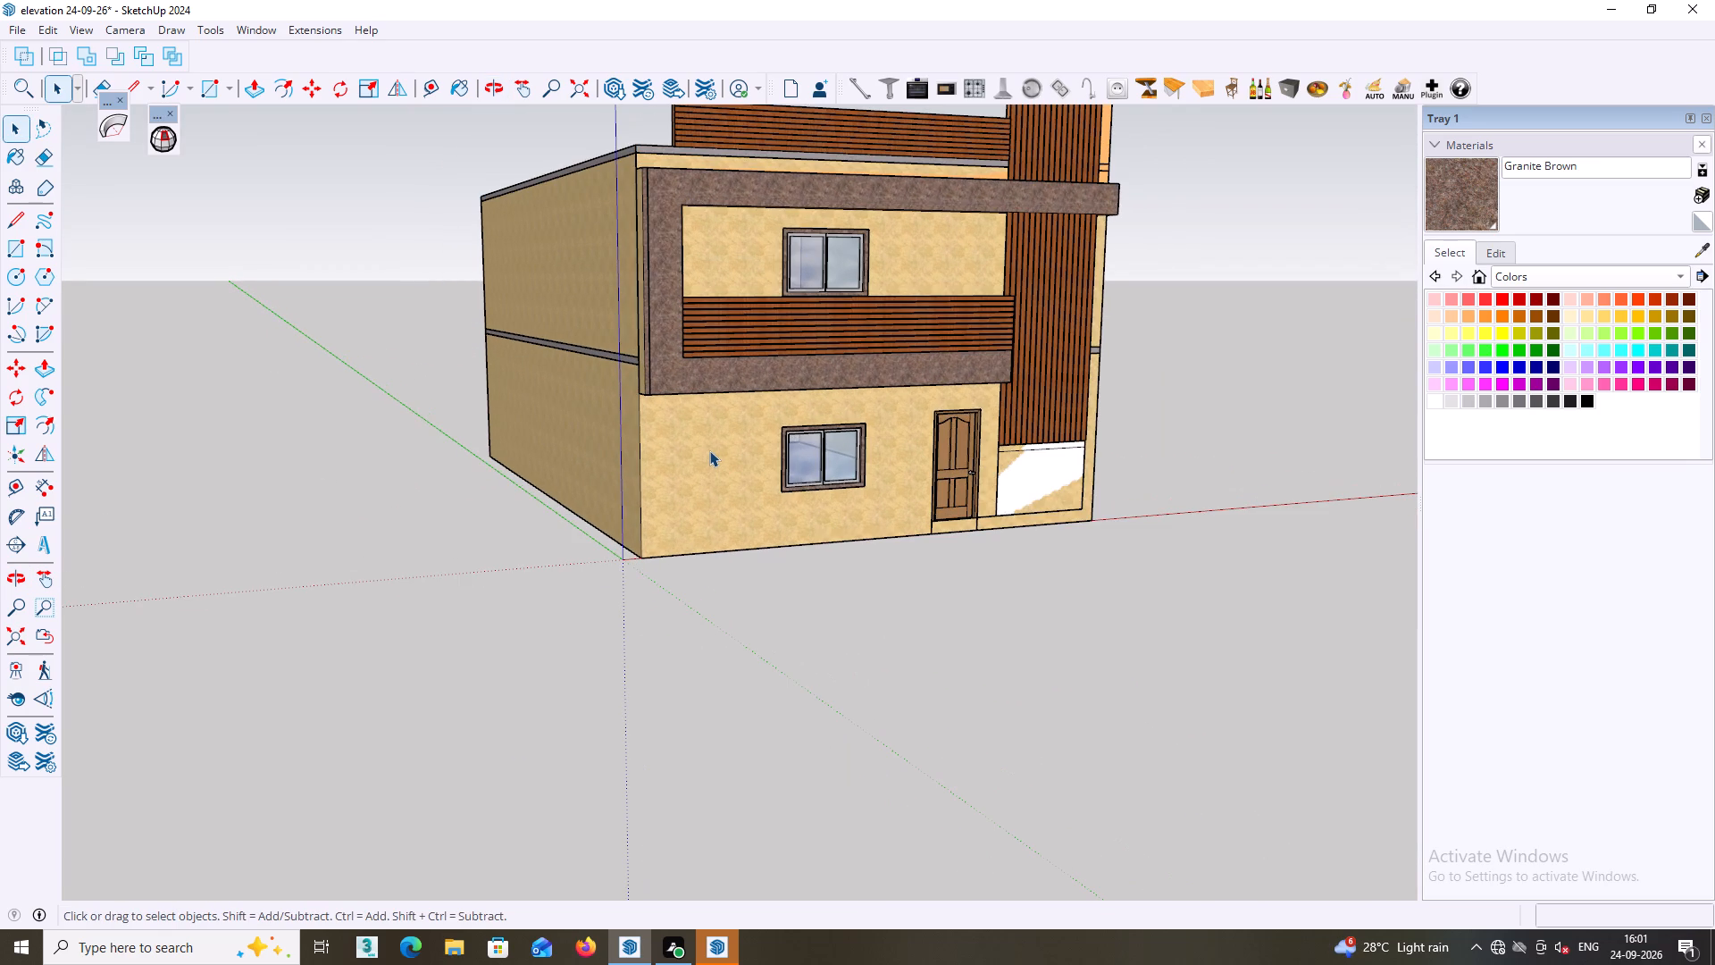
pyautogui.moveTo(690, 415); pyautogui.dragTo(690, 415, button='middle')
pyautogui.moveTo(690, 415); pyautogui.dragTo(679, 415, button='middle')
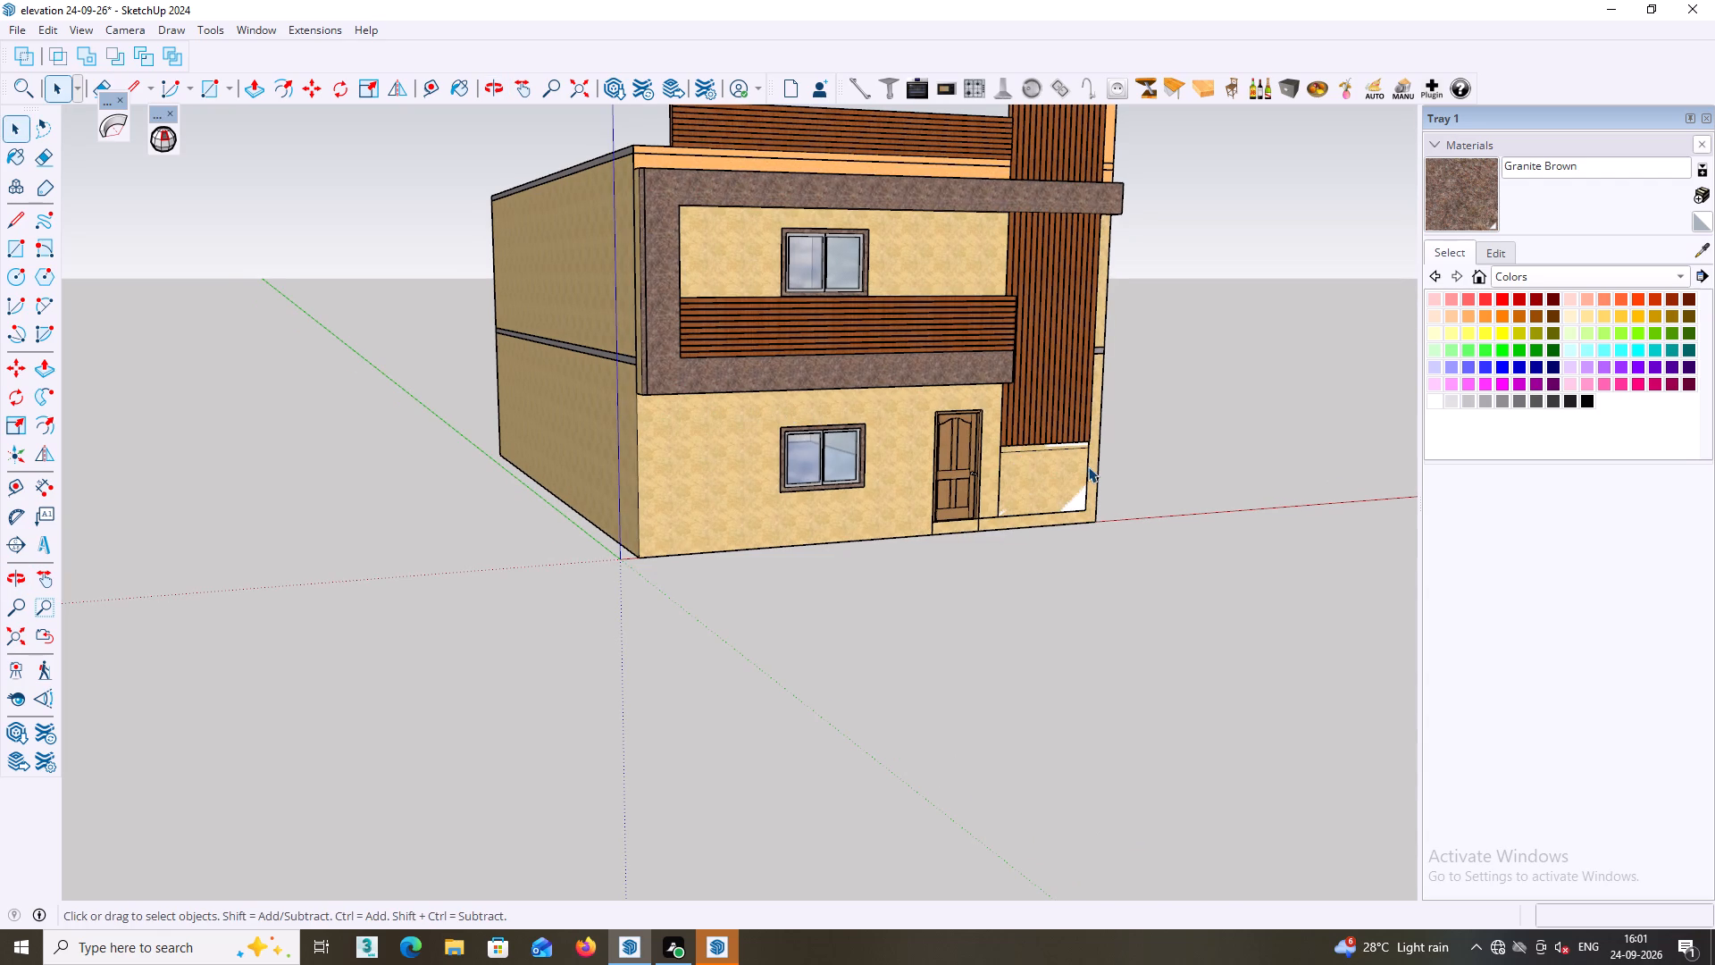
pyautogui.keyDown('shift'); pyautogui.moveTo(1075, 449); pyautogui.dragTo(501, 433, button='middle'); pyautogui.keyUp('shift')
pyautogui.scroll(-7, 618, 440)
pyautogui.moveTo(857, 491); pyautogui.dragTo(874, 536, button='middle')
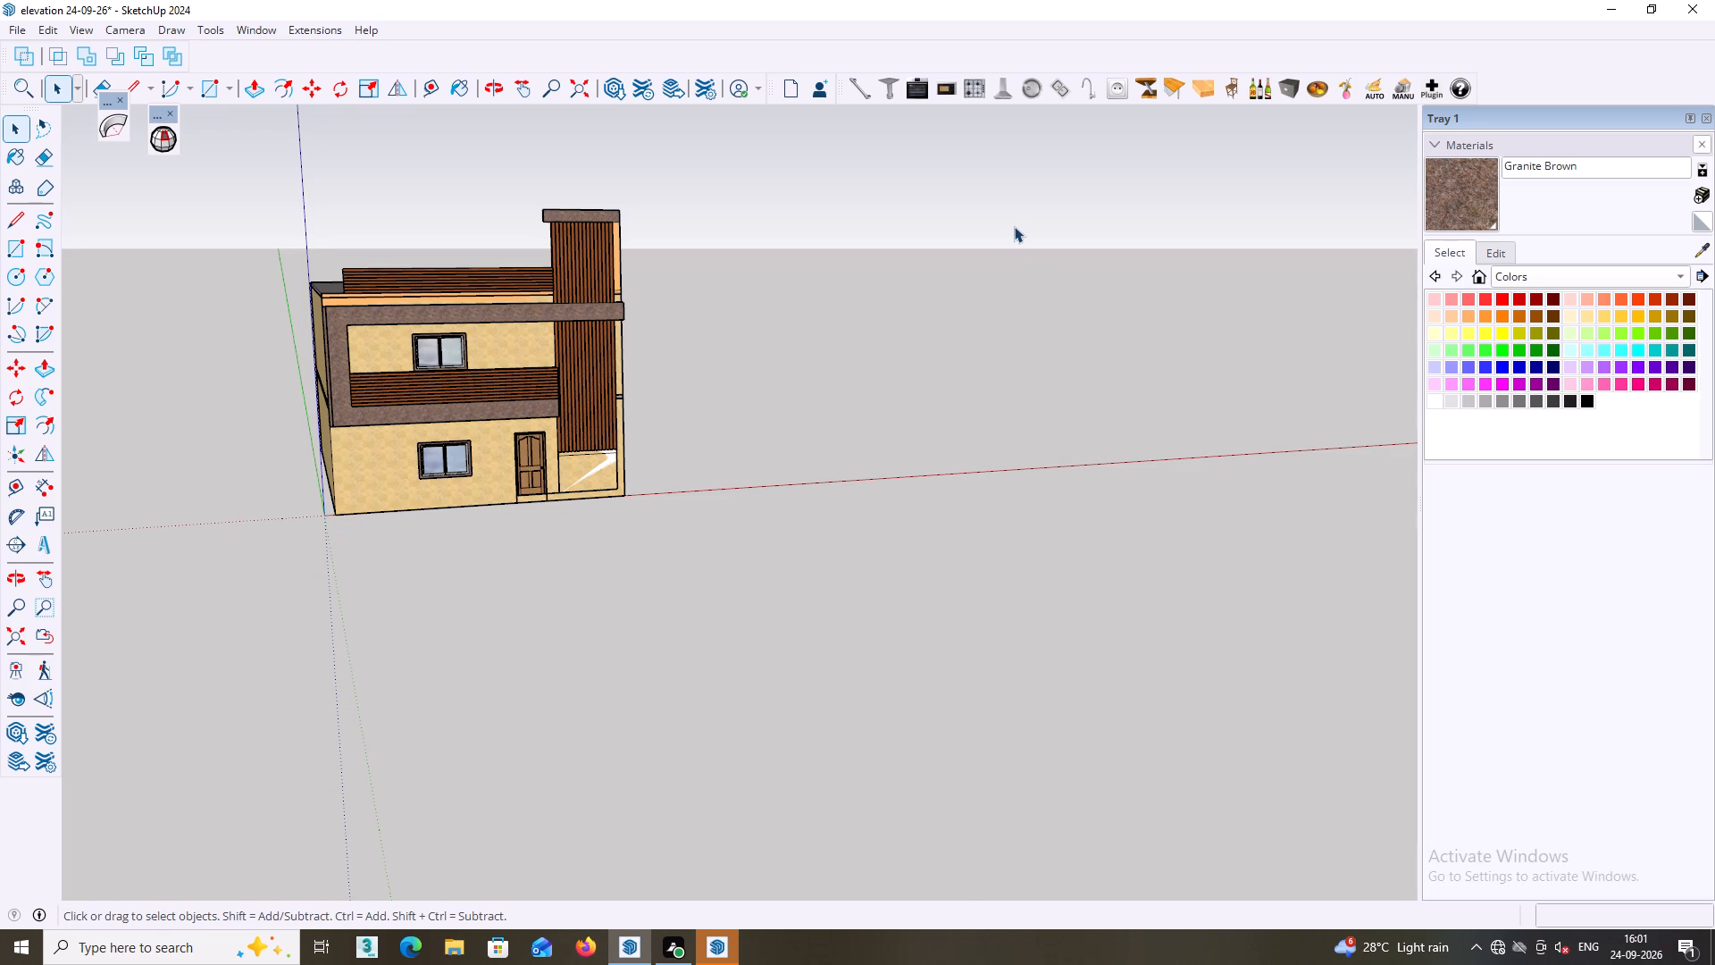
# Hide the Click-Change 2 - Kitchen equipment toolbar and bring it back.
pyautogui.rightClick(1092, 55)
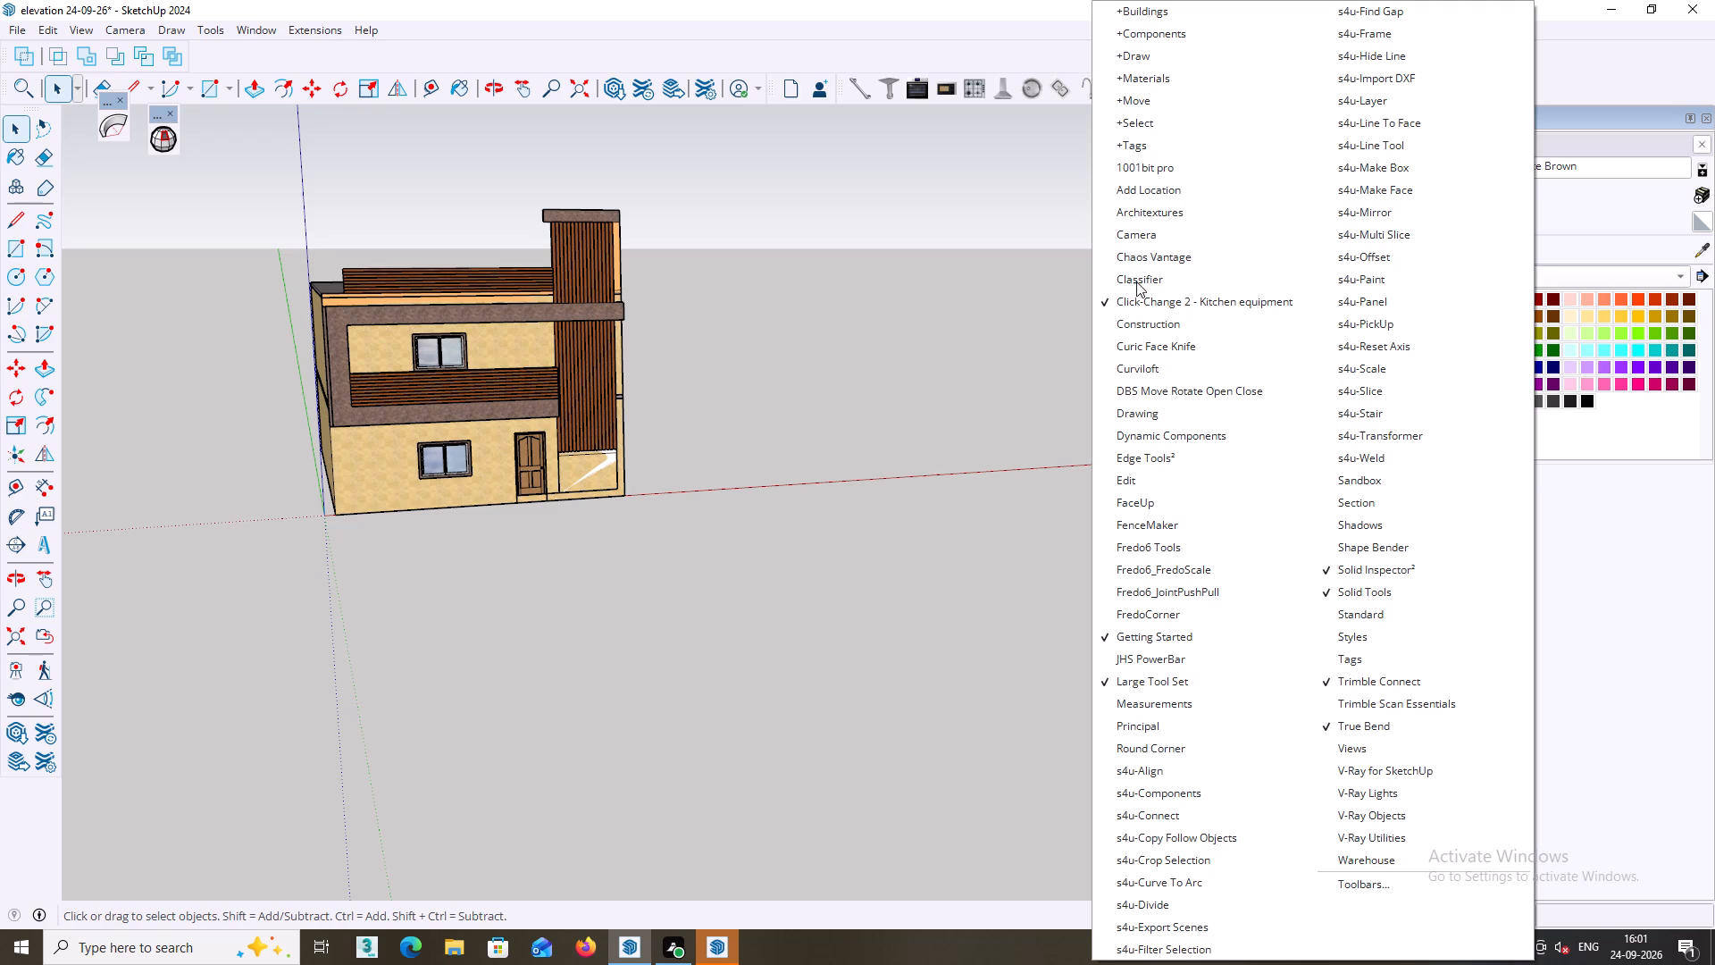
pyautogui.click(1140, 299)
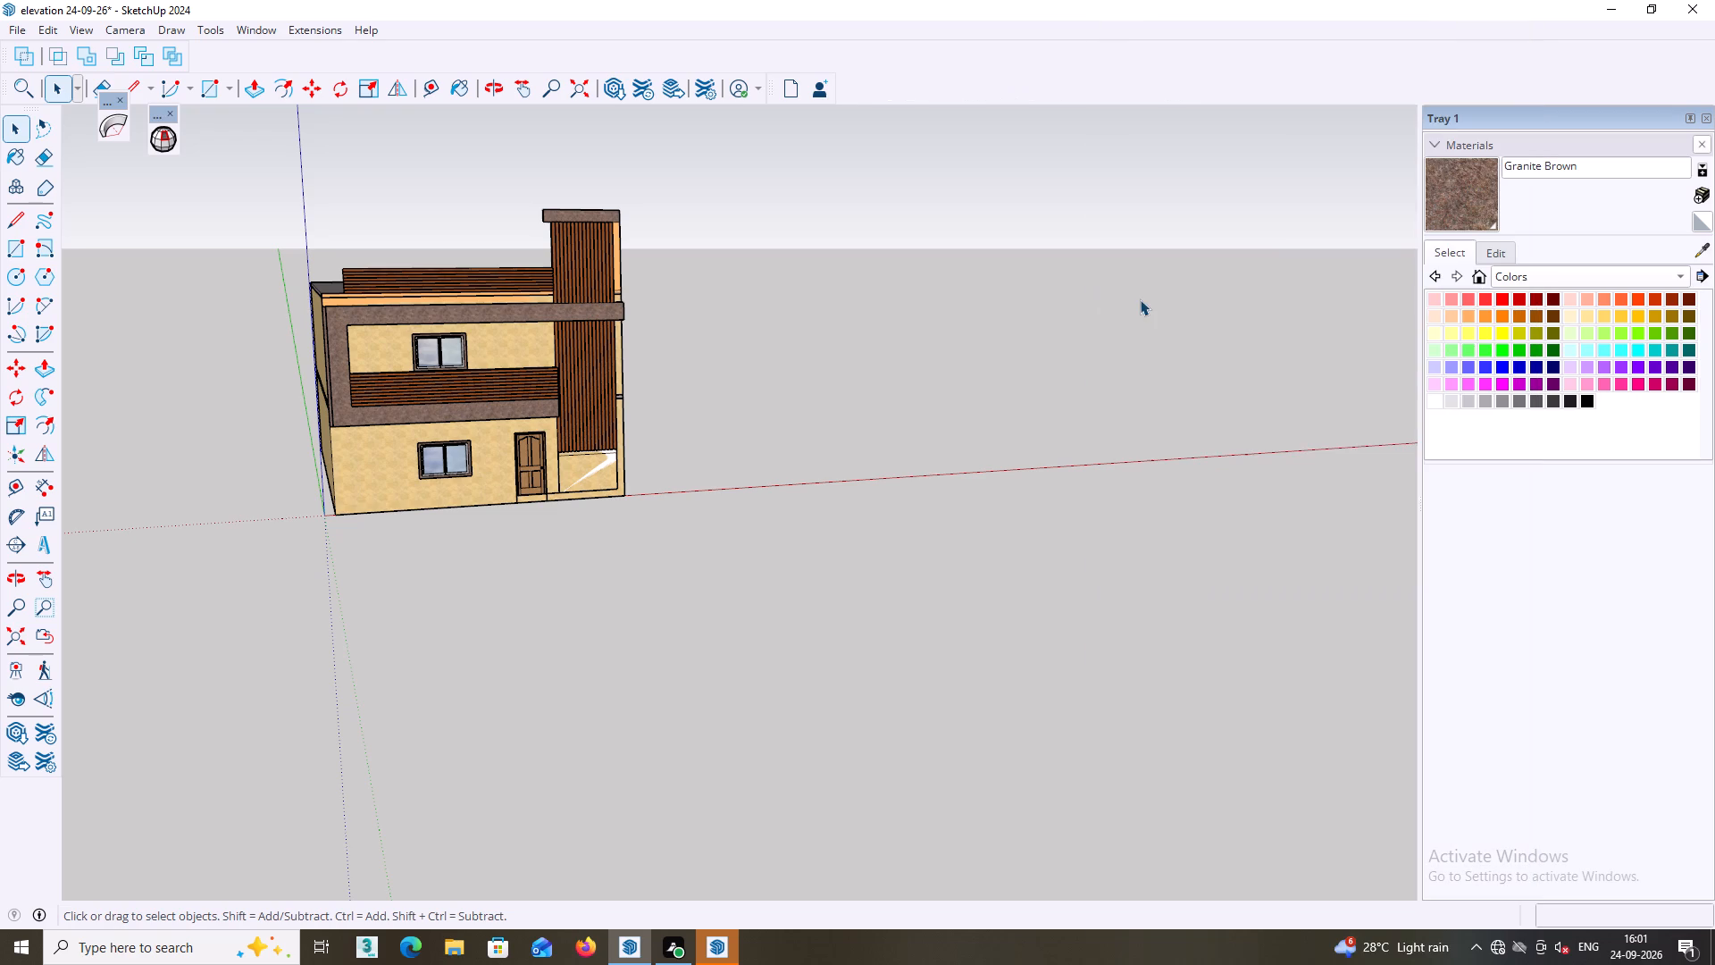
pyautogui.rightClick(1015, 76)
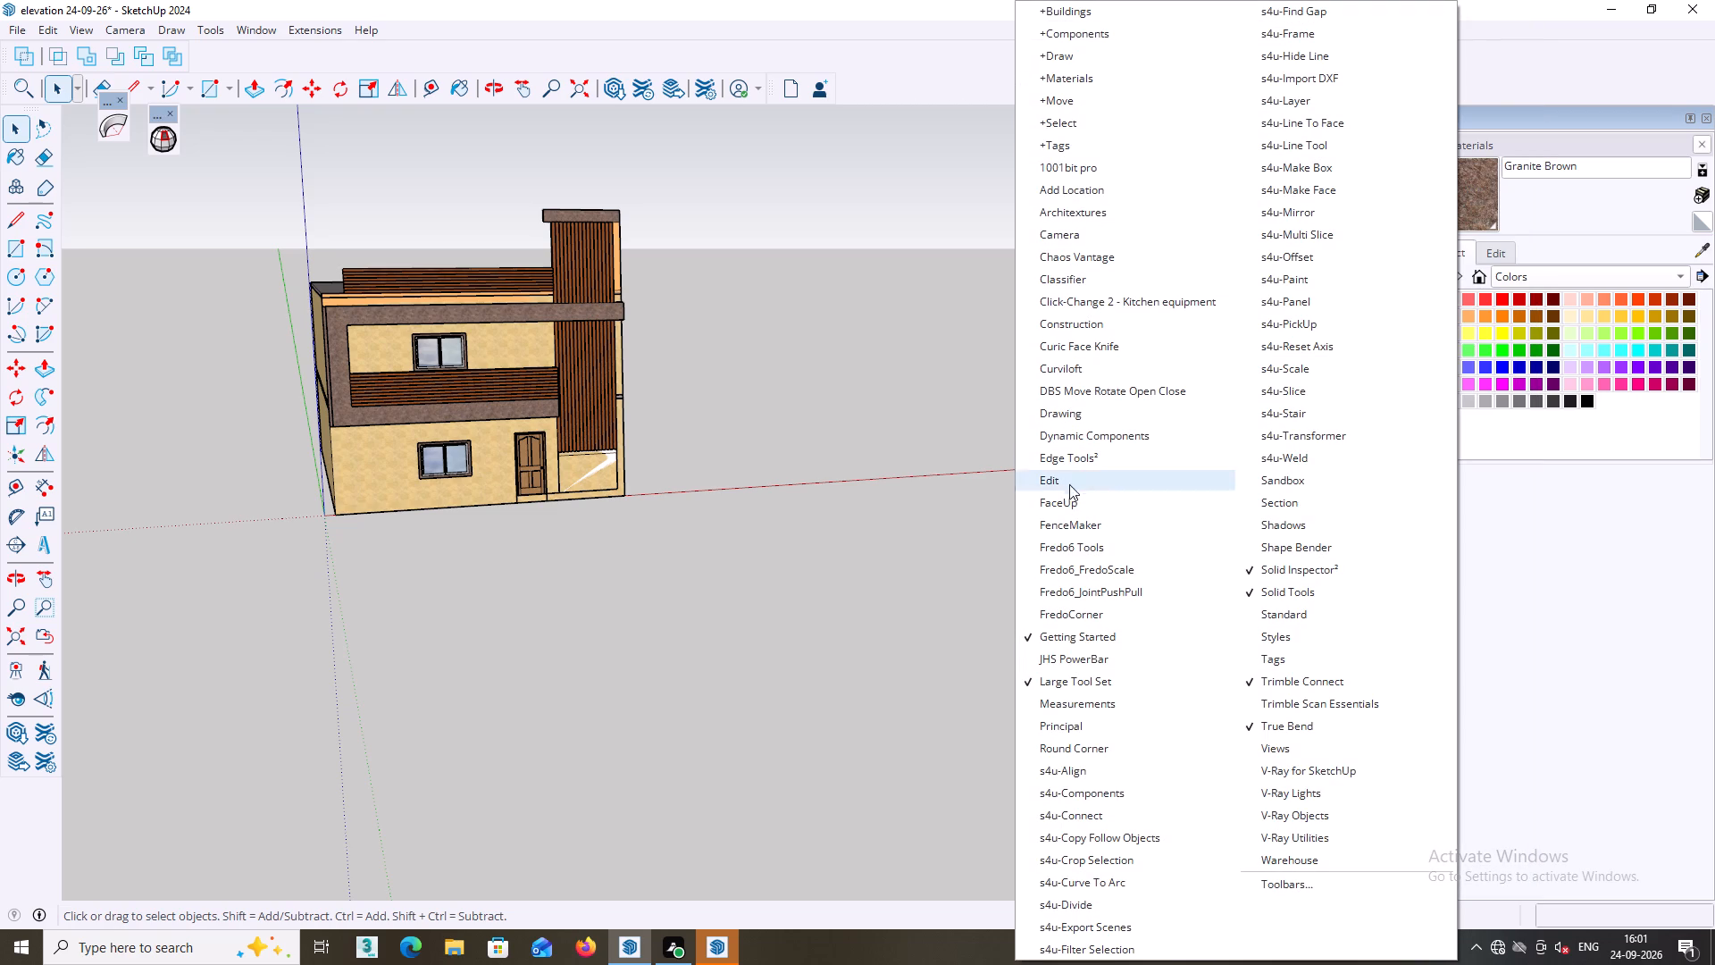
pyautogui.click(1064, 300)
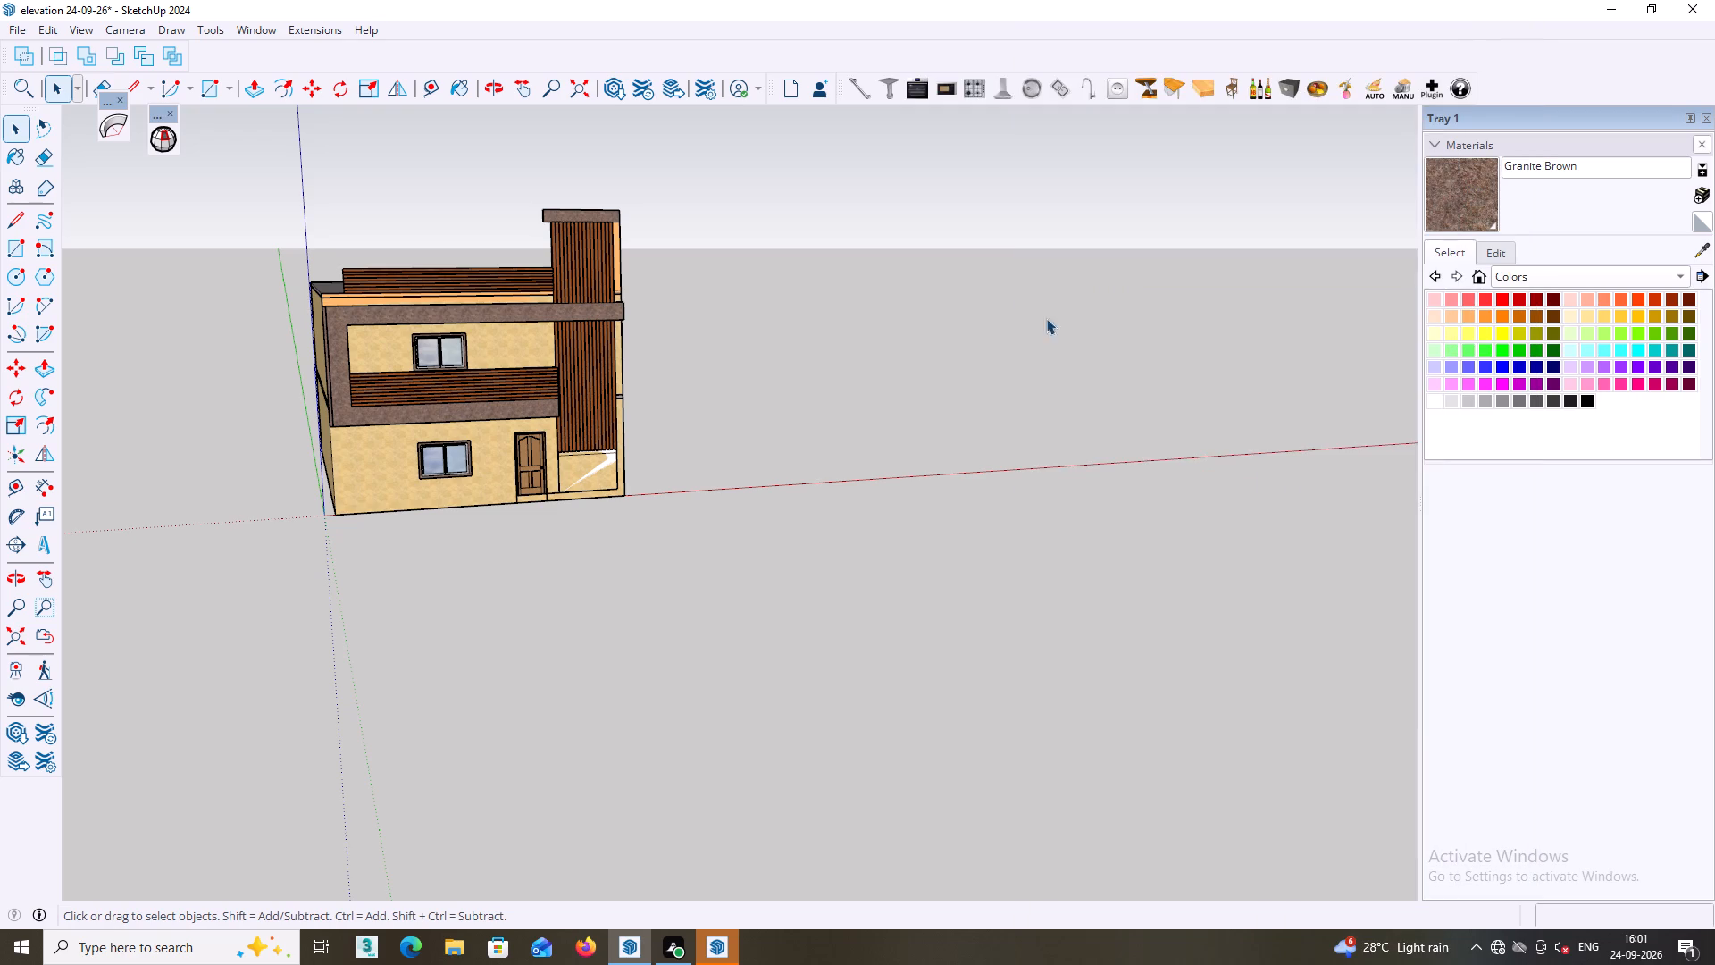
# Close the materials tray to free up the drawing area.
pyautogui.scroll(-3, 1060, 382)
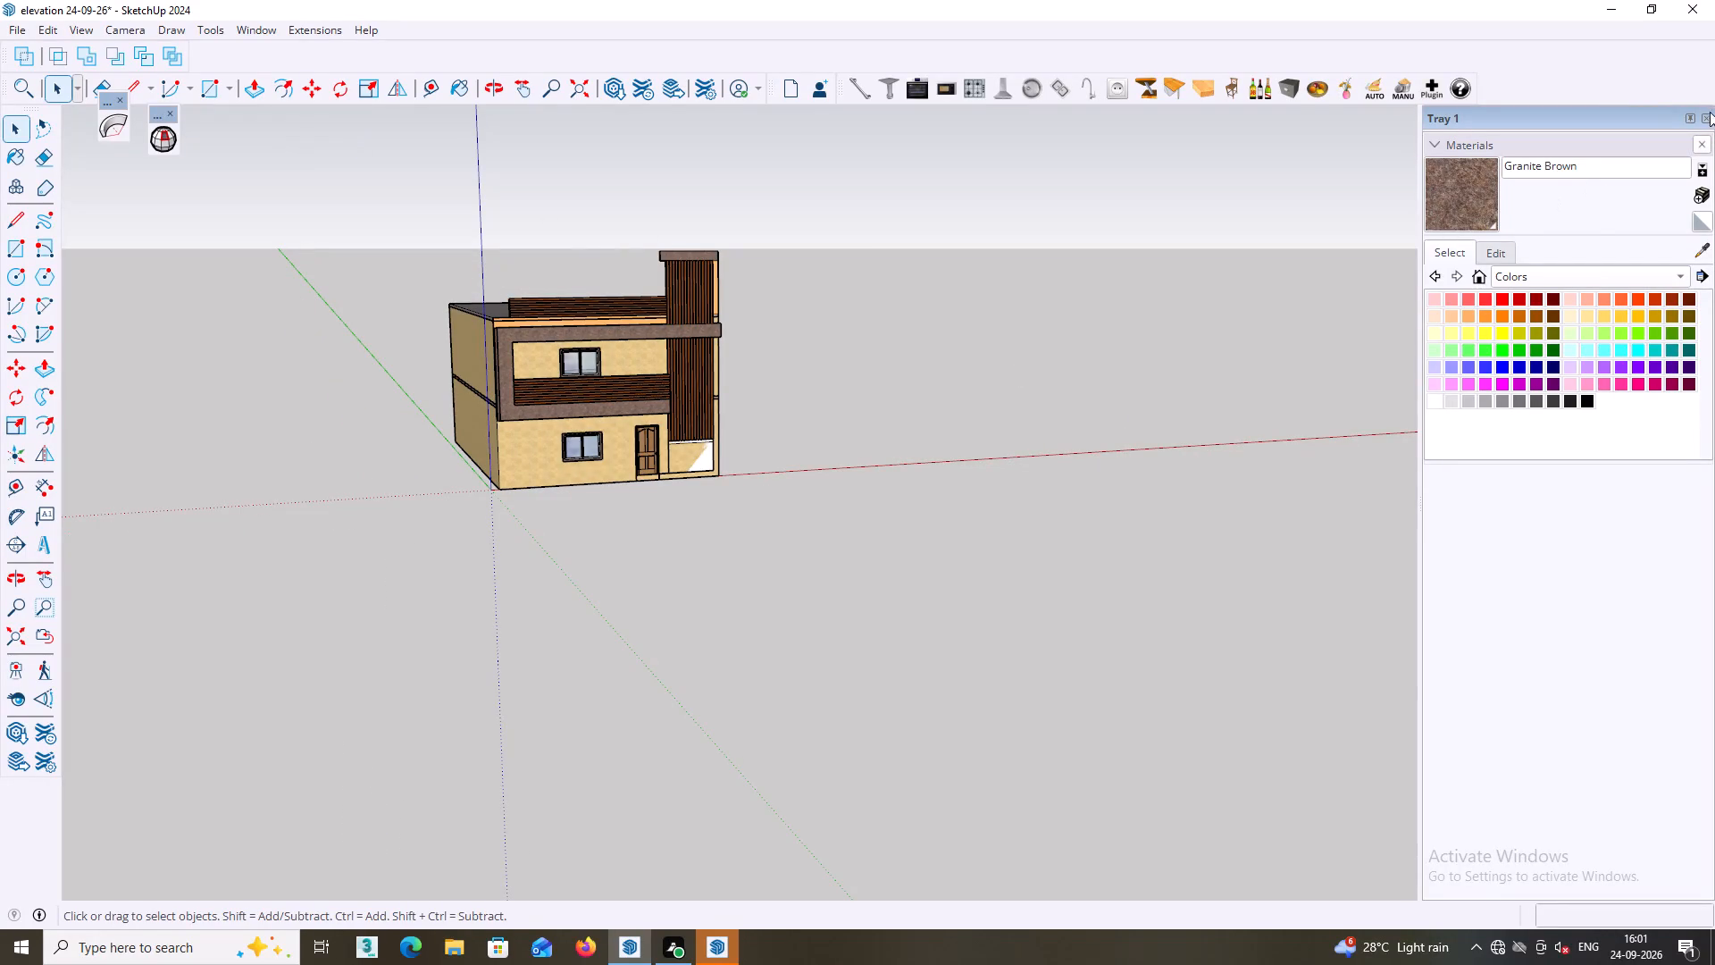
pyautogui.click(1711, 117)
# Draw a ground-plane rectangle about 75' by 237' on the open ground beside the house's tower side.
pyautogui.scroll(-1, 1213, 323)
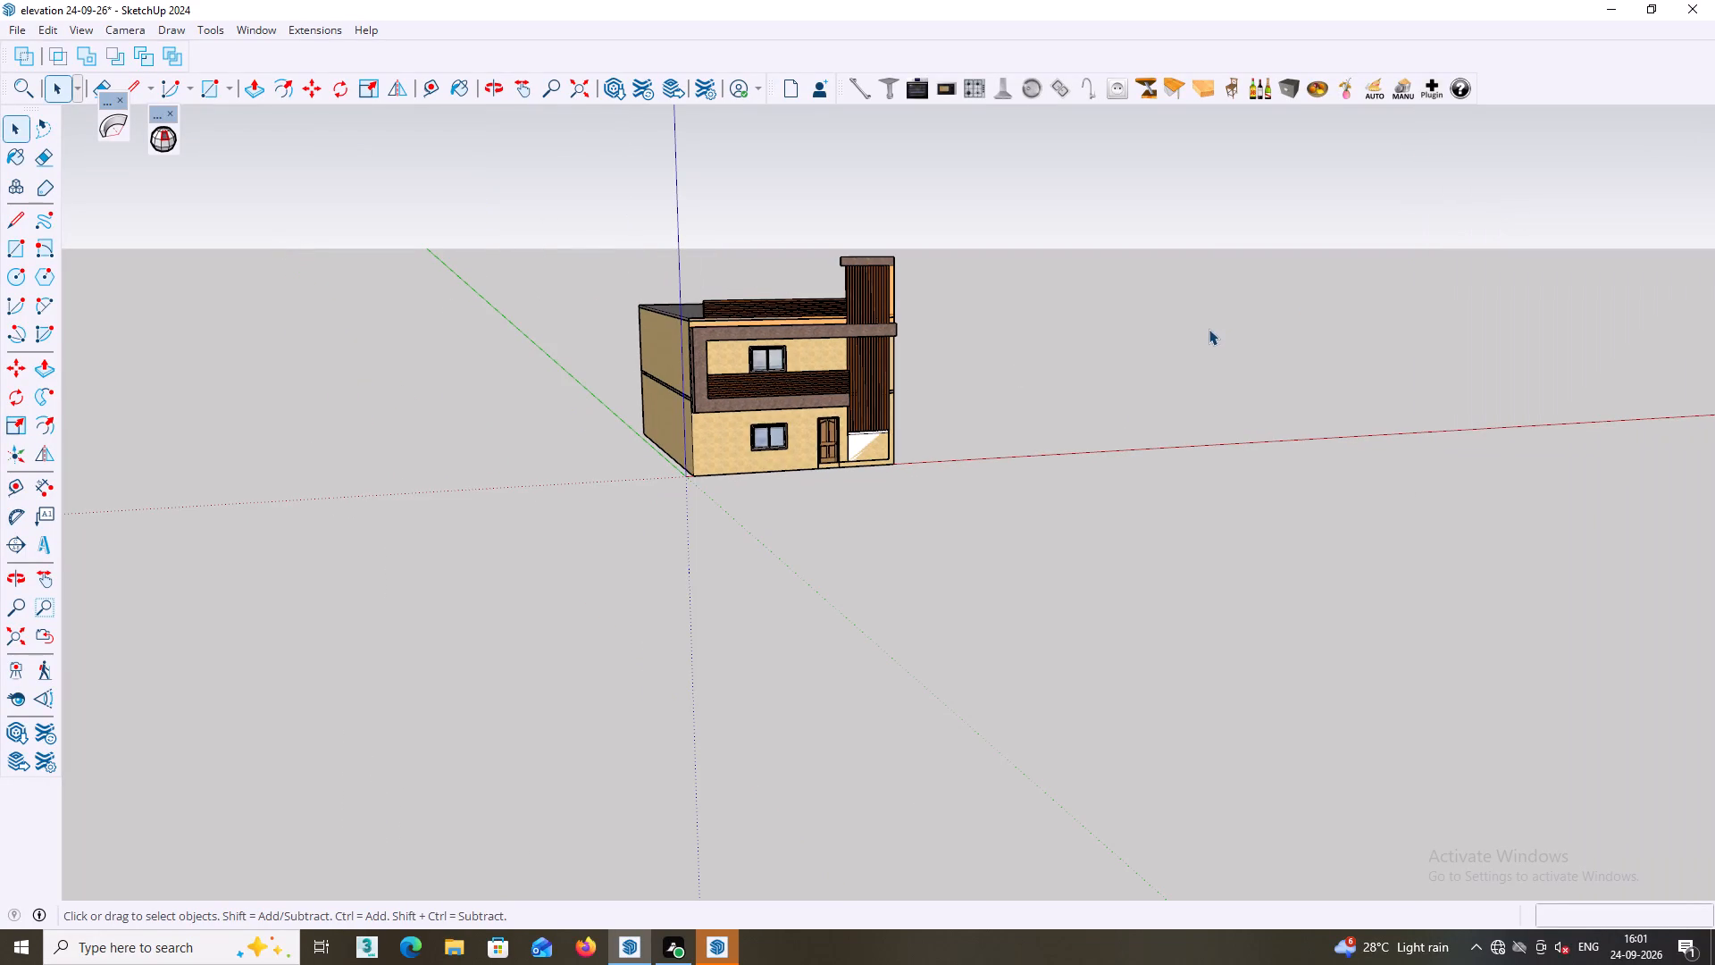
pyautogui.keyDown('shift'); pyautogui.moveTo(1207, 343); pyautogui.dragTo(771, 414, button='middle'); pyautogui.keyUp('shift')
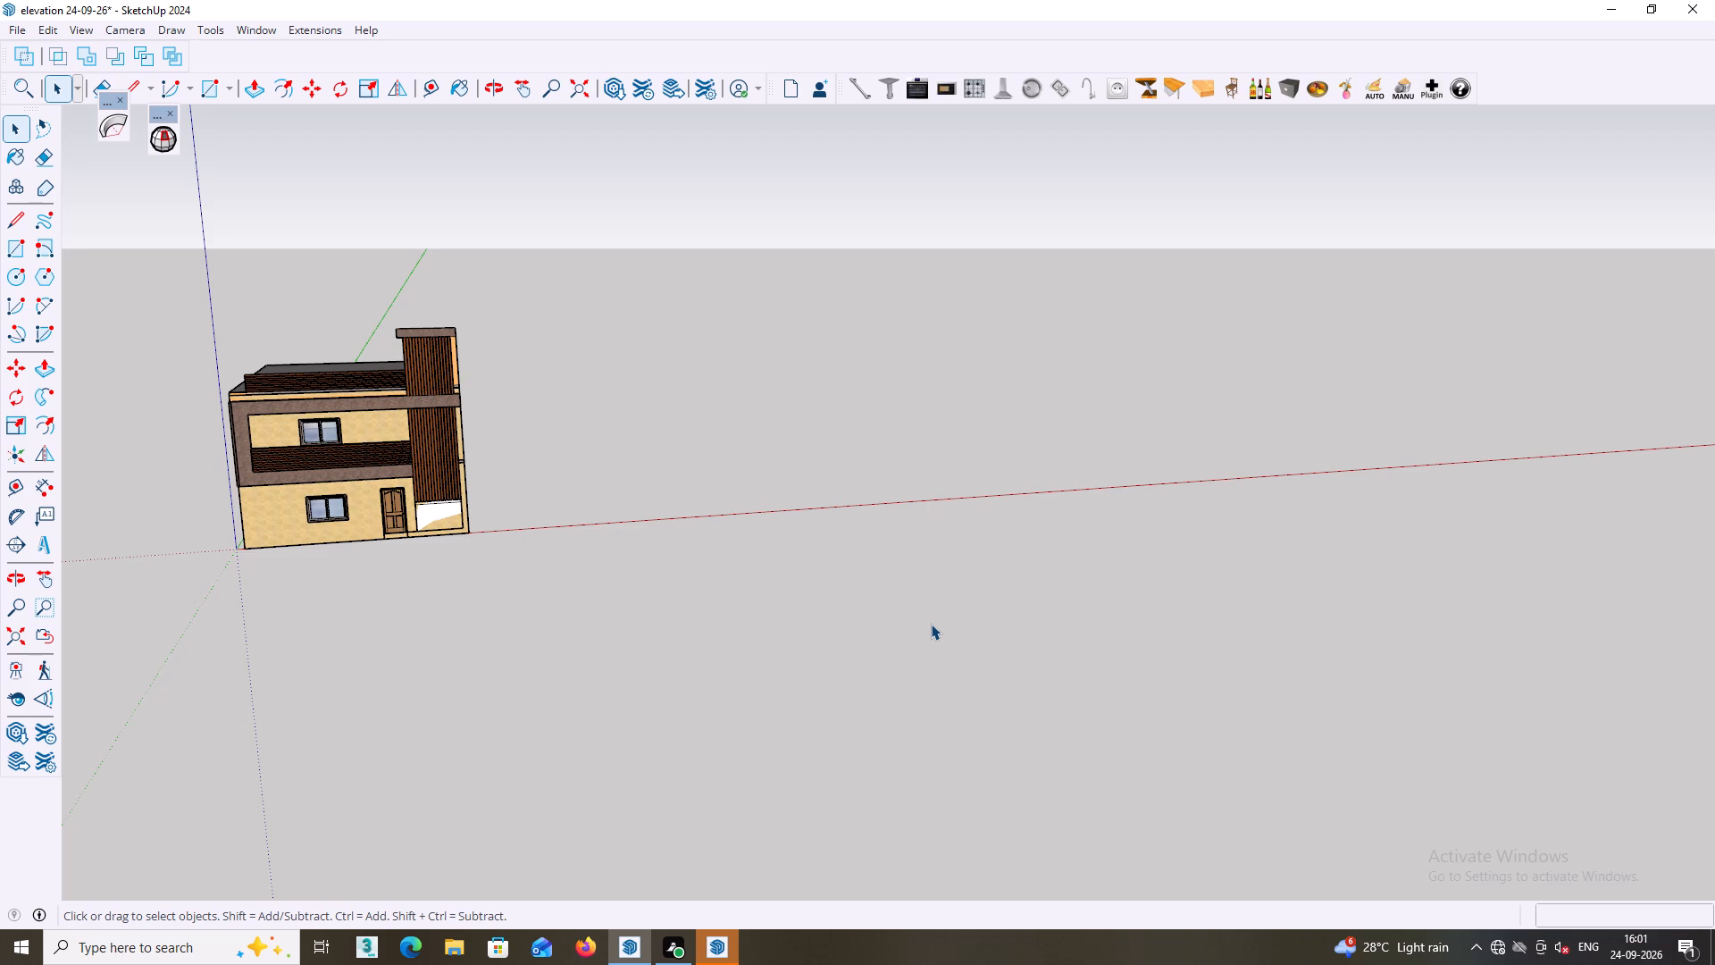
pyautogui.moveTo(899, 589); pyautogui.dragTo(896, 617, button='middle')
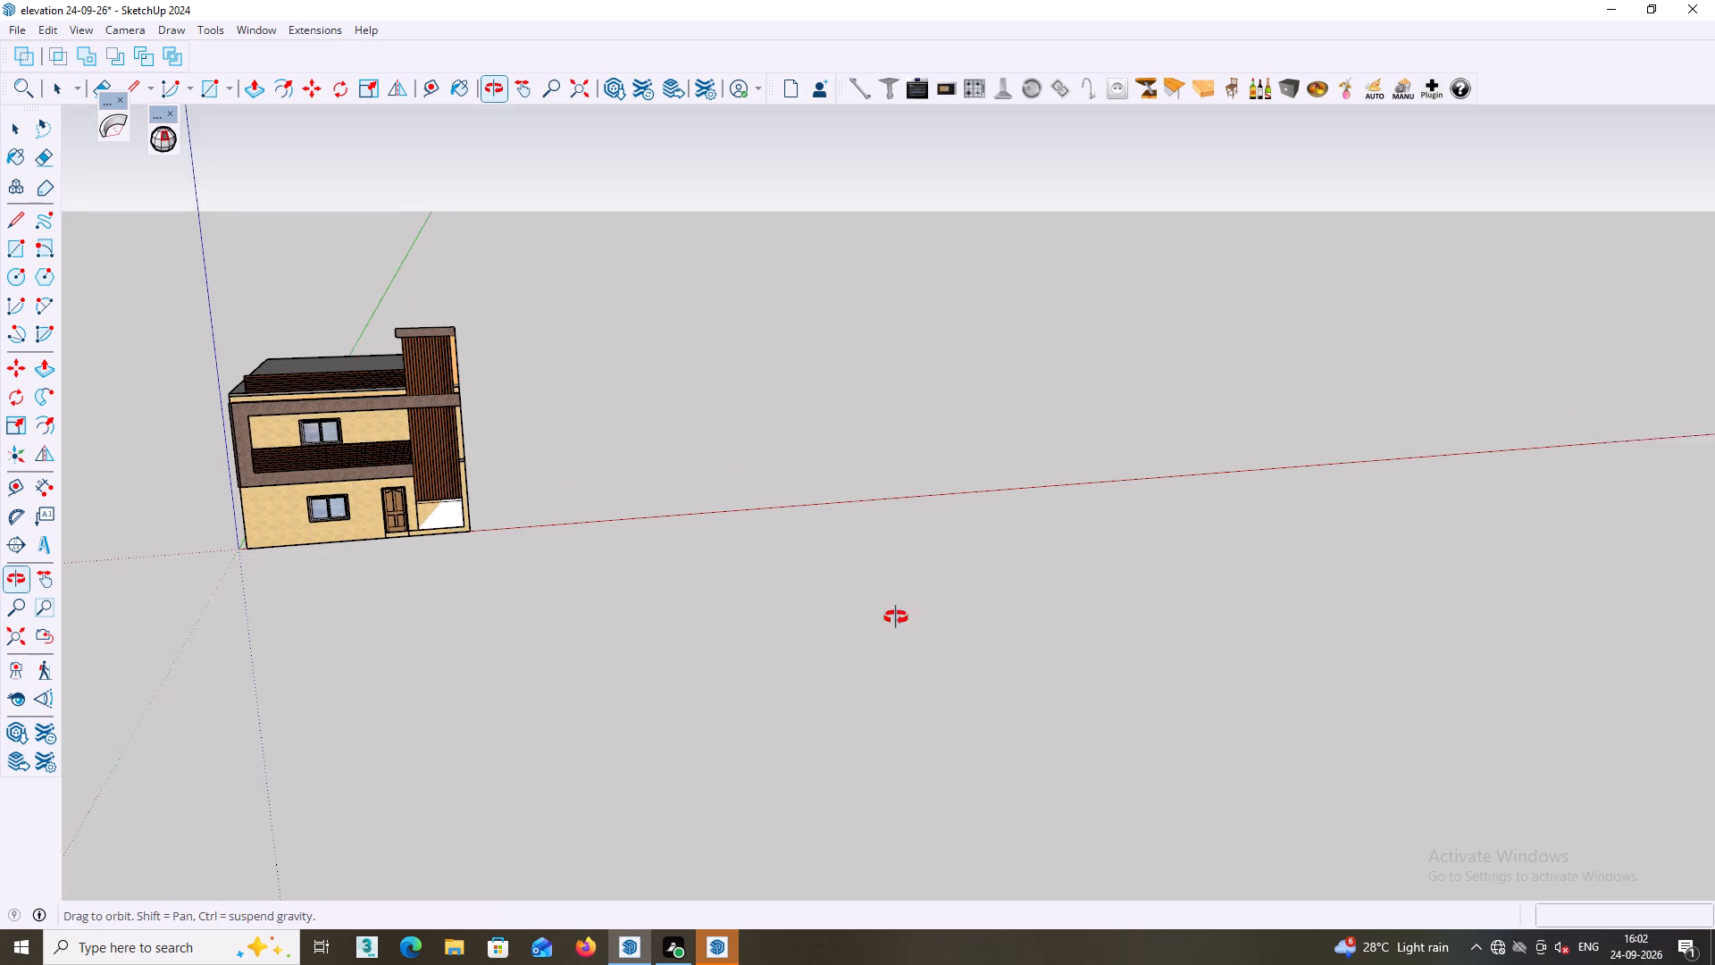
pyautogui.moveTo(896, 617); pyautogui.dragTo(896, 618, button='middle')
pyautogui.moveTo(703, 490); pyautogui.dragTo(590, 474, button='middle')
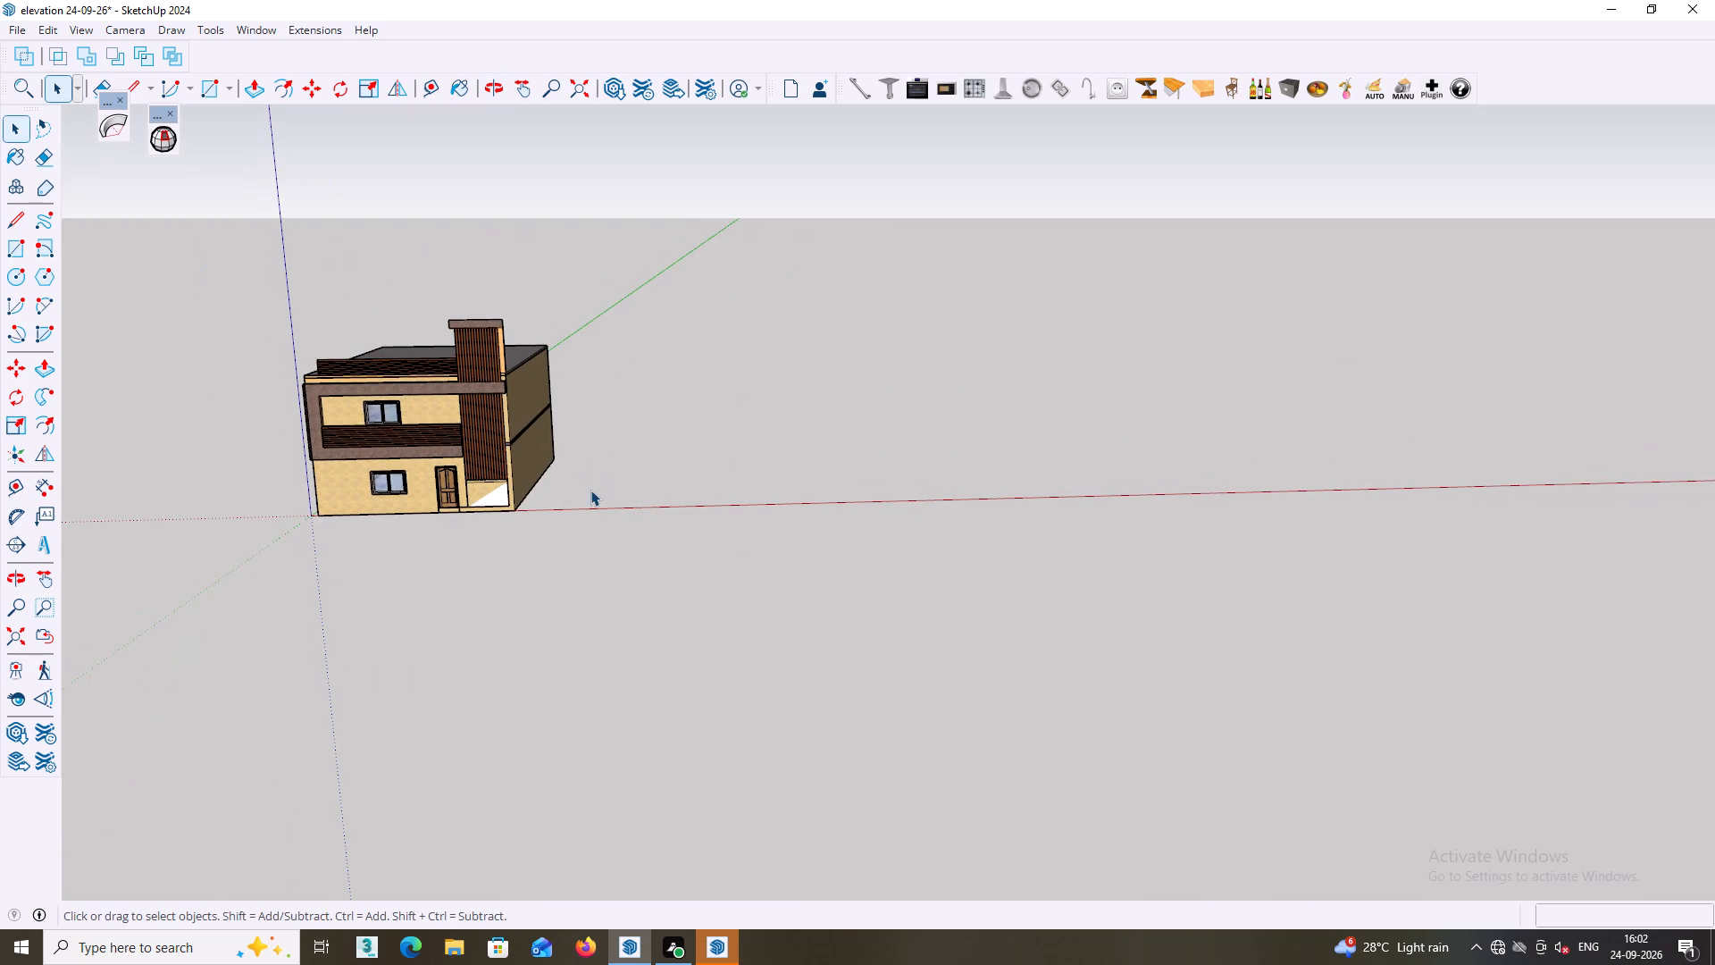
pyautogui.press('r')
pyautogui.click(664, 498)
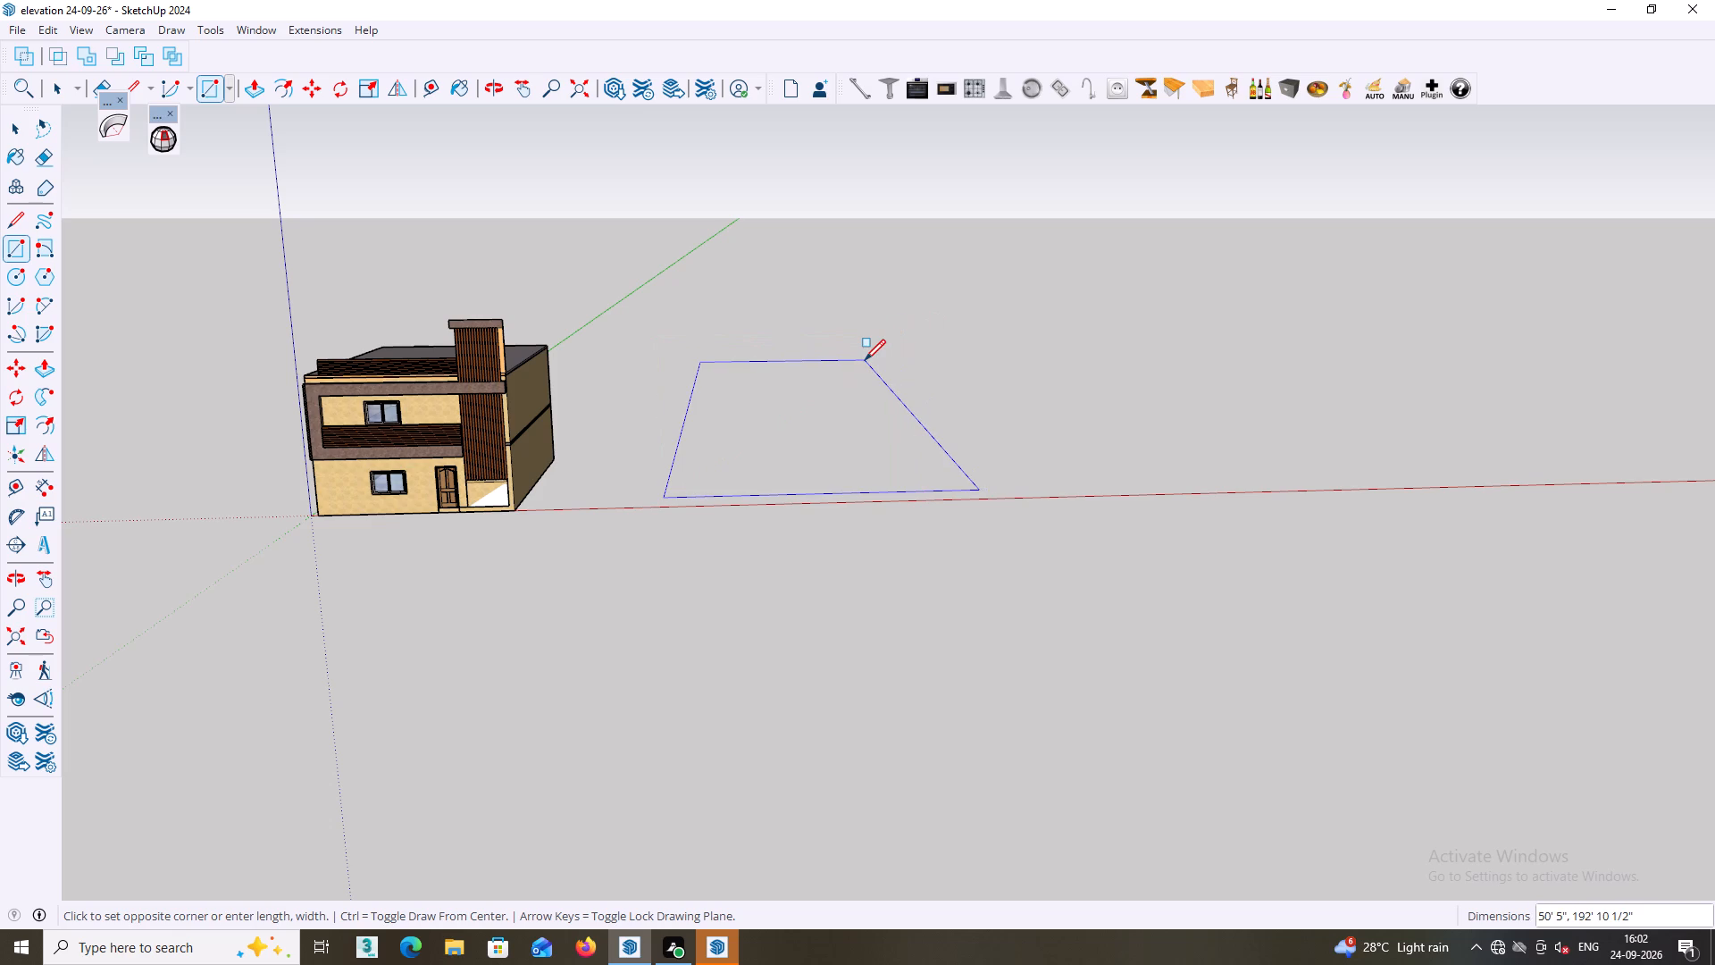
pyautogui.press('Up')
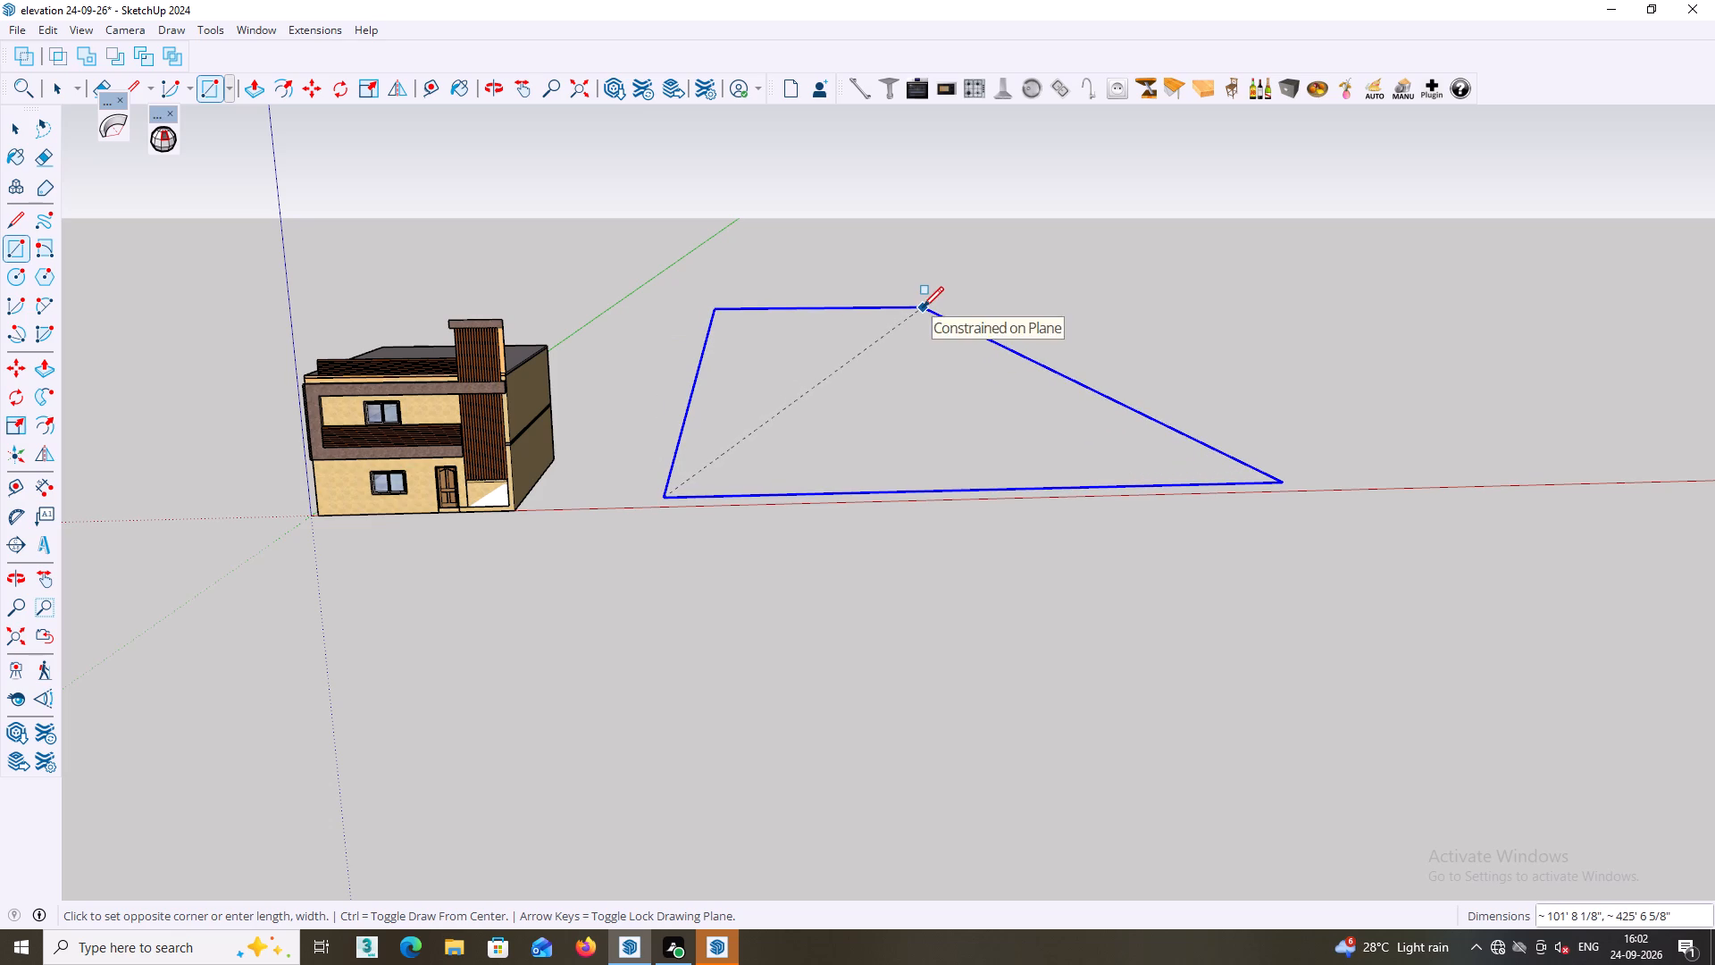
pyautogui.moveTo(919, 307); pyautogui.dragTo(900, 384, button='middle')
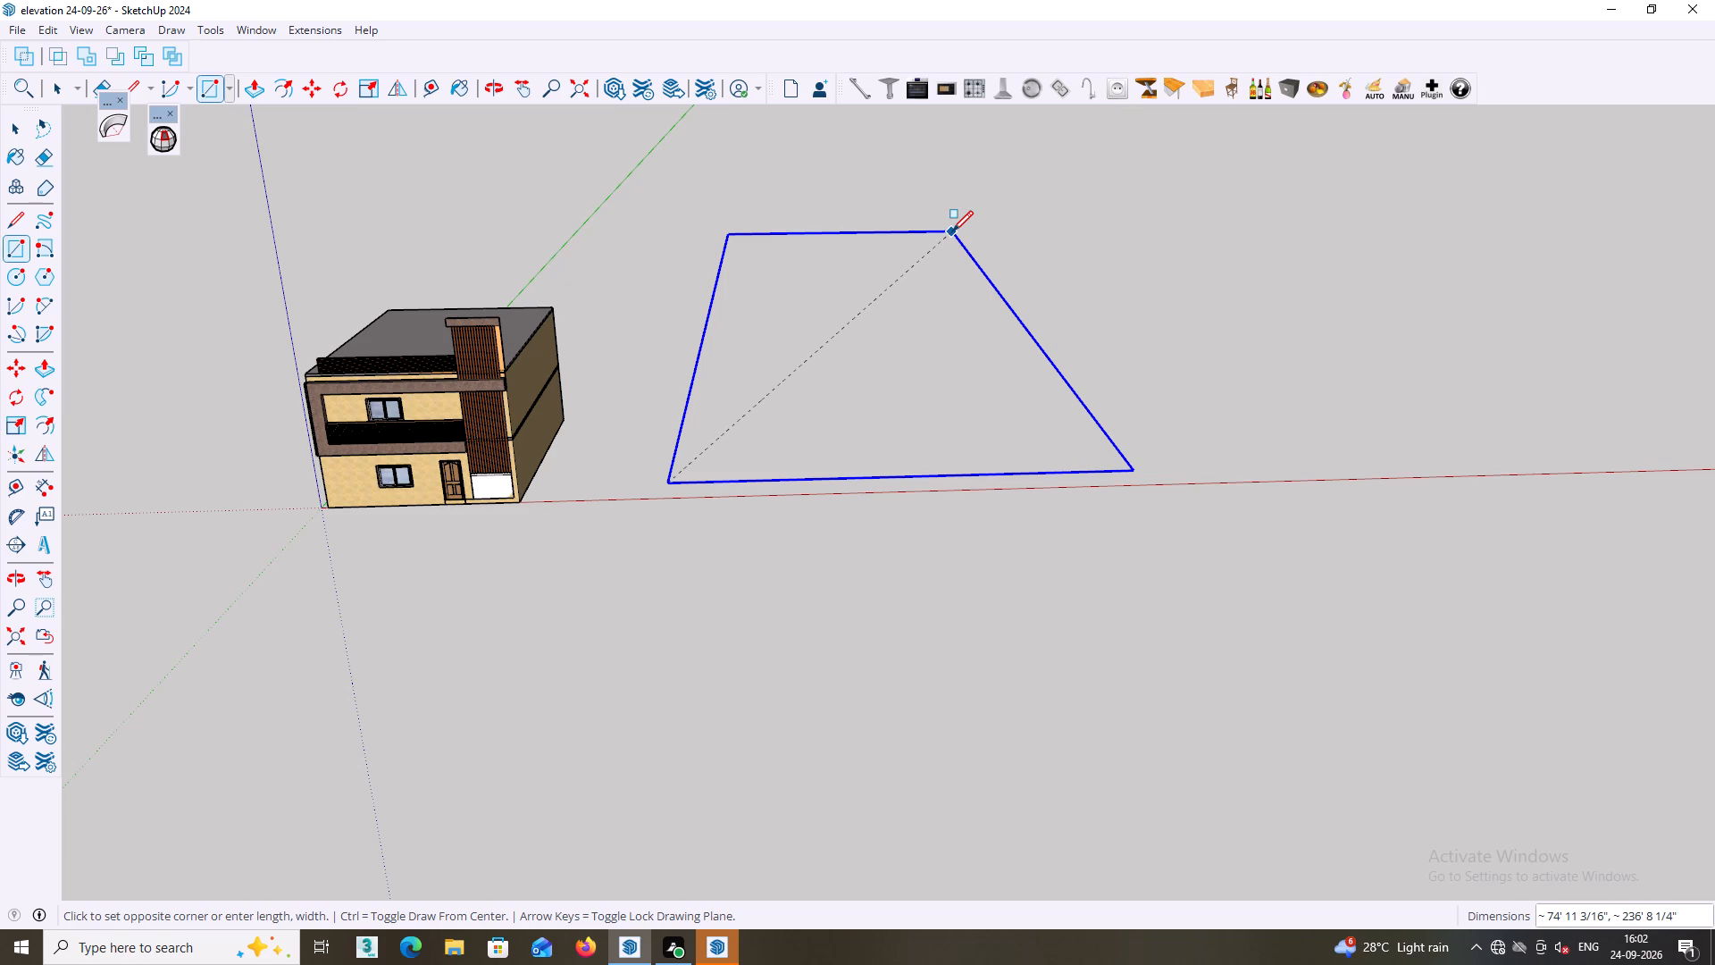
pyautogui.click(952, 231)
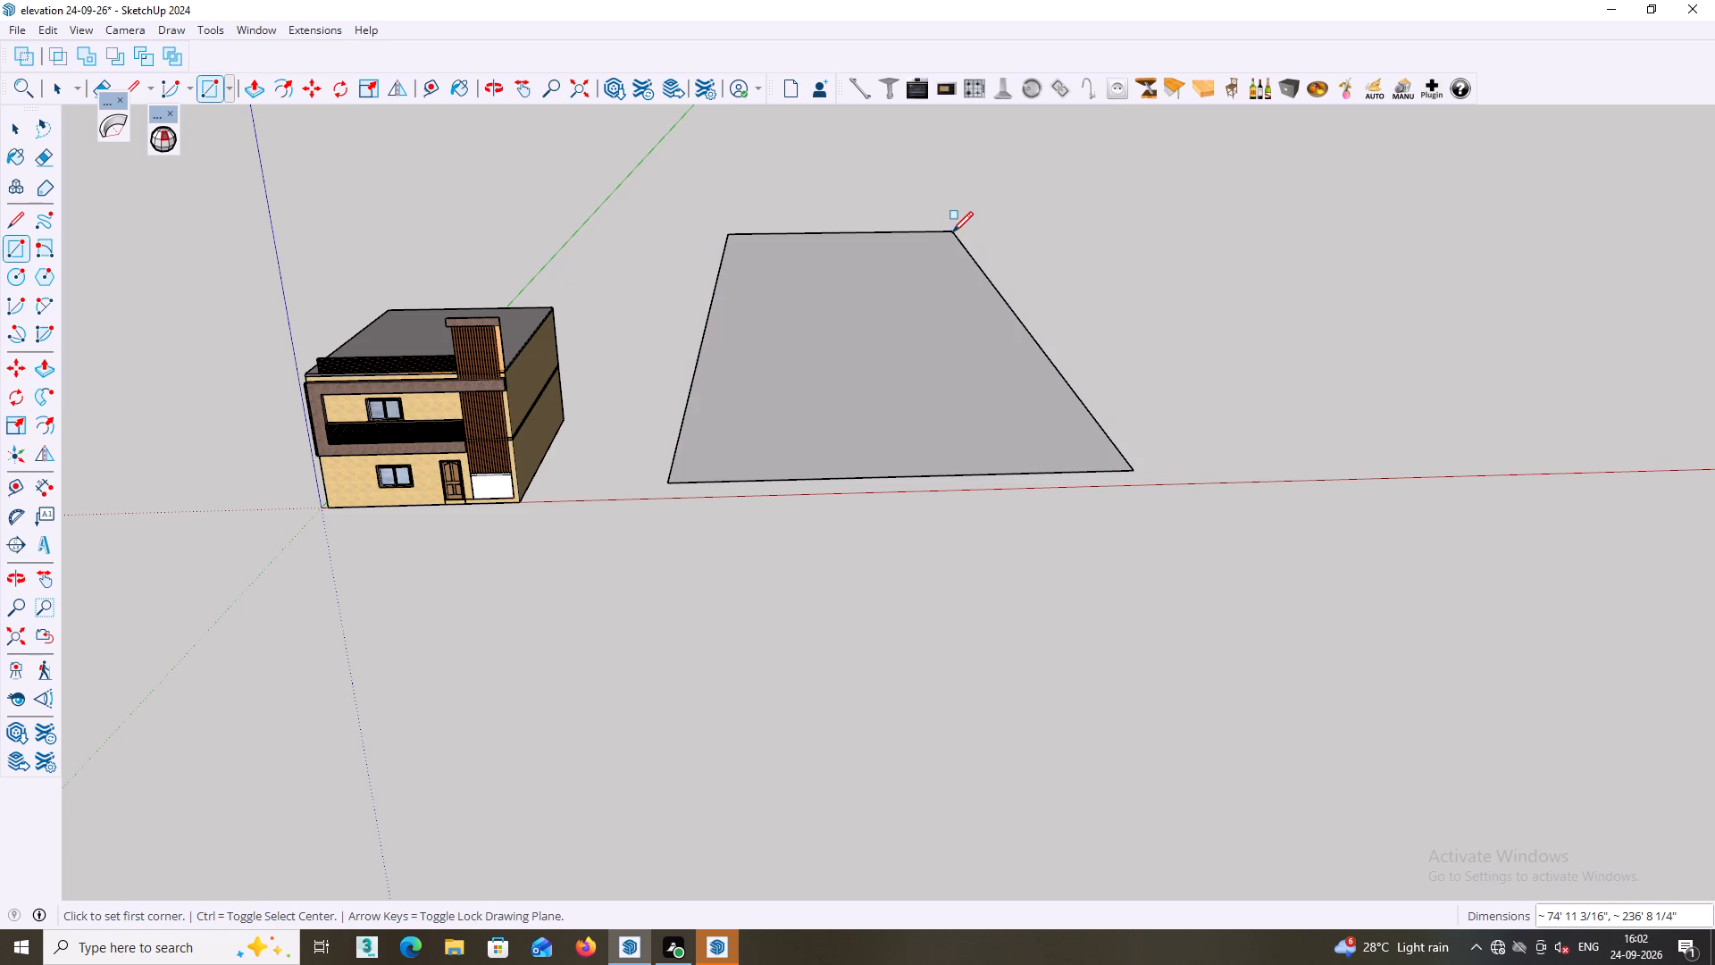
pyautogui.moveTo(916, 421); pyautogui.dragTo(897, 360, button='middle')
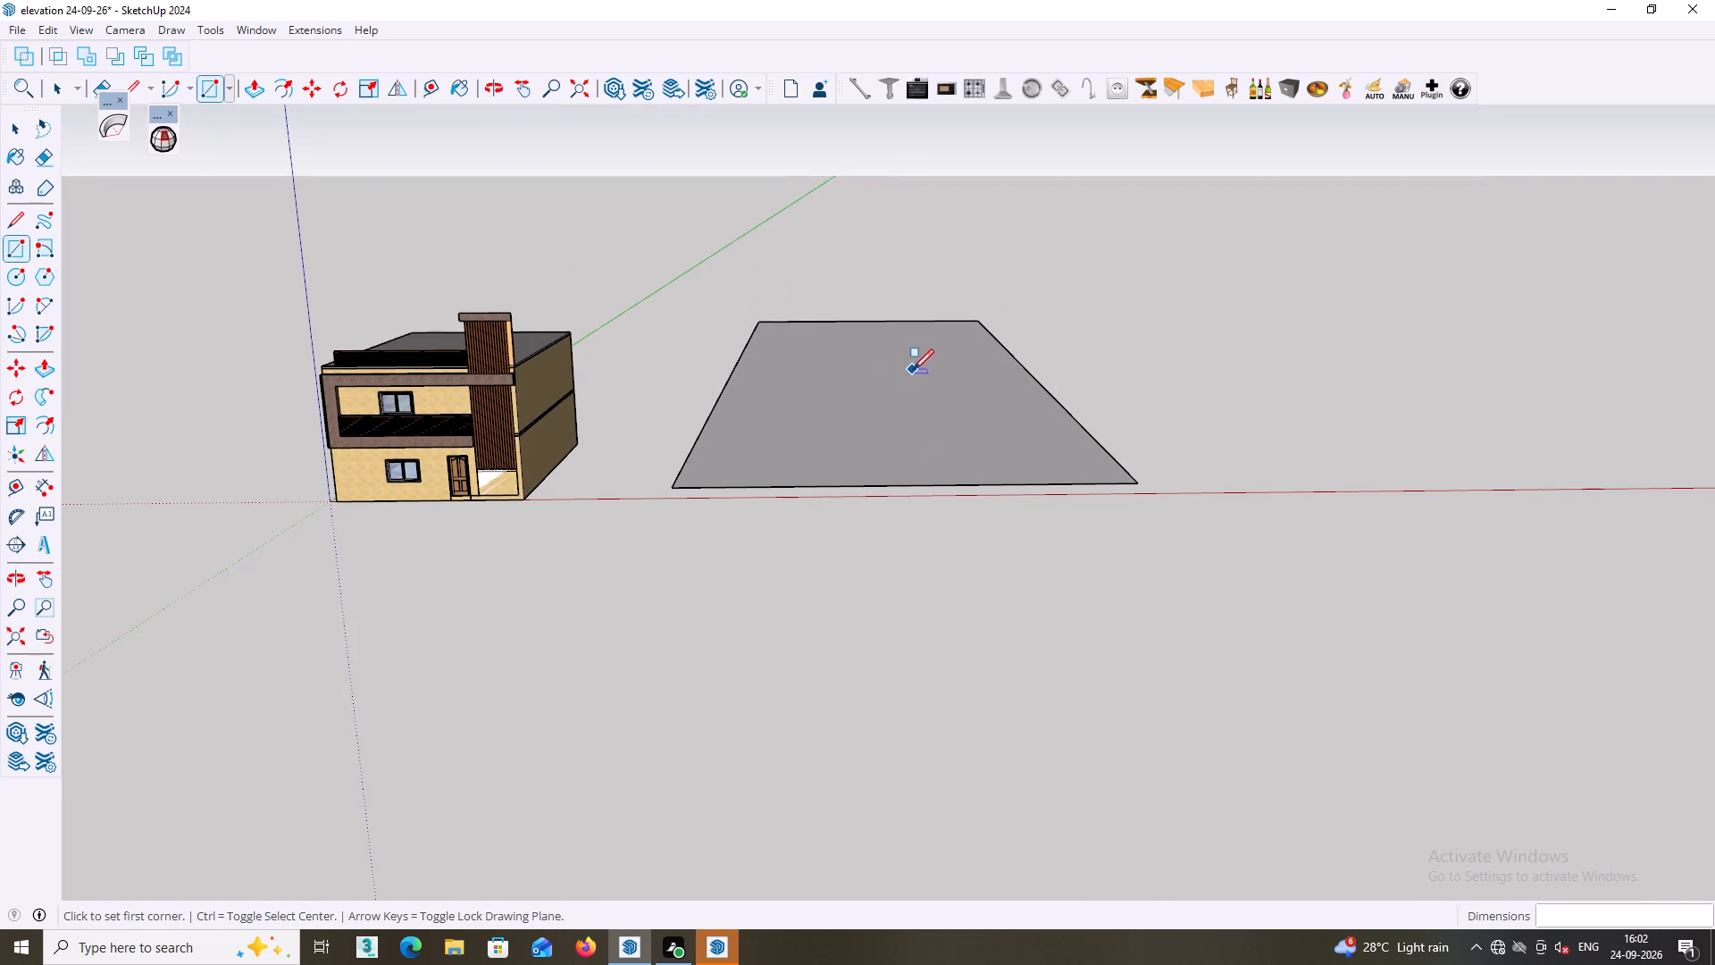
pyautogui.keyDown('shift'); pyautogui.moveTo(919, 391); pyautogui.dragTo(857, 398, button='middle'); pyautogui.keyUp('shift')
pyautogui.press('space')
# Place a guide 25' inside the rectangle's long edge nearest the house, and a parallel guide 9" farther in.
pyautogui.moveTo(916, 576); pyautogui.dragTo(955, 662, button='middle')
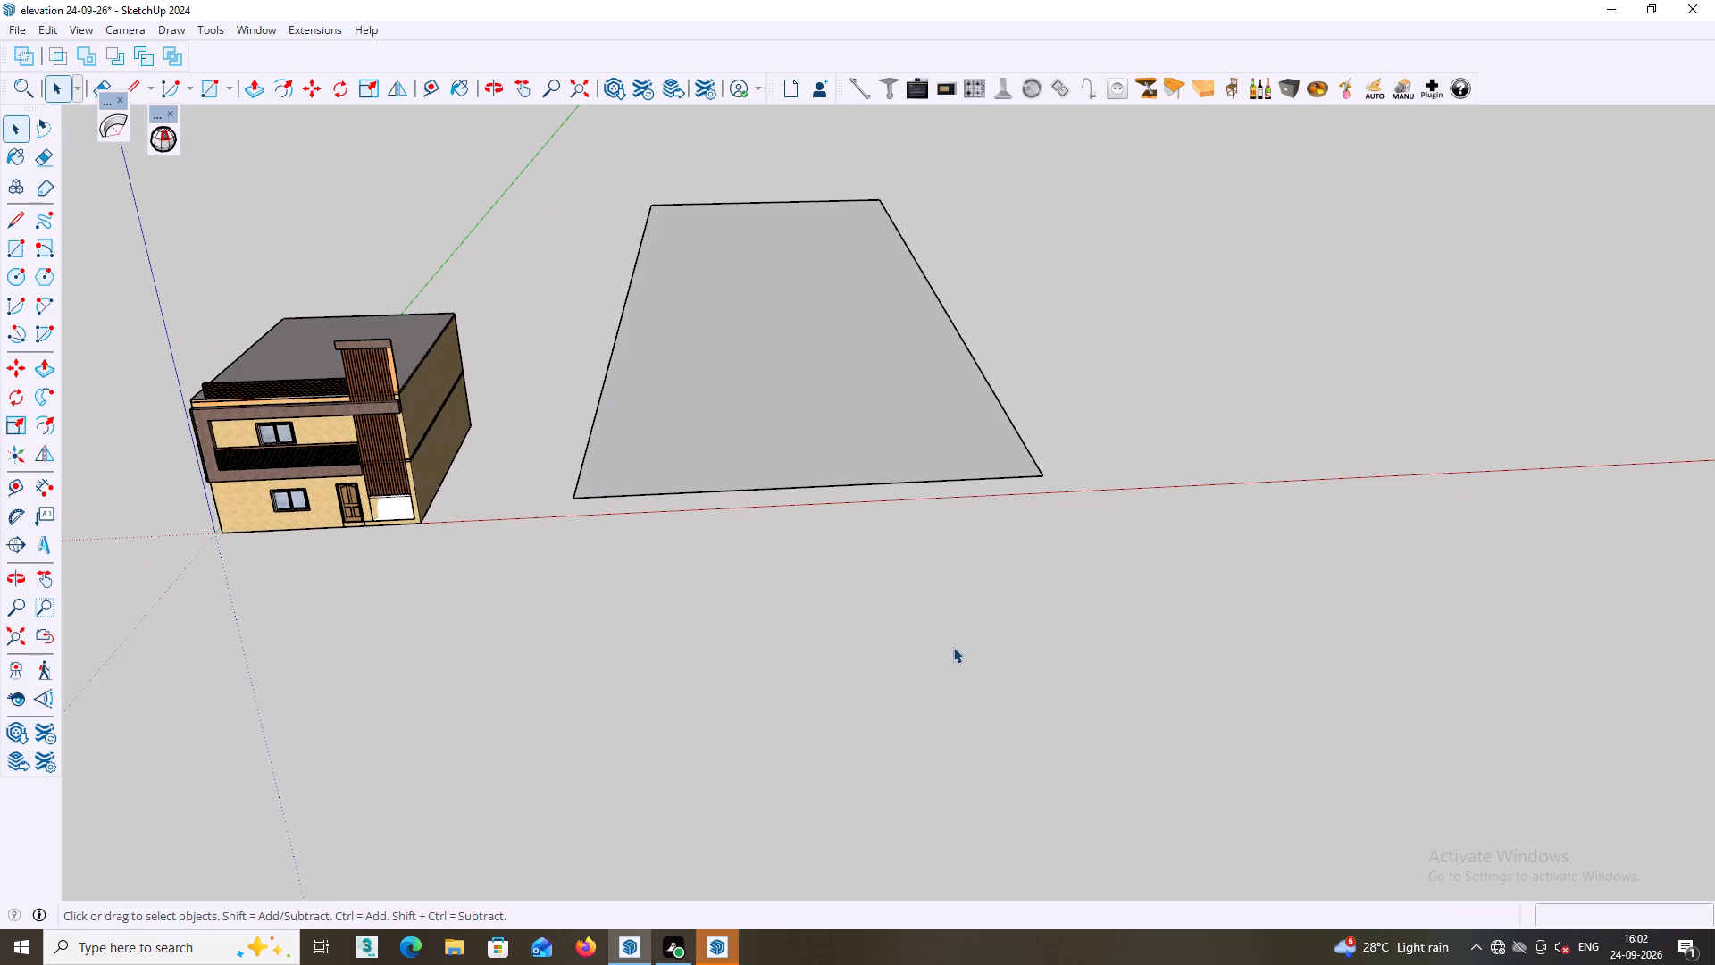
pyautogui.middleClick(891, 621)
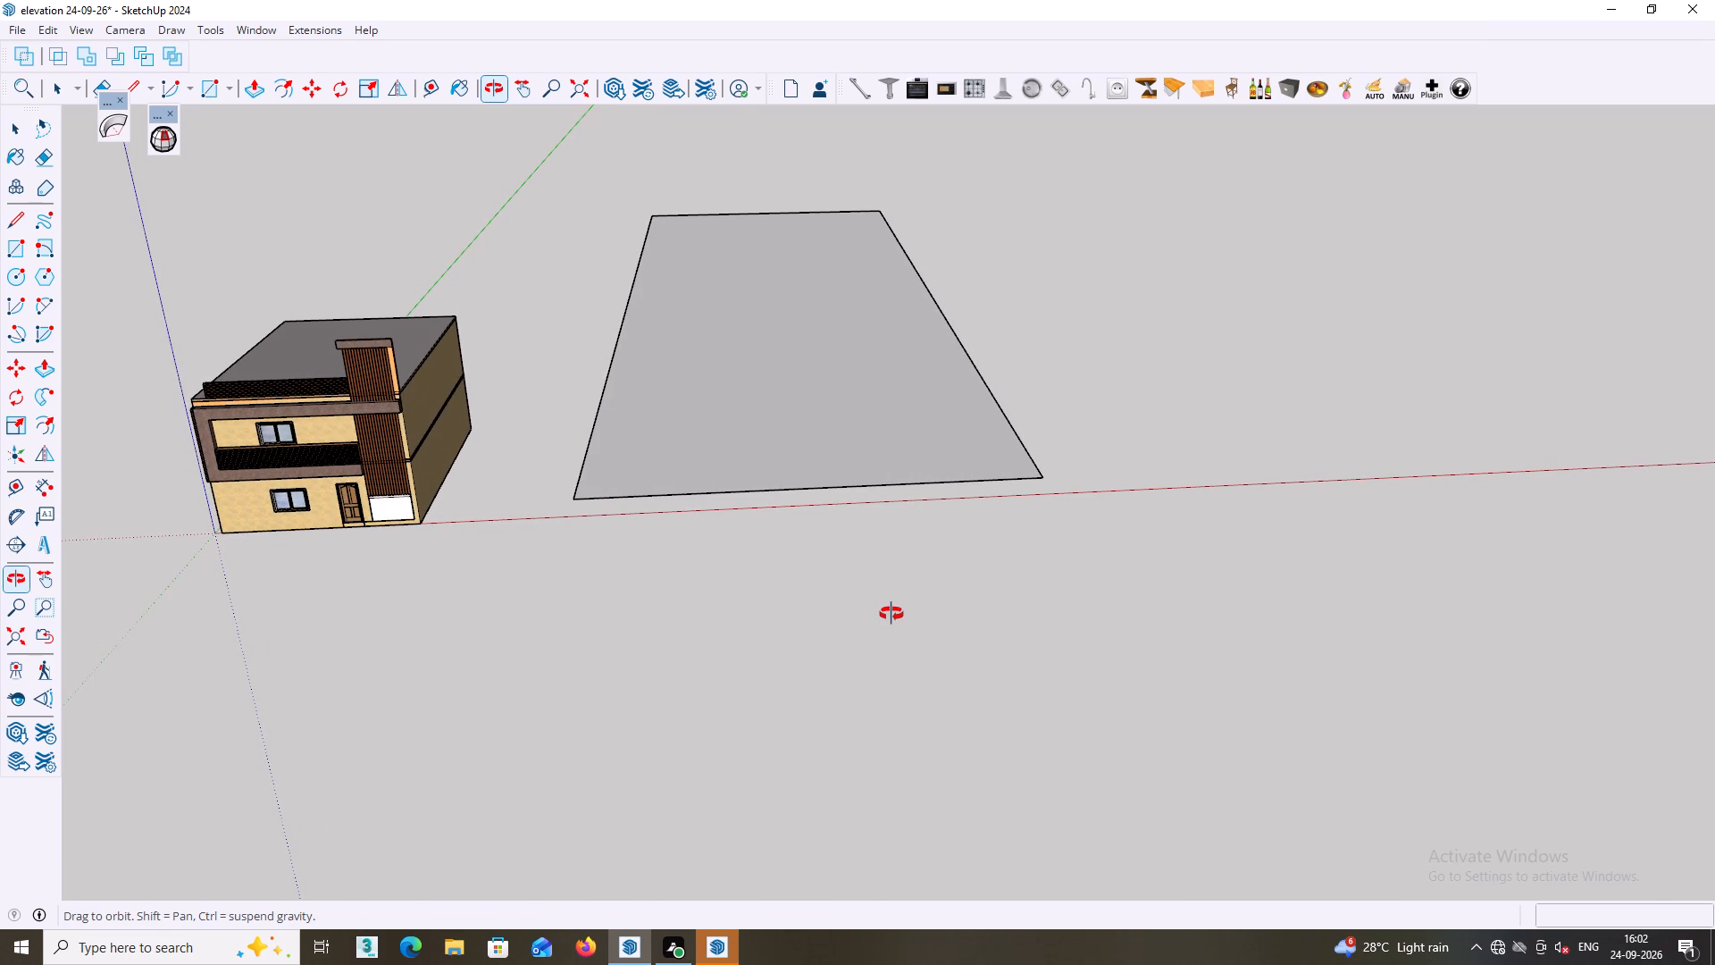
pyautogui.press('t')
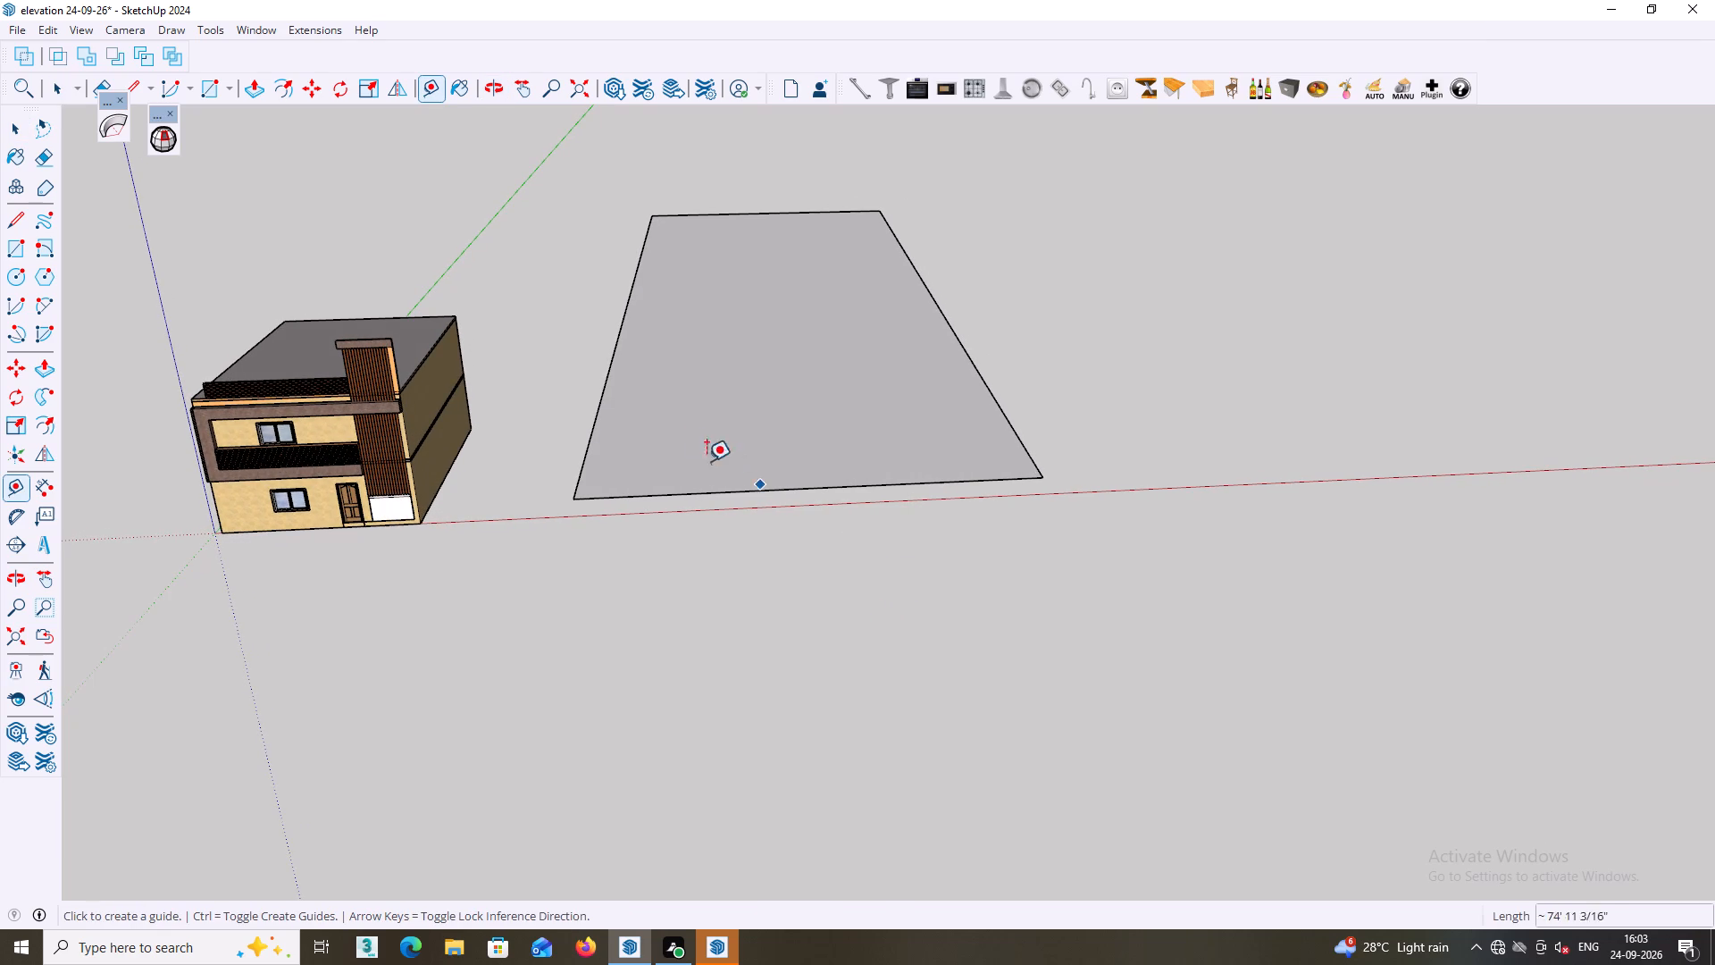
pyautogui.click(597, 414)
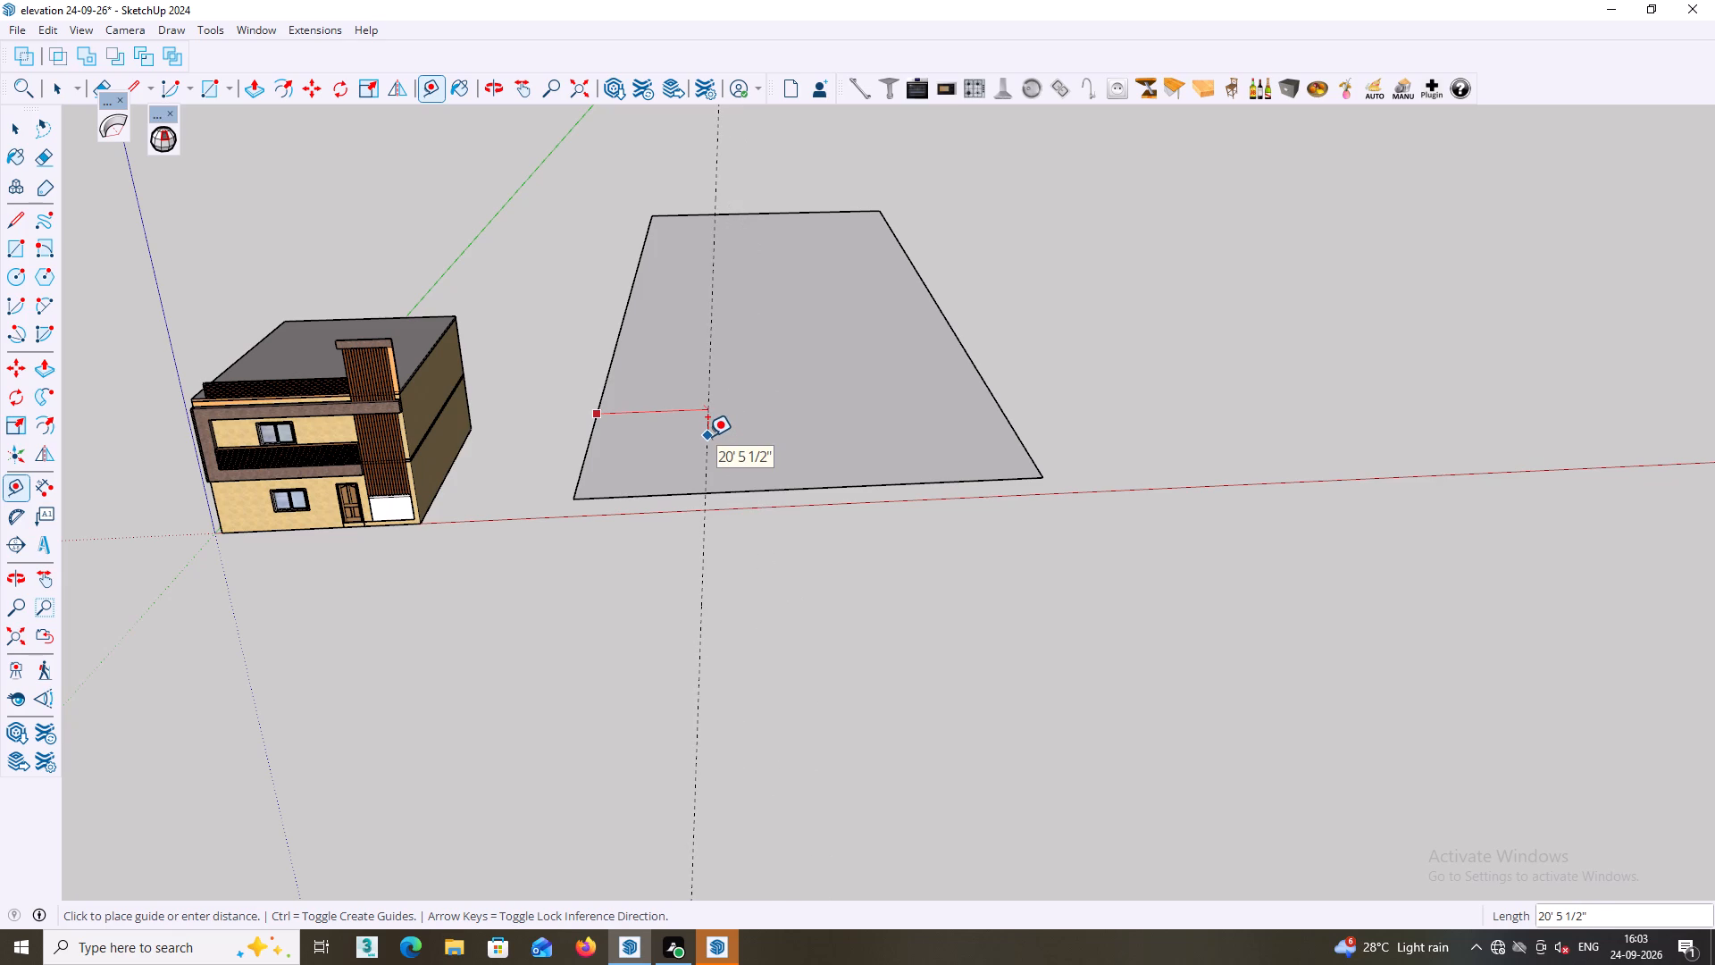
pyautogui.write("25'")
pyautogui.press('Return')
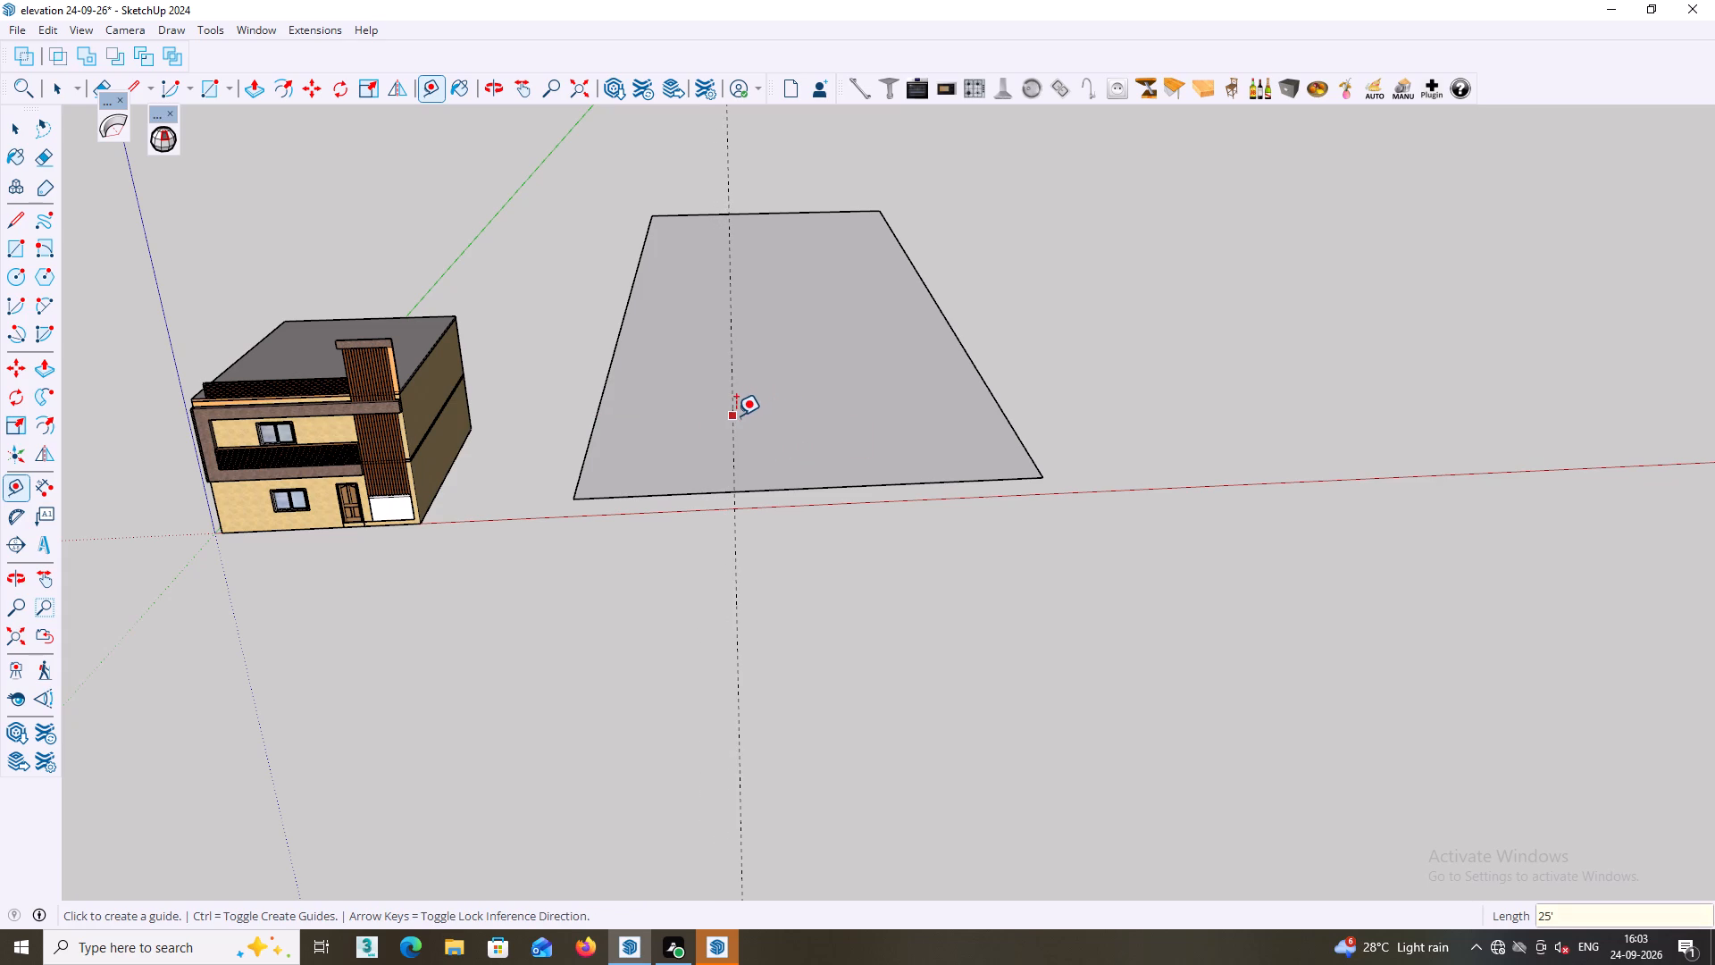
pyautogui.click(736, 415)
pyautogui.press('9')
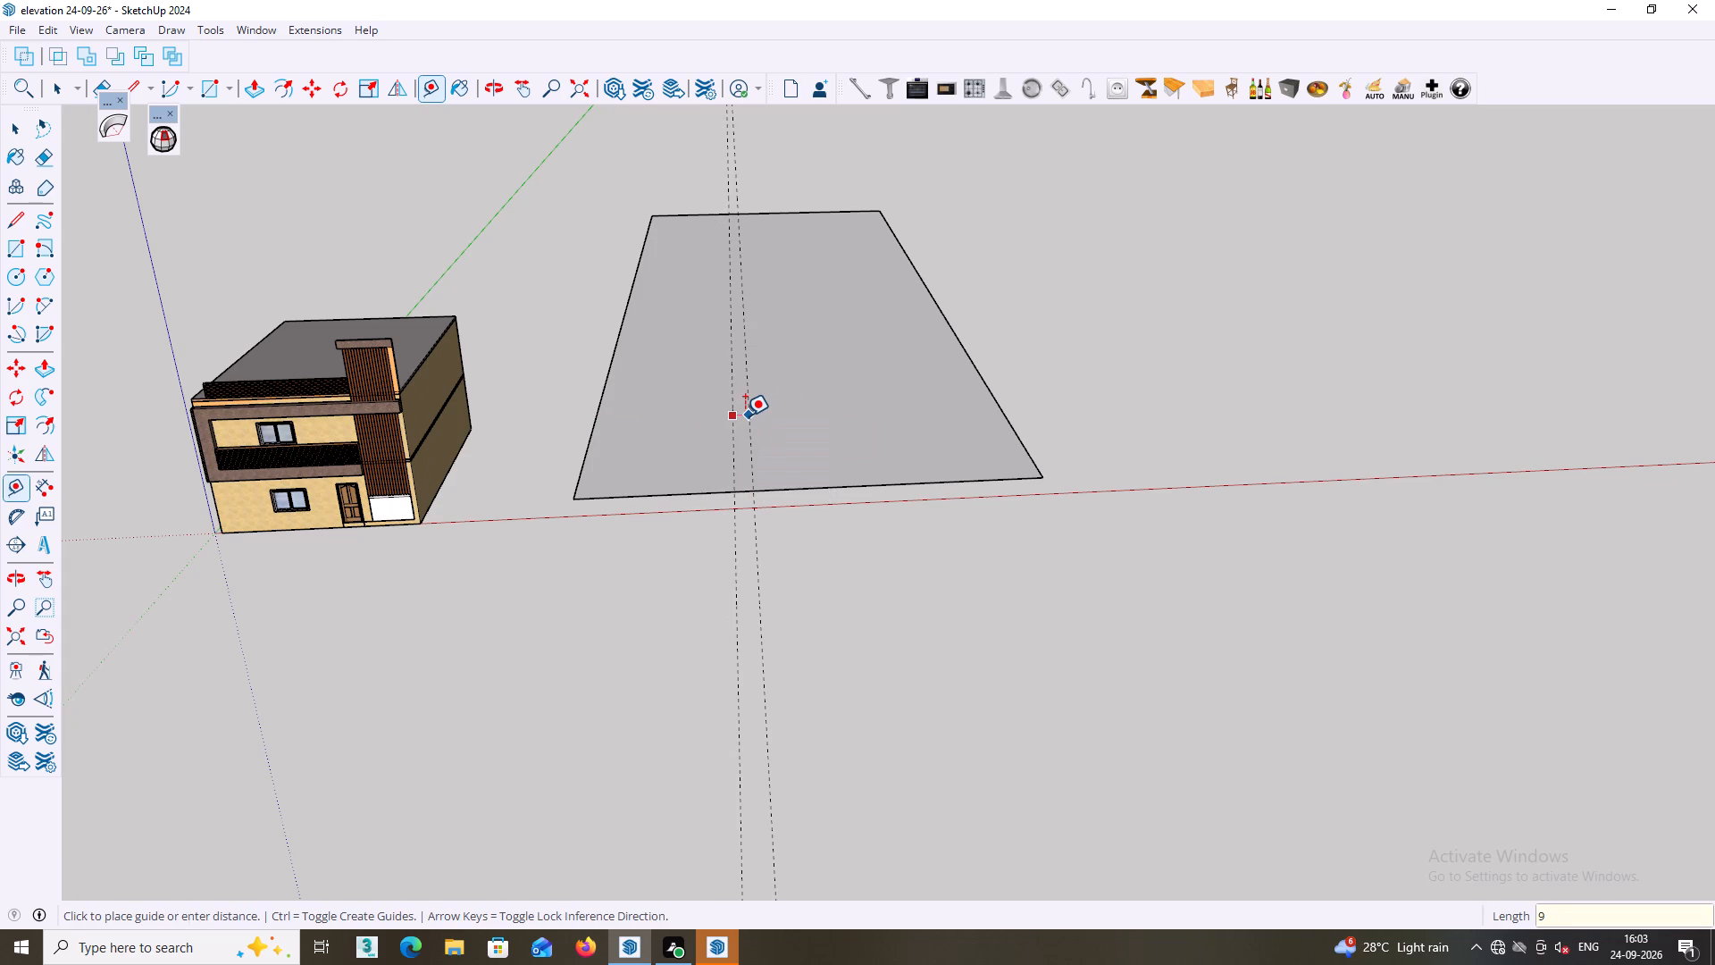
pyautogui.press('Return')
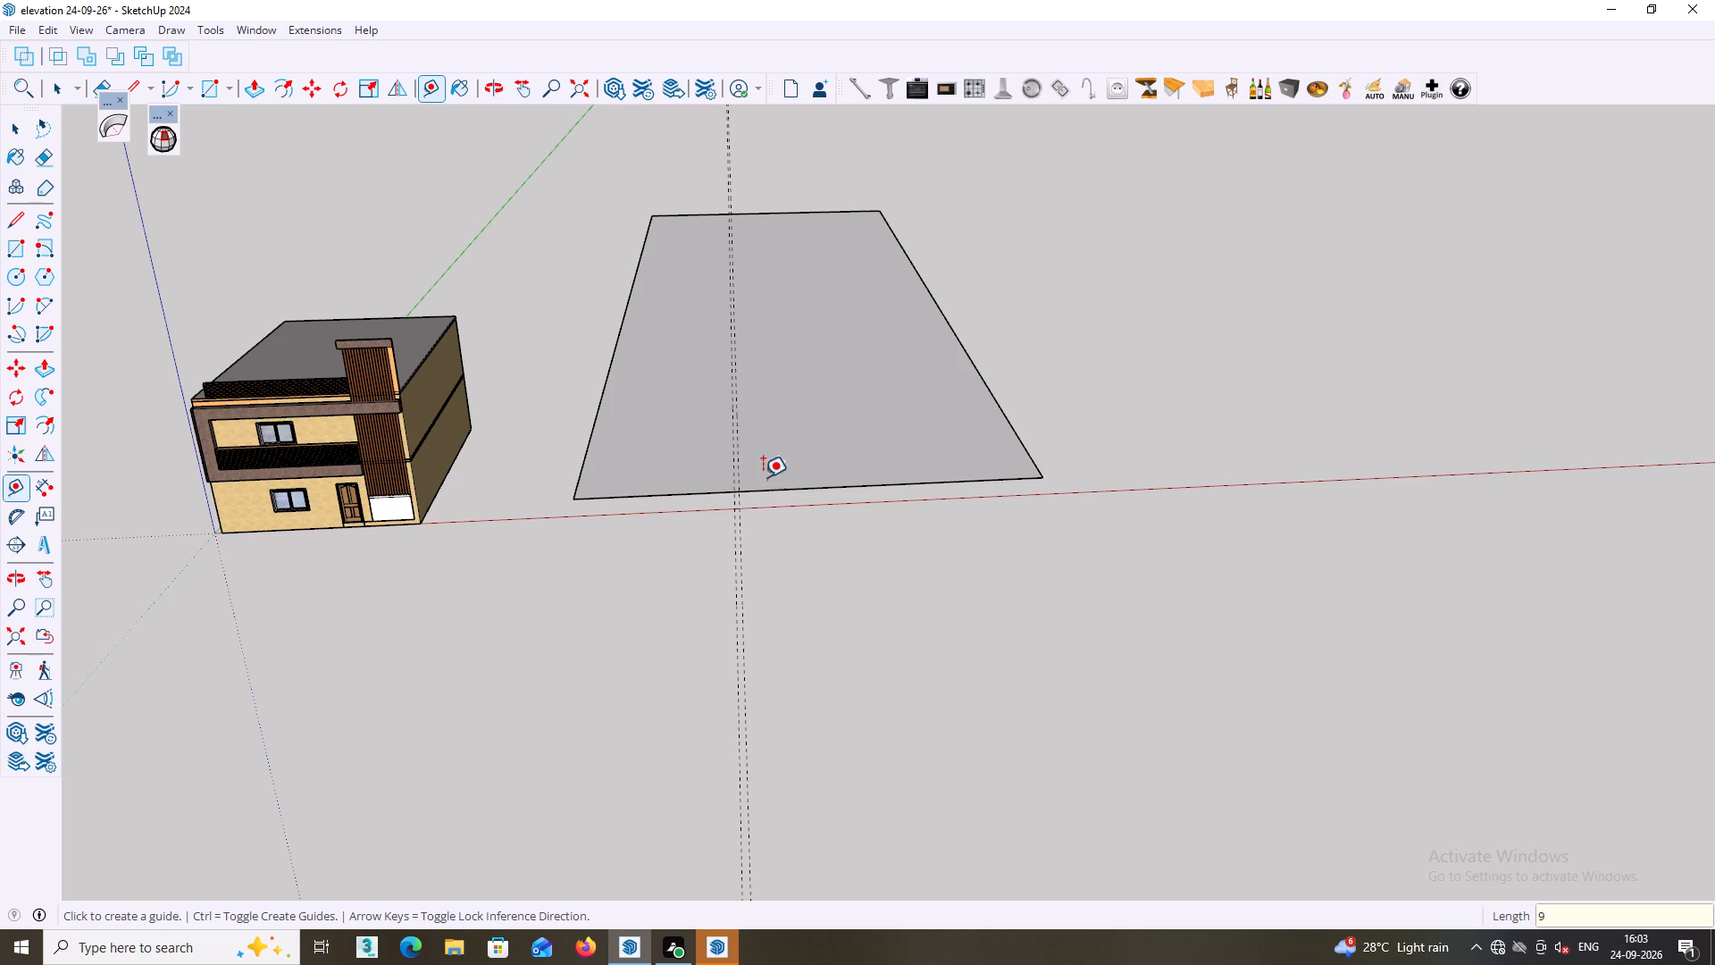
# Place a guide 65' back from the rectangle's front edge, and a parallel guide 9" from it toward the front.
pyautogui.click(857, 487)
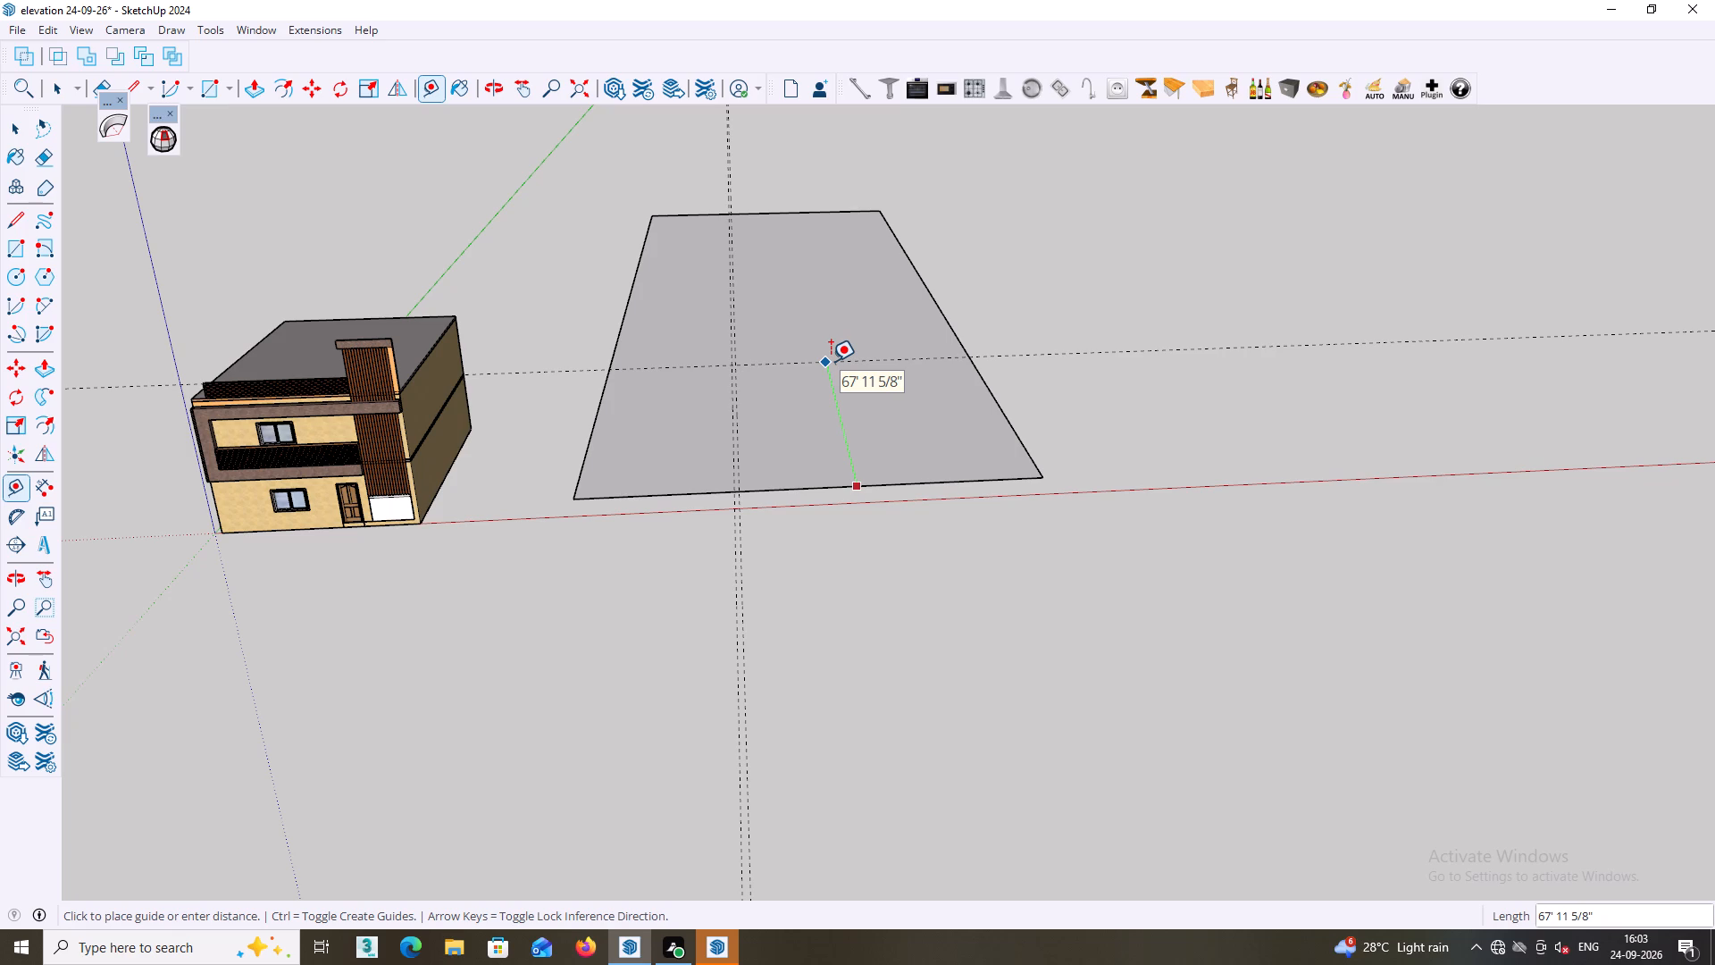
pyautogui.write("65'")
pyautogui.press('Return')
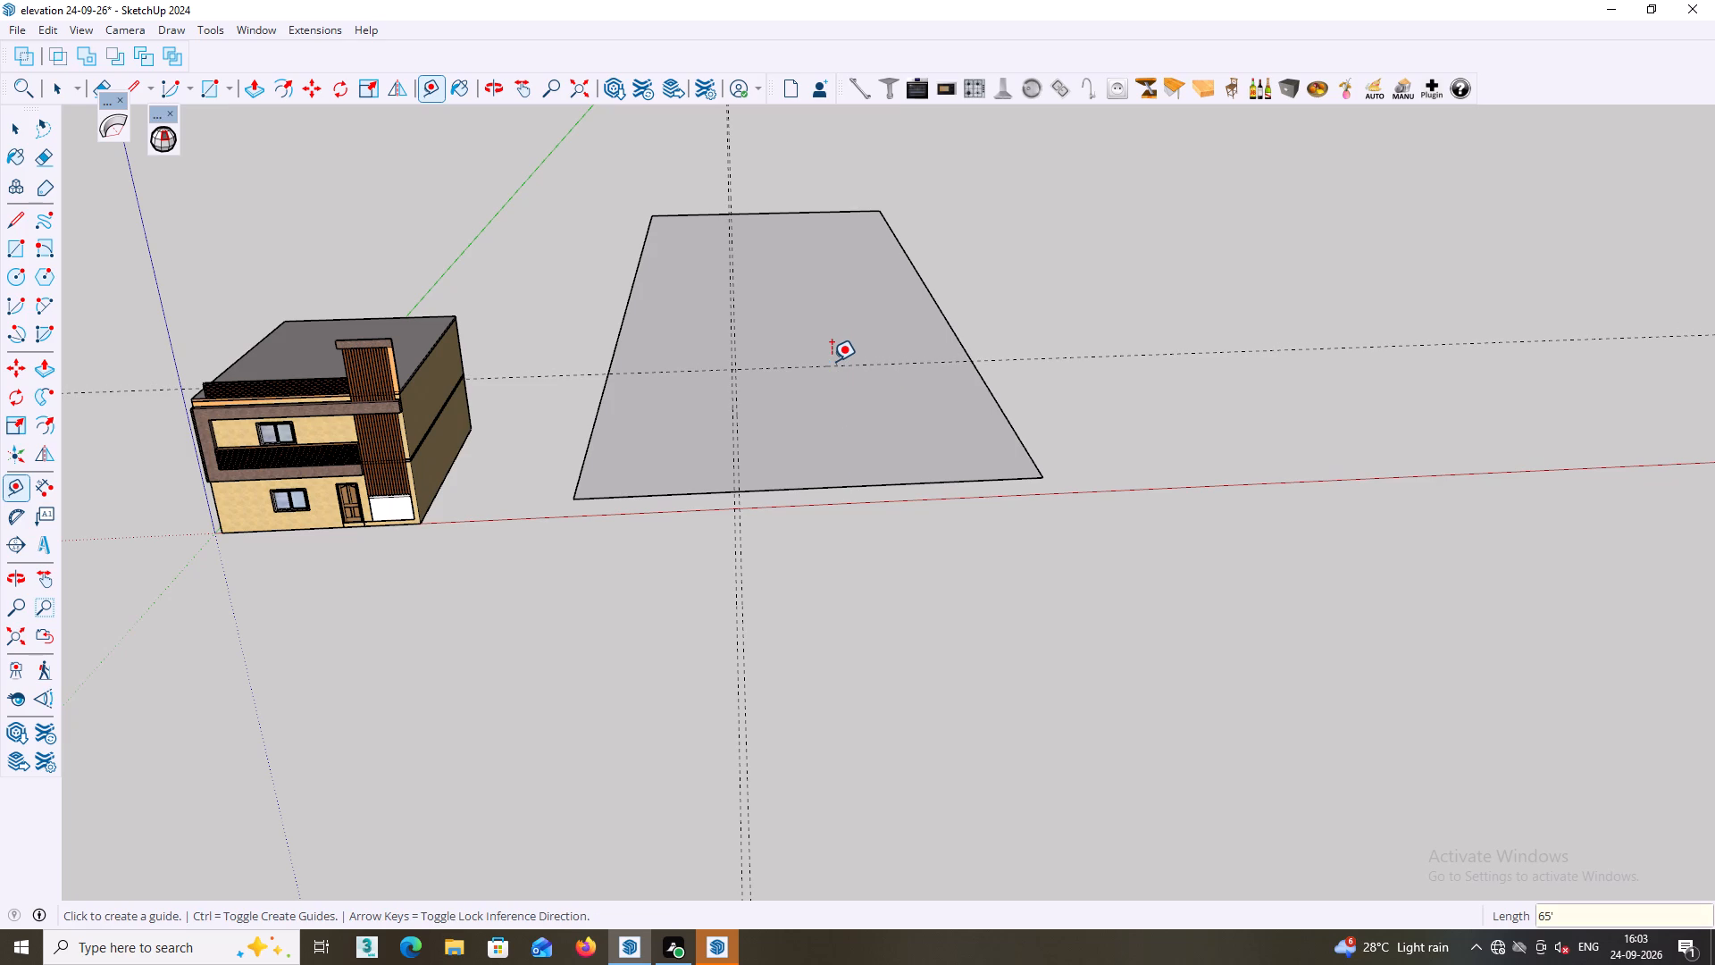
pyautogui.click(832, 363)
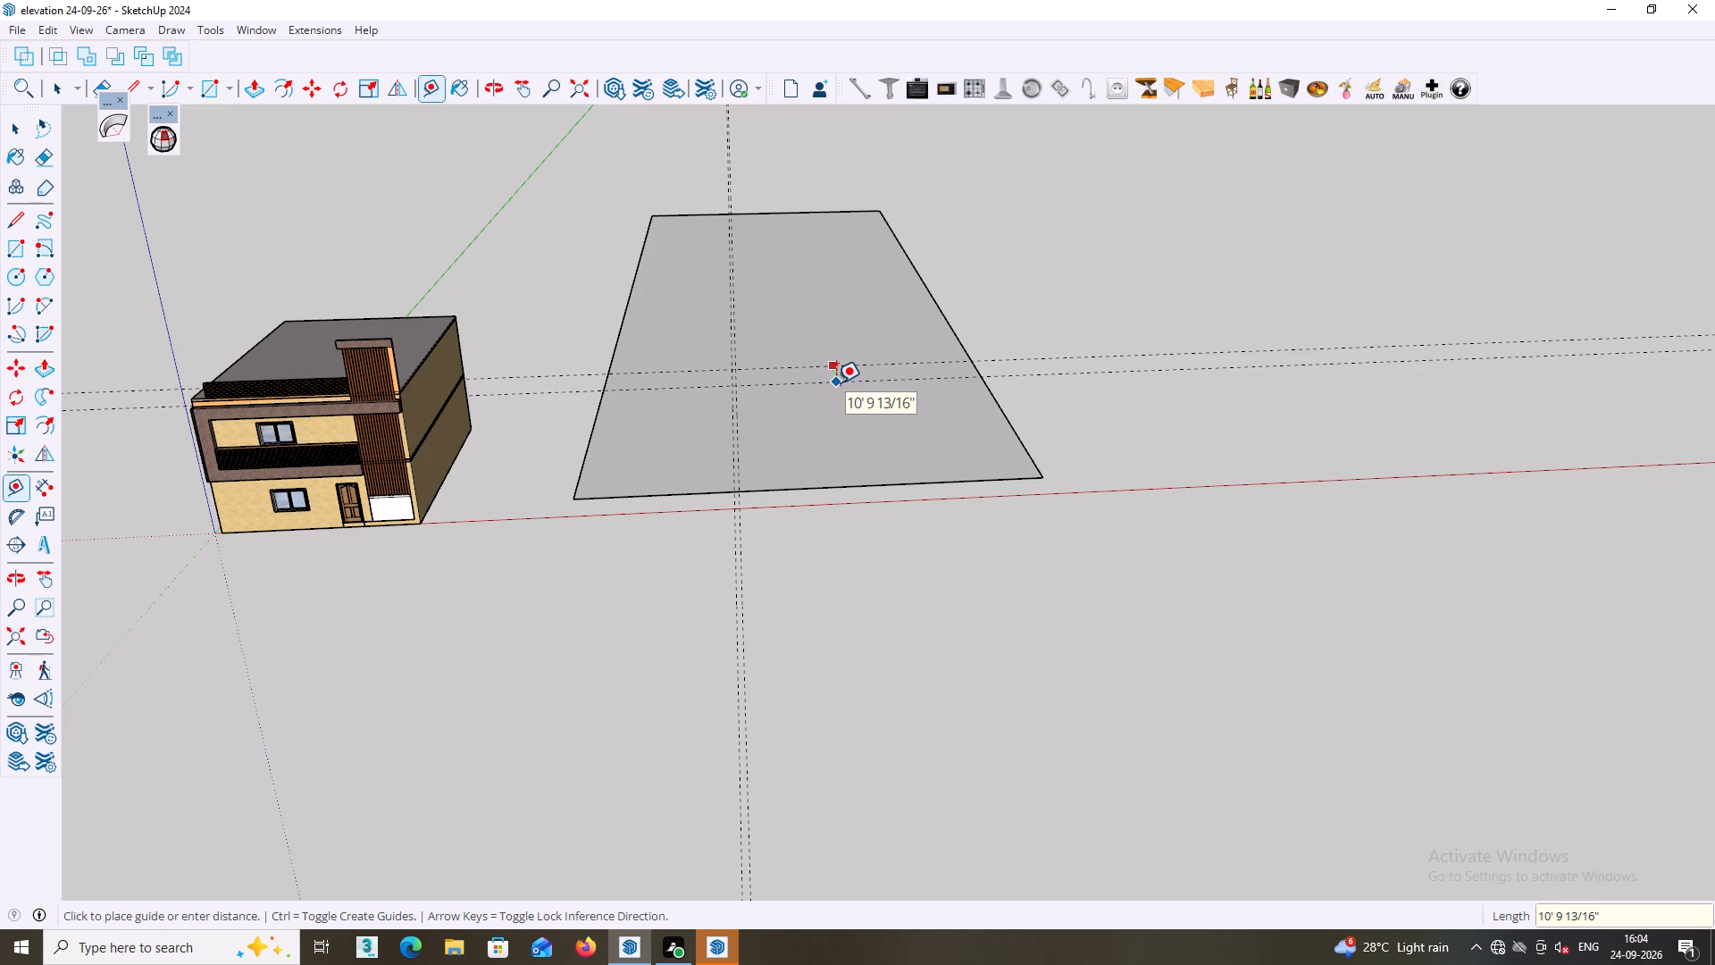
pyautogui.press('9')
pyautogui.press('Return')
# Place a guide 9" inside the rectangle's long edge nearest the house.
pyautogui.moveTo(841, 412); pyautogui.dragTo(847, 505, button='middle')
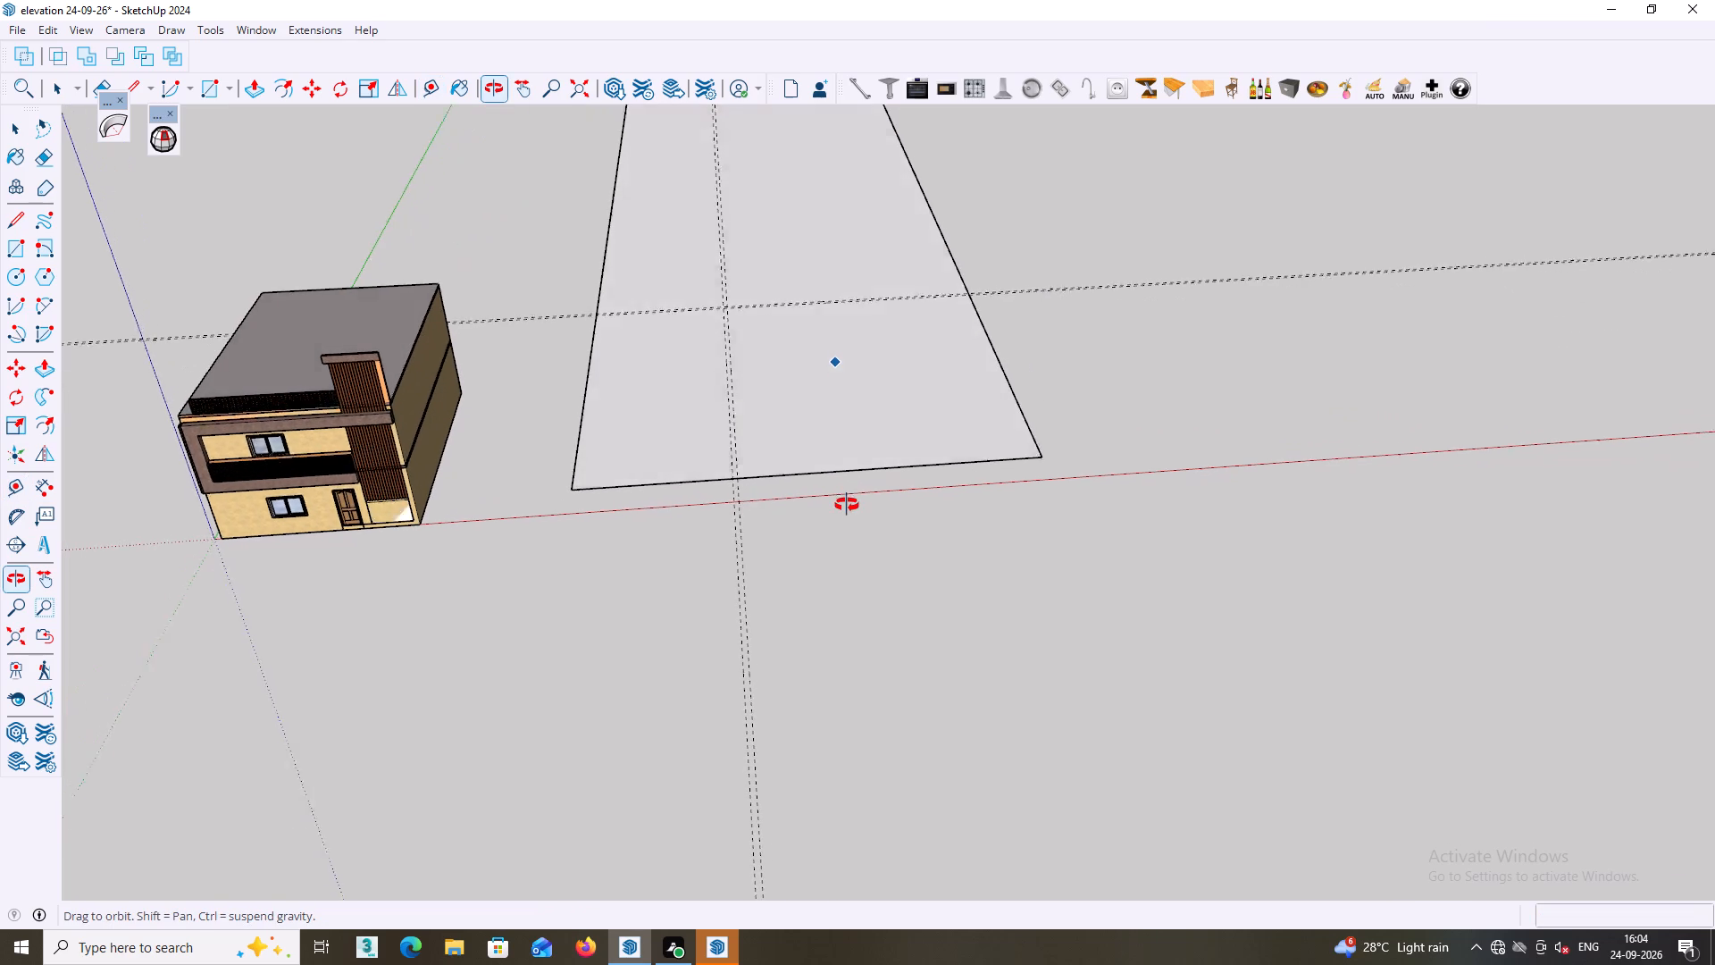
pyautogui.moveTo(847, 505); pyautogui.dragTo(847, 510, button='middle')
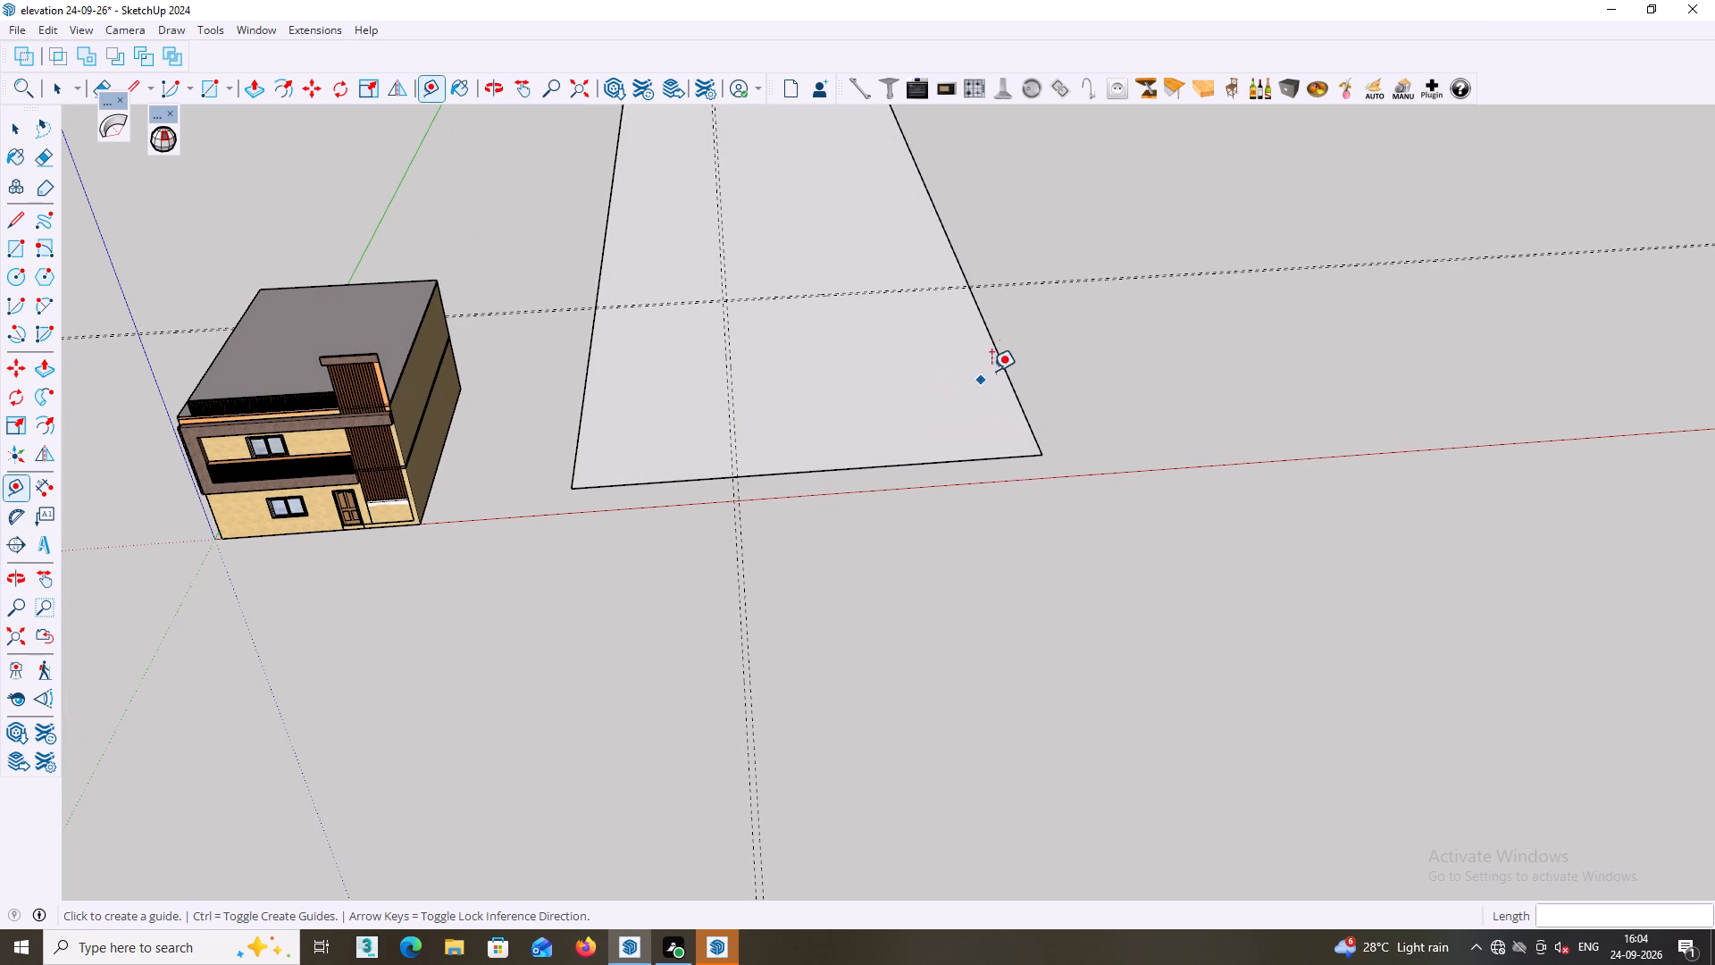
pyautogui.scroll(1, 1004, 348)
pyautogui.moveTo(1004, 340); pyautogui.dragTo(1004, 287, button='middle')
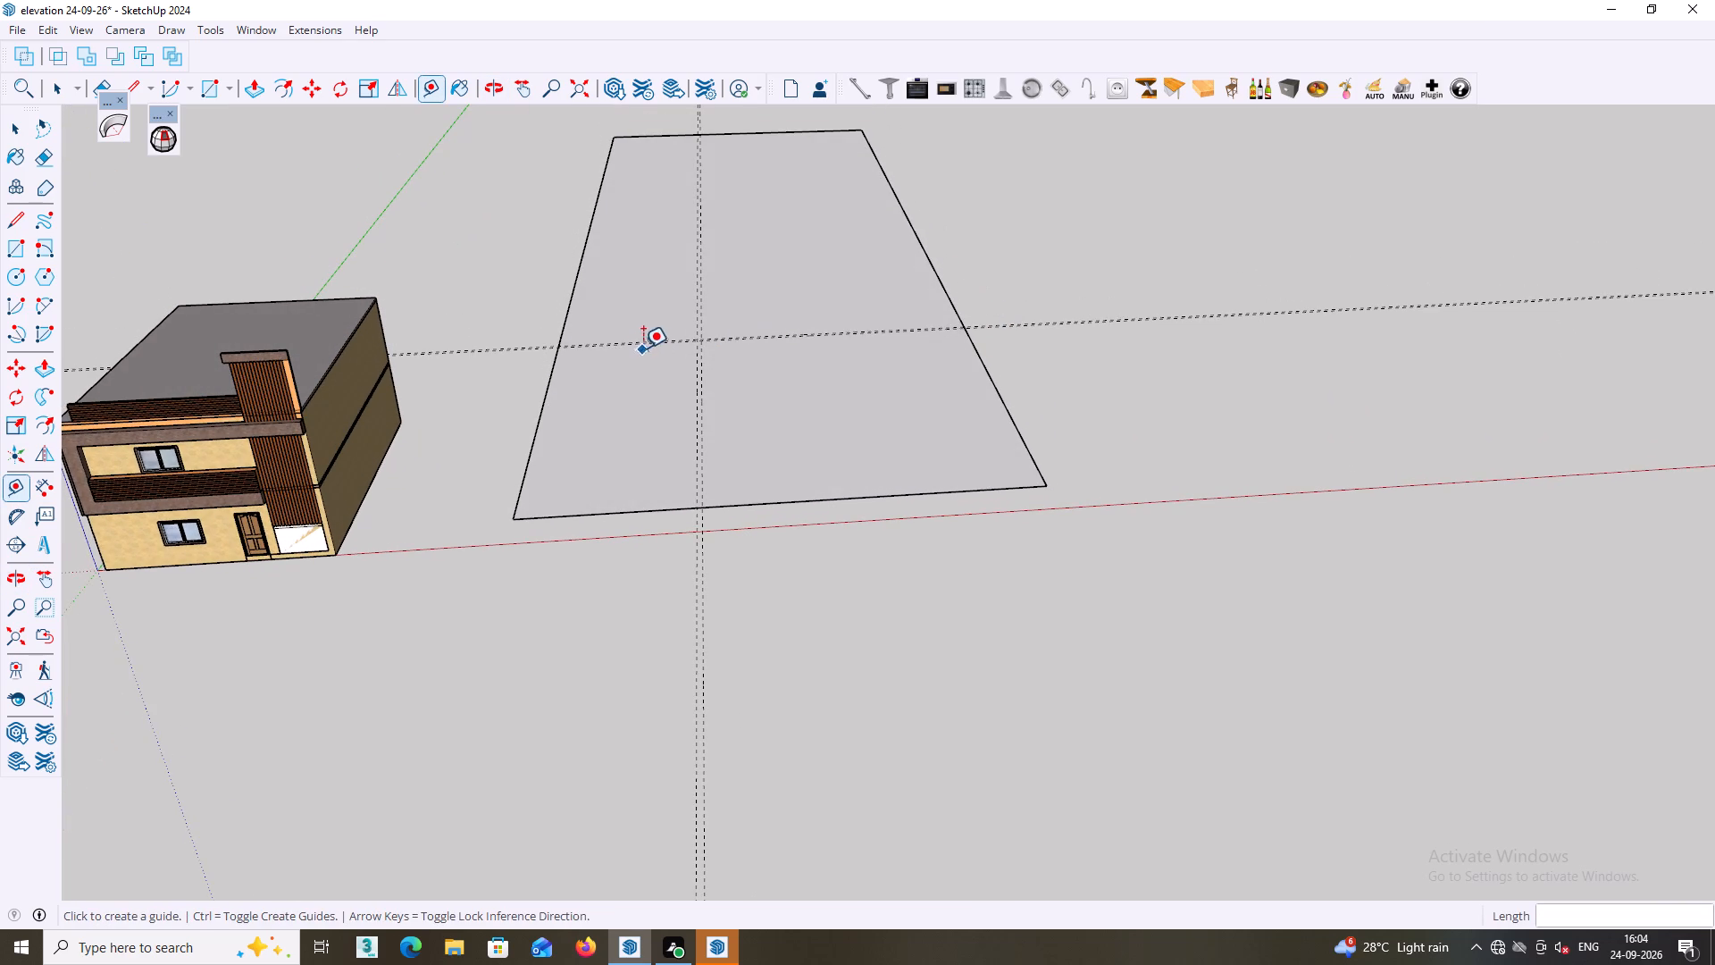
pyautogui.middleClick(644, 347)
pyautogui.click(543, 389)
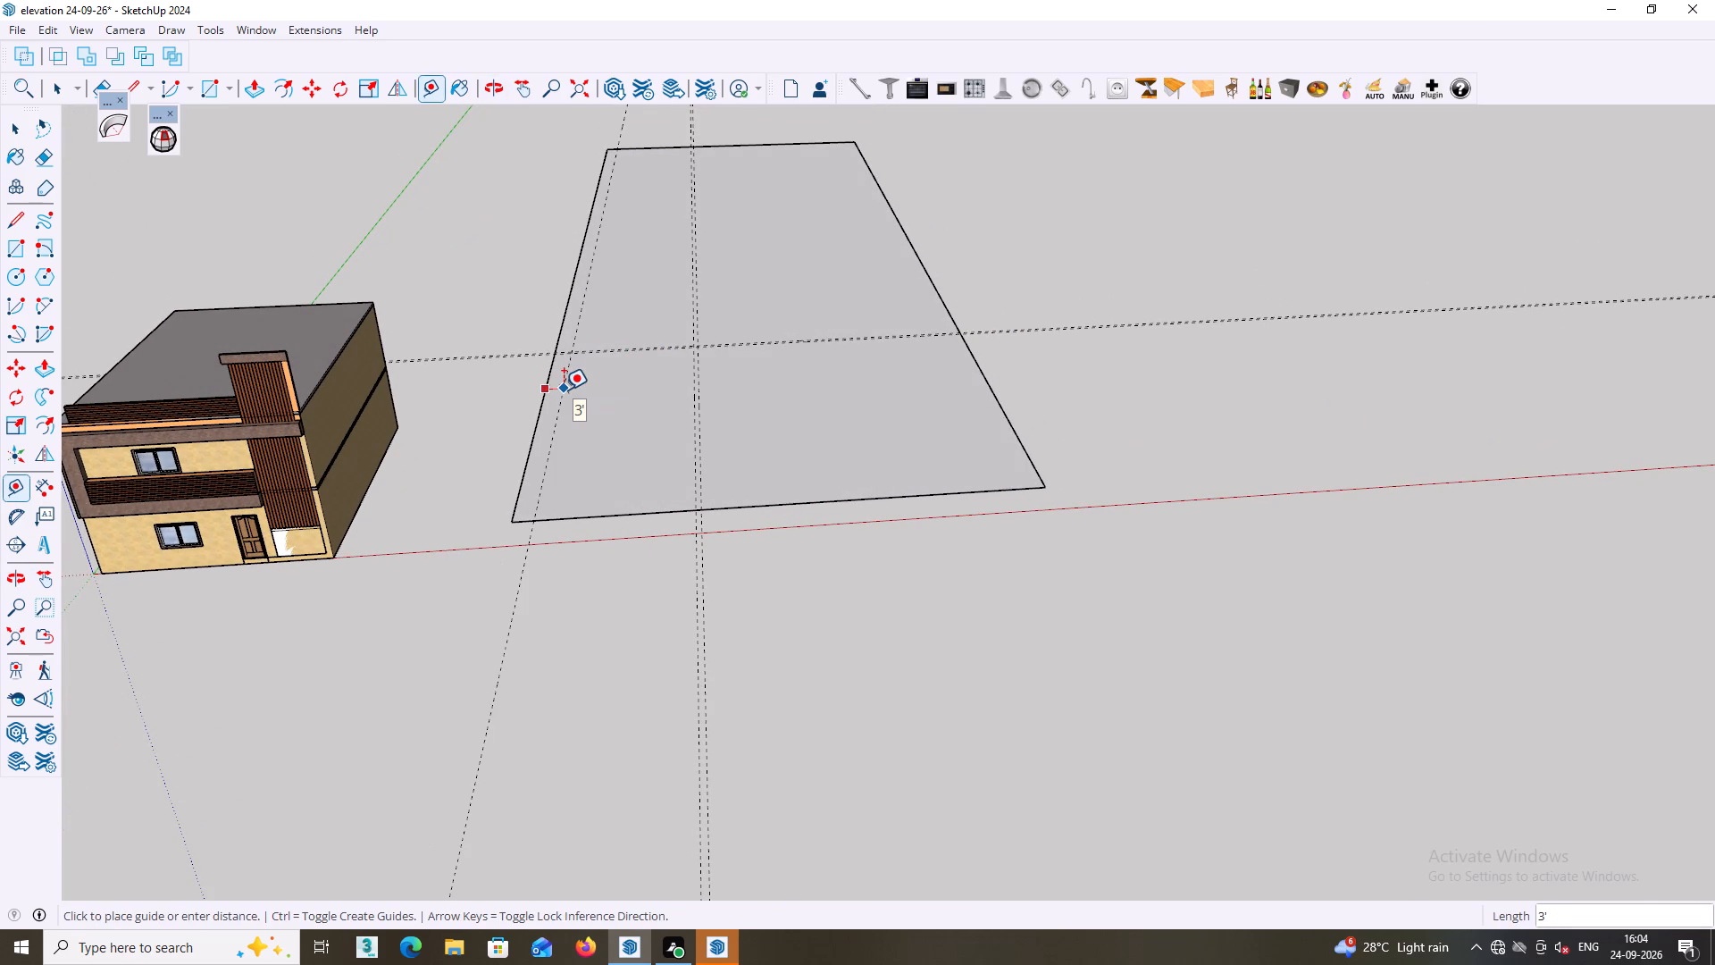
pyautogui.press('9')
pyautogui.press('Return')
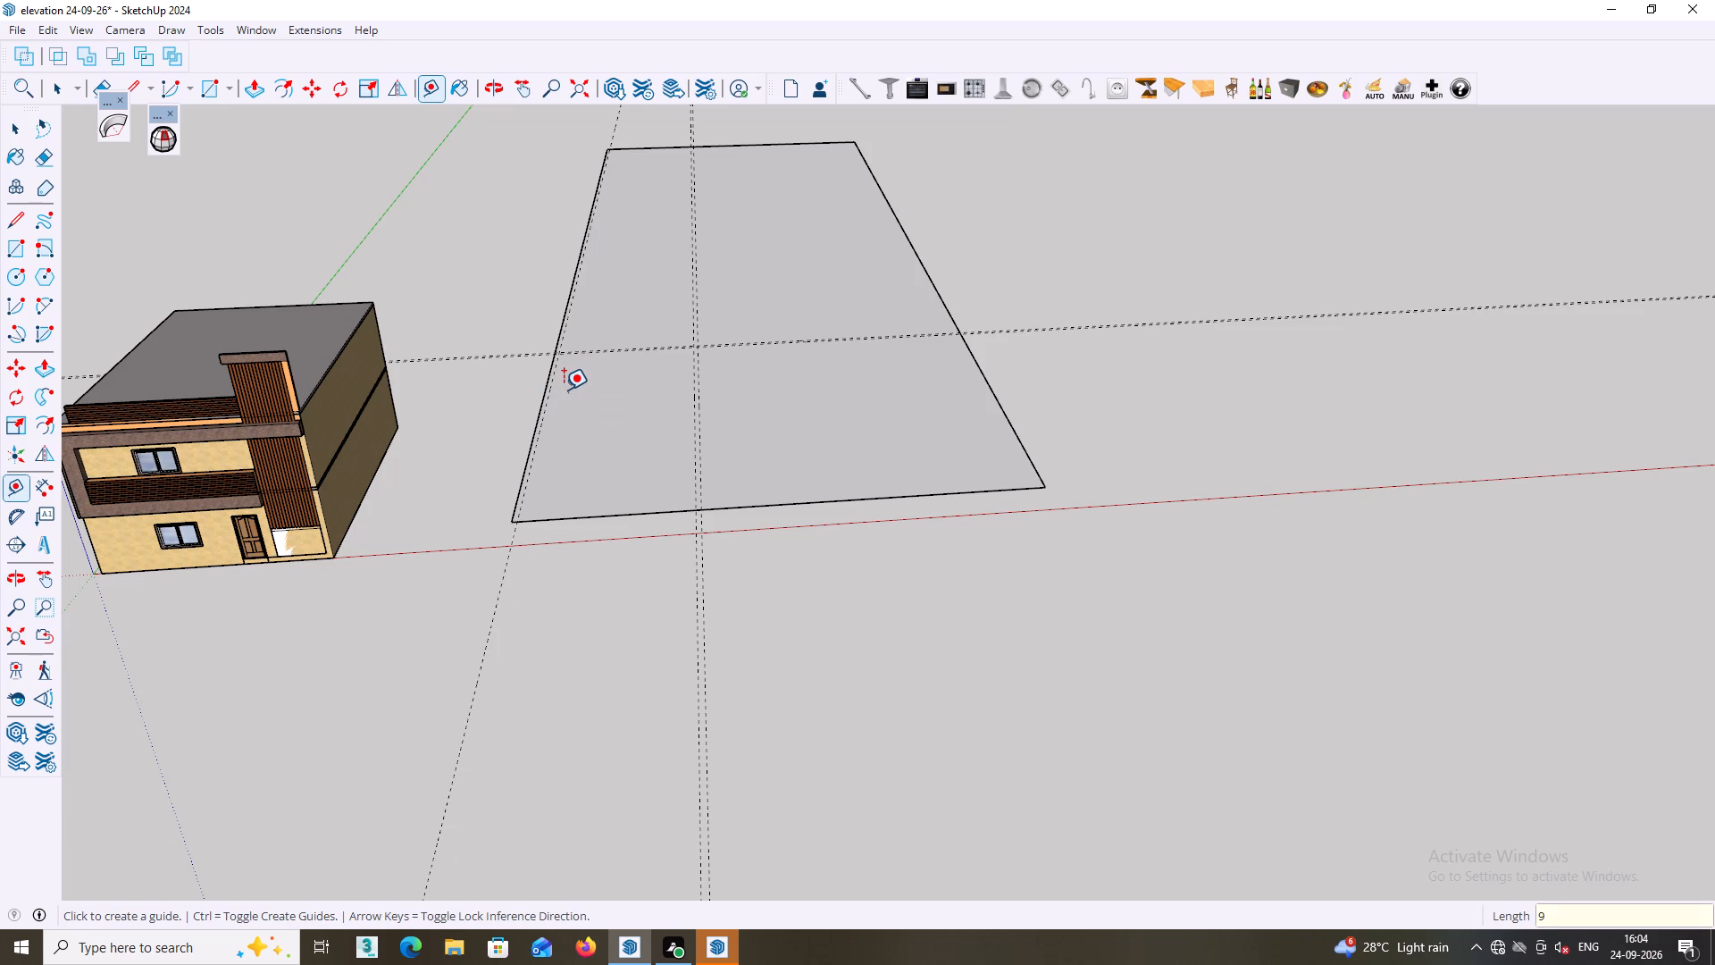
# Place guides 9" inside the ground rectangle's front edge, its long edge farthest from the house, and its back edge.
pyautogui.moveTo(732, 499); pyautogui.dragTo(749, 497, button='middle')
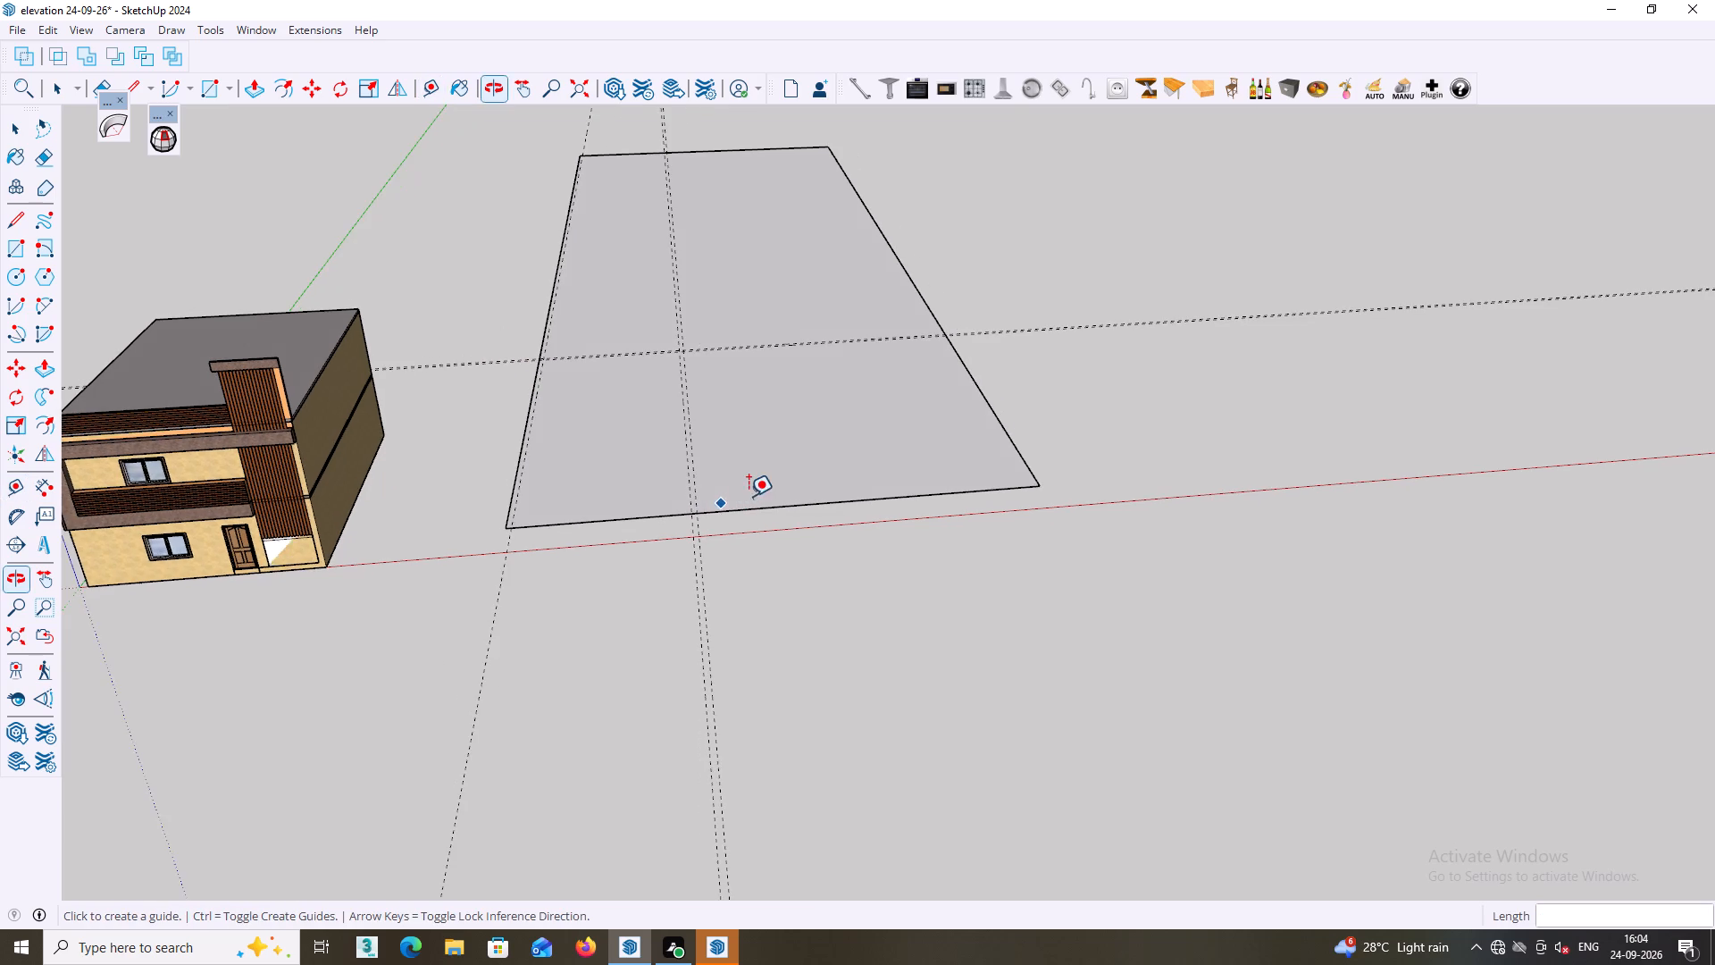
pyautogui.scroll(2, 724, 499)
pyautogui.click(727, 510)
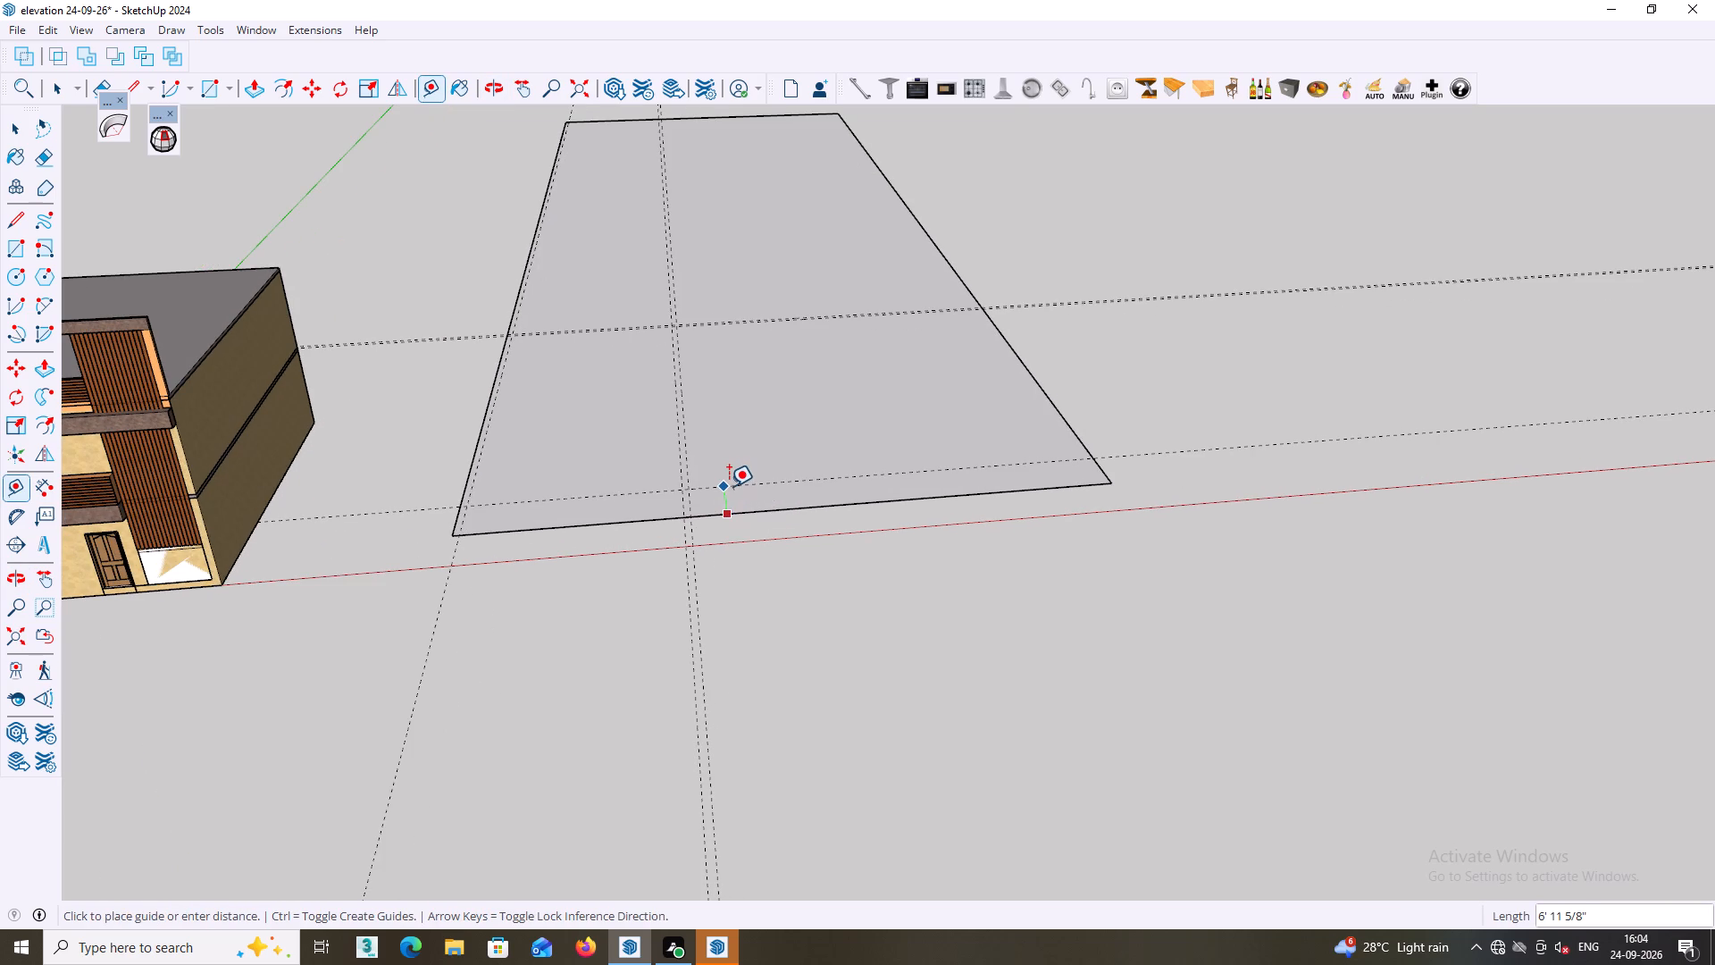
pyautogui.press('9')
pyautogui.press('Return')
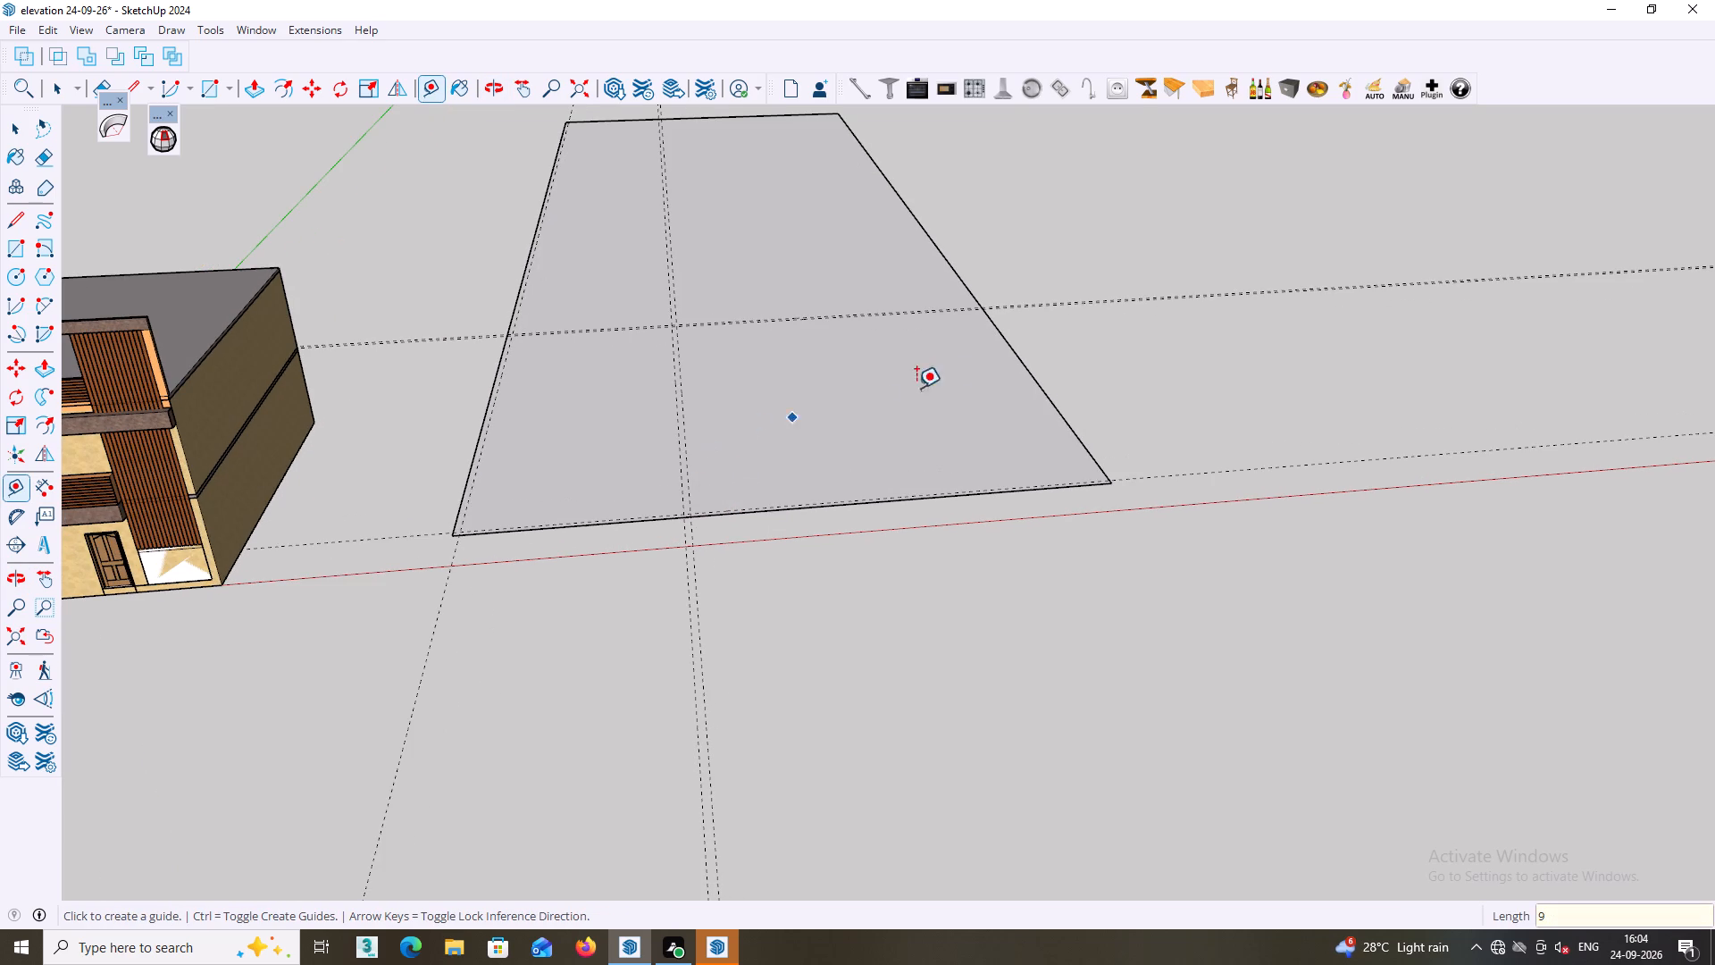
pyautogui.click(1017, 355)
pyautogui.press('9')
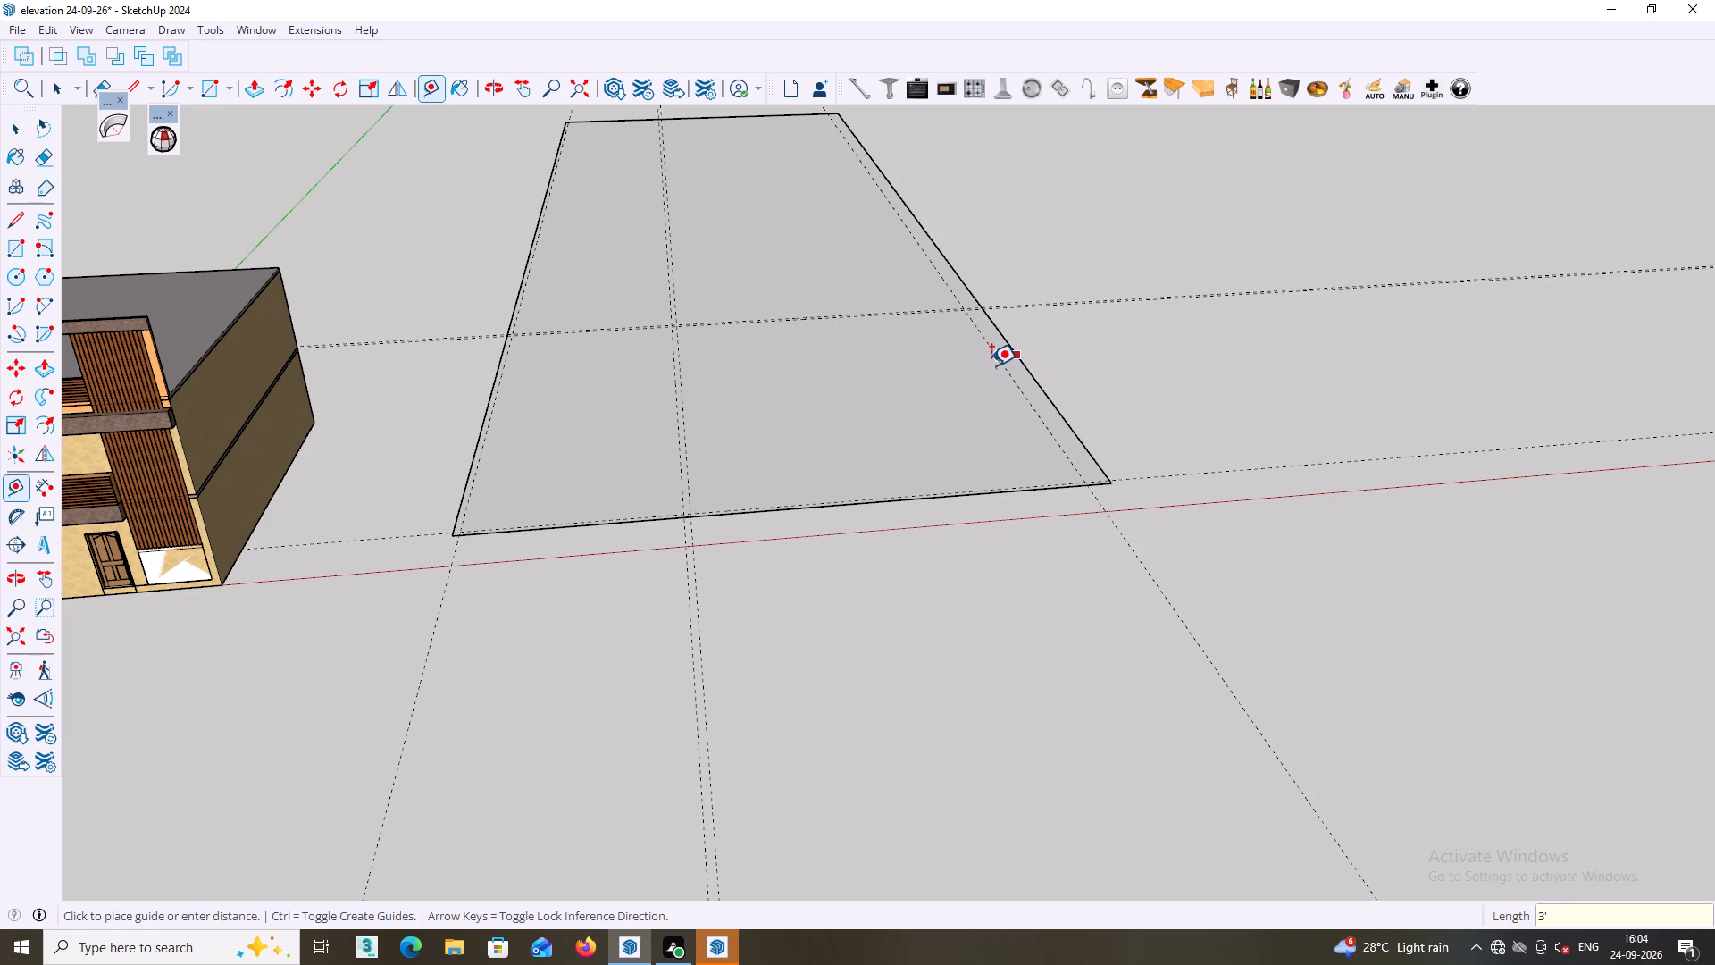
pyautogui.press('Return')
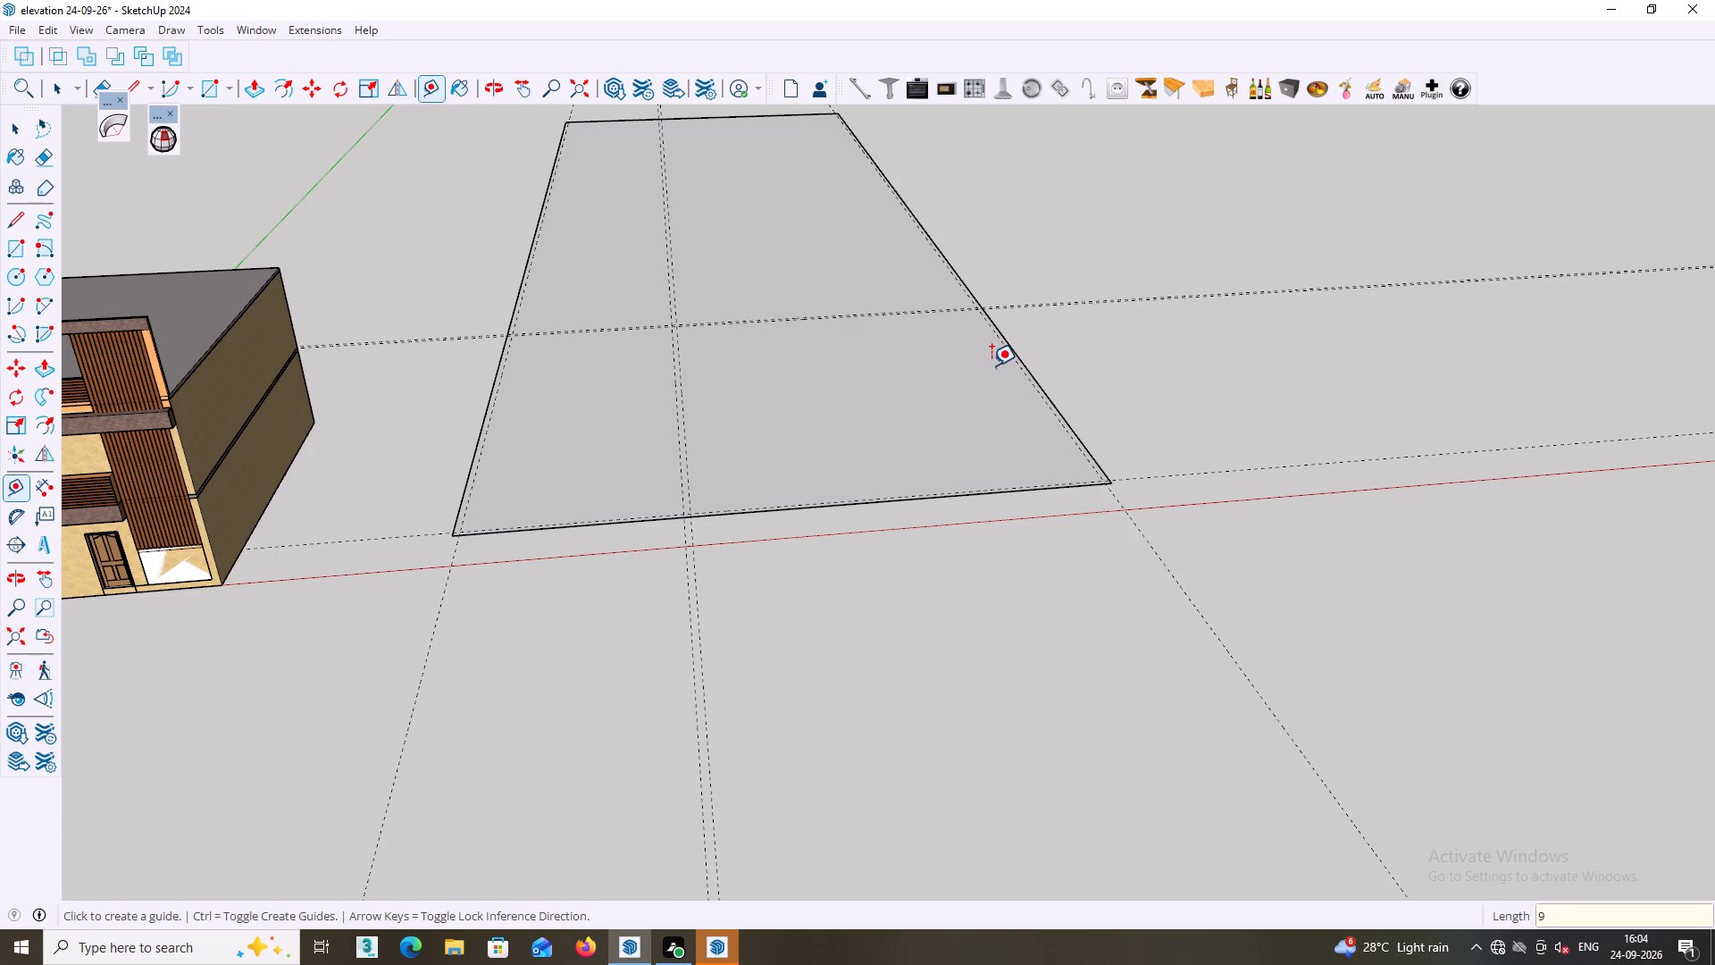
pyautogui.keyDown('shift'); pyautogui.moveTo(791, 172); pyautogui.dragTo(824, 306, button='middle'); pyautogui.keyUp('shift')
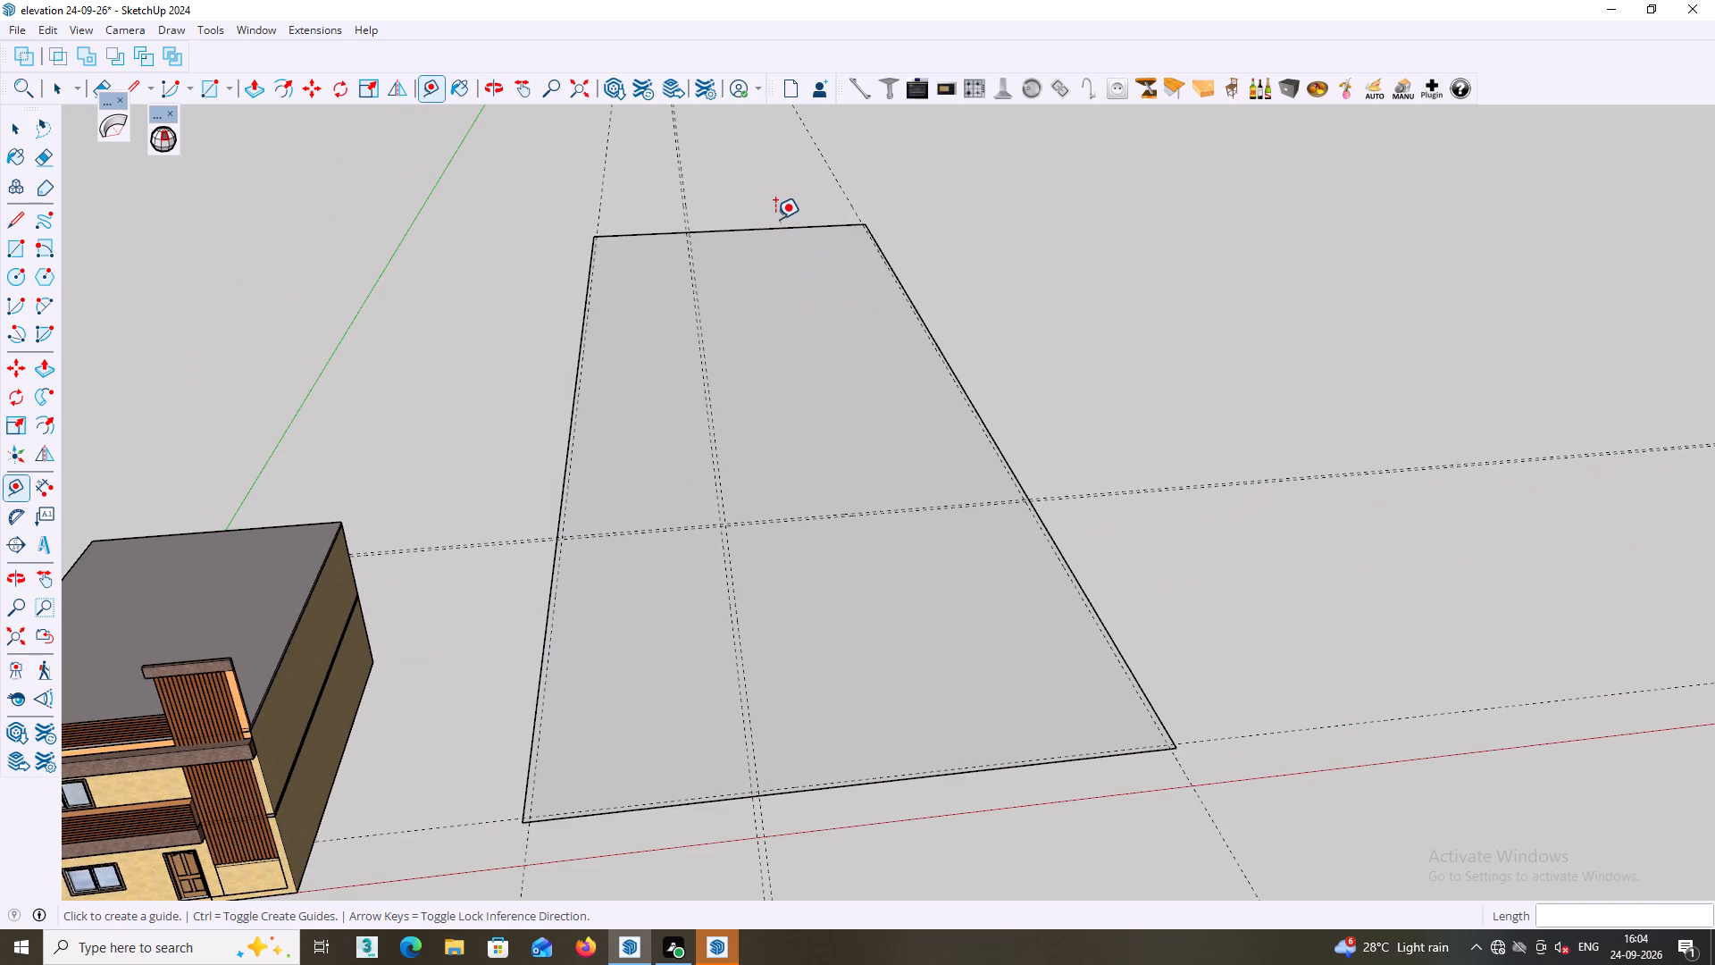
pyautogui.click(777, 225)
pyautogui.press('9')
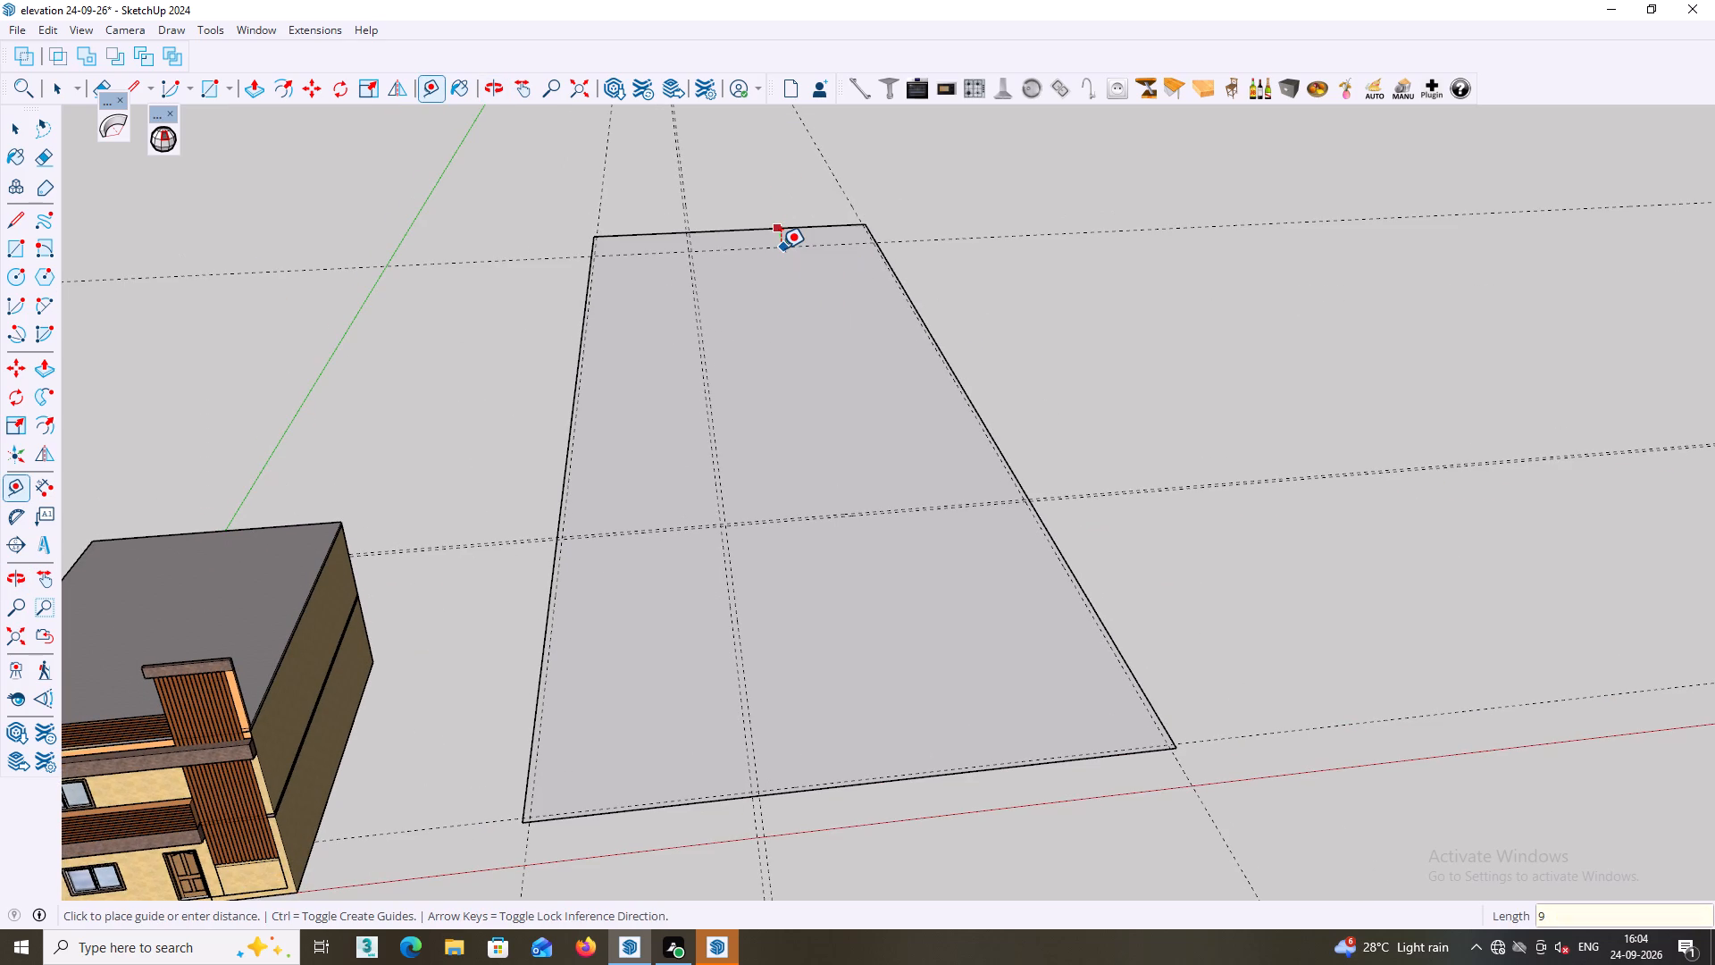
pyautogui.press('Return')
# Draw an inner rectangle about 73' 5" by 235' between the opposite corner intersections of the 9" border guides.
pyautogui.moveTo(770, 254); pyautogui.dragTo(743, 314, button='middle')
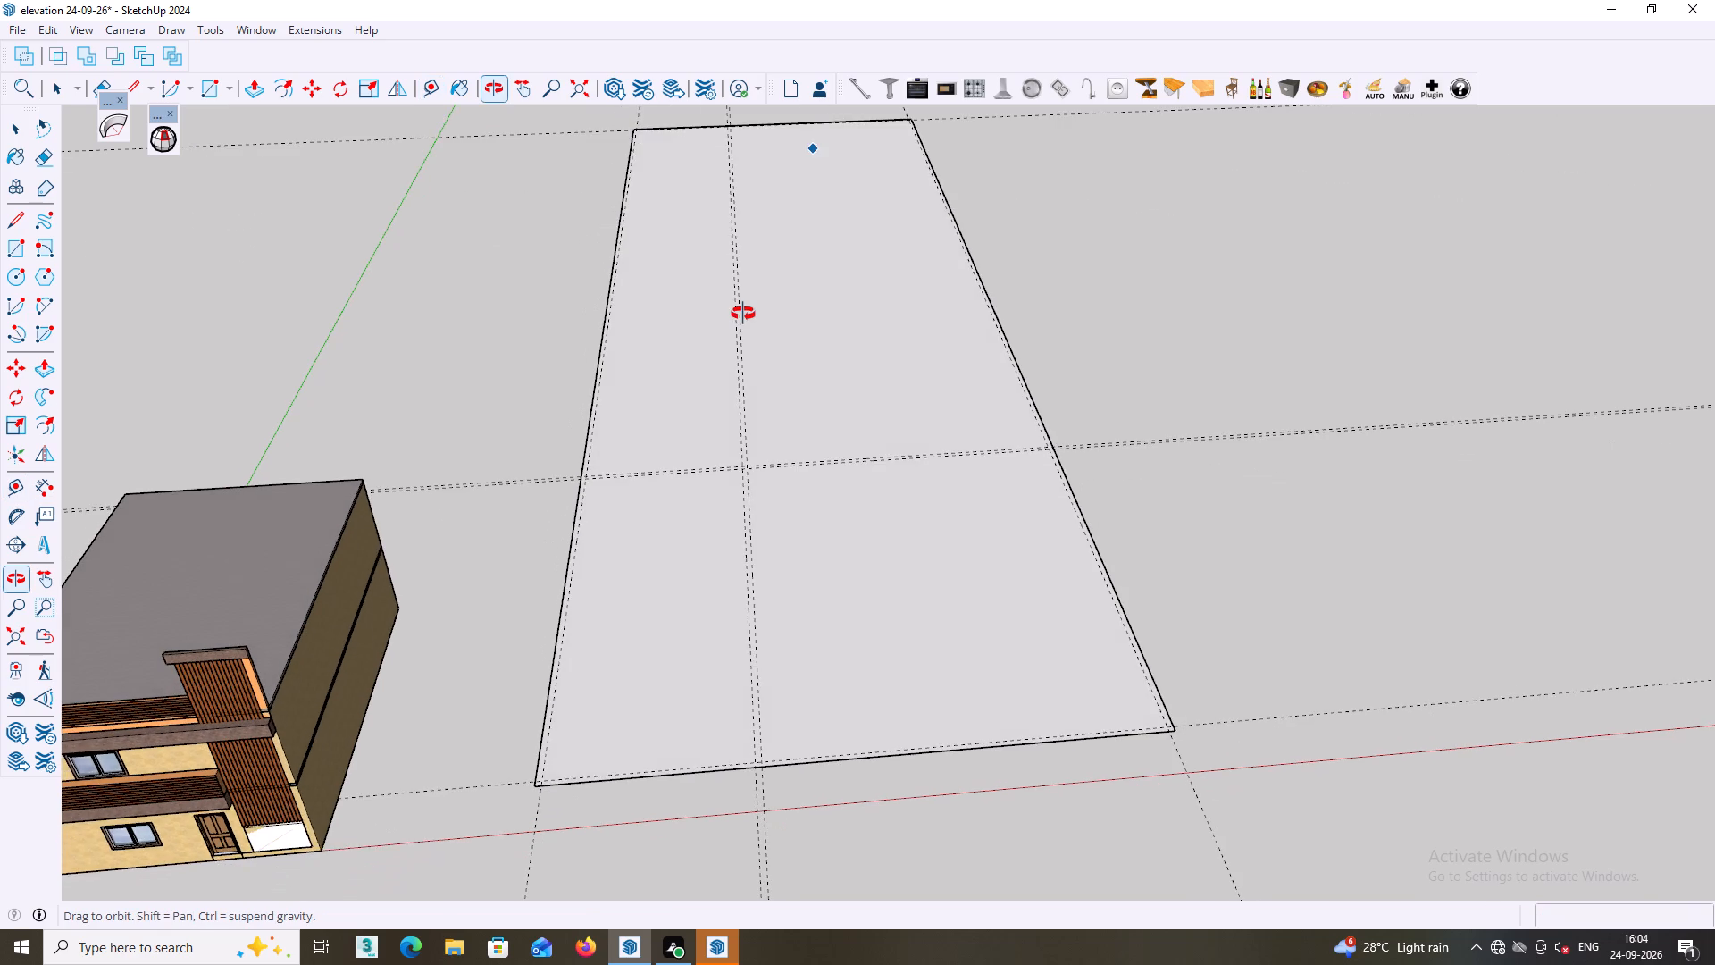
pyautogui.moveTo(743, 314); pyautogui.dragTo(749, 285, button='middle')
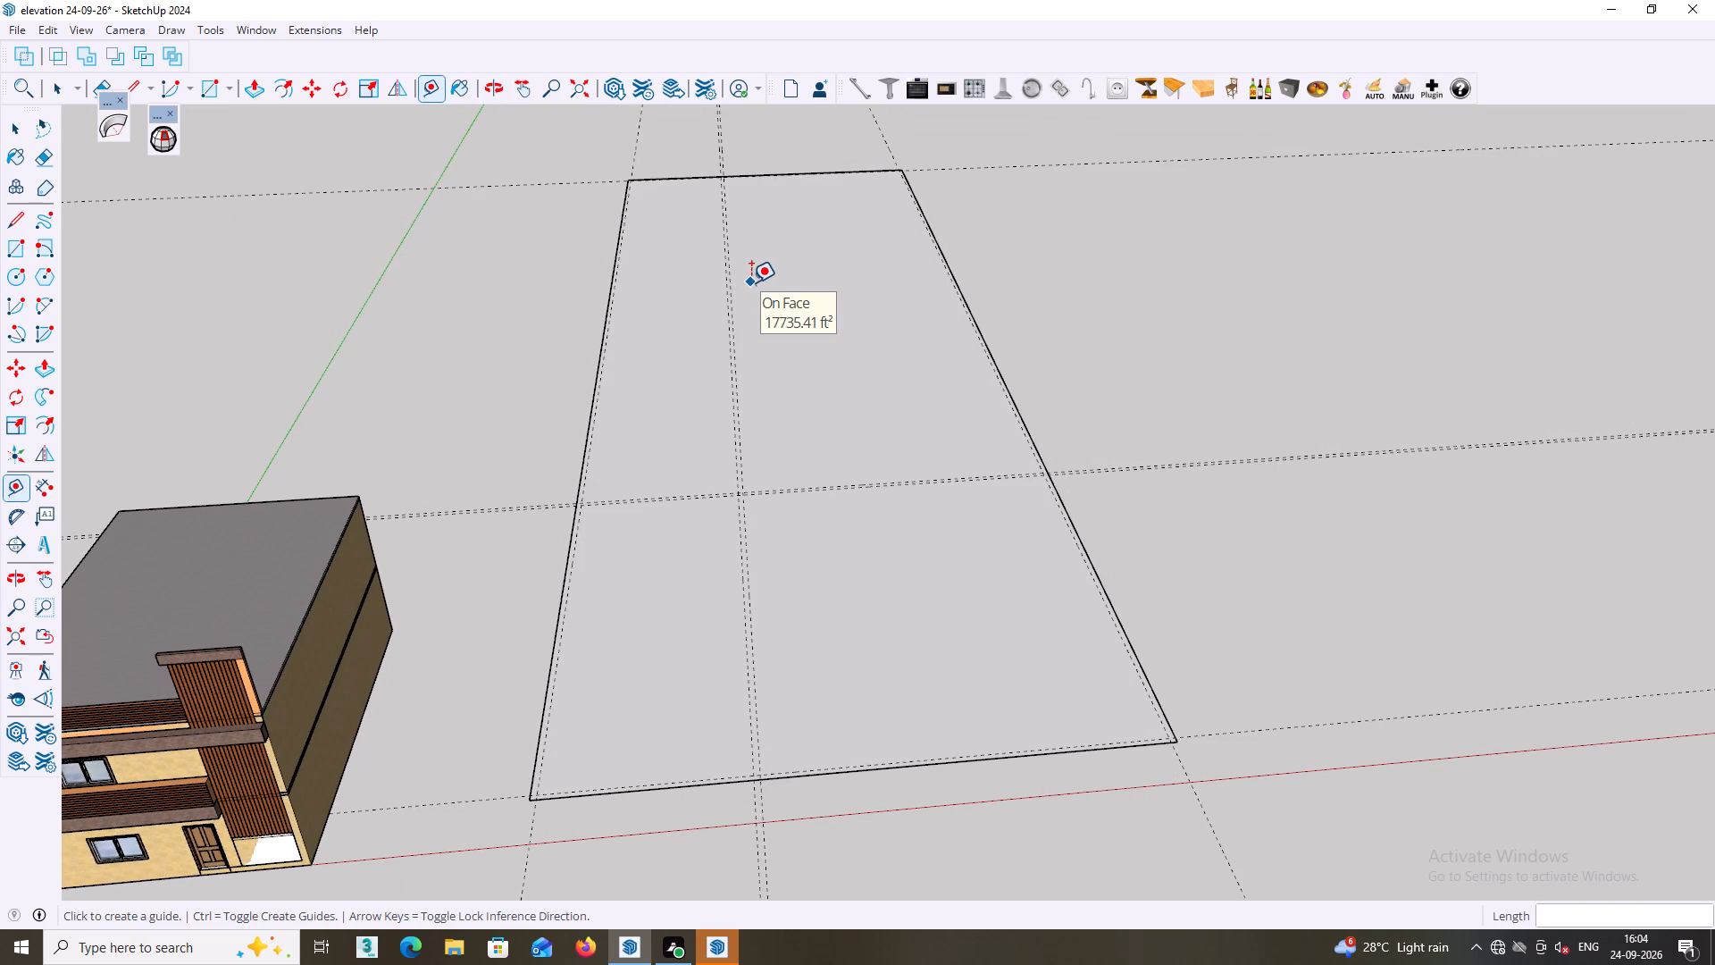
pyautogui.press('r')
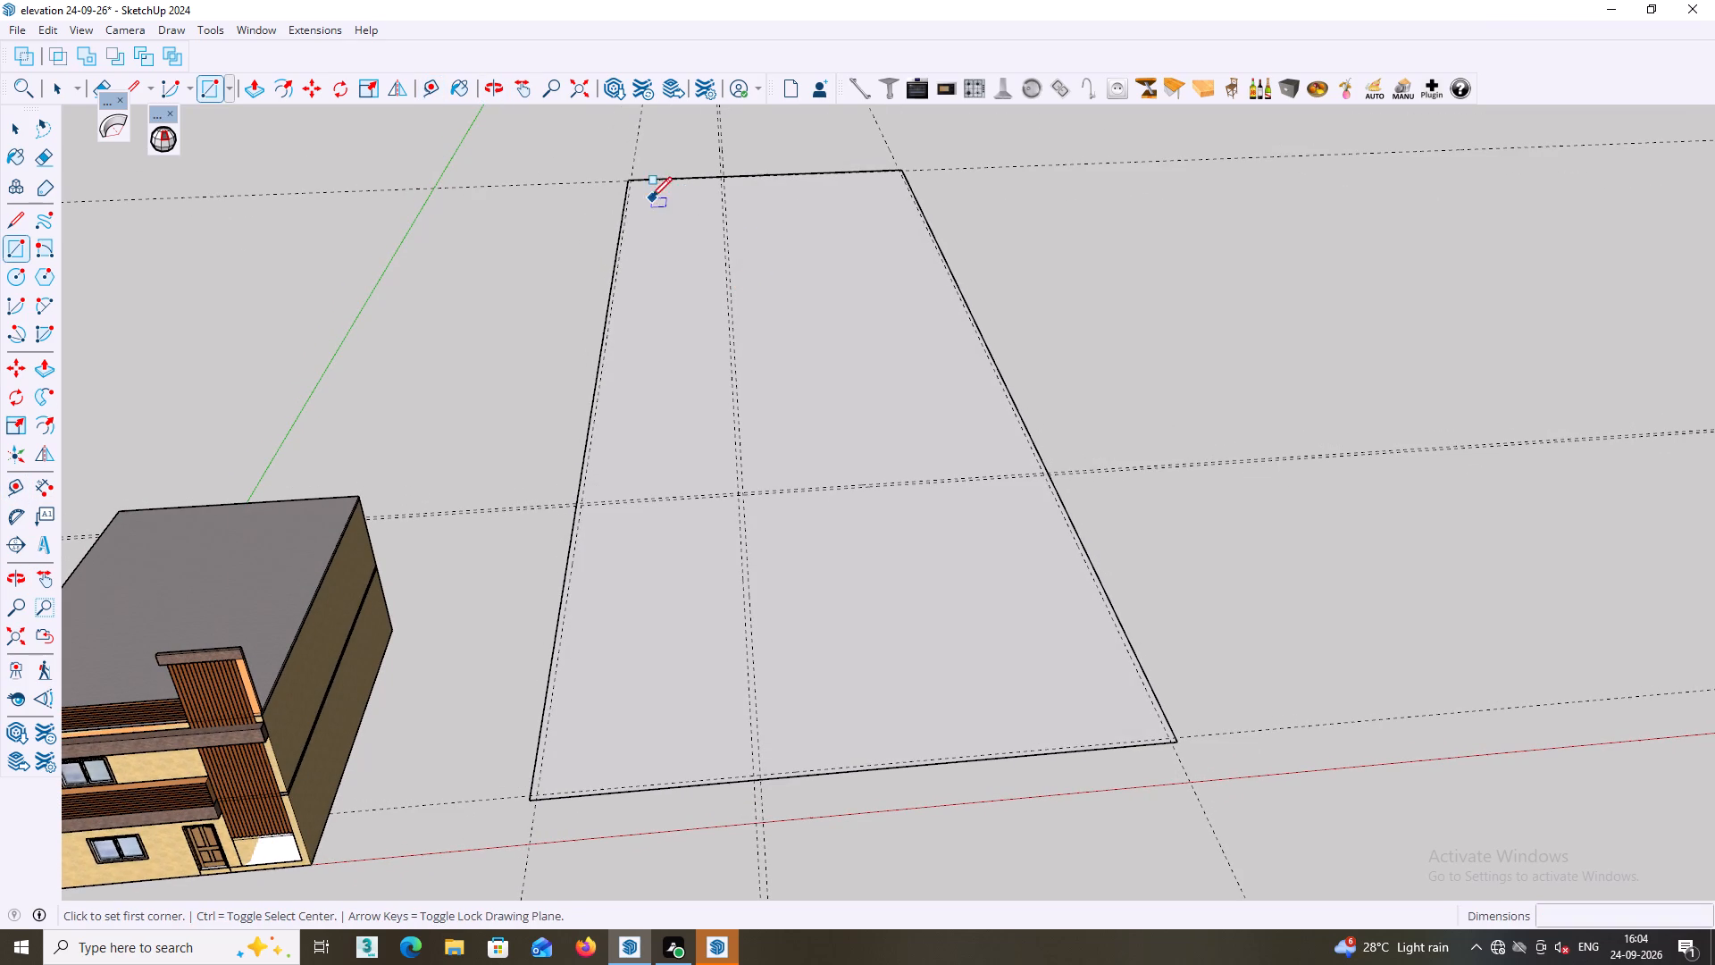
pyautogui.scroll(2, 651, 197)
pyautogui.moveTo(644, 197); pyautogui.dragTo(660, 213, button='middle')
pyautogui.scroll(5, 639, 179)
pyautogui.moveTo(574, 164); pyautogui.dragTo(583, 207, button='middle')
pyautogui.scroll(4, 588, 149)
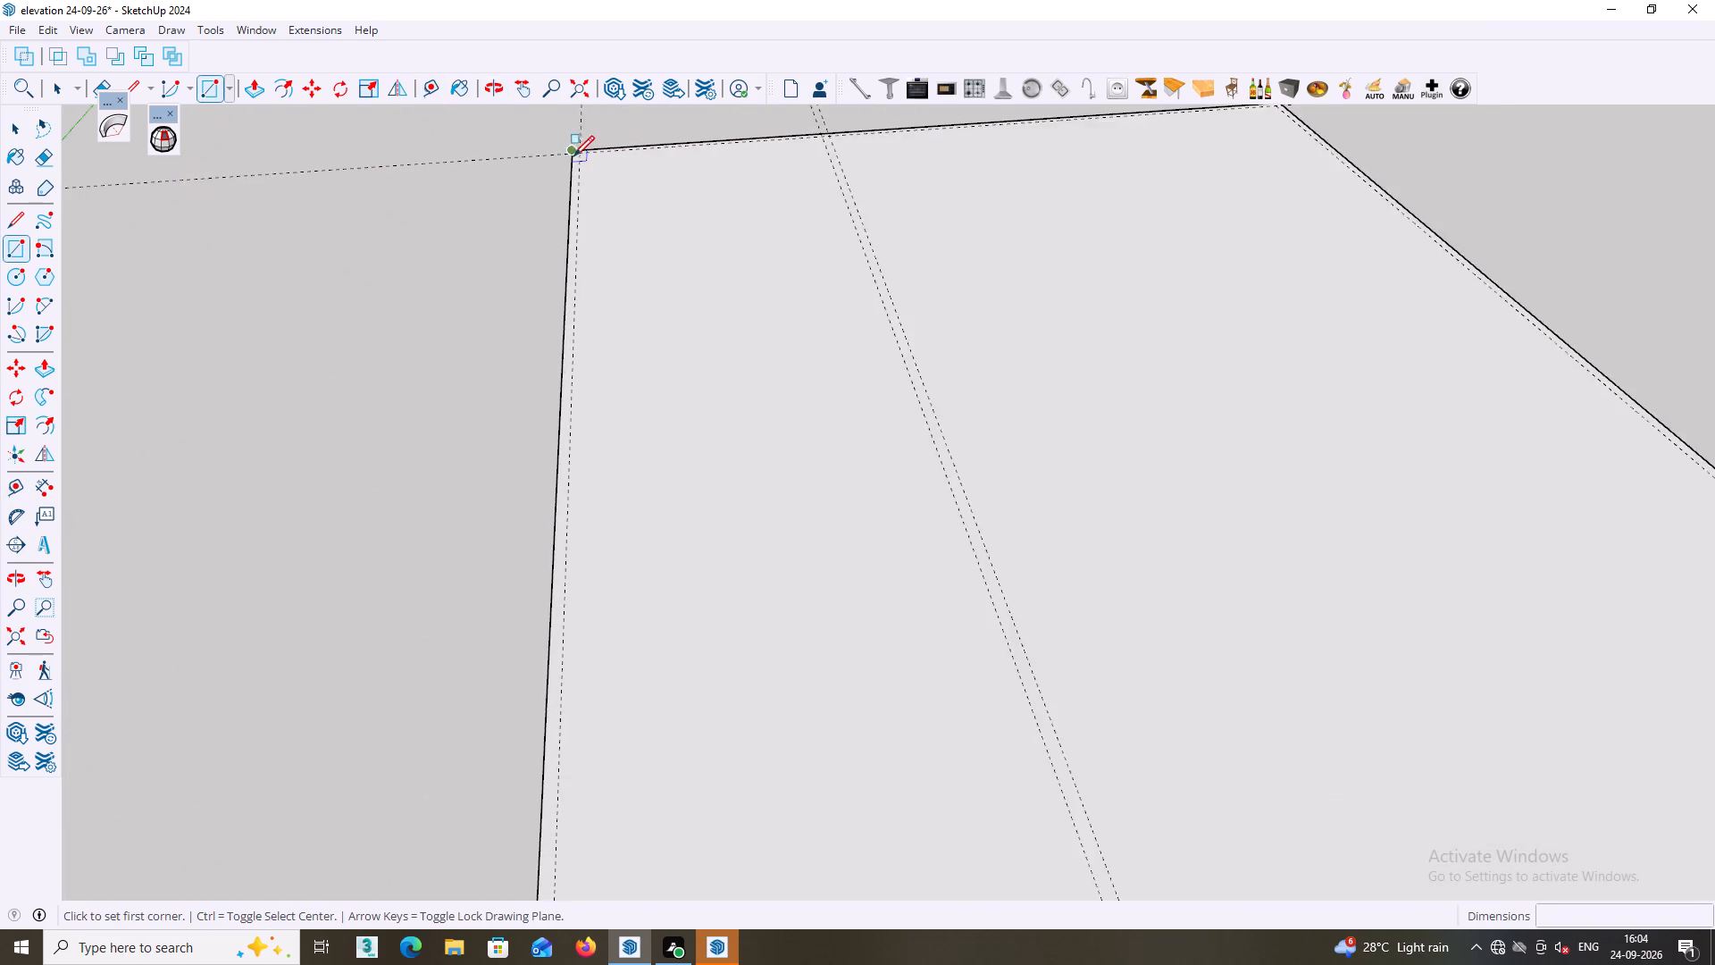
pyautogui.scroll(10, 573, 156)
pyautogui.middleClick(583, 156)
pyautogui.click(586, 153)
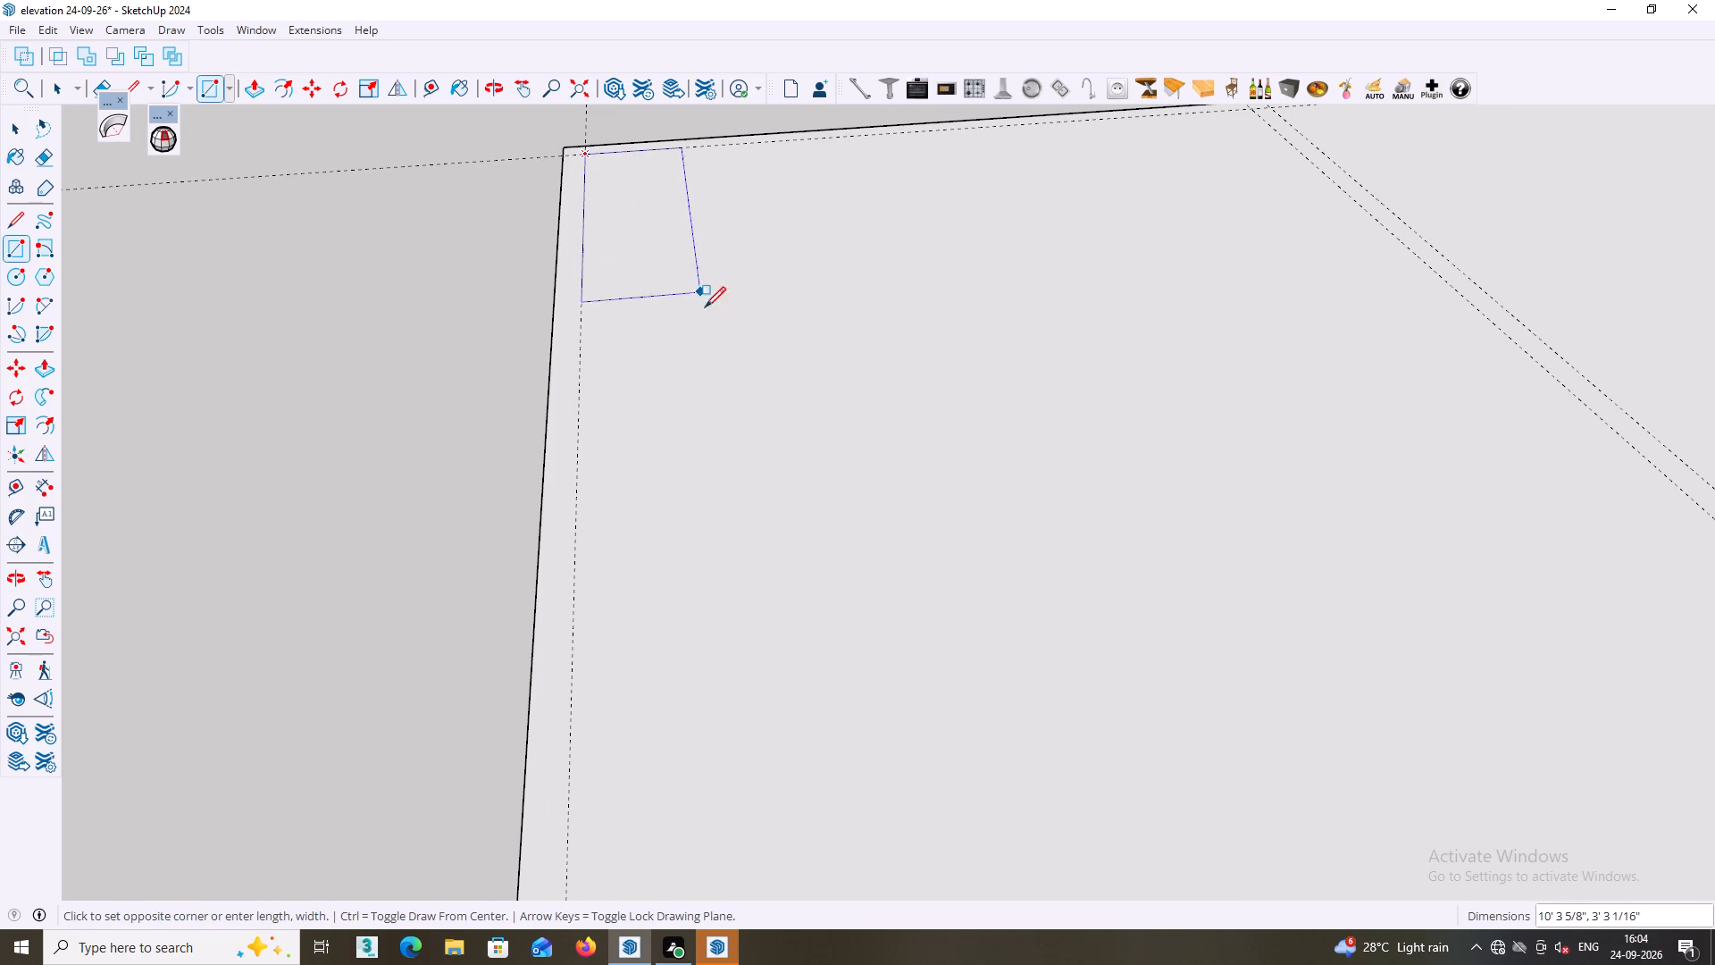
pyautogui.scroll(-3, 760, 400)
pyautogui.press('Up')
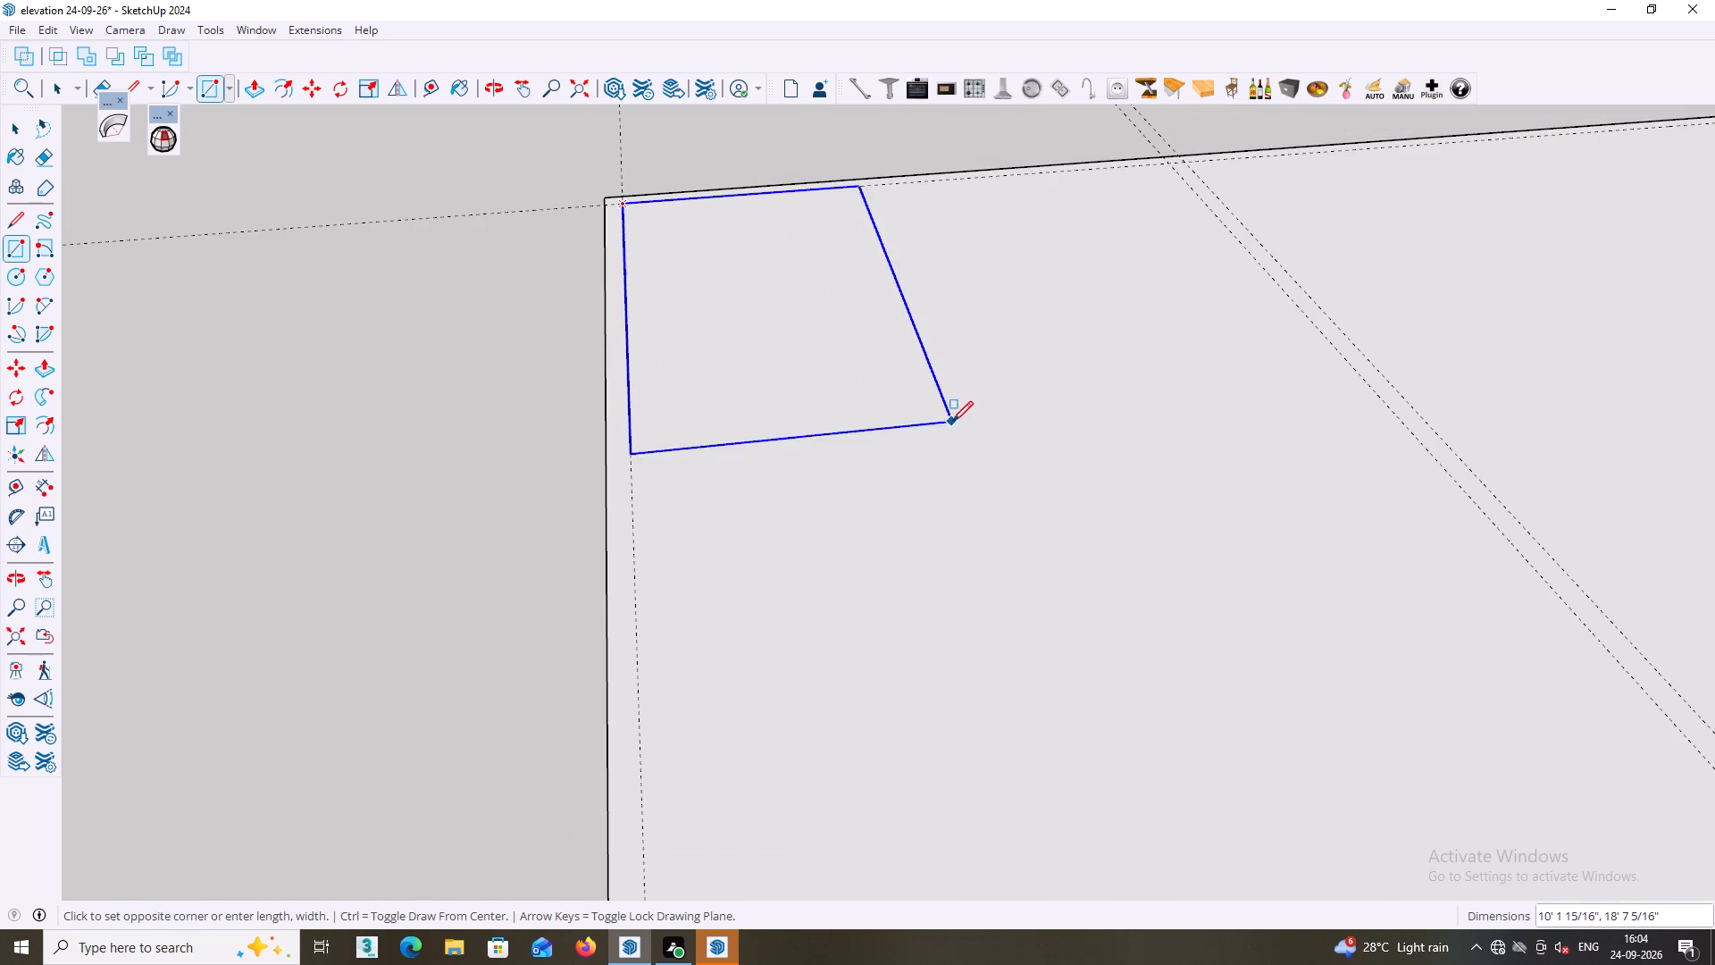
pyautogui.scroll(-6, 959, 455)
pyautogui.keyDown('shift'); pyautogui.moveTo(1264, 532); pyautogui.dragTo(875, 348, button='middle'); pyautogui.keyUp('shift')
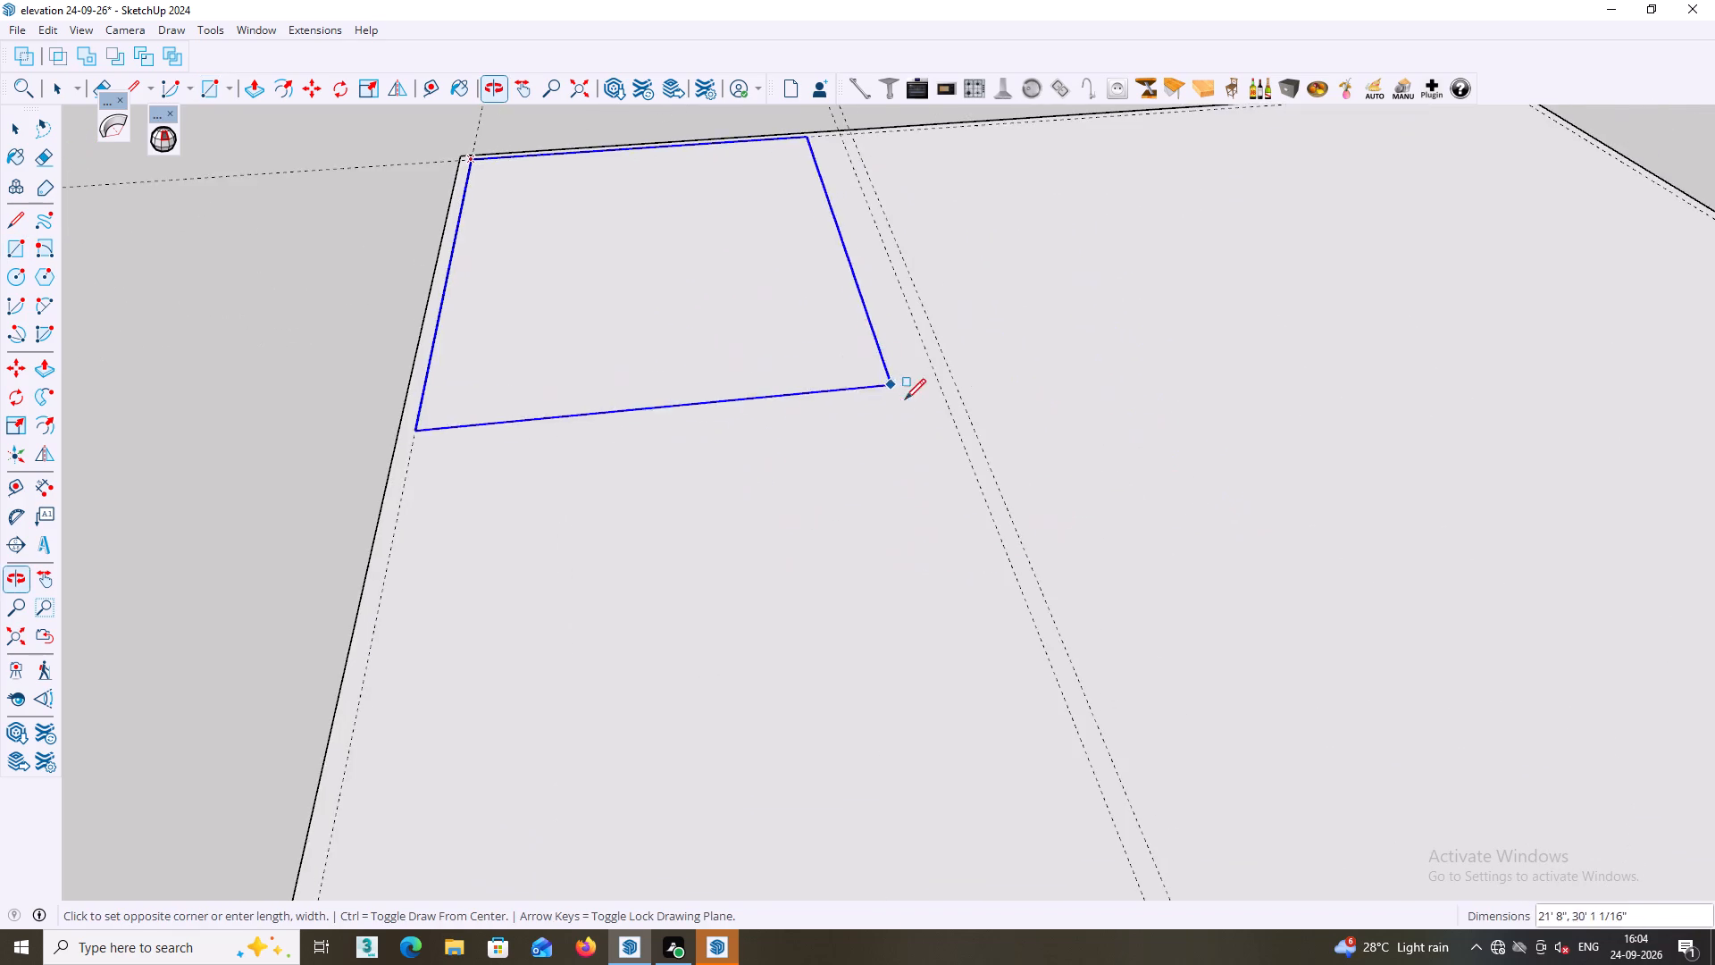
pyautogui.keyDown('shift'); pyautogui.scroll(-13, 908, 412); pyautogui.keyUp('shift')
pyautogui.keyDown('shift'); pyautogui.moveTo(1263, 689); pyautogui.dragTo(1007, 468, button='middle'); pyautogui.keyUp('shift')
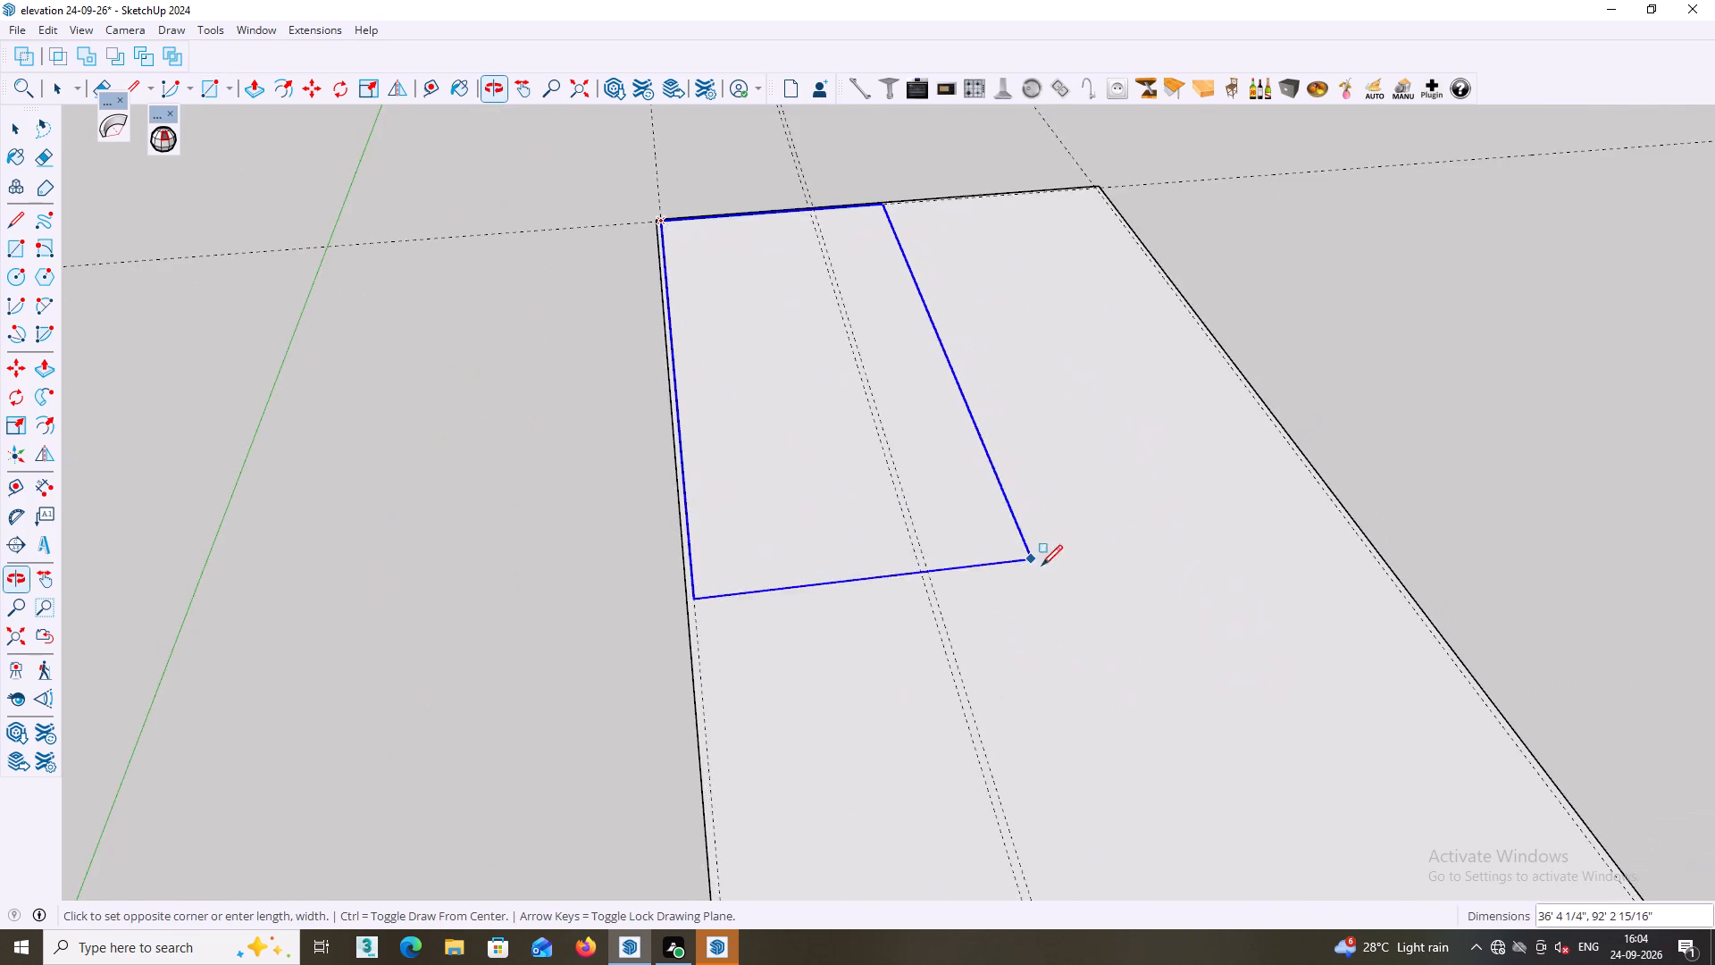
pyautogui.keyDown('shift'); pyautogui.scroll(-4, 1059, 602); pyautogui.keyUp('shift')
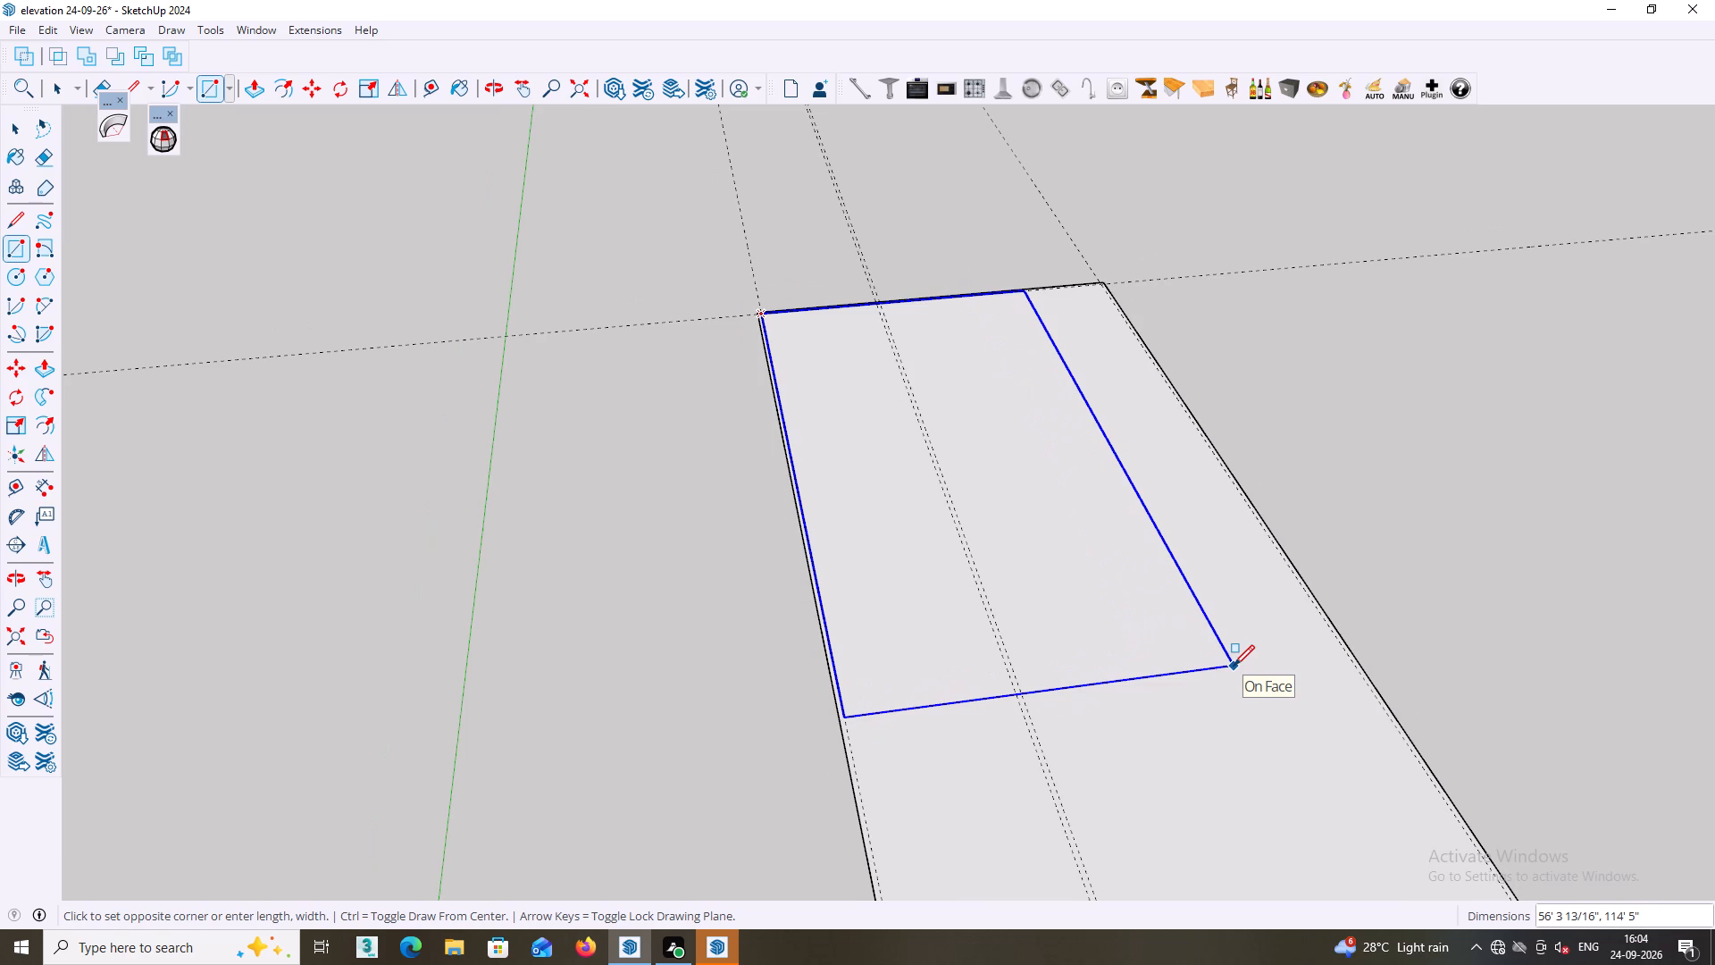
pyautogui.keyDown('shift'); pyautogui.scroll(-5, 1225, 675); pyautogui.keyUp('shift')
pyautogui.keyDown('shift'); pyautogui.moveTo(1226, 731); pyautogui.dragTo(936, 529, button='middle'); pyautogui.keyUp('shift')
pyautogui.keyDown('shift'); pyautogui.scroll(-5, 953, 600); pyautogui.keyUp('shift')
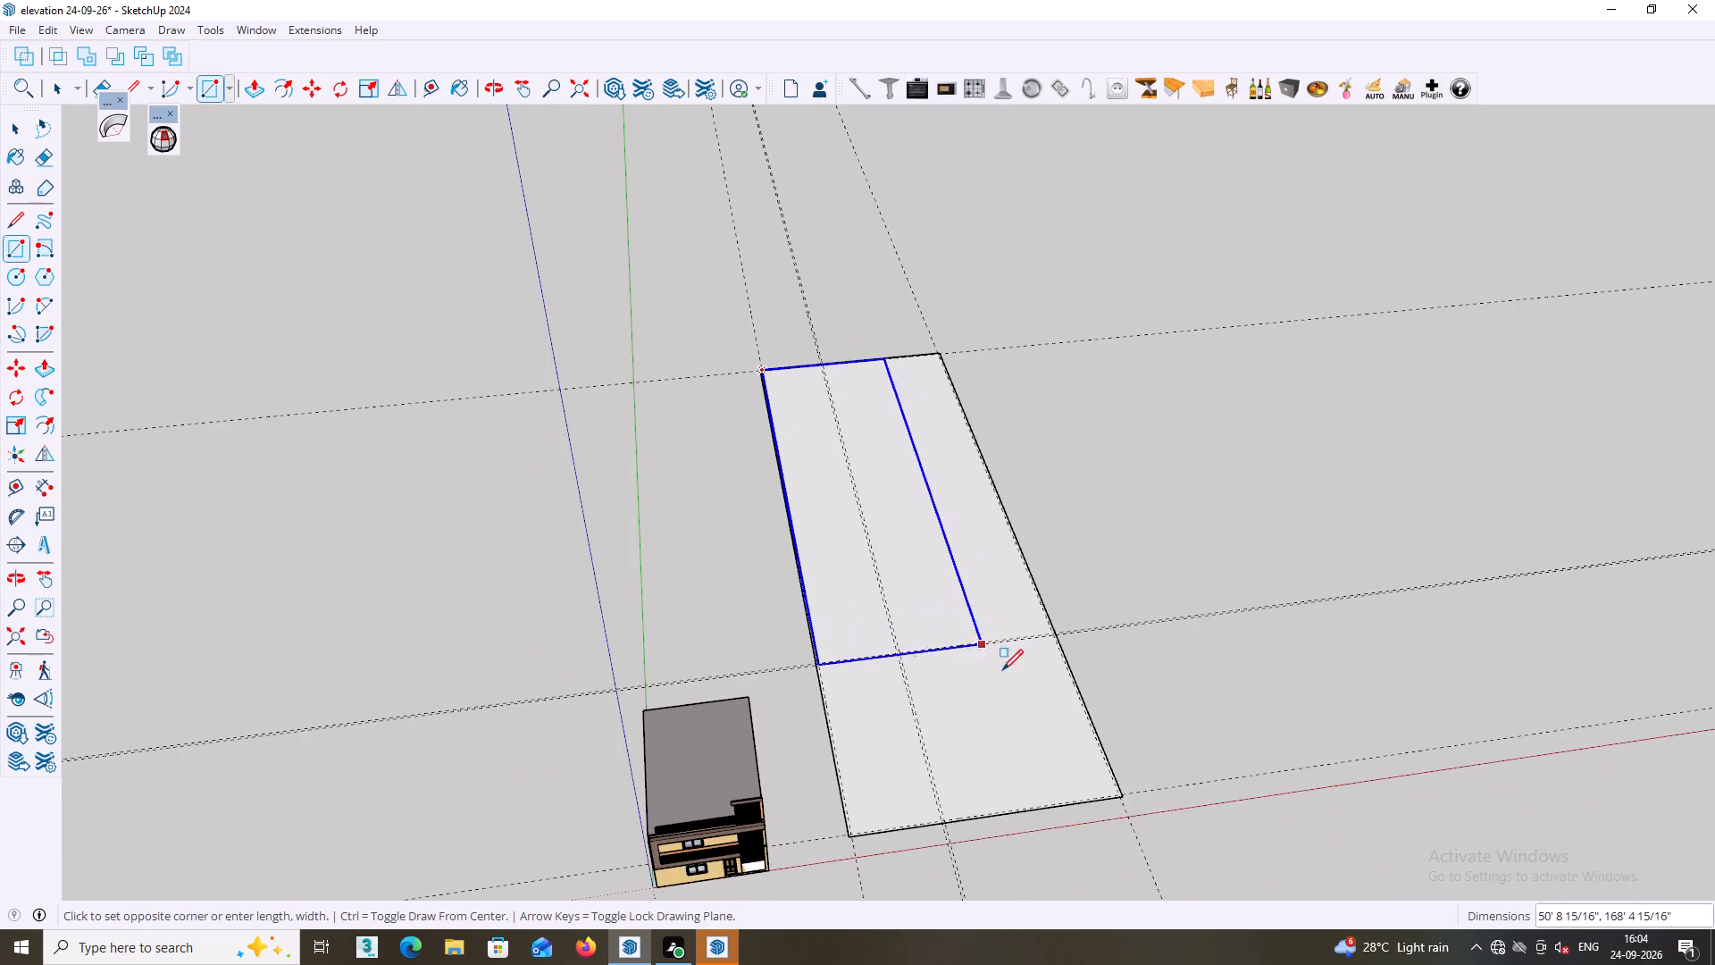
pyautogui.keyDown('shift'); pyautogui.moveTo(1081, 776); pyautogui.dragTo(1008, 706, button='middle'); pyautogui.keyUp('shift')
pyautogui.keyDown('shift'); pyautogui.scroll(8, 1036, 712); pyautogui.keyUp('shift')
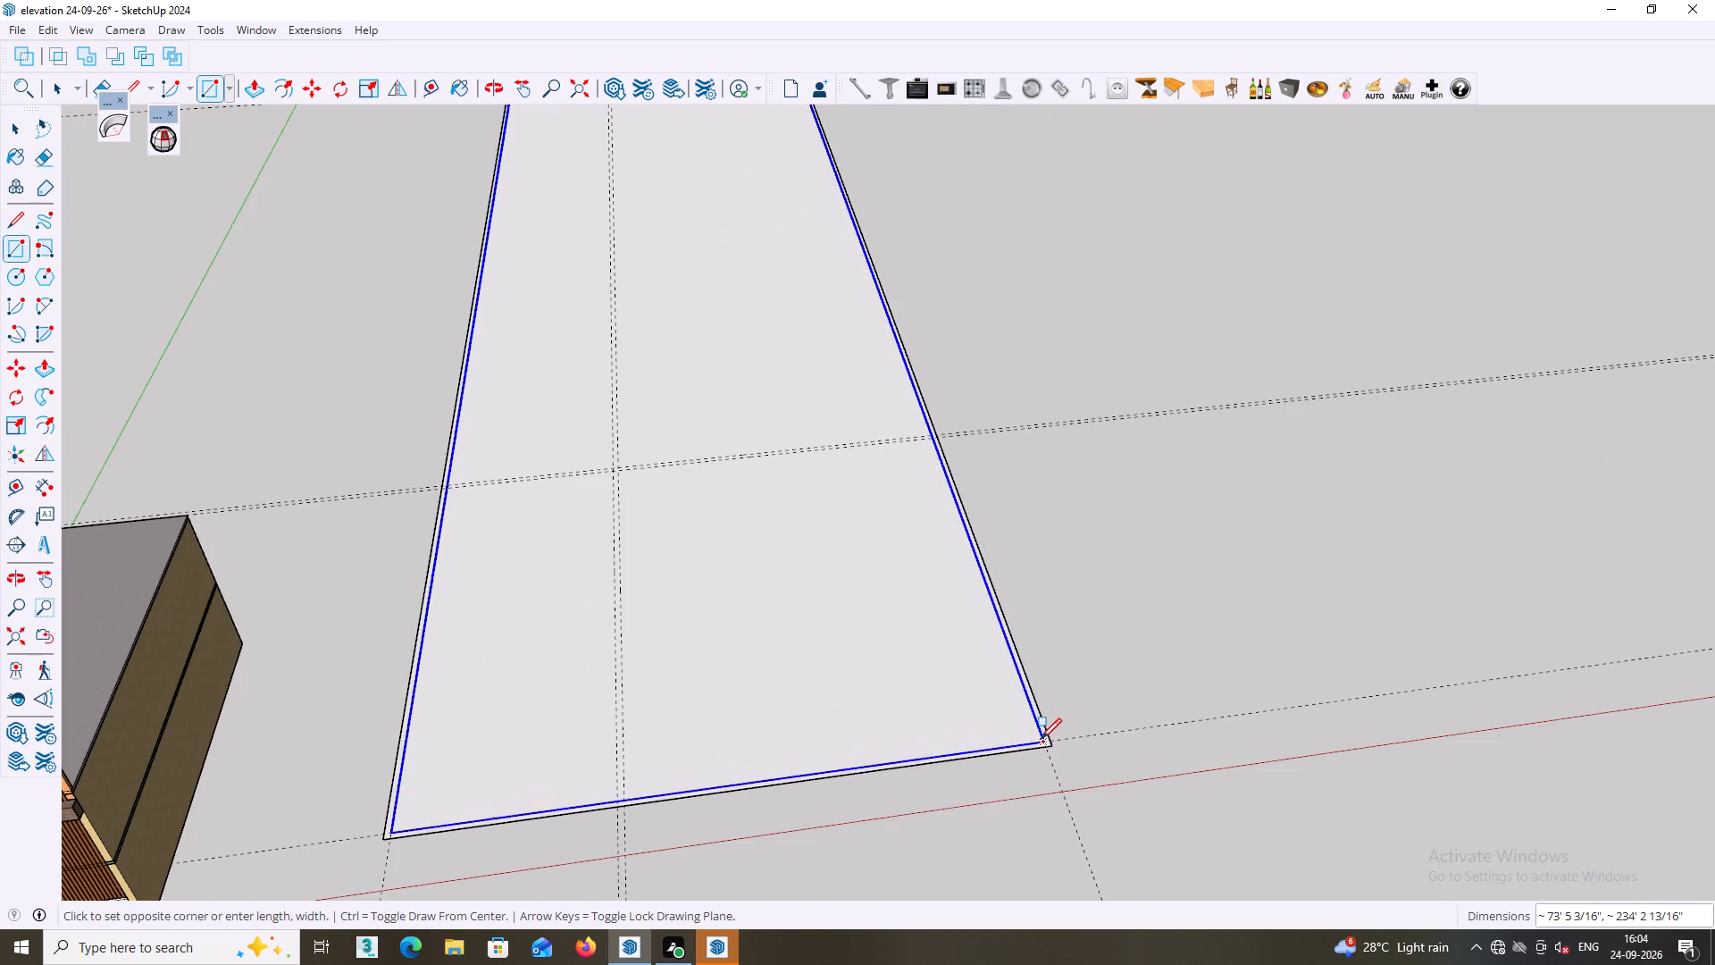
pyautogui.click(1042, 741)
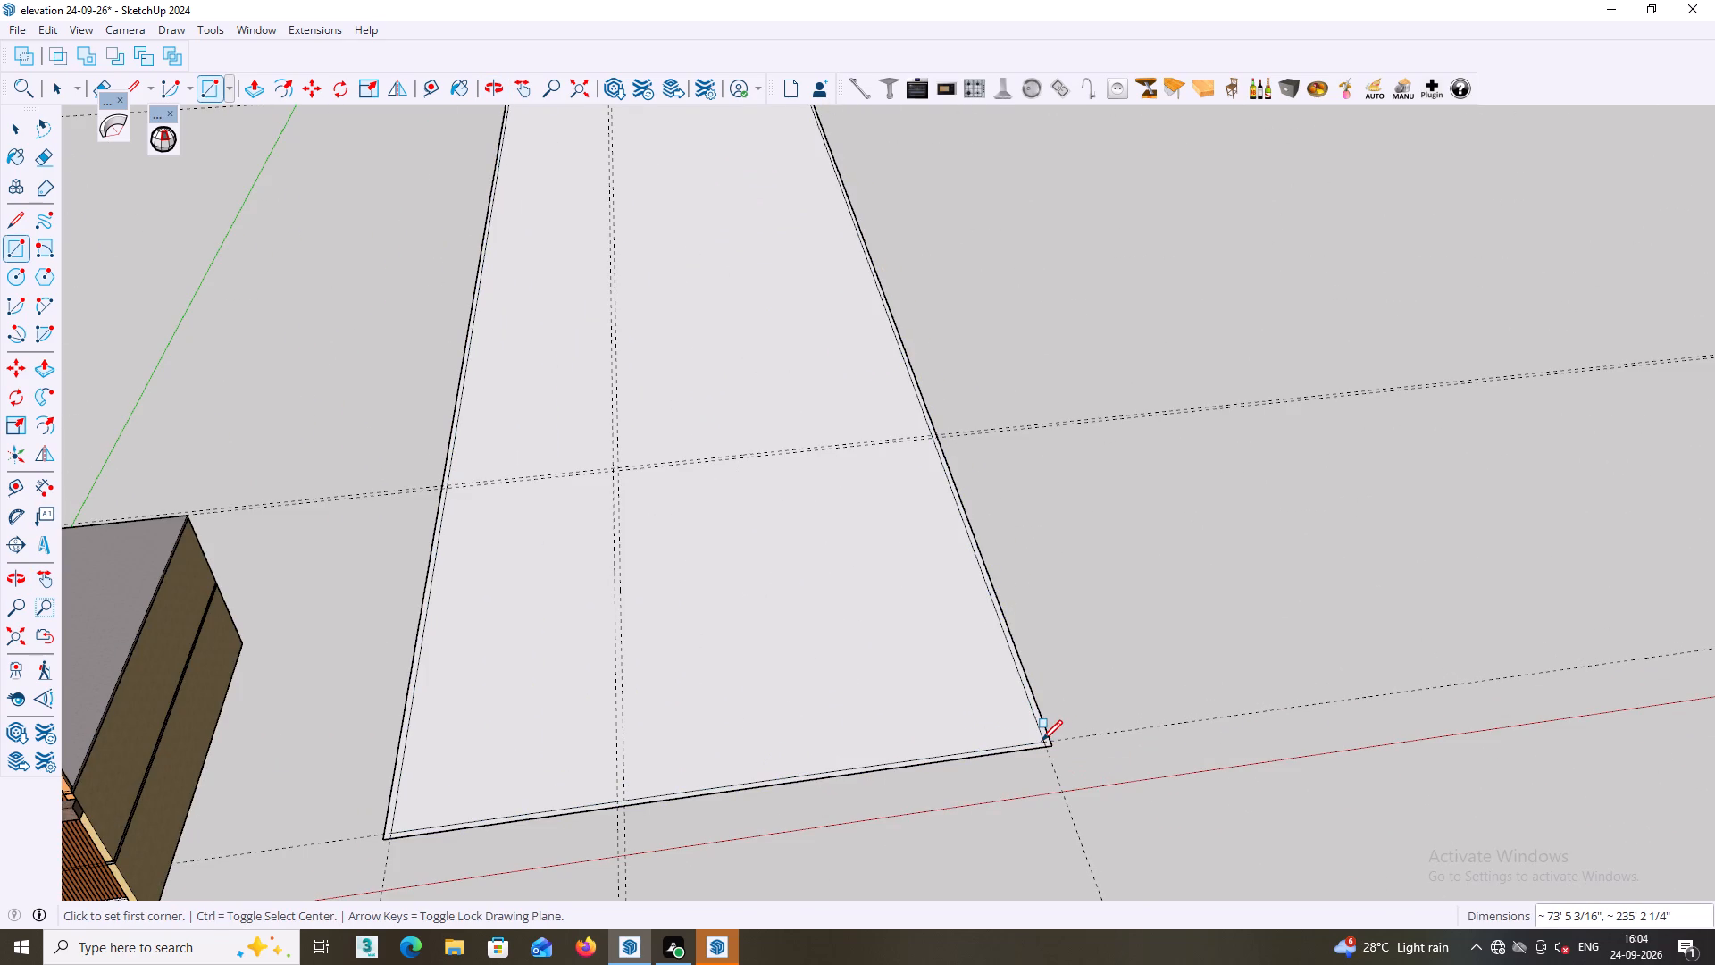
pyautogui.press('space')
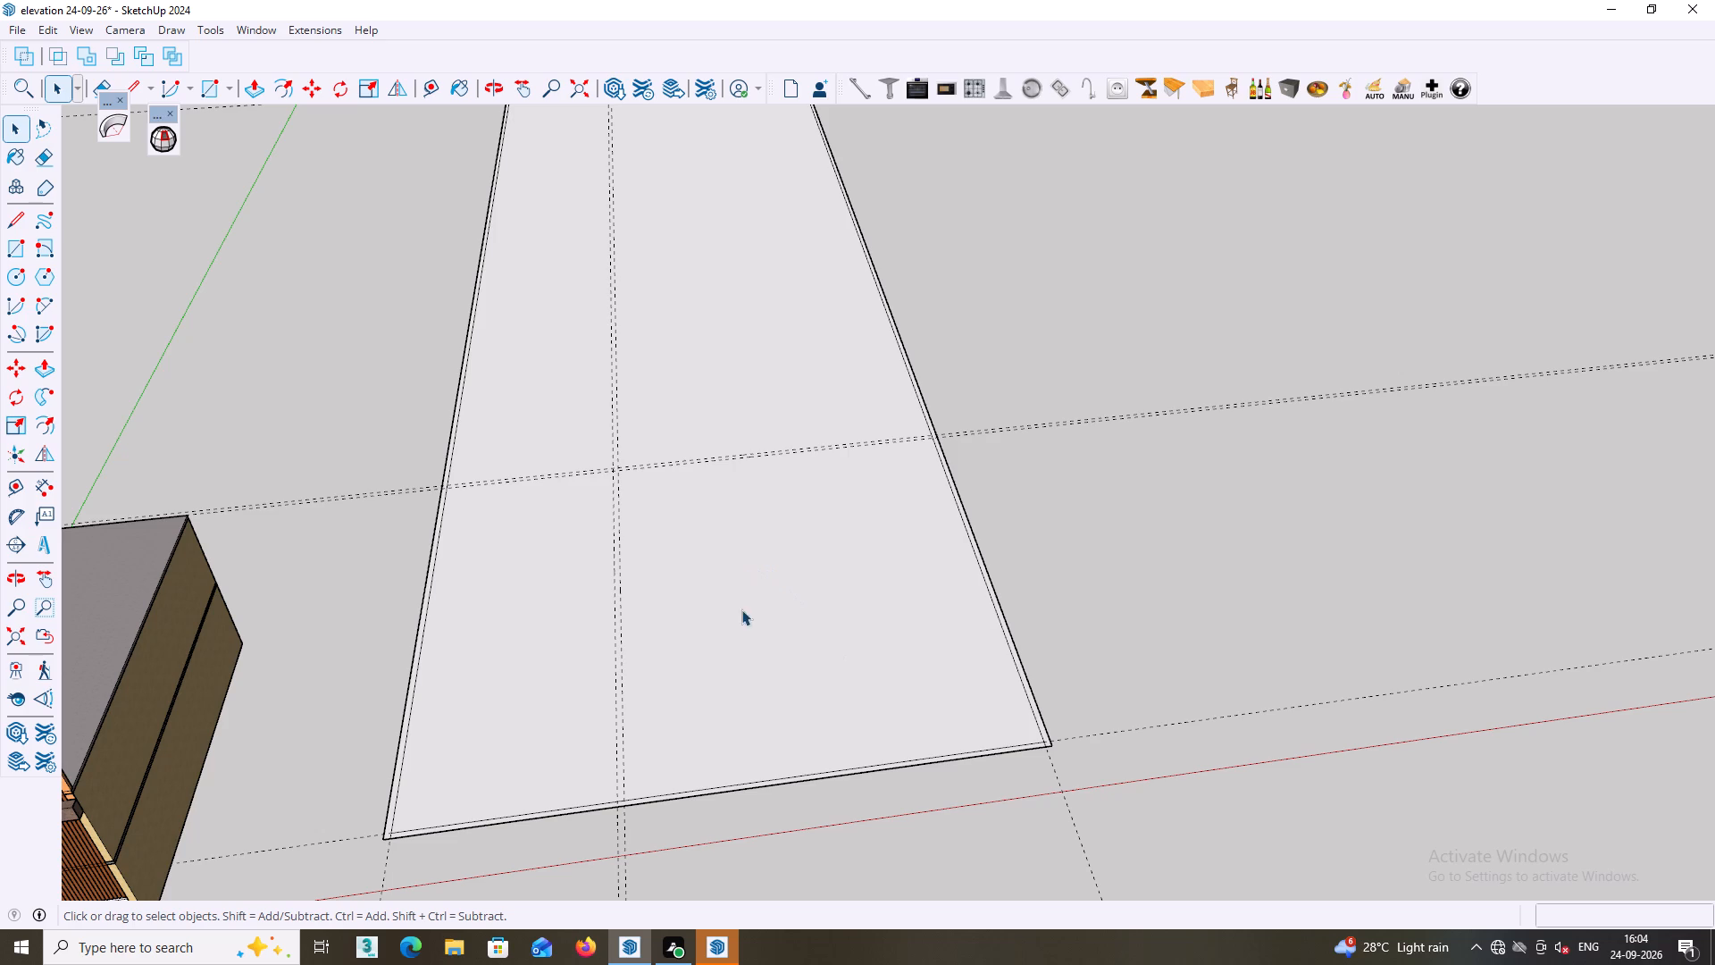
# Draw a 65' by about 50' rectangle from the 25' and 65' guides' intersection to the outer front corner farthest from the house.
pyautogui.moveTo(664, 656); pyautogui.dragTo(642, 644, button='middle')
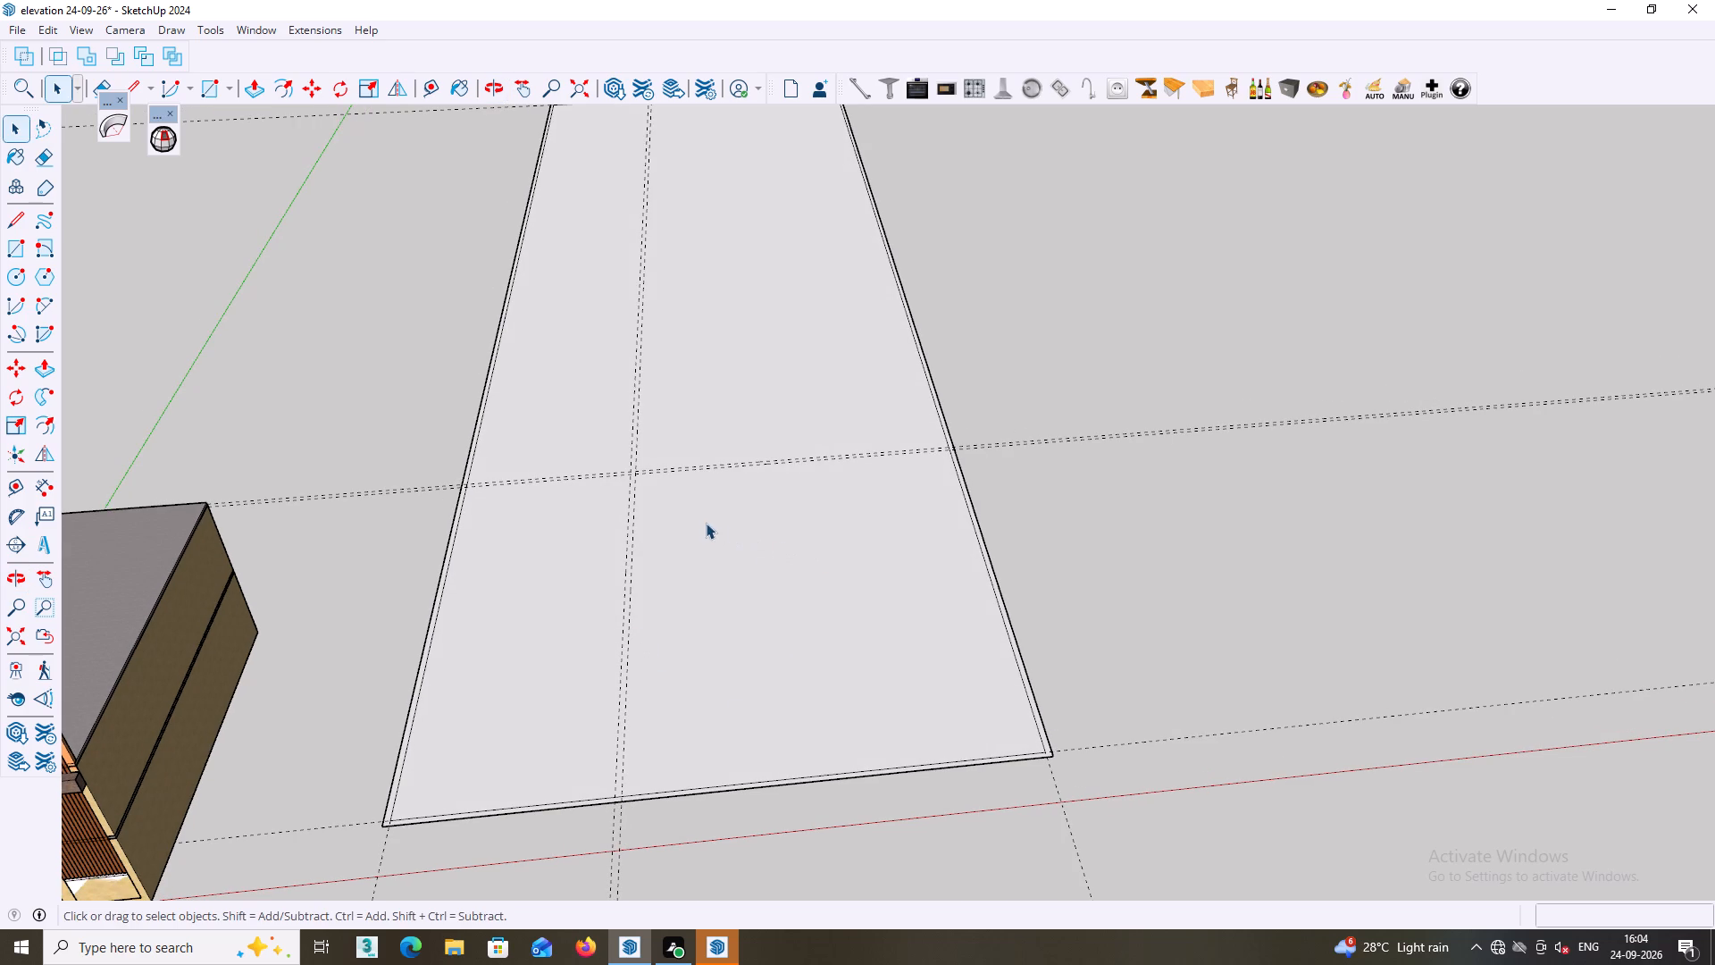
pyautogui.press('r')
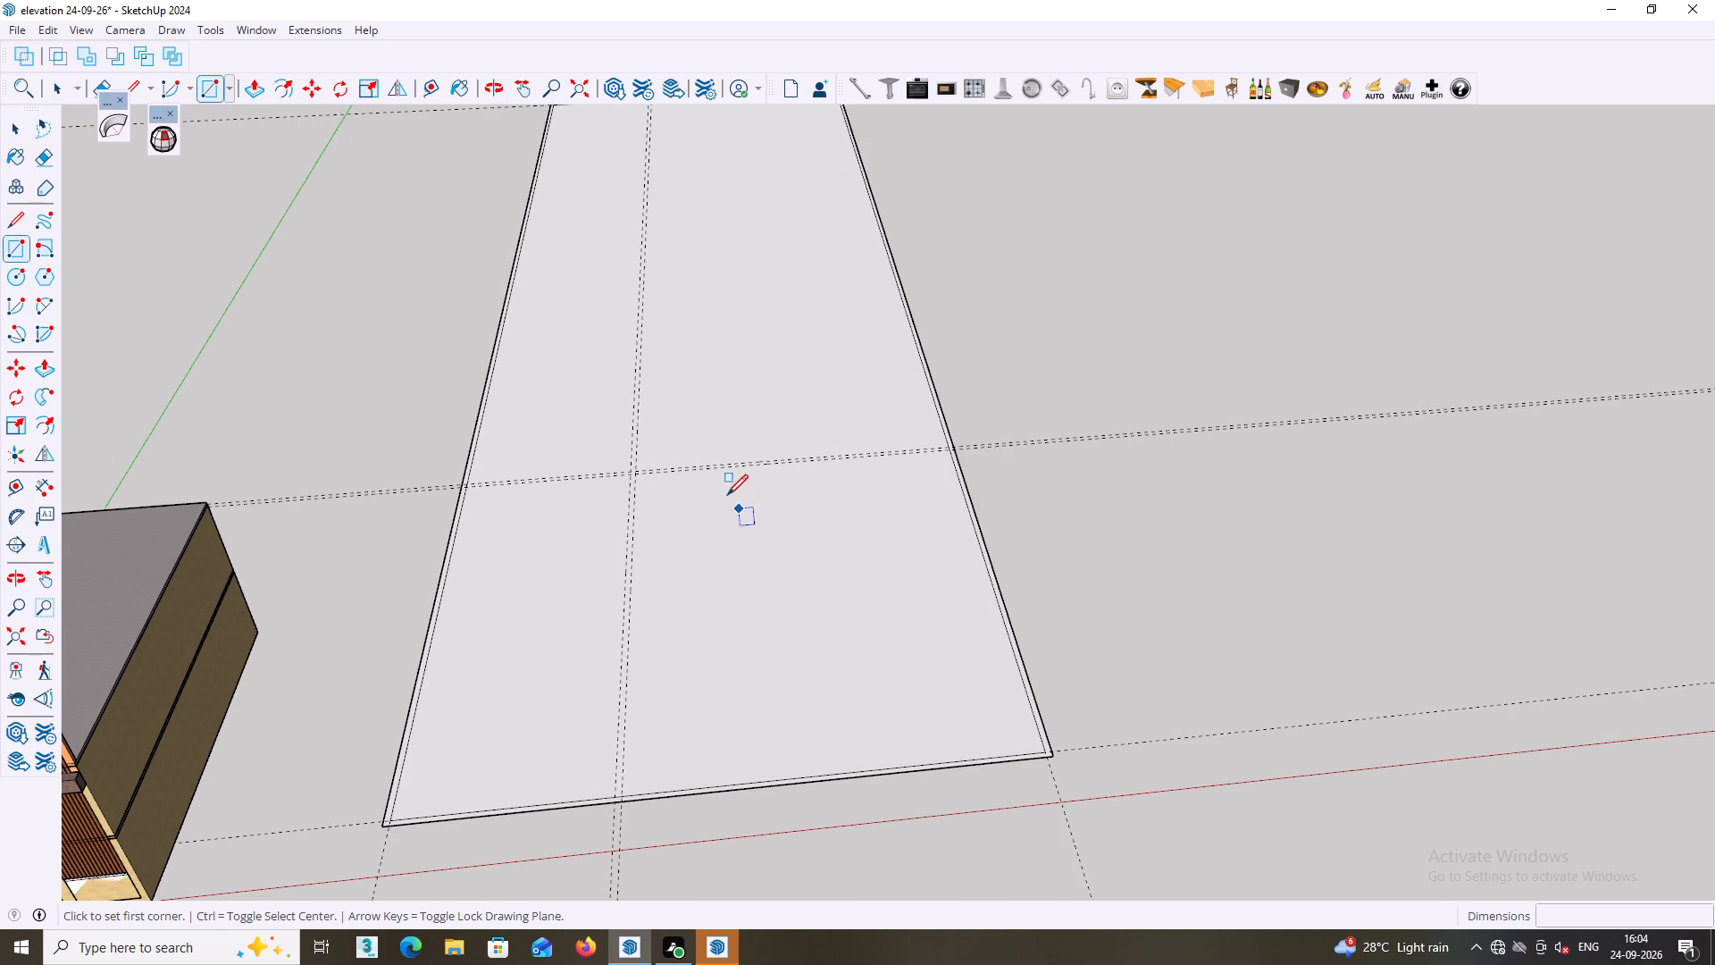
pyautogui.scroll(4, 643, 463)
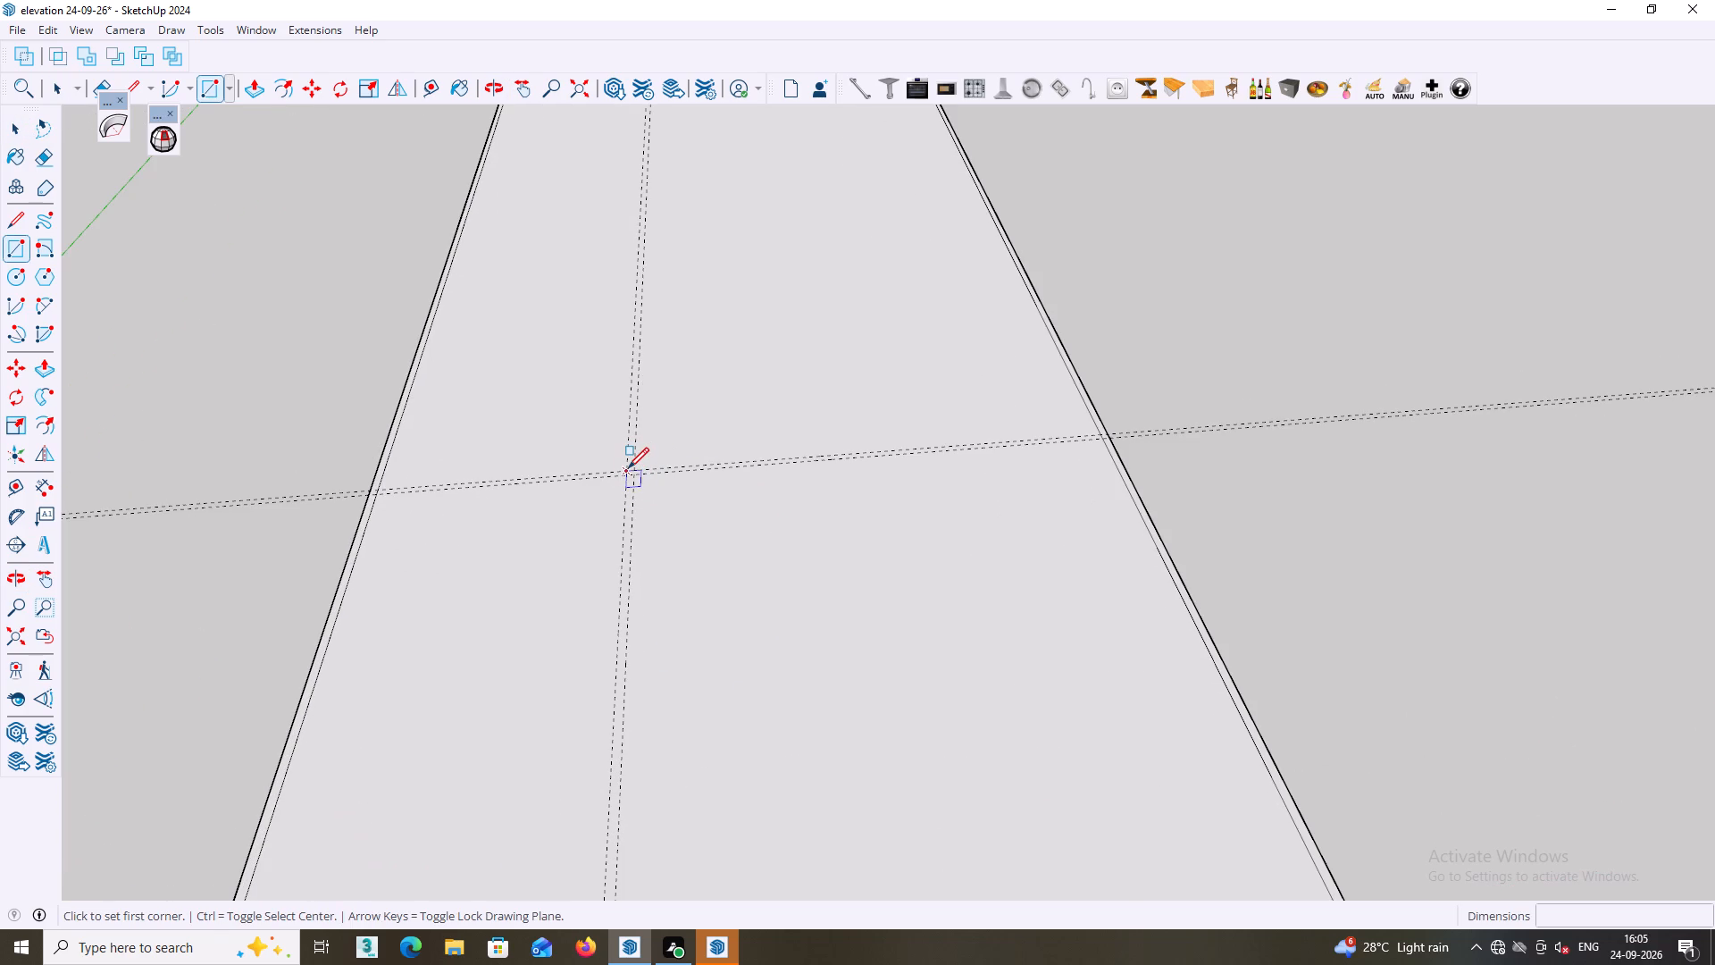
pyautogui.click(628, 468)
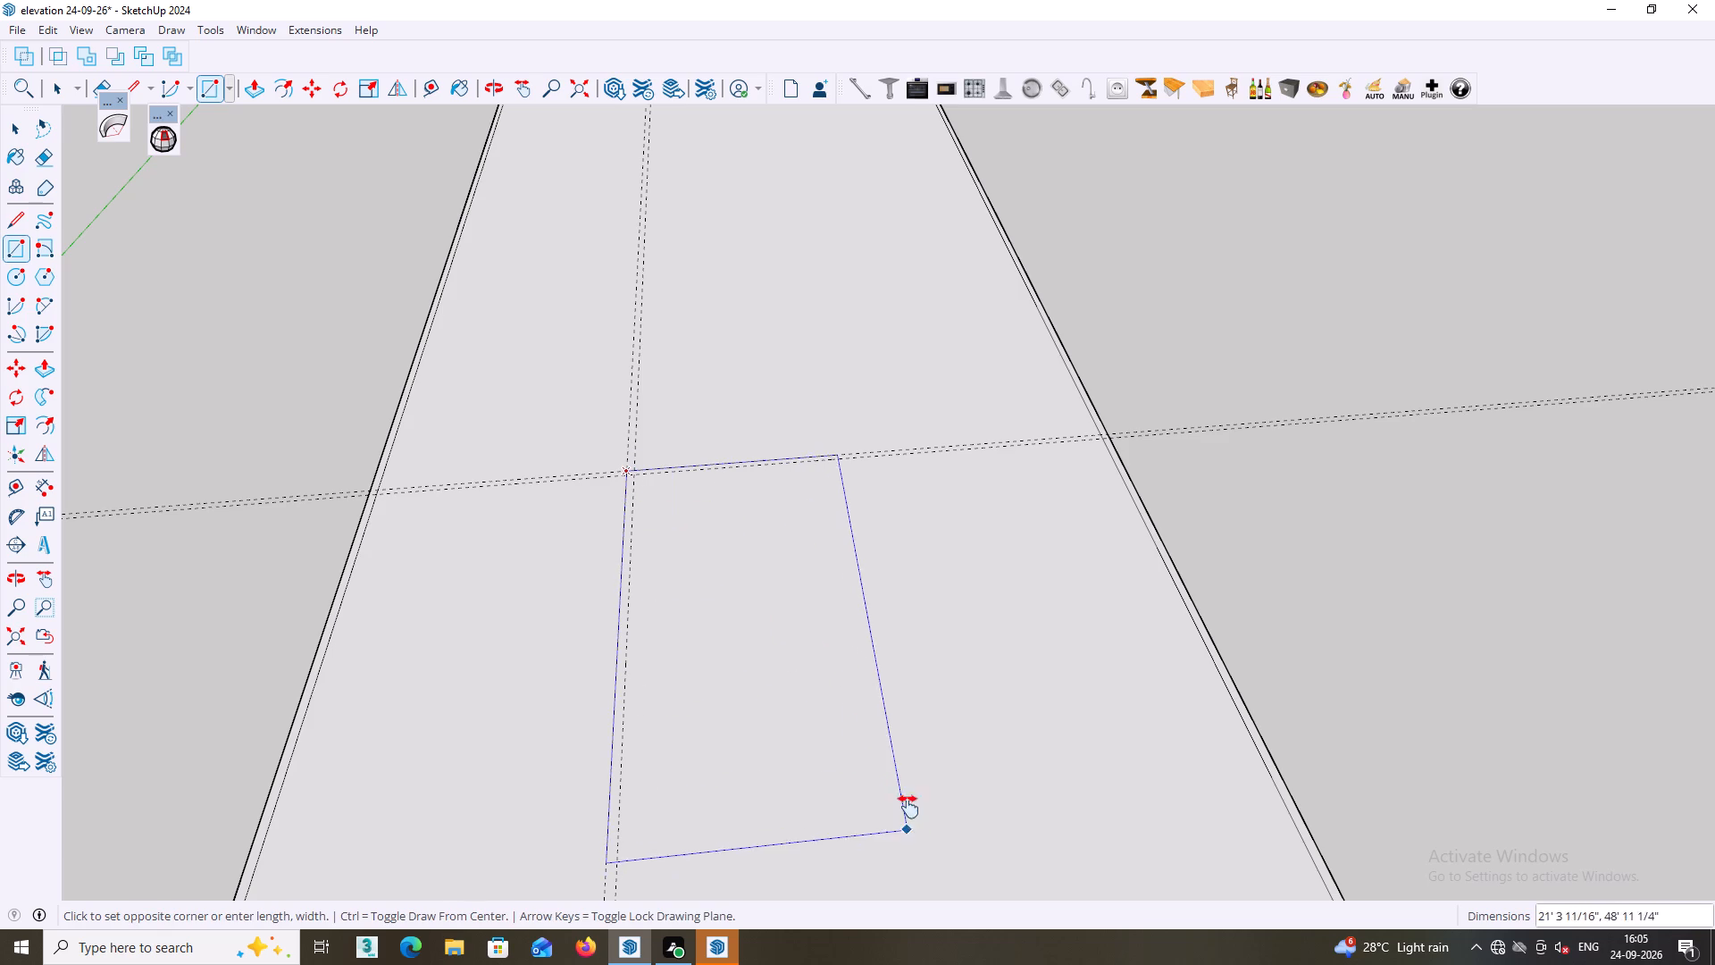
pyautogui.keyDown('shift'); pyautogui.moveTo(908, 815); pyautogui.dragTo(841, 579, button='middle'); pyautogui.keyUp('shift')
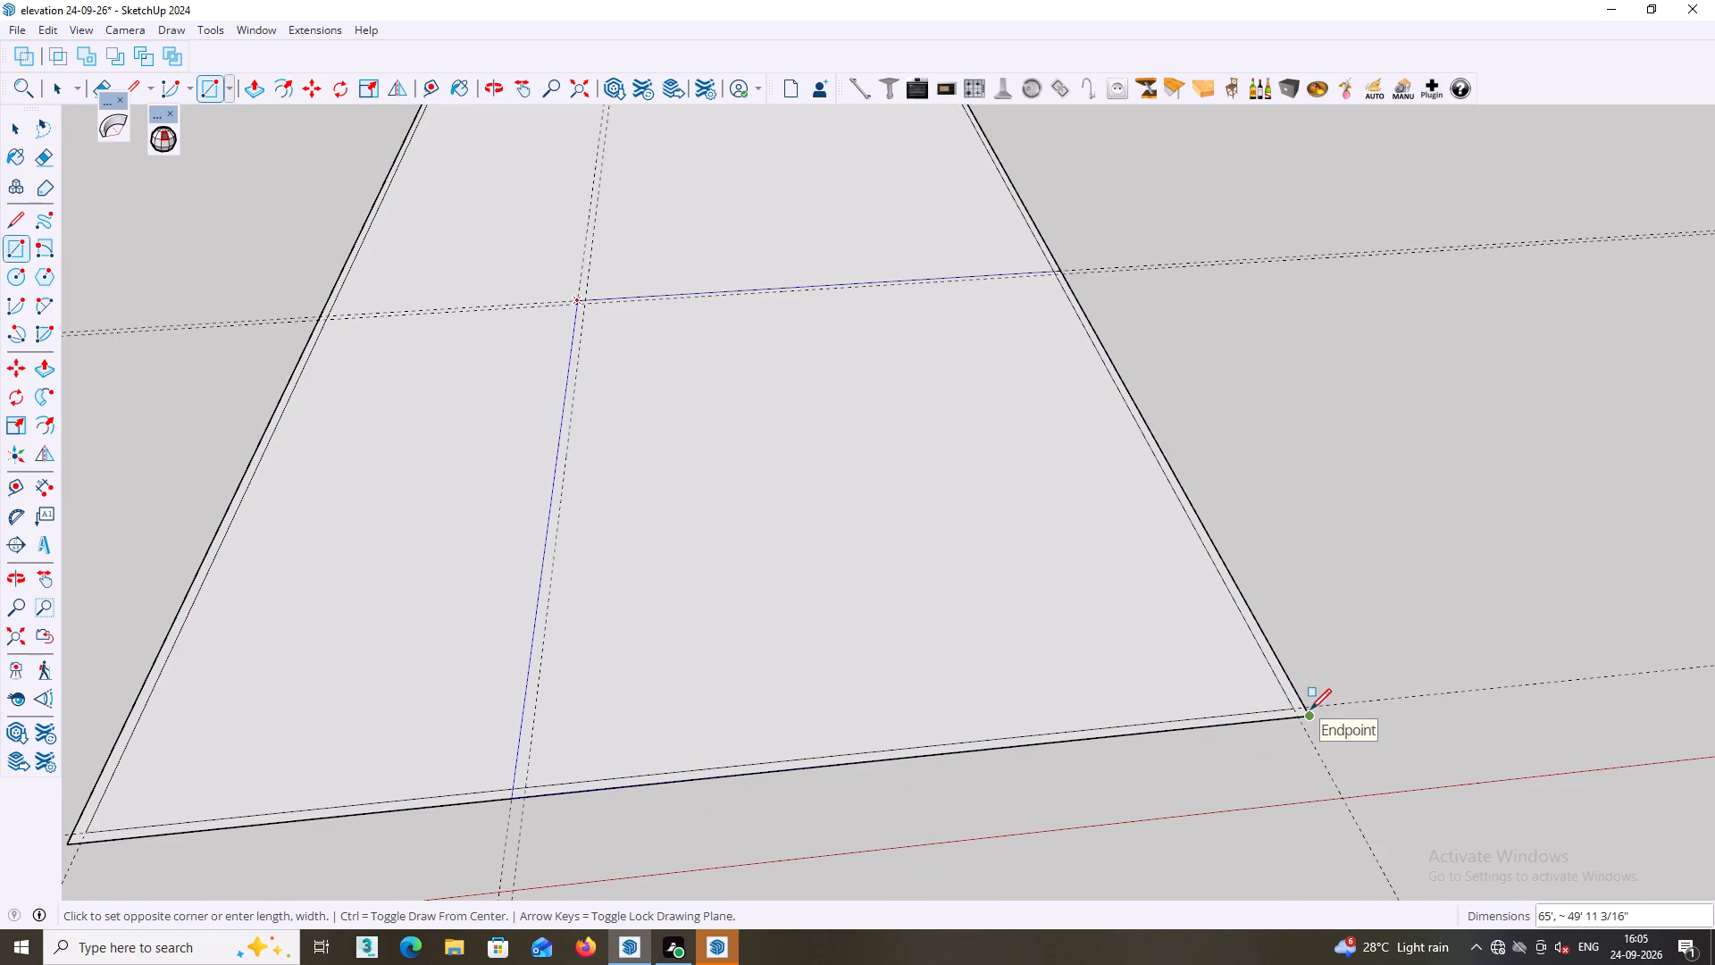
pyautogui.click(1310, 709)
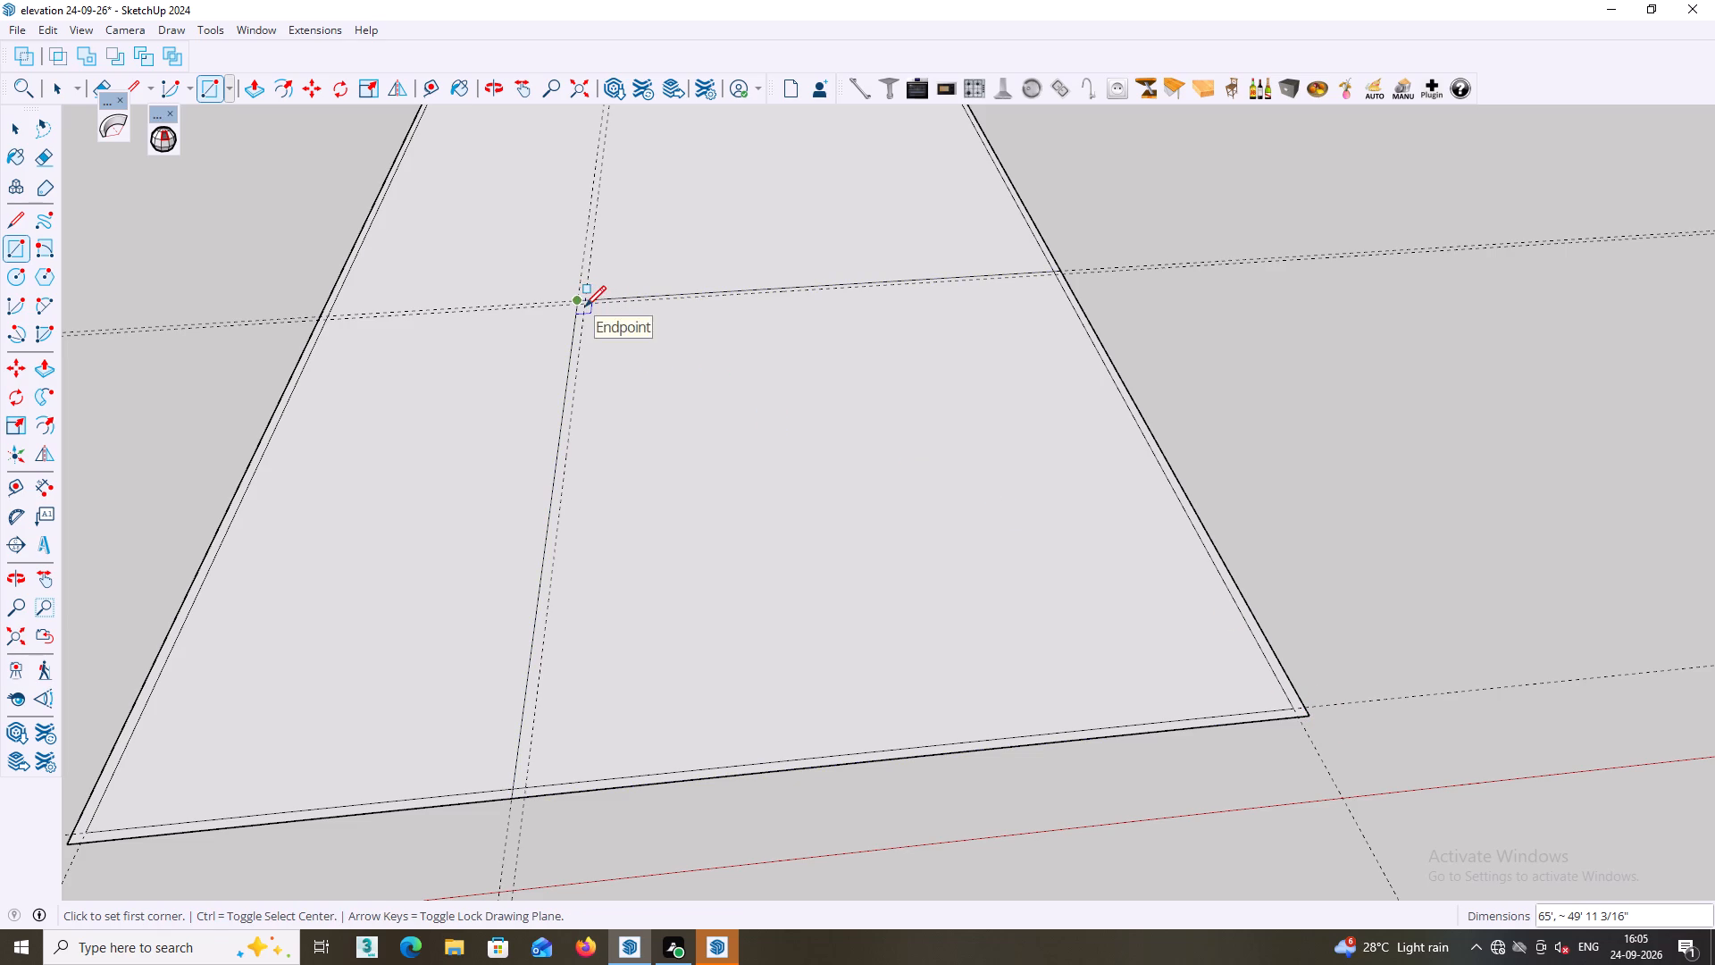
# Draw a rectangle about 63' 6" by 48' 5" from the inner 9" guides' intersection to the inner front corner farthest from the house.
pyautogui.scroll(5, 592, 312)
pyautogui.moveTo(598, 321); pyautogui.dragTo(598, 326, button='middle')
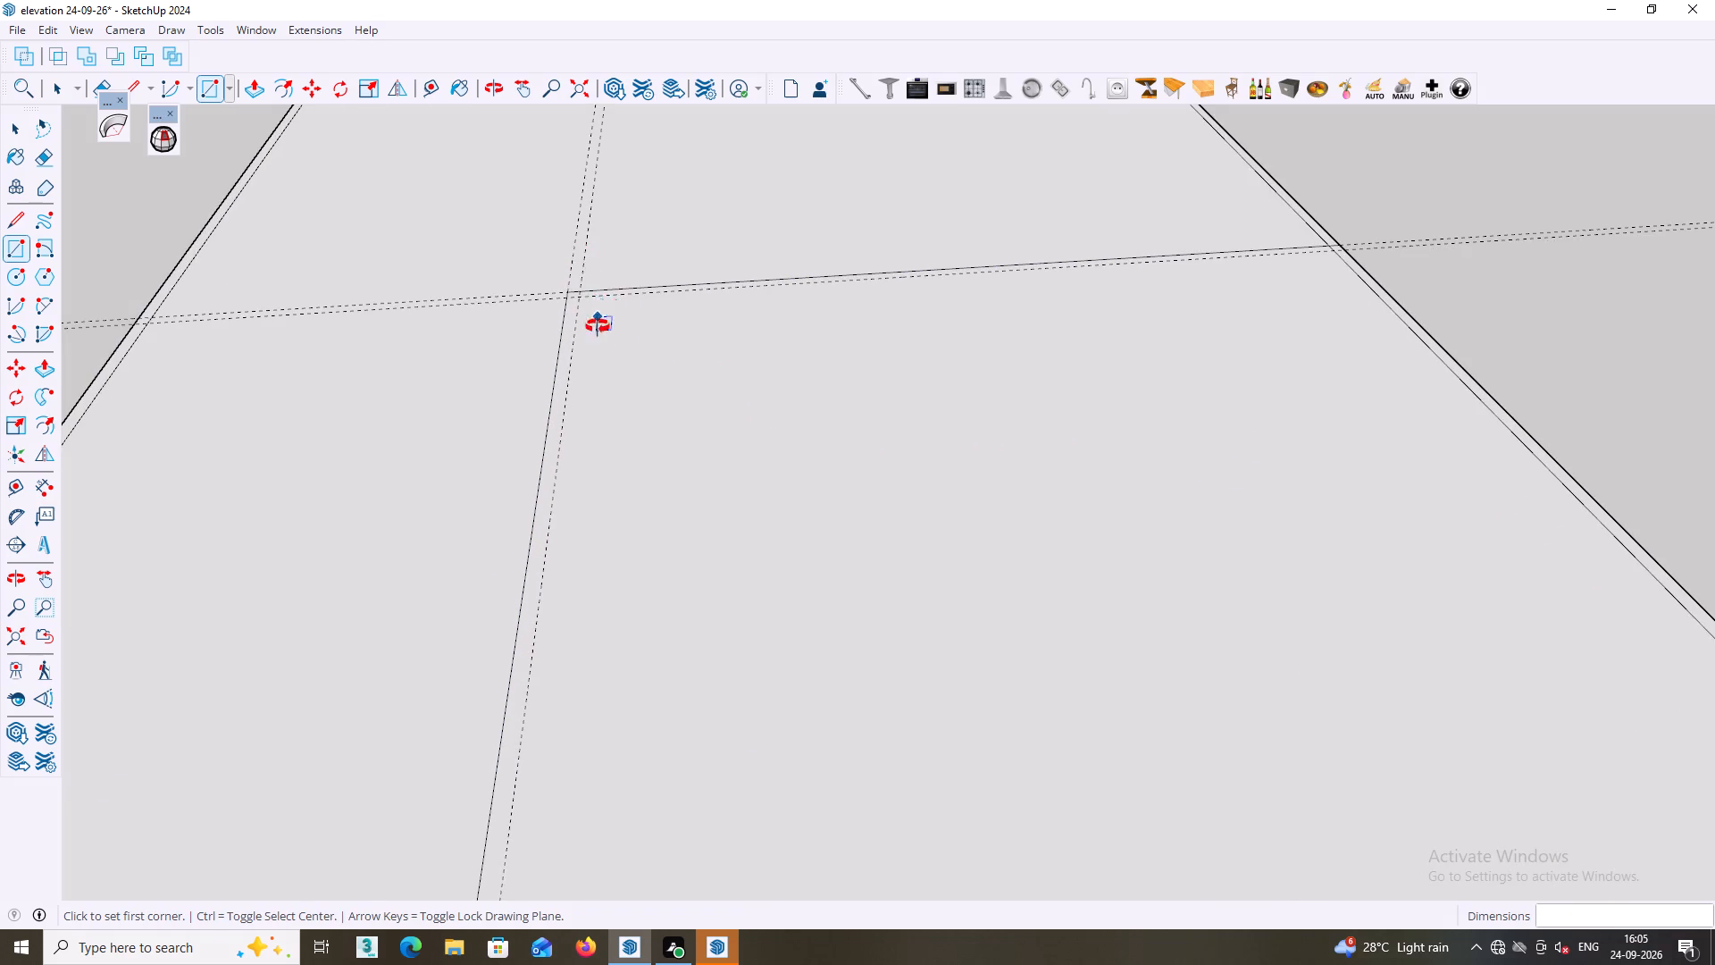
pyautogui.moveTo(598, 326); pyautogui.dragTo(607, 389, button='middle')
pyautogui.scroll(2, 580, 307)
pyautogui.click(566, 311)
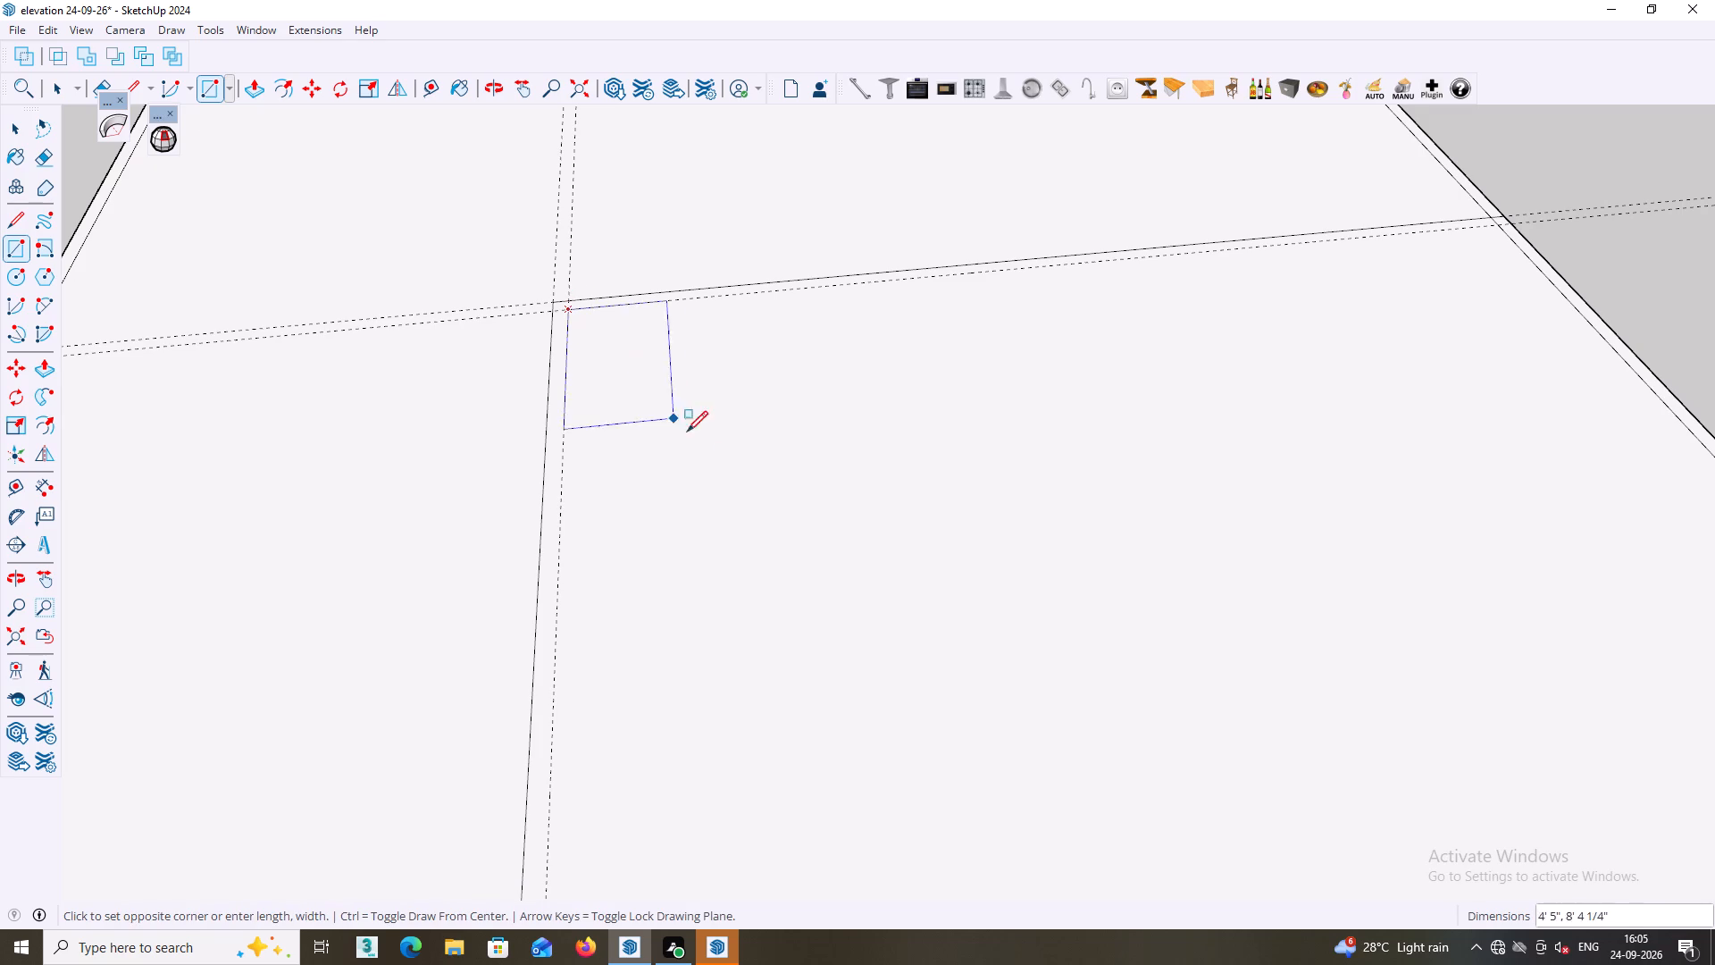
pyautogui.scroll(-4, 762, 551)
pyautogui.moveTo(1003, 640); pyautogui.dragTo(927, 484, button='middle')
pyautogui.keyDown('shift'); pyautogui.moveTo(933, 526); pyautogui.dragTo(1064, 605, button='middle'); pyautogui.keyUp('shift')
pyautogui.keyDown('shift'); pyautogui.scroll(-5, 944, 554); pyautogui.keyUp('shift')
pyautogui.keyDown('shift'); pyautogui.moveTo(1187, 600); pyautogui.dragTo(1192, 622, button='middle'); pyautogui.keyUp('shift')
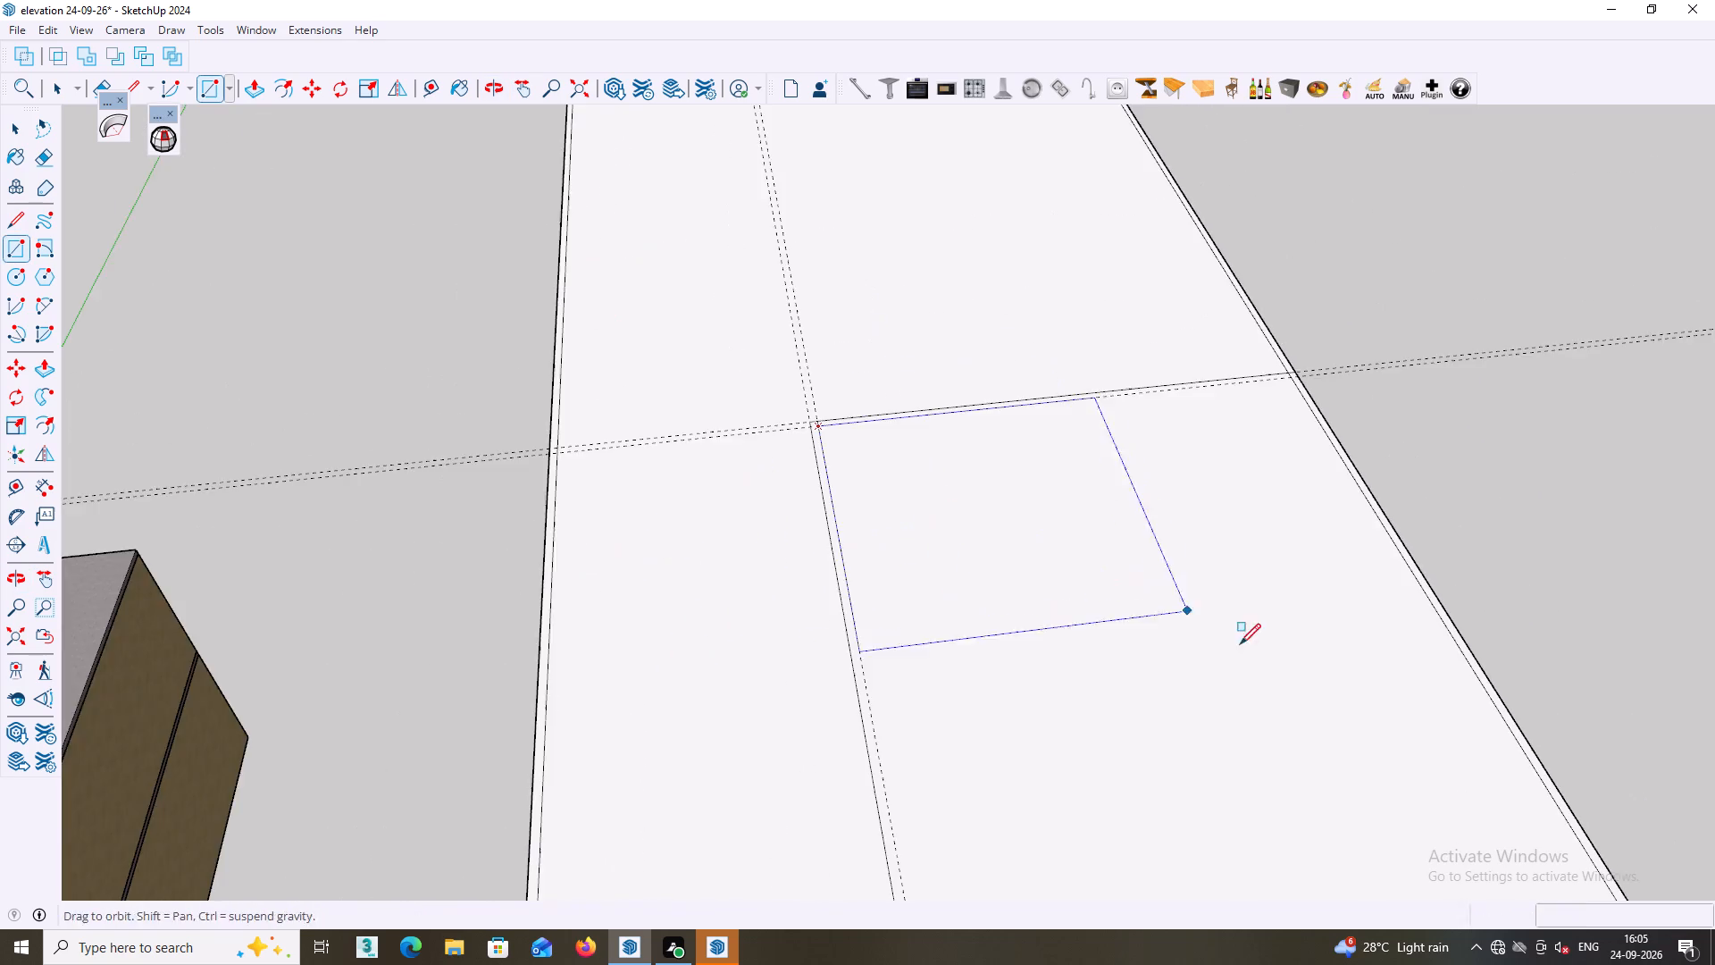
pyautogui.keyDown('shift'); pyautogui.moveTo(1236, 615); pyautogui.dragTo(858, 300, button='middle'); pyautogui.keyUp('shift')
pyautogui.keyDown('shift'); pyautogui.scroll(-1, 858, 300); pyautogui.keyUp('shift')
pyautogui.scroll(2, 1112, 503)
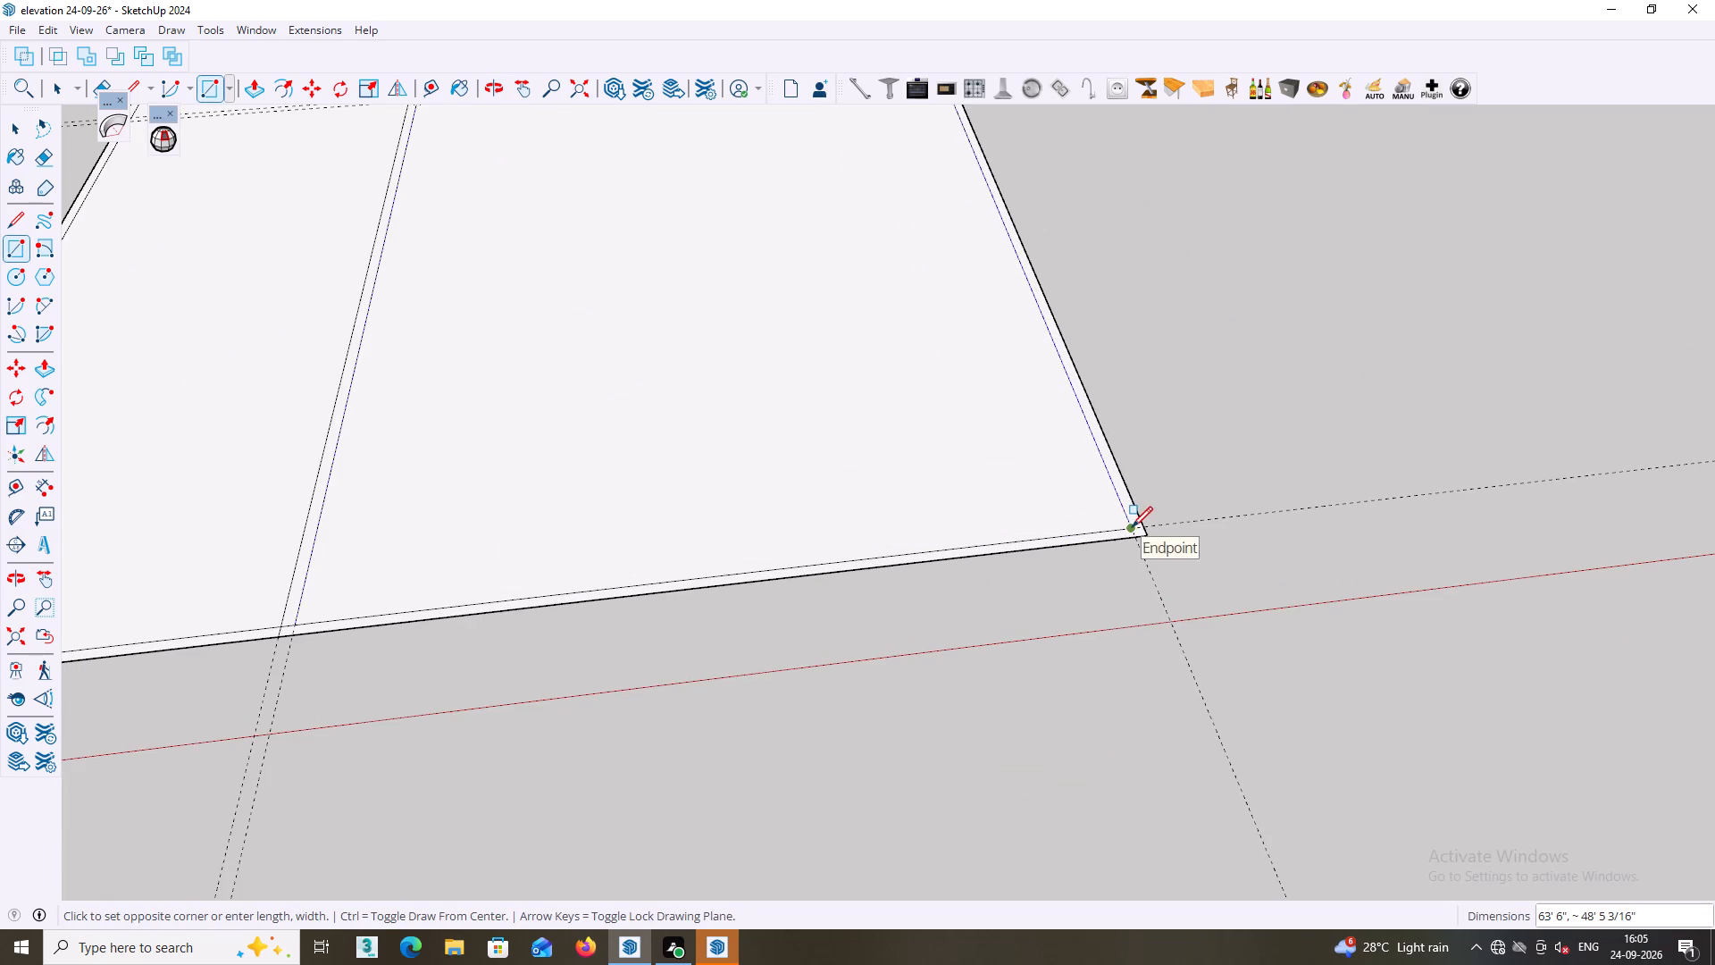
pyautogui.click(1132, 525)
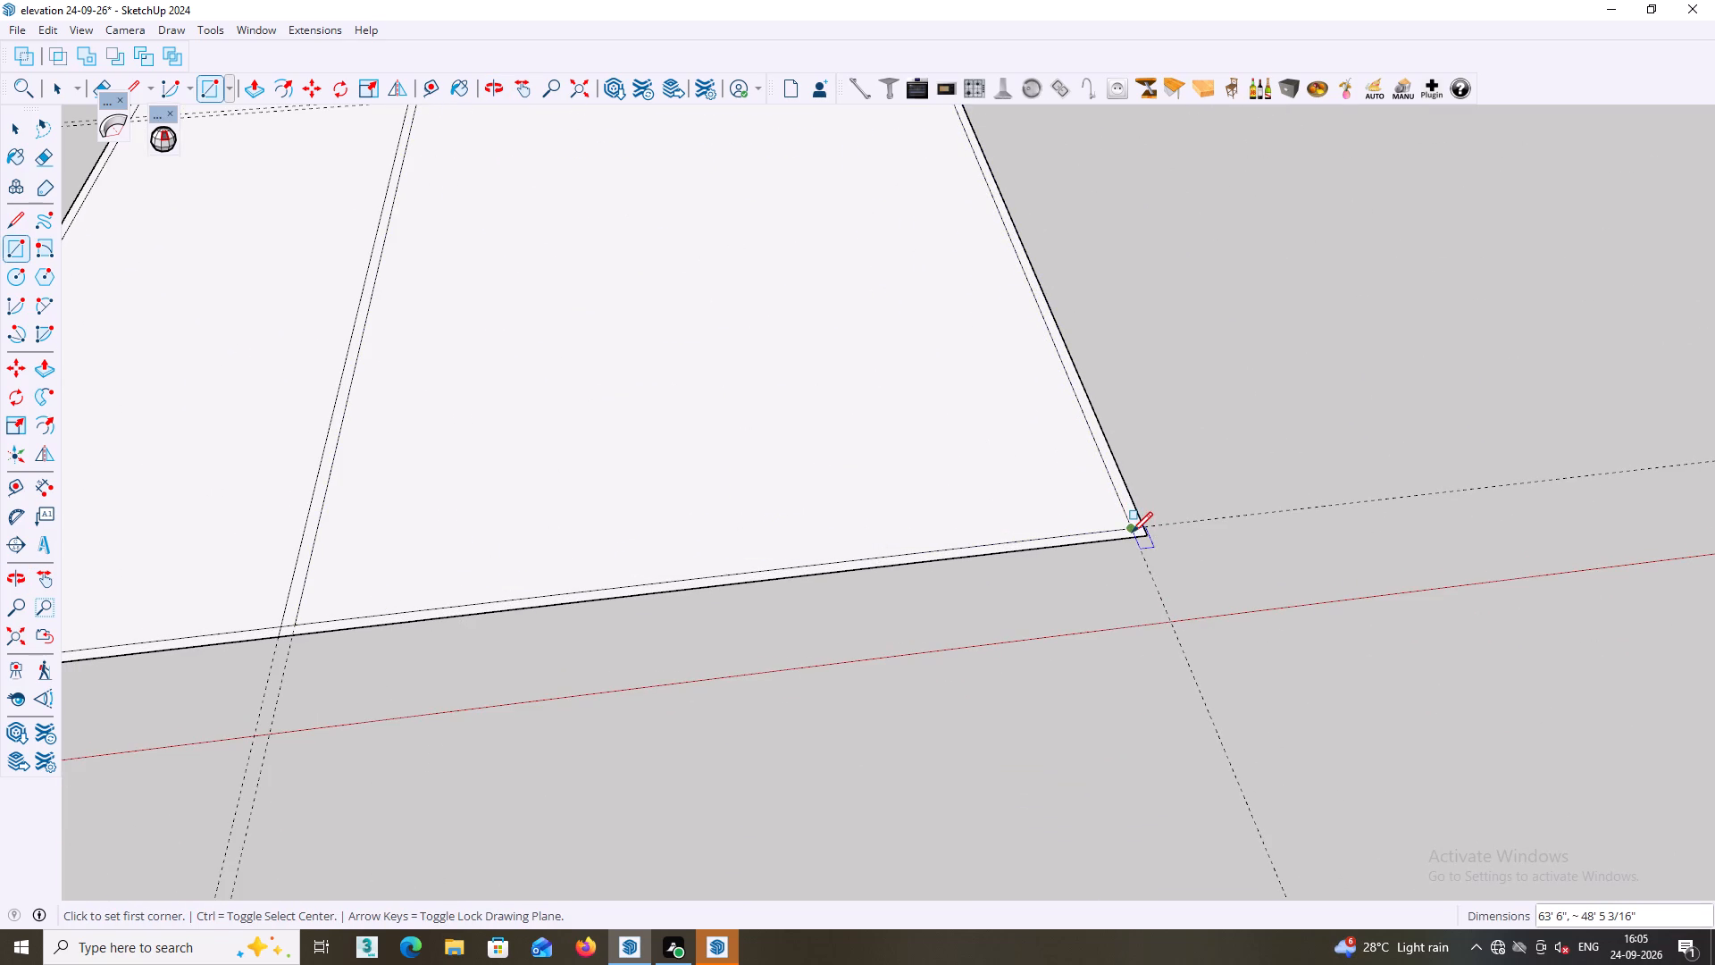
pyautogui.press('space')
# Delete the face inside the 63' 6" by 48' 5" front rectangle, leaving its 9" surrounding band.
pyautogui.scroll(-5, 1155, 558)
pyautogui.keyDown('shift'); pyautogui.moveTo(1161, 564); pyautogui.dragTo(1191, 660, button='middle'); pyautogui.keyUp('shift')
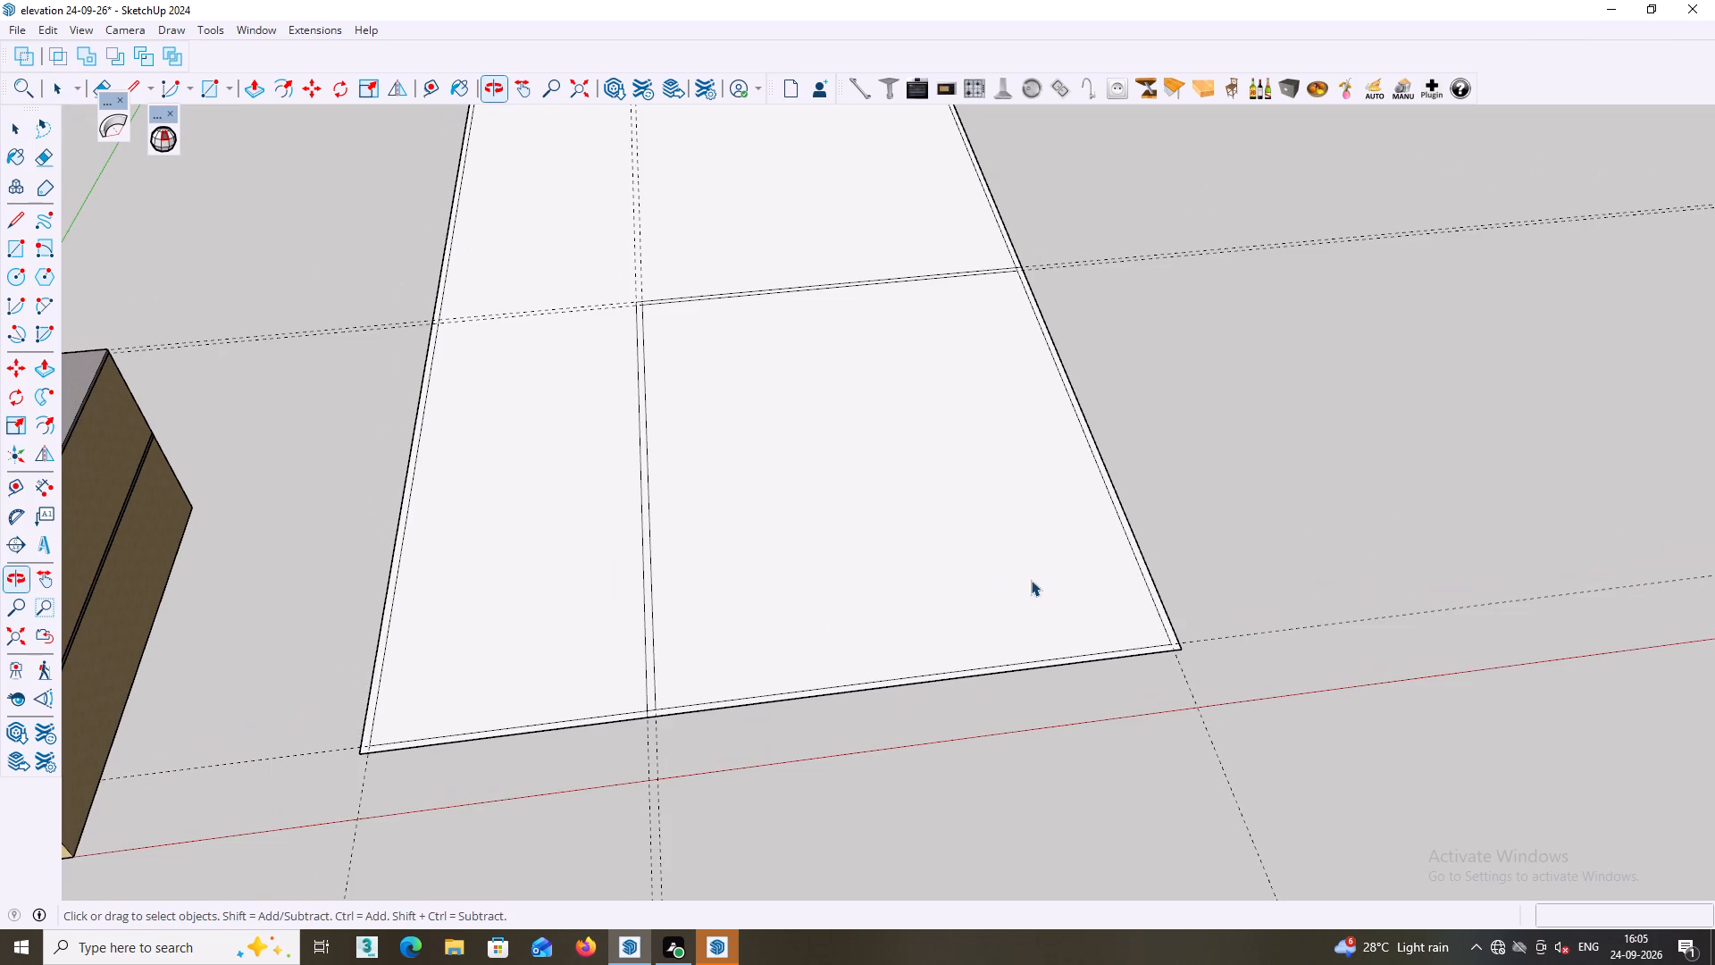
pyautogui.click(958, 545)
pyautogui.press('Delete')
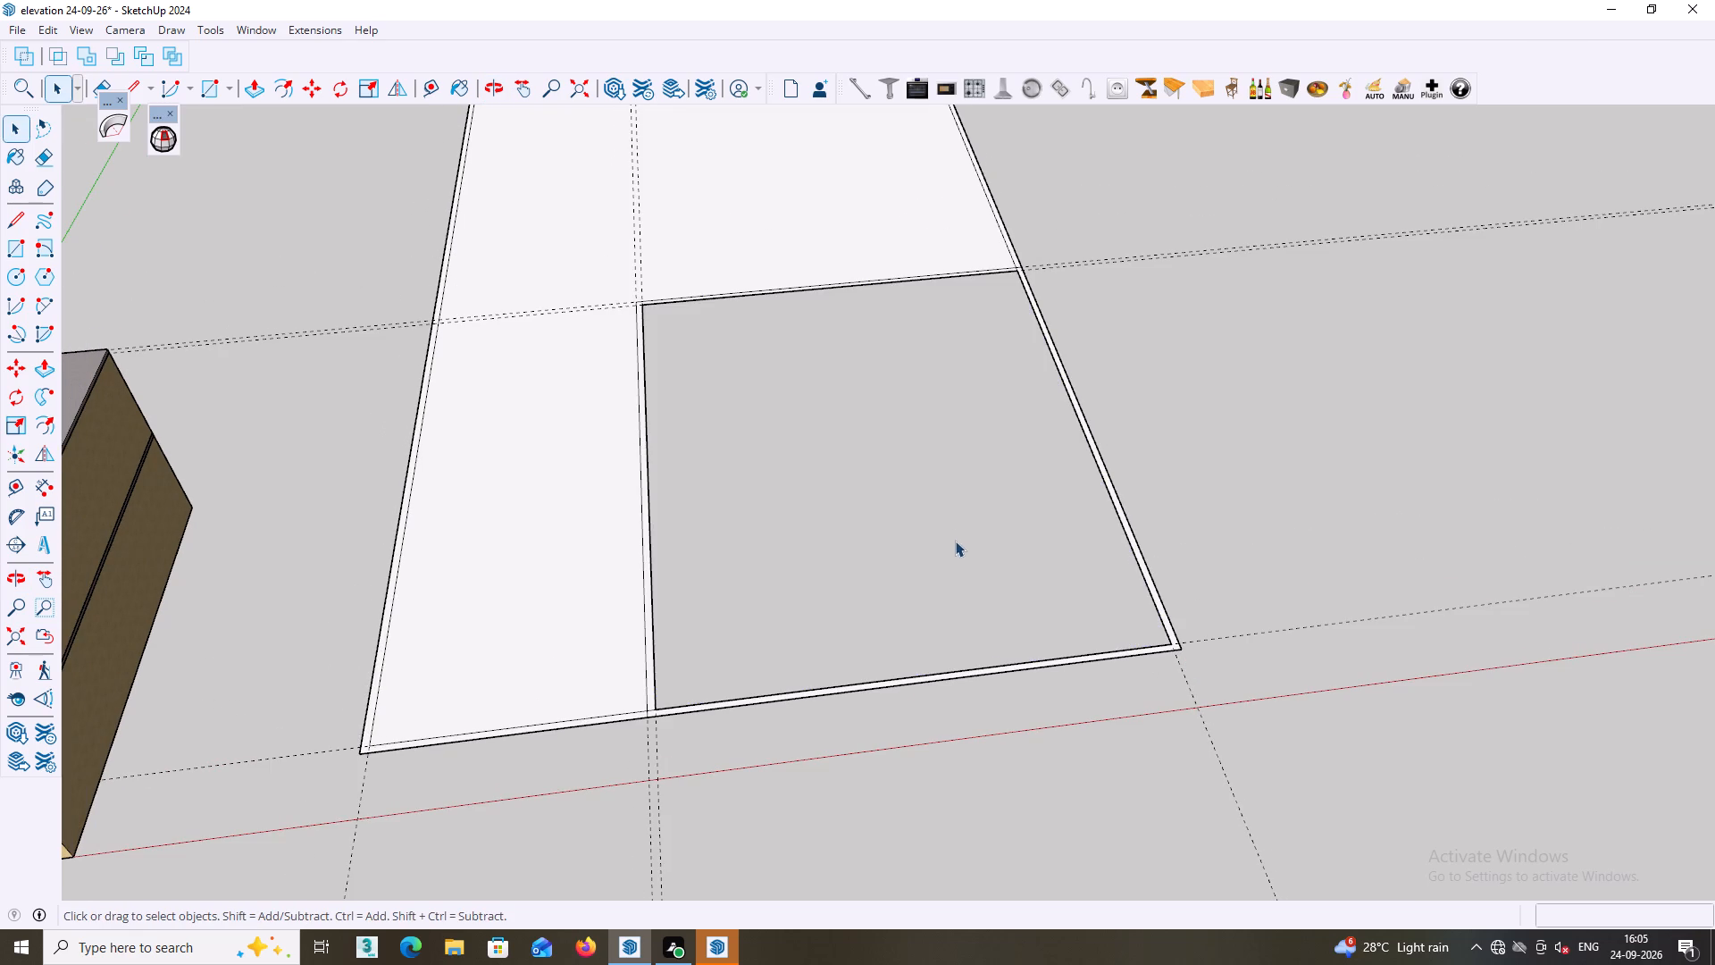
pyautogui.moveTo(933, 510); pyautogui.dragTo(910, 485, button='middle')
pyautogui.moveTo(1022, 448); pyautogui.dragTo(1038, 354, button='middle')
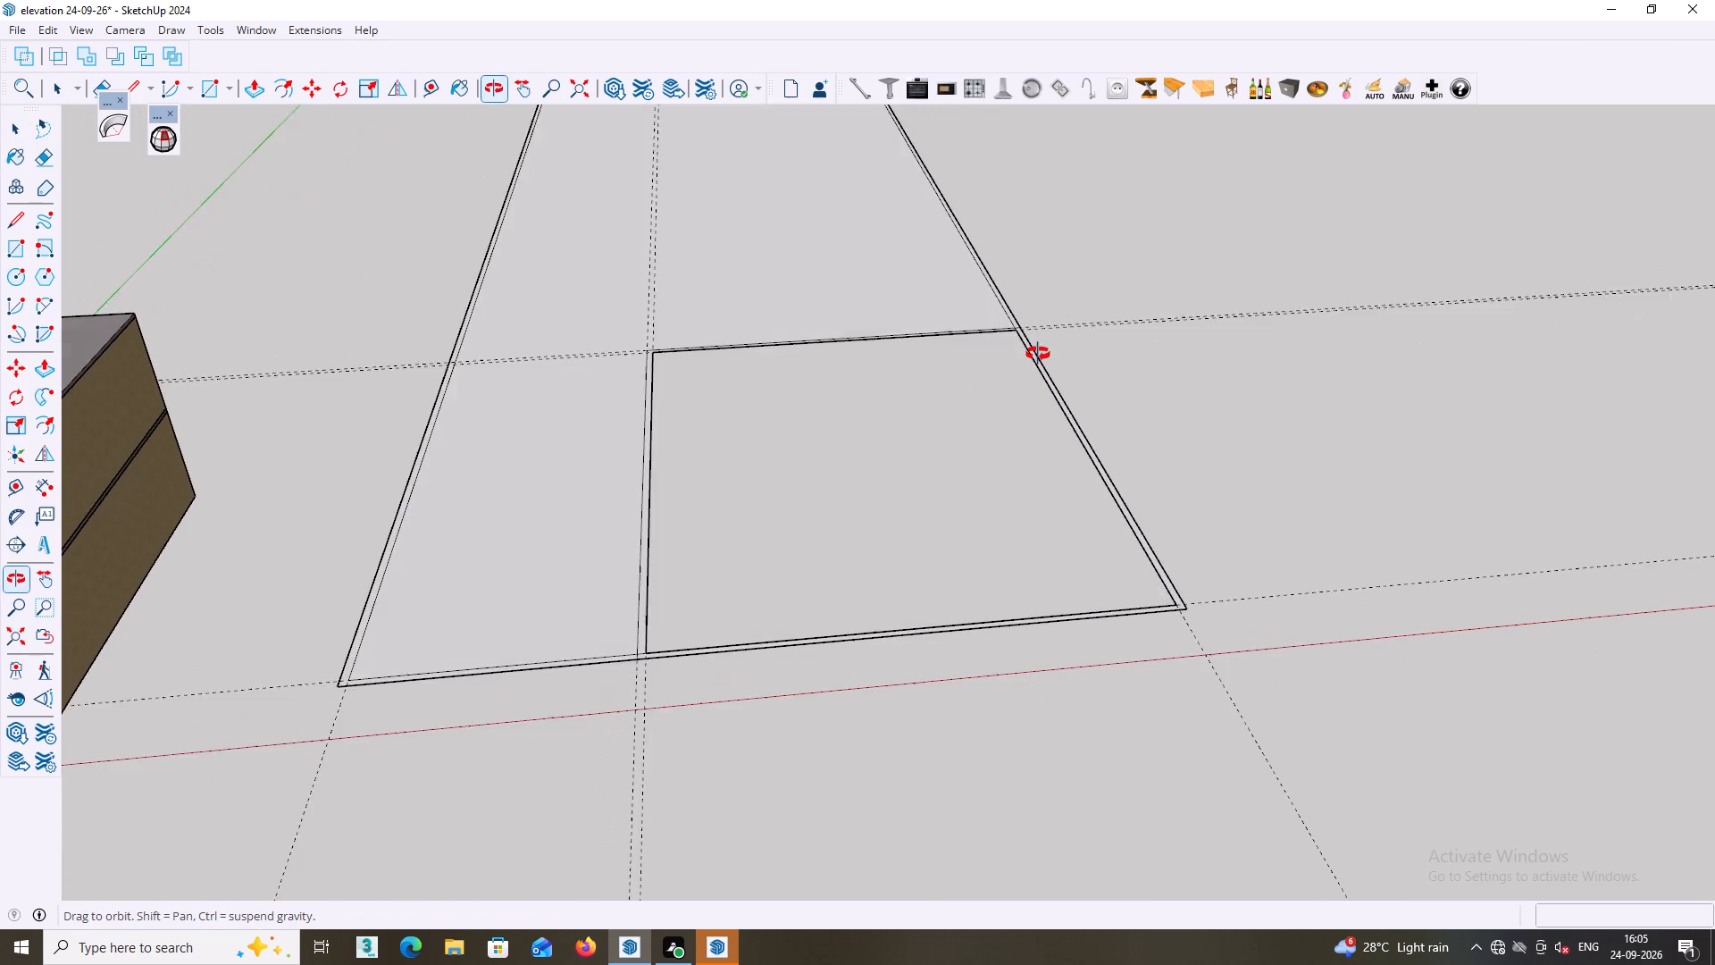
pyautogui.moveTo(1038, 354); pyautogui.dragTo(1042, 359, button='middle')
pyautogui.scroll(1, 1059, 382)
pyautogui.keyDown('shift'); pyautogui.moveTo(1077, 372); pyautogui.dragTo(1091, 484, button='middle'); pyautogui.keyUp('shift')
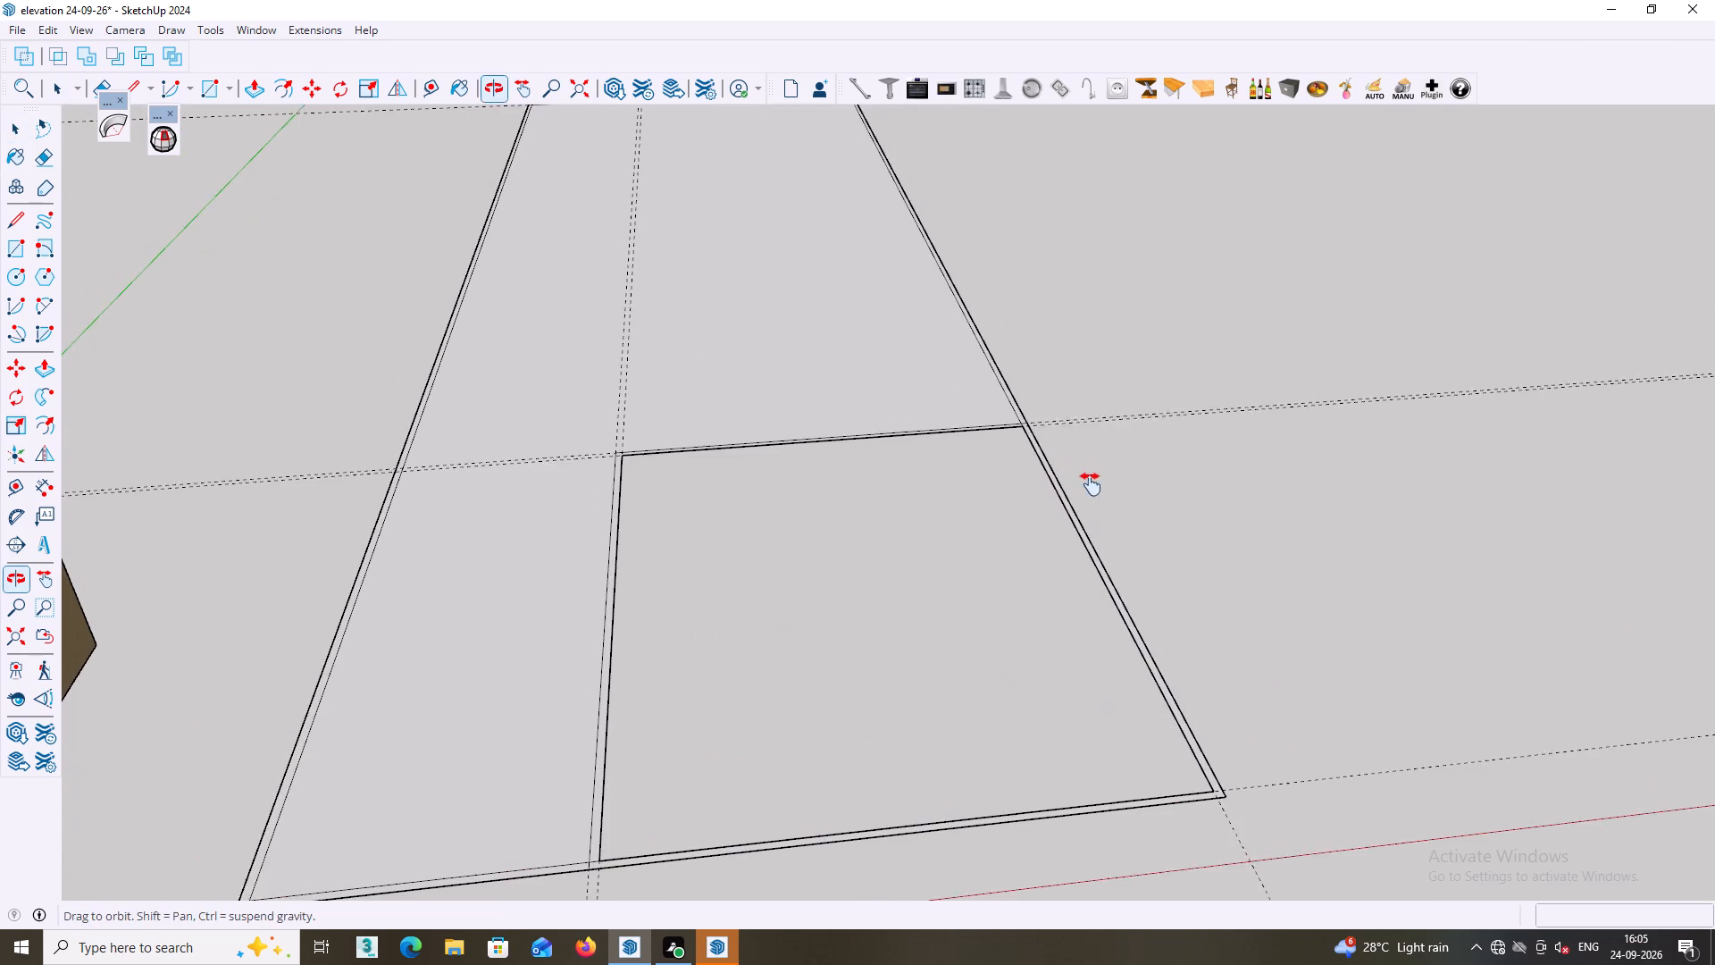
# Delete all construction guides from the model.
pyautogui.keyDown('shift'); pyautogui.moveTo(1091, 484); pyautogui.dragTo(1091, 487, button='middle'); pyautogui.keyUp('shift')
pyautogui.keyDown('shift'); pyautogui.moveTo(774, 691); pyautogui.dragTo(805, 477, button='middle'); pyautogui.keyUp('shift')
pyautogui.scroll(3, 633, 654)
pyautogui.moveTo(638, 667); pyautogui.dragTo(644, 709, button='middle')
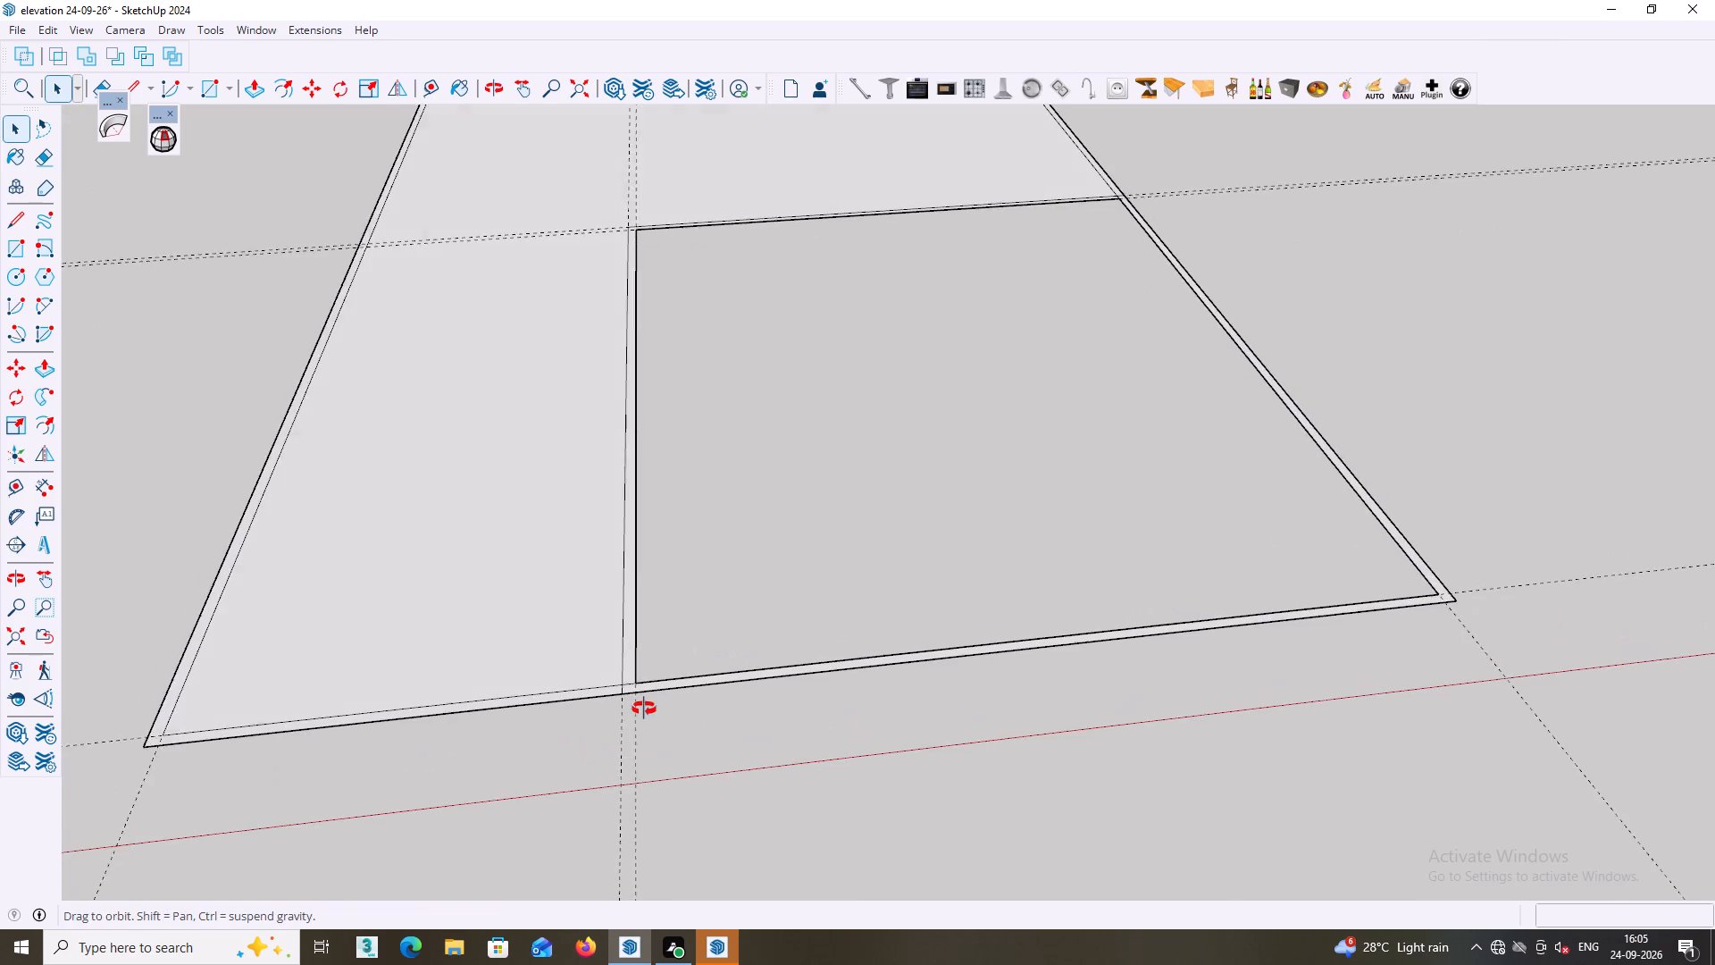
pyautogui.moveTo(644, 709); pyautogui.dragTo(627, 720, button='middle')
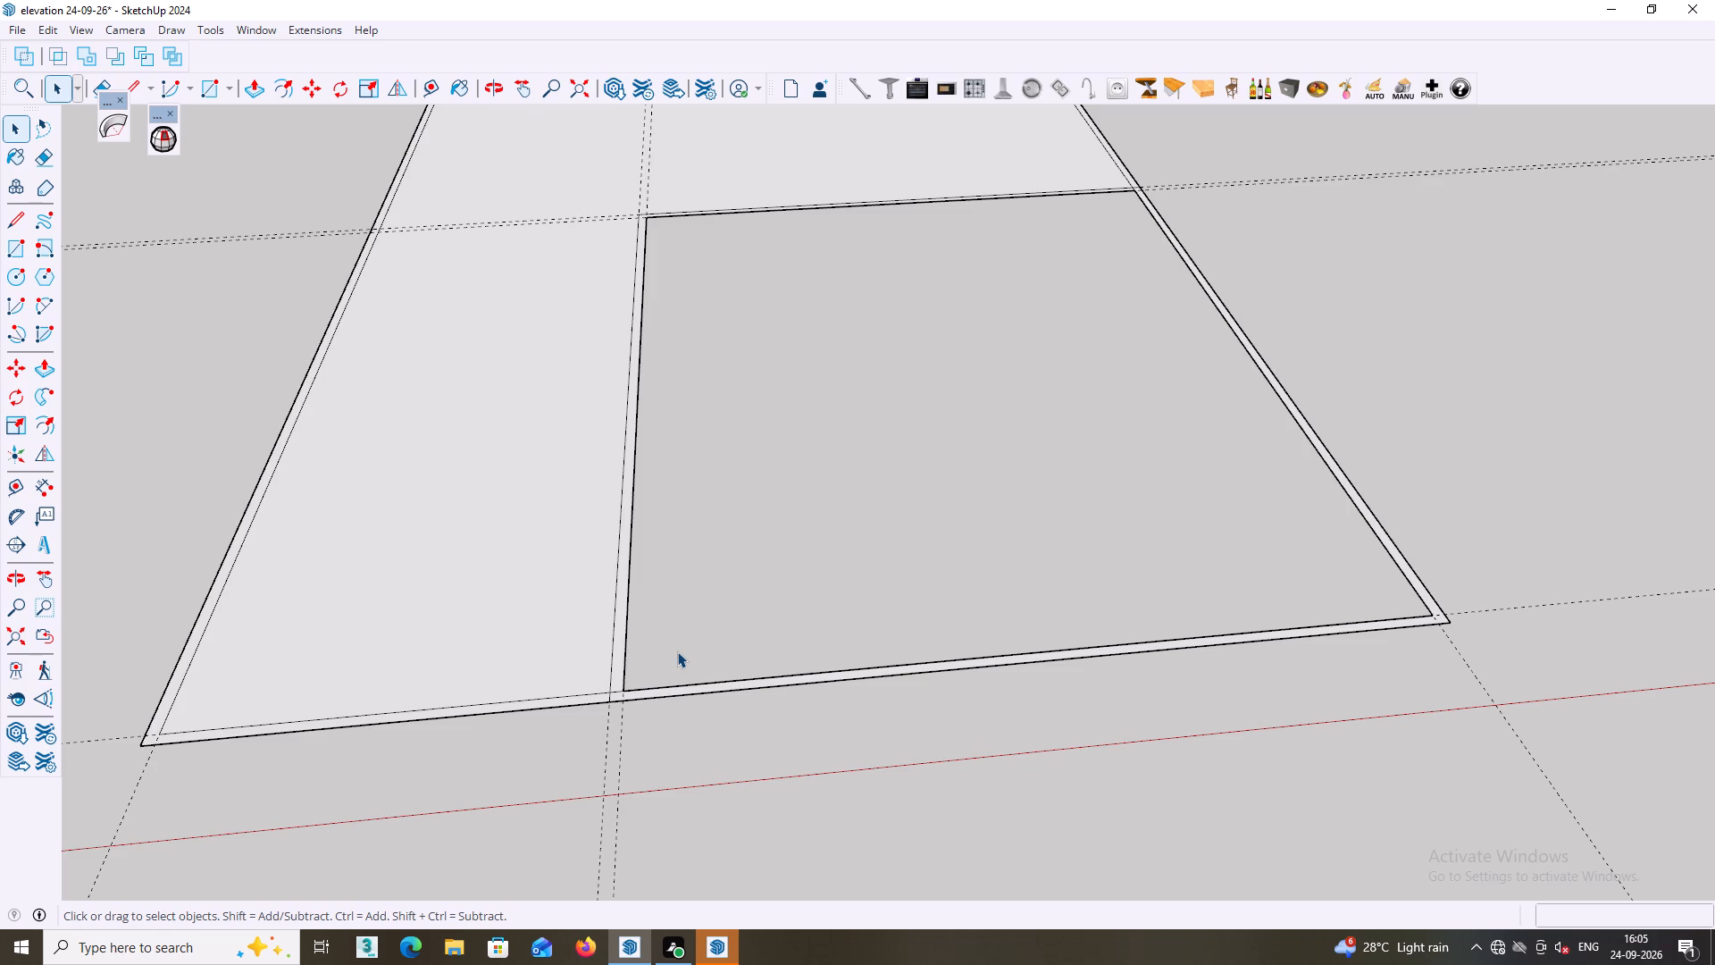
pyautogui.moveTo(657, 667); pyautogui.dragTo(634, 710, button='middle')
pyautogui.scroll(2, 607, 732)
pyautogui.moveTo(622, 715); pyautogui.dragTo(617, 751, button='middle')
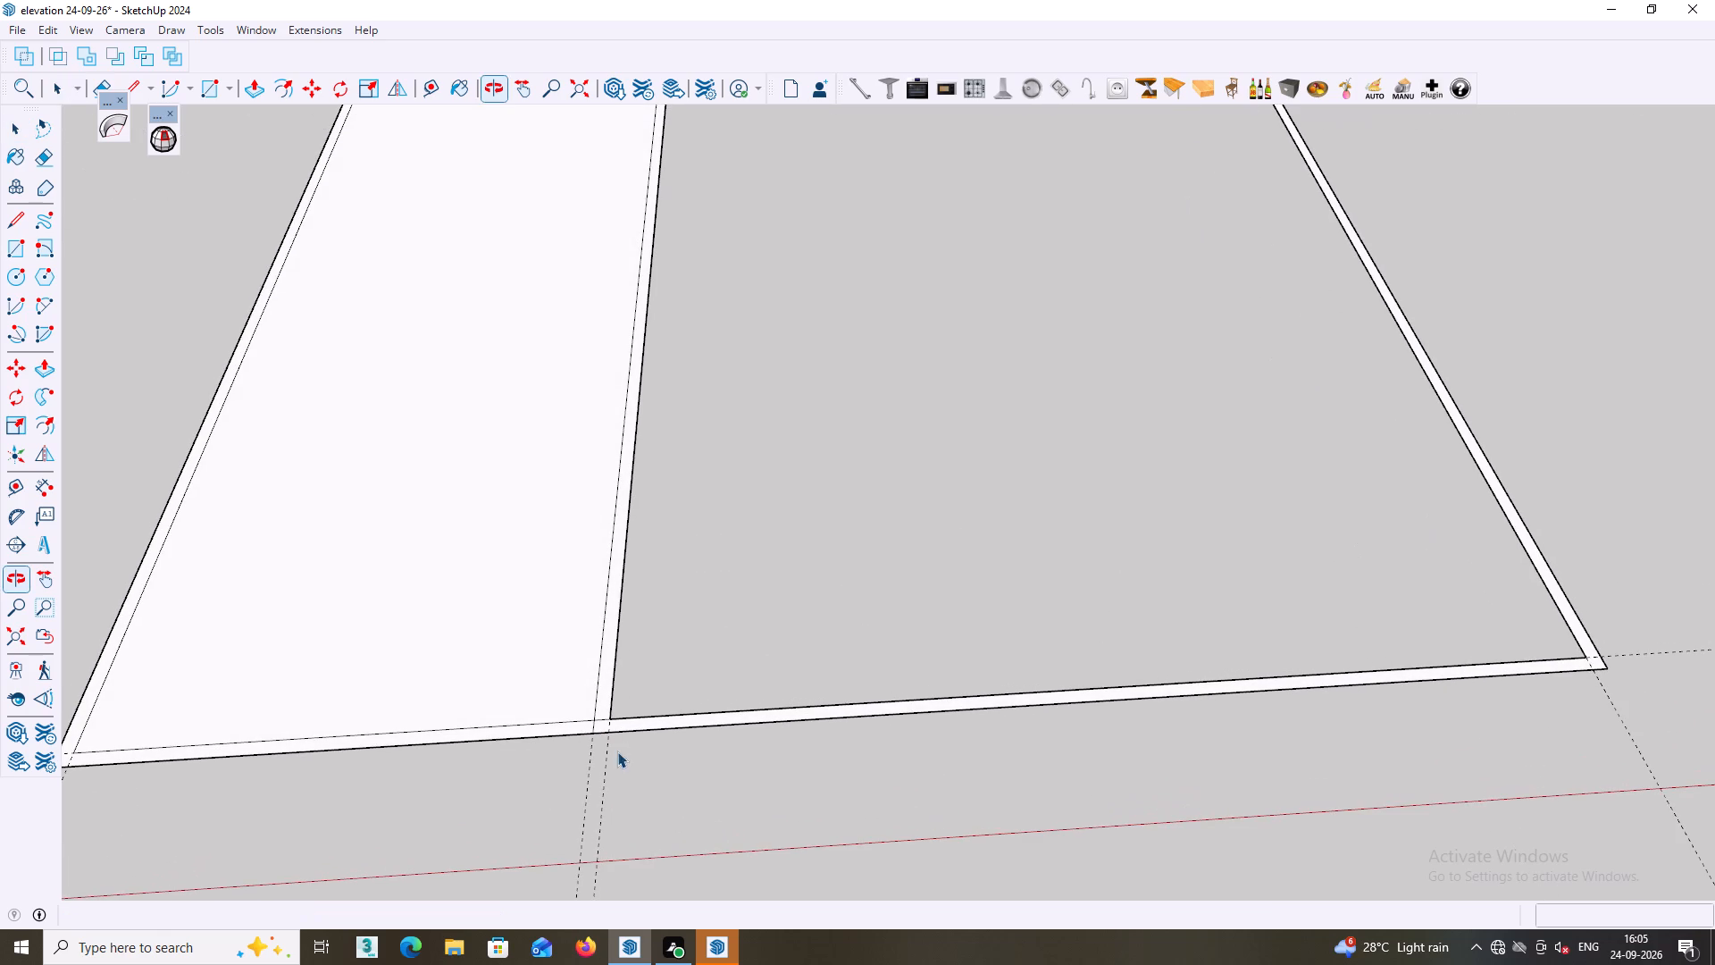
pyautogui.click(49, 33)
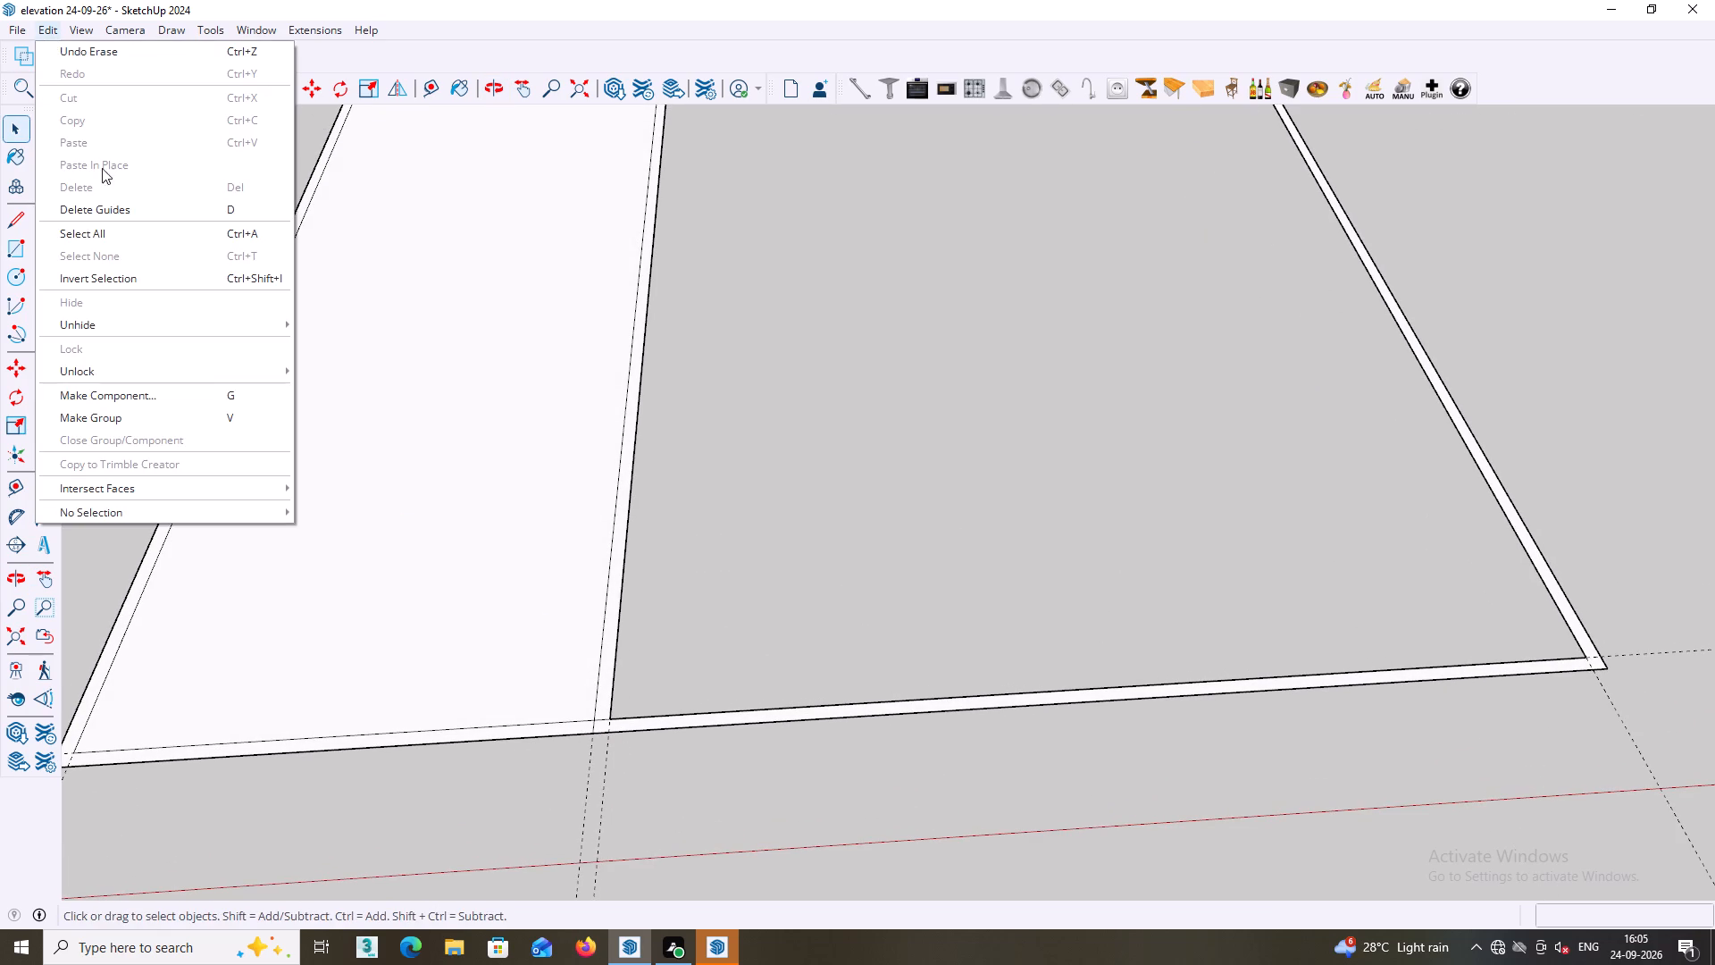
pyautogui.click(133, 208)
# Draw a 9" line across the front wall band, from the open front area's inner front corner to the outer edge.
pyautogui.scroll(-2, 655, 592)
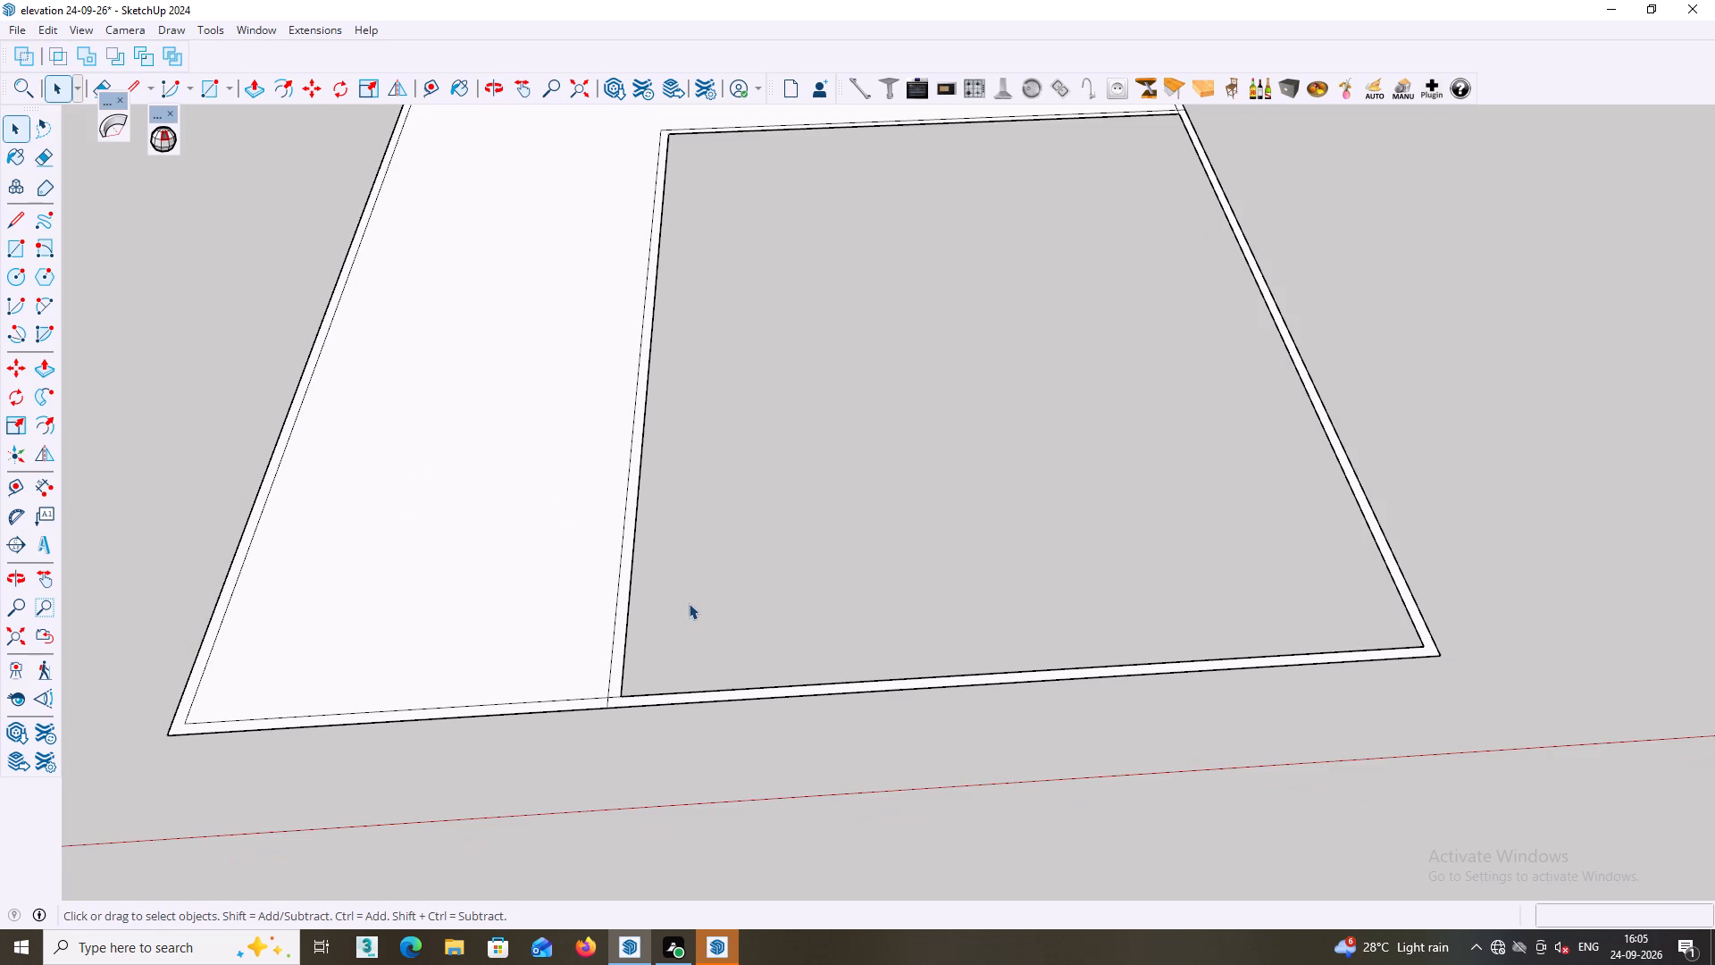
pyautogui.moveTo(693, 541); pyautogui.dragTo(649, 433, button='middle')
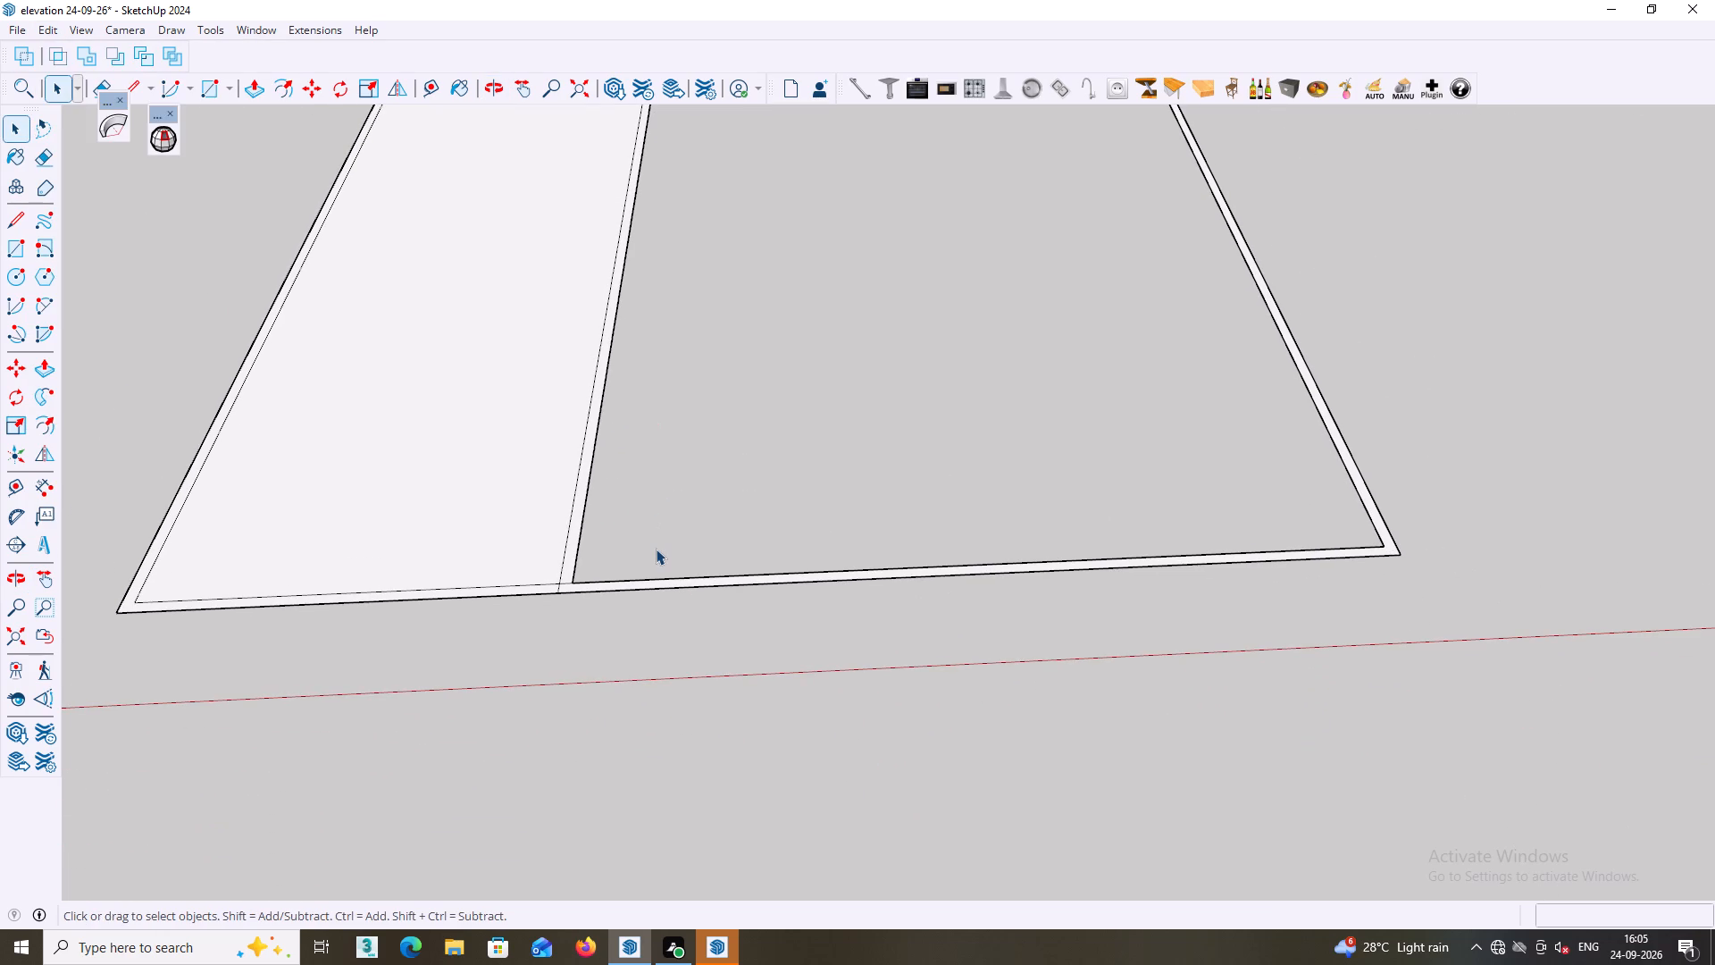
pyautogui.press('l')
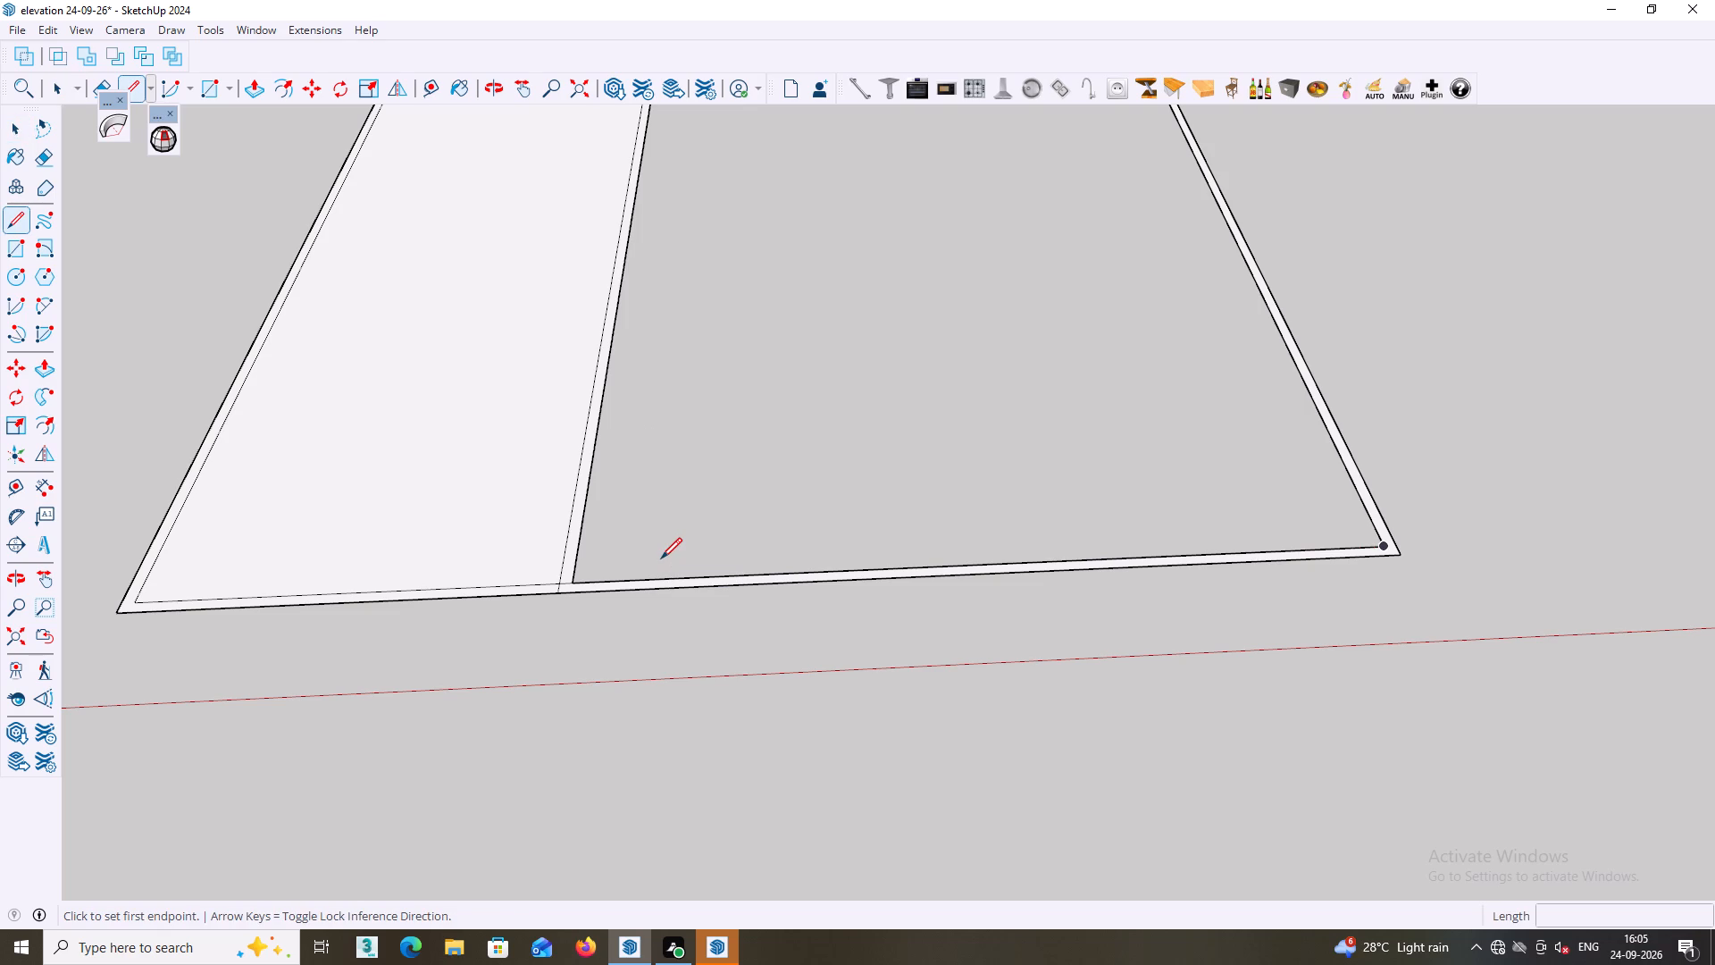
pyautogui.moveTo(568, 587); pyautogui.dragTo(559, 681, button='middle')
pyautogui.scroll(5, 569, 580)
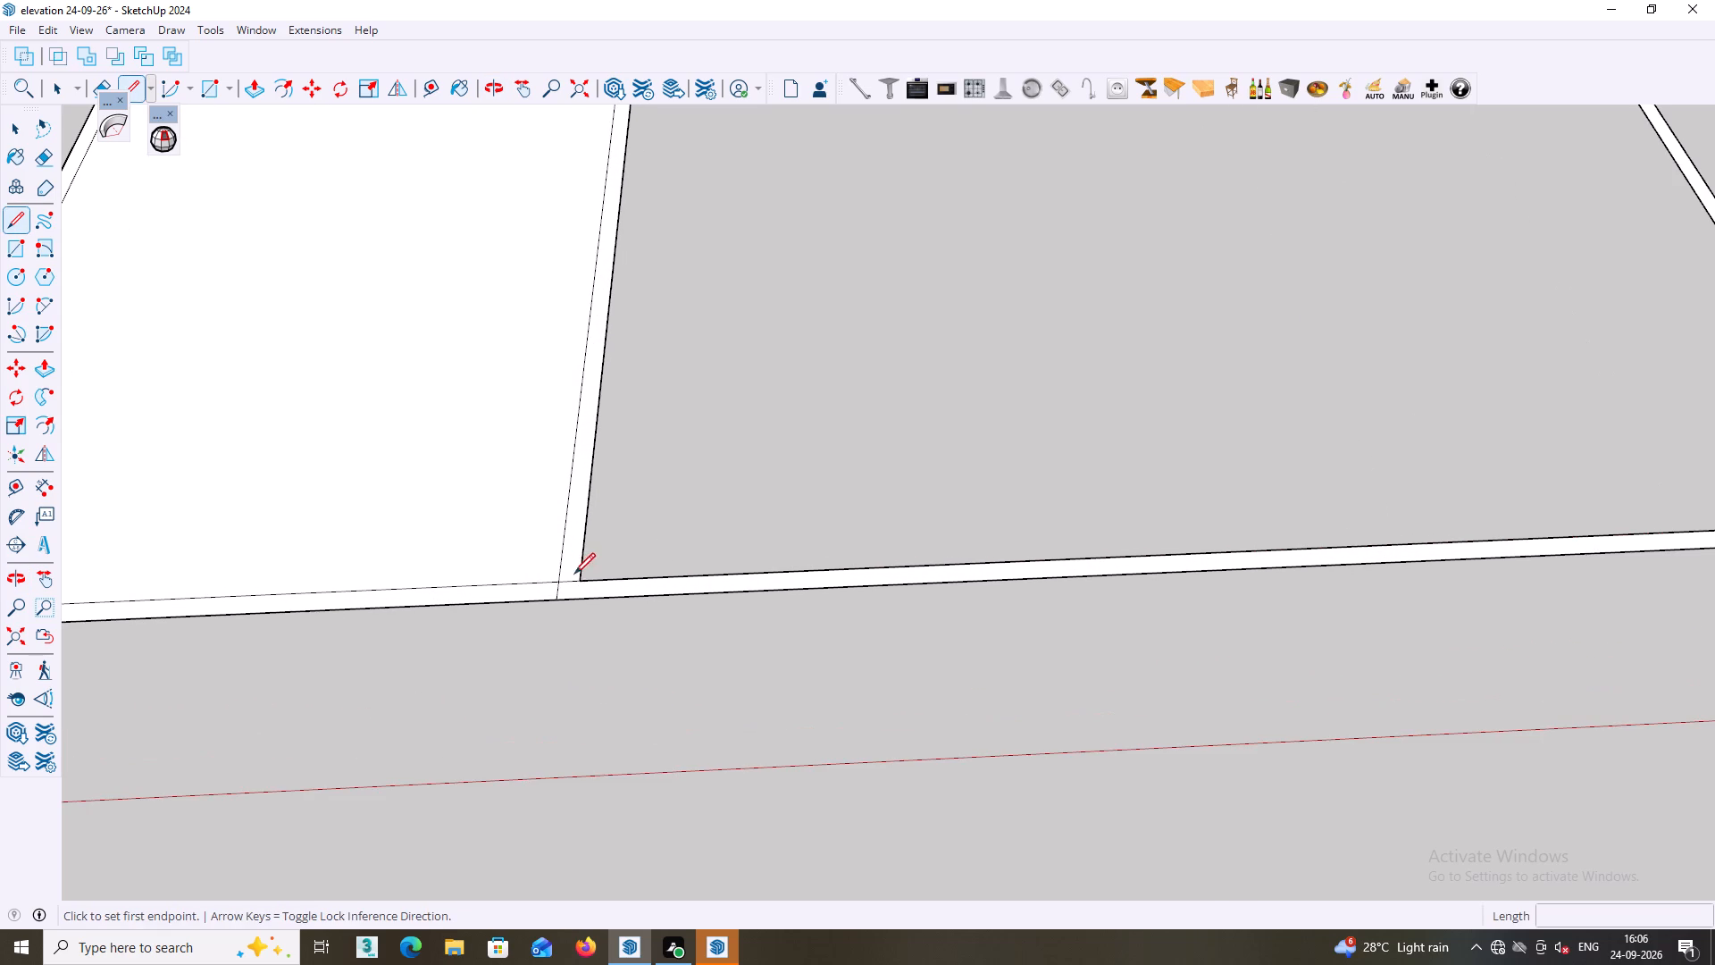
pyautogui.click(581, 583)
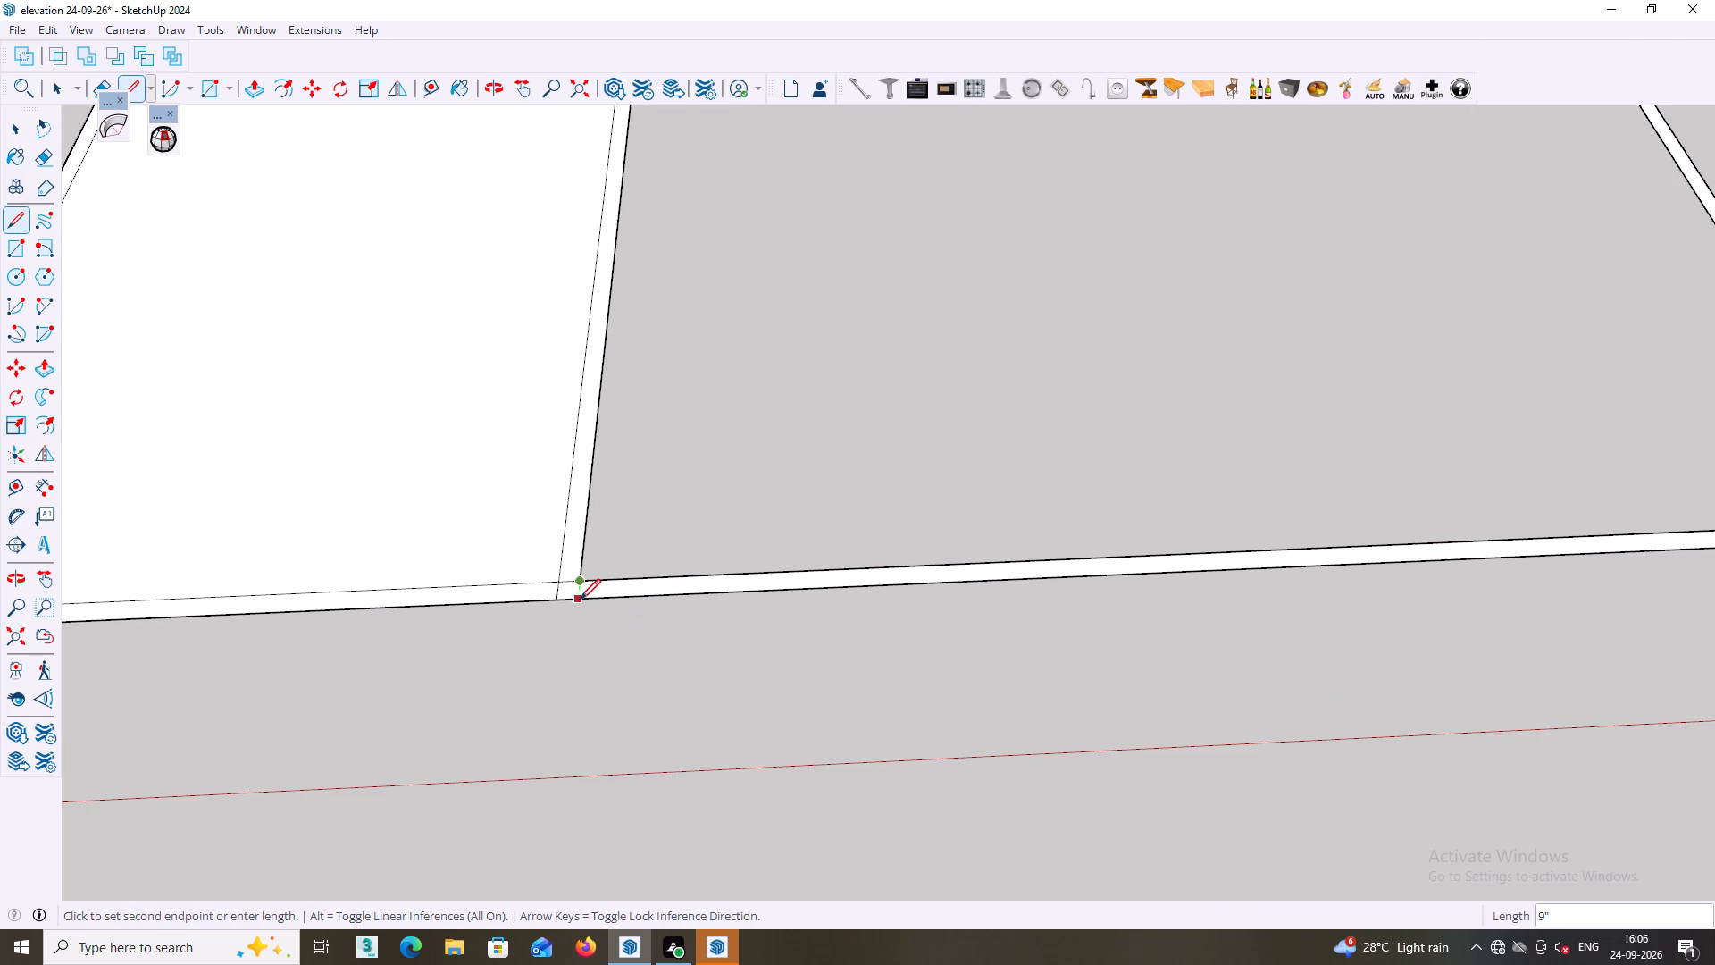
pyautogui.moveTo(580, 603); pyautogui.dragTo(590, 657, button='middle')
pyautogui.scroll(5, 589, 617)
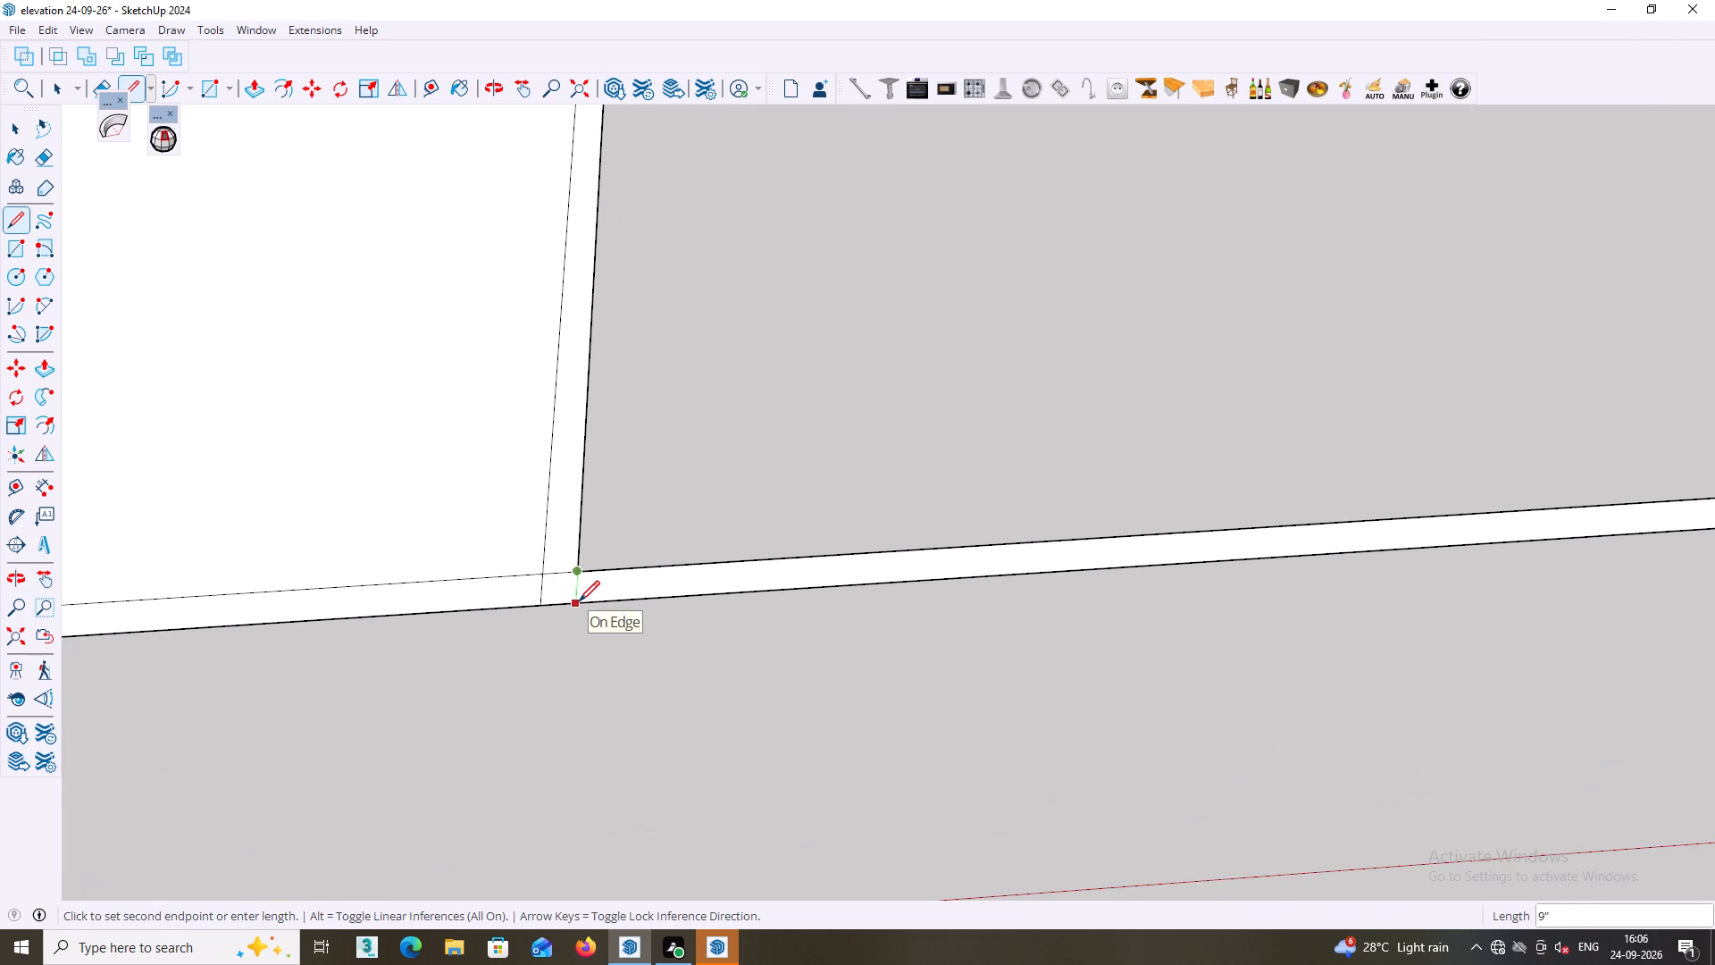
pyautogui.click(579, 601)
pyautogui.press('space')
# Draw a line across the long side wall band, from the open front area's rear outer corner to the plan's outer edge.
pyautogui.scroll(-3, 667, 672)
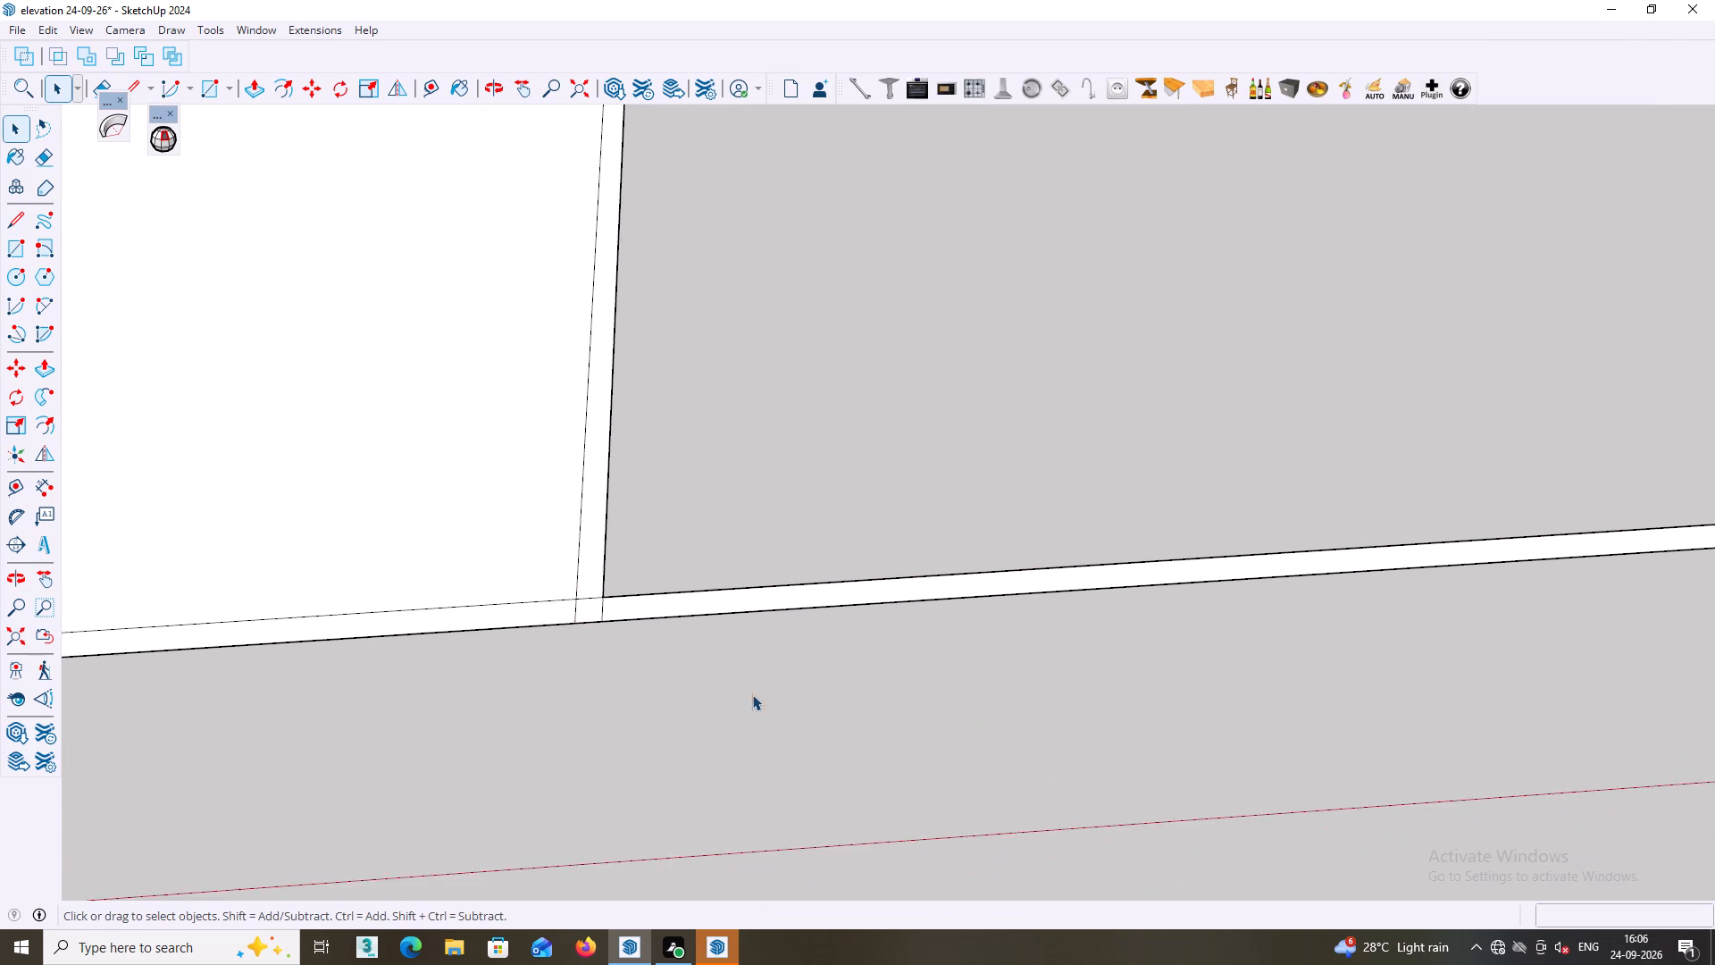
pyautogui.scroll(-3, 752, 694)
pyautogui.keyDown('shift'); pyautogui.moveTo(796, 666); pyautogui.dragTo(581, 620, button='middle'); pyautogui.keyUp('shift')
pyautogui.keyDown('shift'); pyautogui.moveTo(699, 633); pyautogui.dragTo(527, 596, button='middle'); pyautogui.keyUp('shift')
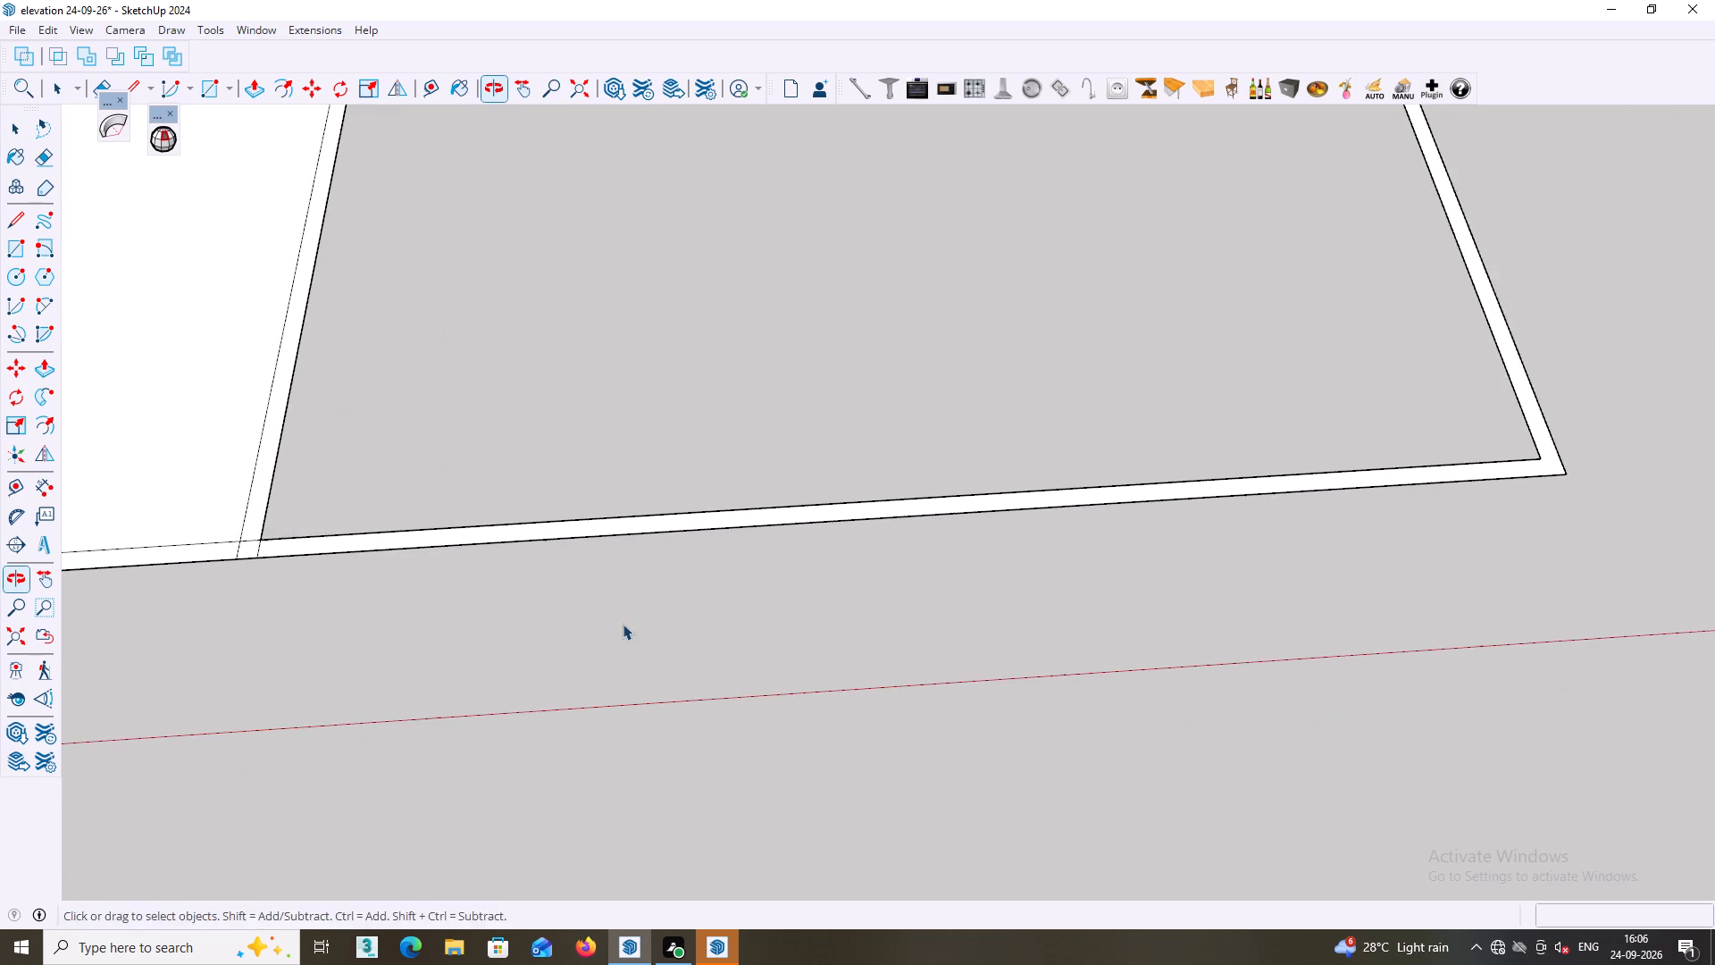
pyautogui.moveTo(624, 612); pyautogui.dragTo(707, 637, button='middle')
pyautogui.scroll(-3, 627, 622)
pyautogui.moveTo(1254, 581); pyautogui.dragTo(1056, 635, button='middle')
pyautogui.keyDown('shift'); pyautogui.scroll(-4, 1092, 635); pyautogui.keyUp('shift')
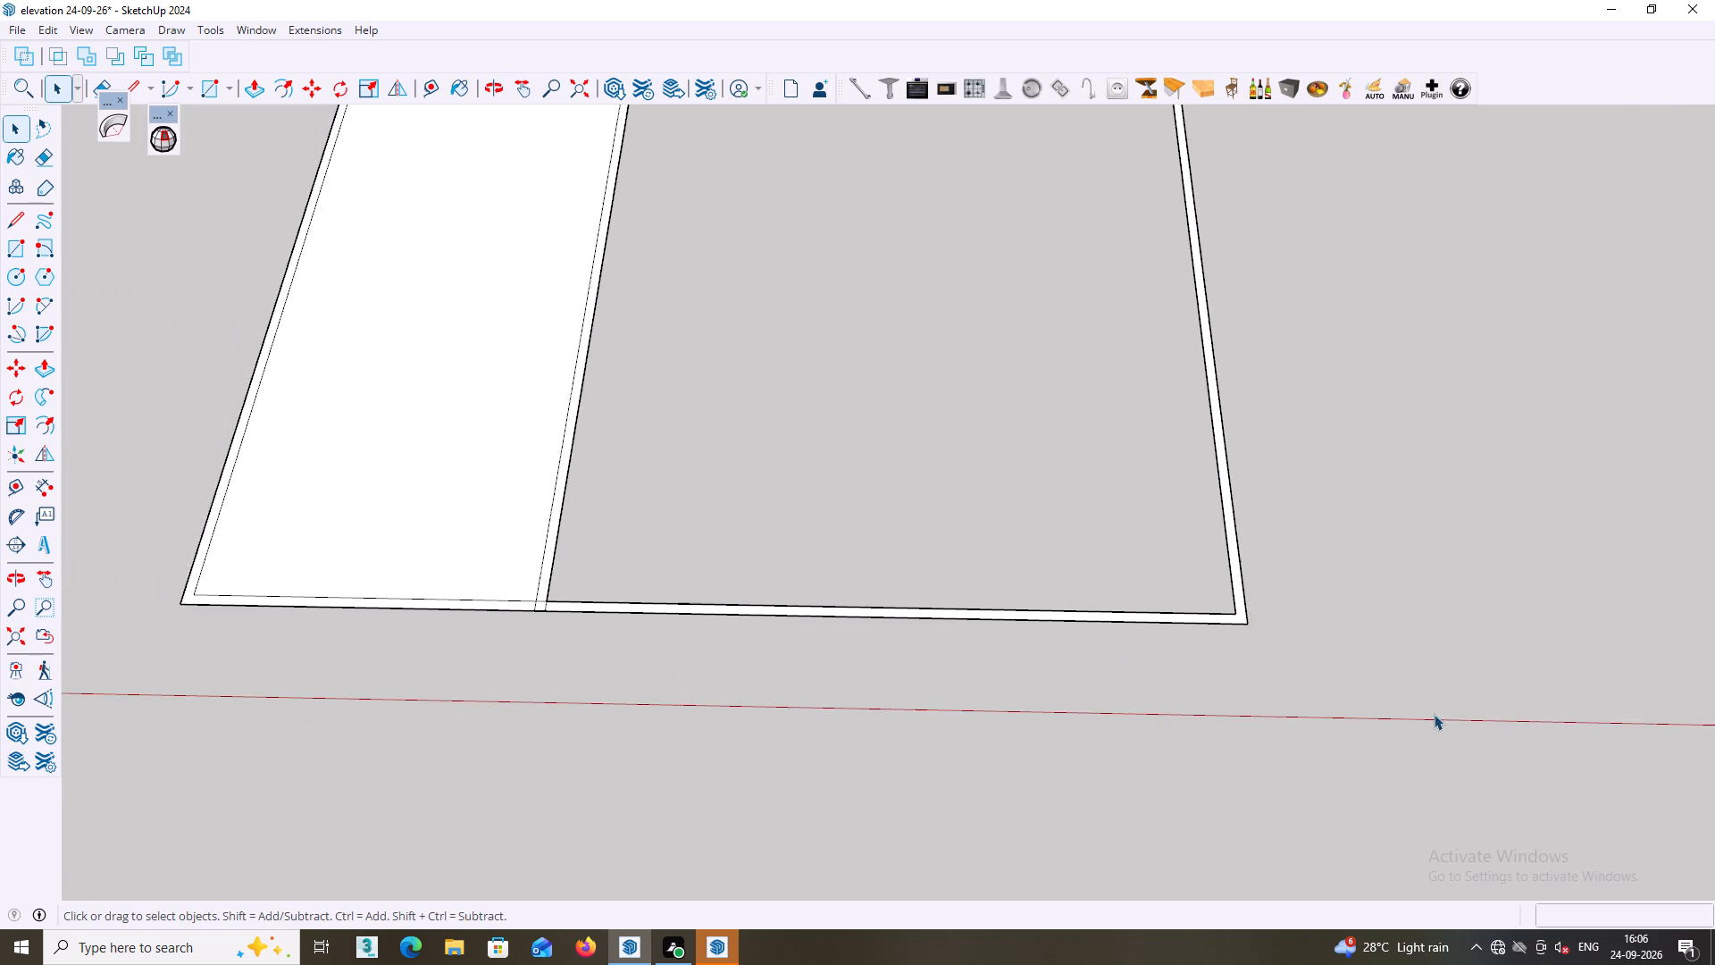
pyautogui.keyDown('shift'); pyautogui.scroll(-4, 1434, 714); pyautogui.keyUp('shift')
pyautogui.keyDown('shift'); pyautogui.moveTo(1281, 601); pyautogui.dragTo(1282, 823, button='middle'); pyautogui.keyUp('shift')
pyautogui.scroll(1, 1191, 467)
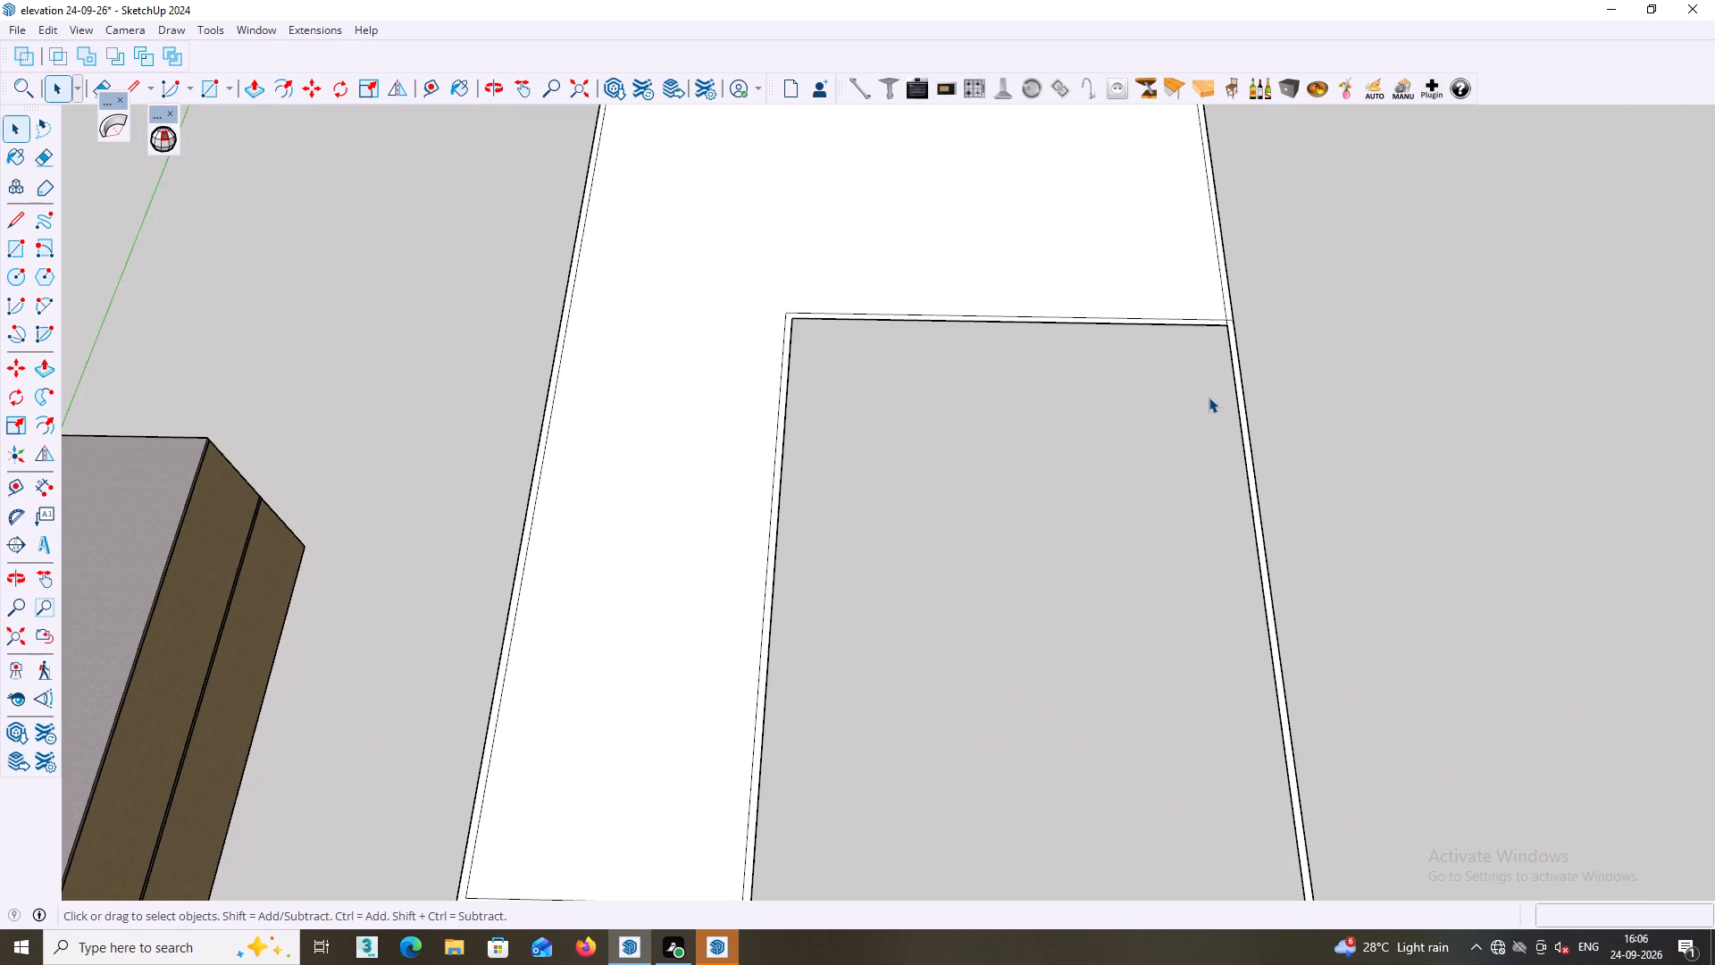
pyautogui.scroll(5, 1217, 330)
pyautogui.press('l')
pyautogui.scroll(2, 1279, 292)
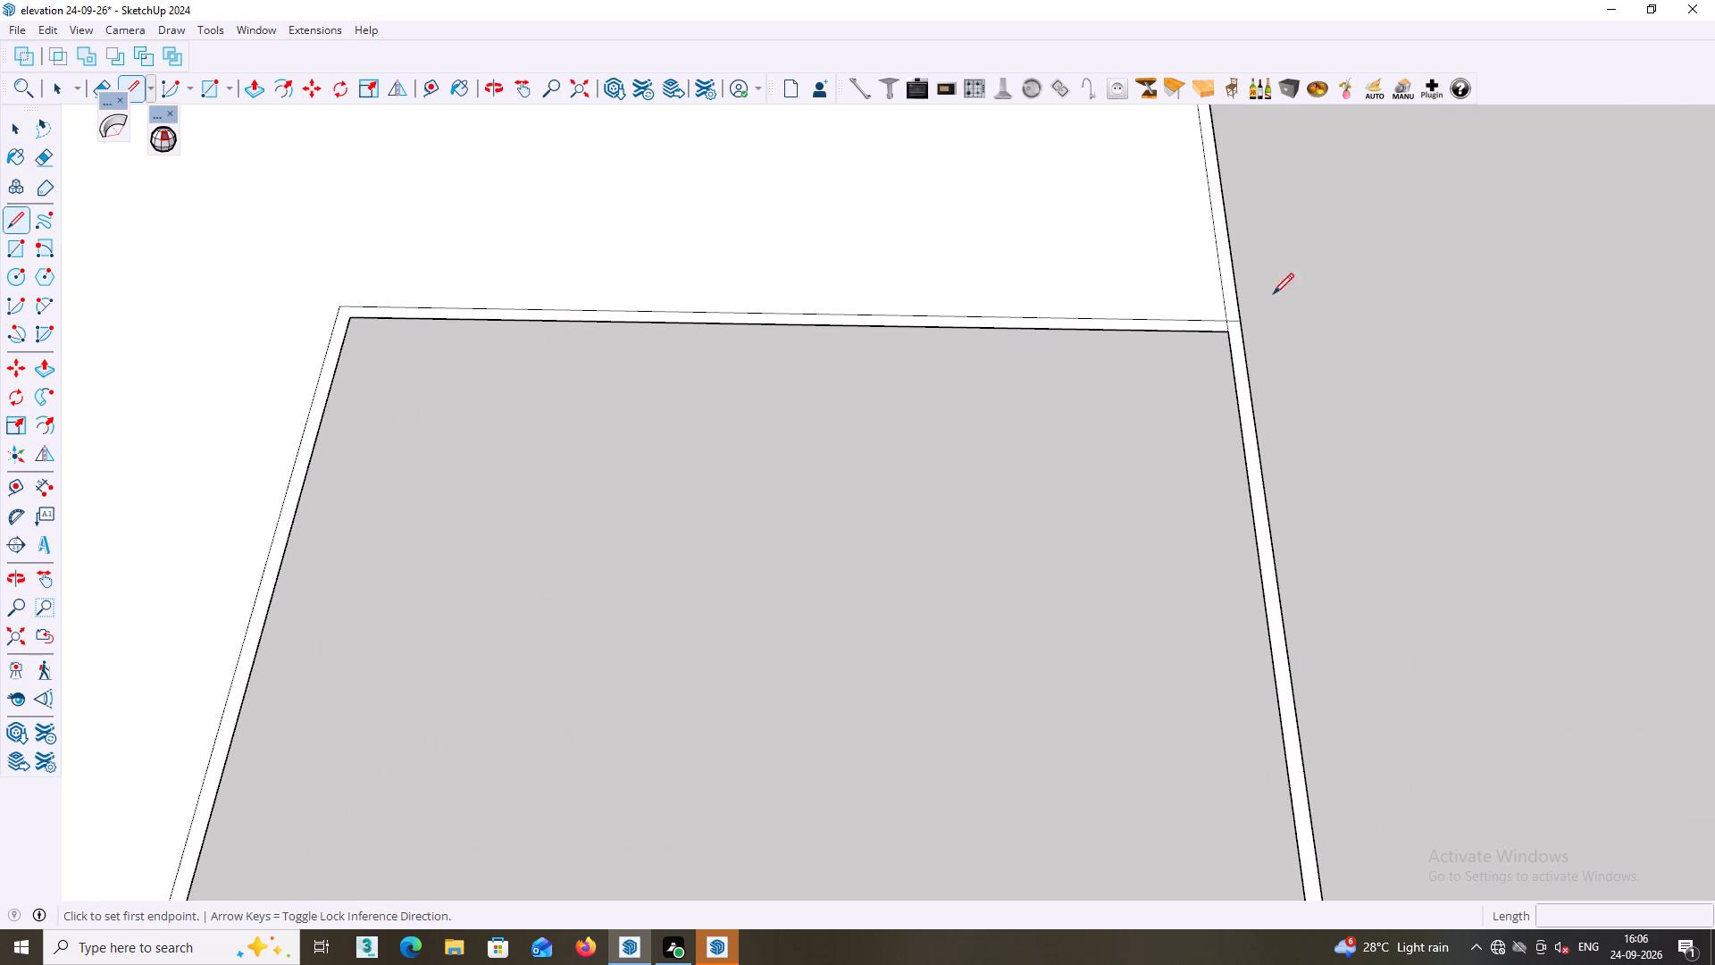
pyautogui.scroll(7, 1273, 294)
pyautogui.click(1220, 333)
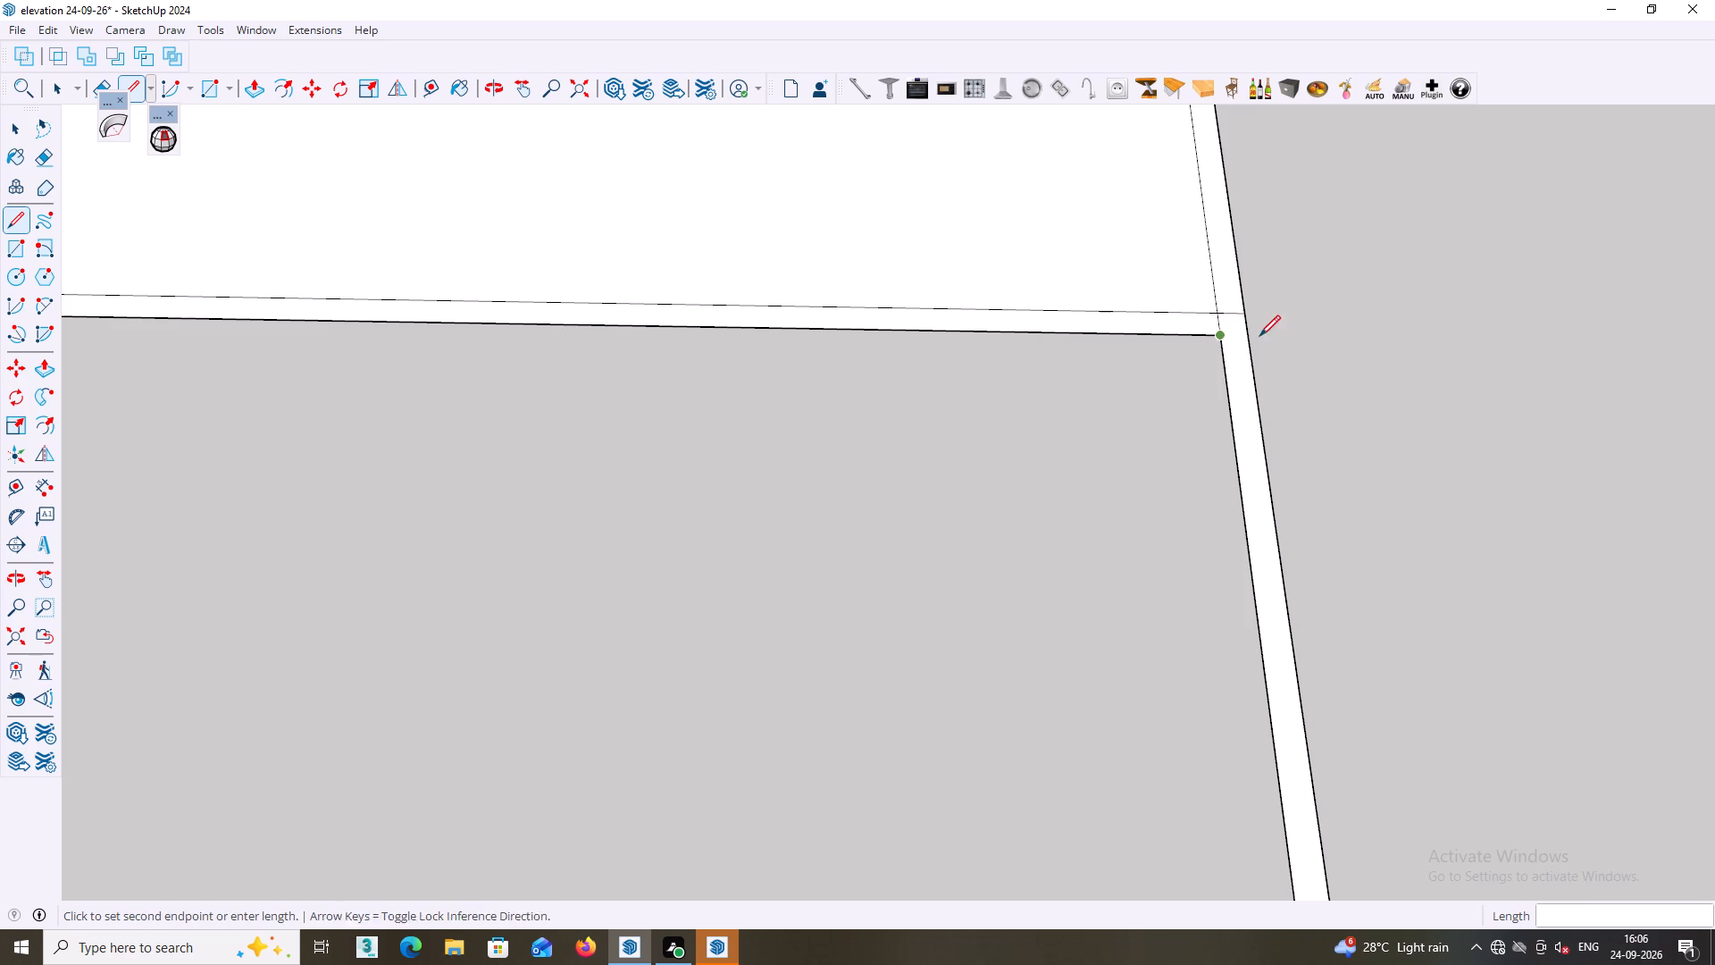
pyautogui.click(1247, 338)
pyautogui.press('space')
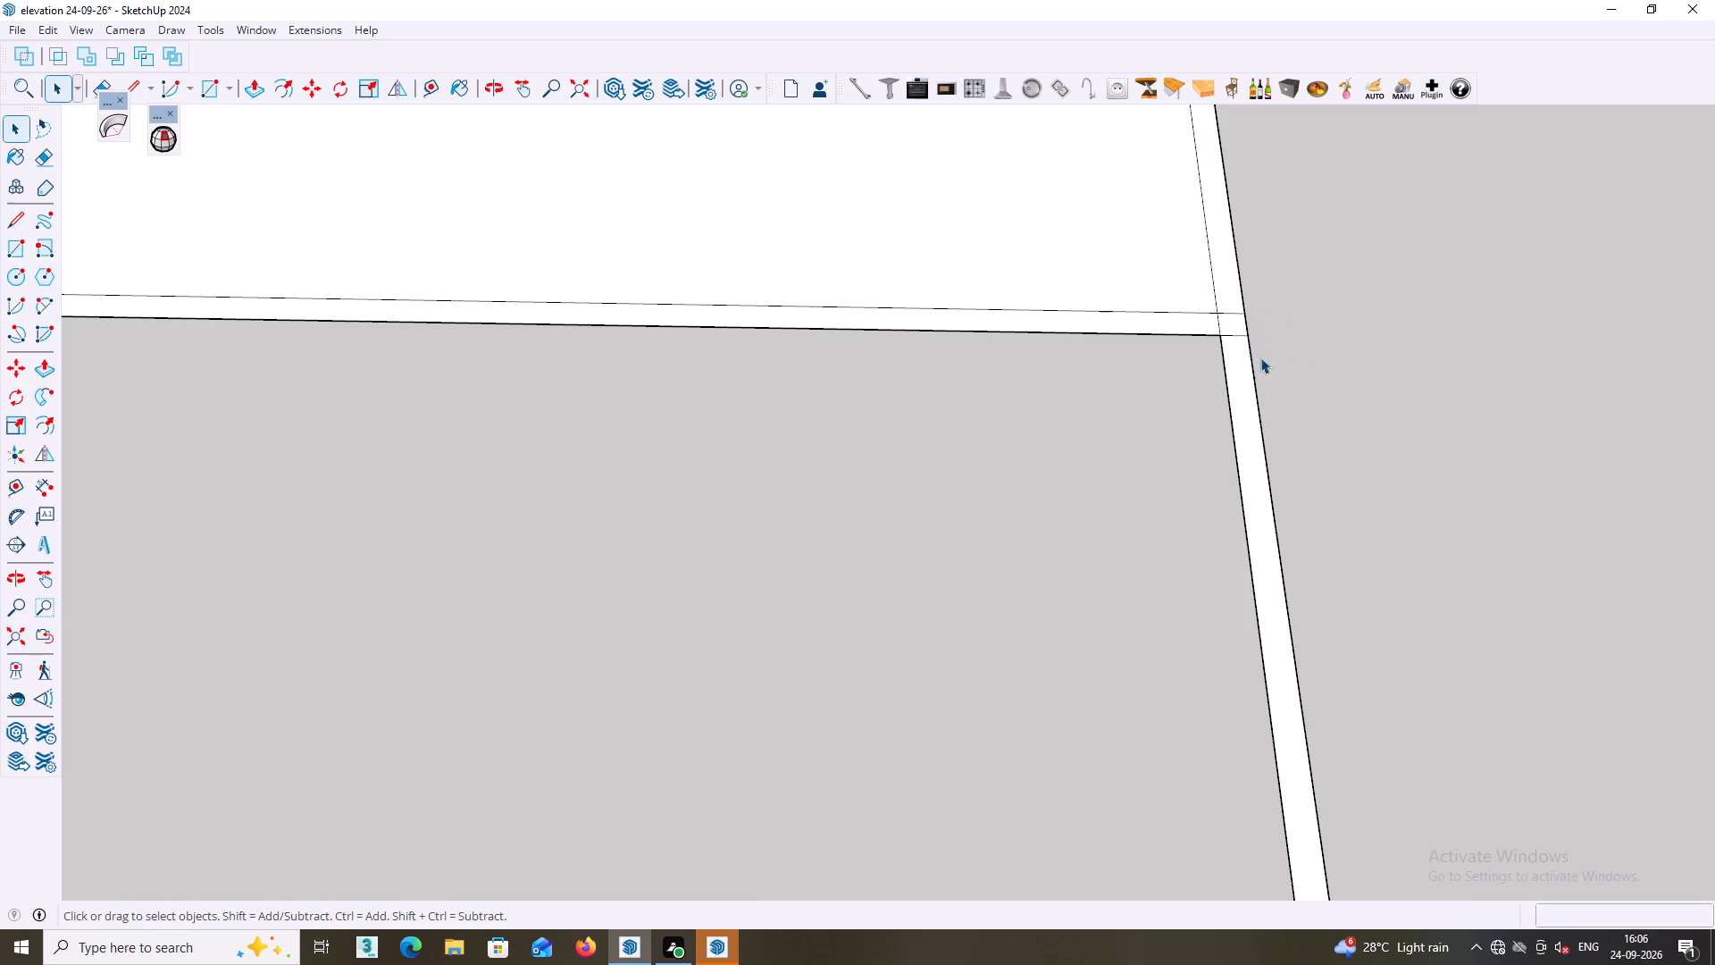
# Erase the inner and outer edges of the side and front bands around the open front area, making the plan L-shaped.
pyautogui.press('e')
pyautogui.click(1266, 439)
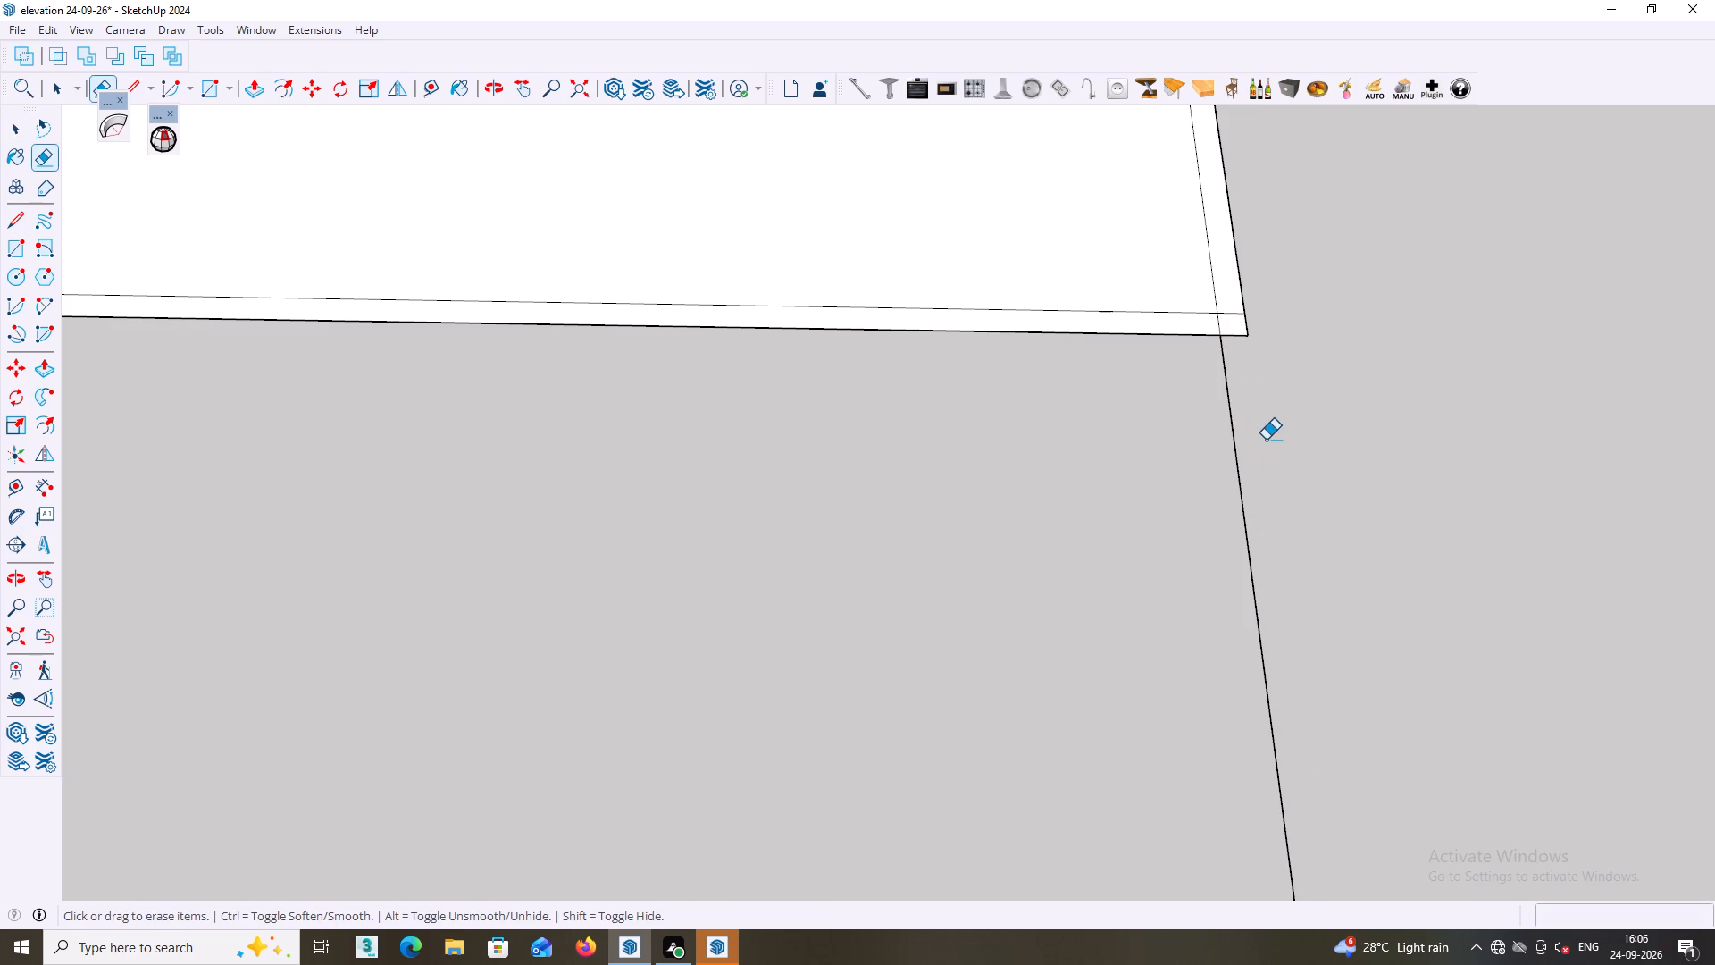
pyautogui.click(1237, 453)
pyautogui.scroll(-3, 1237, 452)
pyautogui.keyDown('shift'); pyautogui.moveTo(1259, 474); pyautogui.dragTo(1203, 209, button='middle'); pyautogui.keyUp('shift')
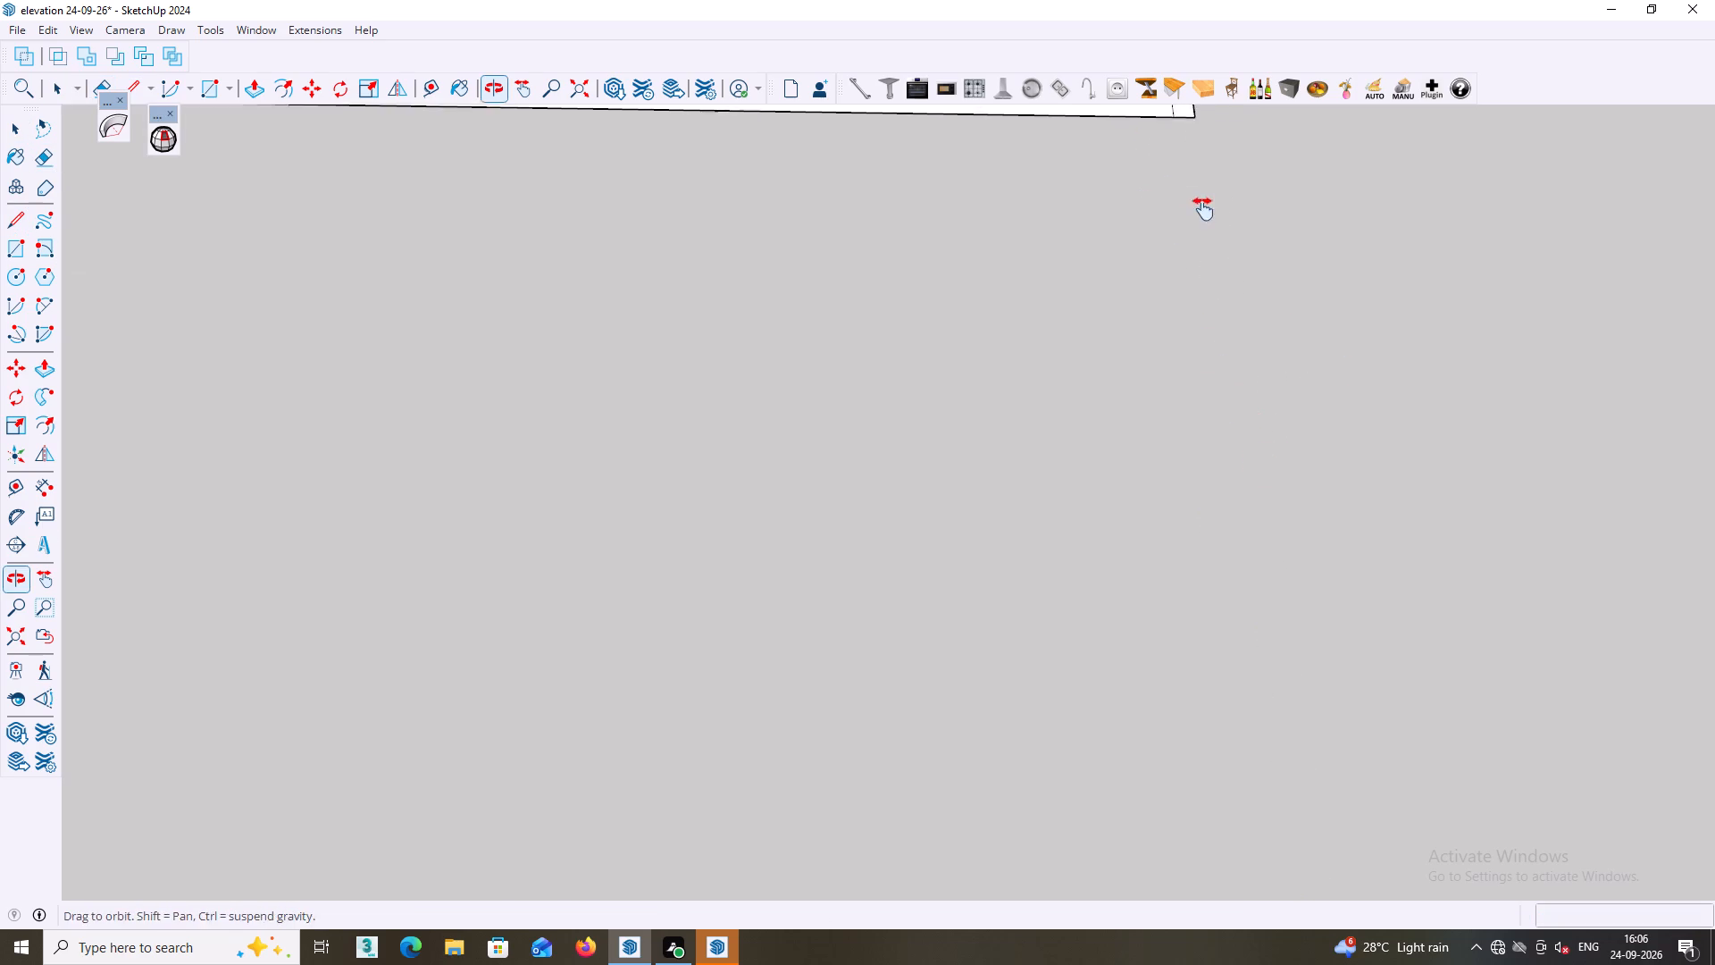
pyautogui.keyDown('shift'); pyautogui.moveTo(1203, 209); pyautogui.dragTo(1203, 216, button='middle'); pyautogui.keyUp('shift')
pyautogui.scroll(-9, 1159, 335)
pyautogui.moveTo(1023, 600); pyautogui.dragTo(1076, 367, button='middle')
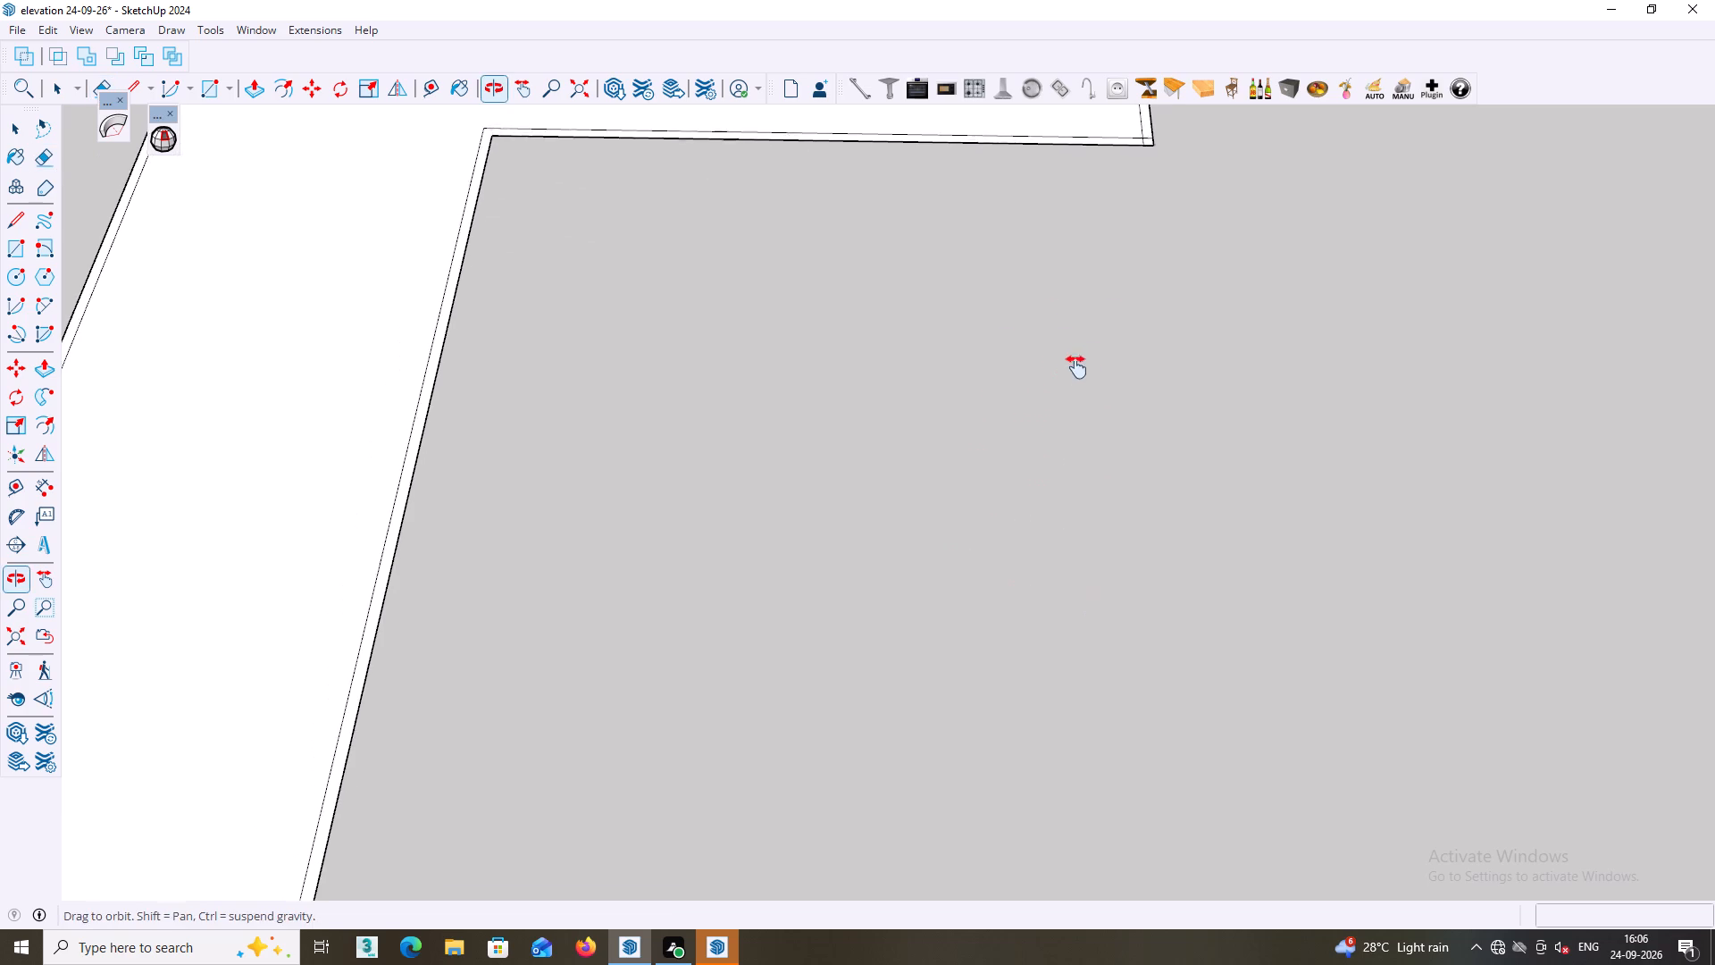
pyautogui.moveTo(1076, 367); pyautogui.dragTo(1079, 364, button='middle')
pyautogui.moveTo(807, 516); pyautogui.dragTo(826, 573, button='middle')
pyautogui.scroll(-6, 806, 538)
pyautogui.keyDown('shift'); pyautogui.moveTo(875, 631); pyautogui.dragTo(929, 349, button='middle'); pyautogui.keyUp('shift')
pyautogui.scroll(2, 801, 538)
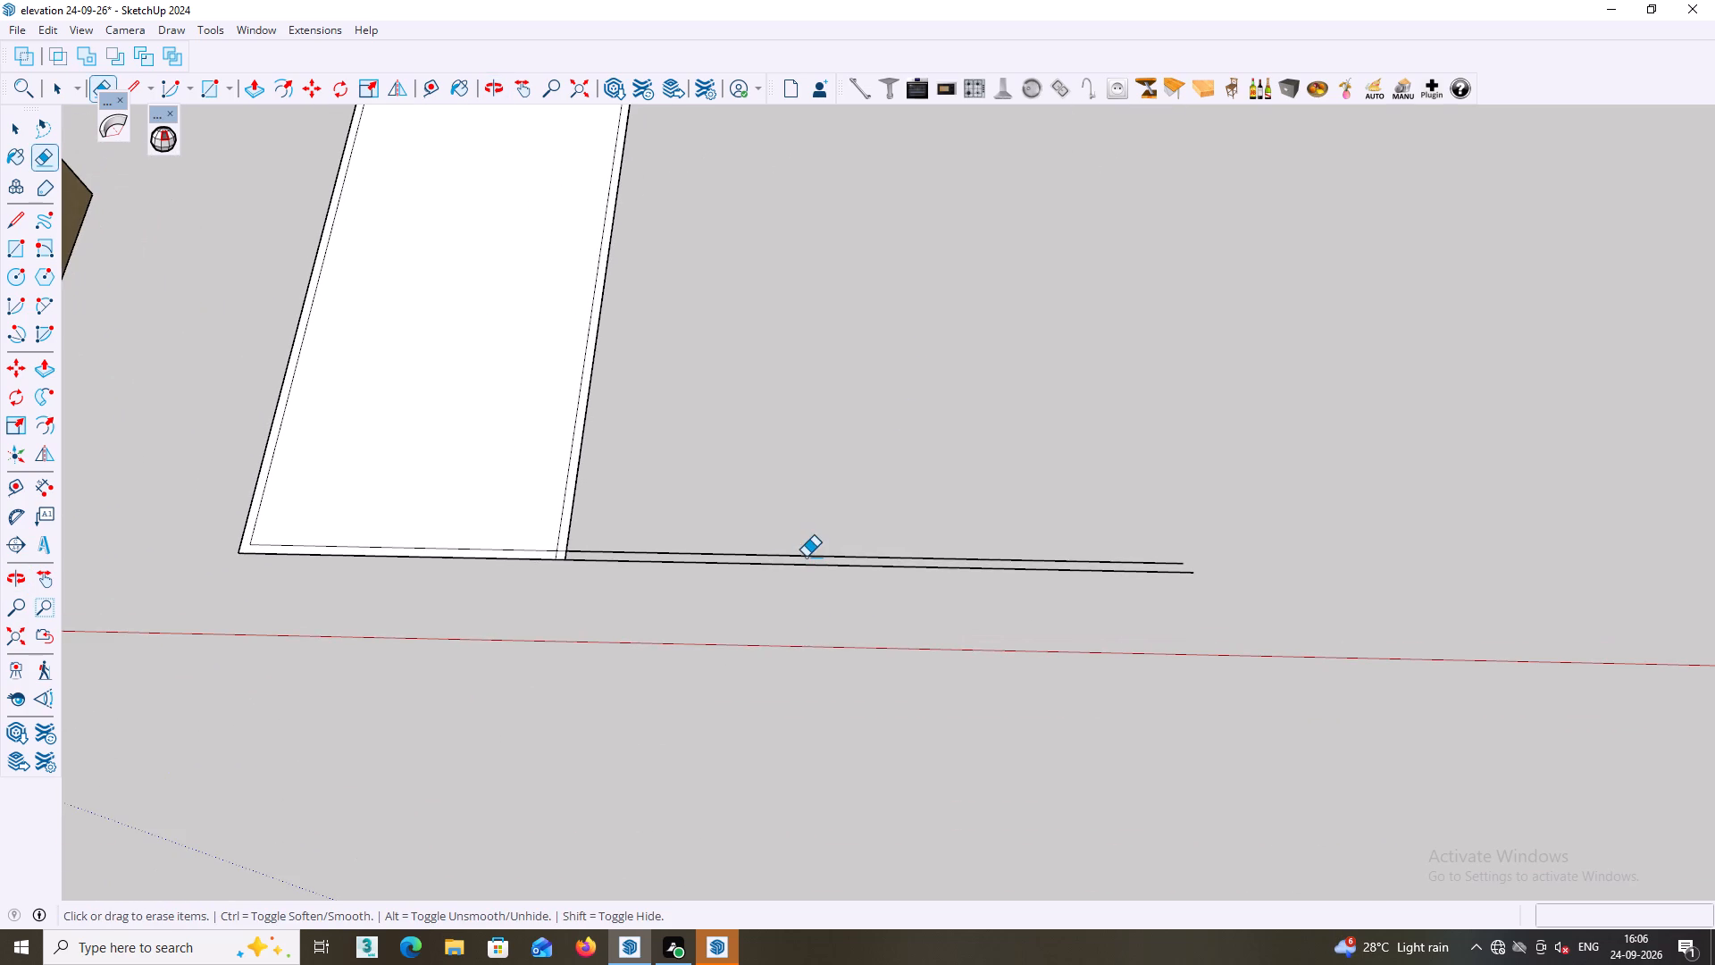
pyautogui.click(806, 557)
pyautogui.click(807, 564)
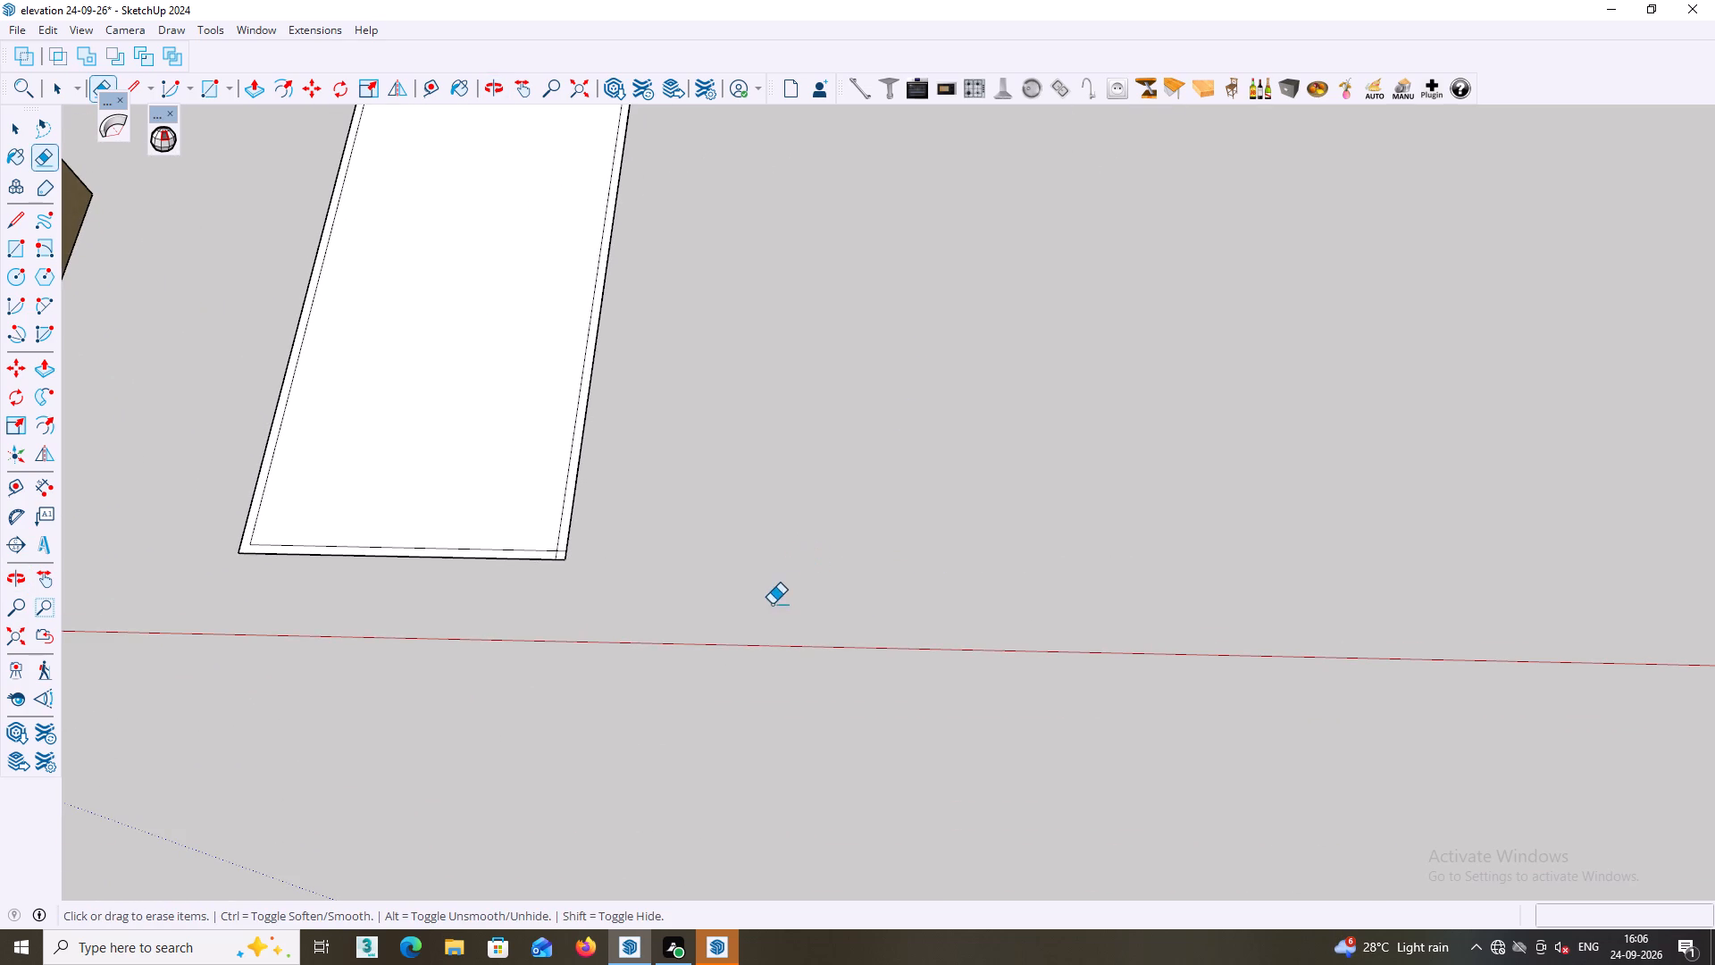
# Erase the two short leftover edges crossing the wall band at the narrow front wing's corner.
pyautogui.moveTo(674, 606); pyautogui.dragTo(955, 528, button='middle')
pyautogui.scroll(13, 856, 474)
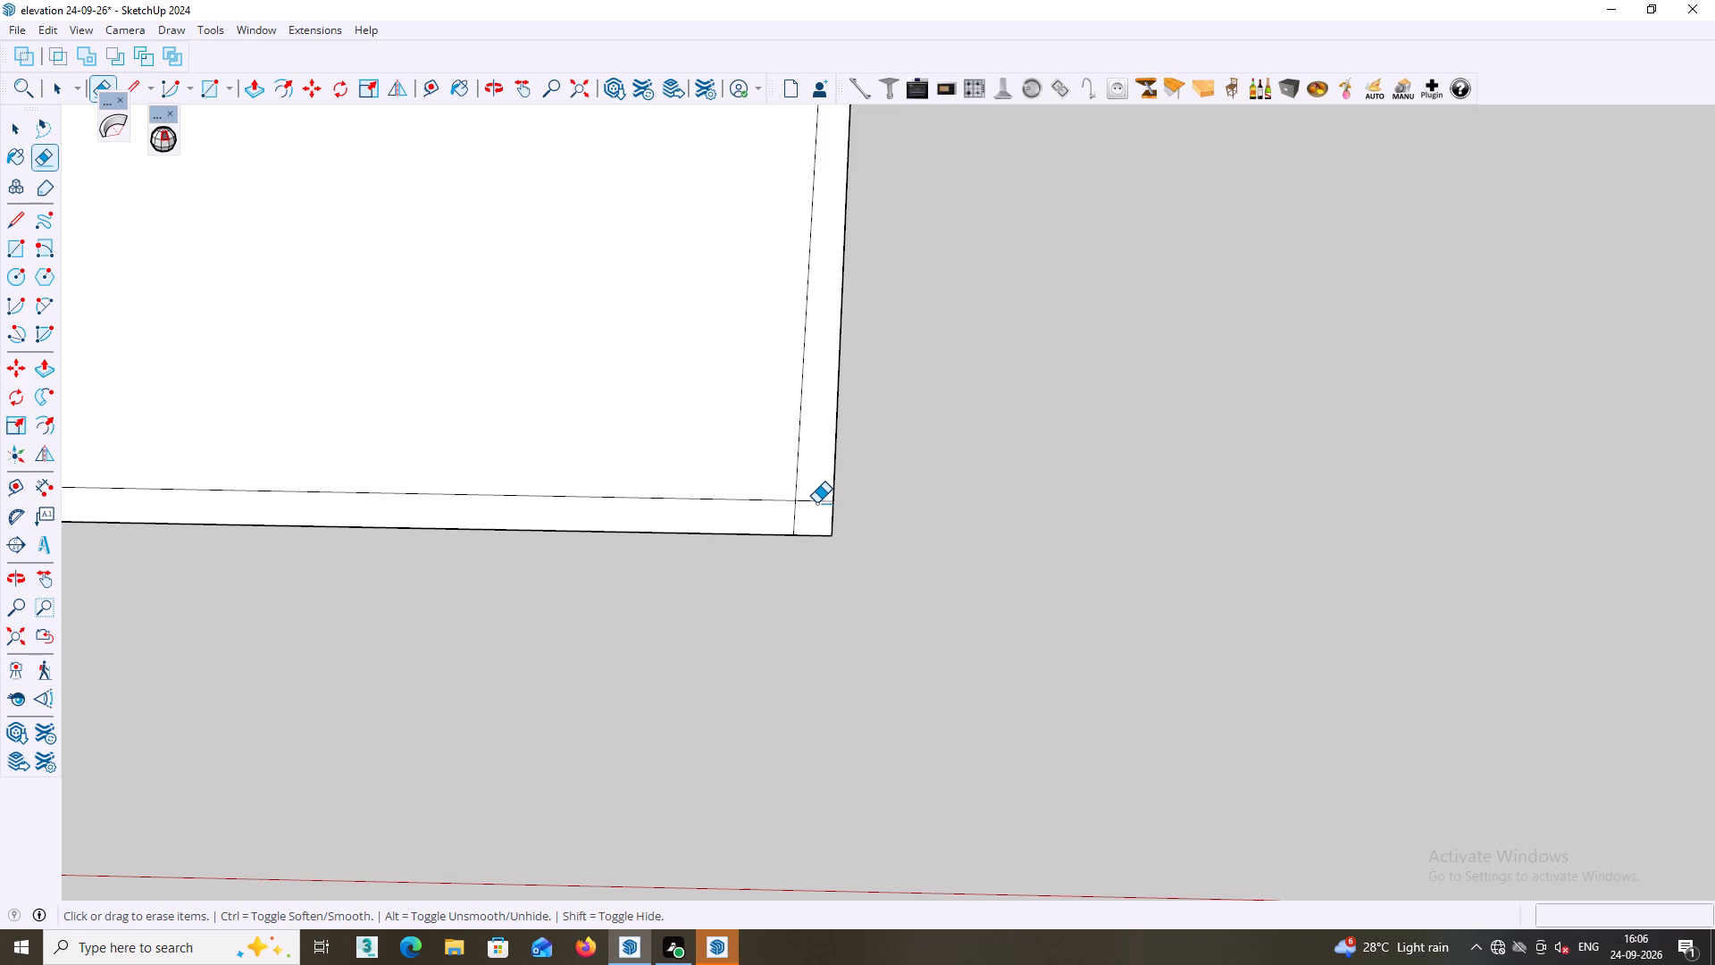
pyautogui.click(816, 502)
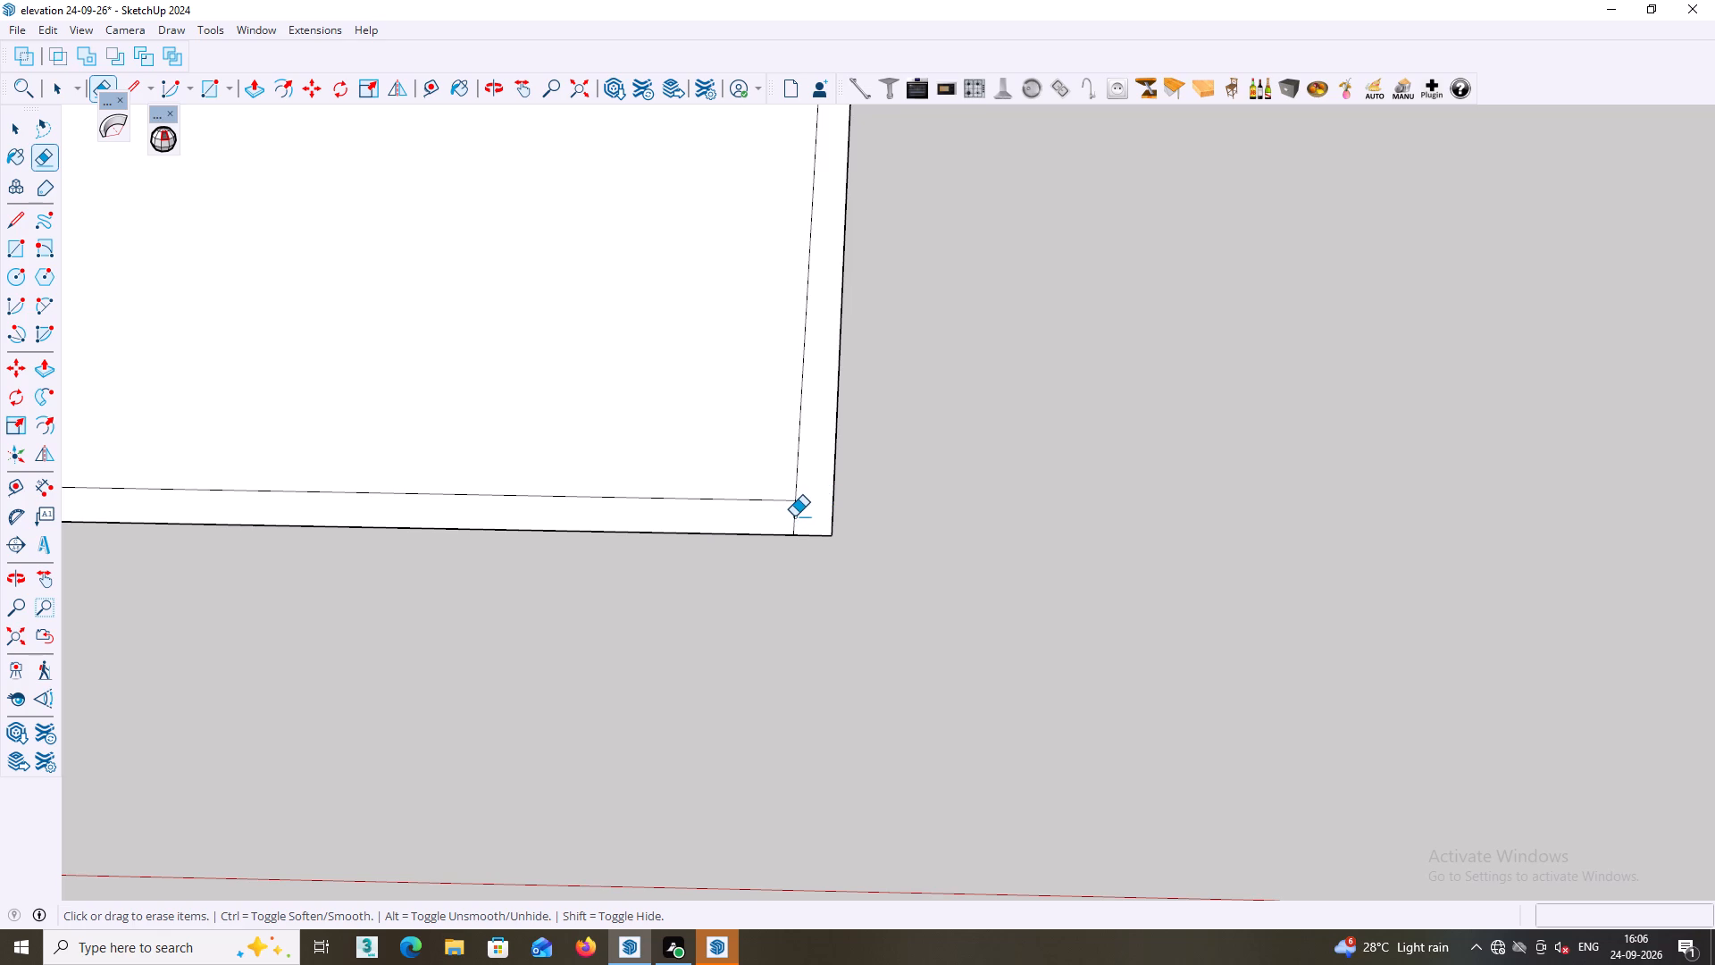
pyautogui.click(794, 516)
# Erase the two short leftover edges crossing the wall band at the wide rear part's front outer corner.
pyautogui.scroll(-13, 886, 483)
pyautogui.moveTo(1051, 479); pyautogui.dragTo(1060, 489, button='middle')
pyautogui.moveTo(1081, 474); pyautogui.dragTo(1085, 484, button='middle')
pyautogui.middleClick(1127, 479)
pyautogui.moveTo(1172, 478); pyautogui.dragTo(1125, 839, button='middle')
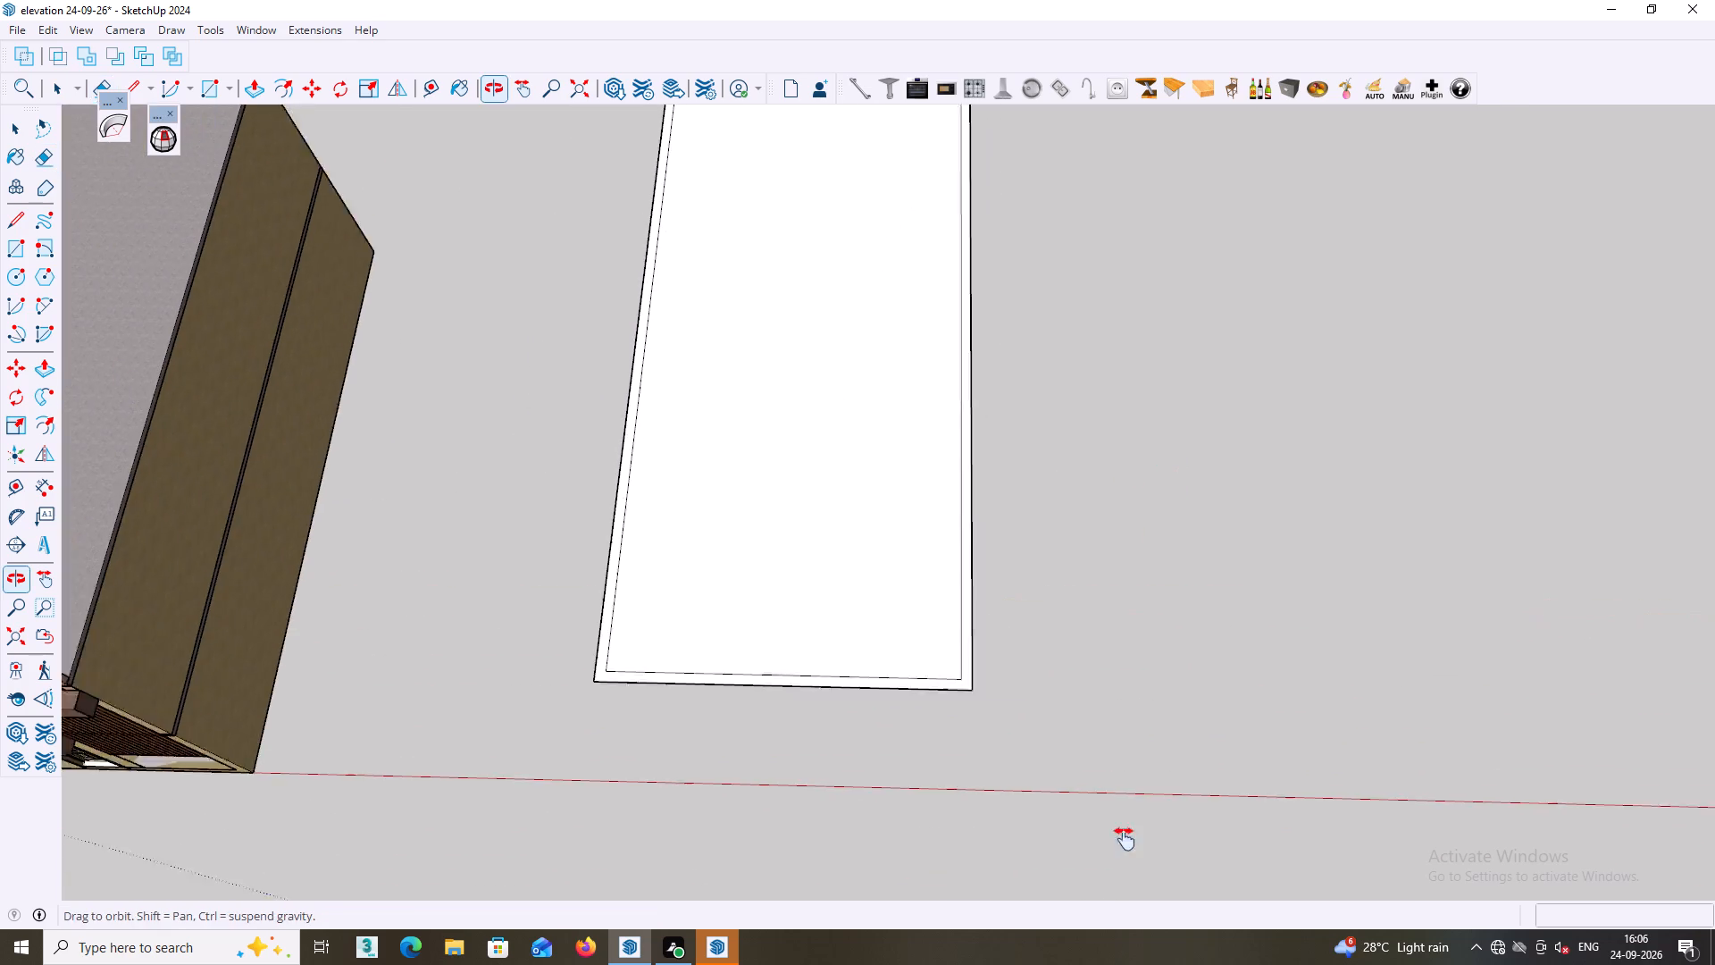
pyautogui.moveTo(1125, 839); pyautogui.dragTo(1118, 870, button='middle')
pyautogui.scroll(-2, 1110, 635)
pyautogui.keyDown('shift'); pyautogui.moveTo(1127, 619); pyautogui.dragTo(694, 757, button='middle'); pyautogui.keyUp('shift')
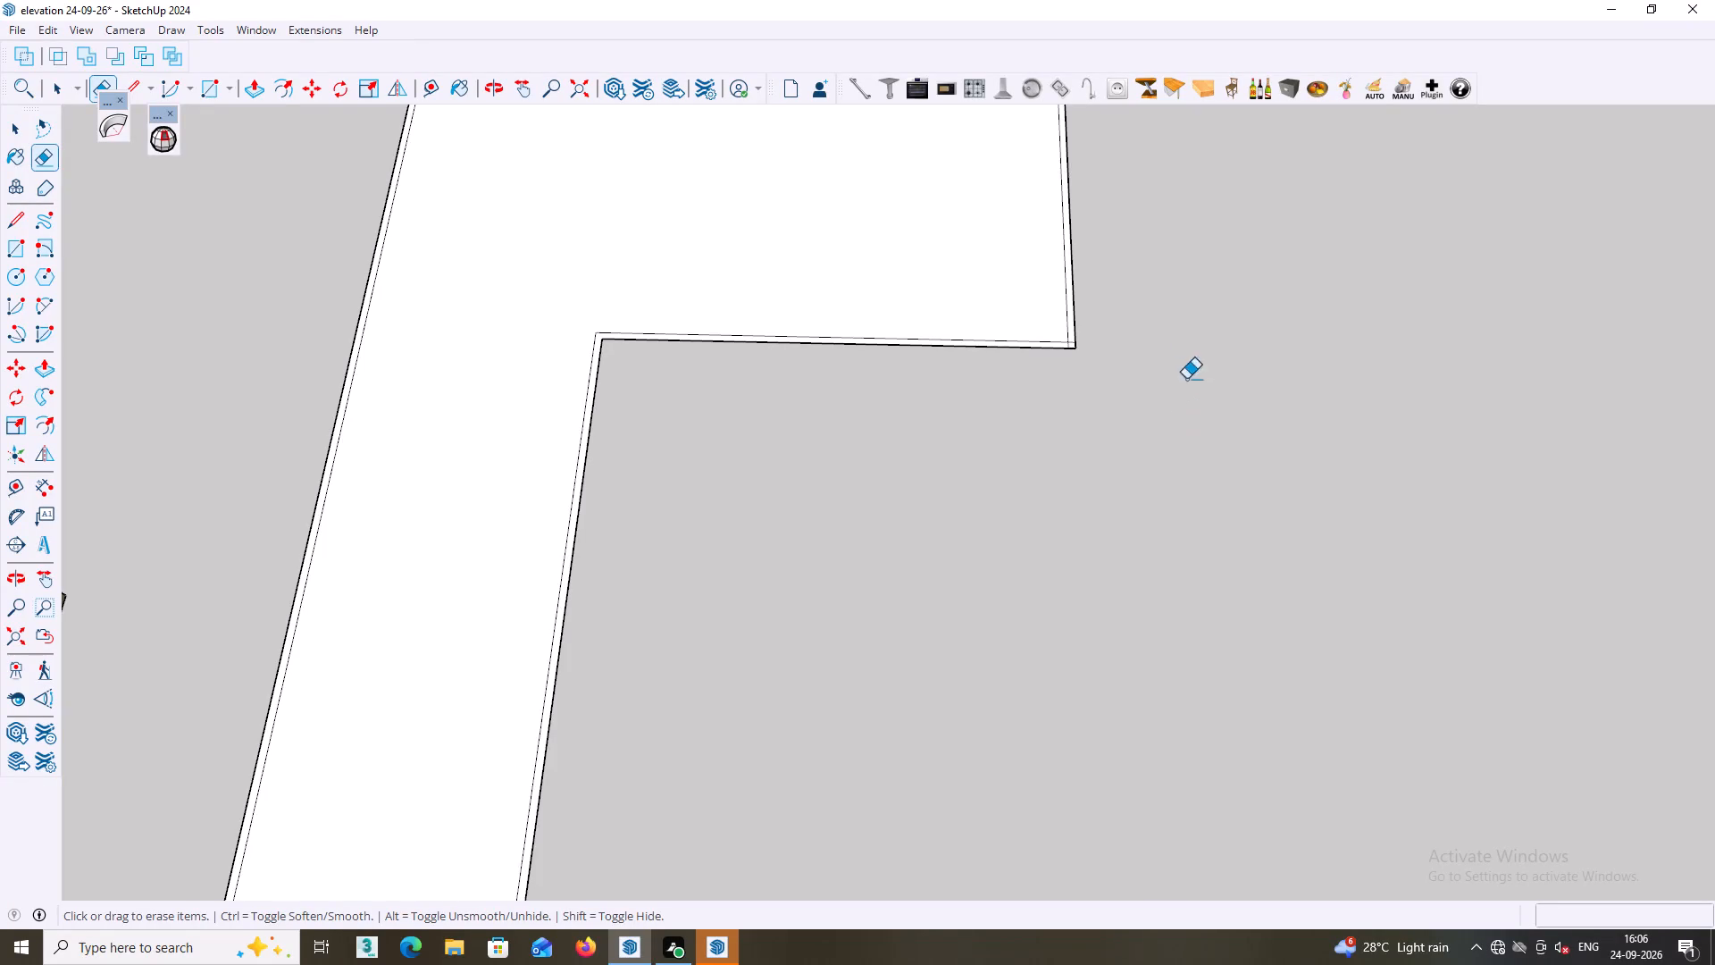
pyautogui.scroll(16, 1134, 279)
pyautogui.scroll(2, 987, 460)
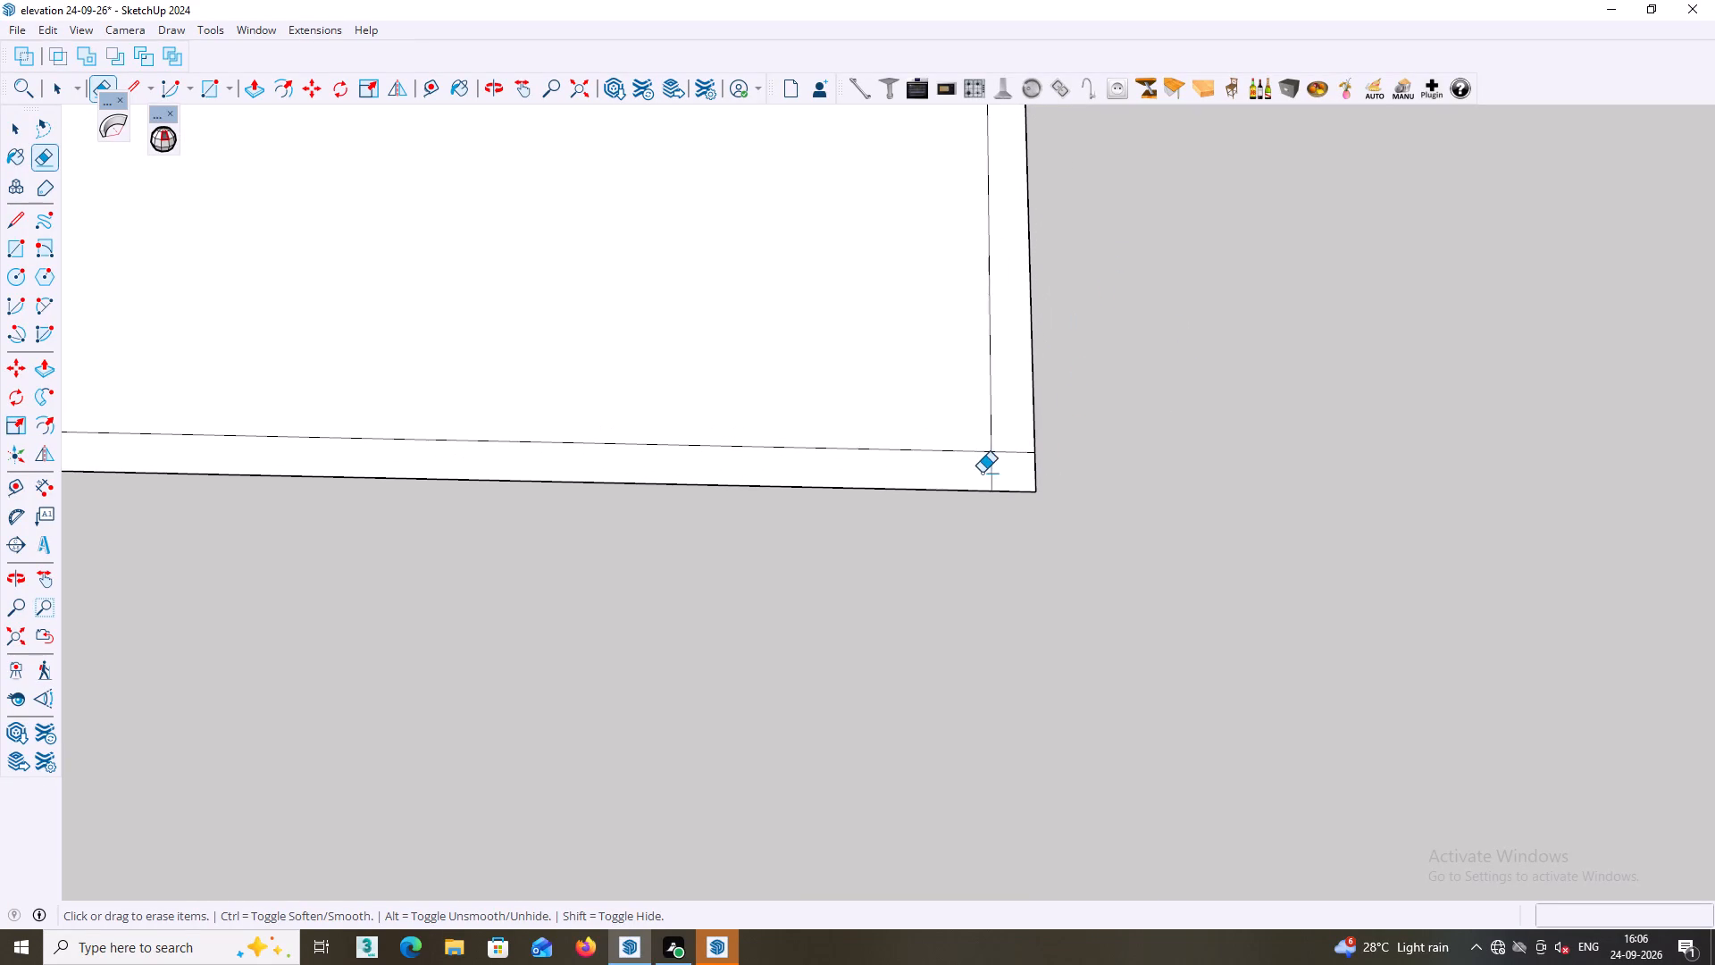
pyautogui.scroll(2, 982, 473)
pyautogui.click(993, 474)
pyautogui.click(1018, 446)
pyautogui.scroll(-3, 1024, 456)
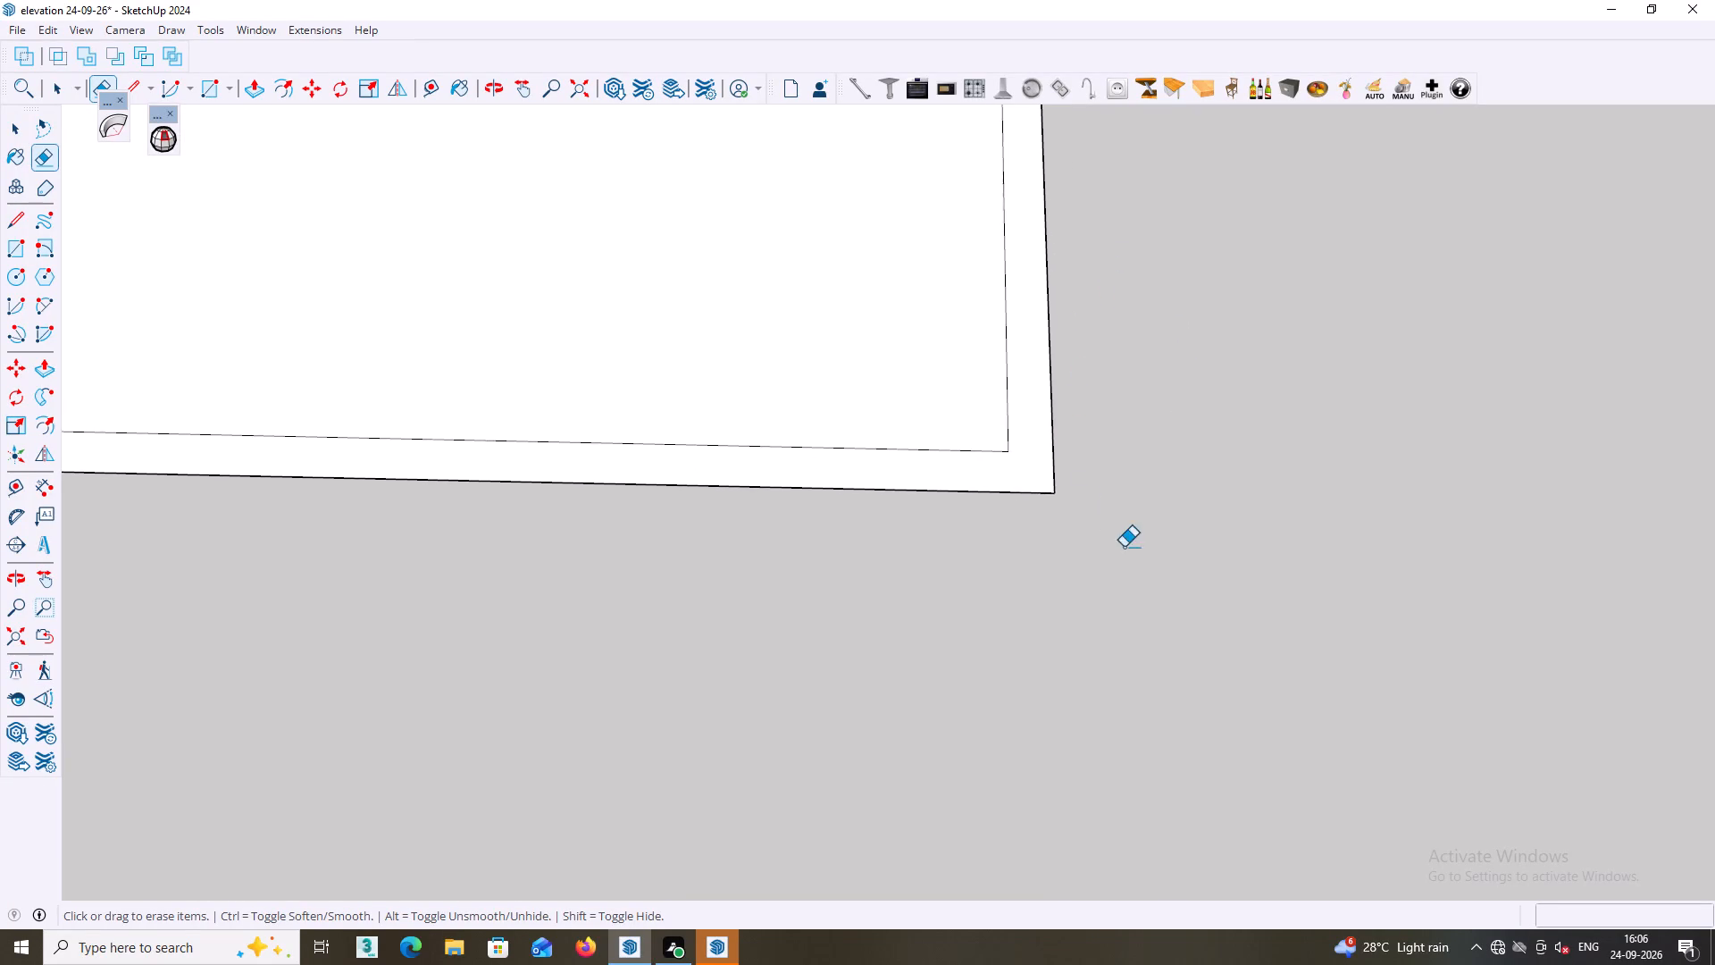
pyautogui.scroll(-19, 1124, 547)
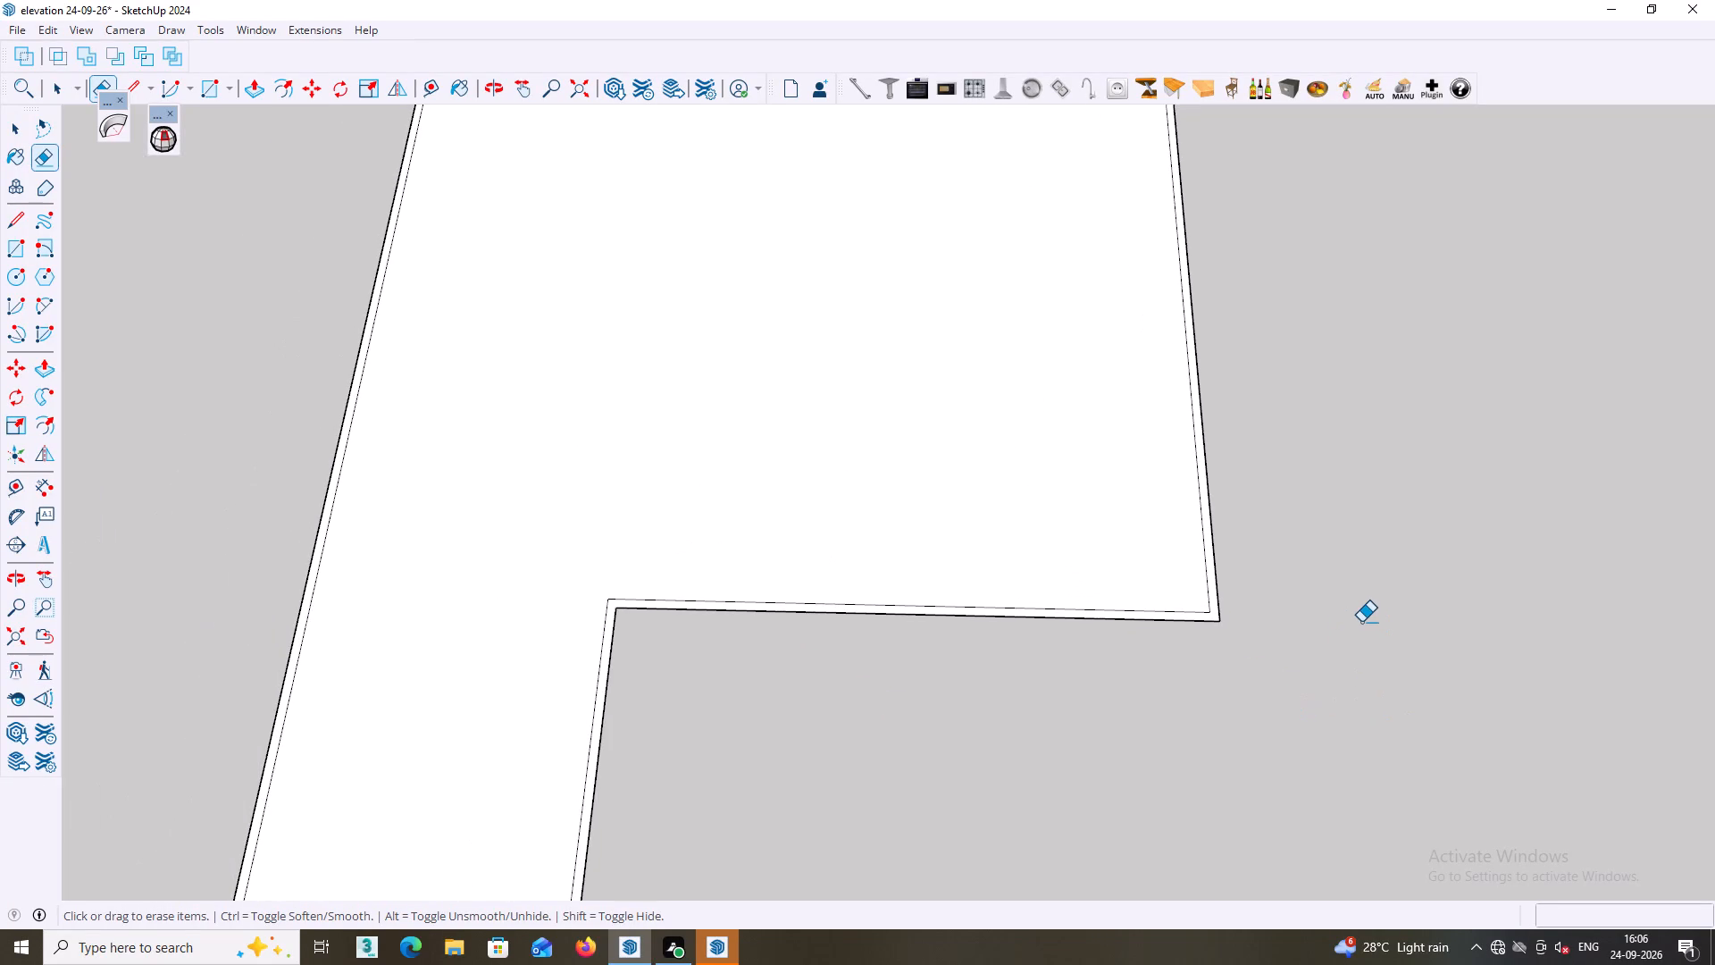
# Delete the large face inside the L-shaped plan, leaving only the 9" perimeter wall band.
pyautogui.scroll(-7, 1355, 622)
pyautogui.keyDown('shift'); pyautogui.moveTo(1326, 626); pyautogui.dragTo(1295, 946, button='middle'); pyautogui.keyUp('shift')
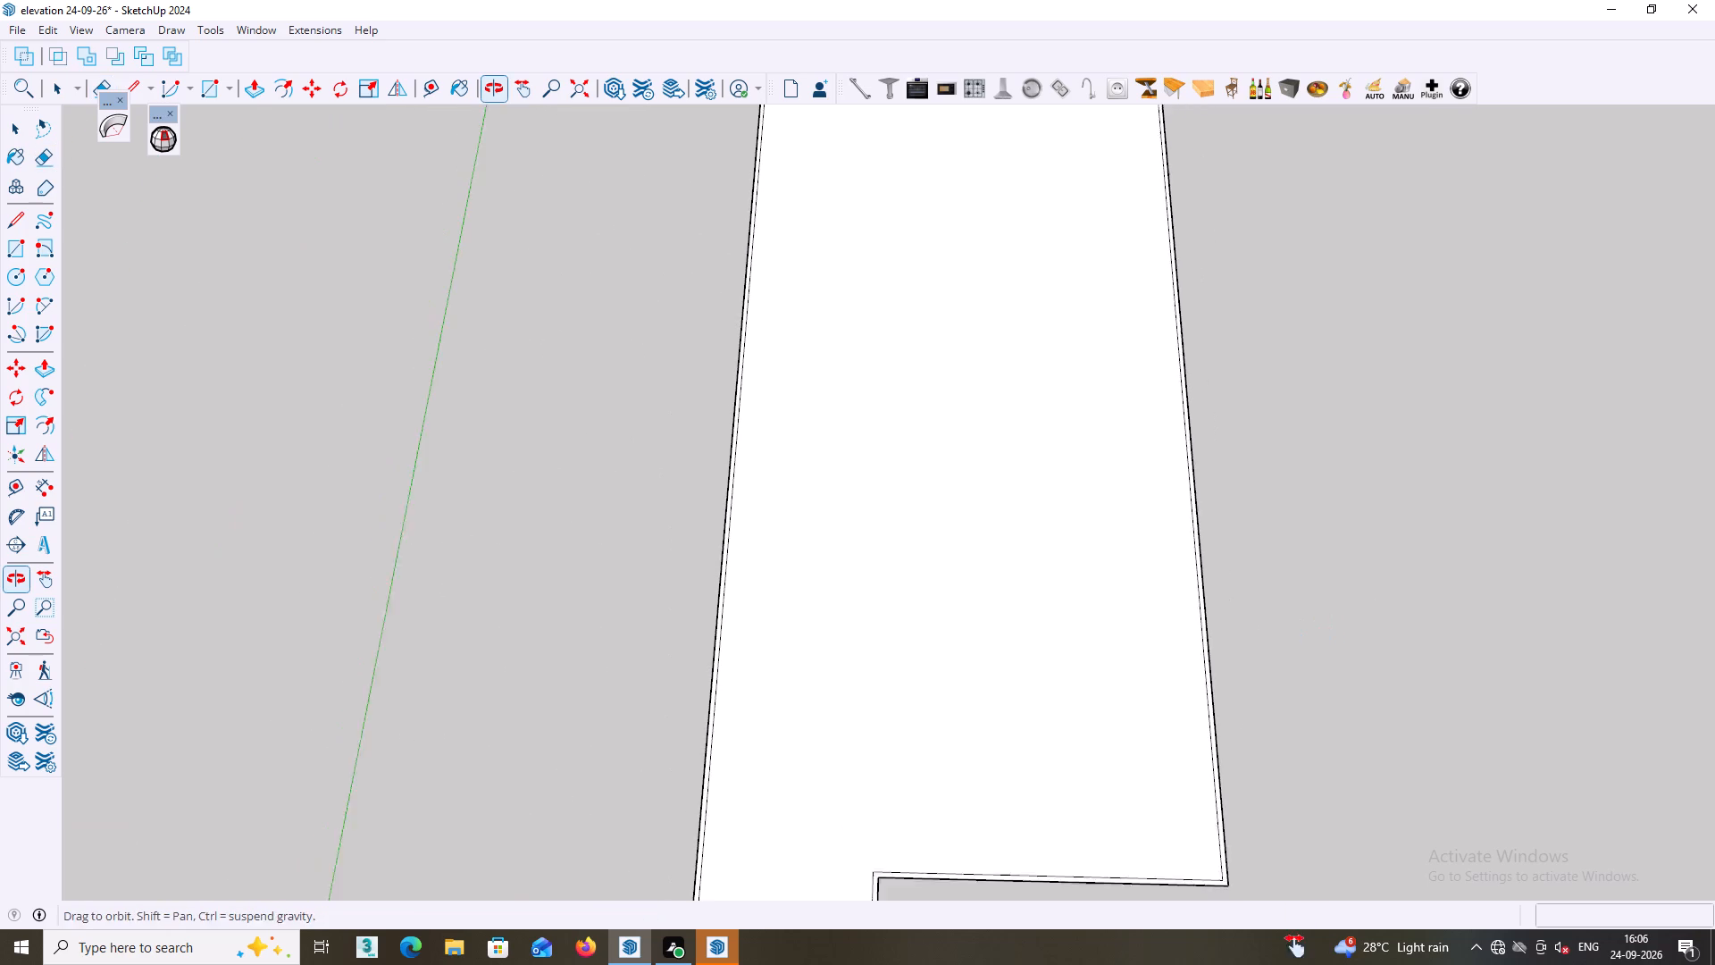
pyautogui.keyDown('shift'); pyautogui.moveTo(1295, 946); pyautogui.dragTo(1297, 944, button='middle'); pyautogui.keyUp('shift')
pyautogui.keyDown('shift'); pyautogui.moveTo(1337, 533); pyautogui.dragTo(1326, 947, button='middle'); pyautogui.keyUp('shift')
pyautogui.keyDown('shift'); pyautogui.moveTo(1344, 634); pyautogui.dragTo(1339, 726, button='middle'); pyautogui.keyUp('shift')
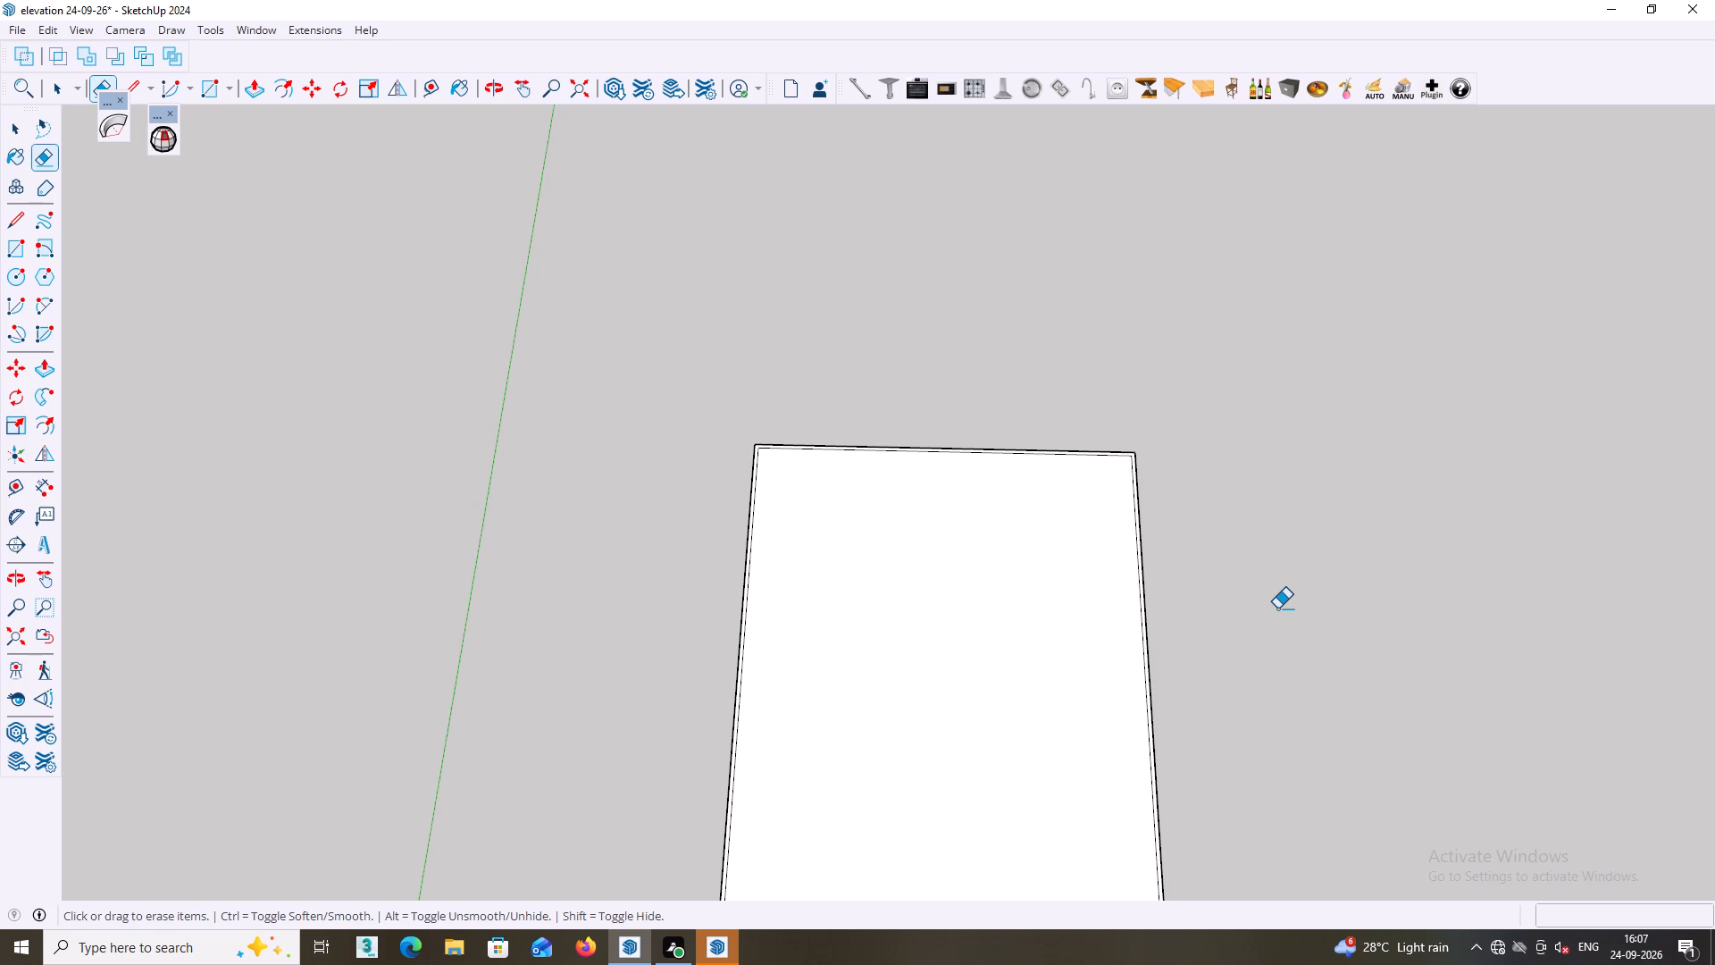
pyautogui.moveTo(1259, 578); pyautogui.dragTo(1238, 550, button='middle')
pyautogui.press('space')
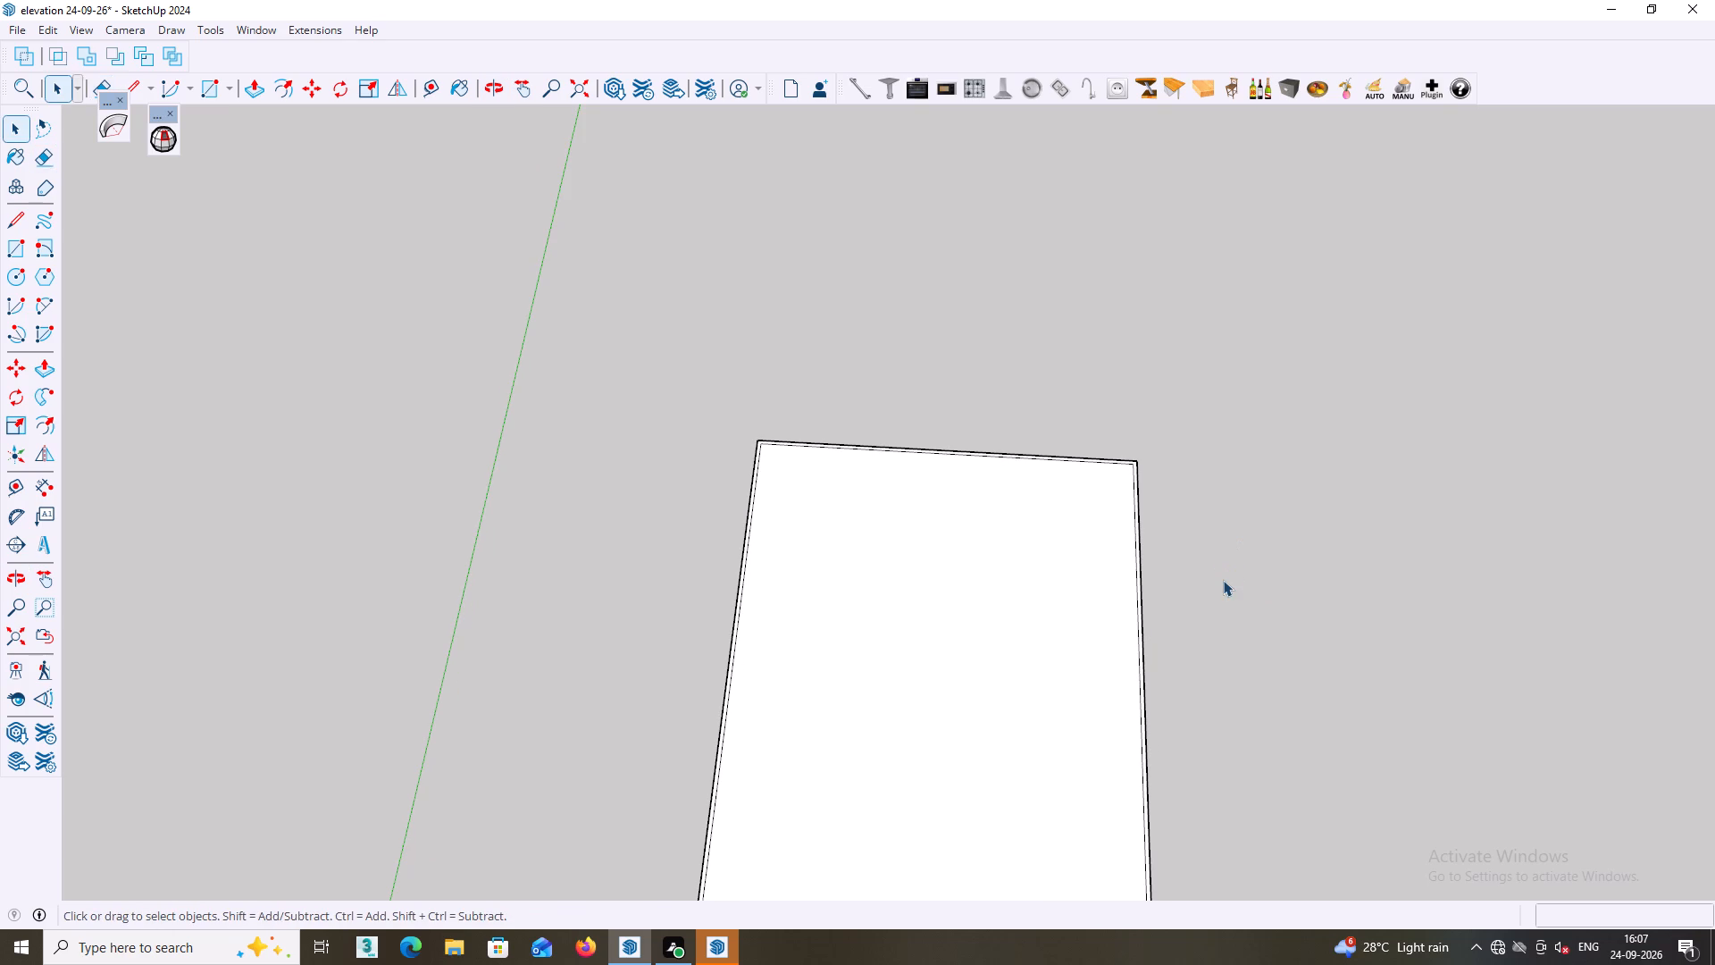
pyautogui.click(1087, 608)
pyautogui.press('Delete')
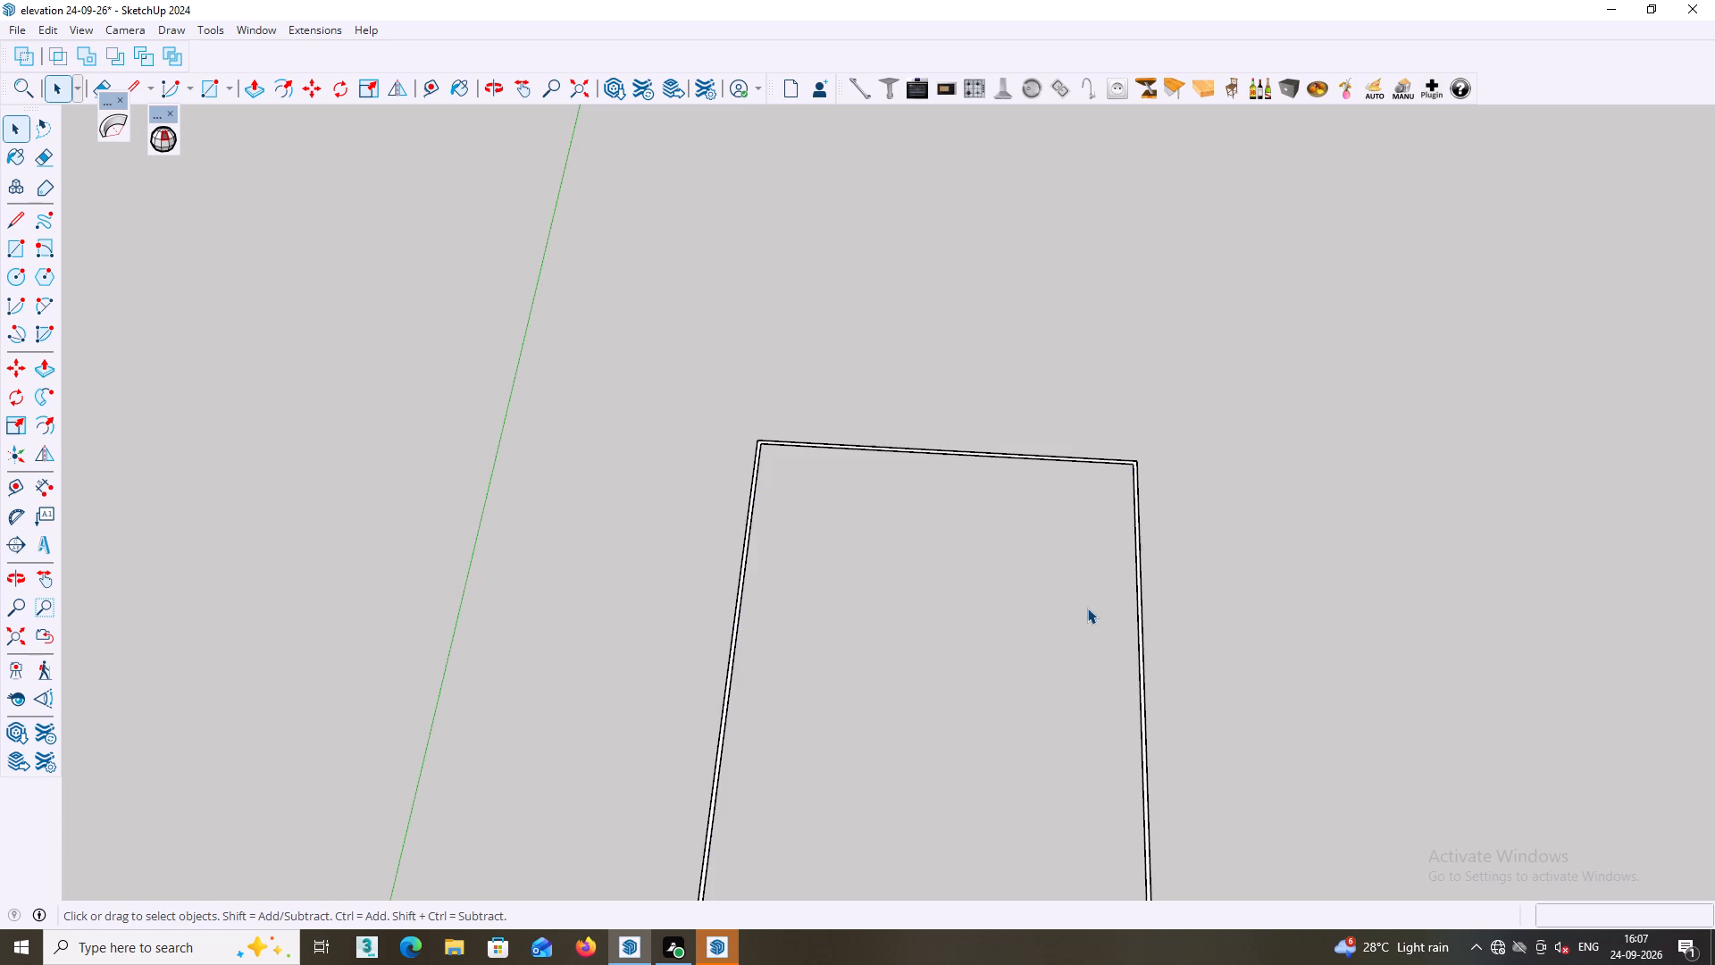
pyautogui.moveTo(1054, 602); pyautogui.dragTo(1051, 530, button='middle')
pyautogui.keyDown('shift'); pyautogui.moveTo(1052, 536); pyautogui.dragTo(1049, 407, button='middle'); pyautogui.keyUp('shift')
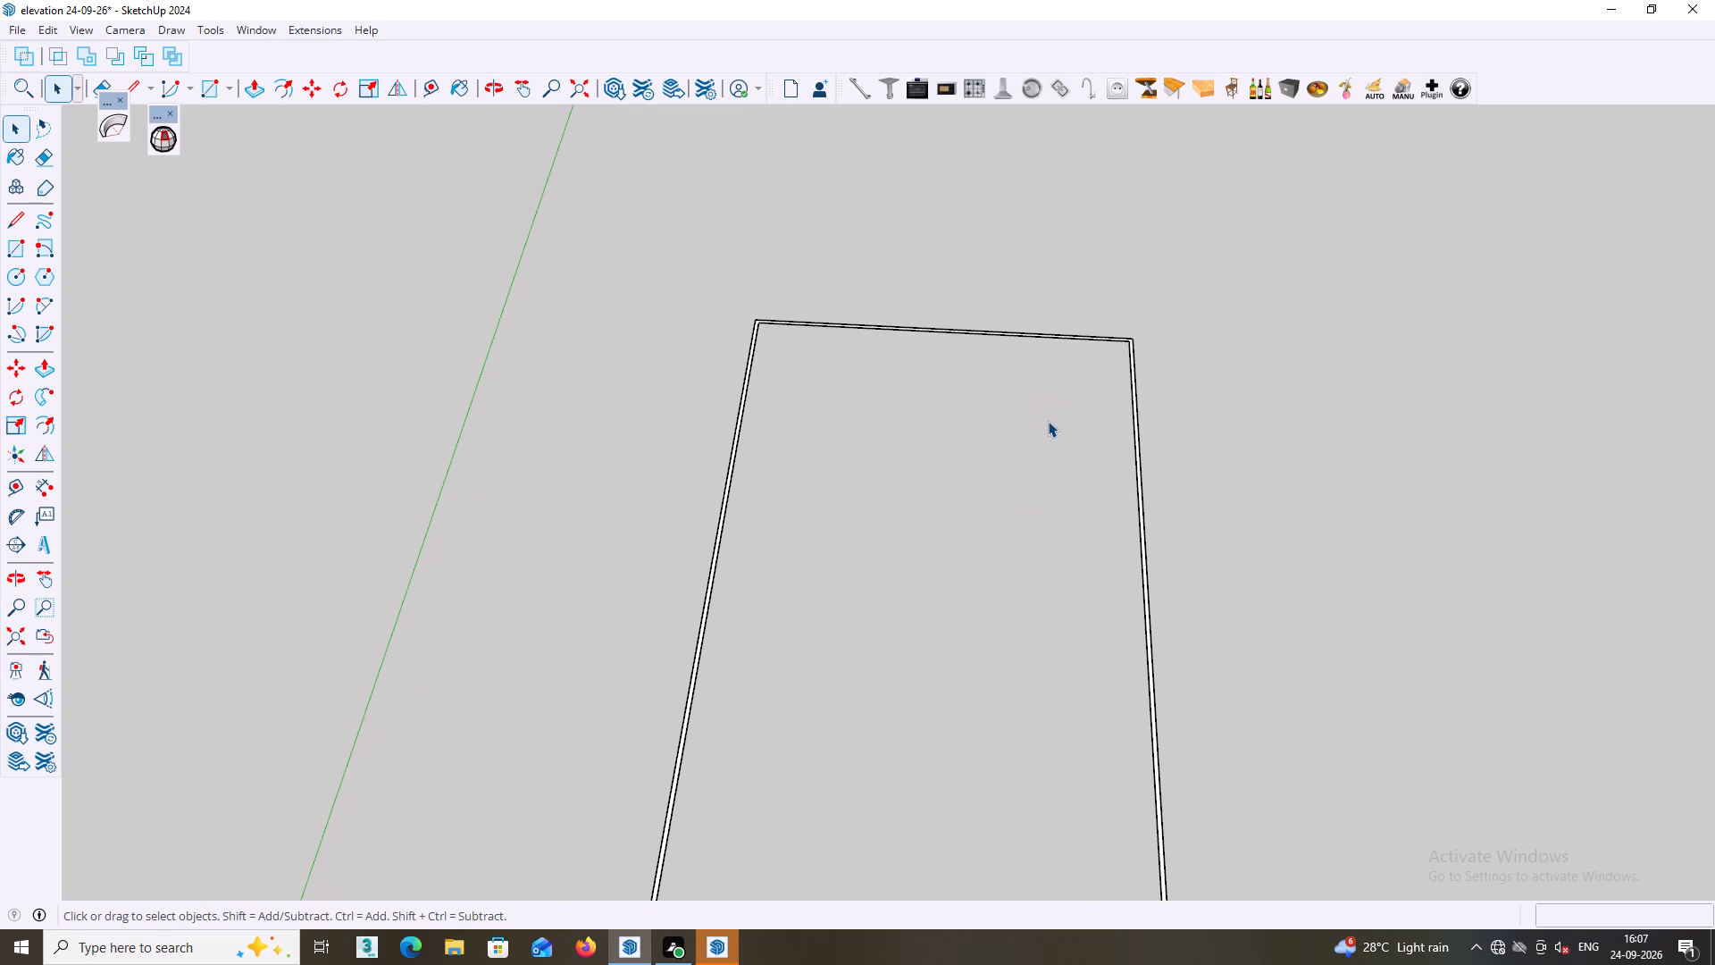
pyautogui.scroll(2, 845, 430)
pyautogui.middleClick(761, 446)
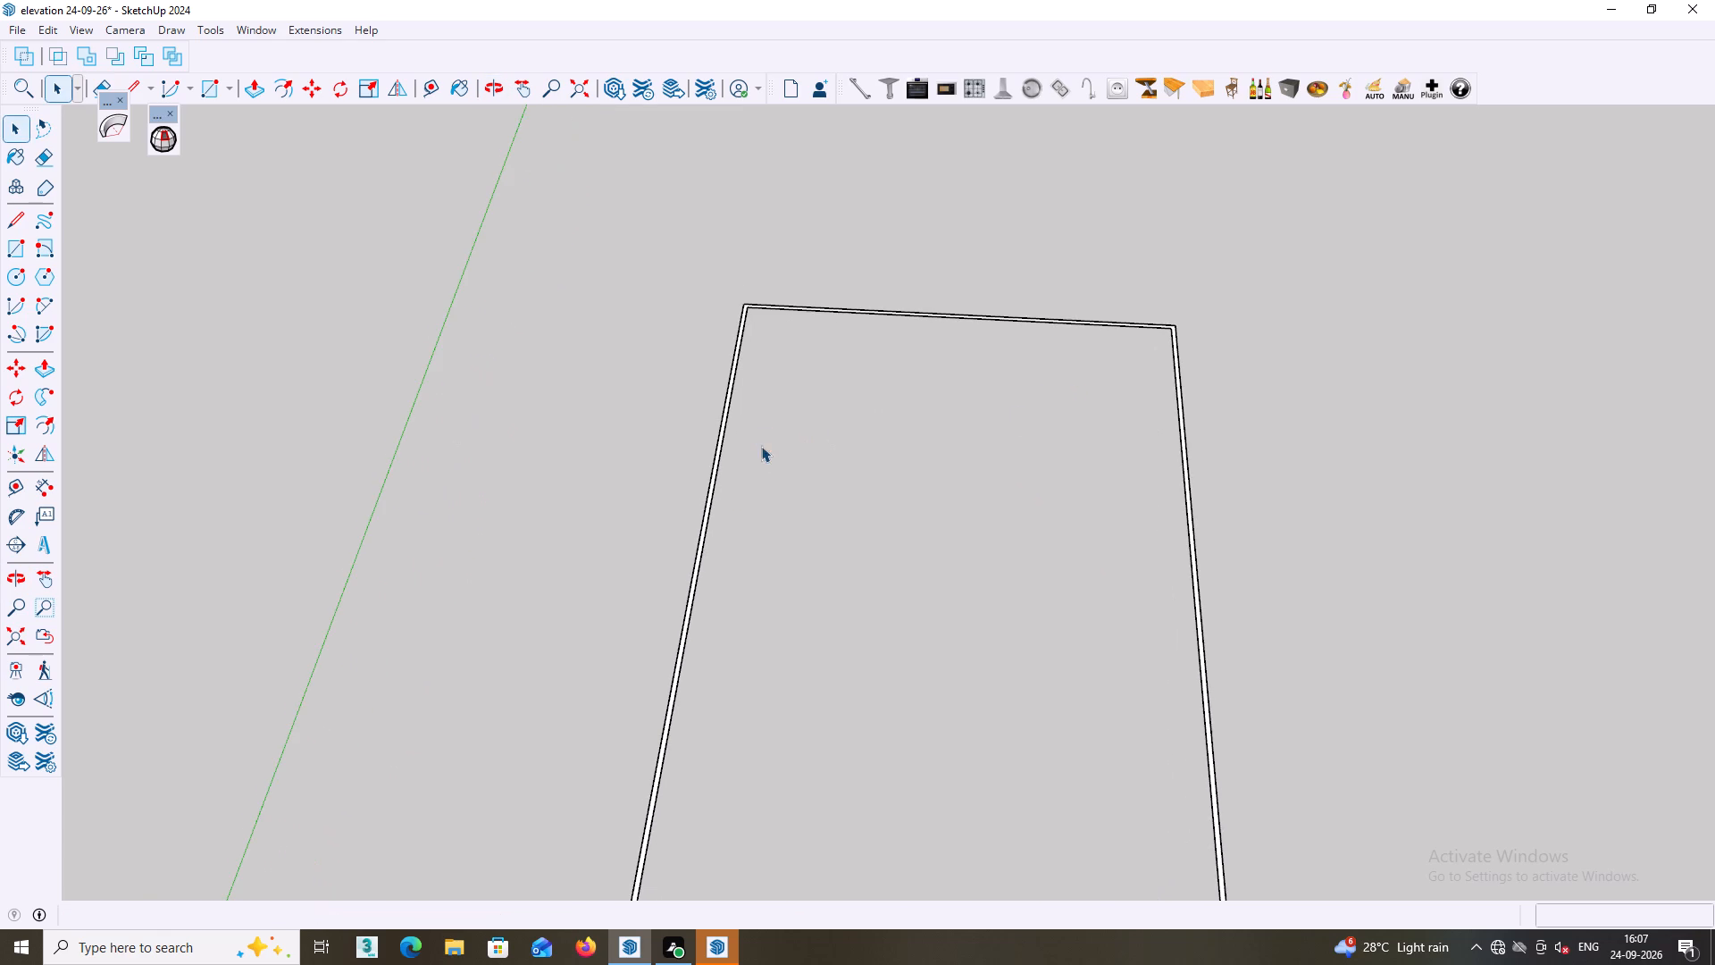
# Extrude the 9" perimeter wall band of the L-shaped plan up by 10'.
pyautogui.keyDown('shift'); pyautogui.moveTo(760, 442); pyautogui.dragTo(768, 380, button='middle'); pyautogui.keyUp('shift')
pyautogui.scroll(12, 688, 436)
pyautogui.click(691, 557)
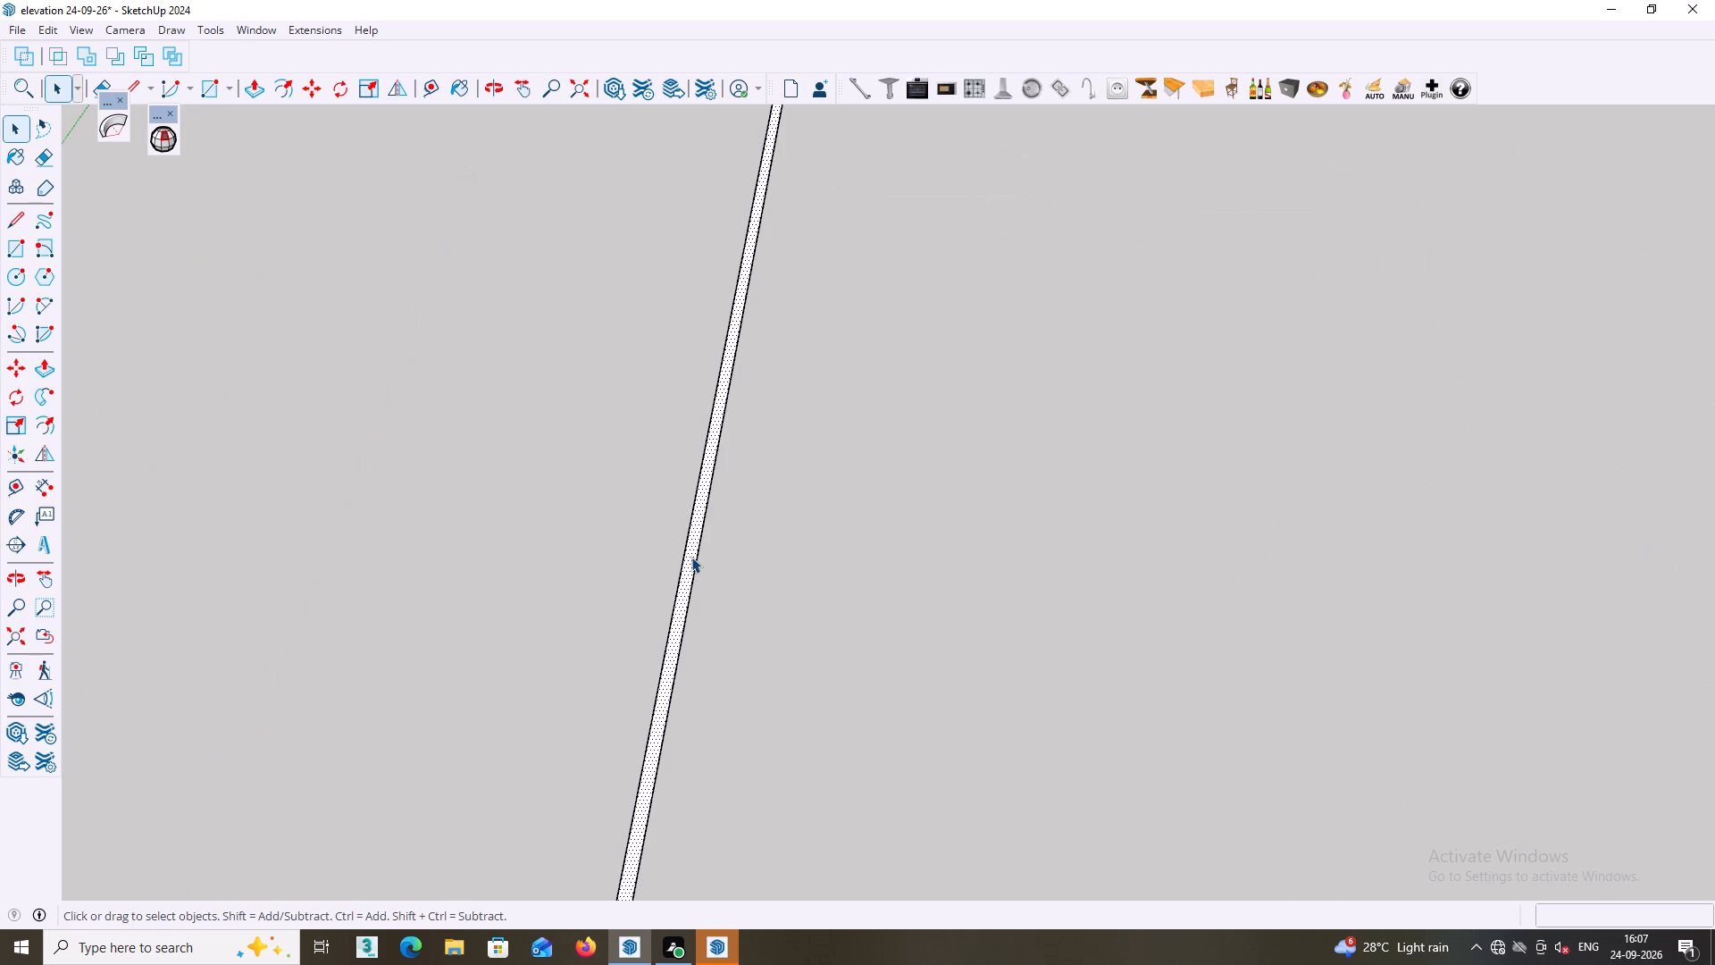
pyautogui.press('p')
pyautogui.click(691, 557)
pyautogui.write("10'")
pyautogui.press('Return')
# Examine the raised L-shaped walls beside the house from above, the front and the side.
pyautogui.scroll(-3, 657, 522)
pyautogui.moveTo(673, 600); pyautogui.dragTo(696, 292, button='middle')
pyautogui.moveTo(701, 370); pyautogui.dragTo(705, 381, button='middle')
pyautogui.scroll(-16, 701, 370)
pyautogui.middleClick(758, 427)
pyautogui.moveTo(783, 487); pyautogui.dragTo(784, 506, button='middle')
pyautogui.moveTo(991, 712); pyautogui.dragTo(1035, 508, button='middle')
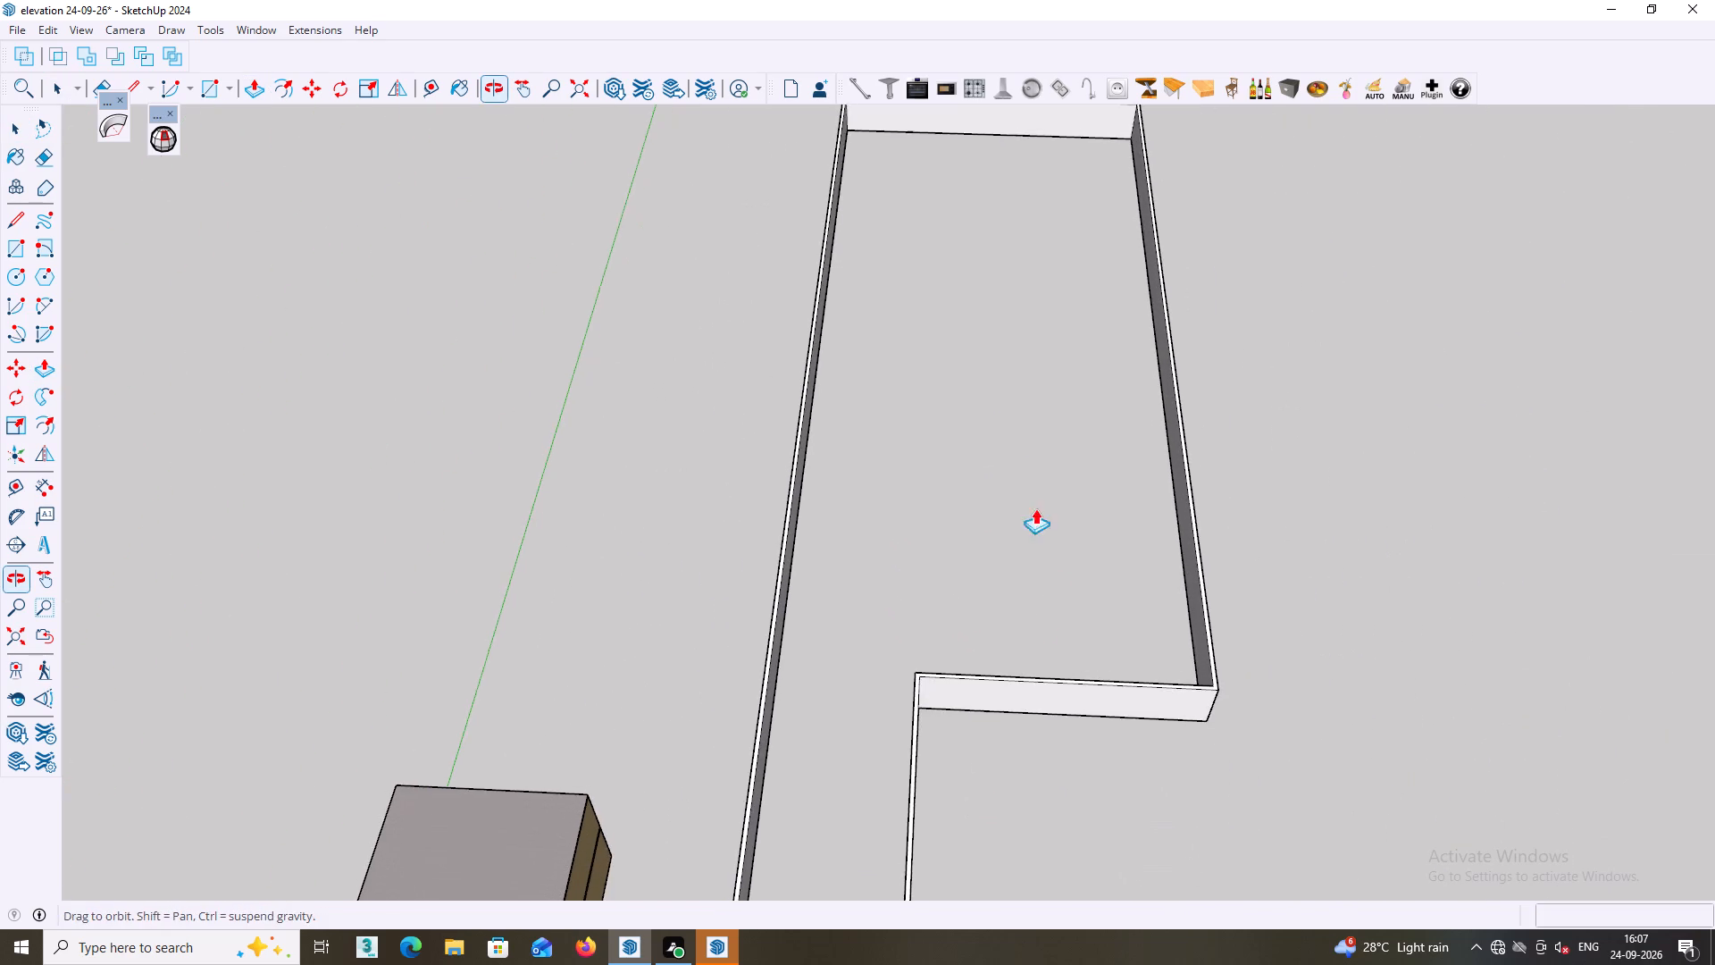
pyautogui.moveTo(1035, 508); pyautogui.dragTo(1025, 482, button='middle')
pyautogui.moveTo(1025, 602); pyautogui.dragTo(1061, 392, button='middle')
pyautogui.moveTo(993, 606); pyautogui.dragTo(1002, 483, button='middle')
pyautogui.keyDown('shift'); pyautogui.moveTo(985, 516); pyautogui.dragTo(1029, 375, button='middle'); pyautogui.keyUp('shift')
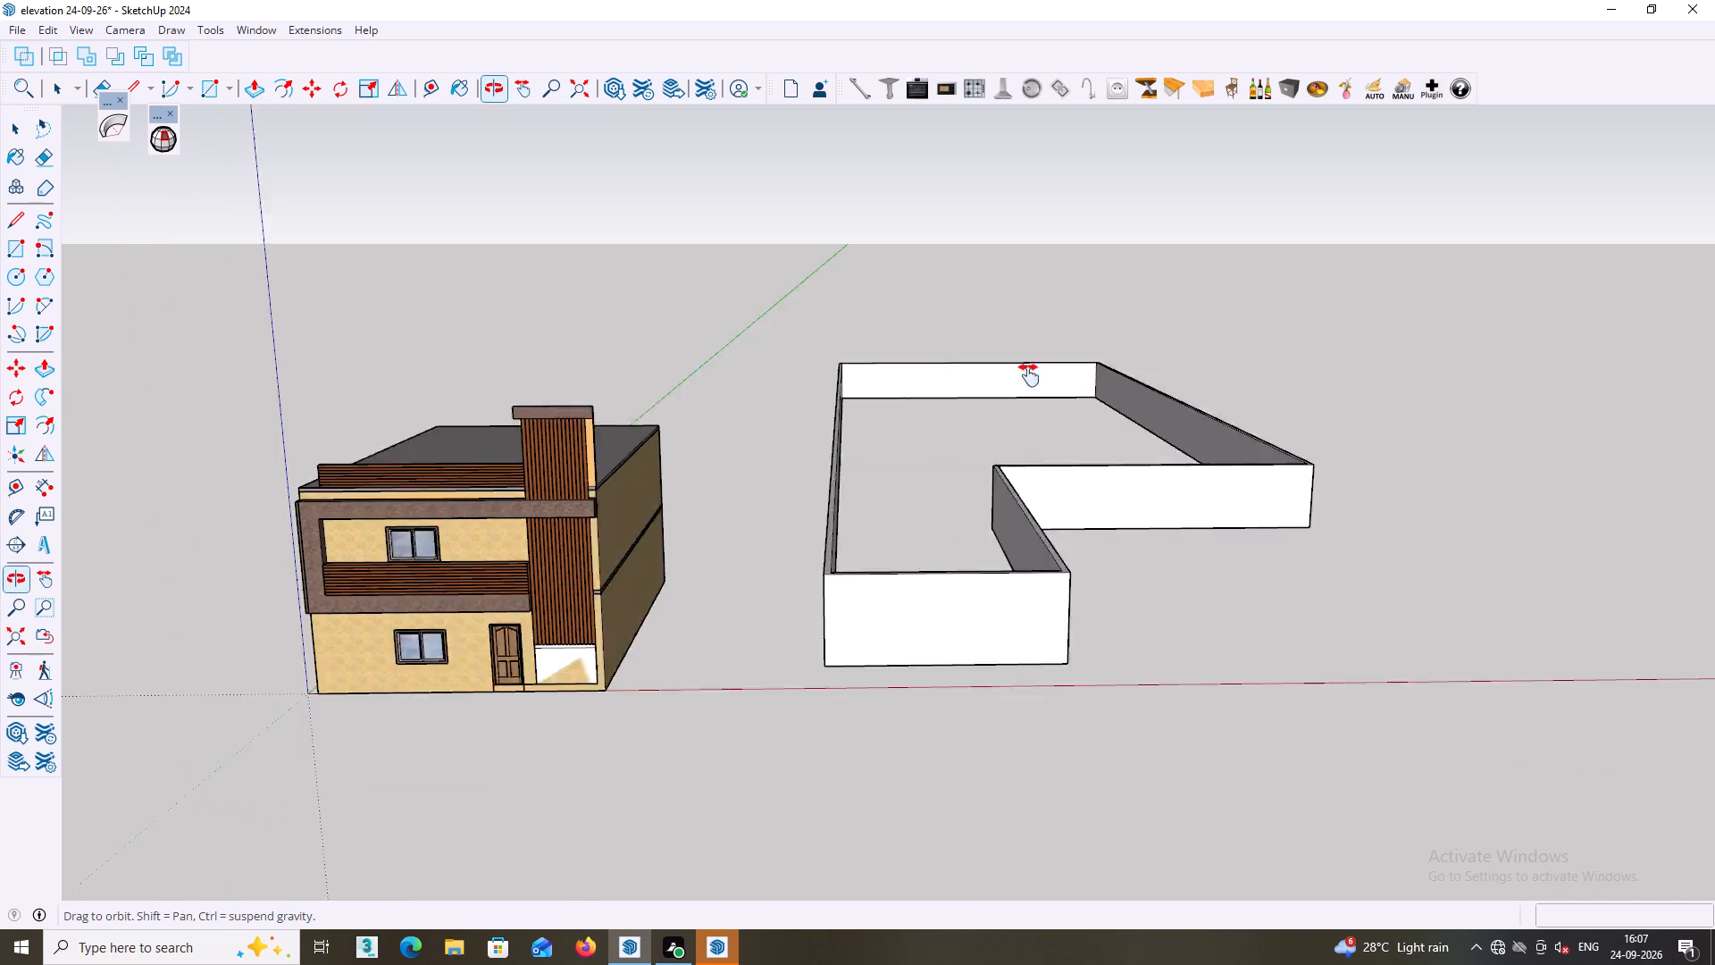
pyautogui.keyDown('shift'); pyautogui.moveTo(1029, 375); pyautogui.dragTo(1032, 372, button='middle'); pyautogui.keyUp('shift')
pyautogui.moveTo(1113, 479); pyautogui.dragTo(1069, 516, button='middle')
pyautogui.keyDown('shift'); pyautogui.moveTo(1186, 508); pyautogui.dragTo(948, 502, button='middle'); pyautogui.keyUp('shift')
pyautogui.moveTo(999, 495); pyautogui.dragTo(1001, 495, button='middle')
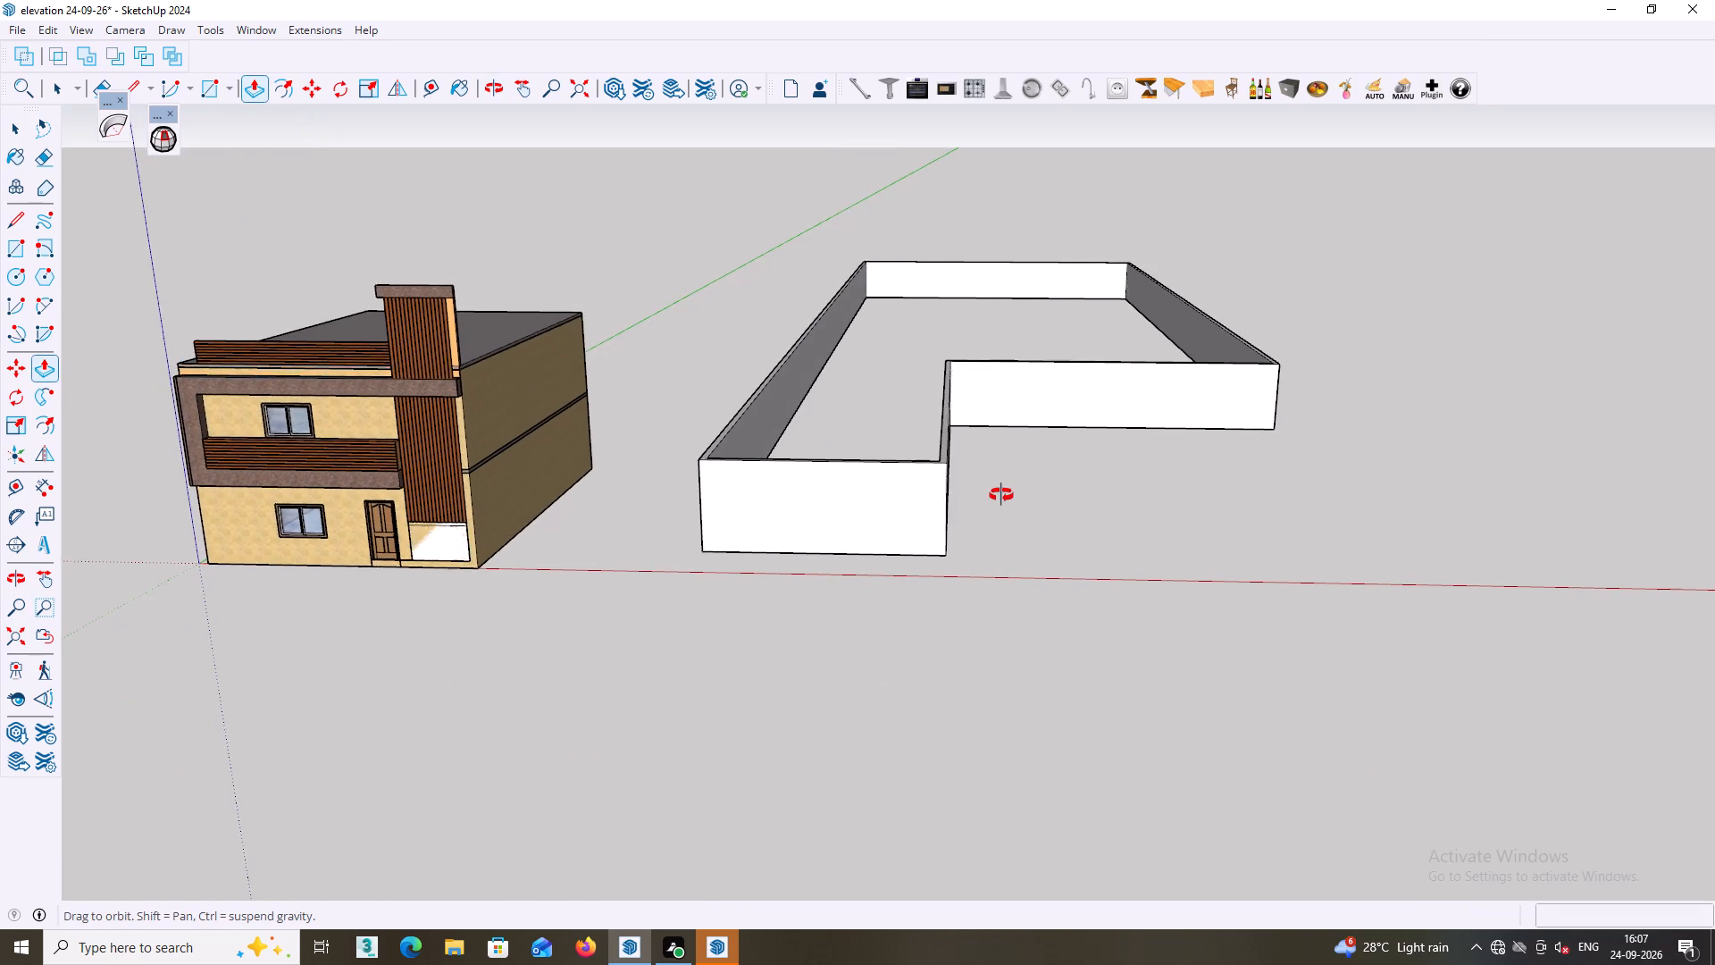
pyautogui.moveTo(1001, 495); pyautogui.dragTo(1092, 419, button='middle')
pyautogui.moveTo(910, 512); pyautogui.dragTo(916, 487, button='middle')
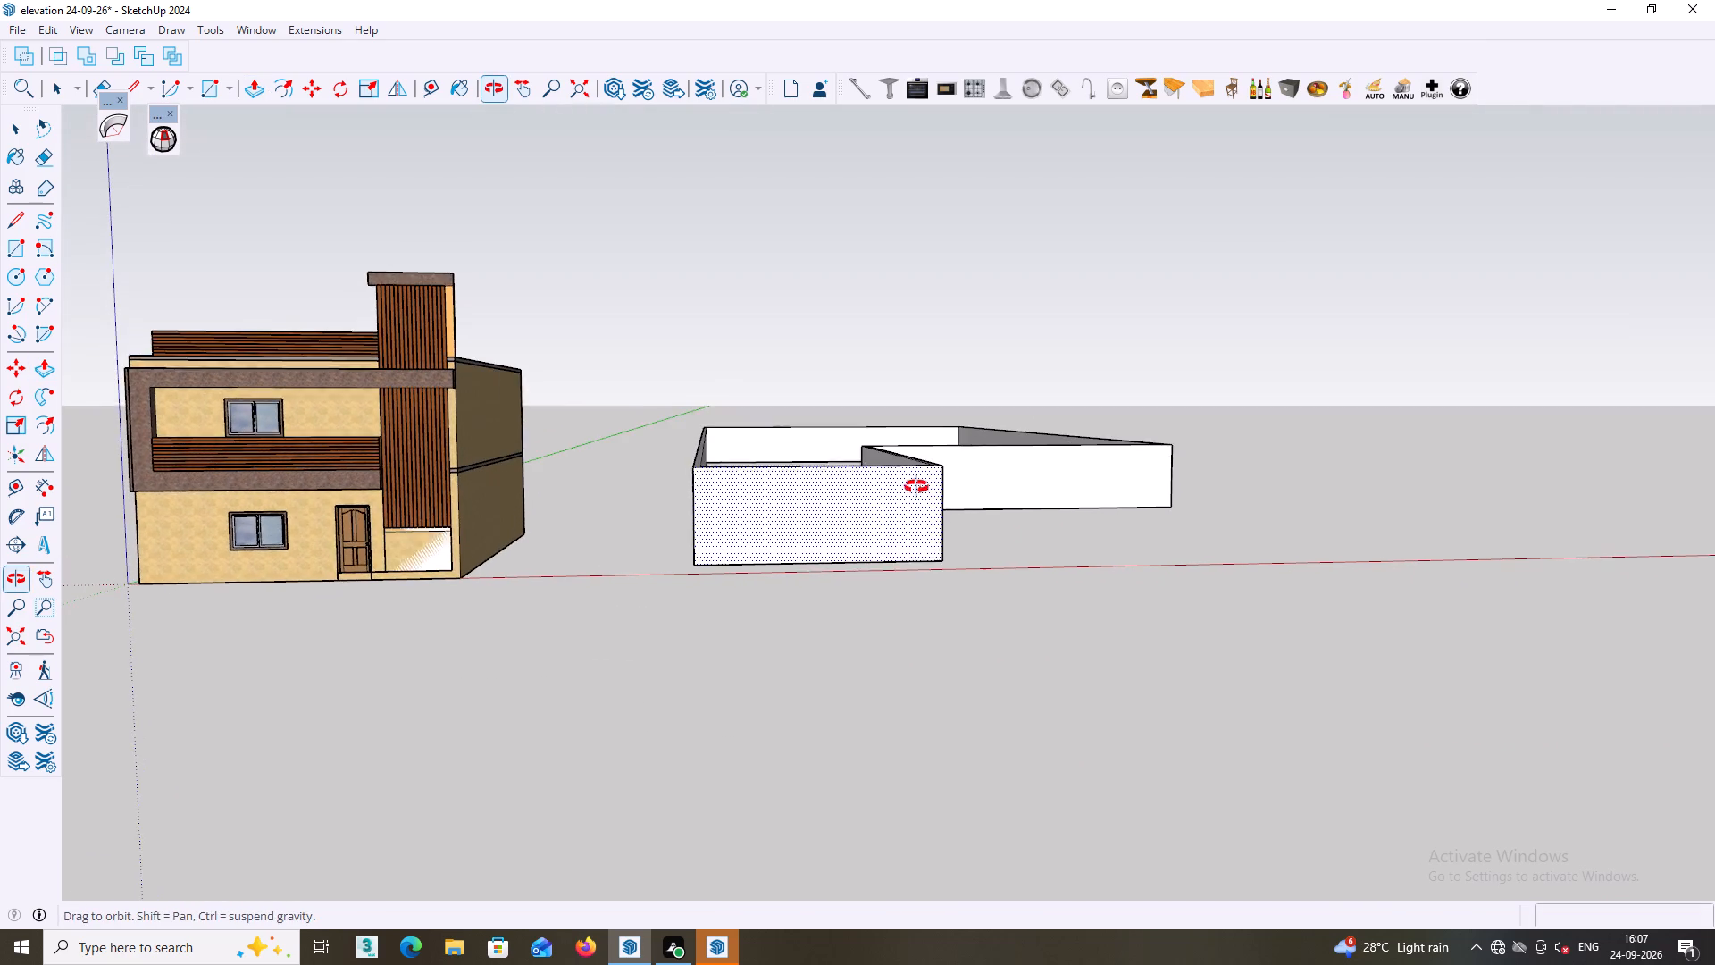
pyautogui.moveTo(916, 487); pyautogui.dragTo(916, 486, button='middle')
pyautogui.scroll(1, 1019, 503)
pyautogui.moveTo(1014, 501); pyautogui.dragTo(969, 582, button='middle')
pyautogui.scroll(1, 968, 582)
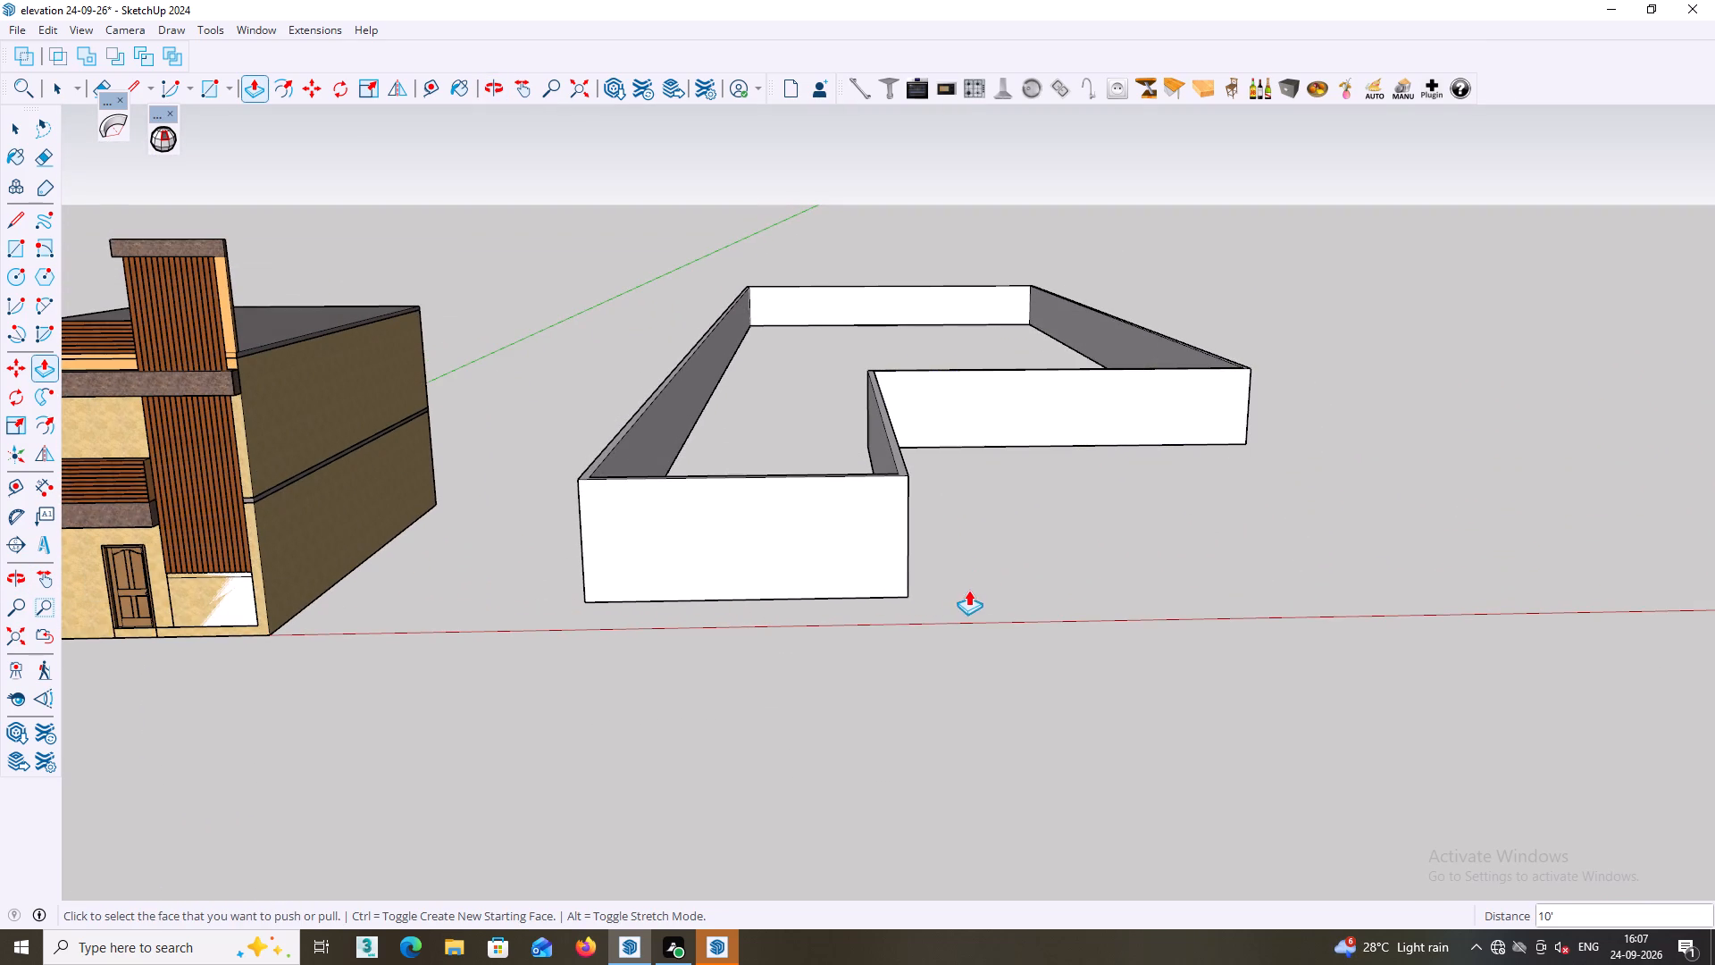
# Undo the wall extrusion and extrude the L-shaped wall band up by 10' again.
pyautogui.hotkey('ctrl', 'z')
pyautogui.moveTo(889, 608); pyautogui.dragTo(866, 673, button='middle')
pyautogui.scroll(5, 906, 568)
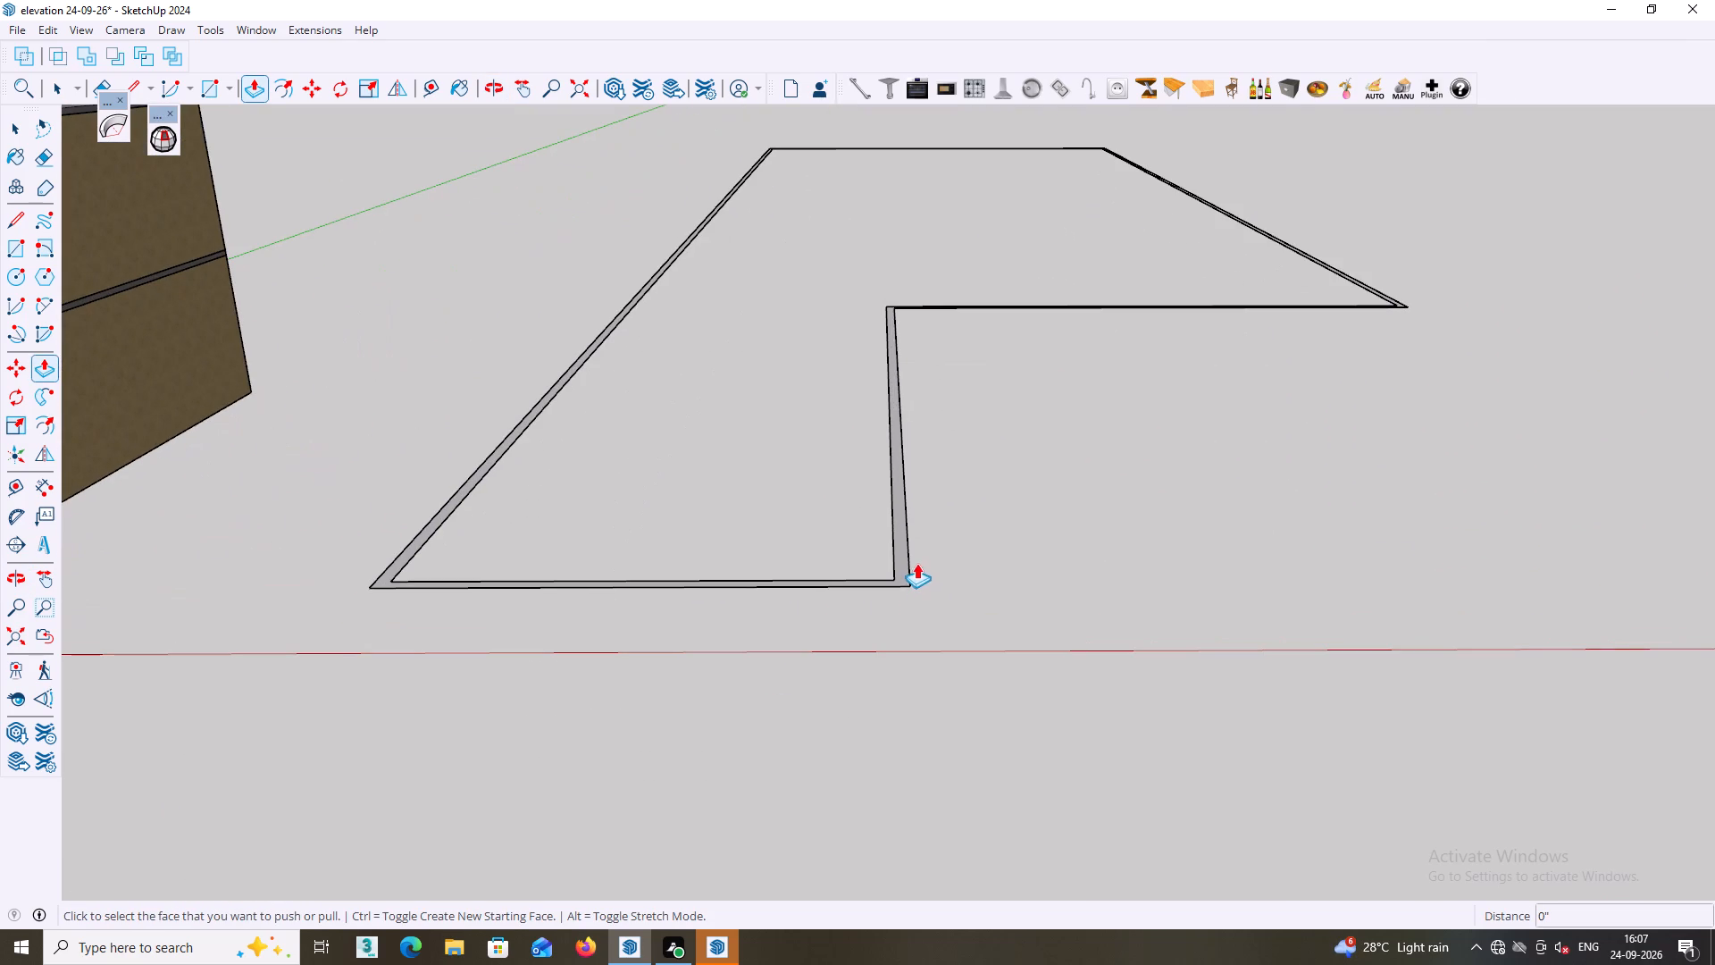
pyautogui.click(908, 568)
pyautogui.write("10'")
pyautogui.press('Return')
# Examine the L-shaped walls and their proportions against the two-storey house from low, front, side and high viewpoints.
pyautogui.scroll(-2, 919, 537)
pyautogui.moveTo(937, 642); pyautogui.dragTo(963, 491, button='middle')
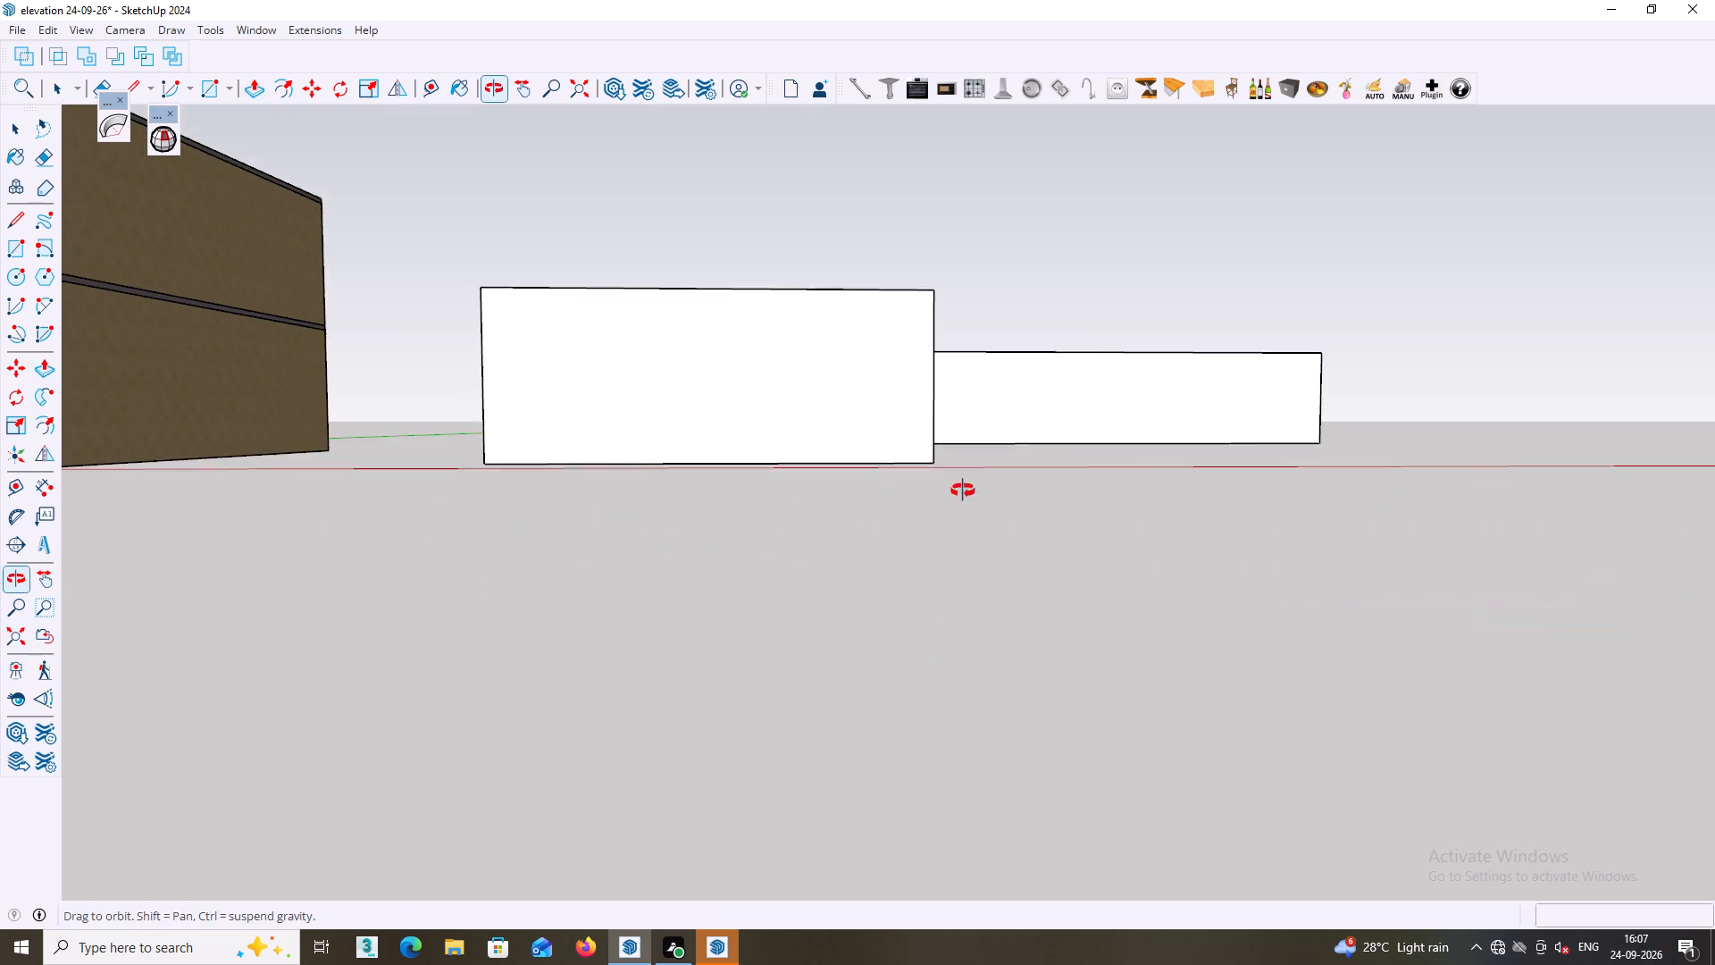
pyautogui.moveTo(963, 491); pyautogui.dragTo(964, 491, button='middle')
pyautogui.scroll(-5, 970, 507)
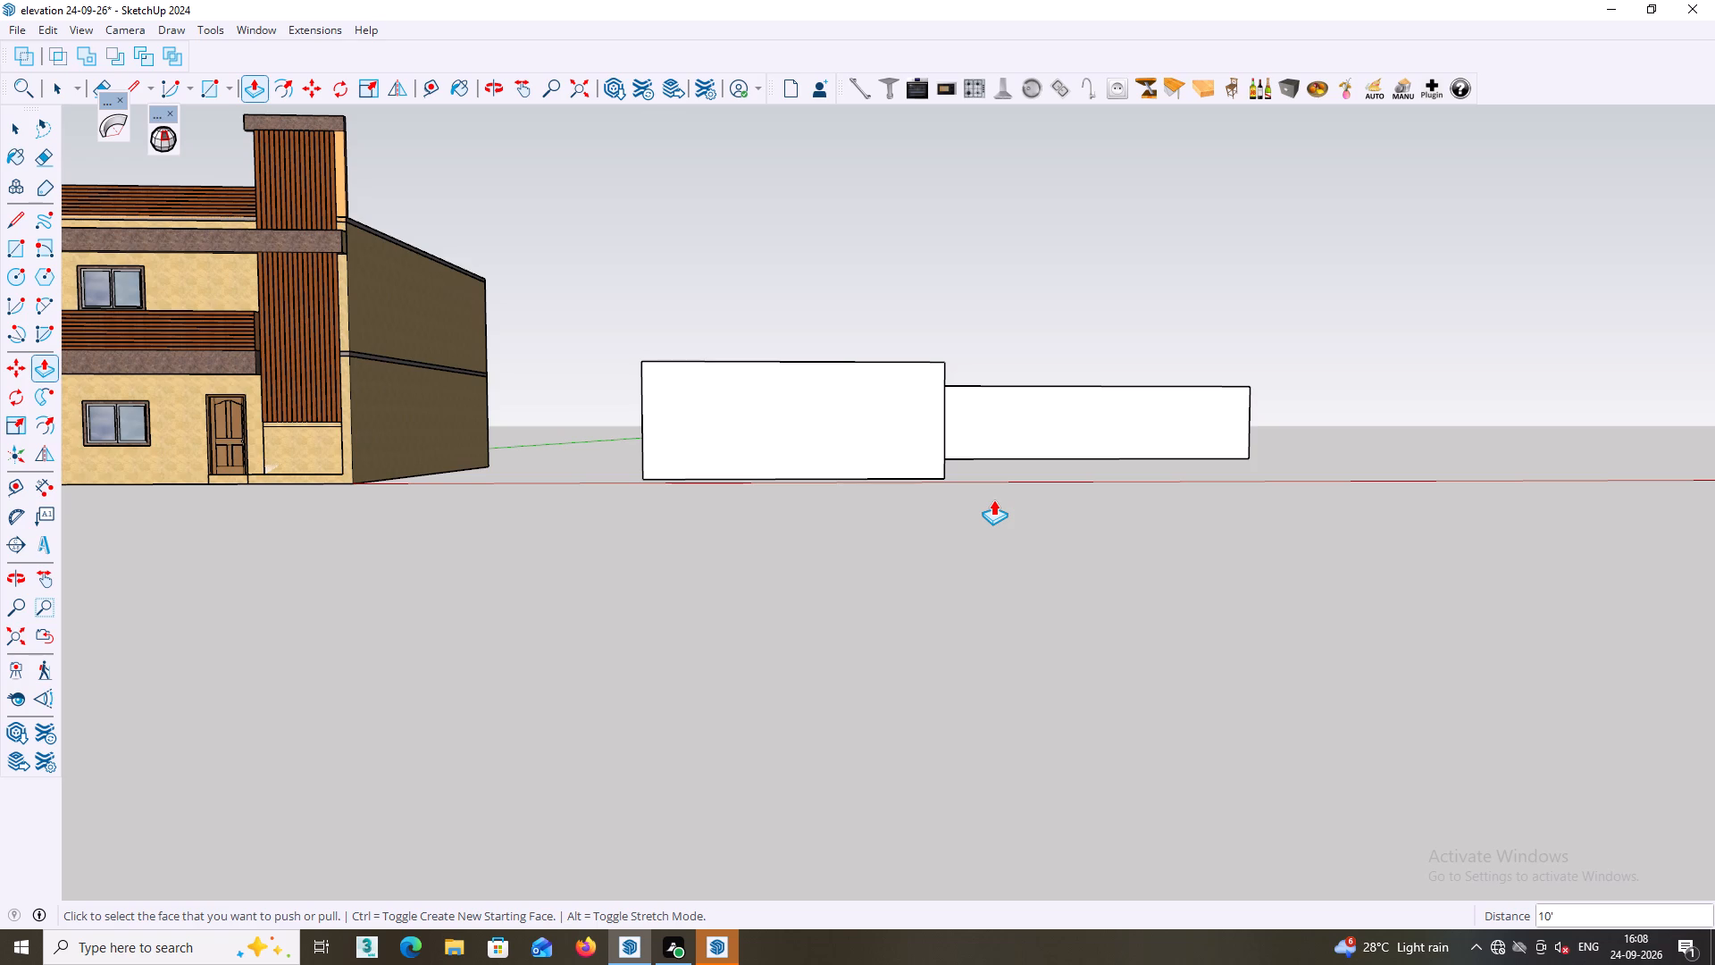
pyautogui.moveTo(978, 505); pyautogui.dragTo(995, 641, button='middle')
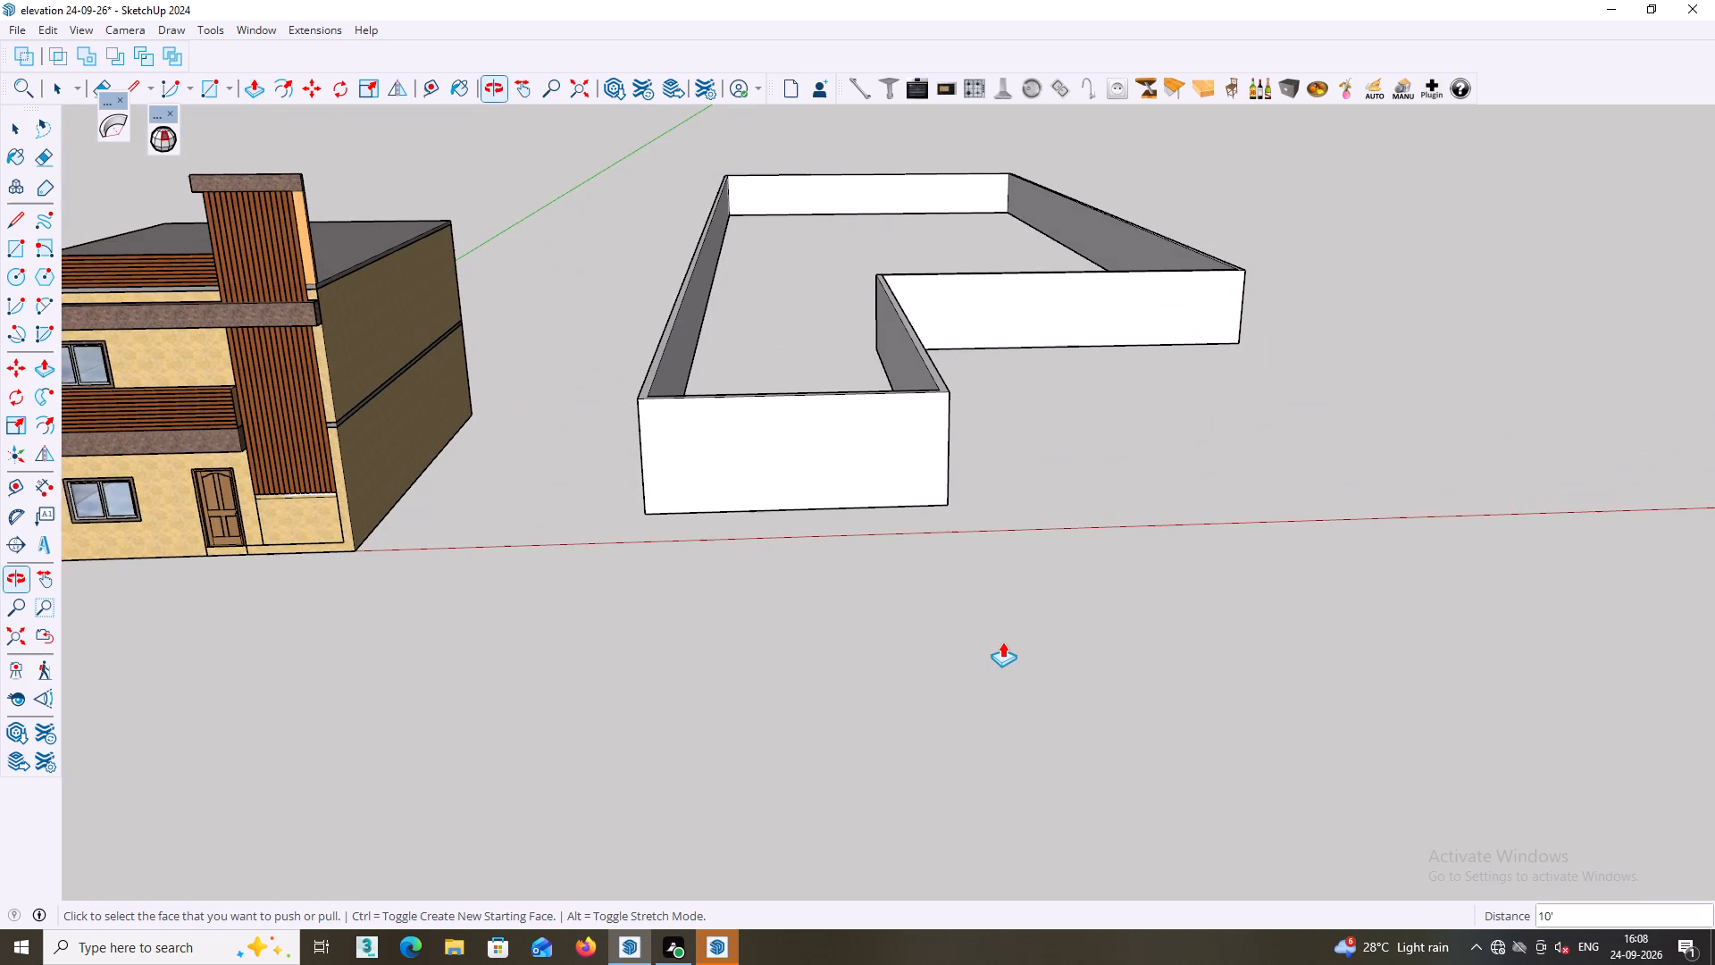
pyautogui.scroll(-1, 1039, 569)
pyautogui.moveTo(1039, 567); pyautogui.dragTo(1029, 550, button='middle')
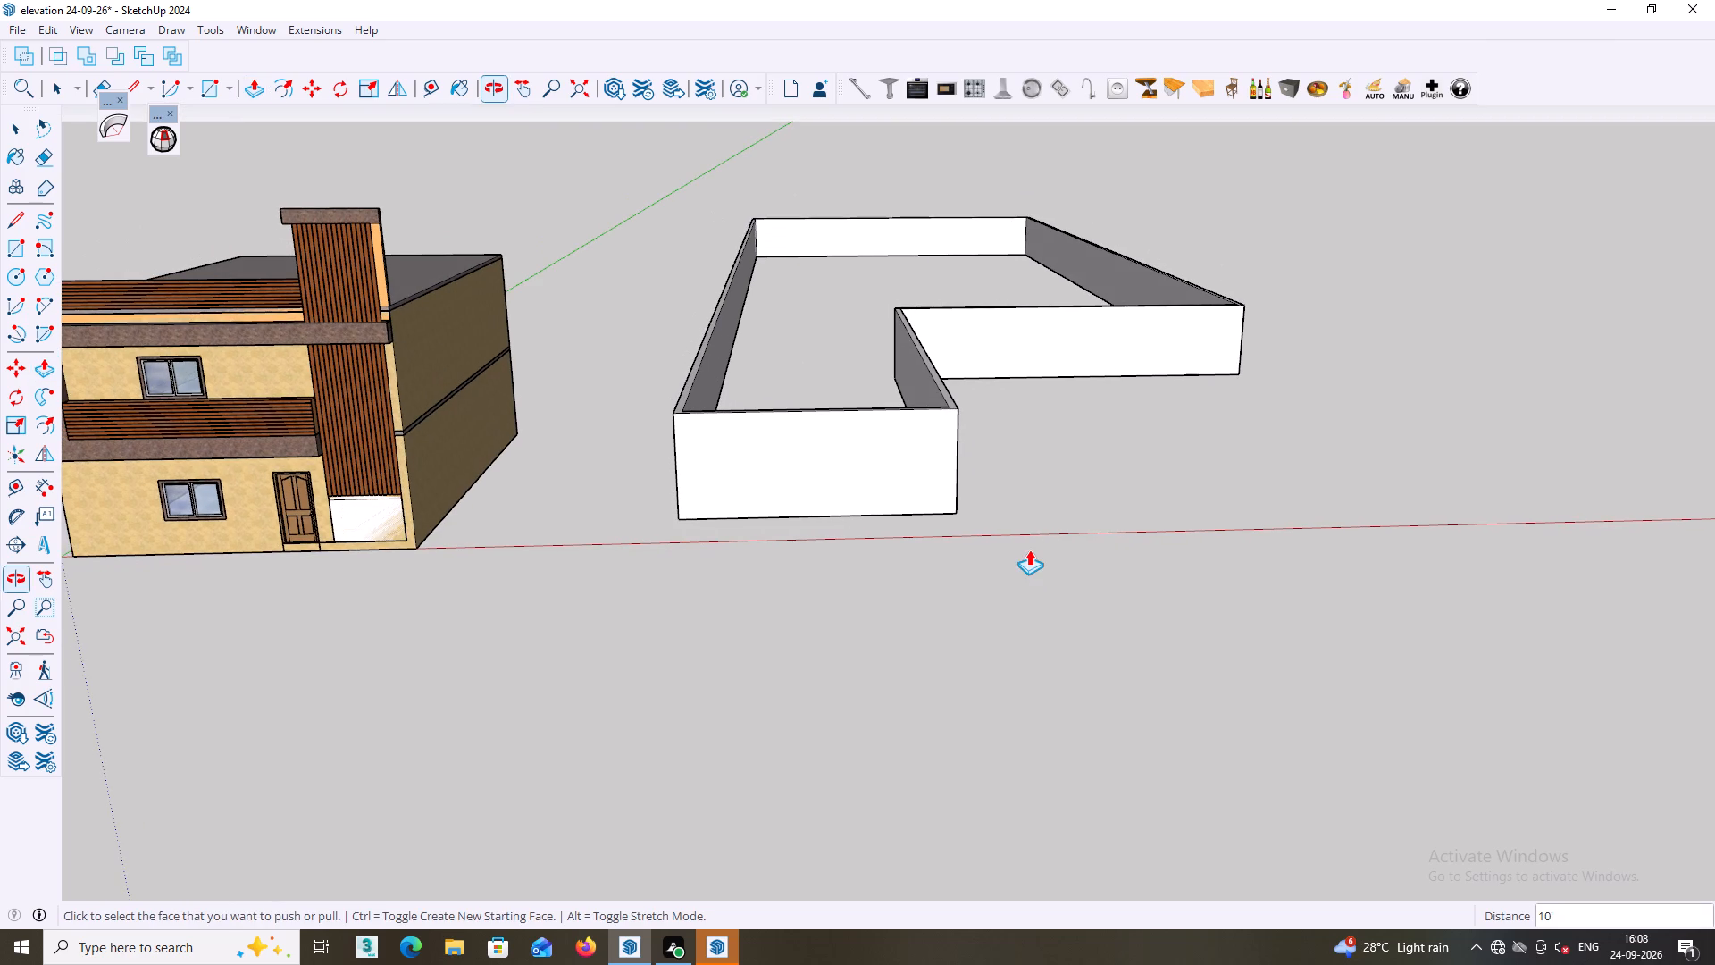
pyautogui.moveTo(1092, 506); pyautogui.dragTo(1013, 348, button='middle')
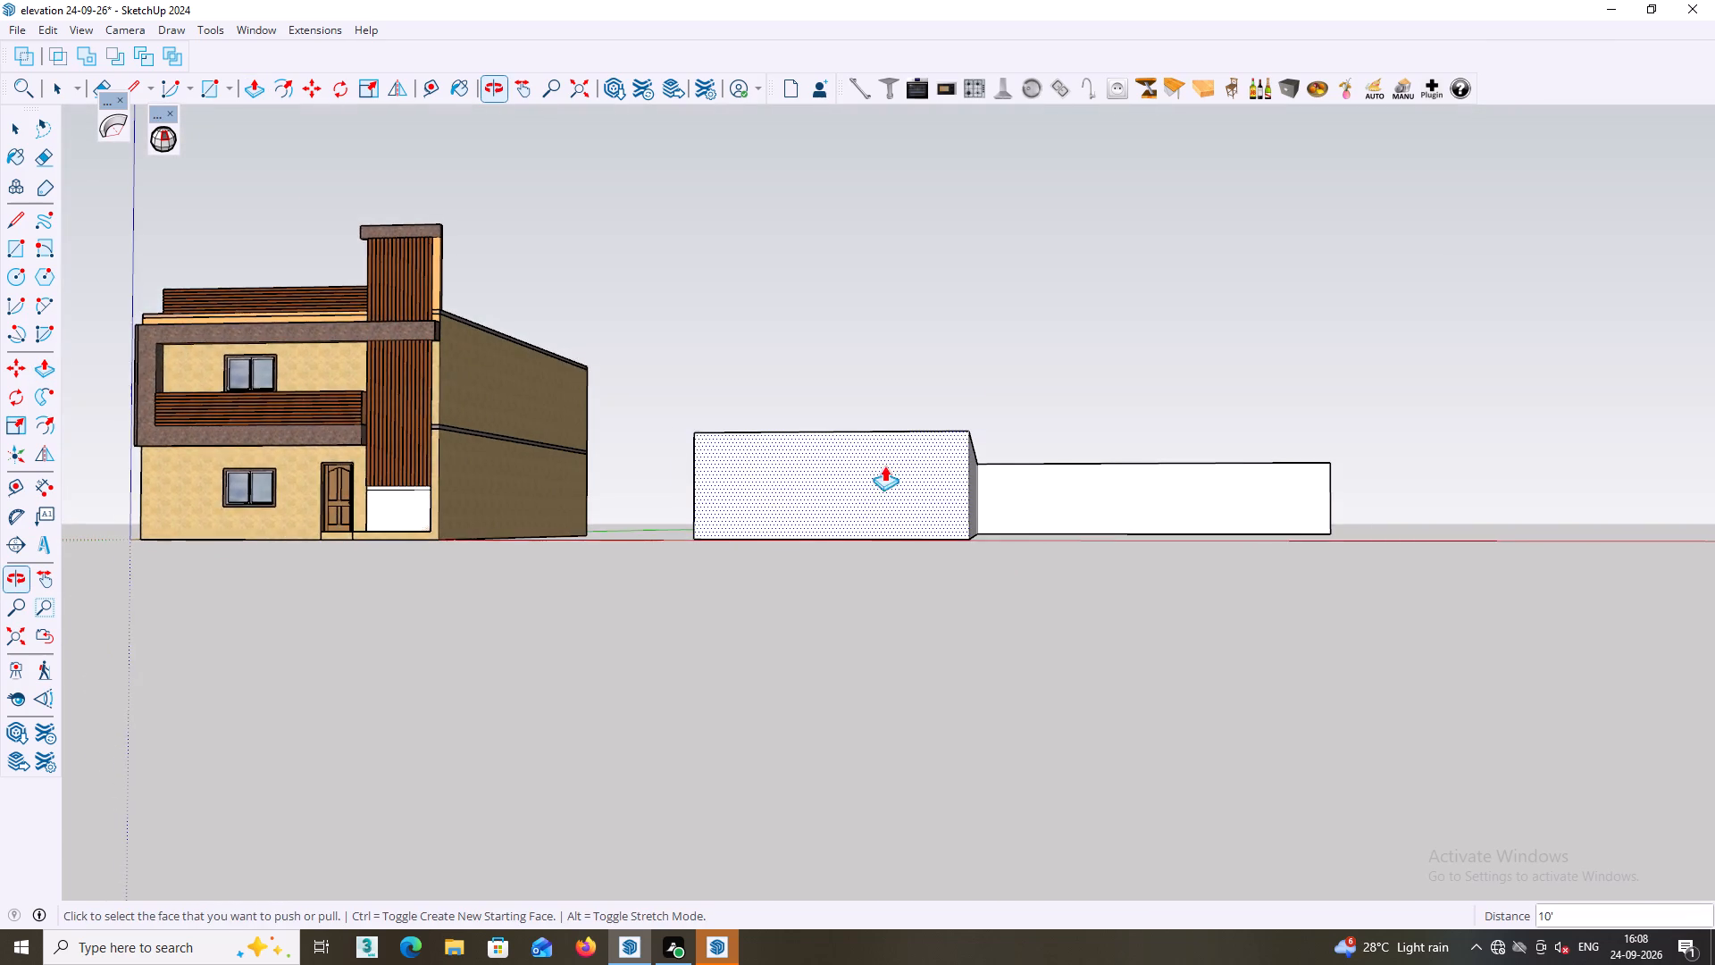
pyautogui.scroll(2, 884, 466)
pyautogui.moveTo(874, 508); pyautogui.dragTo(1020, 574, button='middle')
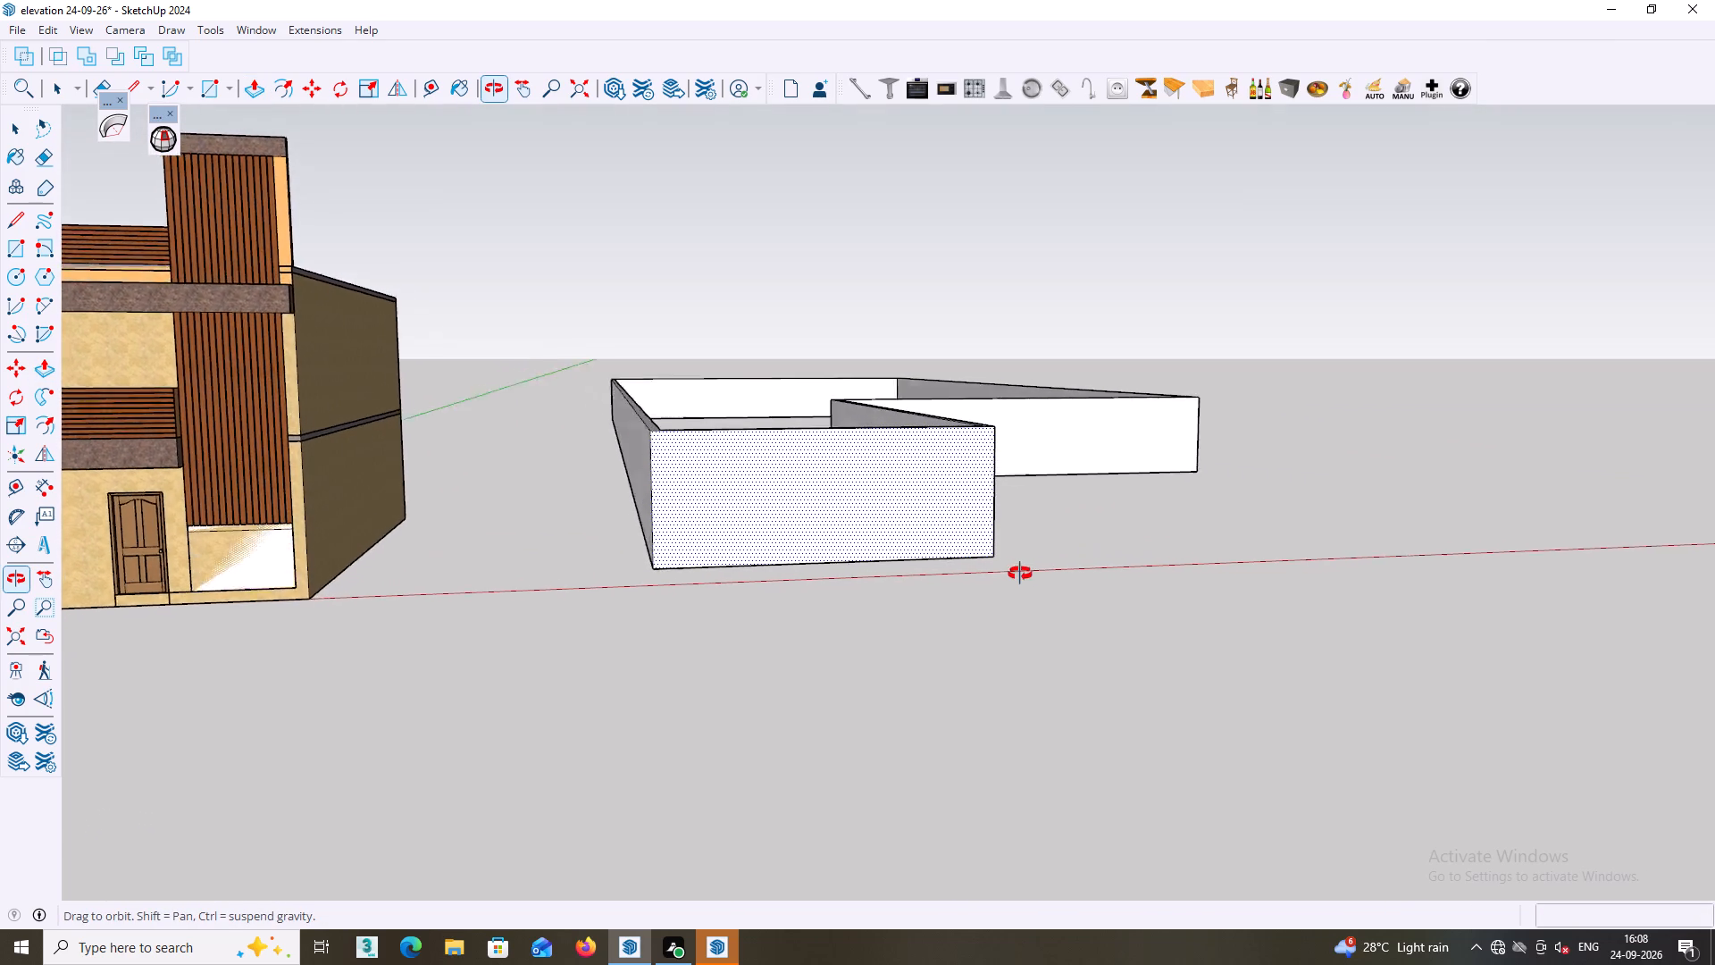
pyautogui.moveTo(1020, 574); pyautogui.dragTo(497, 552, button='middle')
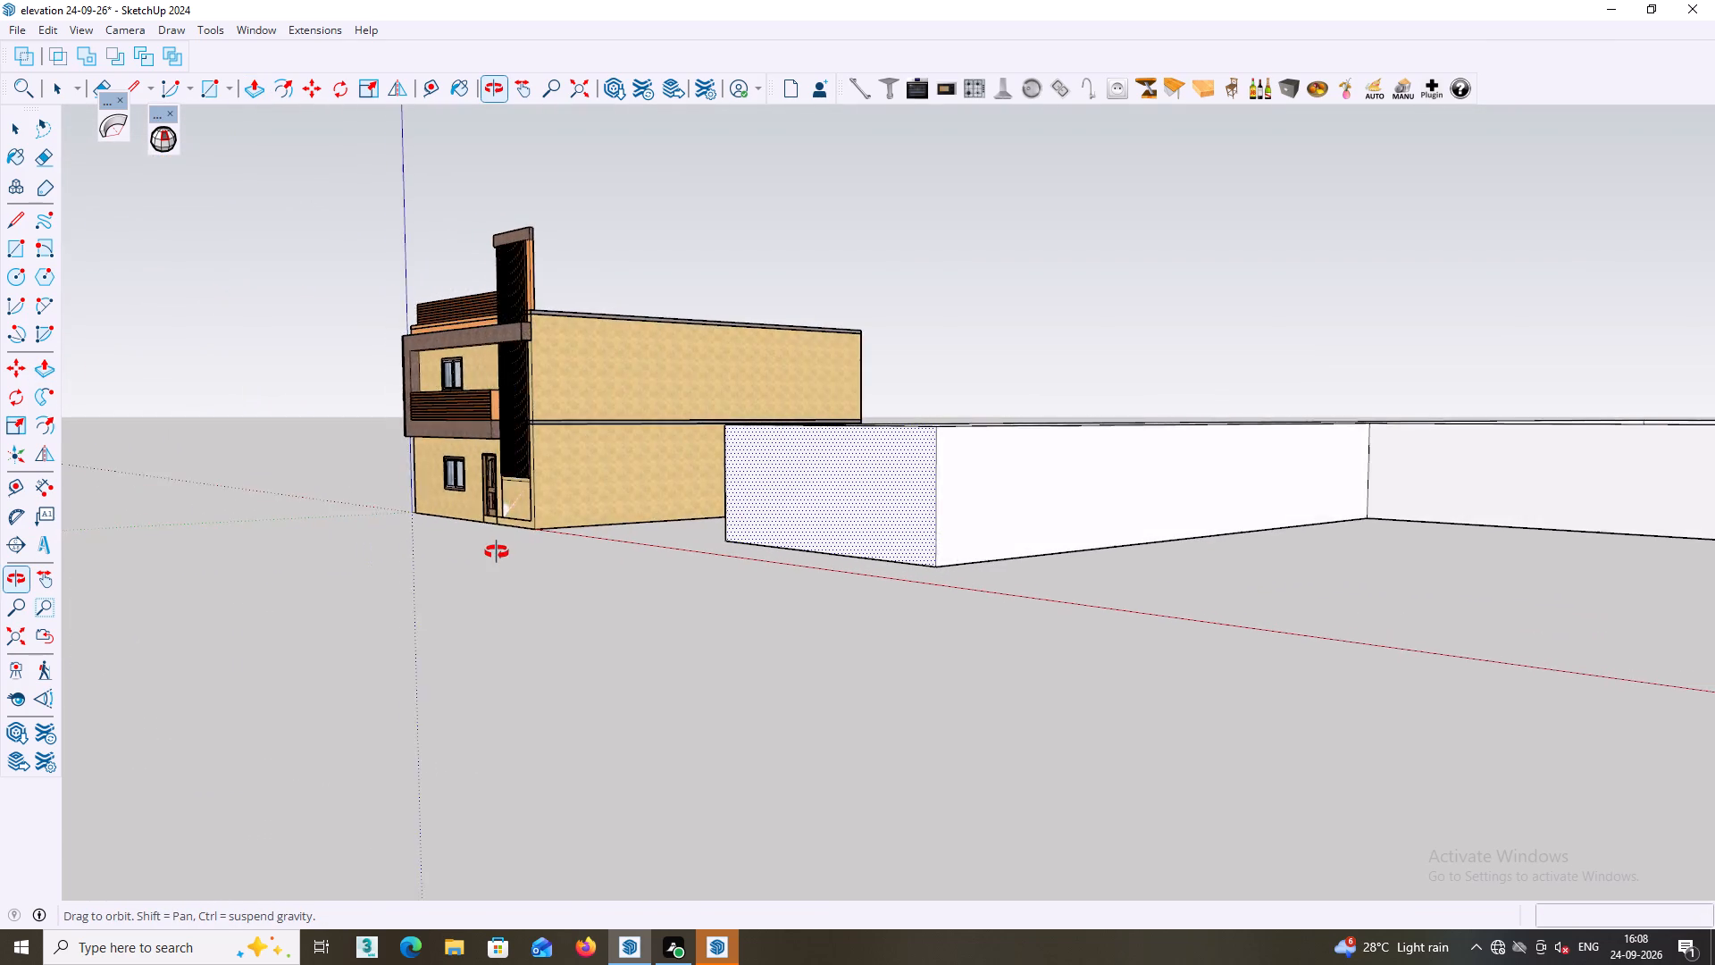
pyautogui.moveTo(497, 552); pyautogui.dragTo(866, 566, button='middle')
pyautogui.scroll(6, 897, 542)
pyautogui.moveTo(885, 474); pyautogui.dragTo(1051, 592, button='middle')
pyautogui.scroll(-9, 1061, 592)
pyautogui.moveTo(1191, 570); pyautogui.dragTo(1142, 462, button='middle')
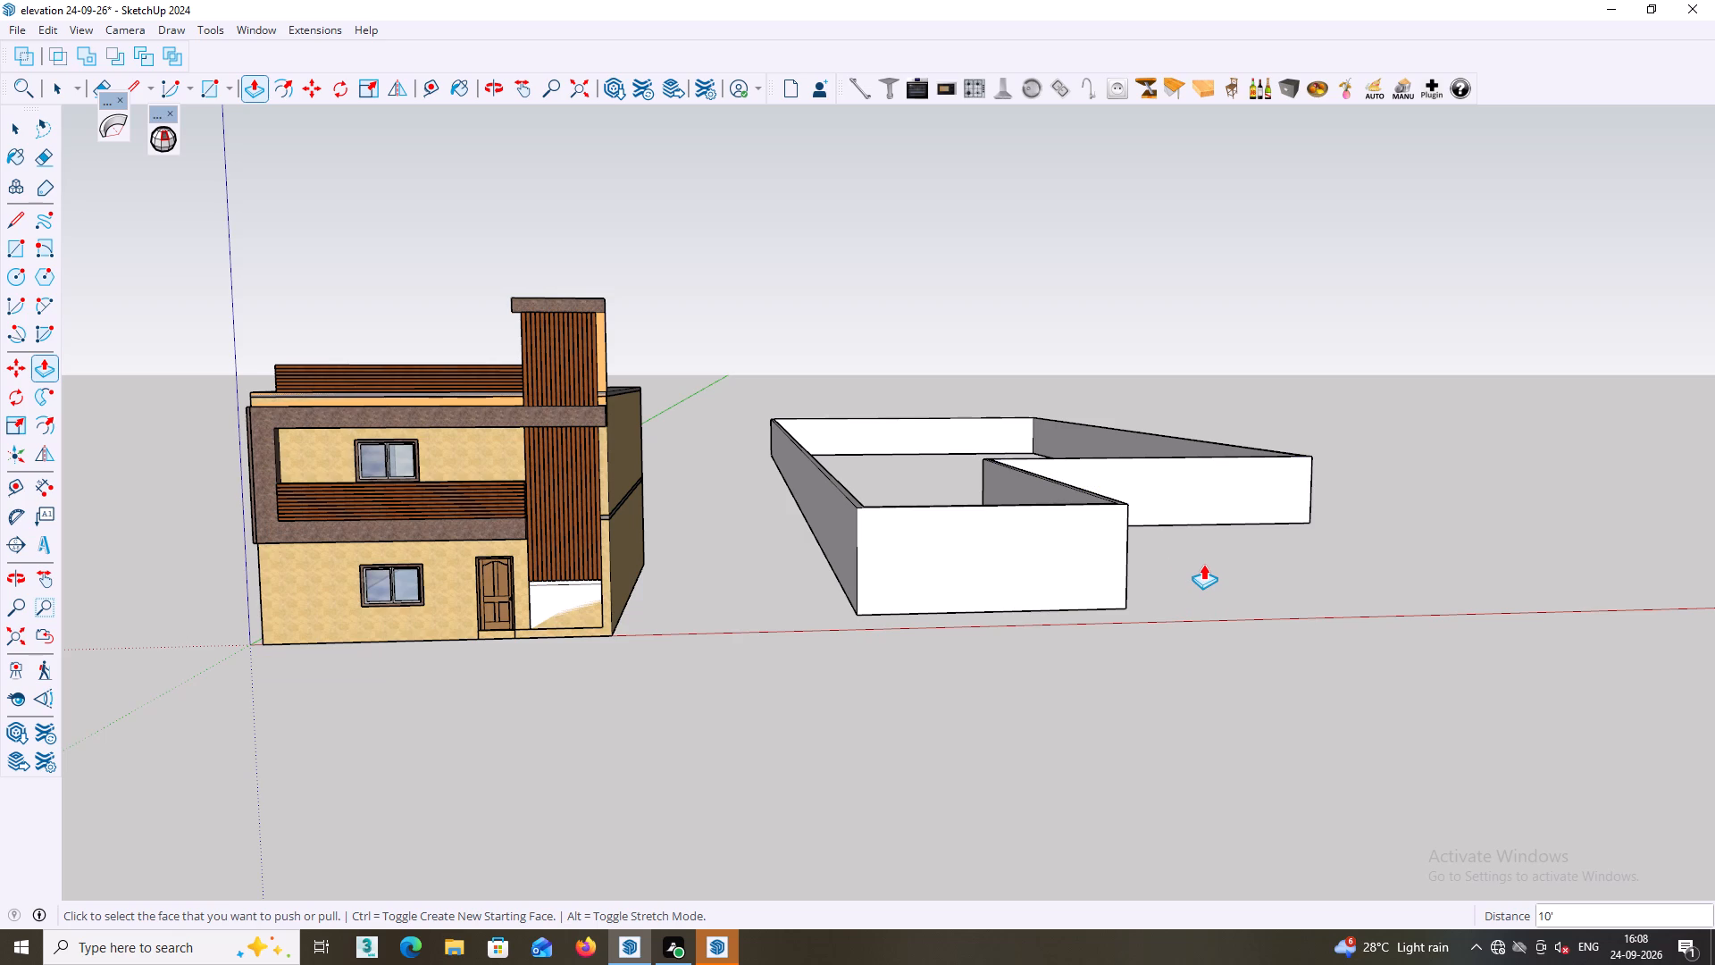
pyautogui.moveTo(1175, 639); pyautogui.dragTo(1075, 788, button='middle')
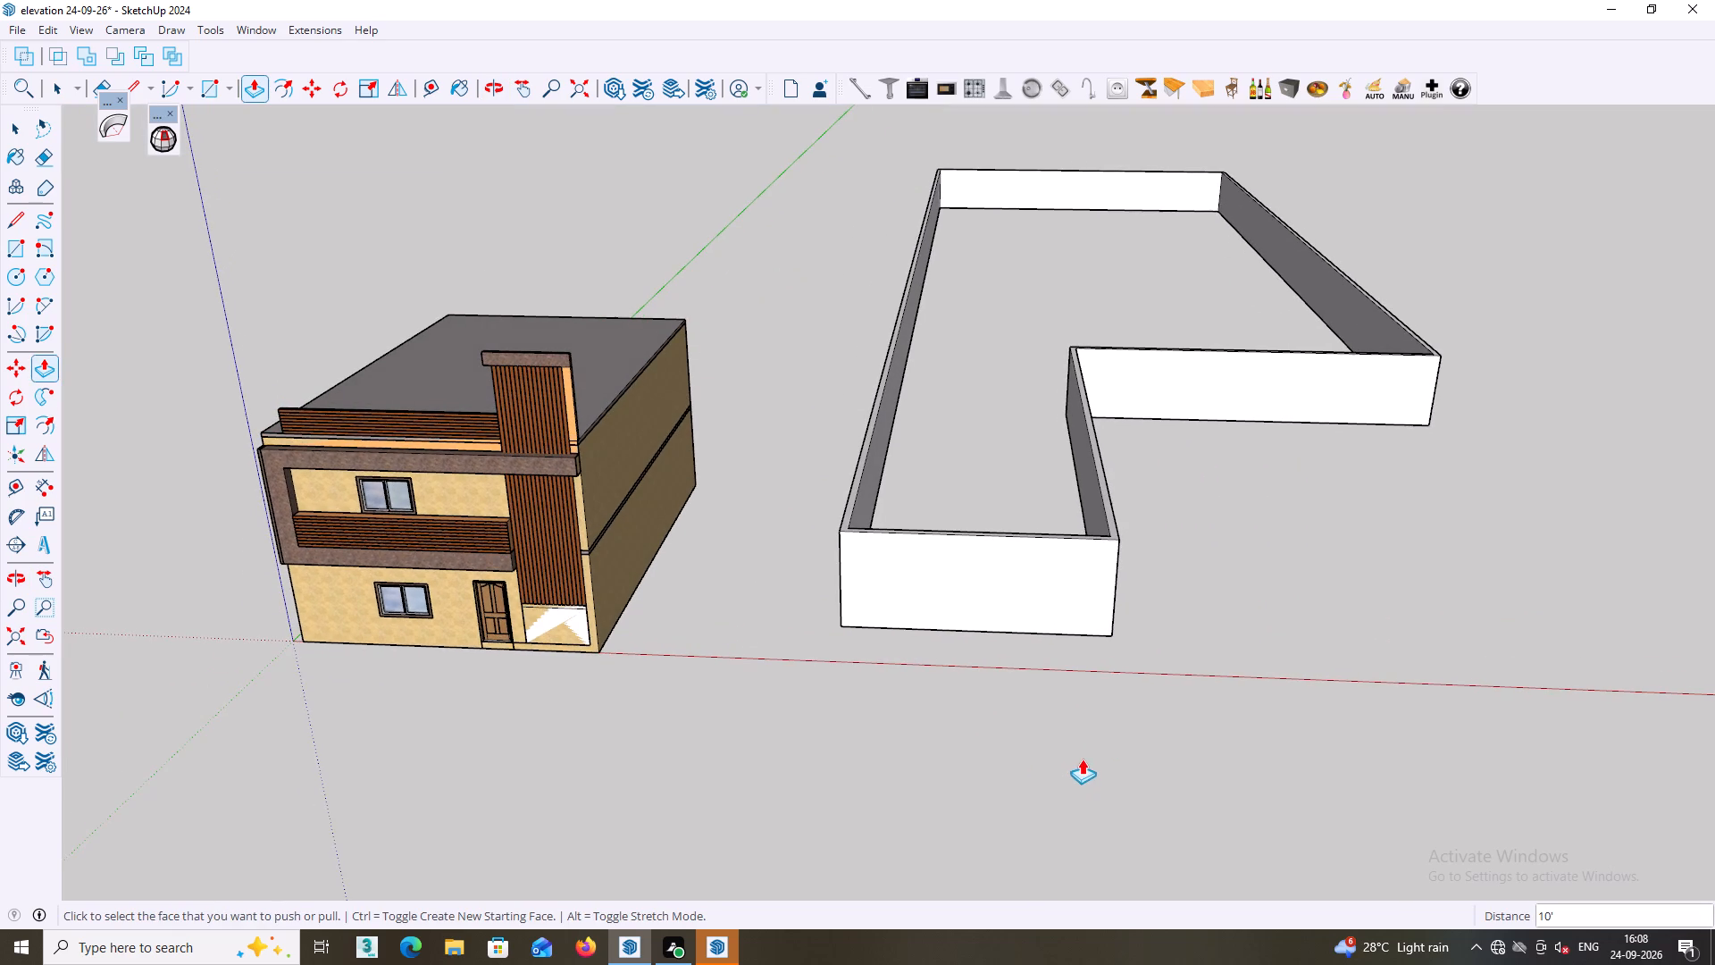
pyautogui.keyDown('shift'); pyautogui.moveTo(1052, 751); pyautogui.dragTo(881, 754, button='middle'); pyautogui.keyUp('shift')
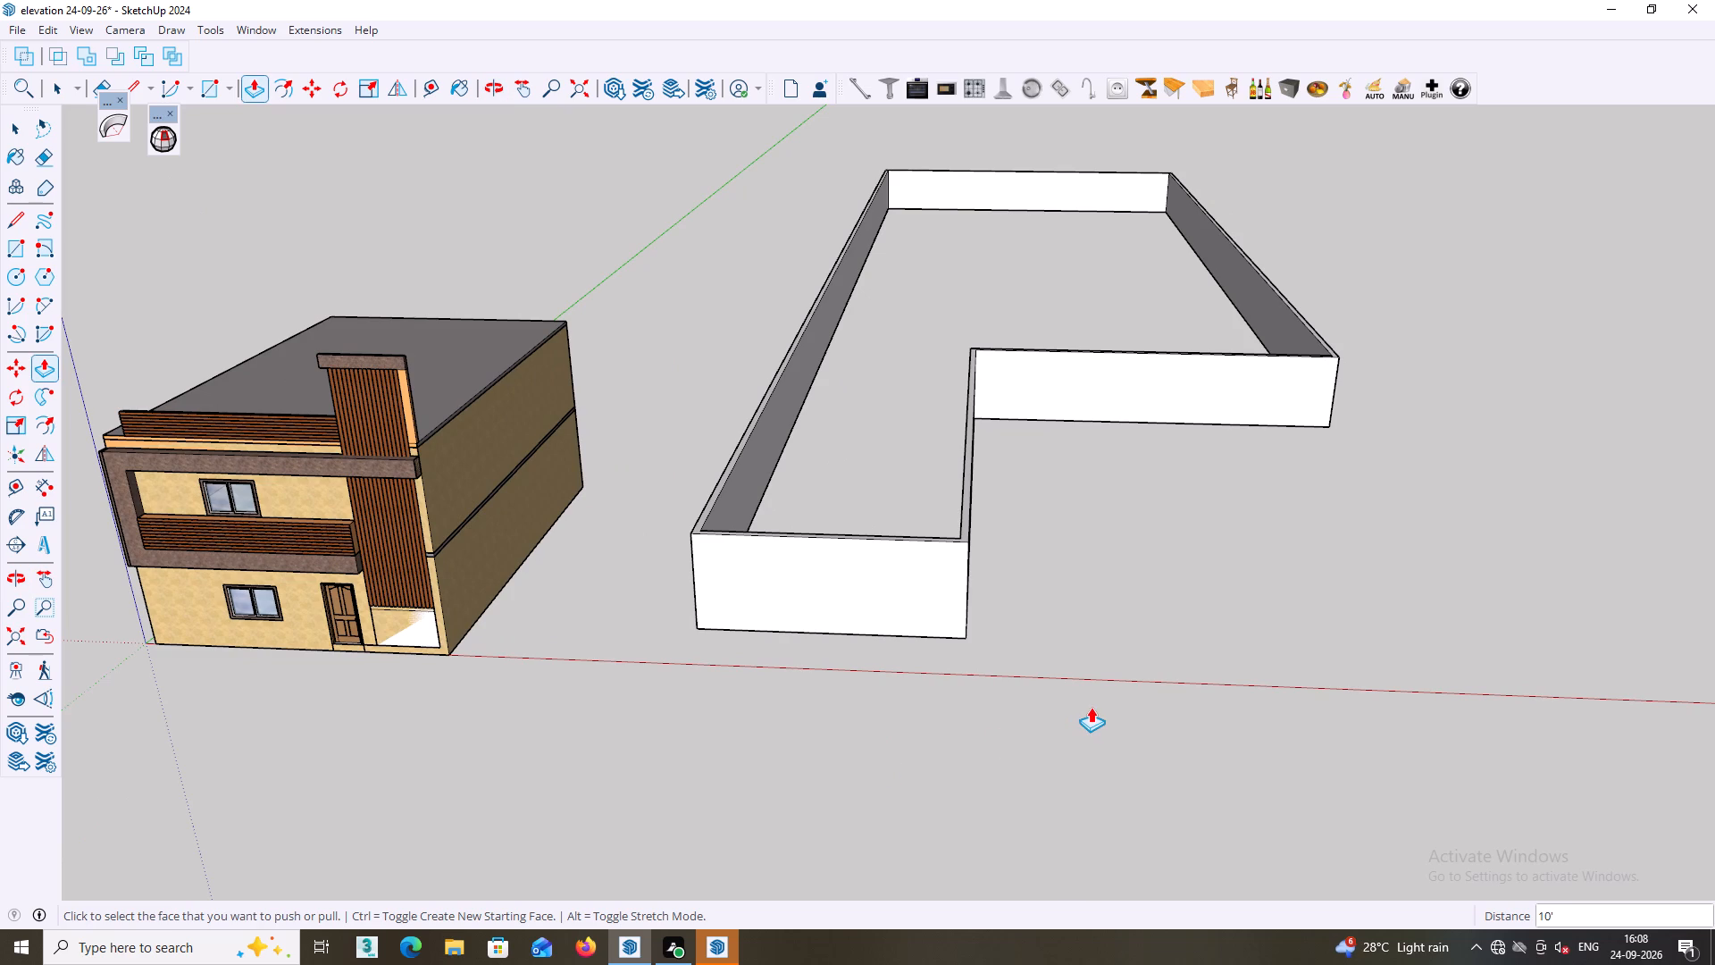
pyautogui.moveTo(1092, 692); pyautogui.dragTo(1097, 679, button='middle')
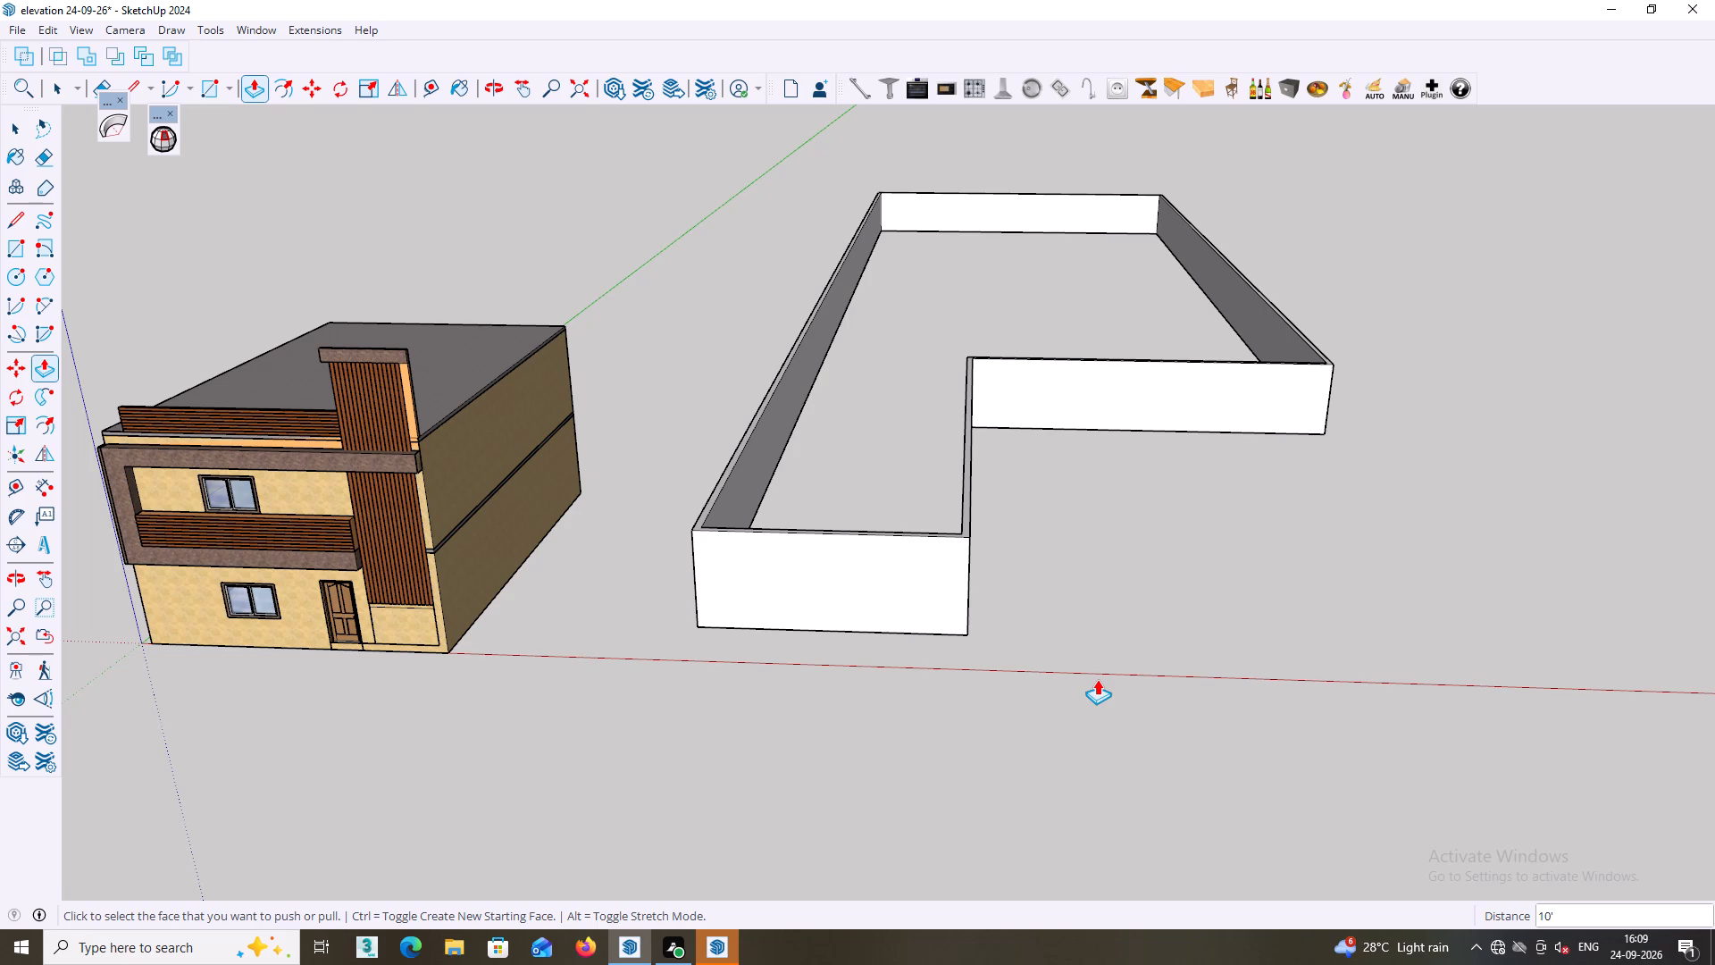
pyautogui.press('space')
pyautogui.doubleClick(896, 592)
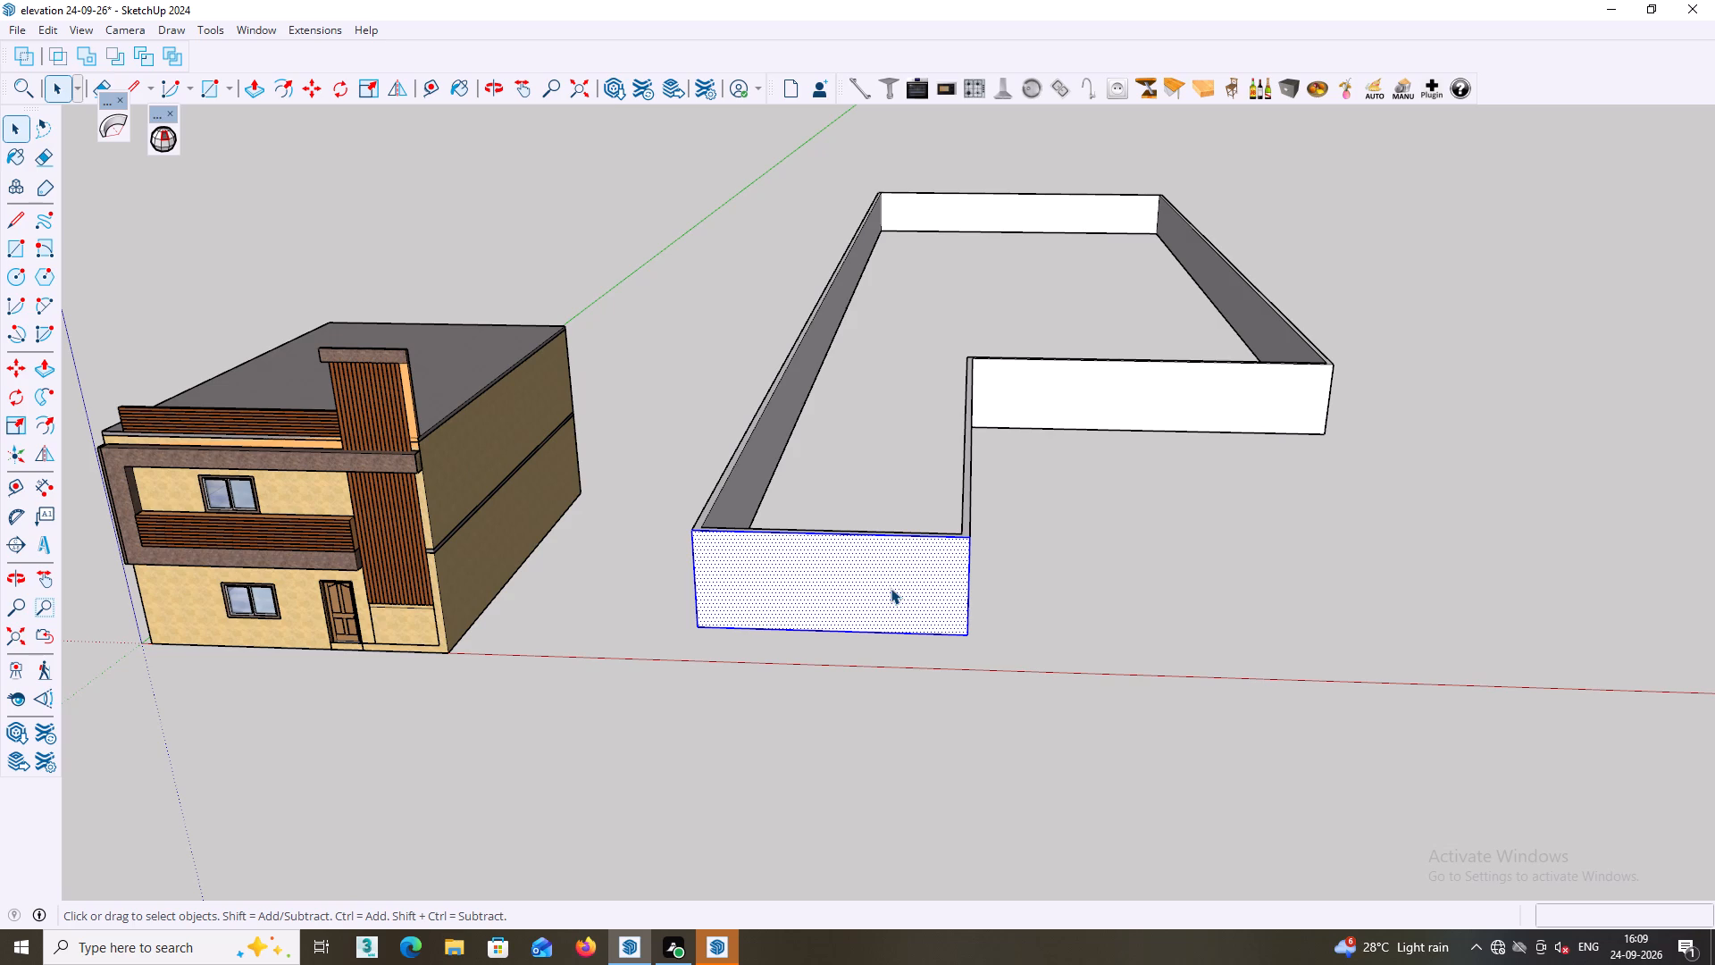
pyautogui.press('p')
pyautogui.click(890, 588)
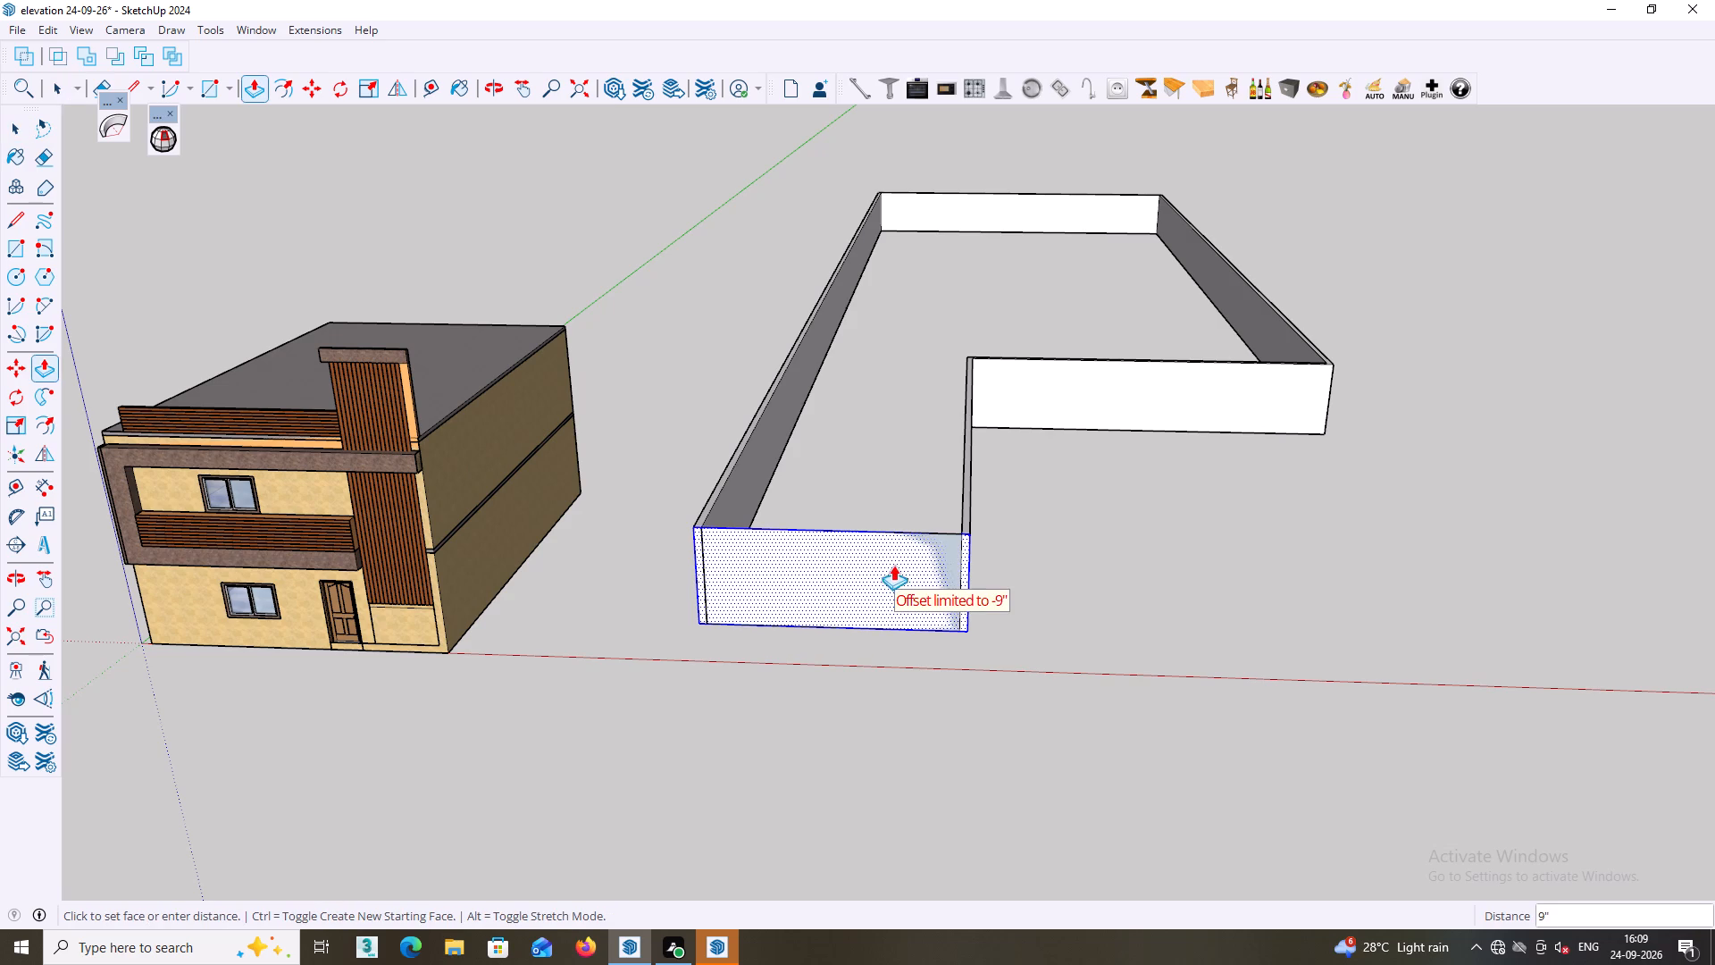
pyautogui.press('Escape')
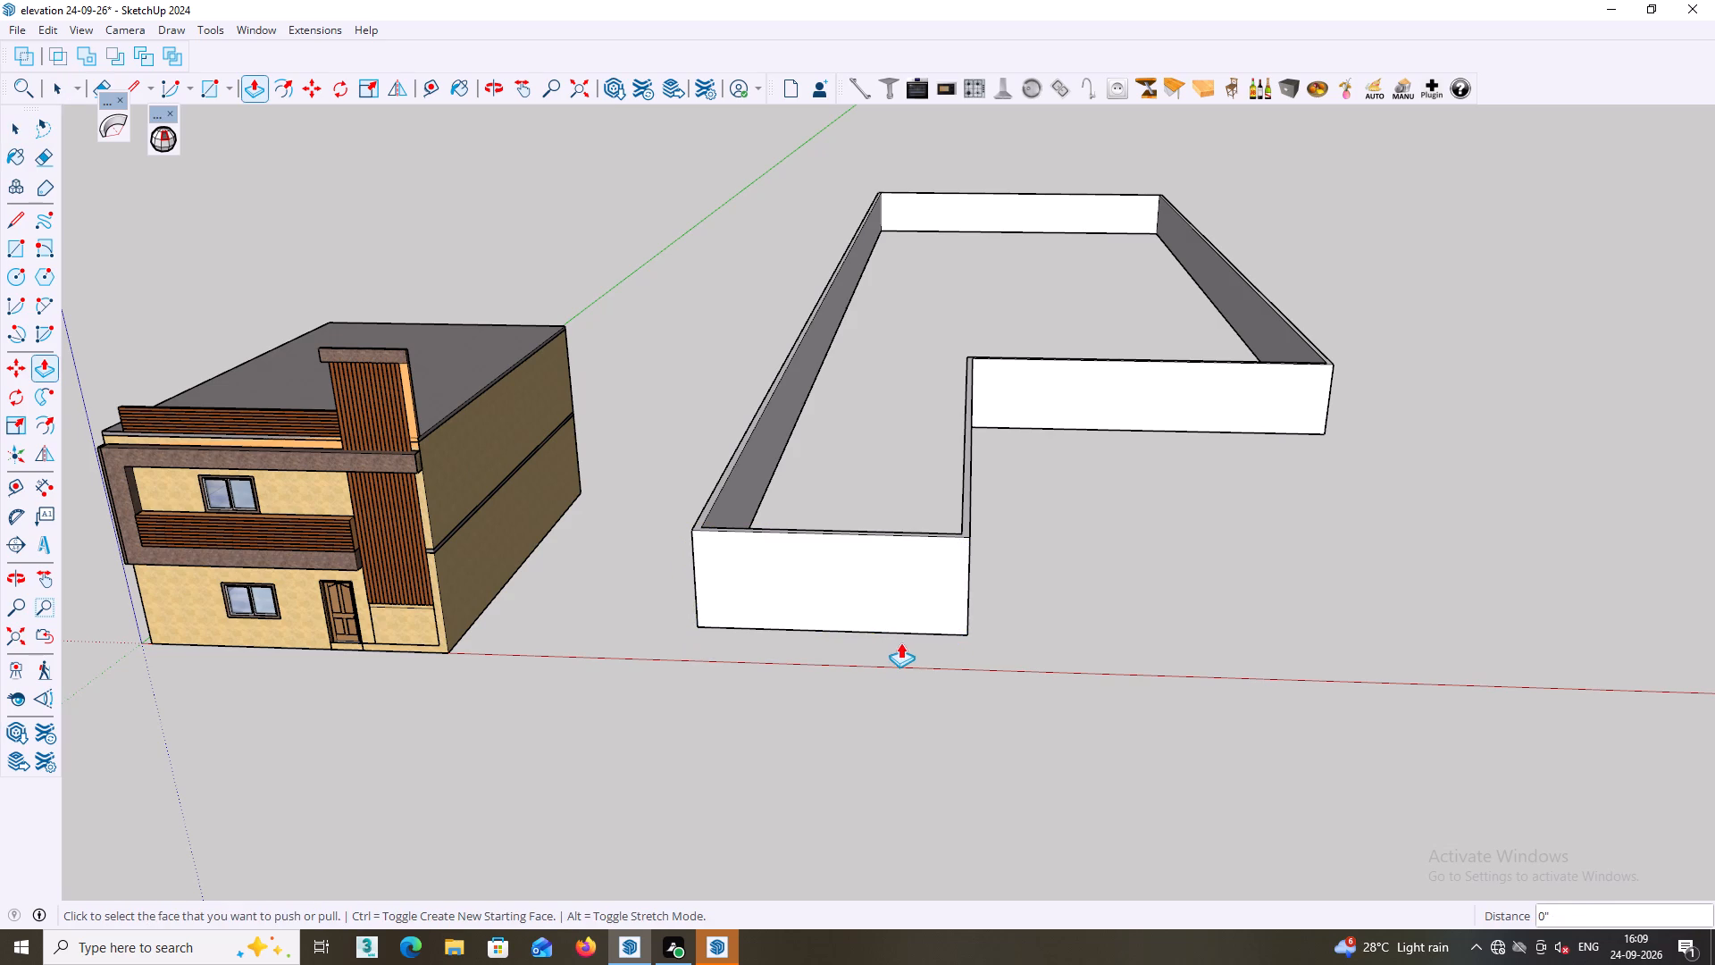
# Inspect the narrow front wing and the recessed wide rear wall of the L-shaped enclosure from eye level and above.
pyautogui.moveTo(899, 654); pyautogui.dragTo(914, 705, button='middle')
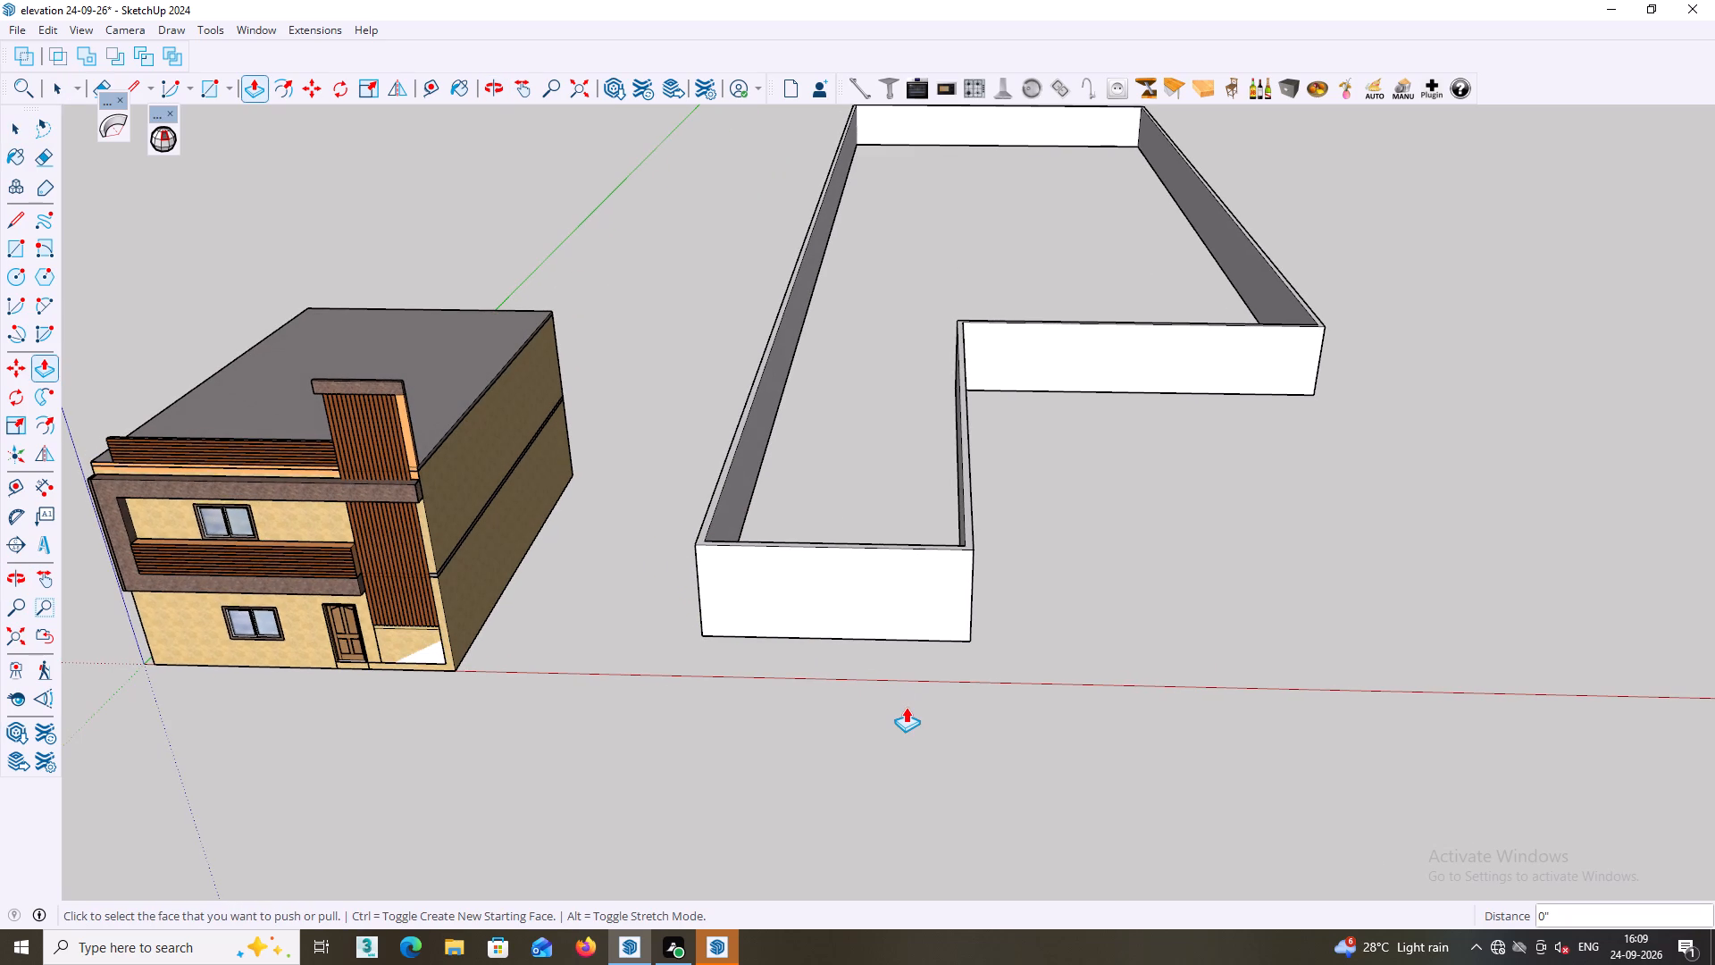
pyautogui.moveTo(816, 710); pyautogui.dragTo(908, 575, button='middle')
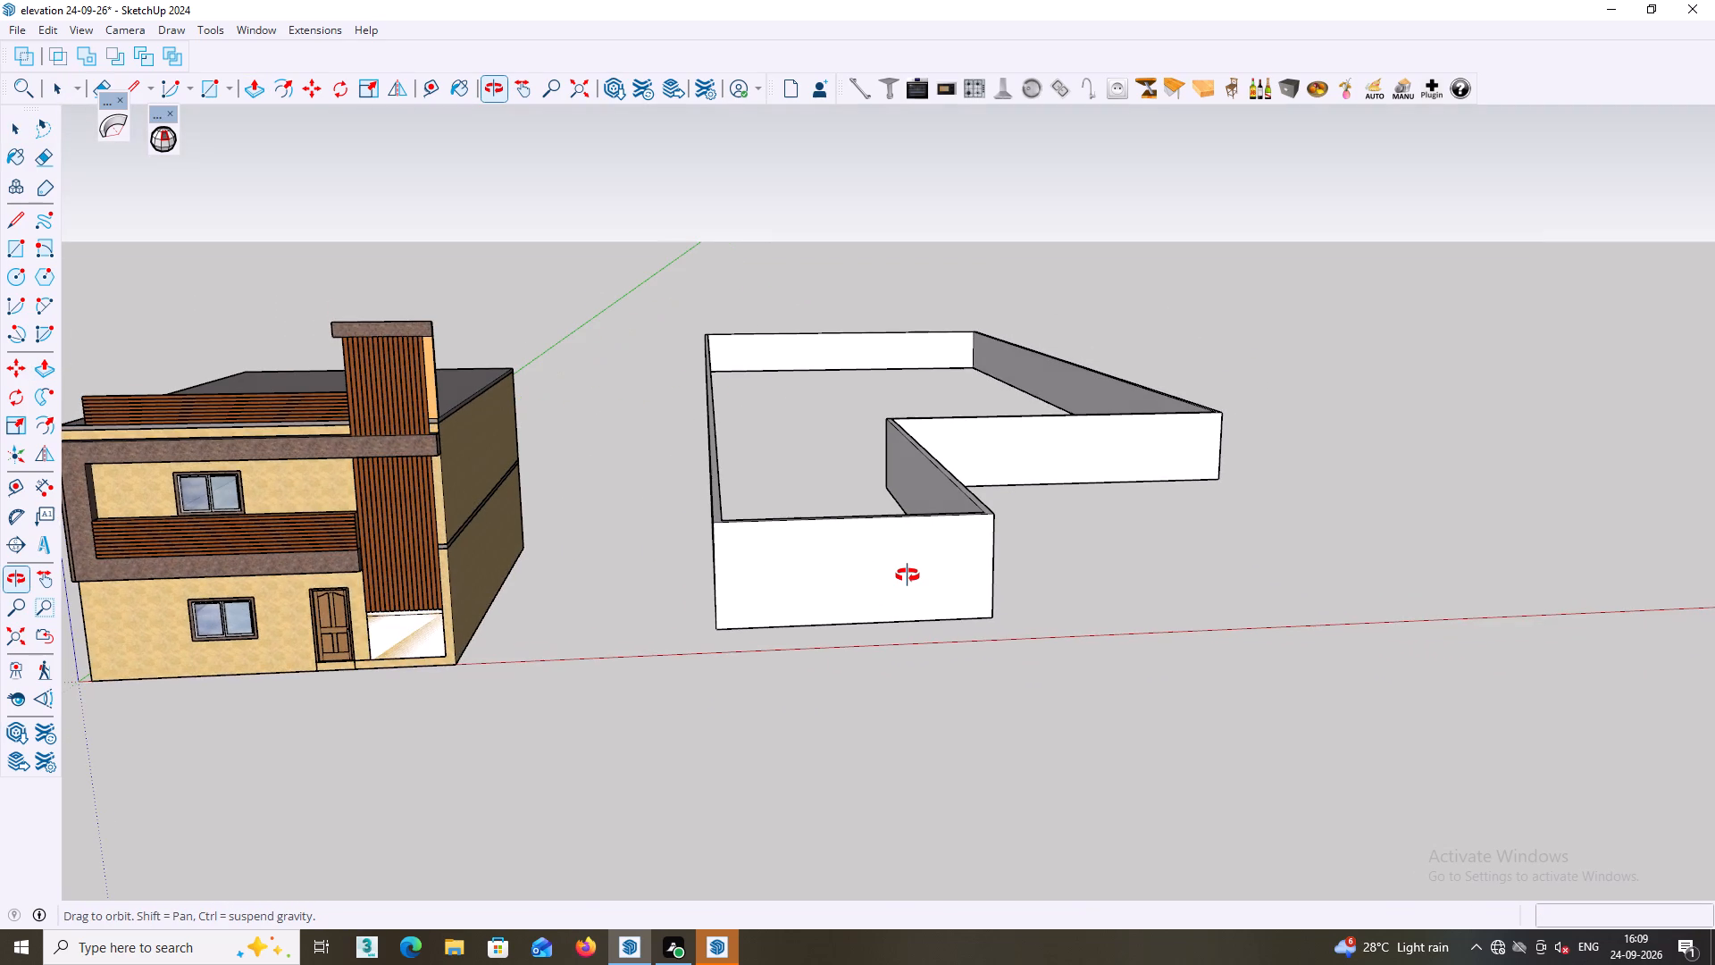
pyautogui.moveTo(908, 575); pyautogui.dragTo(885, 583, button='middle')
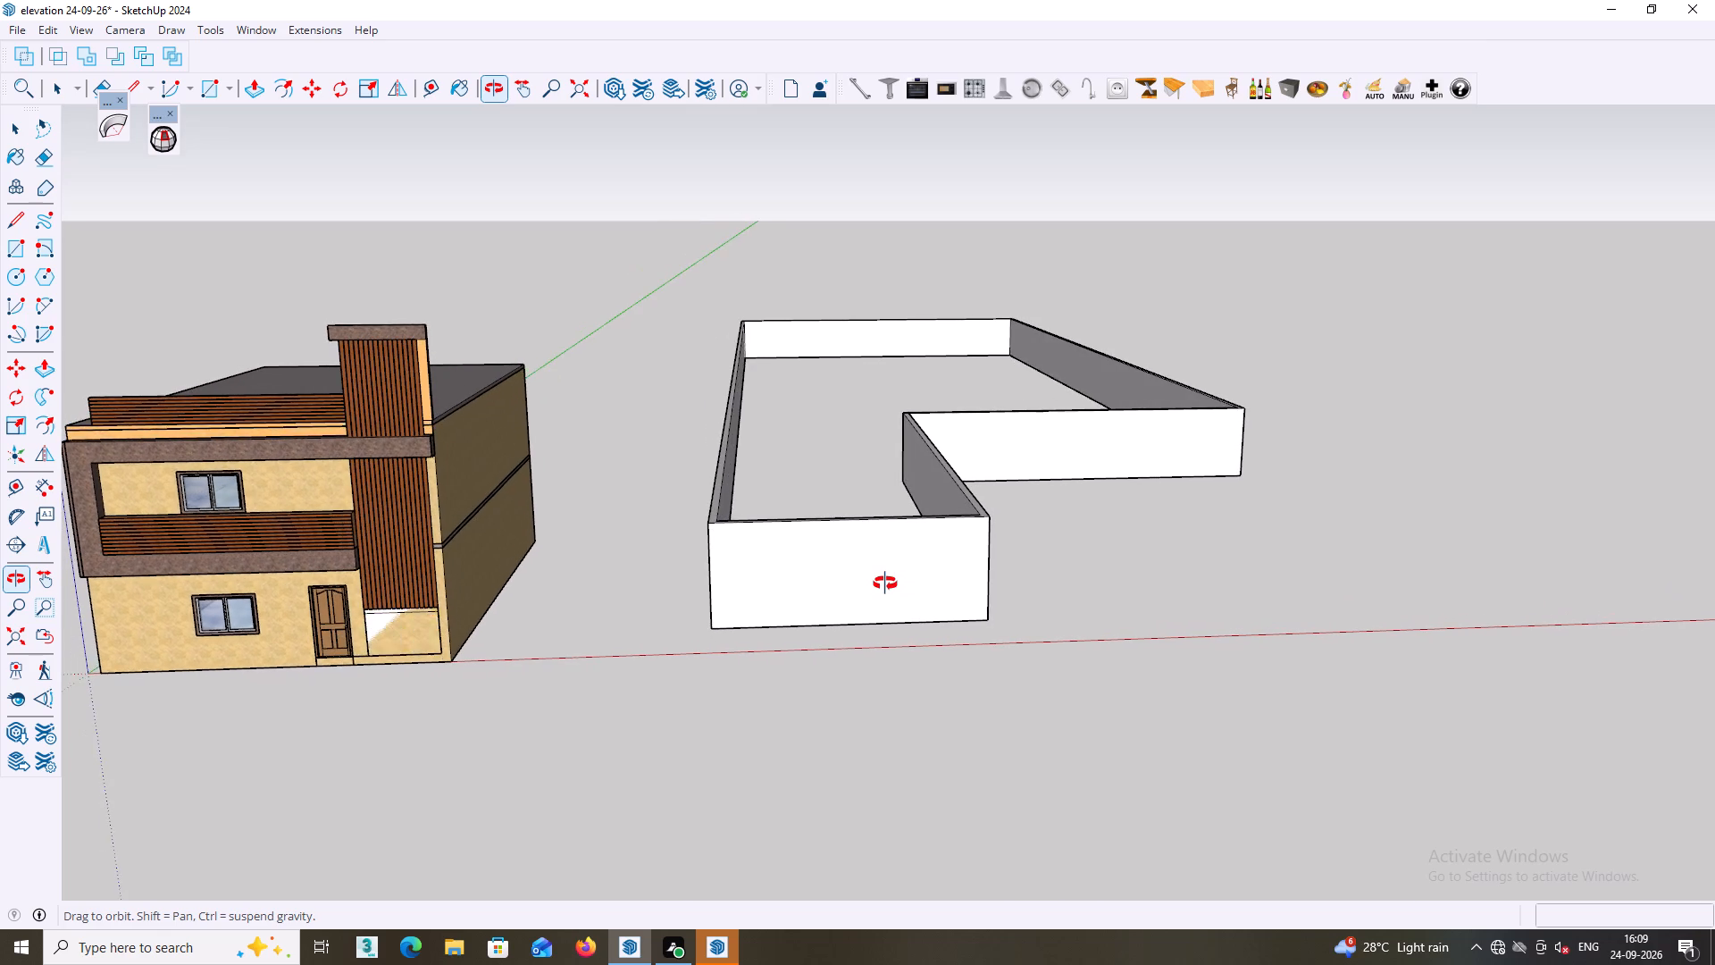
pyautogui.moveTo(885, 583); pyautogui.dragTo(896, 582, button='middle')
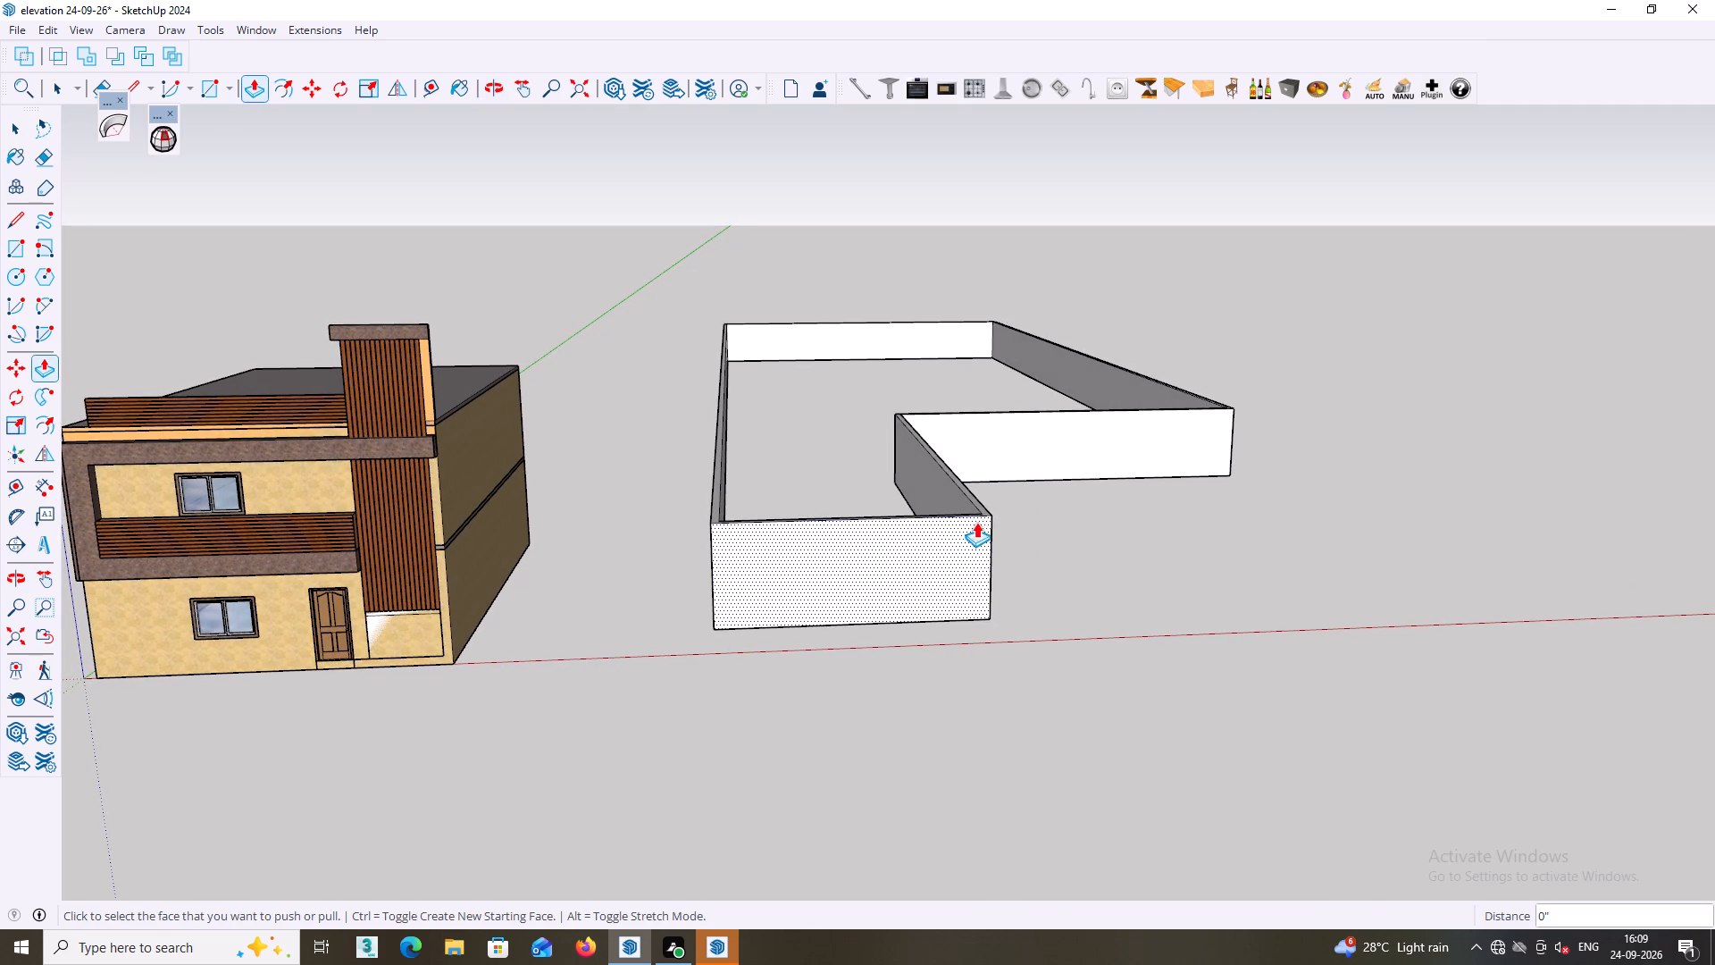
pyautogui.moveTo(977, 522); pyautogui.dragTo(1010, 496, button='middle')
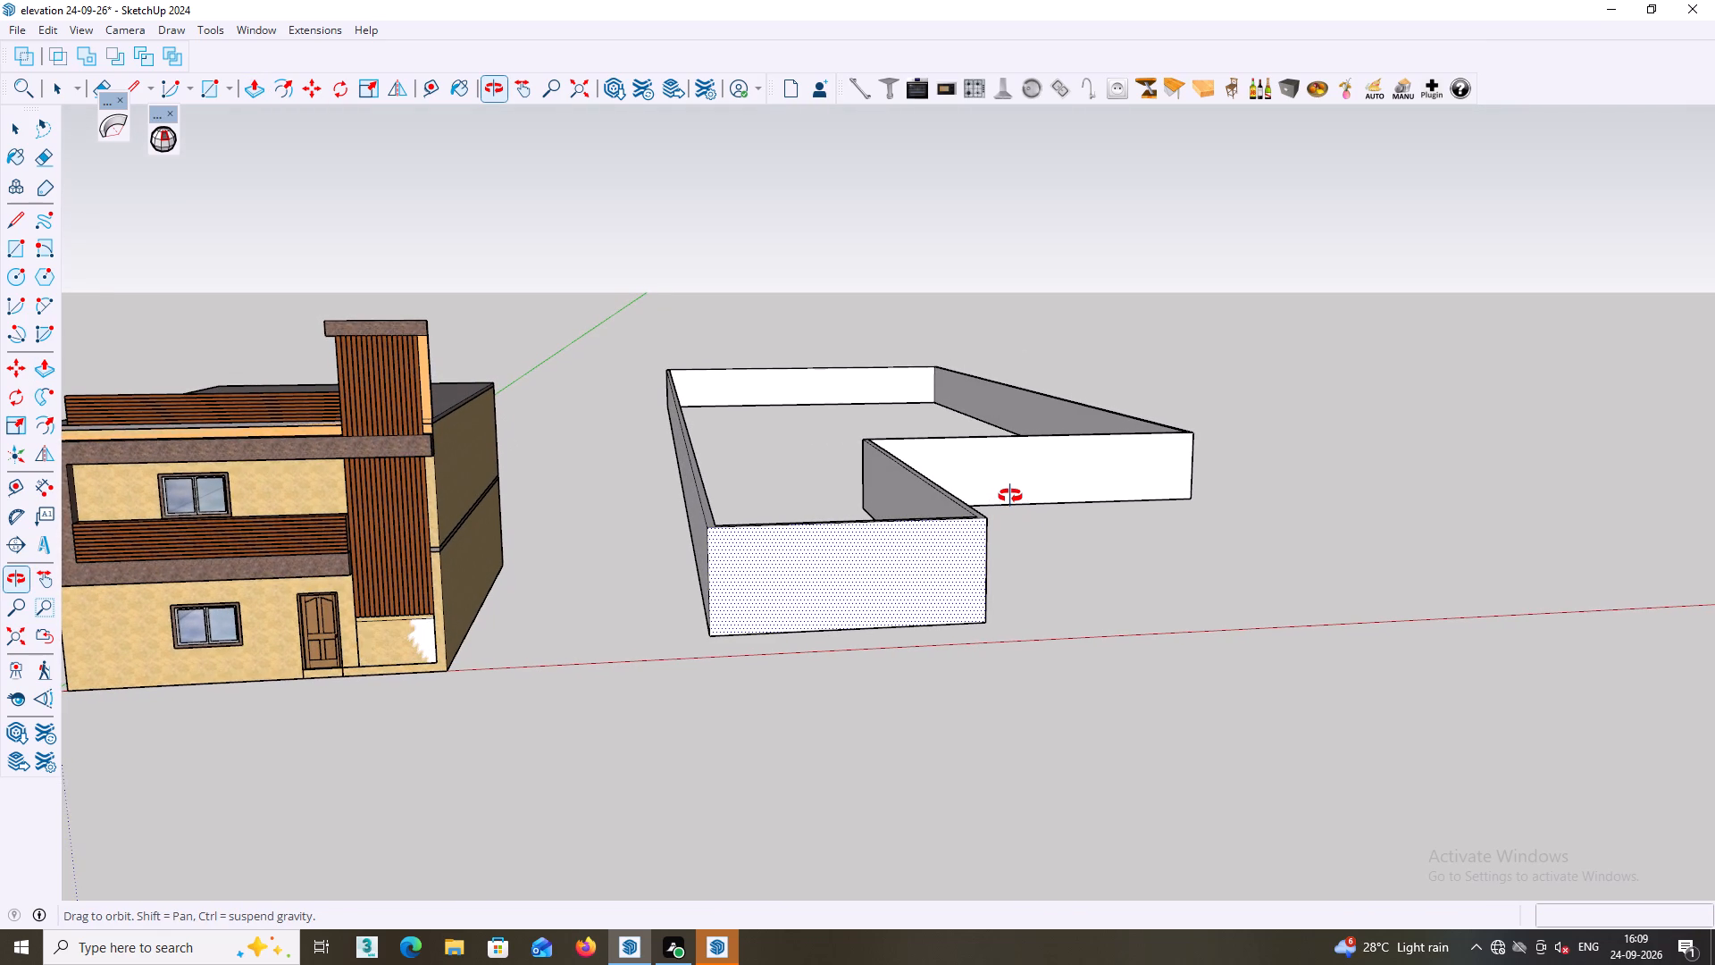
pyautogui.moveTo(1010, 496); pyautogui.dragTo(1008, 424, button='middle')
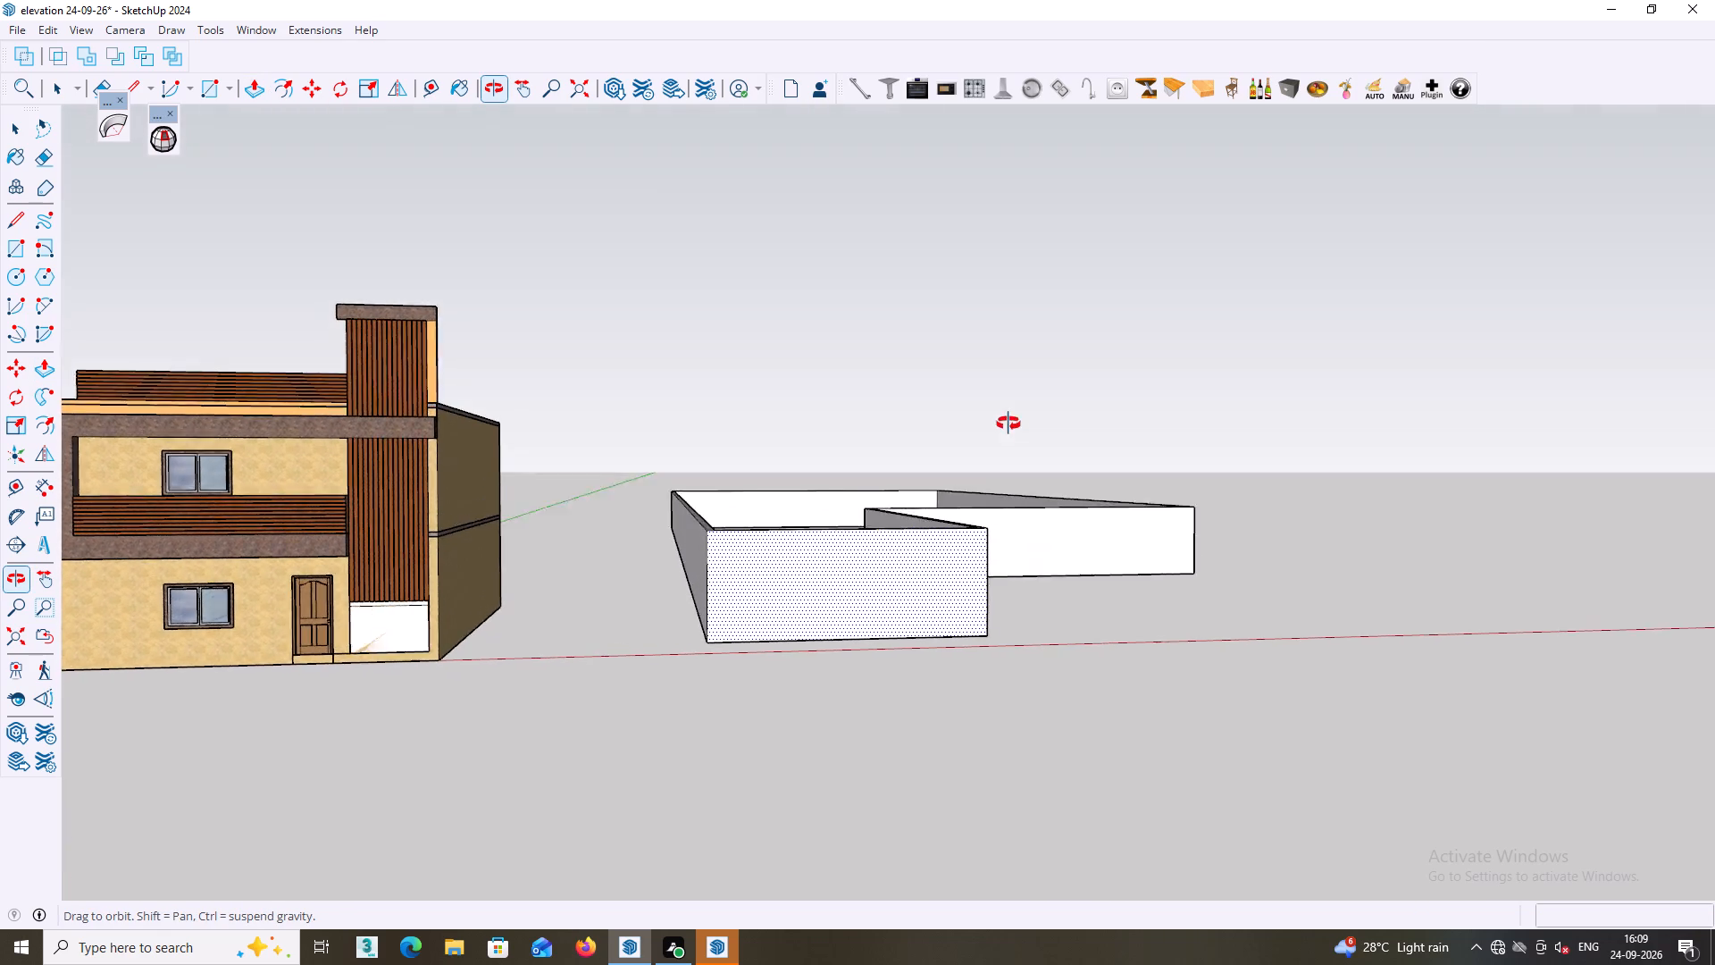
pyautogui.moveTo(1008, 424); pyautogui.dragTo(890, 411, button='middle')
pyautogui.scroll(5, 1057, 509)
pyautogui.moveTo(1033, 556); pyautogui.dragTo(1025, 530, button='middle')
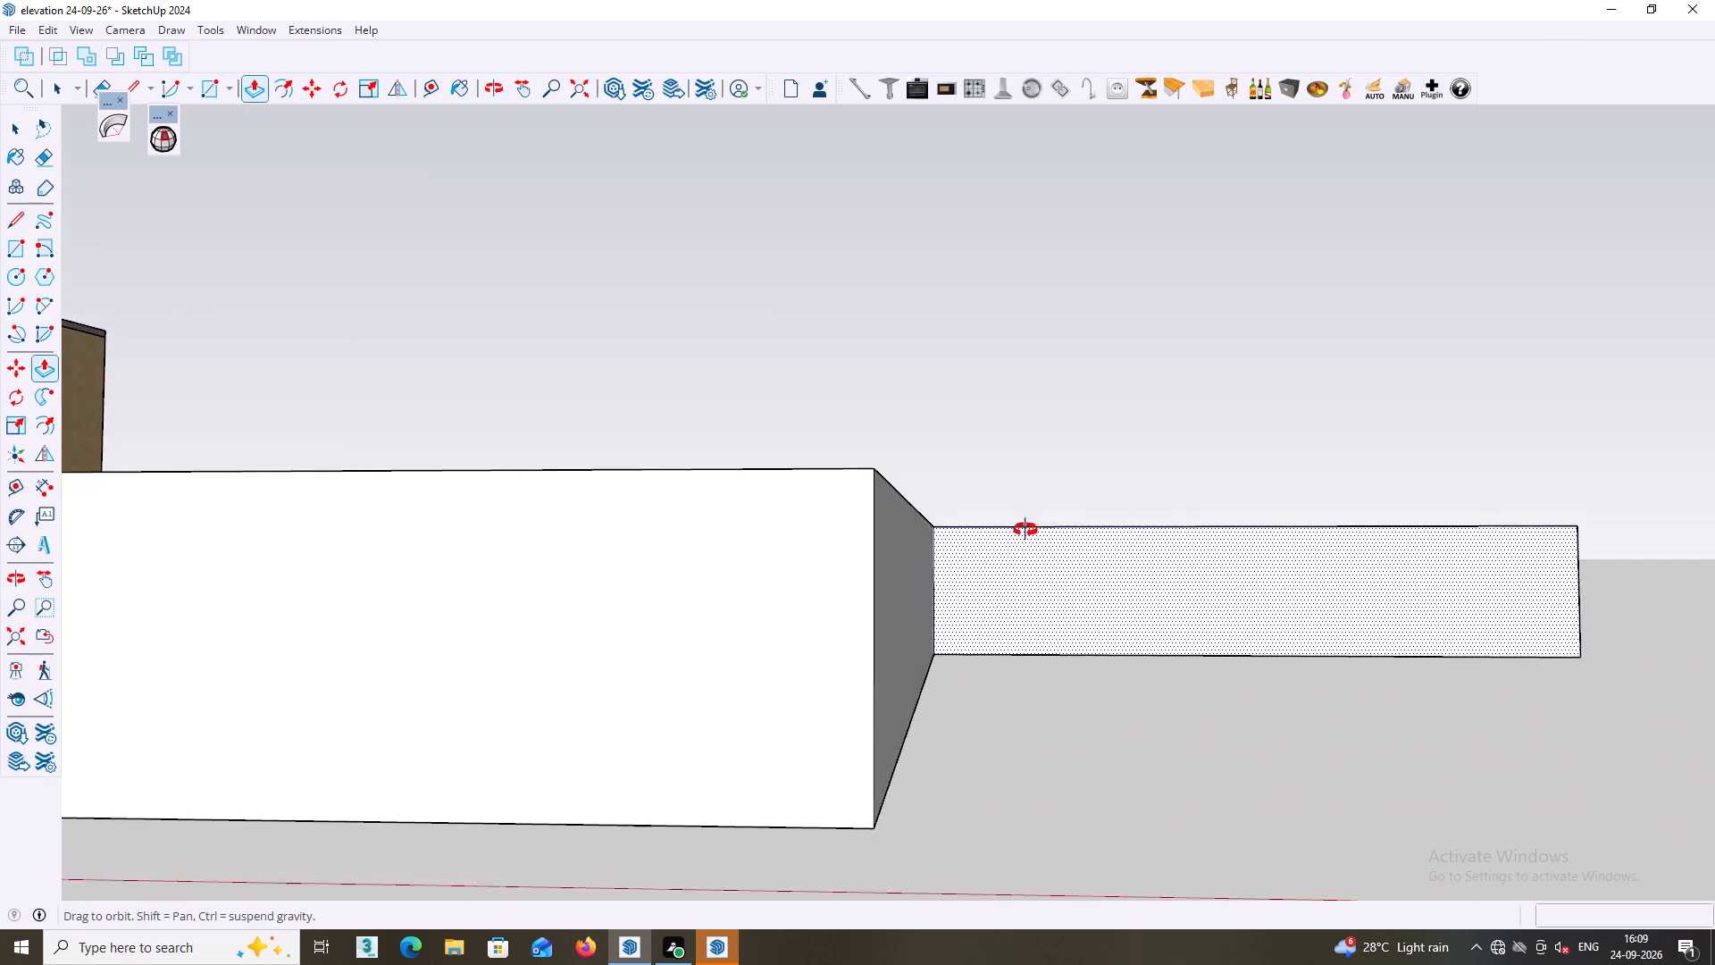
pyautogui.moveTo(1025, 530); pyautogui.dragTo(971, 541, button='middle')
pyautogui.scroll(-6, 971, 551)
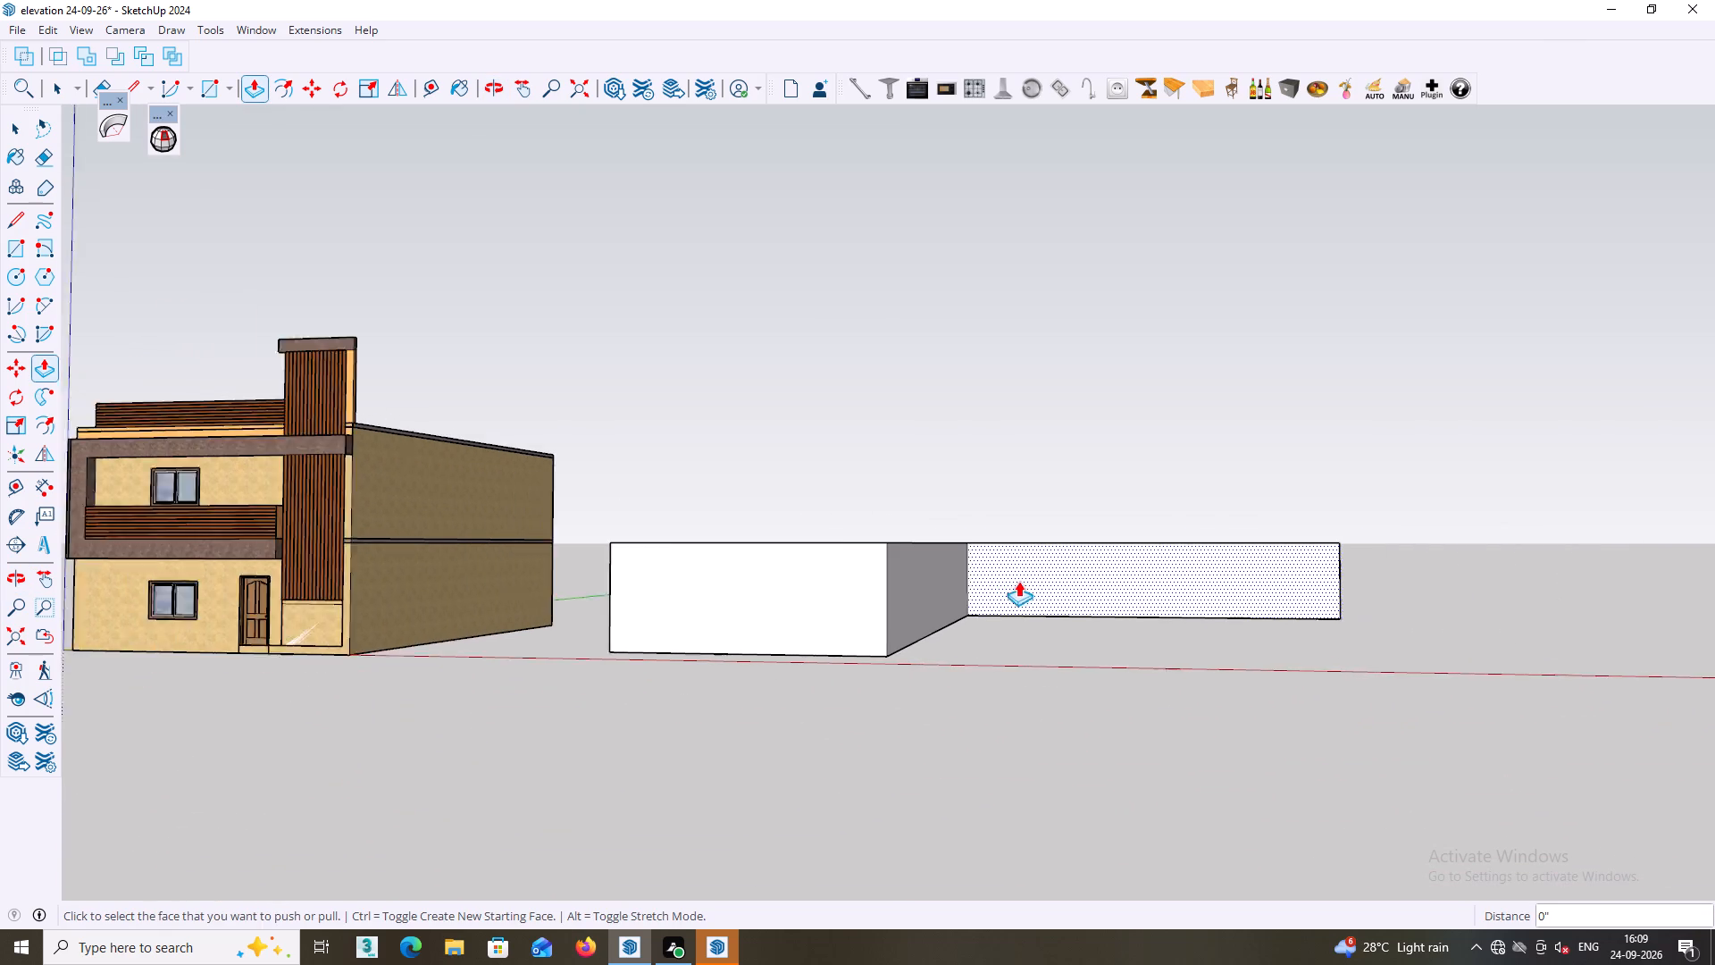
pyautogui.scroll(-1, 1018, 581)
pyautogui.scroll(13, 854, 615)
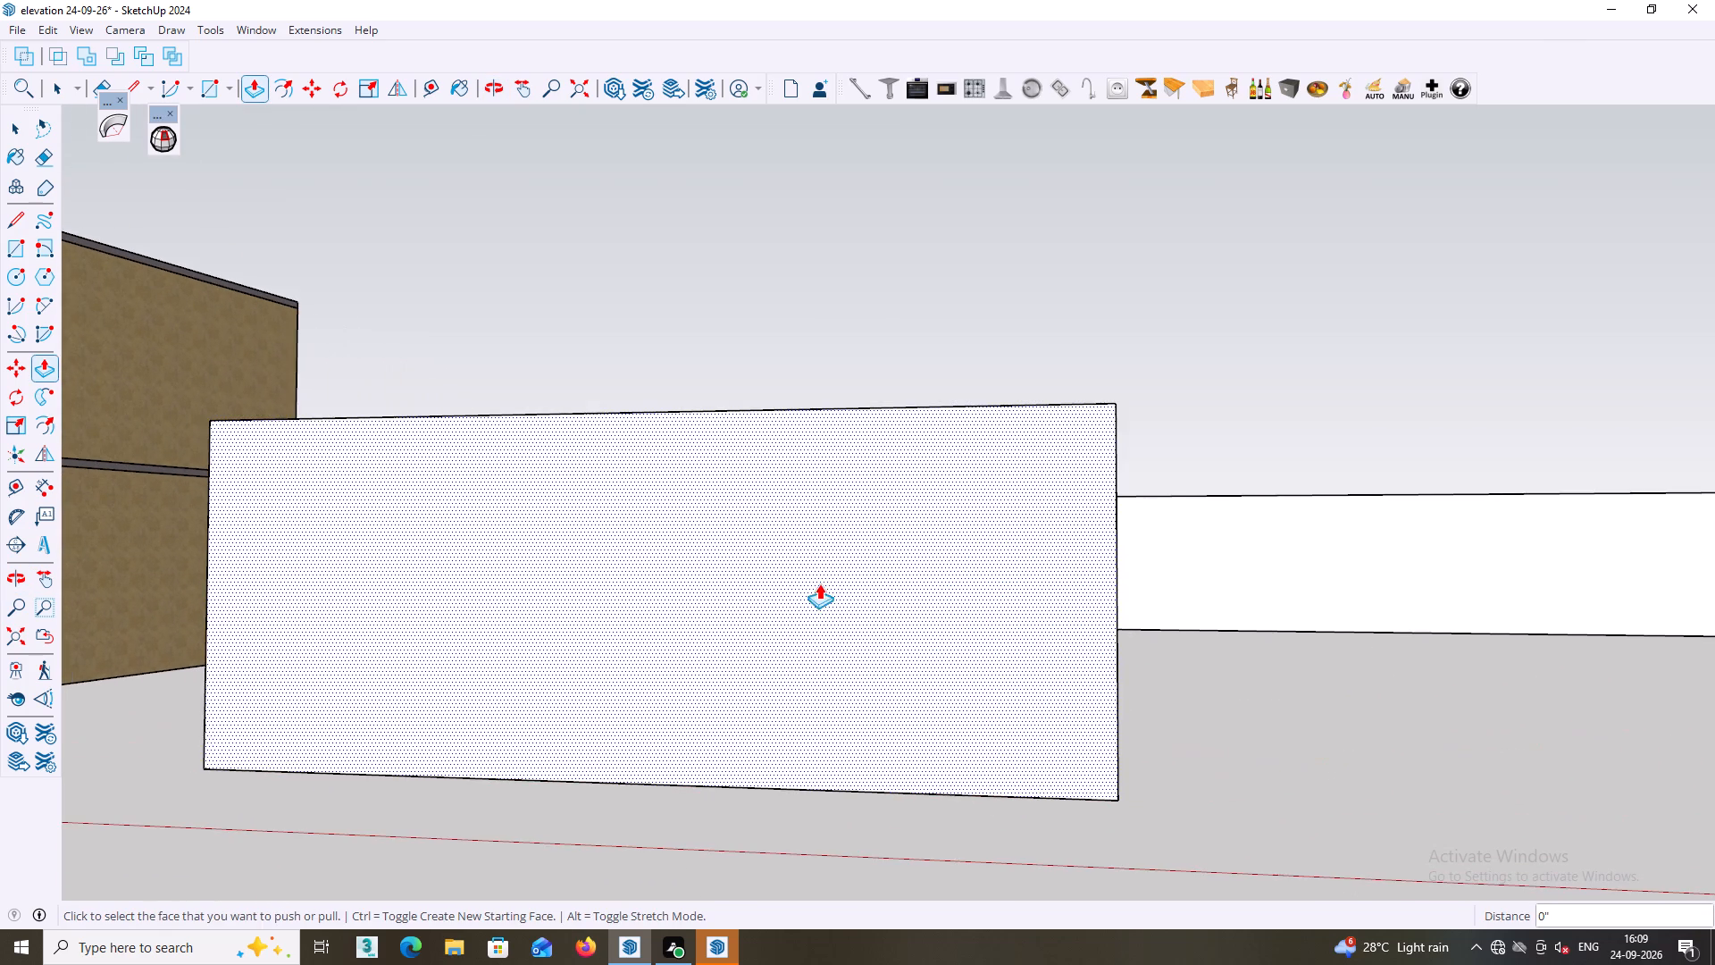
pyautogui.moveTo(819, 583); pyautogui.dragTo(892, 634, button='middle')
pyautogui.scroll(-11, 899, 637)
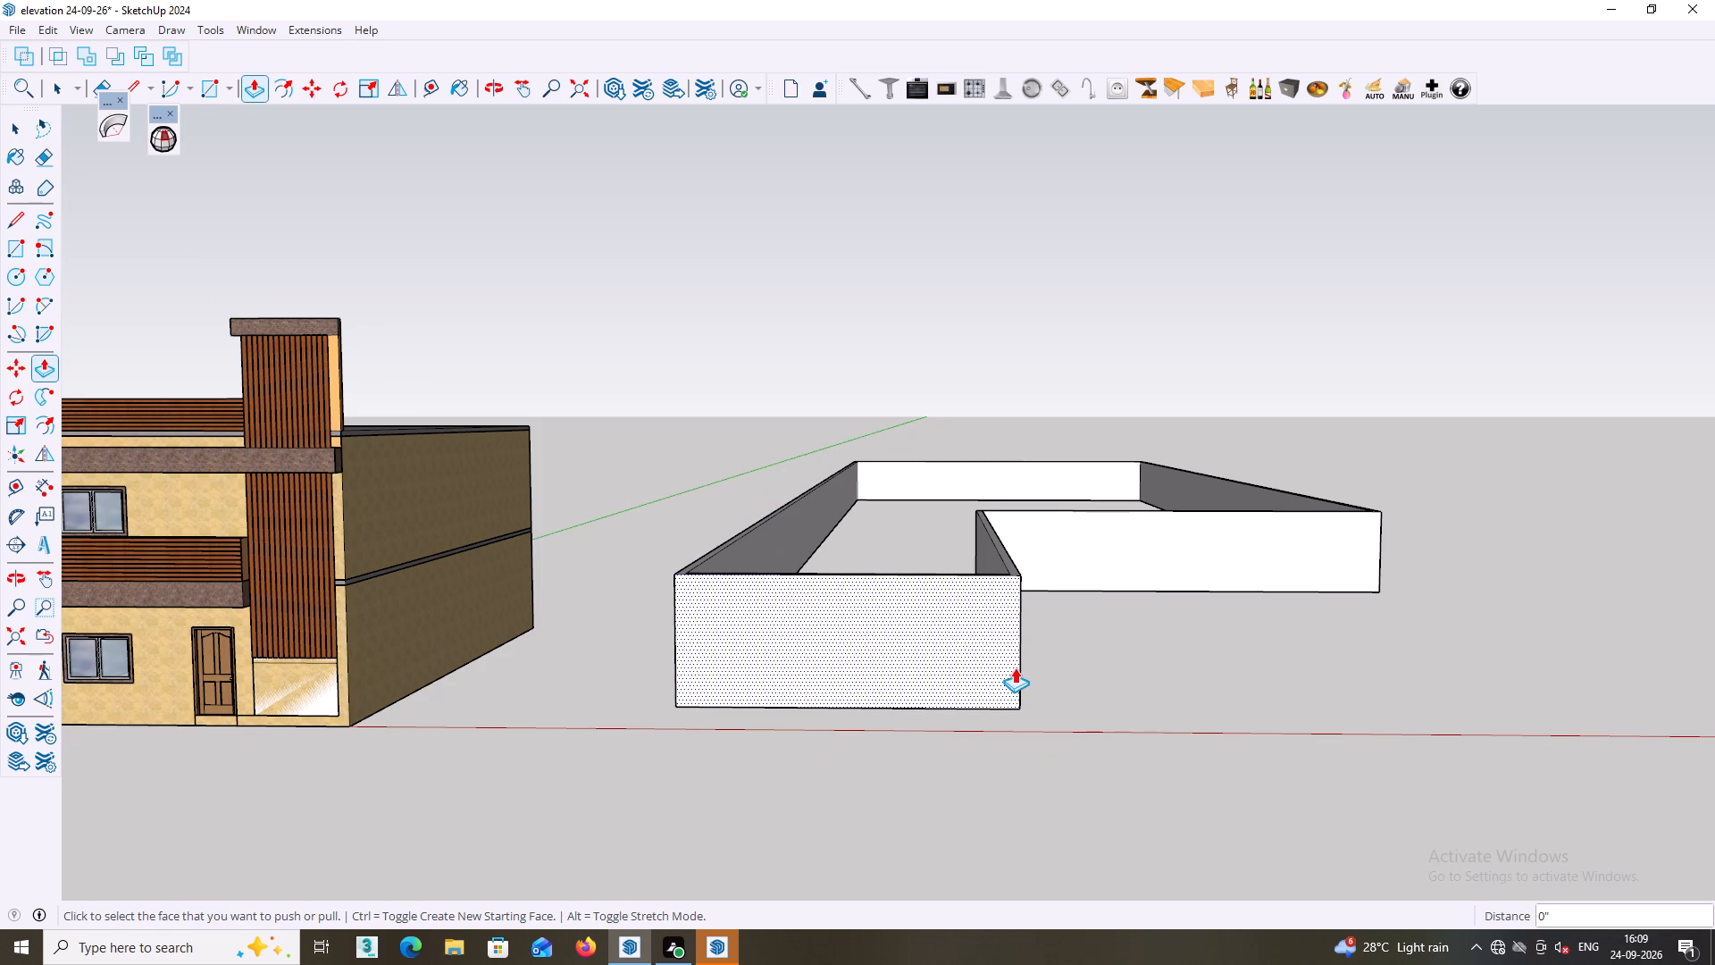
pyautogui.press('space')
pyautogui.moveTo(1089, 622); pyautogui.dragTo(1102, 746, button='middle')
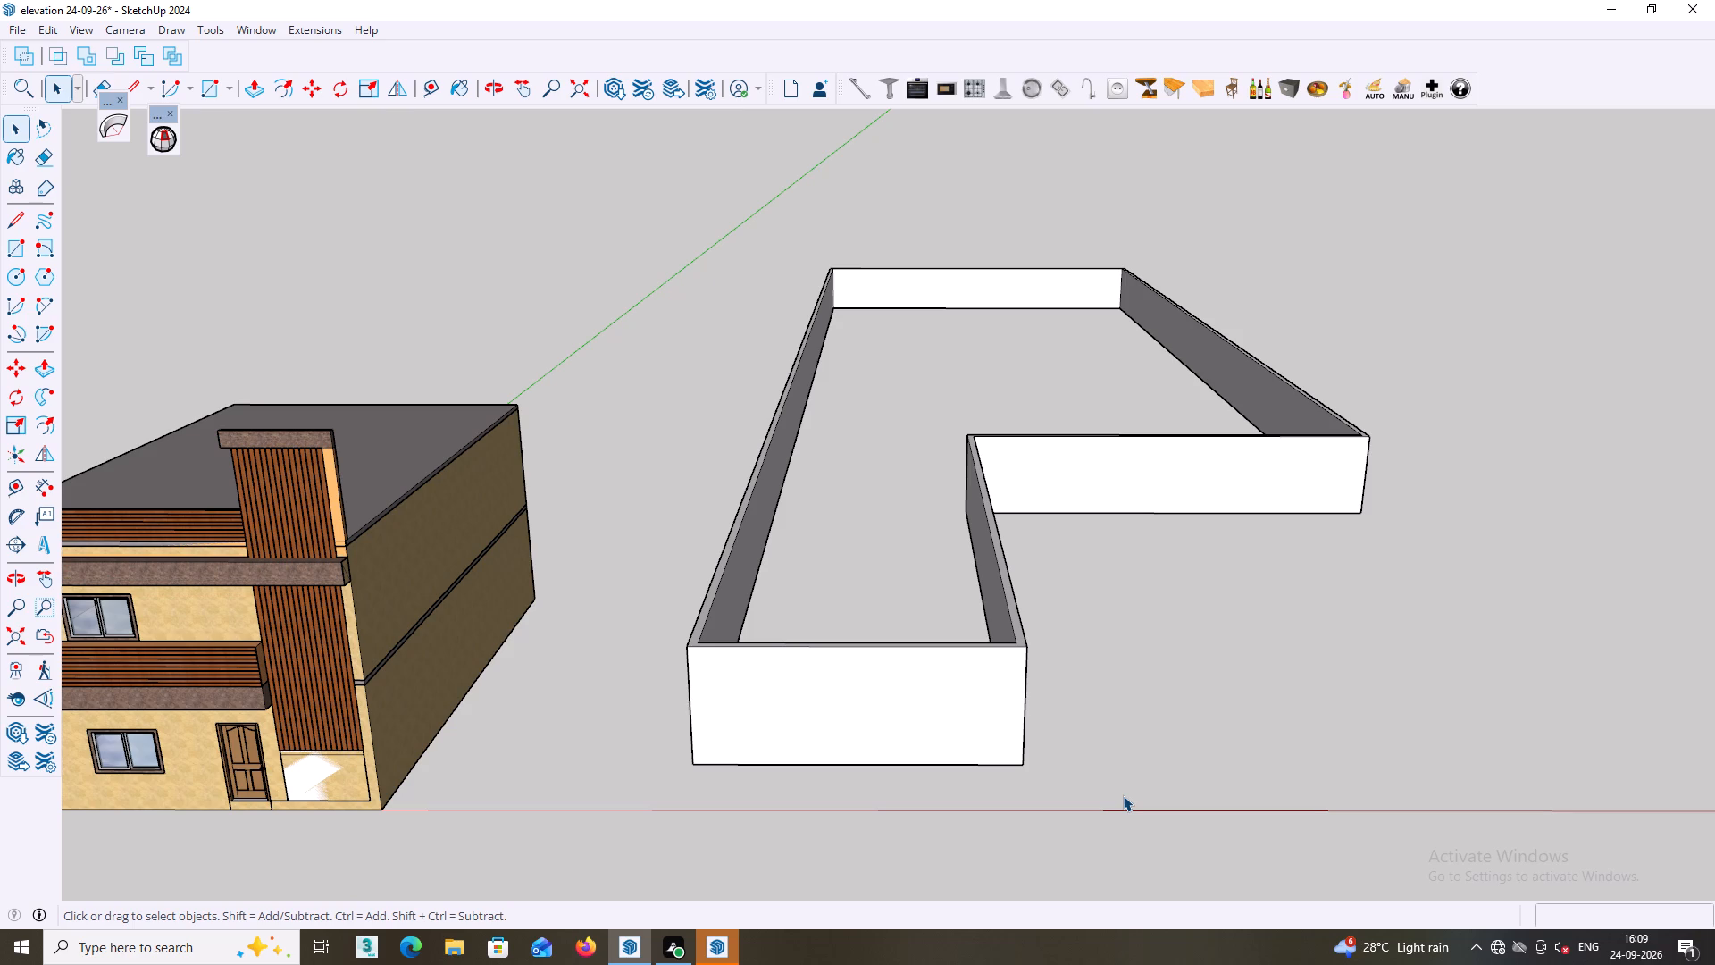
# Undo the wall extrusion, the L-shaped cutting and the 9" wall band, back to the plain base rectangle with its guide lines.
pyautogui.hotkey('ctrl', 'z')
pyautogui.hotkey('ctrl', 'z')
pyautogui.hotkey('ctrl', 'z')
pyautogui.hotkey('ctrl', 'z')
pyautogui.hotkey('ctrl', 'z')
pyautogui.hotkey('ctrl', 'z')
pyautogui.hotkey('ctrl', 'z')
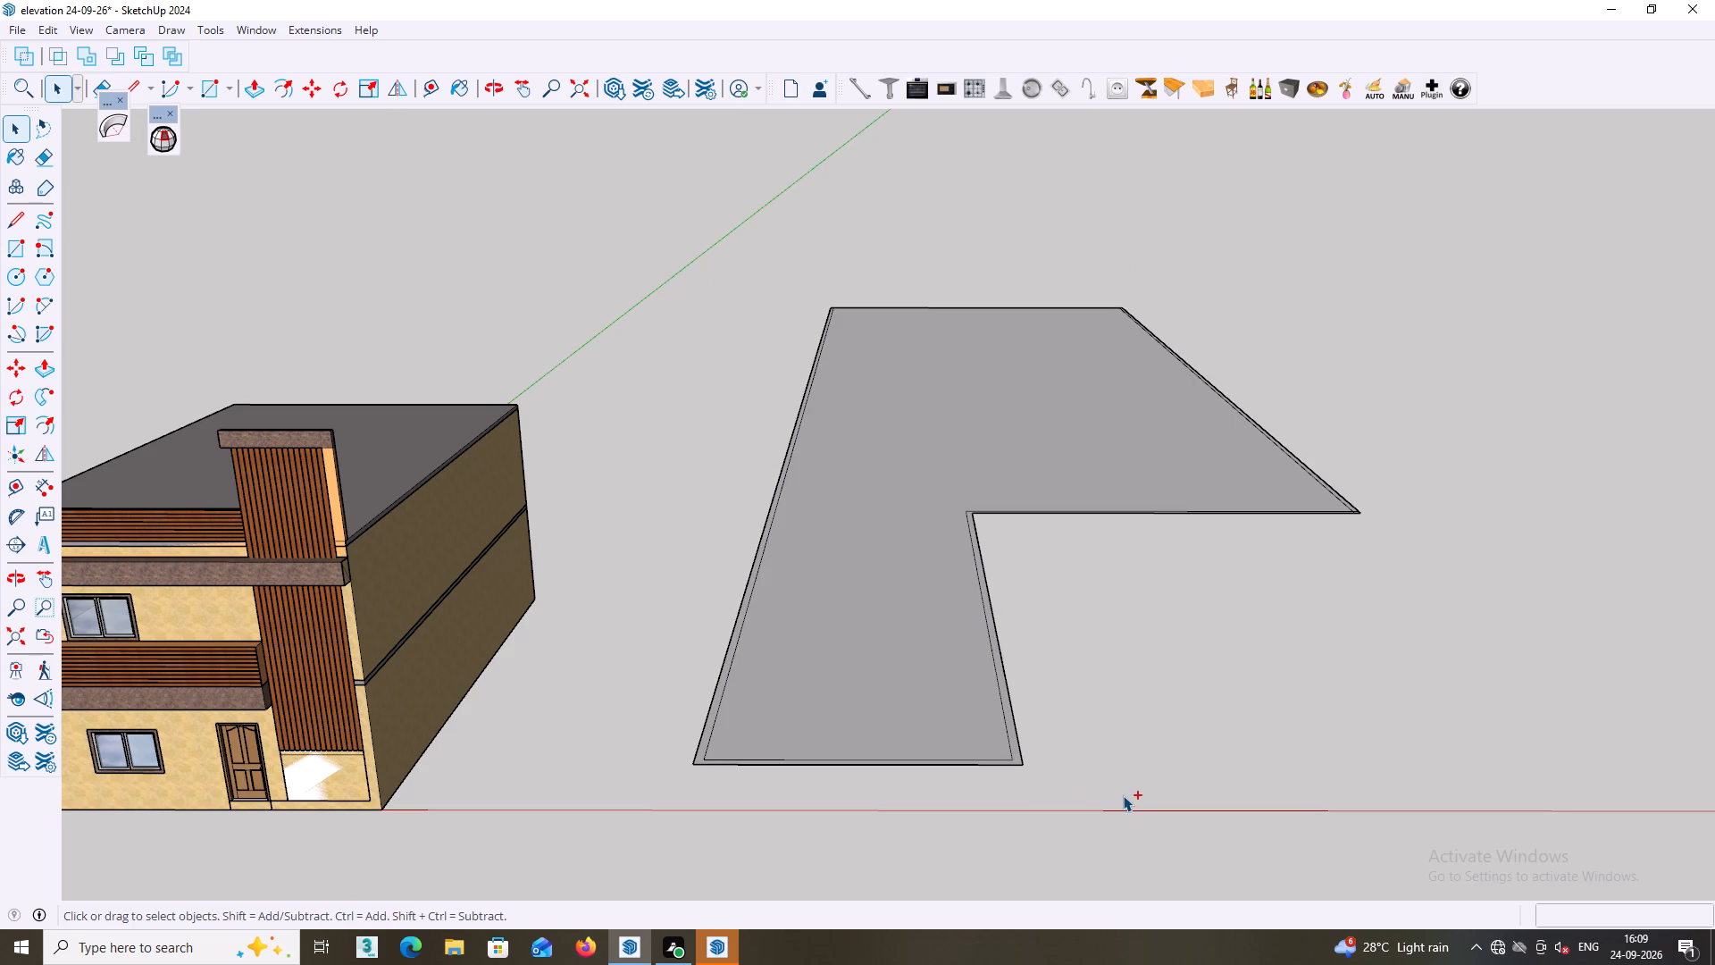
pyautogui.hotkey('ctrl', 'z')
pyautogui.hotkey('ctrl', 'z')
pyautogui.hotkey('ctrl', 'z')
pyautogui.hotkey('ctrl', 'z')
pyautogui.hotkey('ctrl', 'z')
pyautogui.hotkey('ctrl', 'z')
pyautogui.hotkey('ctrl', 'z')
pyautogui.hotkey('ctrl', 'z')
pyautogui.hotkey('ctrl', 'z')
pyautogui.hotkey('ctrl', 'z')
pyautogui.hotkey('ctrl', 'z')
pyautogui.hotkey('ctrl', 'z')
pyautogui.hotkey('ctrl', 'z')
pyautogui.hotkey('ctrl', 'z')
pyautogui.hotkey('ctrl', 'z')
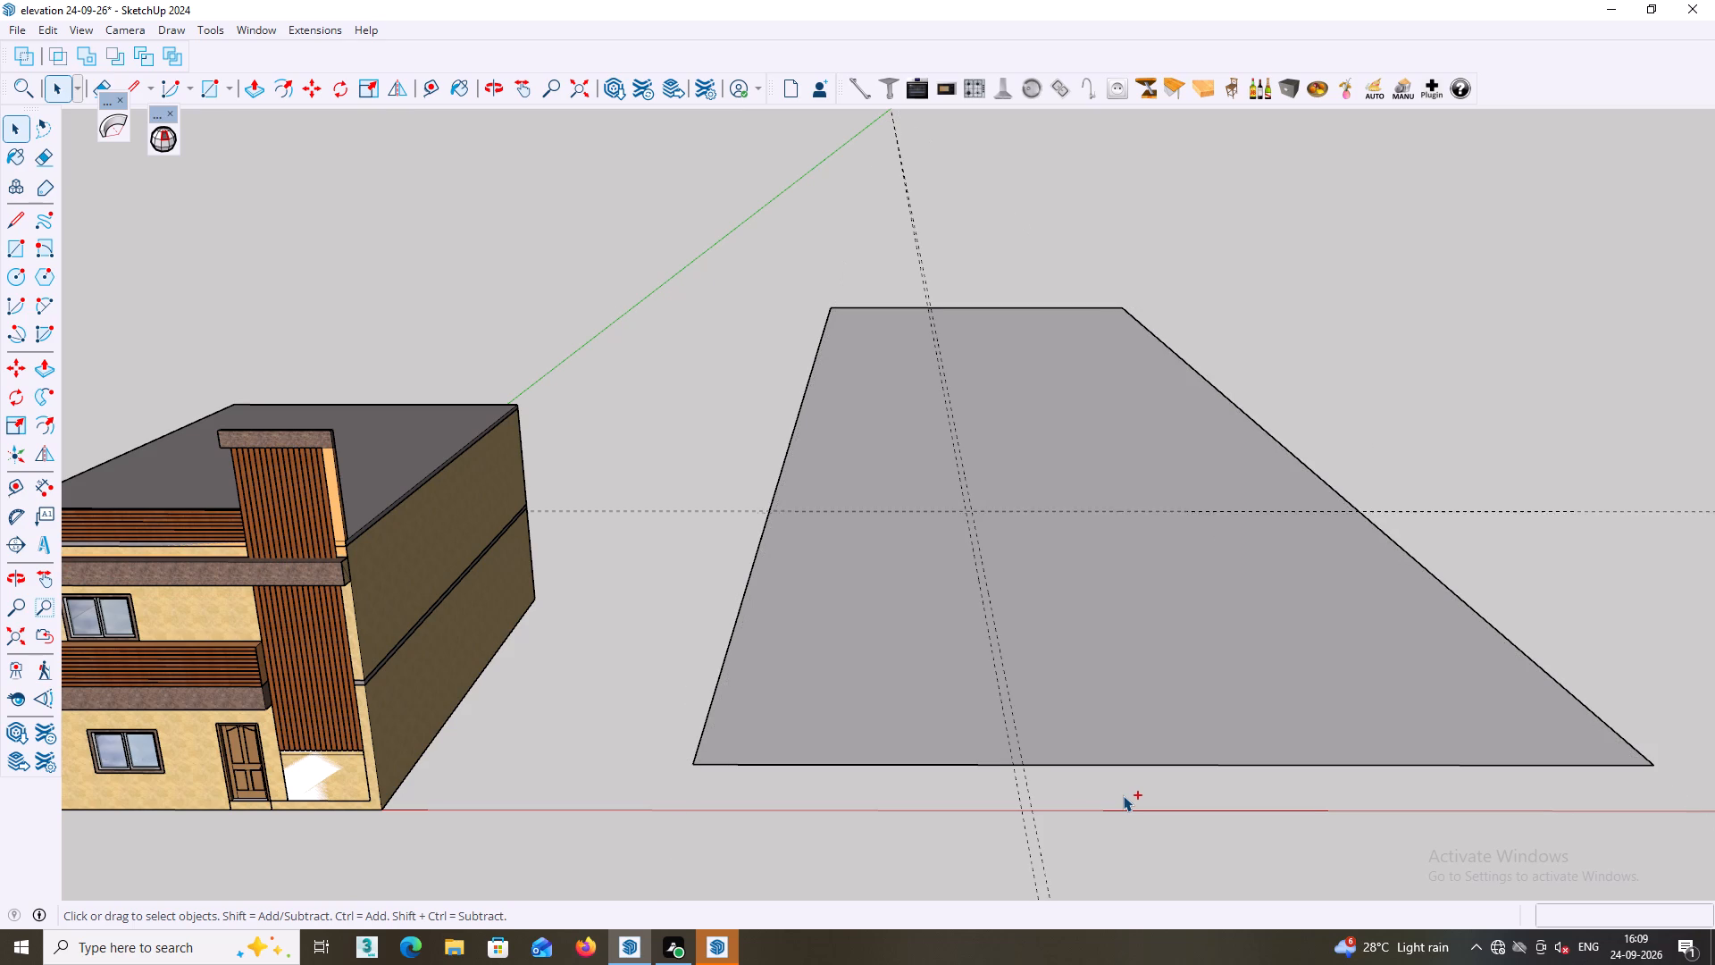
# Undo the guide lines and the base rectangle too, clearing the ground beside the house and stepping back into the house's earlier edits.
pyautogui.hotkey('ctrl', 'z')
pyautogui.hotkey('ctrl', 'z')
pyautogui.hotkey('ctrl', 'z')
pyautogui.hotkey('ctrl', 'z')
pyautogui.hotkey('ctrl', 'z')
pyautogui.hotkey('ctrl', 'z')
pyautogui.hotkey('ctrl', 'z')
pyautogui.hotkey('ctrl', 'z')
pyautogui.hotkey('ctrl', 'z')
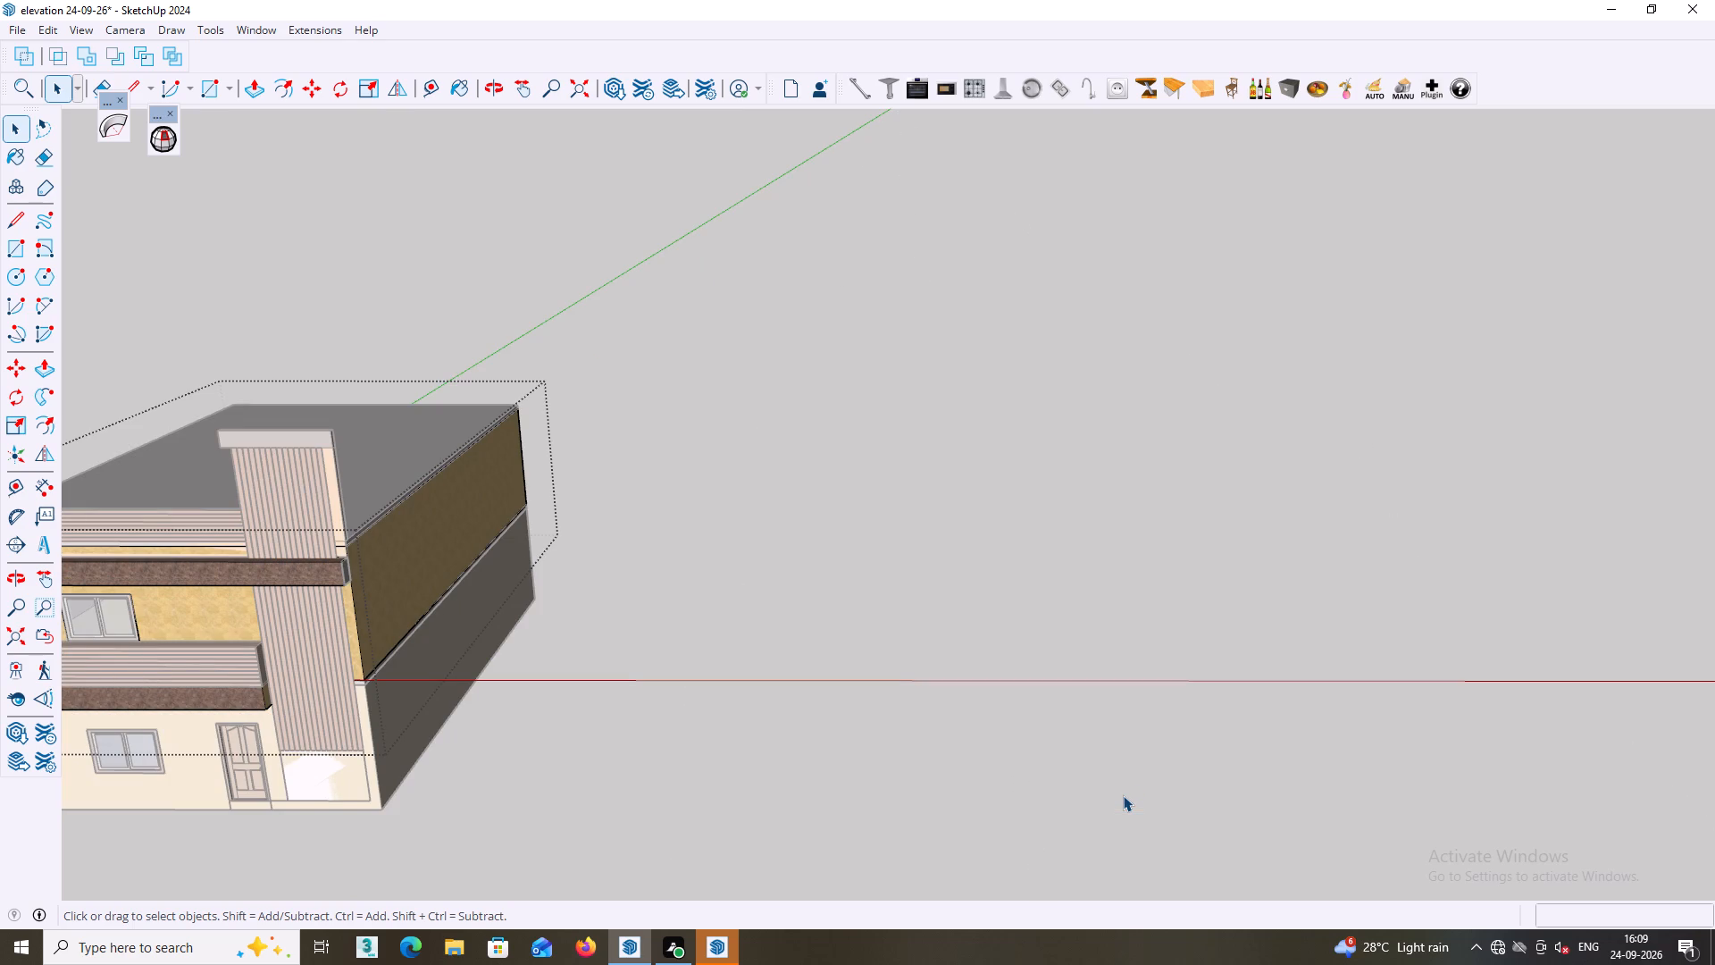
# Draw a base rectangle about 23' 6" by 50' 11" on the ground beside the house, starting on the red axis.
pyautogui.click(1070, 575)
pyautogui.keyDown('shift'); pyautogui.moveTo(1025, 593); pyautogui.dragTo(1088, 385, button='middle'); pyautogui.keyUp('shift')
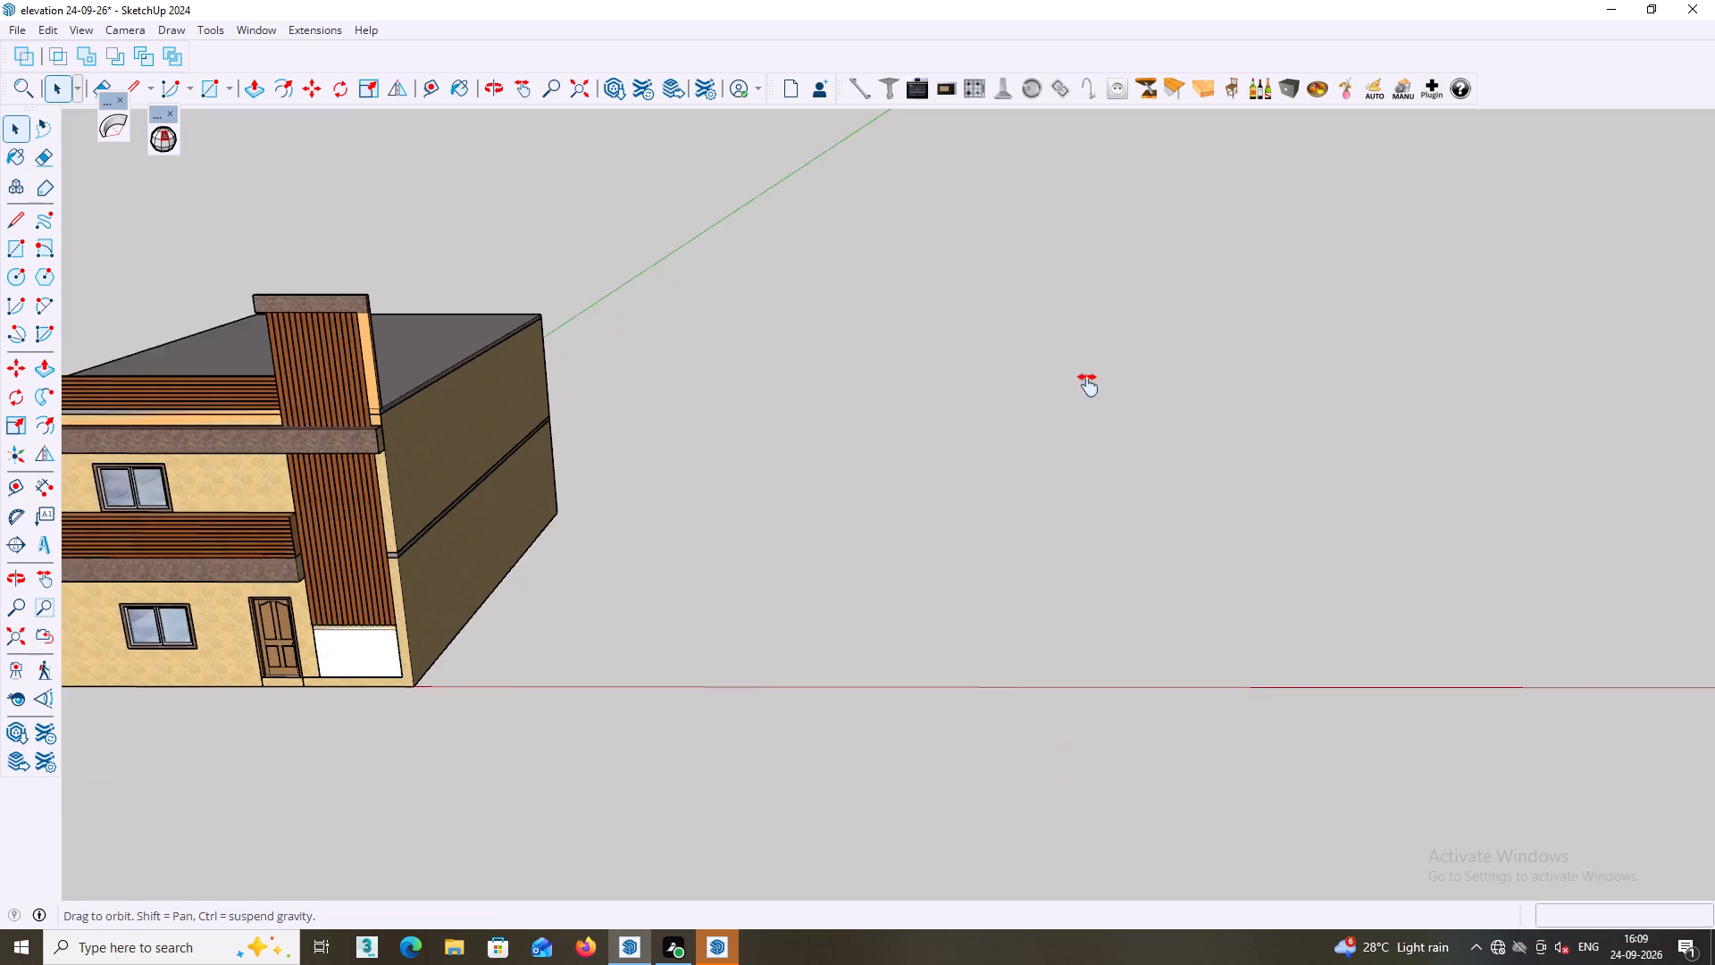
pyautogui.keyDown('shift'); pyautogui.moveTo(1088, 385); pyautogui.dragTo(1100, 339, button='middle'); pyautogui.keyUp('shift')
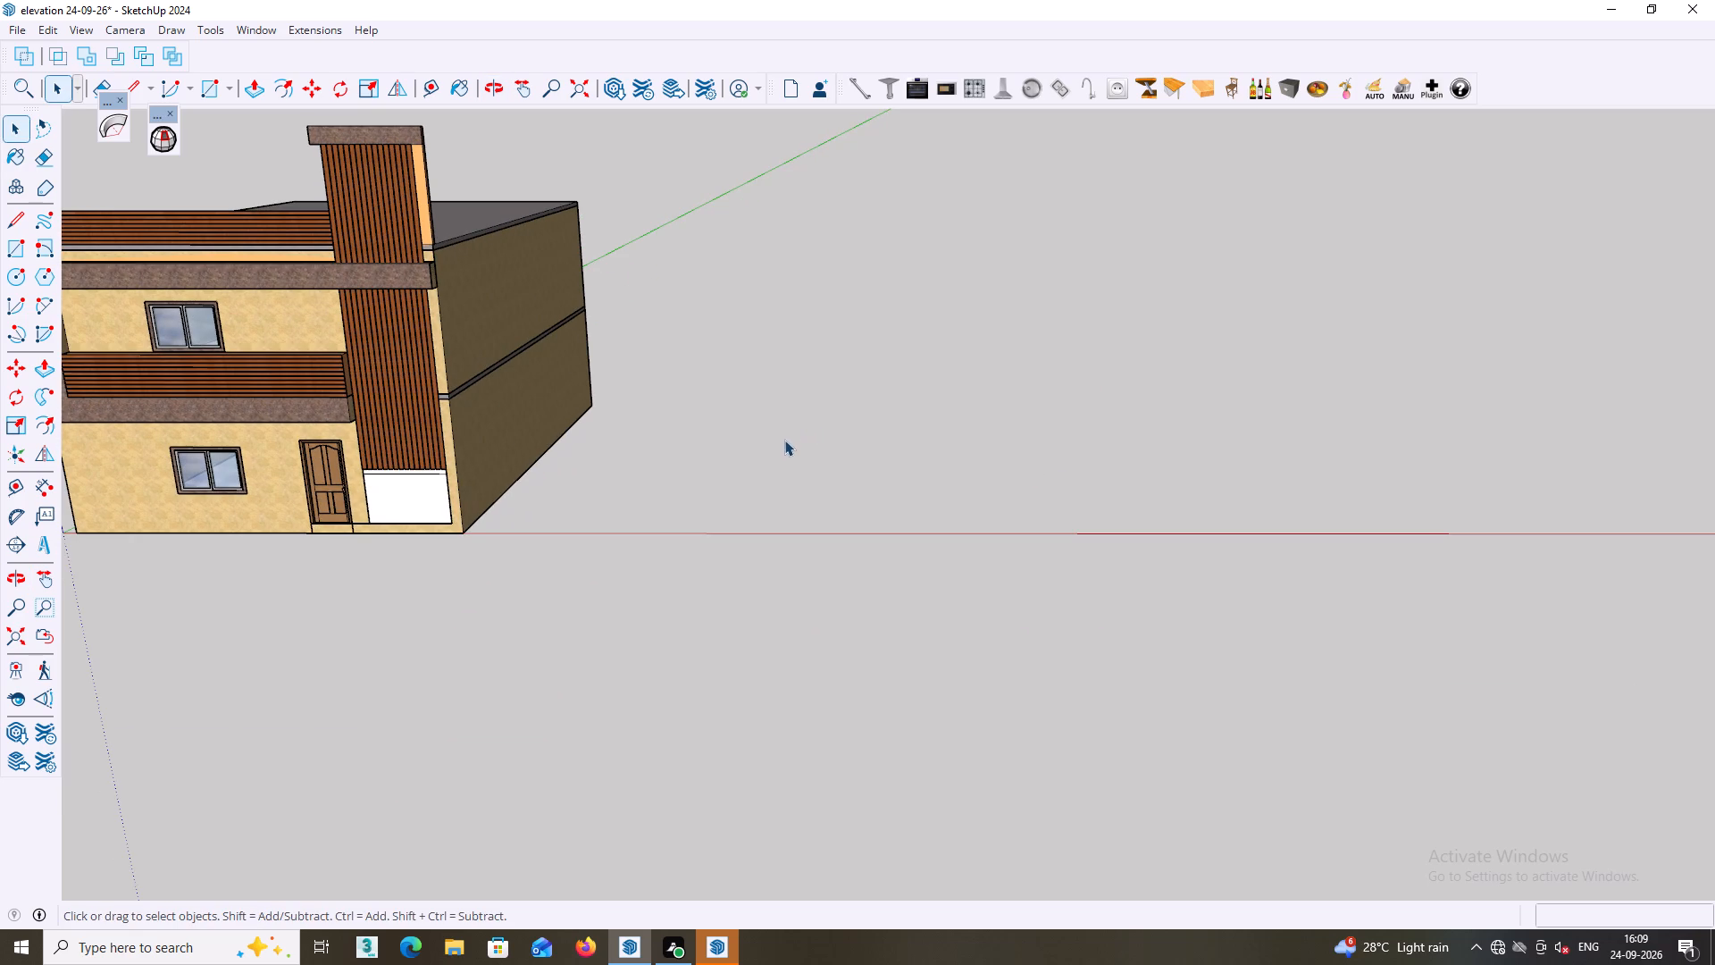
pyautogui.moveTo(772, 450); pyautogui.dragTo(767, 504, button='middle')
pyautogui.scroll(2, 607, 514)
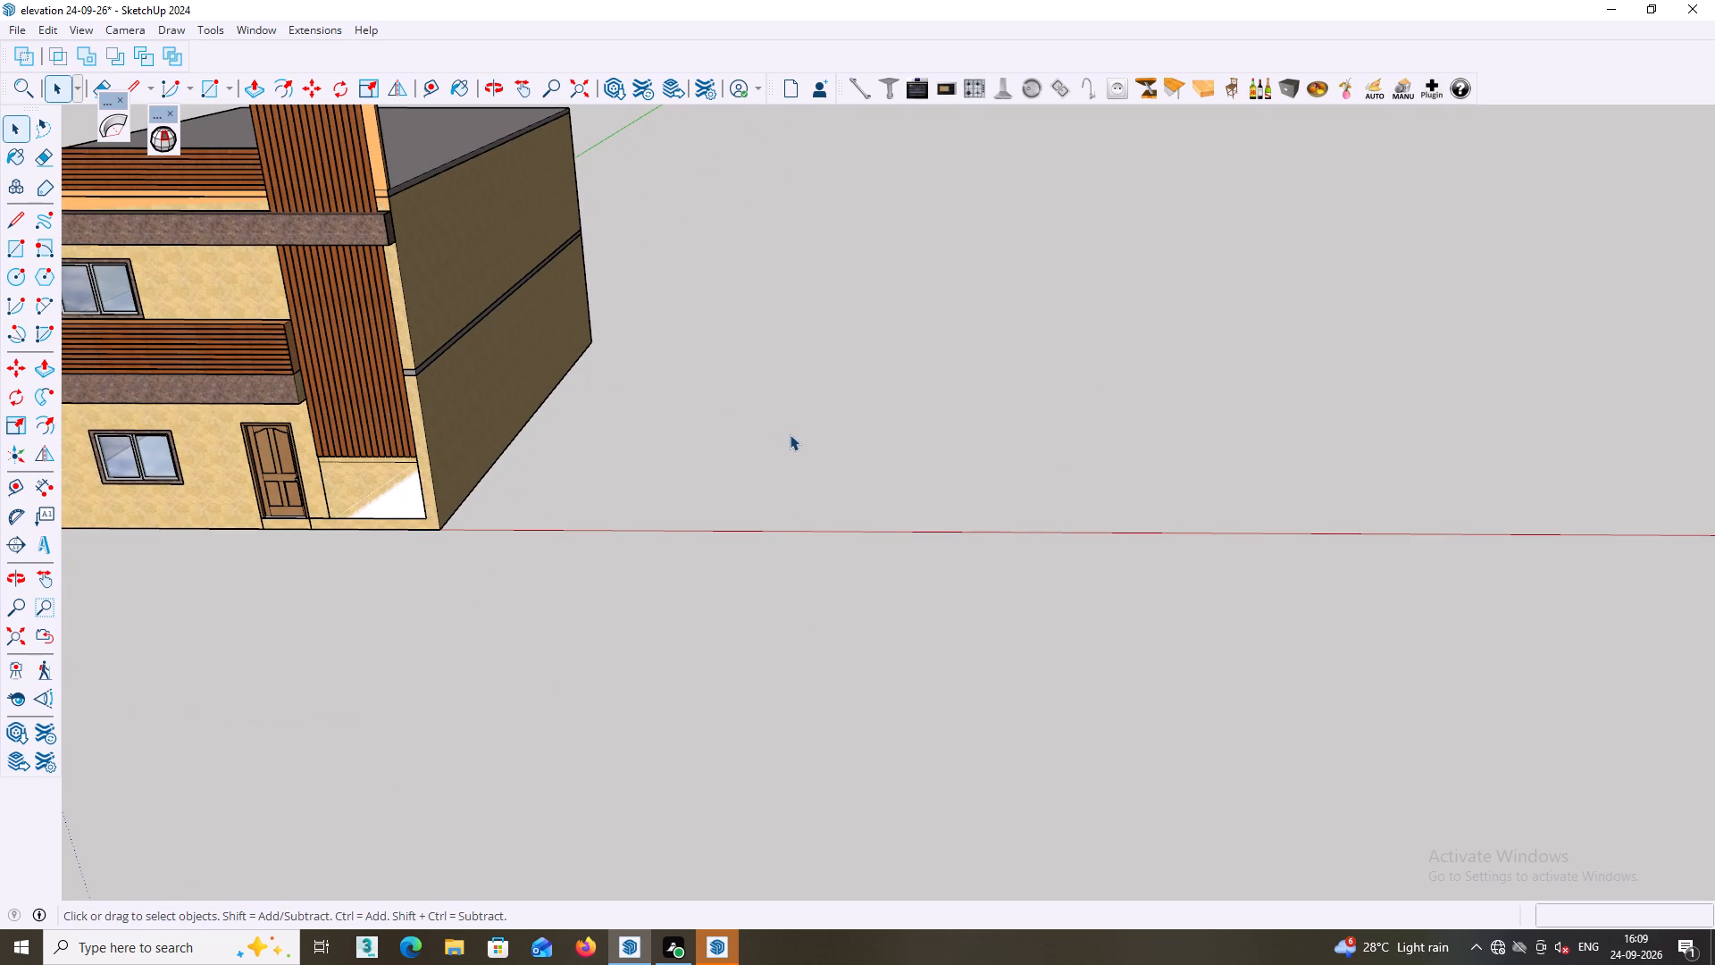
pyautogui.press('r')
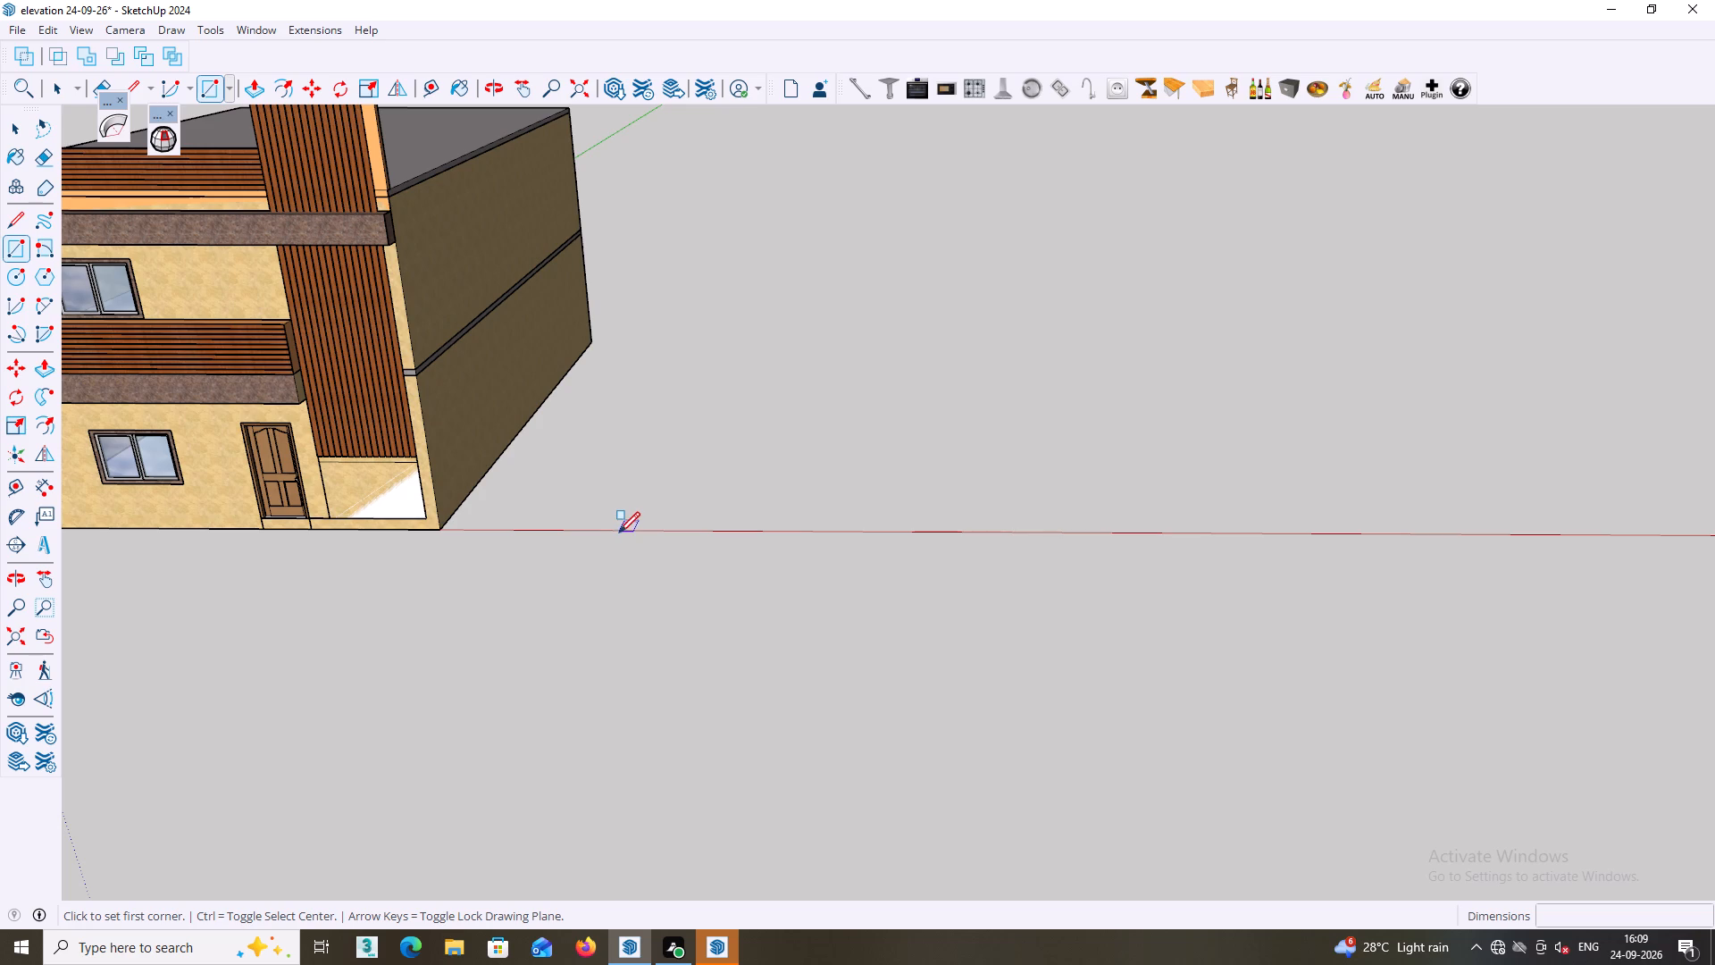
pyautogui.click(624, 530)
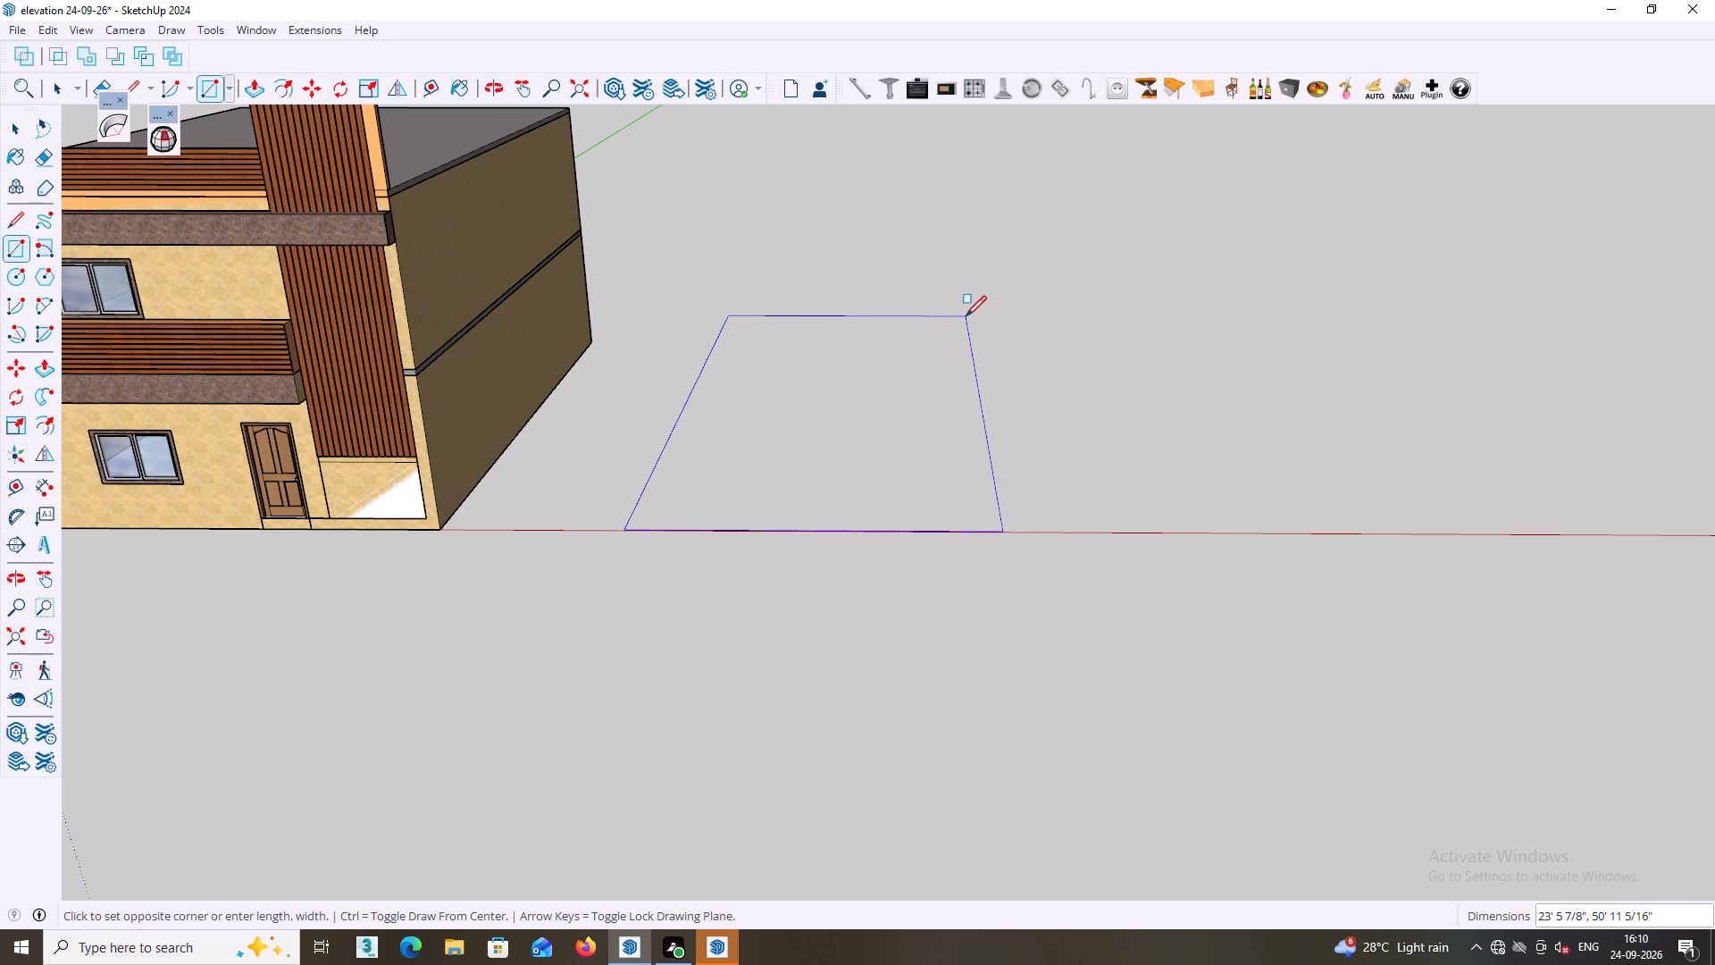
pyautogui.click(966, 316)
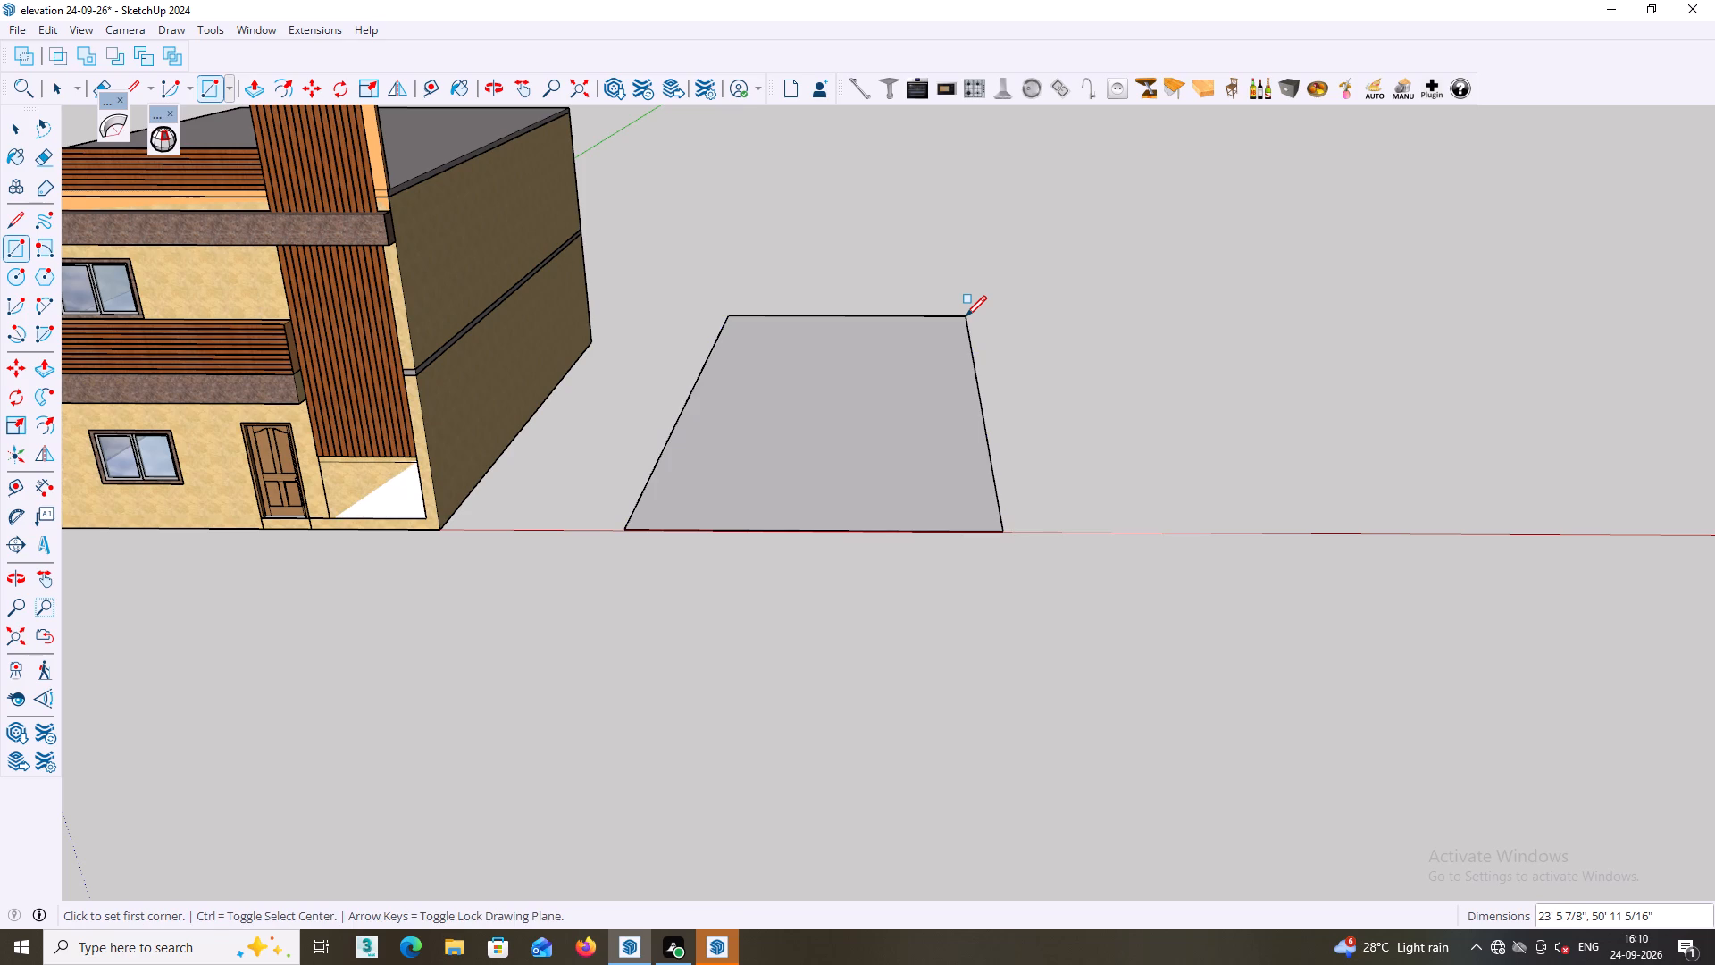
# Place guide lines 9" inside the base rectangle's two long side edges and its rear edge.
pyautogui.moveTo(966, 355); pyautogui.dragTo(975, 343, button='middle')
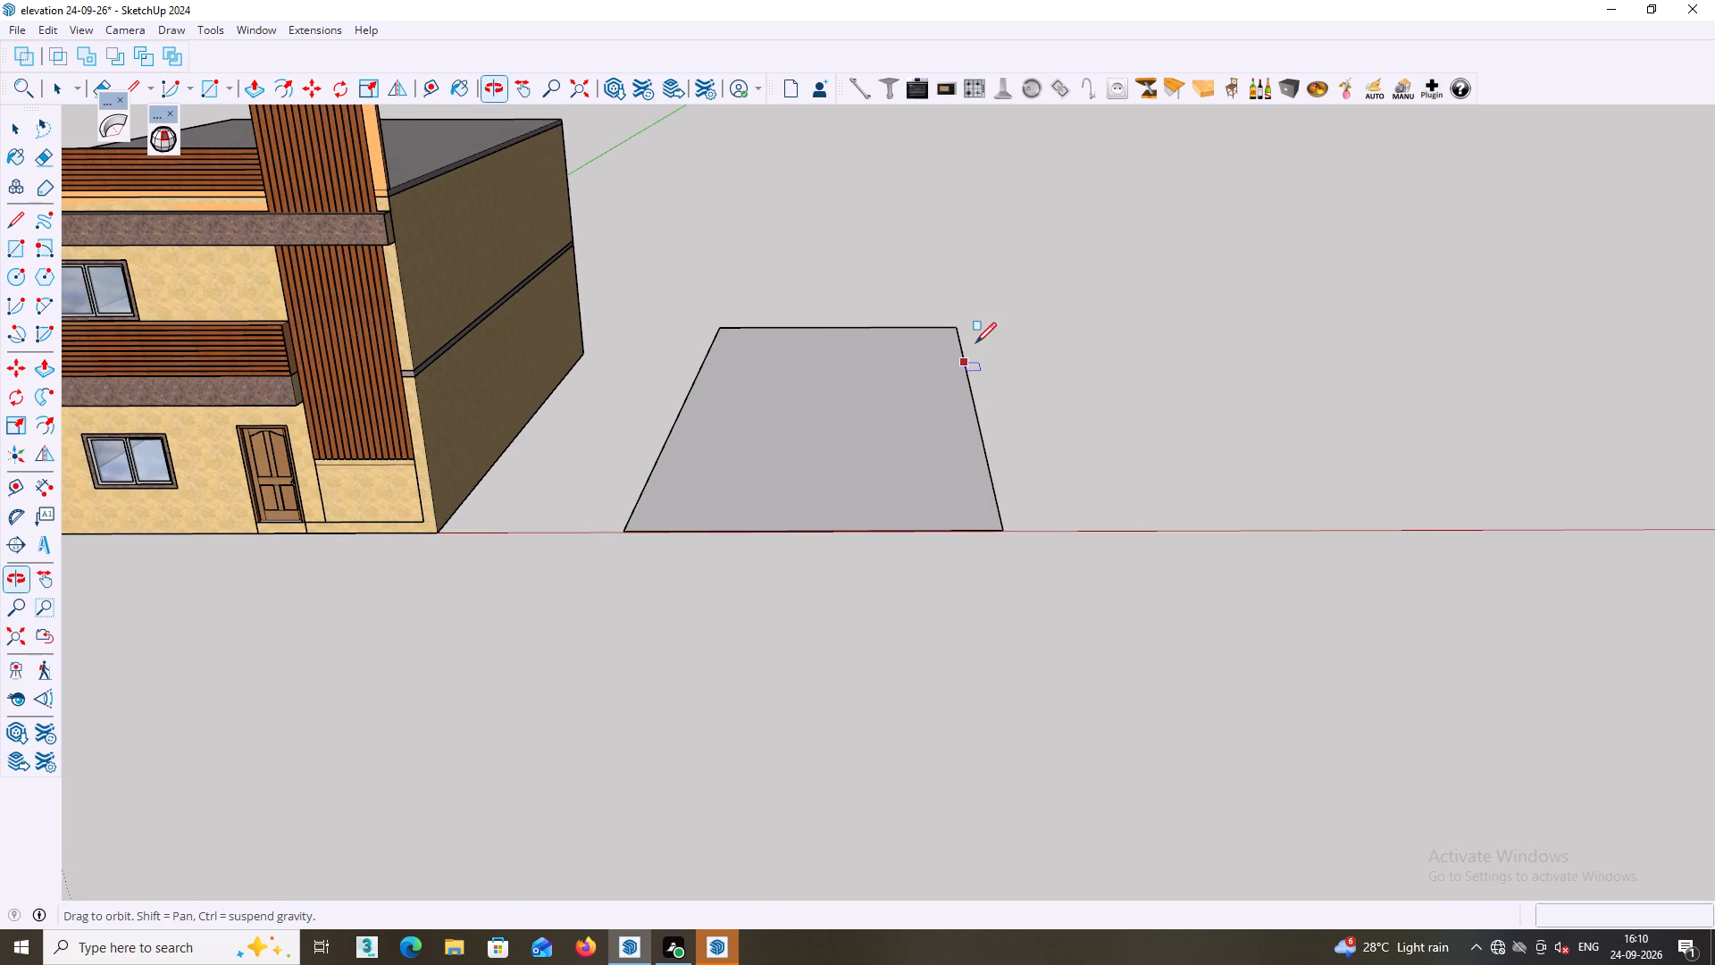
pyautogui.press('t')
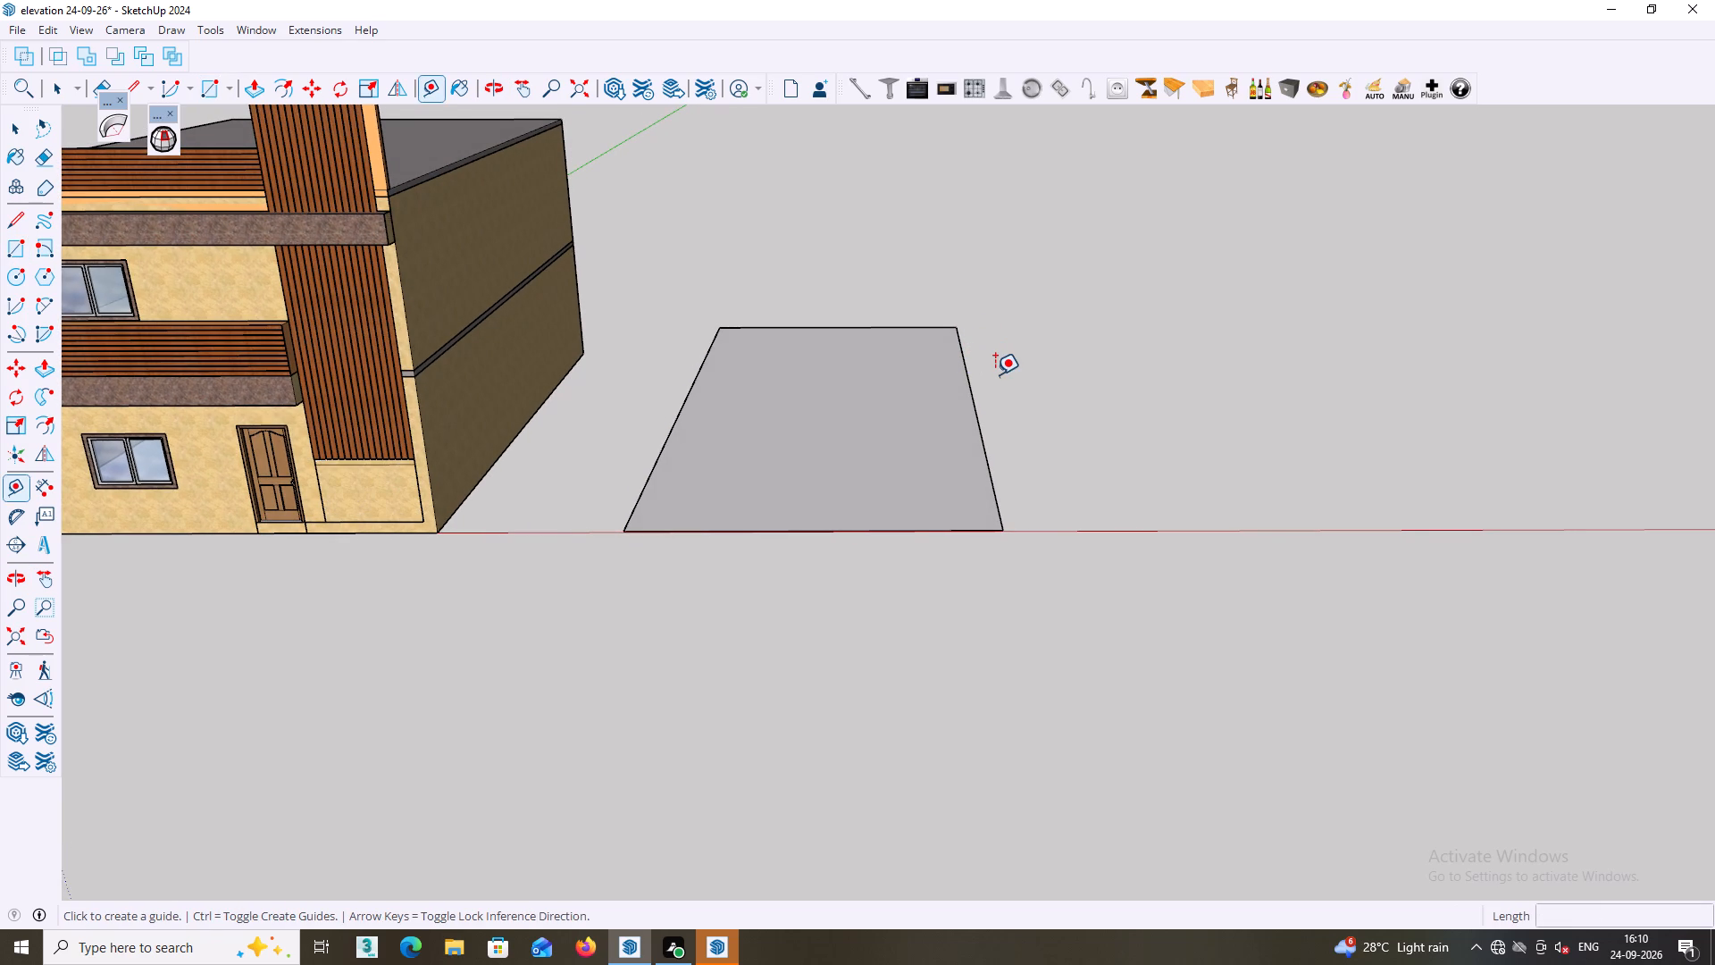
pyautogui.press('space')
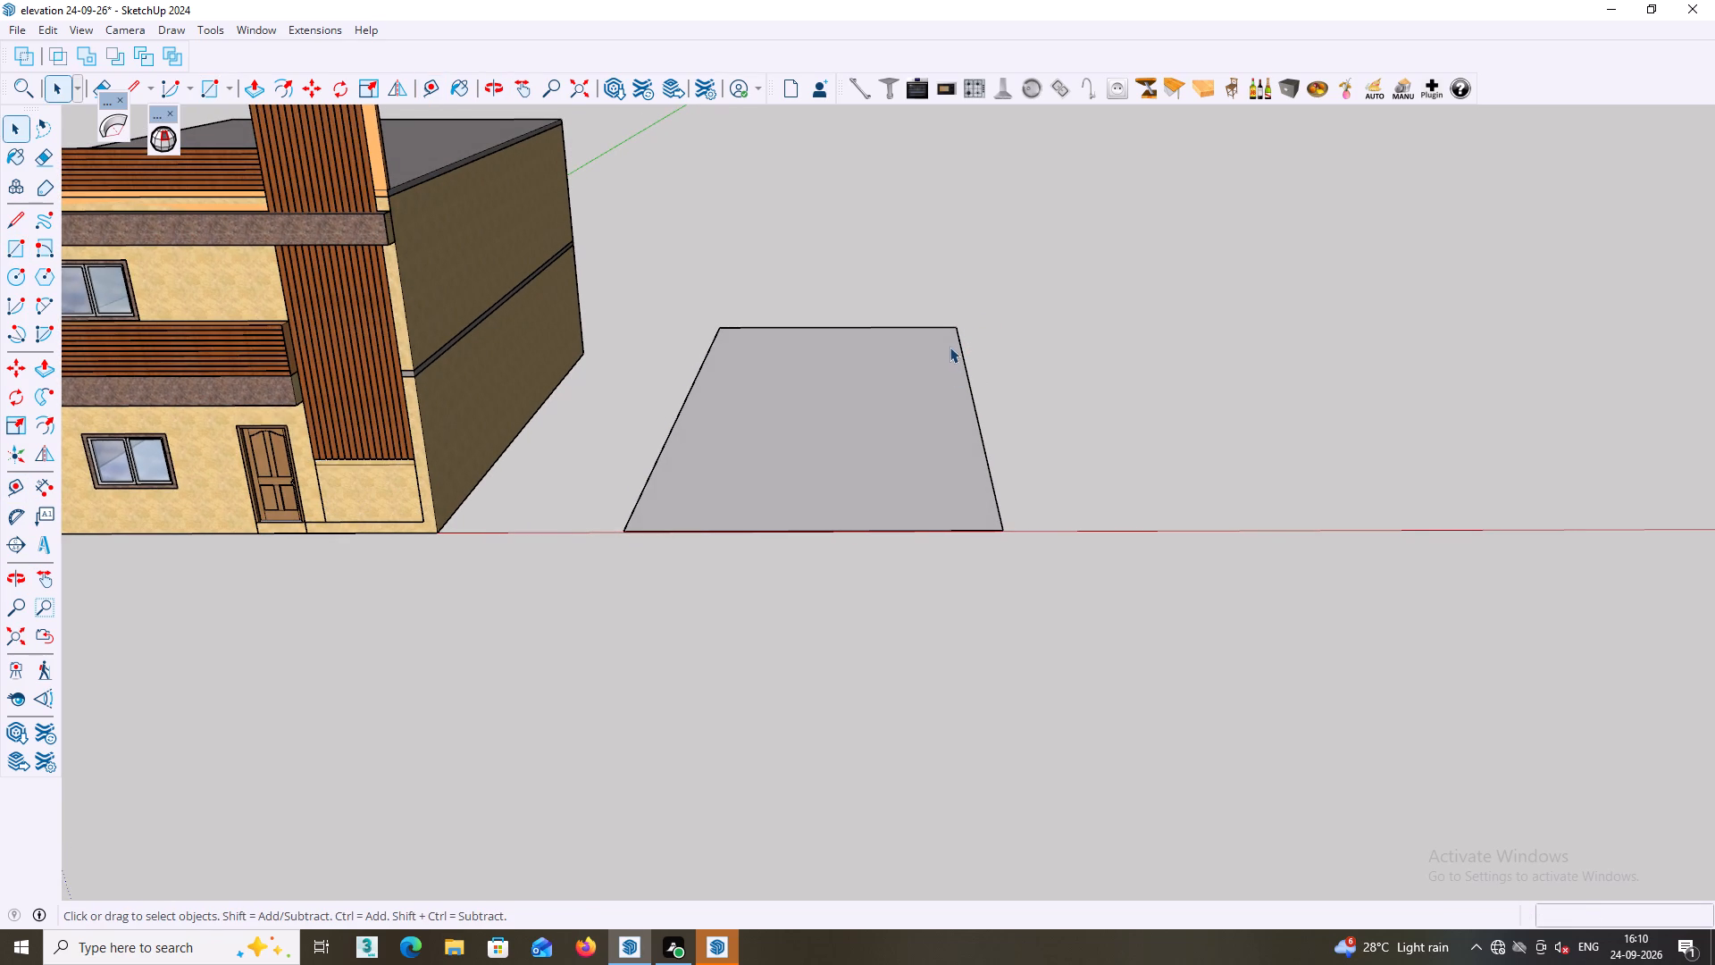
pyautogui.press('t')
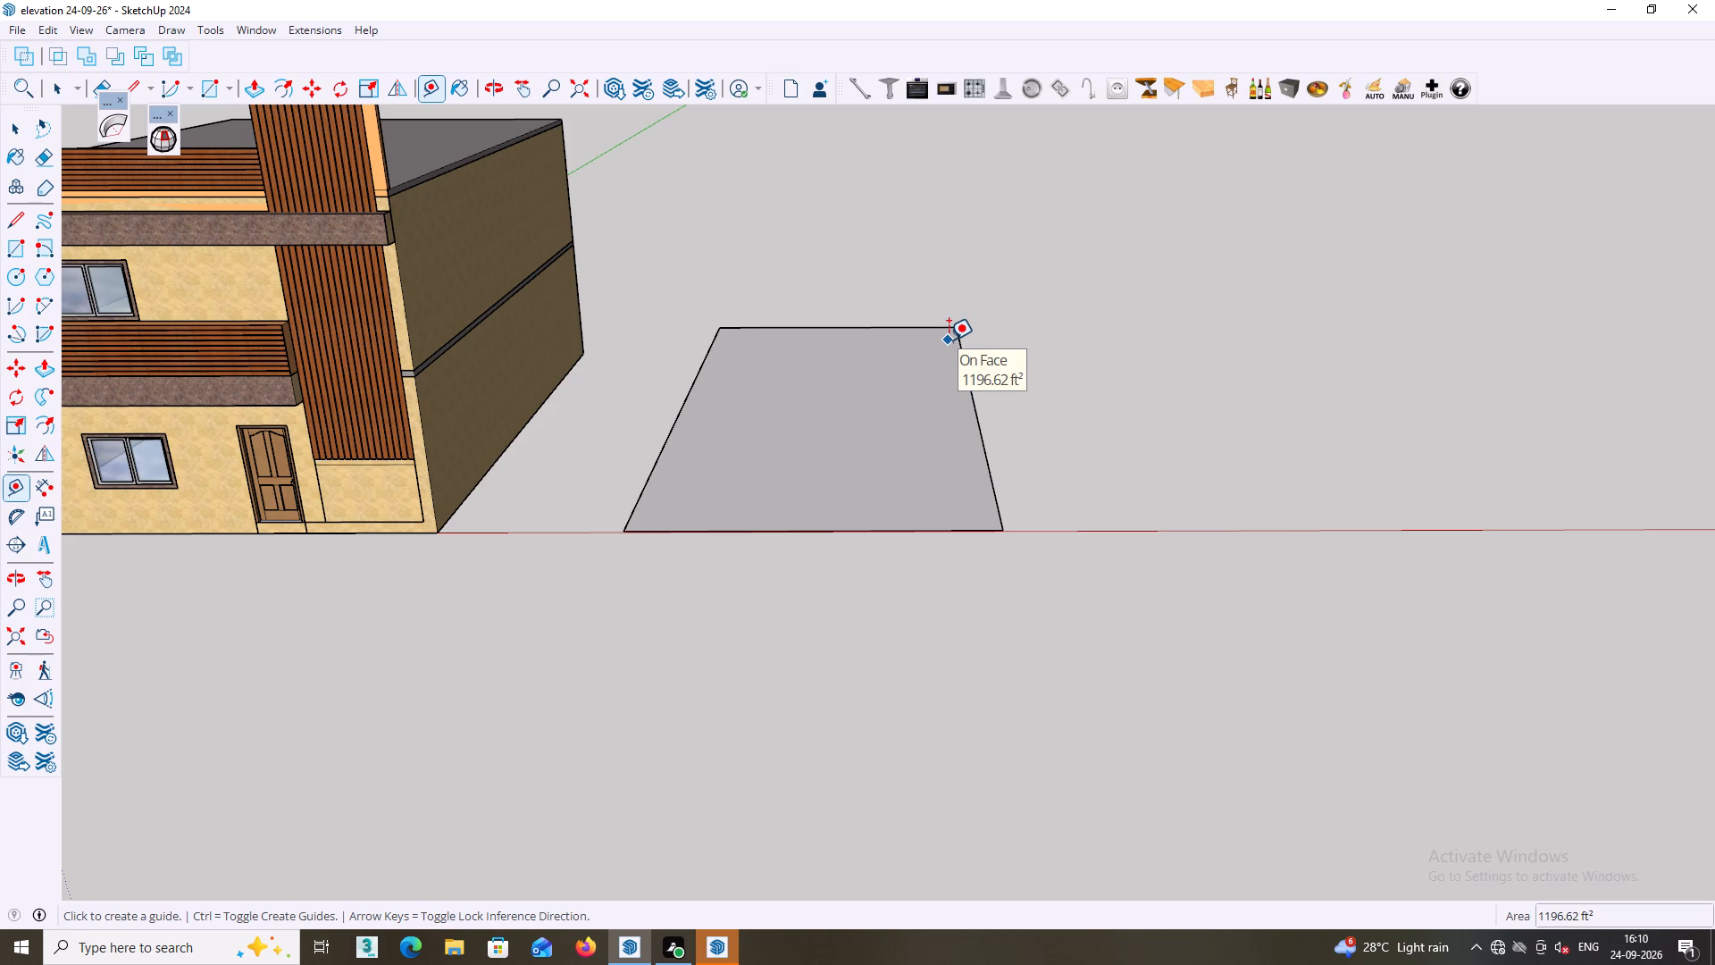
pyautogui.click(660, 447)
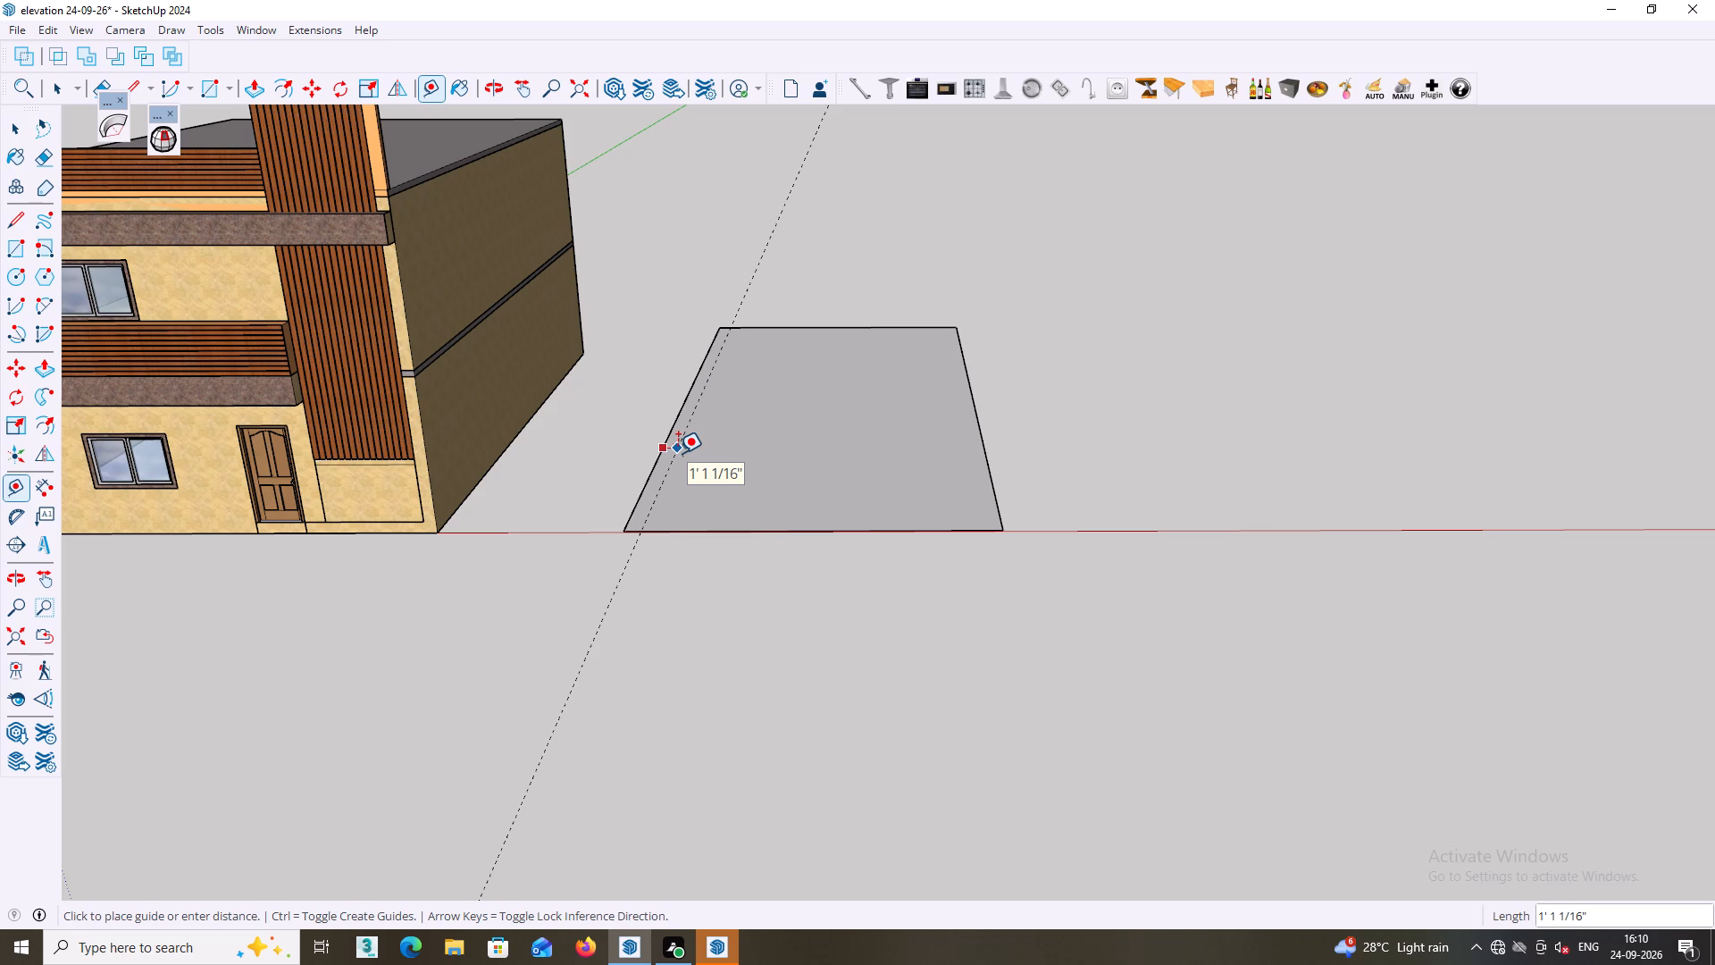
pyautogui.press('9')
pyautogui.press('Return')
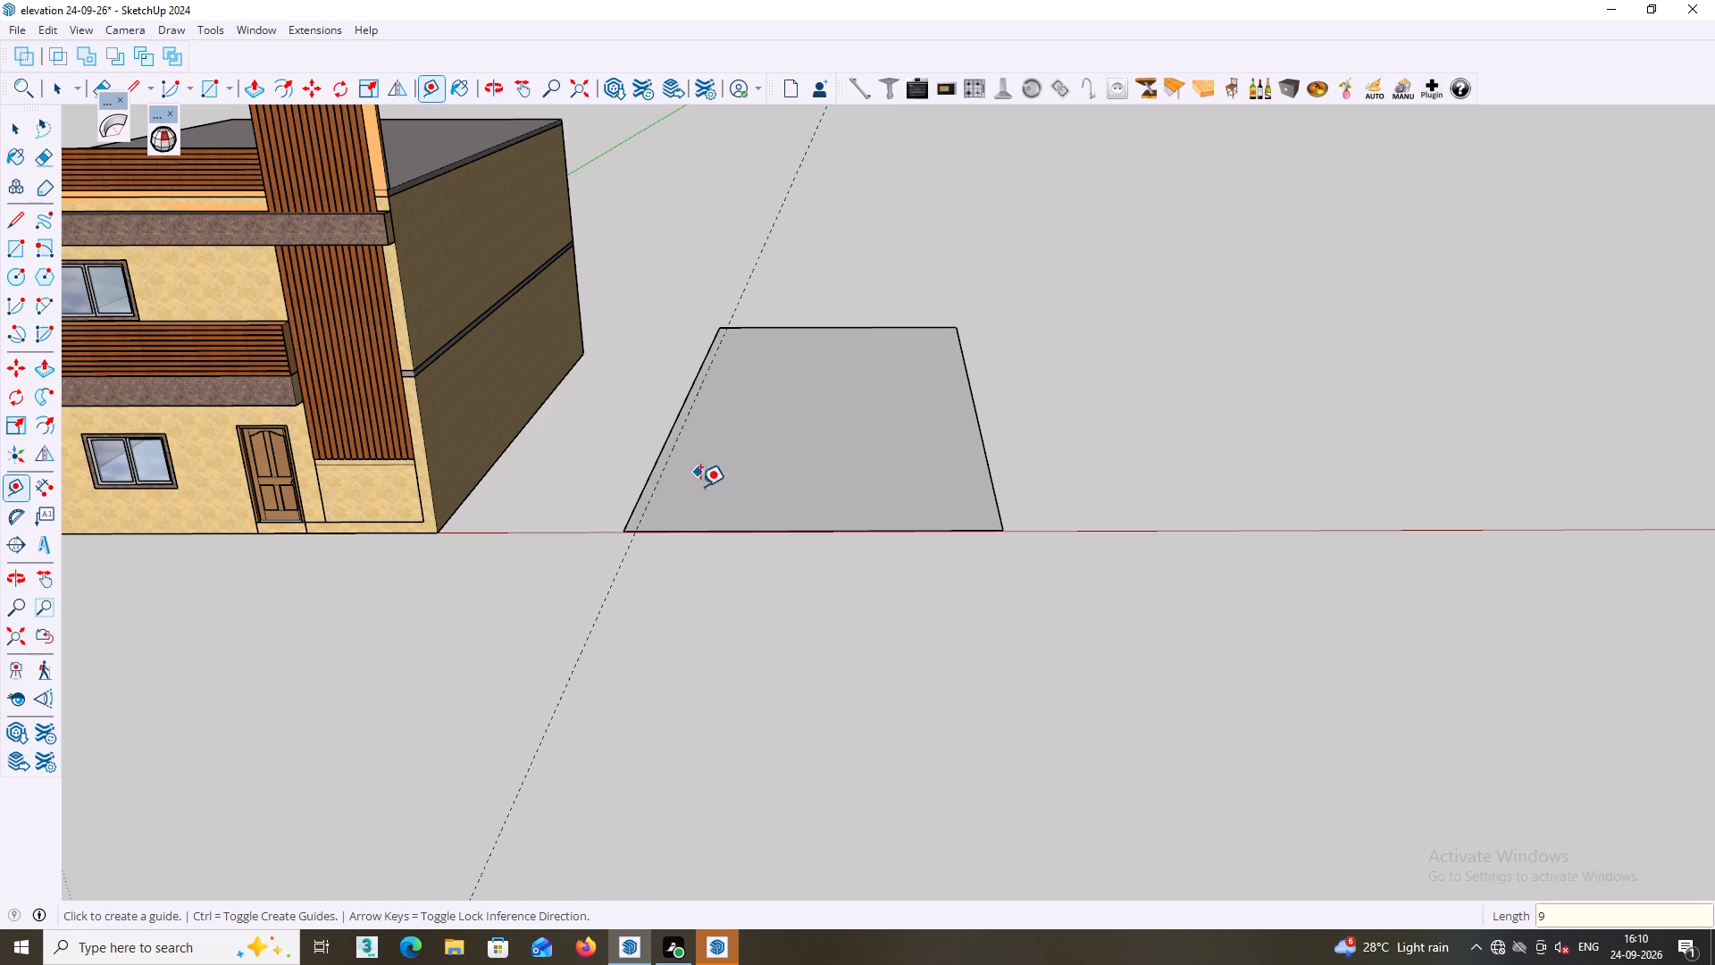
pyautogui.middleClick(836, 501)
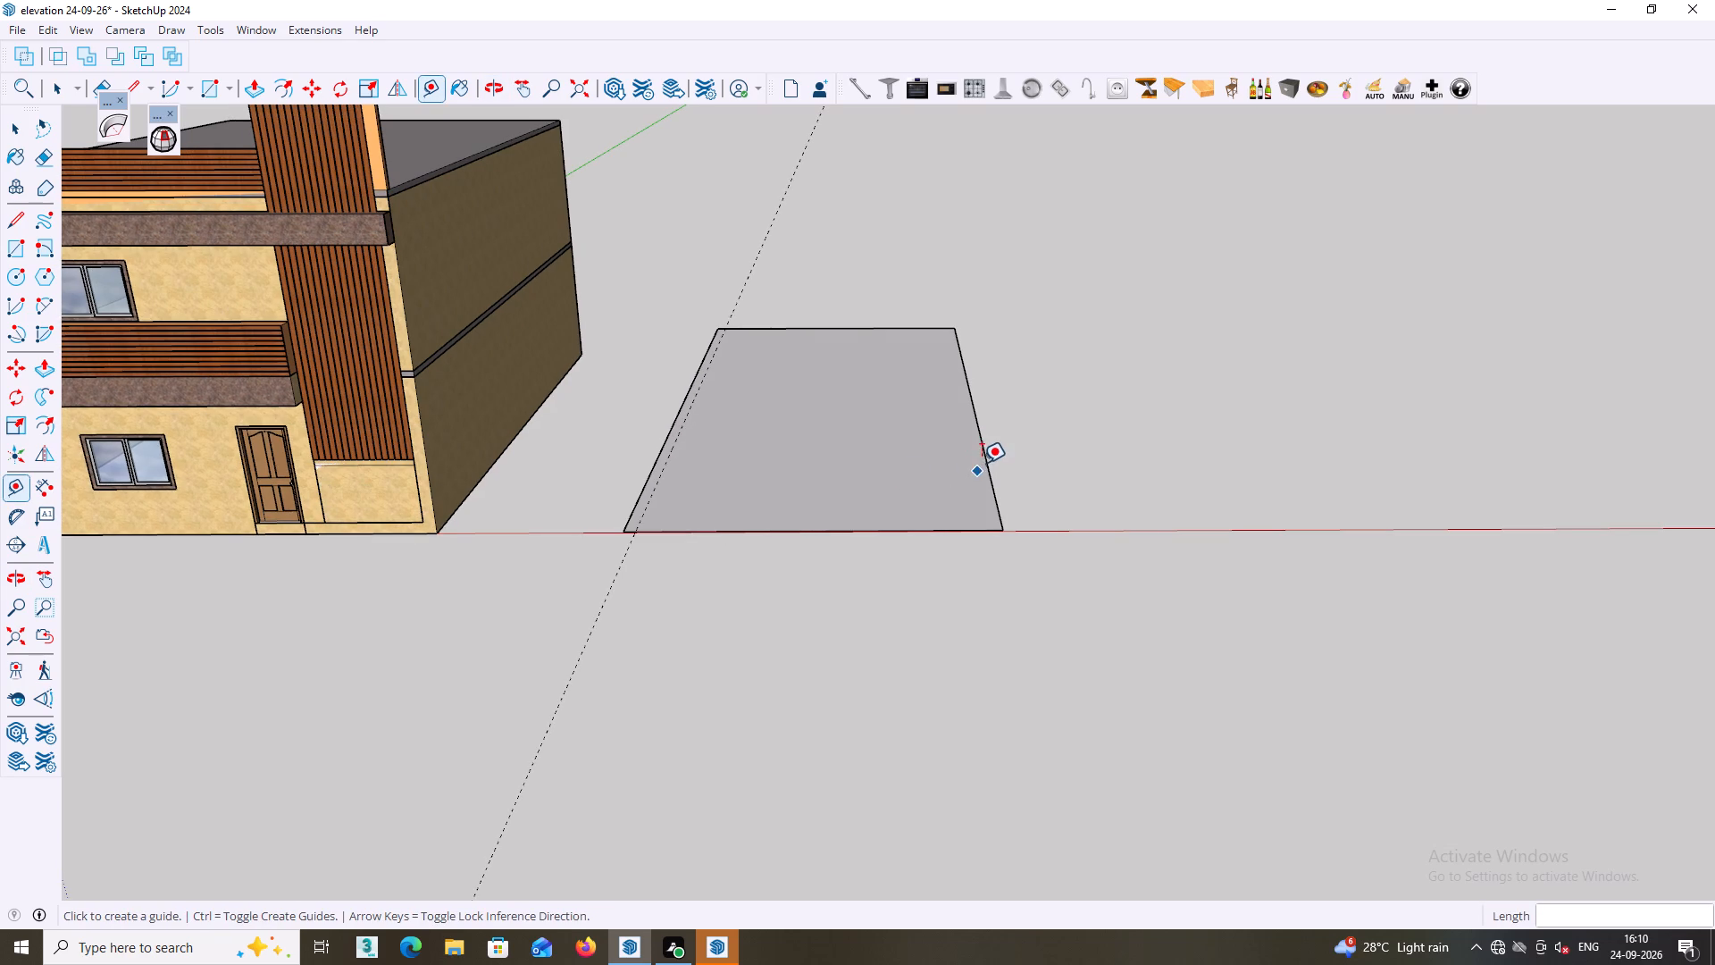
pyautogui.click(984, 453)
pyautogui.press('9')
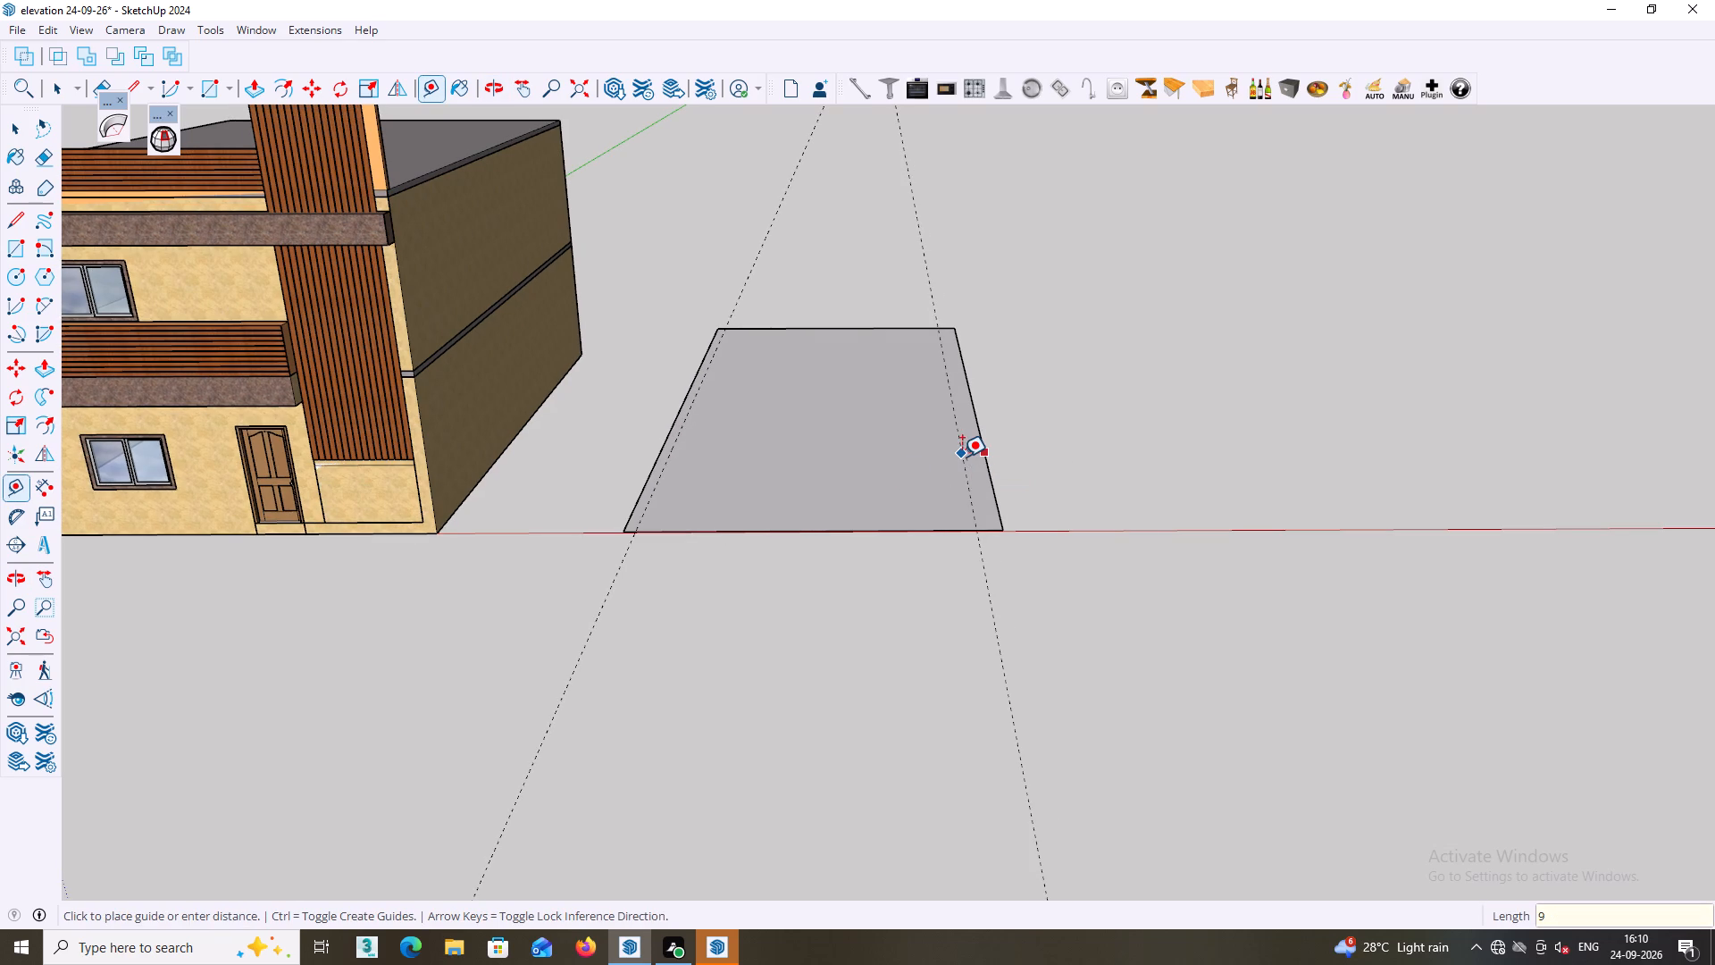
pyautogui.press('Return')
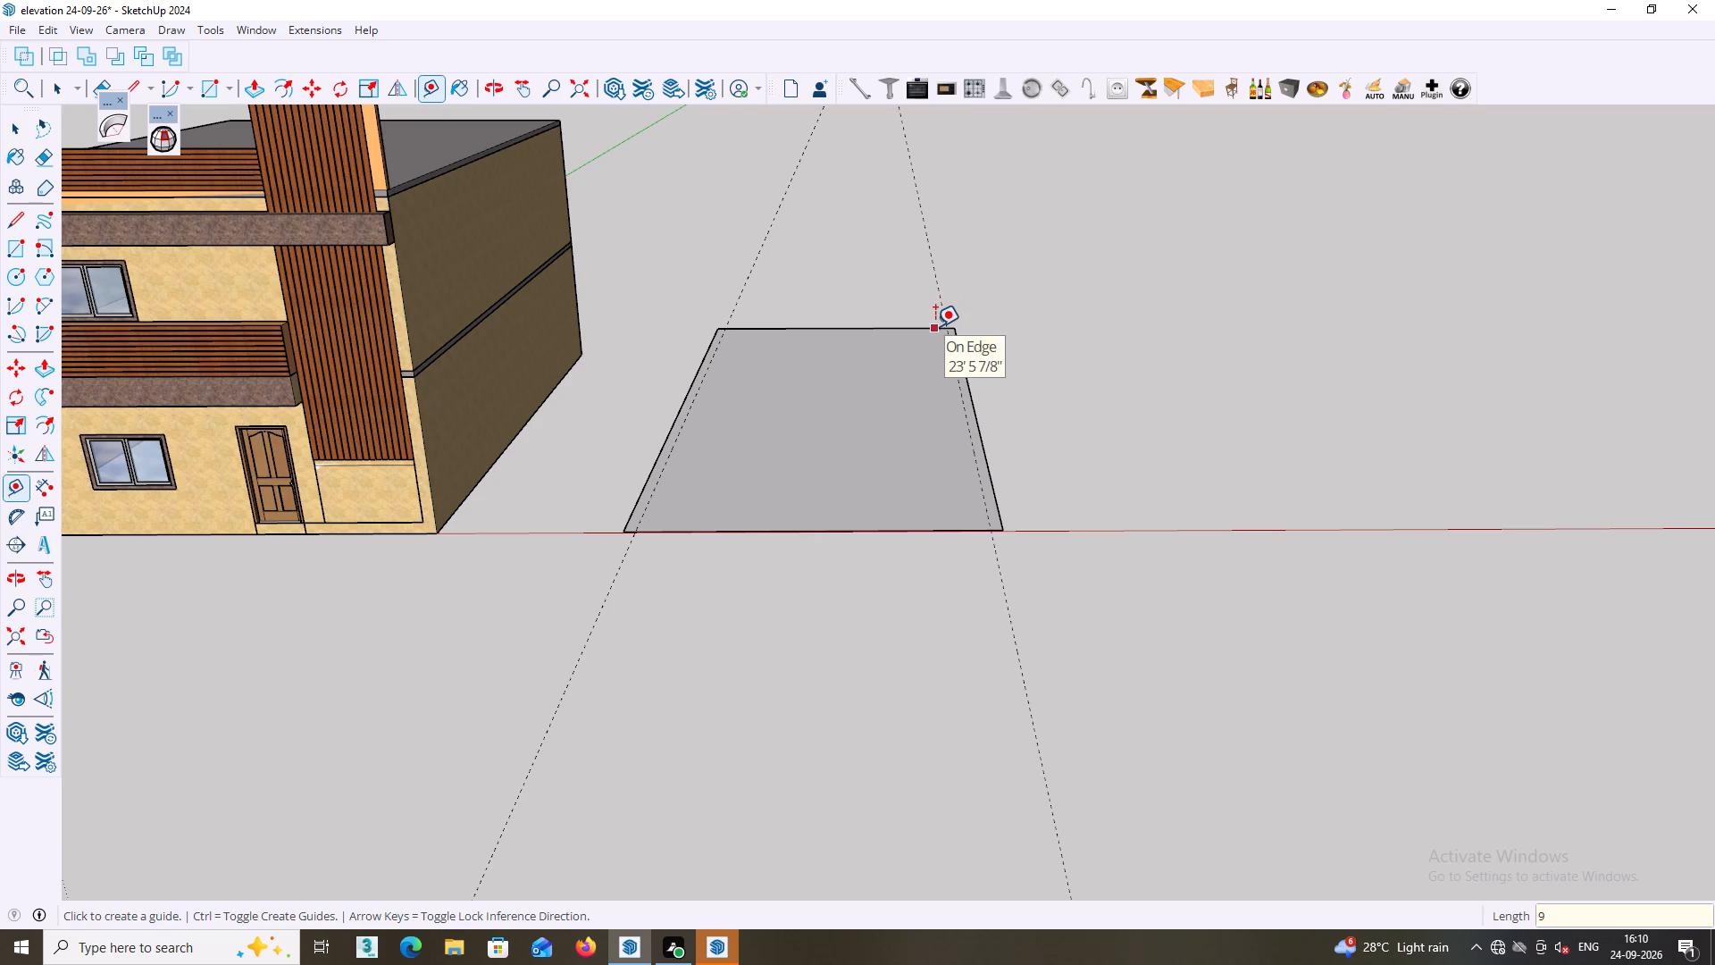
pyautogui.click(935, 326)
pyautogui.press('9')
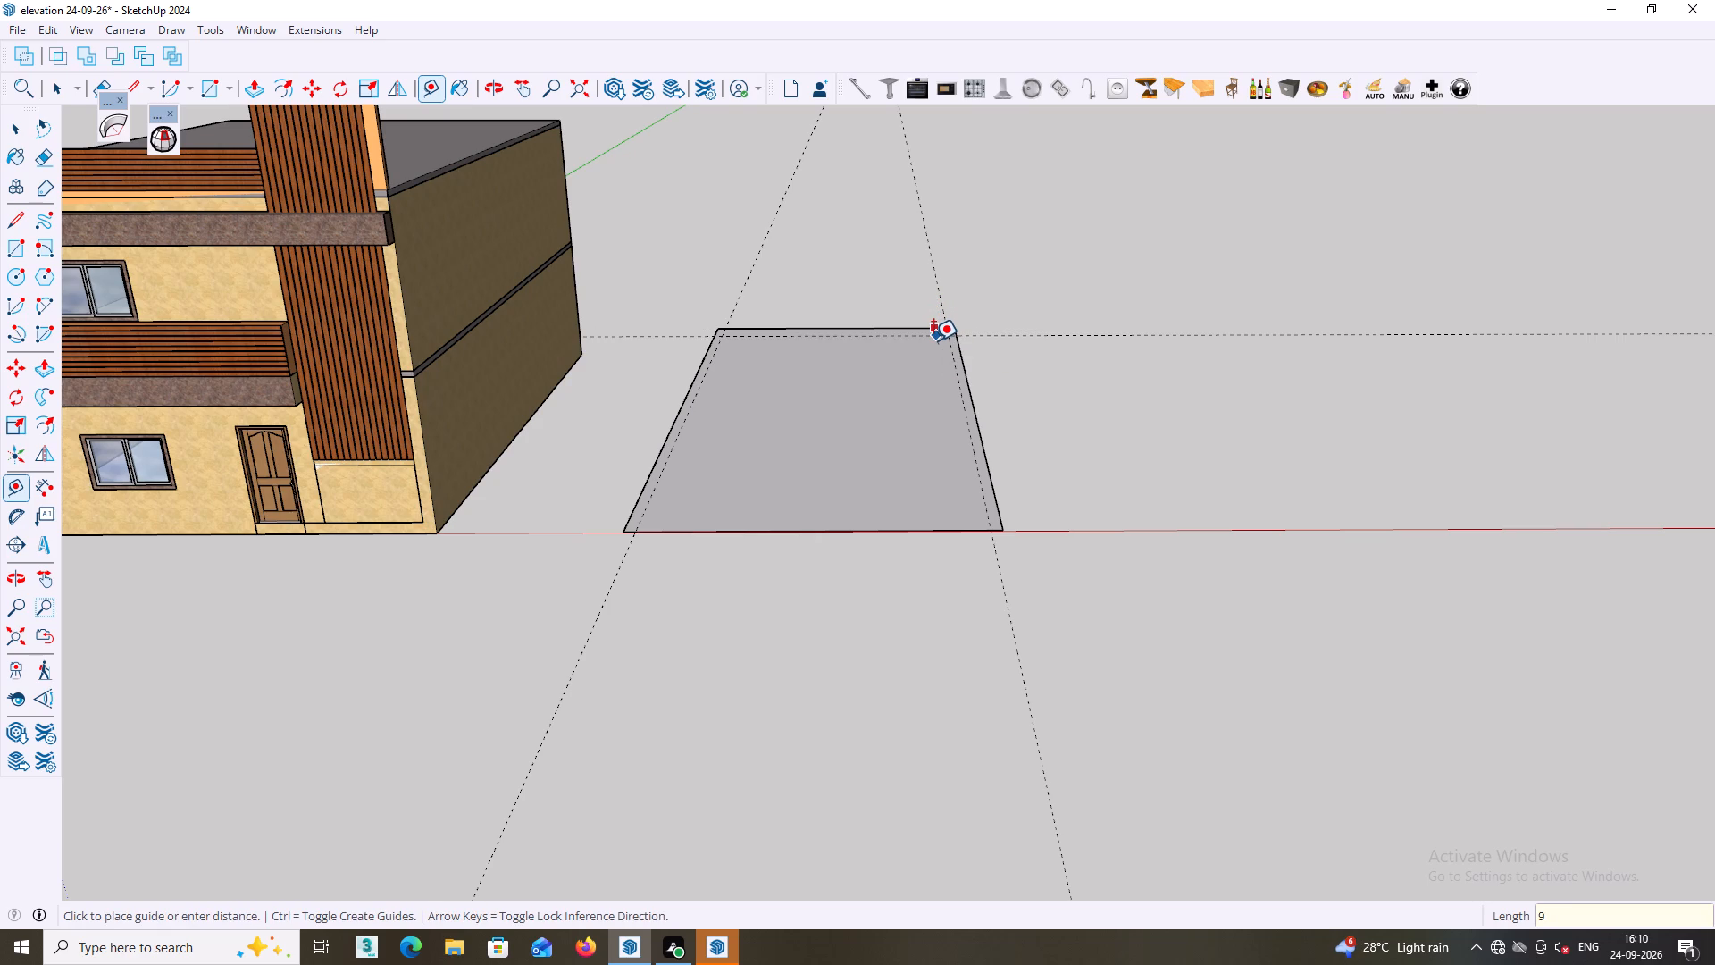
pyautogui.press('Return')
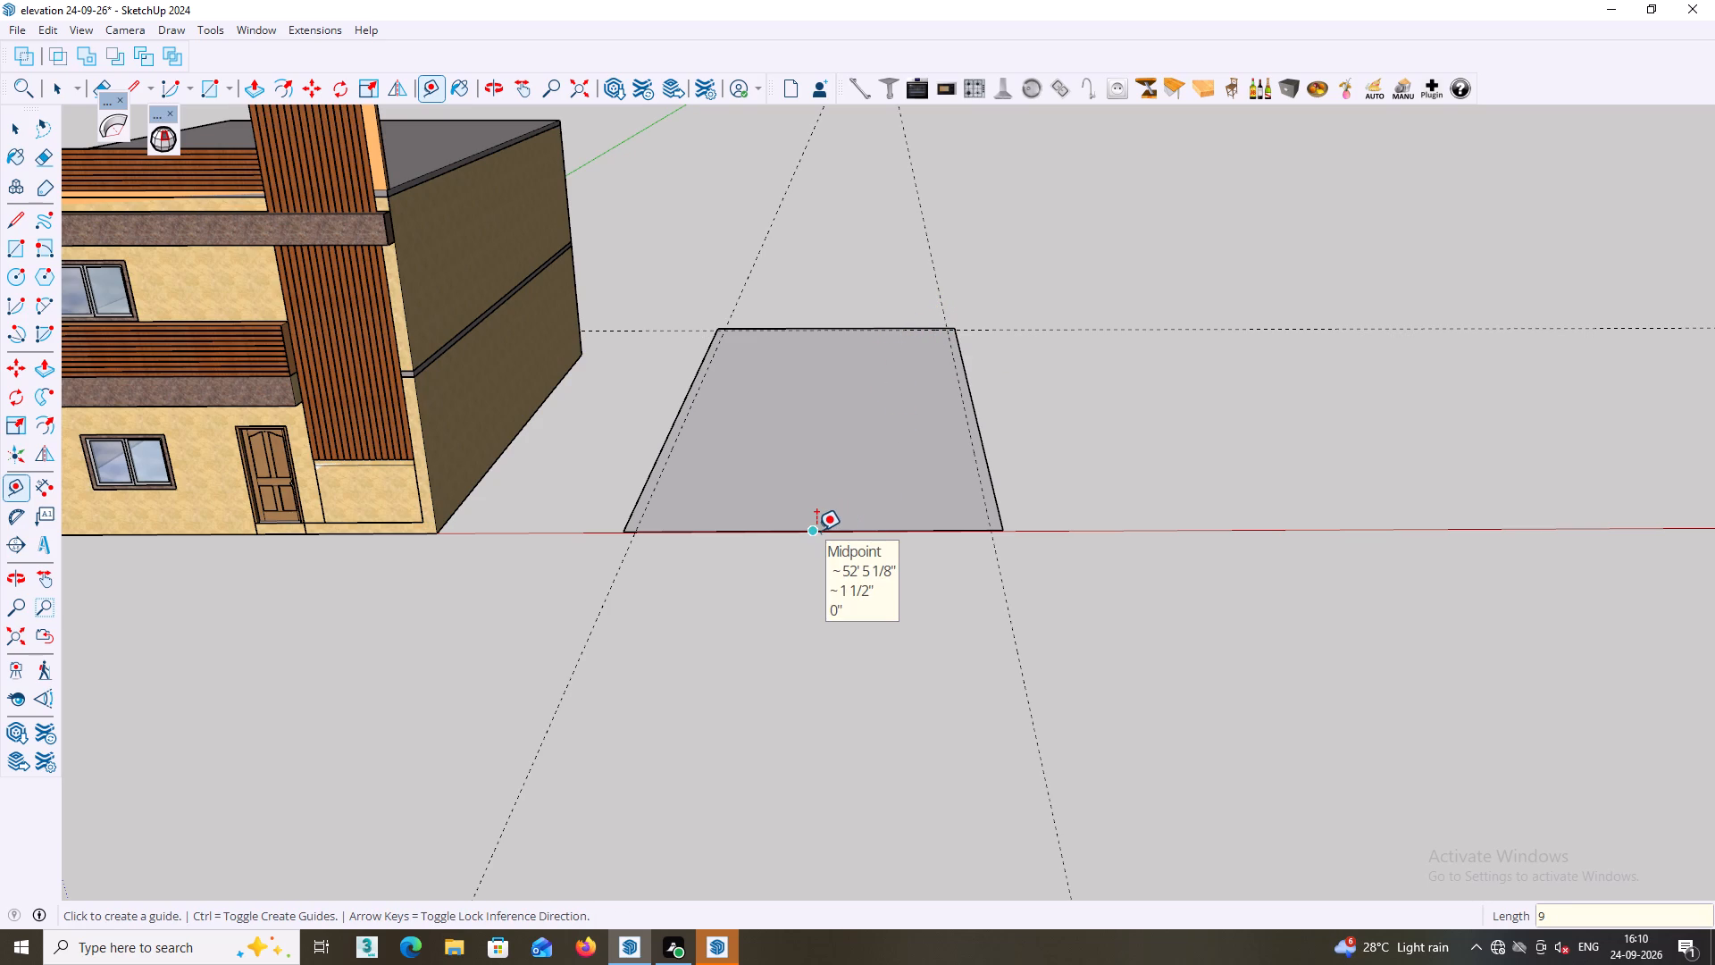
# Add a lengthwise guide 14' inward from the inner guide farthest from the house, and another 9" from it on the side away from the house.
pyautogui.moveTo(816, 533); pyautogui.dragTo(799, 561, button='middle')
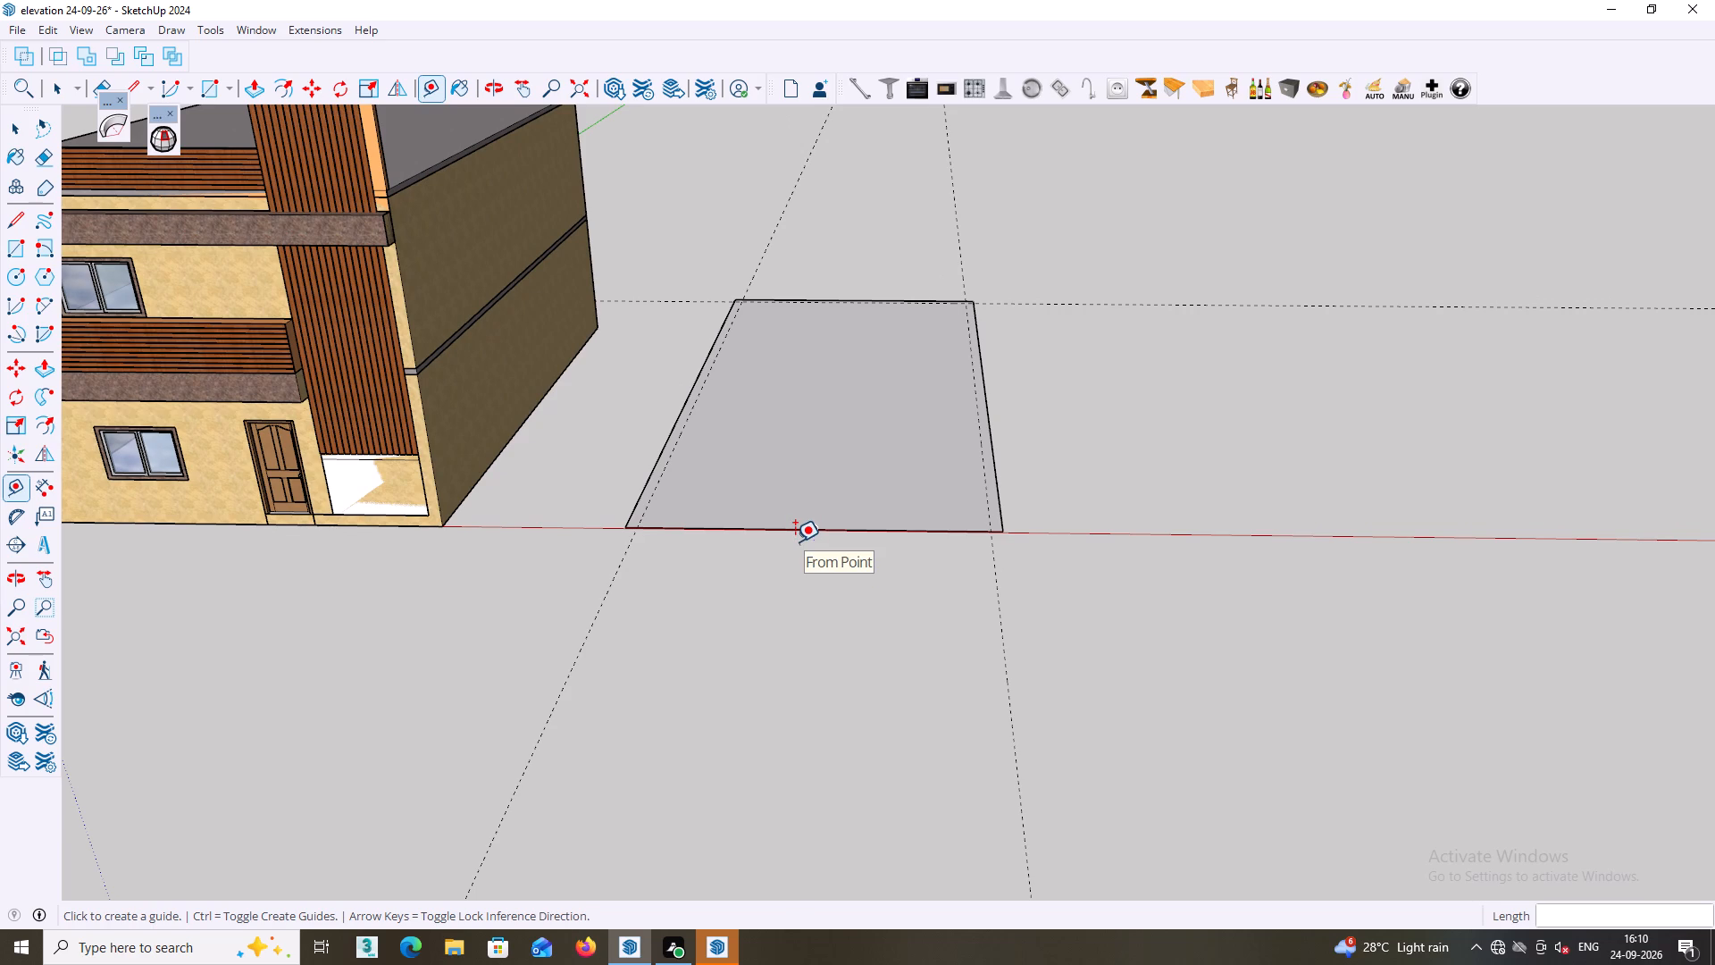
pyautogui.moveTo(795, 541); pyautogui.dragTo(786, 523, button='middle')
pyautogui.moveTo(1028, 466); pyautogui.dragTo(1036, 491, button='middle')
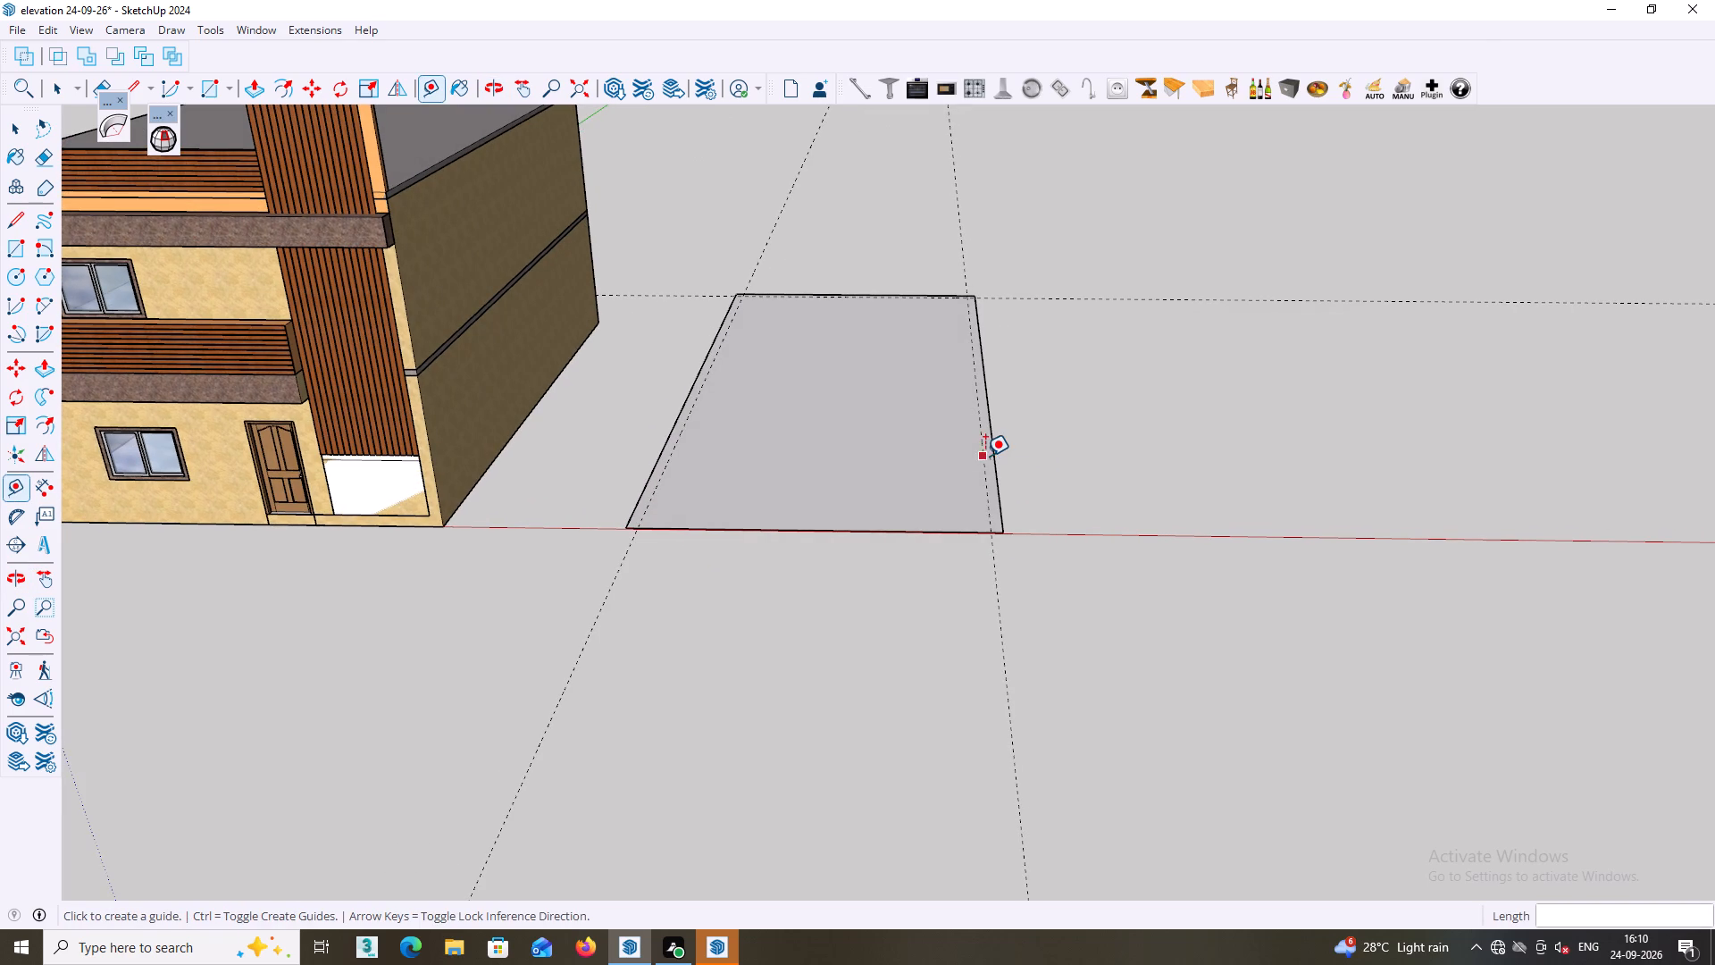
pyautogui.click(981, 457)
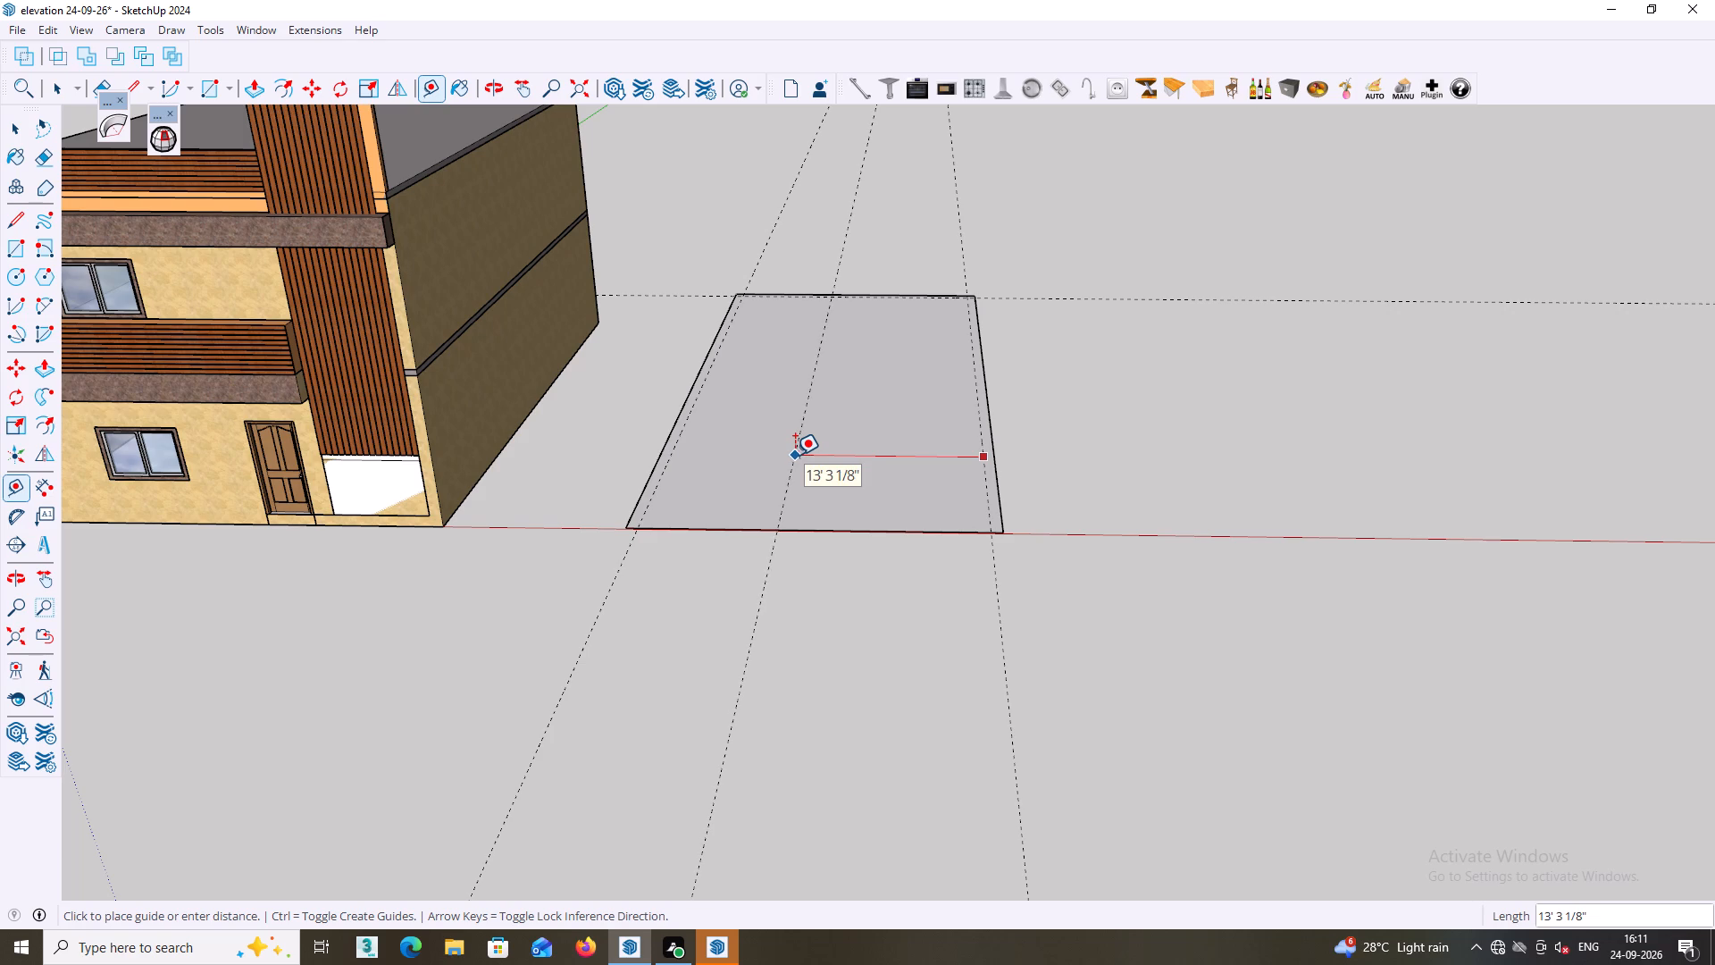
pyautogui.write("14'")
pyautogui.press('Return')
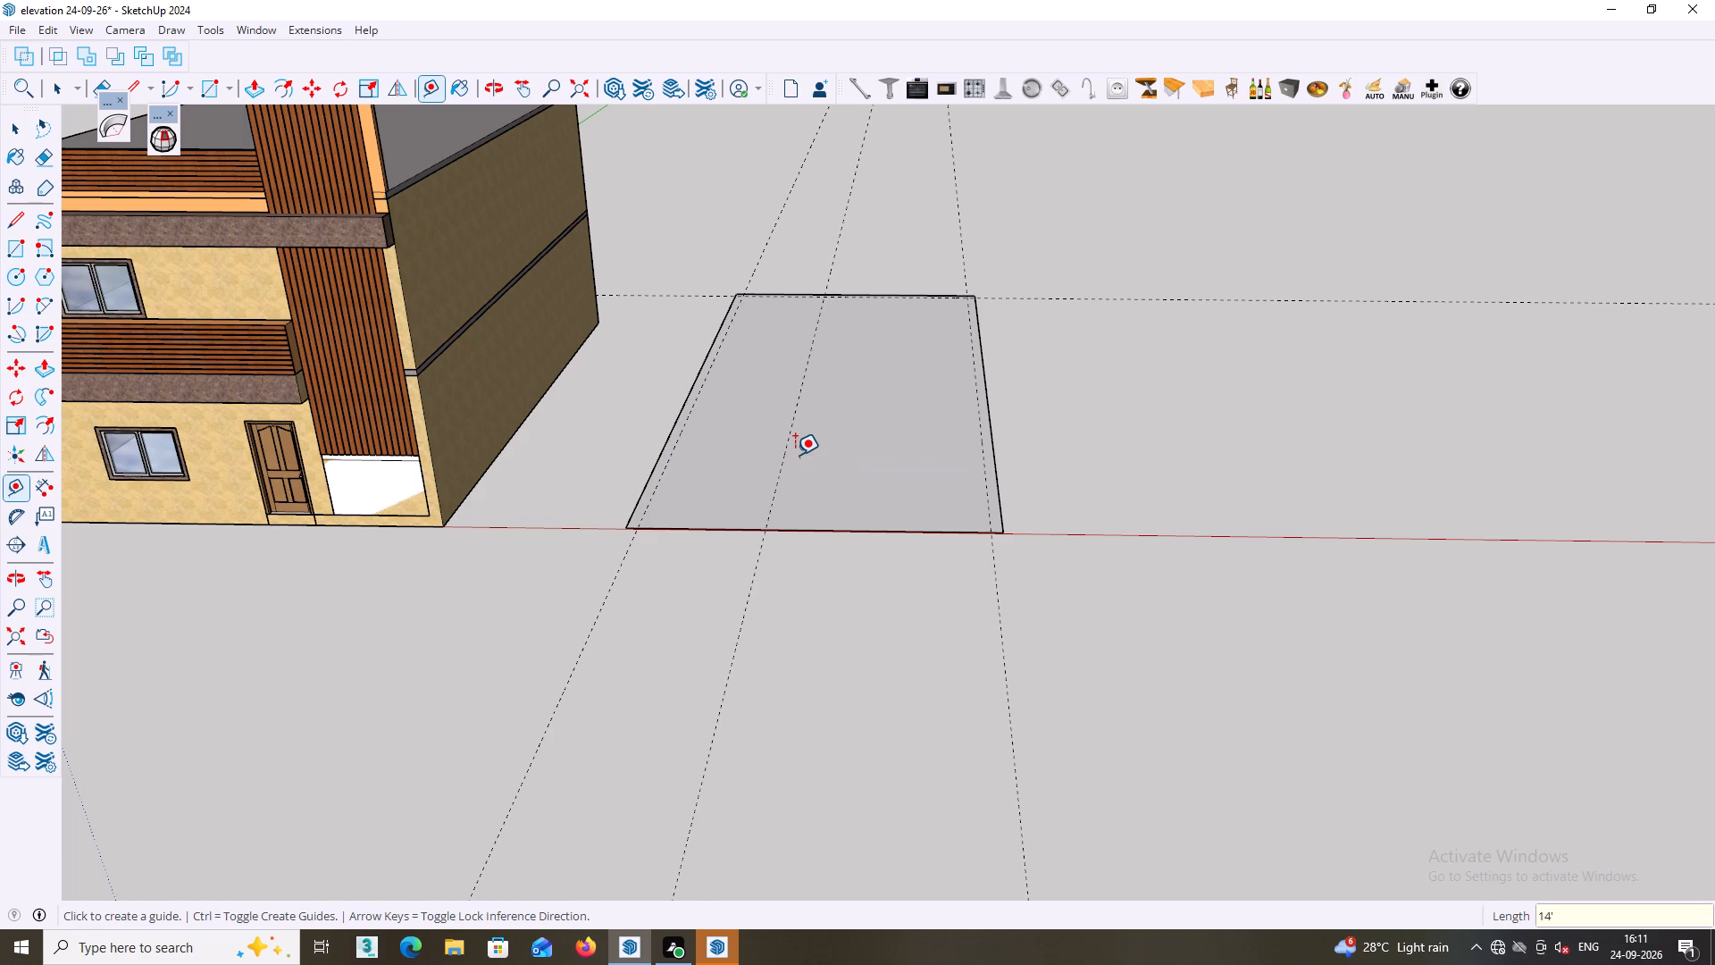
pyautogui.moveTo(793, 436); pyautogui.dragTo(836, 418, button='middle')
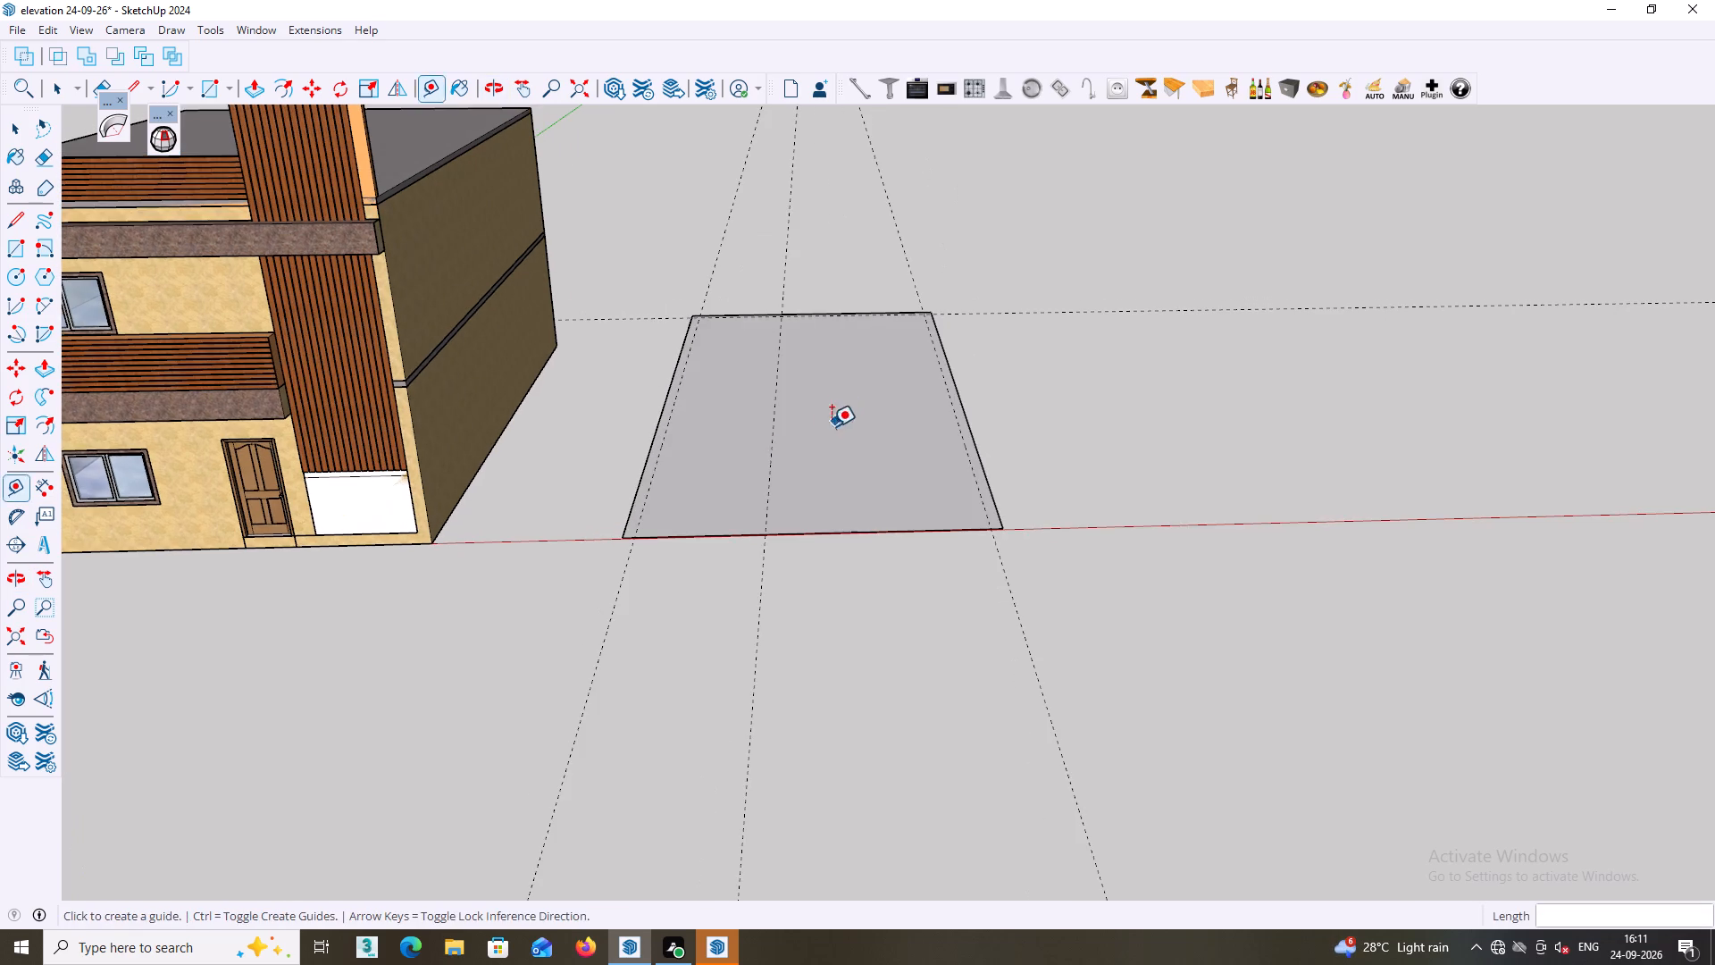
pyautogui.moveTo(821, 461); pyautogui.dragTo(807, 480, button='middle')
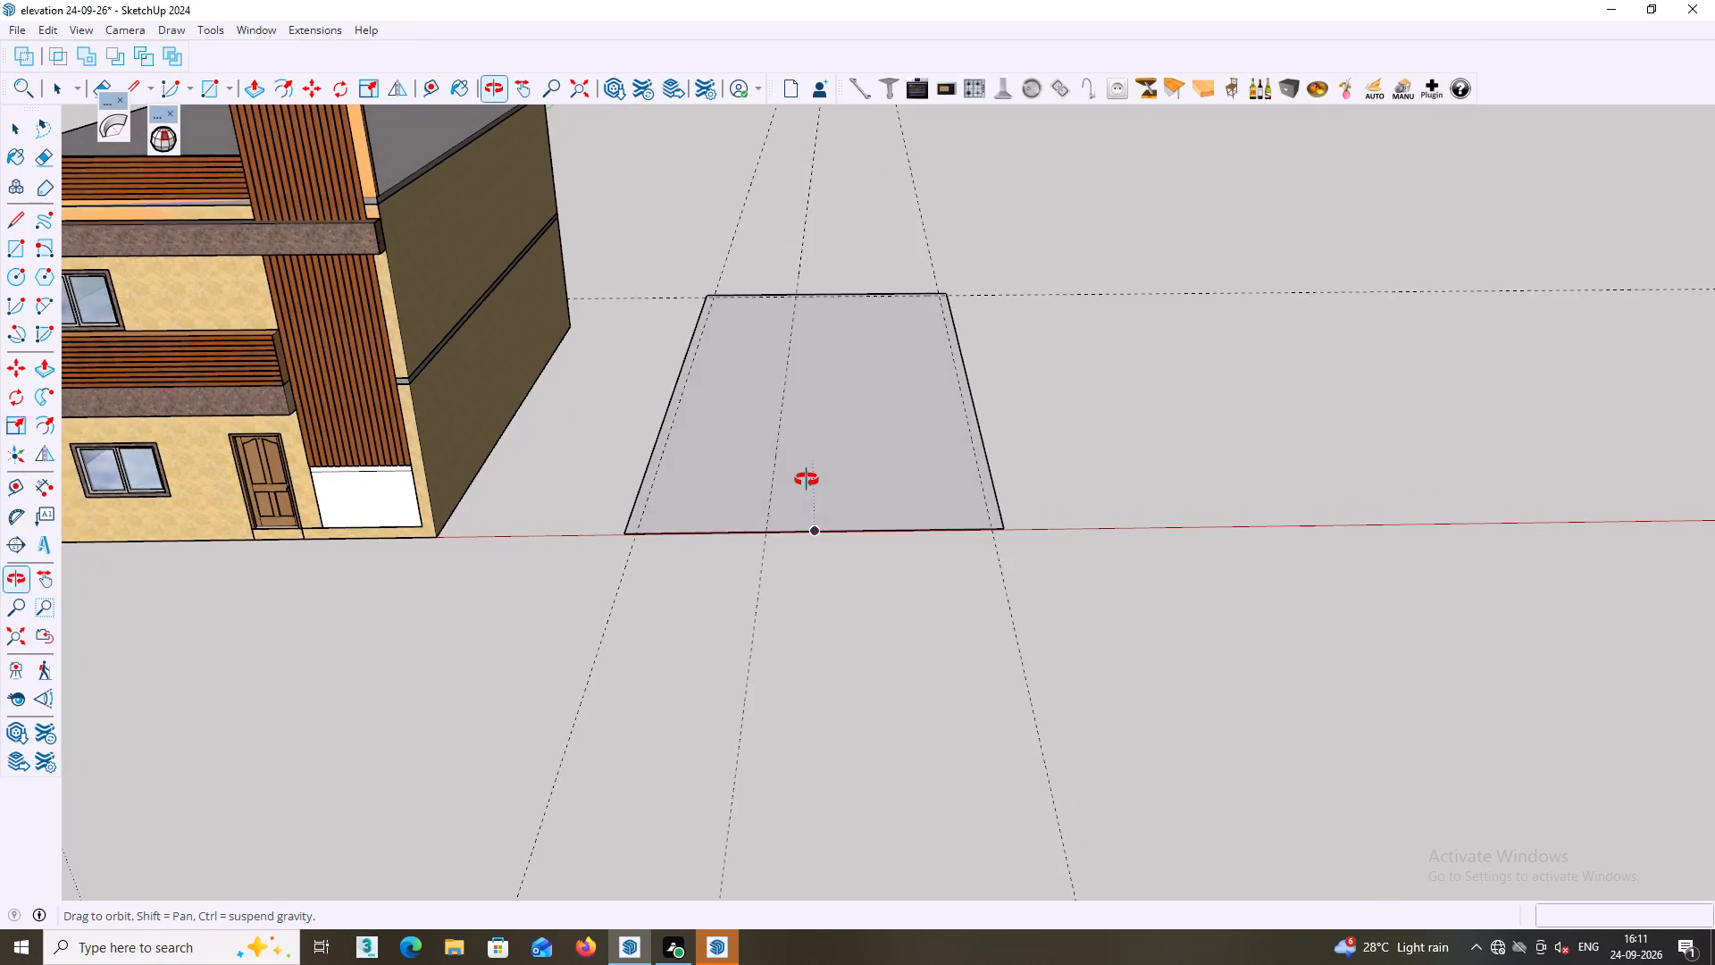
pyautogui.moveTo(807, 480); pyautogui.dragTo(787, 457, button='middle')
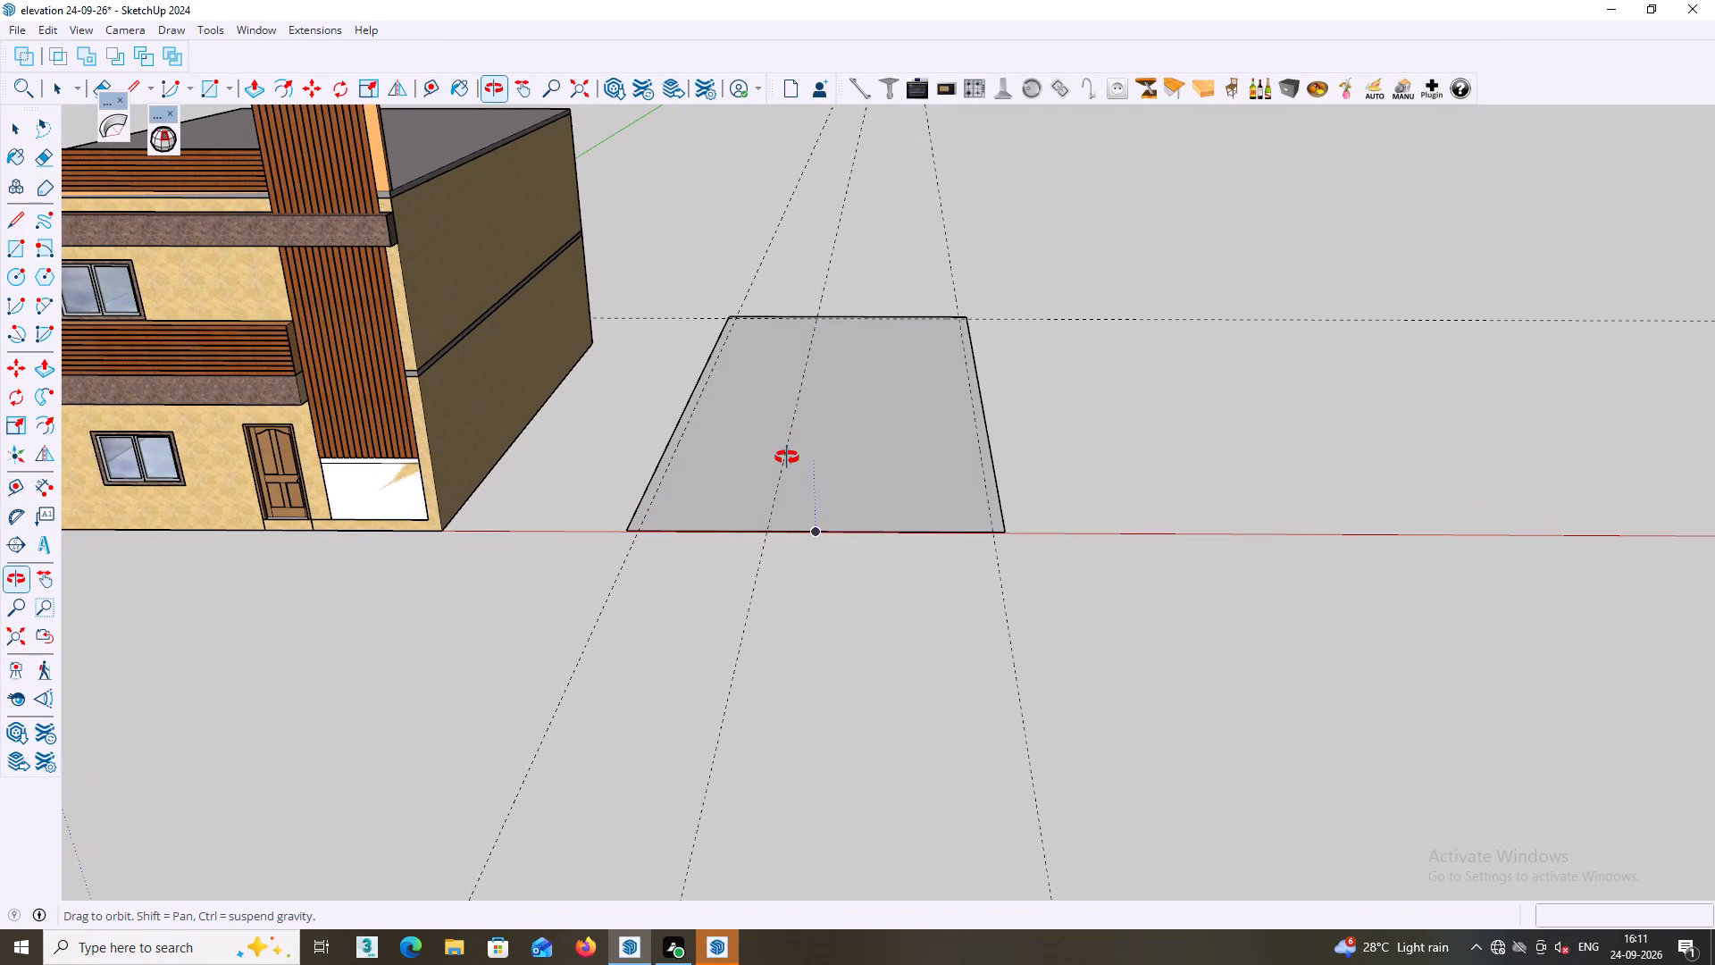
pyautogui.moveTo(787, 457); pyautogui.dragTo(787, 458, button='middle')
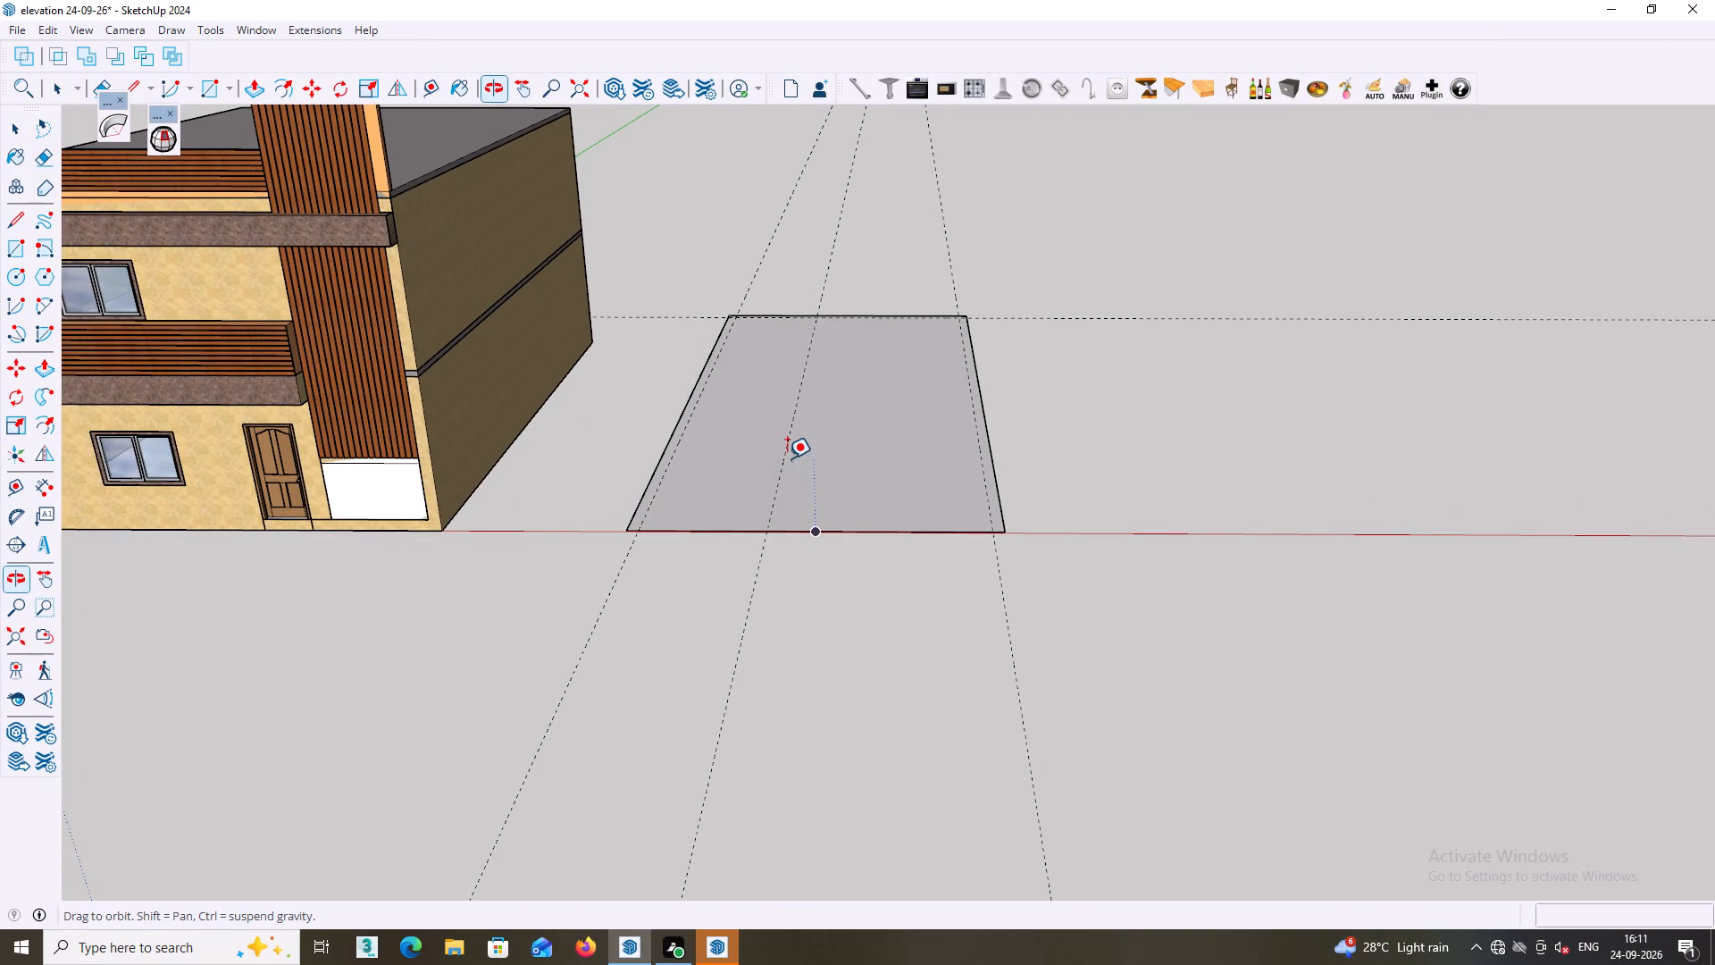
pyautogui.scroll(2, 793, 459)
pyautogui.click(788, 445)
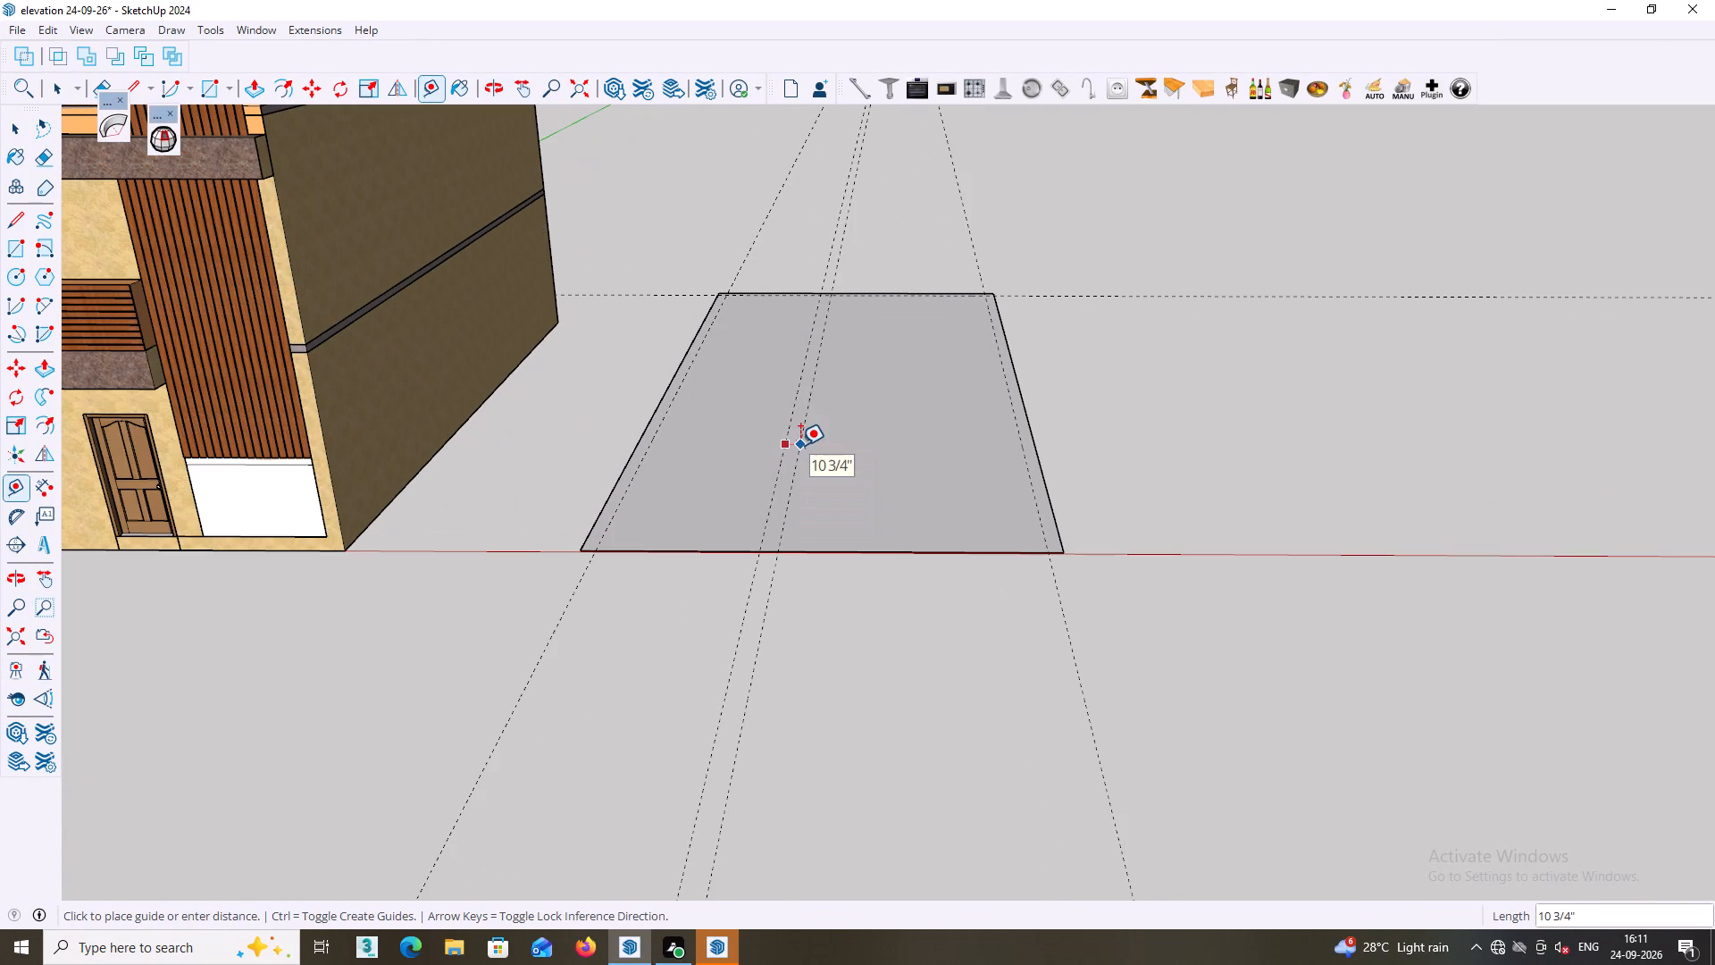
pyautogui.press('9')
pyautogui.press('Return')
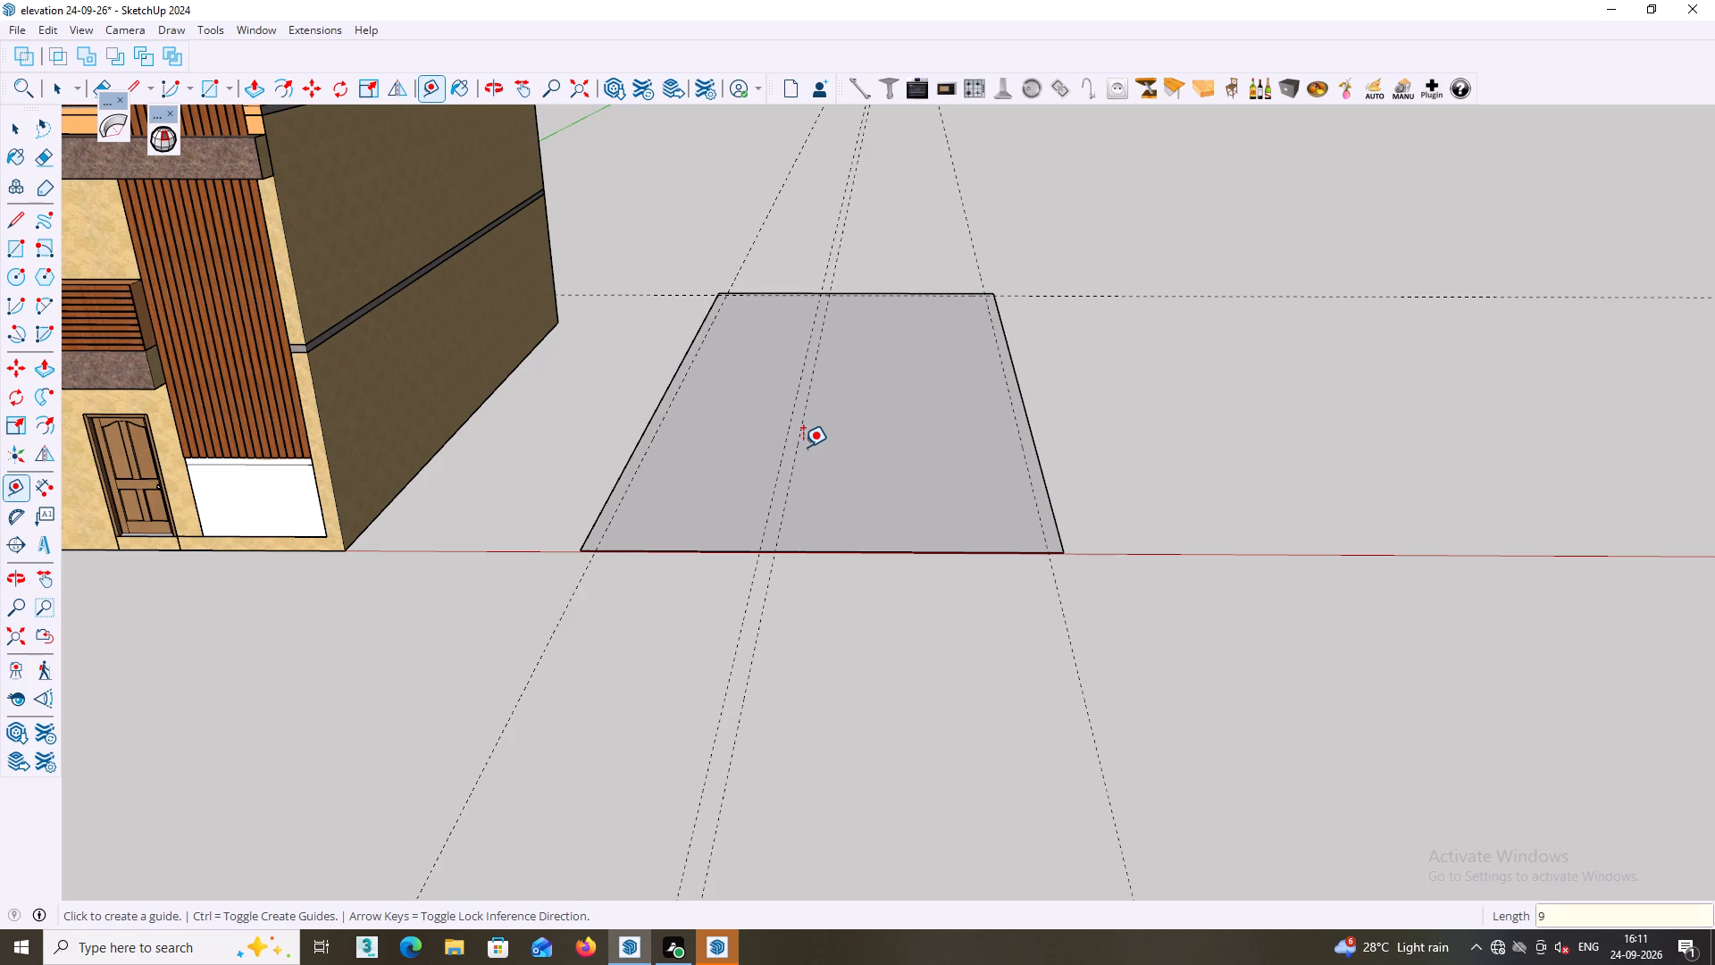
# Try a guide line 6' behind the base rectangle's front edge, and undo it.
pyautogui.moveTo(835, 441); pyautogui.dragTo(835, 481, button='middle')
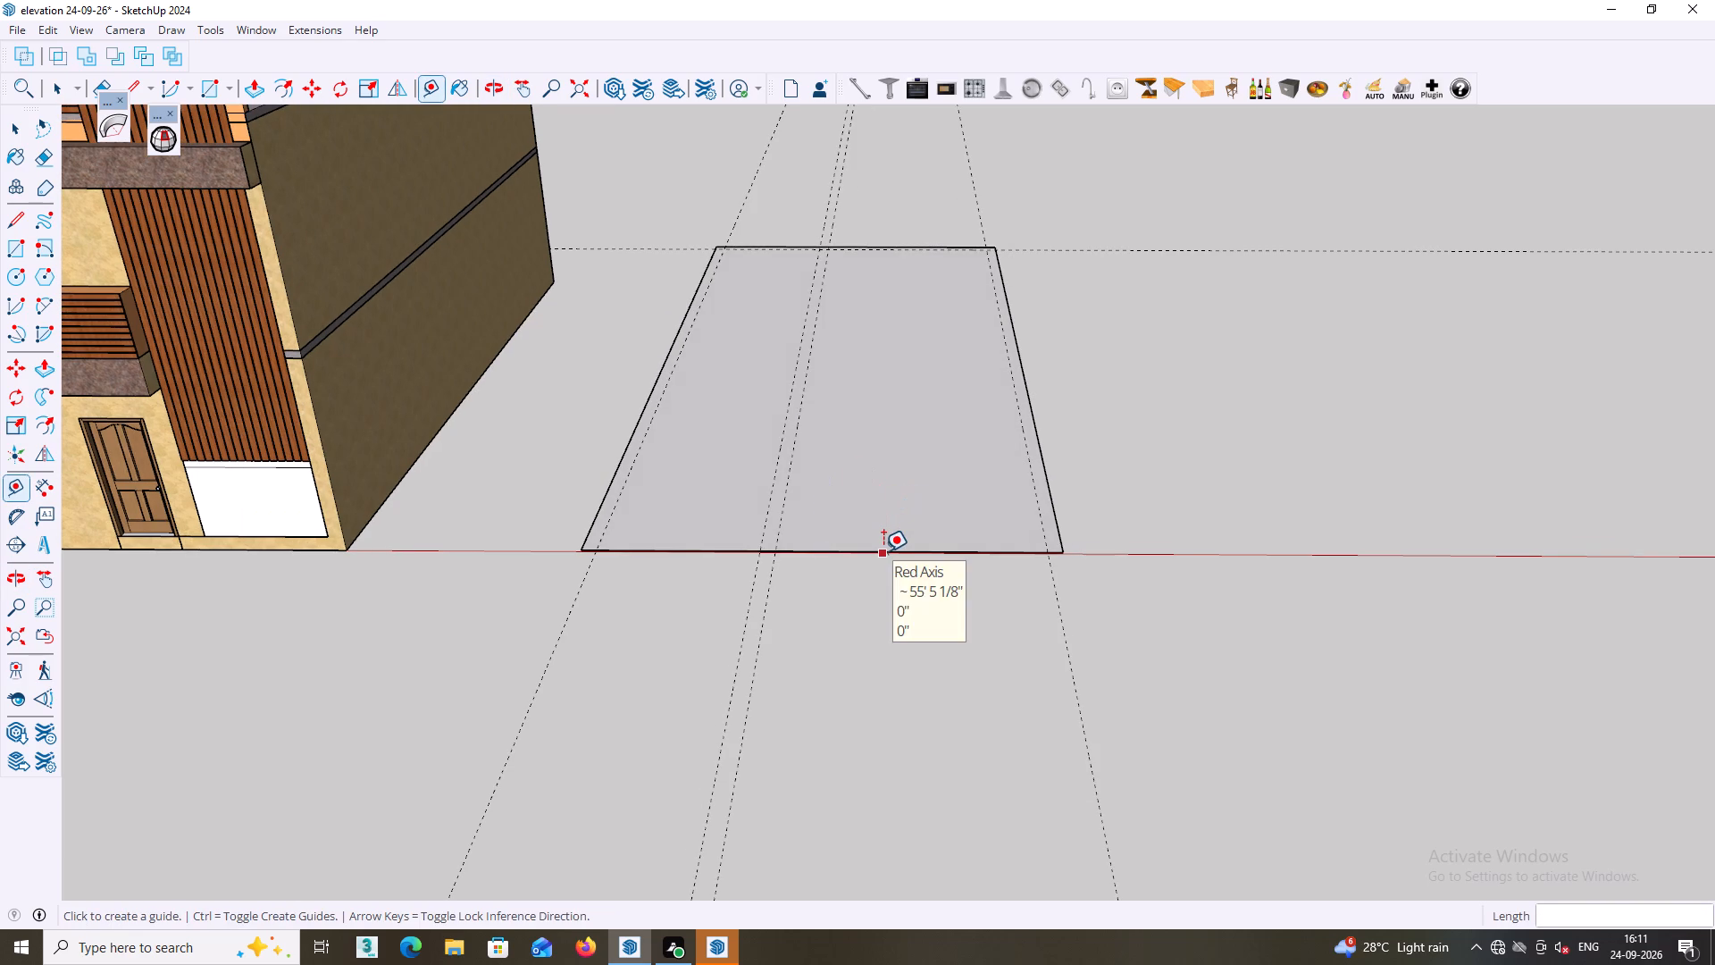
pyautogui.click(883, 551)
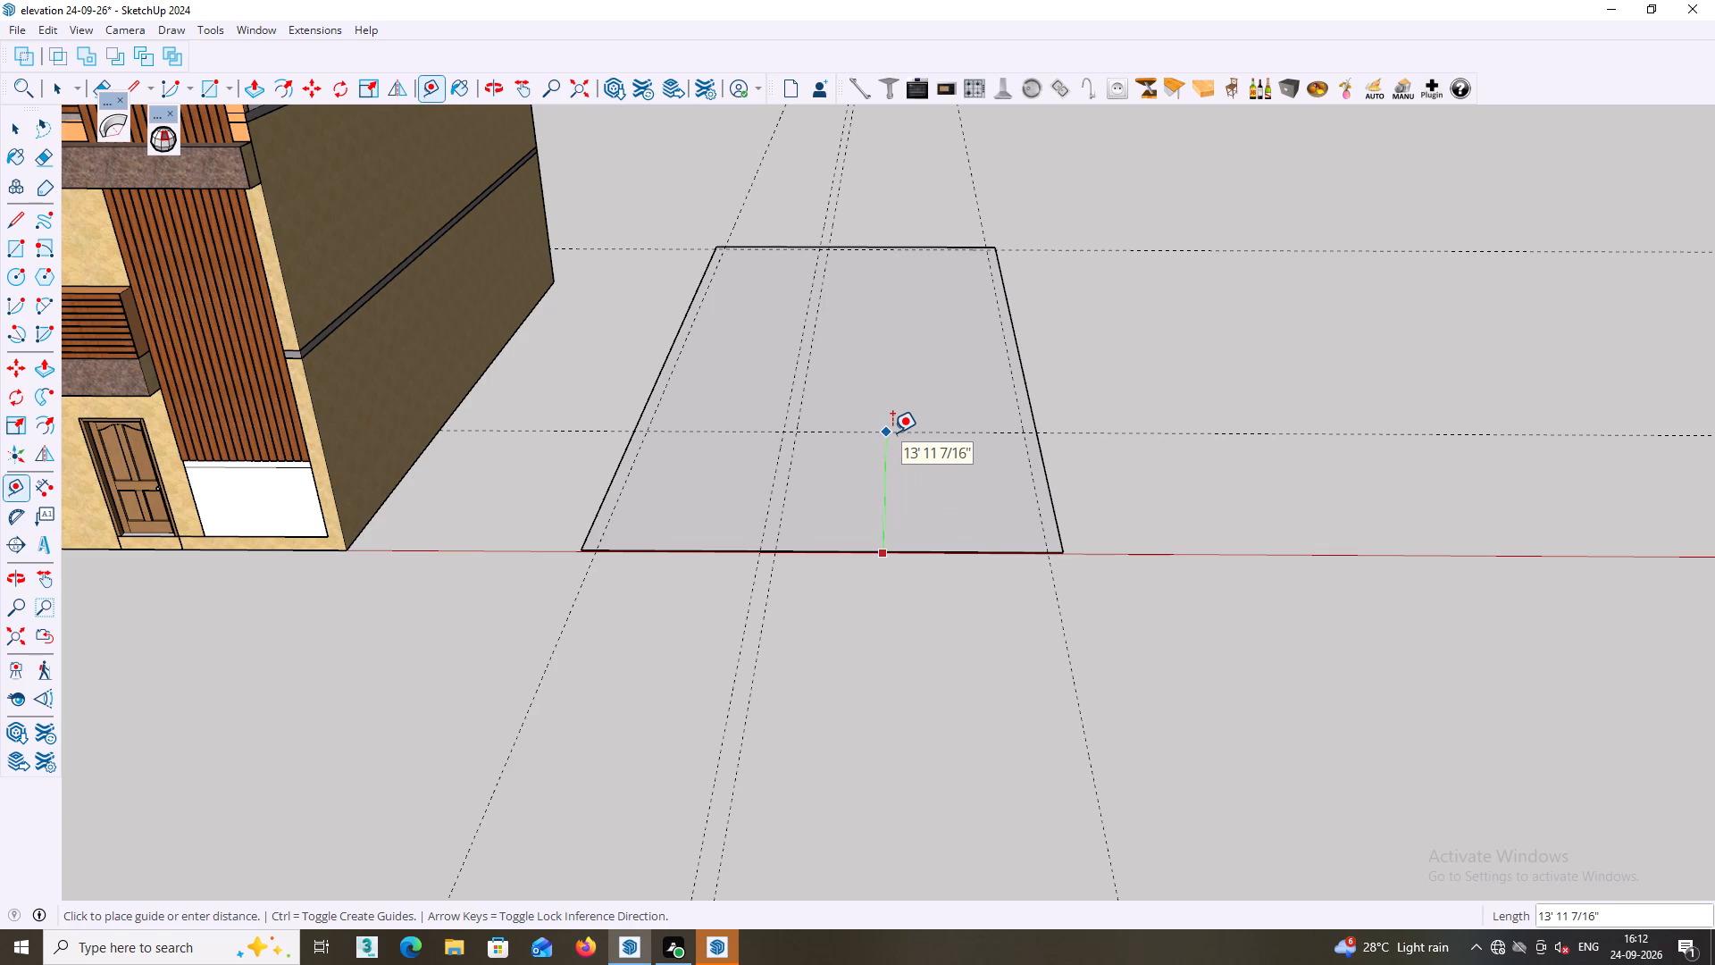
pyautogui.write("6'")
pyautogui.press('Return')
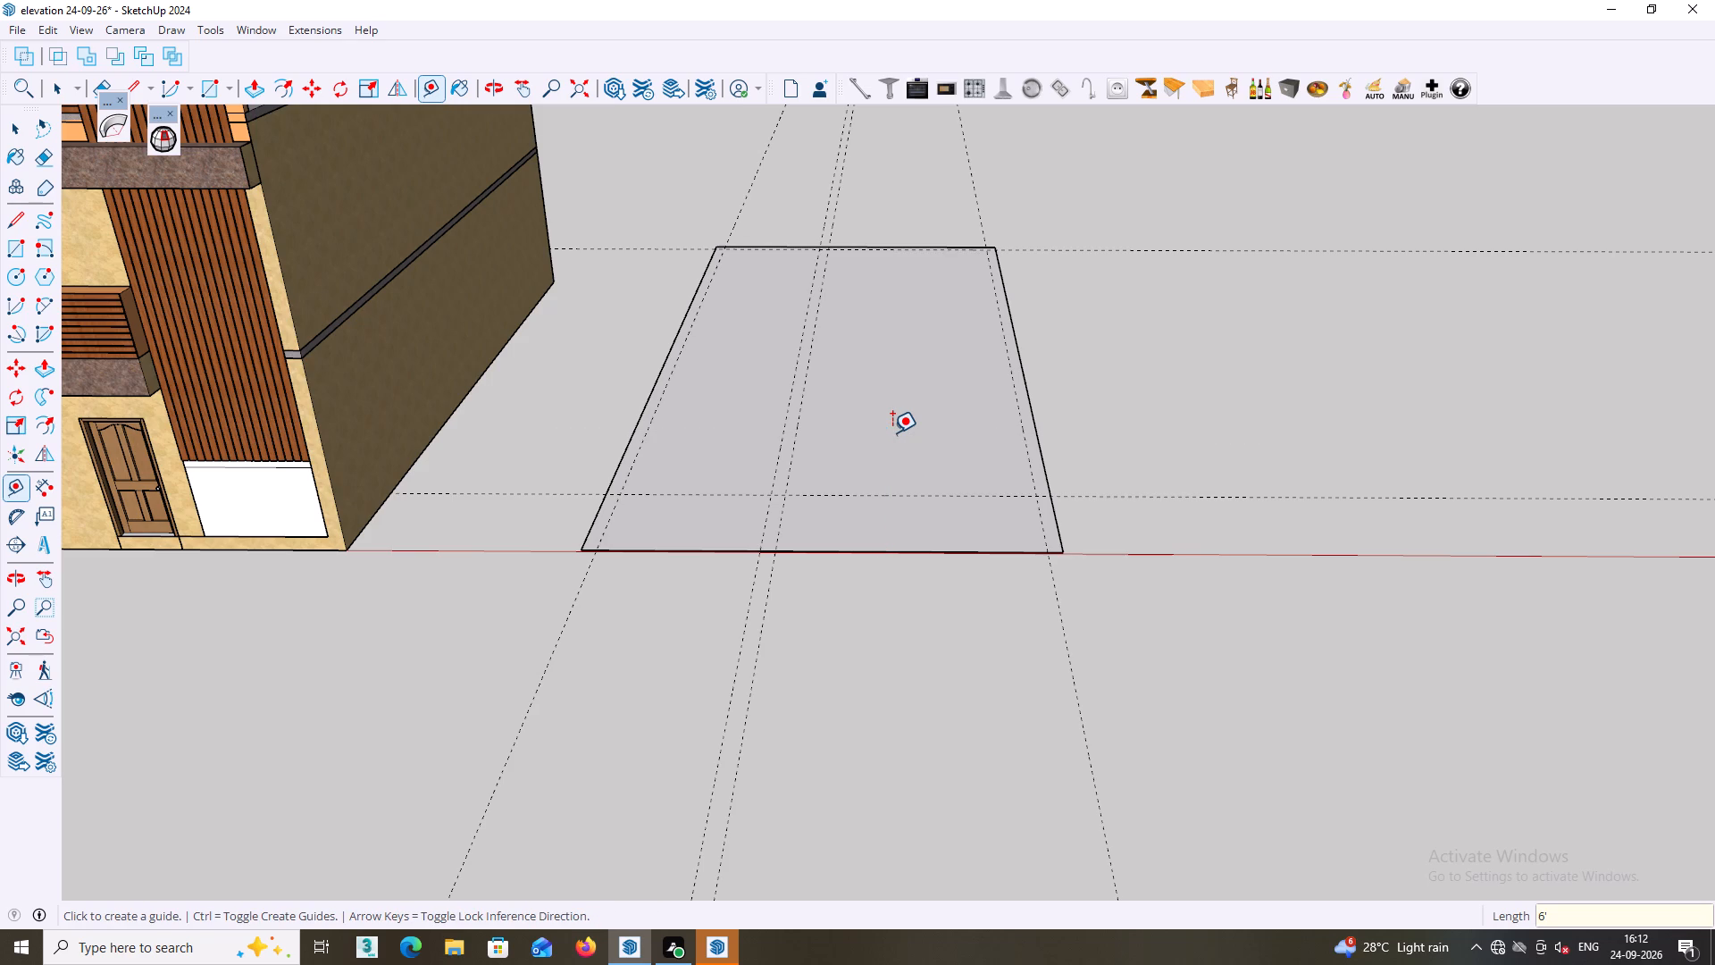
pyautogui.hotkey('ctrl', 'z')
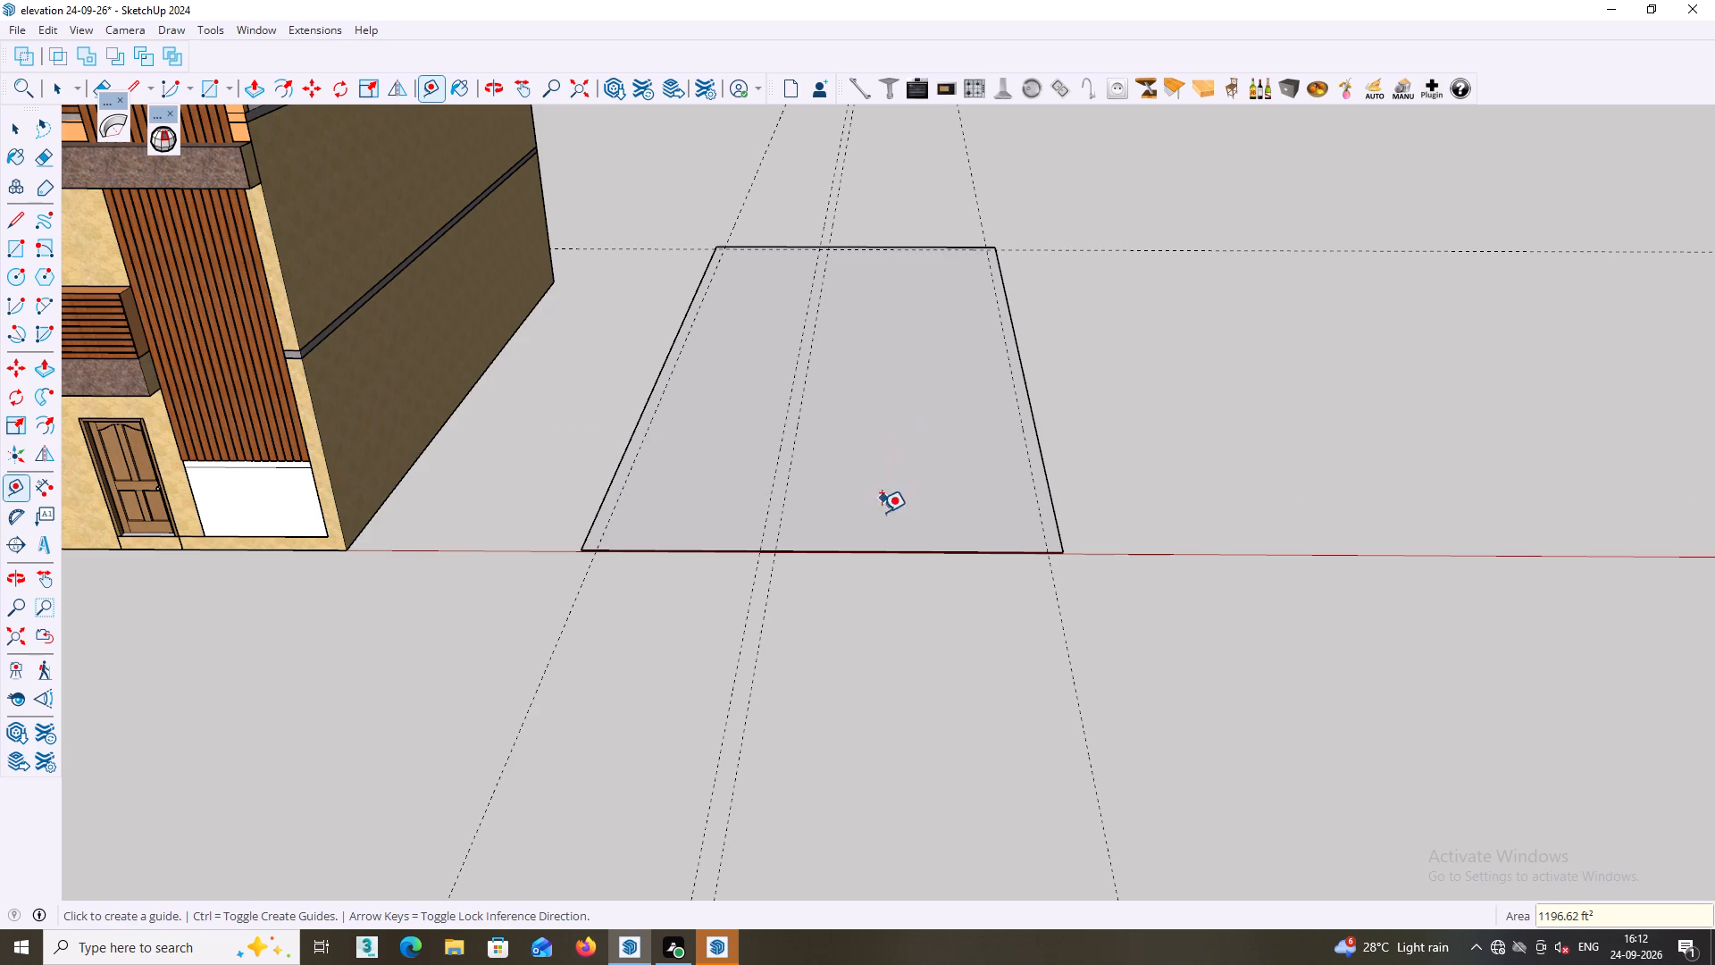
# Add a crosswise guide line 12' behind the base rectangle's front edge and another 9" in front of it.
pyautogui.click(890, 552)
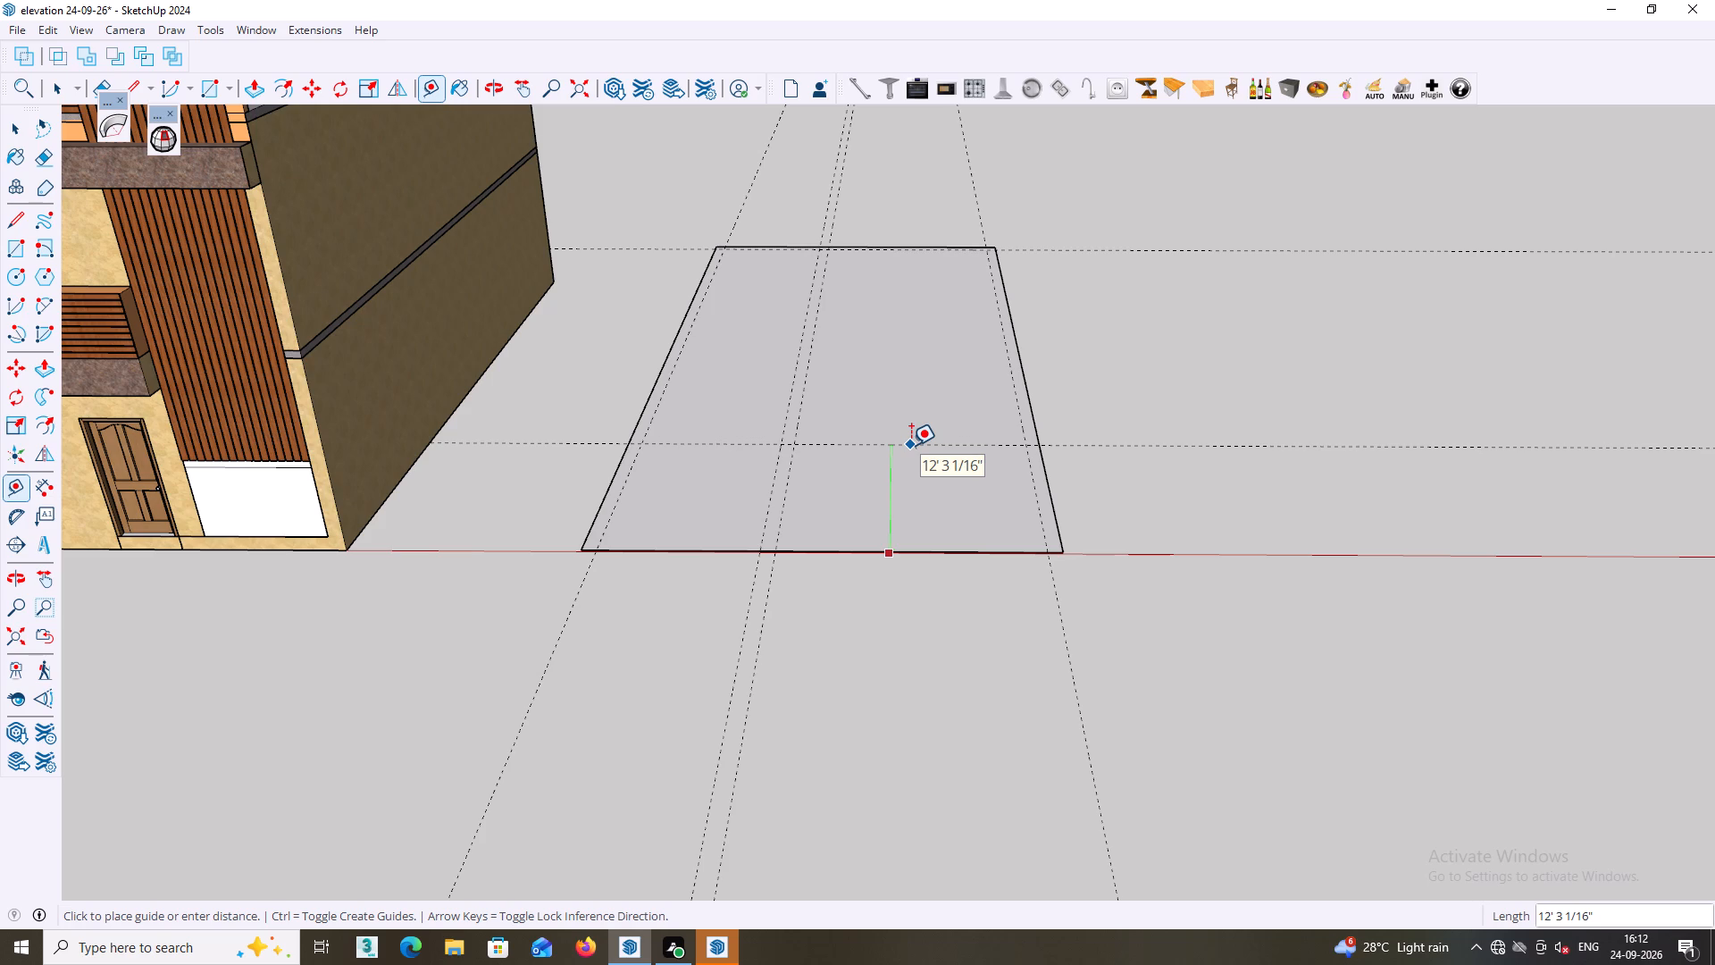
pyautogui.write("12'")
pyautogui.press('Return')
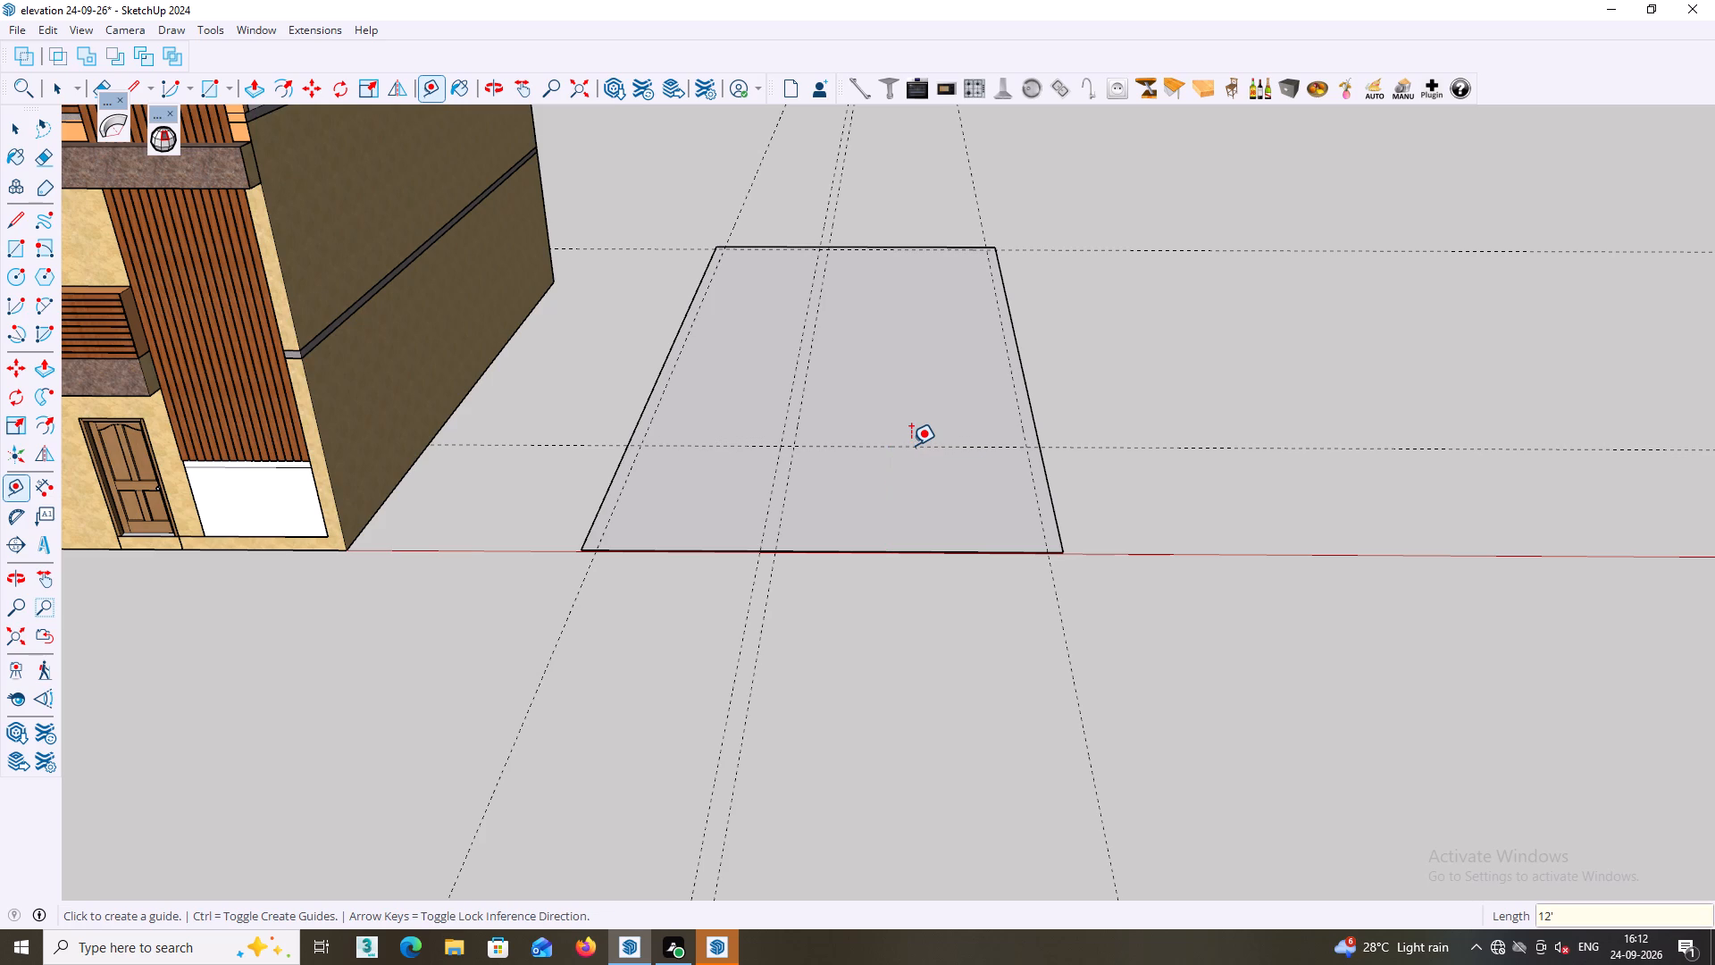
pyautogui.click(911, 445)
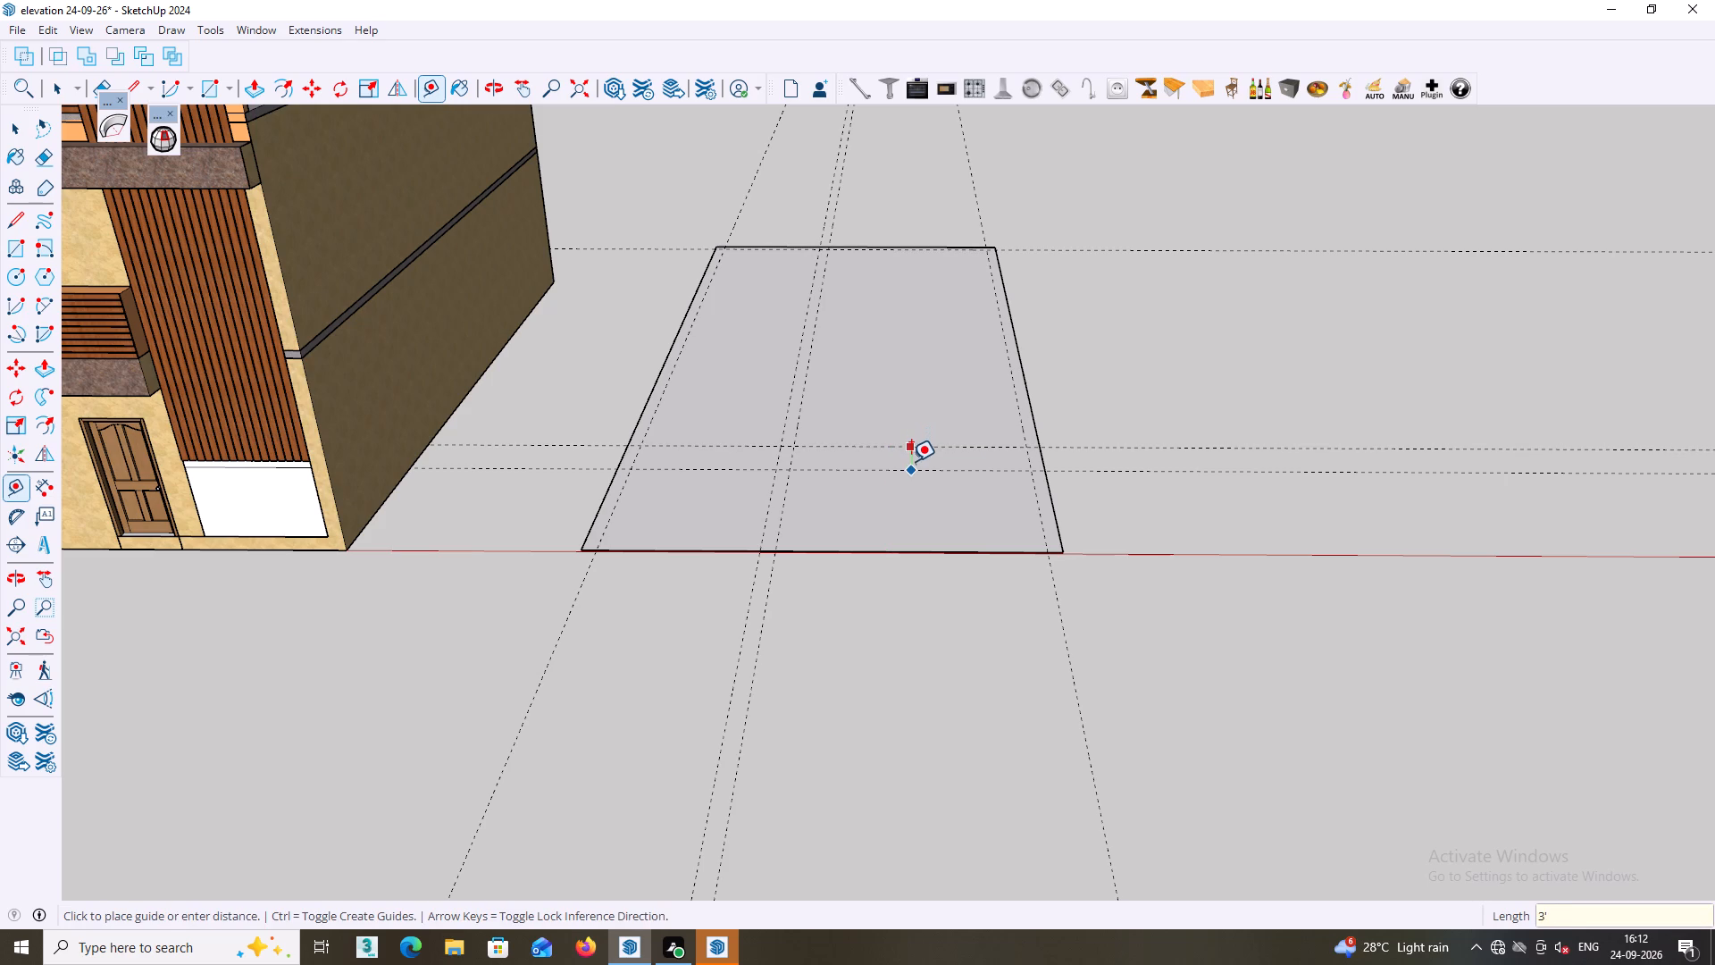
pyautogui.press('9')
pyautogui.press('Return')
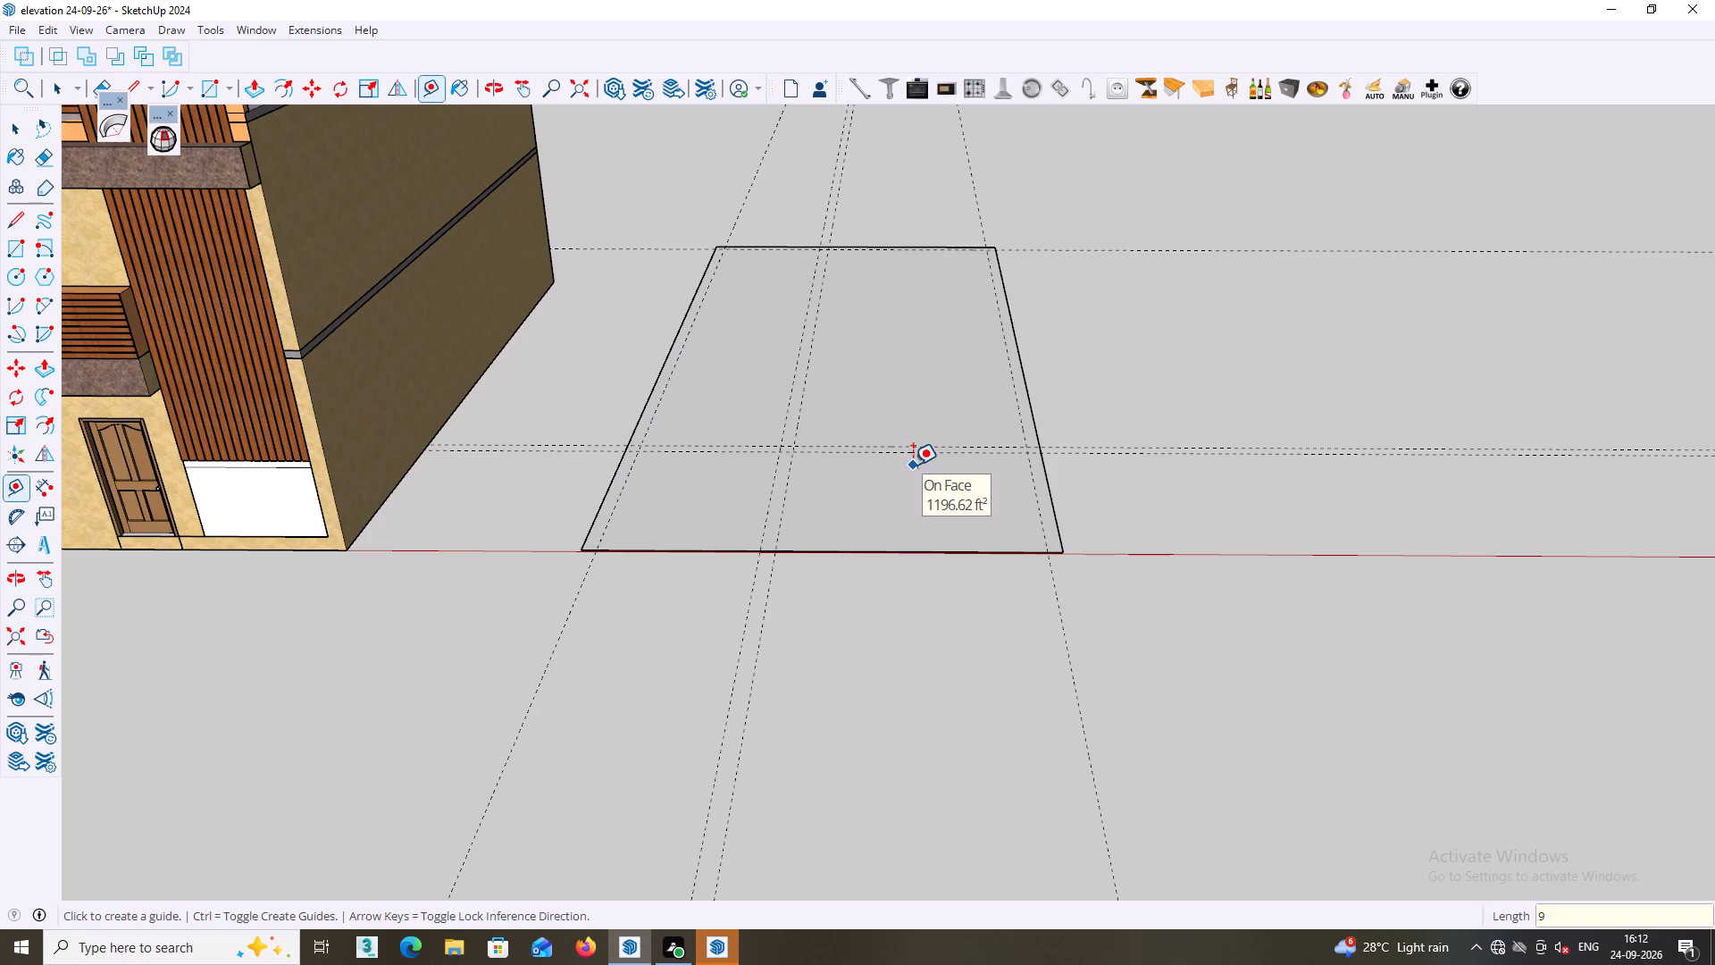
pyautogui.press('space')
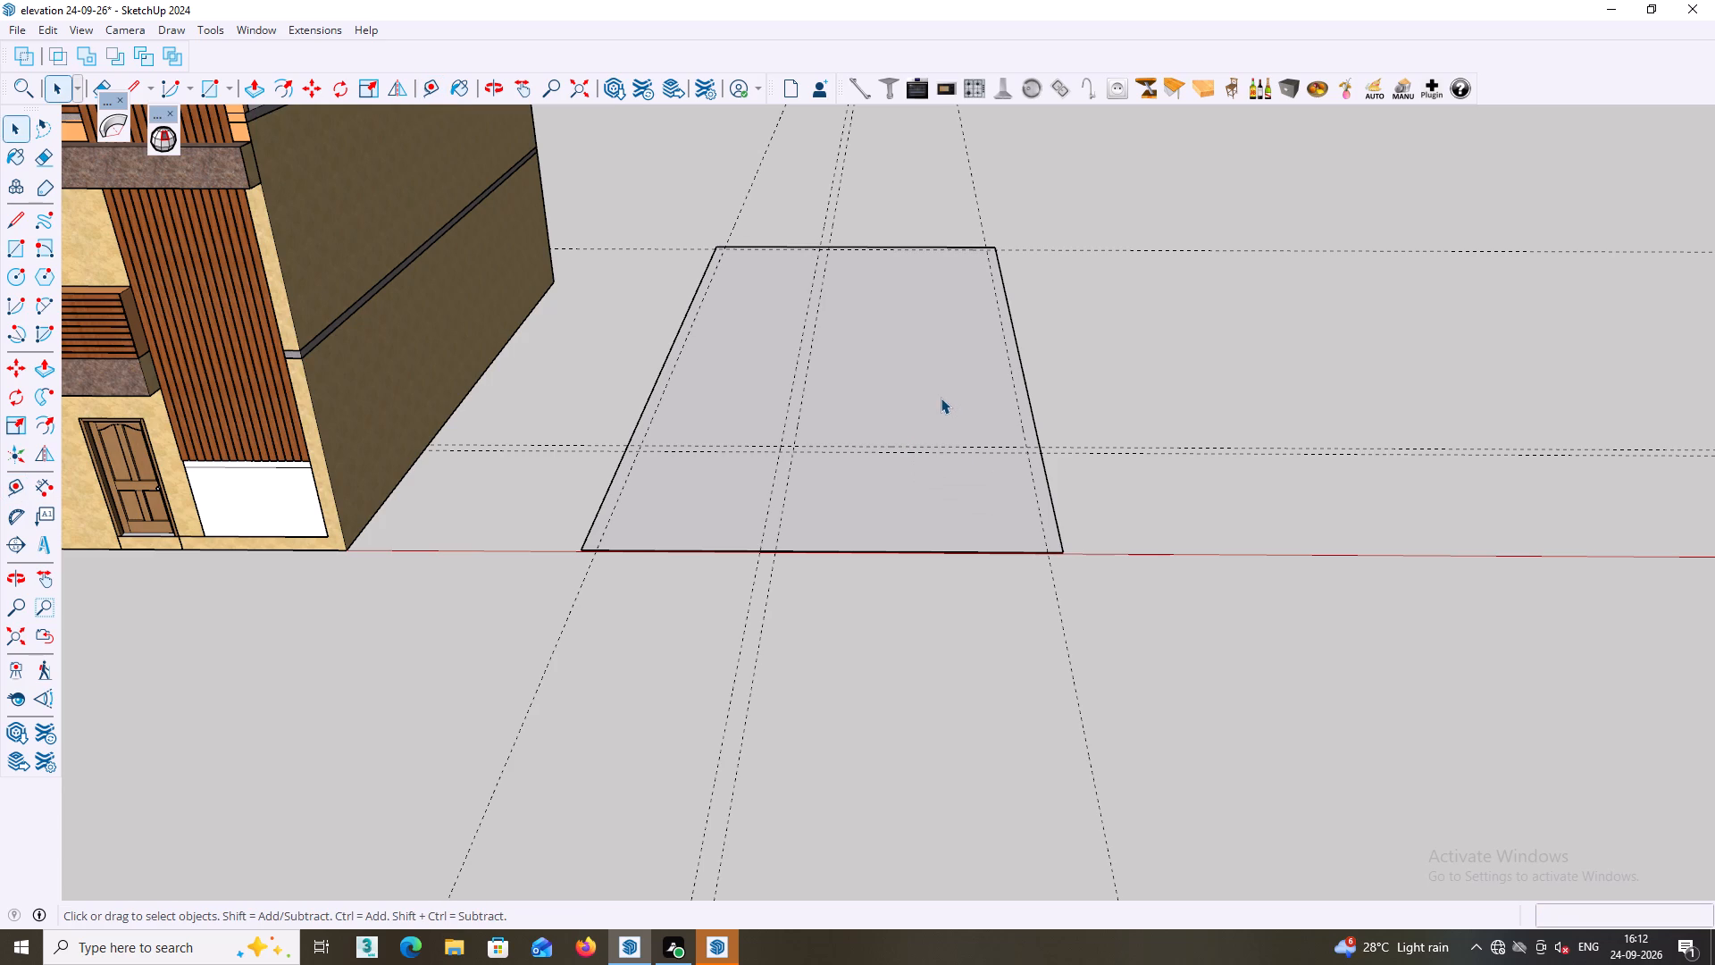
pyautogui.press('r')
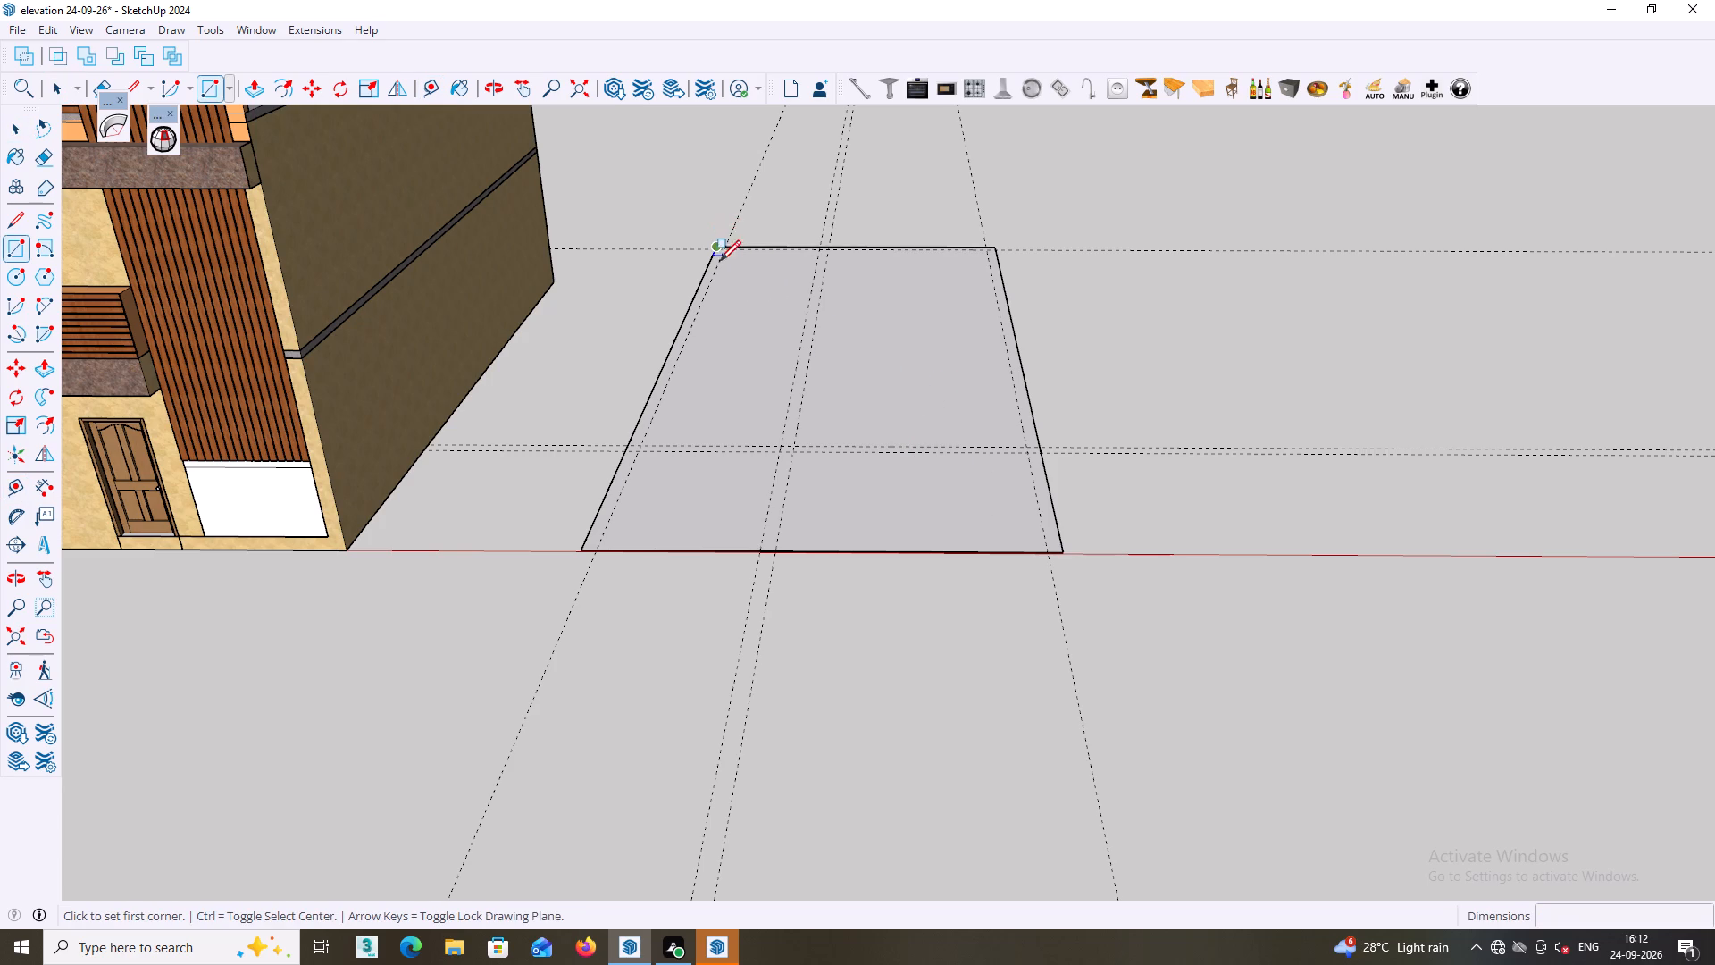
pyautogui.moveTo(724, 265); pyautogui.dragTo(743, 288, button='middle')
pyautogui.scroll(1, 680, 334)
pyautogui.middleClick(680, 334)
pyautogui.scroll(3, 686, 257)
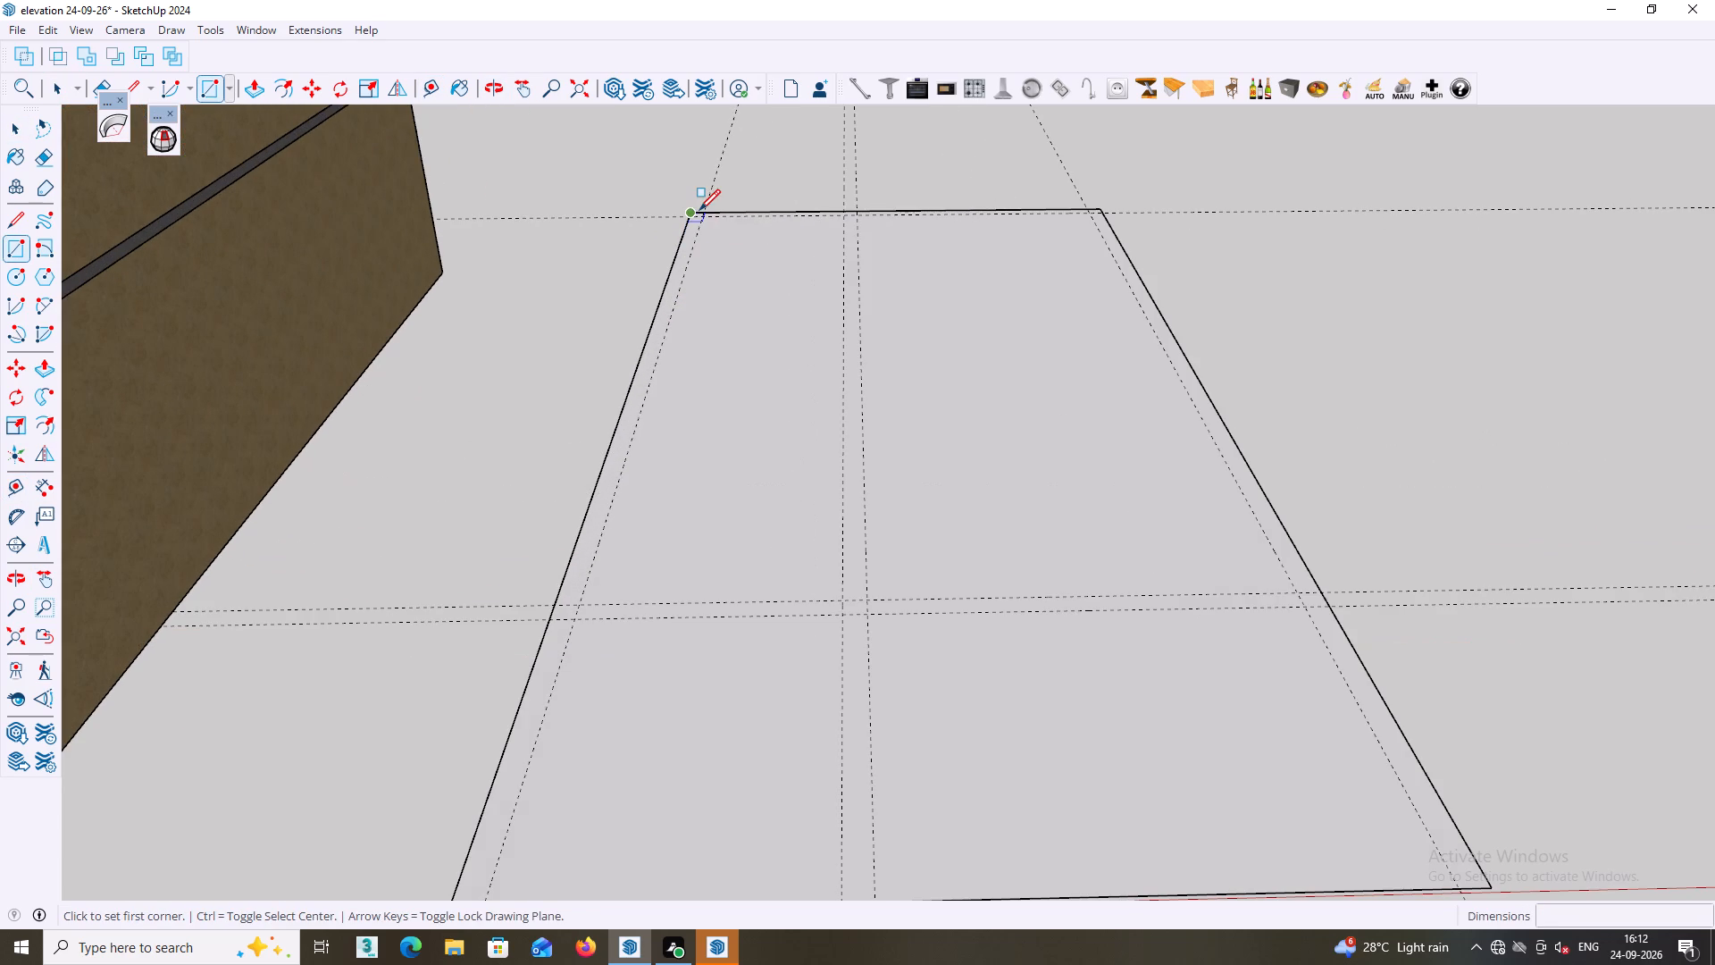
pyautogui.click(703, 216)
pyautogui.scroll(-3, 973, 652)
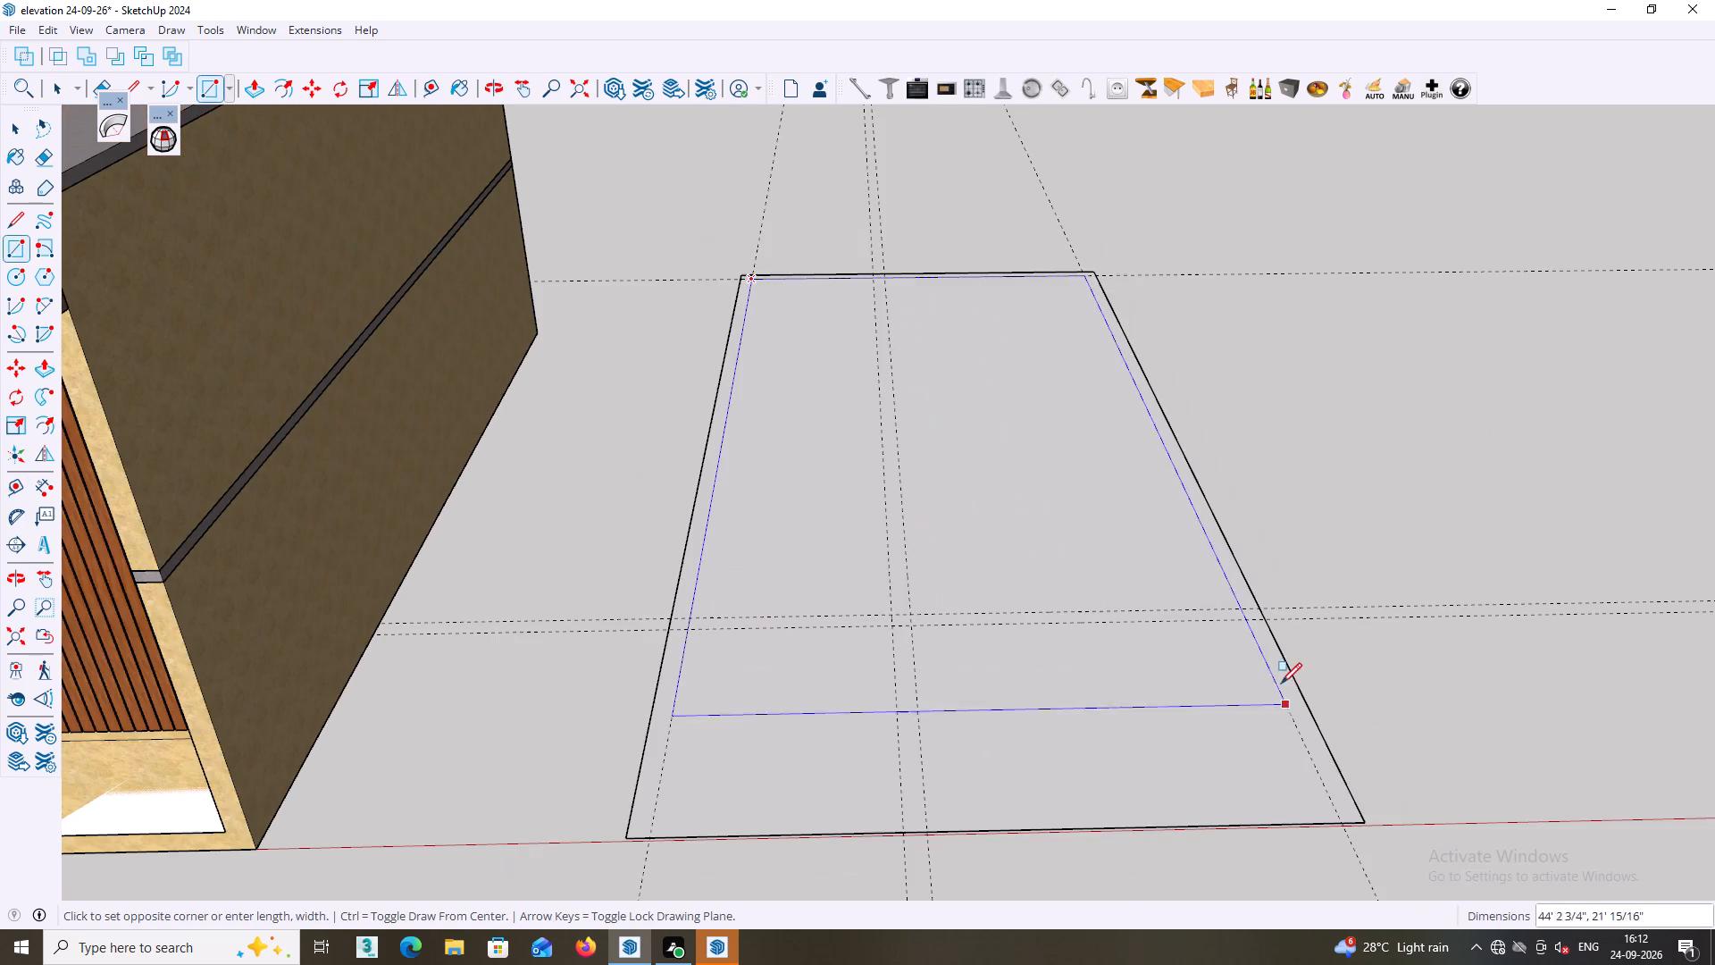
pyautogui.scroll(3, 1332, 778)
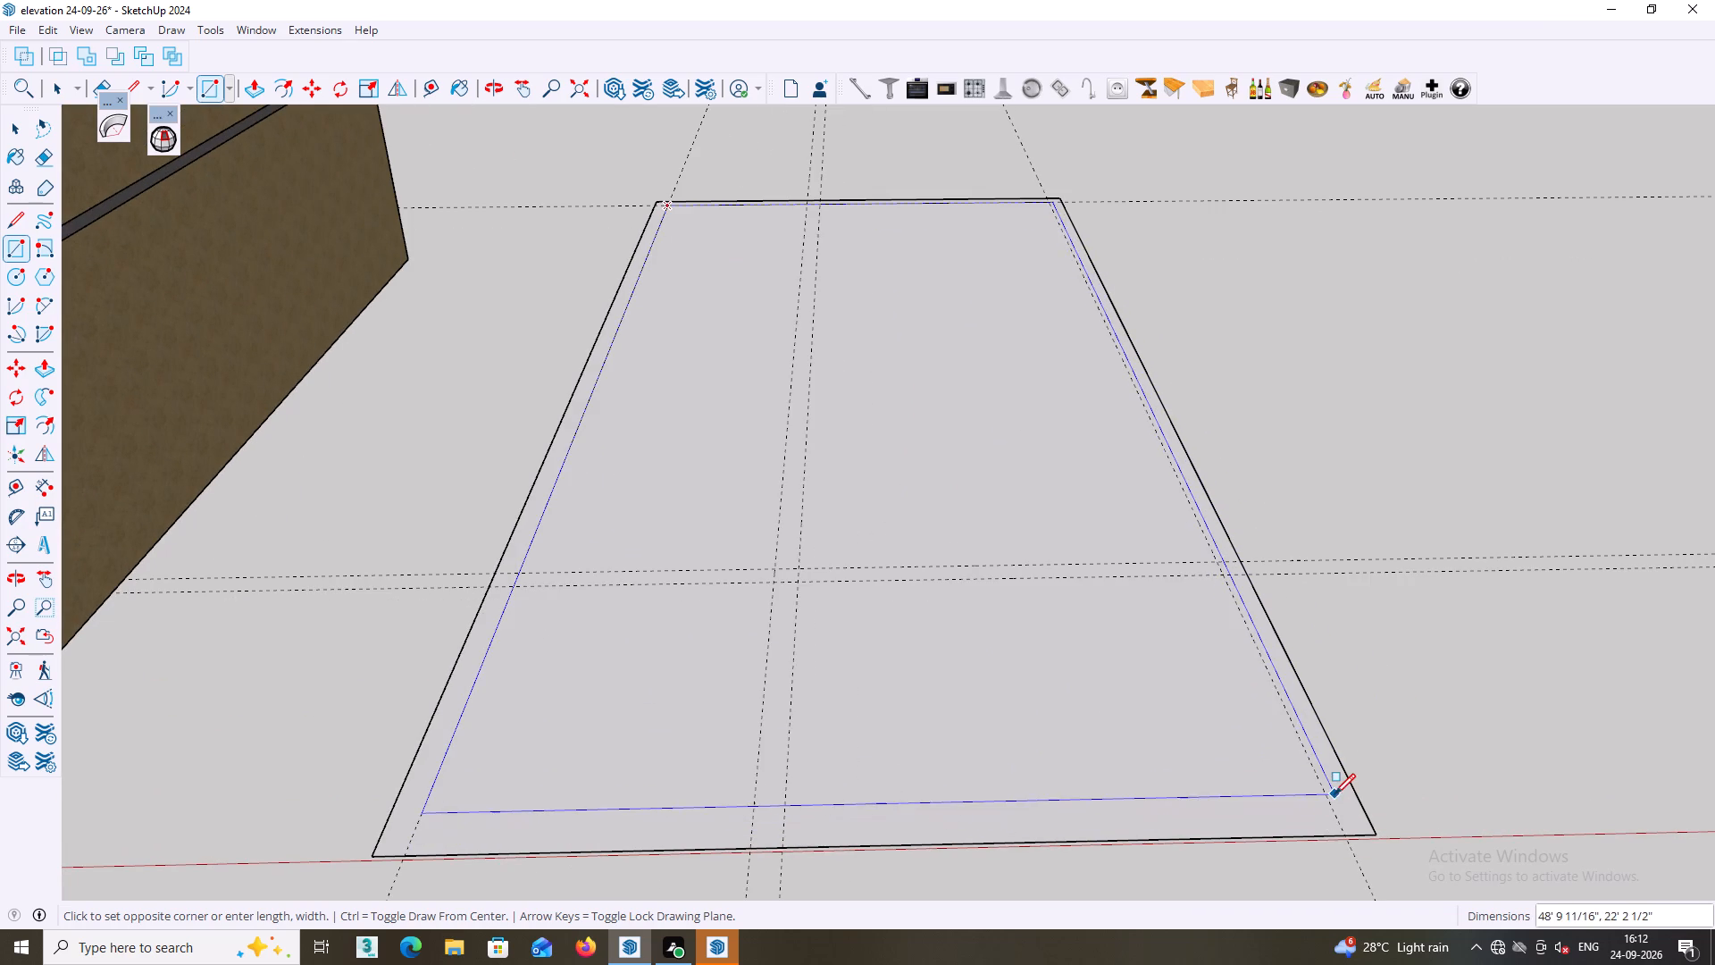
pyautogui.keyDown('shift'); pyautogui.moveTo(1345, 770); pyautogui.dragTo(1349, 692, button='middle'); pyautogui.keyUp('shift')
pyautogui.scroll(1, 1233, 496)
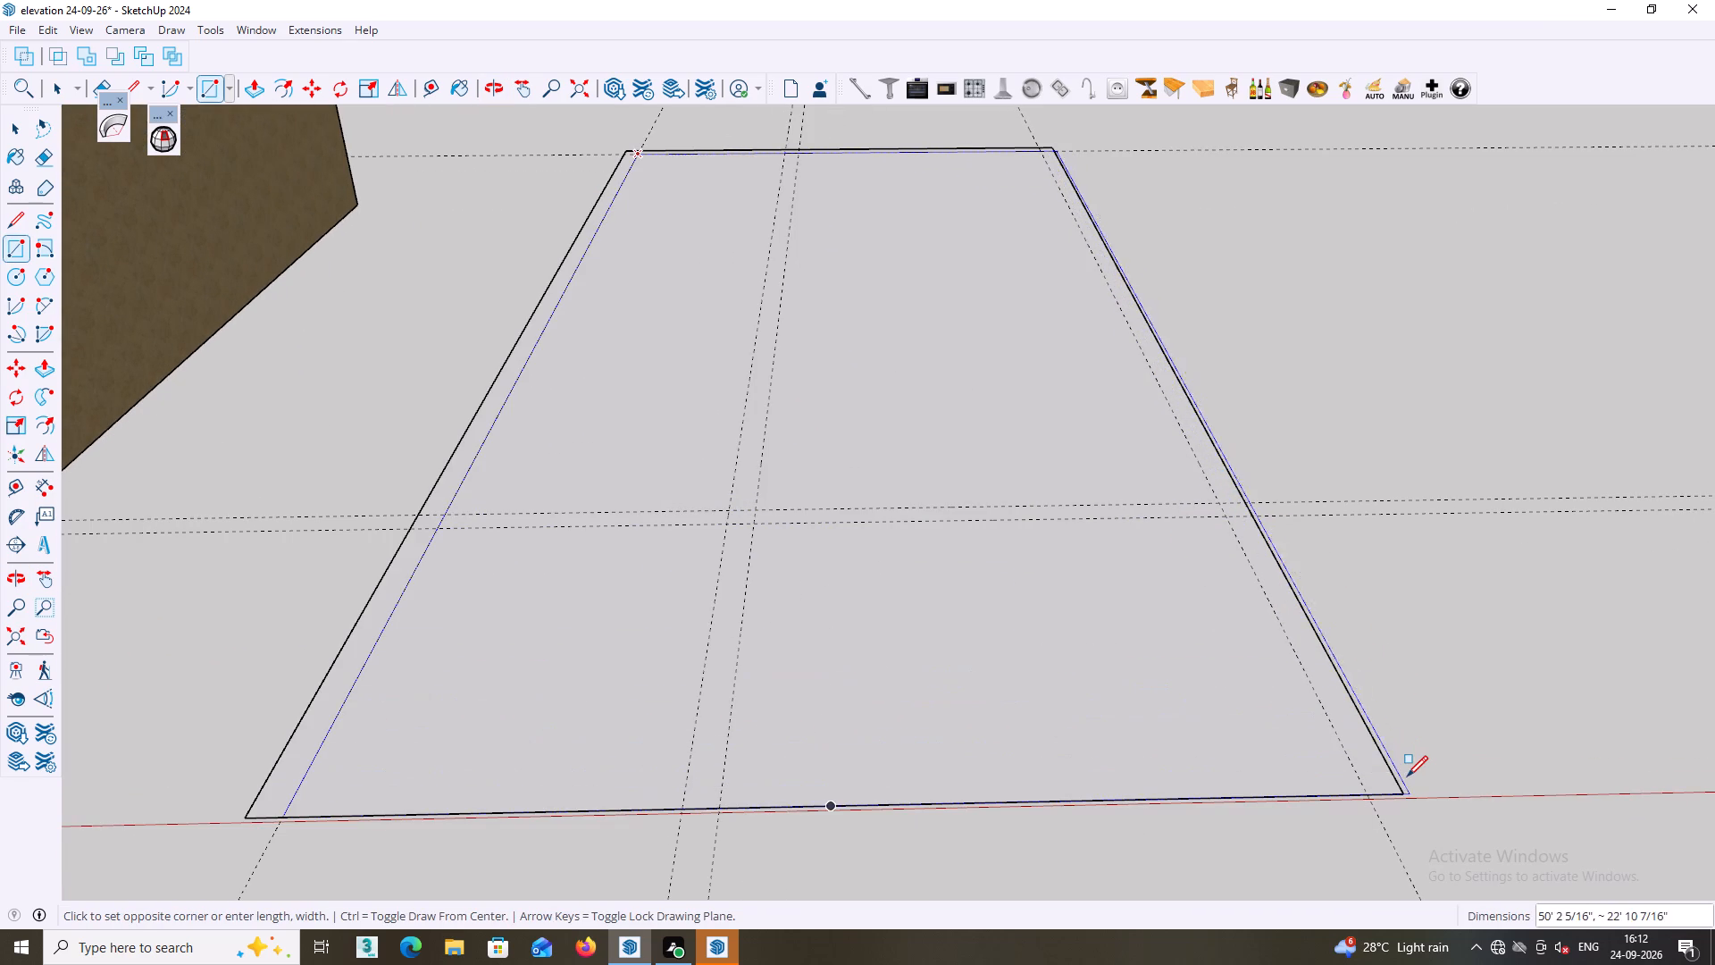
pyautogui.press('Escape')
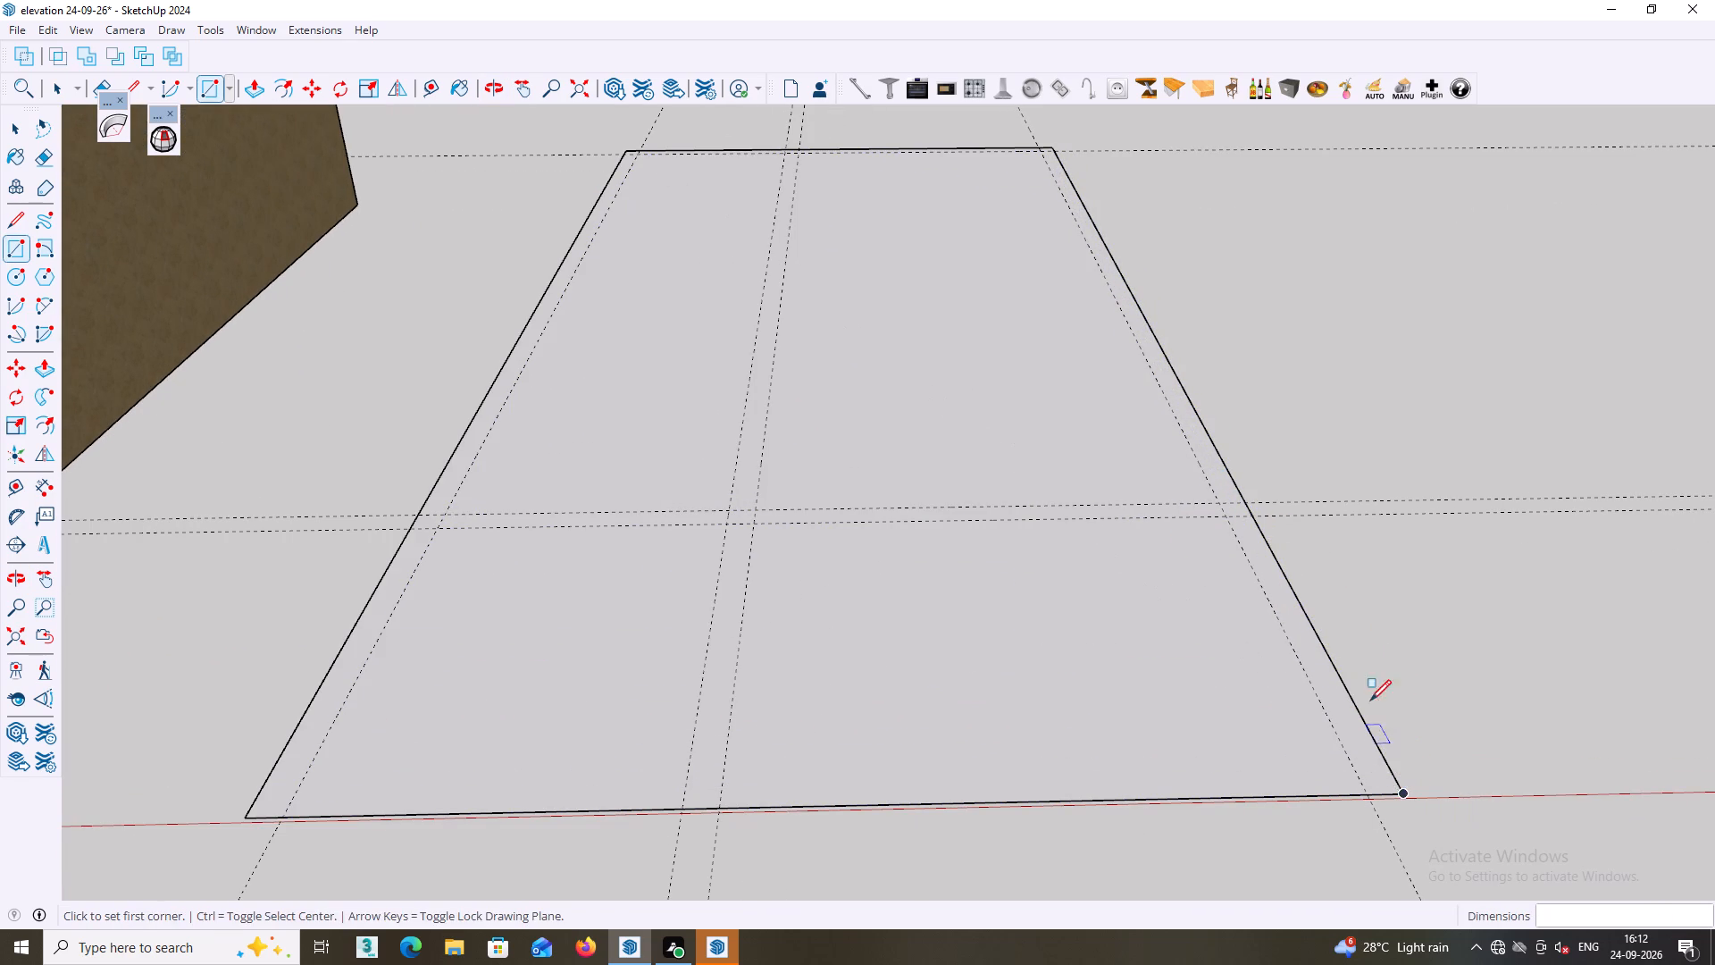
# Draw a rectangle over the base rectangle's outline, from its rear corner nearest the house to the opposite front corner.
pyautogui.click(633, 147)
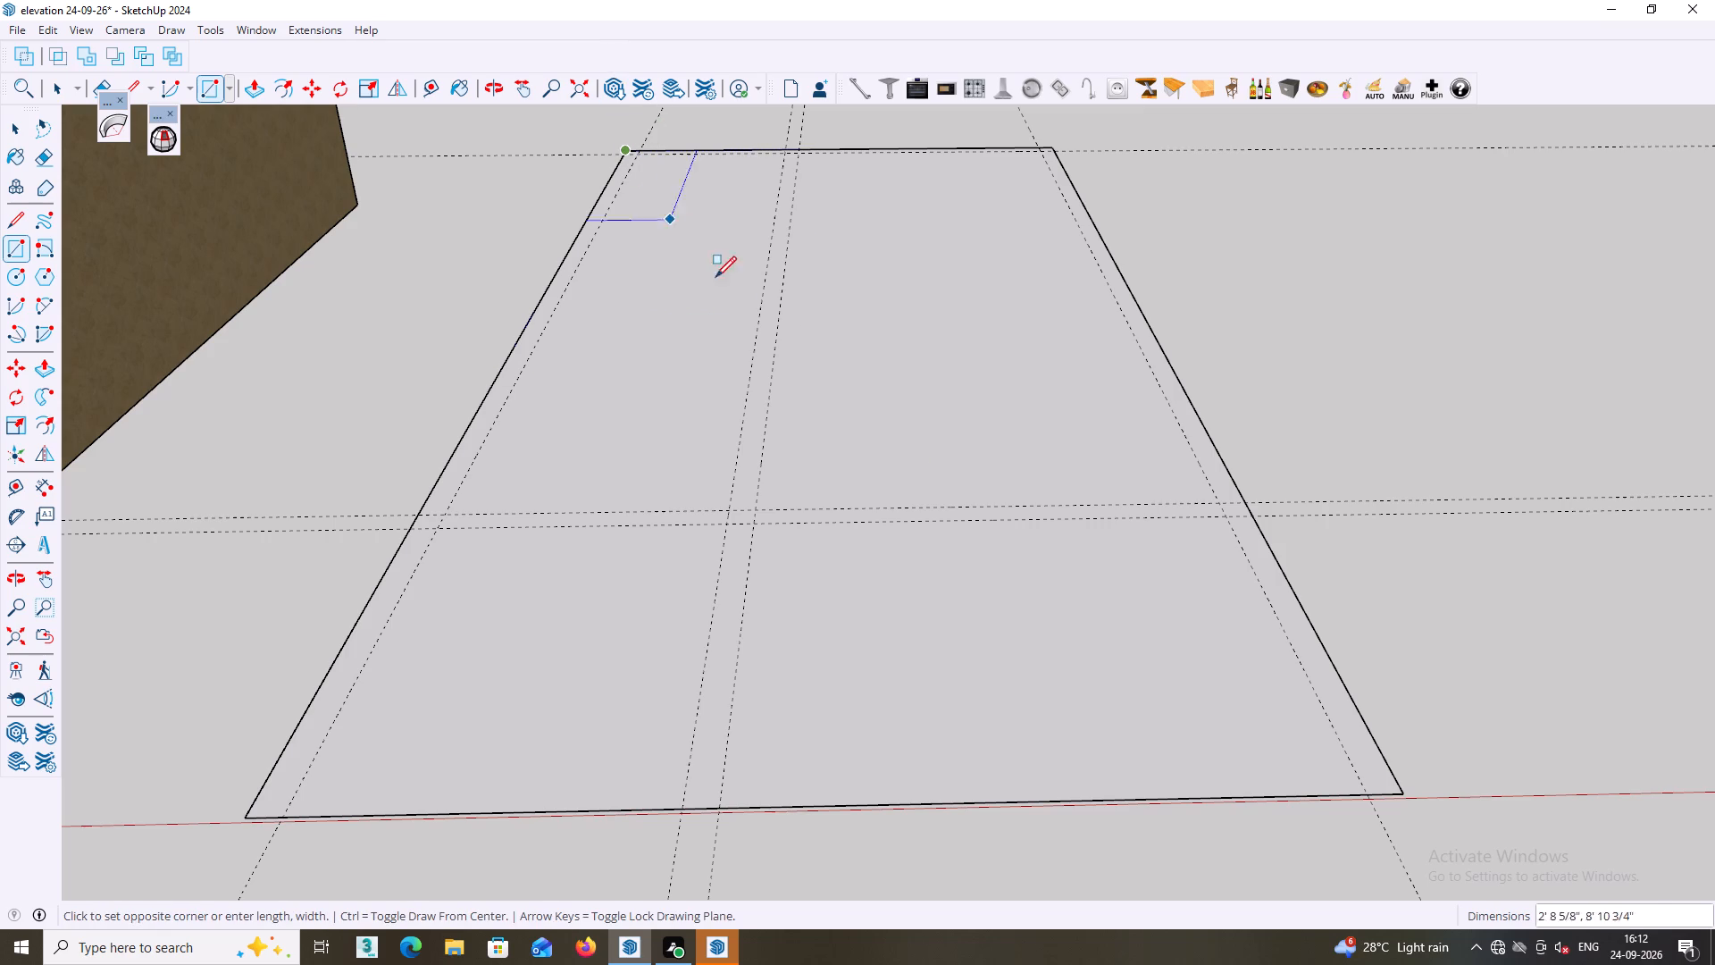
pyautogui.click(1403, 795)
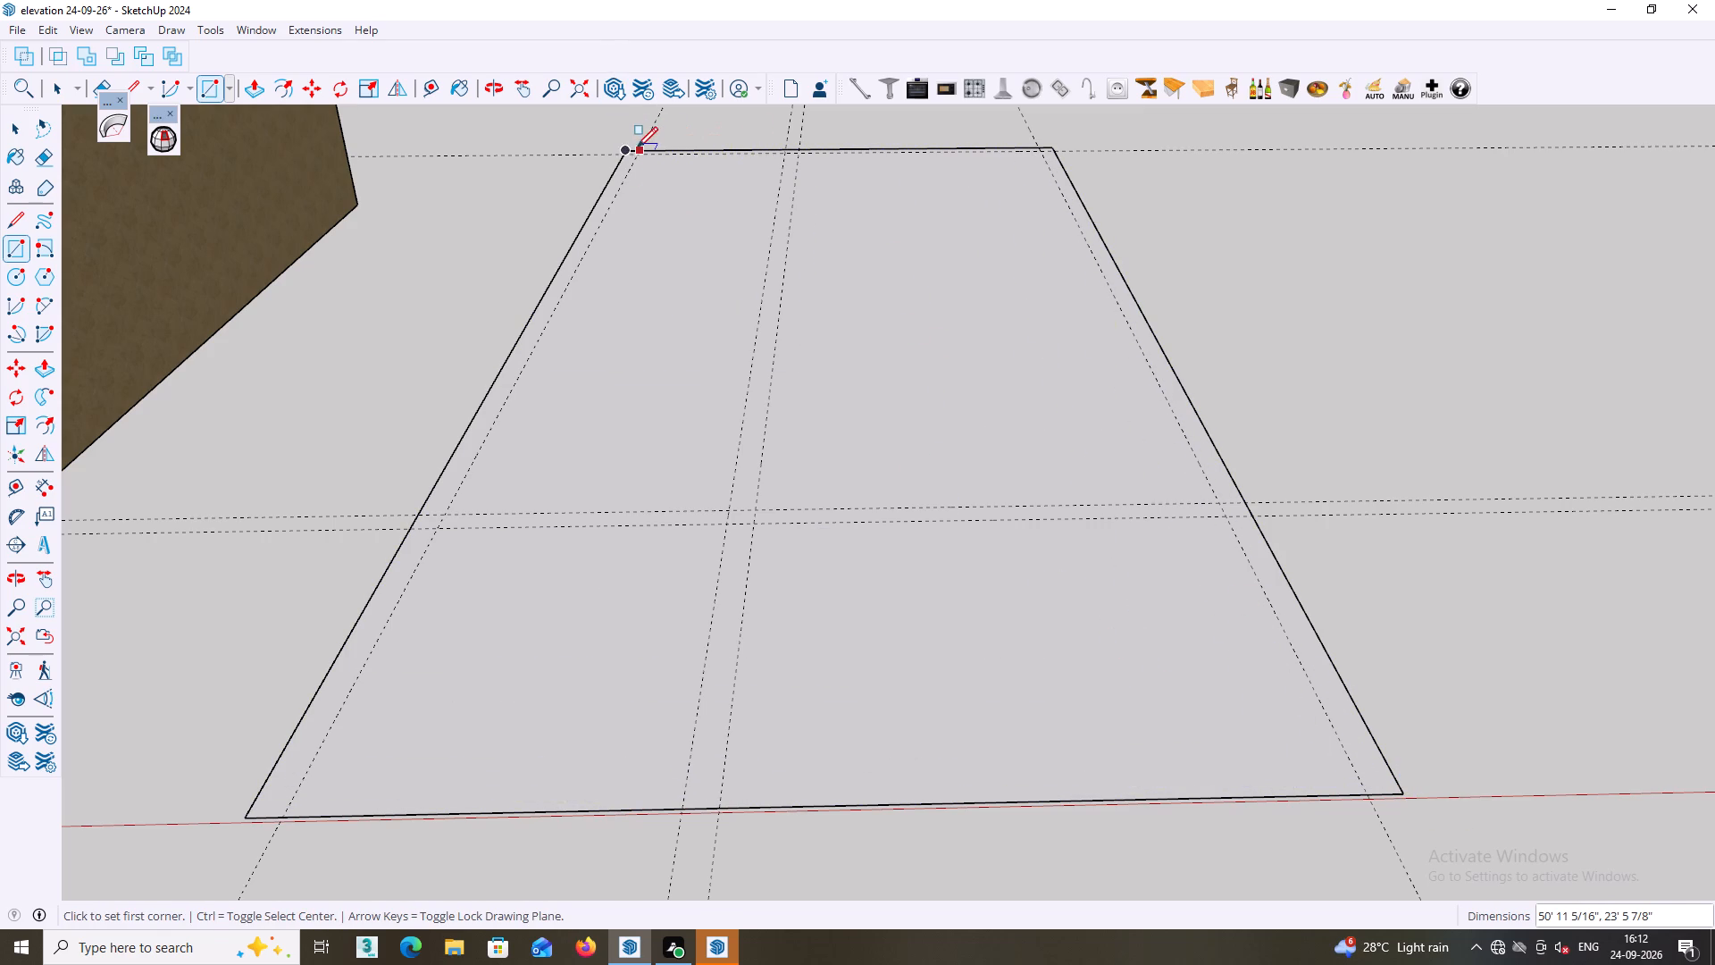
# Draw a rectangle about 22' by 39' 10" between the two side guides, from the base's rear edge to the front crosswise guide.
pyautogui.click(638, 152)
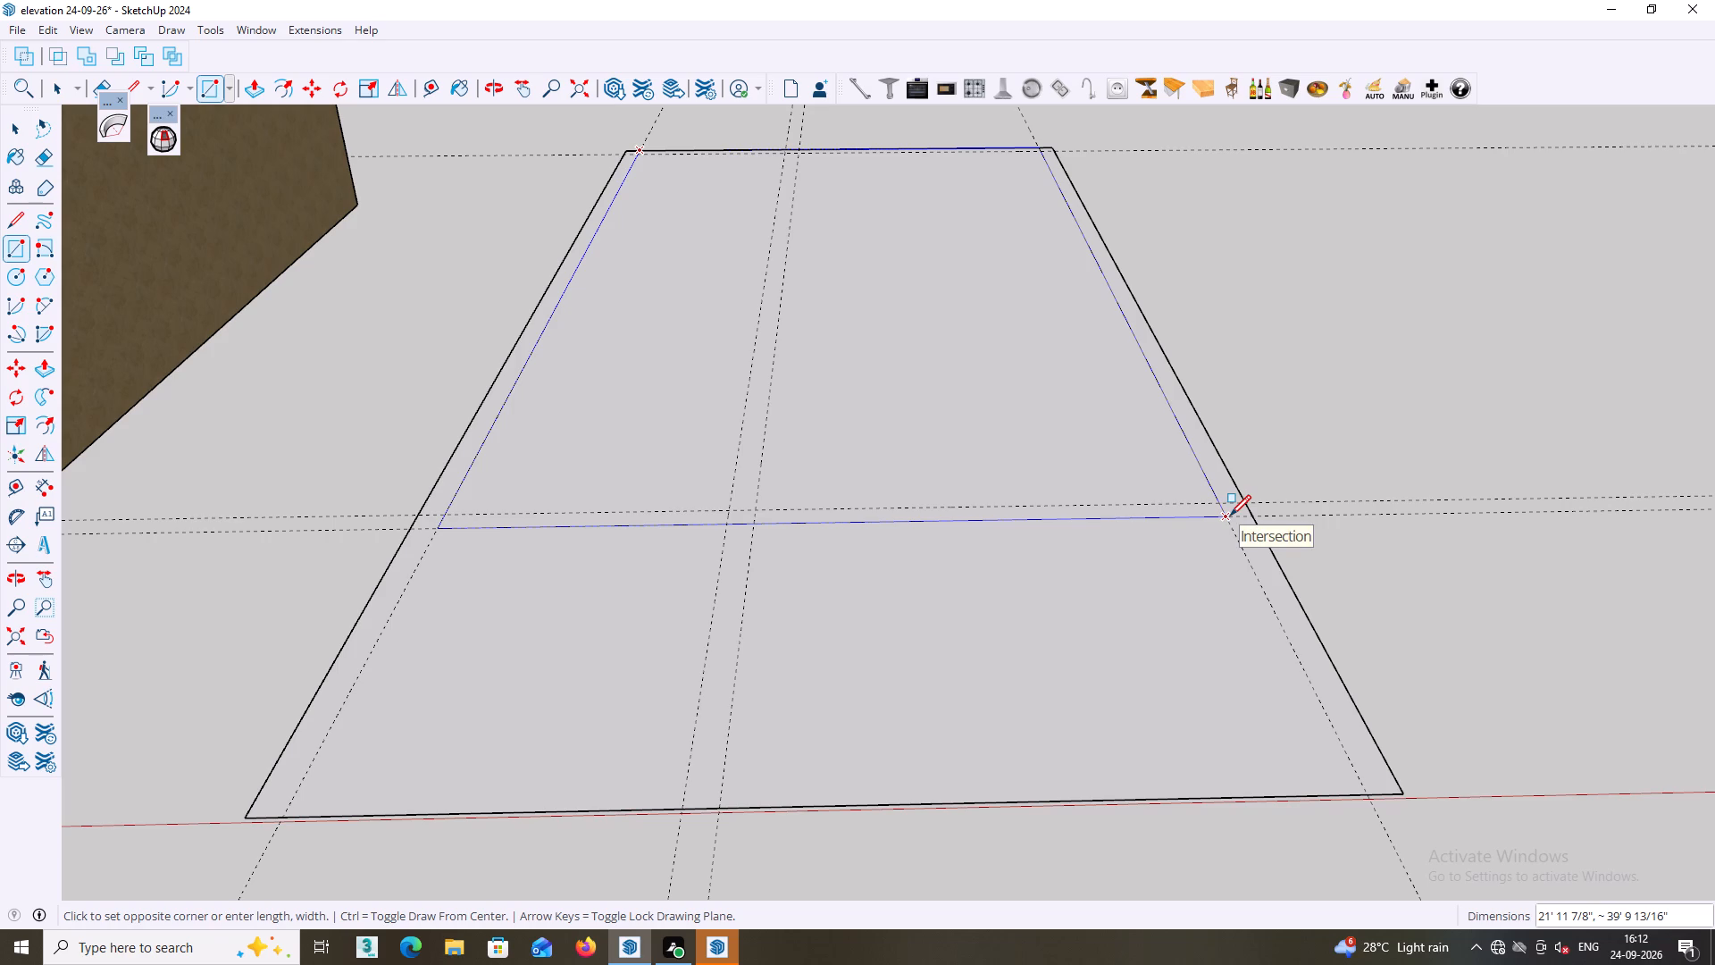
pyautogui.click(1230, 516)
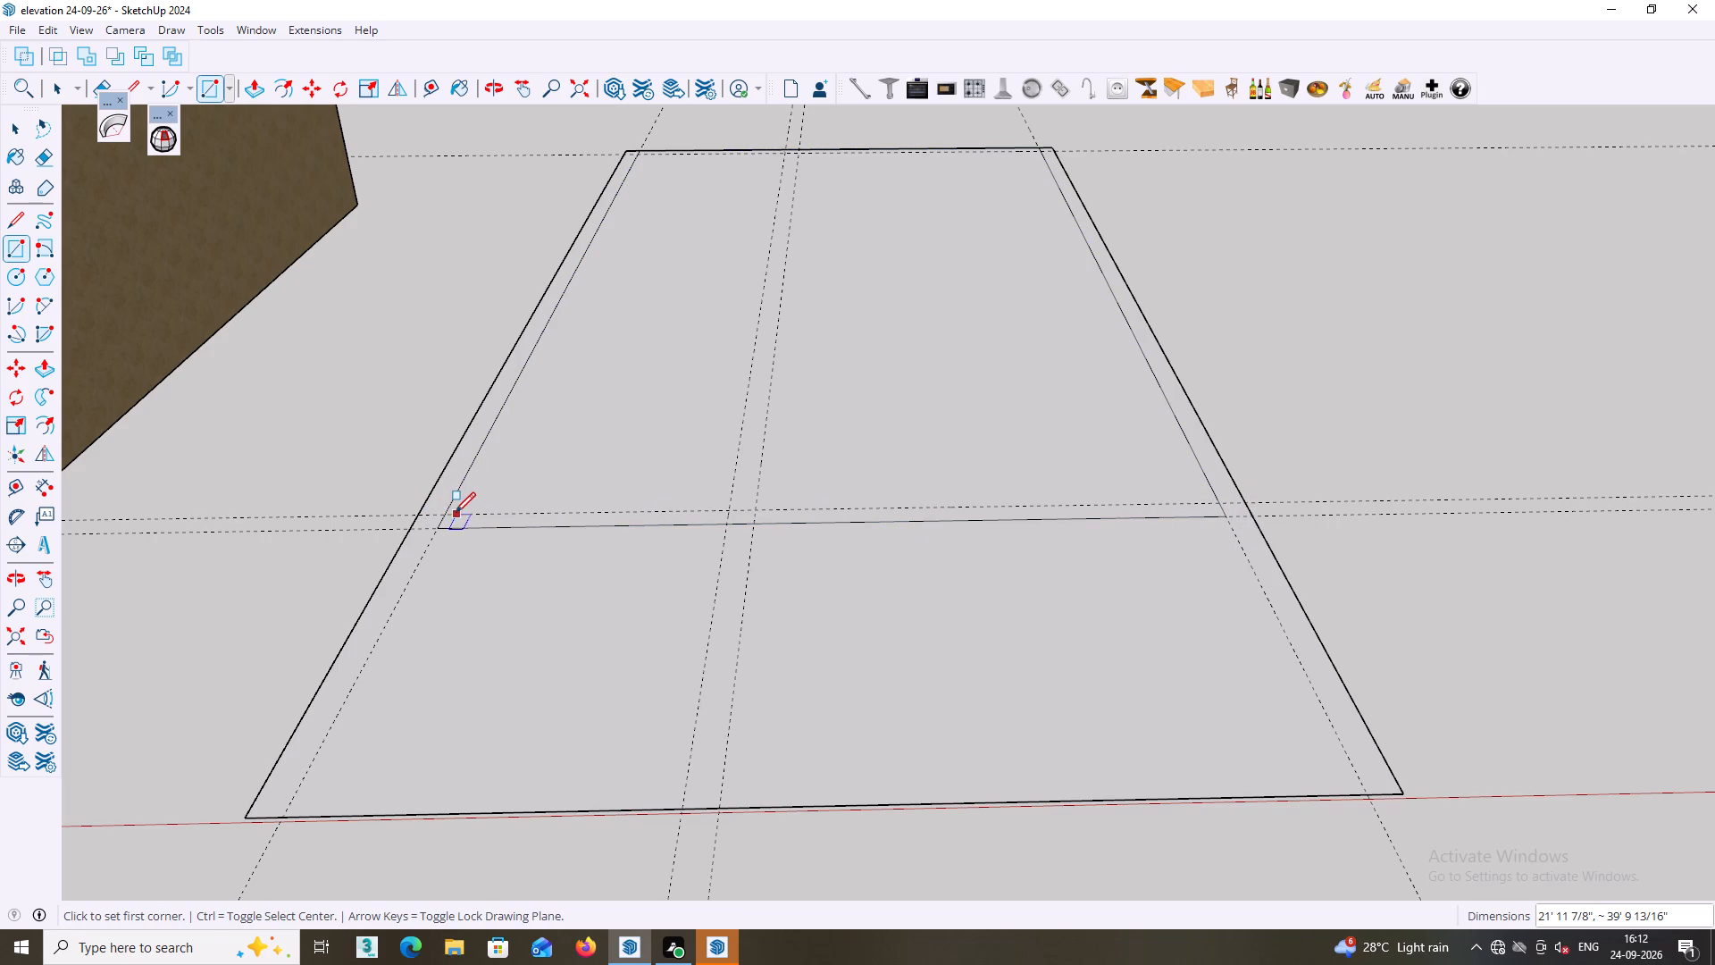
# Draw a rectangle about 8' 9" by 11' 3" in the base's front corner nearest the house, starting at the rear crosswise guide.
pyautogui.click(448, 514)
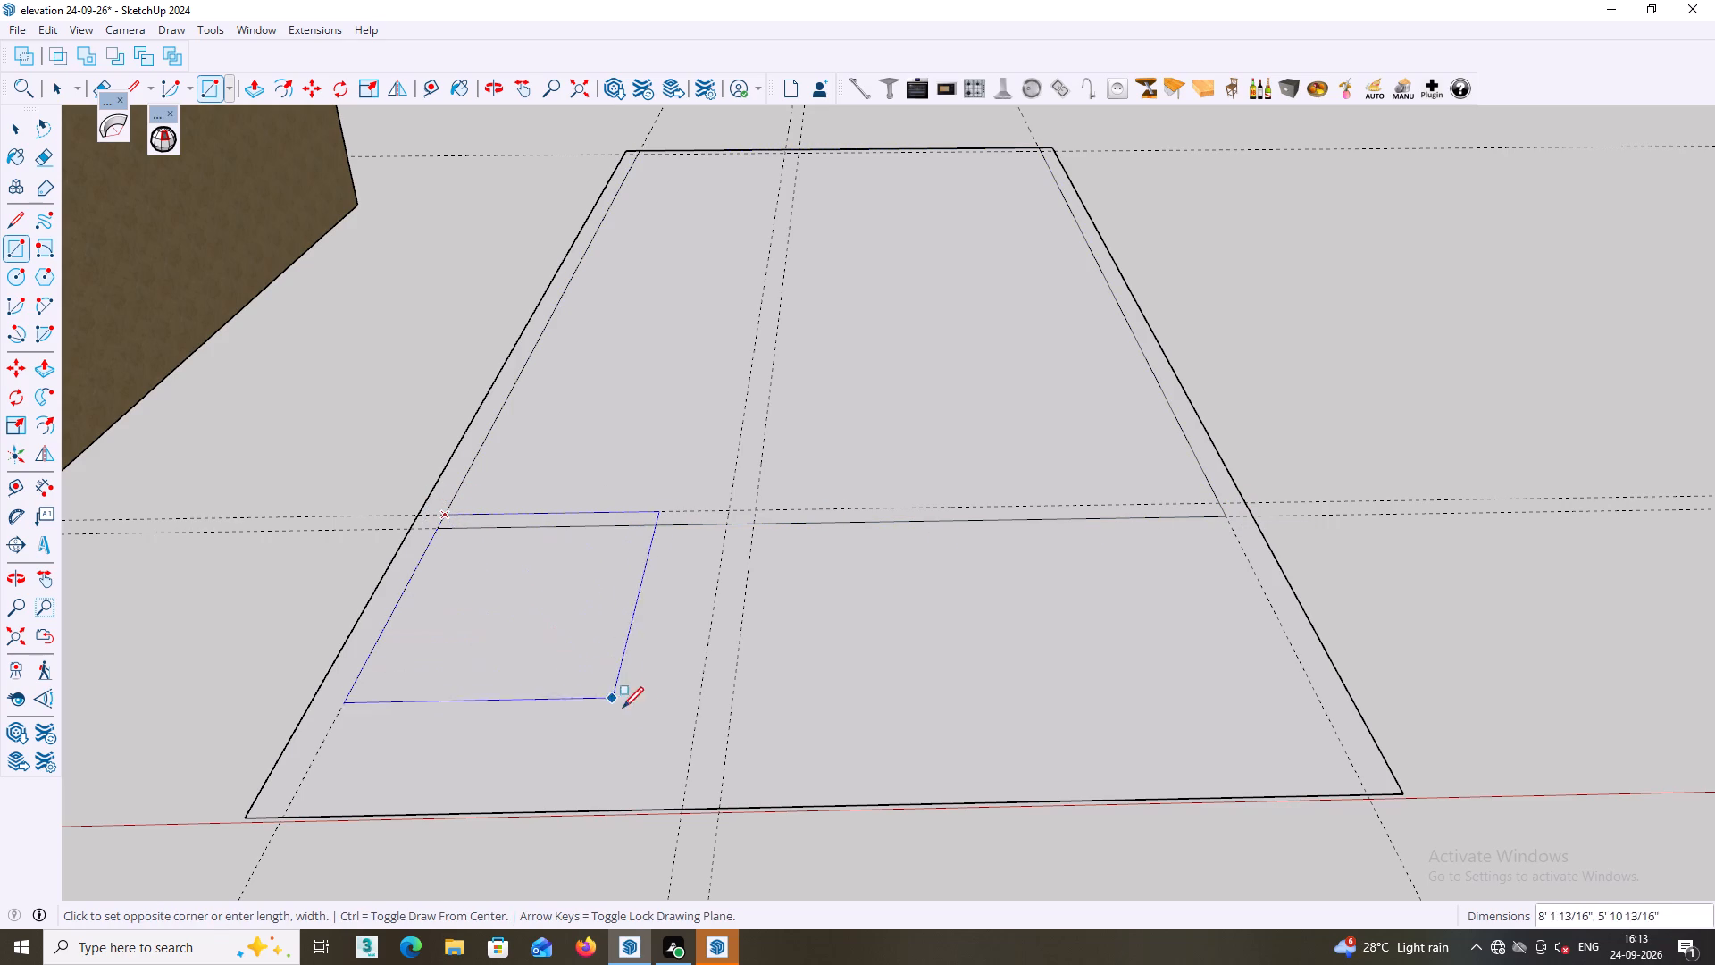
pyautogui.click(721, 786)
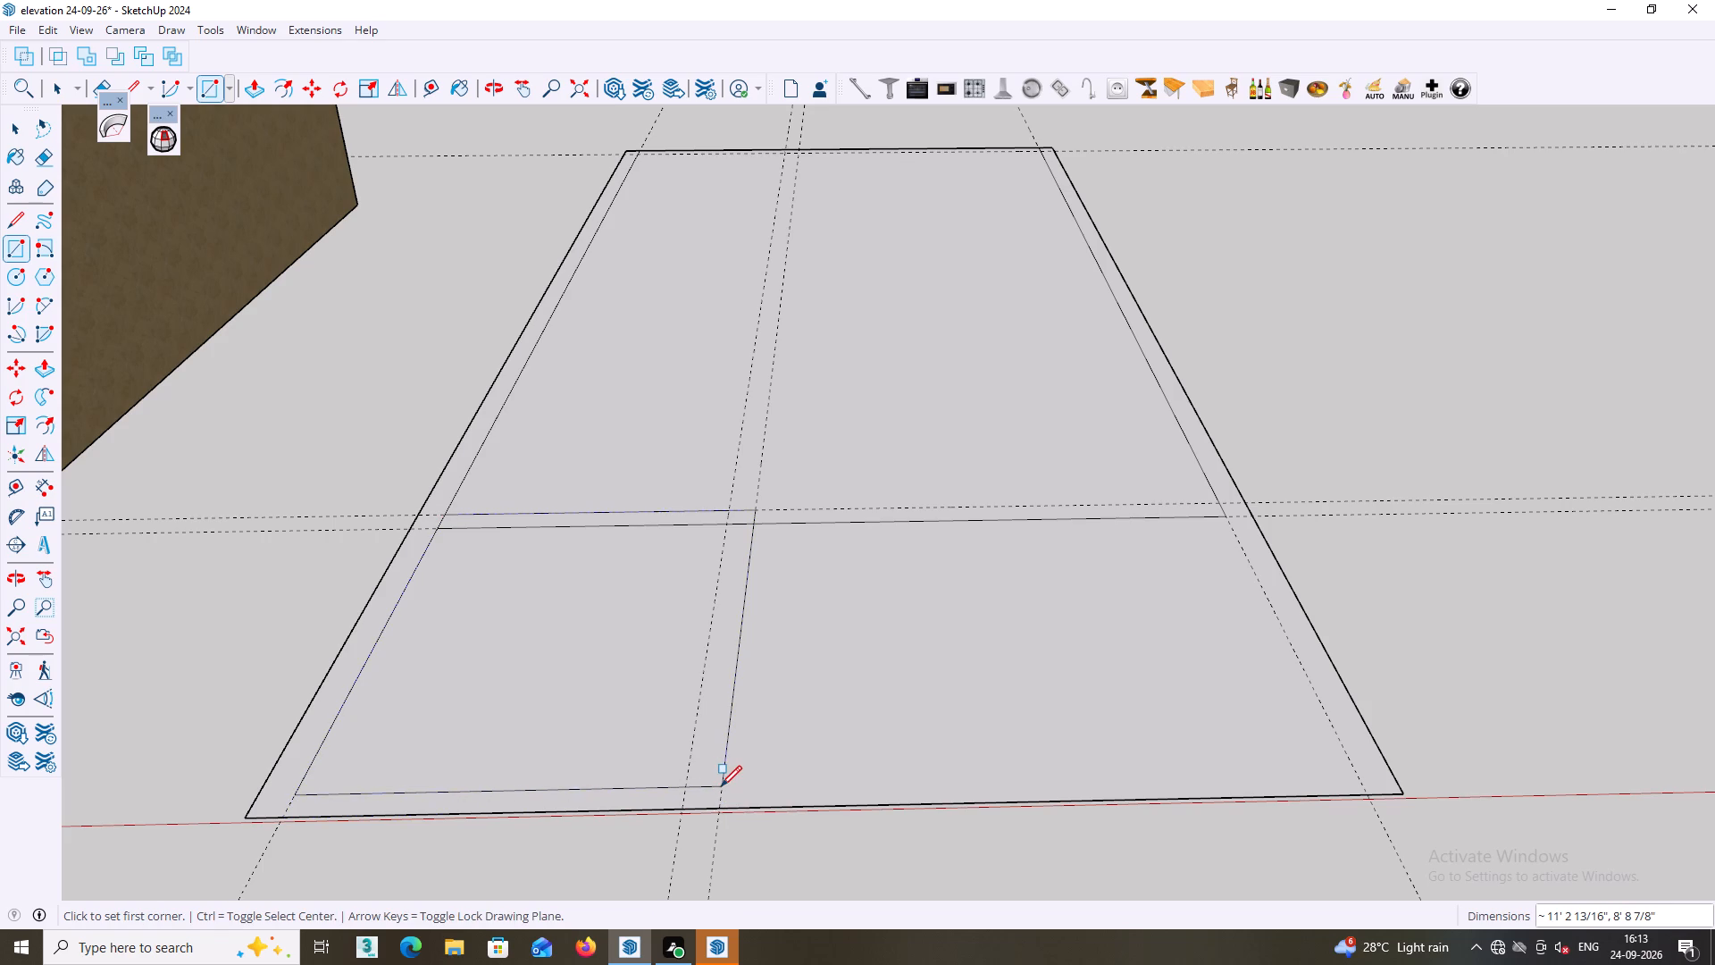
# Delete all guide lines from the model.
pyautogui.moveTo(720, 785); pyautogui.dragTo(702, 619, button='middle')
pyautogui.click(50, 32)
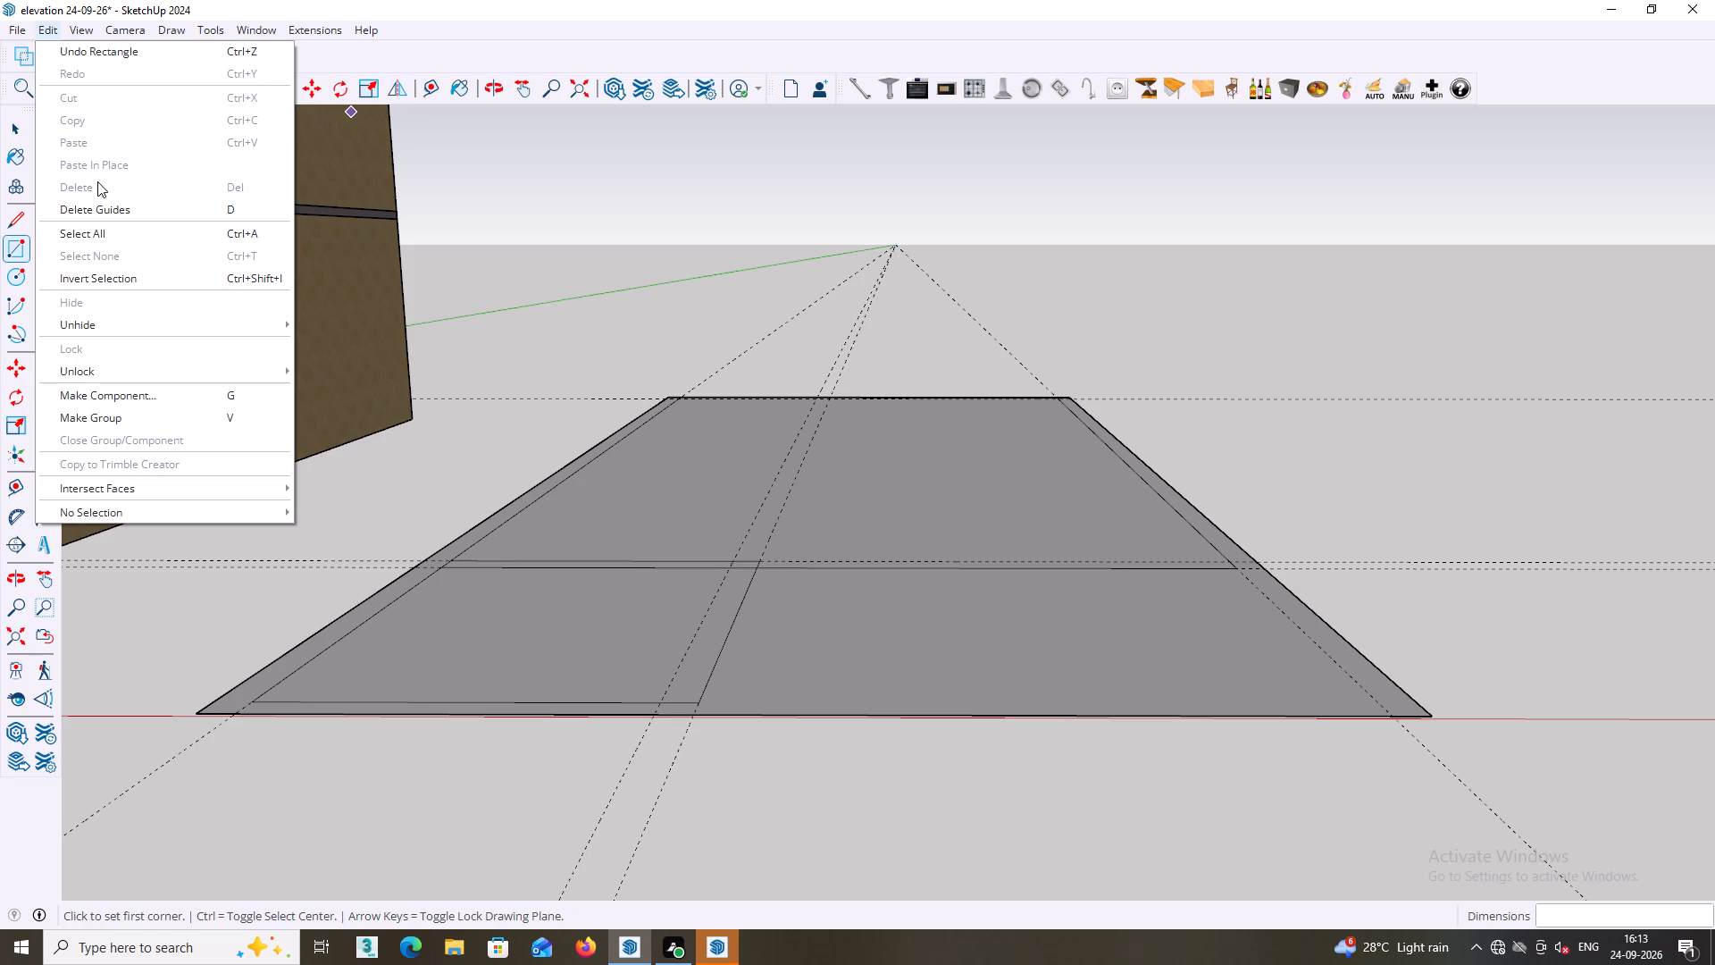
pyautogui.click(113, 214)
# Draw a 13' 3" line from the small front rectangle's rear corner across to the inner side edge farthest from the house.
pyautogui.moveTo(305, 331); pyautogui.dragTo(541, 456, button='middle')
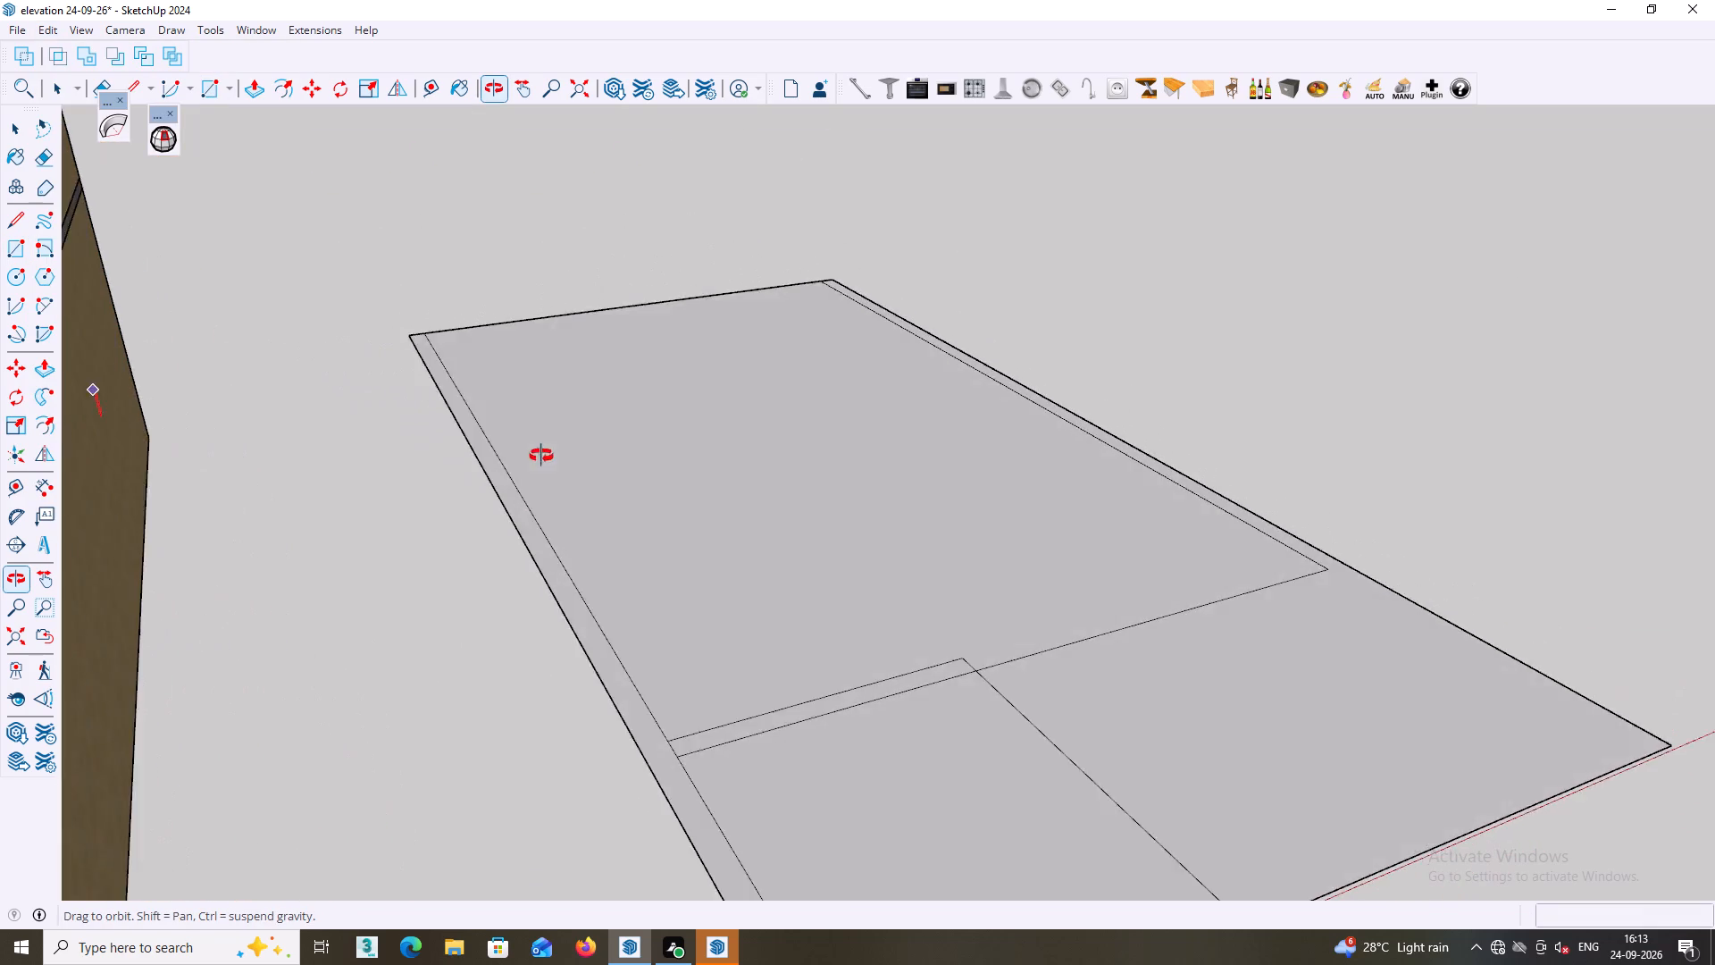
pyautogui.moveTo(541, 456); pyautogui.dragTo(391, 444, button='middle')
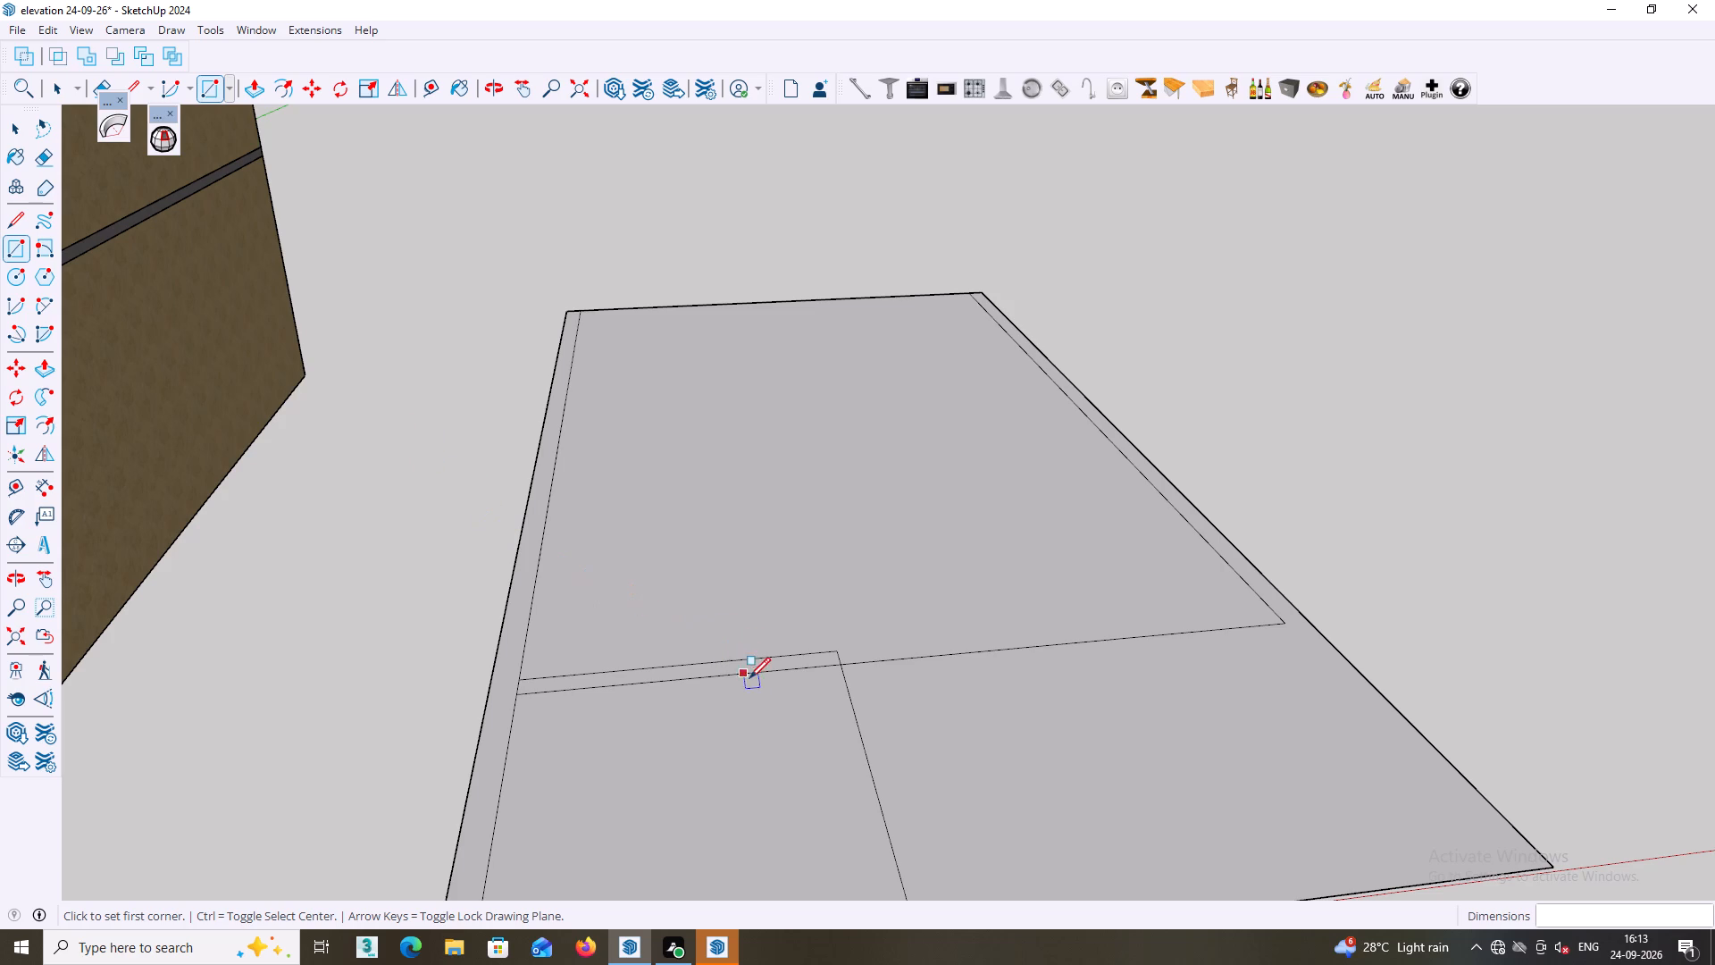
pyautogui.keyDown('shift'); pyautogui.moveTo(767, 677); pyautogui.dragTo(734, 585, button='middle'); pyautogui.keyUp('shift')
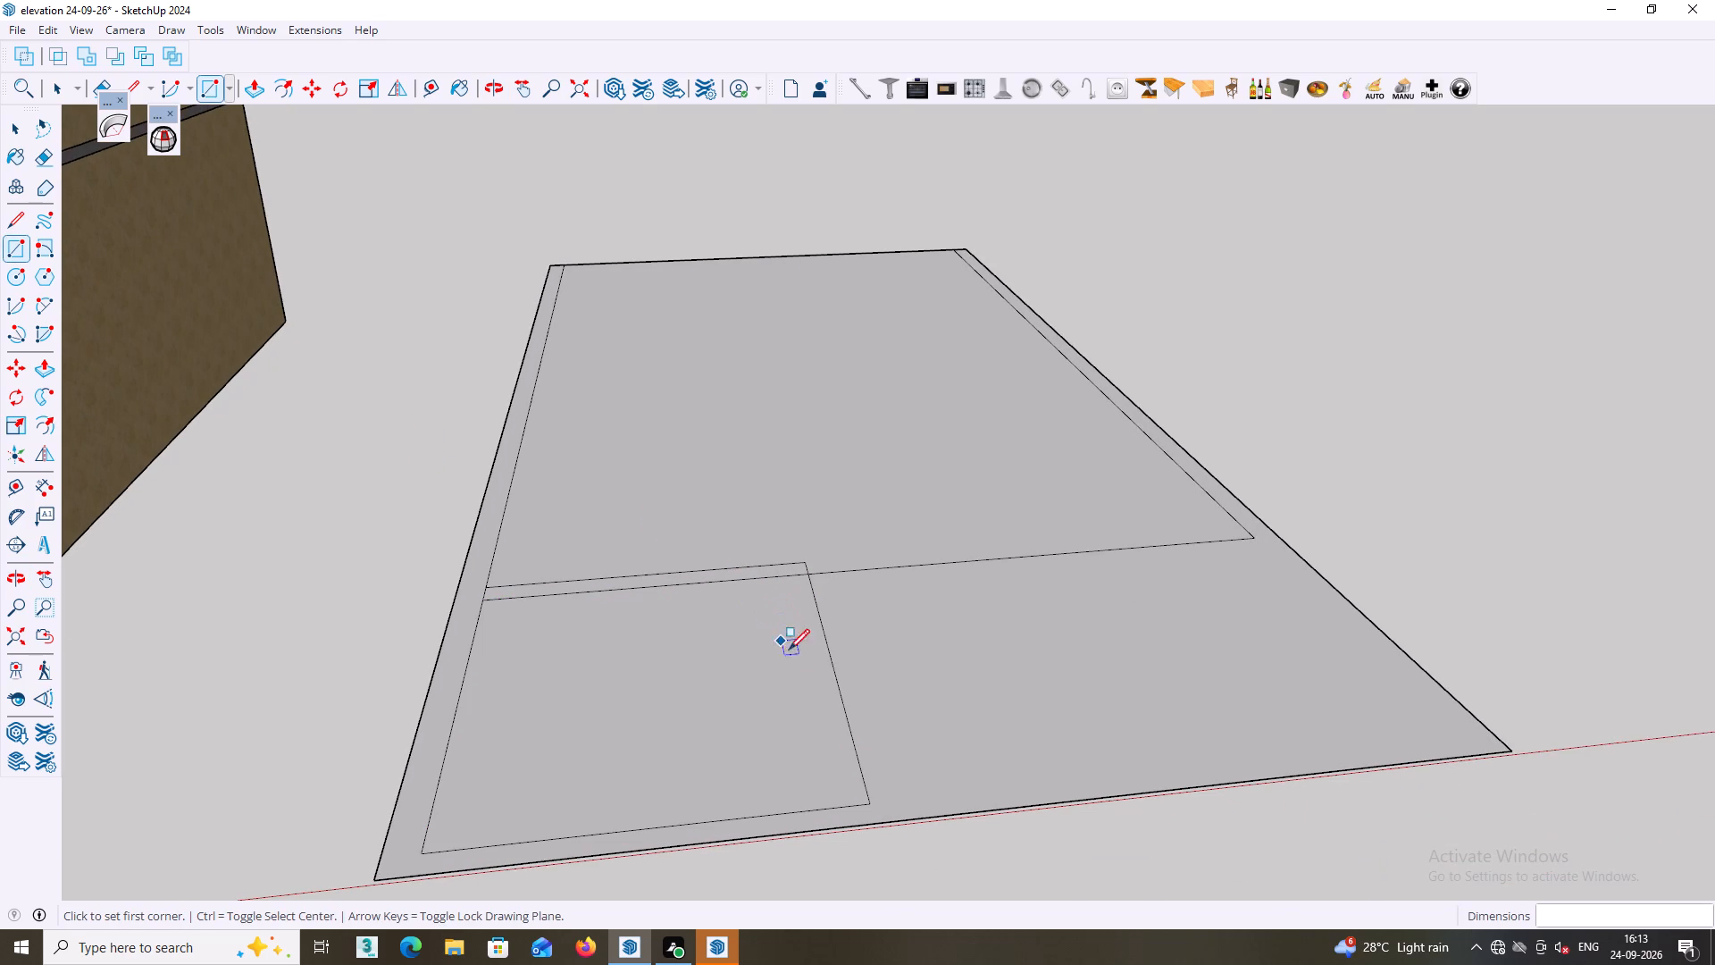
pyautogui.press('space')
pyautogui.moveTo(938, 781); pyautogui.dragTo(932, 810, button='middle')
pyautogui.scroll(2, 877, 817)
pyautogui.scroll(-4, 876, 818)
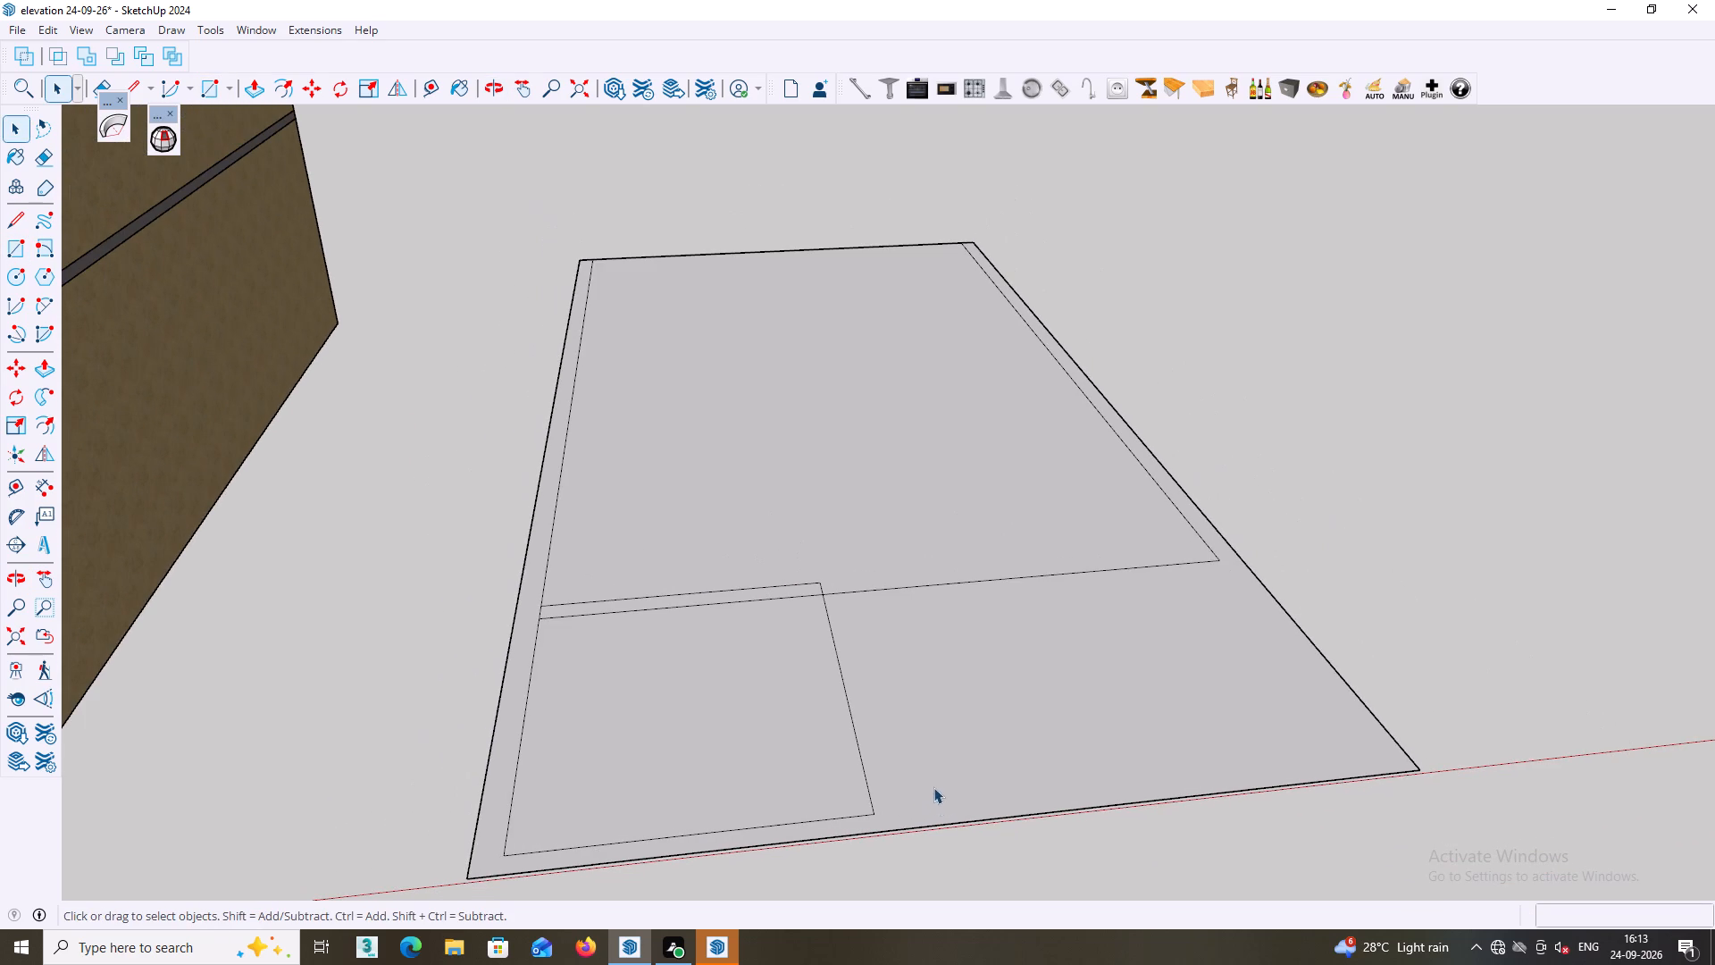
pyautogui.moveTo(864, 633); pyautogui.dragTo(851, 652, button='middle')
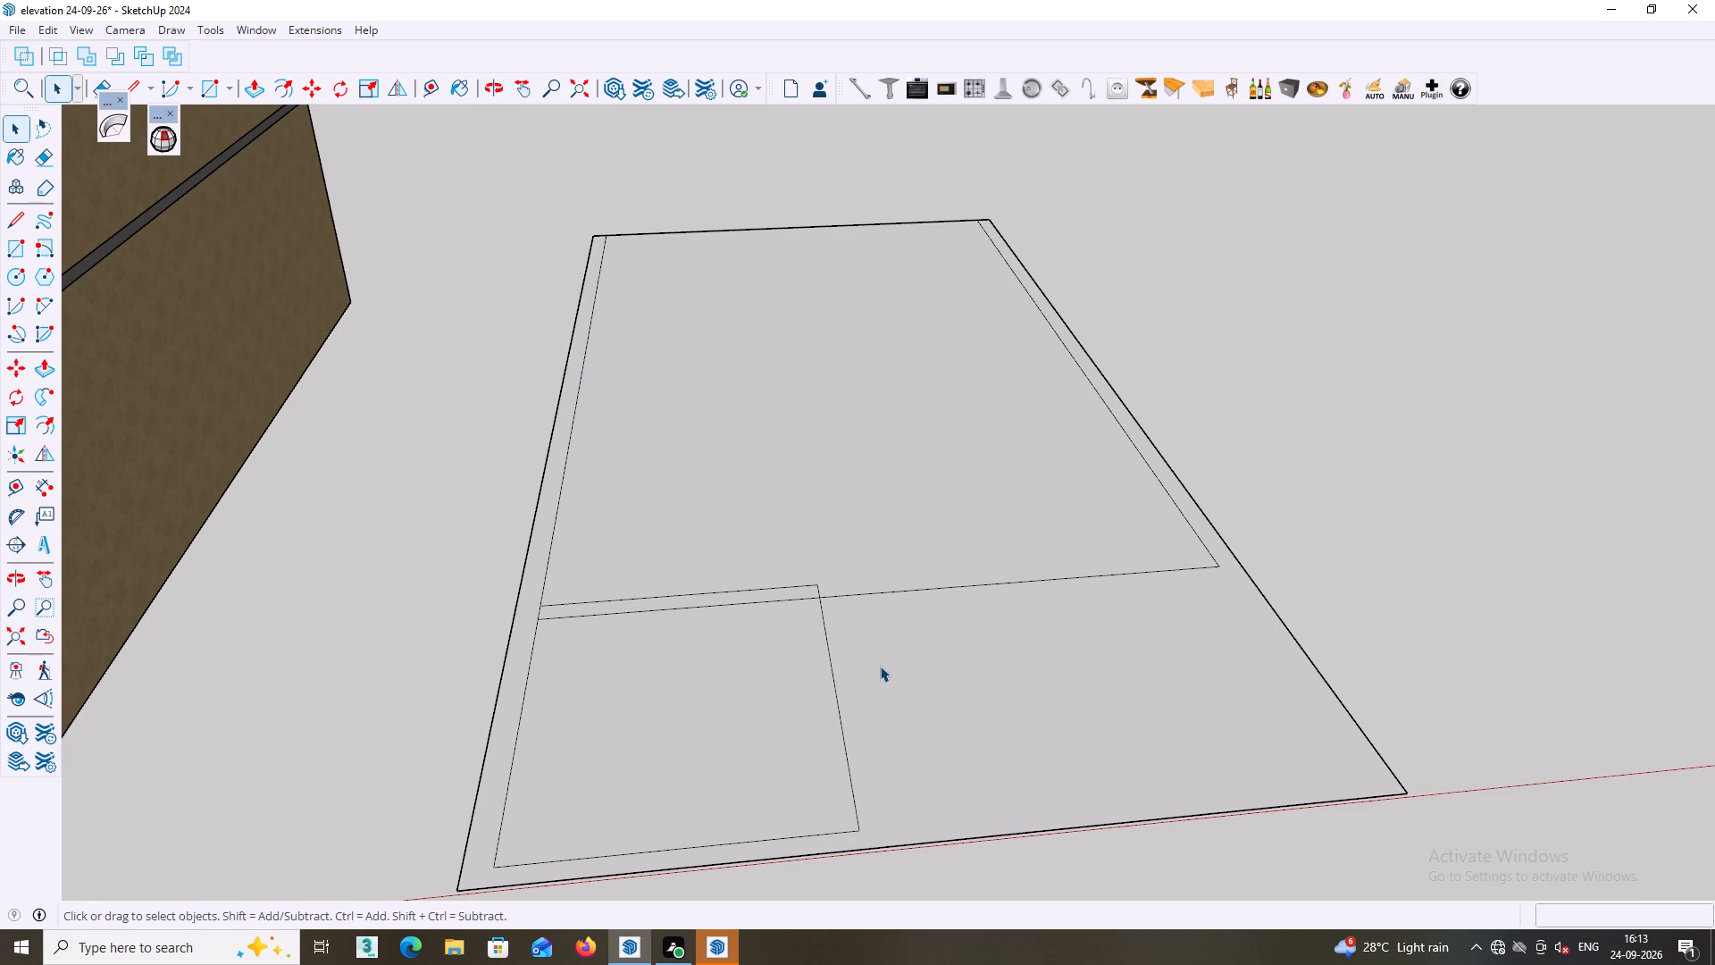
pyautogui.press('l')
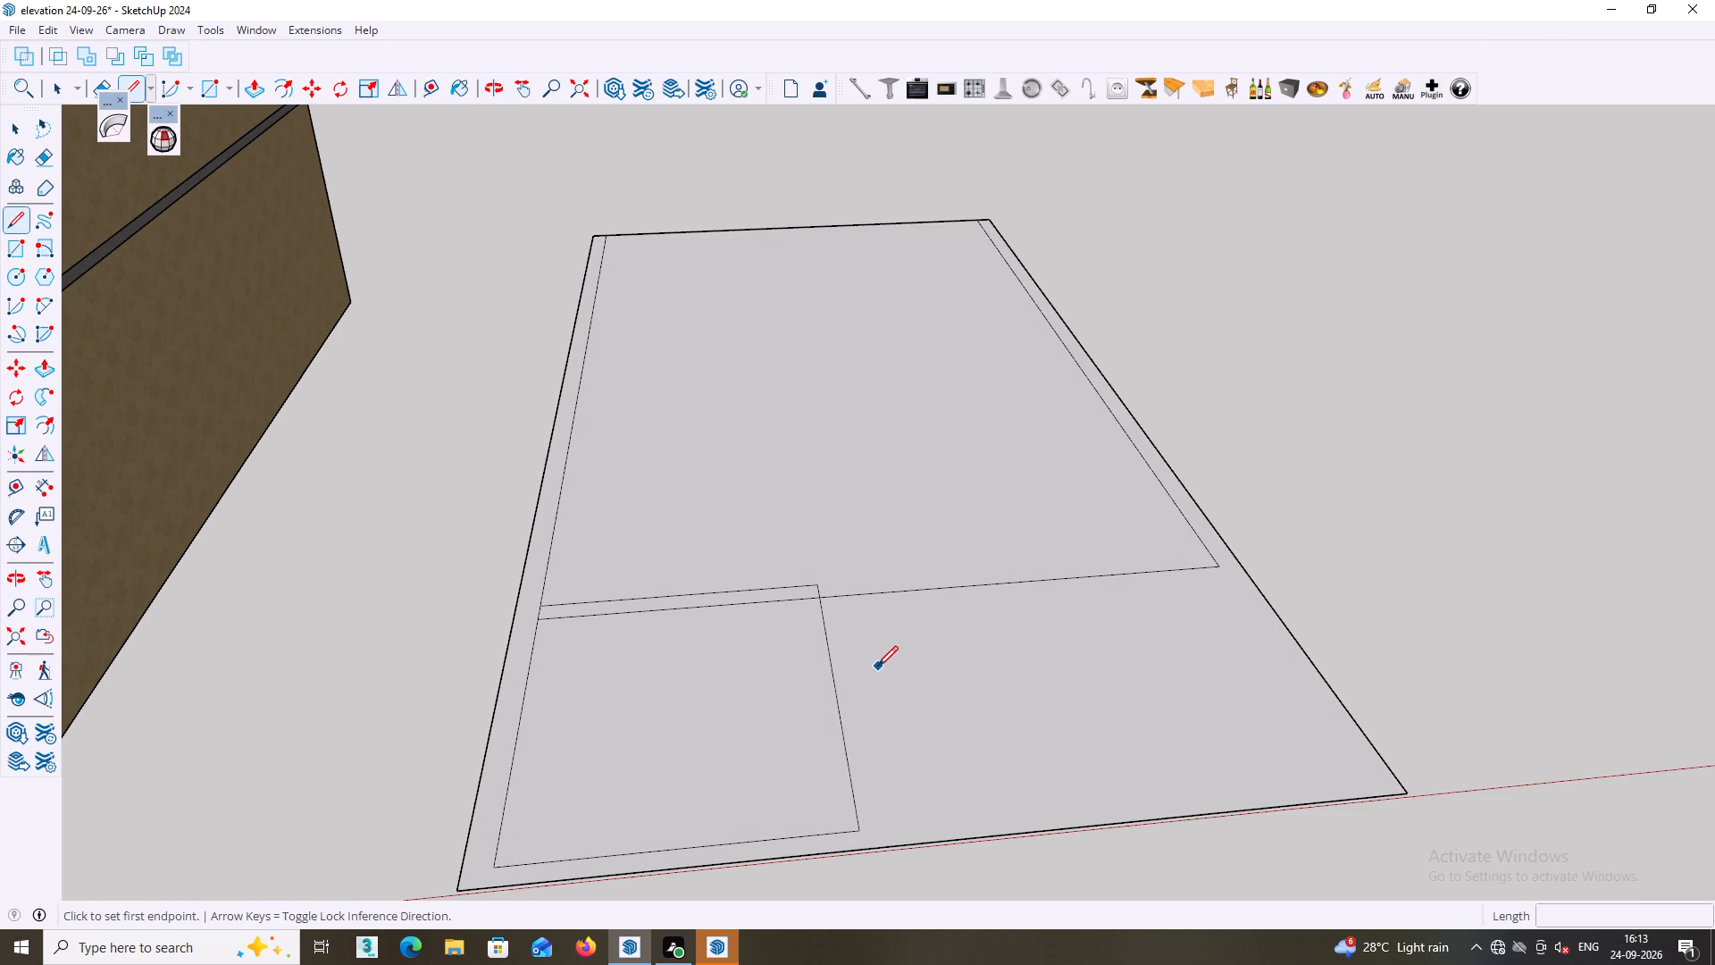
pyautogui.moveTo(876, 686); pyautogui.dragTo(877, 722, button='middle')
pyautogui.scroll(1, 860, 605)
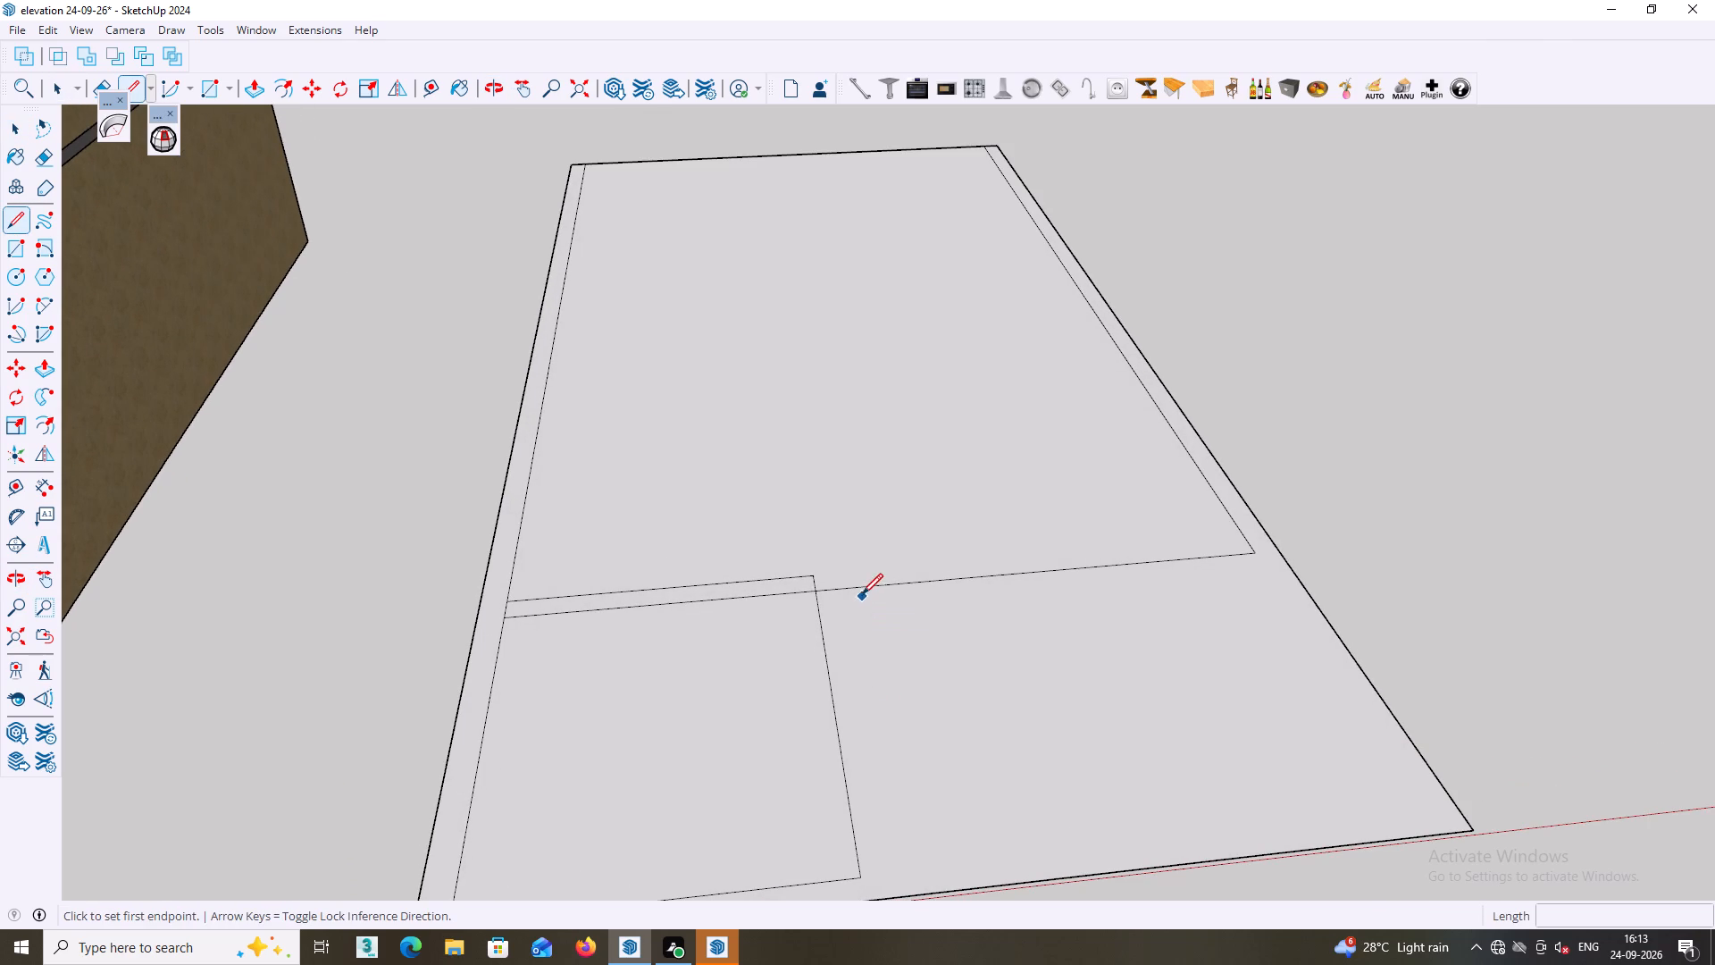
pyautogui.scroll(4, 843, 569)
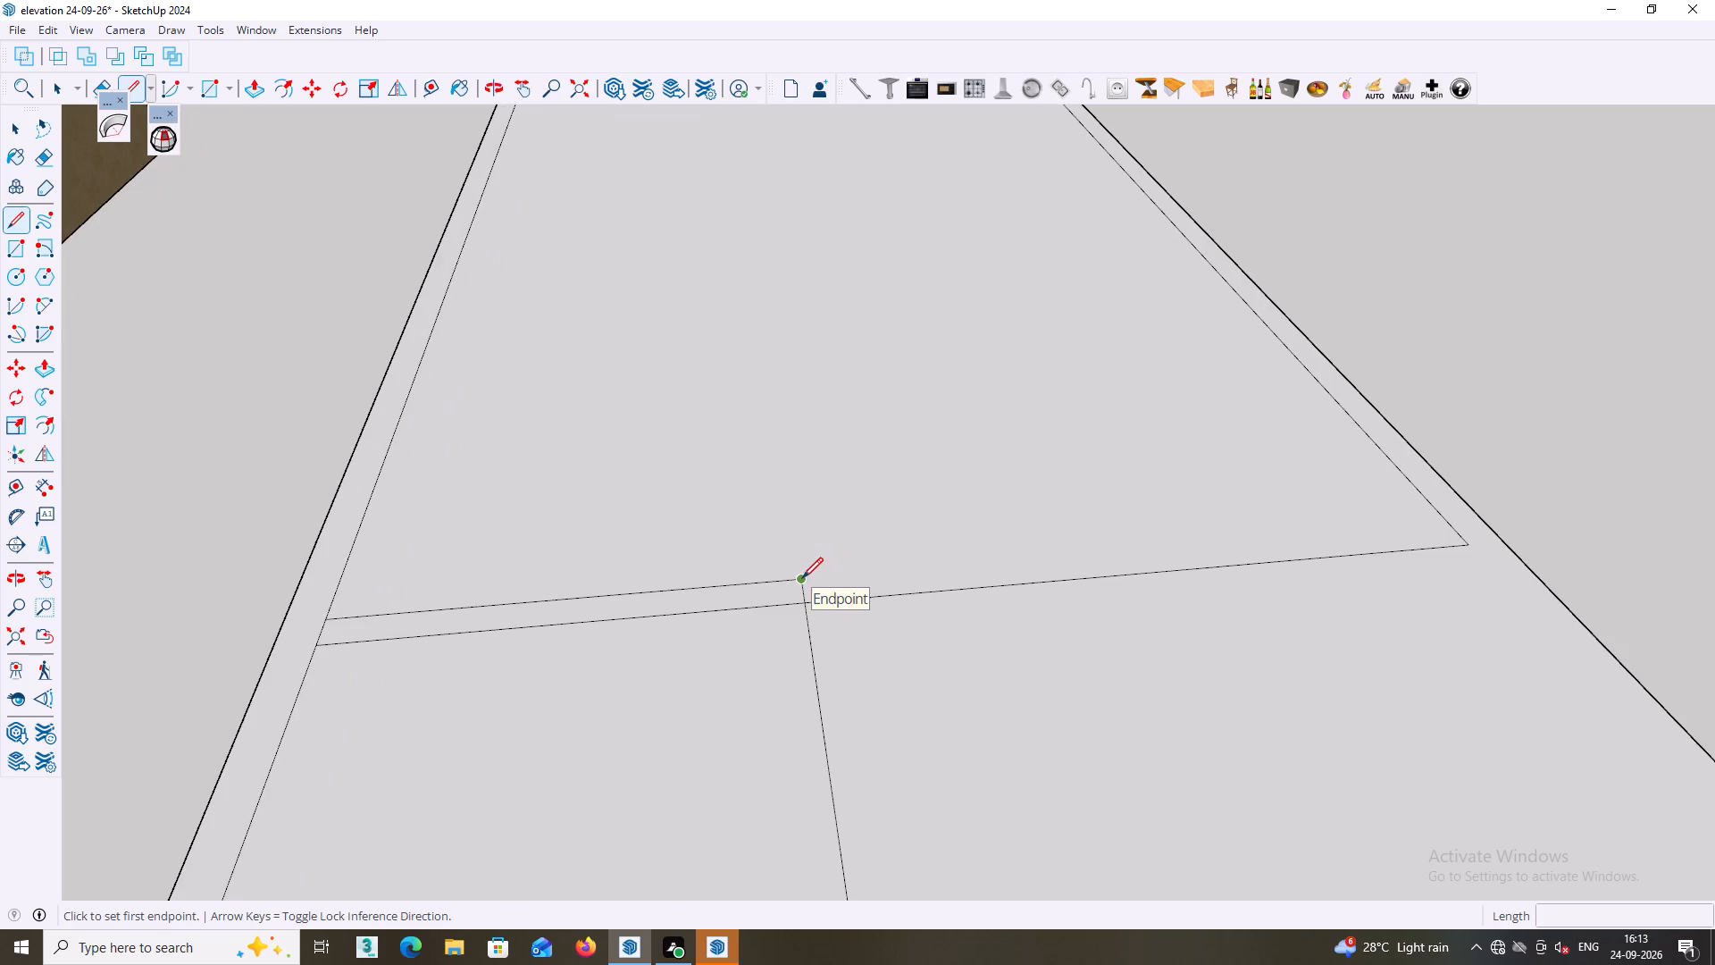
pyautogui.click(802, 578)
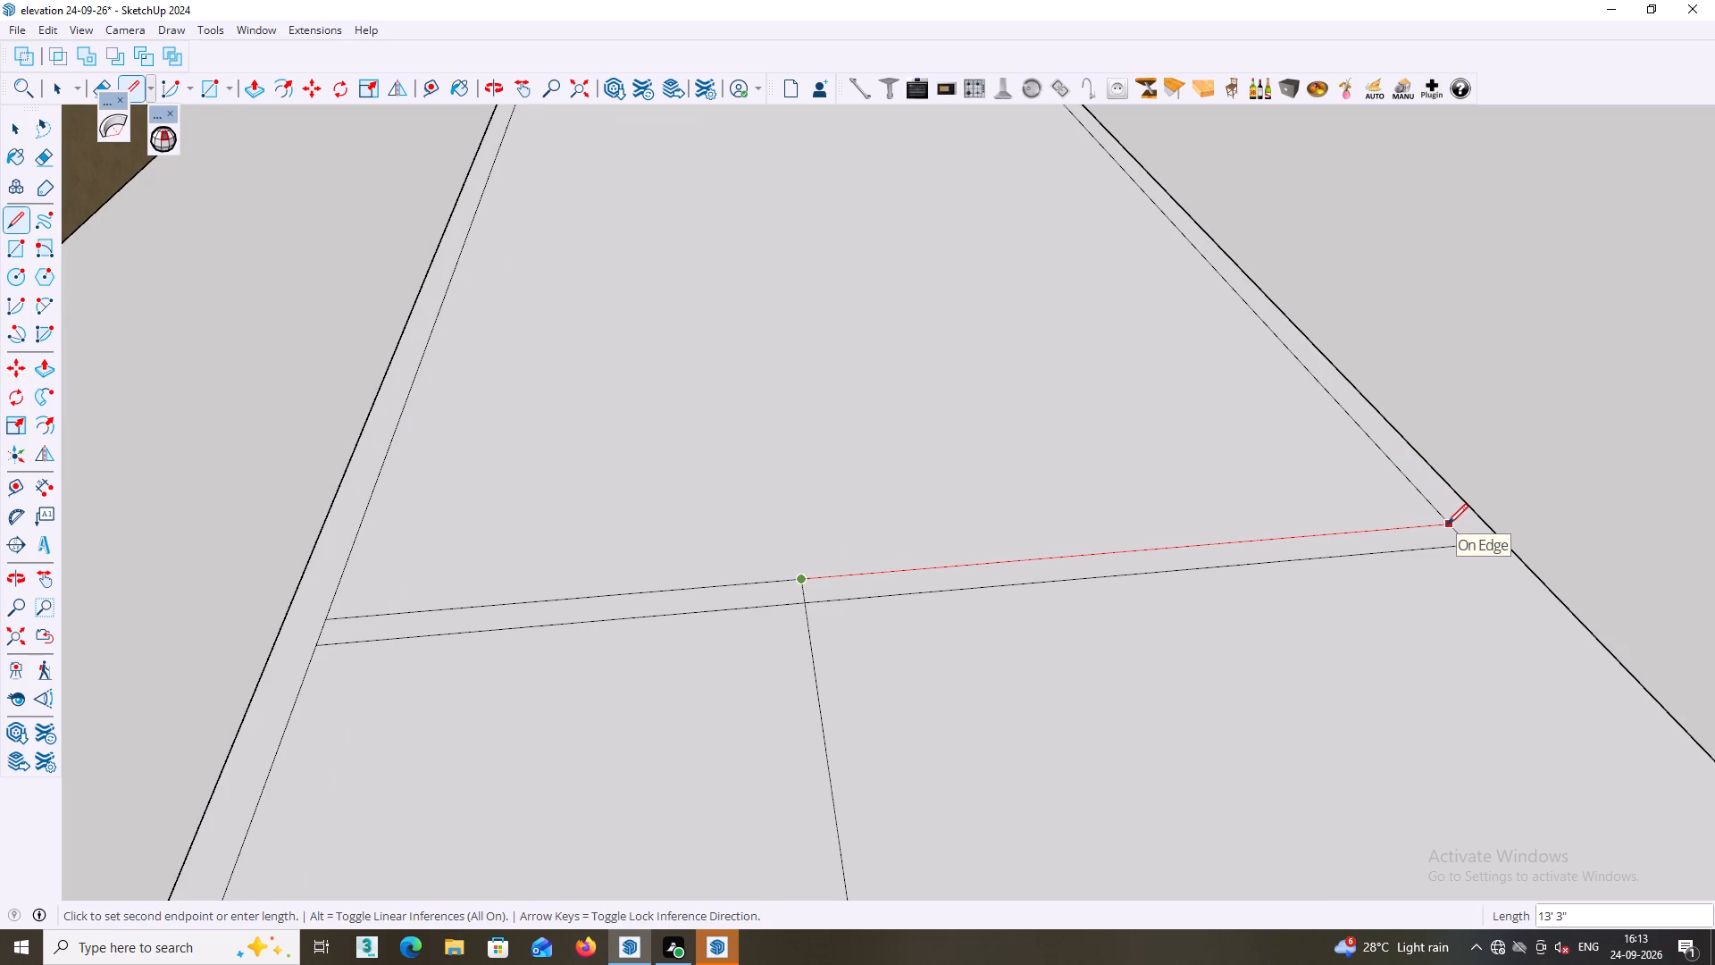
pyautogui.click(1447, 524)
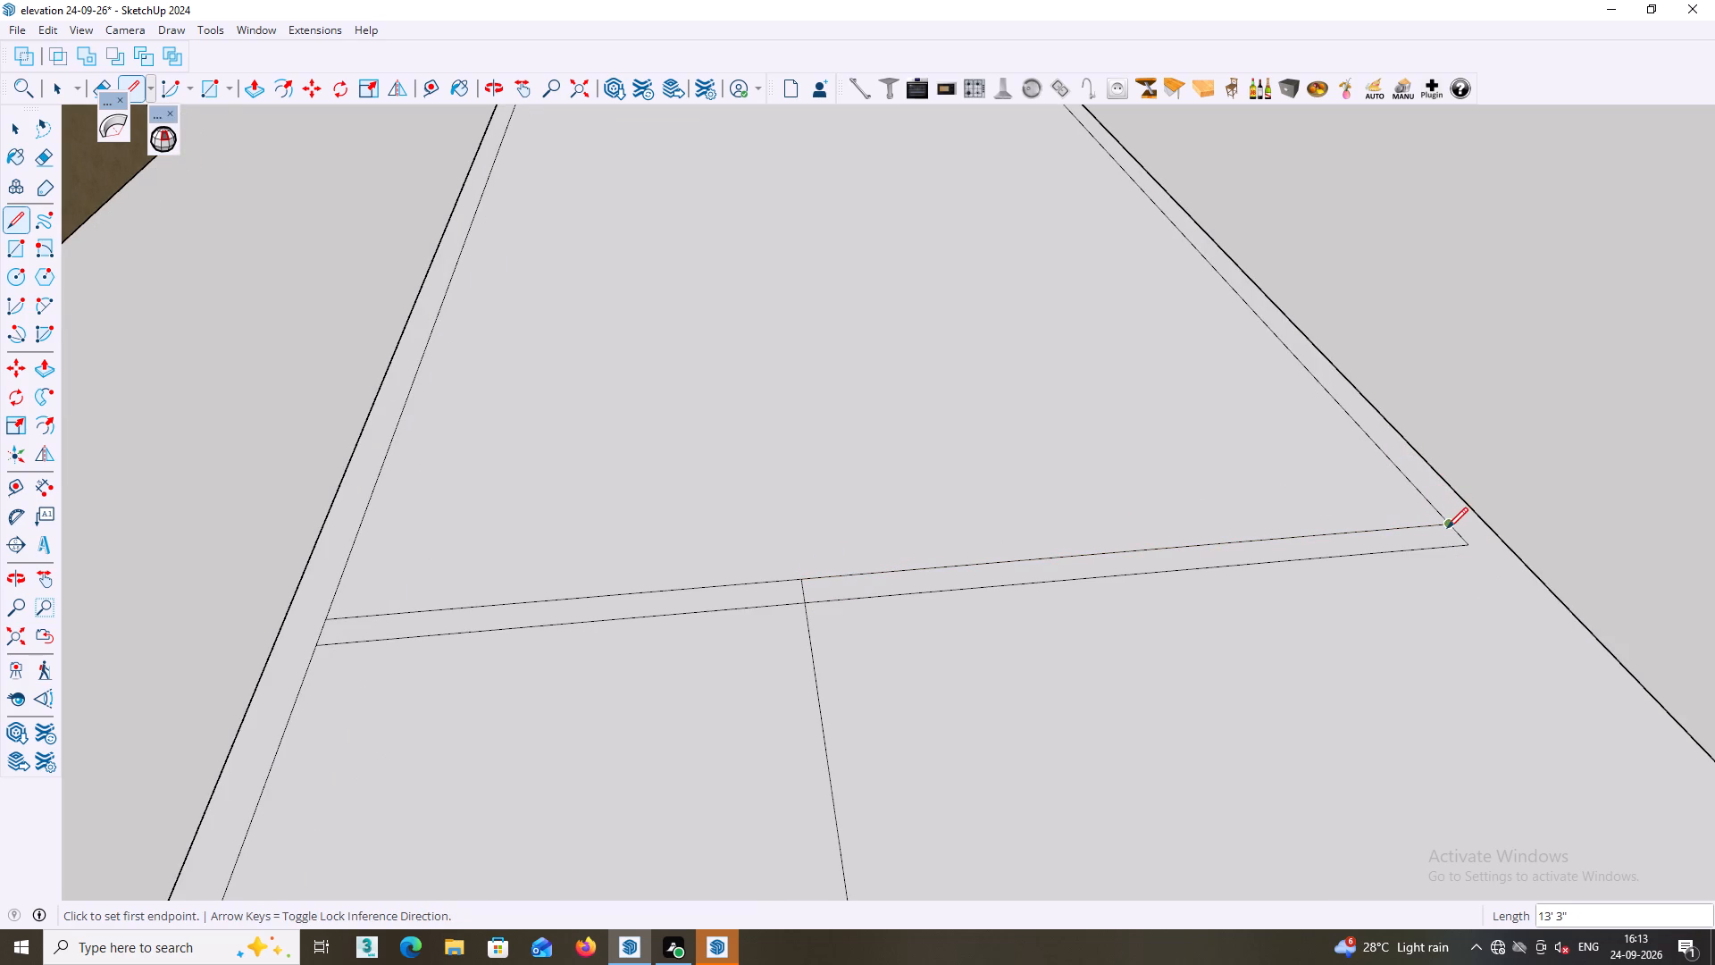
pyautogui.press('Escape')
# Extend the large rectangle's front edge with a 9" line from its corner to the base's outer edge farthest from the house.
pyautogui.click(1468, 545)
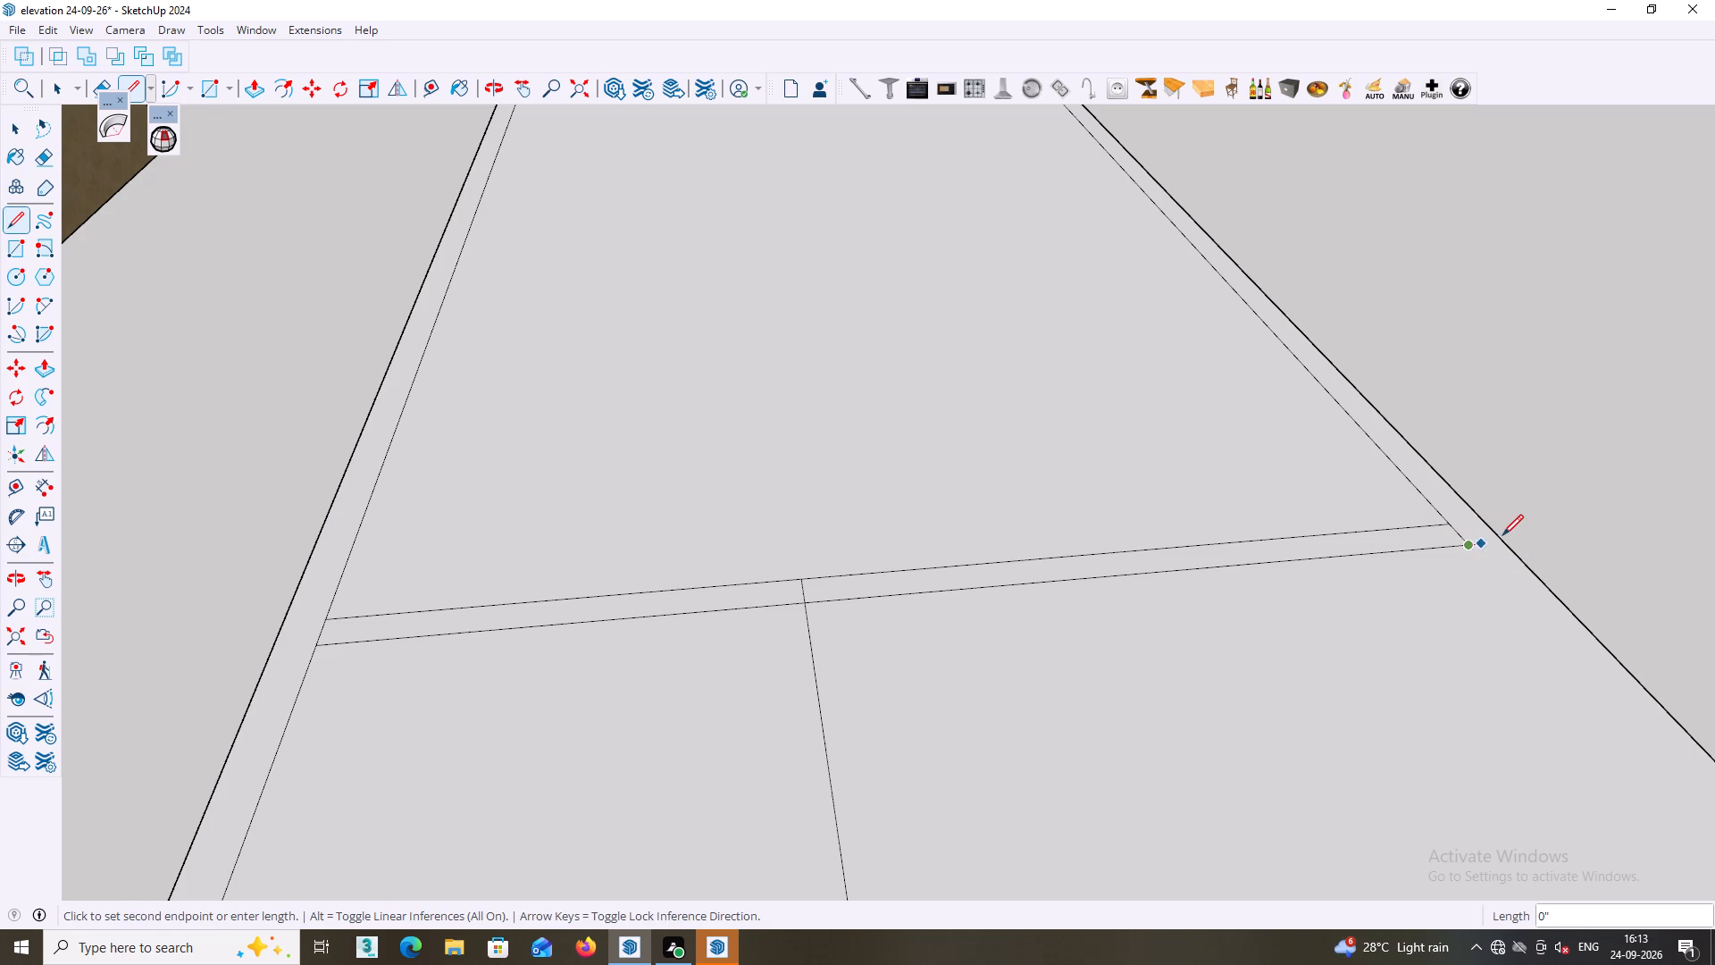
pyautogui.click(1505, 541)
pyautogui.press('Escape')
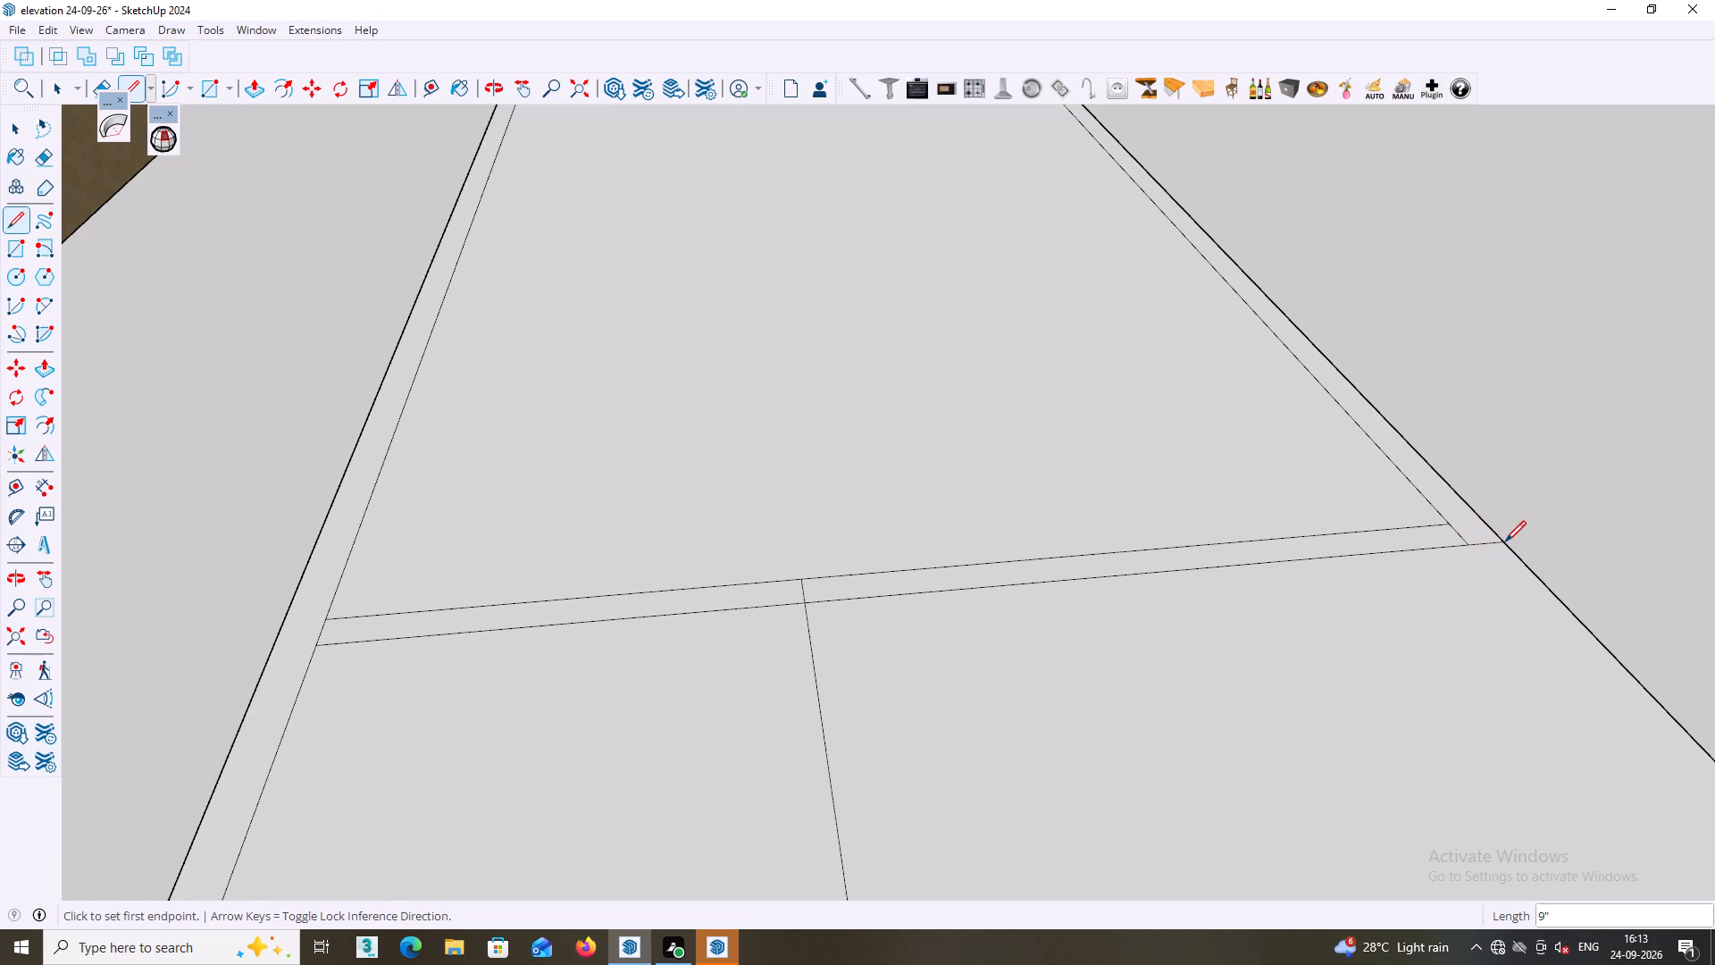
# Erase the short inner side edge segment between the two crosswise wall lines, on the side farthest from the house.
pyautogui.moveTo(1507, 543); pyautogui.dragTo(1499, 533, button='middle')
pyautogui.press('e')
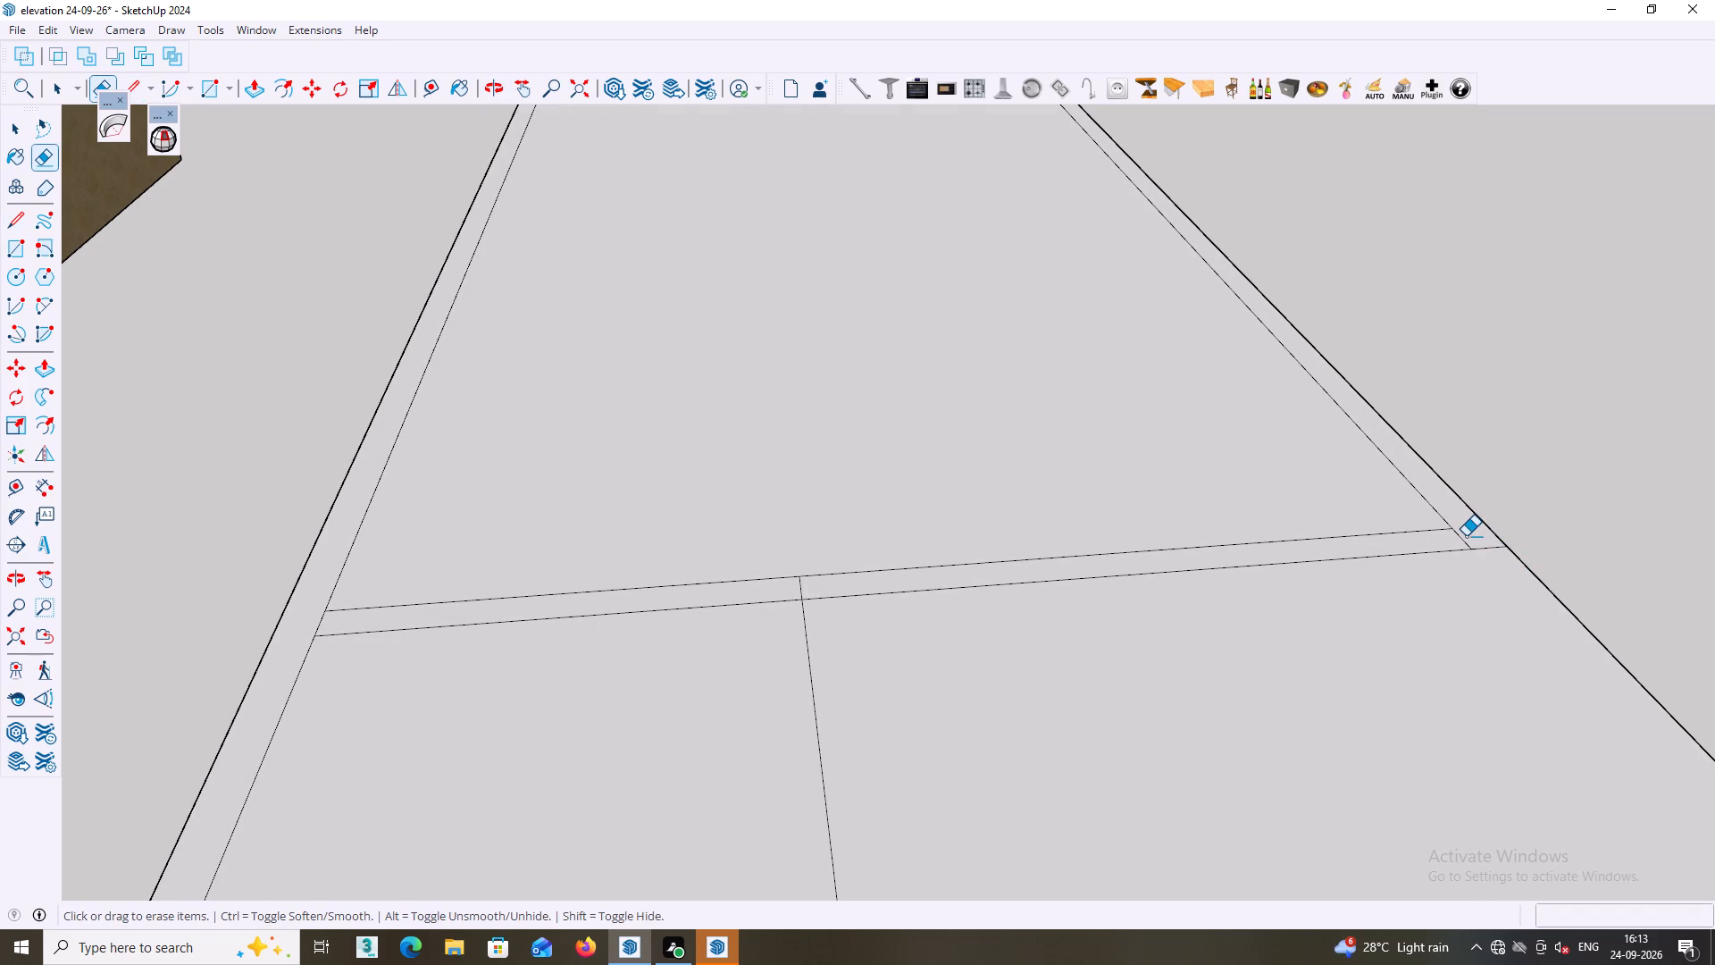
pyautogui.click(1462, 540)
pyautogui.scroll(-2, 1477, 557)
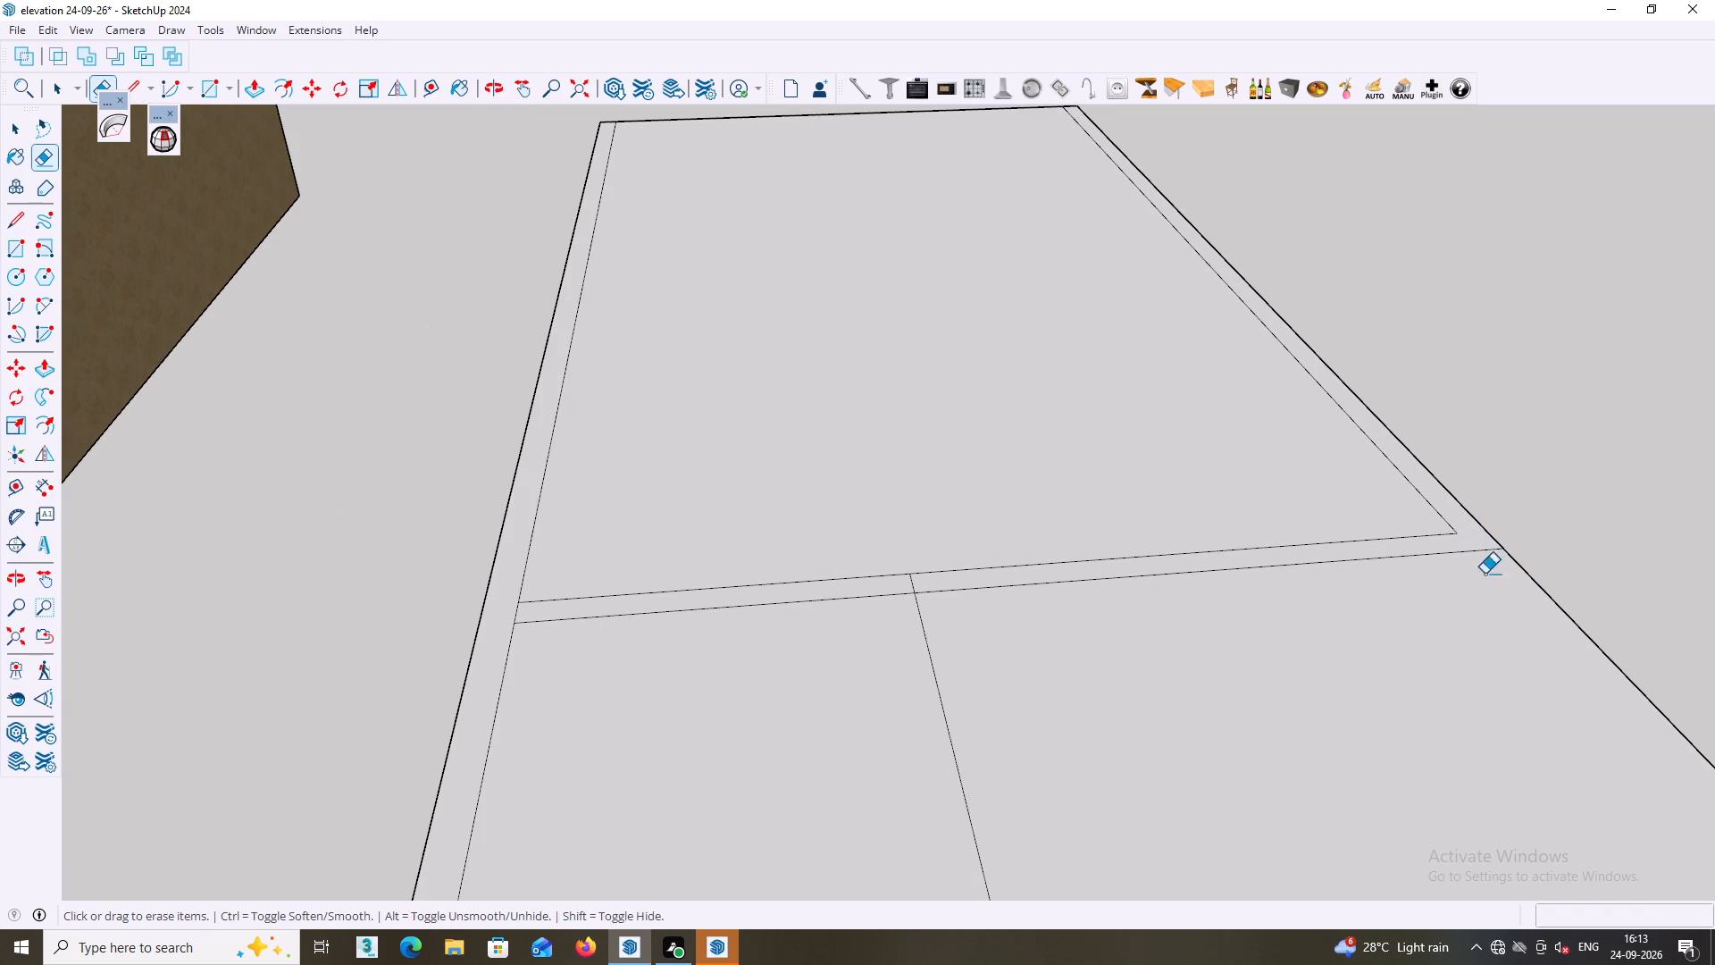
pyautogui.moveTo(1208, 653); pyautogui.dragTo(1262, 682, button='middle')
pyautogui.scroll(-2, 1235, 681)
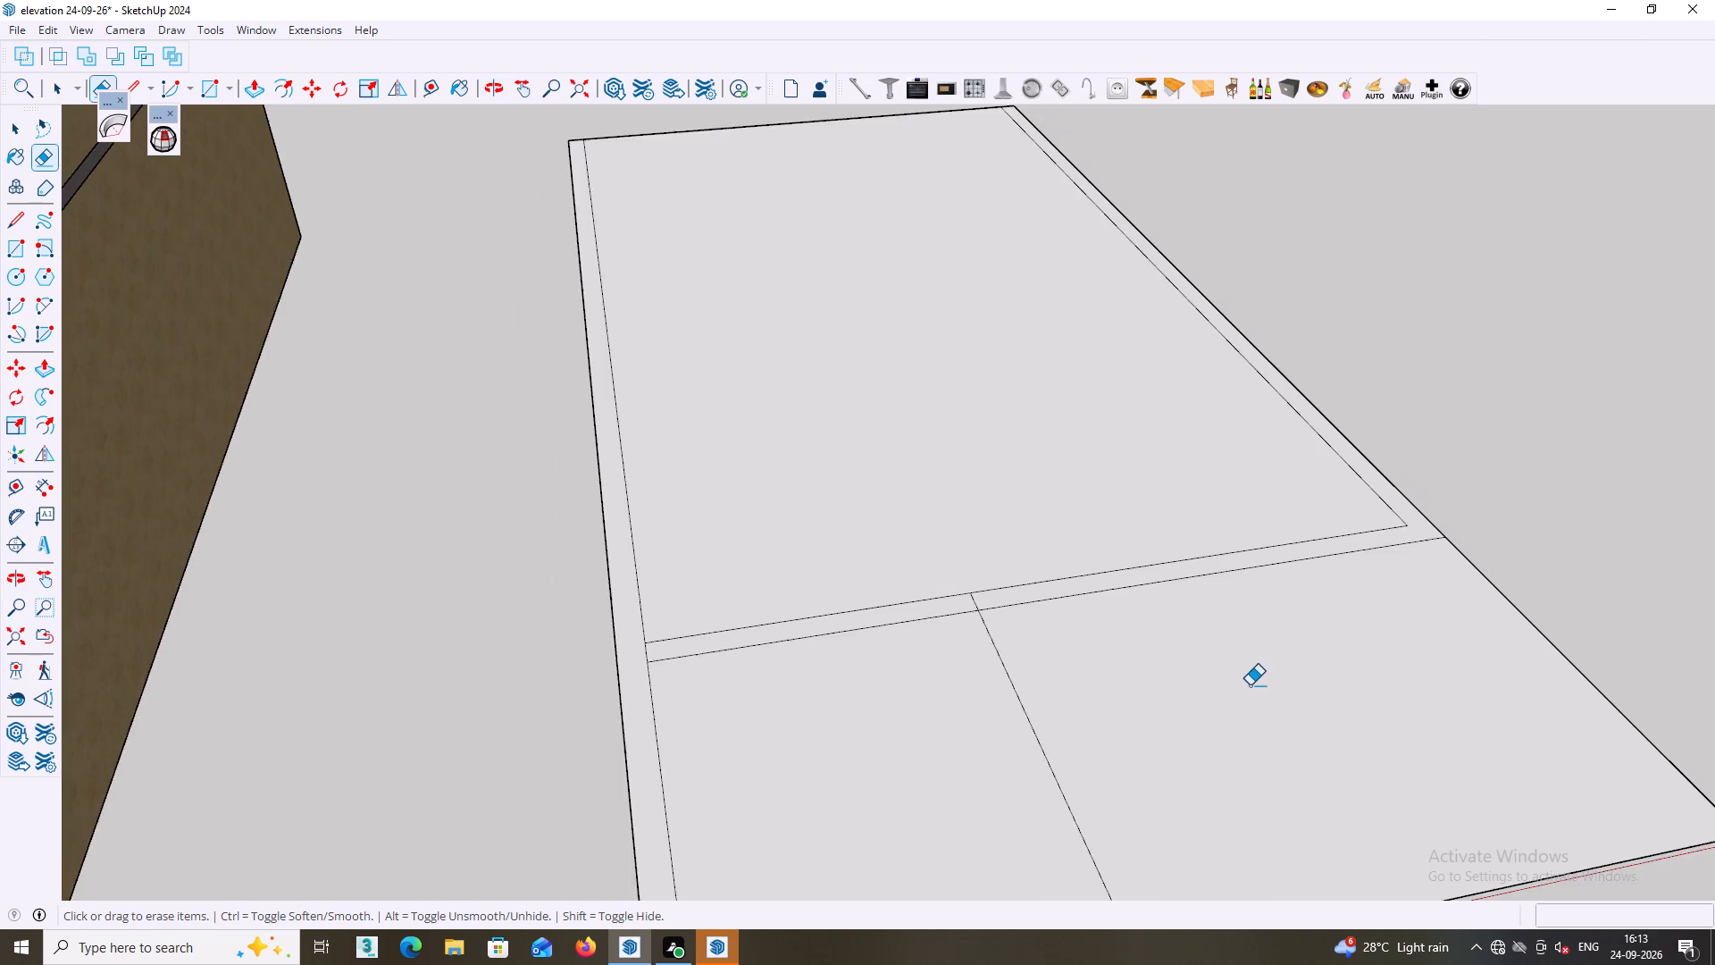
pyautogui.scroll(-5, 1250, 685)
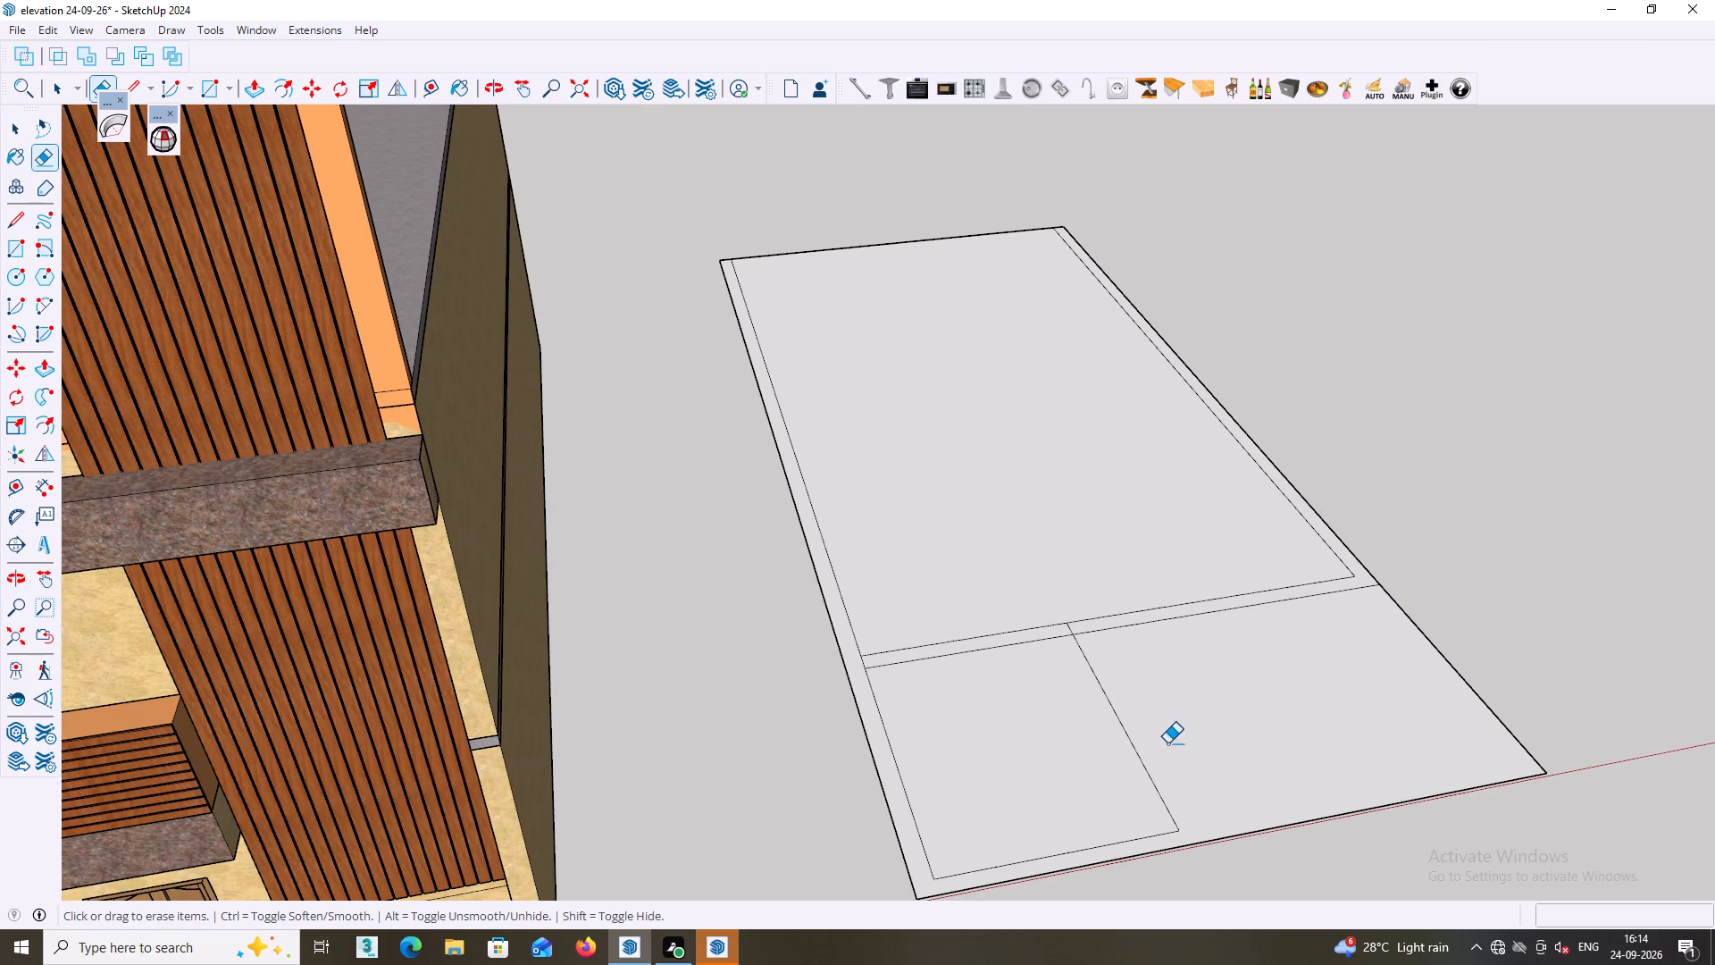
# Erase the two crosswise line segments separating the small front rectangle from the large rectangle on the house side.
pyautogui.click(1050, 639)
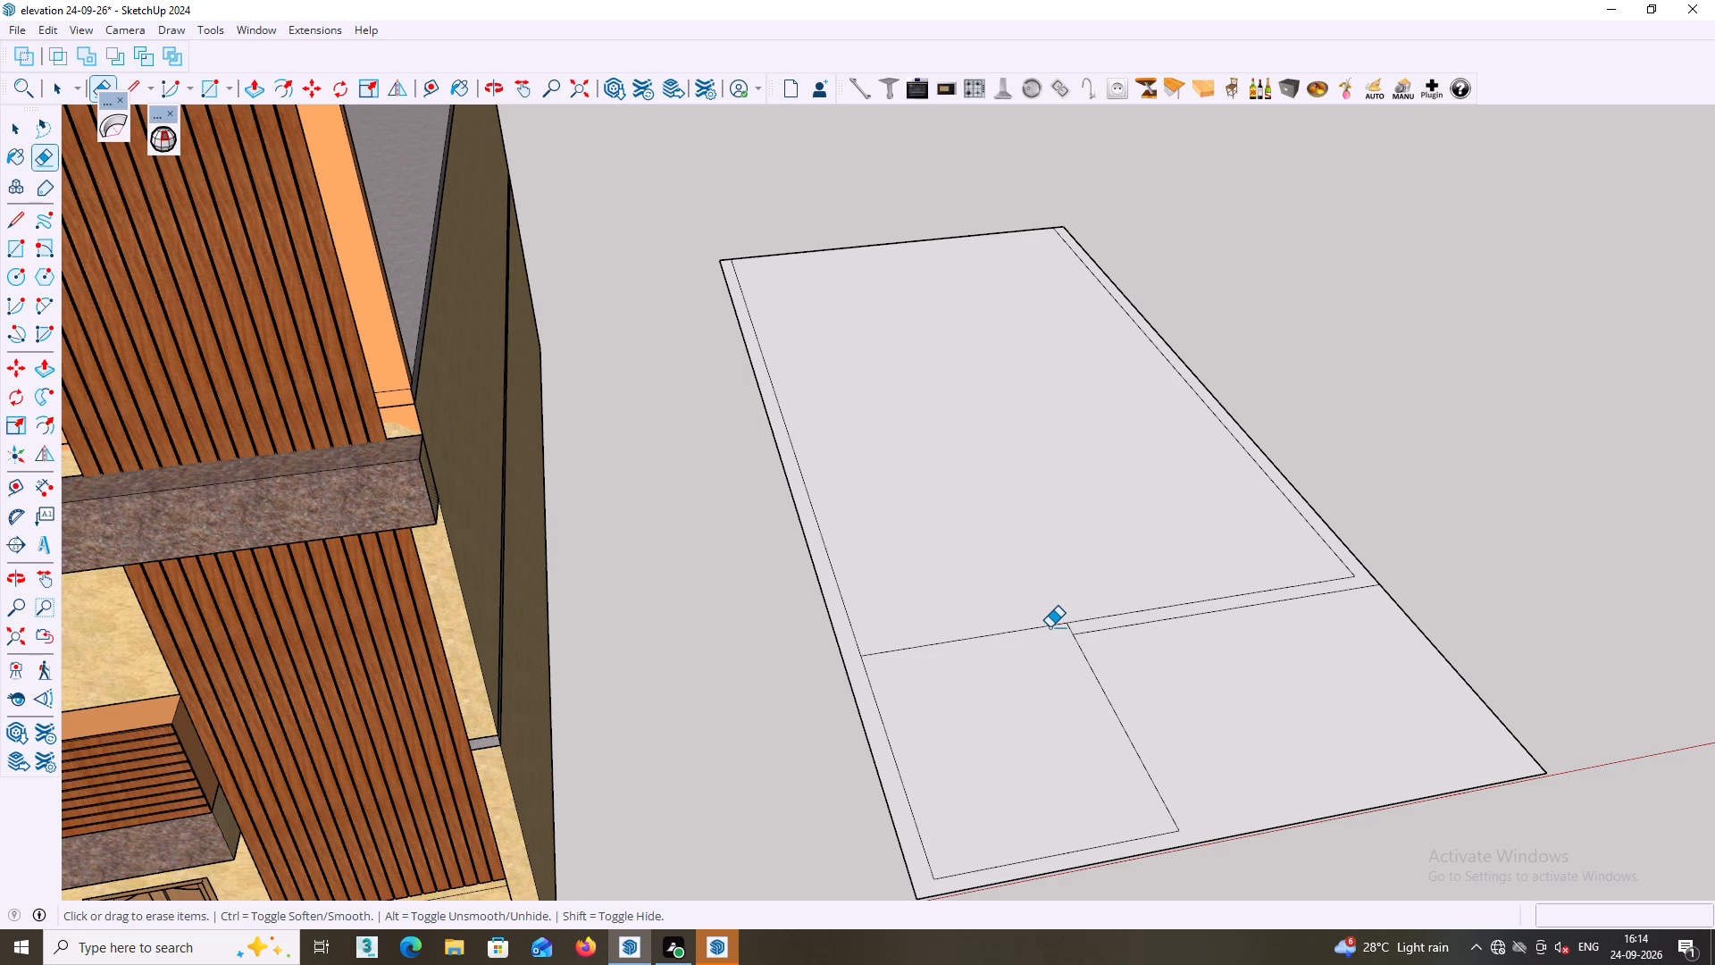
pyautogui.click(1049, 626)
# Place a guide 9" outside the front room's inner side edge and draw a wall line along it from the base's front edge to the crosswise wall.
pyautogui.moveTo(880, 352); pyautogui.dragTo(839, 328, button='middle')
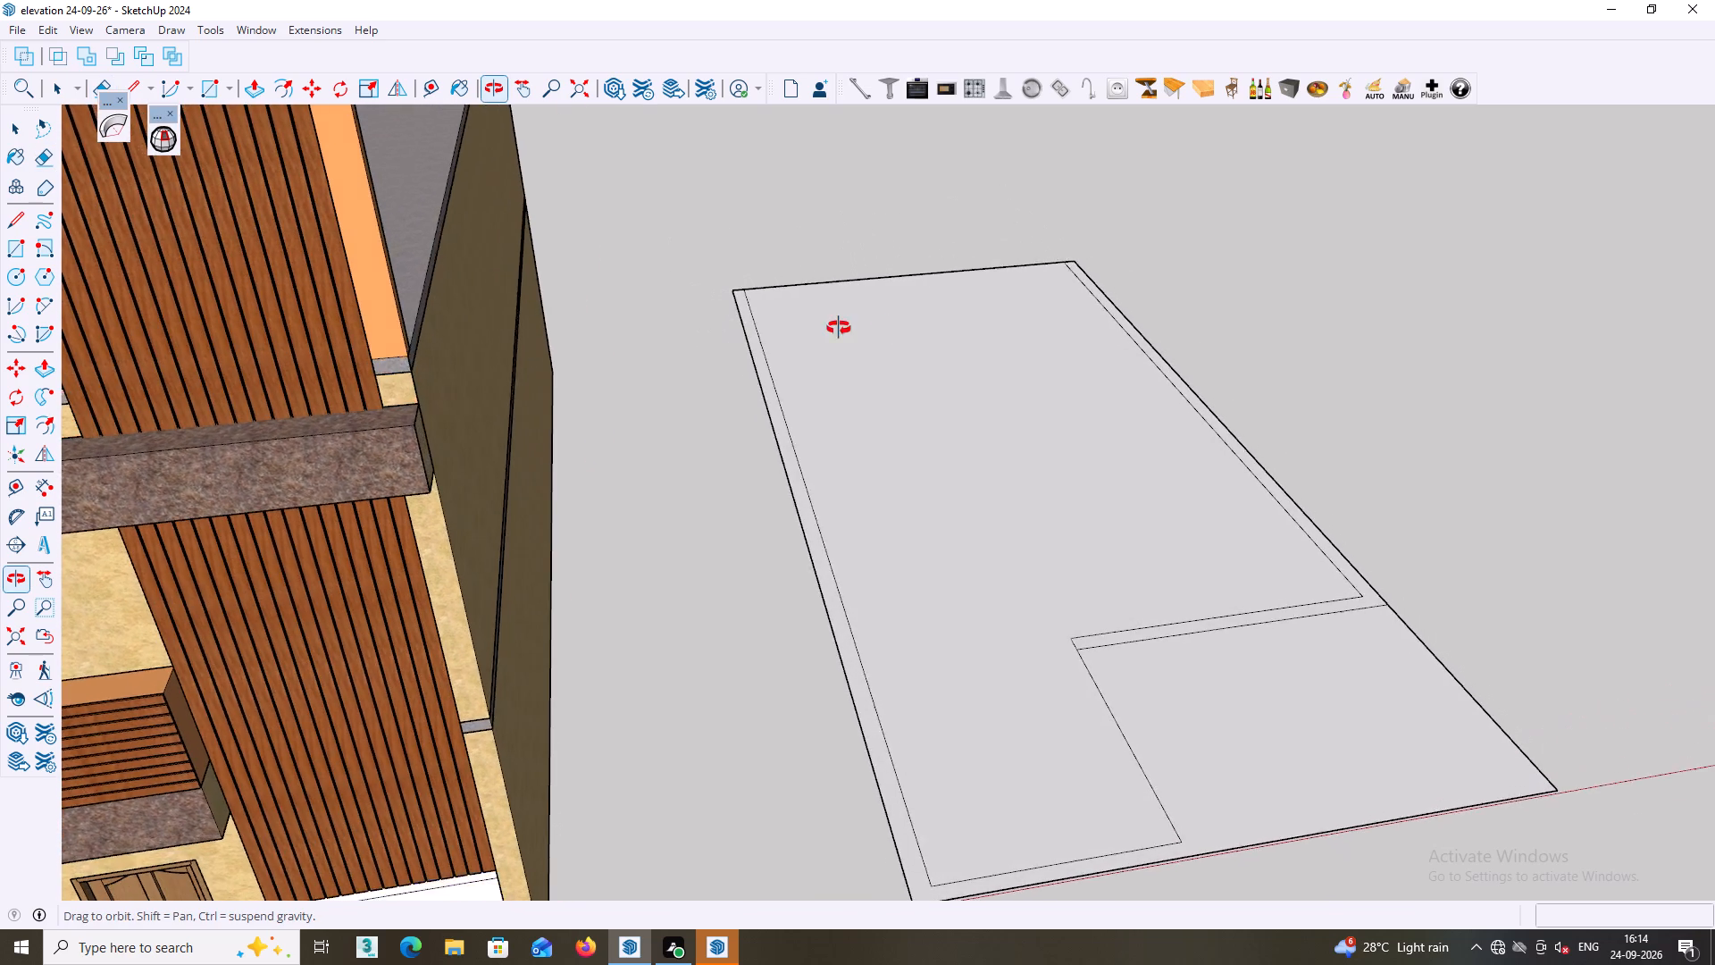
pyautogui.moveTo(839, 328); pyautogui.dragTo(832, 311, button='middle')
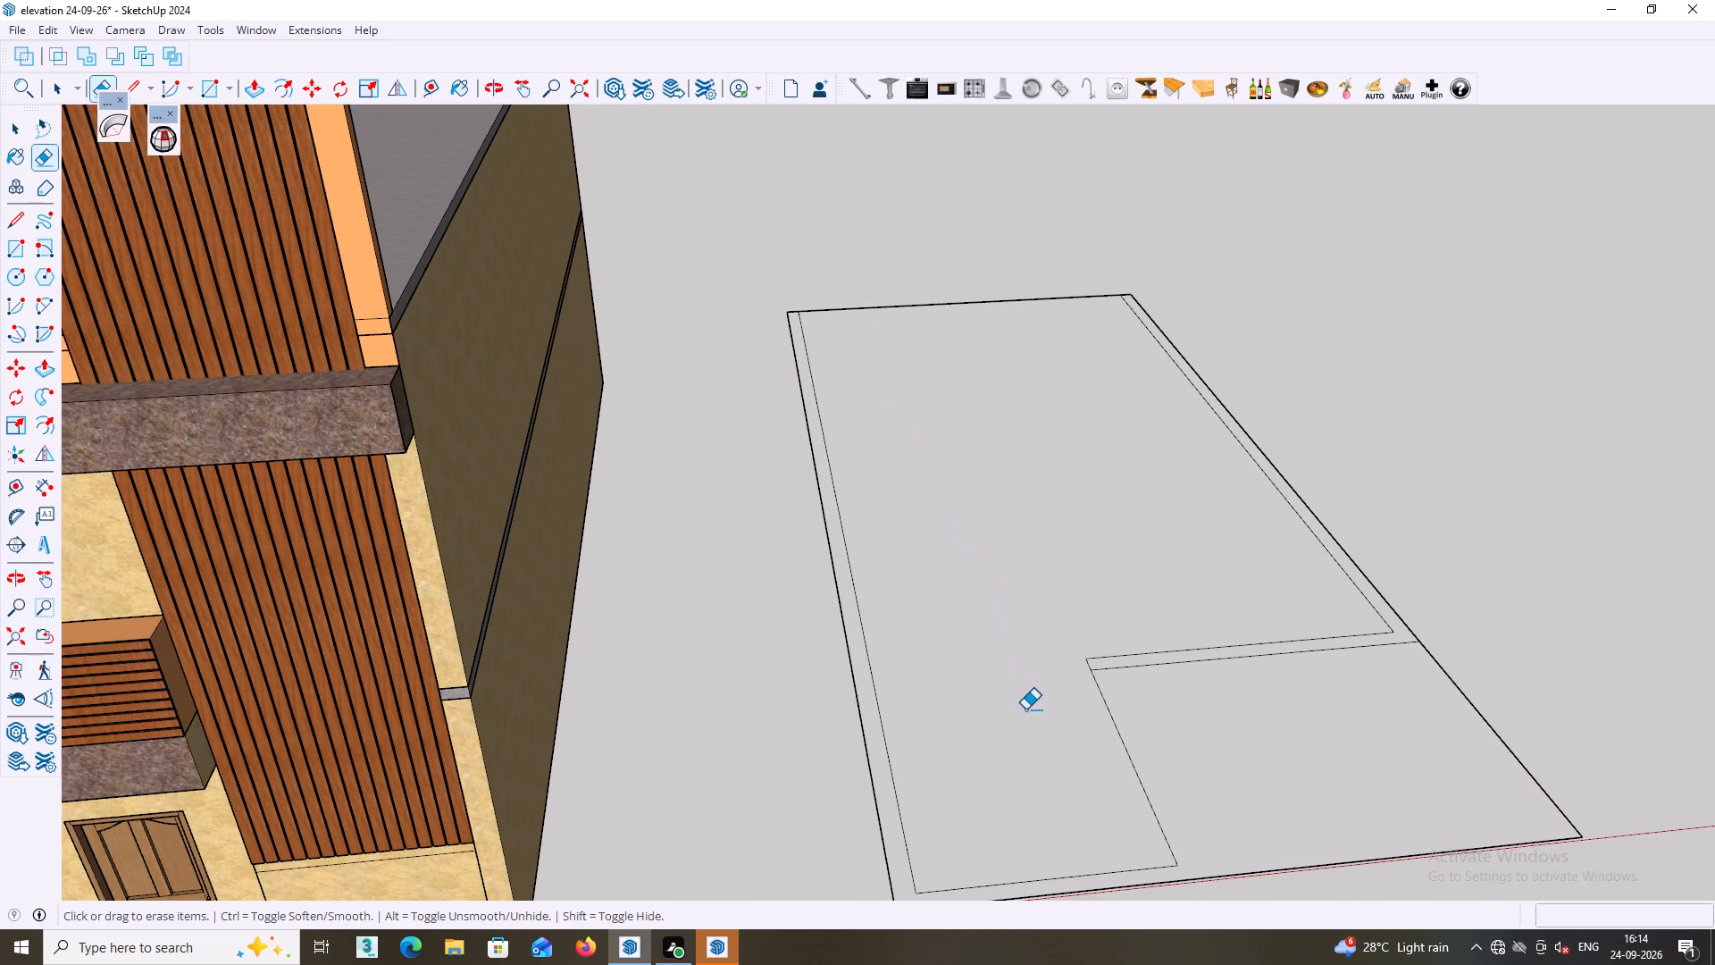
pyautogui.middleClick(1028, 709)
pyautogui.moveTo(1031, 684); pyautogui.dragTo(984, 561, button='middle')
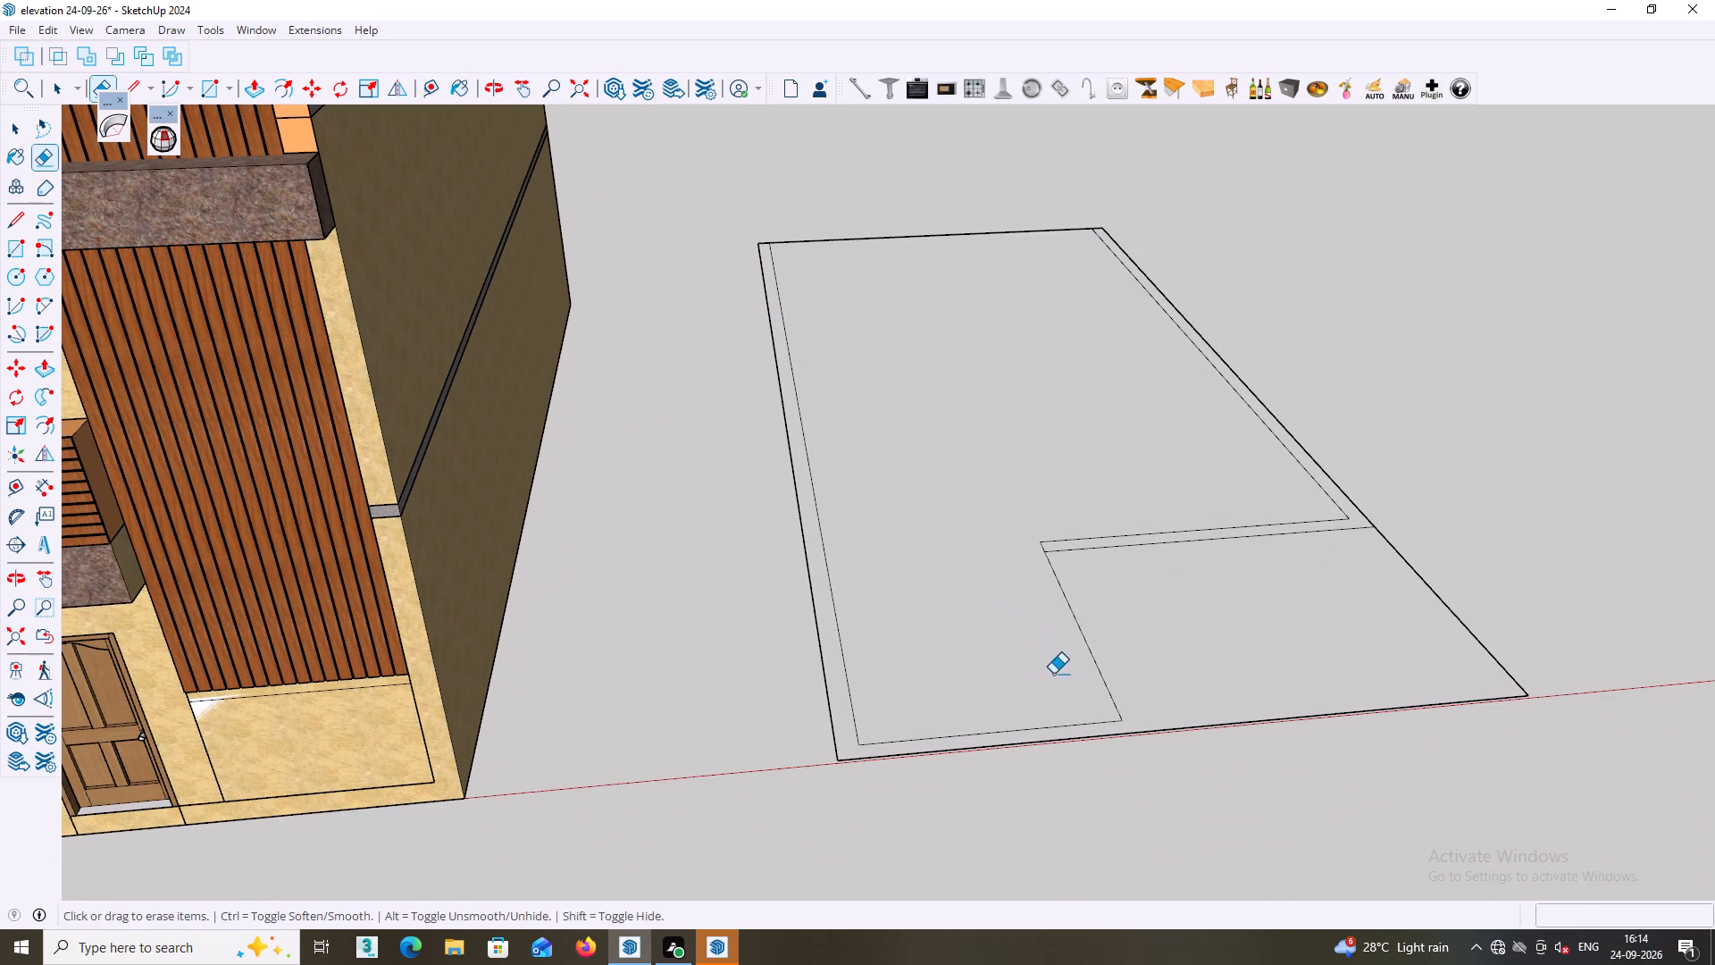
pyautogui.press('t')
pyautogui.click(1100, 658)
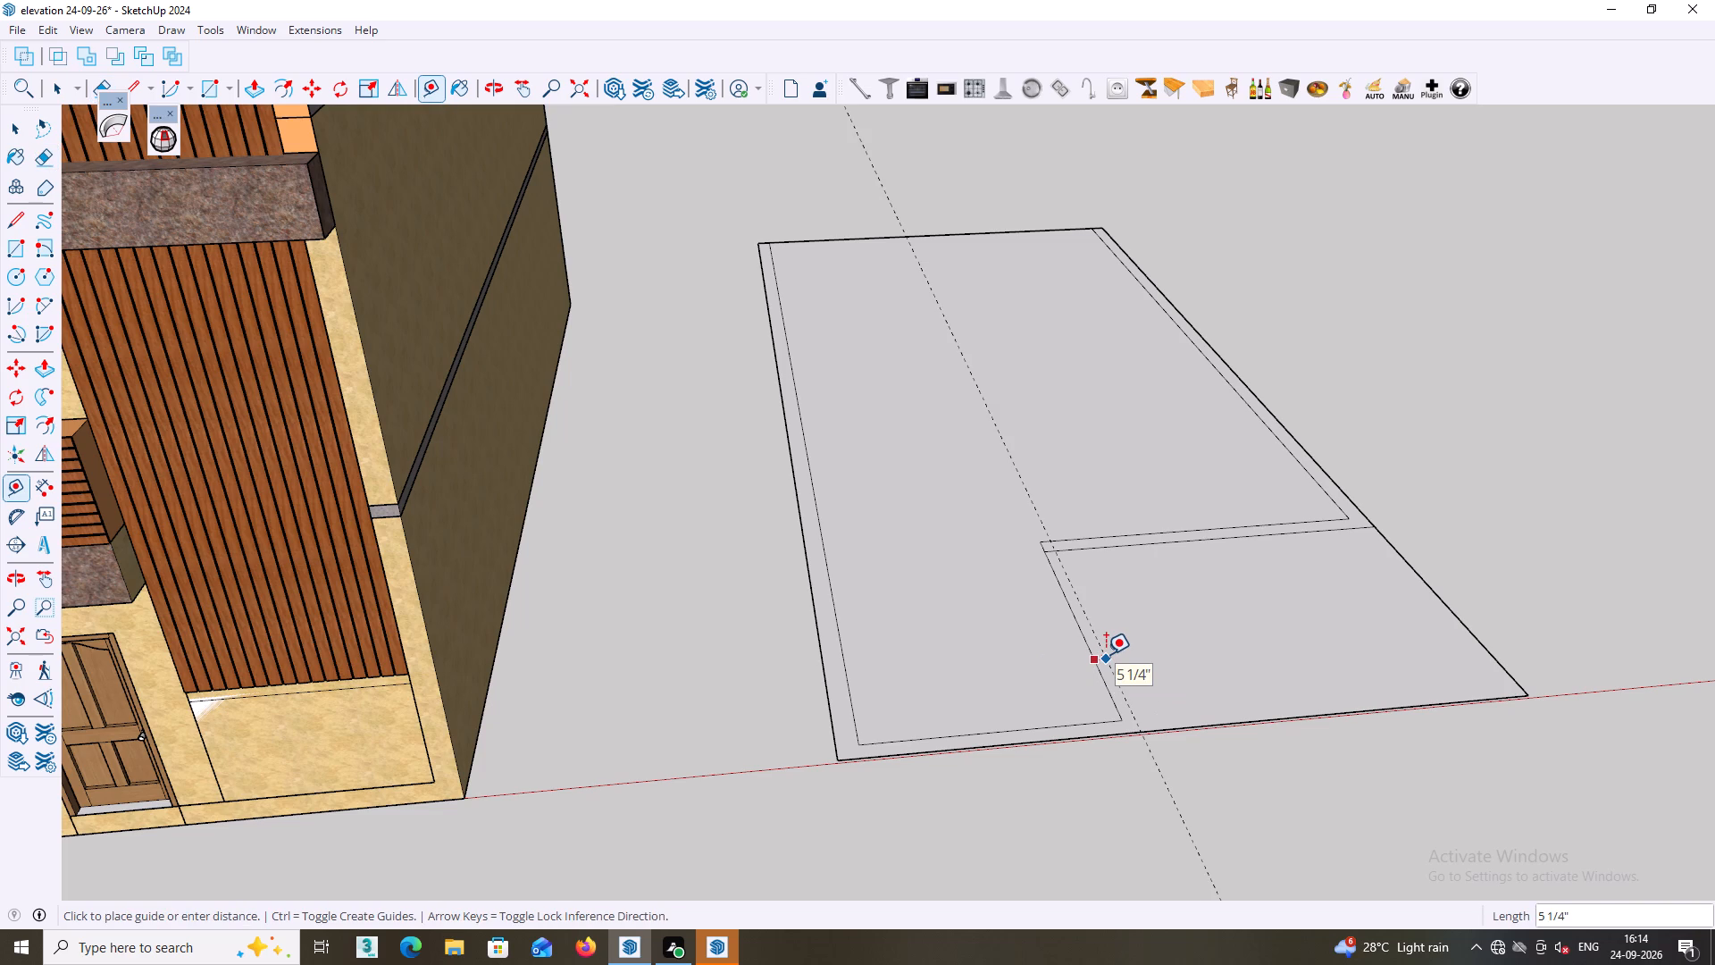
pyautogui.press('9')
pyautogui.press('Return')
pyautogui.press('space')
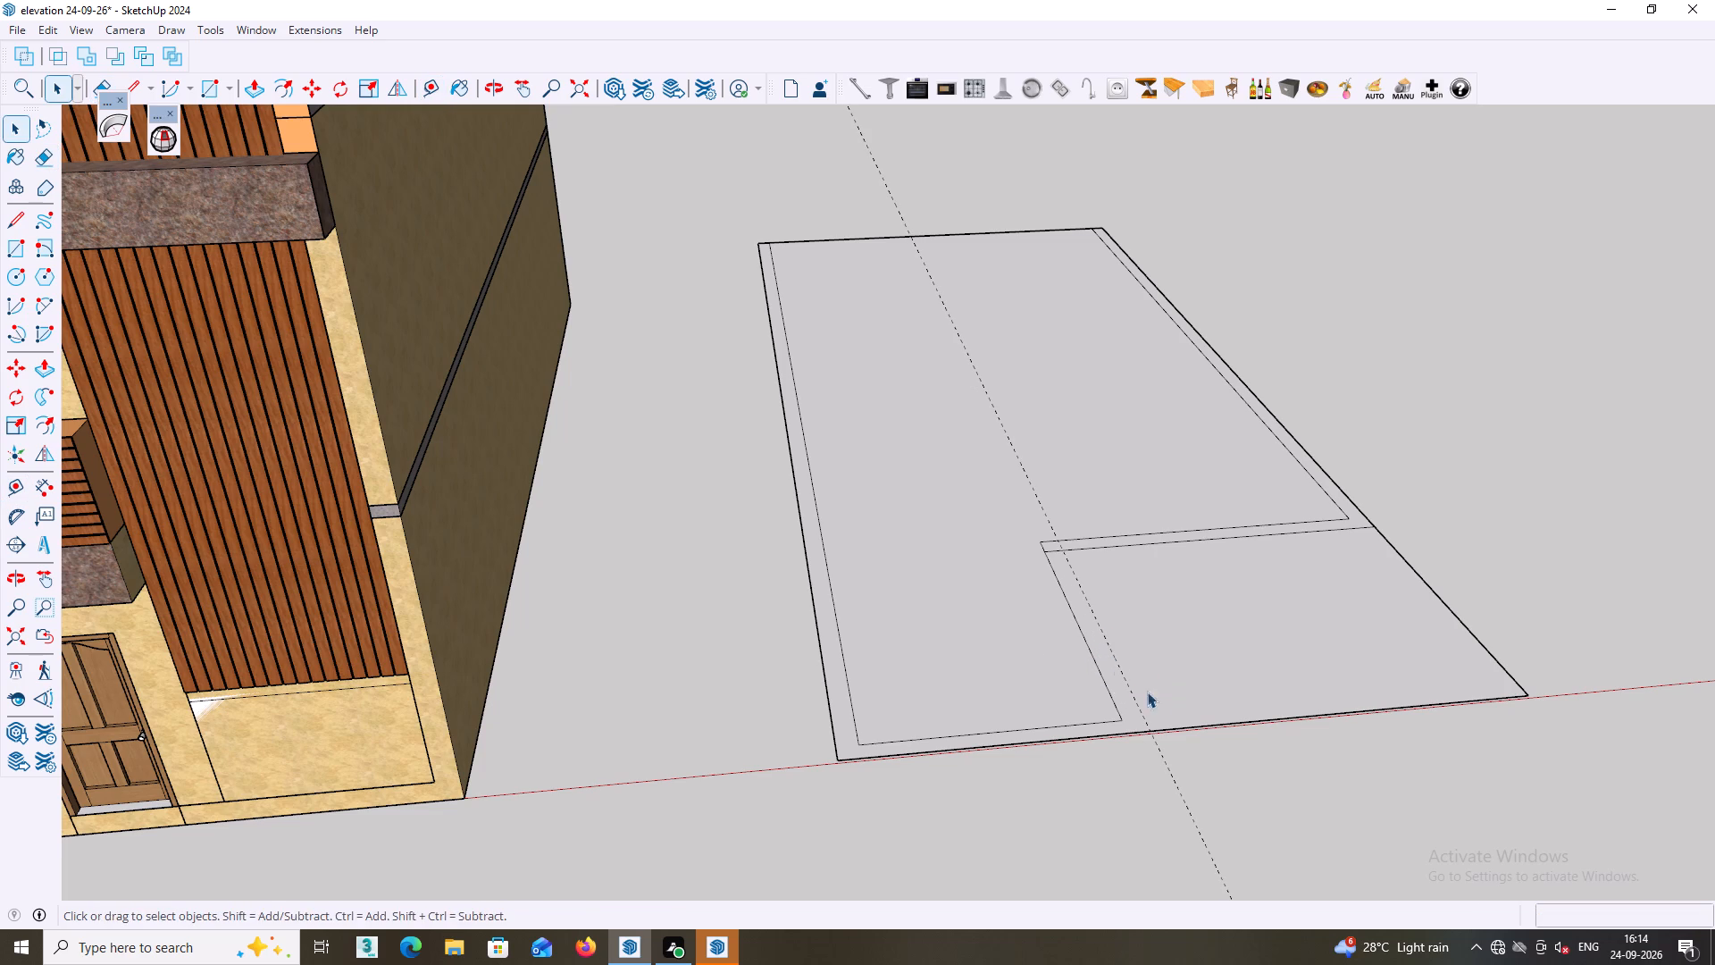
pyautogui.moveTo(1172, 747); pyautogui.dragTo(1164, 760, button='middle')
pyautogui.press('l')
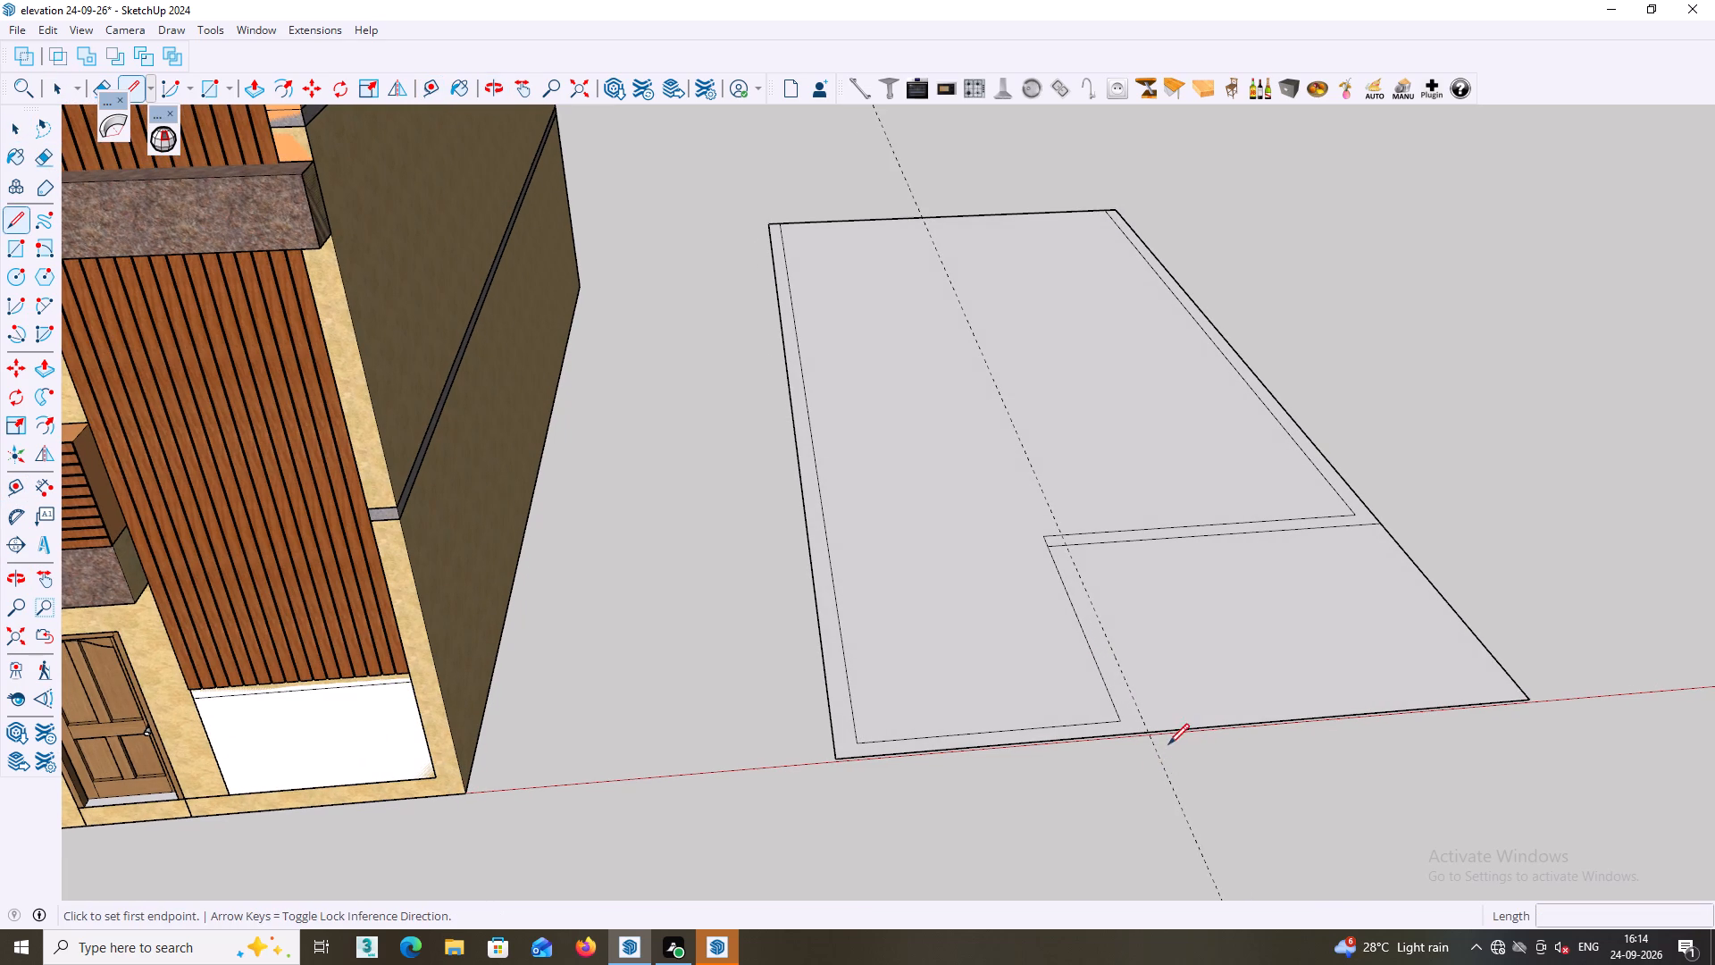
pyautogui.click(1149, 733)
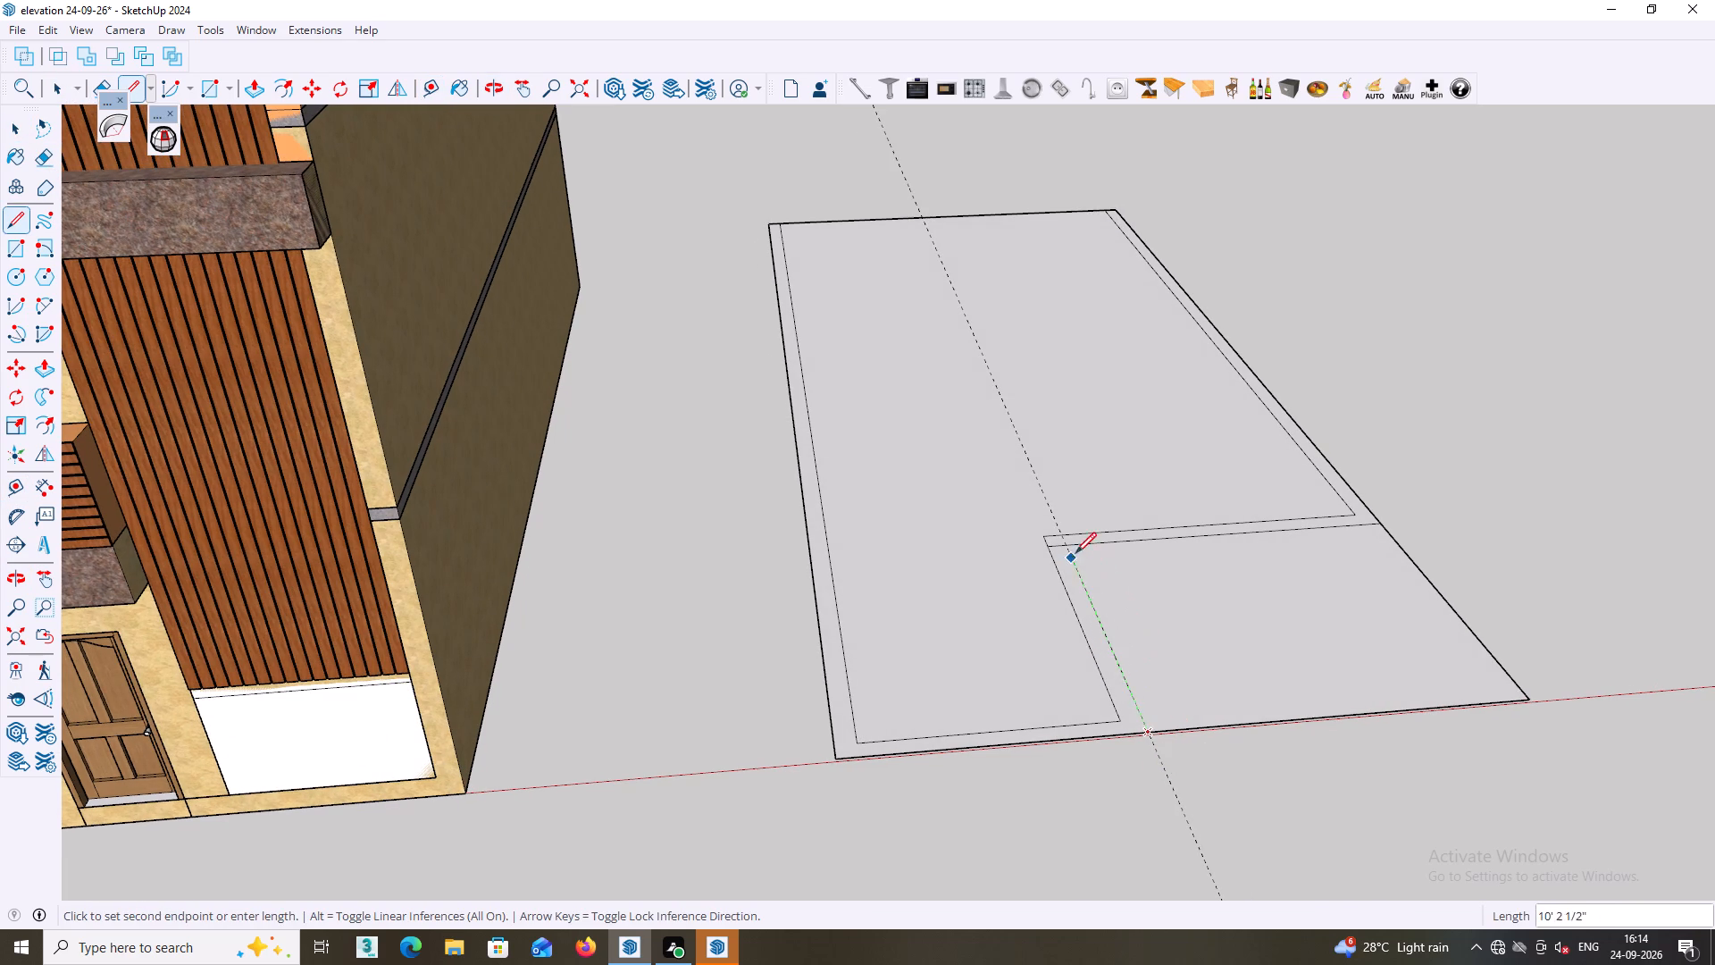
pyautogui.click(1064, 545)
pyautogui.press('space')
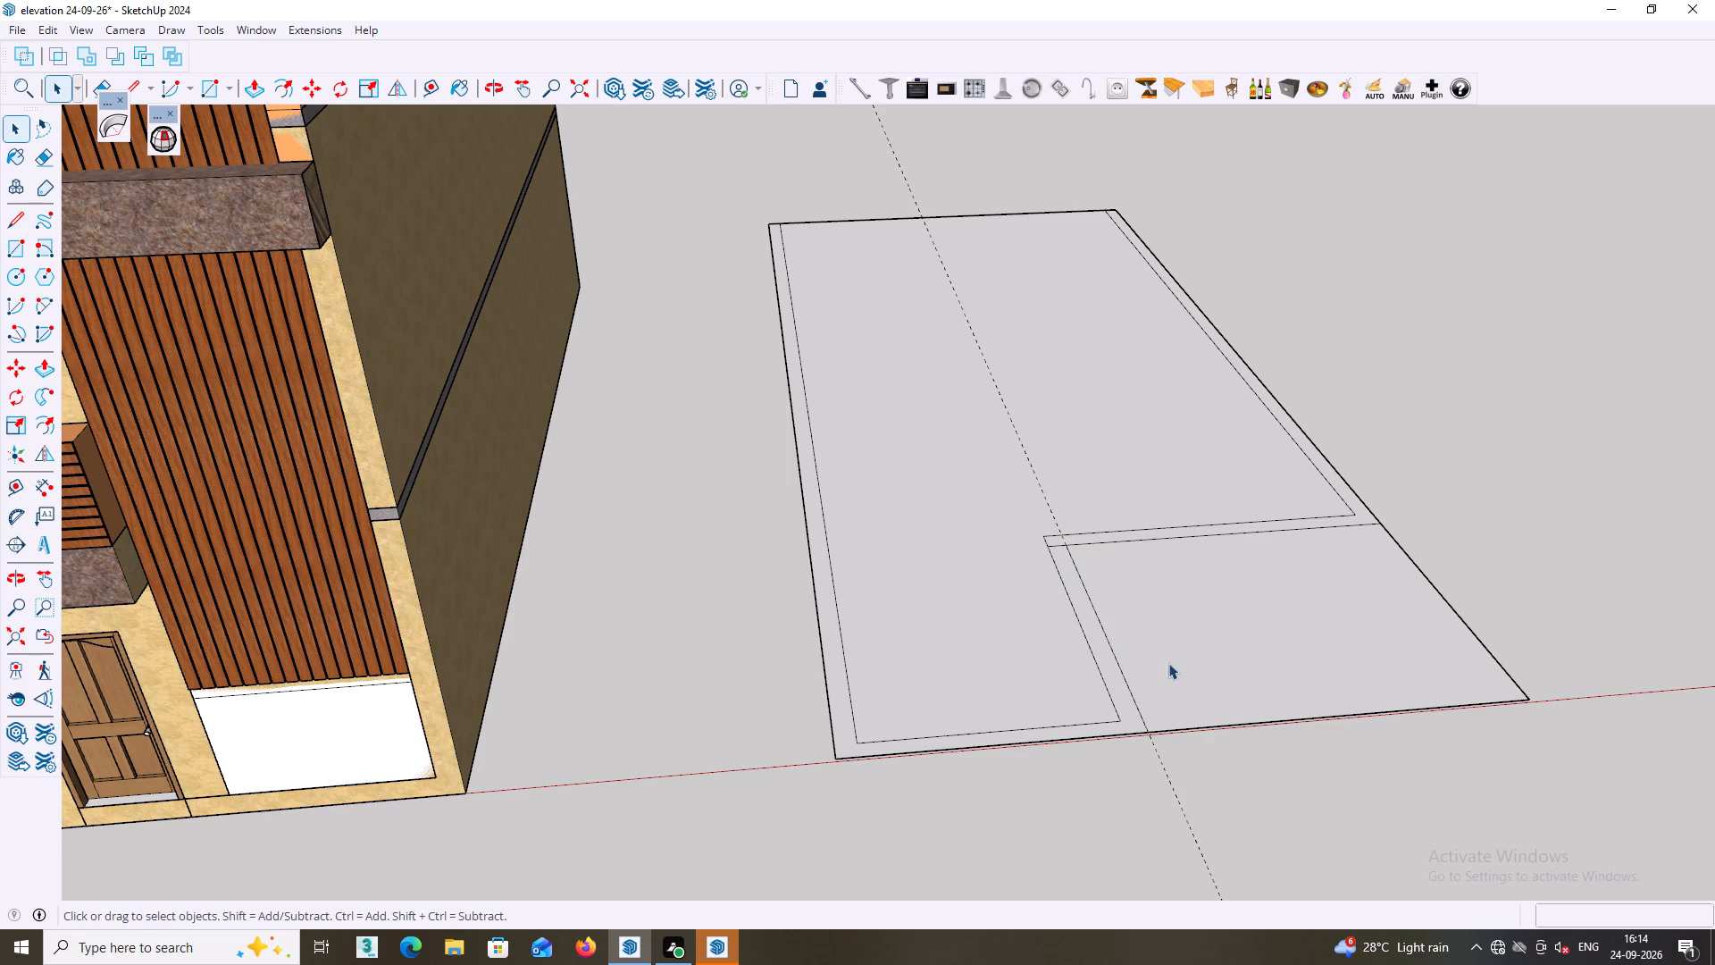
# Erase the short stub between the front room's two side wall lines at the inner corner, and the 9" guide.
pyautogui.press('e')
pyautogui.click(1058, 547)
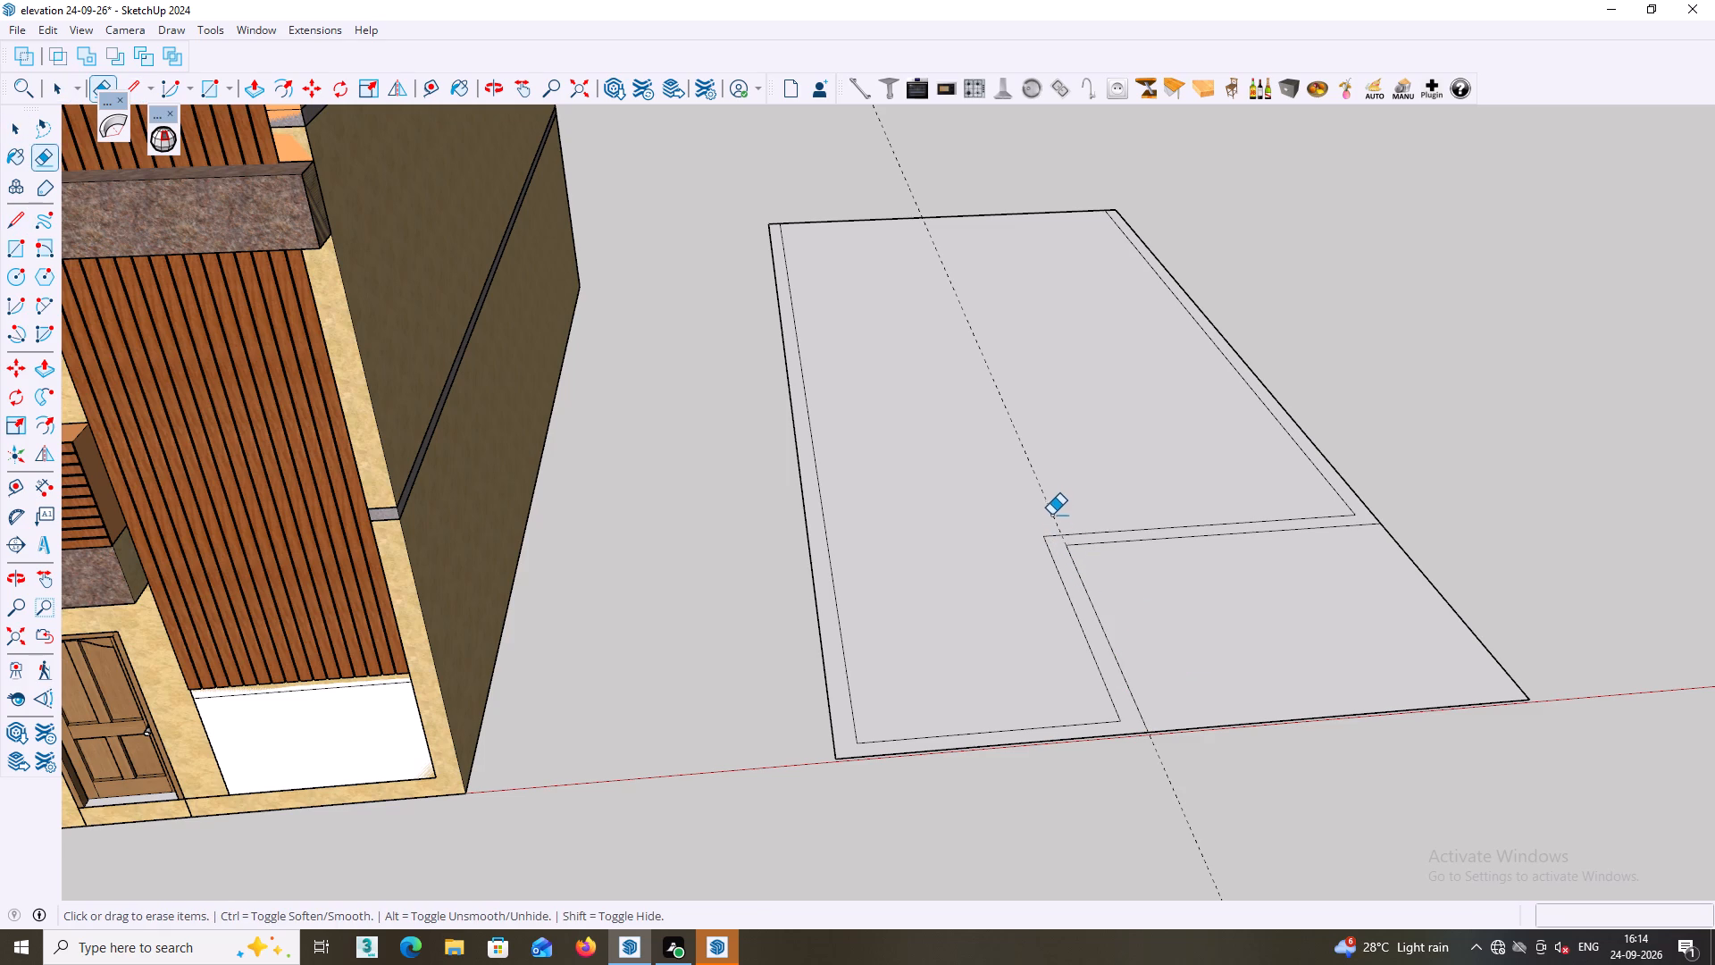
pyautogui.click(1050, 511)
# Erase the base's side and front edges around the empty front corner farthest from the house, leaving an L-shaped outline.
pyautogui.moveTo(1097, 541); pyautogui.dragTo(1102, 549, button='middle')
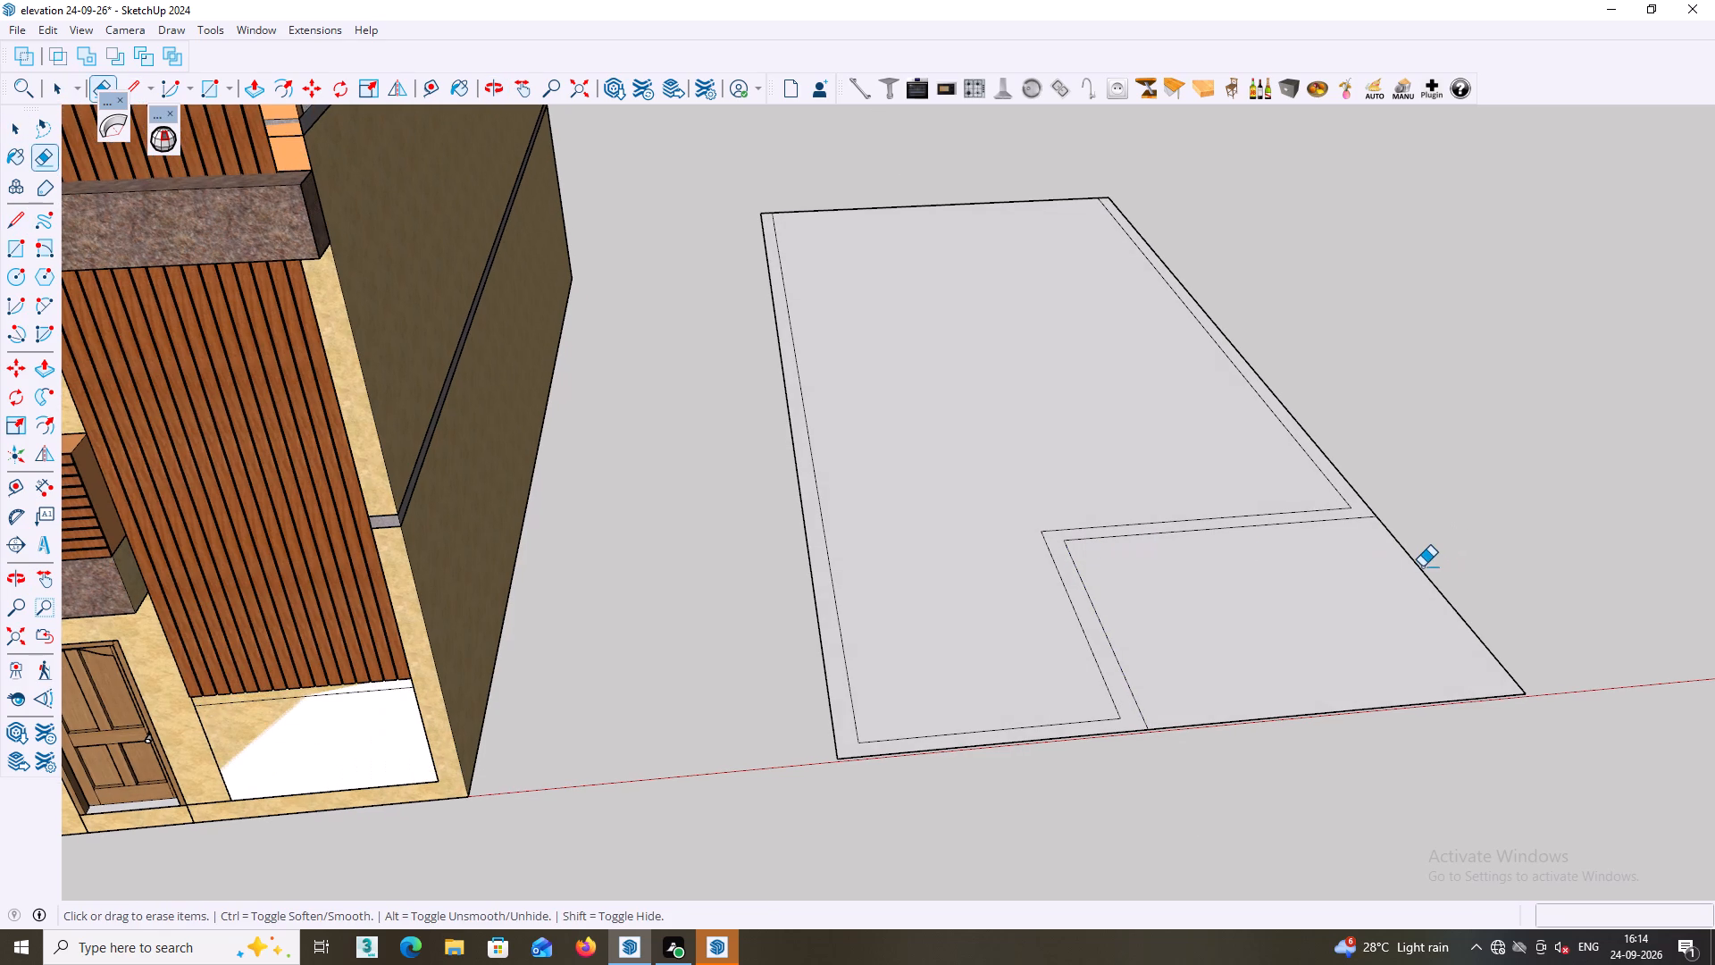
pyautogui.click(1420, 569)
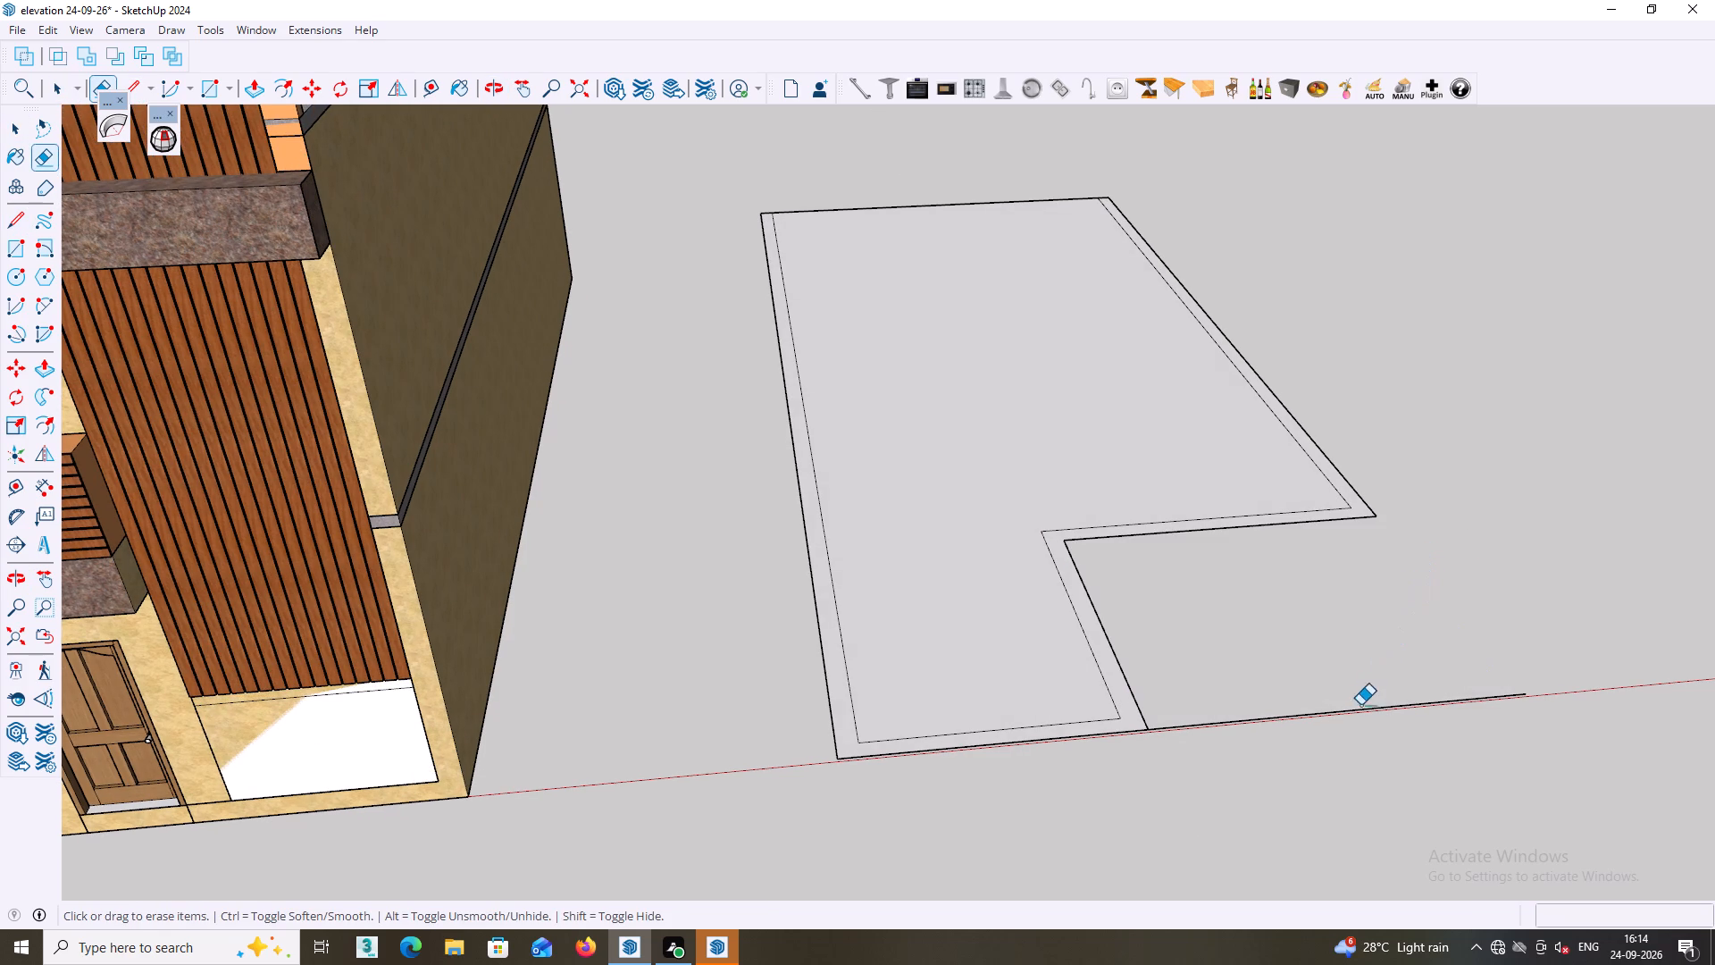
pyautogui.click(1360, 709)
# Place a guide 9" inside the base's rear edge and draw a line about 22' long along it between the two inner side lines.
pyautogui.moveTo(1293, 603); pyautogui.dragTo(1266, 613, button='middle')
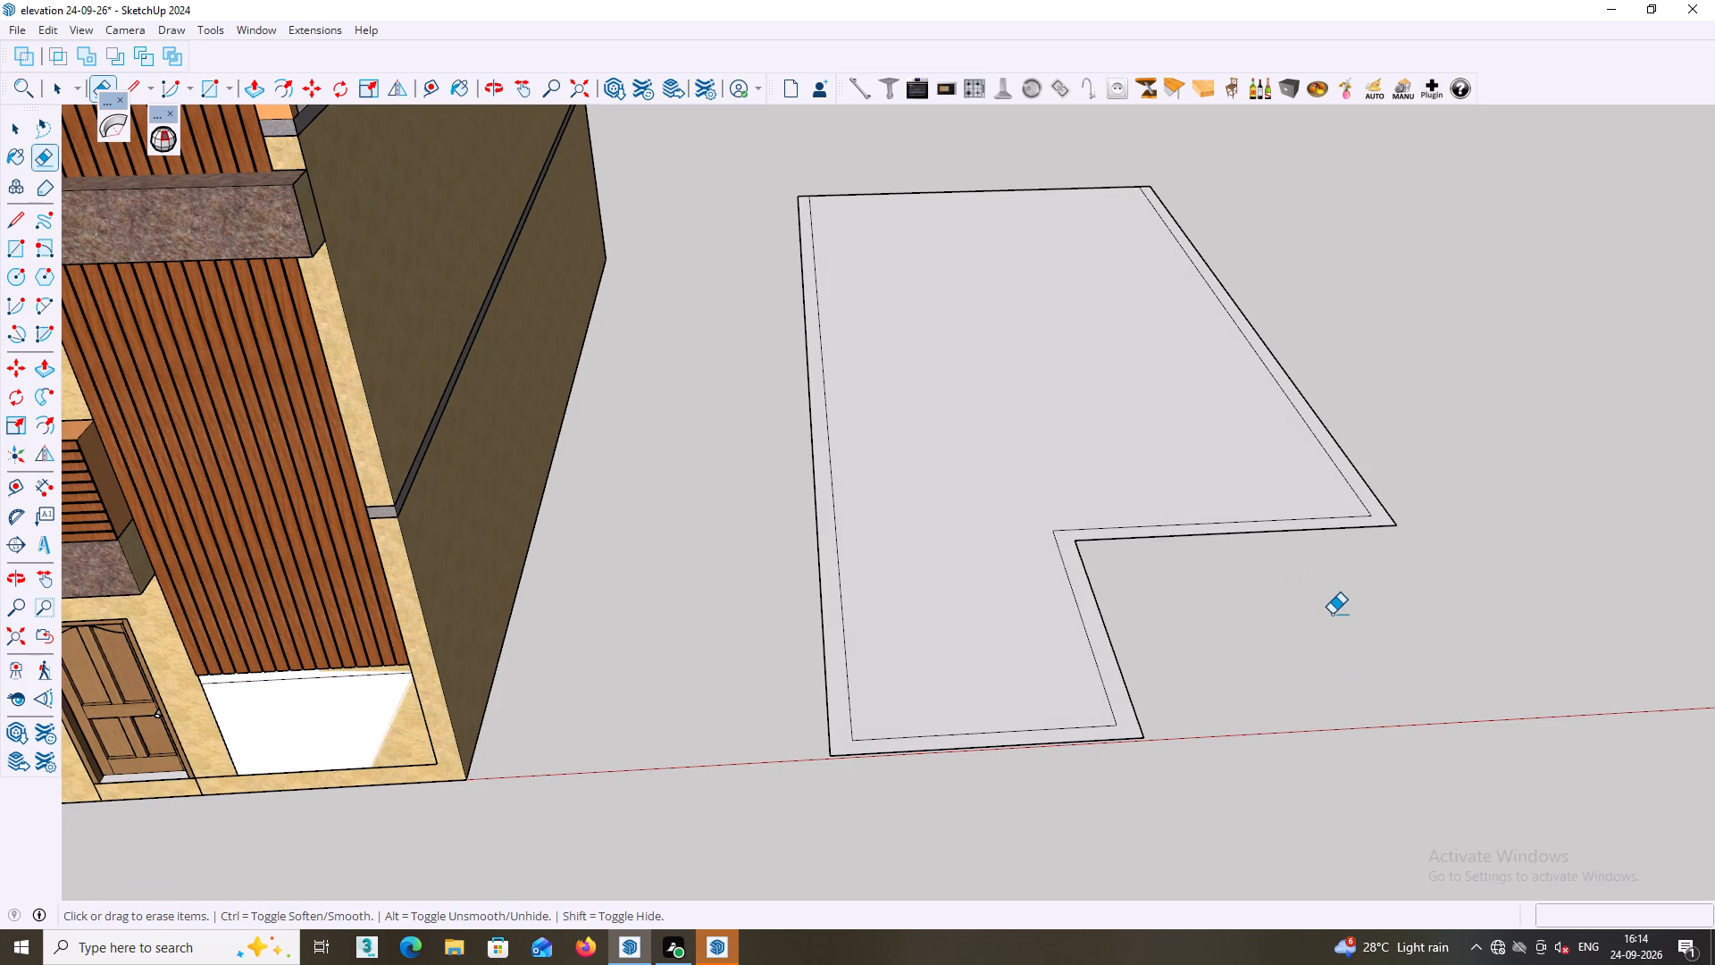
pyautogui.press('space')
pyautogui.press('t')
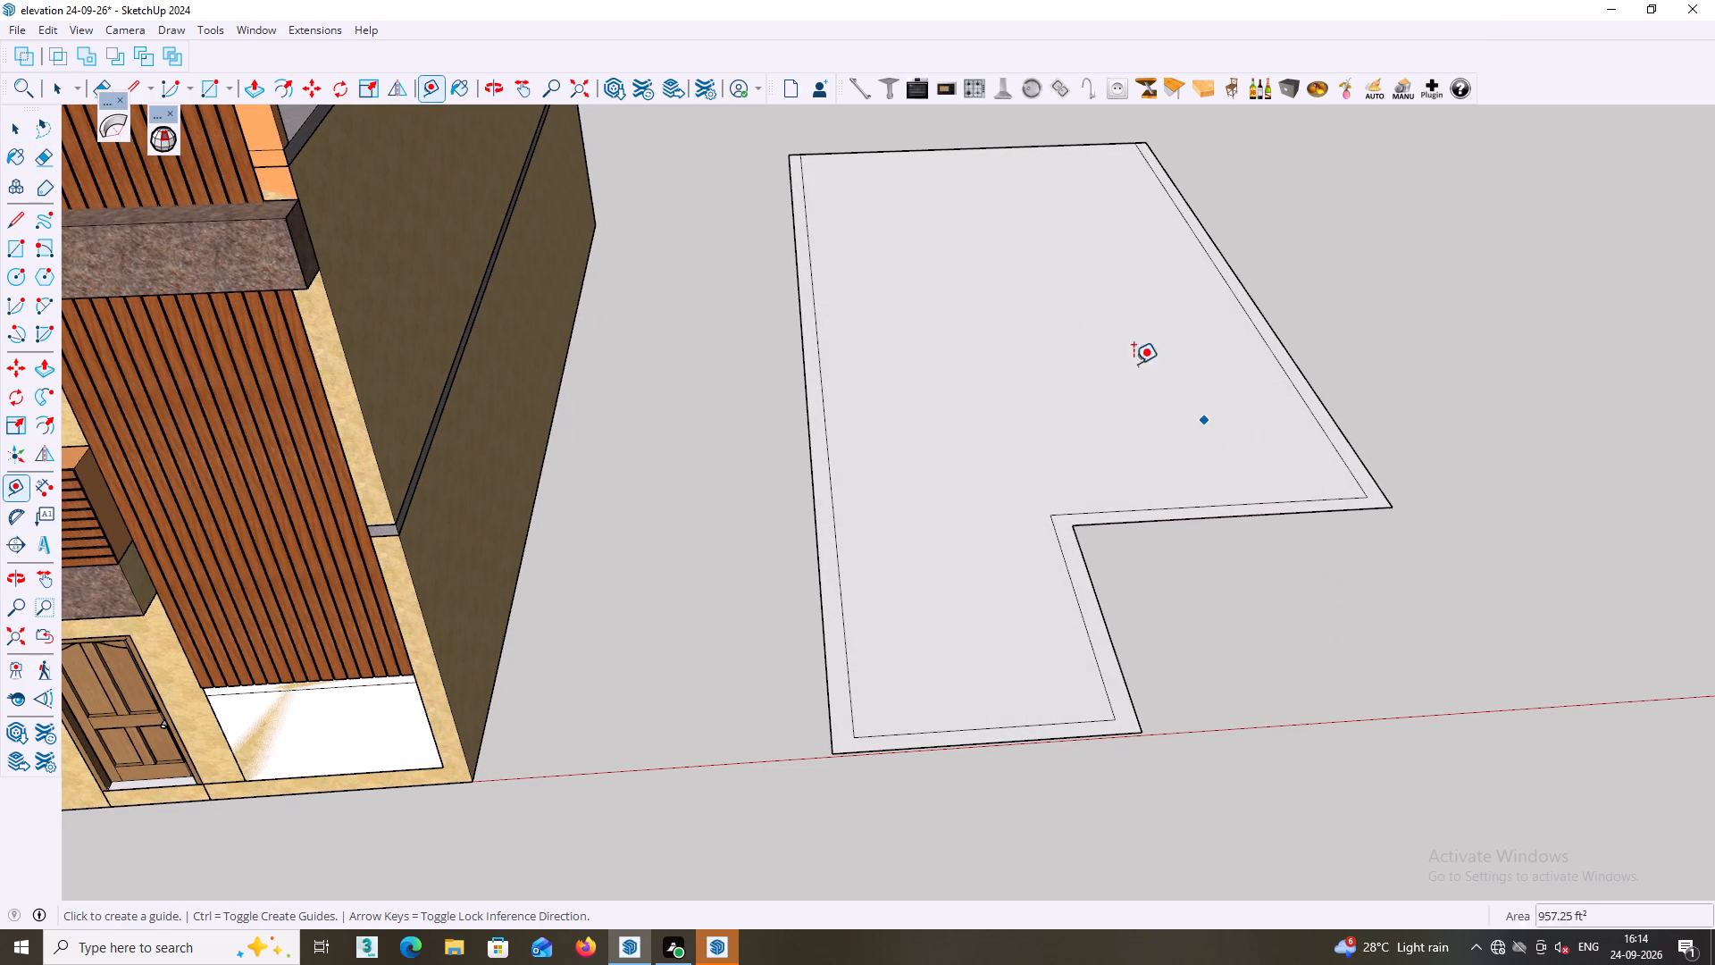
pyautogui.click(967, 147)
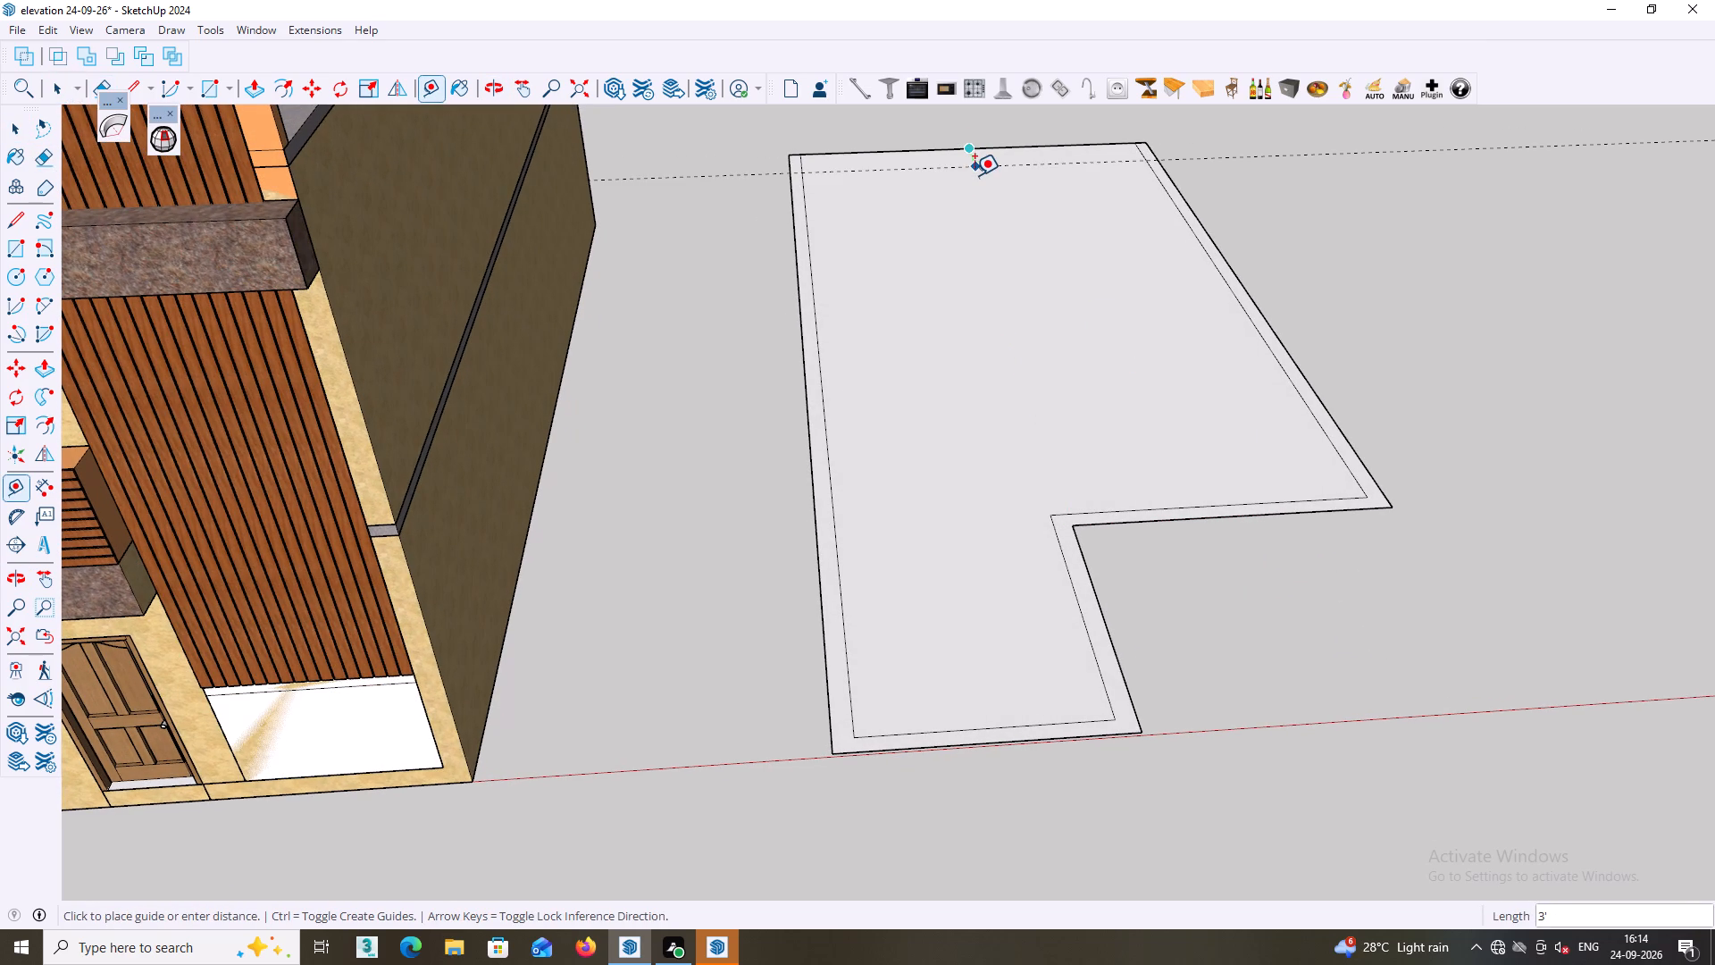
pyautogui.press('9')
pyautogui.press('Return')
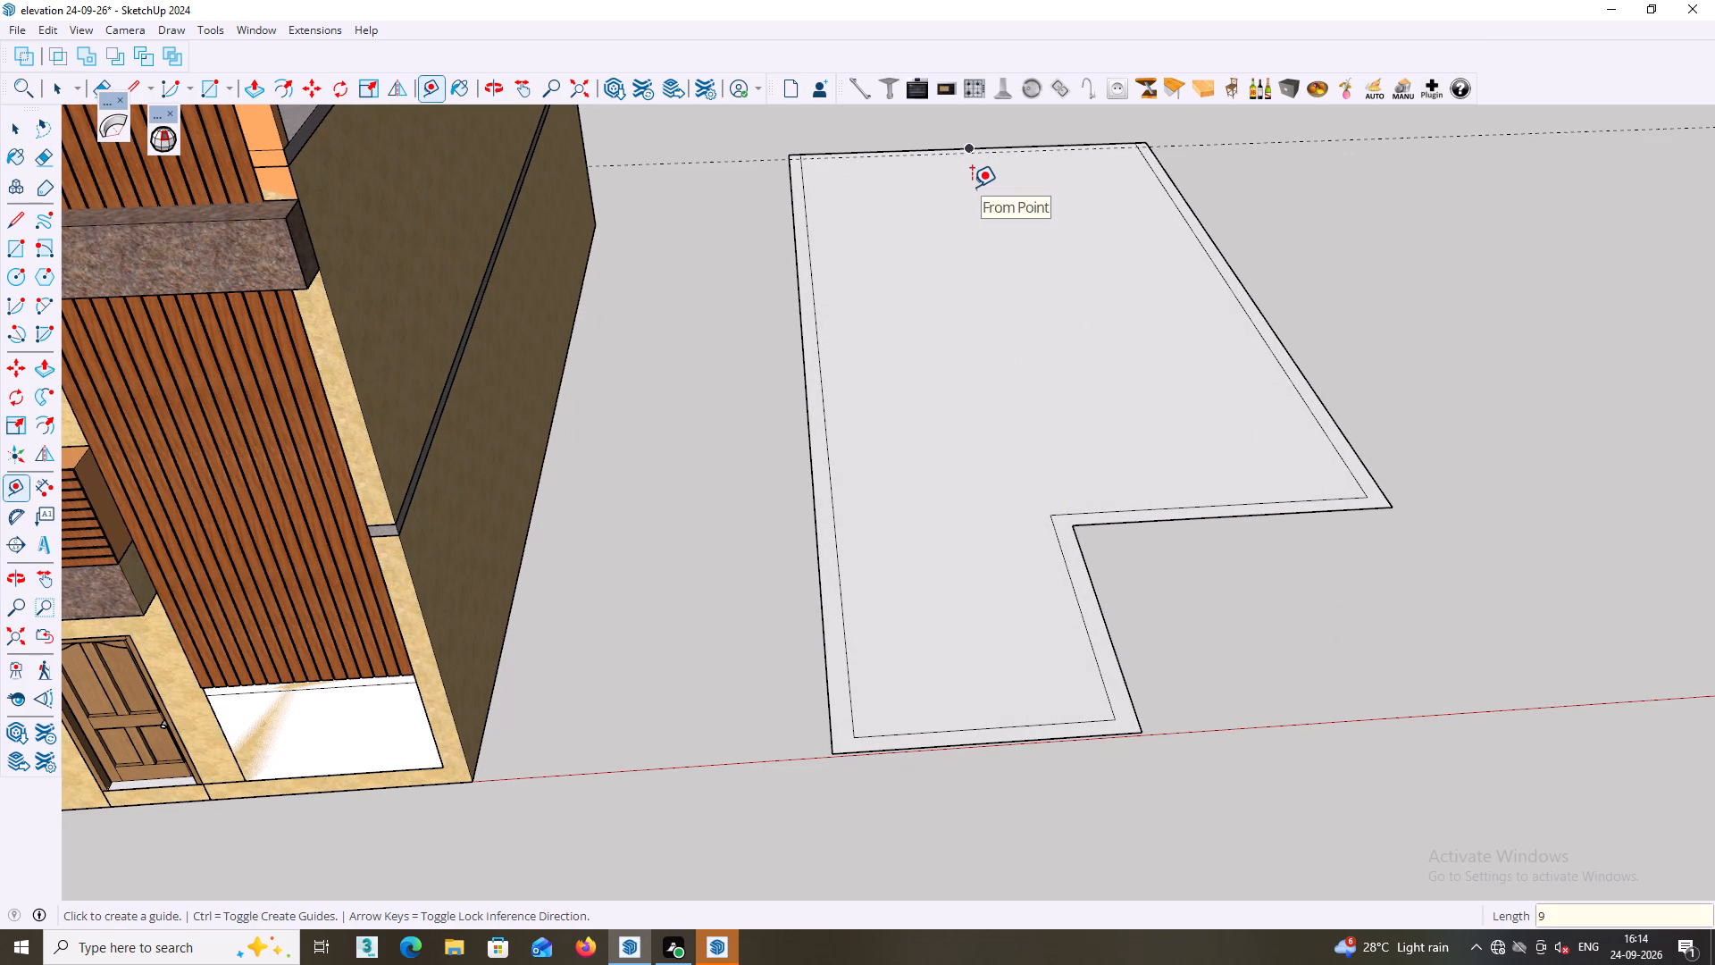
pyautogui.press('l')
pyautogui.scroll(1, 802, 163)
pyautogui.moveTo(807, 174); pyautogui.dragTo(828, 271, button='middle')
pyautogui.keyDown('shift'); pyautogui.moveTo(849, 178); pyautogui.dragTo(917, 518, button='middle'); pyautogui.keyUp('shift')
pyautogui.scroll(8, 868, 329)
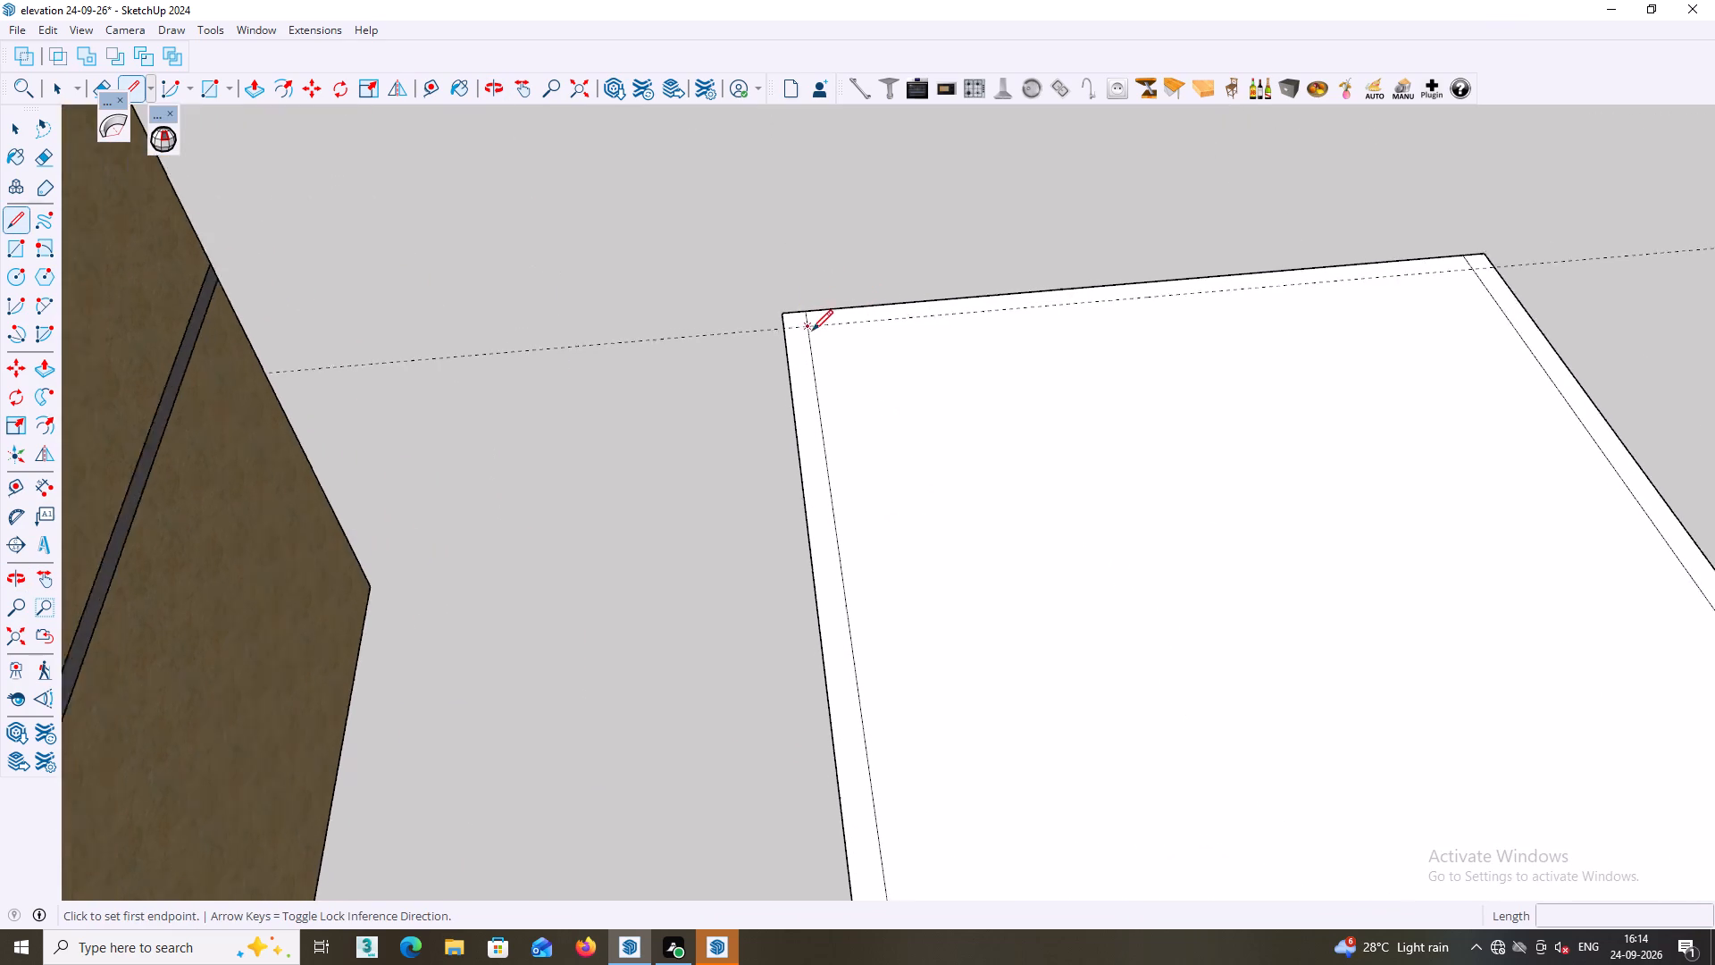
pyautogui.click(806, 326)
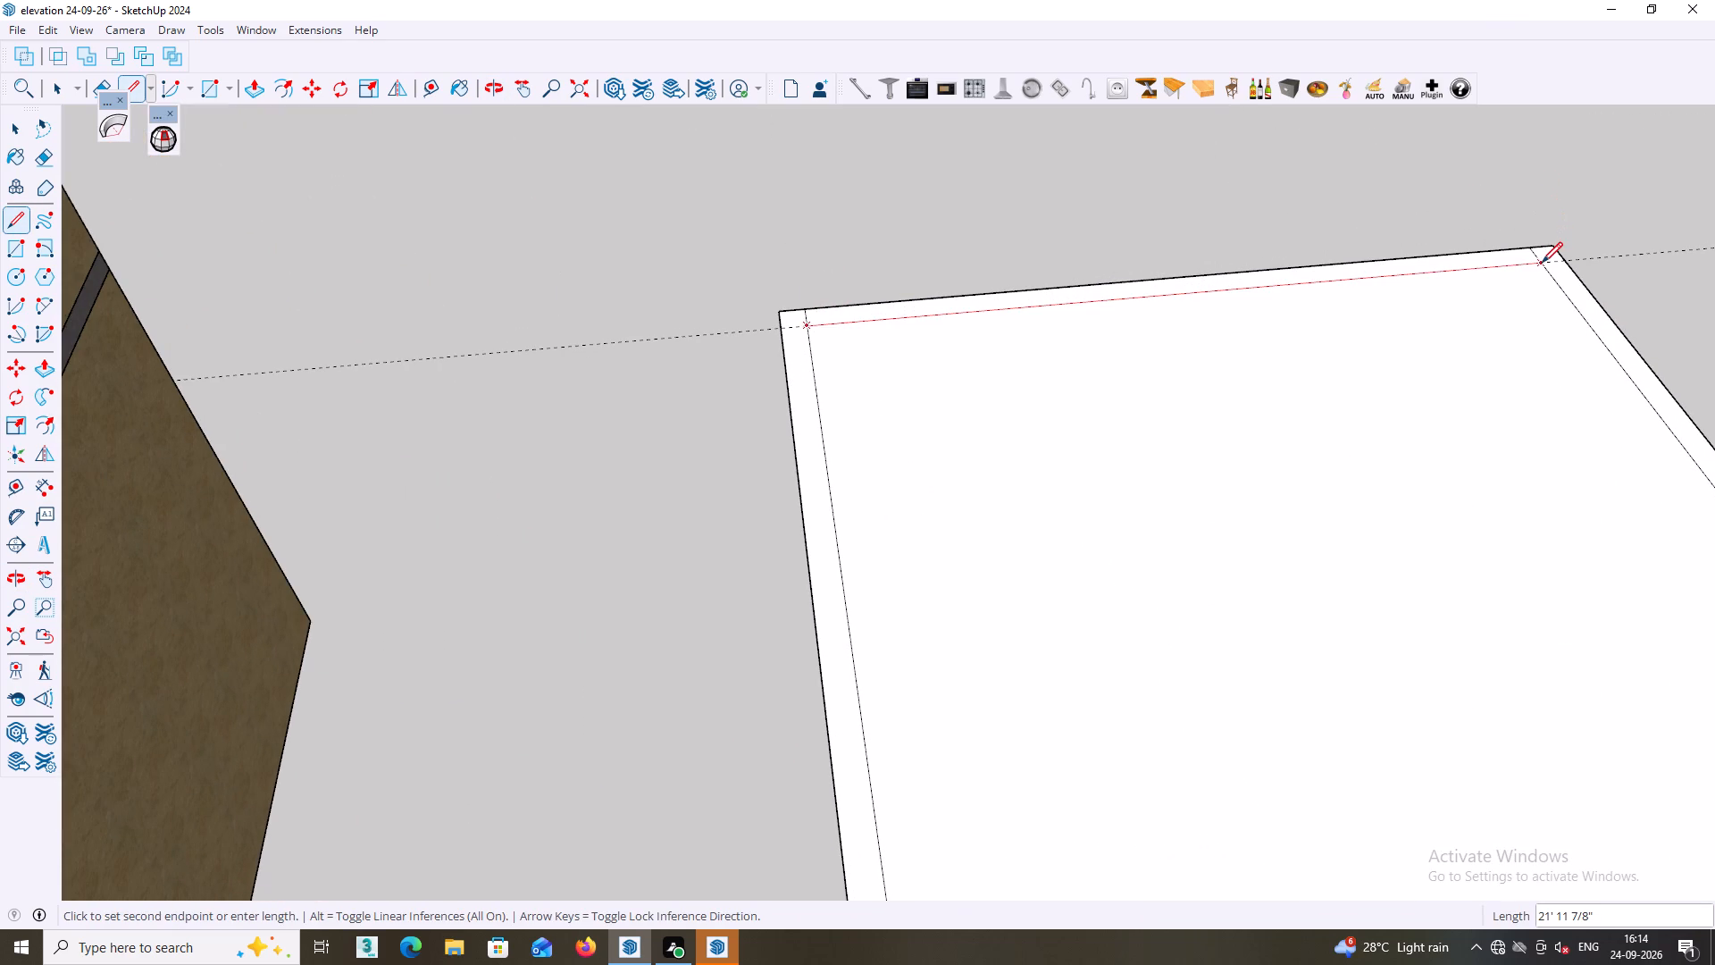
pyautogui.click(1542, 263)
pyautogui.press('space')
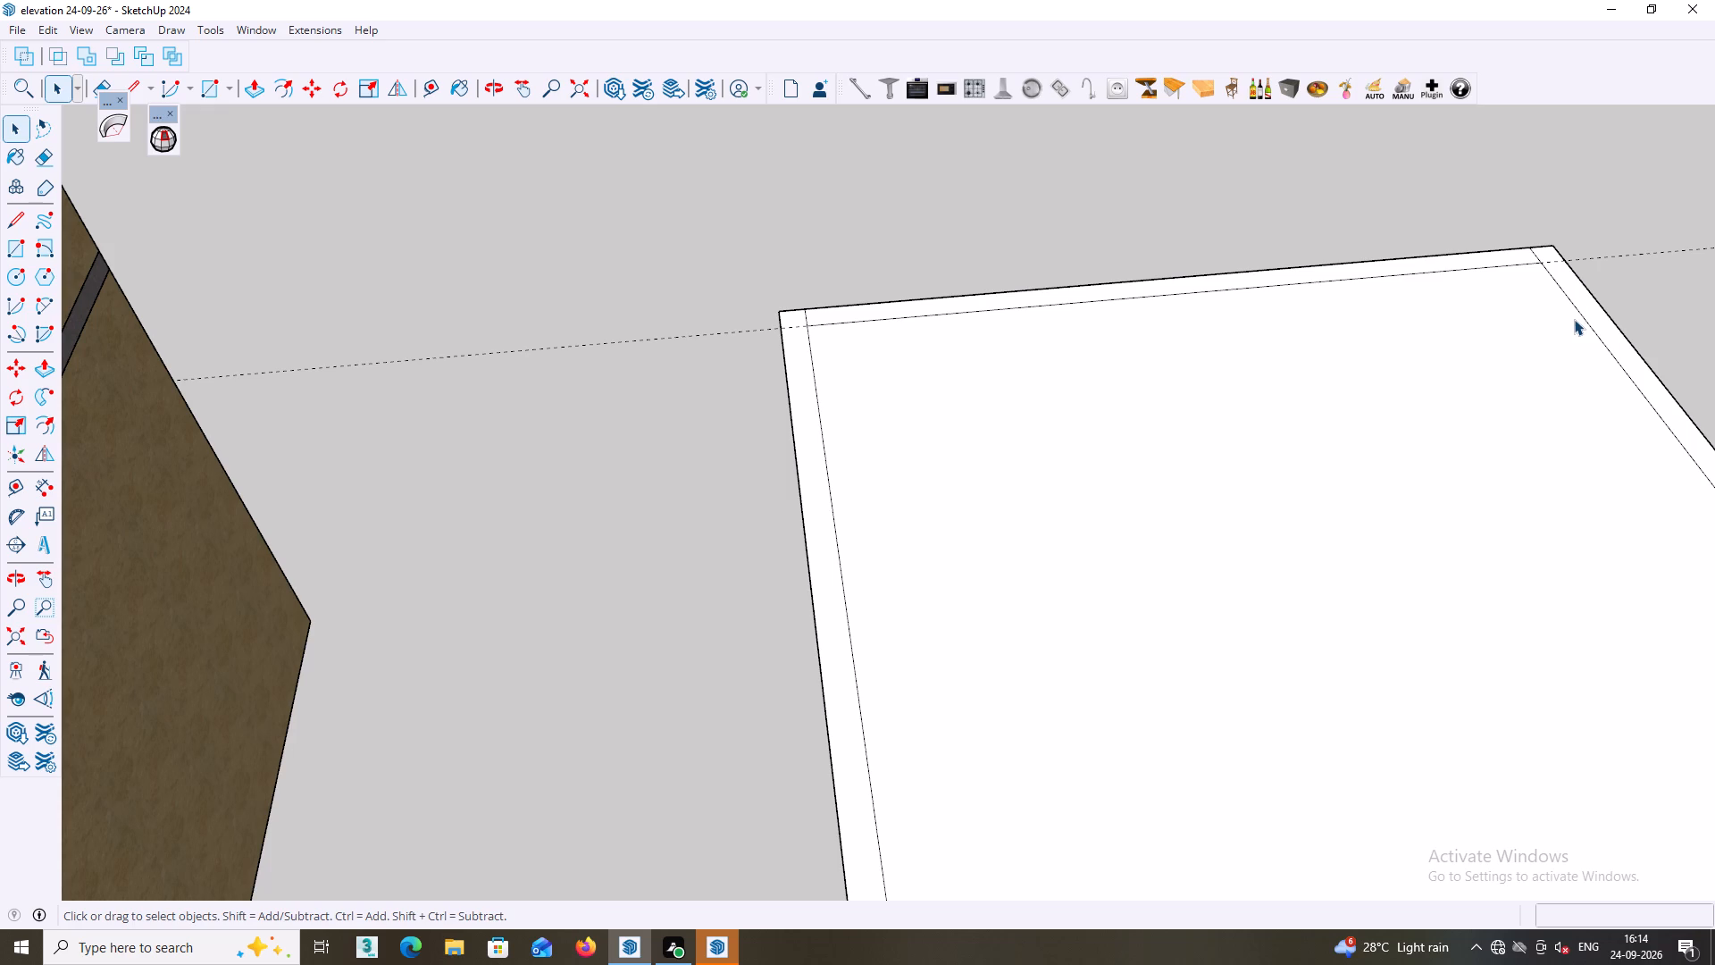
# Erase the rear guide and the short inner side line stubs at both rear corners of the wall outline.
pyautogui.press('e')
pyautogui.scroll(6, 1563, 249)
pyautogui.click(1557, 263)
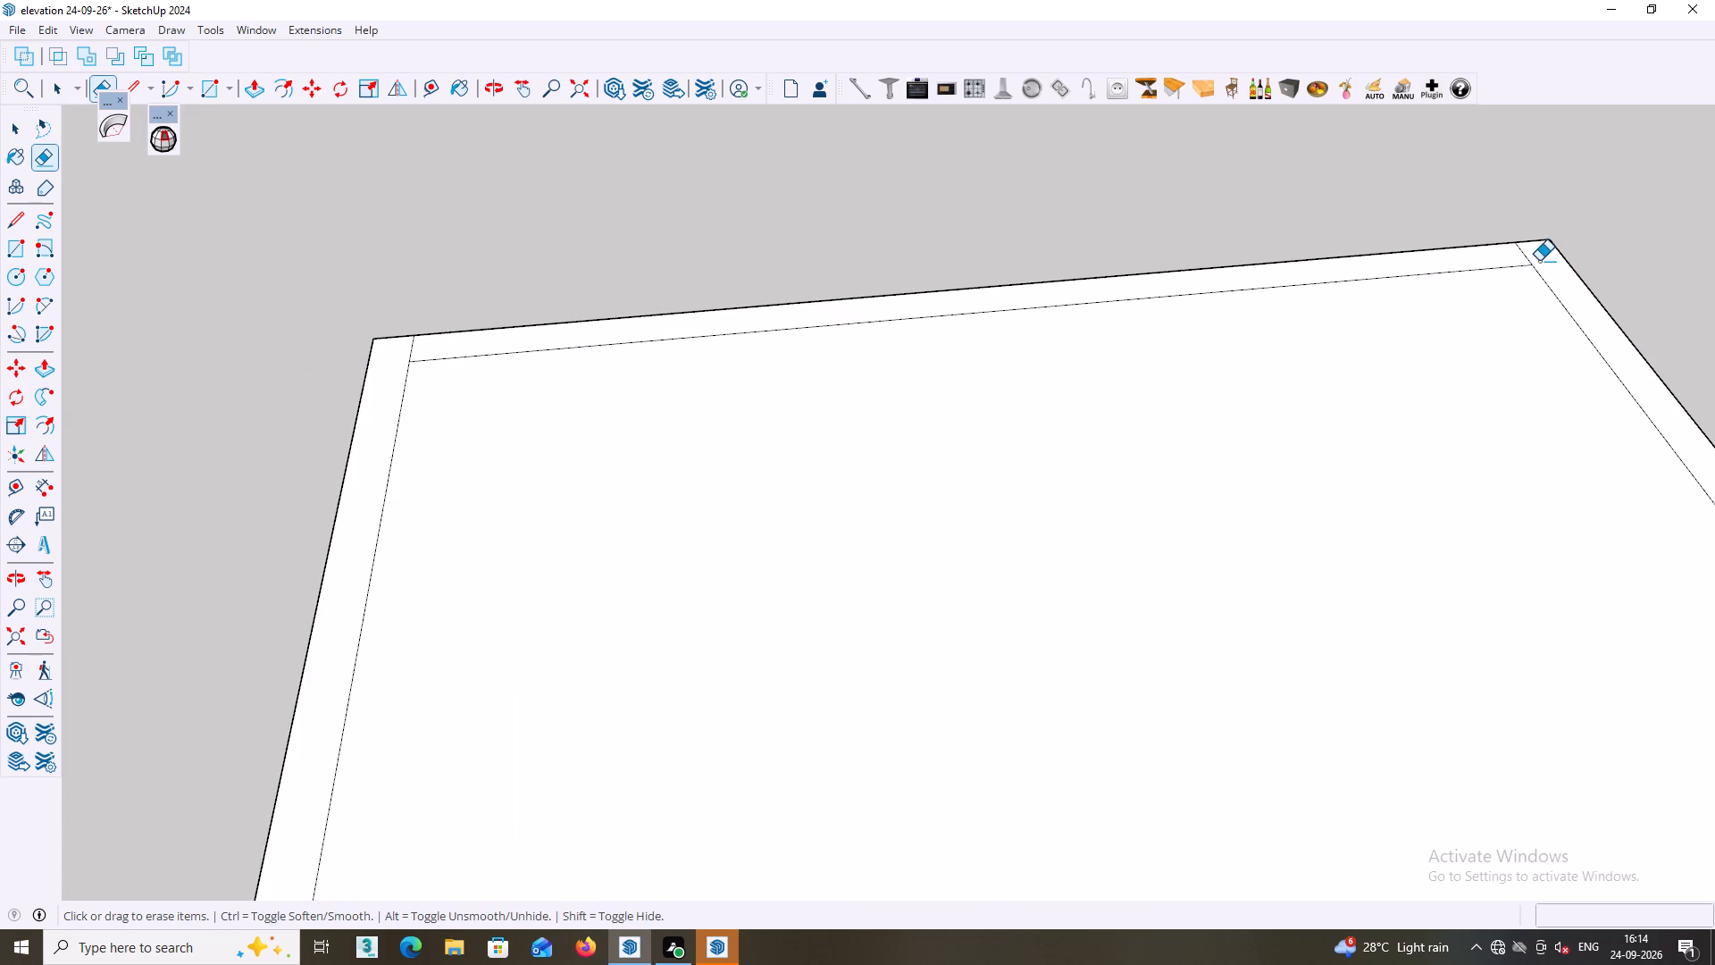
pyautogui.click(1527, 256)
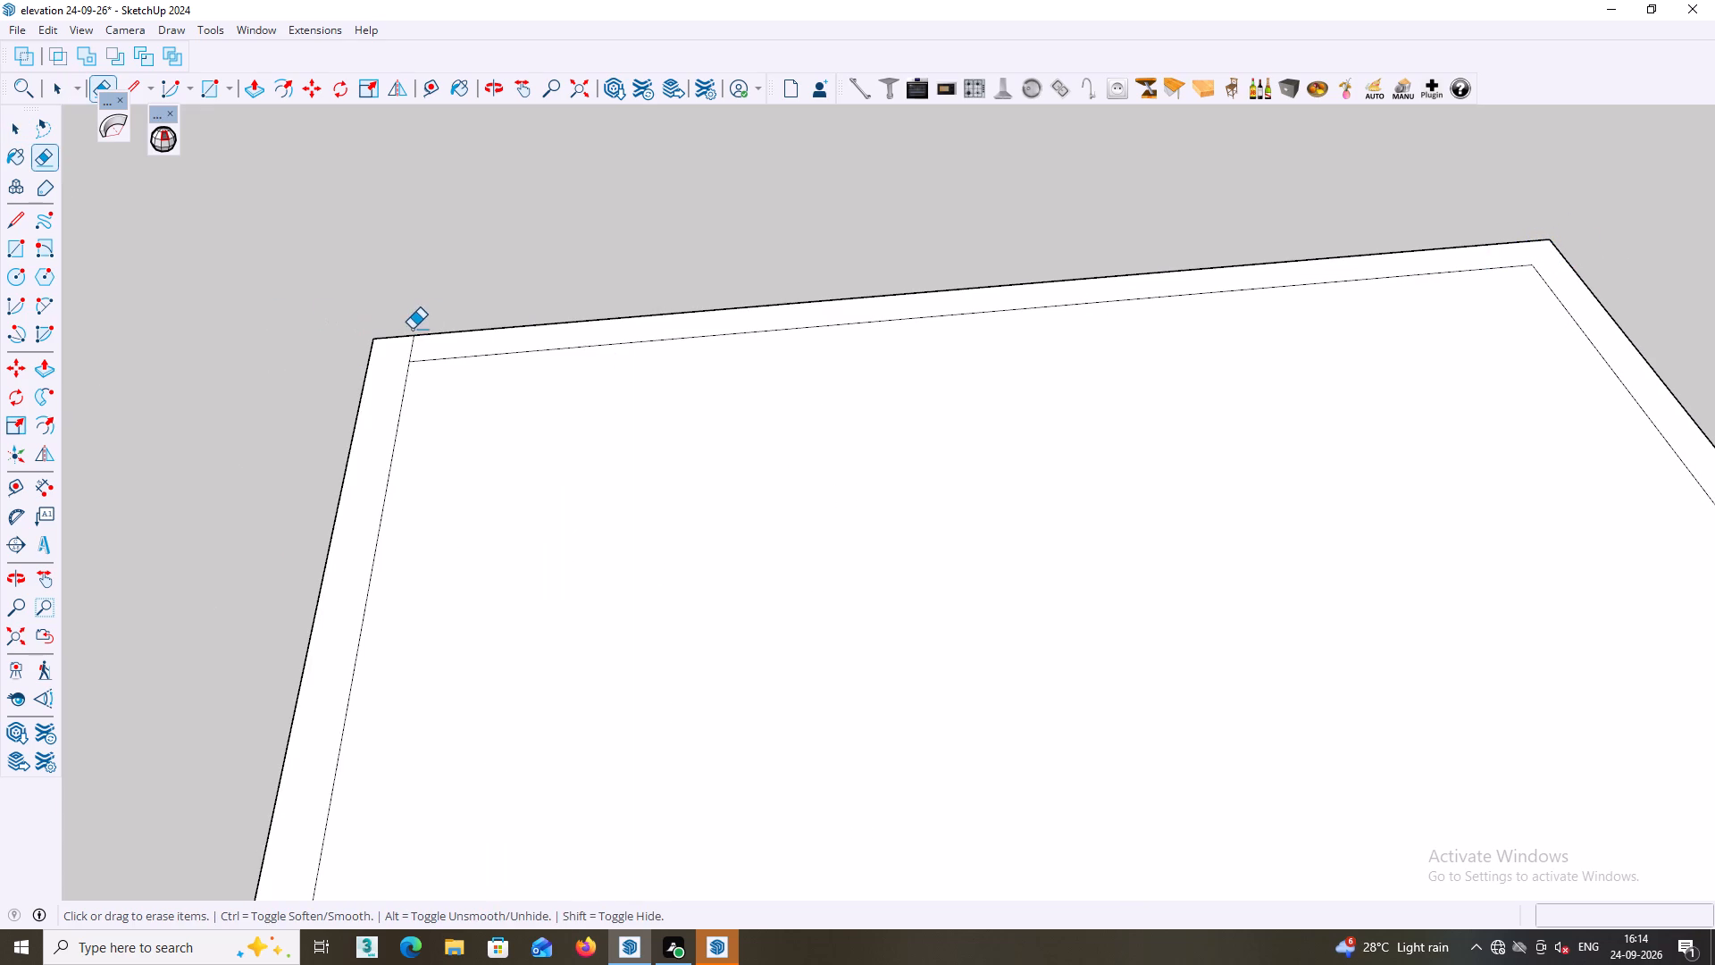
pyautogui.click(413, 343)
# Delete the floor face inside the wall outline, keeping only the 9" wall strip.
pyautogui.scroll(-10, 440, 378)
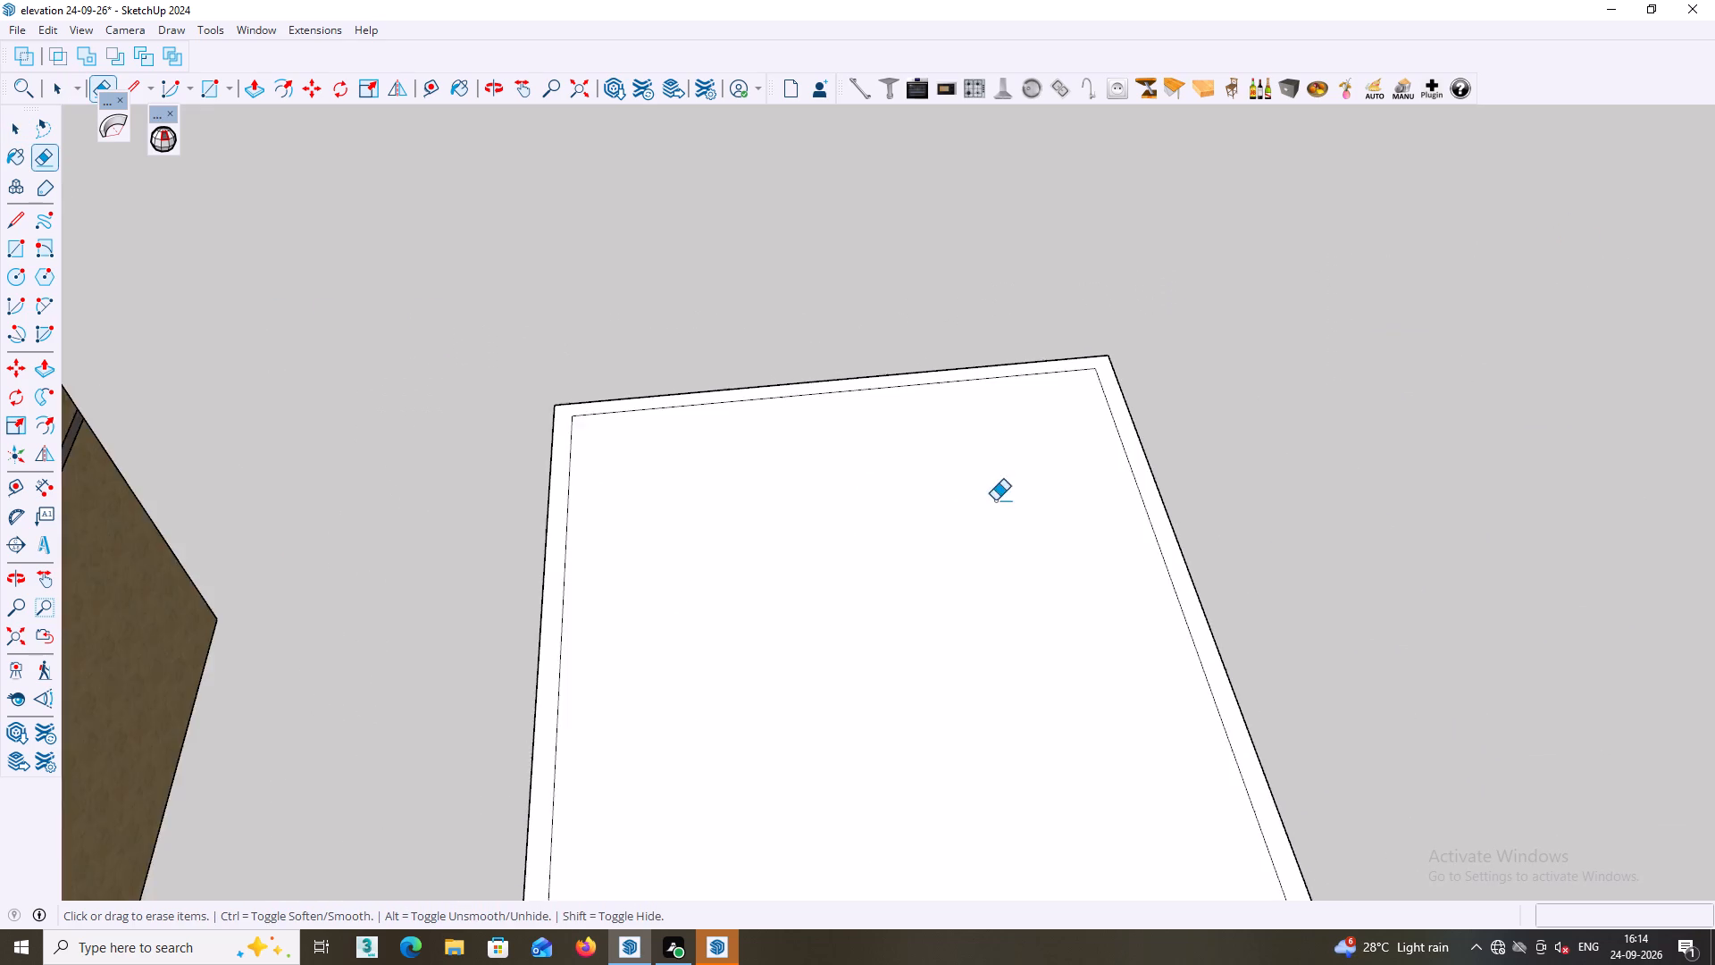
pyautogui.scroll(-3, 995, 500)
pyautogui.keyDown('shift'); pyautogui.moveTo(1079, 514); pyautogui.dragTo(1041, 290, button='middle'); pyautogui.keyUp('shift')
pyautogui.keyDown('shift'); pyautogui.scroll(-2, 1034, 390); pyautogui.keyUp('shift')
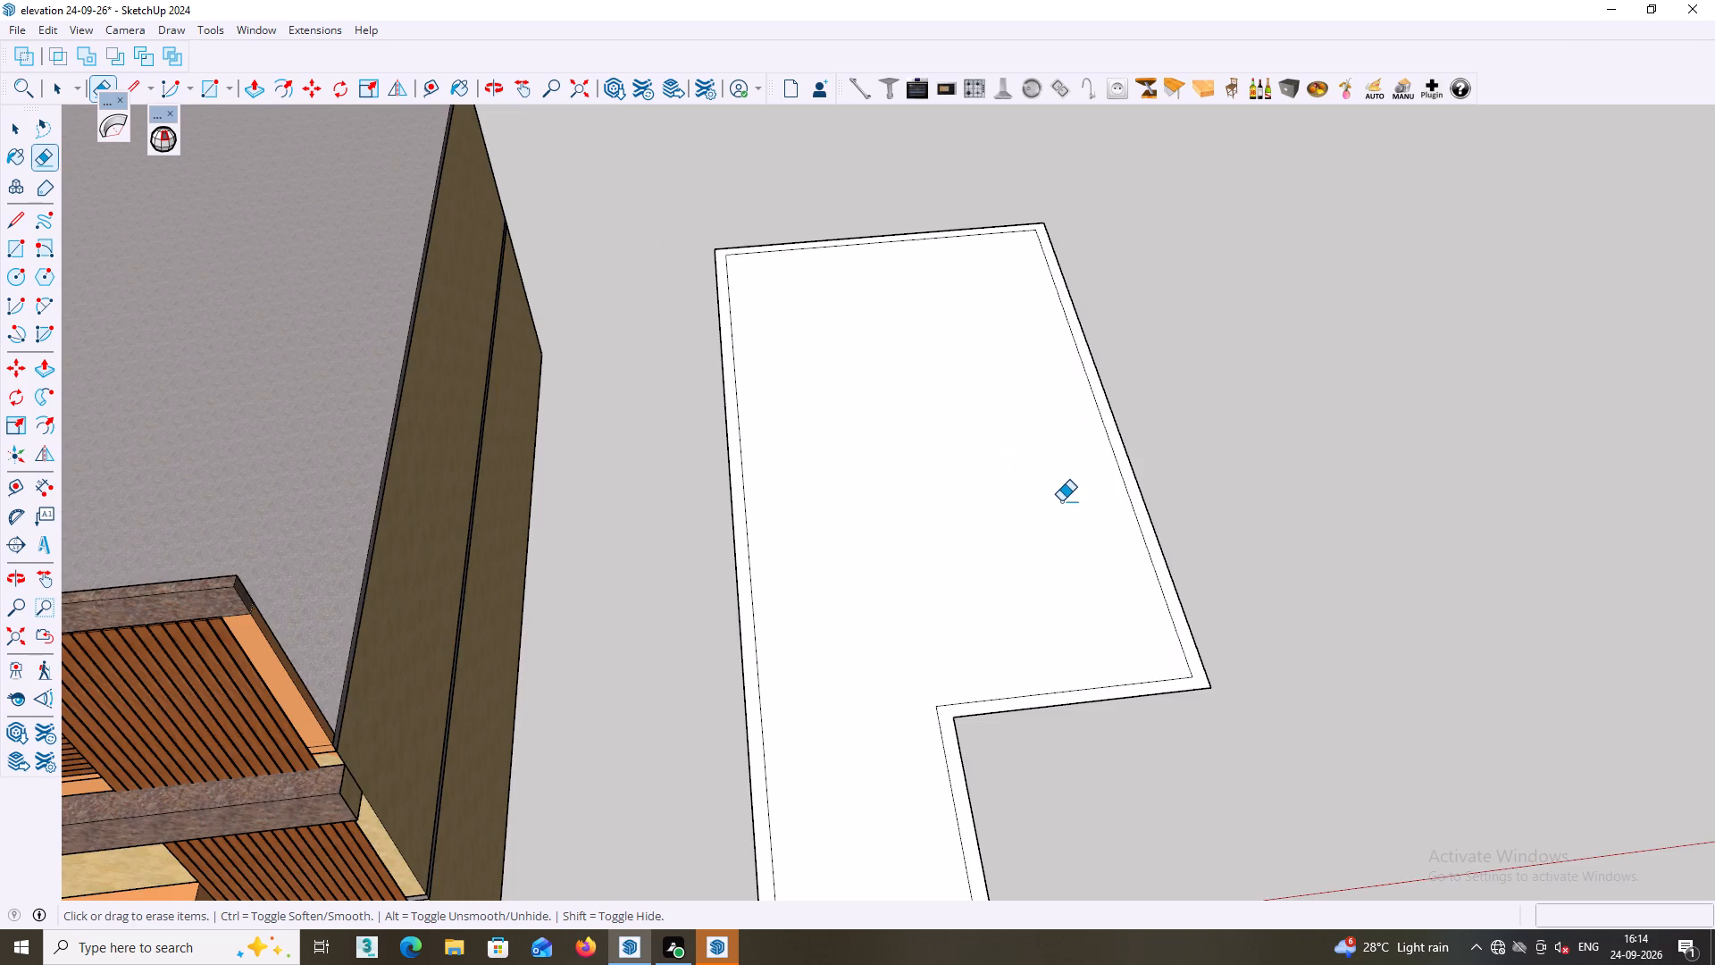
pyautogui.keyDown('shift'); pyautogui.scroll(-3, 1050, 500); pyautogui.keyUp('shift')
pyautogui.keyDown('shift'); pyautogui.moveTo(1117, 510); pyautogui.dragTo(1117, 493, button='middle'); pyautogui.keyUp('shift')
pyautogui.press('space')
pyautogui.click(1045, 505)
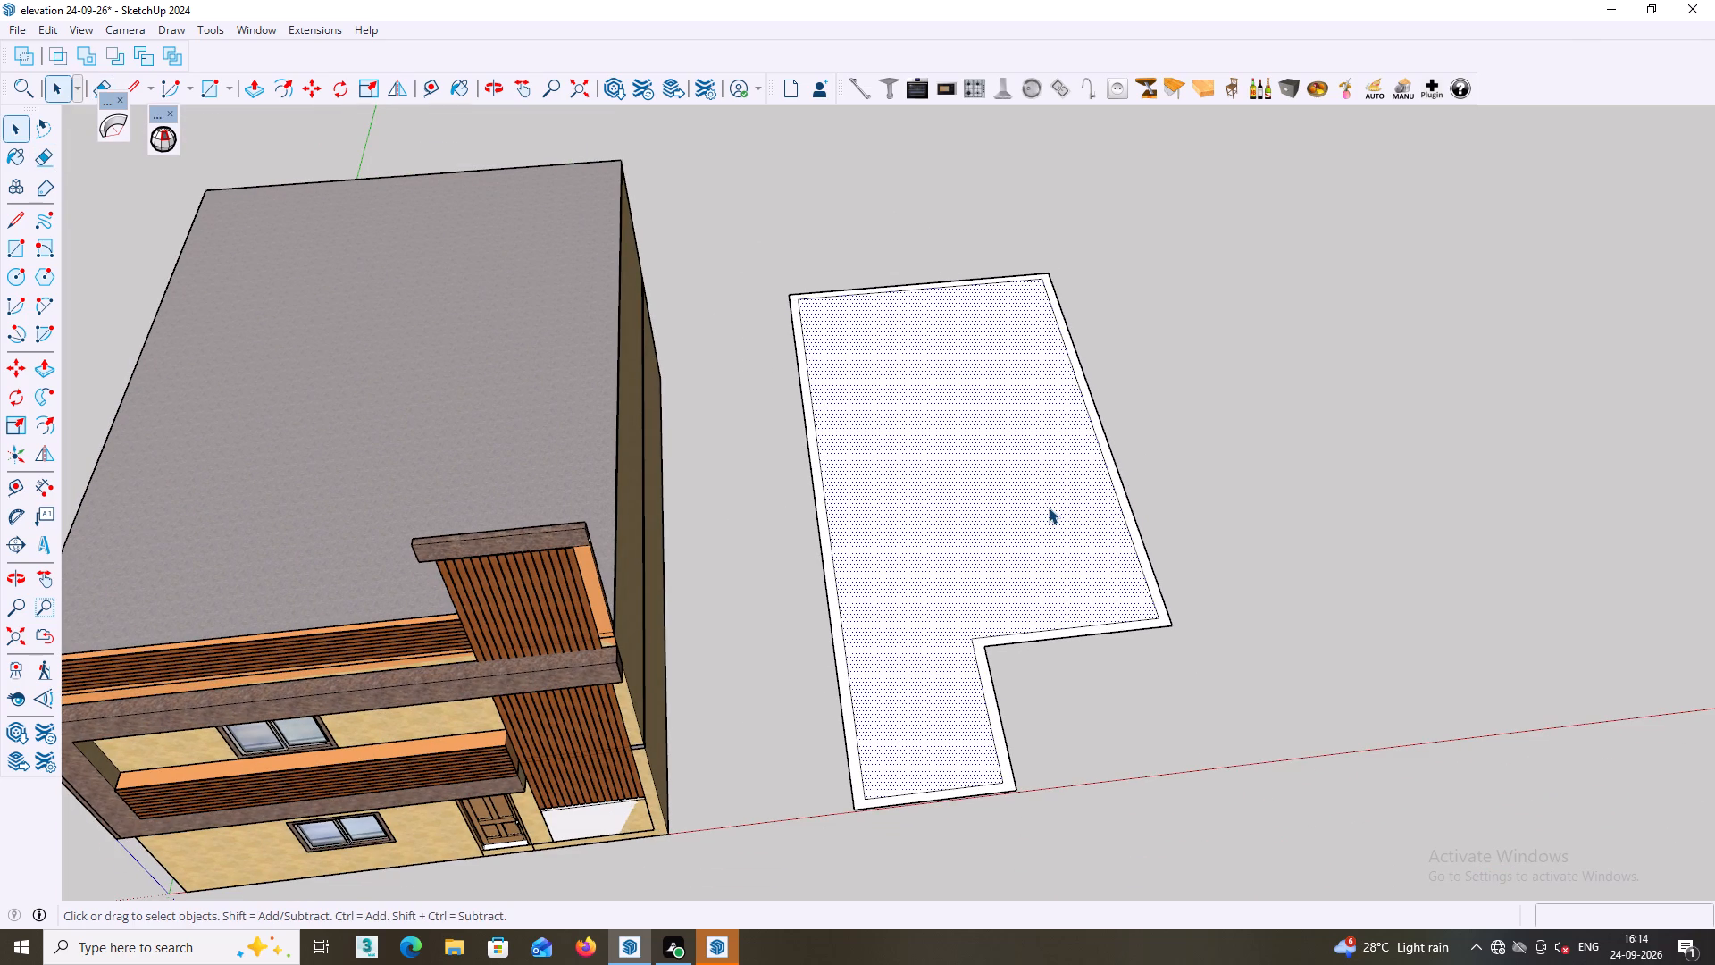
pyautogui.press('Delete')
# Push/Pull the L-shaped 9" wall strip up to a height of 10'.
pyautogui.moveTo(1053, 557); pyautogui.dragTo(1048, 535, button='middle')
pyautogui.scroll(4, 899, 703)
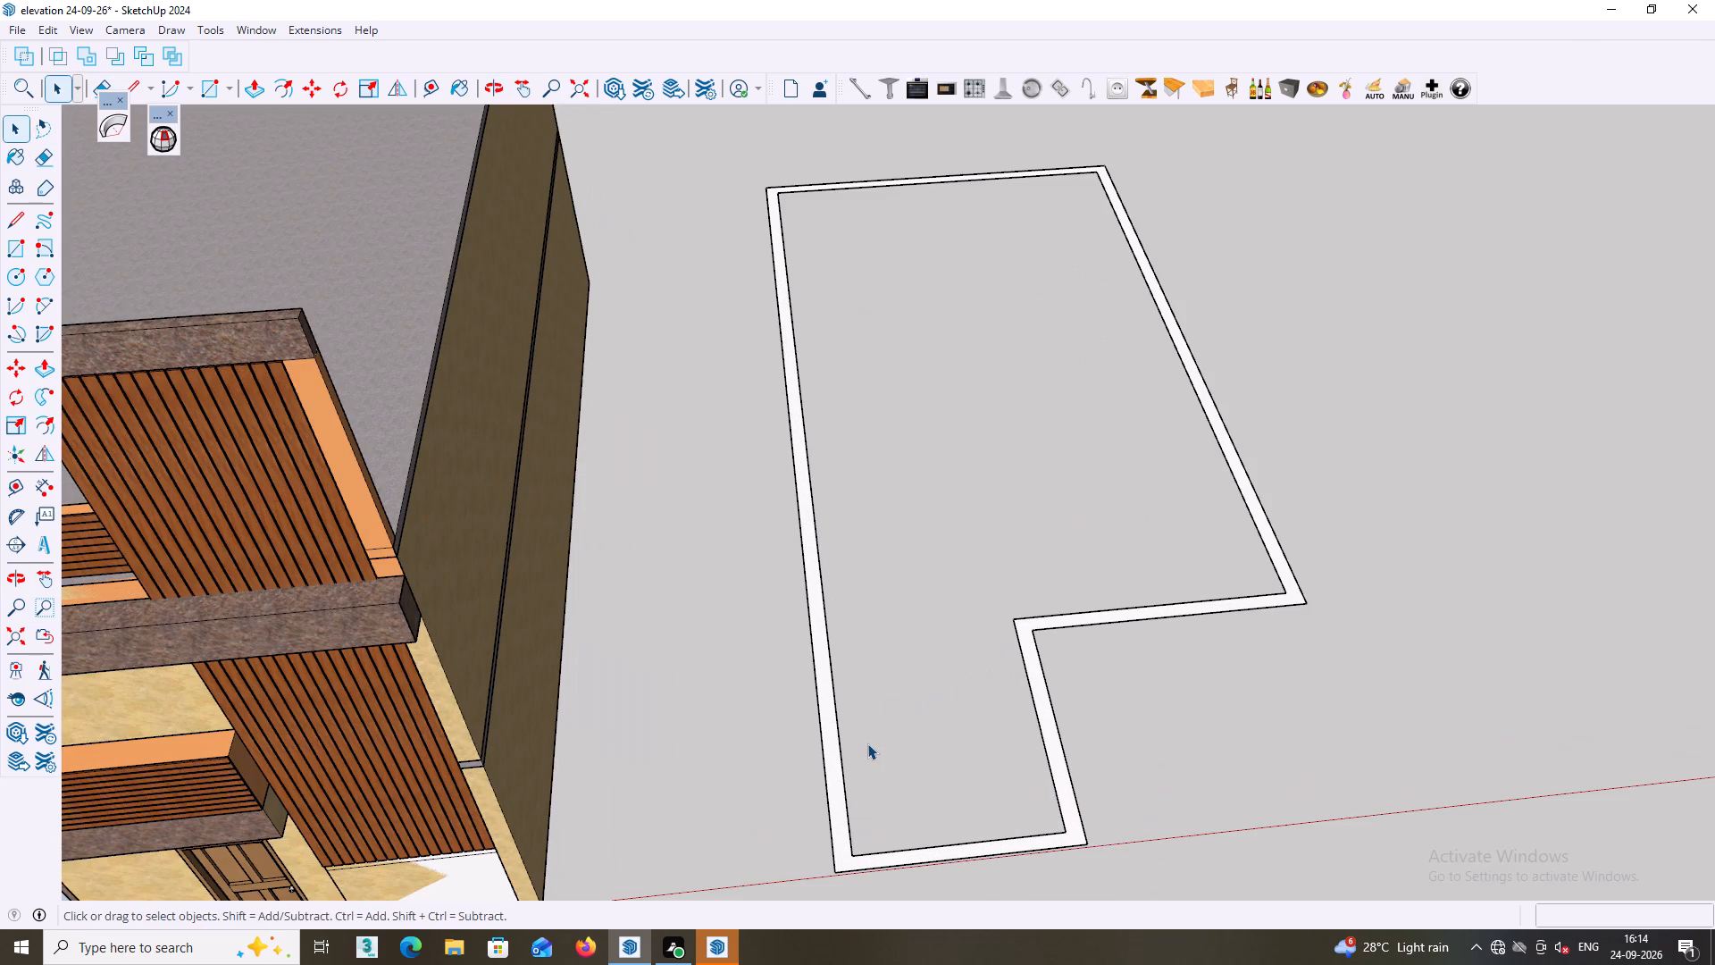
pyautogui.press('p')
pyautogui.click(824, 743)
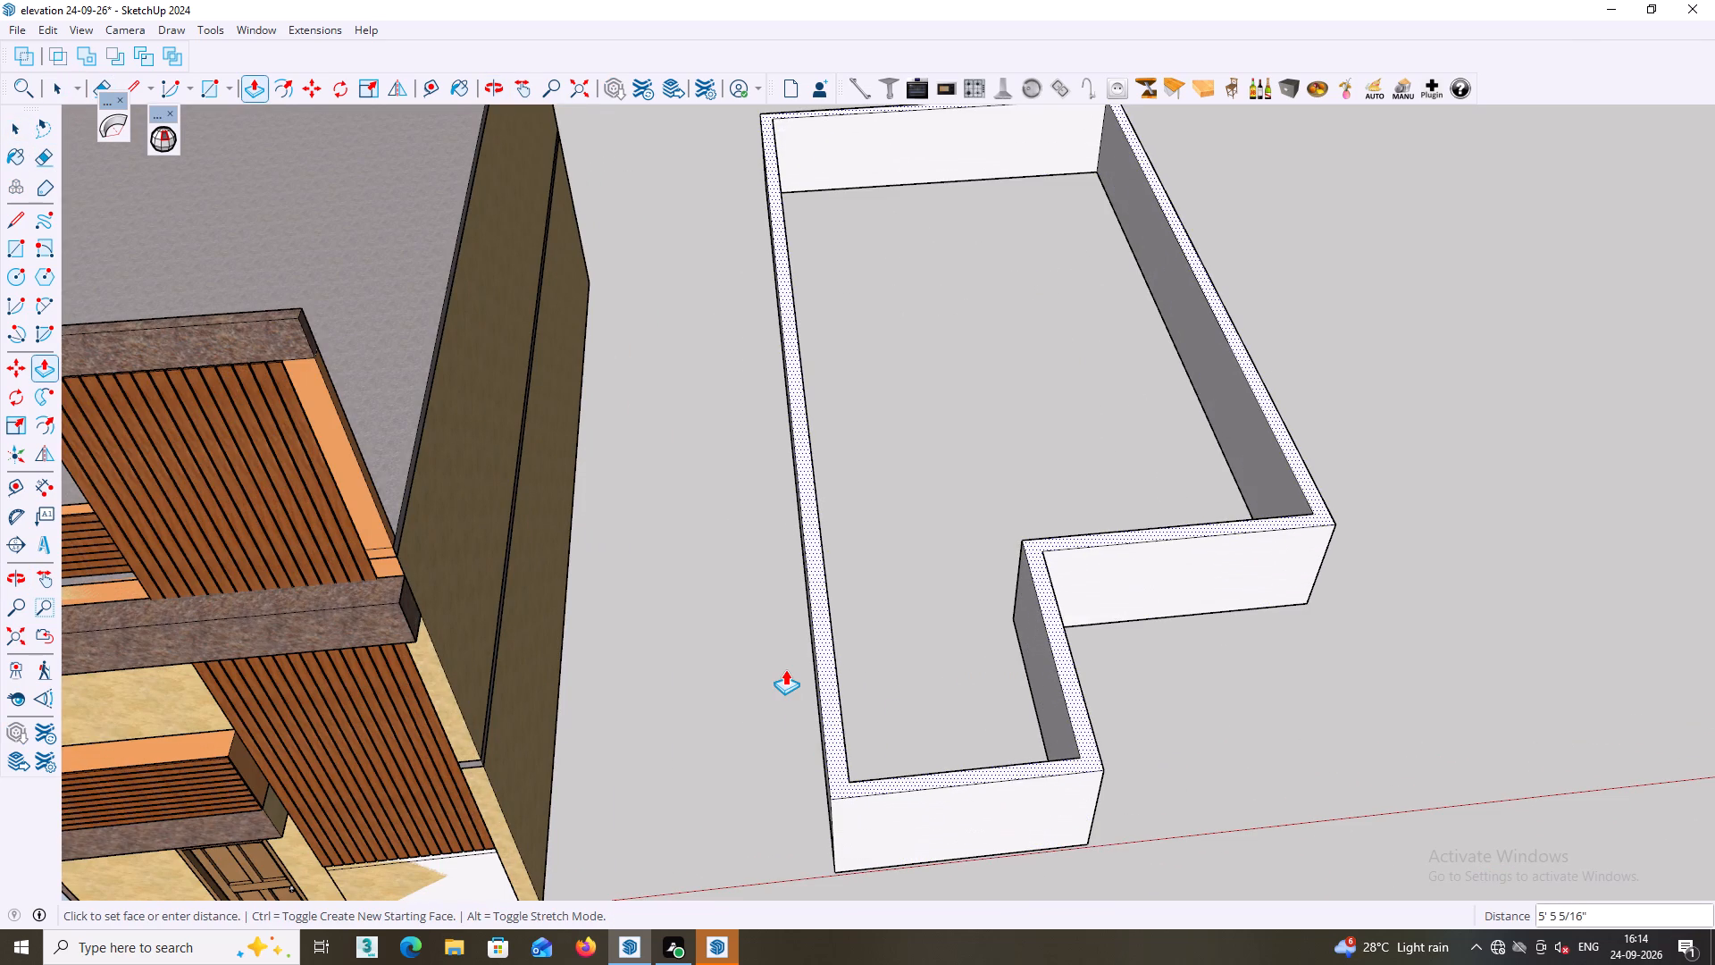
pyautogui.write("10'")
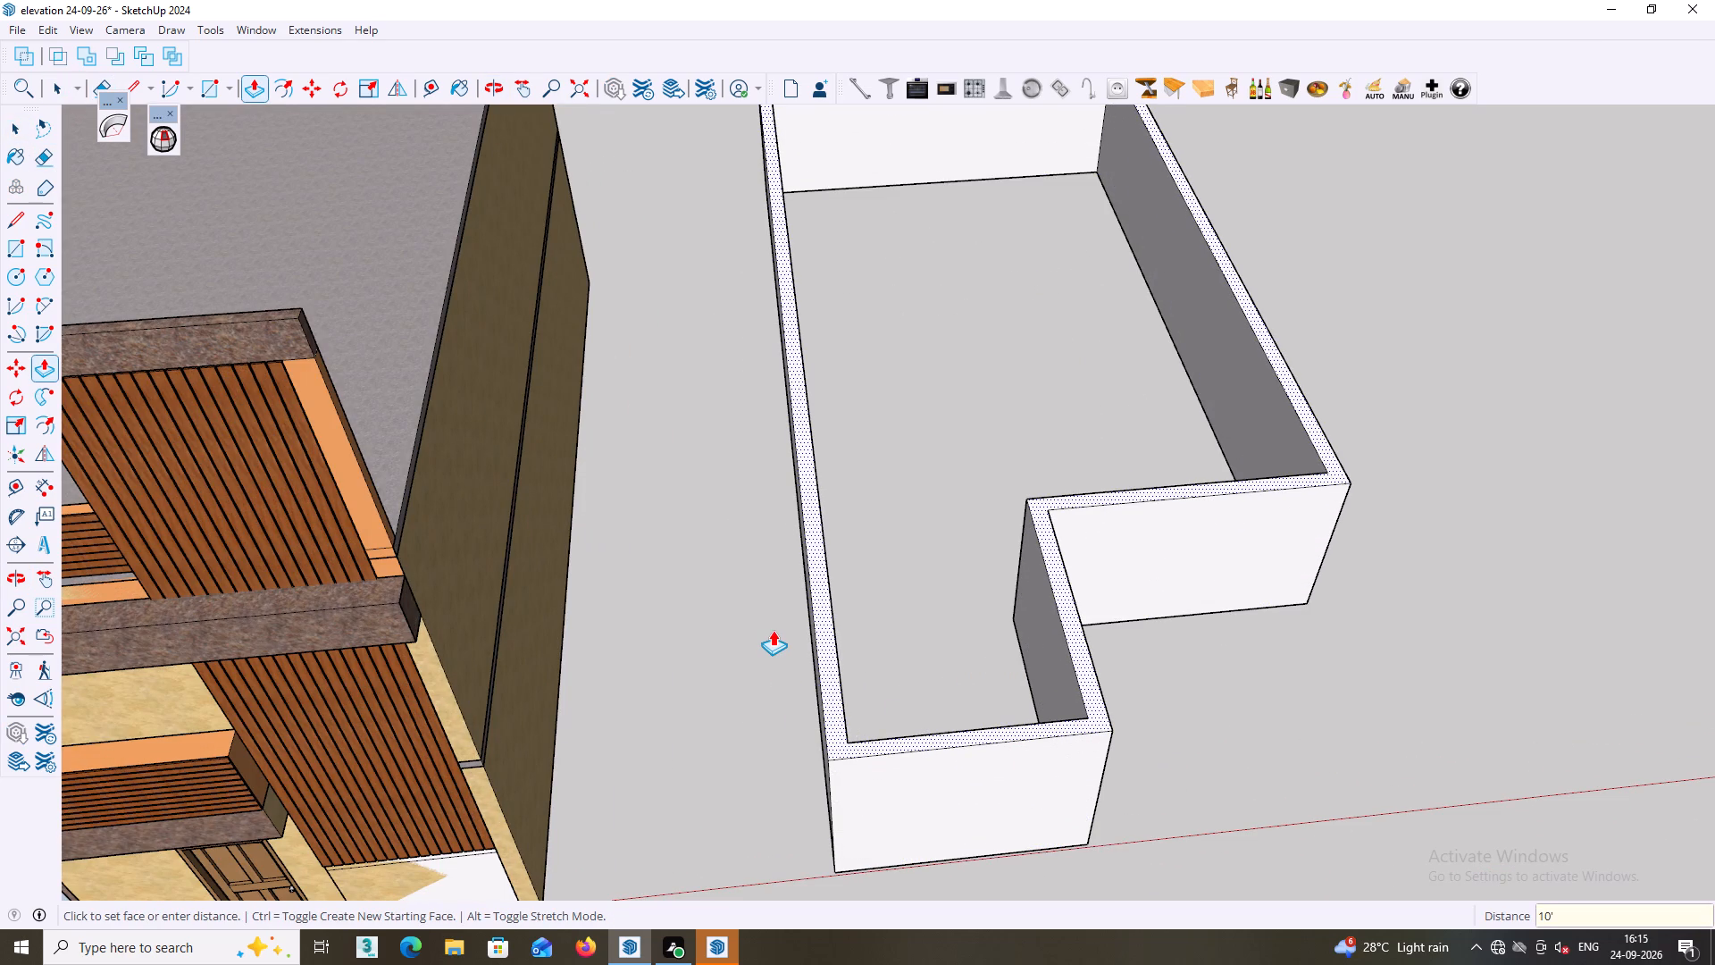
pyautogui.press('Return')
# Examine the new L-shaped walls beside the finished house from the front and from above.
pyautogui.scroll(-3, 808, 667)
pyautogui.moveTo(948, 644); pyautogui.dragTo(930, 579, button='middle')
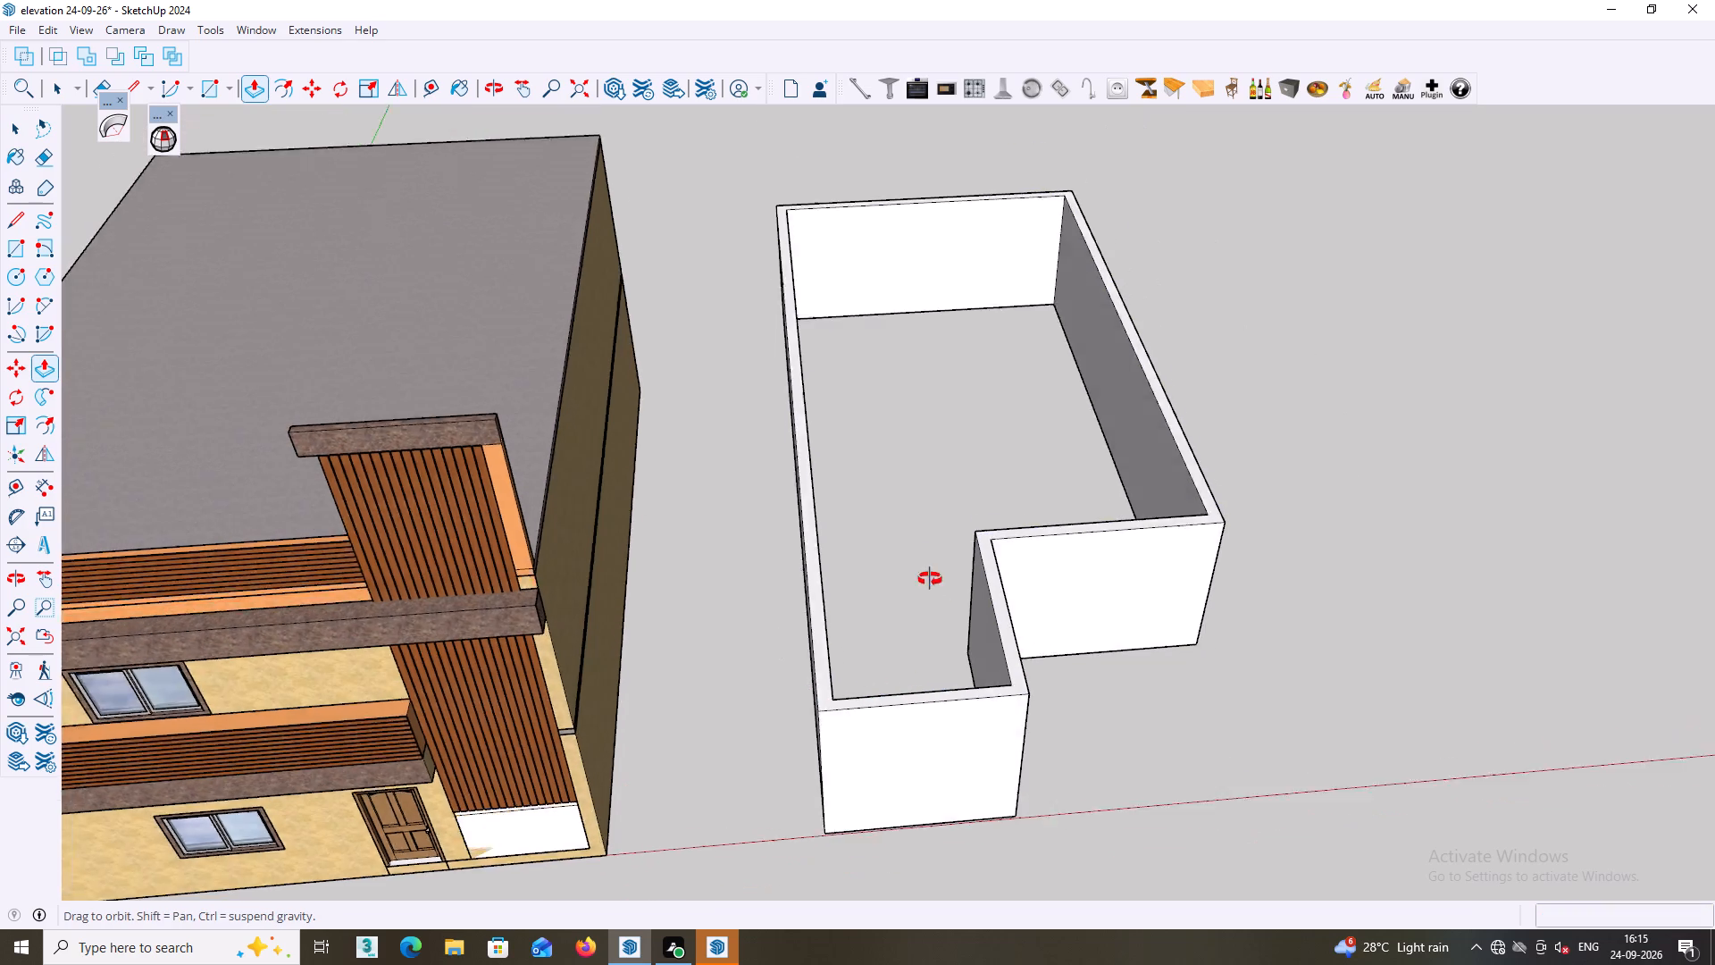
pyautogui.moveTo(930, 579); pyautogui.dragTo(891, 303, button='middle')
pyautogui.scroll(-3, 921, 424)
pyautogui.keyDown('shift'); pyautogui.moveTo(1060, 533); pyautogui.dragTo(1049, 448, button='middle'); pyautogui.keyUp('shift')
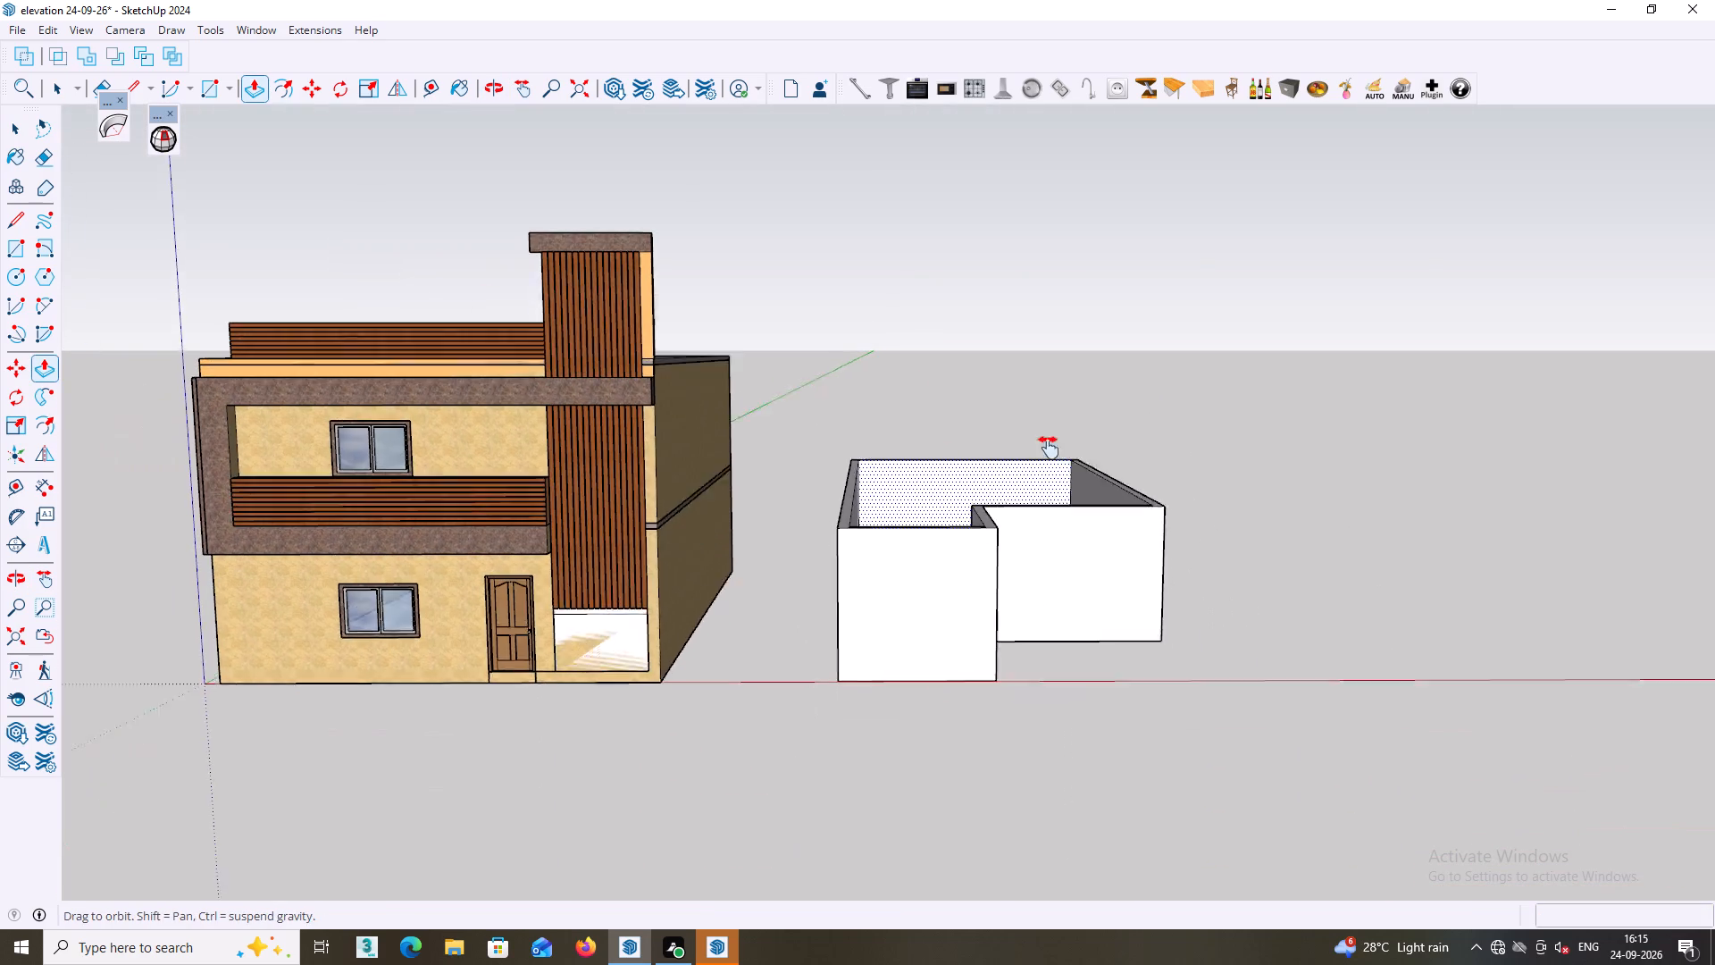
pyautogui.keyDown('shift'); pyautogui.moveTo(1049, 448); pyautogui.dragTo(1040, 414, button='middle'); pyautogui.keyUp('shift')
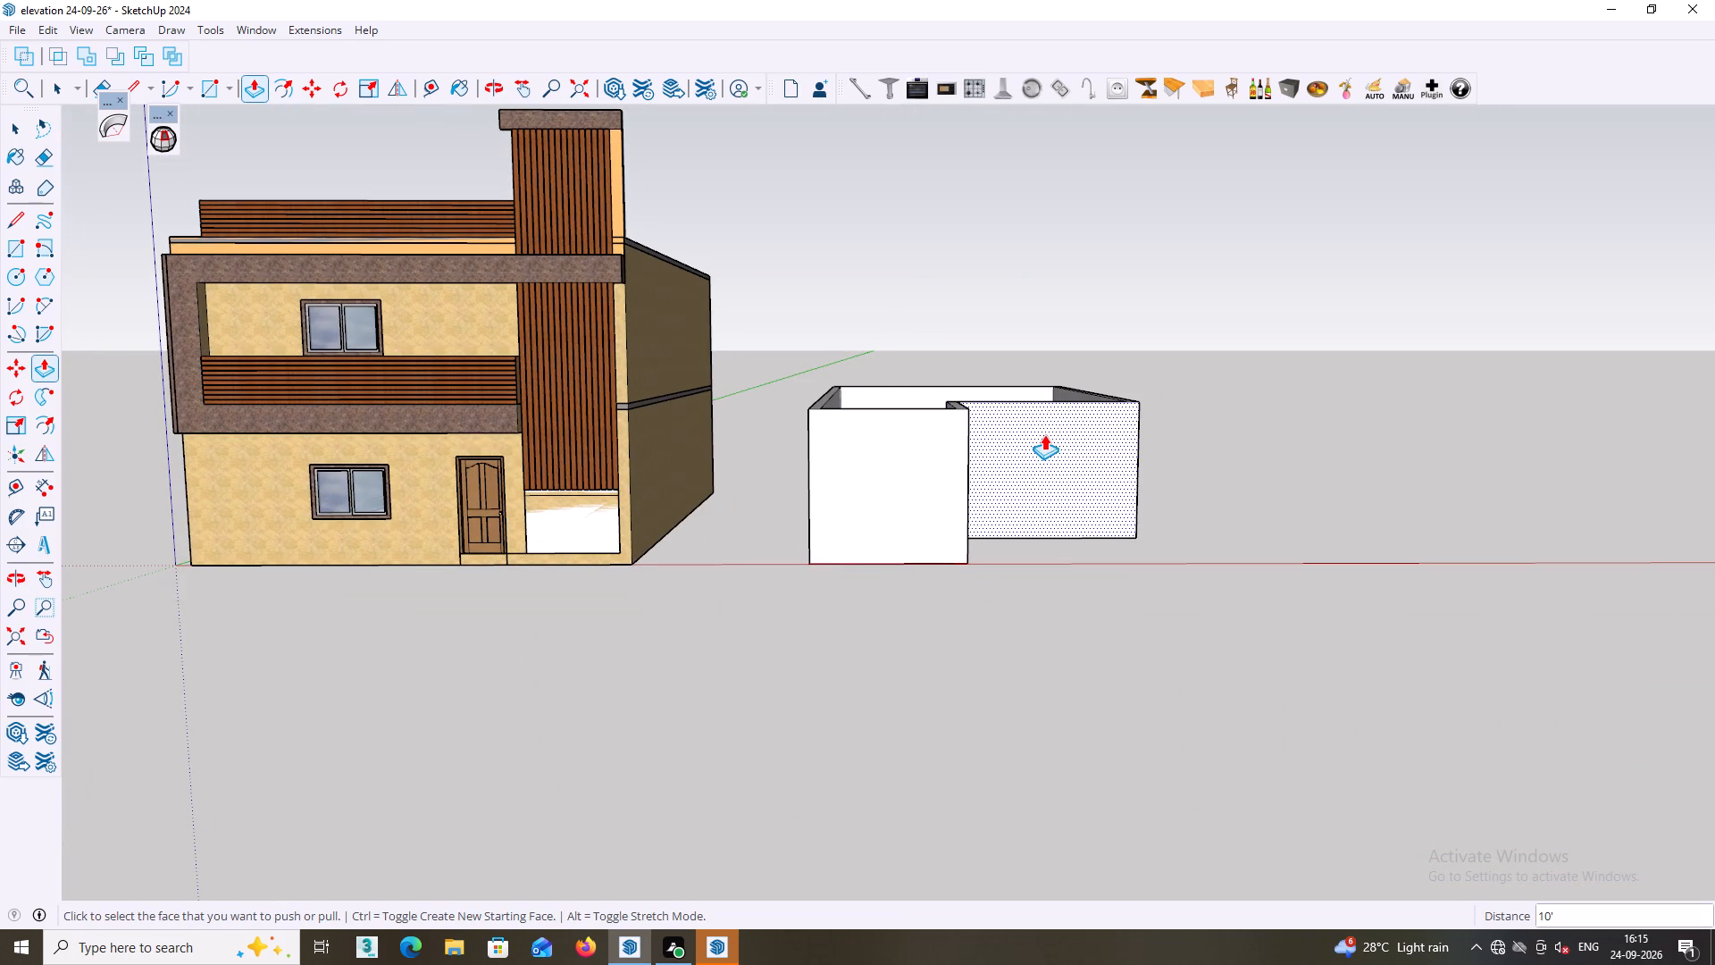
pyautogui.moveTo(1068, 445); pyautogui.dragTo(1125, 523, button='middle')
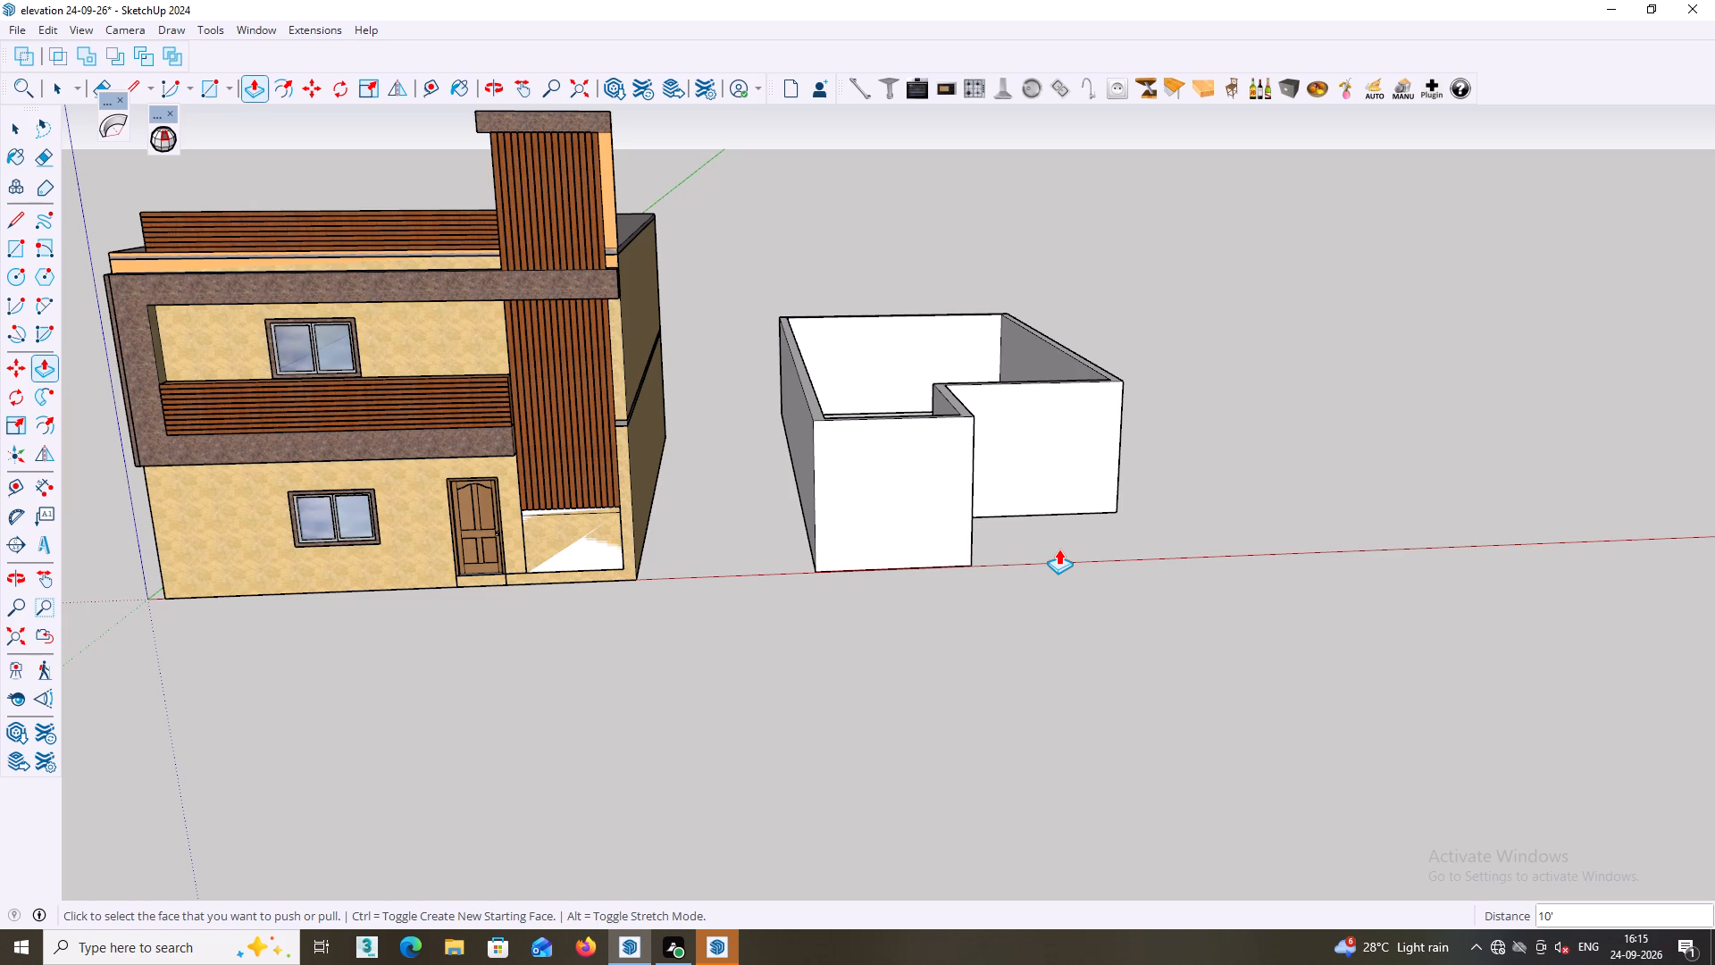
pyautogui.moveTo(1054, 549); pyautogui.dragTo(942, 549, button='middle')
pyautogui.scroll(-1, 942, 549)
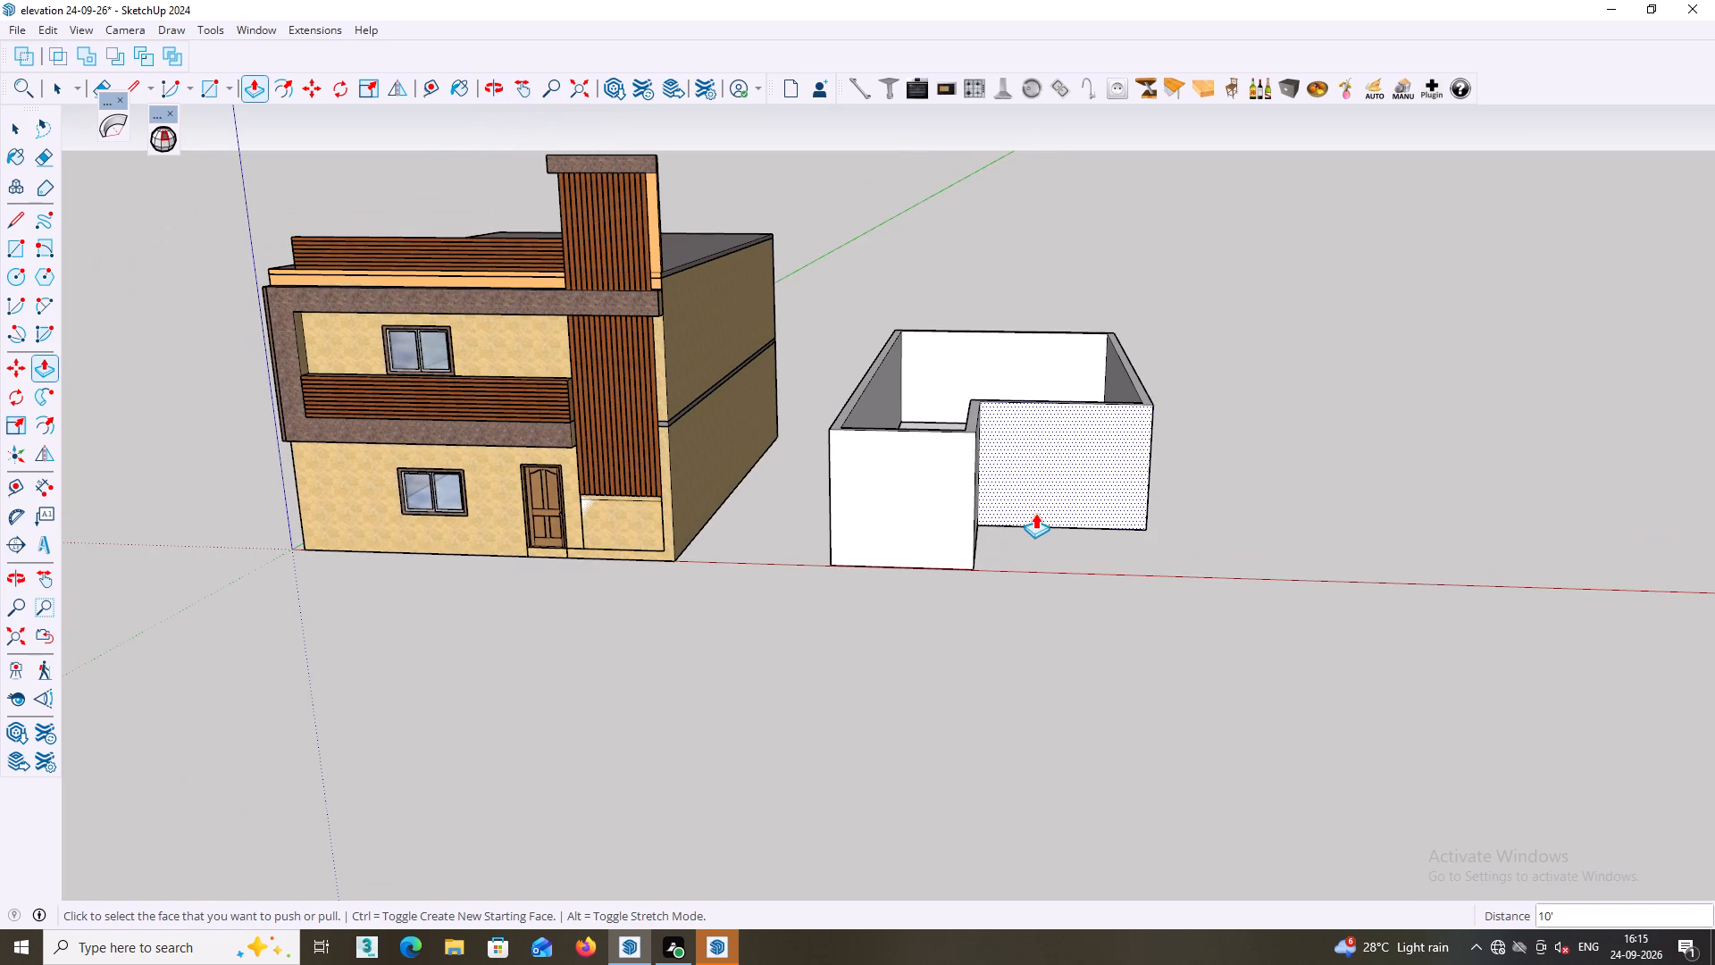
pyautogui.moveTo(1046, 512); pyautogui.dragTo(1056, 555, button='middle')
pyautogui.moveTo(1076, 555); pyautogui.dragTo(1093, 567, button='middle')
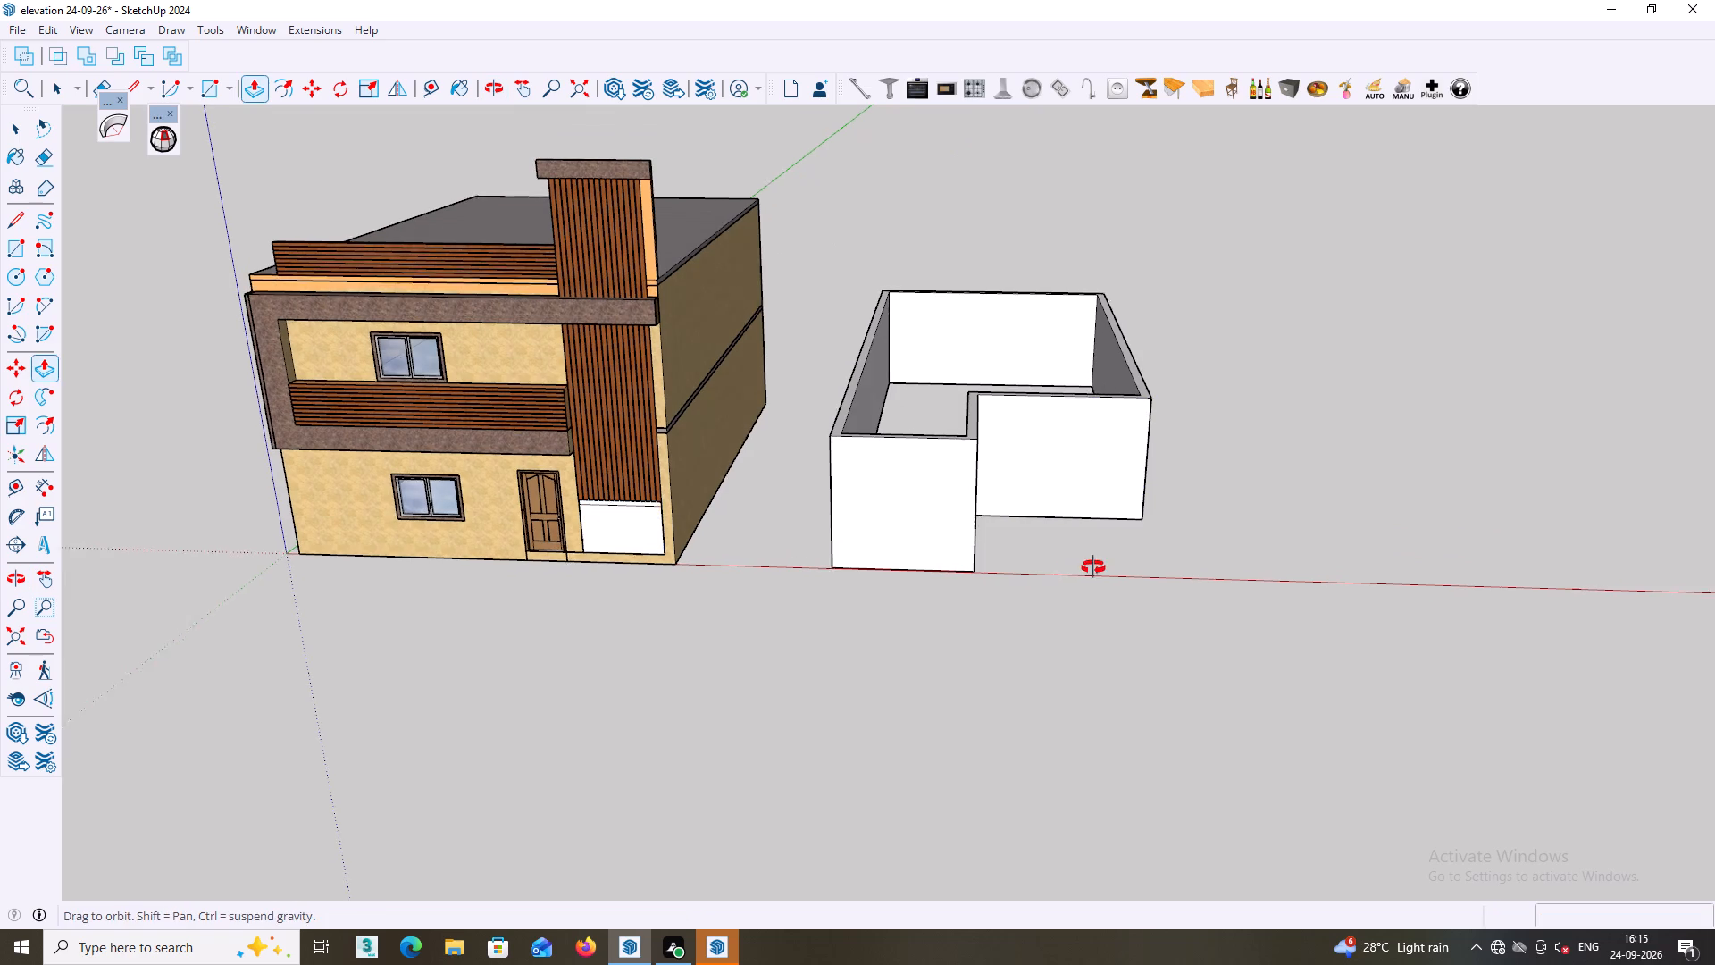
pyautogui.moveTo(1093, 567); pyautogui.dragTo(1097, 571, button='middle')
pyautogui.moveTo(1115, 569); pyautogui.dragTo(1112, 551, button='middle')
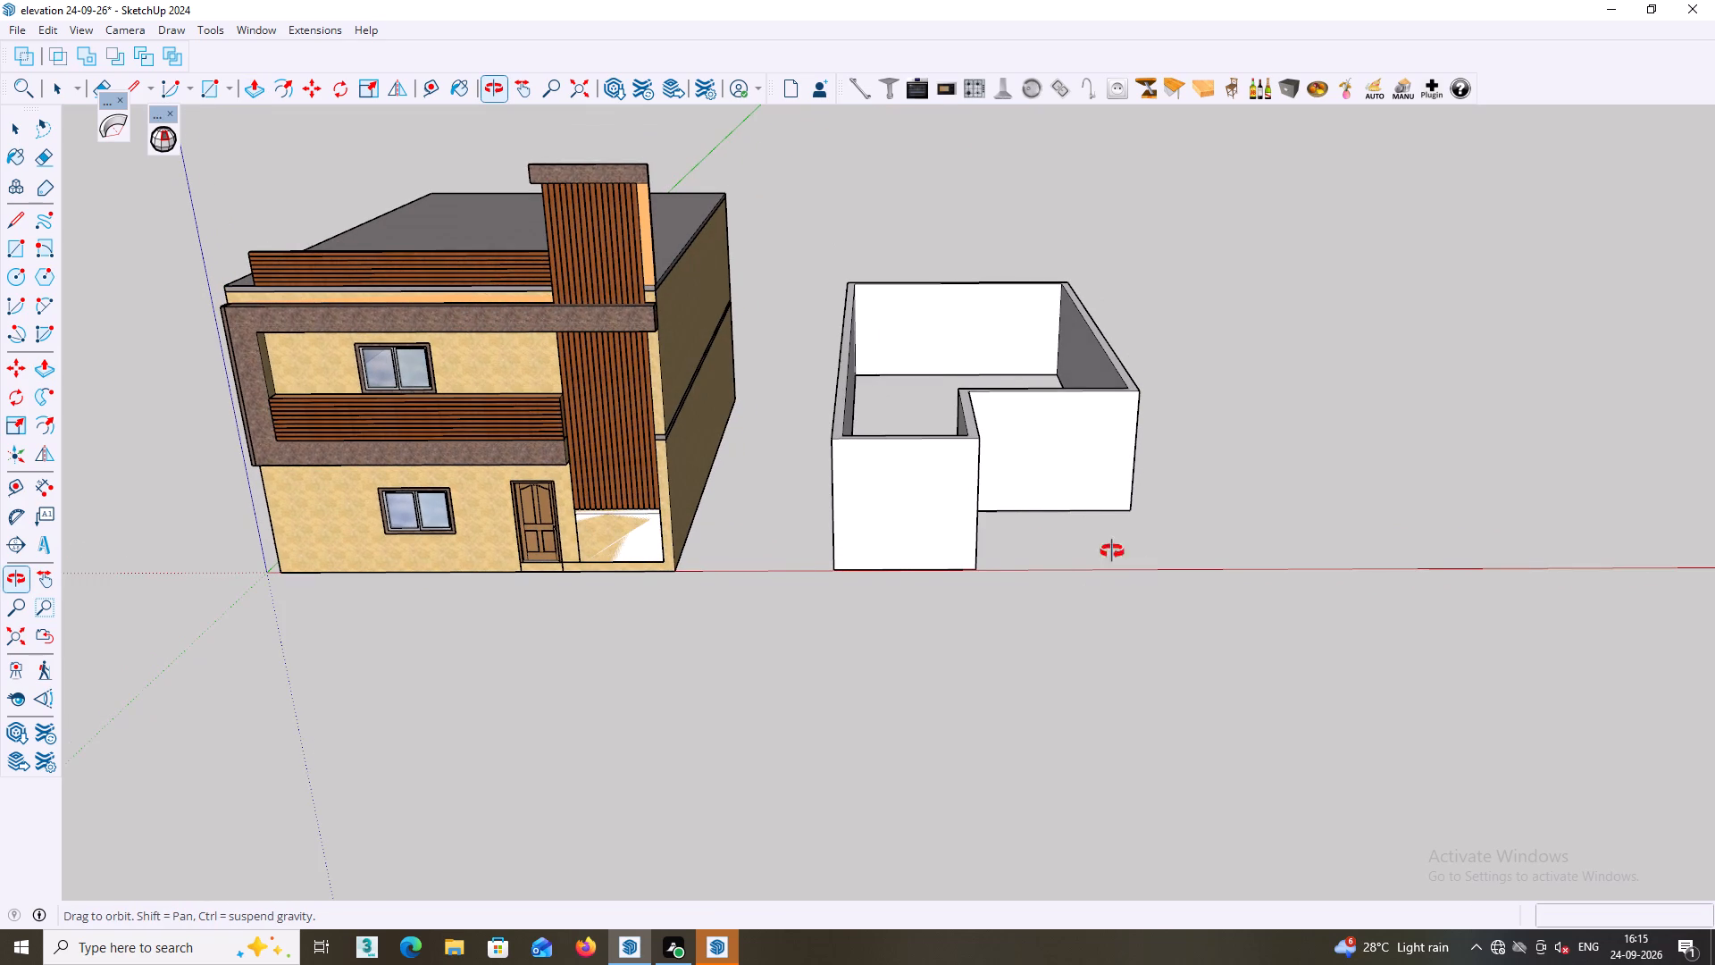
# Make the entire L-shaped wall body of the second house a group.
pyautogui.moveTo(1112, 551); pyautogui.dragTo(1077, 482, button='middle')
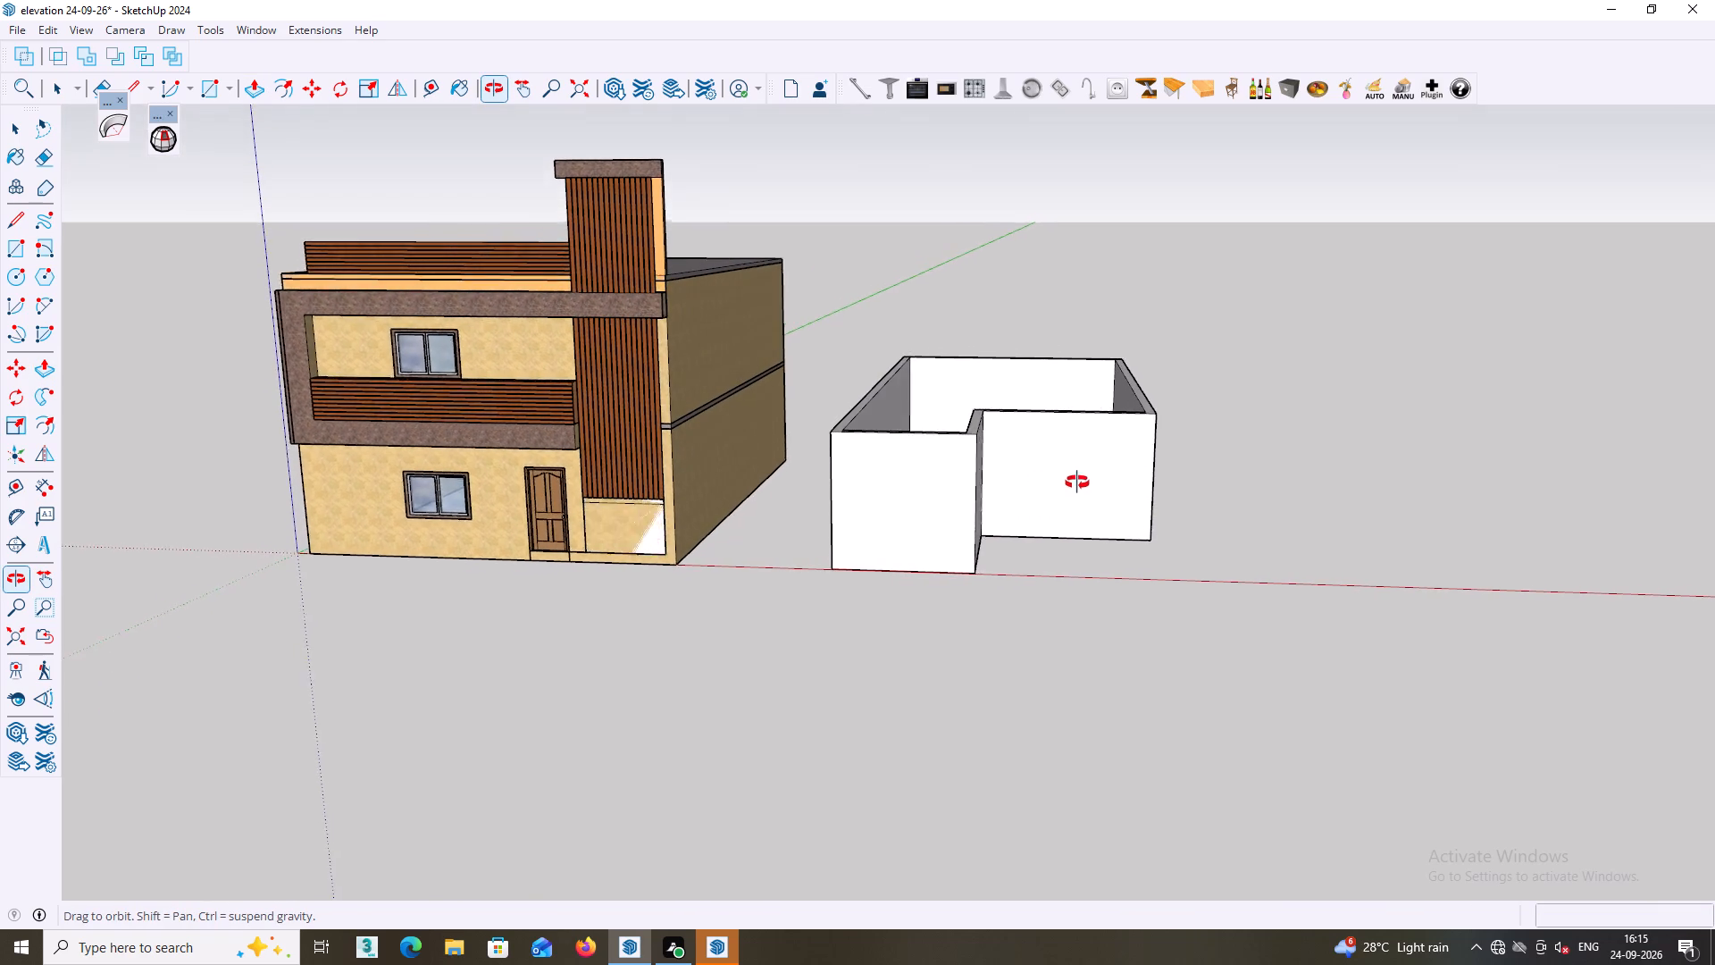
pyautogui.moveTo(1077, 482); pyautogui.dragTo(1095, 478, button='middle')
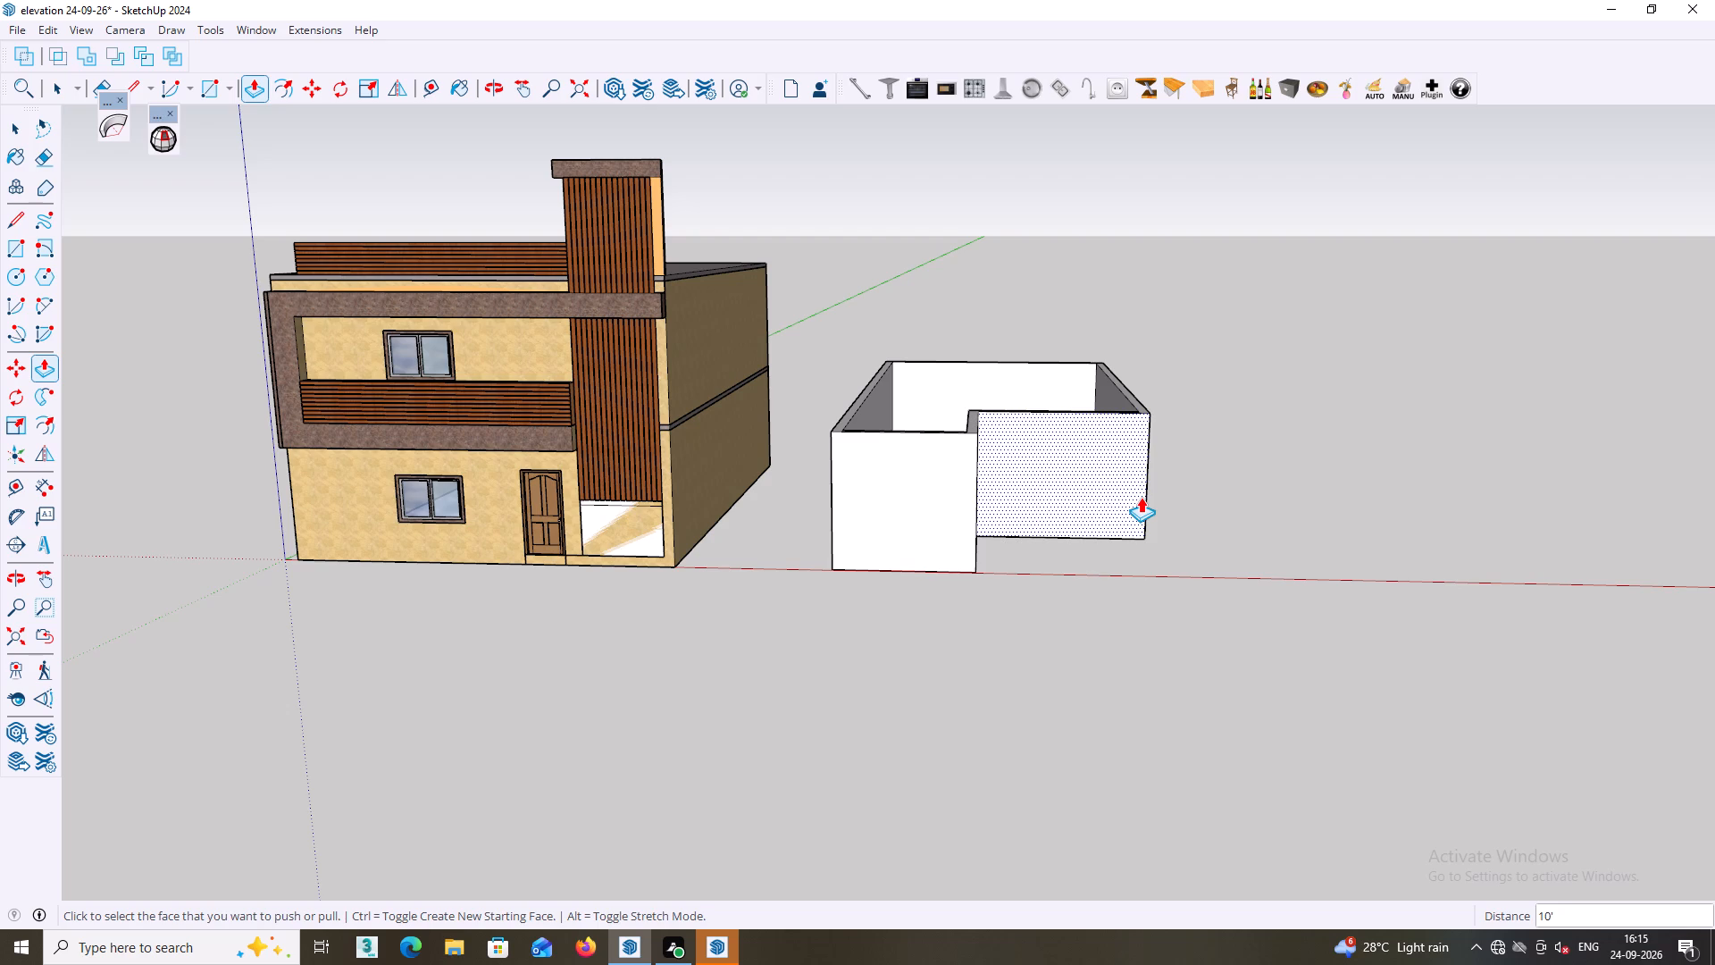
pyautogui.press('space')
pyautogui.tripleClick(849, 496)
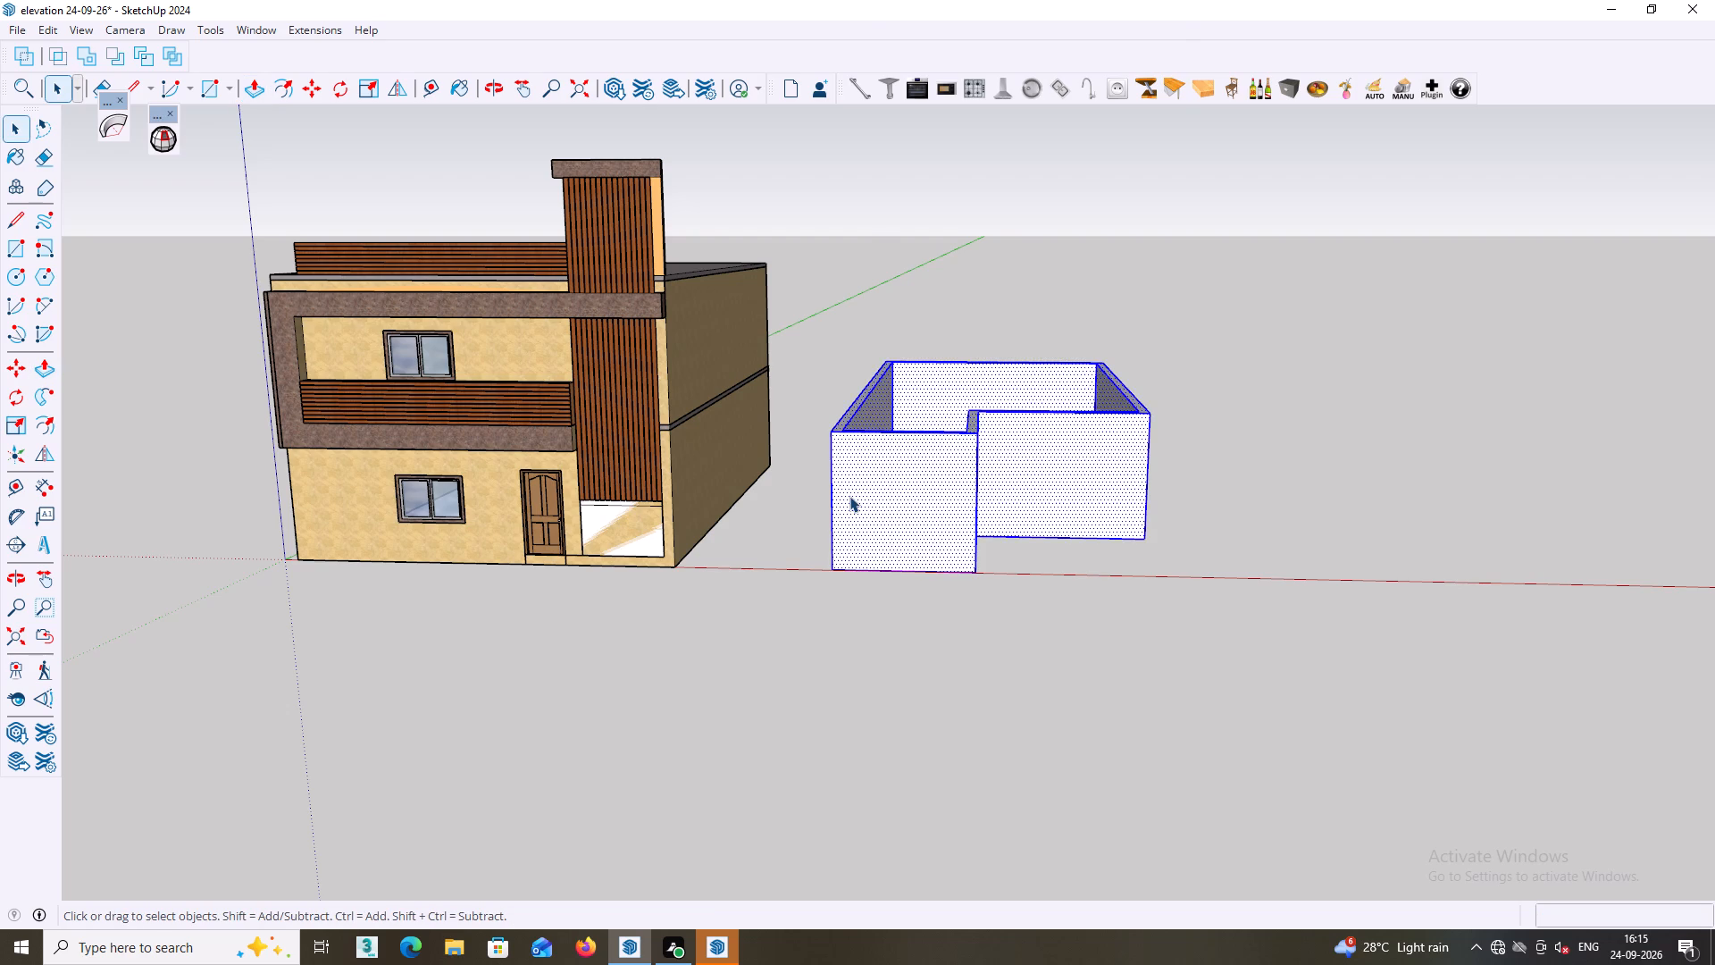
pyautogui.rightClick(849, 496)
pyautogui.click(916, 172)
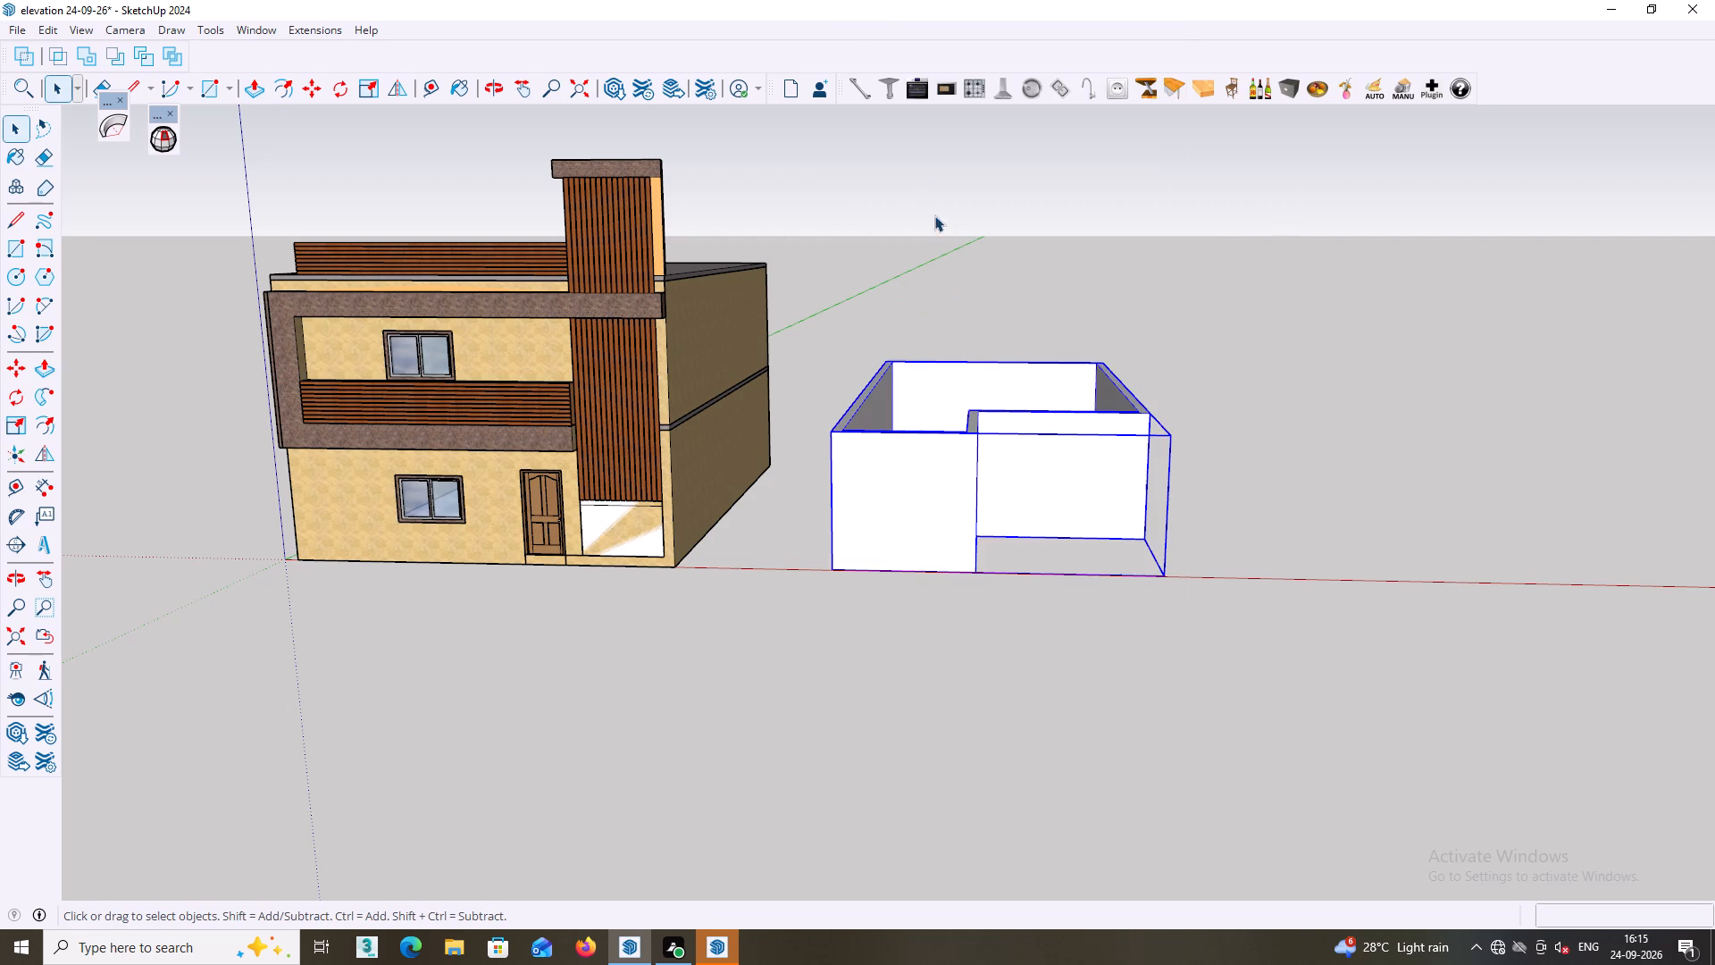
pyautogui.click(1257, 600)
# Turn on the Back Edges display style for the model.
pyautogui.moveTo(1252, 581); pyautogui.dragTo(1237, 640, button='middle')
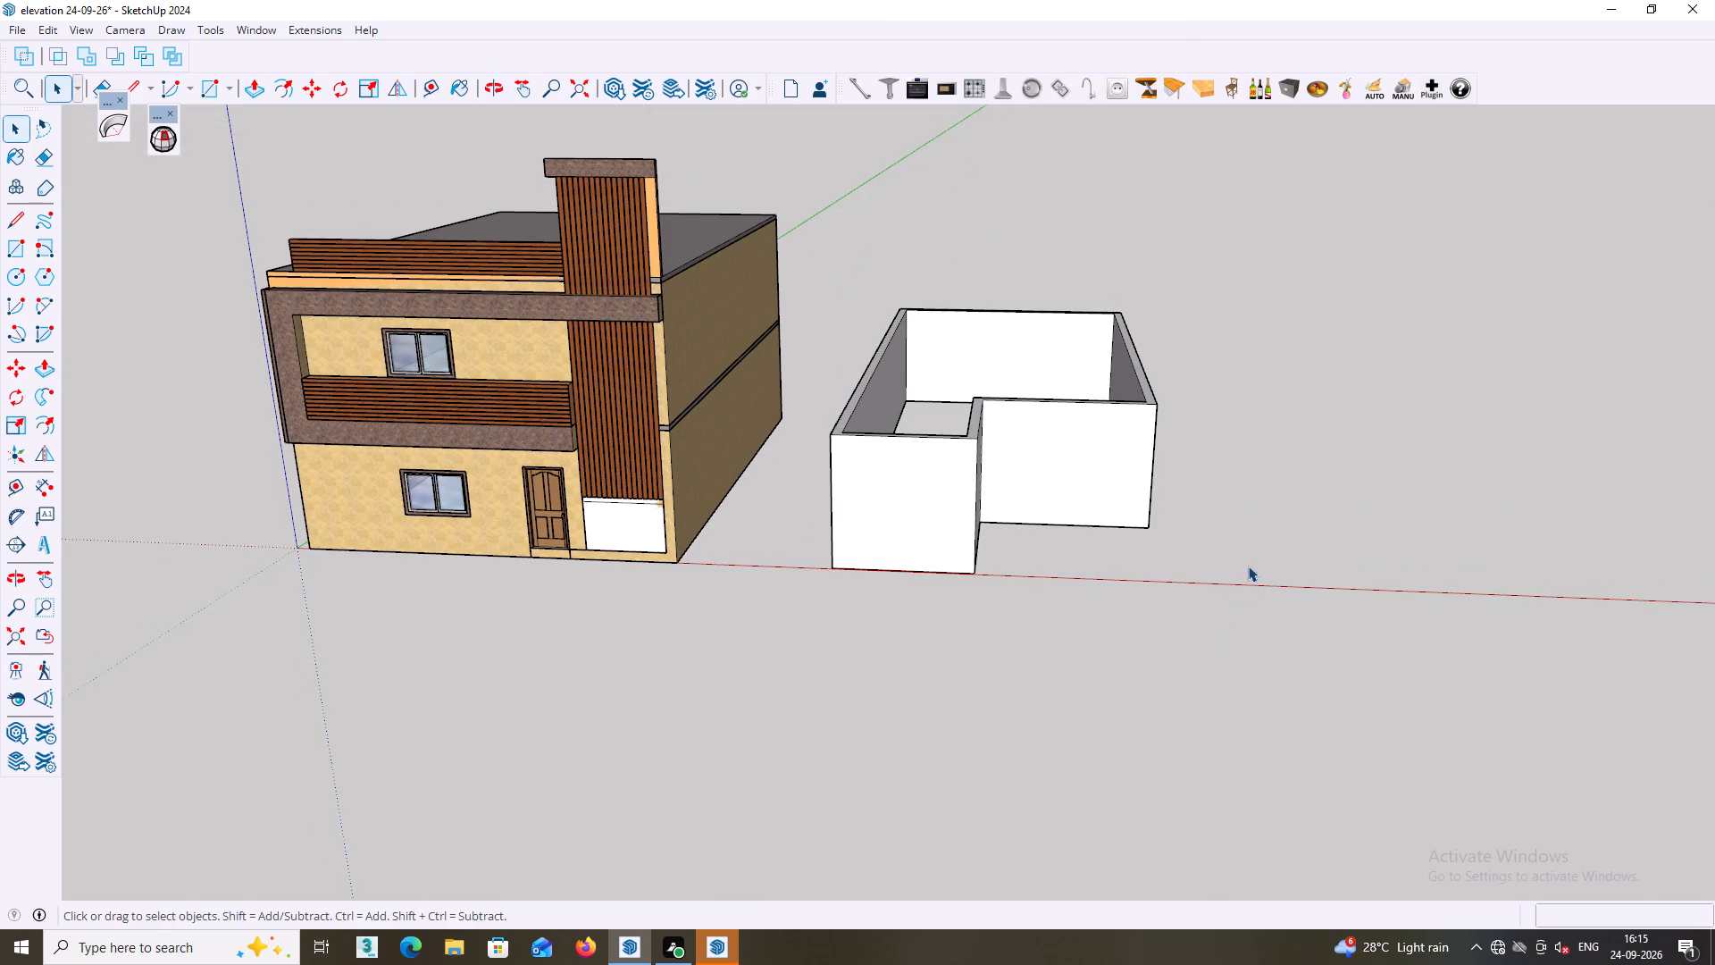
pyautogui.moveTo(1251, 565); pyautogui.dragTo(1293, 538, button='middle')
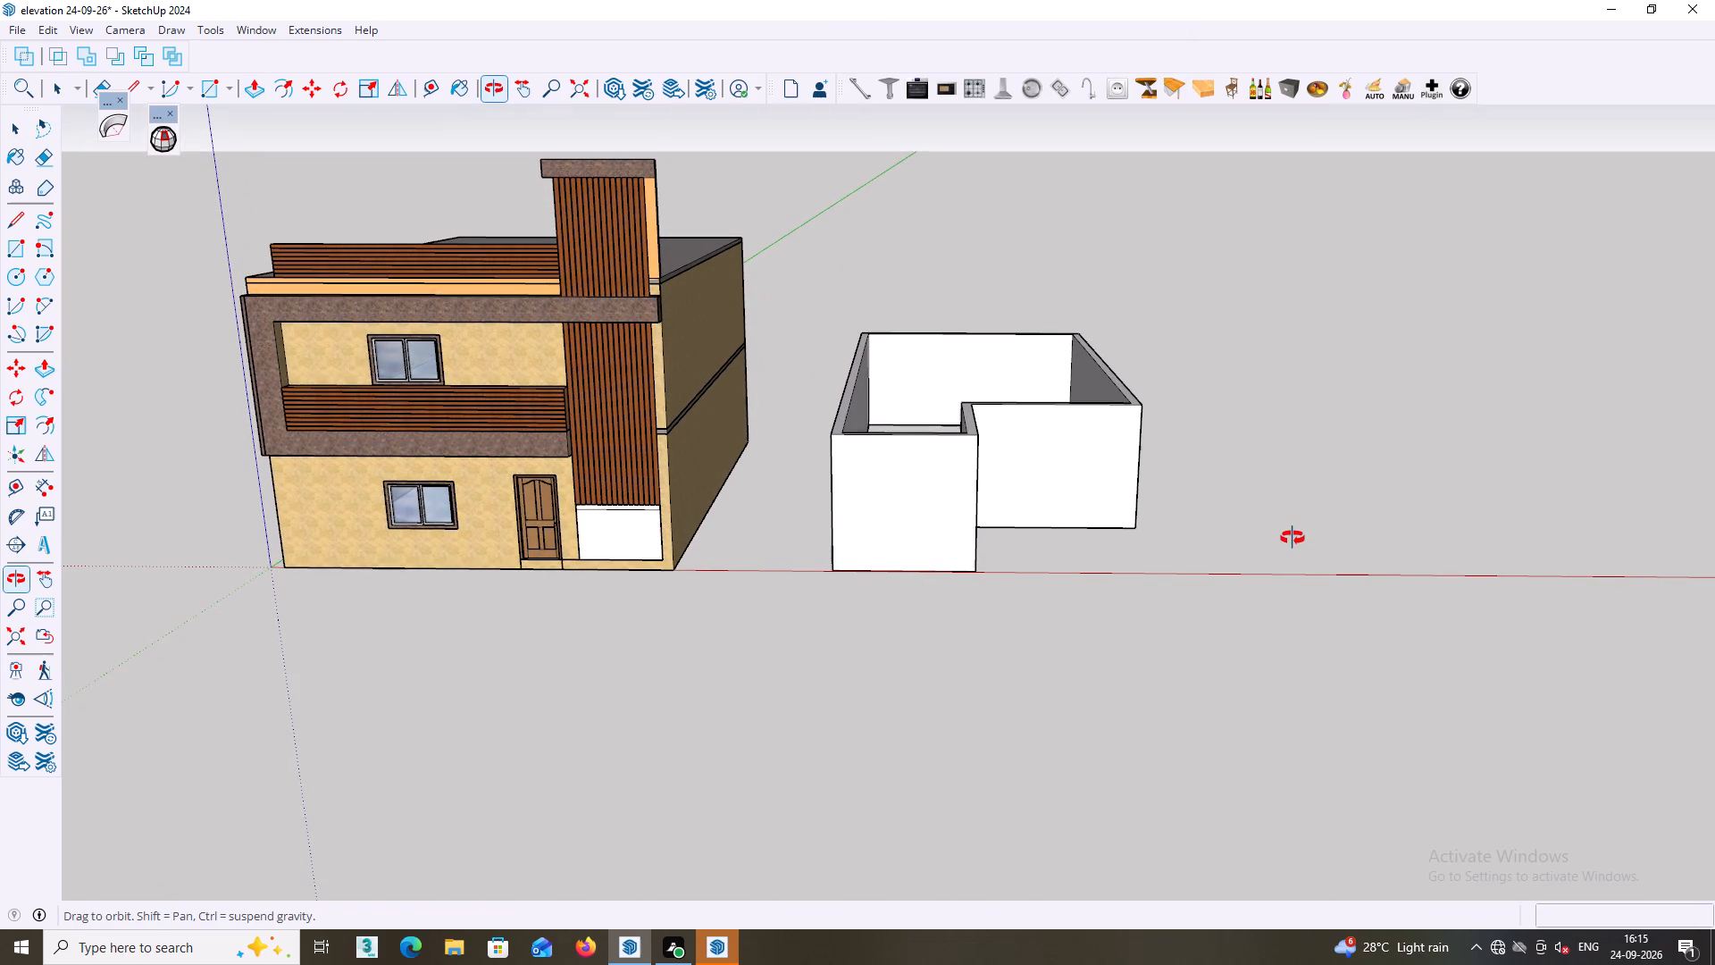
pyautogui.moveTo(1293, 538); pyautogui.dragTo(1291, 527, button='middle')
pyautogui.press('k')
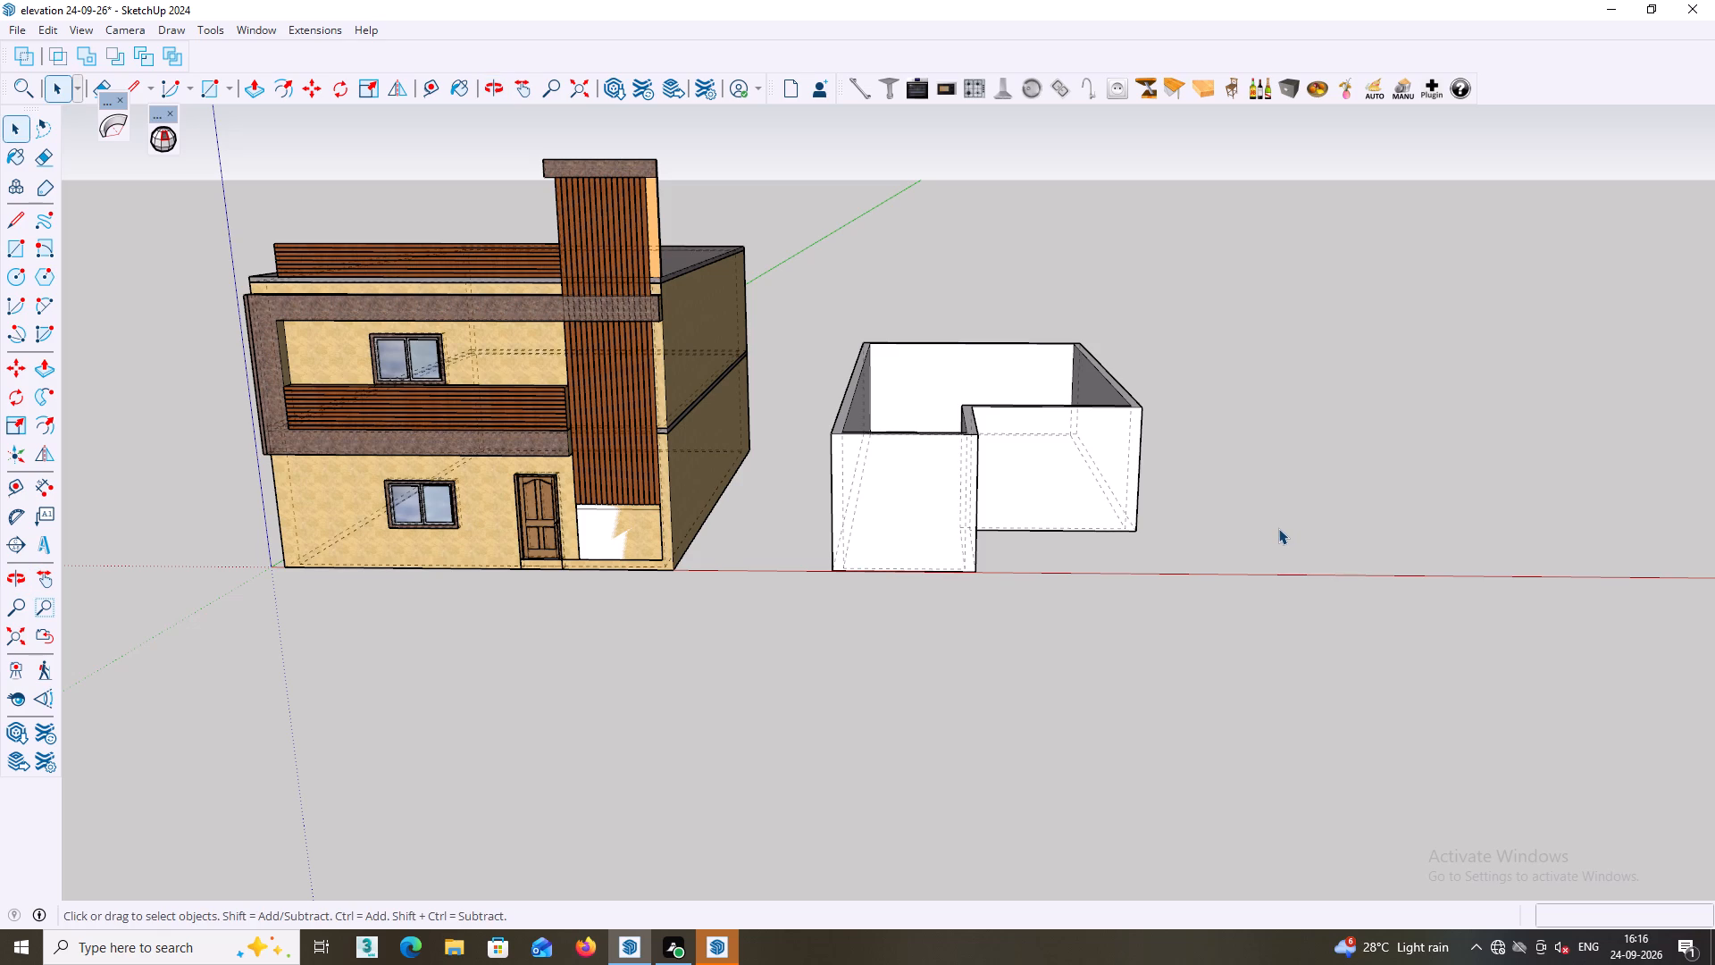
# Draw a rectangle about 6'1" by 9" across the wall thickness at the base of the recessed front wall.
pyautogui.scroll(1, 1040, 504)
pyautogui.moveTo(993, 534); pyautogui.dragTo(1010, 627, button='middle')
pyautogui.scroll(4, 1013, 458)
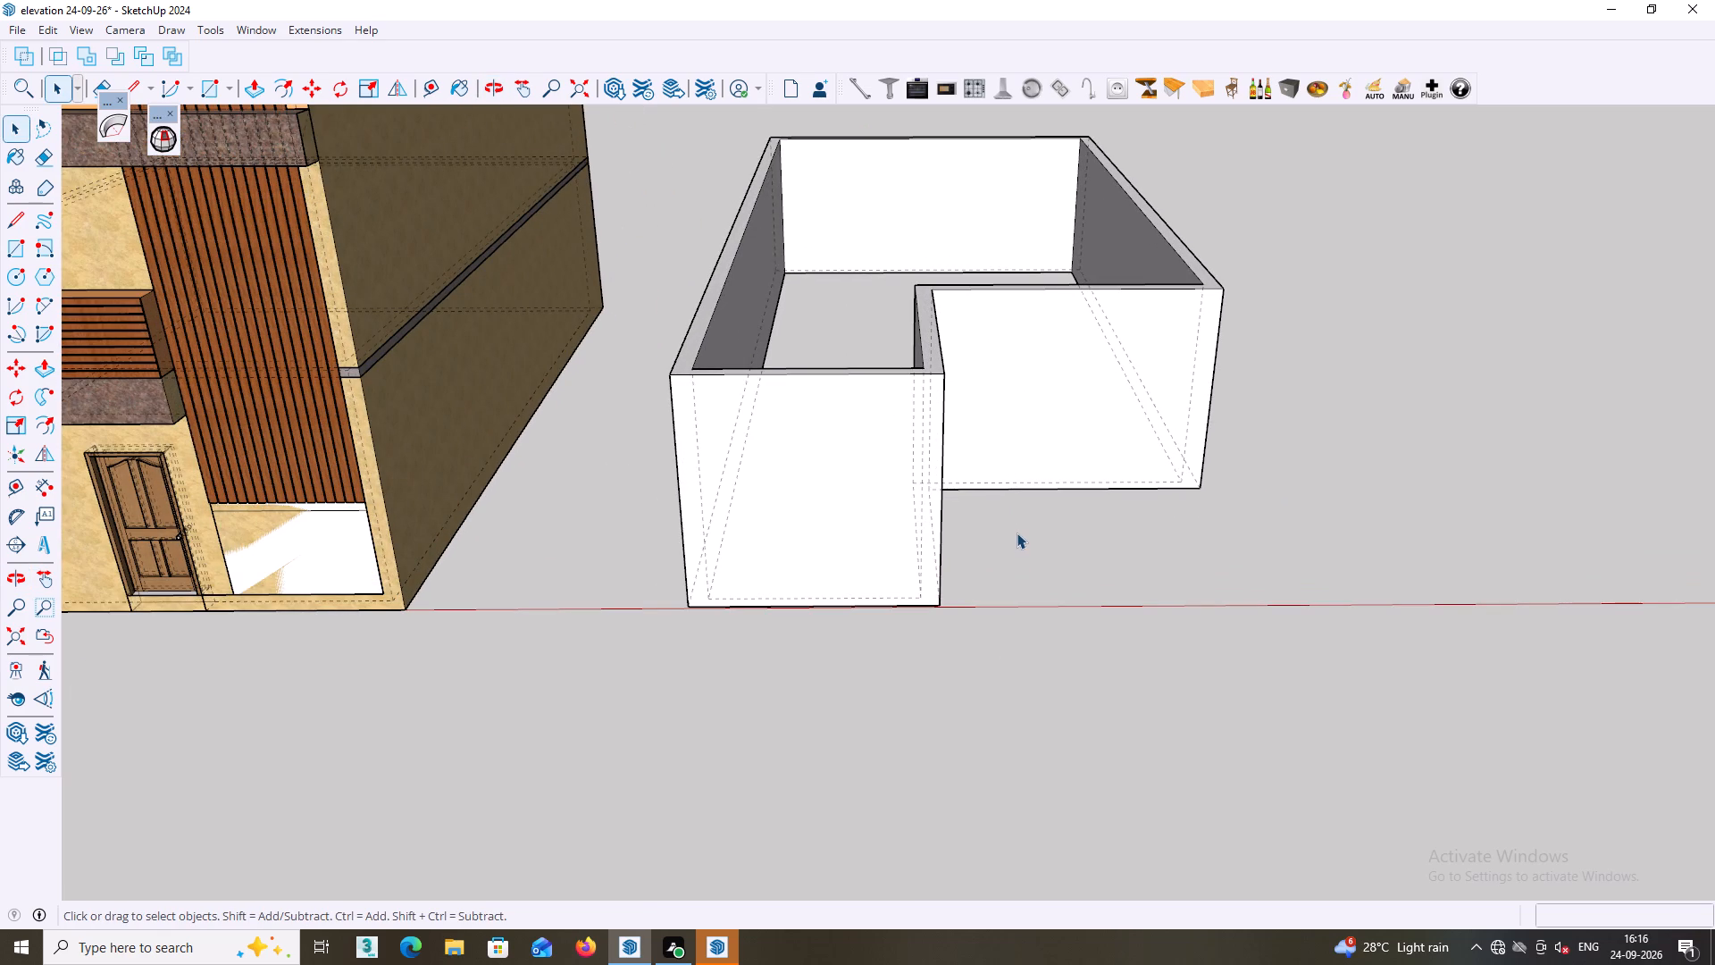
pyautogui.middleClick(1011, 516)
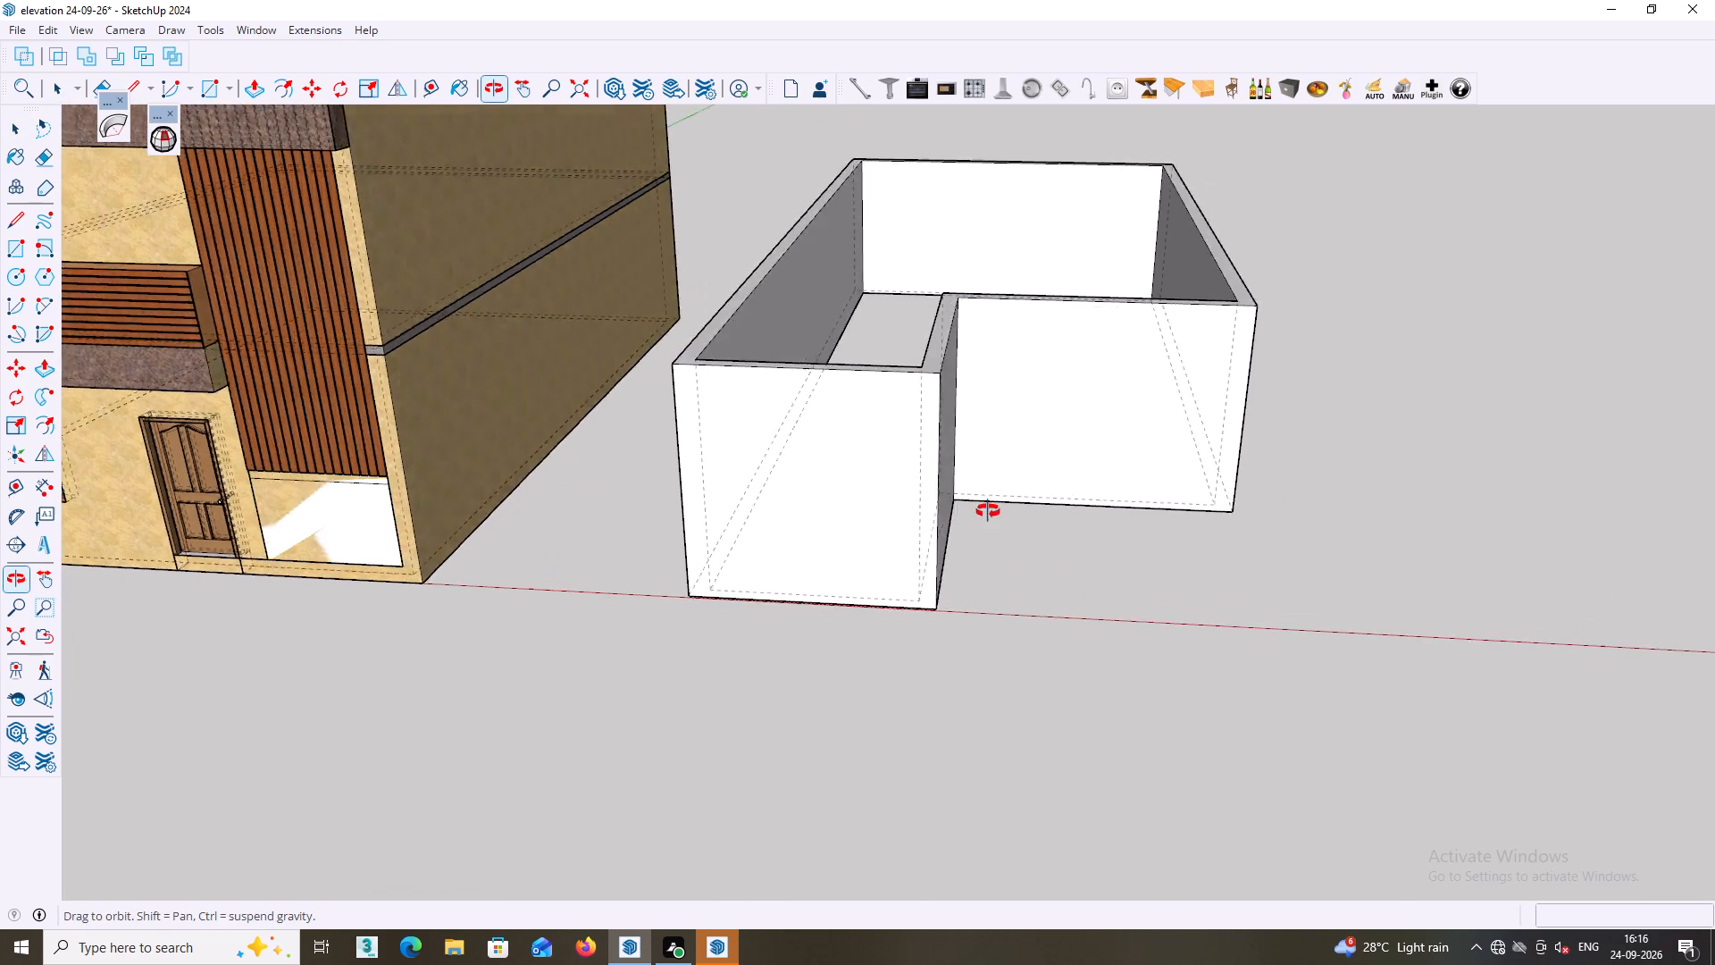
pyautogui.scroll(4, 984, 485)
pyautogui.moveTo(940, 501); pyautogui.dragTo(908, 479, button='middle')
pyautogui.moveTo(950, 510); pyautogui.dragTo(961, 617, button='middle')
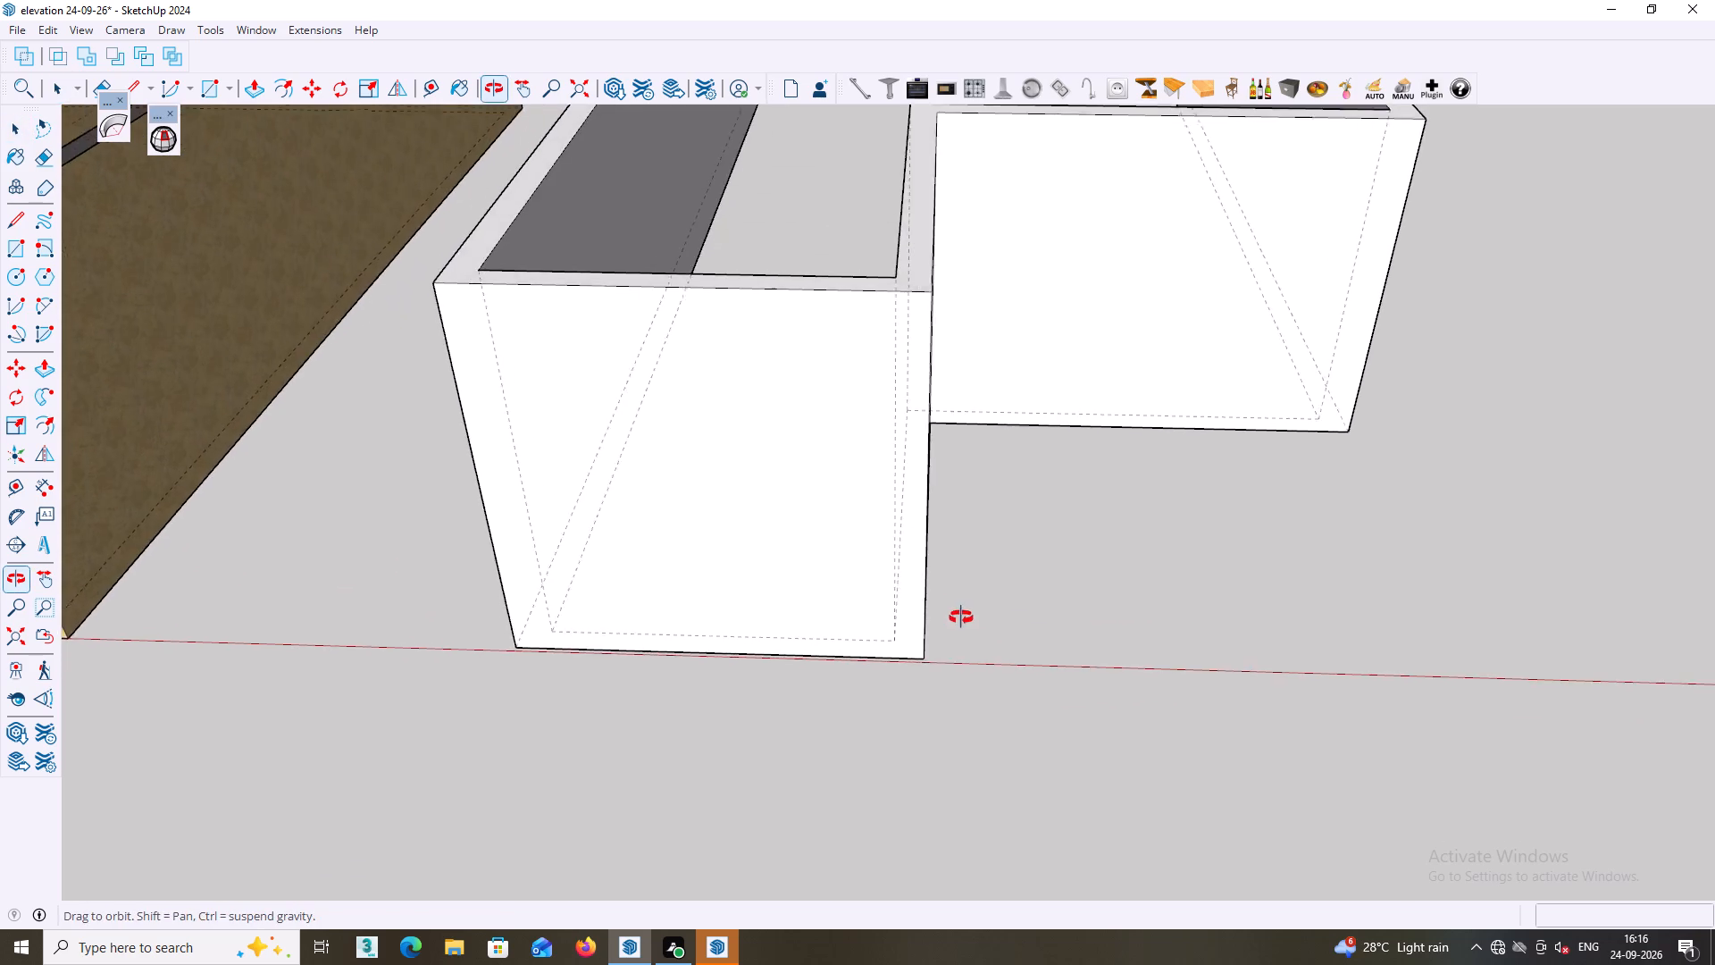
pyautogui.moveTo(961, 617); pyautogui.dragTo(963, 608, button='middle')
pyautogui.scroll(5, 975, 442)
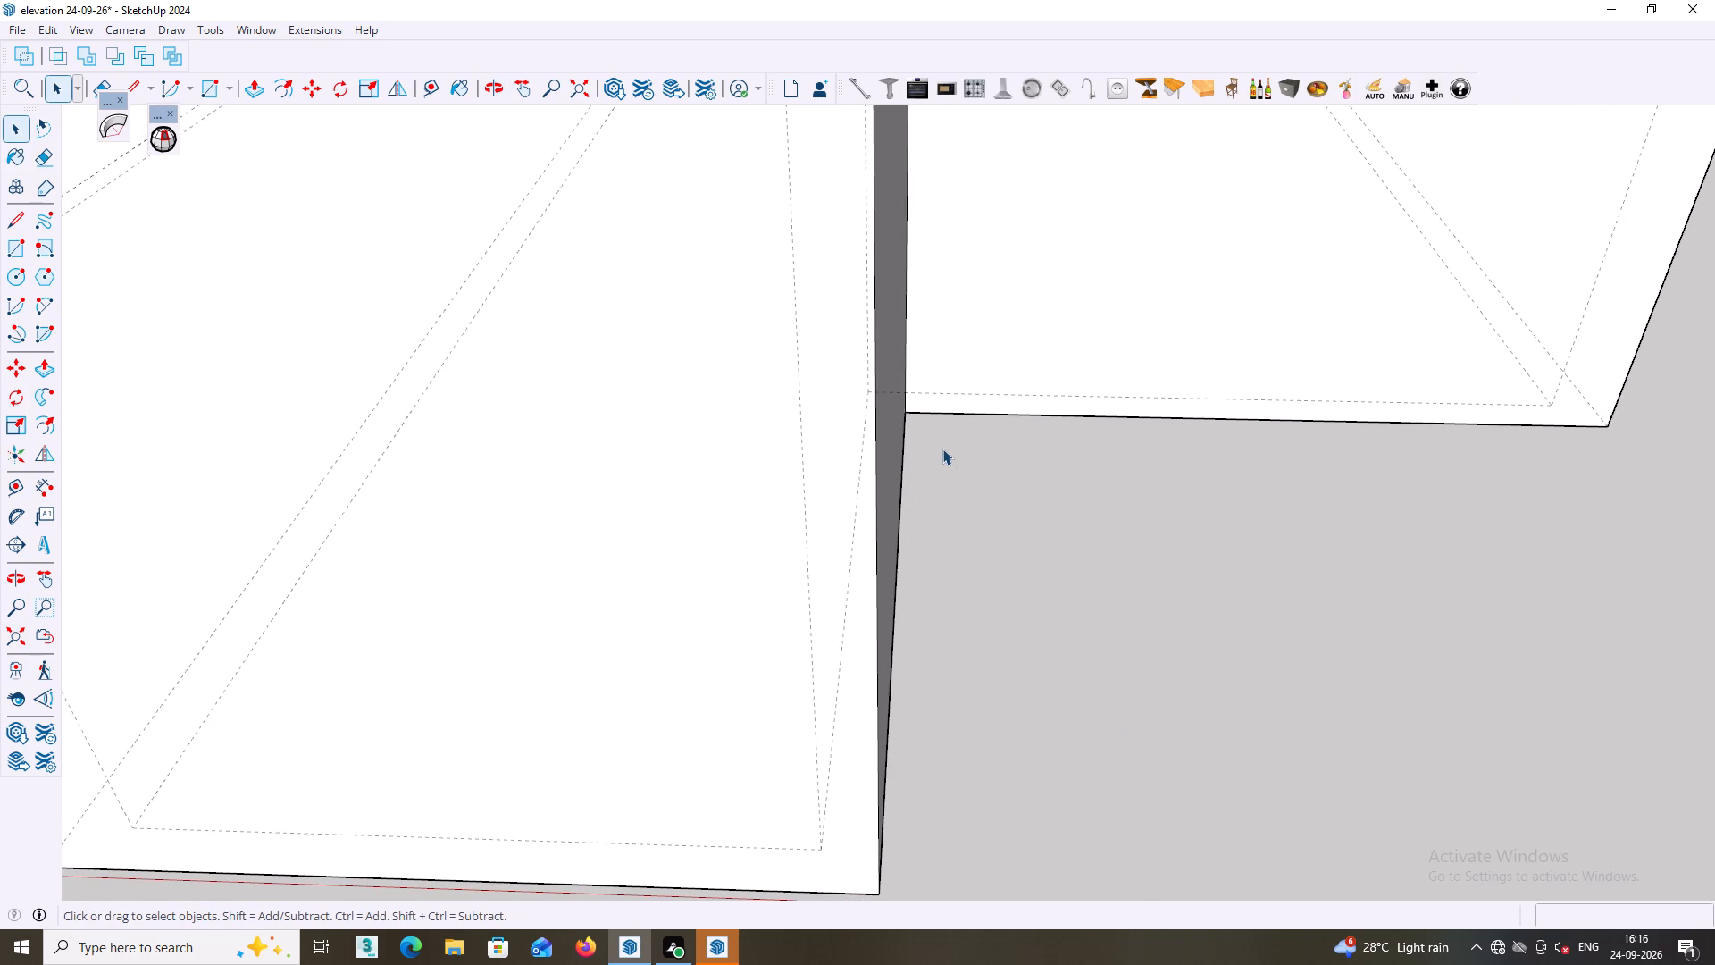
pyautogui.moveTo(992, 436); pyautogui.dragTo(1025, 427, button='middle')
pyautogui.scroll(-4, 1026, 444)
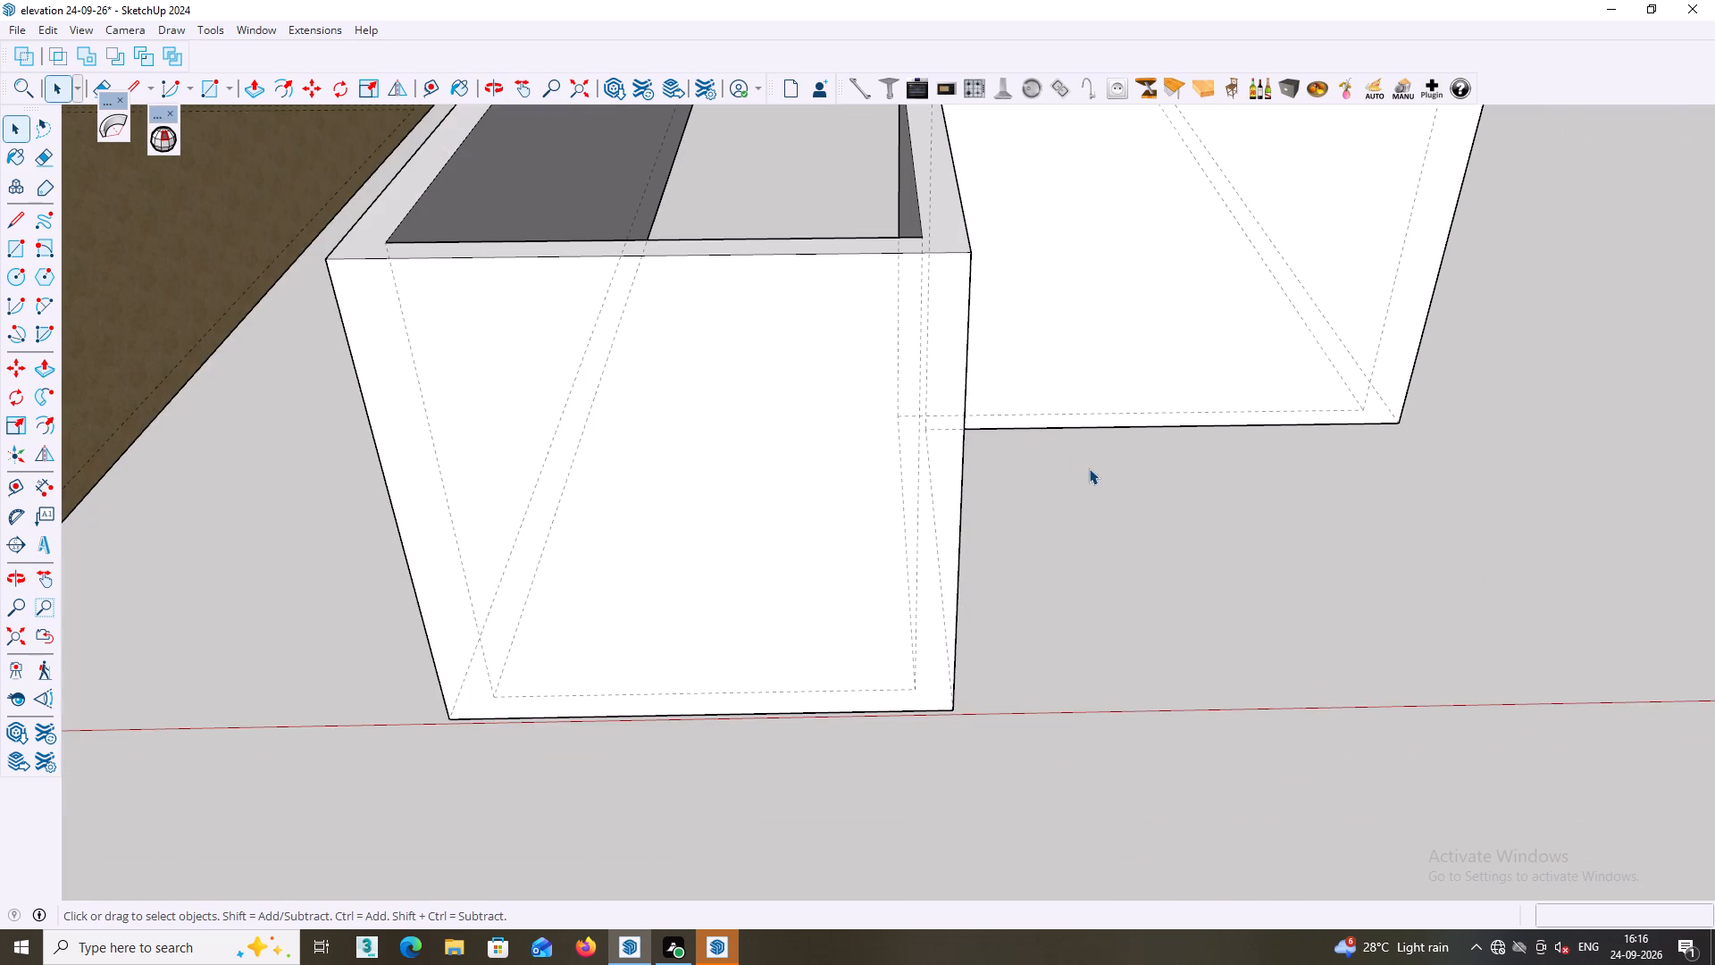
pyautogui.moveTo(1085, 465); pyautogui.dragTo(1078, 414, button='middle')
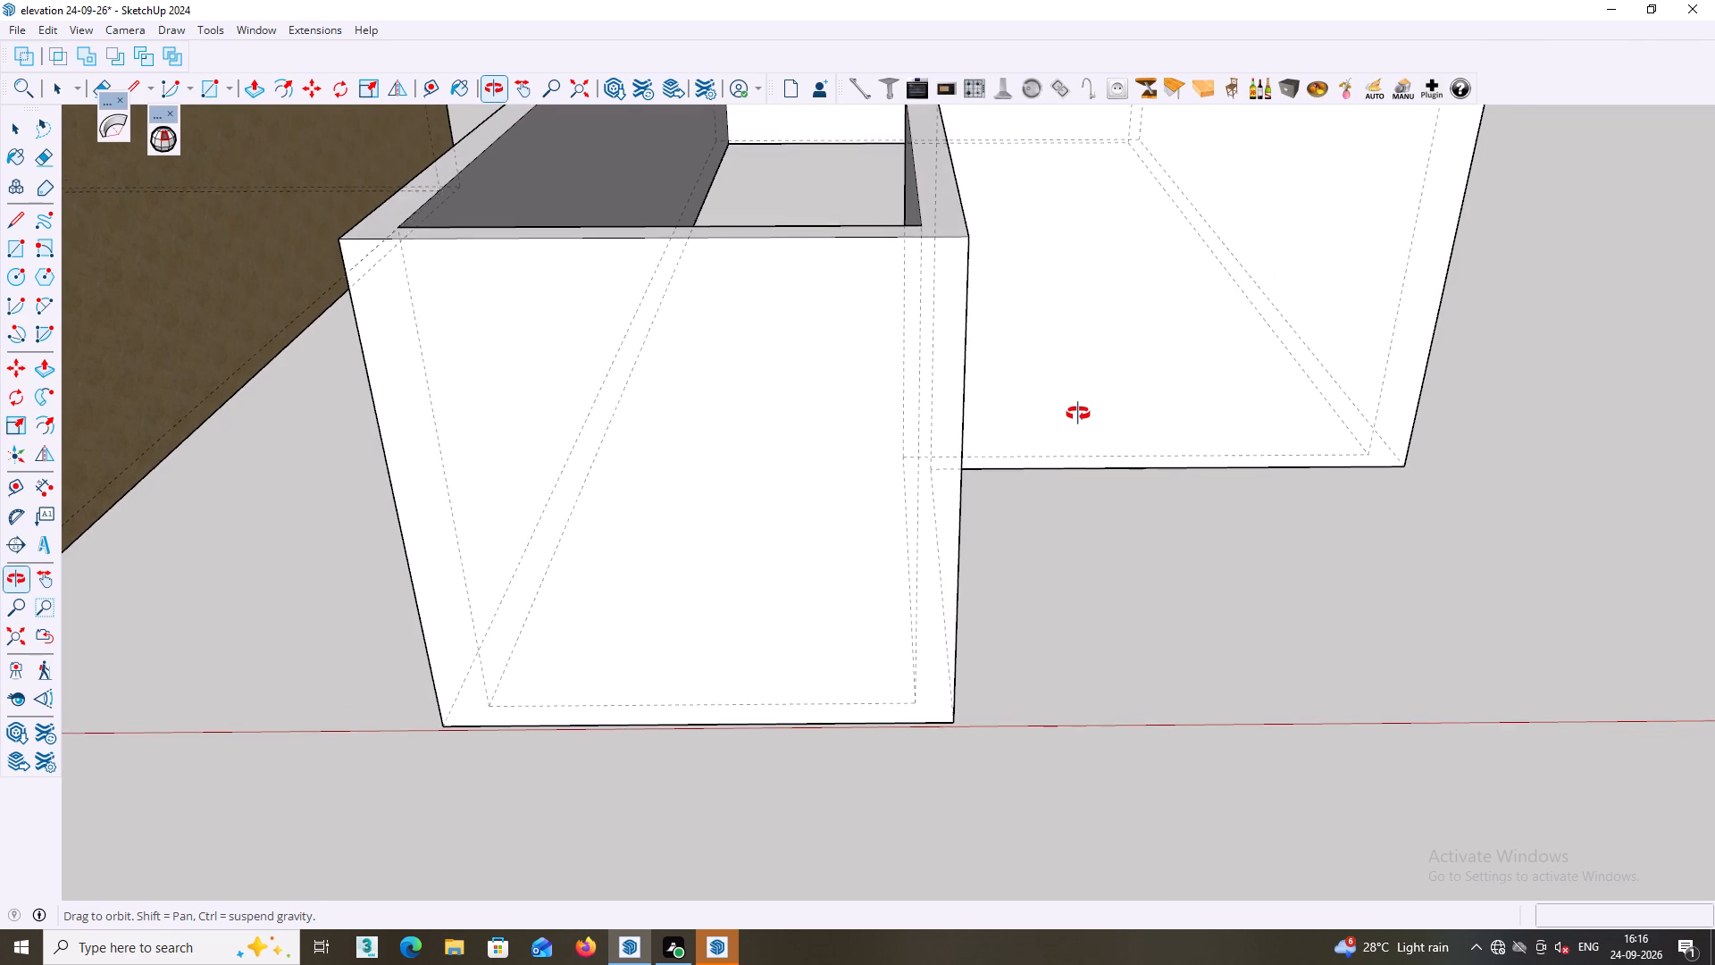
pyautogui.moveTo(1078, 414); pyautogui.dragTo(1080, 414, button='middle')
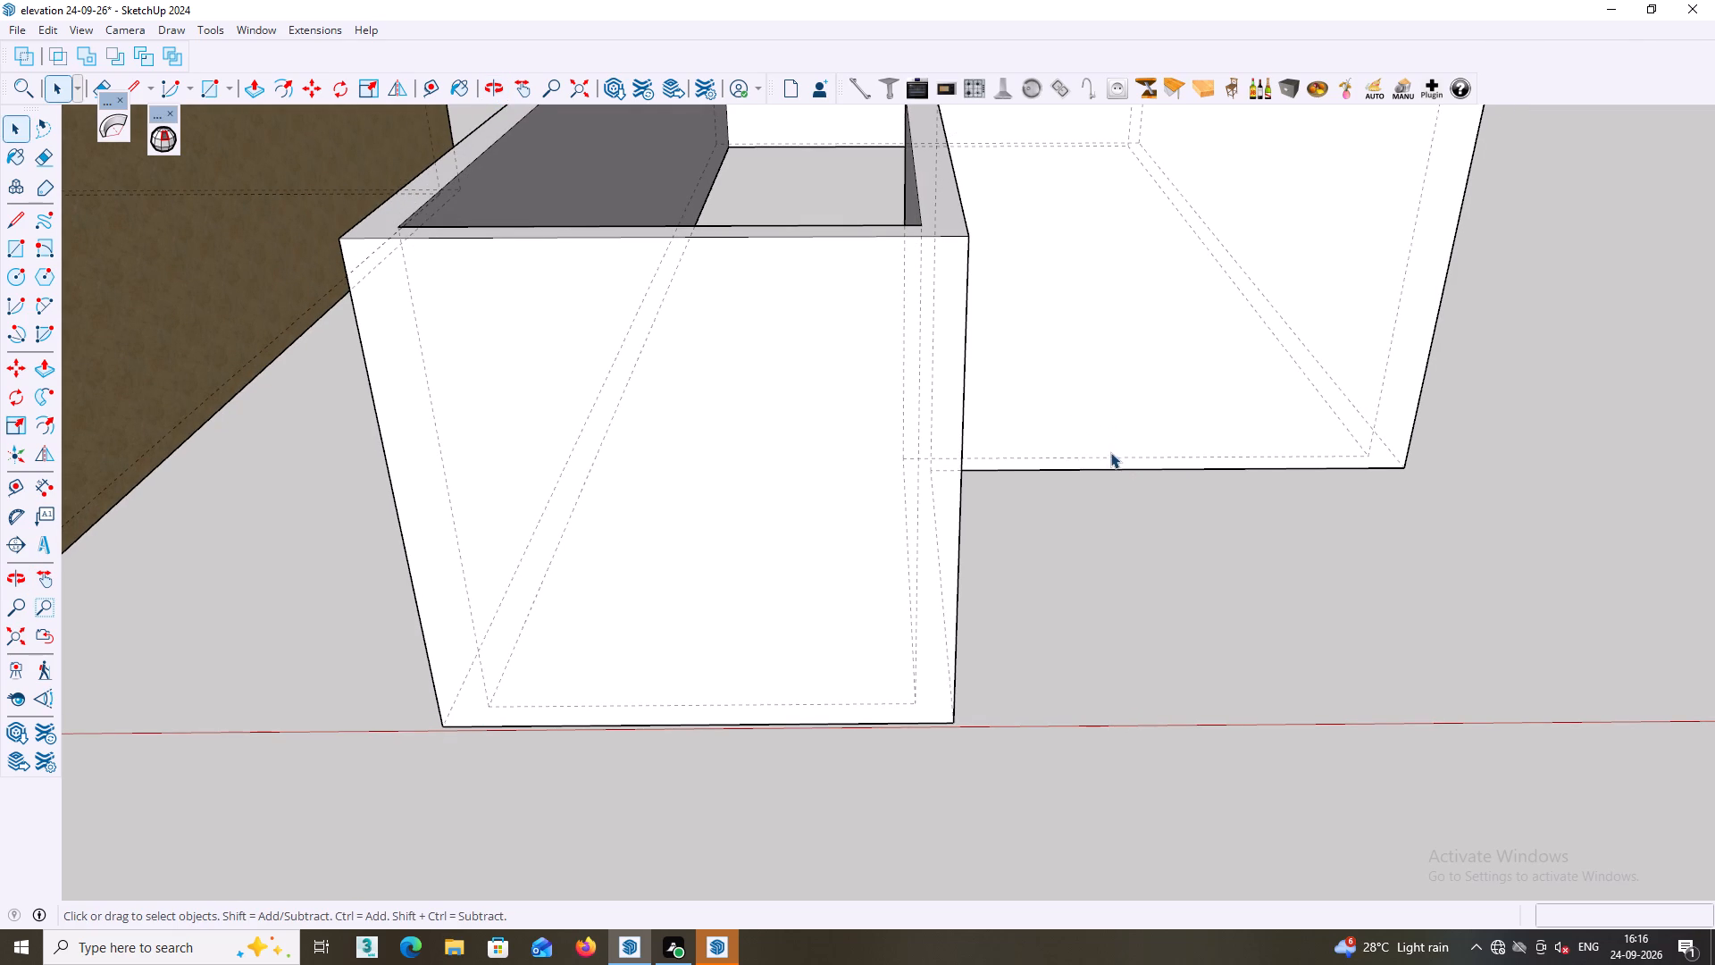
pyautogui.moveTo(1108, 457); pyautogui.dragTo(1054, 437, button='middle')
pyautogui.moveTo(1038, 463); pyautogui.dragTo(1047, 498, button='middle')
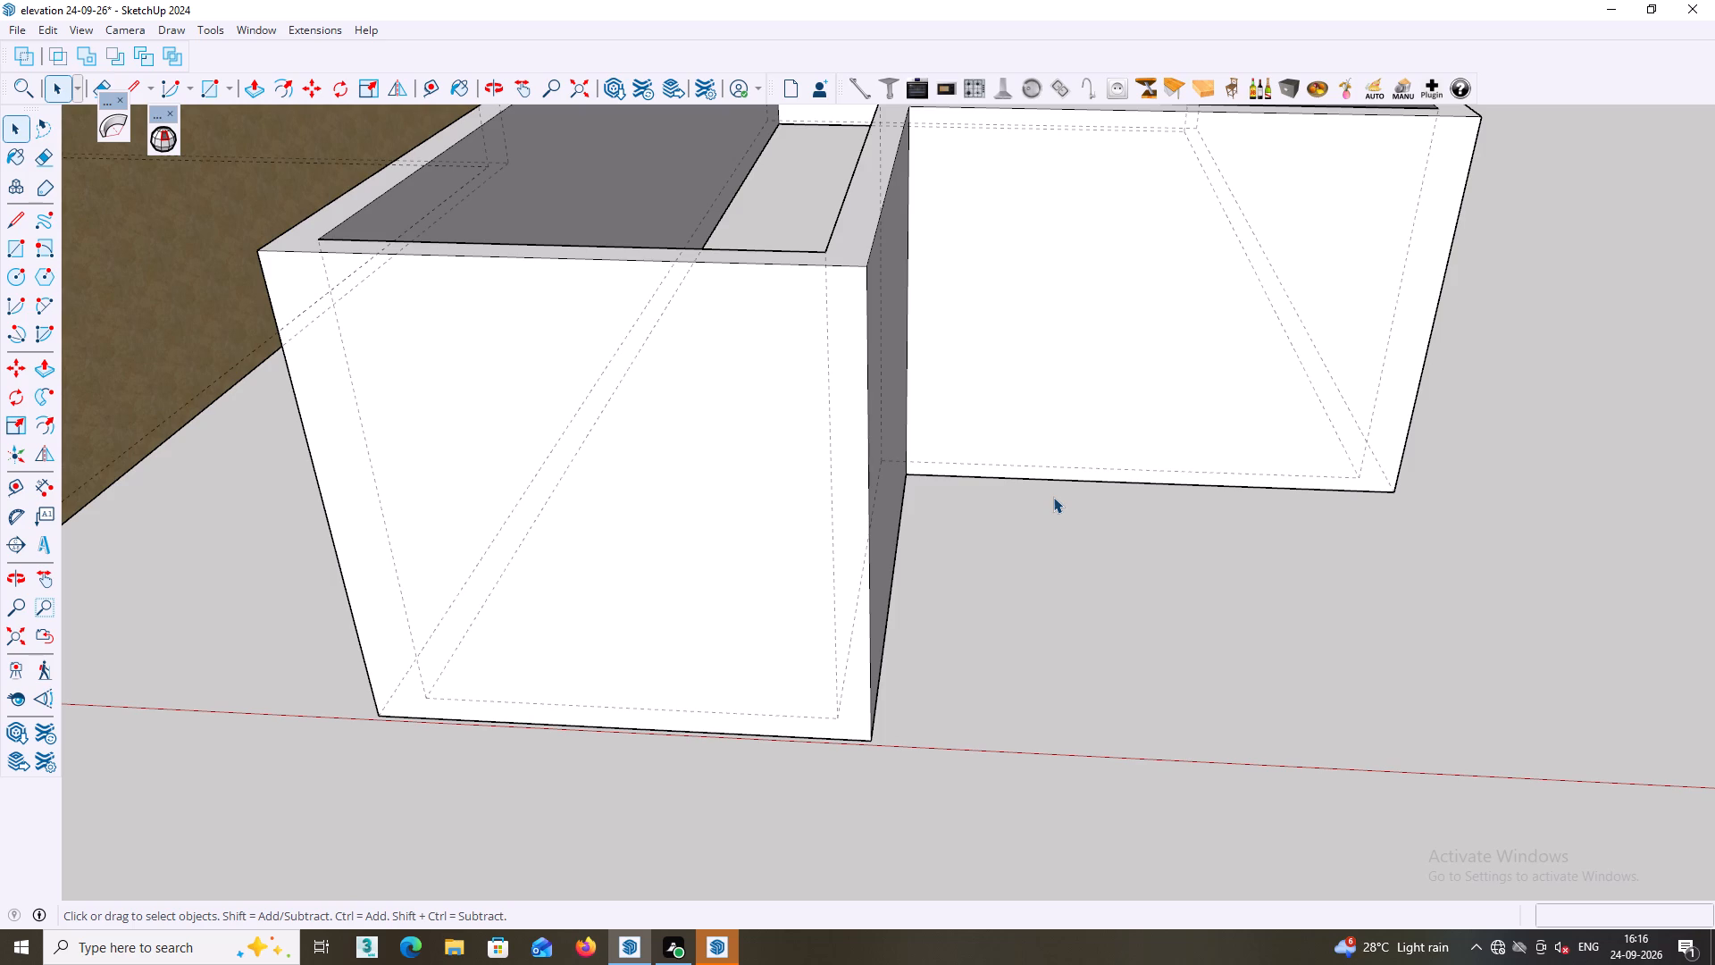
pyautogui.press('r')
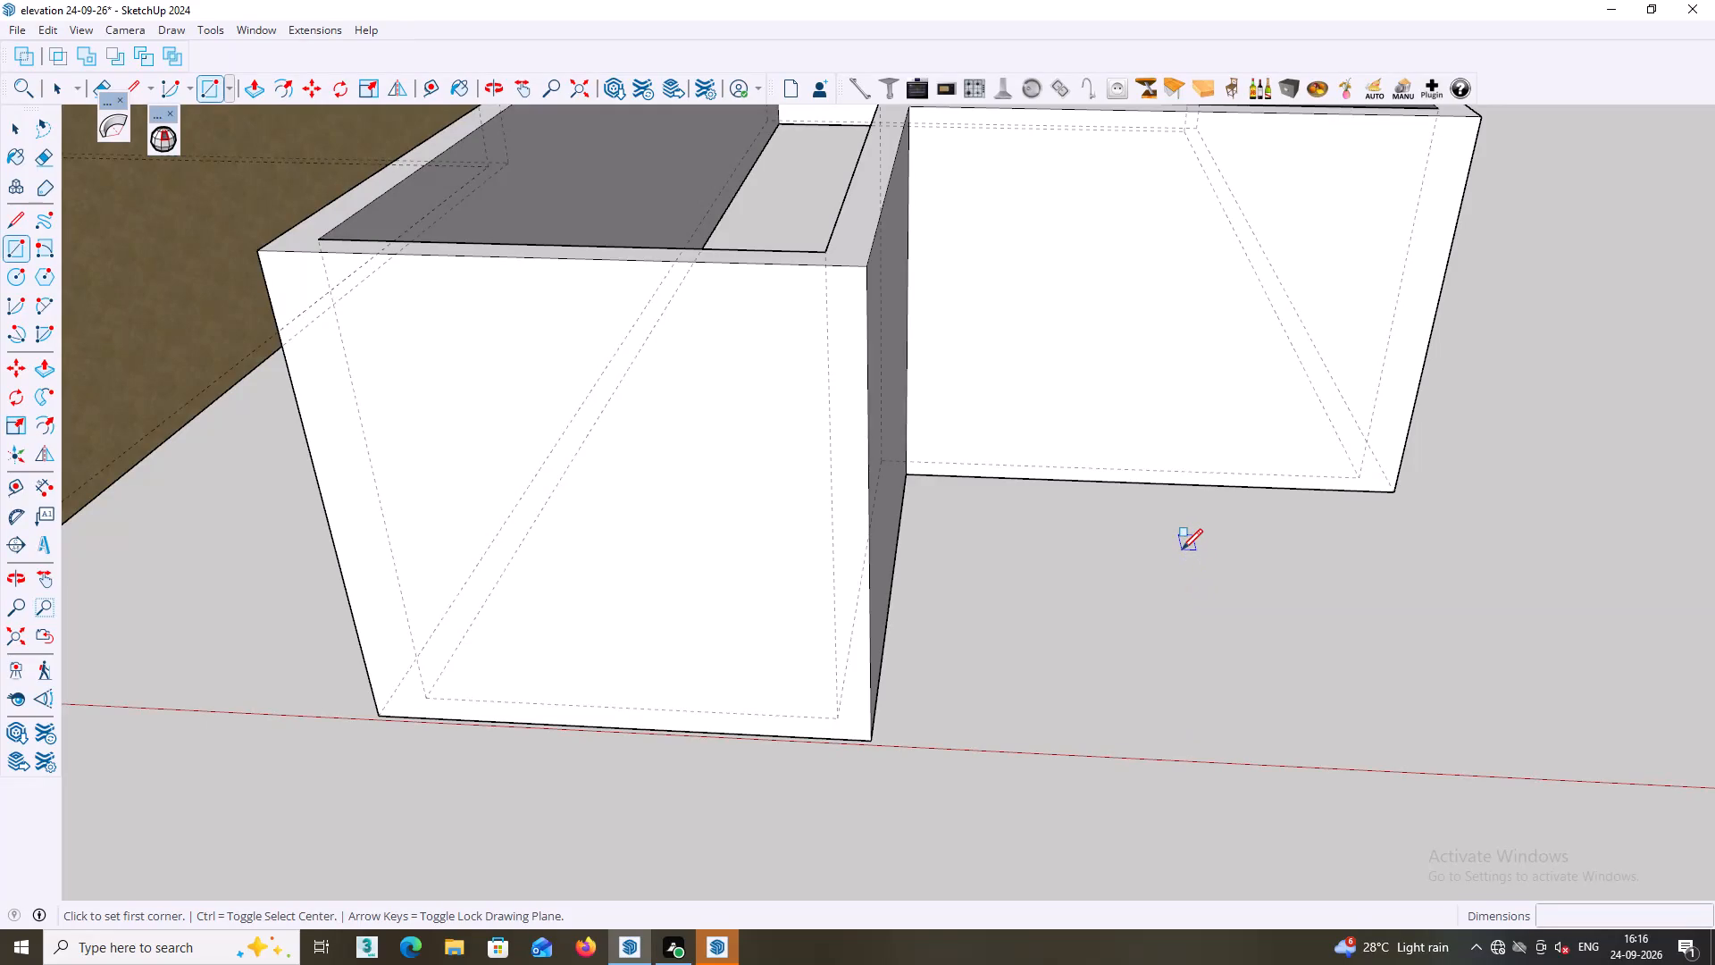
pyautogui.scroll(1, 1159, 566)
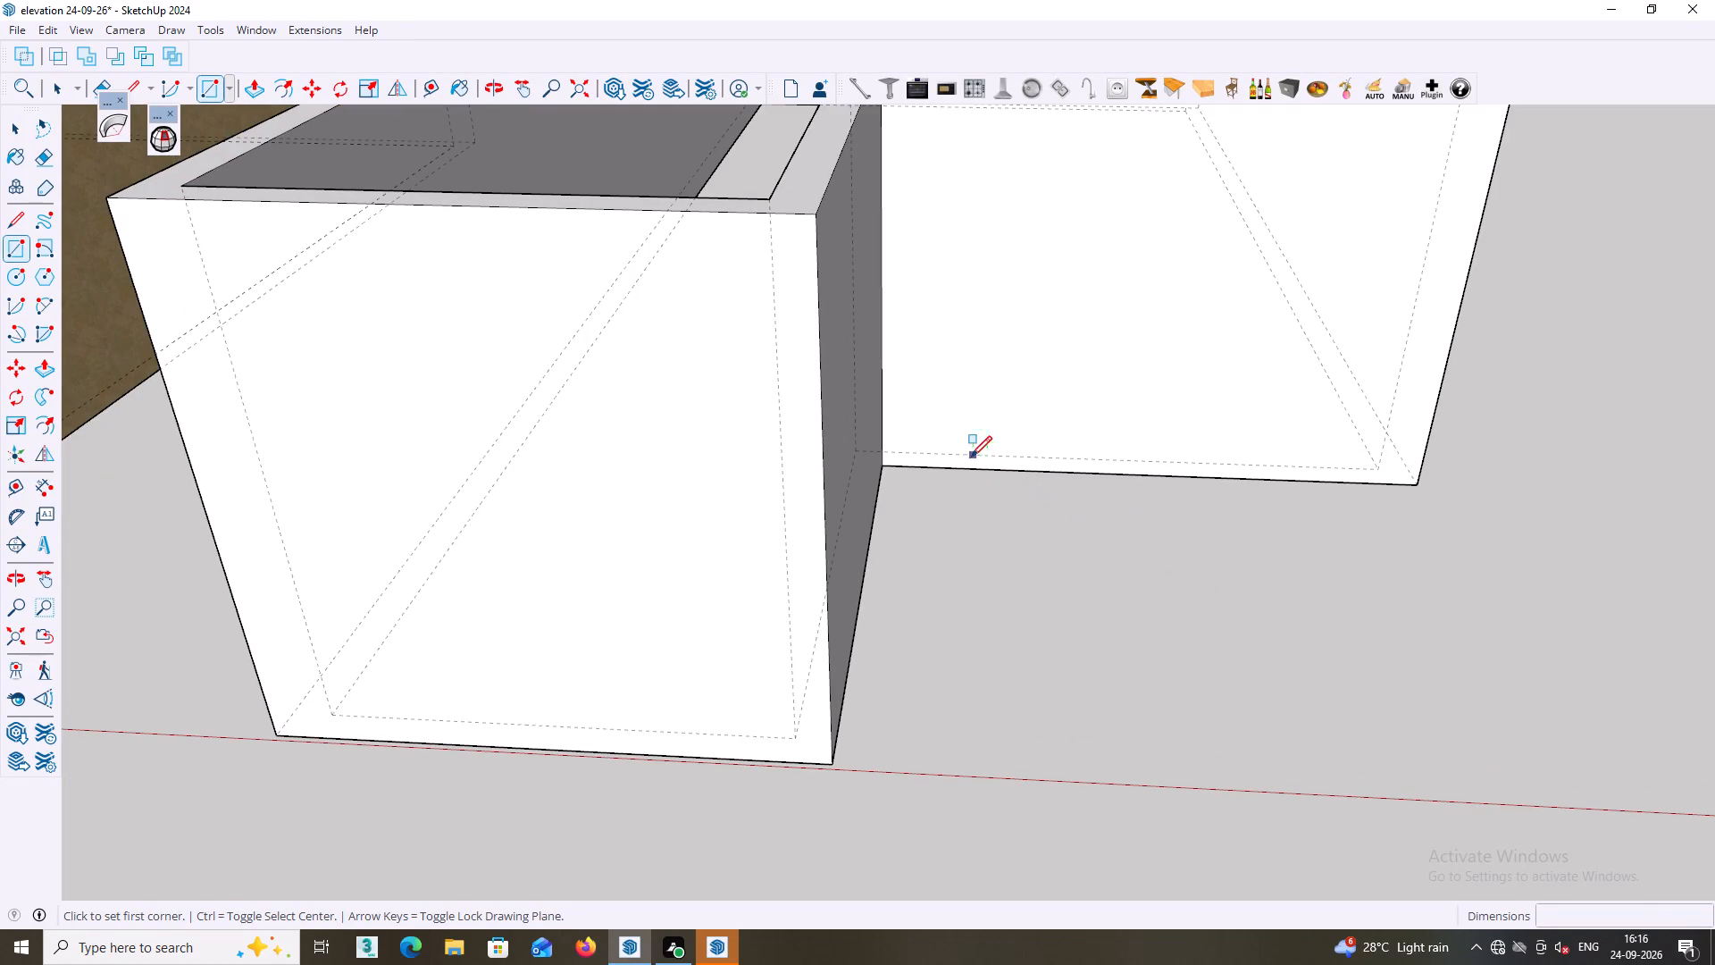
pyautogui.middleClick(997, 520)
pyautogui.moveTo(986, 485); pyautogui.dragTo(1008, 527, button='middle')
pyautogui.moveTo(1013, 576); pyautogui.dragTo(1023, 605, button='middle')
pyautogui.scroll(3, 1007, 563)
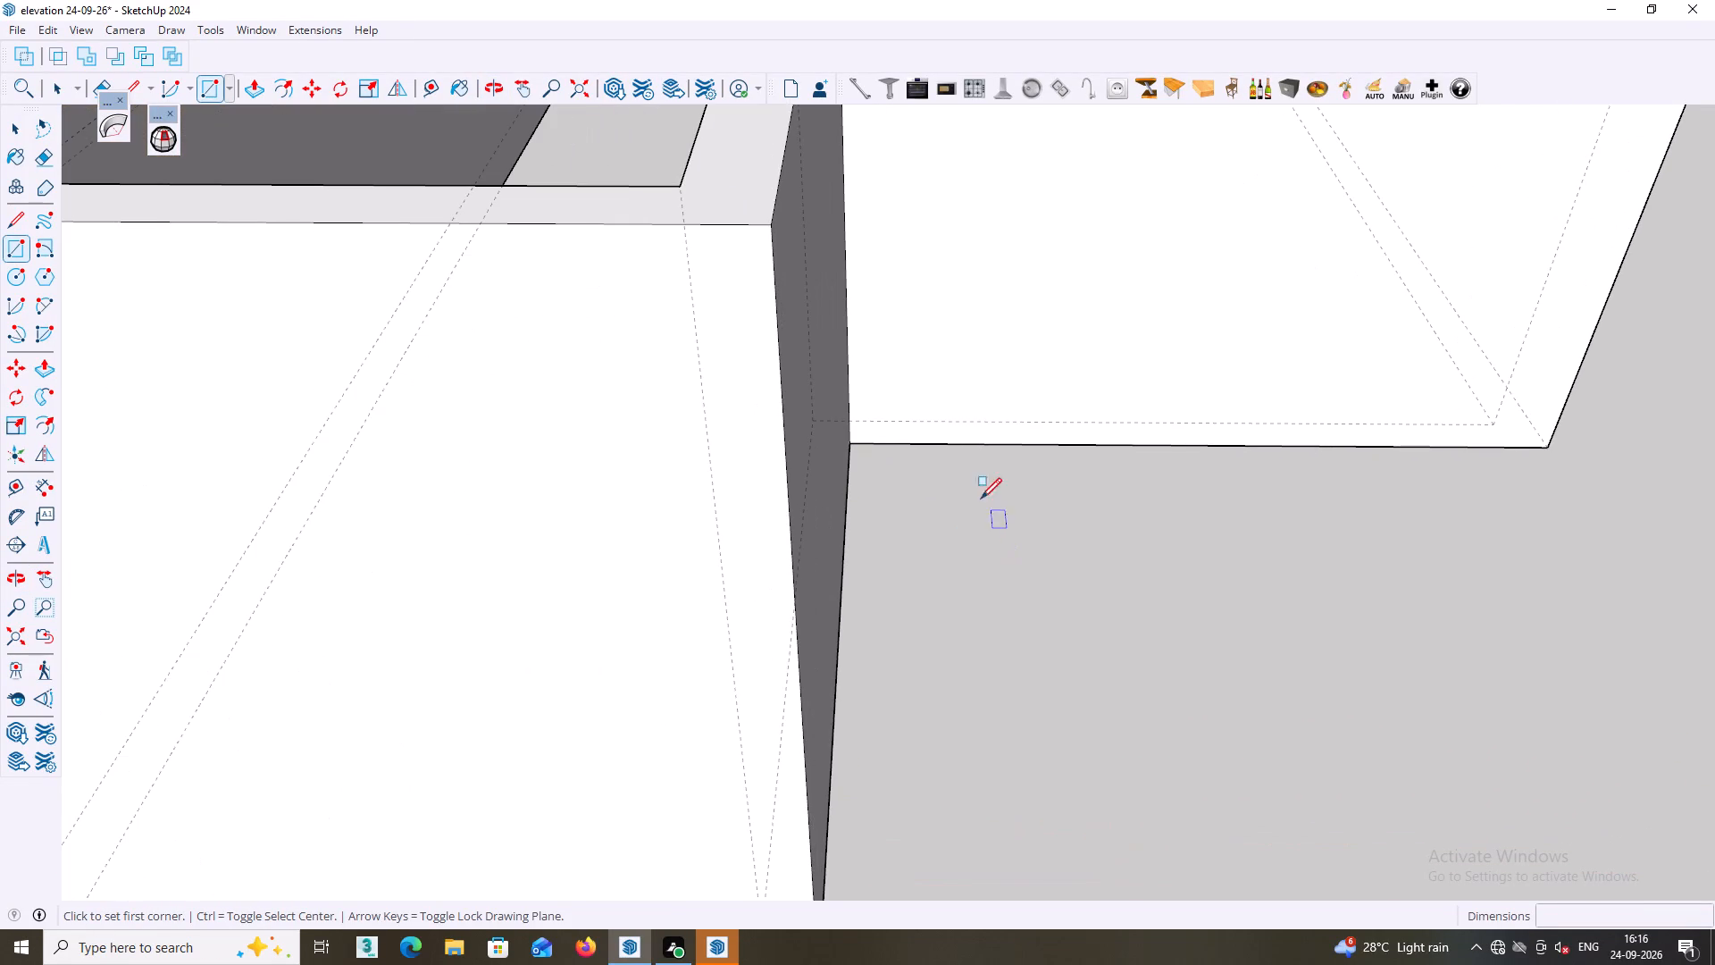
pyautogui.click(977, 447)
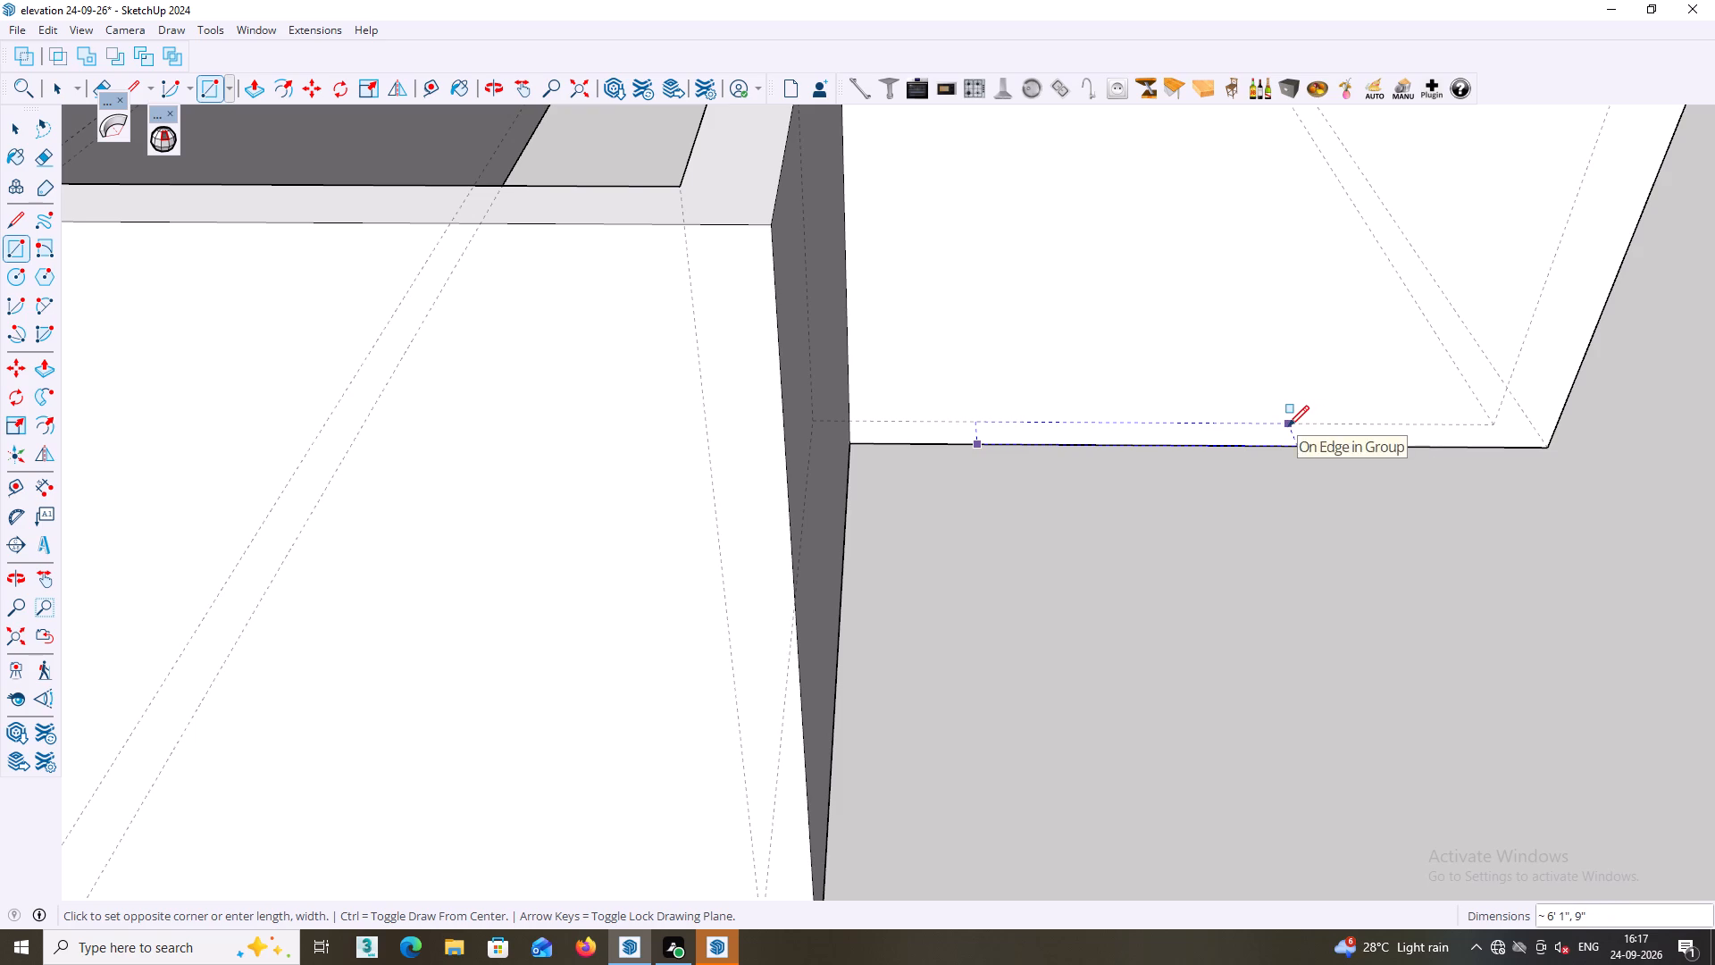
pyautogui.click(1287, 426)
# Push/Pull the rectangle at the base of the recessed front wall up 7' into a block.
pyautogui.scroll(-1, 1302, 556)
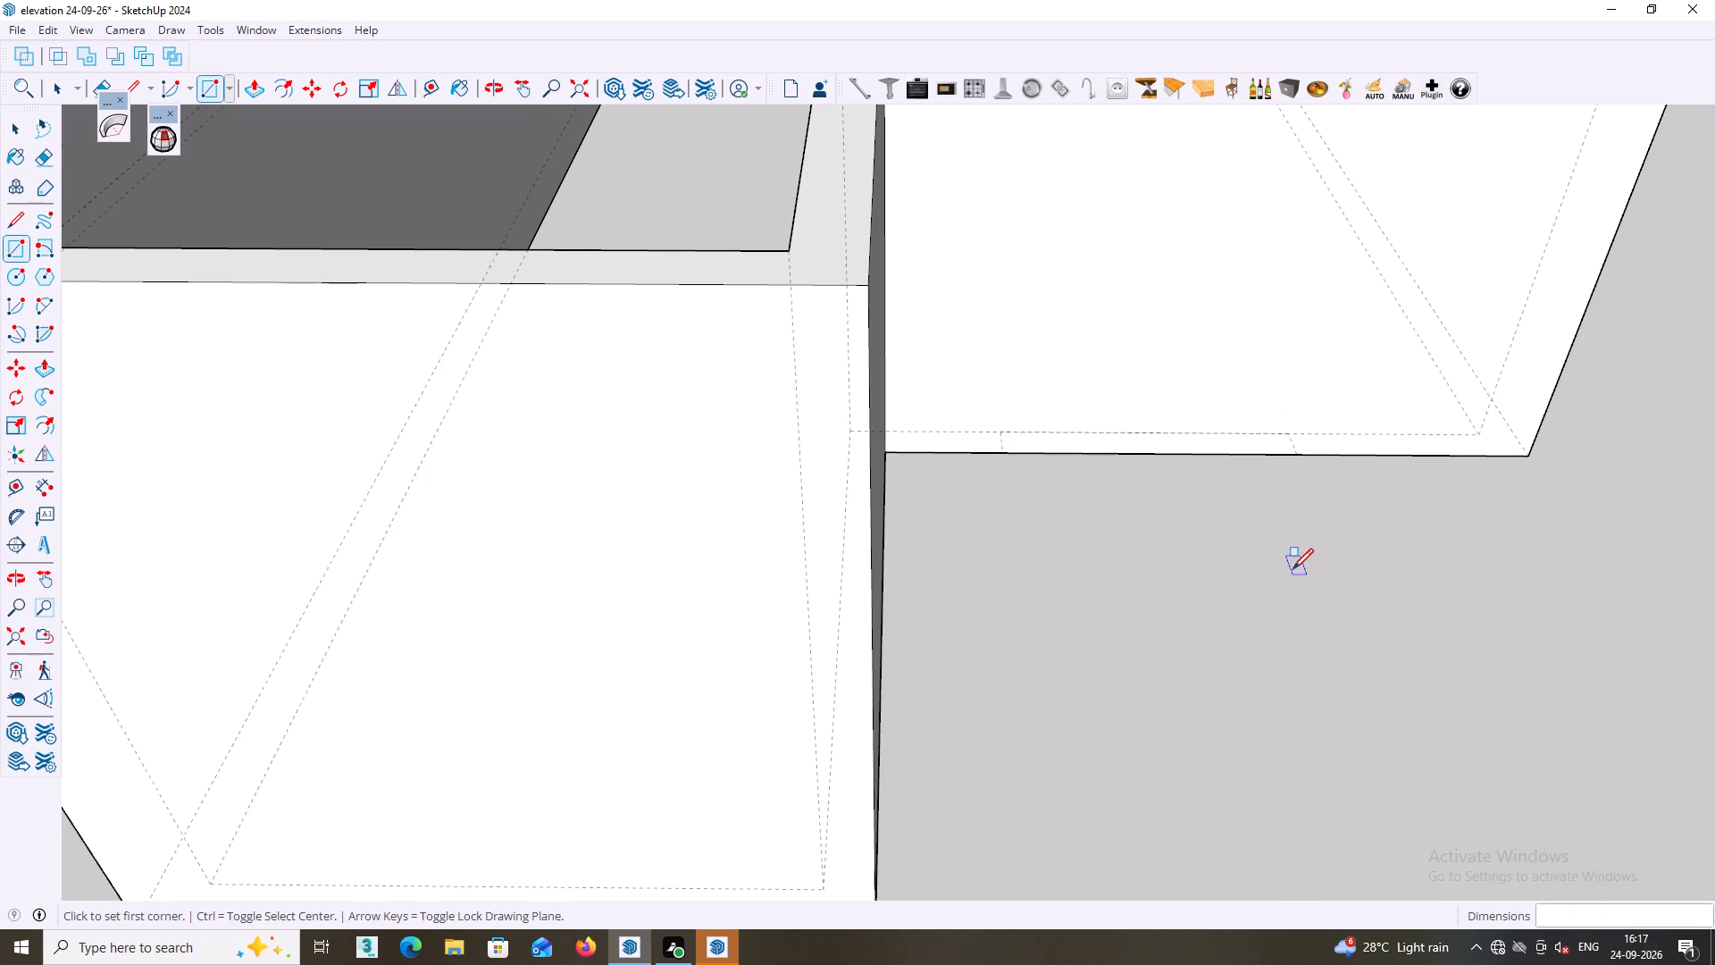
pyautogui.moveTo(1293, 568); pyautogui.dragTo(1286, 522, button='middle')
pyautogui.press('space')
pyautogui.write('p')
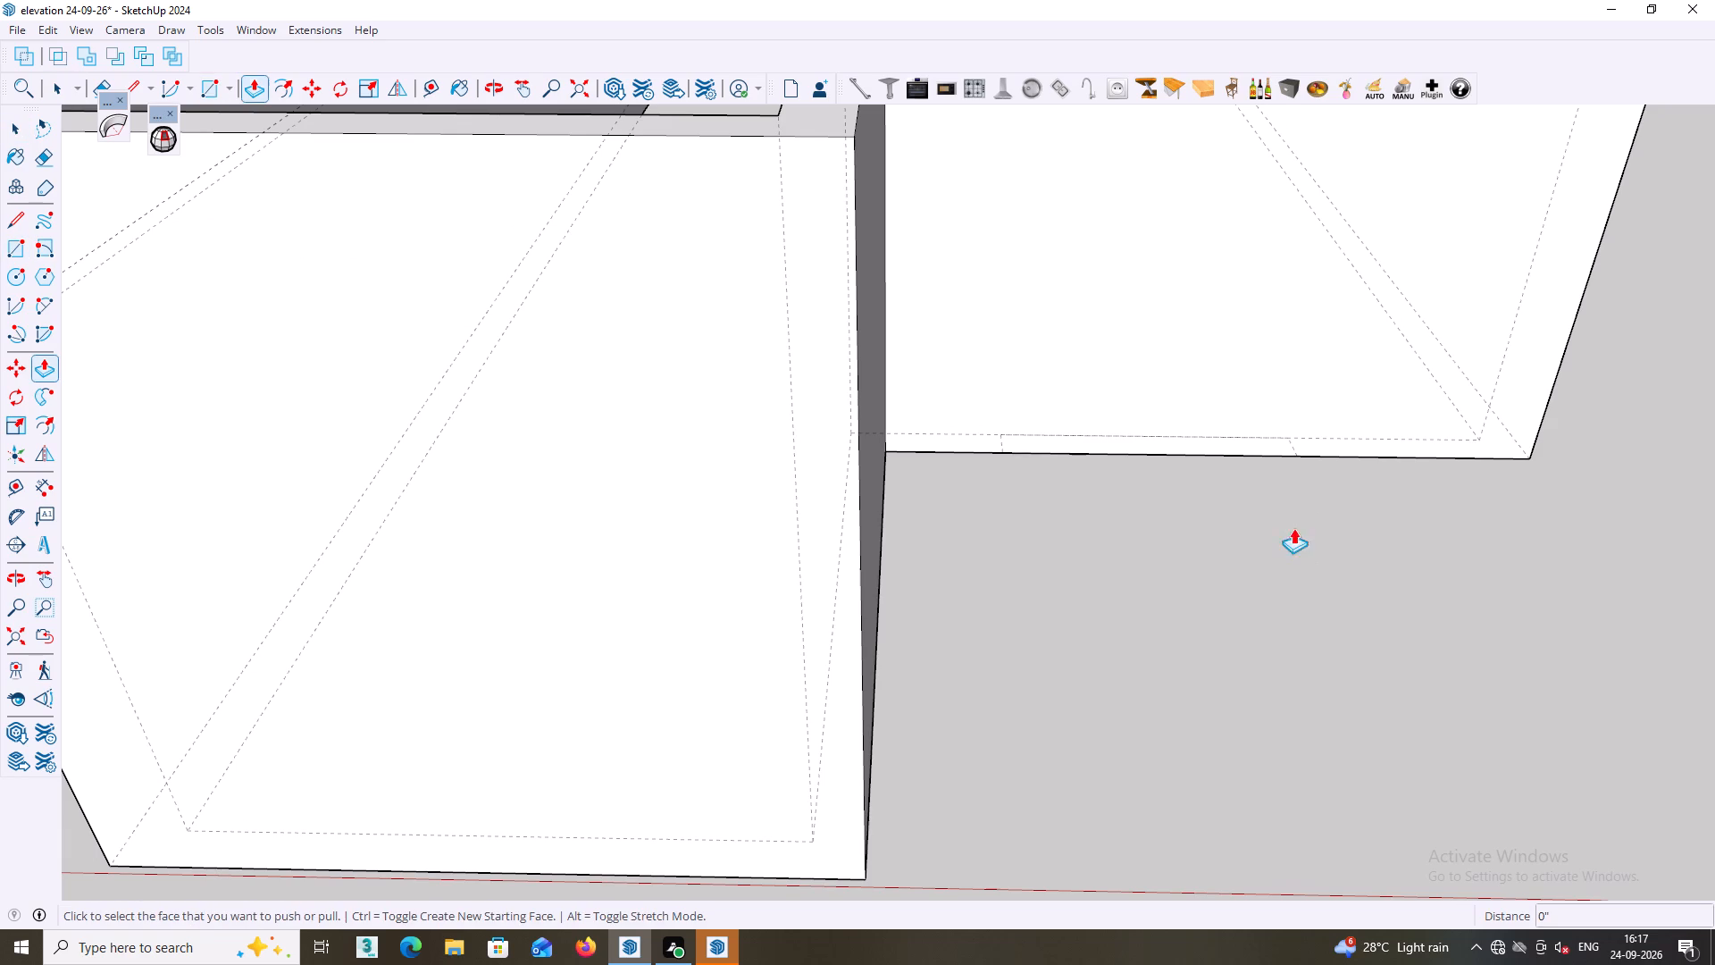
pyautogui.click(1270, 438)
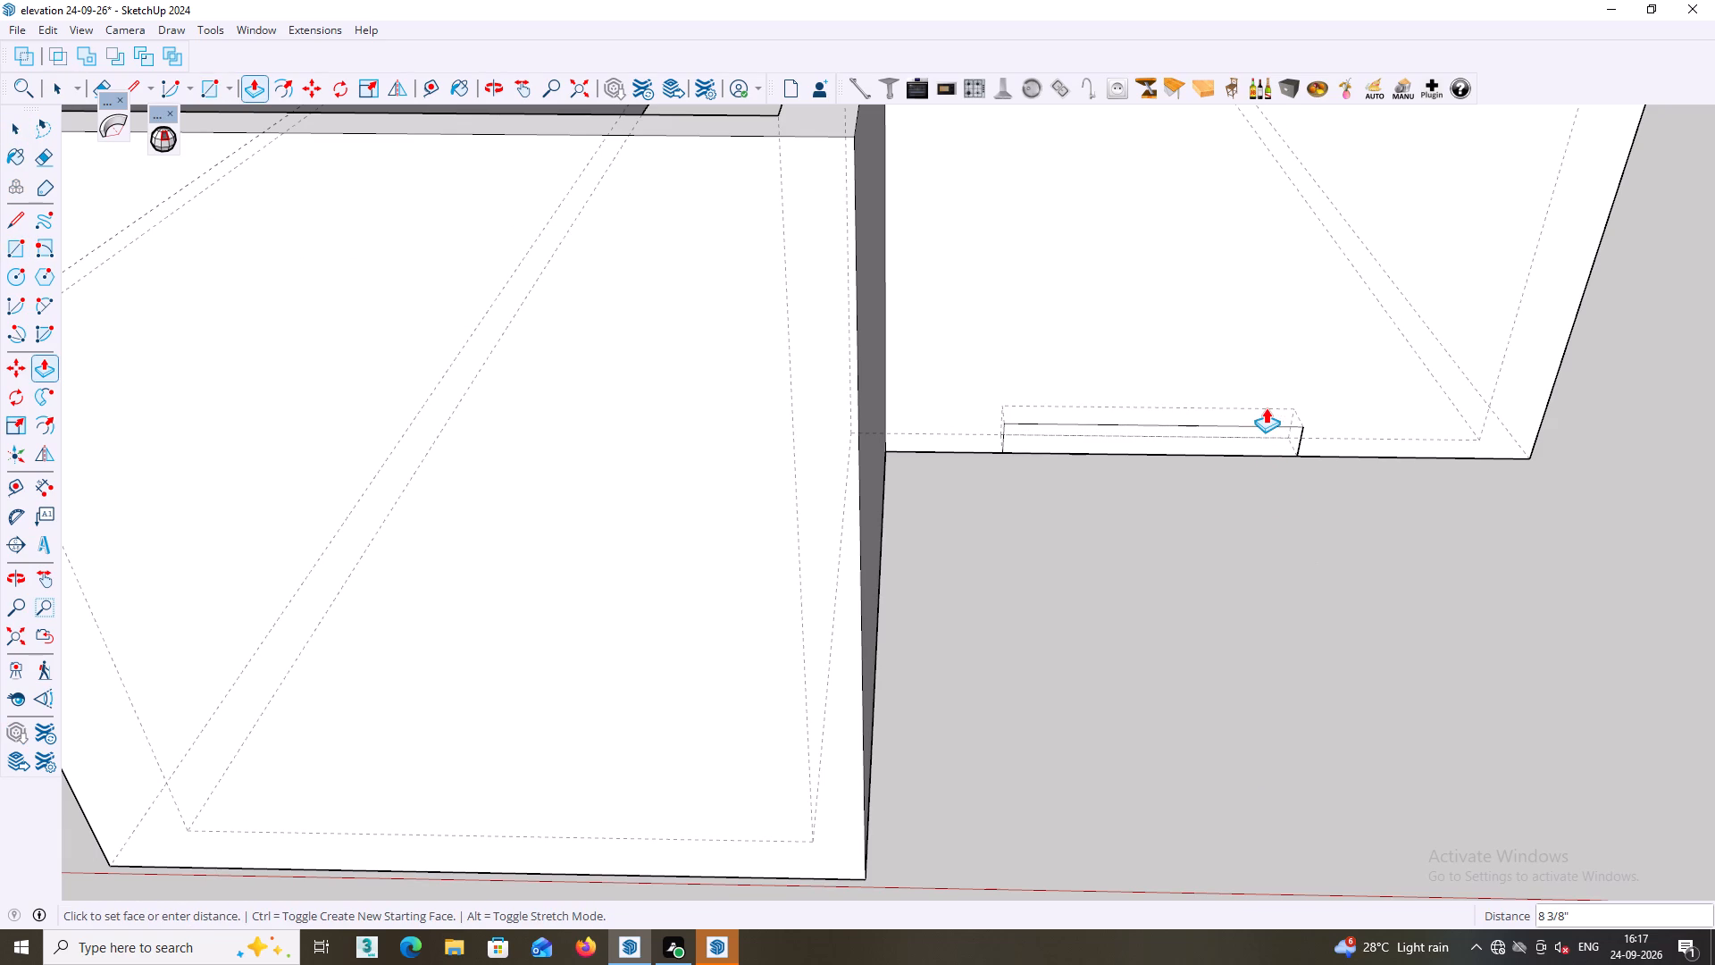
pyautogui.press('7')
pyautogui.press("'")
pyautogui.press('Return')
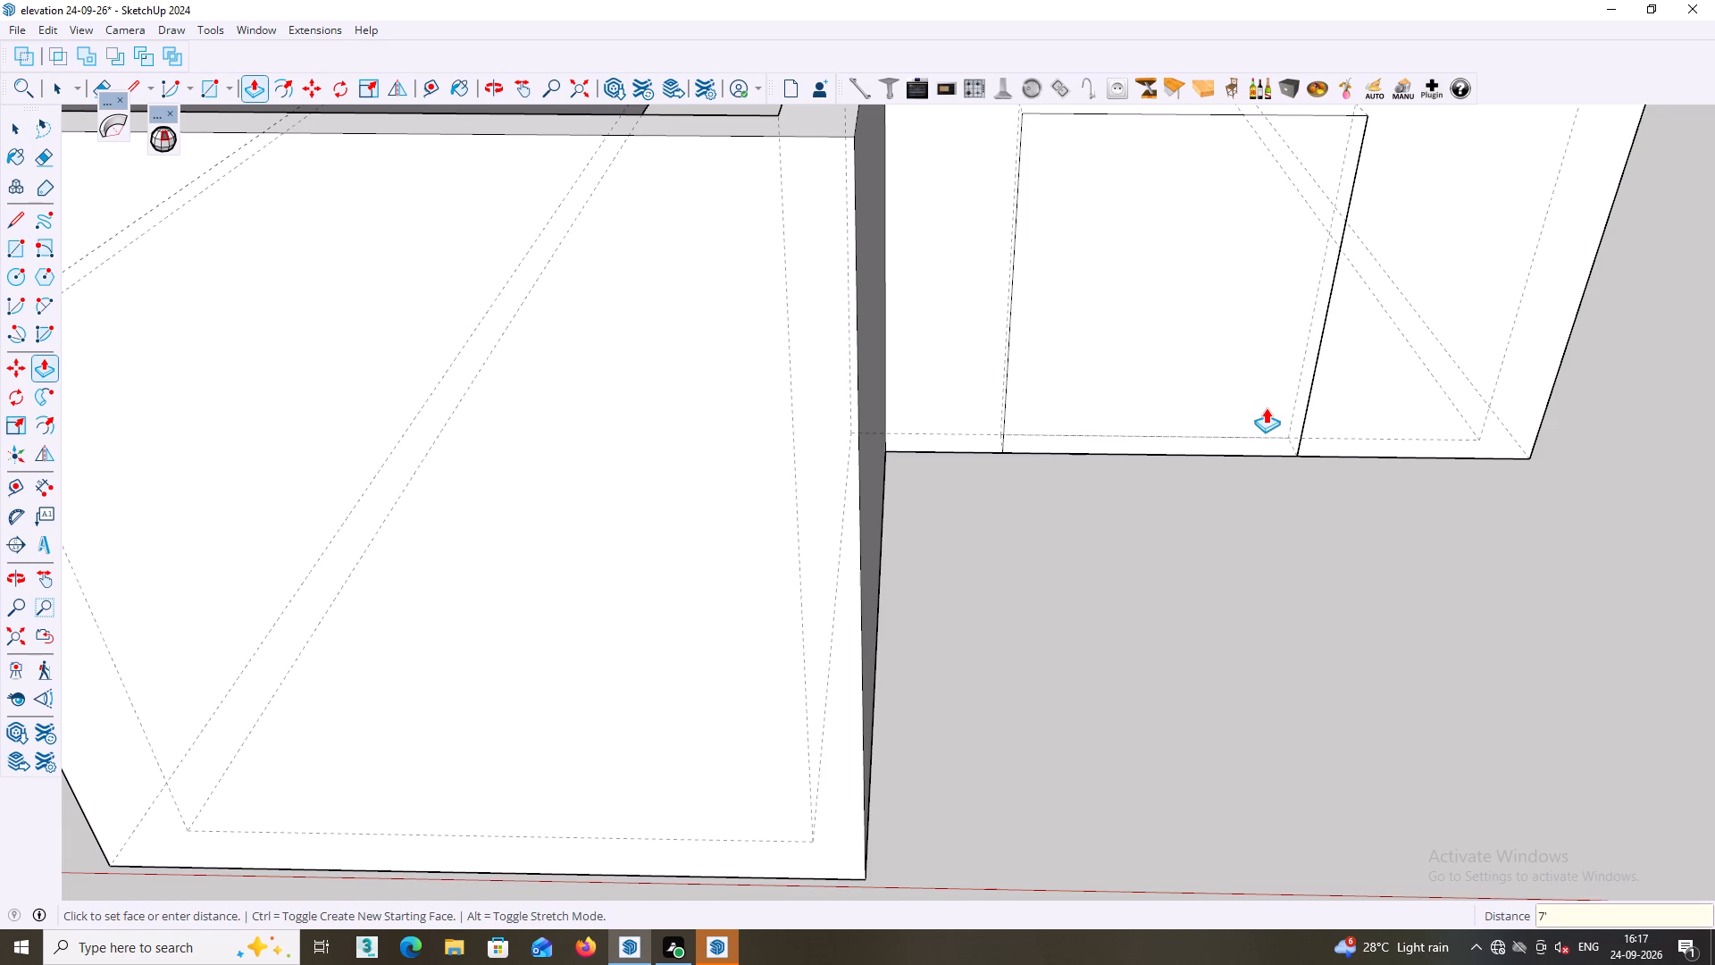
# Push/Pull the block's outer and inner faces 1' each, extending it past both sides of the recessed front wall.
pyautogui.scroll(-4, 1266, 434)
pyautogui.click(1232, 320)
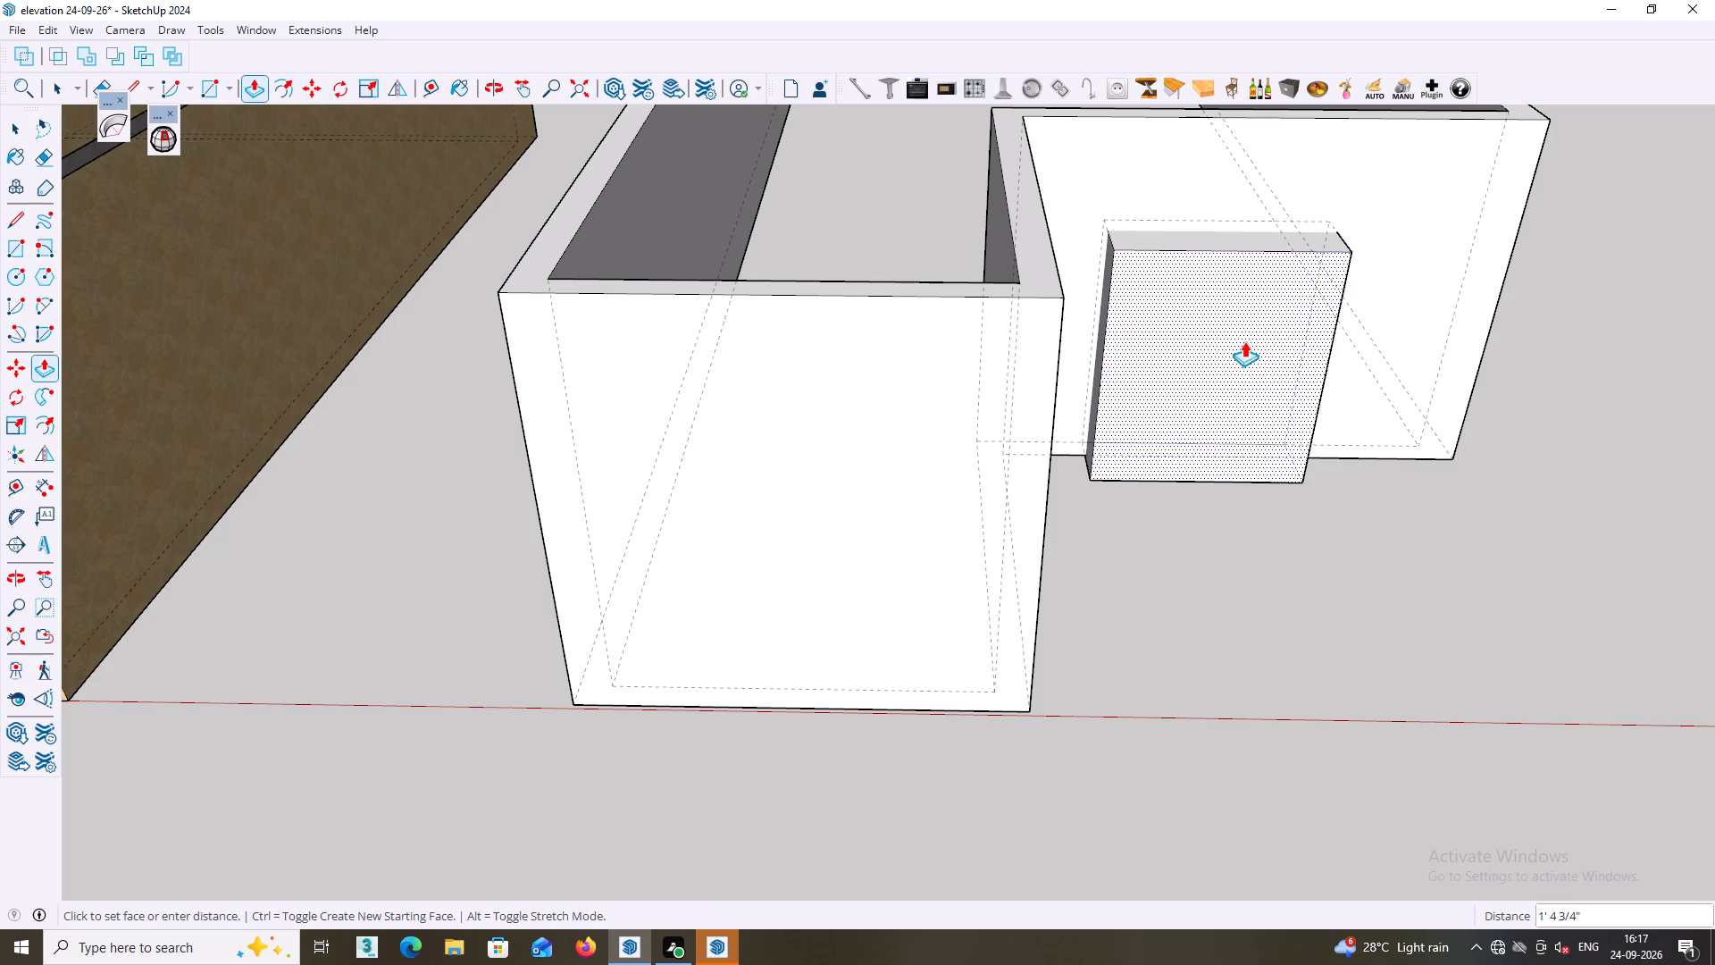
pyautogui.write("1'")
pyautogui.press('Return')
pyautogui.scroll(-3, 1245, 356)
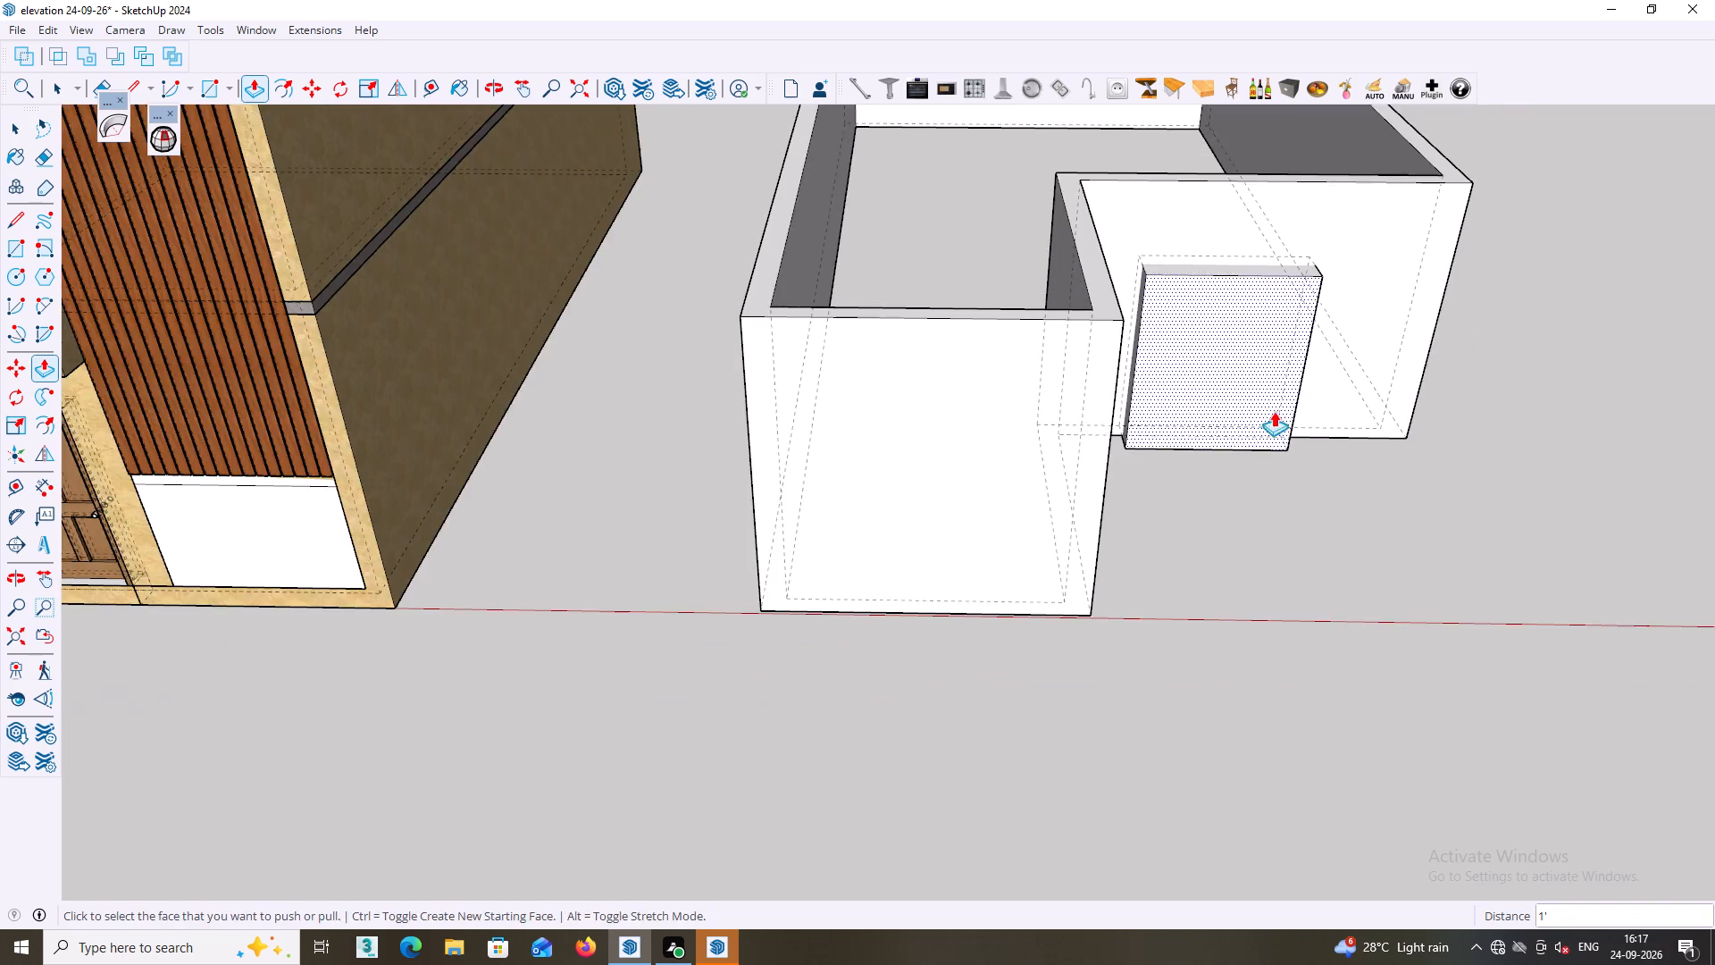
pyautogui.moveTo(1344, 426); pyautogui.dragTo(598, 465, button='middle')
pyautogui.moveTo(956, 540); pyautogui.dragTo(548, 439, button='middle')
pyautogui.scroll(-1, 870, 513)
pyautogui.scroll(1, 651, 465)
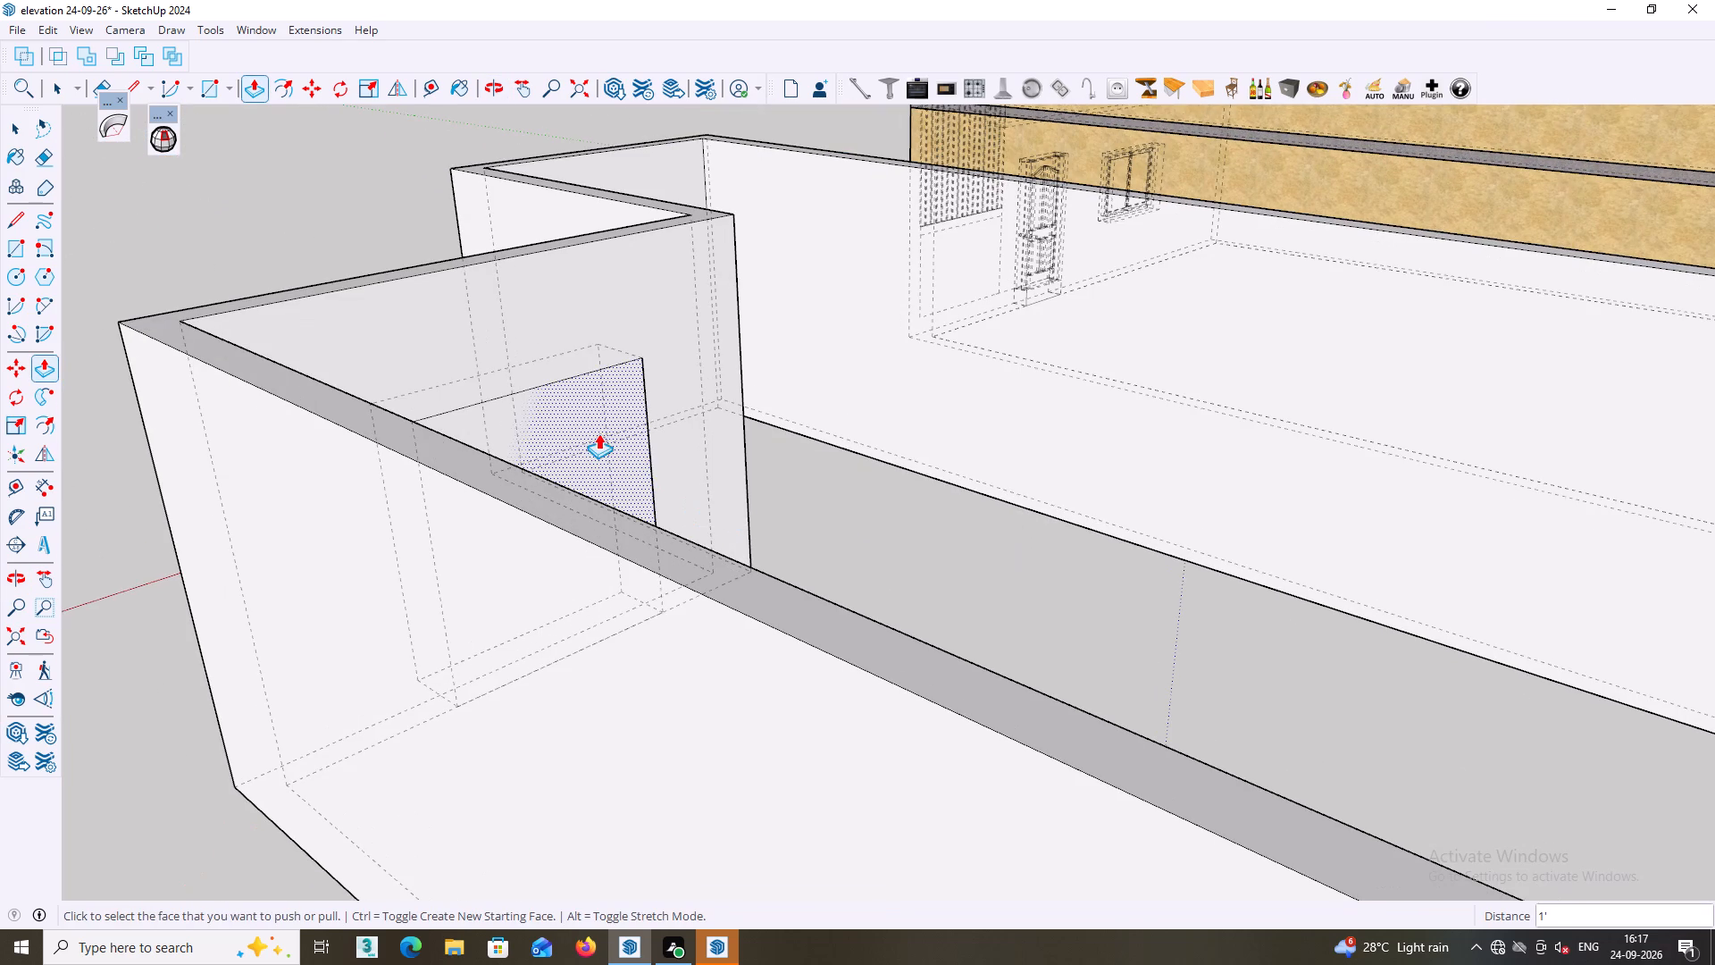
pyautogui.click(598, 433)
pyautogui.write("1'")
pyautogui.press('Return')
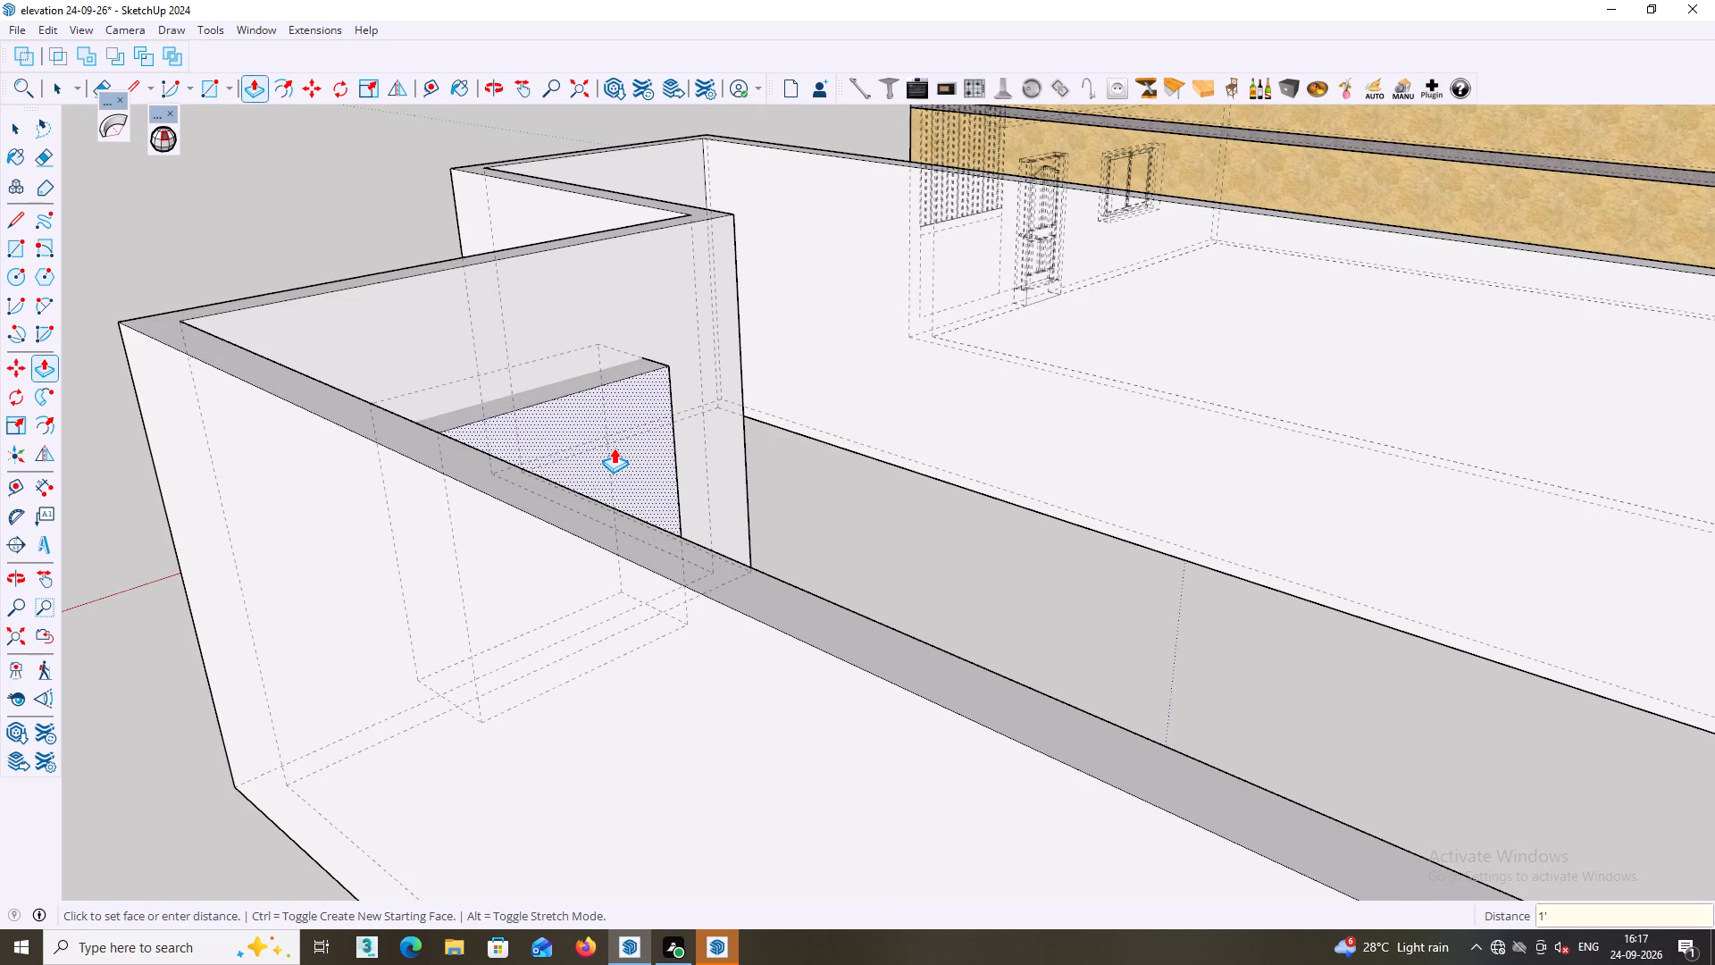
# Examine the block in the recessed front wall and the surrounding L-shaped walls from the side and front.
pyautogui.scroll(-2, 608, 456)
pyautogui.moveTo(501, 508); pyautogui.dragTo(1232, 444, button='middle')
pyautogui.scroll(-3, 729, 699)
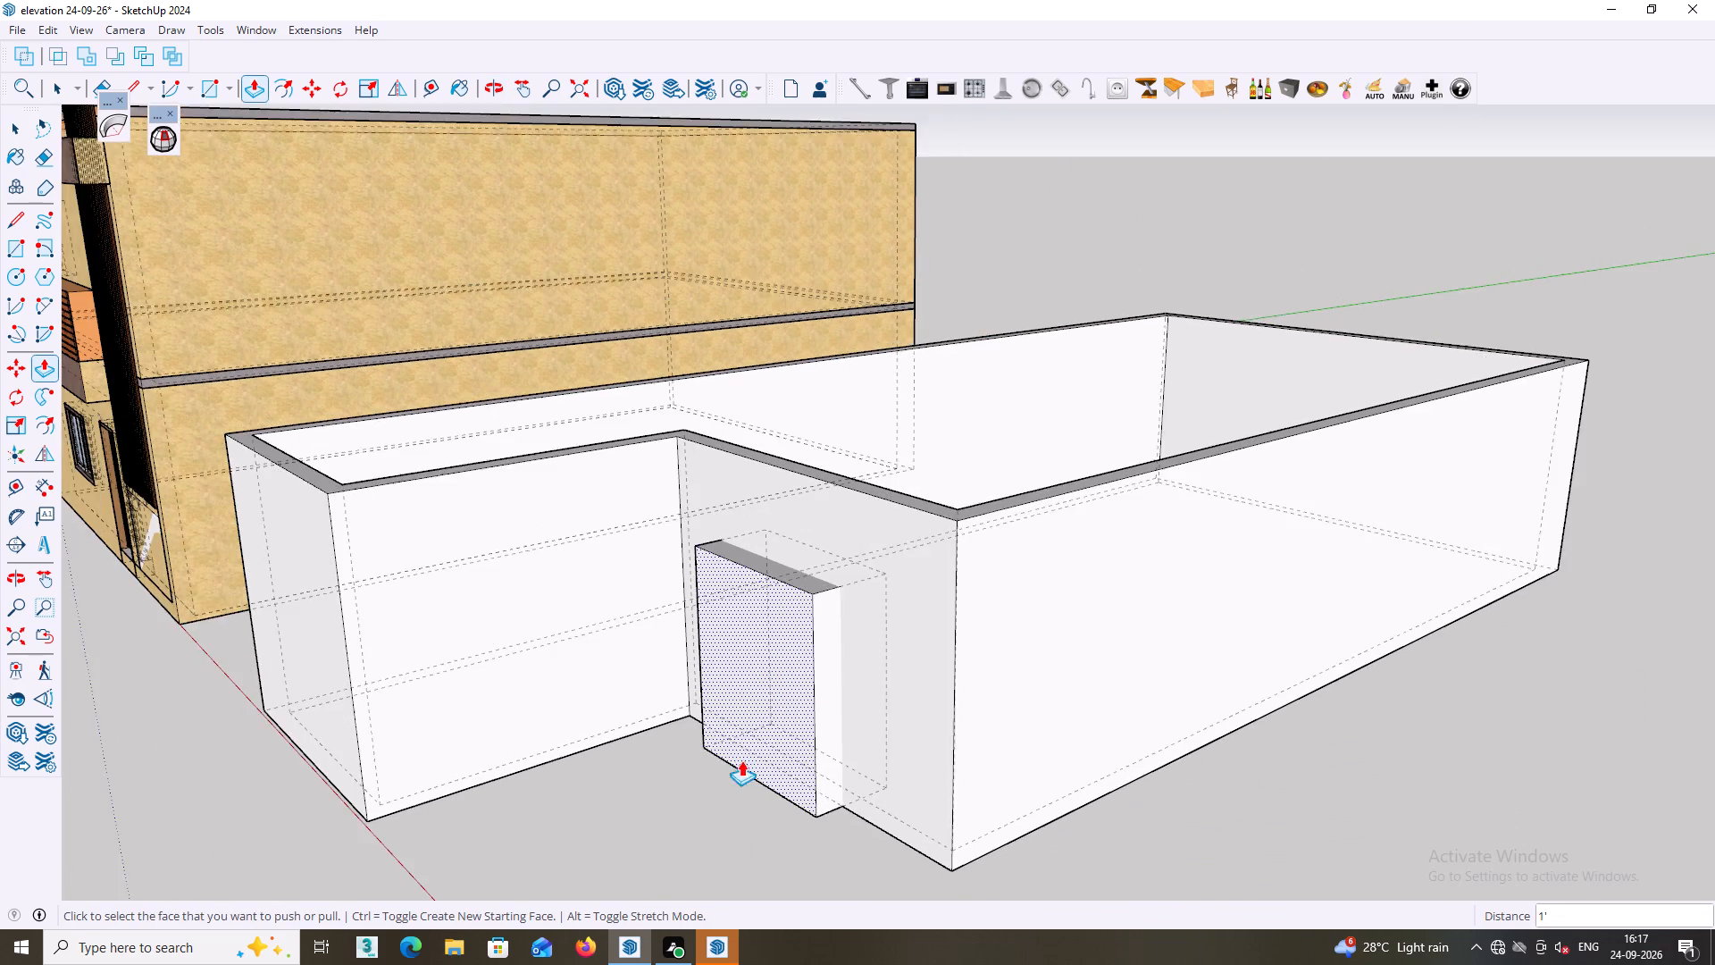
pyautogui.scroll(-2, 741, 760)
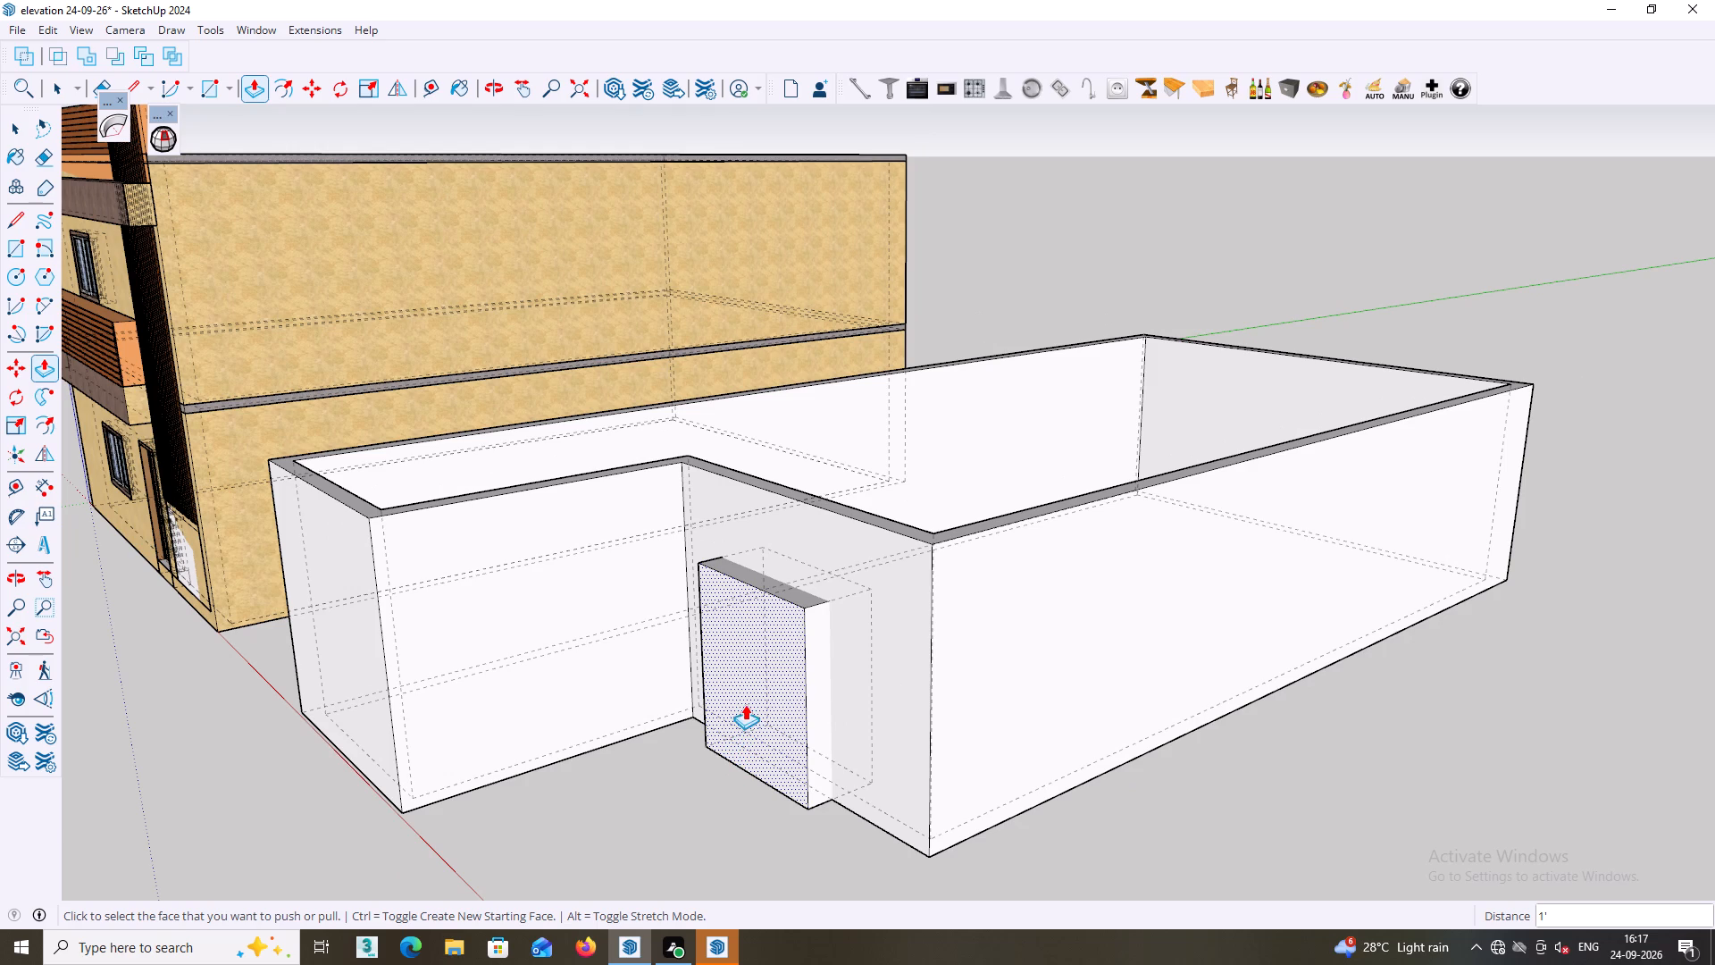
pyautogui.press('space')
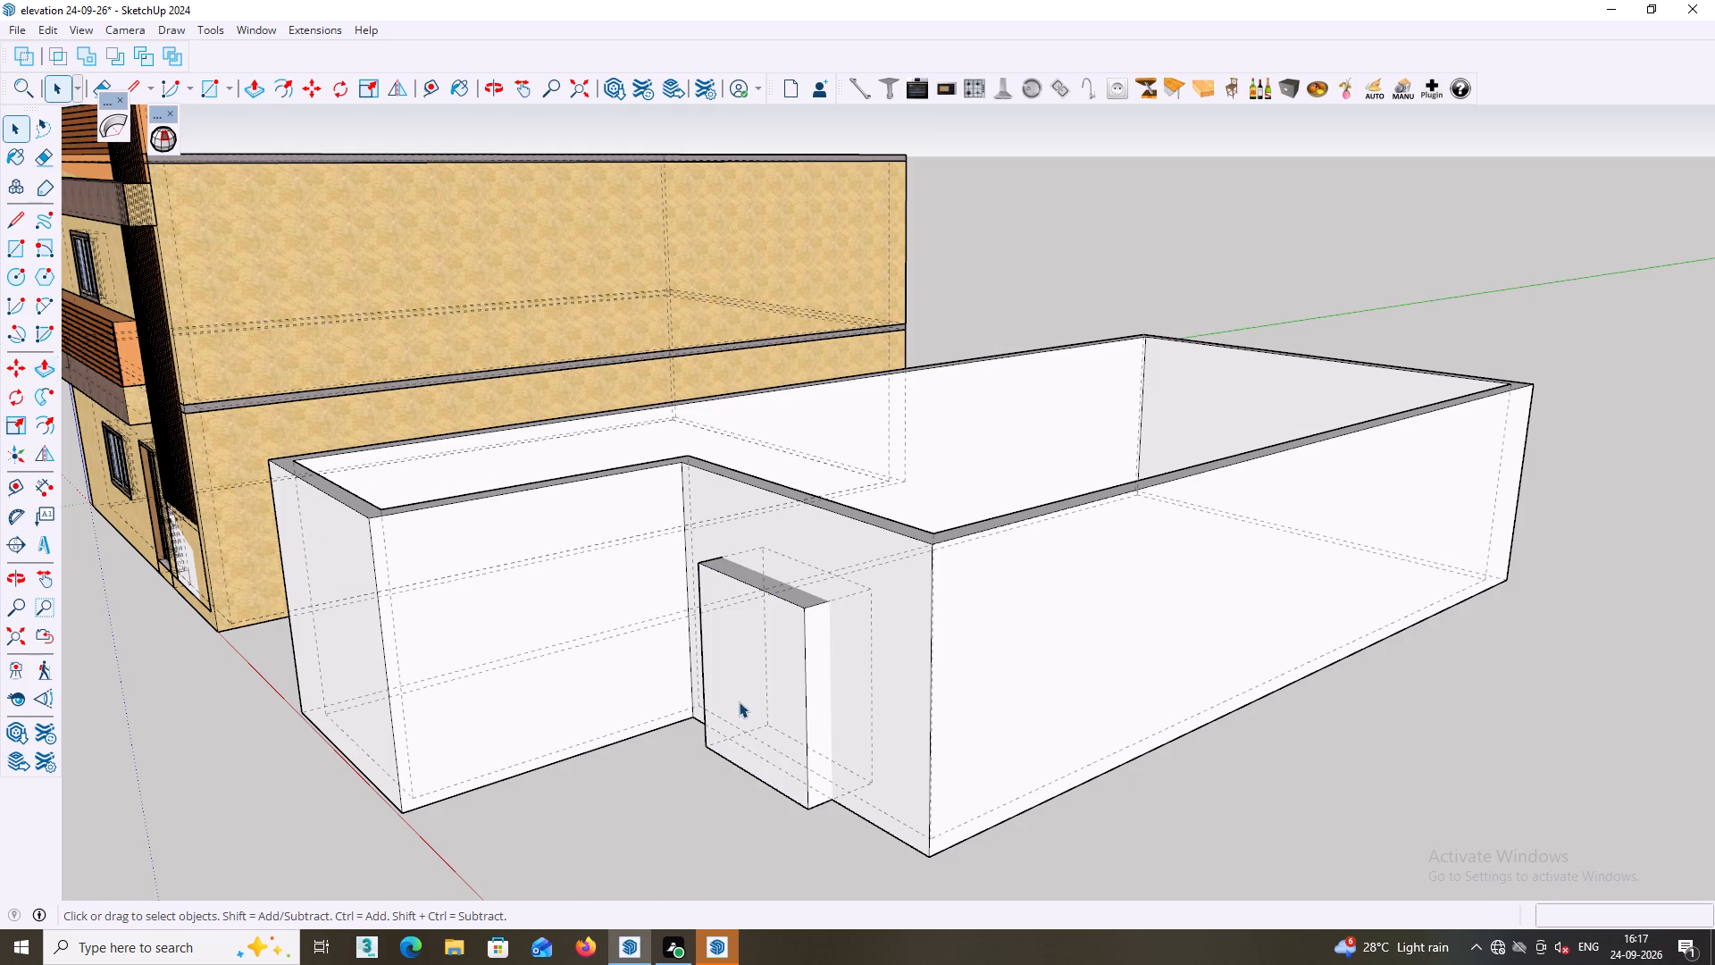
pyautogui.keyDown('shift'); pyautogui.moveTo(743, 794); pyautogui.dragTo(903, 704, button='middle'); pyautogui.keyUp('shift')
pyautogui.middleClick(915, 726)
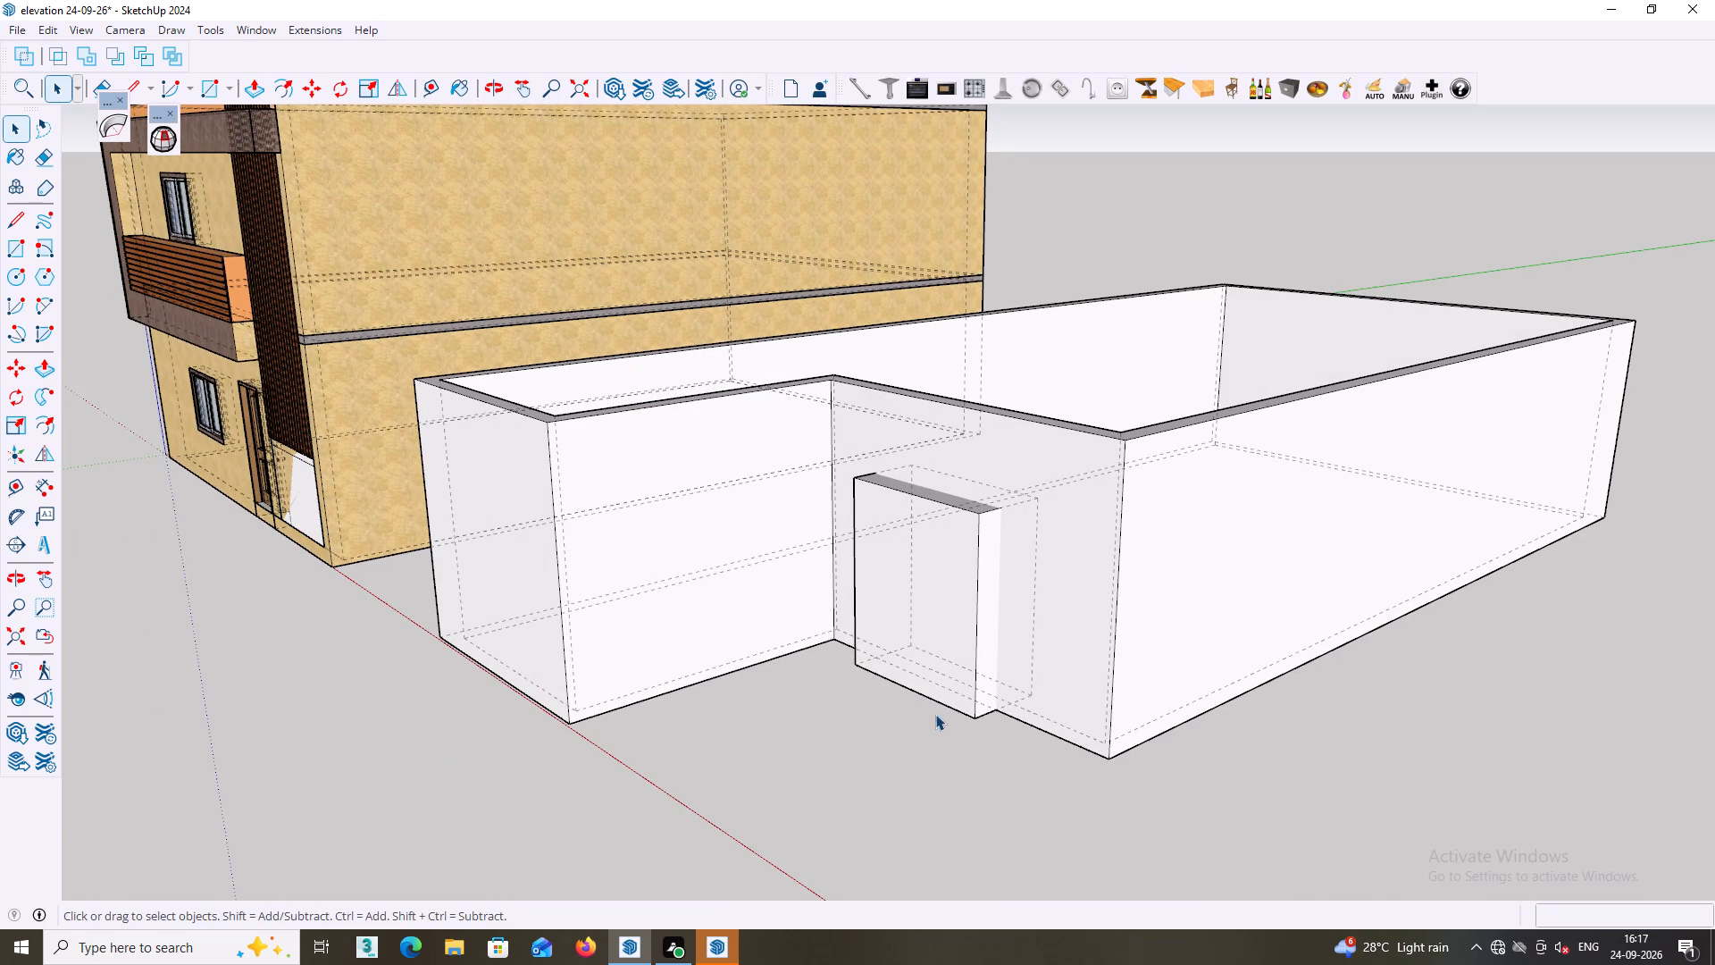
pyautogui.moveTo(941, 709); pyautogui.dragTo(1033, 699, button='middle')
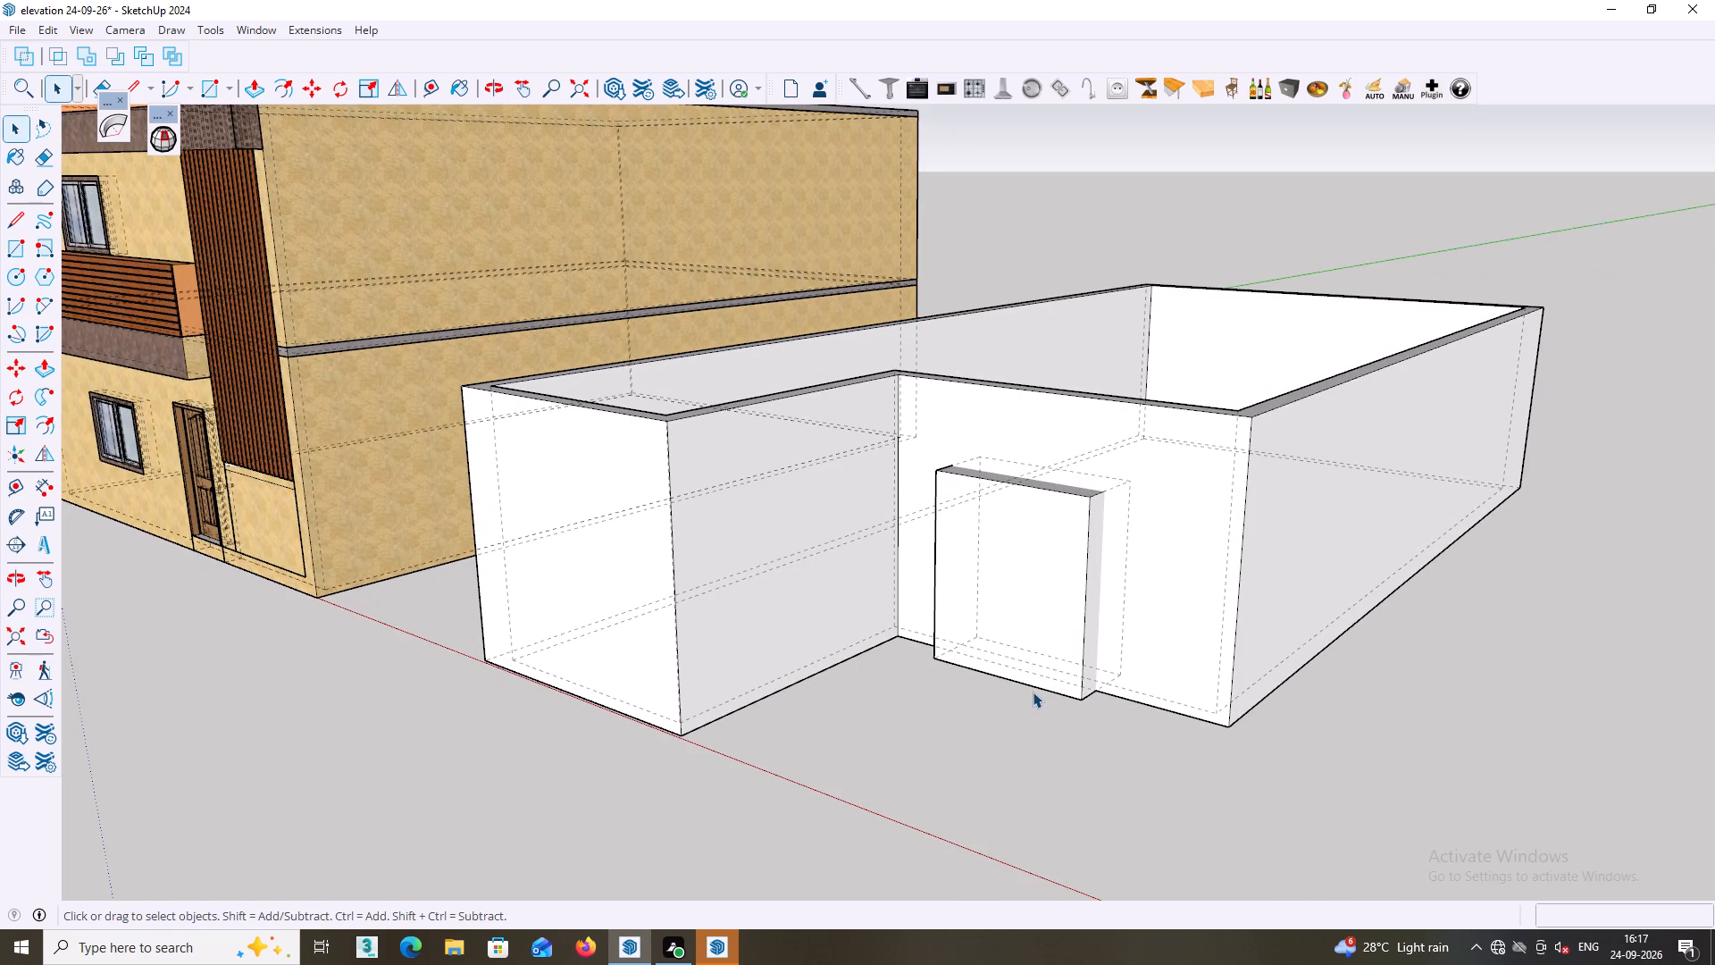
pyautogui.moveTo(1033, 697); pyautogui.dragTo(1115, 717, button='middle')
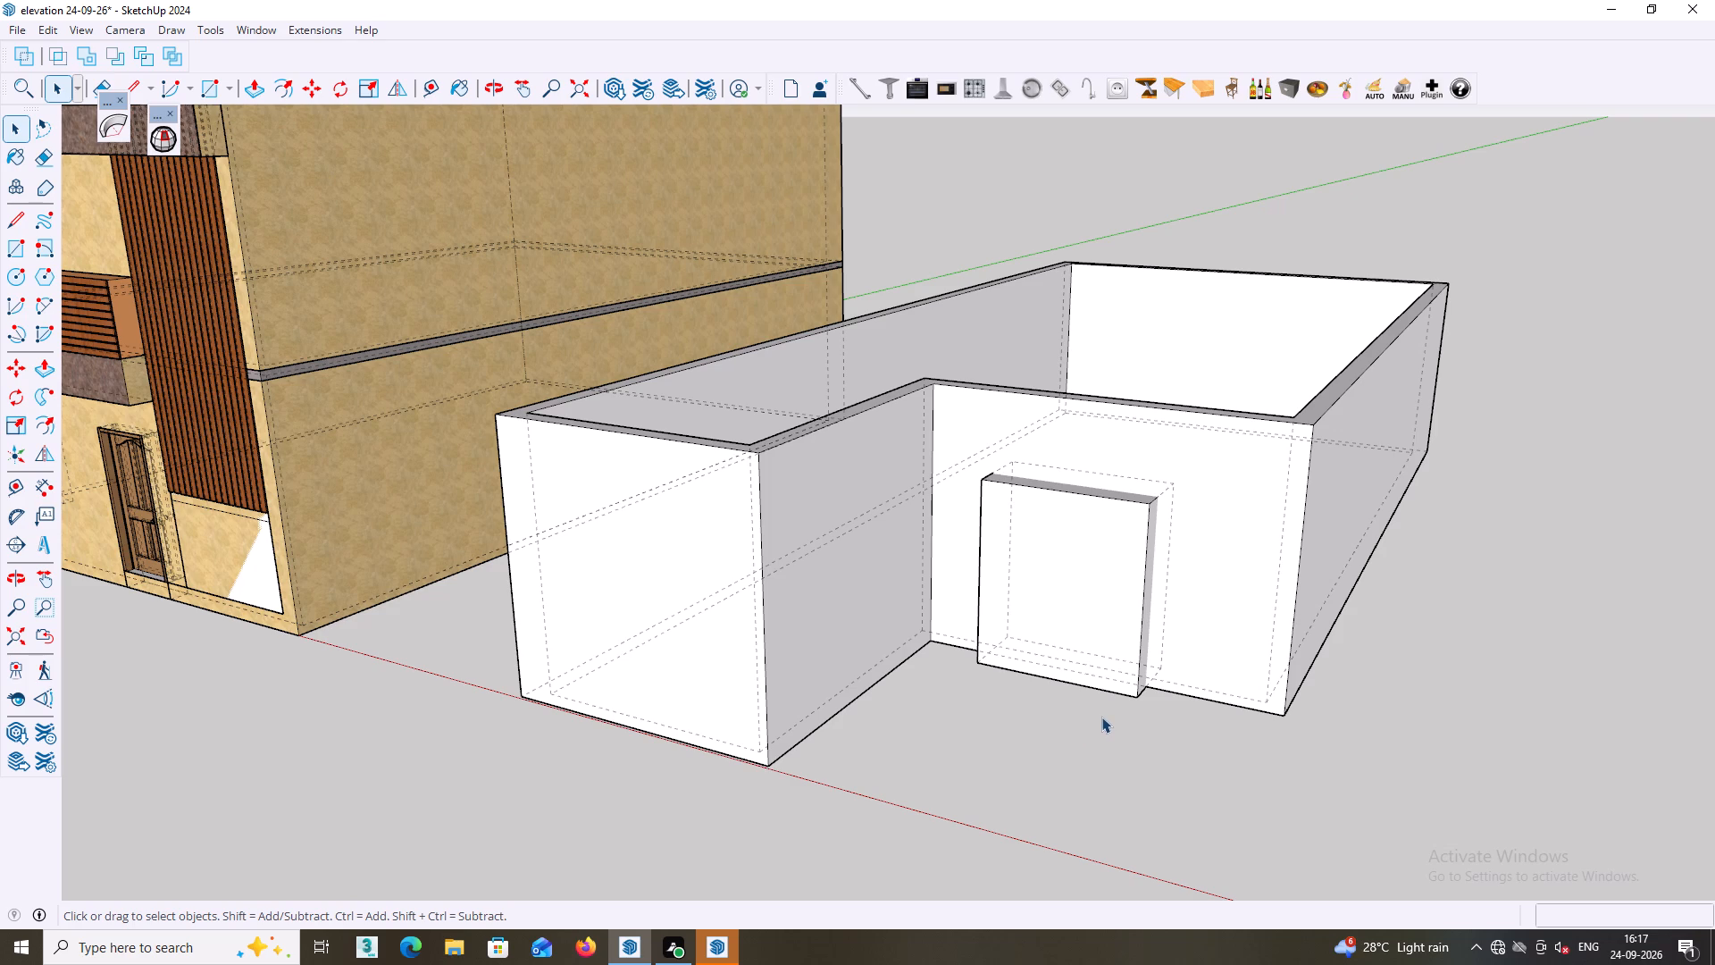
pyautogui.moveTo(1101, 717); pyautogui.dragTo(1194, 707, button='middle')
pyautogui.scroll(-1, 1170, 723)
pyautogui.moveTo(1166, 741); pyautogui.dragTo(1217, 733, button='middle')
pyautogui.moveTo(1178, 696); pyautogui.dragTo(1217, 689, button='middle')
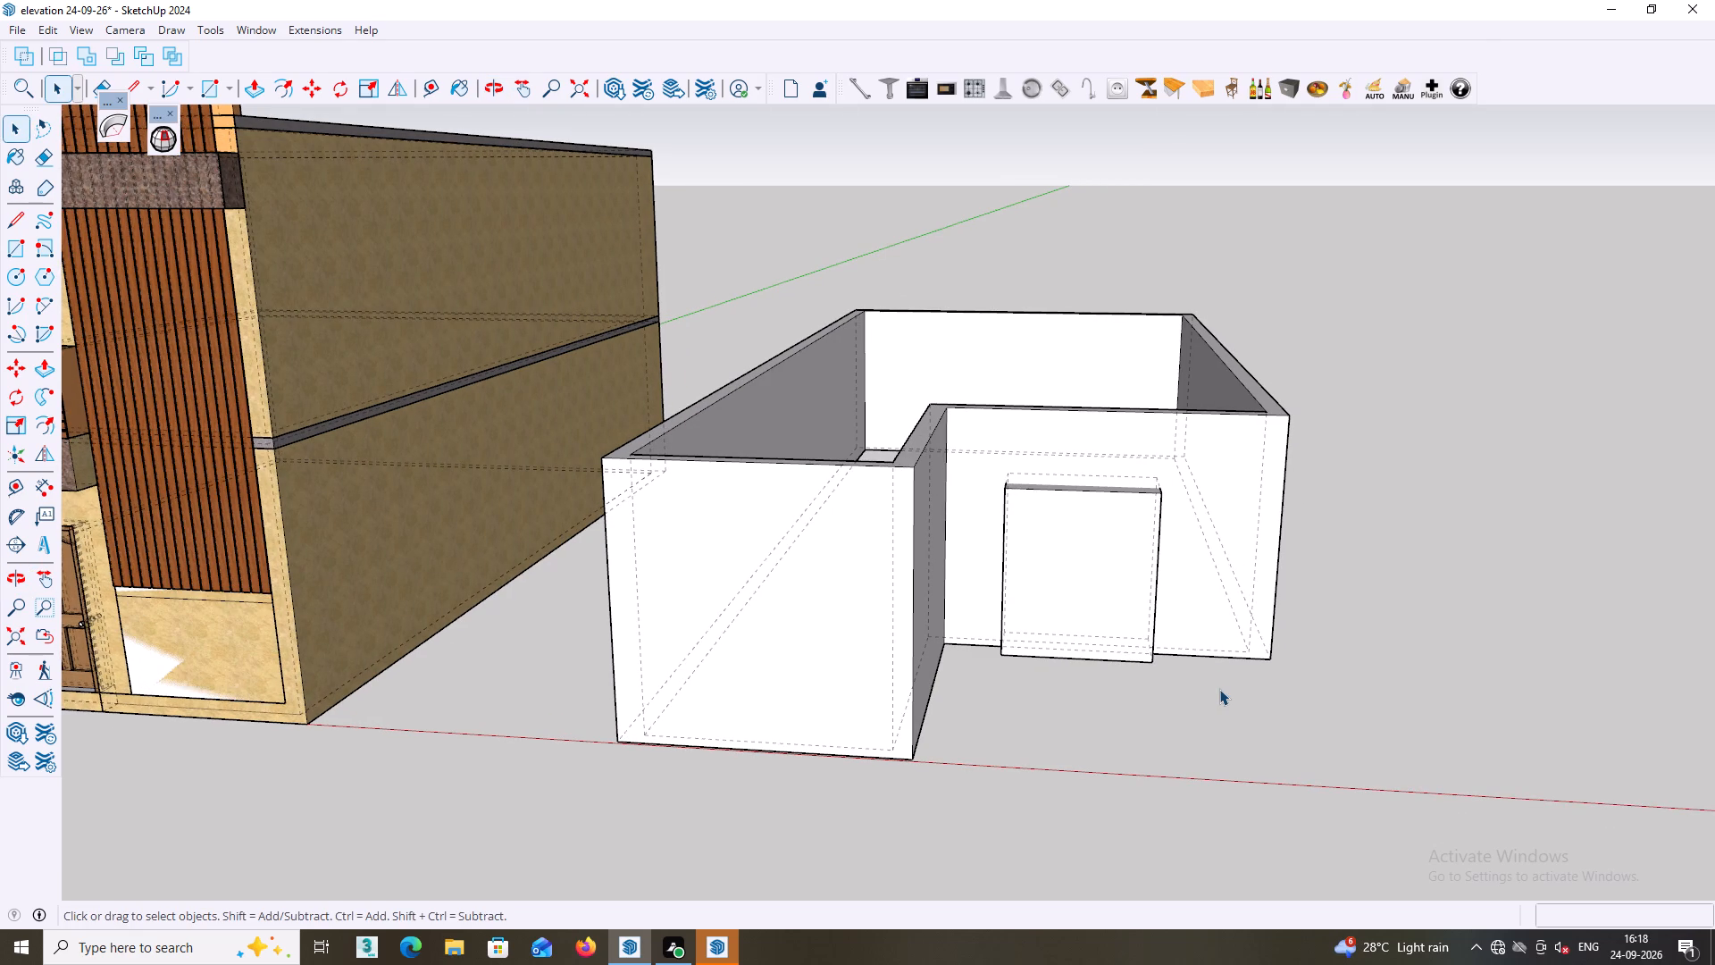
# Make a group from all faces and edges of the block passing through the recessed front wall.
pyautogui.moveTo(1129, 671); pyautogui.dragTo(1129, 684, button='middle')
pyautogui.scroll(-1, 1128, 679)
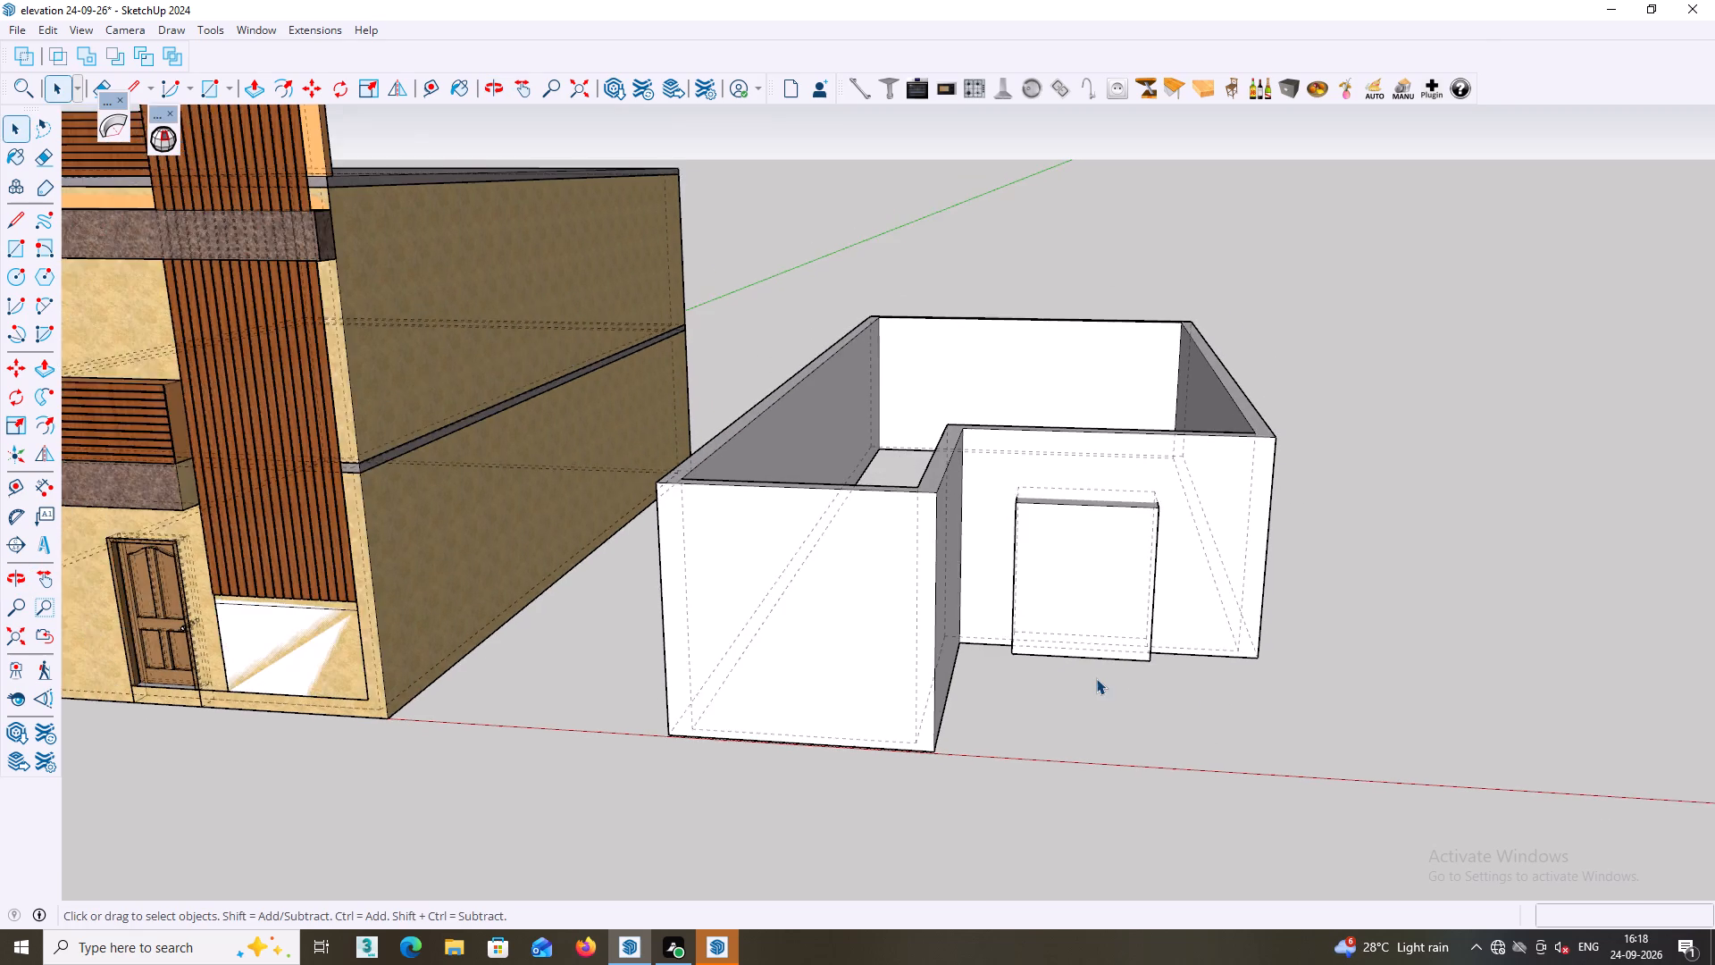
pyautogui.scroll(-1, 1096, 678)
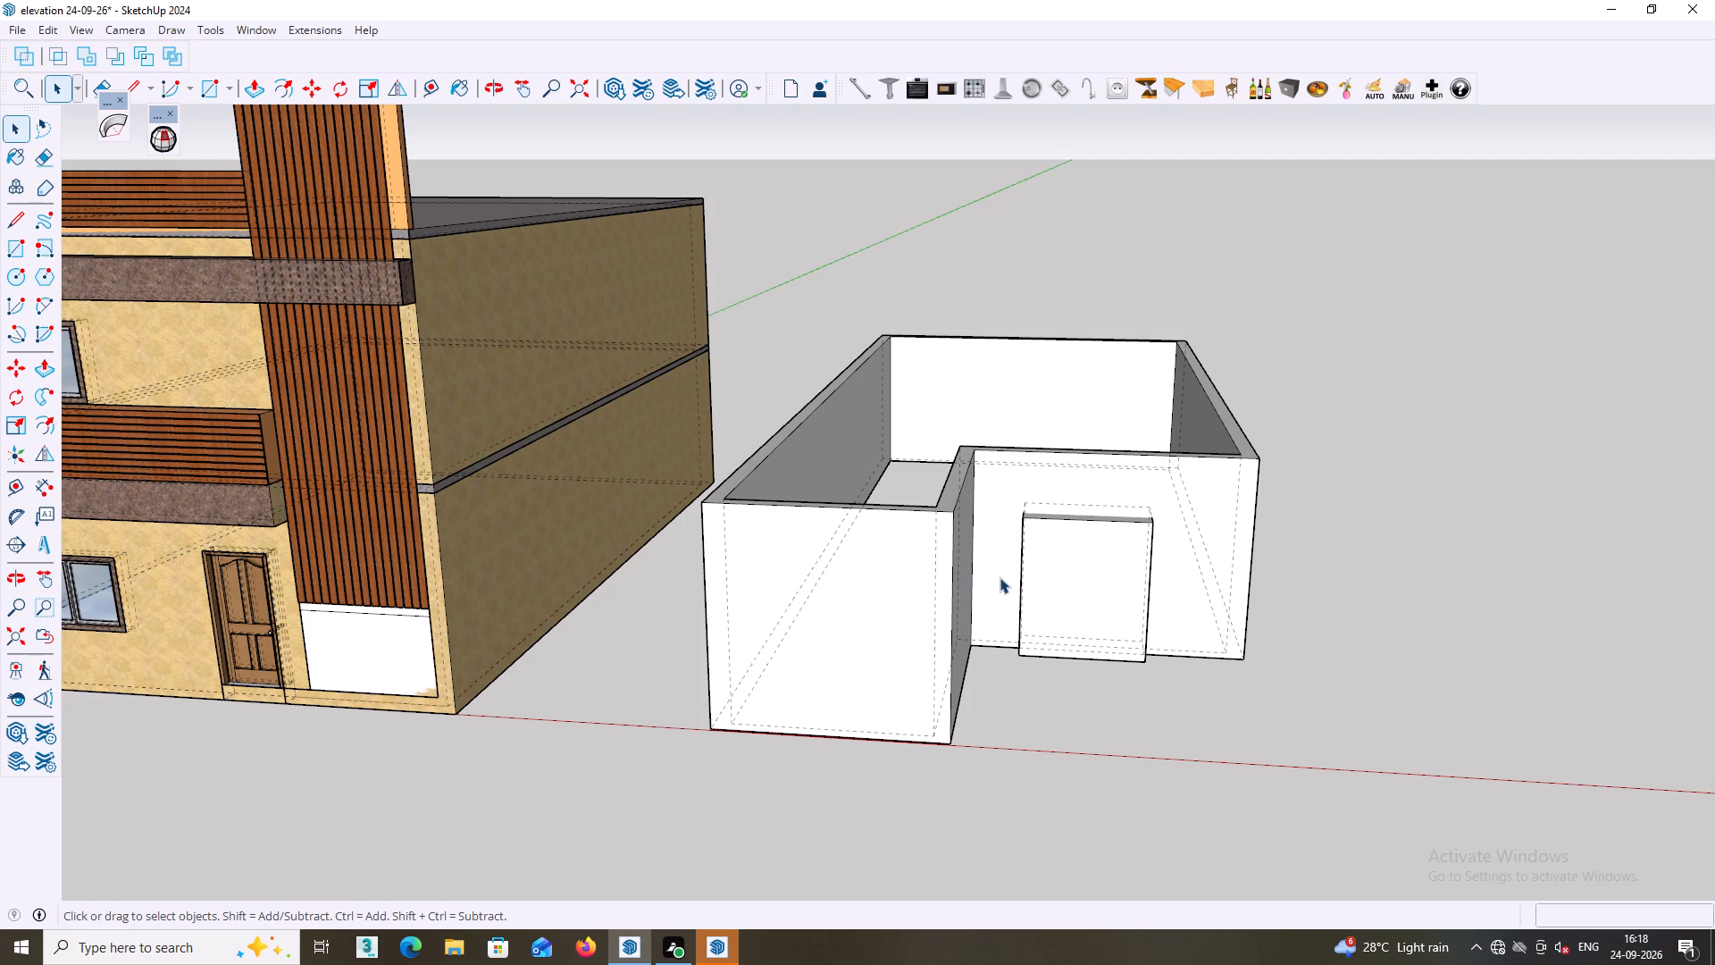
pyautogui.keyDown('shift'); pyautogui.moveTo(1004, 575); pyautogui.dragTo(875, 569, button='middle'); pyautogui.keyUp('shift')
pyautogui.moveTo(996, 580); pyautogui.dragTo(981, 642, button='middle')
pyautogui.scroll(2, 987, 547)
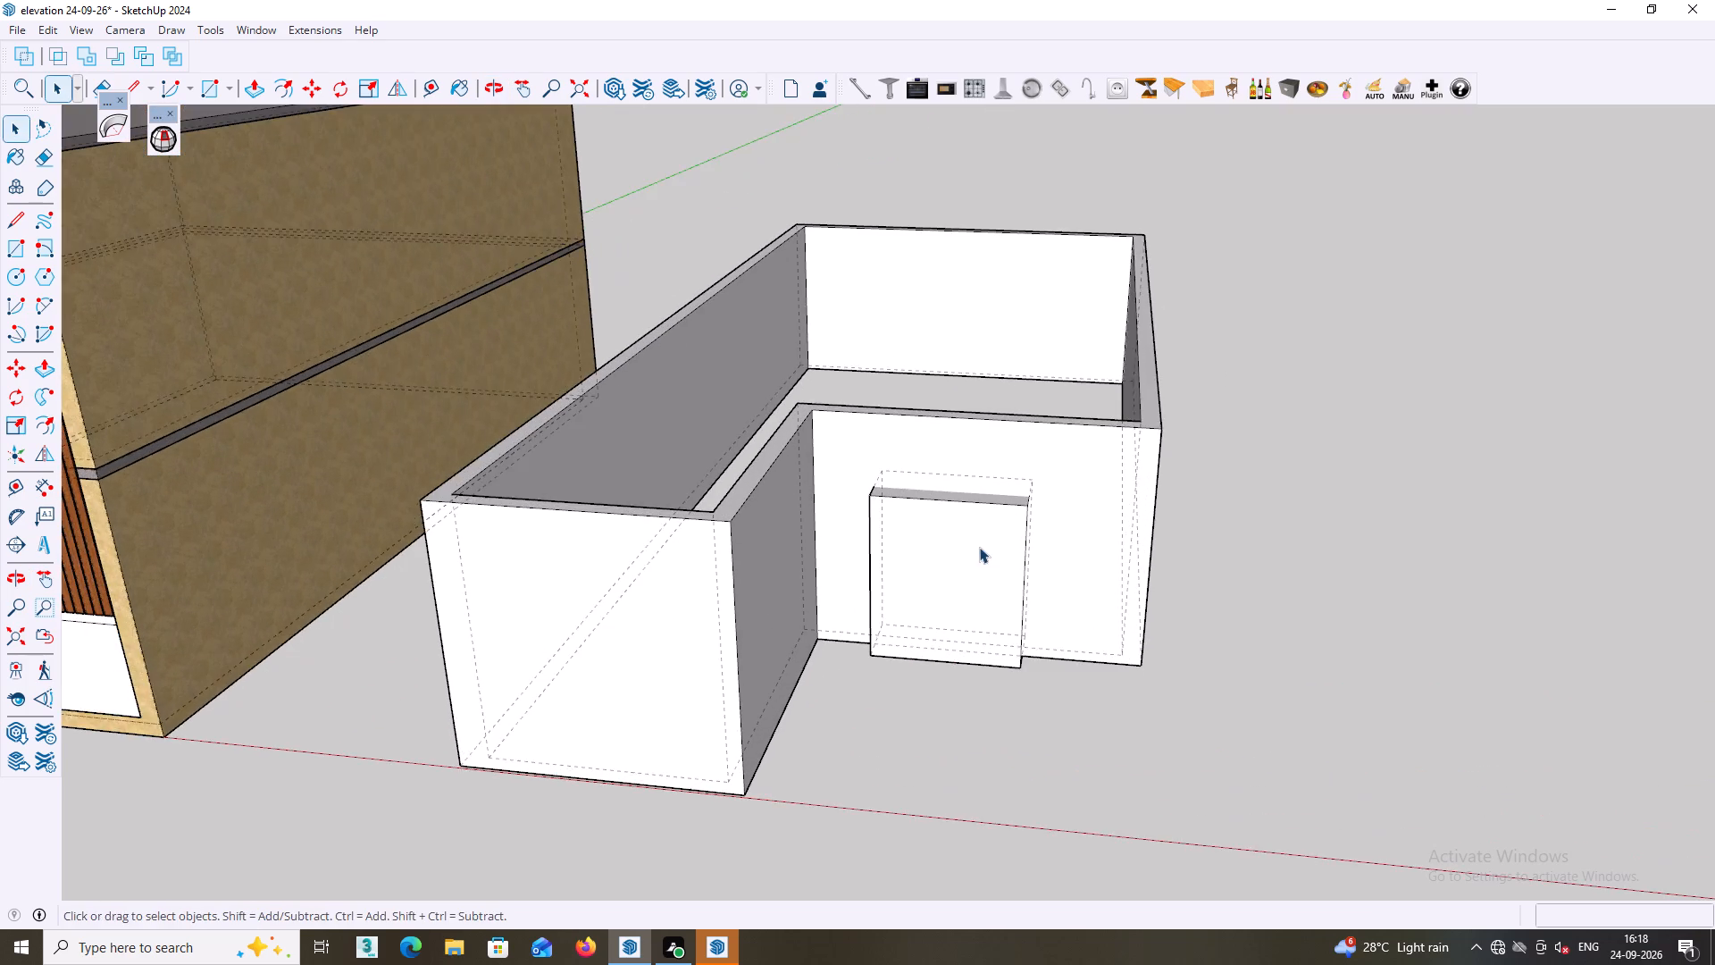
pyautogui.moveTo(979, 548); pyautogui.dragTo(966, 673, button='middle')
pyautogui.scroll(1, 972, 588)
pyautogui.click(973, 584)
pyautogui.moveTo(976, 585); pyautogui.dragTo(976, 607, button='middle')
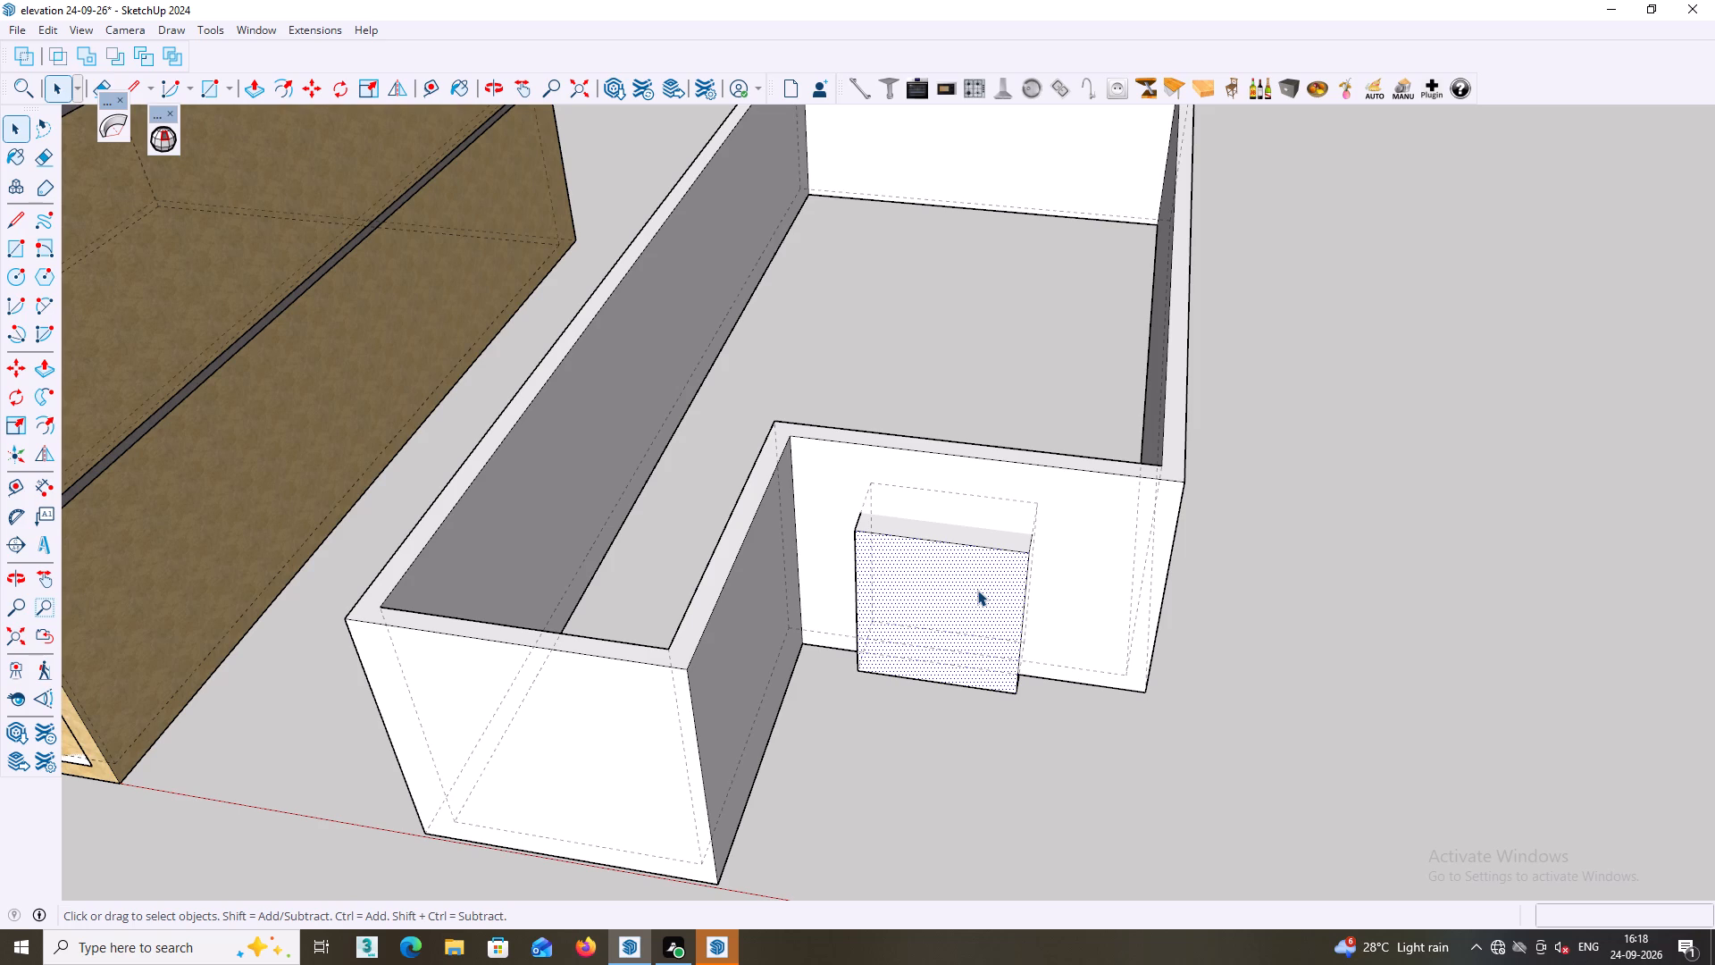
pyautogui.moveTo(951, 600); pyautogui.dragTo(916, 669, button='middle')
pyautogui.moveTo(918, 637); pyautogui.dragTo(898, 670, button='middle')
pyautogui.tripleClick(924, 623)
pyautogui.rightClick(924, 621)
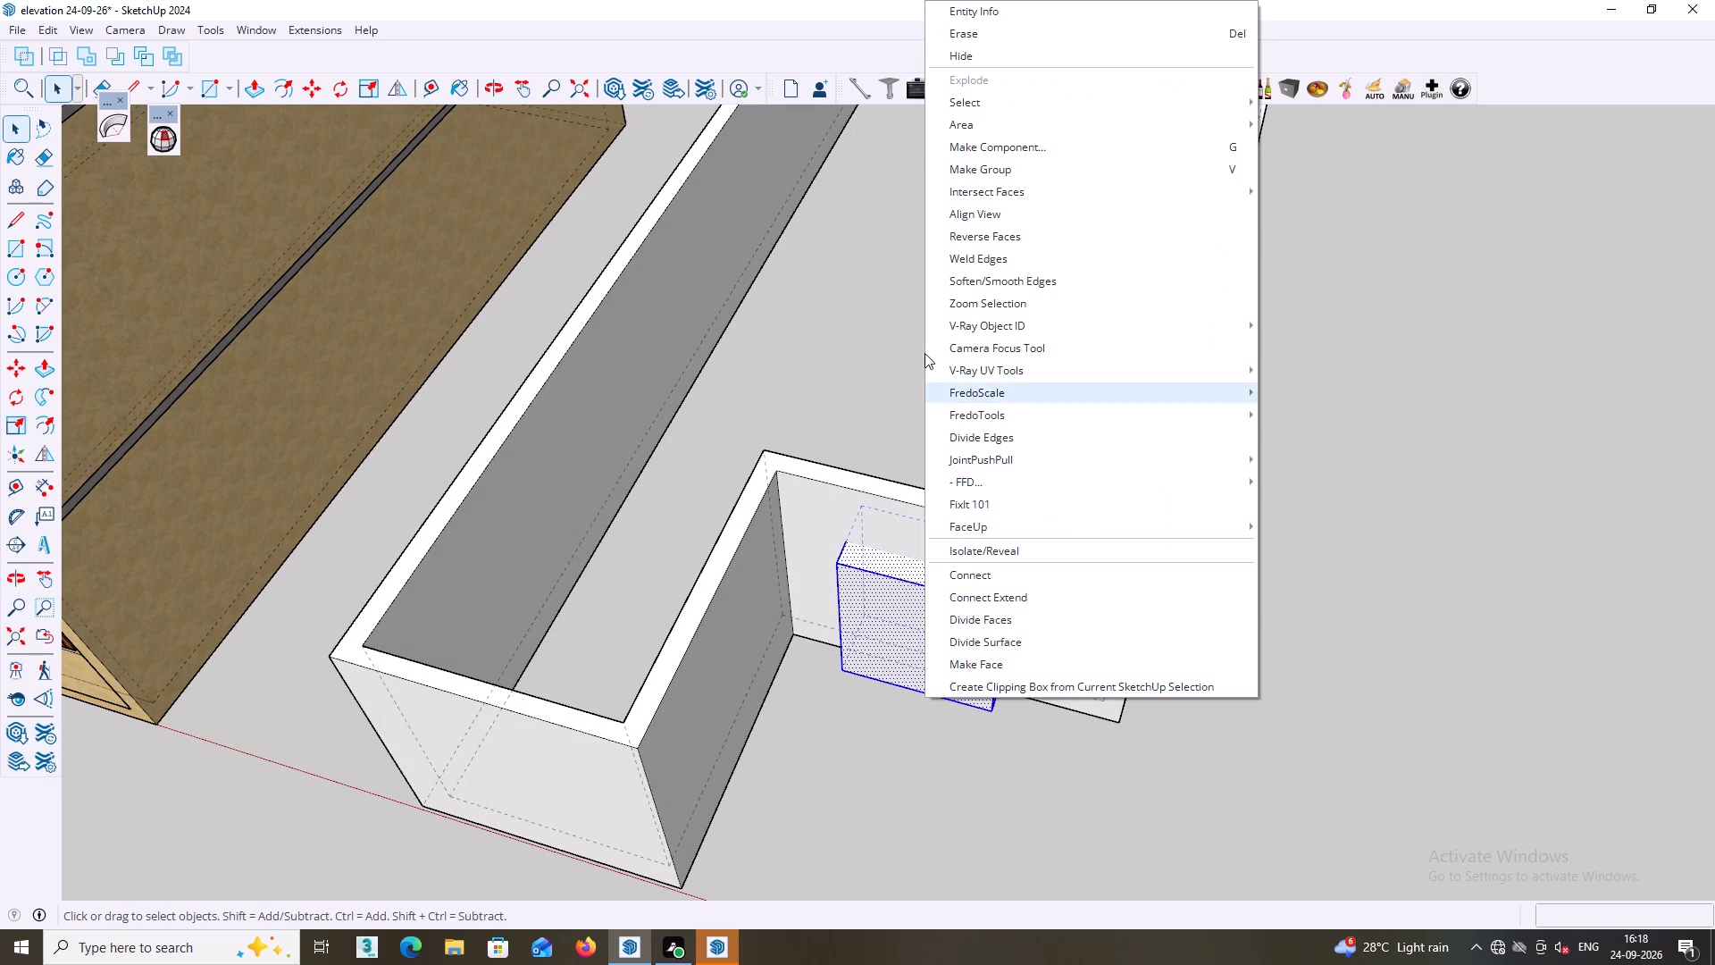
pyautogui.click(994, 168)
pyautogui.click(1268, 499)
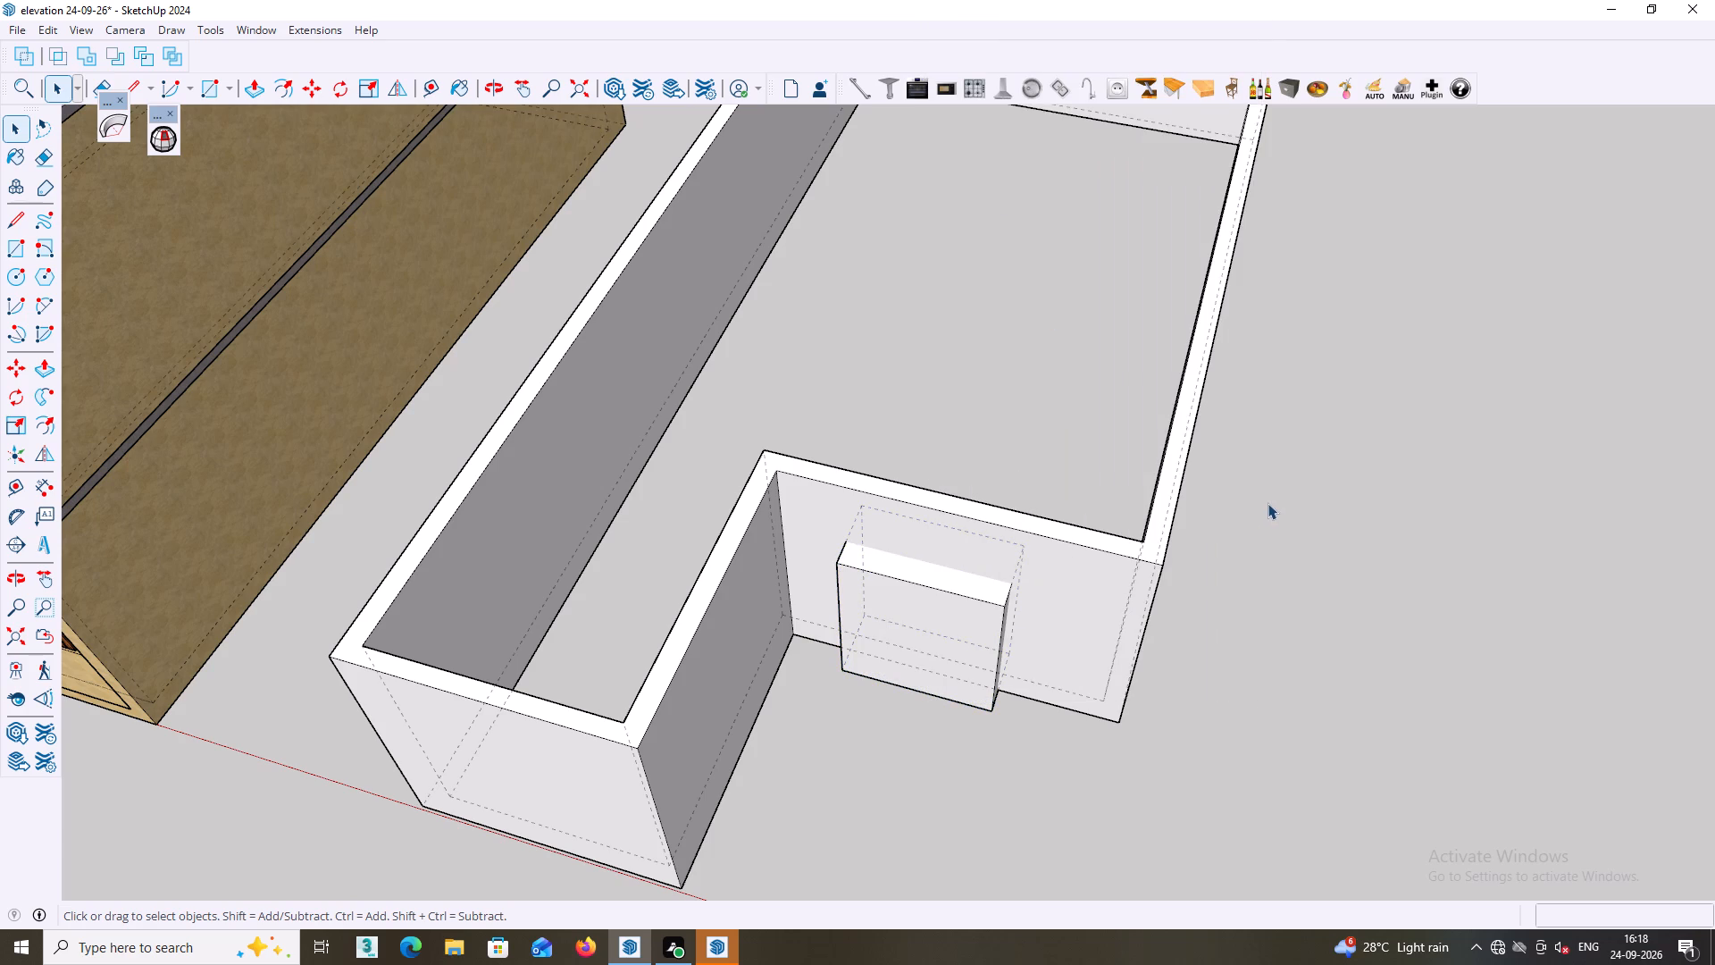
# Subtract the block group from the L-shaped walls to cut an opening in the recessed front wall.
pyautogui.moveTo(1258, 478); pyautogui.dragTo(1263, 439, button='middle')
pyautogui.moveTo(1272, 441); pyautogui.dragTo(1284, 441, button='middle')
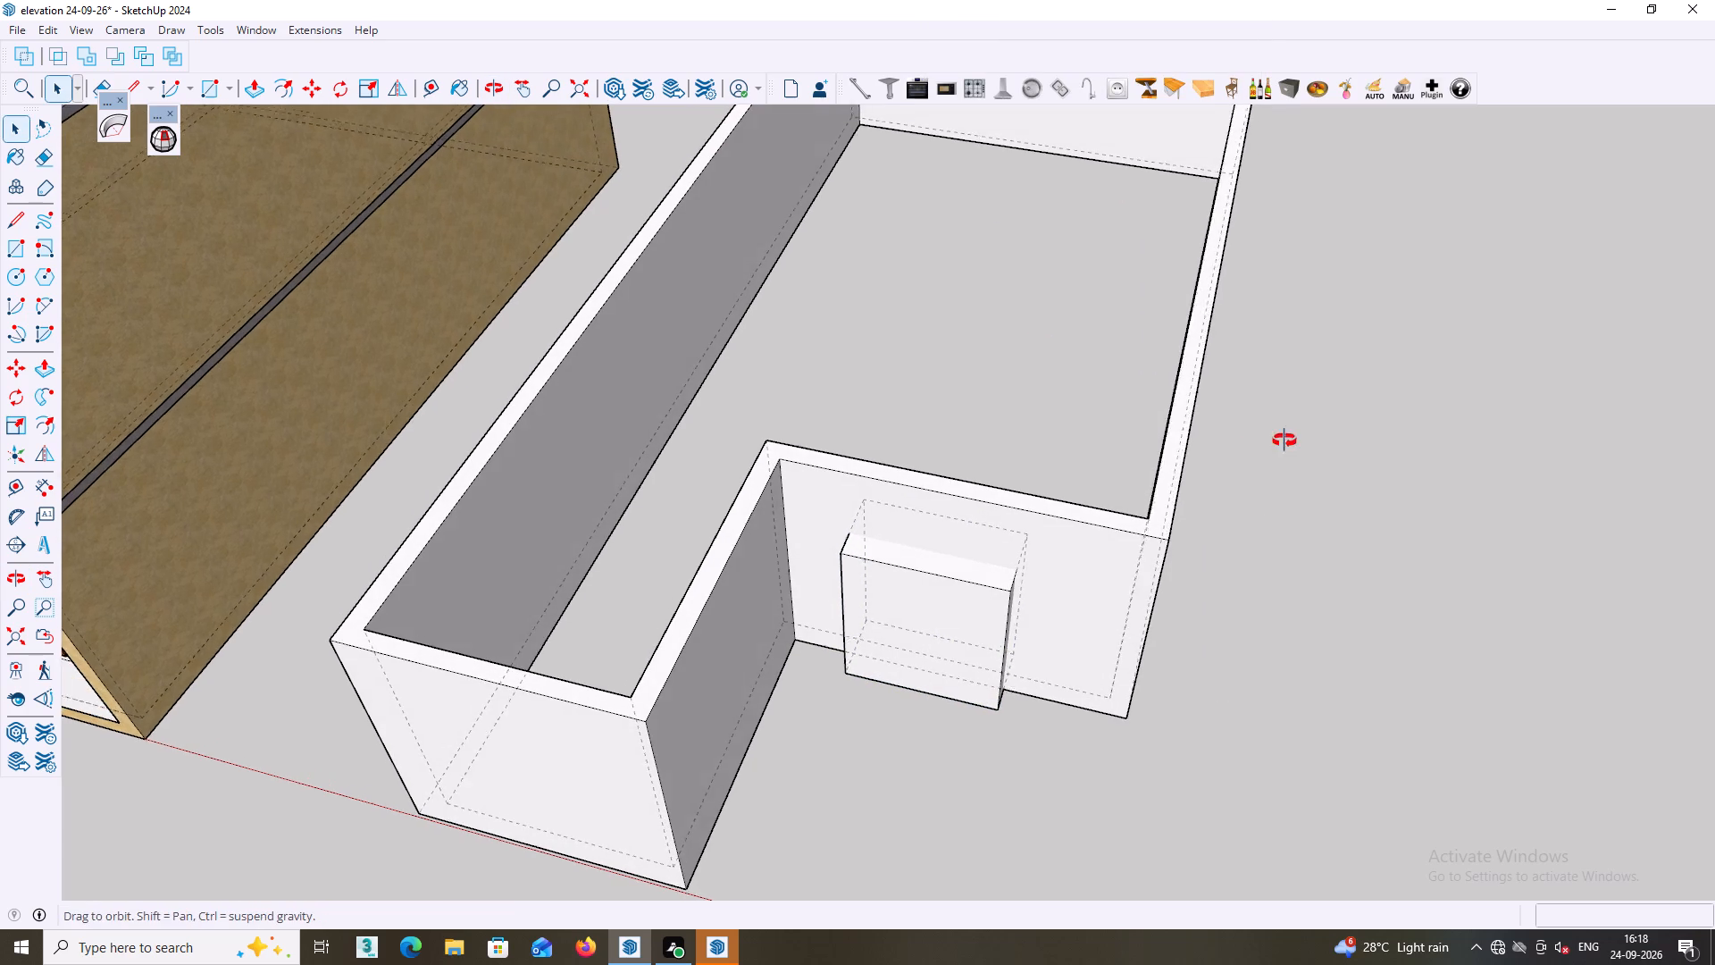
pyautogui.moveTo(1284, 441); pyautogui.dragTo(1300, 428, button='middle')
pyautogui.click(125, 59)
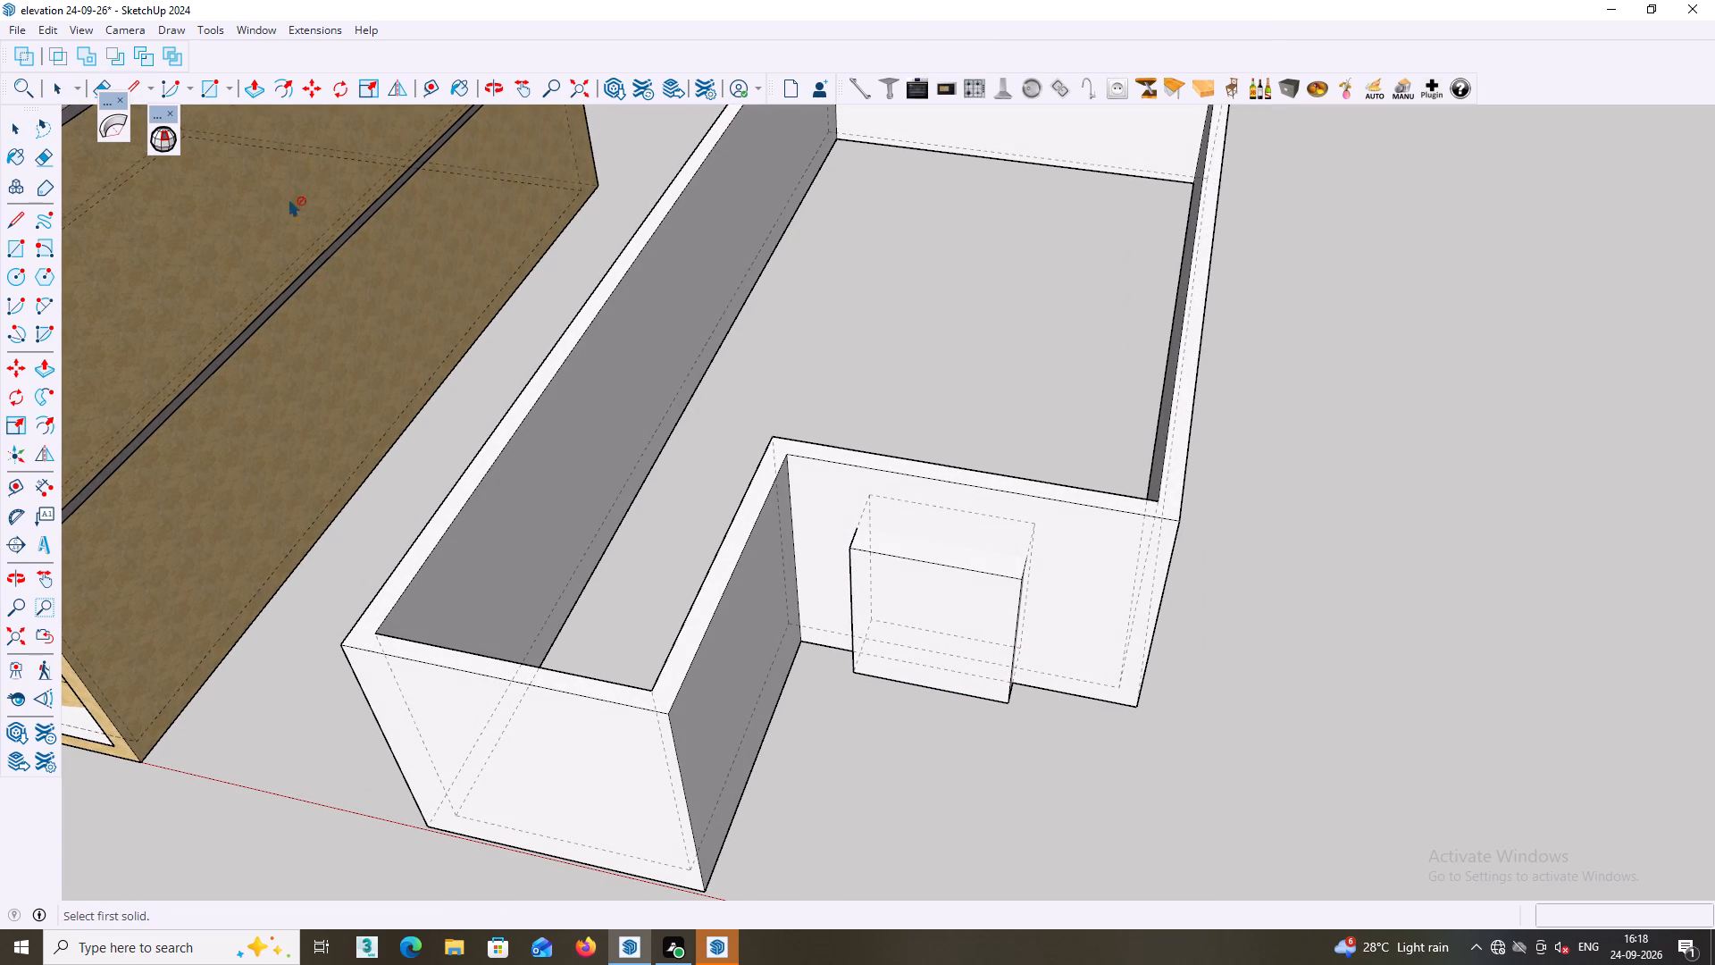
pyautogui.click(902, 576)
pyautogui.click(931, 496)
pyautogui.scroll(-1, 943, 533)
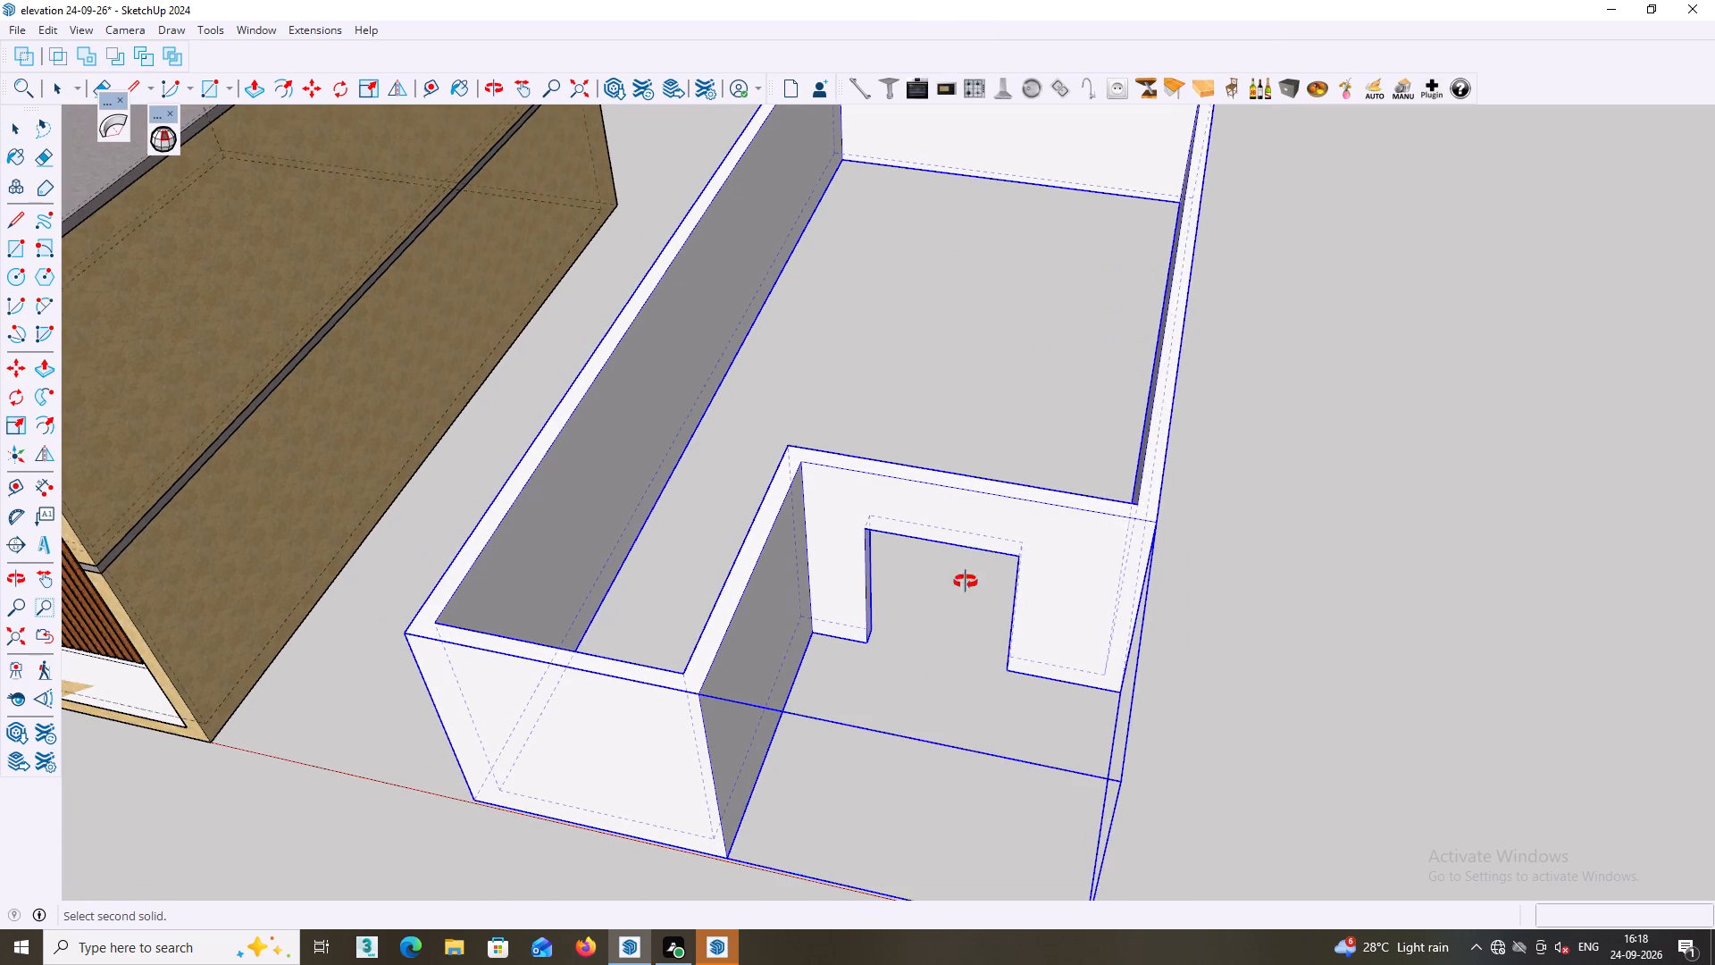
pyautogui.moveTo(966, 584); pyautogui.dragTo(1007, 487, button='middle')
pyautogui.press('space')
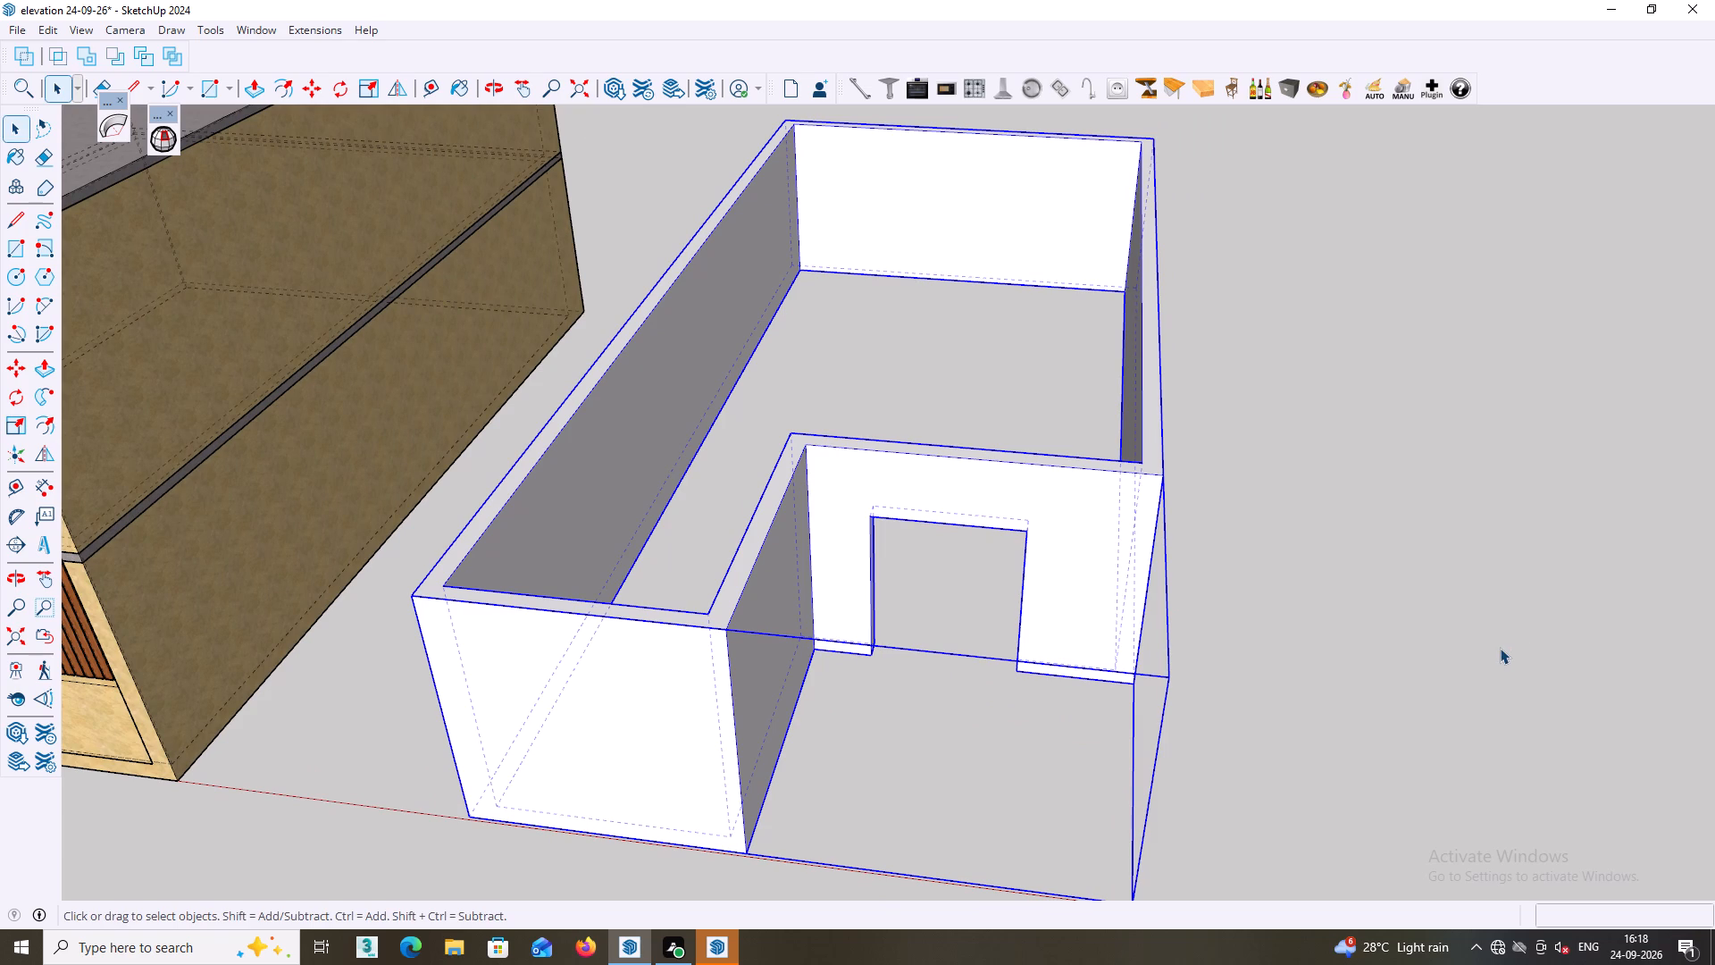
pyautogui.doubleClick(1410, 647)
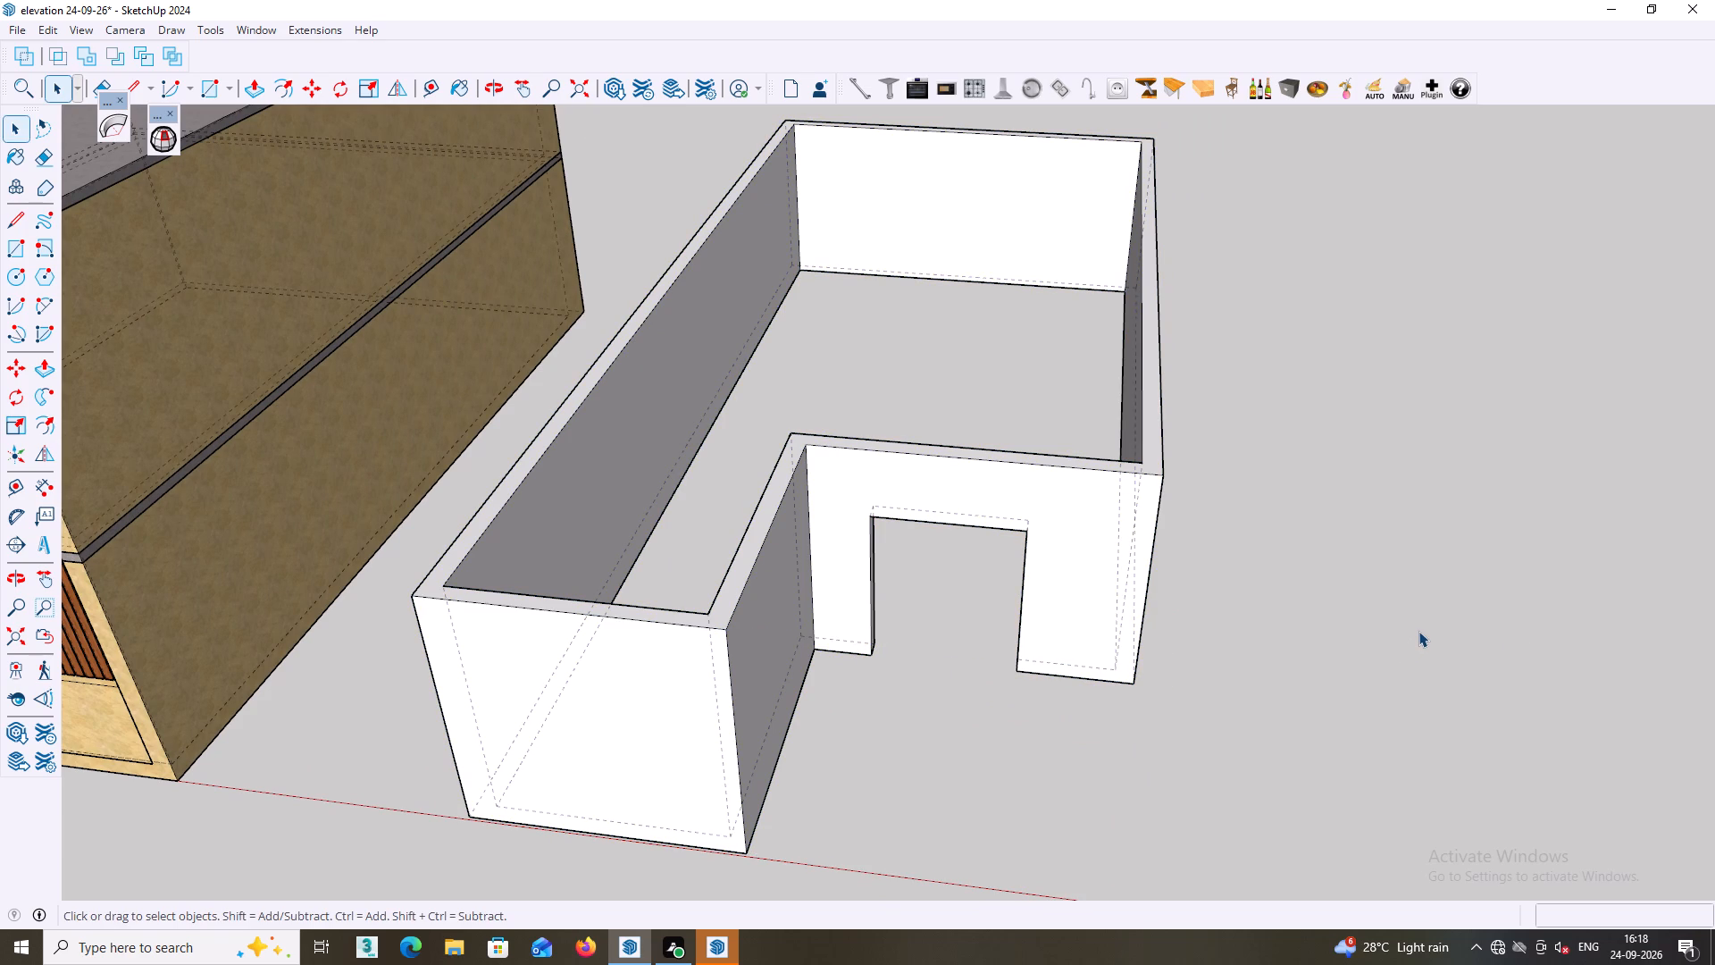
# Examine the opening in the recessed front wall and the surrounding walls from several angles.
pyautogui.keyDown('shift'); pyautogui.moveTo(1413, 627); pyautogui.dragTo(1354, 620, button='middle'); pyautogui.keyUp('shift')
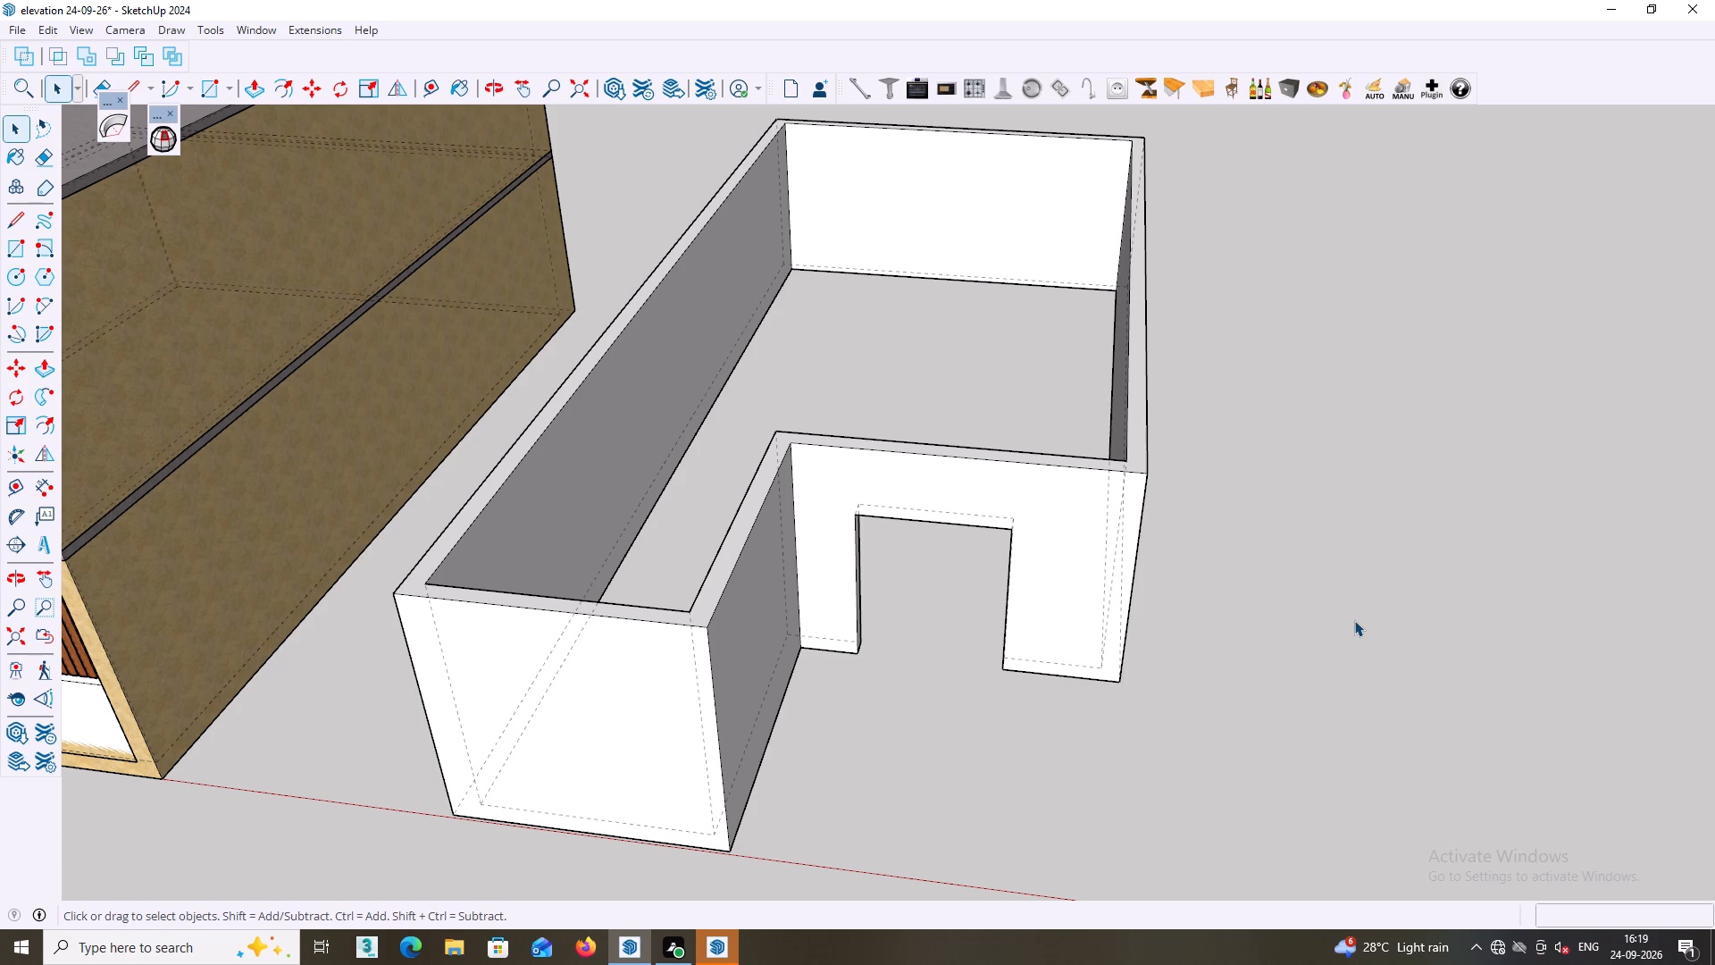
pyautogui.moveTo(986, 667); pyautogui.dragTo(1073, 626, button='middle')
pyautogui.moveTo(1073, 626); pyautogui.dragTo(1125, 570, button='middle')
pyautogui.scroll(1, 1049, 600)
pyautogui.click(953, 661)
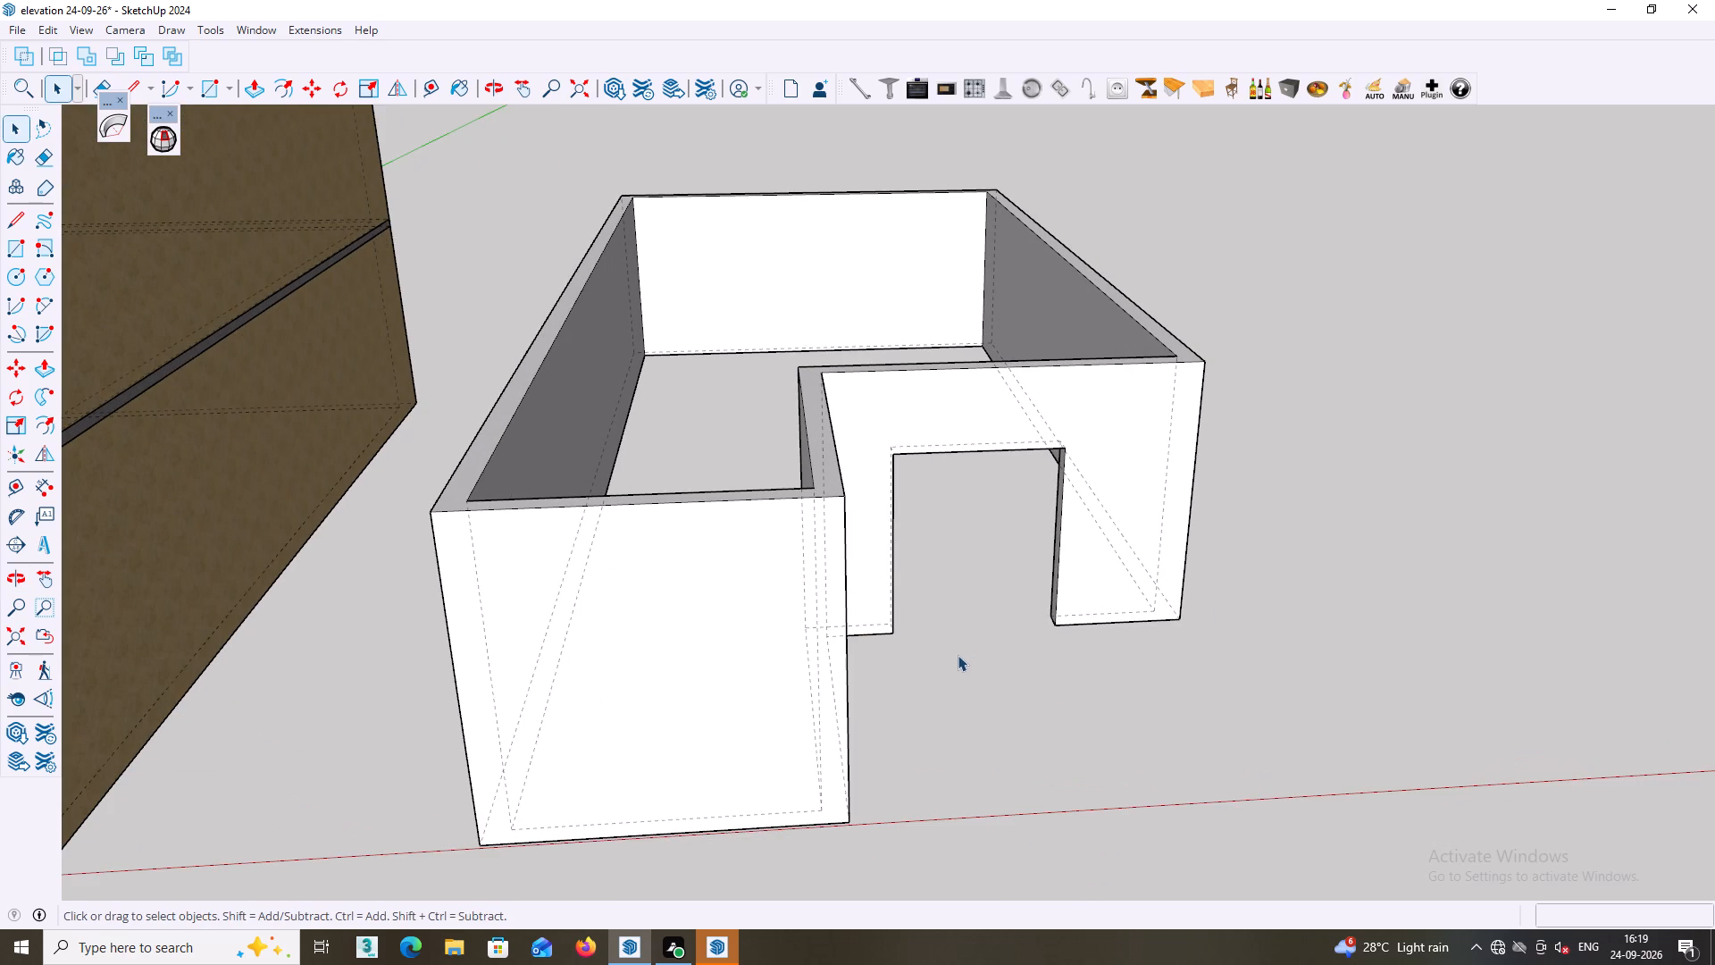
pyautogui.moveTo(907, 506); pyautogui.dragTo(838, 516, button='middle')
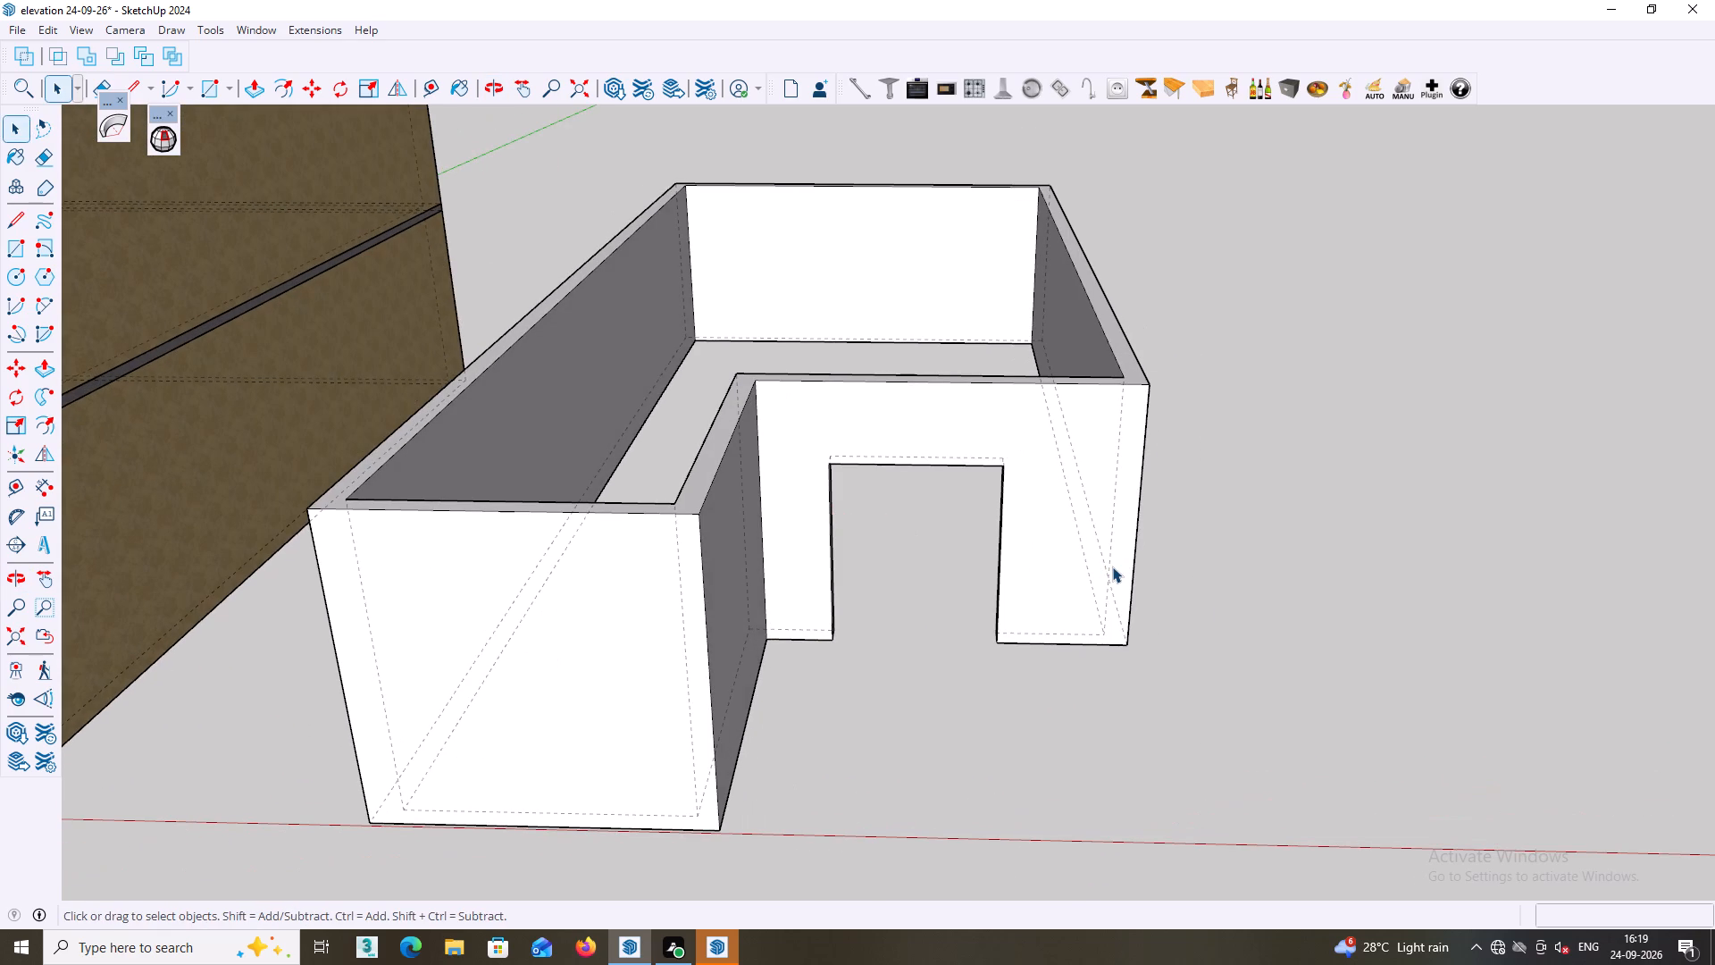
pyautogui.scroll(-3, 1088, 590)
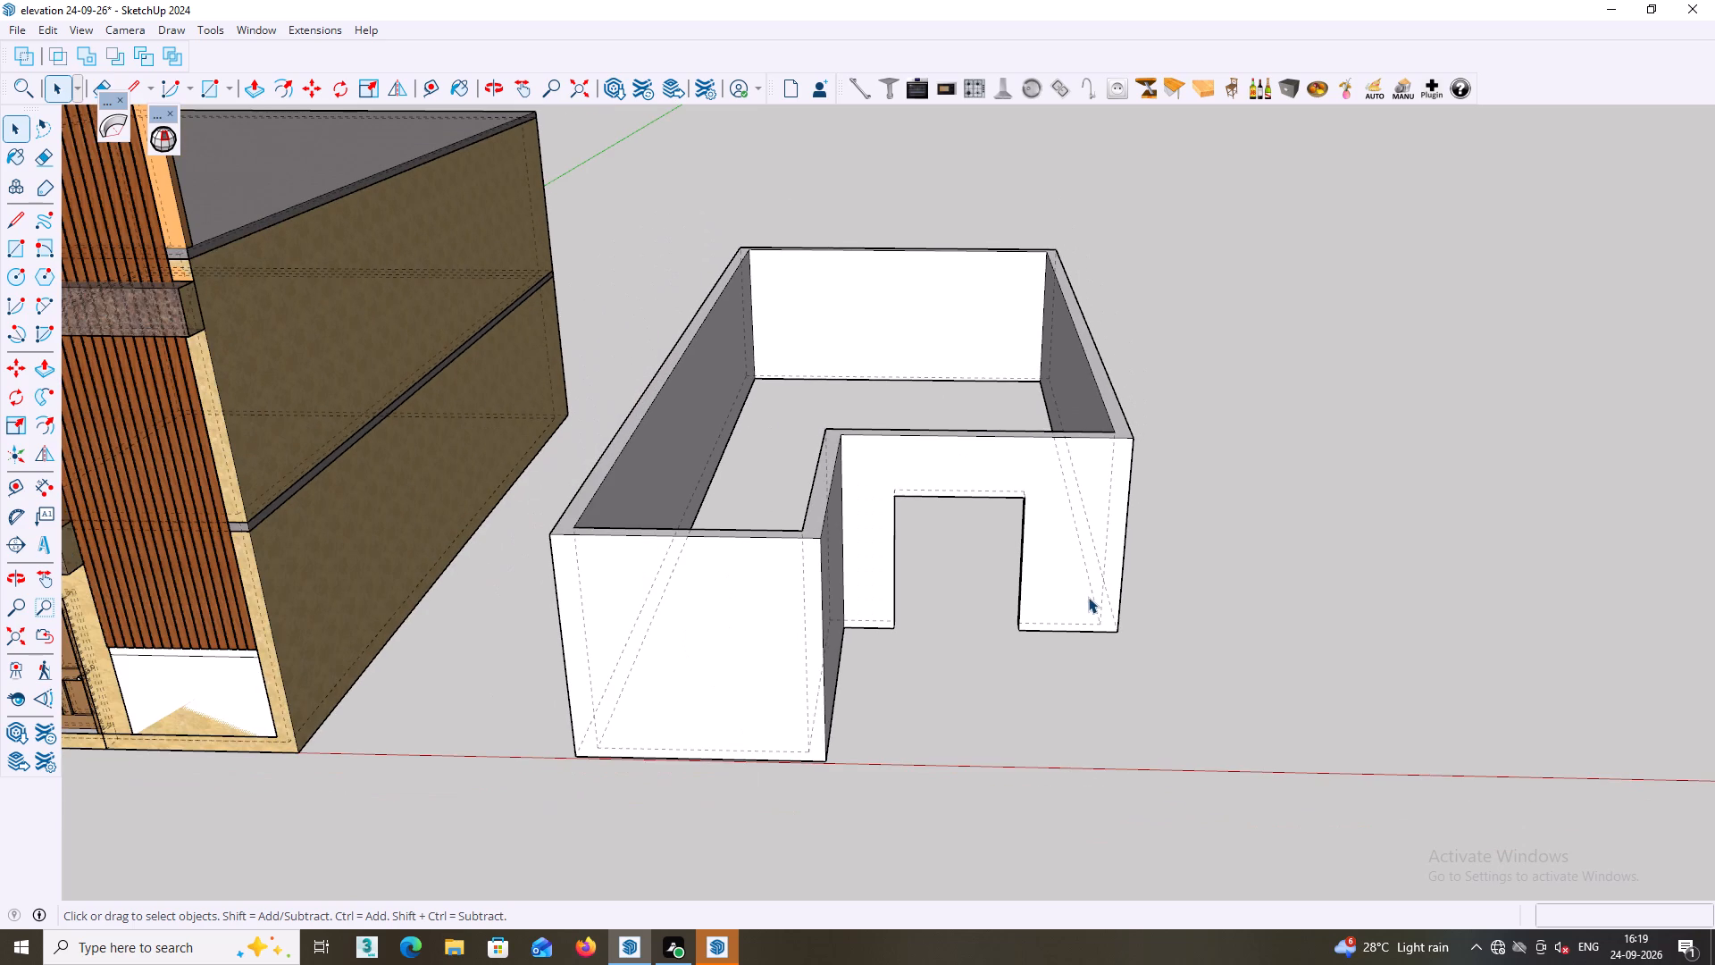
pyautogui.keyDown('shift'); pyautogui.moveTo(1088, 597); pyautogui.dragTo(889, 567, button='middle'); pyautogui.keyUp('shift')
pyautogui.scroll(3, 888, 592)
pyautogui.middleClick(883, 606)
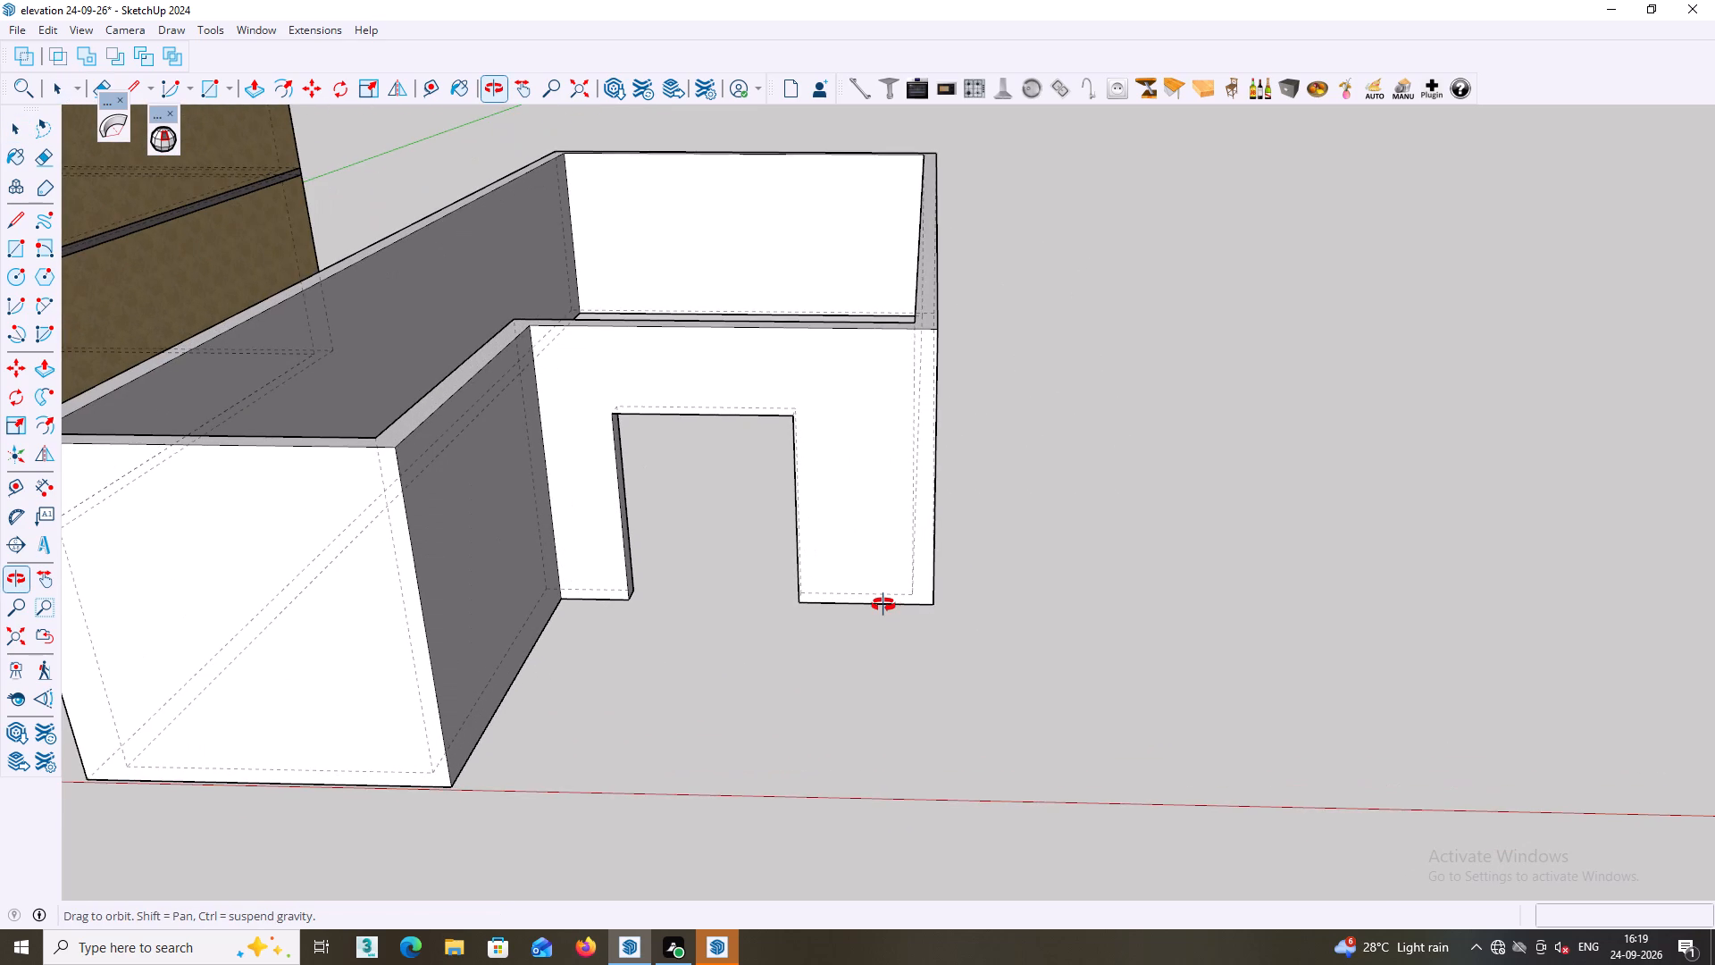
pyautogui.moveTo(865, 571); pyautogui.dragTo(972, 546, button='middle')
pyautogui.moveTo(933, 492); pyautogui.dragTo(1026, 459, button='middle')
# Inside the walls solid, Push/Pull the opening's jamb farther from the inner corner inward about 1'3" to narrow the opening.
pyautogui.scroll(2, 1003, 441)
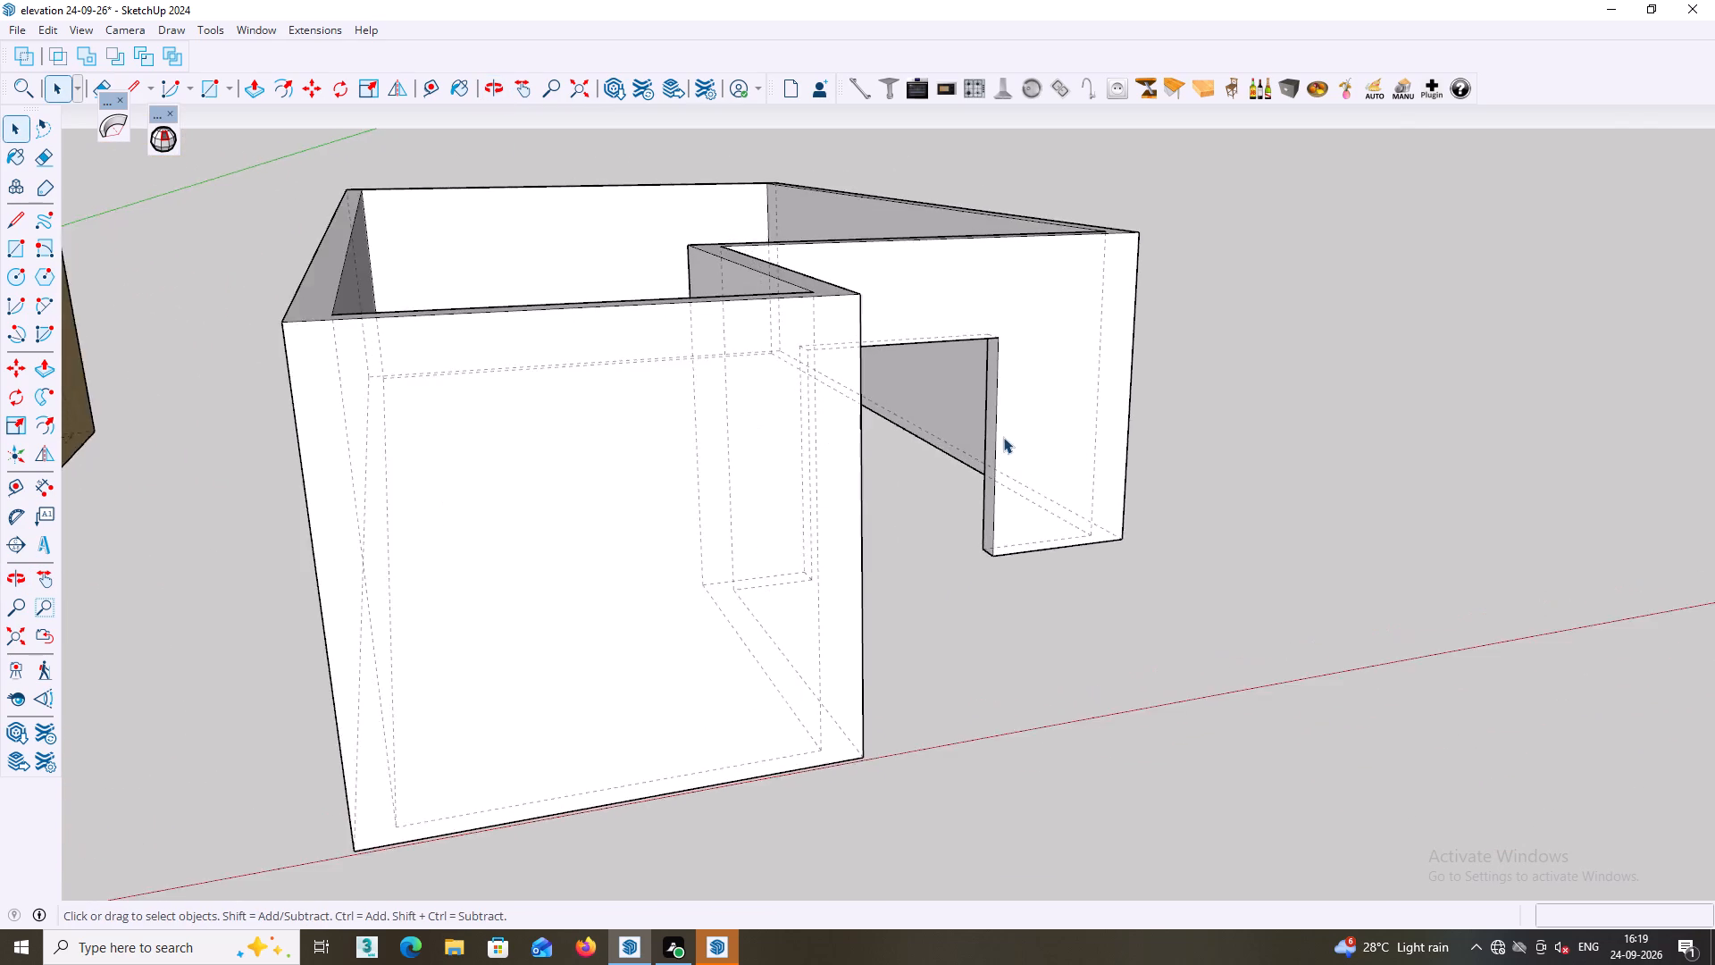
pyautogui.scroll(2, 1003, 437)
pyautogui.moveTo(990, 428); pyautogui.dragTo(950, 444, button='middle')
pyautogui.scroll(2, 958, 442)
pyautogui.moveTo(968, 441); pyautogui.dragTo(979, 441, button='middle')
pyautogui.click(1027, 449)
pyautogui.click(1029, 449)
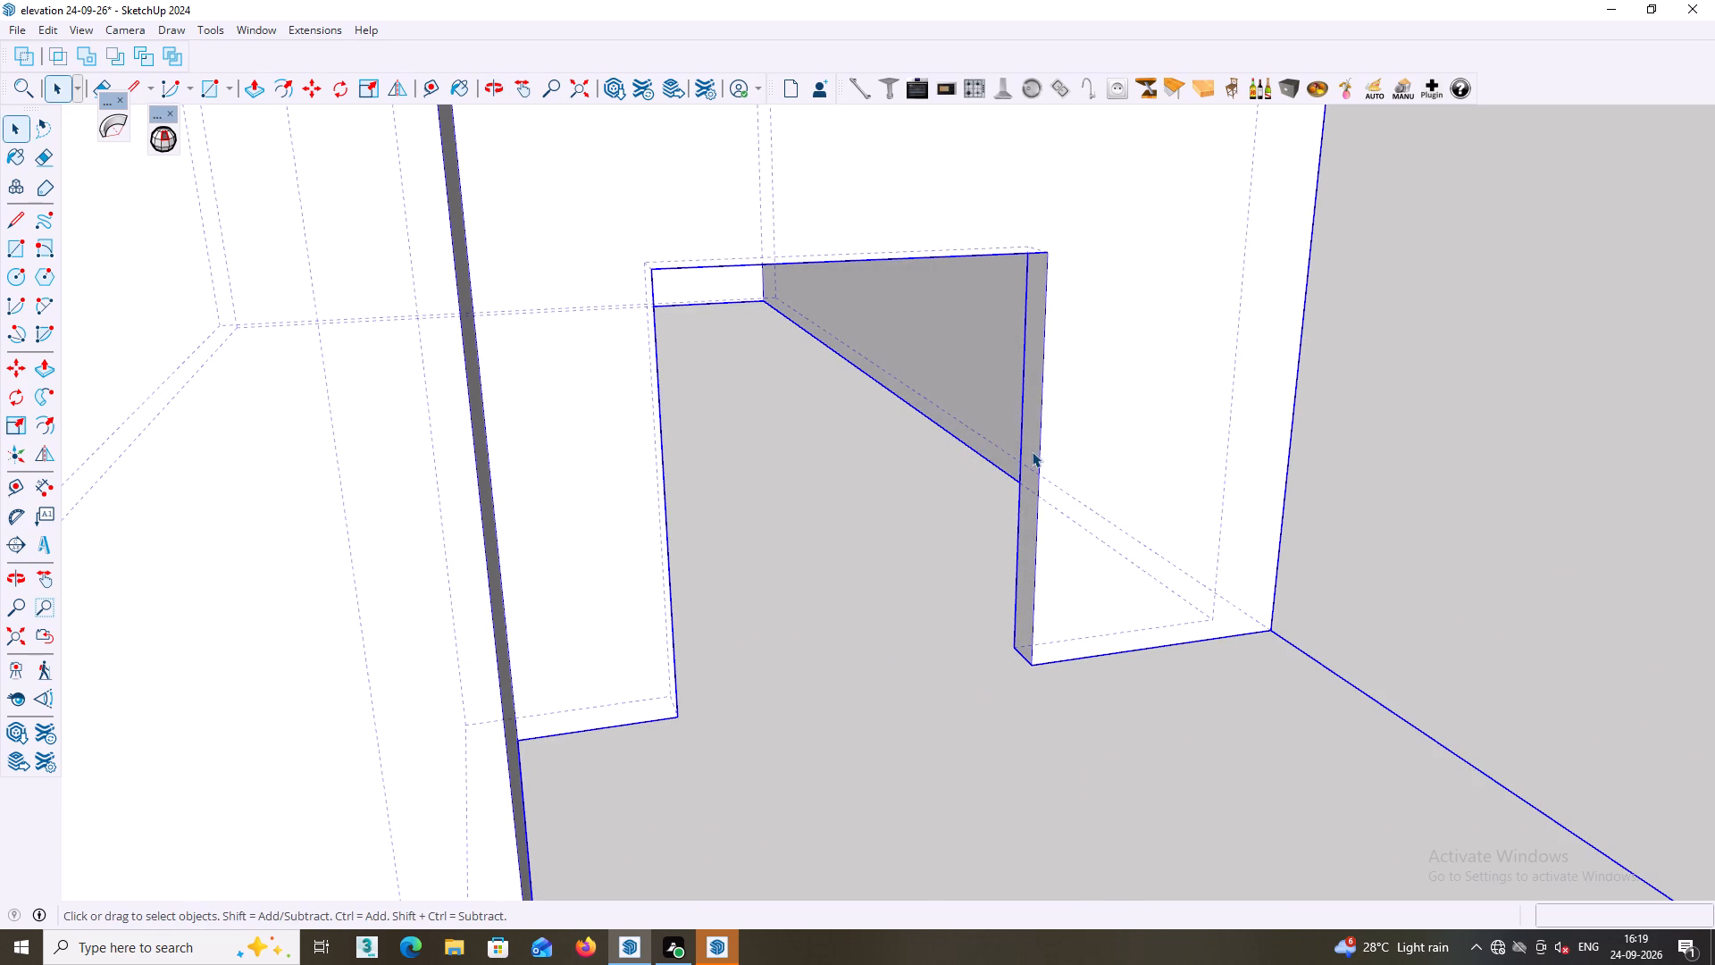
pyautogui.click(1368, 493)
pyautogui.tripleClick(1032, 433)
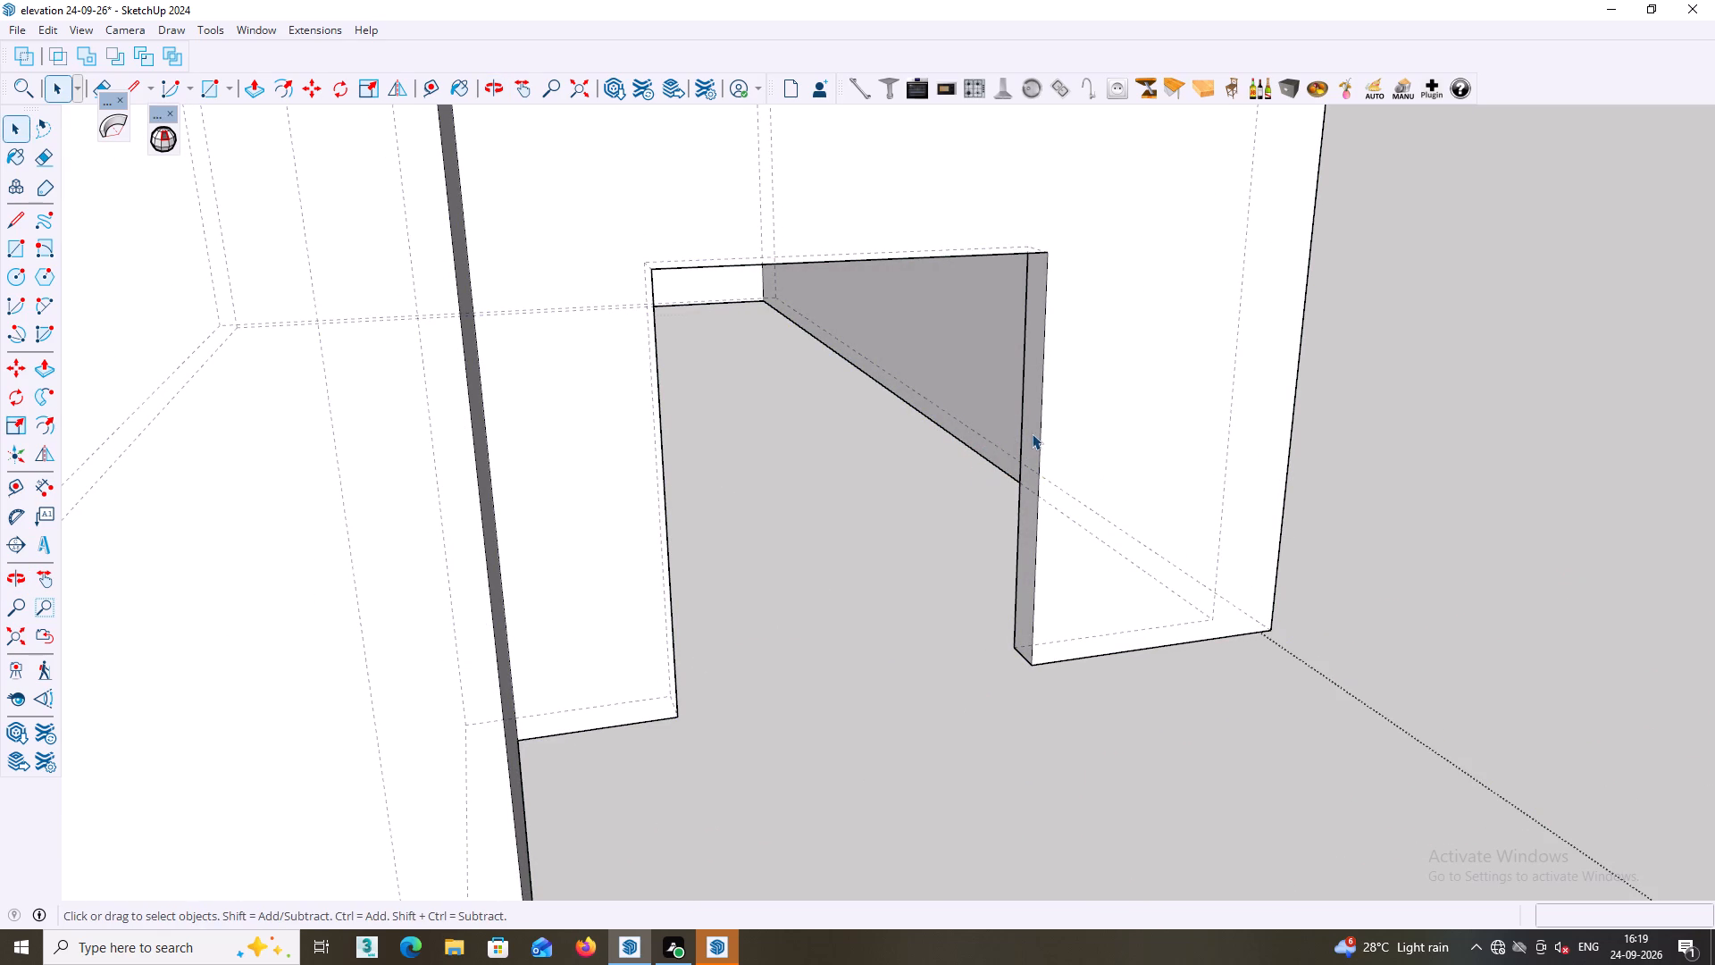
pyautogui.click(1033, 433)
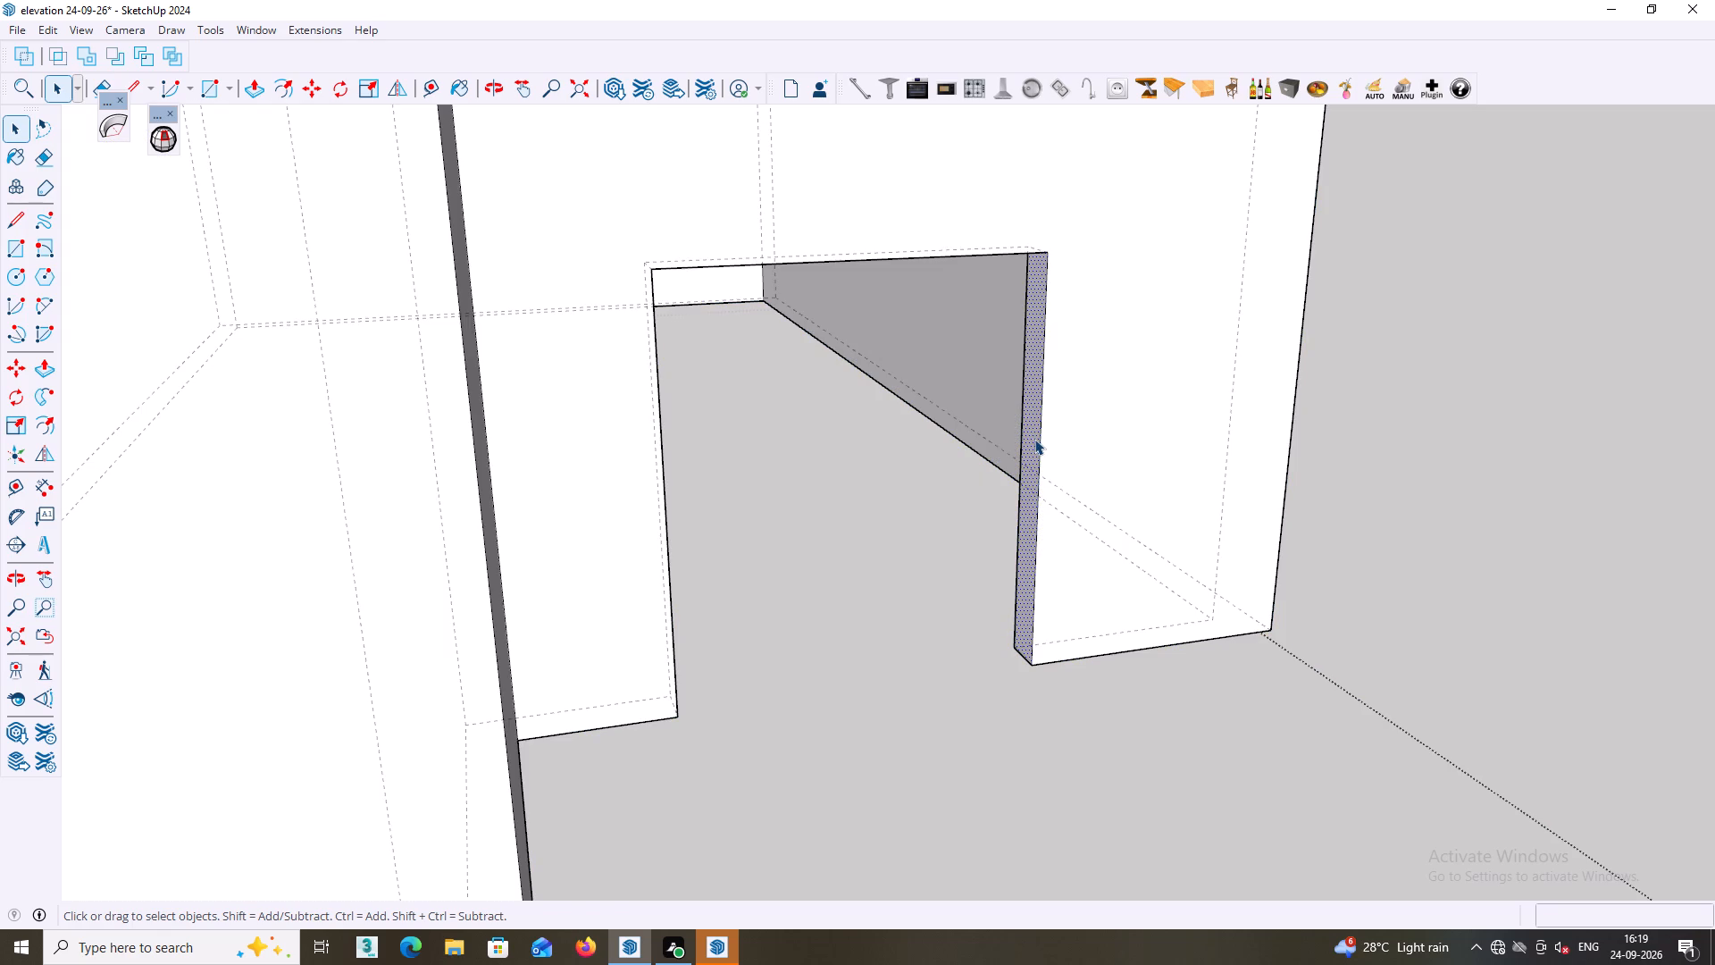
pyautogui.press('p')
pyautogui.click(1034, 439)
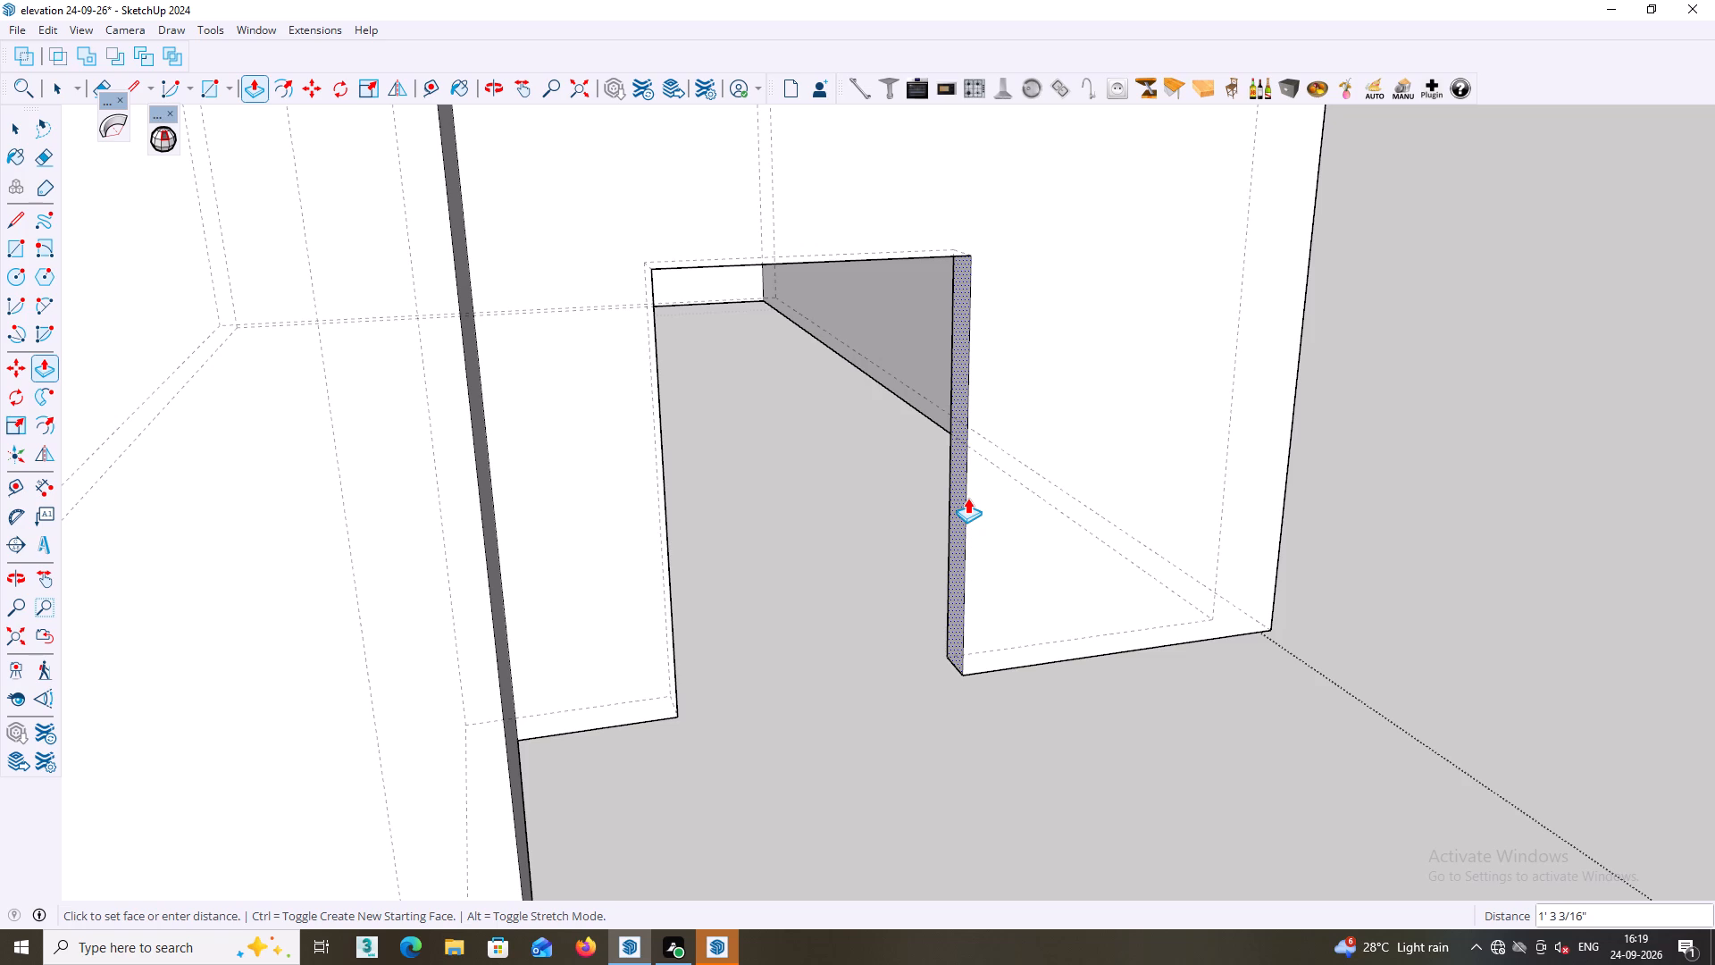
pyautogui.click(967, 498)
pyautogui.scroll(-1, 993, 605)
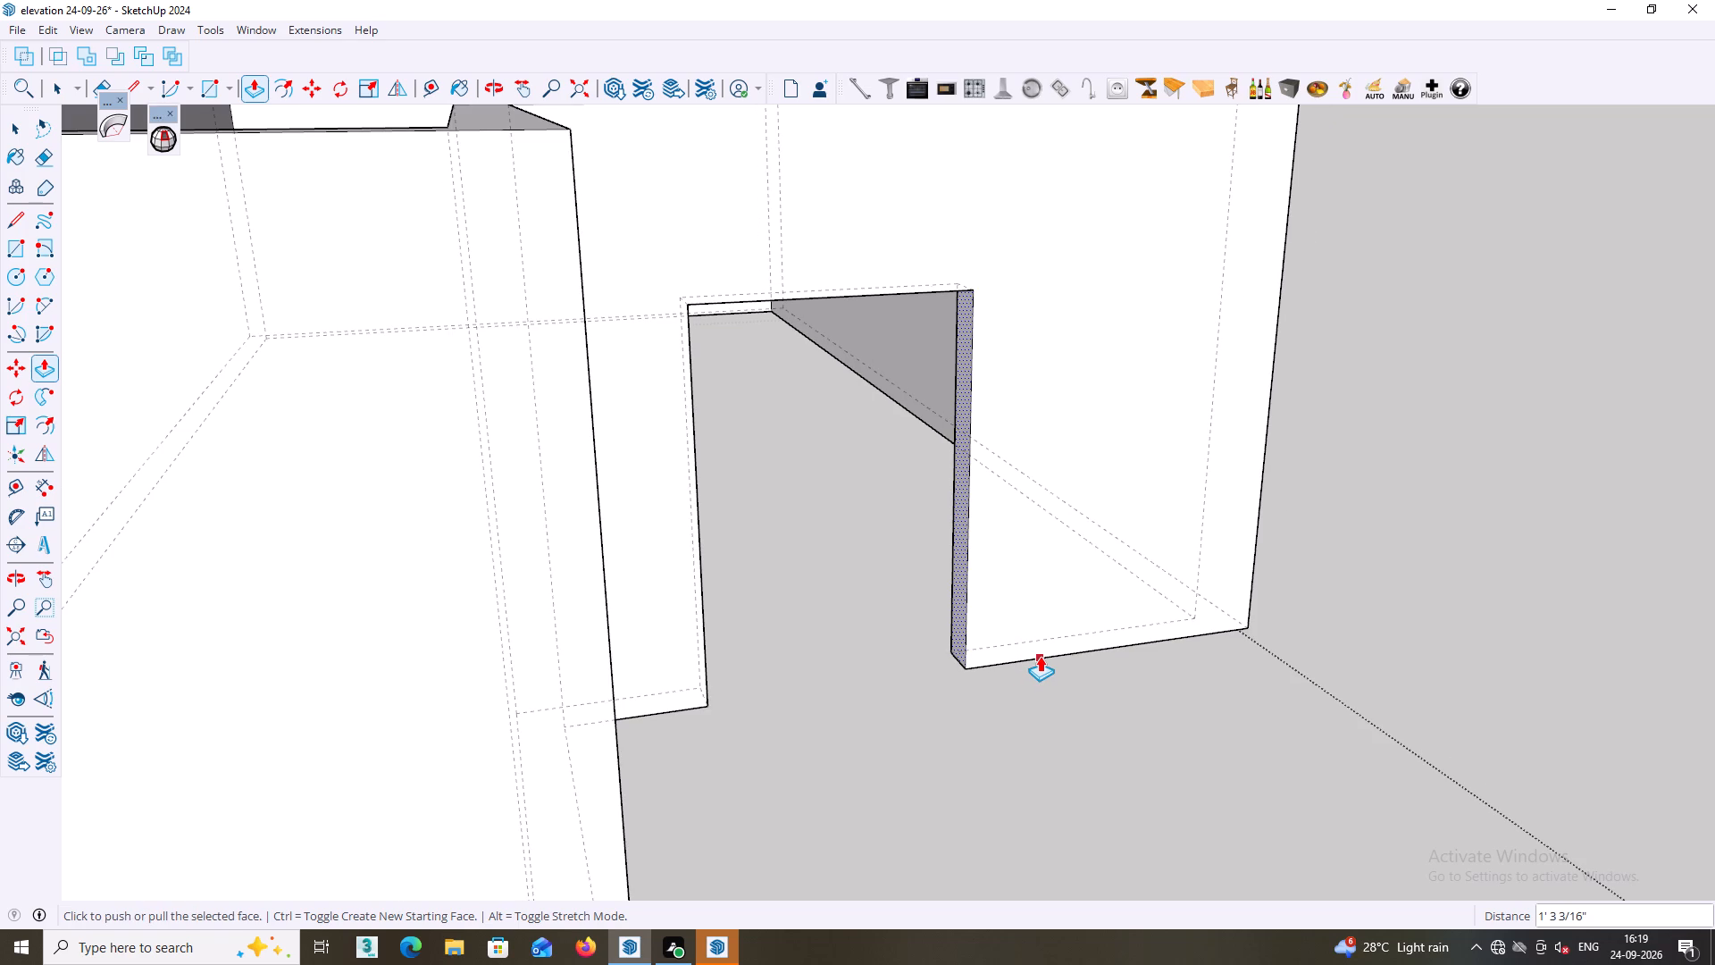
pyautogui.press('space')
pyautogui.scroll(-4, 1178, 652)
pyautogui.moveTo(1167, 638); pyautogui.dragTo(1143, 626, button='middle')
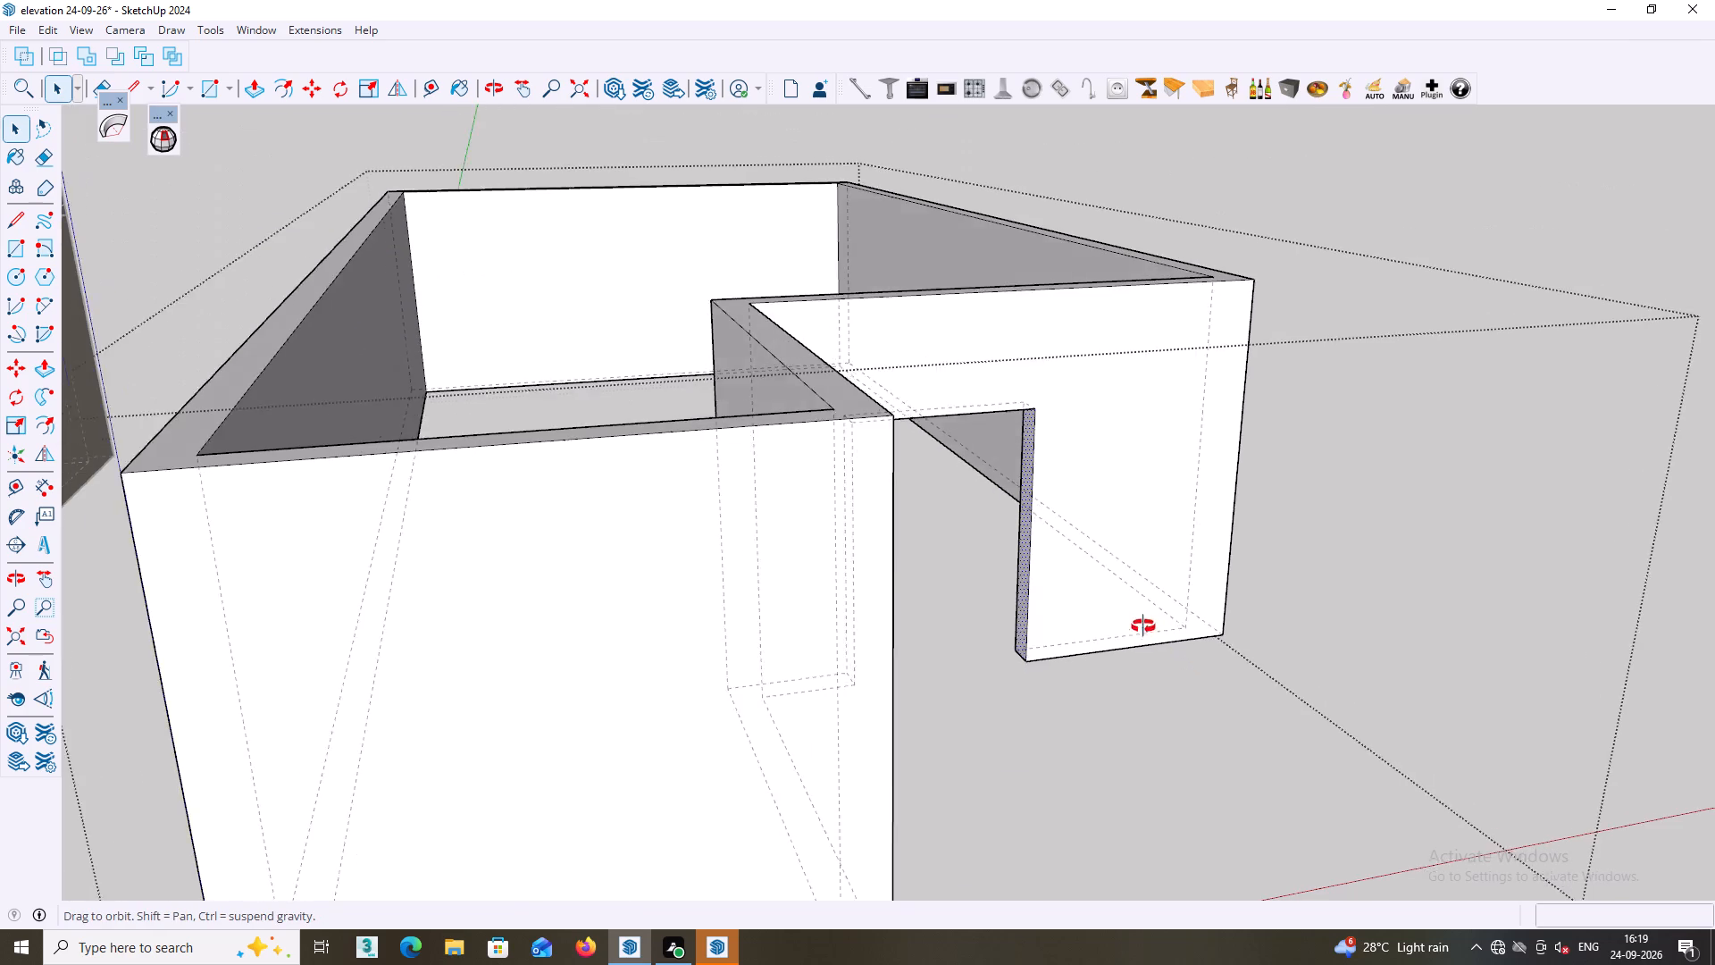
pyautogui.moveTo(1143, 626); pyautogui.dragTo(1087, 593, button='middle')
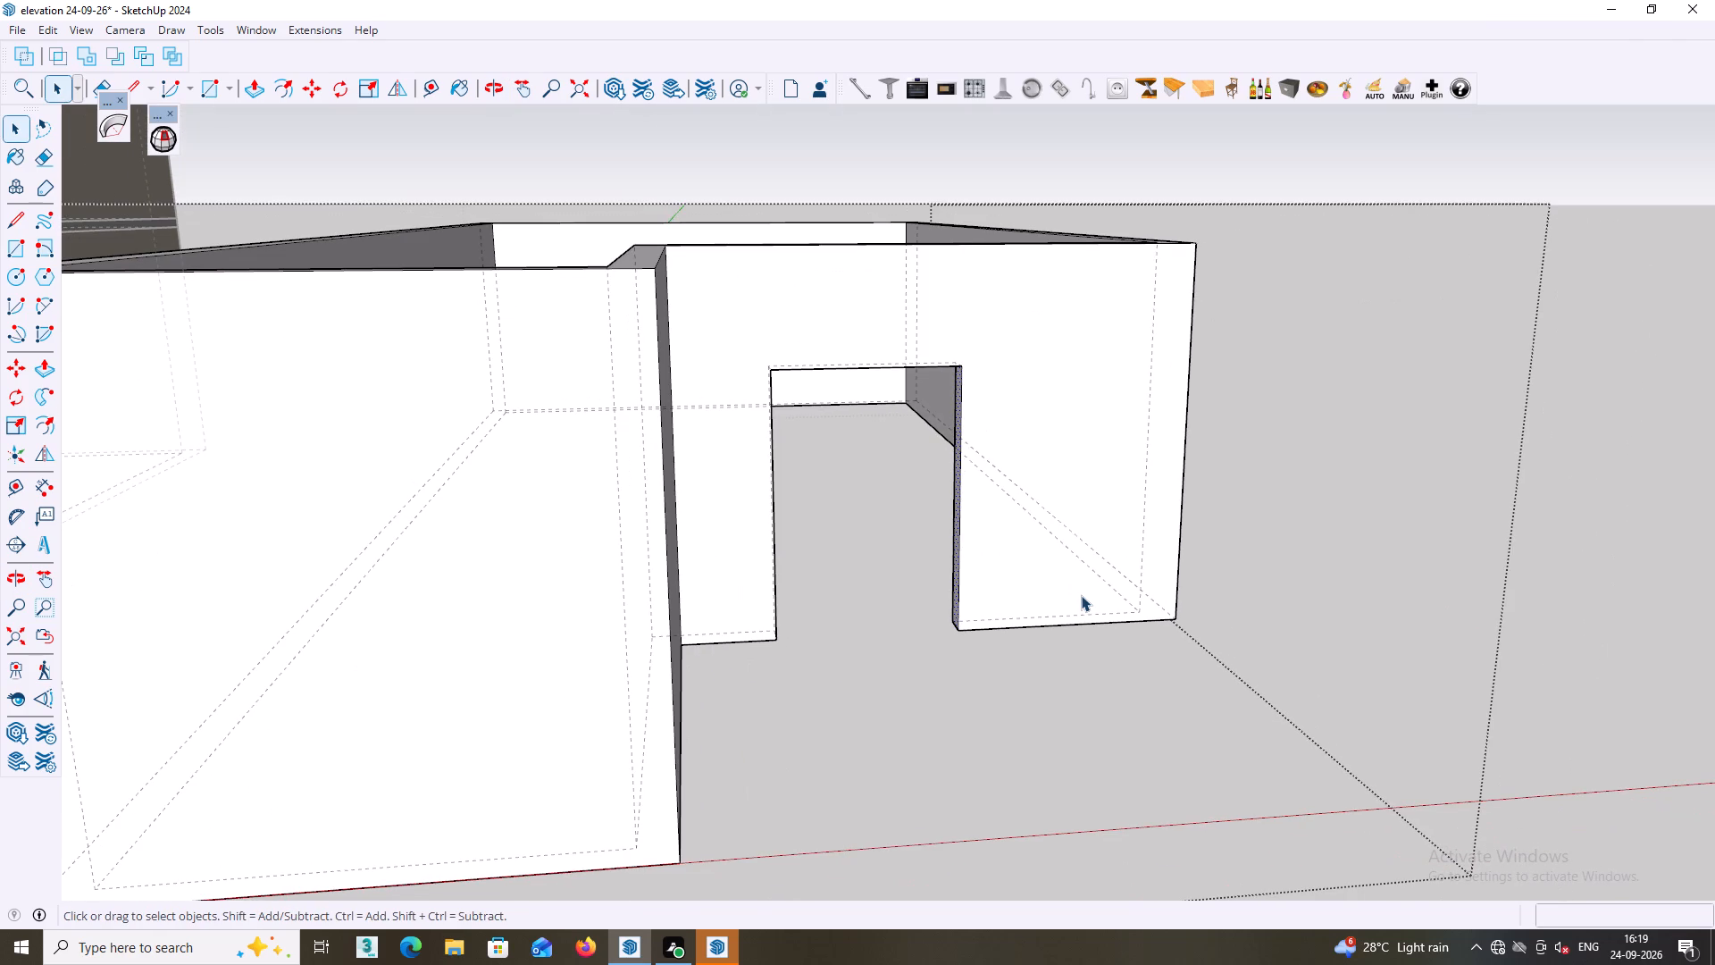
pyautogui.moveTo(1090, 587); pyautogui.dragTo(1145, 616, button='middle')
pyautogui.moveTo(1143, 608); pyautogui.dragTo(1097, 615, button='middle')
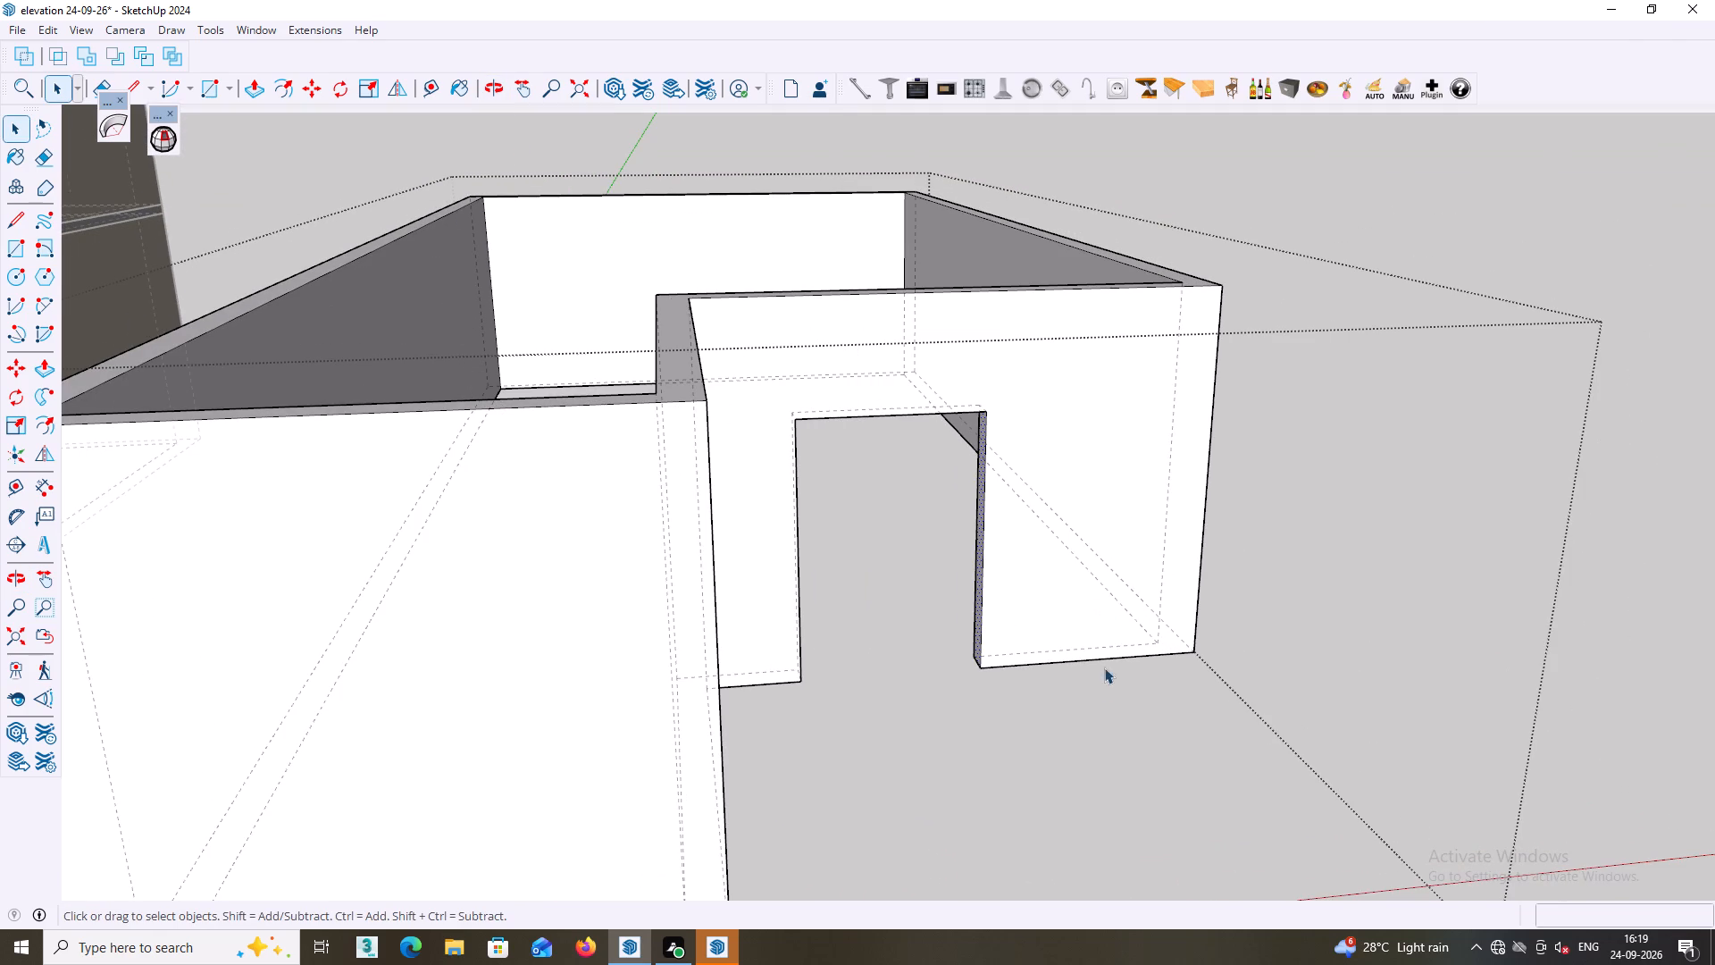
pyautogui.moveTo(1104, 675); pyautogui.dragTo(1107, 689, button='middle')
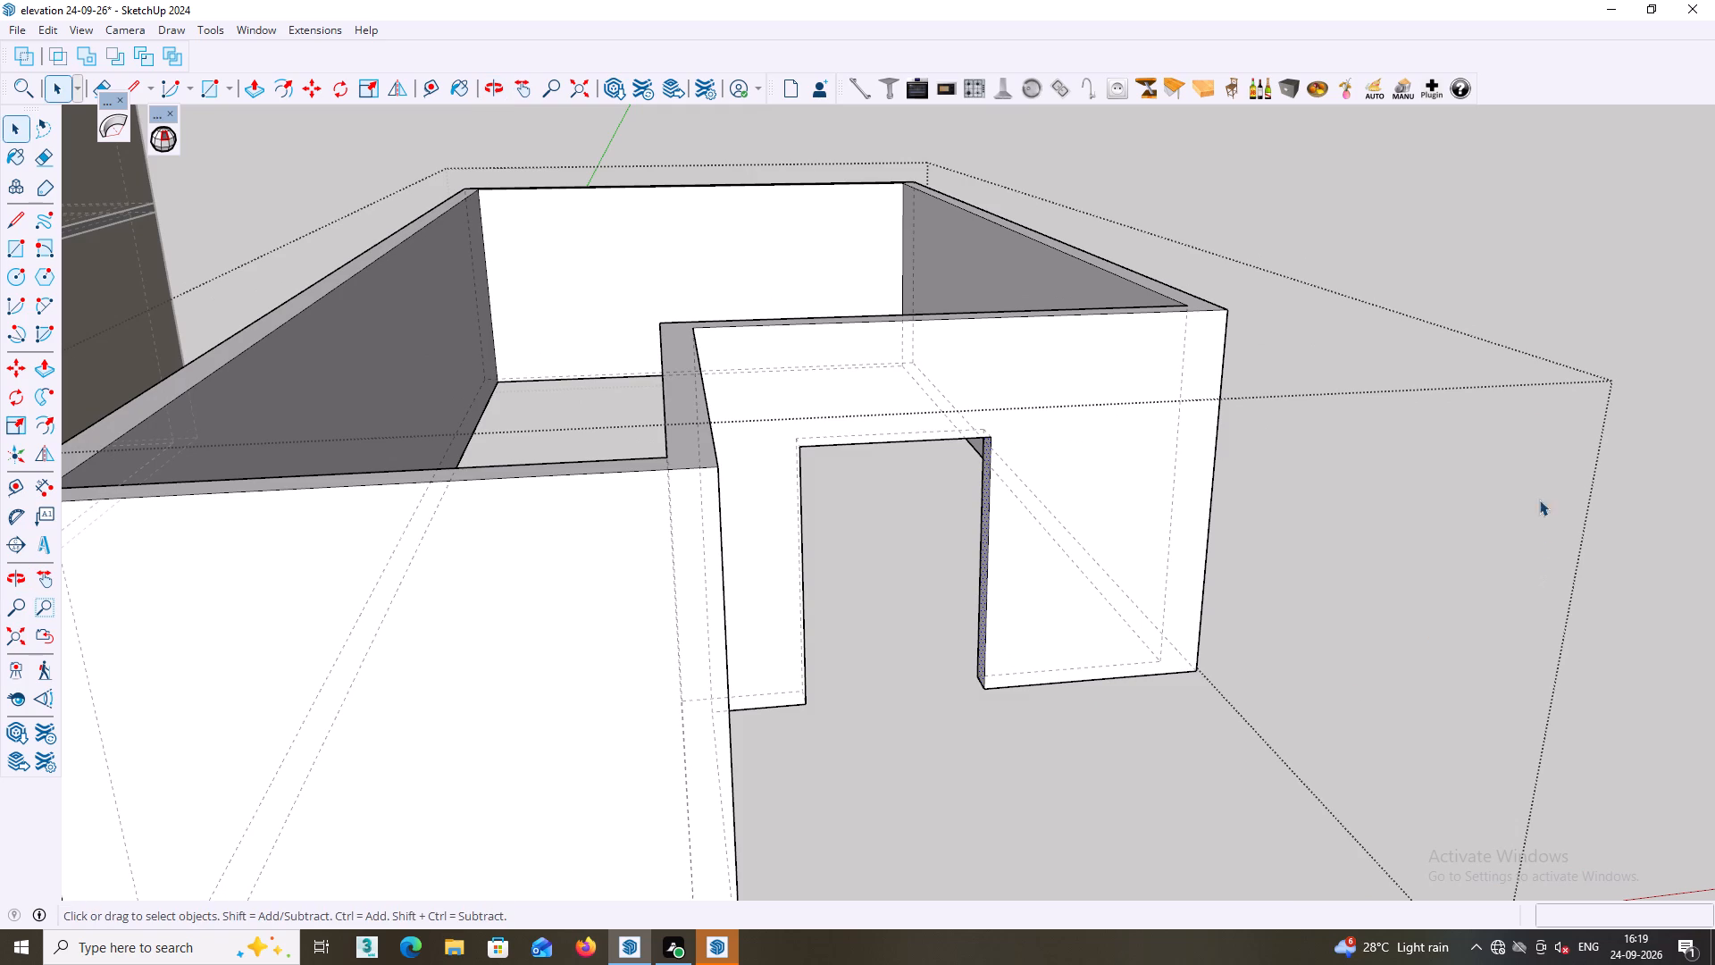
pyautogui.click(1522, 304)
# Turn off the dashed back-edge display.
pyautogui.moveTo(1204, 539); pyautogui.dragTo(1198, 506, button='middle')
pyautogui.moveTo(1133, 475); pyautogui.dragTo(1113, 469, button='middle')
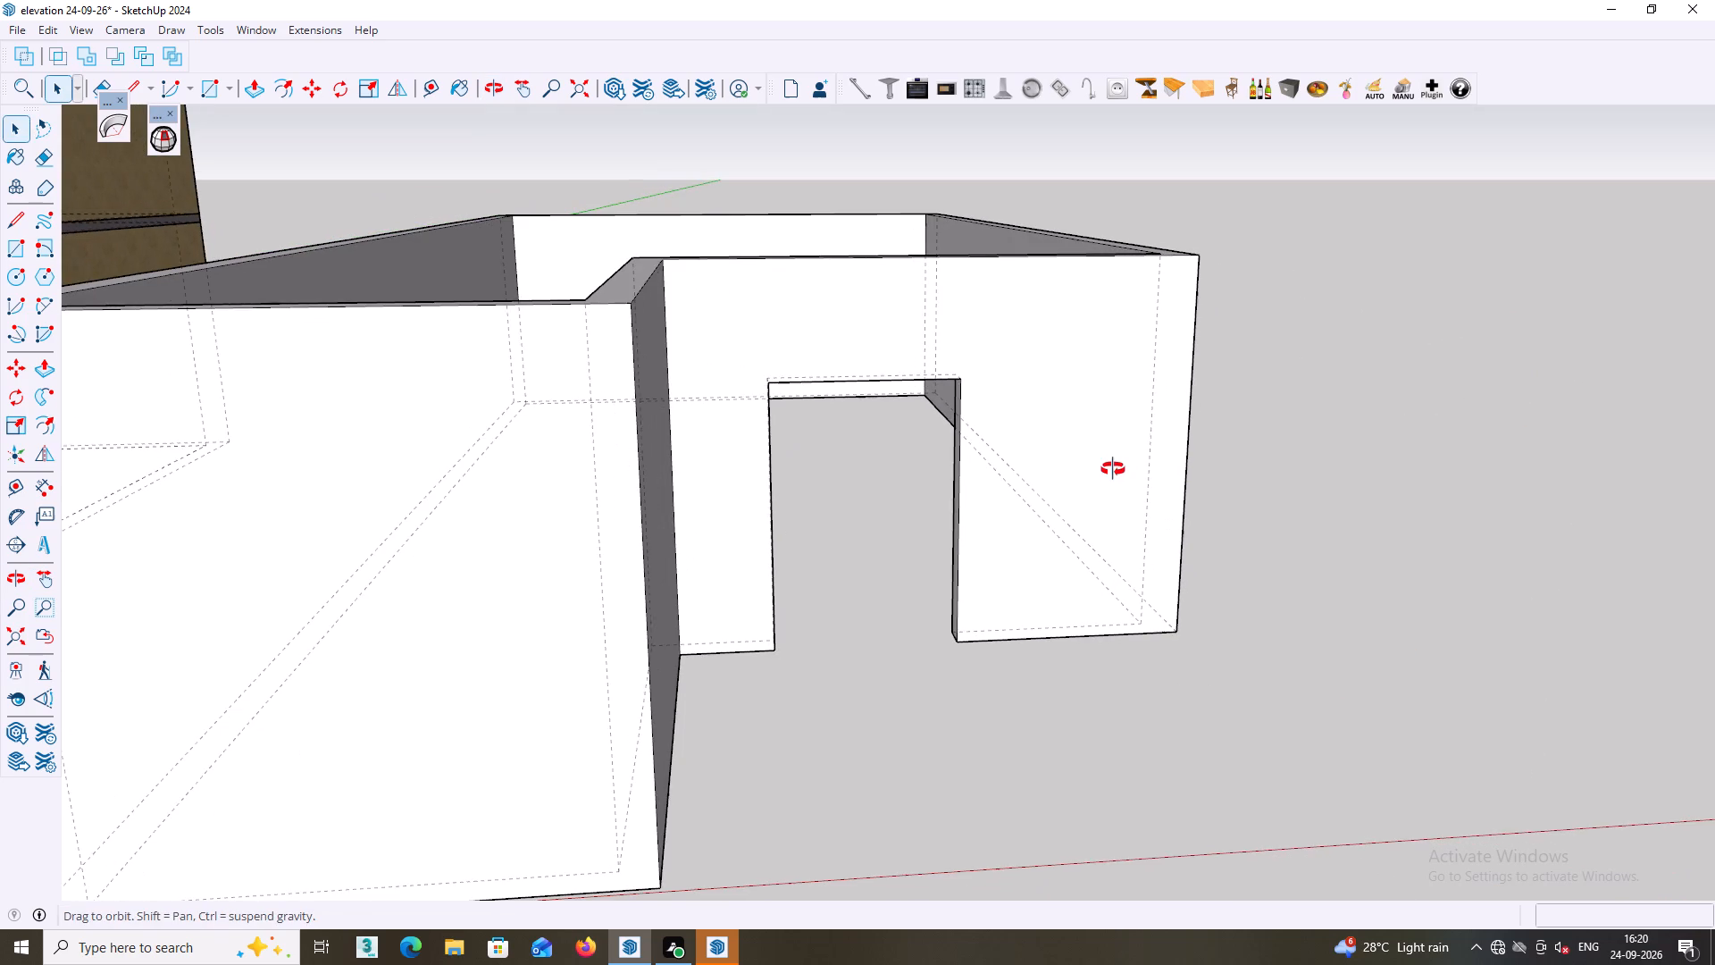
pyautogui.moveTo(1113, 469); pyautogui.dragTo(1109, 471, button='middle')
pyautogui.moveTo(981, 491); pyautogui.dragTo(924, 527, button='middle')
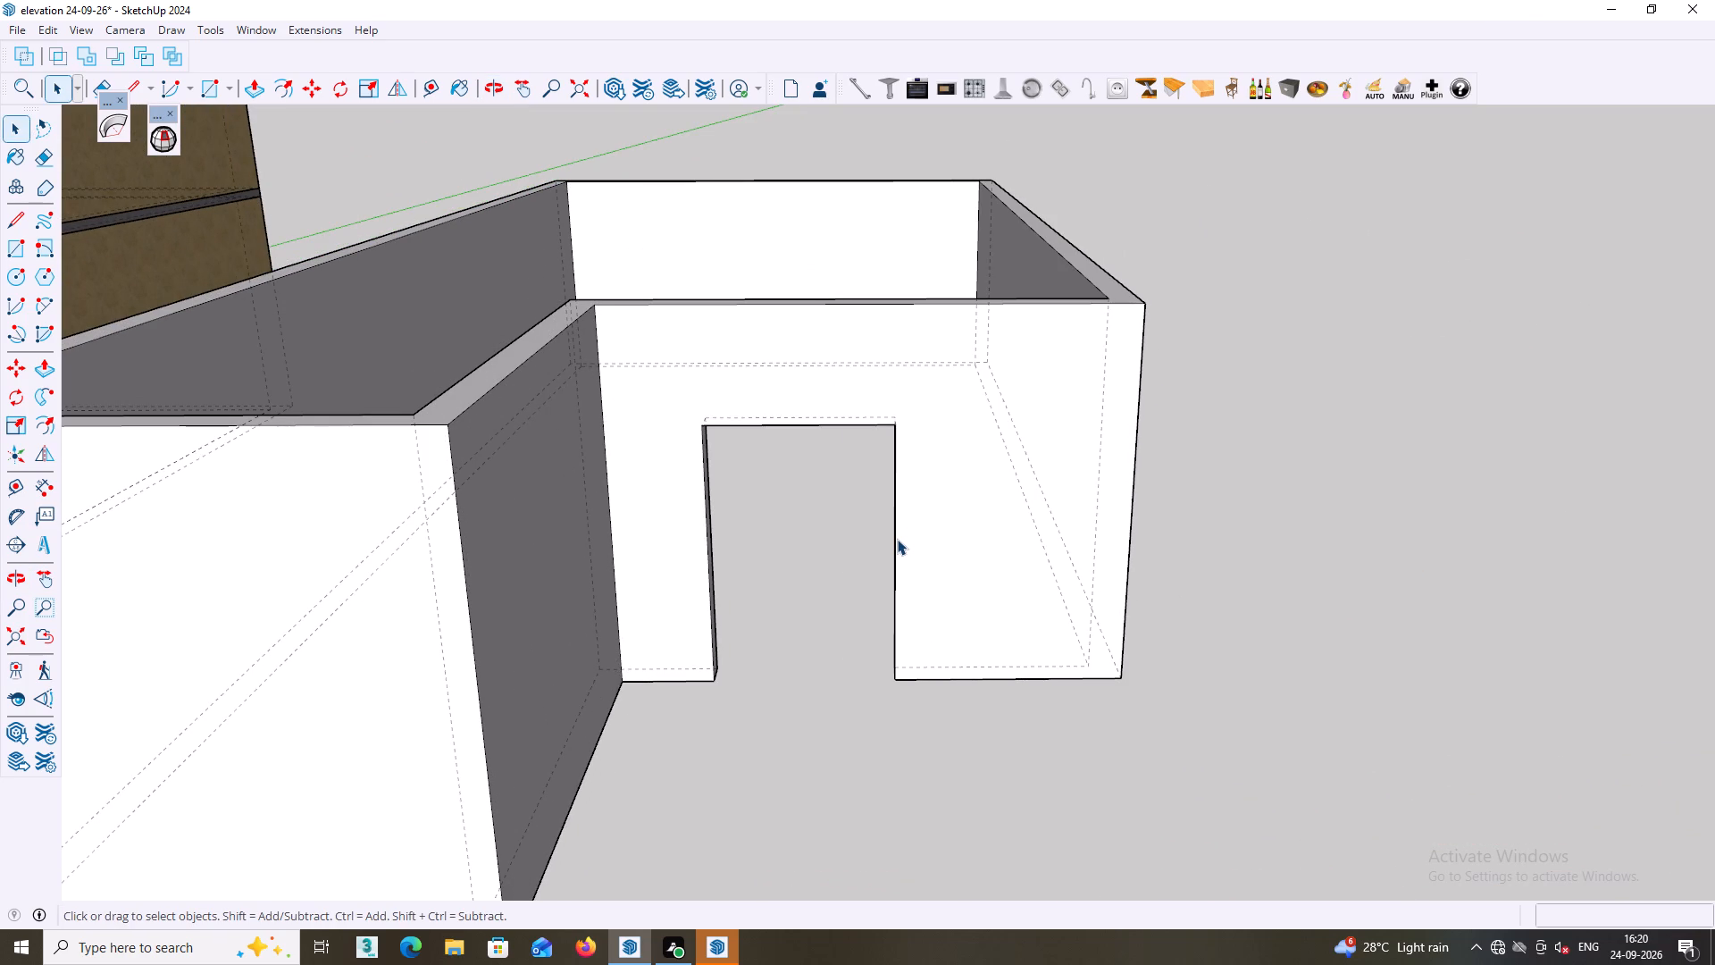
pyautogui.press('k')
# Draw a rectangle about 1'1" wide and 1'5" high on the recessed front wall, between the inner corner and the door opening.
pyautogui.moveTo(896, 539); pyautogui.dragTo(916, 534, button='middle')
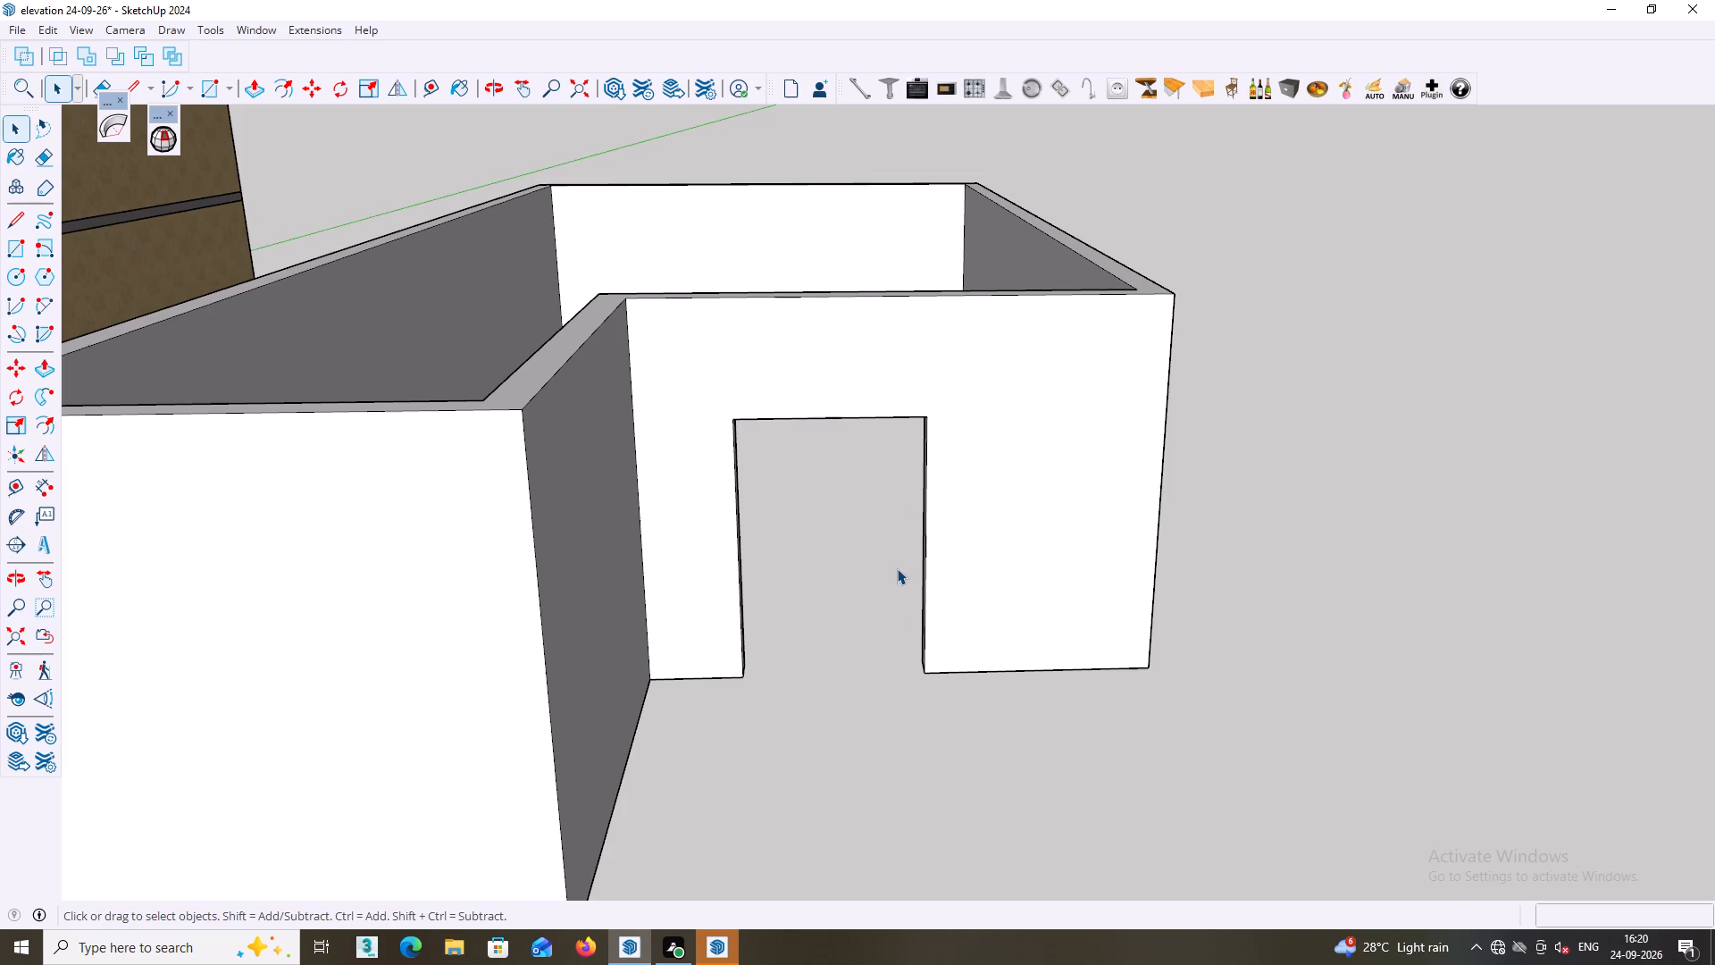
pyautogui.press('r')
pyautogui.moveTo(906, 559); pyautogui.dragTo(924, 547, button='middle')
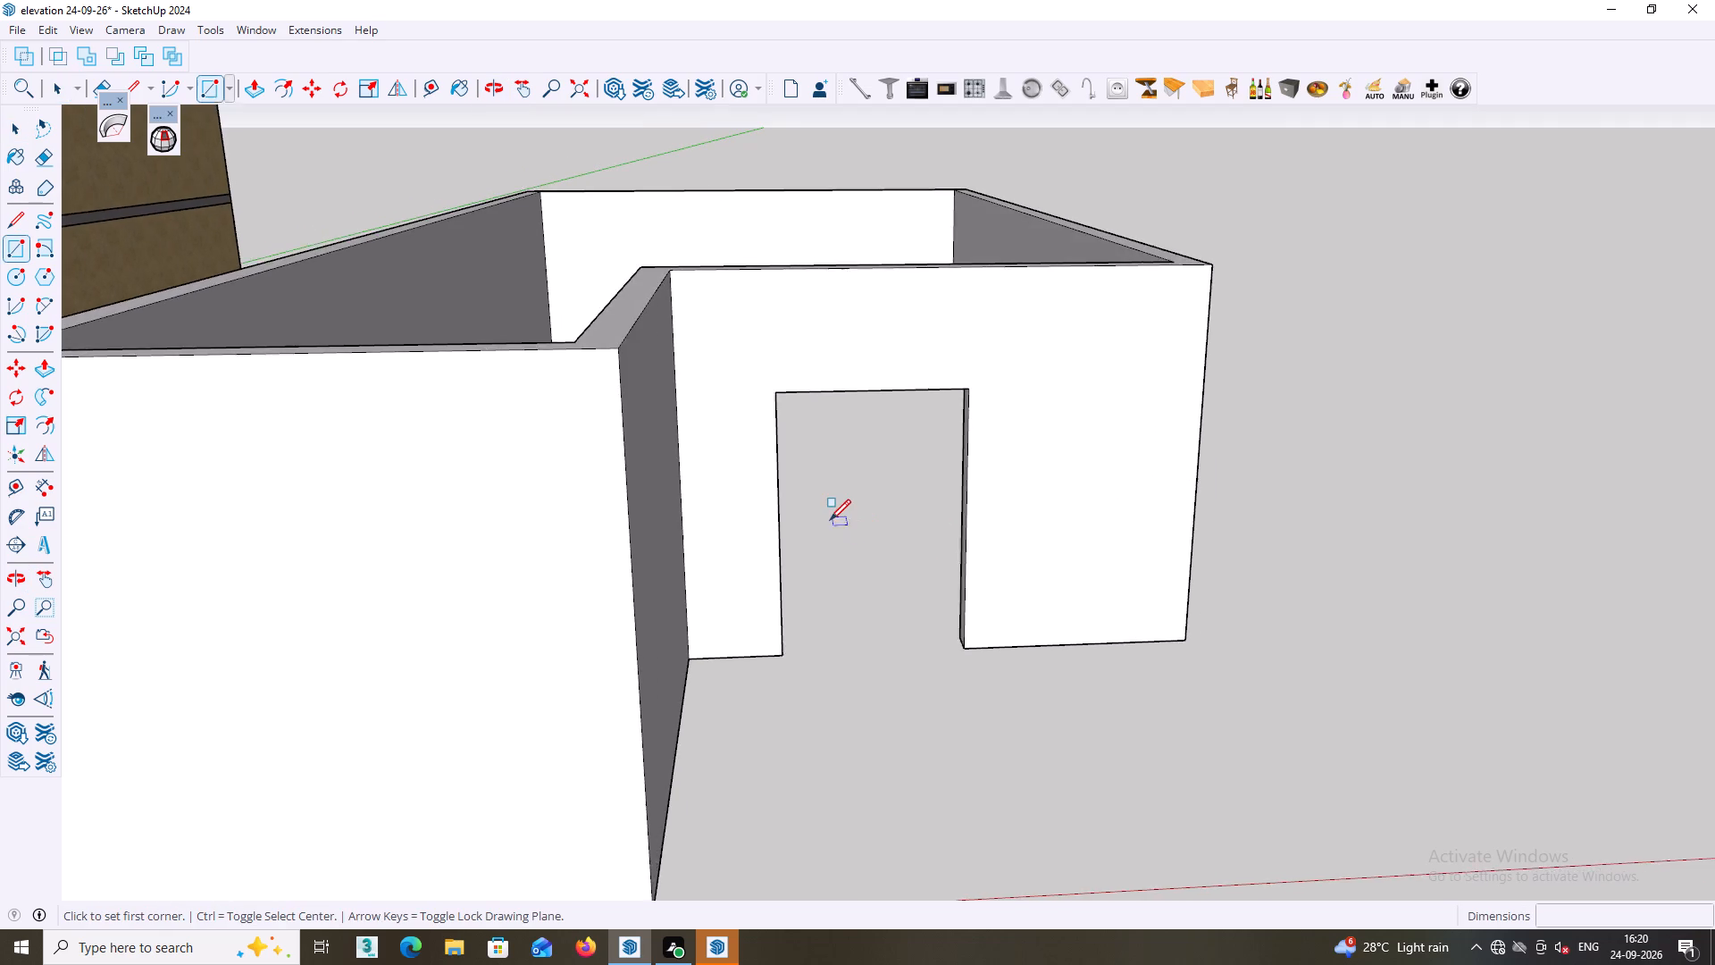
pyautogui.scroll(-3, 830, 520)
pyautogui.scroll(3, 726, 443)
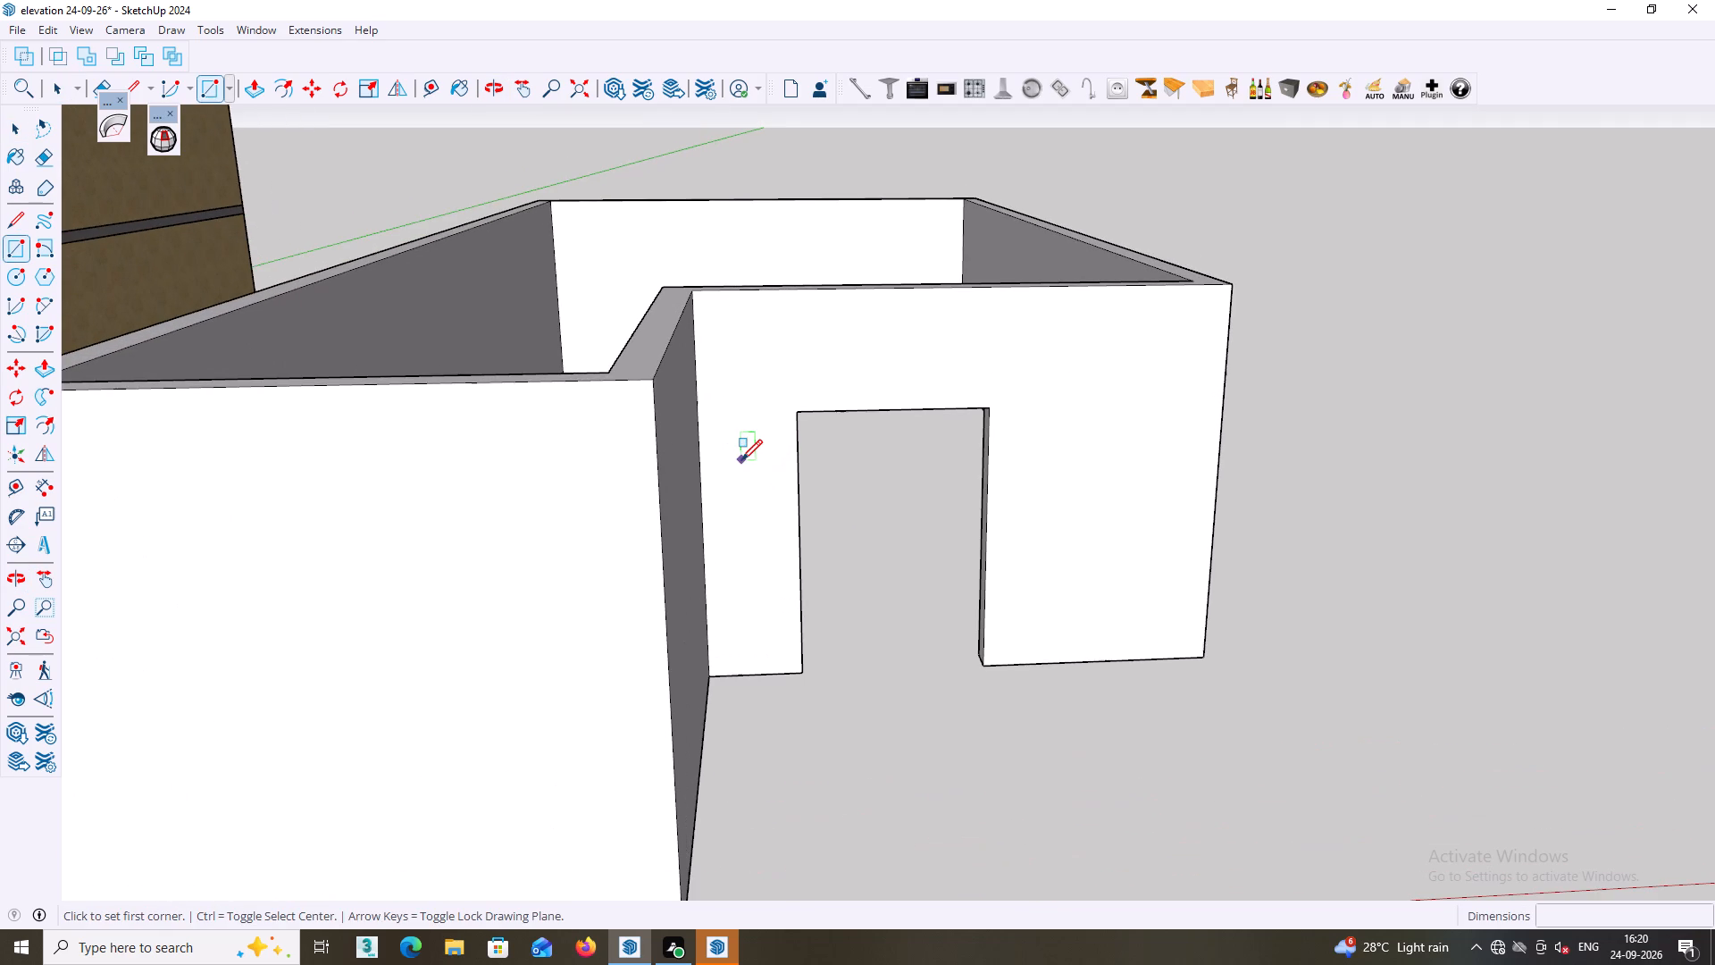
pyautogui.keyDown('shift'); pyautogui.moveTo(746, 466); pyautogui.dragTo(777, 442, button='middle'); pyautogui.keyUp('shift')
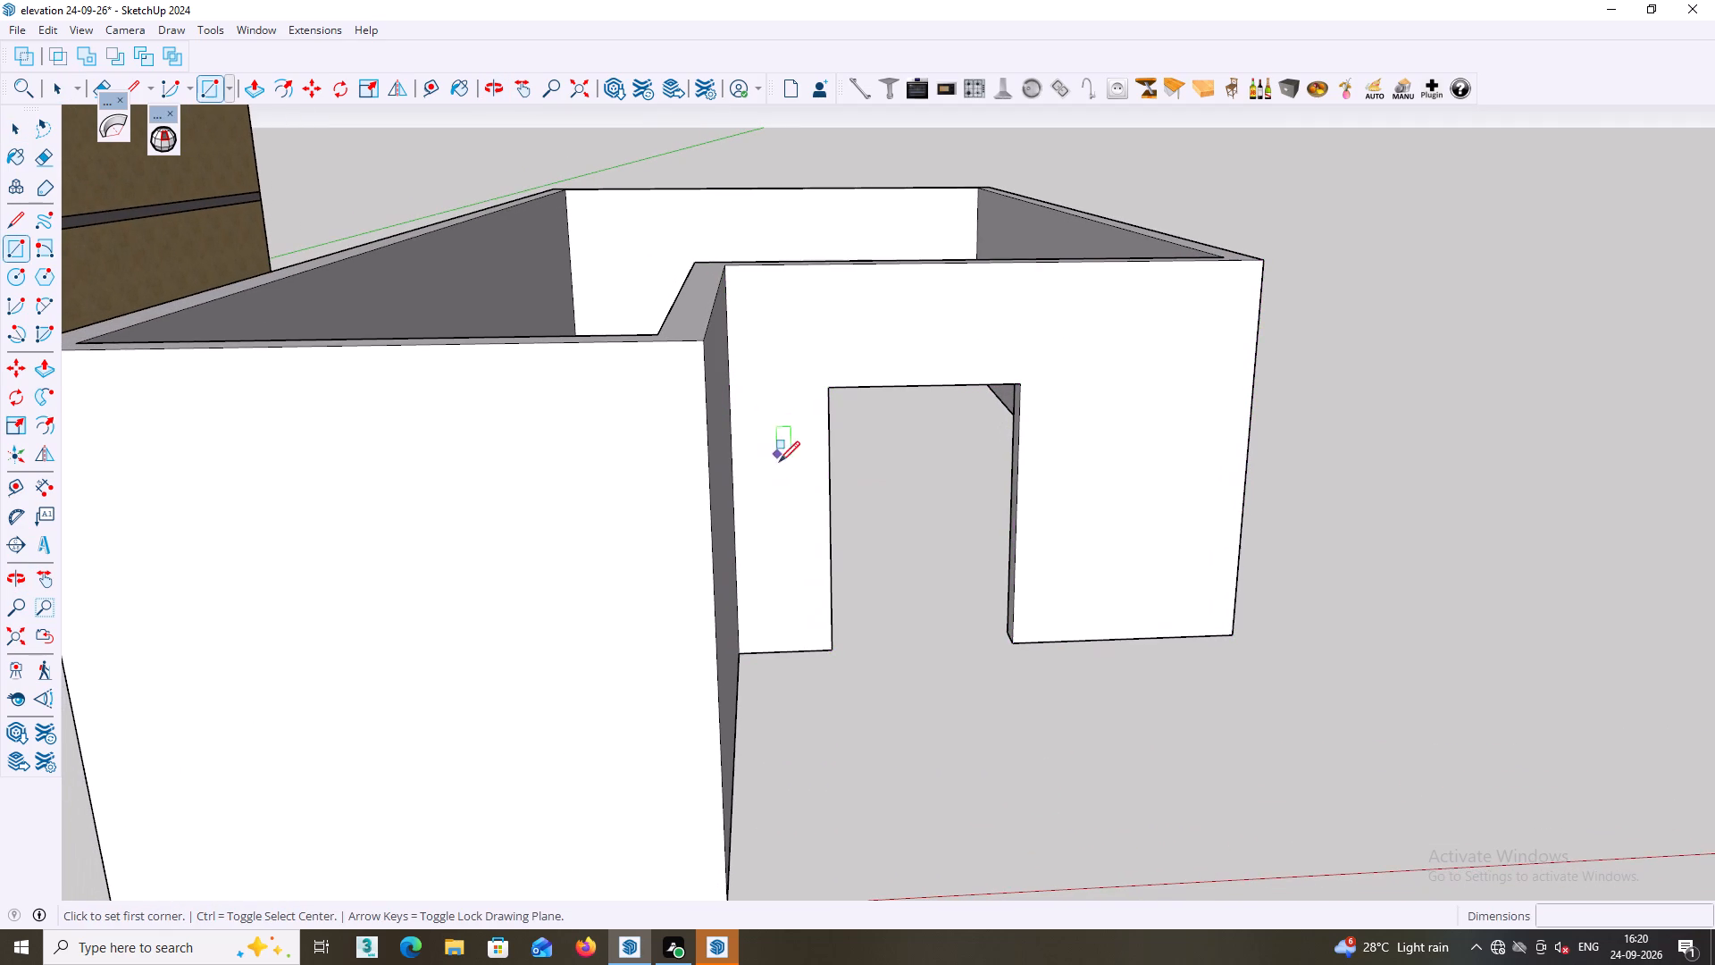
pyautogui.keyDown('shift'); pyautogui.moveTo(858, 493); pyautogui.dragTo(872, 465, button='middle'); pyautogui.keyUp('shift')
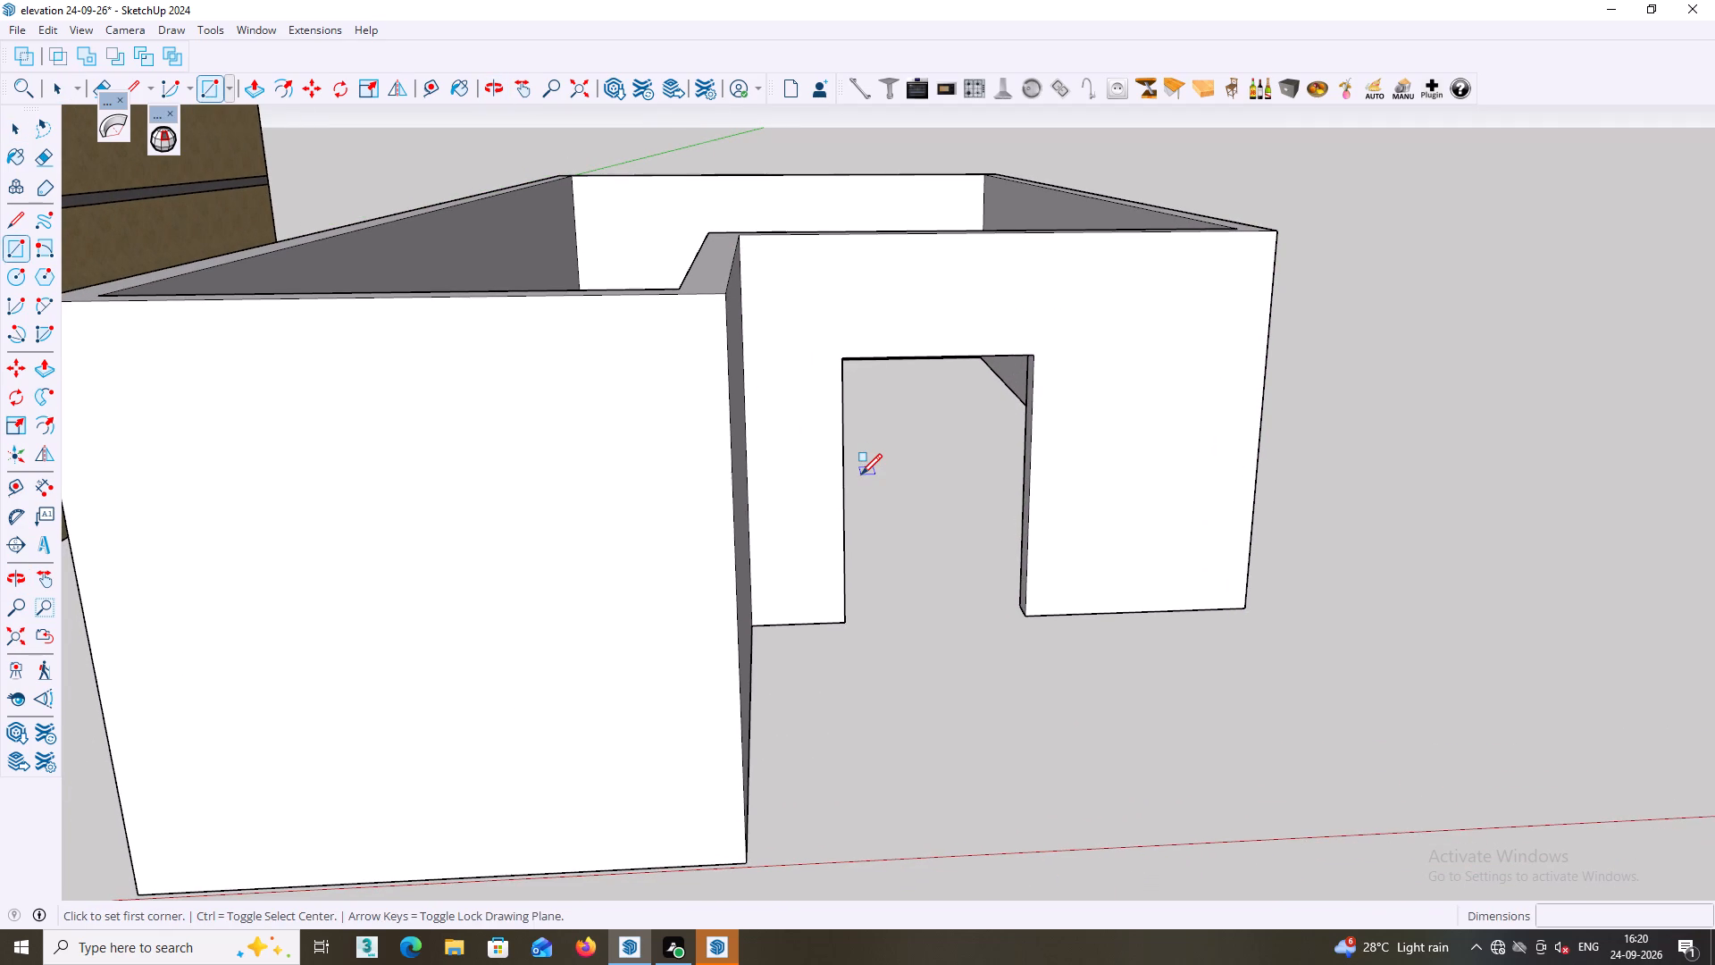
pyautogui.scroll(3, 828, 475)
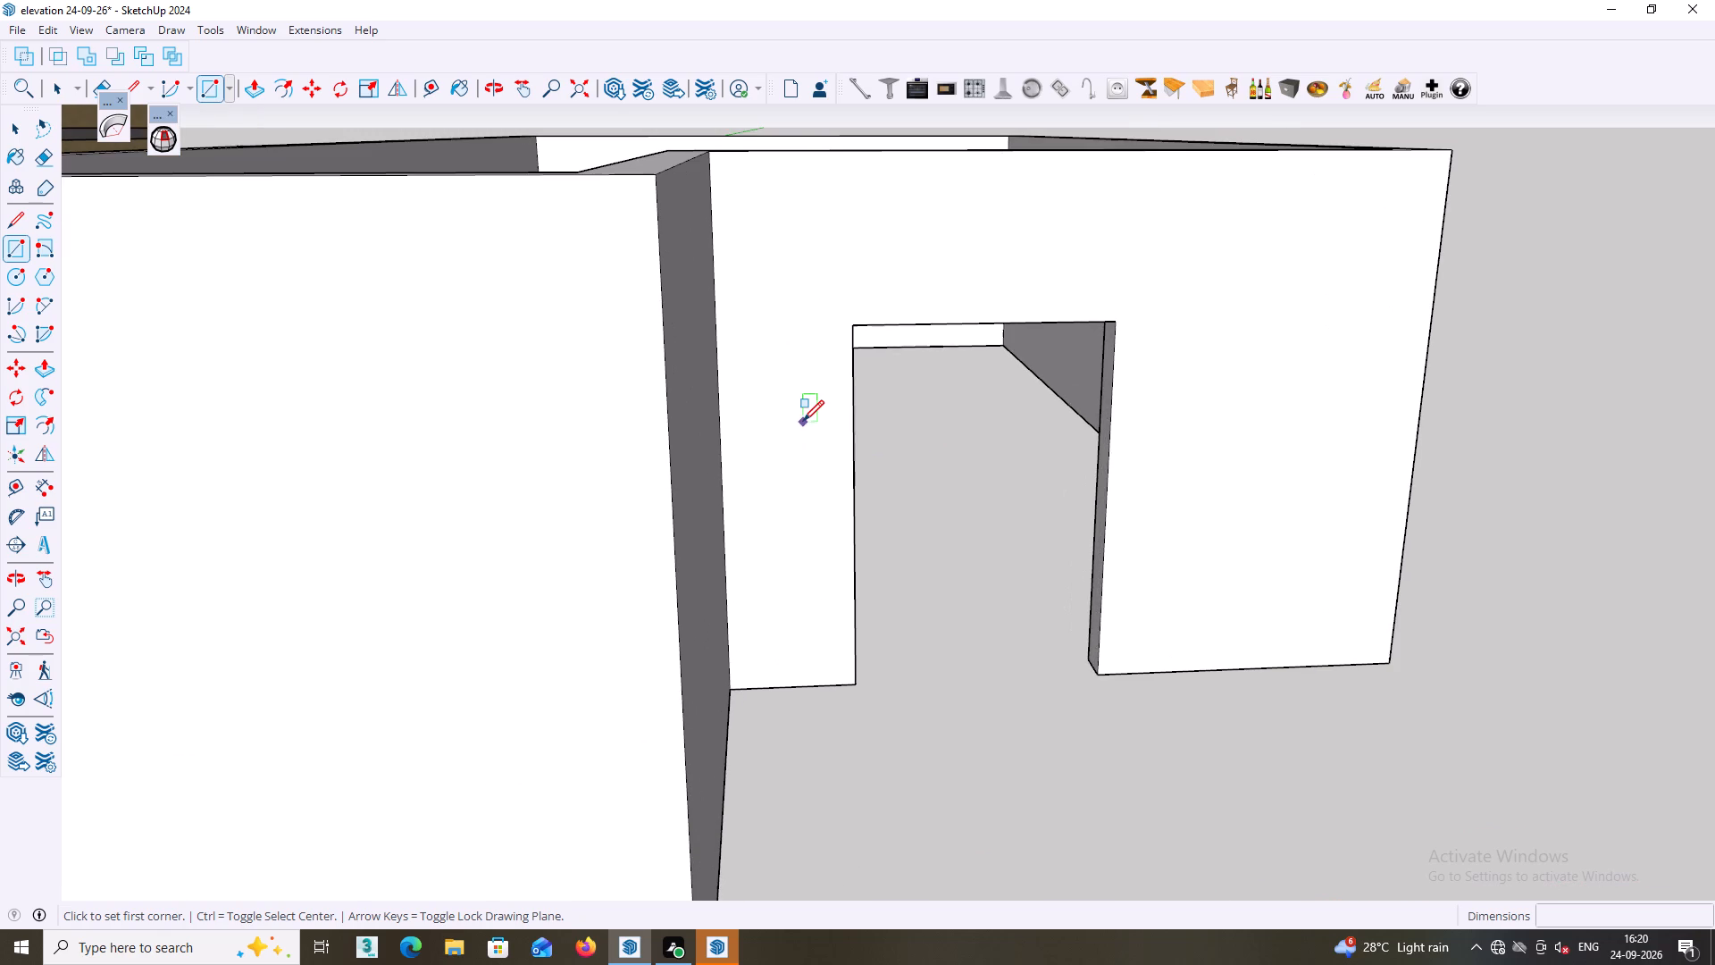
pyautogui.click(758, 363)
pyautogui.click(822, 437)
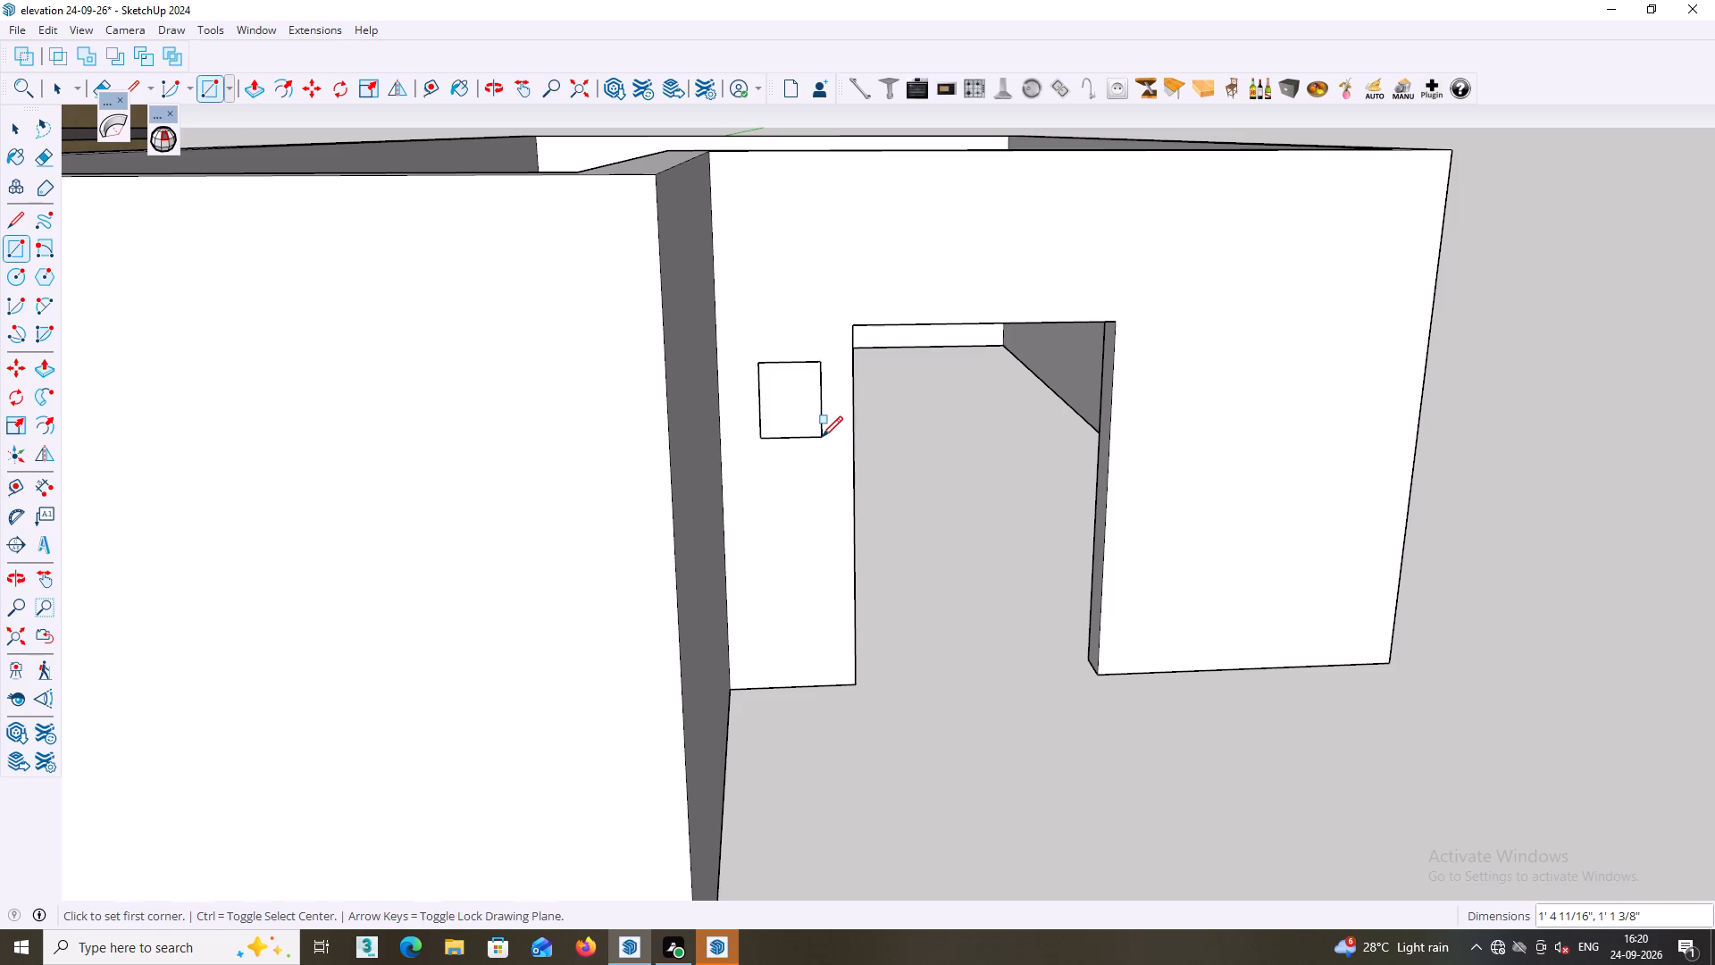
# Offset the small wall rectangle's outline inward by about 2 5/8".
pyautogui.press('space')
pyautogui.click(793, 415)
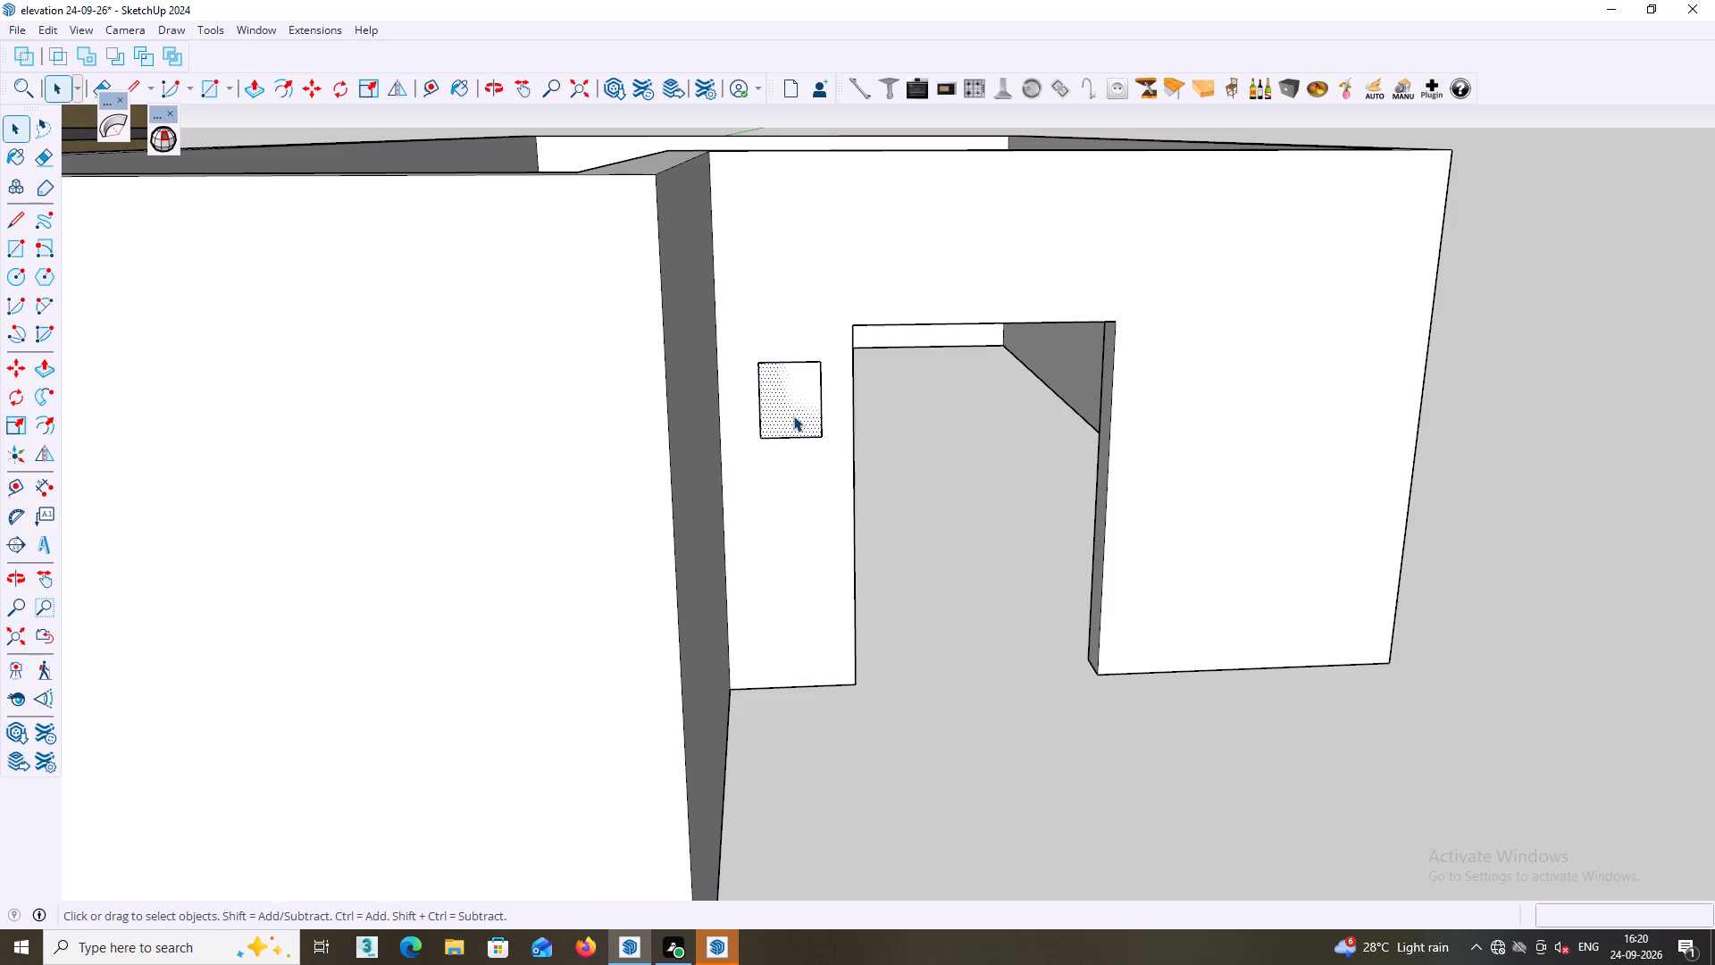
pyautogui.press('f')
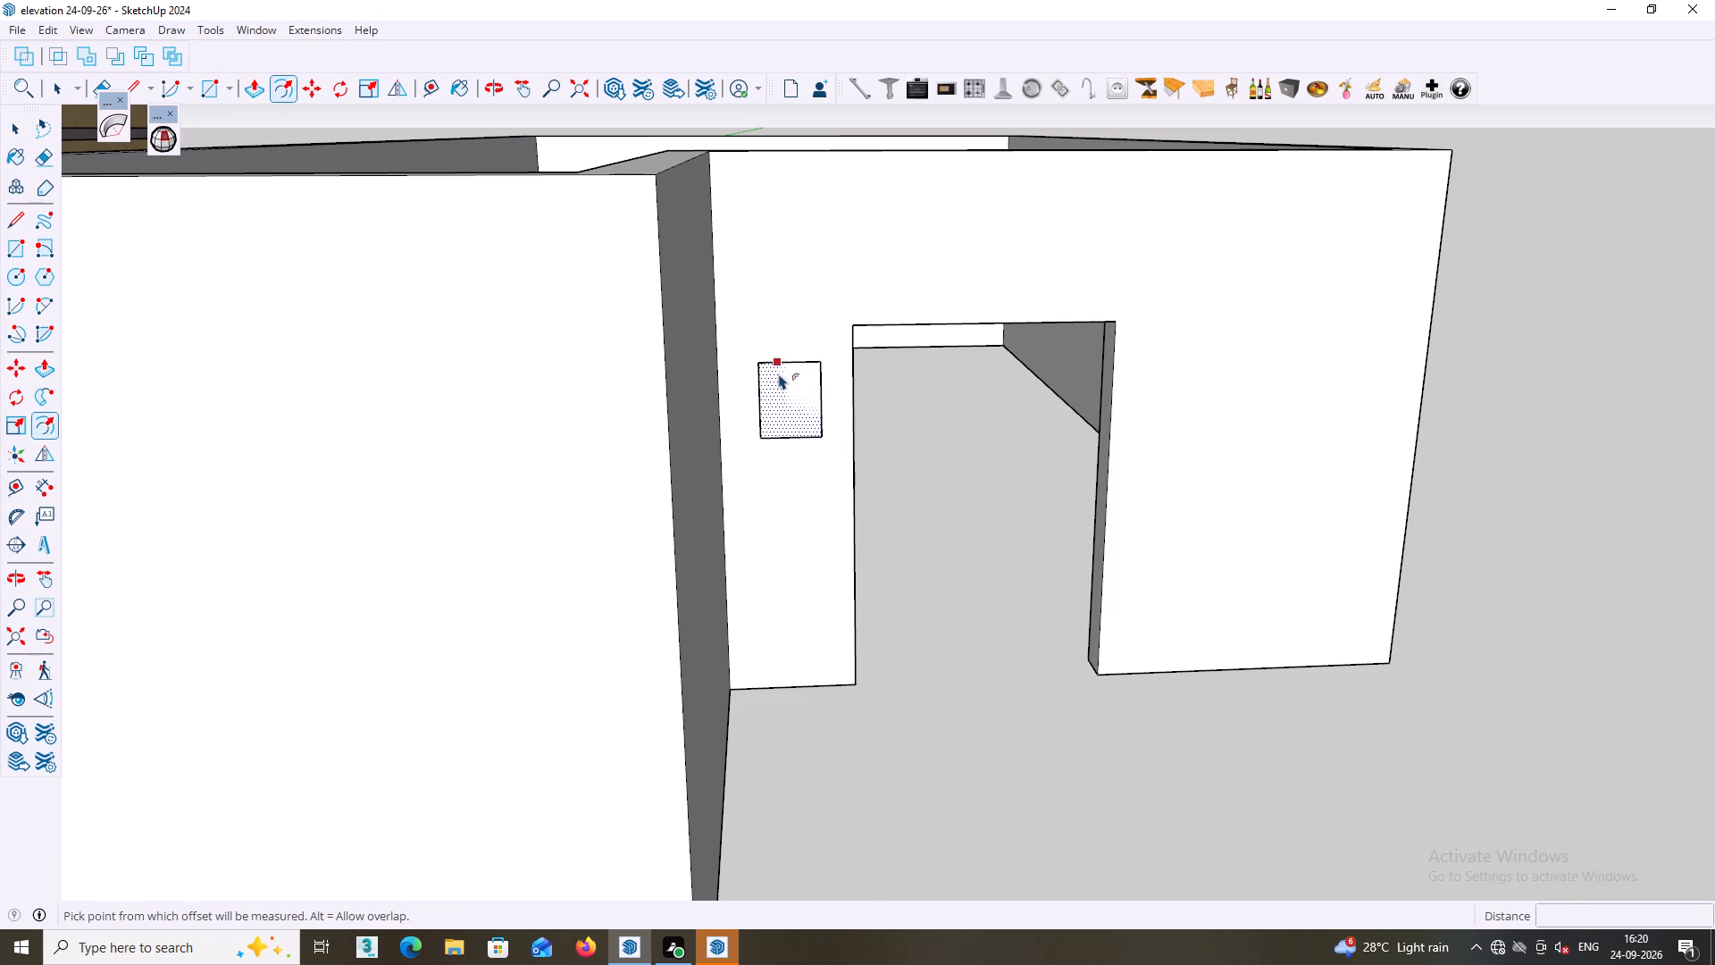
pyautogui.click(782, 373)
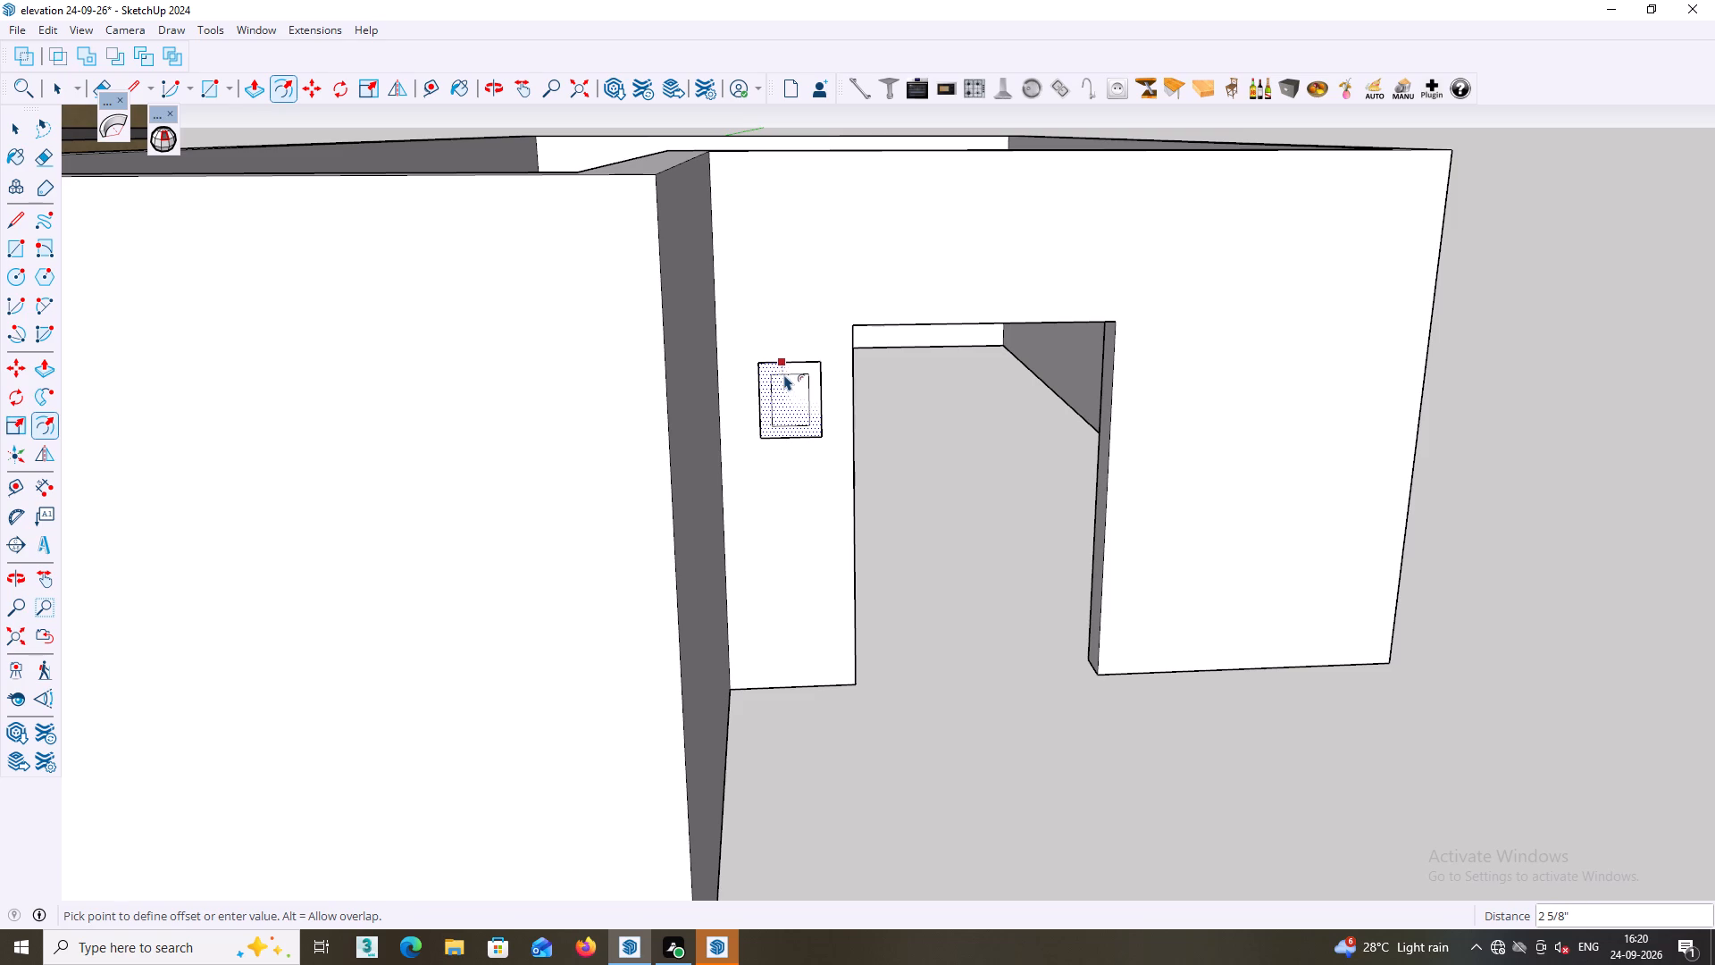
pyautogui.click(784, 374)
pyautogui.scroll(1, 794, 439)
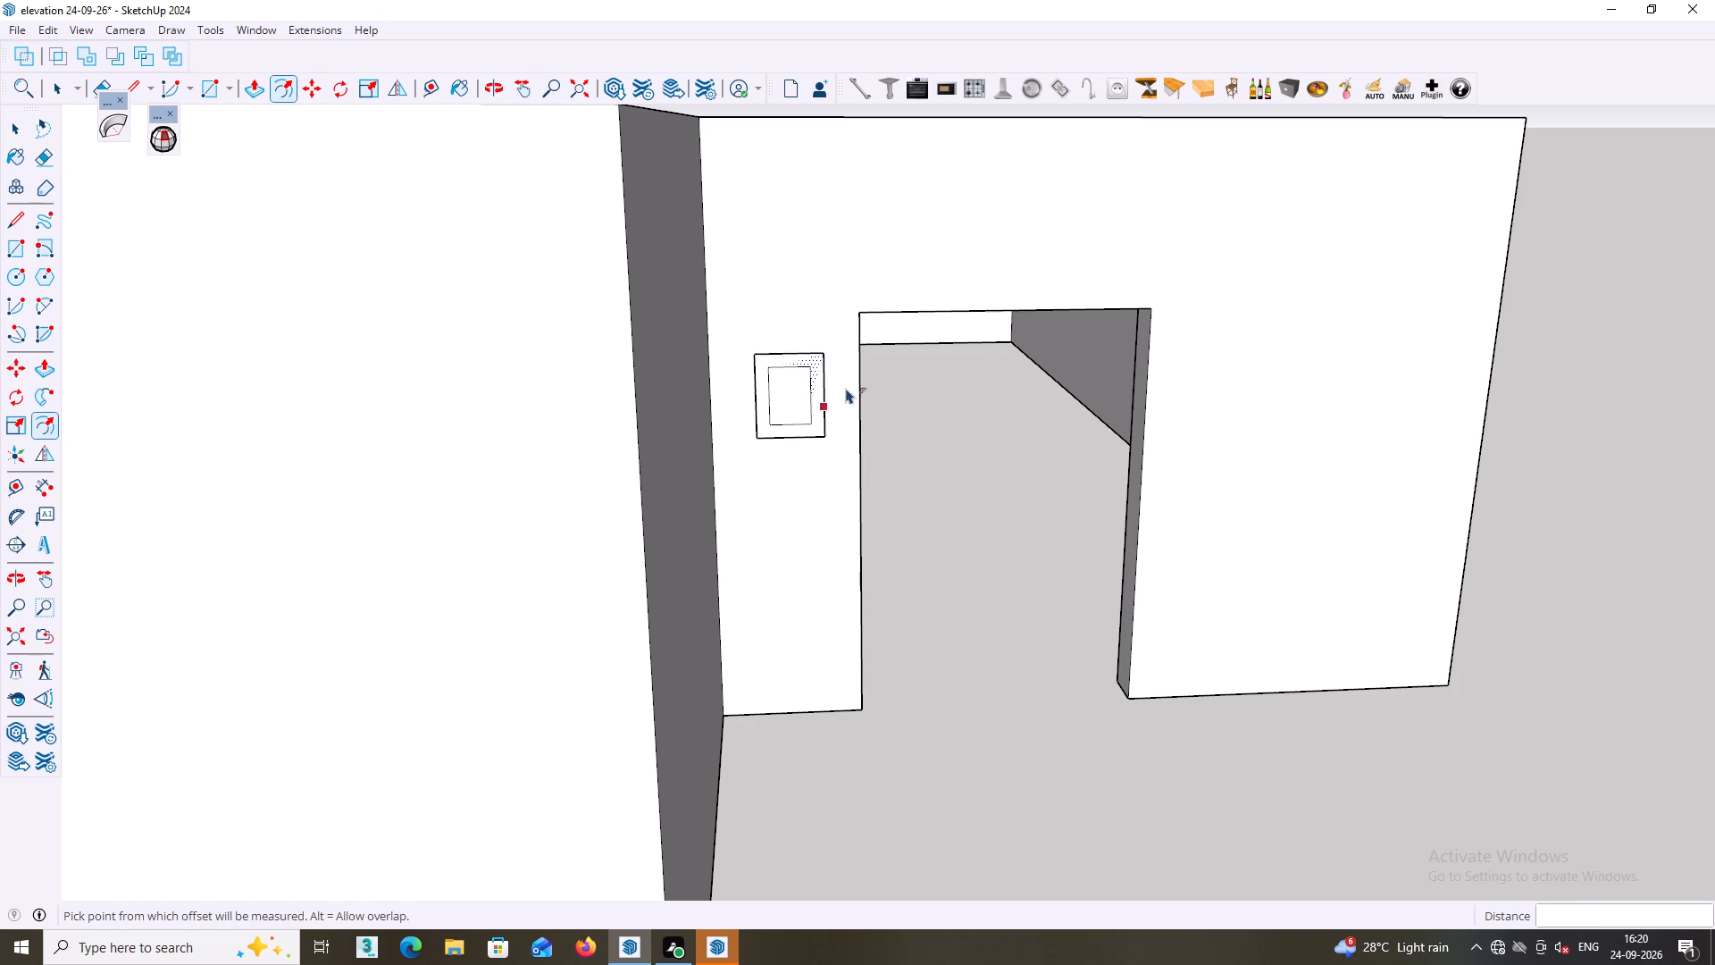
pyautogui.press('space')
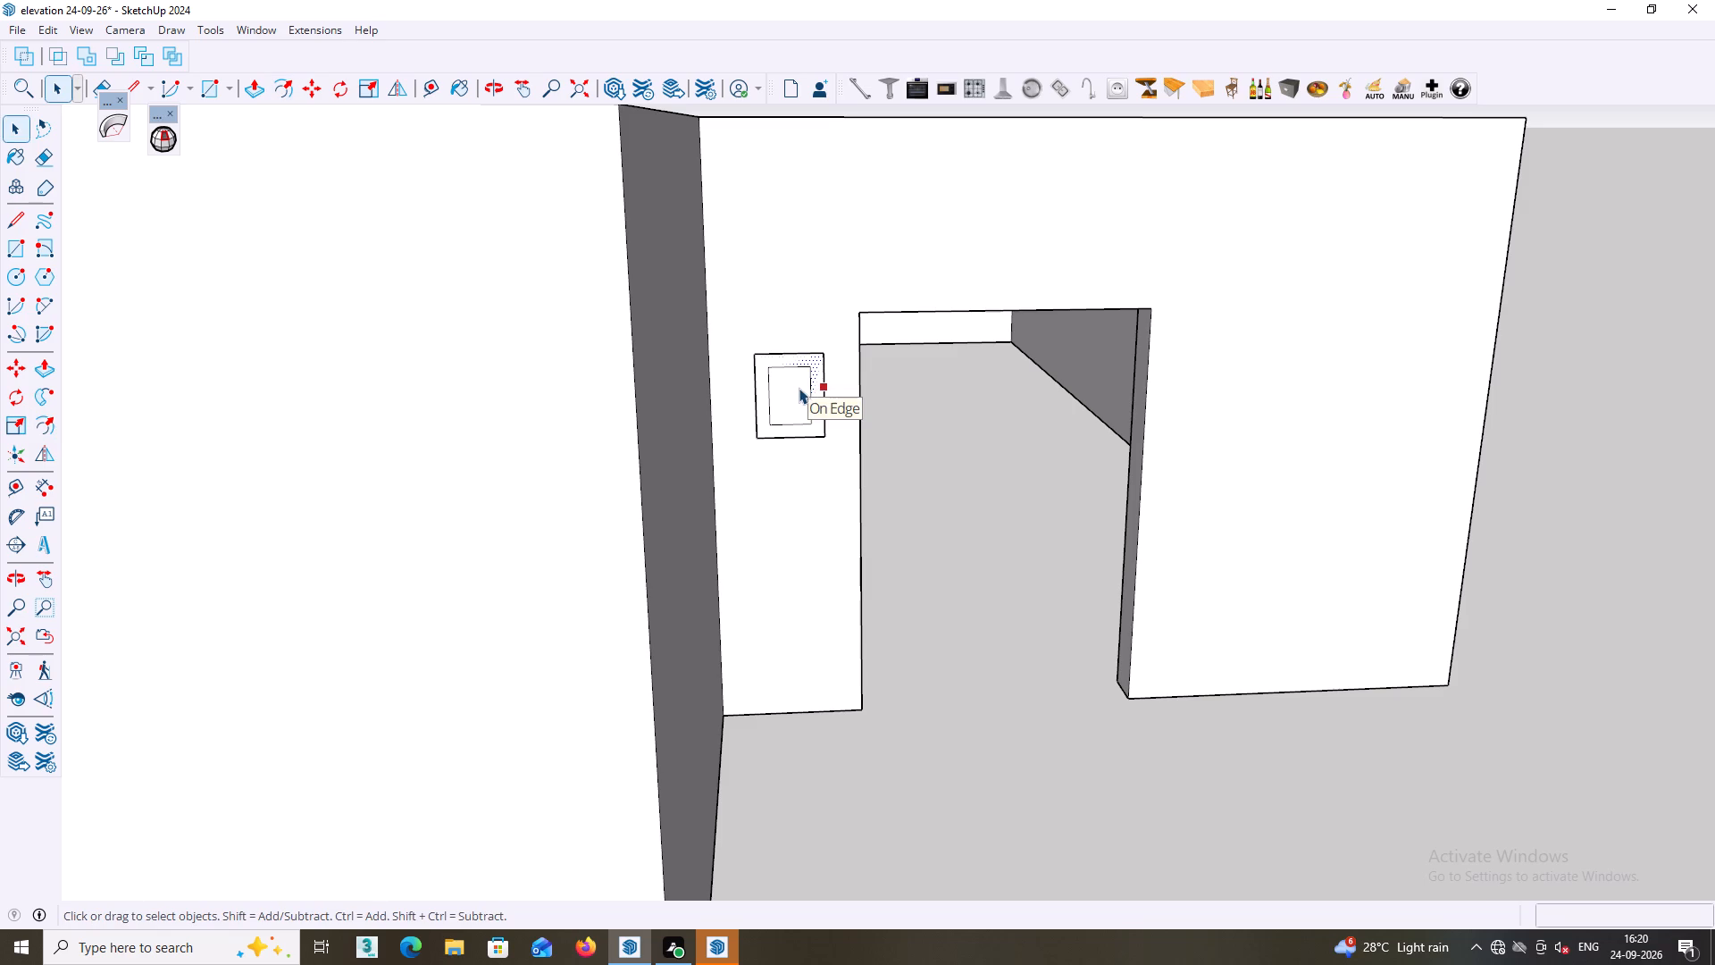
pyautogui.click(954, 432)
# Offset the inner rectangle's face inward by about 2 3/16" to form a third nested outline.
pyautogui.click(792, 396)
pyautogui.press('f')
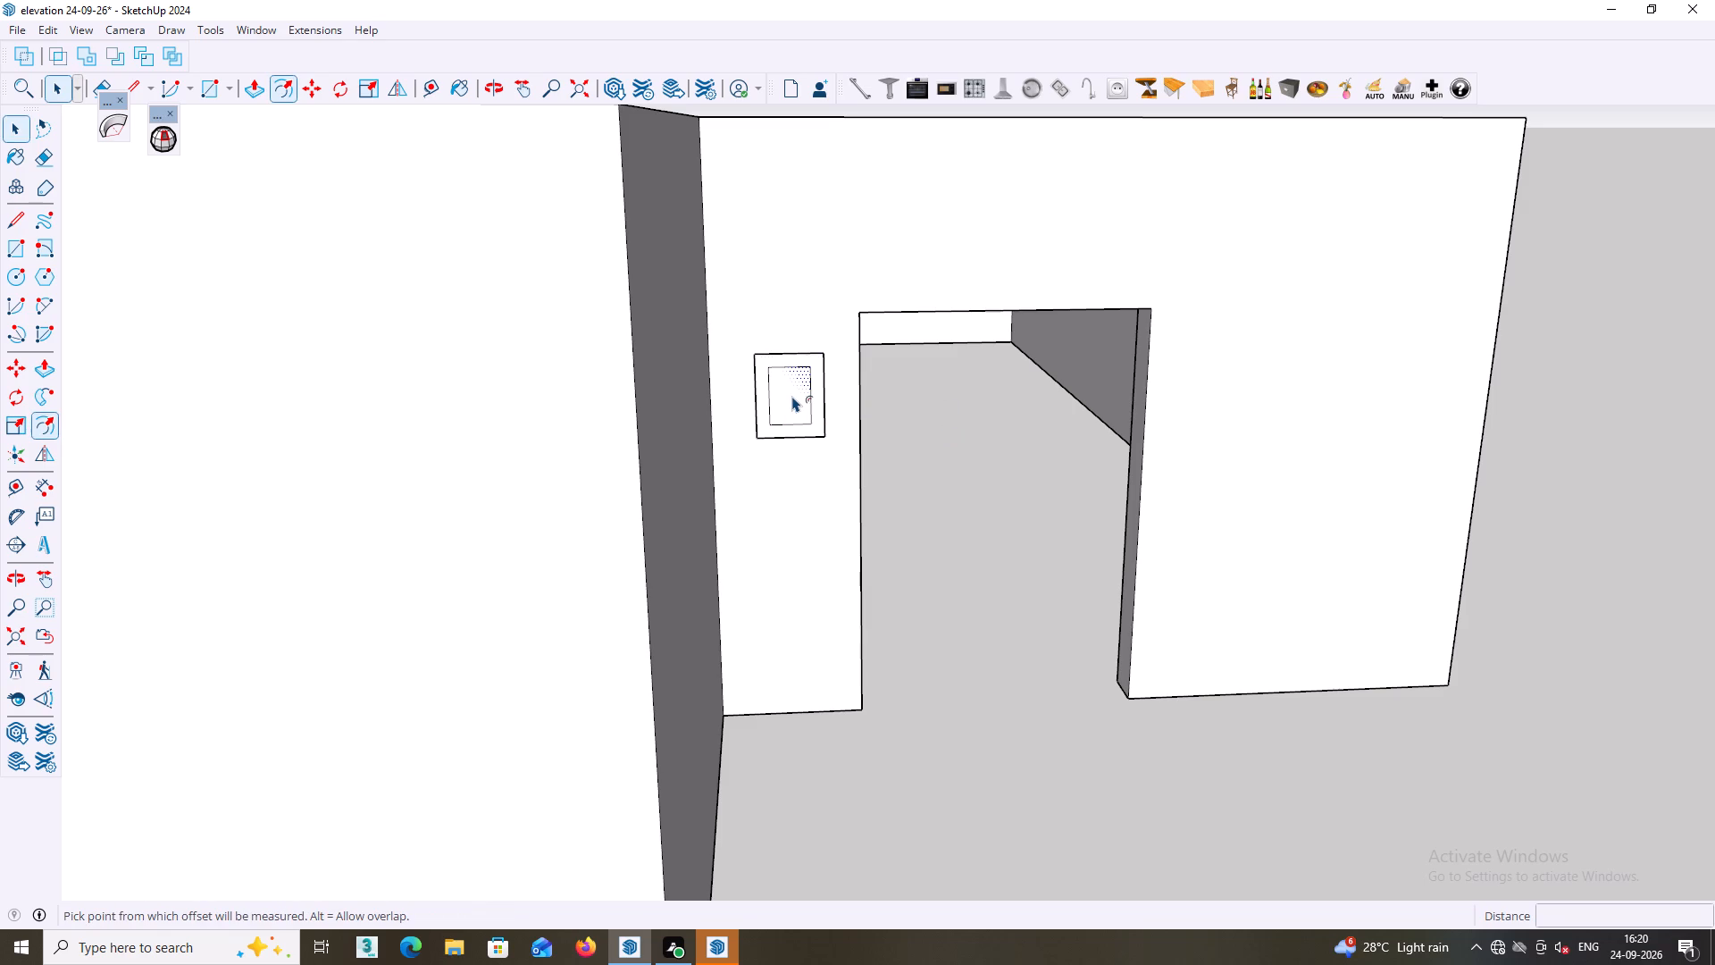
pyautogui.click(793, 373)
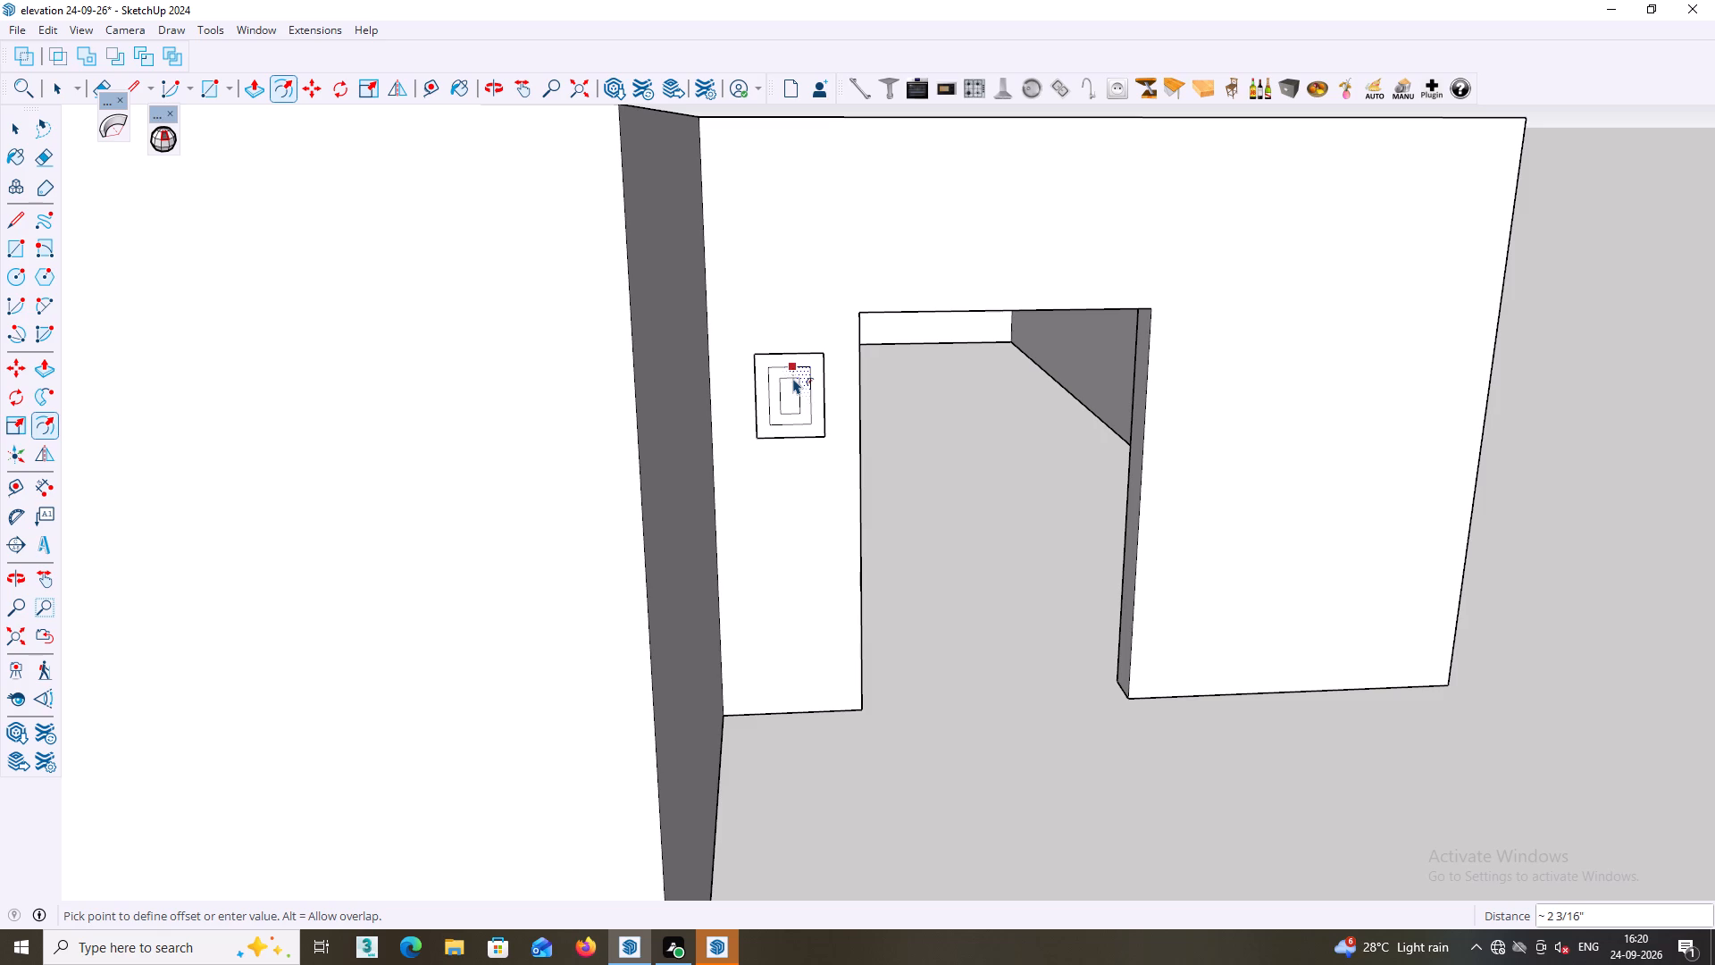
pyautogui.click(793, 378)
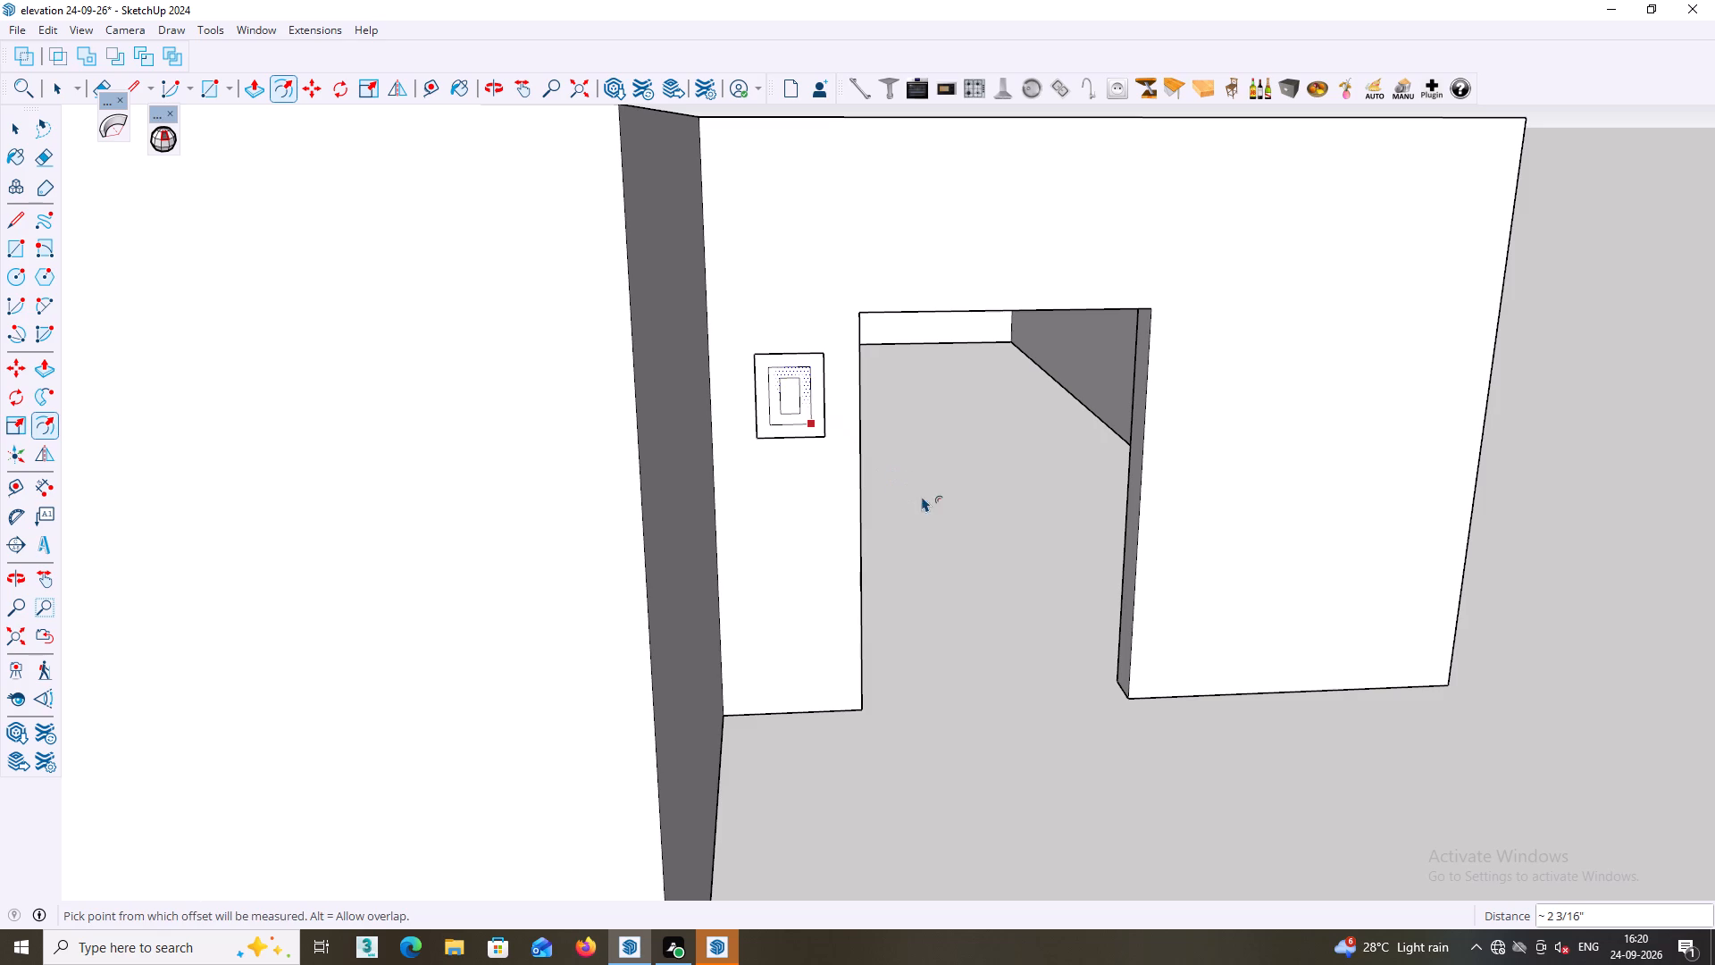
pyautogui.press('space')
pyautogui.click(958, 454)
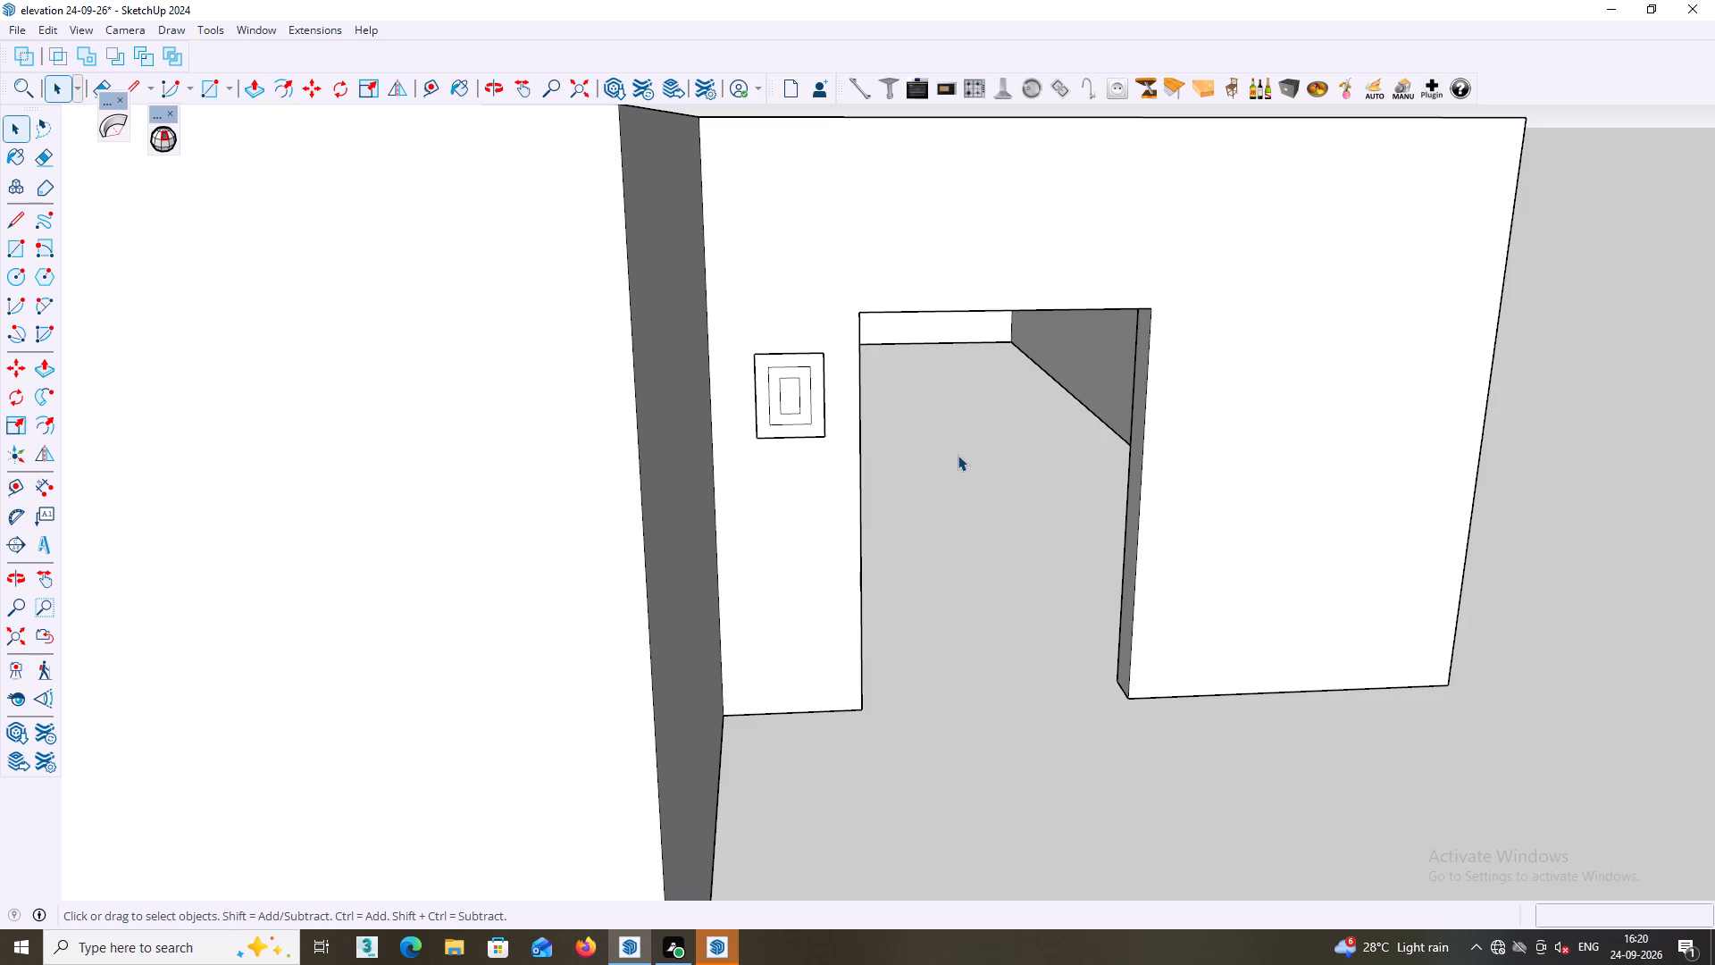
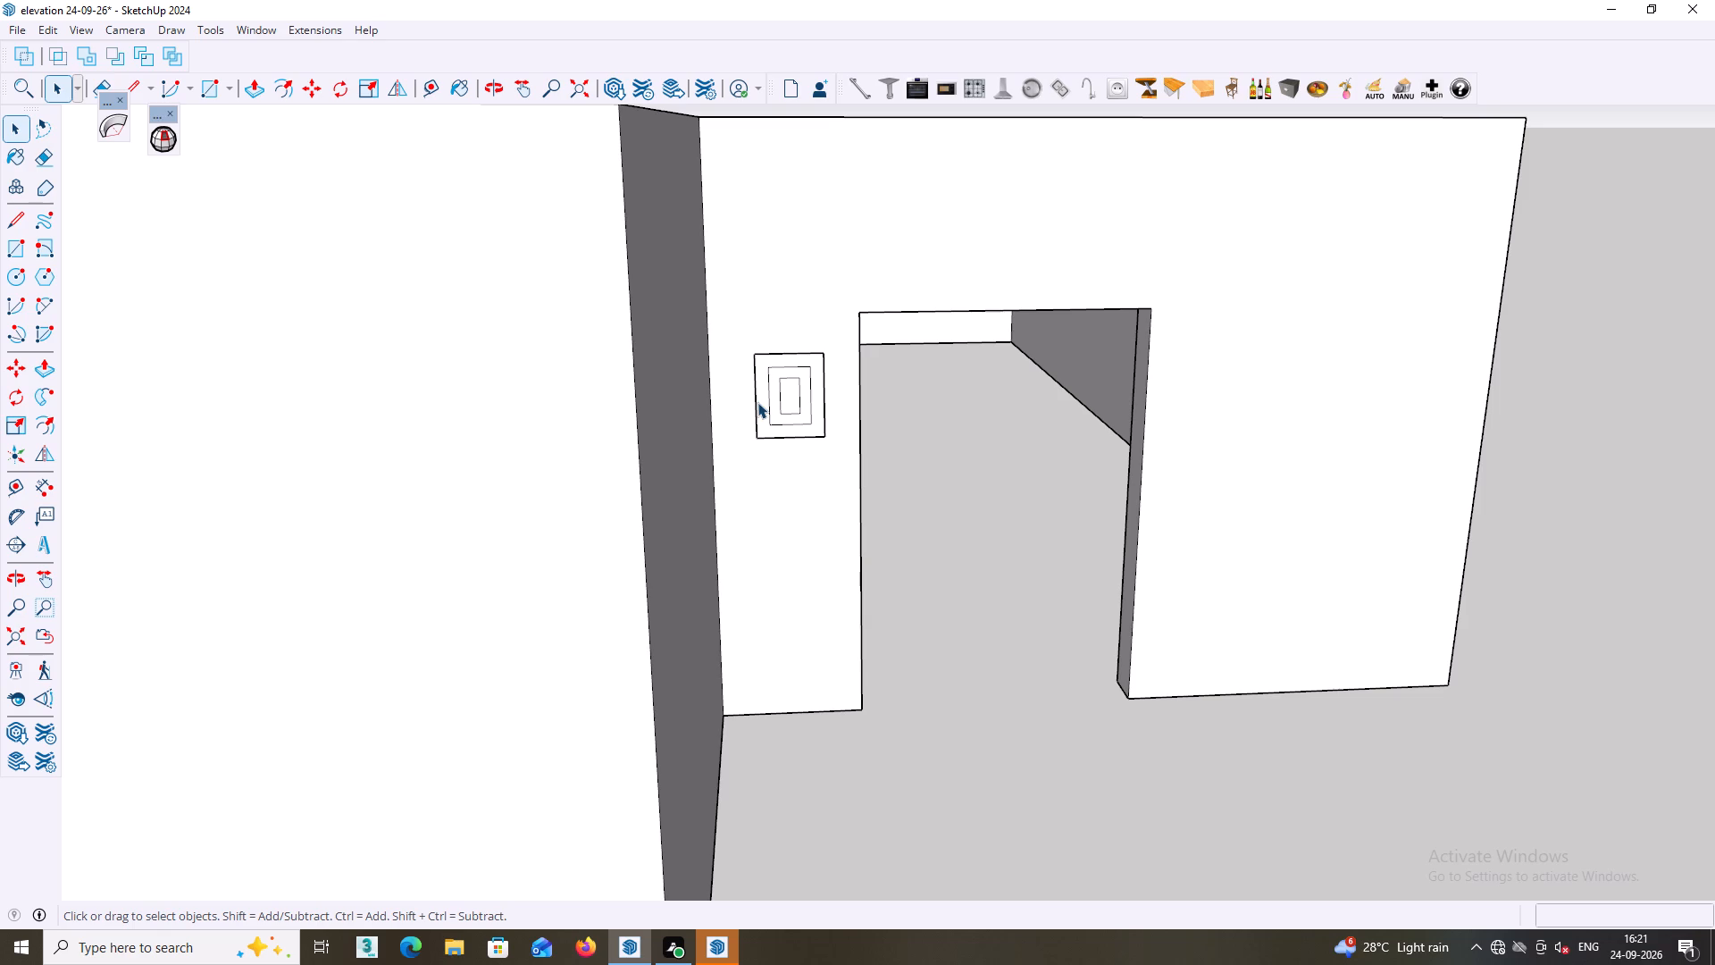
# Turn on the dashed back-edge display.
pyautogui.scroll(-1, 832, 537)
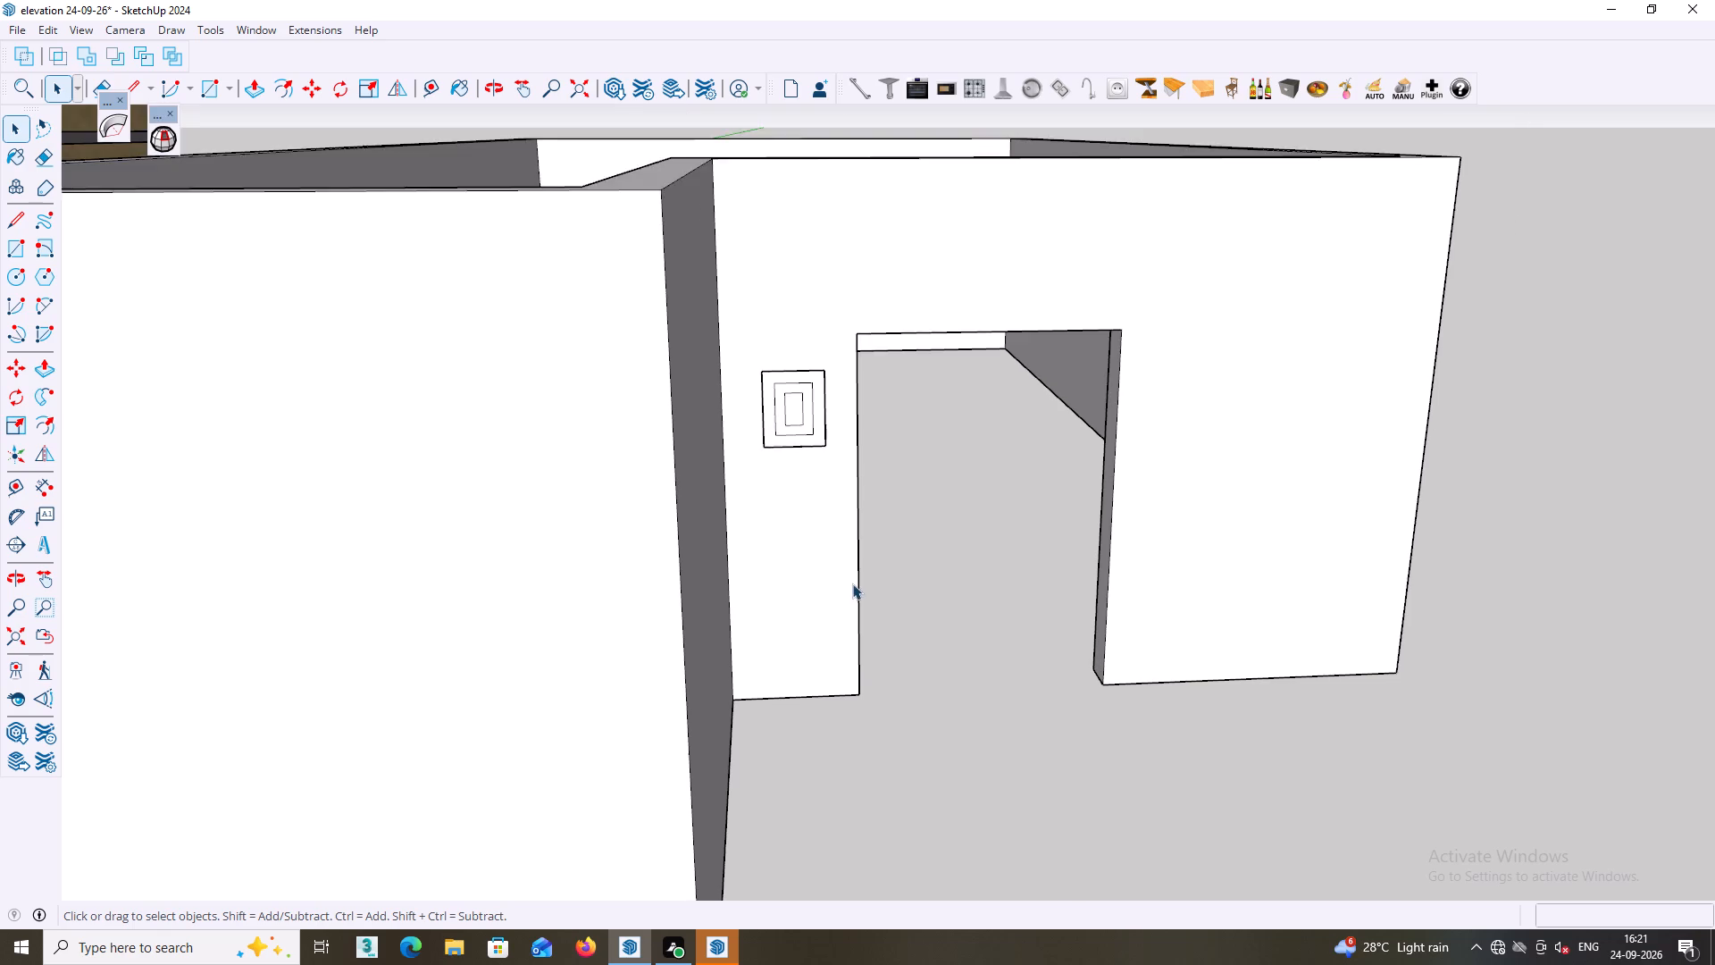
pyautogui.scroll(-1, 852, 583)
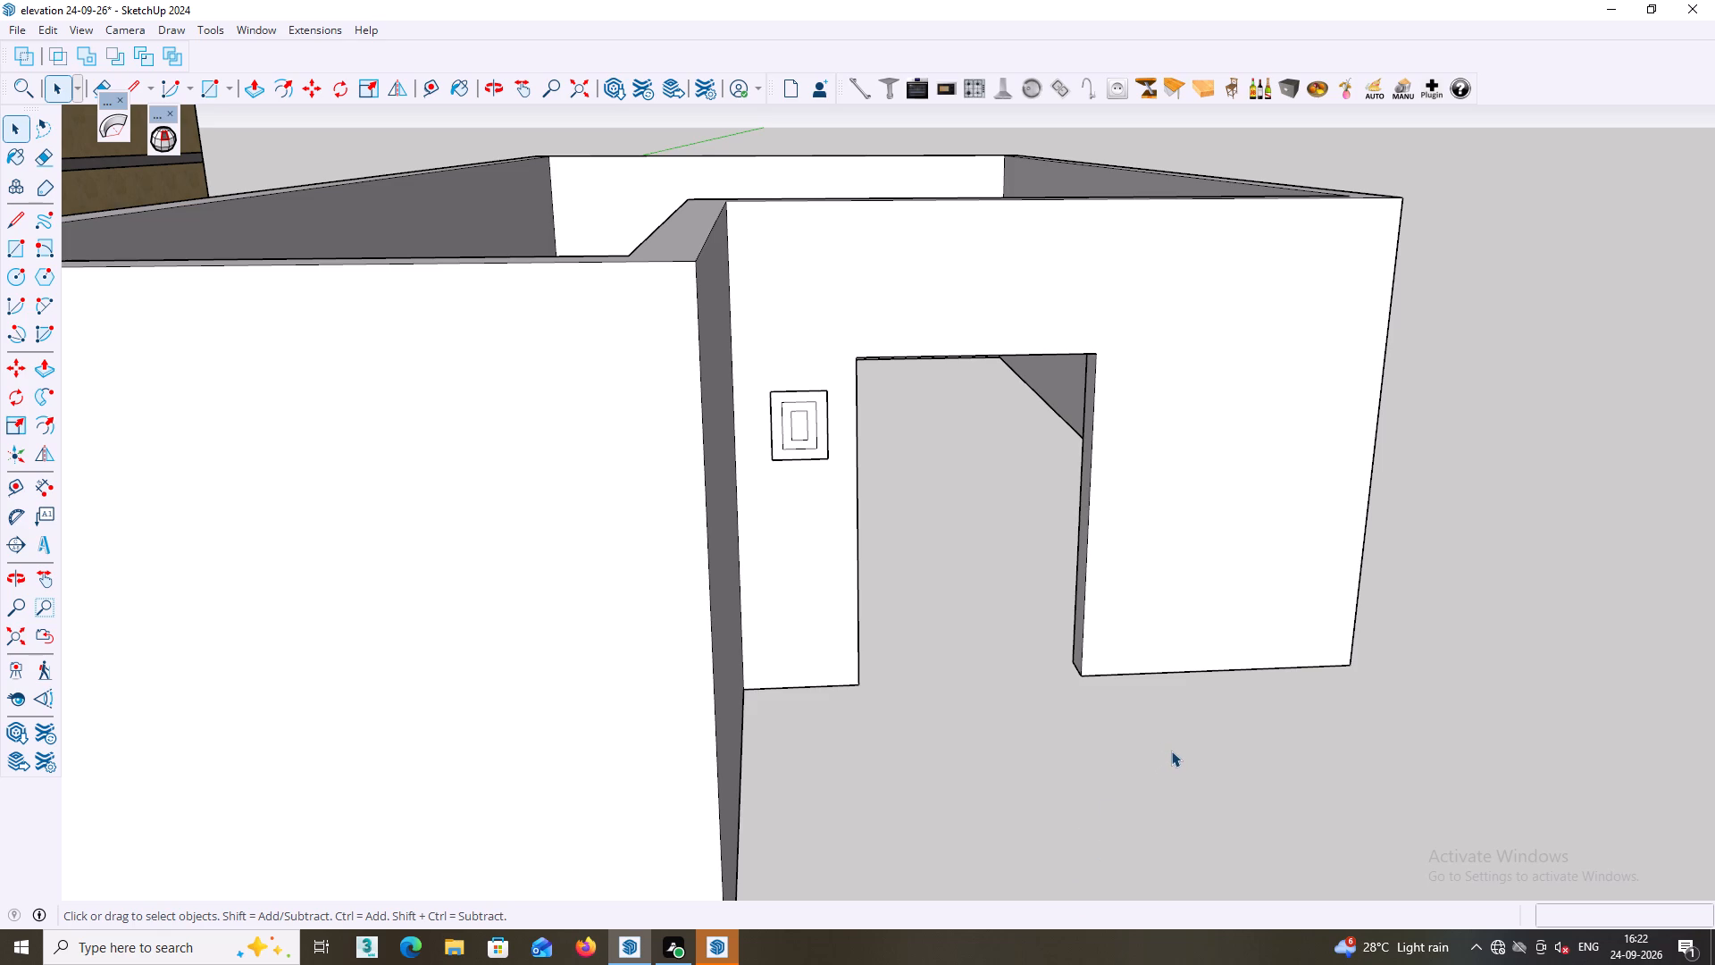
pyautogui.scroll(-5, 1171, 751)
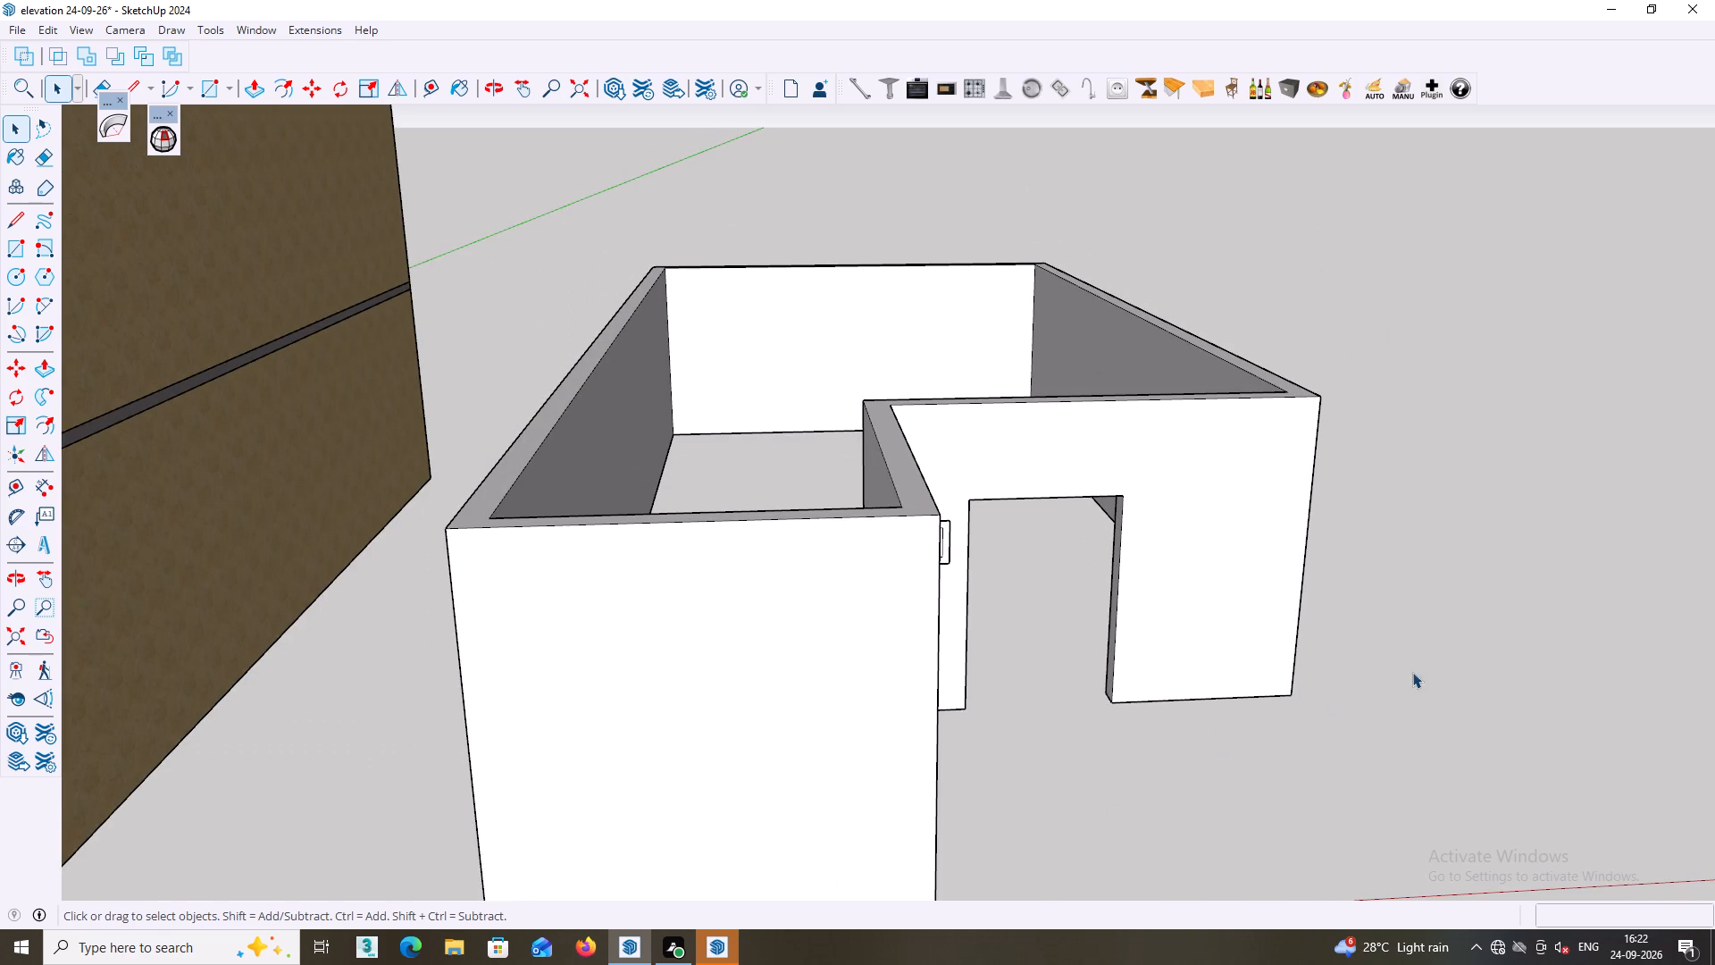
pyautogui.click(1421, 653)
pyautogui.keyDown('shift'); pyautogui.moveTo(1083, 531); pyautogui.dragTo(833, 489, button='middle'); pyautogui.keyUp('shift')
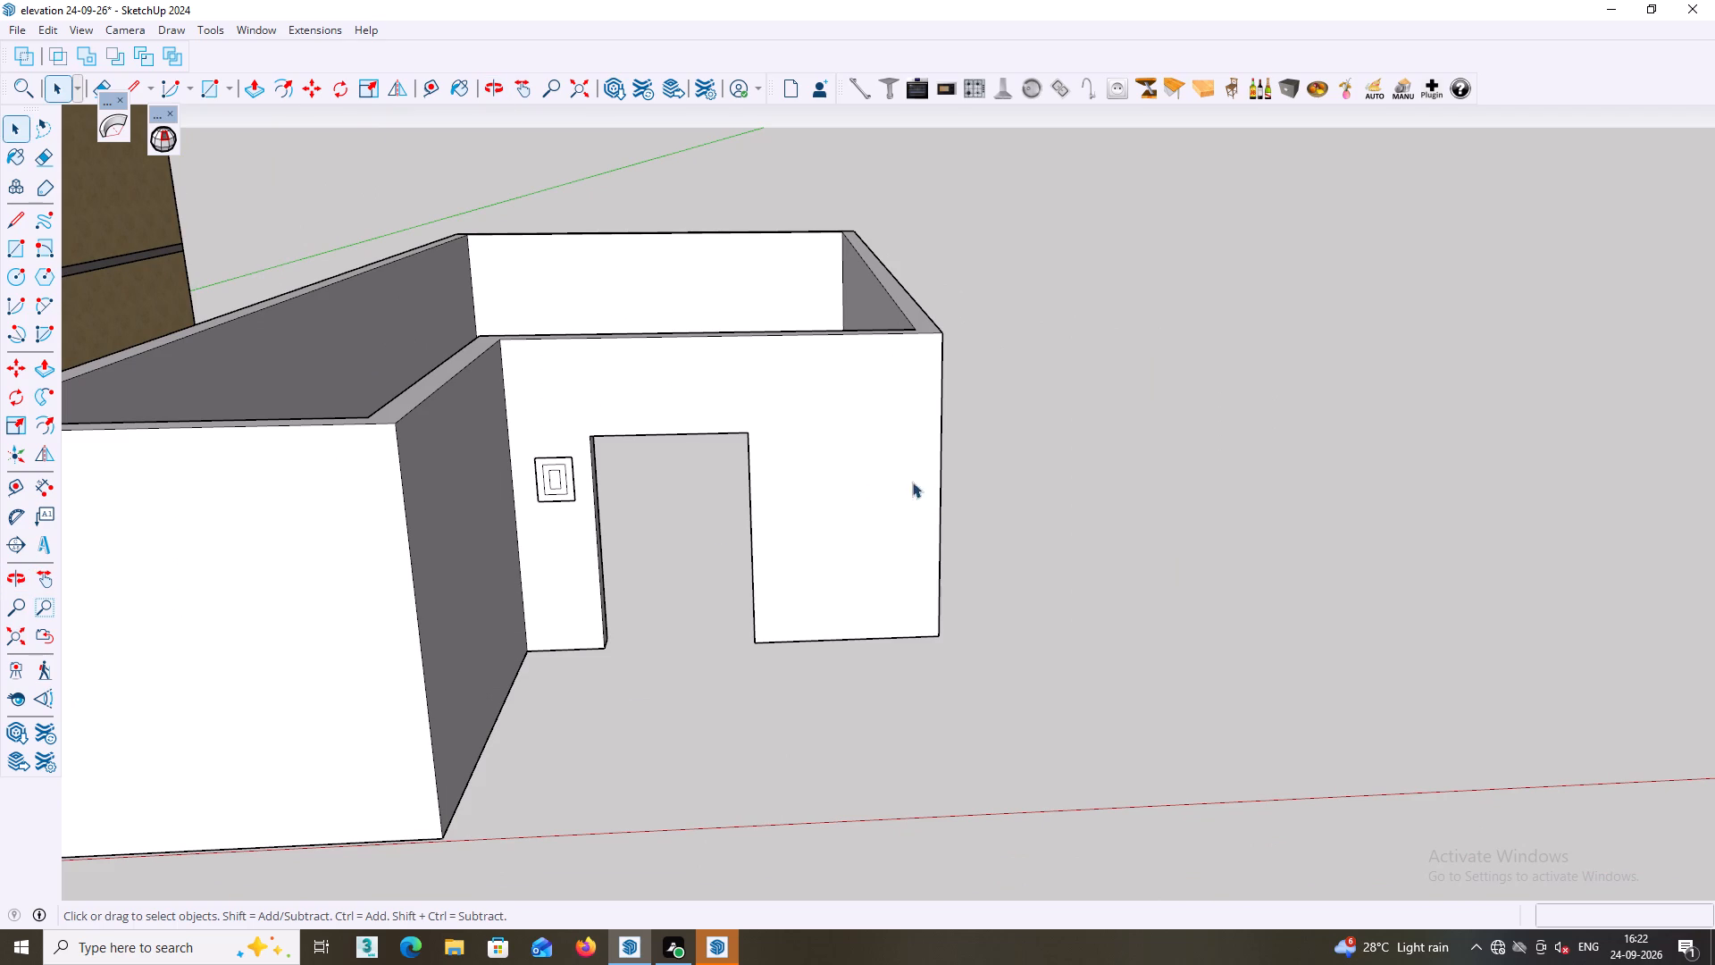
pyautogui.press('k')
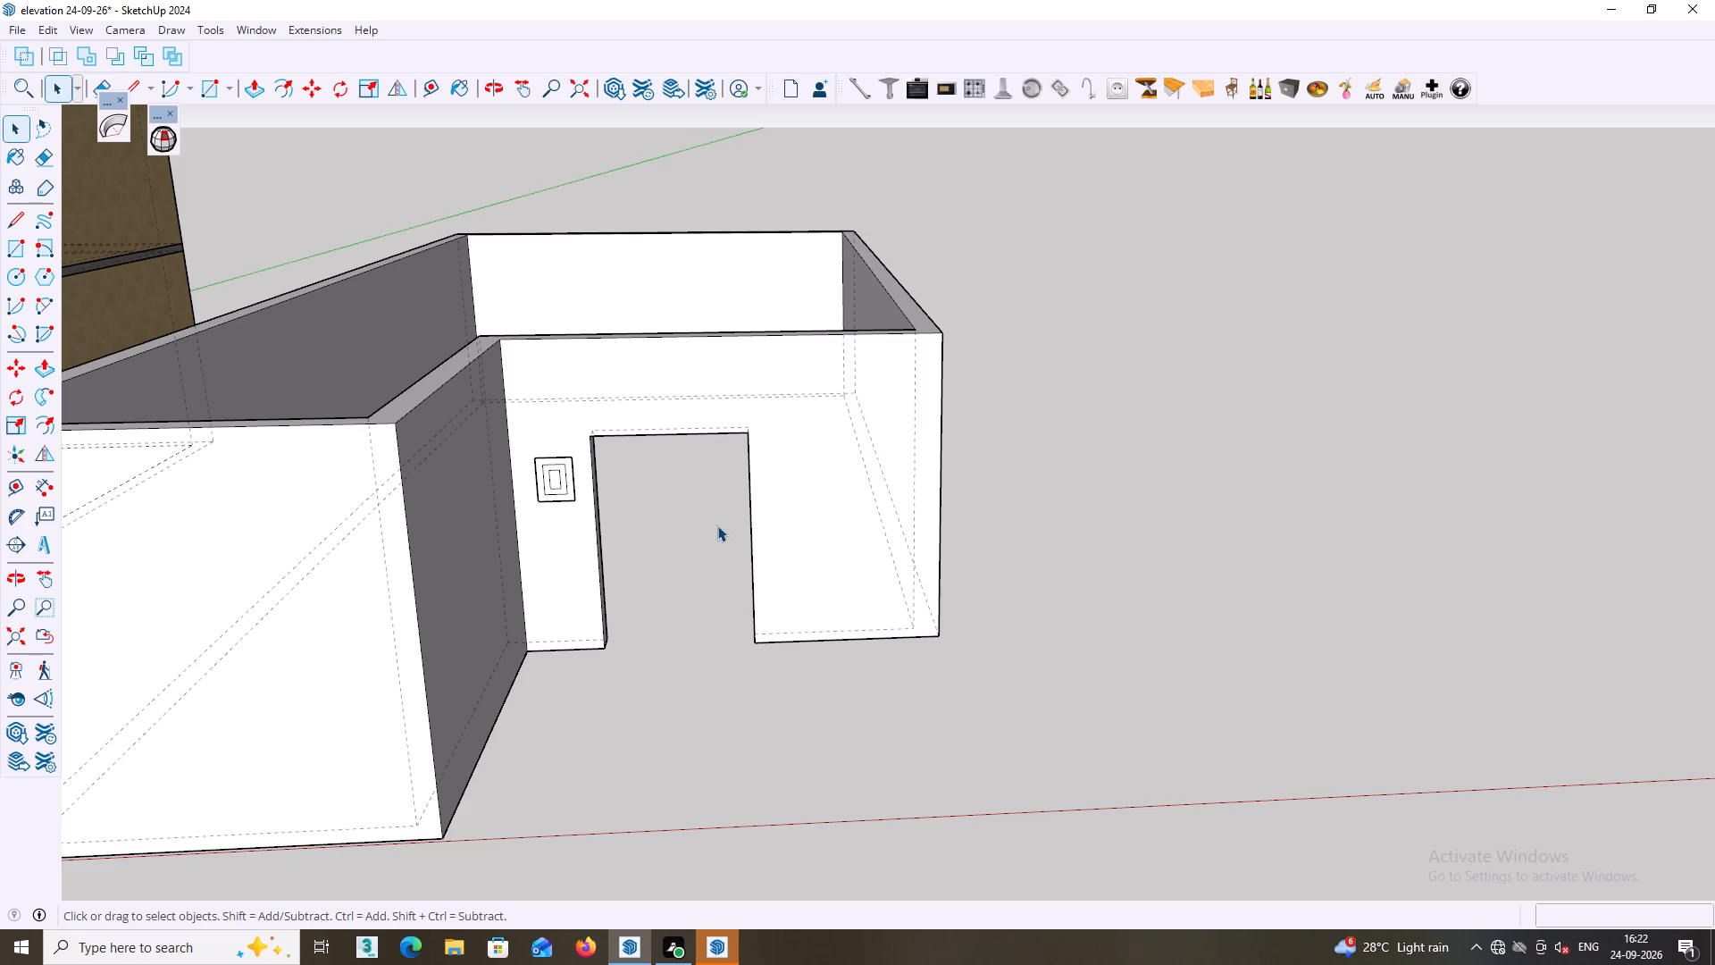
# Draw a rectangle about 2' by 9" across the wall thickness at the wall's base, between the door opening and the outer corner.
pyautogui.moveTo(715, 640); pyautogui.dragTo(704, 764, button='middle')
pyautogui.scroll(4, 833, 692)
pyautogui.moveTo(839, 710); pyautogui.dragTo(830, 707, button='middle')
pyautogui.press('r')
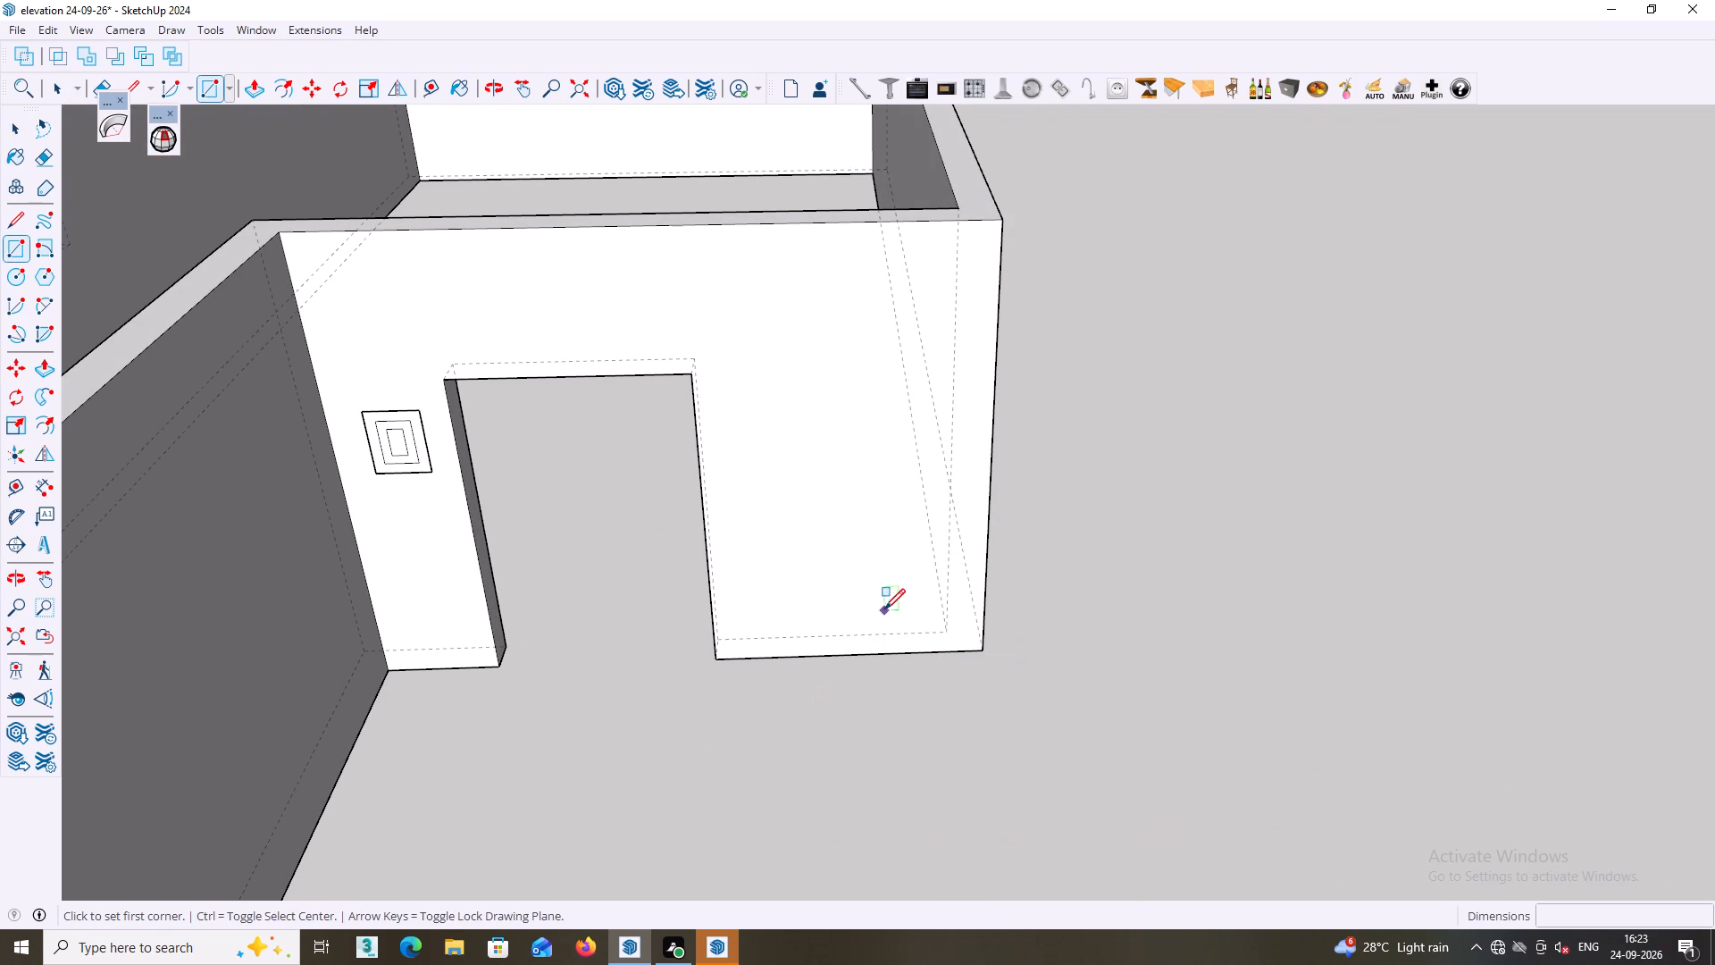
pyautogui.moveTo(883, 585); pyautogui.dragTo(874, 625, button='middle')
pyautogui.scroll(4, 847, 616)
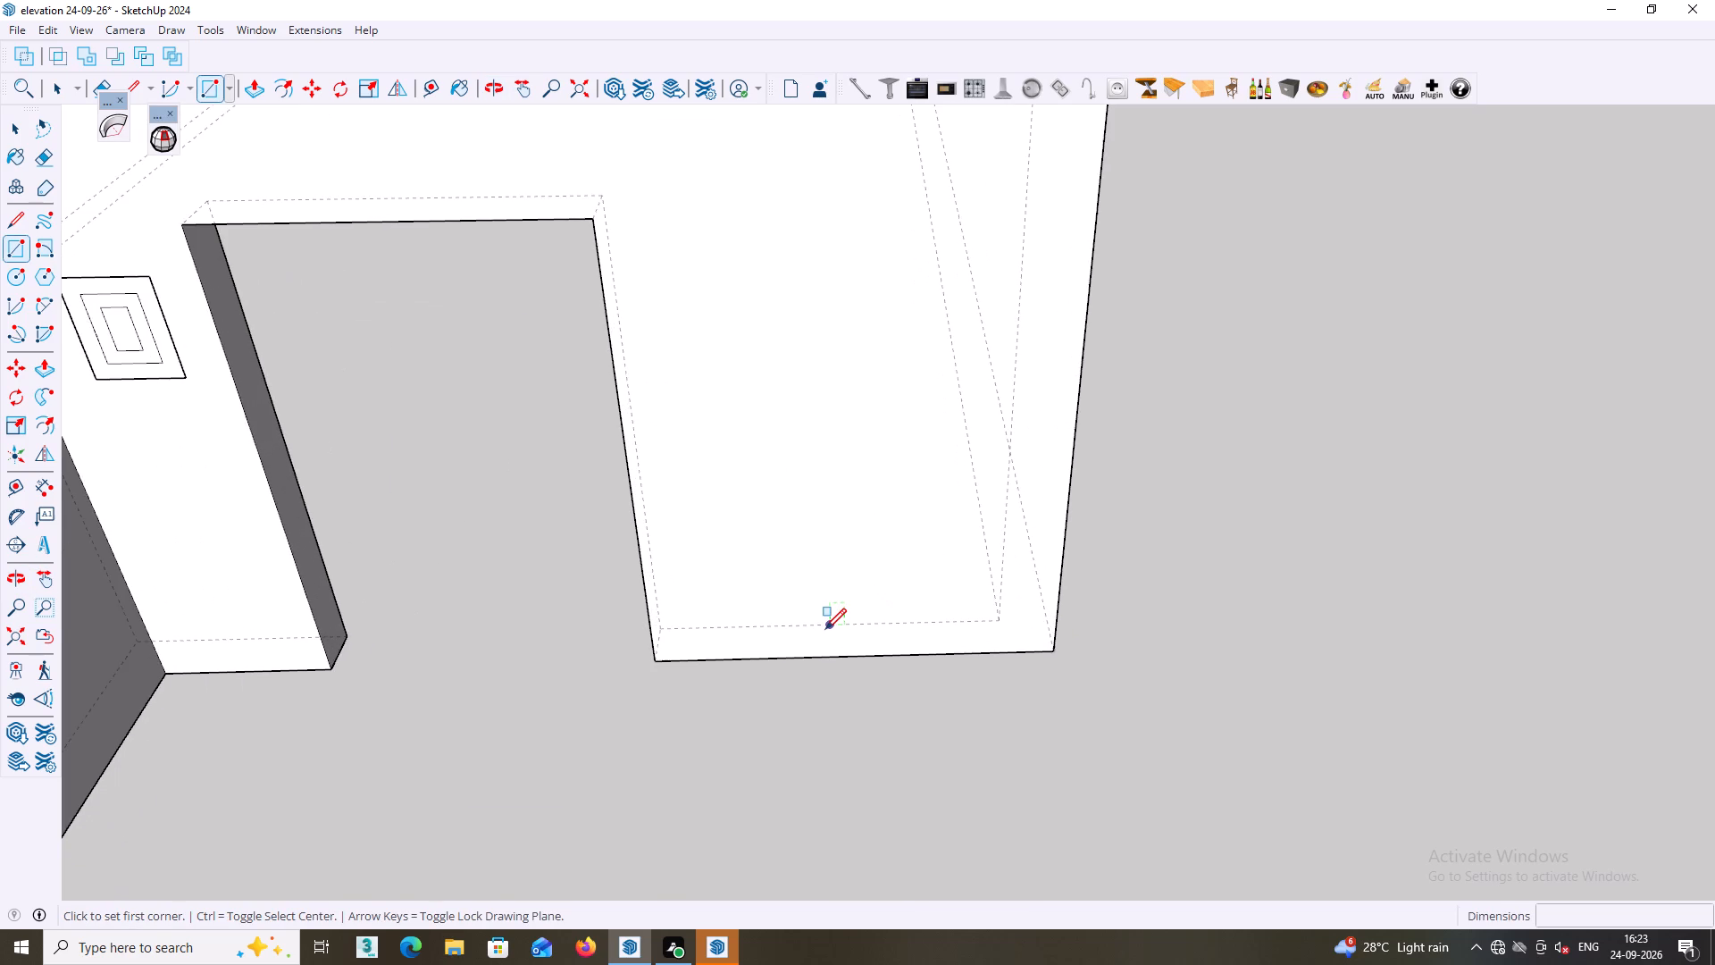
pyautogui.scroll(1, 825, 629)
pyautogui.scroll(-1, 825, 629)
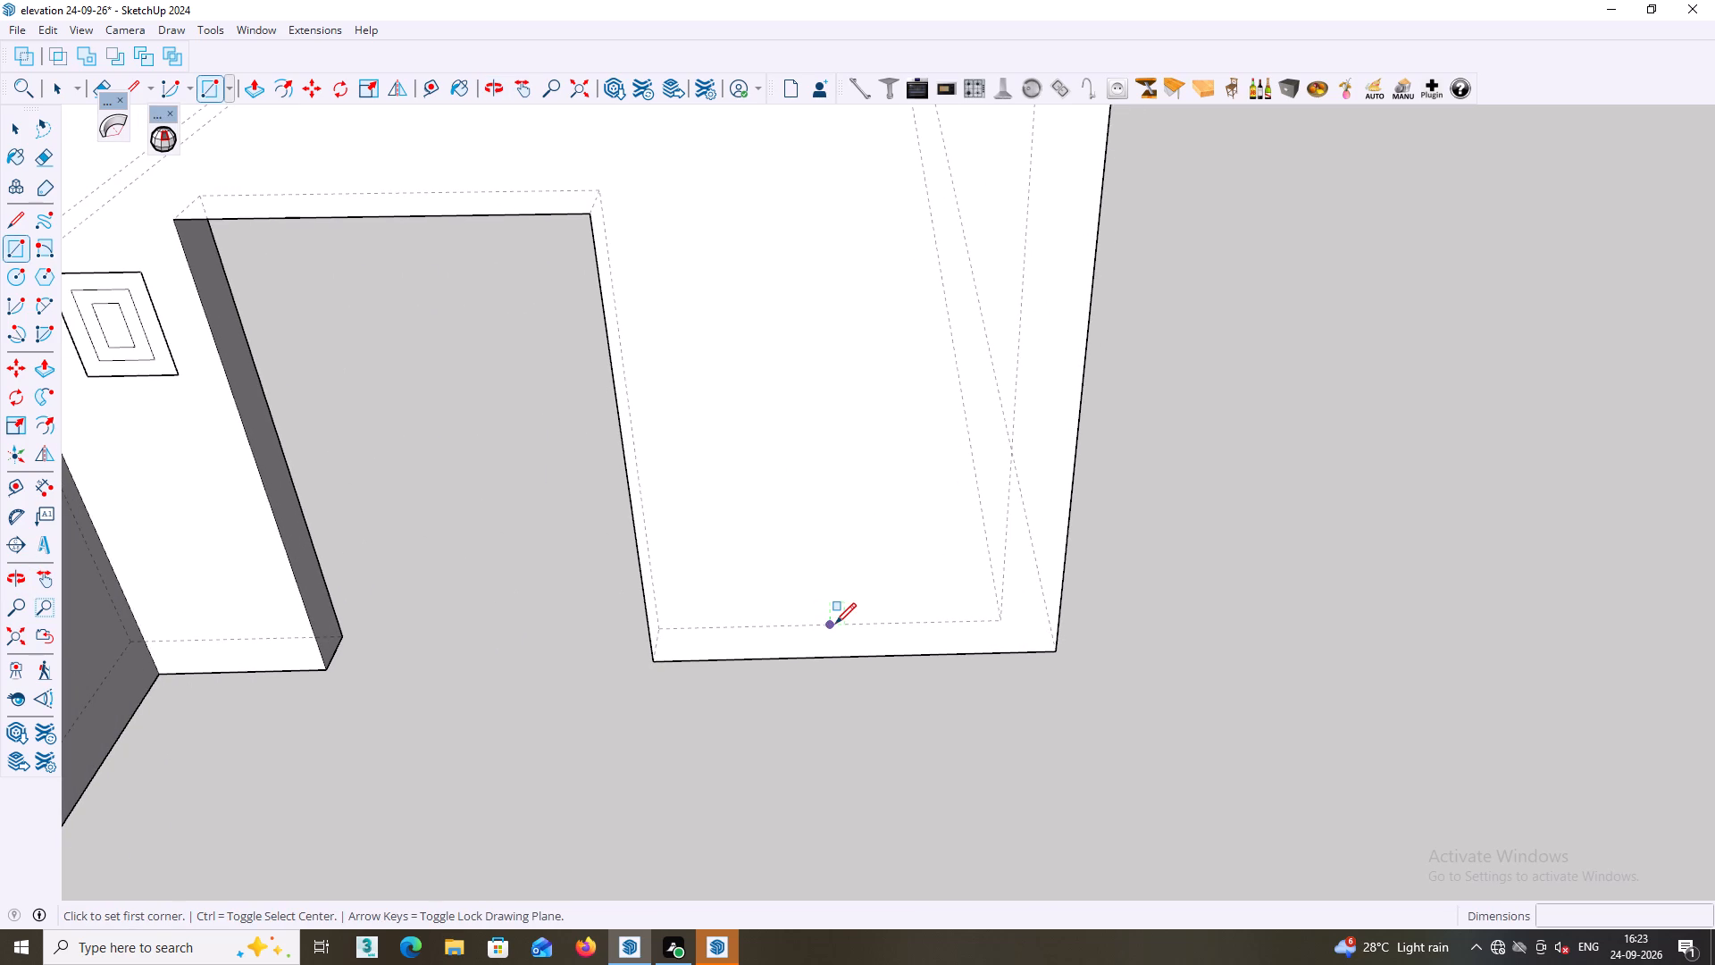
pyautogui.click(782, 624)
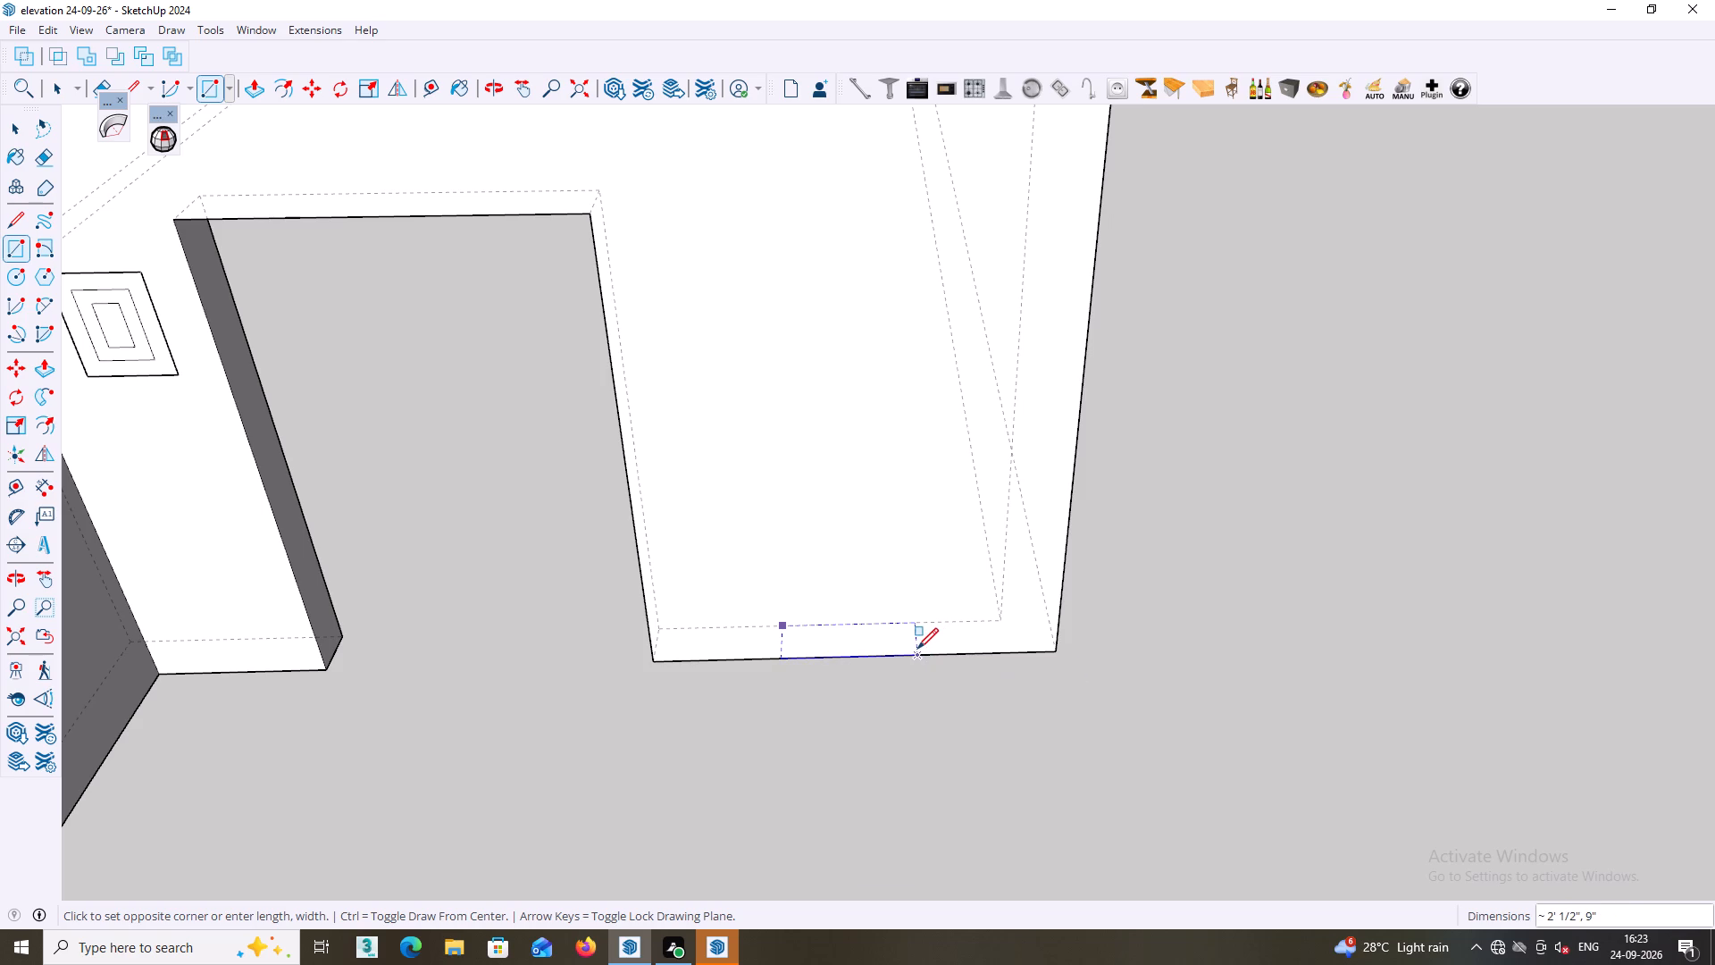
pyautogui.click(917, 649)
# Extrude the rectangle at the wall's base upward by 3.5' to form a box.
pyautogui.press('p')
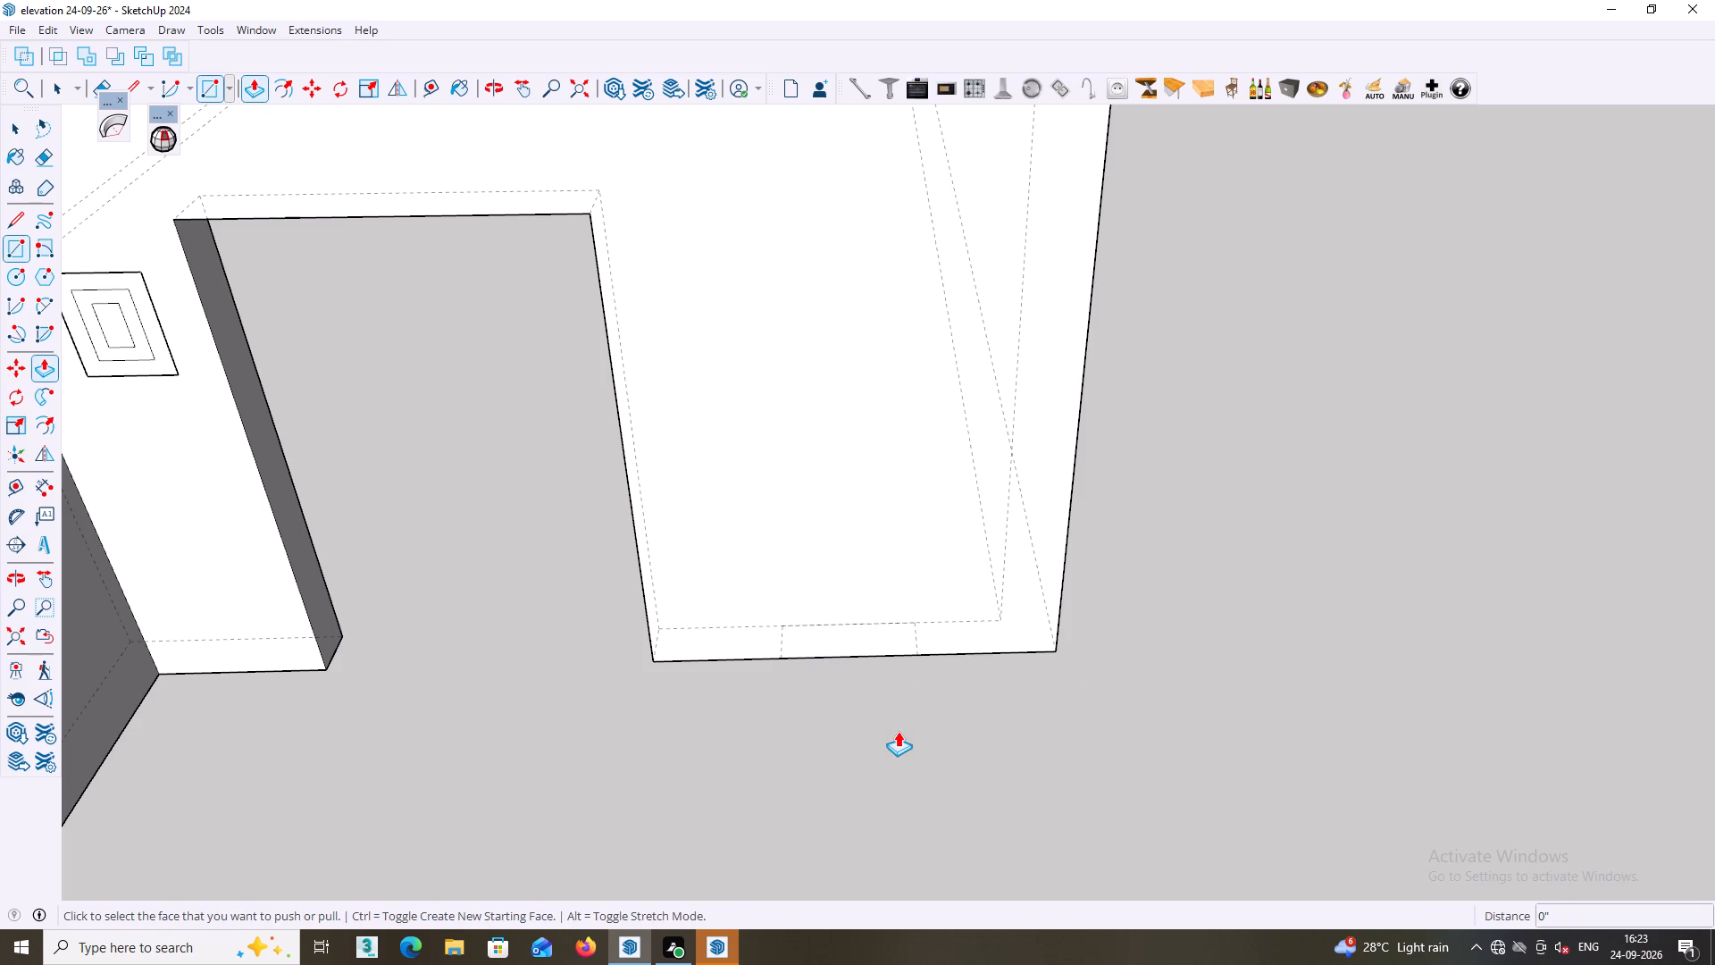
pyautogui.click(896, 643)
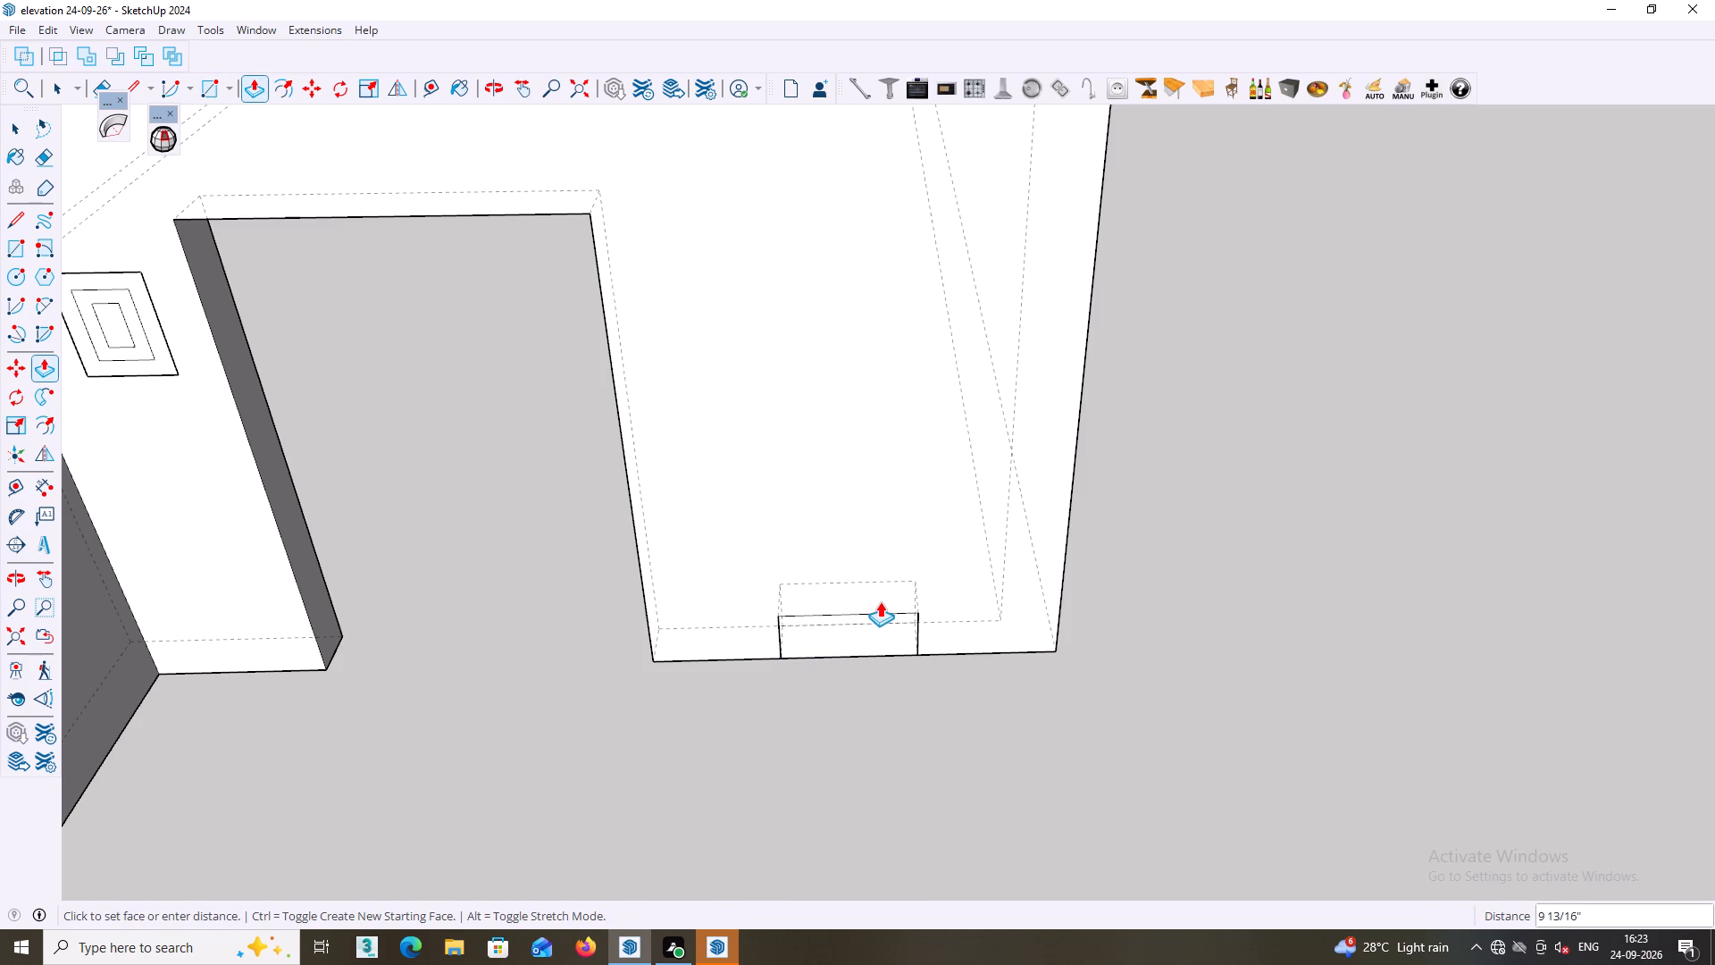
pyautogui.write("3.5'")
pyautogui.press('Return')
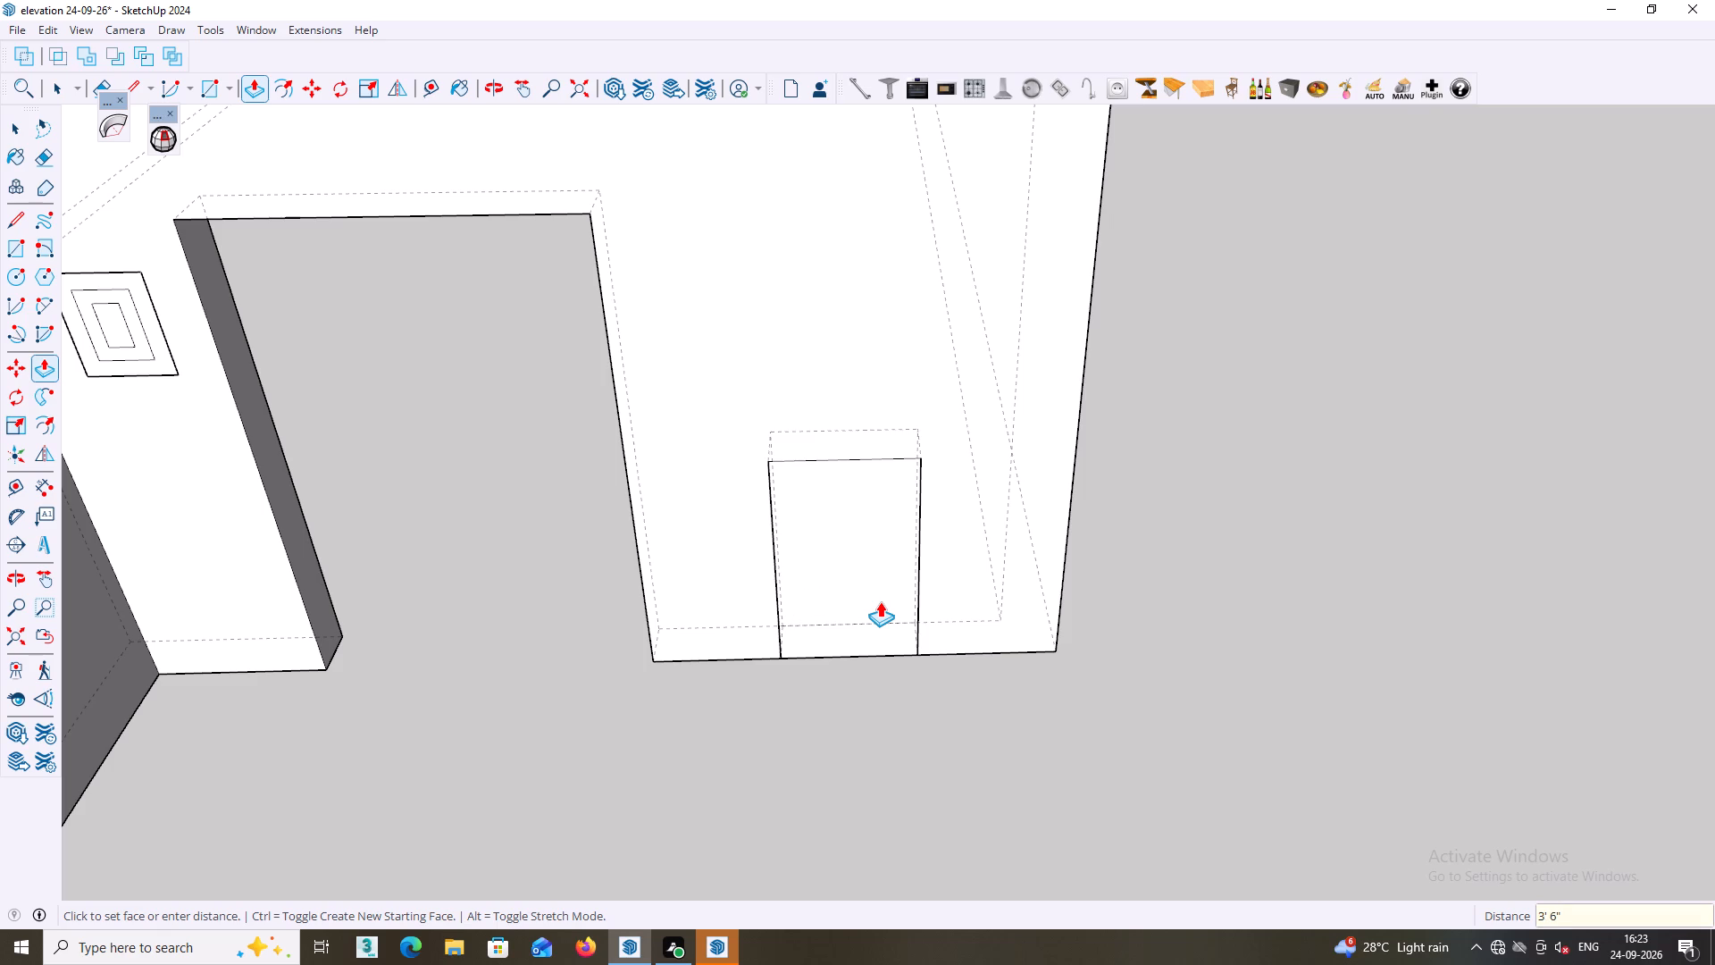
# Extend the box's front face outward by 1' from the recessed front wall.
pyautogui.scroll(-3, 865, 621)
pyautogui.moveTo(857, 638); pyautogui.dragTo(854, 505, button='middle')
pyautogui.scroll(-2, 947, 672)
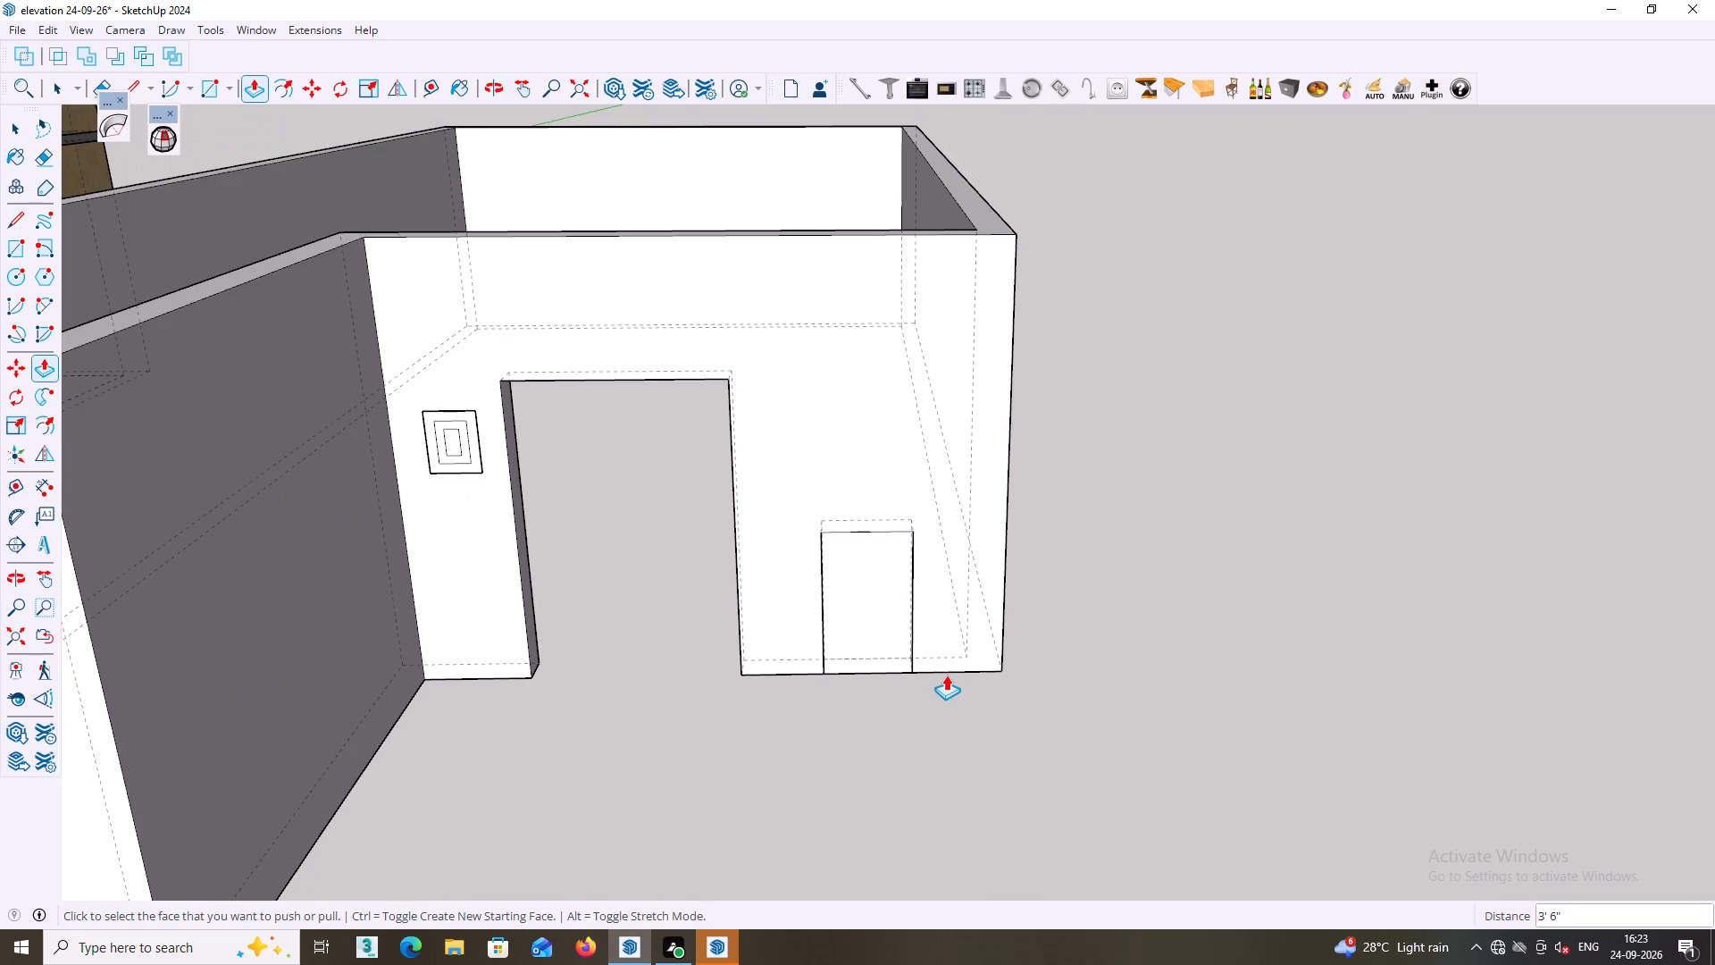
pyautogui.moveTo(945, 669); pyautogui.dragTo(945, 628, button='middle')
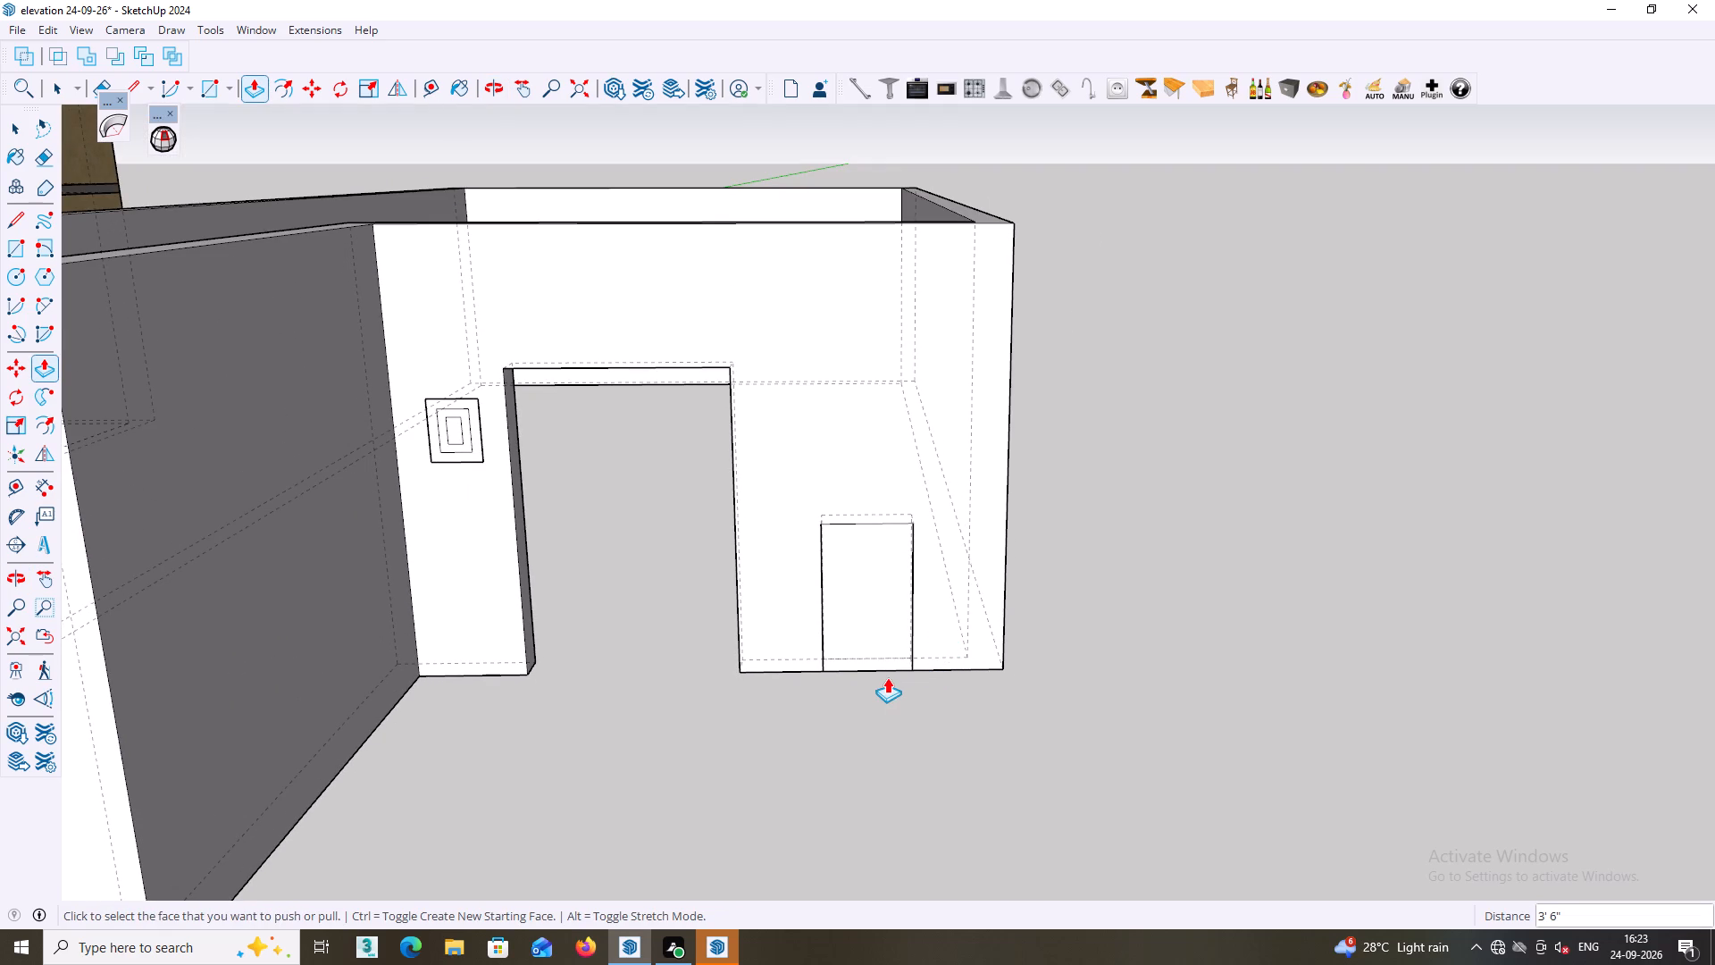
pyautogui.moveTo(890, 659); pyautogui.dragTo(870, 675, button='middle')
pyautogui.click(880, 612)
pyautogui.write("1'")
pyautogui.press('Return')
# Extend the box's back face by 1' into the room.
pyautogui.moveTo(808, 610); pyautogui.dragTo(240, 600, button='middle')
pyautogui.scroll(-1, 293, 565)
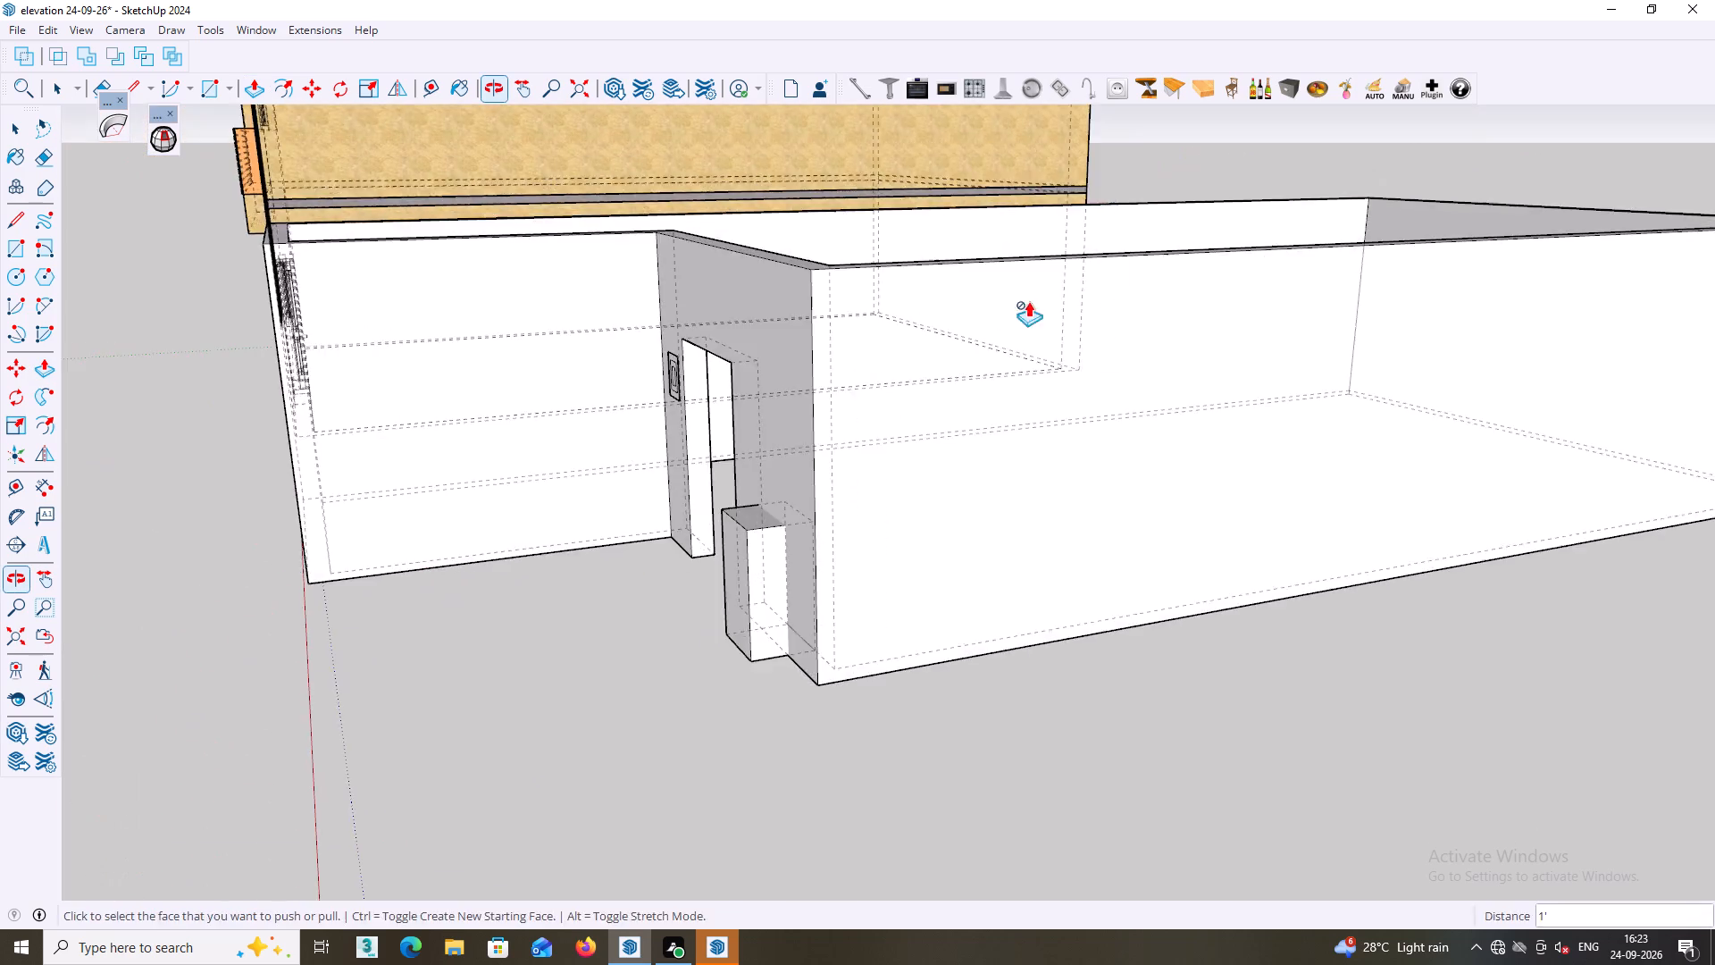
pyautogui.moveTo(1084, 244); pyautogui.dragTo(886, 669, button='middle')
pyautogui.moveTo(581, 751); pyautogui.dragTo(318, 442, button='middle')
pyautogui.moveTo(323, 466); pyautogui.dragTo(160, 595, button='middle')
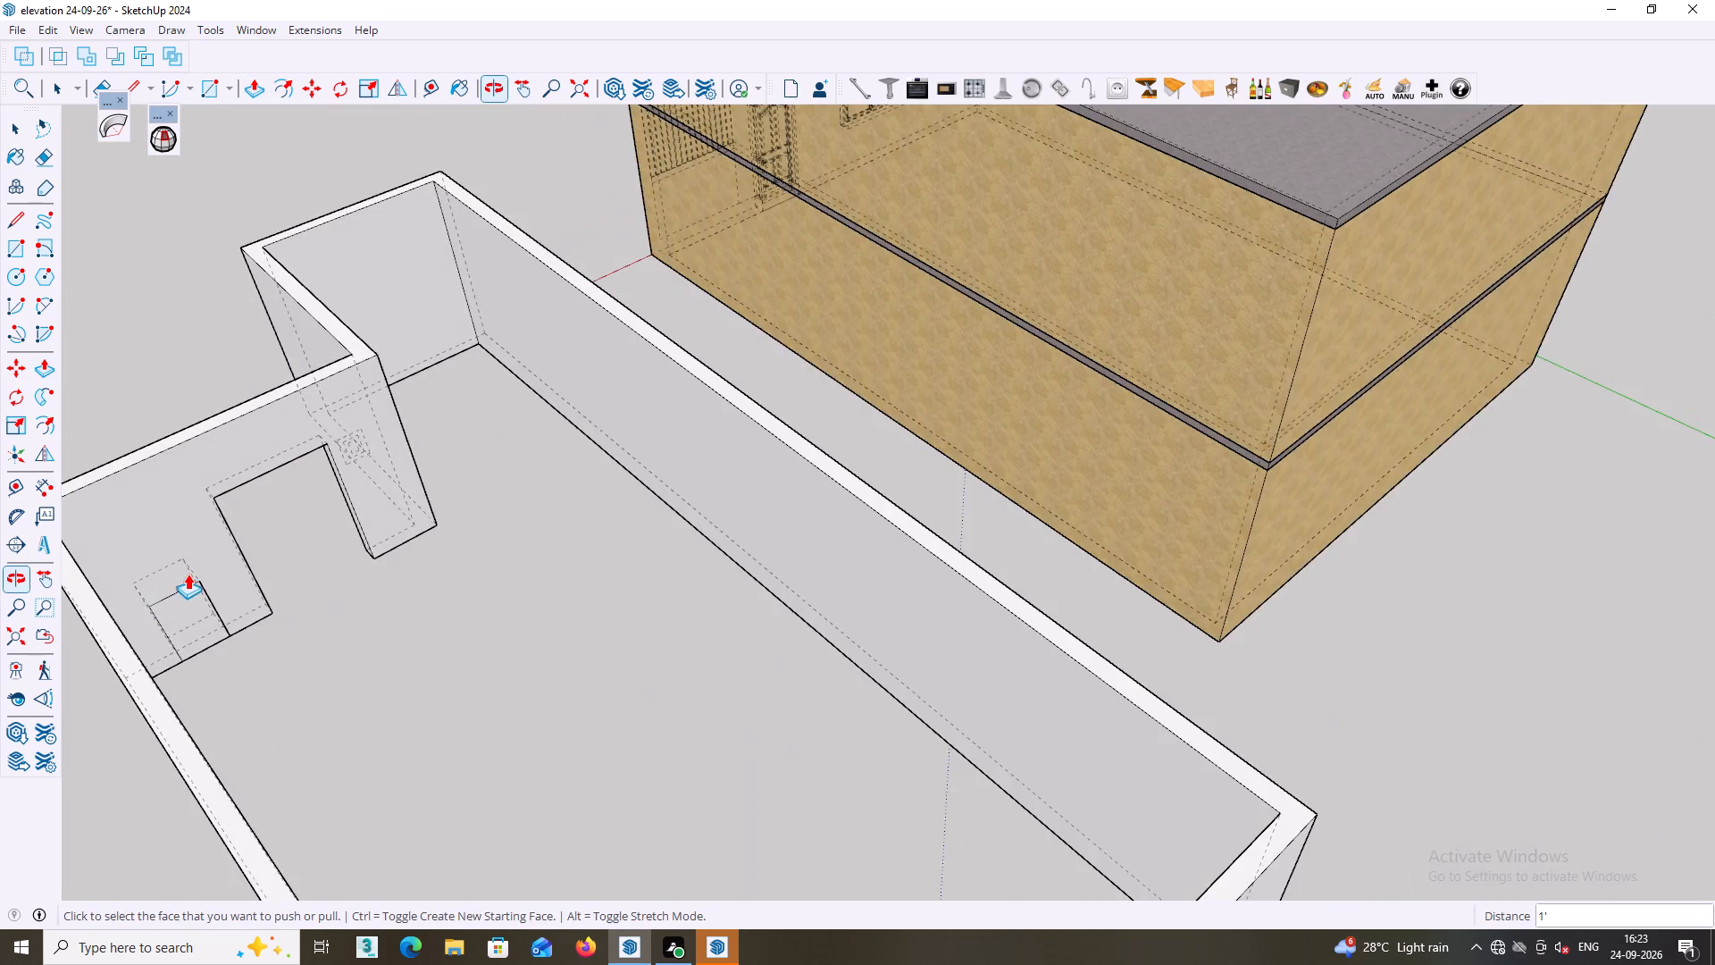
pyautogui.scroll(2, 199, 570)
pyautogui.click(201, 598)
pyautogui.write("1'")
pyautogui.press('Return')
pyautogui.scroll(-3, 144, 580)
pyautogui.moveTo(67, 608); pyautogui.dragTo(817, 528, button='middle')
pyautogui.moveTo(807, 550); pyautogui.dragTo(1030, 403, button='middle')
pyautogui.press('space')
# Move the whole box vertically upward until its top aligns with the head of the door opening.
pyautogui.keyDown('shift'); pyautogui.moveTo(1294, 620); pyautogui.dragTo(1046, 521, button='middle'); pyautogui.keyUp('shift')
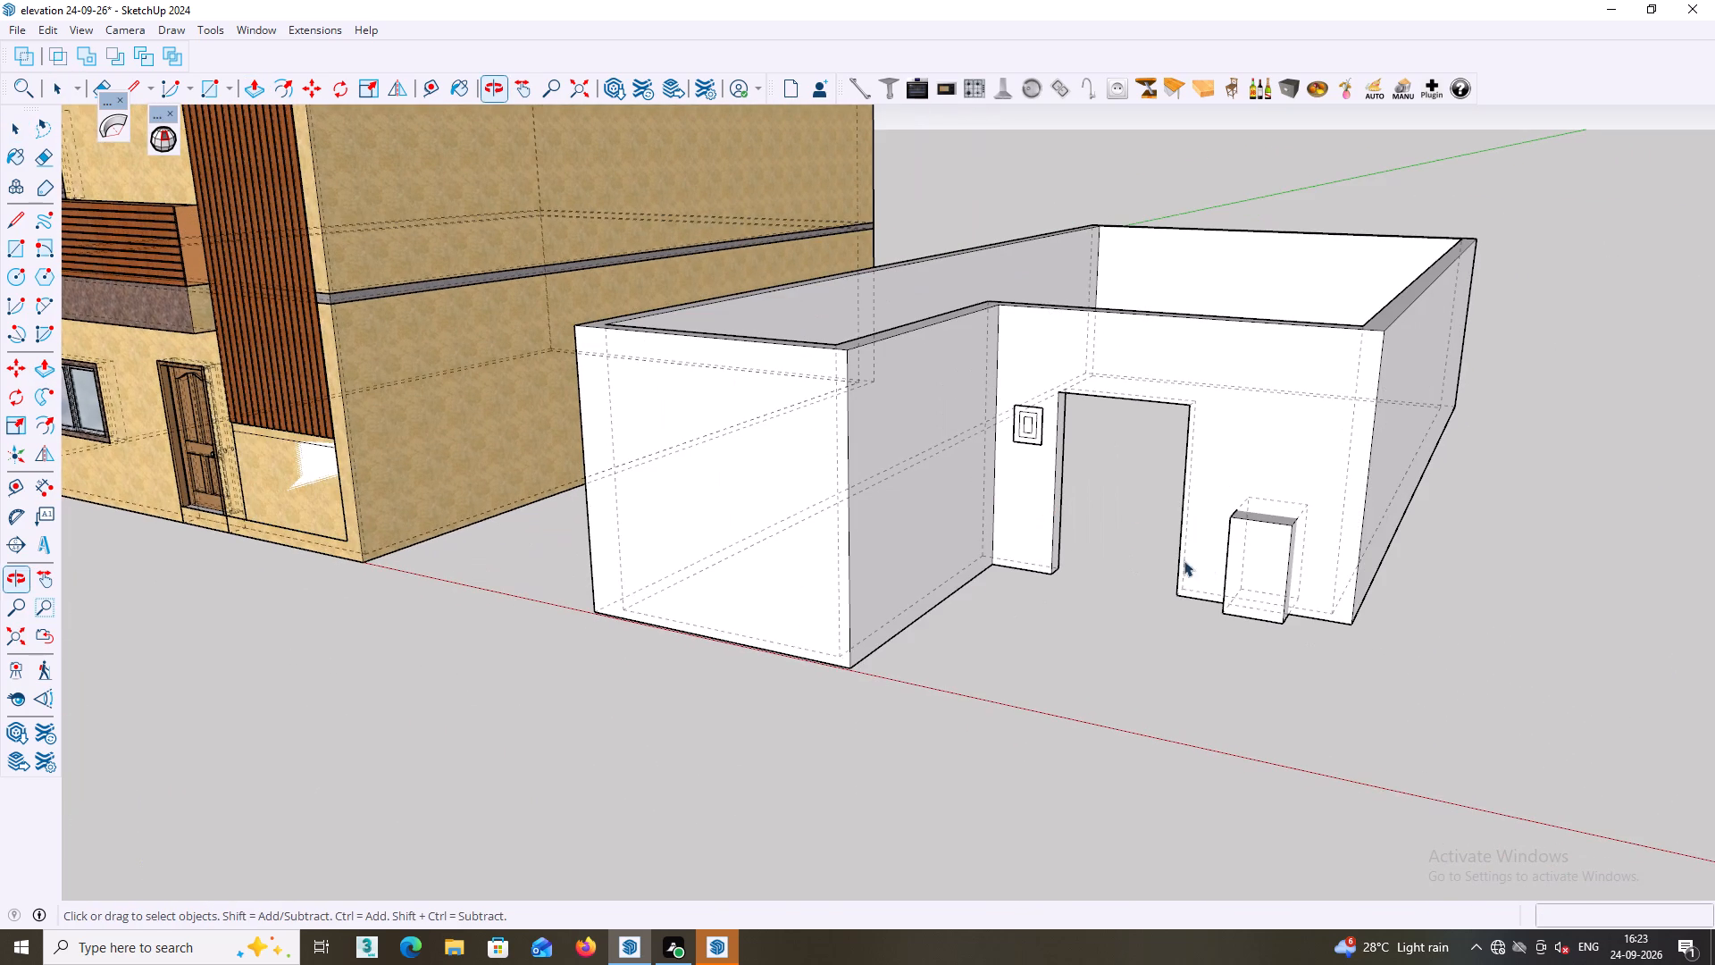
pyautogui.doubleClick(1282, 563)
pyautogui.tripleClick(1282, 563)
pyautogui.click(1282, 563)
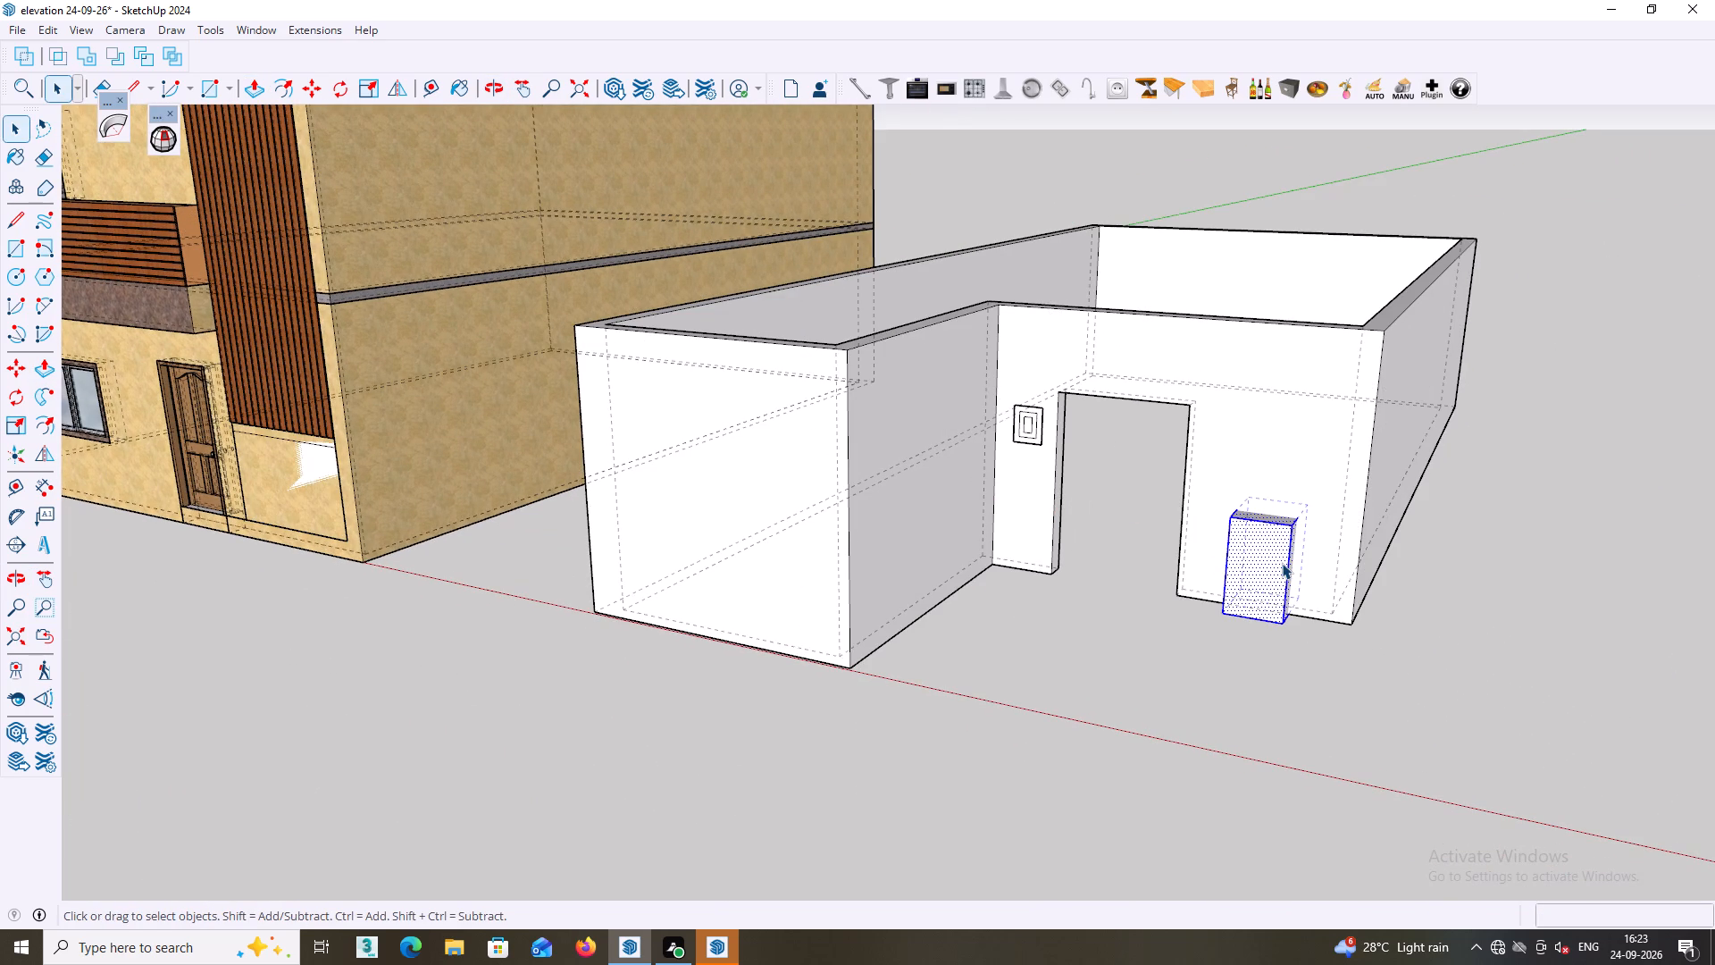
pyautogui.moveTo(1290, 565); pyautogui.dragTo(1391, 560, button='middle')
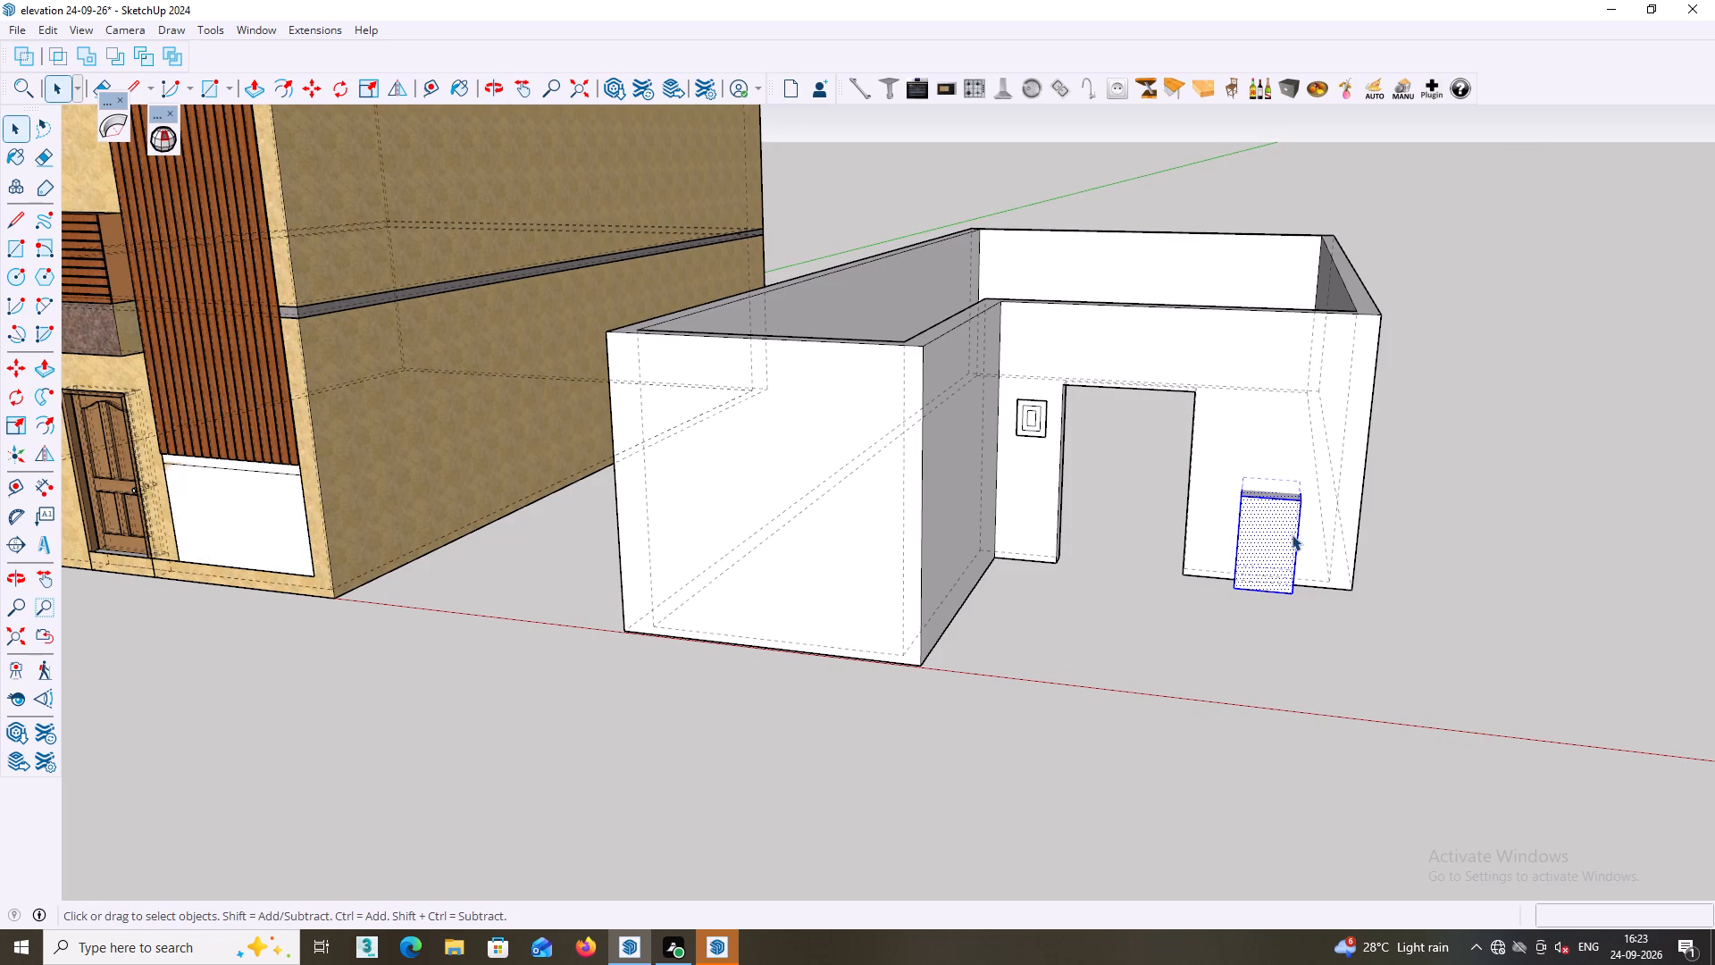
pyautogui.press('m')
pyautogui.scroll(8, 1218, 489)
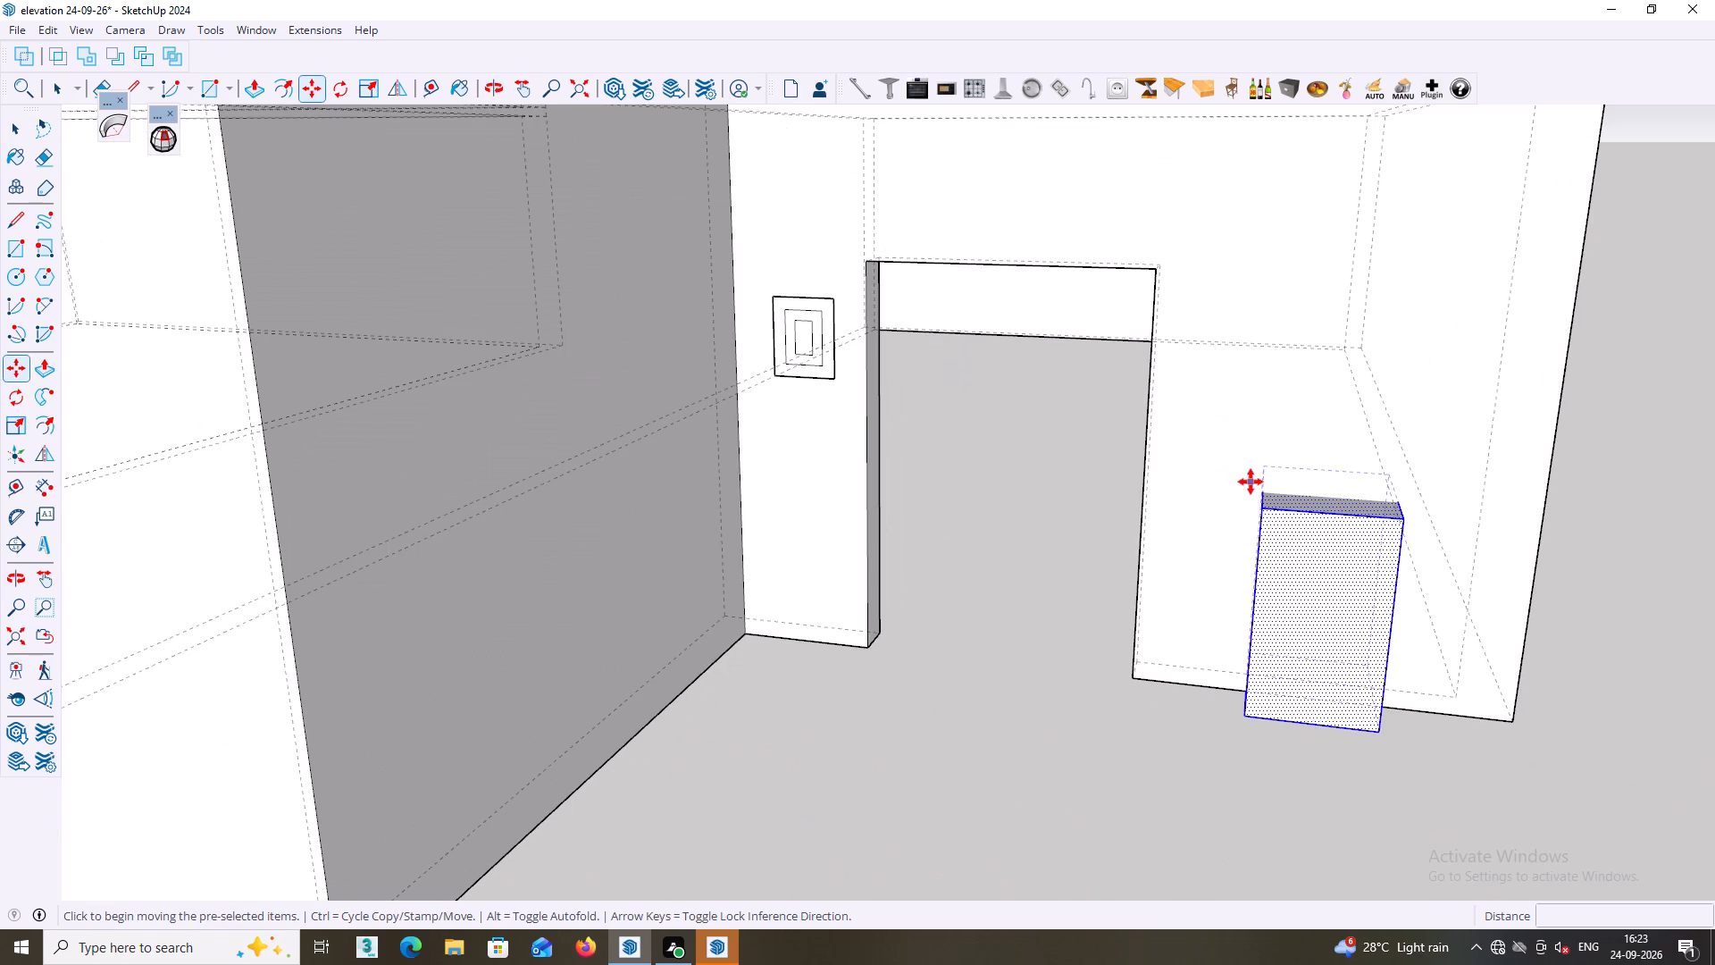
pyautogui.scroll(5, 1276, 492)
pyautogui.click(1247, 490)
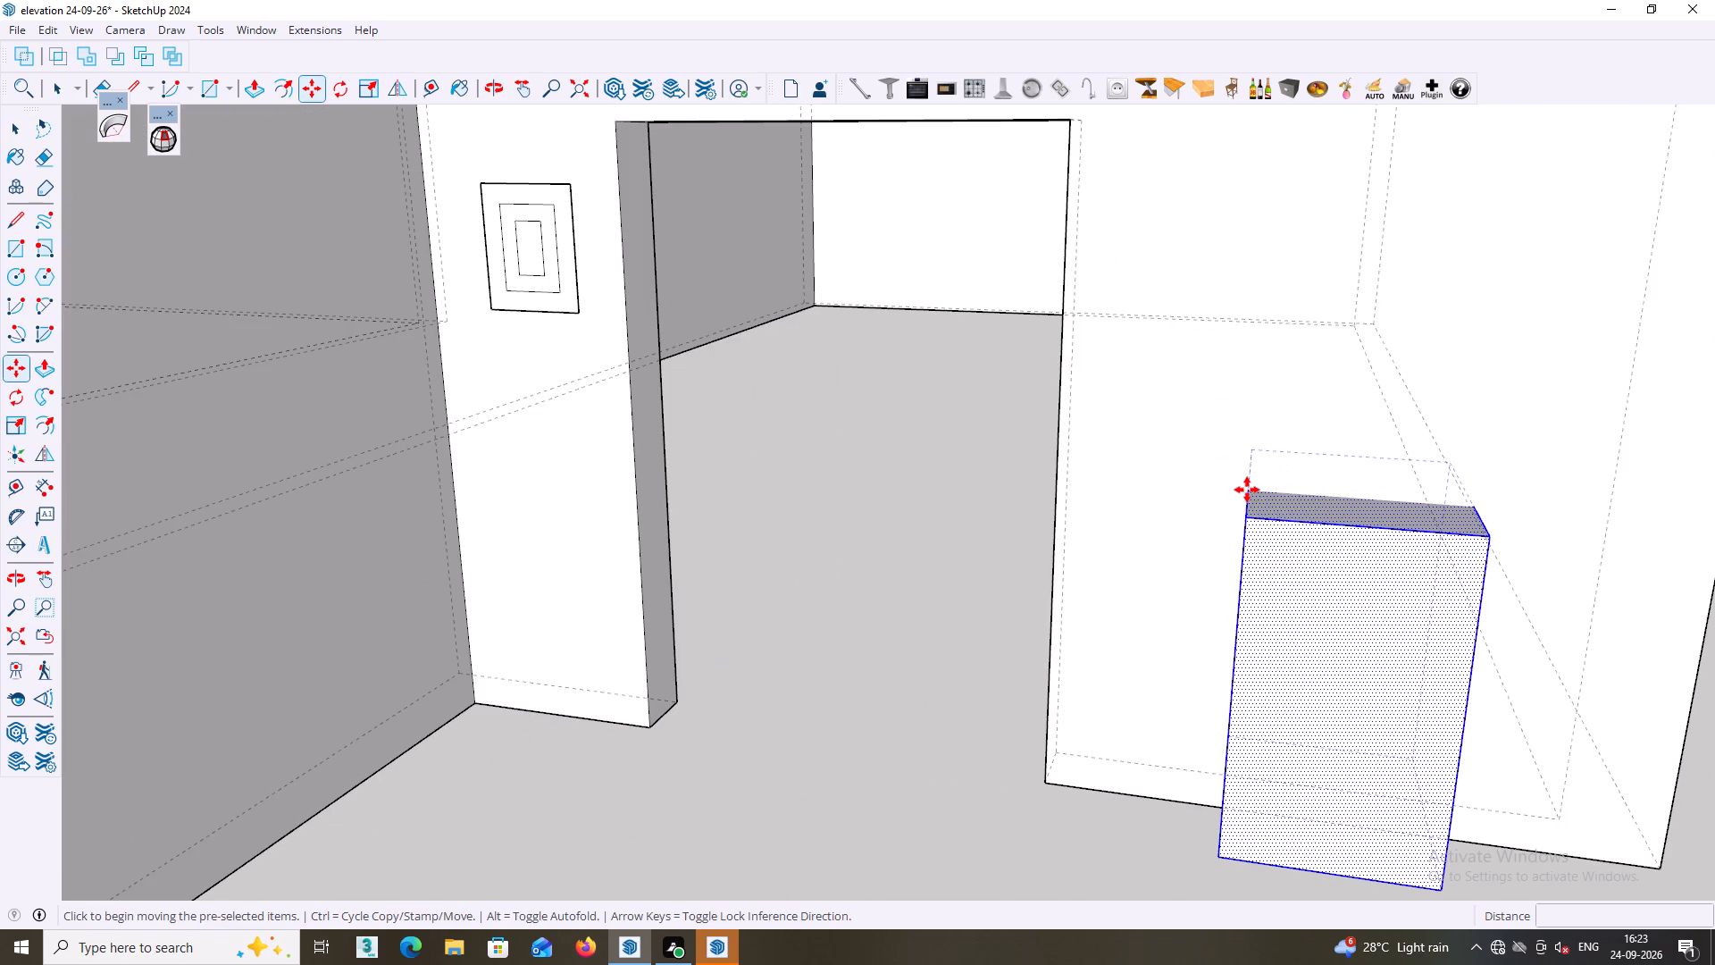
pyautogui.moveTo(1133, 202); pyautogui.dragTo(1205, 456, button='middle')
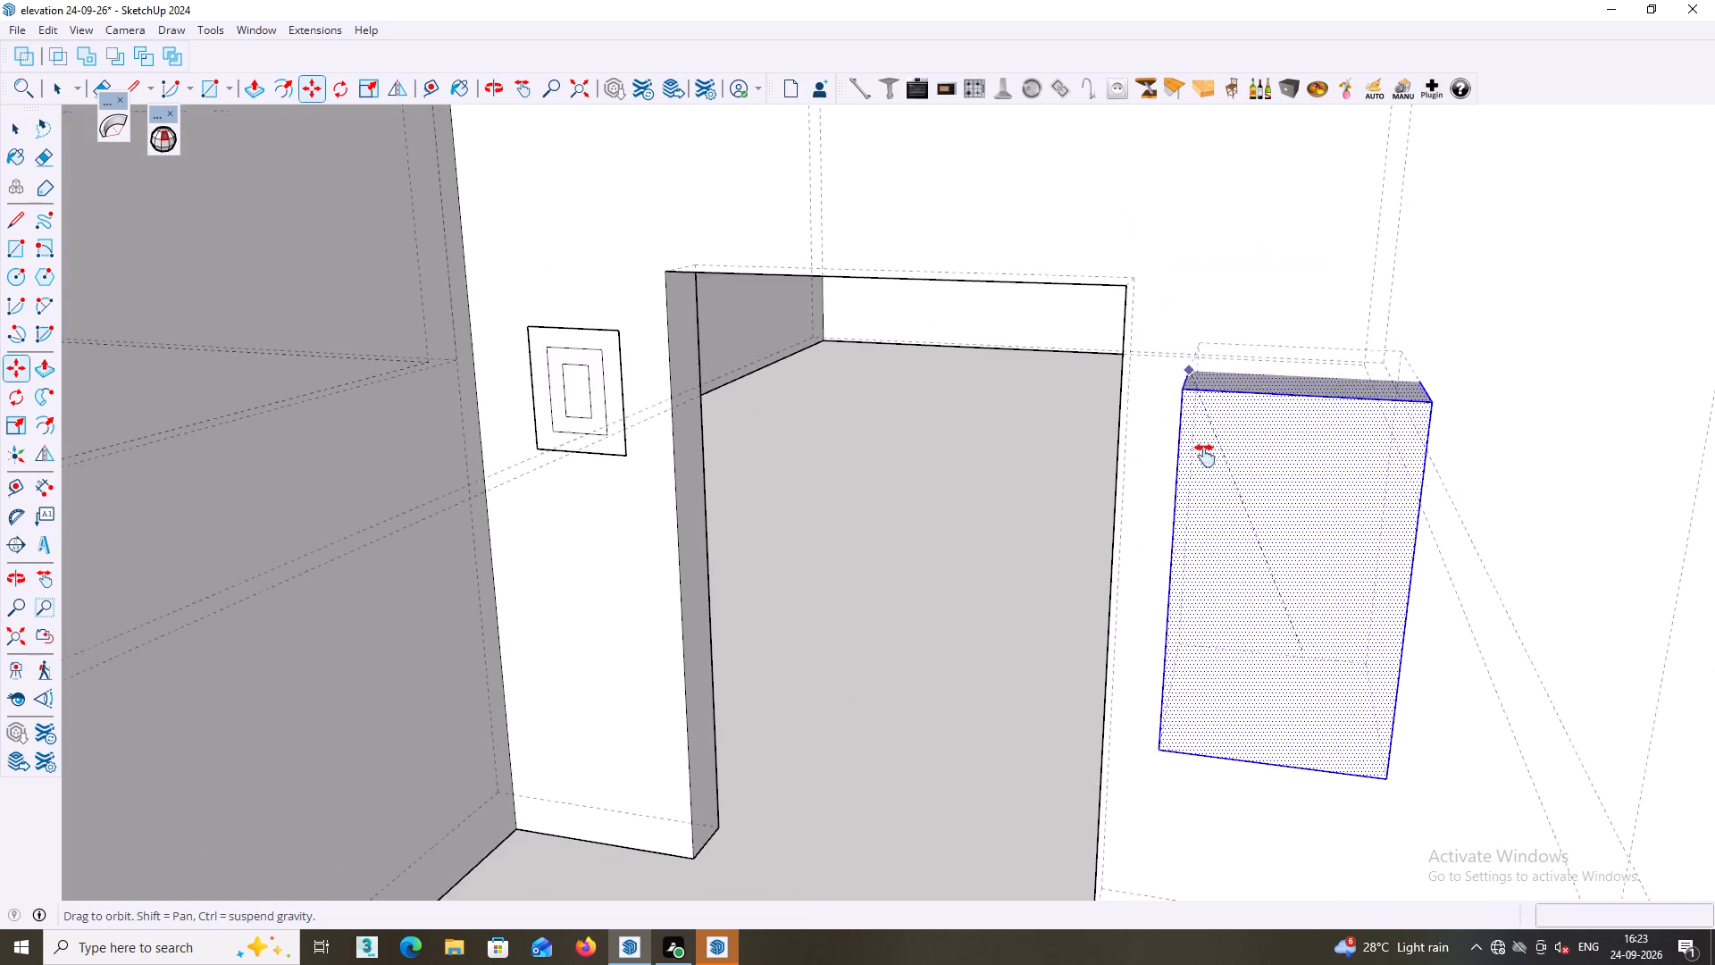
pyautogui.moveTo(1205, 456); pyautogui.dragTo(1208, 457, button='middle')
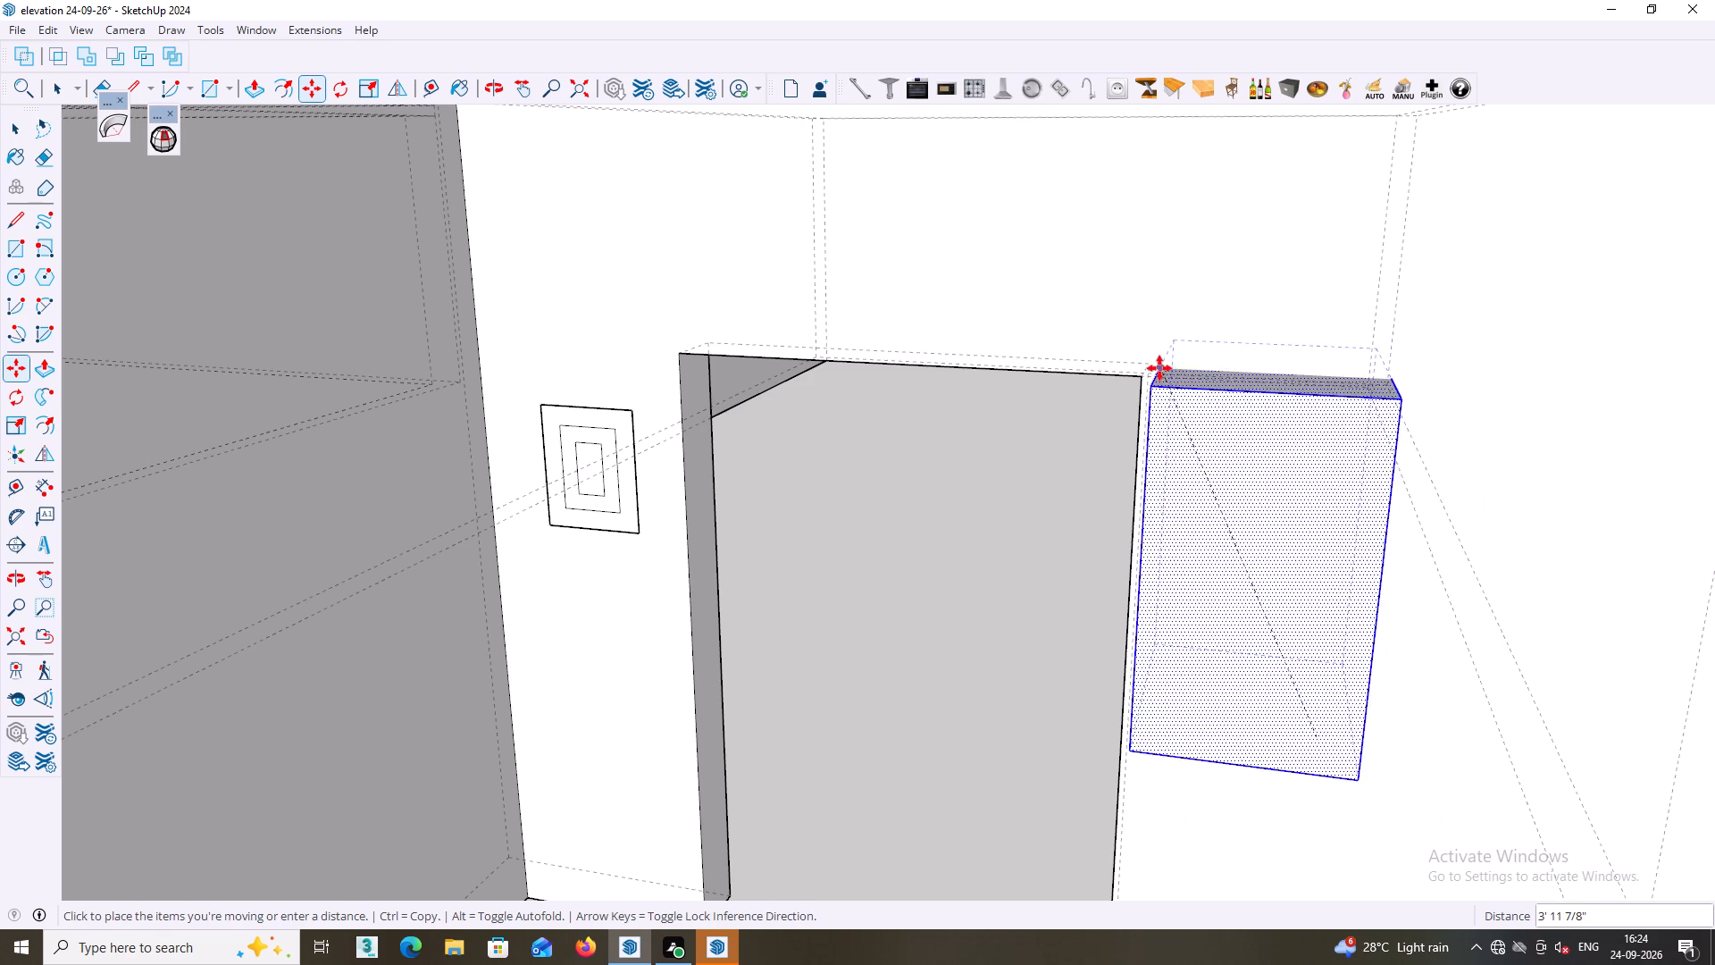
pyautogui.press('Up')
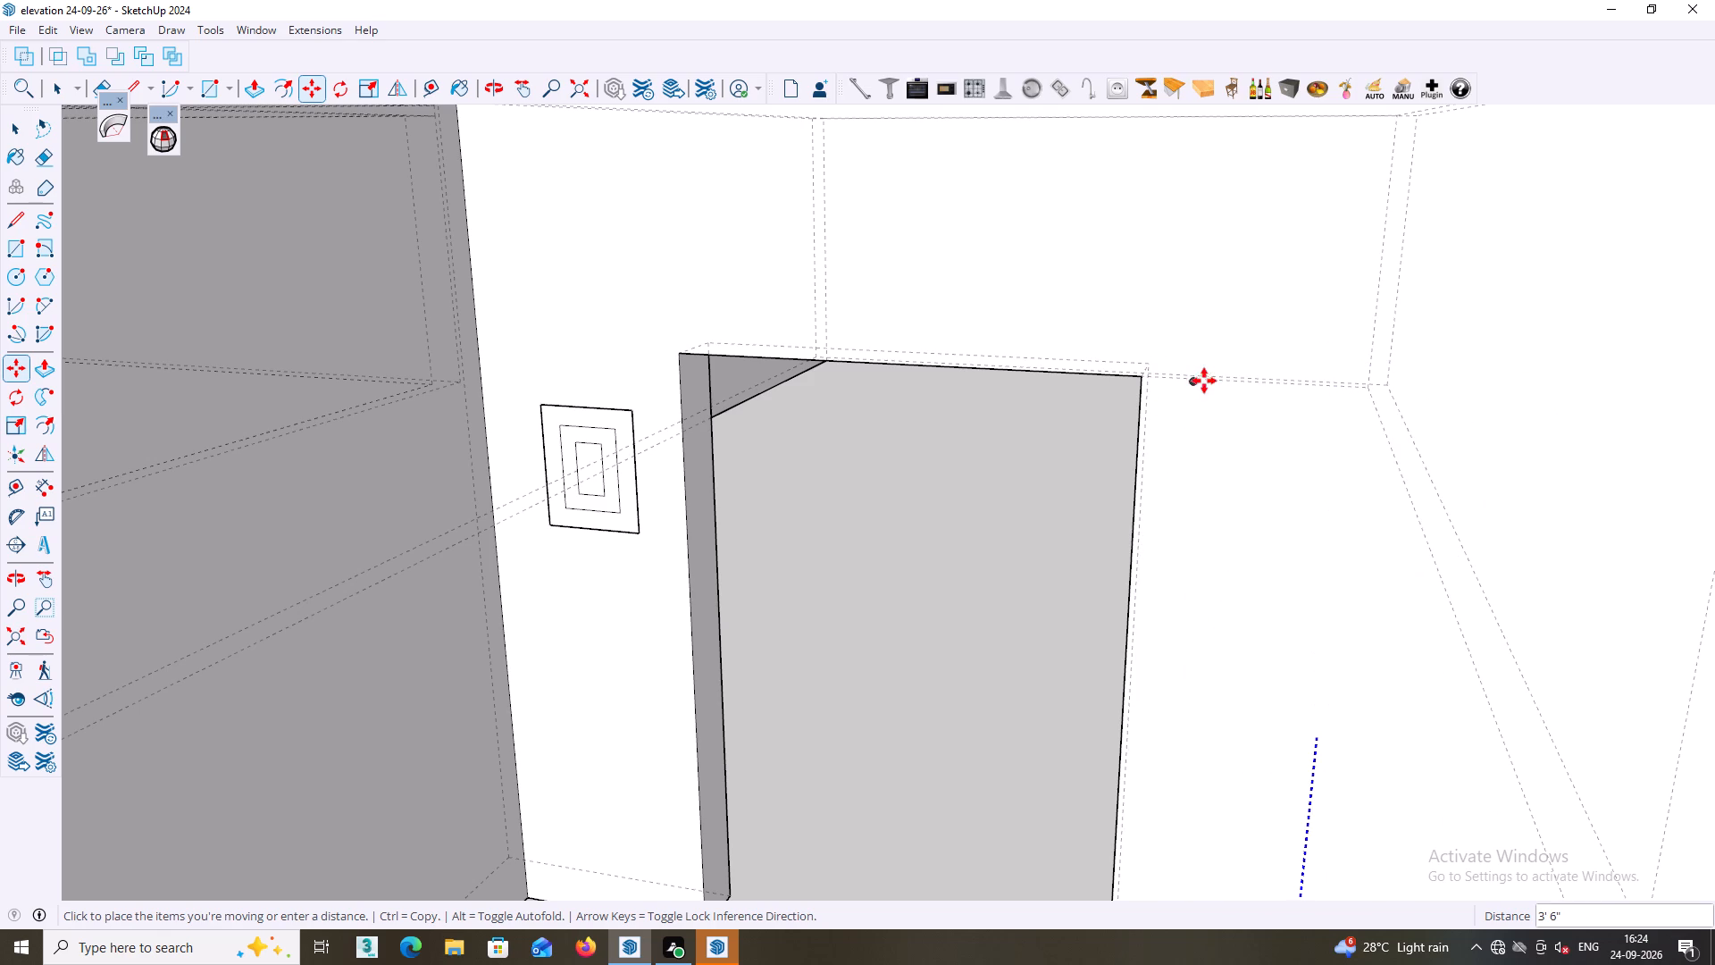
pyautogui.click(1142, 376)
pyautogui.scroll(-4, 1175, 399)
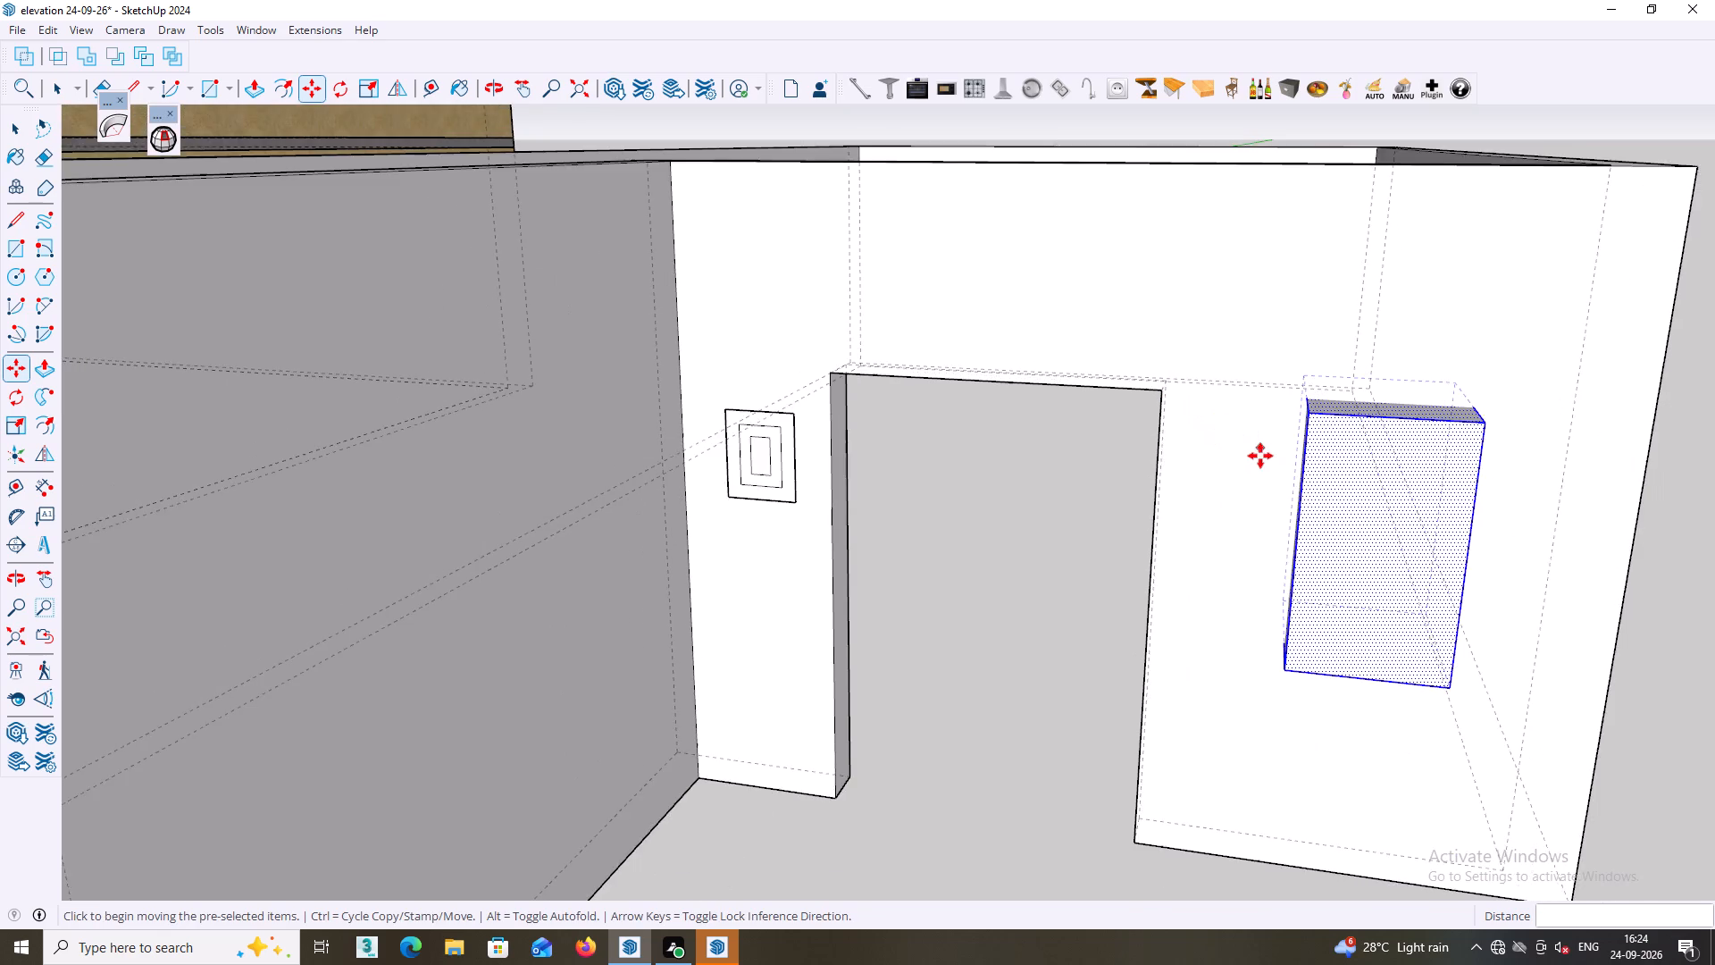
pyautogui.scroll(-2, 1265, 464)
pyautogui.press('space')
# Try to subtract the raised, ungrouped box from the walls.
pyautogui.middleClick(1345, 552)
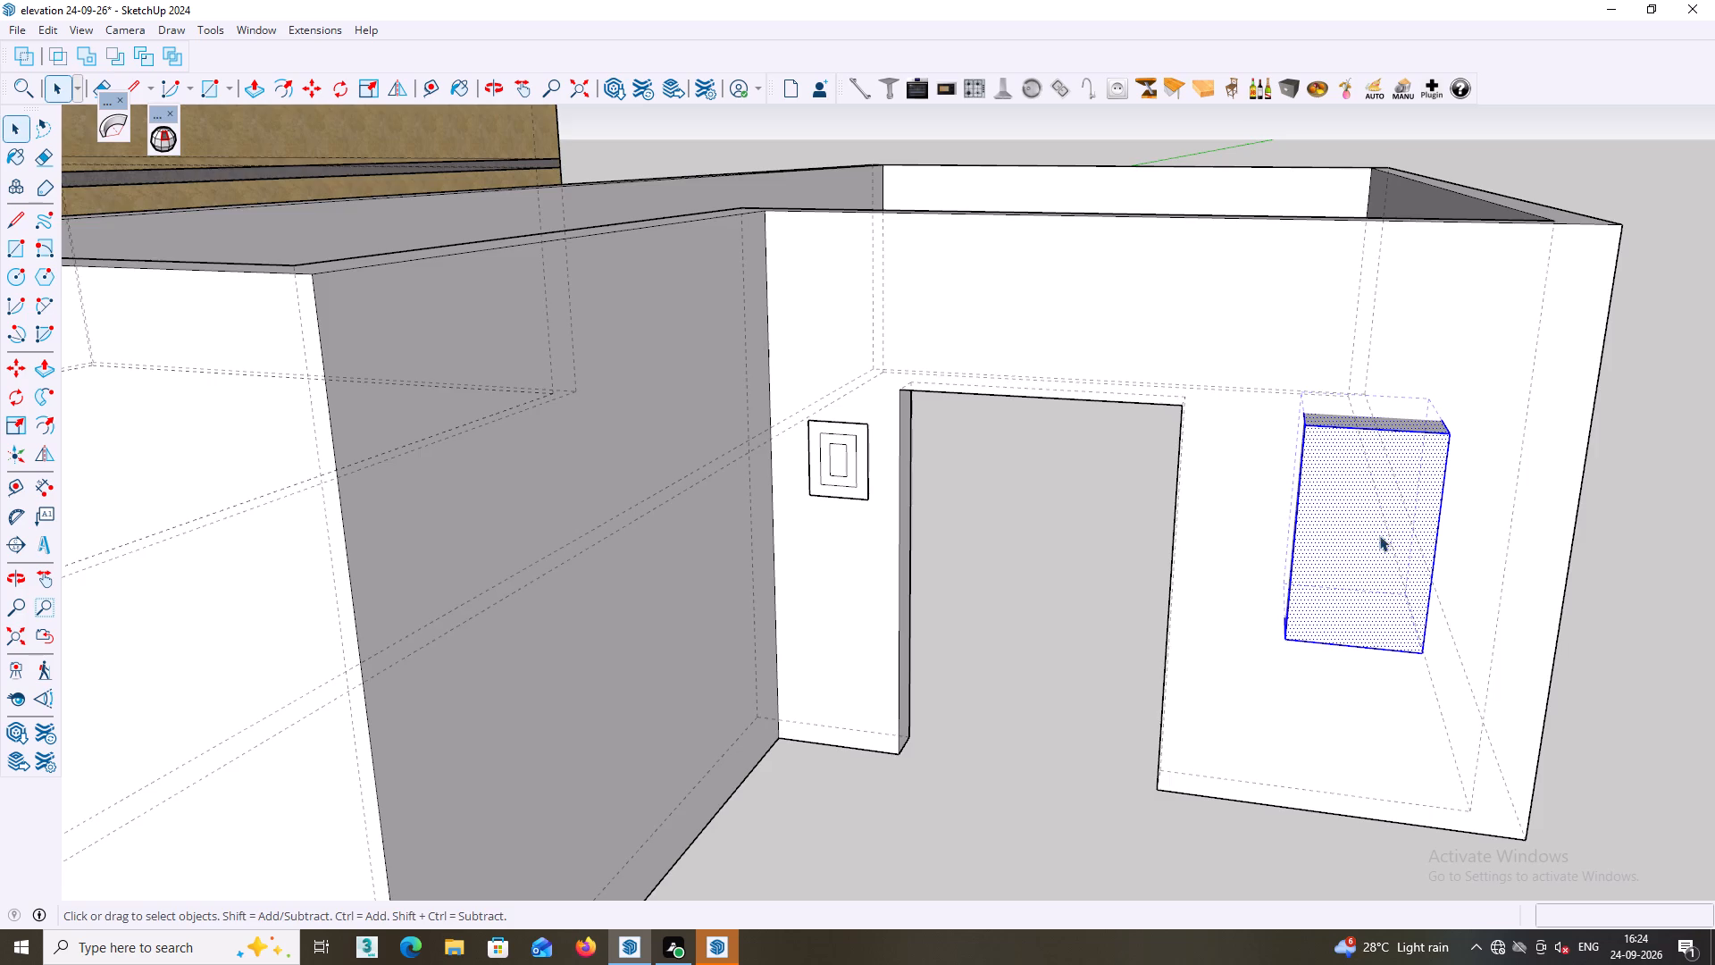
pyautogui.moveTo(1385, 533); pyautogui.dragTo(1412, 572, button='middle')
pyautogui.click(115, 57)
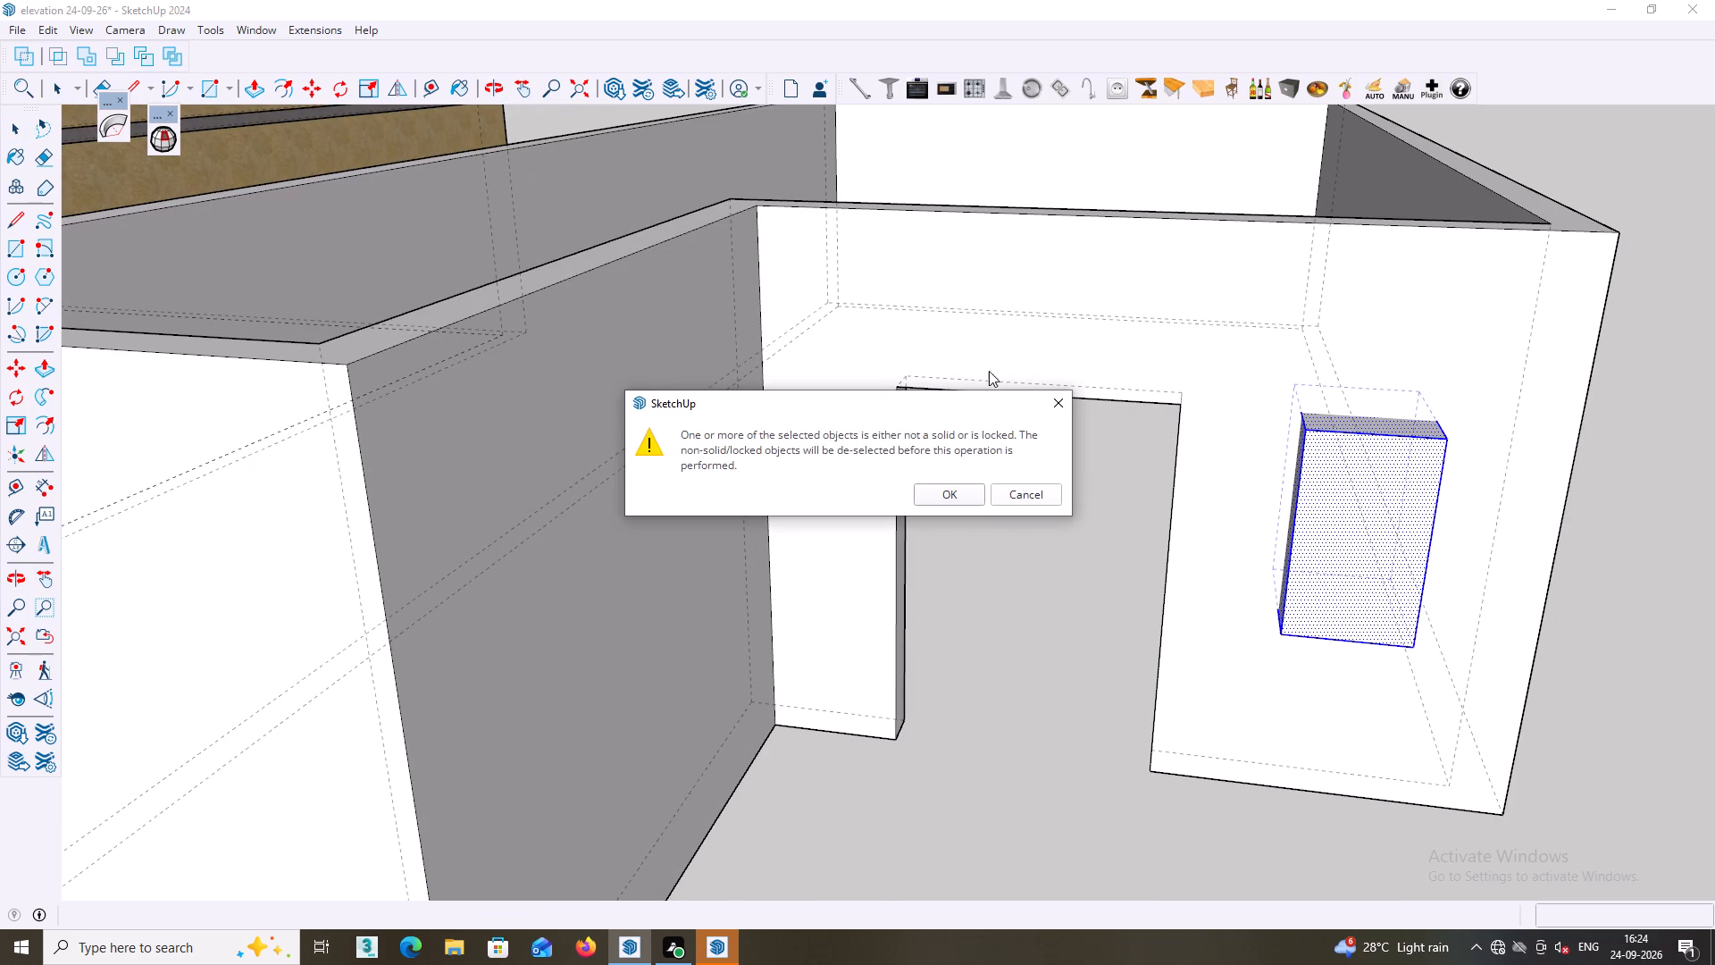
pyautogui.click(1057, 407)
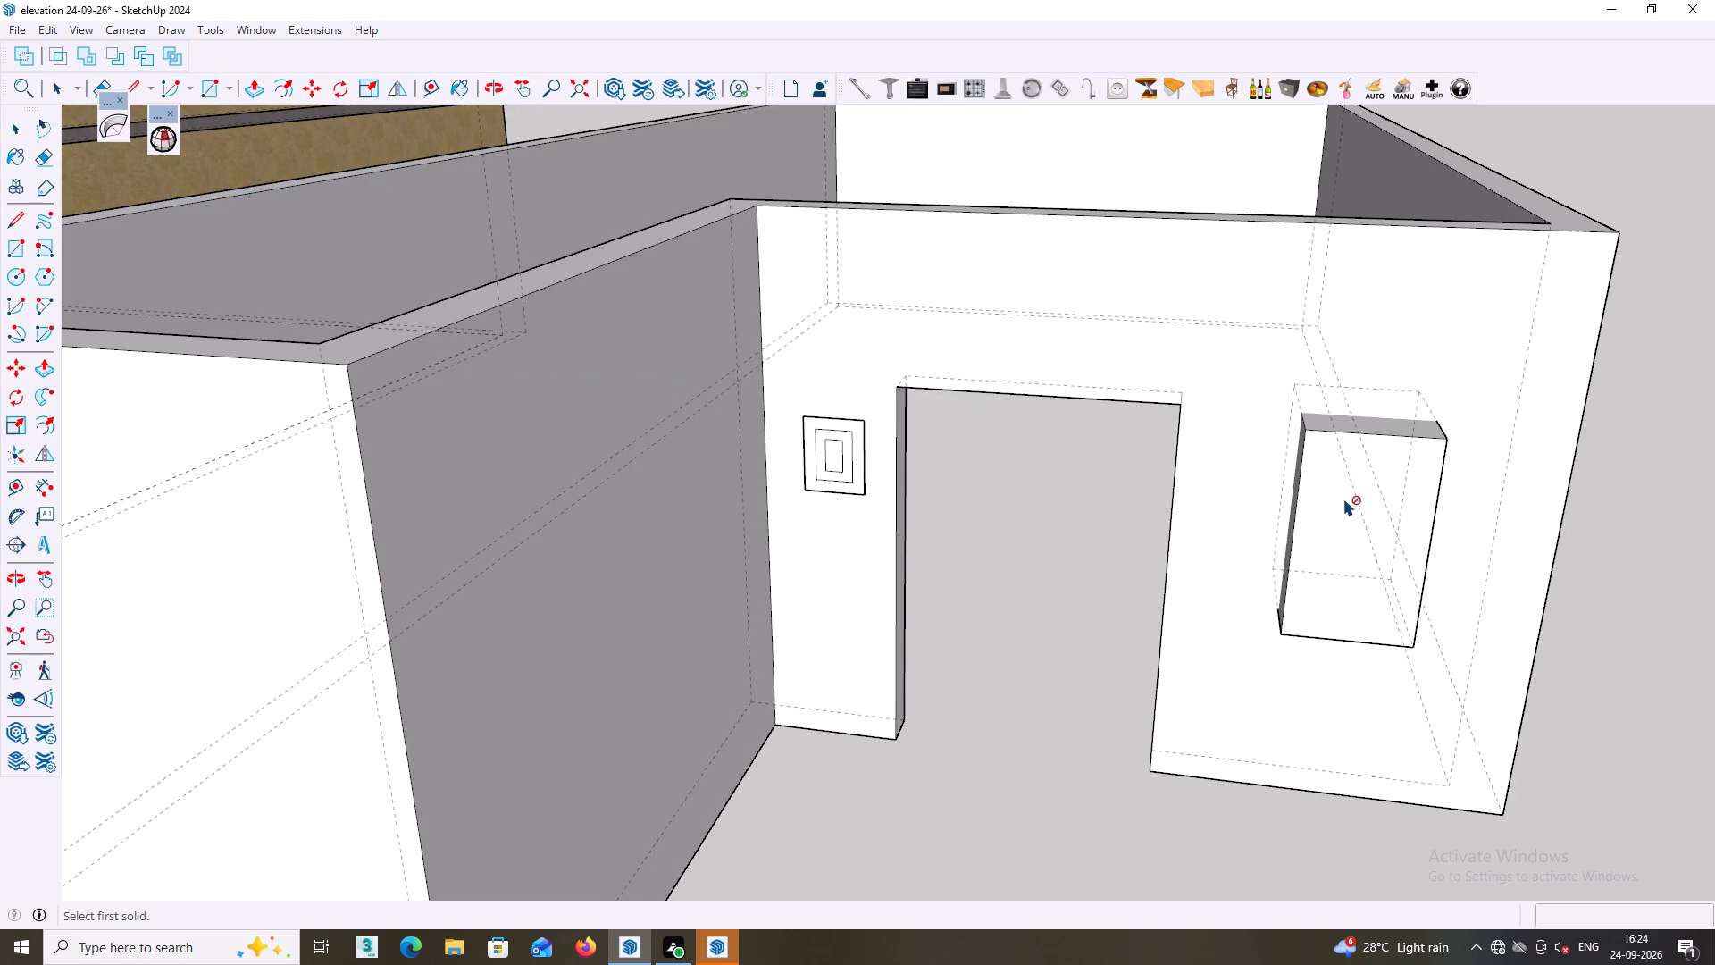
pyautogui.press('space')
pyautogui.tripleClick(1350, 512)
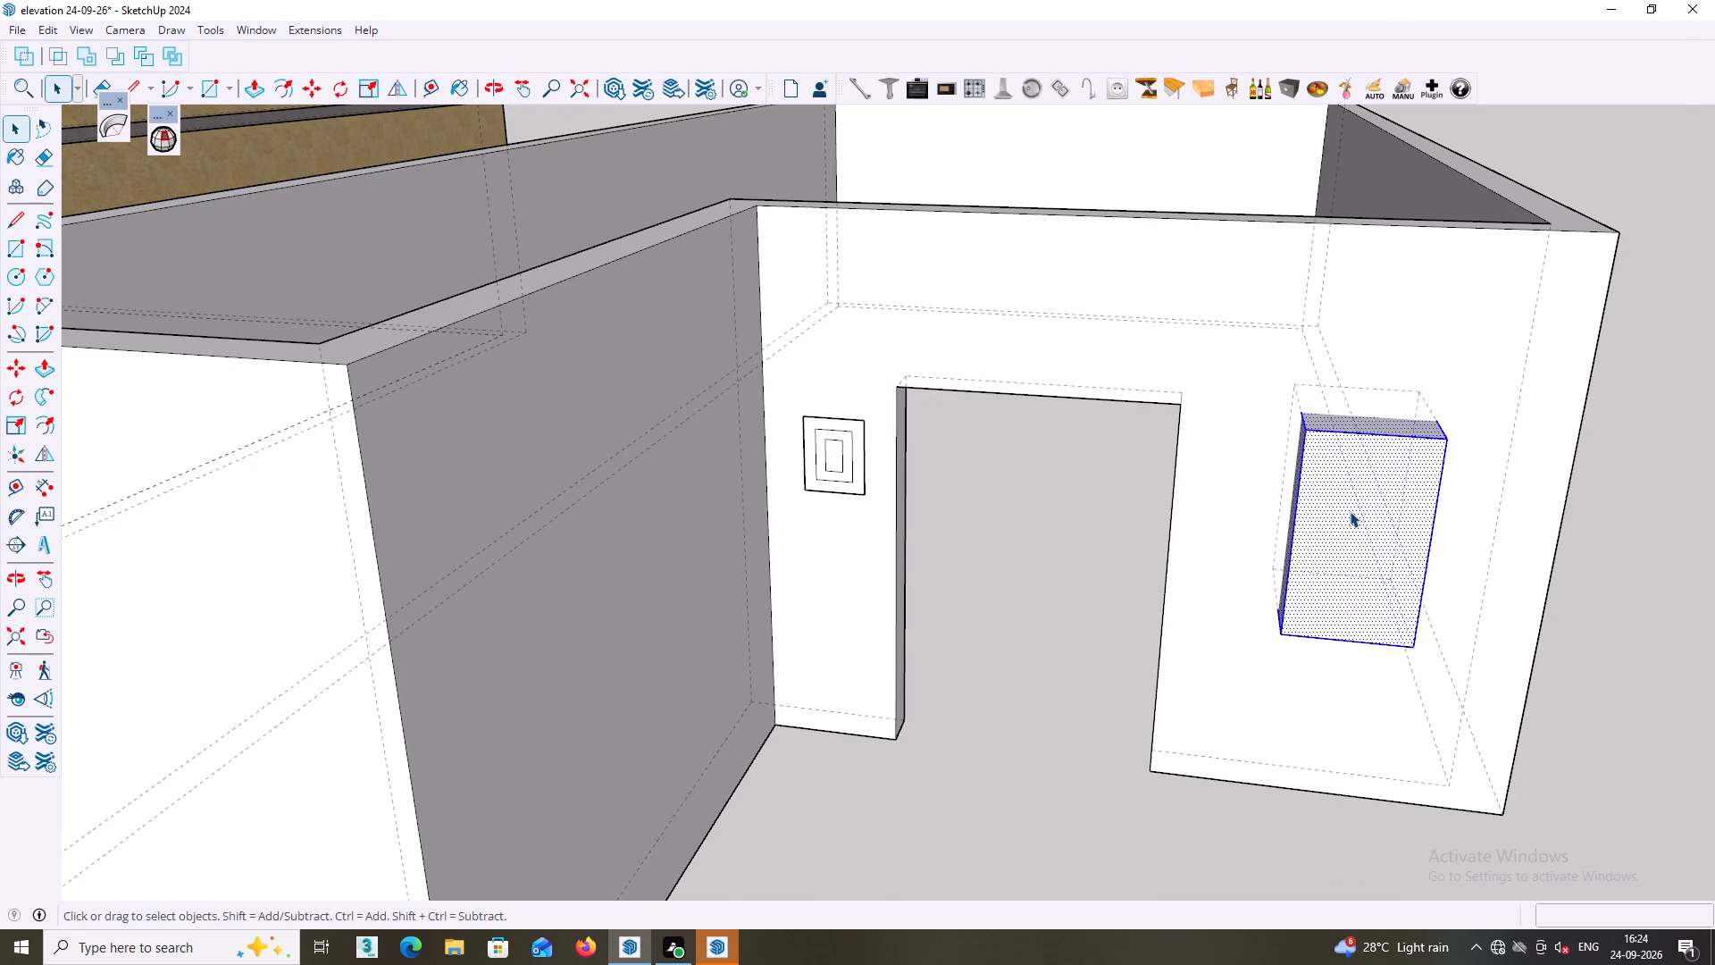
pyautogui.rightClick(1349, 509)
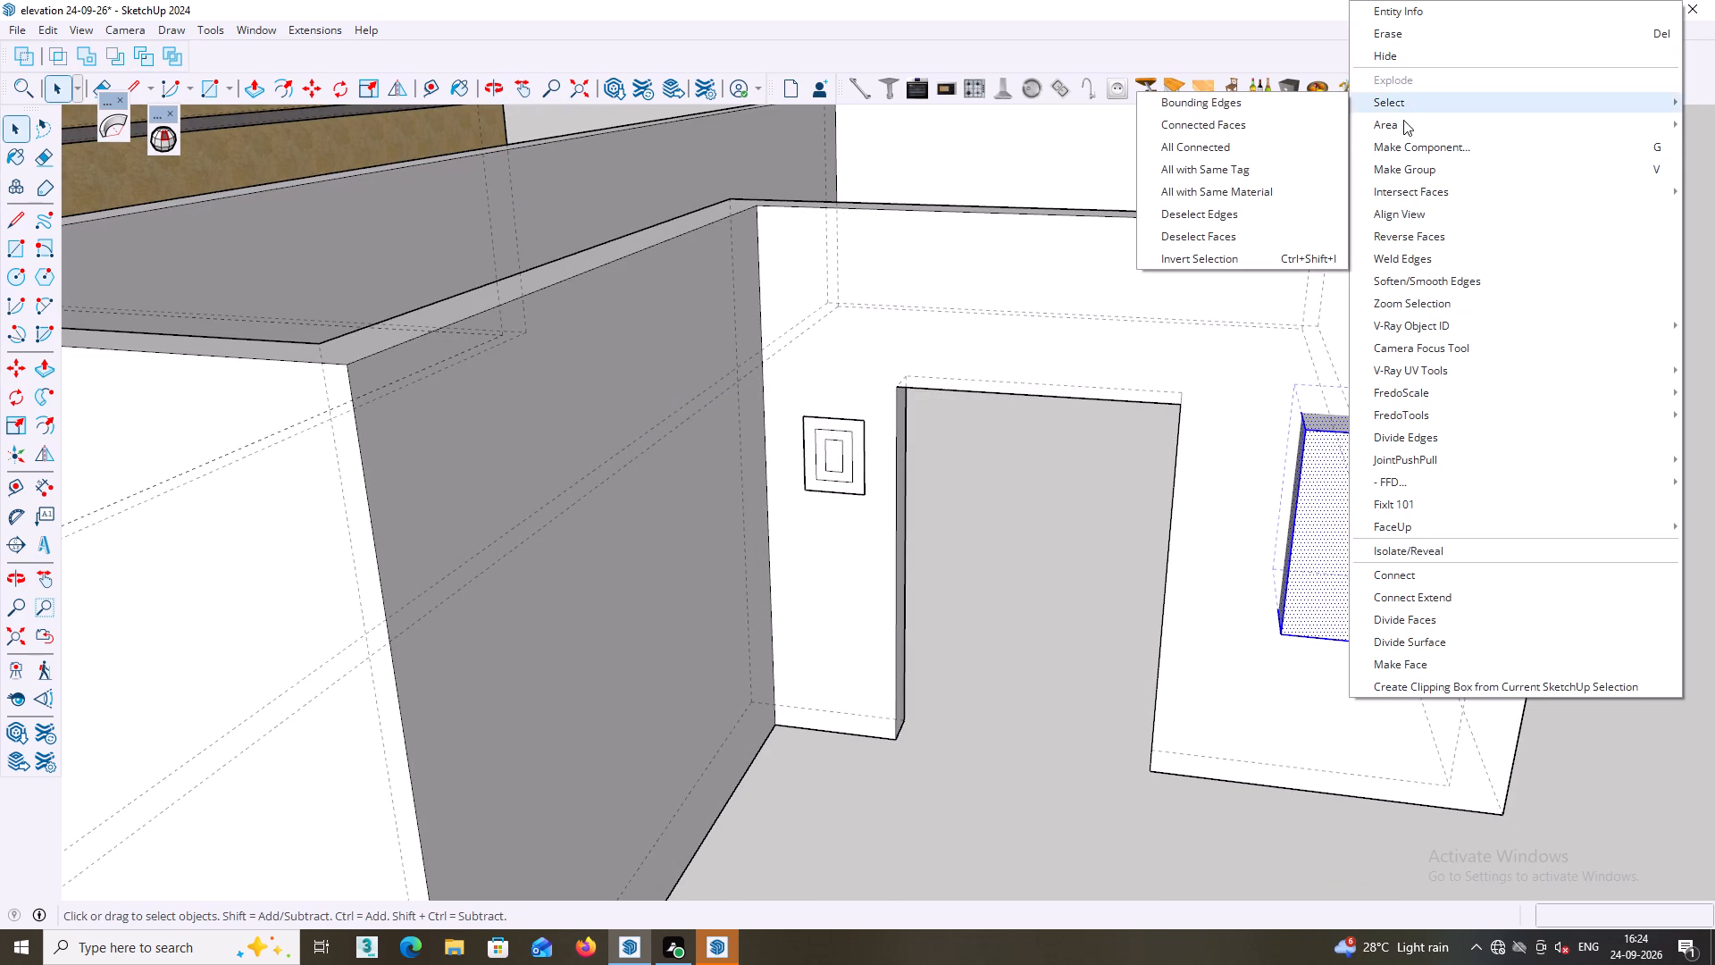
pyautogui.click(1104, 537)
# Make all of the raised box's connected geometry into a group.
pyautogui.moveTo(1301, 517); pyautogui.dragTo(1400, 489, button='middle')
pyautogui.tripleClick(1318, 500)
pyautogui.rightClick(1318, 500)
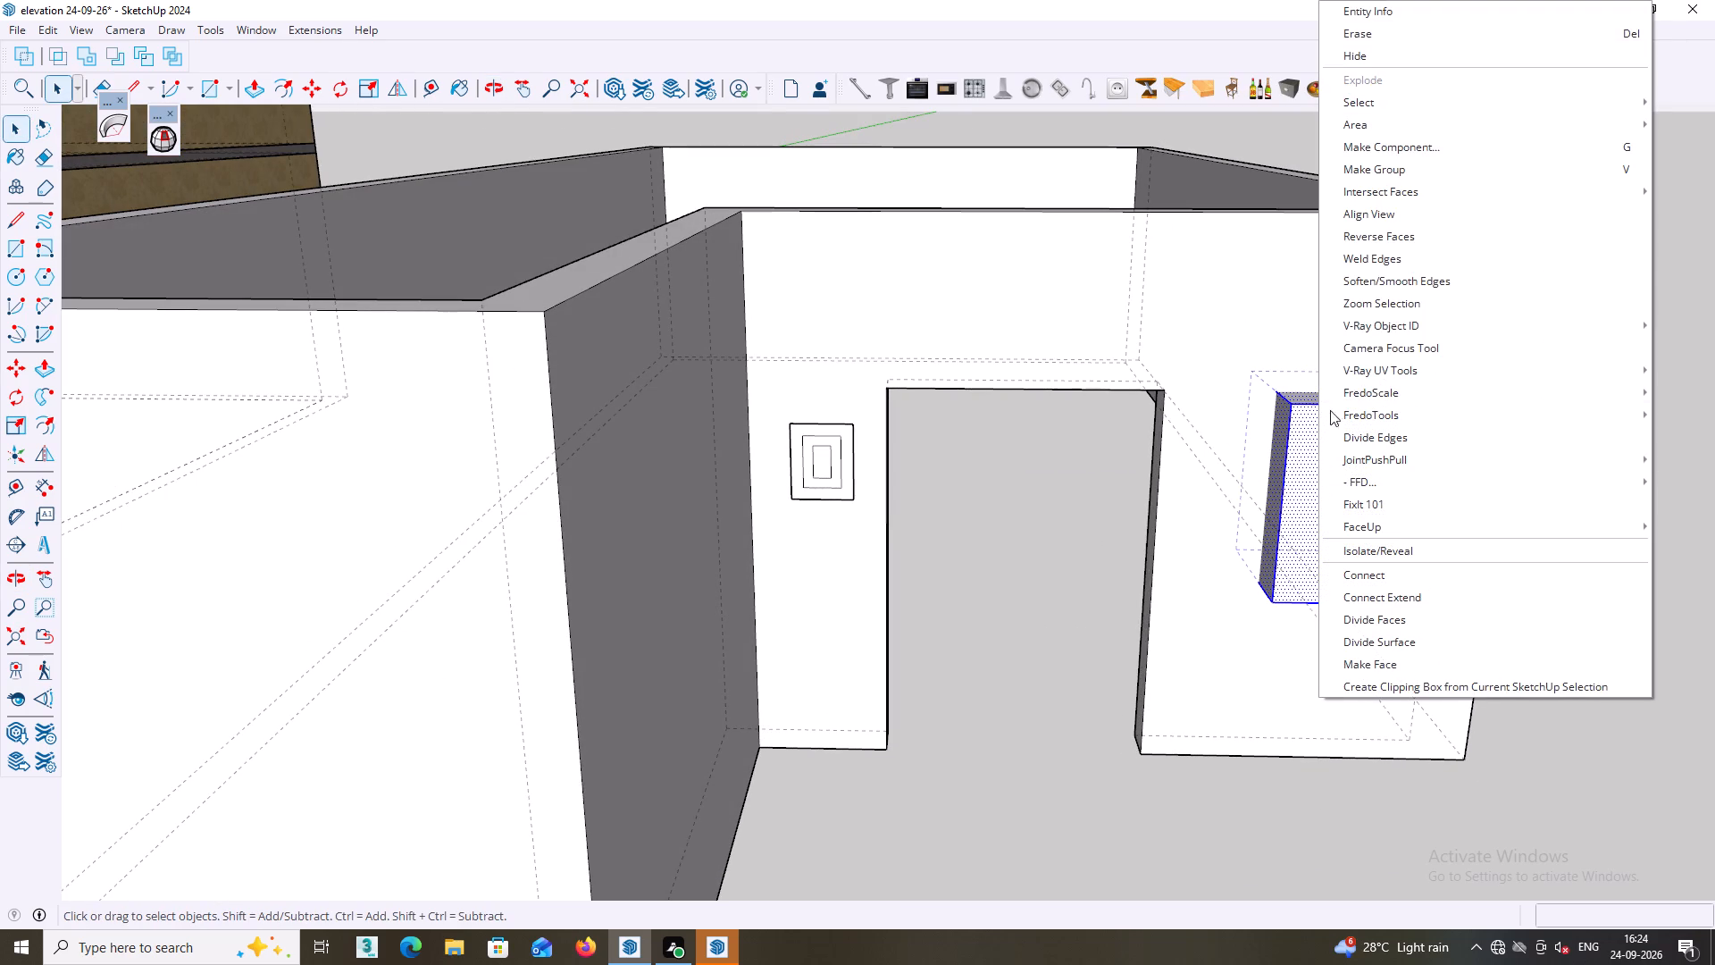
pyautogui.click(1372, 172)
# Subtract the grouped box from the L-shaped walls to cut a window opening beside the door.
pyautogui.moveTo(1312, 258); pyautogui.dragTo(1293, 273, button='middle')
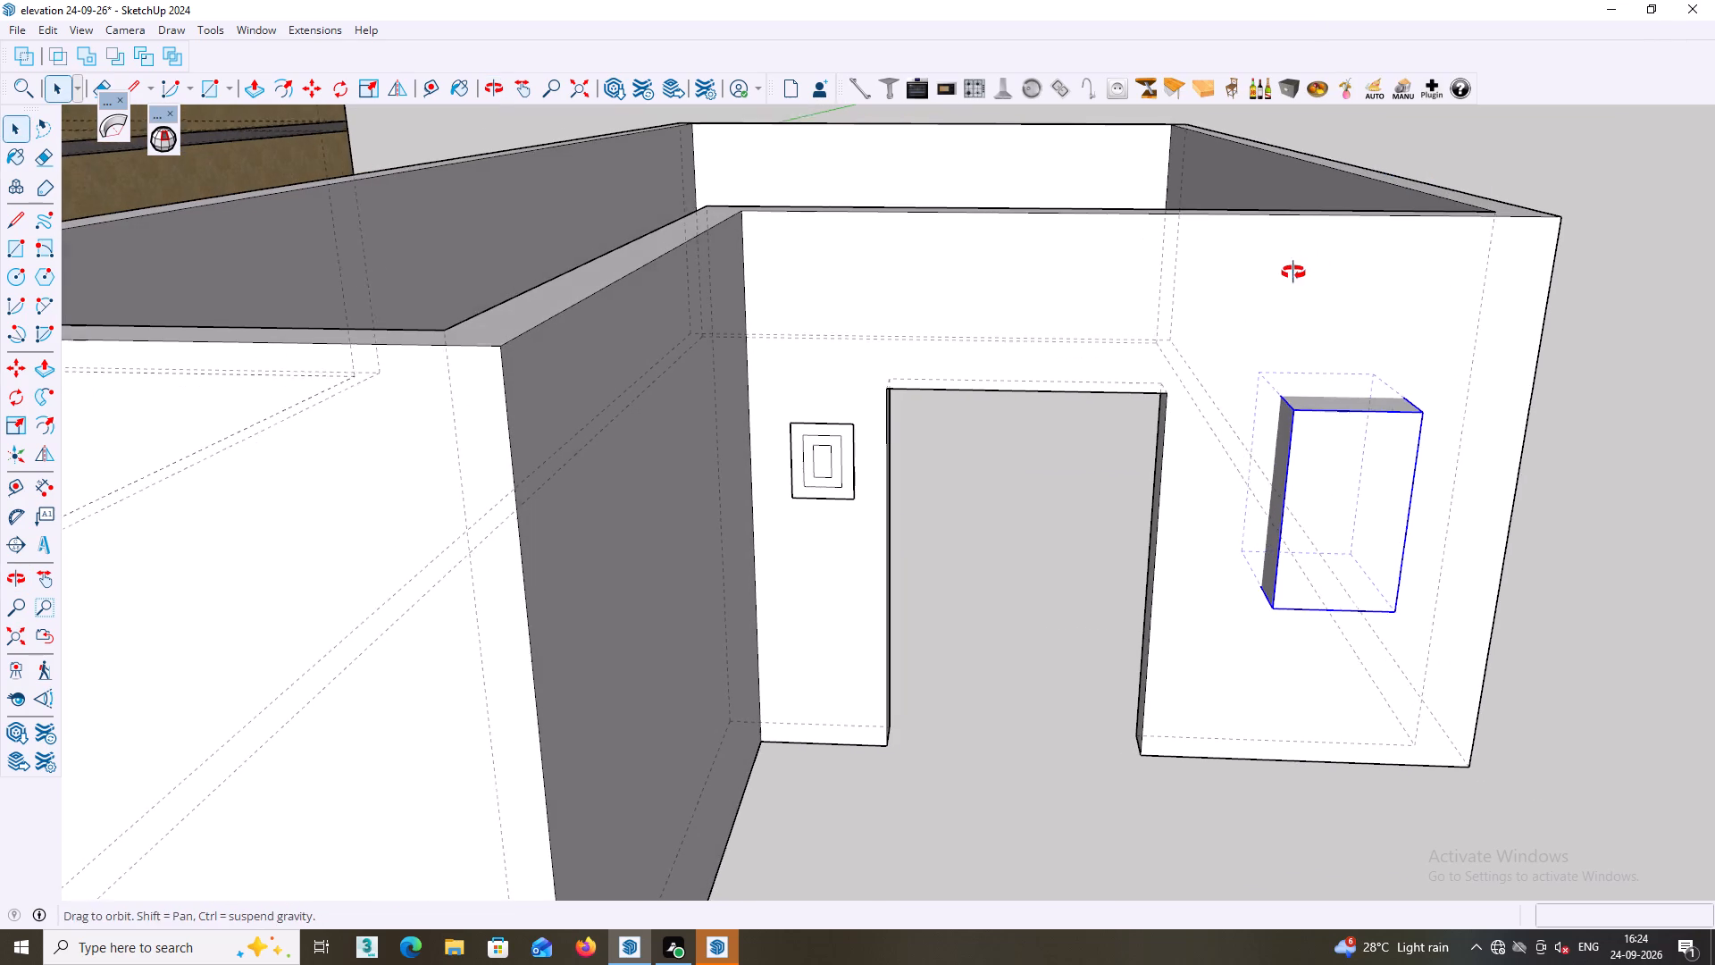
pyautogui.moveTo(1293, 273); pyautogui.dragTo(1293, 273, button='middle')
pyautogui.click(113, 55)
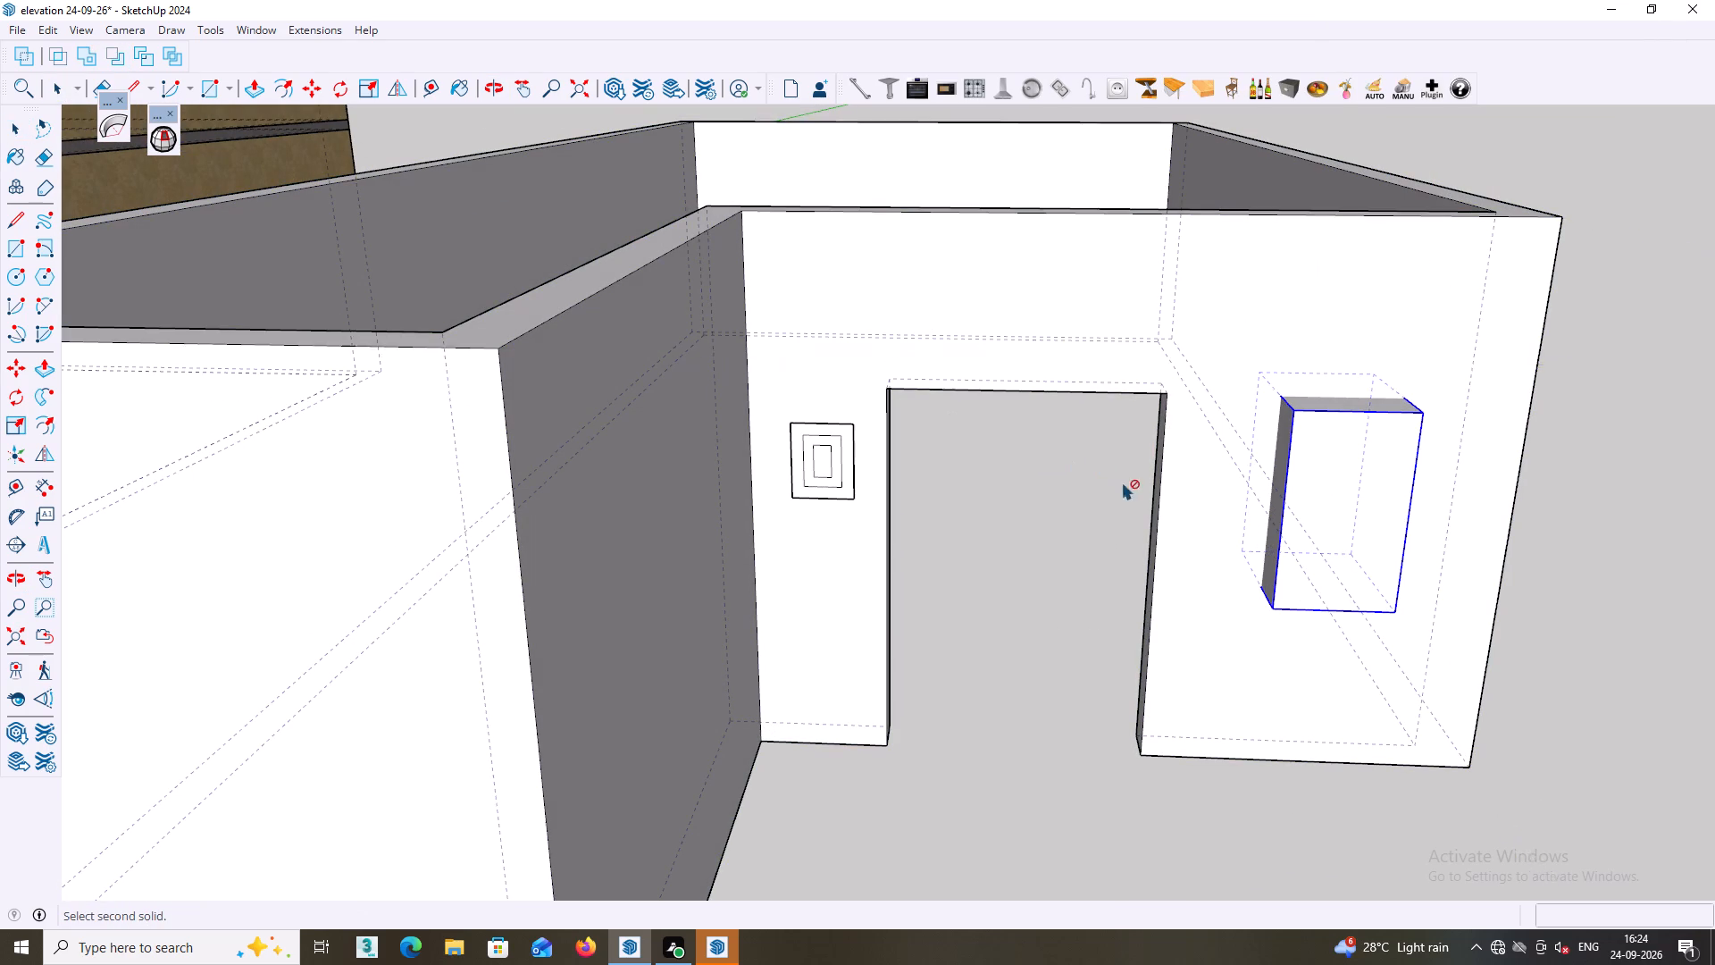
pyautogui.click(1329, 474)
pyautogui.click(1309, 346)
pyautogui.scroll(-2, 1318, 382)
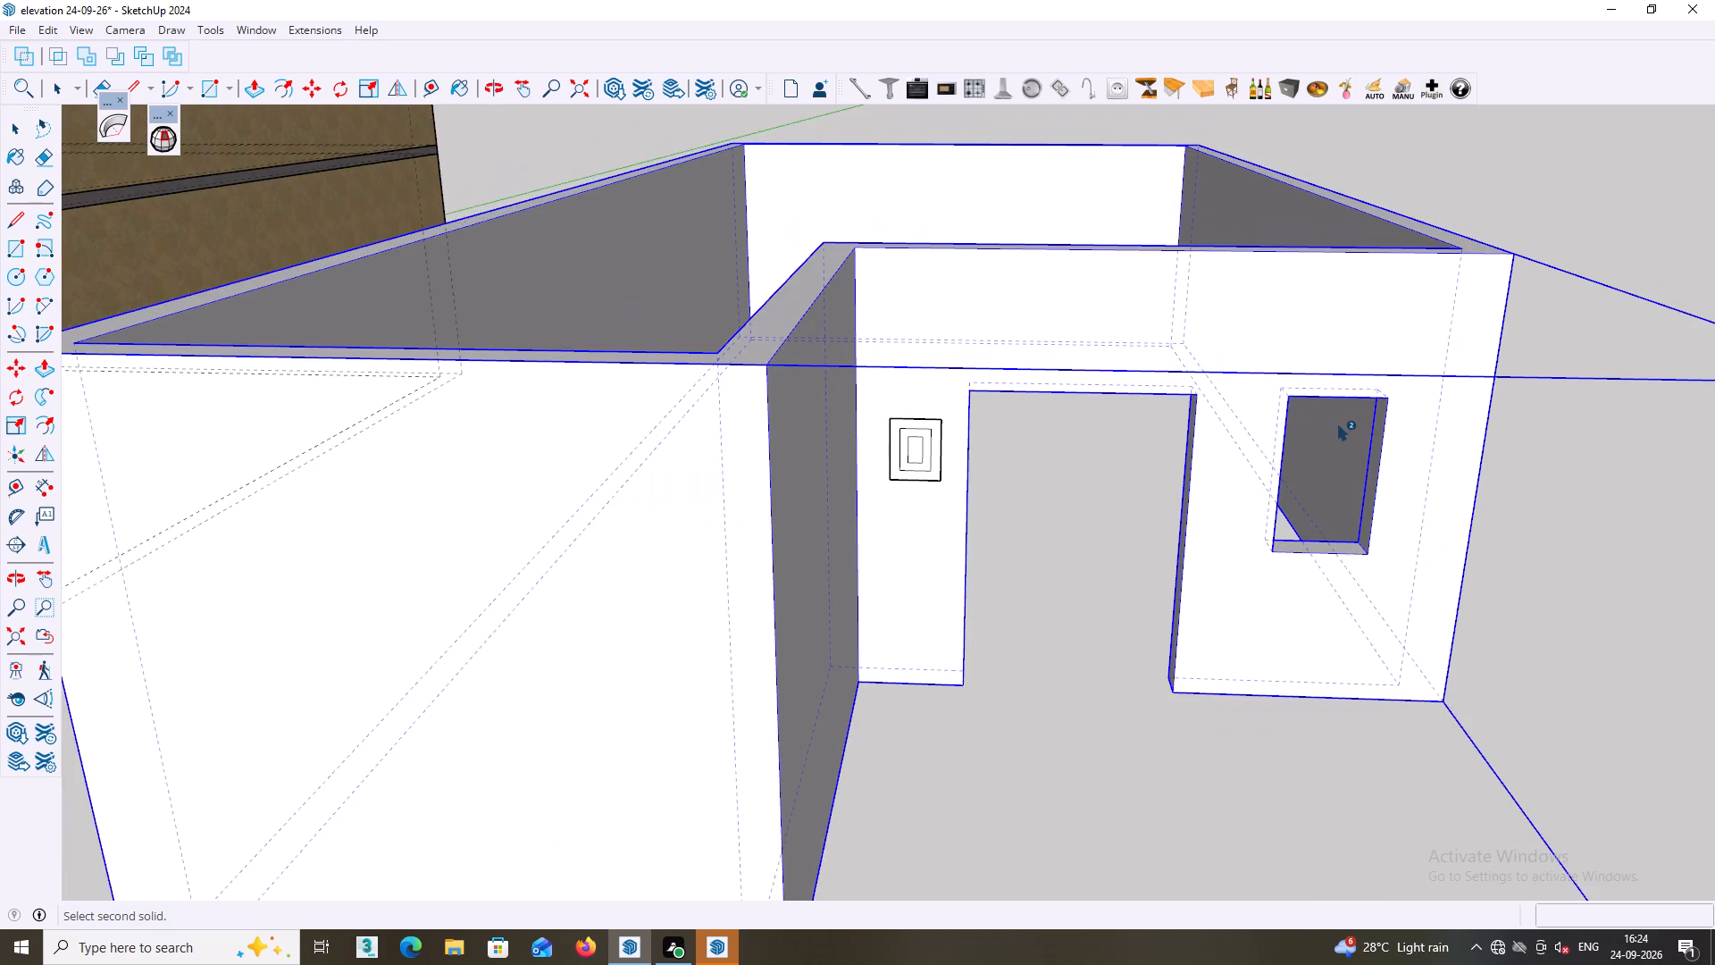
# Clear the selection and examine the new door and window openings up close and alongside the finished house.
pyautogui.moveTo(1337, 424); pyautogui.dragTo(1295, 419, button='middle')
pyautogui.press('space')
pyautogui.click(1590, 171)
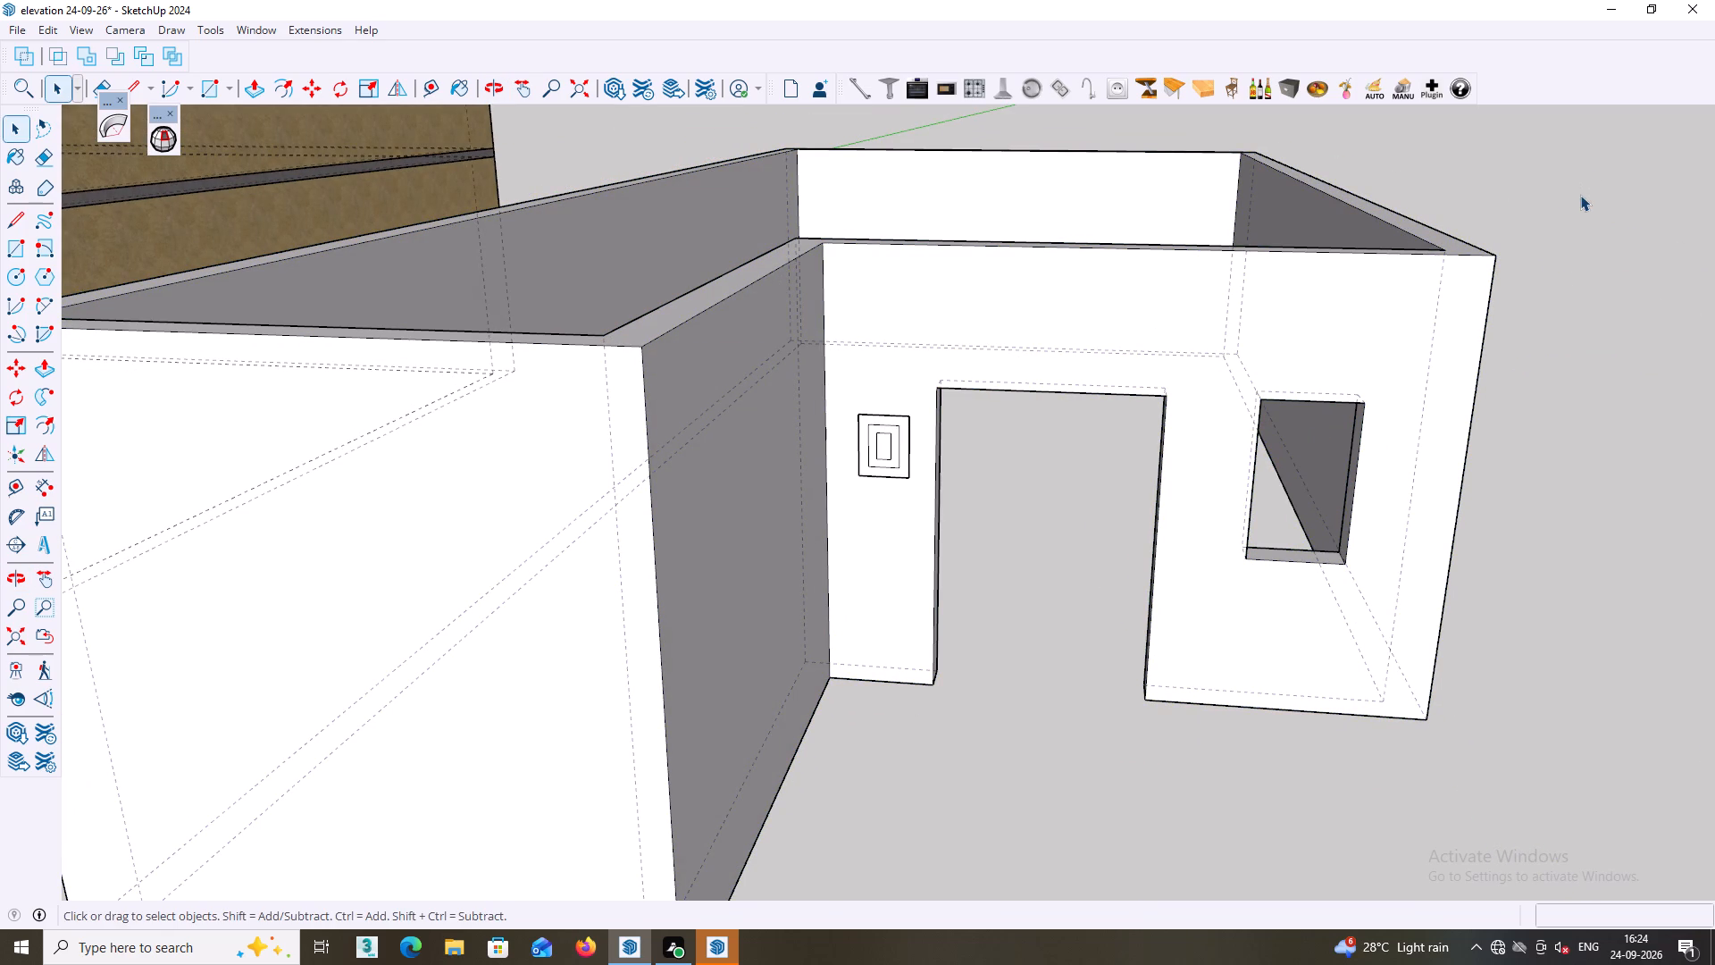
pyautogui.moveTo(1574, 214); pyautogui.dragTo(1529, 210, button='middle')
pyautogui.moveTo(1529, 210); pyautogui.dragTo(1520, 210, button='middle')
pyautogui.scroll(-2, 1536, 241)
pyautogui.moveTo(1567, 232); pyautogui.dragTo(1245, 189, button='middle')
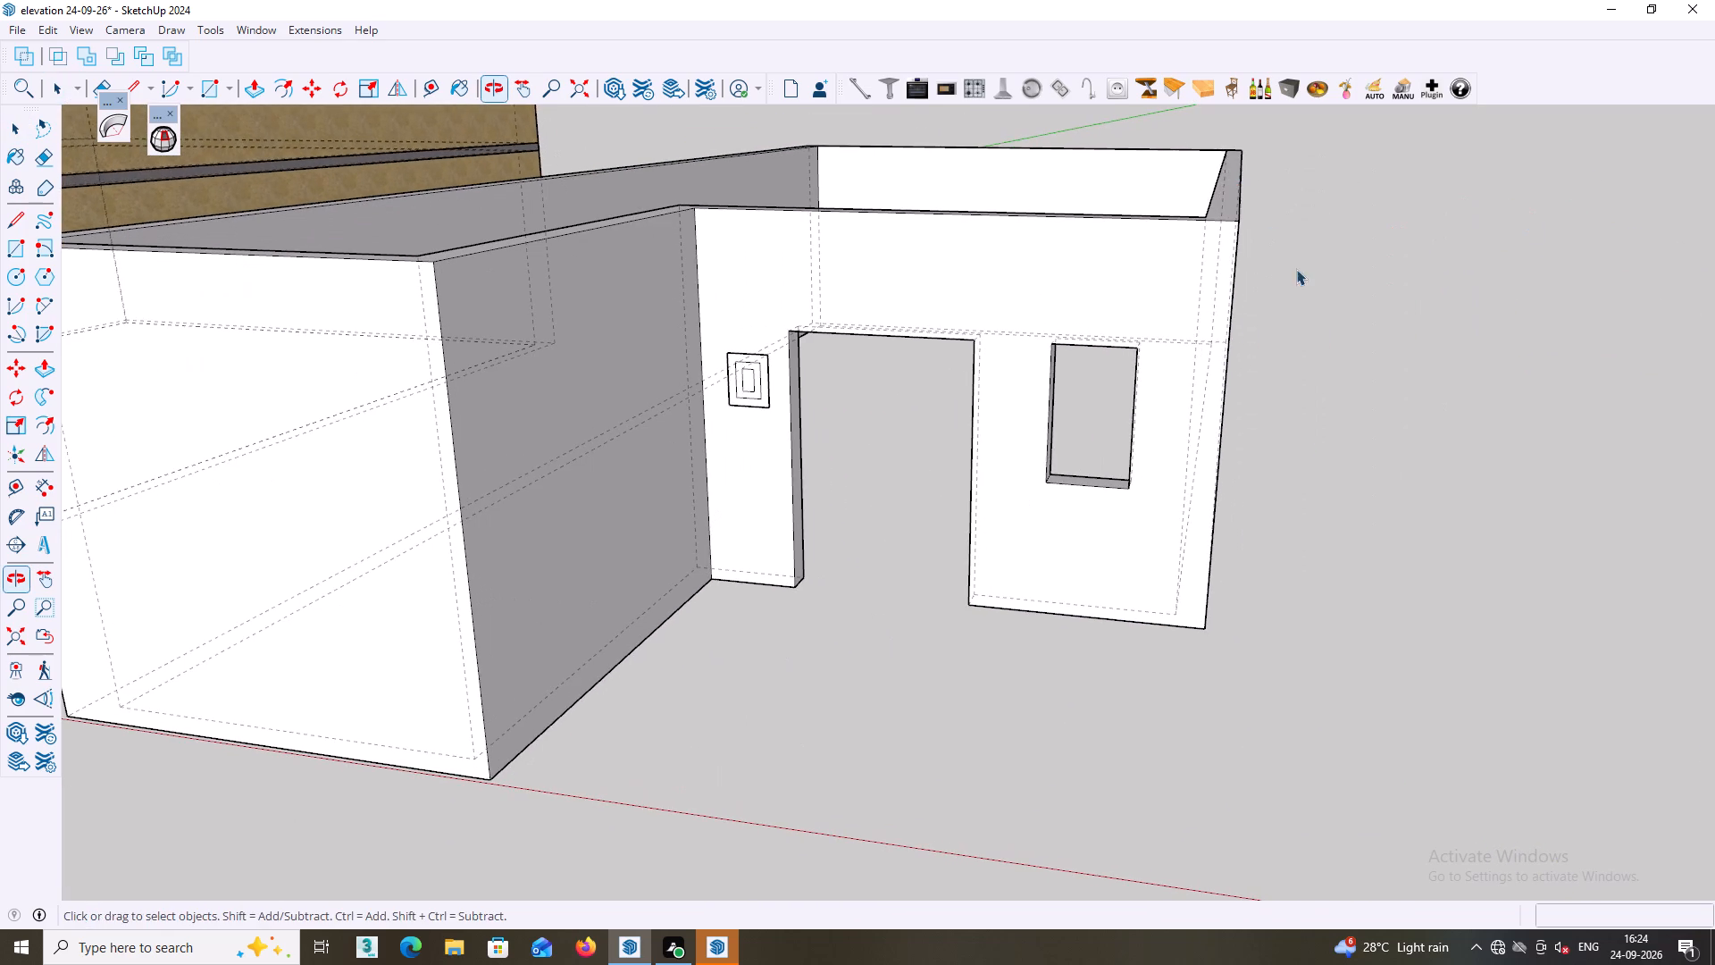
pyautogui.press('space')
pyautogui.moveTo(1361, 298); pyautogui.dragTo(1239, 308, button='middle')
pyautogui.doubleClick(1556, 505)
pyautogui.moveTo(1544, 465); pyautogui.dragTo(1424, 502, button='middle')
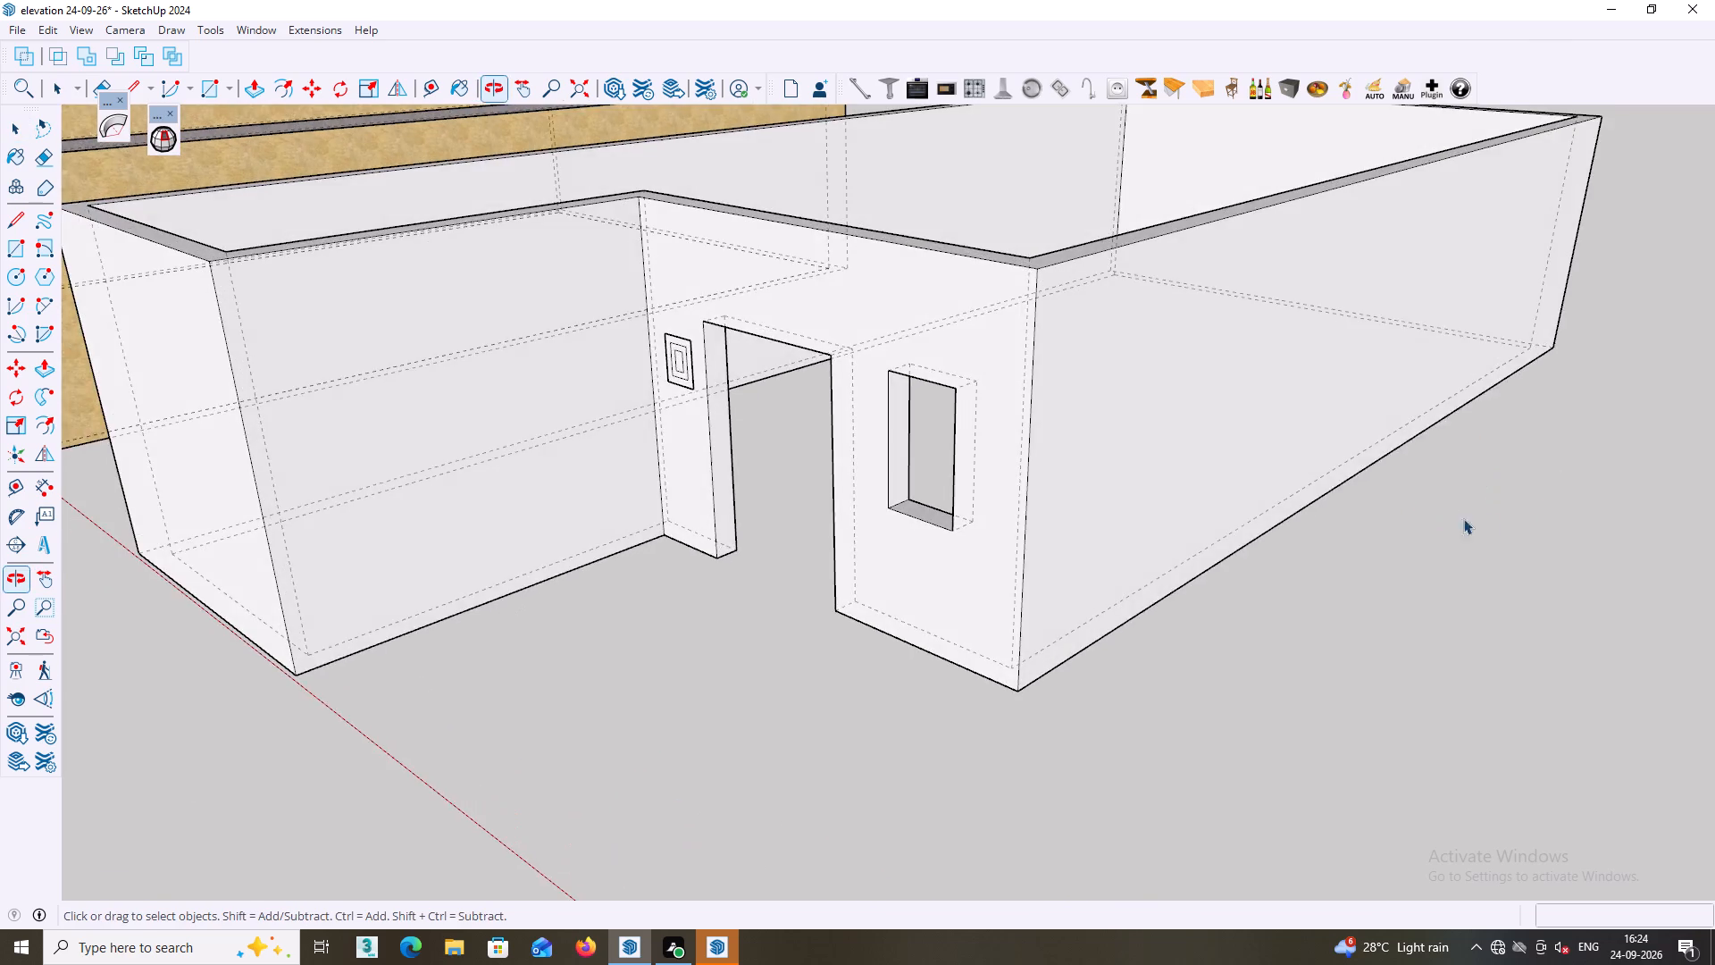
pyautogui.scroll(-7, 1480, 521)
pyautogui.moveTo(1414, 466); pyautogui.dragTo(1523, 427, button='middle')
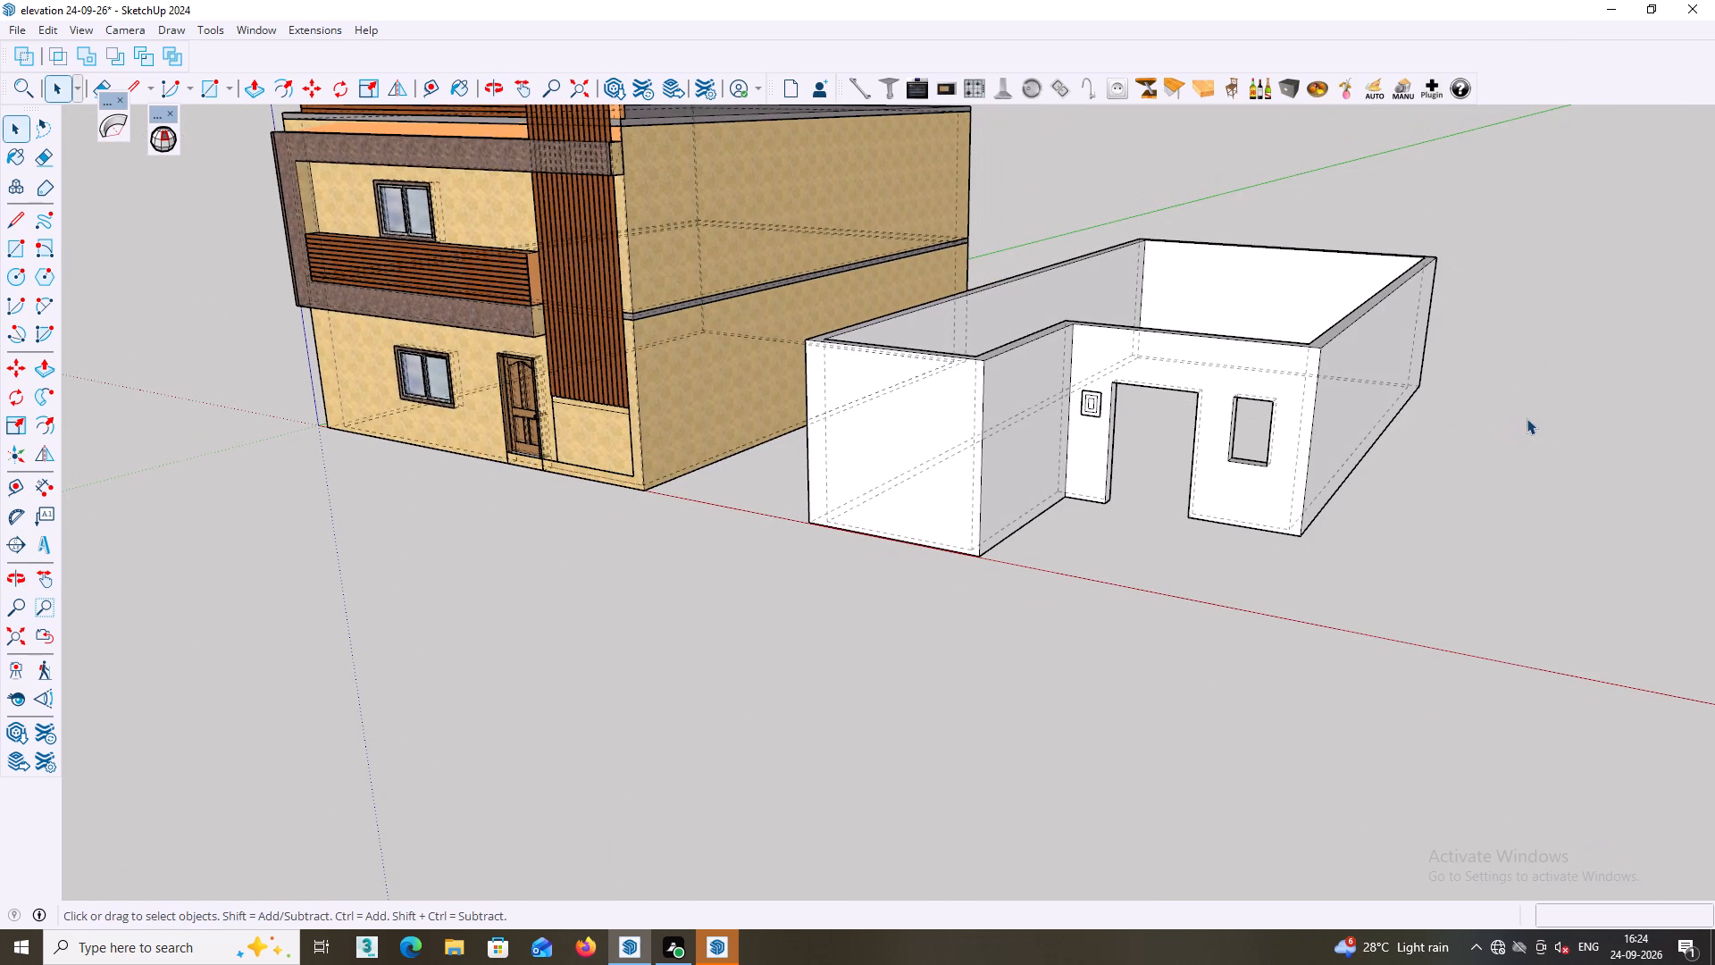
pyautogui.scroll(-2, 1487, 447)
pyautogui.moveTo(1457, 486); pyautogui.dragTo(1677, 455, button='middle')
pyautogui.moveTo(1517, 467); pyautogui.dragTo(1527, 466, button='middle')
pyautogui.scroll(-3, 1466, 452)
pyautogui.keyDown('shift'); pyautogui.moveTo(1459, 432); pyautogui.dragTo(1460, 466, button='middle'); pyautogui.keyUp('shift')
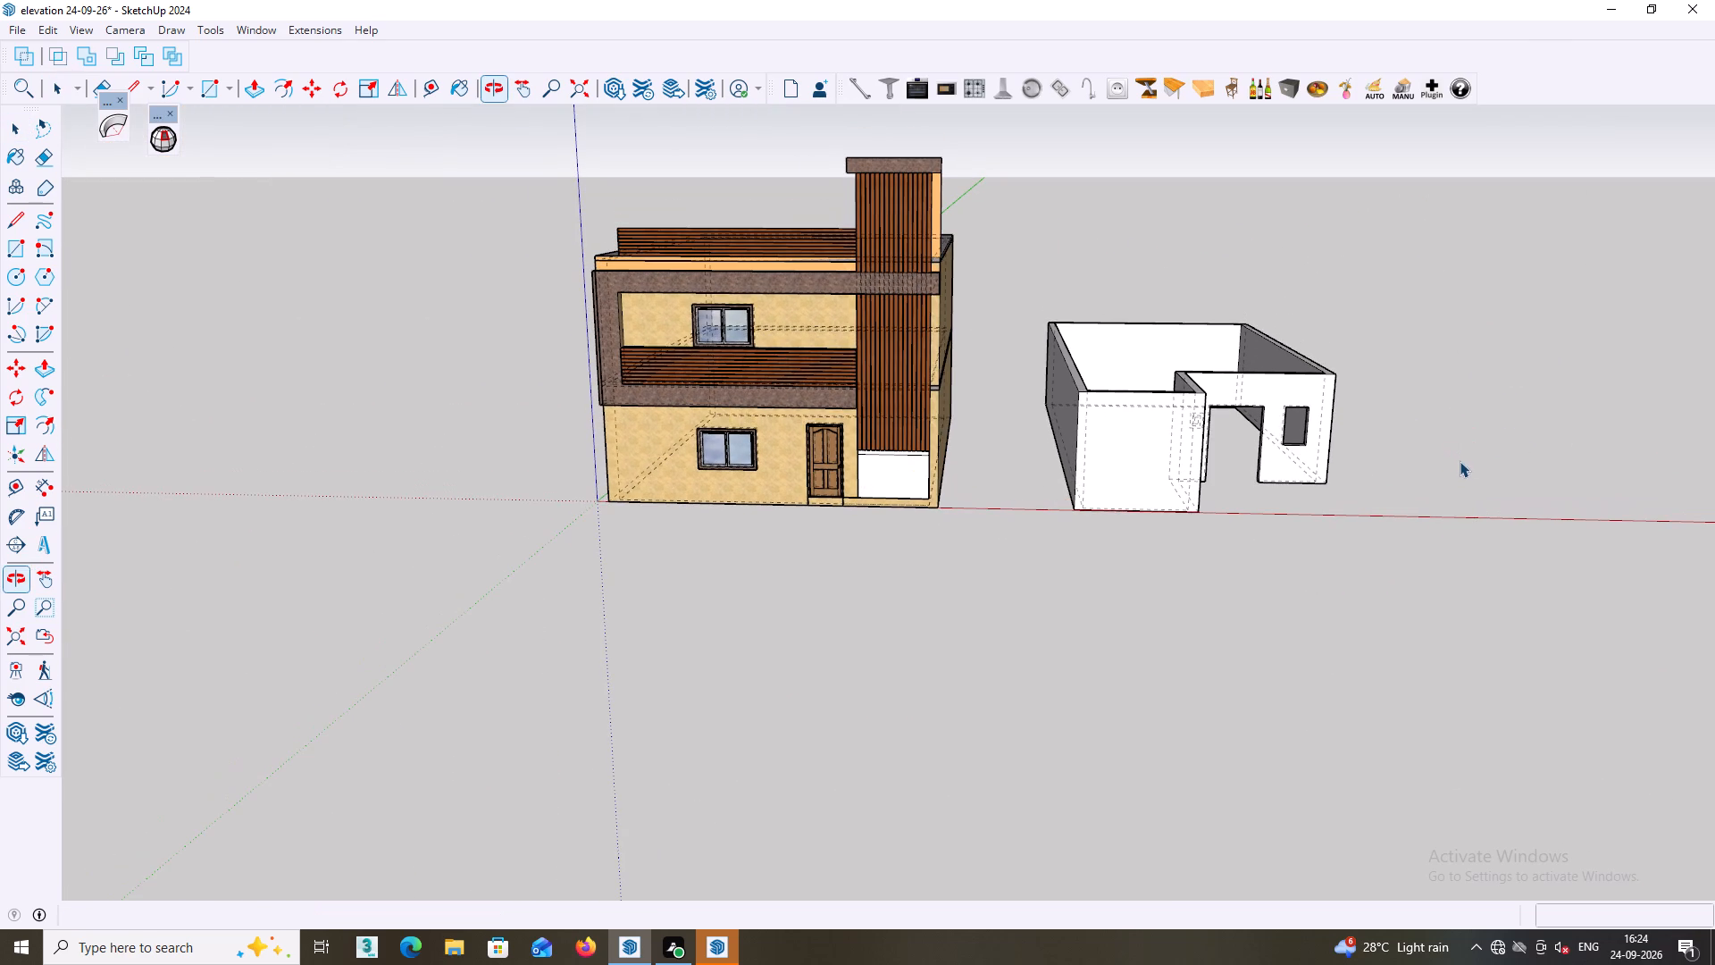
pyautogui.moveTo(1463, 430); pyautogui.dragTo(1475, 401, button='middle')
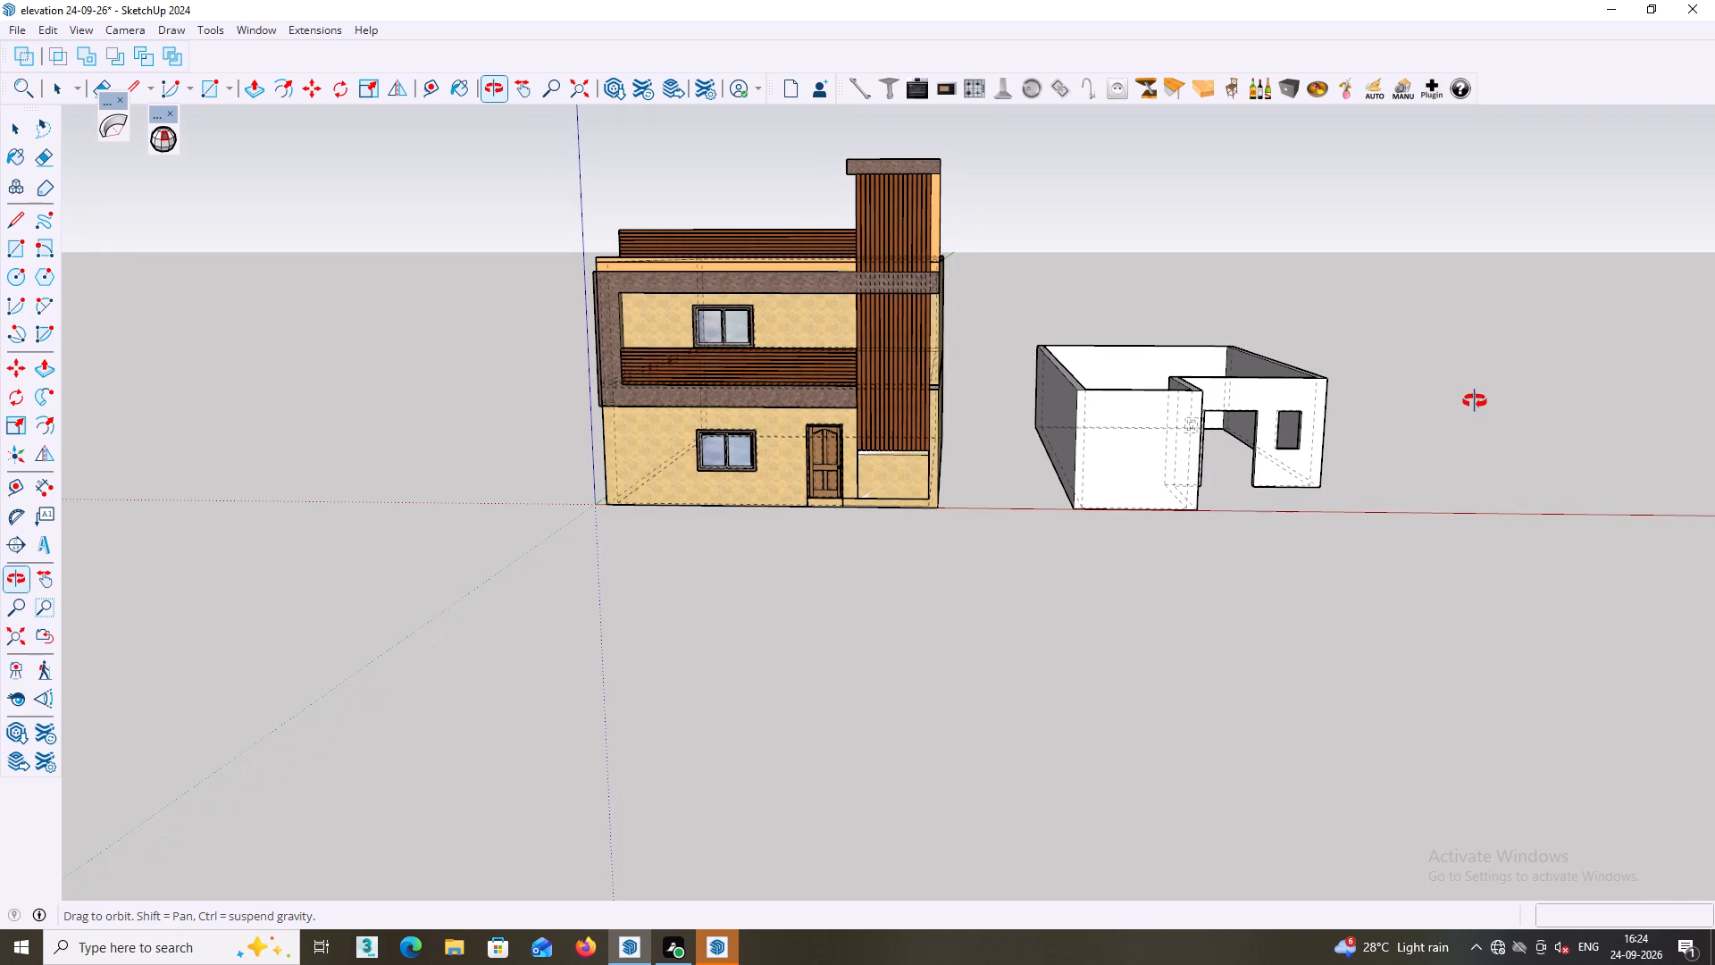
pyautogui.moveTo(1475, 401); pyautogui.dragTo(1449, 400, button='middle')
pyautogui.moveTo(1406, 485); pyautogui.dragTo(1426, 483, button='middle')
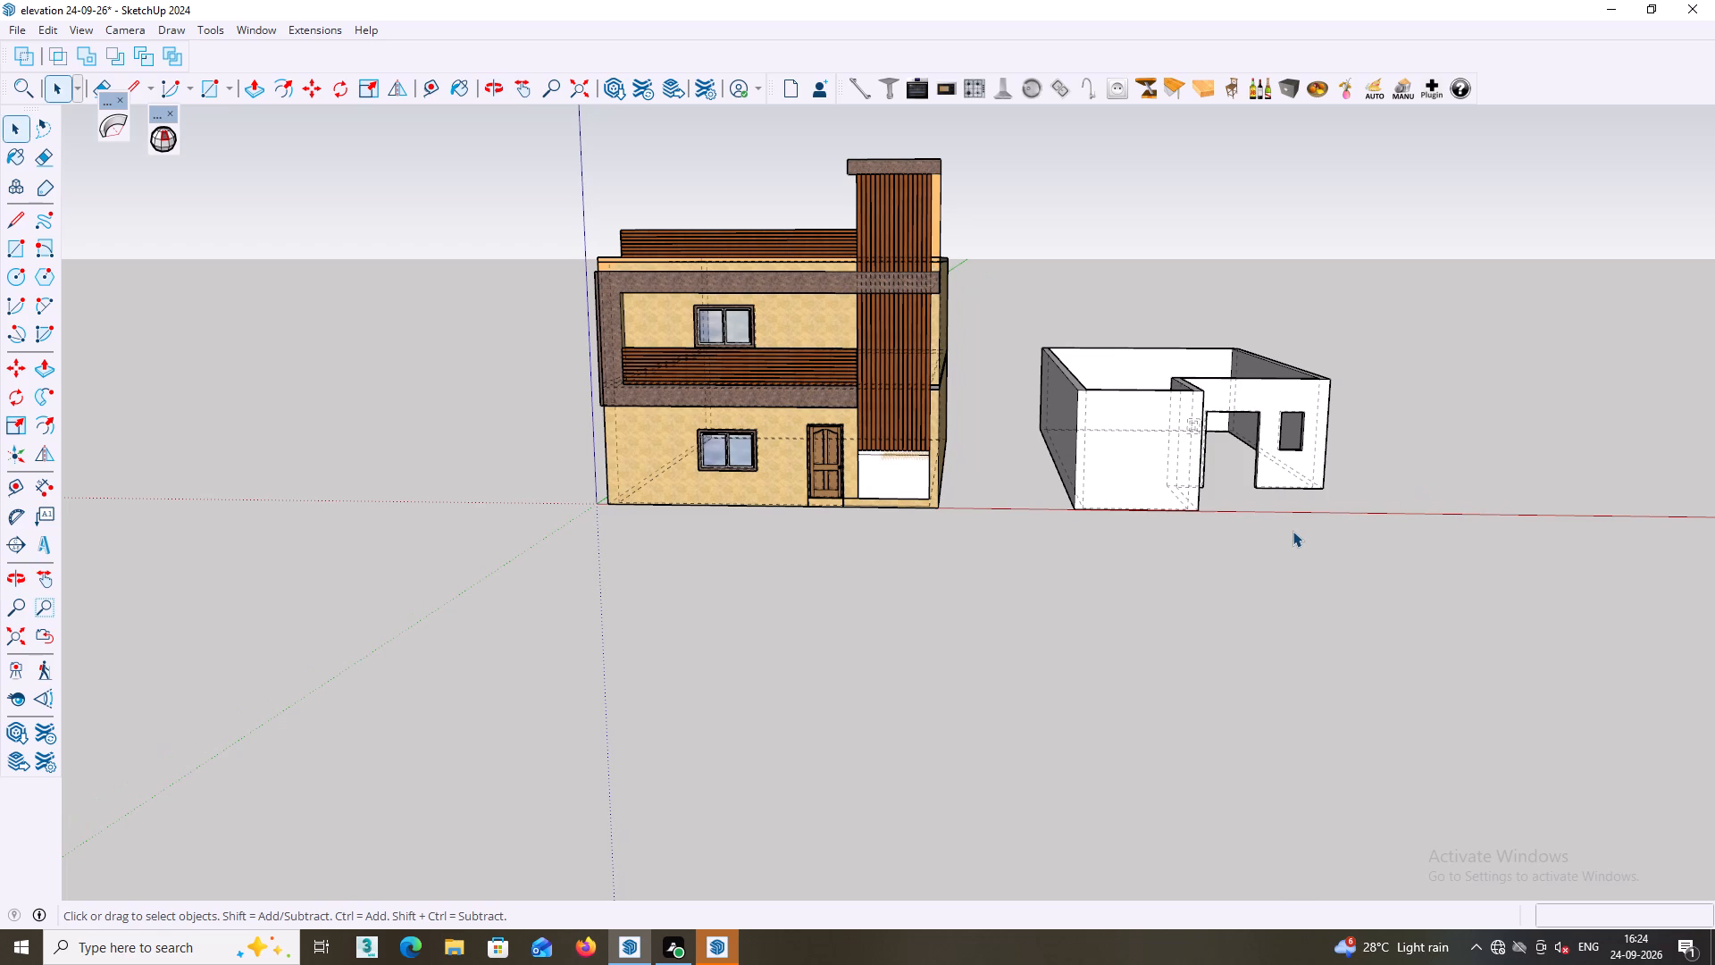
# Turn off the display of back edges in the model.
pyautogui.press('k')
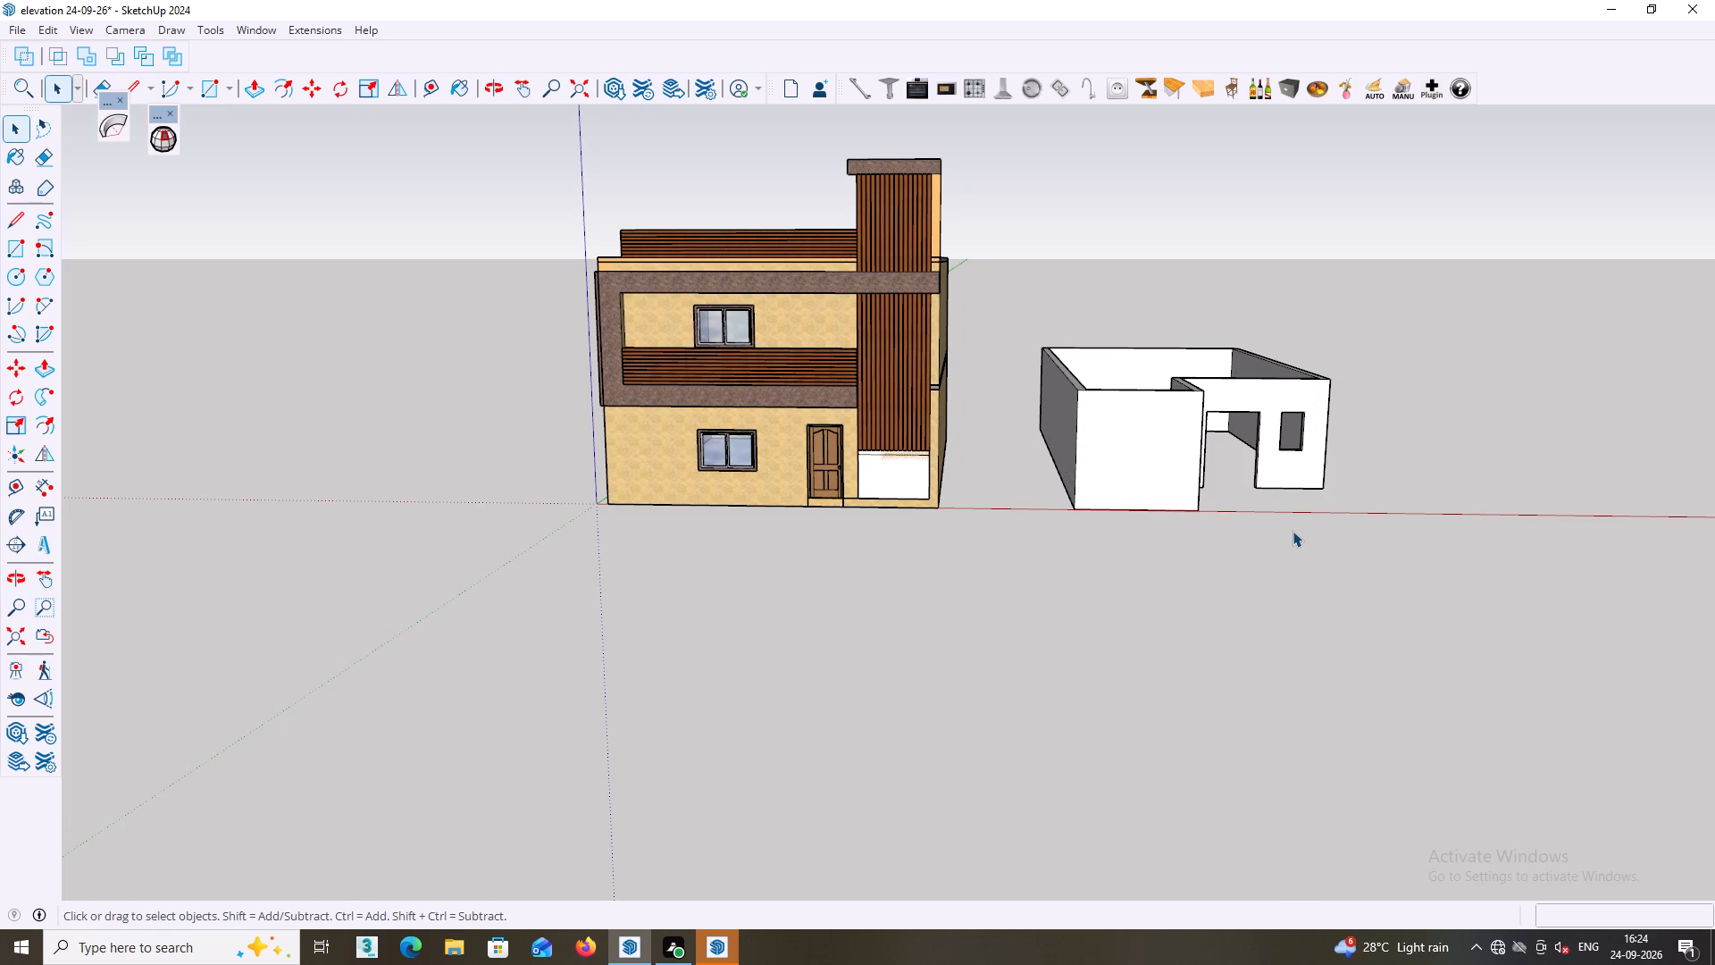
# Examine the L-shaped walls beside the finished two-storey house from several angles, including from above.
pyautogui.moveTo(1318, 556); pyautogui.dragTo(954, 534, button='middle')
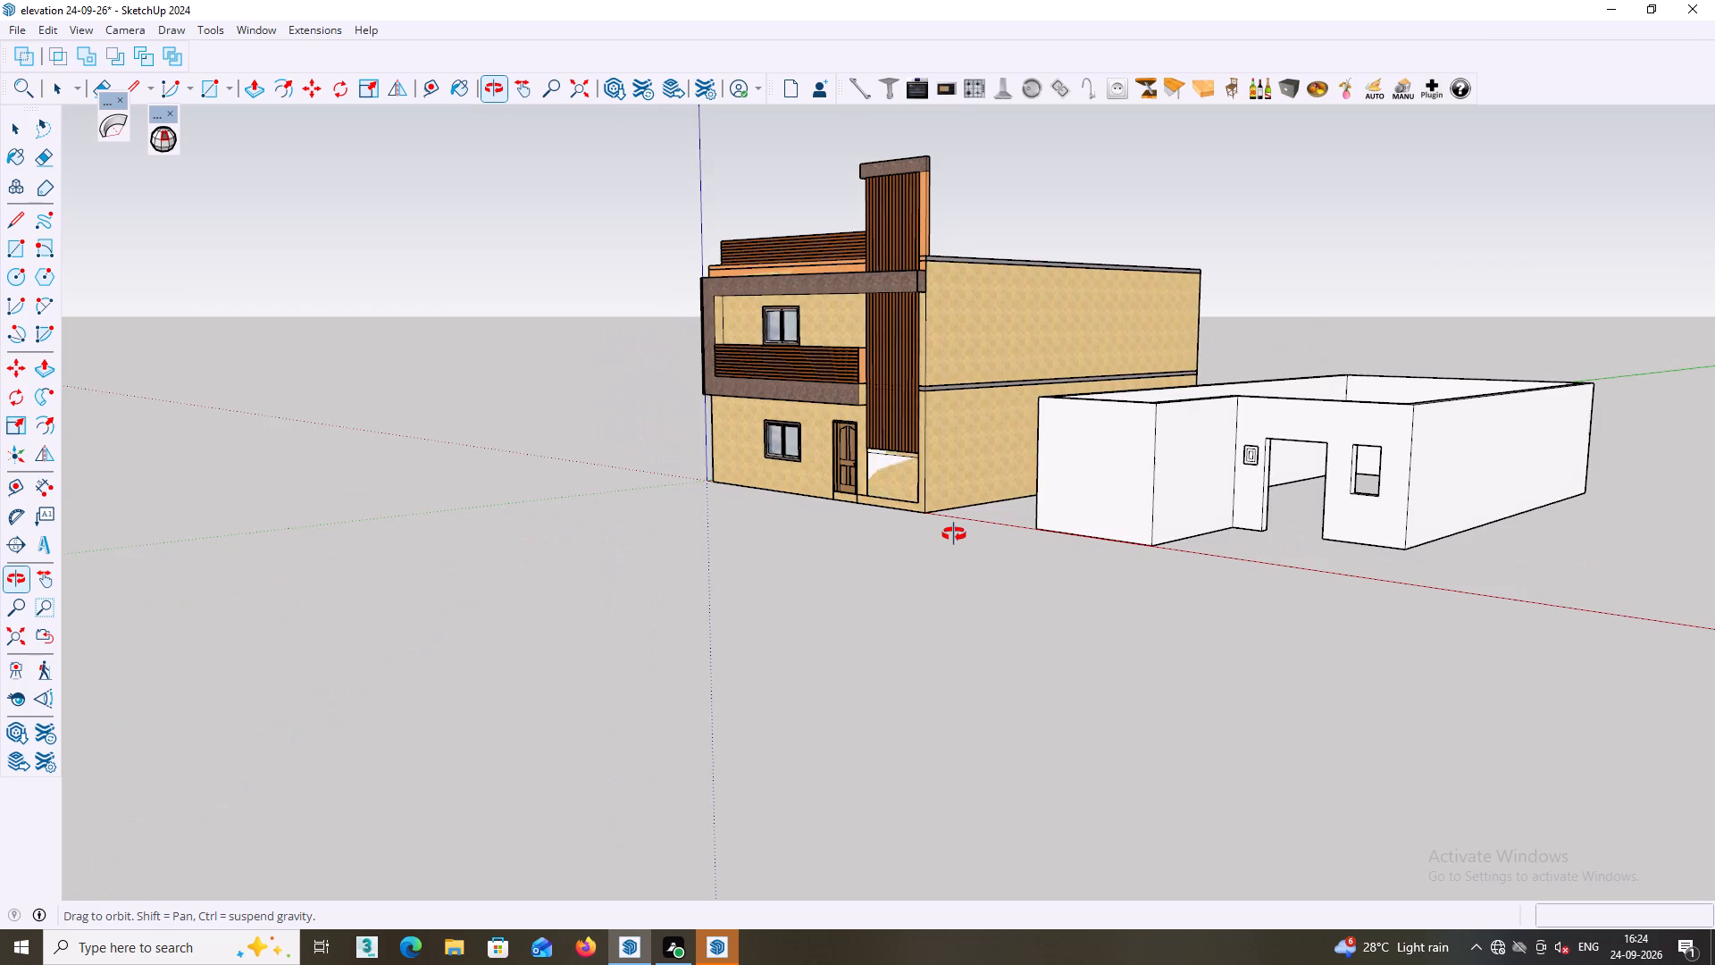
pyautogui.moveTo(954, 534); pyautogui.dragTo(1351, 491, button='middle')
pyautogui.scroll(-4, 1226, 506)
pyautogui.moveTo(1208, 525); pyautogui.dragTo(1203, 625, button='middle')
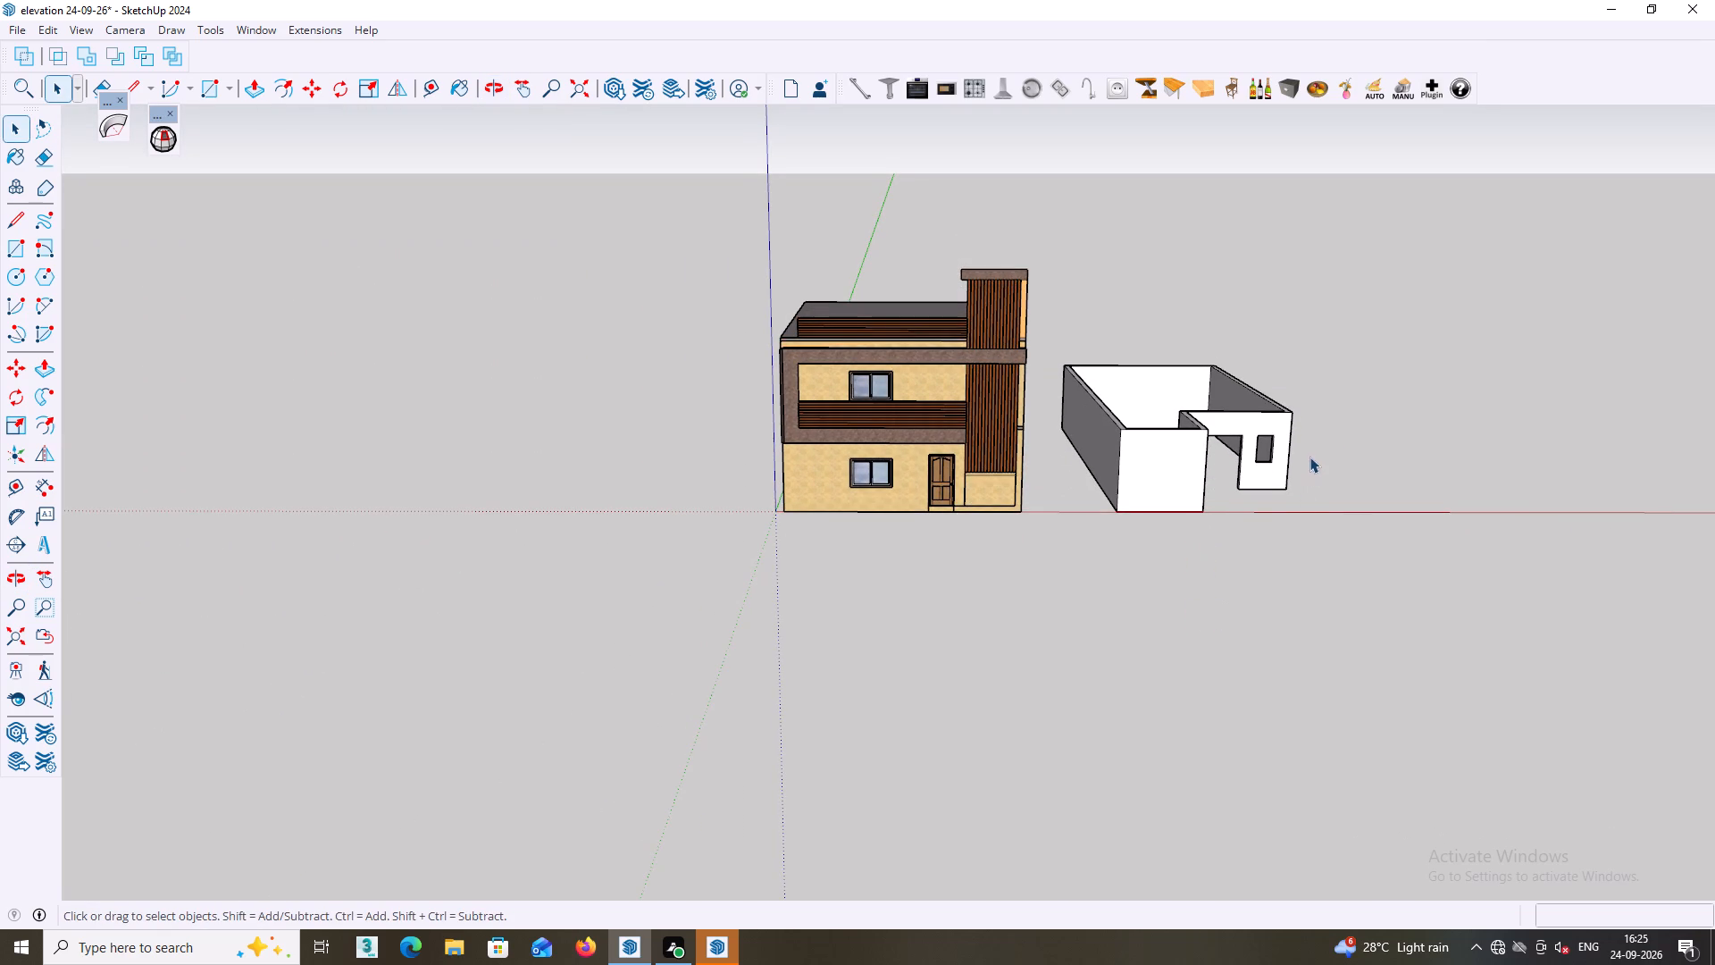
pyautogui.moveTo(1296, 472); pyautogui.dragTo(1274, 529, button='middle')
pyautogui.scroll(4, 1156, 361)
pyautogui.moveTo(1142, 387); pyautogui.dragTo(1135, 423, button='middle')
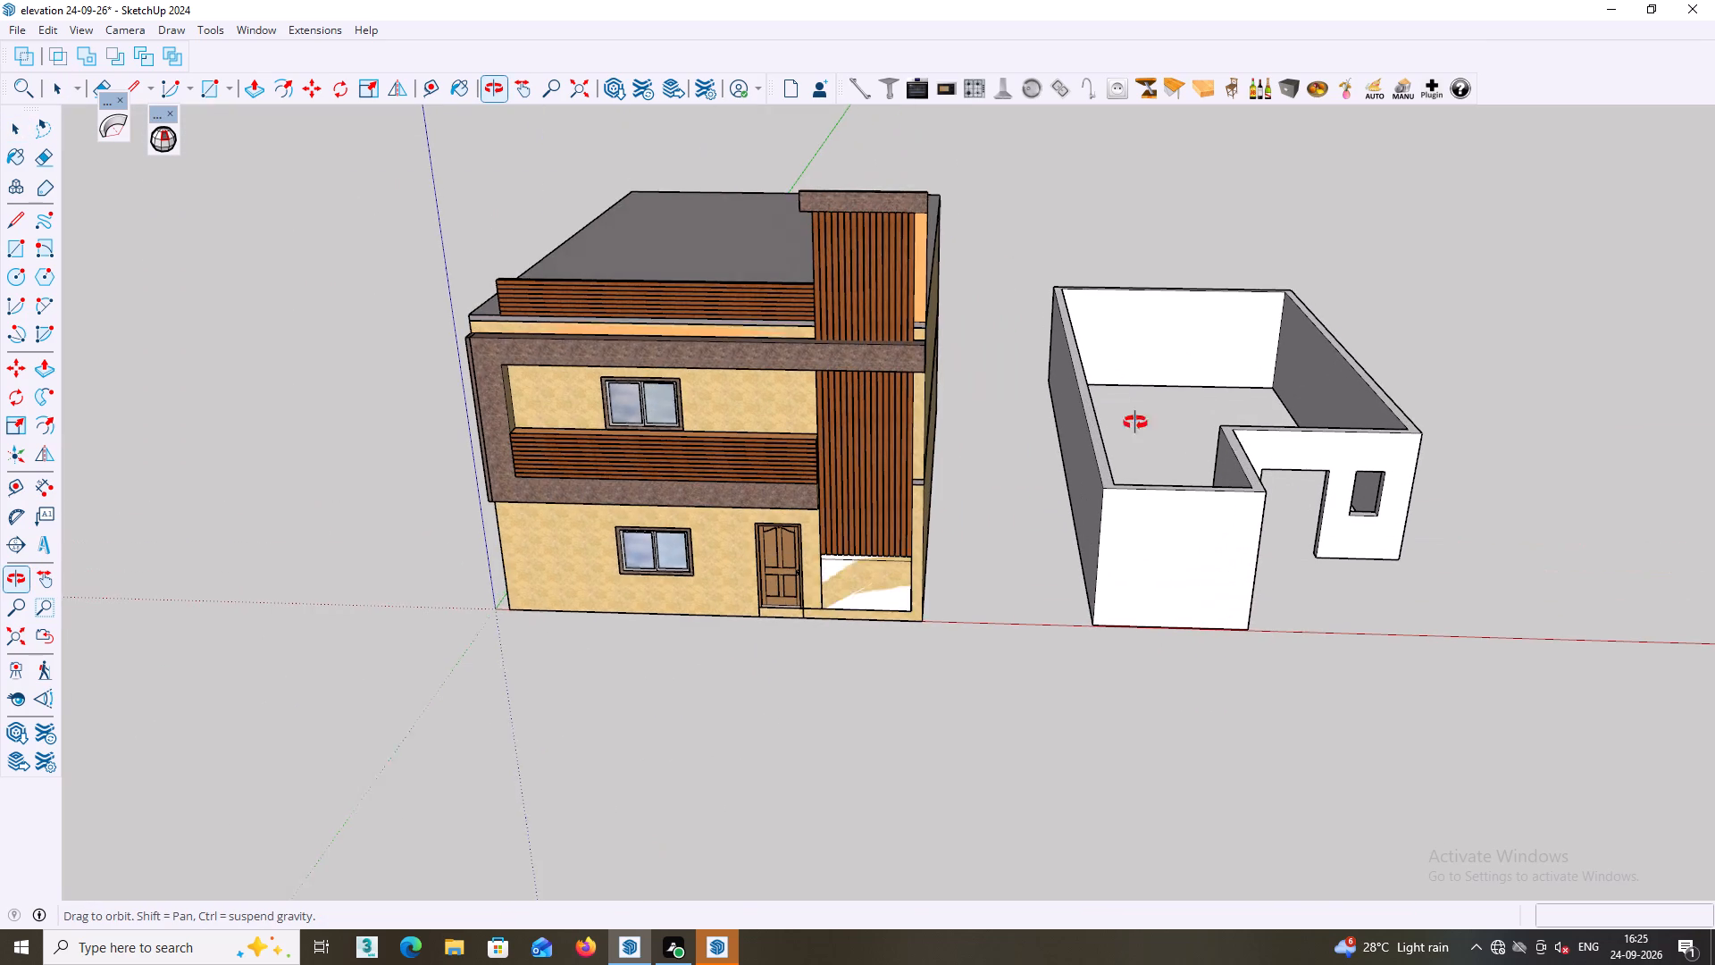
pyautogui.moveTo(1135, 423); pyautogui.dragTo(1144, 412, button='middle')
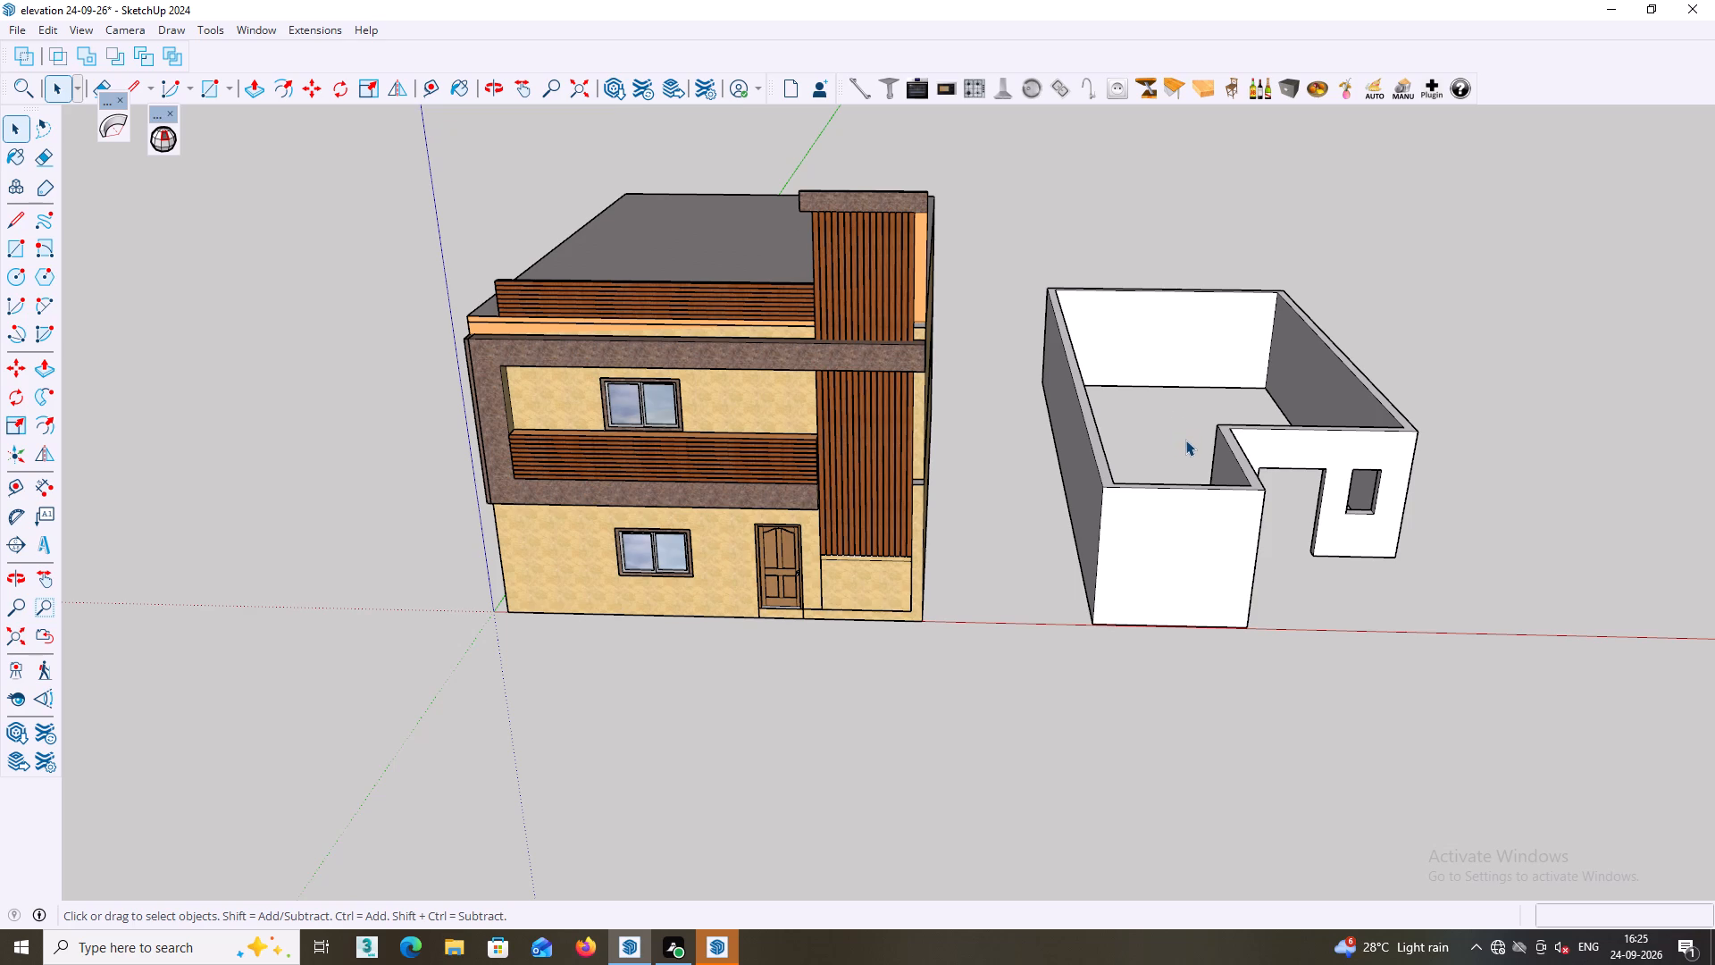
pyautogui.middleClick(1185, 442)
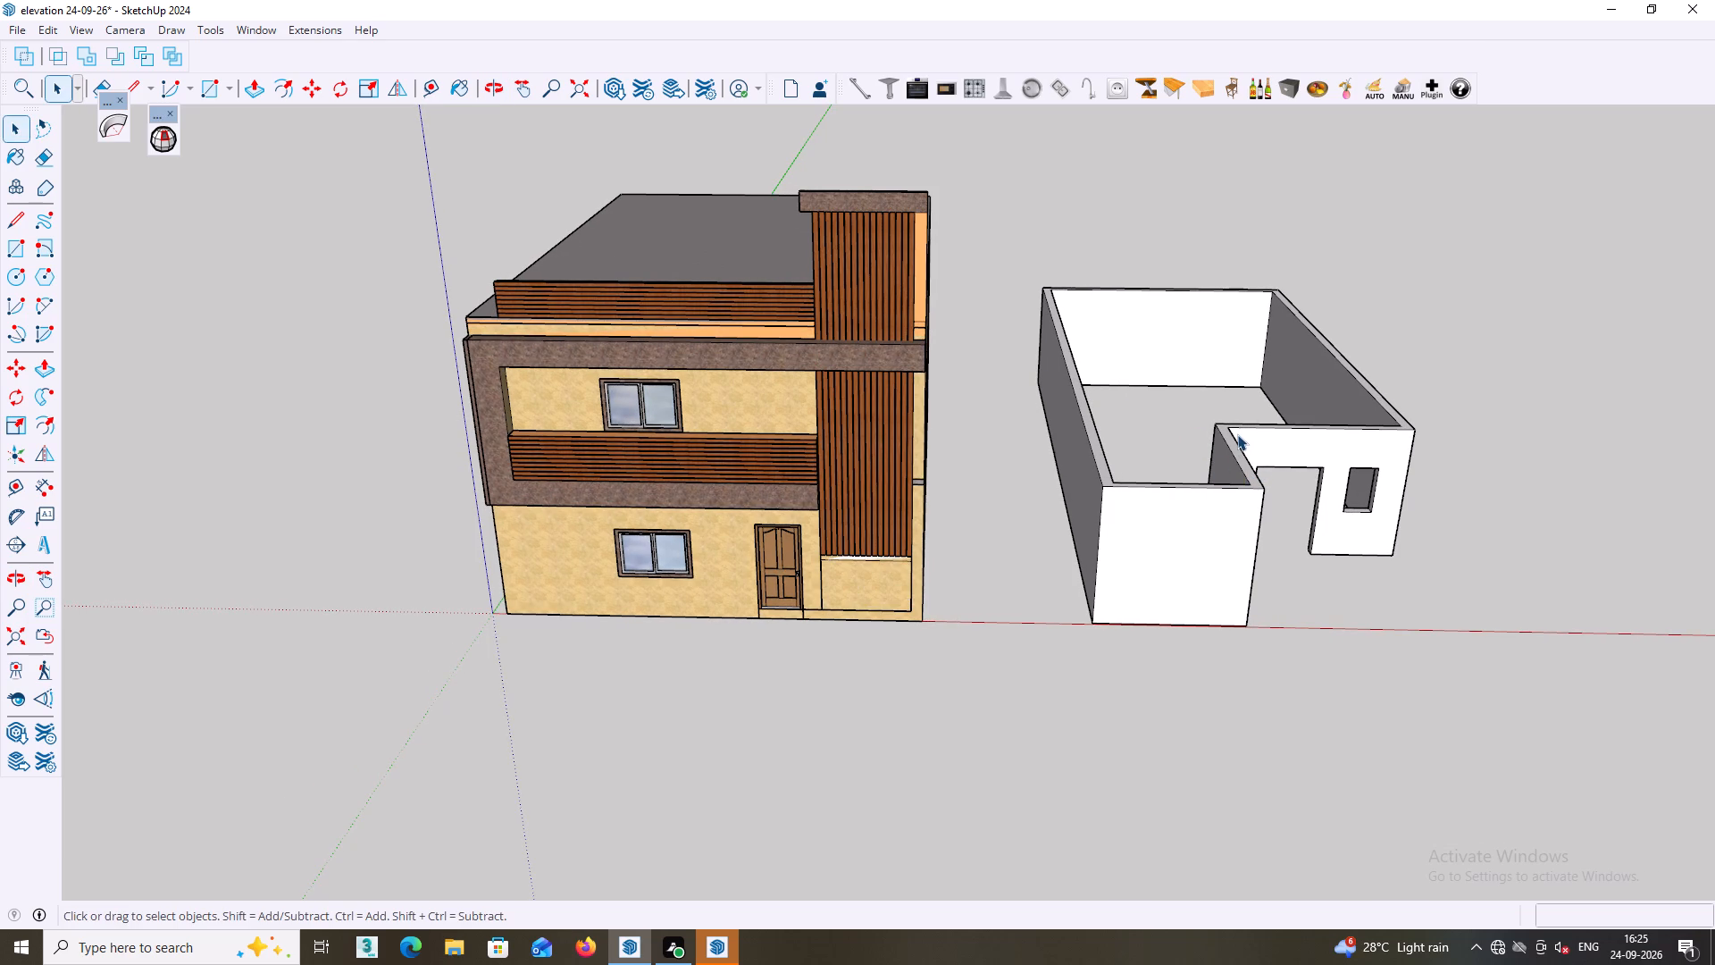
pyautogui.keyDown('shift'); pyautogui.moveTo(1239, 421); pyautogui.dragTo(1103, 400, button='middle'); pyautogui.keyUp('shift')
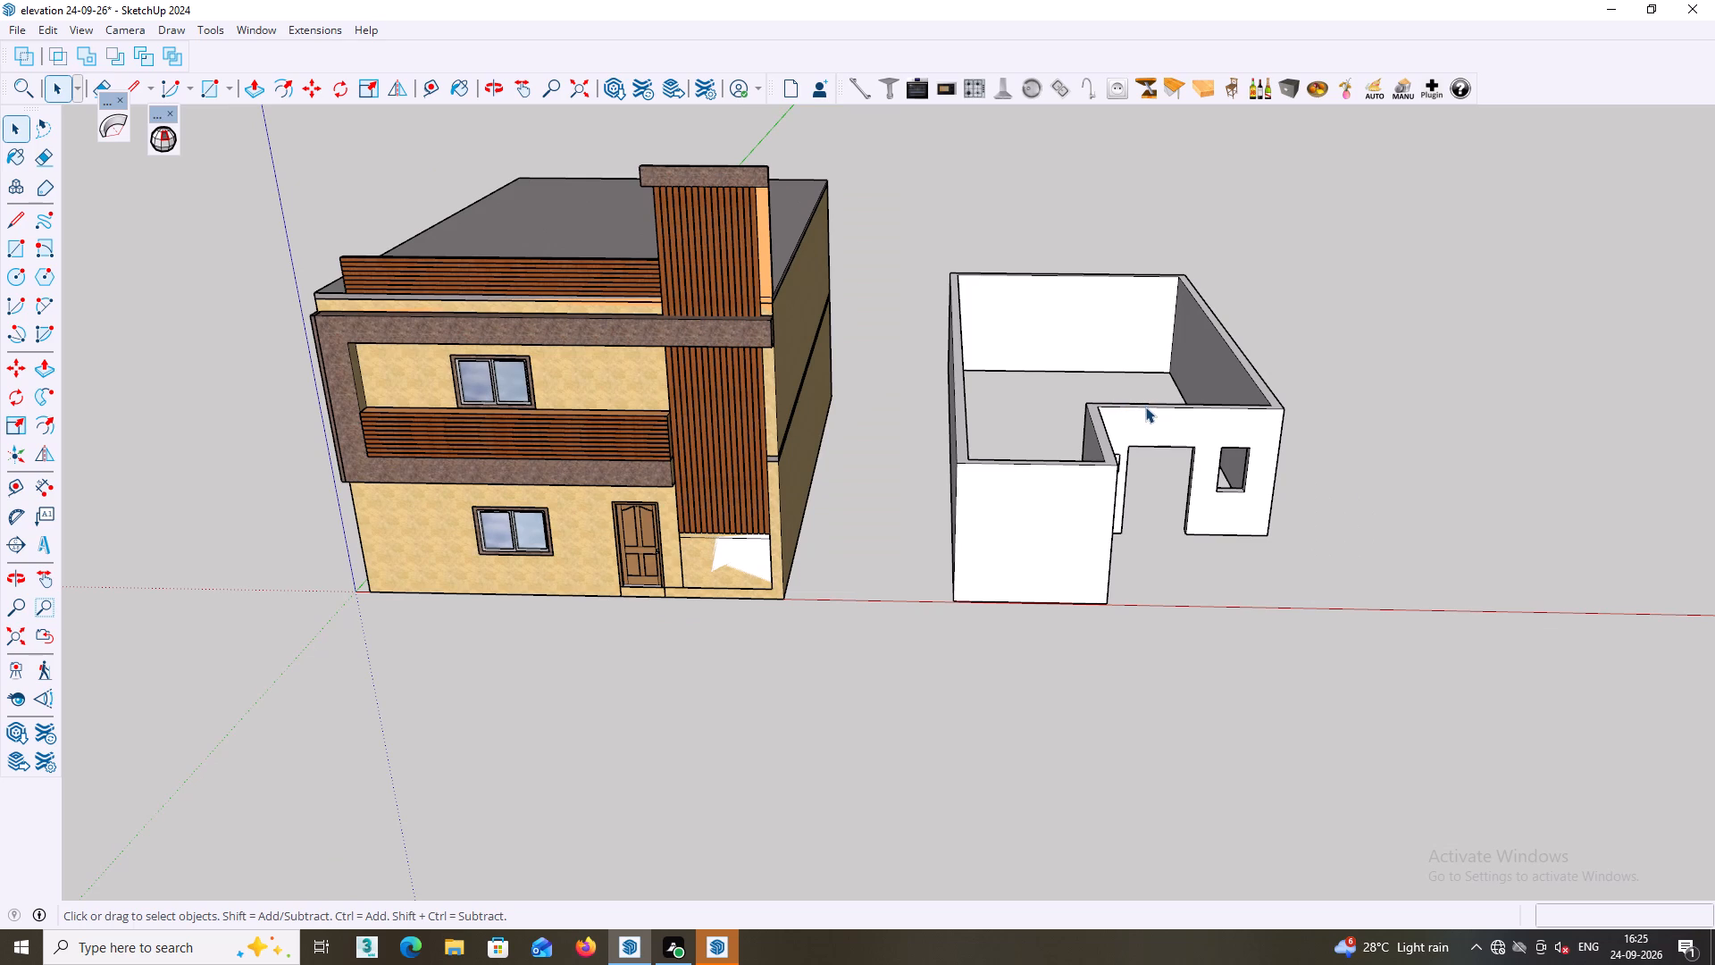
# Draw a rectangle about 39' 10" by 23' 6" over the wall tops, from the back outer corner to the front corner above the window.
pyautogui.press('r')
pyautogui.scroll(2, 1046, 299)
pyautogui.moveTo(964, 296); pyautogui.dragTo(970, 383, button='middle')
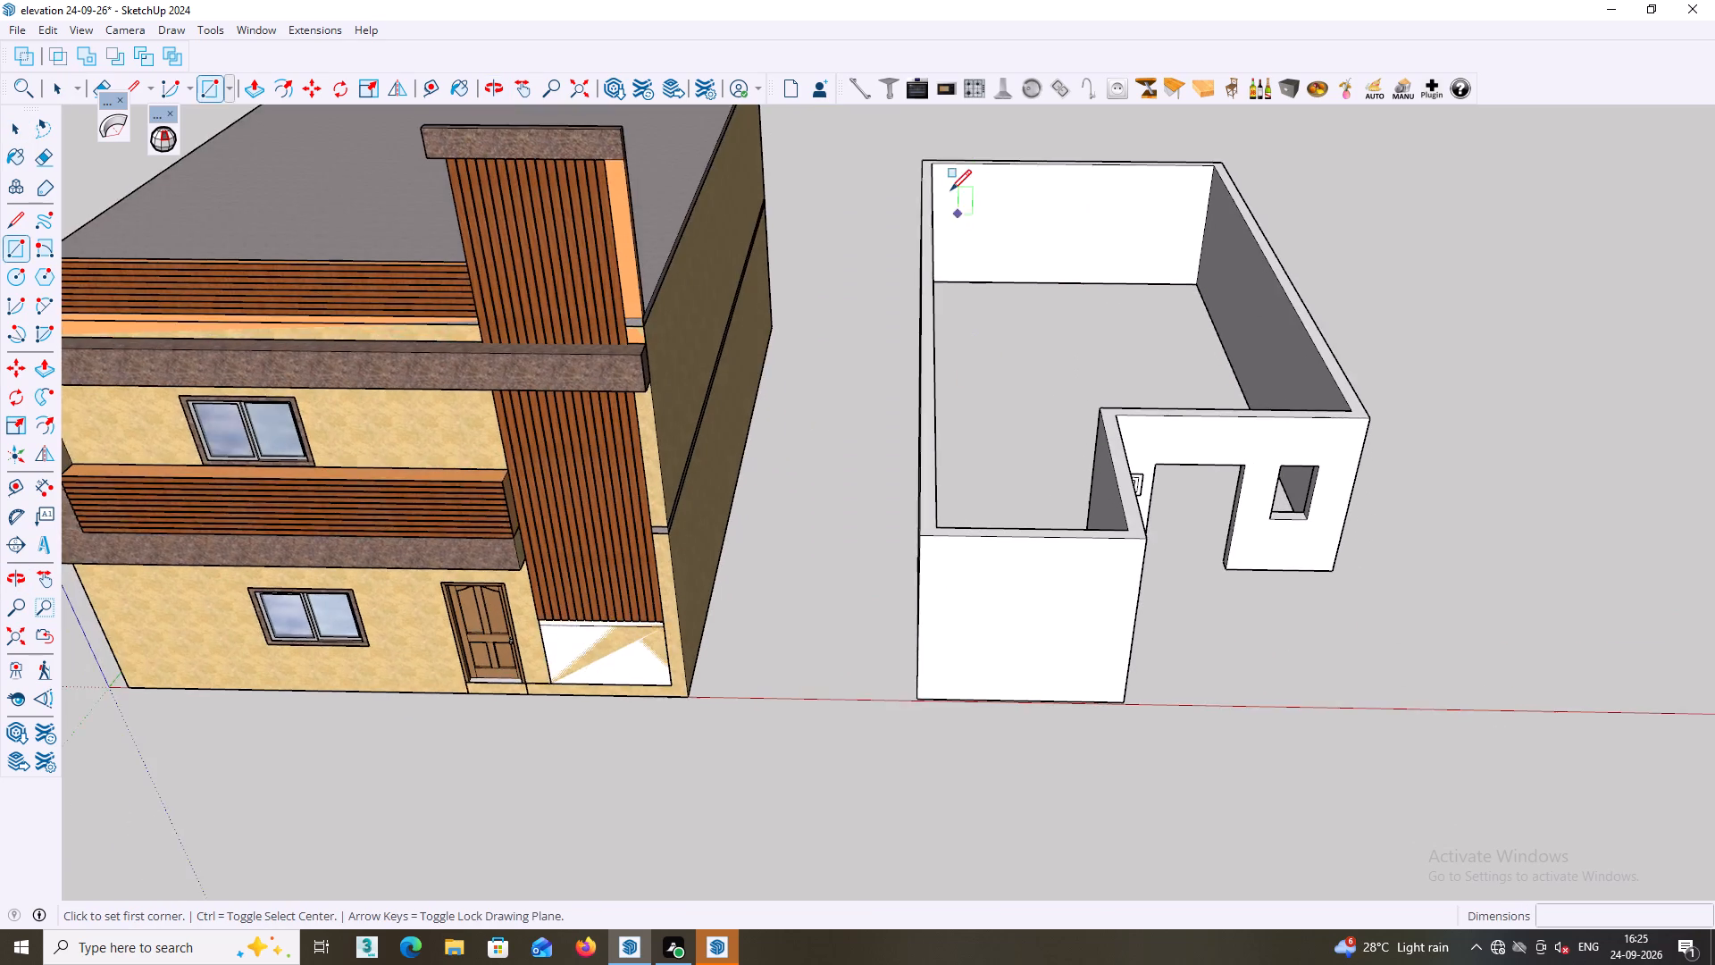
pyautogui.scroll(4, 950, 188)
pyautogui.click(916, 151)
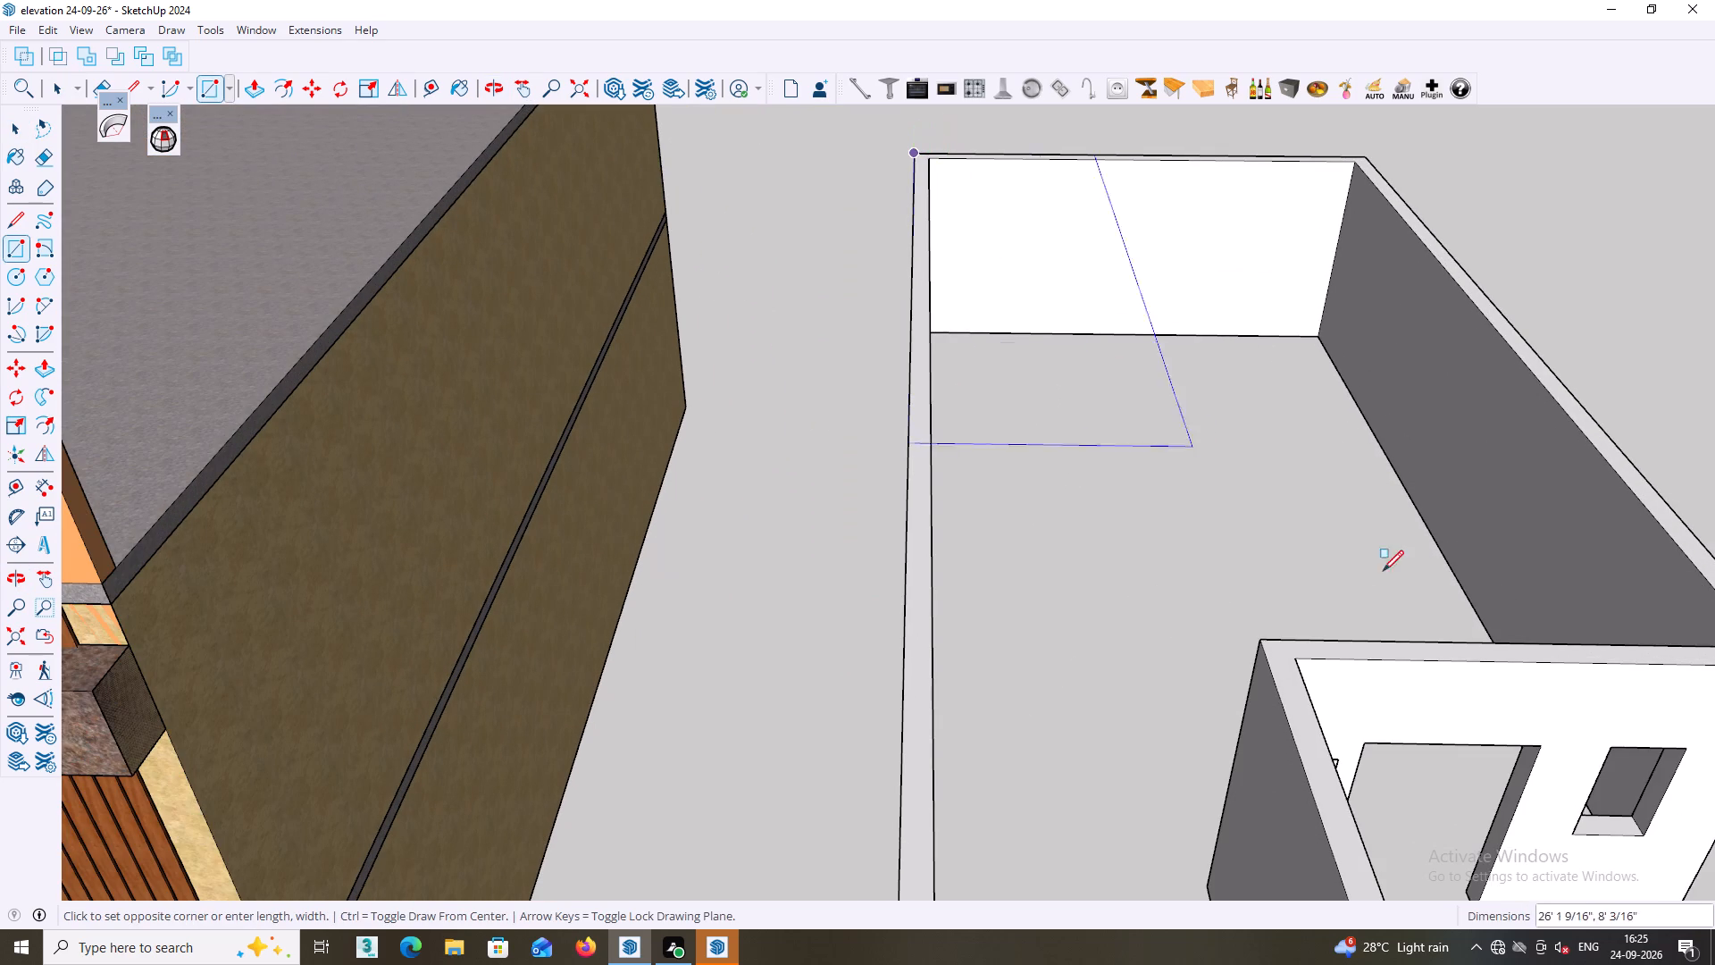
pyautogui.keyDown('shift'); pyautogui.moveTo(1533, 622); pyautogui.dragTo(1315, 550, button='middle'); pyautogui.keyUp('shift')
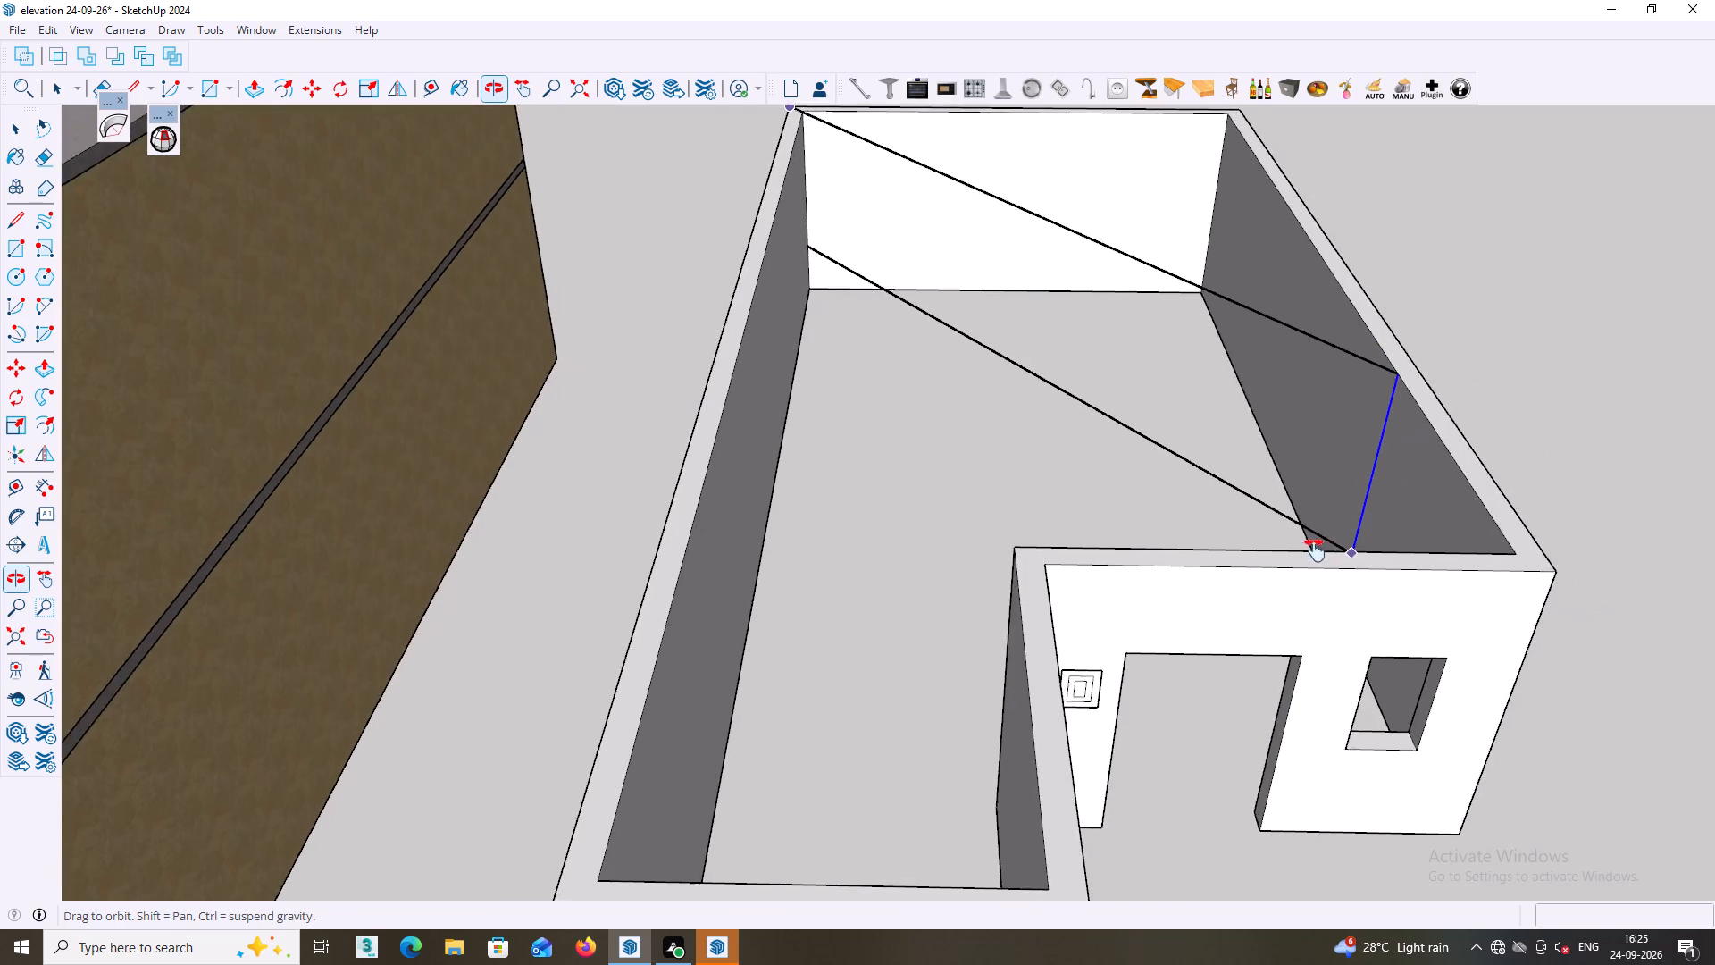
pyautogui.keyDown('shift'); pyautogui.moveTo(1315, 550); pyautogui.dragTo(1230, 548, button='middle'); pyautogui.keyUp('shift')
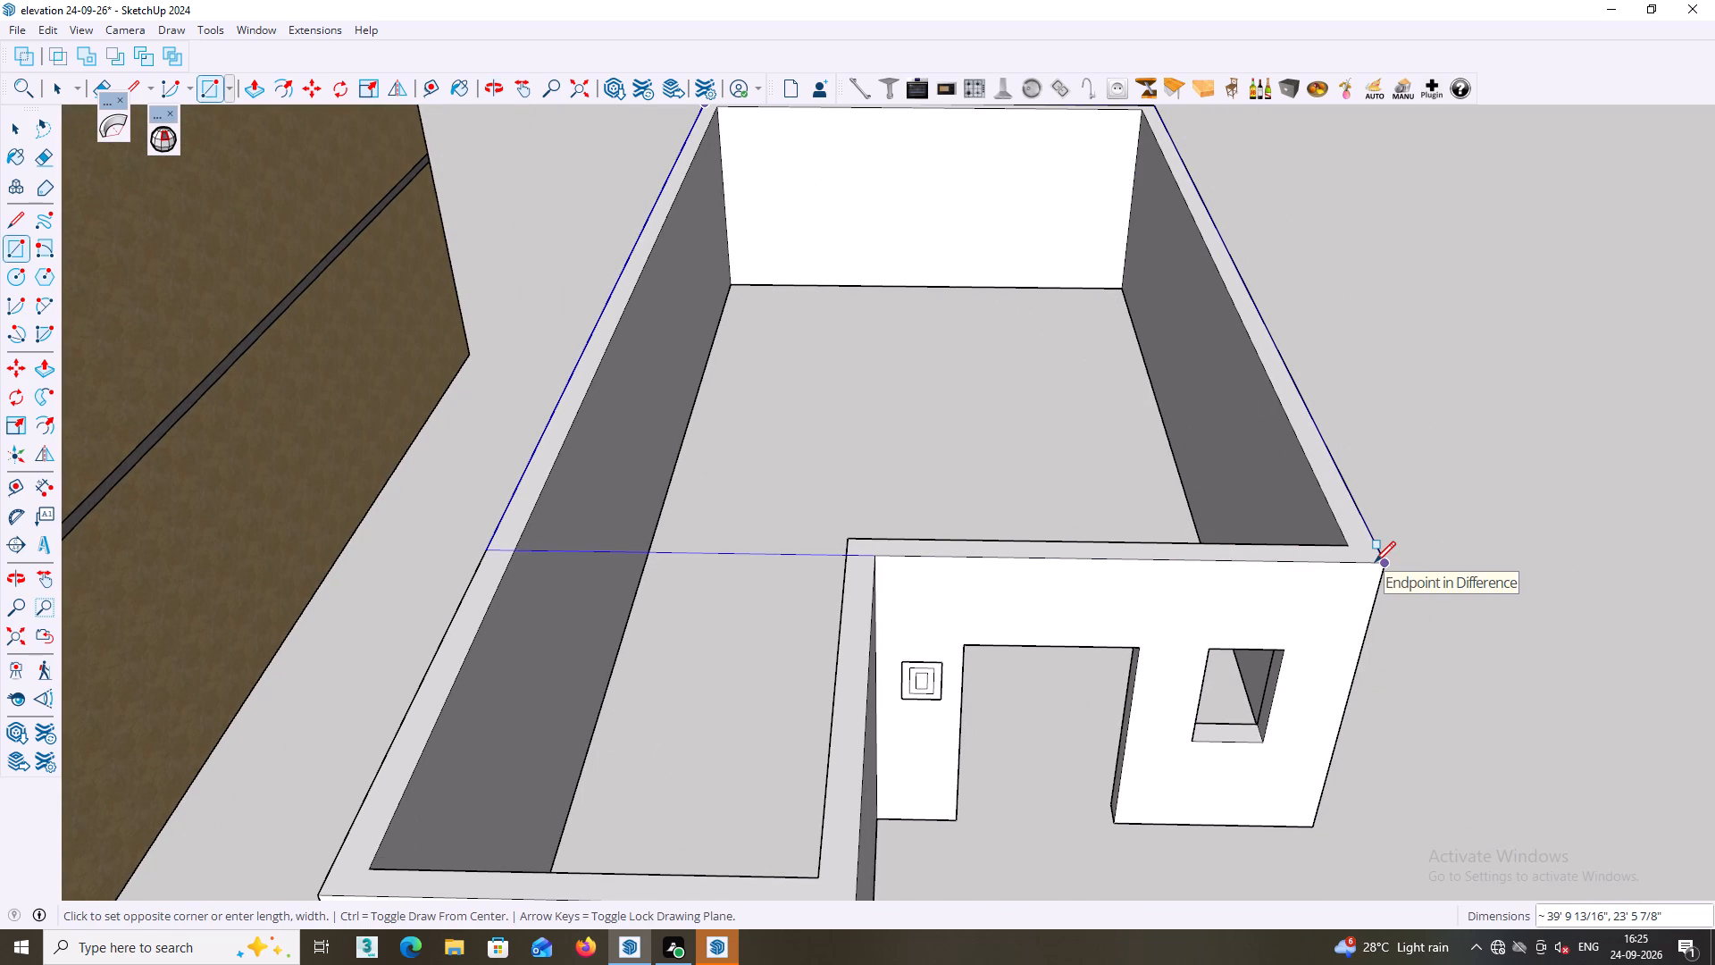
pyautogui.click(1377, 562)
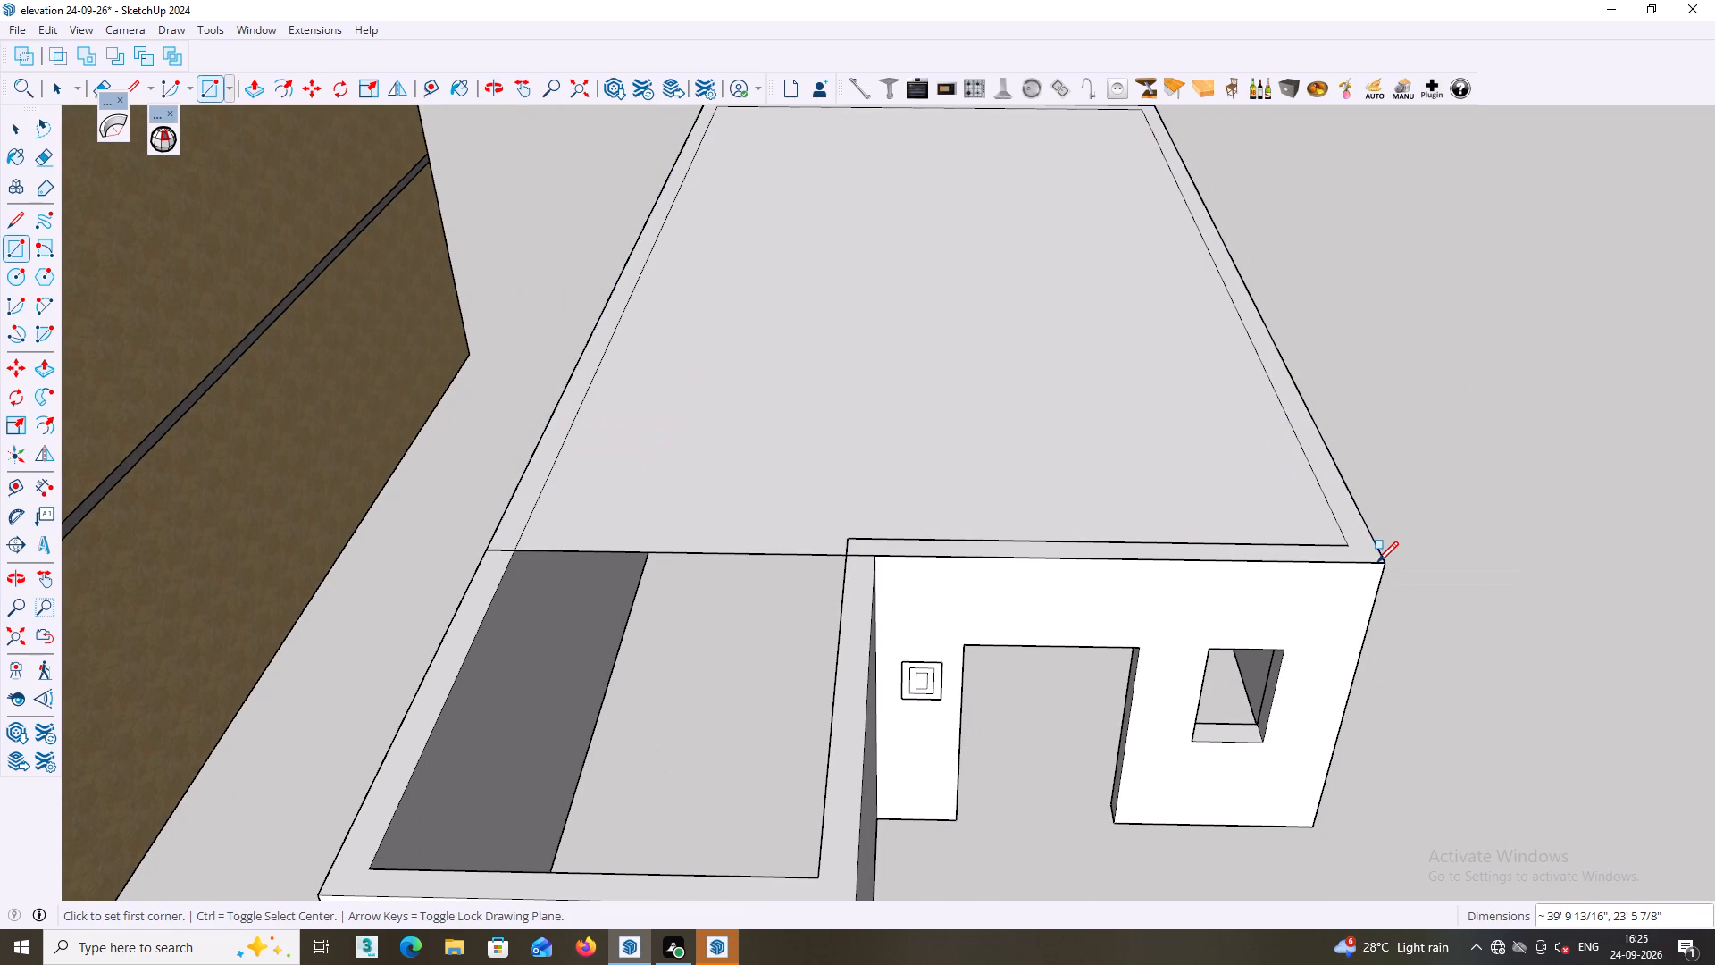
# Draw an adjoining rectangle about 10' 3" by 11' 1 1/2" over the tops of the projecting front wing's walls.
pyautogui.moveTo(1196, 607); pyautogui.dragTo(1295, 443, button='middle')
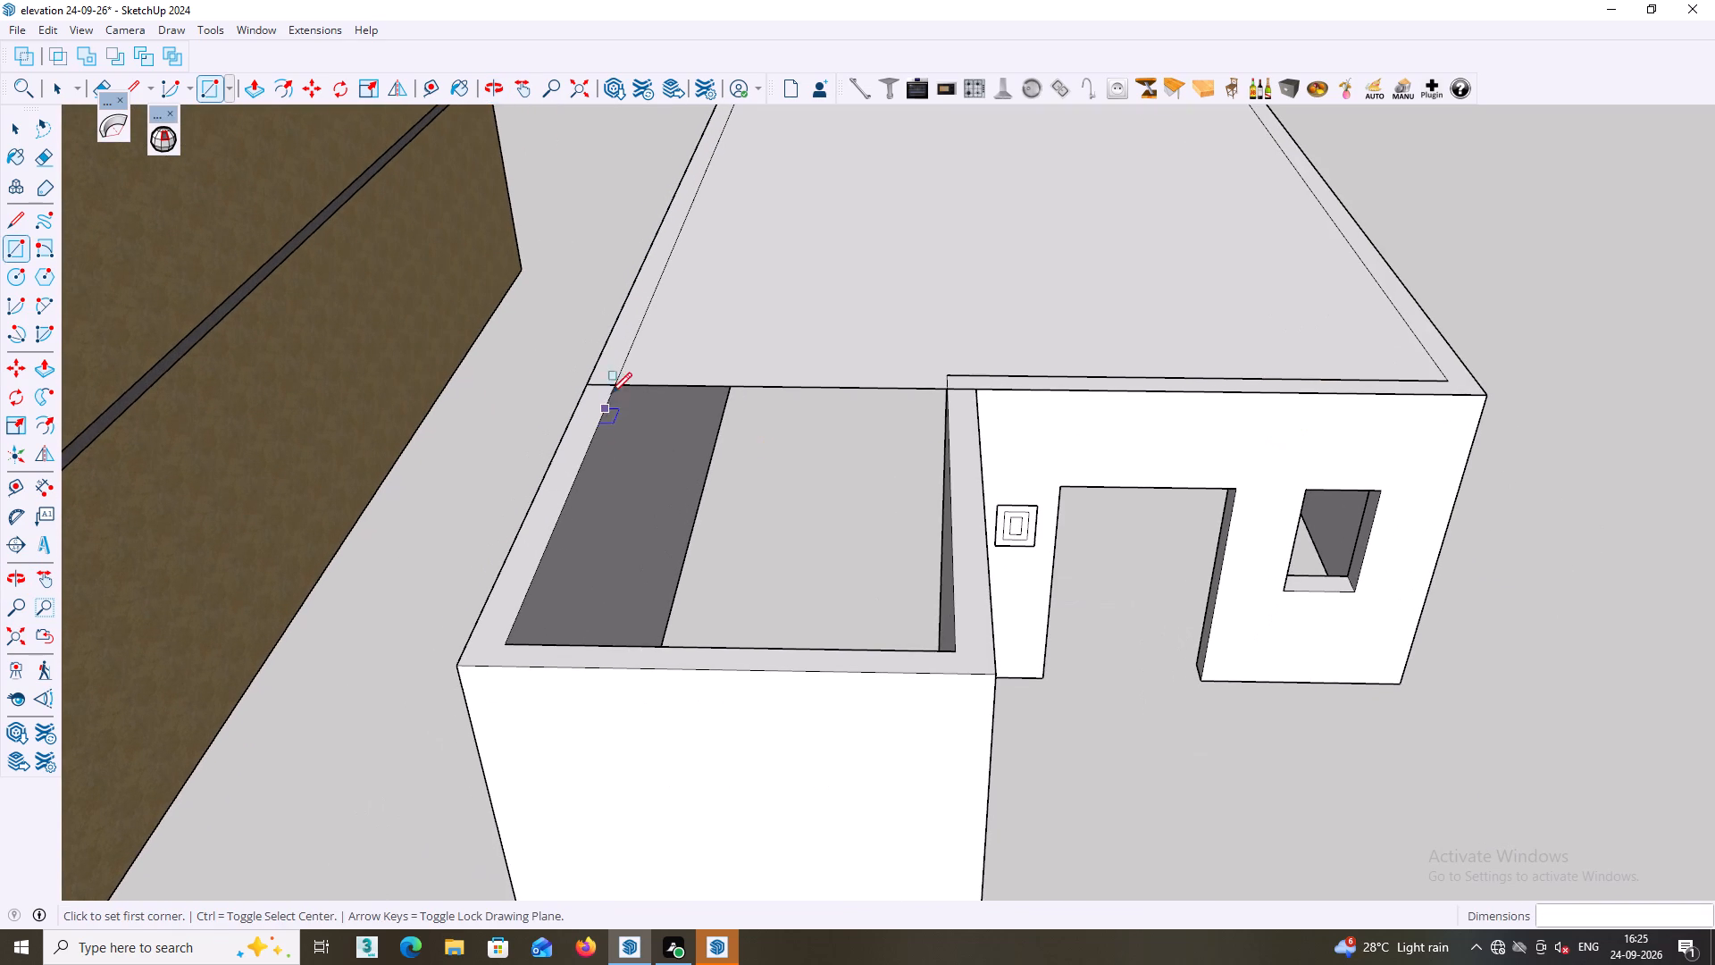
pyautogui.click(581, 385)
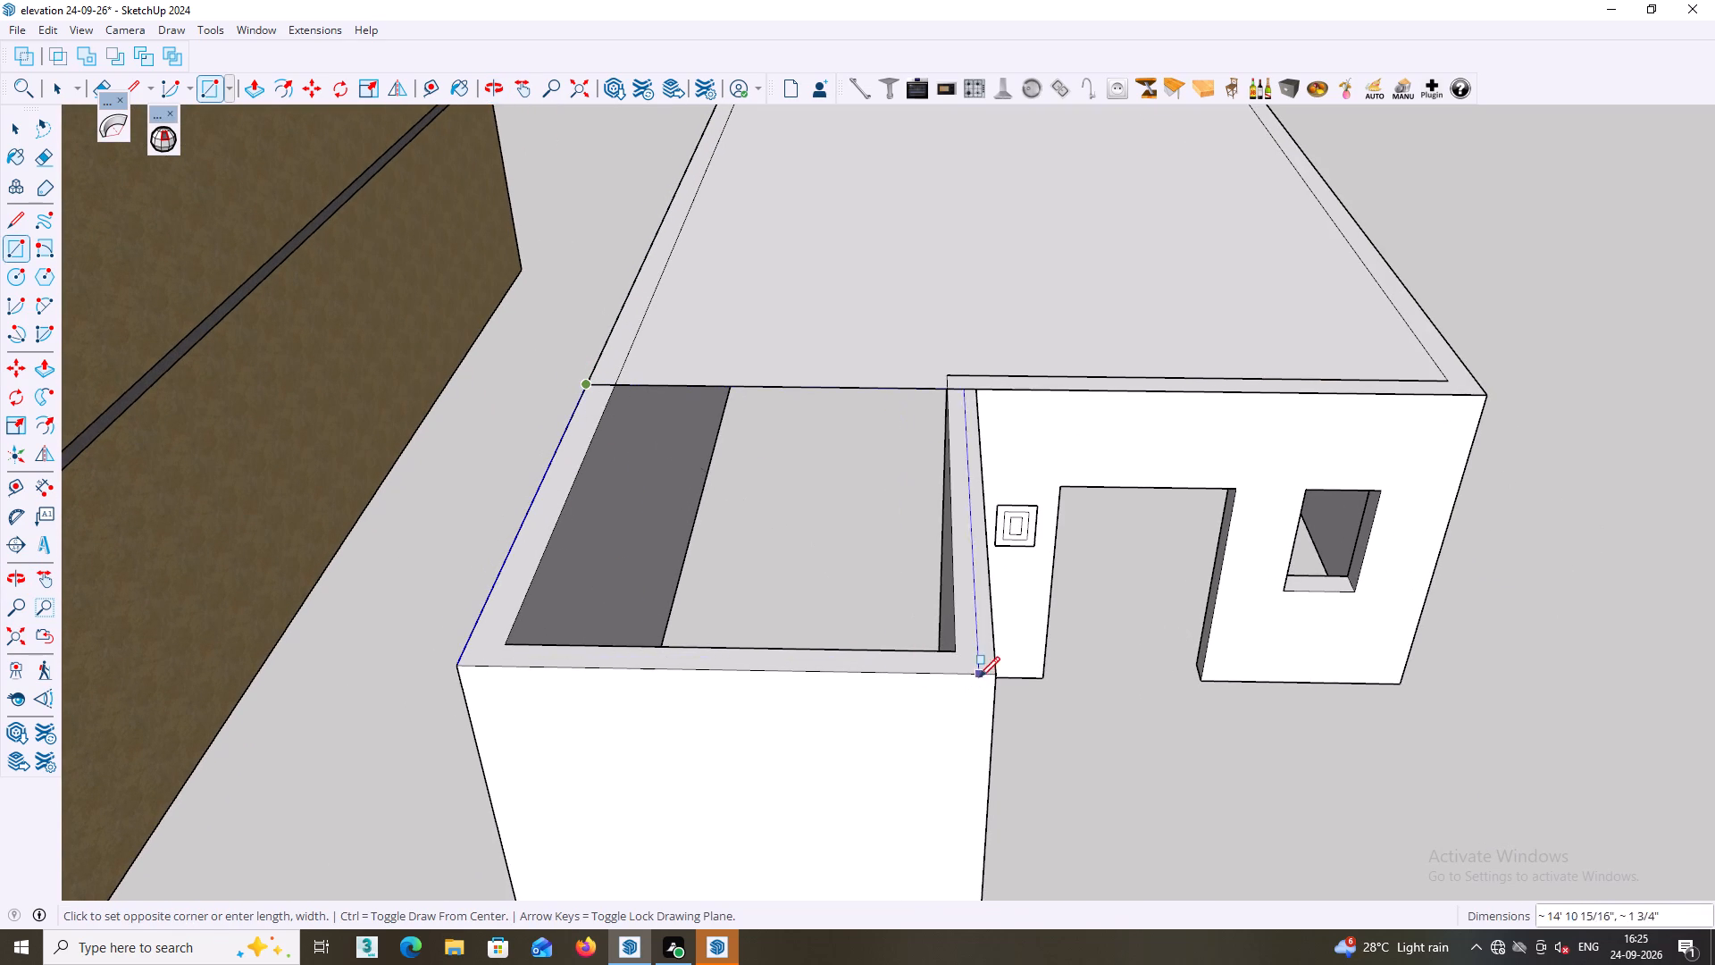
pyautogui.click(992, 675)
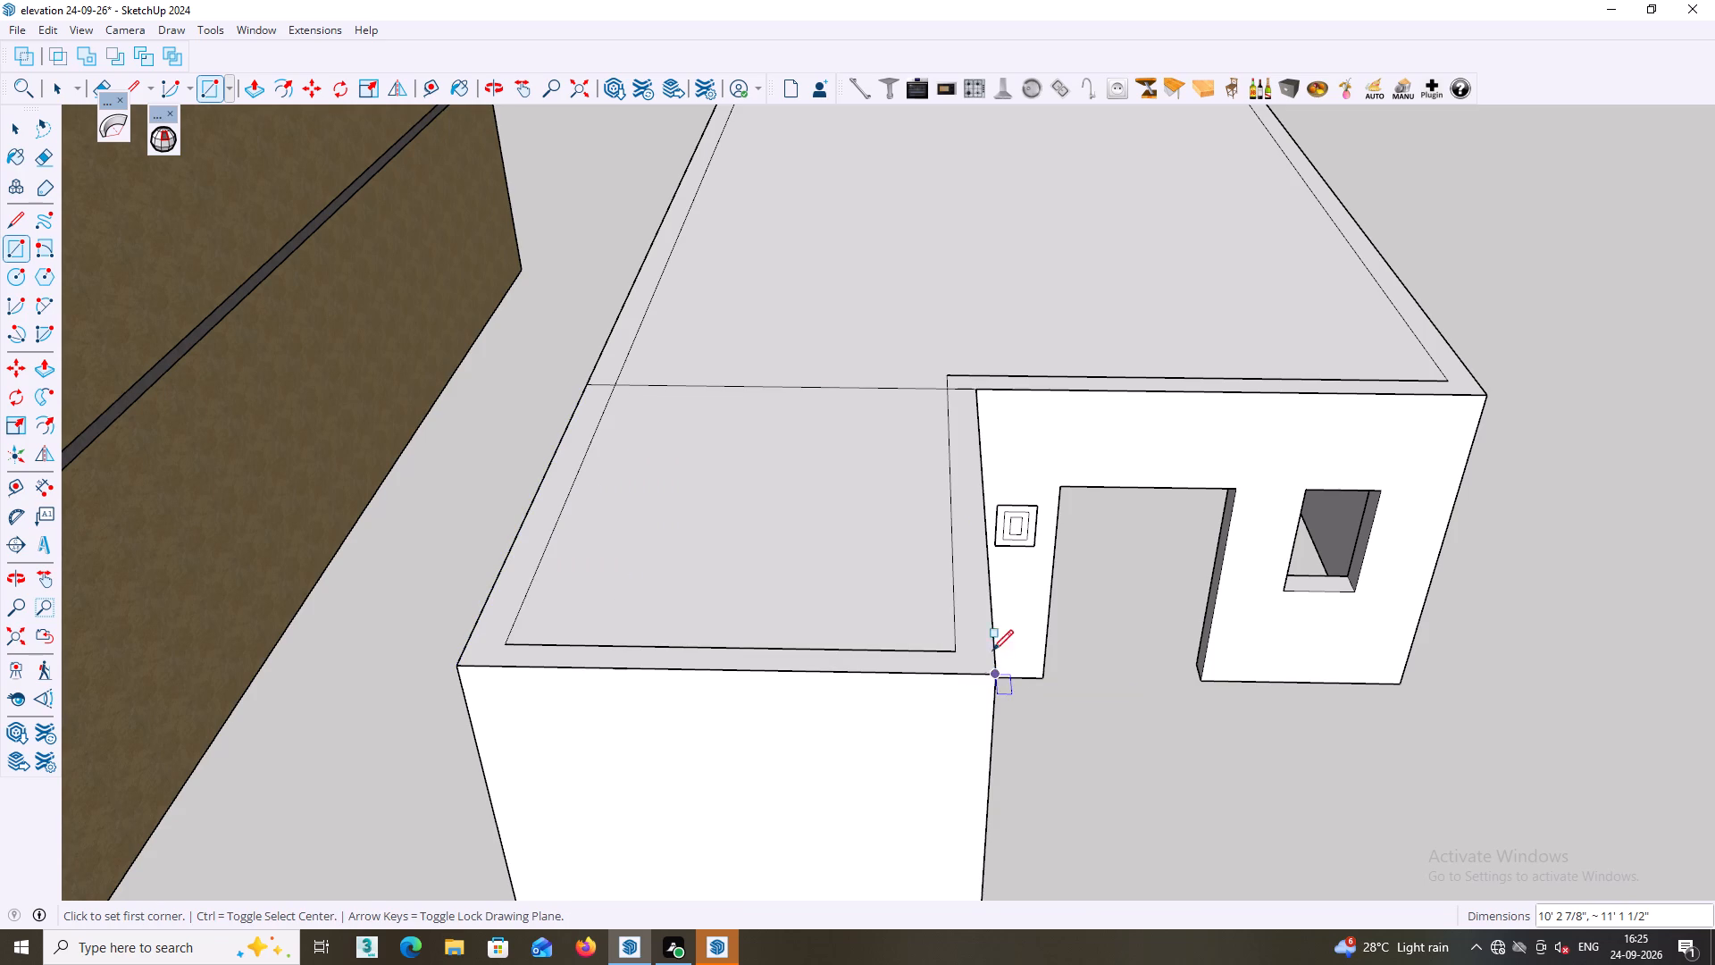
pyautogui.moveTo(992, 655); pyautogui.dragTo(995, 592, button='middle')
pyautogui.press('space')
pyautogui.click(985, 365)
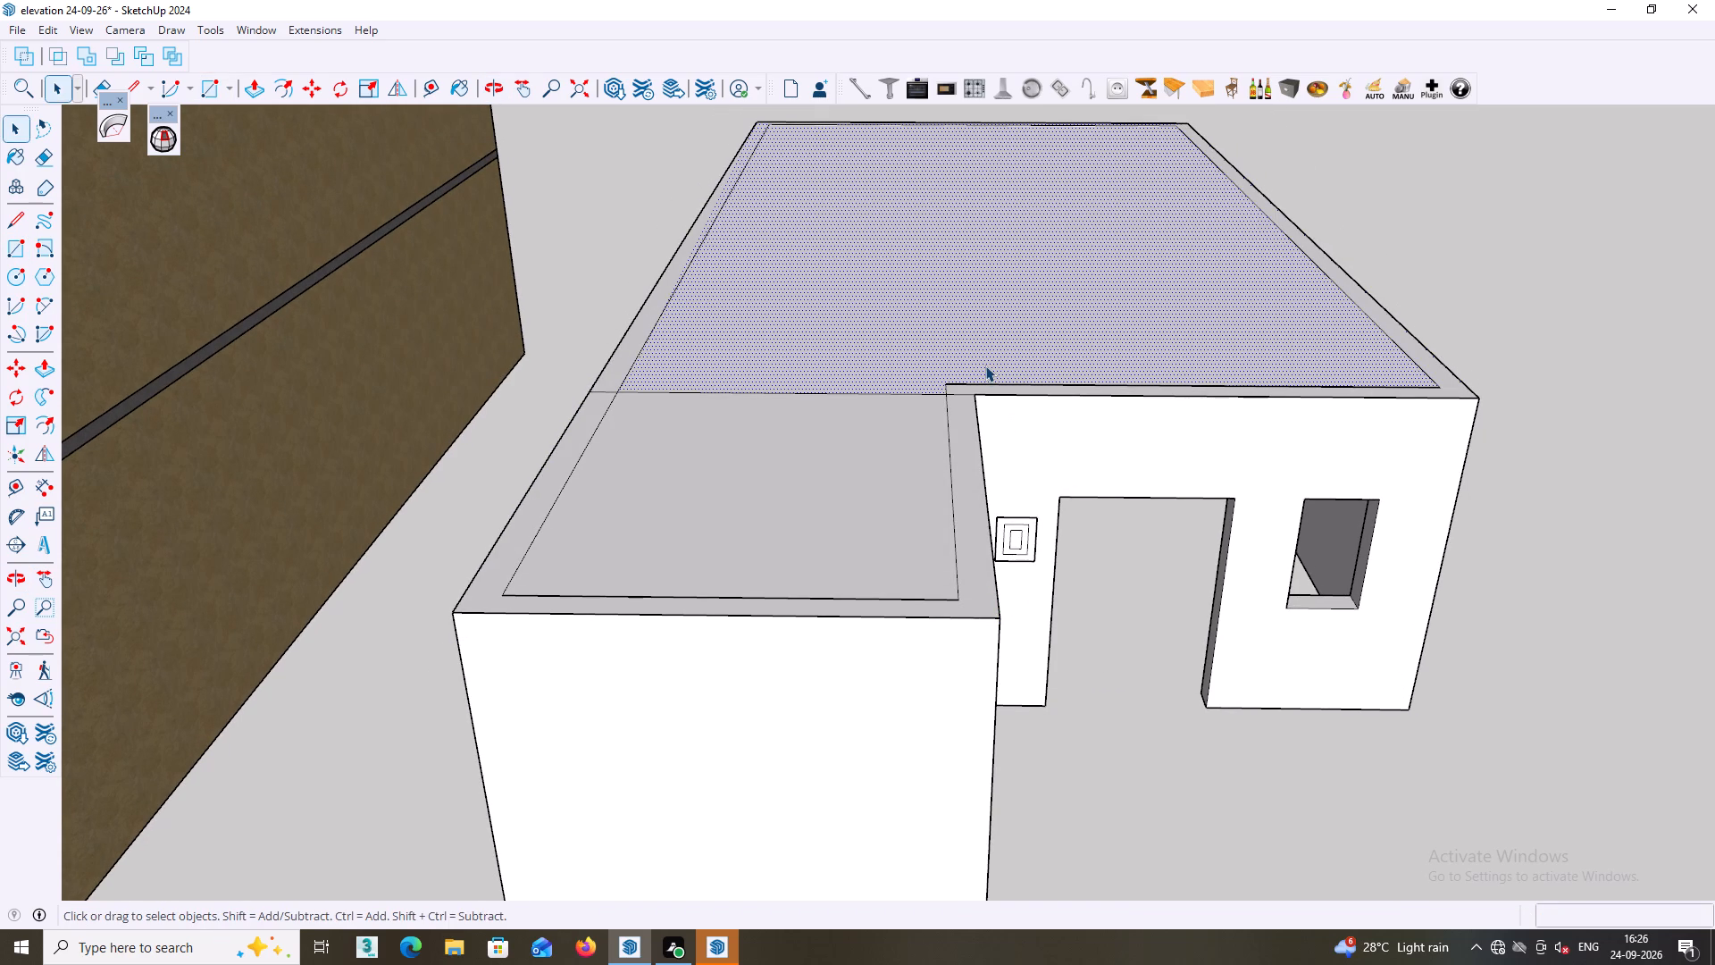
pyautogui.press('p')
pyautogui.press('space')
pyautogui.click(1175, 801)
# Erase the dividing line between the two roof rectangles to merge them into one L-shaped face.
pyautogui.press('e')
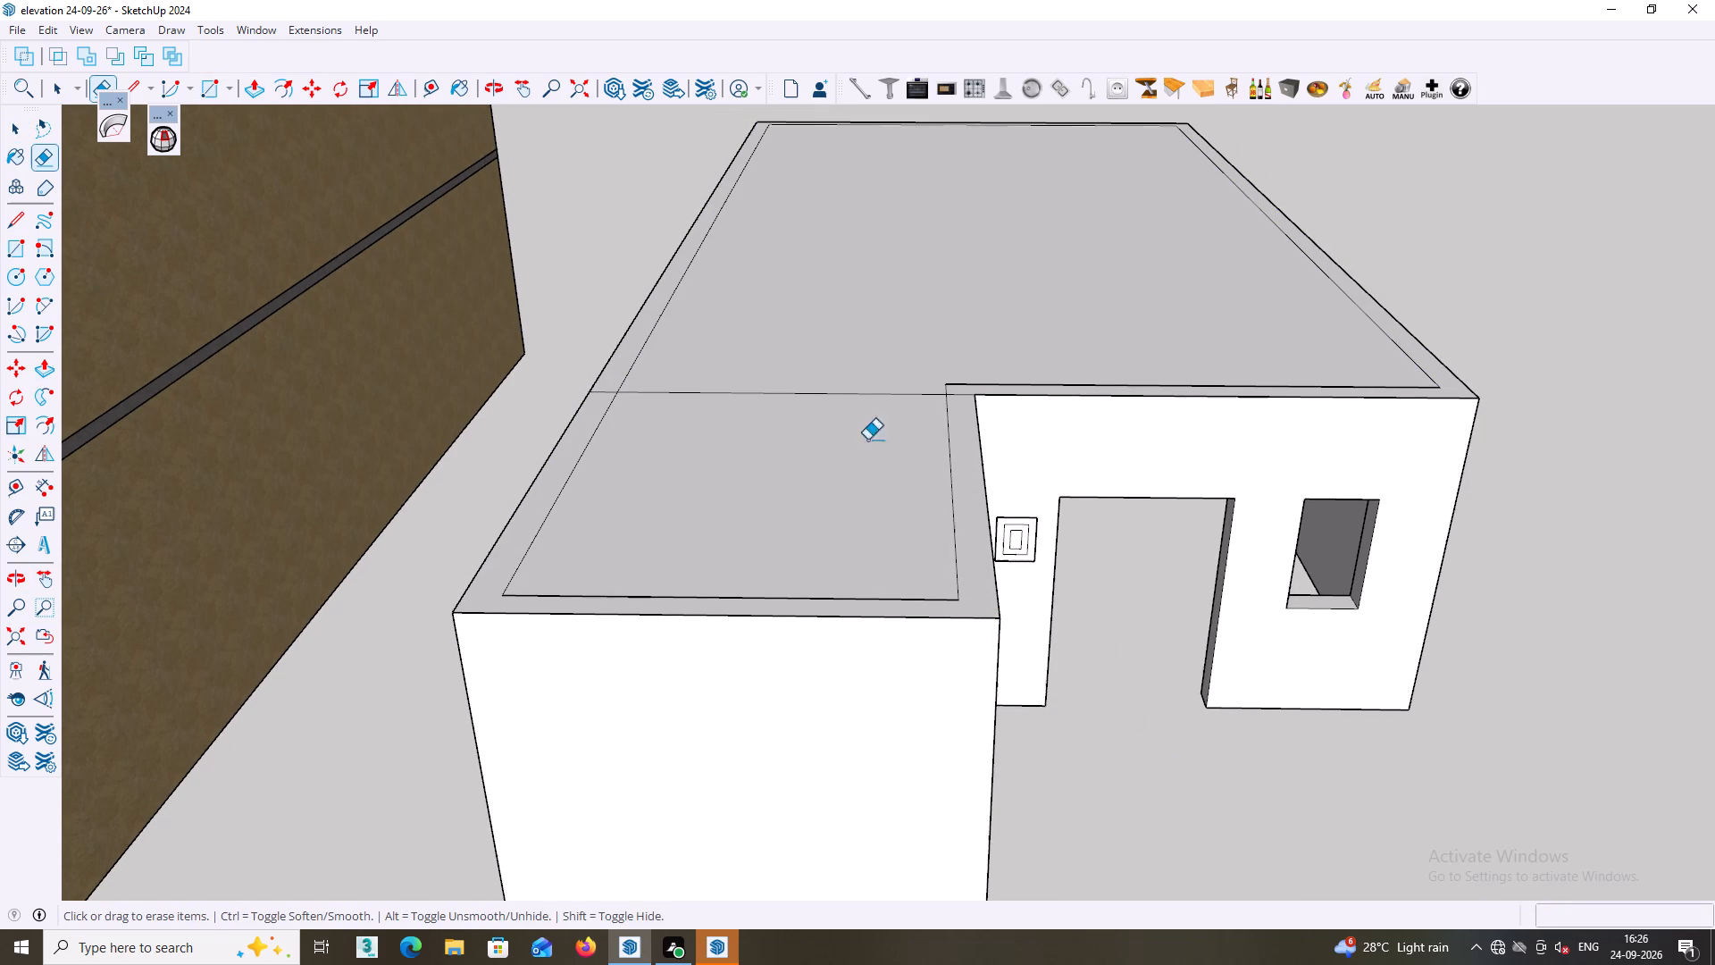
pyautogui.click(854, 390)
pyautogui.click(855, 394)
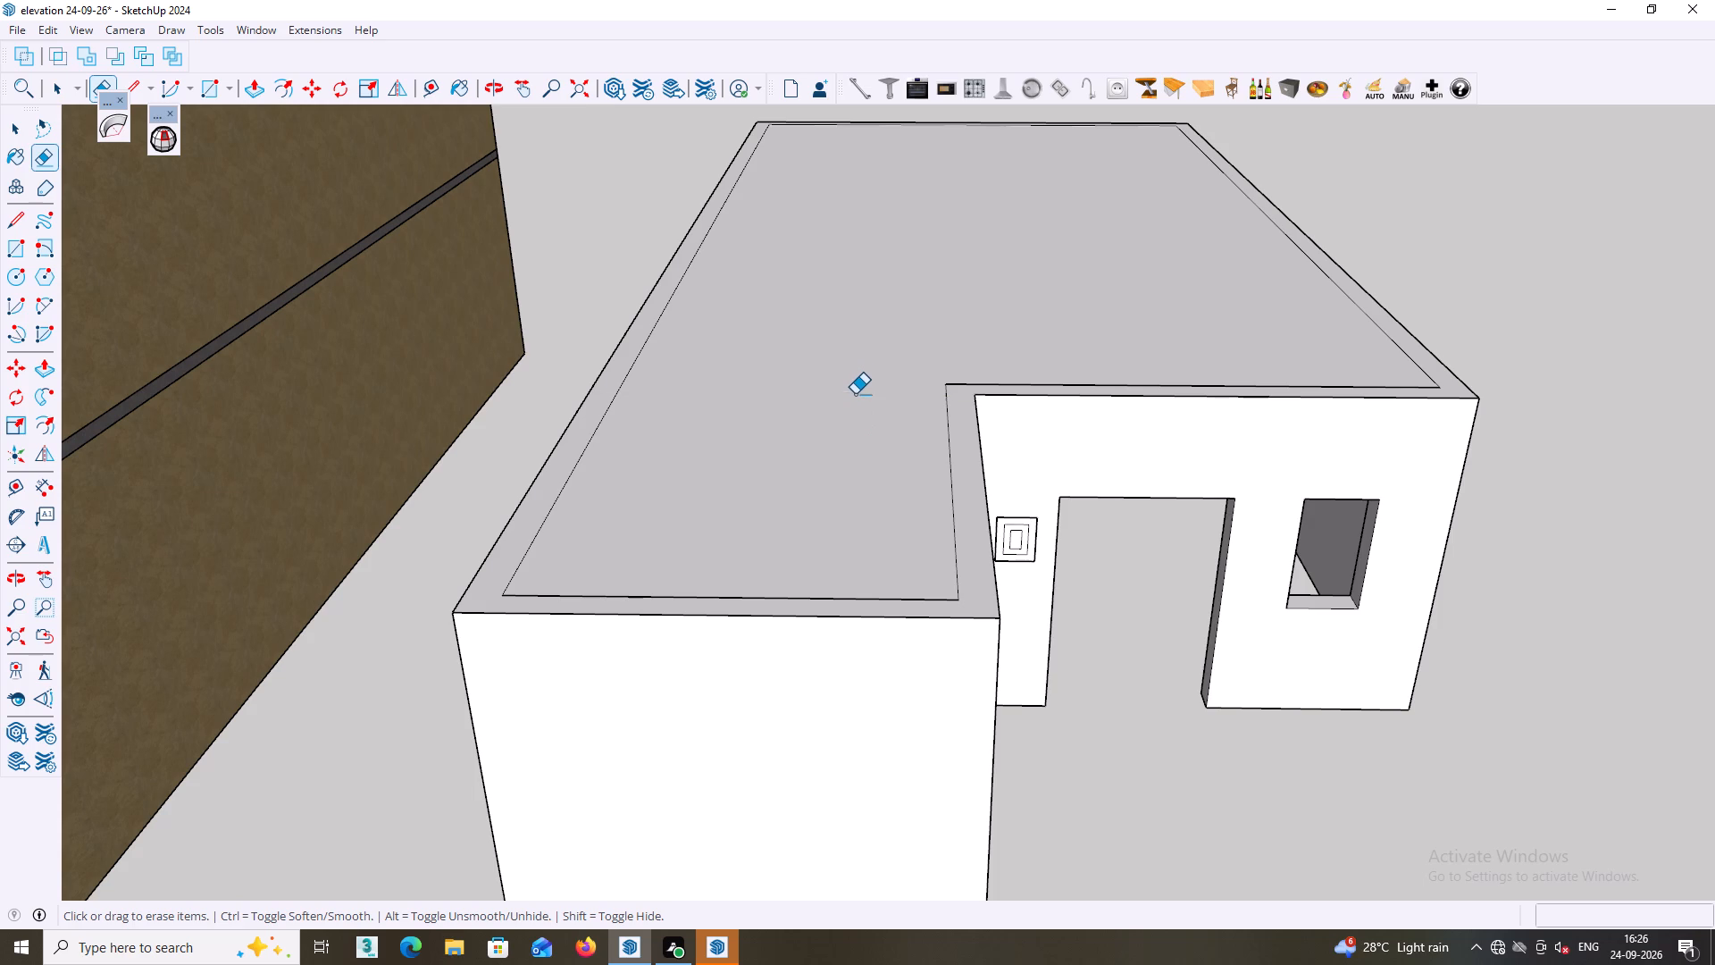
# Extrude the L-shaped roof face upward 4.5" with Push/Pull to form the roof slab.
pyautogui.press('space')
pyautogui.click(903, 412)
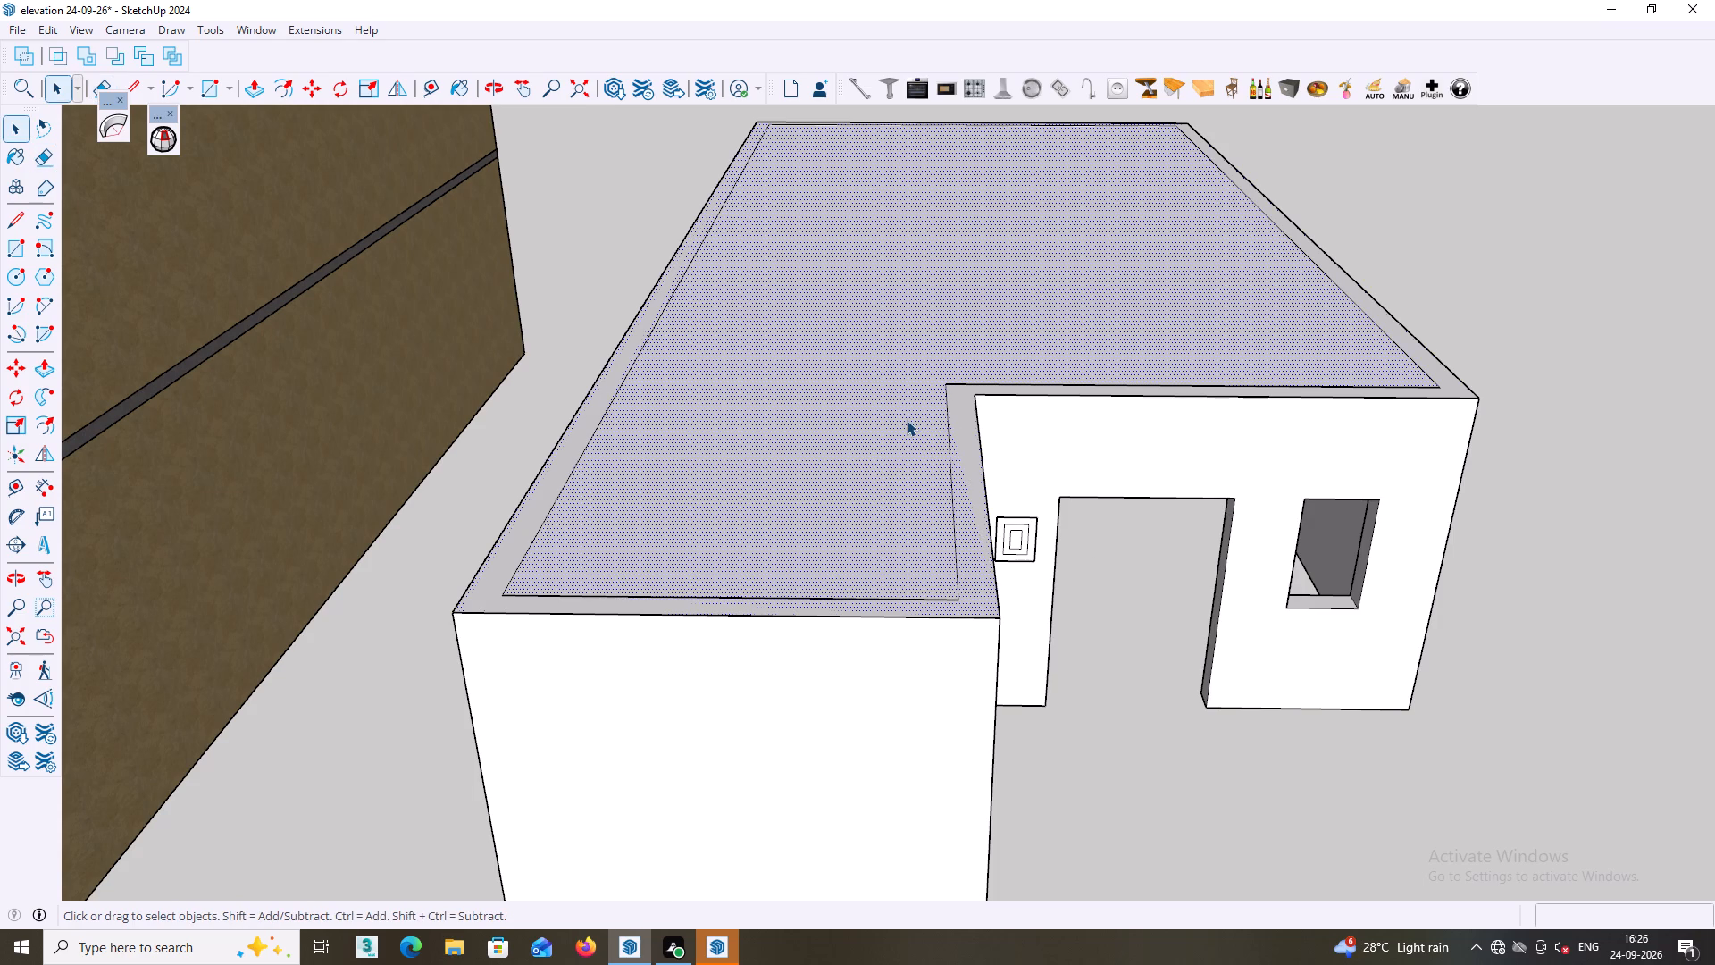
pyautogui.press('p')
pyautogui.moveTo(910, 426); pyautogui.dragTo(910, 417)
pyautogui.write('4.5')
pyautogui.press('Return')
pyautogui.scroll(-2, 934, 409)
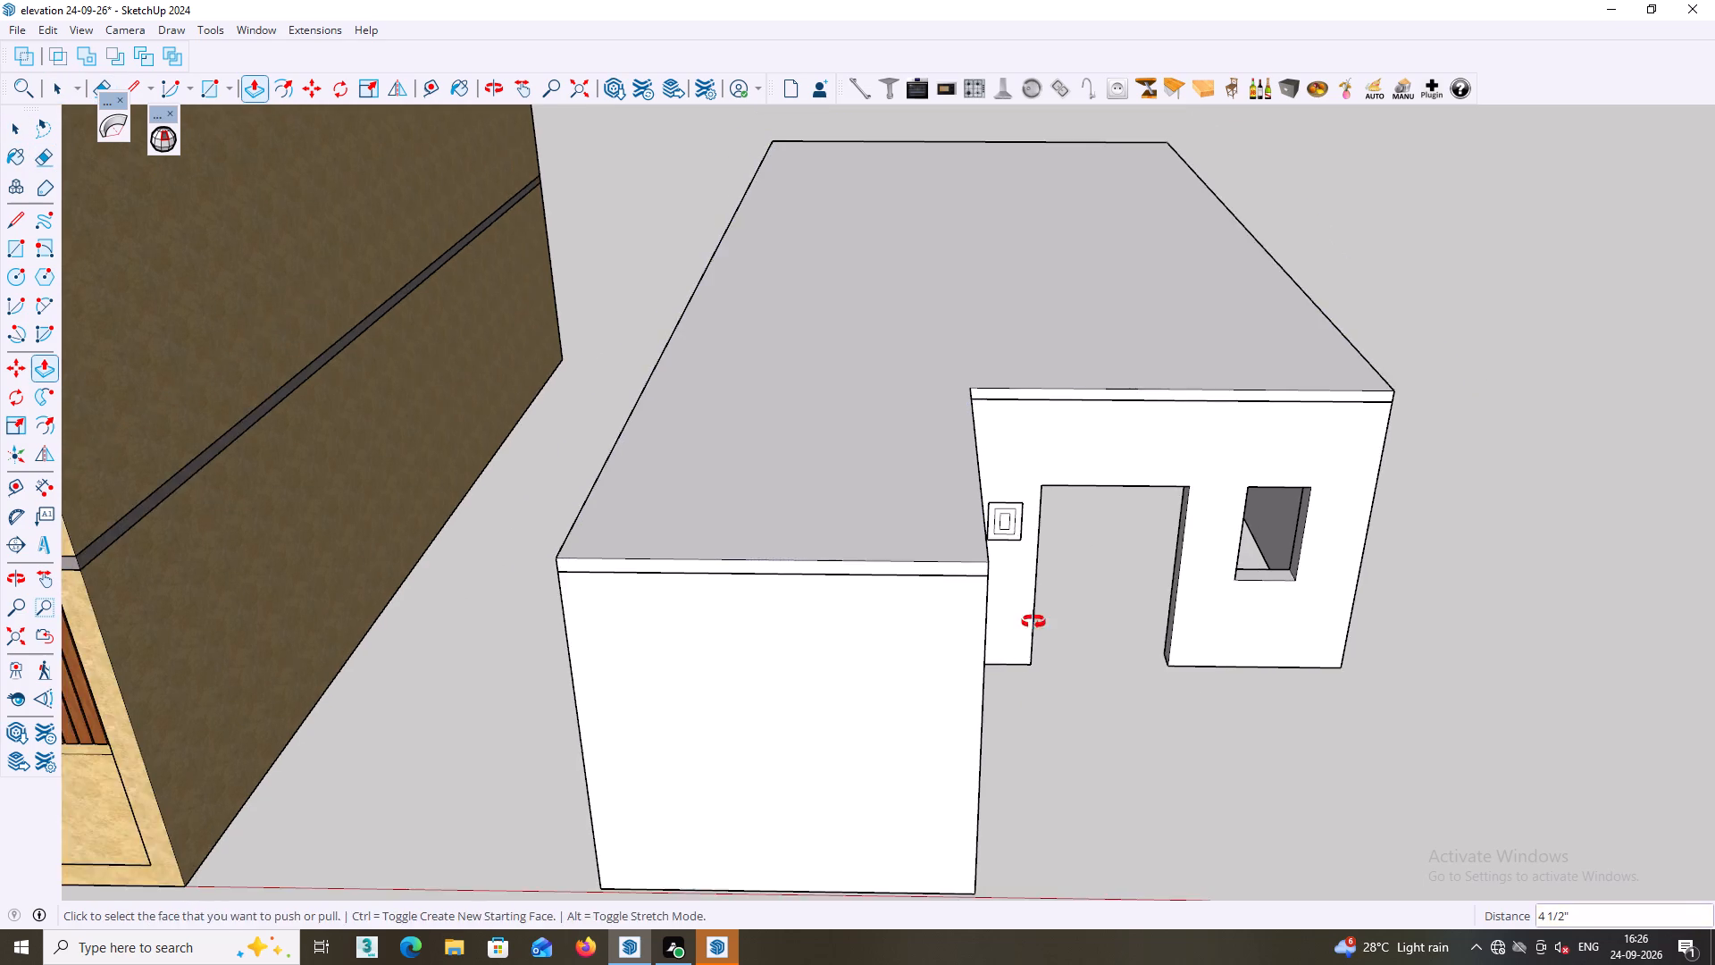
# Examine the new roof slab over the walls and front openings from several angles.
pyautogui.moveTo(1032, 625); pyautogui.dragTo(1053, 486, button='middle')
pyautogui.press('space')
pyautogui.moveTo(1079, 599); pyautogui.dragTo(1043, 624, button='middle')
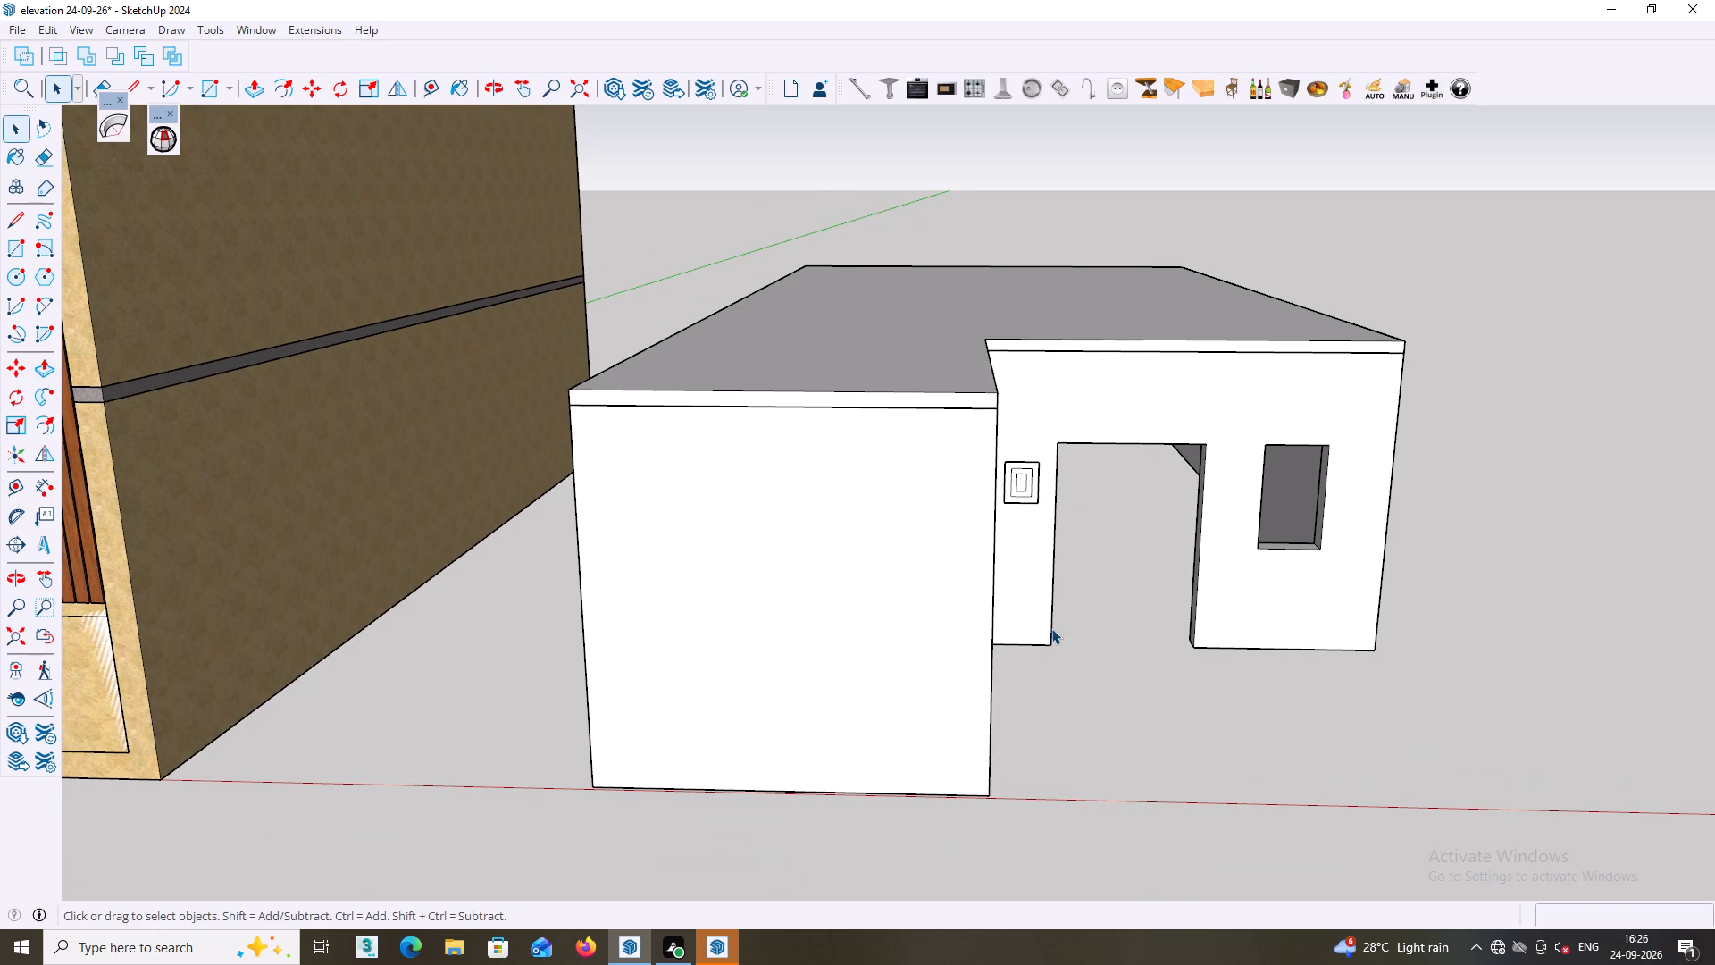
pyautogui.moveTo(1052, 628); pyautogui.dragTo(1070, 670, button='middle')
pyautogui.middleClick(1075, 665)
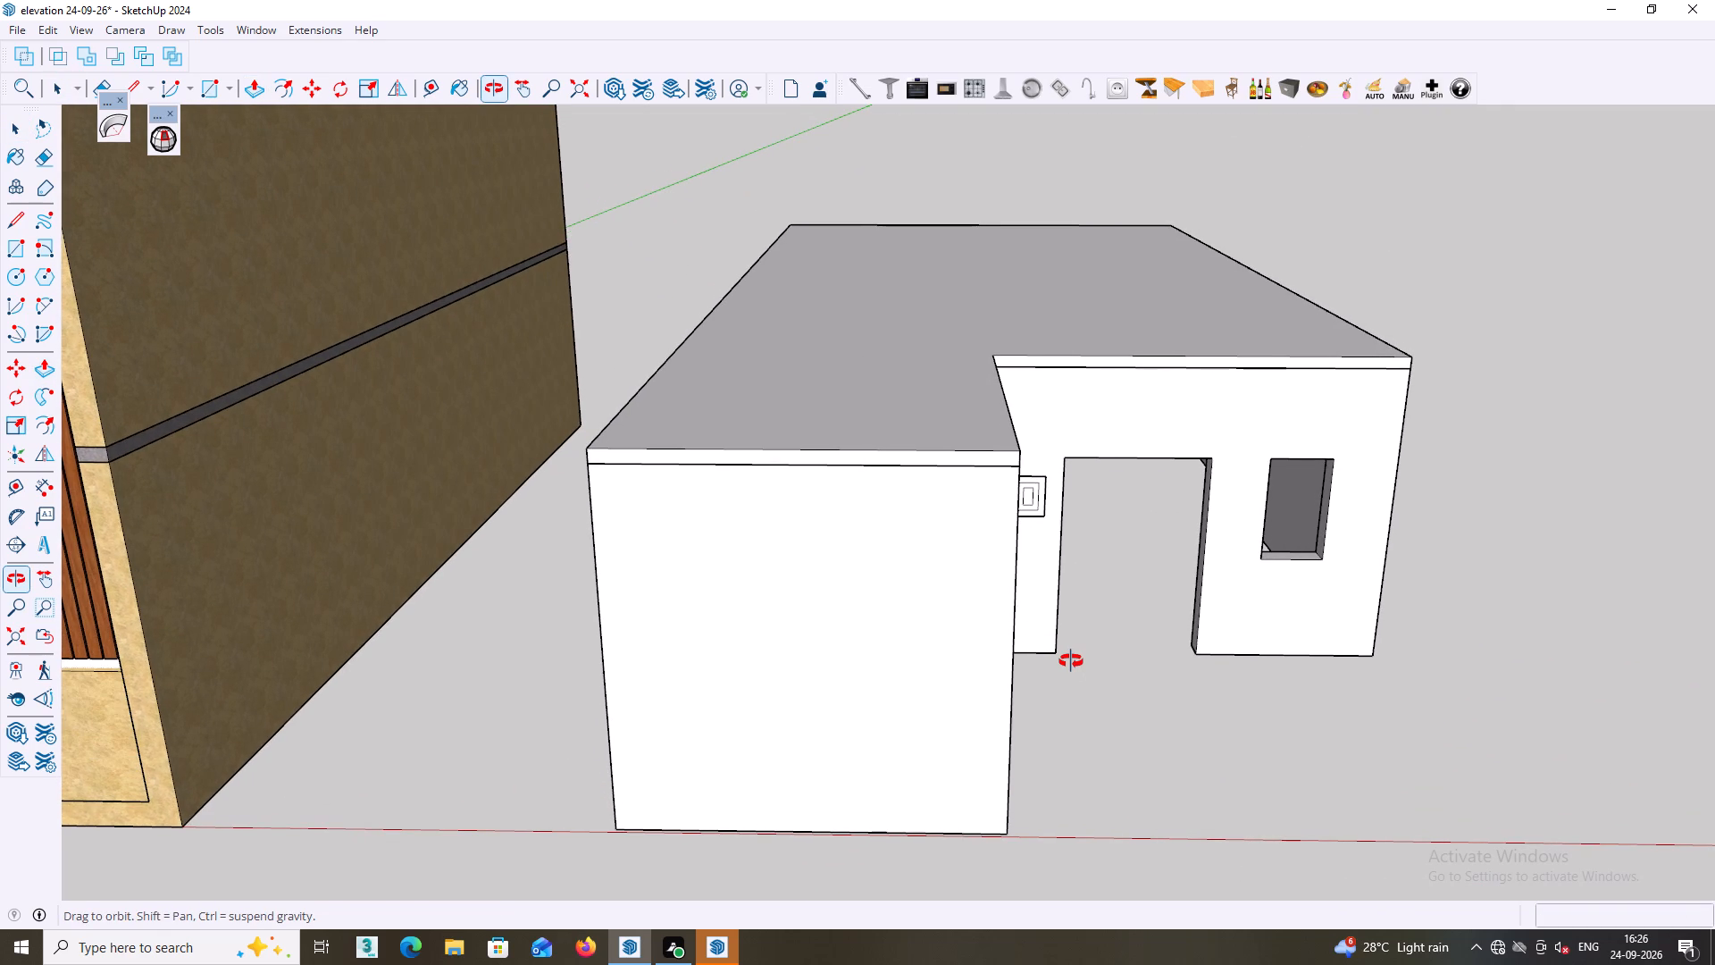
pyautogui.moveTo(1110, 666); pyautogui.dragTo(1063, 676, button='middle')
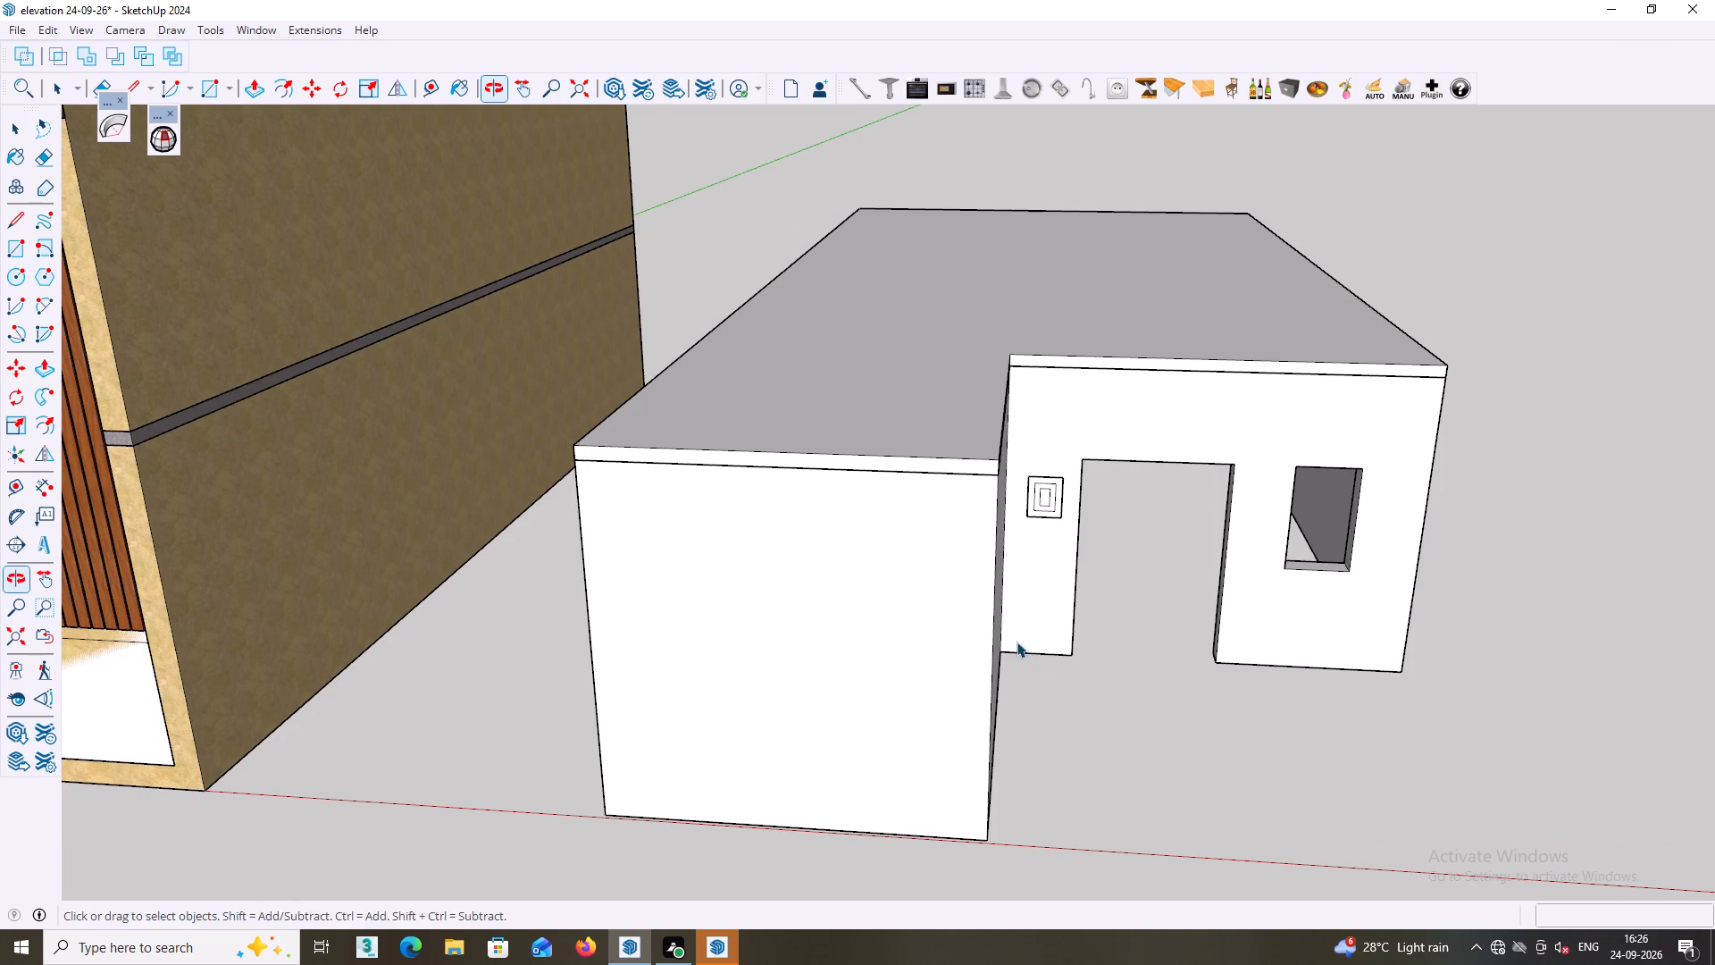
pyautogui.moveTo(1014, 638); pyautogui.dragTo(1034, 649, button='middle')
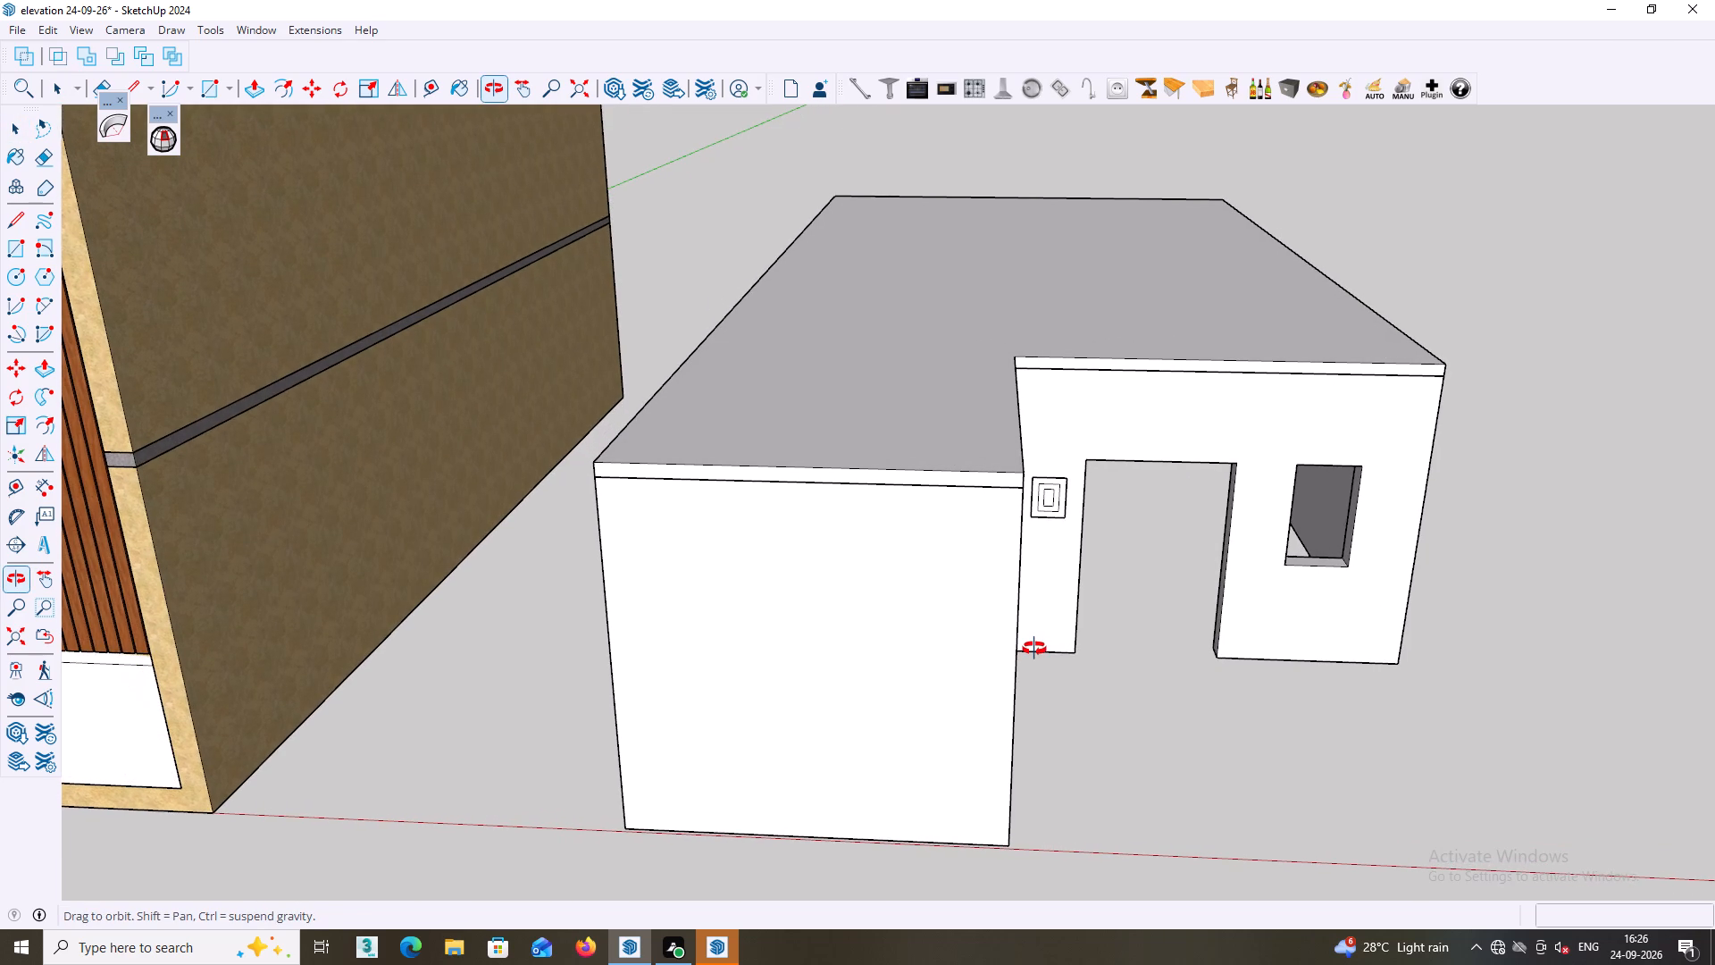
pyautogui.moveTo(1034, 649); pyautogui.dragTo(1037, 649, button='middle')
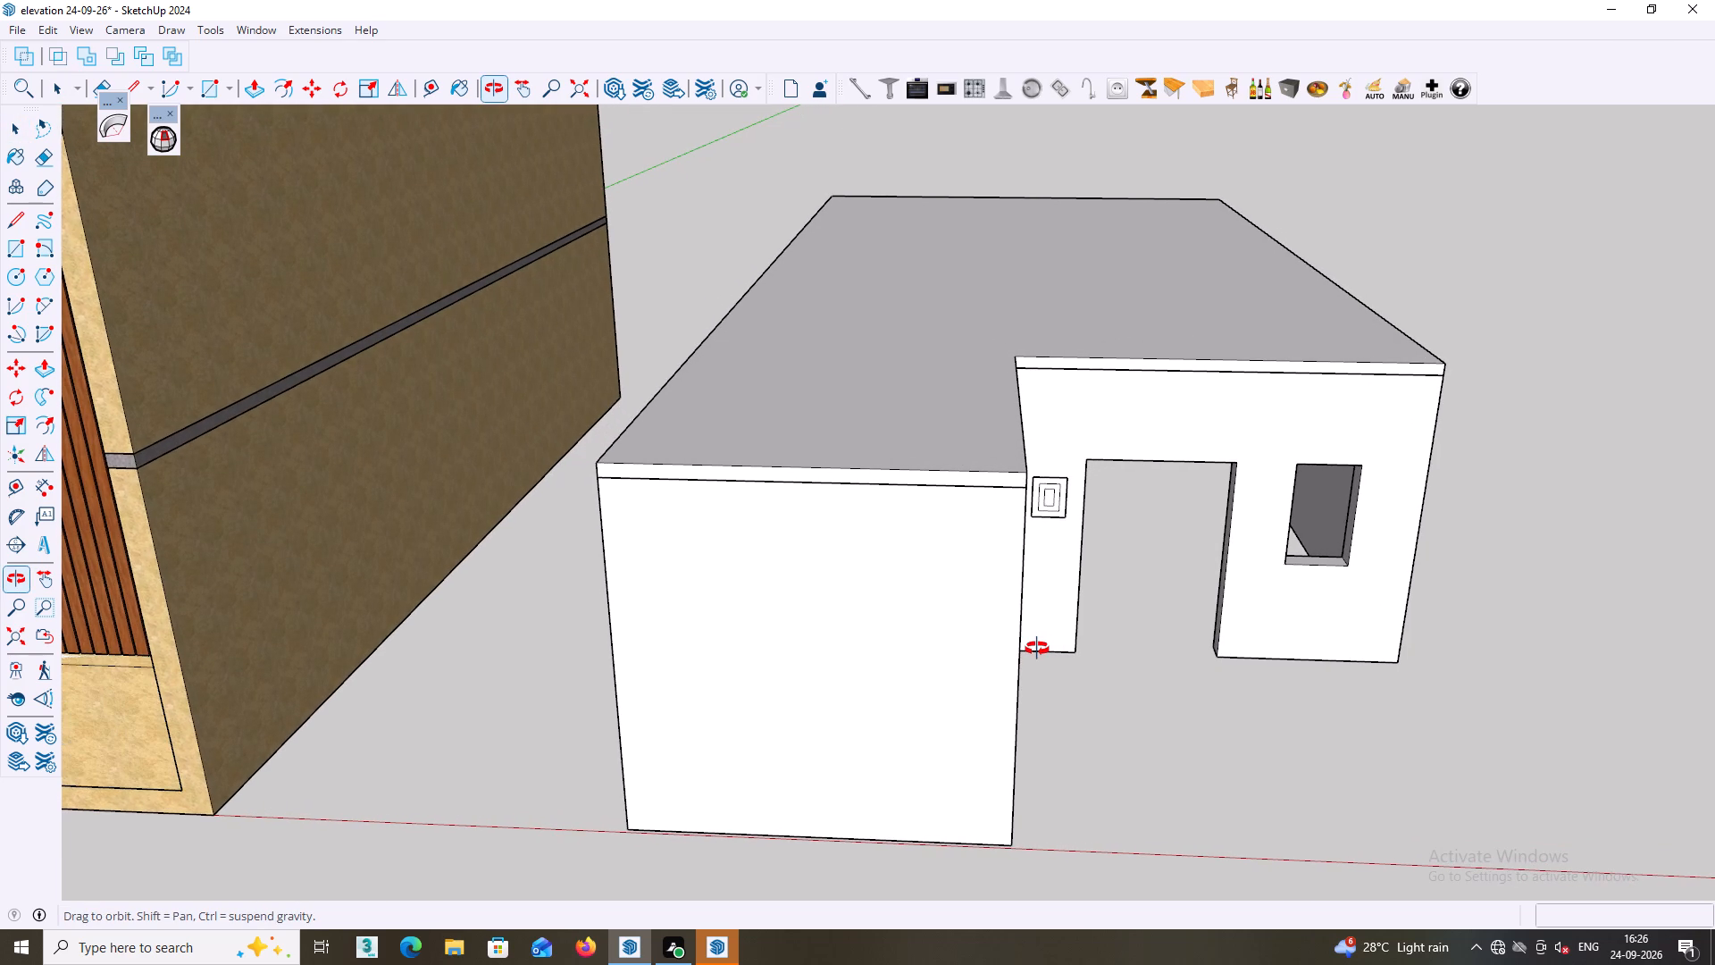
pyautogui.moveTo(1037, 649); pyautogui.dragTo(969, 648, button='middle')
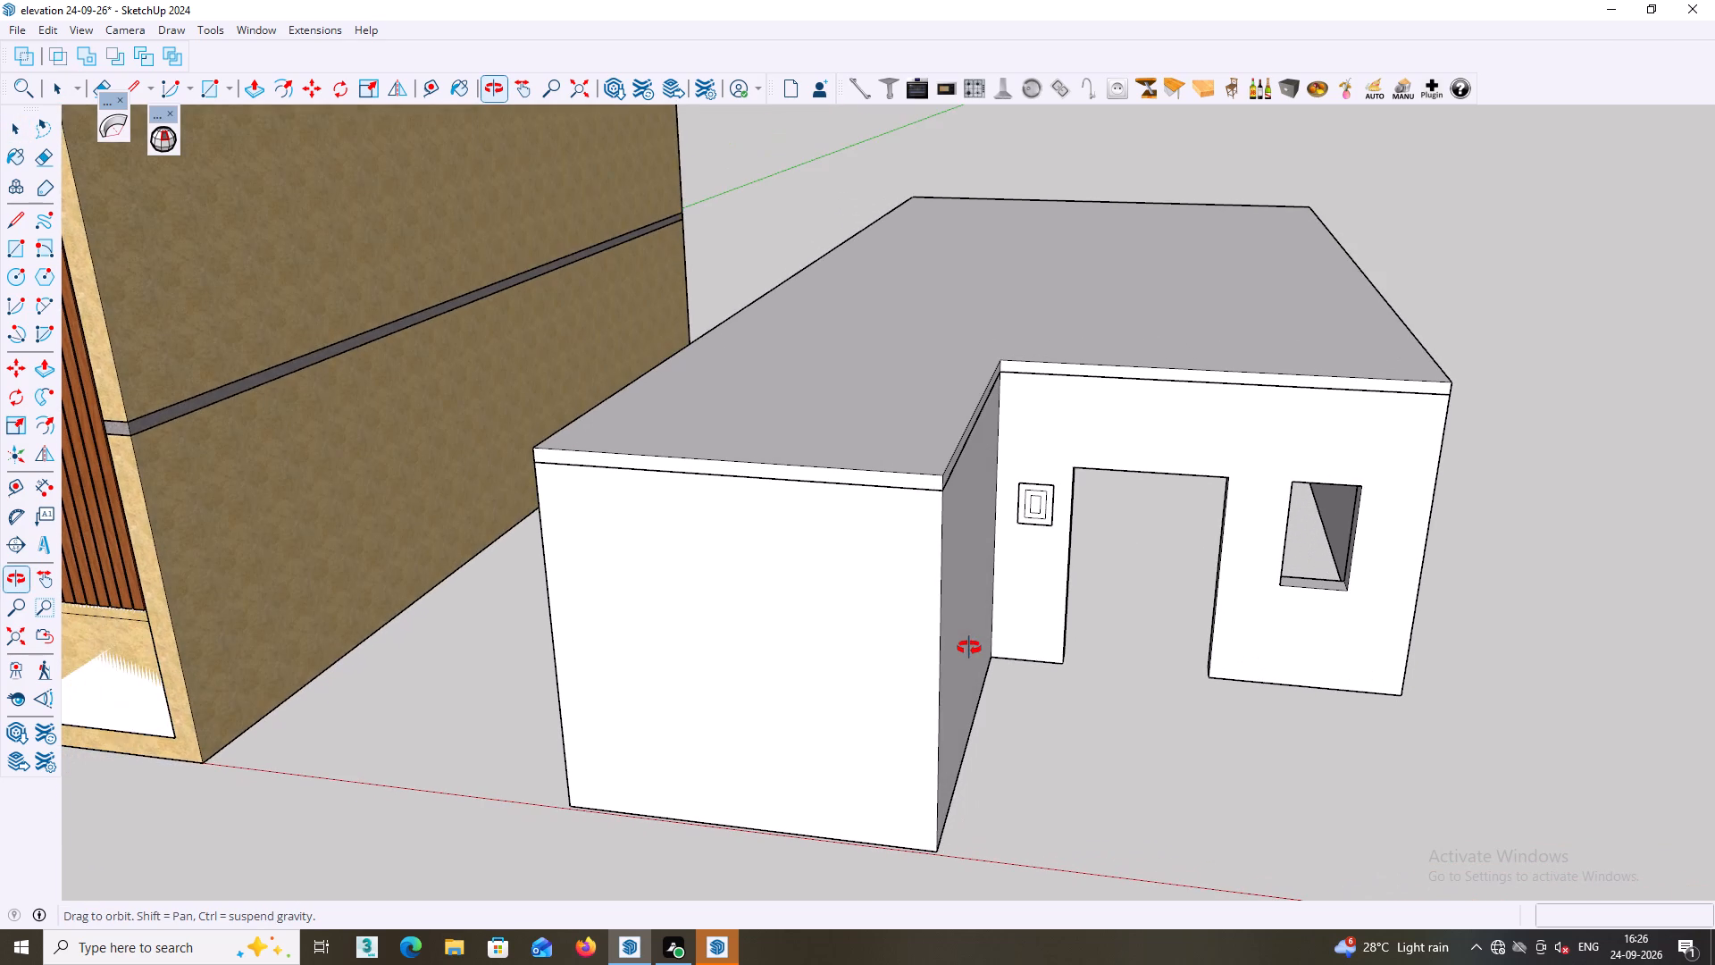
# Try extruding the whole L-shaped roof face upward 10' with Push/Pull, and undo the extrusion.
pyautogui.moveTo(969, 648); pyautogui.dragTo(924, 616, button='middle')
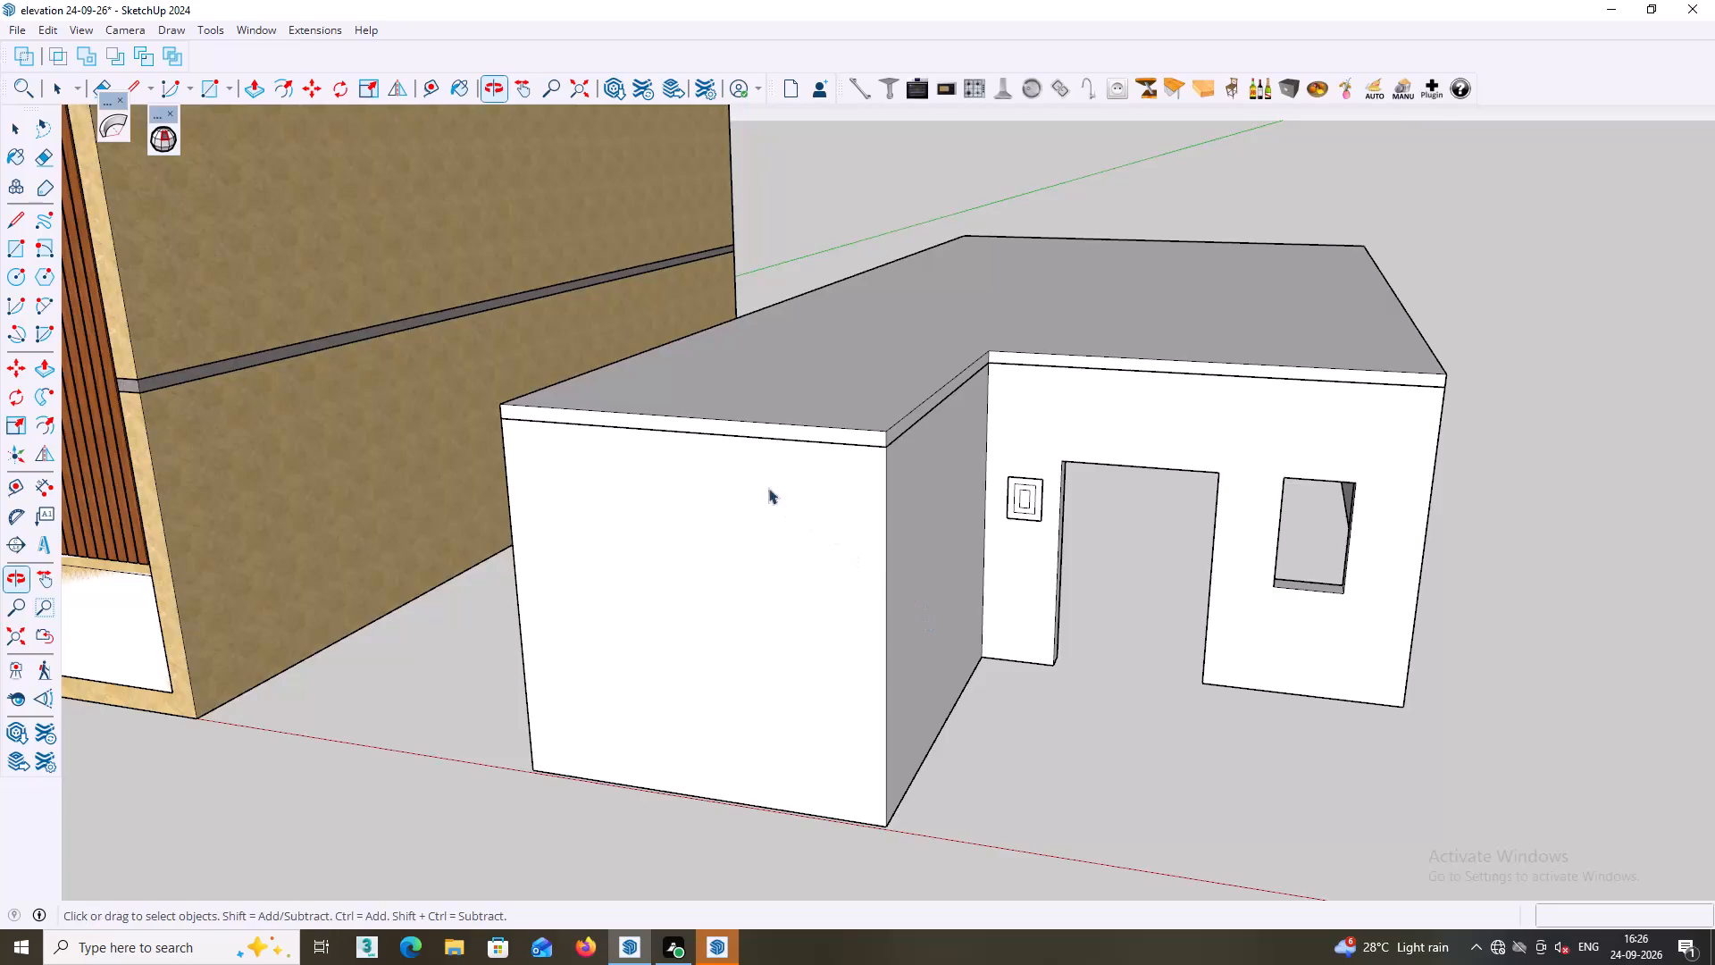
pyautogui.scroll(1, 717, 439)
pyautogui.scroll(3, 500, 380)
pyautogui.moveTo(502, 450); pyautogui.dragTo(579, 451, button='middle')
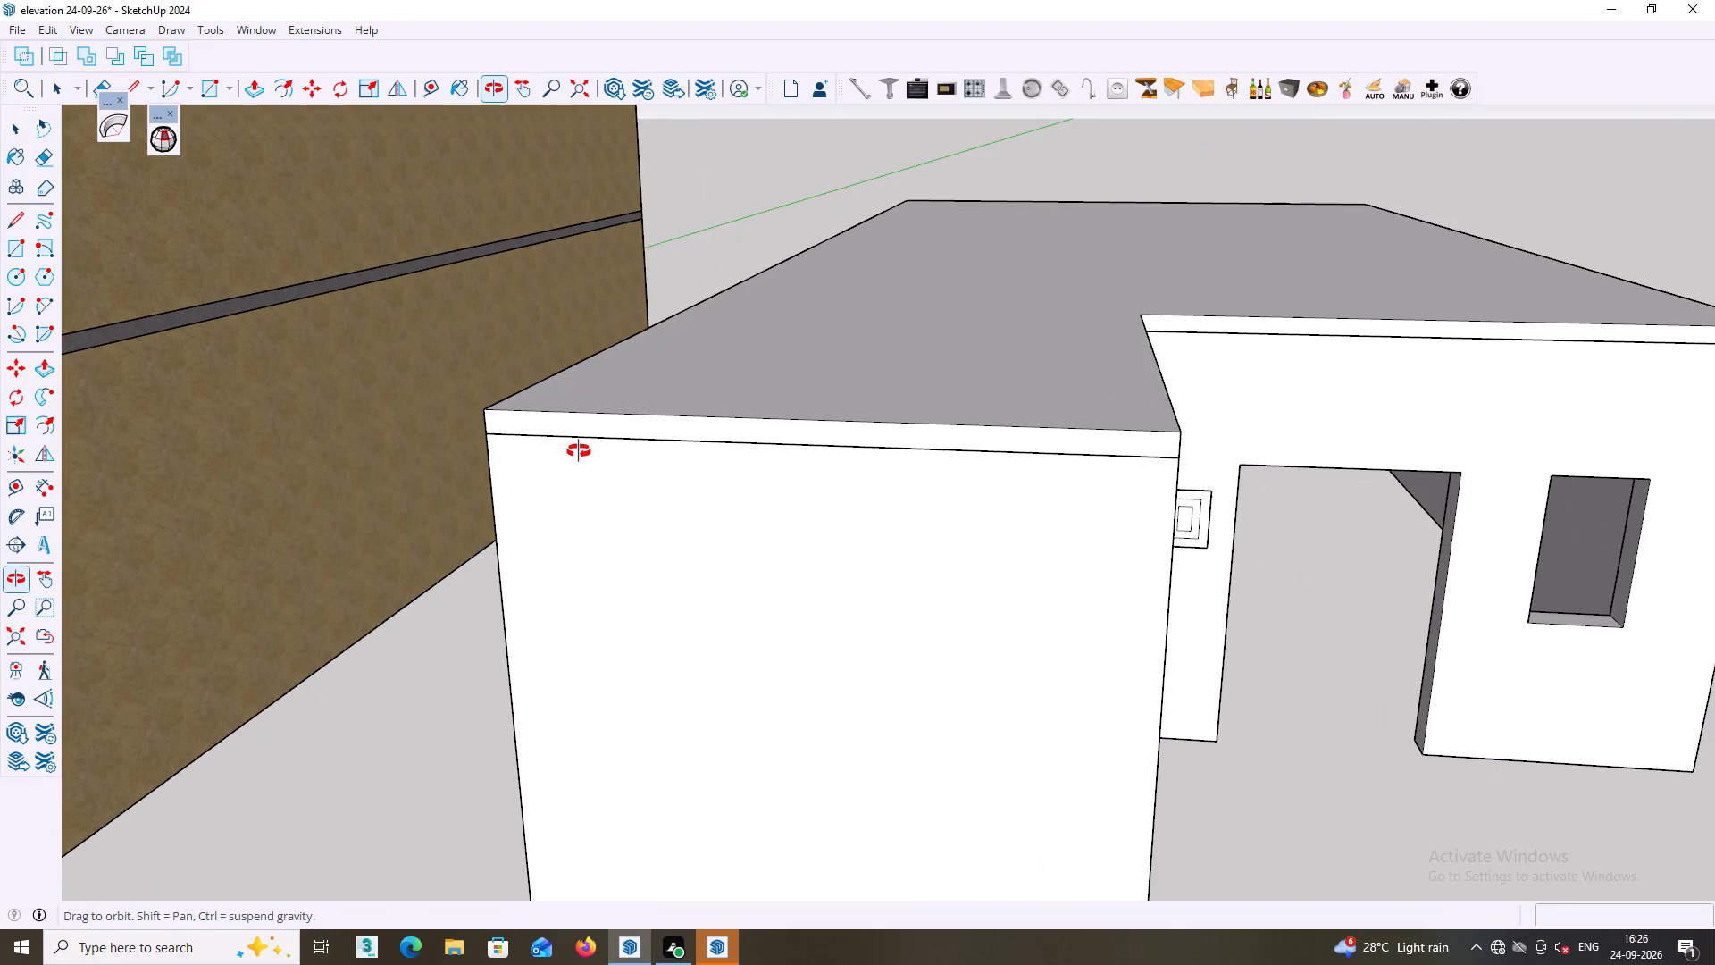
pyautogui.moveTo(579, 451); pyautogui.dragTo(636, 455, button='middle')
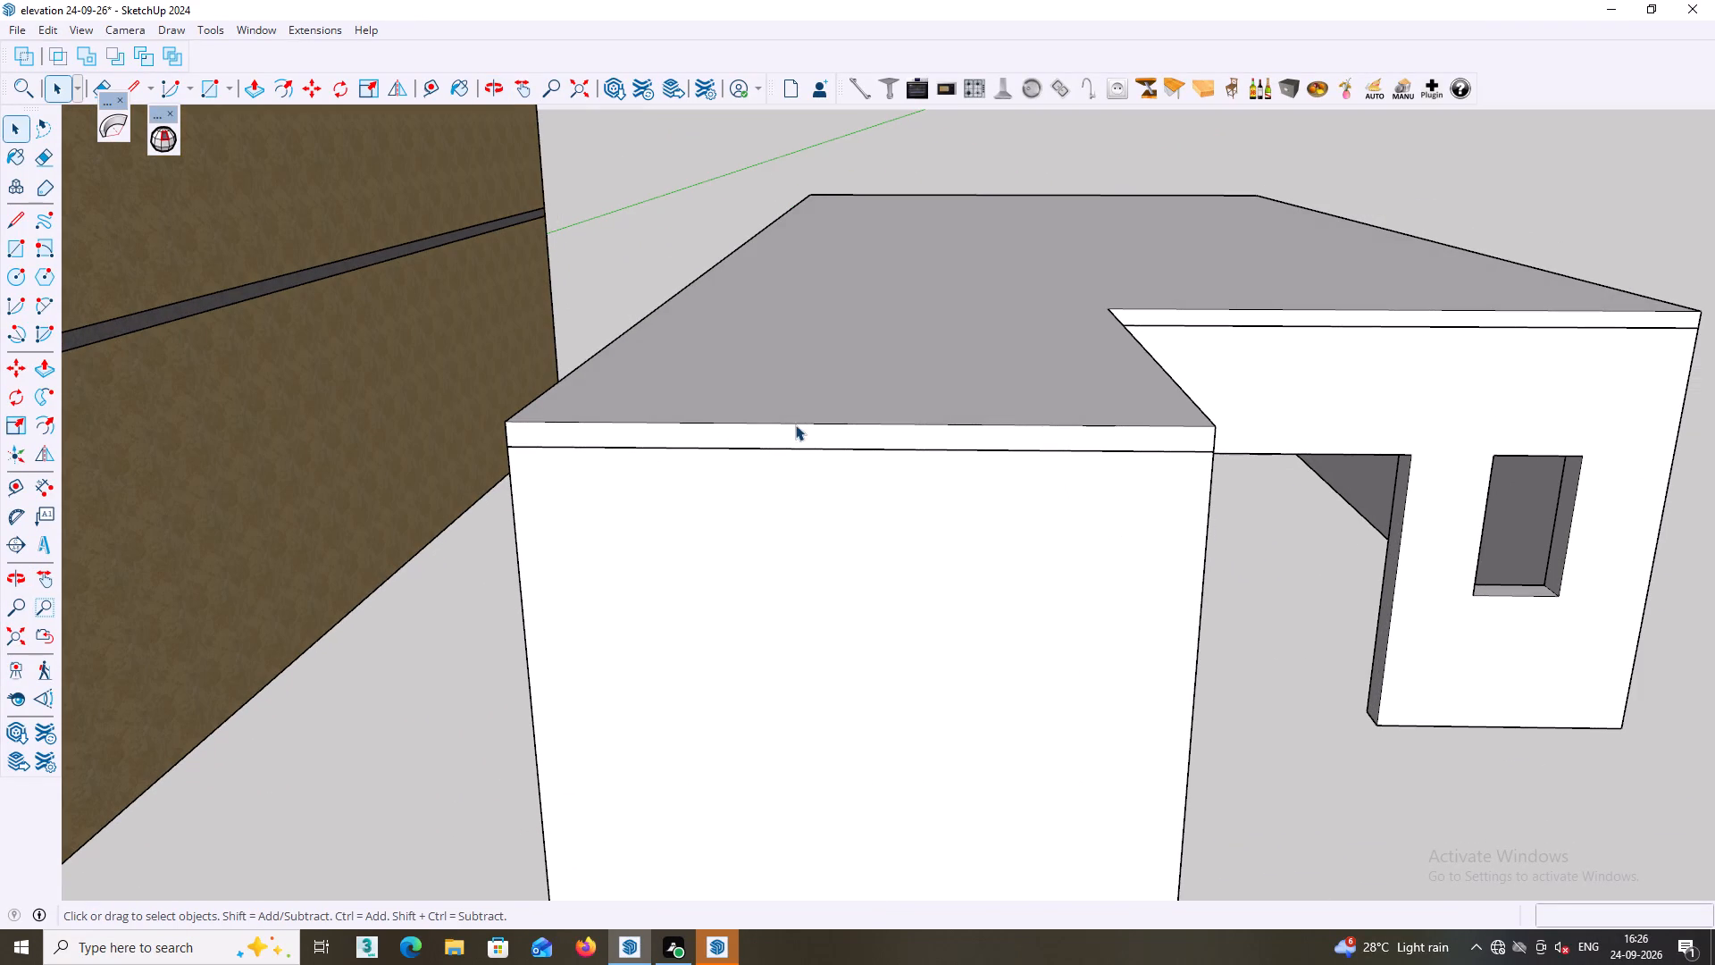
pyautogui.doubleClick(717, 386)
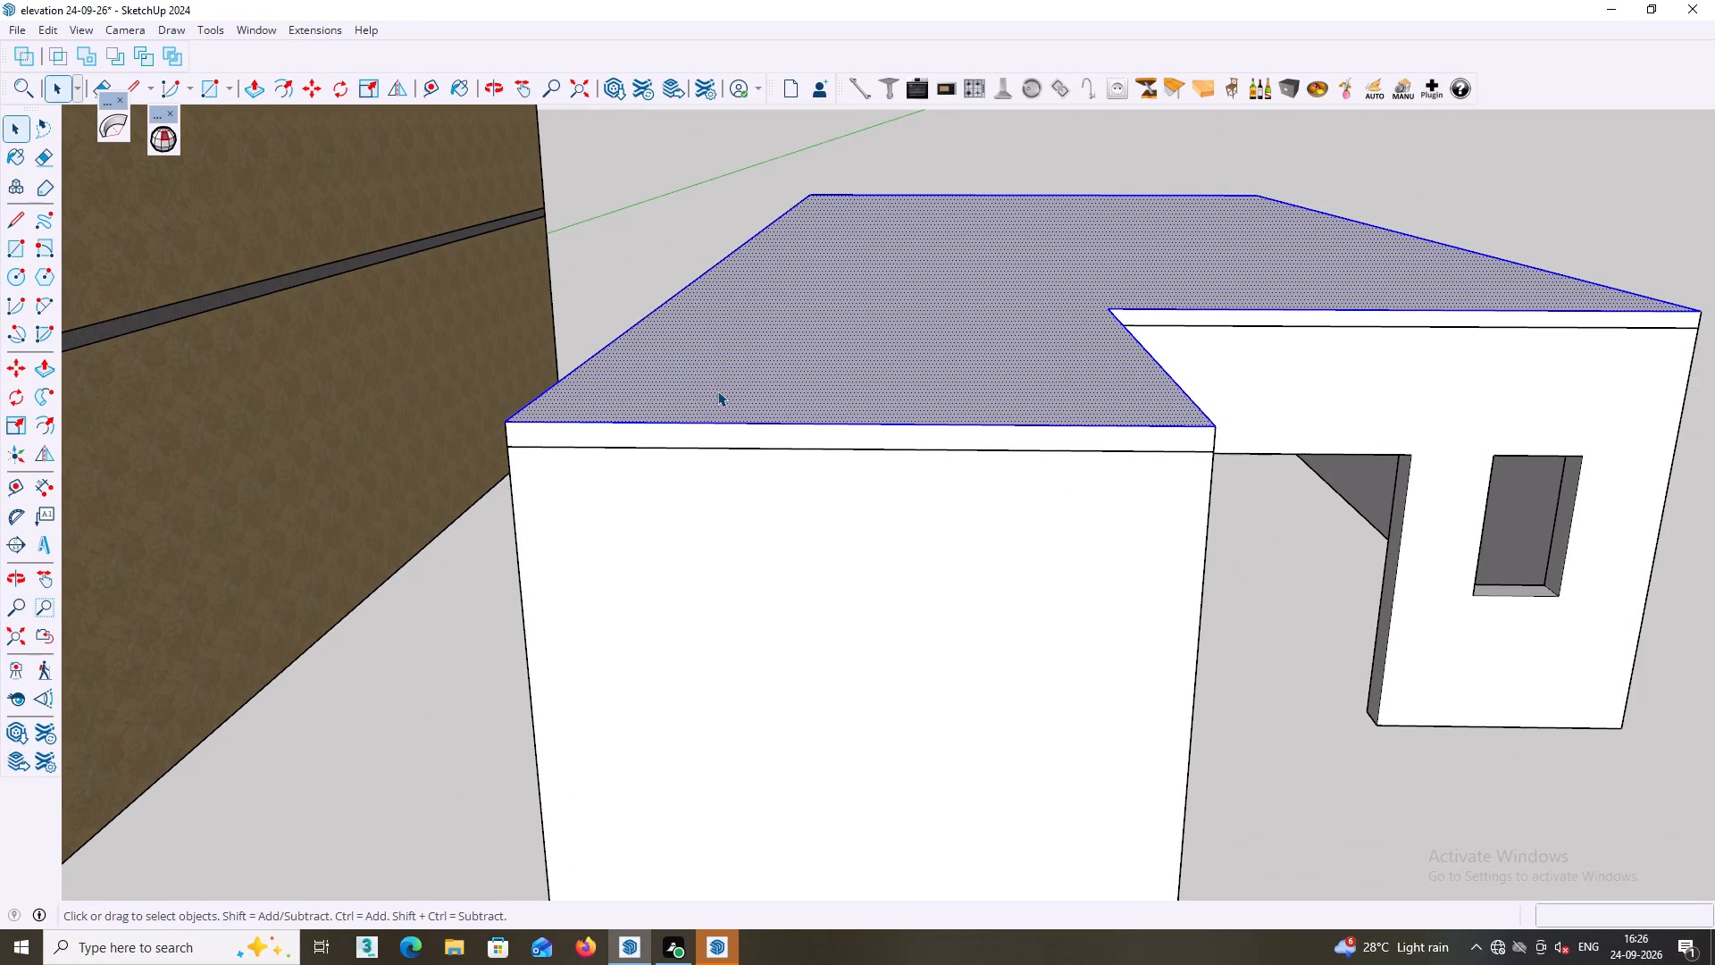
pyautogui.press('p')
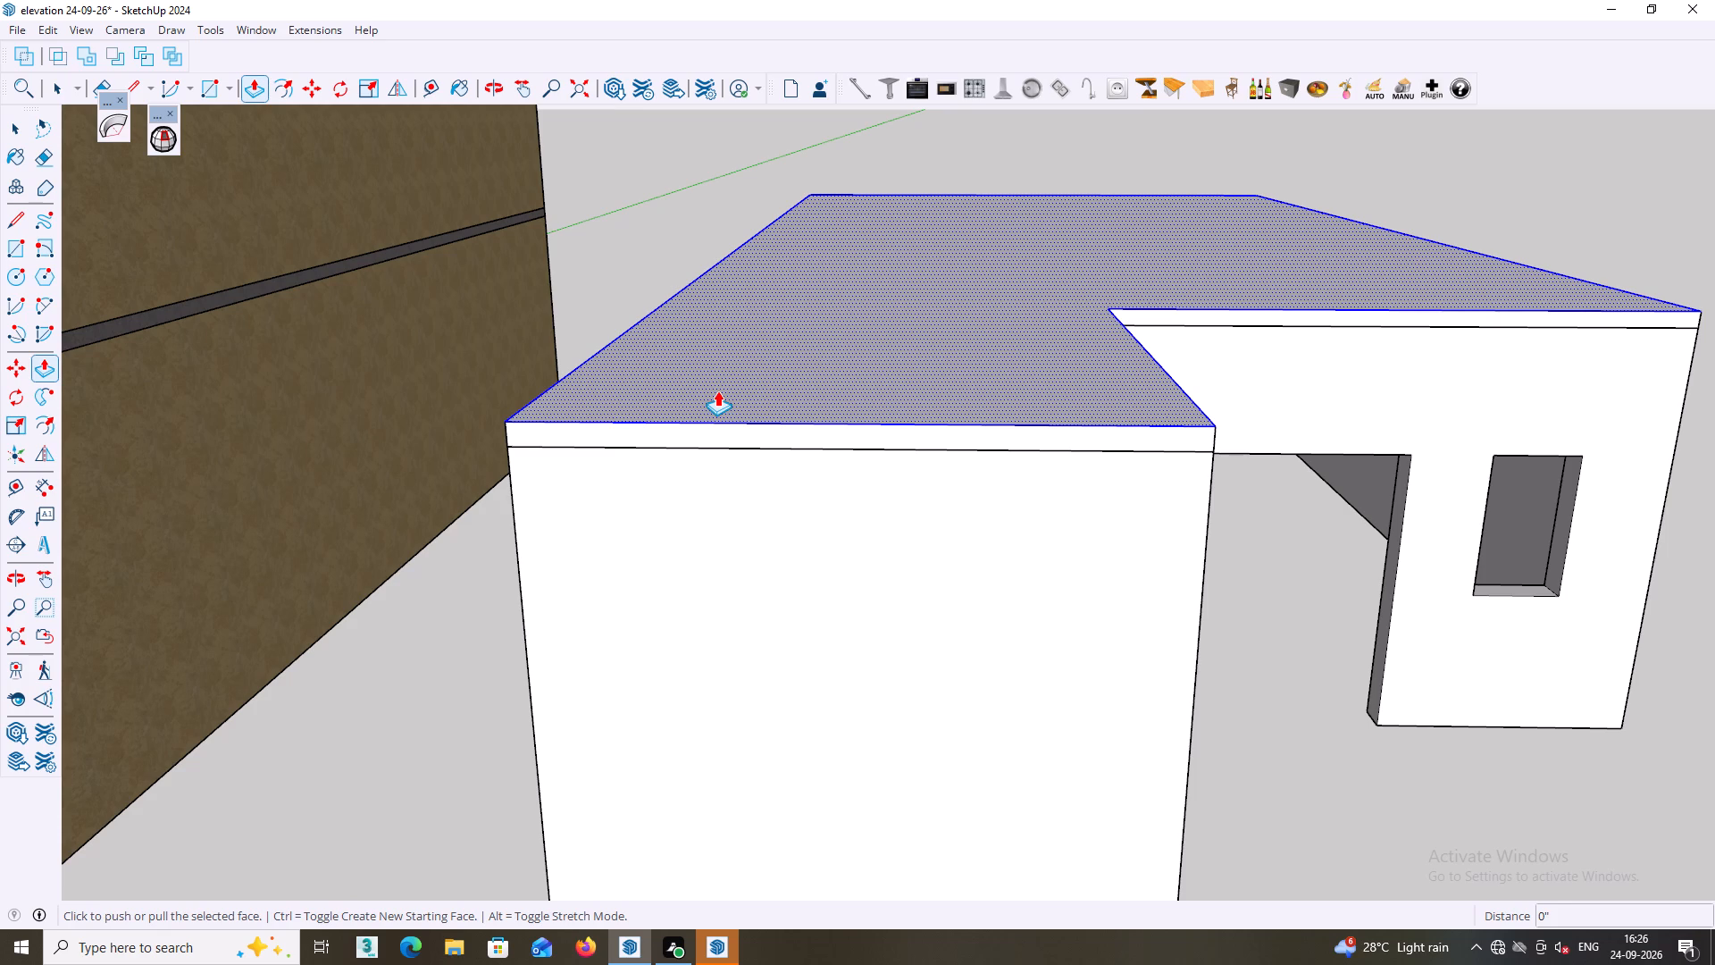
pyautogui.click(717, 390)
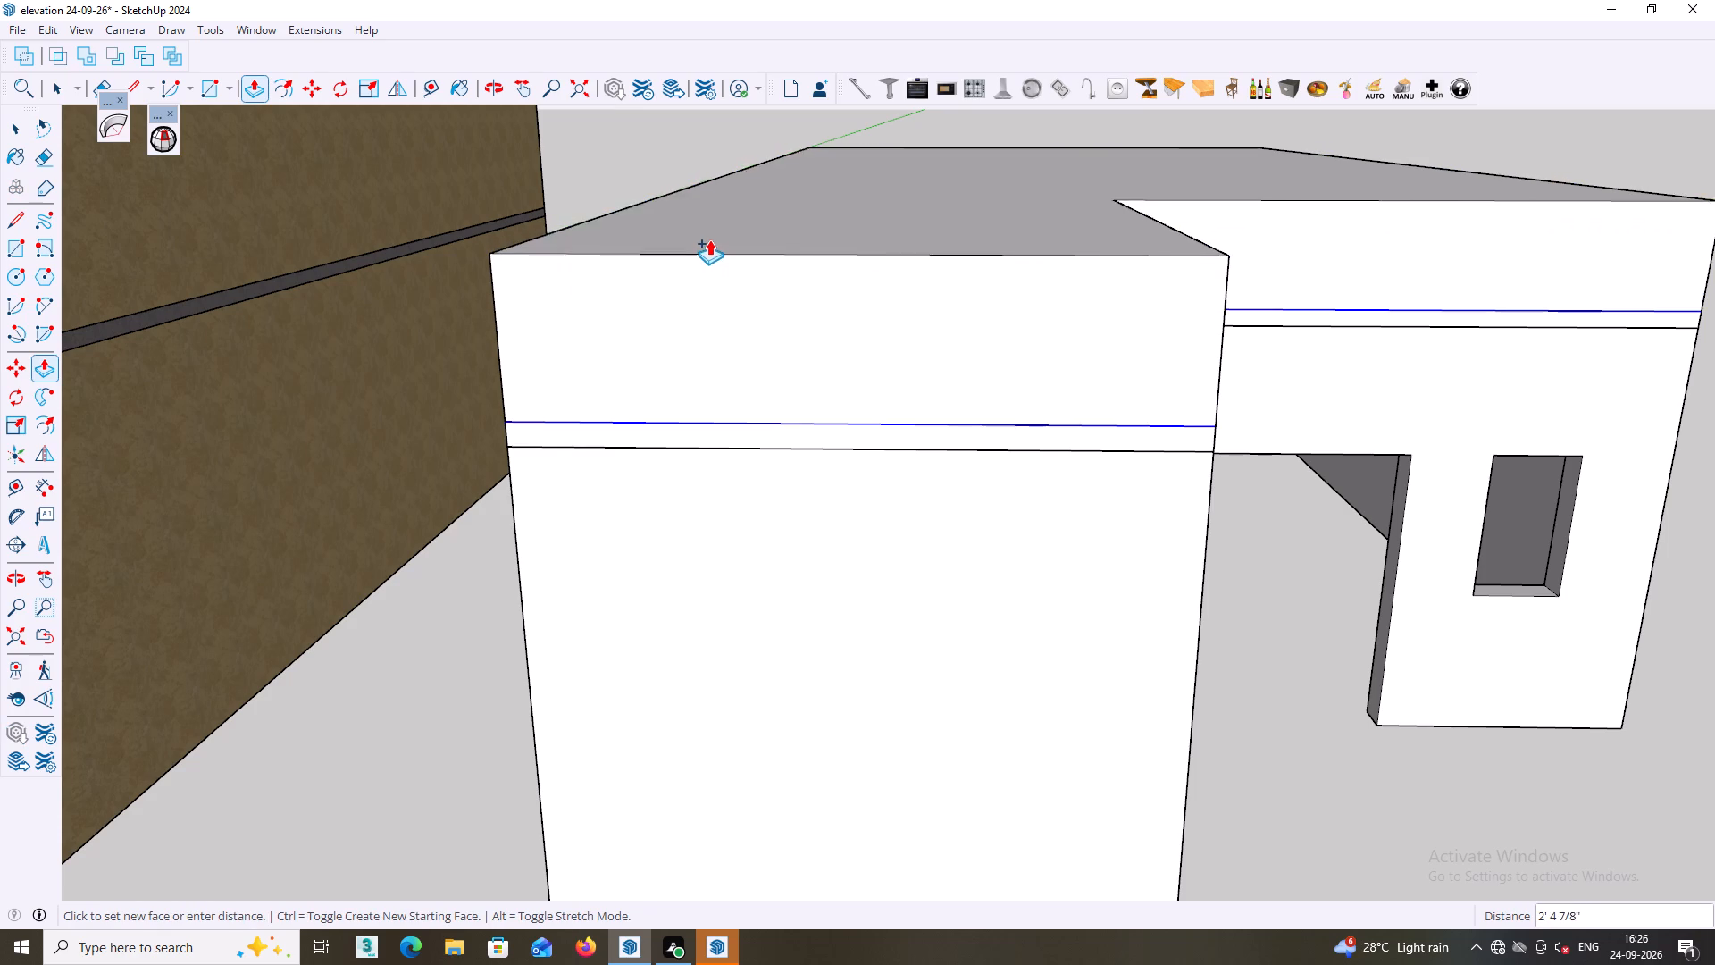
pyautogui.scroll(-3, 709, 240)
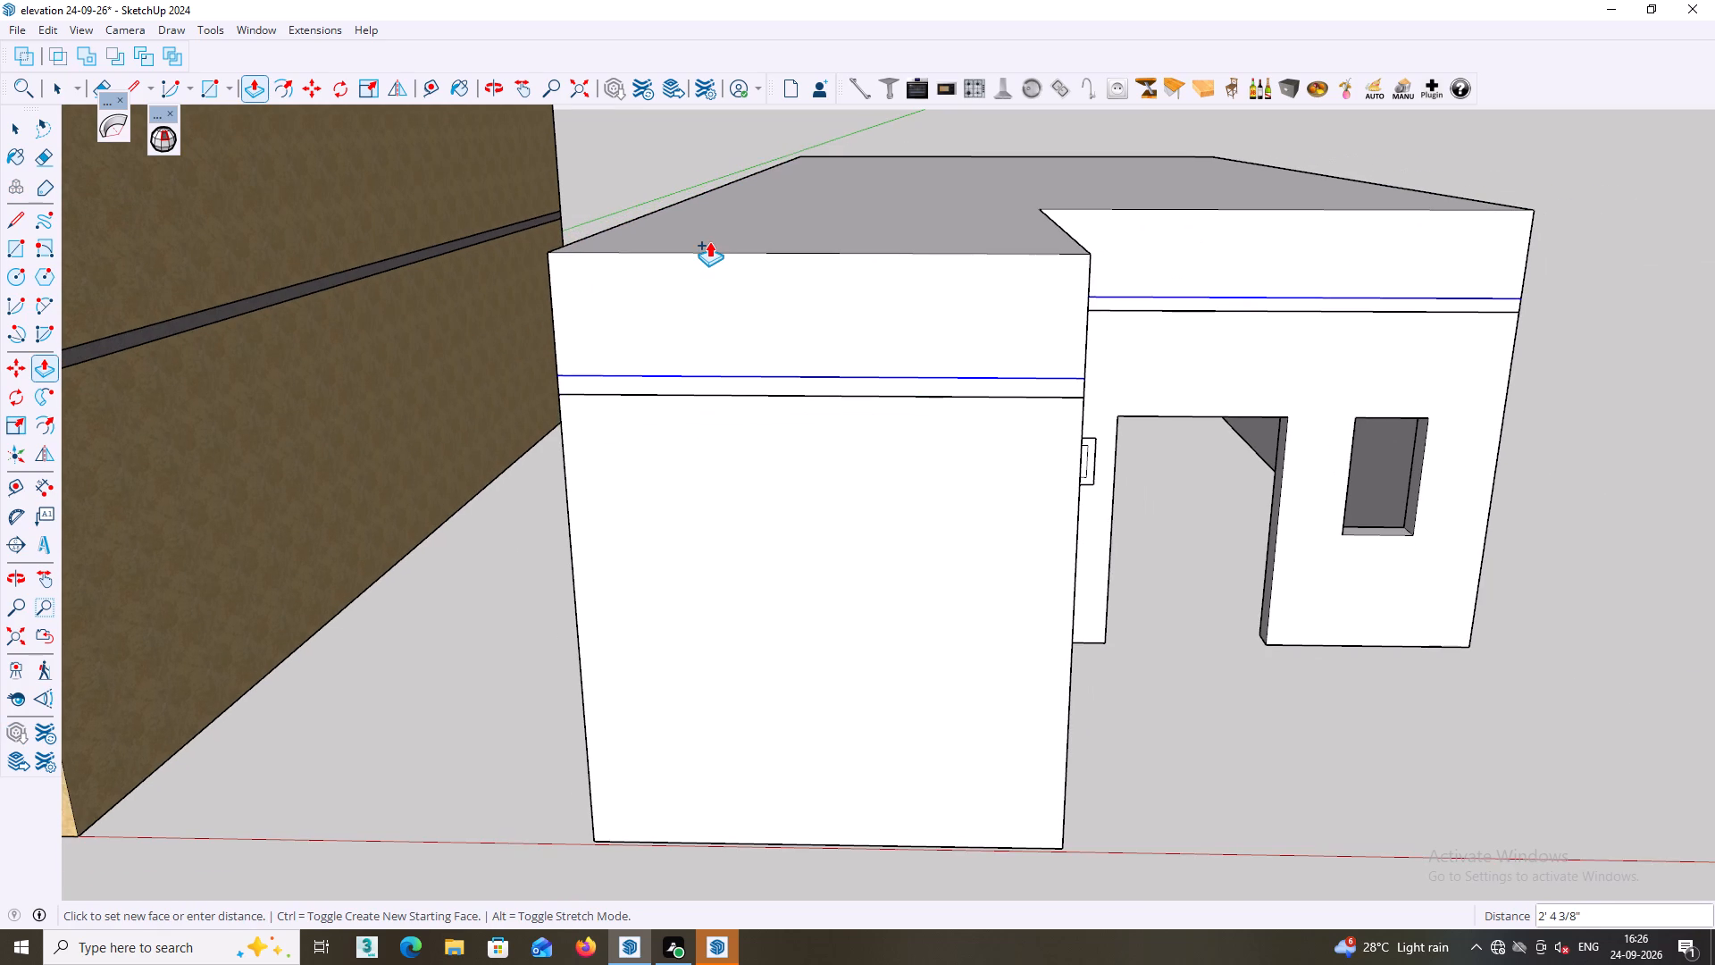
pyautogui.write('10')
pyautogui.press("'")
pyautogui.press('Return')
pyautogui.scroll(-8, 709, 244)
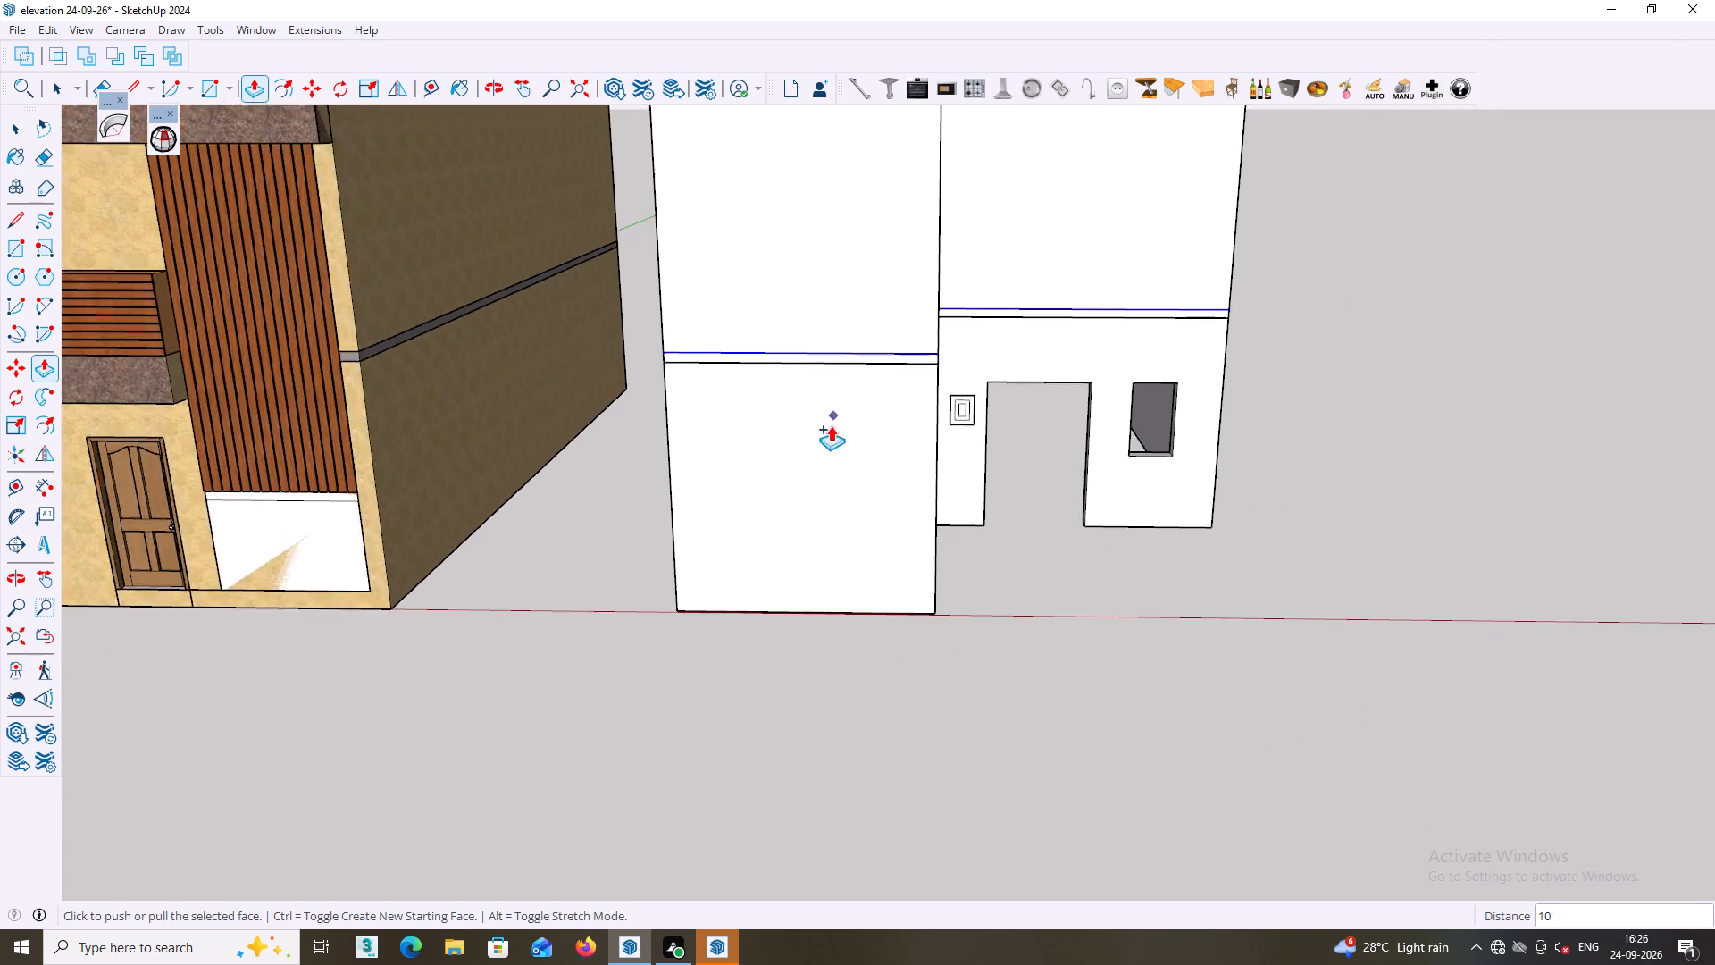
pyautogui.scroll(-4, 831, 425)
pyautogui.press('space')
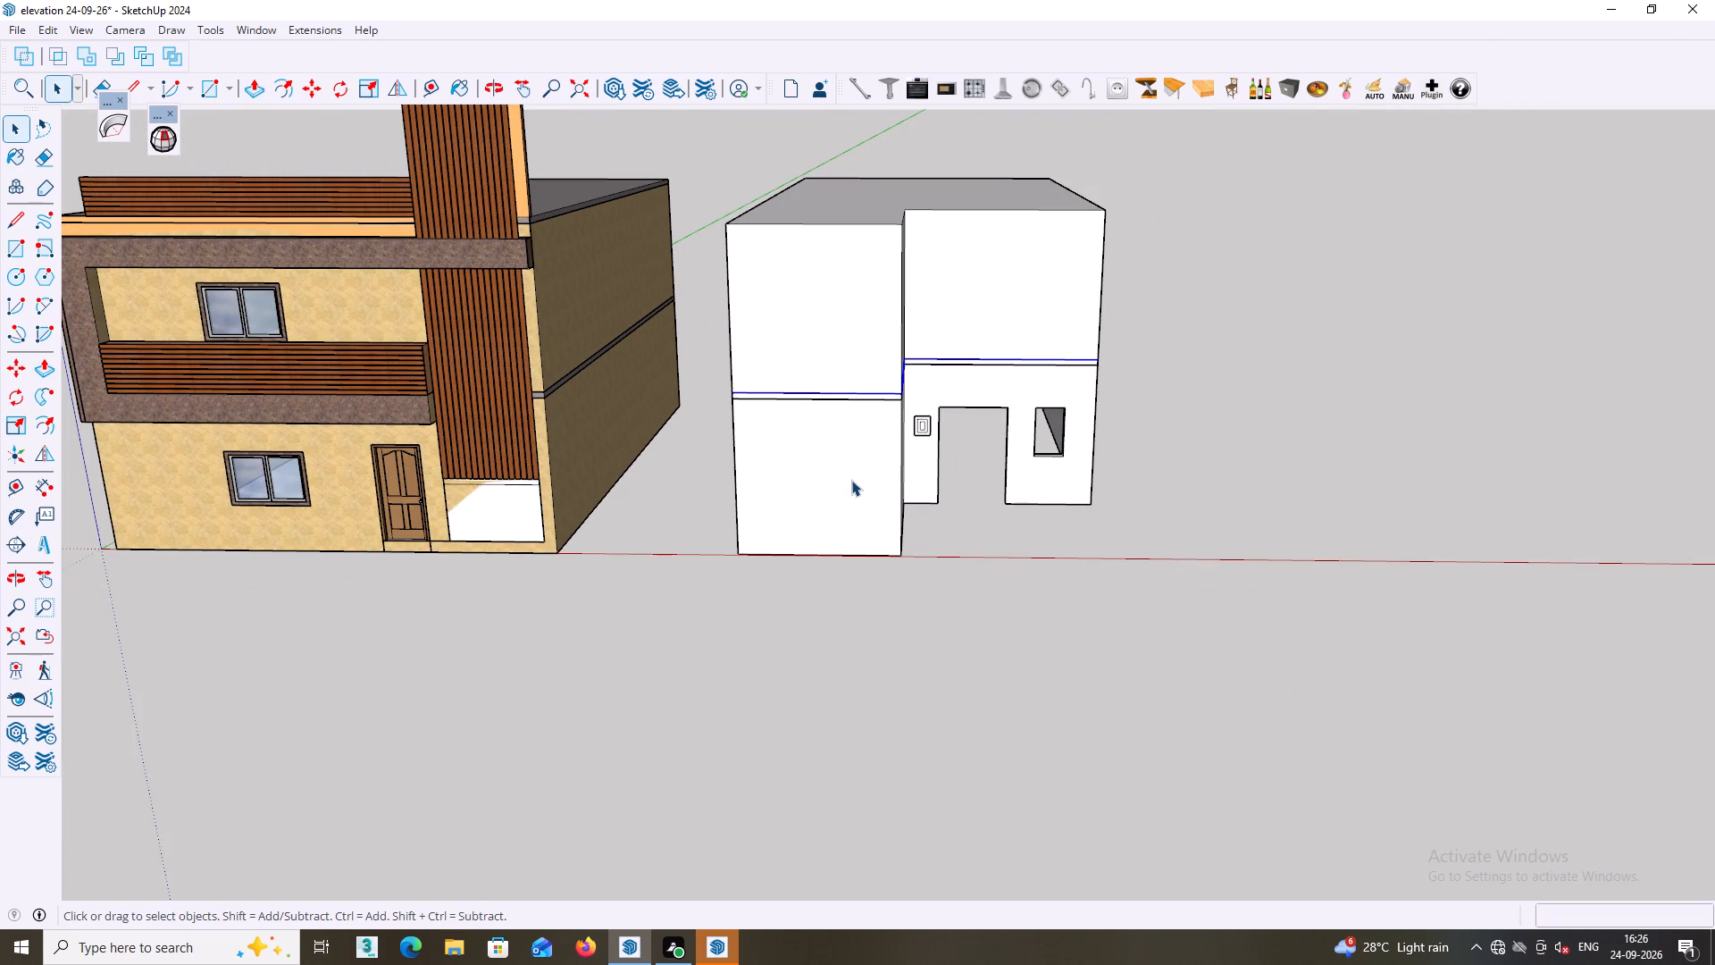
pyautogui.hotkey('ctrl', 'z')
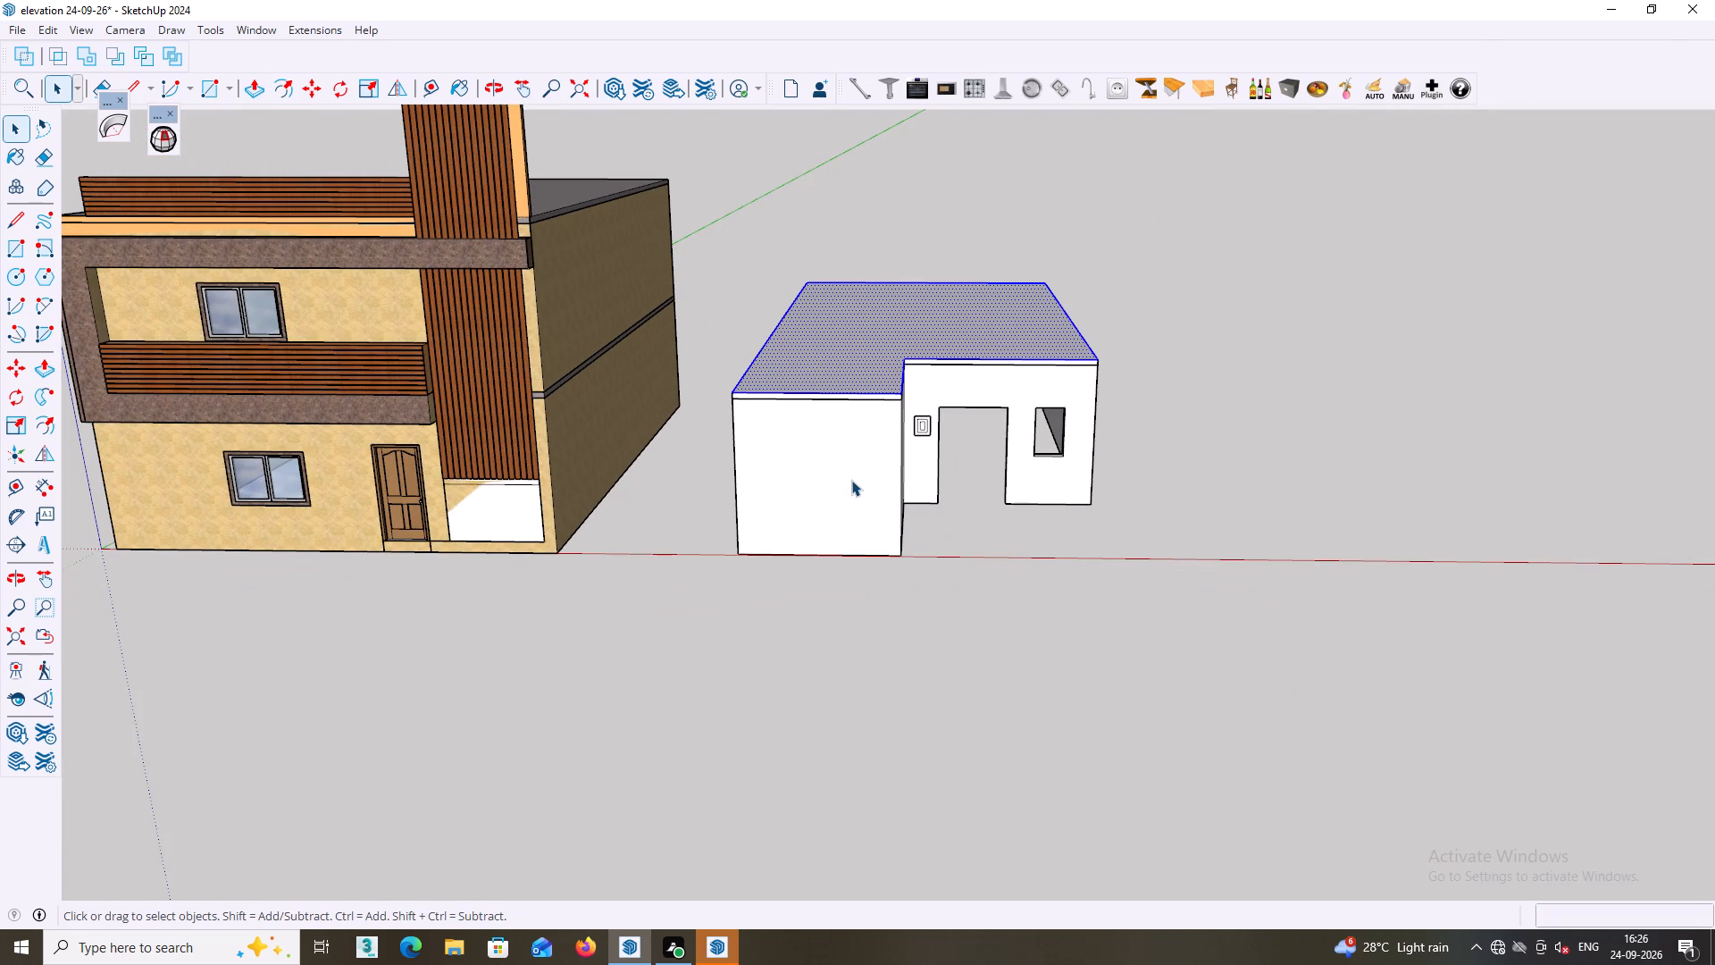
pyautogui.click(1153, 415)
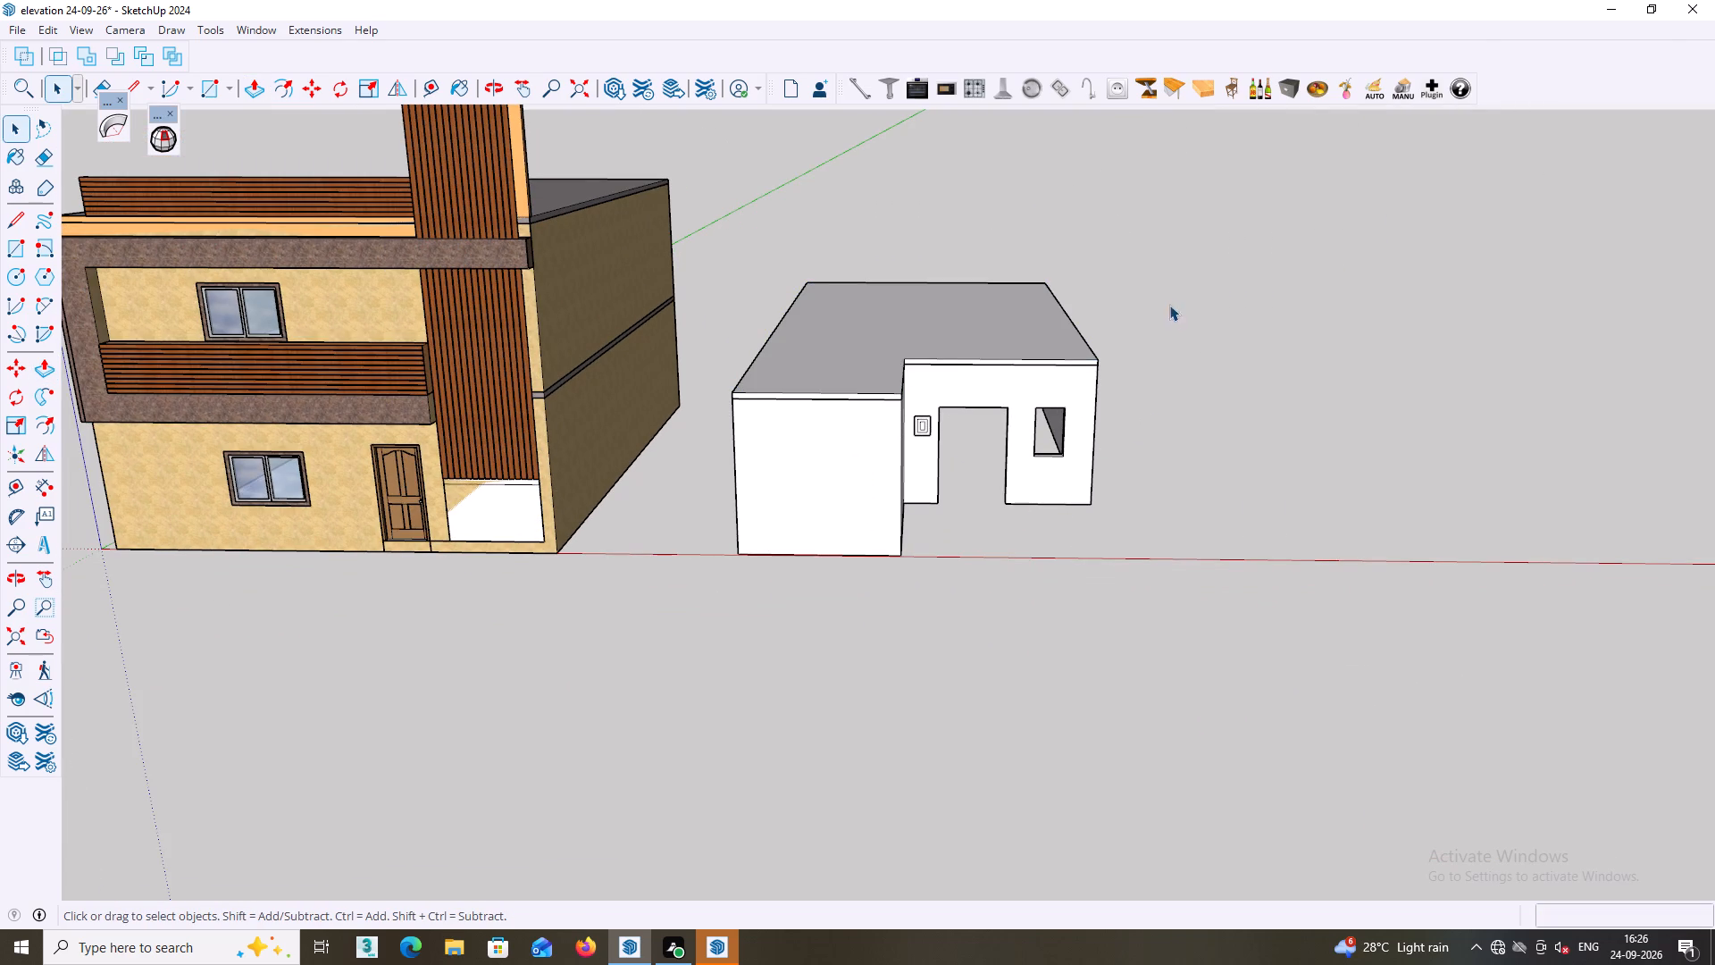
# Offset the outline of the L-shaped roof face inward 9" to mark the upper-floor wall thickness.
pyautogui.middleClick(1169, 304)
pyautogui.moveTo(1048, 340); pyautogui.dragTo(1107, 333, button='middle')
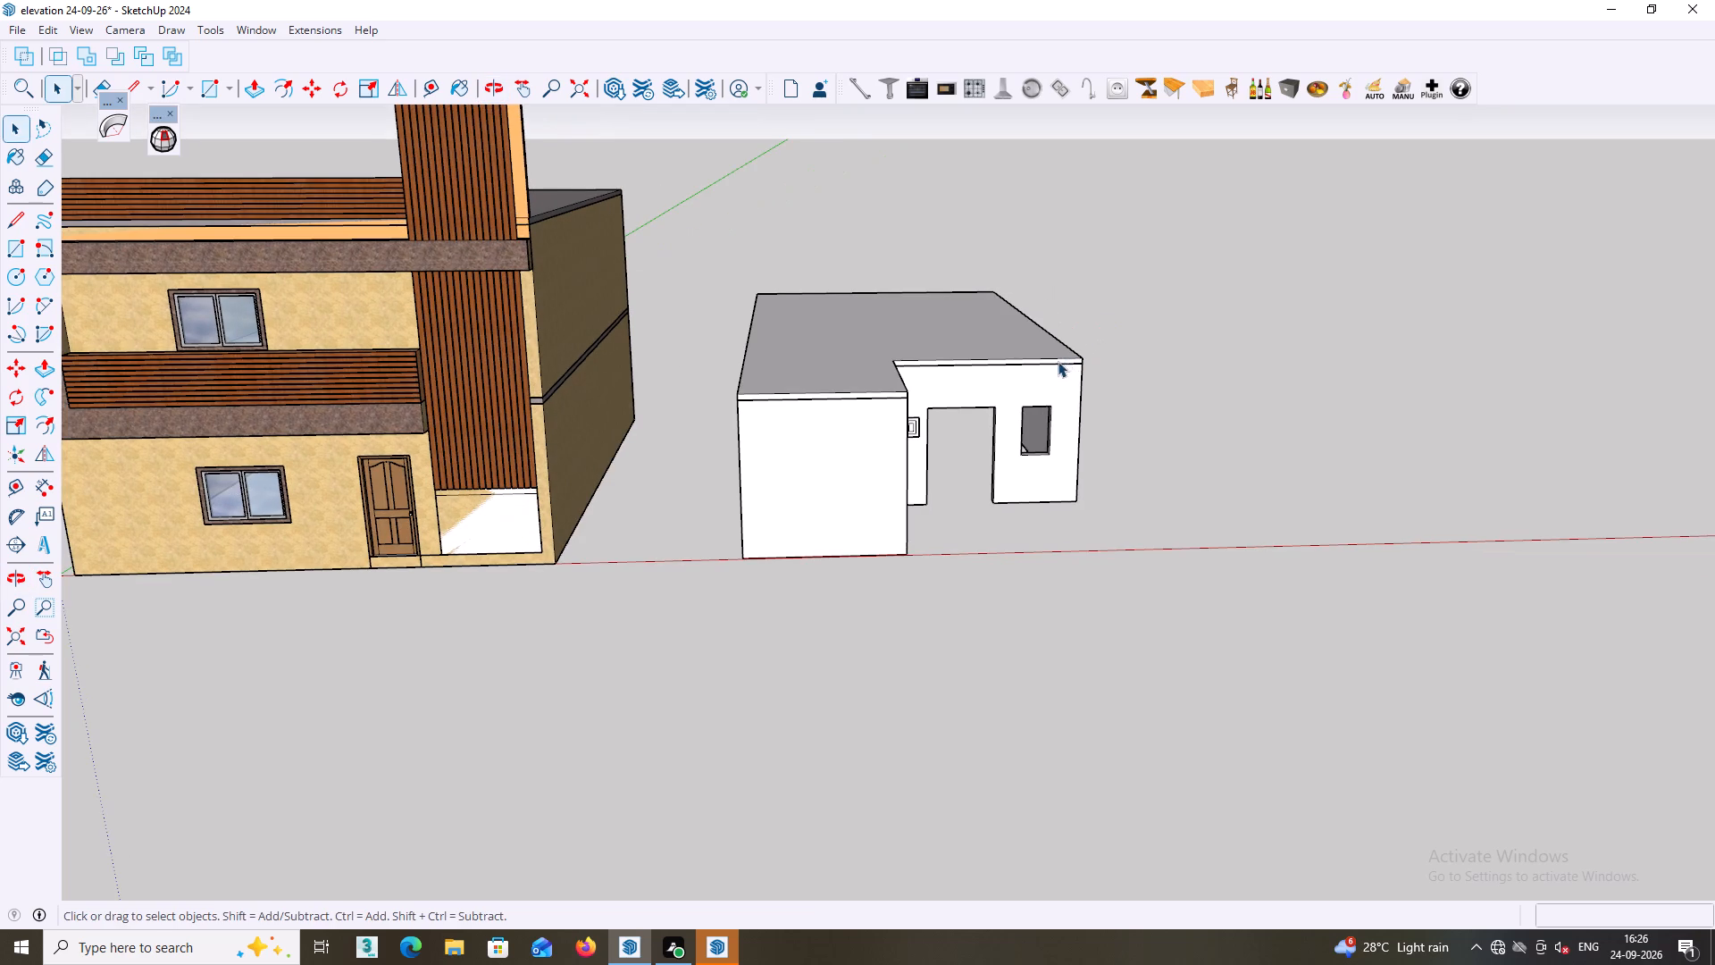
pyautogui.scroll(8, 856, 382)
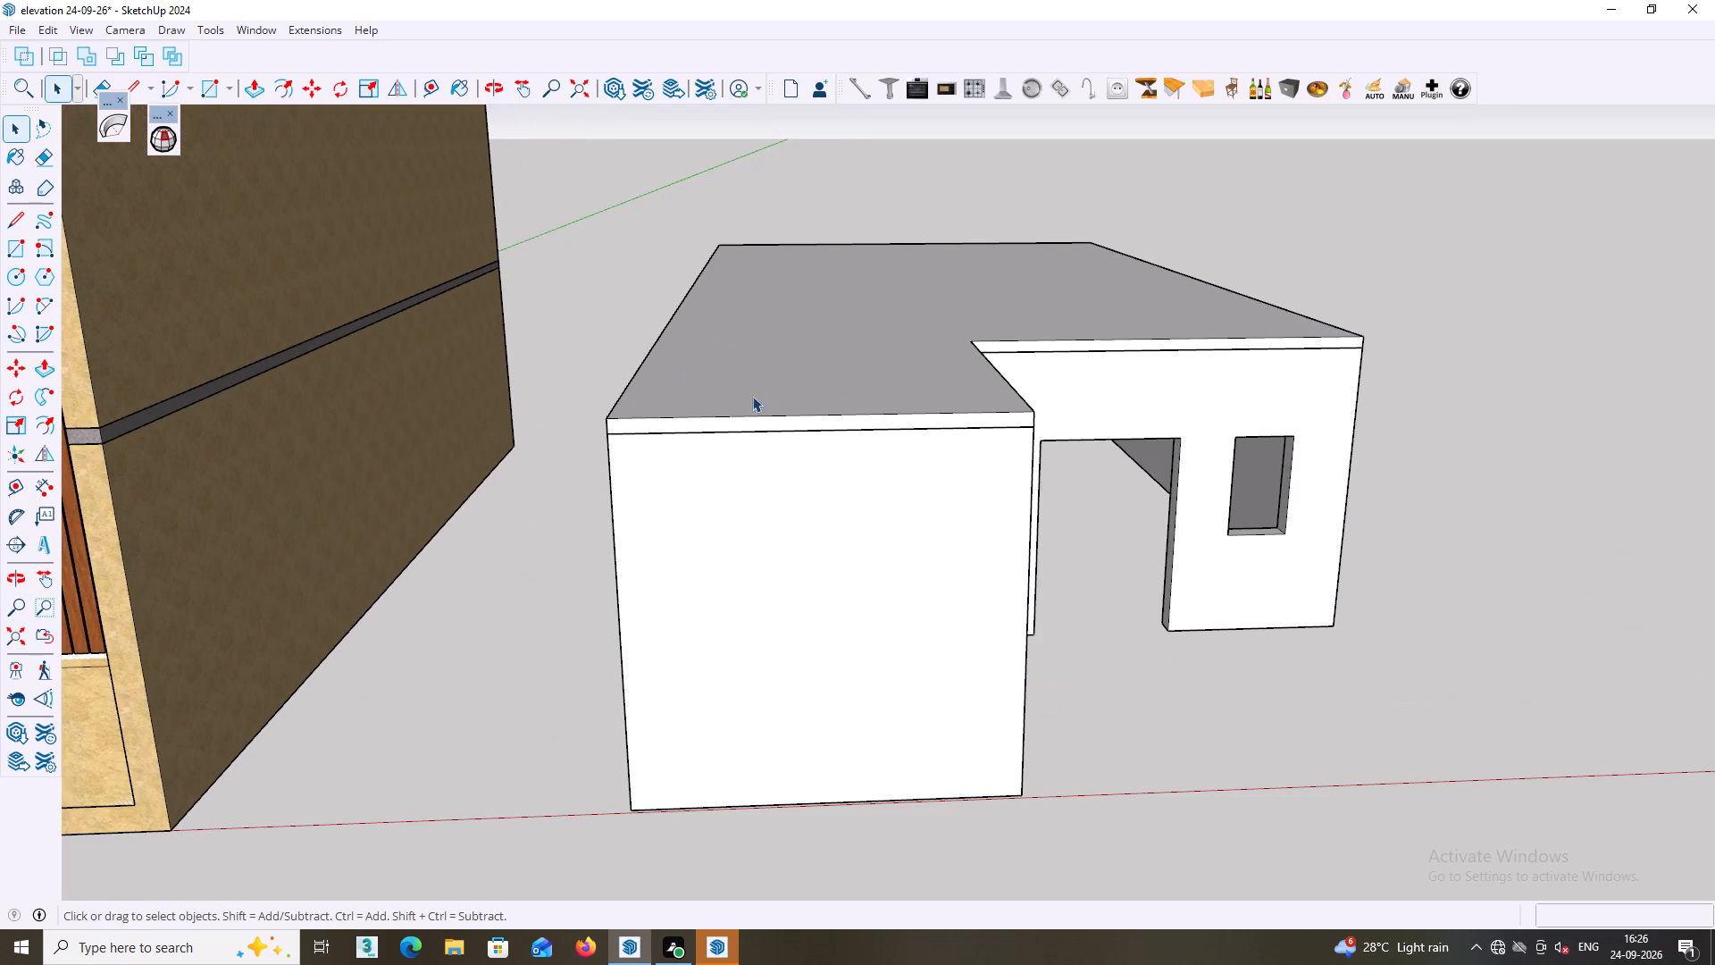
pyautogui.middleClick(751, 396)
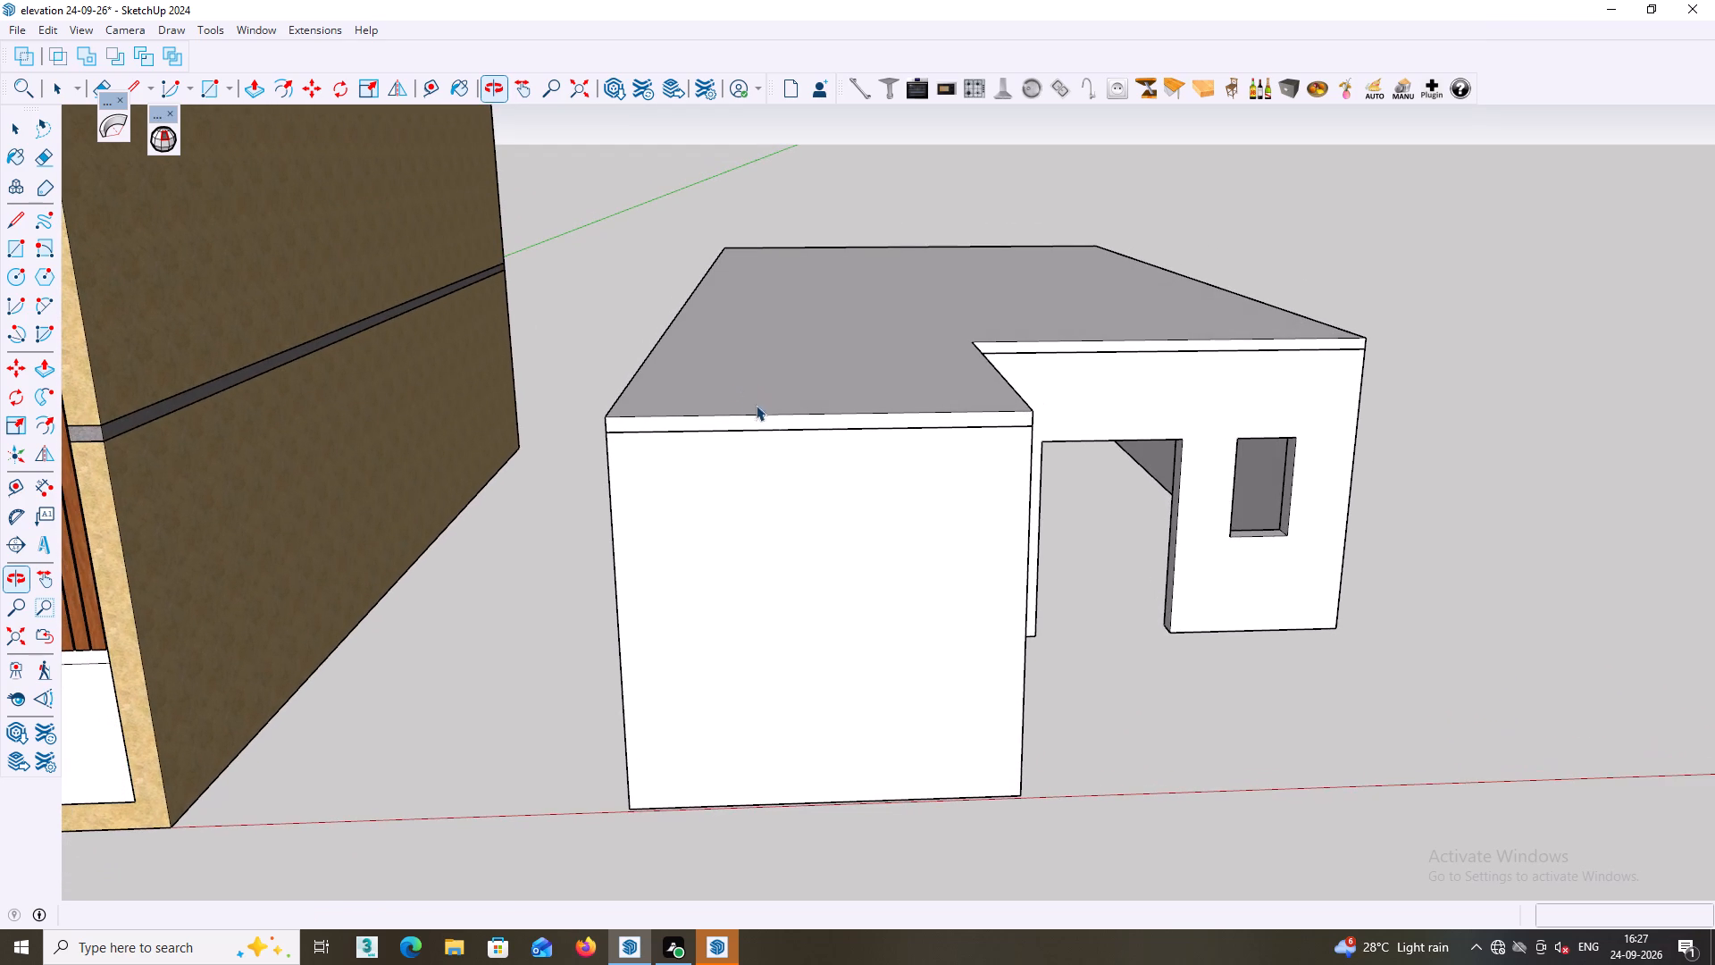
pyautogui.moveTo(833, 427); pyautogui.dragTo(816, 439, button='middle')
pyautogui.click(820, 365)
pyautogui.moveTo(820, 365); pyautogui.dragTo(817, 416, button='middle')
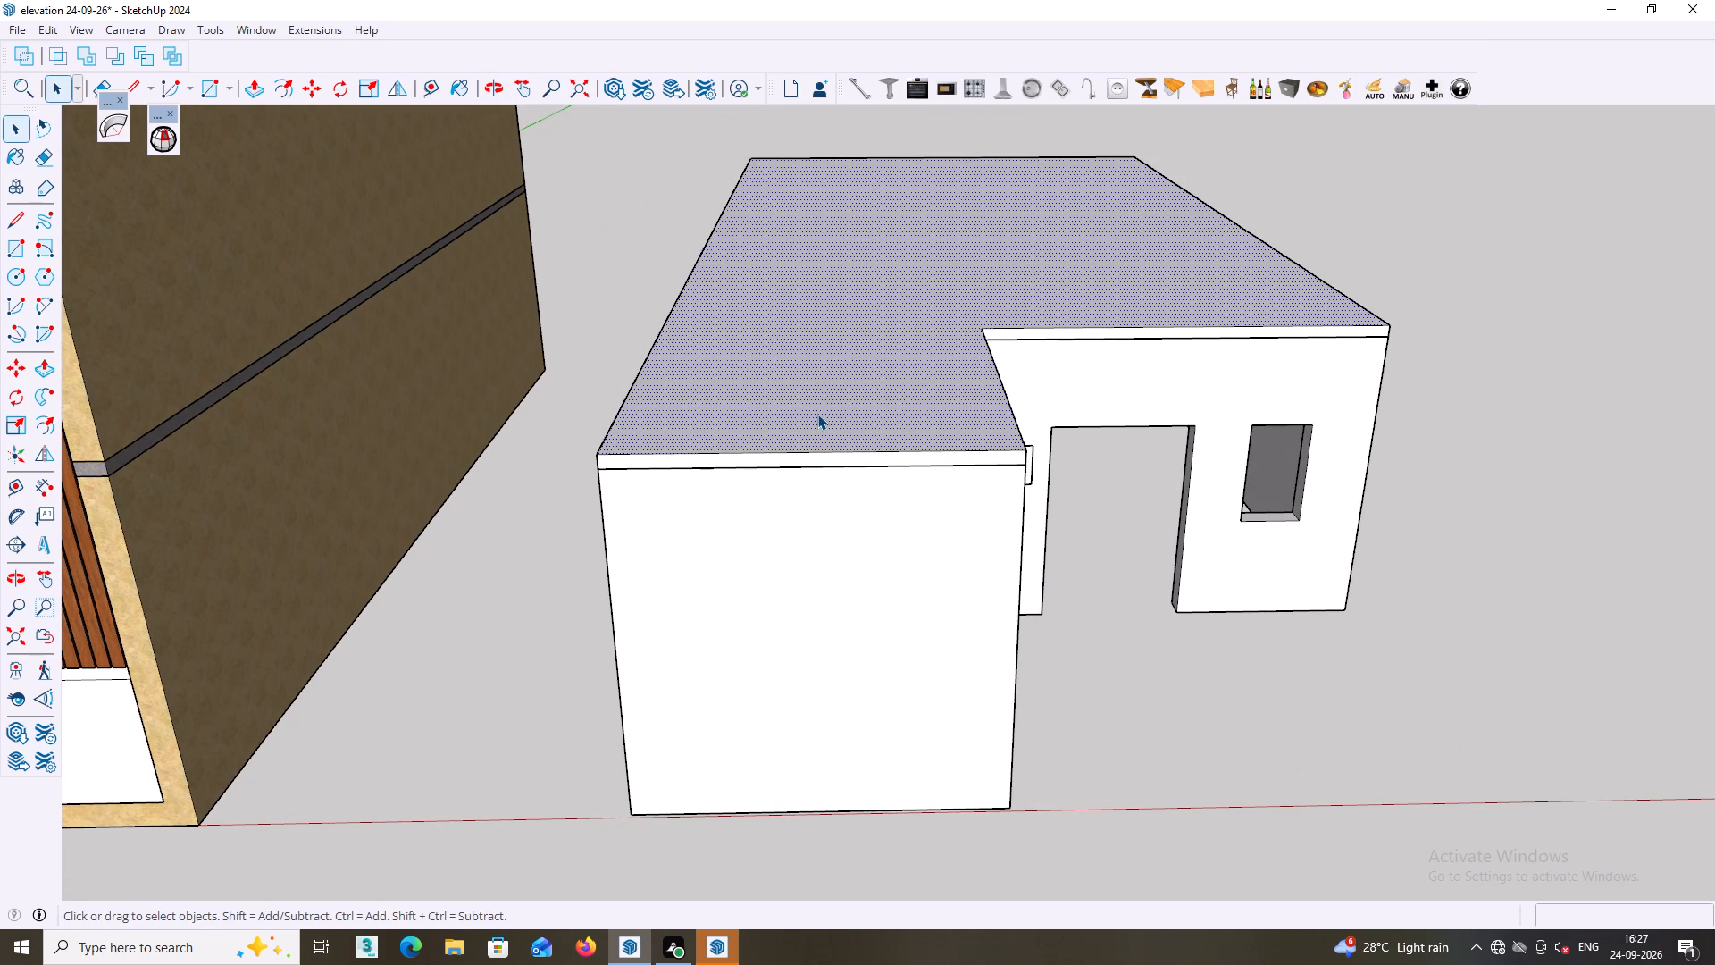
pyautogui.press('f')
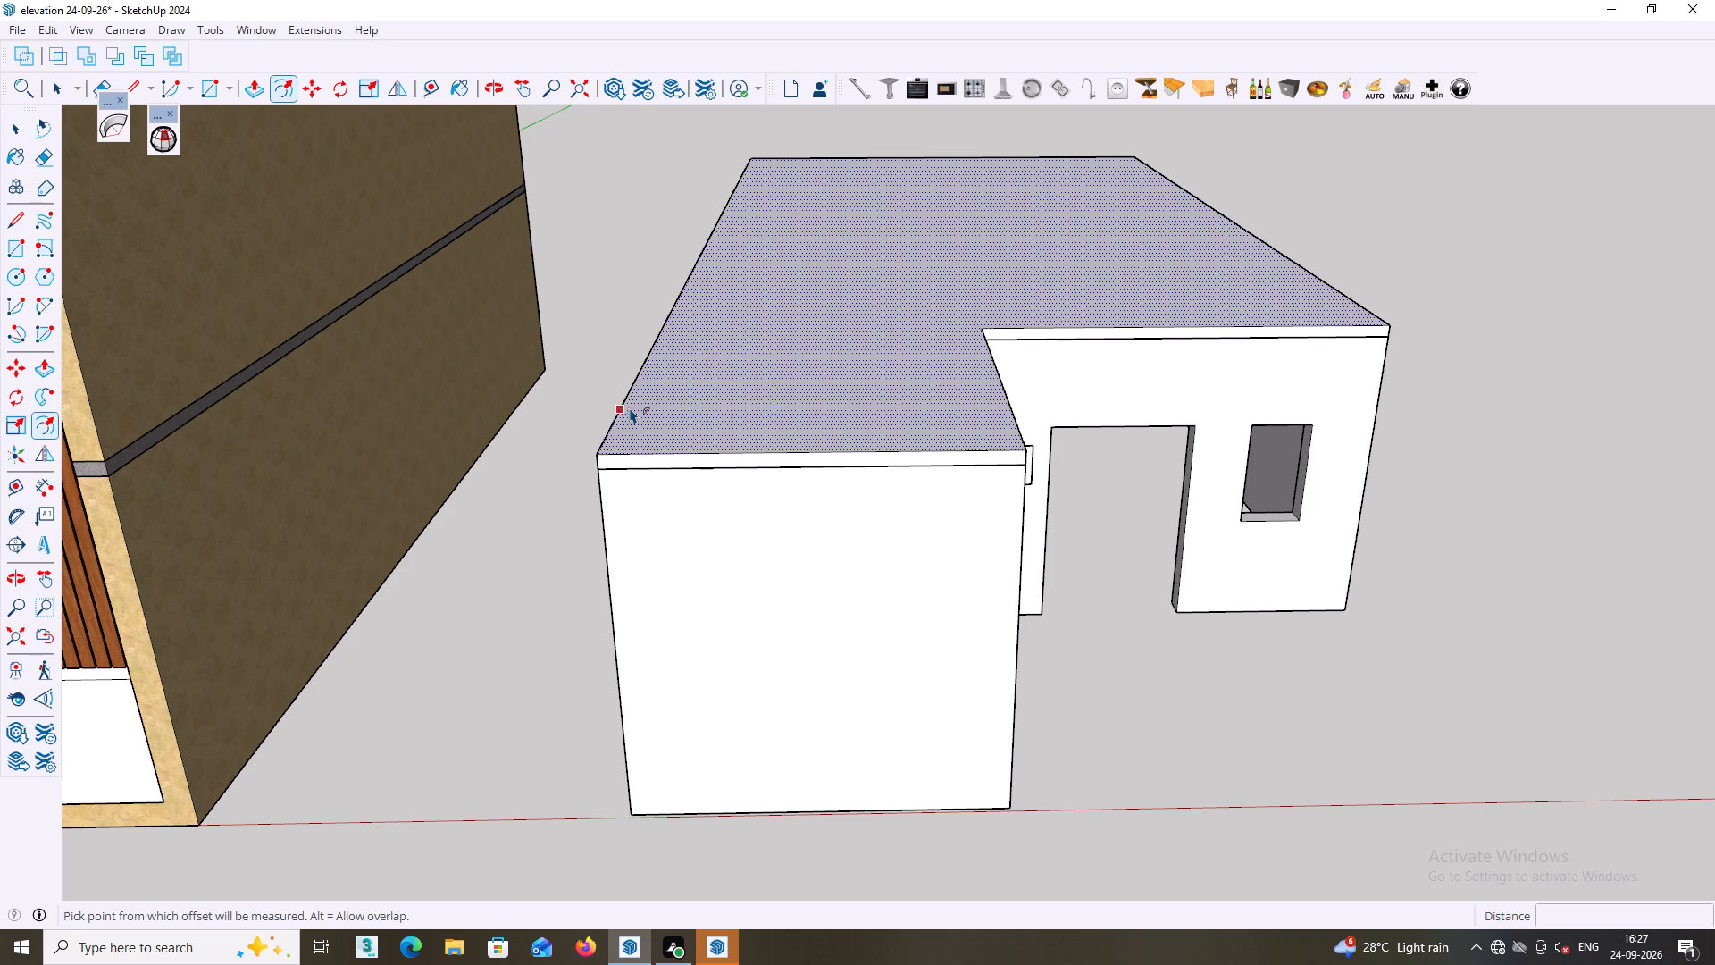
pyautogui.click(641, 400)
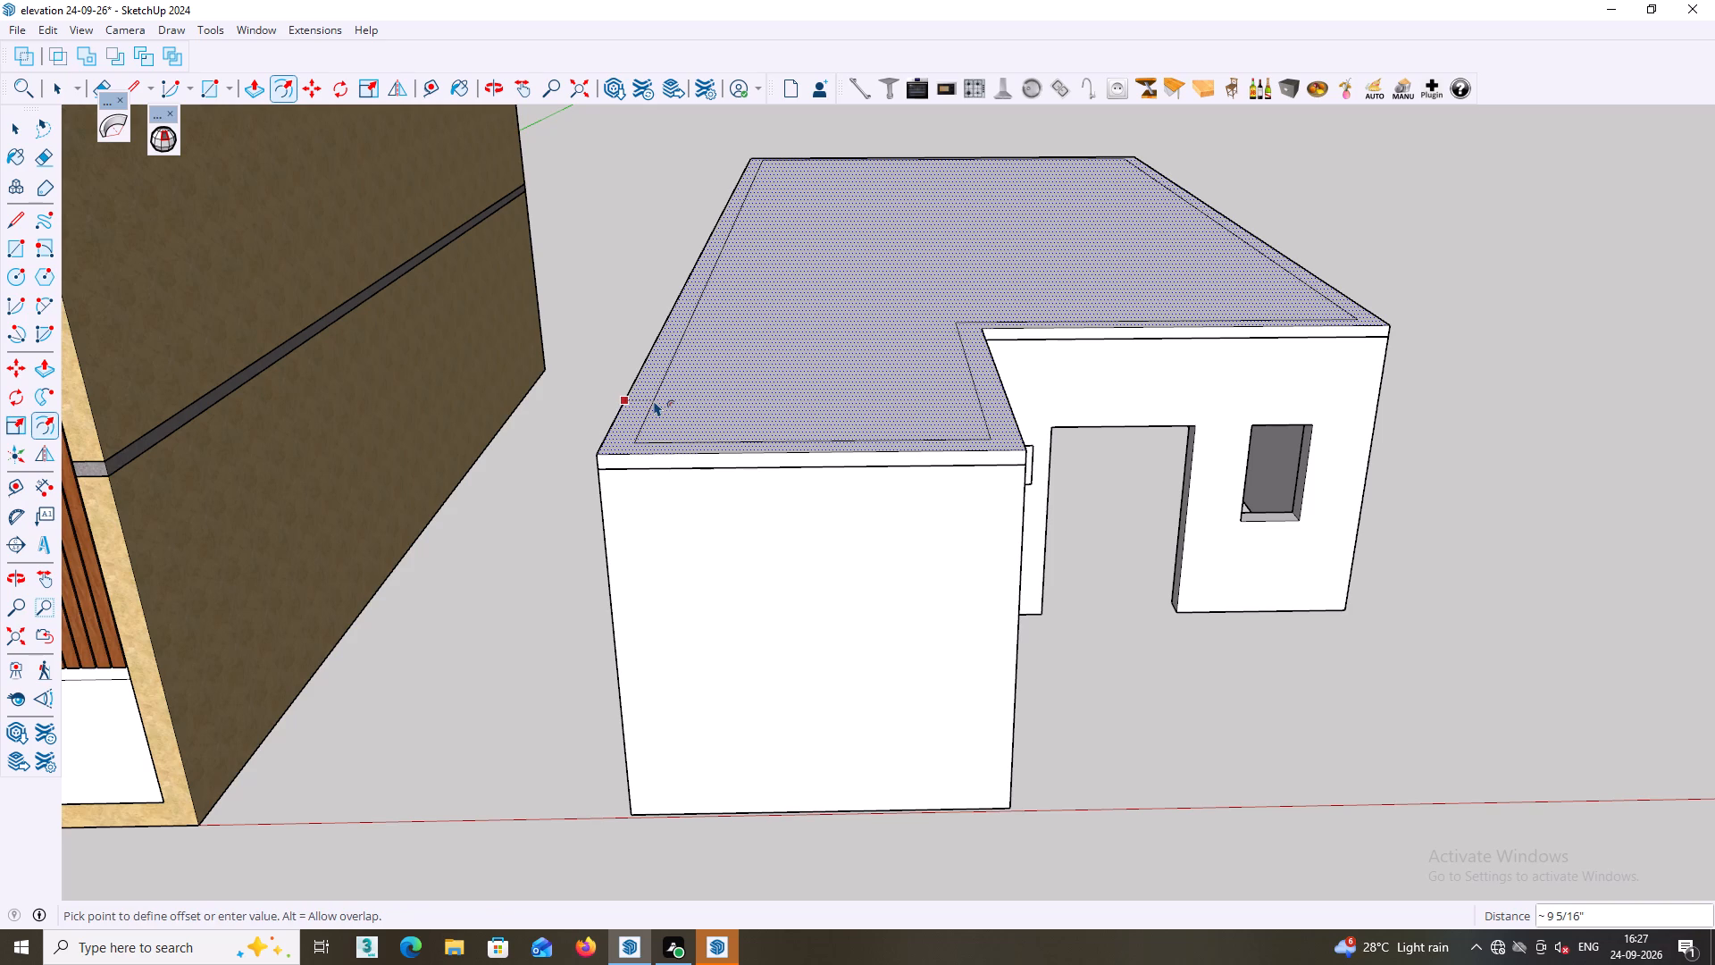
pyautogui.press('9')
pyautogui.press('Return')
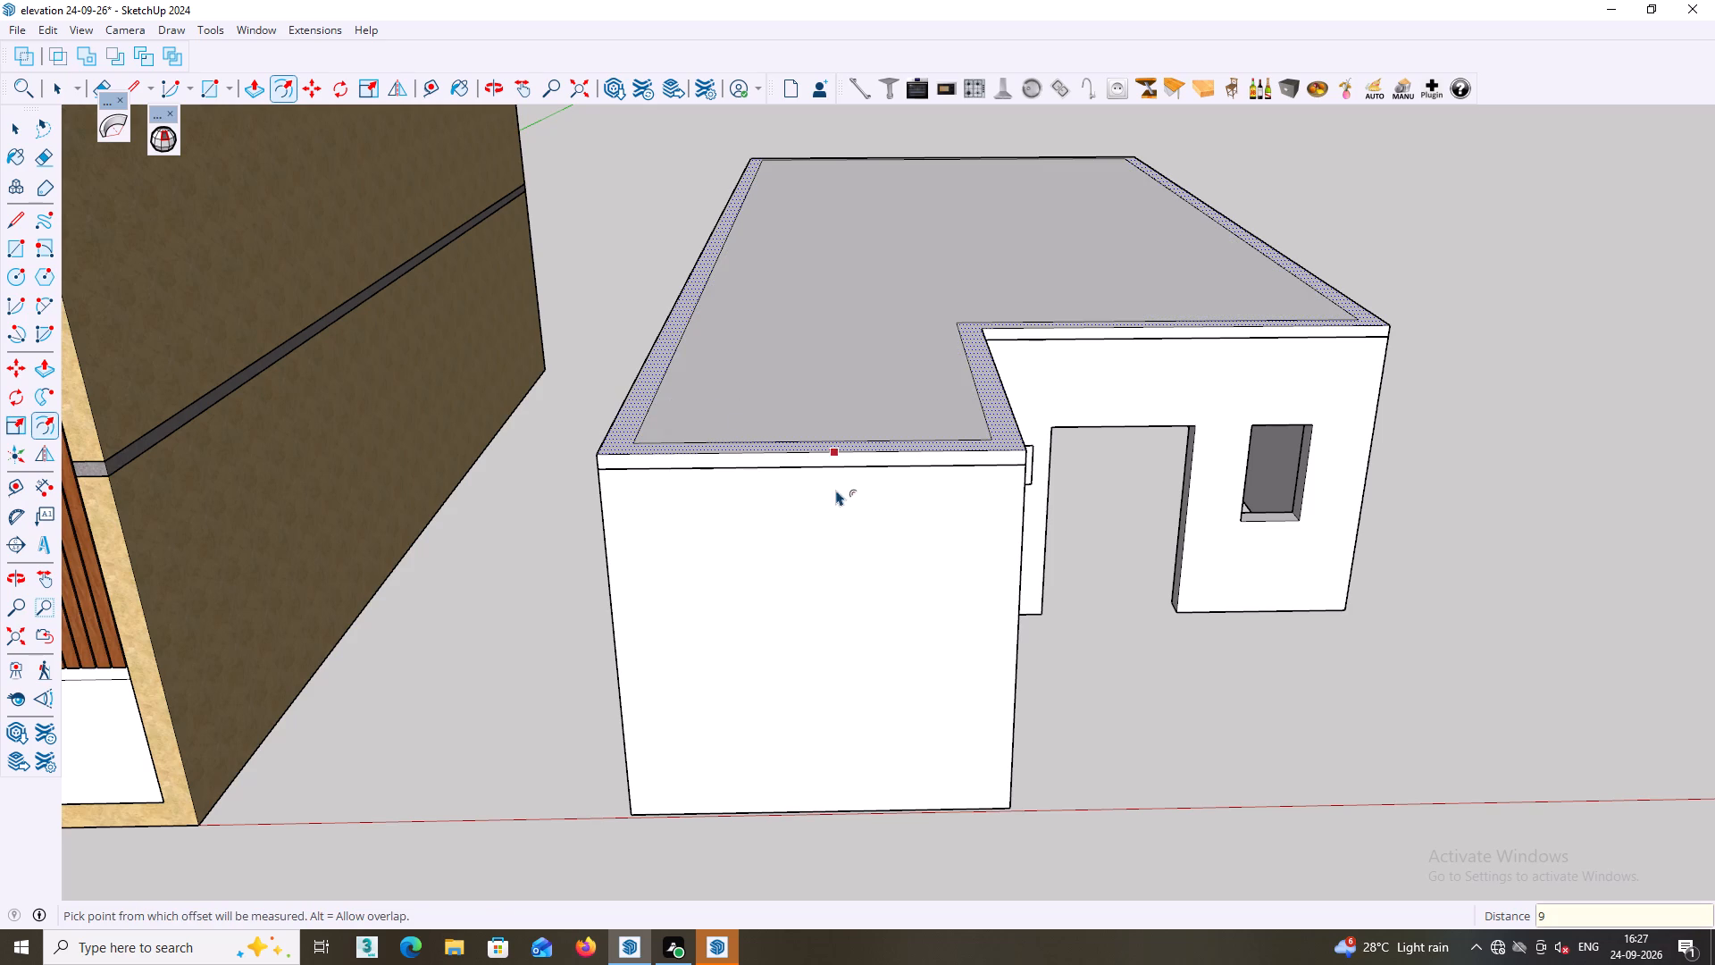
pyautogui.press('space')
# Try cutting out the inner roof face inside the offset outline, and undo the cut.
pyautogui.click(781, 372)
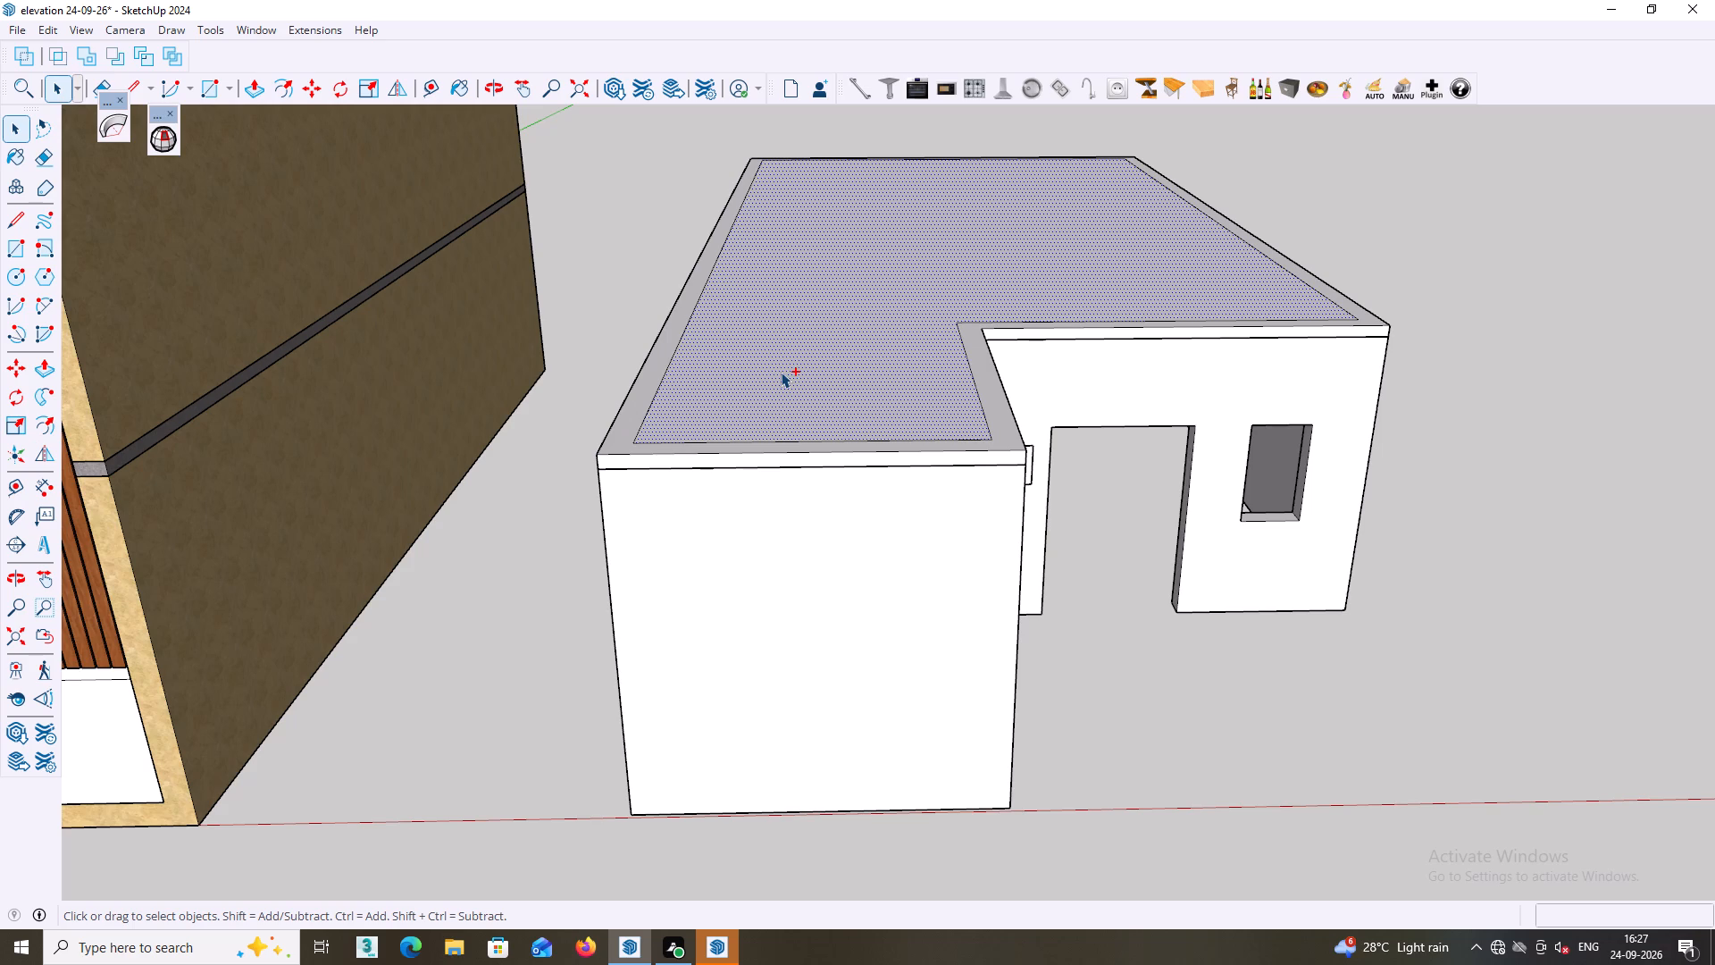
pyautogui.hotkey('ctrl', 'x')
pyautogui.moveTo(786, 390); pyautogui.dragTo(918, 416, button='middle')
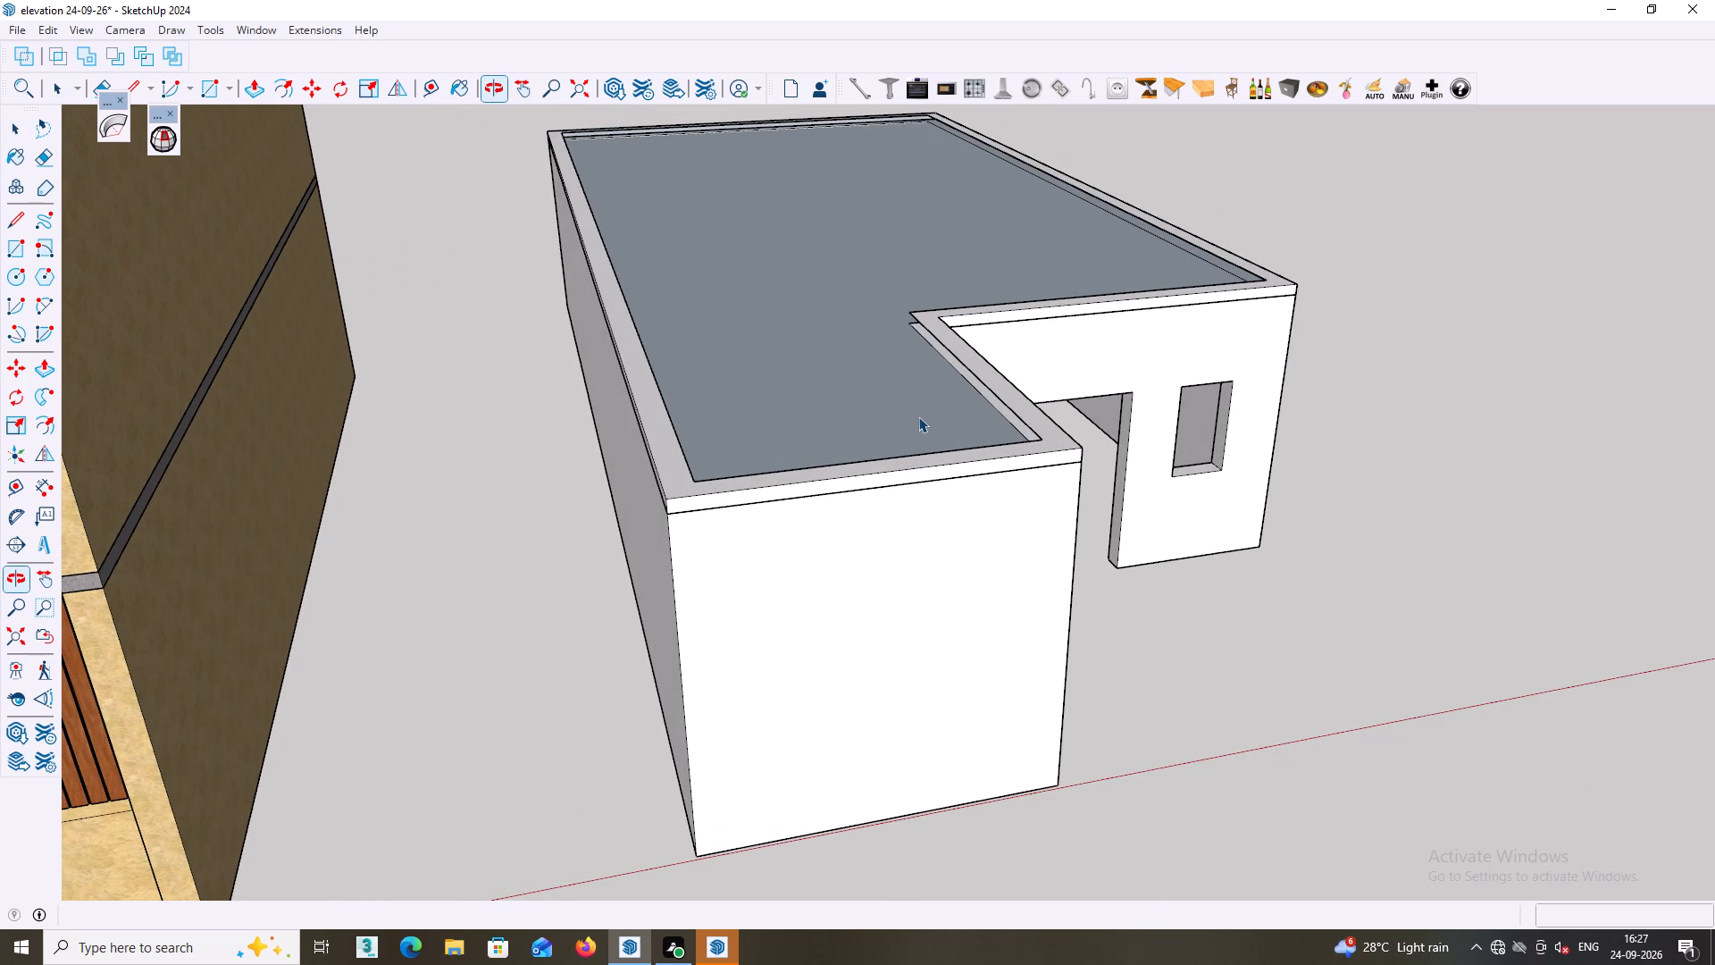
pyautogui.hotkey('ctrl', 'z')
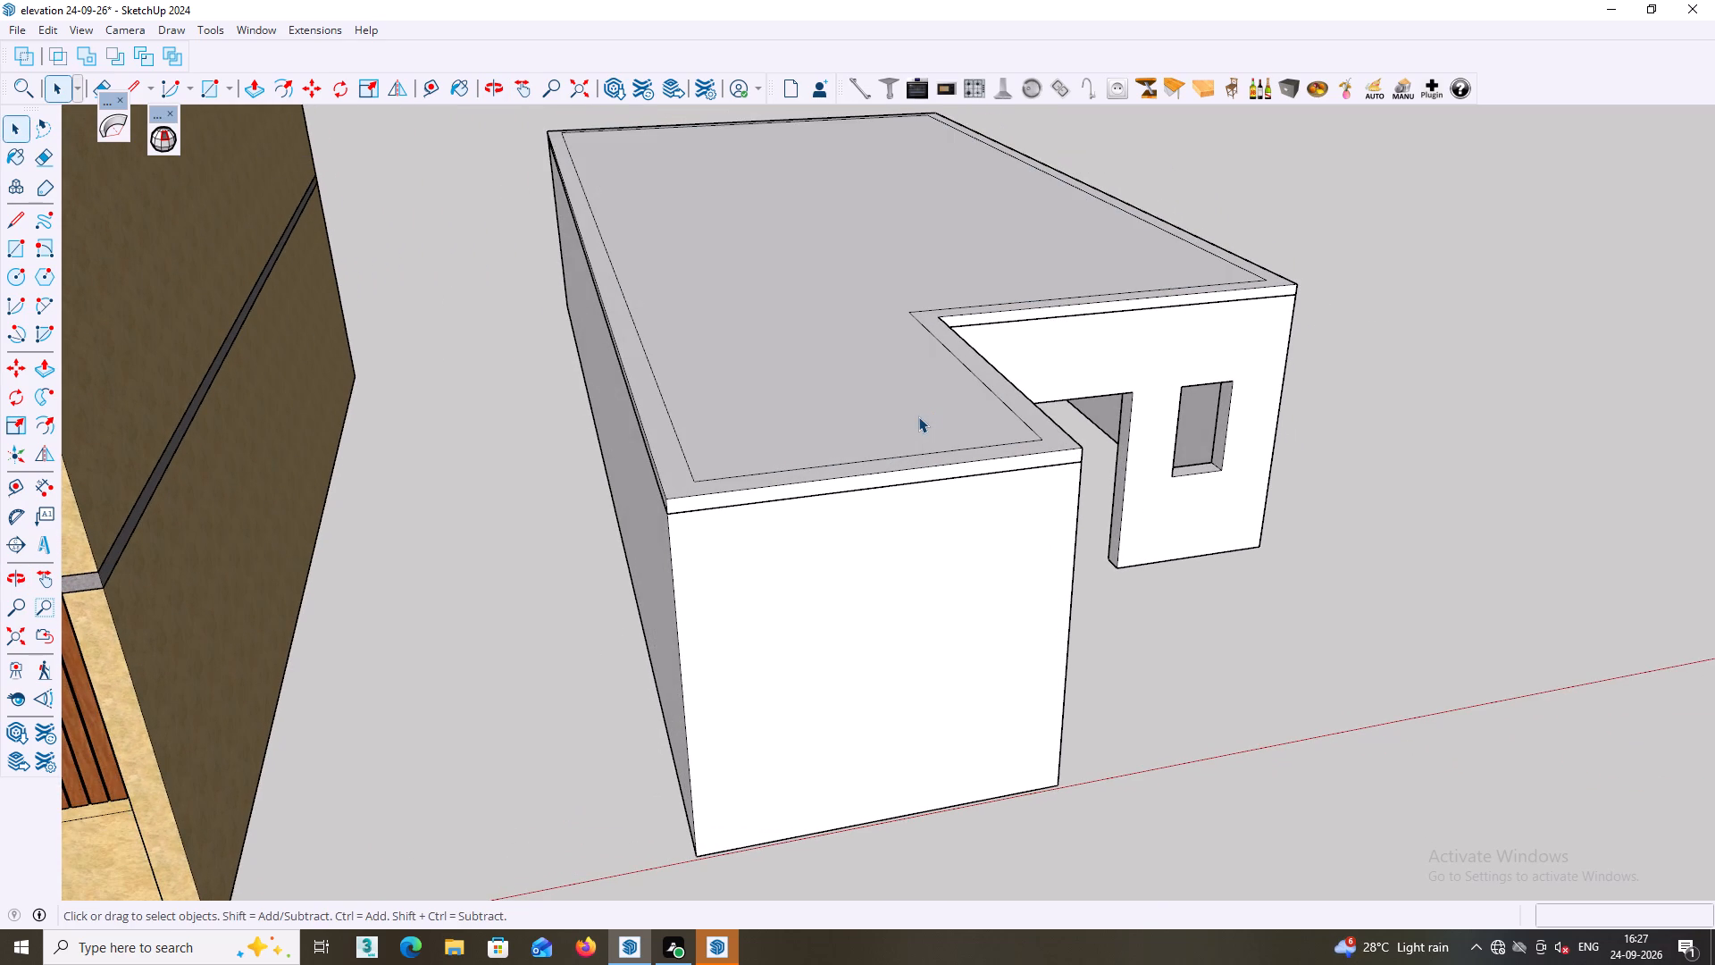
# Delete the inner roof face inside the offset outline, leaving only the 9" perimeter band.
pyautogui.click(918, 416)
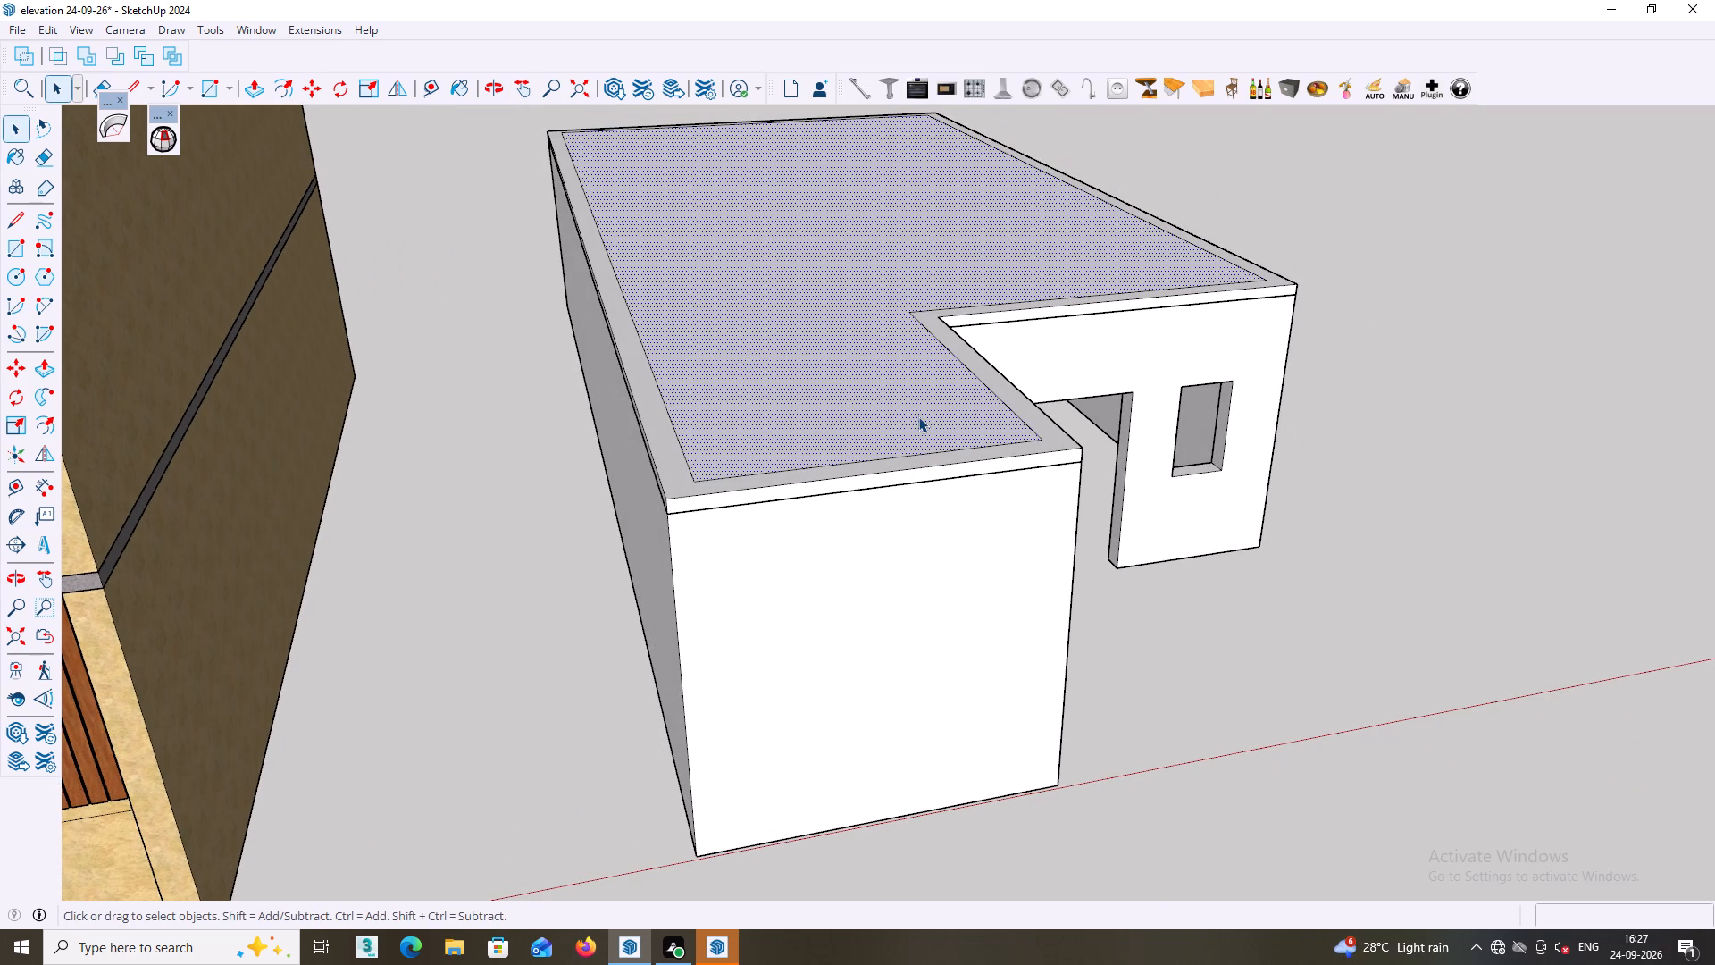
pyautogui.press('Delete')
pyautogui.moveTo(969, 405); pyautogui.dragTo(1016, 299, button='middle')
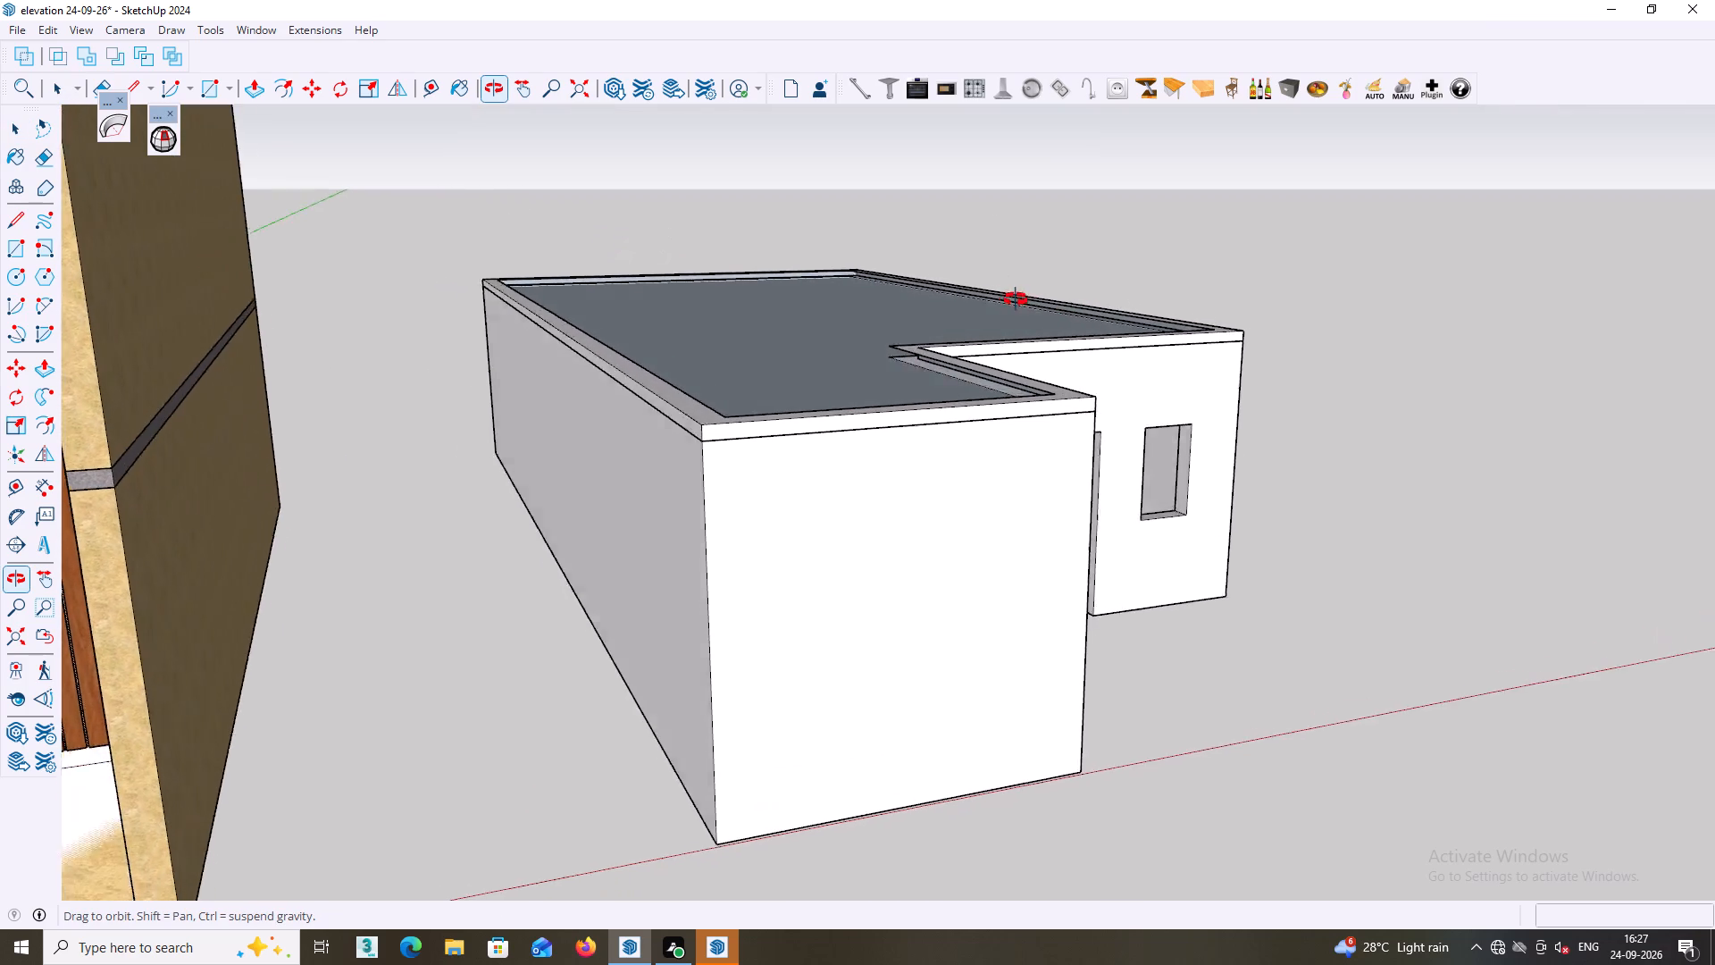
pyautogui.moveTo(1016, 299); pyautogui.dragTo(731, 325, button='middle')
pyautogui.moveTo(717, 427); pyautogui.dragTo(1149, 430, button='middle')
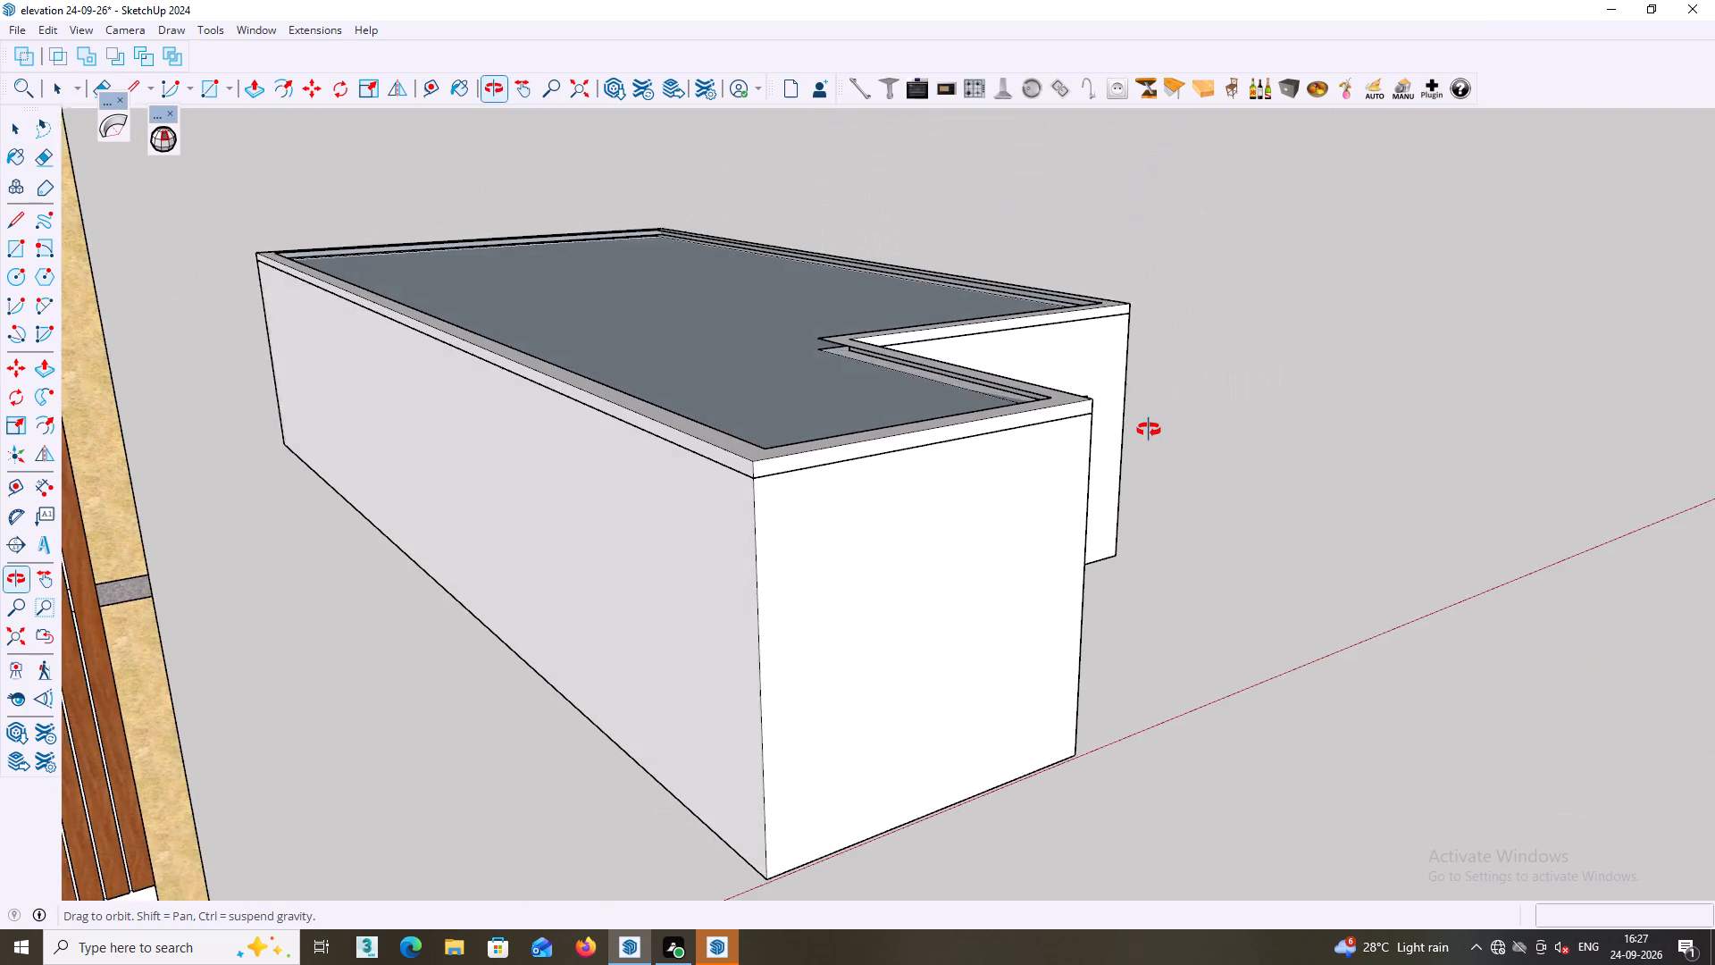
pyautogui.moveTo(1149, 430); pyautogui.dragTo(916, 481, button='middle')
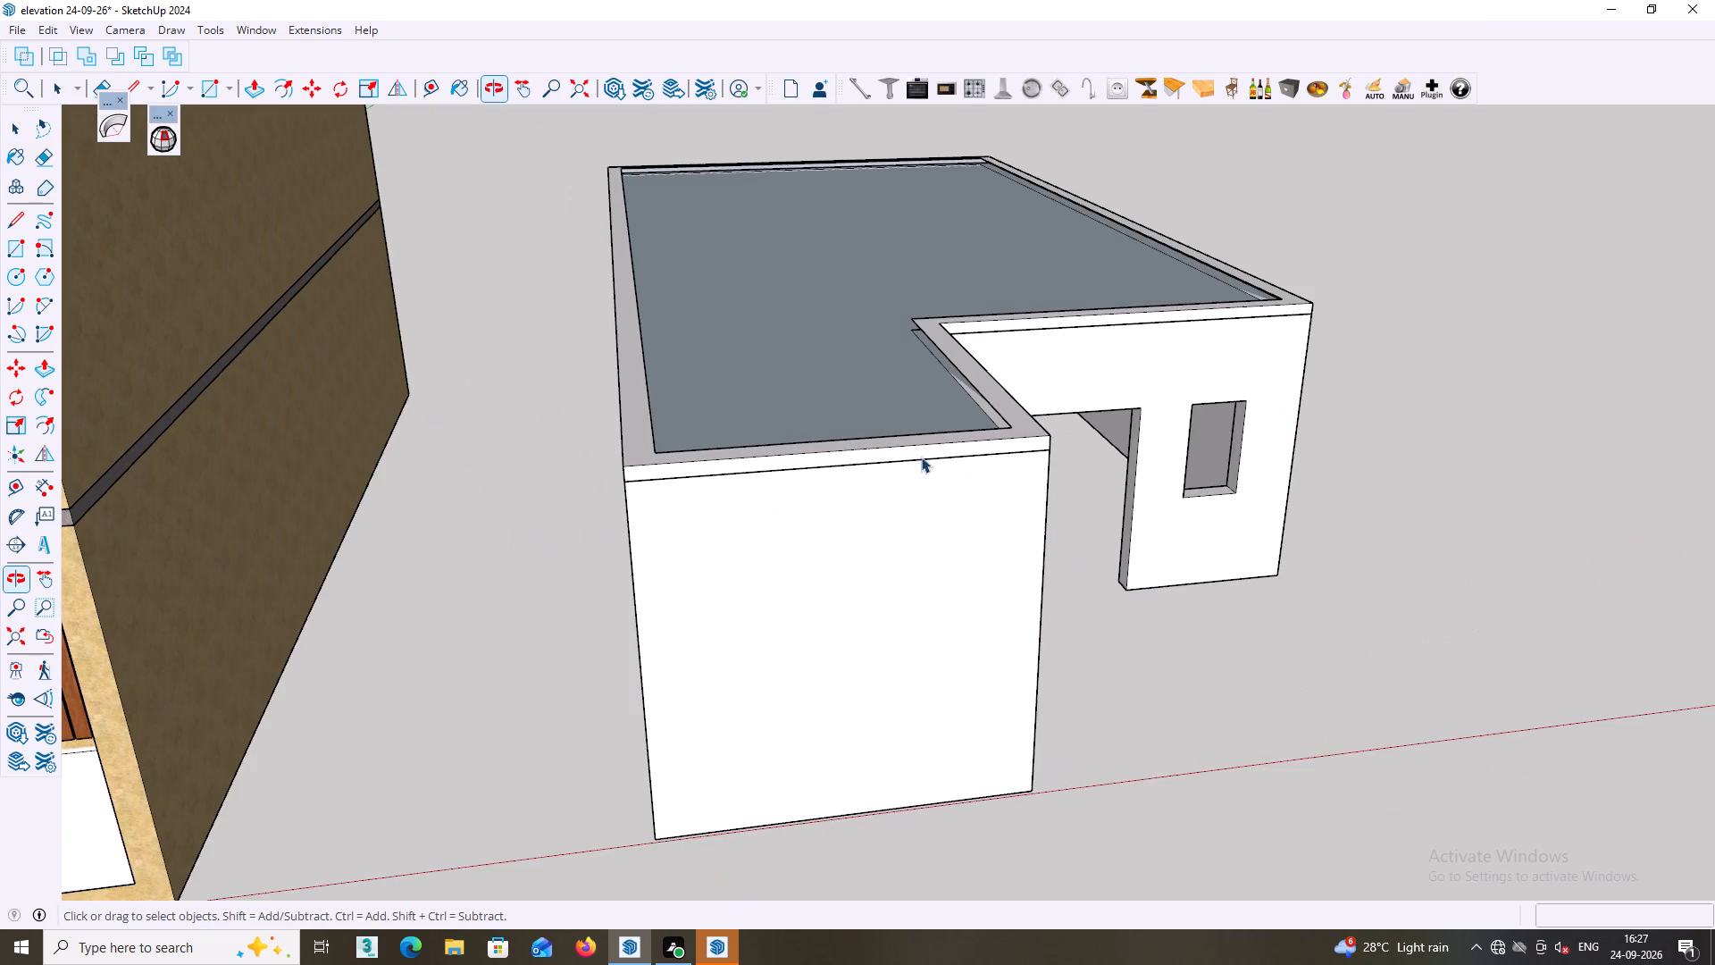
# Extrude the 9" perimeter band on the roof upward 10' with Push/Pull to form the upper-floor walls.
pyautogui.moveTo(925, 436); pyautogui.dragTo(813, 549, button='middle')
pyautogui.scroll(1, 784, 509)
pyautogui.click(785, 492)
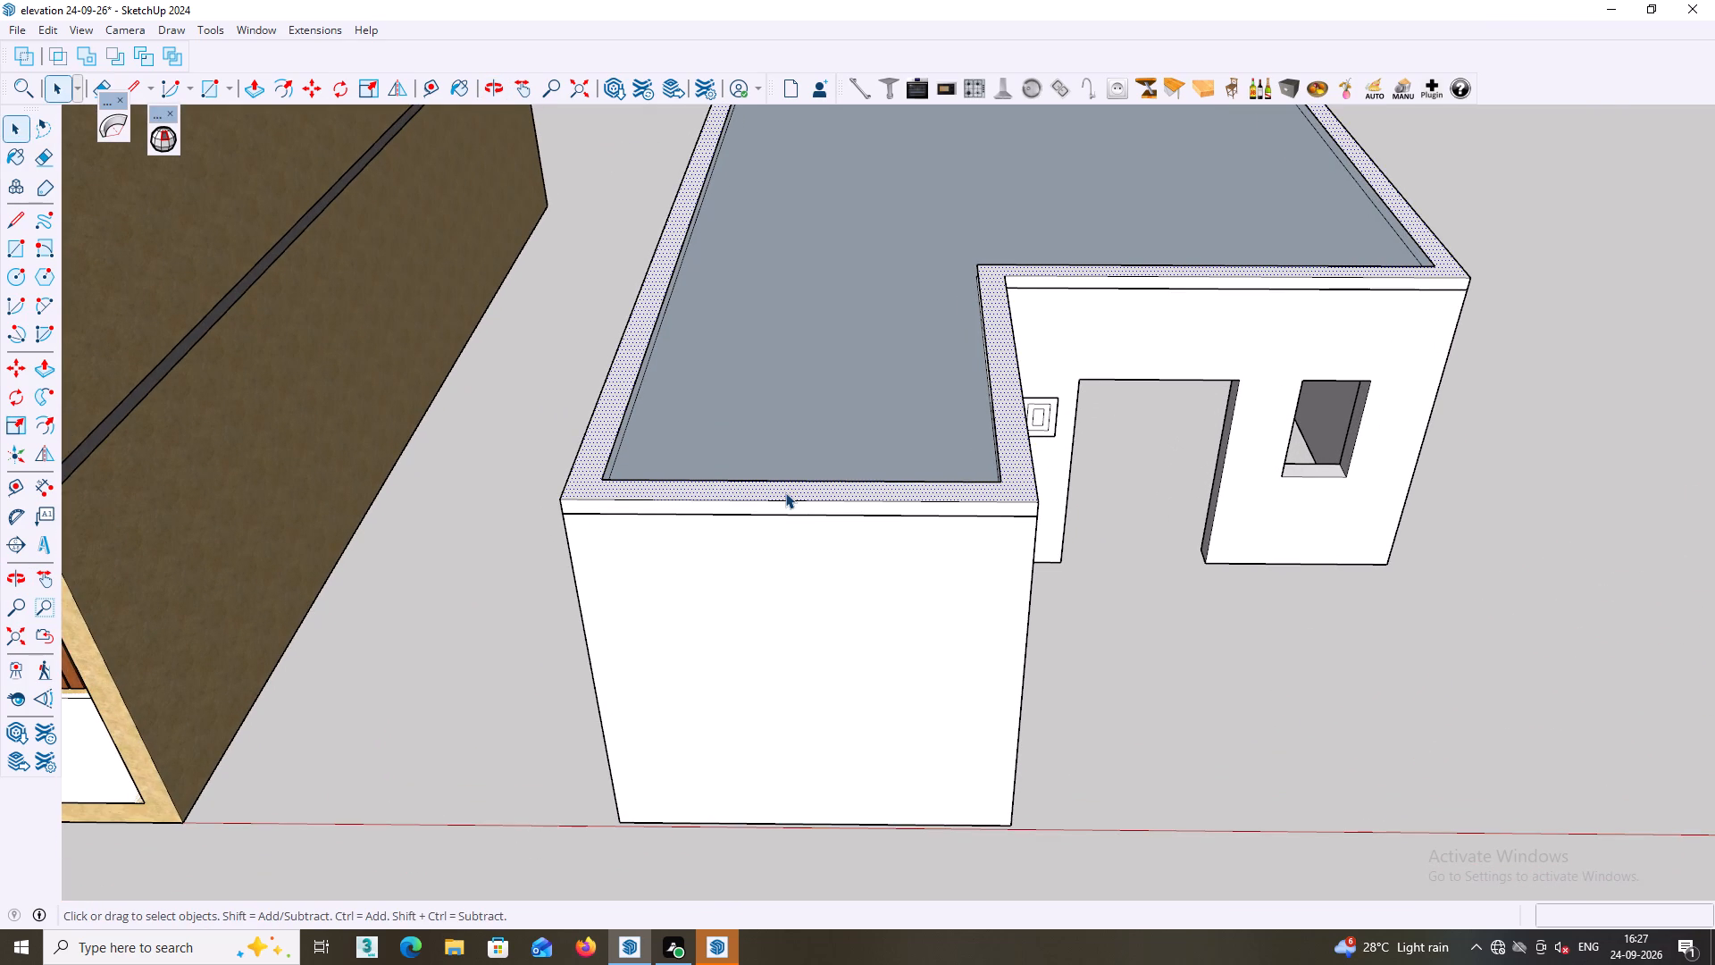
pyautogui.press('p')
pyautogui.click(785, 492)
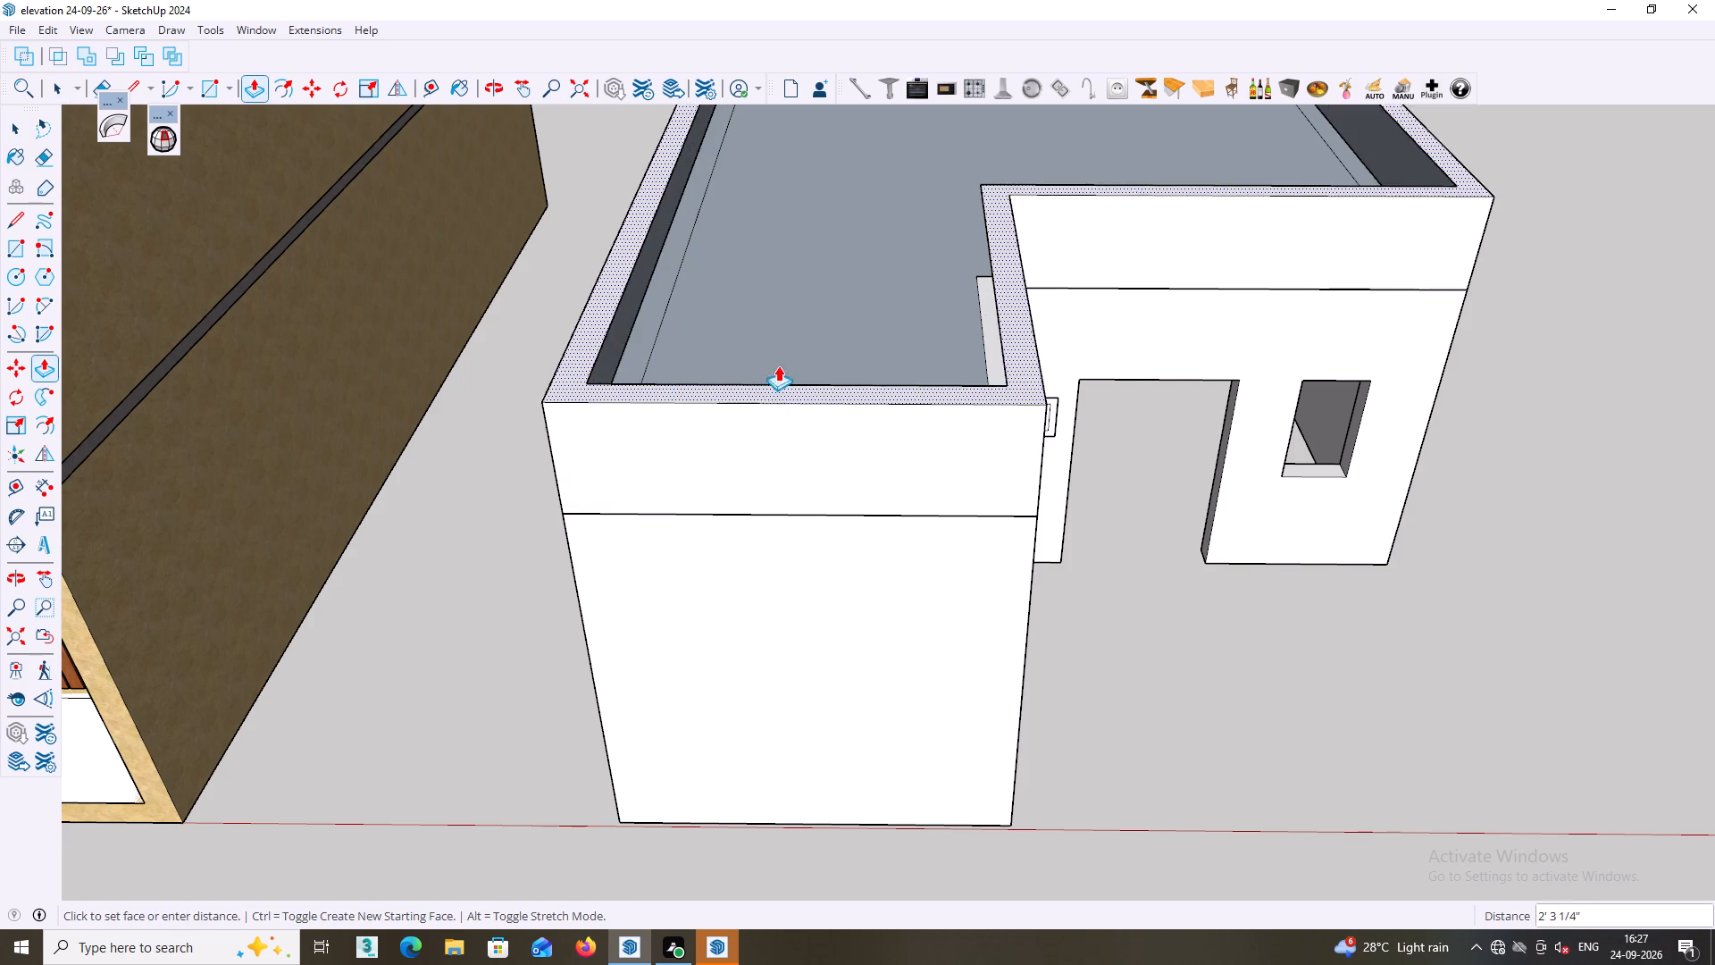
pyautogui.scroll(-3, 782, 340)
pyautogui.moveTo(779, 379); pyautogui.dragTo(1106, 242, button='middle')
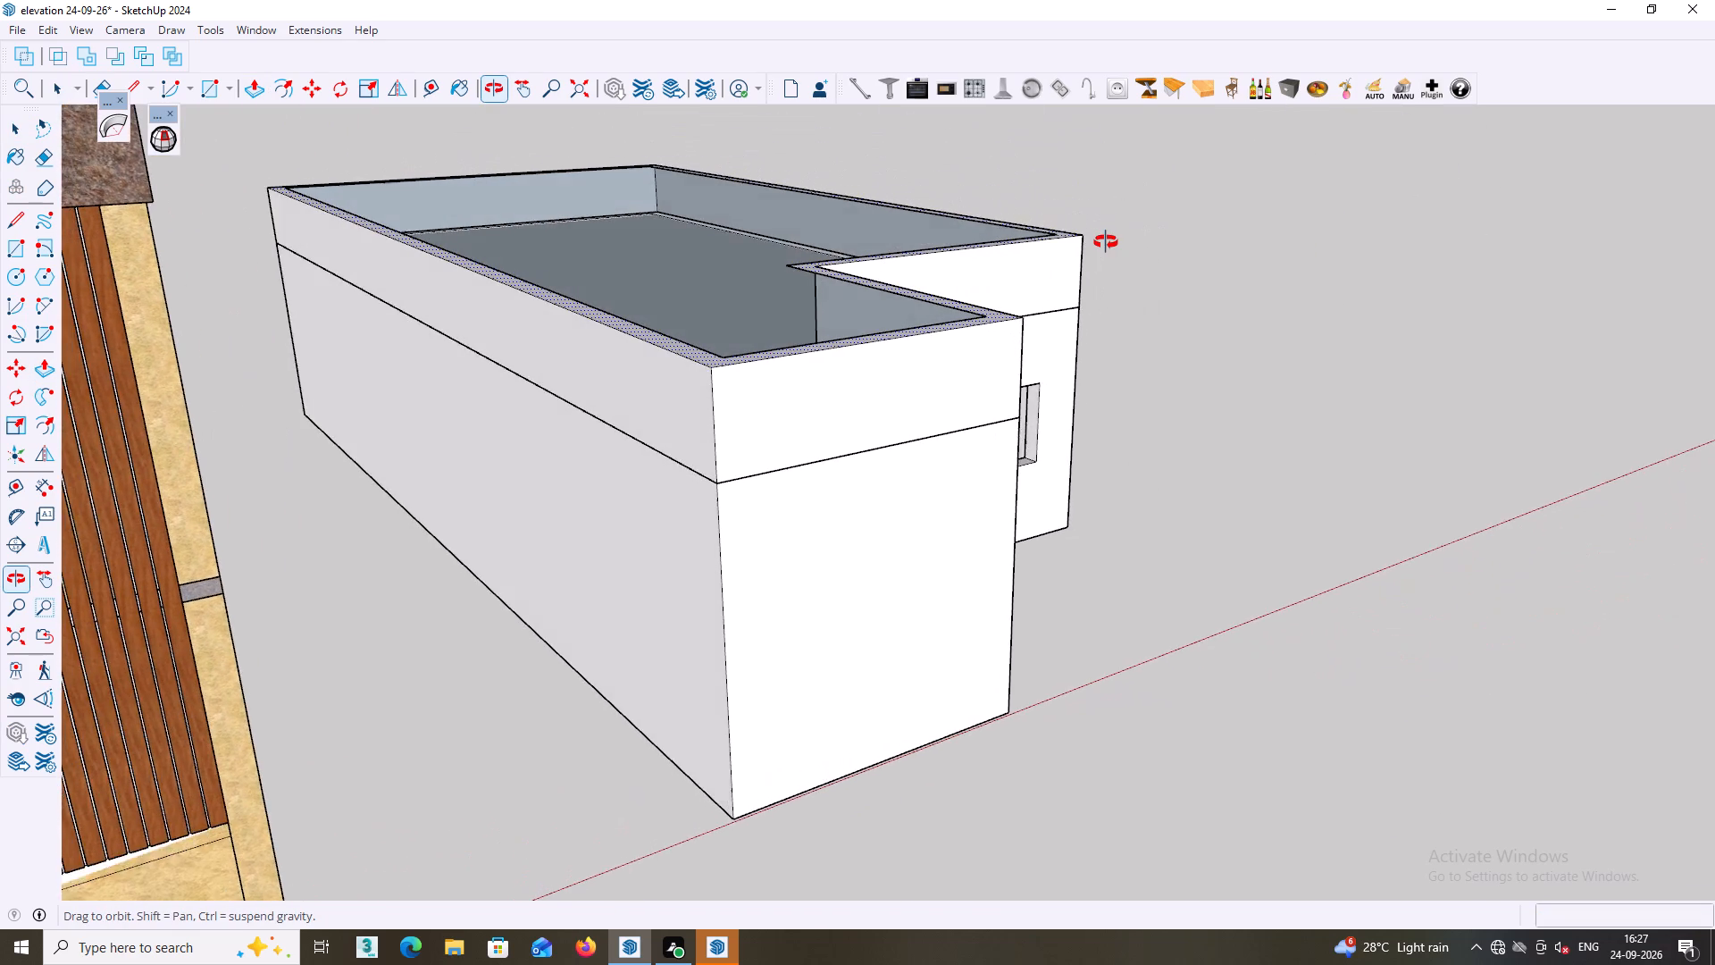
pyautogui.moveTo(1106, 242); pyautogui.dragTo(846, 231, button='middle')
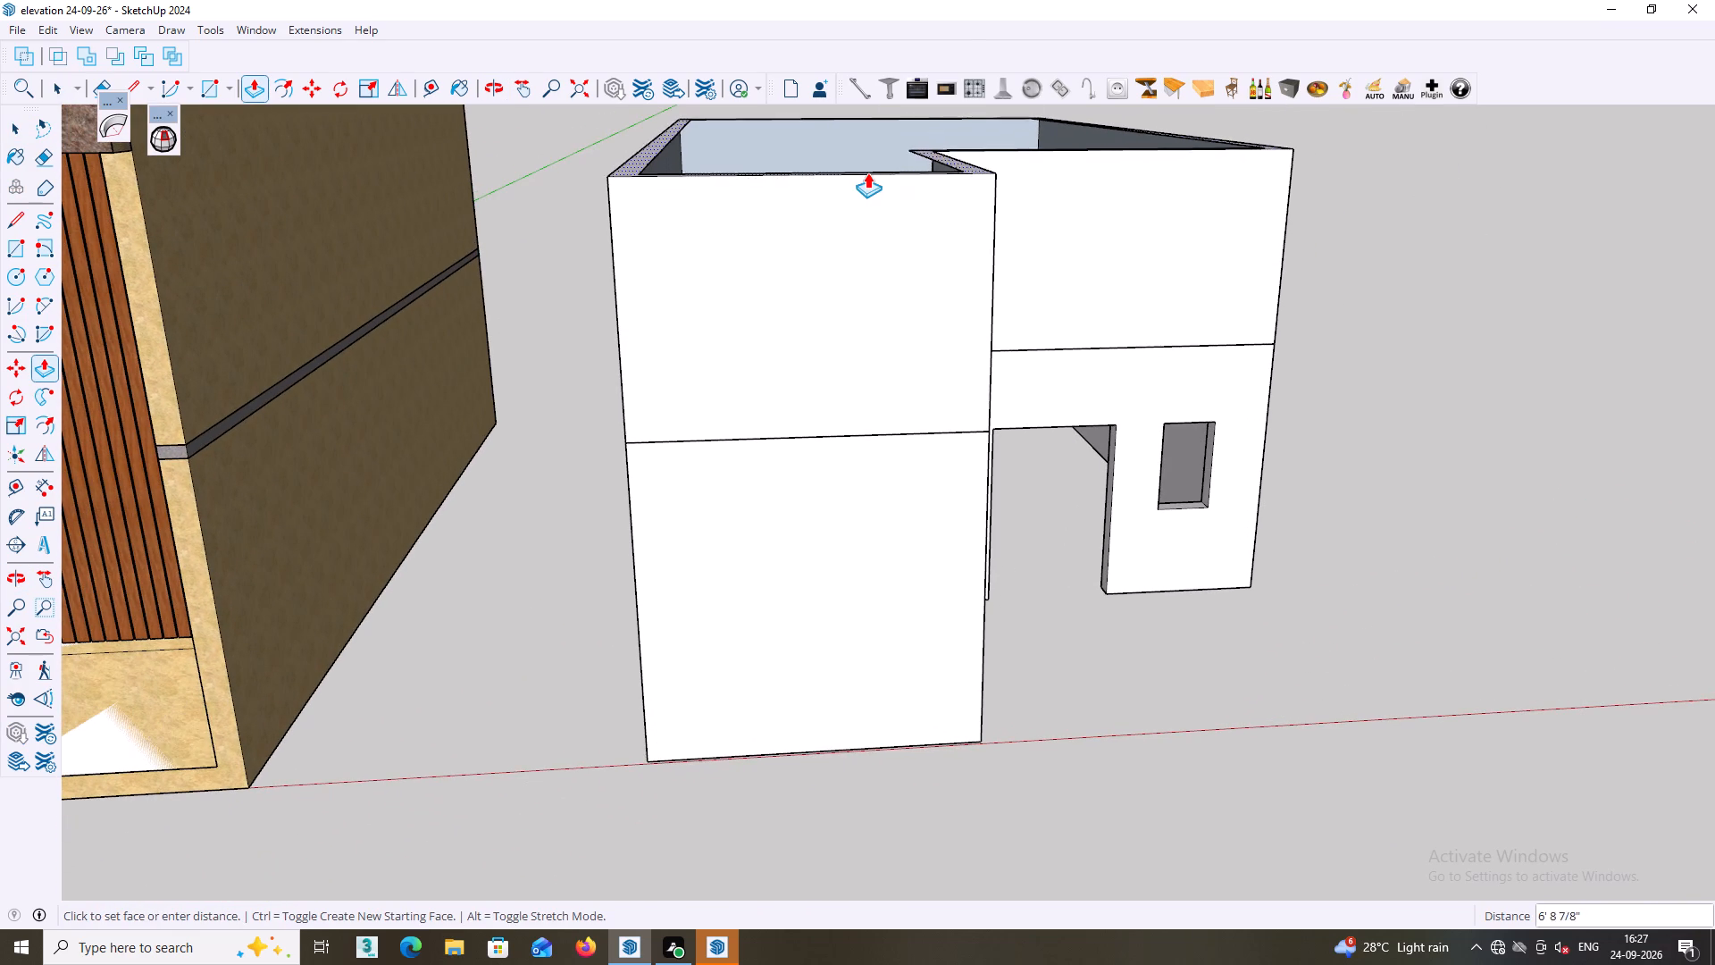
pyautogui.write("10'")
pyautogui.press('Return')
# Examine the new upper-floor walls and the floor area enclosed by them from outside and above.
pyautogui.moveTo(1048, 365); pyautogui.dragTo(1044, 377, button='middle')
pyautogui.scroll(-6, 1043, 367)
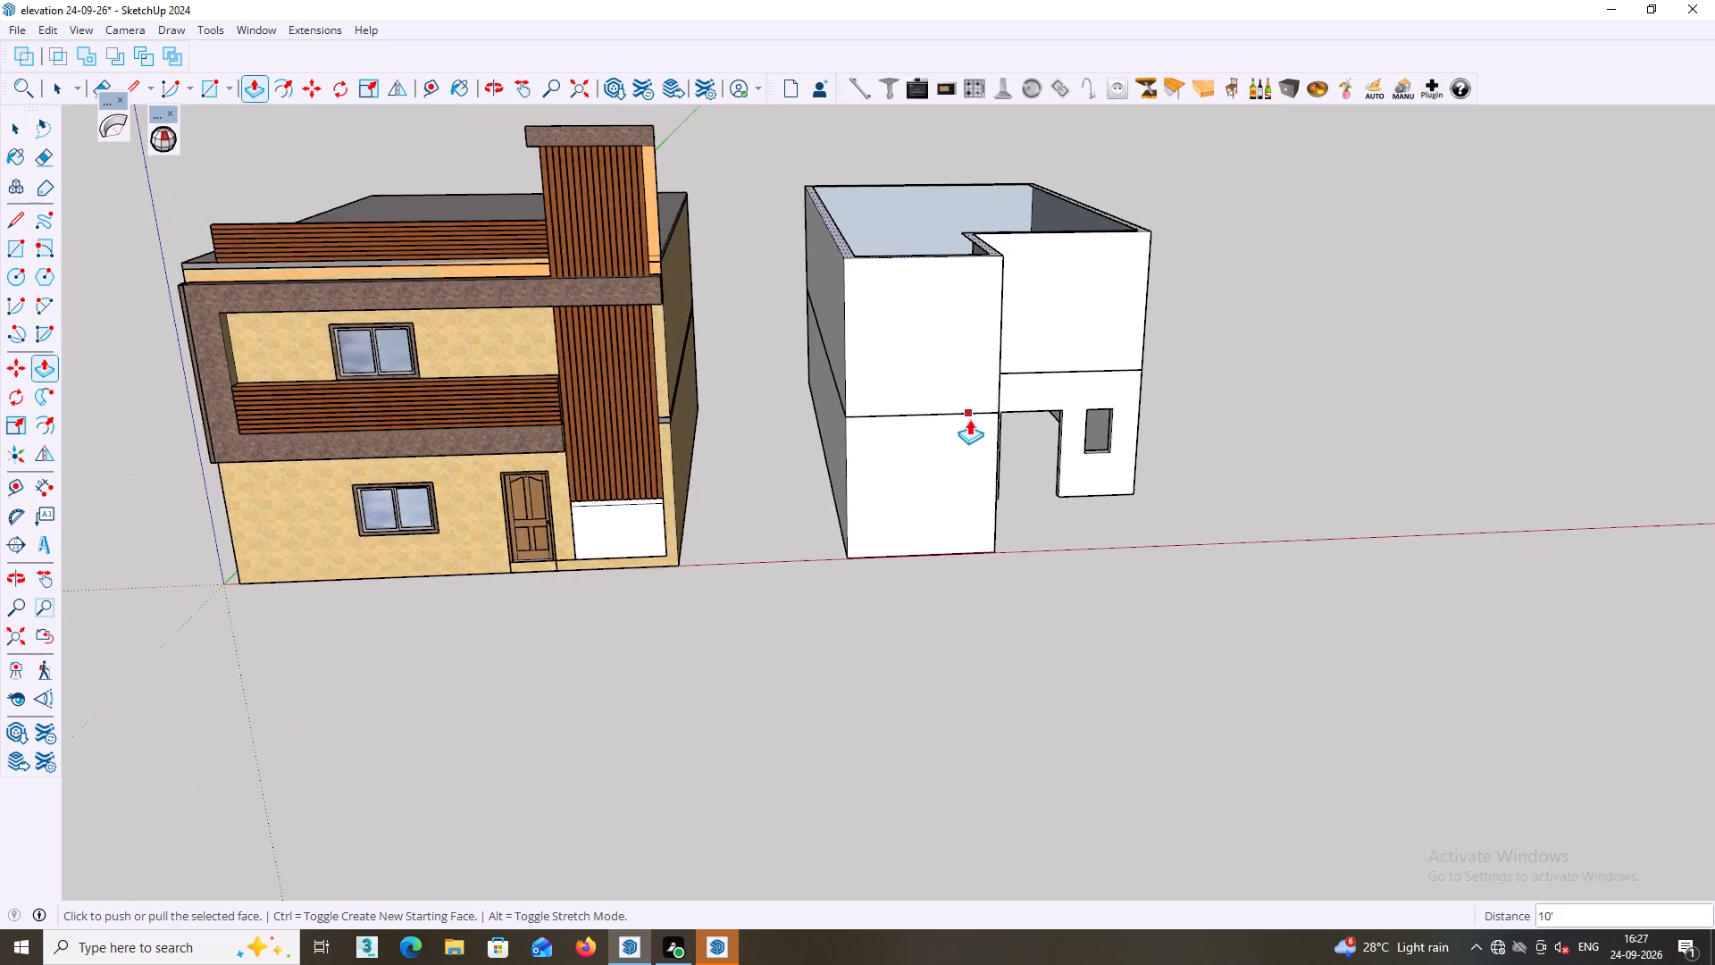
pyautogui.scroll(-3, 969, 419)
pyautogui.moveTo(968, 418); pyautogui.dragTo(1710, 623, button='middle')
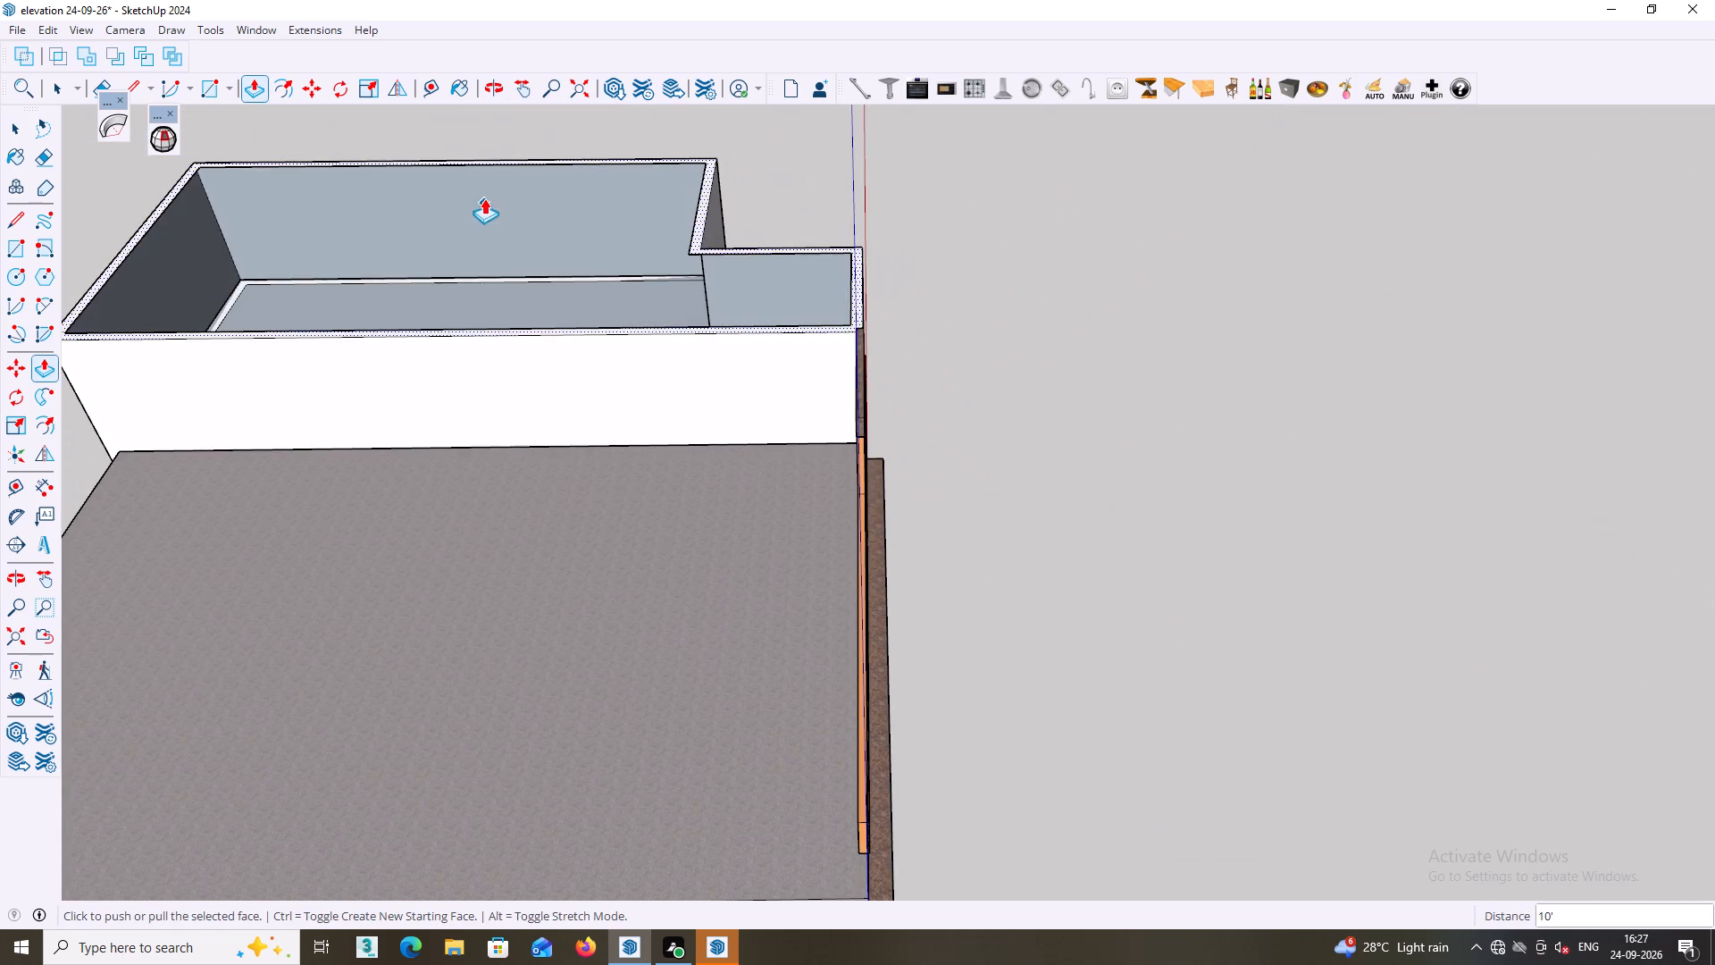
pyautogui.moveTo(484, 197); pyautogui.dragTo(715, 230, button='middle')
pyautogui.moveTo(415, 228); pyautogui.dragTo(461, 129, button='middle')
pyautogui.scroll(2, 441, 344)
pyautogui.moveTo(441, 348); pyautogui.dragTo(443, 433, button='middle')
pyautogui.scroll(4, 516, 367)
pyautogui.click(522, 378)
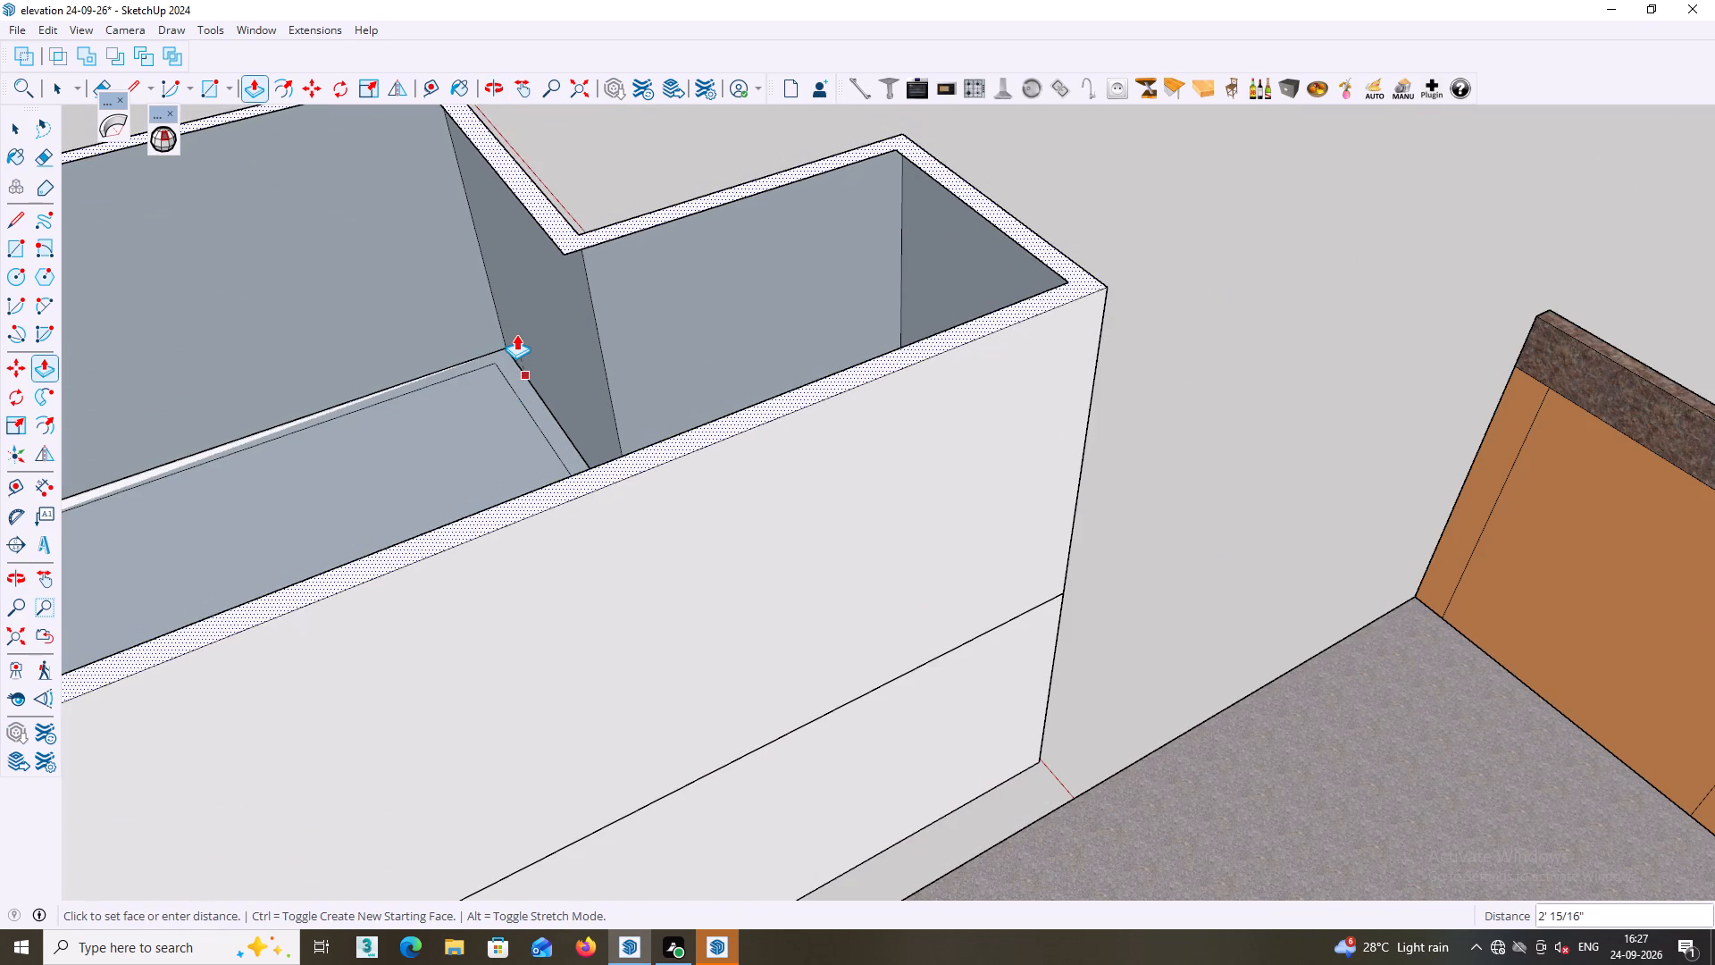
pyautogui.press('Escape')
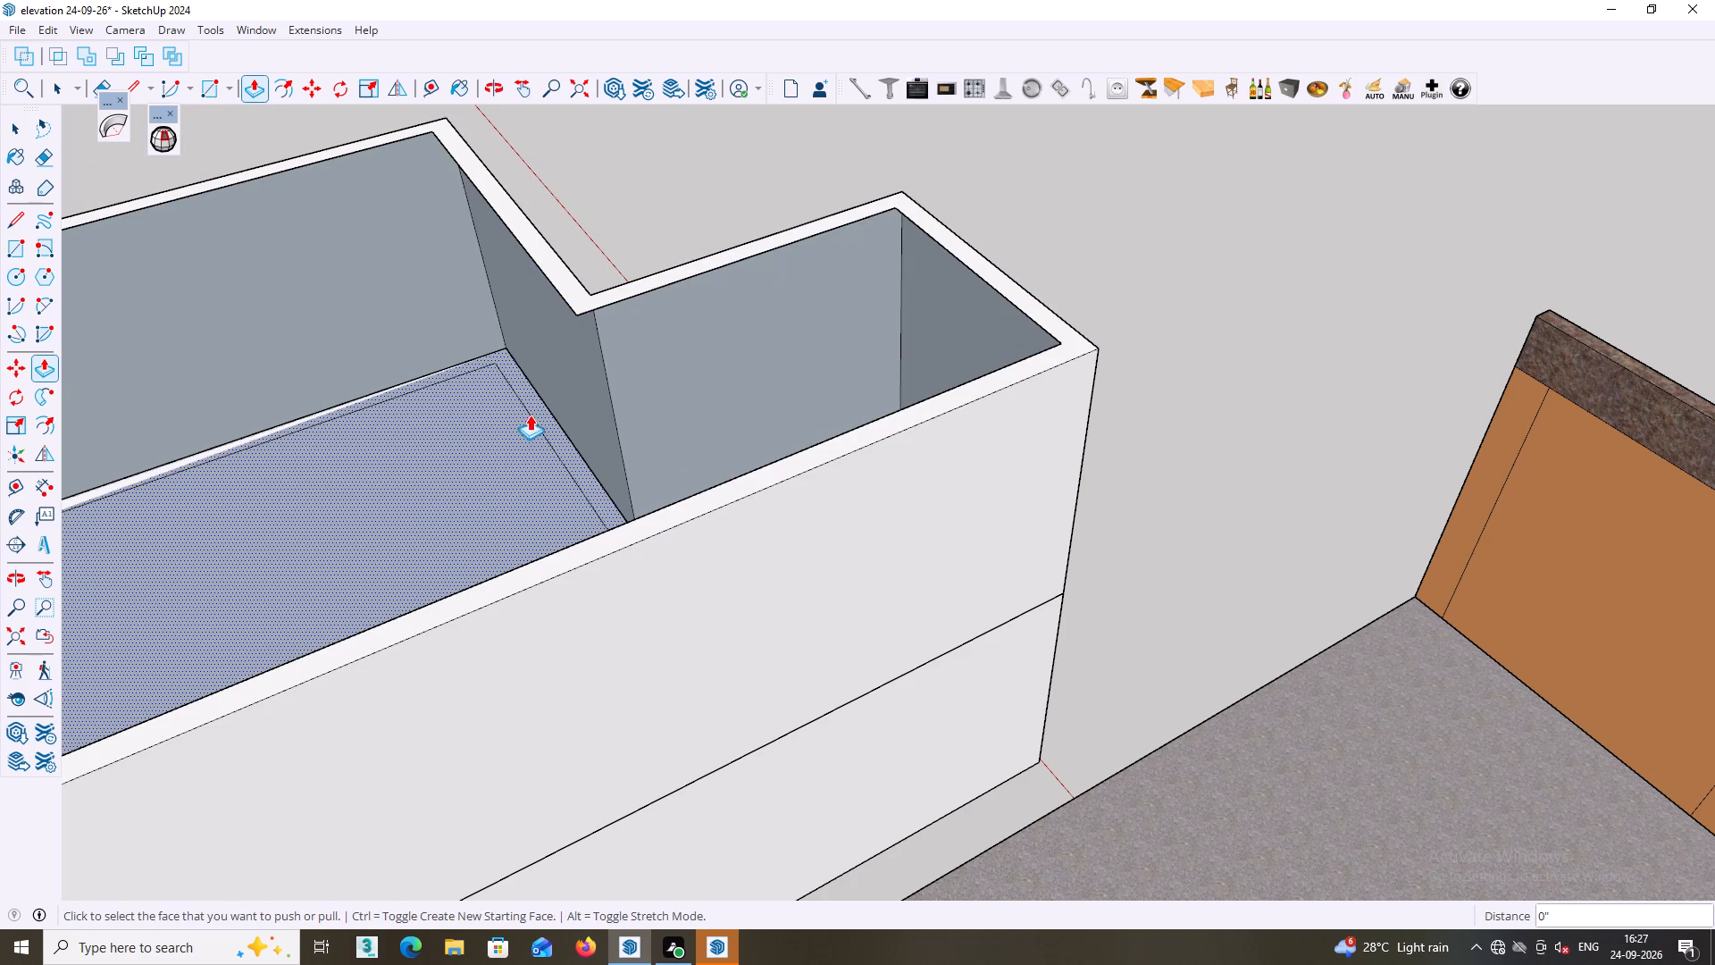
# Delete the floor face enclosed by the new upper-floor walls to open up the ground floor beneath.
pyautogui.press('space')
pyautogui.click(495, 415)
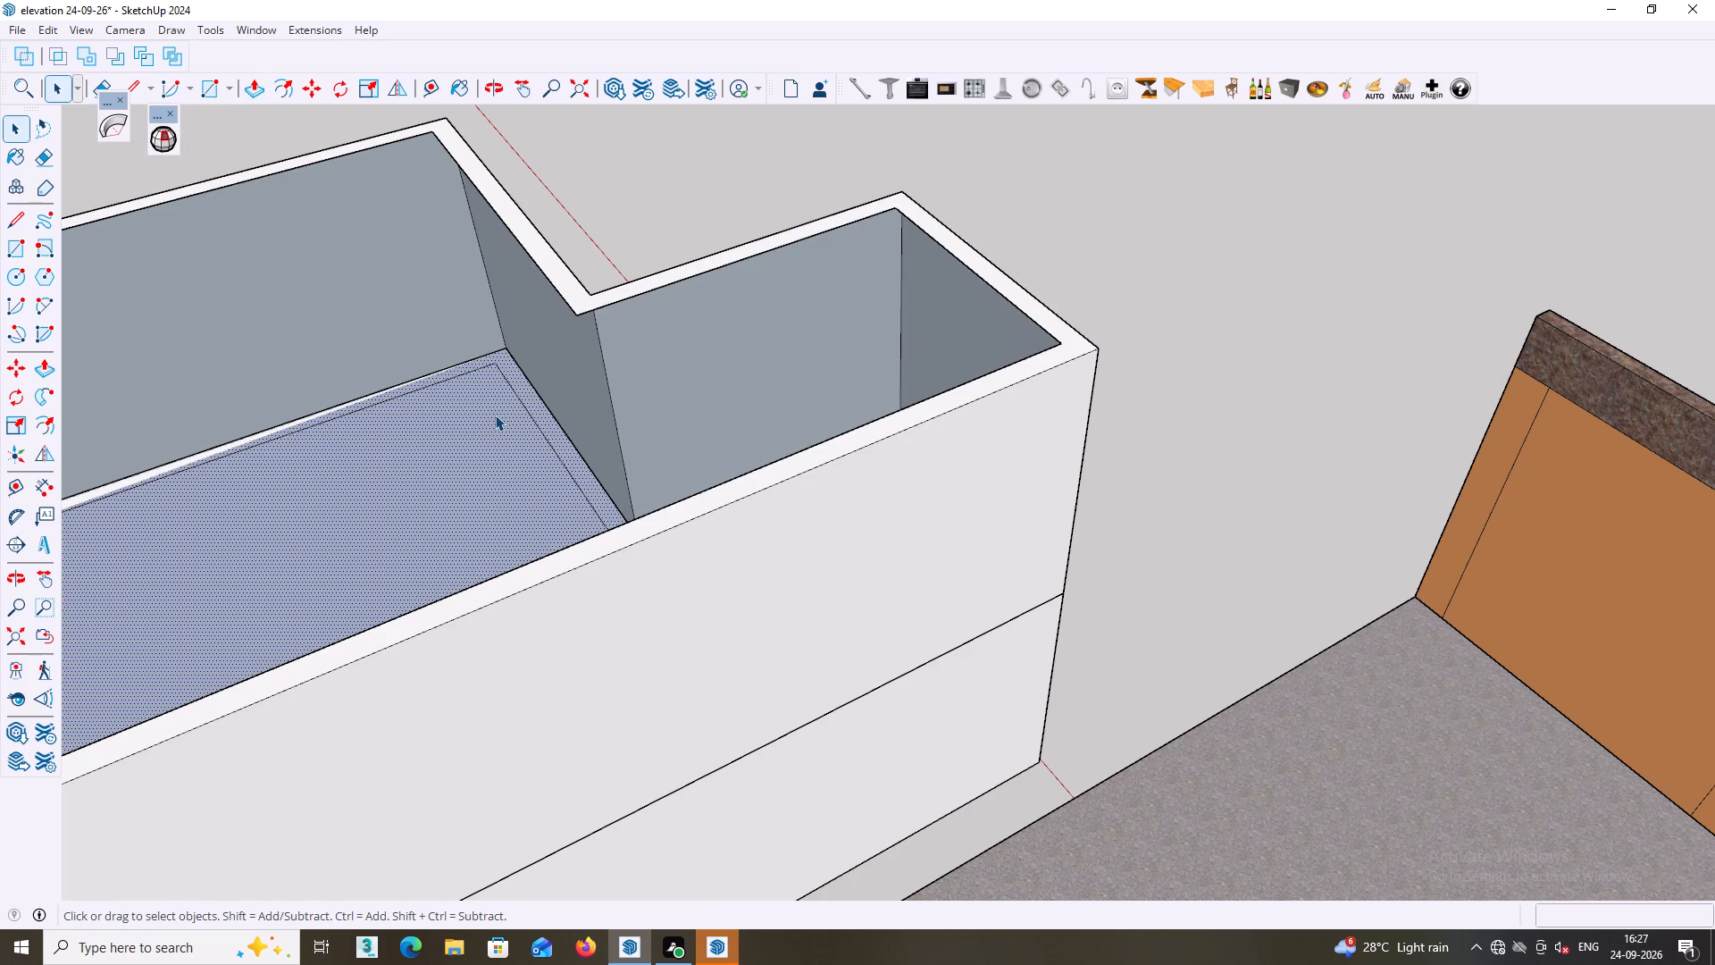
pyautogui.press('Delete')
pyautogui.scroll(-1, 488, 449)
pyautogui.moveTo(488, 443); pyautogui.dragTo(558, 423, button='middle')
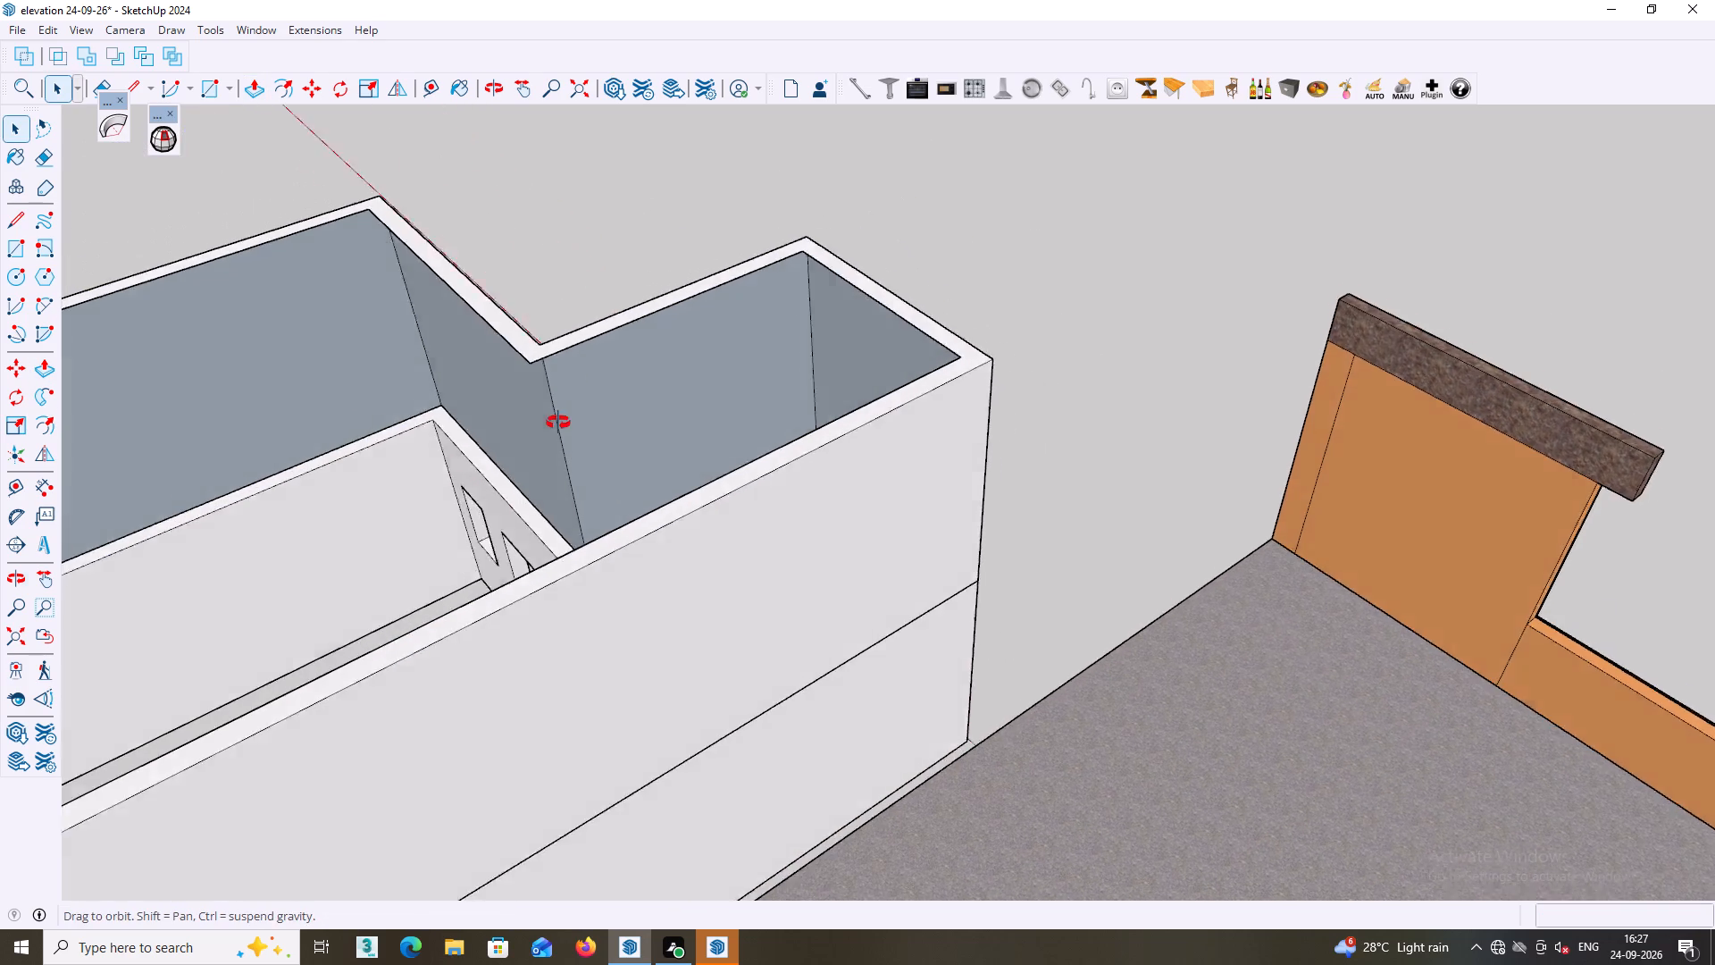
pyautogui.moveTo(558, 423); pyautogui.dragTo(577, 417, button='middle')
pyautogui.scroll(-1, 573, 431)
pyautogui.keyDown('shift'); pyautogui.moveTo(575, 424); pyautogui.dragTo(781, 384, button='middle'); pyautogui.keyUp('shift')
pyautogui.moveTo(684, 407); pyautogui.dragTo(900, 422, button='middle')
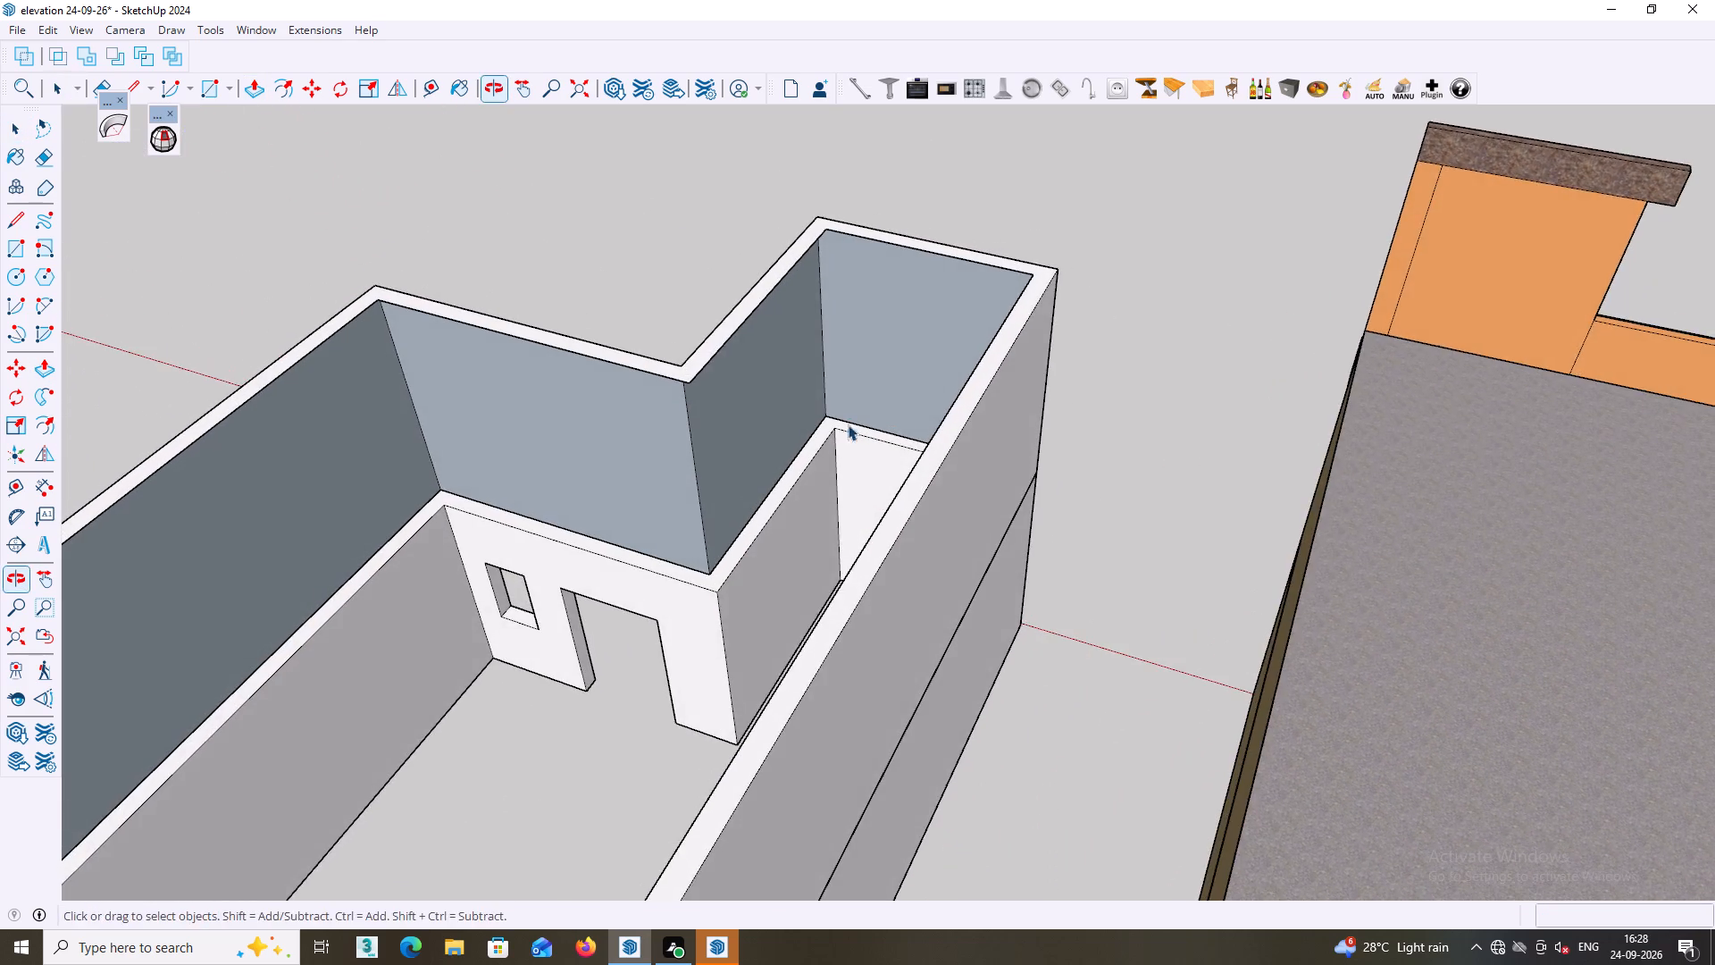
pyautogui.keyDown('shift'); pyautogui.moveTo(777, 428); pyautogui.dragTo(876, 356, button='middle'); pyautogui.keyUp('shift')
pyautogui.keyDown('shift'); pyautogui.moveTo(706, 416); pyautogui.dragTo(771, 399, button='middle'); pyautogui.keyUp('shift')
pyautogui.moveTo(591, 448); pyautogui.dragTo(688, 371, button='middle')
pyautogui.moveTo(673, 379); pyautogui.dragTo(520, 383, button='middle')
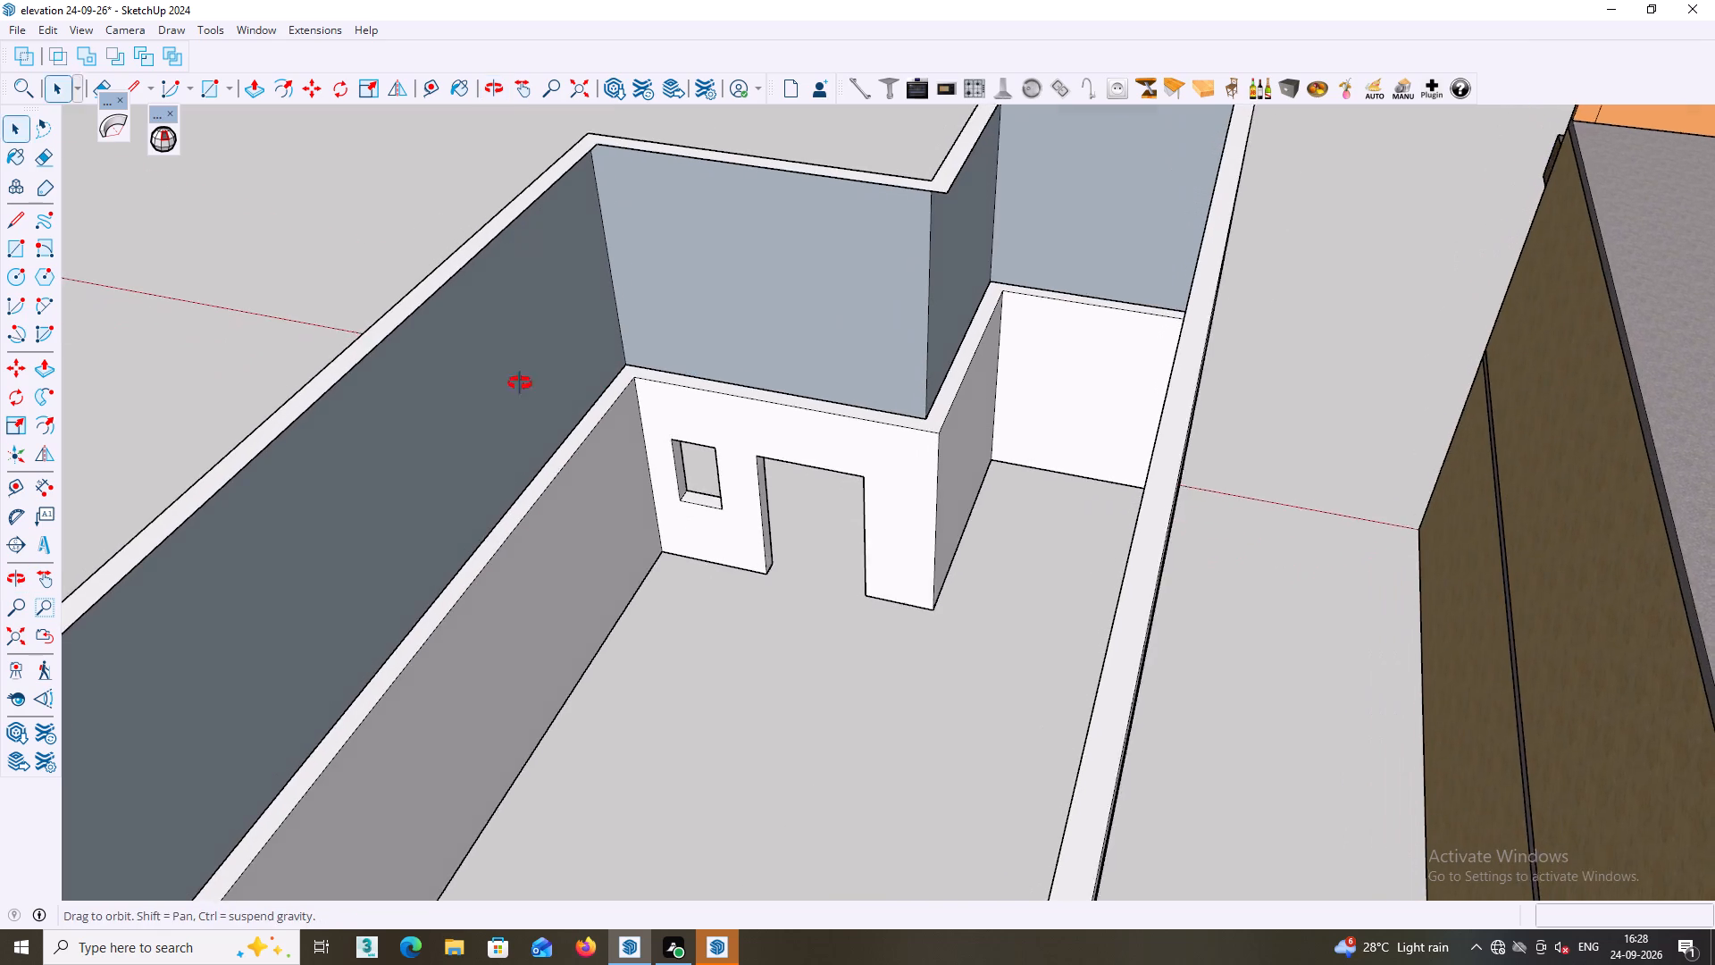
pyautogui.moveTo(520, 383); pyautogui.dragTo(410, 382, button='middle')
# Undo the floor-face deletion, the upper-floor wall extrusion and the 9" offset, back to the plain roof slab.
pyautogui.hotkey('ctrl', 'z')
pyautogui.hotkey('ctrl', 'z')
pyautogui.hotkey('ctrl', 'z')
pyautogui.moveTo(446, 391); pyautogui.dragTo(81, 312, button='middle')
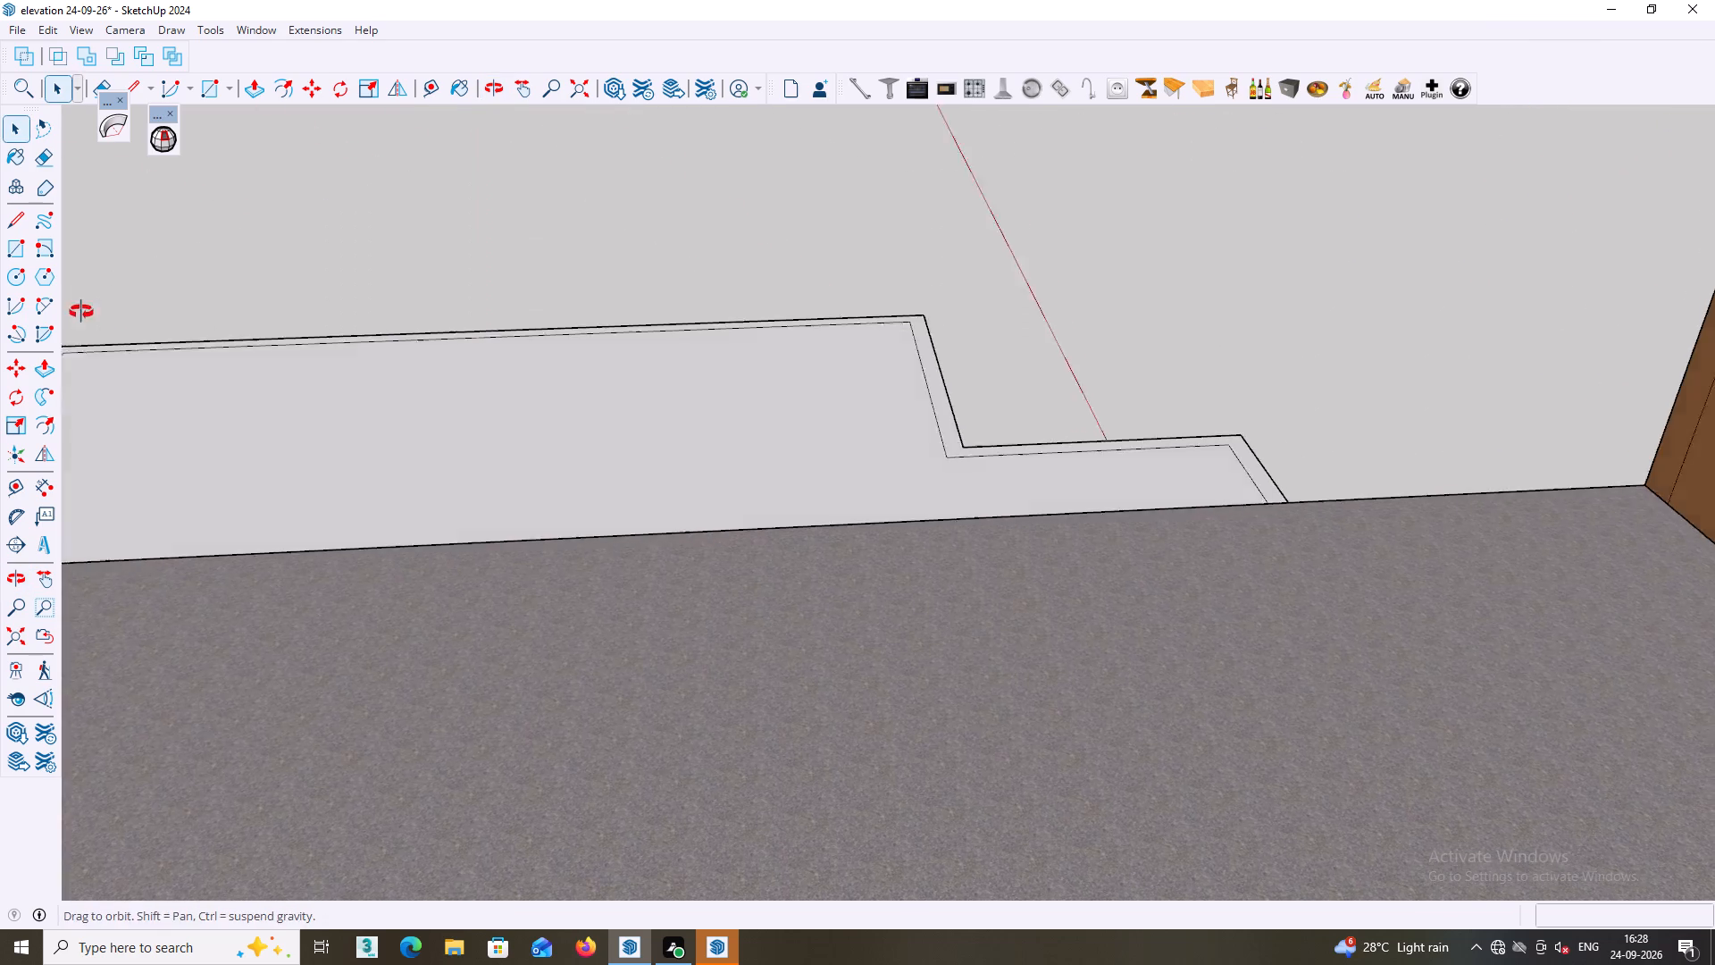
pyautogui.moveTo(81, 312); pyautogui.dragTo(80, 311, button='middle')
pyautogui.moveTo(339, 404); pyautogui.dragTo(366, 456, button='middle')
pyautogui.scroll(-8, 339, 423)
pyautogui.moveTo(677, 497); pyautogui.dragTo(675, 519, button='middle')
pyautogui.middleClick(919, 483)
pyautogui.moveTo(966, 411); pyautogui.dragTo(274, 298, button='middle')
pyautogui.moveTo(847, 432); pyautogui.dragTo(619, 399, button='middle')
pyautogui.moveTo(891, 550); pyautogui.dragTo(1116, 770, button='middle')
pyautogui.scroll(2, 1084, 608)
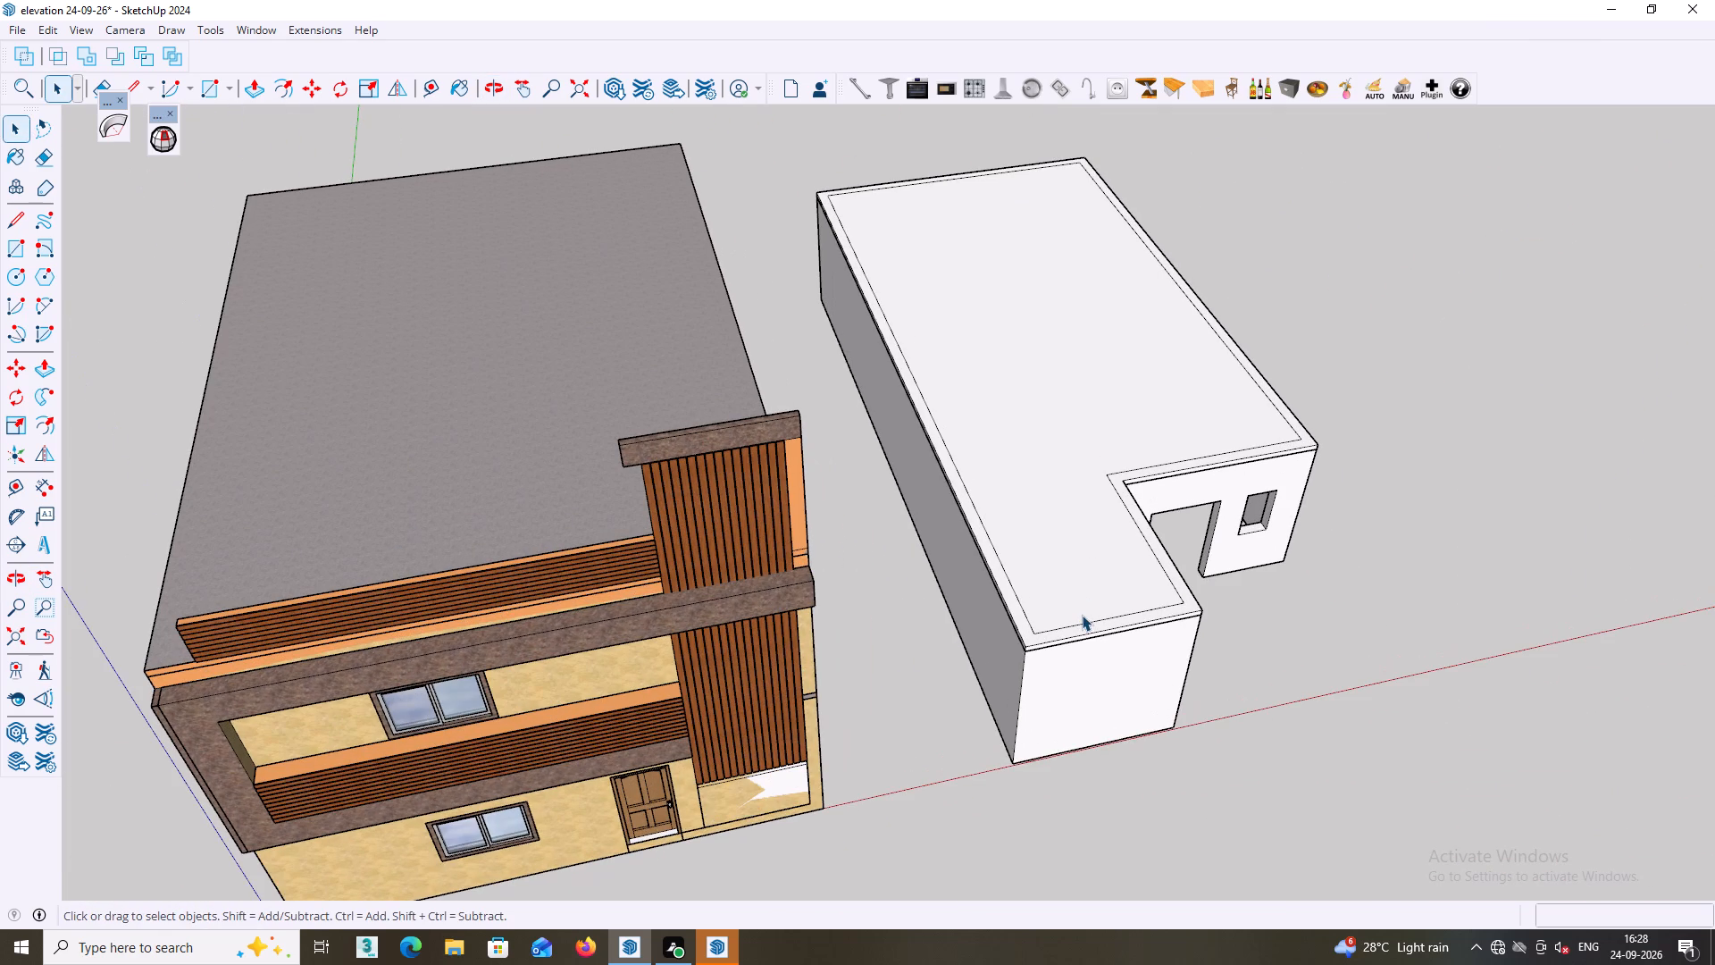
pyautogui.hotkey('ctrl', 'z')
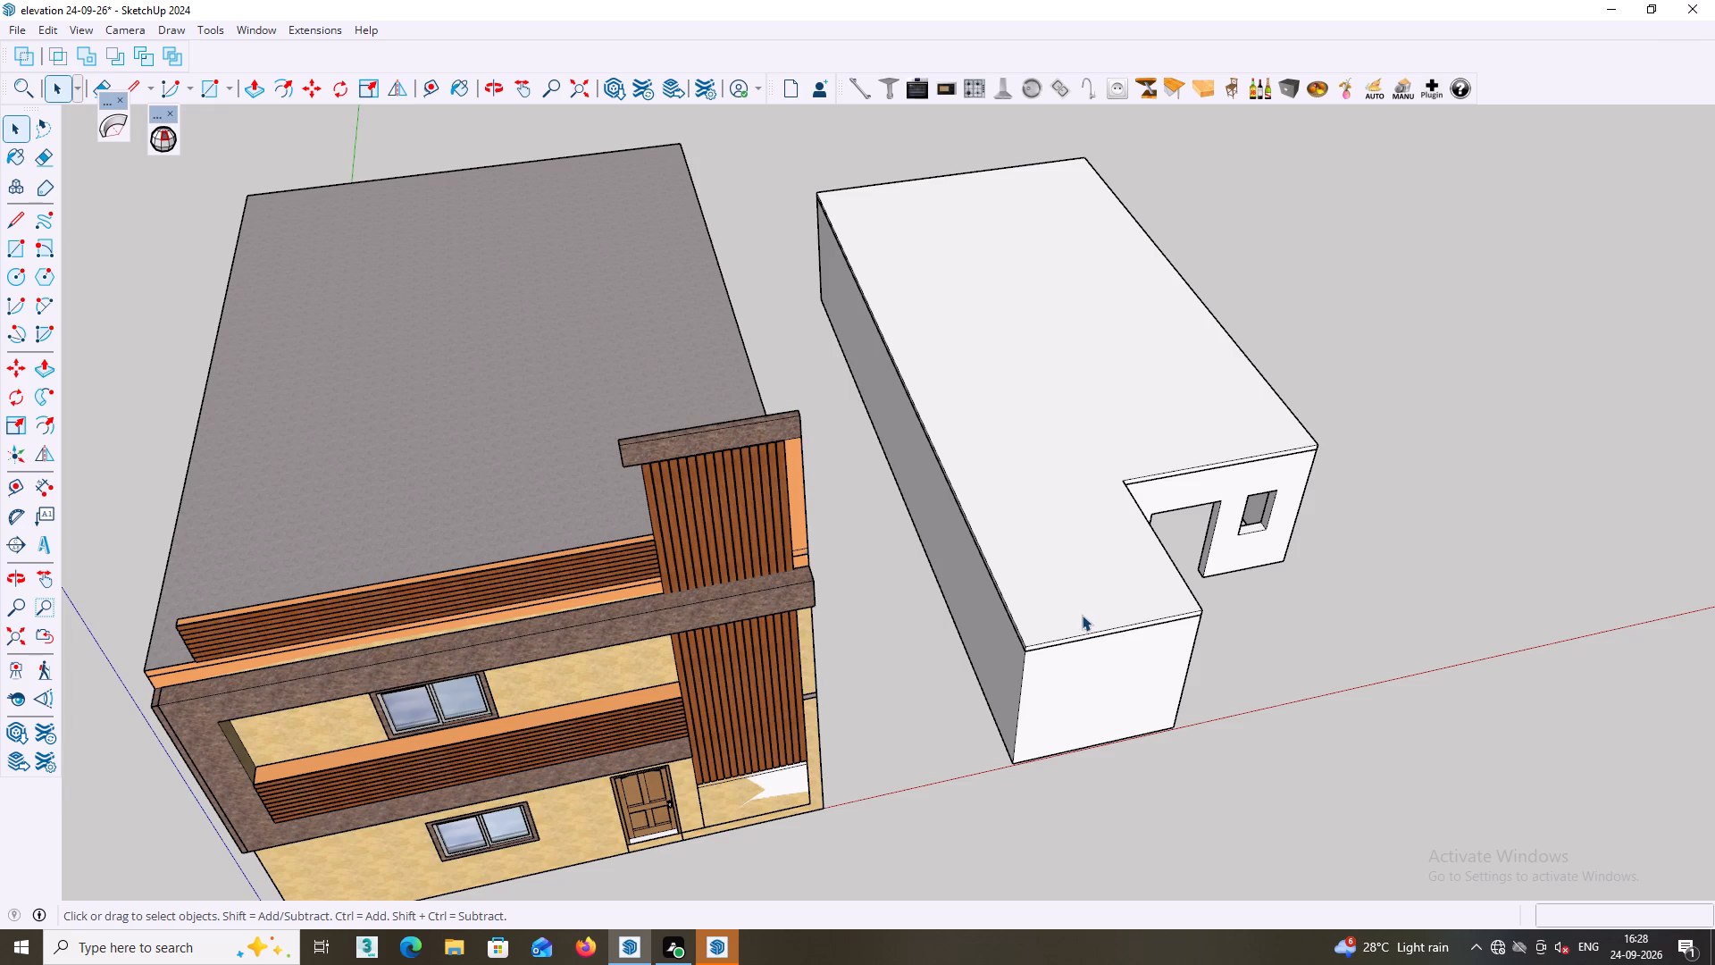
# Select the whole roof slab on the L-shaped building and make it a separate group.
pyautogui.scroll(-2, 1089, 605)
pyautogui.moveTo(1113, 616); pyautogui.dragTo(1049, 512, button='middle')
pyautogui.moveTo(1150, 583); pyautogui.dragTo(957, 268, button='middle')
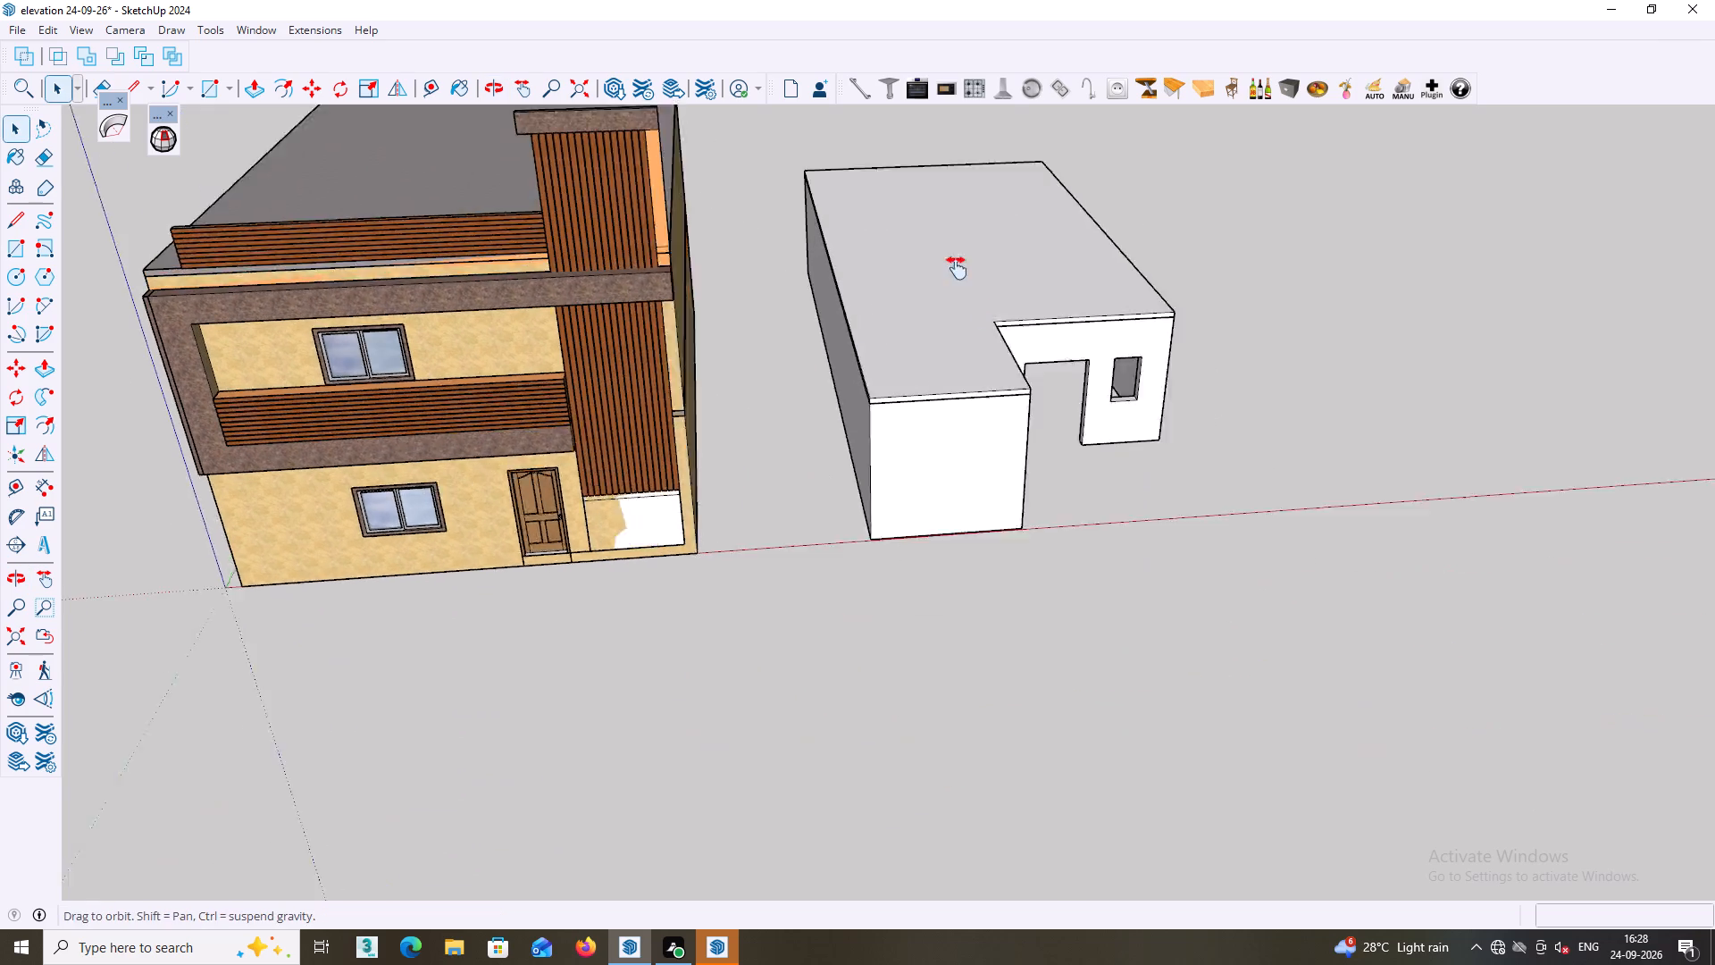
pyautogui.moveTo(957, 268); pyautogui.dragTo(949, 250, button='middle')
pyautogui.doubleClick(951, 323)
pyautogui.doubleClick(1371, 400)
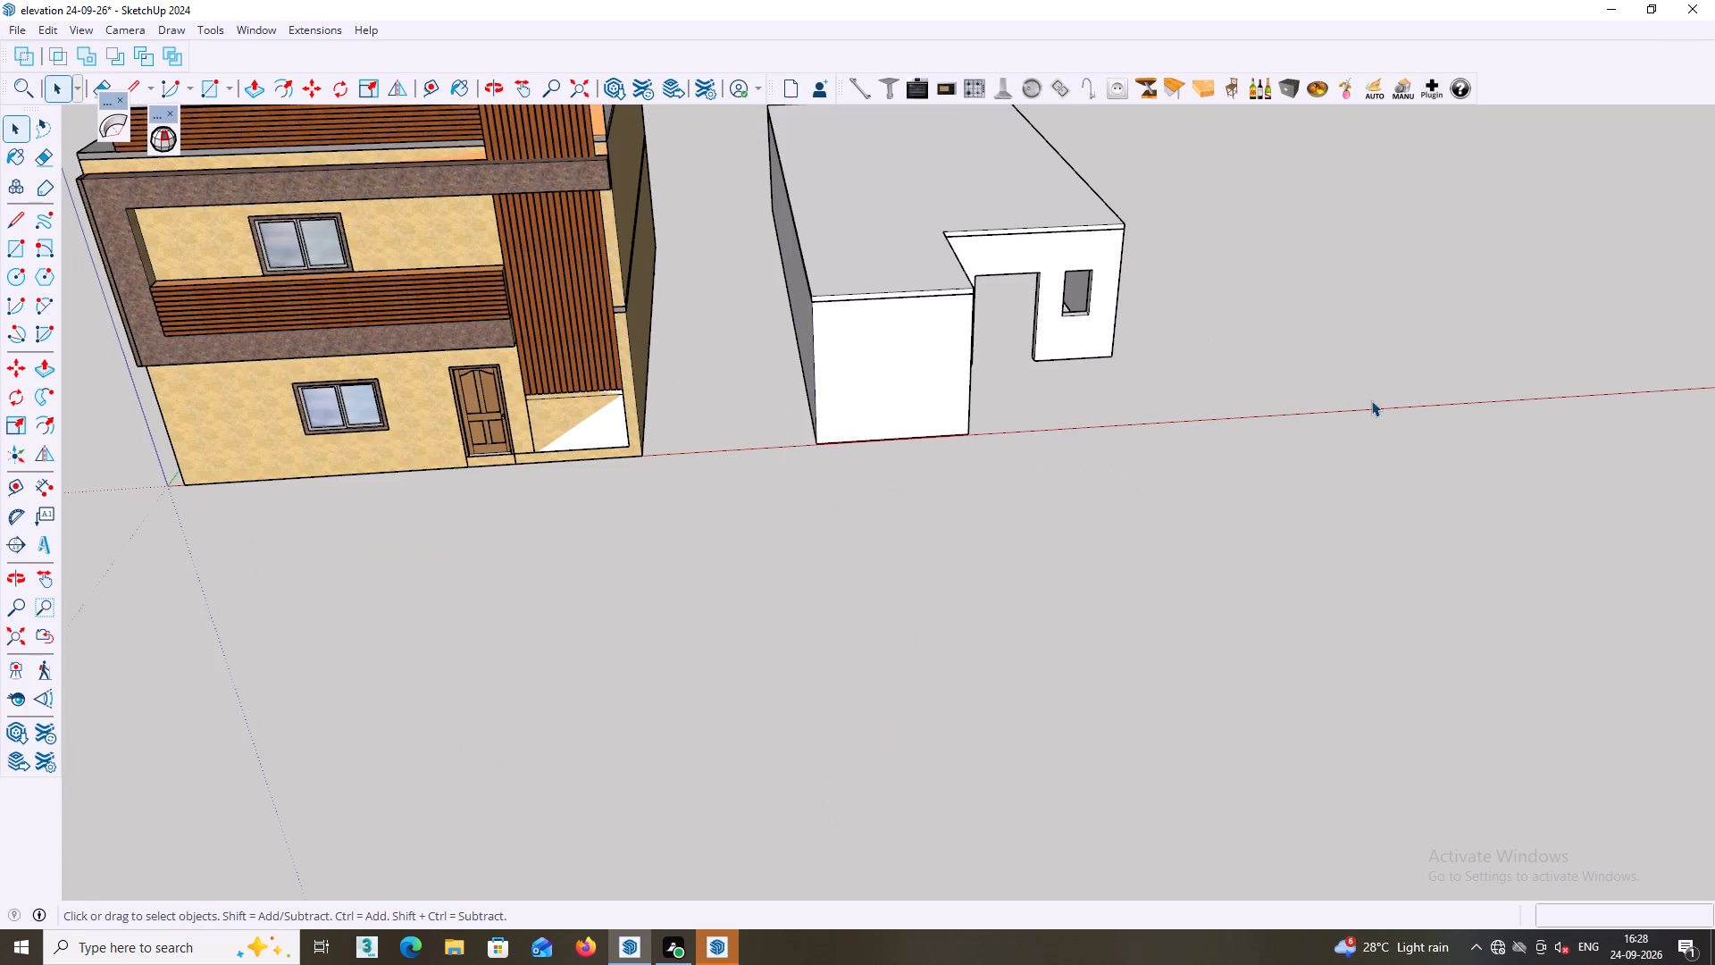
pyautogui.doubleClick(899, 289)
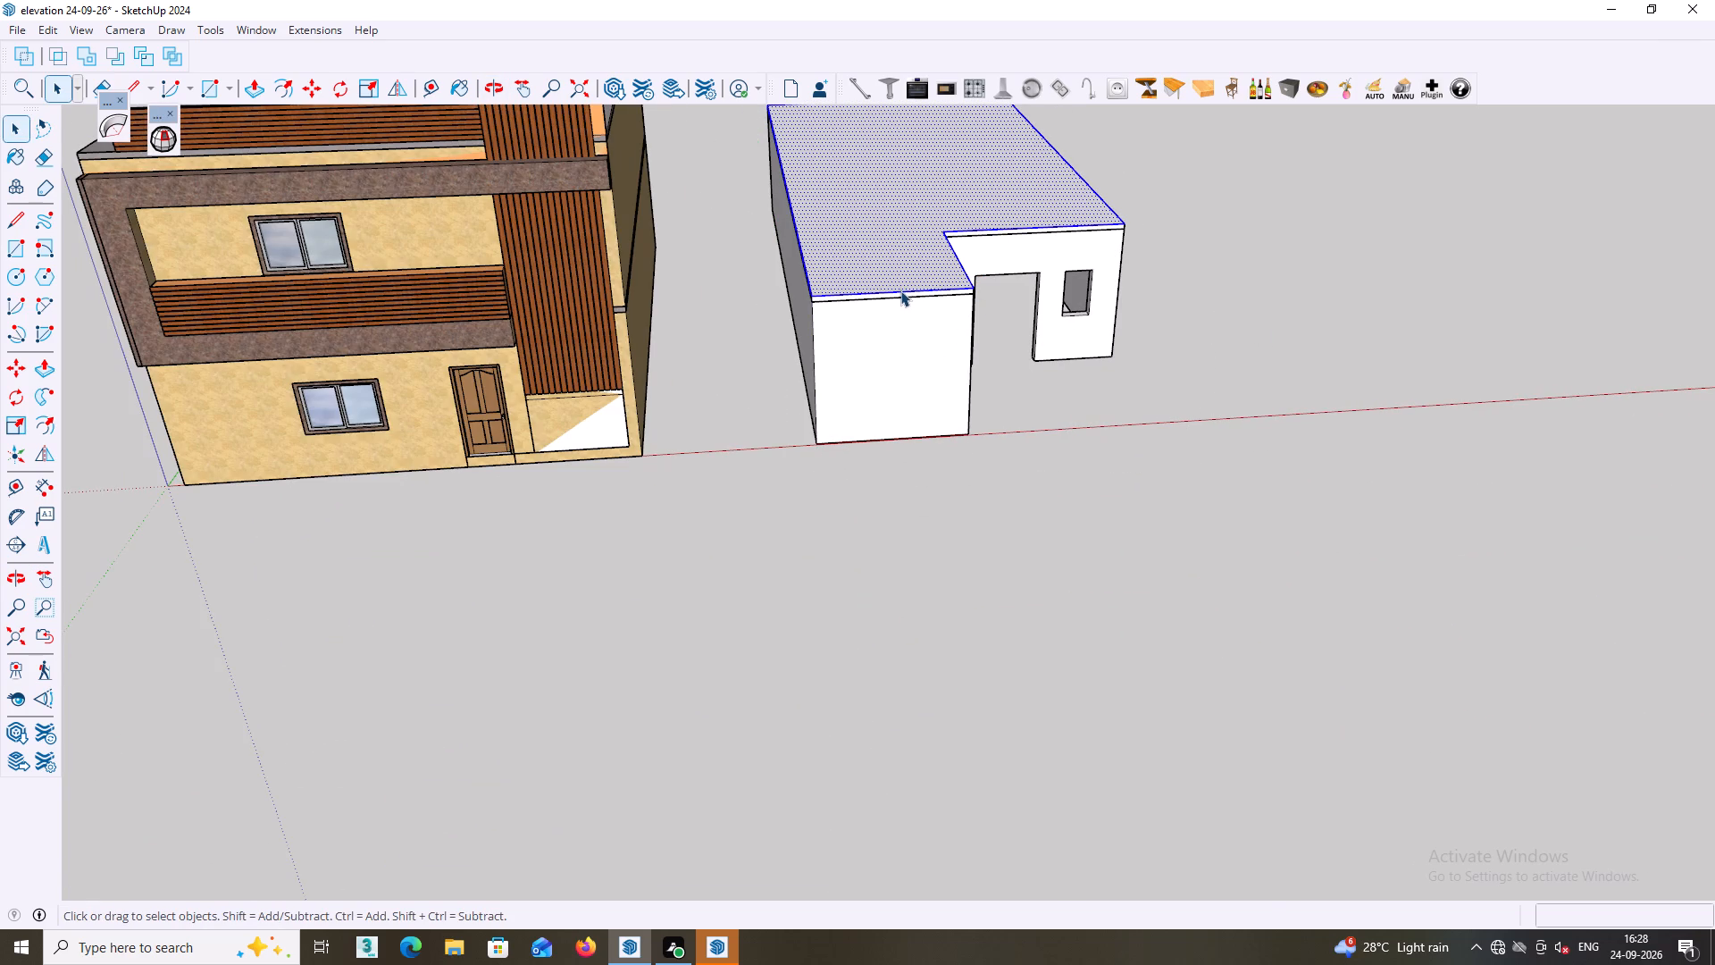
pyautogui.moveTo(899, 271); pyautogui.dragTo(919, 240, button='middle')
pyautogui.scroll(7, 786, 273)
pyautogui.moveTo(820, 274); pyautogui.dragTo(939, 254, button='middle')
pyautogui.scroll(3, 826, 306)
pyautogui.doubleClick(833, 319)
pyautogui.tripleClick(833, 319)
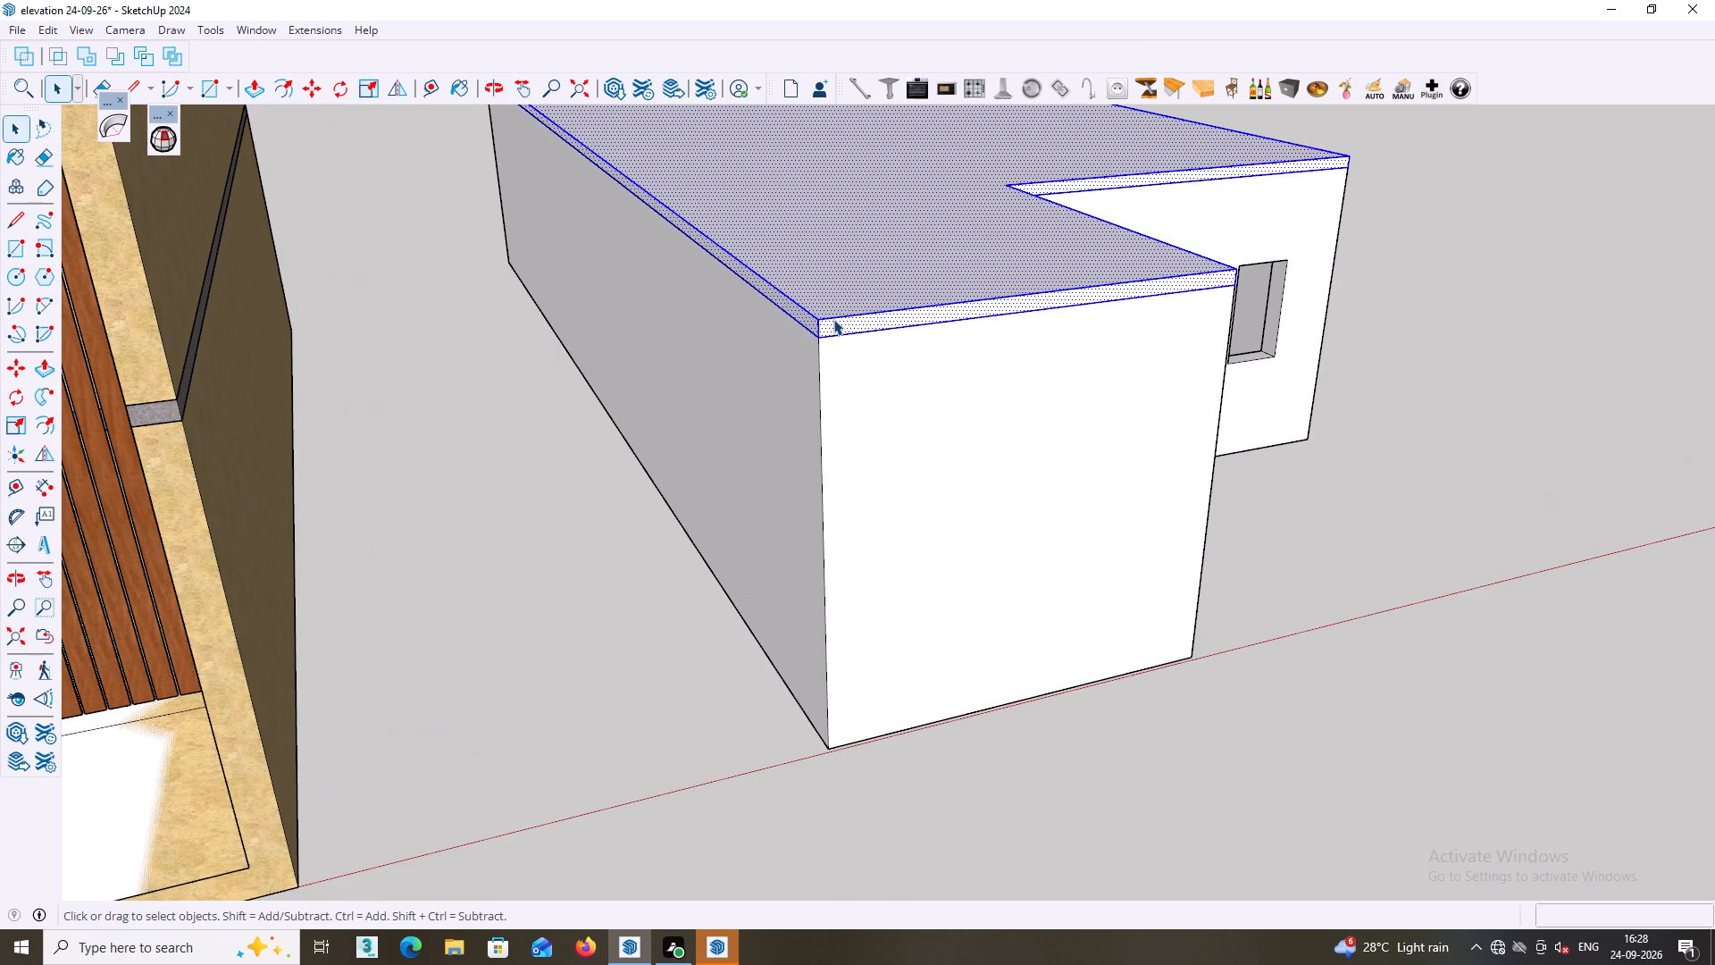
pyautogui.click(833, 319)
pyautogui.rightClick(841, 285)
pyautogui.click(916, 170)
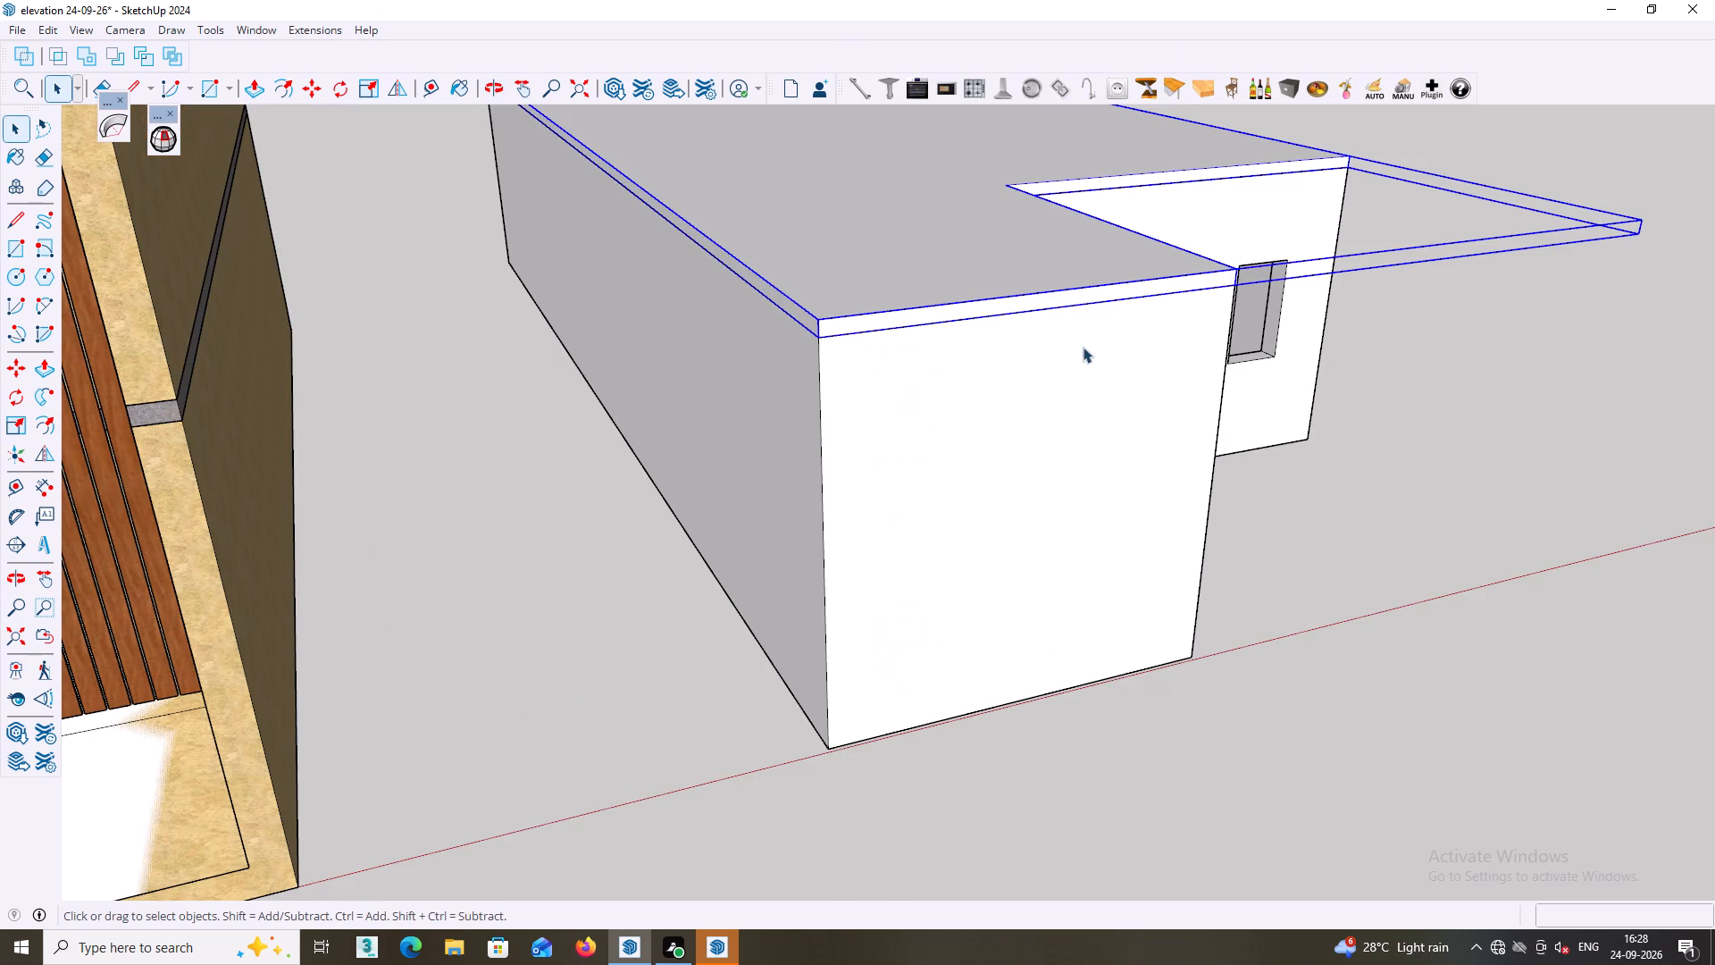
pyautogui.click(1343, 535)
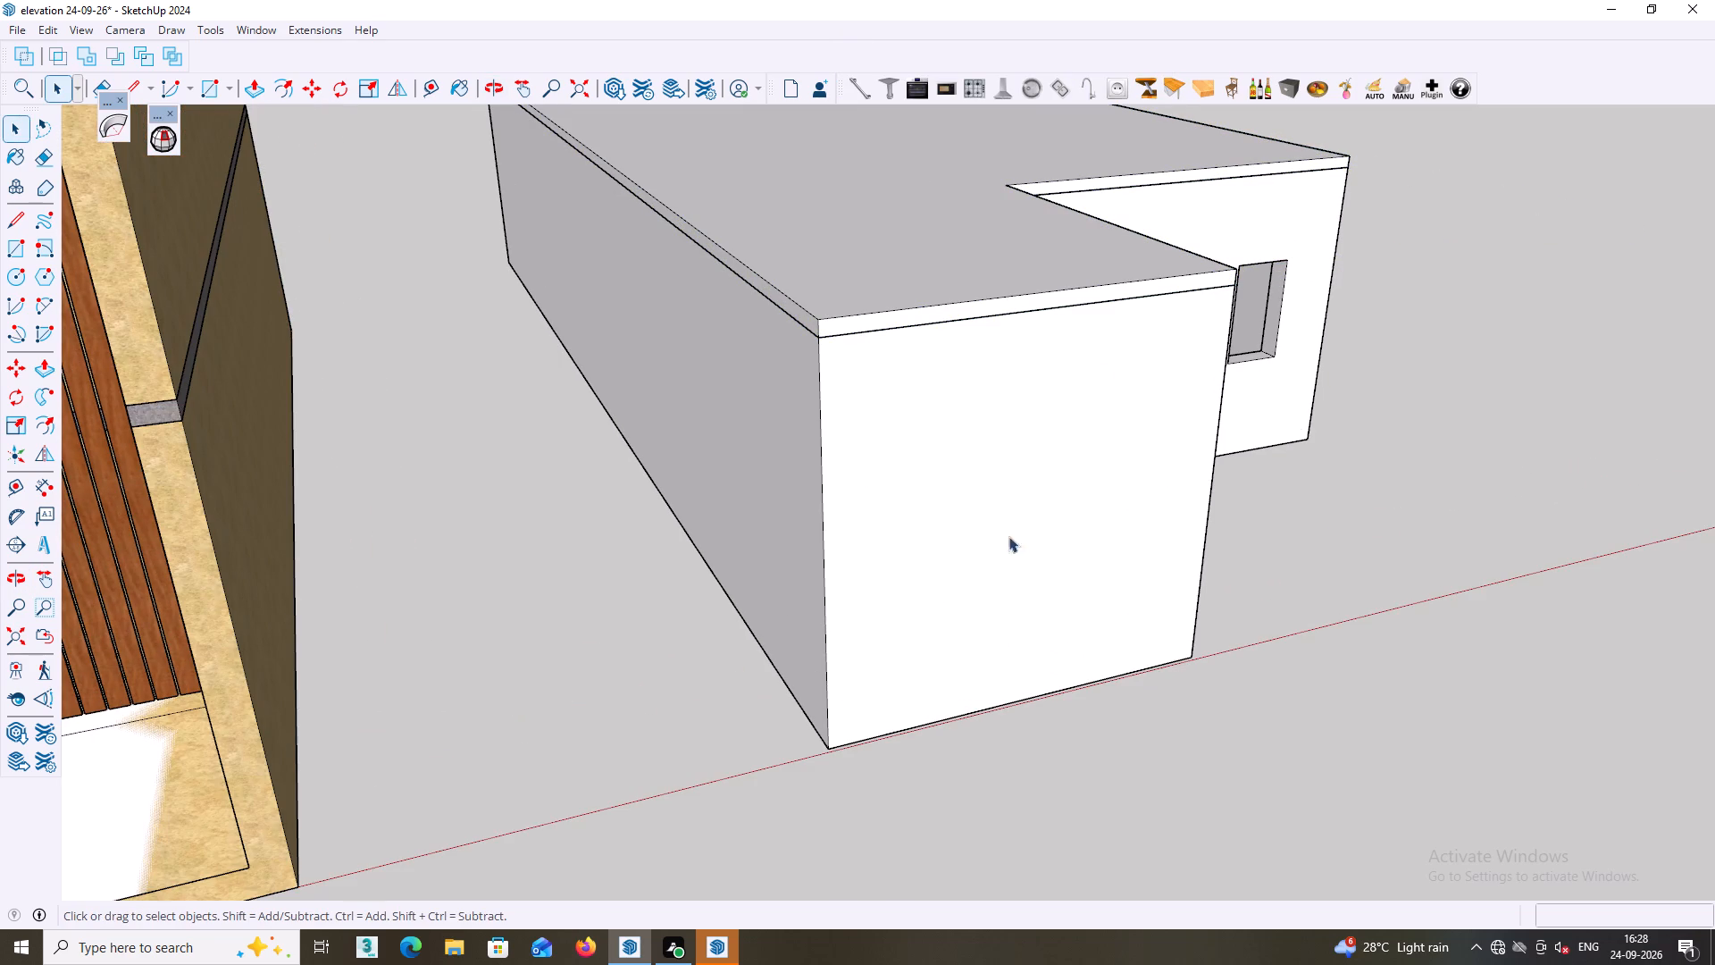
# Copy the ground-floor wall group straight up 10' 4 1/2" onto the top of the slab to form the upper storey.
pyautogui.scroll(-2, 937, 546)
pyautogui.moveTo(936, 547); pyautogui.dragTo(776, 516, button='middle')
pyautogui.keyDown('shift'); pyautogui.moveTo(816, 533); pyautogui.dragTo(824, 546, button='middle'); pyautogui.keyUp('shift')
pyautogui.keyDown('shift'); pyautogui.scroll(-1, 839, 558); pyautogui.keyUp('shift')
pyautogui.click(1003, 541)
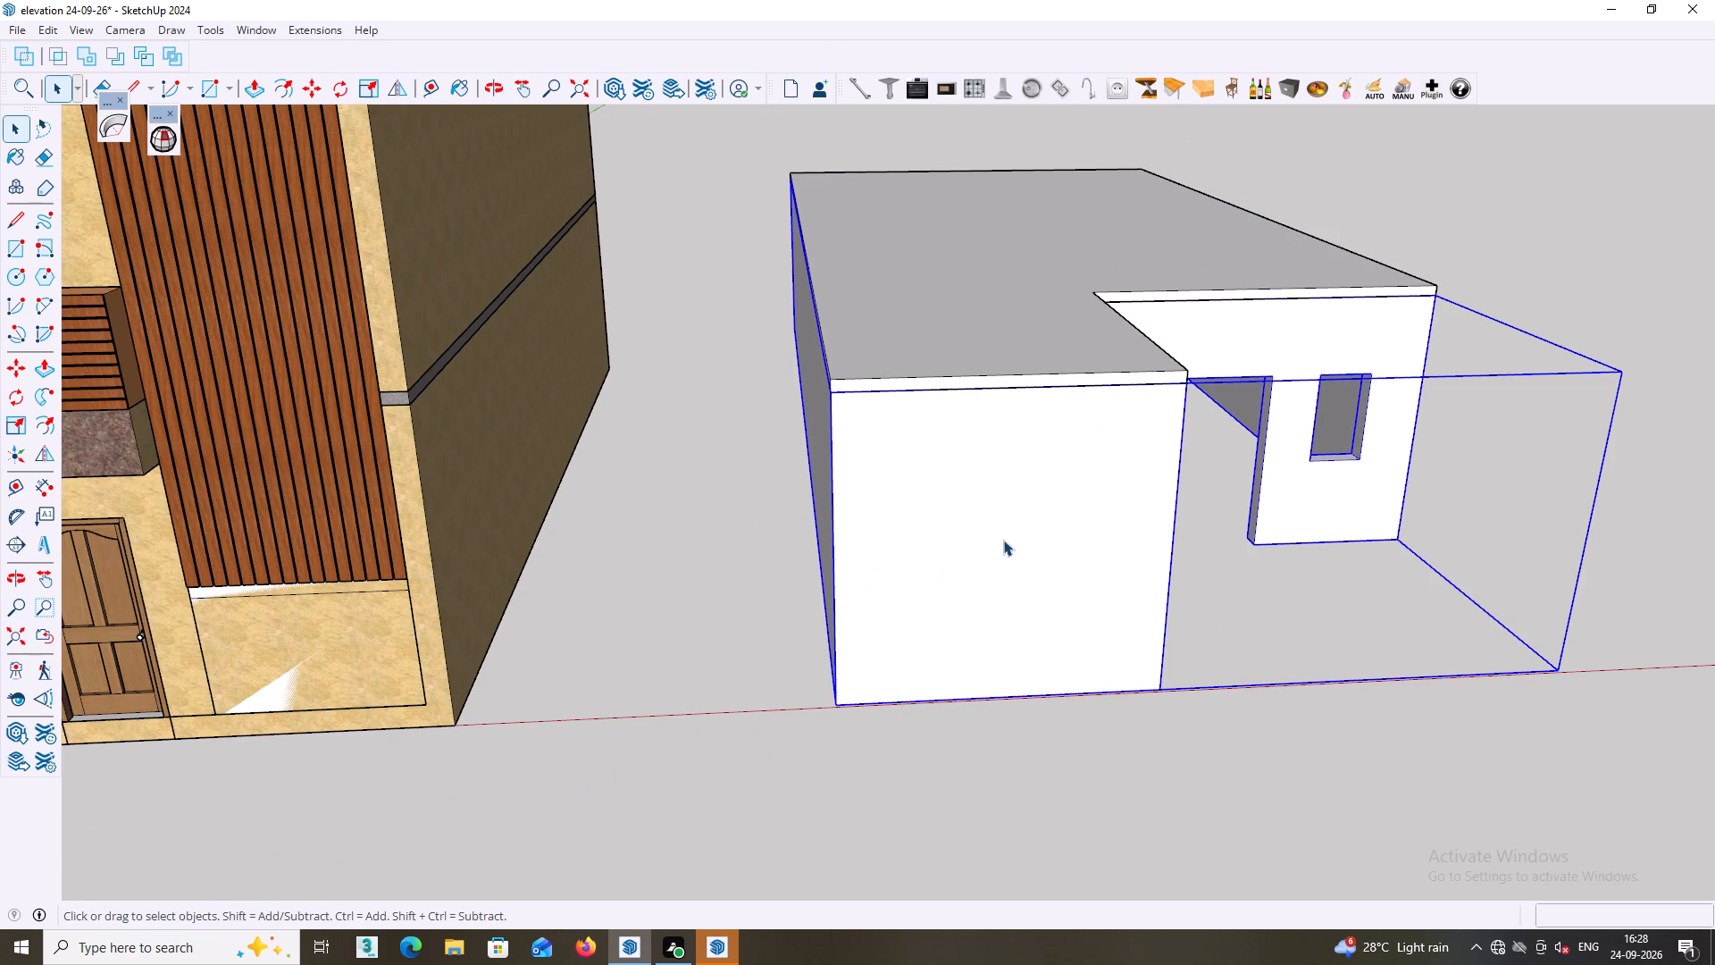
pyautogui.press('m')
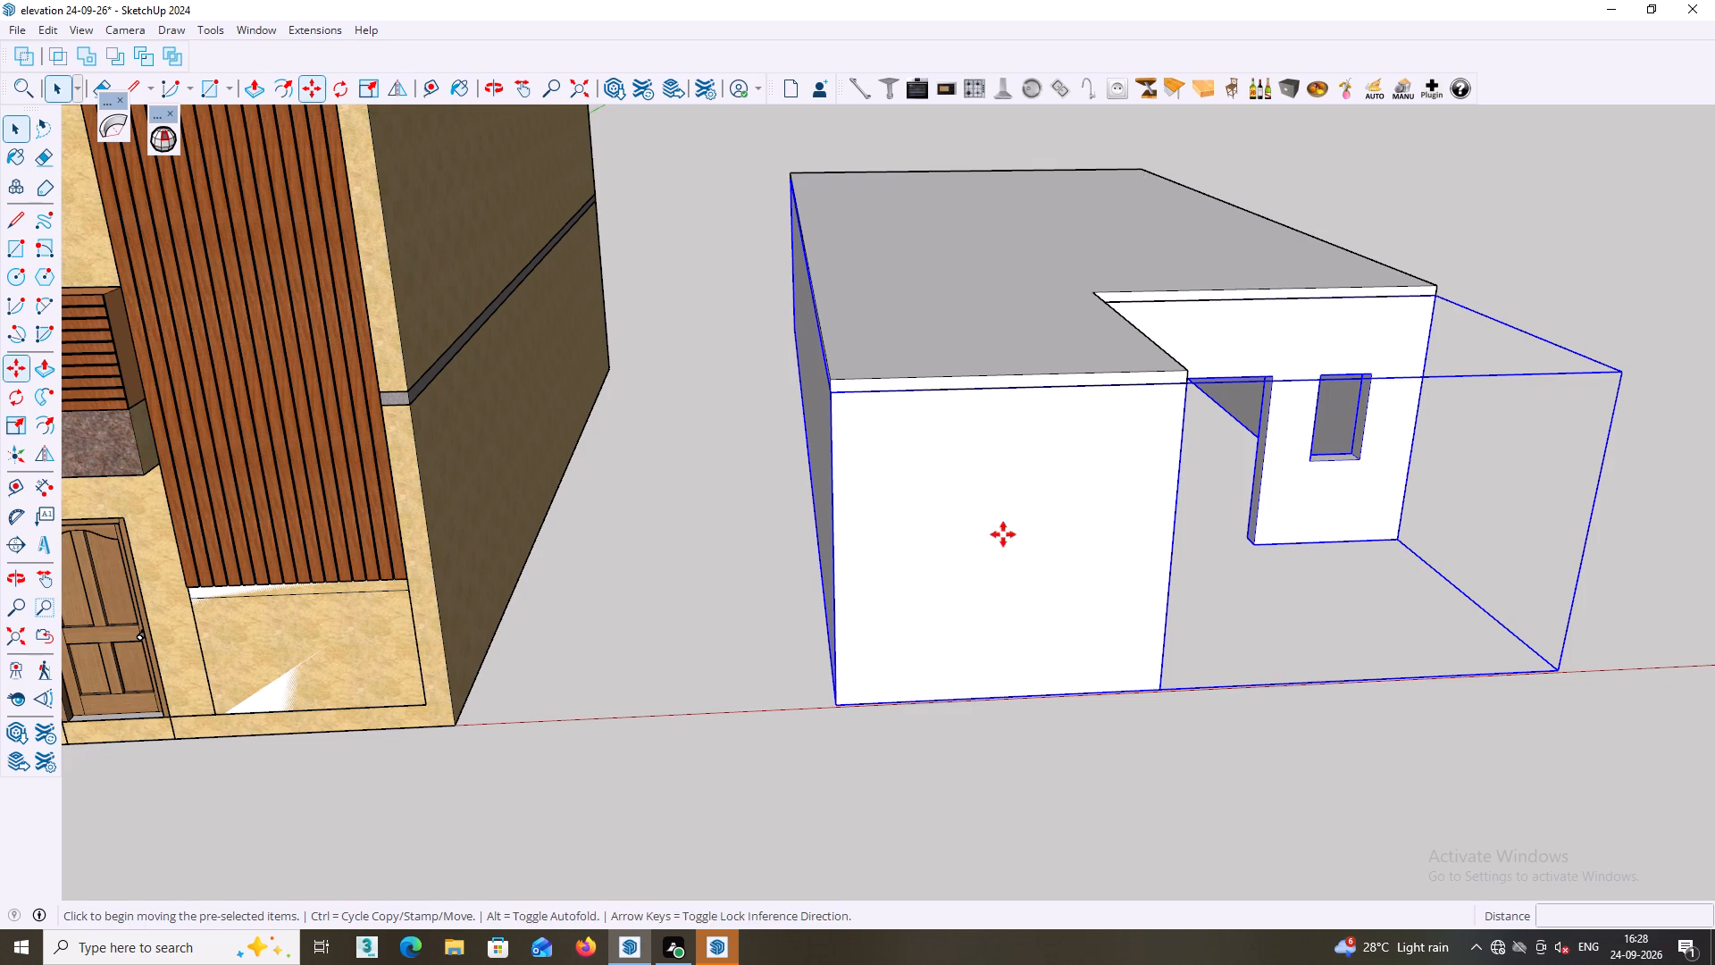
pyautogui.click(838, 704)
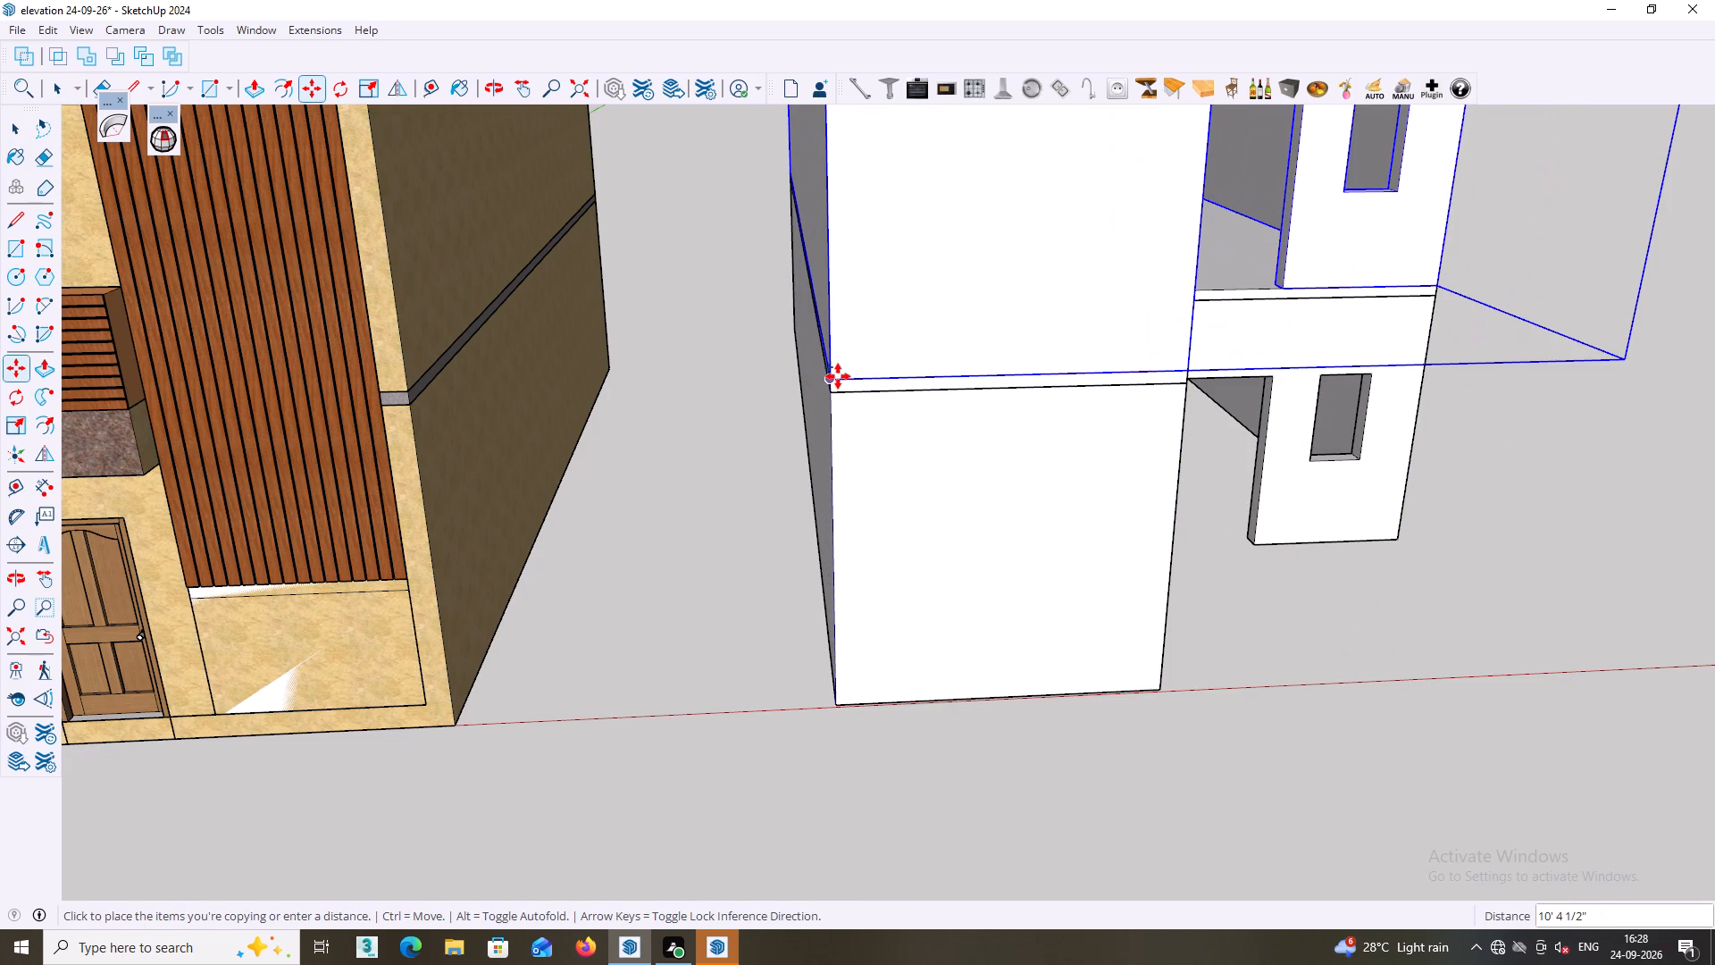
pyautogui.click(838, 376)
pyautogui.scroll(-2, 855, 431)
pyautogui.press('space')
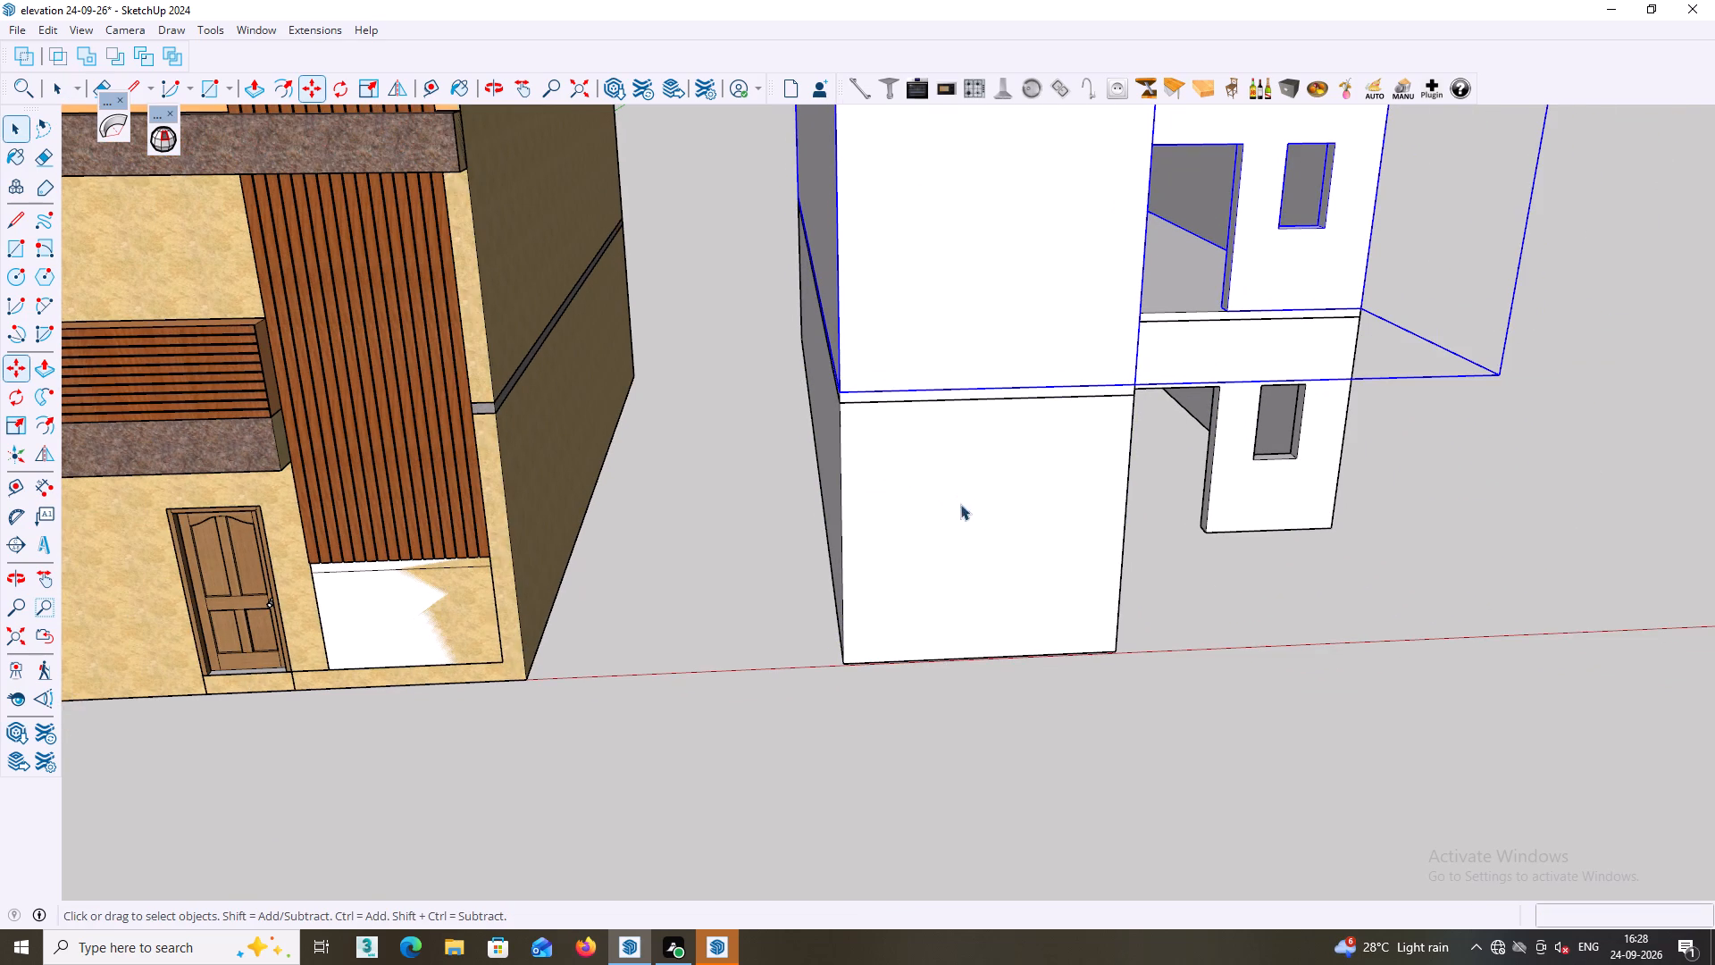
pyautogui.doubleClick(1414, 576)
# Examine the stacked two-storey walls and their openings beside the finished house from the front and sides.
pyautogui.scroll(-7, 1121, 551)
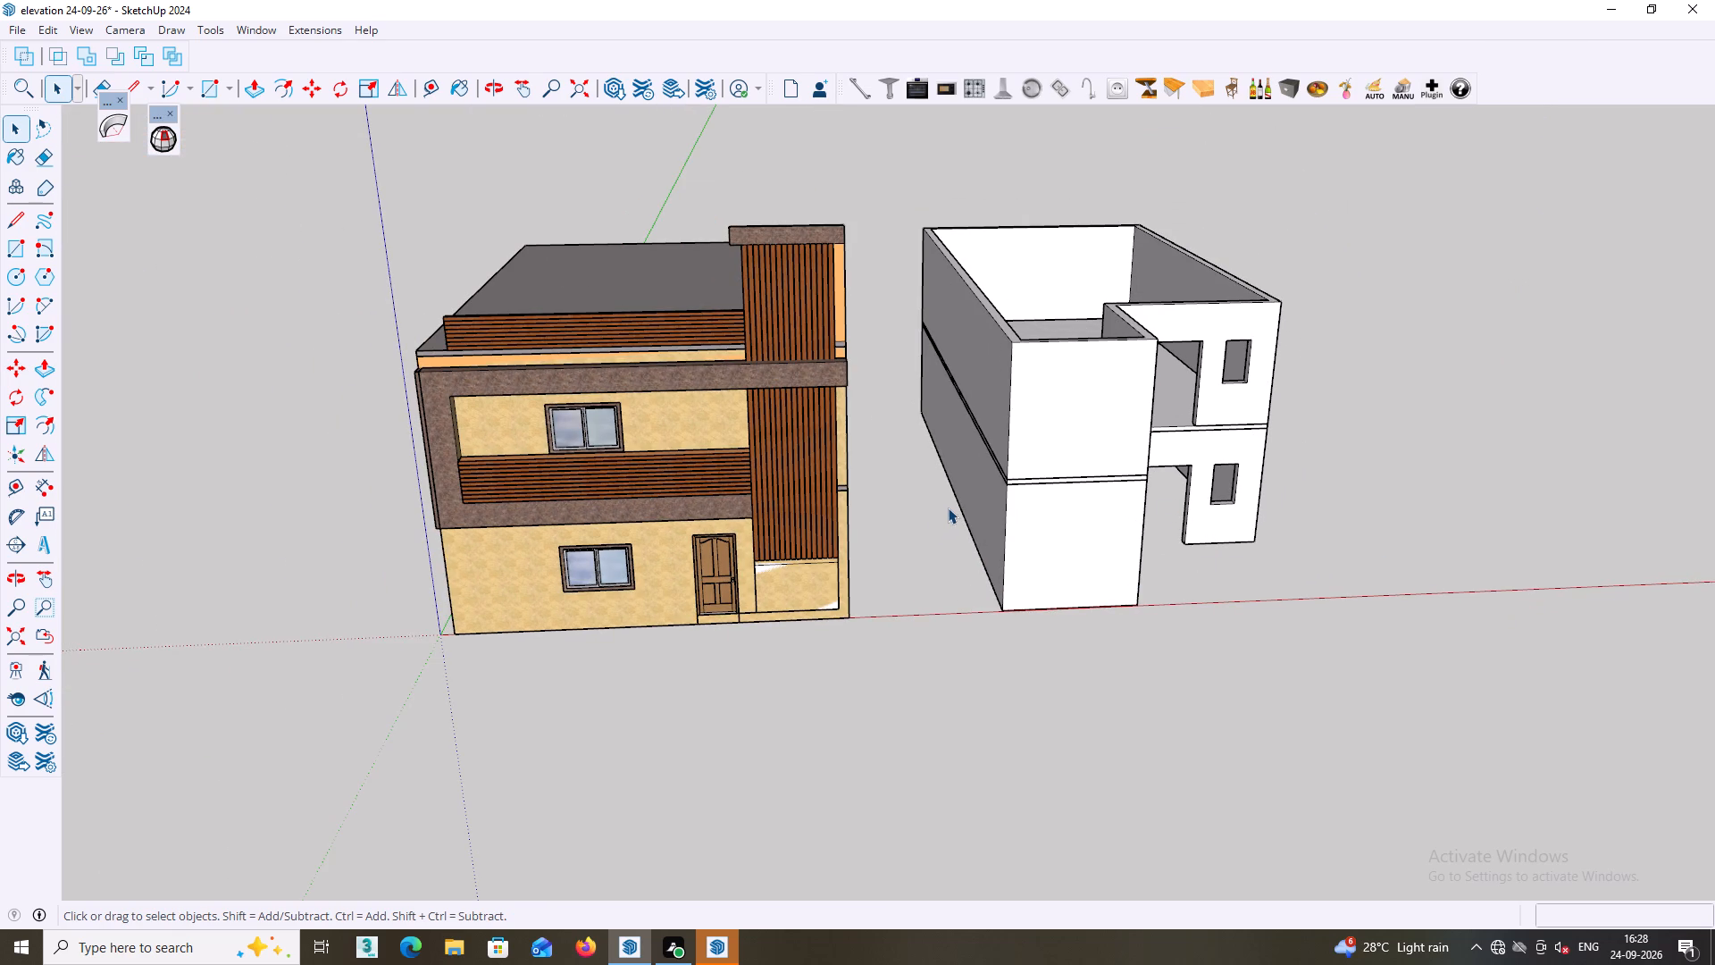
pyautogui.moveTo(960, 528); pyautogui.dragTo(1050, 407, button='middle')
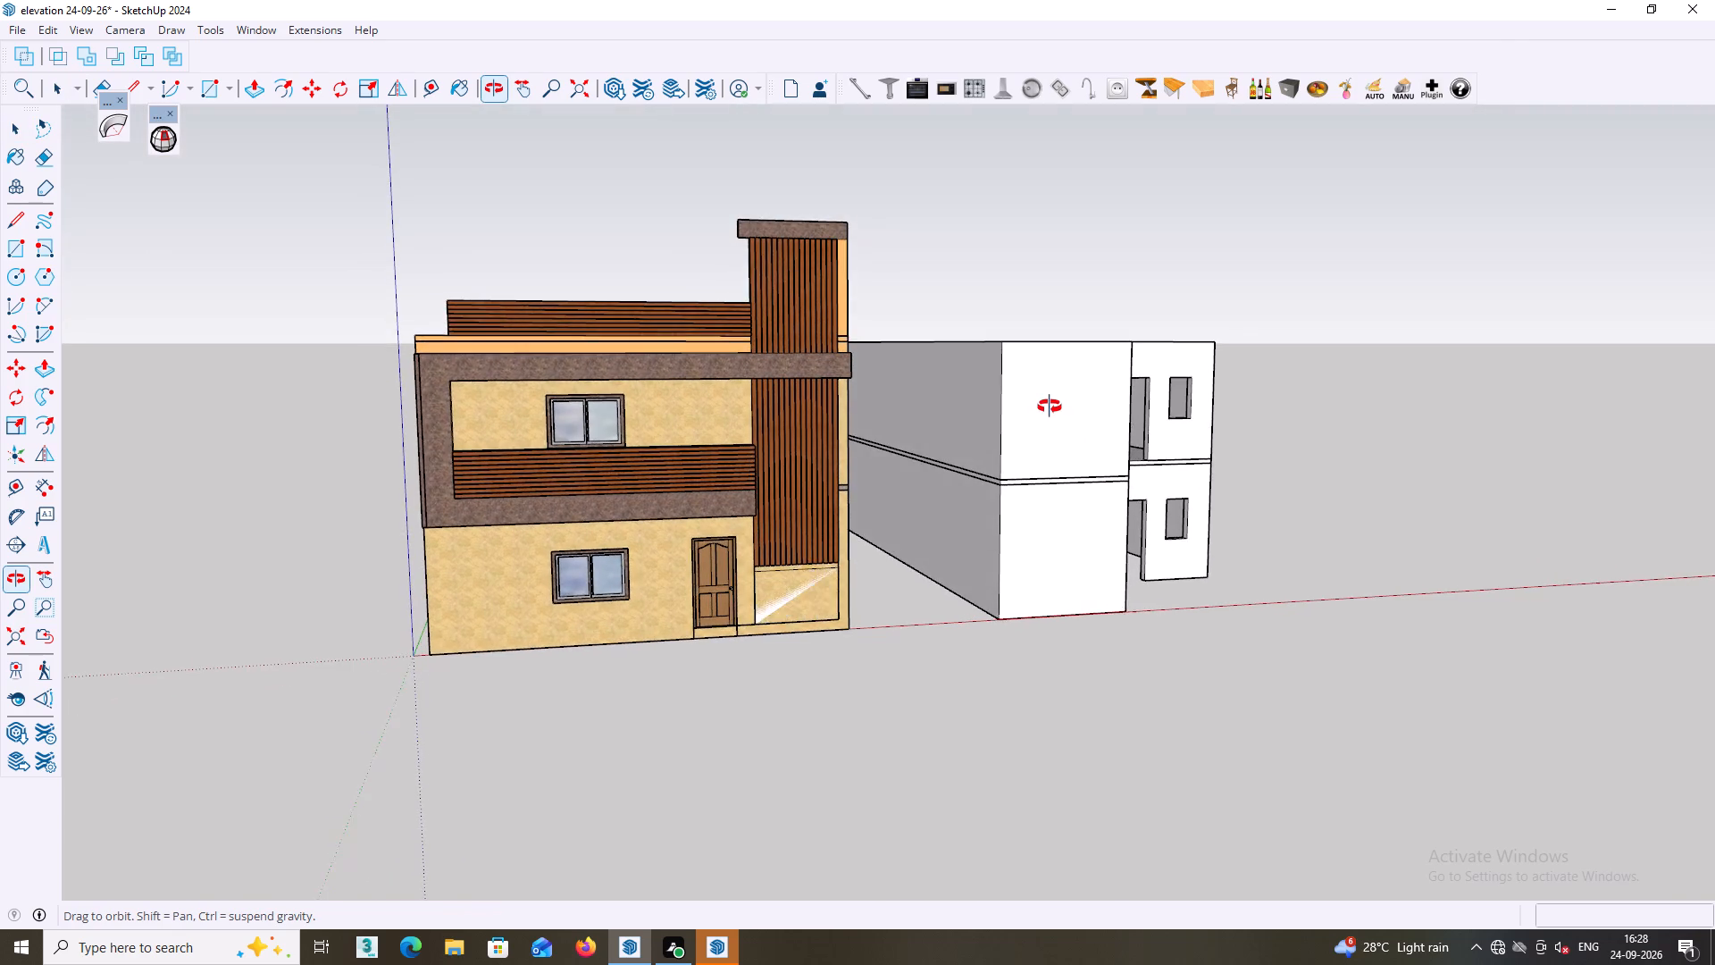
pyautogui.moveTo(1050, 407); pyautogui.dragTo(987, 445, button='middle')
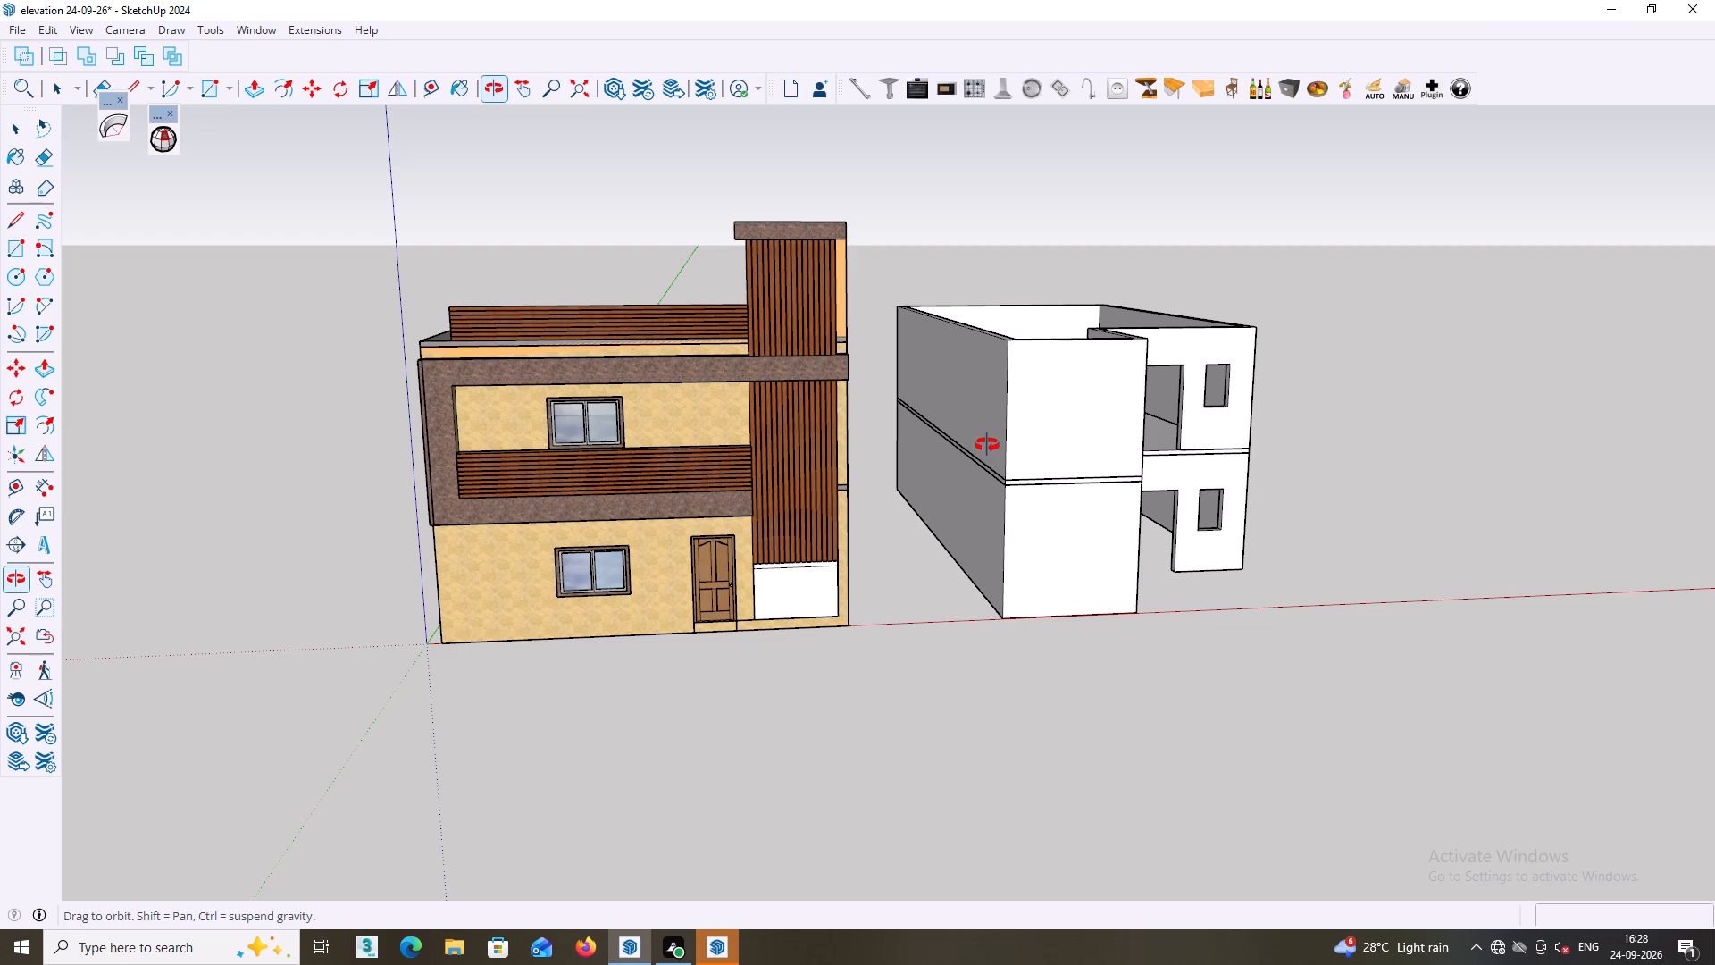
pyautogui.moveTo(987, 445); pyautogui.dragTo(987, 447, button='middle')
pyautogui.scroll(-2, 999, 450)
pyautogui.moveTo(1025, 468); pyautogui.dragTo(851, 466, button='middle')
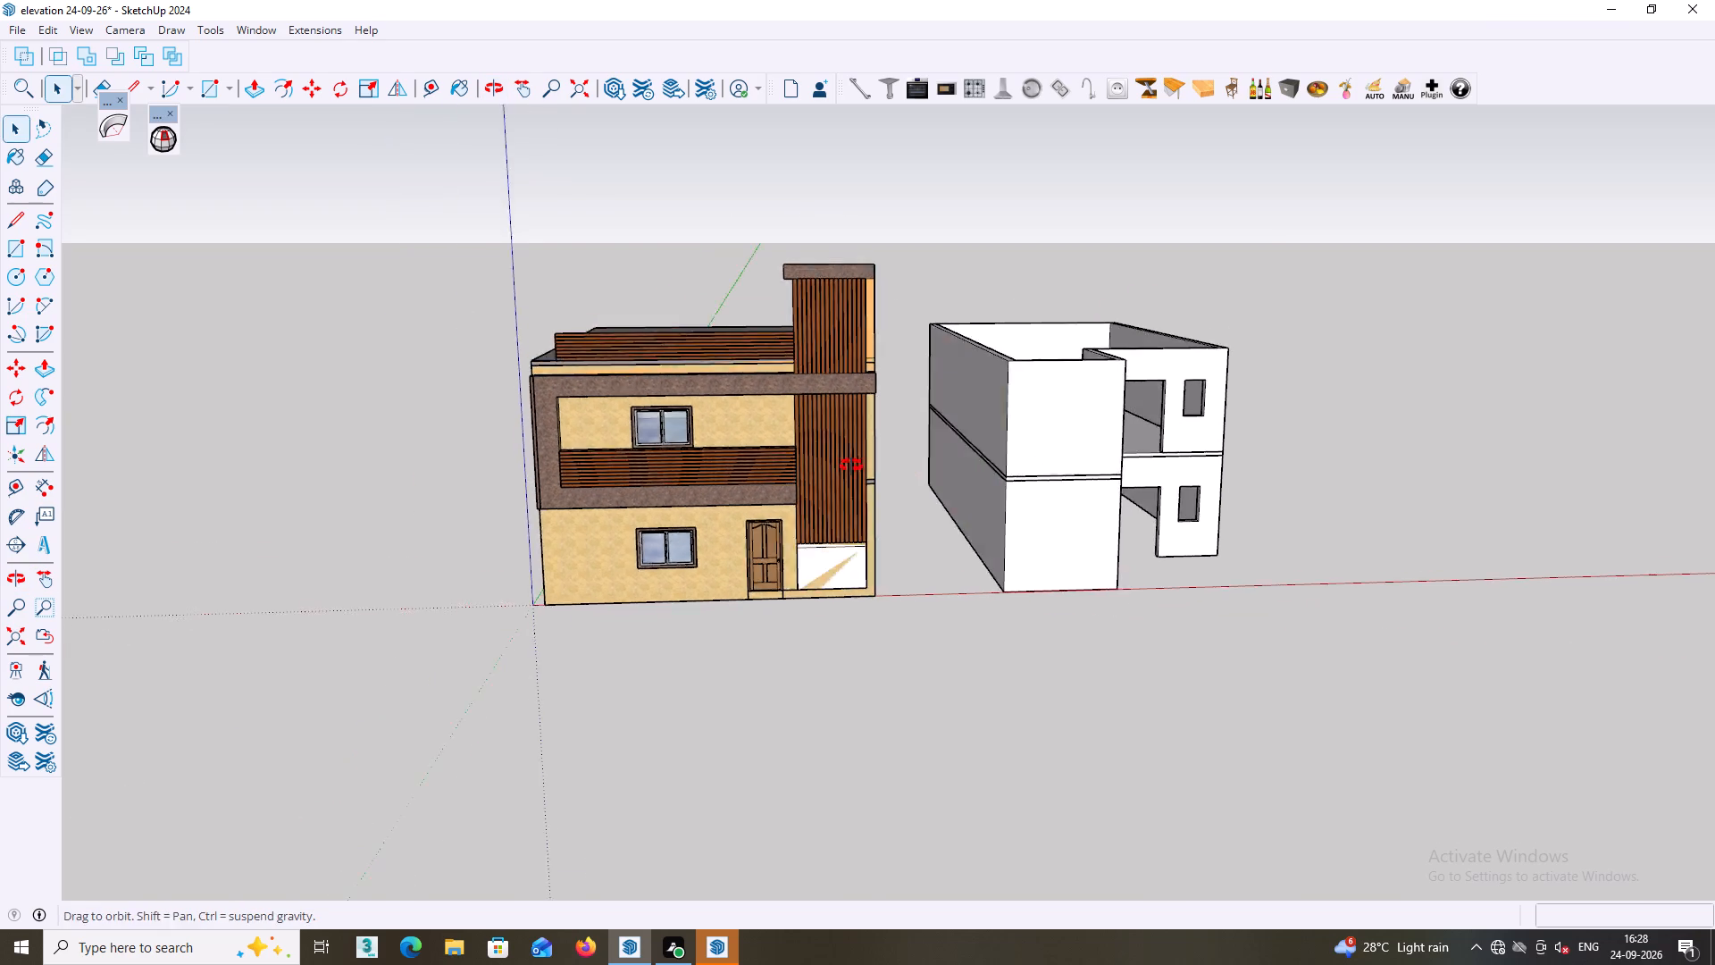
pyautogui.moveTo(851, 466); pyautogui.dragTo(799, 470, button='middle')
pyautogui.keyDown('shift'); pyautogui.moveTo(919, 499); pyautogui.dragTo(660, 518, button='middle'); pyautogui.keyUp('shift')
pyautogui.middleClick(862, 508)
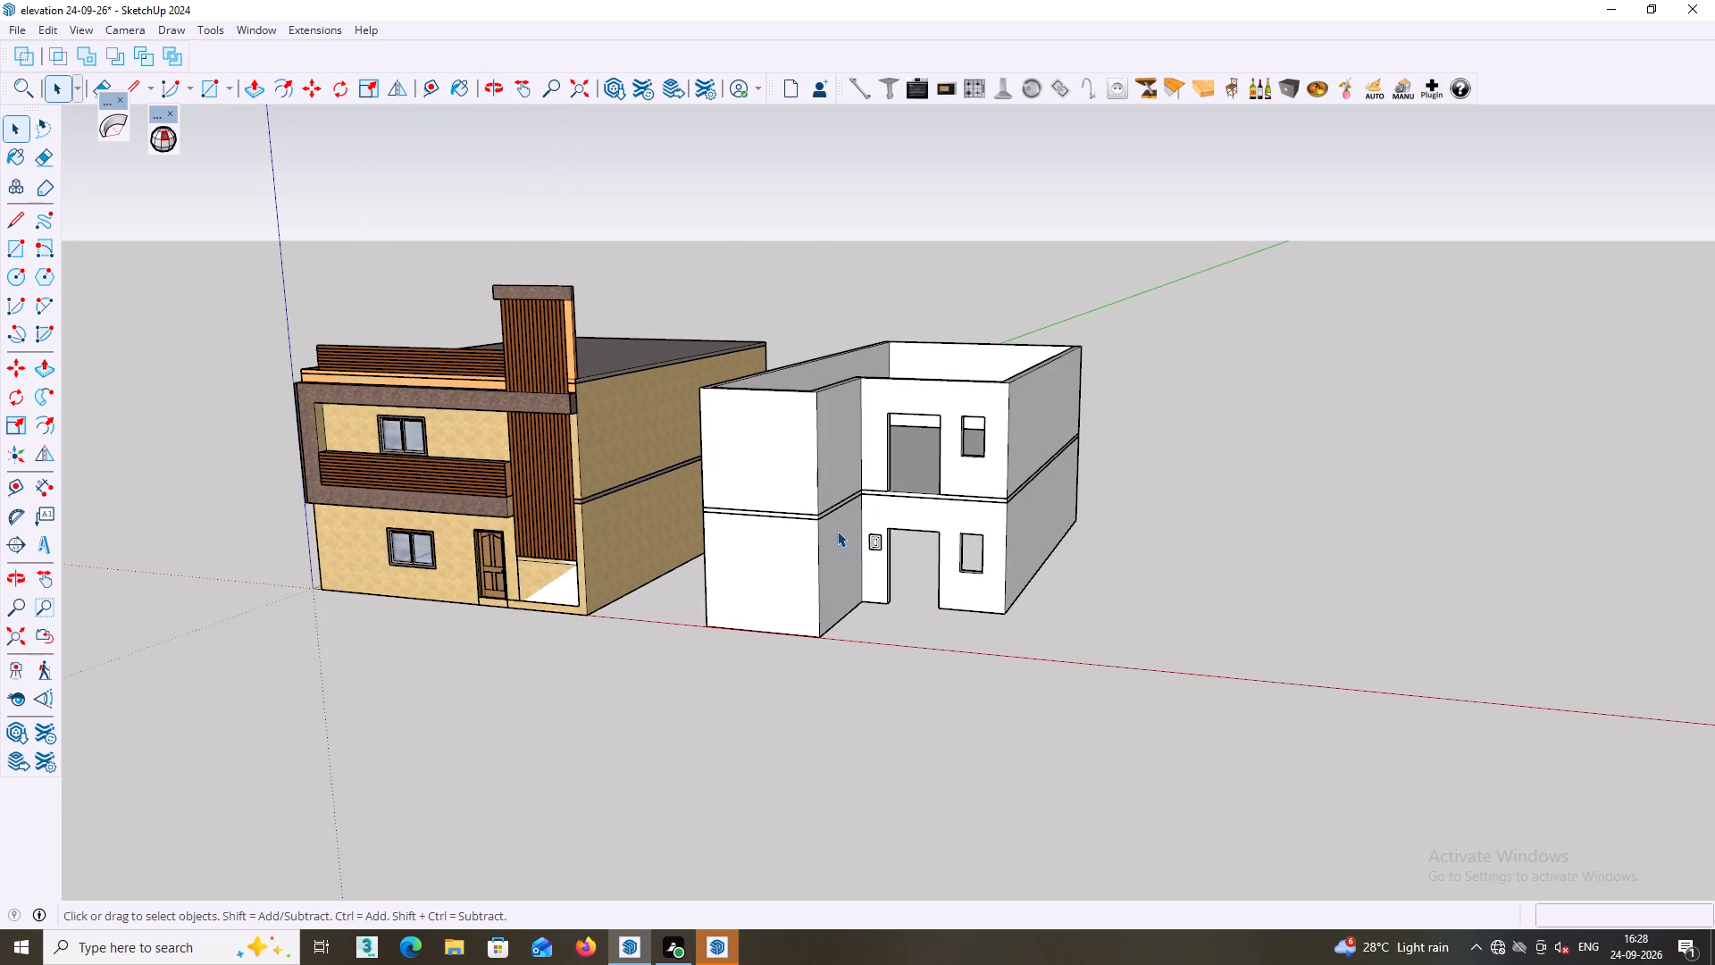
pyautogui.scroll(2, 844, 531)
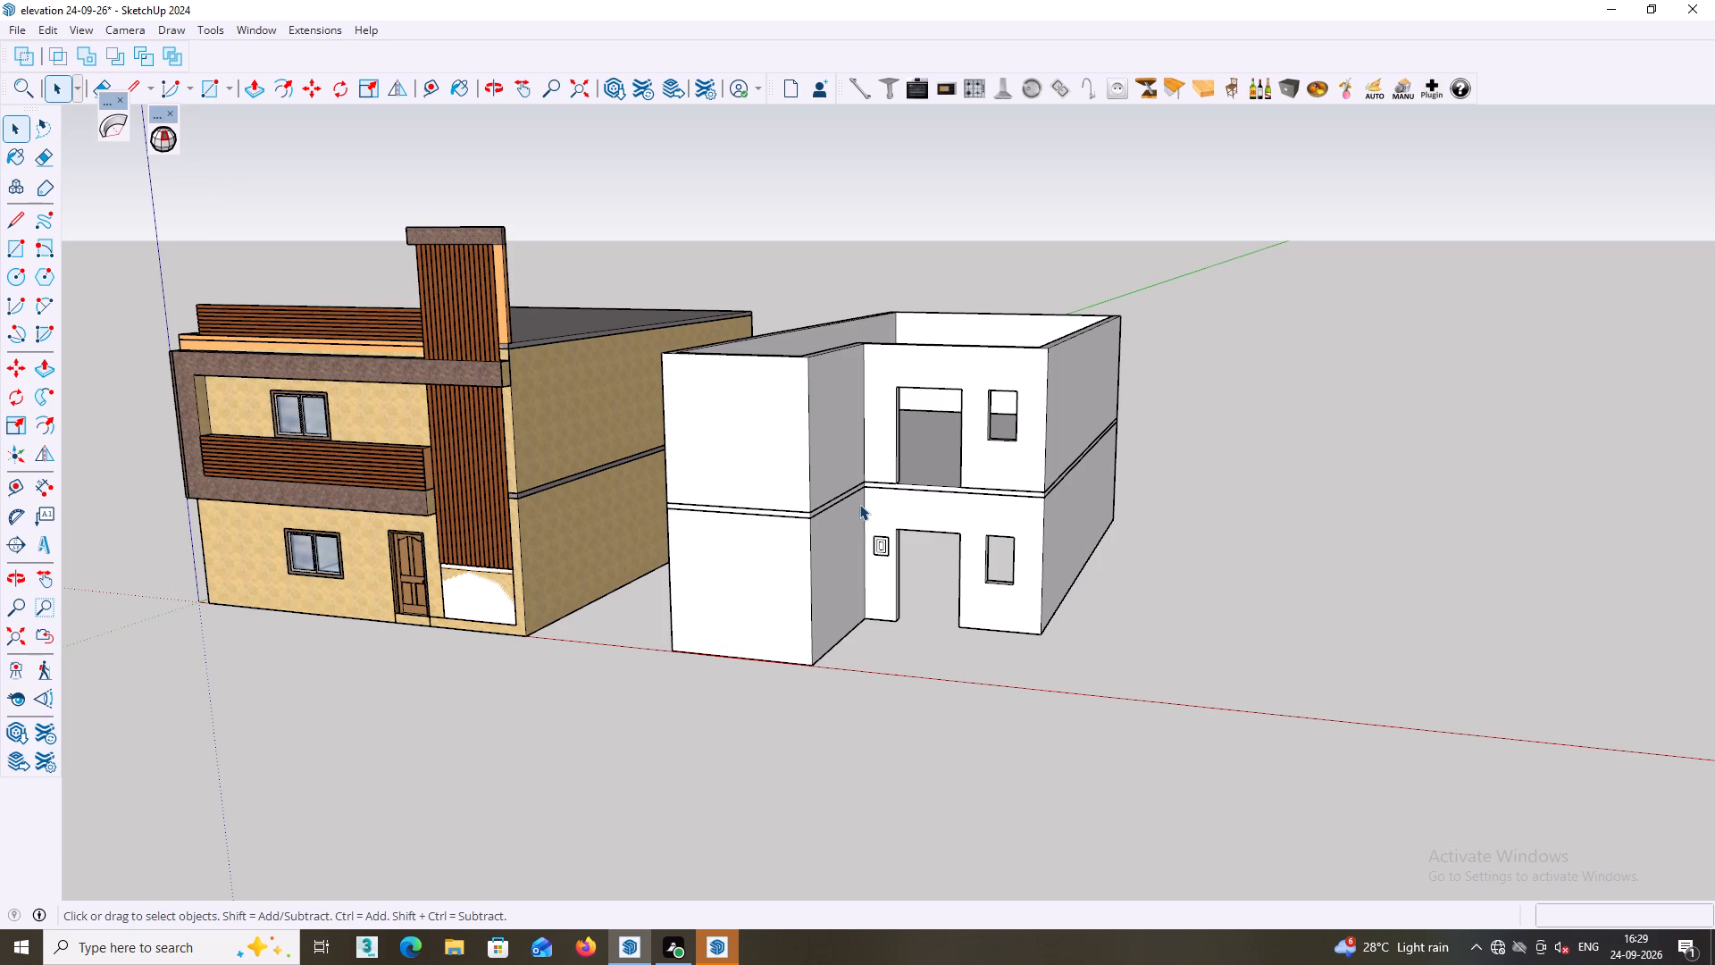
pyautogui.moveTo(879, 498); pyautogui.dragTo(1020, 538, button='middle')
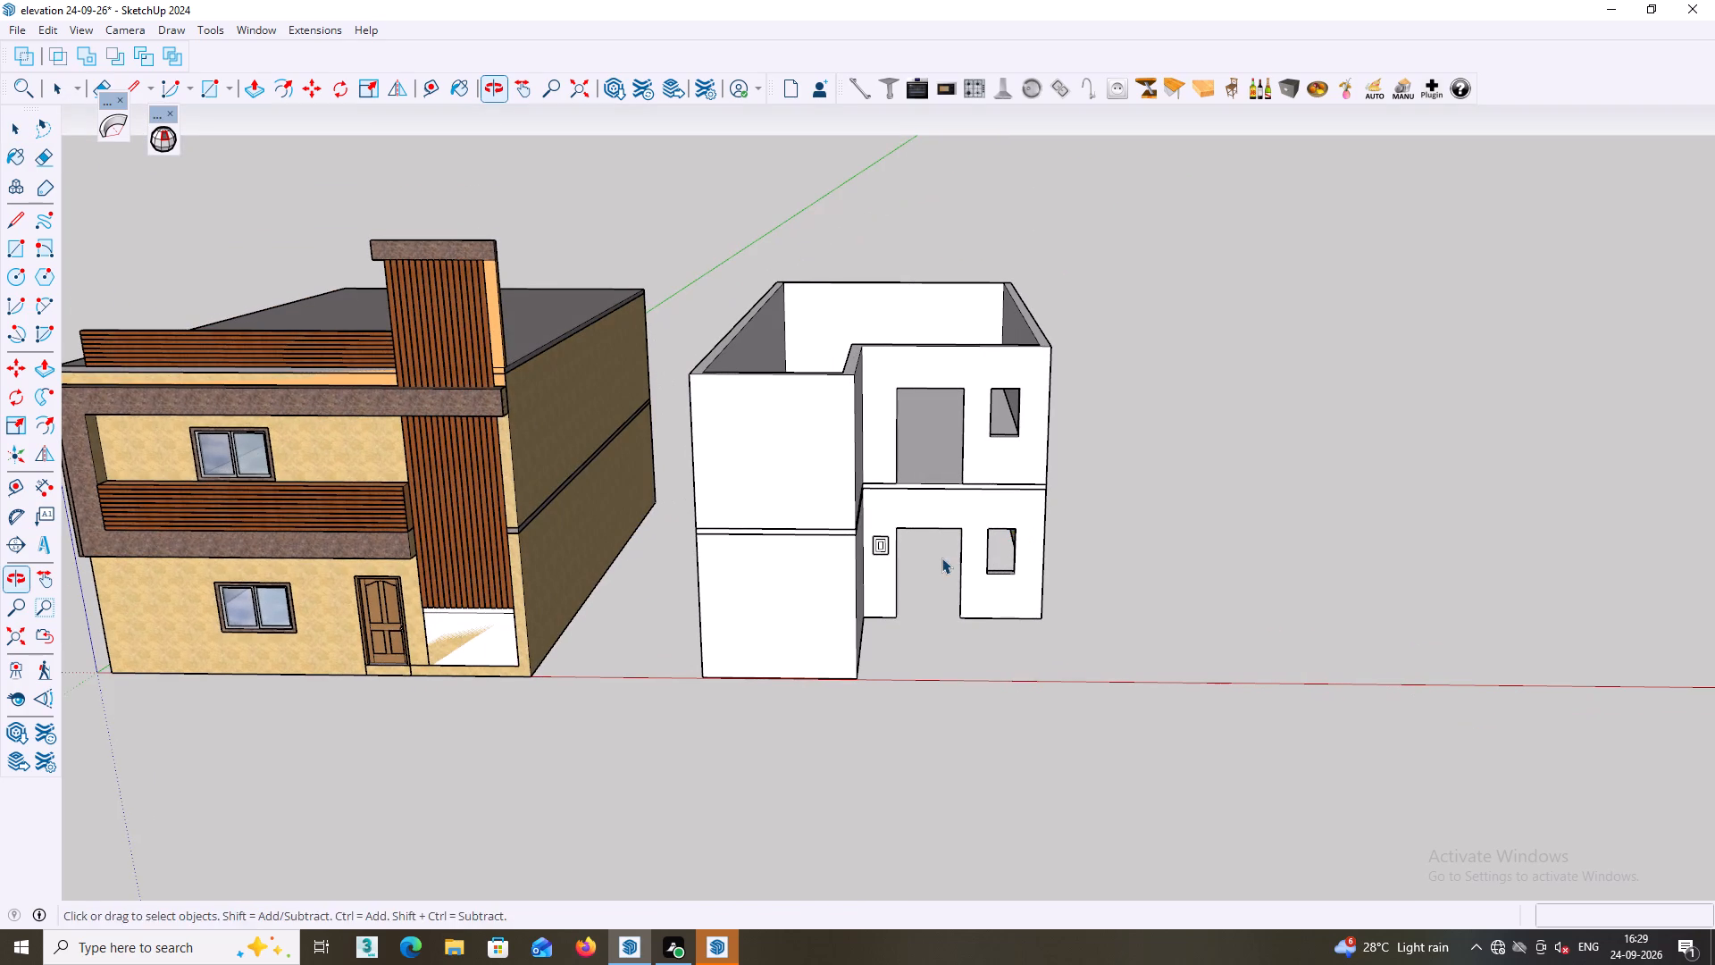
pyautogui.moveTo(943, 558); pyautogui.dragTo(893, 554, button='middle')
pyautogui.scroll(3, 945, 517)
pyautogui.moveTo(946, 511); pyautogui.dragTo(922, 503, button='middle')
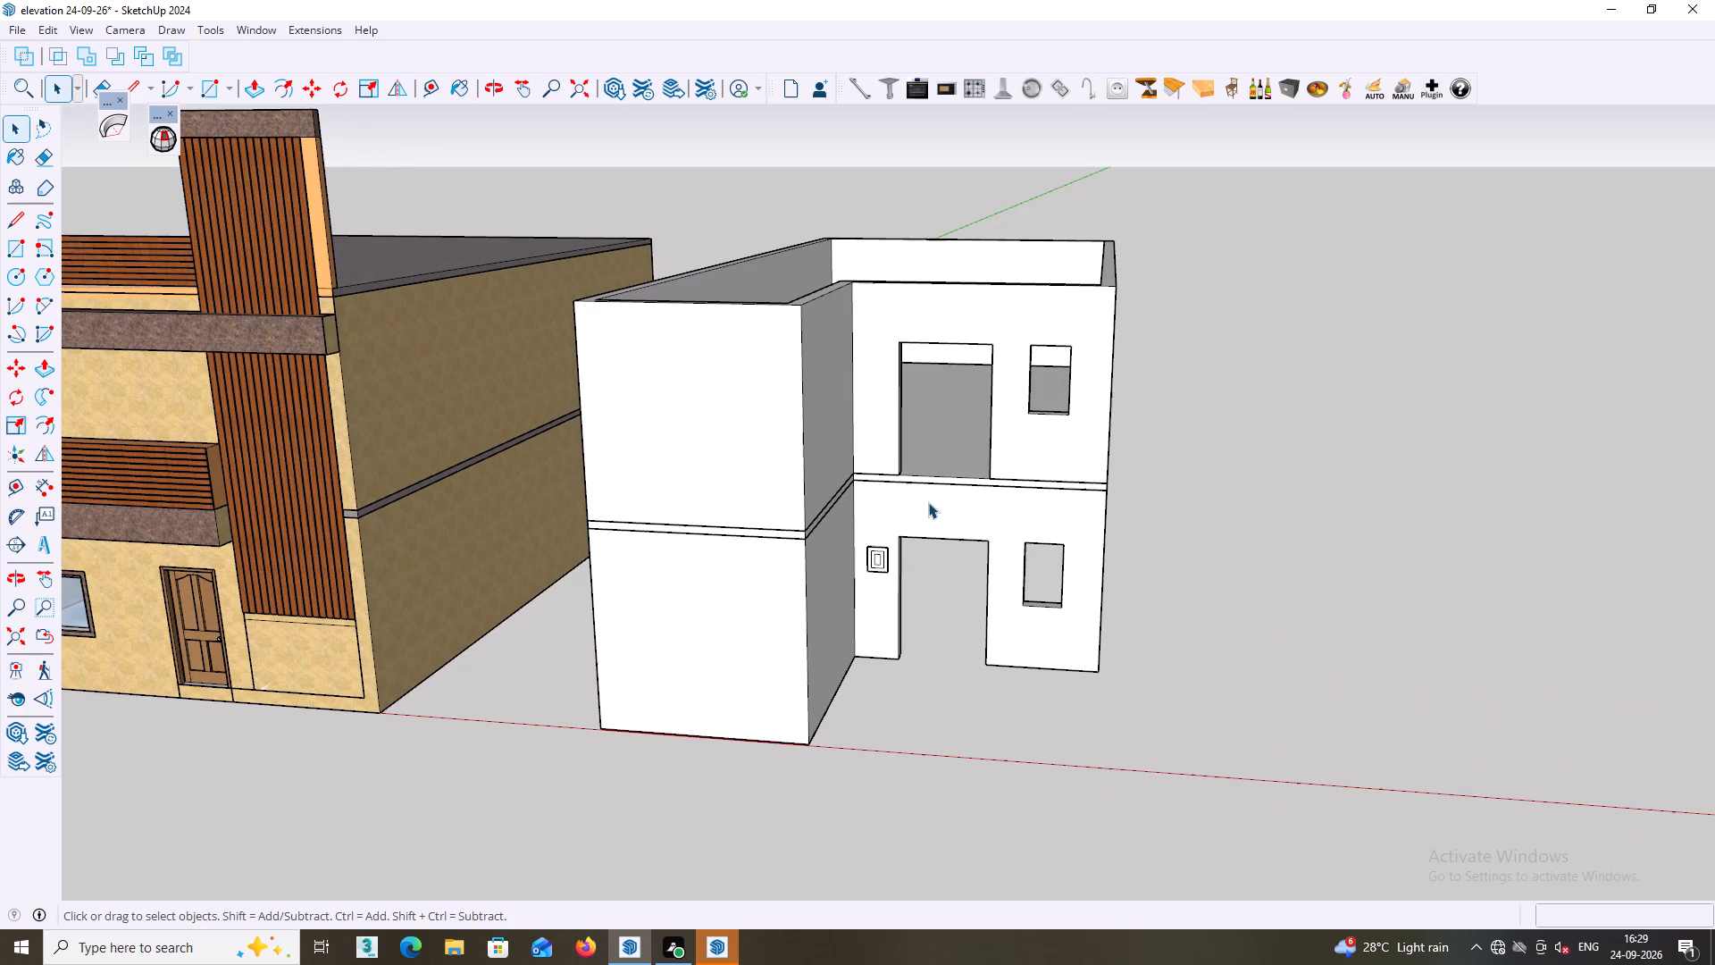
pyautogui.scroll(2, 928, 502)
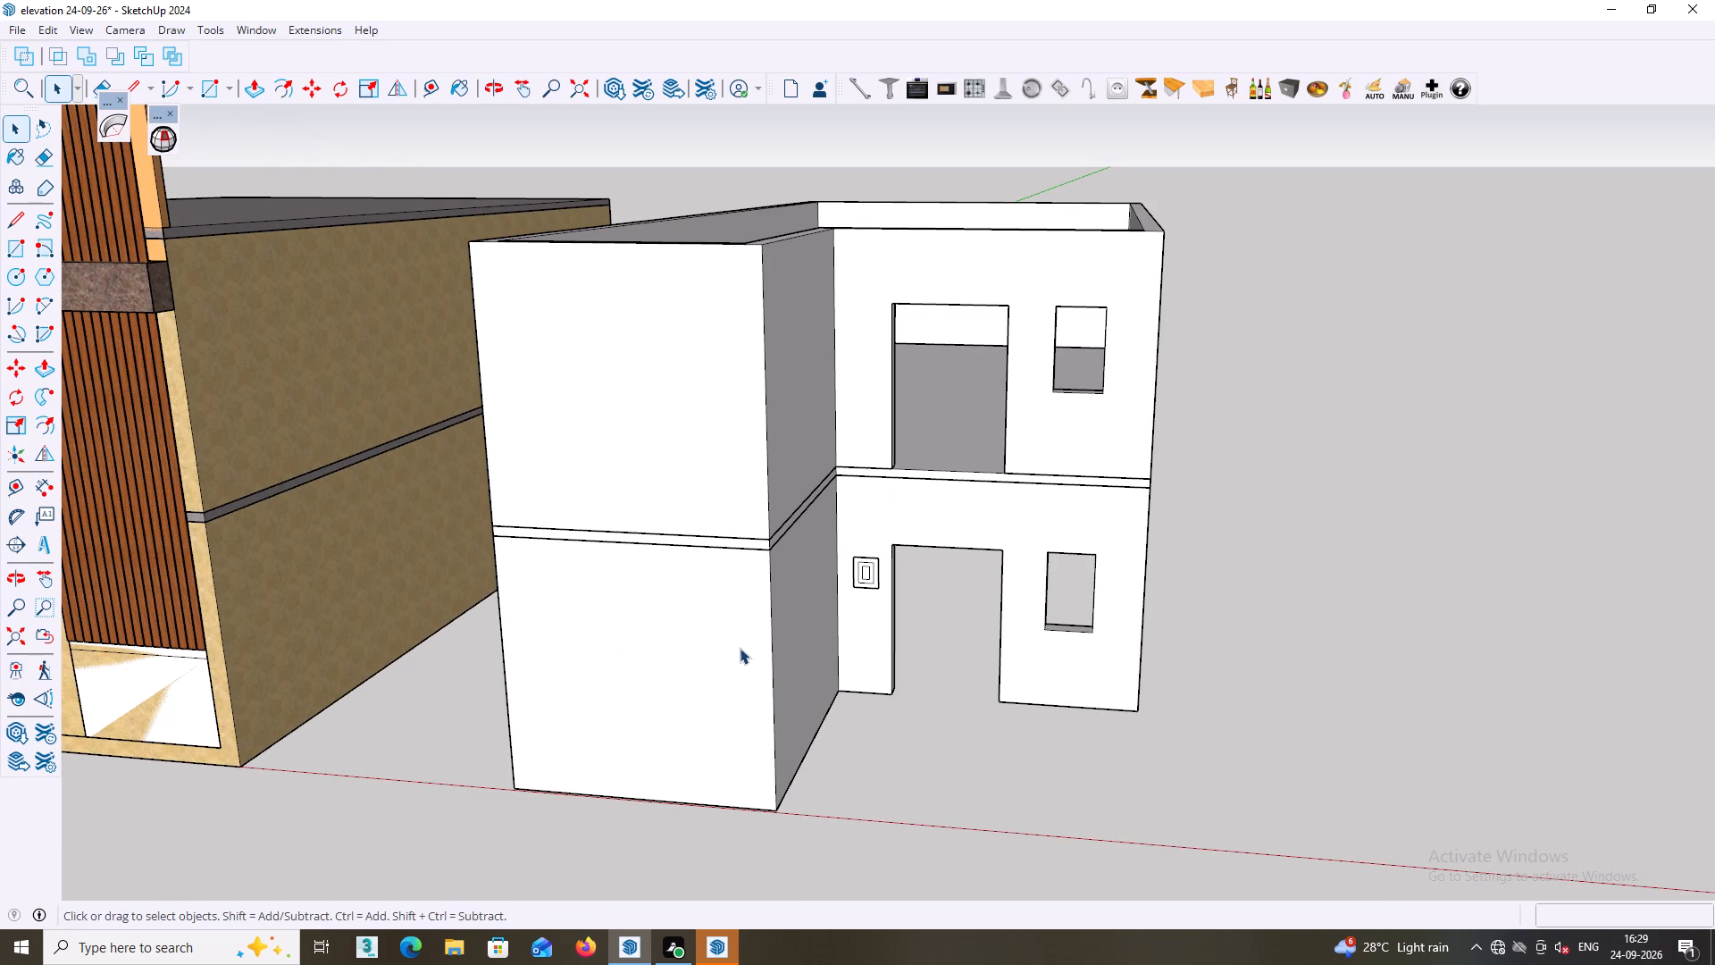
pyautogui.moveTo(735, 645); pyautogui.dragTo(757, 639, button='middle')
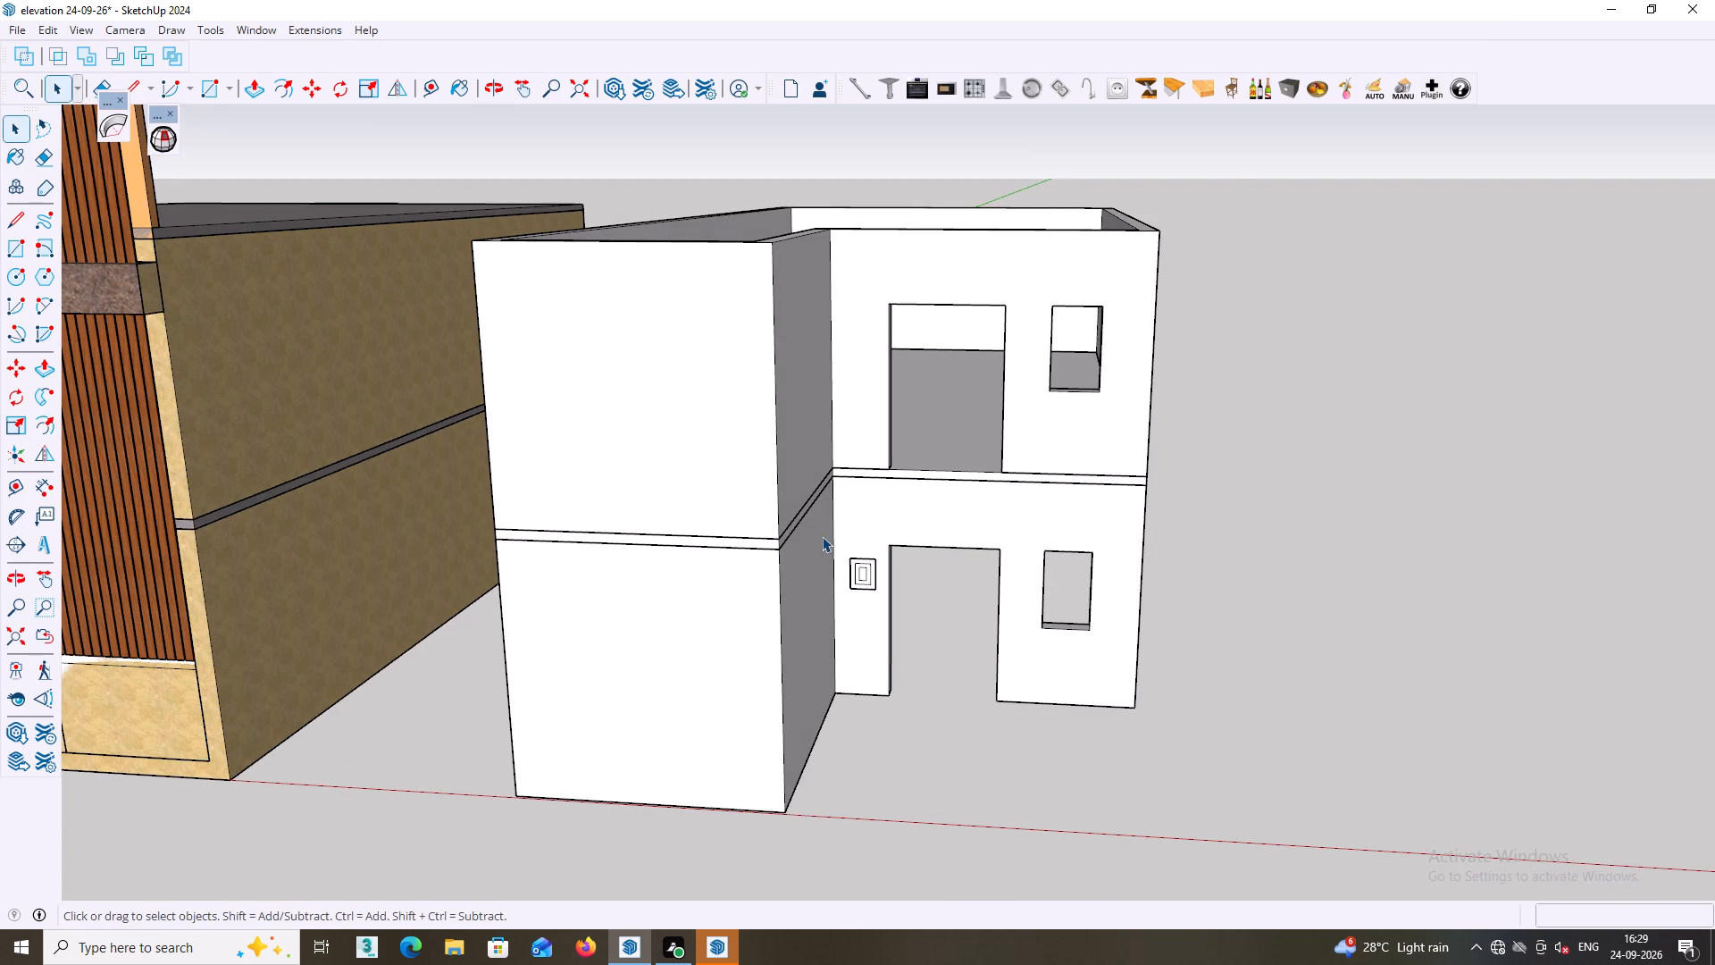
pyautogui.scroll(3, 822, 532)
pyautogui.moveTo(825, 519); pyautogui.dragTo(836, 500, button='middle')
pyautogui.scroll(-2, 867, 491)
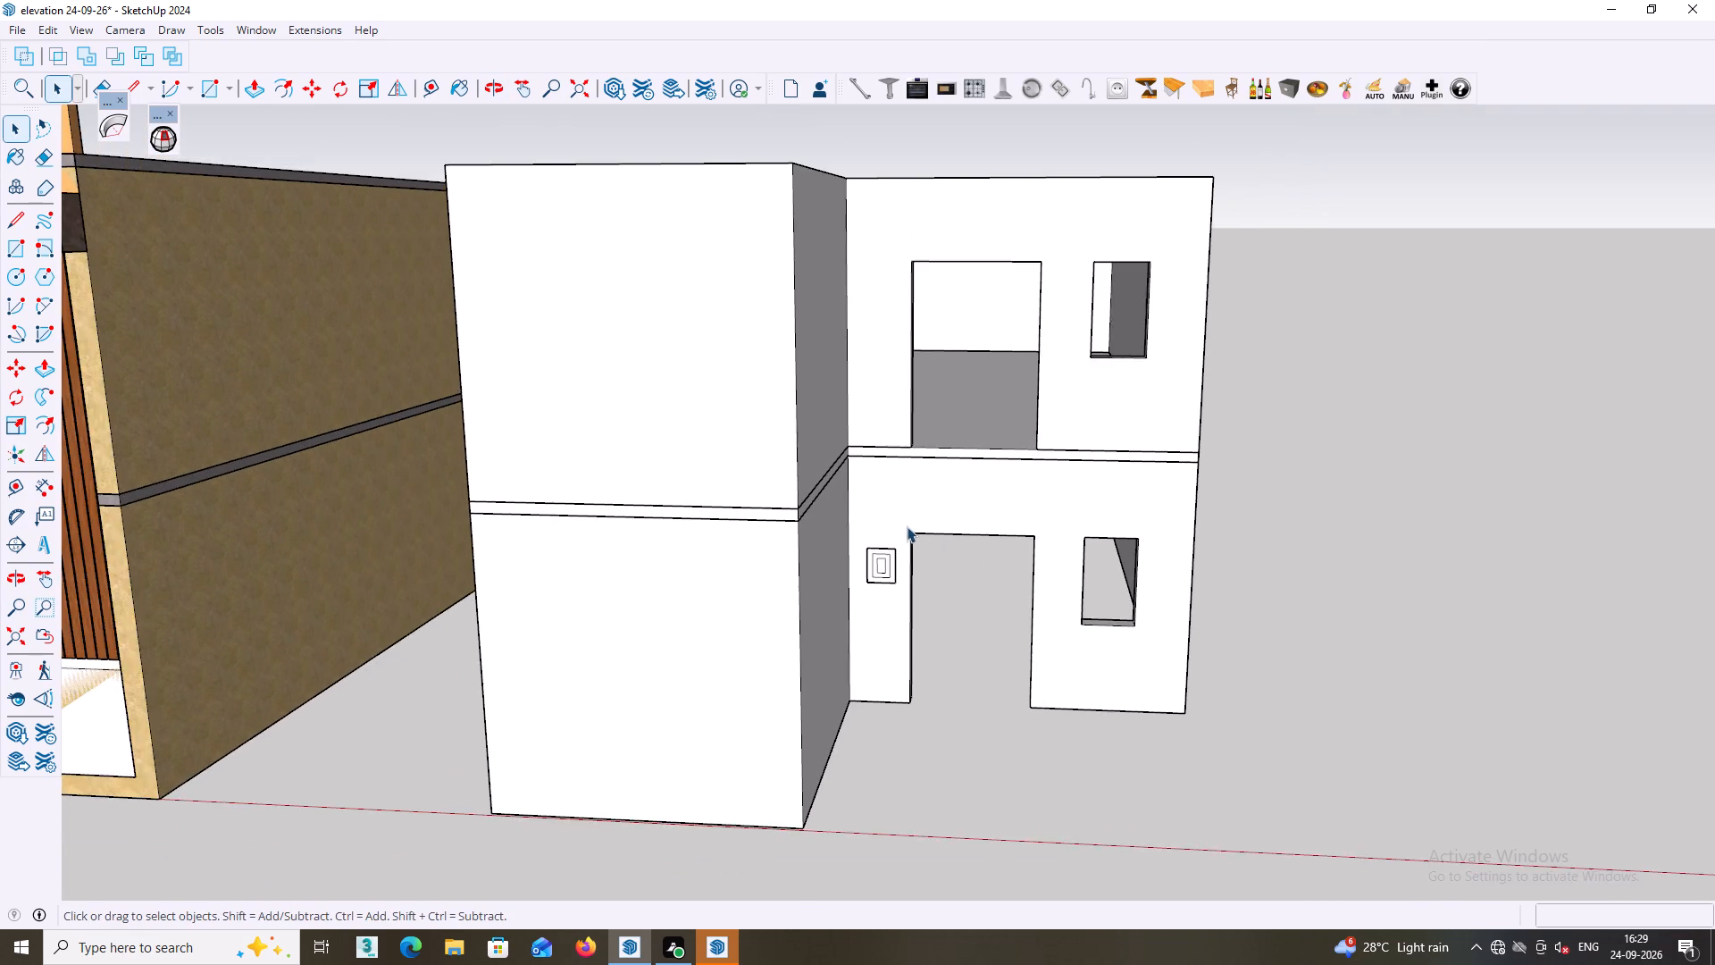
pyautogui.scroll(-2, 907, 526)
pyautogui.moveTo(903, 510); pyautogui.dragTo(875, 491, button='middle')
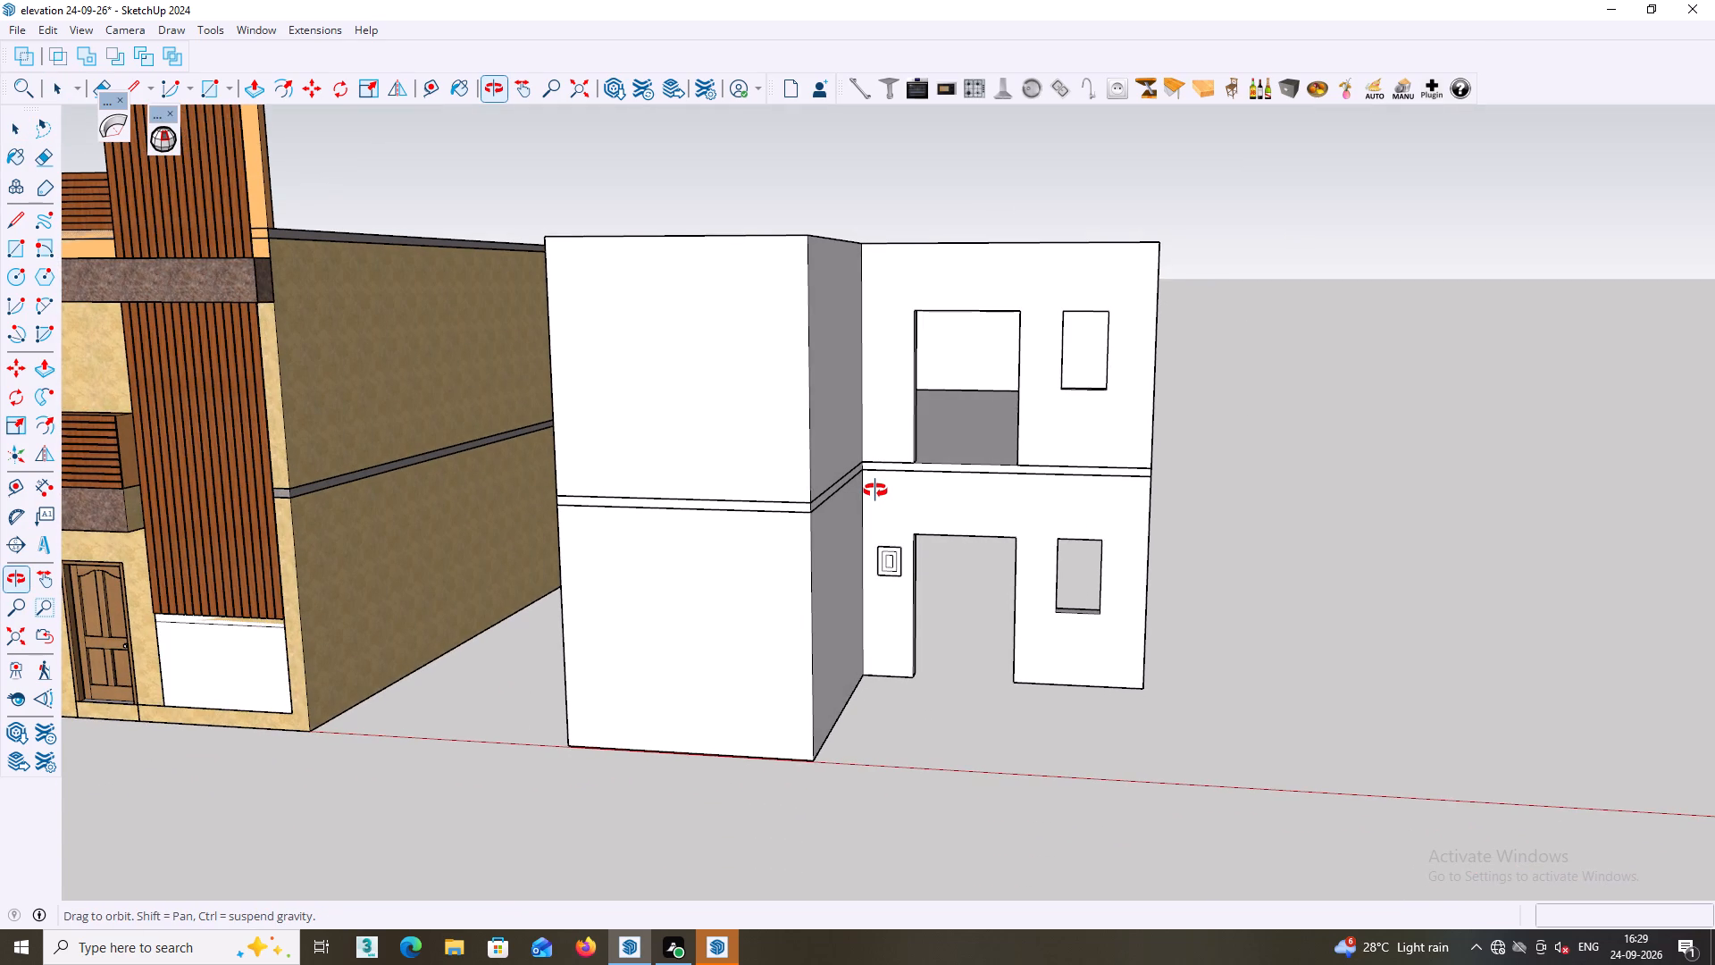
pyautogui.moveTo(875, 491); pyautogui.dragTo(873, 491, button='middle')
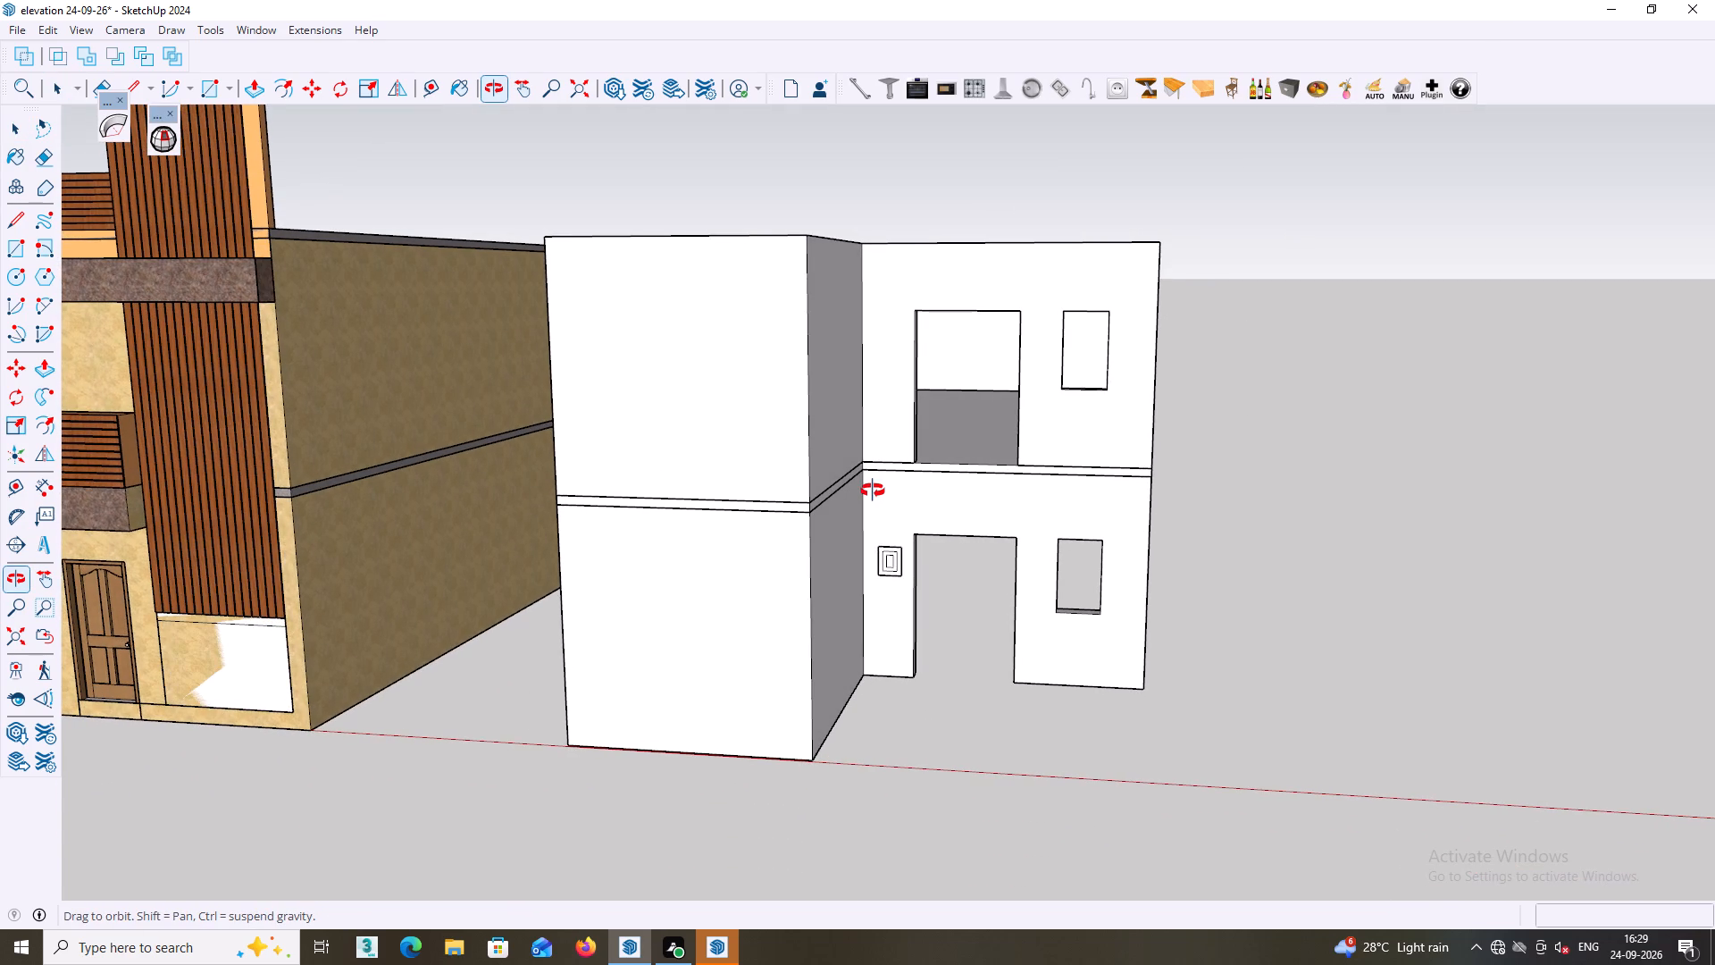
pyautogui.moveTo(873, 491); pyautogui.dragTo(882, 491, button='middle')
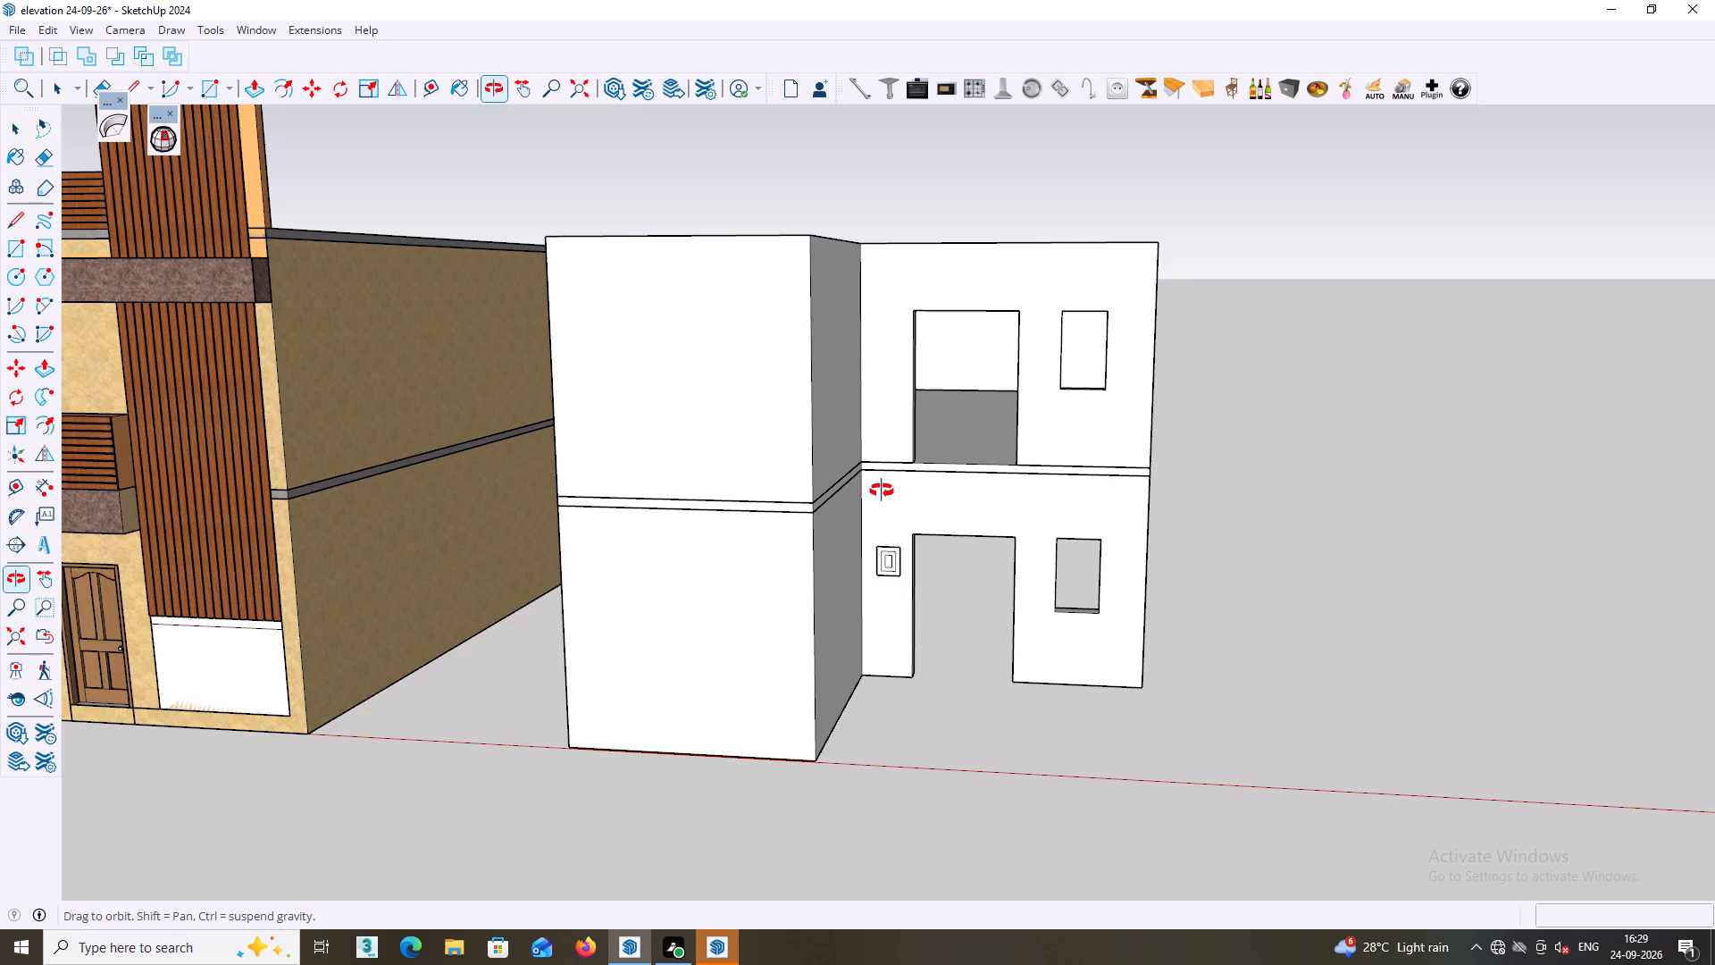
pyautogui.moveTo(882, 491); pyautogui.dragTo(901, 522, button='middle')
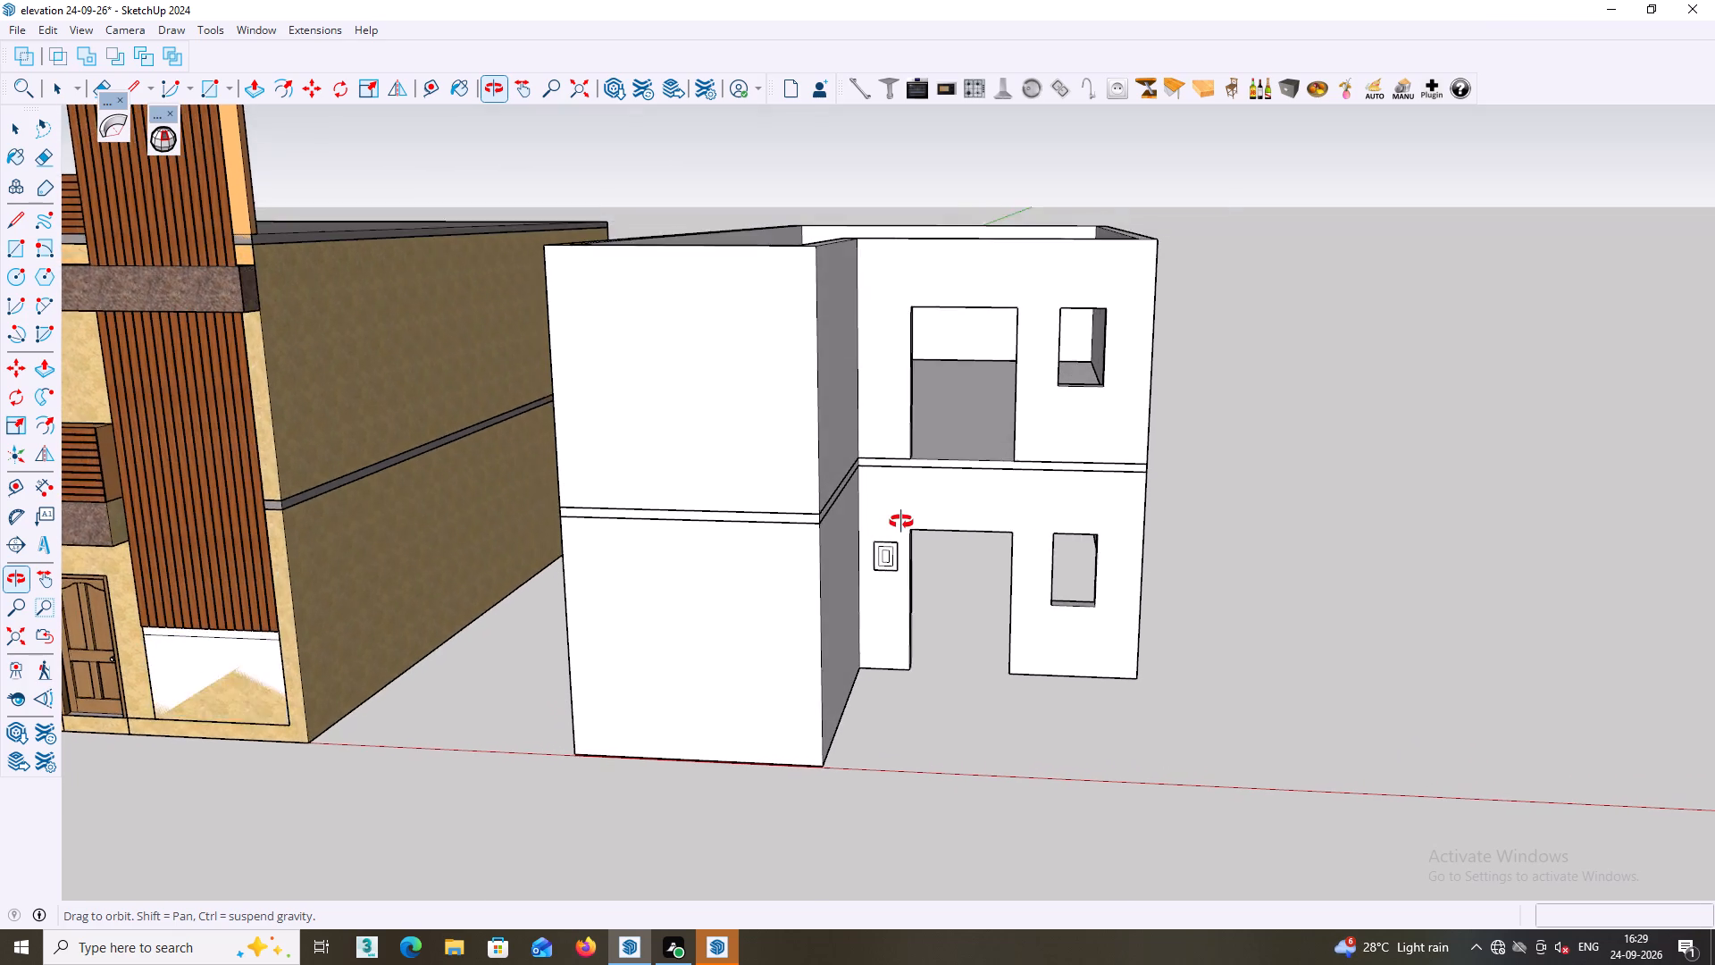
pyautogui.moveTo(901, 522); pyautogui.dragTo(916, 555, button='middle')
# Hide all the wall geometry inside the upper-storey group and leave the group.
pyautogui.doubleClick(860, 403)
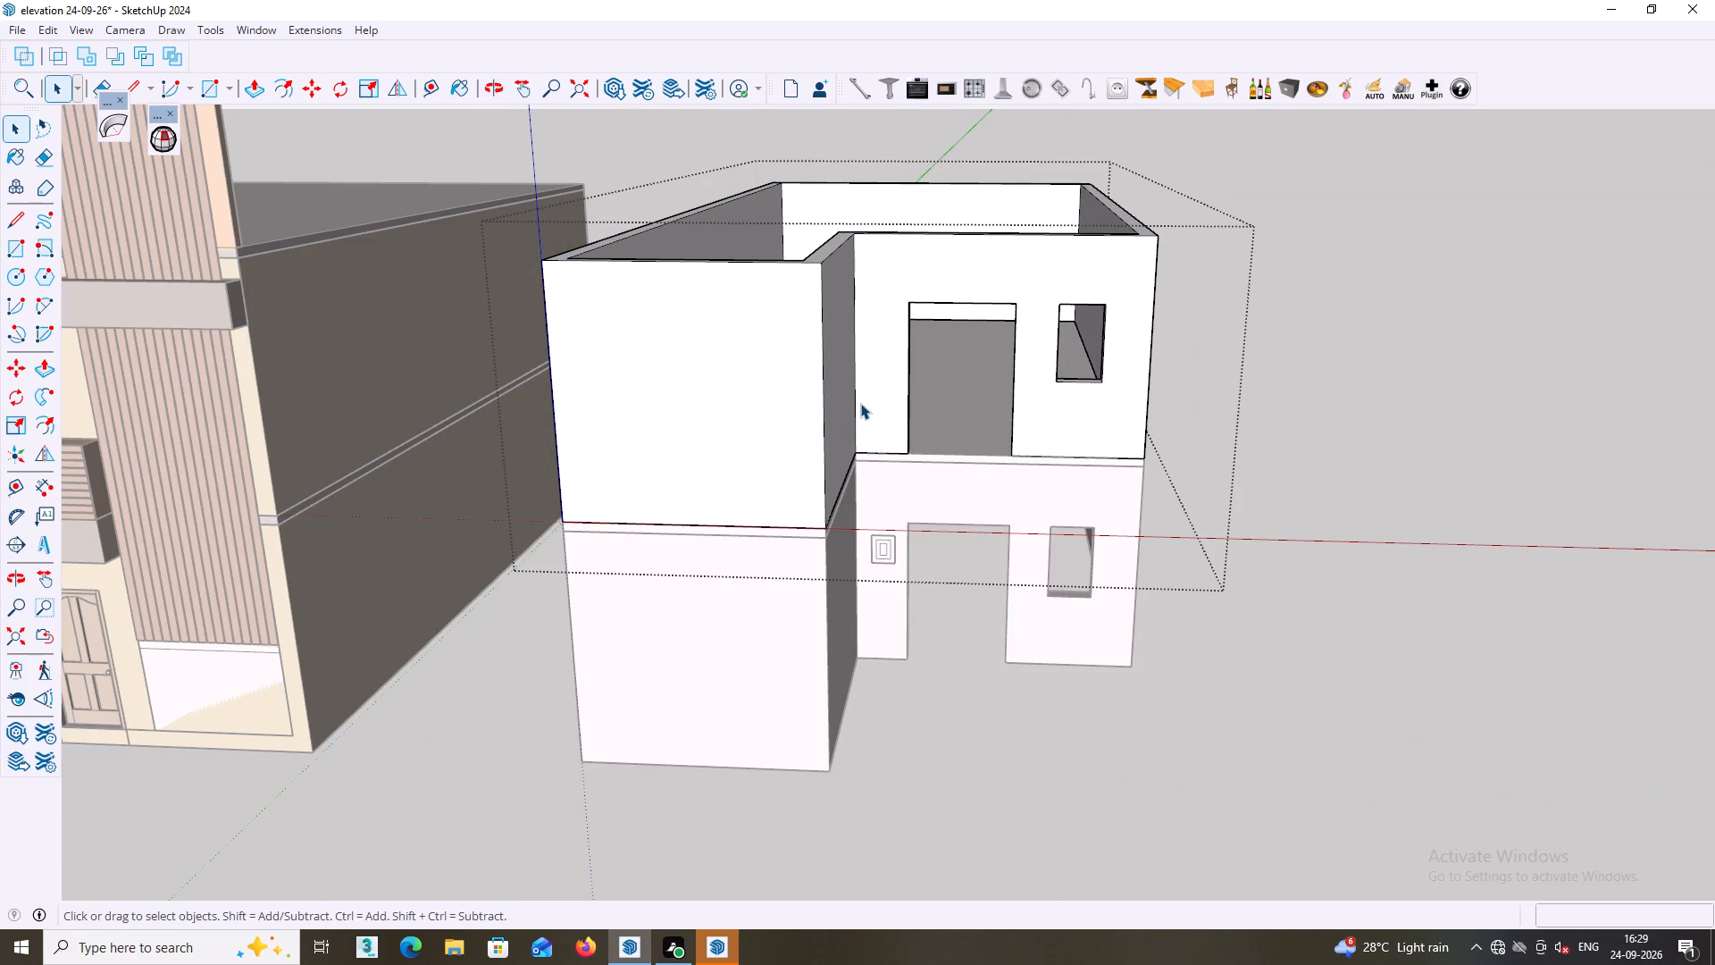
pyautogui.click(860, 403)
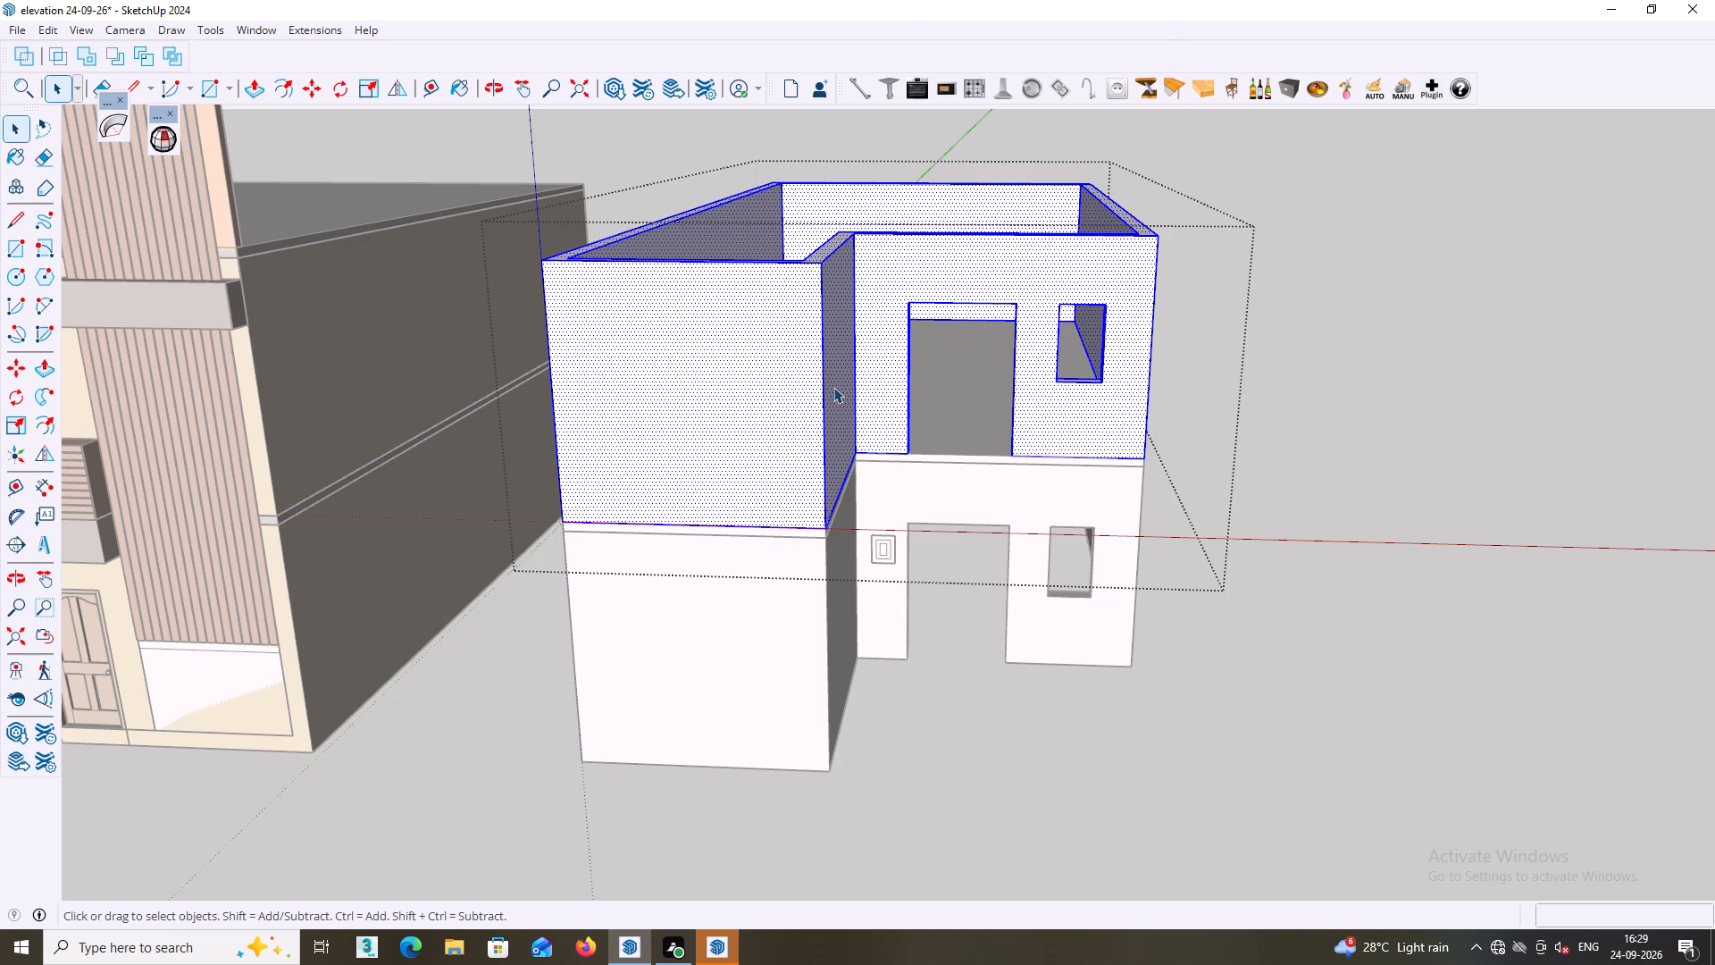
pyautogui.rightClick(833, 387)
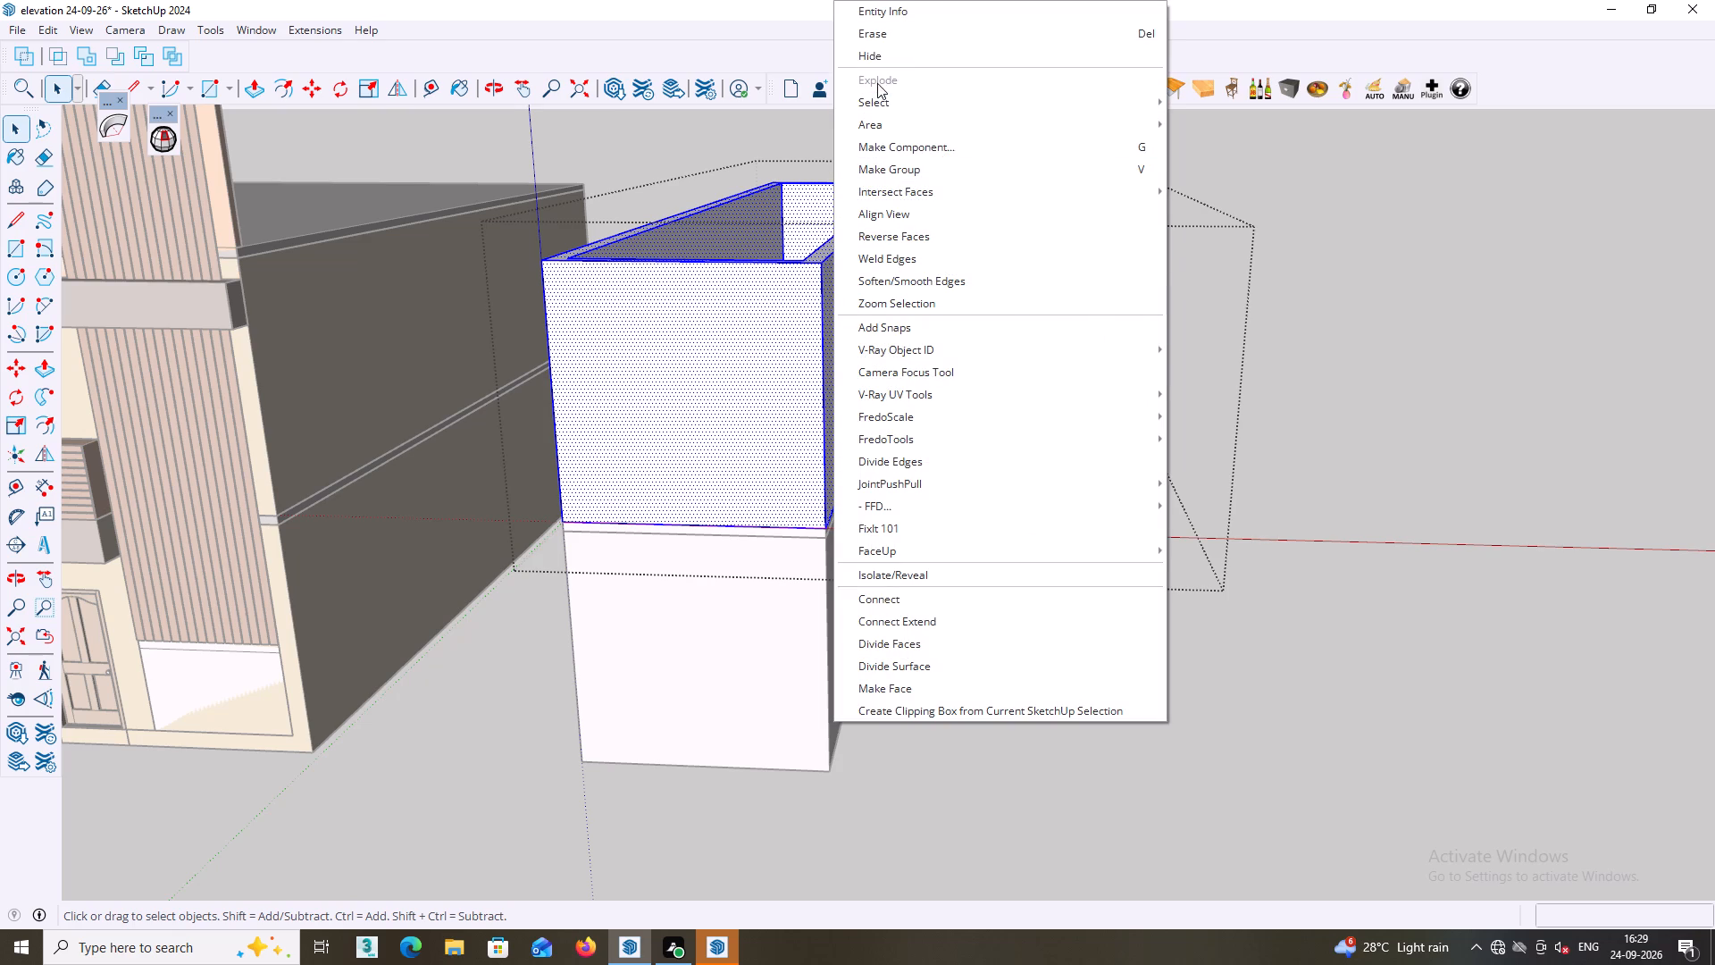
pyautogui.click(877, 61)
pyautogui.scroll(-2, 930, 504)
pyautogui.click(1209, 797)
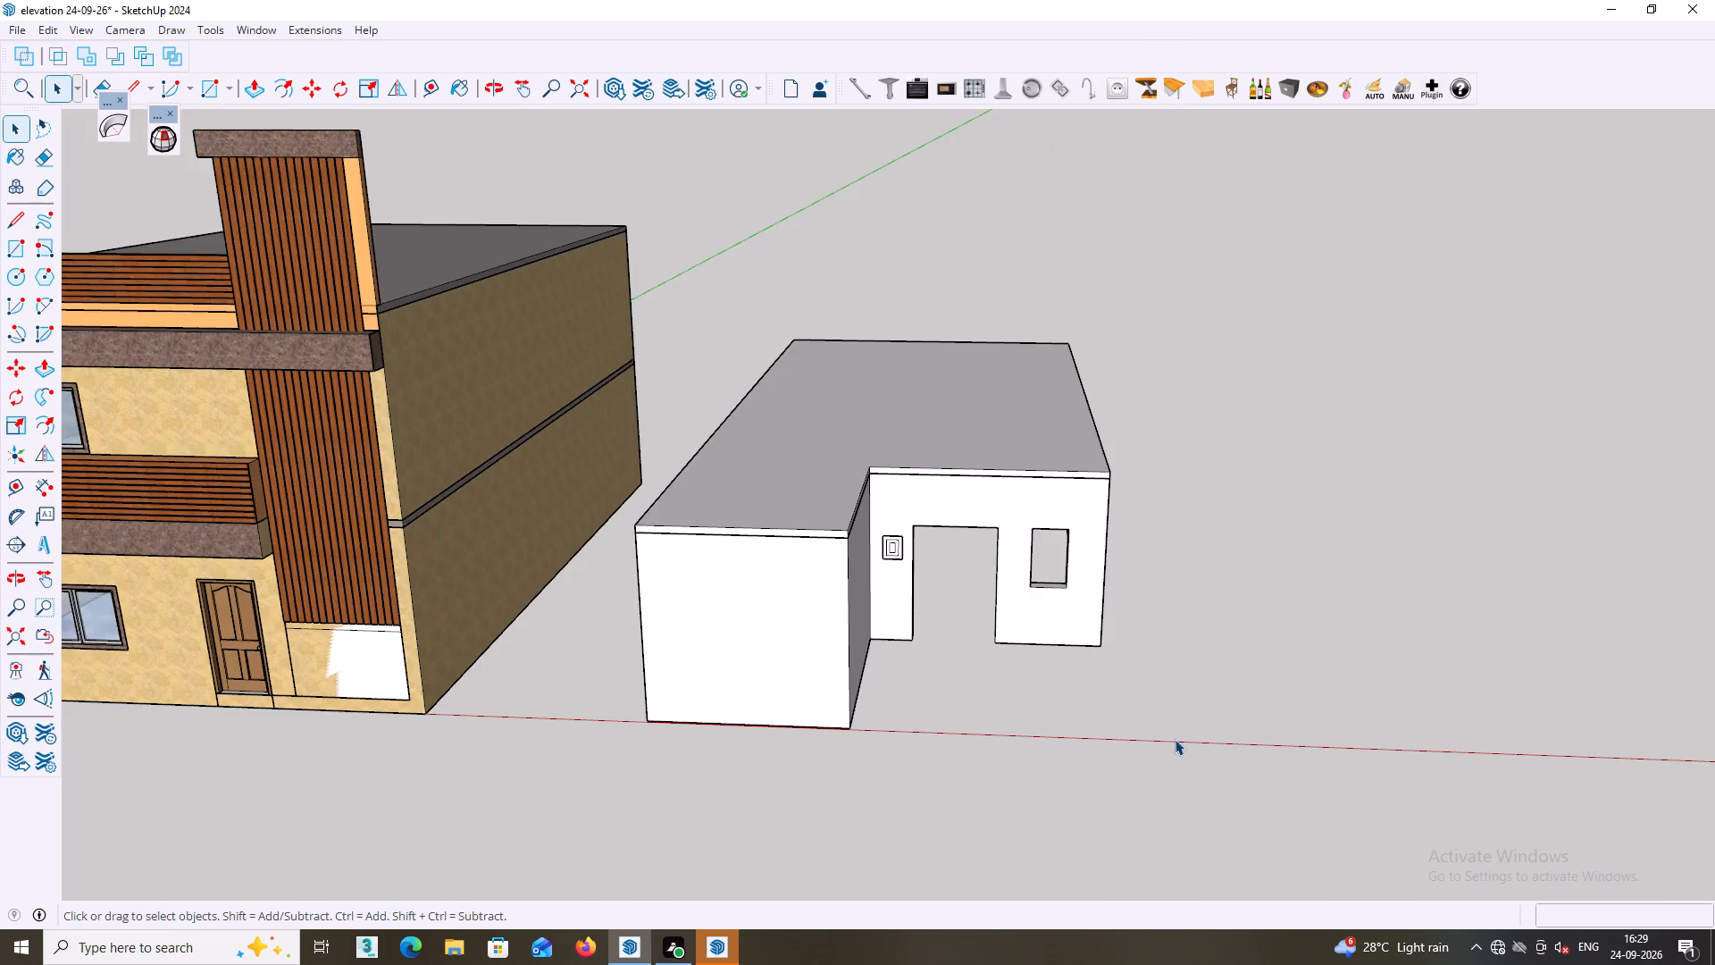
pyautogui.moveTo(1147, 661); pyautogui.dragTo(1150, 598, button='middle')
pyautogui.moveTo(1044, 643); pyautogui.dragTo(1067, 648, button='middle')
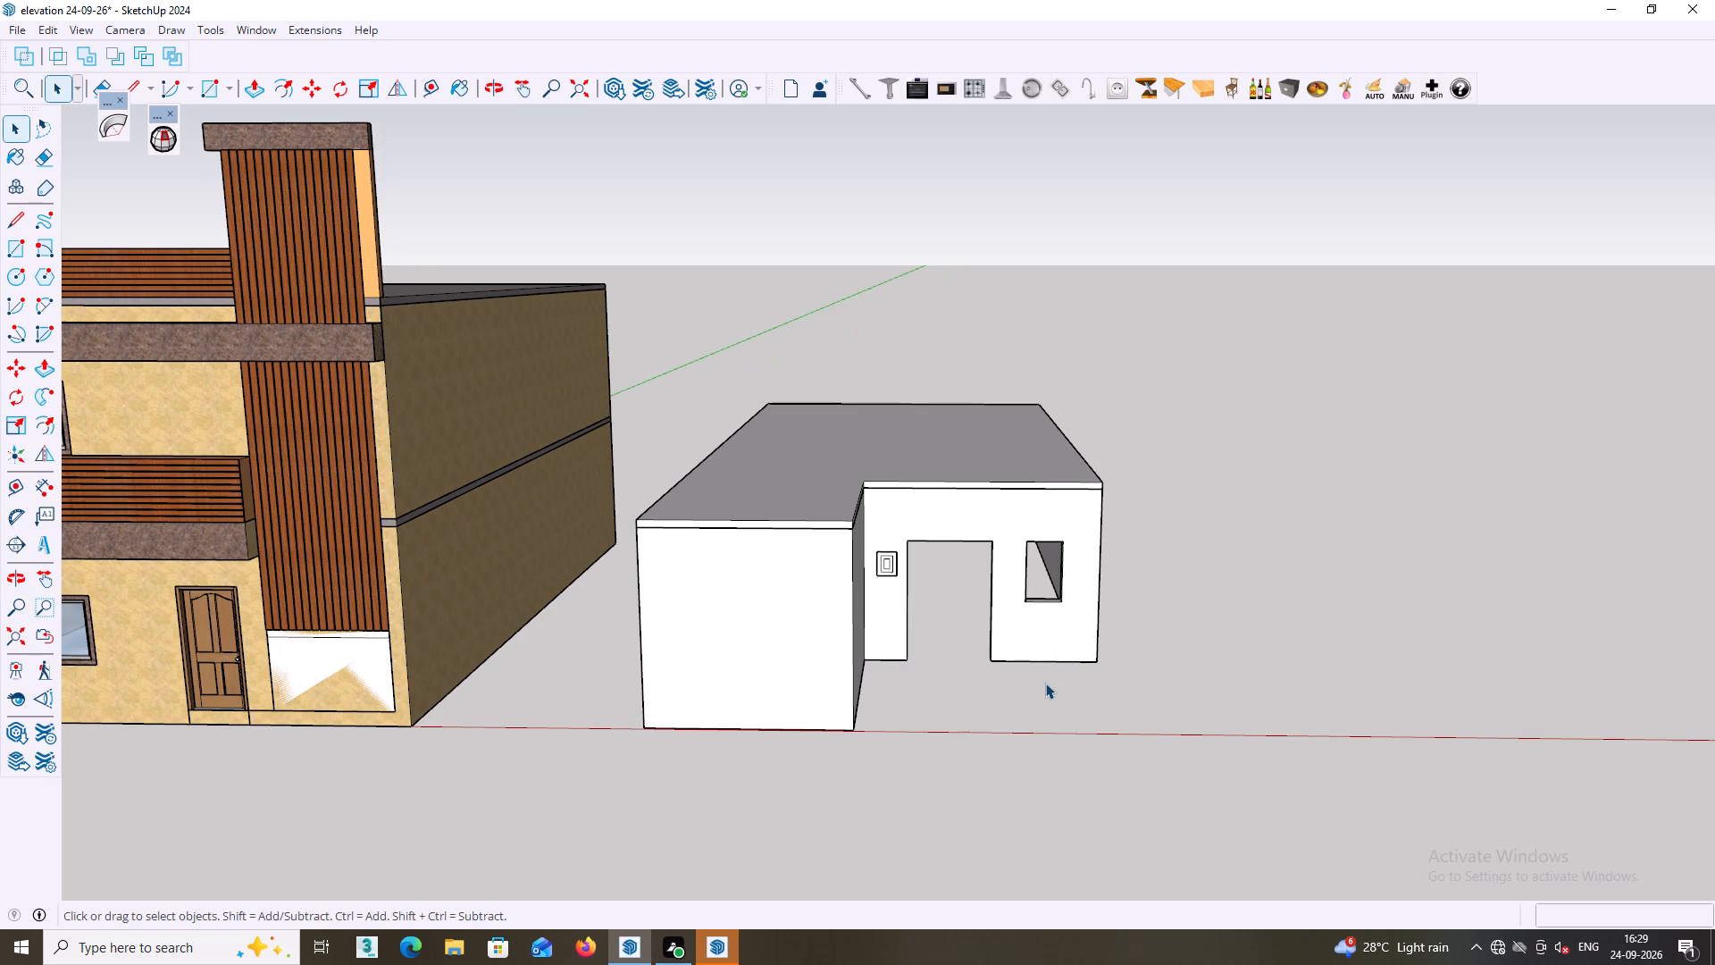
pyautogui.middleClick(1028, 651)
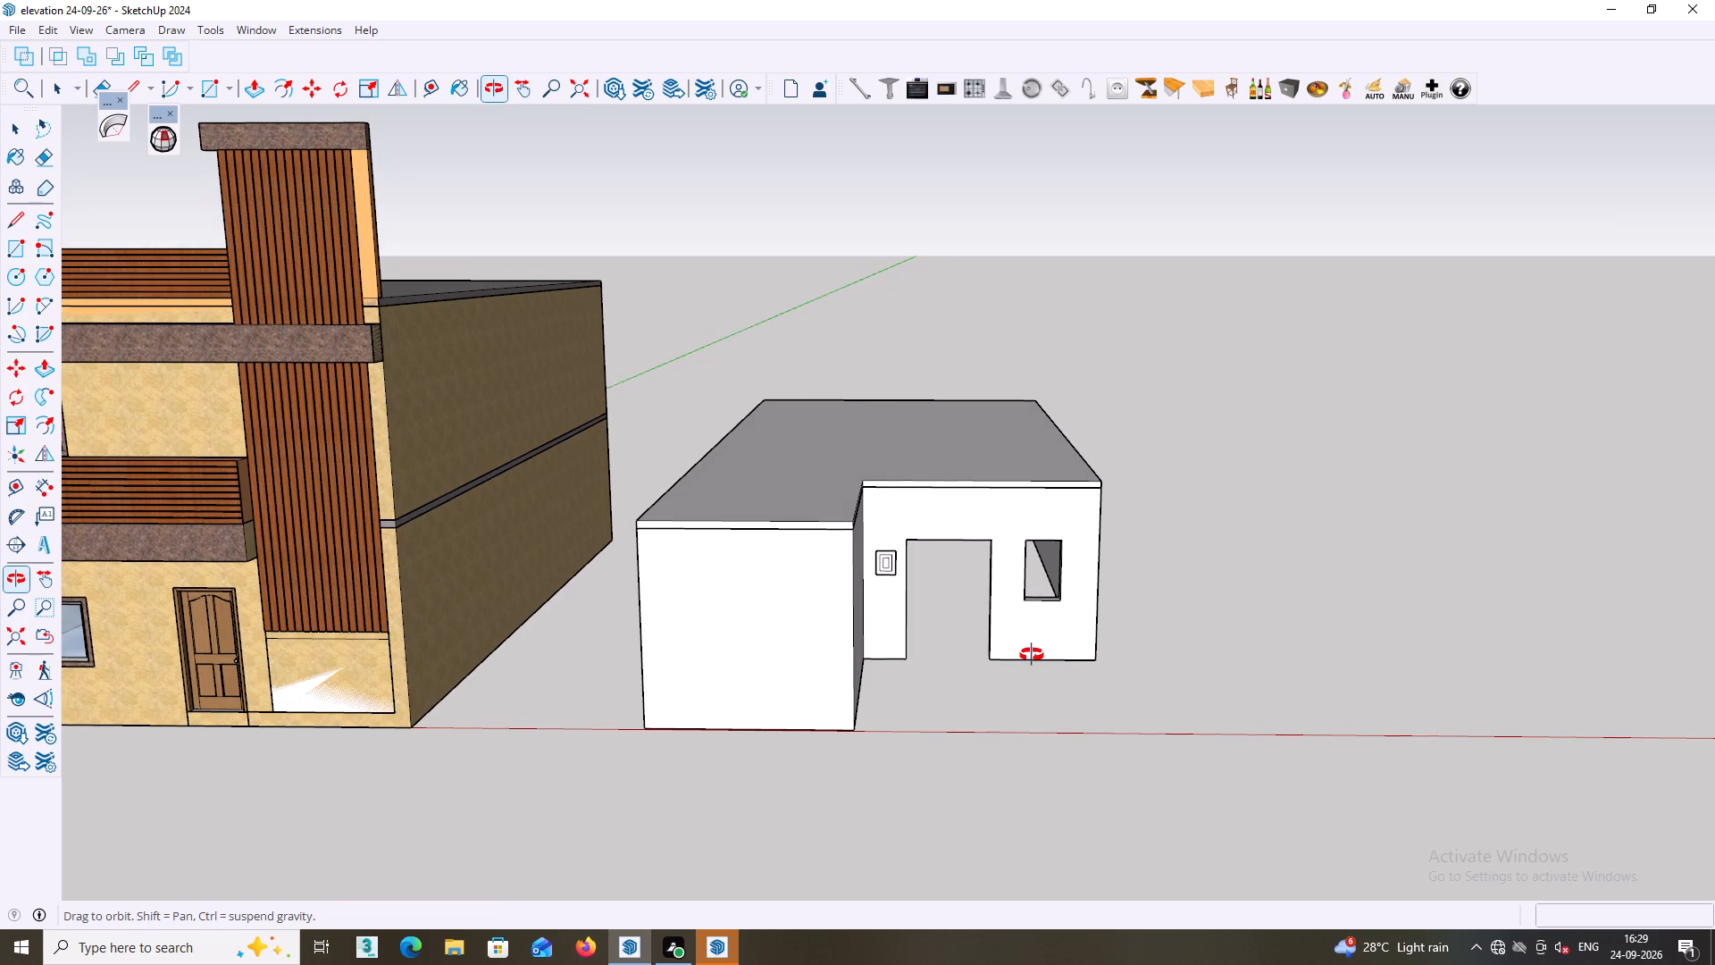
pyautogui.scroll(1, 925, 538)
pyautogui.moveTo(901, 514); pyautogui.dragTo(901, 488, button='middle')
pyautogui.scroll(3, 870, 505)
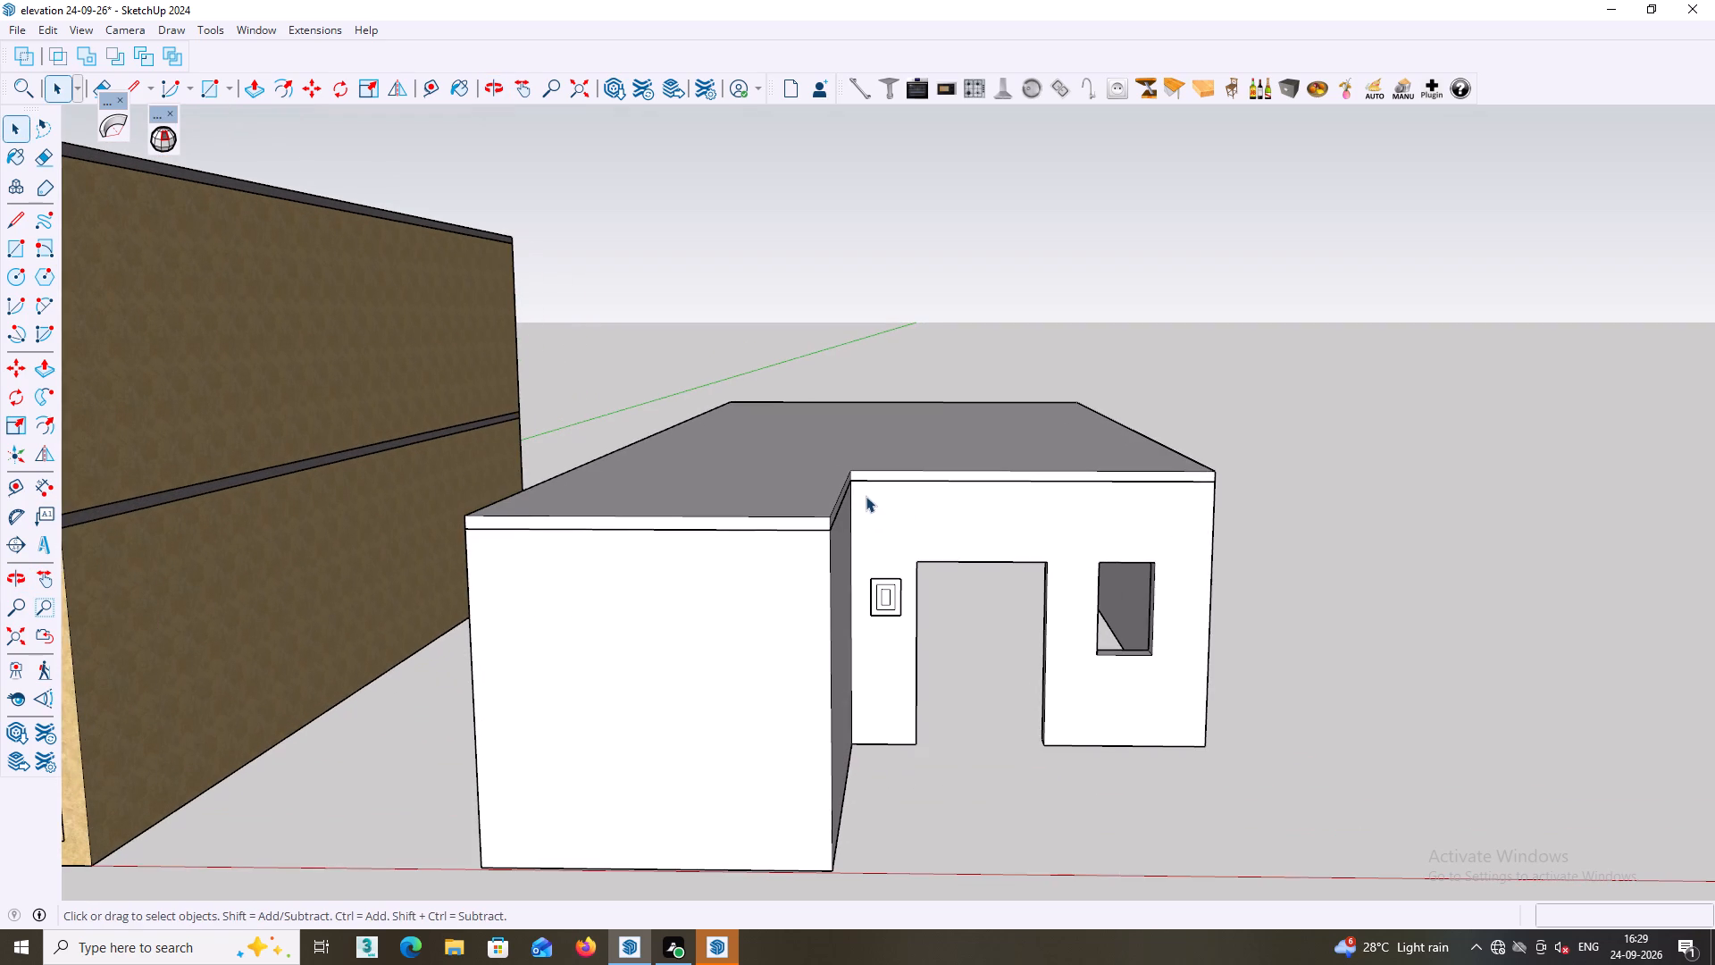
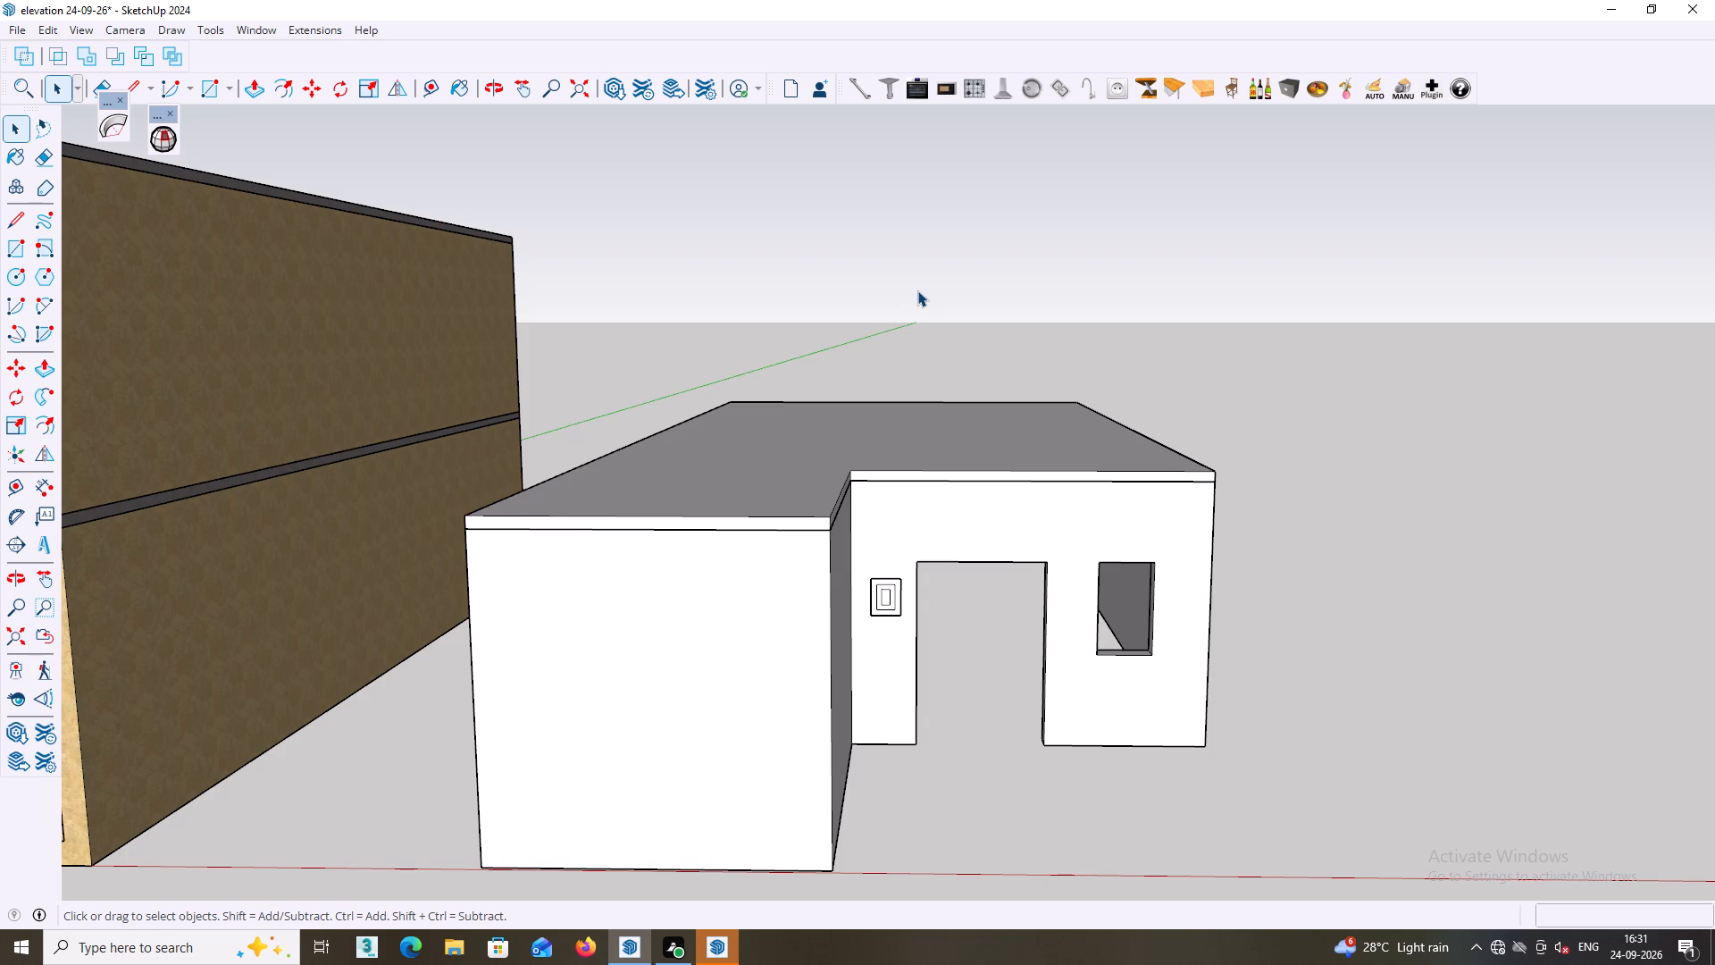
# Examine the L-shaped ground floor, its roof slab and its front openings from several angles.
pyautogui.moveTo(697, 315); pyautogui.dragTo(732, 318, button='middle')
pyautogui.scroll(1, 867, 531)
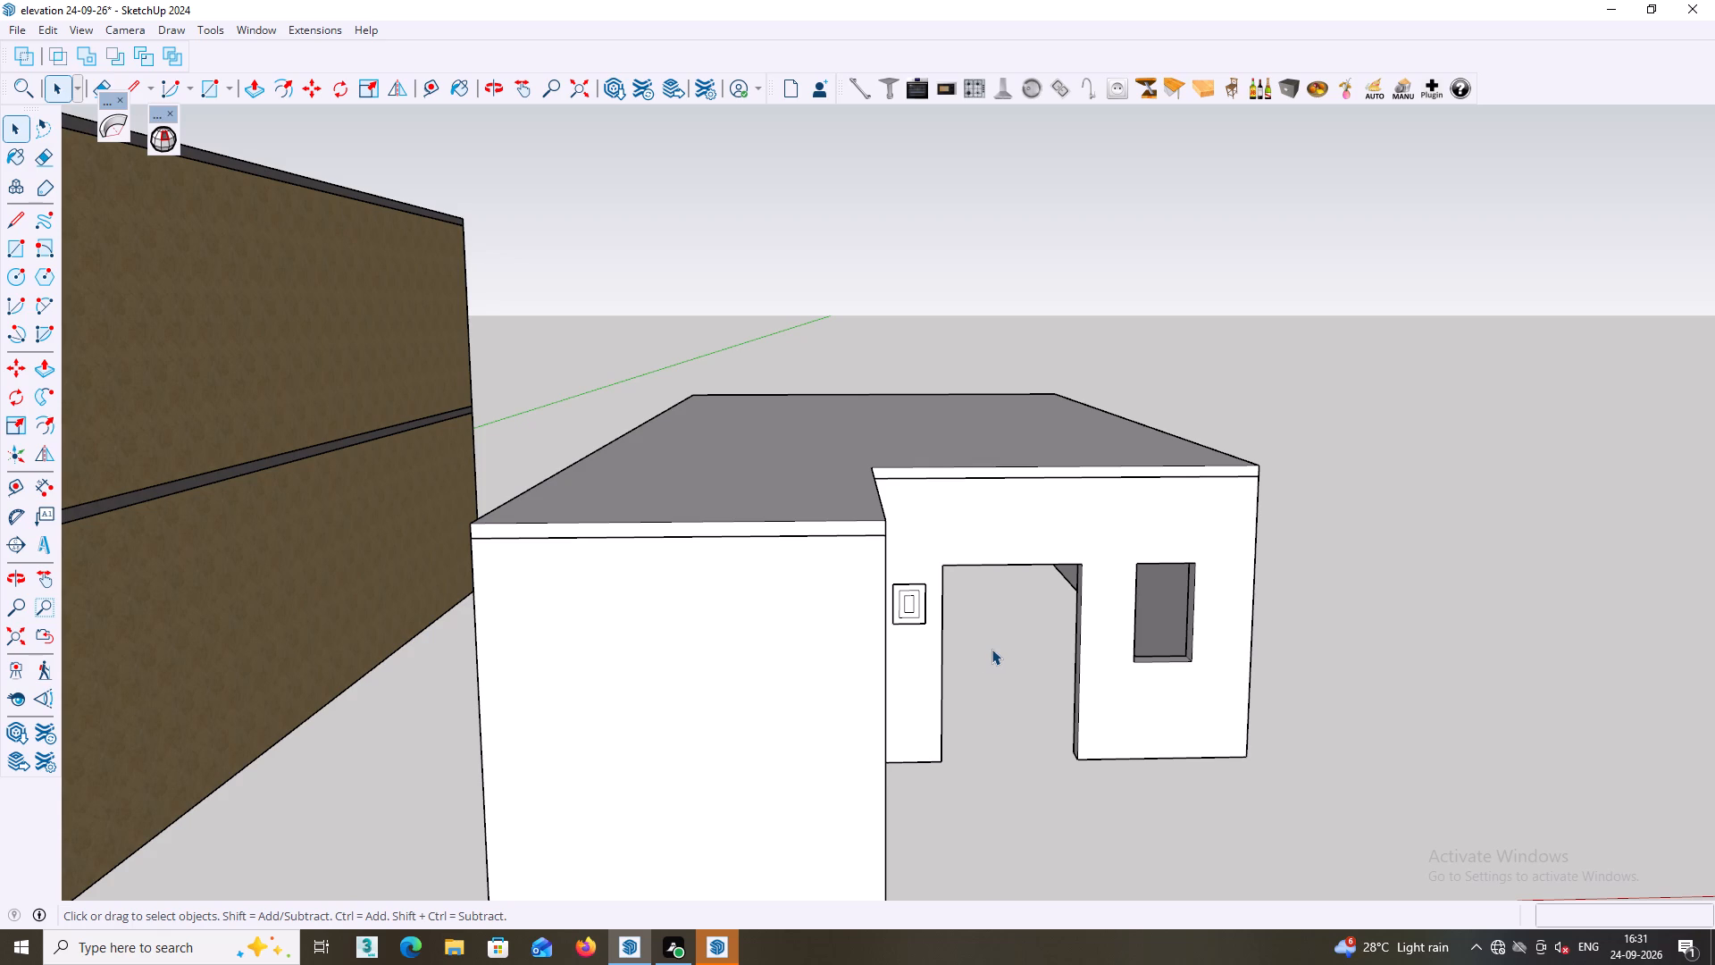
pyautogui.keyDown('shift'); pyautogui.moveTo(882, 810); pyautogui.dragTo(724, 695, button='middle'); pyautogui.keyUp('shift')
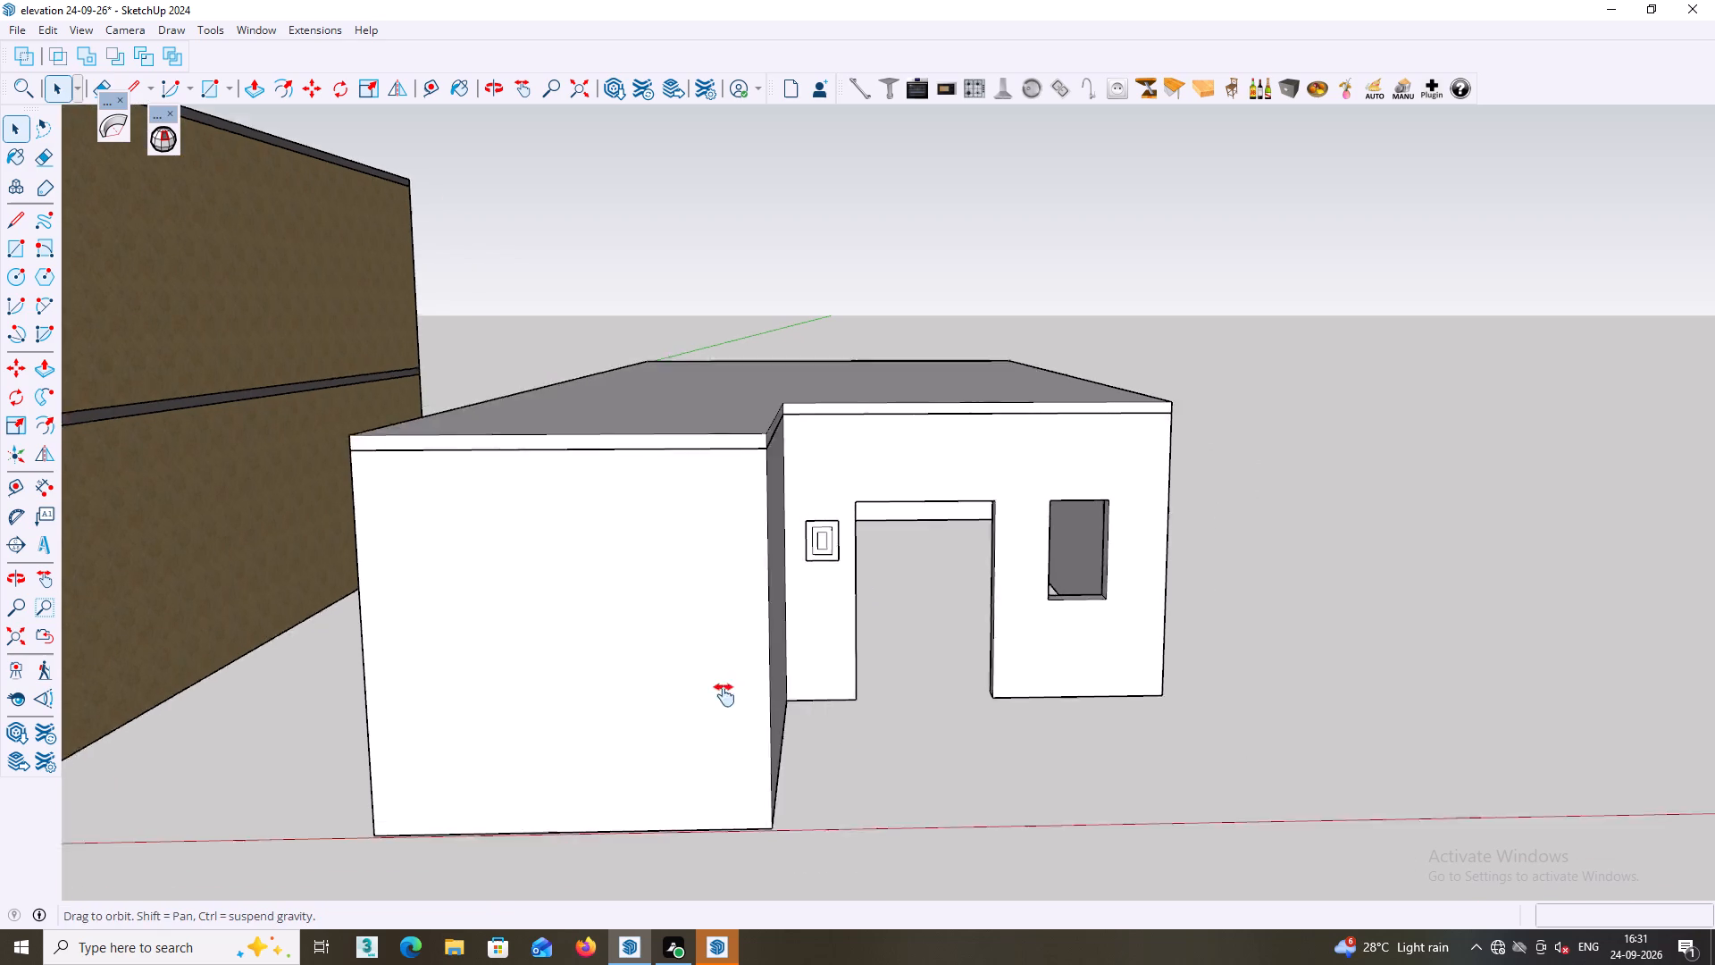
pyautogui.keyDown('shift'); pyautogui.moveTo(724, 695); pyautogui.dragTo(702, 675, button='middle'); pyautogui.keyUp('shift')
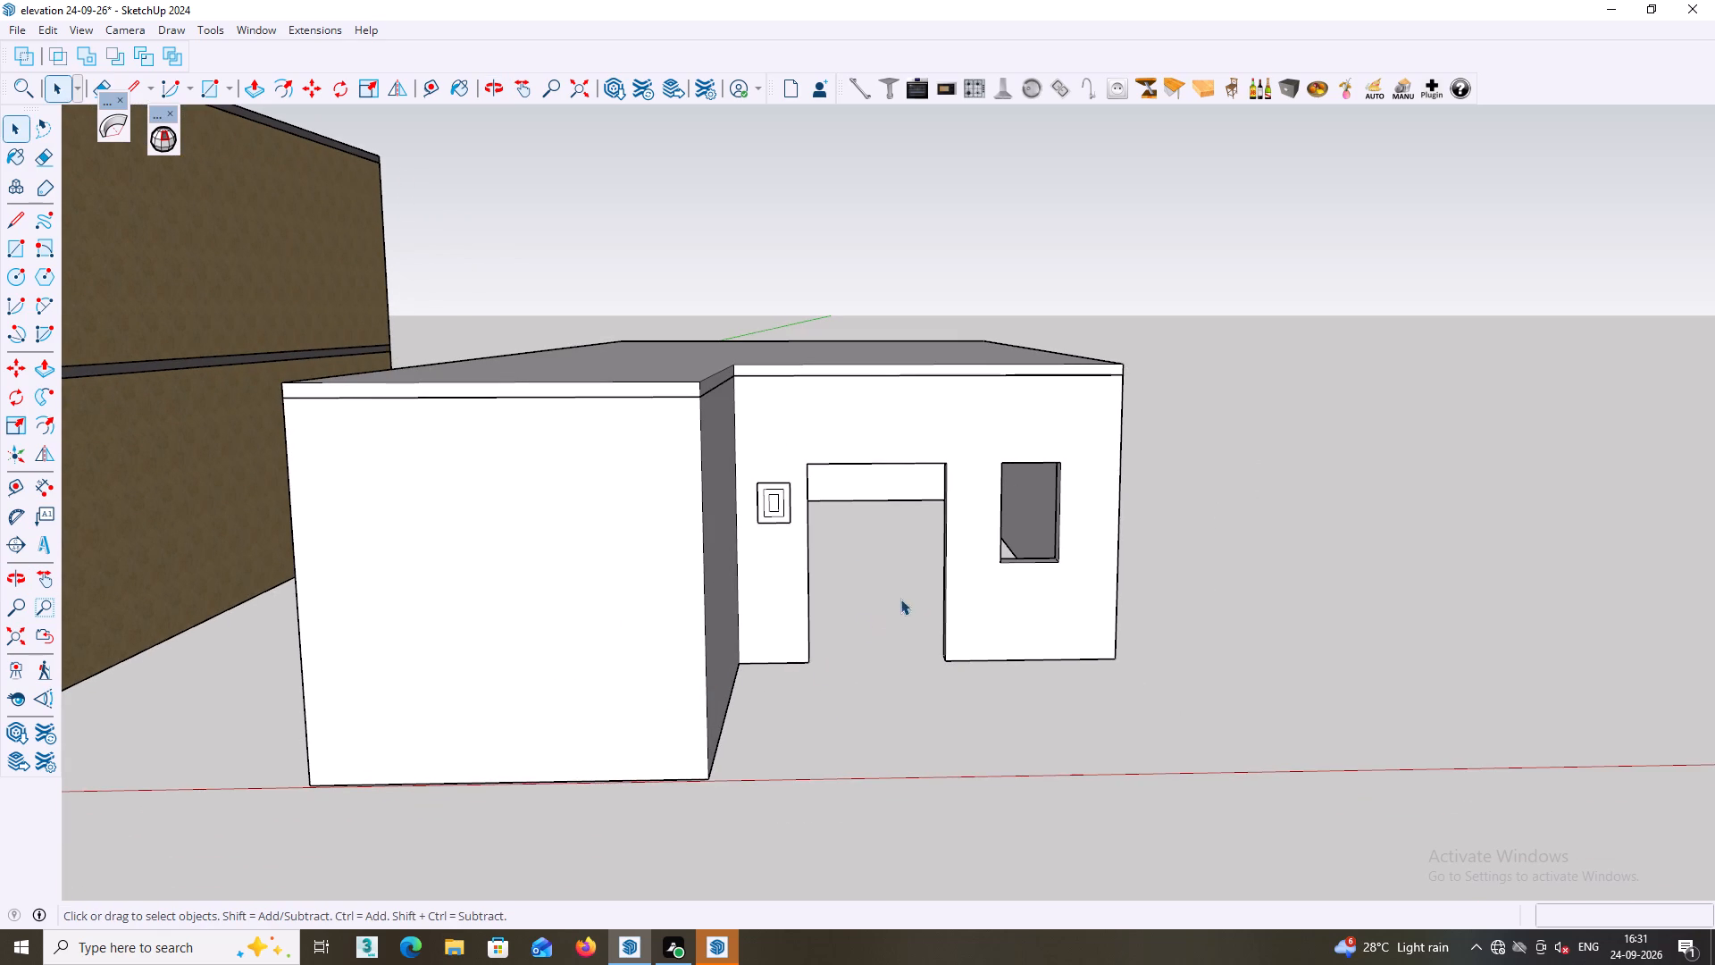
pyautogui.moveTo(922, 583); pyautogui.dragTo(950, 611, button='middle')
pyautogui.moveTo(932, 590); pyautogui.dragTo(911, 583, button='middle')
pyautogui.scroll(1, 933, 596)
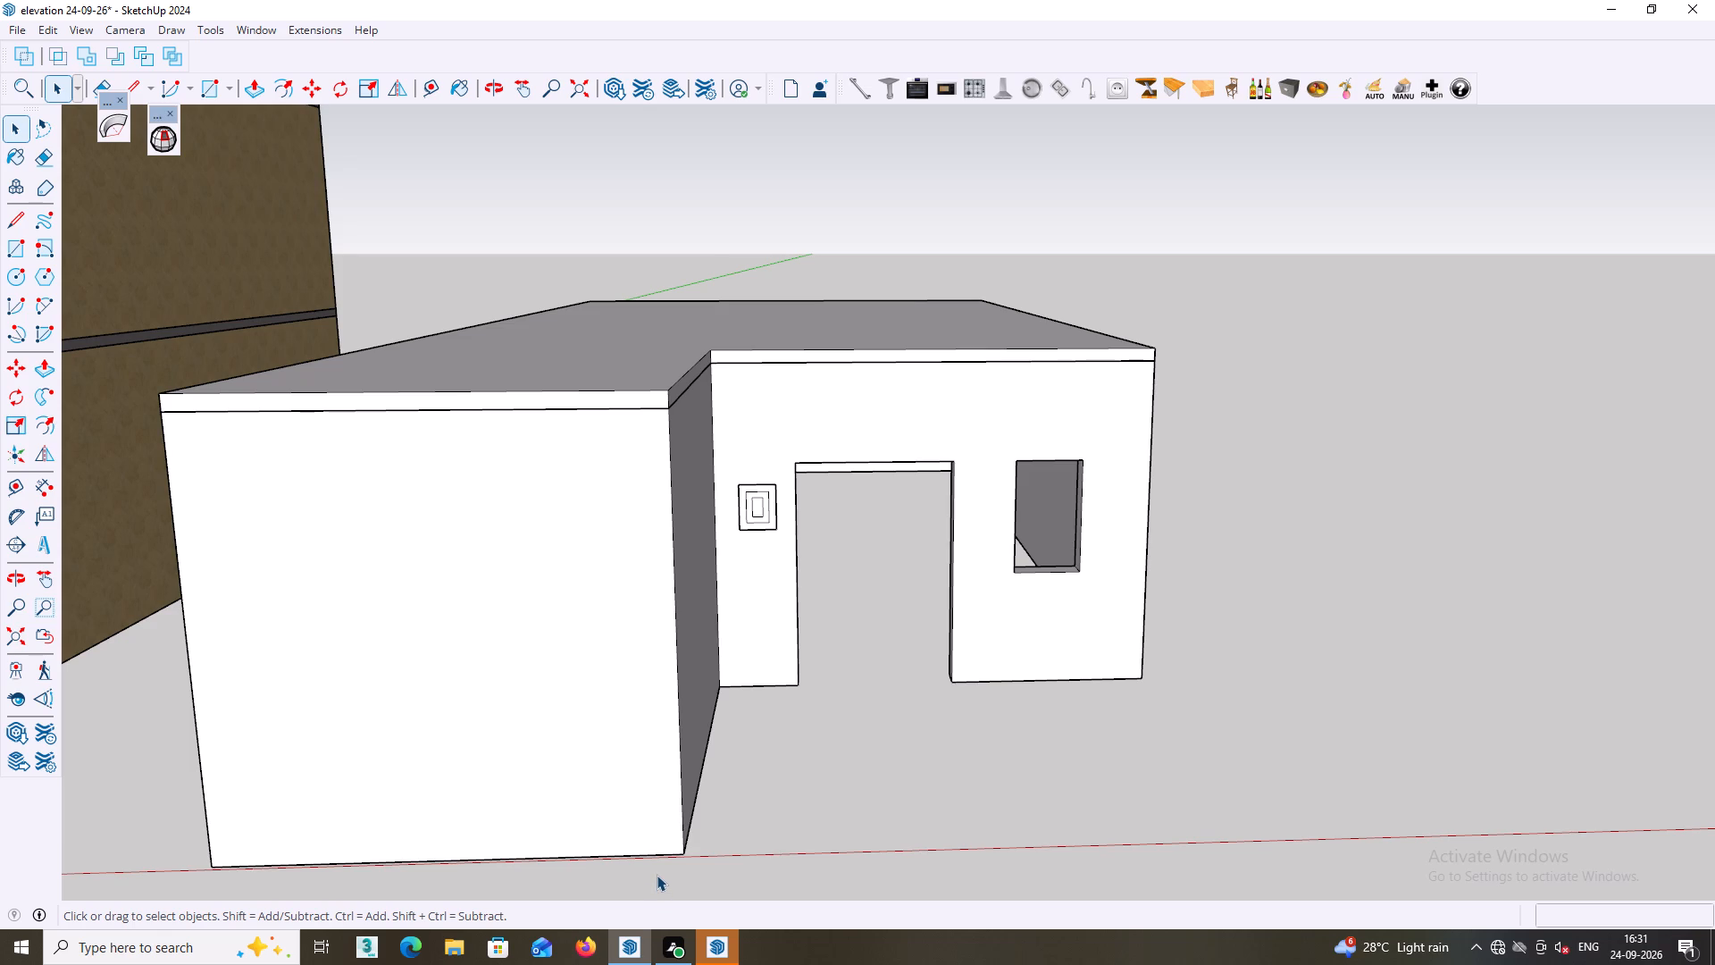
pyautogui.keyDown('shift'); pyautogui.moveTo(670, 854); pyautogui.dragTo(532, 825, button='middle'); pyautogui.keyUp('shift')
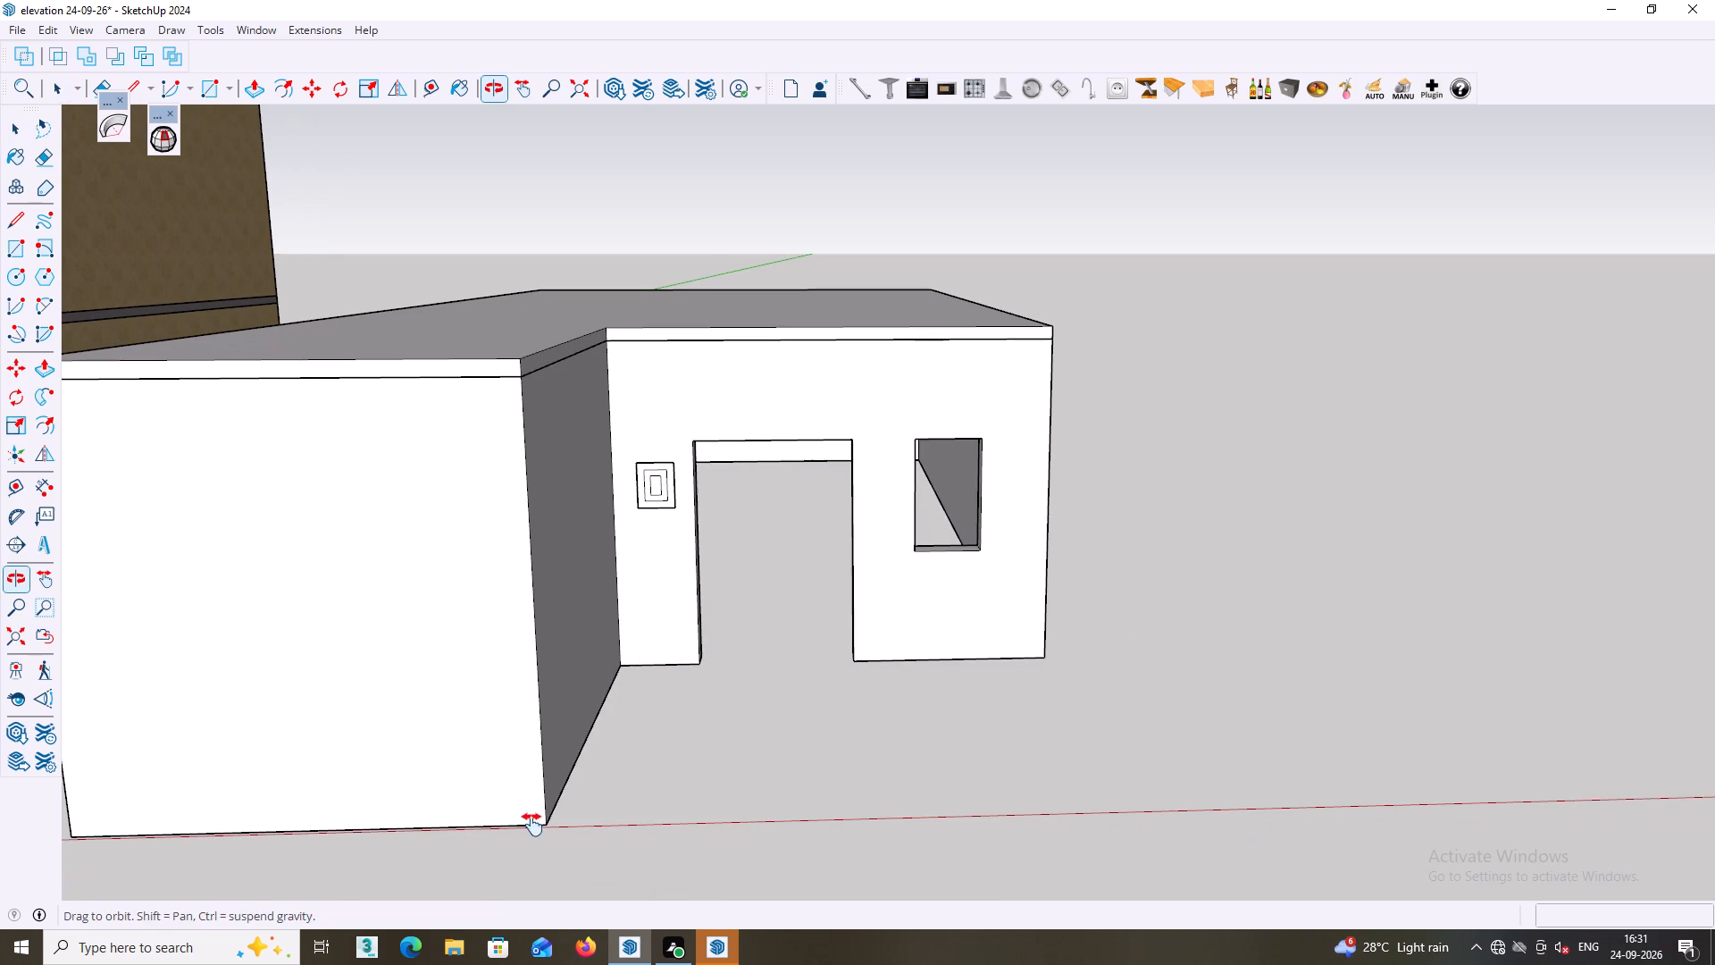
pyautogui.keyDown('shift'); pyautogui.moveTo(532, 825); pyautogui.dragTo(531, 825, button='middle'); pyautogui.keyUp('shift')
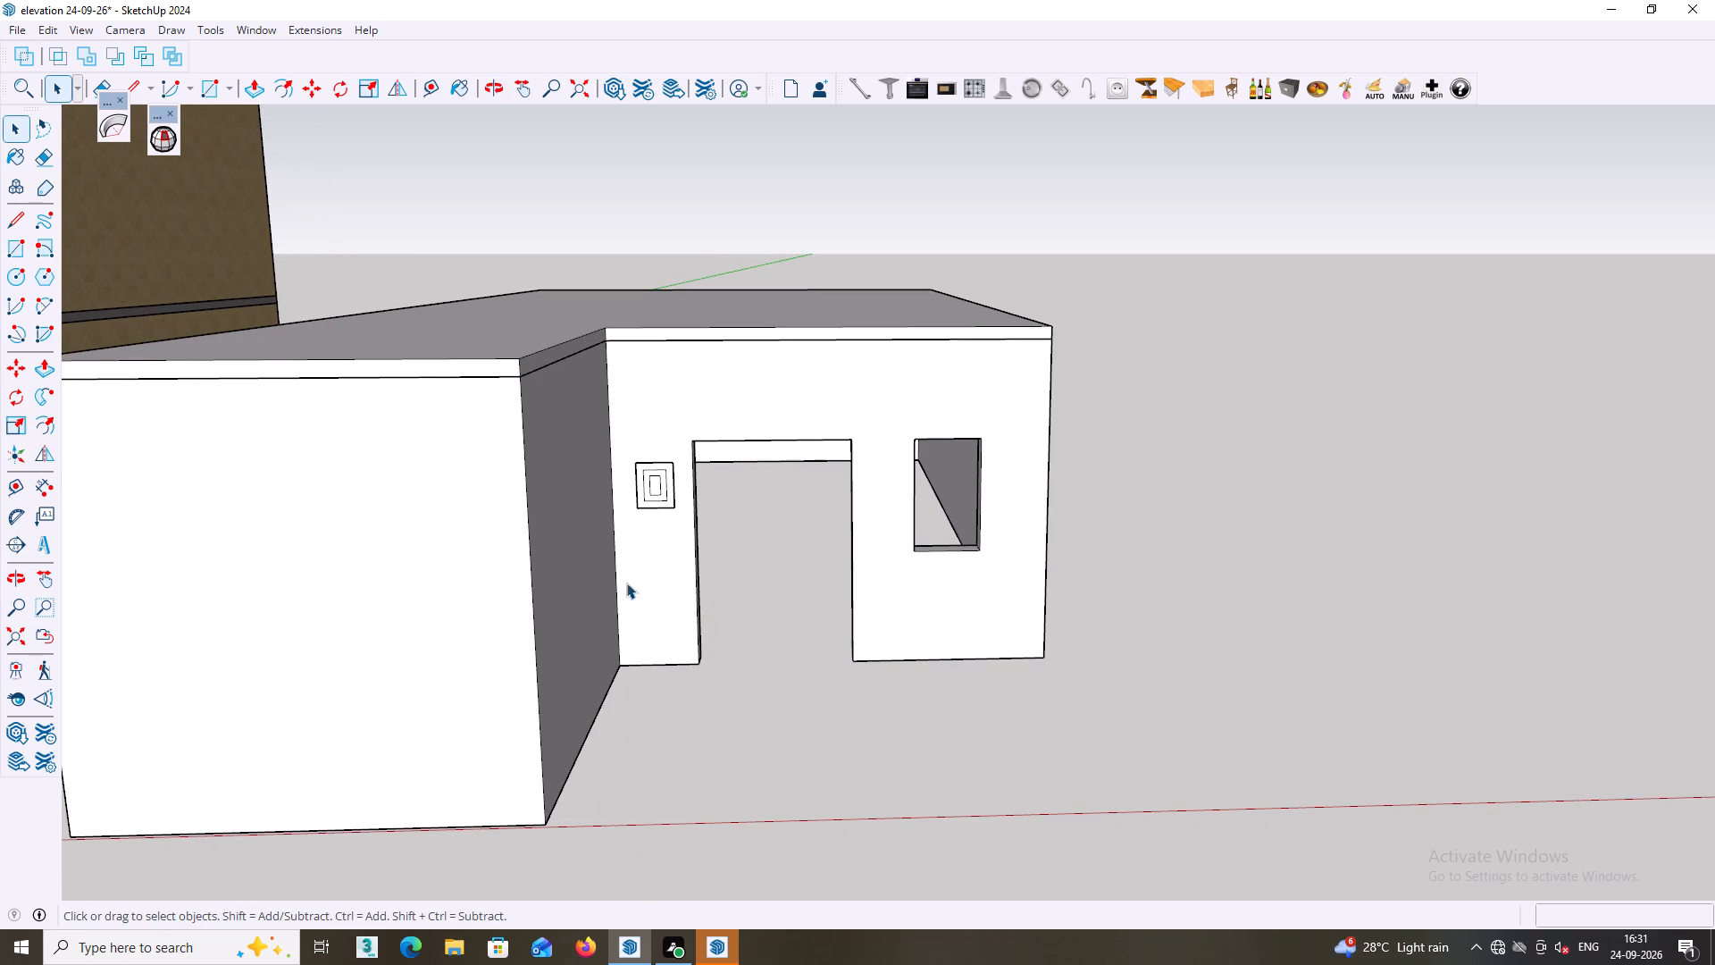
pyautogui.moveTo(725, 497); pyautogui.dragTo(740, 539, button='middle')
pyautogui.scroll(1, 697, 523)
pyautogui.scroll(-2, 815, 497)
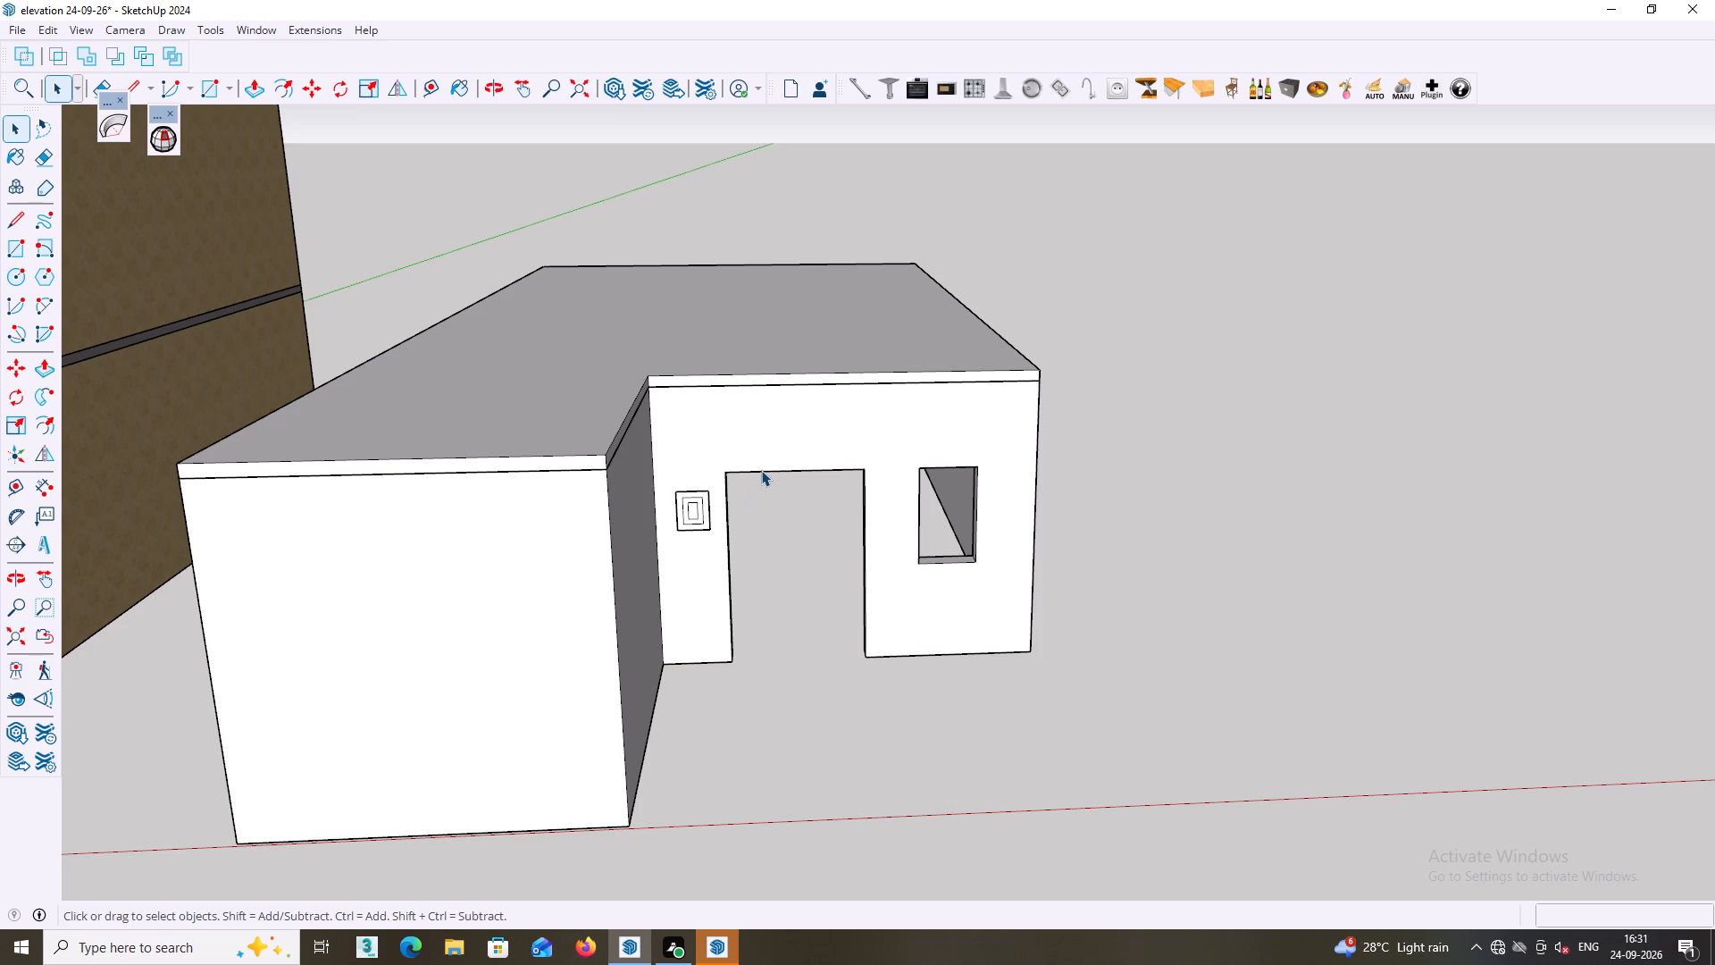
pyautogui.moveTo(761, 470); pyautogui.dragTo(666, 489, button='middle')
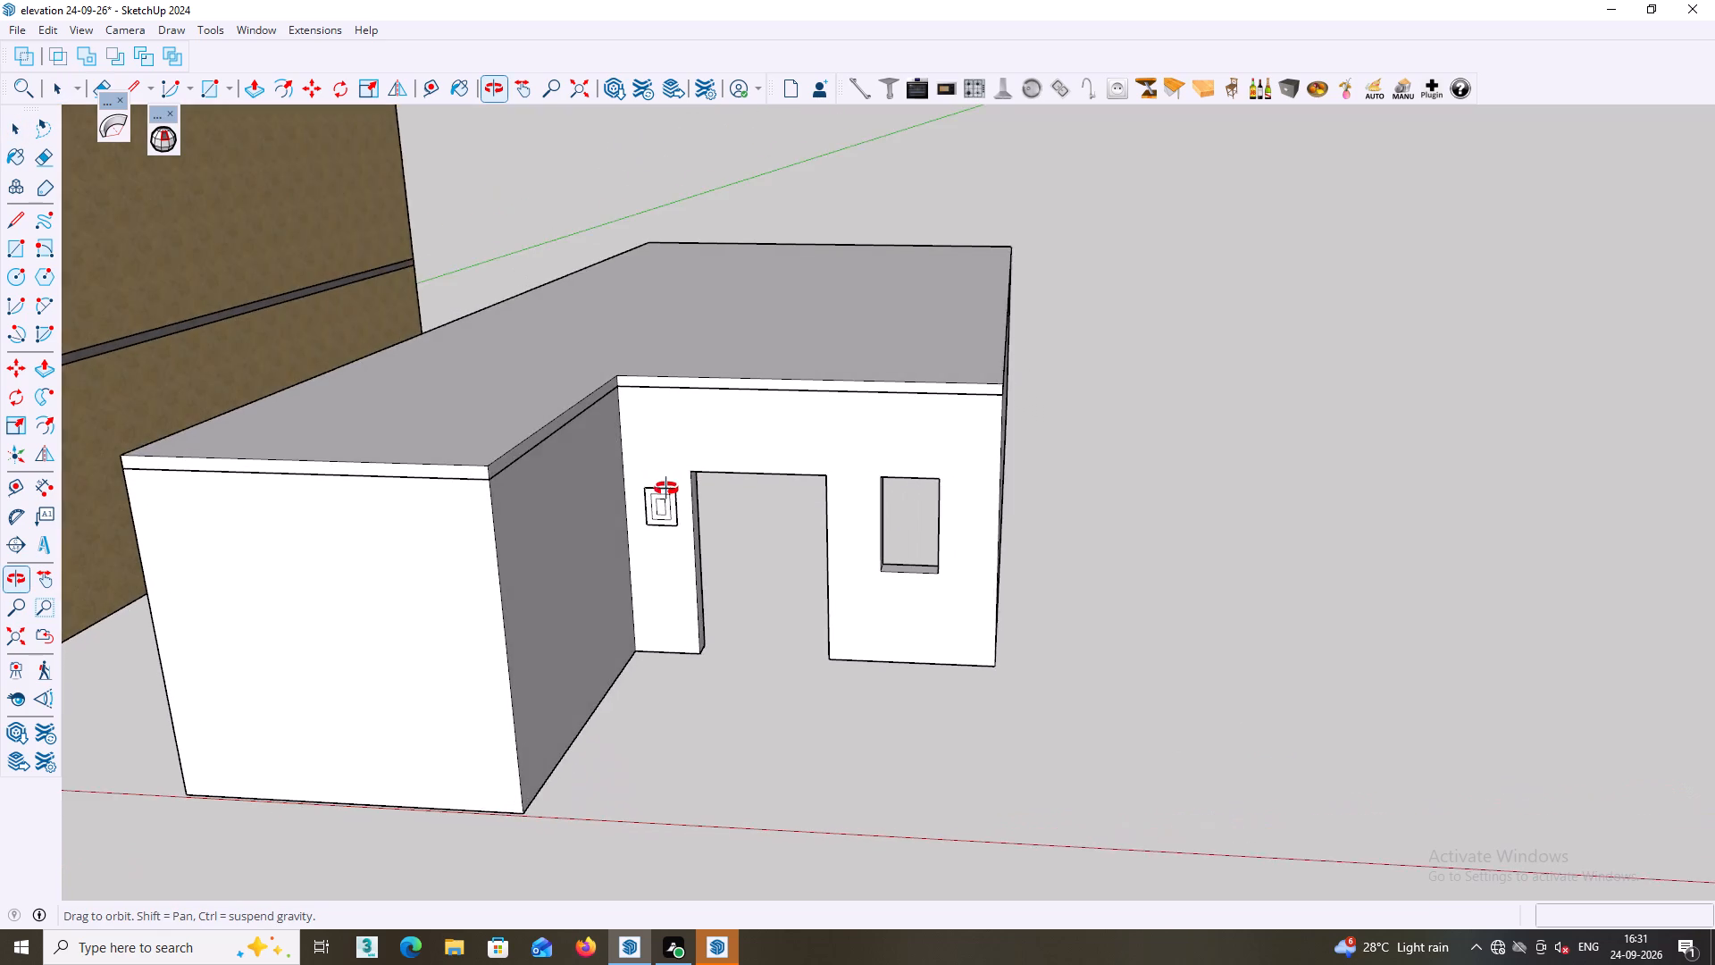
pyautogui.moveTo(666, 489); pyautogui.dragTo(610, 473, button='middle')
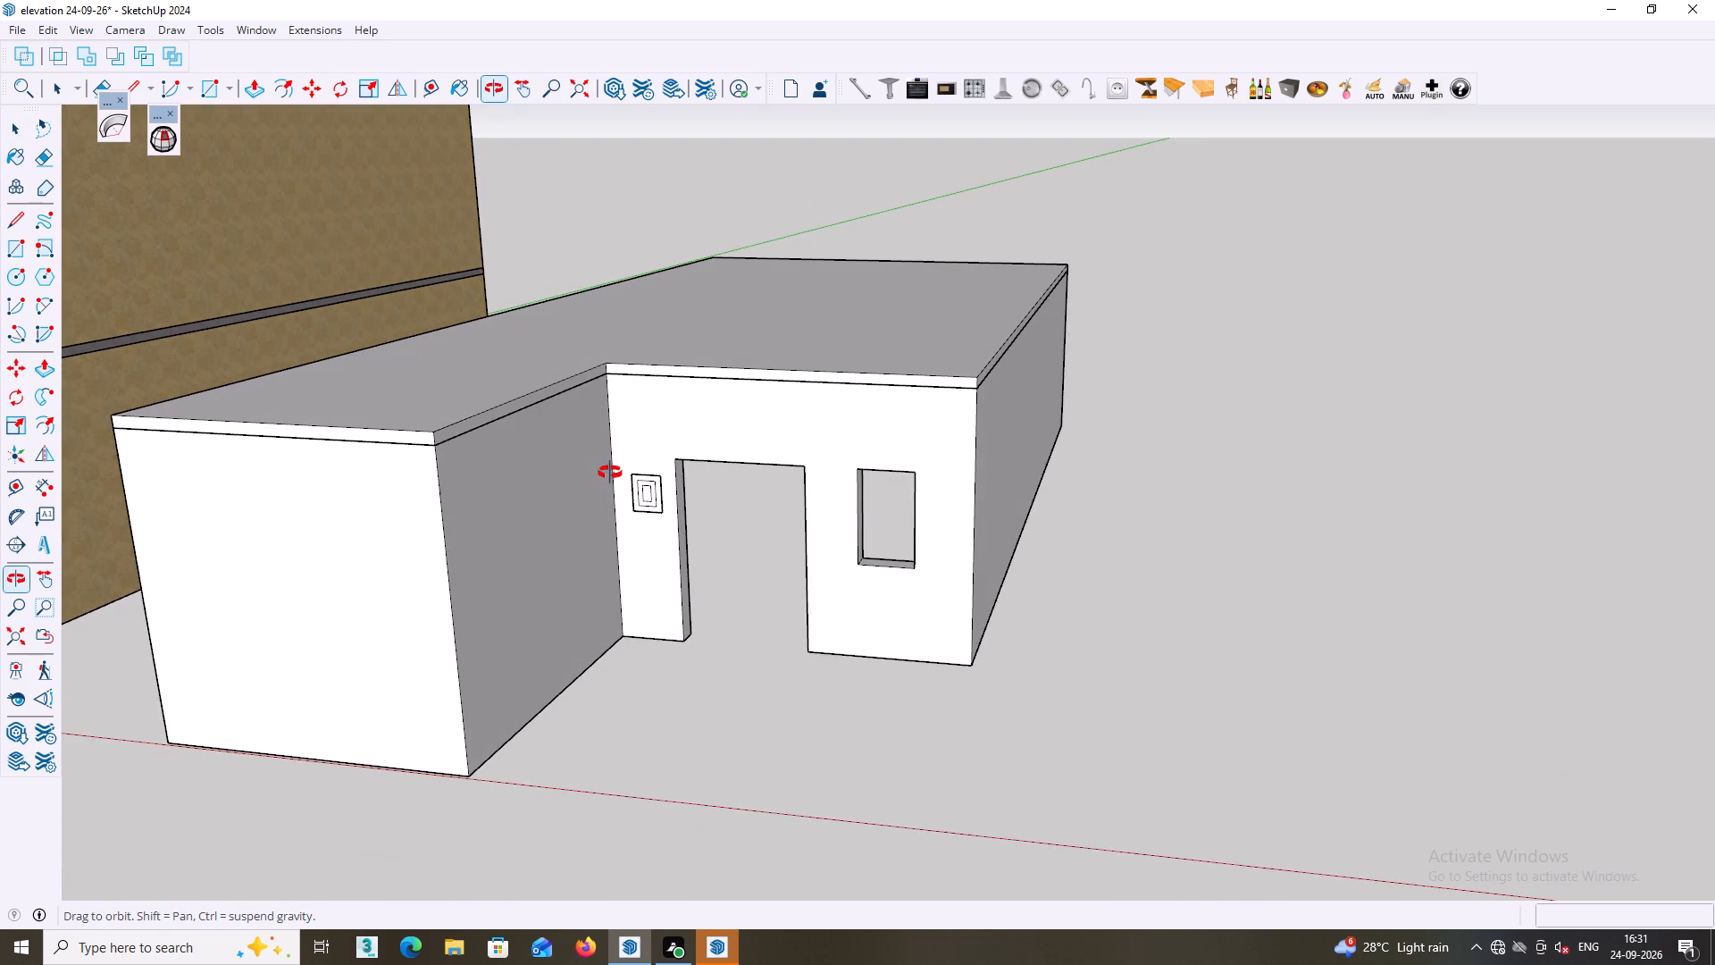
pyautogui.moveTo(610, 473); pyautogui.dragTo(639, 466, button='middle')
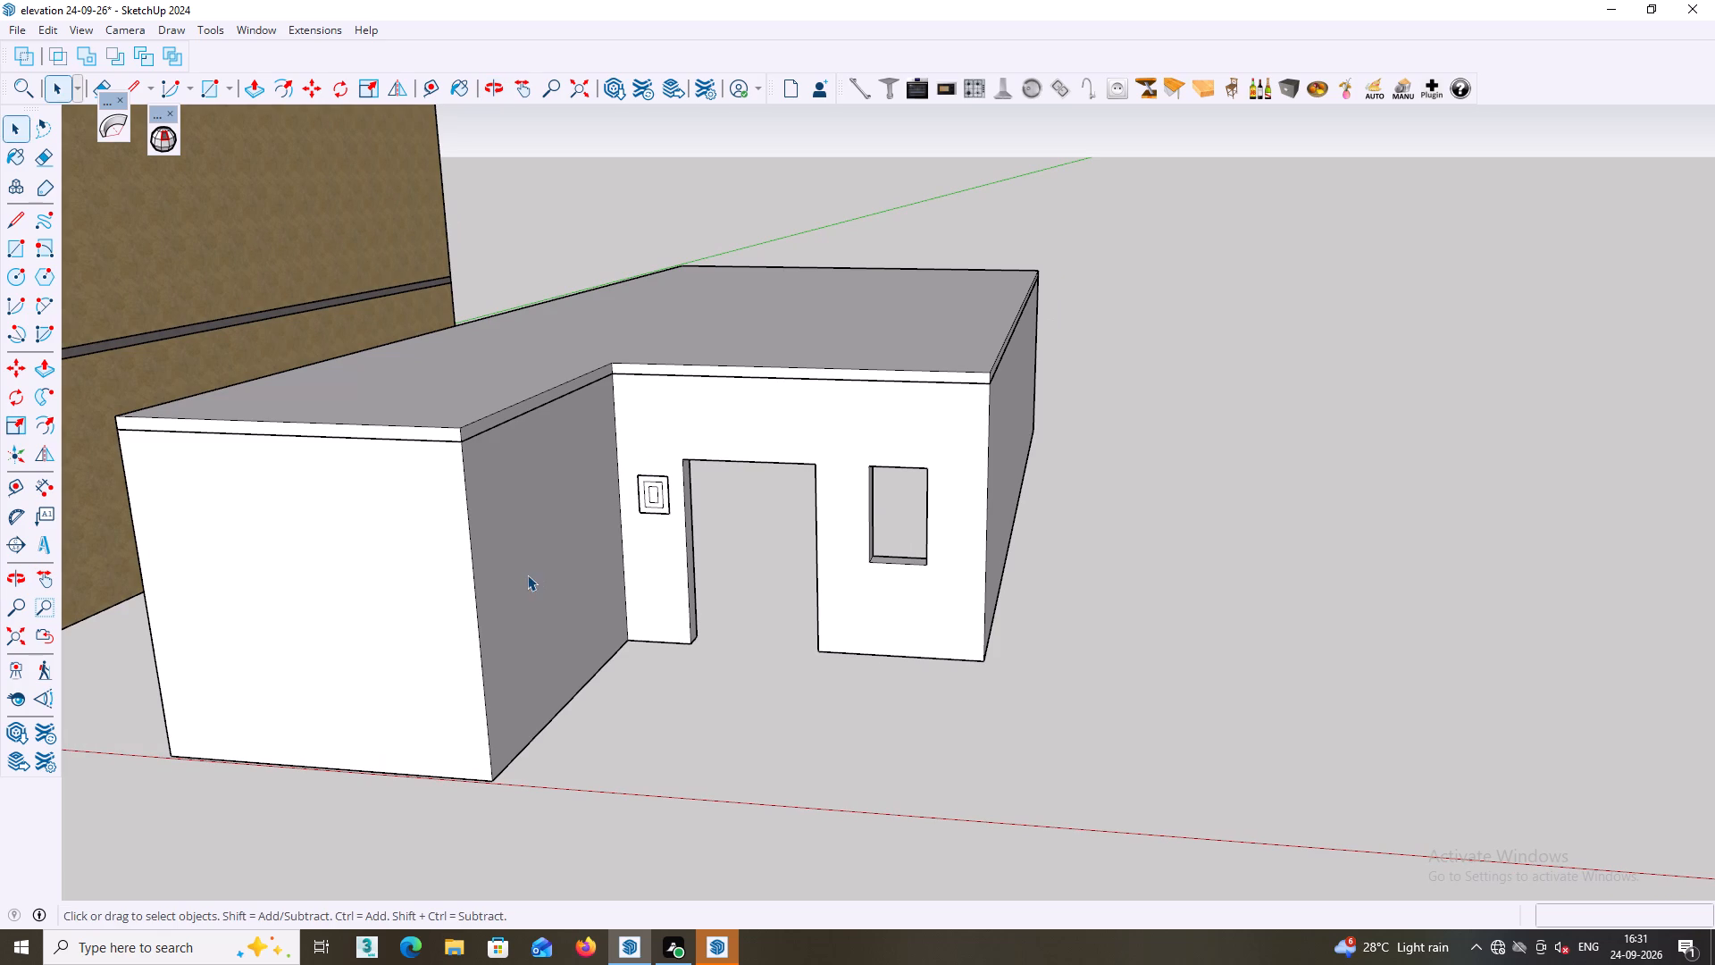
# Copy the ground-floor wall group straight up onto the top of the roof slab to form the upper storey.
pyautogui.click(526, 575)
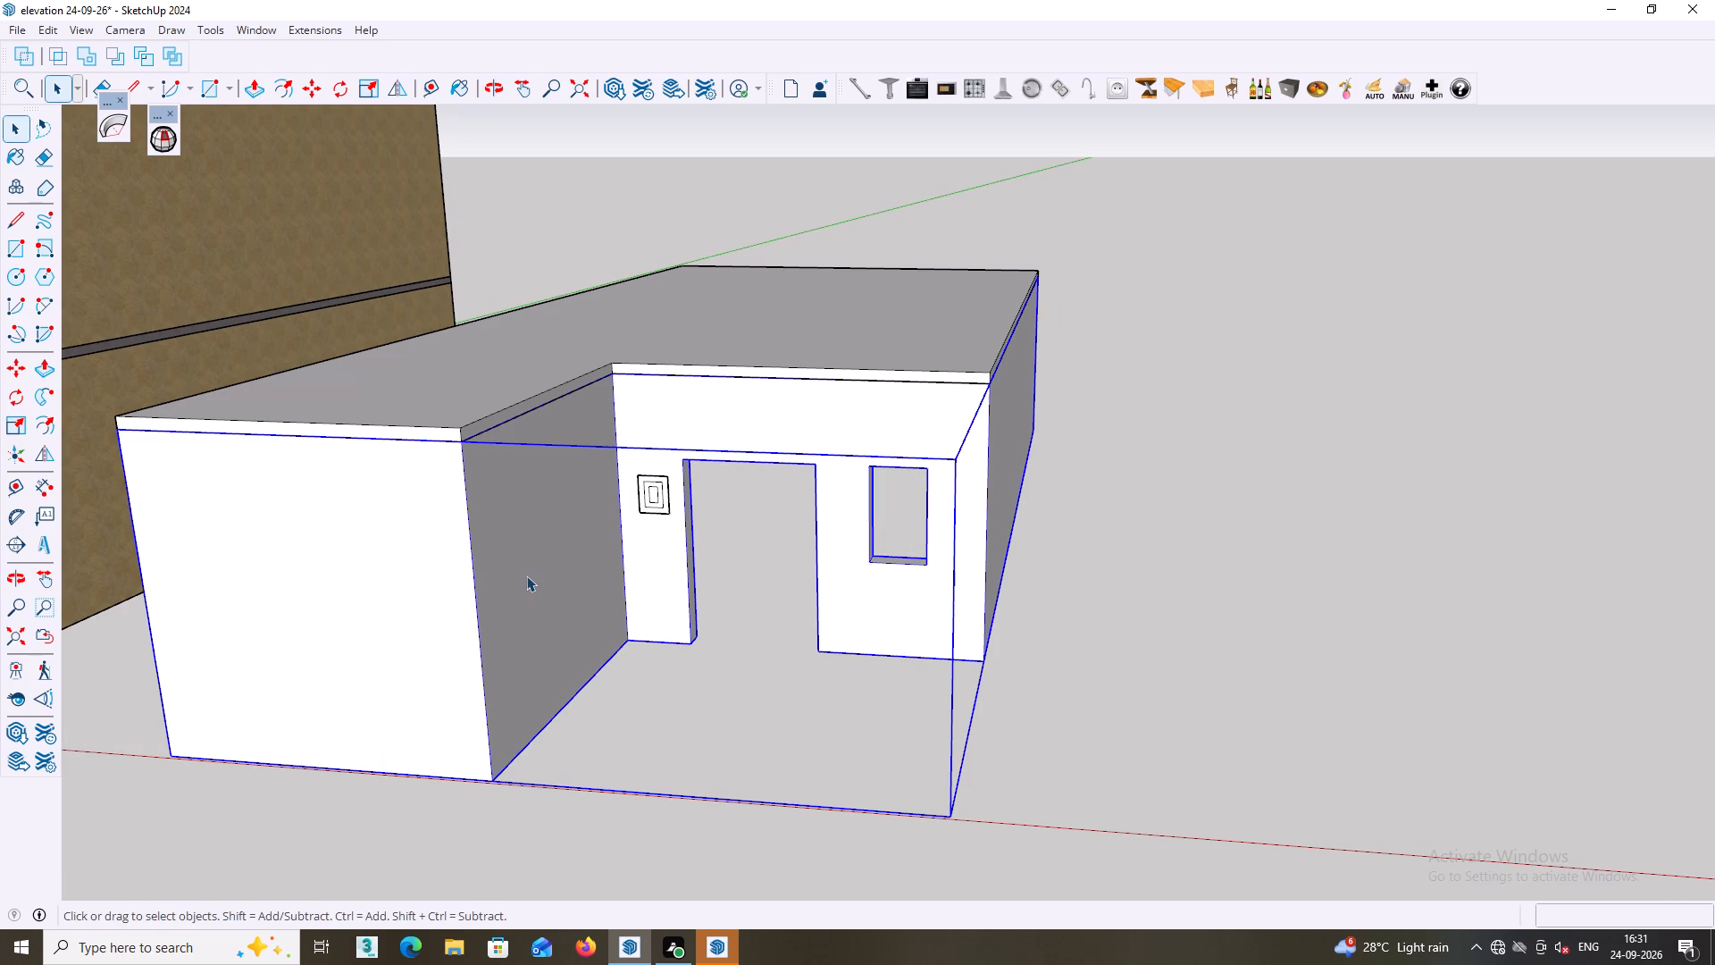
pyautogui.press('m')
pyautogui.click(171, 758)
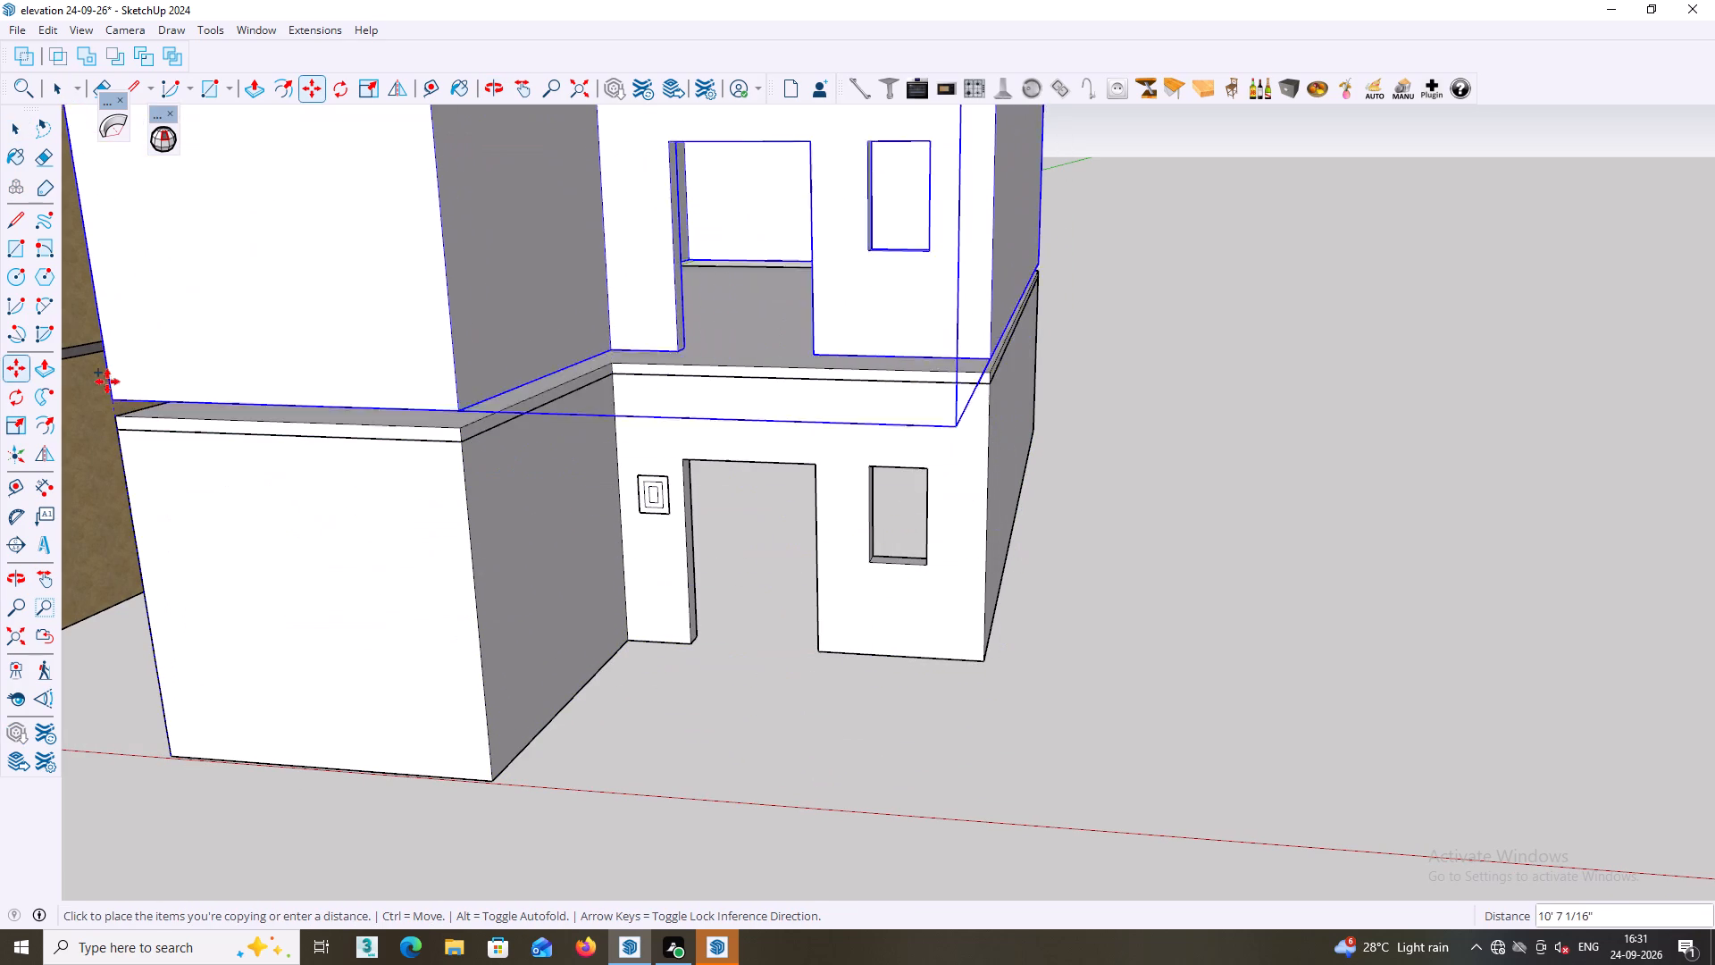
pyautogui.click(118, 415)
pyautogui.moveTo(178, 489); pyautogui.dragTo(419, 532, button='middle')
pyautogui.press('space')
pyautogui.click(692, 664)
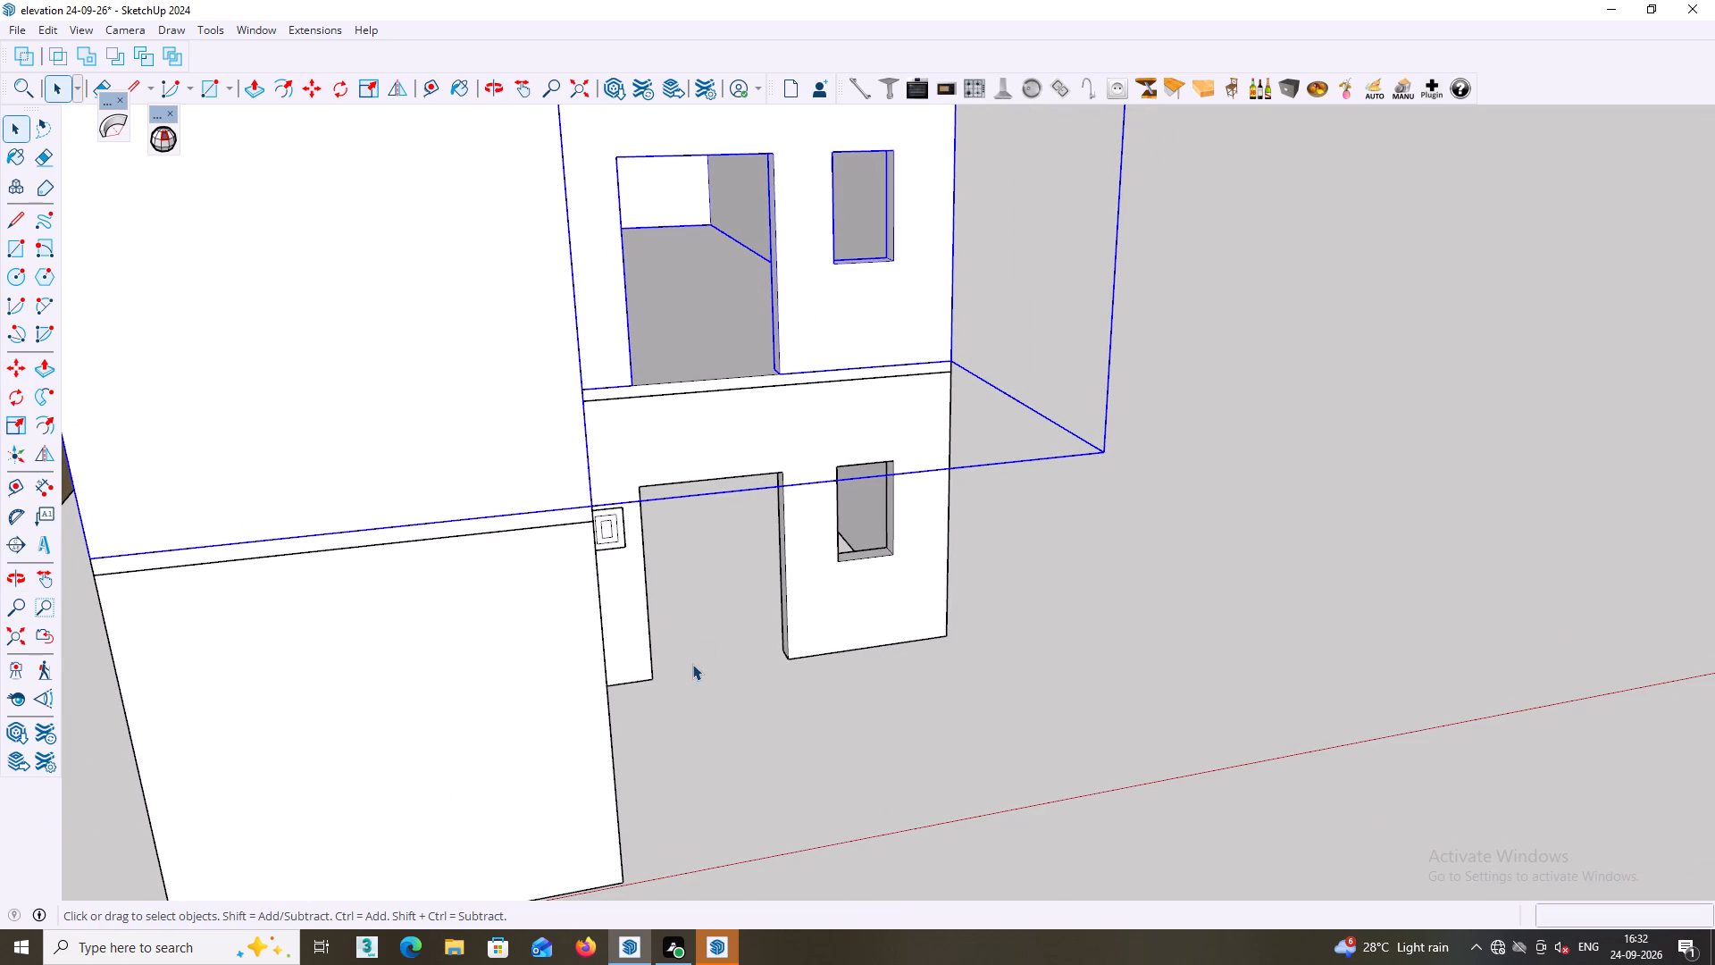
# Examine the stacked two-storey walls and their openings beside the finished house.
pyautogui.scroll(-4, 697, 693)
pyautogui.moveTo(818, 717); pyautogui.dragTo(783, 709, button='middle')
pyautogui.scroll(-3, 795, 704)
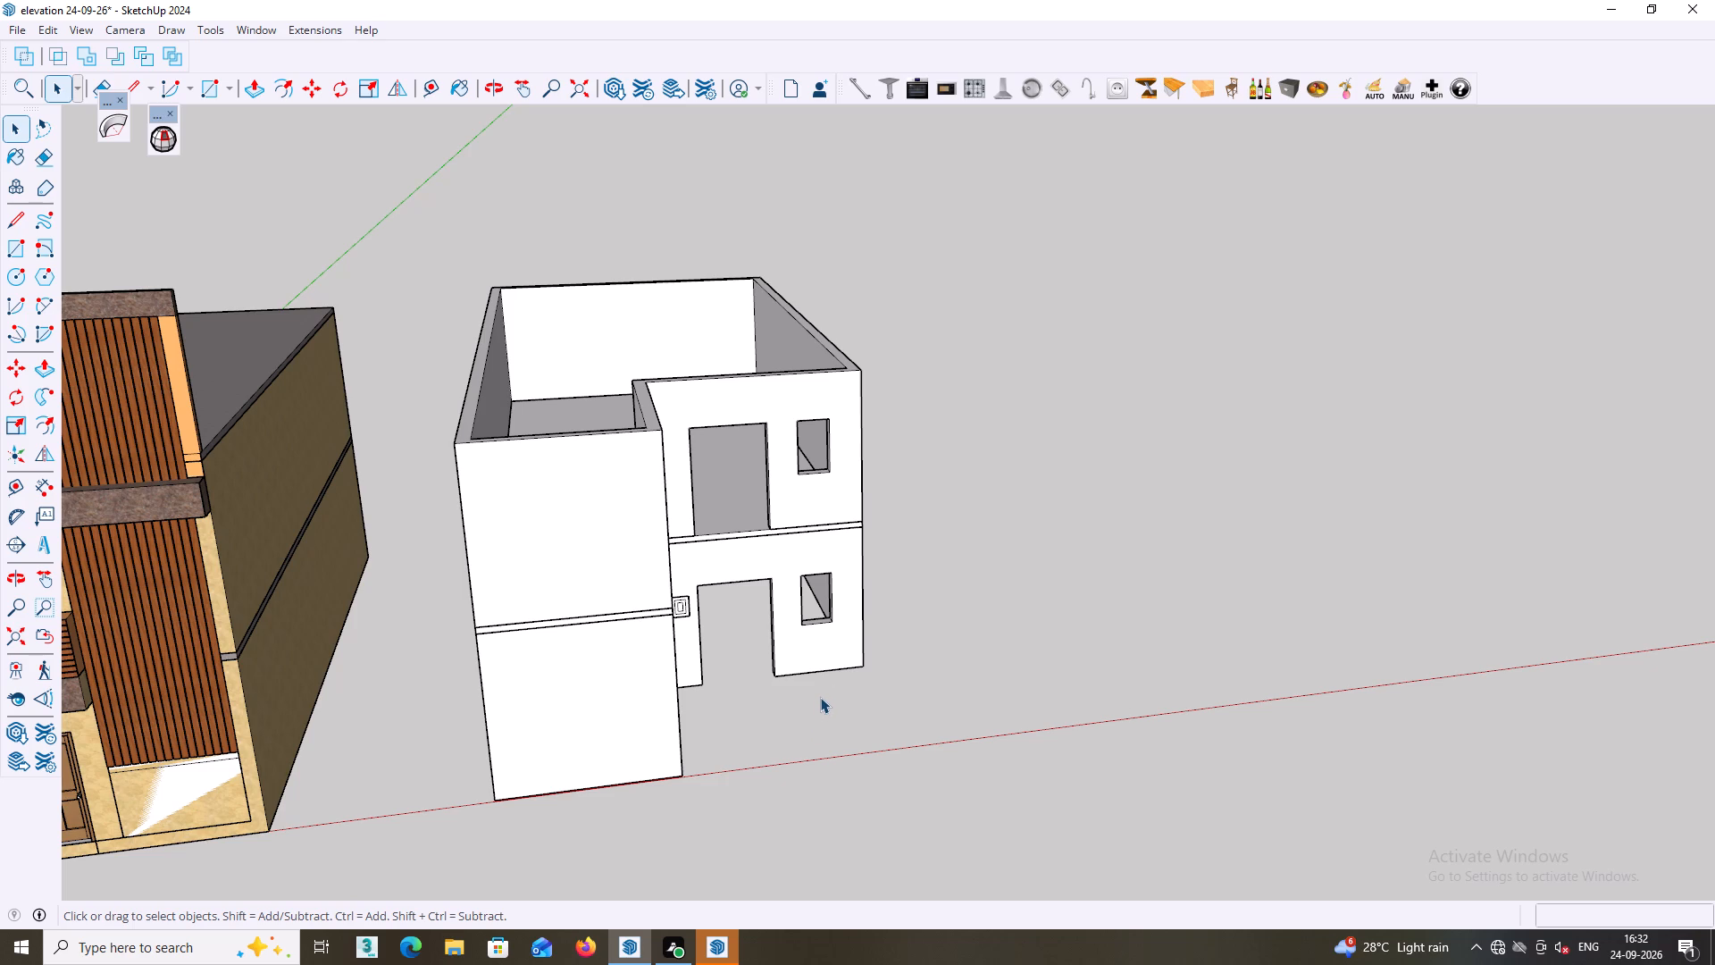
pyautogui.moveTo(820, 694); pyautogui.dragTo(801, 705, button='middle')
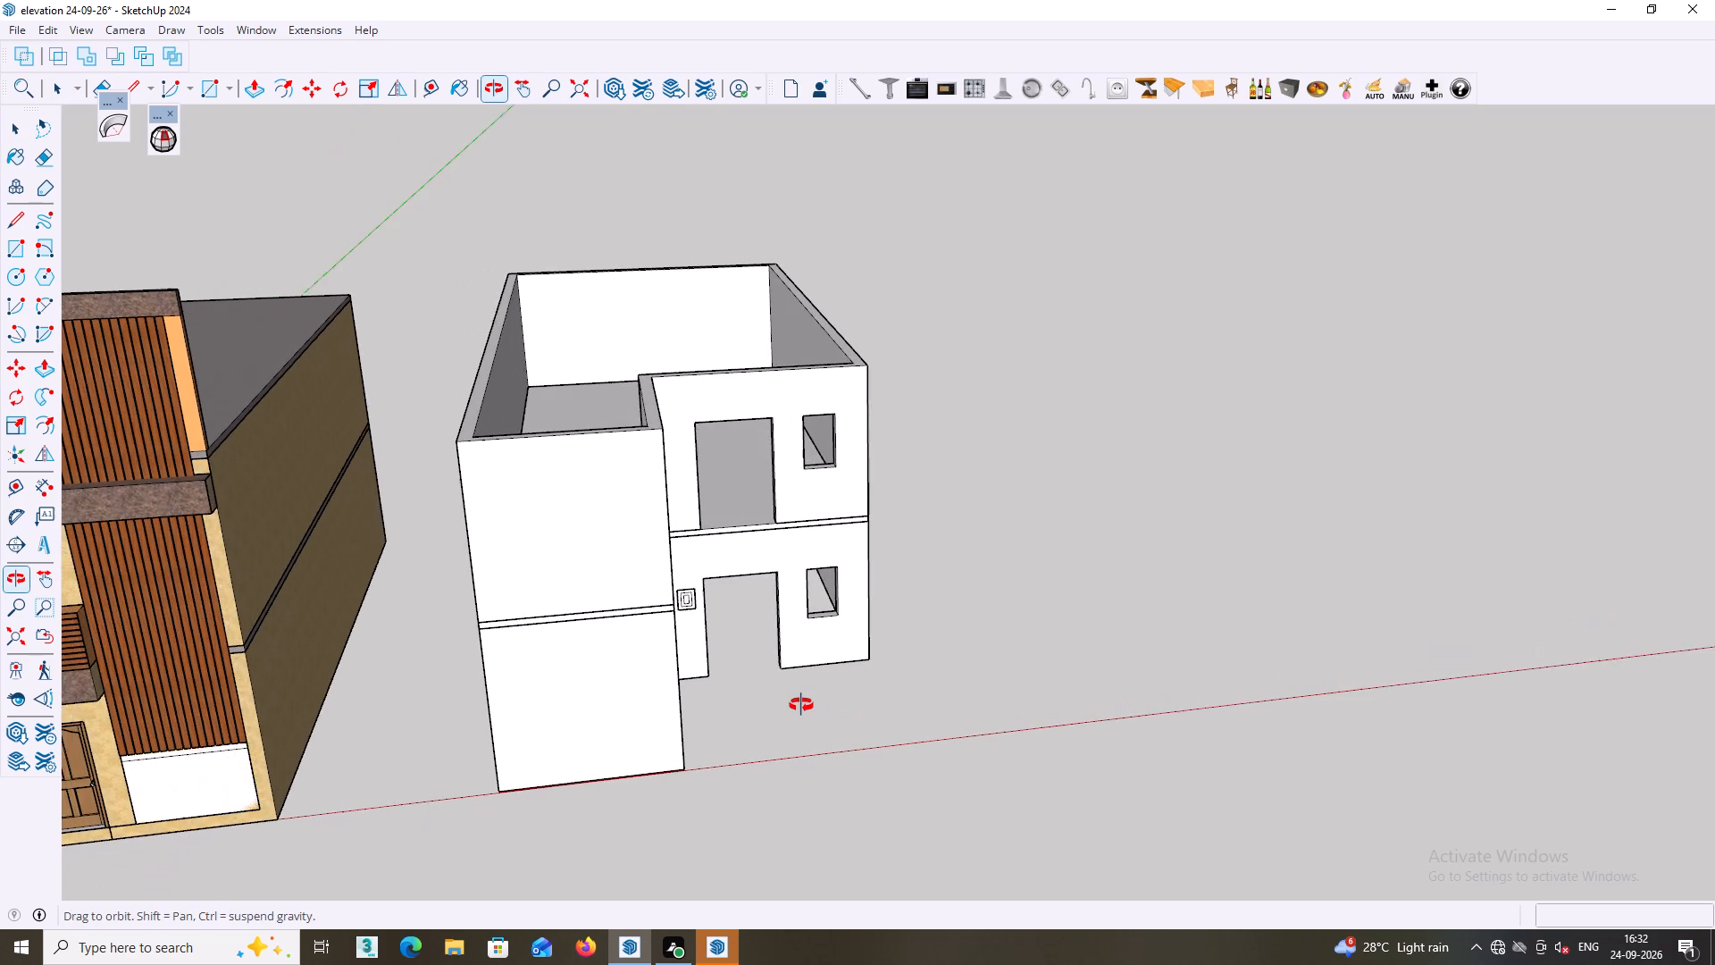
pyautogui.moveTo(801, 705); pyautogui.dragTo(799, 705, button='middle')
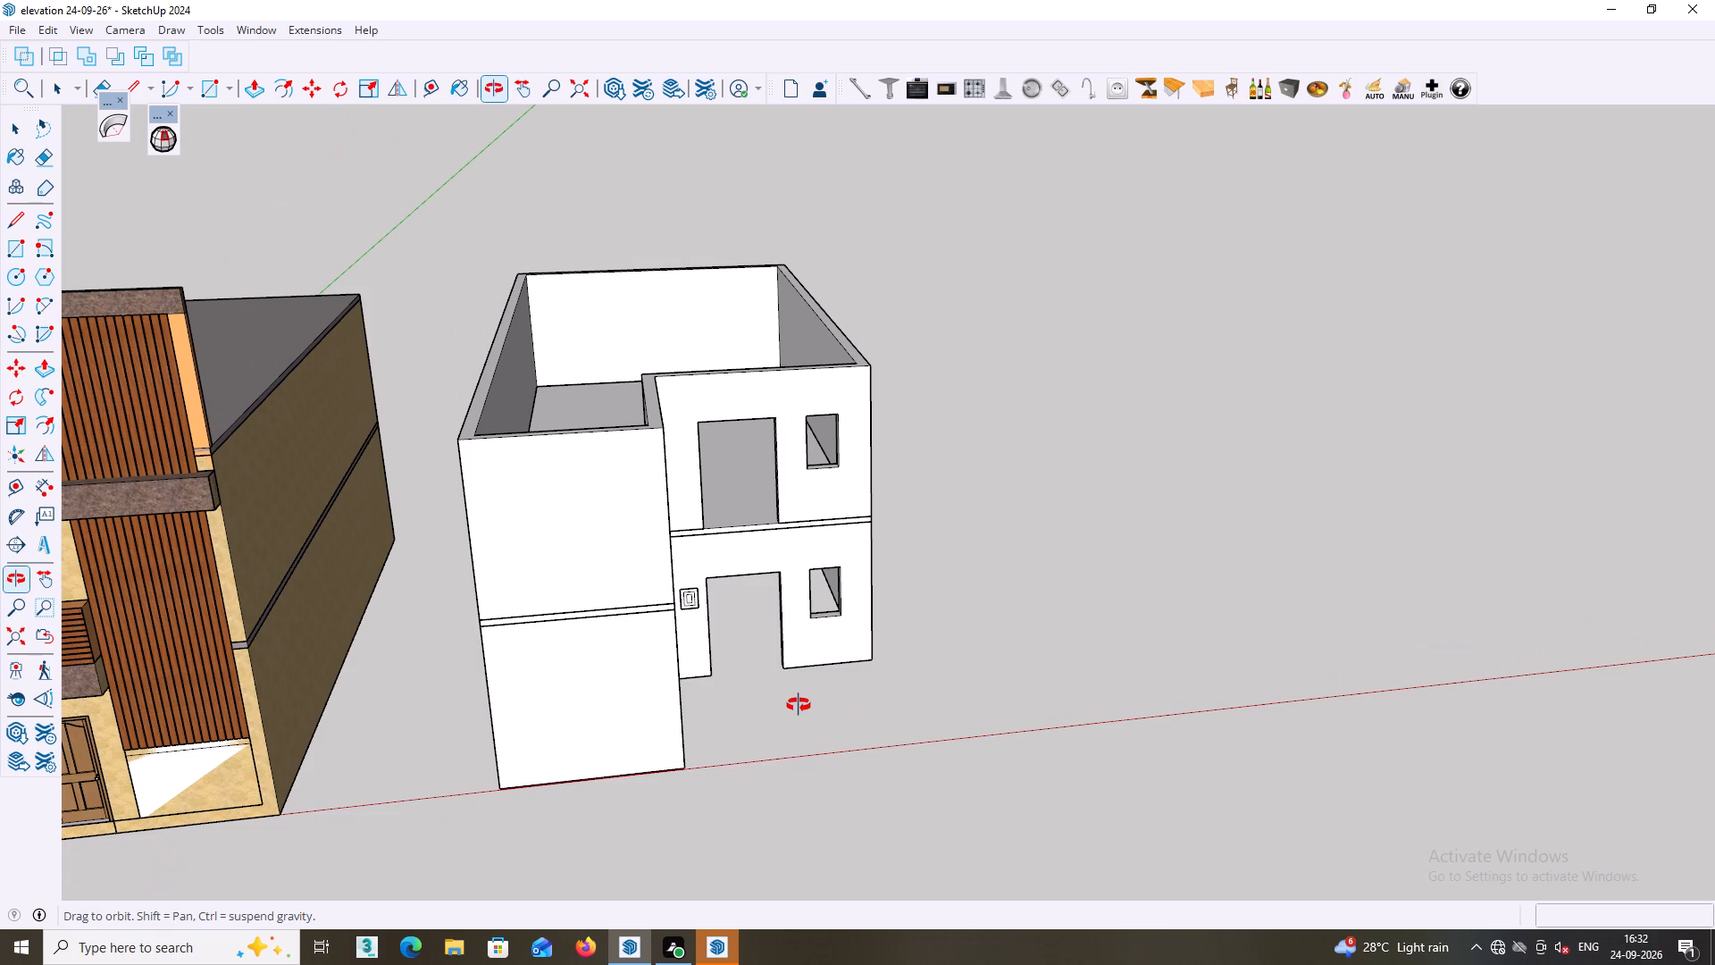
pyautogui.moveTo(799, 705); pyautogui.dragTo(788, 723, button='middle')
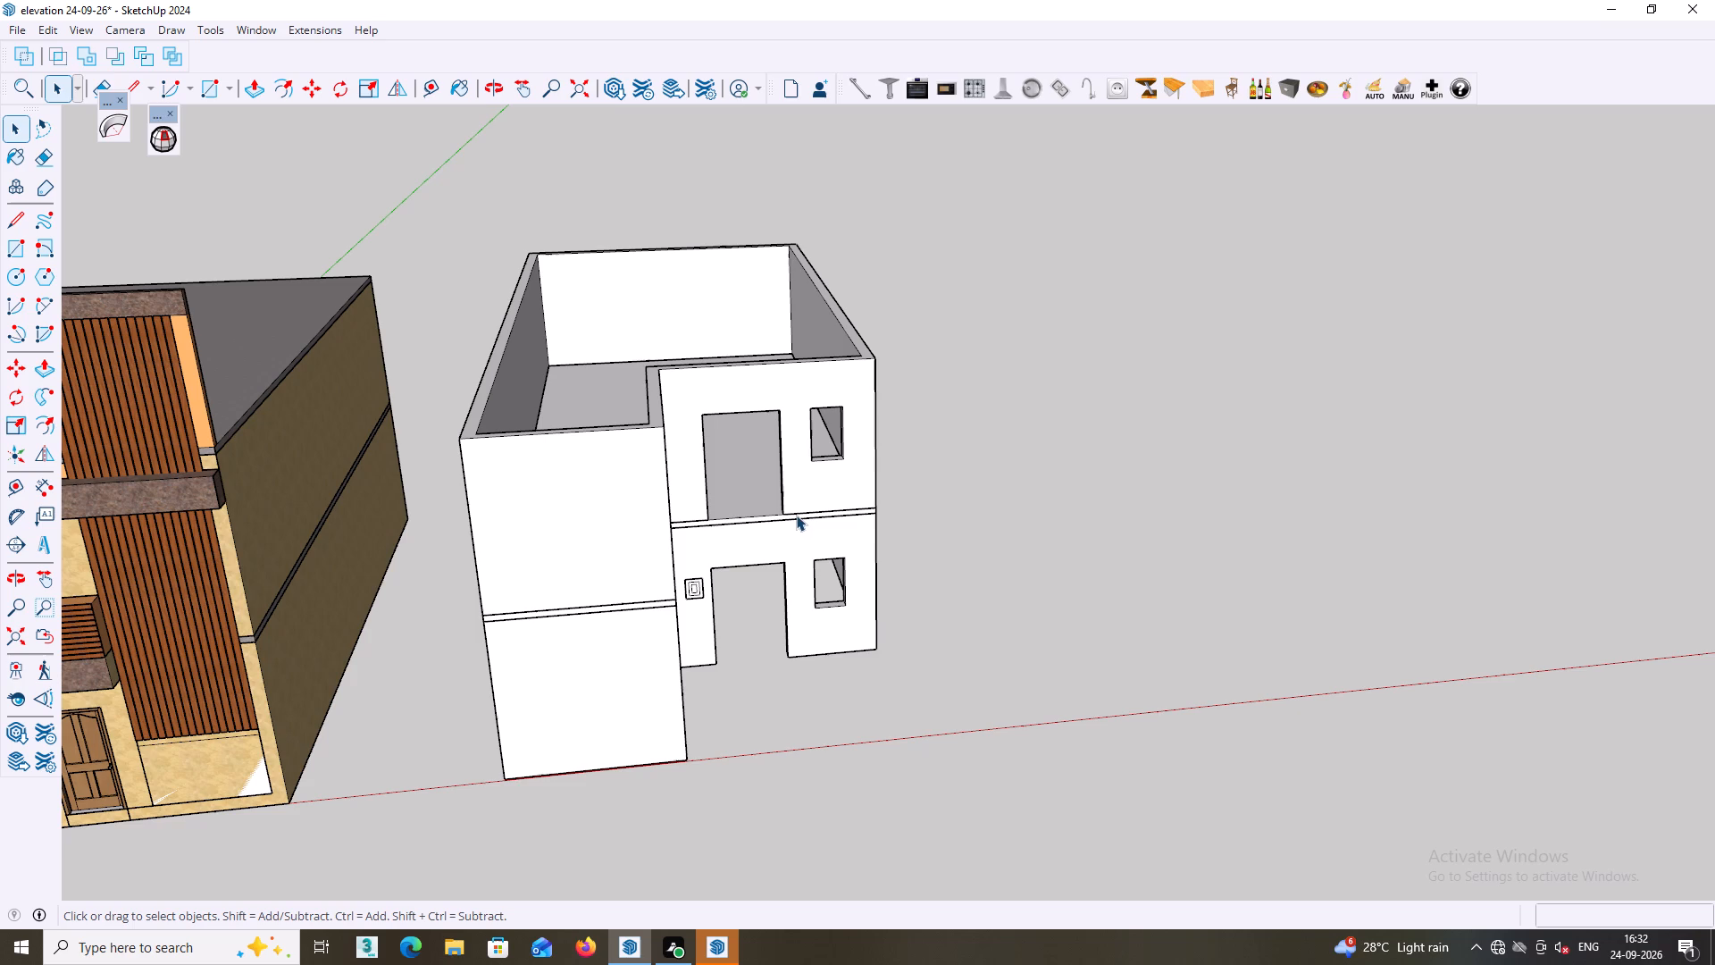
pyautogui.moveTo(799, 532); pyautogui.dragTo(797, 560, button='middle')
pyautogui.scroll(-4, 797, 569)
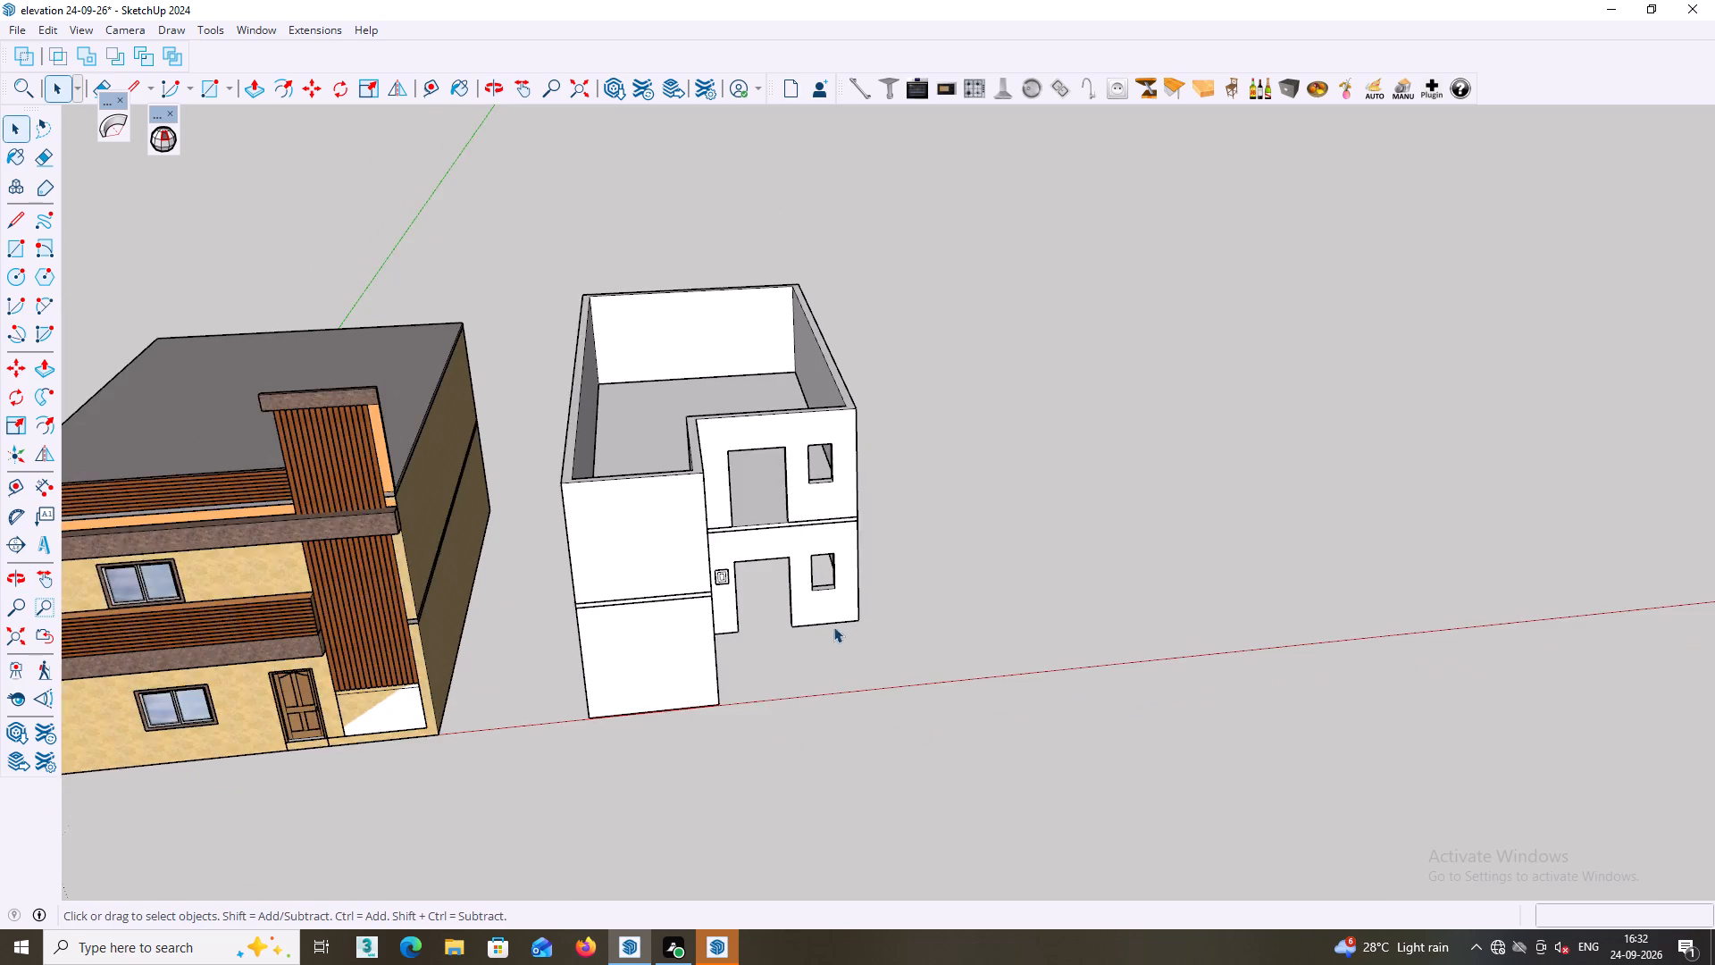
pyautogui.scroll(-1, 833, 626)
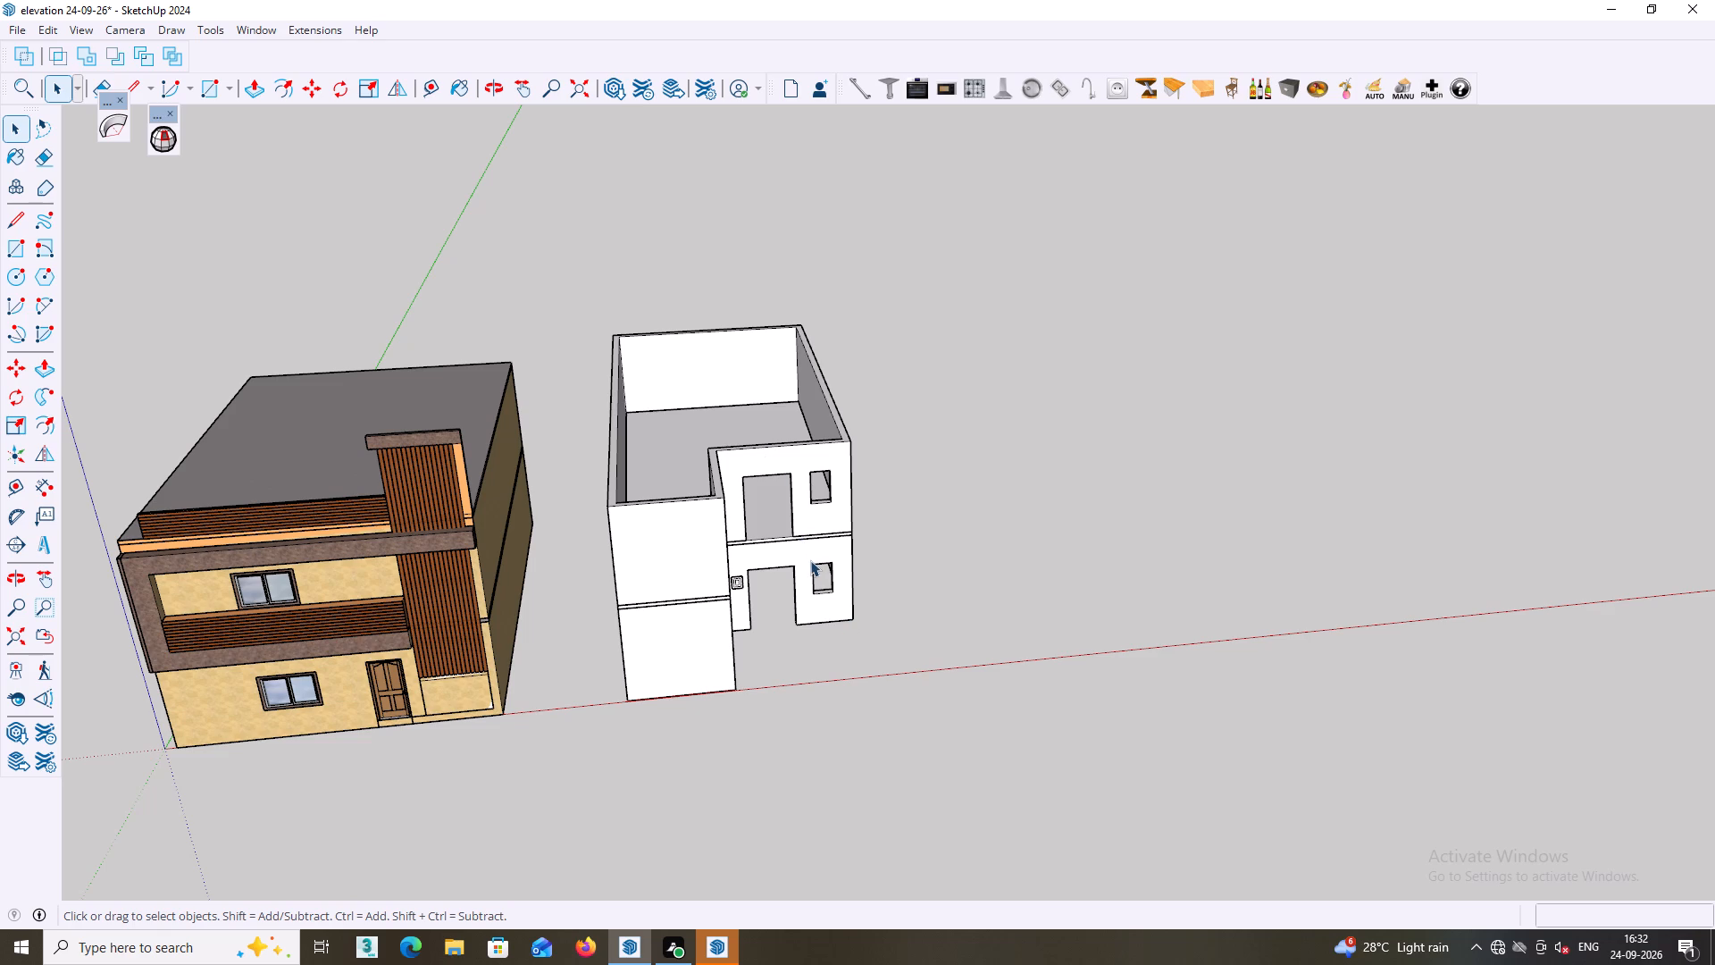
pyautogui.moveTo(807, 560); pyautogui.dragTo(794, 560, button='middle')
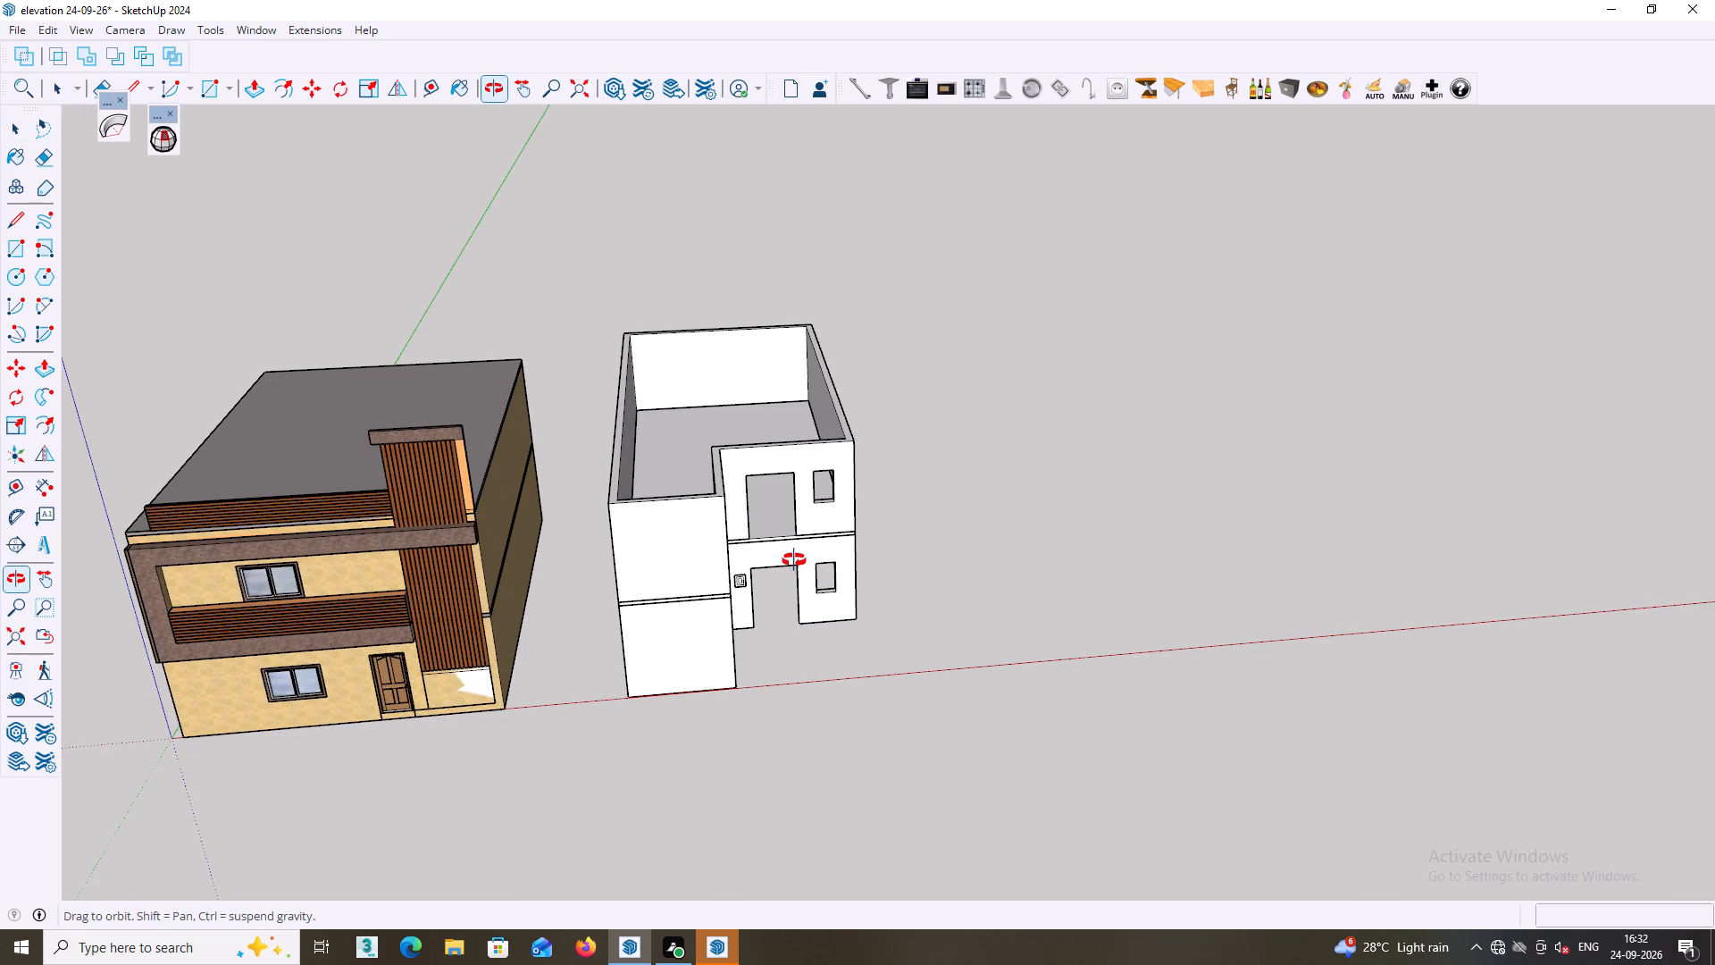
pyautogui.moveTo(794, 560); pyautogui.dragTo(795, 560, button='middle')
pyautogui.middleClick(795, 560)
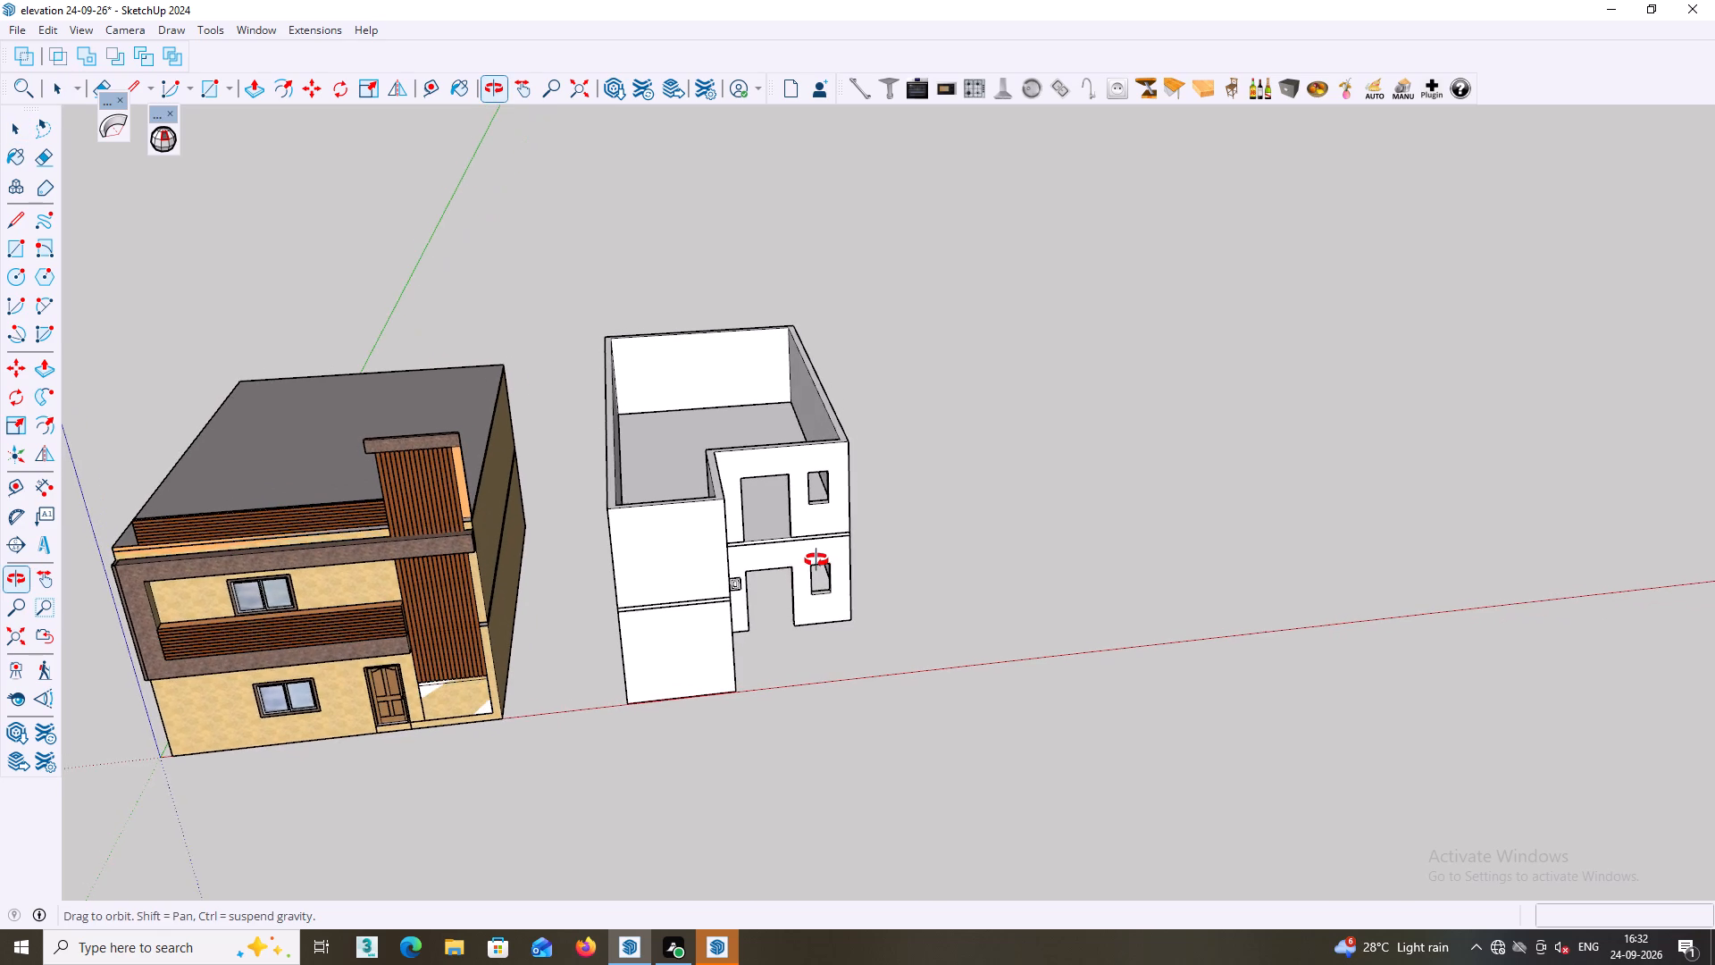
pyautogui.scroll(6, 825, 553)
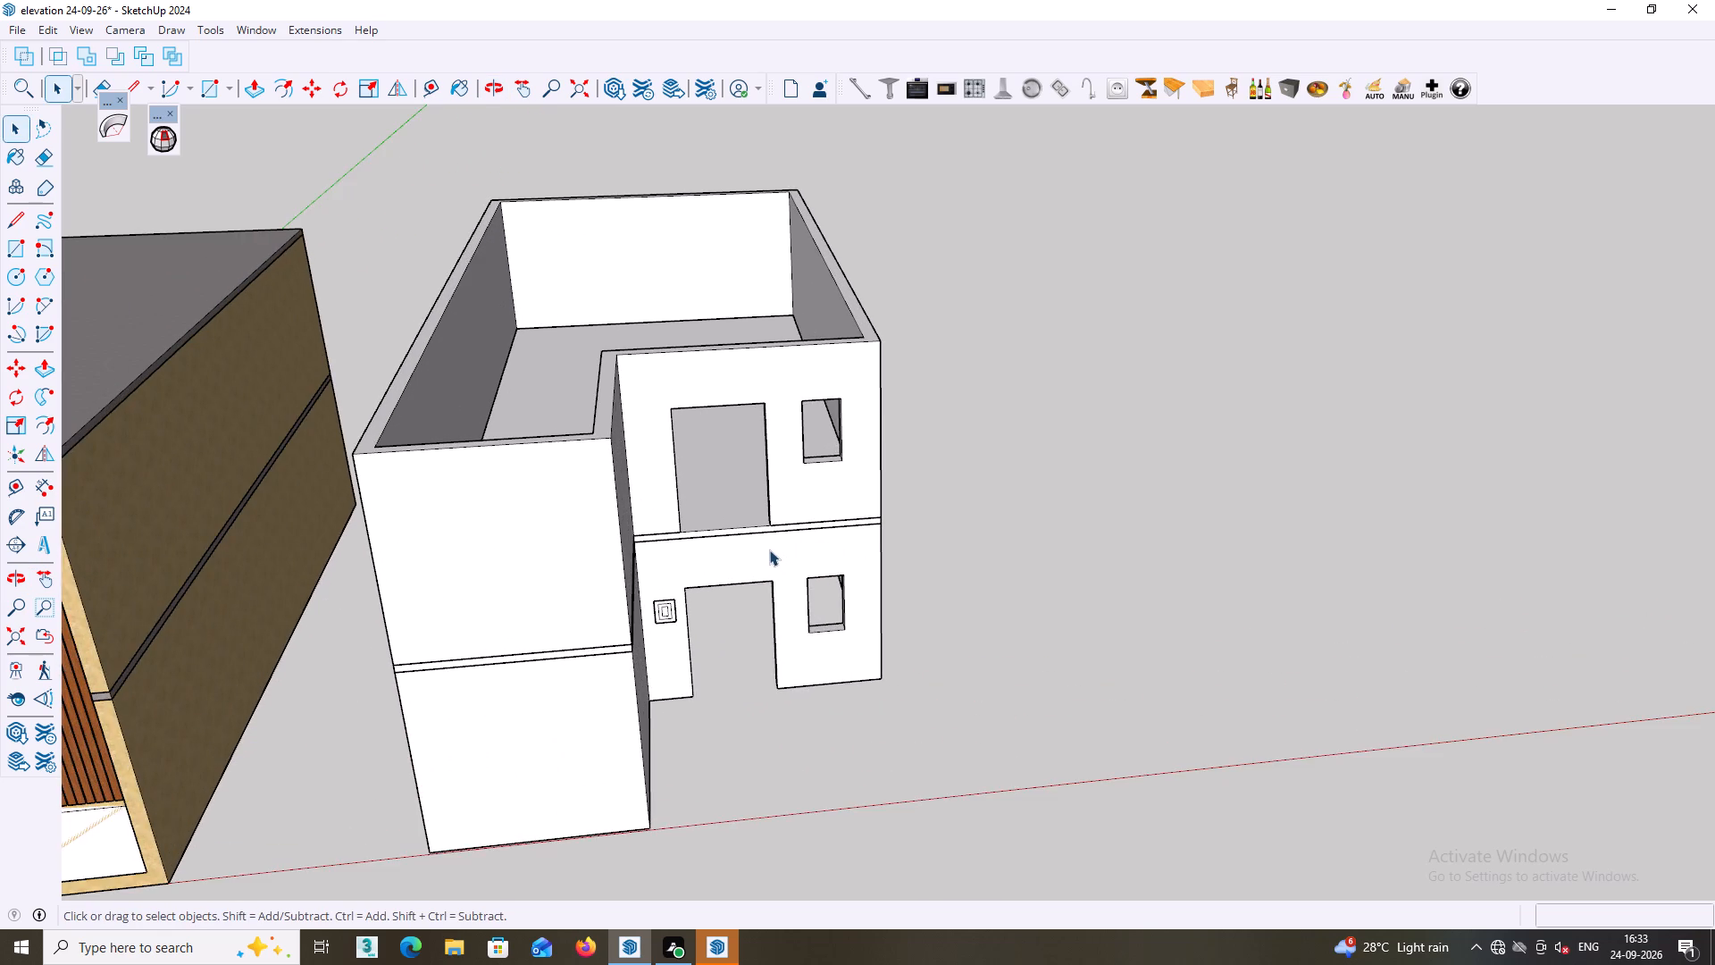
pyautogui.scroll(1, 769, 549)
pyautogui.moveTo(761, 531); pyautogui.dragTo(789, 525, button='middle')
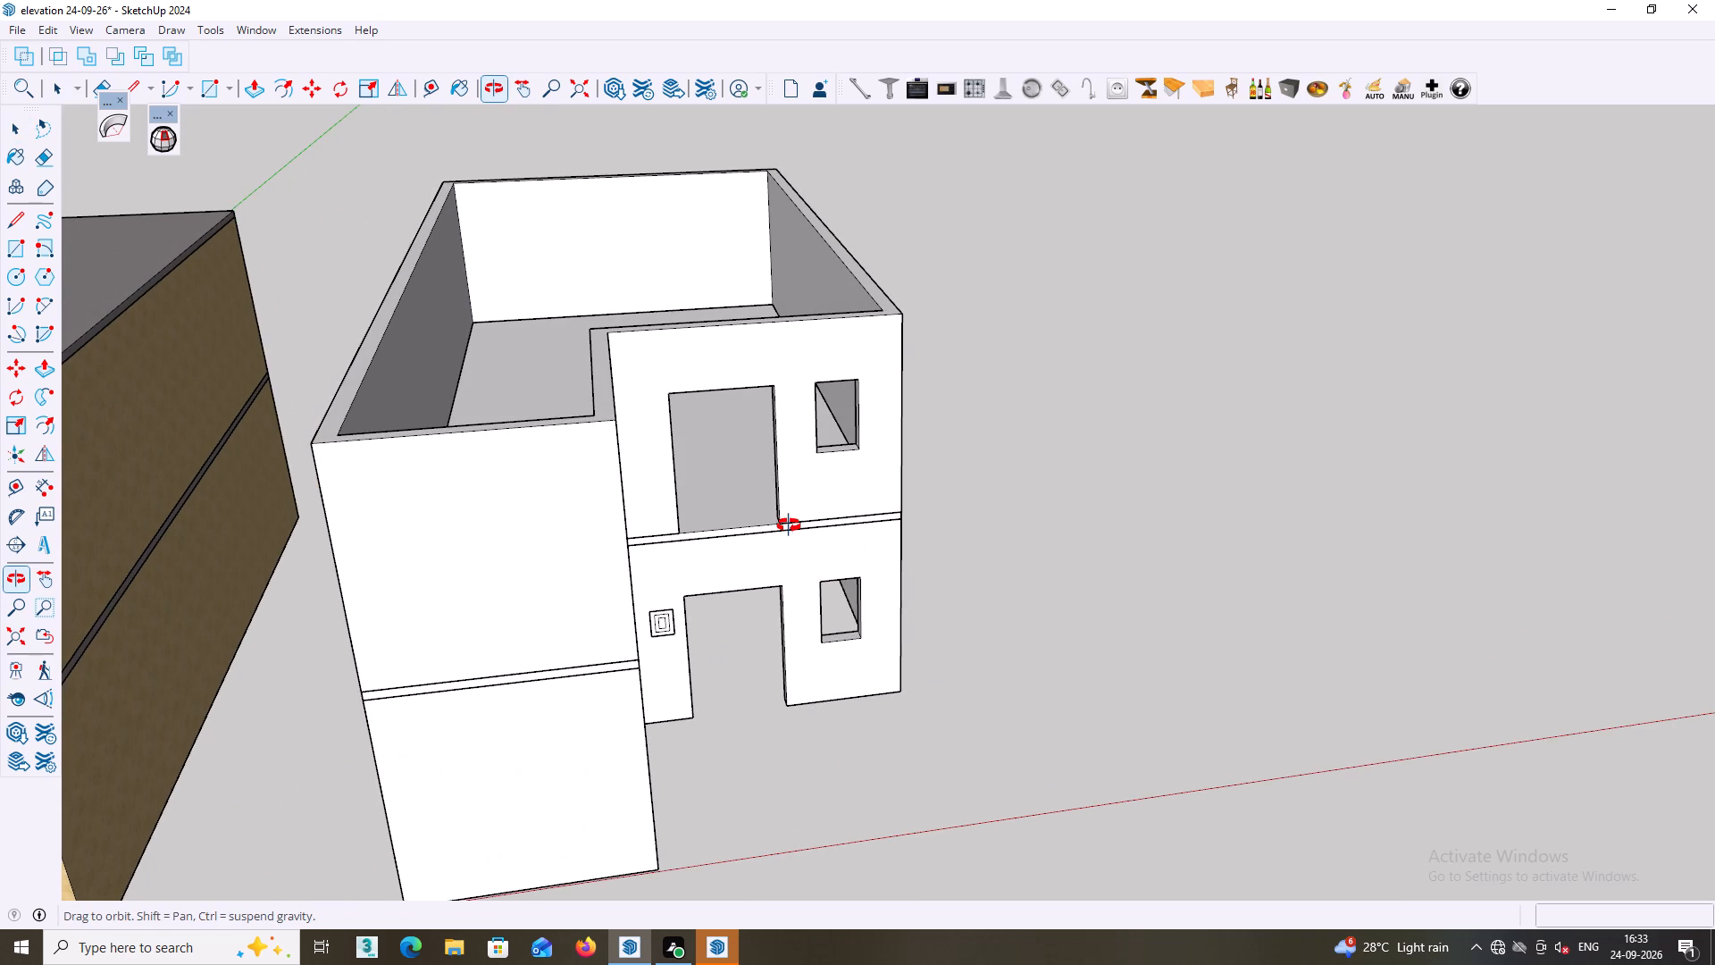
pyautogui.moveTo(789, 525); pyautogui.dragTo(788, 525, button='middle')
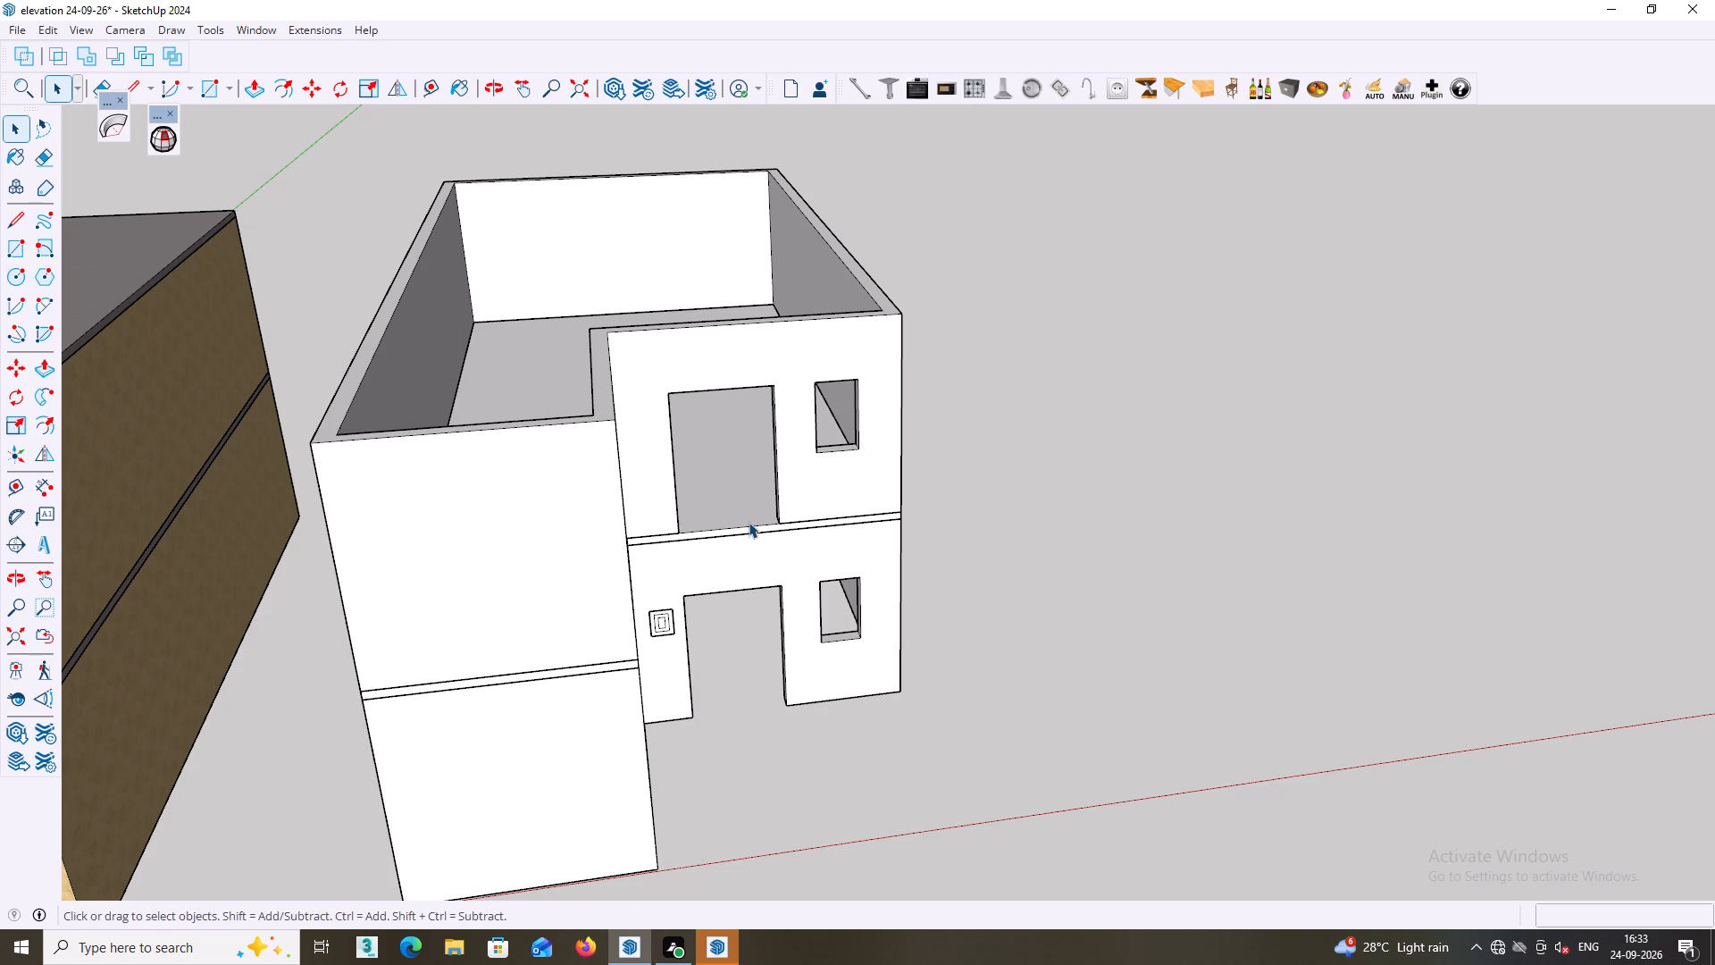
pyautogui.moveTo(777, 474); pyautogui.dragTo(788, 470, button='middle')
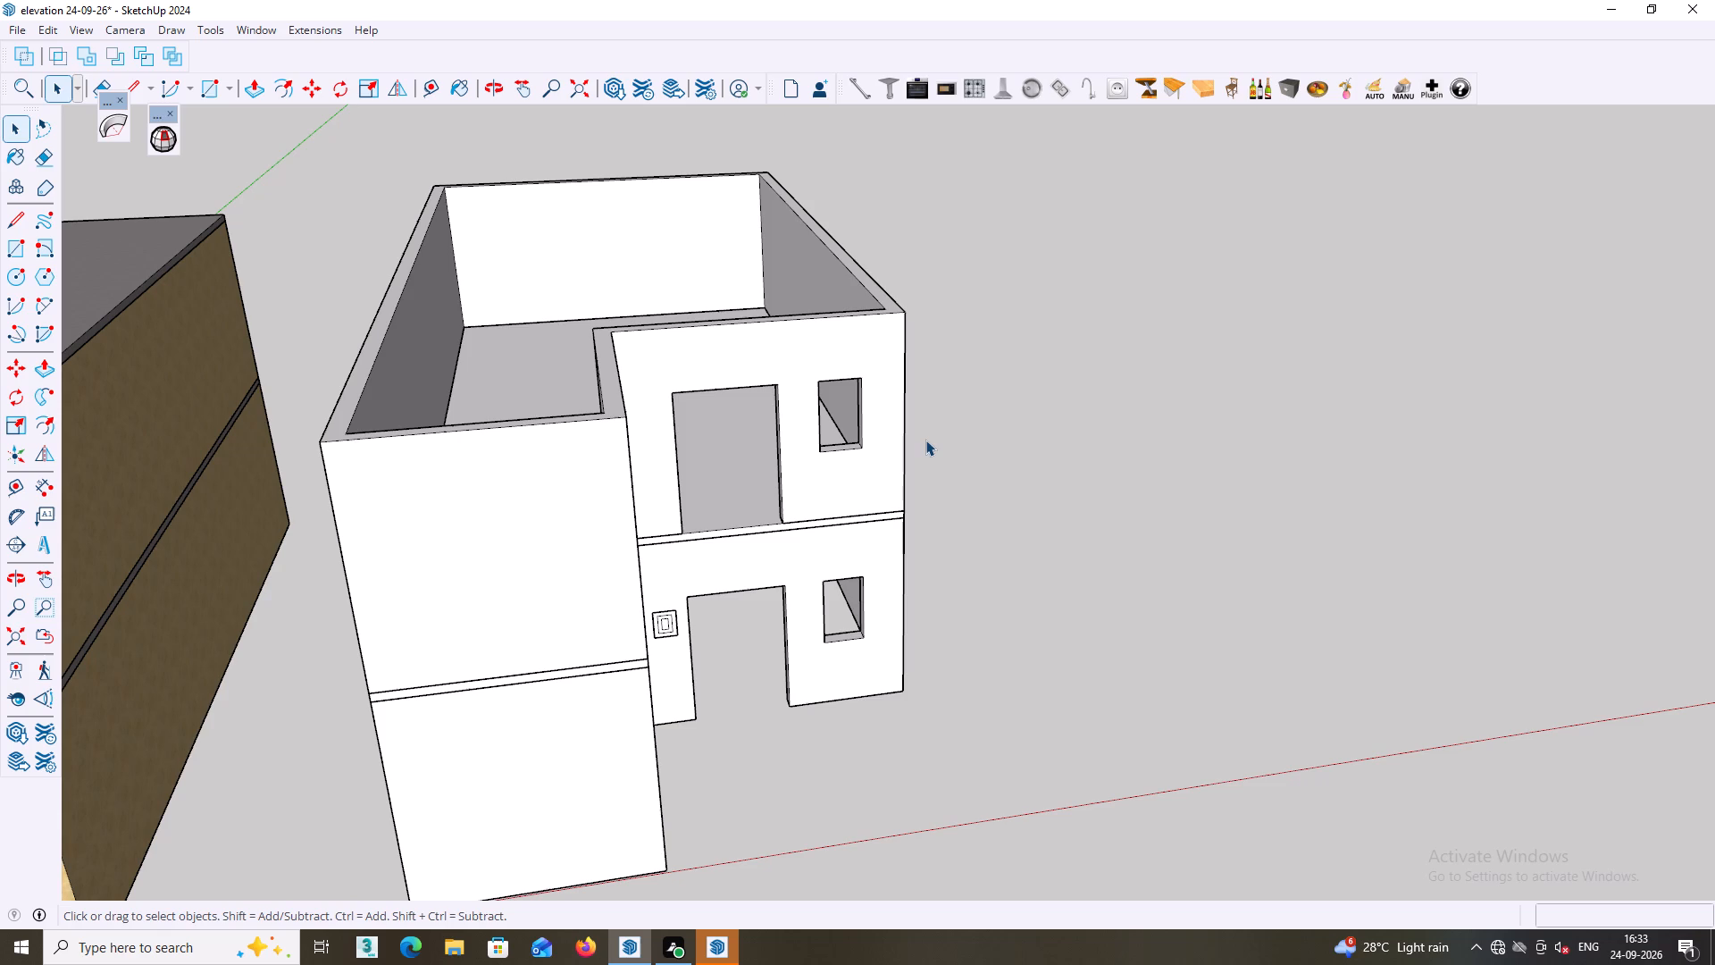
pyautogui.moveTo(917, 444); pyautogui.dragTo(906, 445, button='middle')
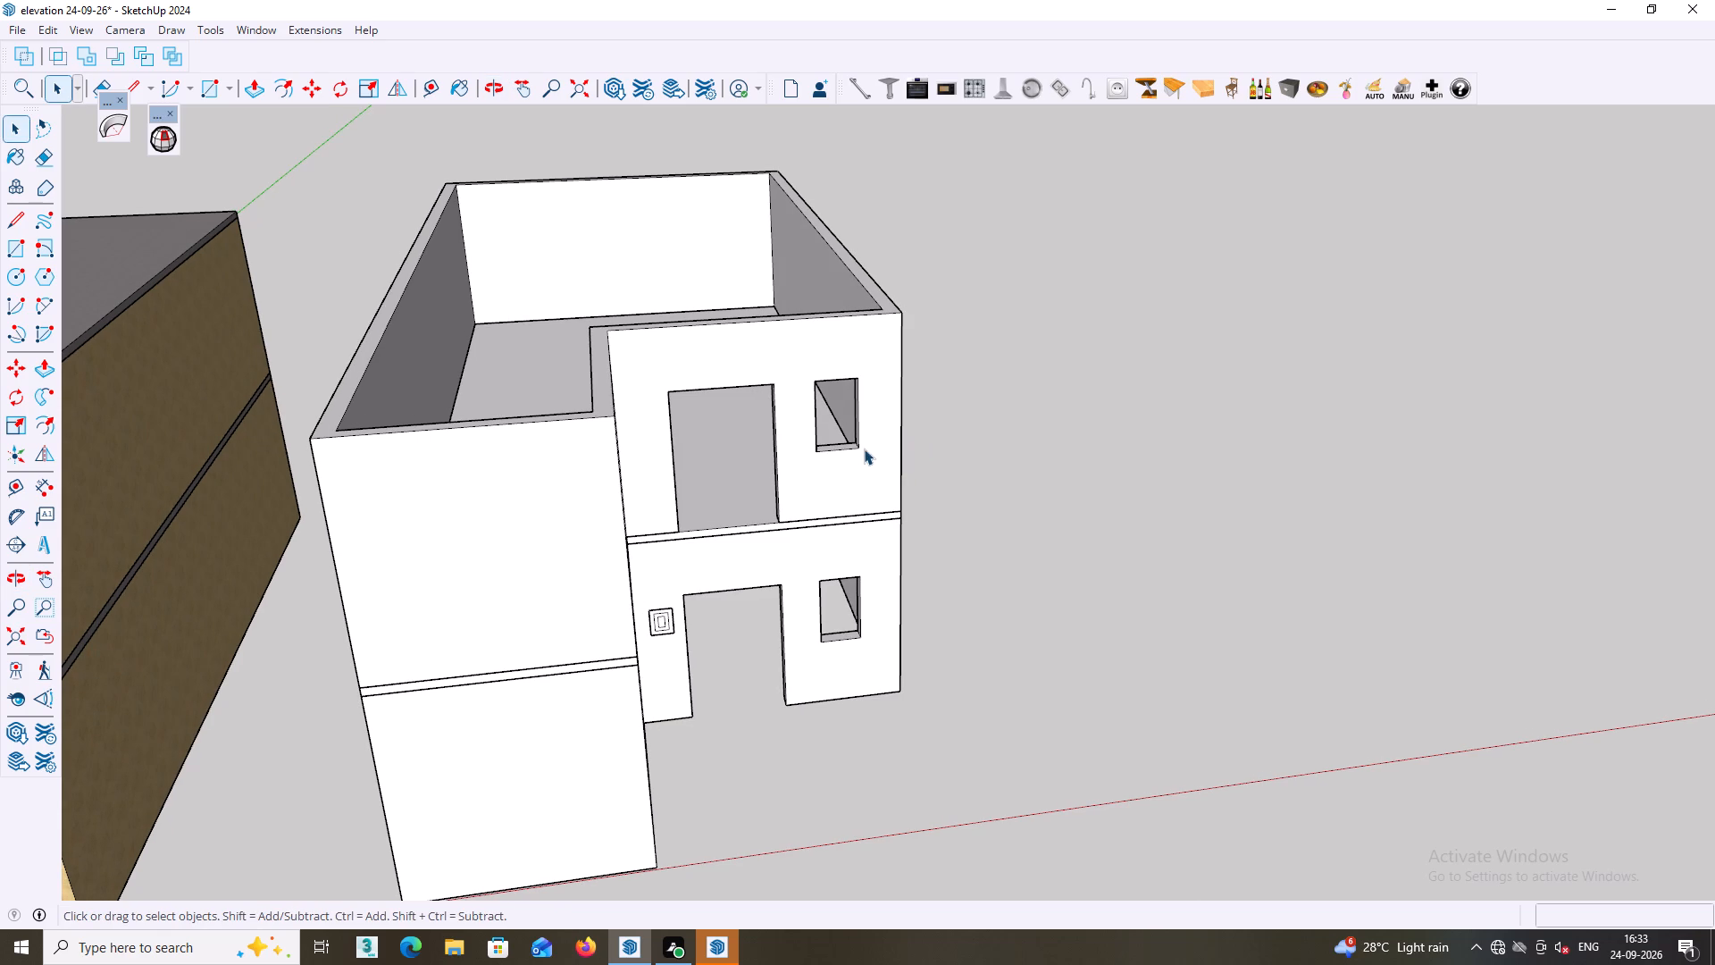
pyautogui.moveTo(854, 432); pyautogui.dragTo(872, 438, button='middle')
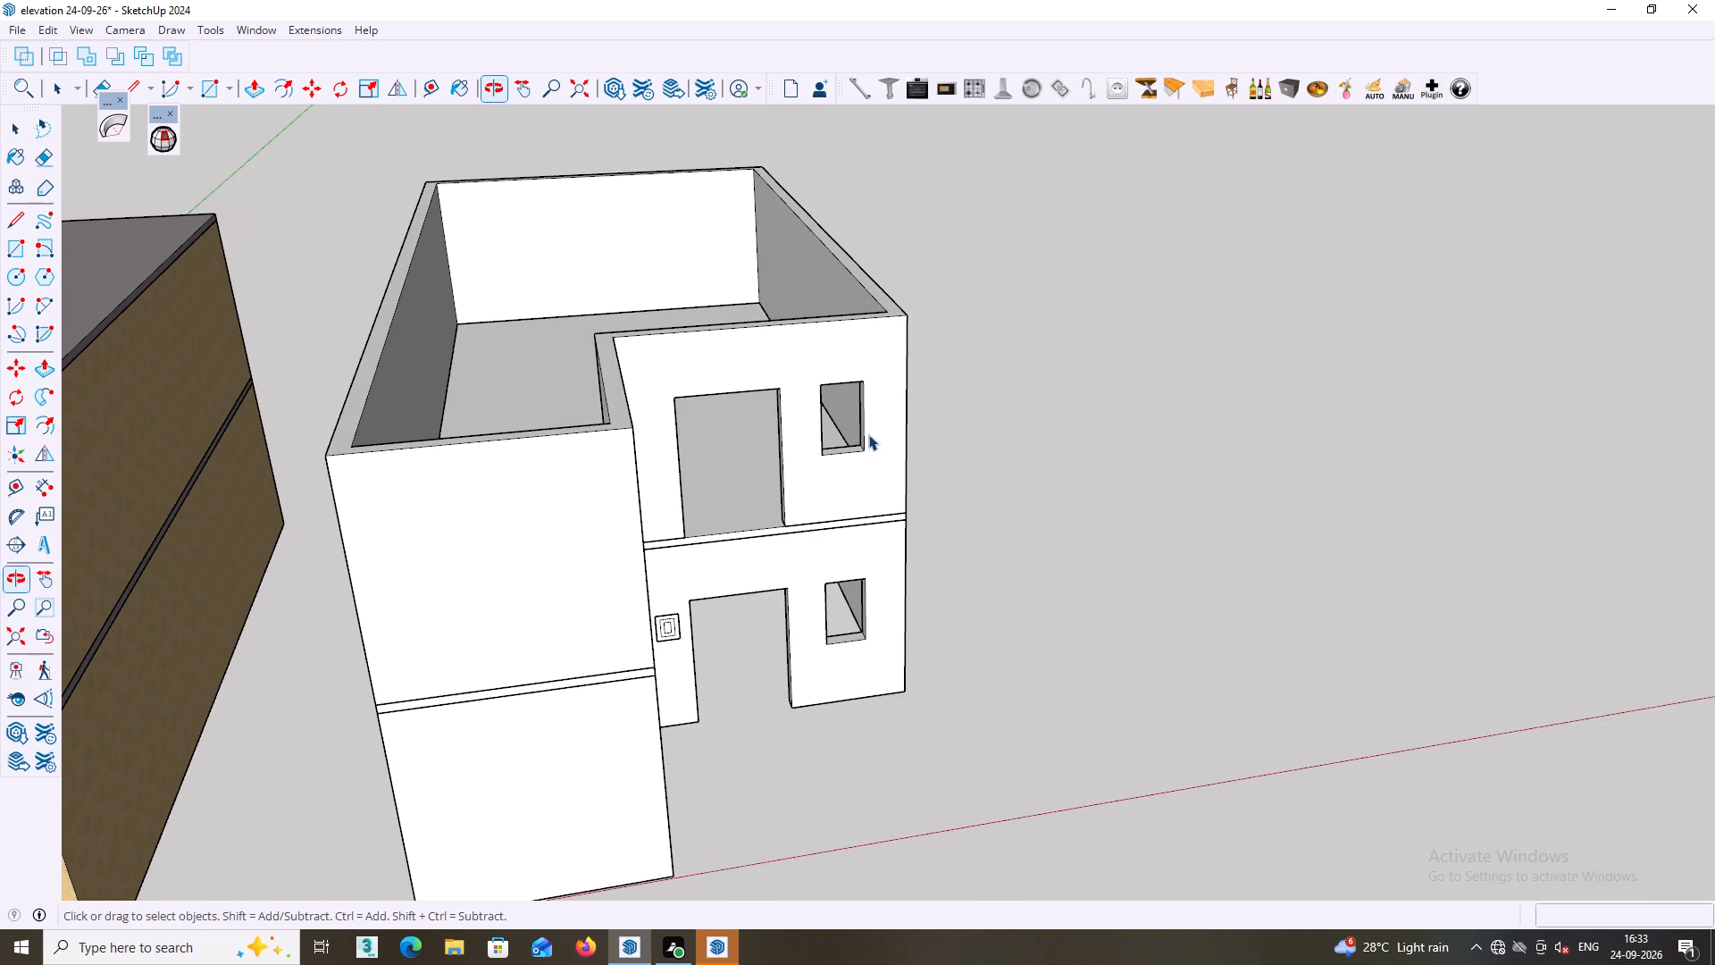
# Close the upper-storey front window by pushing its side face about 2' 1/2" across the opening, and leave the wall group.
pyautogui.scroll(1, 867, 433)
pyautogui.moveTo(857, 432); pyautogui.dragTo(841, 430, button='middle')
pyautogui.press('p')
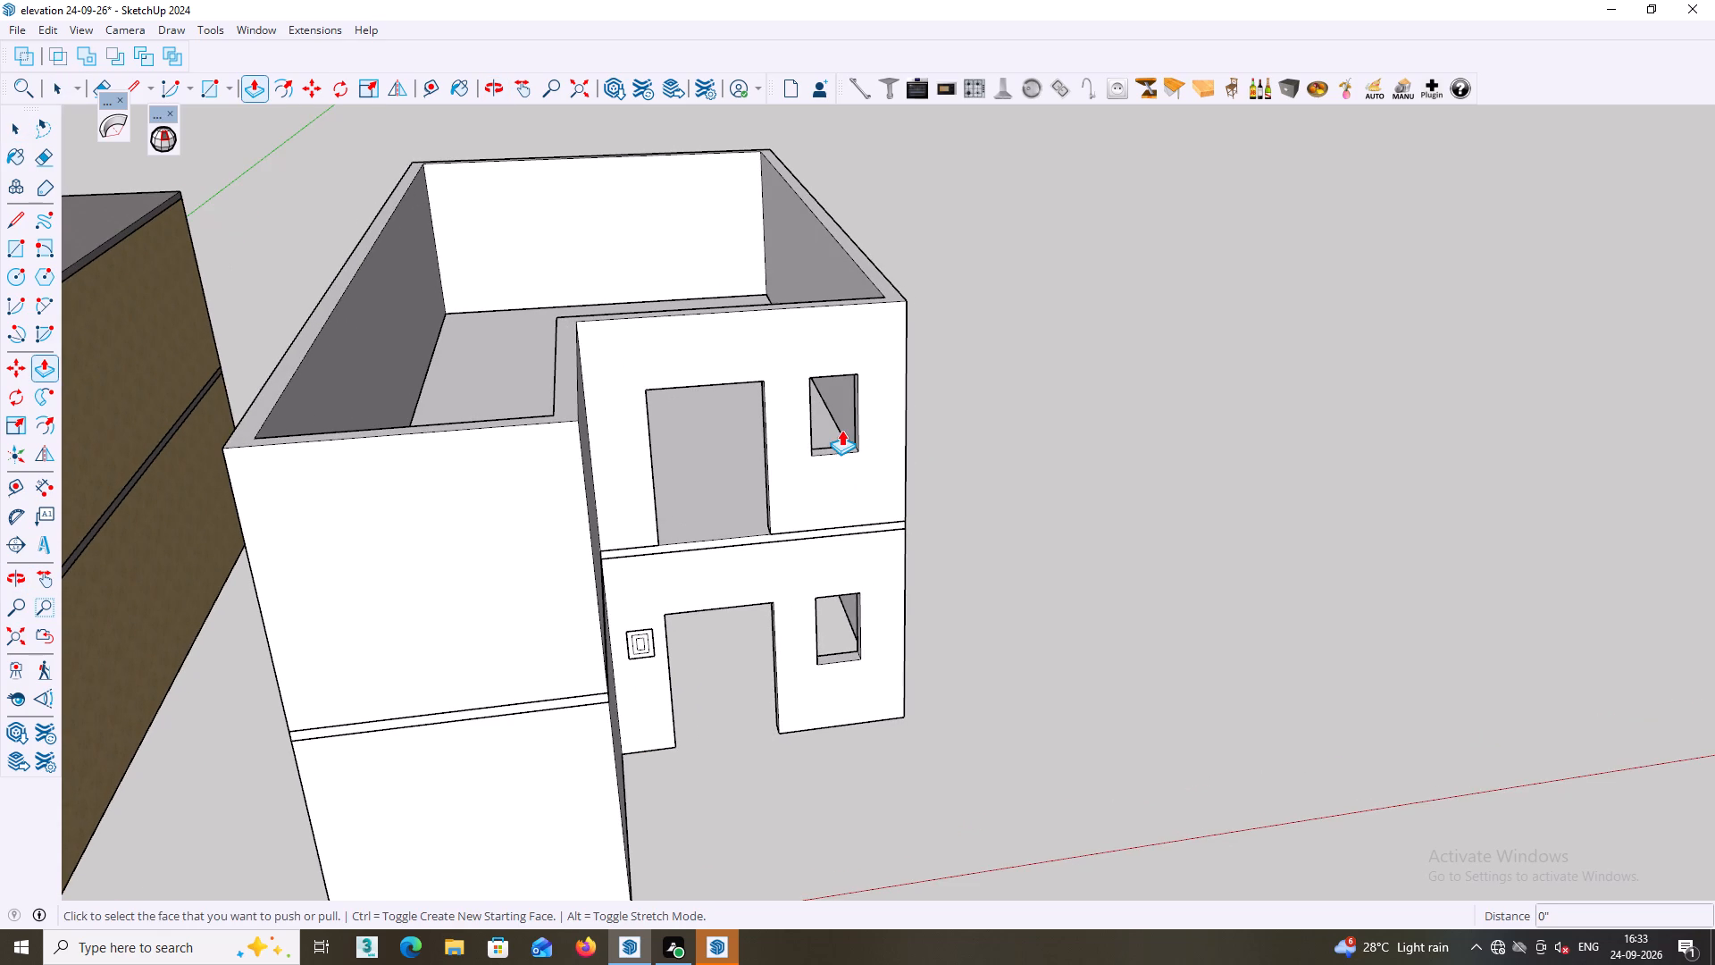
pyautogui.moveTo(810, 405); pyautogui.dragTo(724, 408, button='middle')
pyautogui.scroll(3, 807, 433)
pyautogui.moveTo(797, 424); pyautogui.dragTo(626, 380, button='middle')
pyautogui.scroll(2, 783, 367)
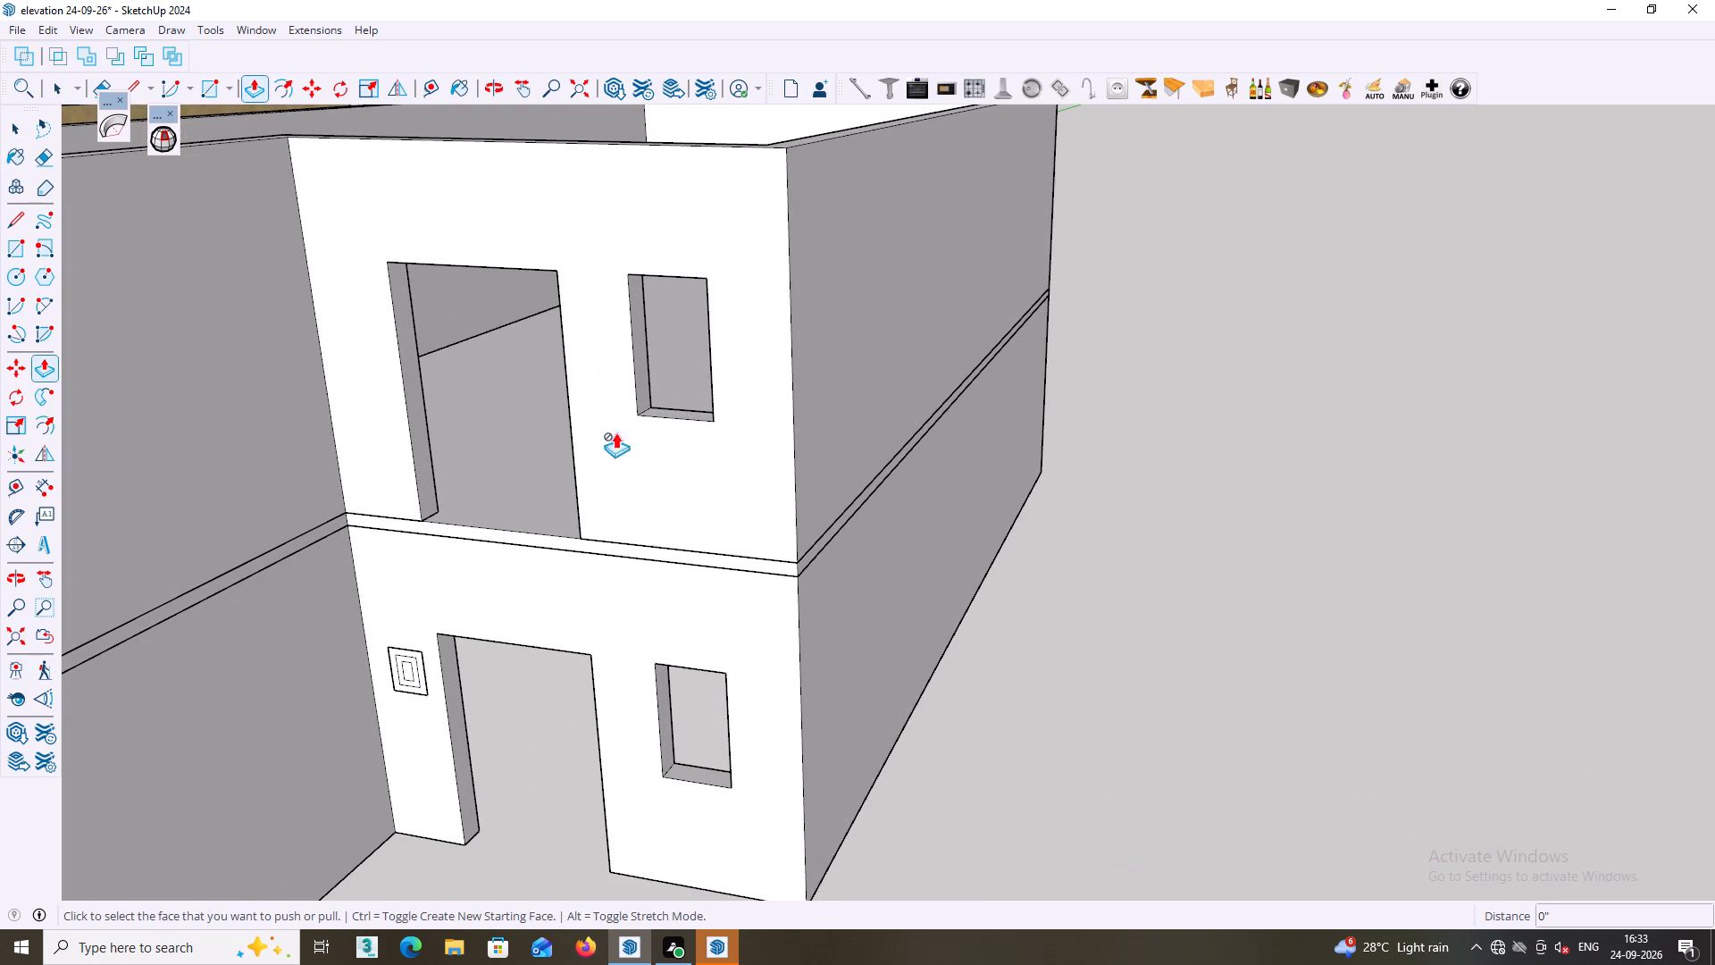
pyautogui.press('space')
pyautogui.press('space')
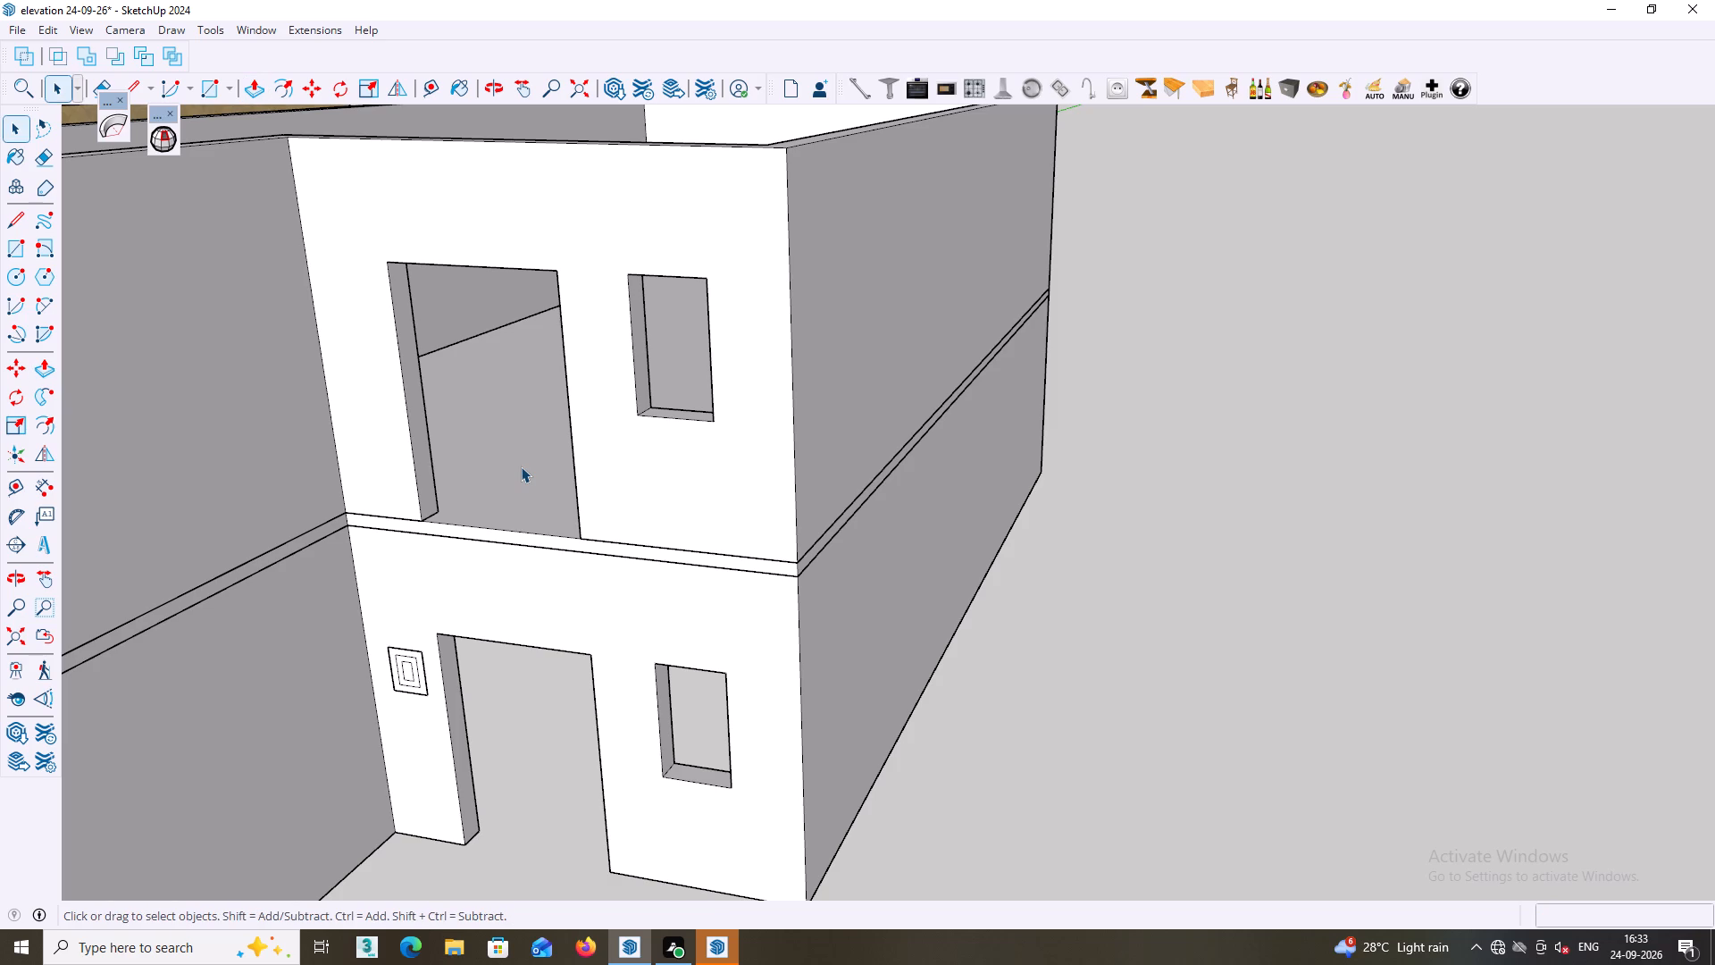
pyautogui.click(643, 382)
pyautogui.click(641, 386)
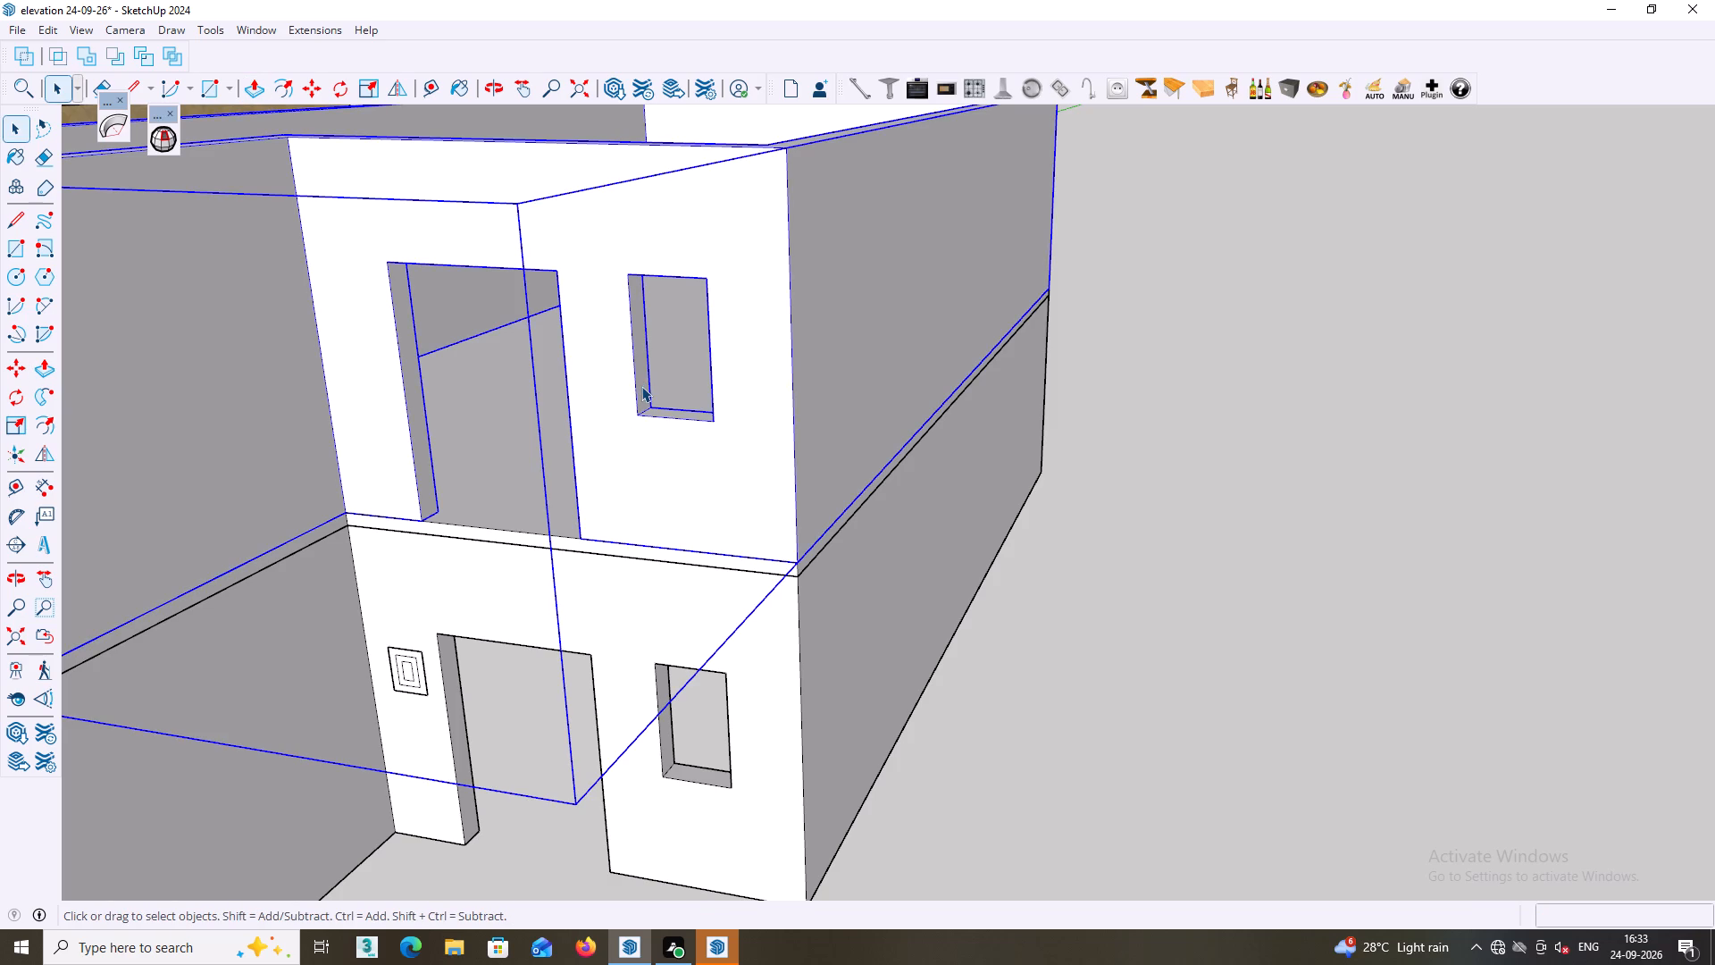
pyautogui.click(640, 389)
pyautogui.click(641, 399)
pyautogui.click(643, 406)
pyautogui.click(660, 387)
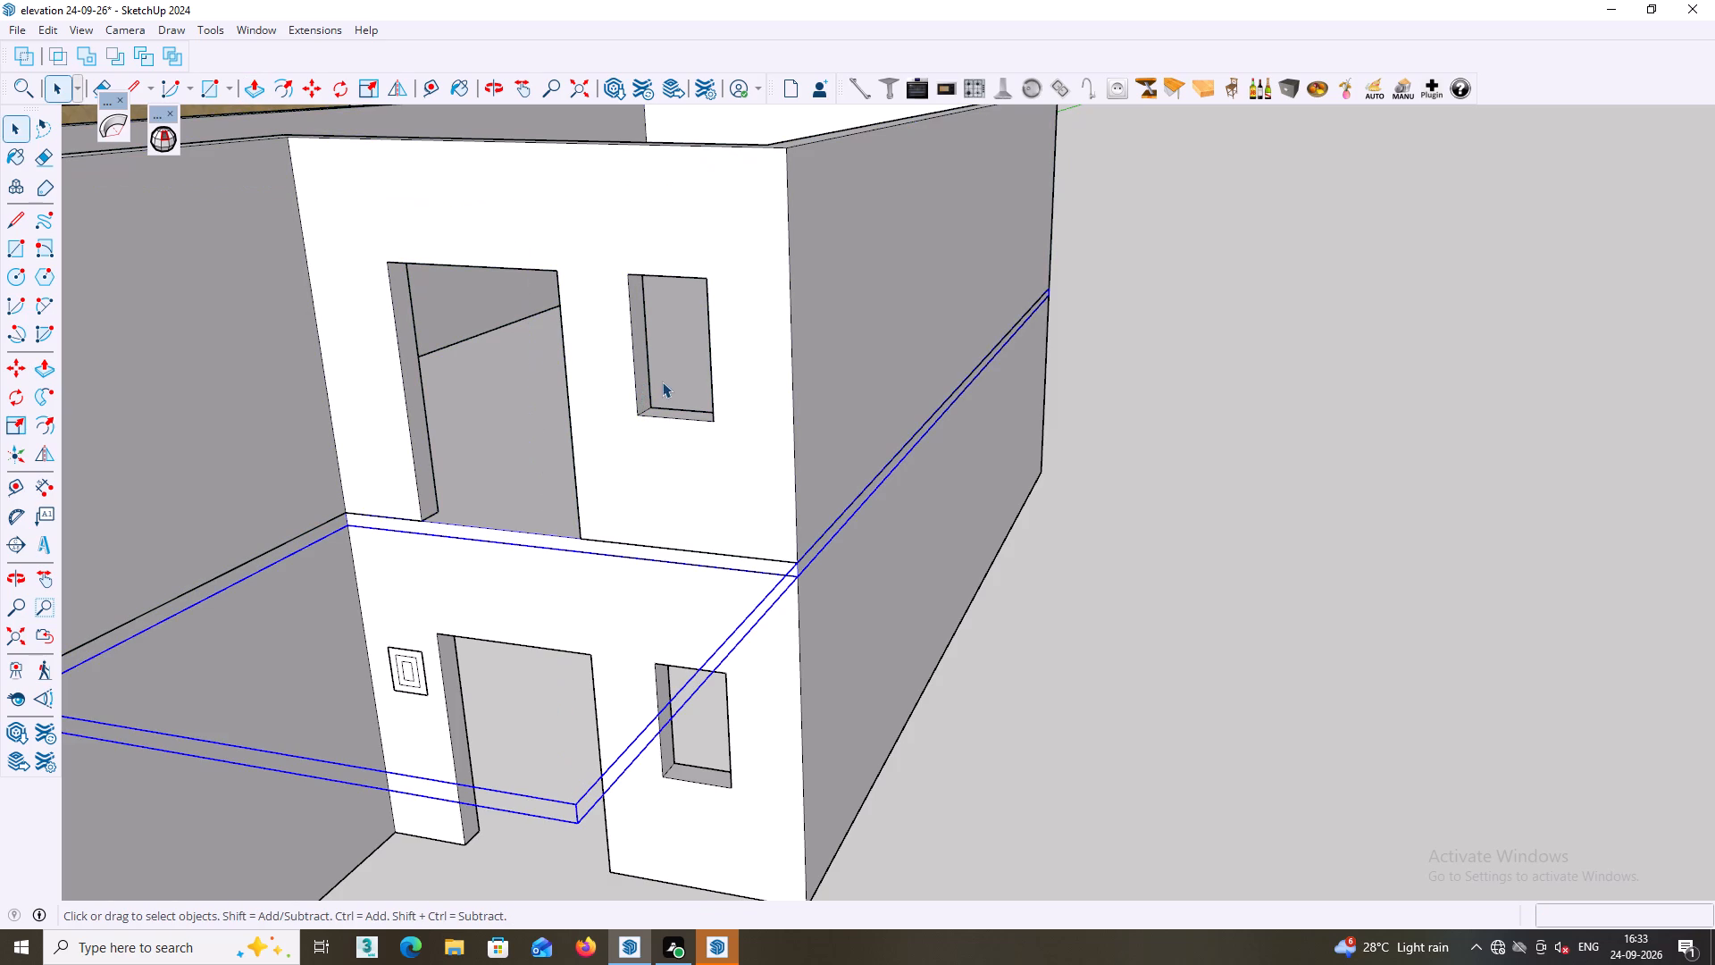
pyautogui.doubleClick(642, 379)
pyautogui.click(642, 380)
pyautogui.click(642, 380)
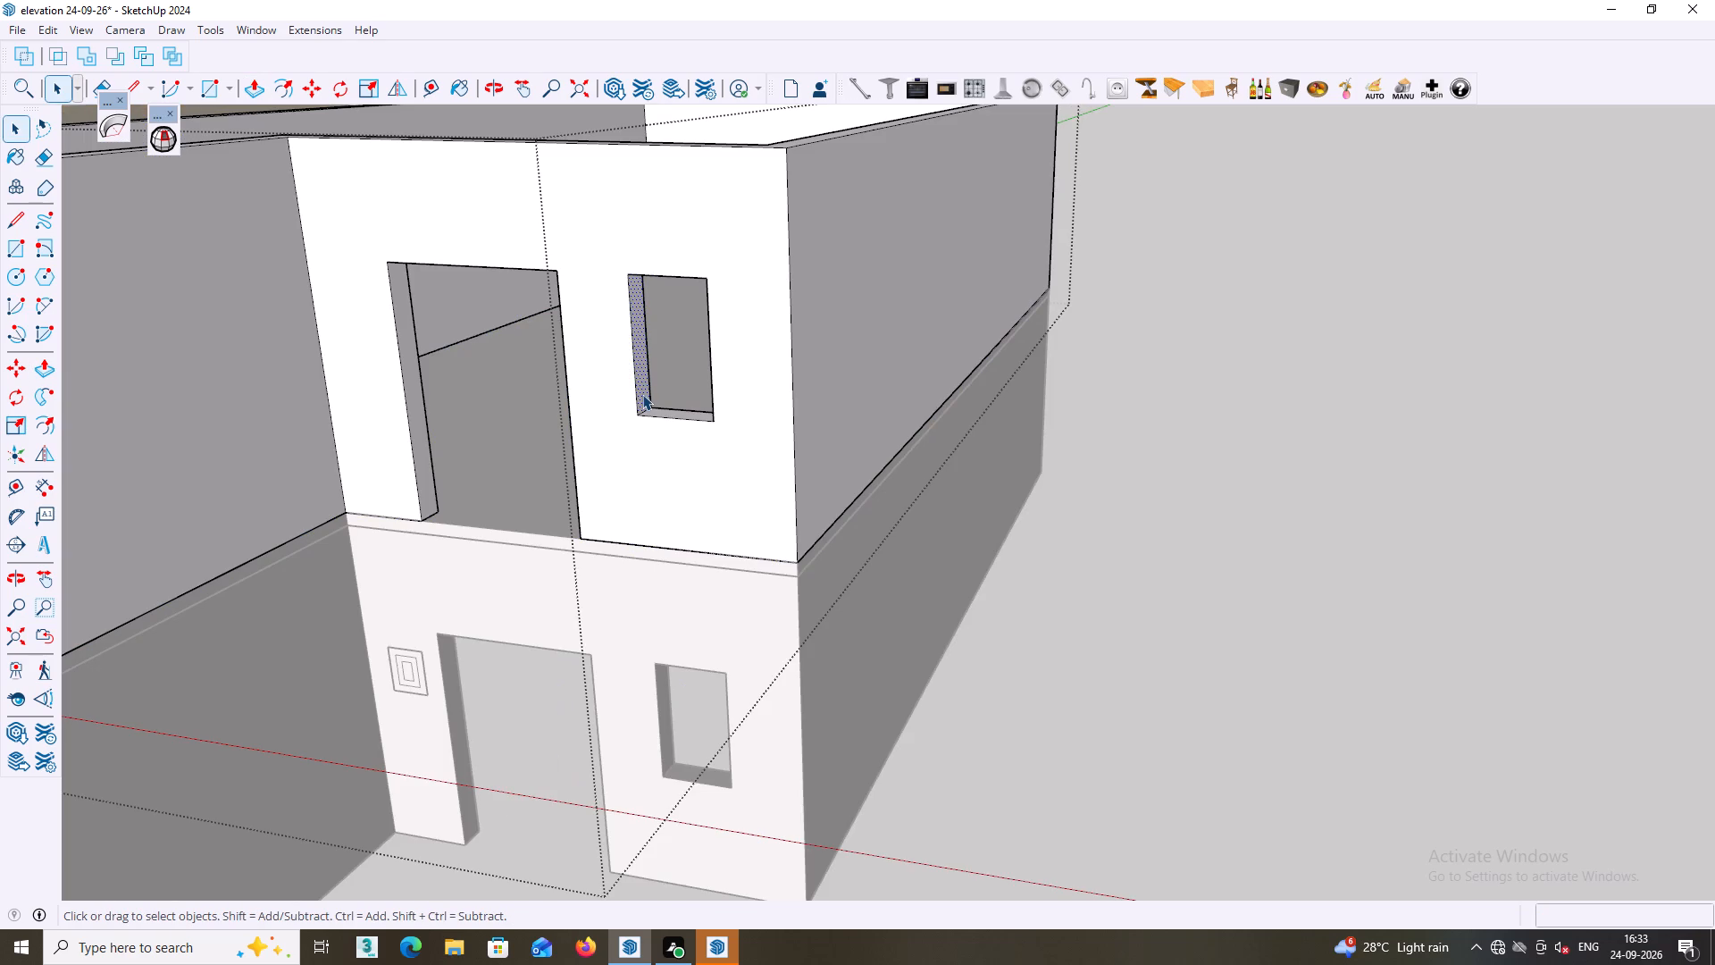
pyautogui.press('p')
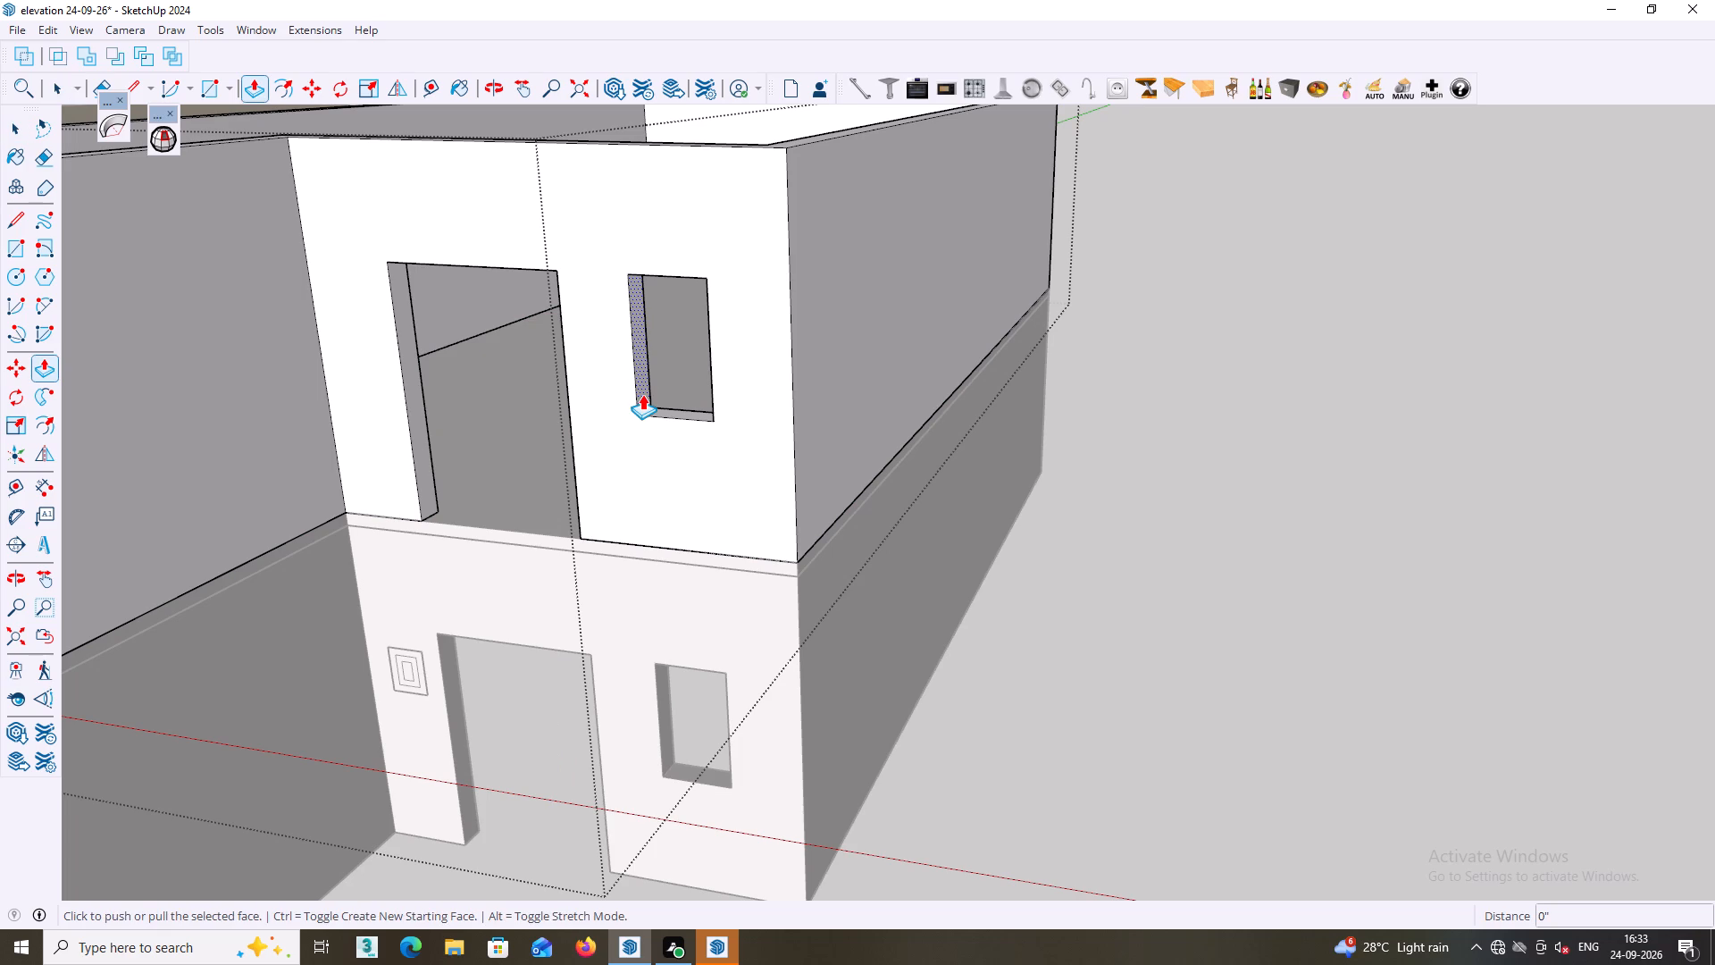
pyautogui.click(641, 398)
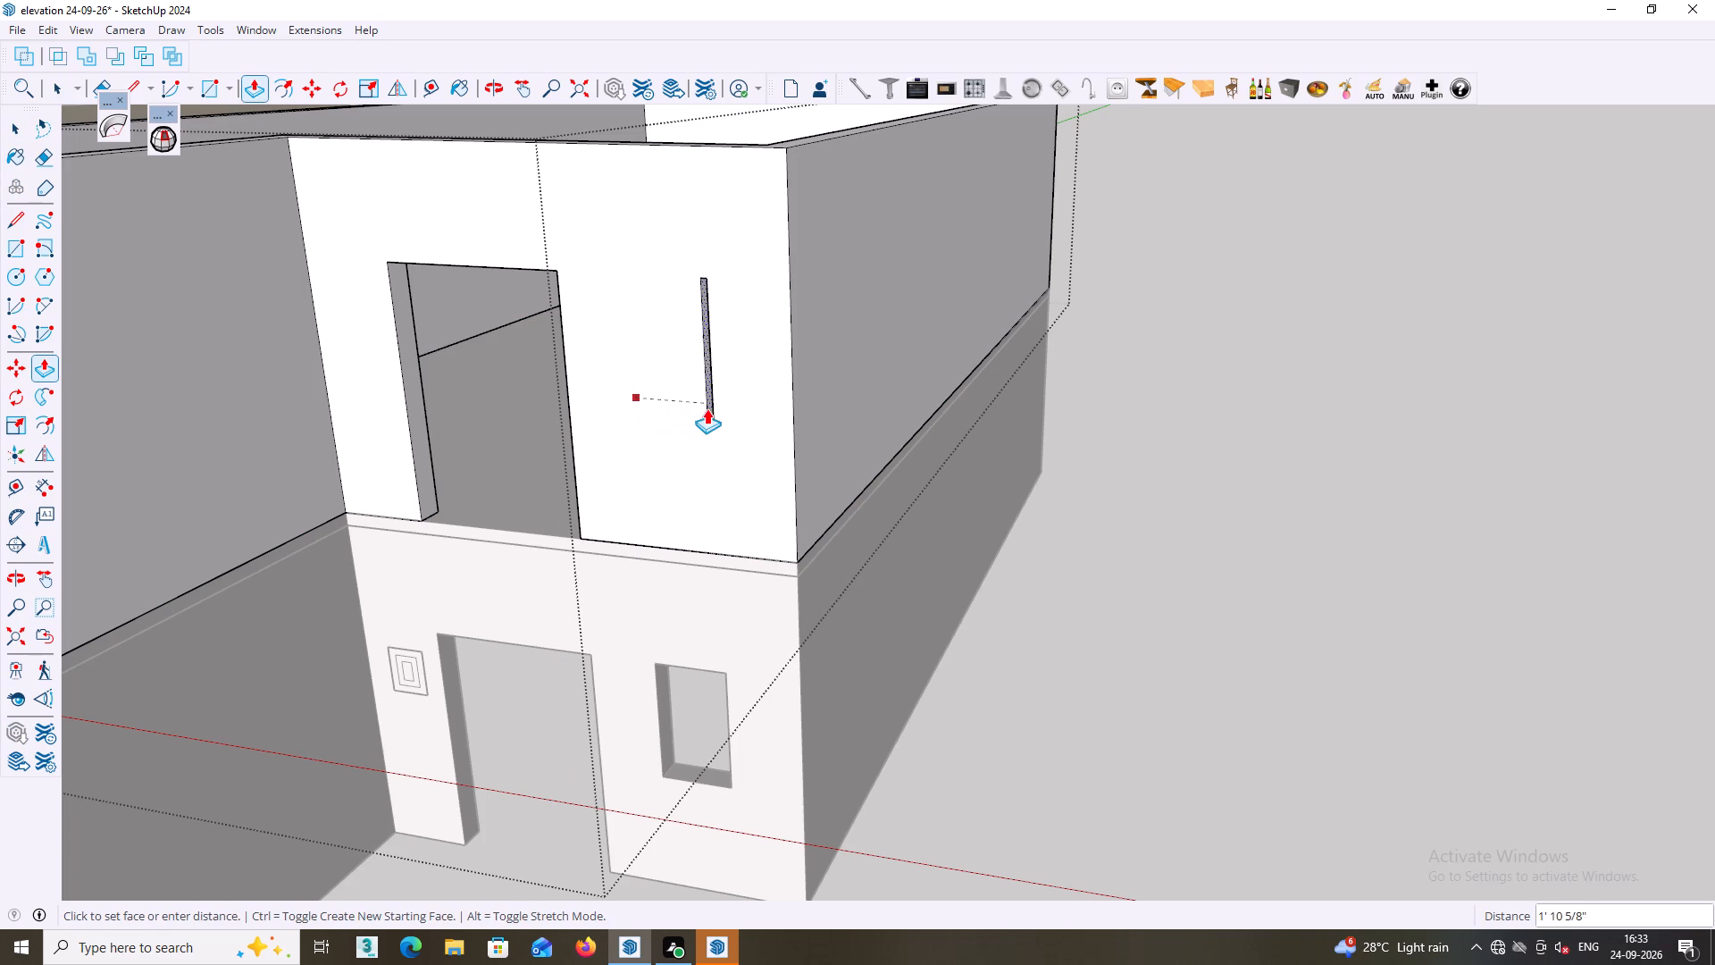
pyautogui.click(716, 416)
pyautogui.scroll(-5, 713, 416)
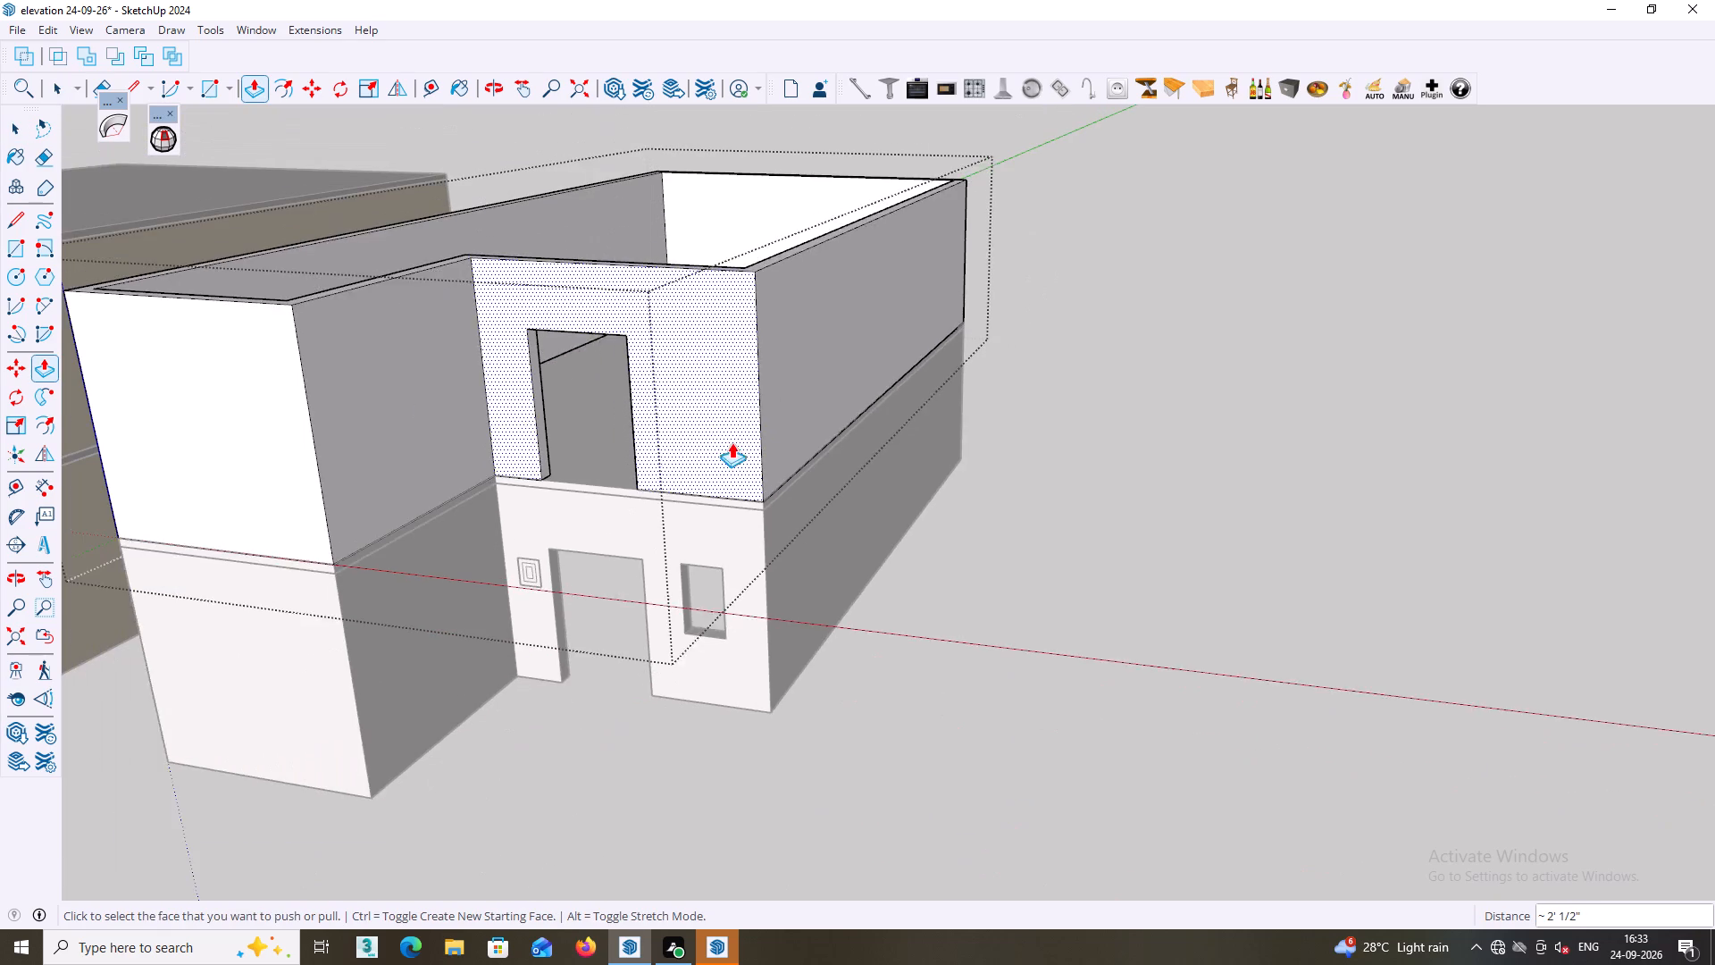
pyautogui.scroll(-2, 732, 442)
pyautogui.press('space')
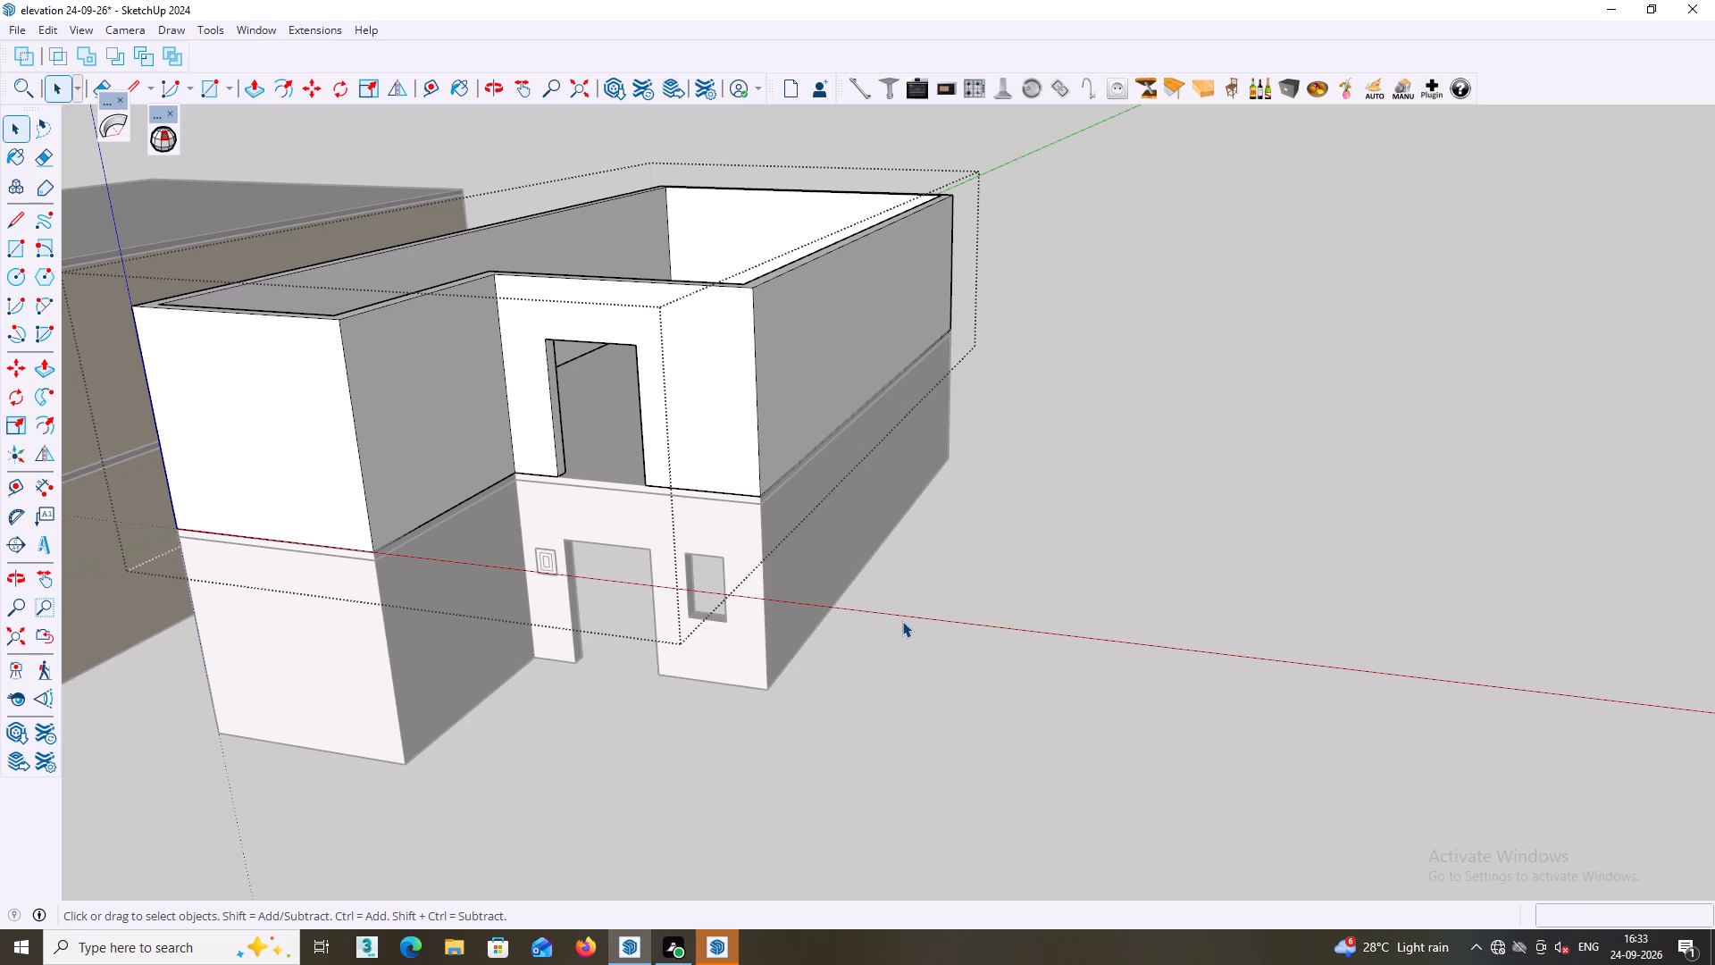
pyautogui.click(991, 575)
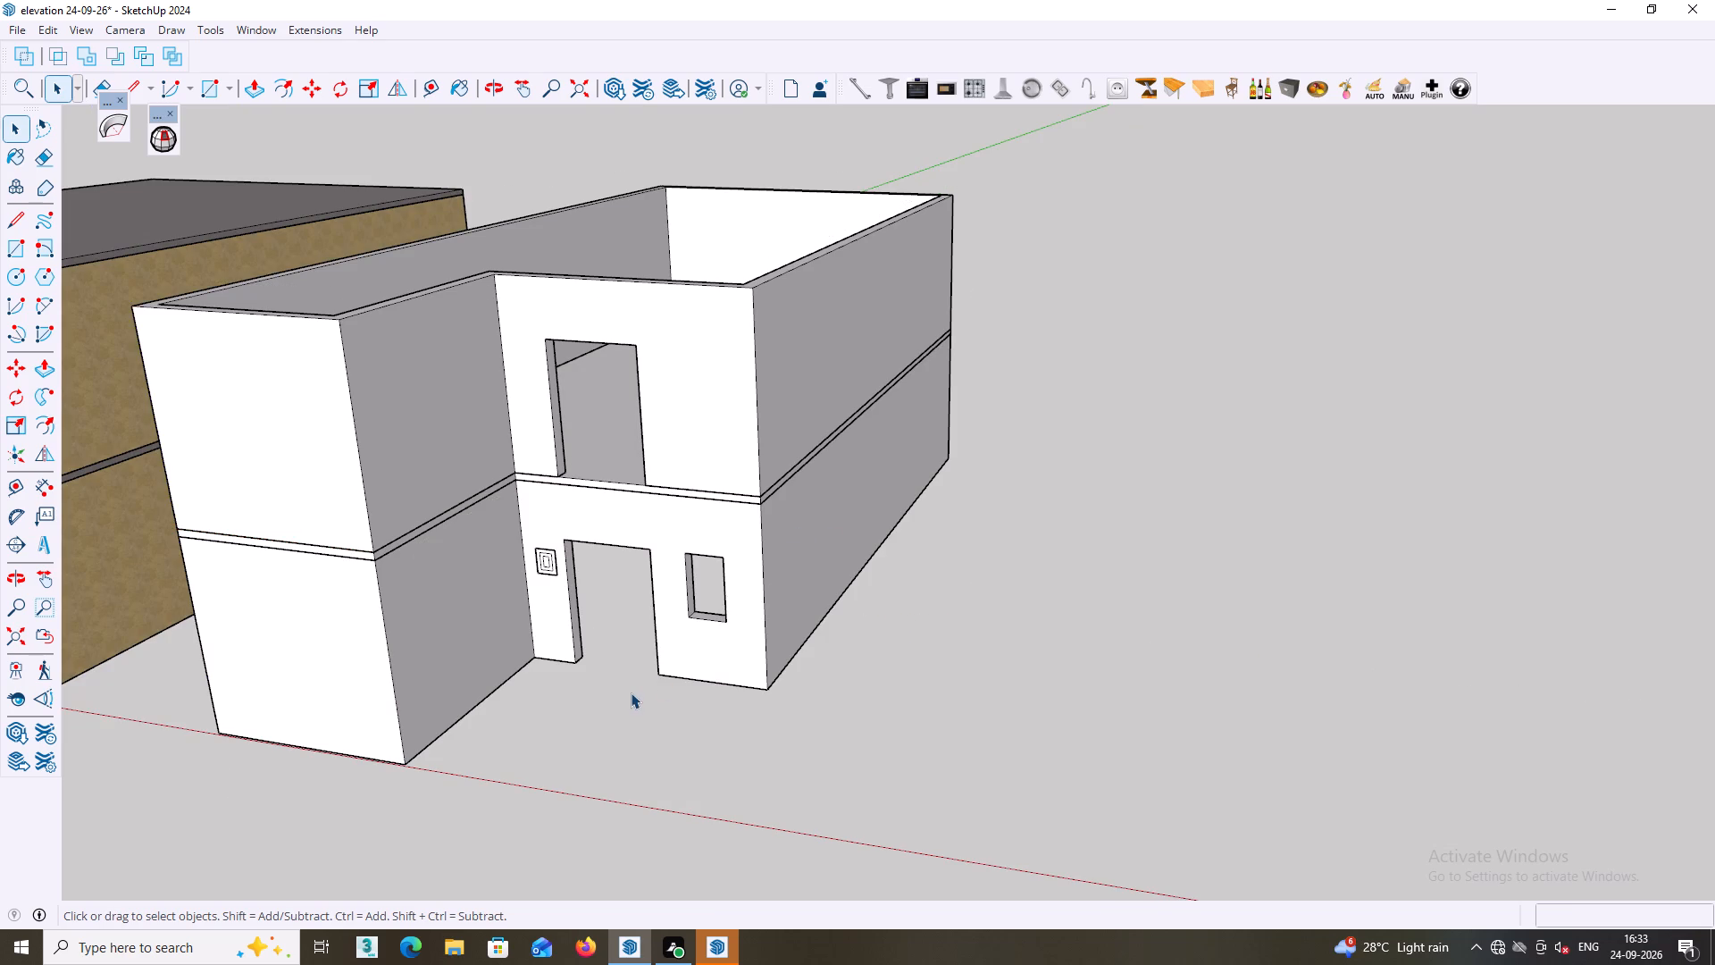
# Examine the stacked front walls and the recessed corner from several angles.
pyautogui.moveTo(679, 699); pyautogui.dragTo(858, 674, button='middle')
pyautogui.moveTo(803, 593); pyautogui.dragTo(744, 600, button='middle')
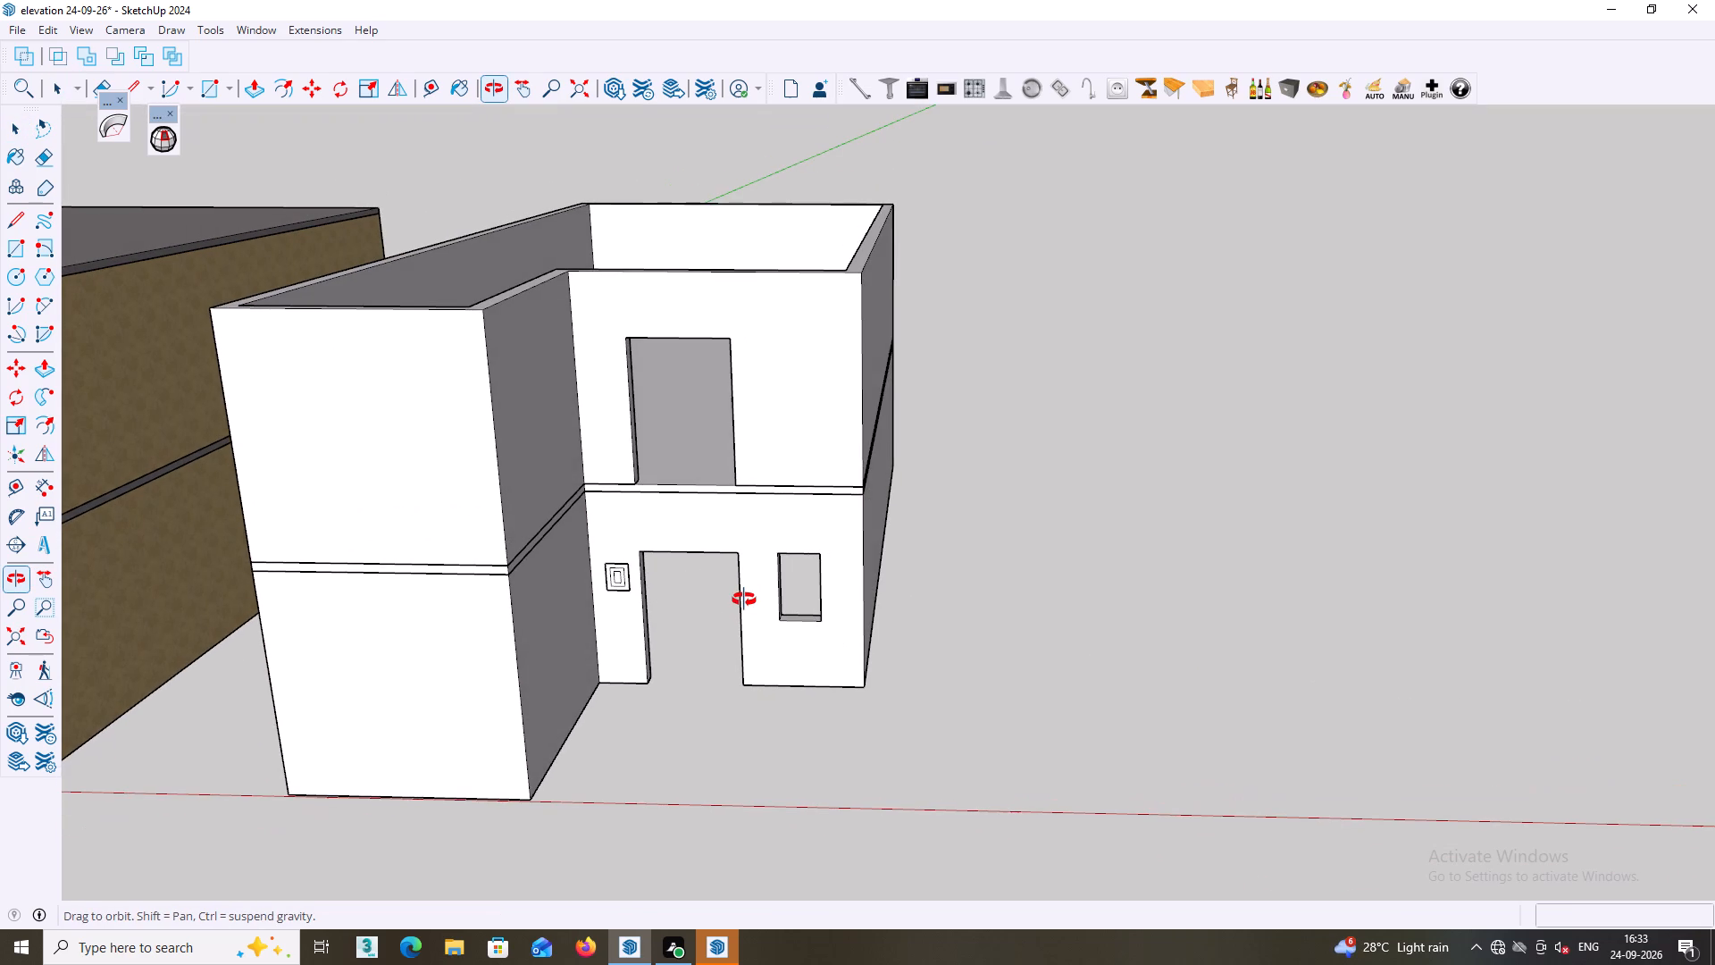
pyautogui.moveTo(744, 600); pyautogui.dragTo(752, 600, button='middle')
pyautogui.moveTo(607, 580); pyautogui.dragTo(621, 580, button='middle')
pyautogui.press('r')
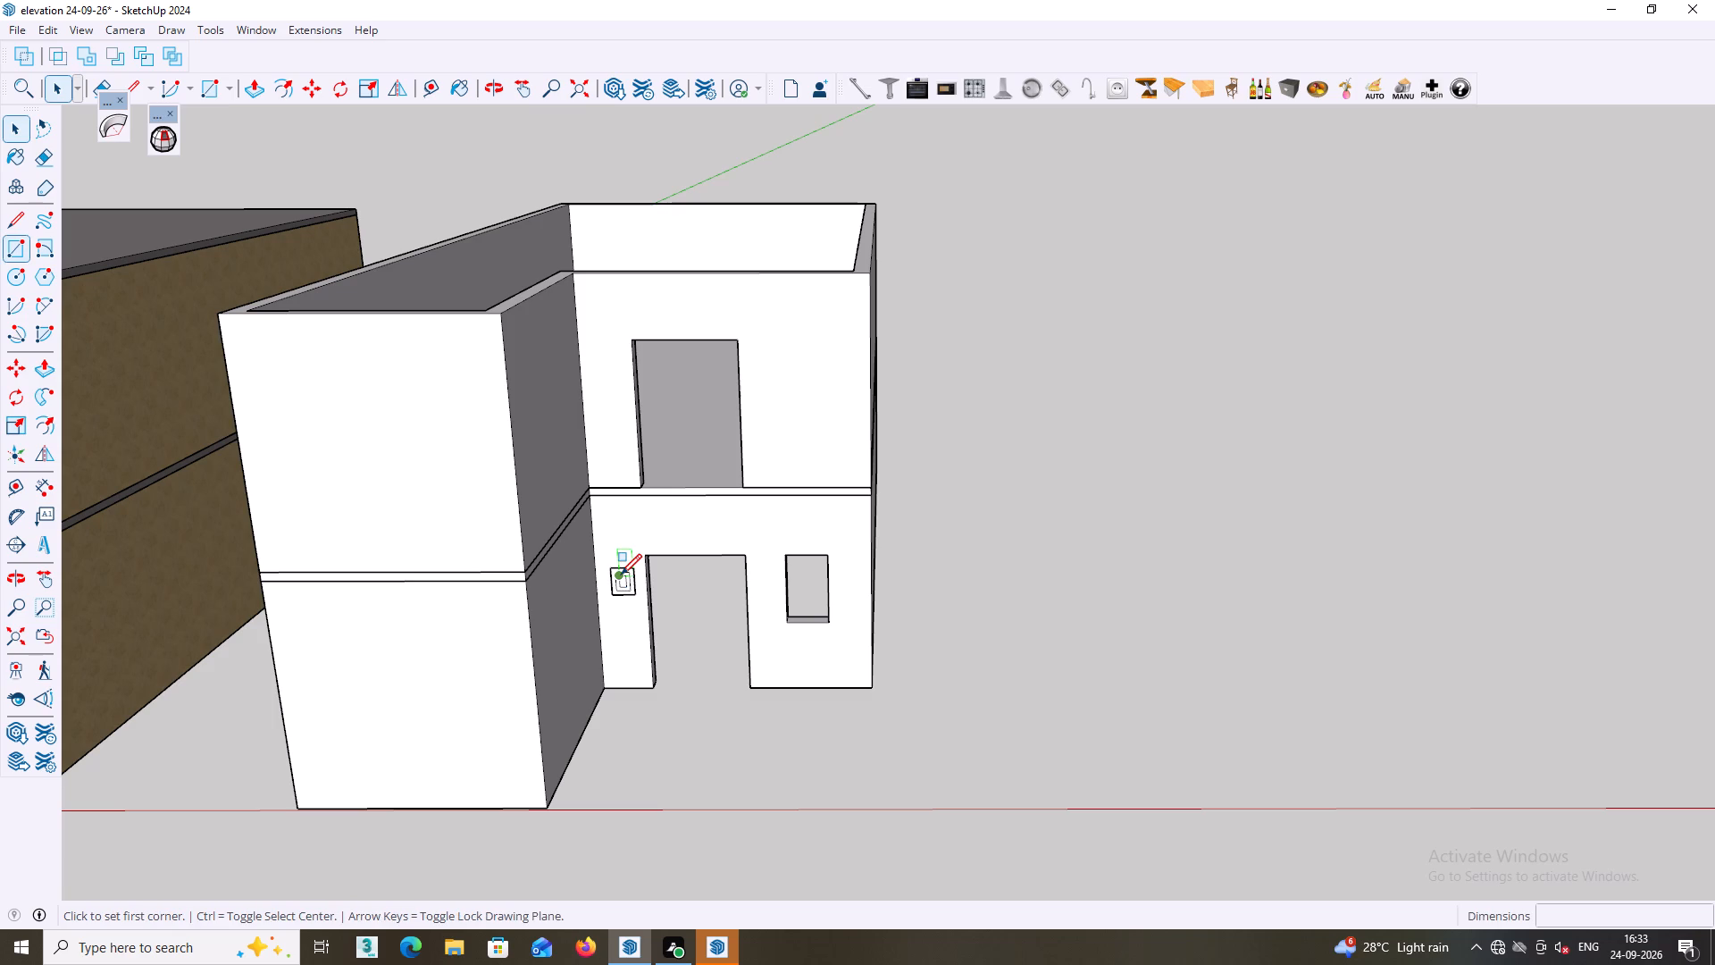
pyautogui.moveTo(536, 521); pyautogui.dragTo(568, 515, button='middle')
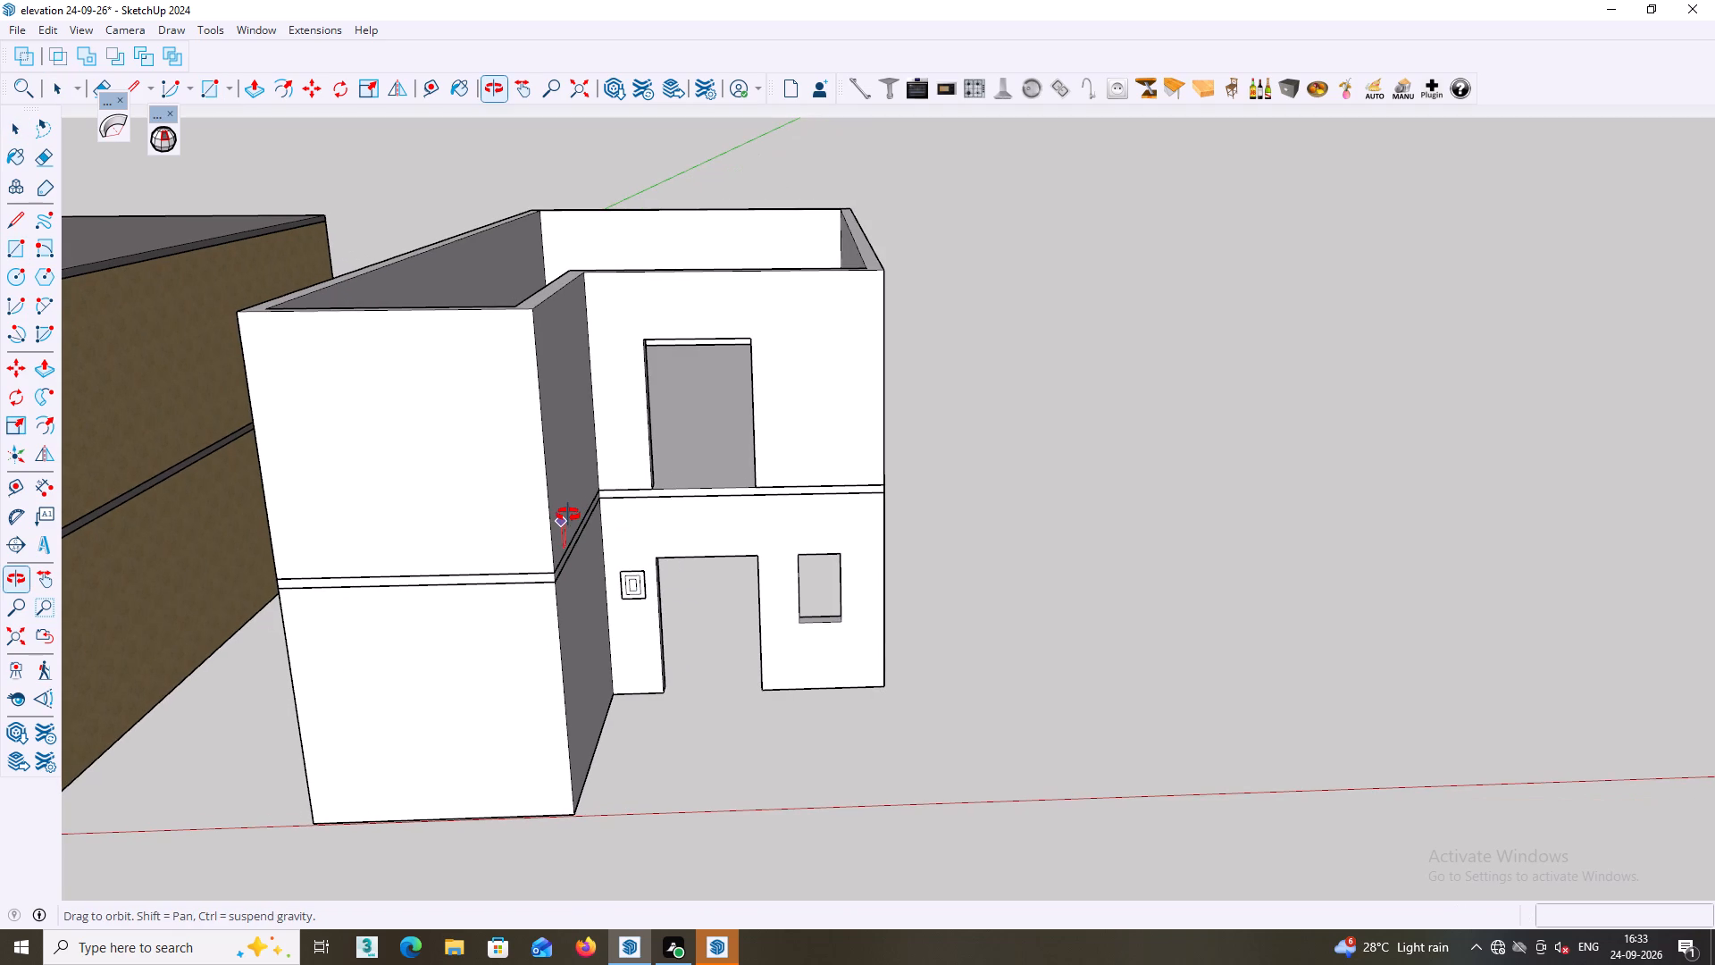
pyautogui.moveTo(568, 515); pyautogui.dragTo(571, 504, button='middle')
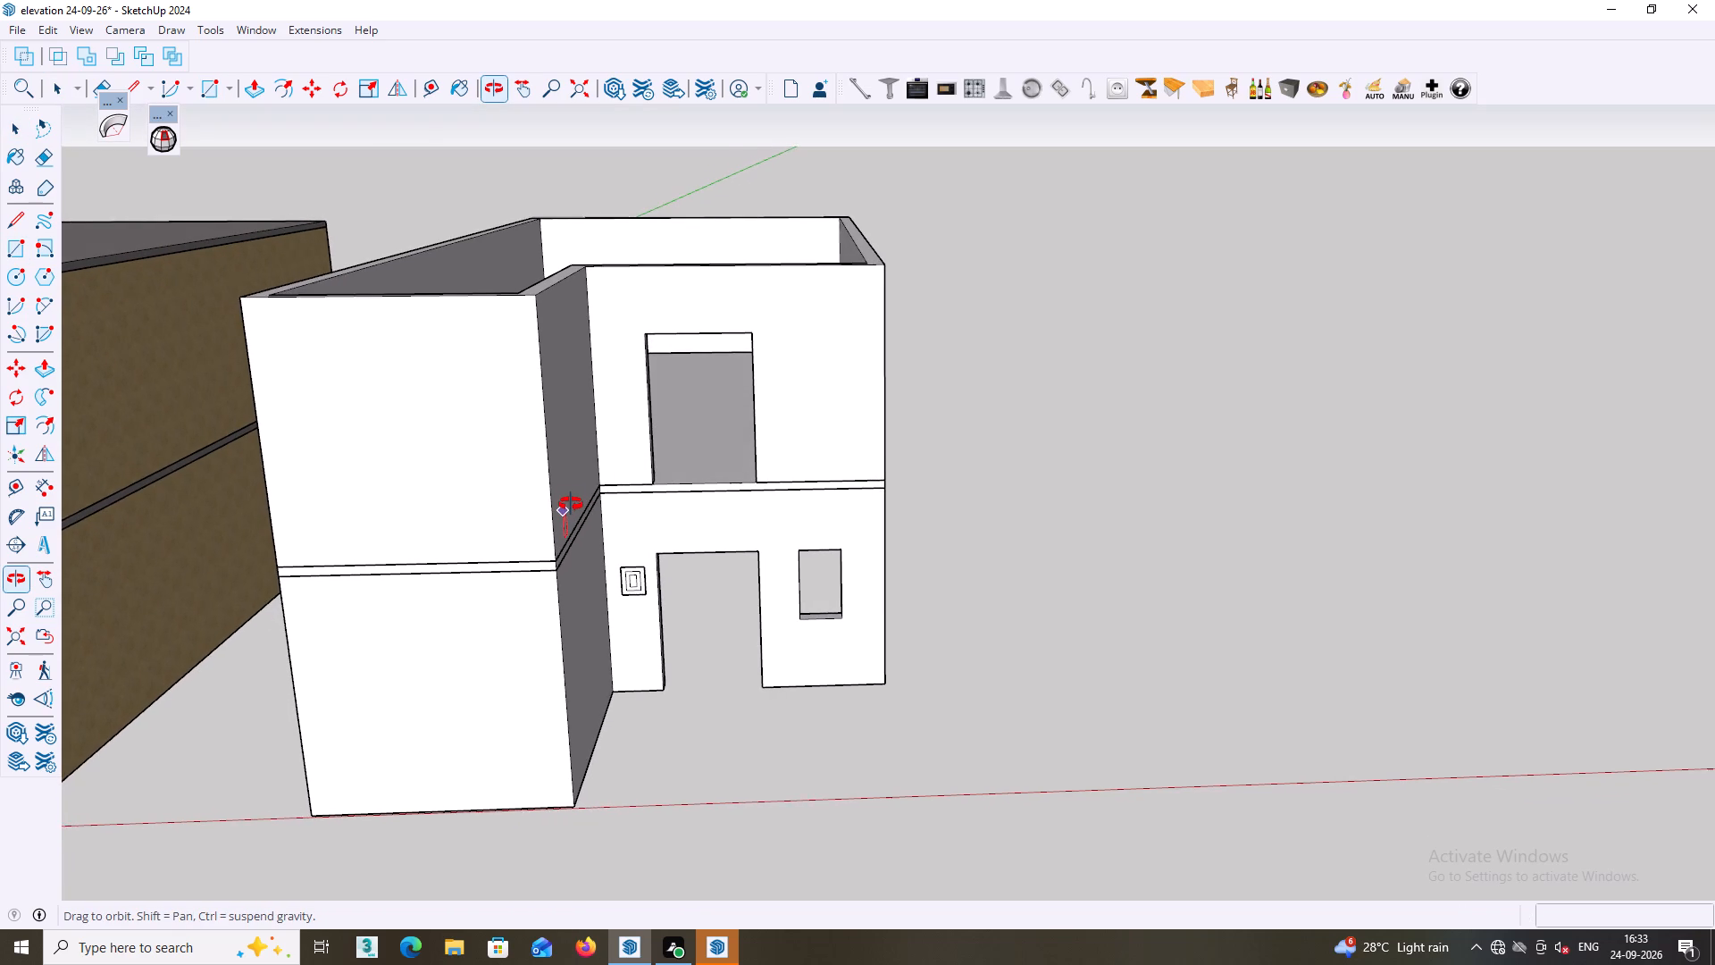
pyautogui.moveTo(571, 504); pyautogui.dragTo(579, 502, button='middle')
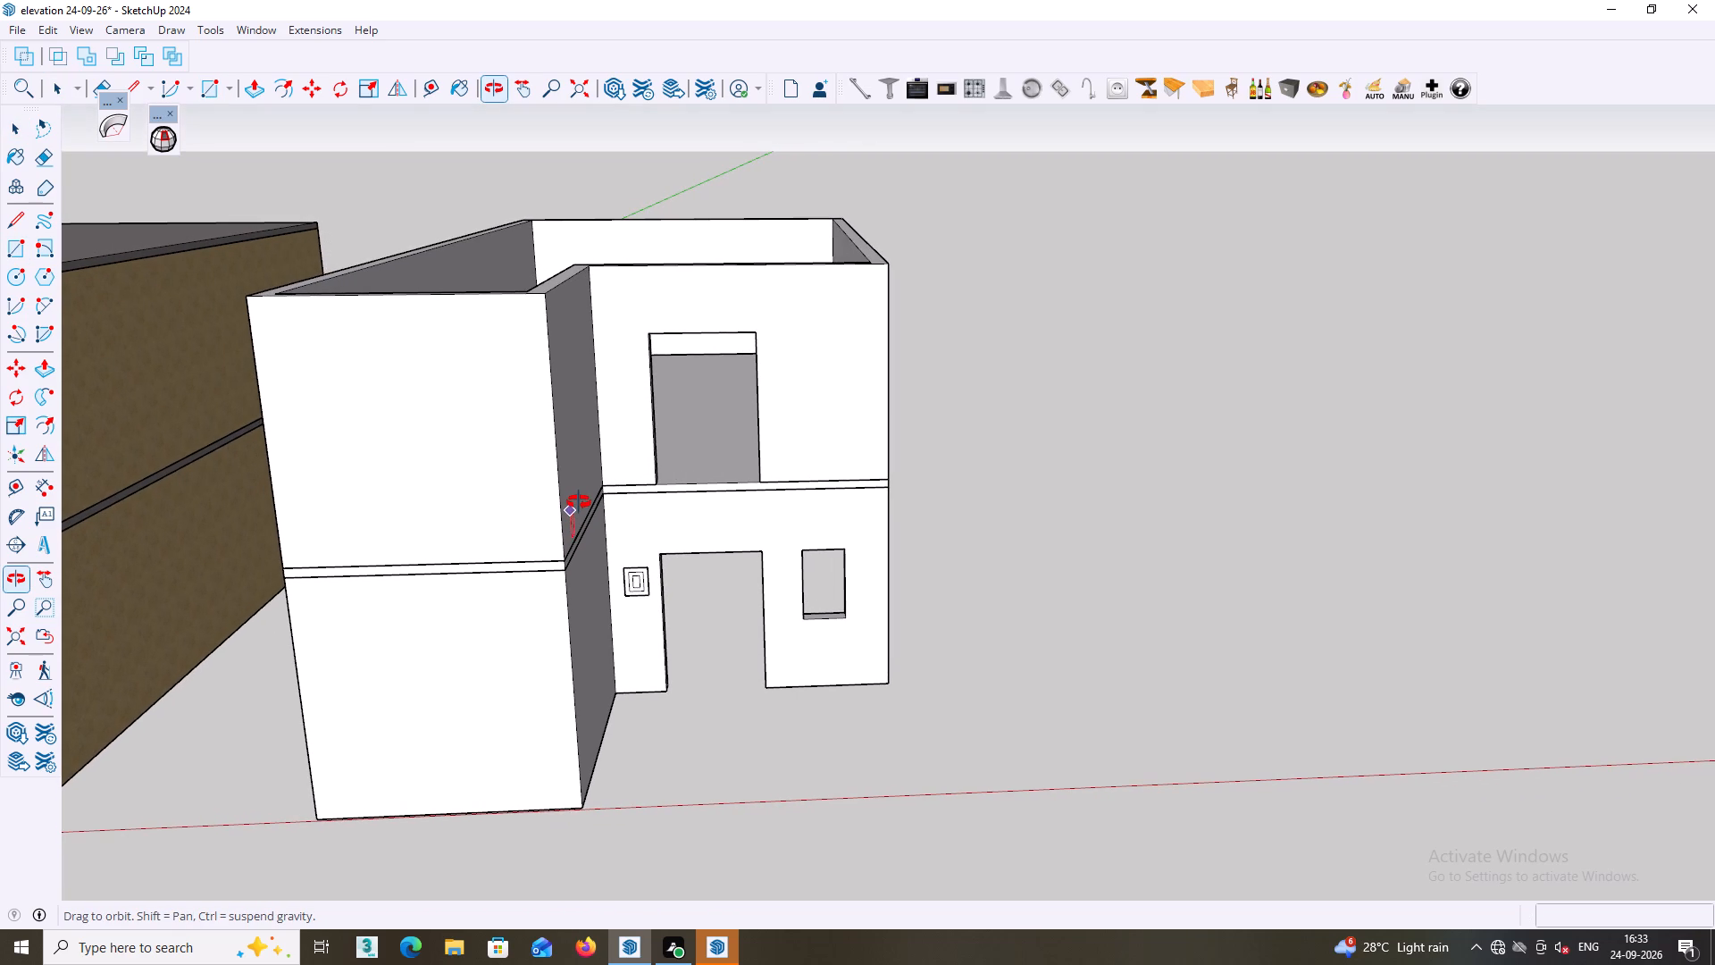
pyautogui.moveTo(579, 502); pyautogui.dragTo(582, 502, button='middle')
pyautogui.press('space')
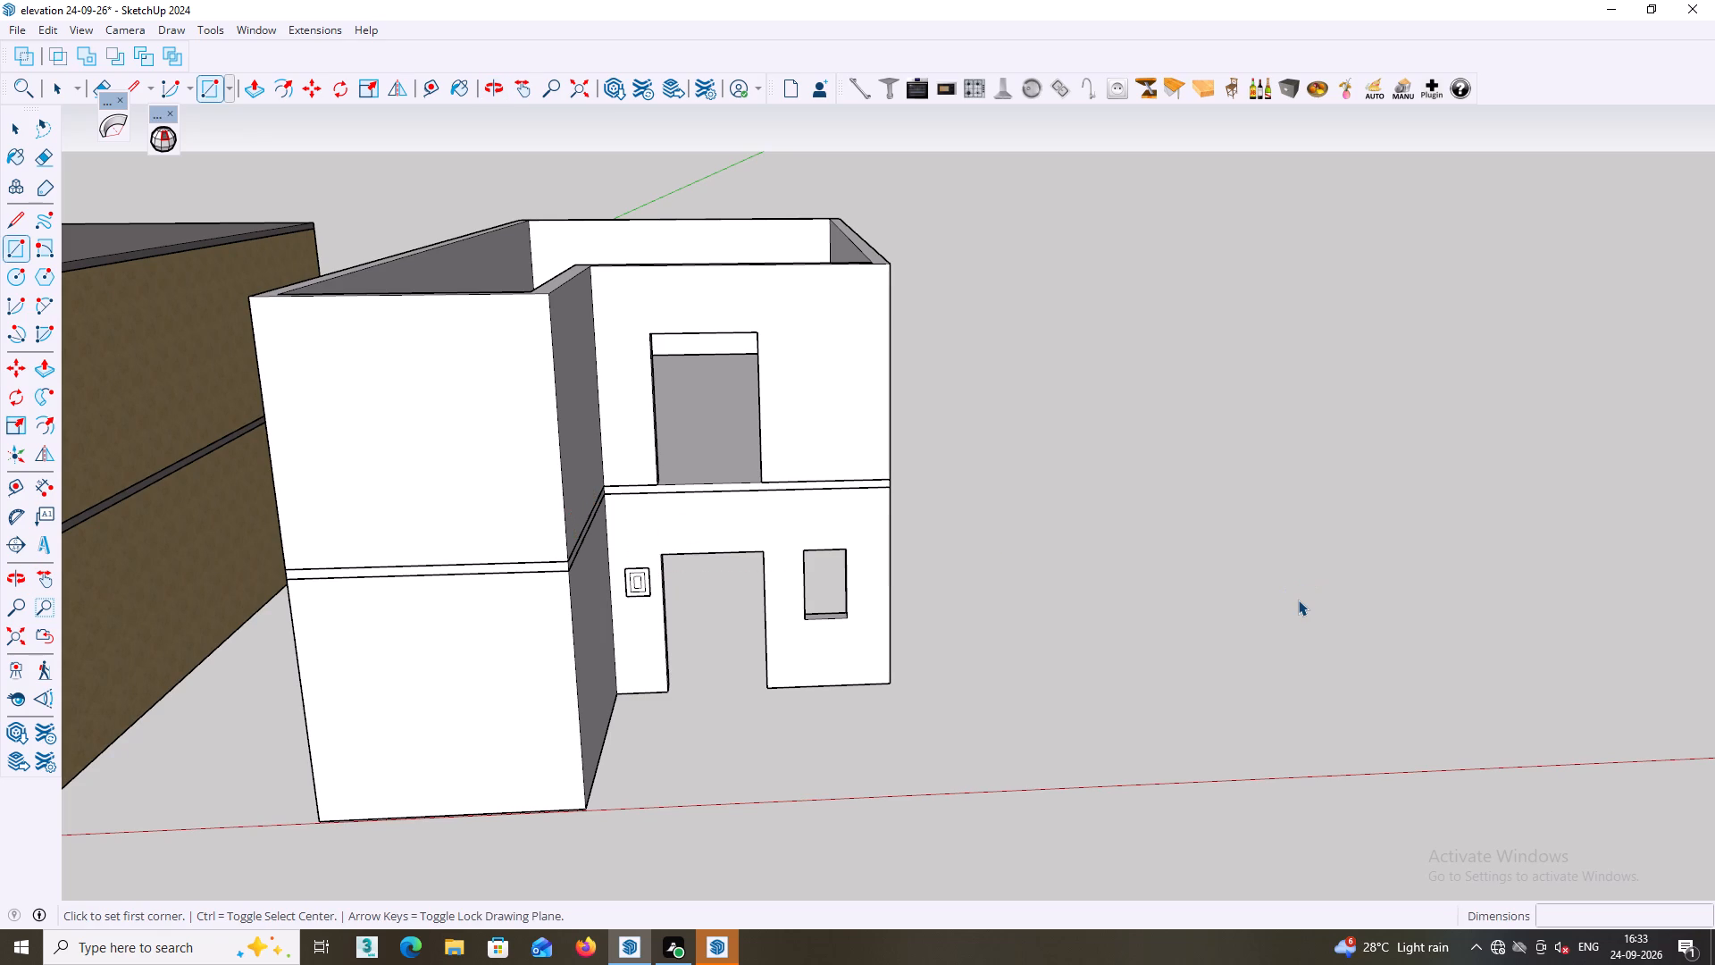
# Hide all the wall geometry inside the upper-storey group and leave the group.
pyautogui.doubleClick(582, 343)
pyautogui.click(581, 342)
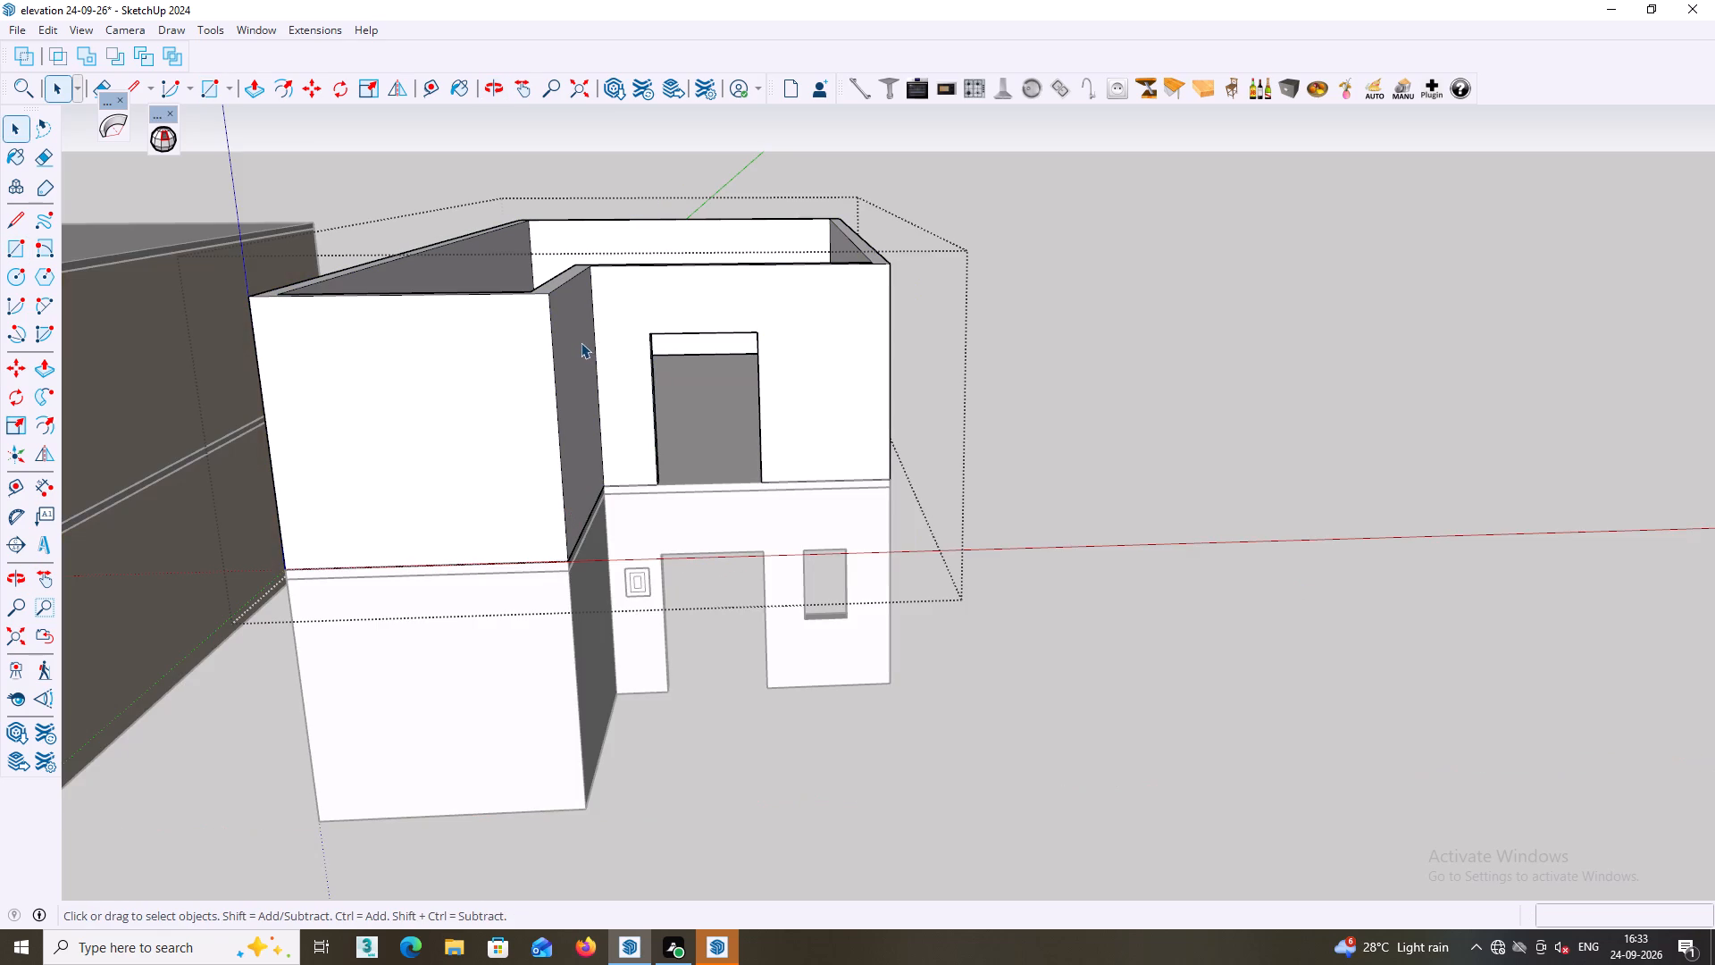
pyautogui.doubleClick(581, 343)
pyautogui.doubleClick(581, 343)
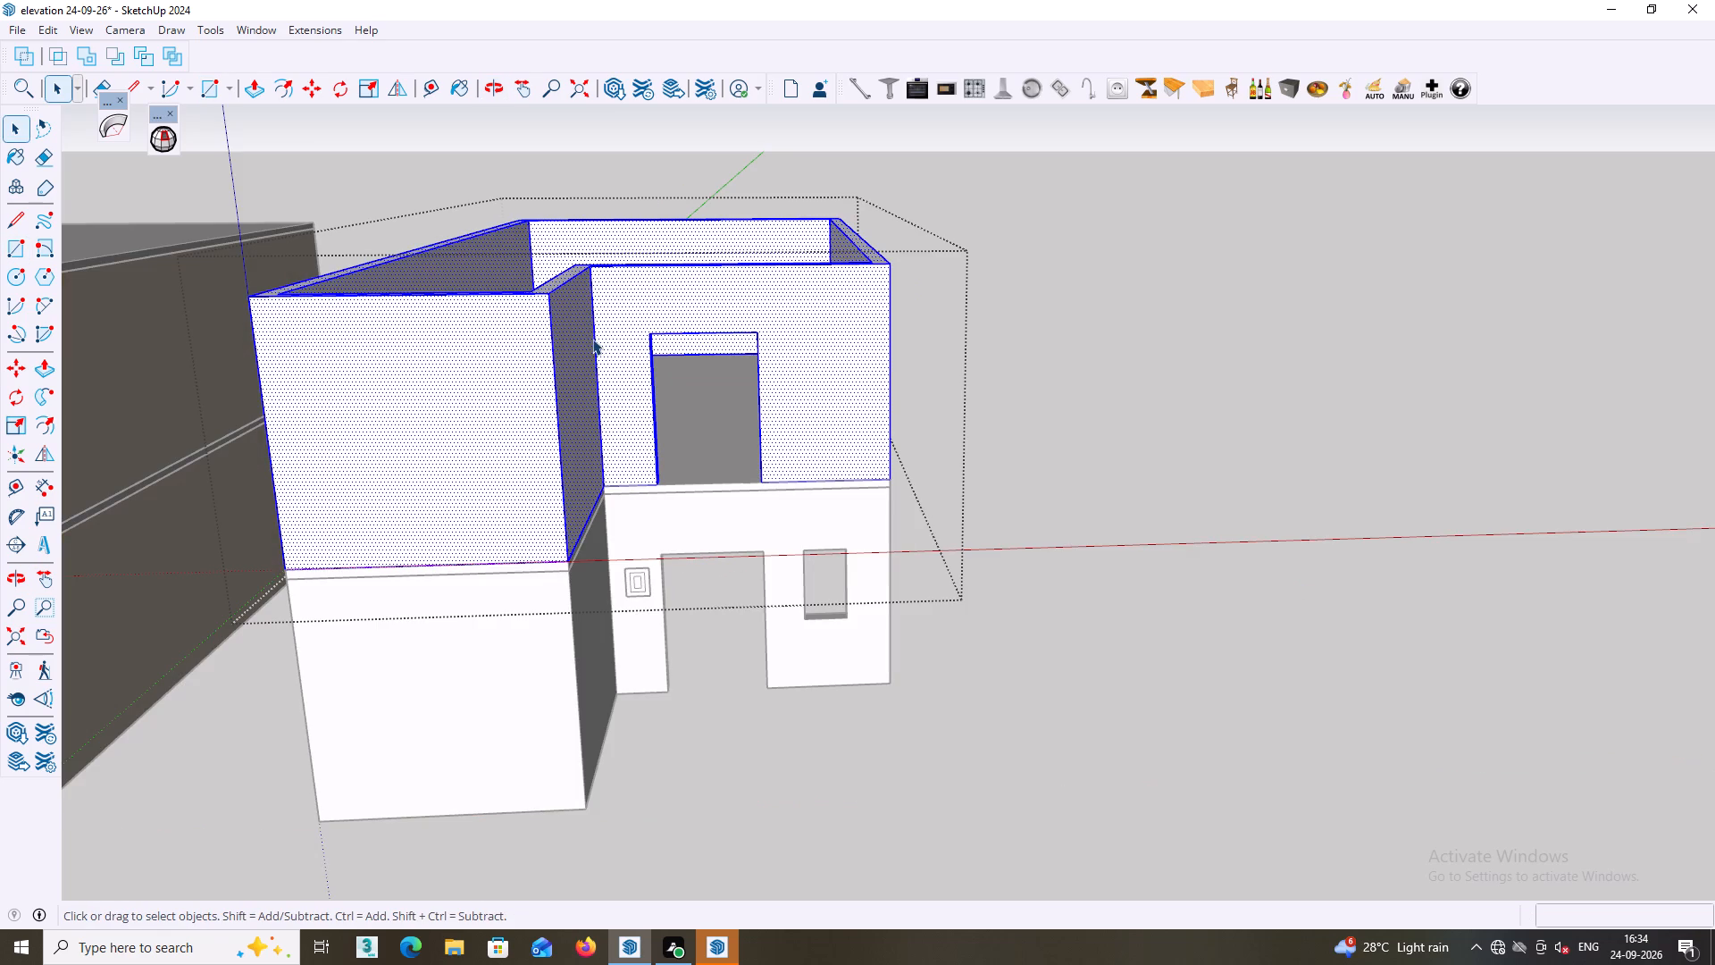
pyautogui.rightClick(592, 337)
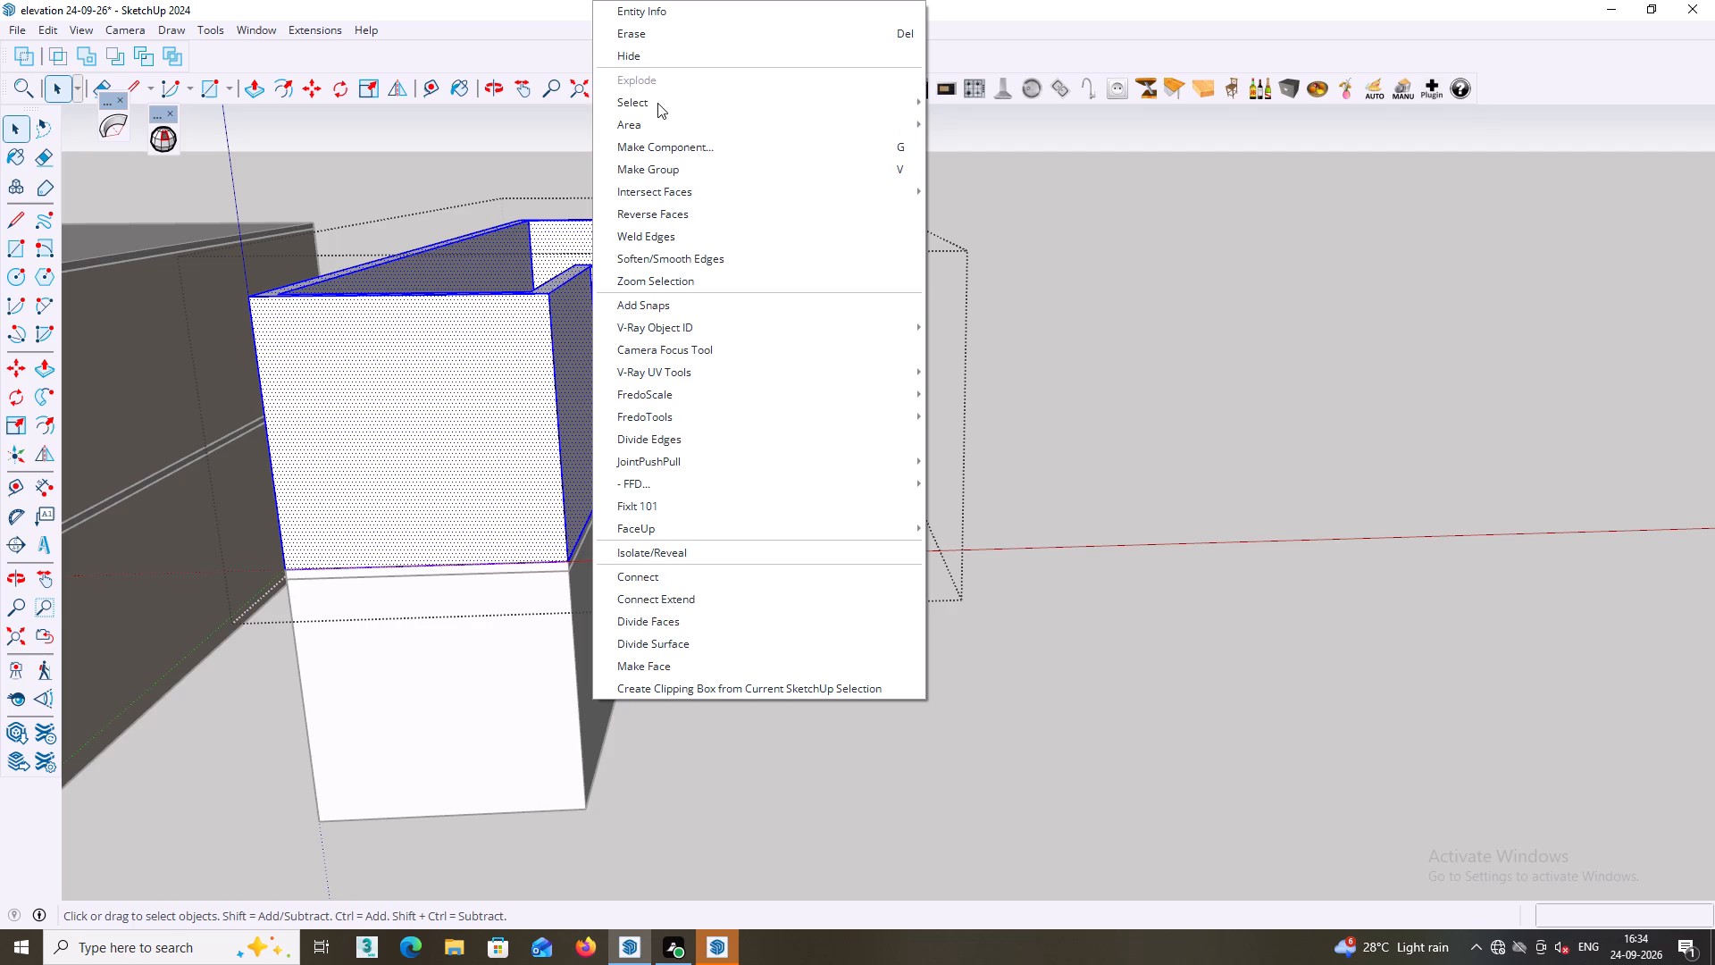
pyautogui.click(649, 55)
pyautogui.moveTo(682, 355); pyautogui.dragTo(695, 343, button='middle')
pyautogui.click(1015, 455)
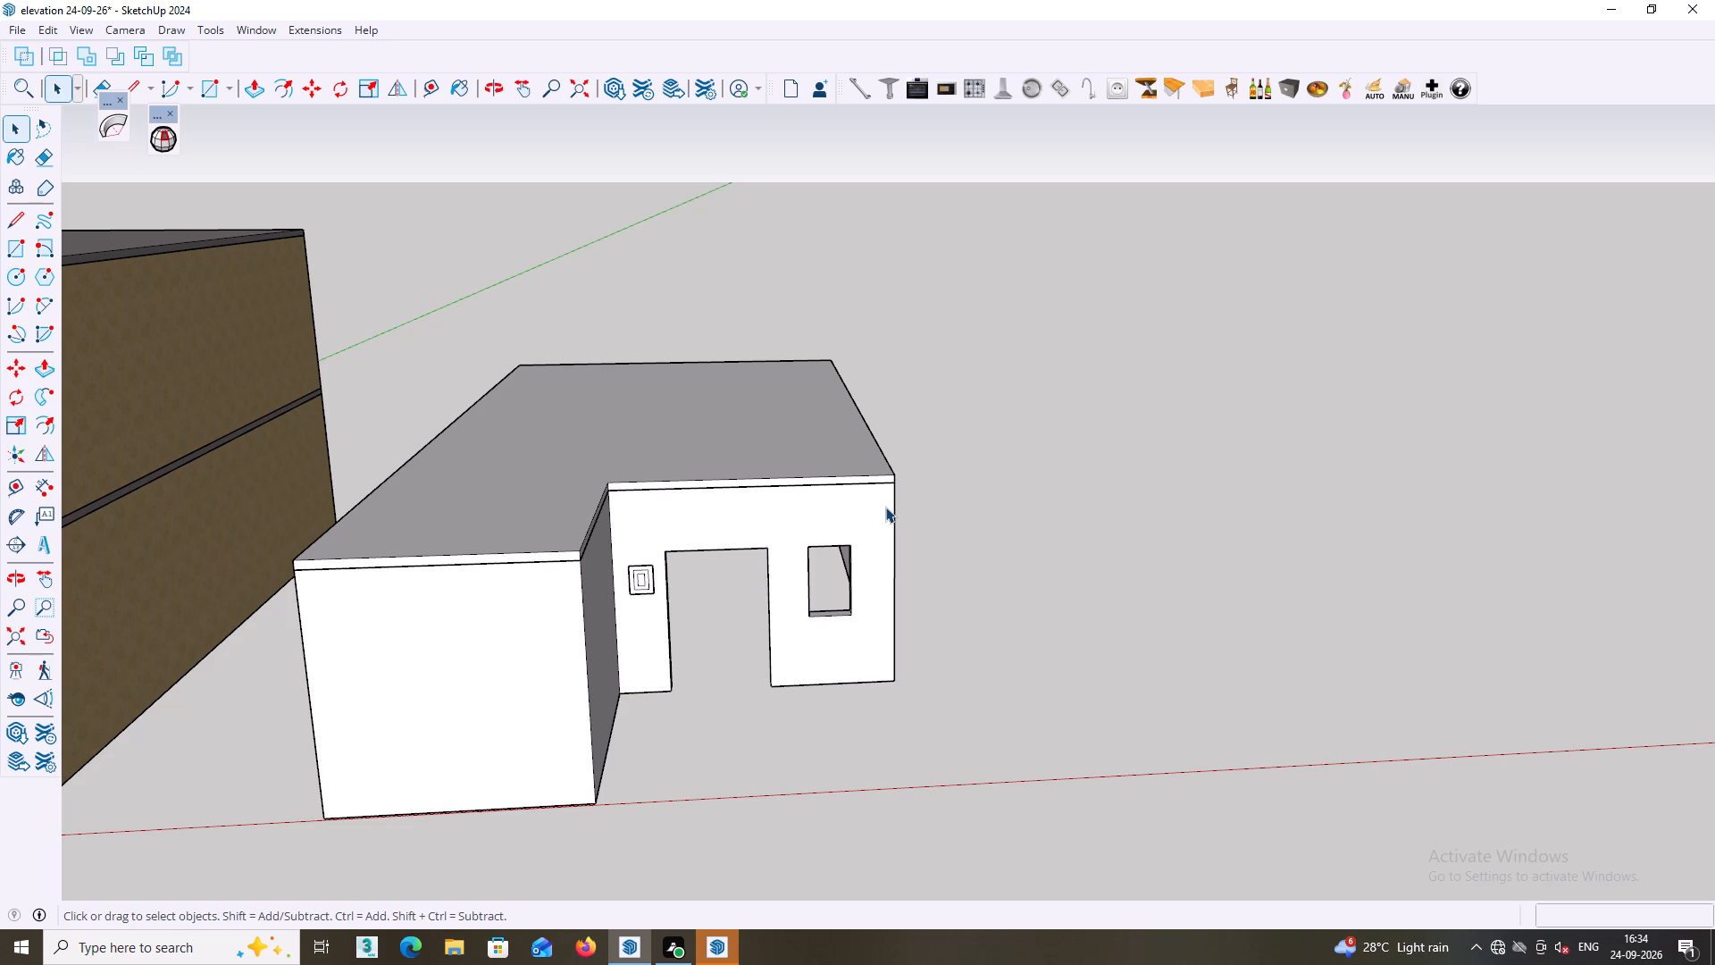
# Draw a rectangle about 13' 3" by 11 5/8" along the roof slab's front edge above the recessed entrance wall.
pyautogui.moveTo(436, 857); pyautogui.dragTo(448, 854, button='middle')
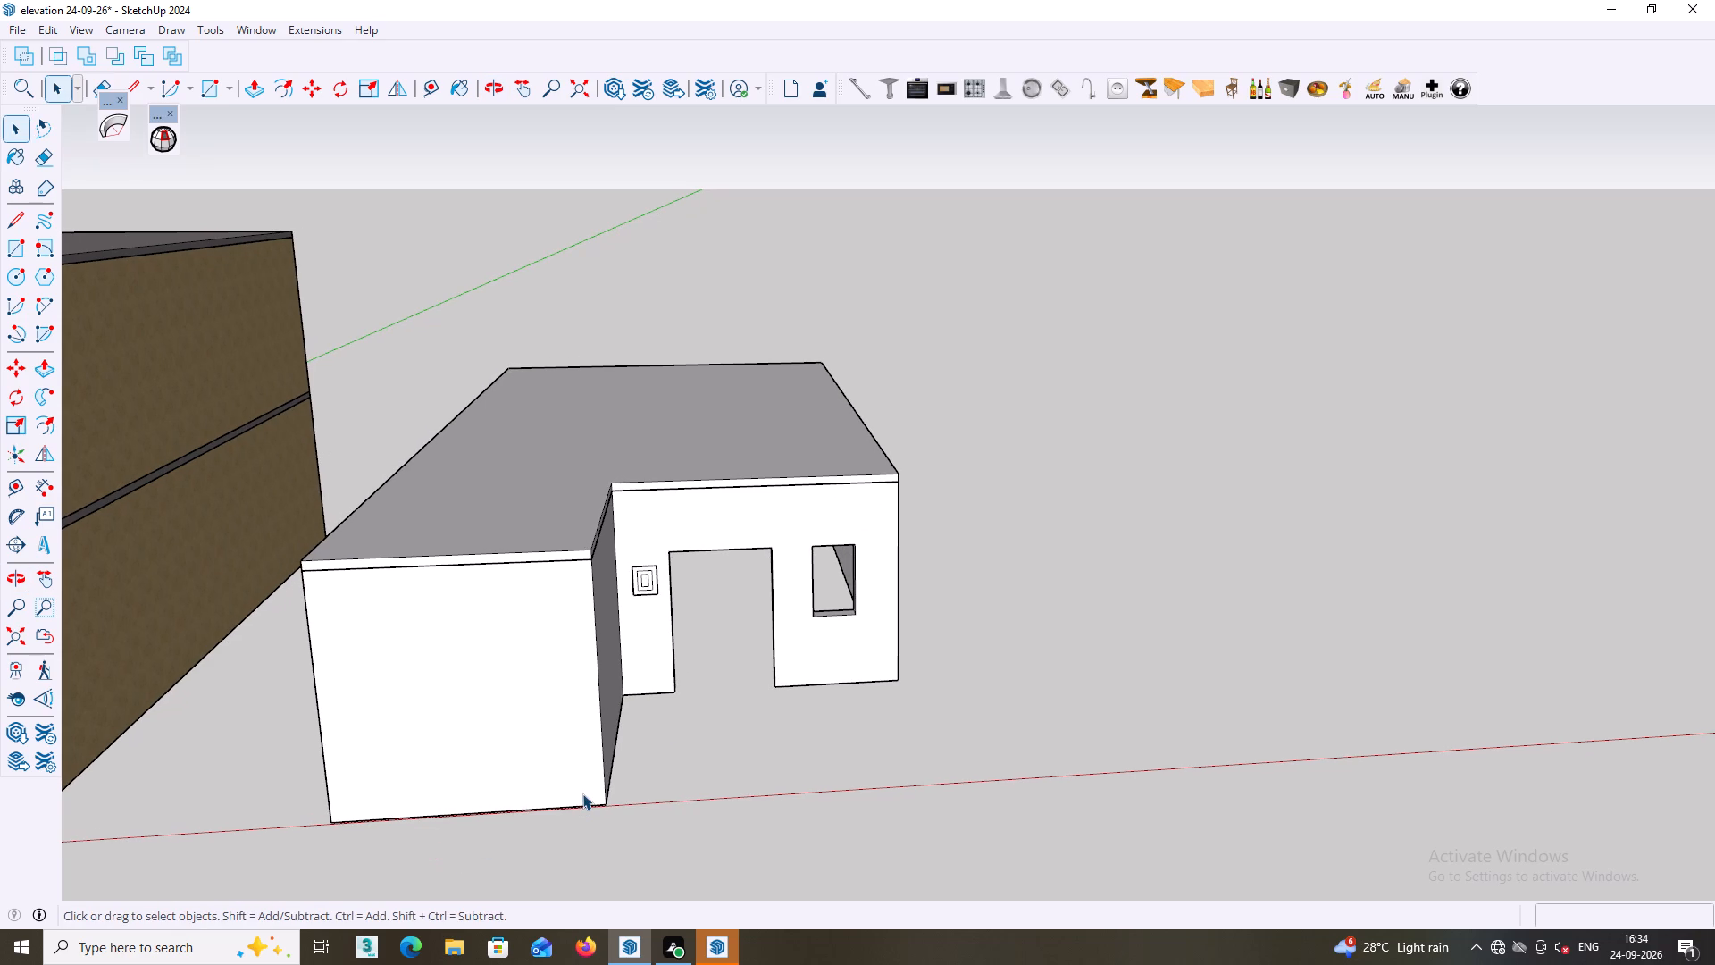
pyautogui.press('r')
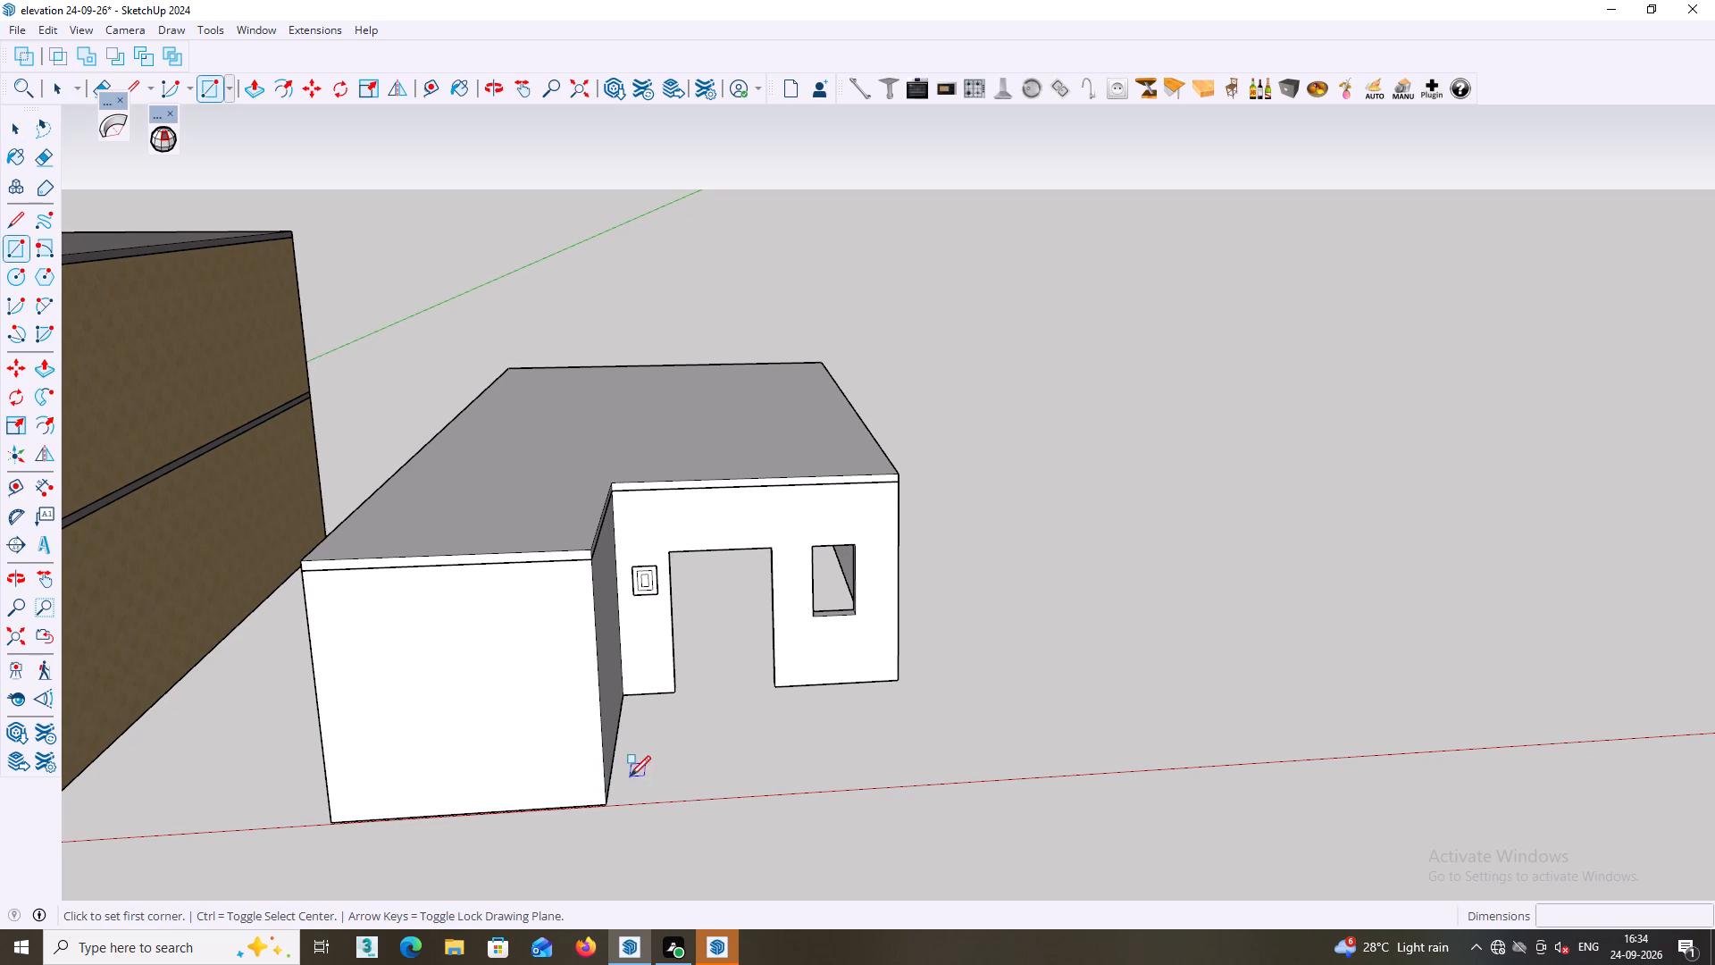
pyautogui.moveTo(708, 735); pyautogui.dragTo(698, 709, button='middle')
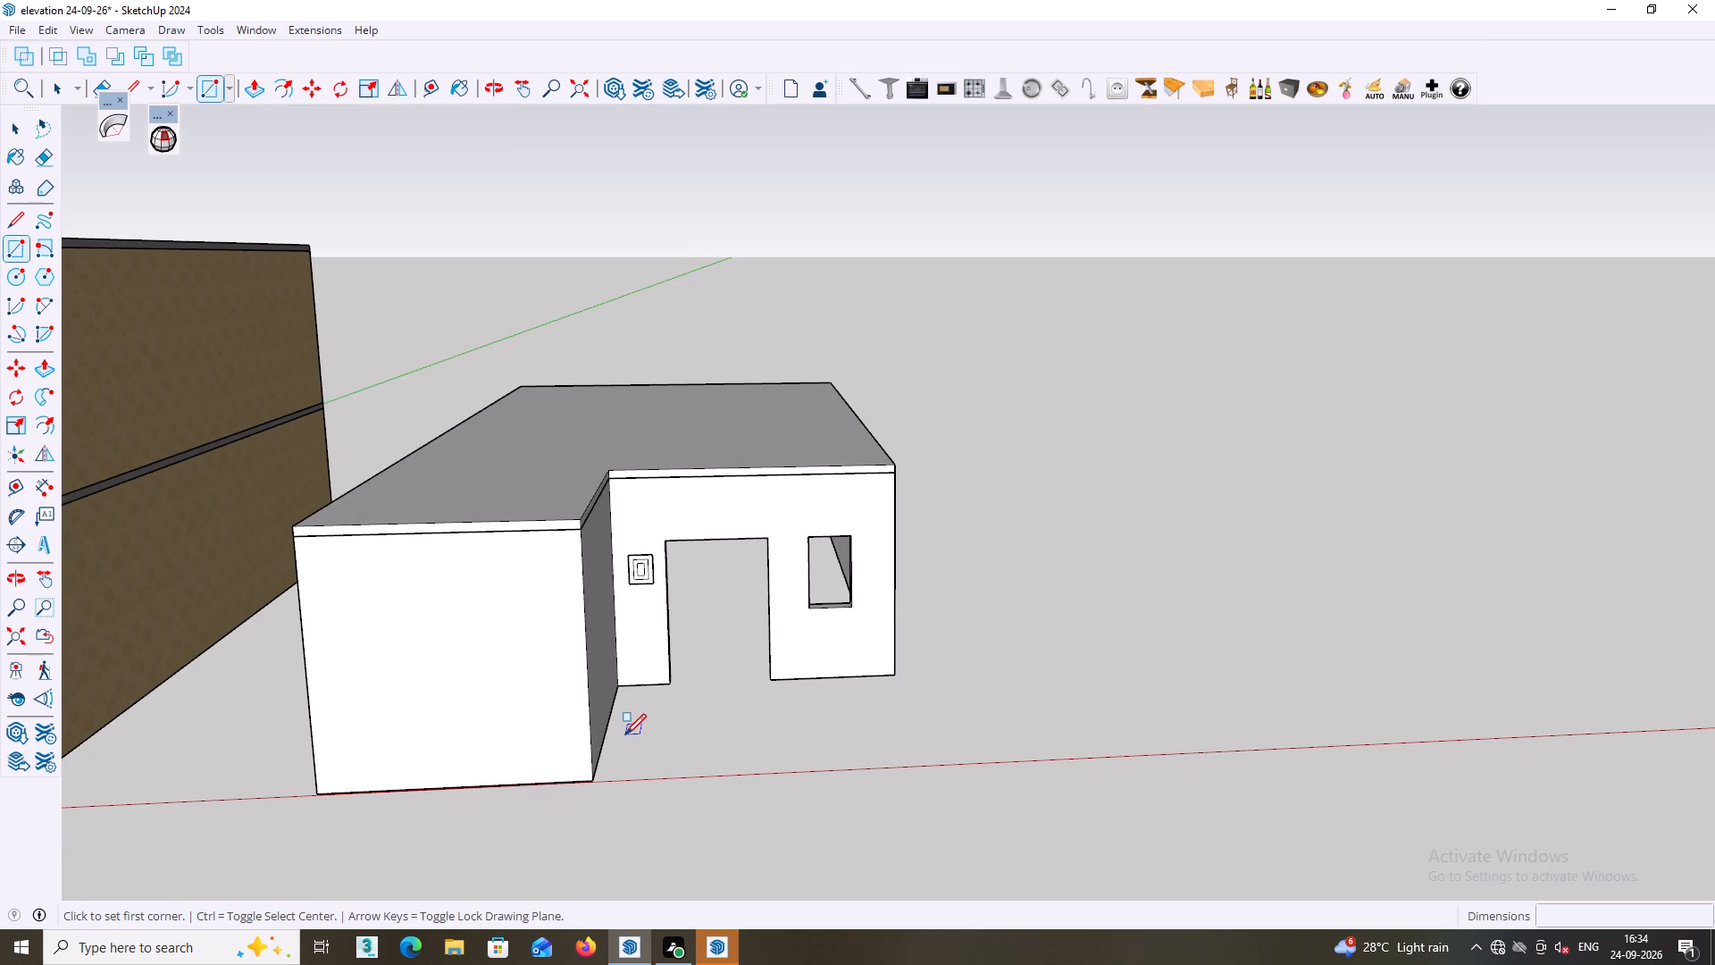
pyautogui.scroll(2, 614, 489)
pyautogui.moveTo(610, 482); pyautogui.dragTo(607, 449, button='middle')
pyautogui.scroll(2, 613, 449)
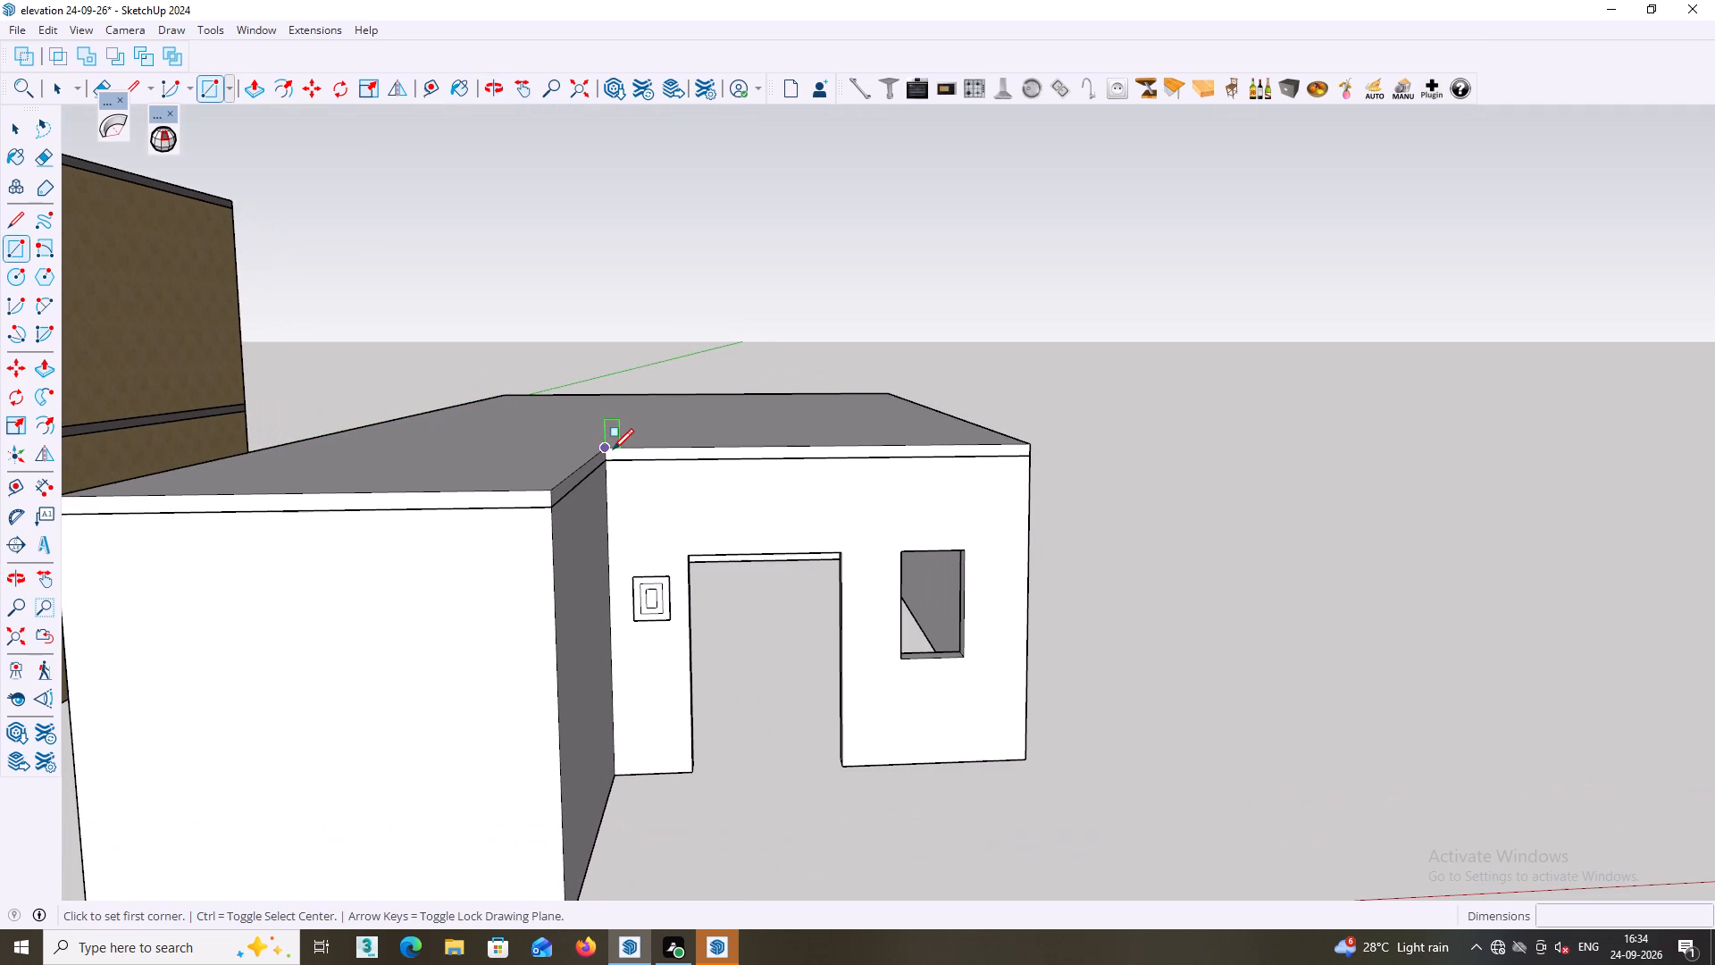
pyautogui.click(610, 449)
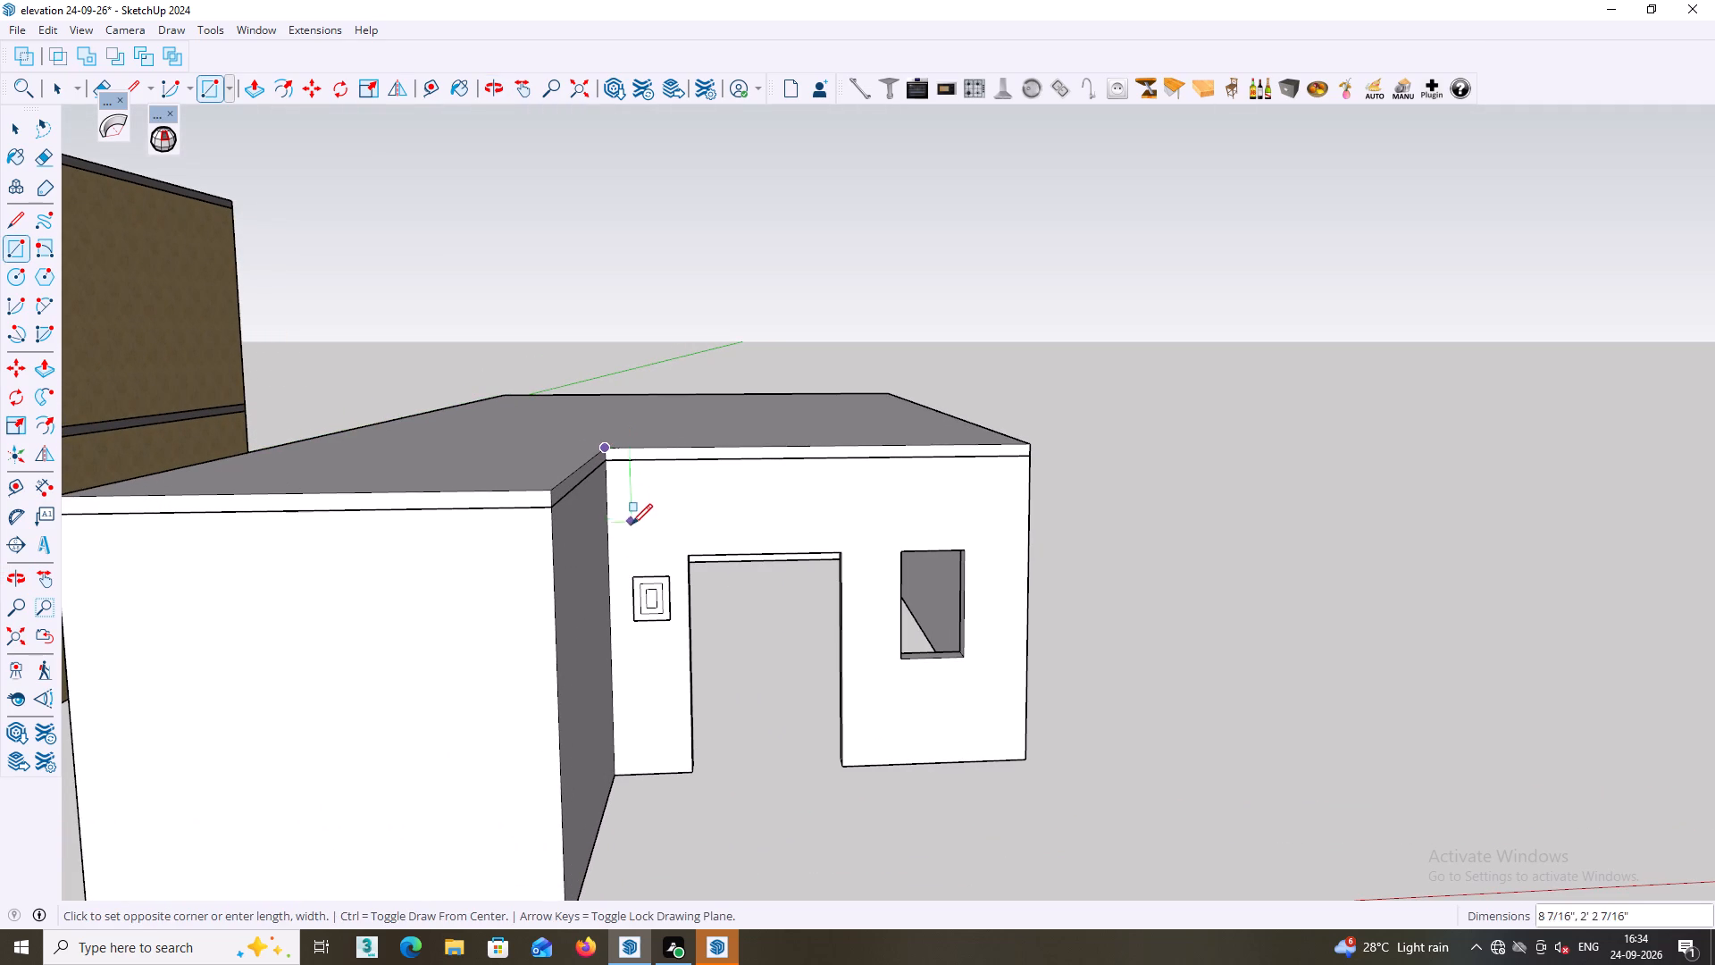
pyautogui.click(1031, 474)
# Push/Pull the new strip about 12' 7" outward to form a canopy slab over the entrance.
pyautogui.press('p')
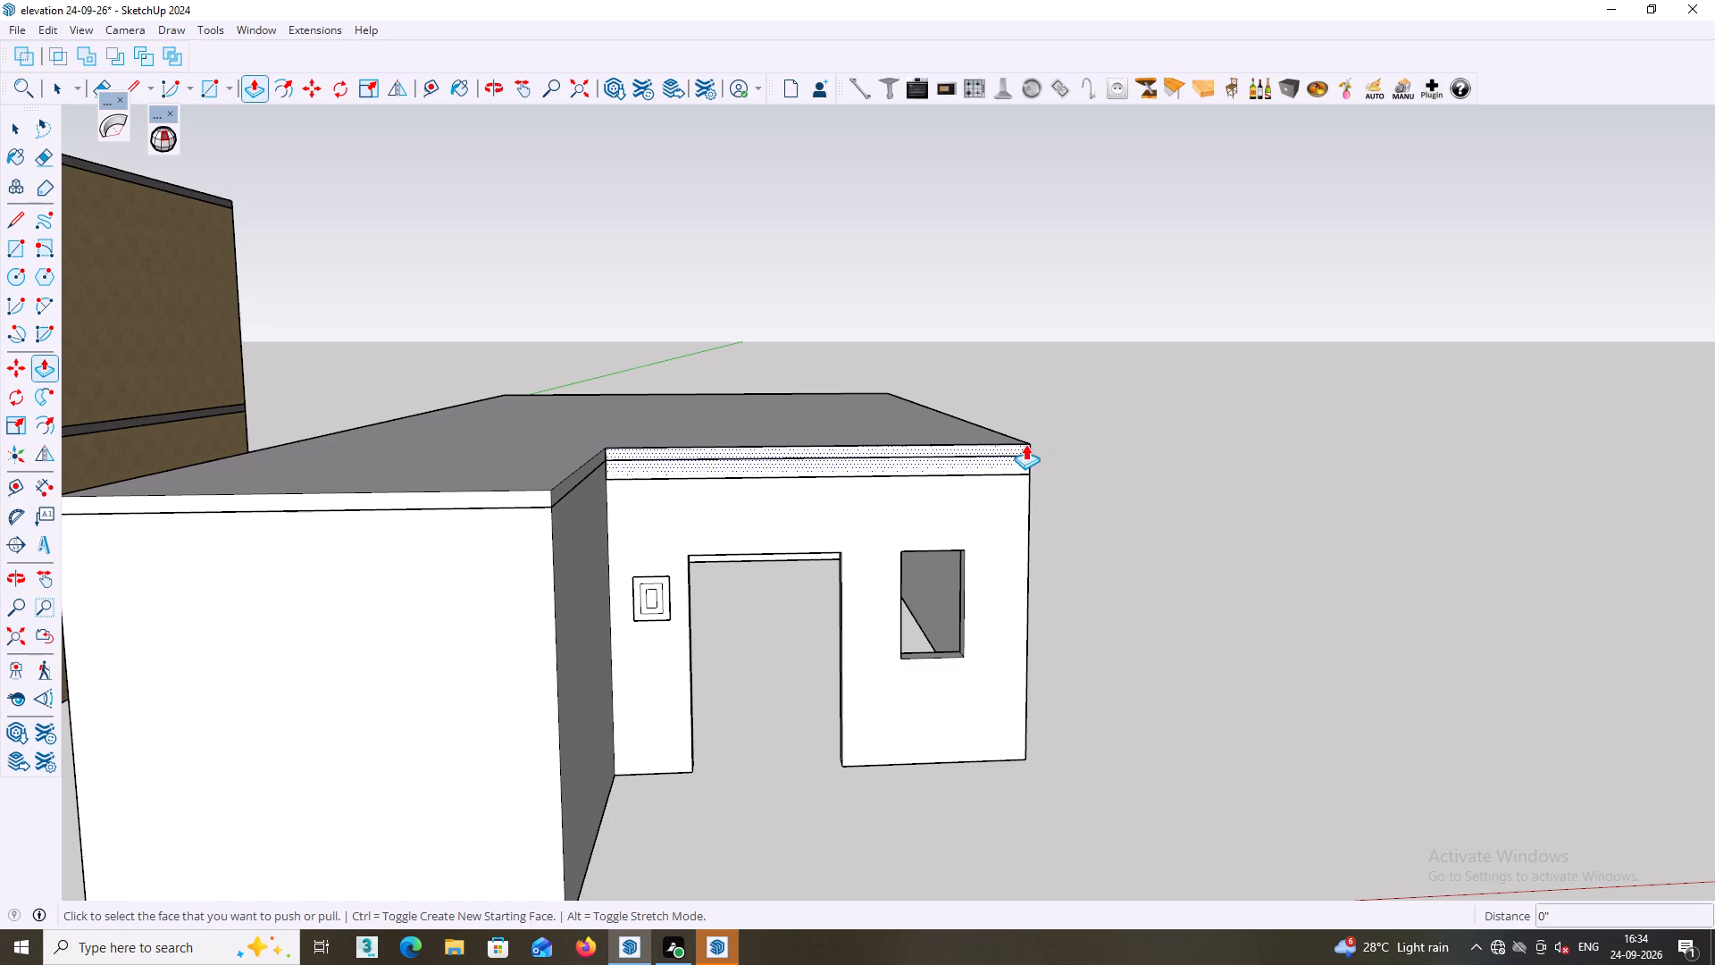
pyautogui.click(1025, 444)
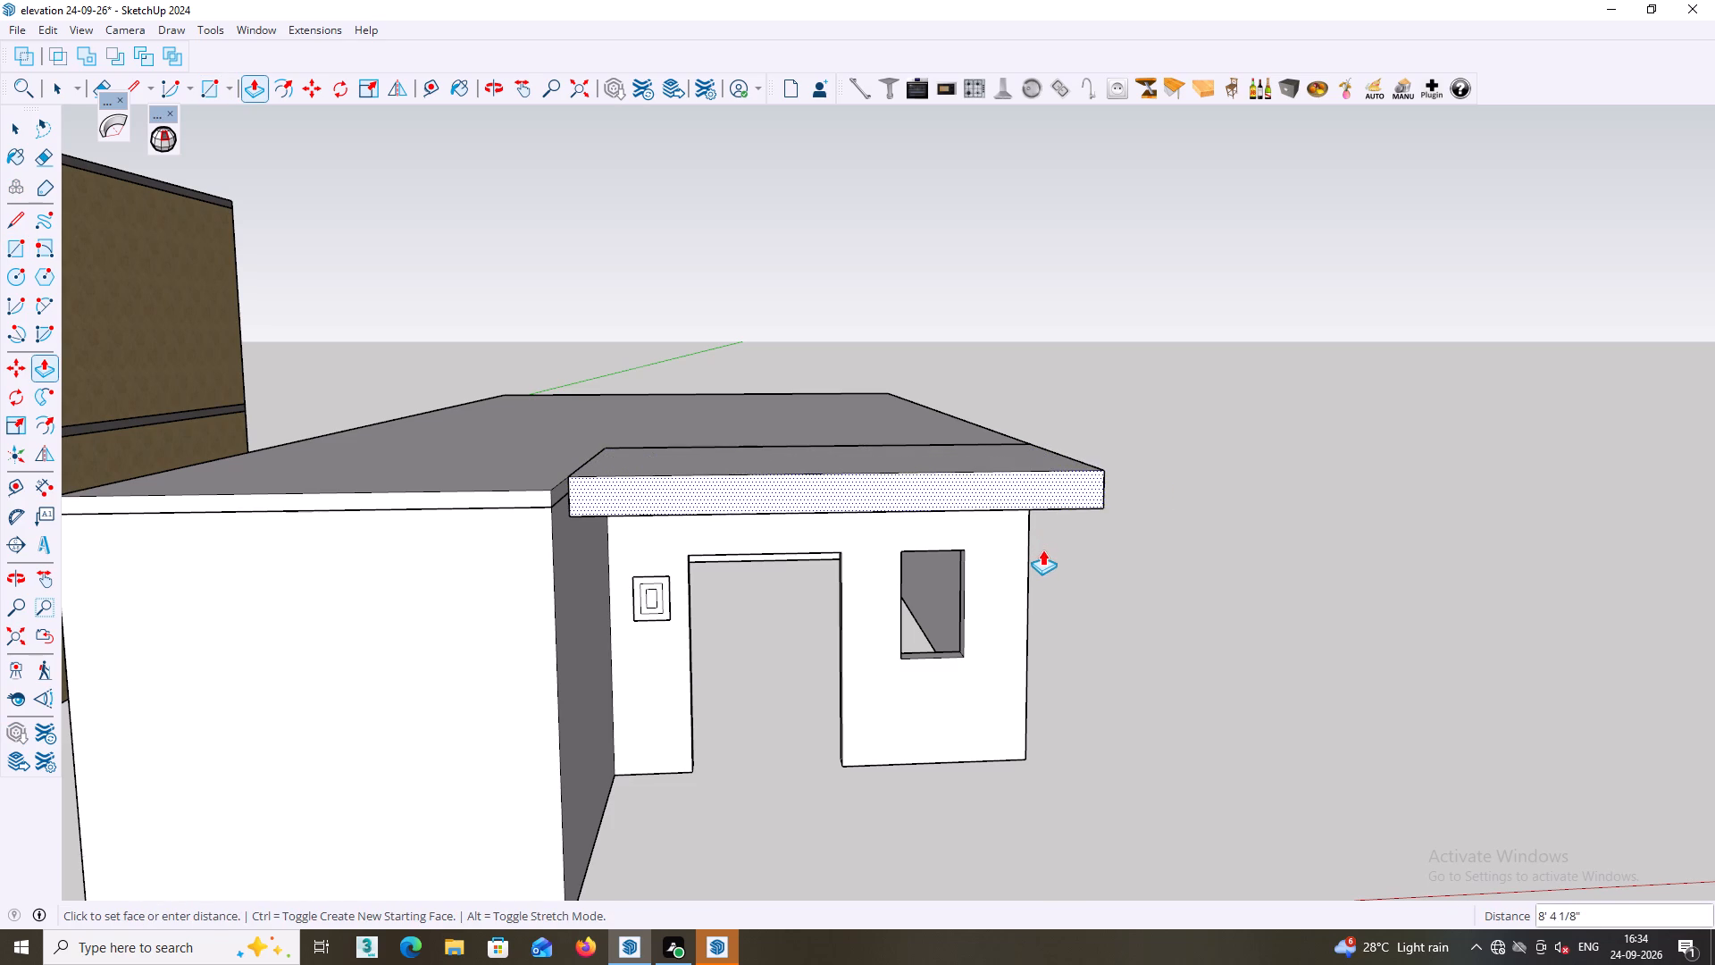
pyautogui.moveTo(1045, 551); pyautogui.dragTo(1180, 572, button='middle')
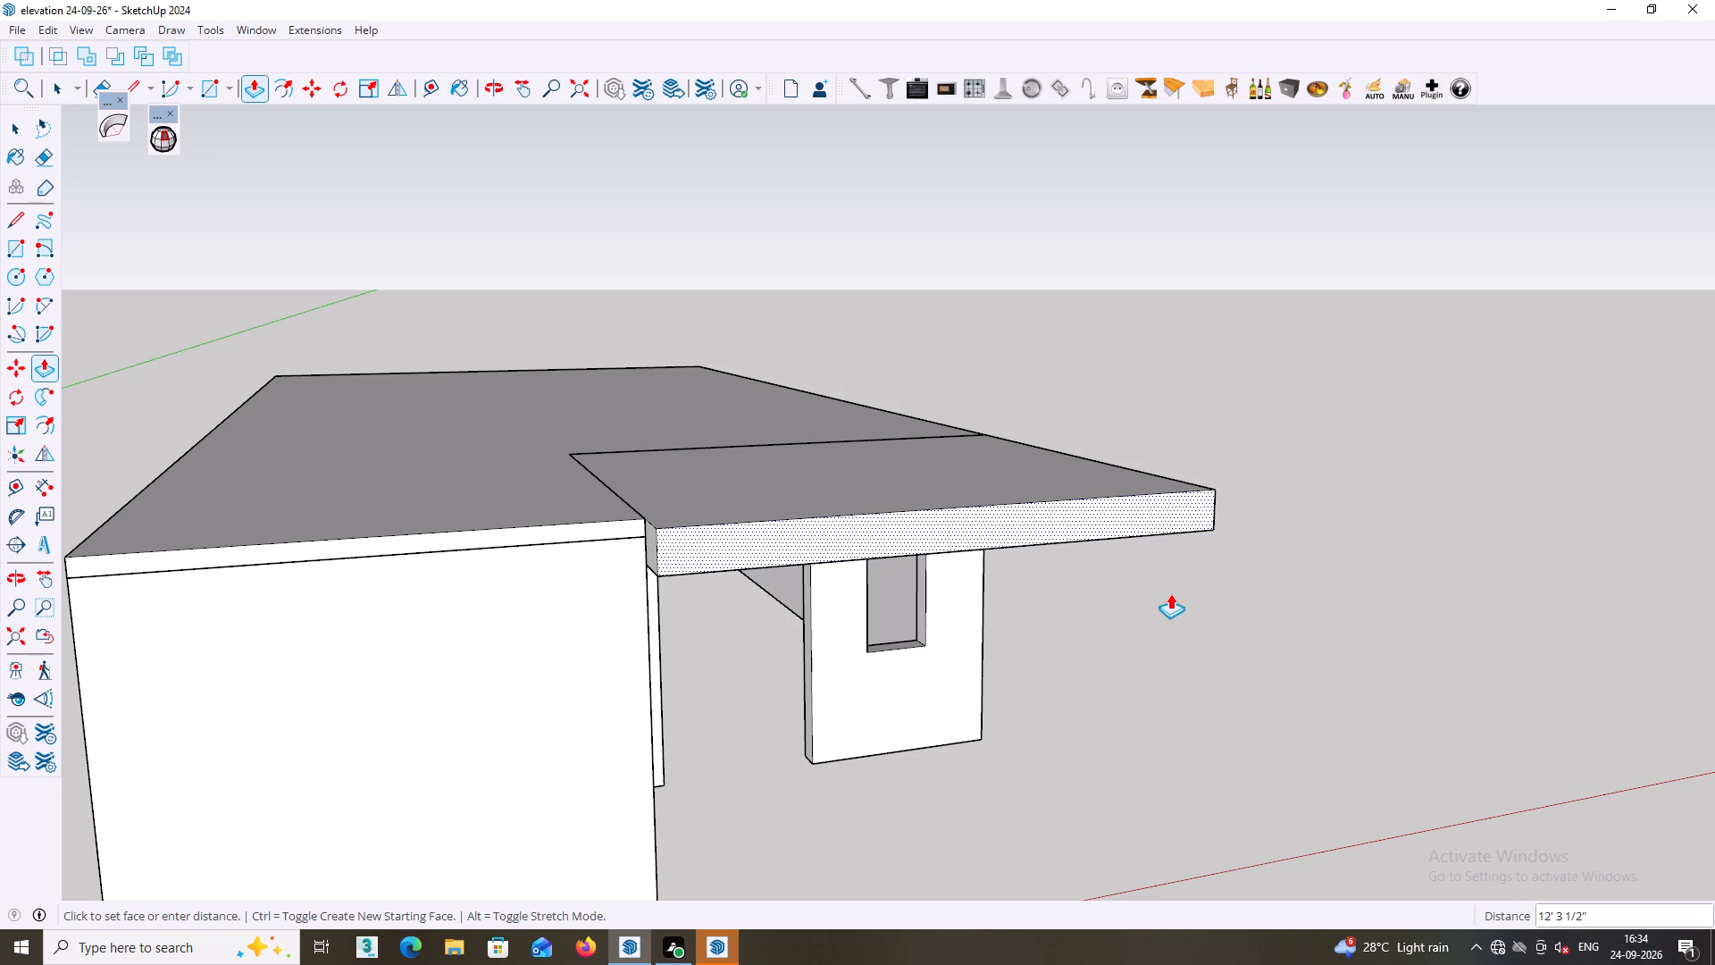
pyautogui.click(1174, 601)
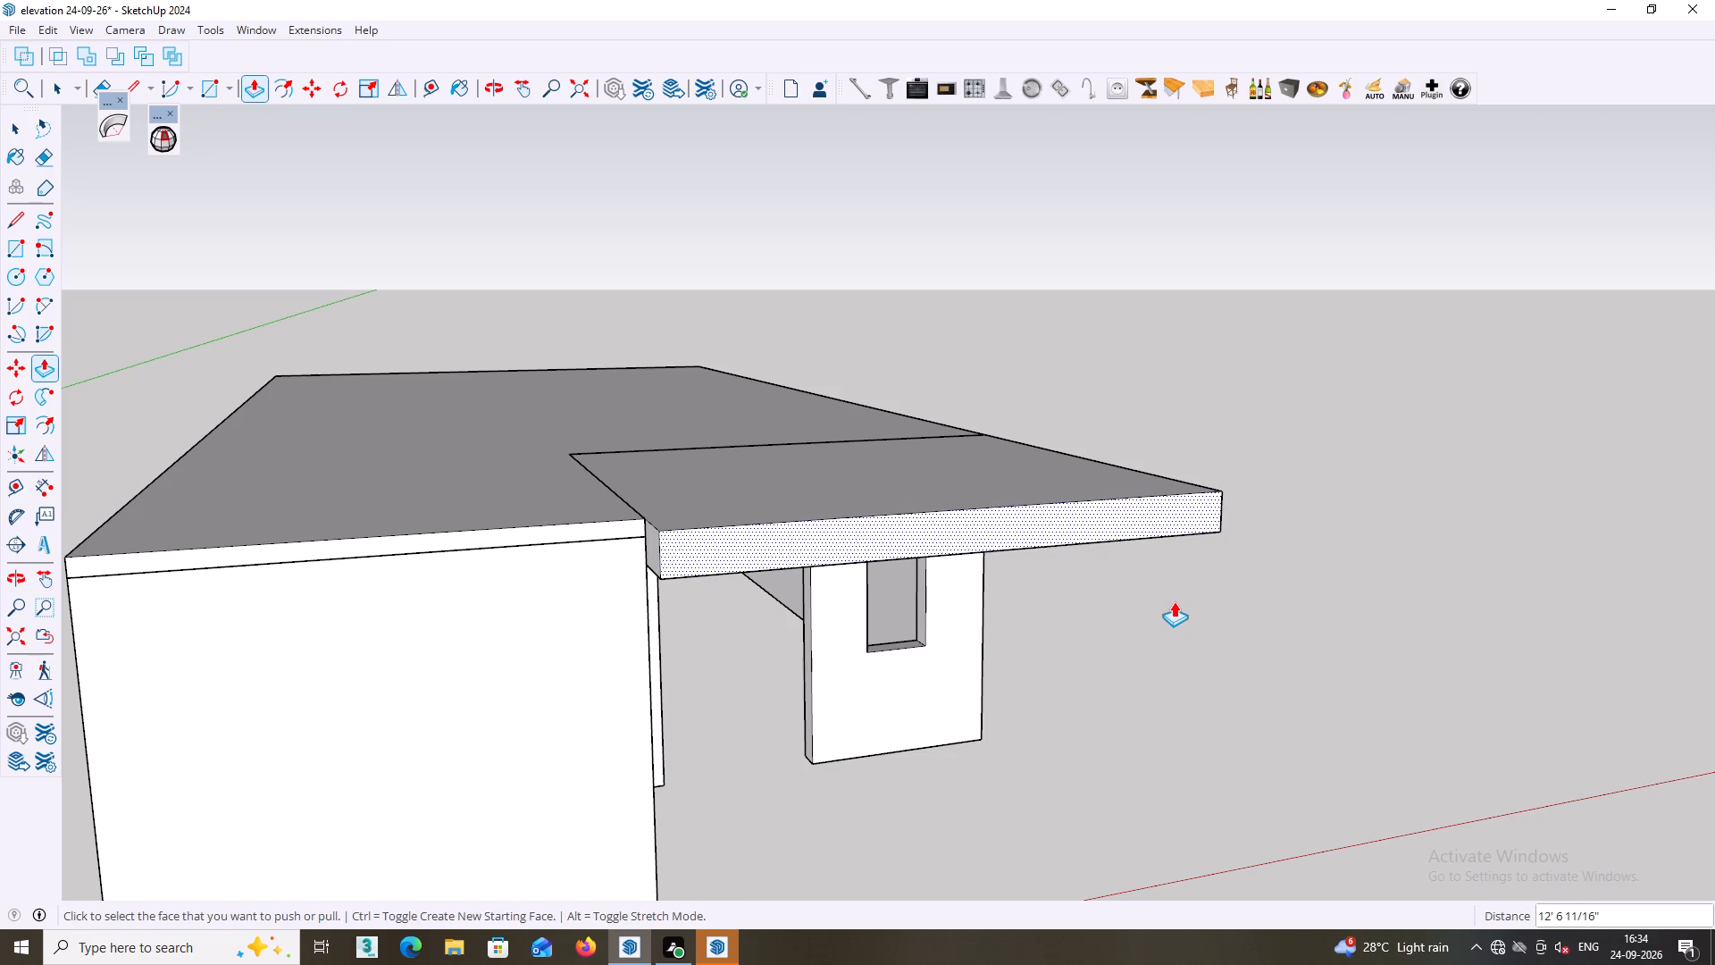
# Extend the canopy's side face about 11" outward over the front corner of the projecting wing.
pyautogui.moveTo(715, 538); pyautogui.dragTo(917, 520, button='middle')
pyautogui.scroll(2, 751, 548)
pyautogui.click(812, 538)
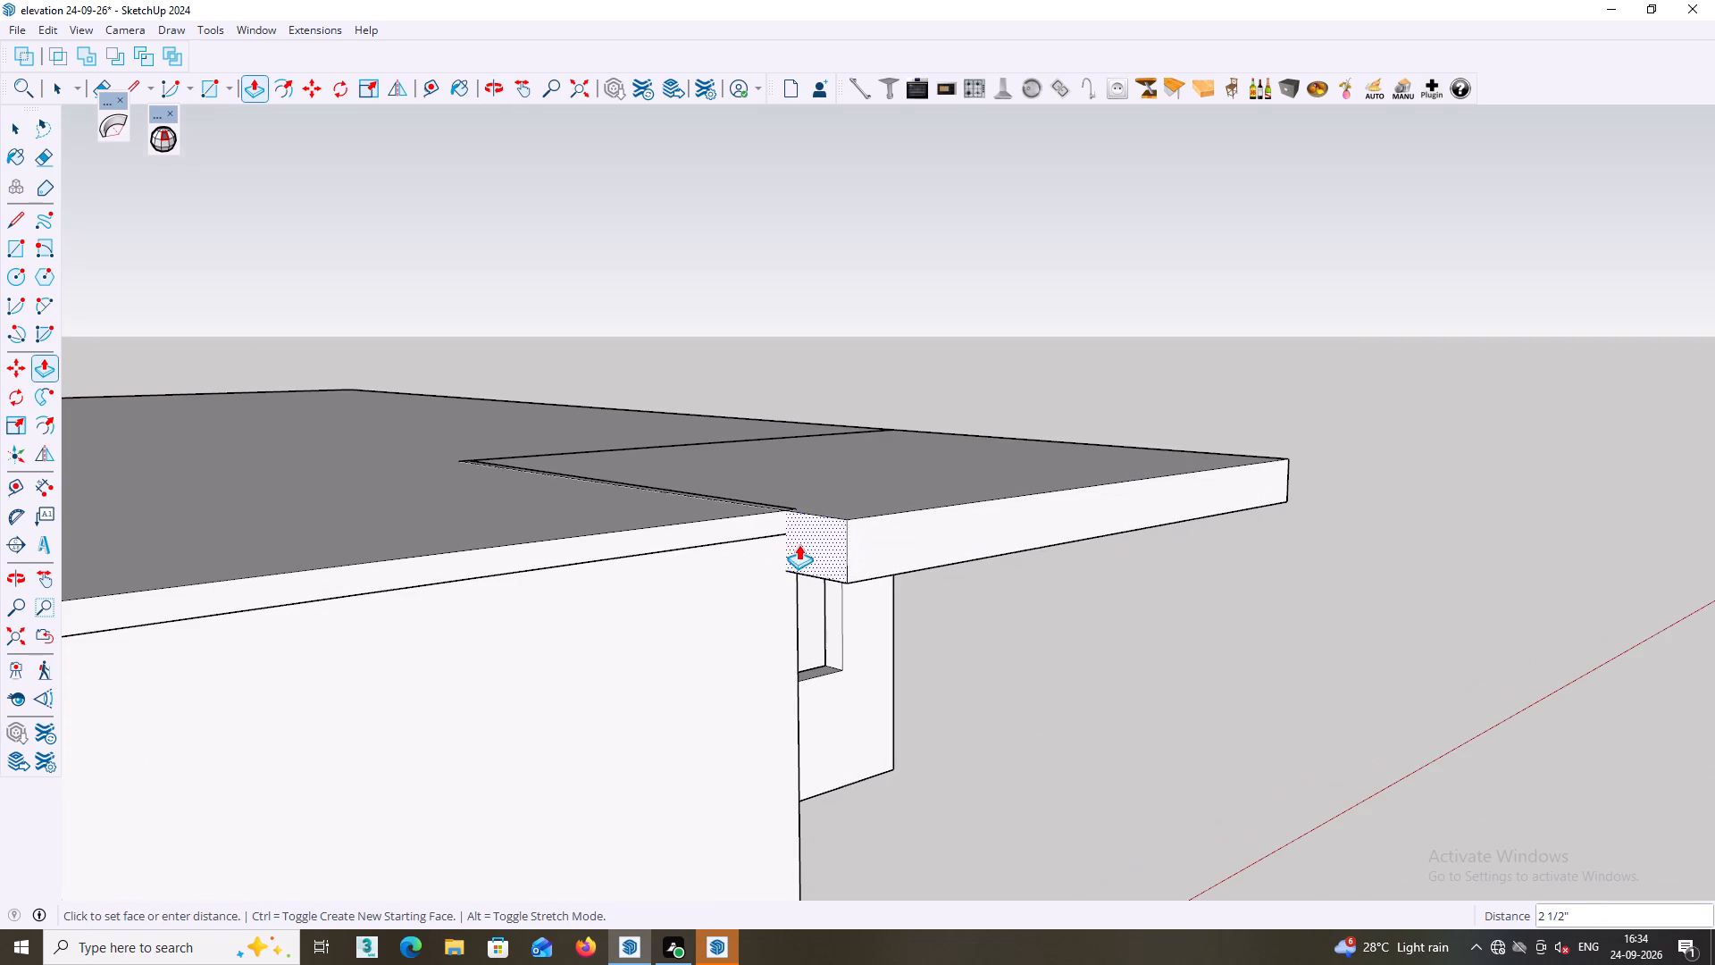
pyautogui.moveTo(789, 550); pyautogui.dragTo(668, 577, button='middle')
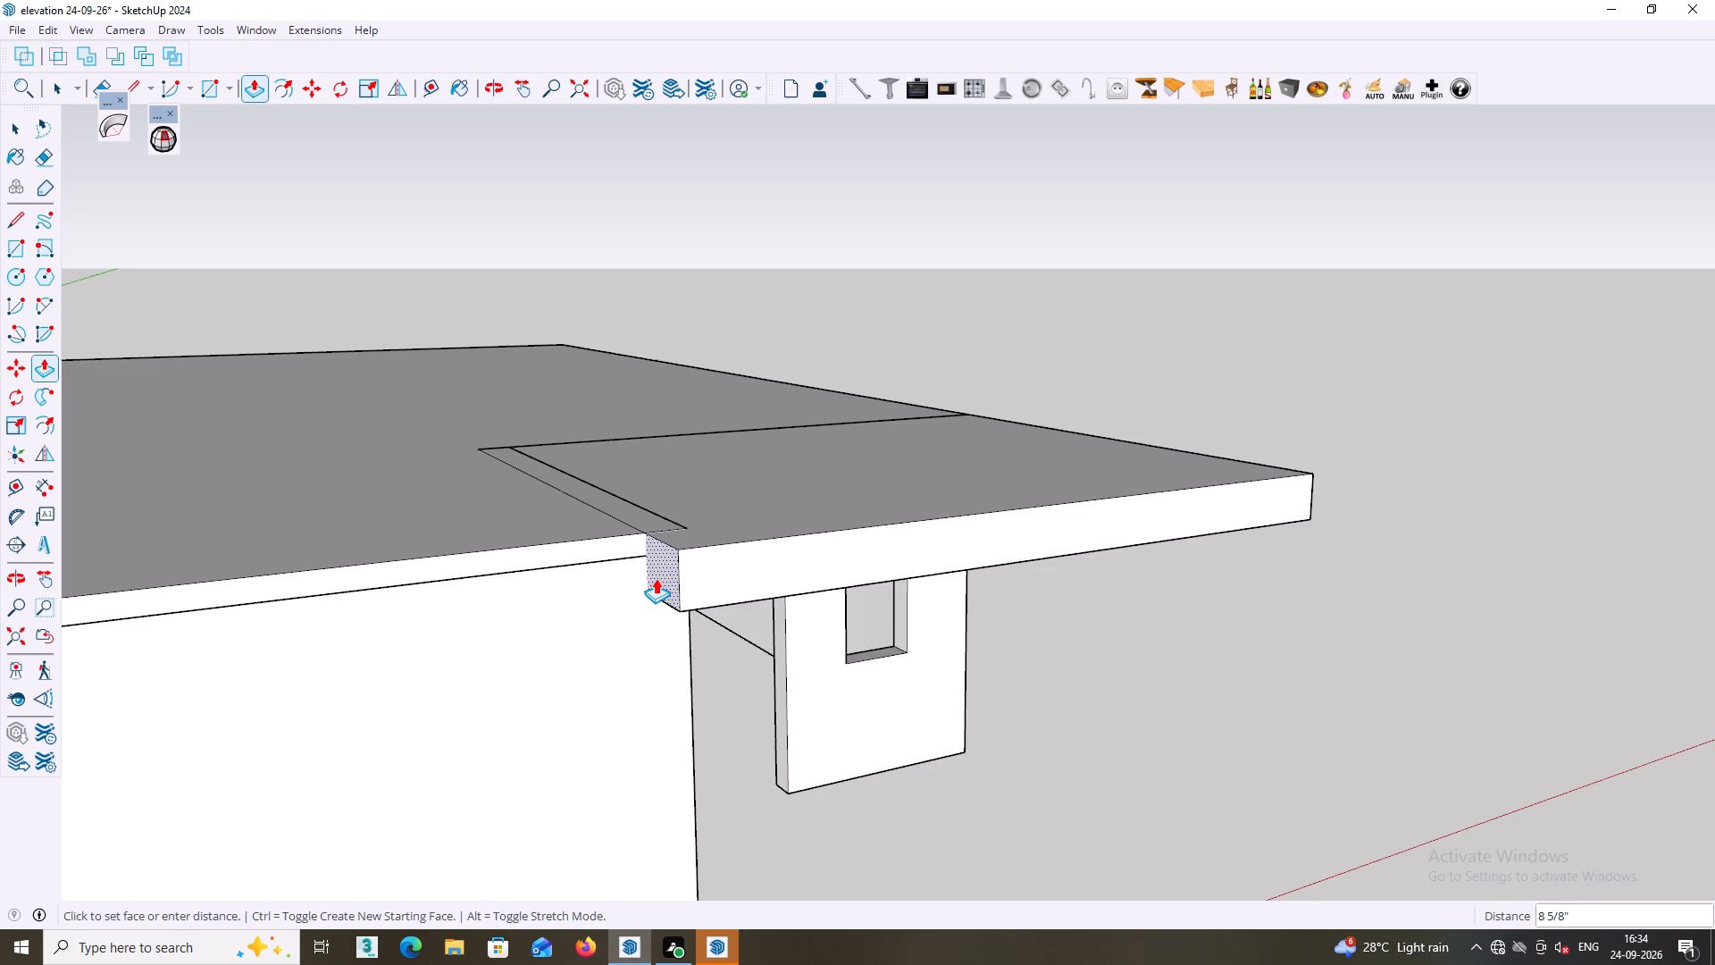
pyautogui.moveTo(656, 578); pyautogui.dragTo(606, 441, button='middle')
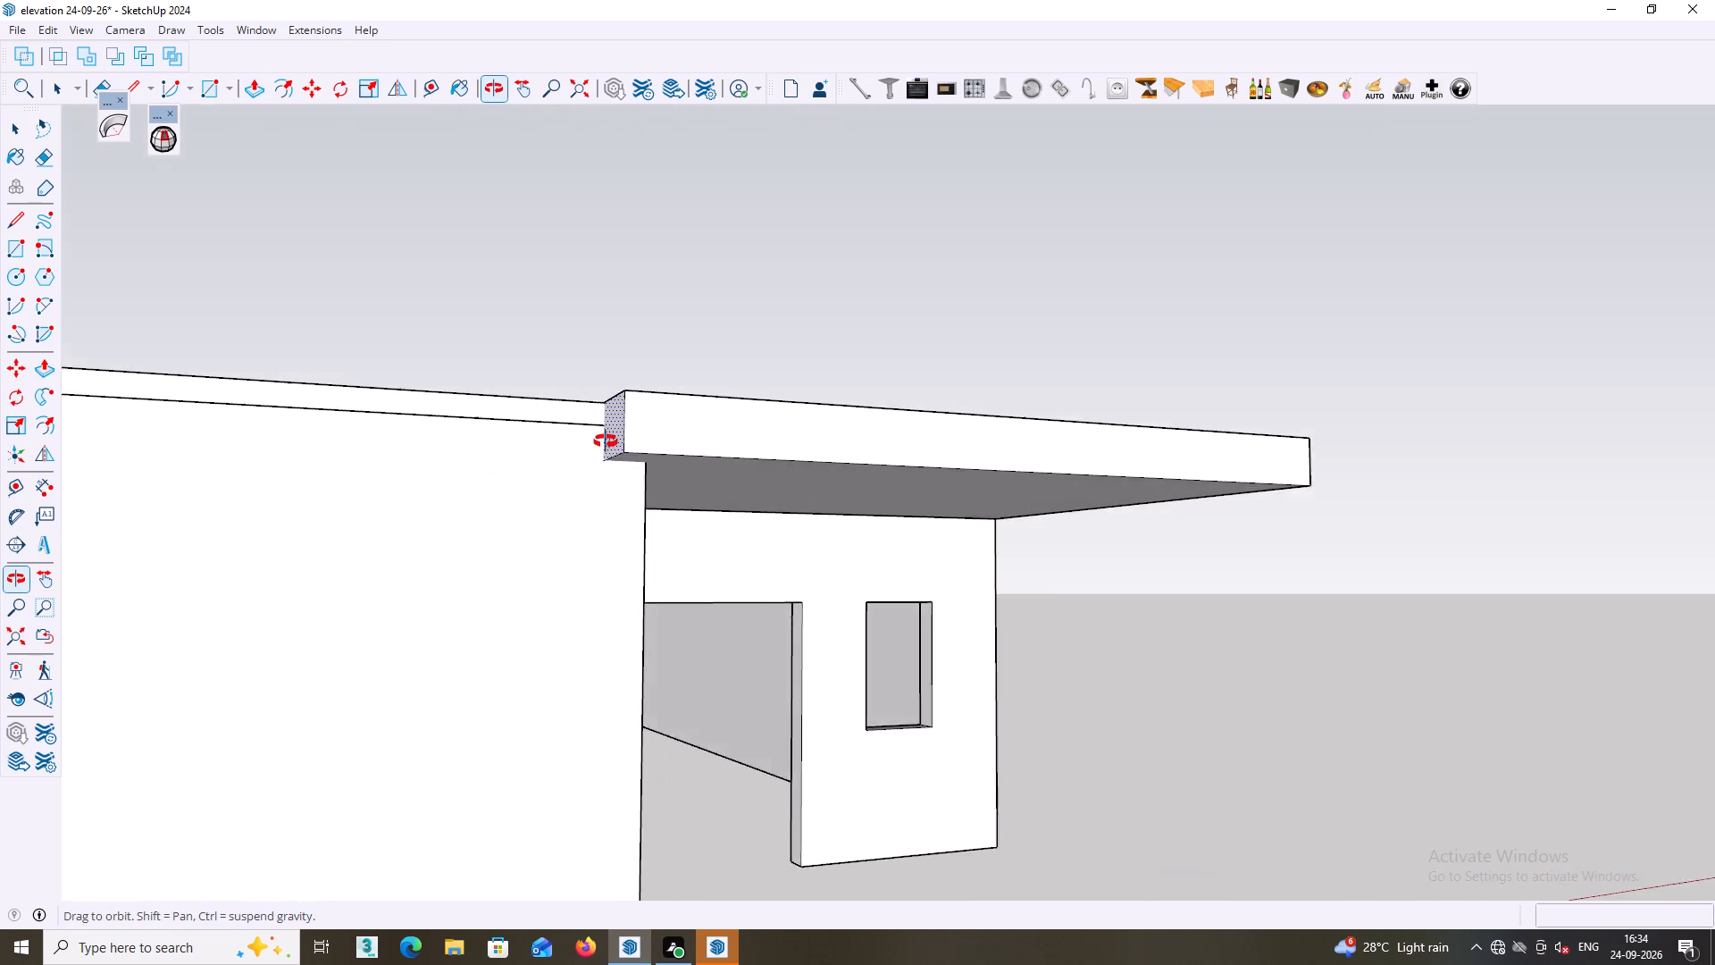
pyautogui.moveTo(606, 441); pyautogui.dragTo(669, 602, button='middle')
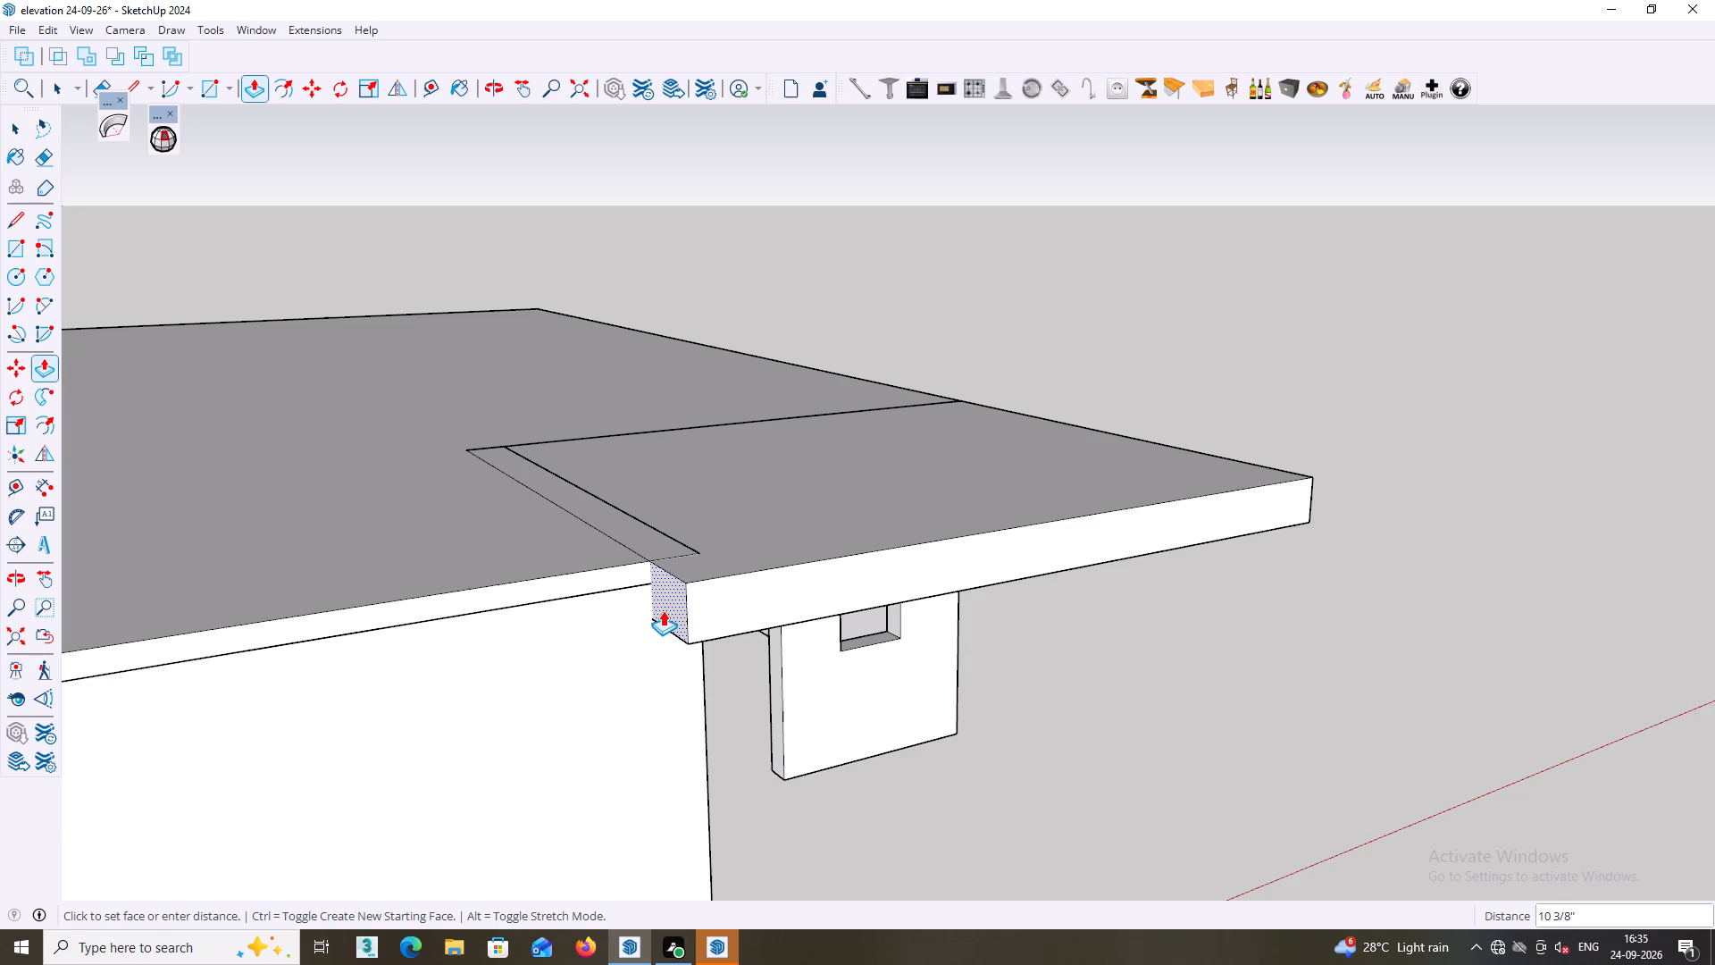
pyautogui.click(659, 614)
pyautogui.scroll(-2, 737, 658)
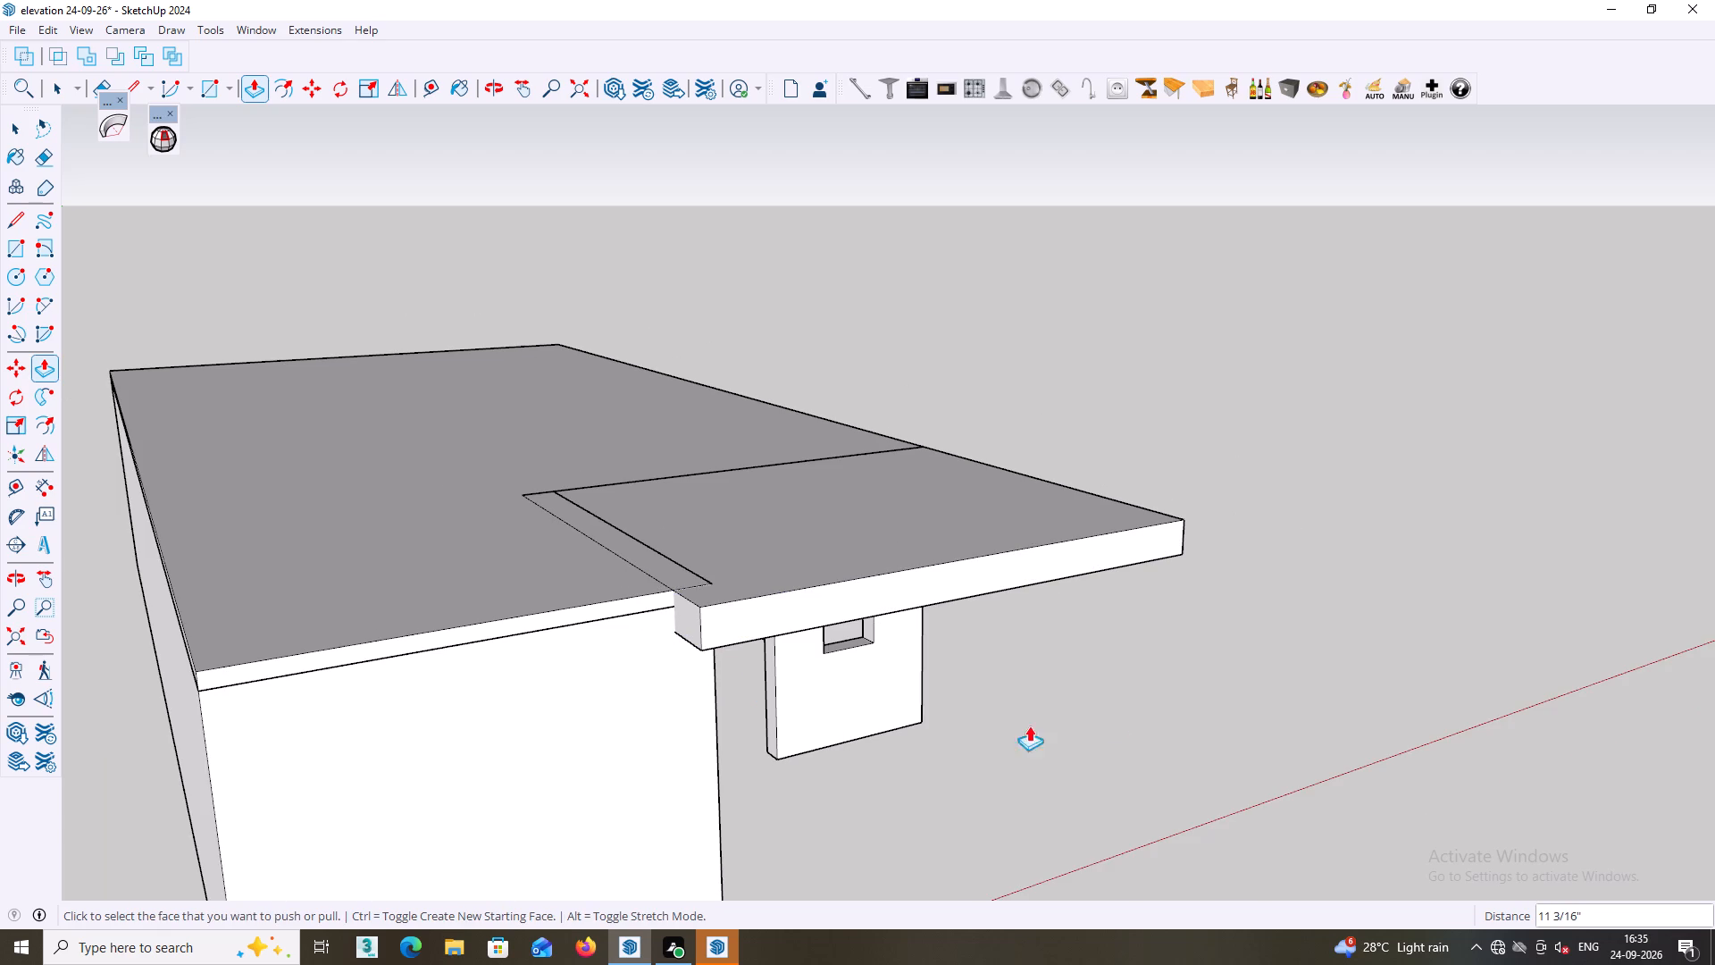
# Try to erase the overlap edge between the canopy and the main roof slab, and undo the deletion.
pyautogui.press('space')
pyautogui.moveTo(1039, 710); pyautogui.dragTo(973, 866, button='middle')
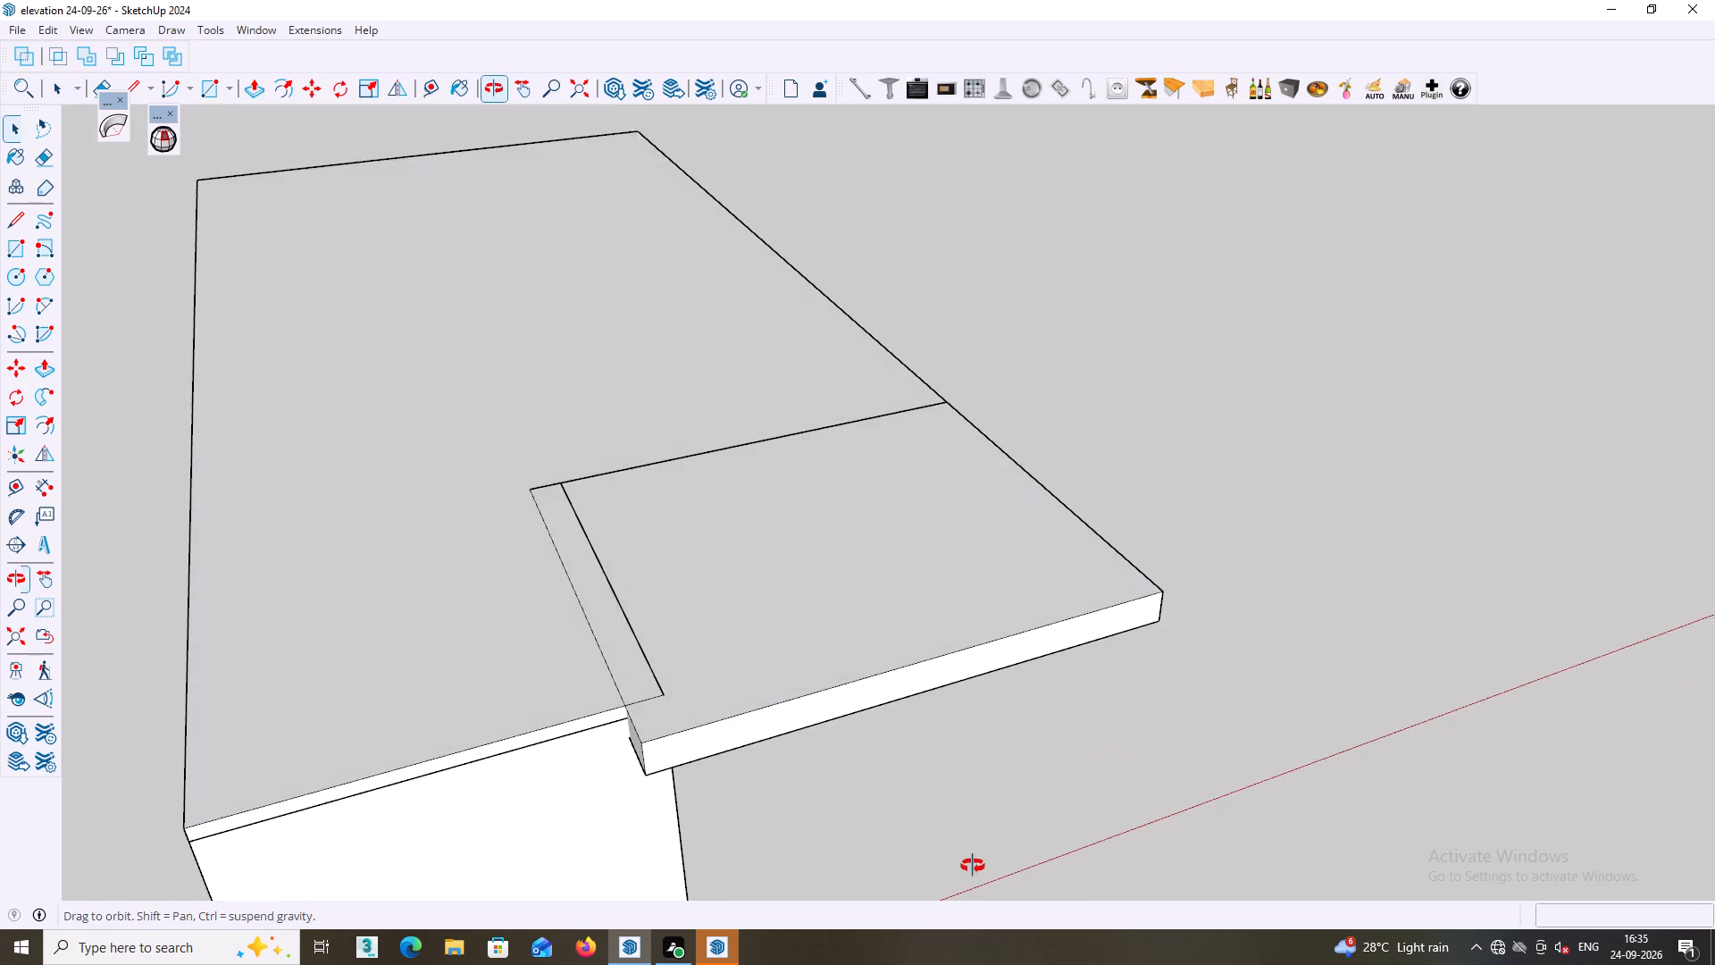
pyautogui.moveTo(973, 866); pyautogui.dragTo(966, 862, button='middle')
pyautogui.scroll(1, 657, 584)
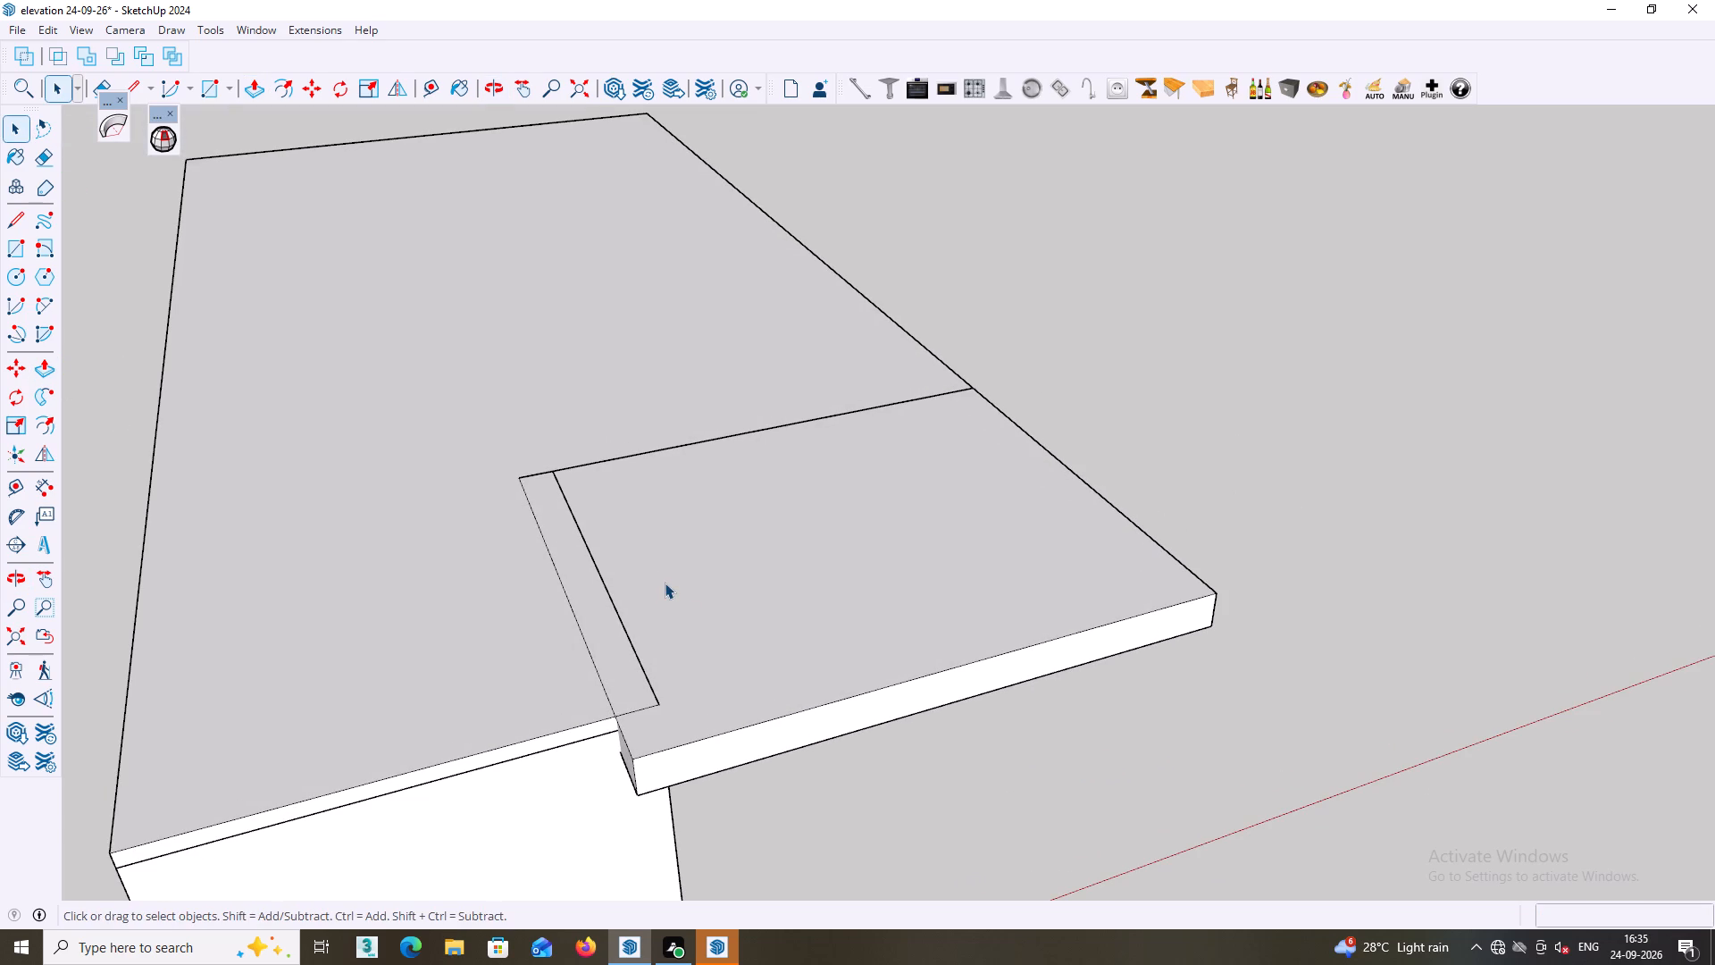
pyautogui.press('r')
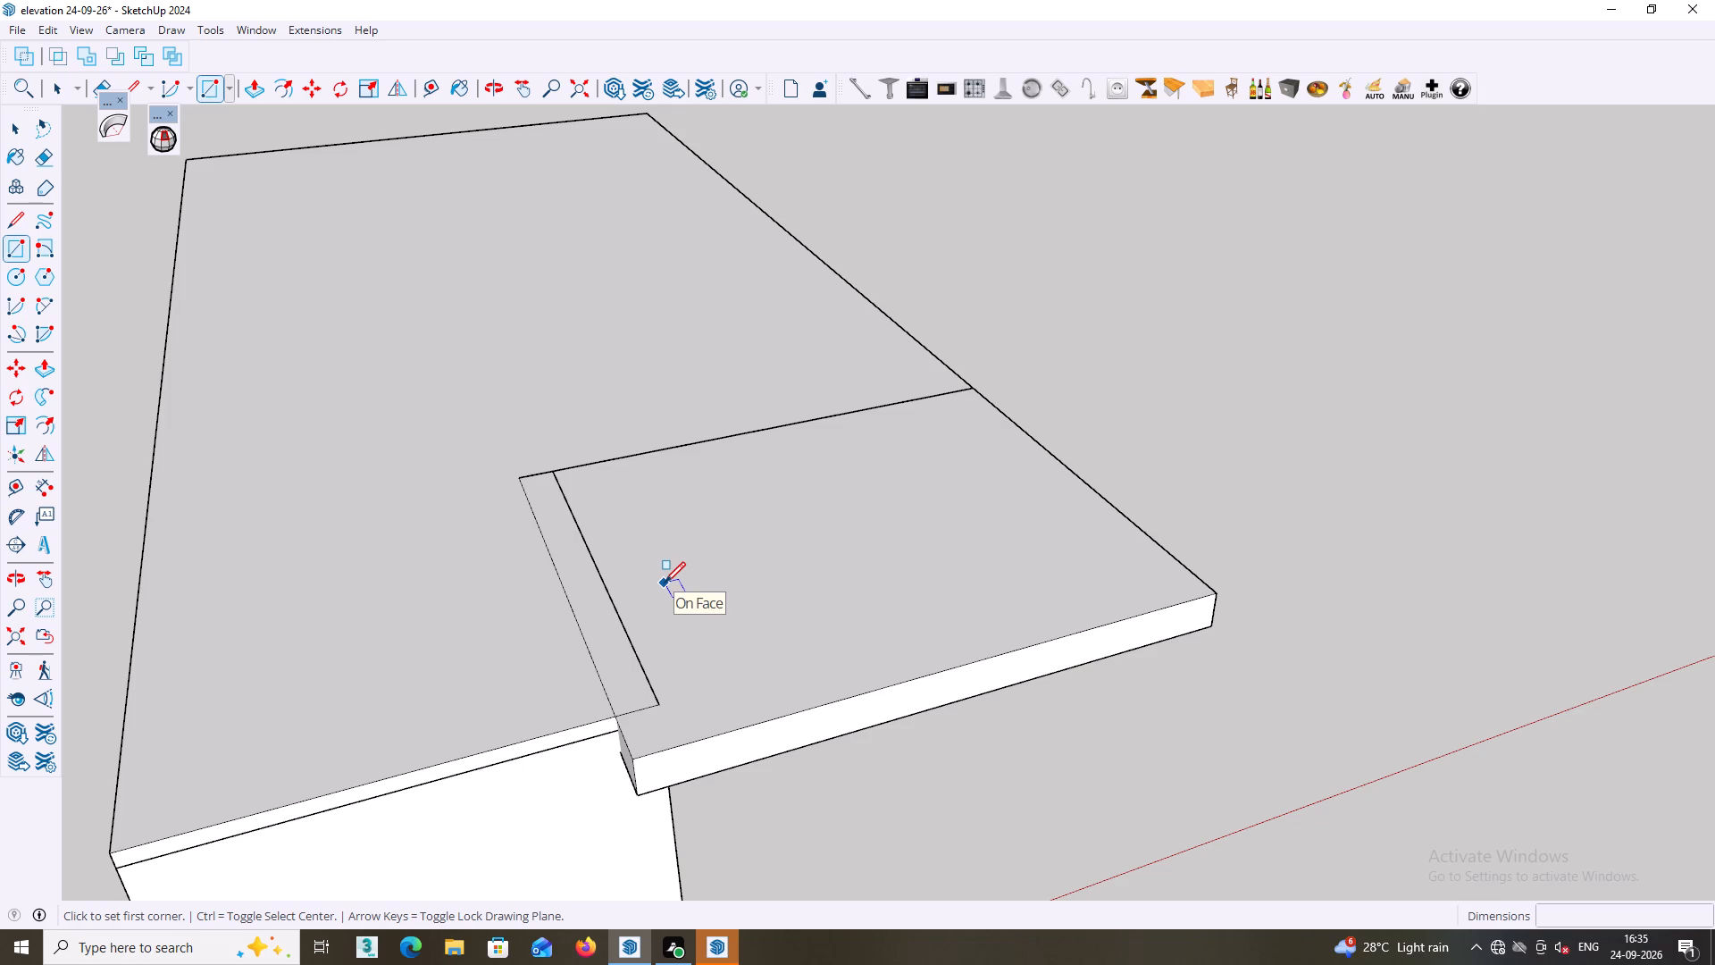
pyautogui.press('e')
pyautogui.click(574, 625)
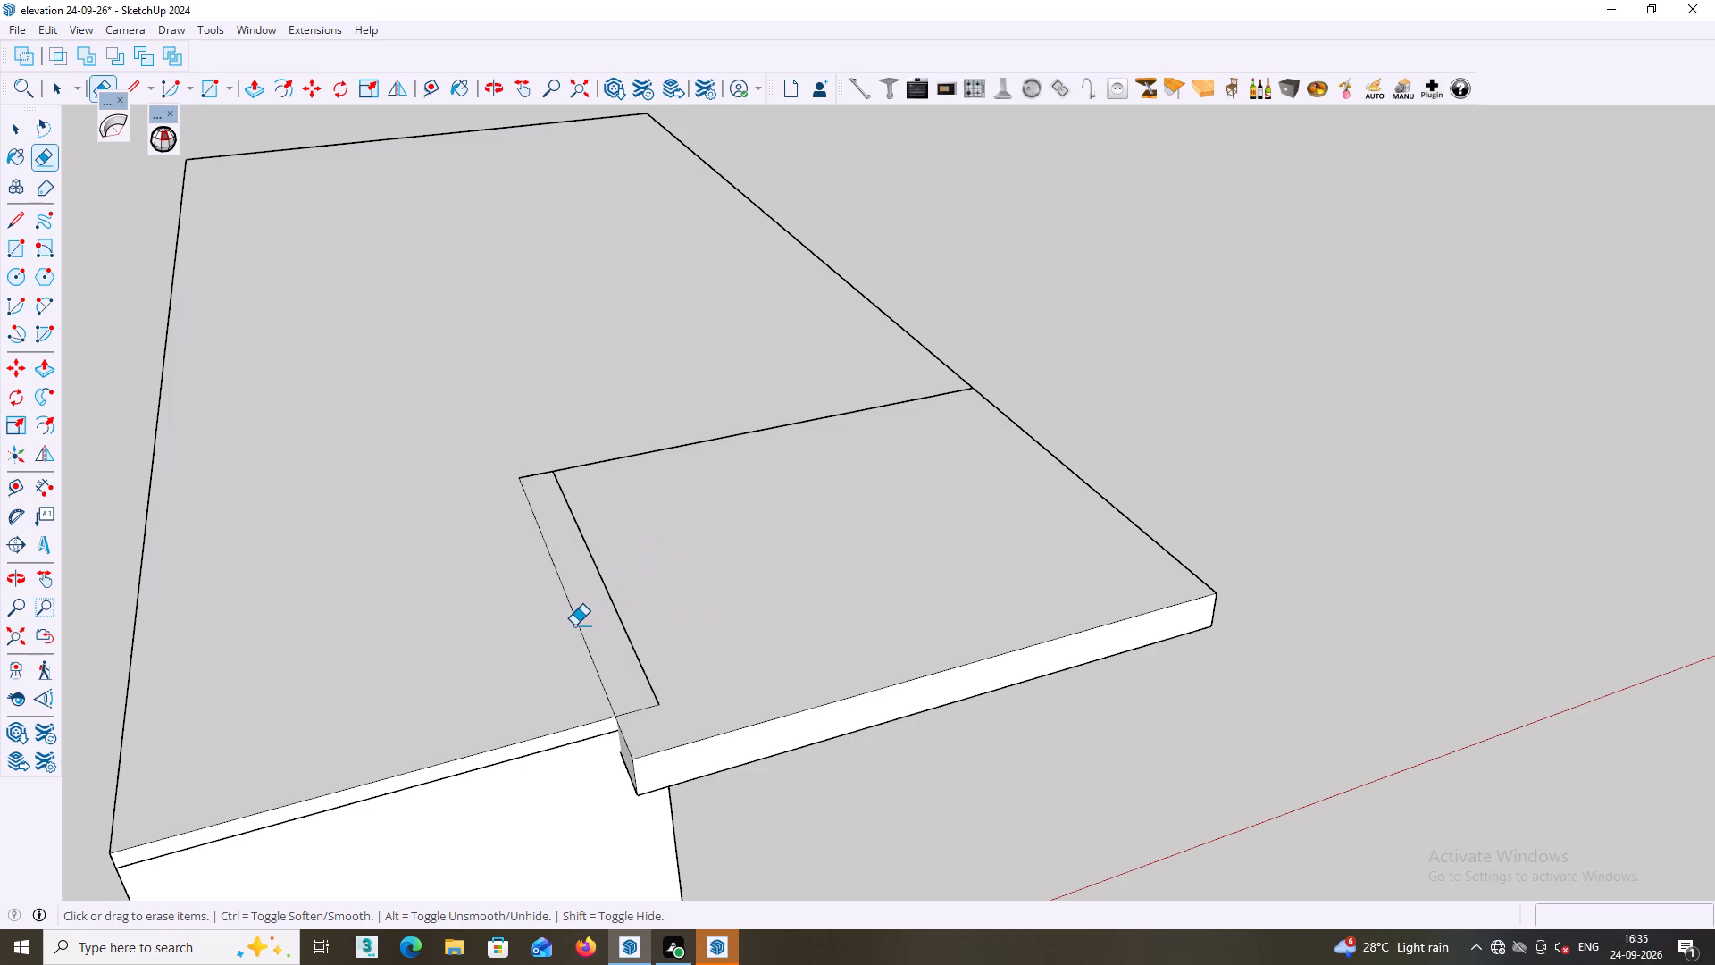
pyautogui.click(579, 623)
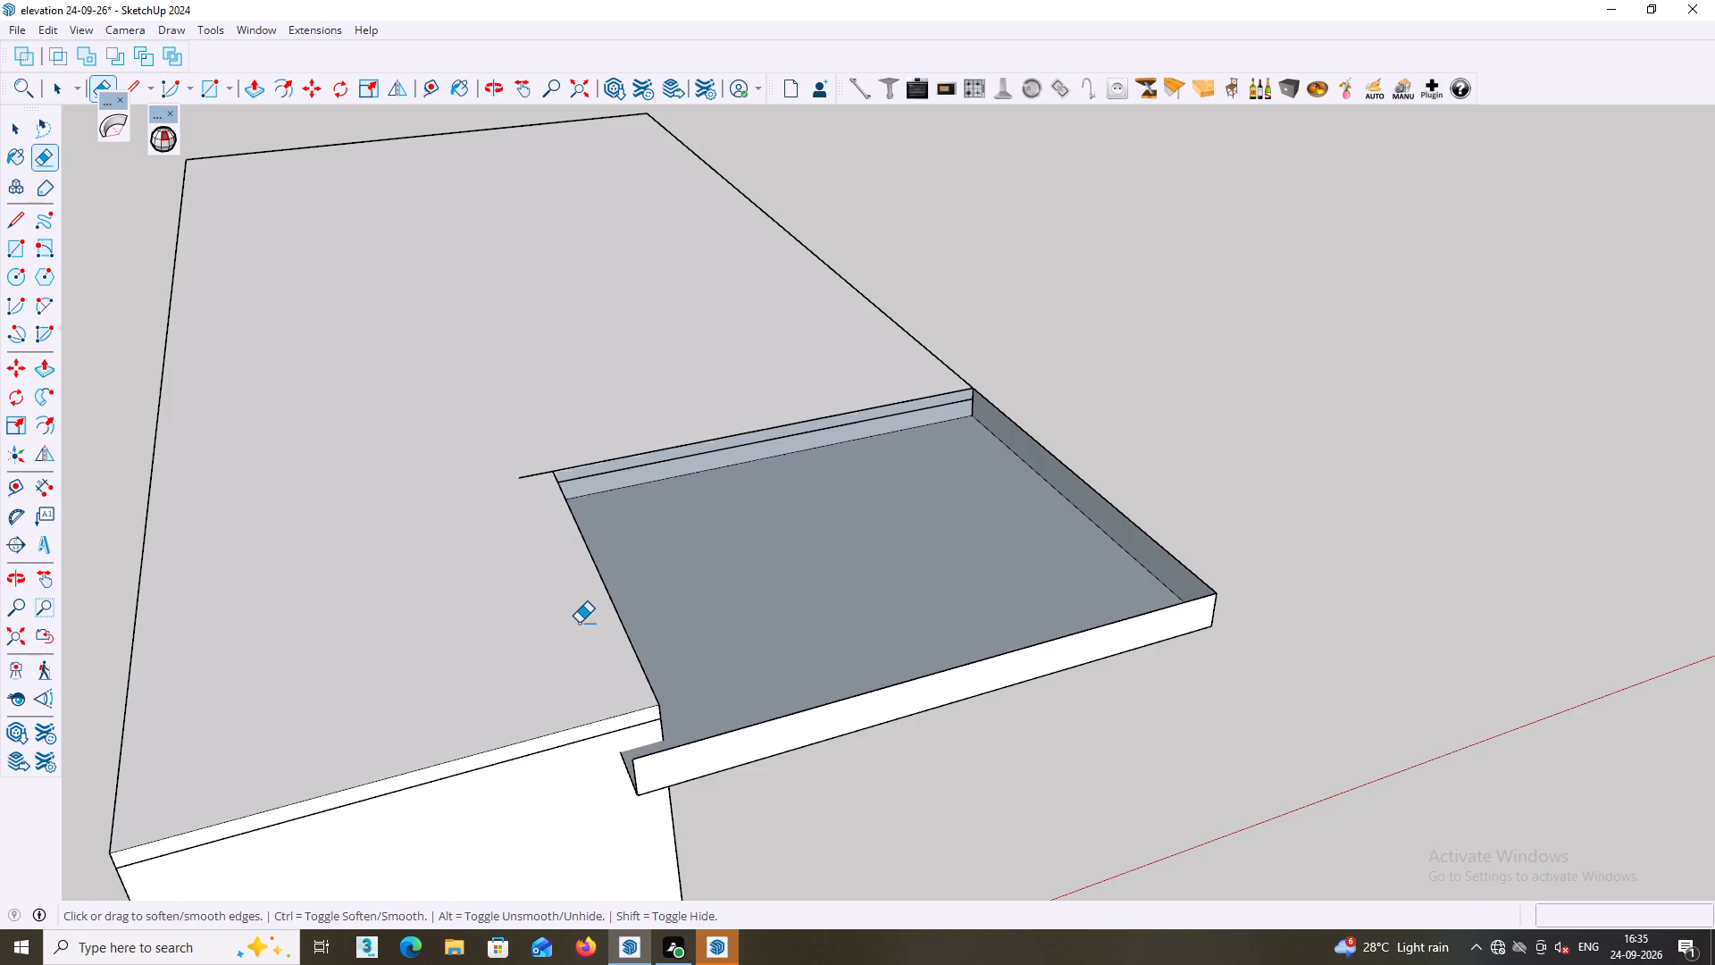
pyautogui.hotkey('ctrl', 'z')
# Erase the old main roof slab, keeping the canopy slab over the recessed entrance.
pyautogui.click(614, 608)
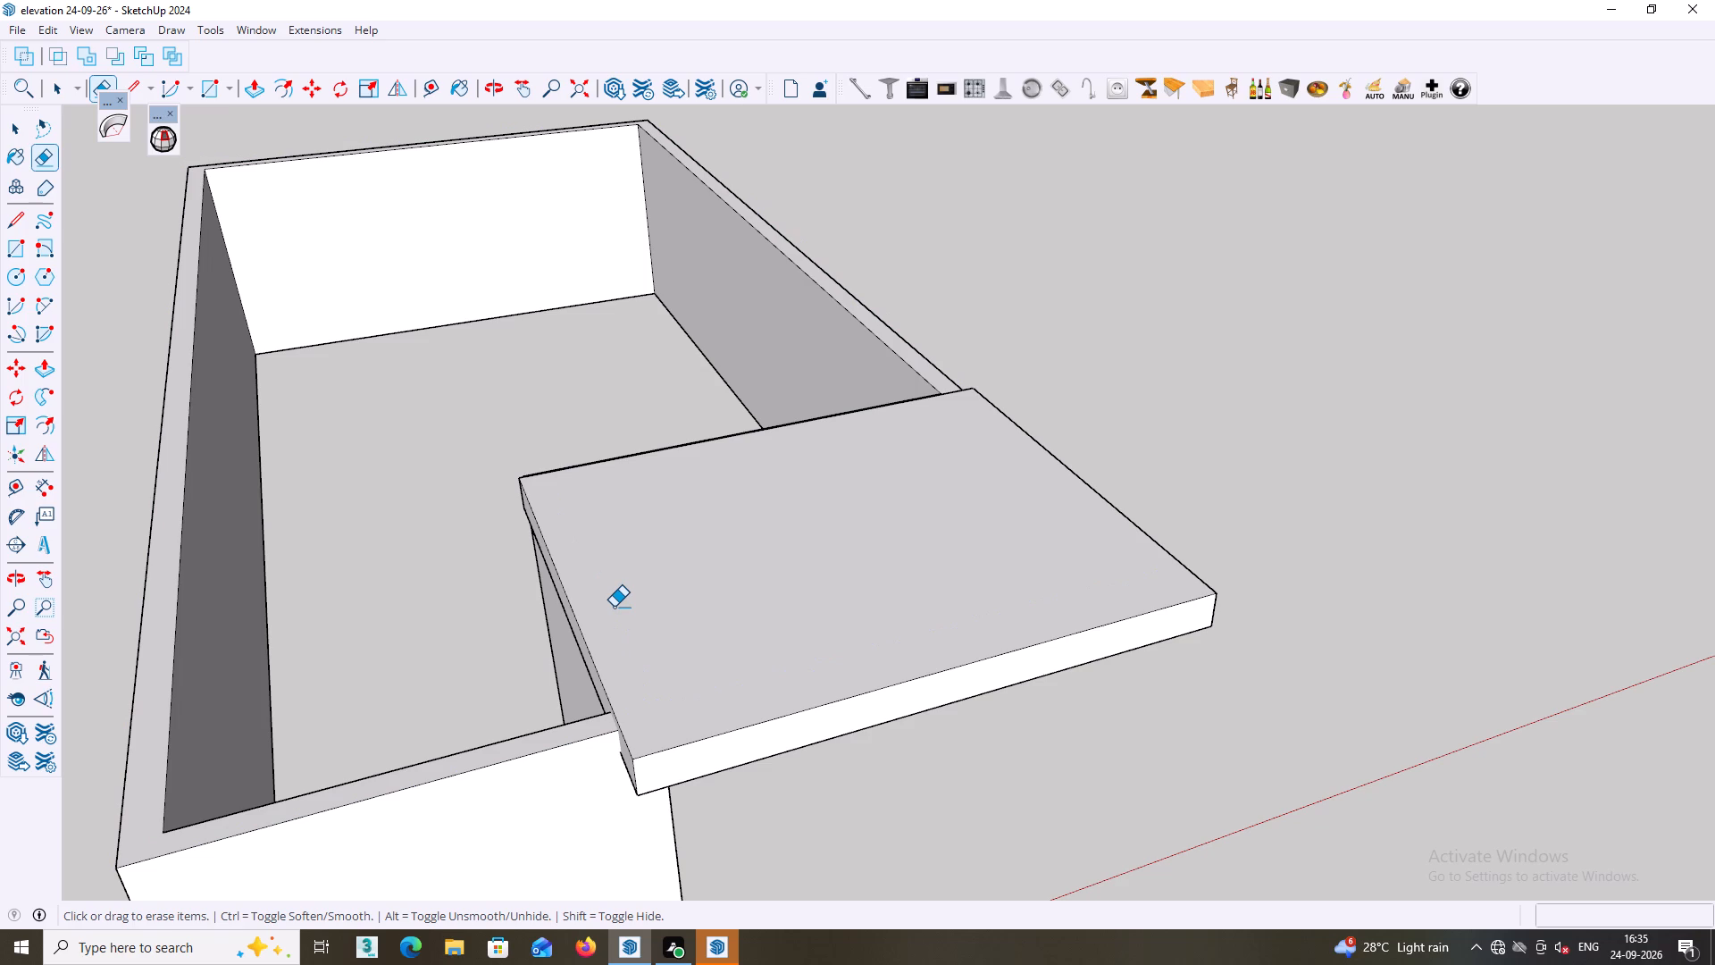
# Examine the canopy slab and the open wall shell from below, above and the side.
pyautogui.moveTo(545, 588); pyautogui.dragTo(448, 177, button='middle')
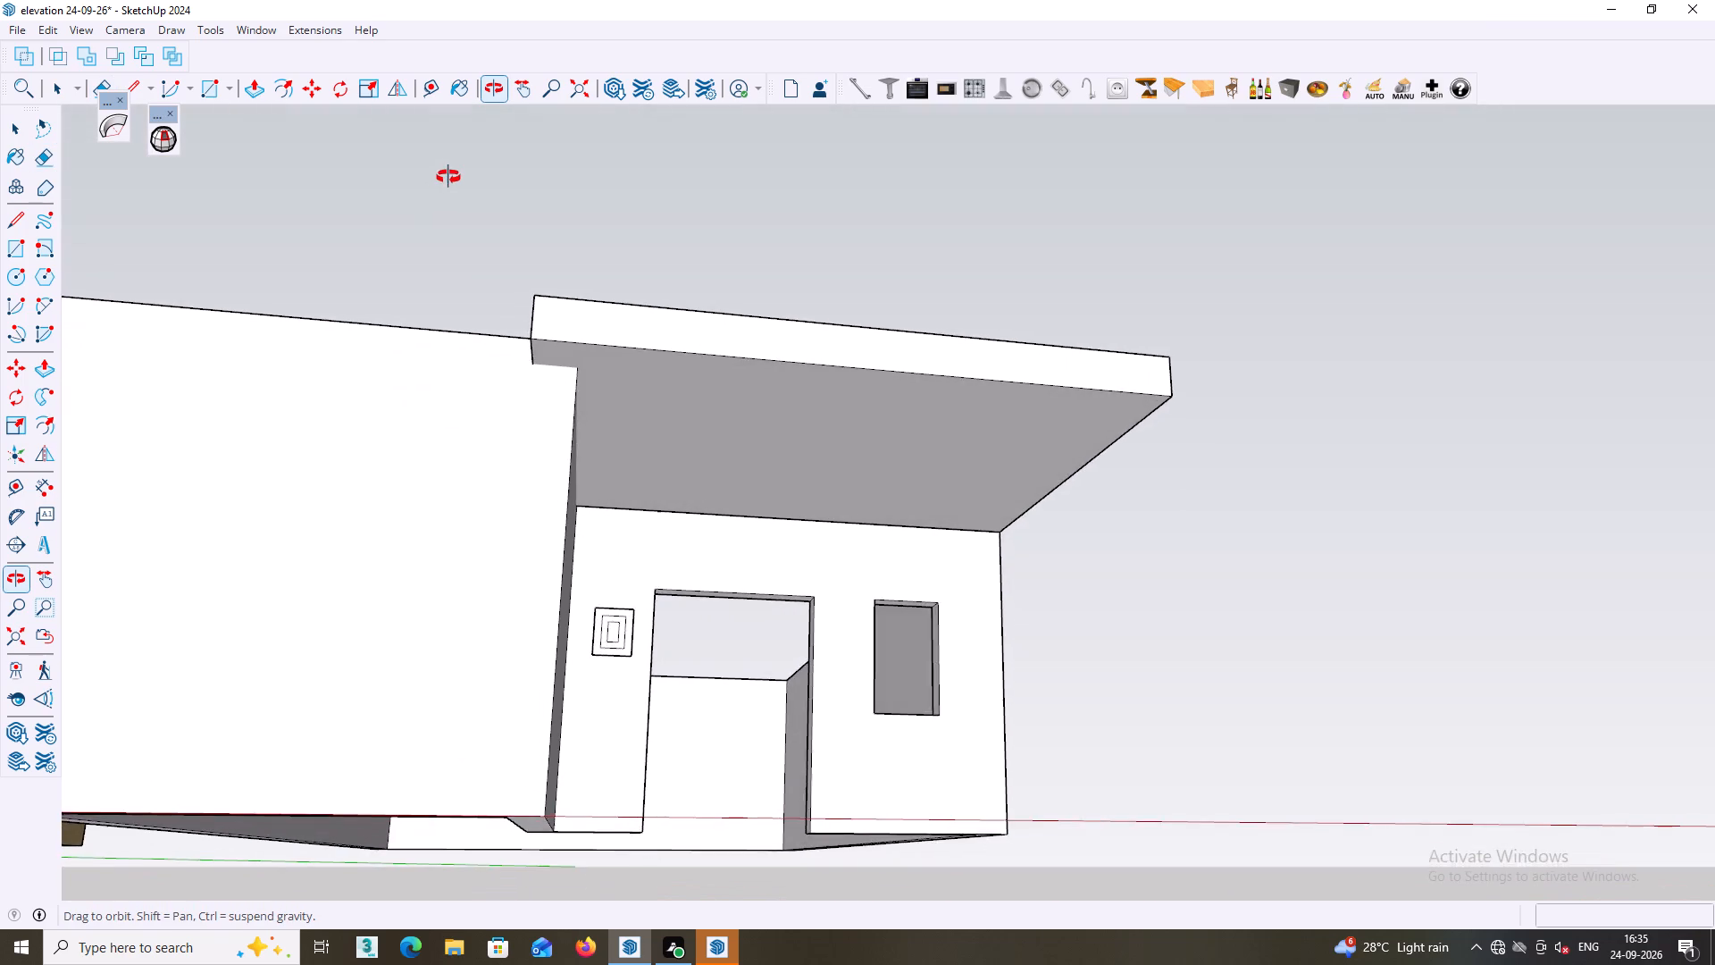
pyautogui.moveTo(448, 177); pyautogui.dragTo(922, 595, button='middle')
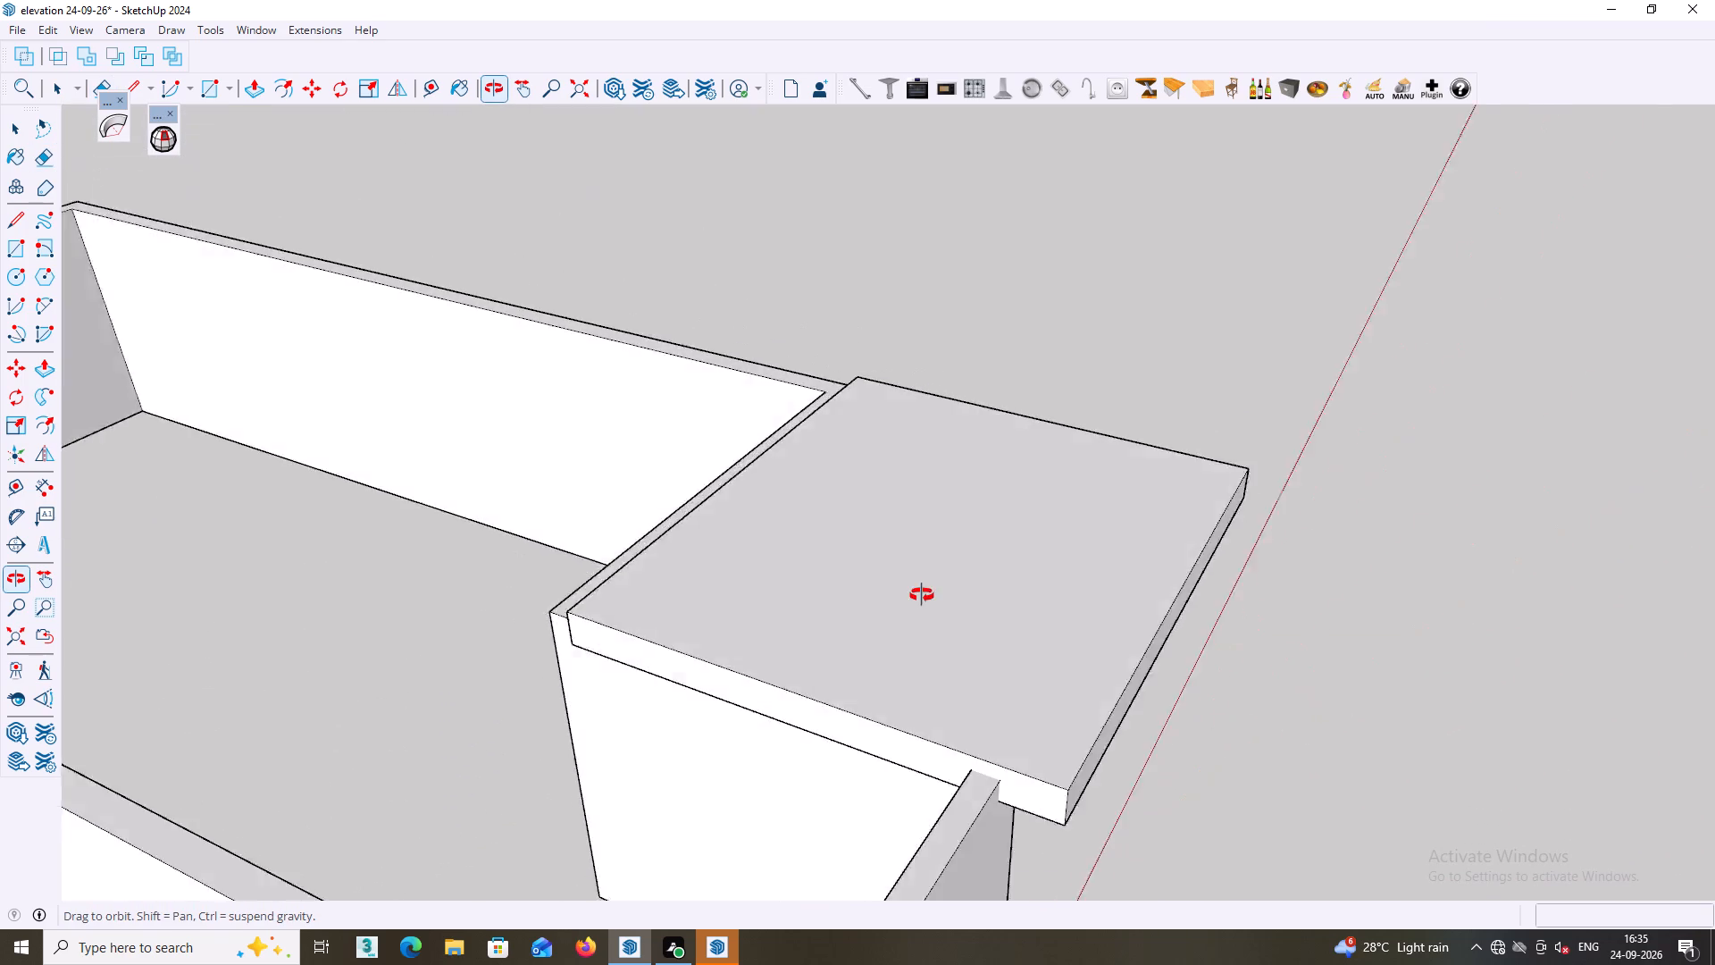
pyautogui.moveTo(922, 595); pyautogui.dragTo(925, 584, button='middle')
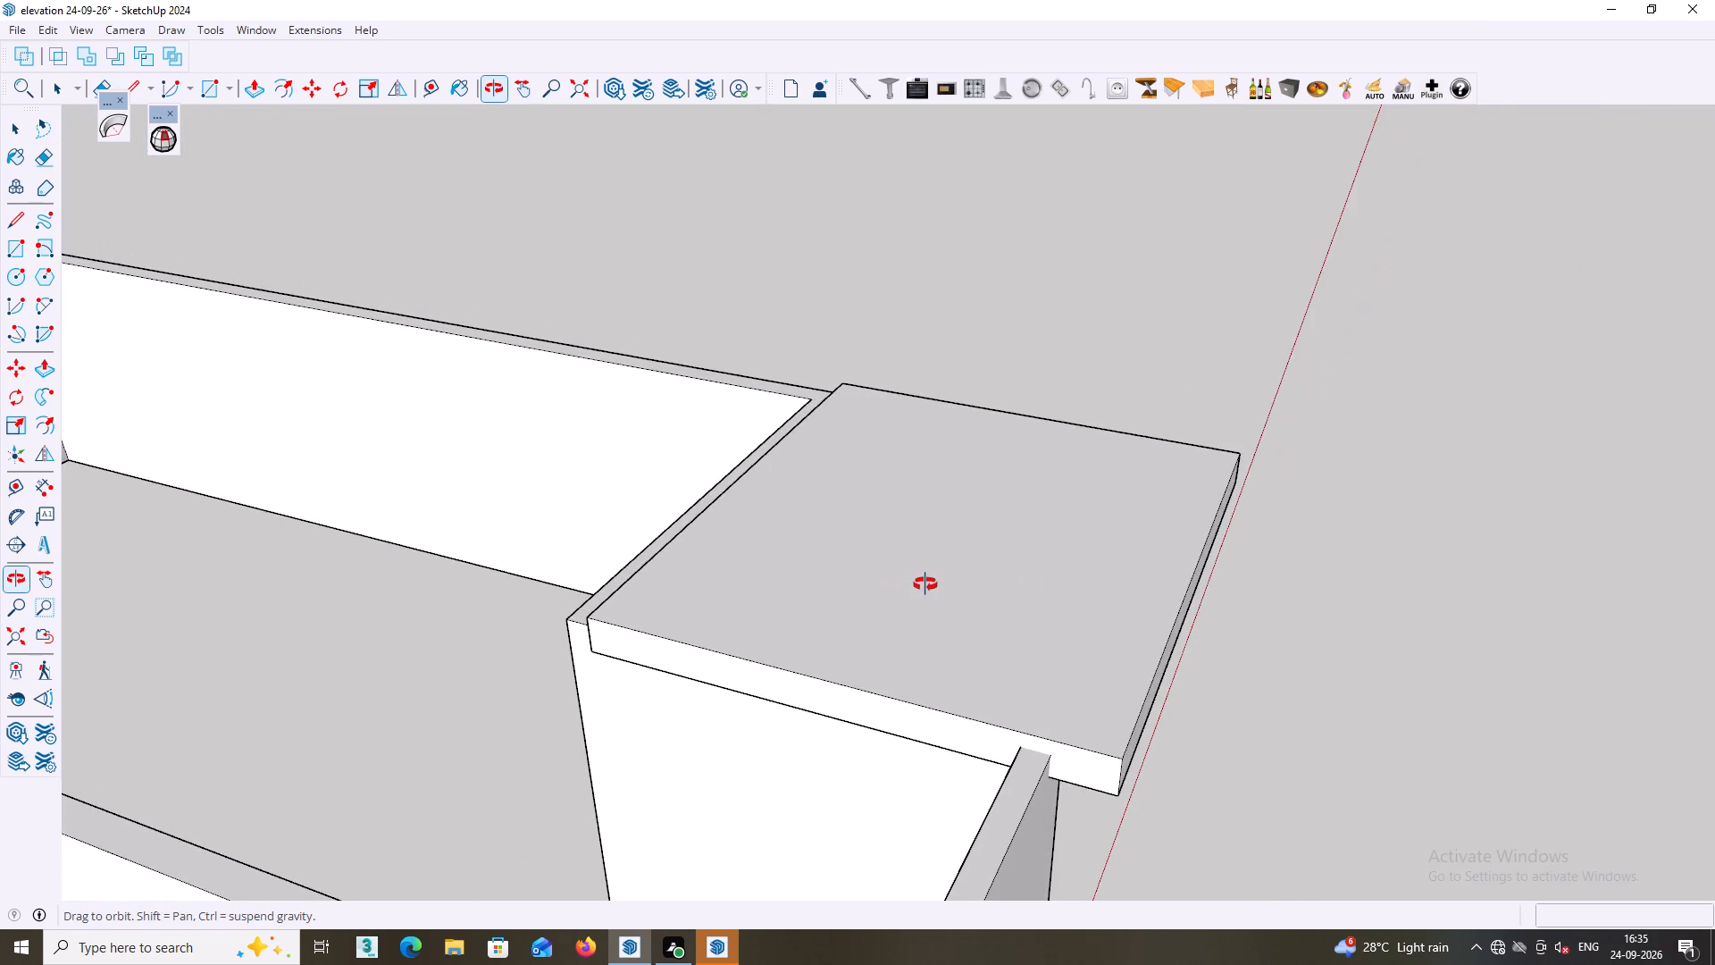
pyautogui.moveTo(925, 584); pyautogui.dragTo(712, 592, button='middle')
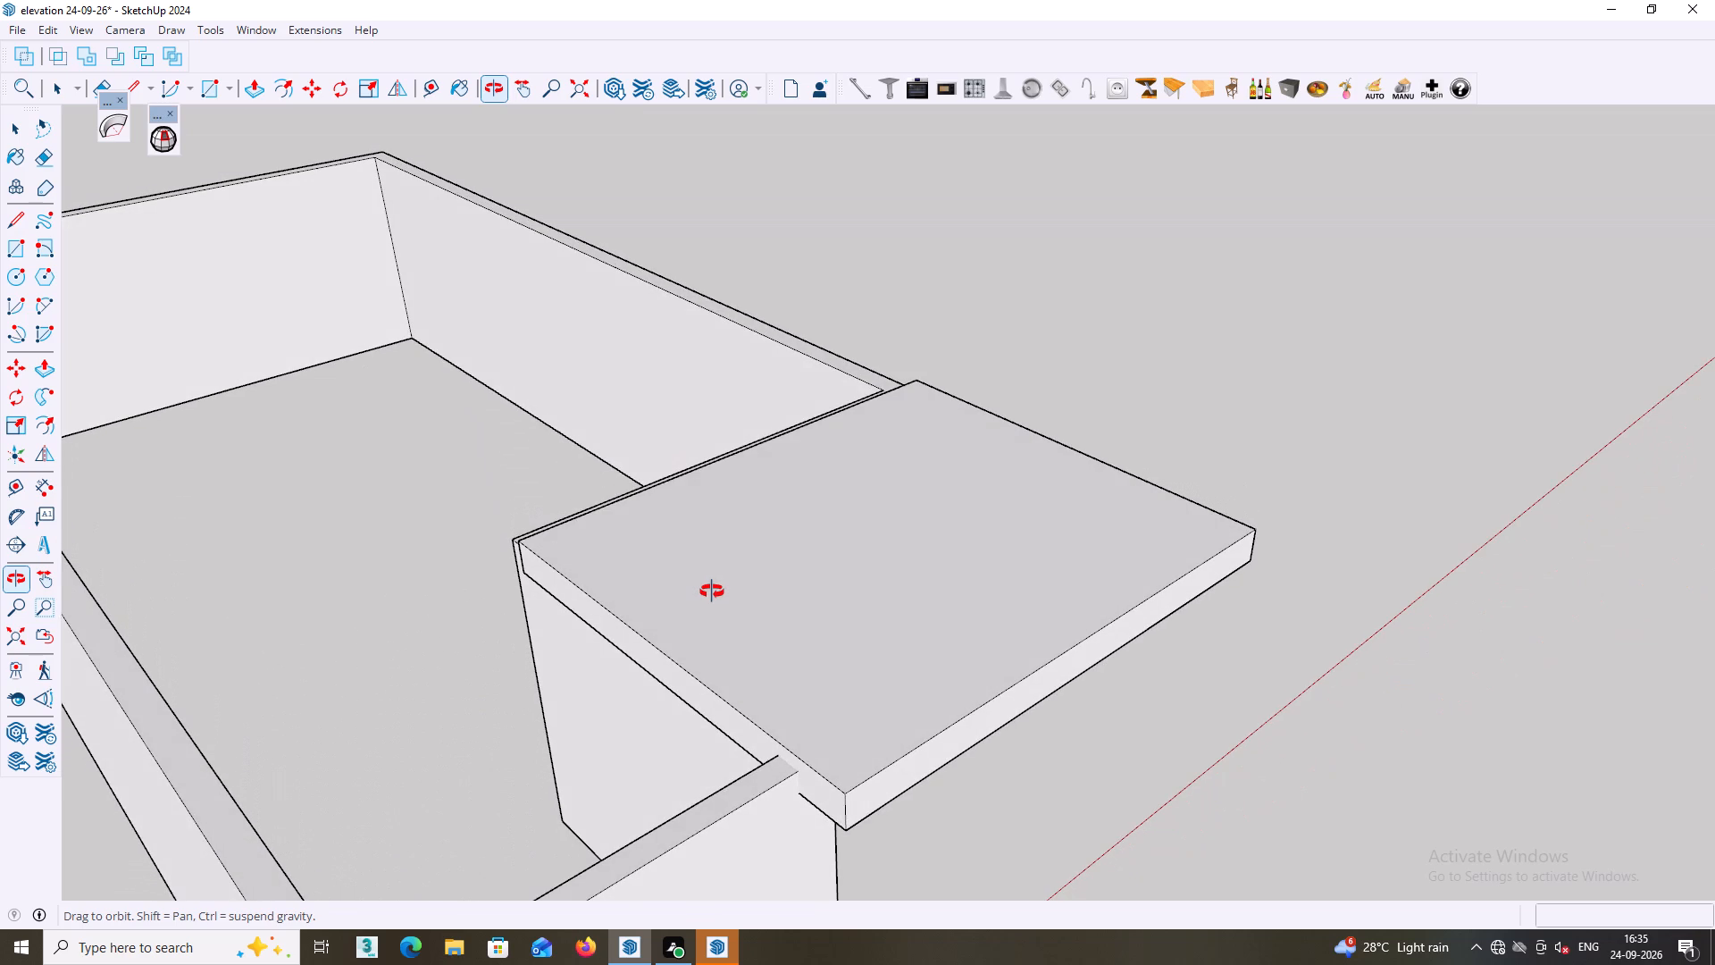
pyautogui.moveTo(712, 592); pyautogui.dragTo(692, 752, button='middle')
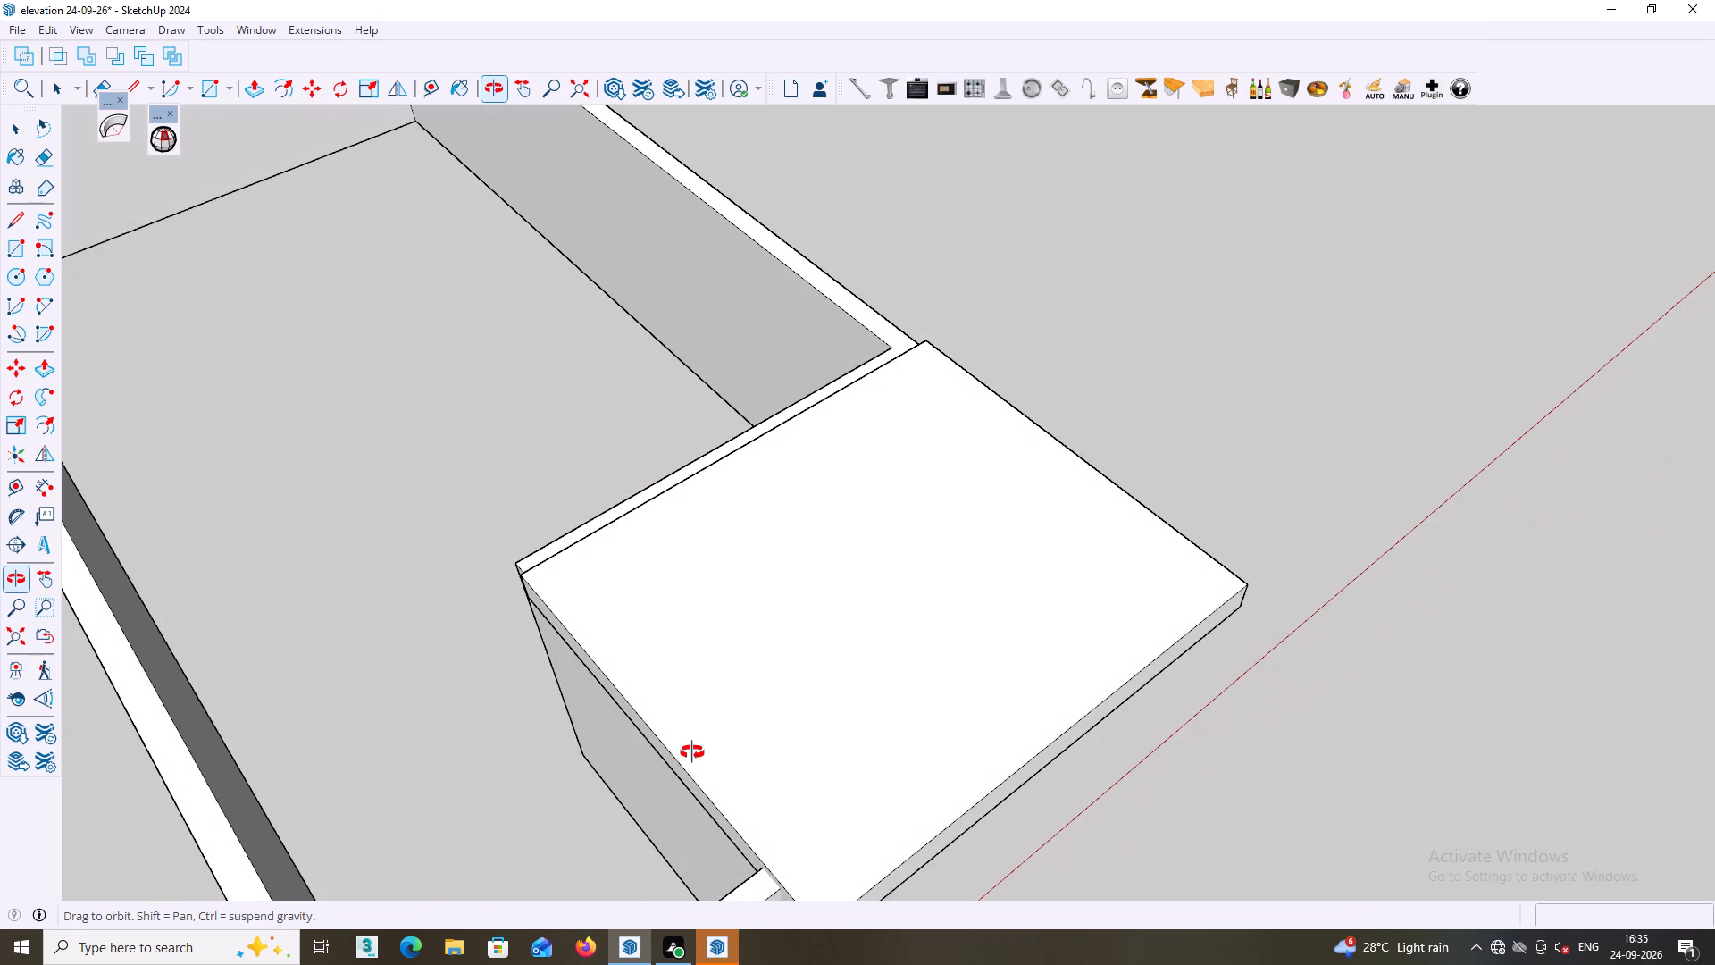
pyautogui.moveTo(692, 752); pyautogui.dragTo(643, 689, button='middle')
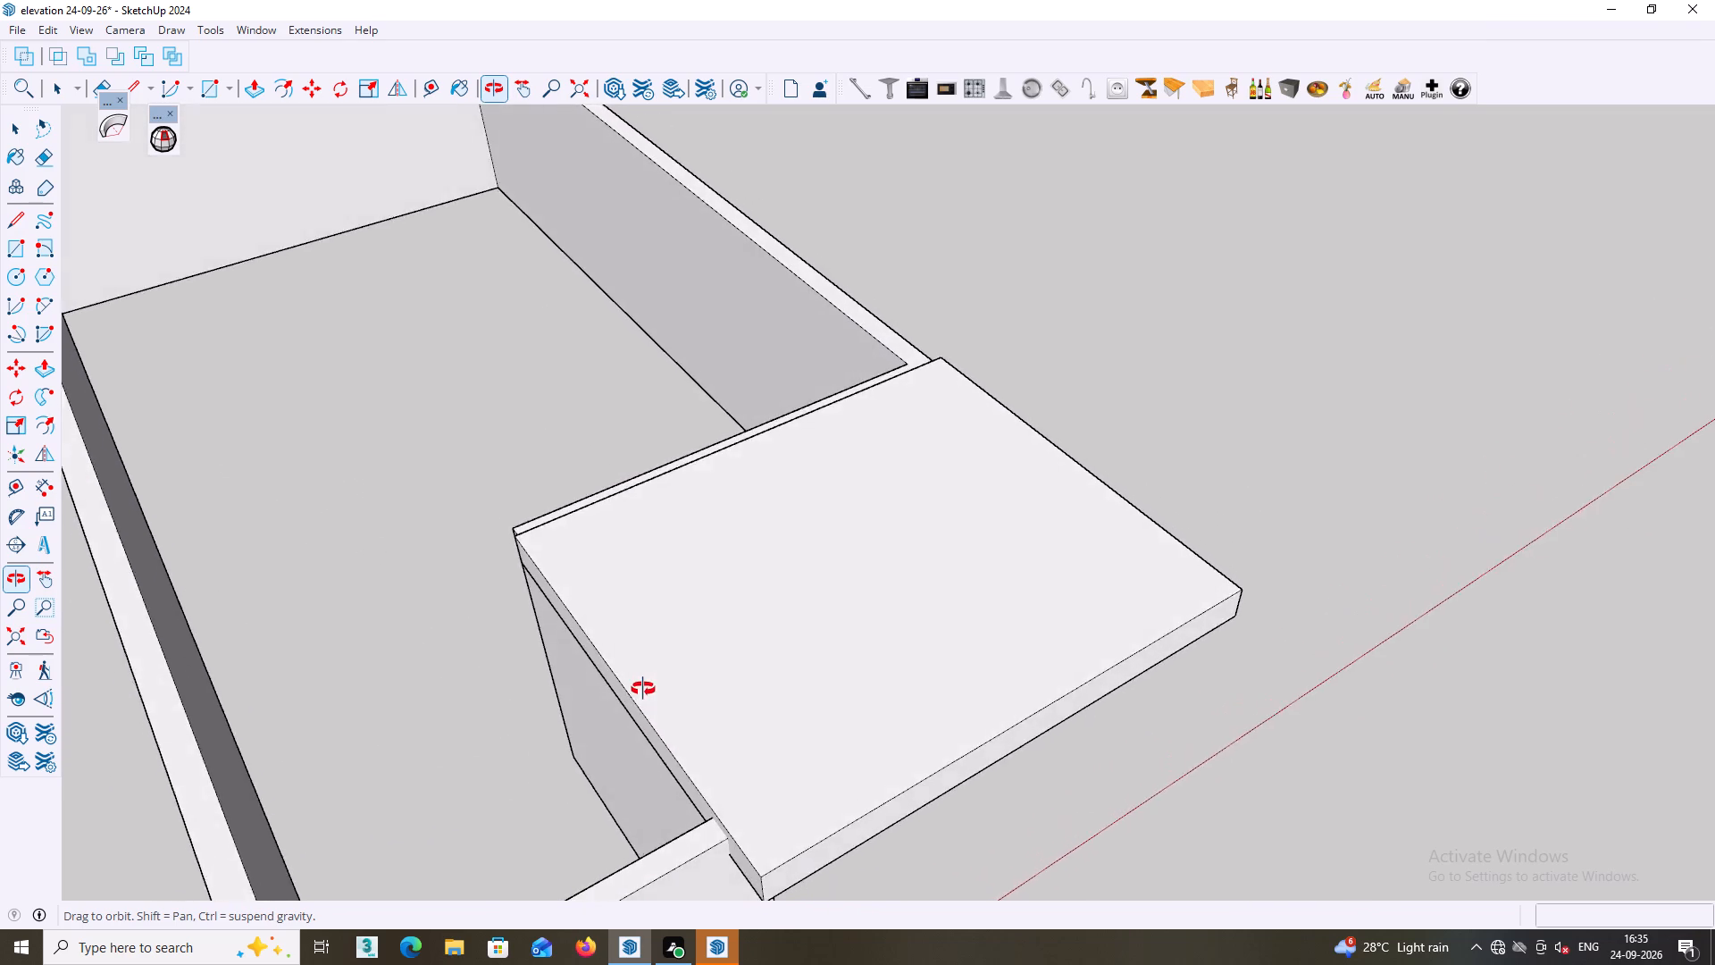
pyautogui.moveTo(643, 689); pyautogui.dragTo(577, 641, button='middle')
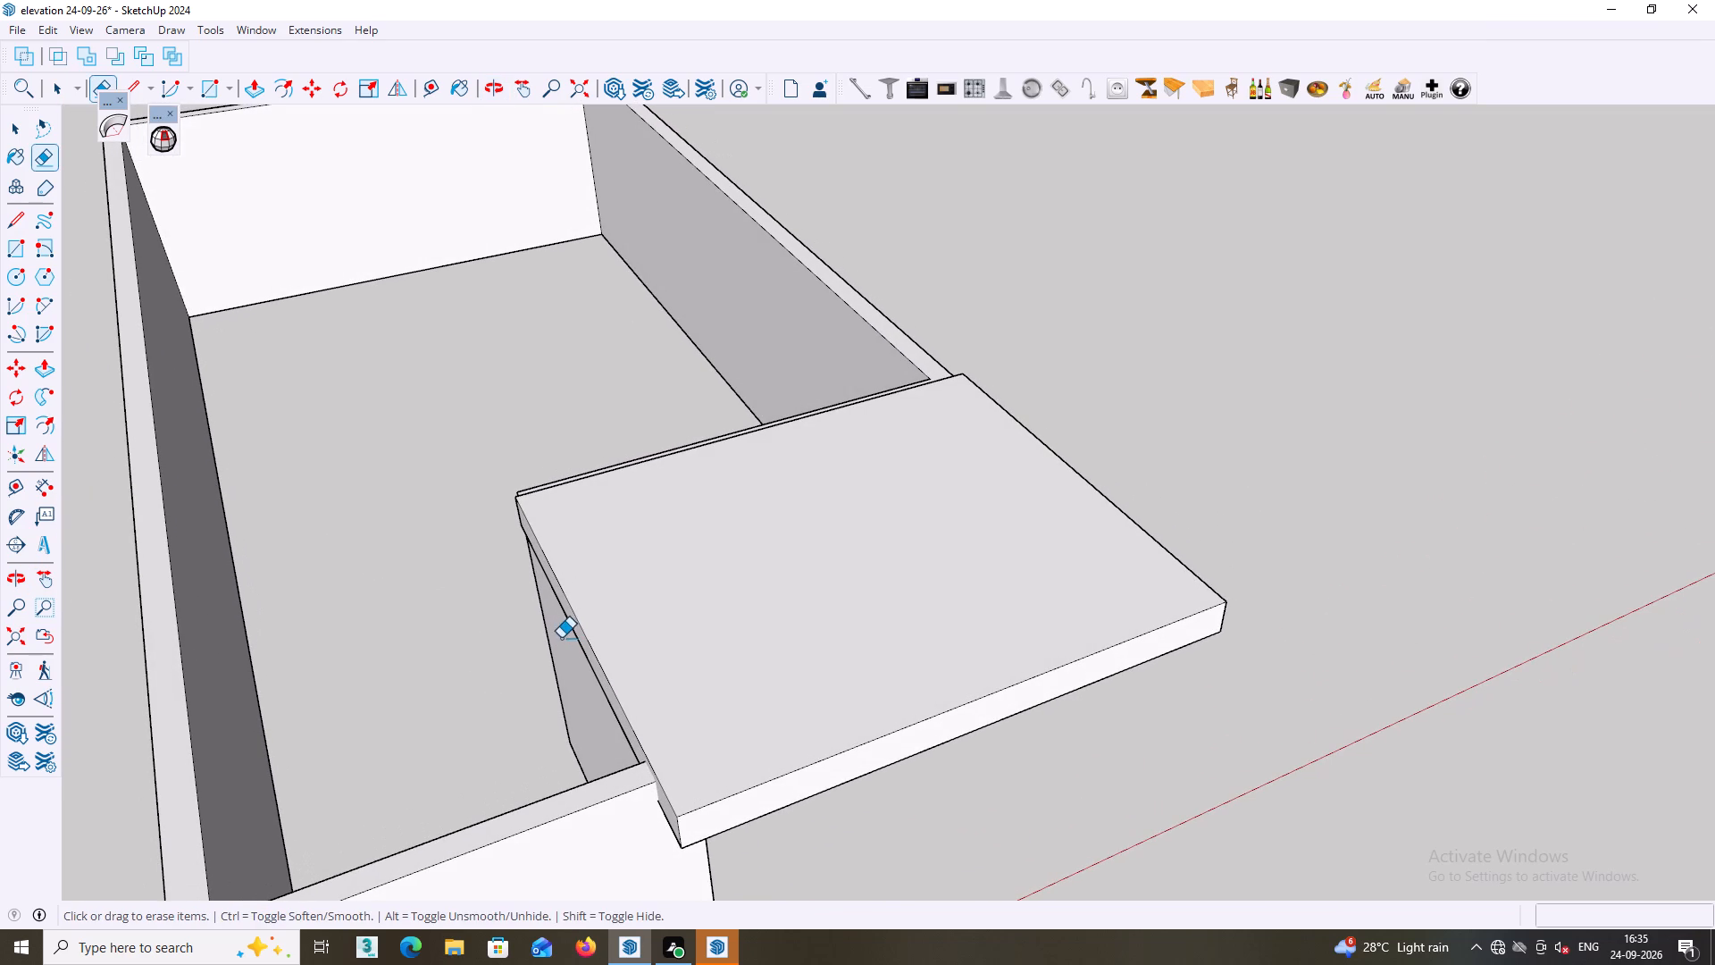
pyautogui.press('space')
pyautogui.moveTo(563, 620); pyautogui.dragTo(706, 578, button='middle')
pyautogui.moveTo(706, 606); pyautogui.dragTo(806, 496, button='middle')
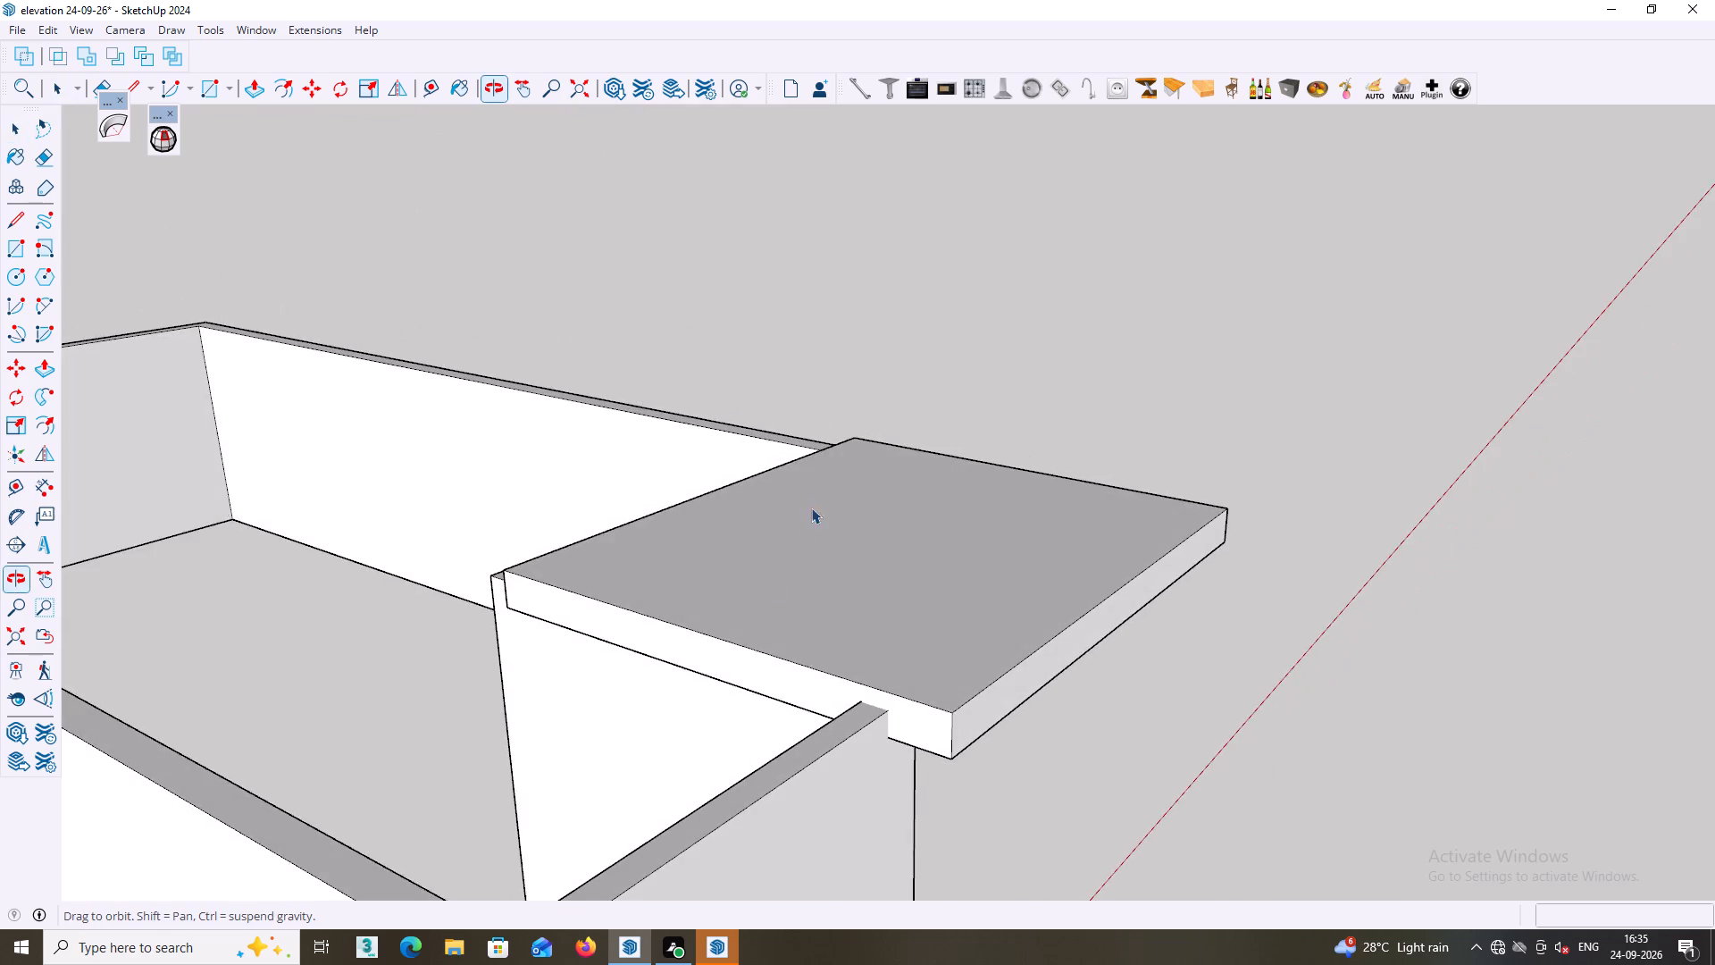
pyautogui.moveTo(771, 576); pyautogui.dragTo(742, 616, button='middle')
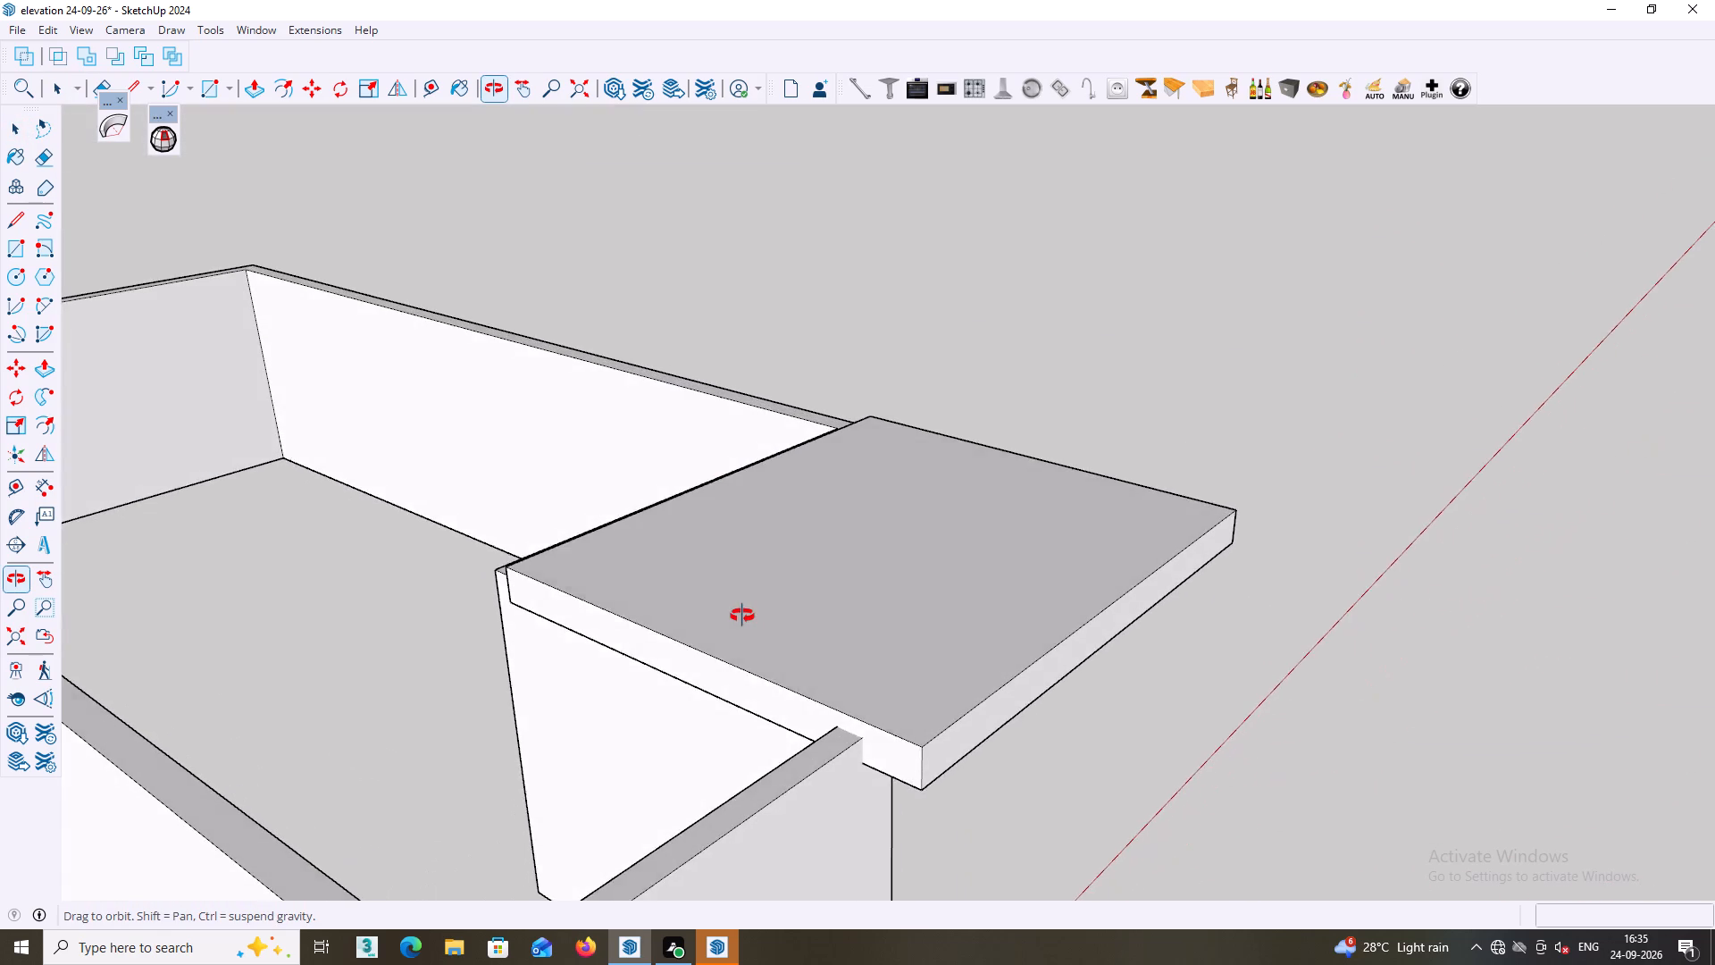
pyautogui.moveTo(742, 616); pyautogui.dragTo(742, 630, button='middle')
# Draw a rectangle about 38' 4" by 22' 9" over the main block's wall tops, from the rear outer corner to the entrance wall.
pyautogui.press('r')
pyautogui.scroll(-2, 742, 631)
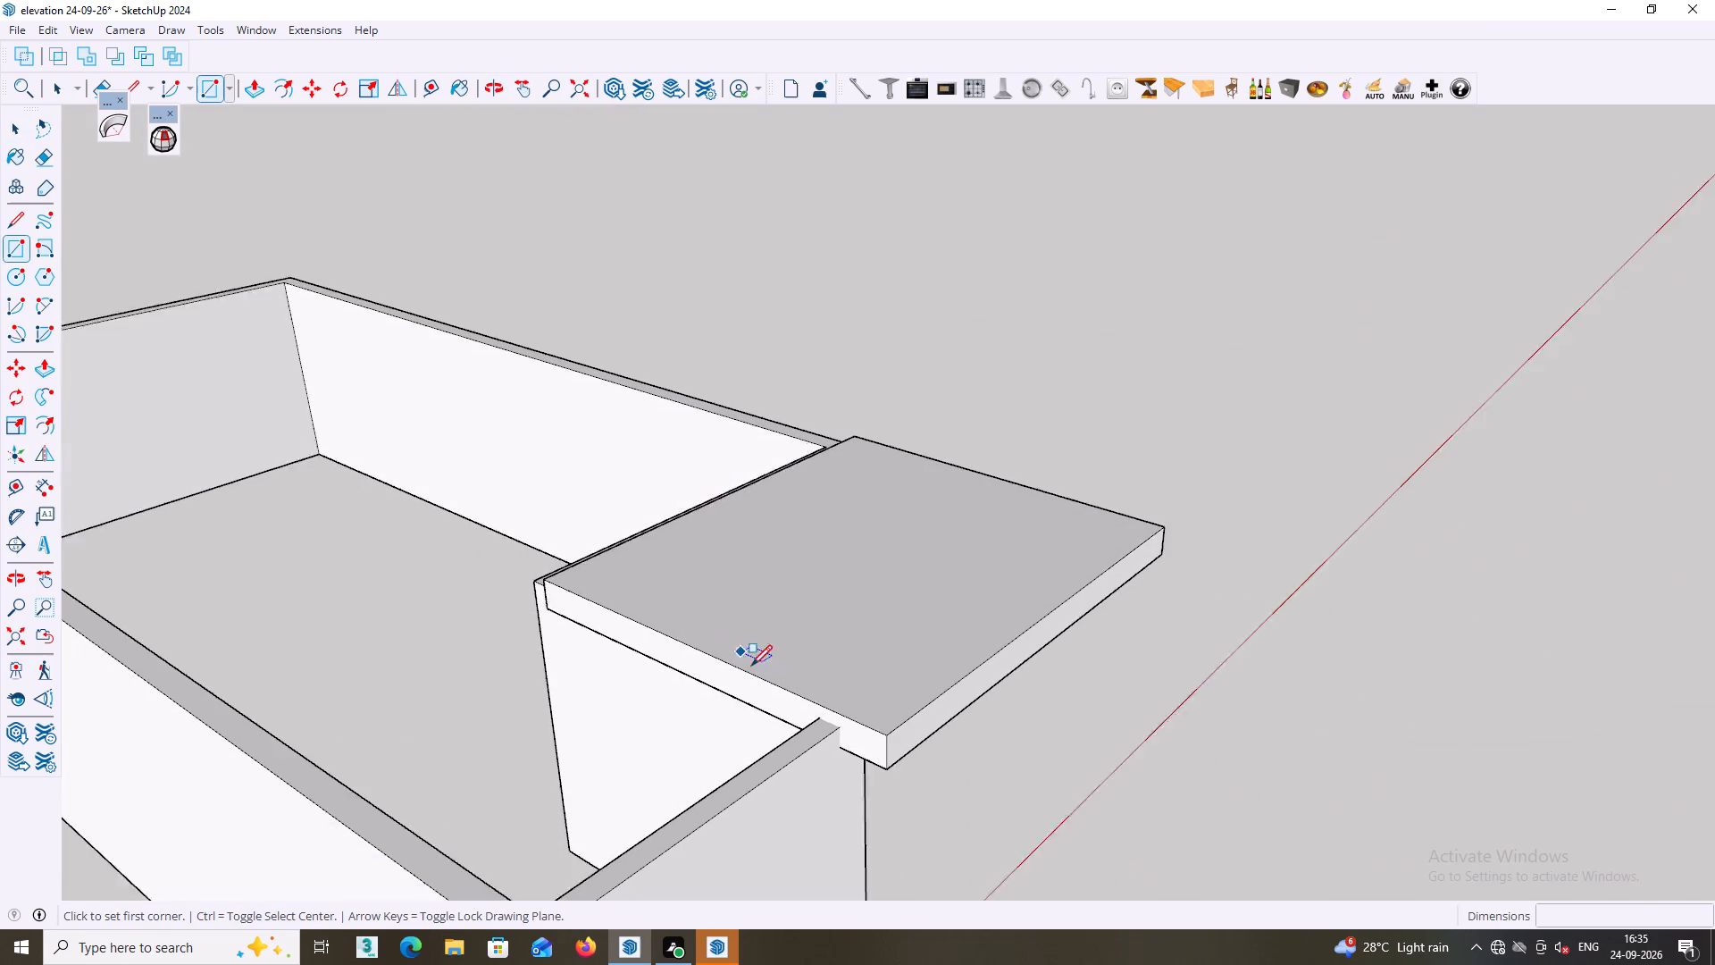
pyautogui.scroll(-4, 751, 666)
pyautogui.moveTo(90, 388); pyautogui.dragTo(130, 428, button='middle')
pyautogui.keyDown('shift'); pyautogui.moveTo(130, 428); pyautogui.dragTo(509, 419, button='middle'); pyautogui.keyUp('shift')
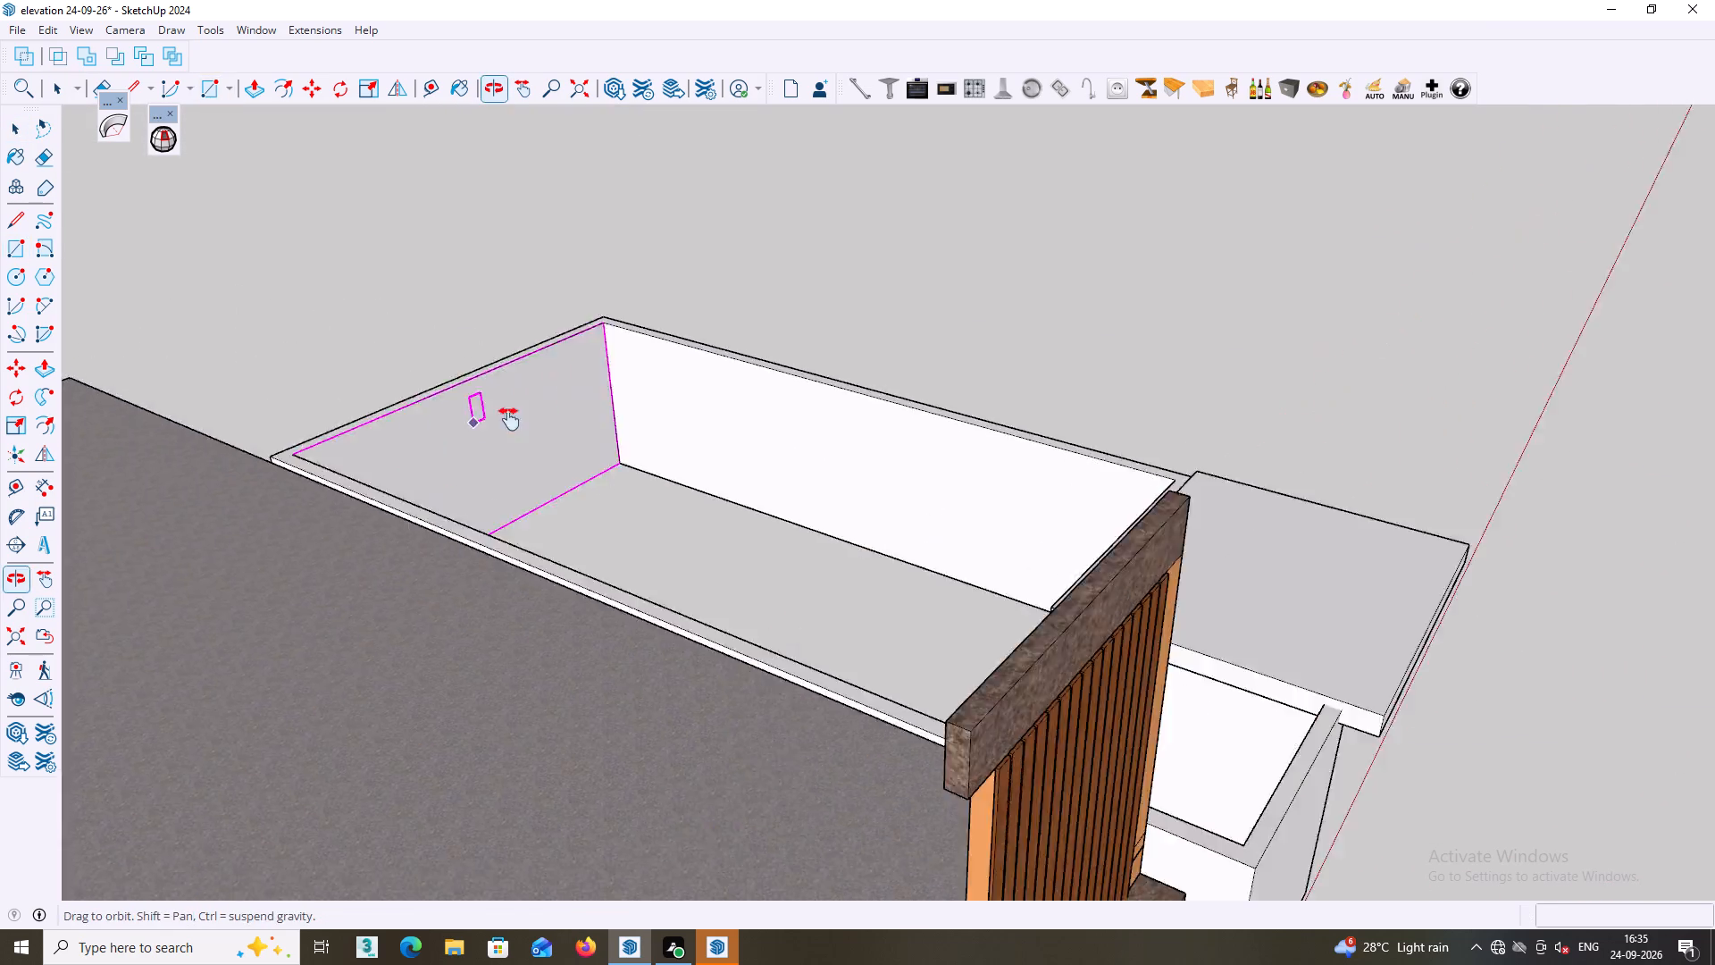
pyautogui.keyDown('shift'); pyautogui.moveTo(509, 419); pyautogui.dragTo(510, 417, button='middle'); pyautogui.keyUp('shift')
pyautogui.moveTo(466, 386); pyautogui.dragTo(406, 450, button='middle')
pyautogui.scroll(2, 401, 284)
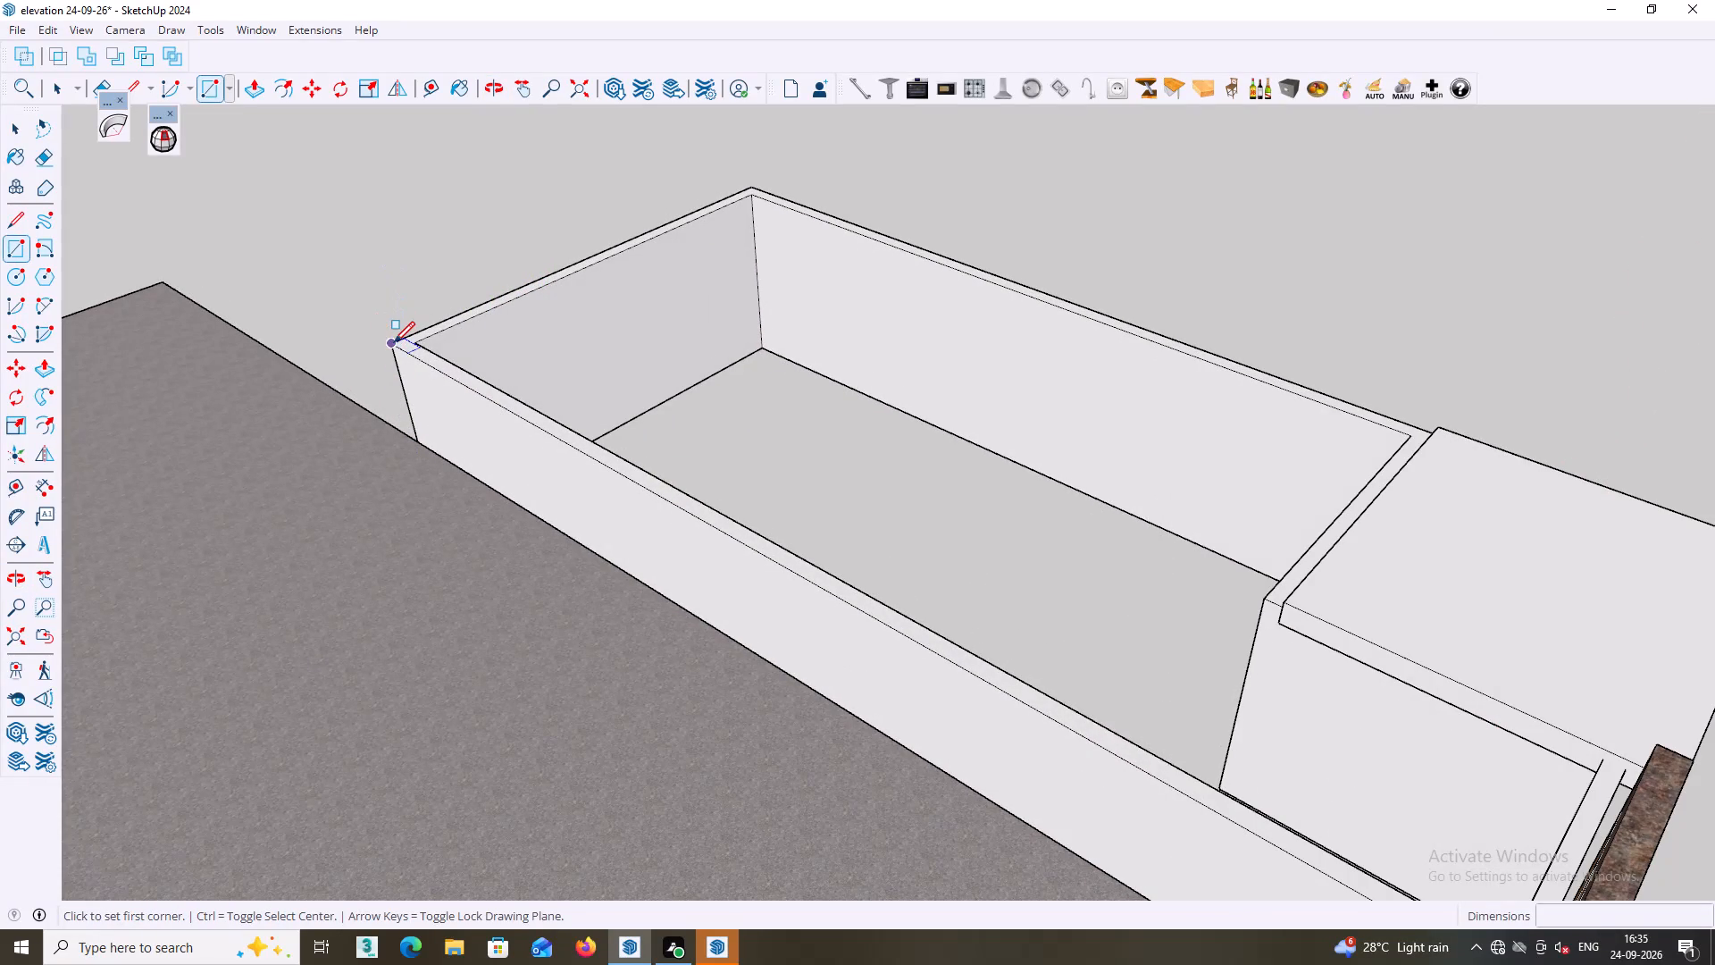
pyautogui.click(394, 342)
pyautogui.moveTo(1292, 441); pyautogui.dragTo(1351, 561, button='middle')
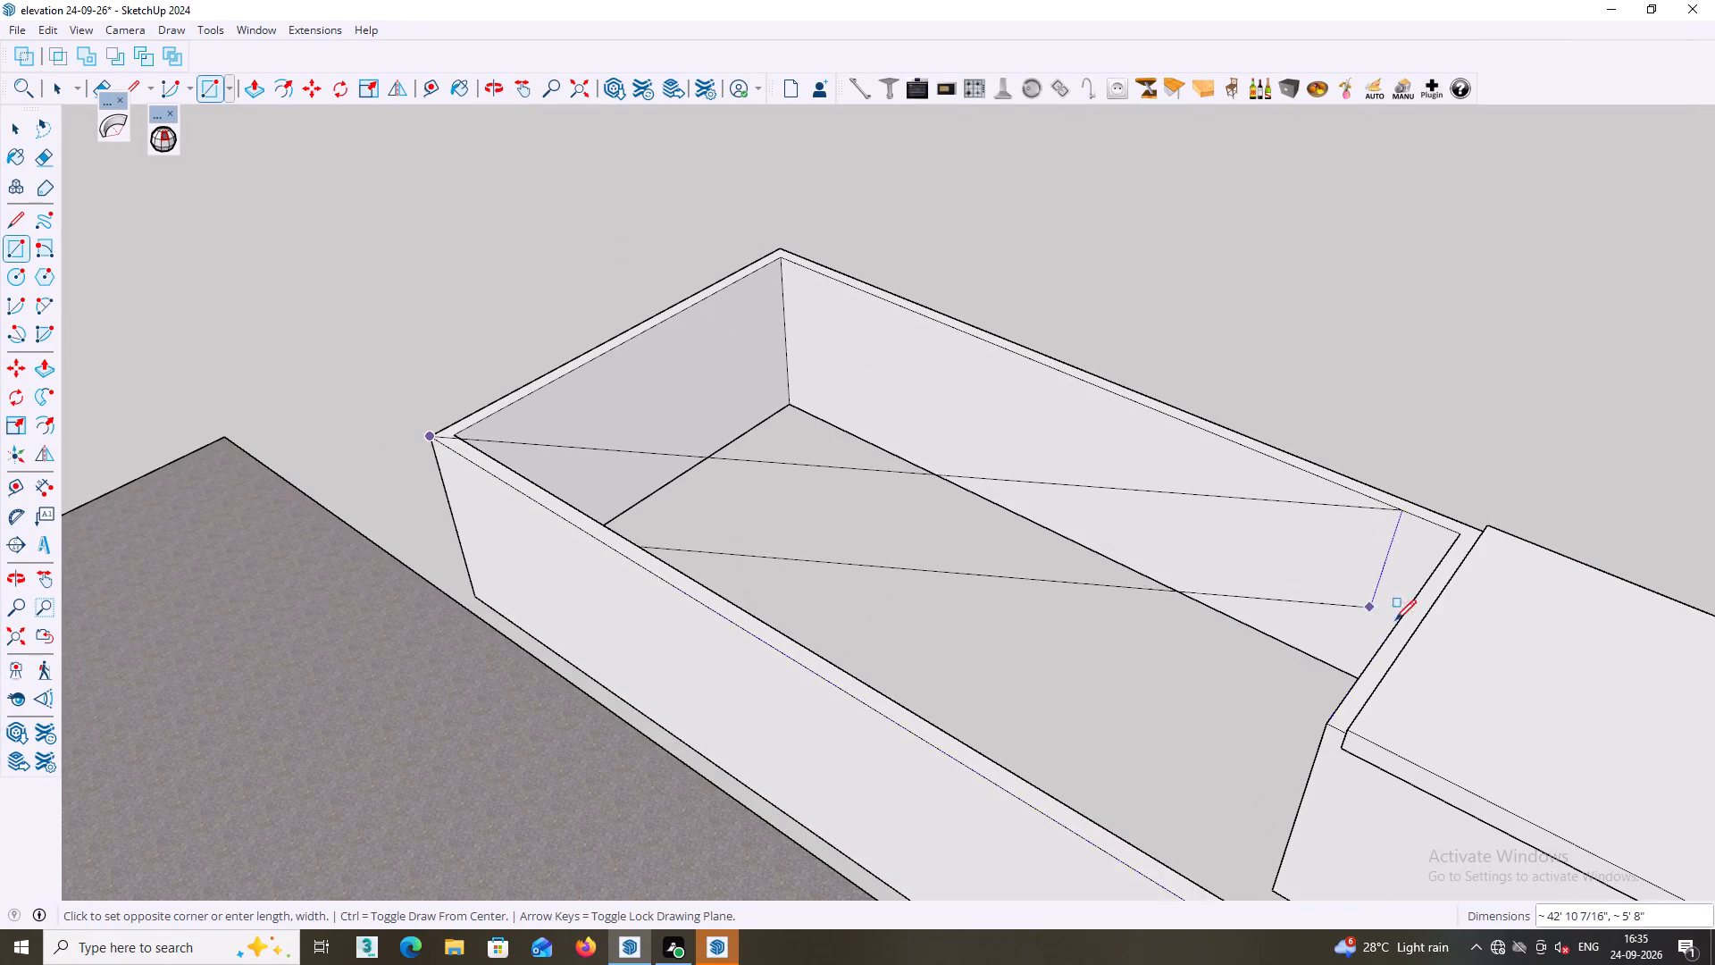
pyautogui.scroll(2, 1341, 613)
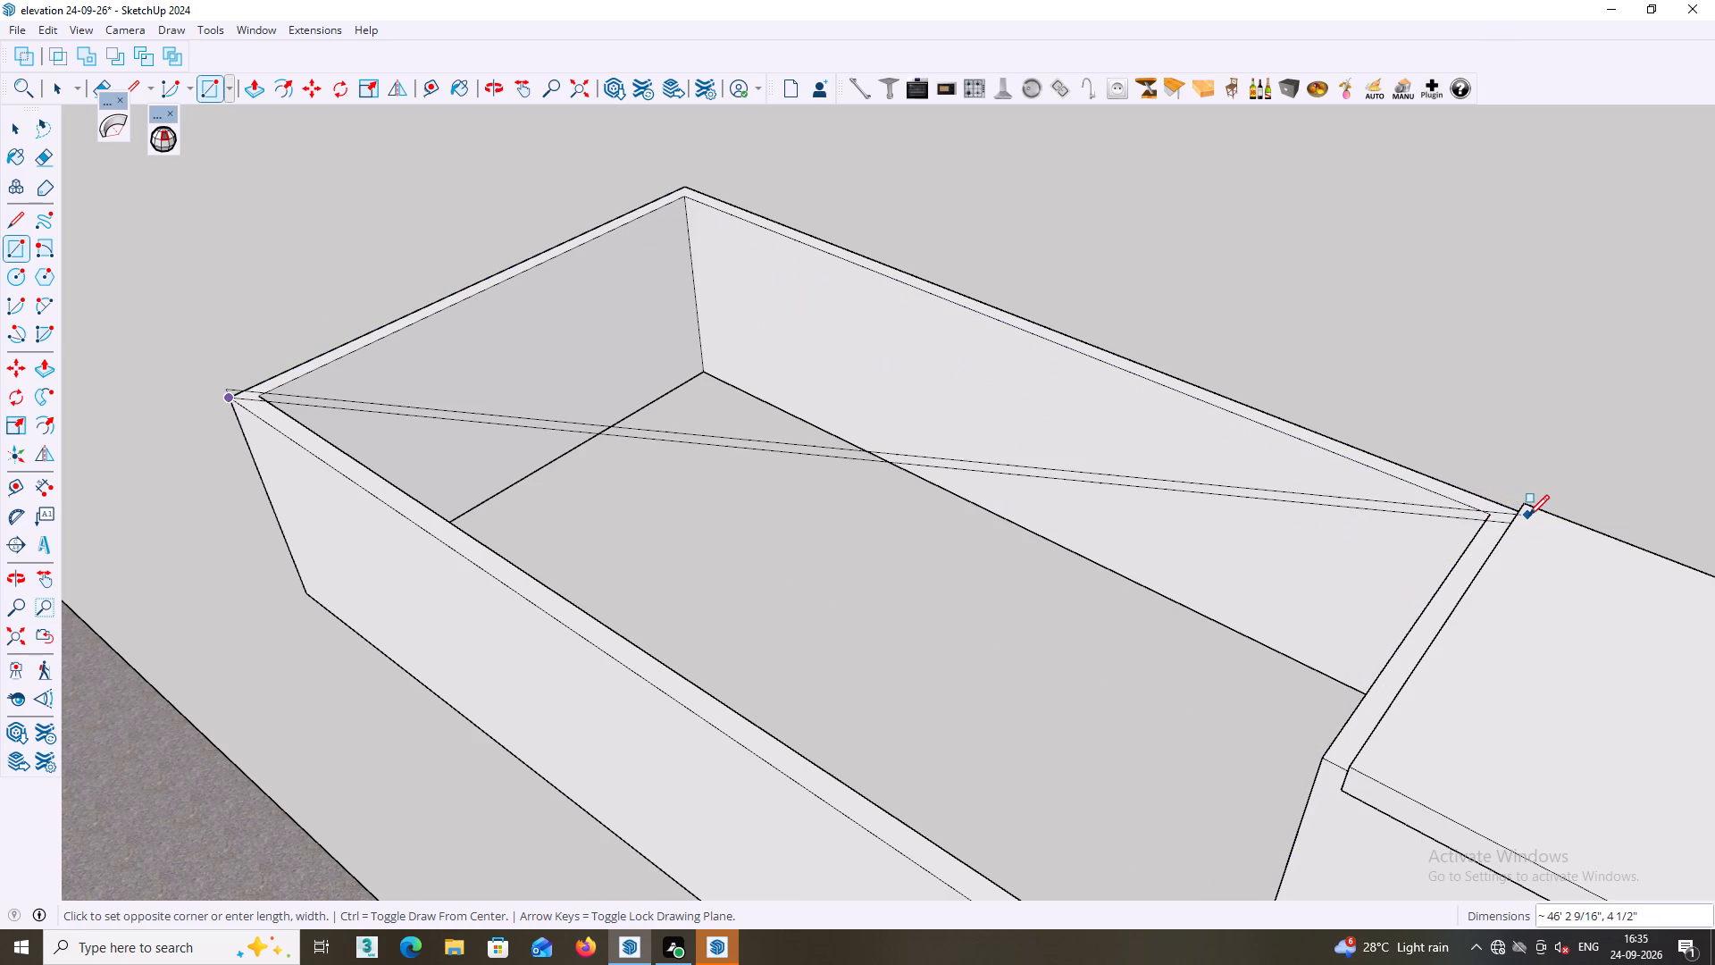
pyautogui.moveTo(1511, 516); pyautogui.dragTo(1668, 511, button='middle')
pyautogui.scroll(5, 1437, 443)
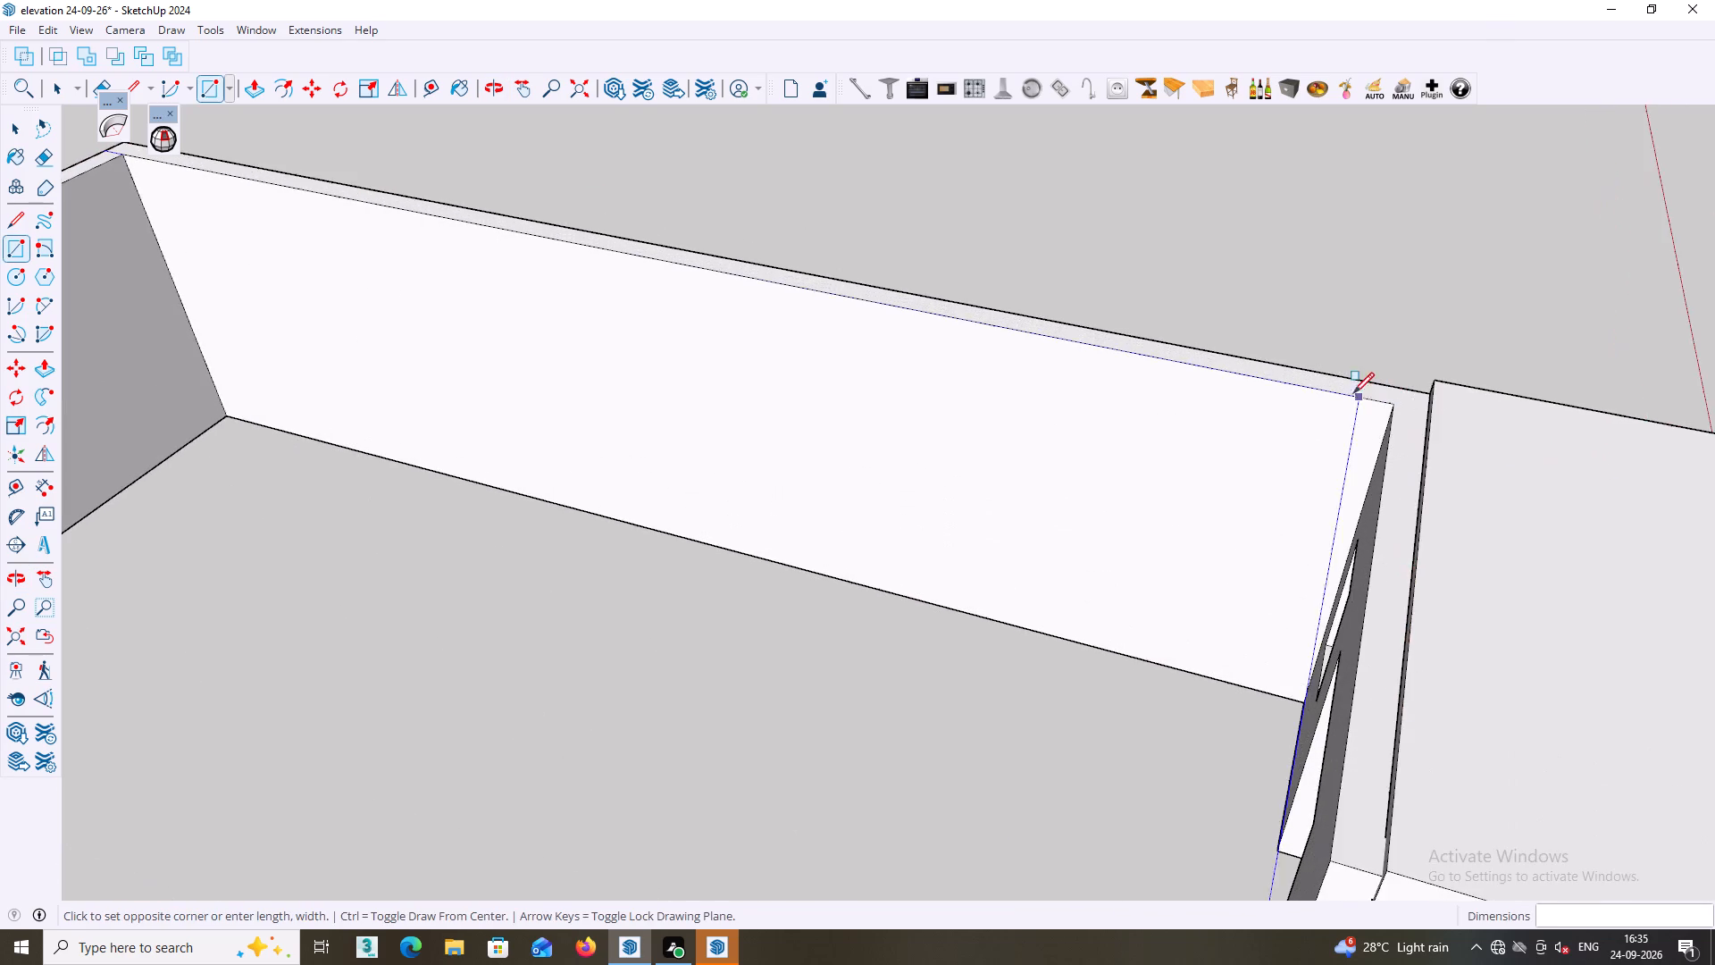
pyautogui.moveTo(1349, 412); pyautogui.dragTo(1467, 398, button='middle')
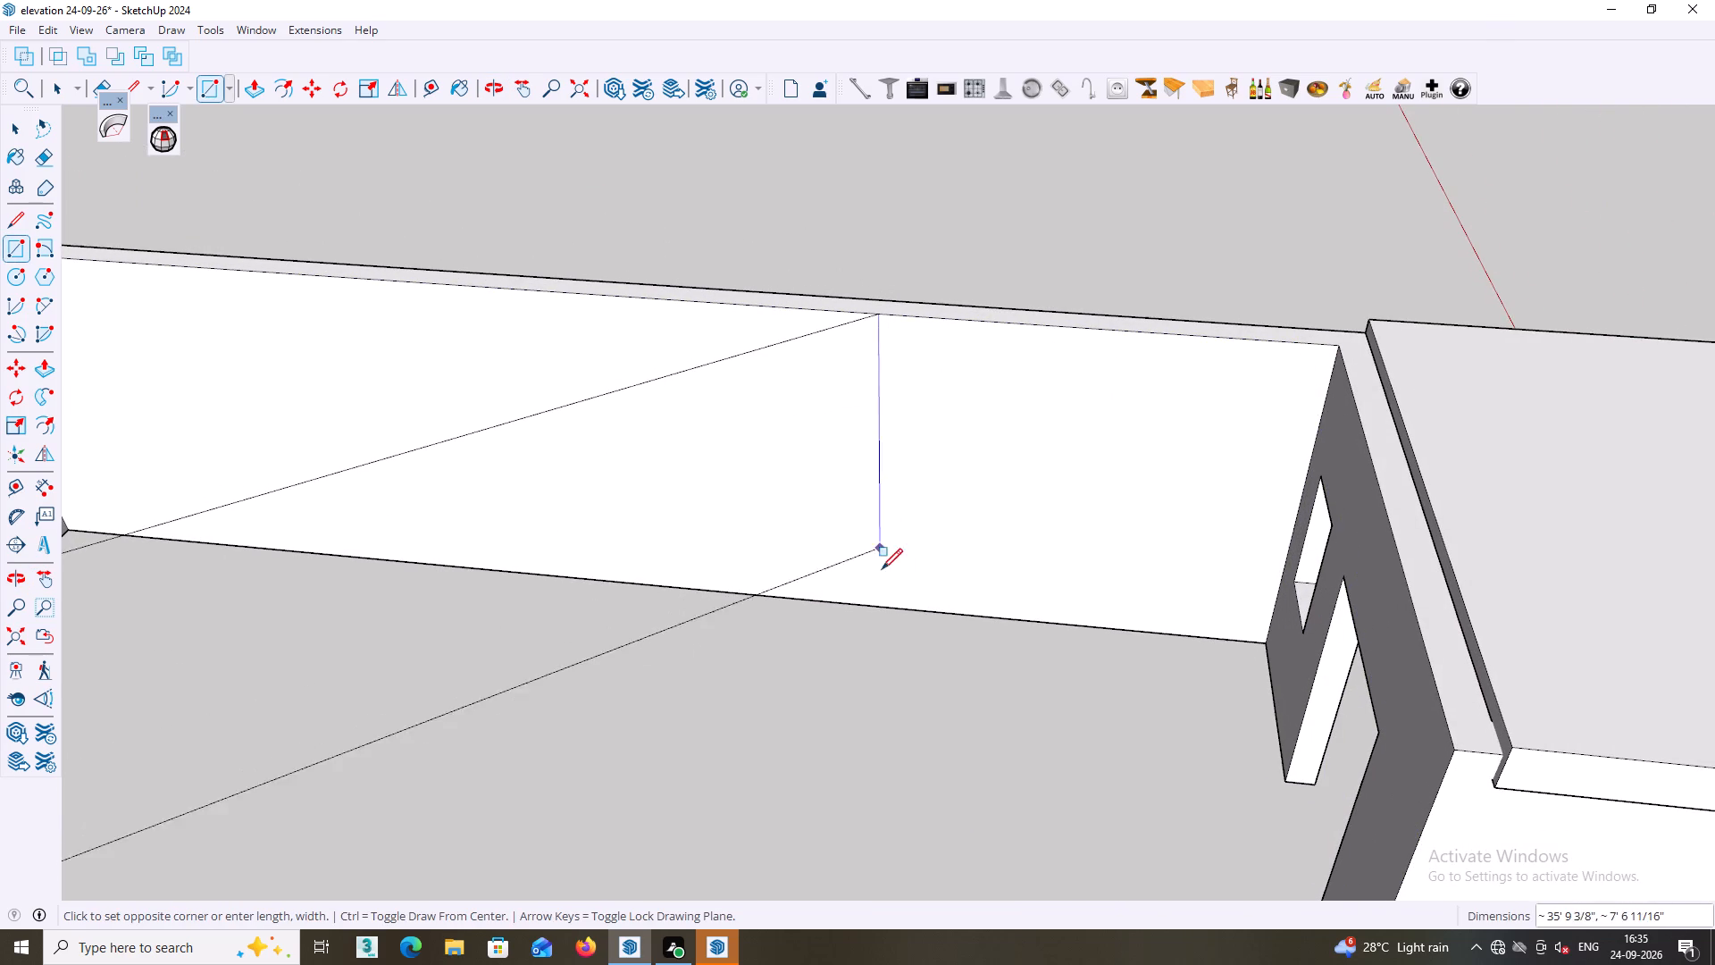
pyautogui.click(1361, 334)
# Draw a rectangle about 9' 3 11/16" by 11' 1 1/2" over the wall tops of the projecting front wing.
pyautogui.scroll(-2, 1362, 379)
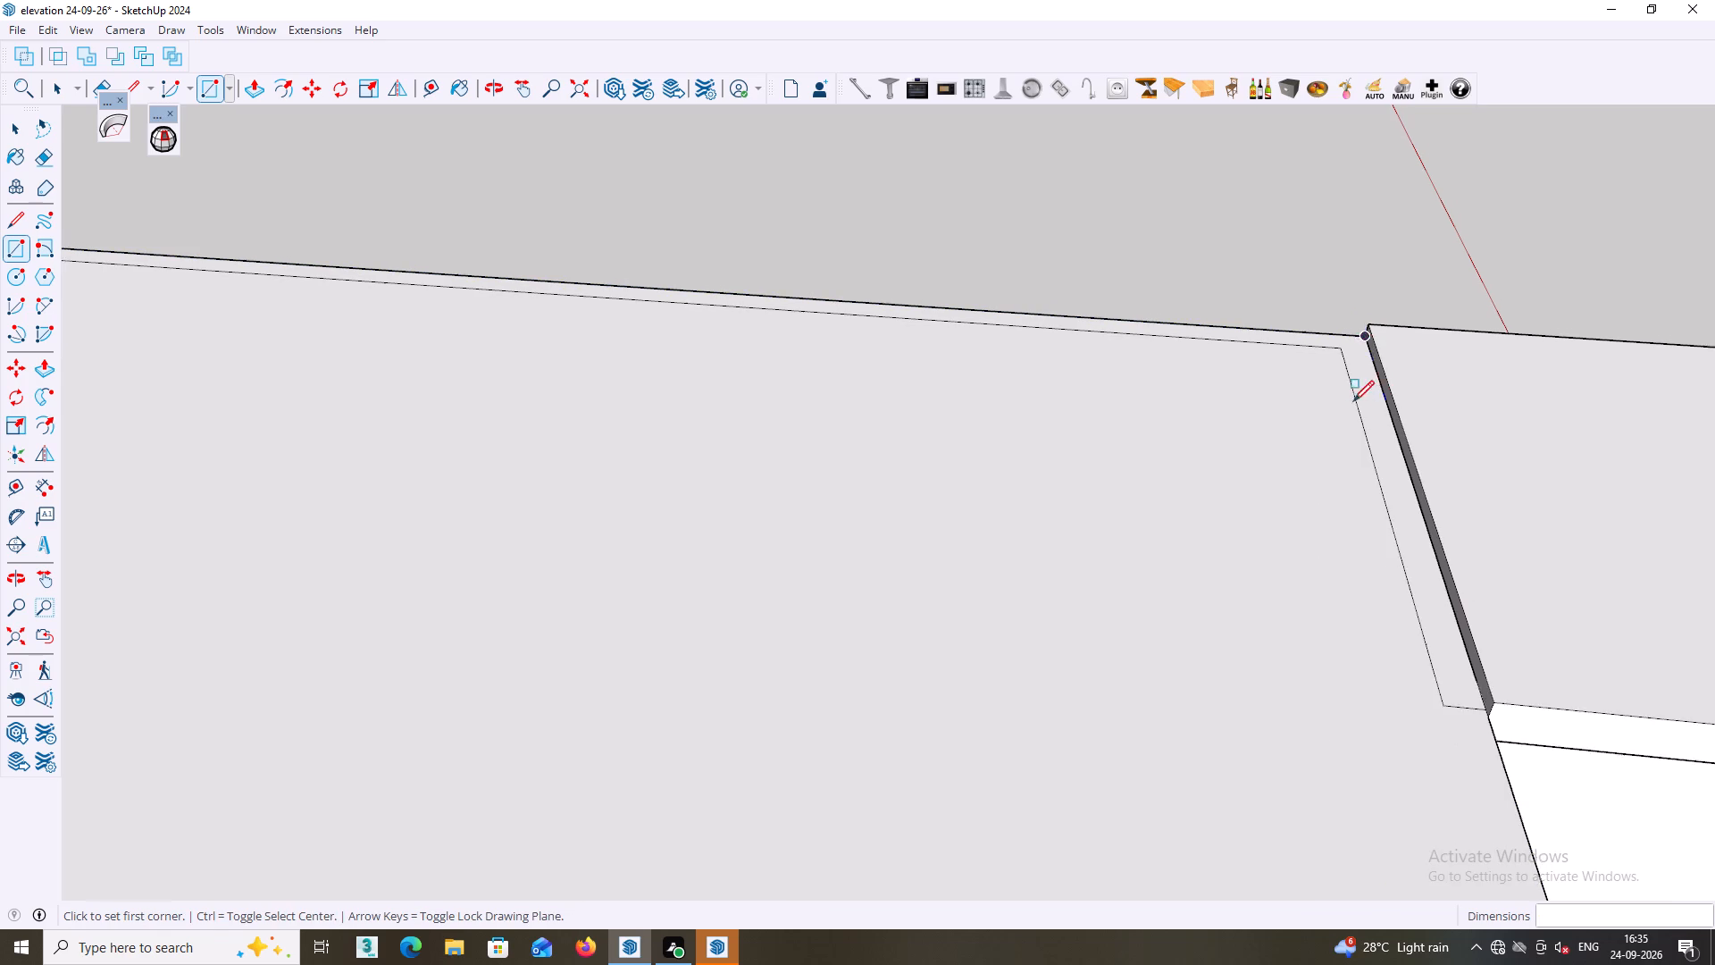
pyautogui.scroll(-8, 1353, 401)
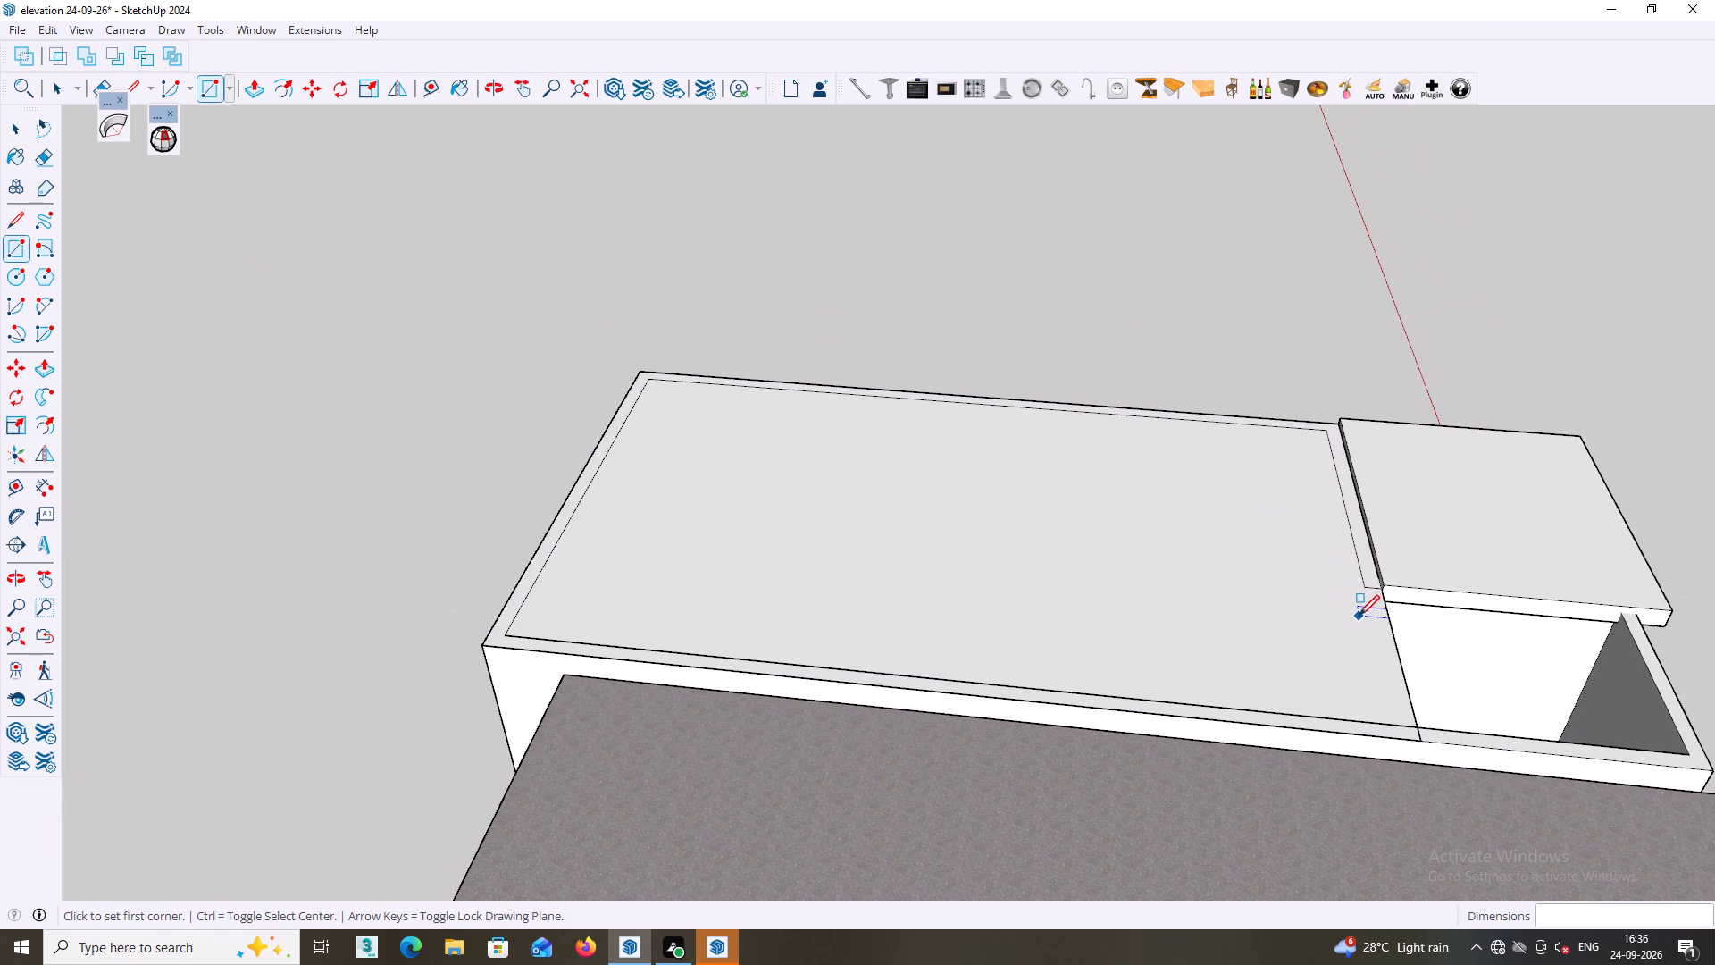
pyautogui.keyDown('shift'); pyautogui.moveTo(1359, 616); pyautogui.dragTo(943, 470, button='middle'); pyautogui.keyUp('shift')
pyautogui.moveTo(976, 497); pyautogui.dragTo(874, 648, button='middle')
pyautogui.moveTo(1049, 574); pyautogui.dragTo(903, 609, button='middle')
pyautogui.scroll(2, 1013, 541)
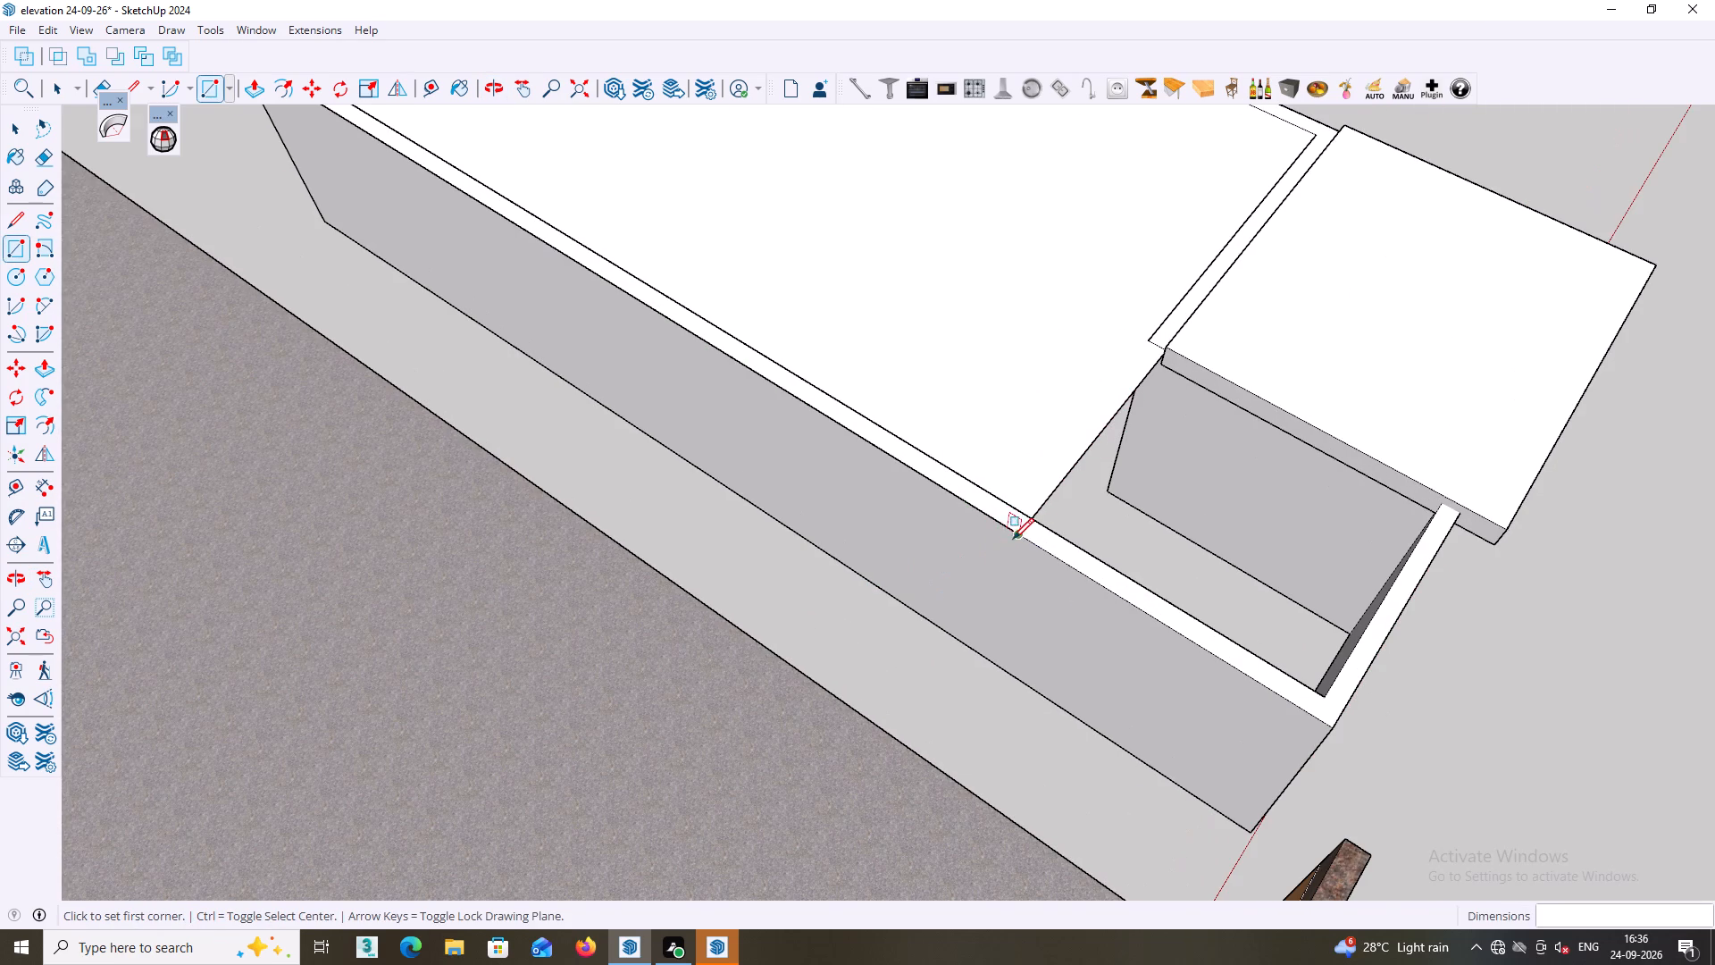
pyautogui.click(1021, 533)
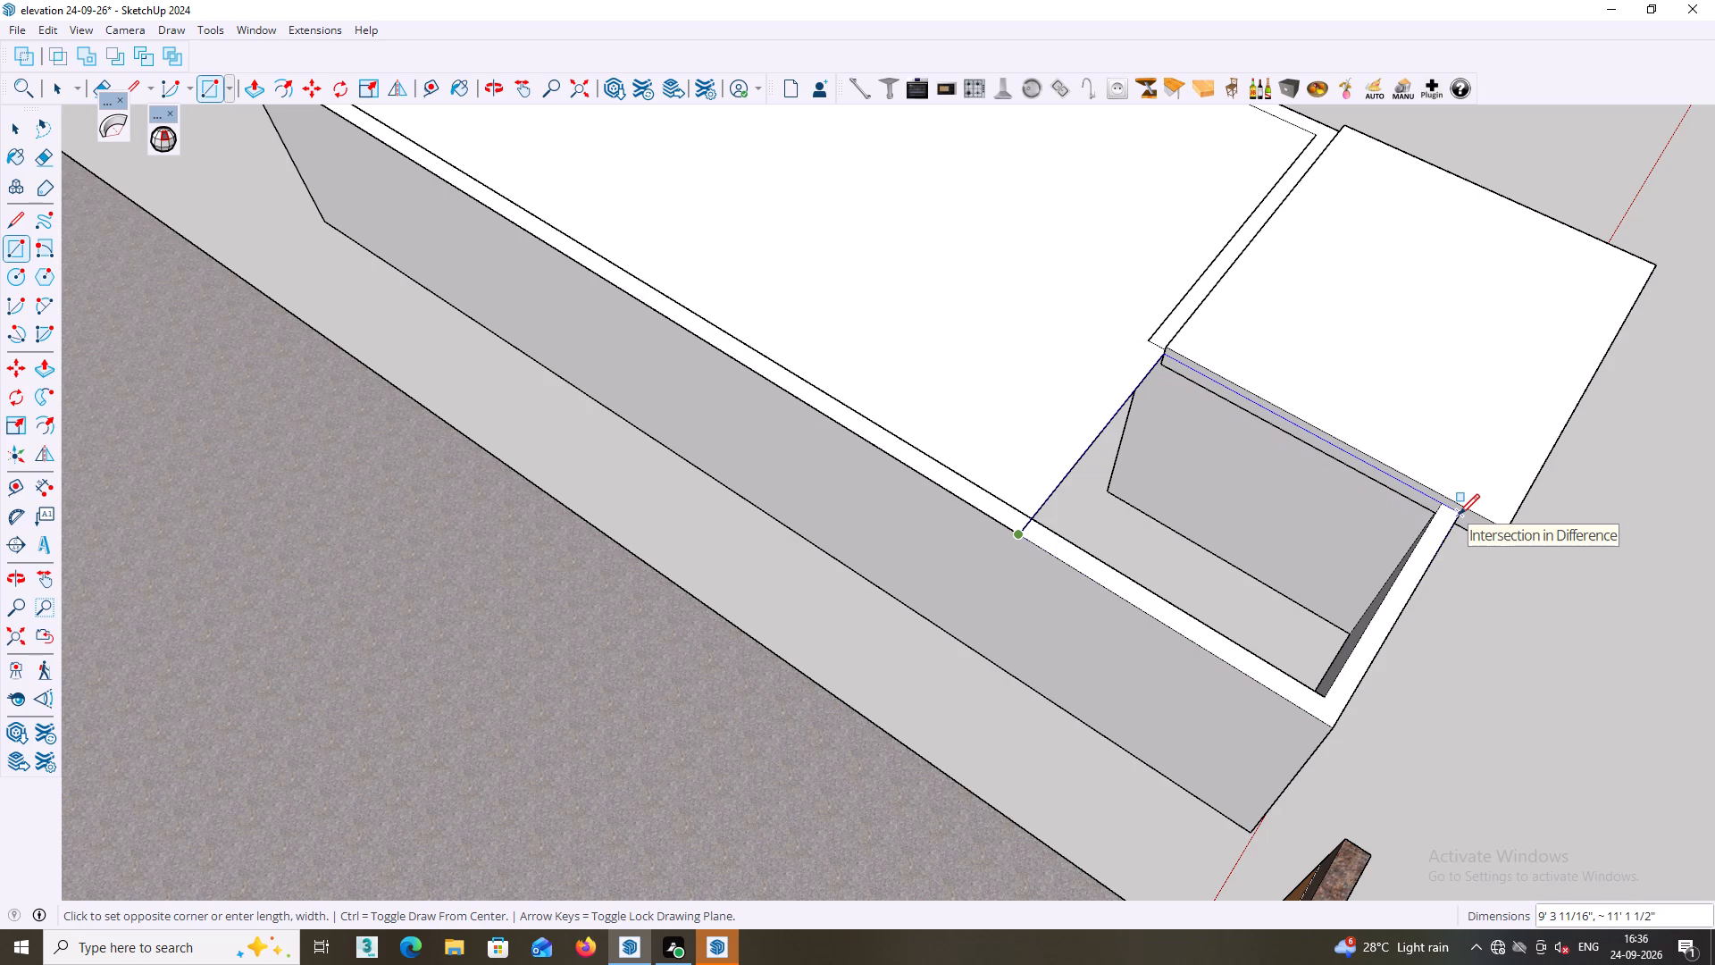
pyautogui.click(1459, 515)
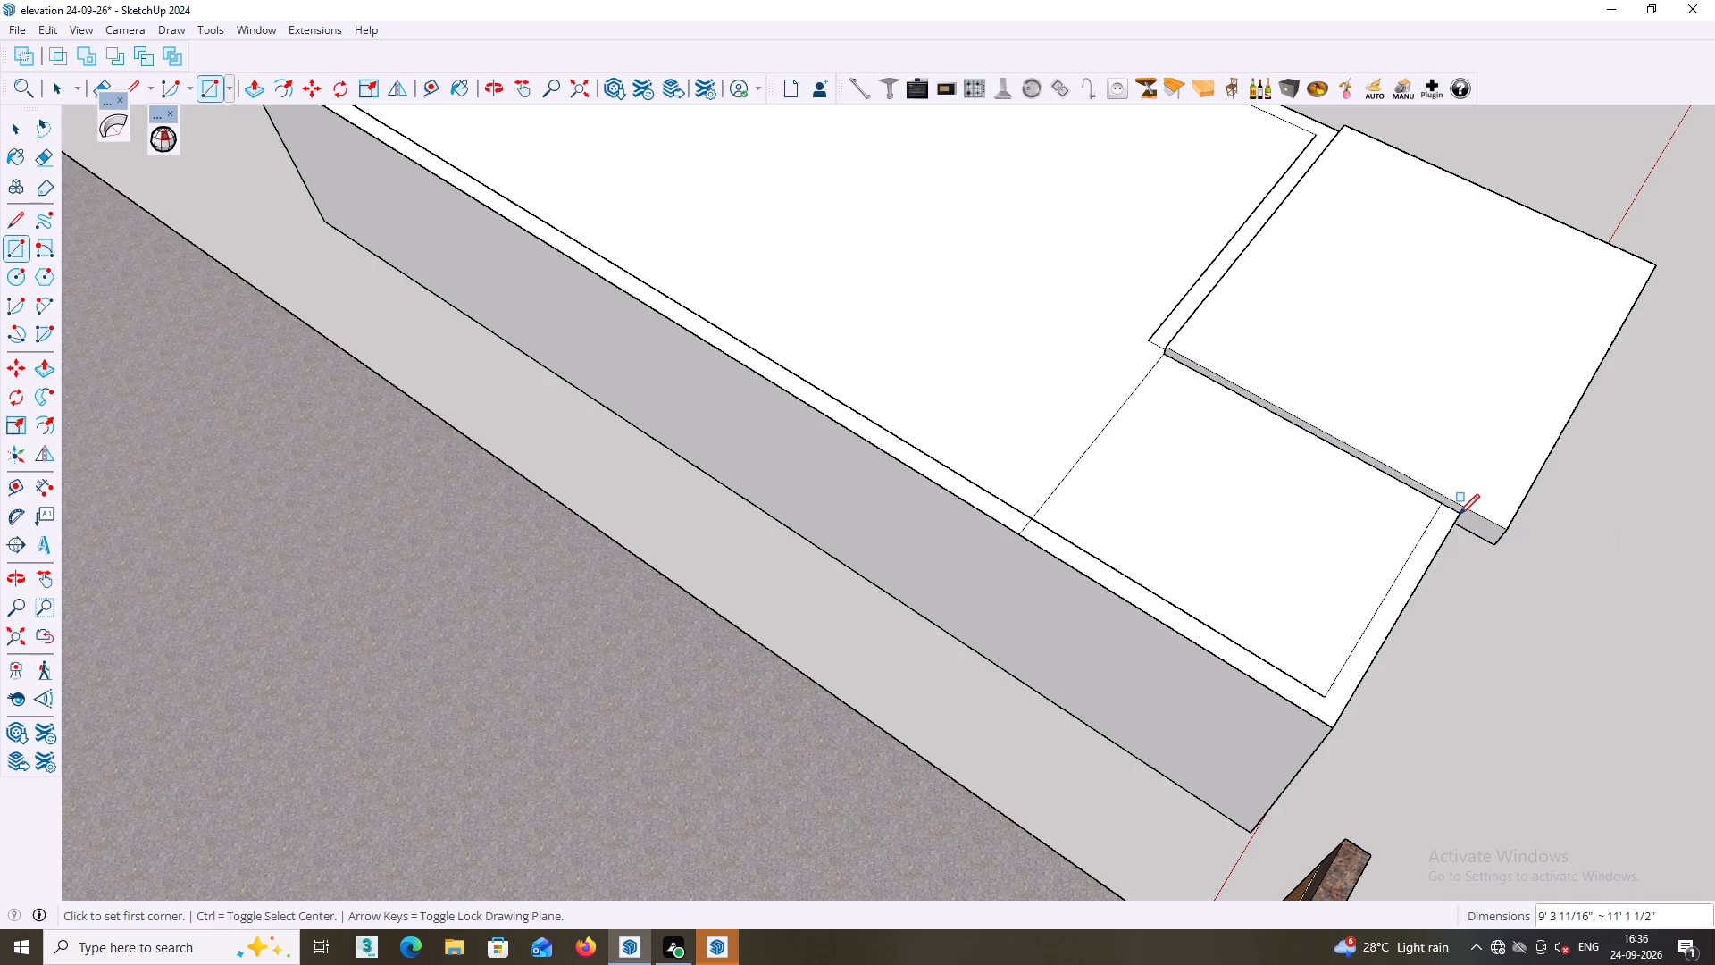
# Erase the dividing line between the two roof rectangles to merge them into one L-shaped face.
pyautogui.press('e')
pyautogui.click(1097, 436)
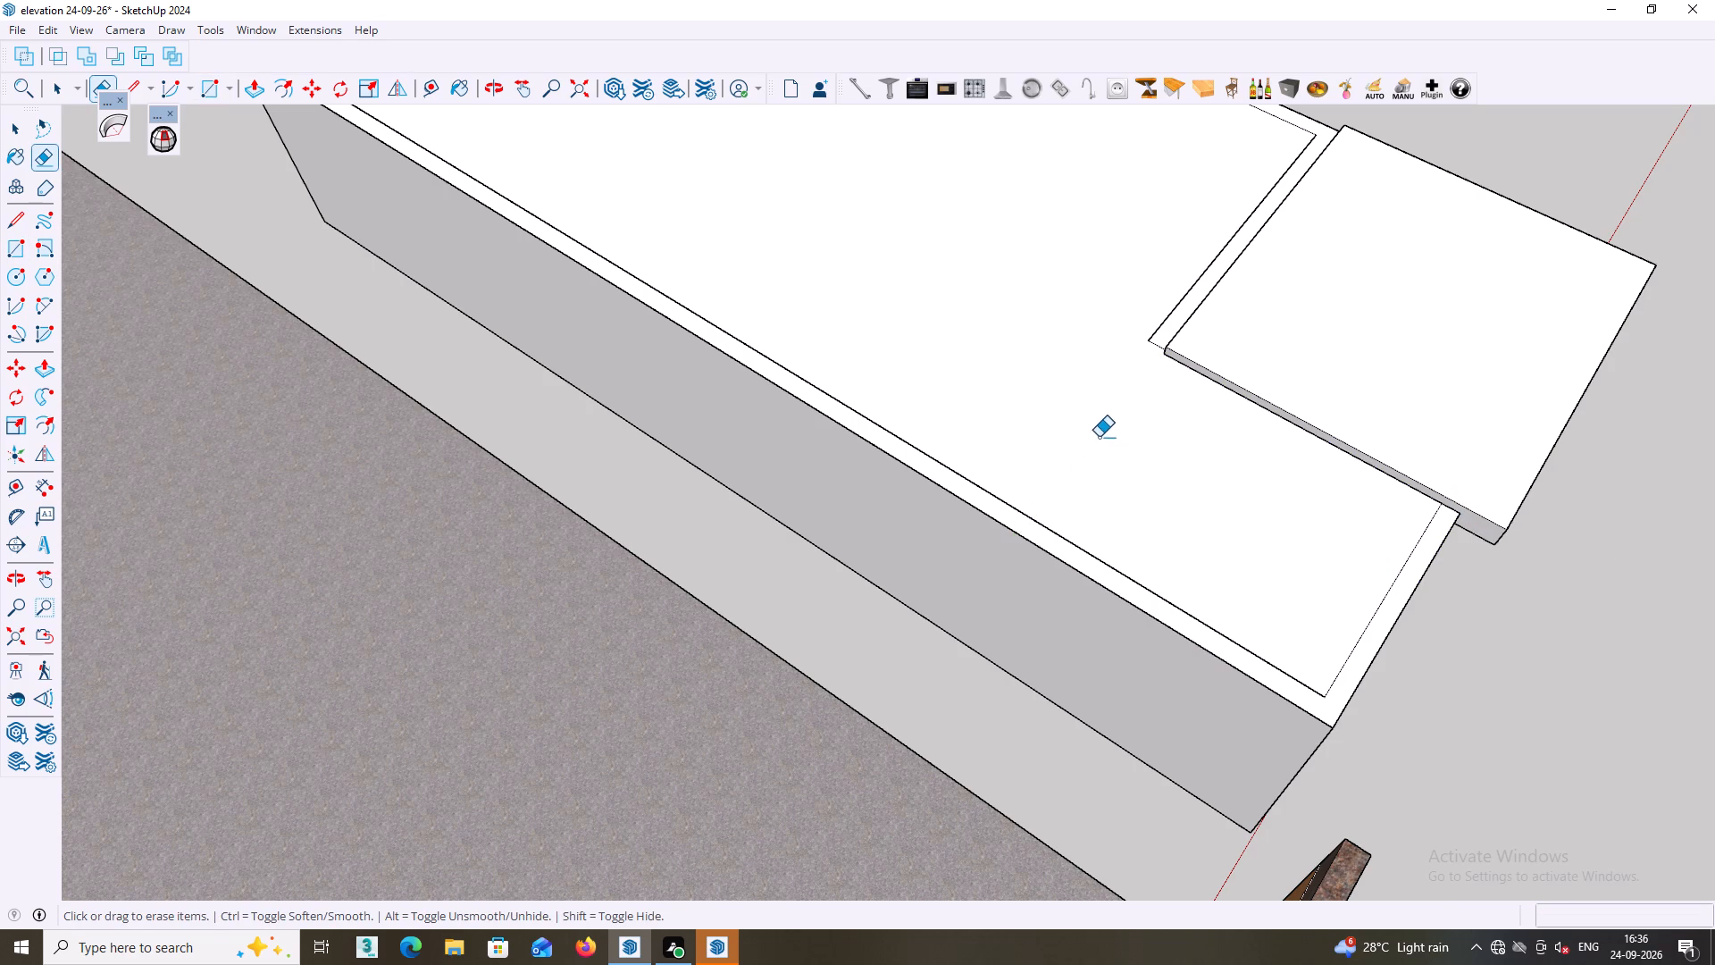
pyautogui.press('space')
# Push/Pull the L-shaped roof face up 4 1/2" to align with the top of the canopy slab.
pyautogui.press('p')
pyautogui.click(1107, 461)
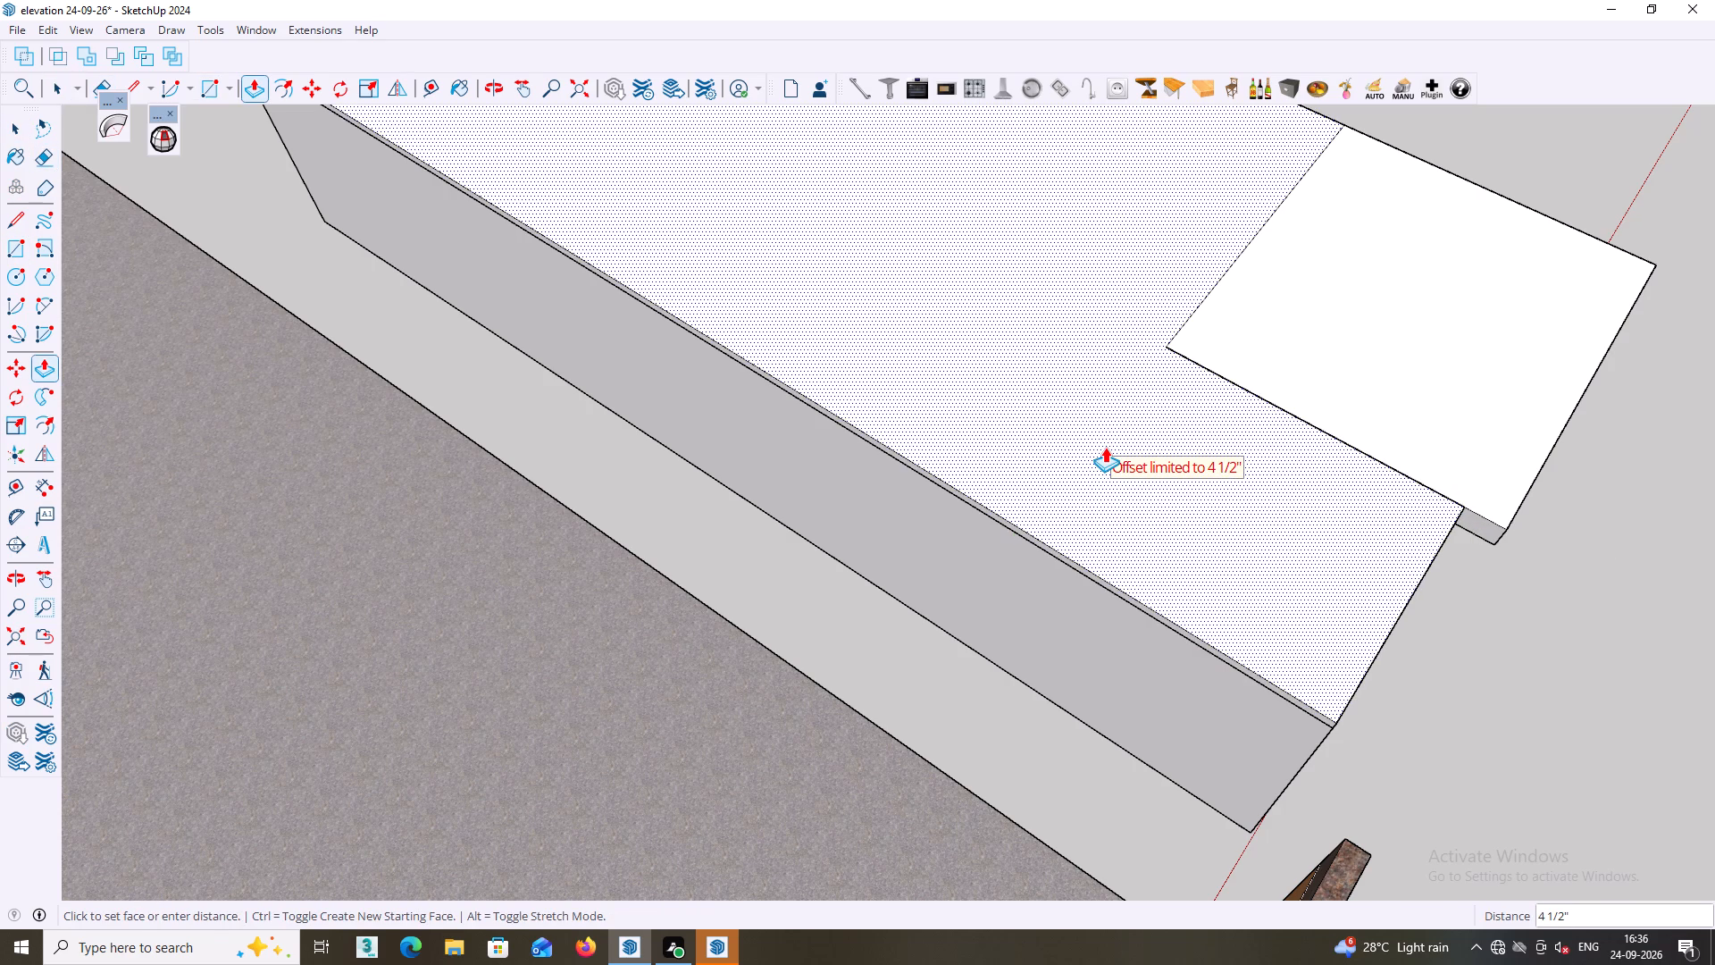
pyautogui.moveTo(1103, 444); pyautogui.dragTo(905, 293, button='middle')
pyautogui.moveTo(1400, 586); pyautogui.dragTo(1131, 373, button='middle')
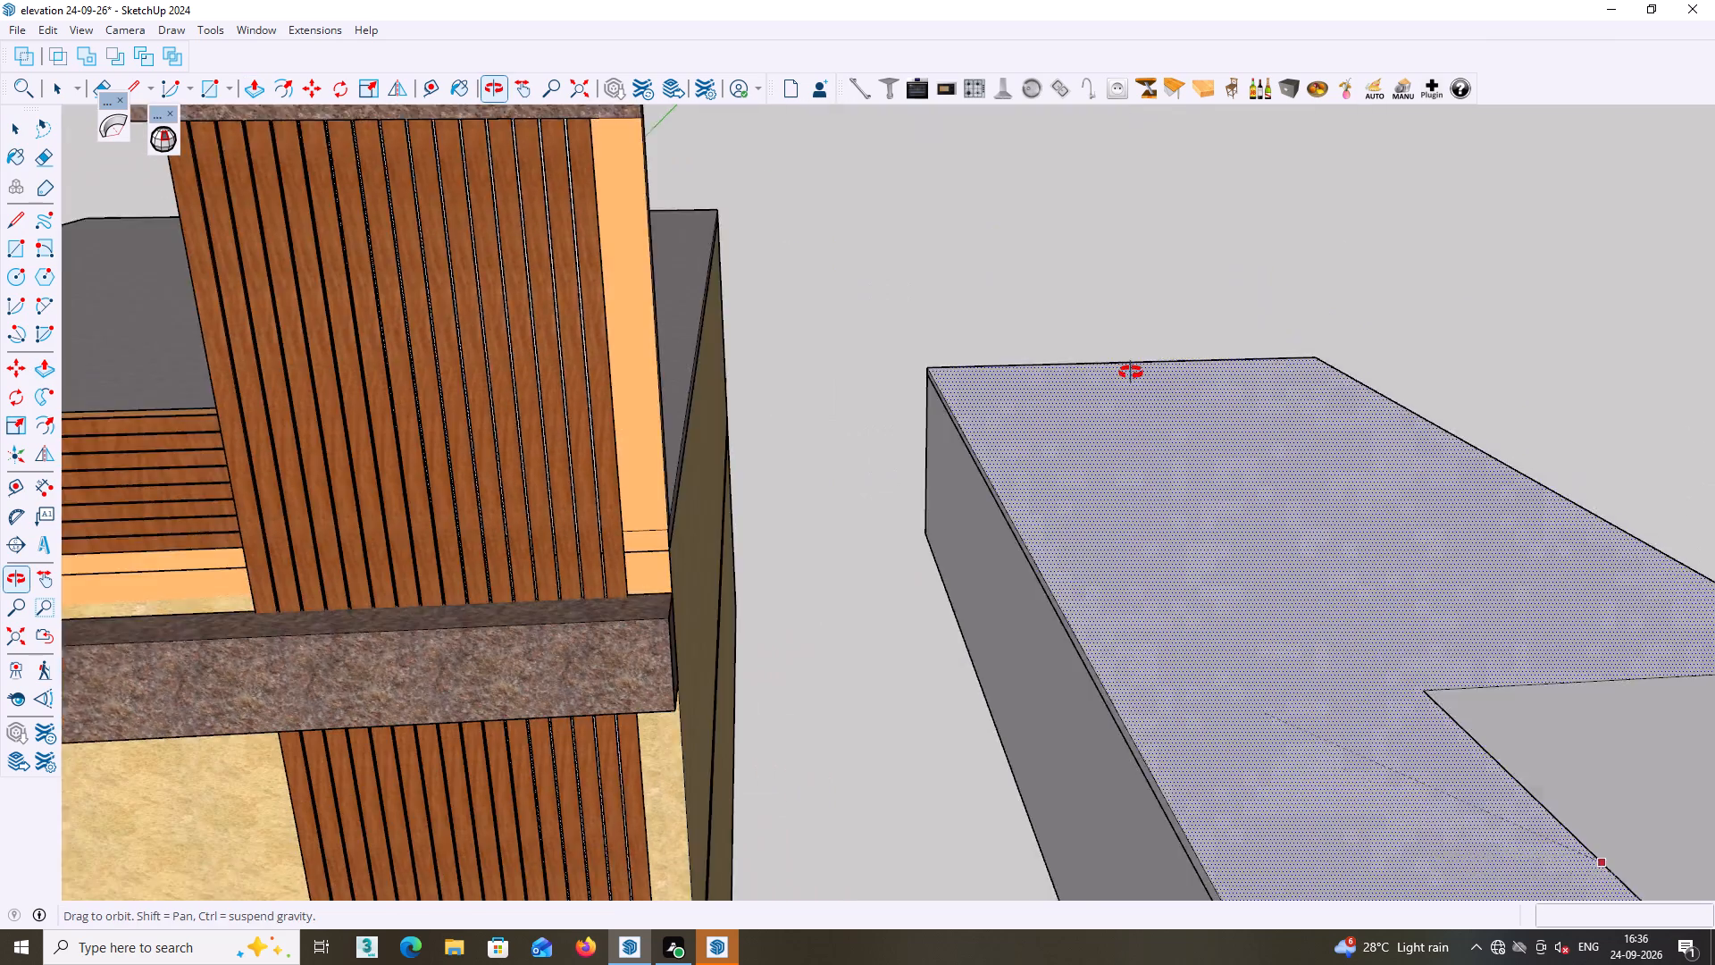
pyautogui.moveTo(1131, 373); pyautogui.dragTo(1103, 369, button='middle')
pyautogui.scroll(-3, 1163, 476)
pyautogui.keyDown('shift'); pyautogui.moveTo(1259, 622); pyautogui.dragTo(932, 236, button='middle'); pyautogui.keyUp('shift')
pyautogui.scroll(2, 954, 233)
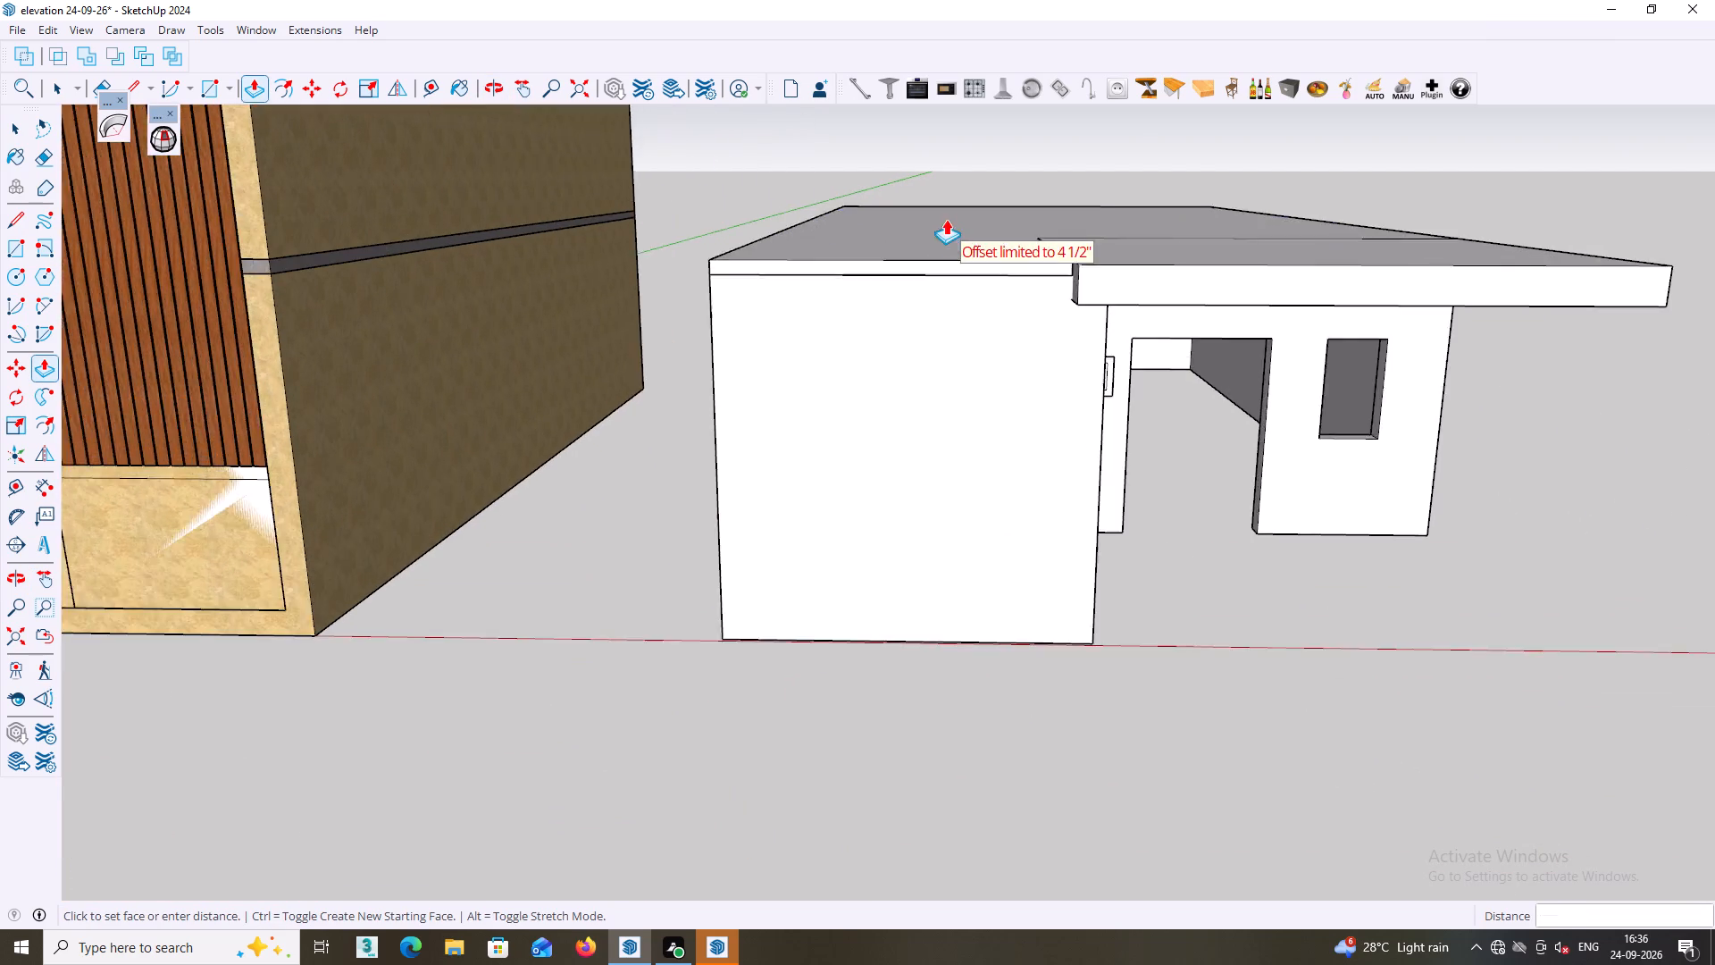
pyautogui.scroll(5, 946, 219)
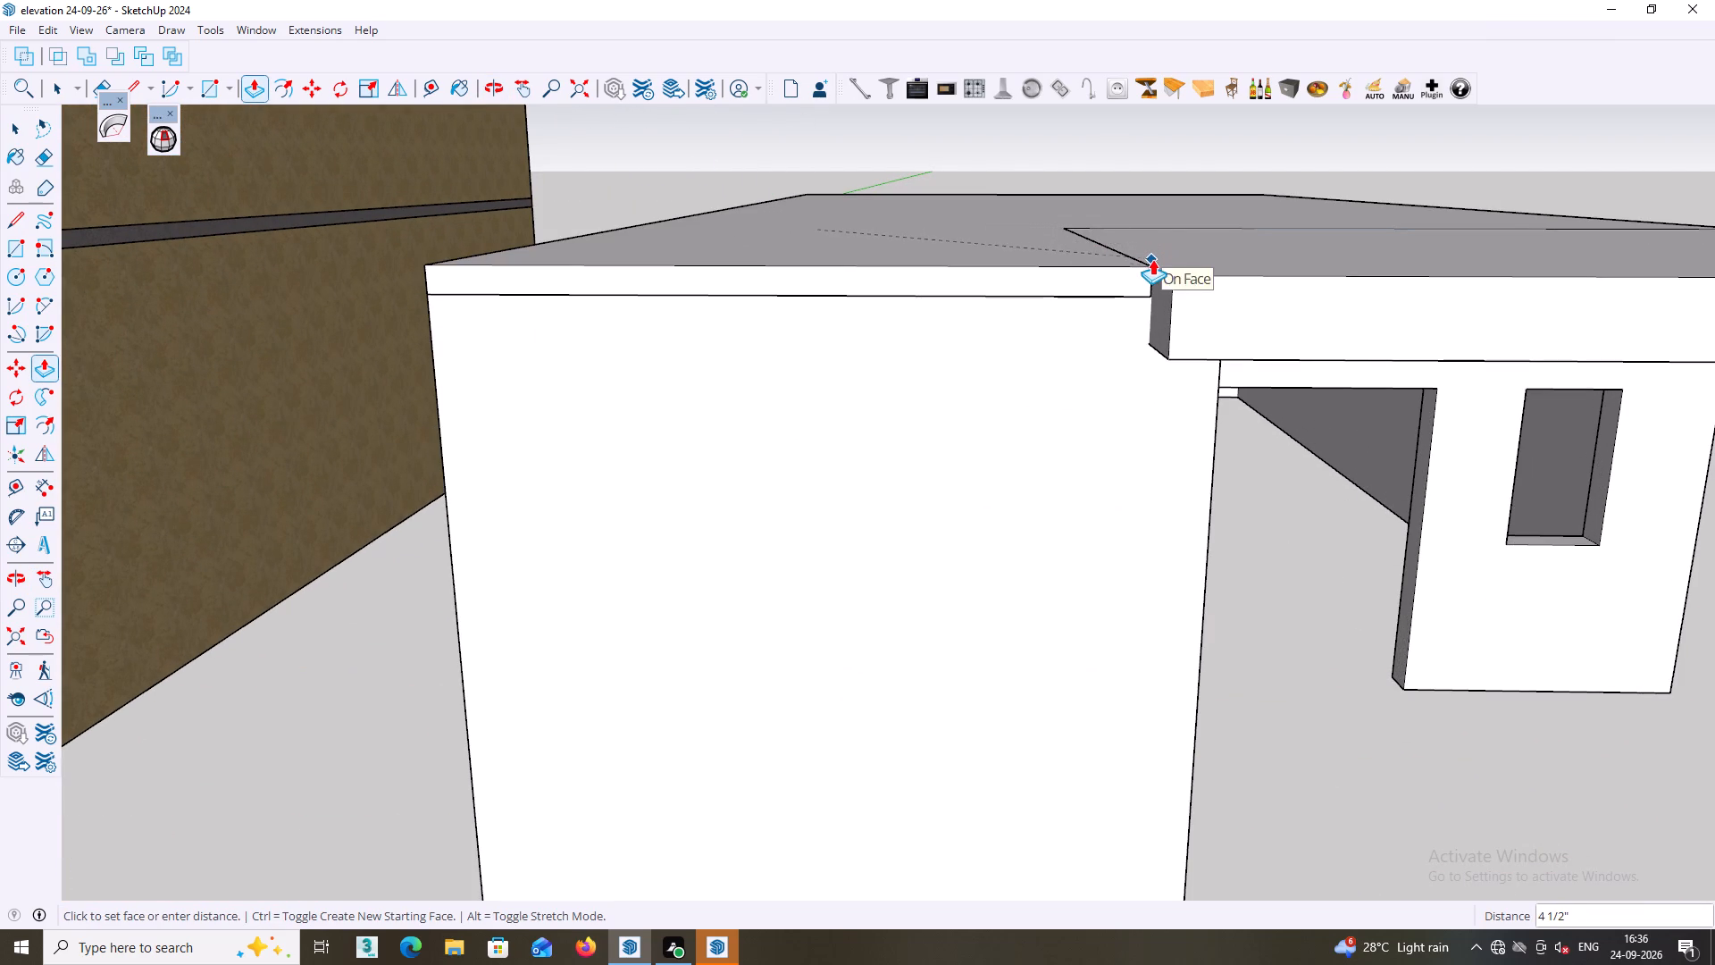
pyautogui.click(1152, 263)
pyautogui.scroll(-6, 1149, 384)
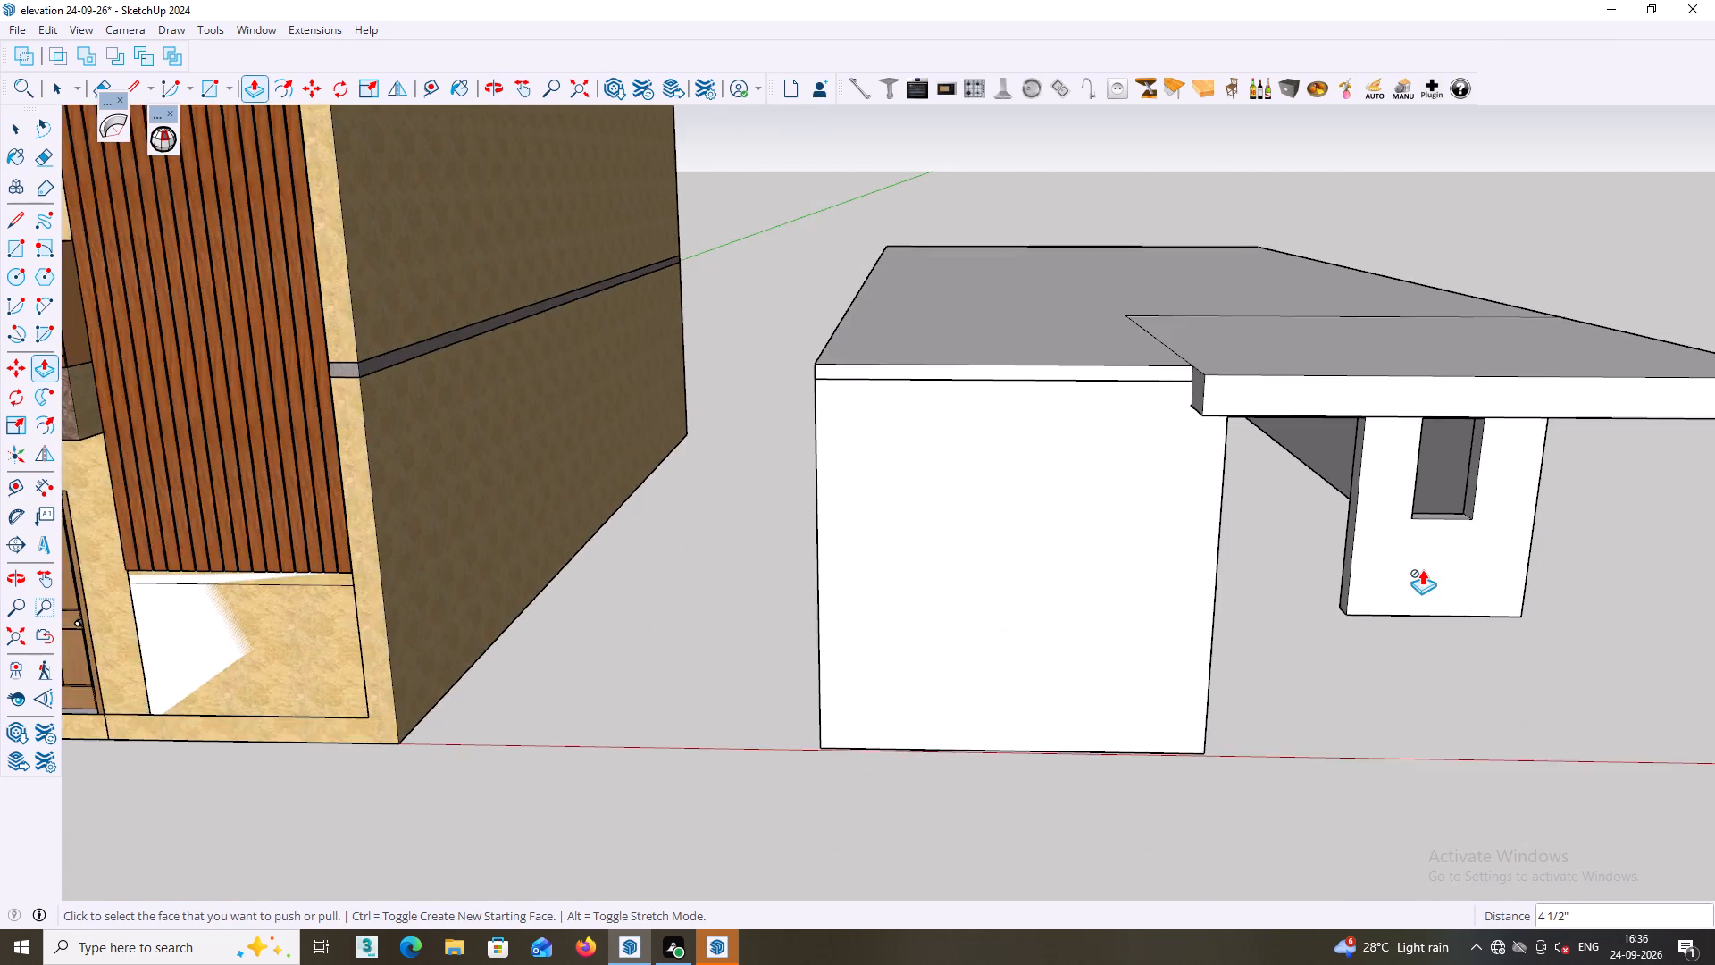
pyautogui.scroll(-2, 1422, 569)
pyautogui.moveTo(1408, 608); pyautogui.dragTo(1452, 725, button='middle')
pyautogui.press('space')
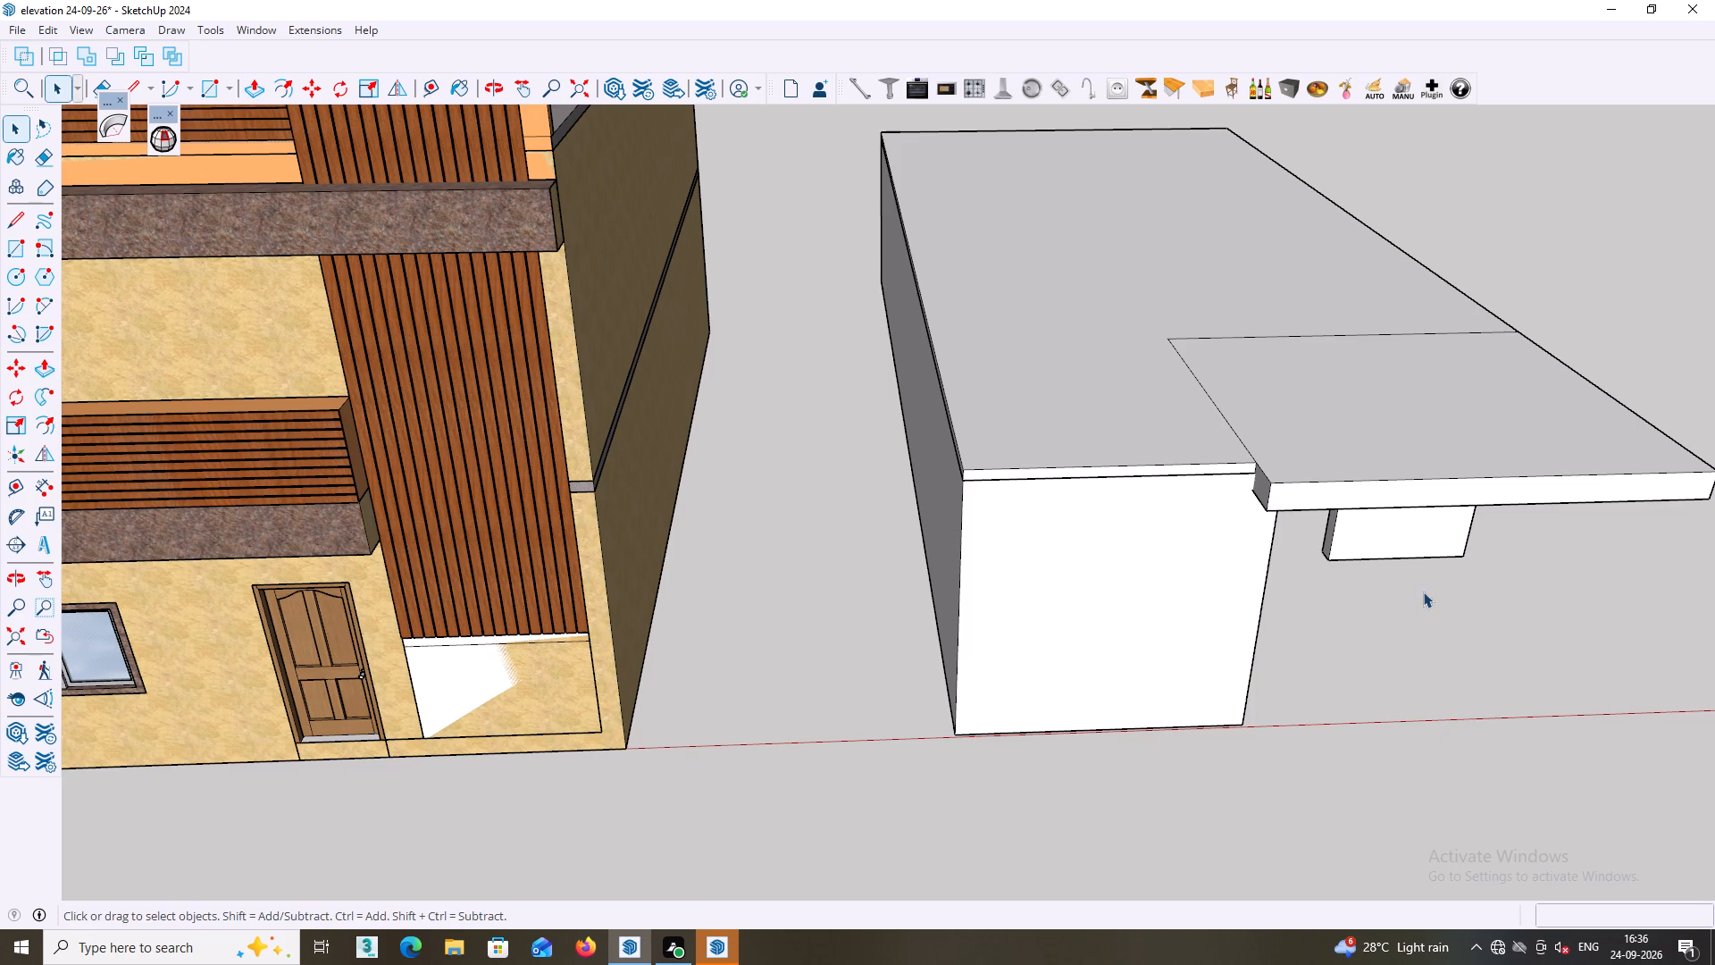
pyautogui.moveTo(1421, 590); pyautogui.dragTo(1435, 597, button='middle')
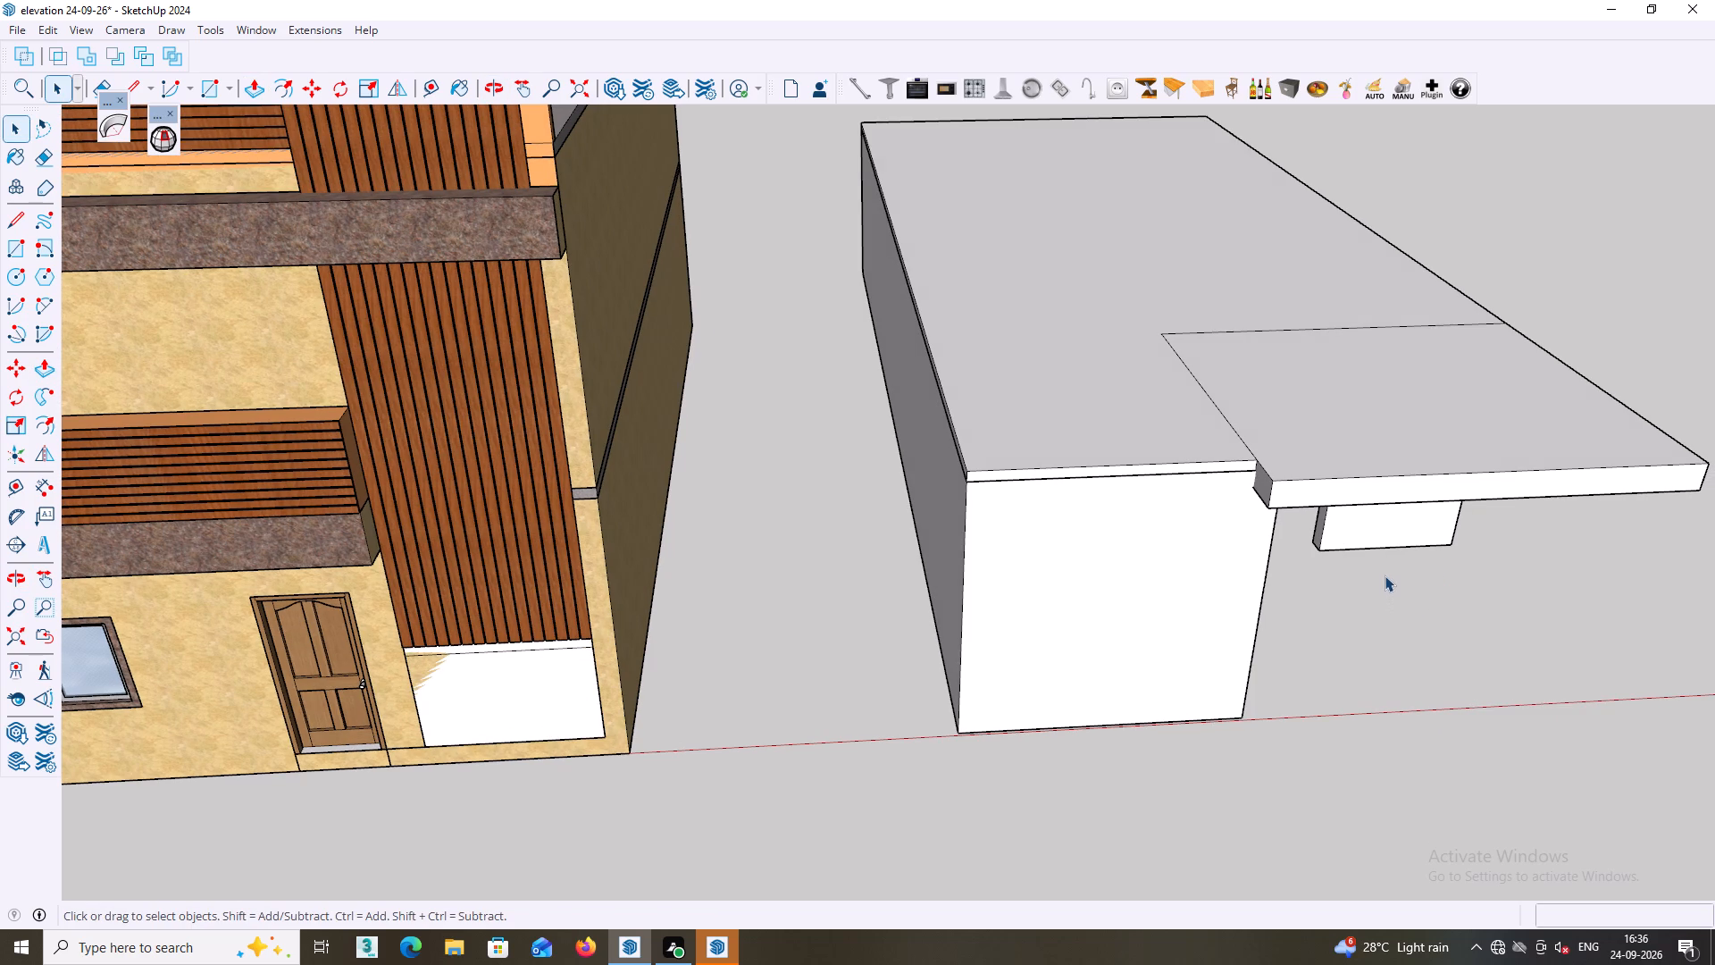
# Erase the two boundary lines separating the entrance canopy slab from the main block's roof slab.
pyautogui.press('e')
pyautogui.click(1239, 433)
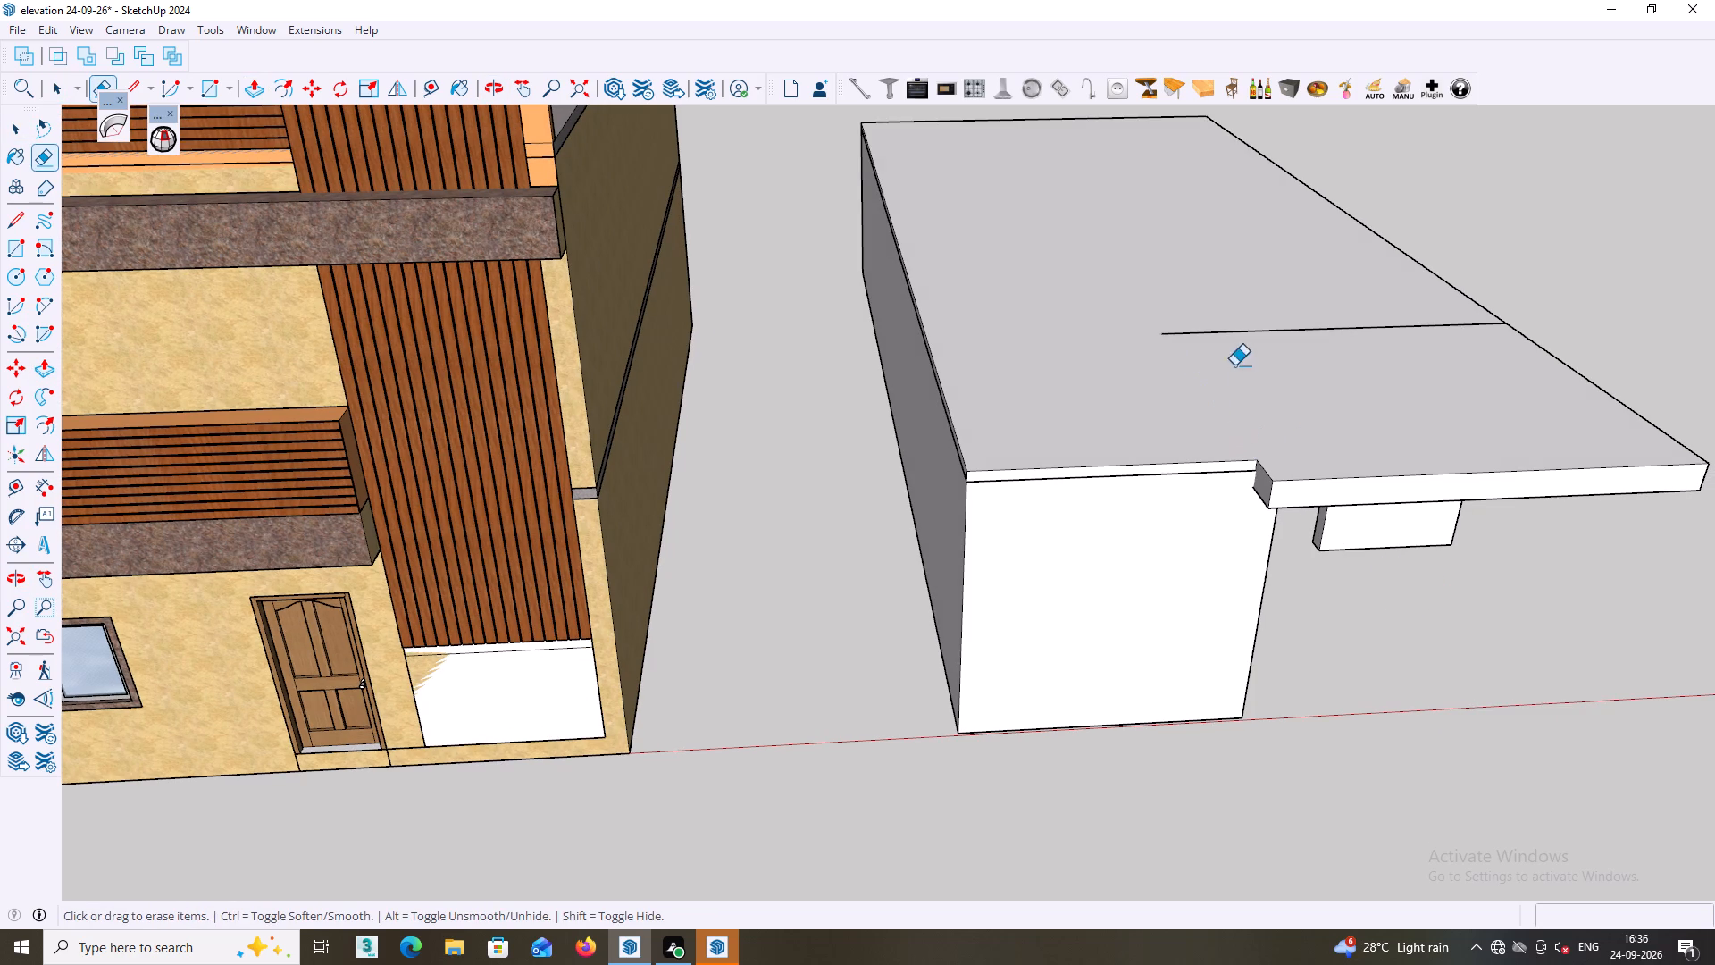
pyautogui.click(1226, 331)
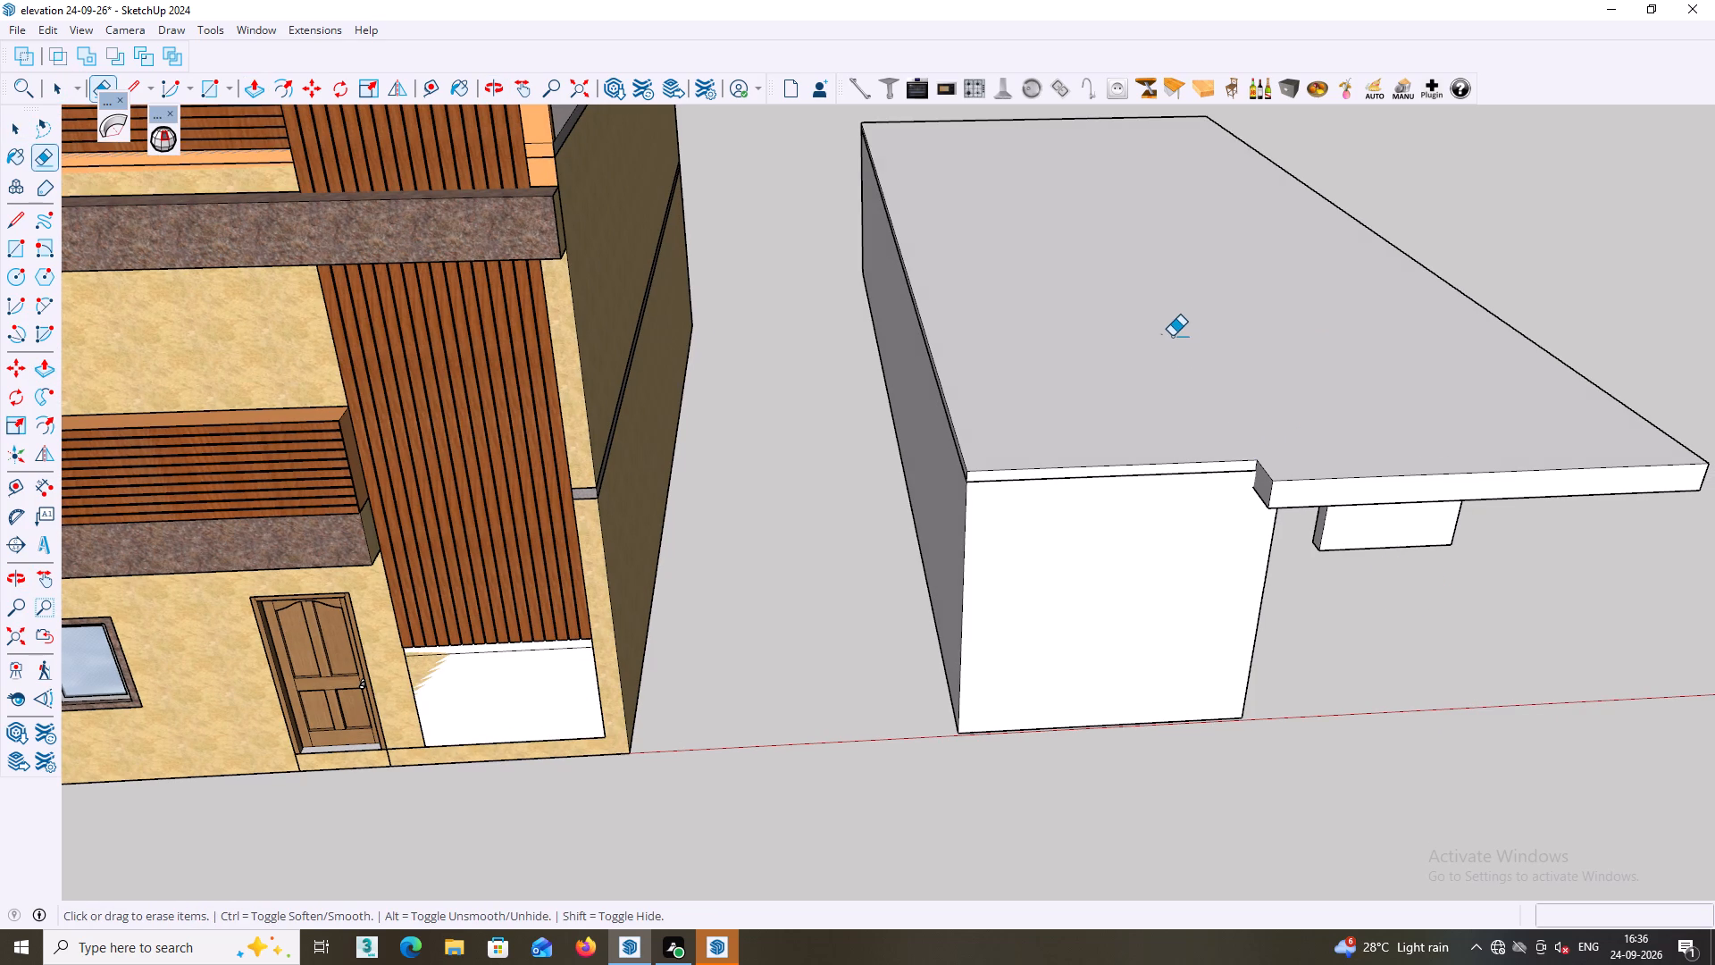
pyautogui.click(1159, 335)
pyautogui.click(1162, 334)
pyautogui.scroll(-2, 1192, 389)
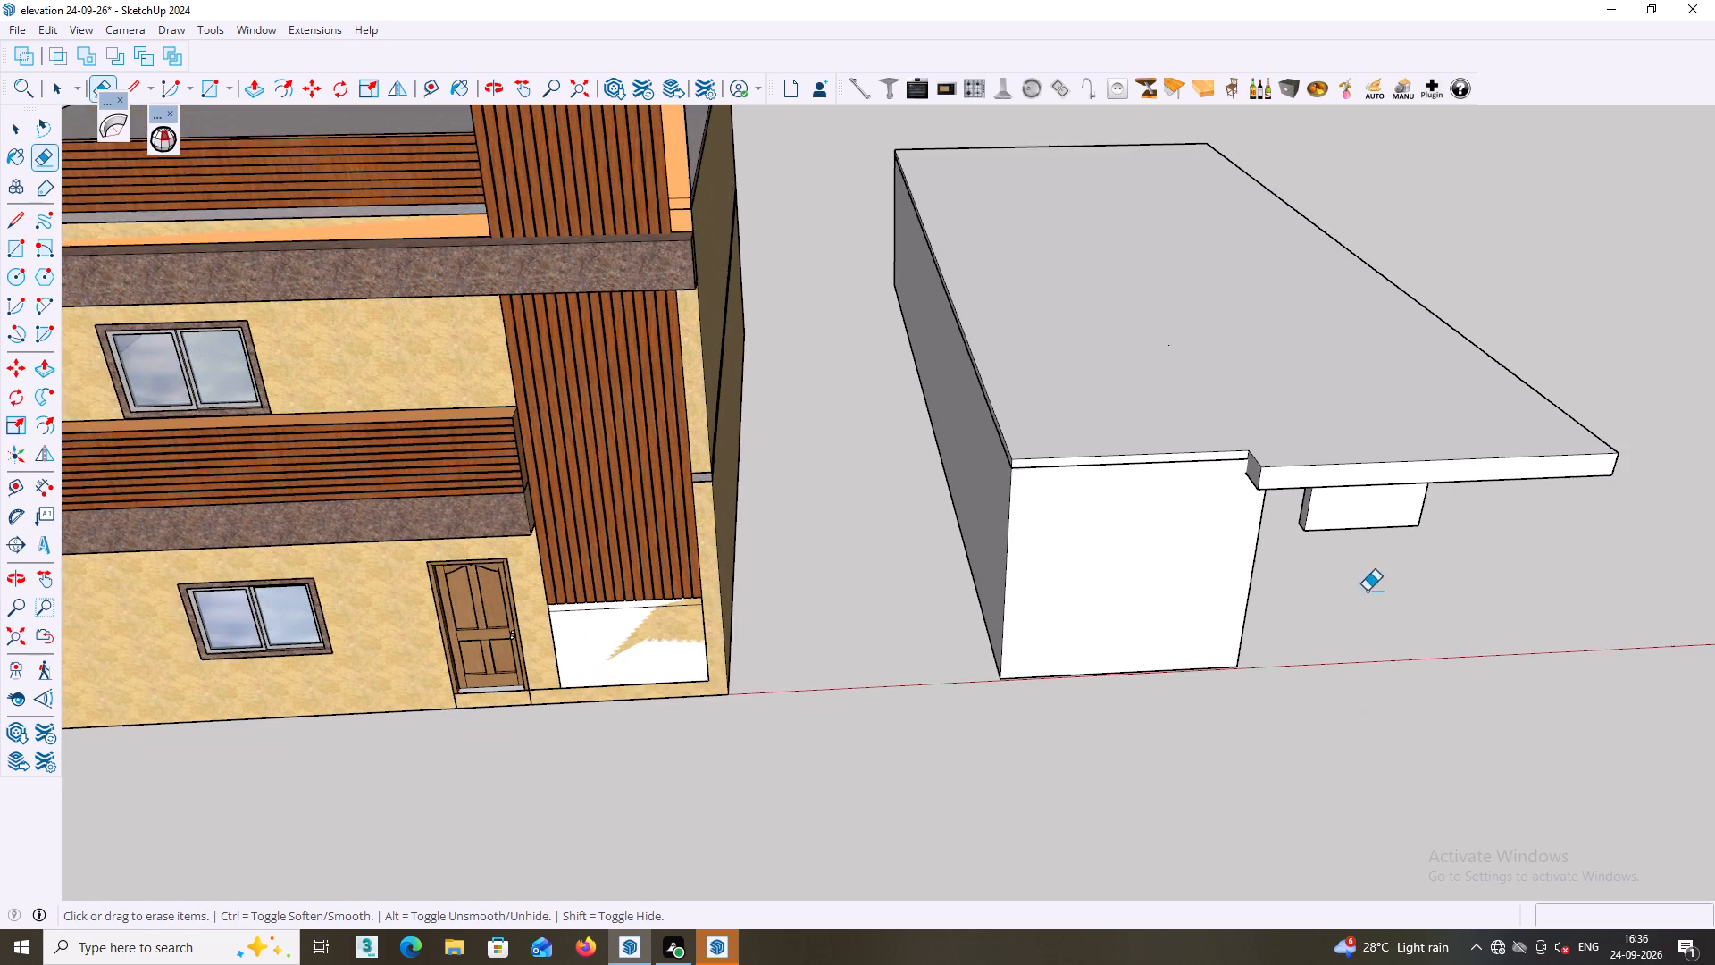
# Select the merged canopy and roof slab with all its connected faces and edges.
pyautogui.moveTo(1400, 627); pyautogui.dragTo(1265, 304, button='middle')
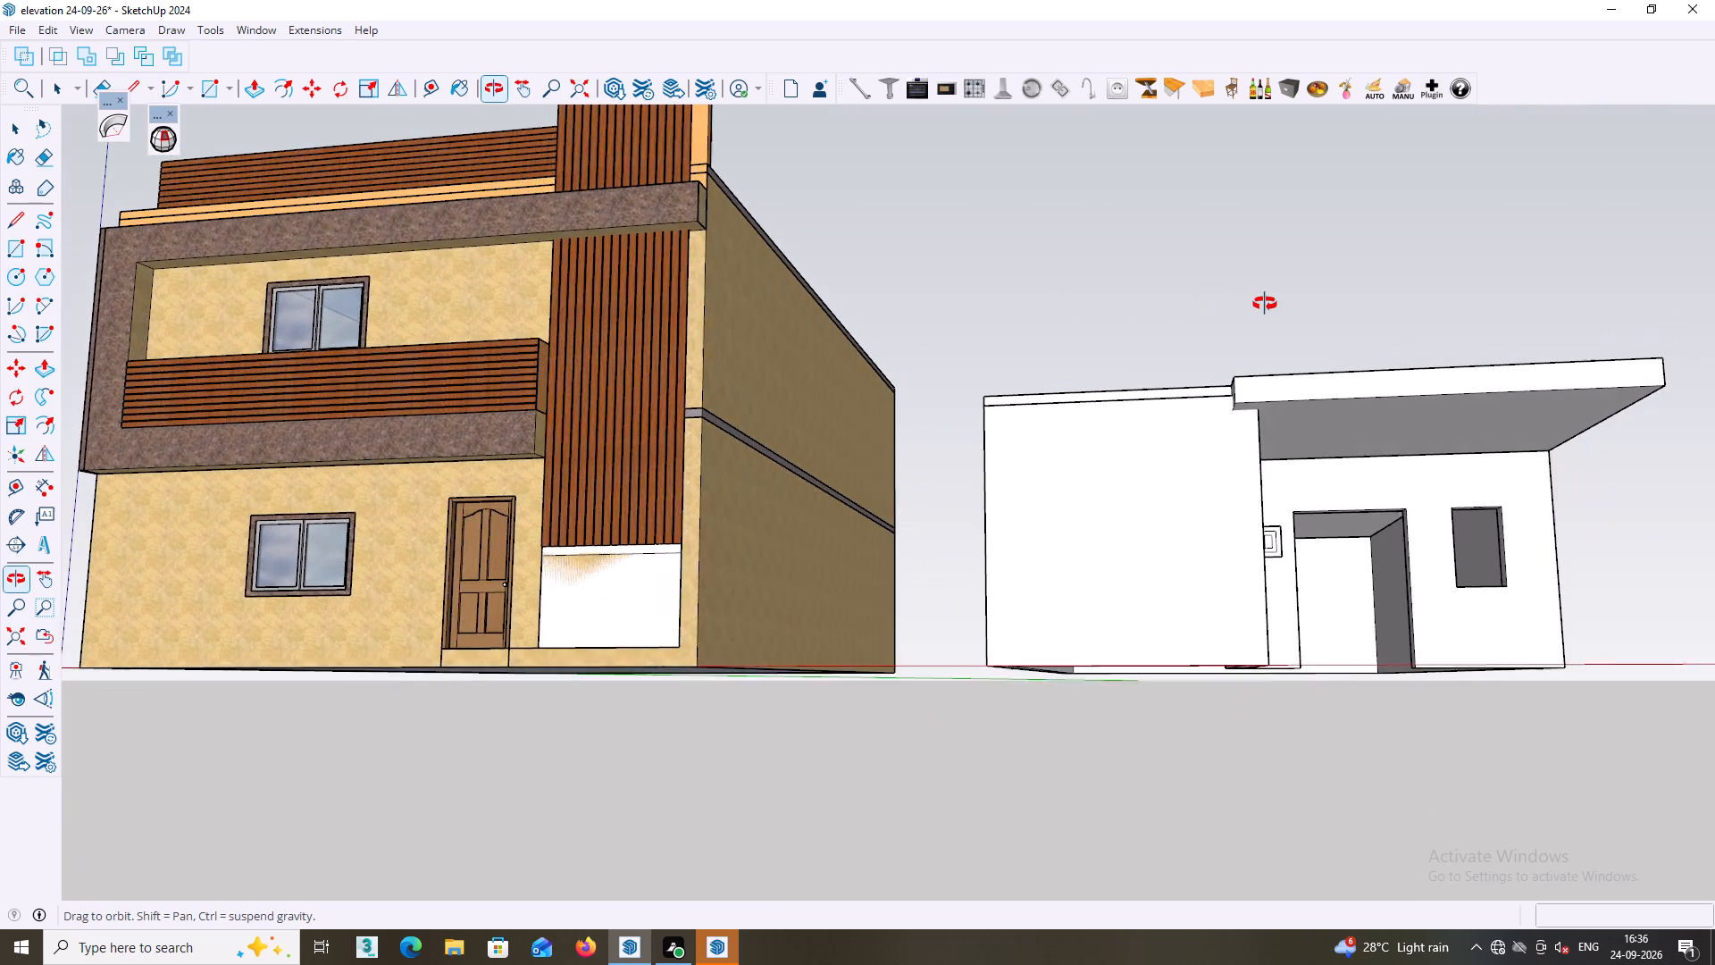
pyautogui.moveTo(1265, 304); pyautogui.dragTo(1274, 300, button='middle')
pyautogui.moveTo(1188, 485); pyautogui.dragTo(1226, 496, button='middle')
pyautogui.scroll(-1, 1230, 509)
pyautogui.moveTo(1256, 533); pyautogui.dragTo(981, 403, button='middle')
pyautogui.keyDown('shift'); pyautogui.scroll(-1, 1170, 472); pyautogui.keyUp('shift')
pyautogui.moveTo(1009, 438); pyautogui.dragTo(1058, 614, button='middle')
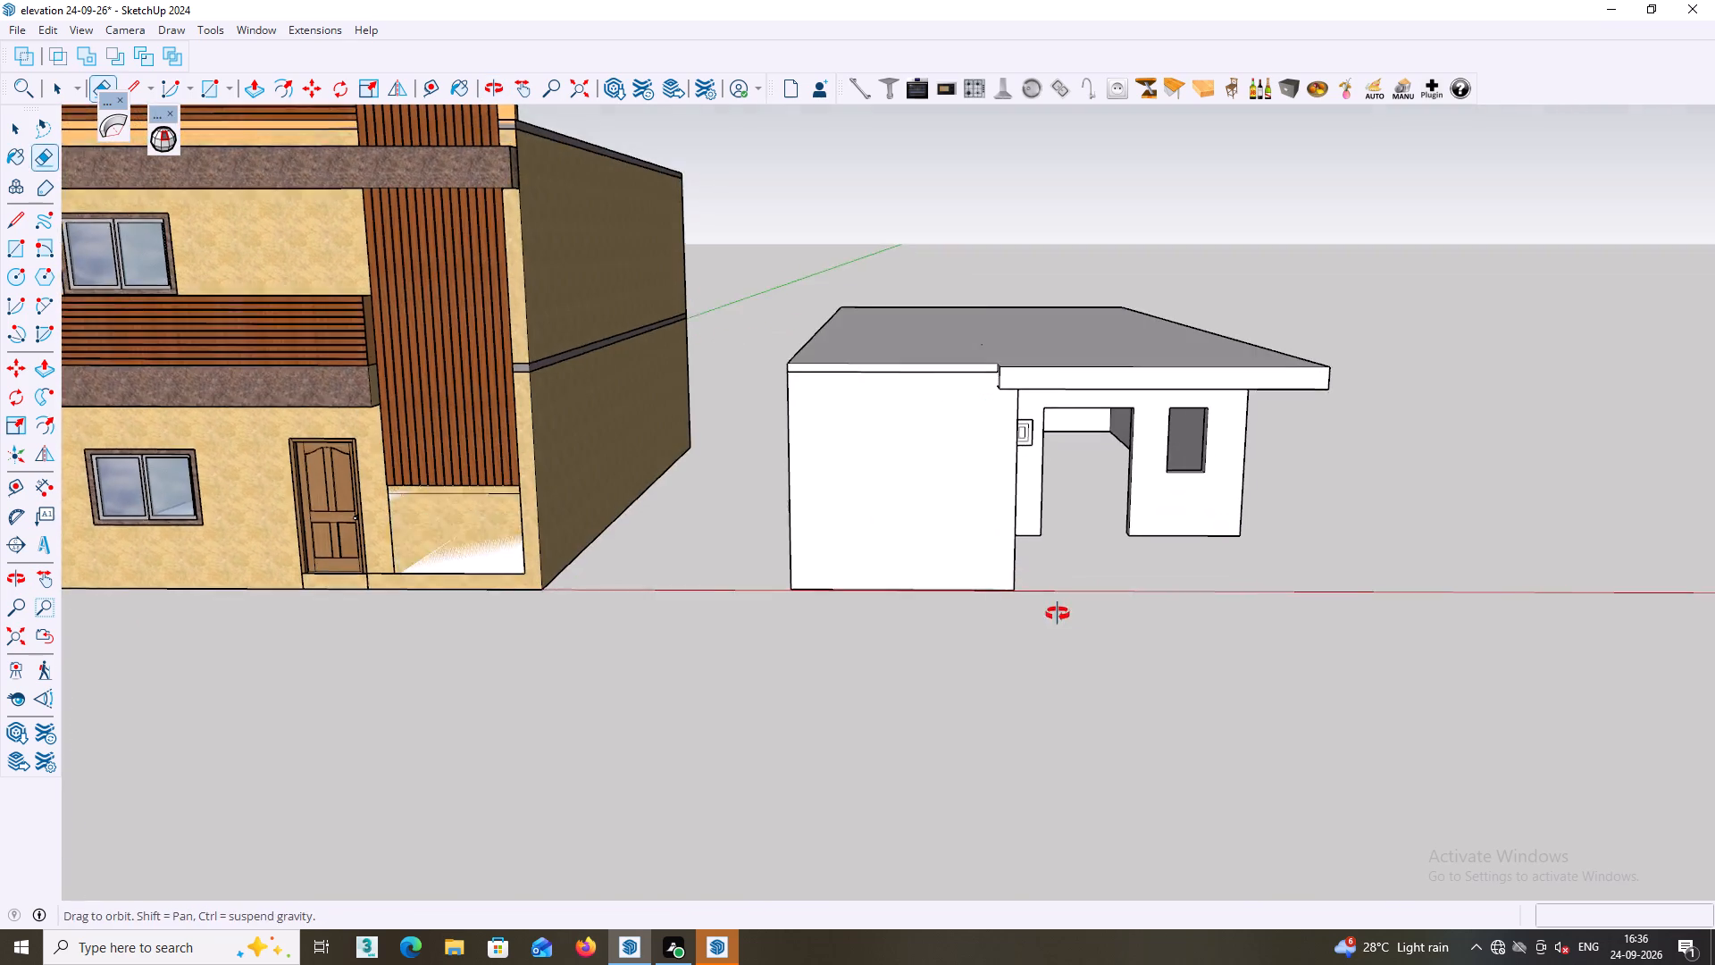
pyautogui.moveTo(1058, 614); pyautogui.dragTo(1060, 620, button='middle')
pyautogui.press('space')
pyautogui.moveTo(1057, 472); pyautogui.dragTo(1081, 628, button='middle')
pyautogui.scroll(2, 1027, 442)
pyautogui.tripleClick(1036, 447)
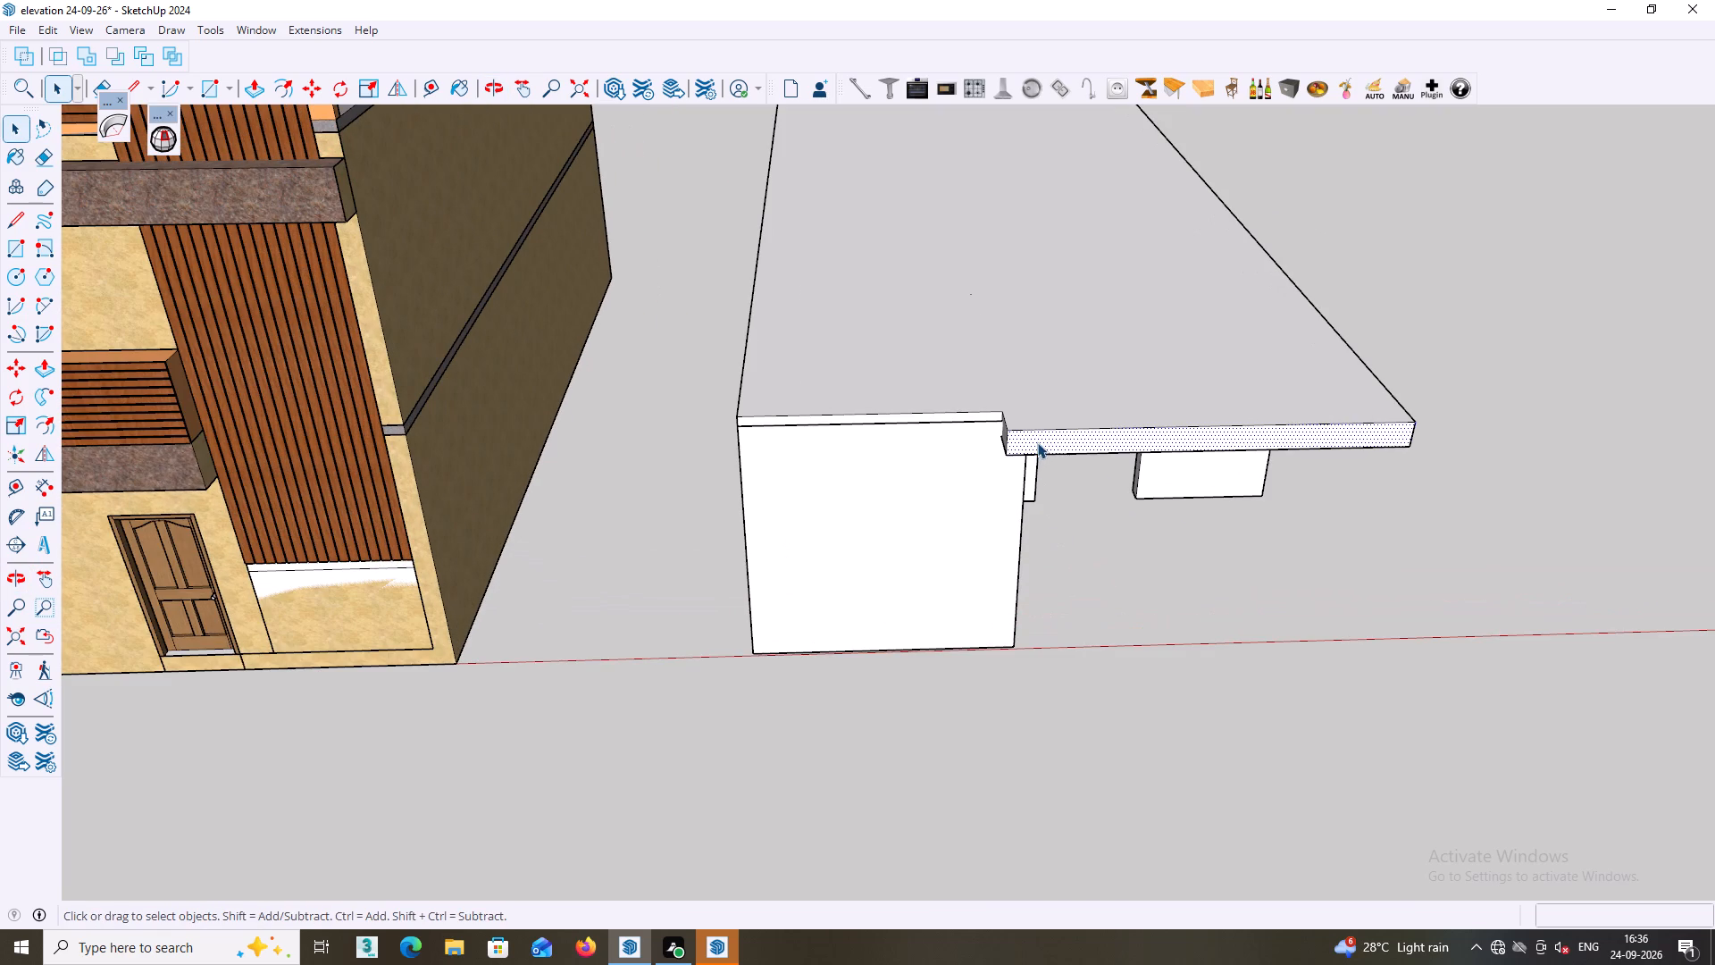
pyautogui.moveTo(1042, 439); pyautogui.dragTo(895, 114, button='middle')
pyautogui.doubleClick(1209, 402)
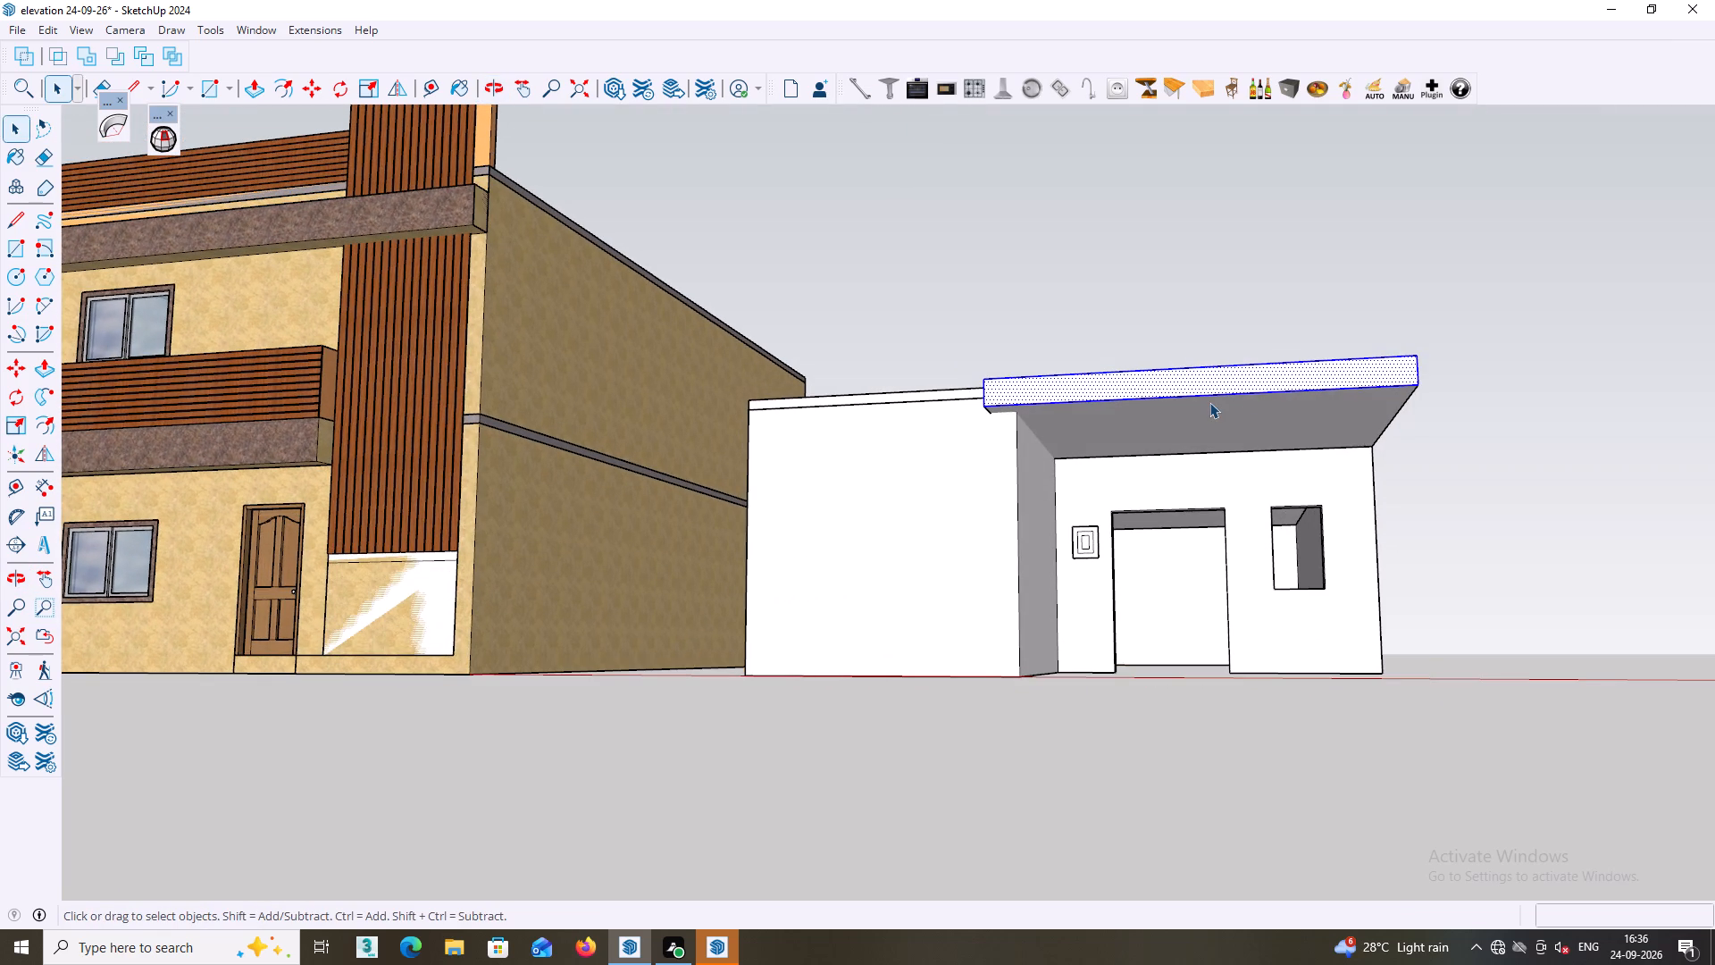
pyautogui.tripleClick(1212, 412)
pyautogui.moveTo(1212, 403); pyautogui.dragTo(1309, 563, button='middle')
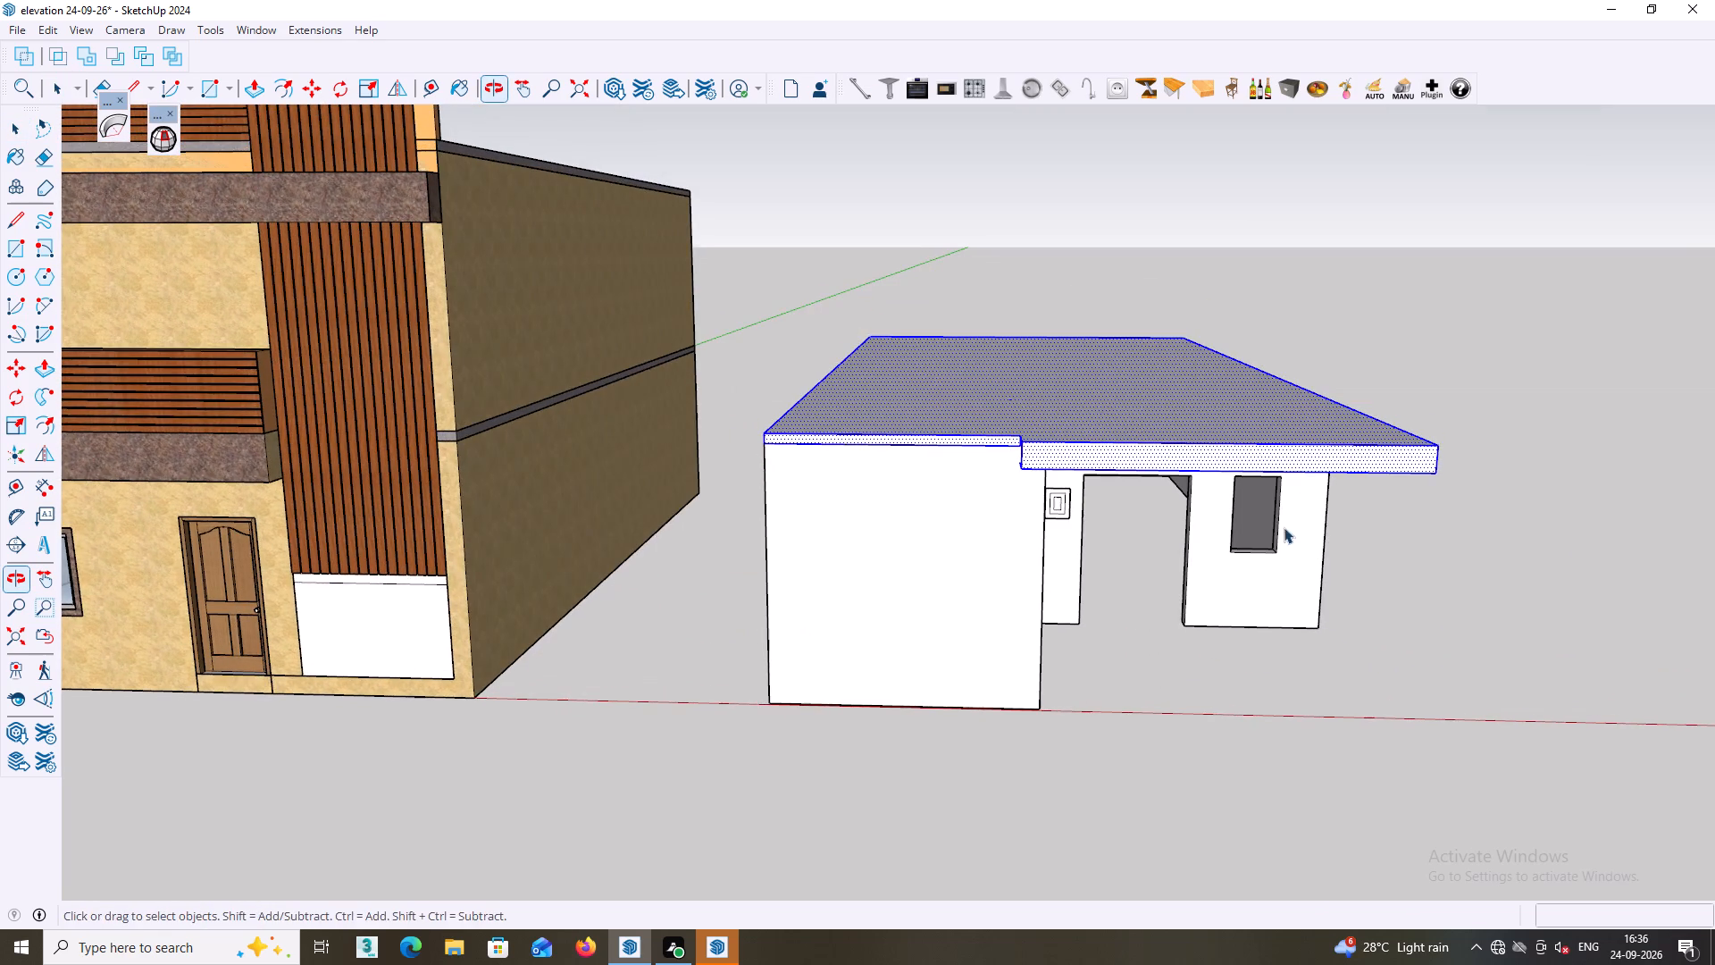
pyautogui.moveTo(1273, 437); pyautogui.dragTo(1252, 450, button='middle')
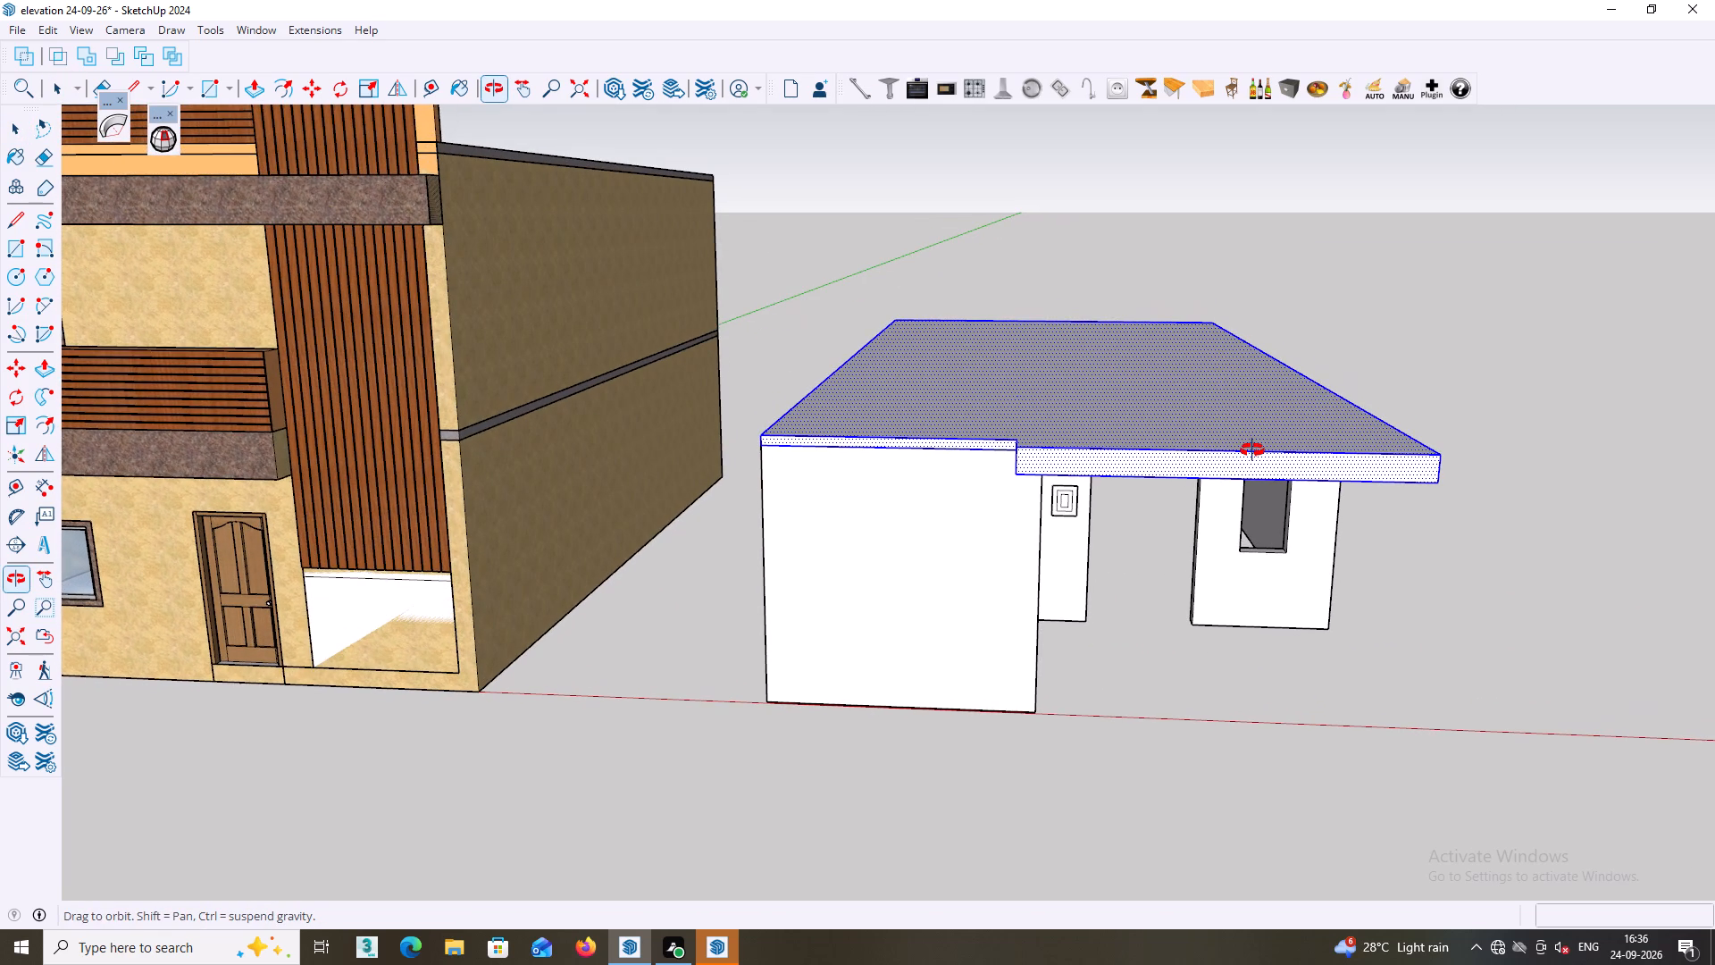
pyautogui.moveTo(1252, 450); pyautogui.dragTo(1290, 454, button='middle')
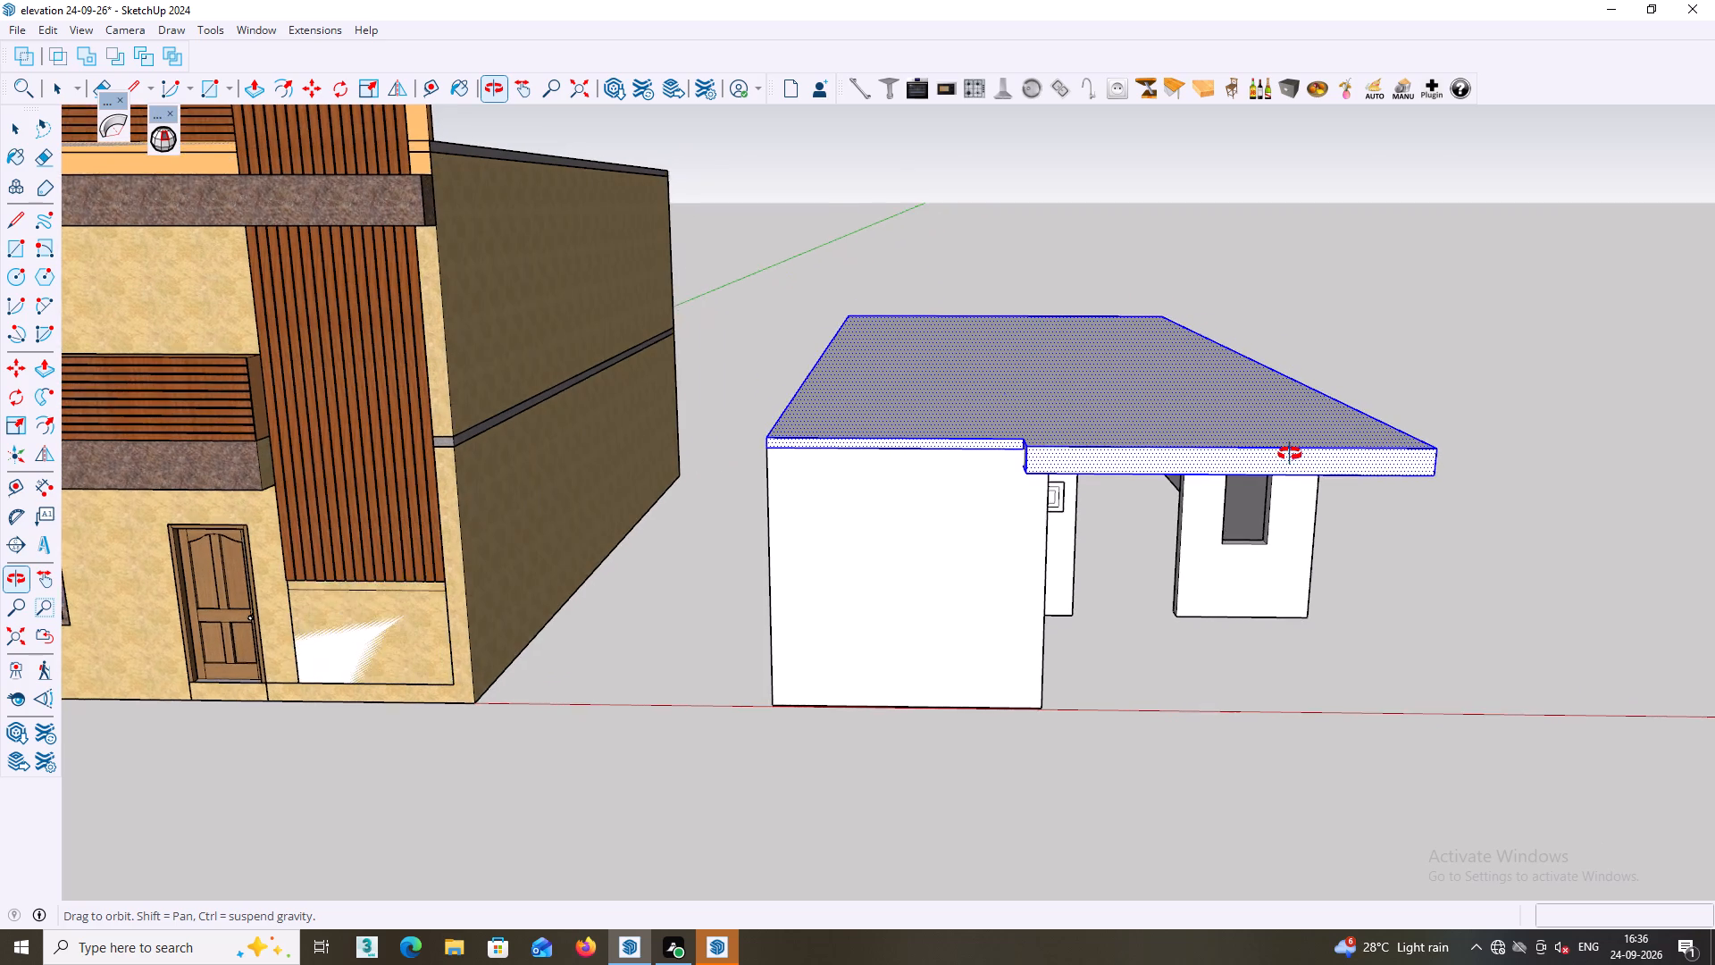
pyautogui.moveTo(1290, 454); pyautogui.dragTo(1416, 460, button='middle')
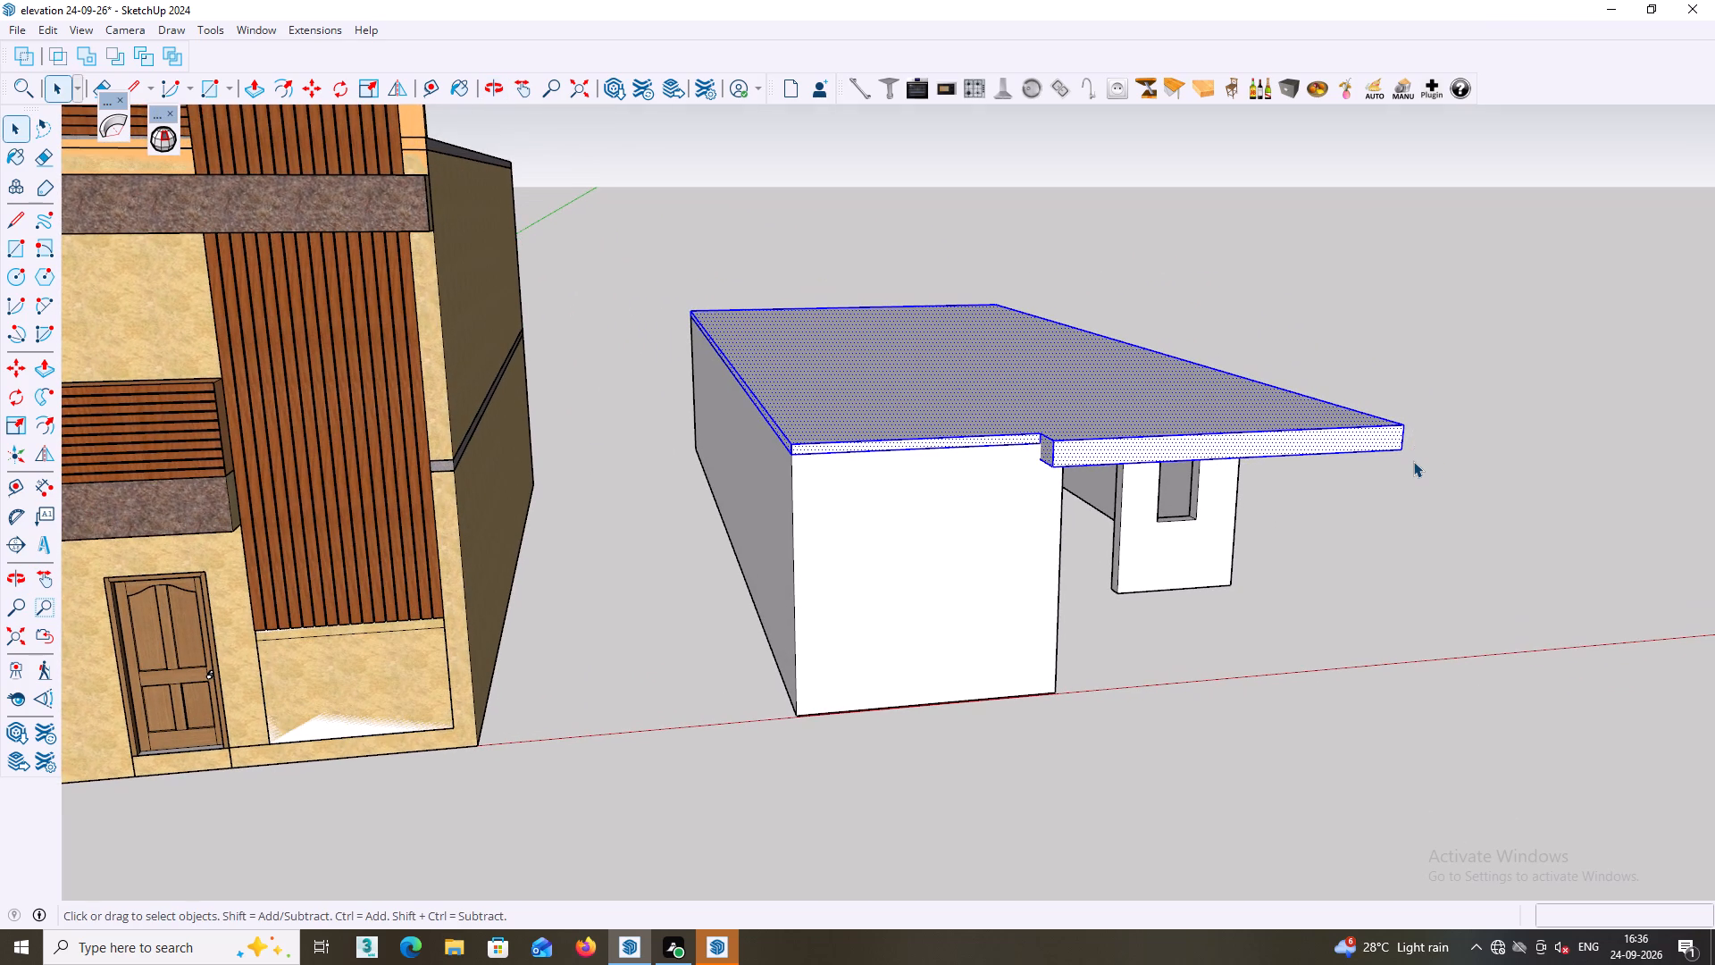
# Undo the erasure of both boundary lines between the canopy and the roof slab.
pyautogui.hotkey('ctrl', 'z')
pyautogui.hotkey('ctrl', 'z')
# Select both connected slabs, leaving out the main block's top roof face and its strips on the front and on the finished house's side.
pyautogui.moveTo(1311, 485); pyautogui.dragTo(1161, 441, button='middle')
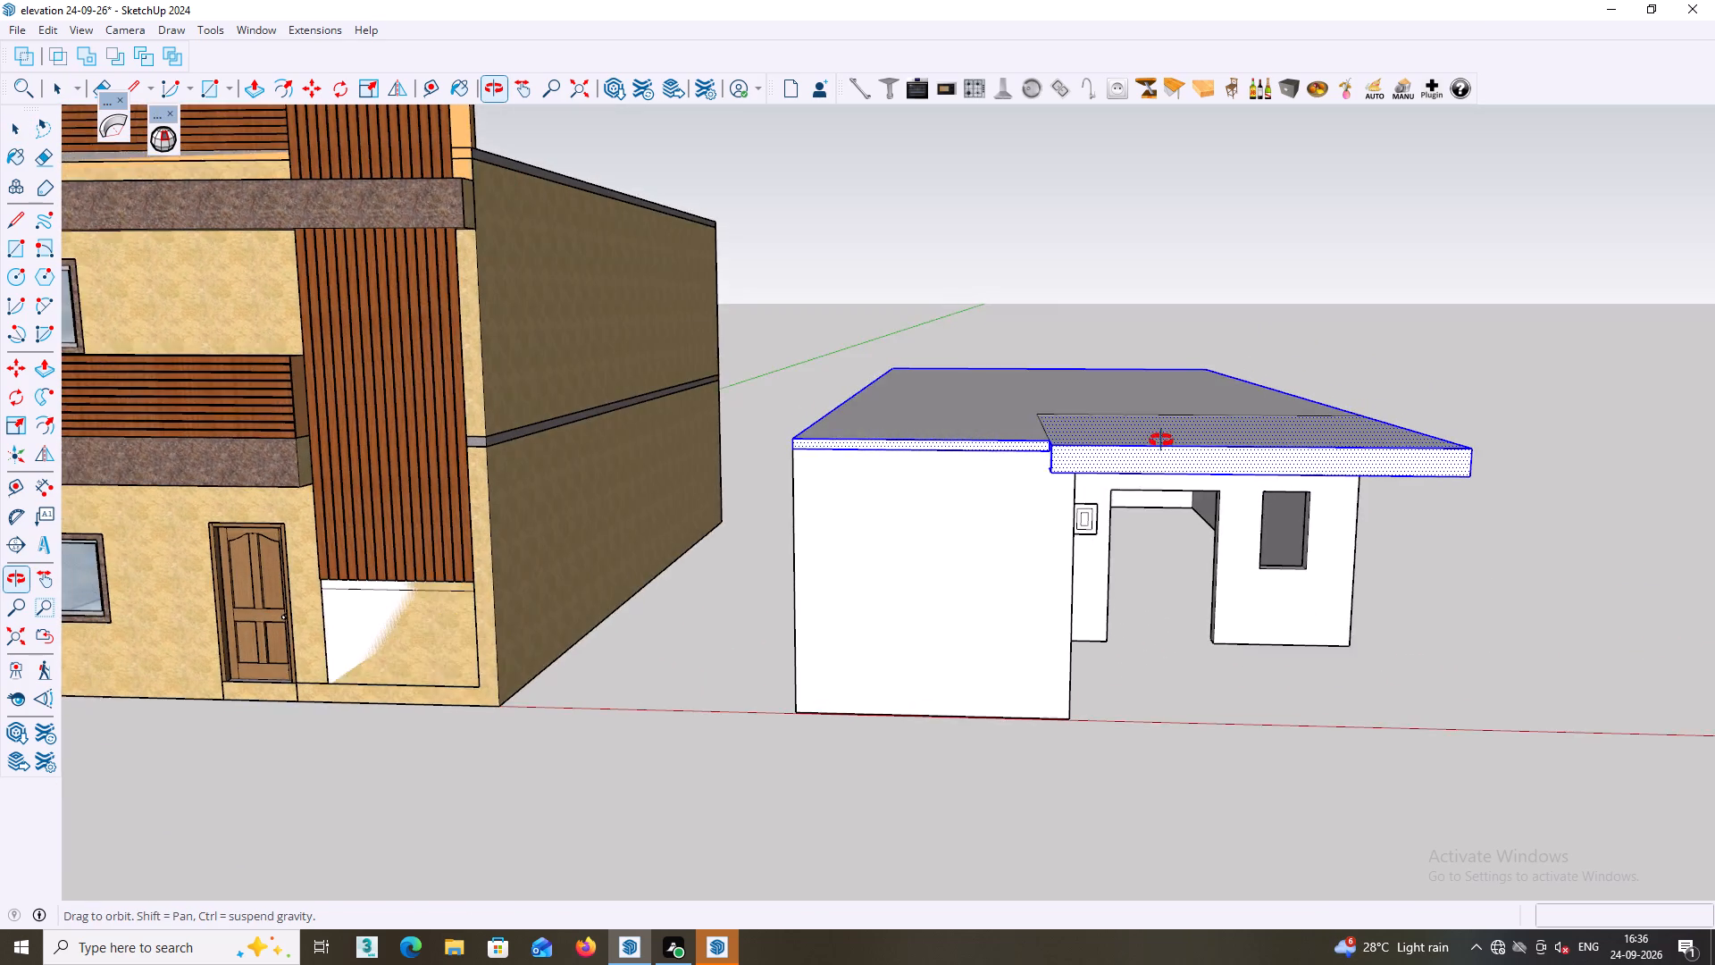
pyautogui.moveTo(1161, 441); pyautogui.dragTo(1200, 452, button='middle')
pyautogui.click(1500, 432)
pyautogui.doubleClick(1327, 464)
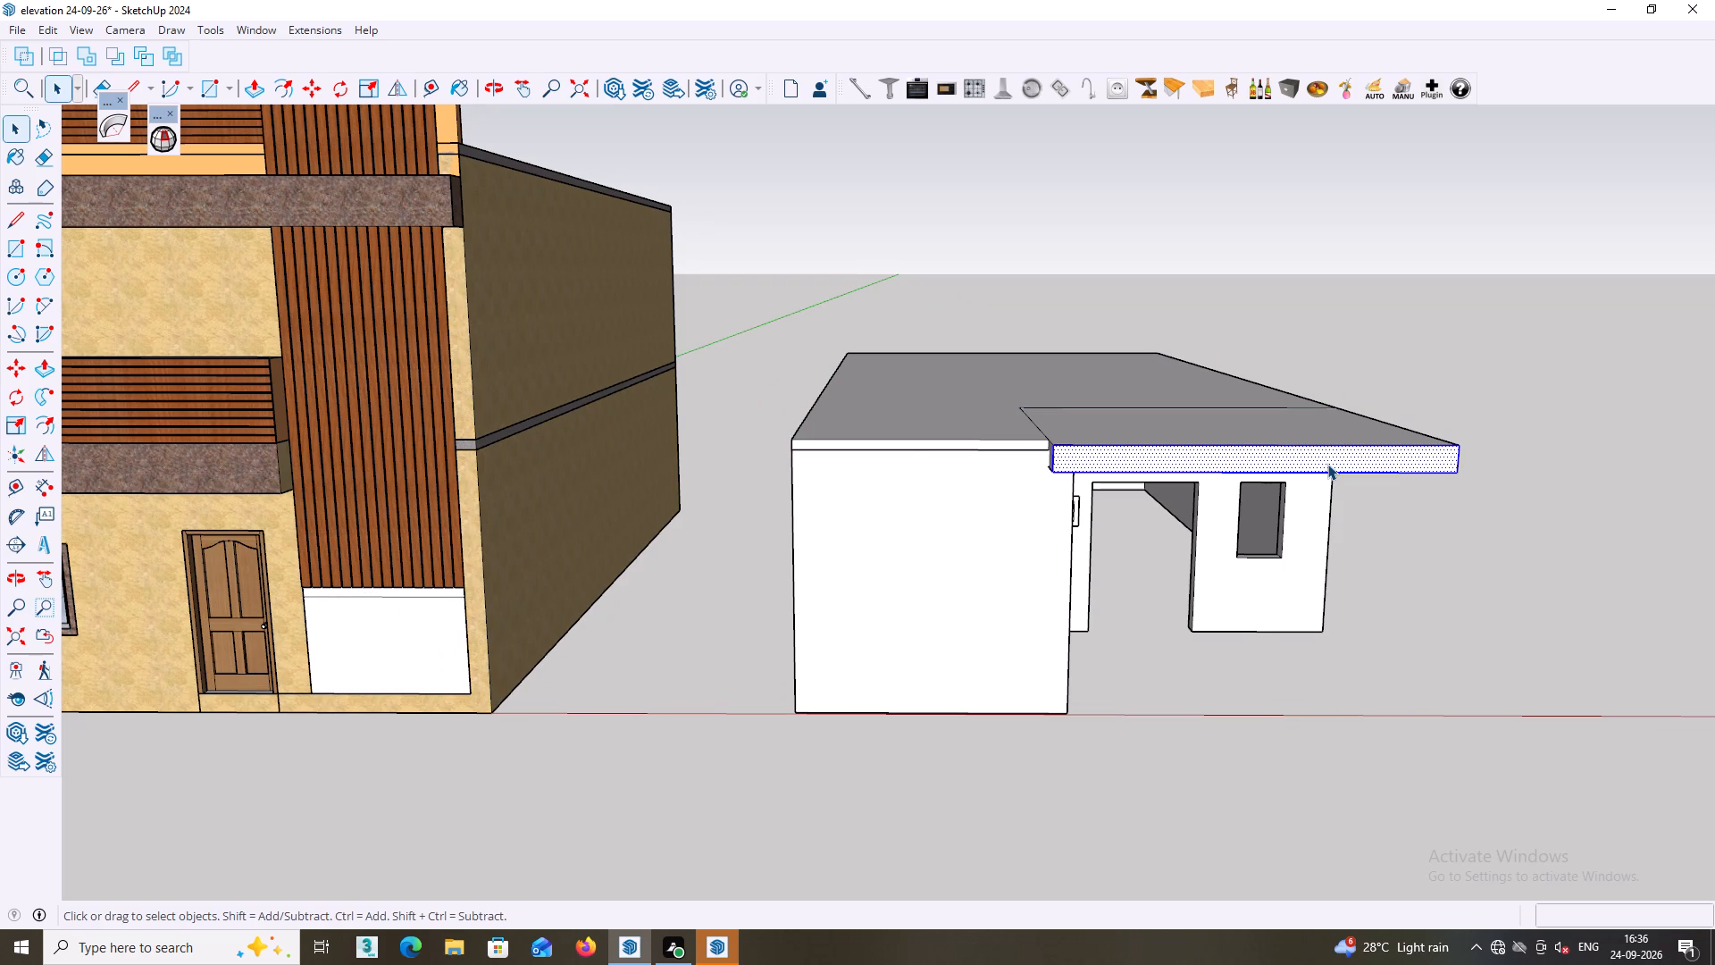
pyautogui.click(1327, 464)
pyautogui.moveTo(1385, 435); pyautogui.dragTo(1513, 491, button='middle')
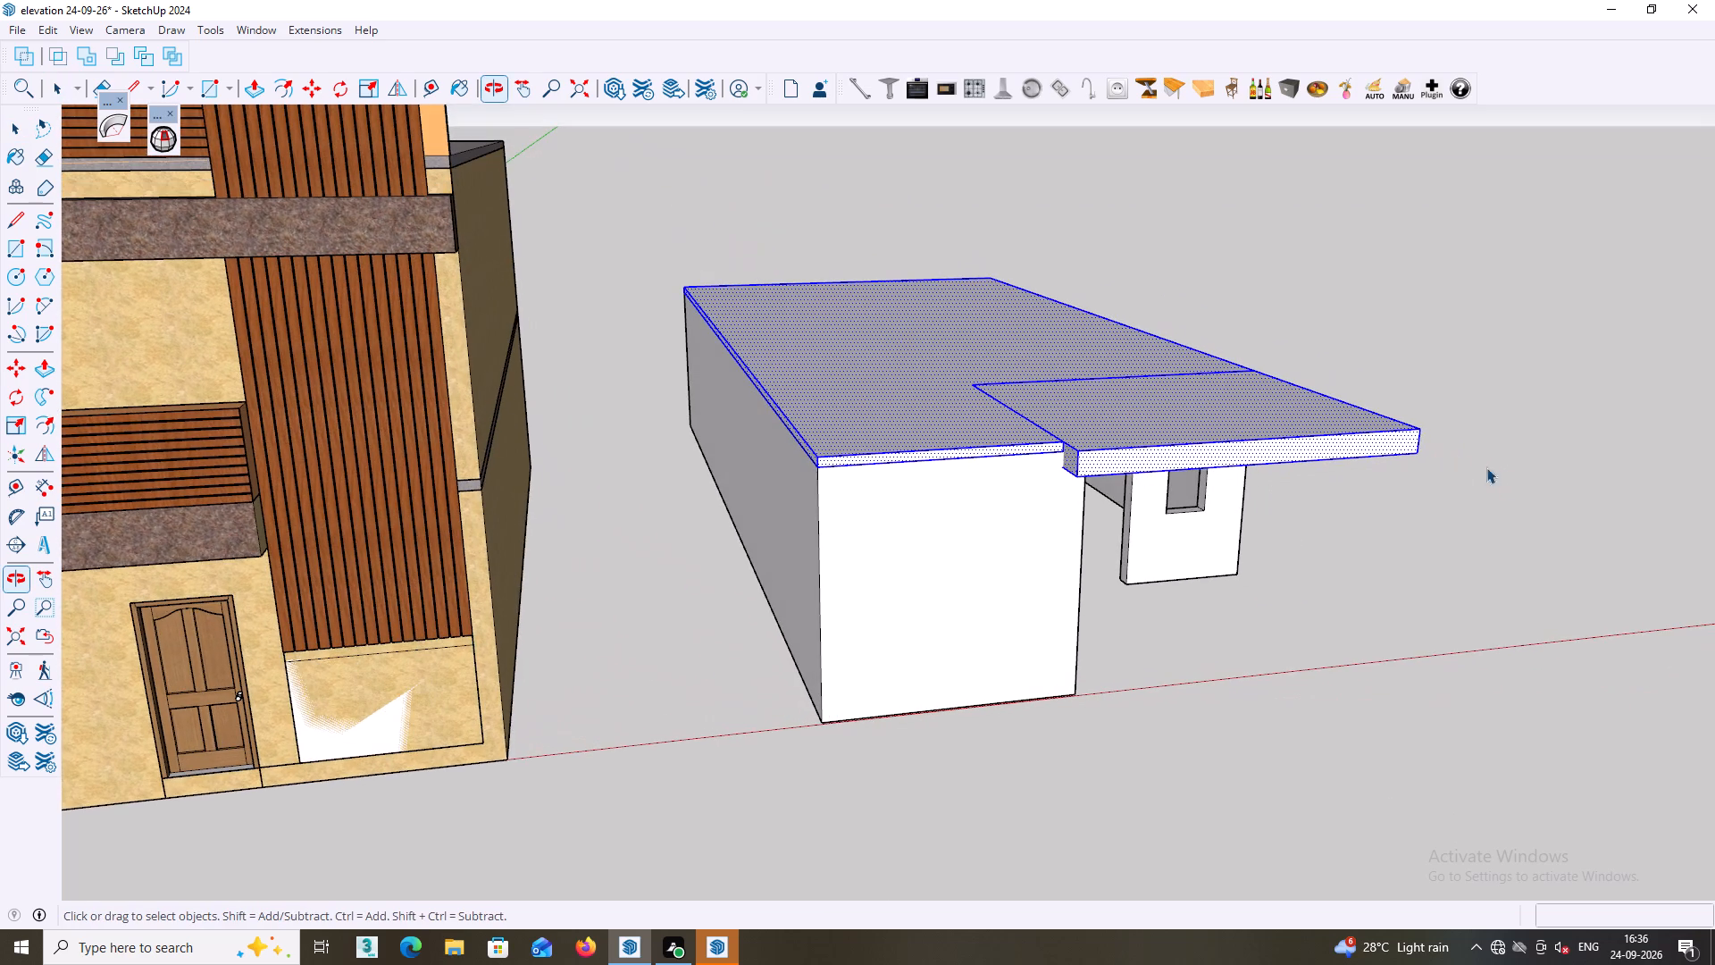
pyautogui.moveTo(1170, 444); pyautogui.dragTo(1082, 455, button='middle')
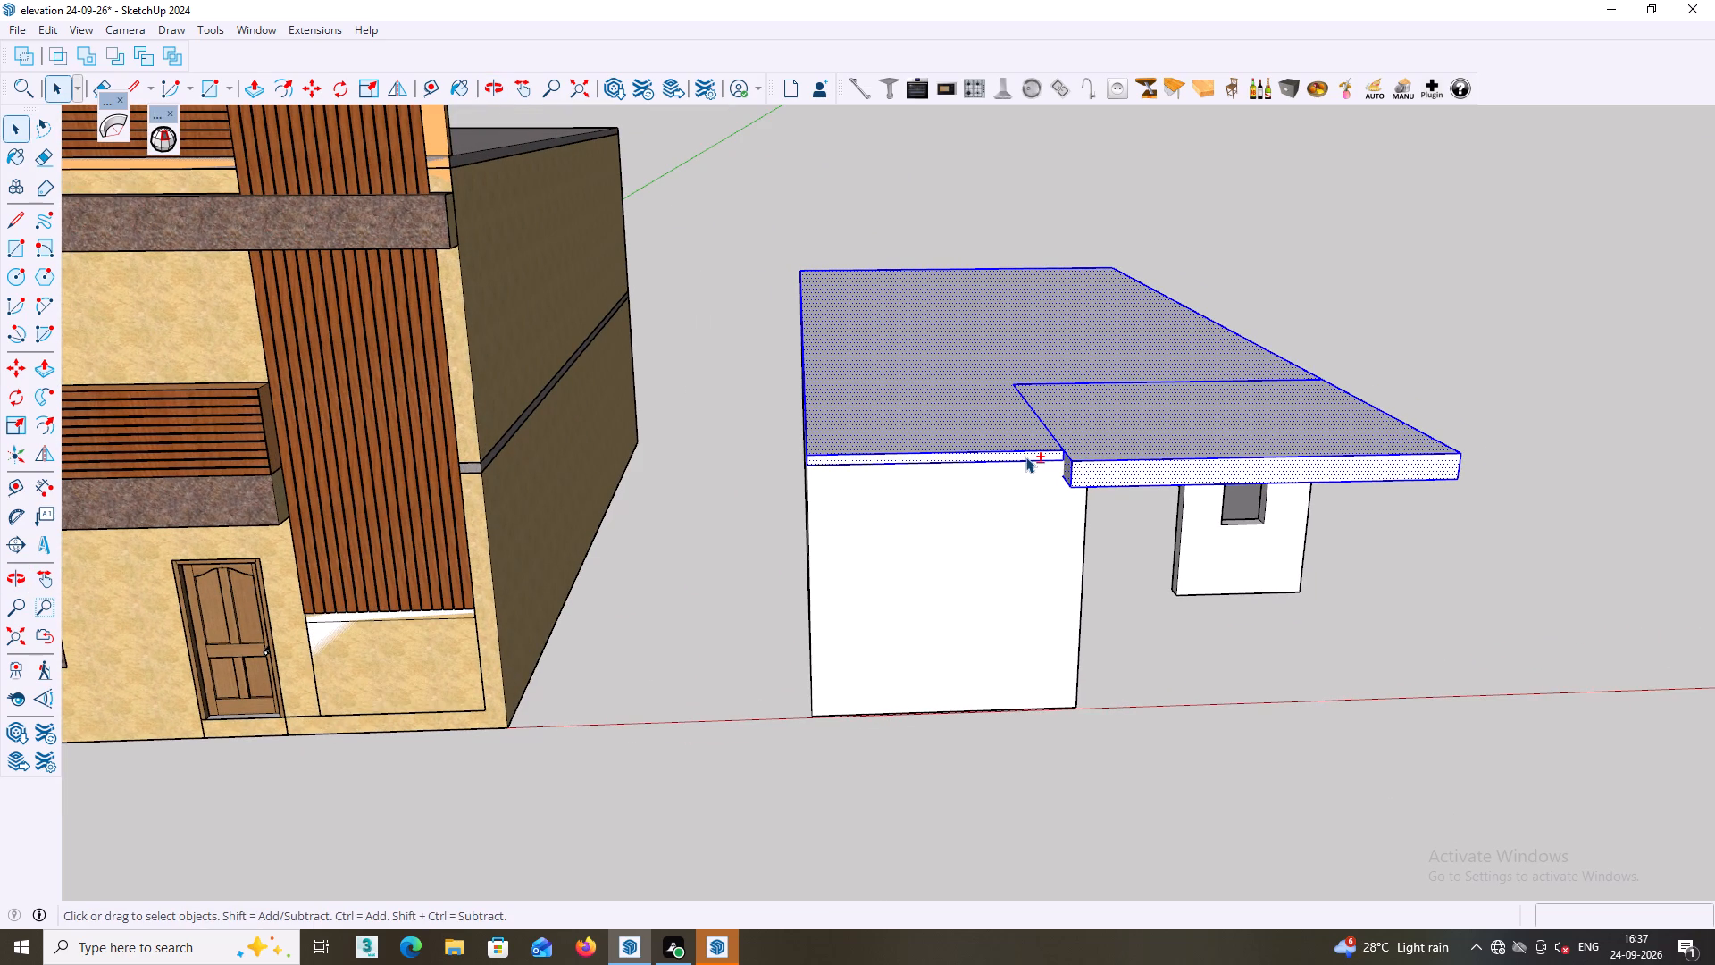
pyautogui.keyDown('shift'); pyautogui.click(1025, 452); pyautogui.keyUp('shift')
pyautogui.keyDown('shift'); pyautogui.click(1020, 457); pyautogui.keyUp('shift')
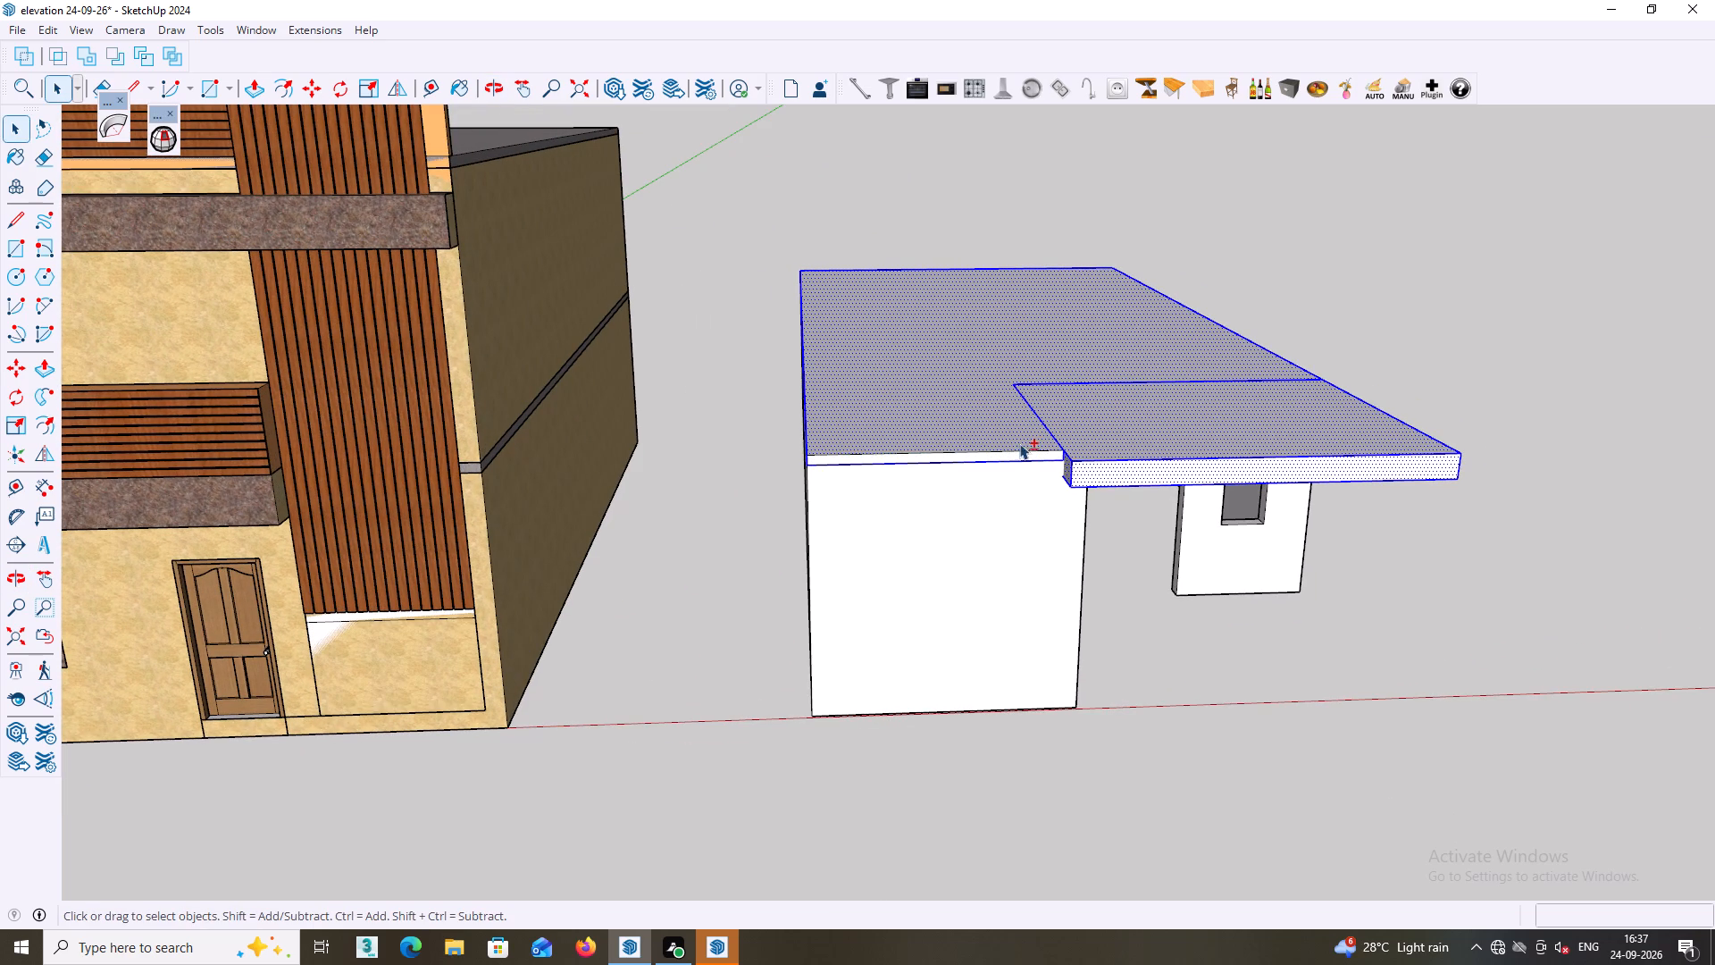
pyautogui.keyDown('shift'); pyautogui.click(1017, 436); pyautogui.keyUp('shift')
pyautogui.keyDown('shift'); pyautogui.moveTo(1027, 430); pyautogui.dragTo(1193, 441, button='middle'); pyautogui.keyUp('shift')
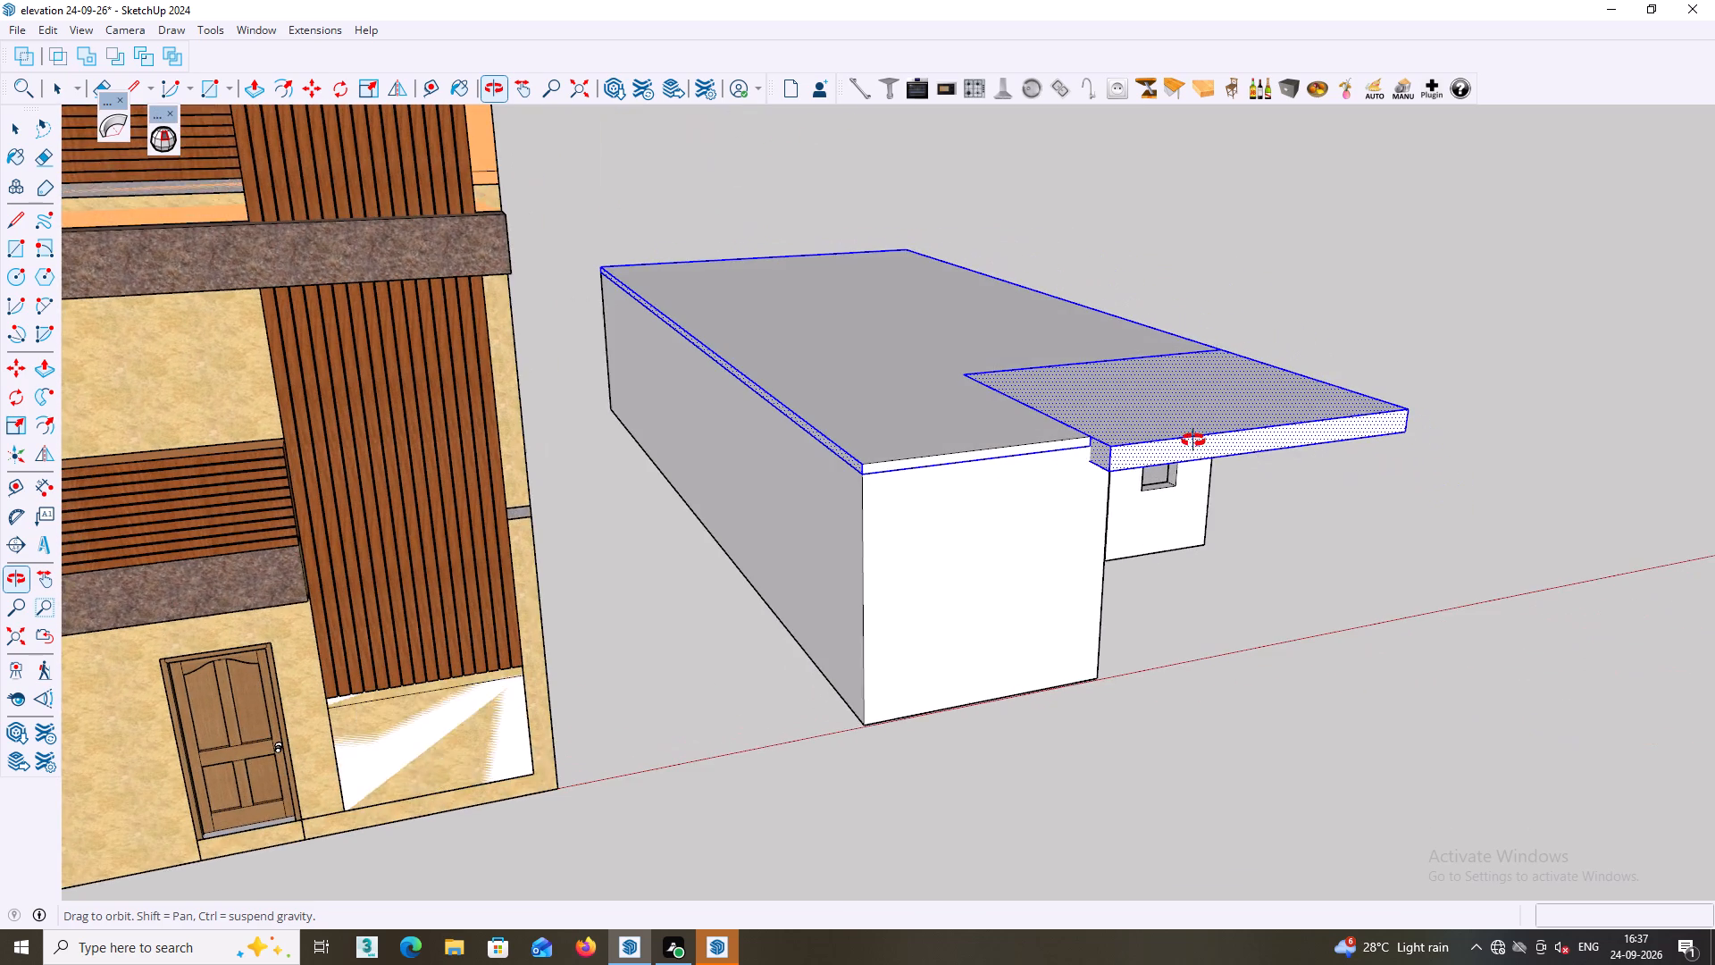
pyautogui.keyDown('shift'); pyautogui.moveTo(1193, 441); pyautogui.dragTo(1194, 439, button='middle'); pyautogui.keyUp('shift')
pyautogui.keyDown('shift'); pyautogui.scroll(1, 857, 453); pyautogui.keyUp('shift')
pyautogui.keyDown('shift'); pyautogui.click(857, 466); pyautogui.keyUp('shift')
pyautogui.keyDown('shift'); pyautogui.click(857, 466); pyautogui.keyUp('shift')
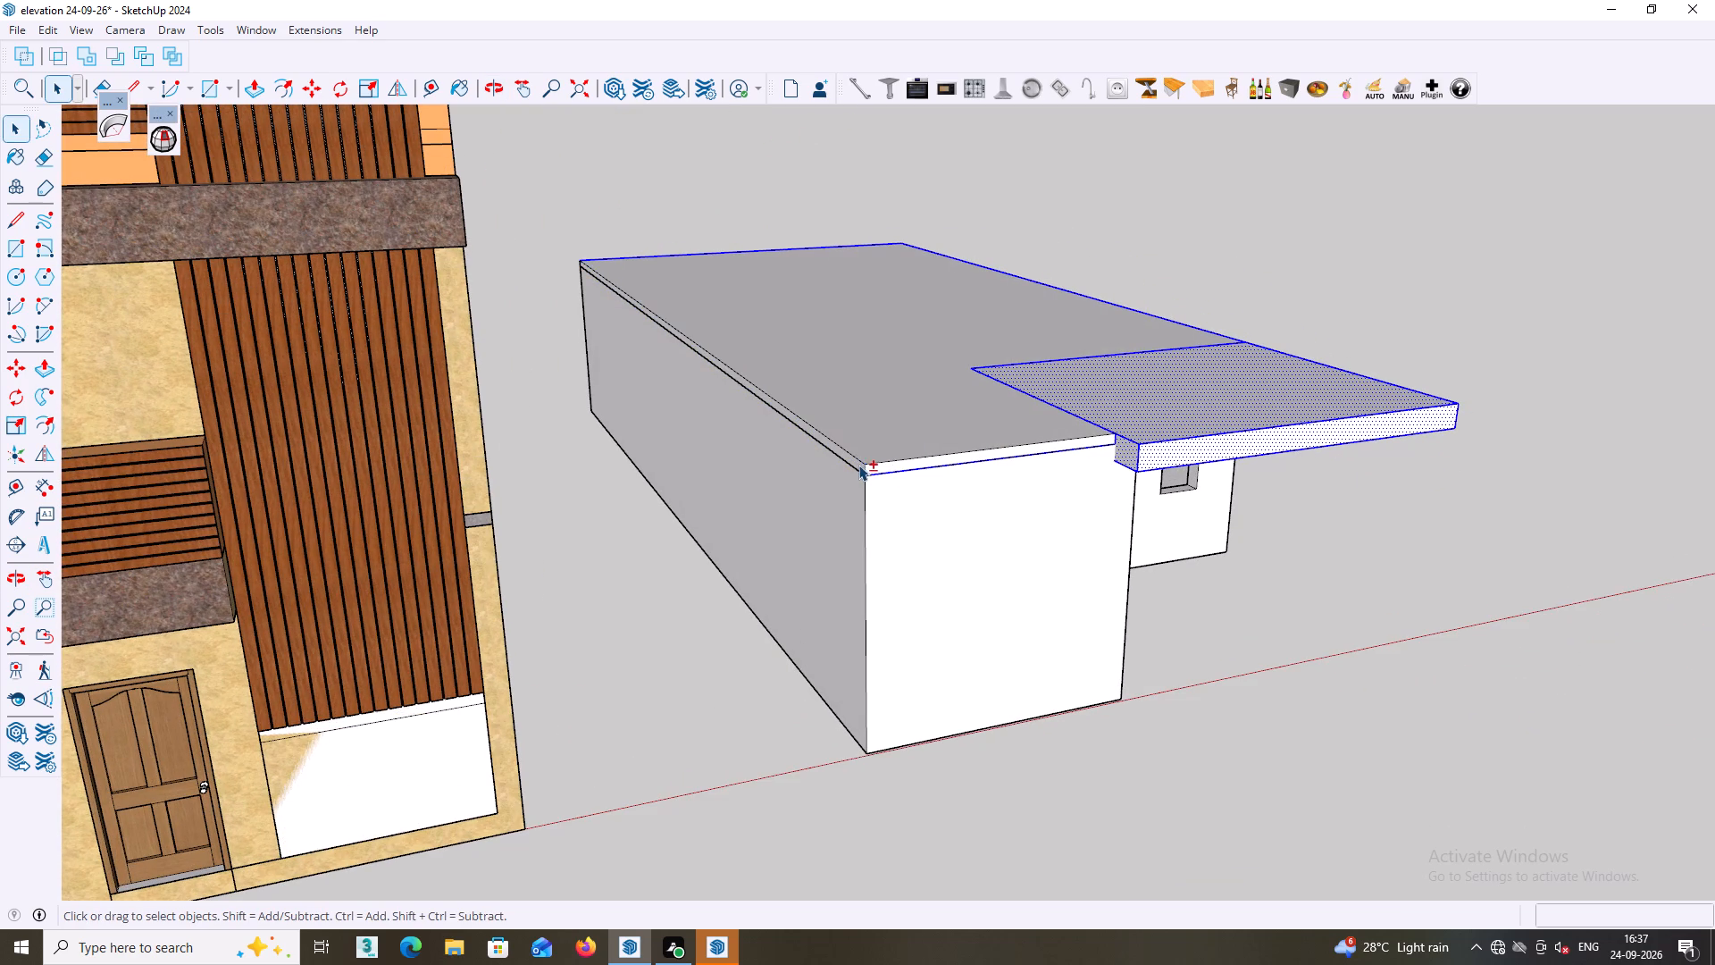
# Deselect the roof strip on the side away from the finished house and the leftover roof edges beside the canopy corner.
pyautogui.moveTo(878, 455); pyautogui.dragTo(711, 406, button='middle')
pyautogui.moveTo(1233, 400); pyautogui.dragTo(1201, 409, button='middle')
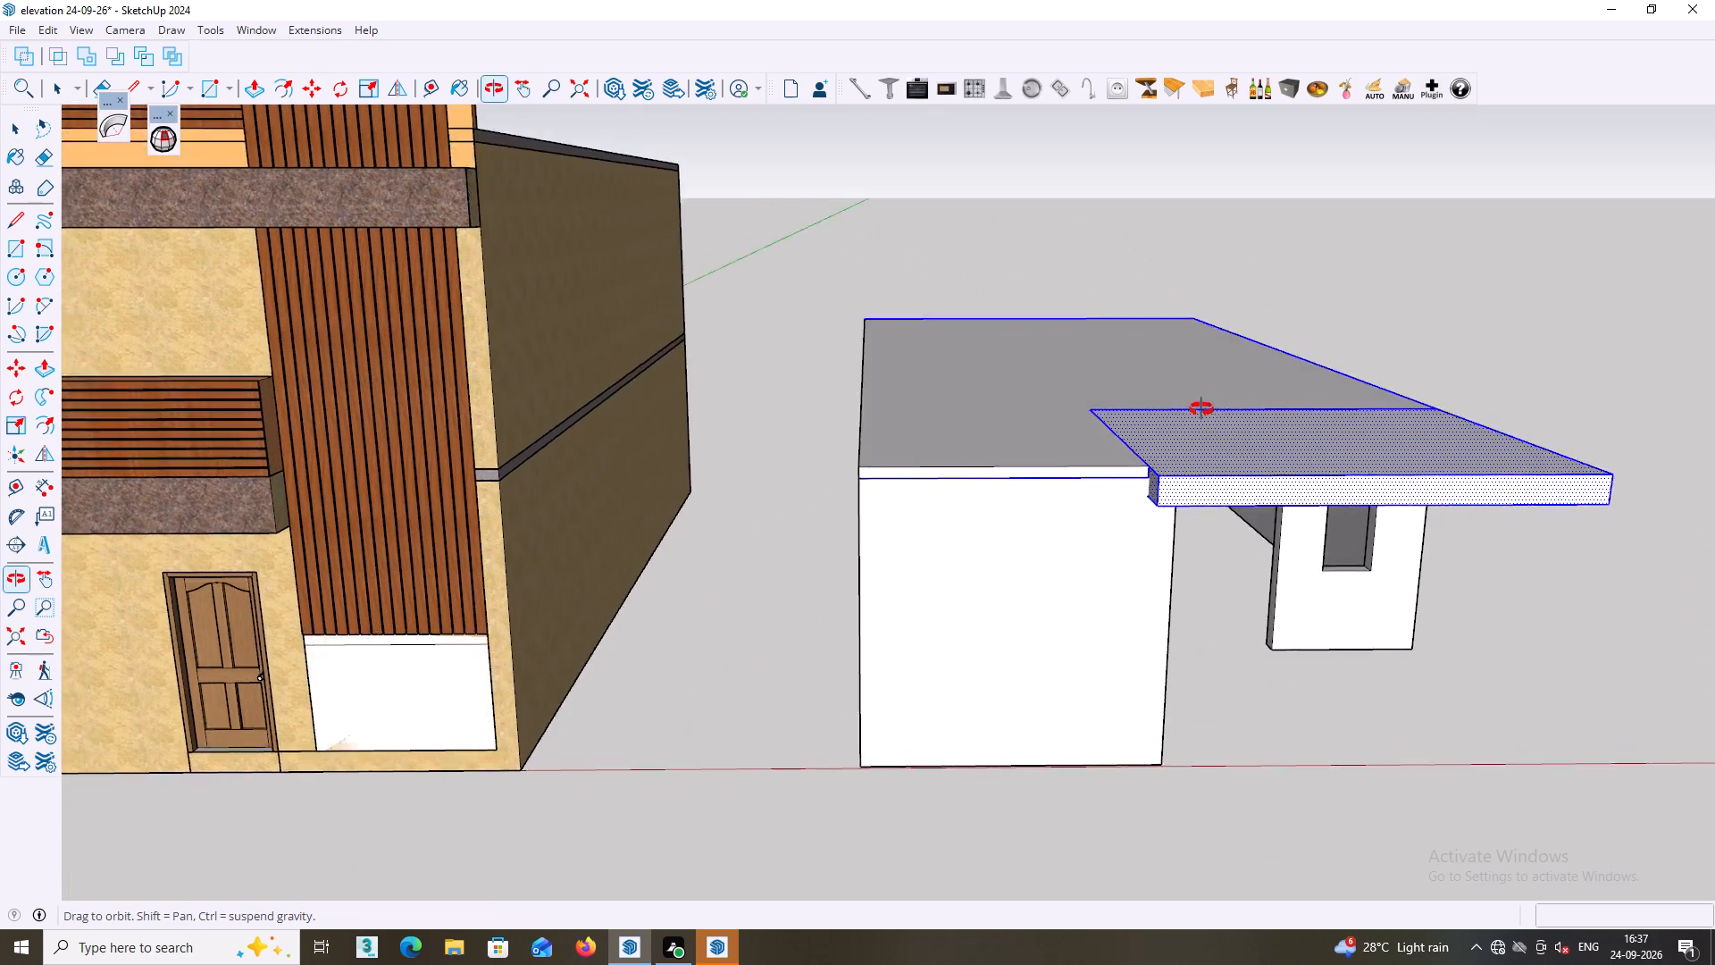
pyautogui.moveTo(1201, 409); pyautogui.dragTo(934, 464, button='middle')
pyautogui.moveTo(1531, 415); pyautogui.dragTo(1302, 414, button='middle')
pyautogui.moveTo(1650, 435); pyautogui.dragTo(1543, 383, button='middle')
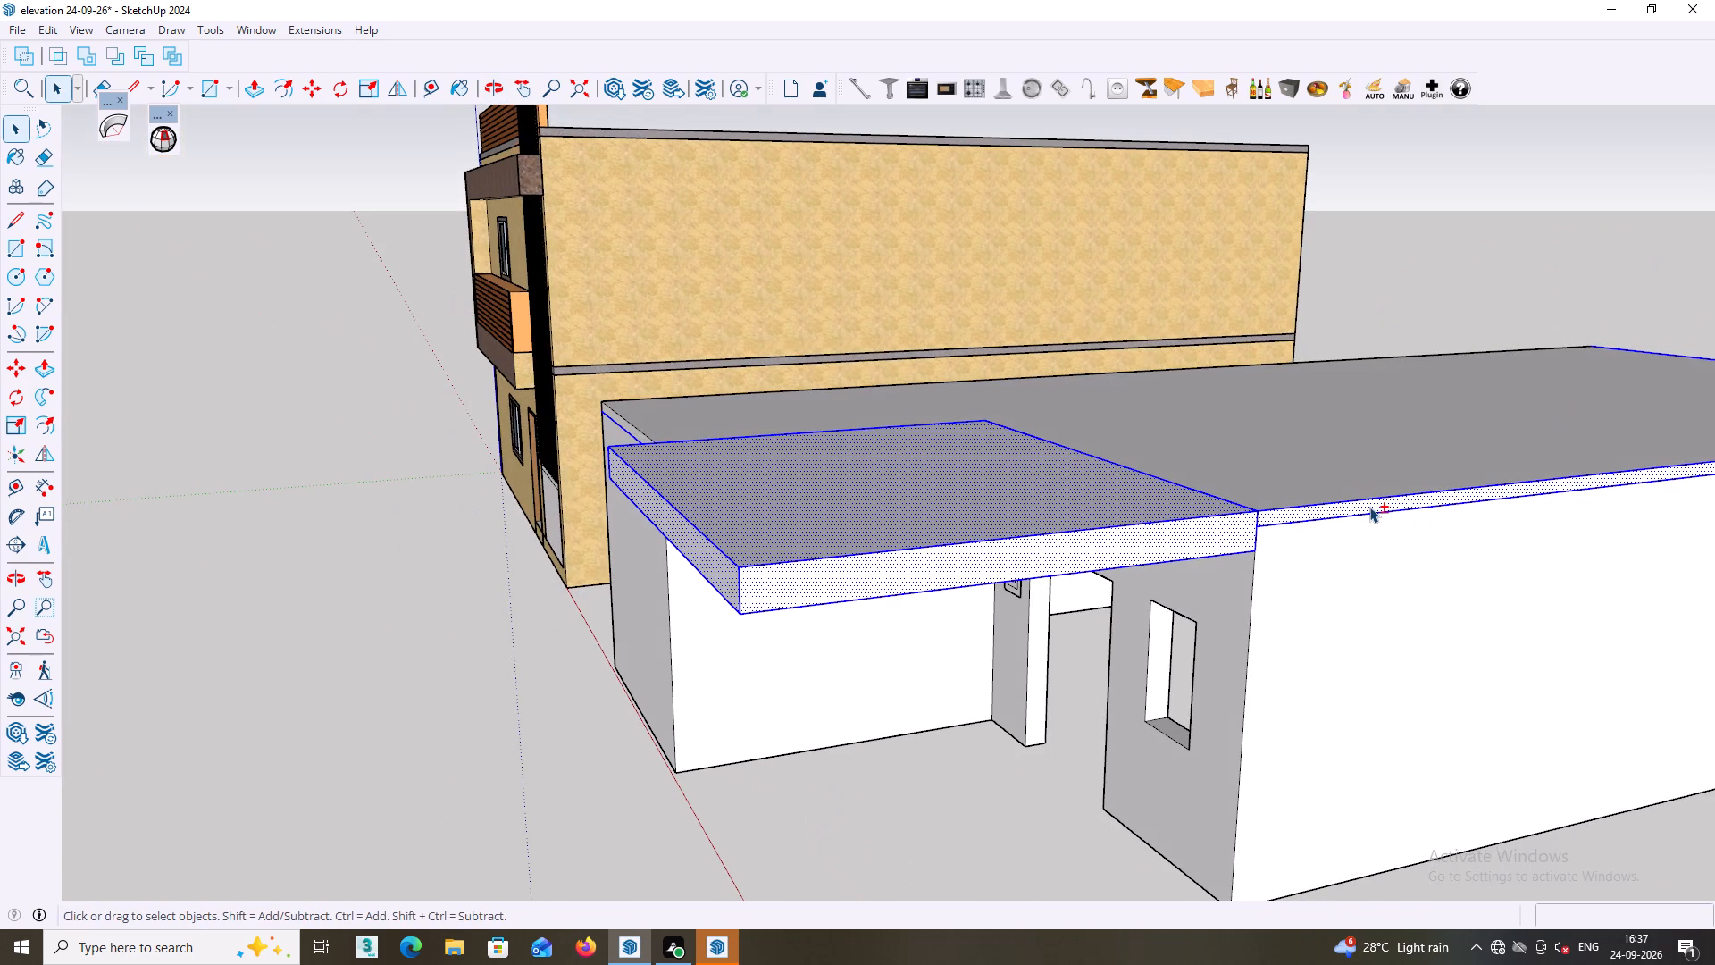
pyautogui.keyDown('shift'); pyautogui.click(1369, 507); pyautogui.keyUp('shift')
pyautogui.keyDown('shift'); pyautogui.click(1369, 507); pyautogui.keyUp('shift')
pyautogui.keyDown('shift'); pyautogui.doubleClick(1369, 504); pyautogui.keyUp('shift')
pyautogui.moveTo(1378, 502); pyautogui.dragTo(1390, 503, button='middle')
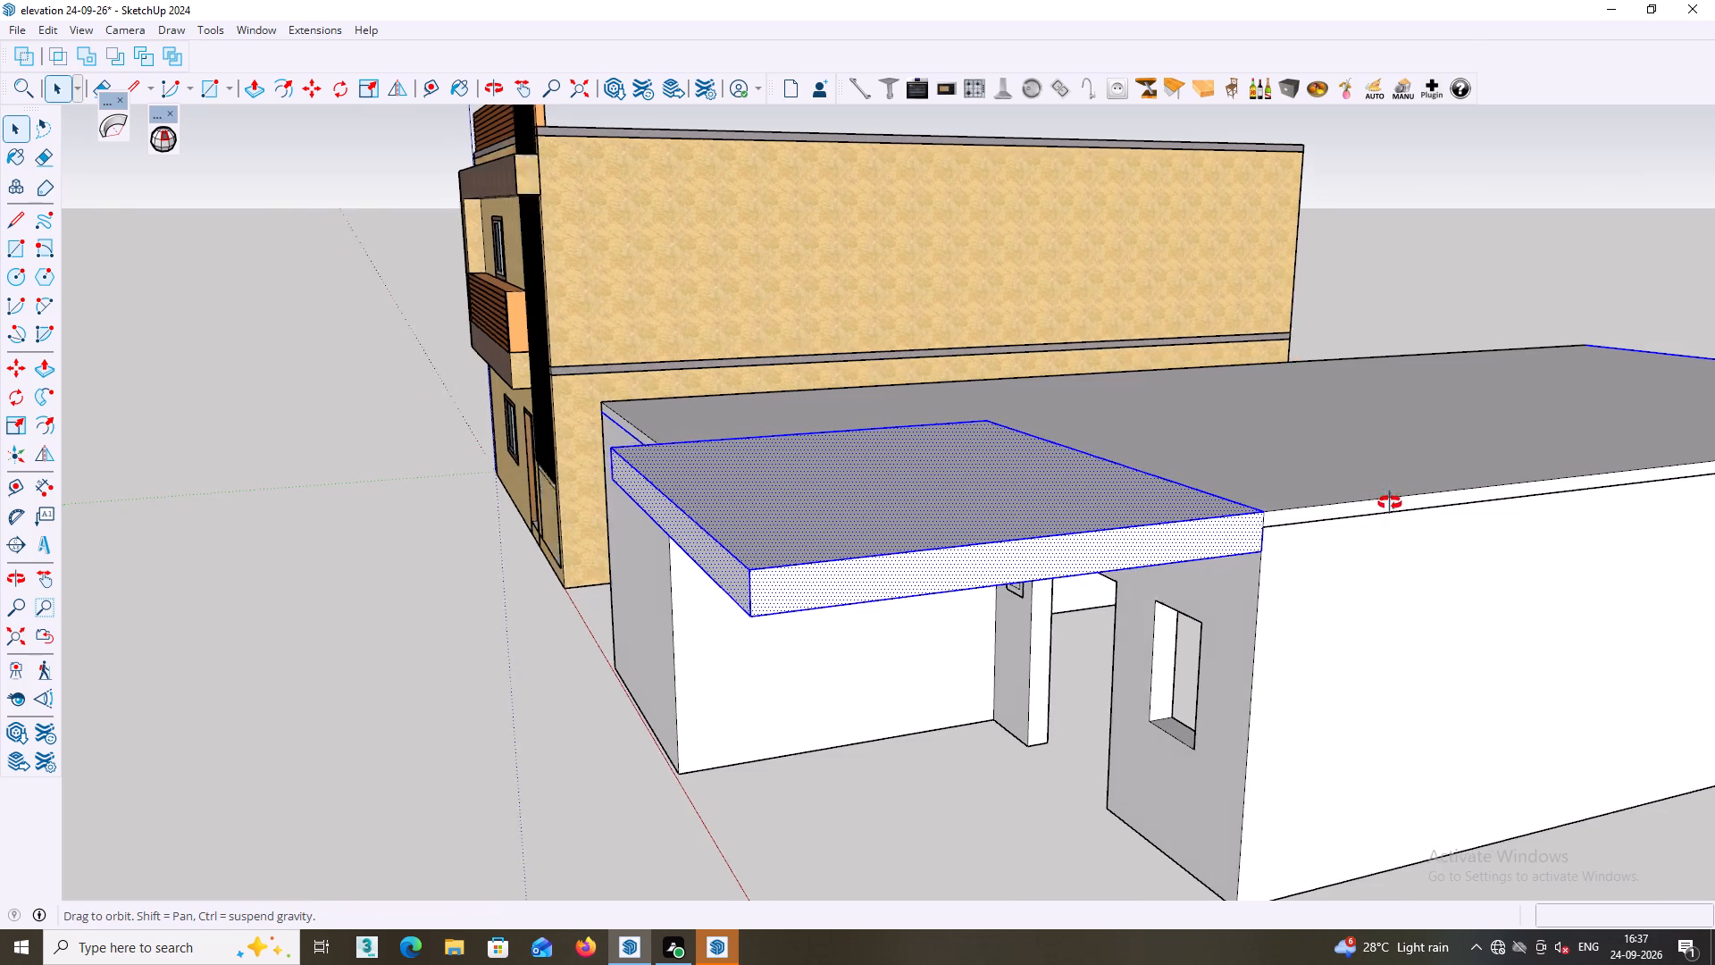
pyautogui.moveTo(1390, 503); pyautogui.dragTo(1541, 431, button='middle')
pyautogui.moveTo(867, 532); pyautogui.dragTo(1051, 427, button='middle')
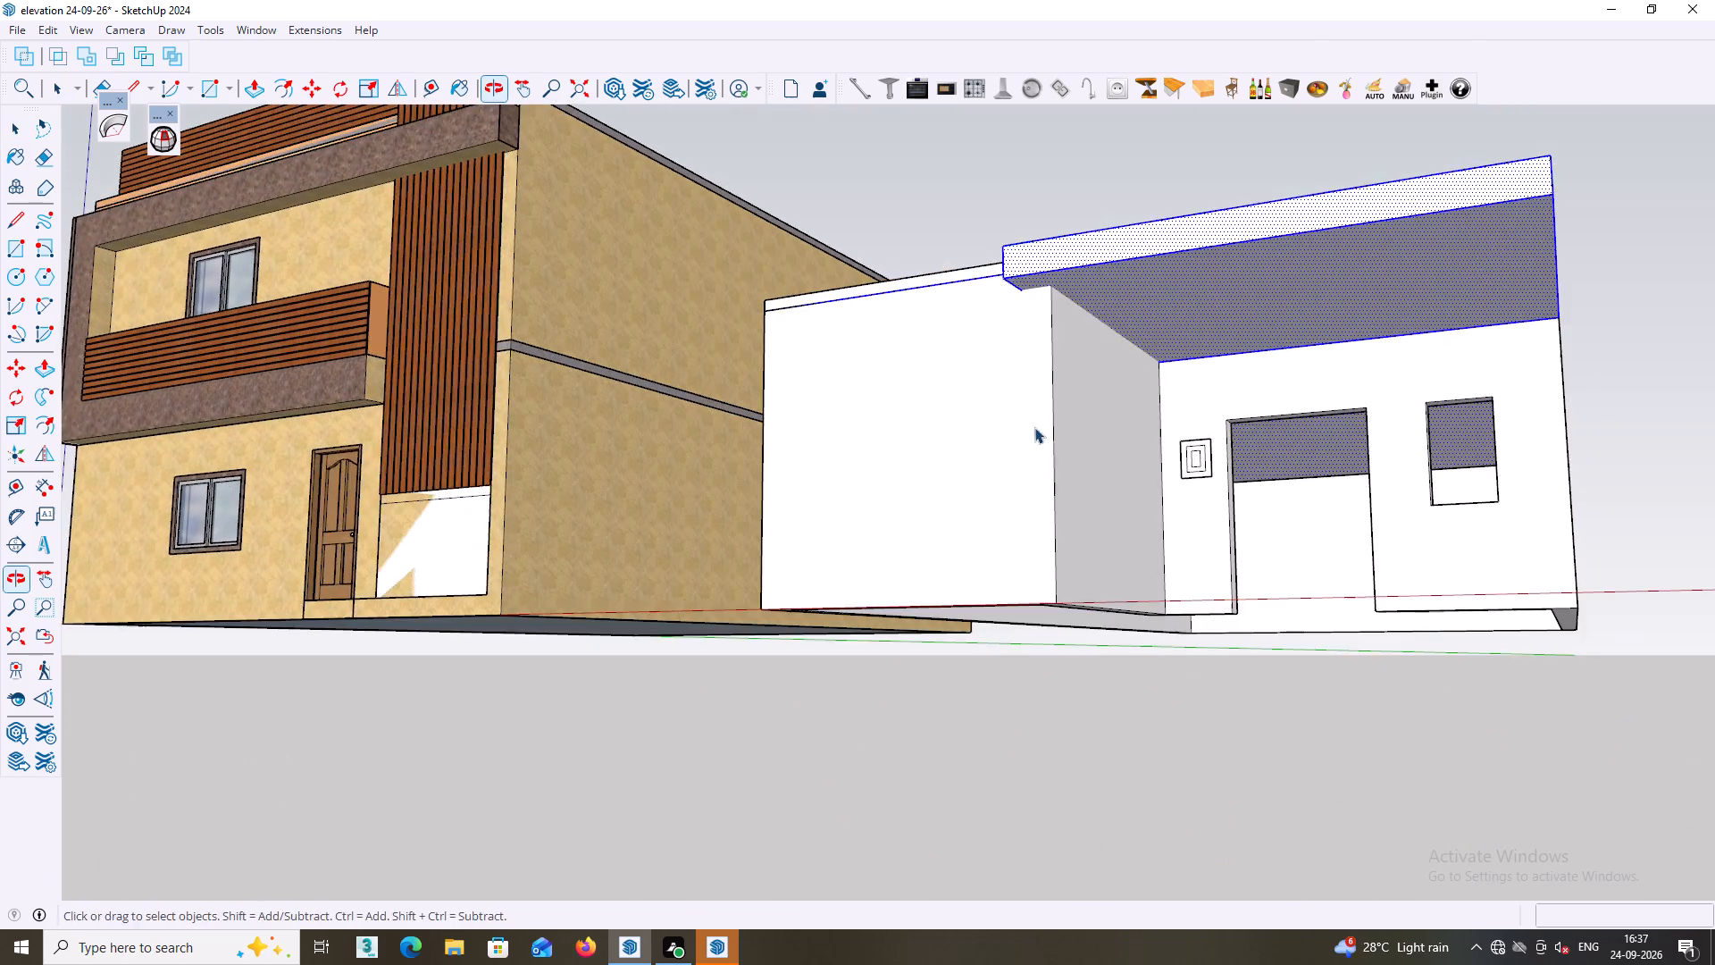
pyautogui.moveTo(994, 404); pyautogui.dragTo(1140, 468, button='middle')
pyautogui.scroll(4, 1081, 371)
pyautogui.moveTo(1096, 332); pyautogui.dragTo(1313, 419, button='middle')
pyautogui.keyDown('shift'); pyautogui.scroll(1, 1200, 373); pyautogui.keyUp('shift')
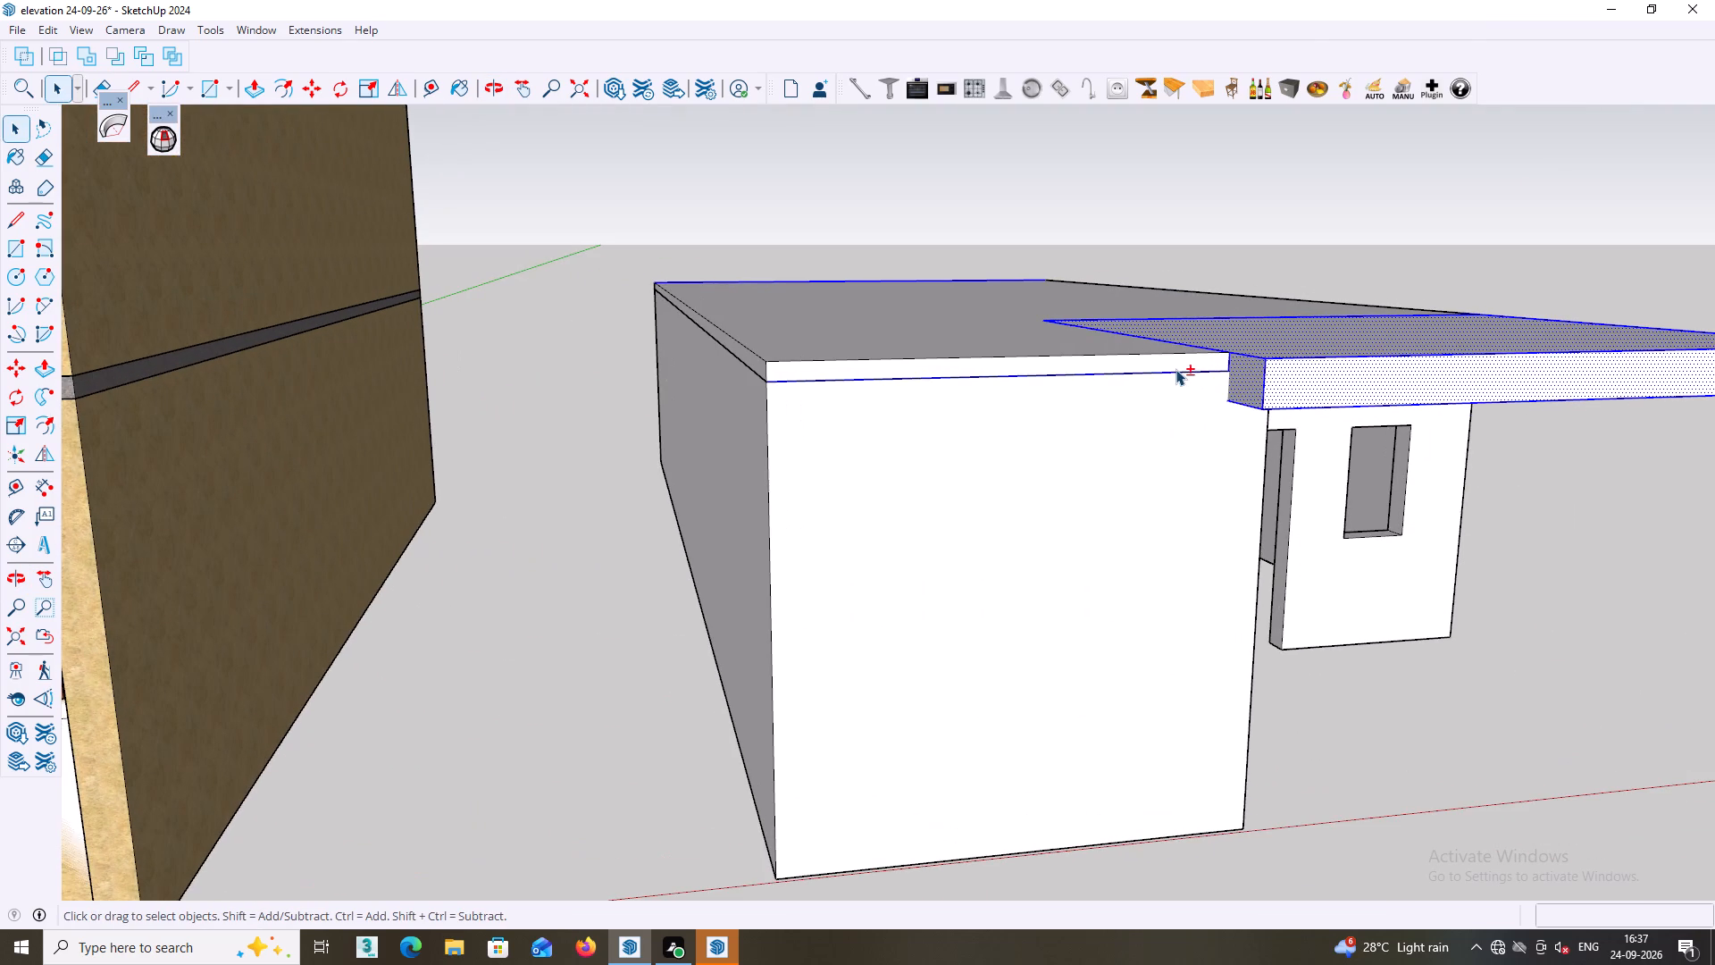
pyautogui.keyDown('shift'); pyautogui.click(1175, 372); pyautogui.keyUp('shift')
pyautogui.moveTo(1190, 377); pyautogui.dragTo(1360, 403, button='middle')
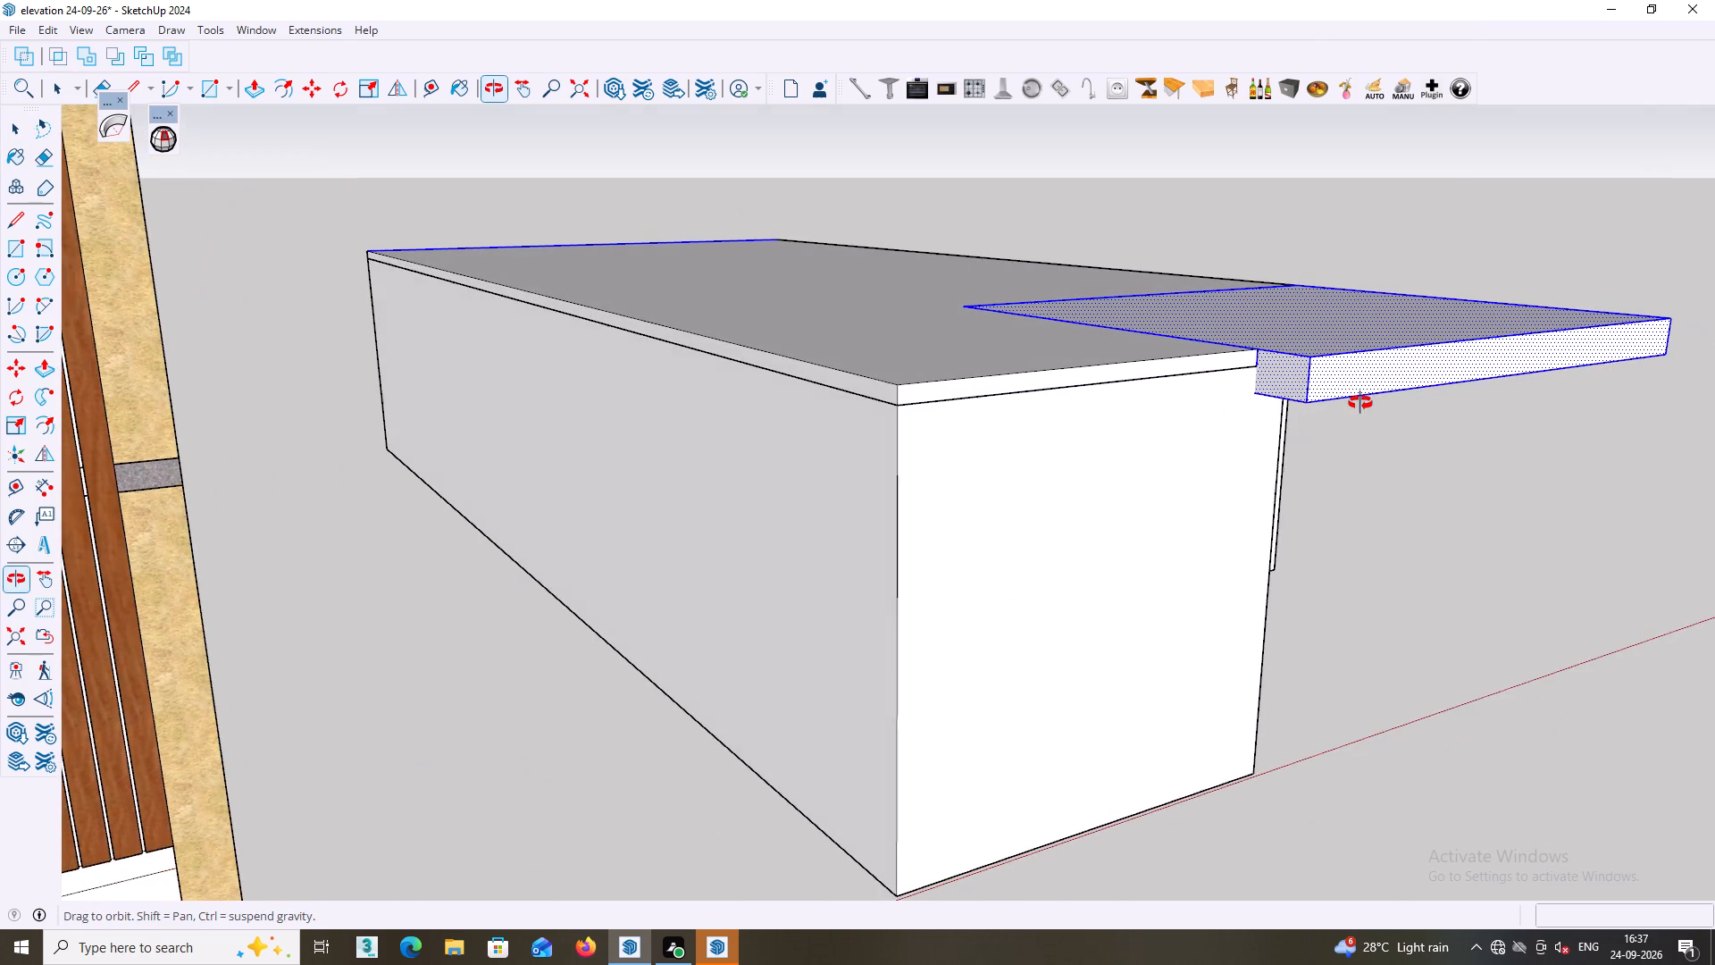
pyautogui.moveTo(1360, 403); pyautogui.dragTo(1363, 407, button='middle')
pyautogui.scroll(12, 1255, 355)
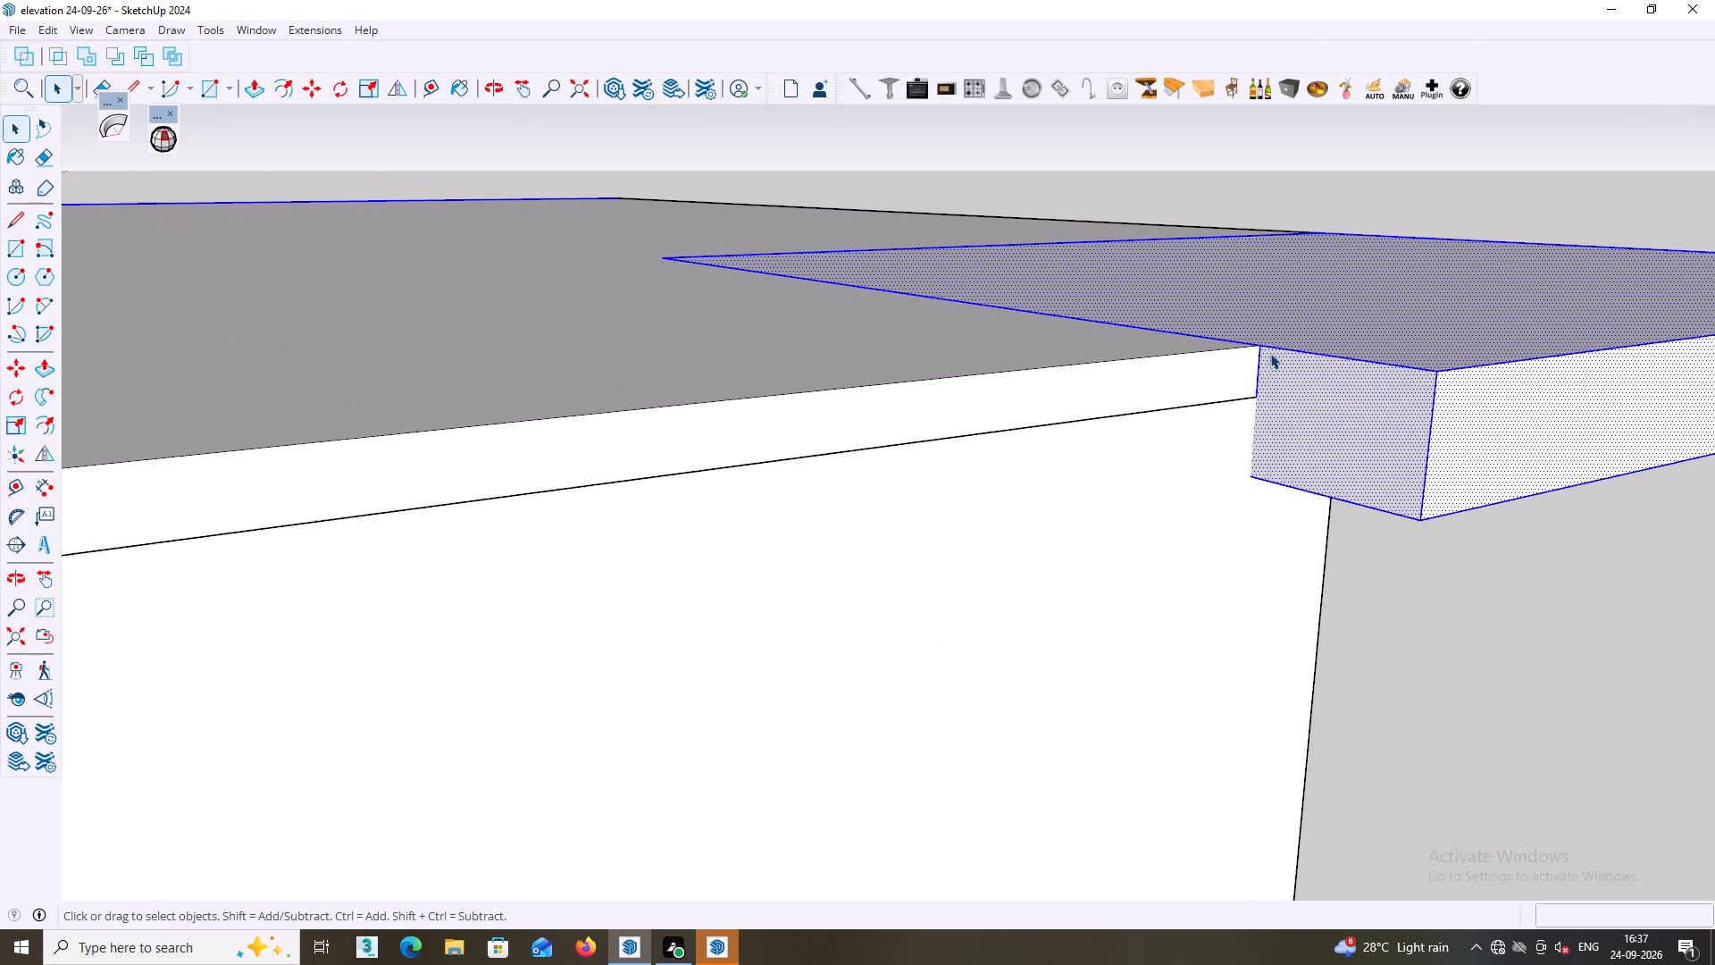
pyautogui.scroll(7, 1270, 353)
pyautogui.keyDown('shift'); pyautogui.click(1252, 387); pyautogui.keyUp('shift')
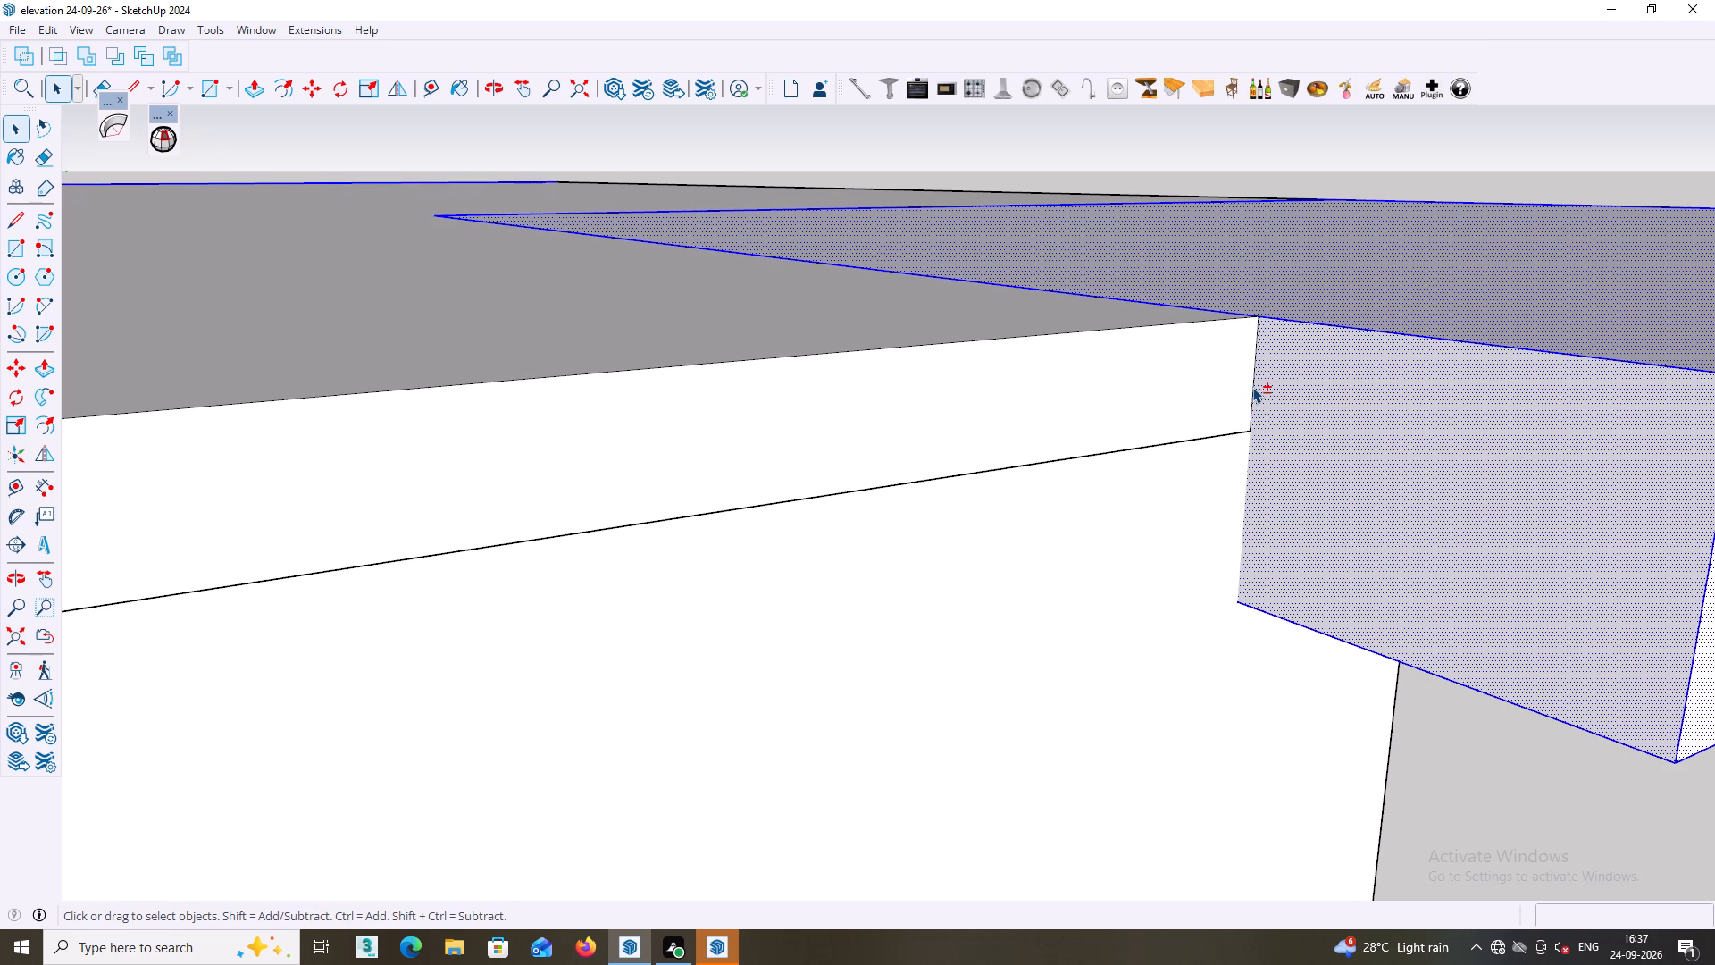
# Deselect the main block's rear roof strip and make the remaining canopy slab selection into a group.
pyautogui.scroll(-19, 1251, 407)
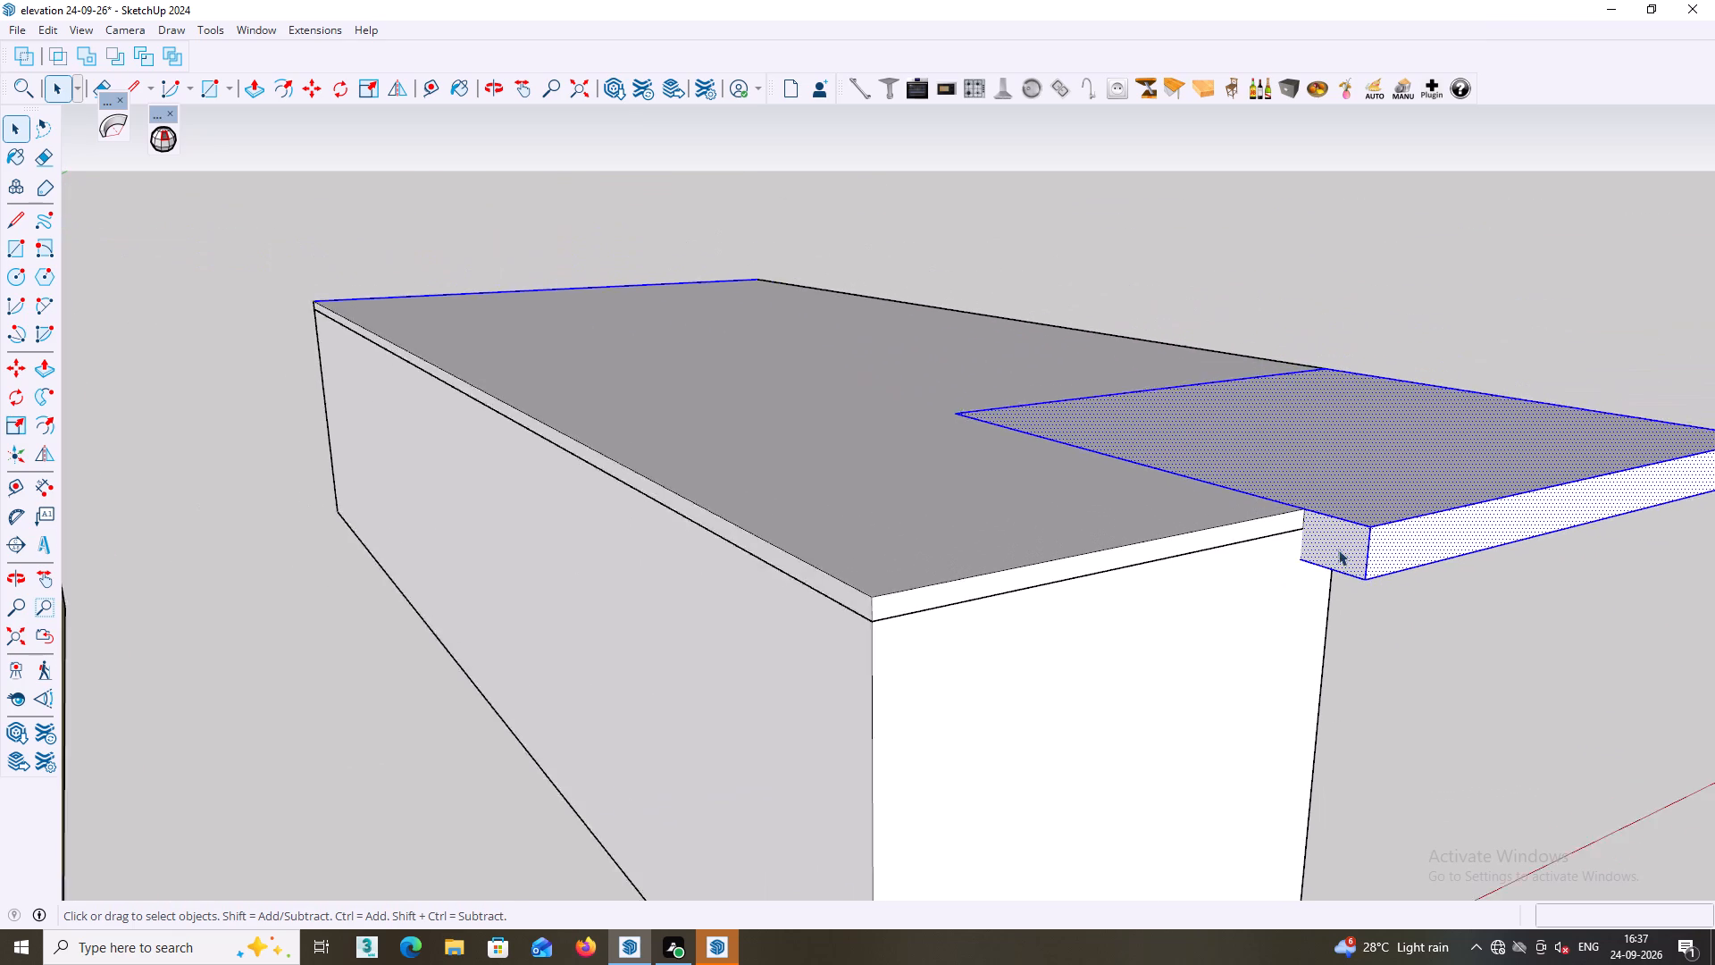
pyautogui.scroll(-1, 1338, 550)
pyautogui.keyDown('shift'); pyautogui.moveTo(1331, 541); pyautogui.dragTo(1075, 605, button='middle'); pyautogui.keyUp('shift')
pyautogui.moveTo(1123, 517); pyautogui.dragTo(498, 579, button='middle')
pyautogui.moveTo(1513, 482); pyautogui.dragTo(830, 257, button='middle')
pyautogui.moveTo(952, 229); pyautogui.dragTo(497, 296, button='middle')
pyautogui.scroll(-2, 497, 296)
pyautogui.moveTo(1552, 227); pyautogui.dragTo(1563, 253, button='middle')
pyautogui.keyDown('shift'); pyautogui.moveTo(1577, 239); pyautogui.dragTo(1008, 302, button='middle'); pyautogui.keyUp('shift')
pyautogui.moveTo(1172, 311); pyautogui.dragTo(888, 223, button='middle')
pyautogui.keyDown('shift'); pyautogui.scroll(2, 675, 179); pyautogui.keyUp('shift')
pyautogui.keyDown('shift'); pyautogui.click(682, 210); pyautogui.keyUp('shift')
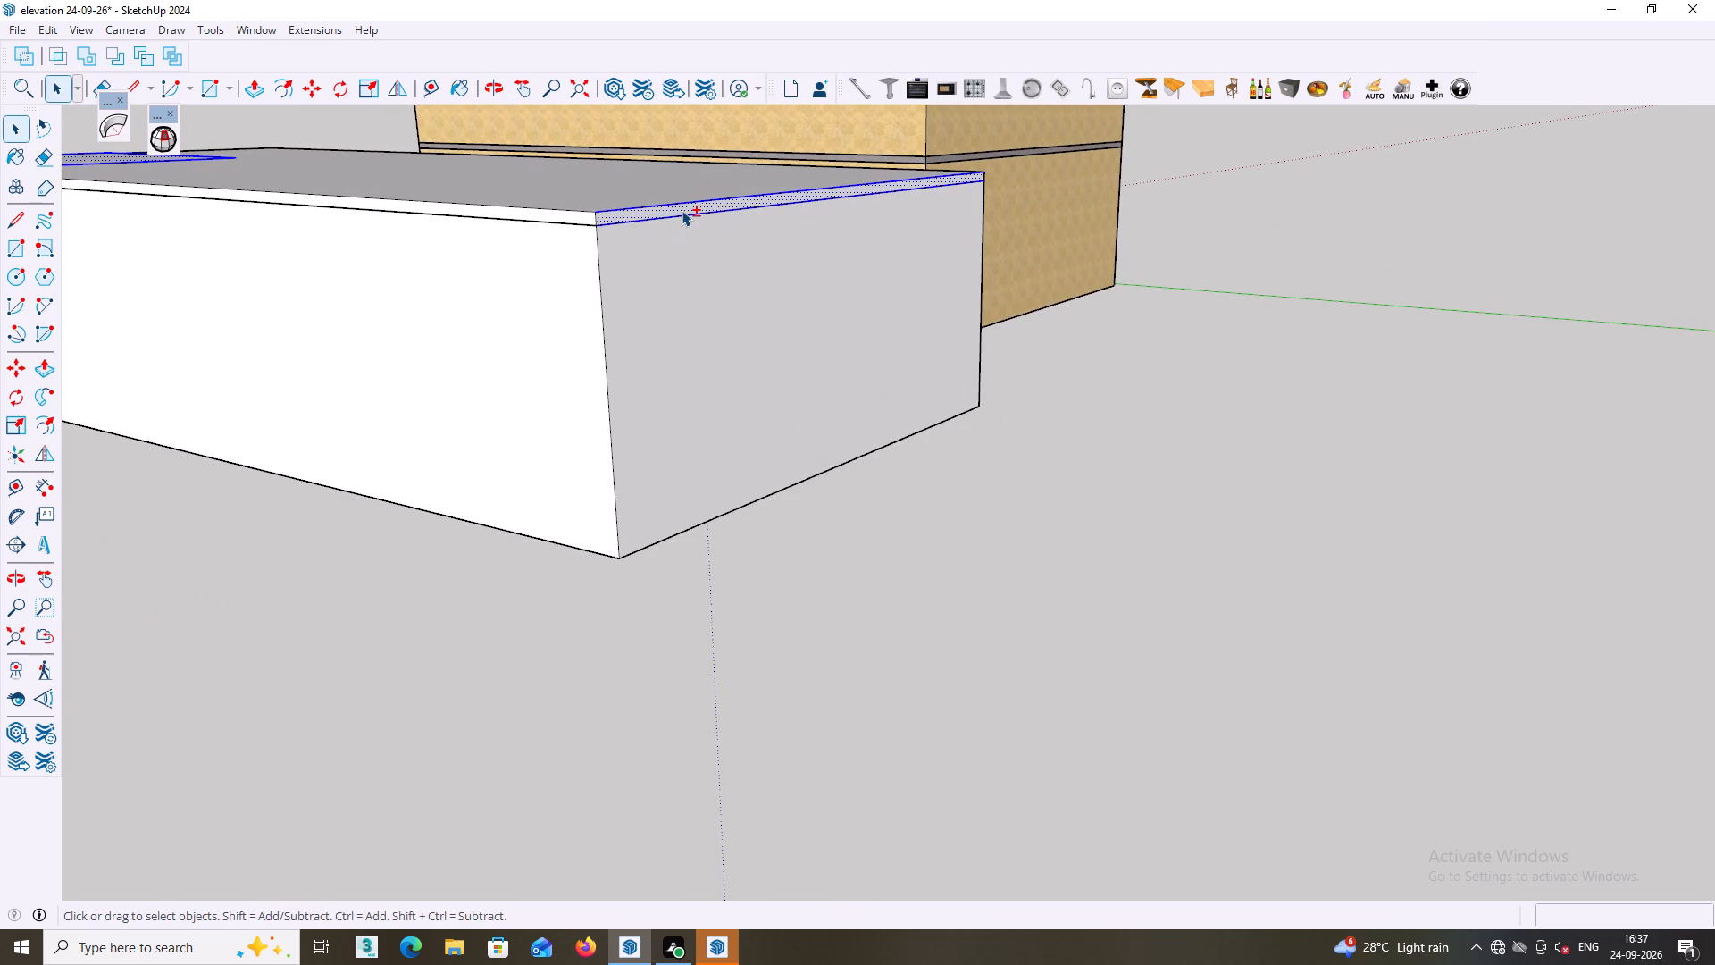
pyautogui.keyDown('shift'); pyautogui.click(682, 210); pyautogui.keyUp('shift')
pyautogui.keyDown('shift'); pyautogui.doubleClick(682, 207); pyautogui.keyUp('shift')
pyautogui.moveTo(690, 208); pyautogui.dragTo(957, 259, button='middle')
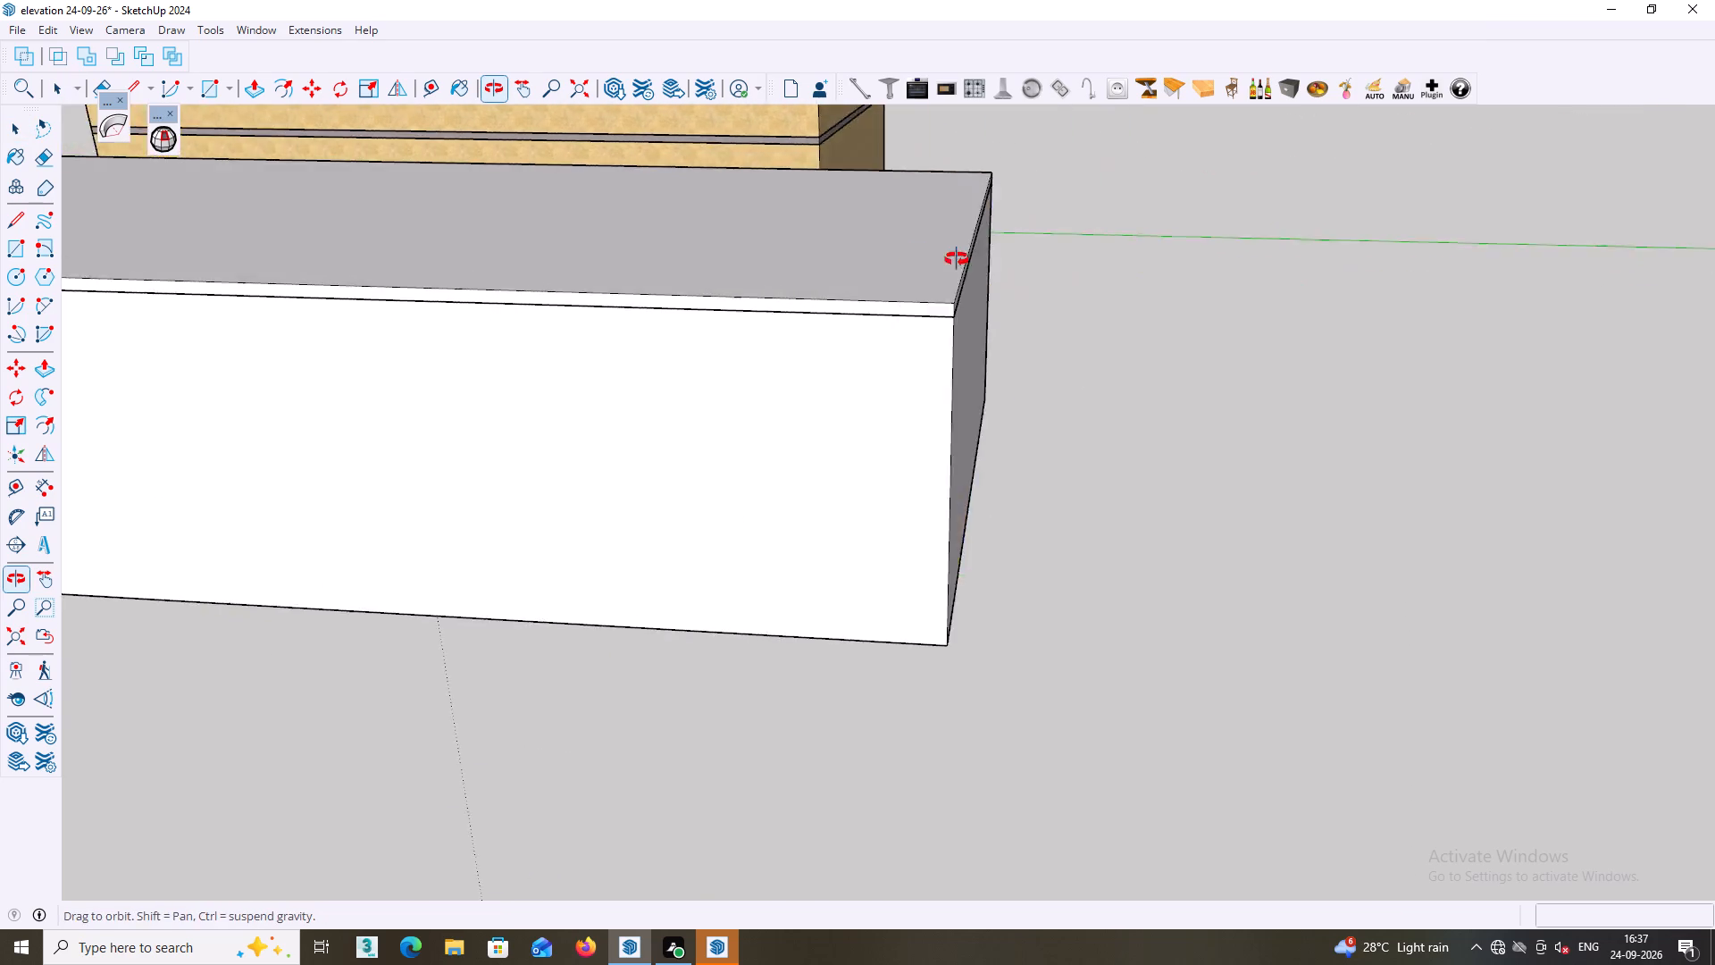
pyautogui.moveTo(957, 259); pyautogui.dragTo(1084, 261, button='middle')
pyautogui.moveTo(1002, 272); pyautogui.dragTo(1053, 341, button='middle')
pyautogui.scroll(-8, 1007, 303)
pyautogui.moveTo(824, 612); pyautogui.dragTo(1466, 587, button='middle')
pyautogui.moveTo(1228, 629); pyautogui.dragTo(1248, 567, button='middle')
pyautogui.rightClick(1136, 474)
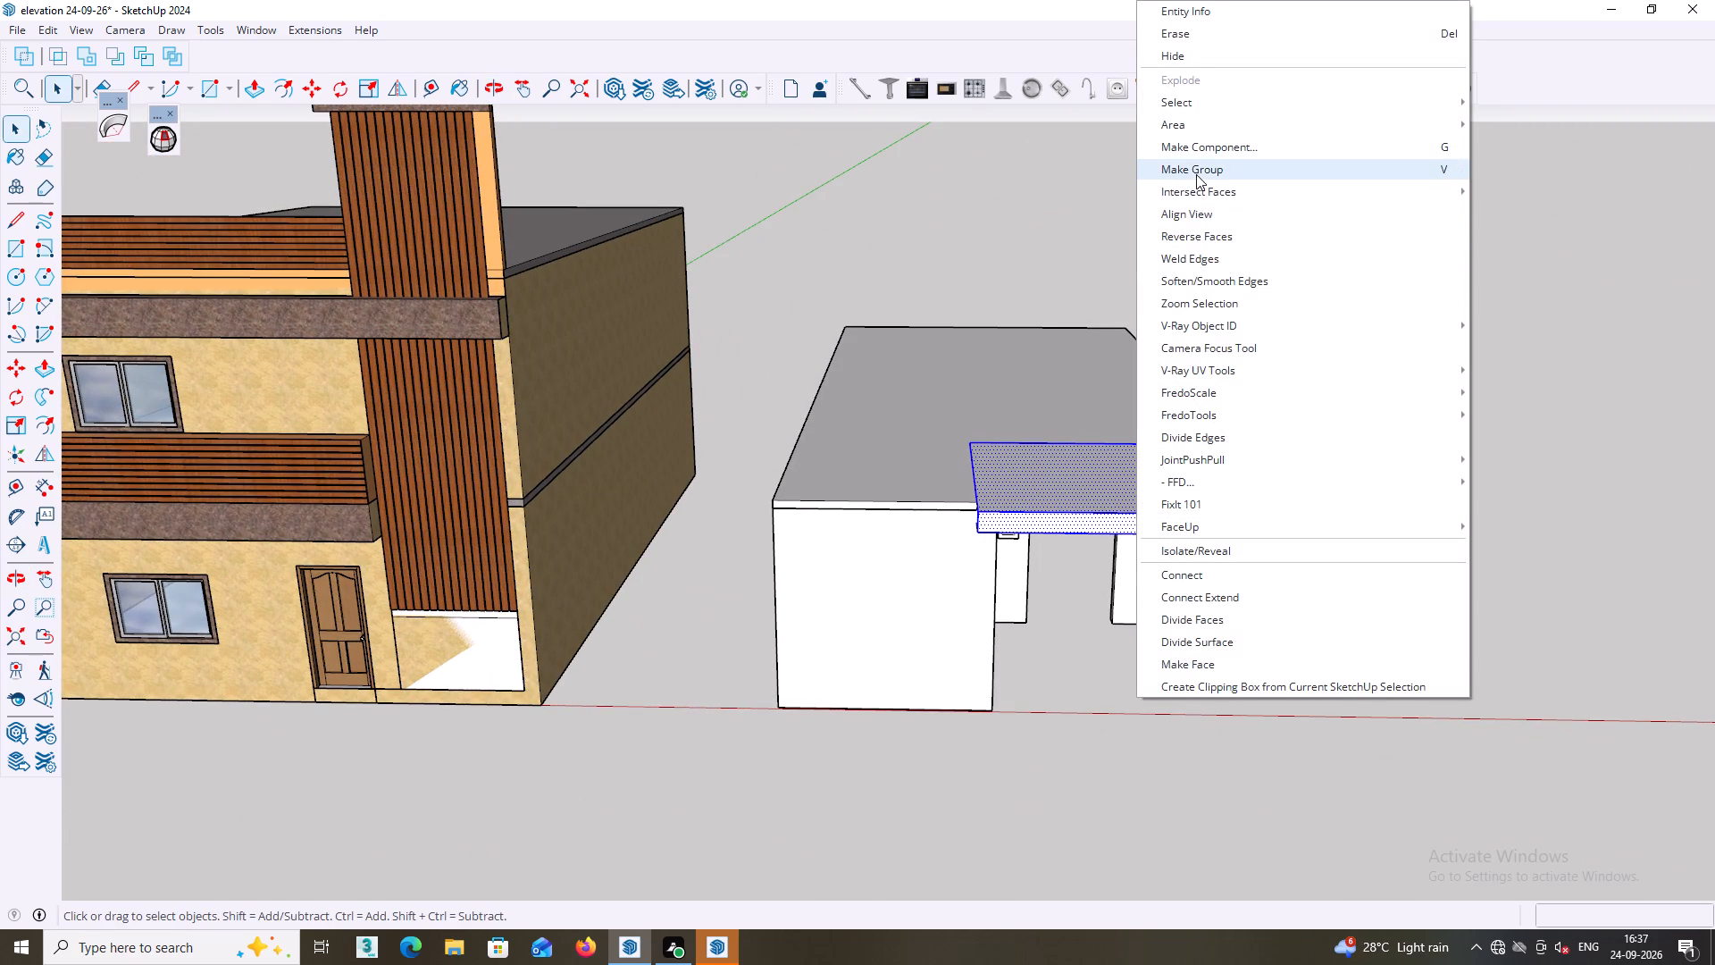
pyautogui.click(1196, 174)
pyautogui.click(1354, 448)
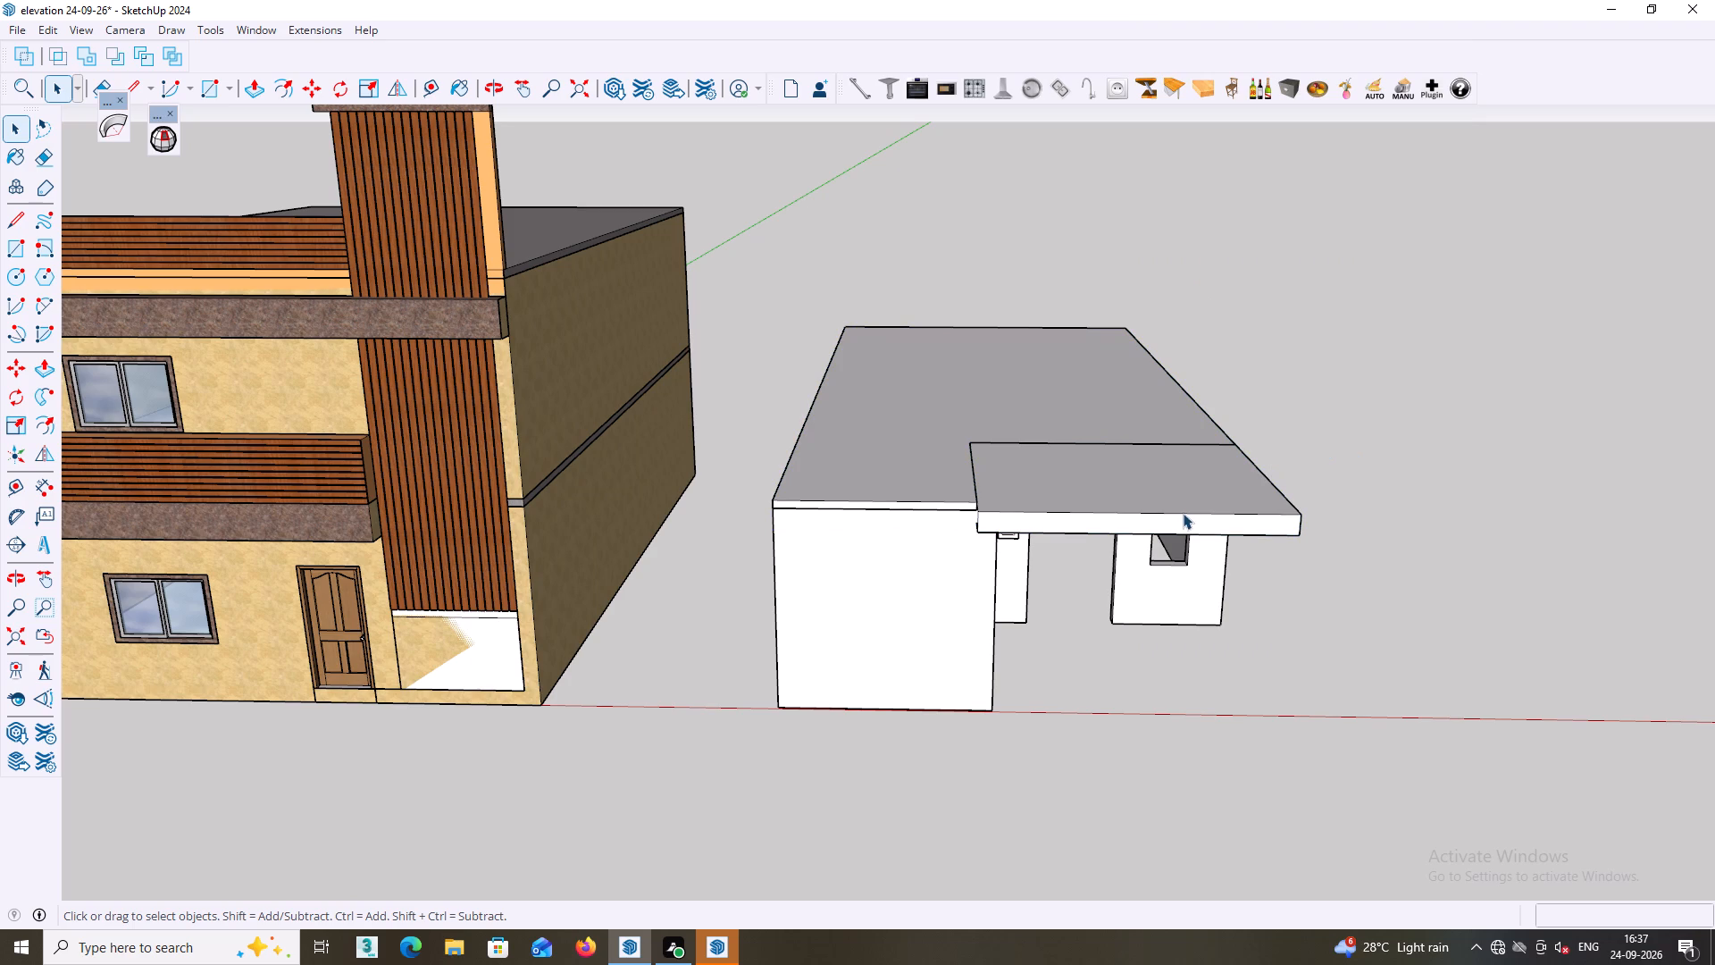
# Select the new canopy group and examine its extent and fit against the roof from above, the side and below.
pyautogui.click(1183, 514)
pyautogui.moveTo(1241, 456); pyautogui.dragTo(1208, 514, button='middle')
pyautogui.moveTo(1209, 522); pyautogui.dragTo(1206, 633, button='middle')
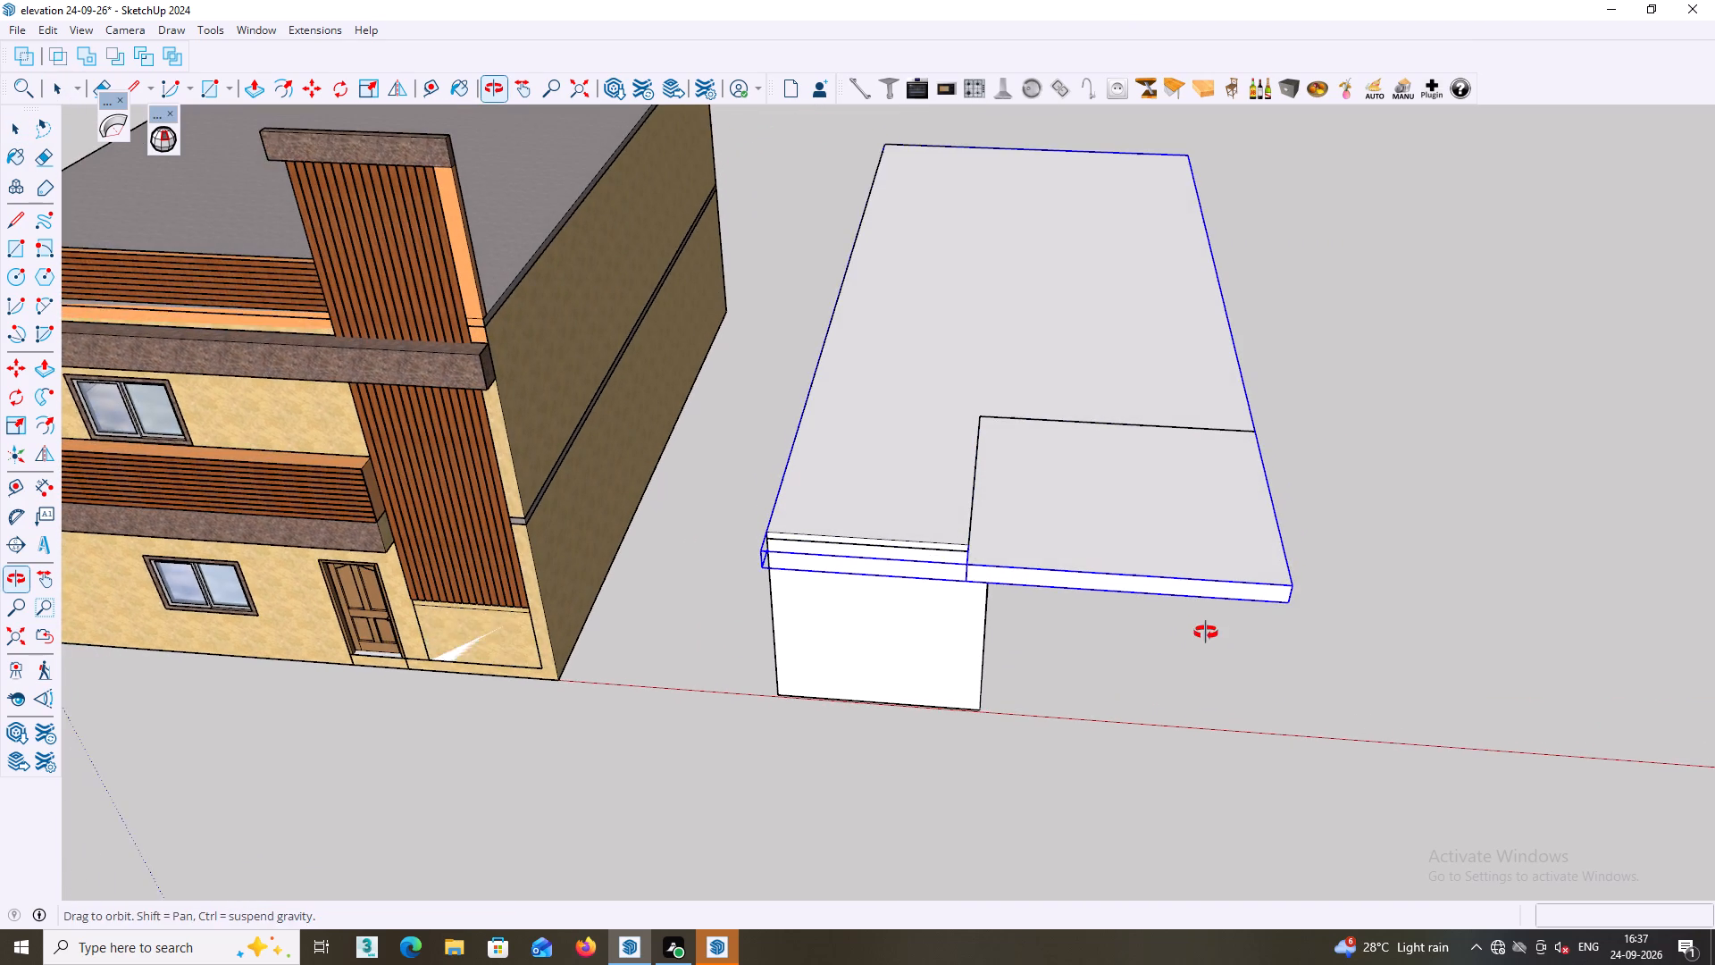
pyautogui.moveTo(1206, 633); pyautogui.dragTo(1206, 630, button='middle')
pyautogui.moveTo(1214, 558); pyautogui.dragTo(1223, 499, button='middle')
pyautogui.moveTo(1499, 500); pyautogui.dragTo(1232, 323, button='middle')
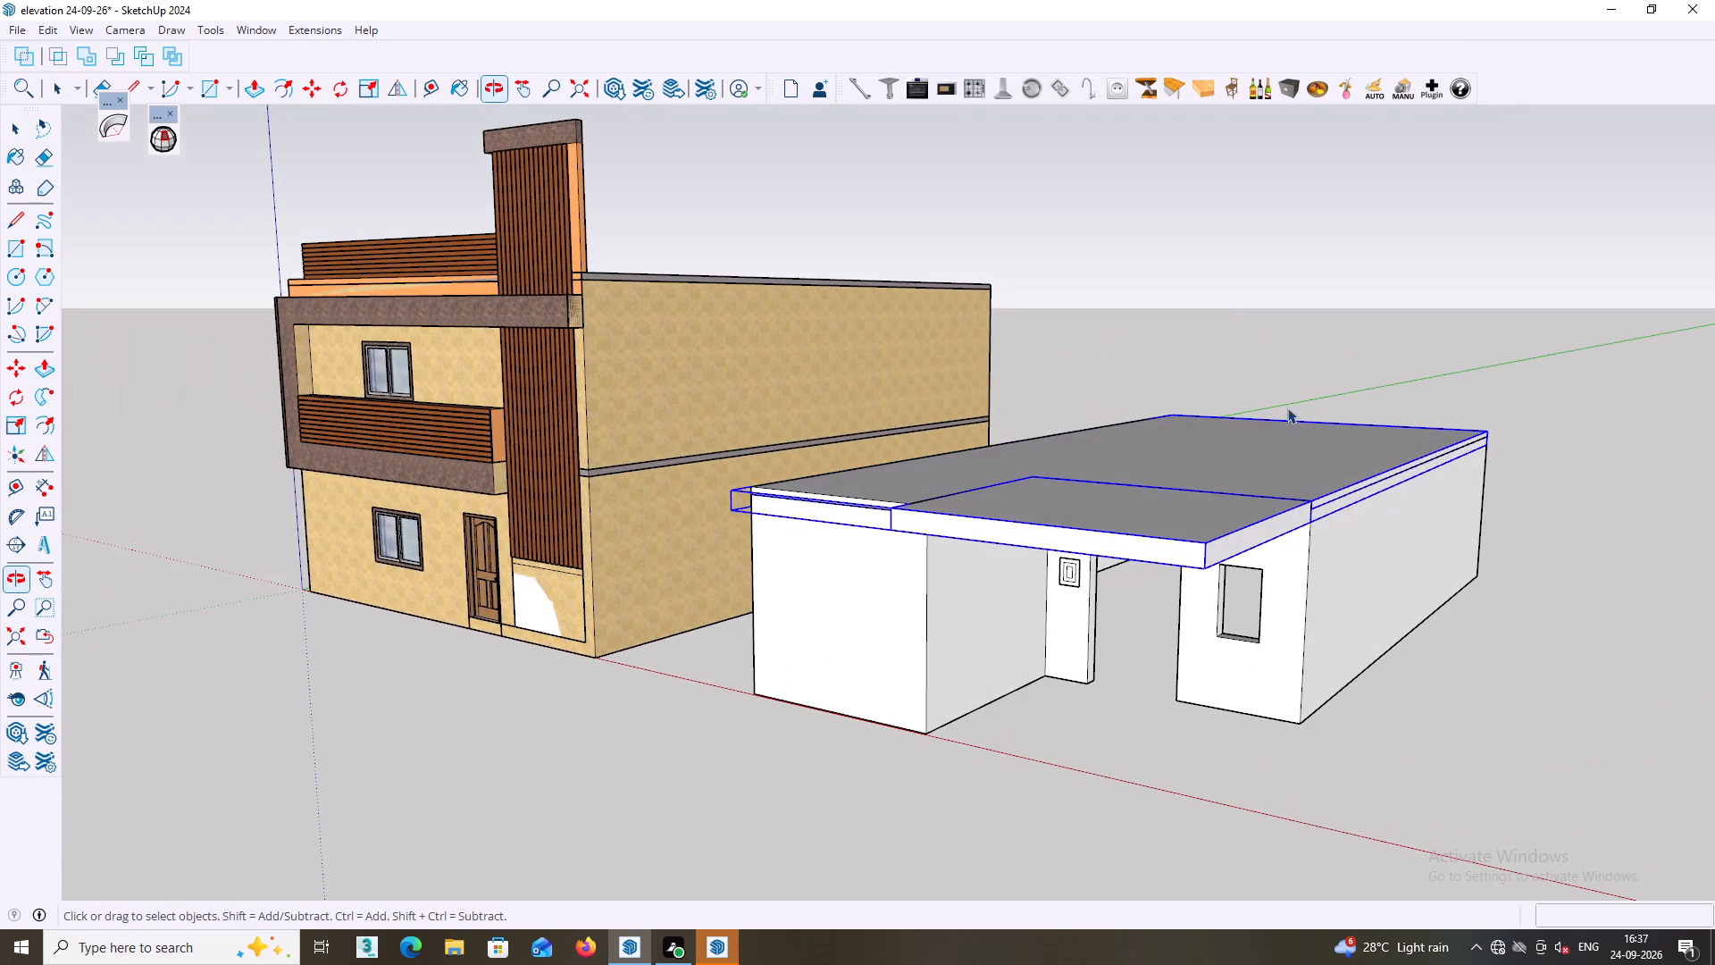
pyautogui.doubleClick(1602, 687)
pyautogui.moveTo(1352, 597); pyautogui.dragTo(1353, 508, button='middle')
pyautogui.scroll(2, 1216, 492)
pyautogui.moveTo(1198, 460); pyautogui.dragTo(1173, 340, button='middle')
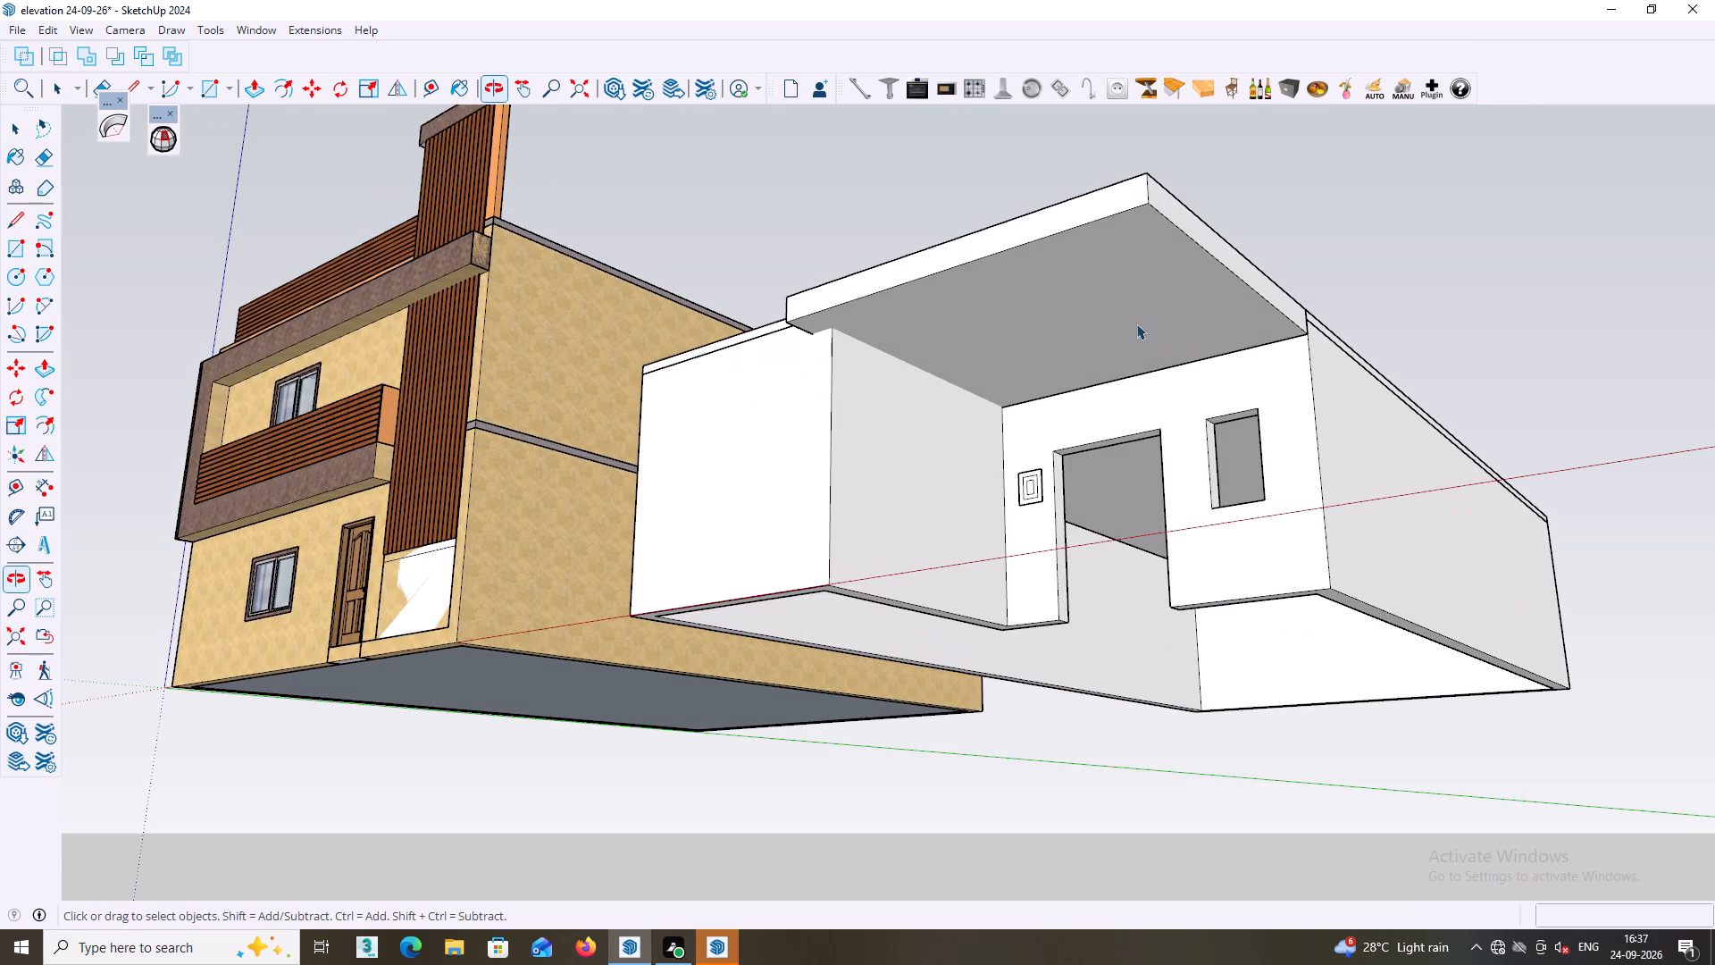
# Select the canopy slab group again and examine how it meets the main block's roof from above and the front.
pyautogui.click(1127, 311)
pyautogui.moveTo(1131, 310); pyautogui.dragTo(1602, 617, button='middle')
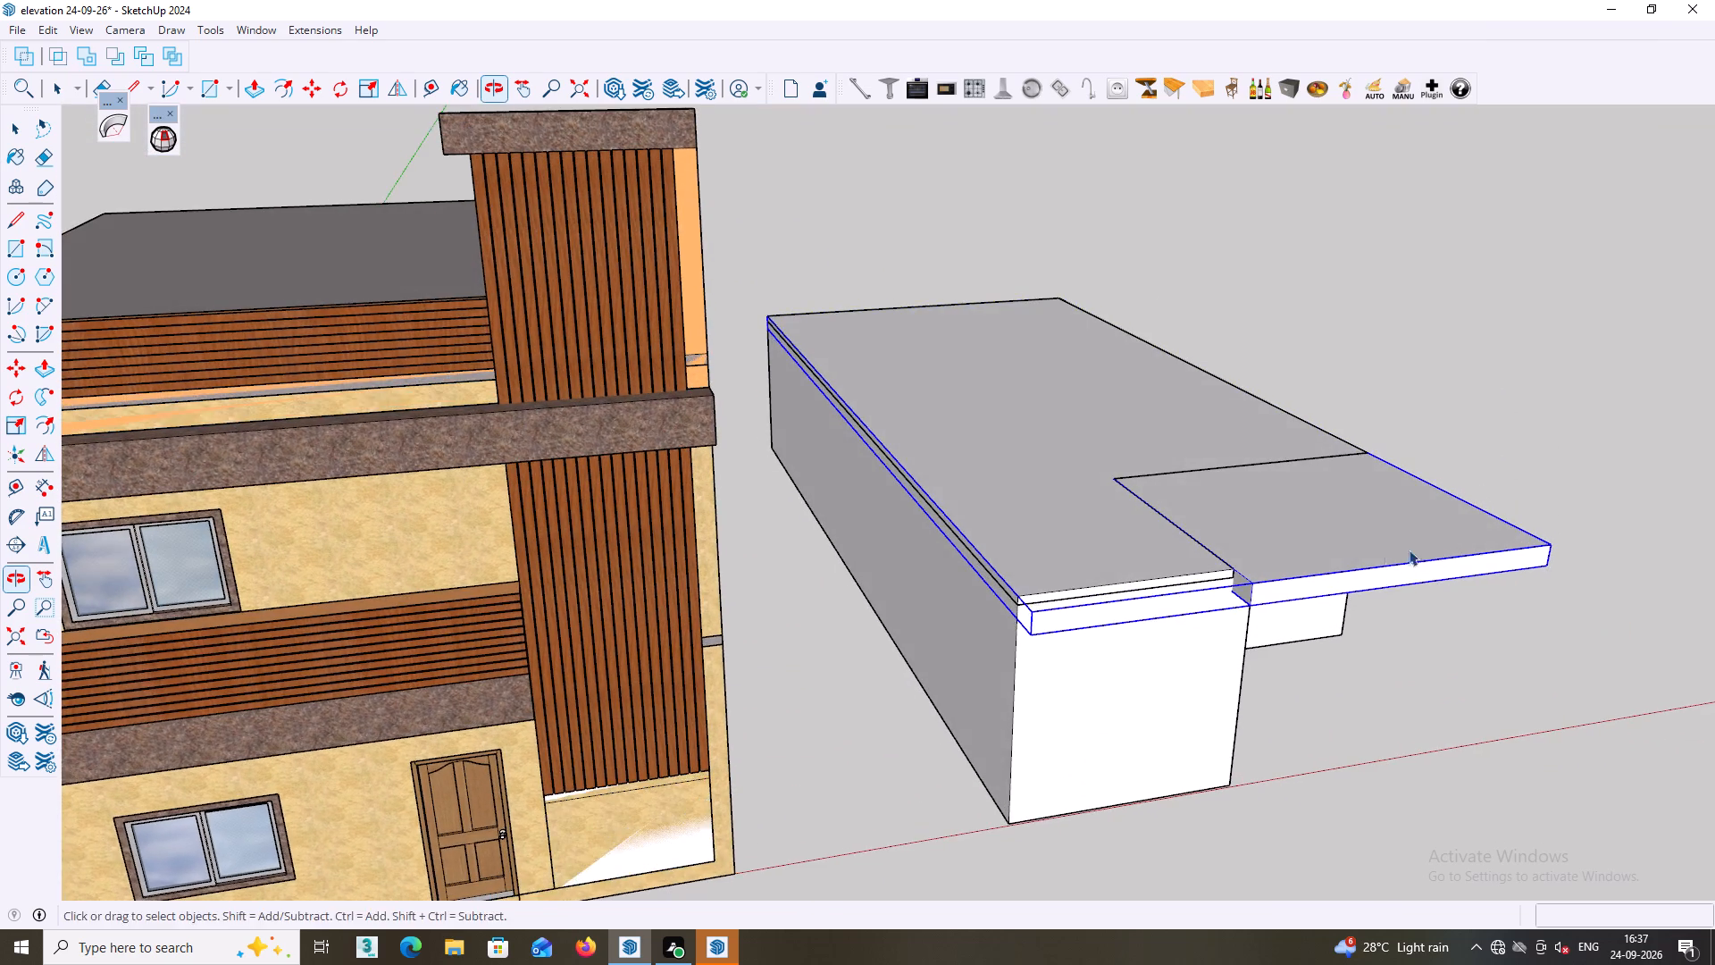
pyautogui.moveTo(1373, 556); pyautogui.dragTo(1269, 701, button='middle')
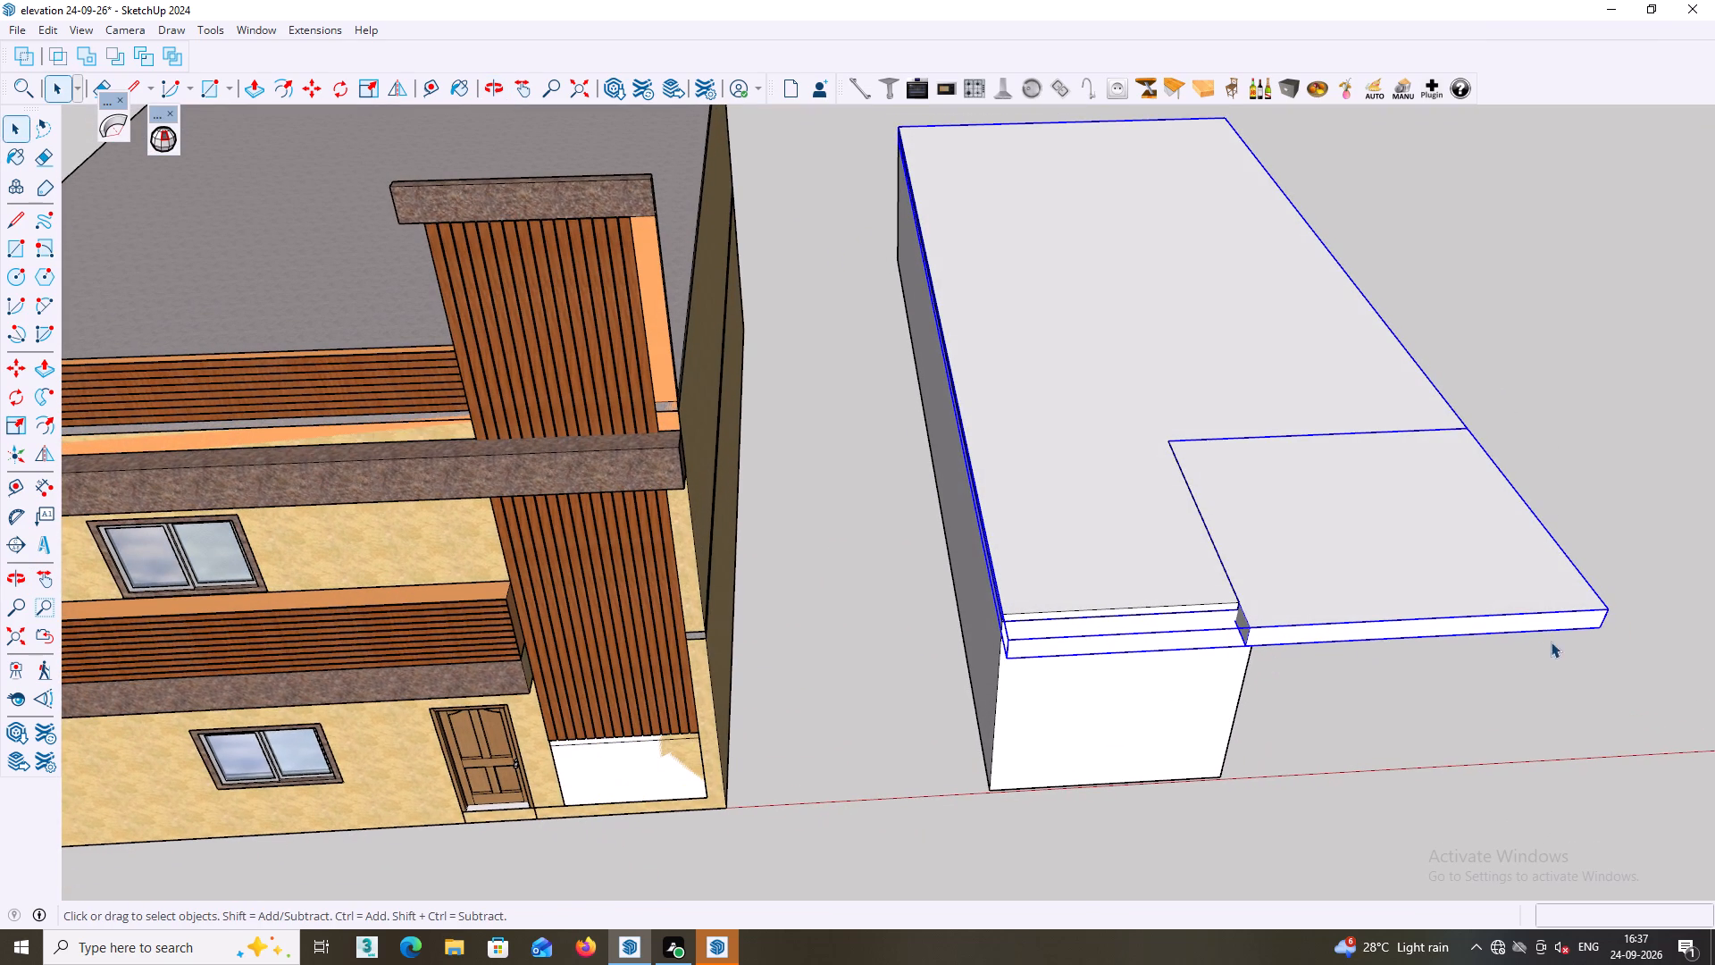
pyautogui.click(1569, 432)
pyautogui.scroll(-2, 1575, 482)
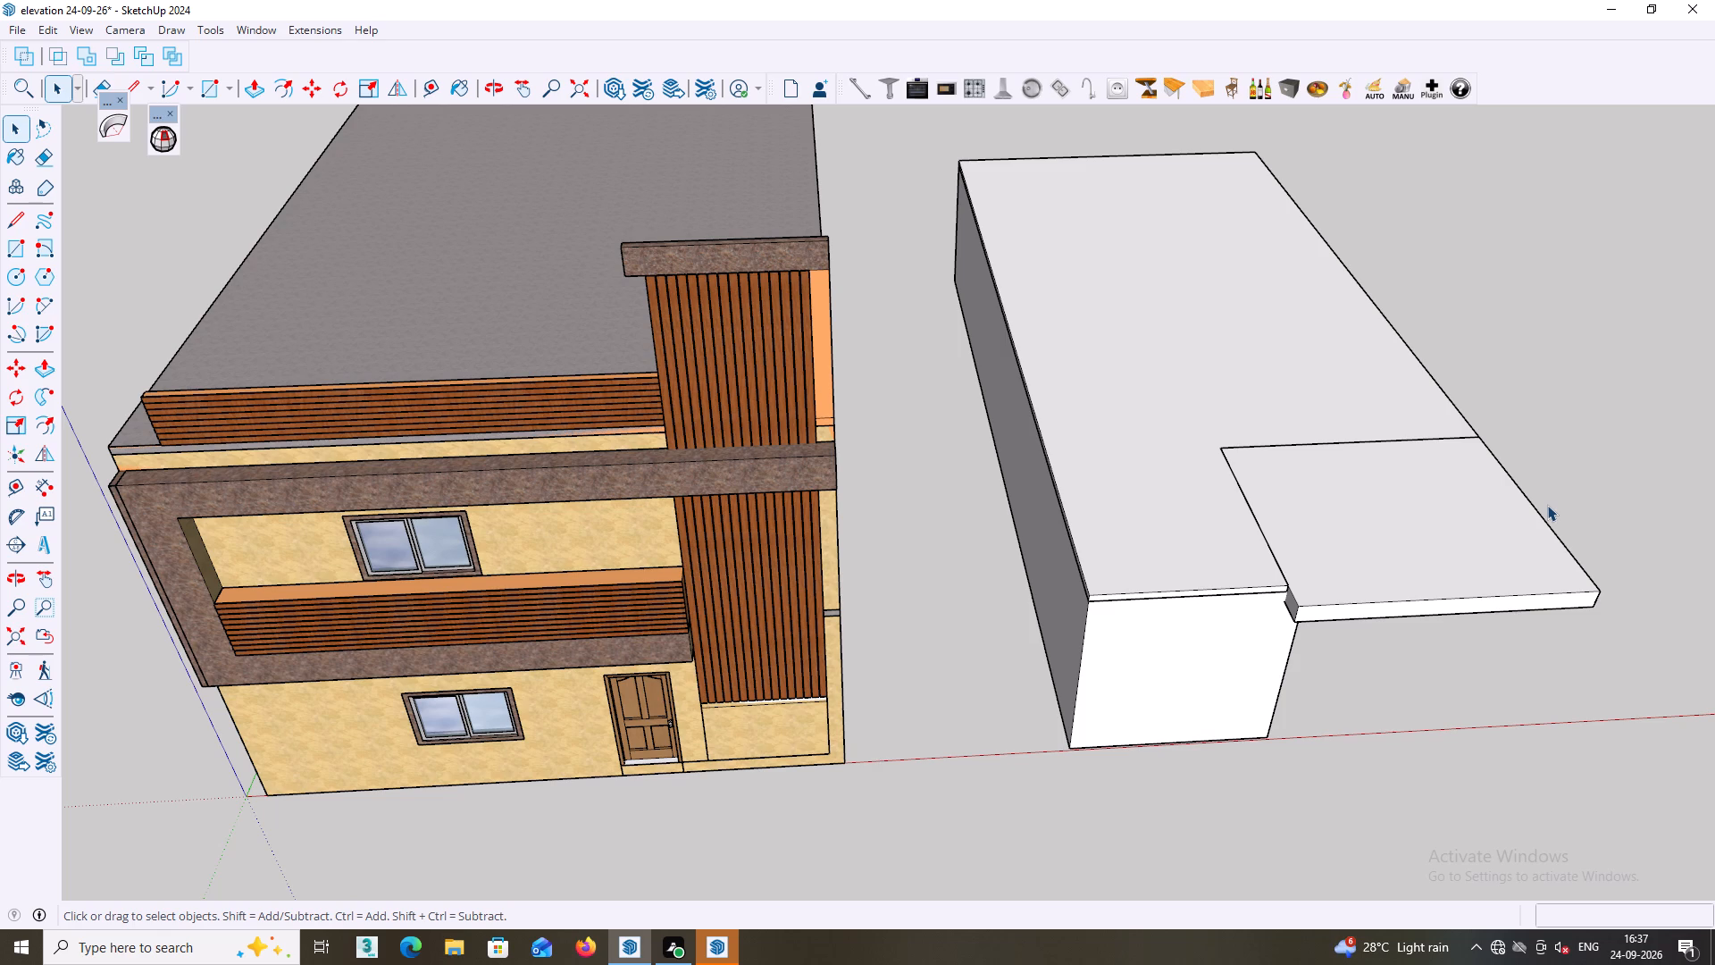
pyautogui.keyDown('shift'); pyautogui.moveTo(1544, 508); pyautogui.dragTo(1354, 396, button='middle'); pyautogui.keyUp('shift')
pyautogui.moveTo(1330, 483); pyautogui.dragTo(1214, 376, button='middle')
pyautogui.moveTo(1211, 382); pyautogui.dragTo(1139, 271, button='middle')
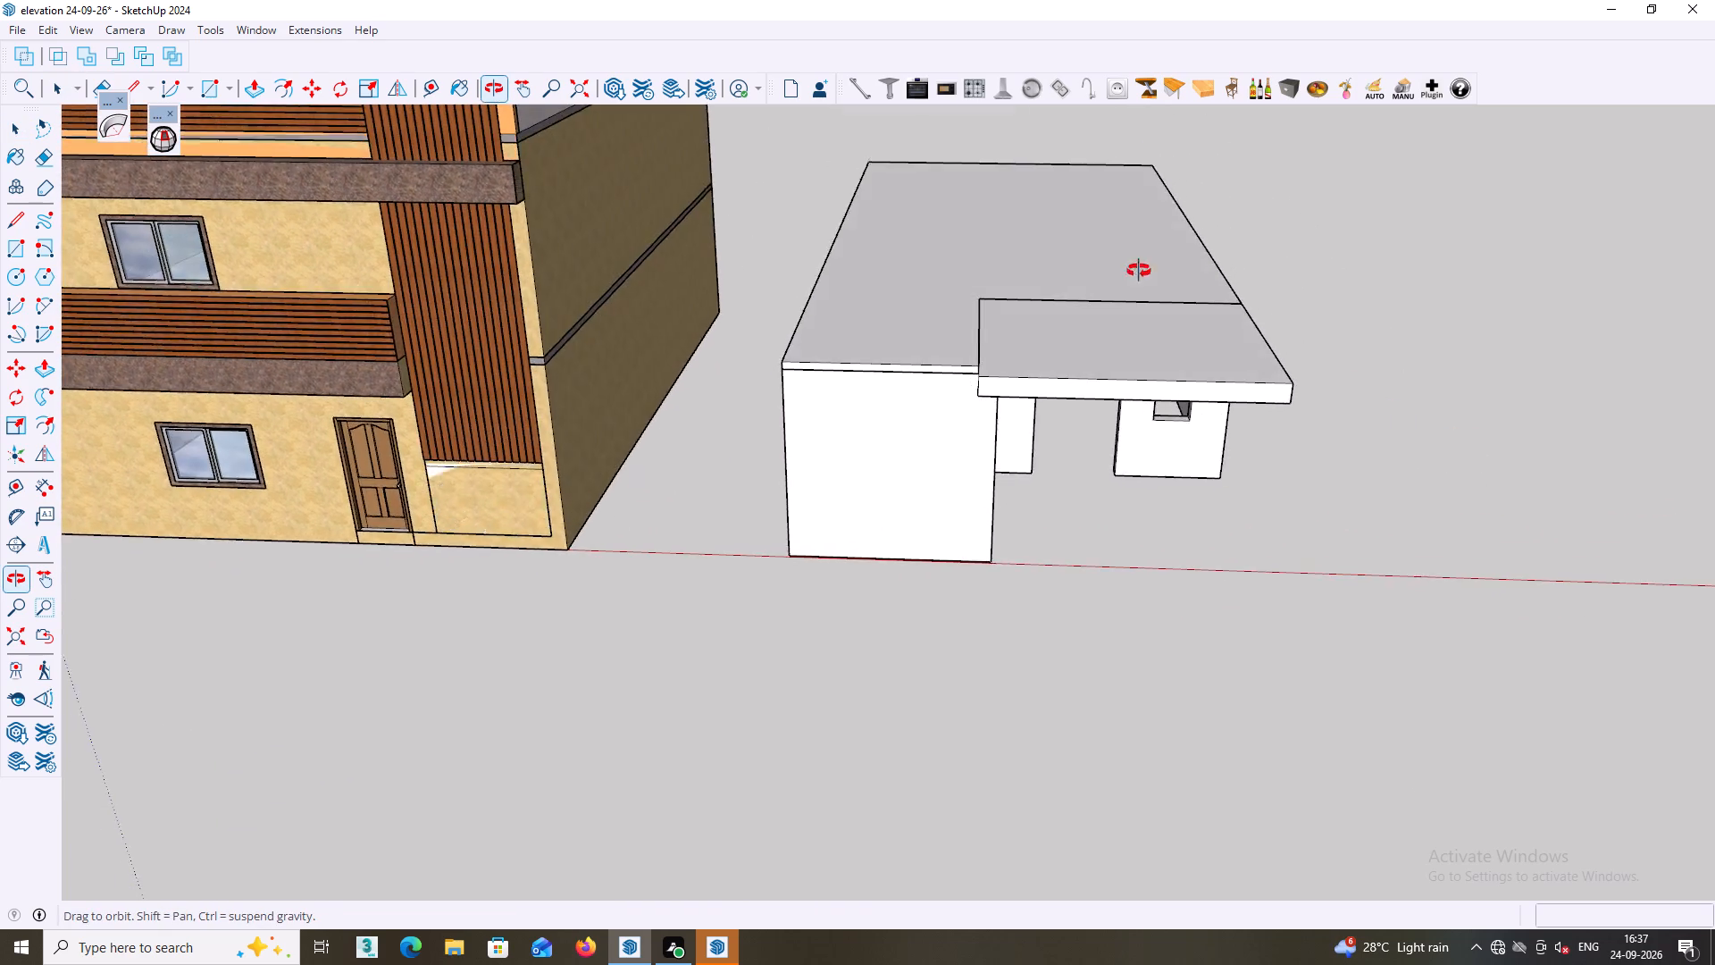
pyautogui.moveTo(1139, 271); pyautogui.dragTo(1194, 186, button='middle')
# Unhide all hidden objects in the model.
pyautogui.click(53, 29)
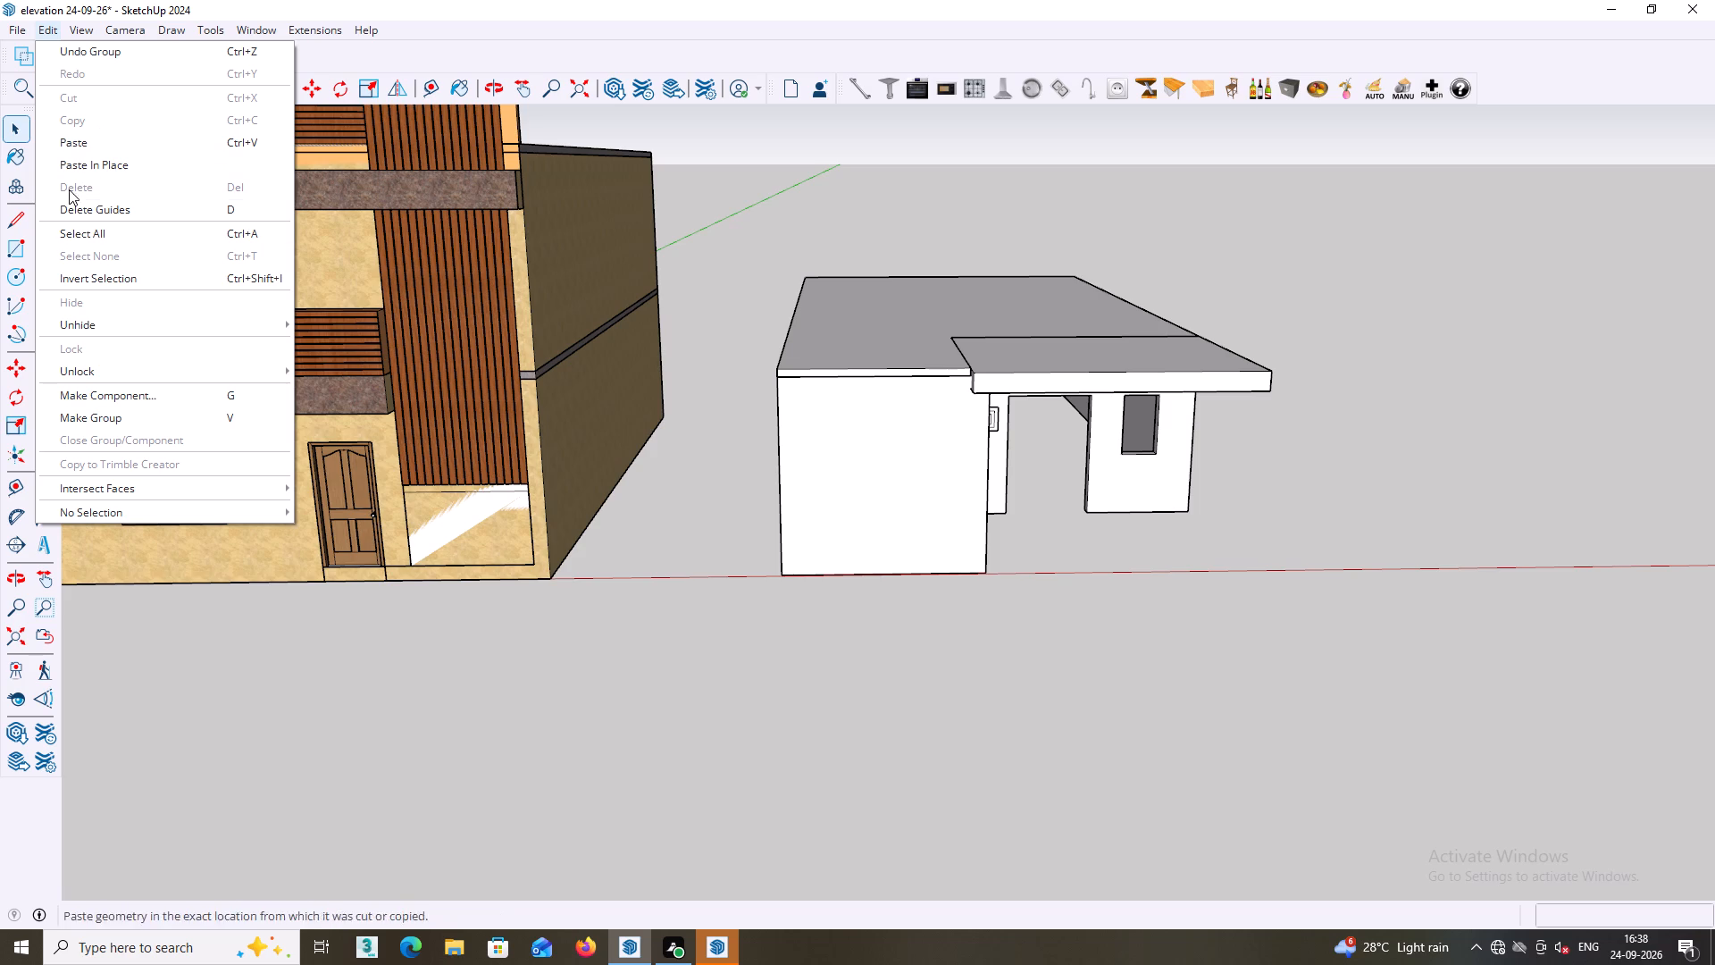
pyautogui.click(86, 322)
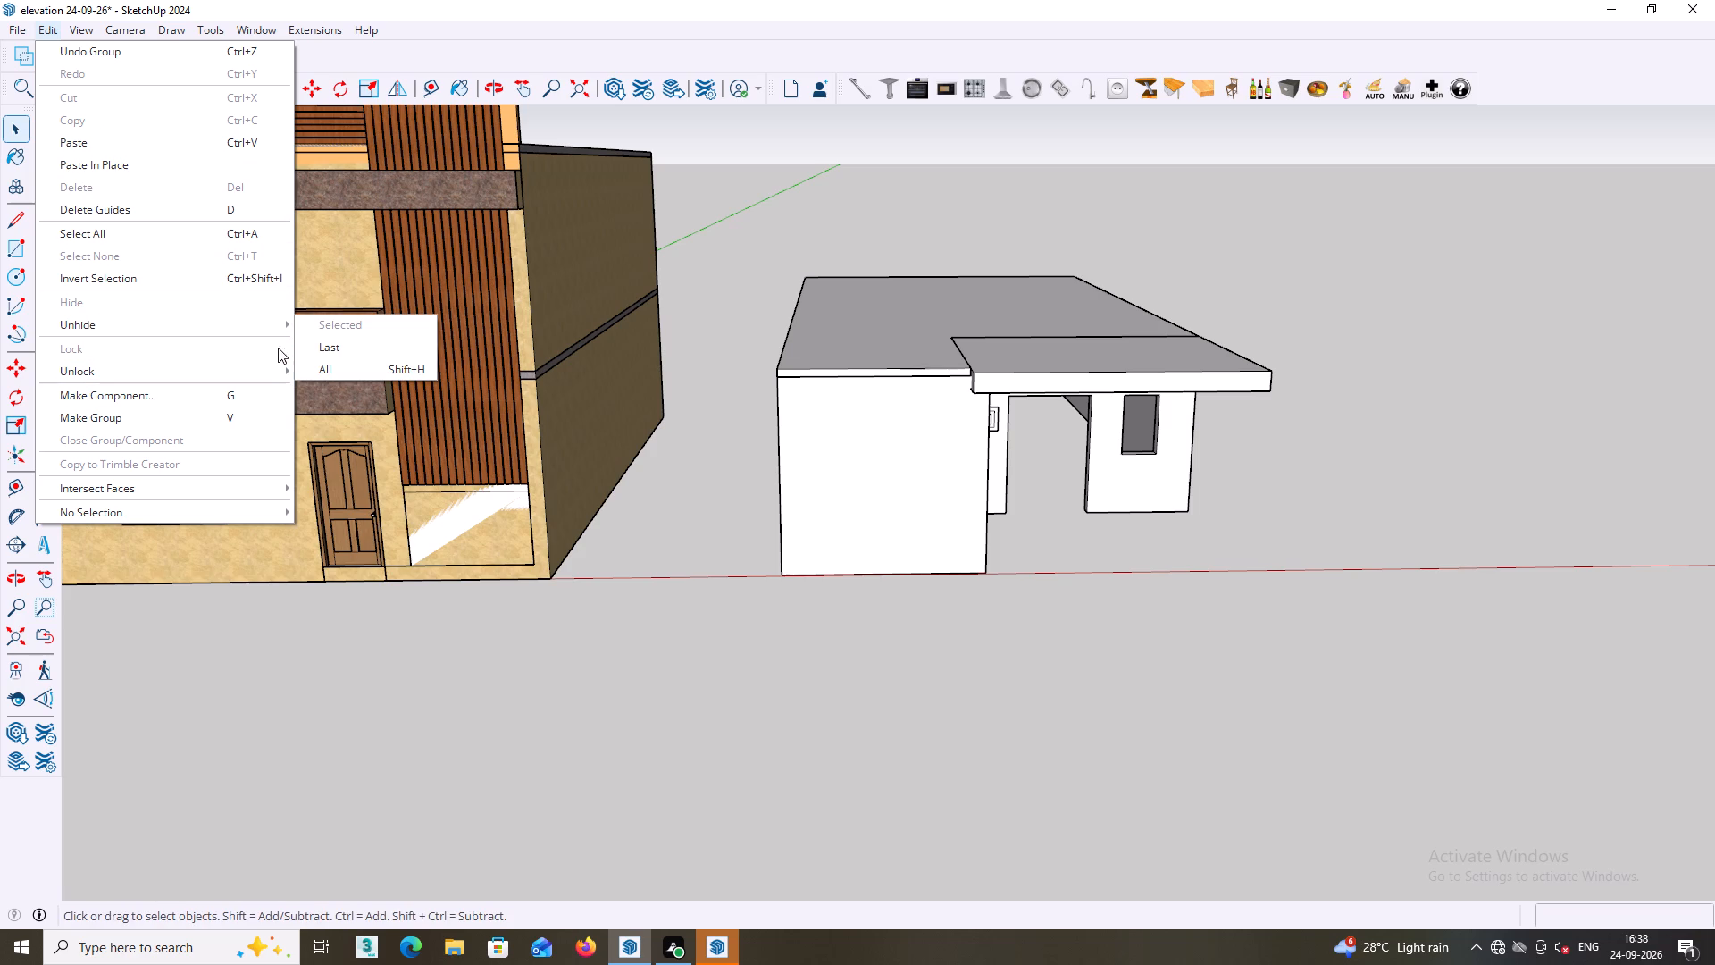
pyautogui.click(328, 373)
# Copy the new house's ground-floor wall group straight up 10' 4 1/2" from its front bottom corner to form the upper storey.
pyautogui.scroll(-3, 653, 482)
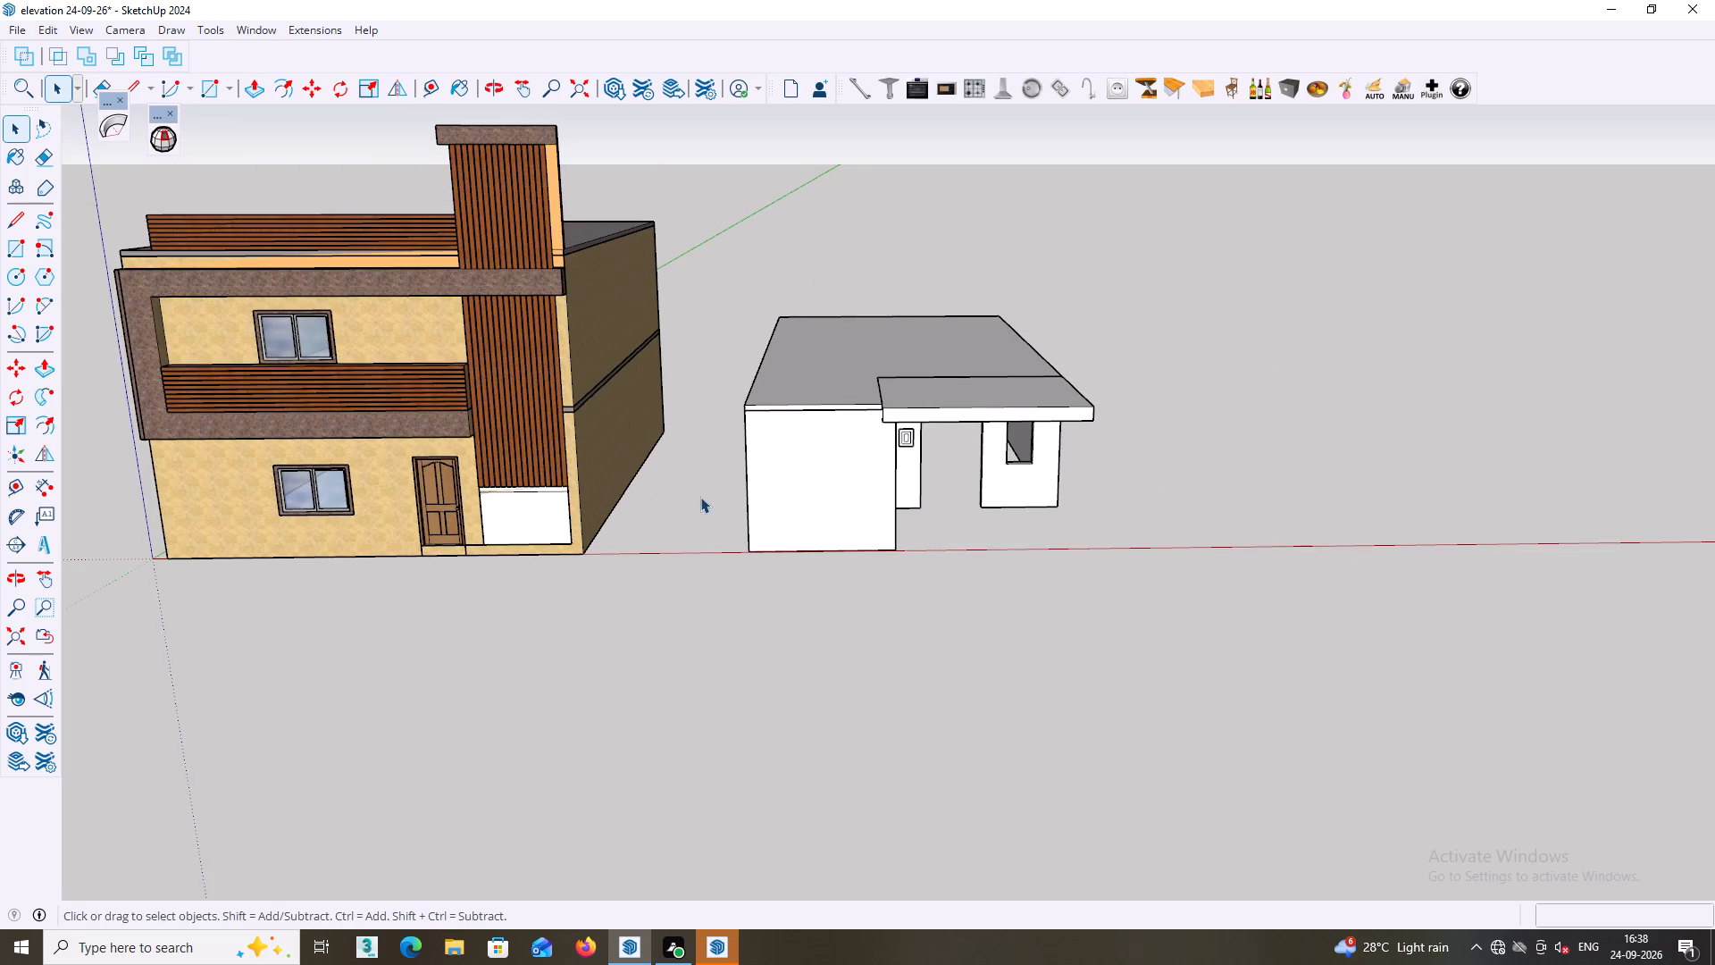
pyautogui.moveTo(703, 493); pyautogui.dragTo(892, 405, button='middle')
pyautogui.moveTo(776, 399); pyautogui.dragTo(667, 381, button='middle')
pyautogui.moveTo(1076, 370); pyautogui.dragTo(1072, 369, button='middle')
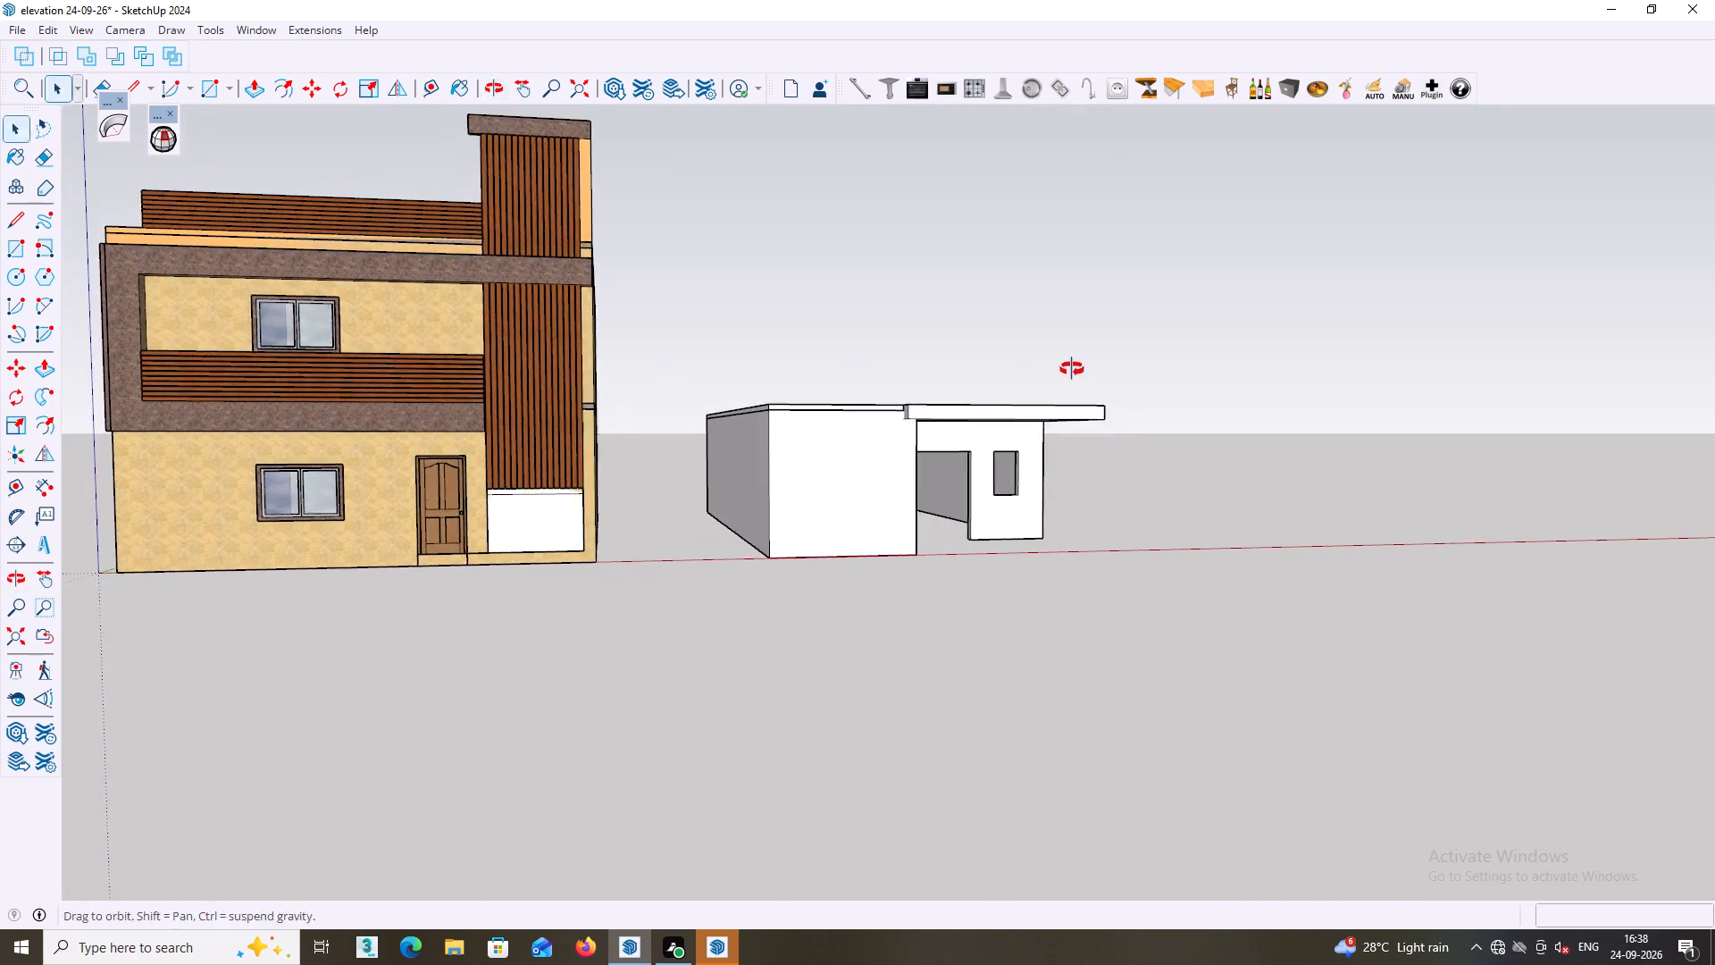
pyautogui.moveTo(1072, 369); pyautogui.dragTo(903, 316, button='middle')
pyautogui.moveTo(977, 343); pyautogui.dragTo(1009, 491, button='middle')
pyautogui.scroll(1, 883, 501)
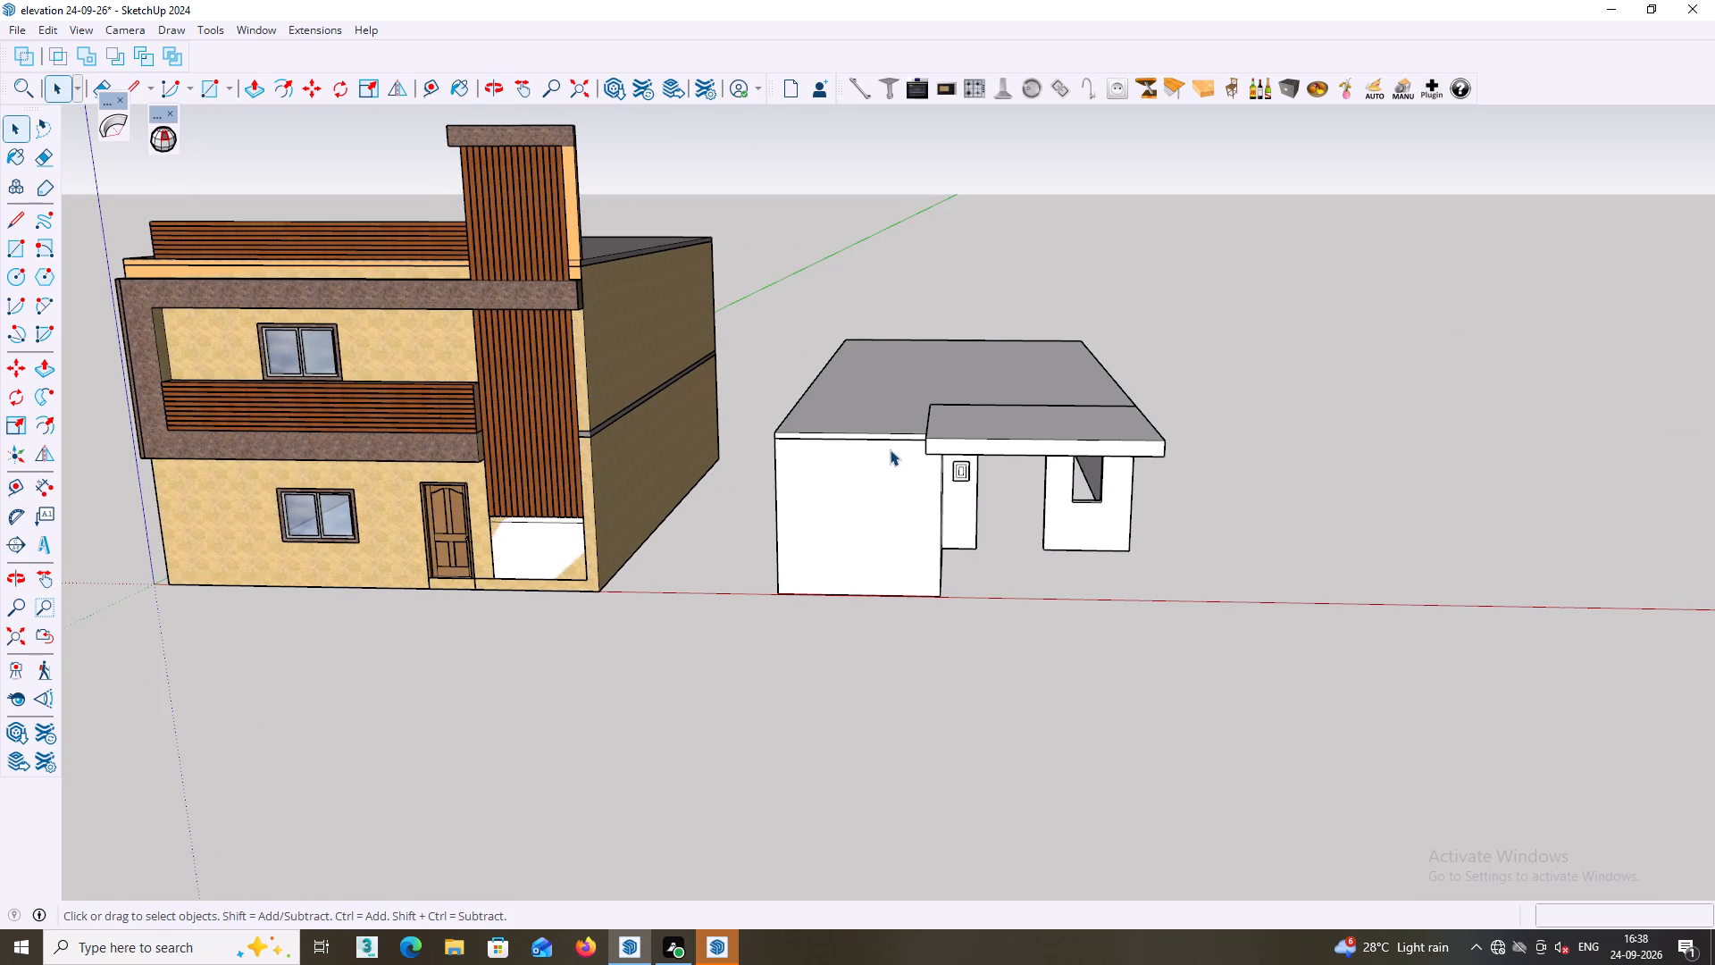
pyautogui.moveTo(890, 454); pyautogui.dragTo(863, 459, button='middle')
pyautogui.doubleClick(852, 494)
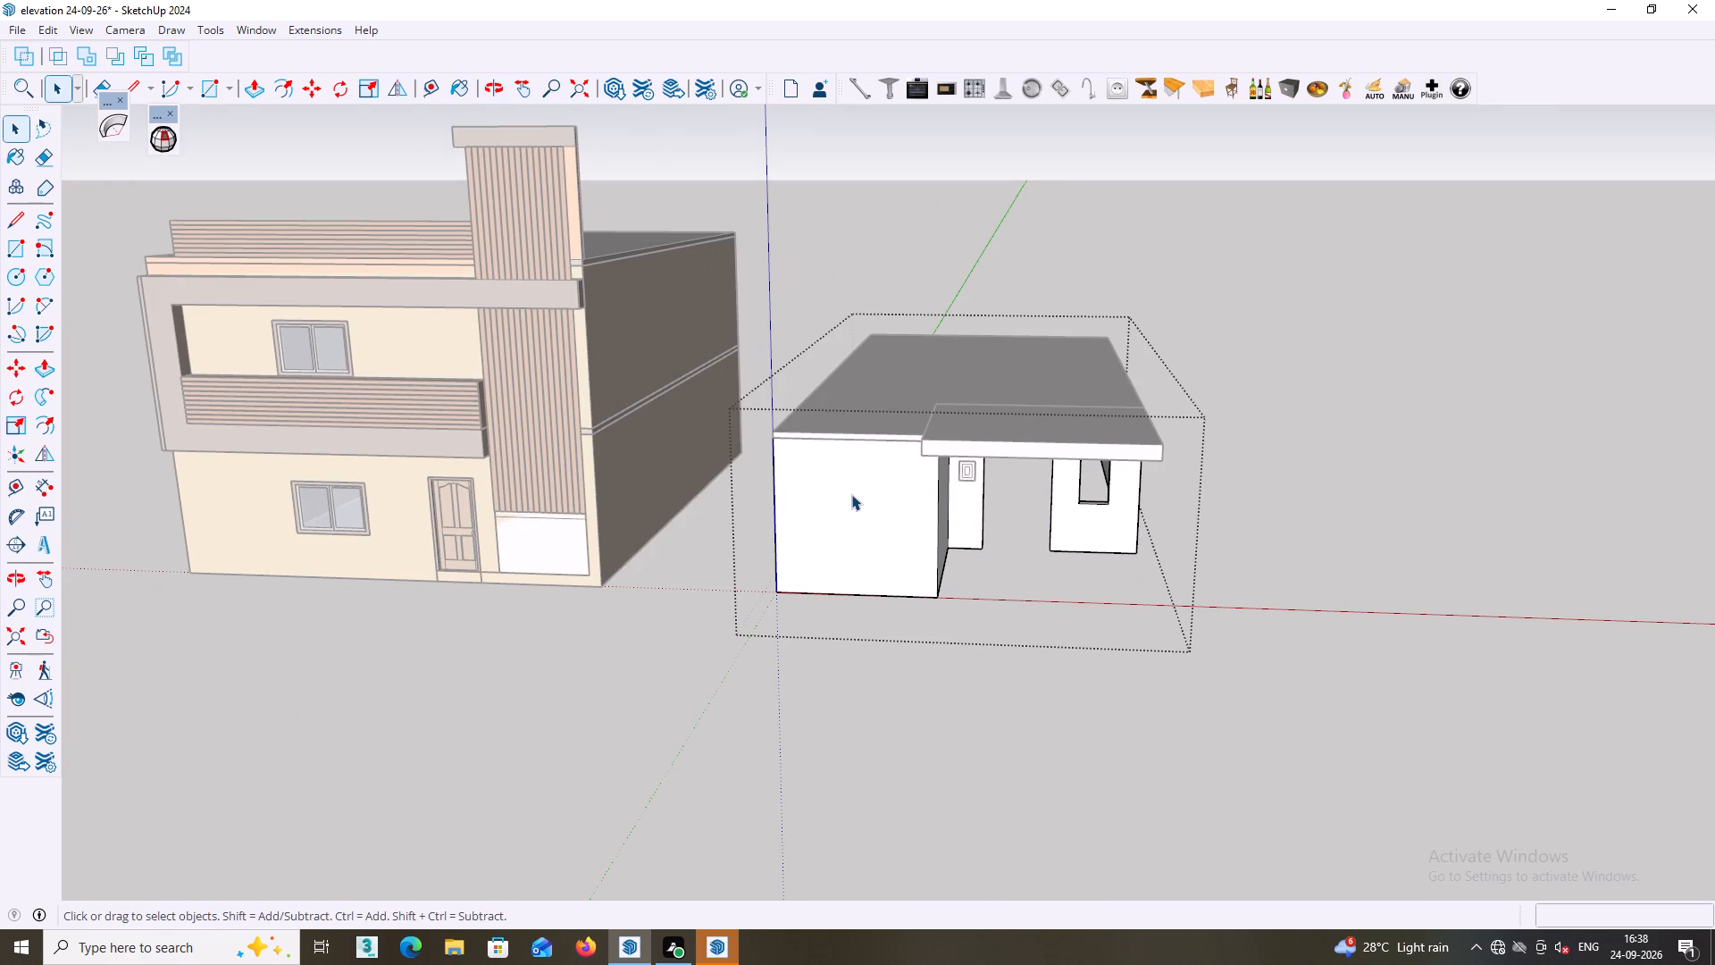
pyautogui.click(870, 504)
pyautogui.click(1592, 429)
pyautogui.click(922, 519)
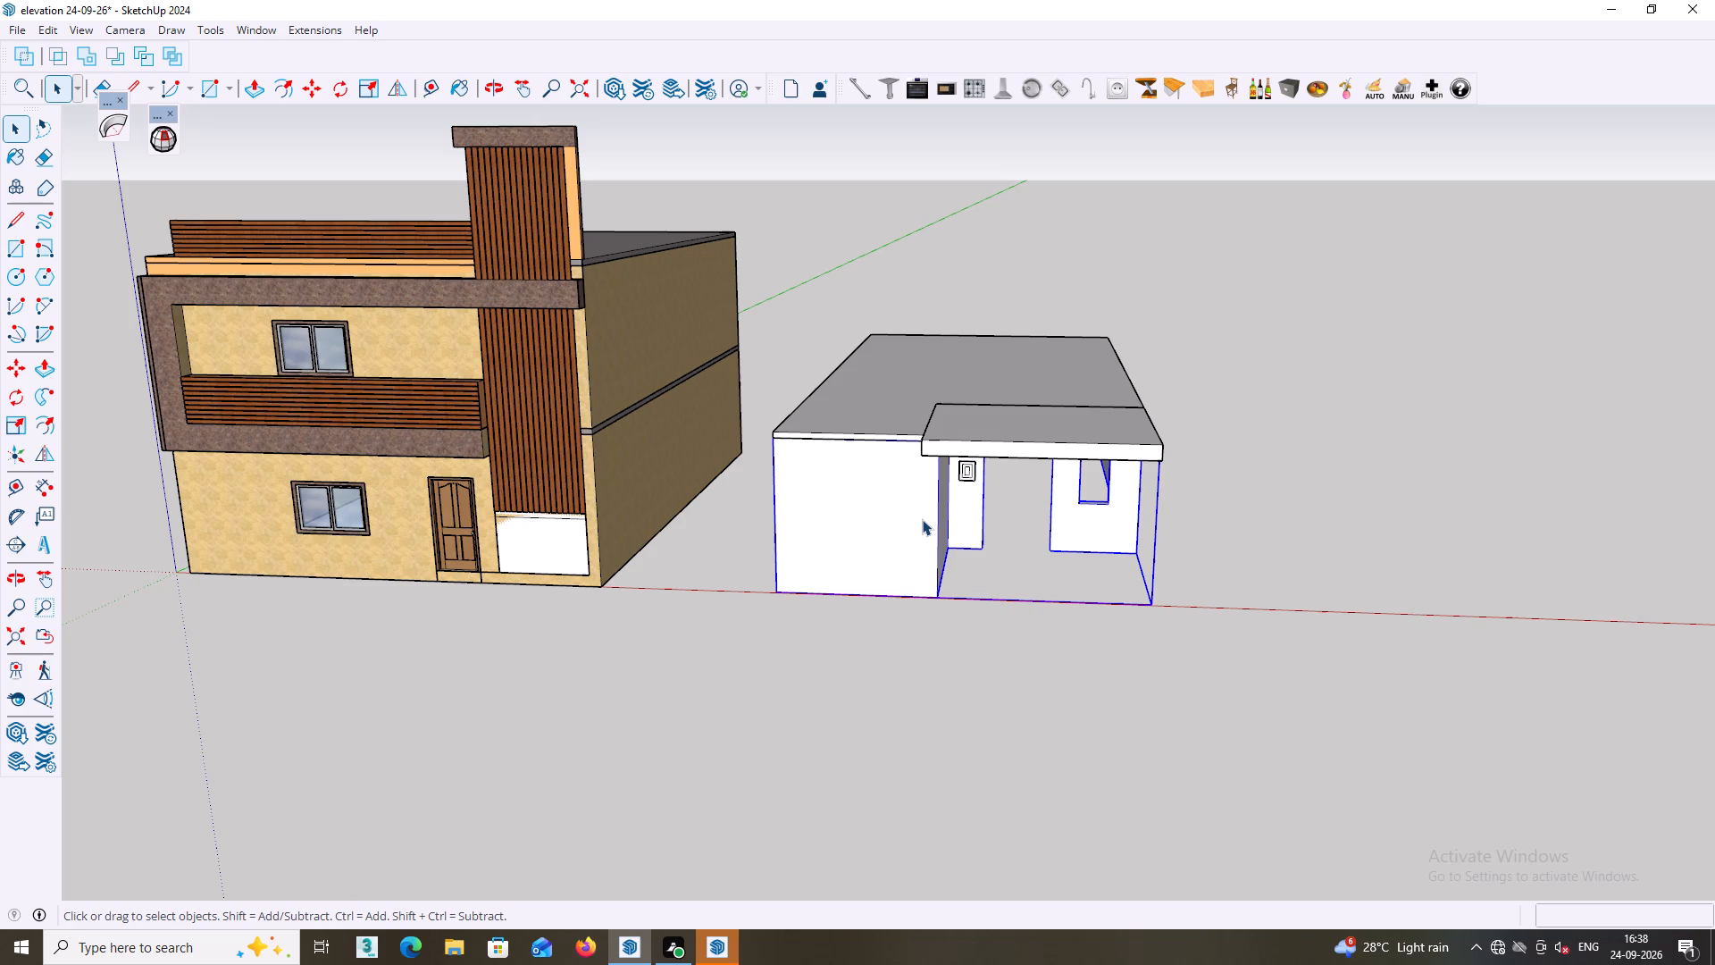
pyautogui.press('m')
pyautogui.click(777, 589)
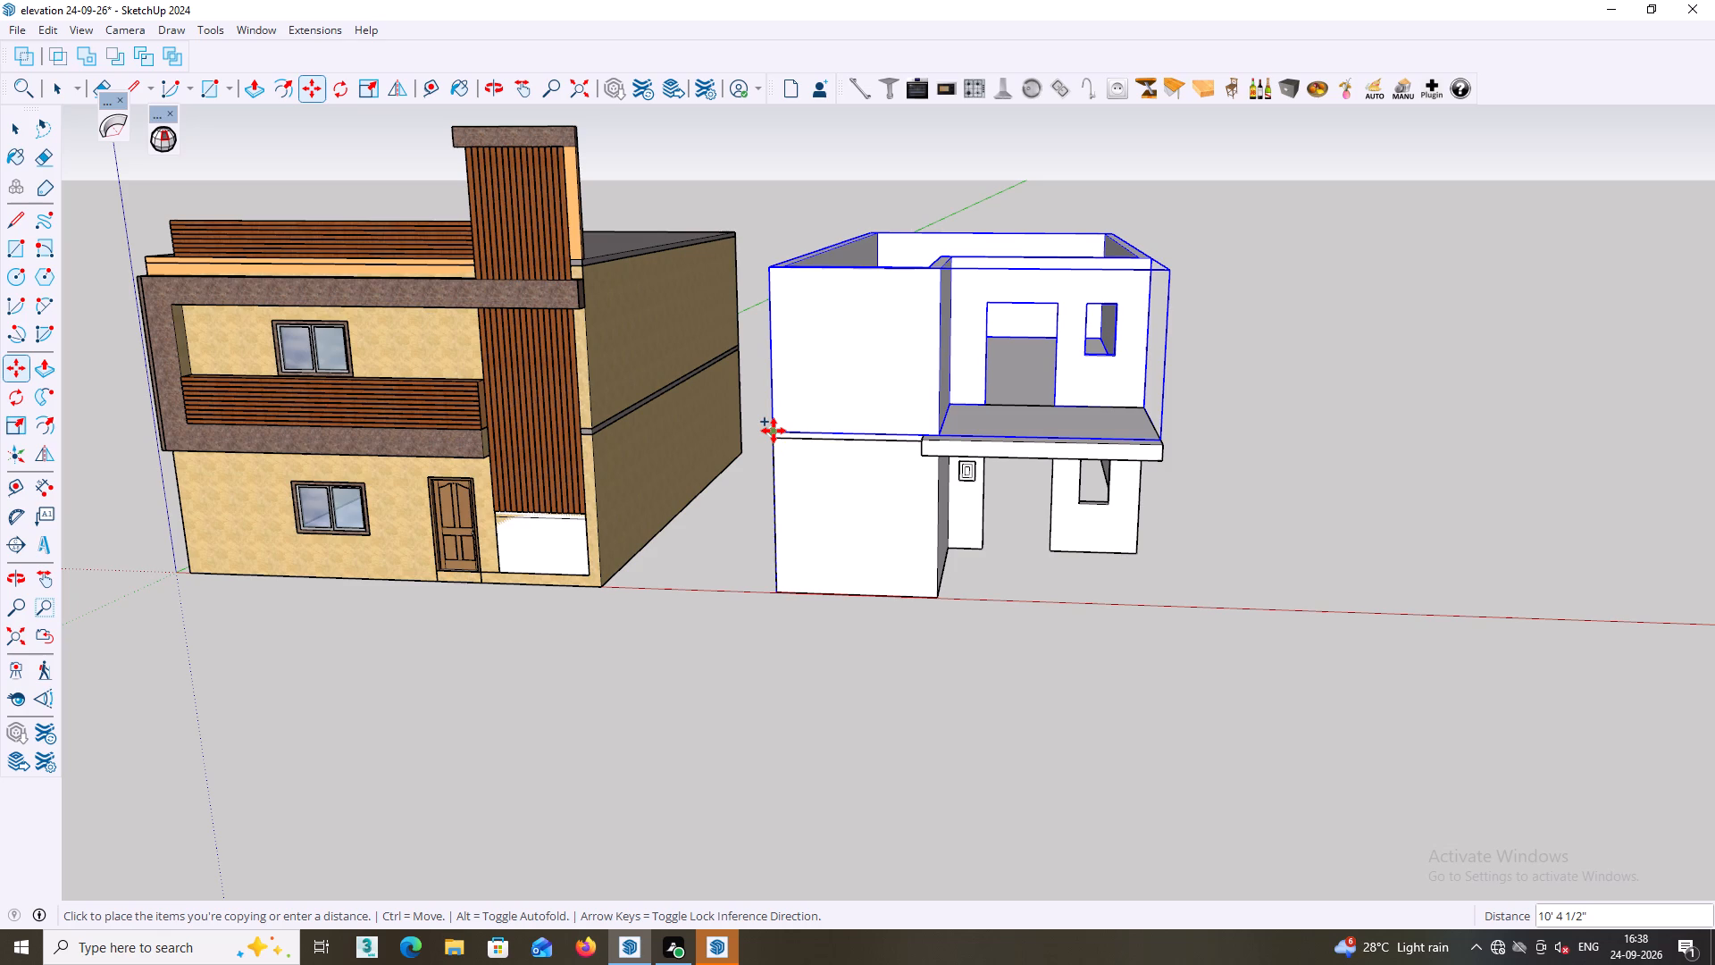
pyautogui.click(774, 431)
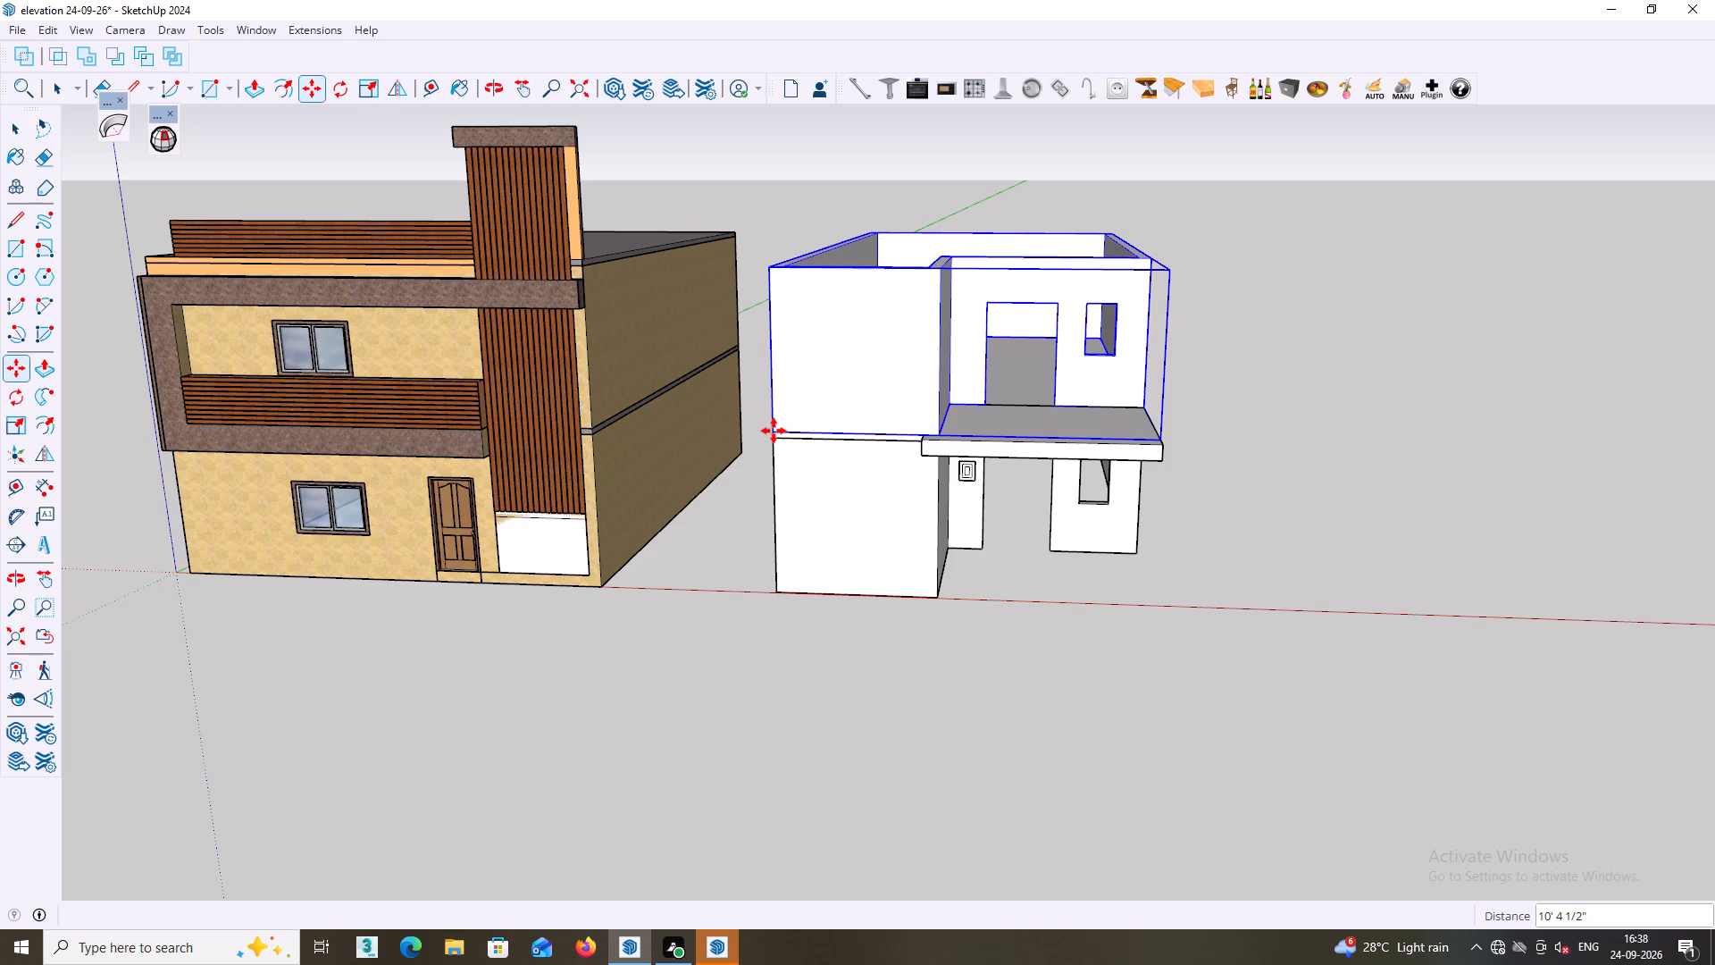
pyautogui.press('Escape')
# Examine the stacked upper-storey walls and their fit over the roof slab from above, beside the finished house.
pyautogui.moveTo(1472, 416); pyautogui.dragTo(1526, 466, button='middle')
pyautogui.moveTo(1272, 446); pyautogui.dragTo(1285, 459, button='middle')
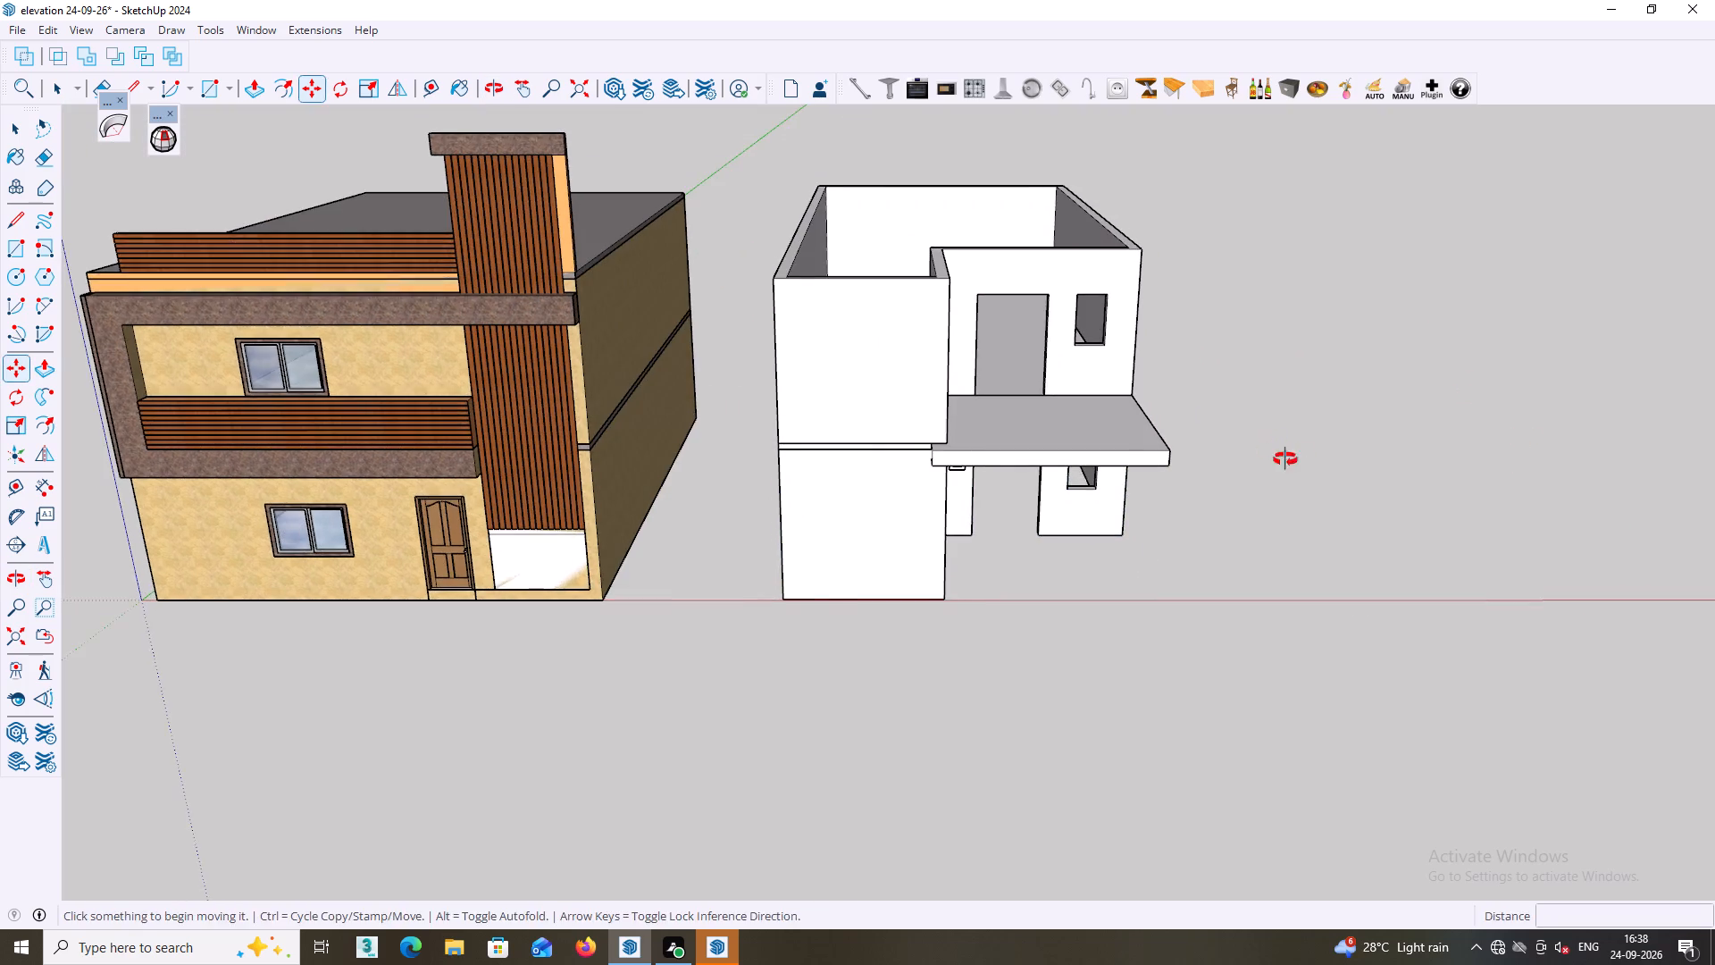
pyautogui.moveTo(1285, 459); pyautogui.dragTo(1441, 507, button='middle')
pyautogui.moveTo(1180, 344); pyautogui.dragTo(1295, 325, button='middle')
pyautogui.scroll(2, 913, 261)
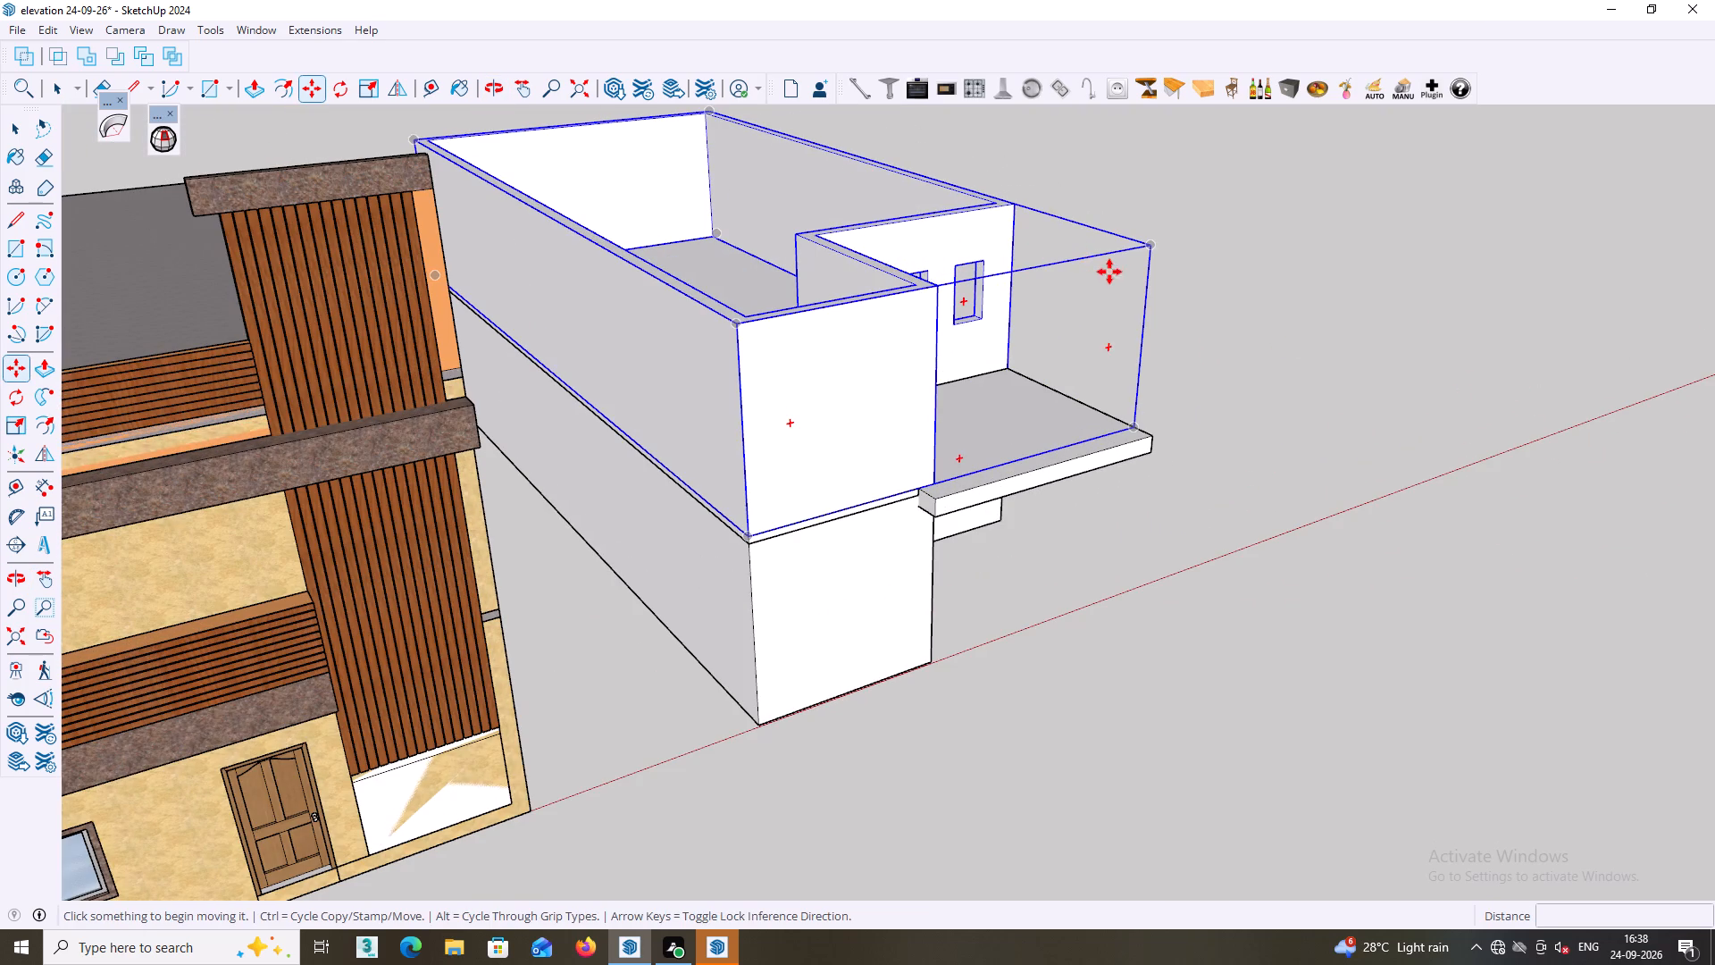
pyautogui.press('space')
pyautogui.keyDown('shift'); pyautogui.moveTo(1251, 230); pyautogui.dragTo(1407, 435, button='middle'); pyautogui.keyUp('shift')
pyautogui.moveTo(1350, 397); pyautogui.dragTo(1316, 360, button='middle')
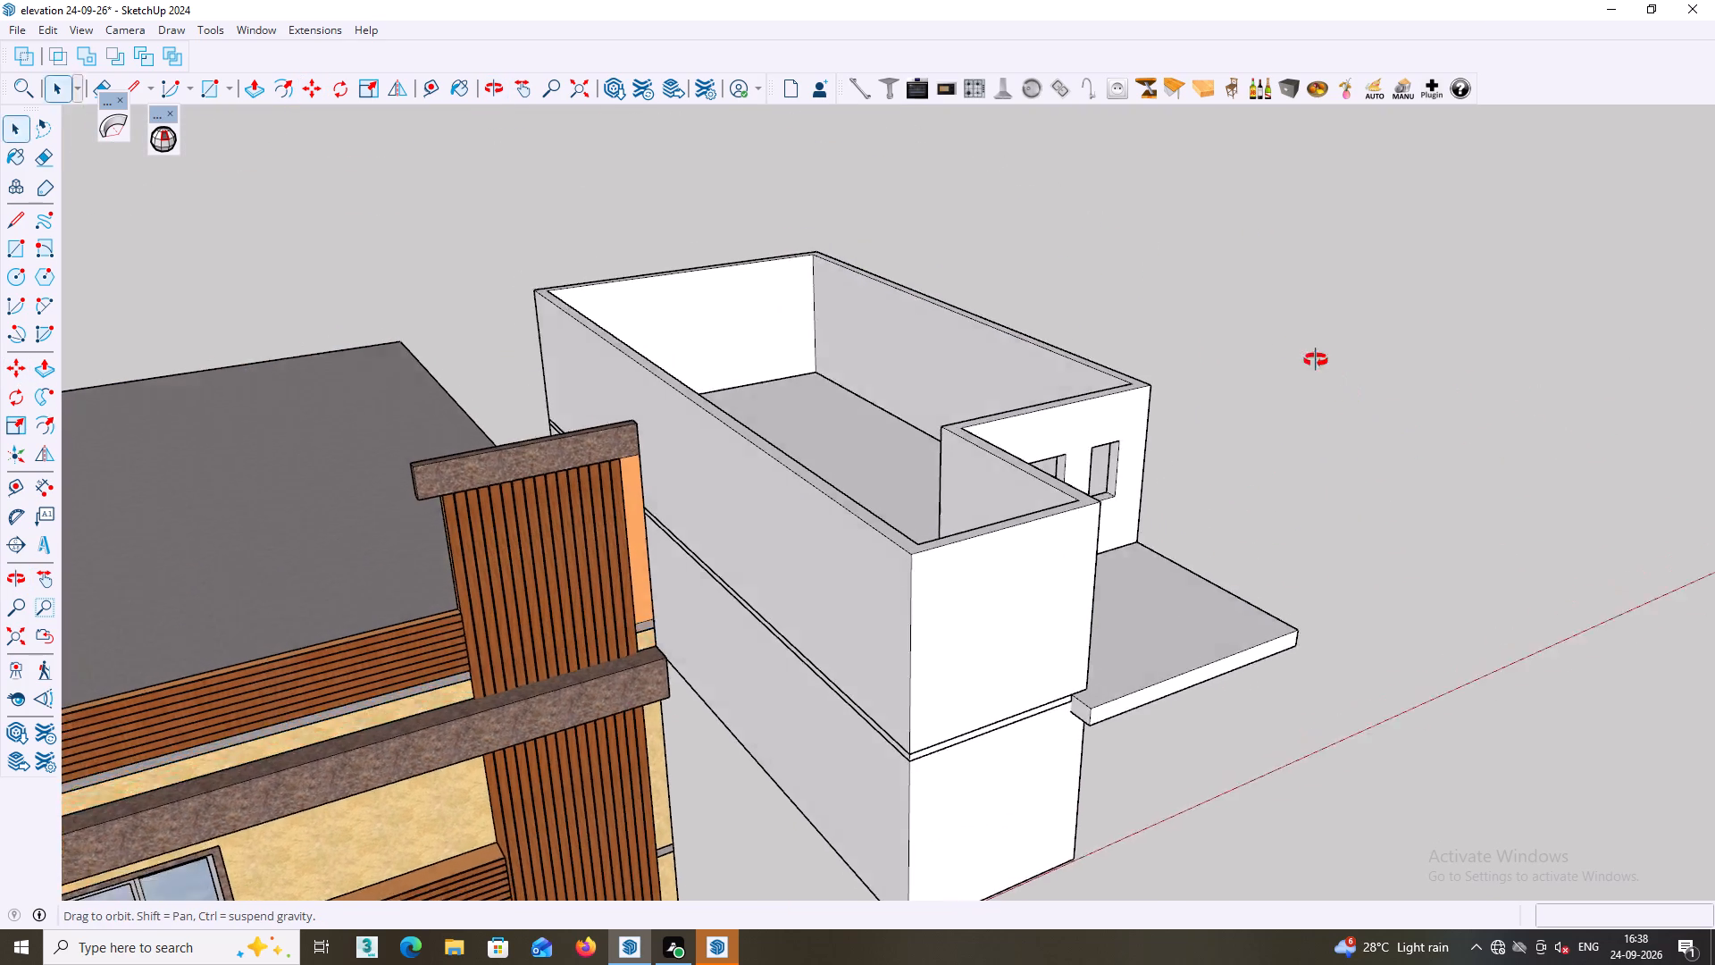
pyautogui.moveTo(1316, 360); pyautogui.dragTo(1203, 376, button='middle')
pyautogui.moveTo(1228, 414); pyautogui.dragTo(1233, 469, button='middle')
pyautogui.scroll(-2, 1230, 462)
pyautogui.moveTo(1232, 468); pyautogui.dragTo(1161, 457, button='middle')
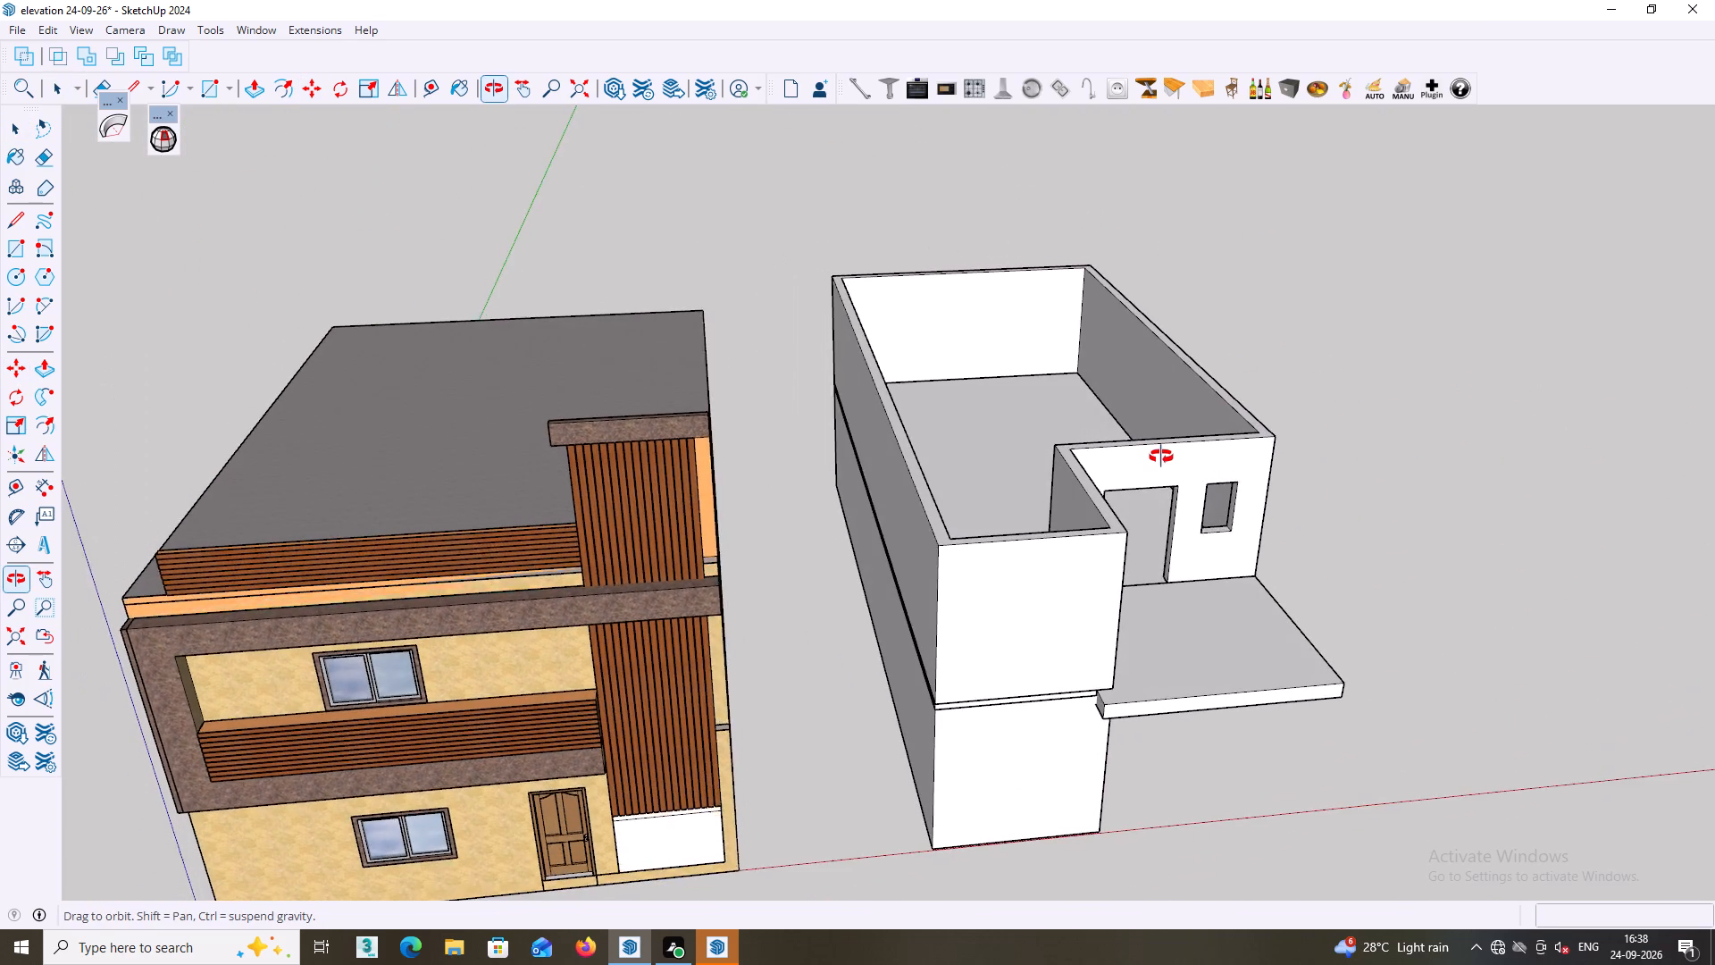
pyautogui.moveTo(1161, 457); pyautogui.dragTo(1150, 458, button='middle')
pyautogui.moveTo(1174, 466); pyautogui.dragTo(1179, 482, button='middle')
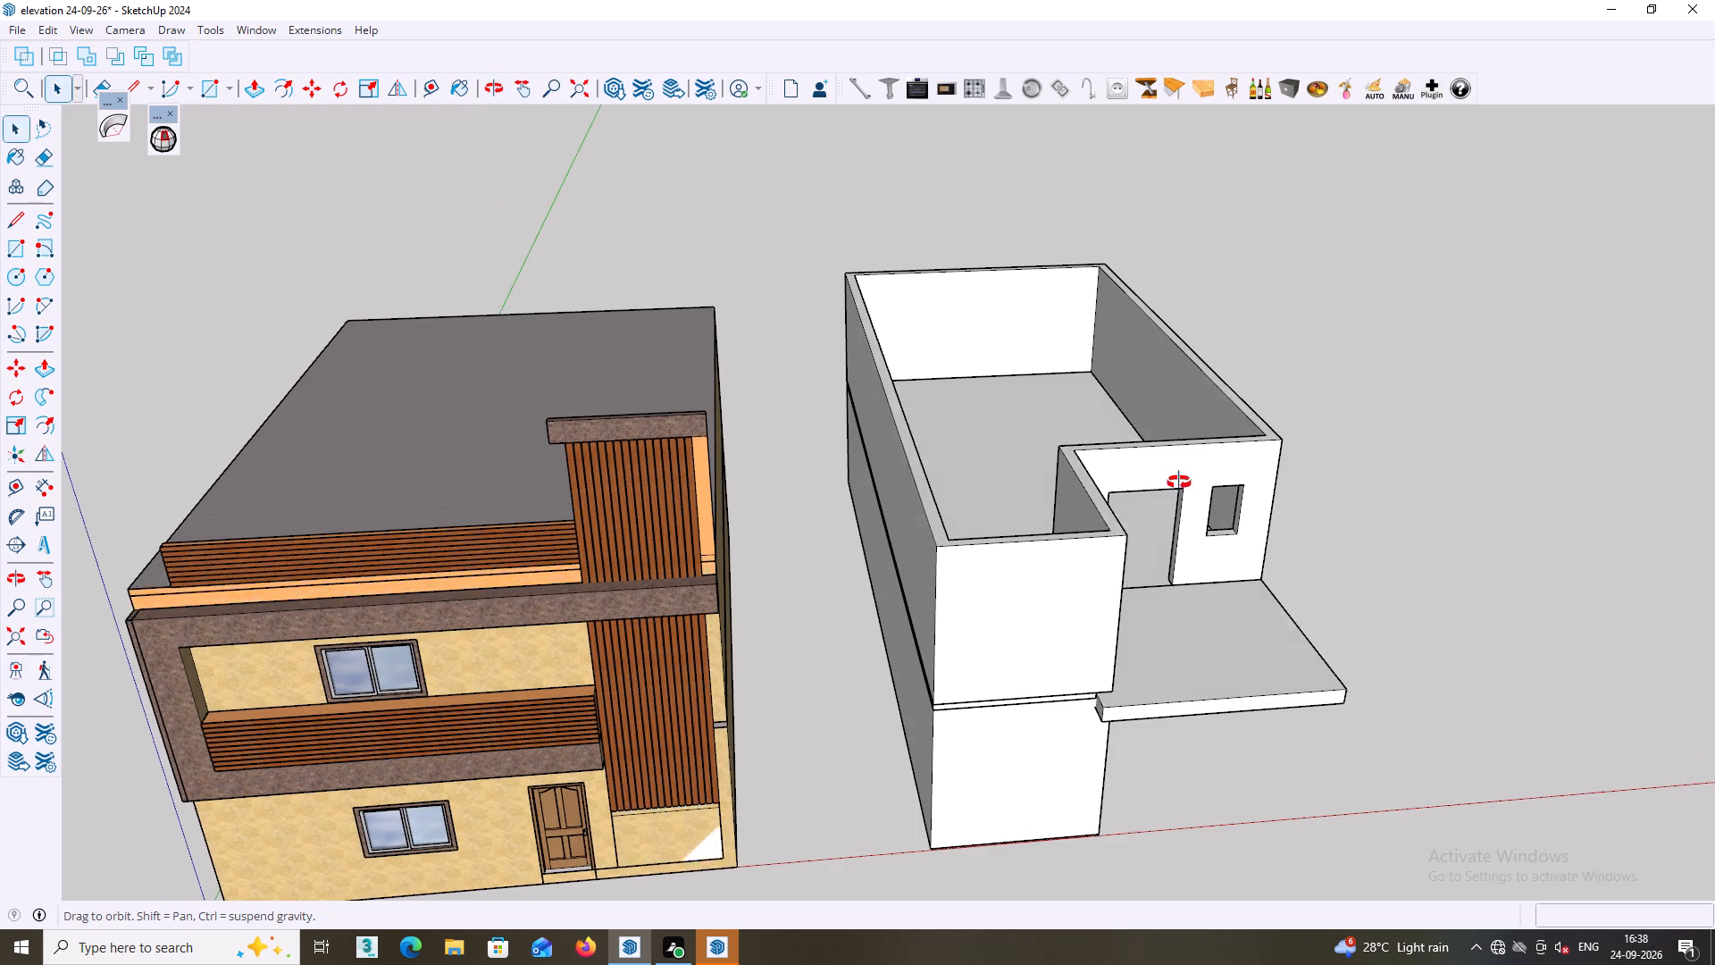
pyautogui.moveTo(1179, 482); pyautogui.dragTo(1229, 562, button='middle')
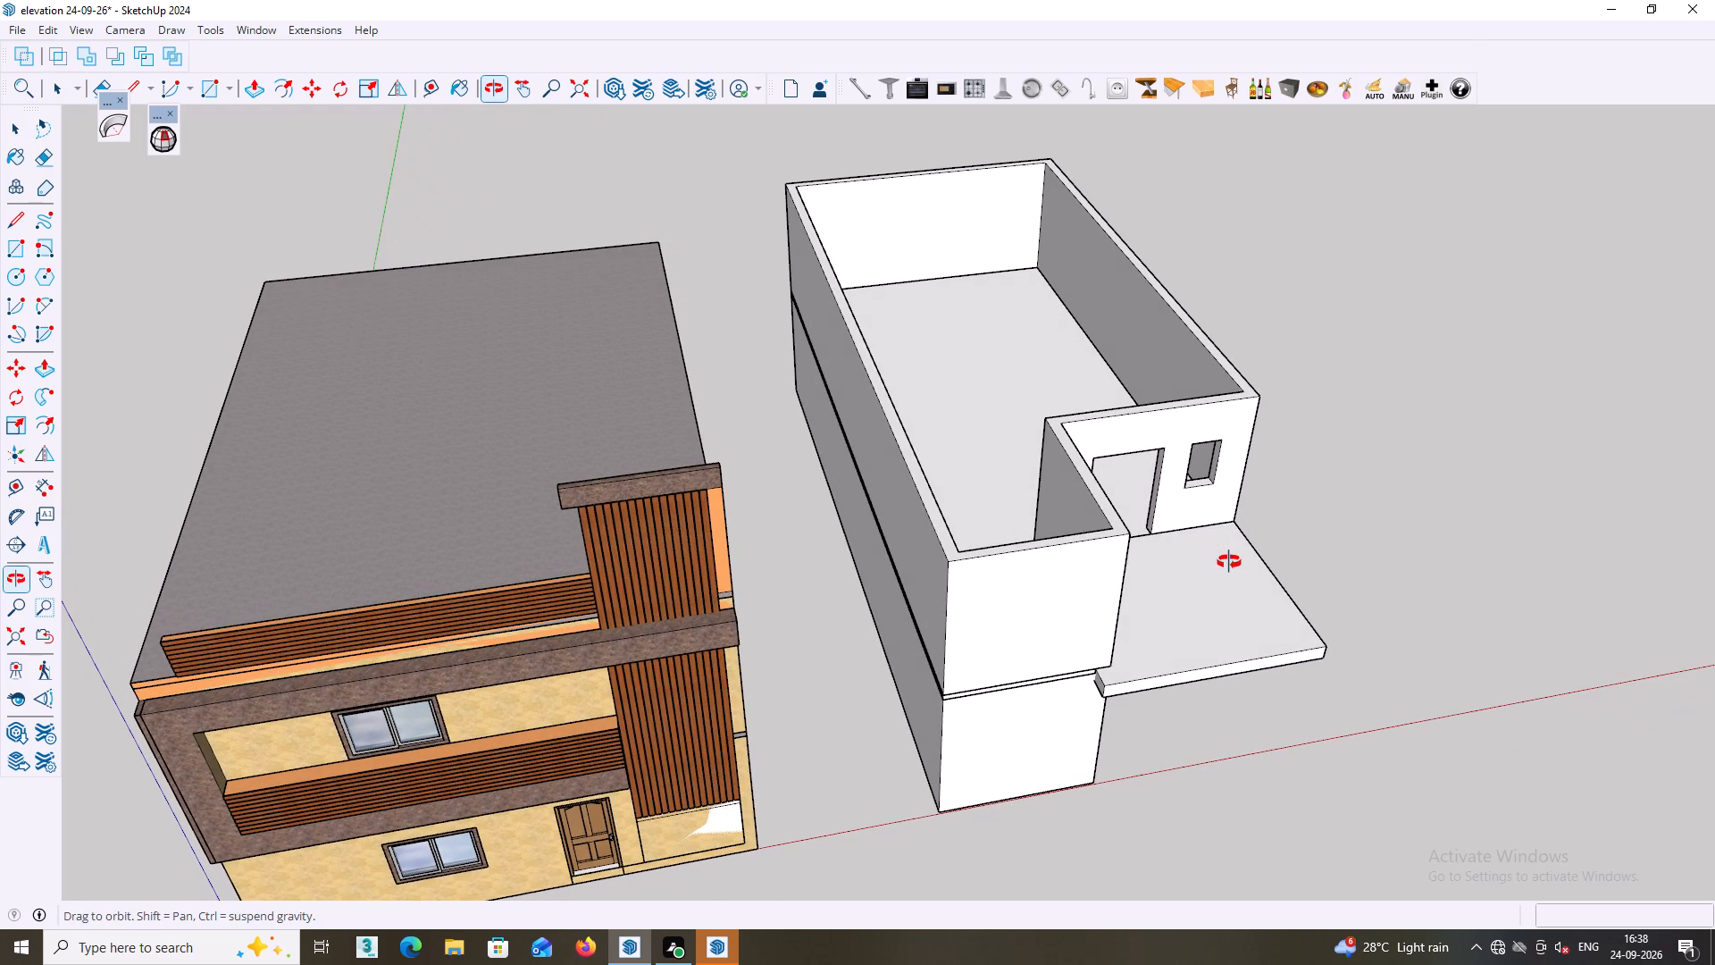
pyautogui.moveTo(1229, 562); pyautogui.dragTo(1236, 569, button='middle')
pyautogui.moveTo(1223, 523); pyautogui.dragTo(1254, 541, button='middle')
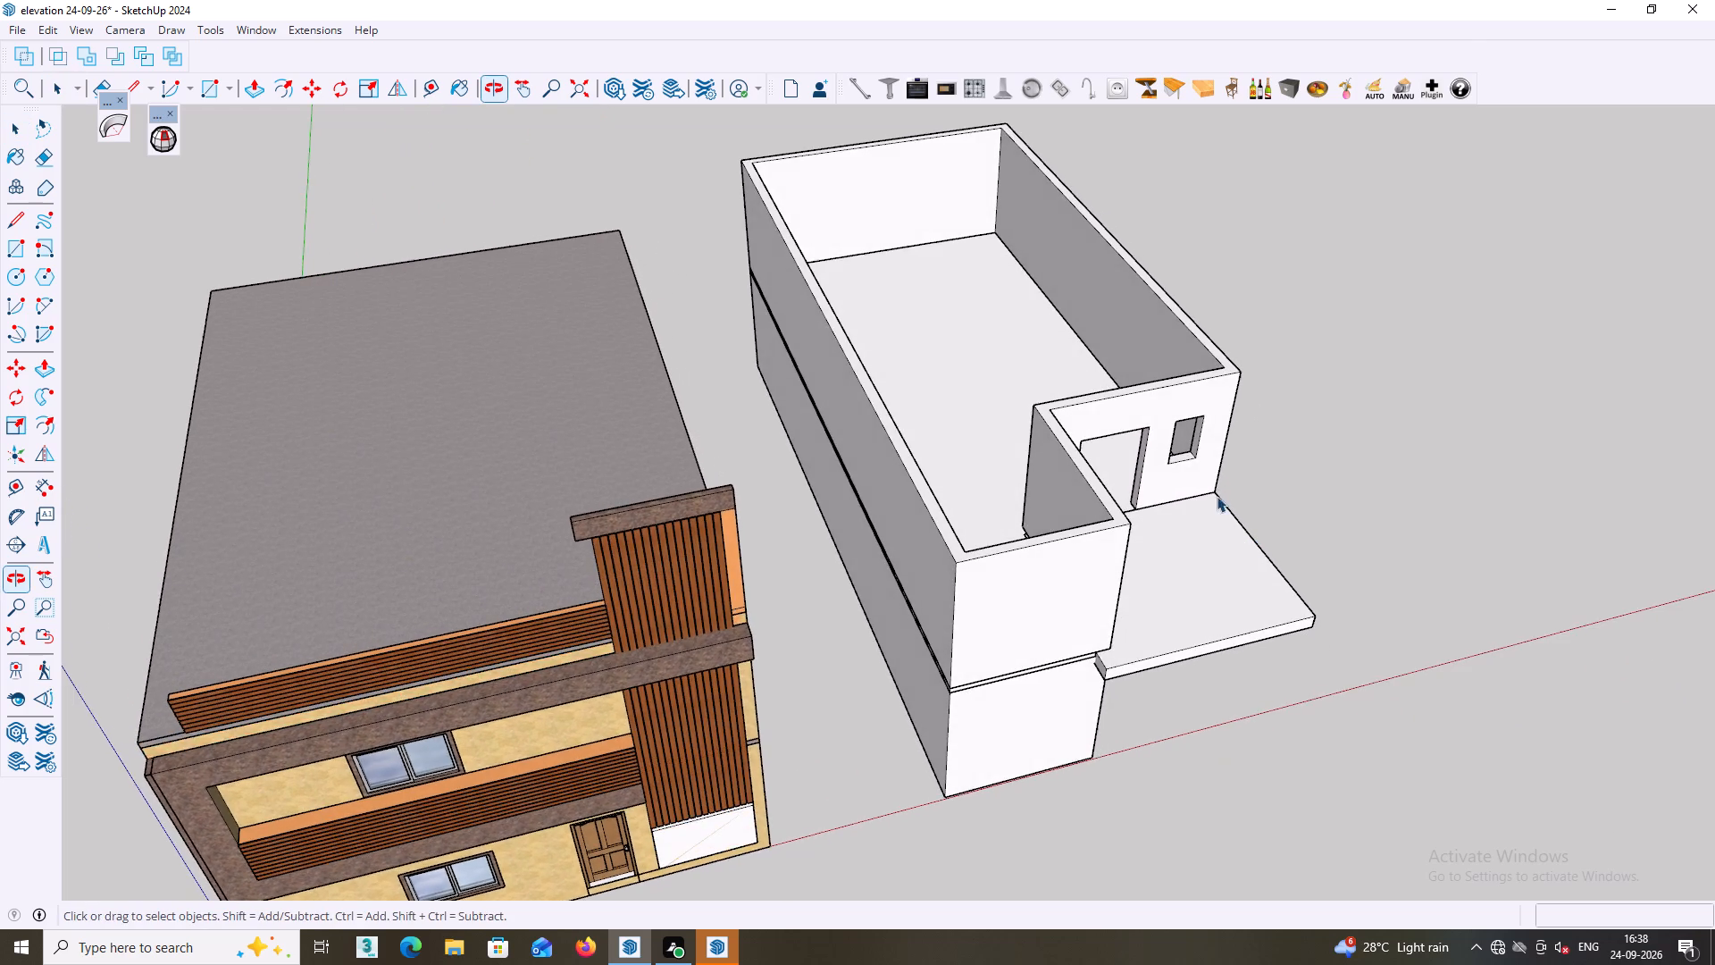
# Examine the upper-storey door and window openings and the canopy's junction with the front walls up close.
pyautogui.scroll(3, 1211, 482)
pyautogui.moveTo(1203, 461); pyautogui.dragTo(1142, 449, button='middle')
pyautogui.scroll(3, 1209, 447)
pyautogui.moveTo(1213, 457); pyautogui.dragTo(1221, 437, button='middle')
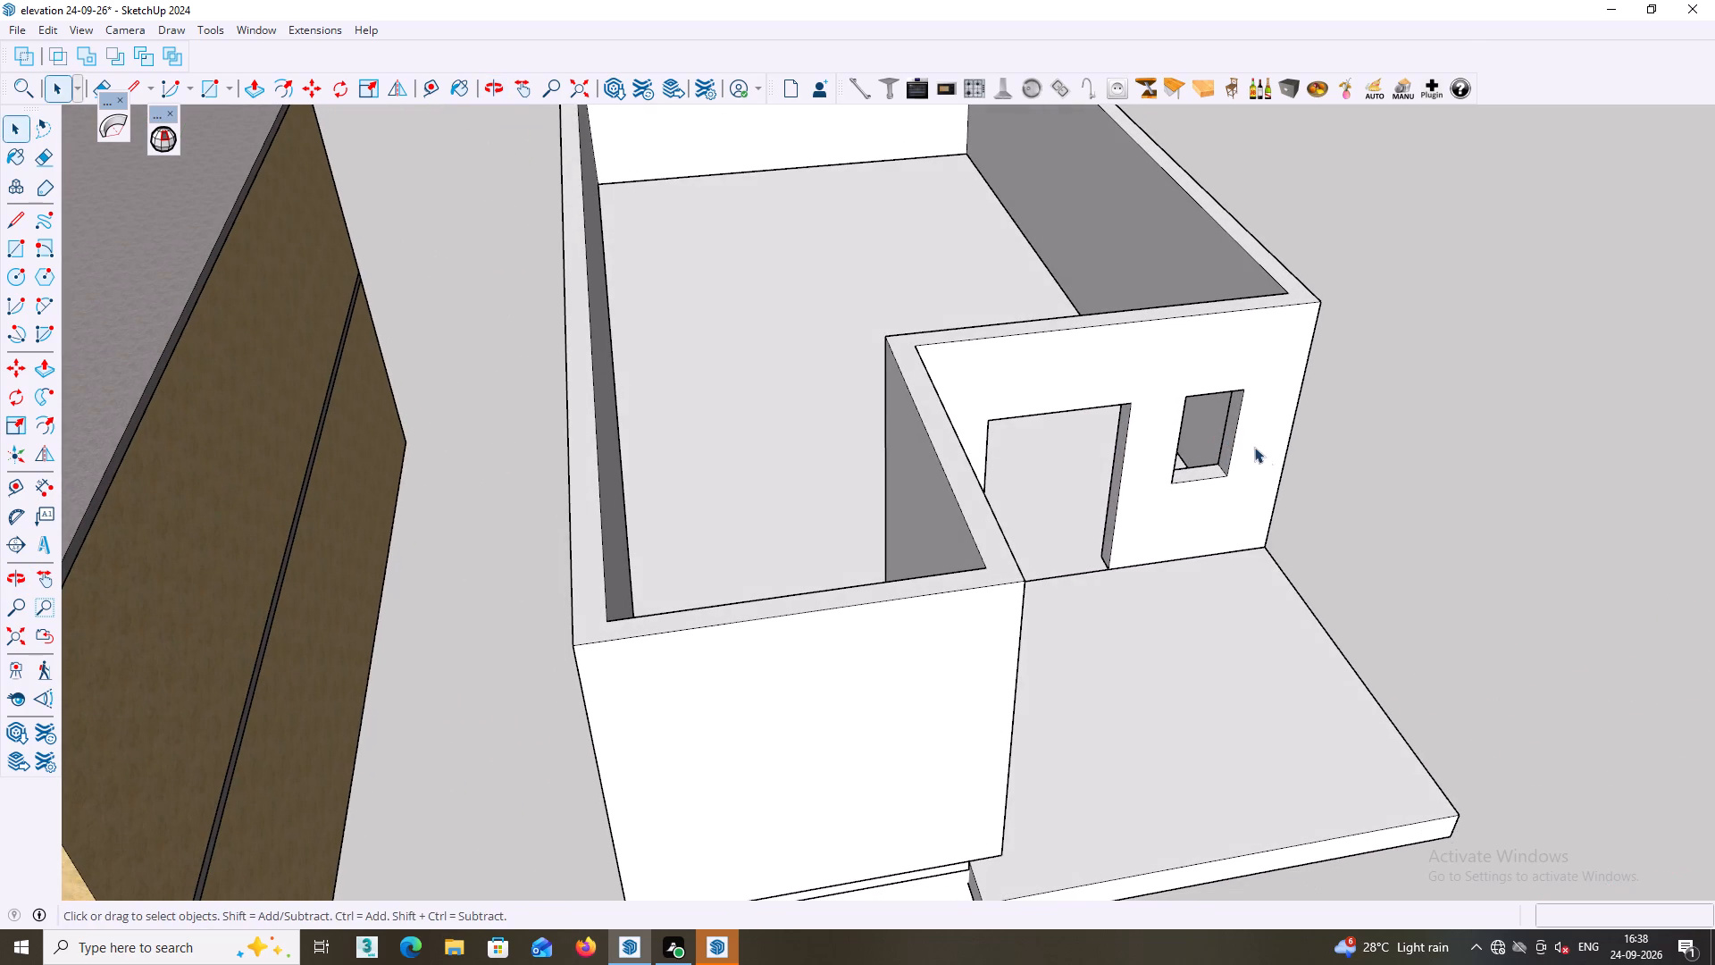
pyautogui.moveTo(1251, 444); pyautogui.dragTo(1121, 363, button='middle')
pyautogui.moveTo(1162, 409); pyautogui.dragTo(983, 197, button='middle')
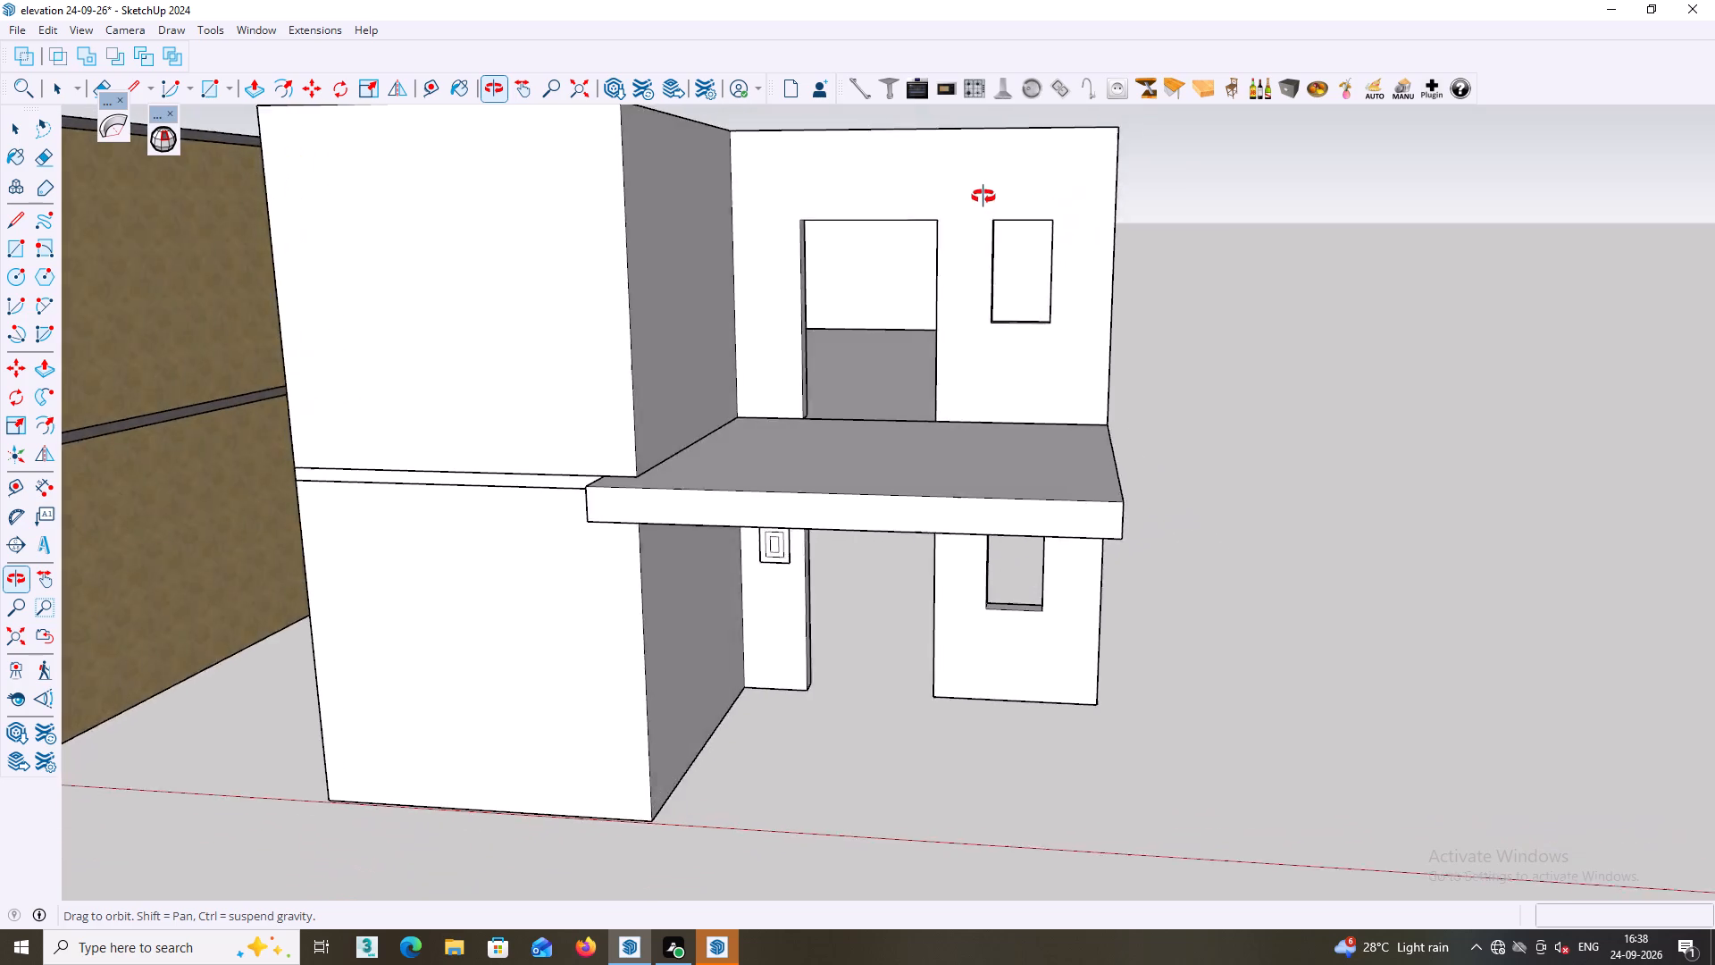
pyautogui.moveTo(983, 197); pyautogui.dragTo(1192, 194, button='middle')
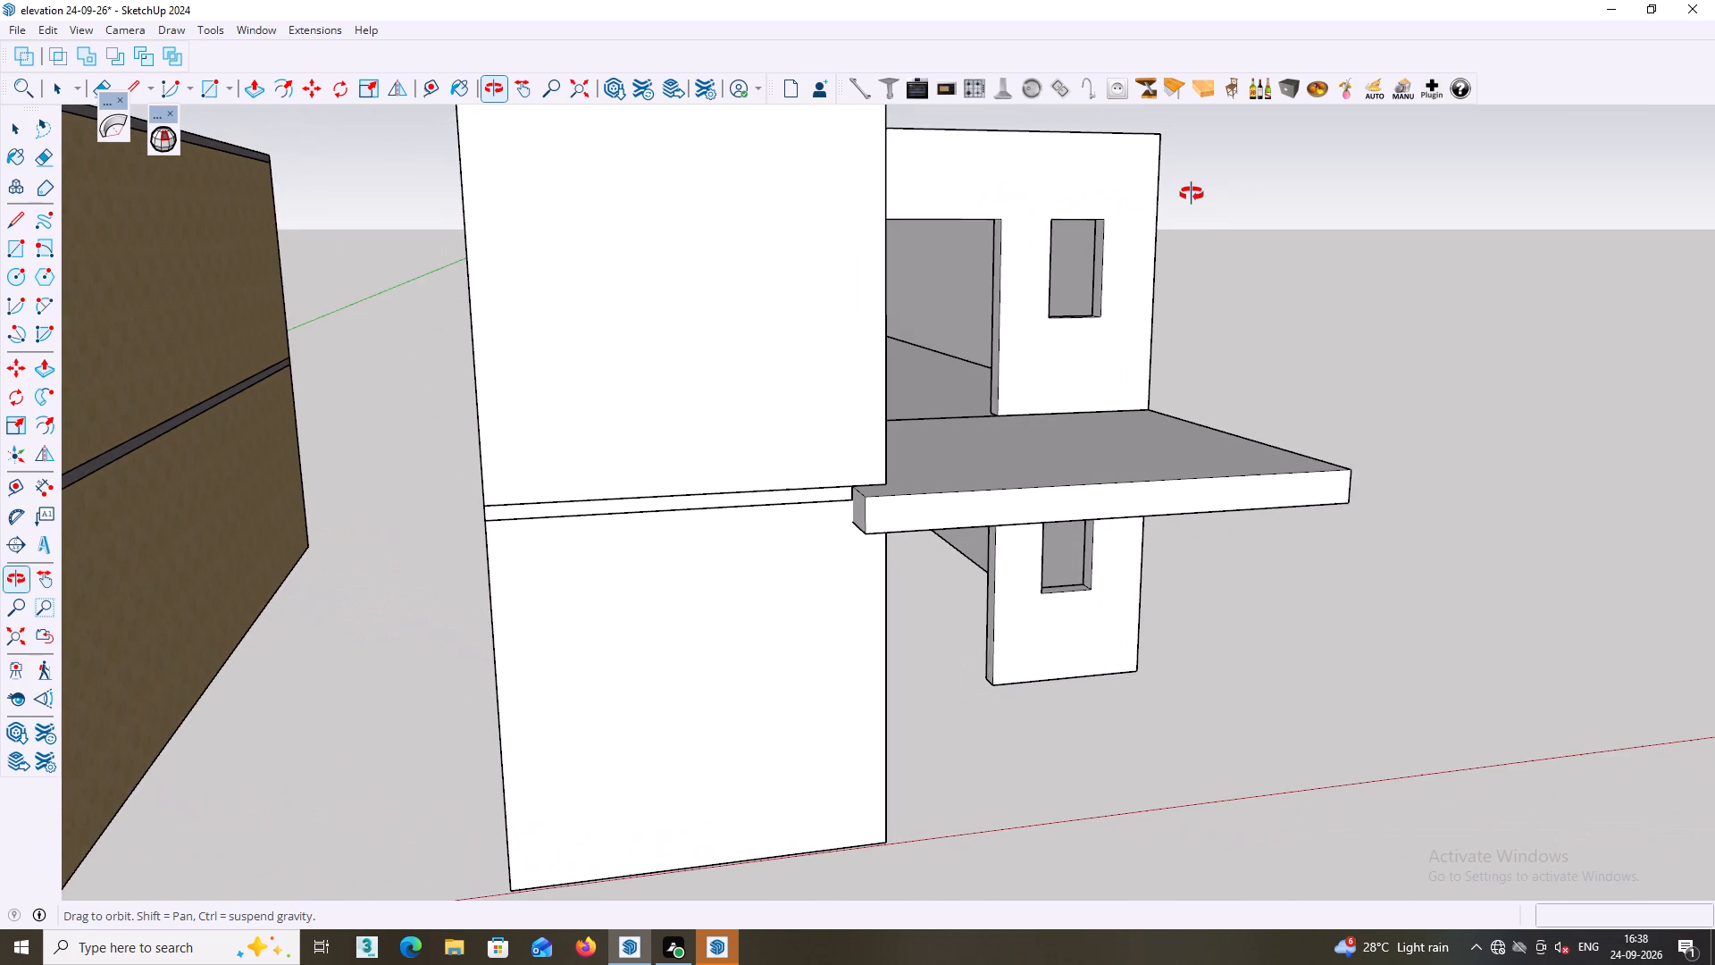
pyautogui.moveTo(1192, 194); pyautogui.dragTo(1190, 193, button='middle')
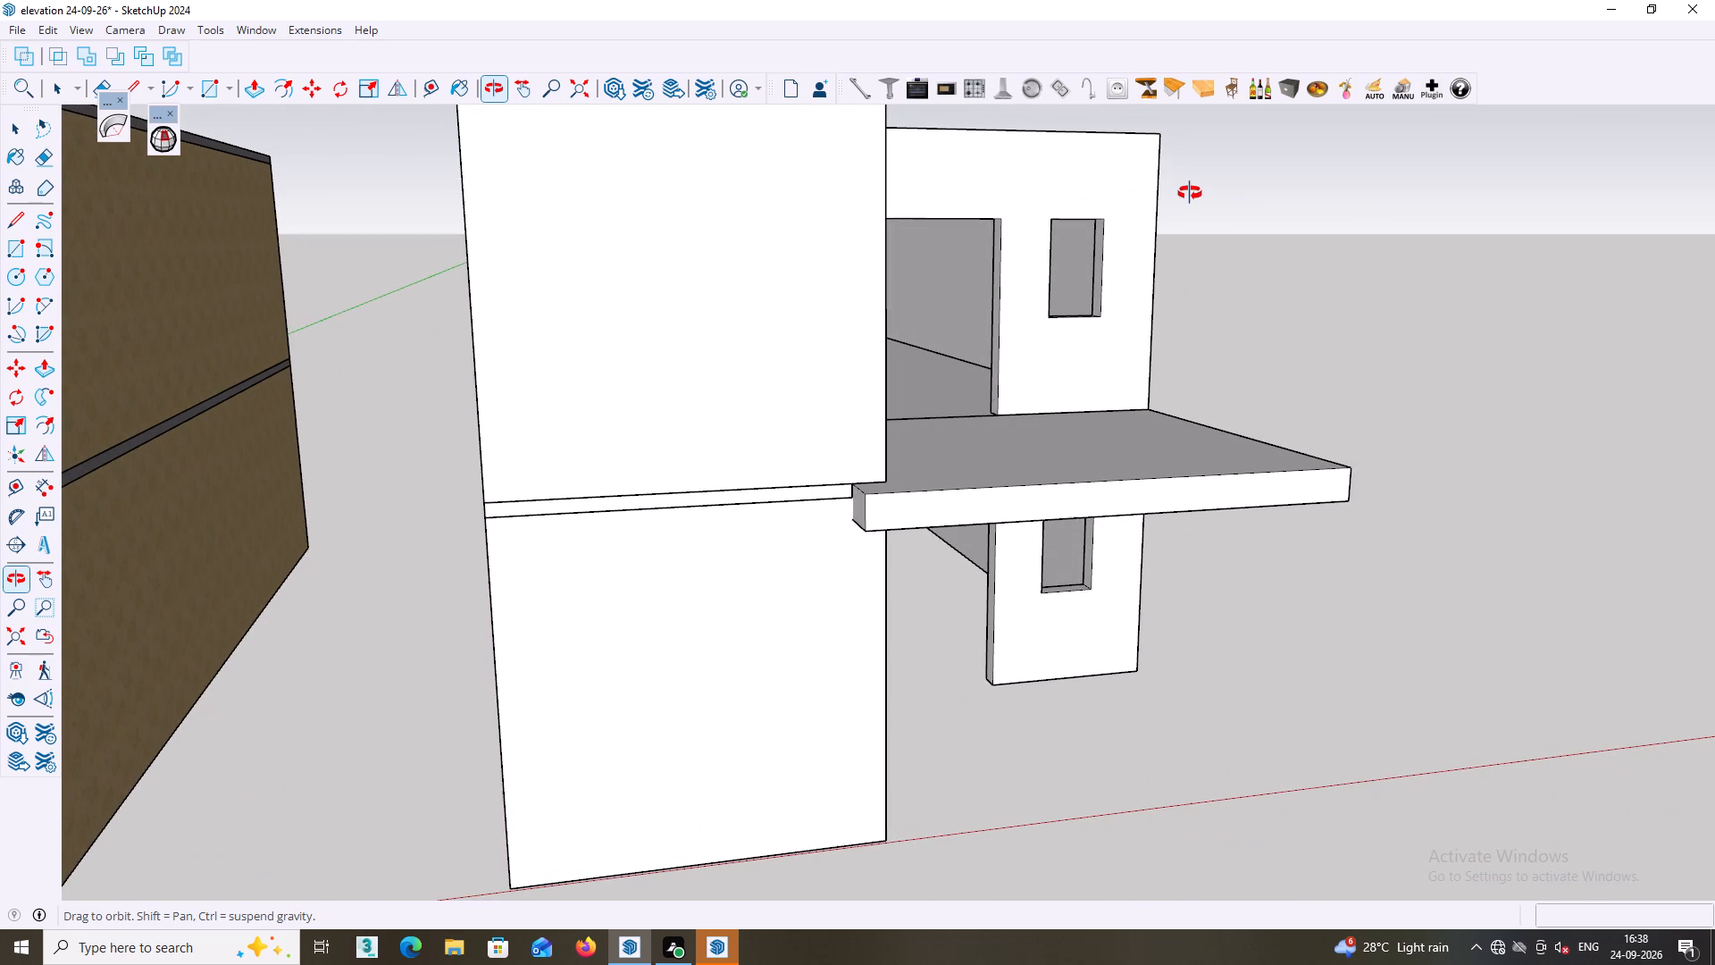
pyautogui.moveTo(1190, 193); pyautogui.dragTo(1118, 205, button='middle')
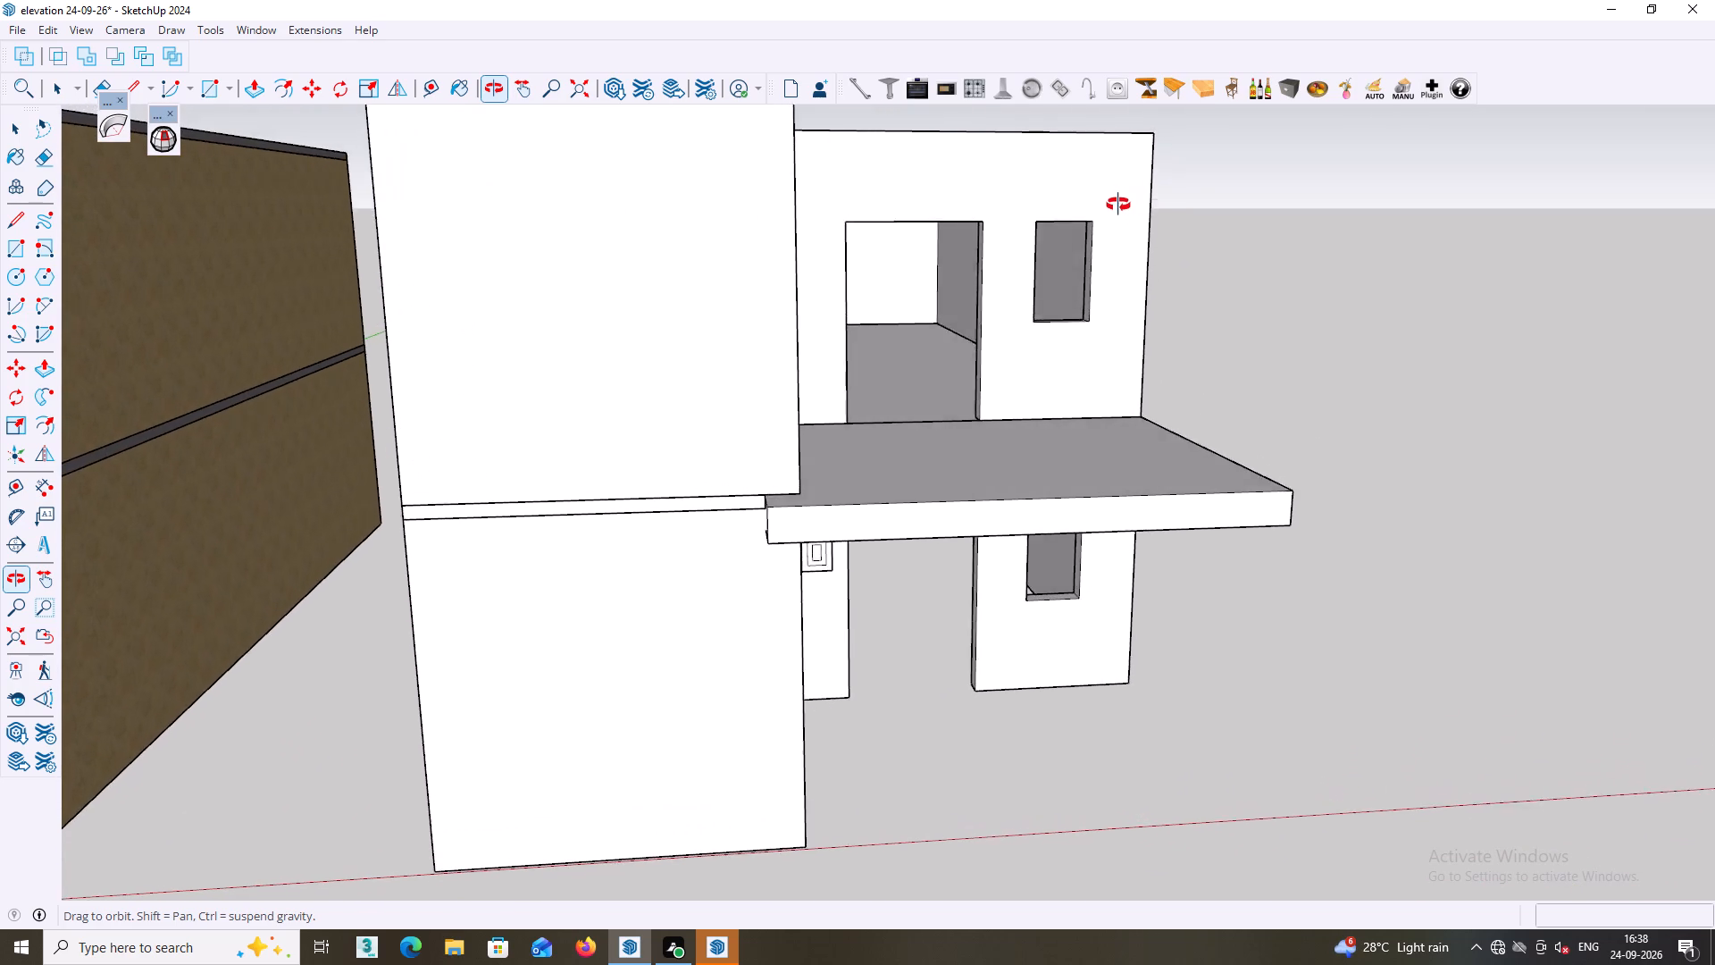
pyautogui.moveTo(1118, 205); pyautogui.dragTo(1111, 207, button='middle')
pyautogui.scroll(-5, 1095, 249)
pyautogui.moveTo(998, 307); pyautogui.dragTo(991, 337, button='middle')
pyautogui.scroll(5, 879, 381)
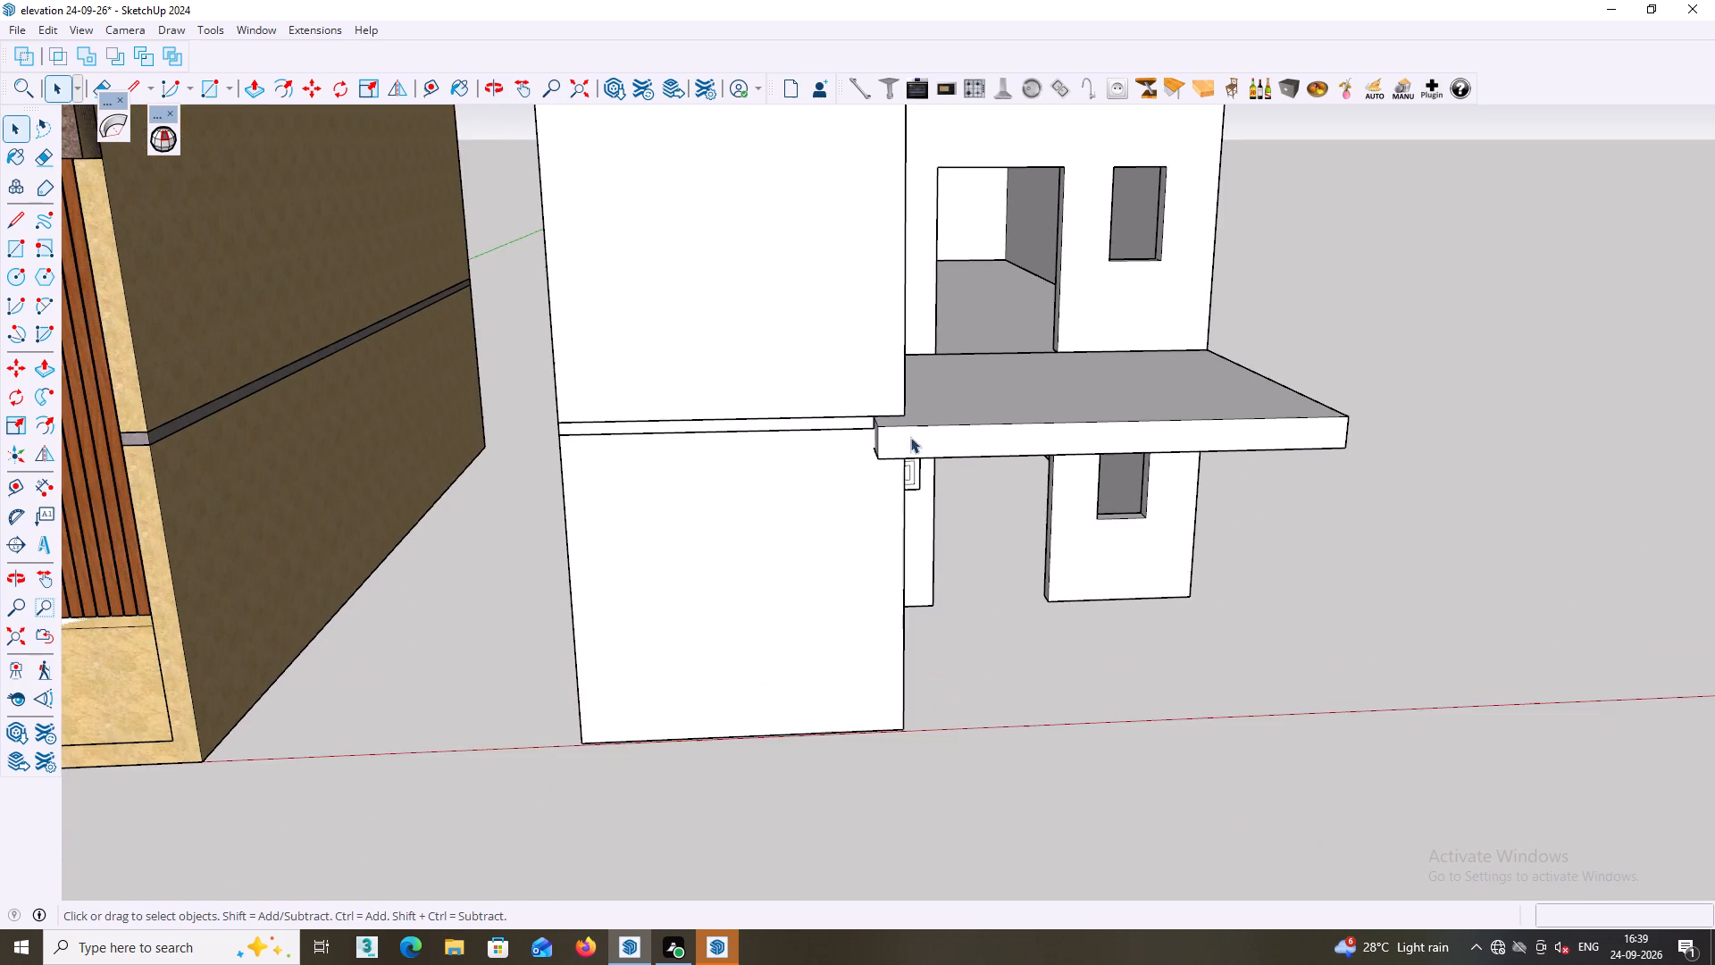
# Delete the leftover front strip and top face of the main block's old slab between the two storeys.
pyautogui.moveTo(910, 437); pyautogui.dragTo(765, 226, button='middle')
pyautogui.scroll(1, 910, 437)
pyautogui.scroll(3, 807, 356)
pyautogui.moveTo(807, 417); pyautogui.dragTo(837, 551, button='middle')
pyautogui.scroll(1, 837, 508)
pyautogui.scroll(-1, 827, 504)
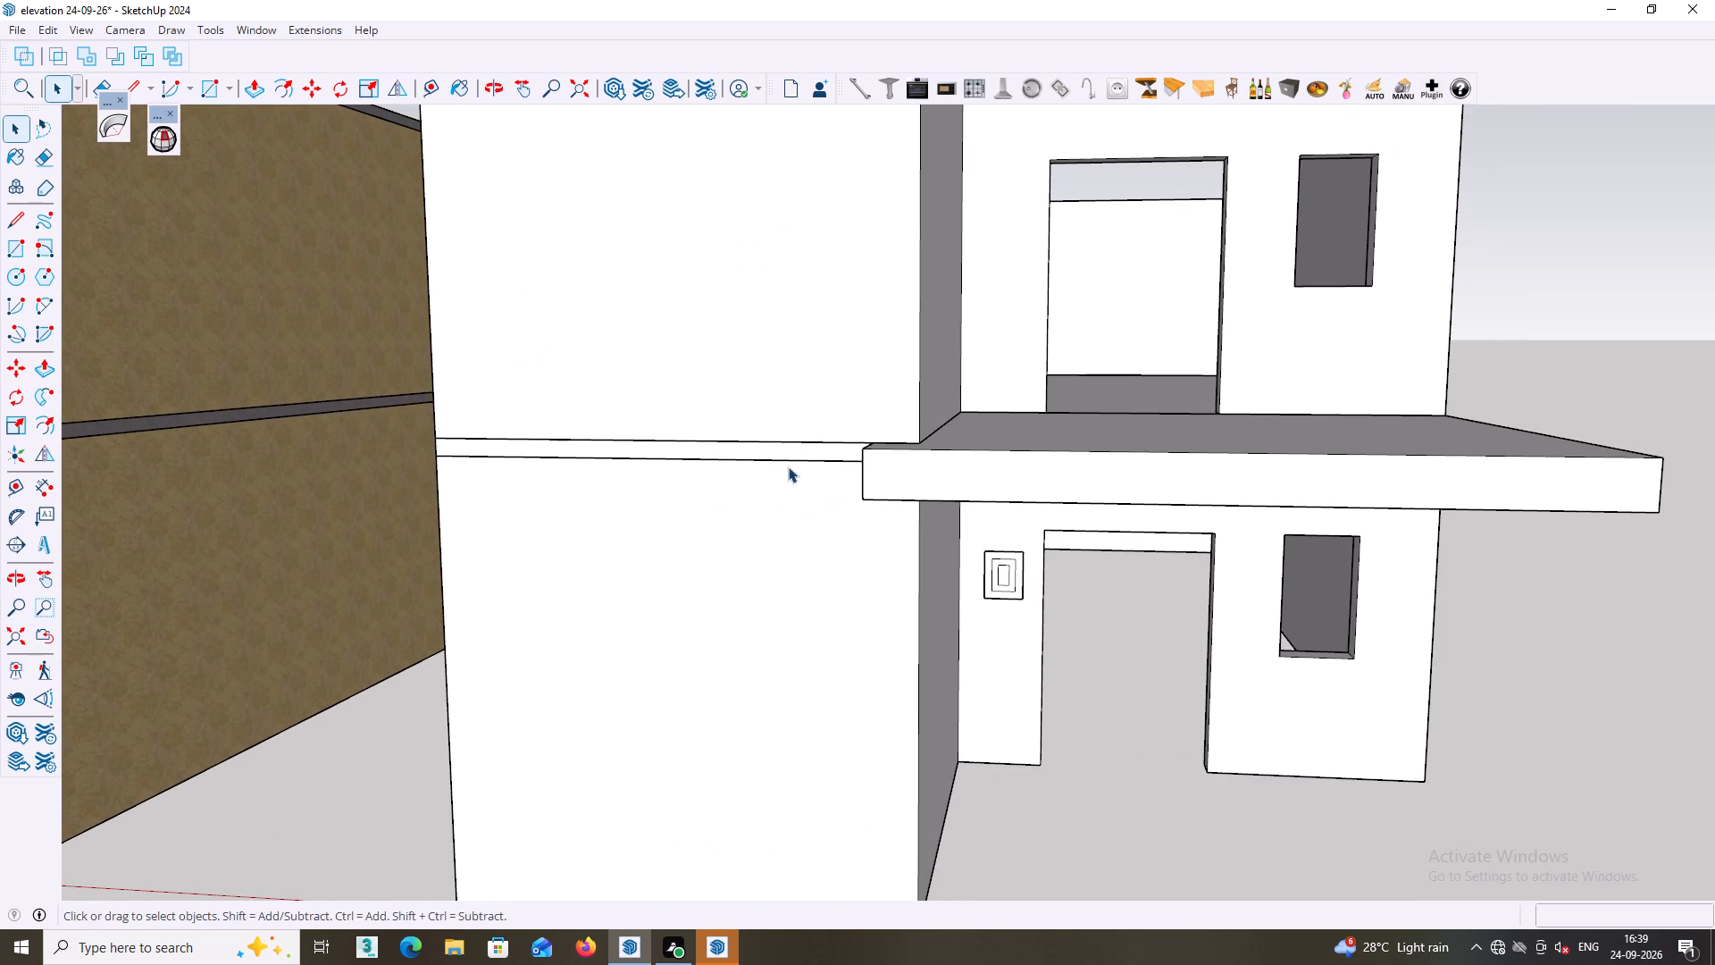
pyautogui.click(787, 438)
pyautogui.doubleClick(788, 441)
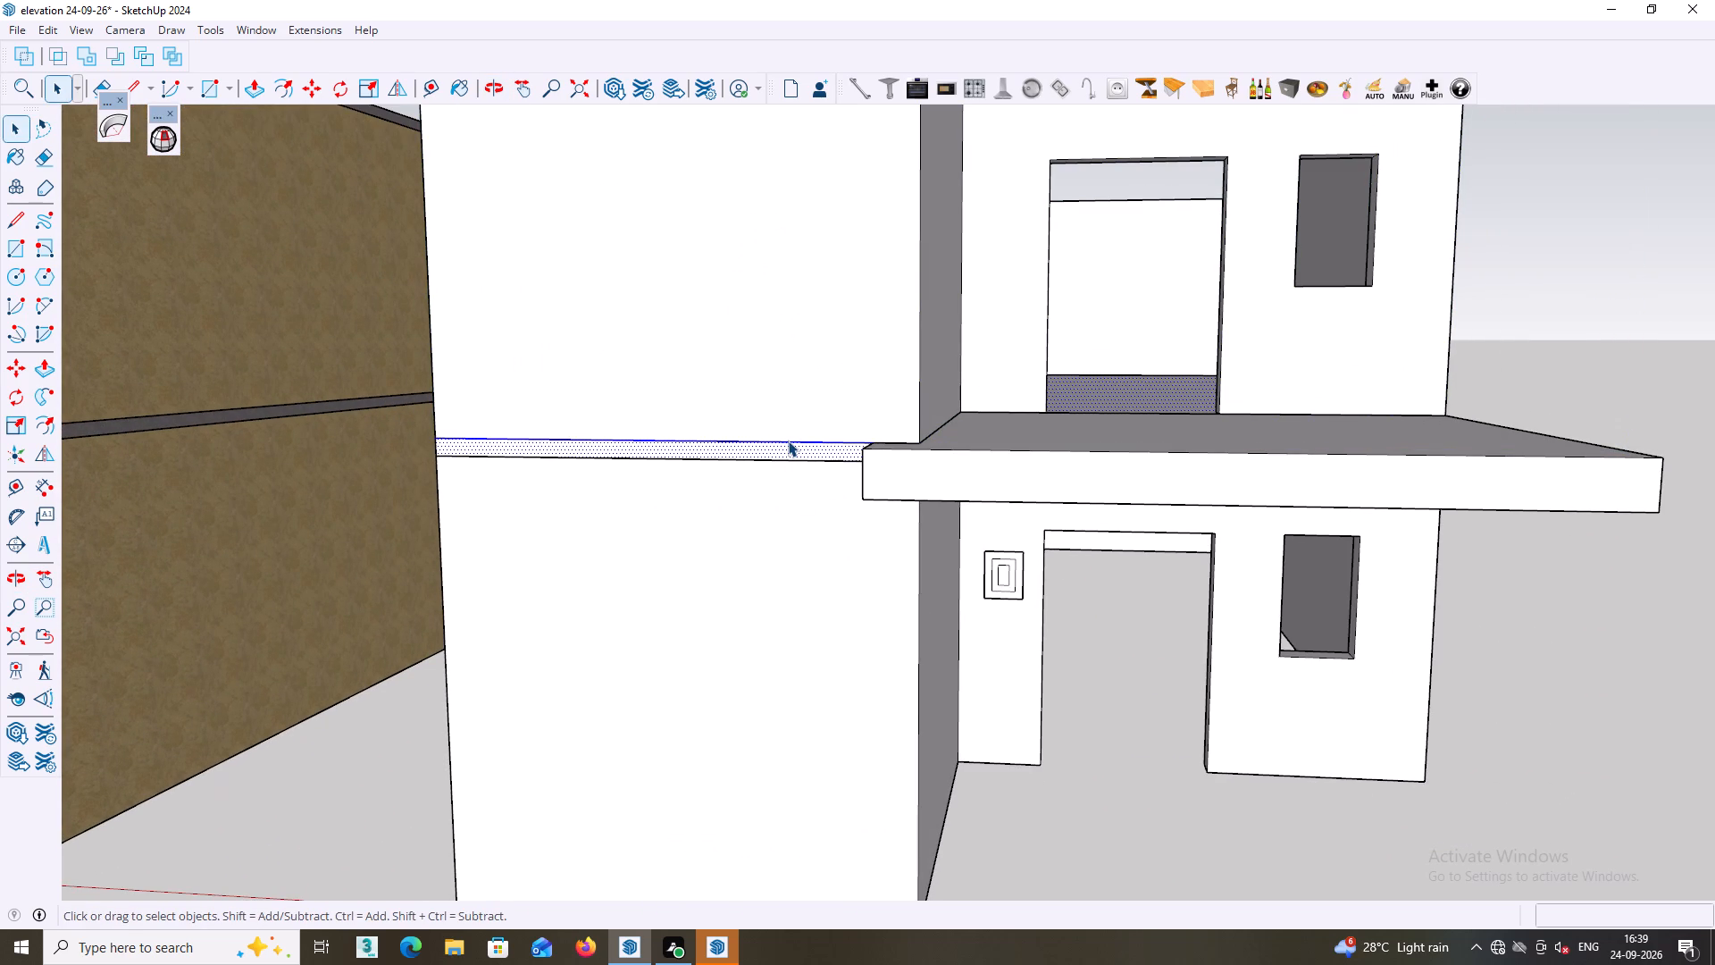
pyautogui.click(788, 441)
pyautogui.press('Delete')
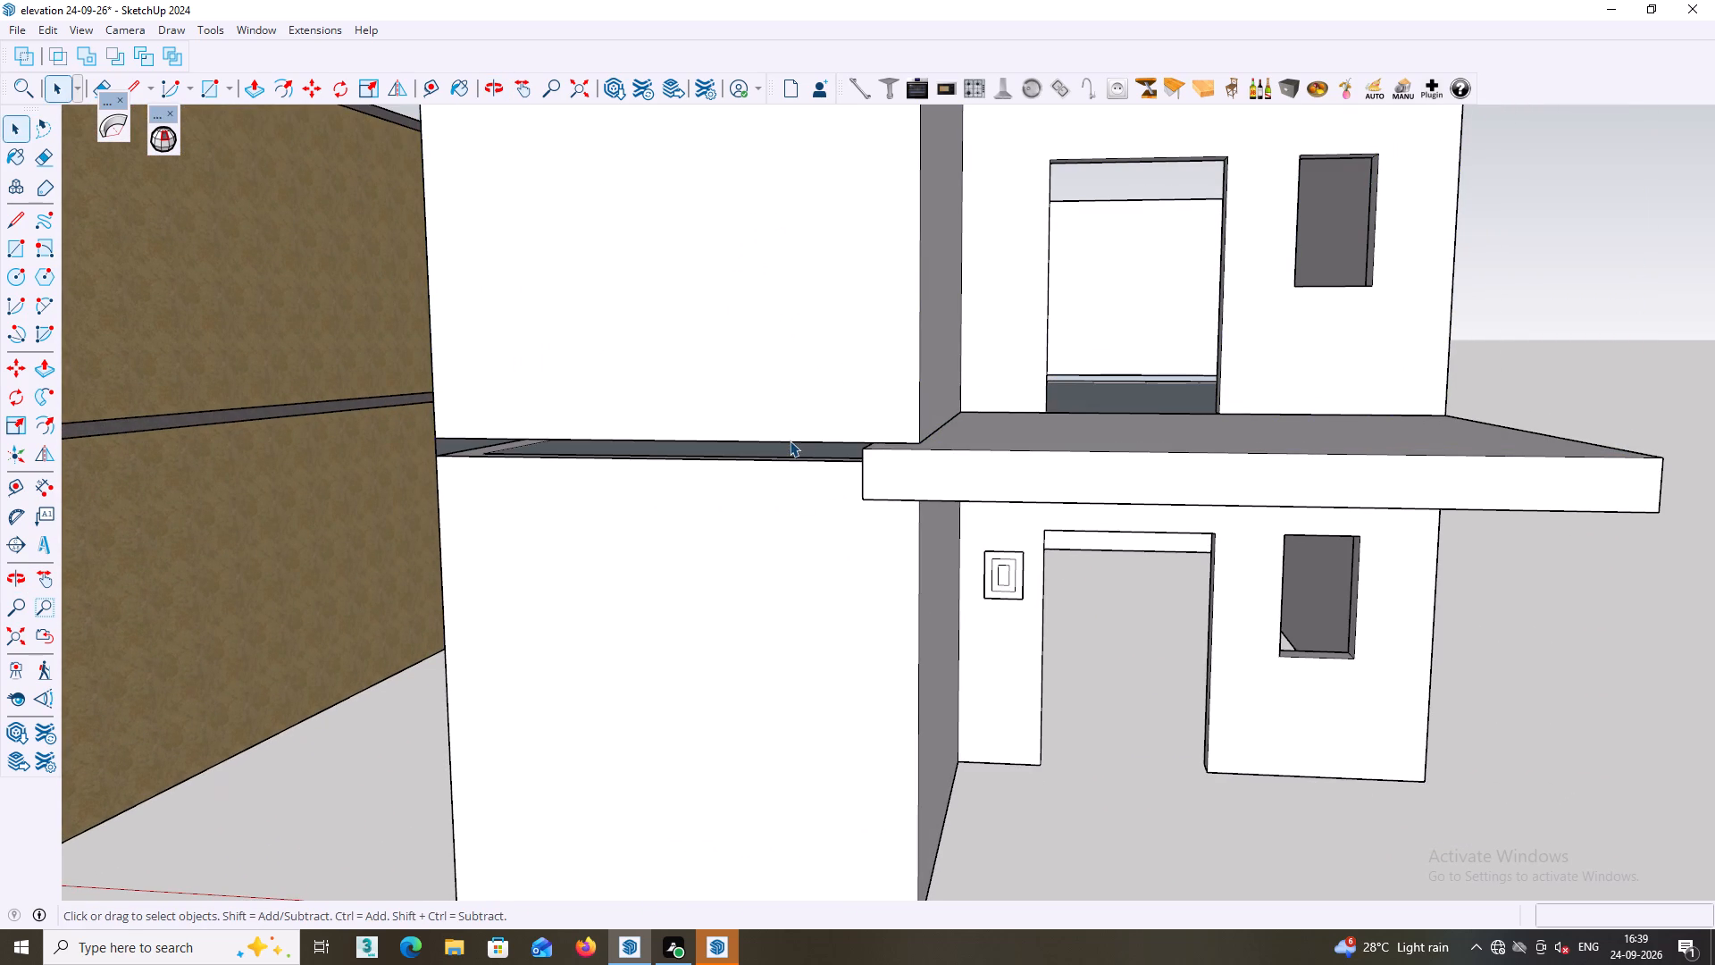
# Delete the old slab's side strip between the two storeys on the side facing the finished house.
pyautogui.moveTo(814, 456); pyautogui.dragTo(1210, 439, button='middle')
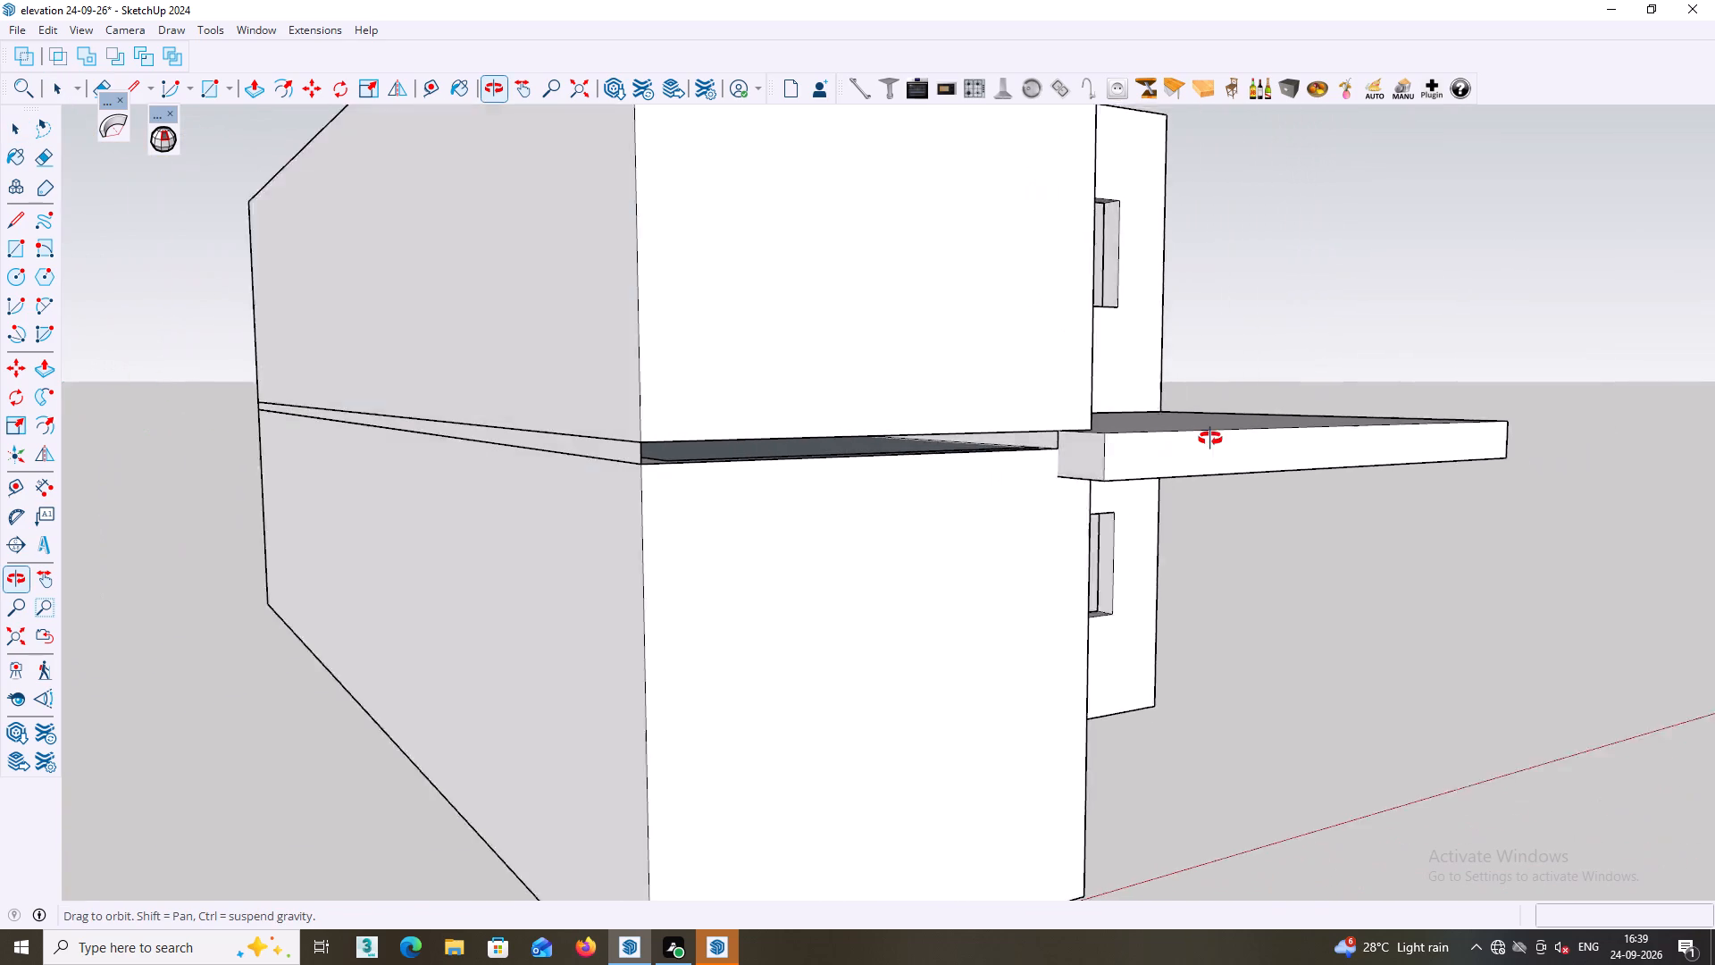
pyautogui.moveTo(1210, 439); pyautogui.dragTo(1048, 317, button='middle')
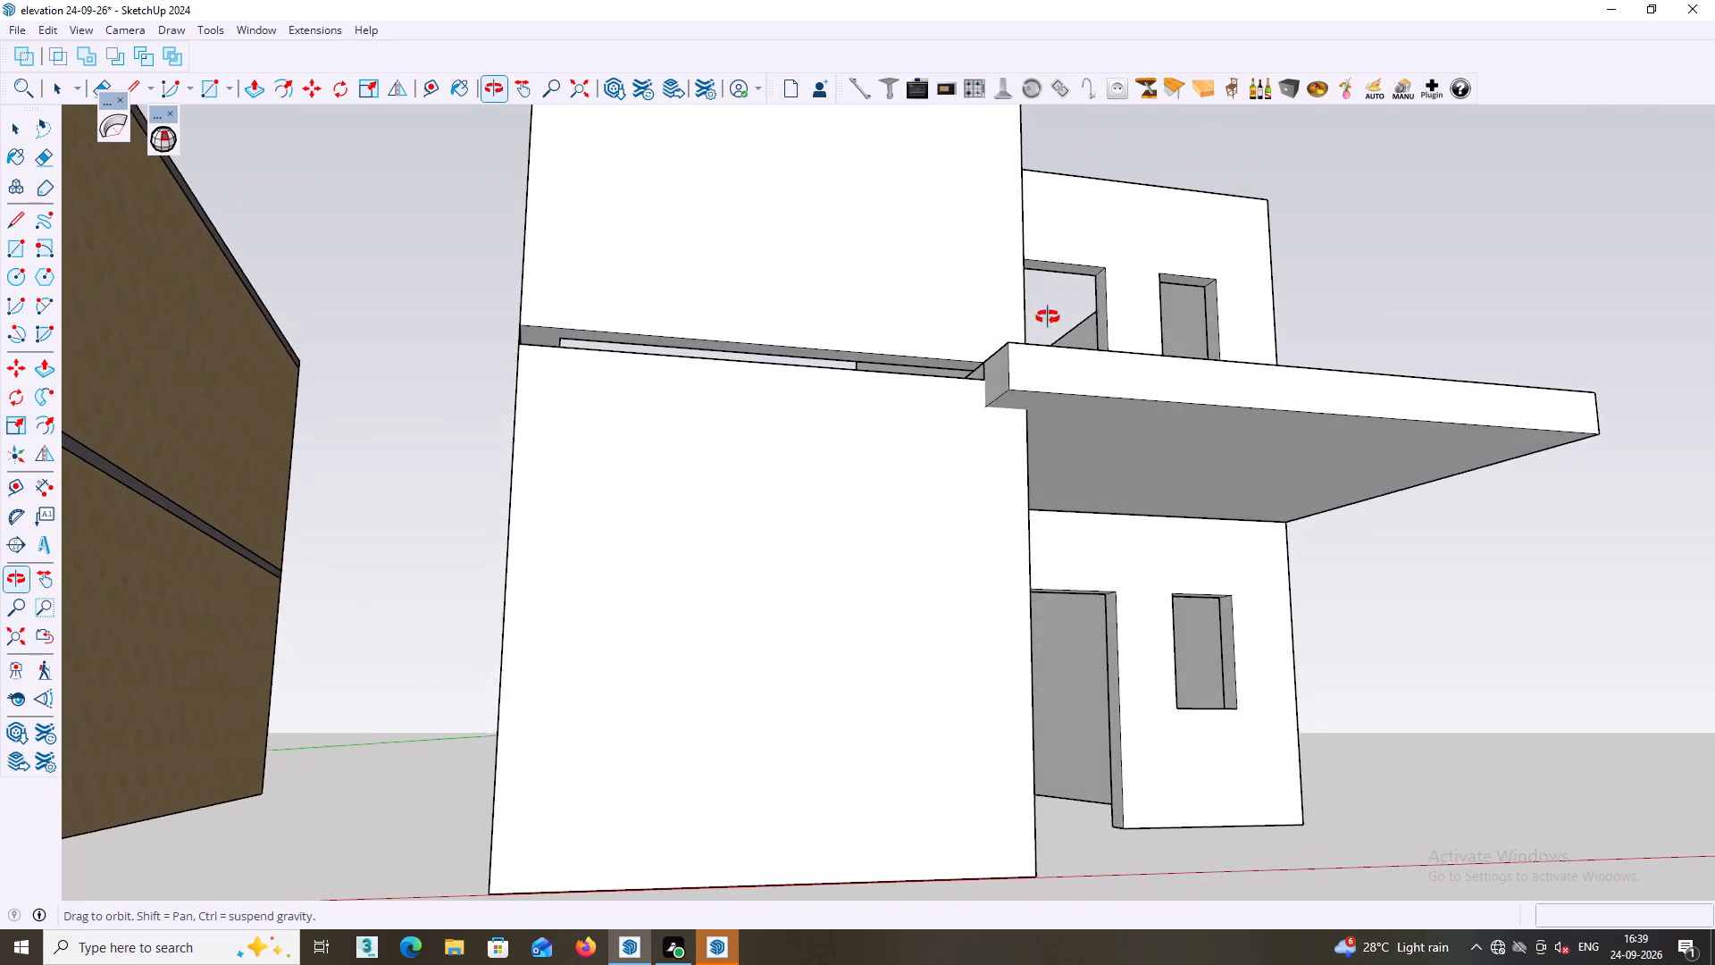
pyautogui.moveTo(1048, 317); pyautogui.dragTo(1325, 390, button='middle')
pyautogui.scroll(1, 900, 392)
pyautogui.click(757, 398)
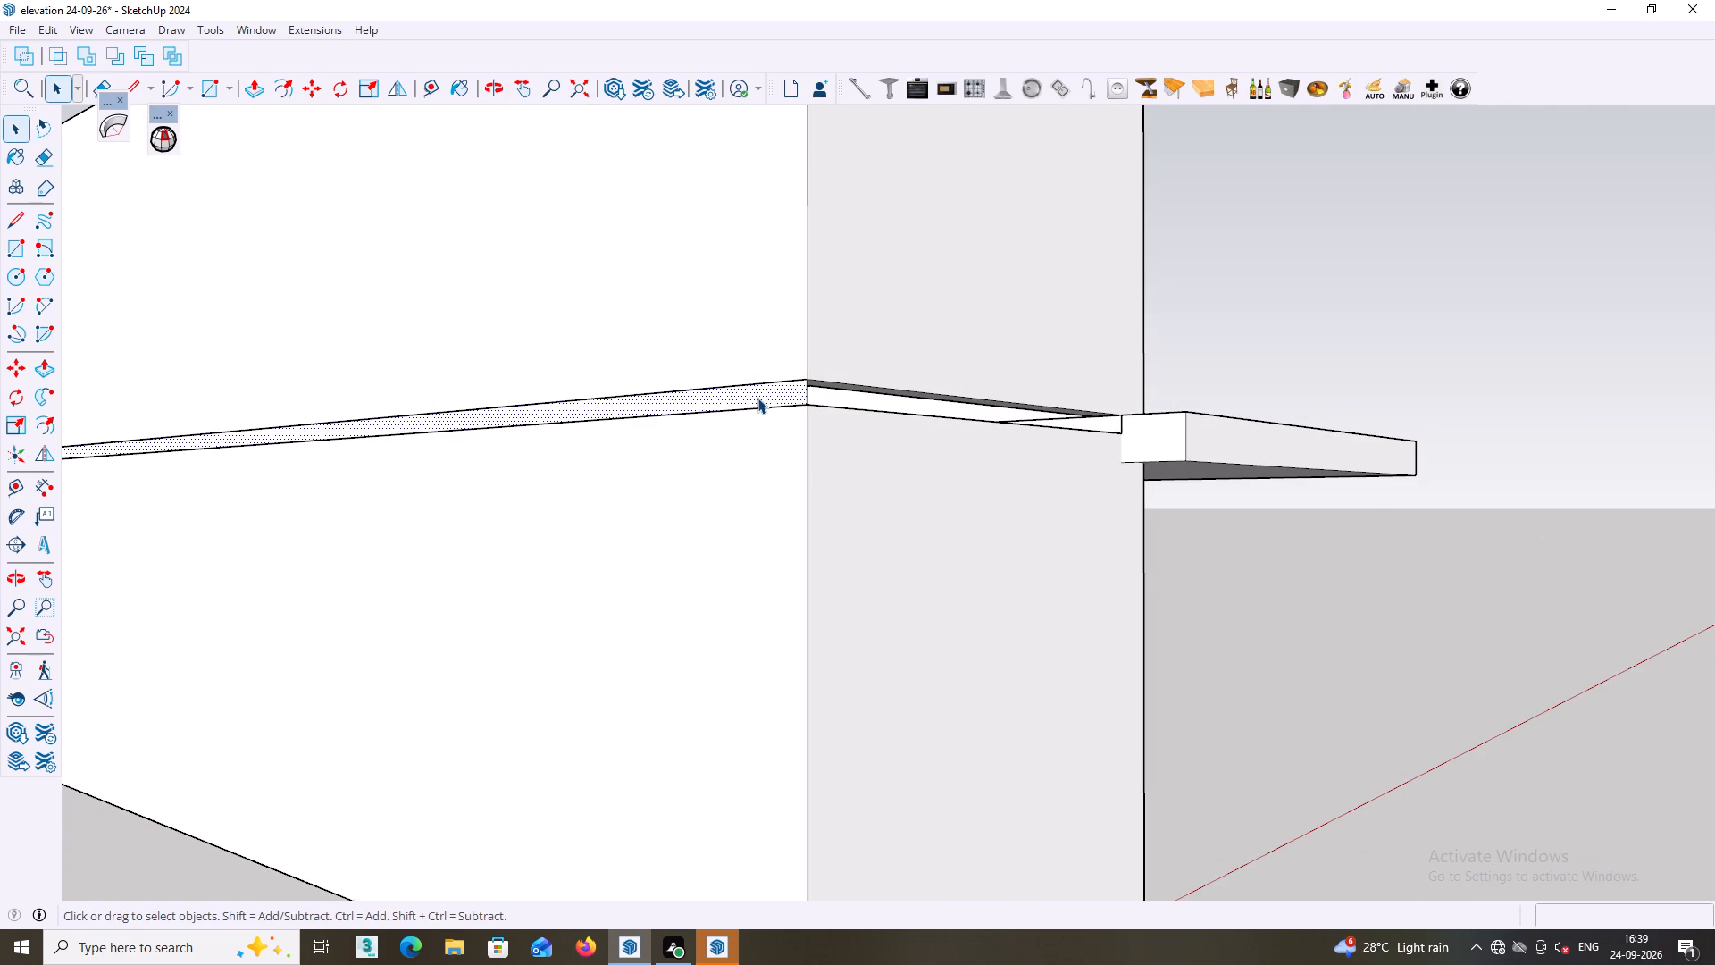
pyautogui.press('Delete')
# Push/Pull the top face of the second house's lower walls up 4 1/2" to the underside of the upper-storey walls.
pyautogui.moveTo(770, 398); pyautogui.dragTo(792, 533, button='middle')
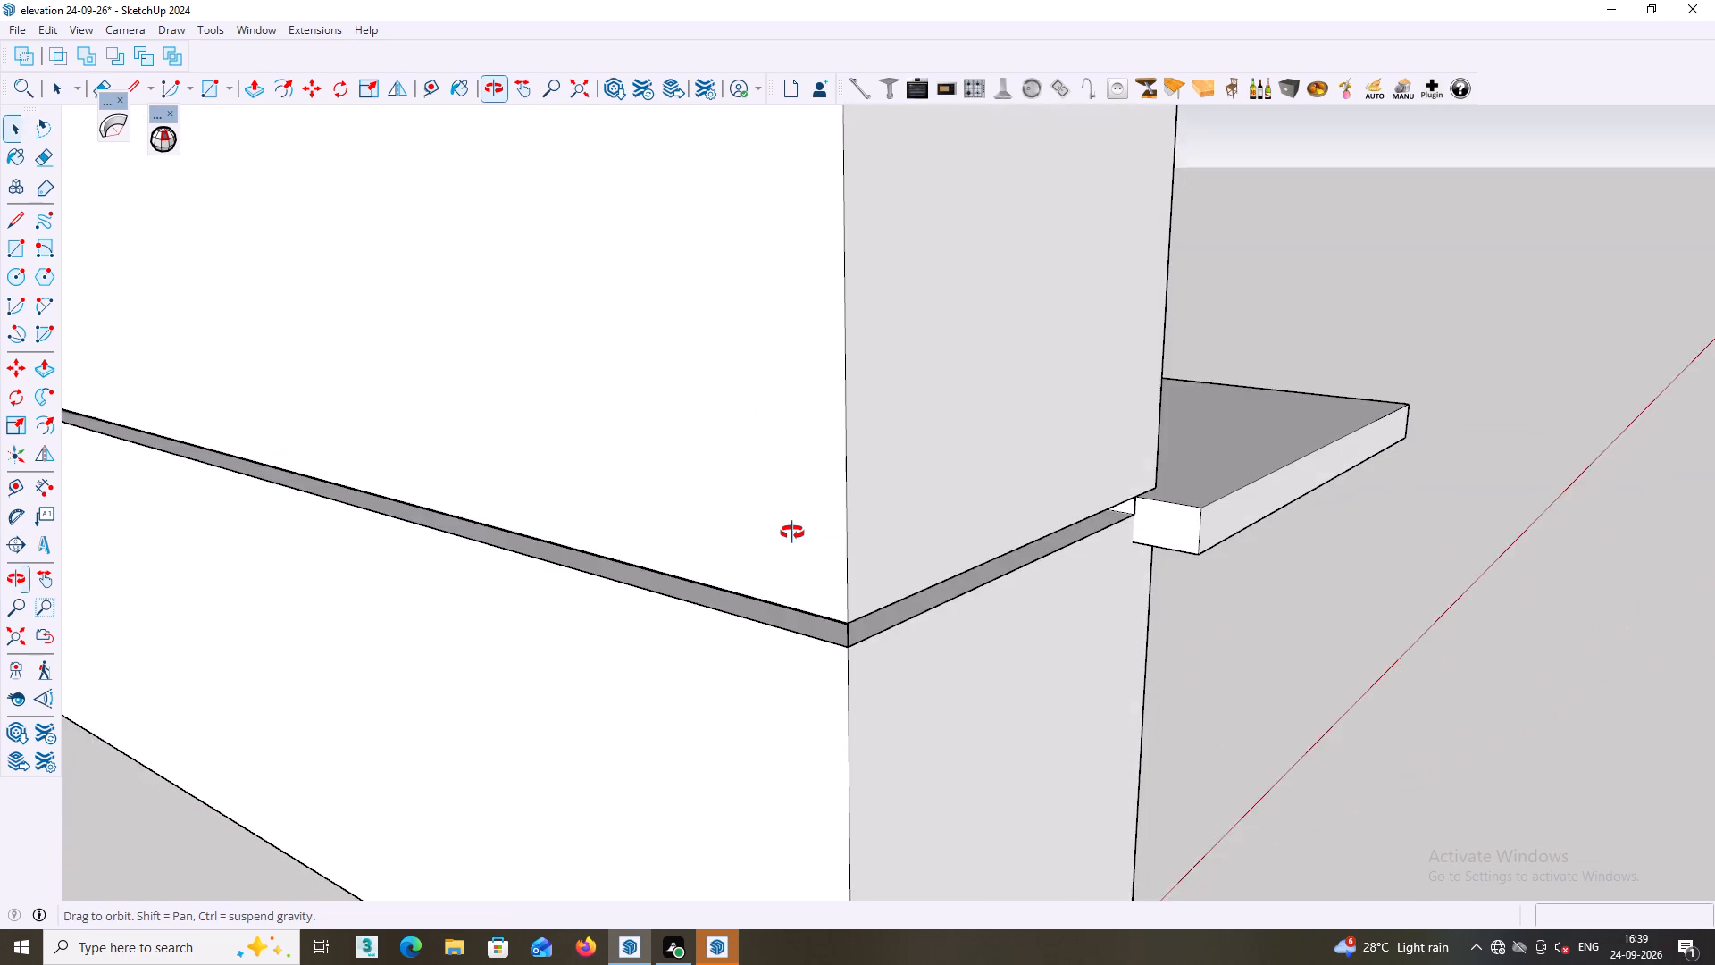
pyautogui.moveTo(792, 533); pyautogui.dragTo(902, 381, button='middle')
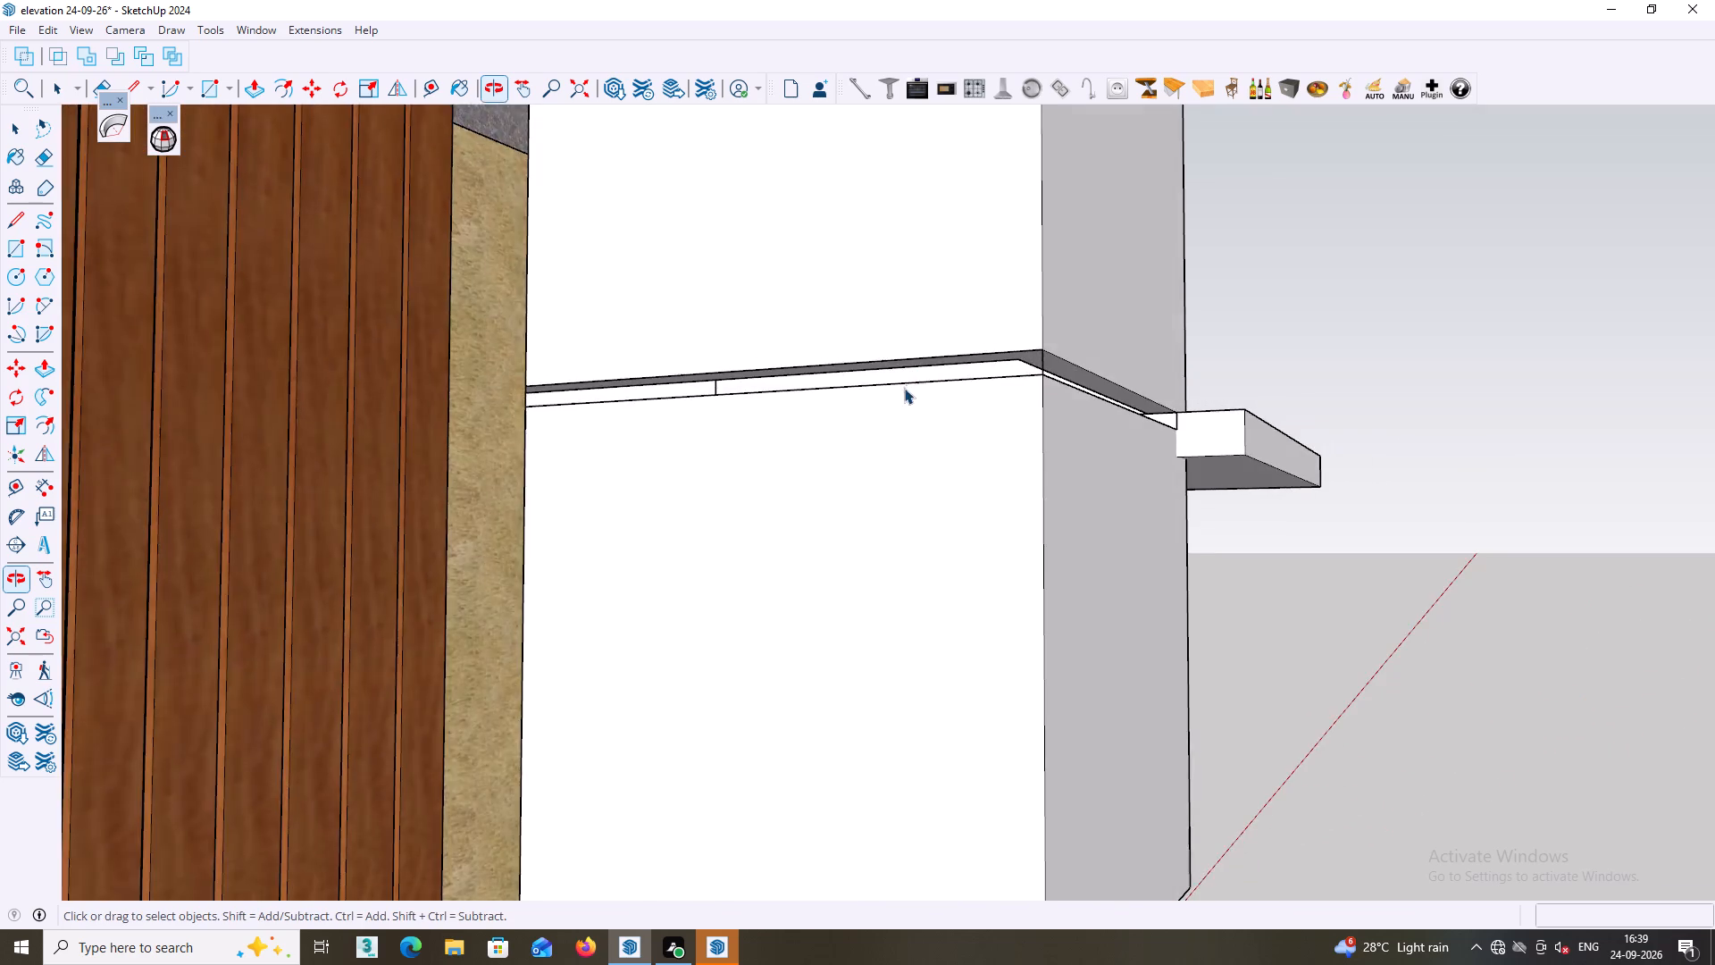
pyautogui.scroll(-5, 910, 422)
pyautogui.moveTo(1059, 531); pyautogui.dragTo(899, 612, button='middle')
pyautogui.scroll(-1, 1059, 534)
pyautogui.moveTo(1124, 428); pyautogui.dragTo(1052, 424, button='middle')
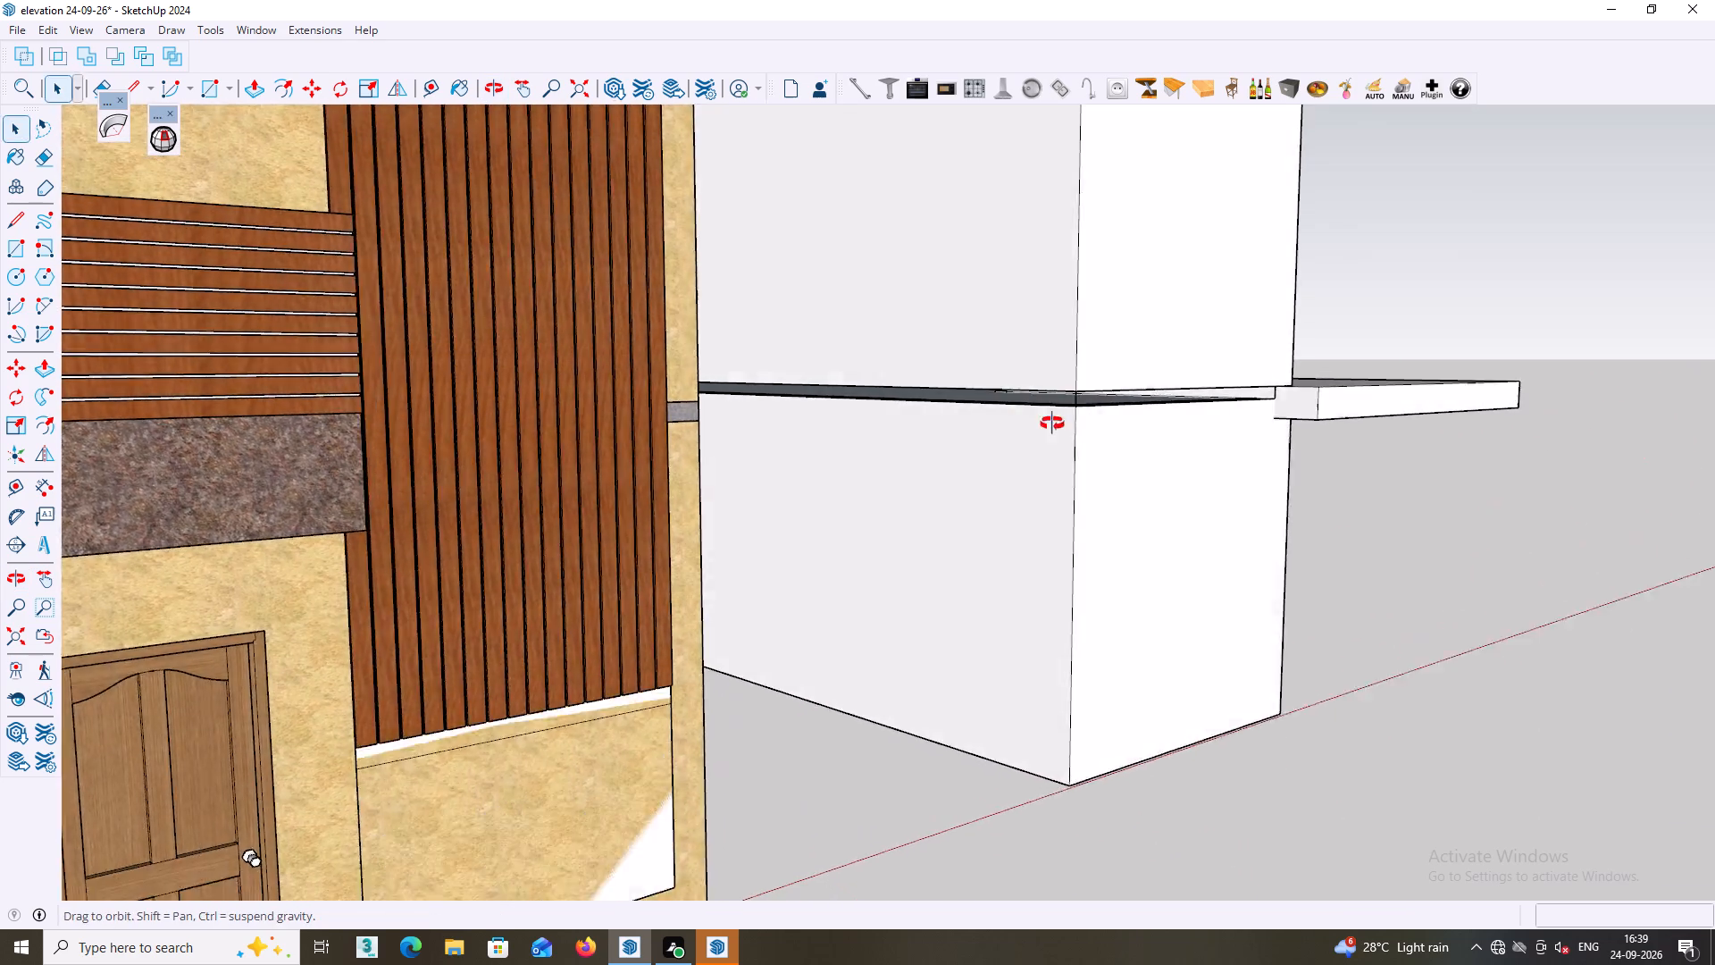
pyautogui.moveTo(1052, 424); pyautogui.dragTo(994, 424, button='middle')
pyautogui.scroll(2, 1106, 398)
pyautogui.moveTo(1091, 399); pyautogui.dragTo(901, 428, button='middle')
pyautogui.scroll(1, 901, 429)
pyautogui.moveTo(1121, 393); pyautogui.dragTo(1000, 397, button='middle')
pyautogui.scroll(2, 1067, 400)
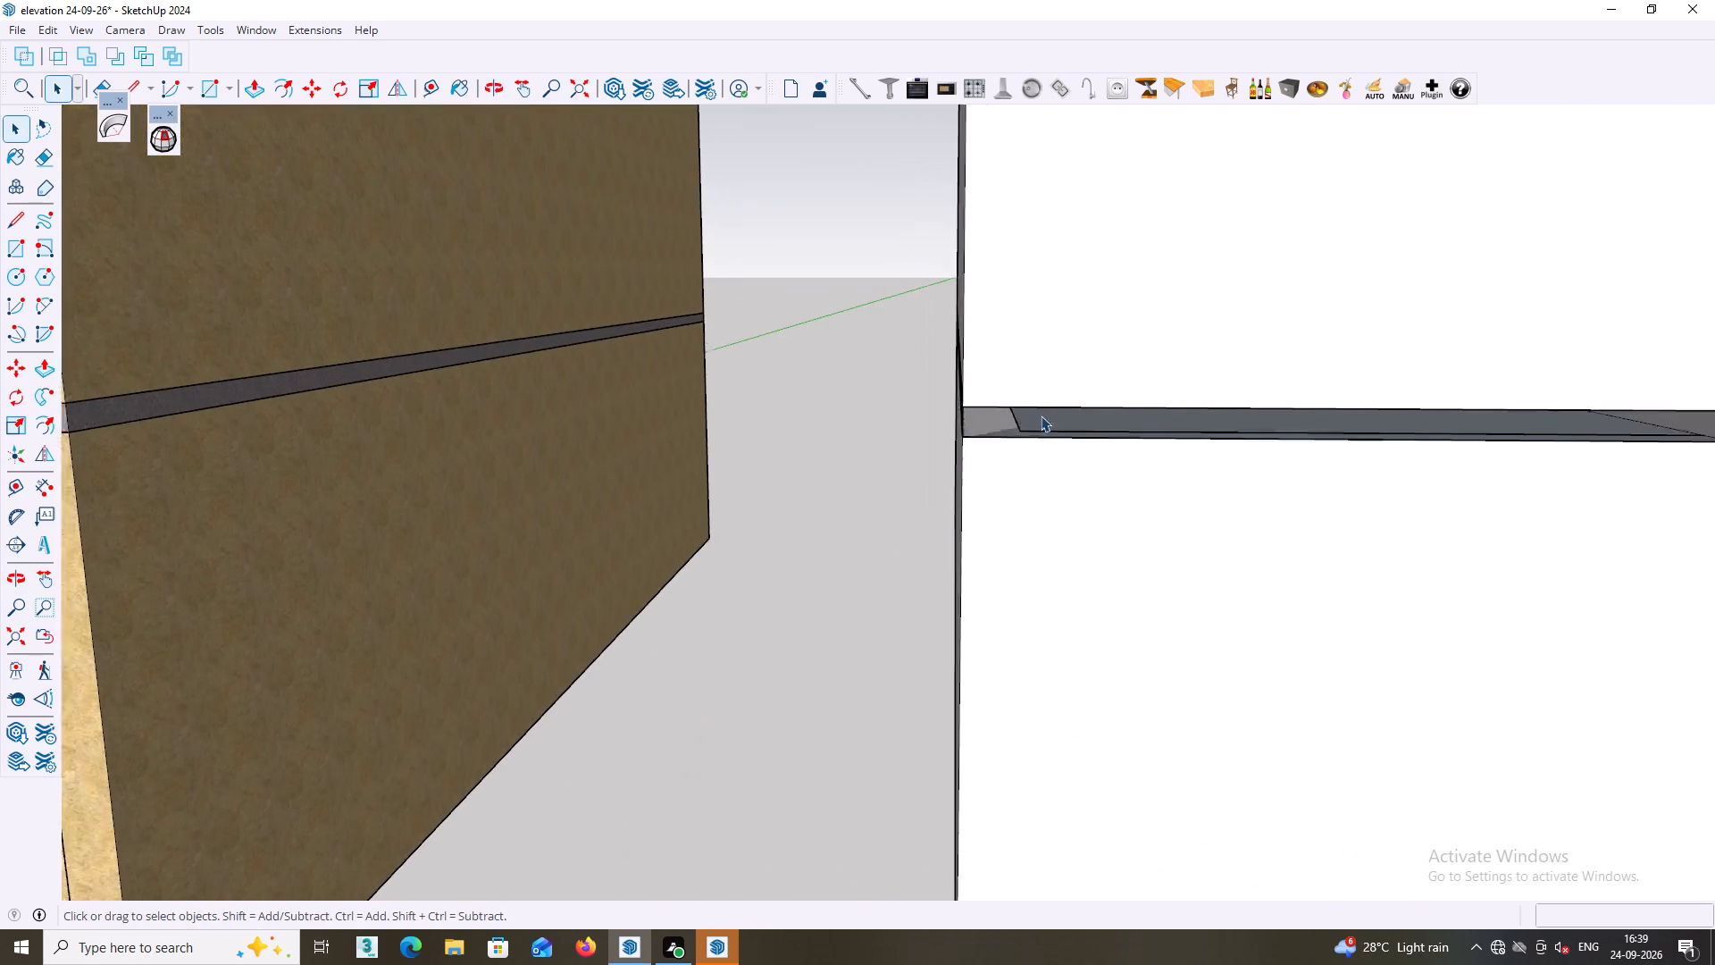
pyautogui.scroll(3, 1041, 415)
pyautogui.moveTo(1016, 418); pyautogui.dragTo(987, 455, button='middle')
pyautogui.scroll(2, 950, 479)
pyautogui.click(949, 499)
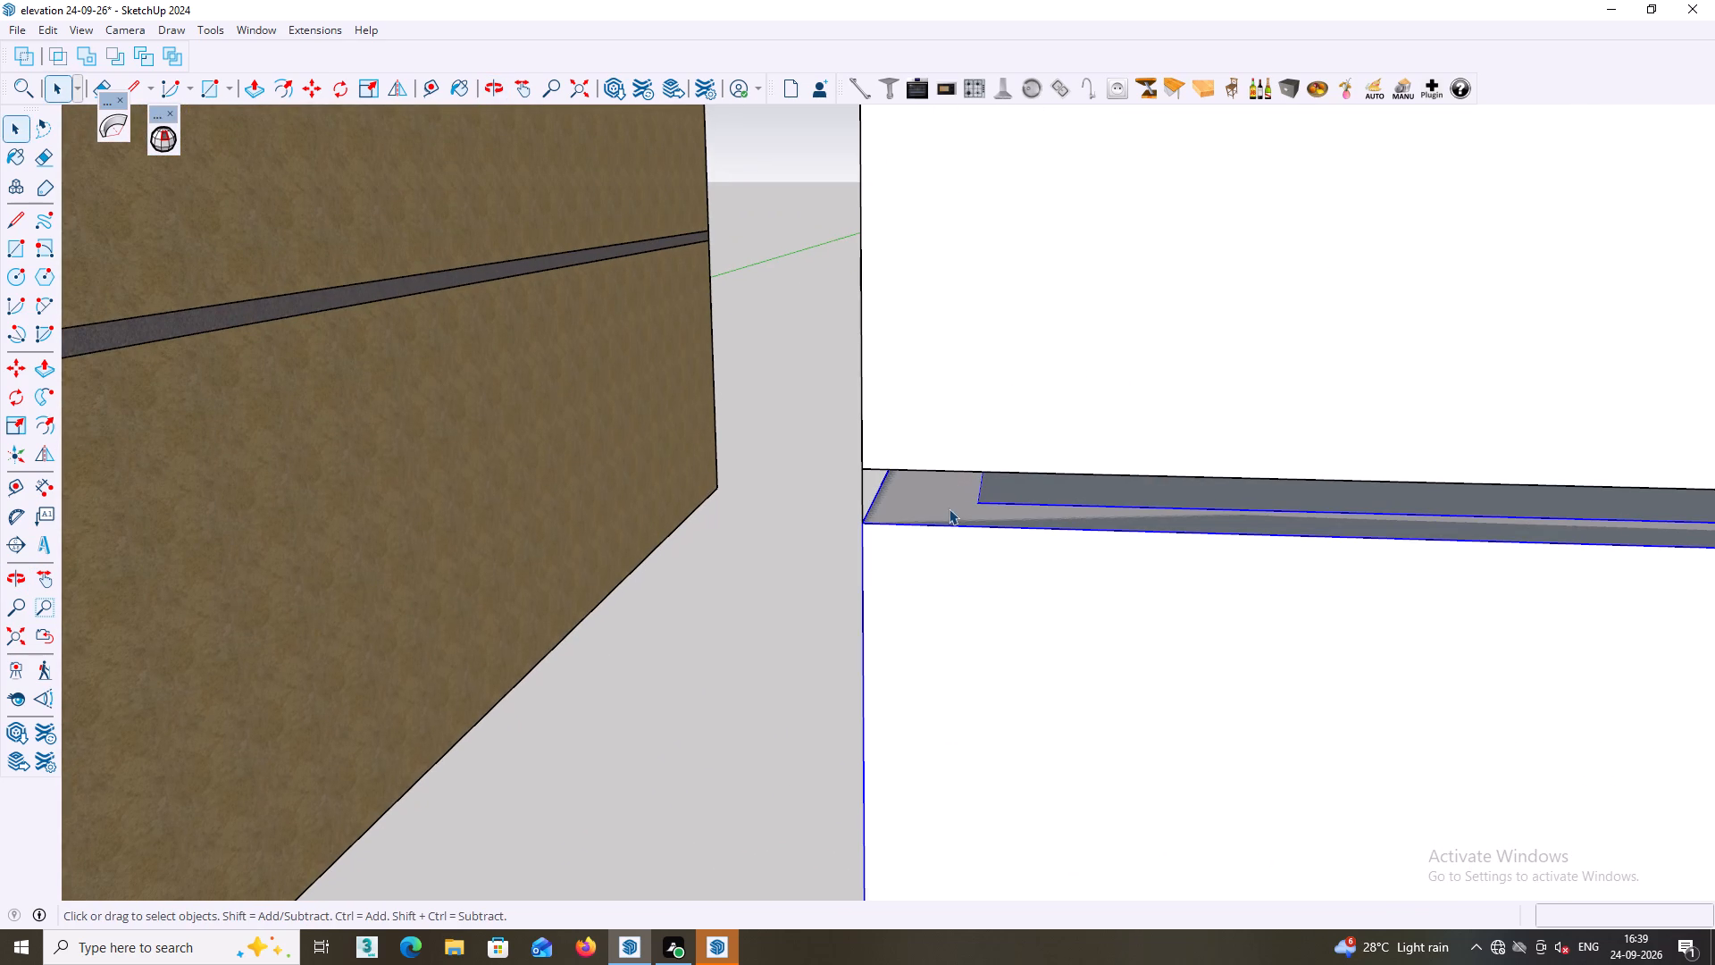
pyautogui.click(949, 509)
pyautogui.click(949, 515)
pyautogui.click(945, 506)
pyautogui.moveTo(945, 506); pyautogui.dragTo(938, 488, button='middle')
pyautogui.tripleClick(929, 497)
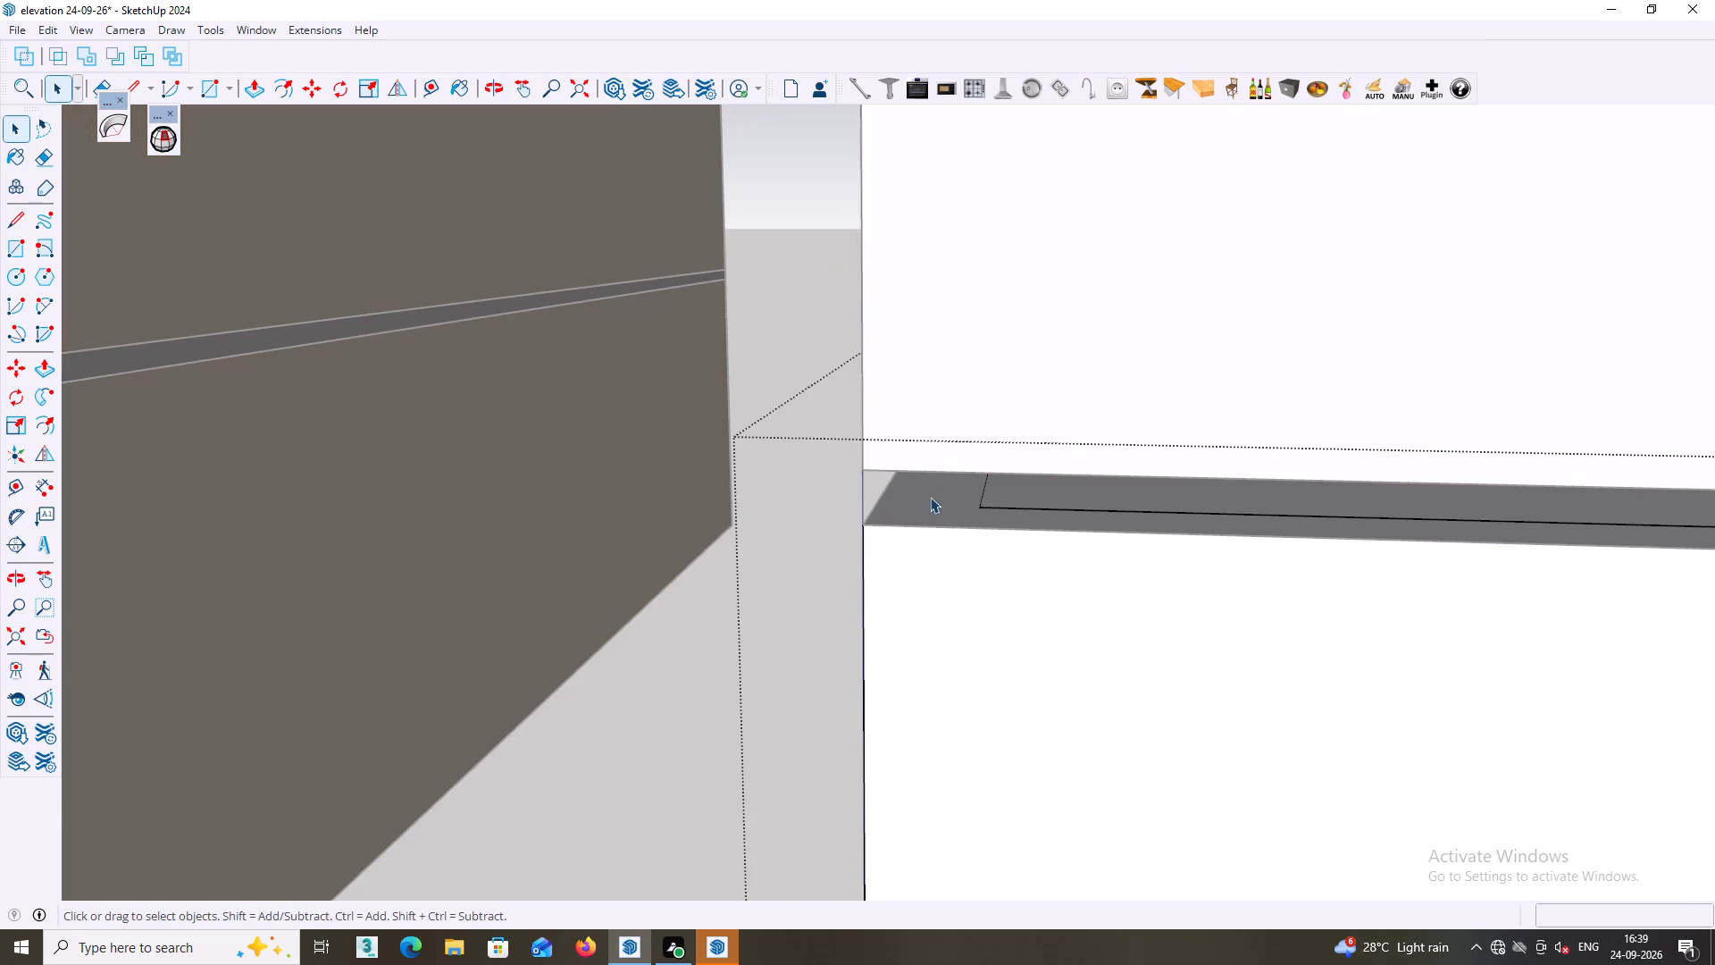
pyautogui.click(946, 508)
pyautogui.doubleClick(943, 497)
pyautogui.moveTo(948, 487); pyautogui.dragTo(958, 548, button='middle')
pyautogui.scroll(3, 958, 546)
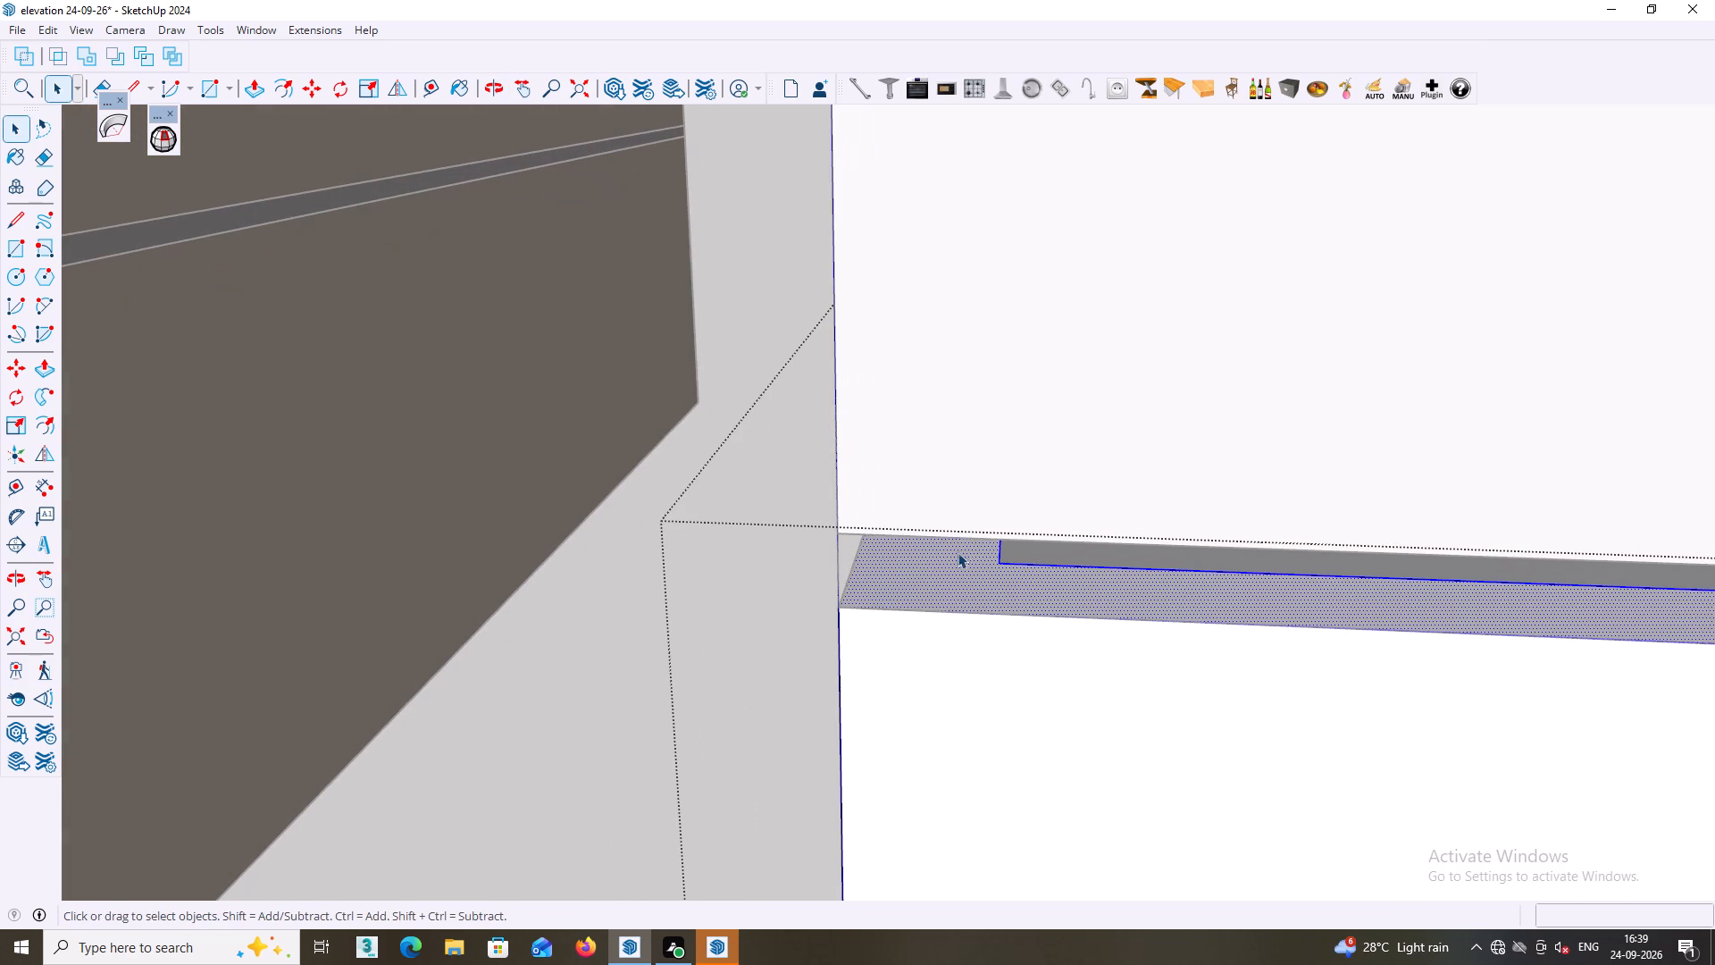
pyautogui.press('p')
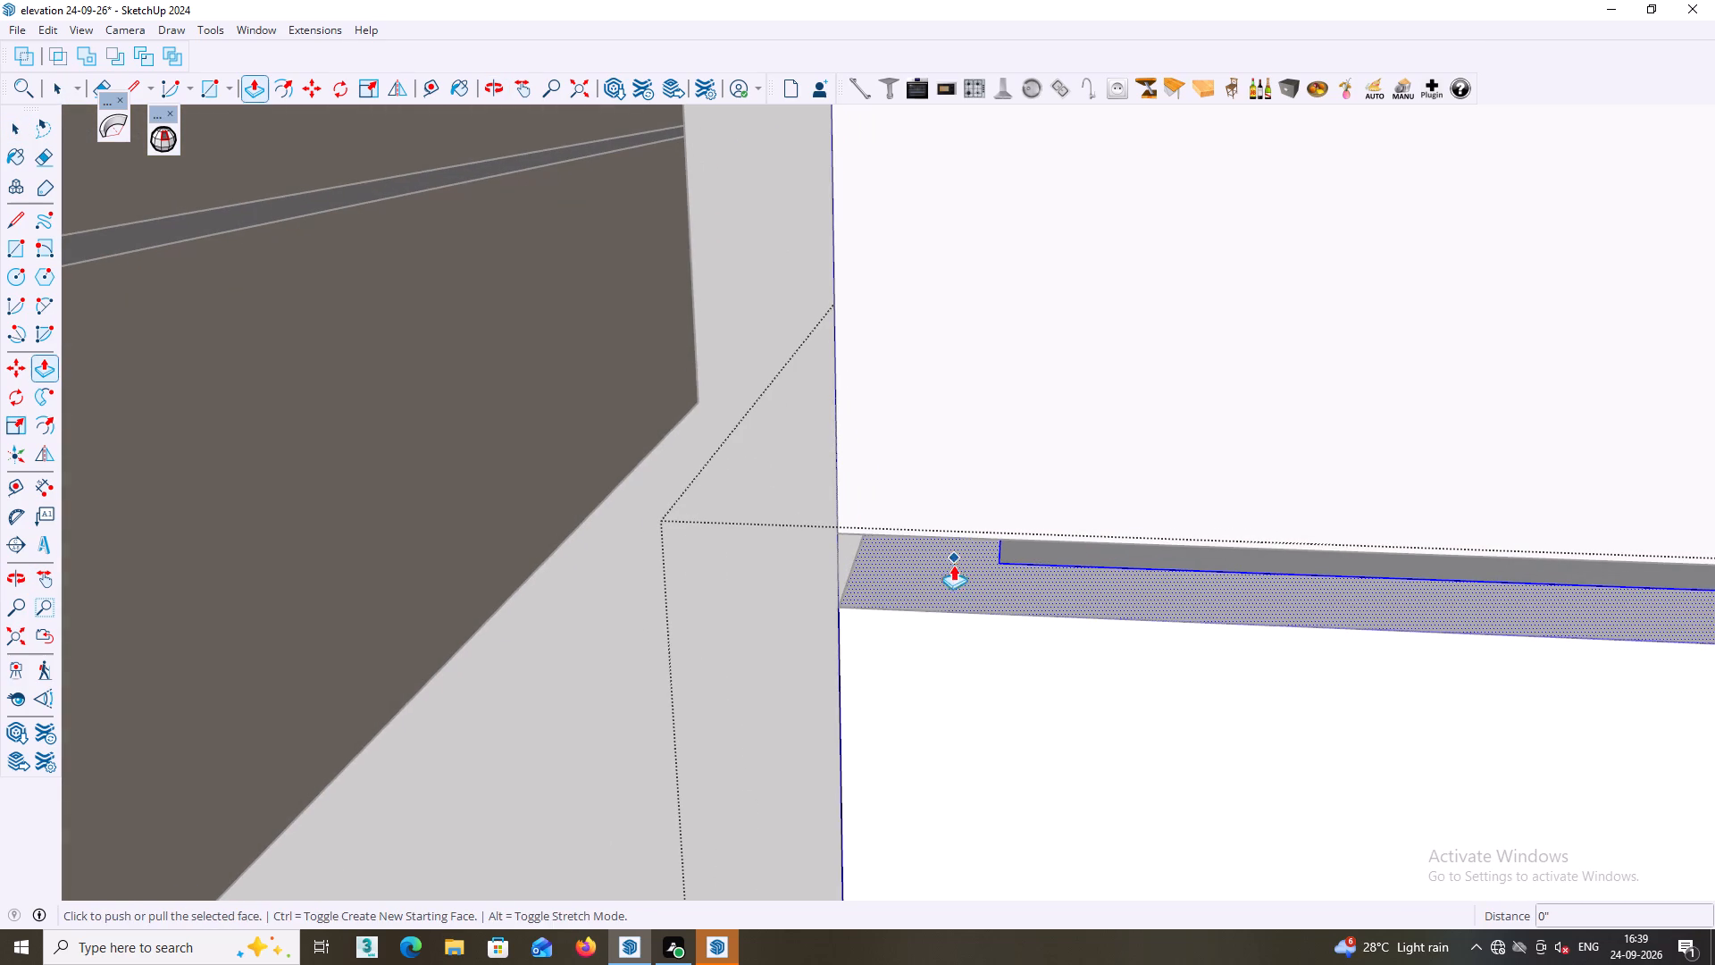
pyautogui.click(953, 585)
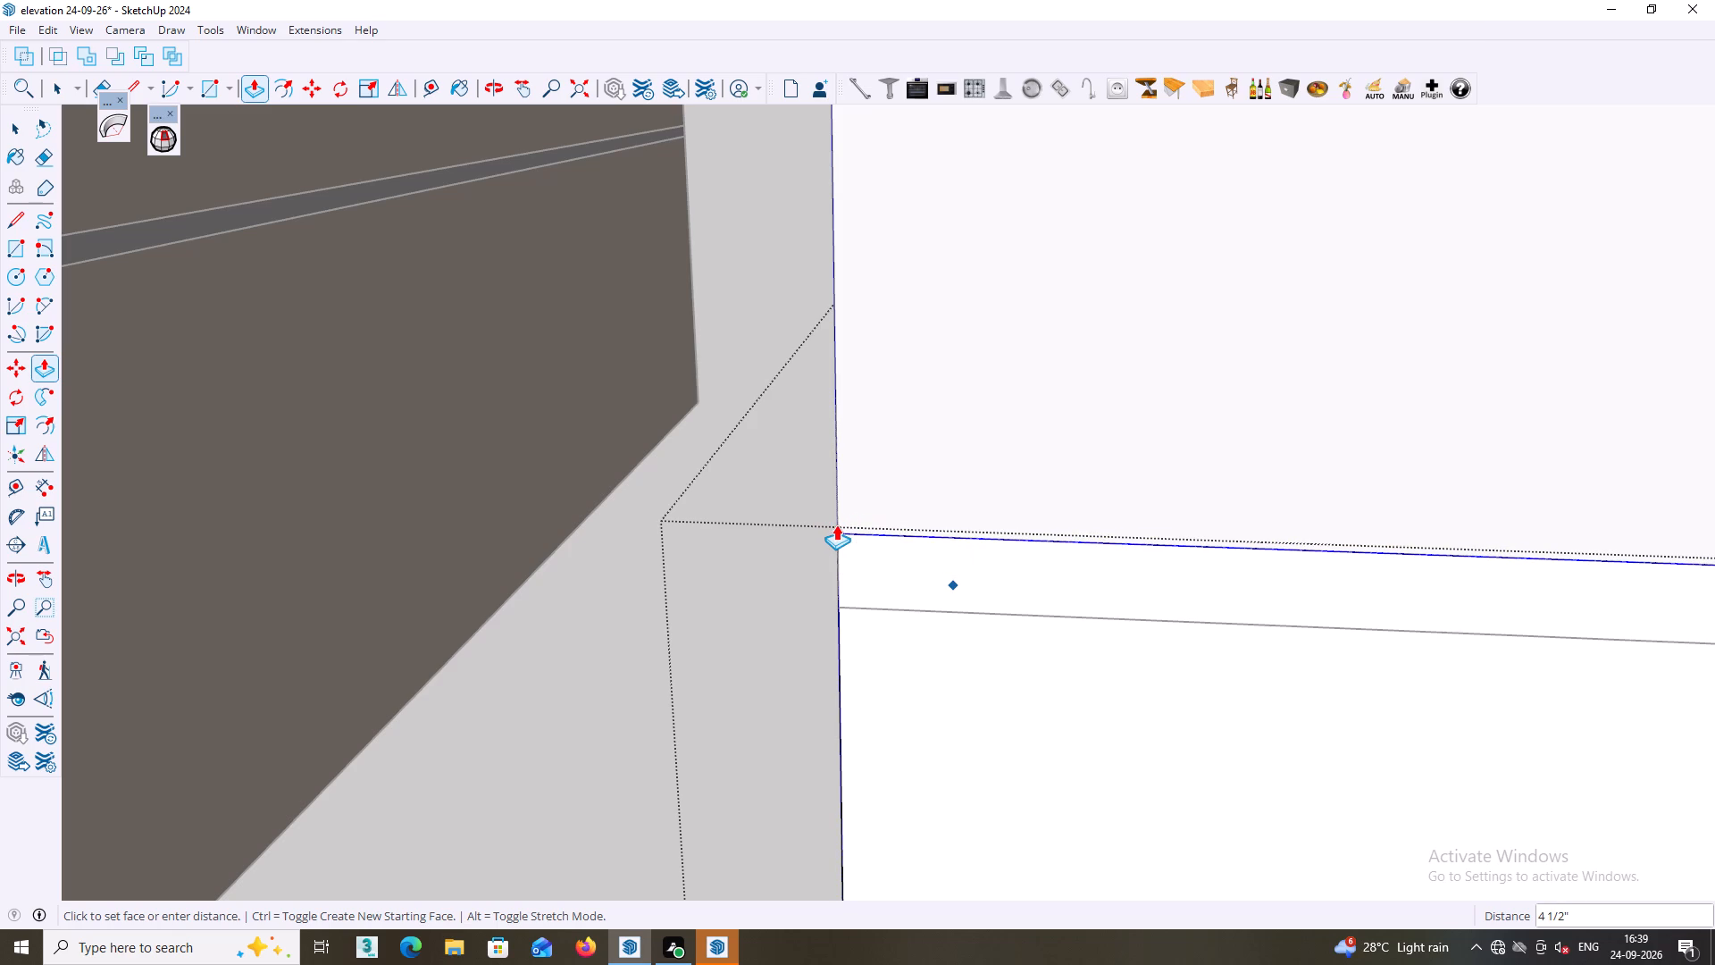
pyautogui.click(836, 524)
pyautogui.scroll(-7, 866, 558)
pyautogui.moveTo(957, 608); pyautogui.dragTo(966, 623, button='middle')
pyautogui.middleClick(991, 625)
pyautogui.moveTo(1043, 655); pyautogui.dragTo(1276, 662, button='middle')
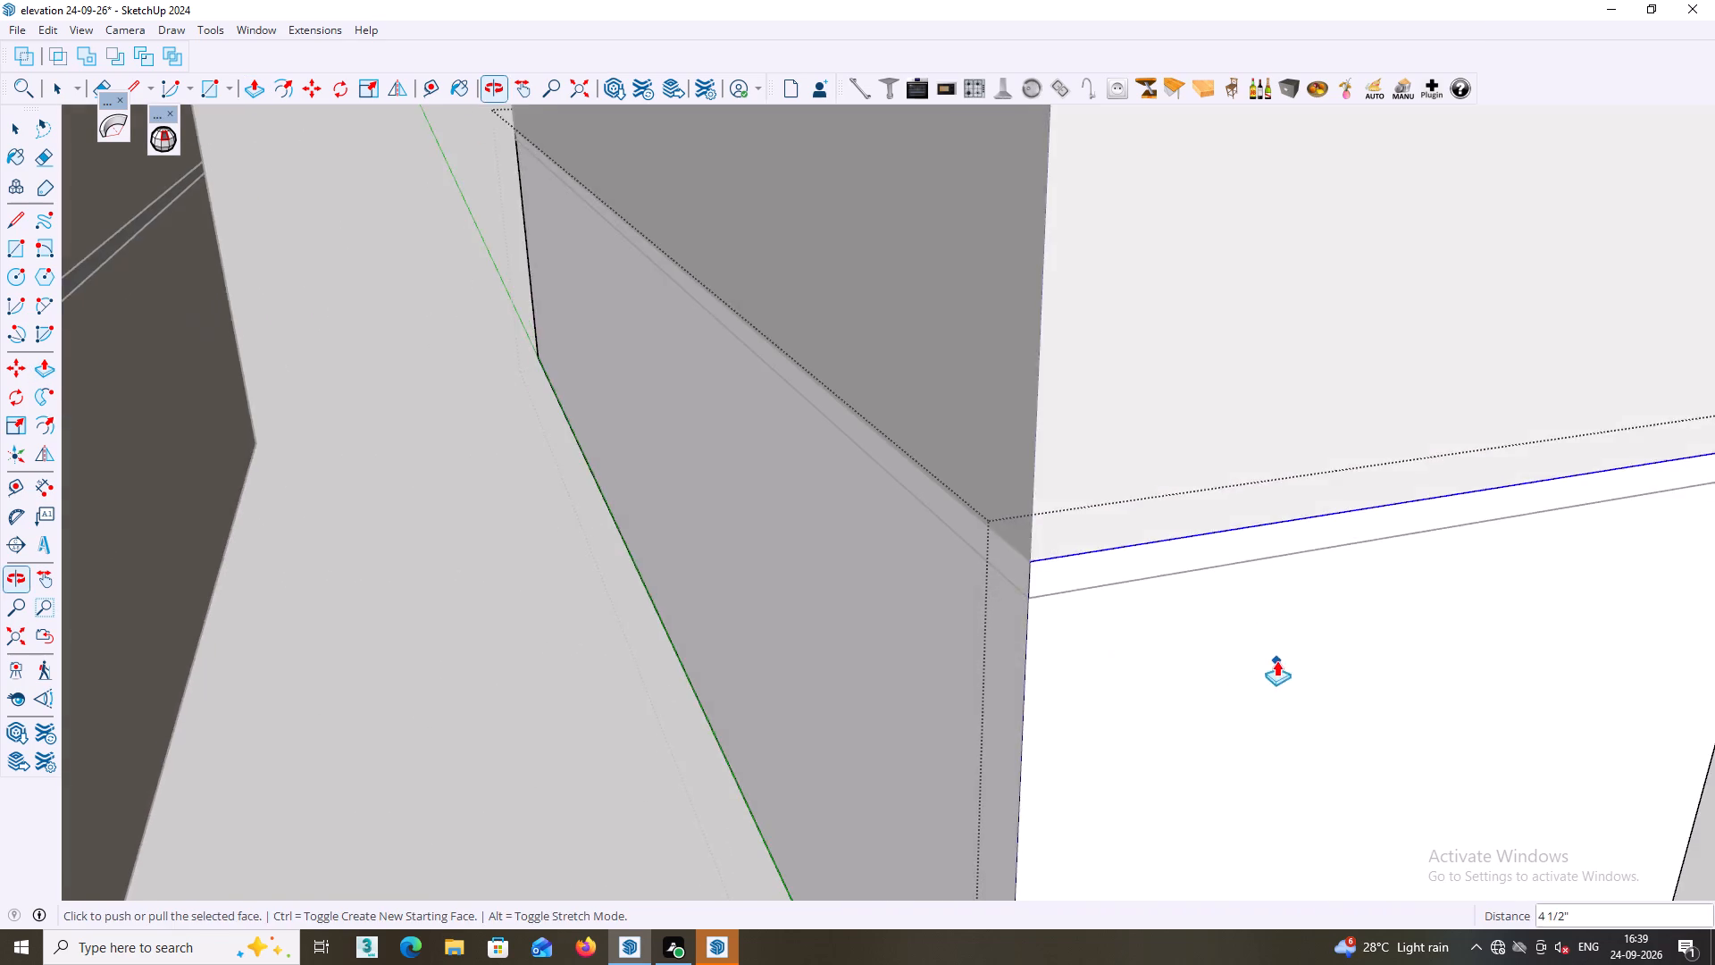
pyautogui.scroll(-3, 1233, 683)
pyautogui.moveTo(1232, 700); pyautogui.dragTo(1345, 699, button='middle')
pyautogui.press('space')
pyautogui.moveTo(1355, 593); pyautogui.dragTo(1276, 593, button='middle')
pyautogui.moveTo(1276, 594); pyautogui.dragTo(1333, 665, button='middle')
pyautogui.scroll(-4, 1284, 624)
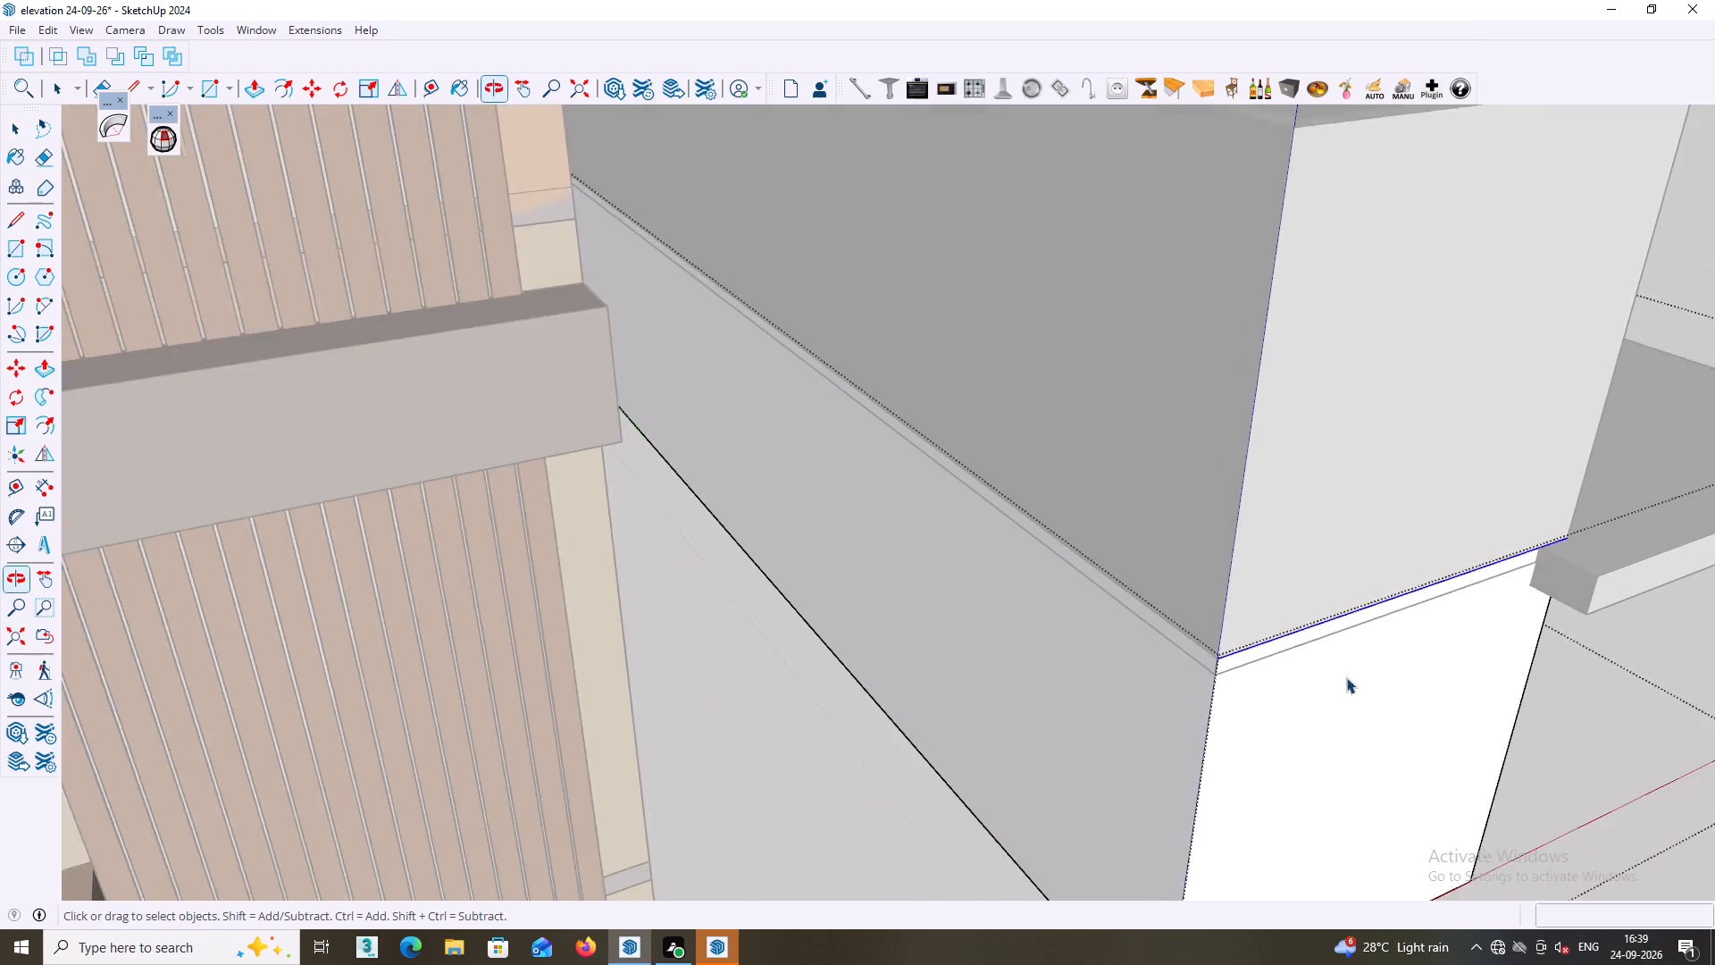
pyautogui.scroll(-4, 1346, 677)
pyautogui.keyDown('shift'); pyautogui.moveTo(1414, 689); pyautogui.dragTo(963, 684, button='middle'); pyautogui.keyUp('shift')
pyautogui.scroll(-2, 1005, 671)
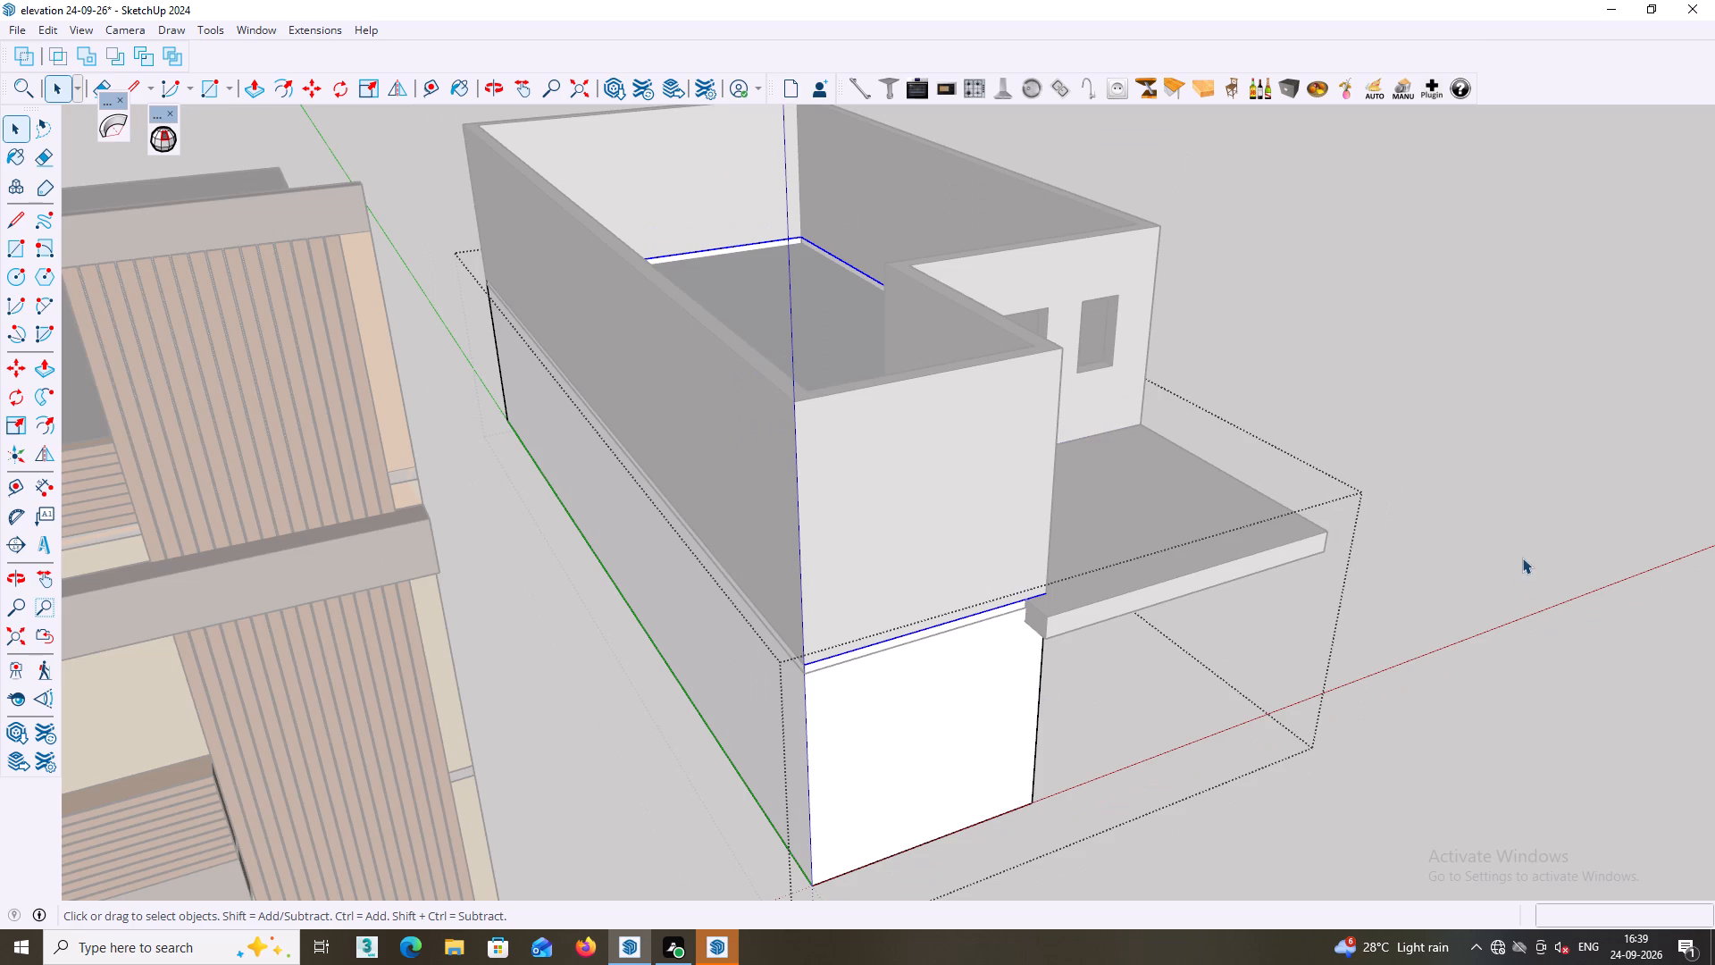
pyautogui.click(1522, 550)
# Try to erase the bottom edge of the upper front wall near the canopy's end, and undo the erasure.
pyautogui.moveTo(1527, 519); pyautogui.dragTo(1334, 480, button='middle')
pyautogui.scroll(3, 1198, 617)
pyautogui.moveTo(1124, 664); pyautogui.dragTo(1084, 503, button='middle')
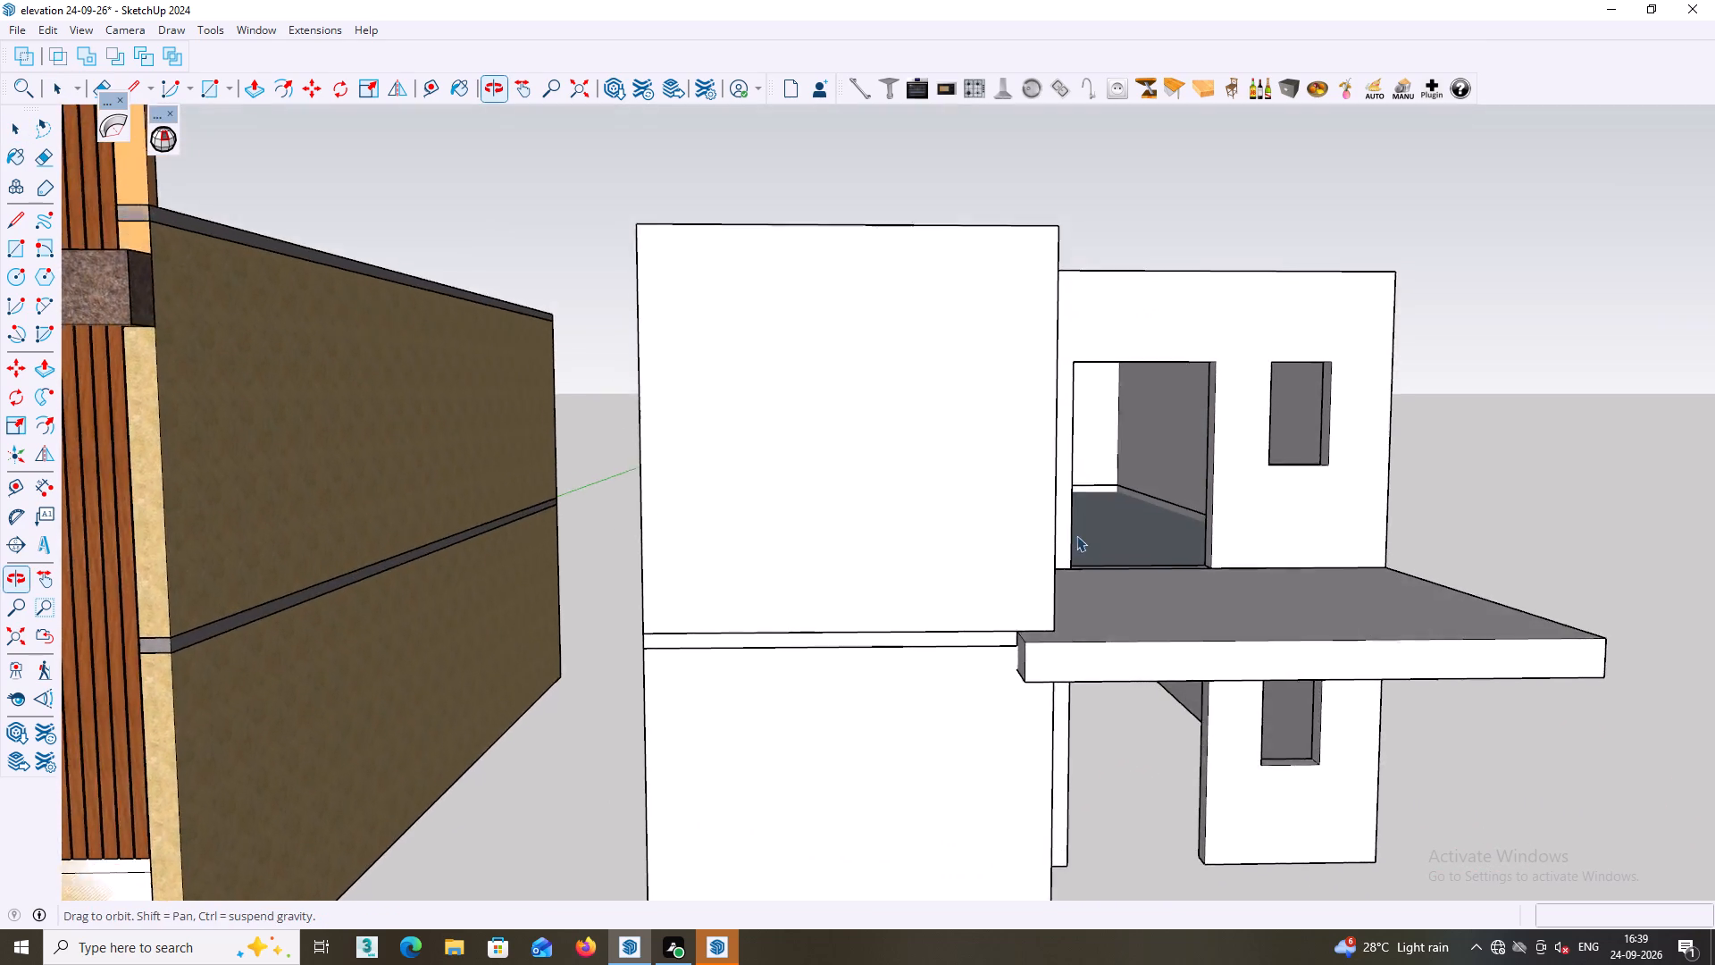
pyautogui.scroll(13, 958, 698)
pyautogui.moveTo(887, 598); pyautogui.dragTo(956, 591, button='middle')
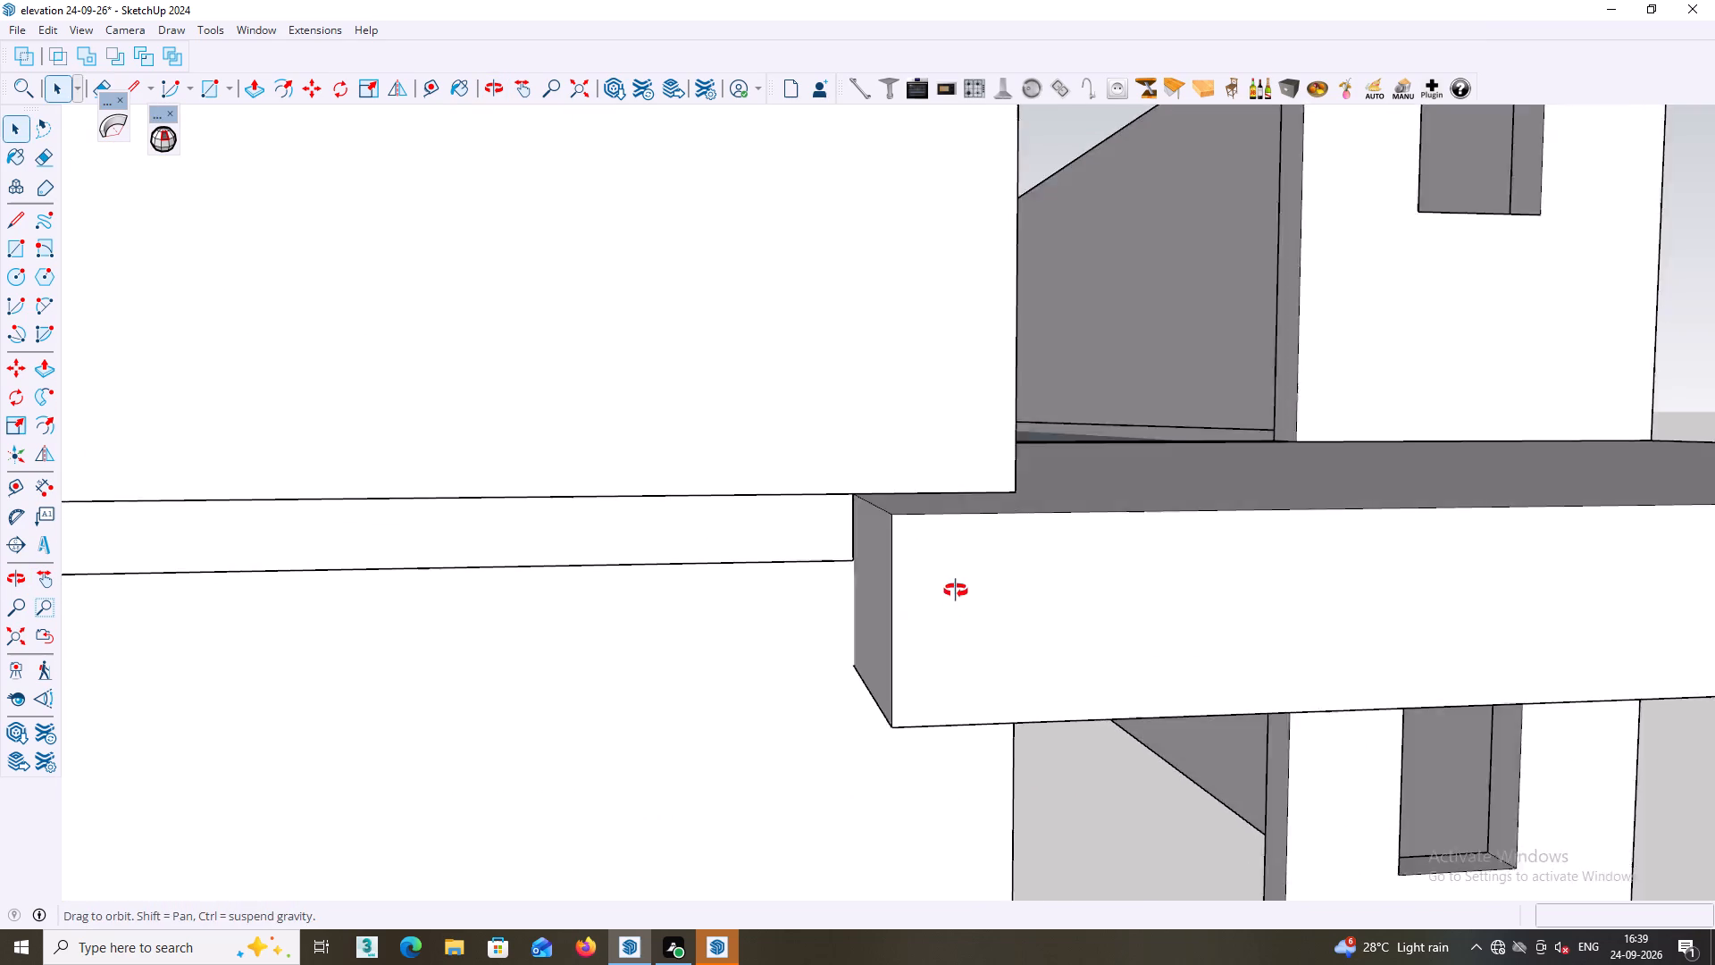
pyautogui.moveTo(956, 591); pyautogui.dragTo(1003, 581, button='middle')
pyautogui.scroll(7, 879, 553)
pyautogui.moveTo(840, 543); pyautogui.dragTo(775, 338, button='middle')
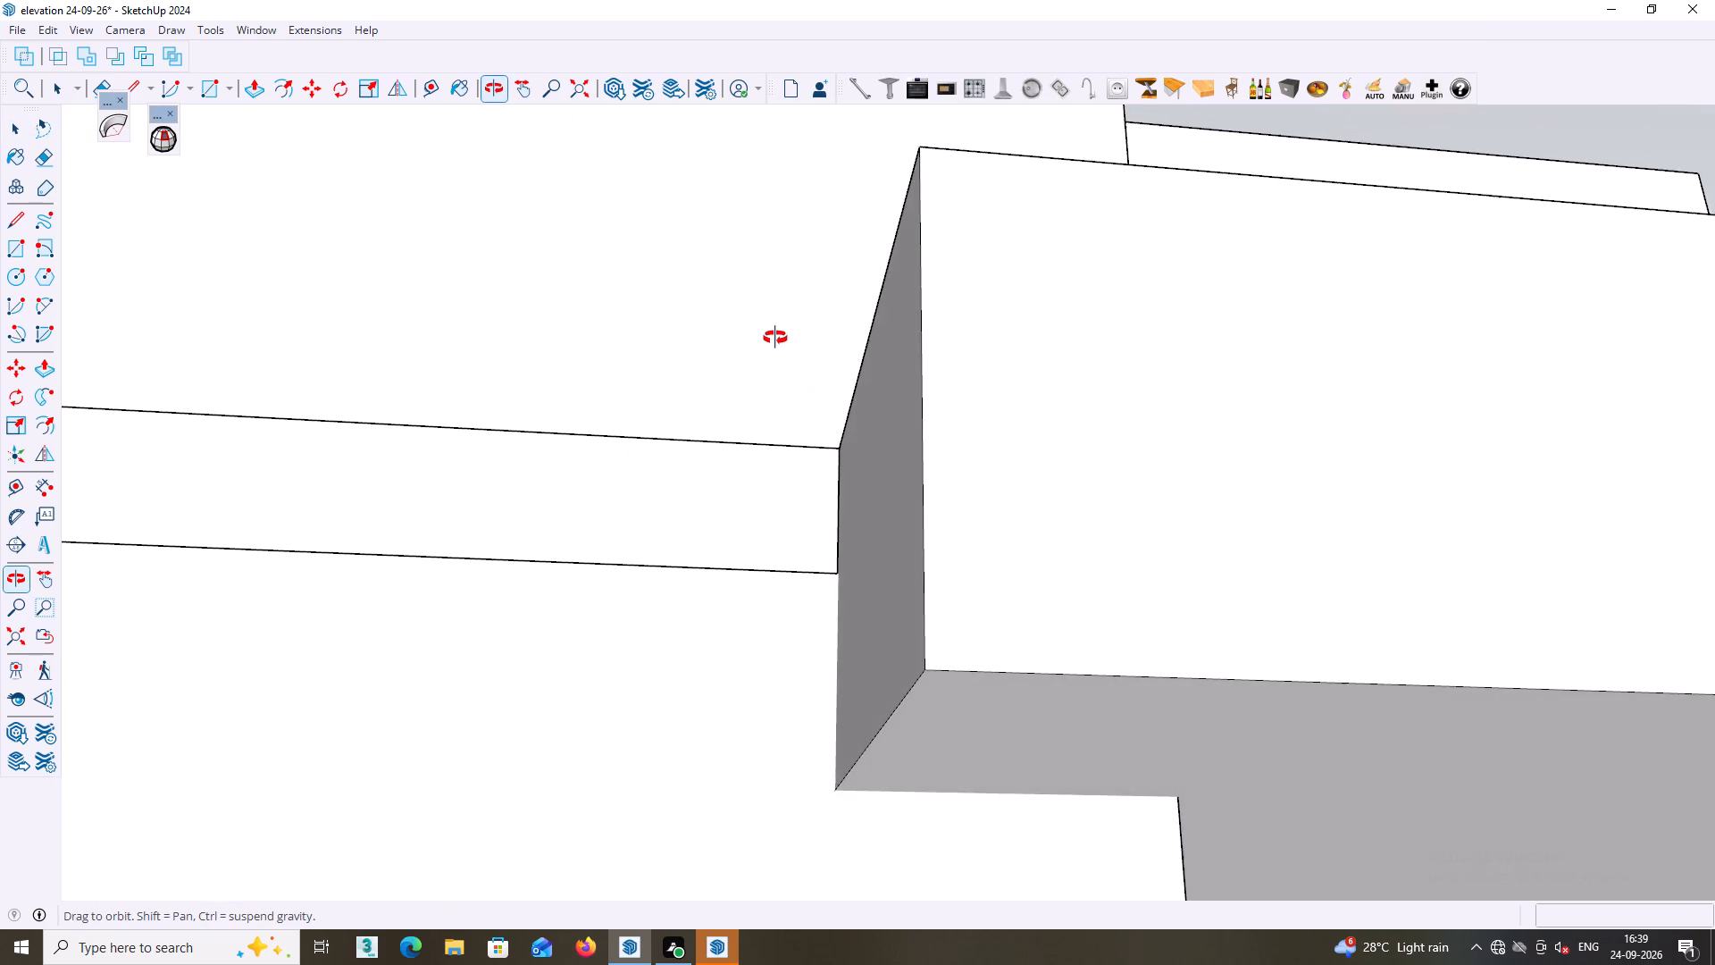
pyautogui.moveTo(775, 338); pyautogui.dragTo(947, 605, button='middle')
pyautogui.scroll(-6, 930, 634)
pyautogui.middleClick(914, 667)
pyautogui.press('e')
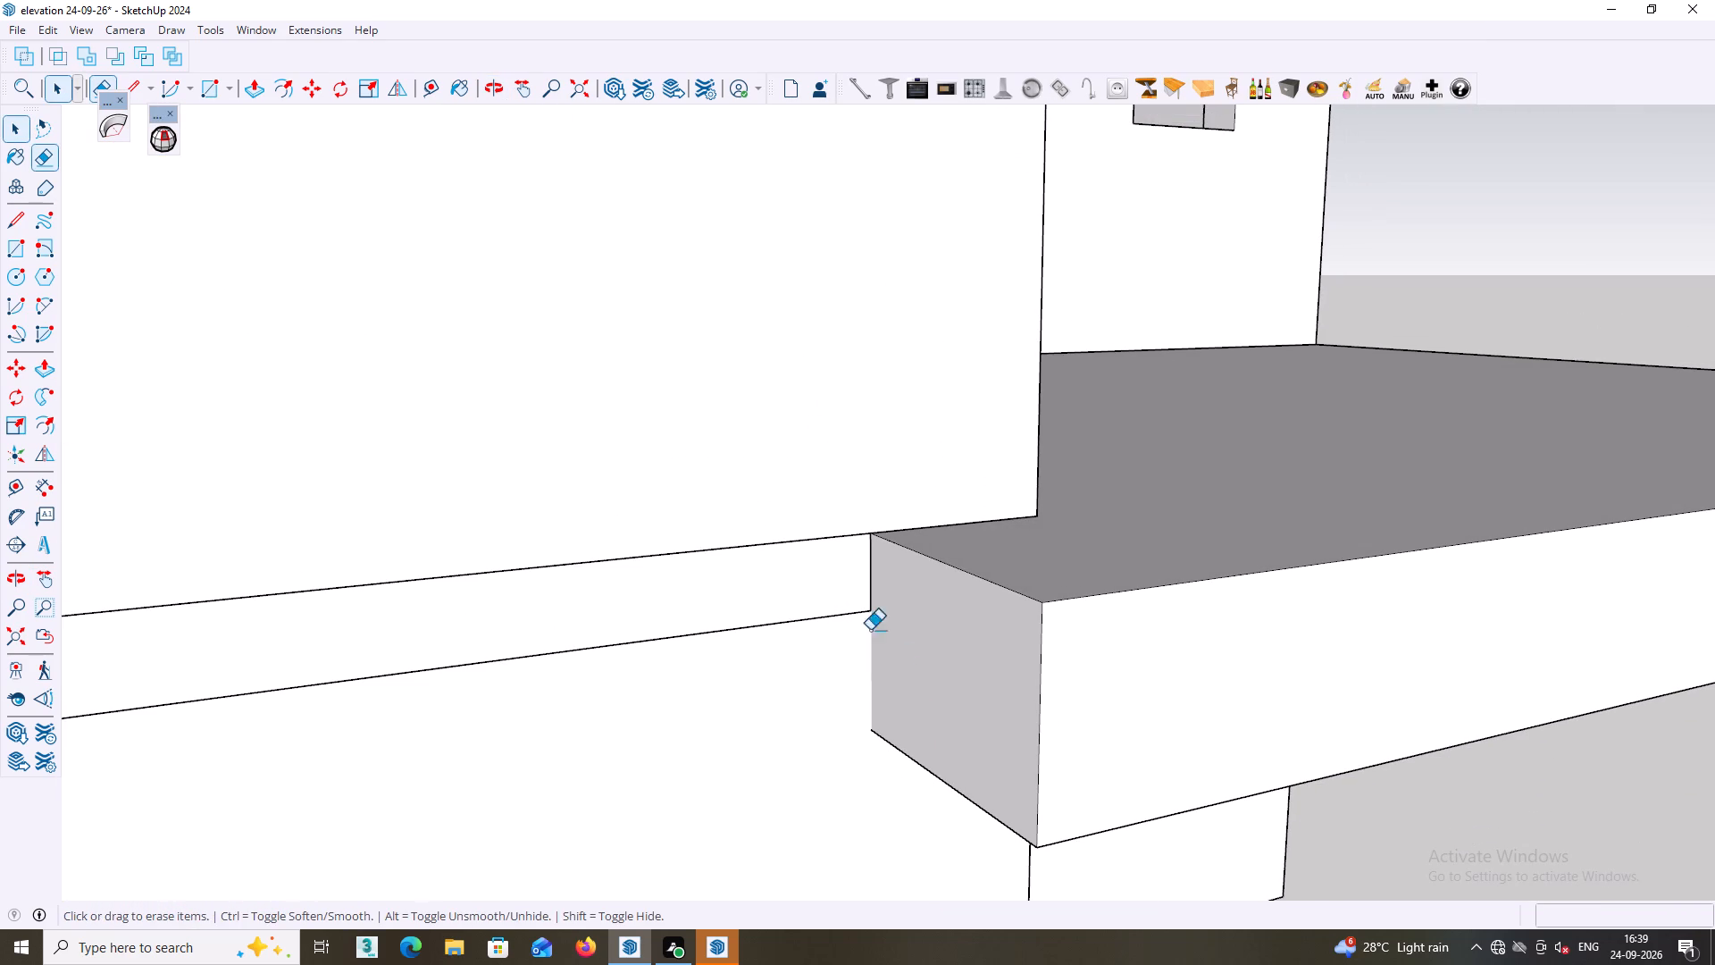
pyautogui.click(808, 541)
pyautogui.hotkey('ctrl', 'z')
# Examine the second house's closed storey joint and overall massing beside the finished house from the front and above.
pyautogui.scroll(-20, 866, 648)
pyautogui.moveTo(1100, 723); pyautogui.dragTo(1103, 736, button='middle')
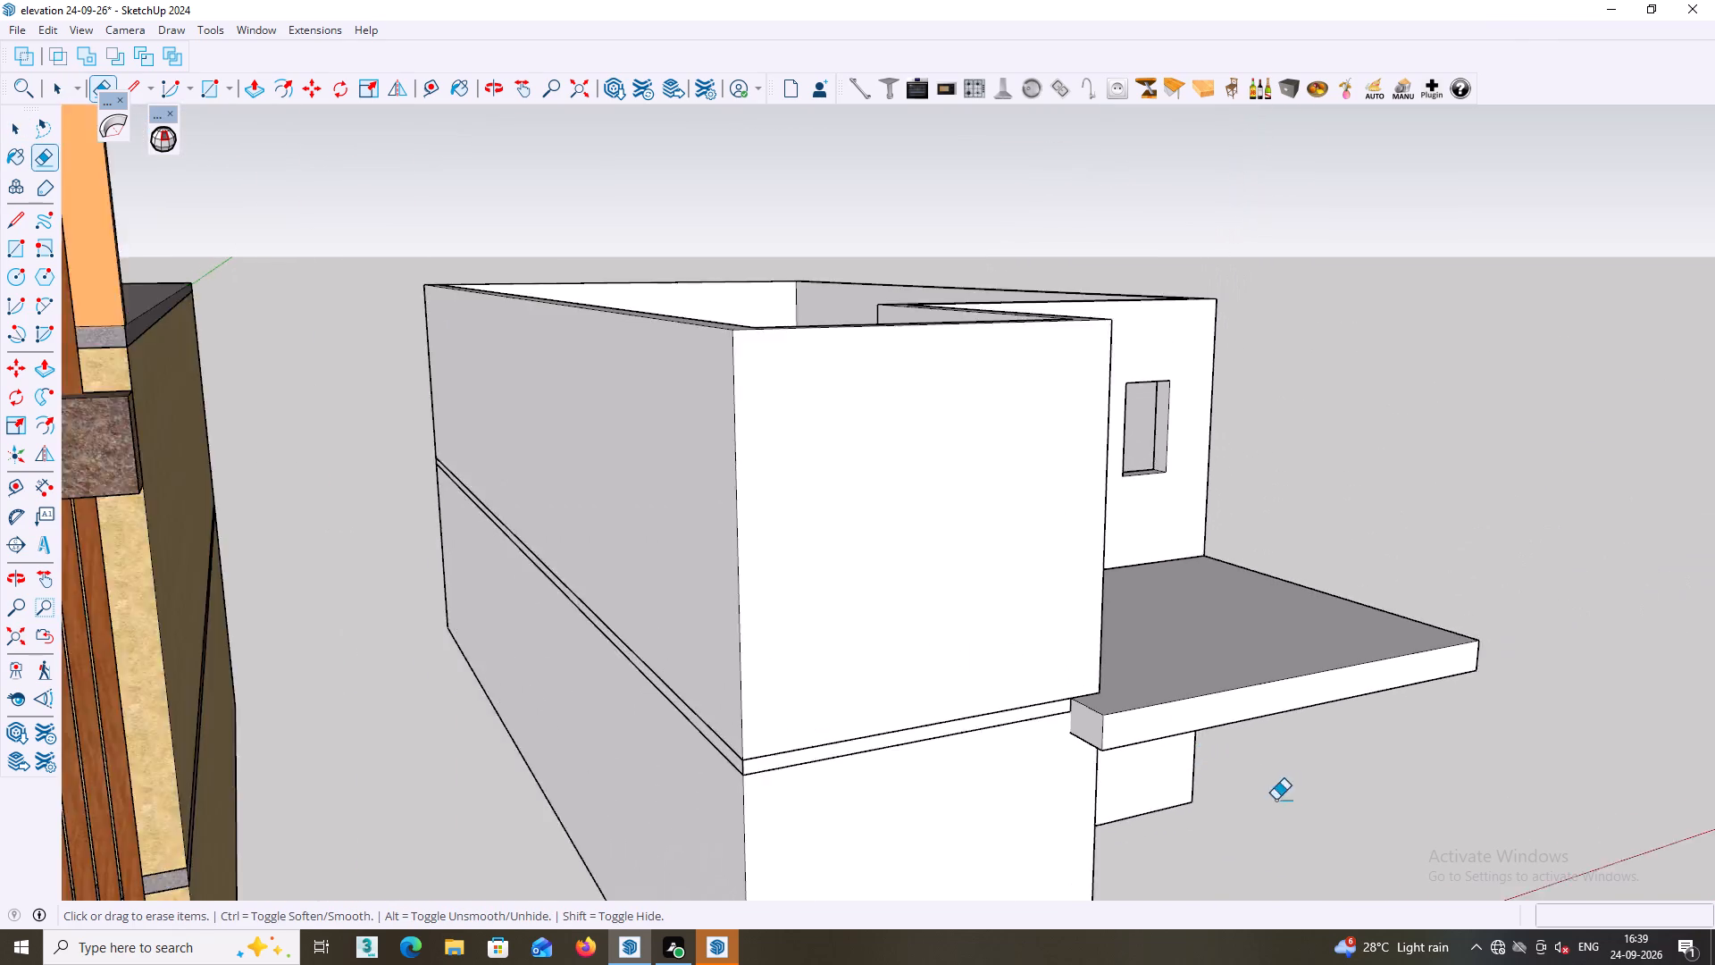
pyautogui.scroll(-5, 1276, 800)
pyautogui.keyDown('shift'); pyautogui.moveTo(1315, 811); pyautogui.dragTo(1141, 823, button='middle'); pyautogui.keyUp('shift')
pyautogui.press('space')
pyautogui.click(1335, 691)
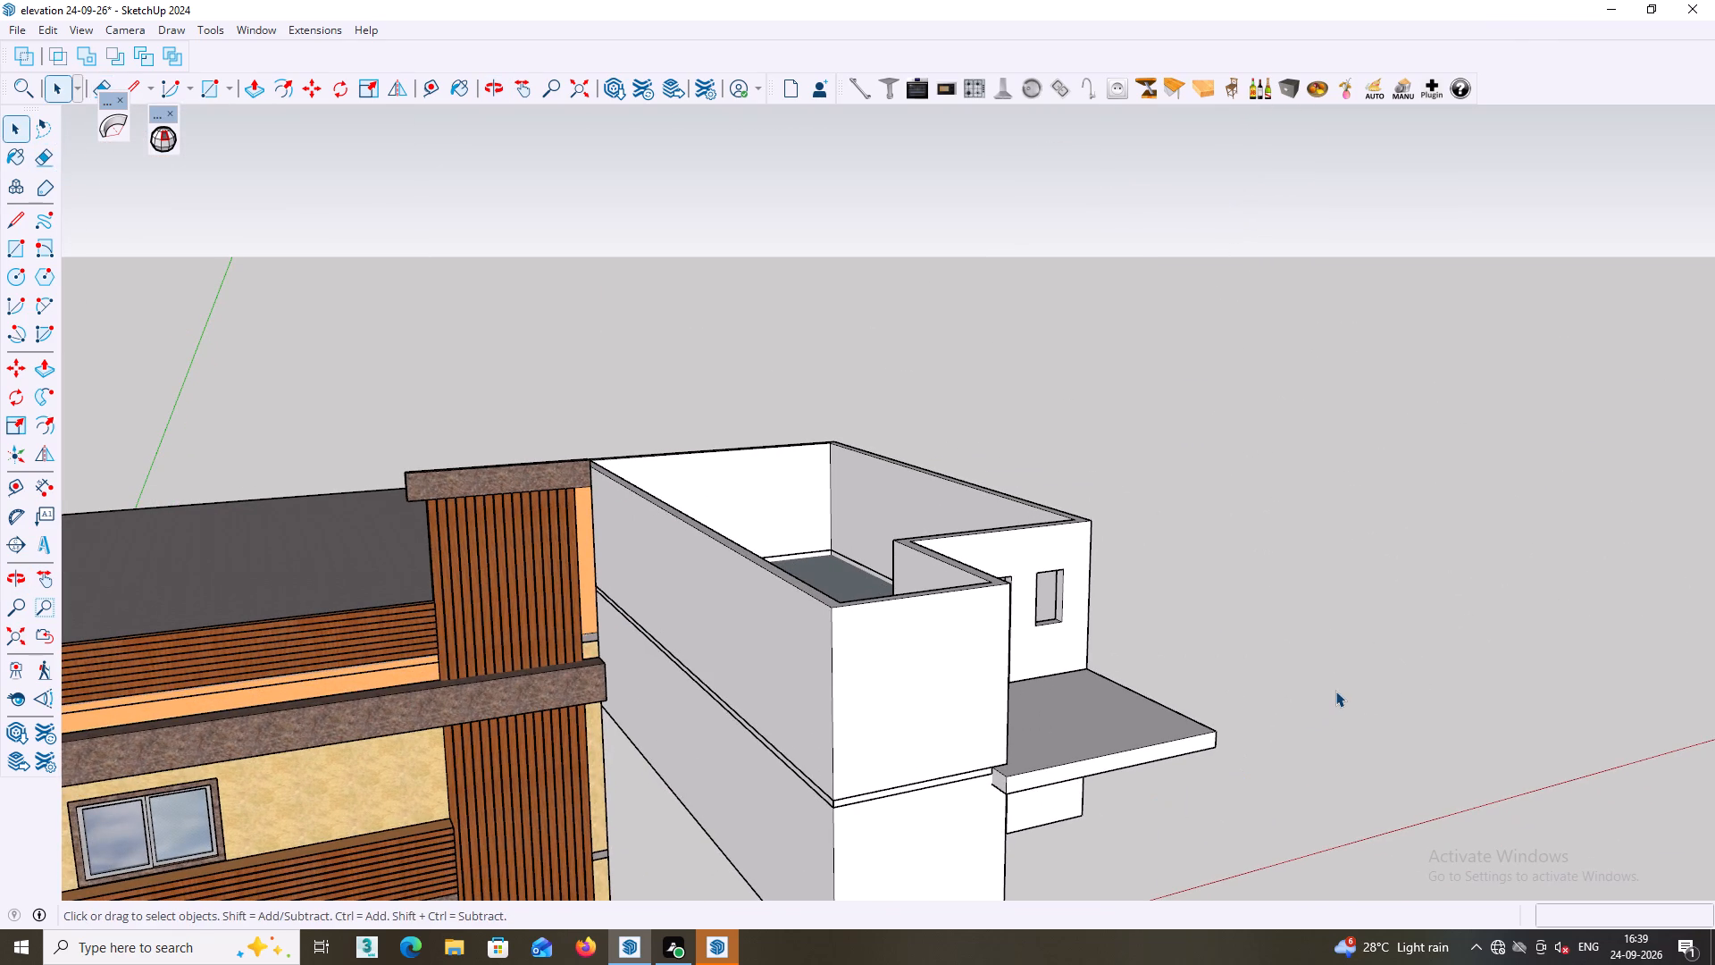
pyautogui.moveTo(1366, 684); pyautogui.dragTo(1280, 687, button='middle')
pyautogui.scroll(-1, 1283, 701)
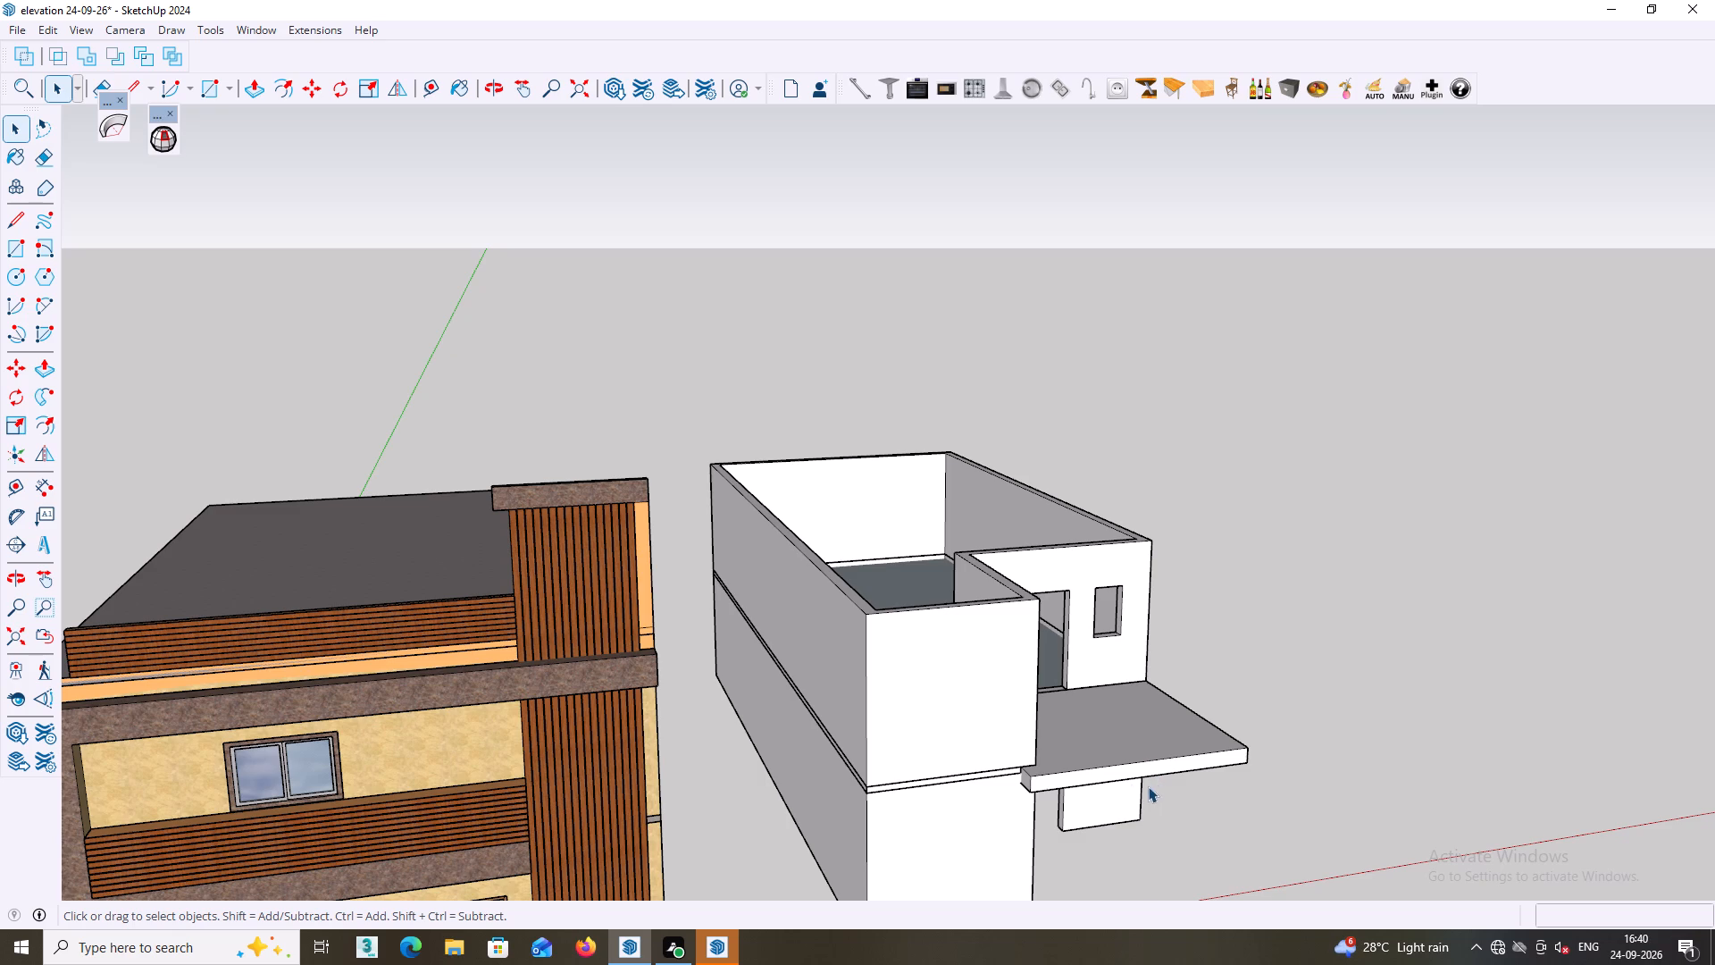
pyautogui.moveTo(1013, 759); pyautogui.dragTo(899, 679, button='middle')
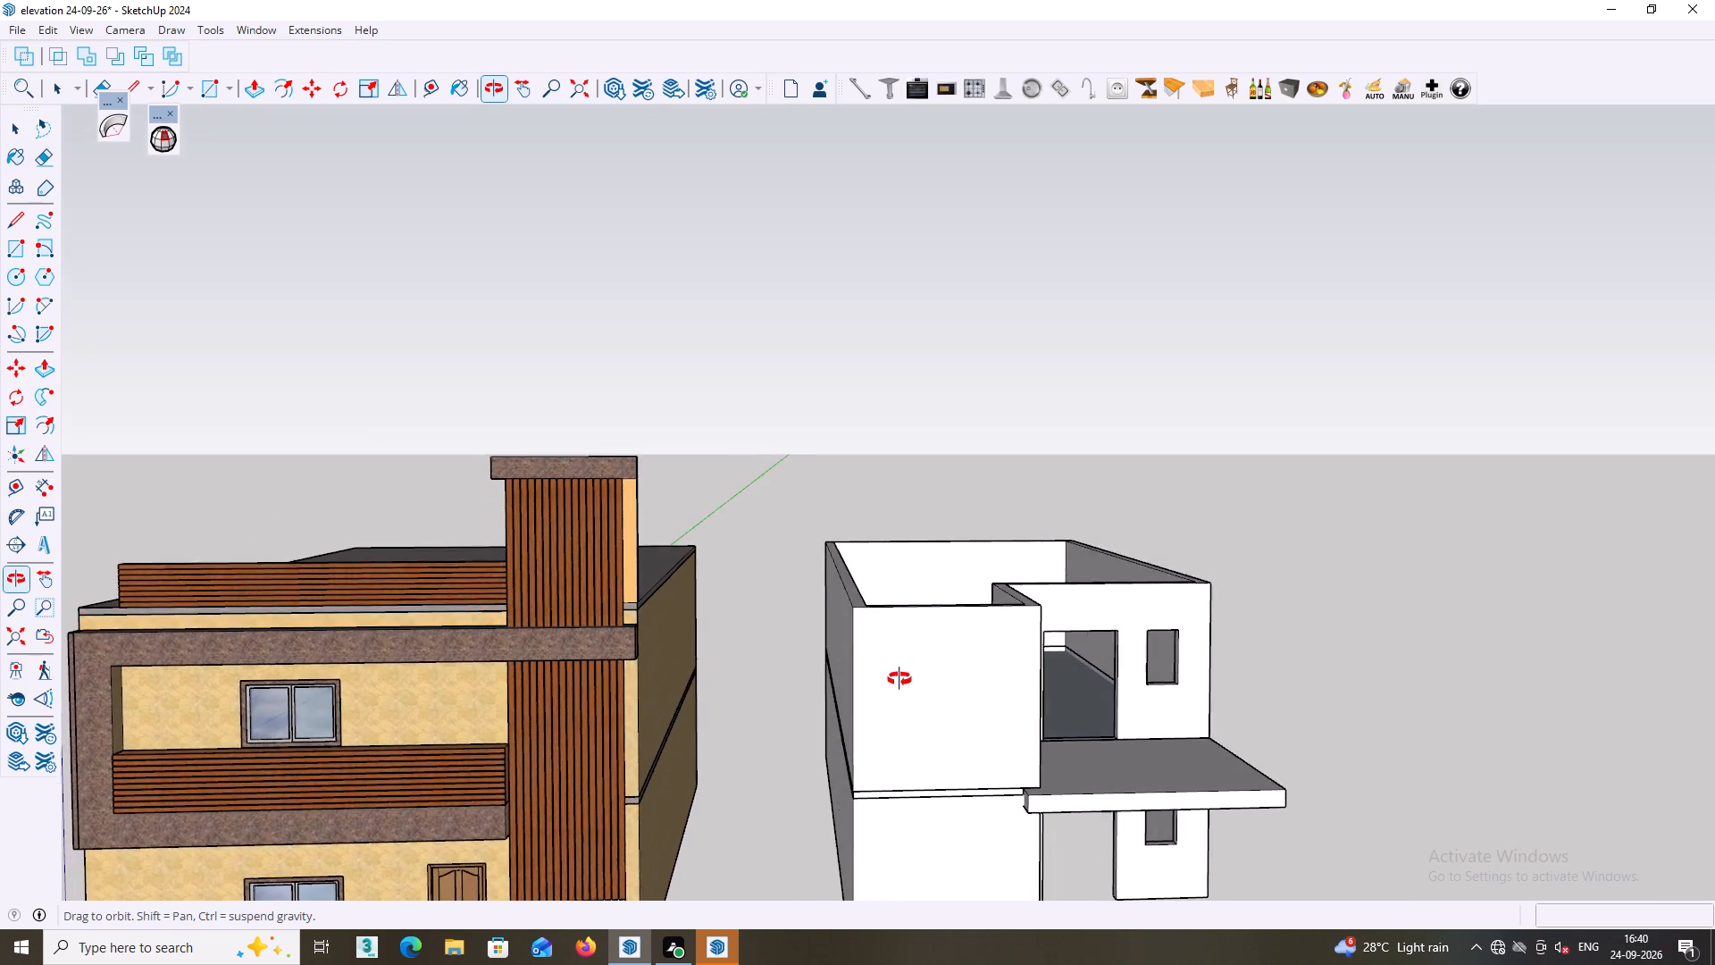
pyautogui.moveTo(899, 679); pyautogui.dragTo(867, 709, button='middle')
pyautogui.scroll(-5, 867, 709)
pyautogui.moveTo(903, 725); pyautogui.dragTo(924, 749, button='middle')
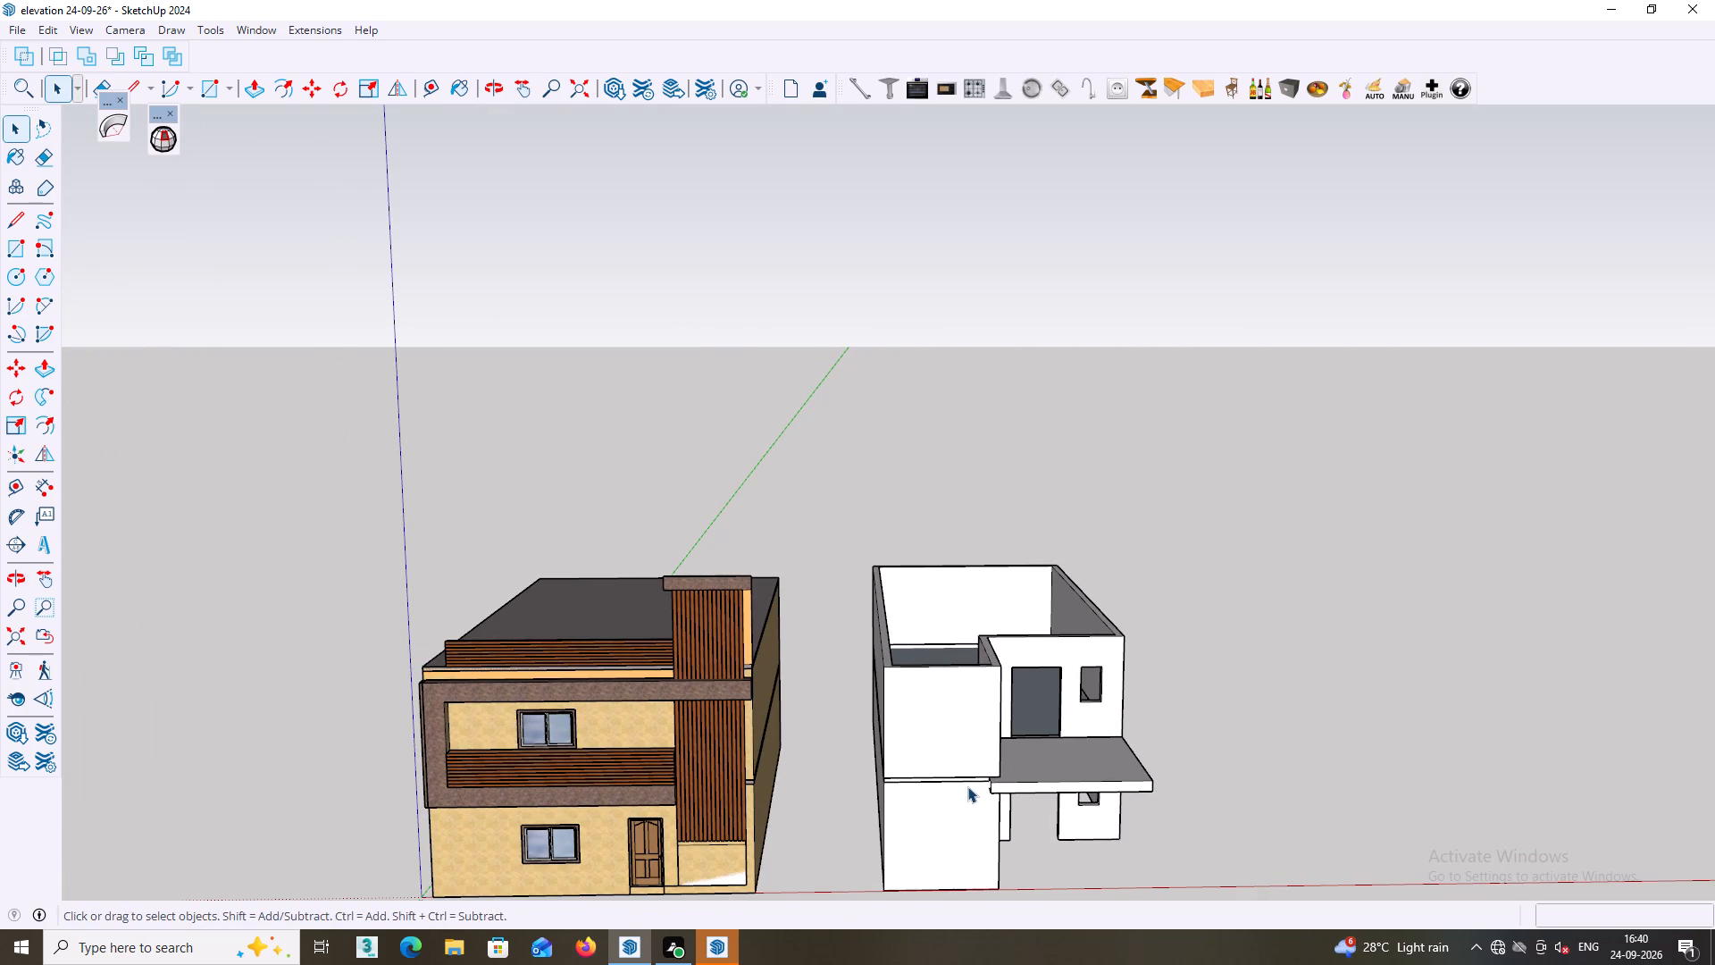
pyautogui.moveTo(949, 785); pyautogui.dragTo(1128, 822, button='middle')
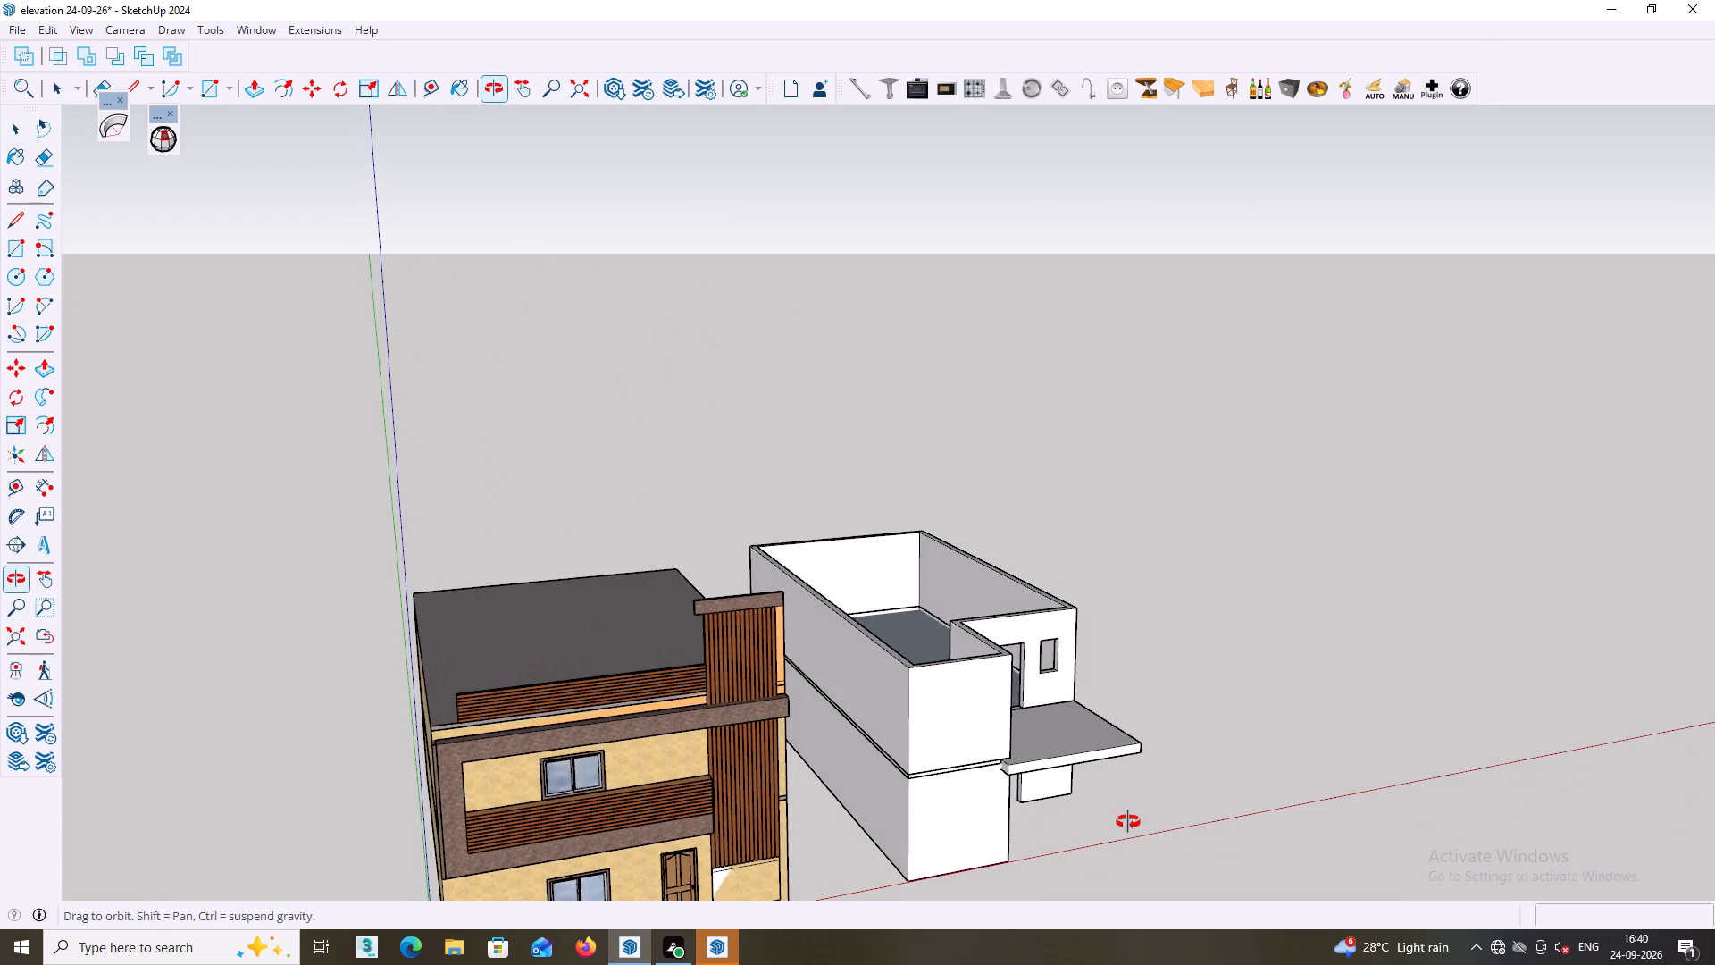
pyautogui.moveTo(1128, 822); pyautogui.dragTo(1184, 818, button='middle')
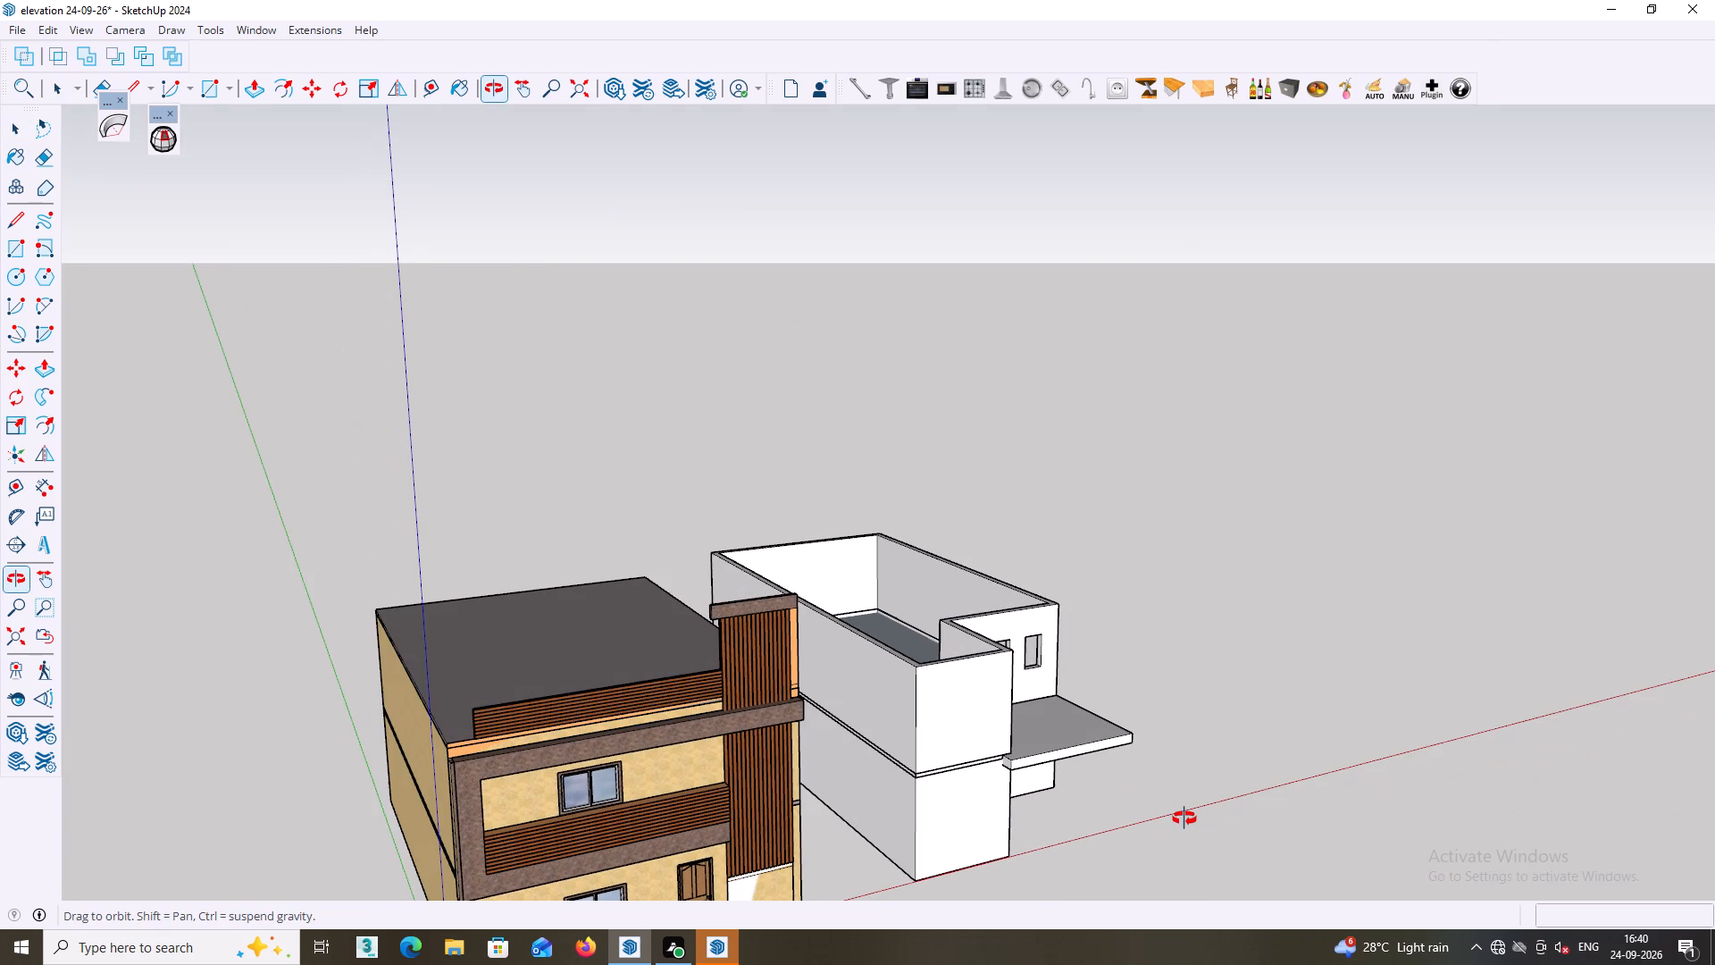
pyautogui.moveTo(1184, 818); pyautogui.dragTo(896, 787, button='middle')
# Close the upper-storey window opening beside the door by push/pulling its side face about 2' 1/2" across the opening.
pyautogui.scroll(10, 1122, 700)
pyautogui.moveTo(1074, 729); pyautogui.dragTo(1156, 709, button='middle')
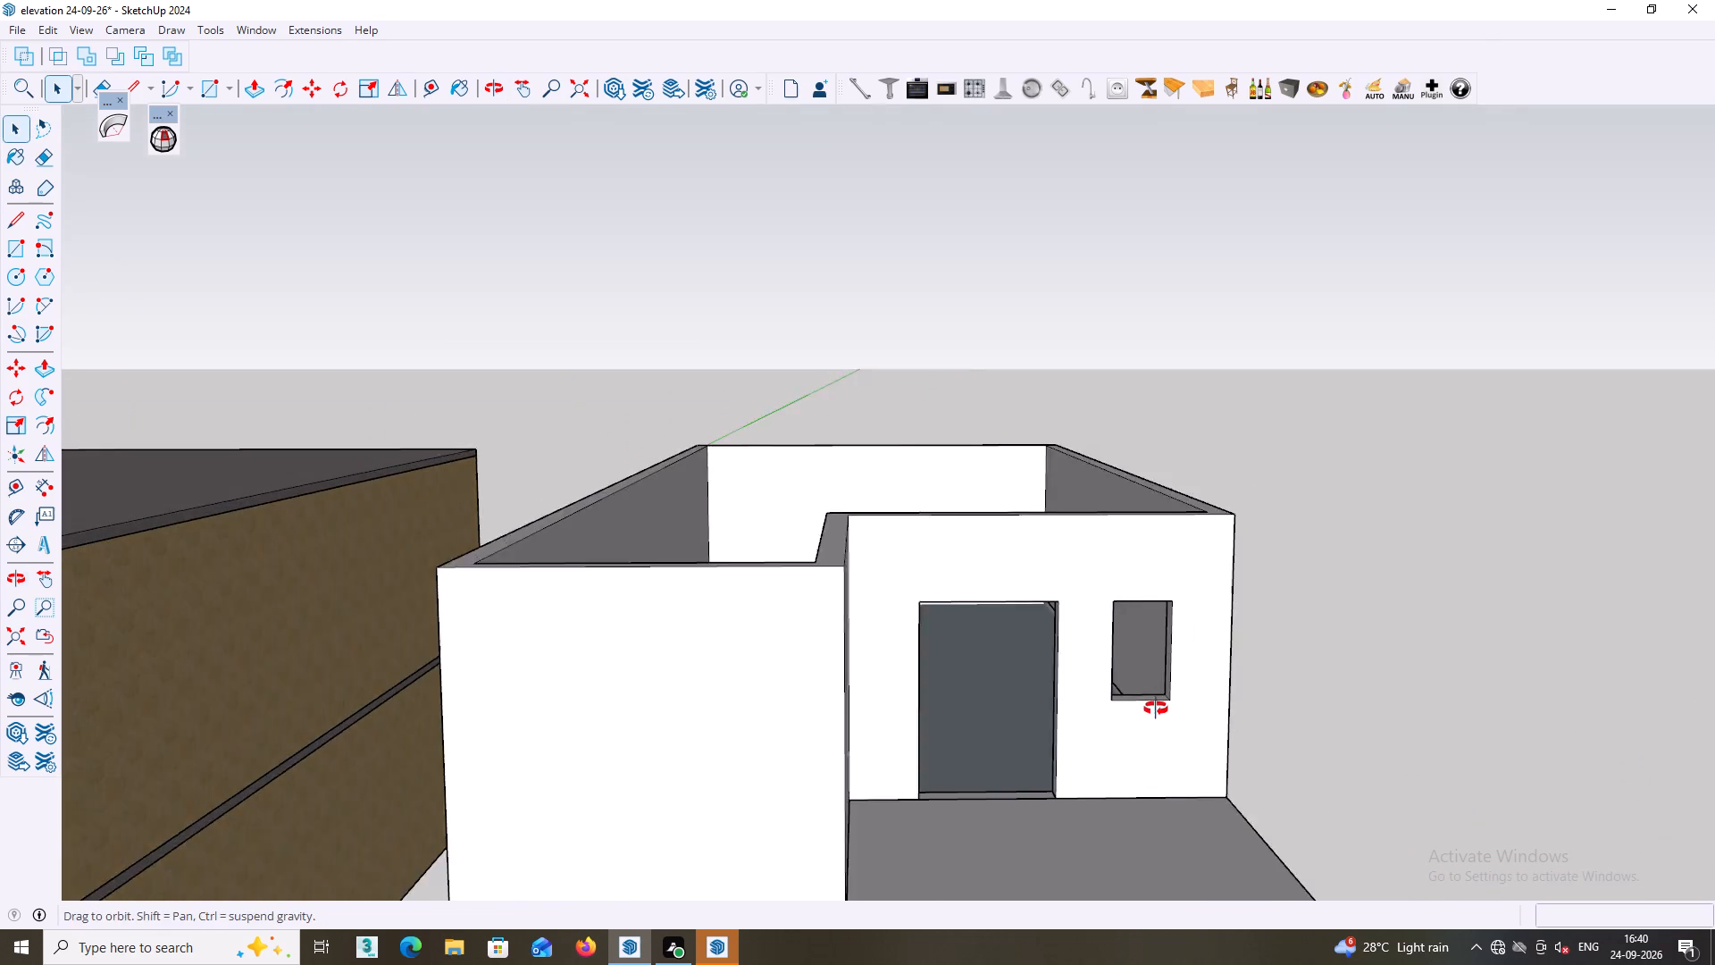
pyautogui.moveTo(1156, 709); pyautogui.dragTo(1158, 706, button='middle')
pyautogui.scroll(11, 1205, 665)
pyautogui.click(1218, 619)
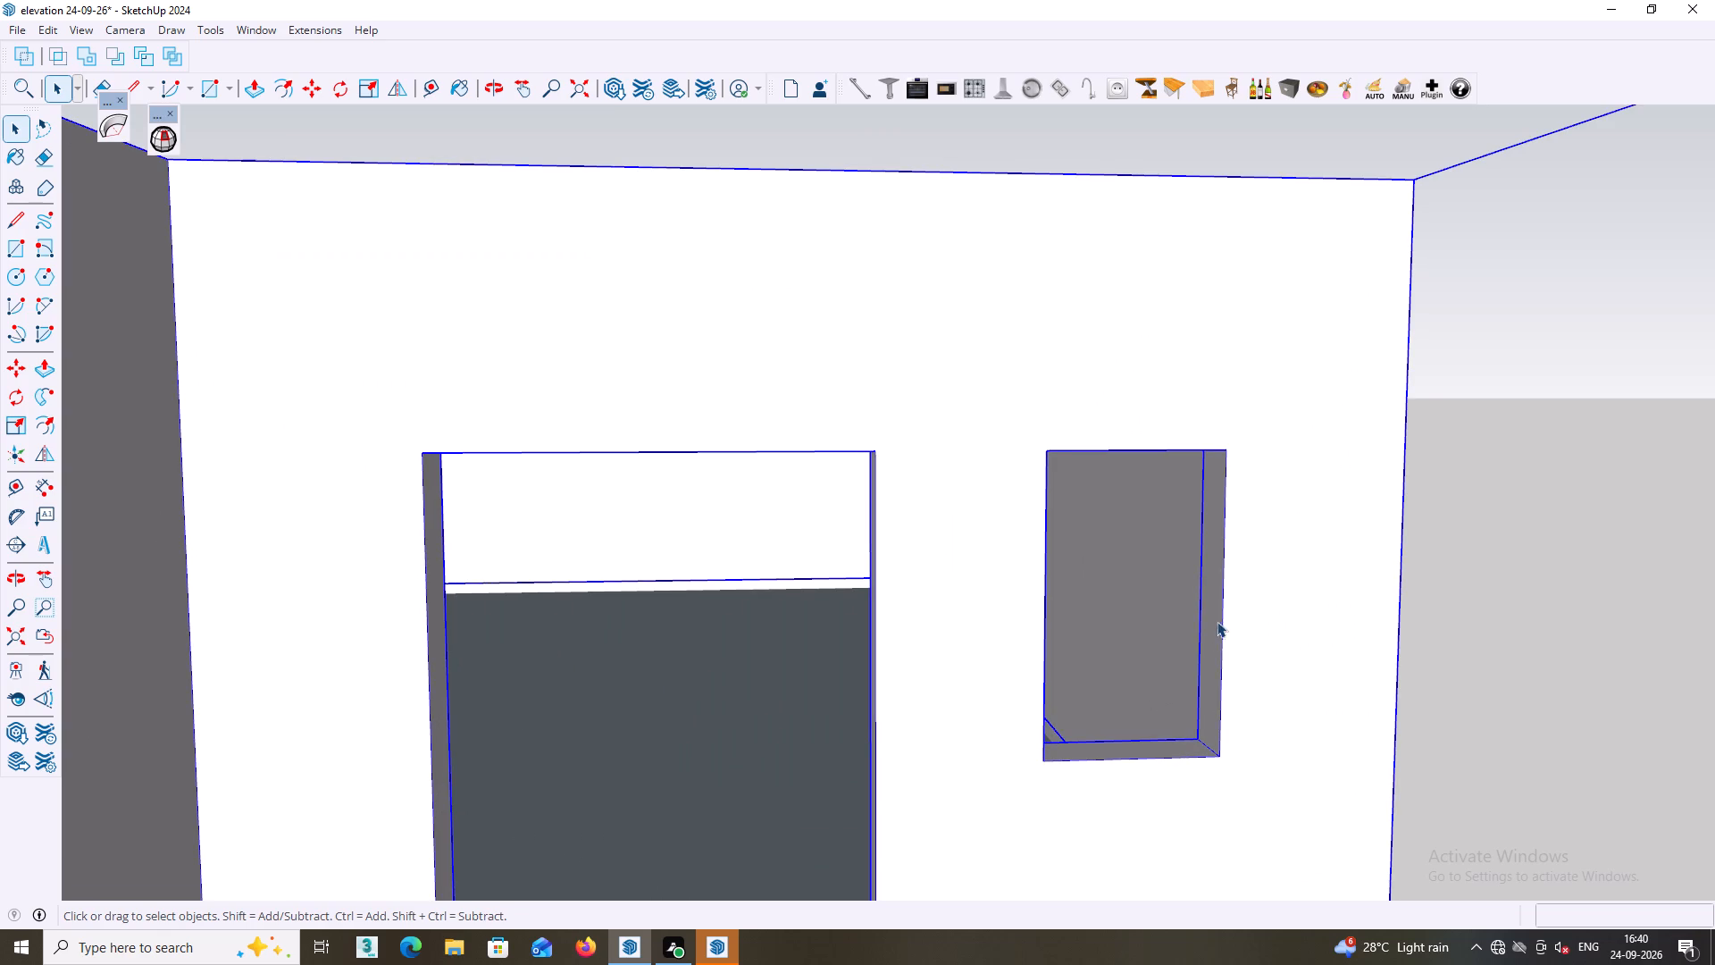
pyautogui.click(1209, 625)
pyautogui.scroll(4, 1212, 622)
pyautogui.middleClick(1216, 606)
pyautogui.doubleClick(1216, 614)
pyautogui.doubleClick(1221, 620)
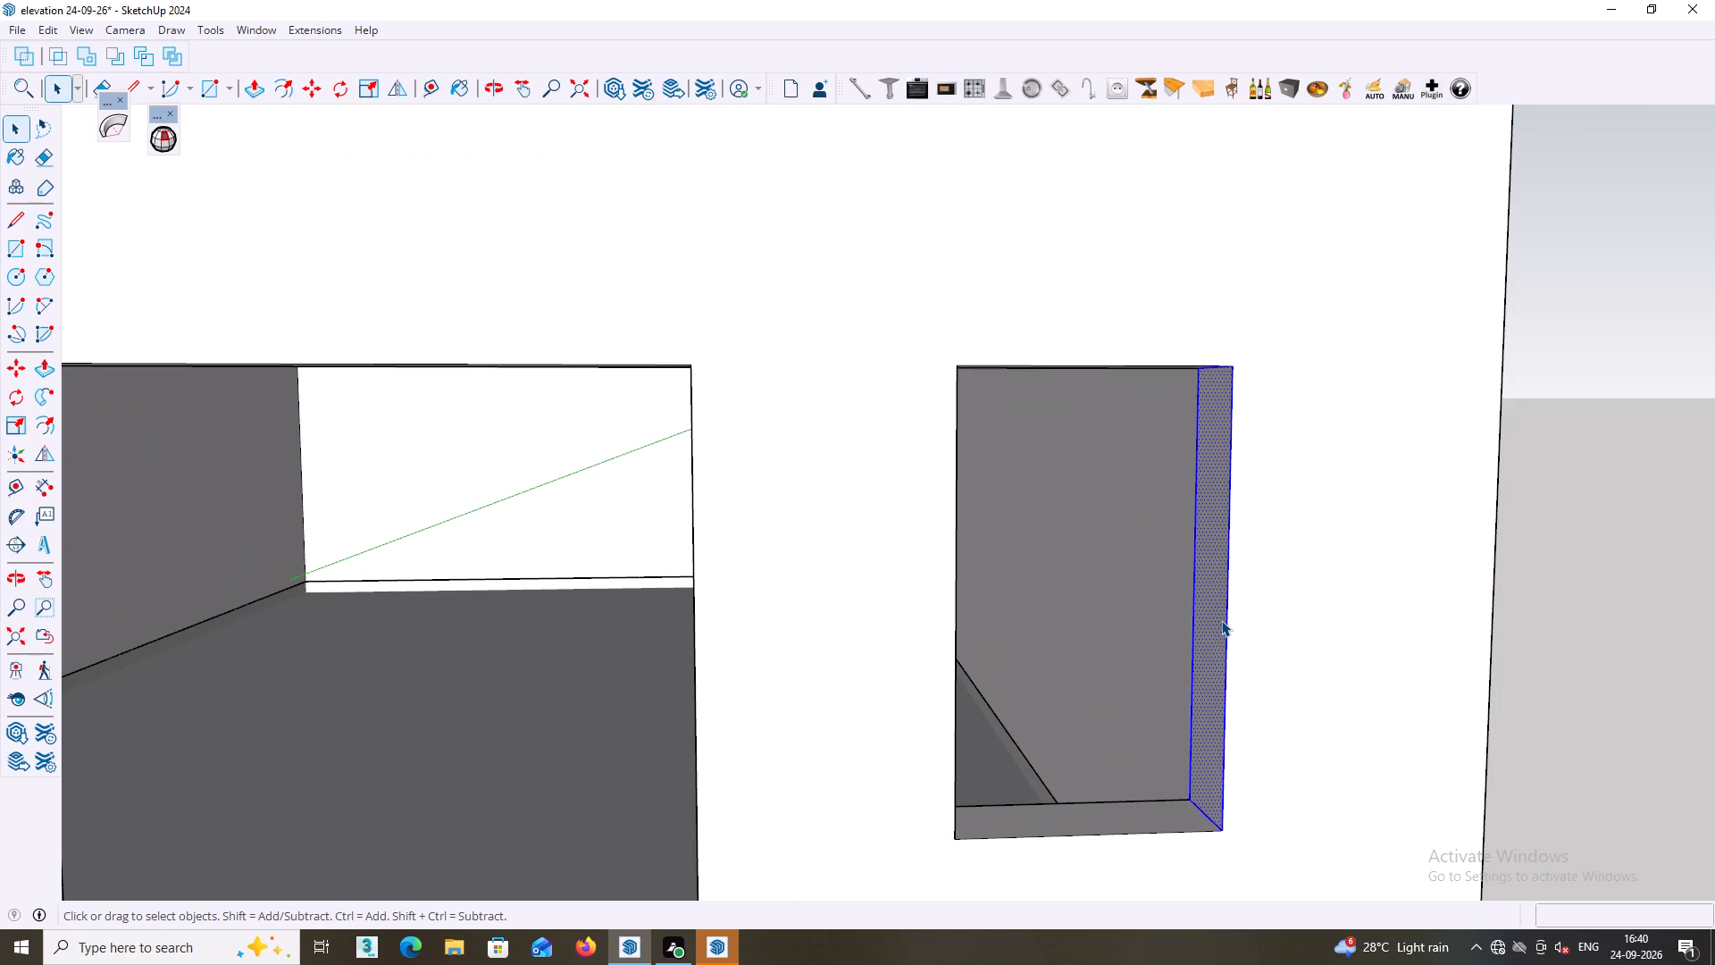
pyautogui.press('p')
pyautogui.click(1221, 623)
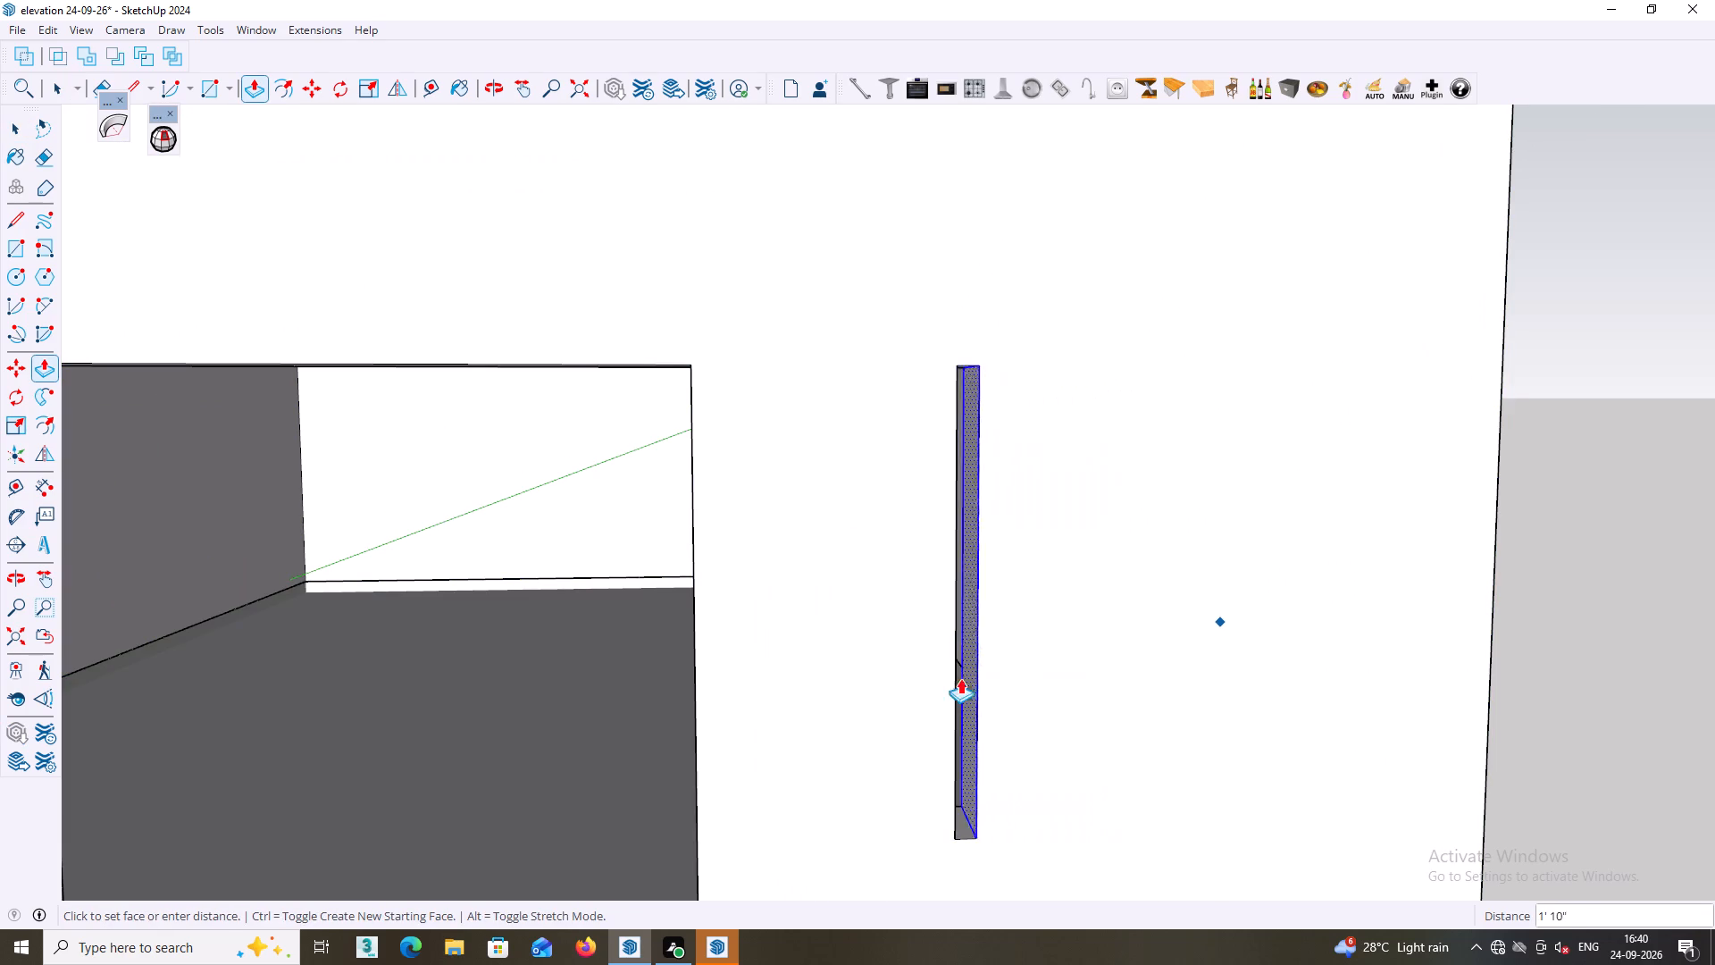
pyautogui.click(960, 841)
pyautogui.scroll(-6, 961, 841)
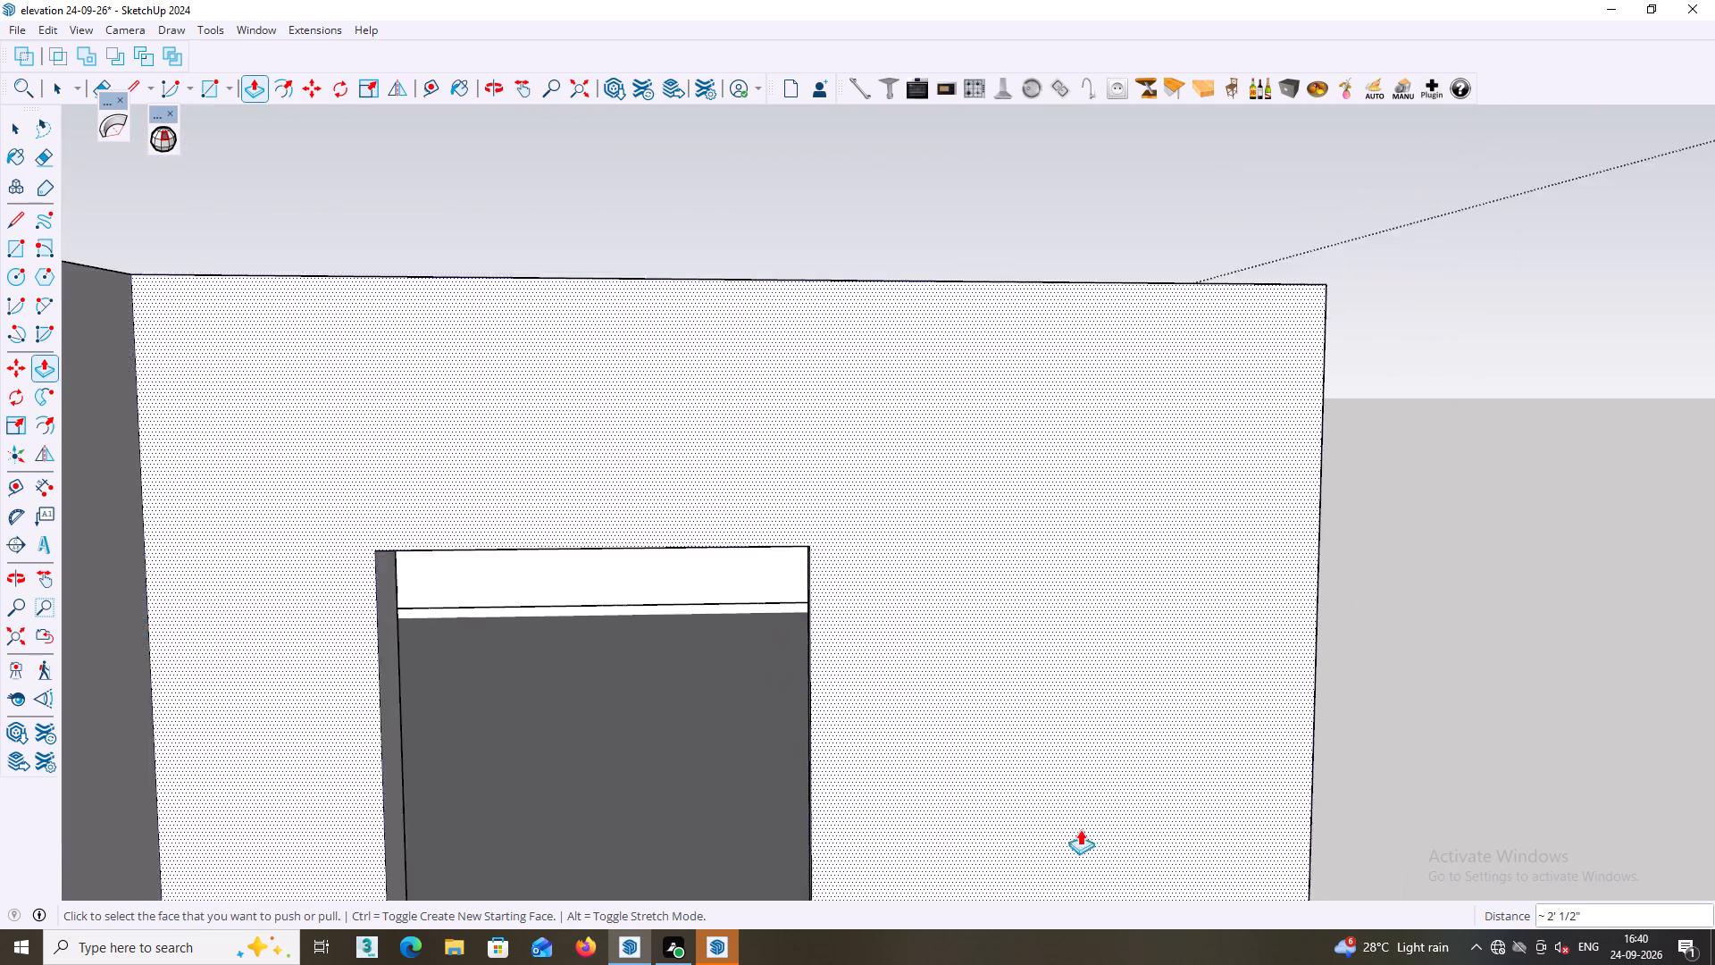
pyautogui.scroll(-8, 1080, 829)
pyautogui.moveTo(1141, 795); pyautogui.dragTo(1143, 803, button='middle')
pyautogui.press('space')
pyautogui.click(1535, 501)
# Examine the upper storey's walls, floor and remaining door opening above the canopy from the front and above.
pyautogui.moveTo(1501, 546); pyautogui.dragTo(1479, 537, button='middle')
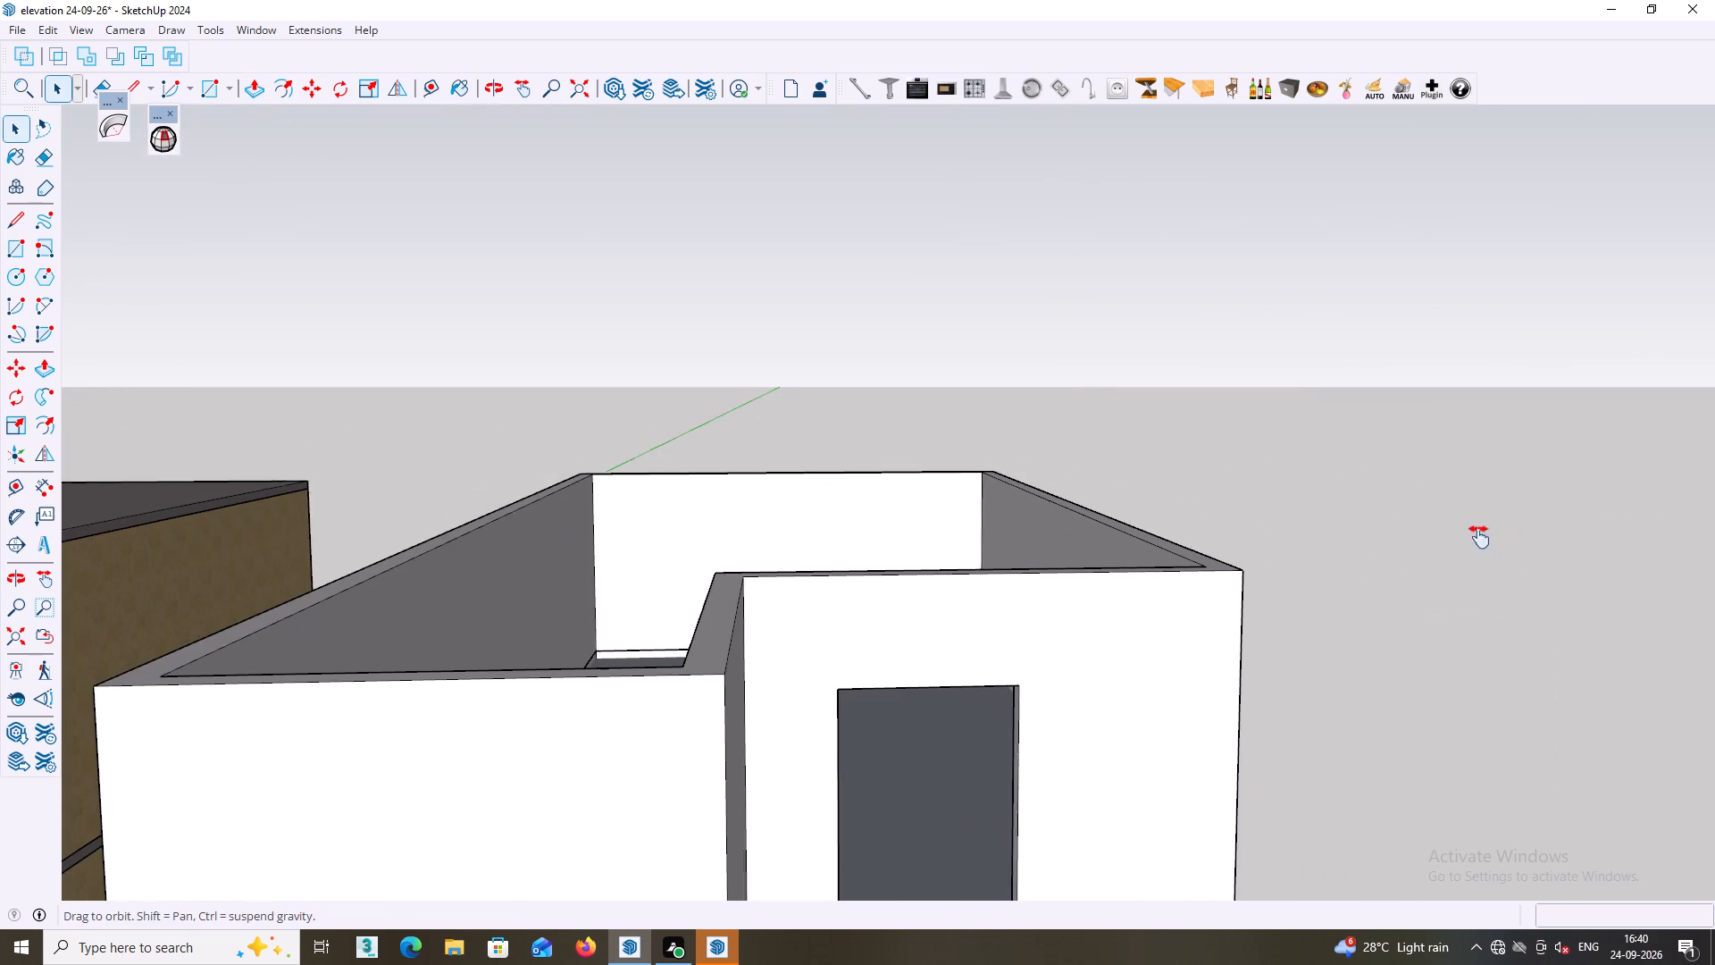
pyautogui.moveTo(1479, 537); pyautogui.dragTo(1167, 481, button='middle')
pyautogui.moveTo(1171, 498); pyautogui.dragTo(1175, 536, button='middle')
pyautogui.scroll(-6, 1169, 518)
pyautogui.moveTo(1199, 597); pyautogui.dragTo(1238, 614, button='middle')
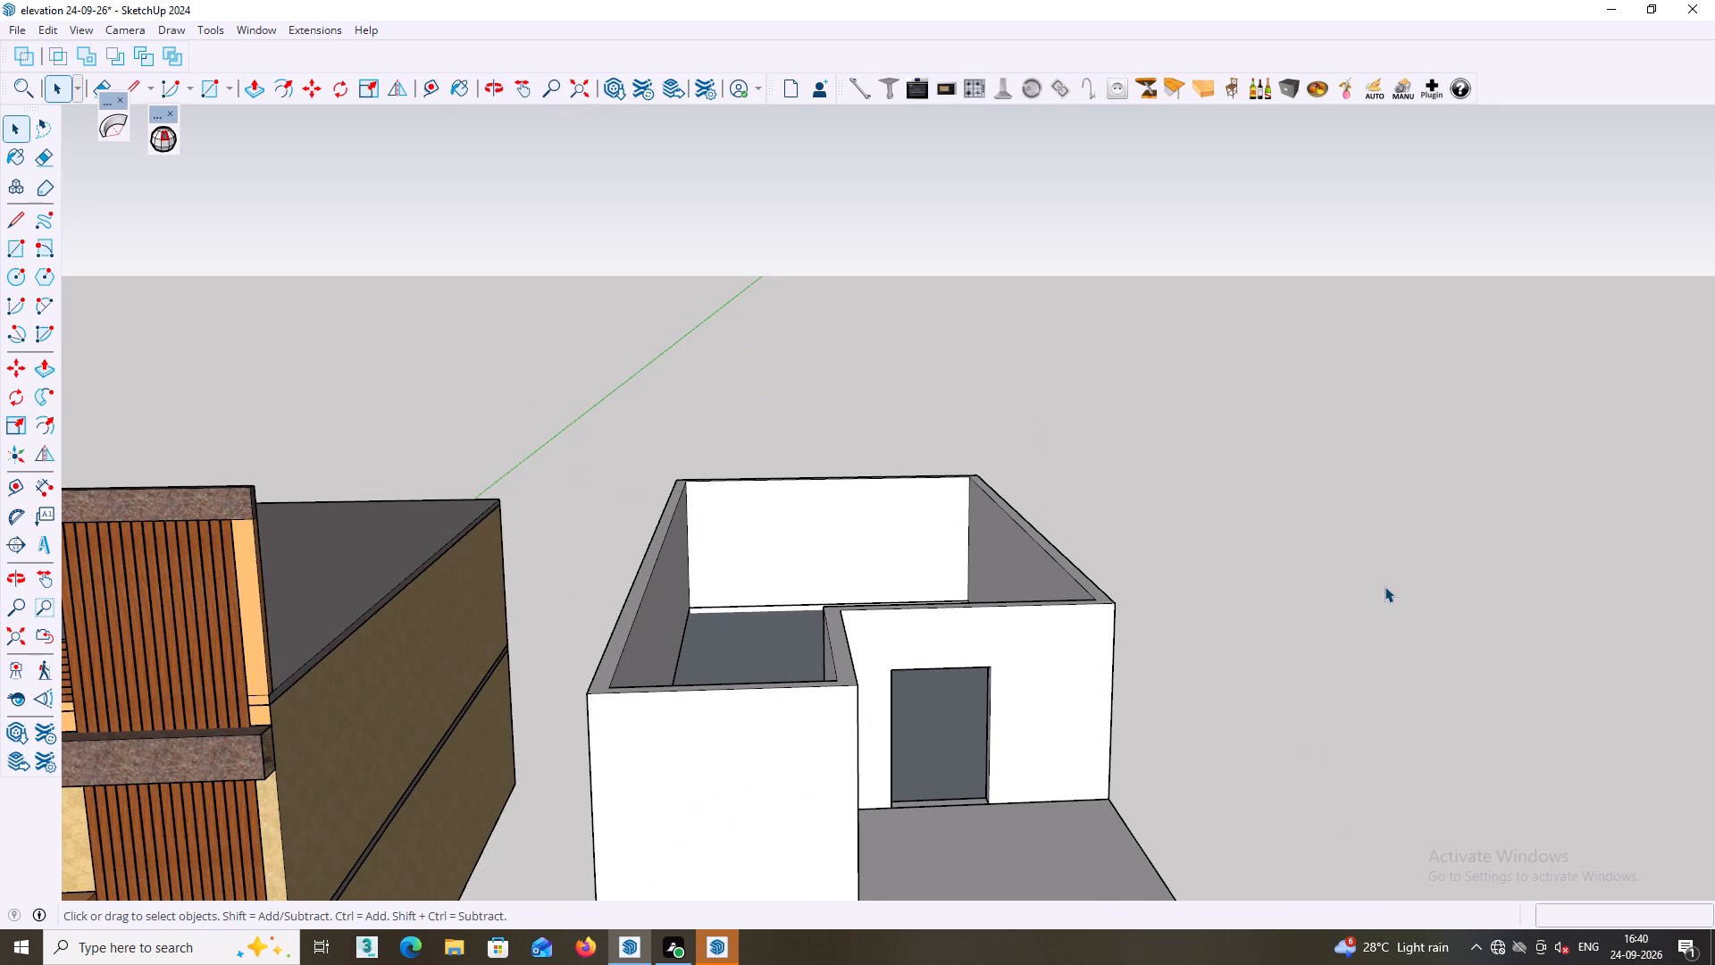
pyautogui.keyDown('shift'); pyautogui.moveTo(1385, 581); pyautogui.dragTo(1290, 466, button='middle'); pyautogui.keyUp('shift')
pyautogui.moveTo(1288, 580); pyautogui.dragTo(1330, 660, button='middle')
pyautogui.keyDown('shift'); pyautogui.moveTo(1346, 648); pyautogui.dragTo(1308, 492, button='middle'); pyautogui.keyUp('shift')
pyautogui.middleClick(1305, 605)
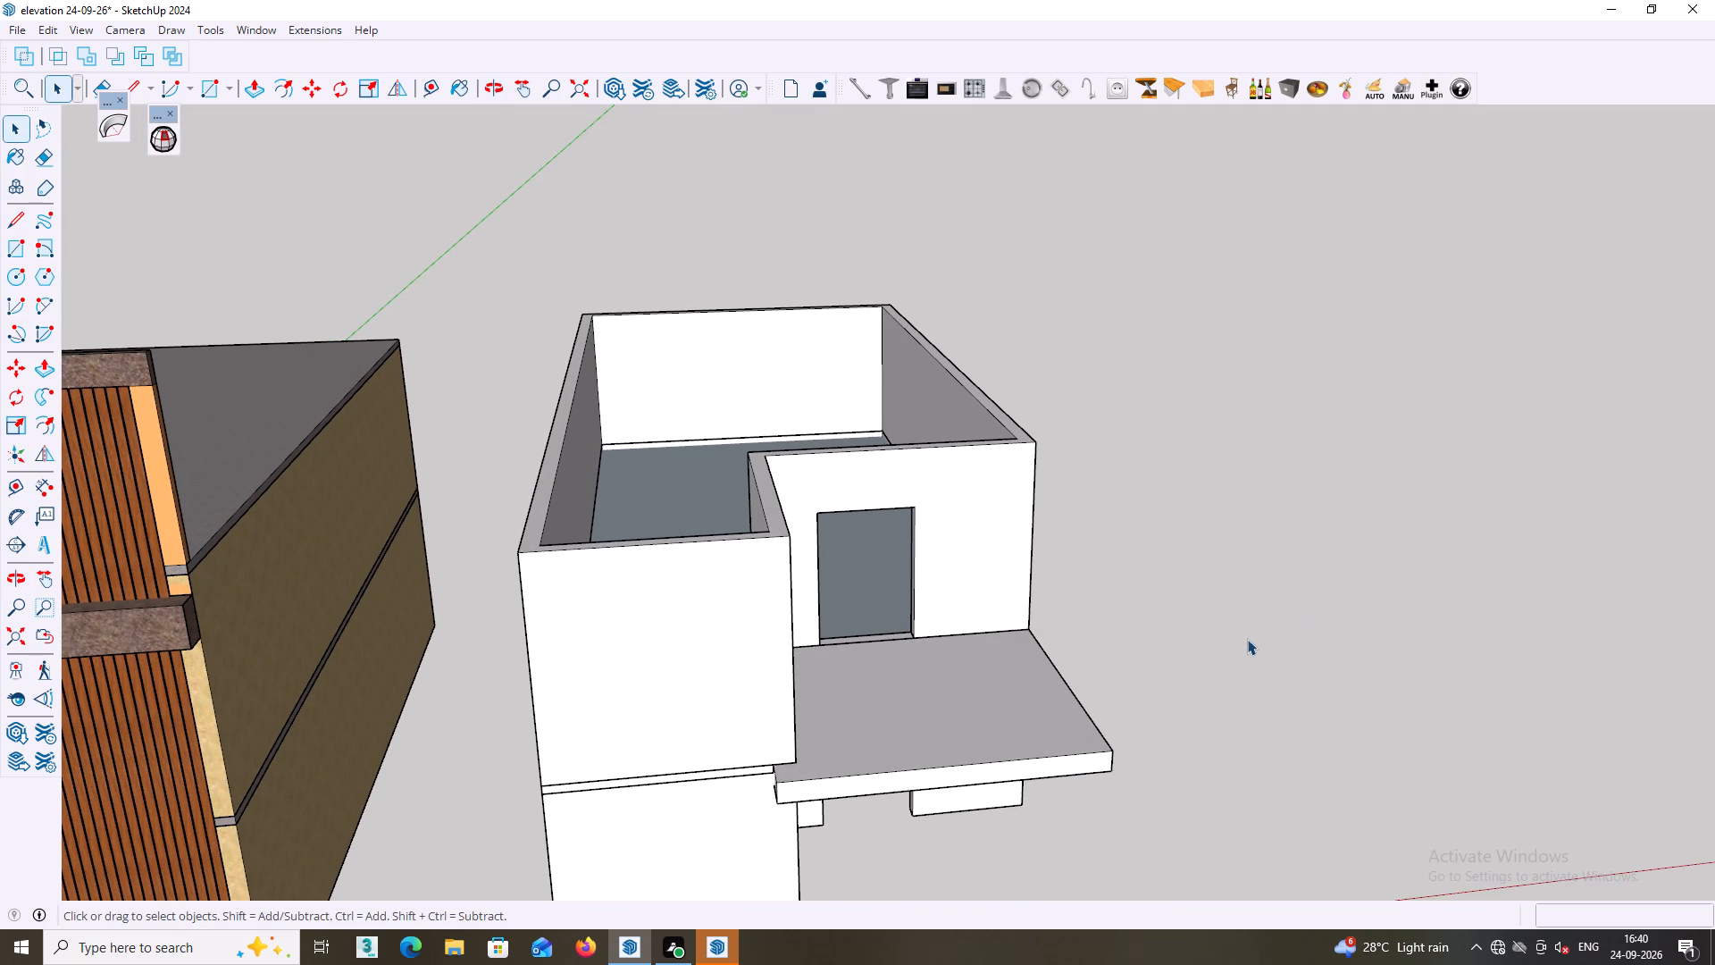
pyautogui.moveTo(1188, 659); pyautogui.dragTo(1187, 699, button='middle')
pyautogui.moveTo(1084, 605); pyautogui.dragTo(1079, 652, button='middle')
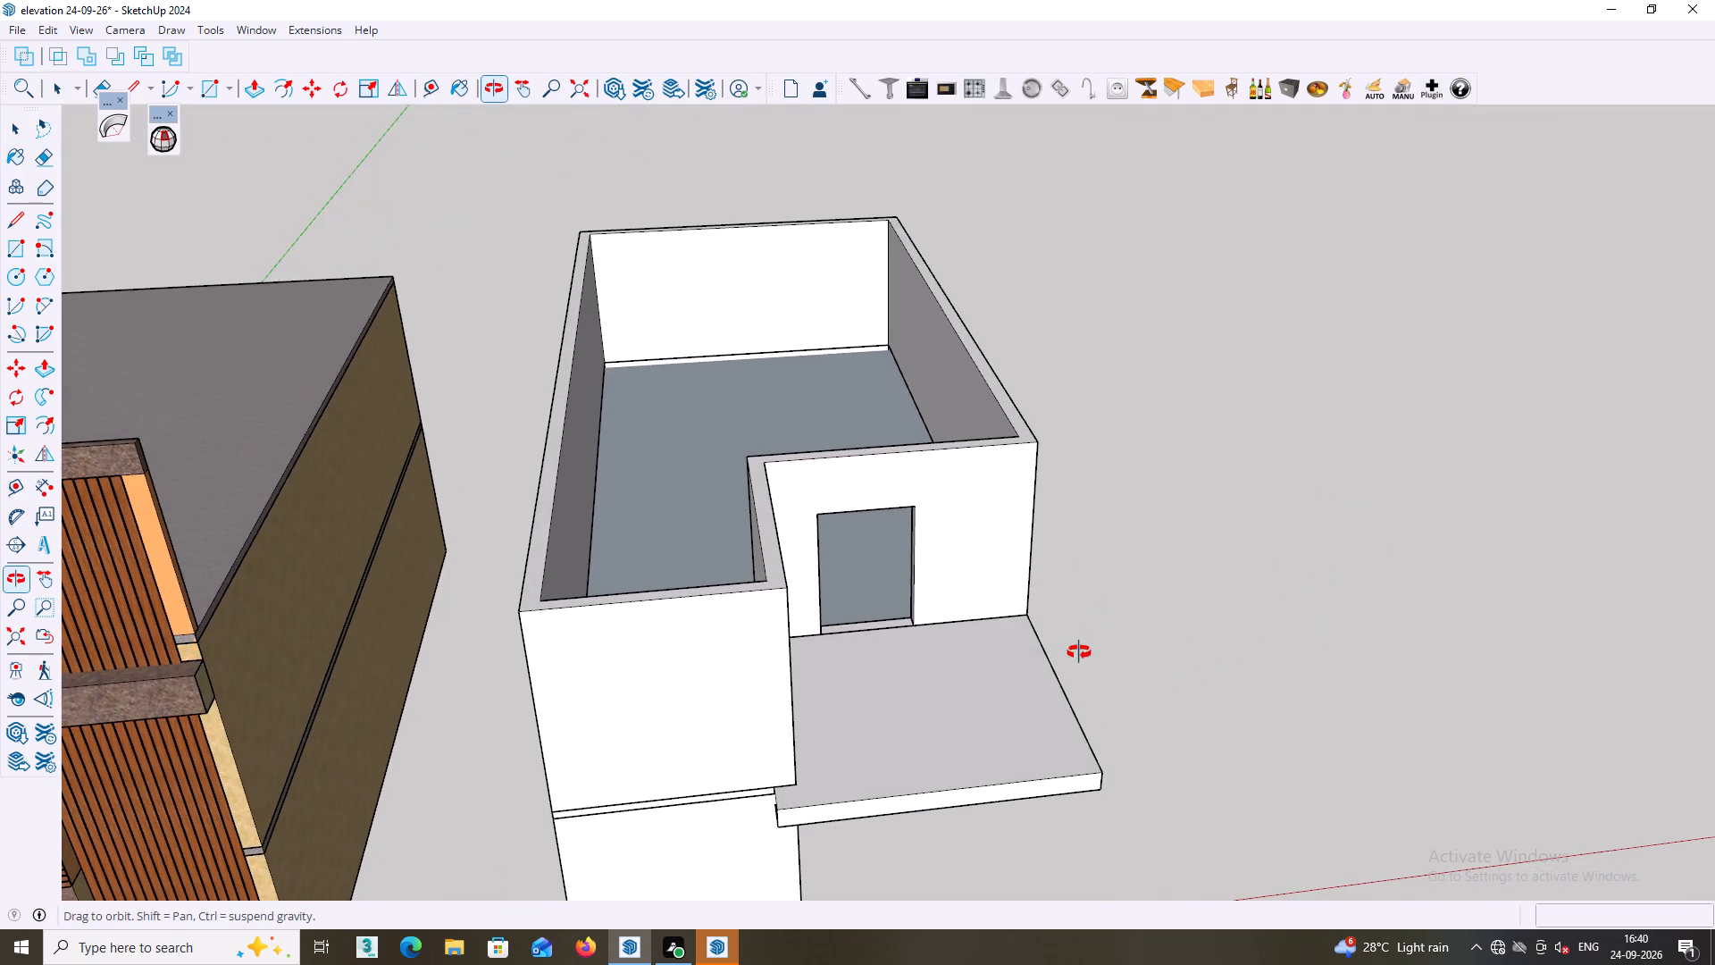
pyautogui.moveTo(1079, 652); pyautogui.dragTo(1039, 693, button='middle')
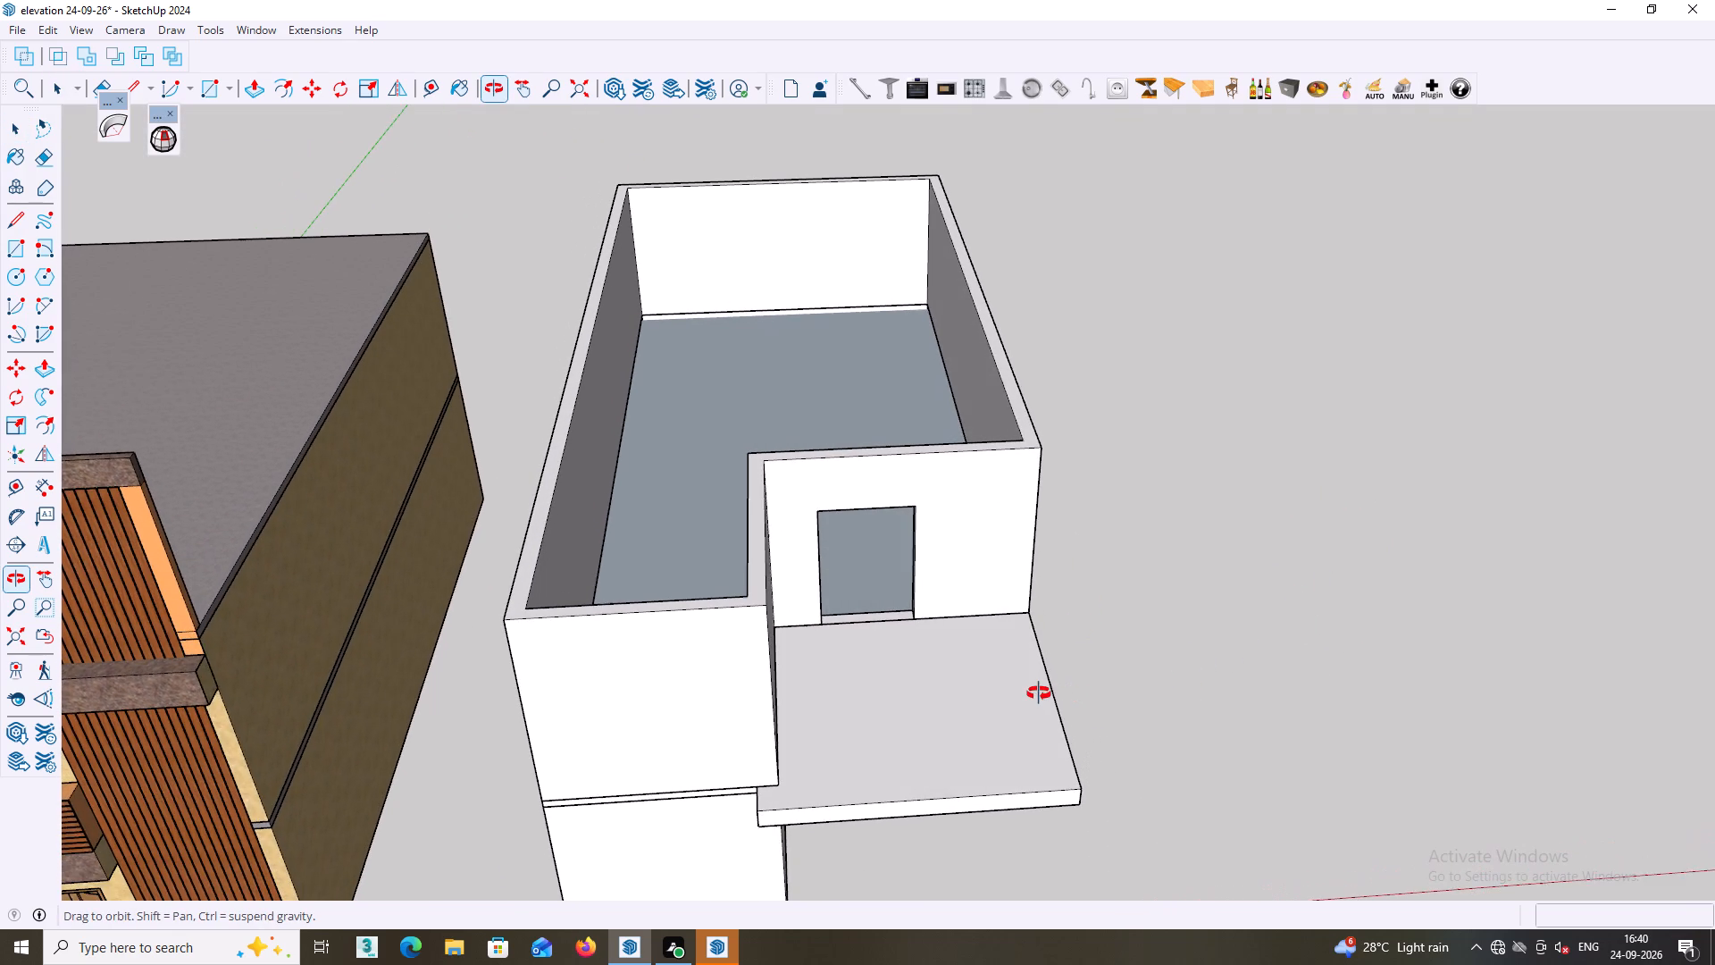
pyautogui.moveTo(1039, 693); pyautogui.dragTo(1008, 699, button='middle')
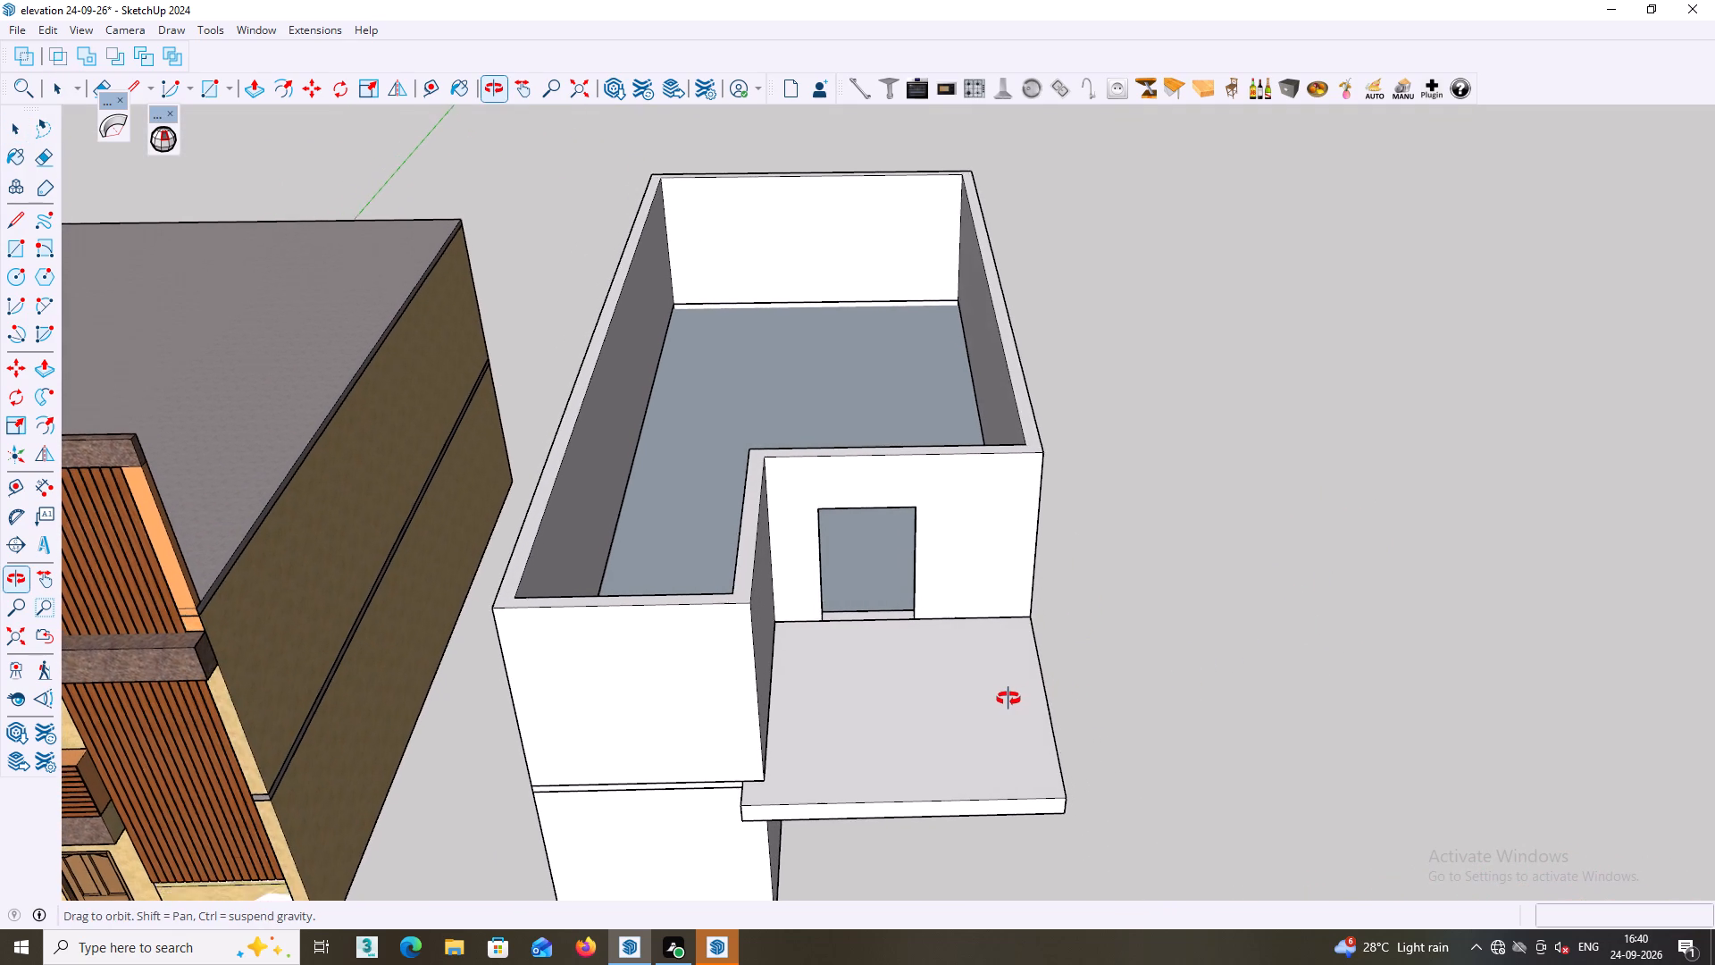
# Make a group of all the second house's upper-storey wall geometry within its existing group.
pyautogui.moveTo(1008, 699); pyautogui.dragTo(1007, 699, button='middle')
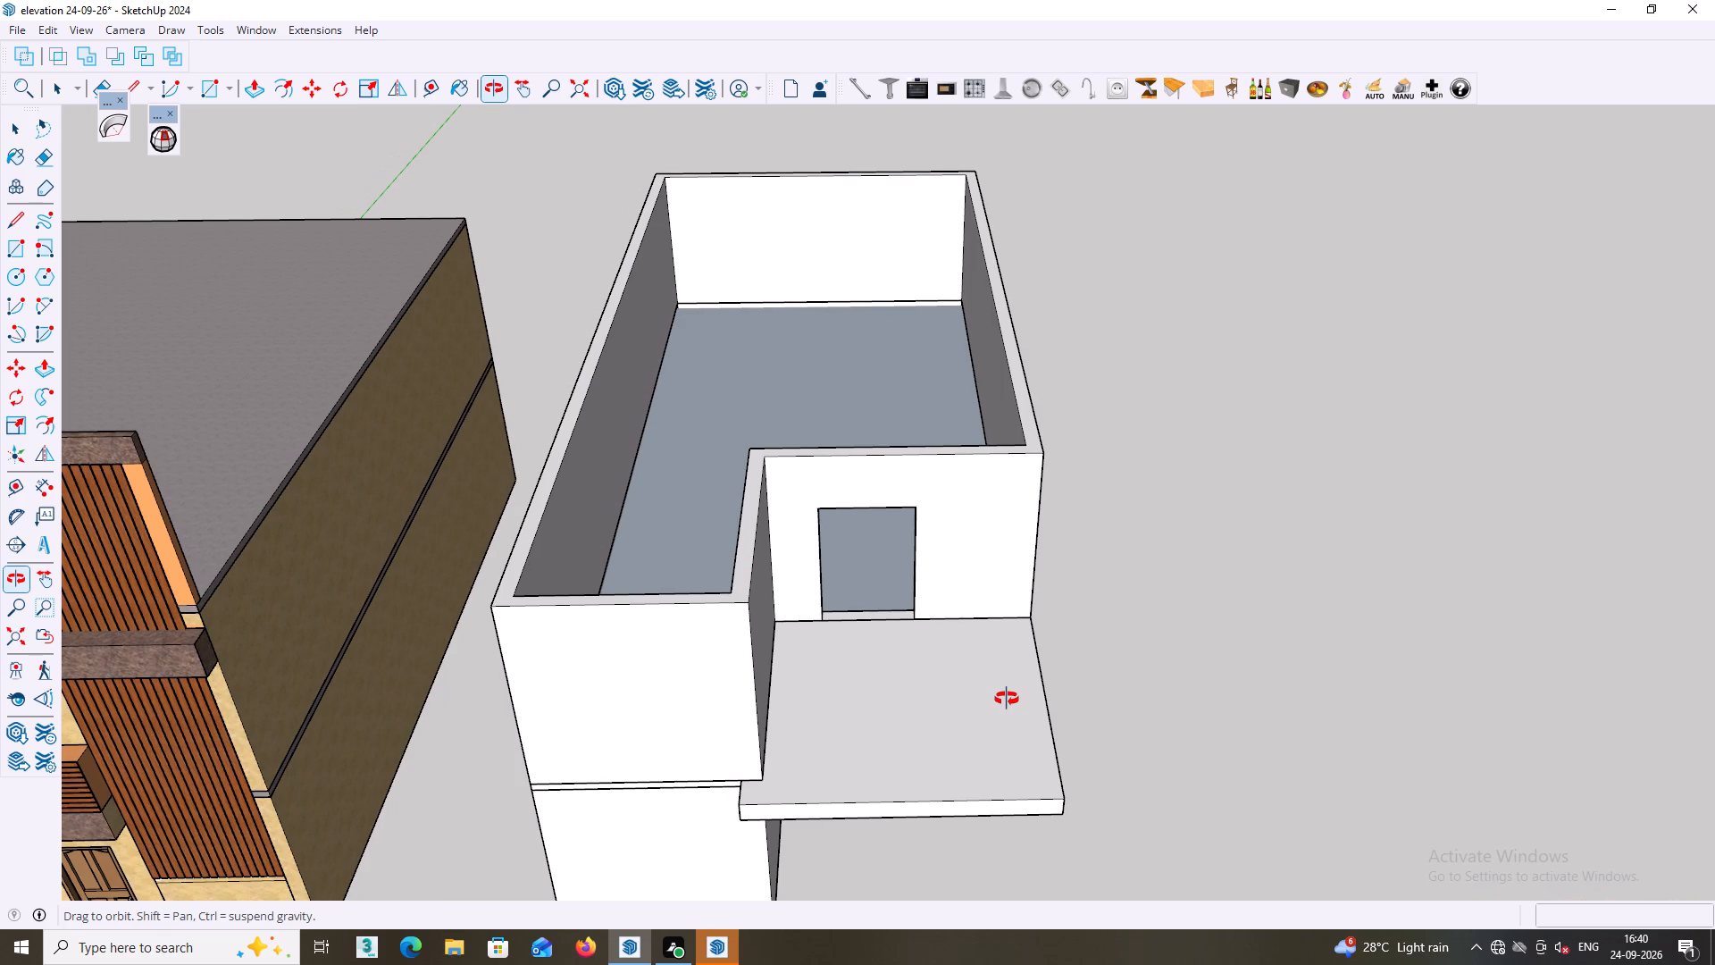
pyautogui.moveTo(1007, 699); pyautogui.dragTo(1003, 699, button='middle')
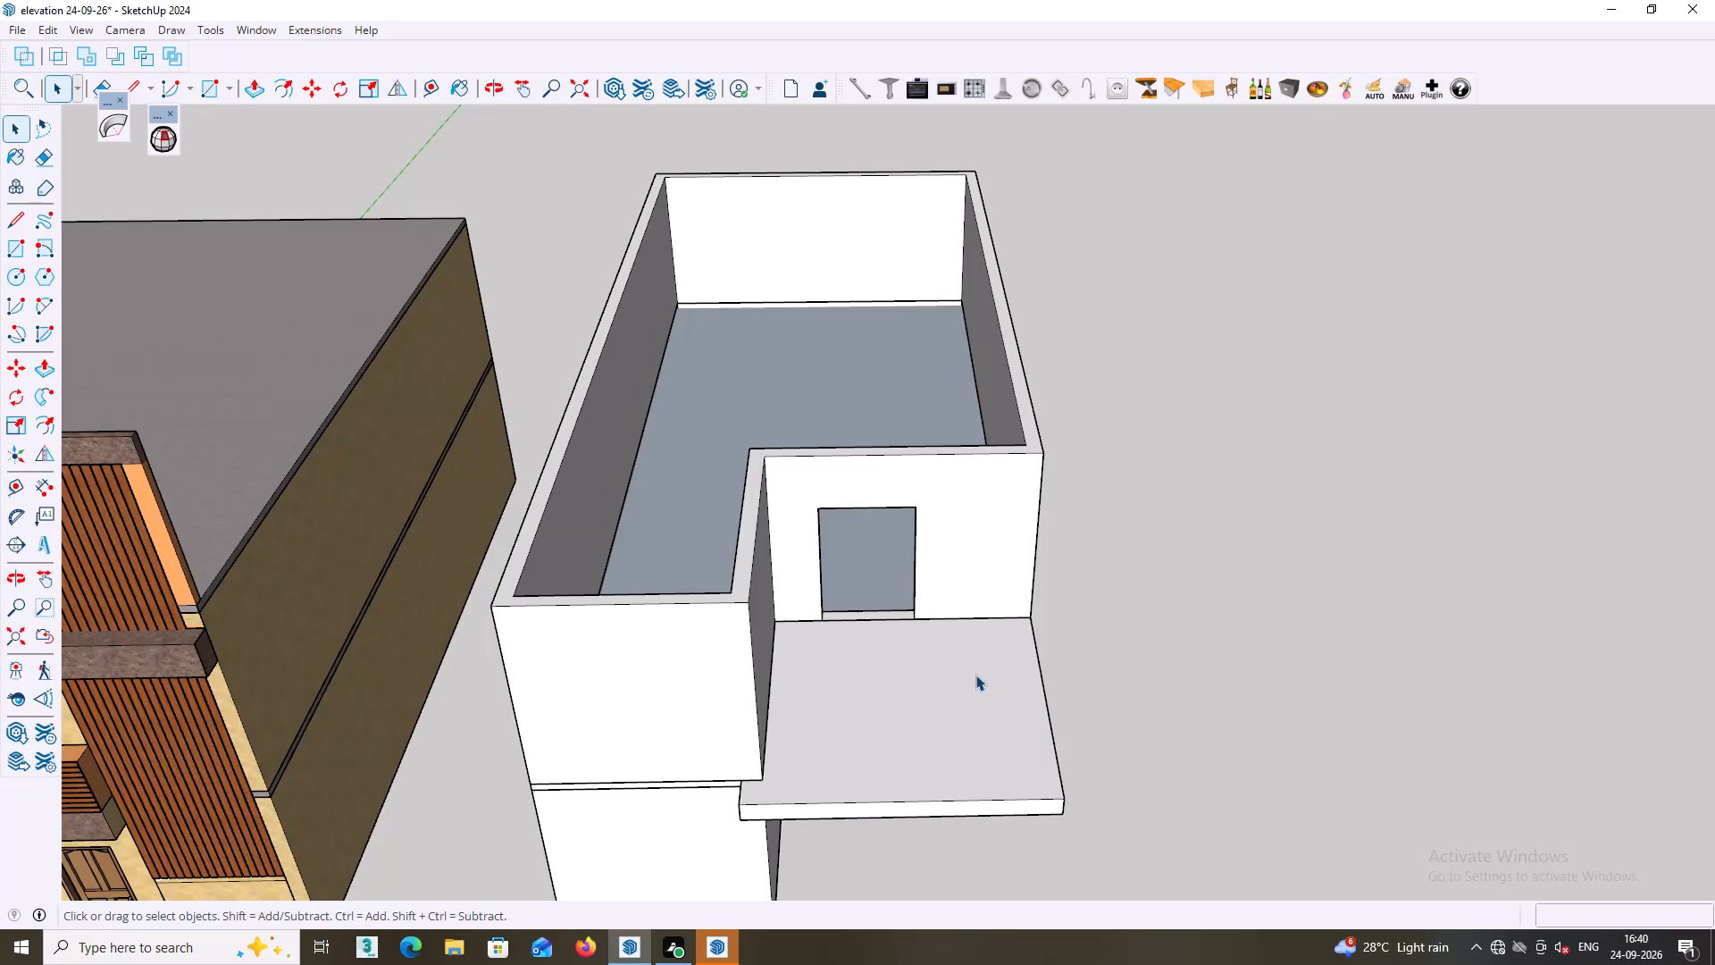
pyautogui.press('r')
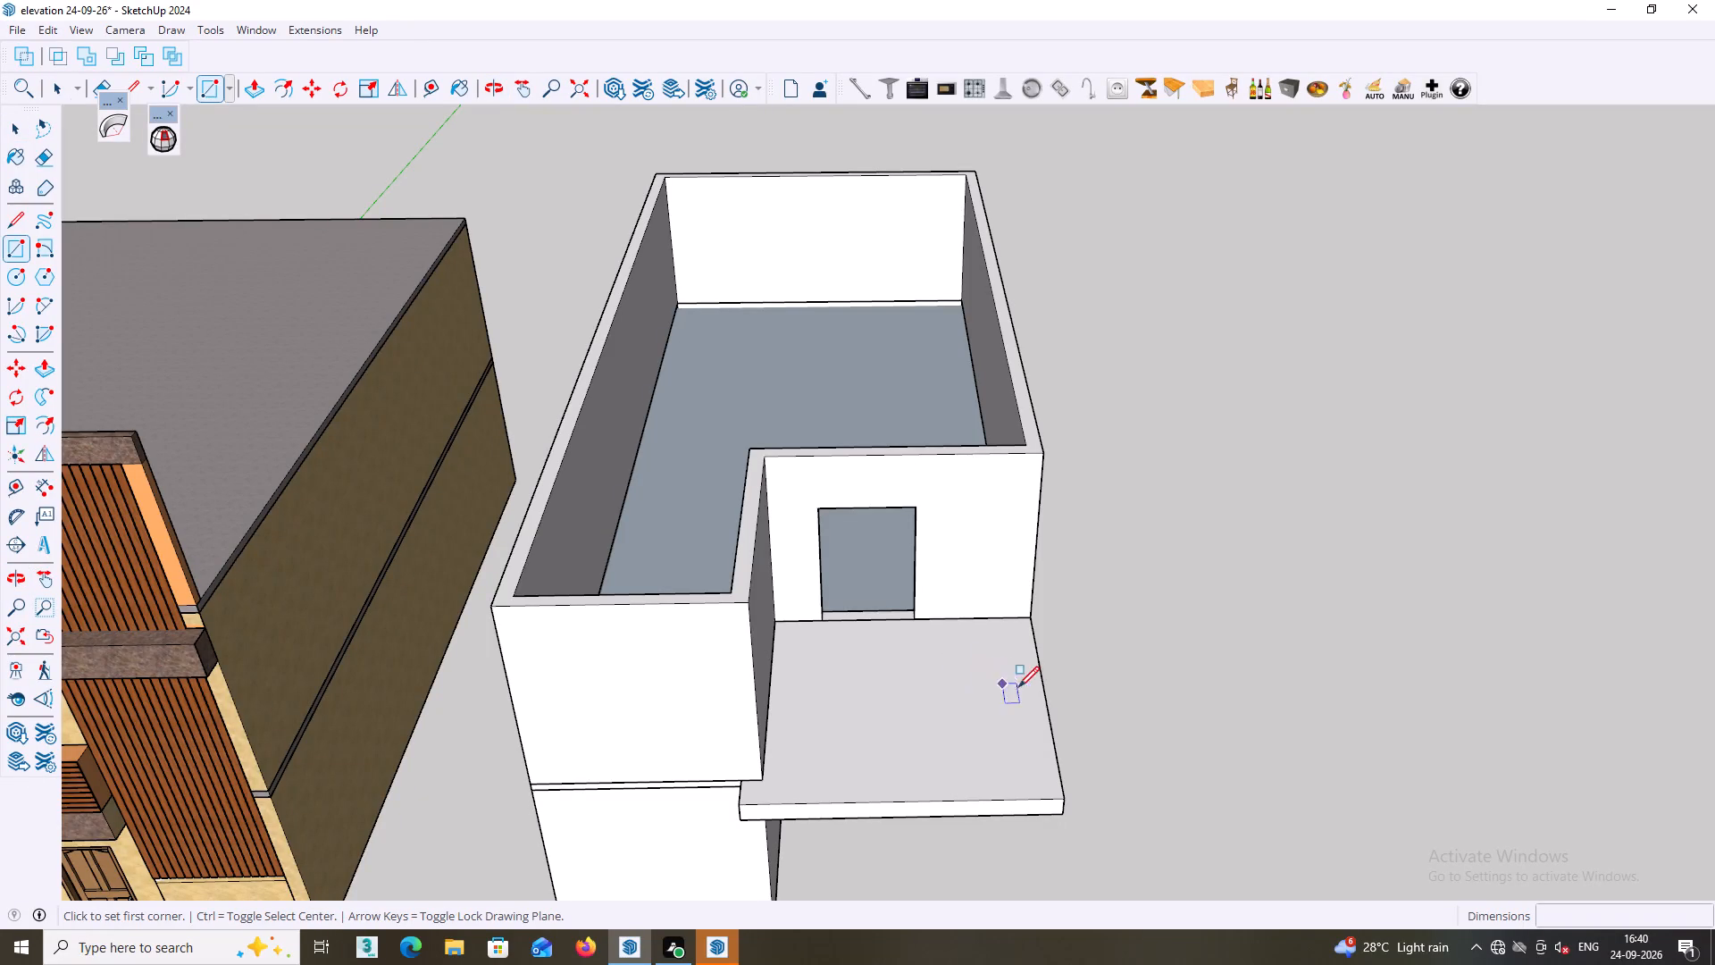
pyautogui.press('space')
pyautogui.tripleClick(977, 557)
pyautogui.click(977, 557)
pyautogui.click(977, 557)
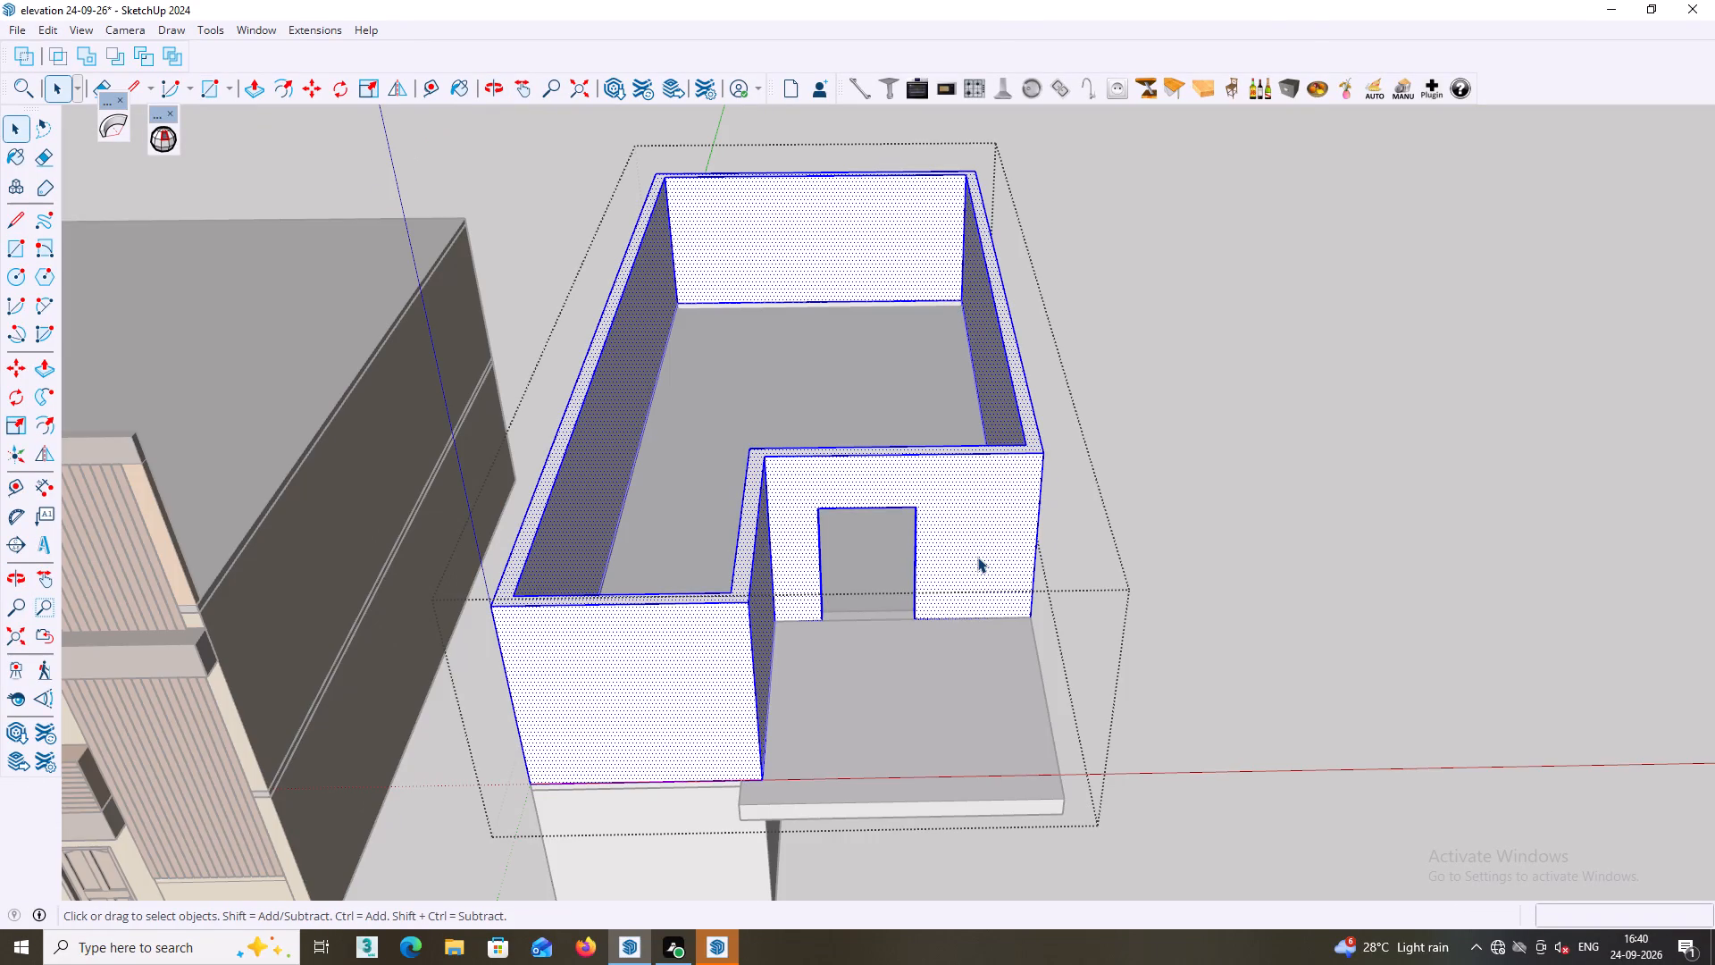
pyautogui.rightClick(977, 557)
pyautogui.click(1072, 175)
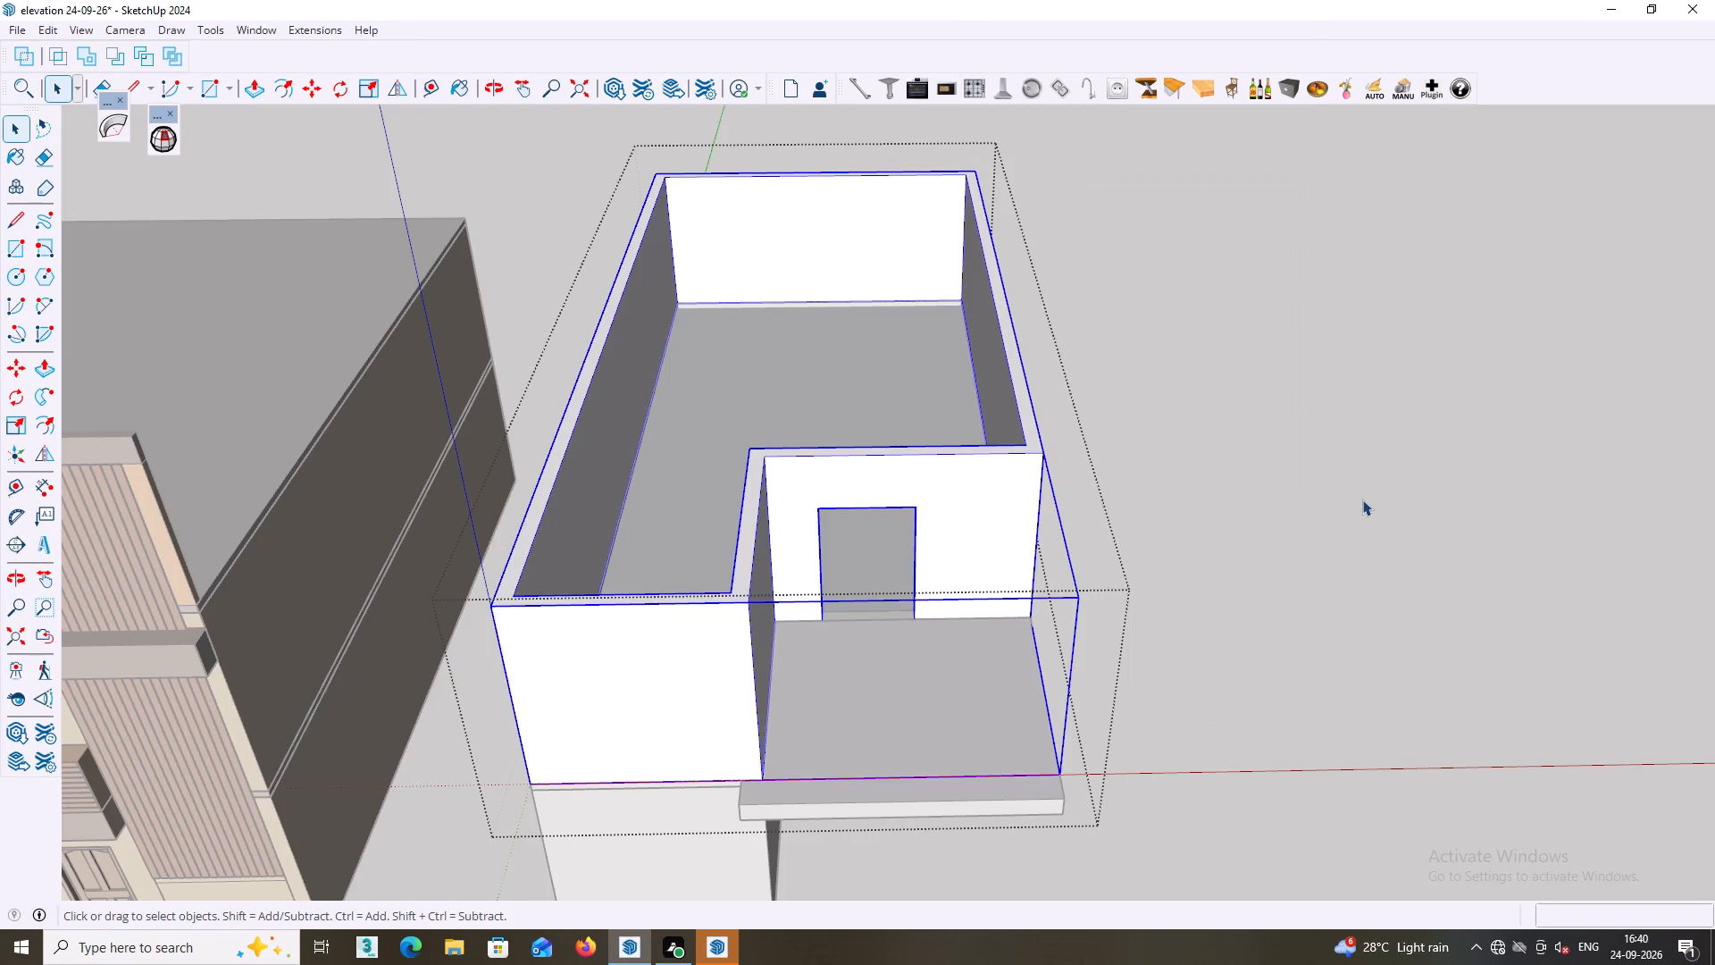
pyautogui.doubleClick(1362, 499)
# Make a group of all the floor and canopy slab geometry within its existing group.
pyautogui.doubleClick(1031, 713)
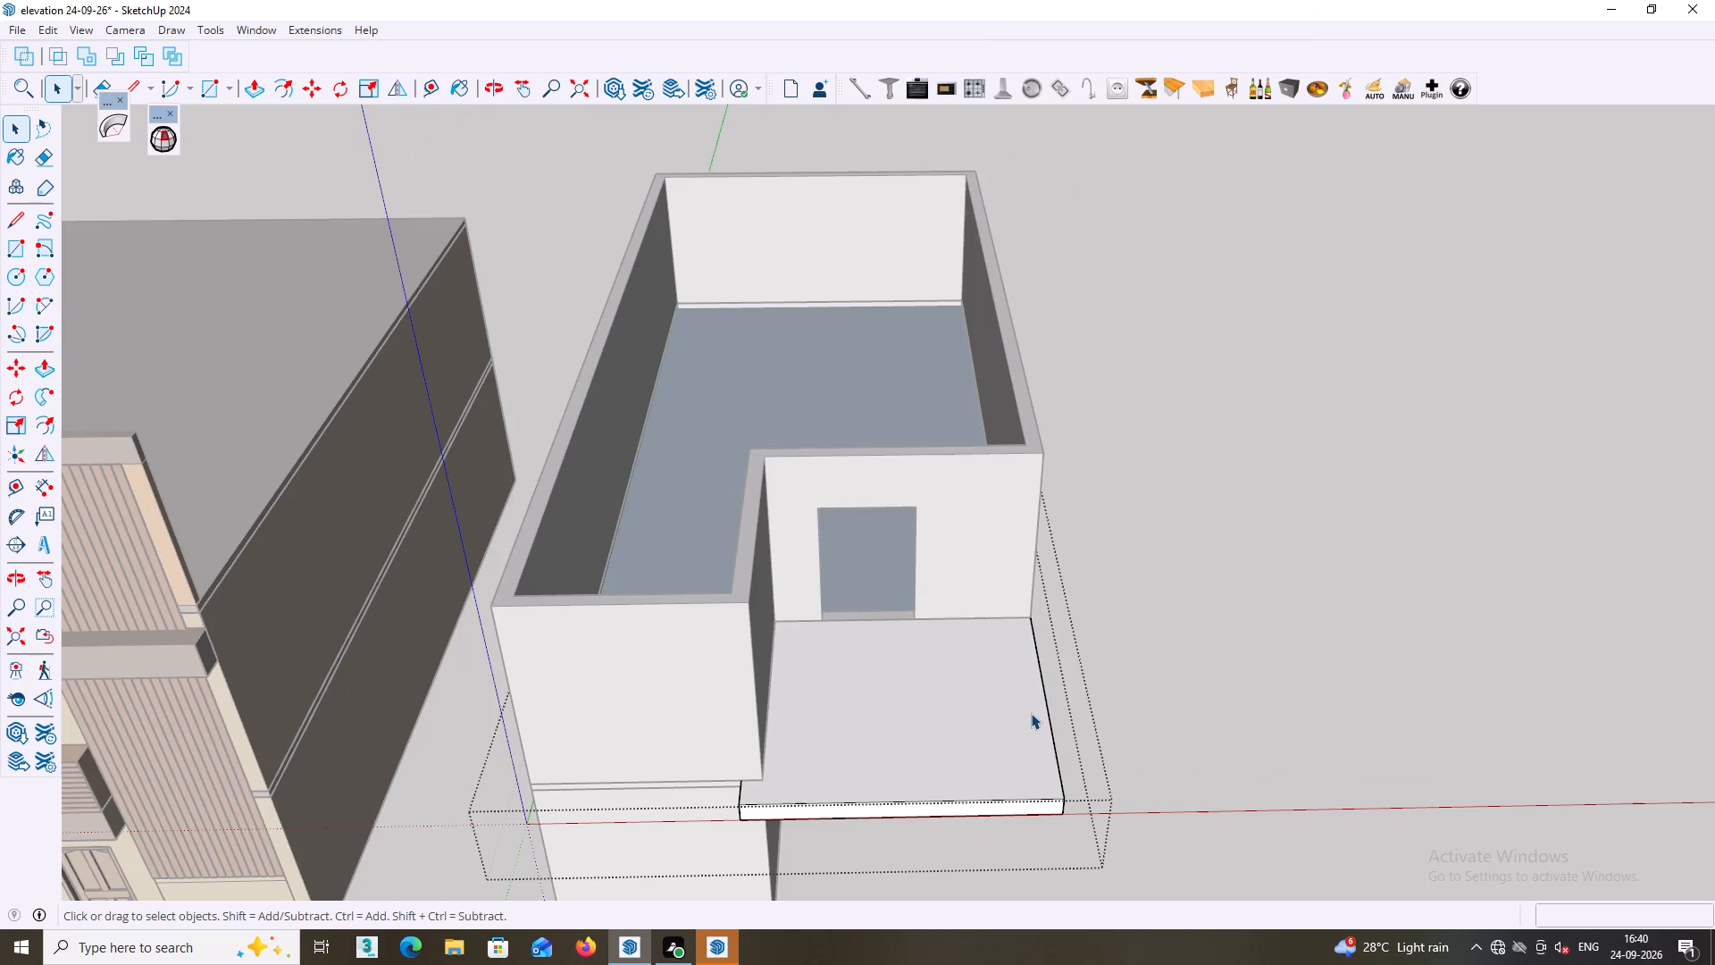
pyautogui.doubleClick(1031, 711)
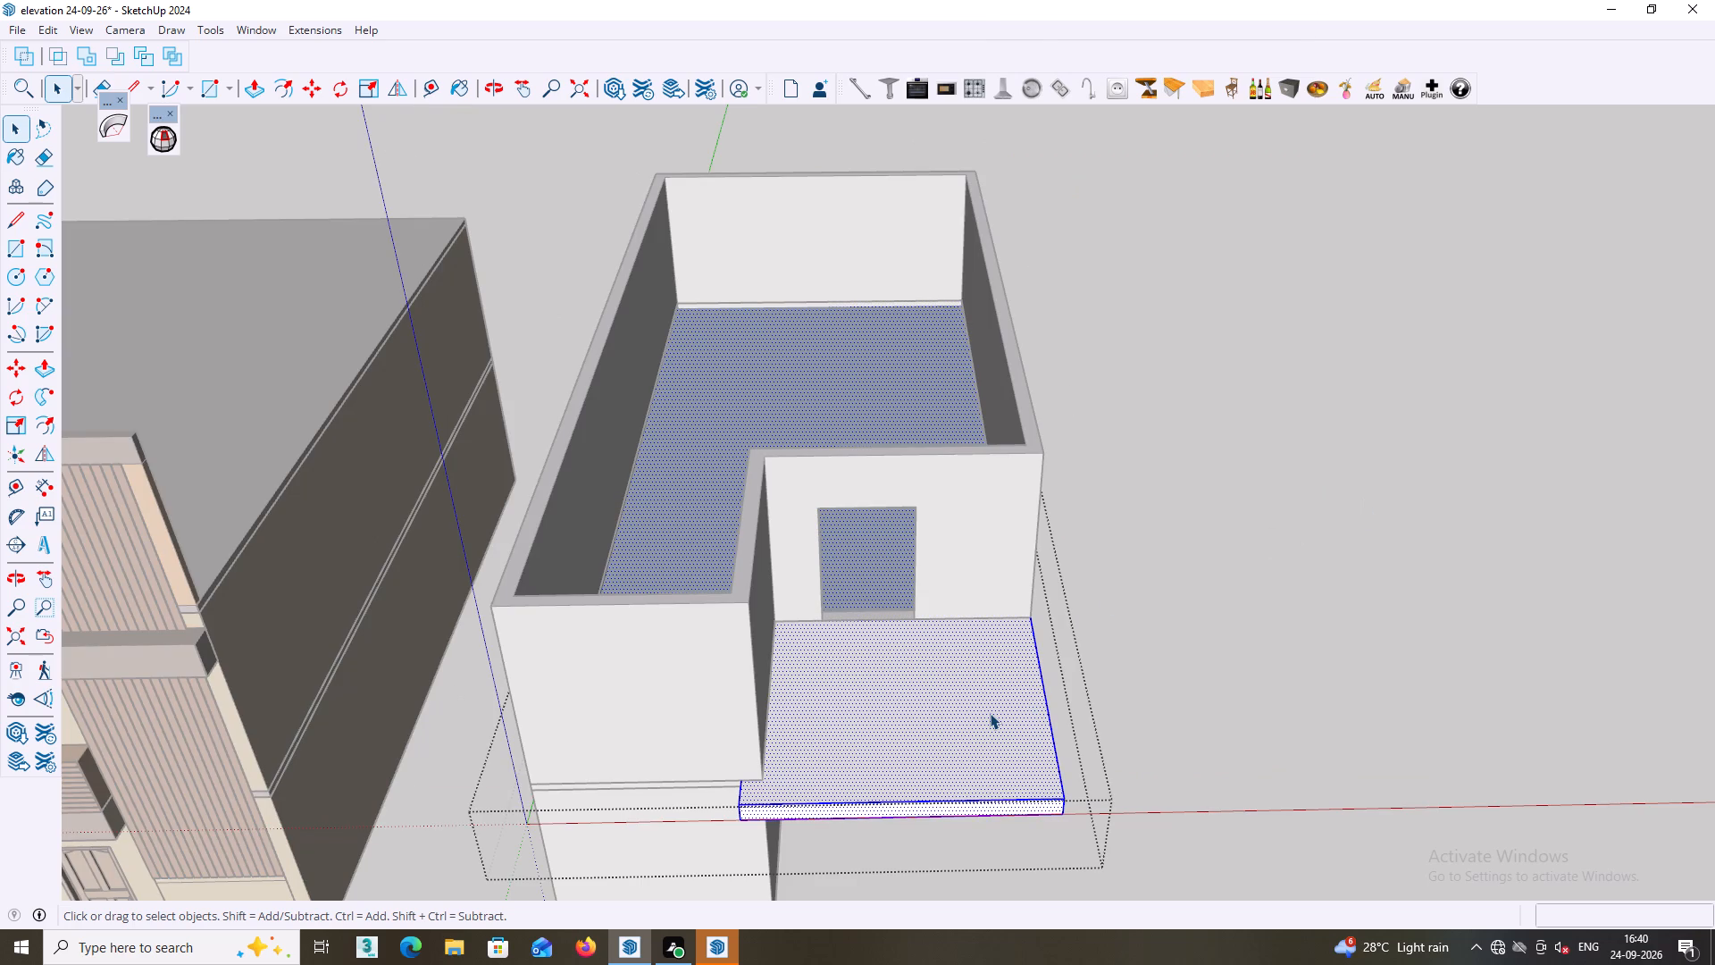
pyautogui.rightClick(990, 713)
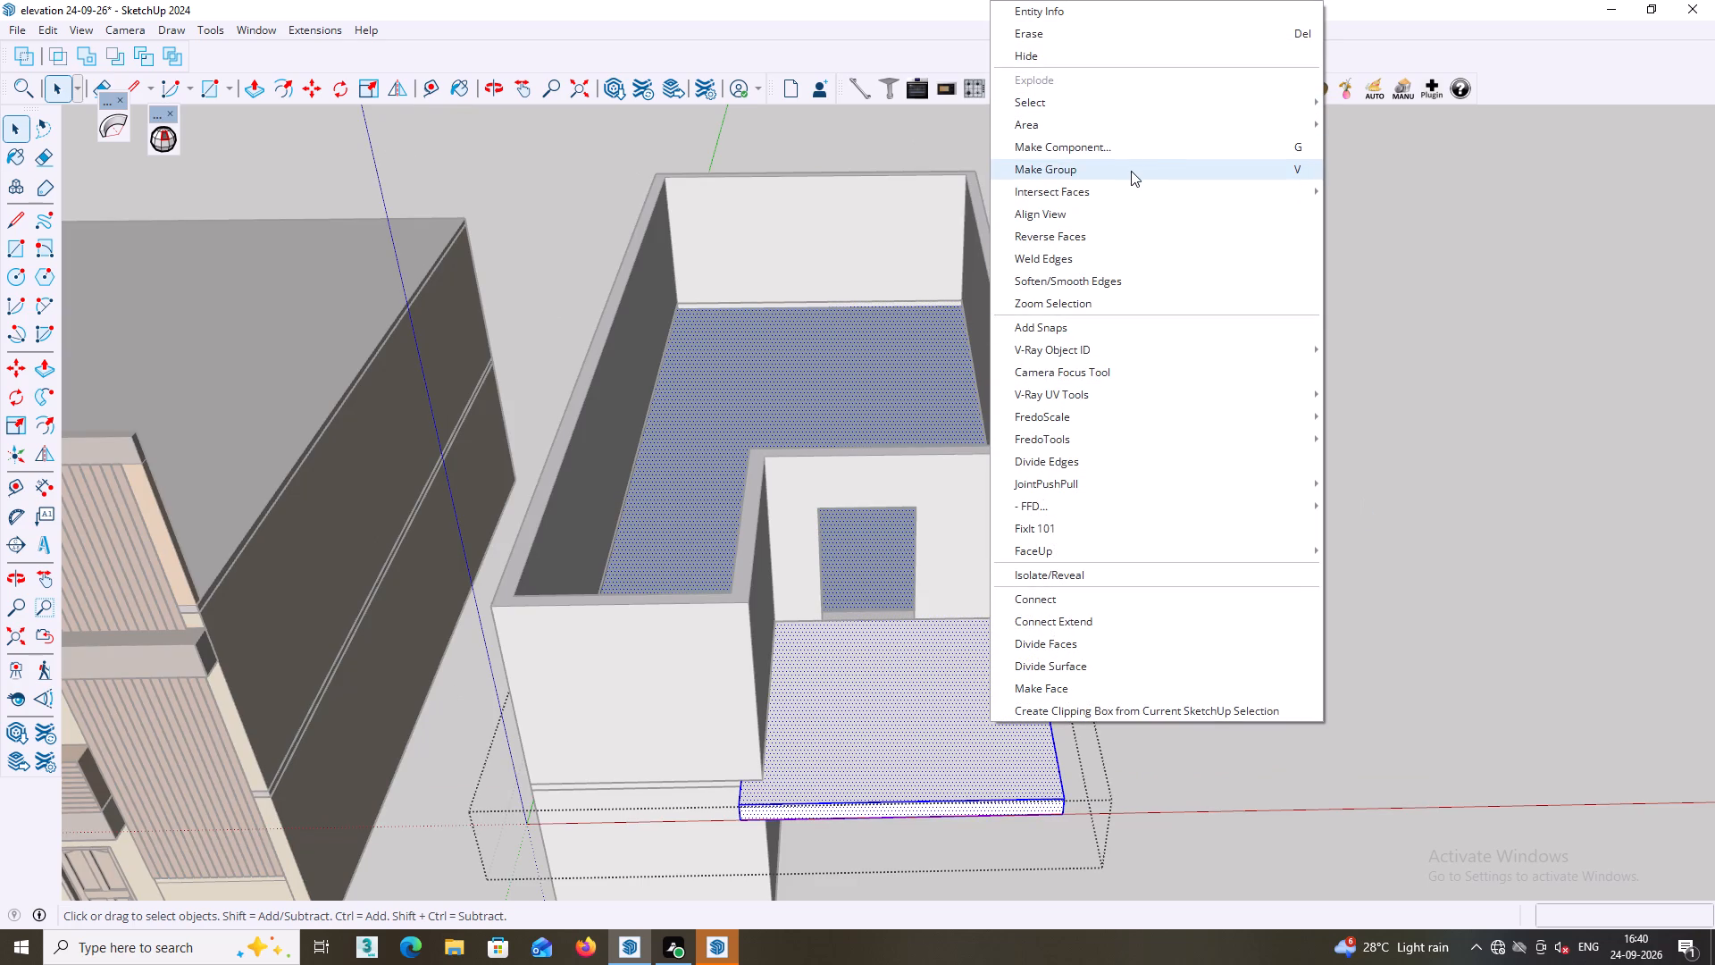
pyautogui.click(1131, 171)
pyautogui.click(1208, 590)
# Draw a rectangle about 6' 1/4" by 8' 3 1/2" on the canopy top, from the door opening's bottom corner to the slab's outer side edge.
pyautogui.moveTo(1213, 576); pyautogui.dragTo(1232, 515, button='middle')
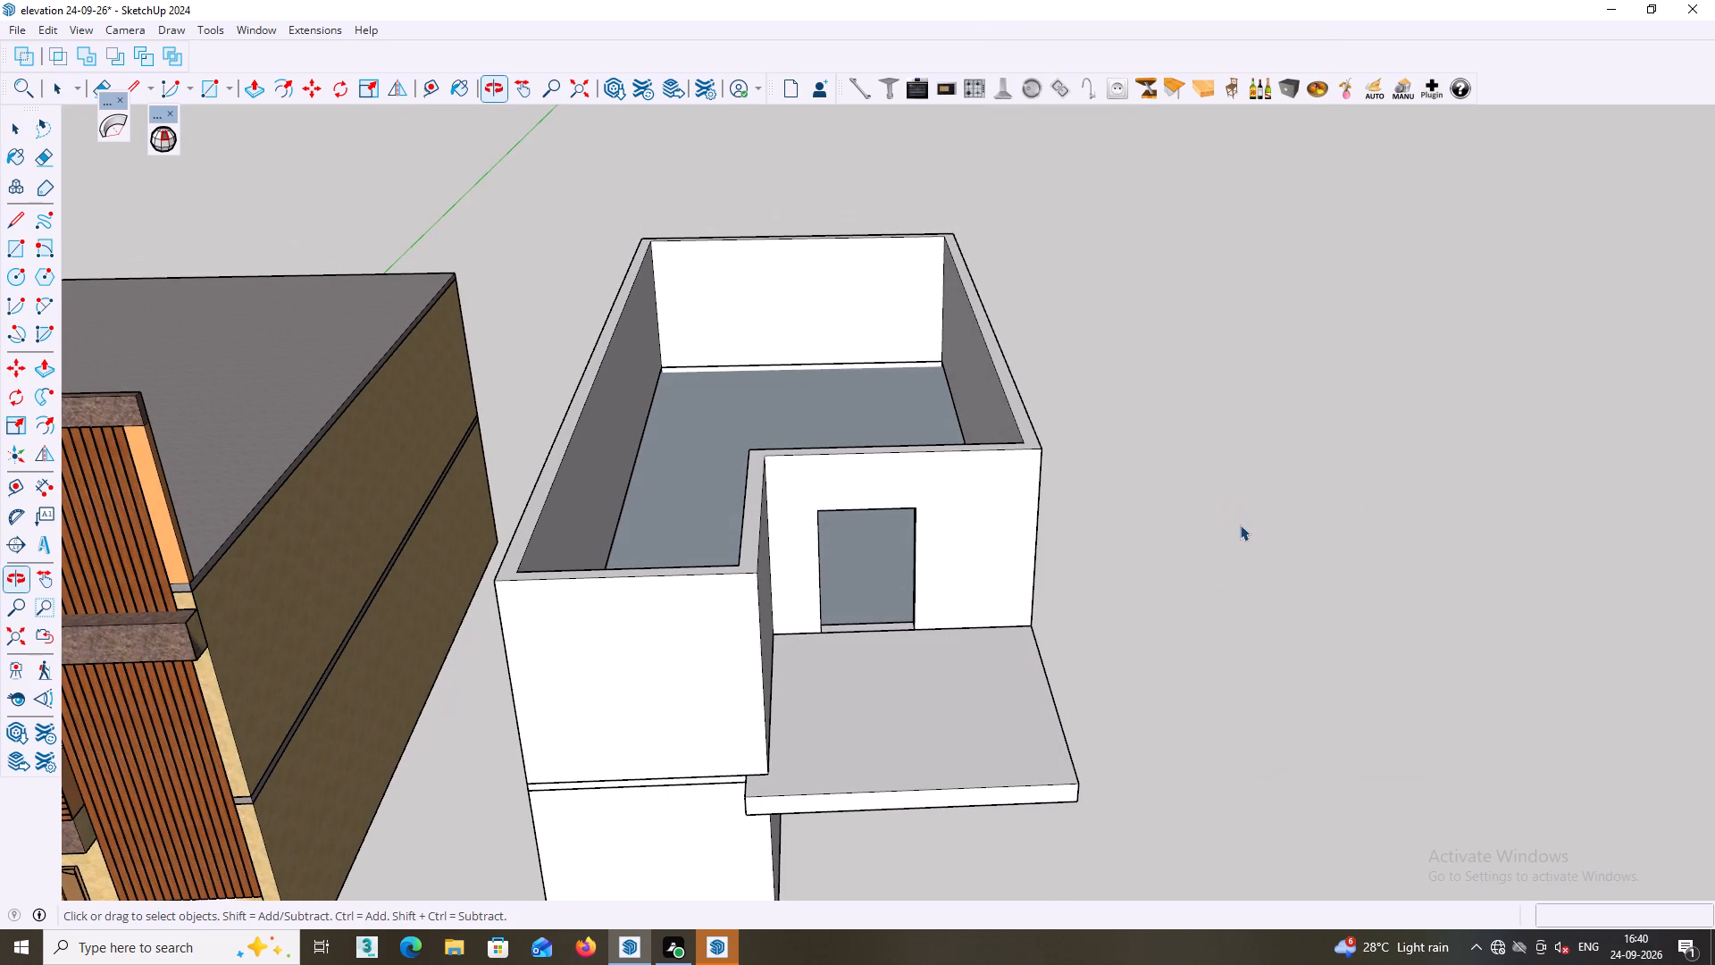
pyautogui.moveTo(1178, 630); pyautogui.dragTo(1267, 598, button='middle')
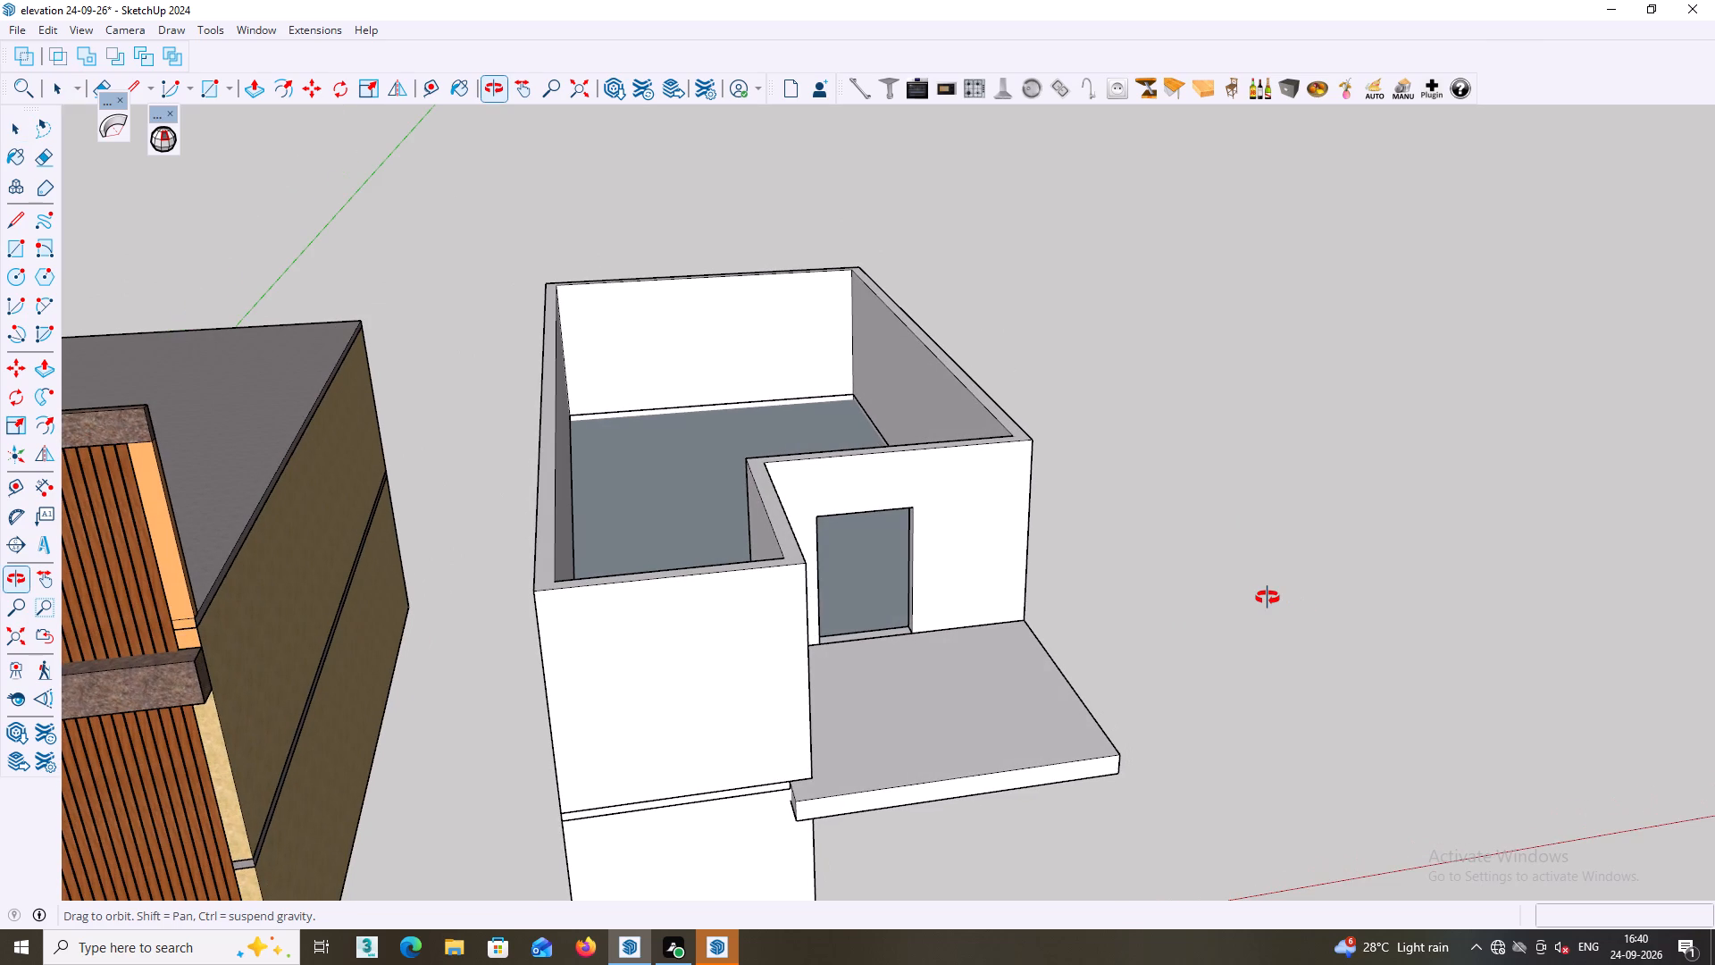
pyautogui.moveTo(1267, 598); pyautogui.dragTo(1244, 592, button='middle')
pyautogui.moveTo(1160, 587); pyautogui.dragTo(1117, 600, button='middle')
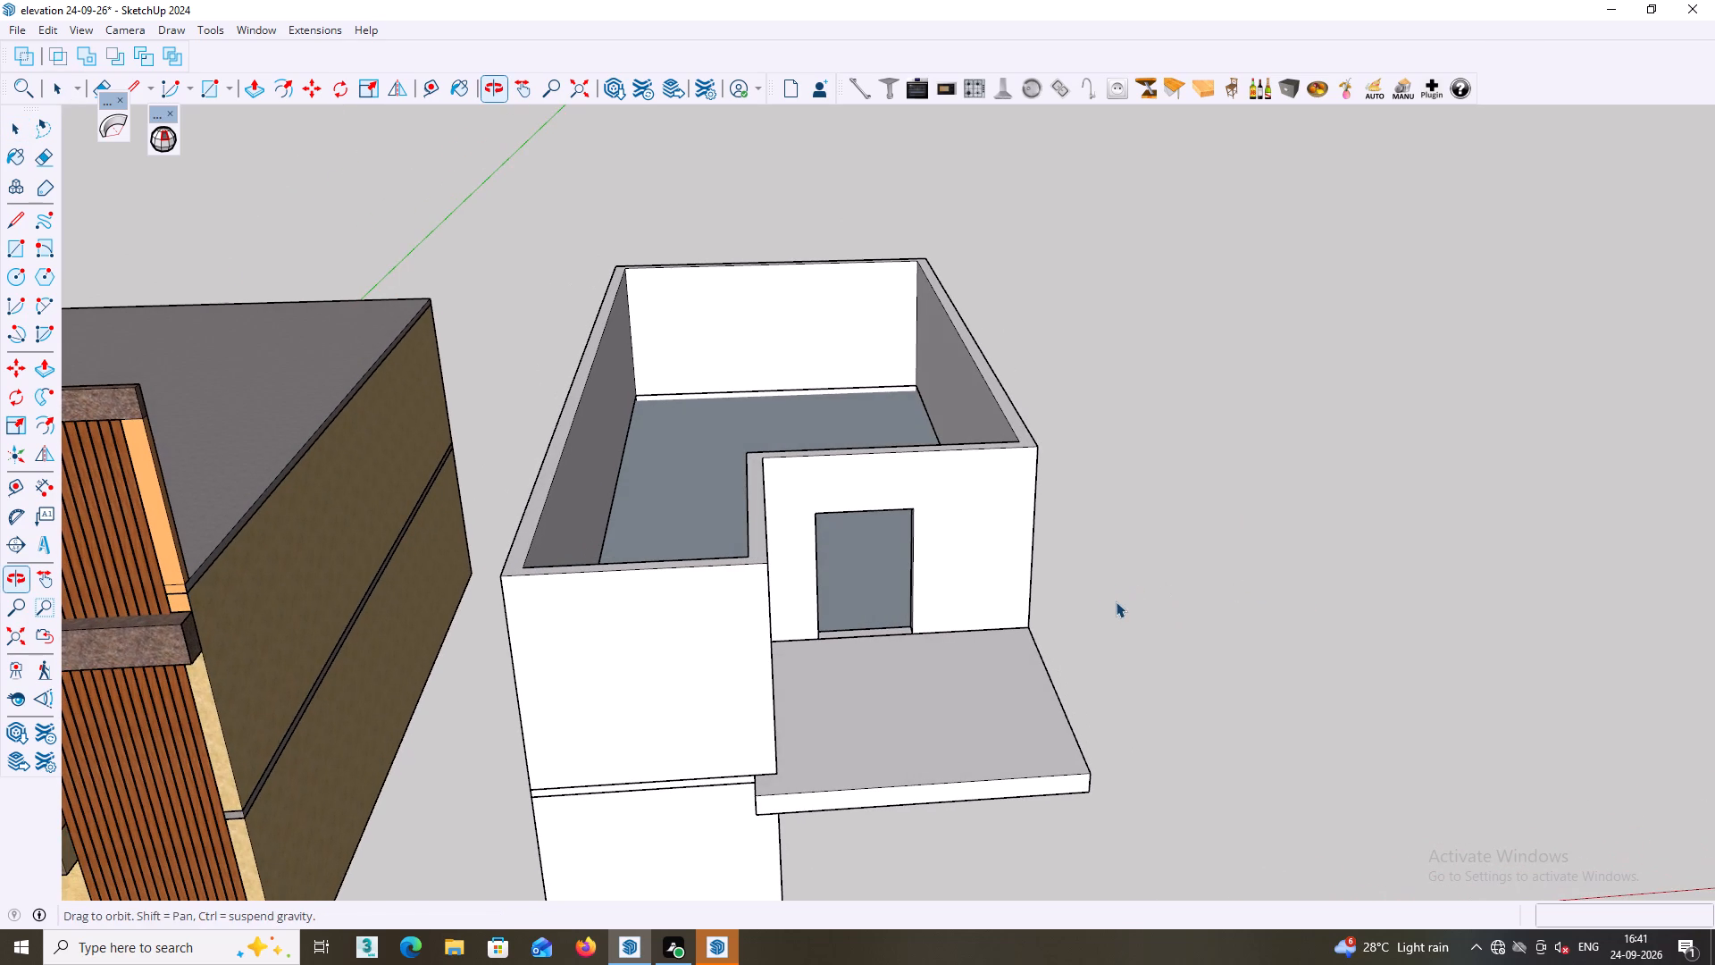
pyautogui.keyDown('shift'); pyautogui.moveTo(1117, 603); pyautogui.dragTo(1079, 553, button='middle'); pyautogui.keyUp('shift')
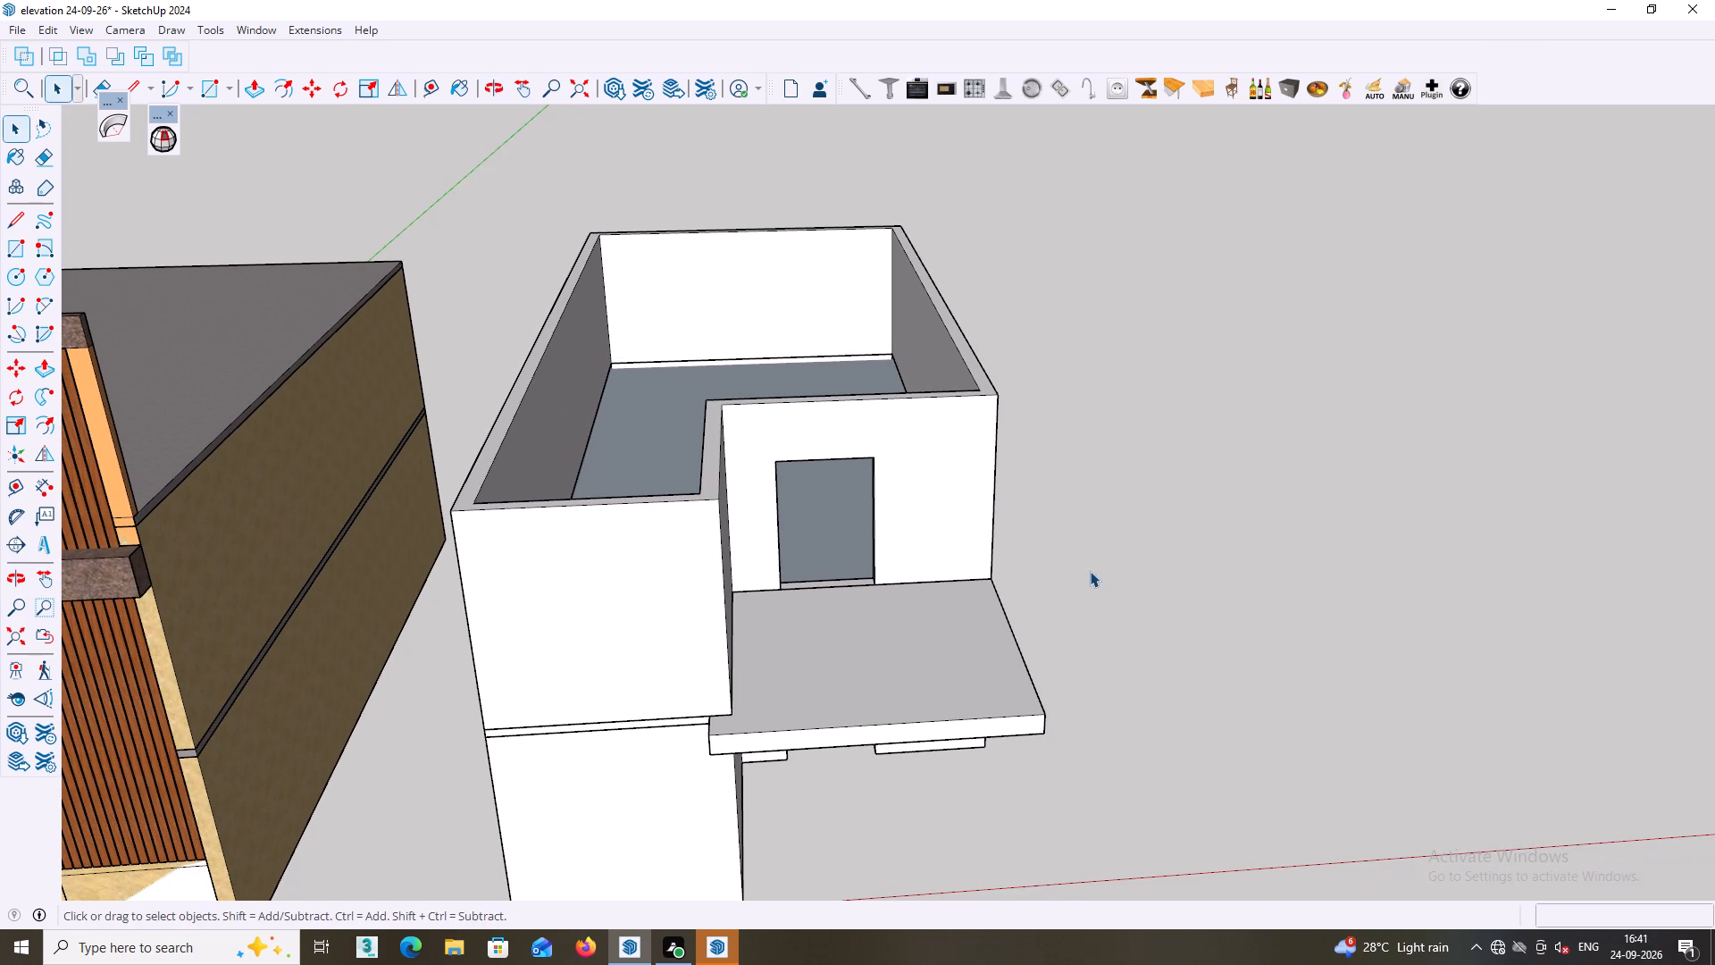
pyautogui.moveTo(1092, 576); pyautogui.dragTo(1093, 596, button='middle')
pyautogui.moveTo(1093, 596); pyautogui.dragTo(1095, 606, button='middle')
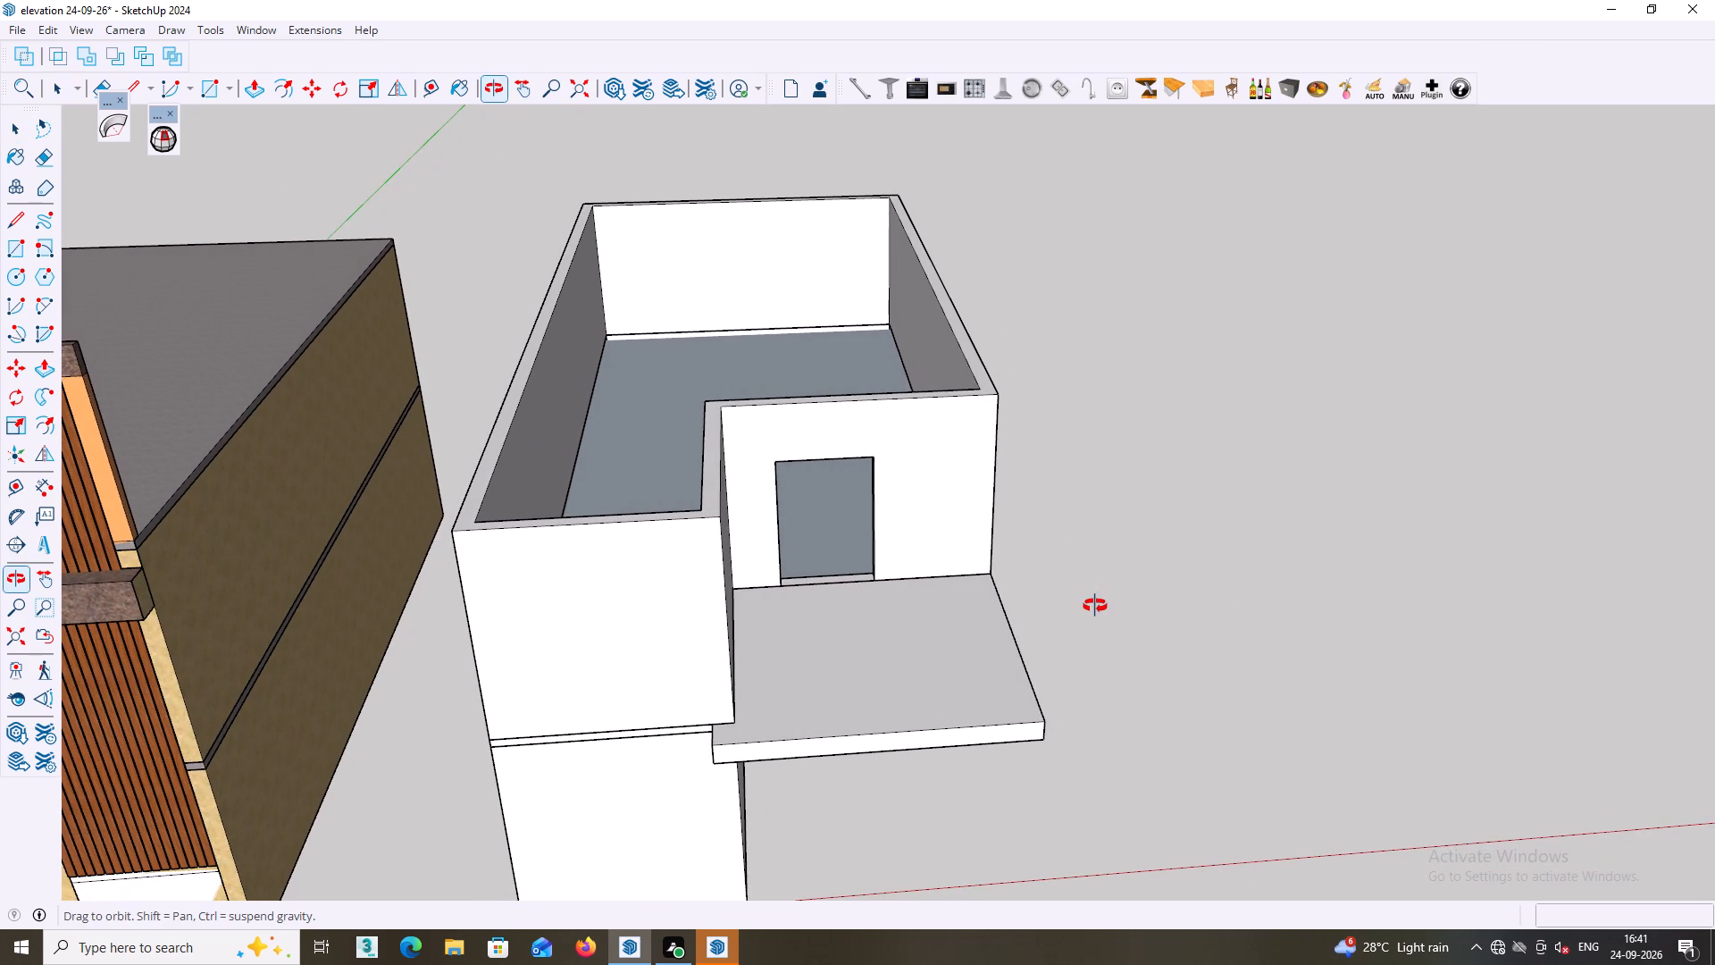
pyautogui.moveTo(1095, 606); pyautogui.dragTo(1096, 608, button='middle')
pyautogui.press('r')
pyautogui.scroll(2, 932, 576)
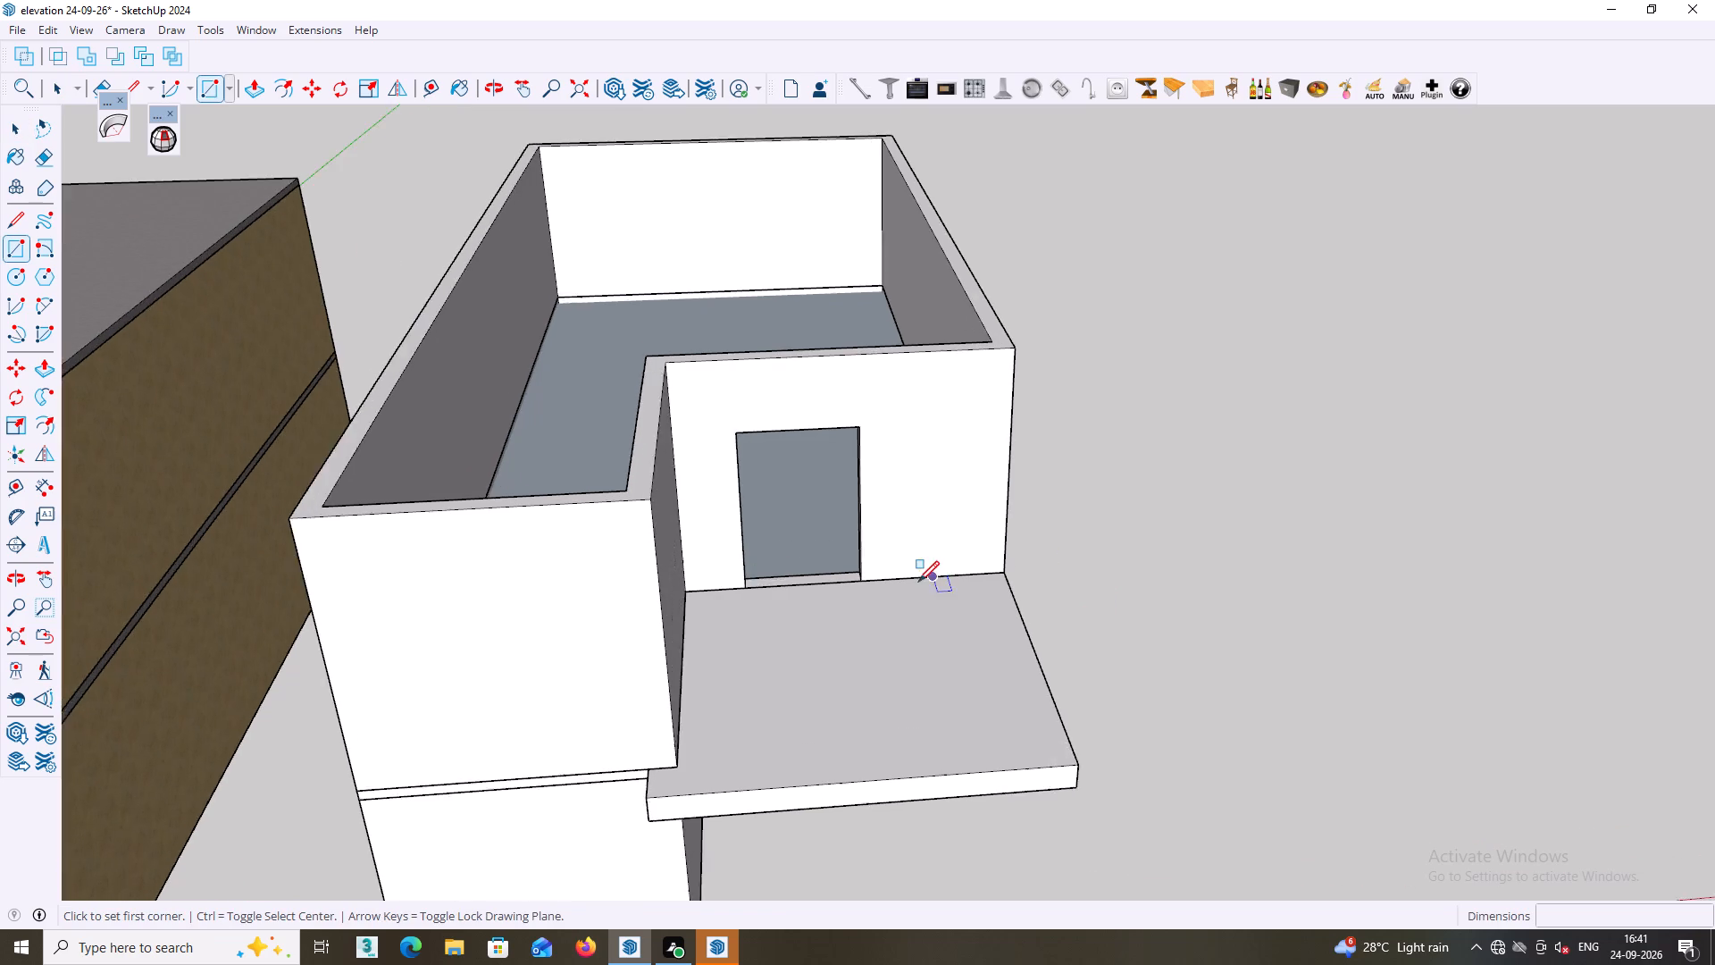
pyautogui.scroll(3, 918, 582)
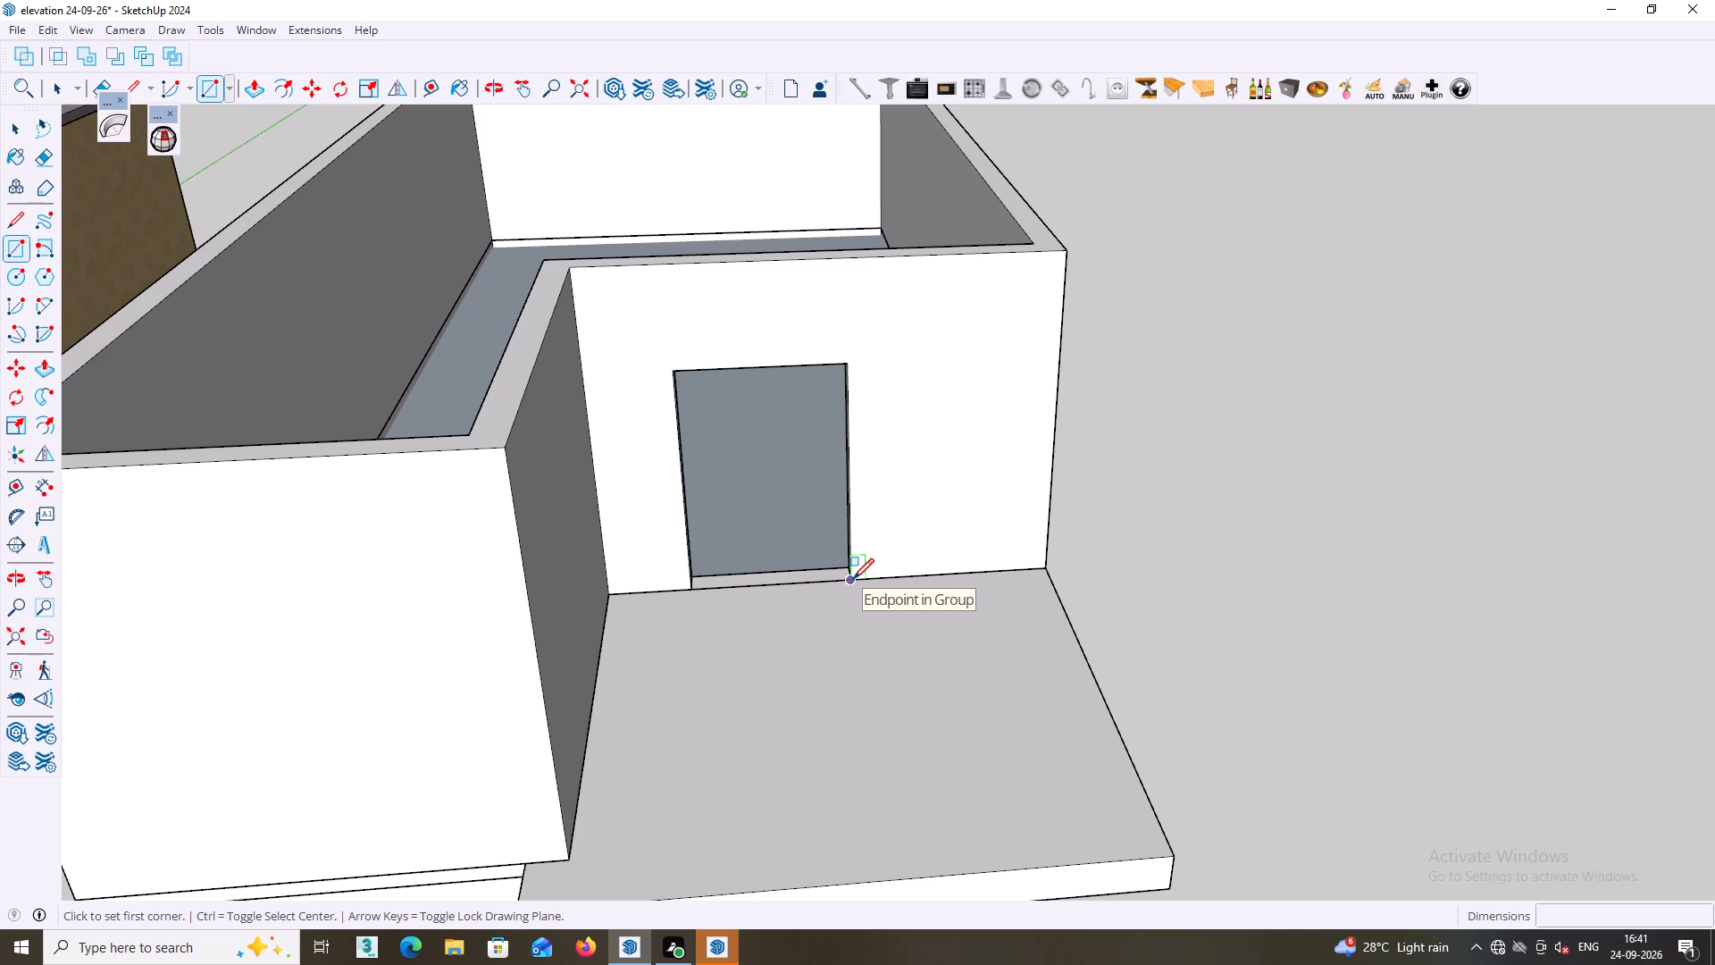
pyautogui.click(853, 579)
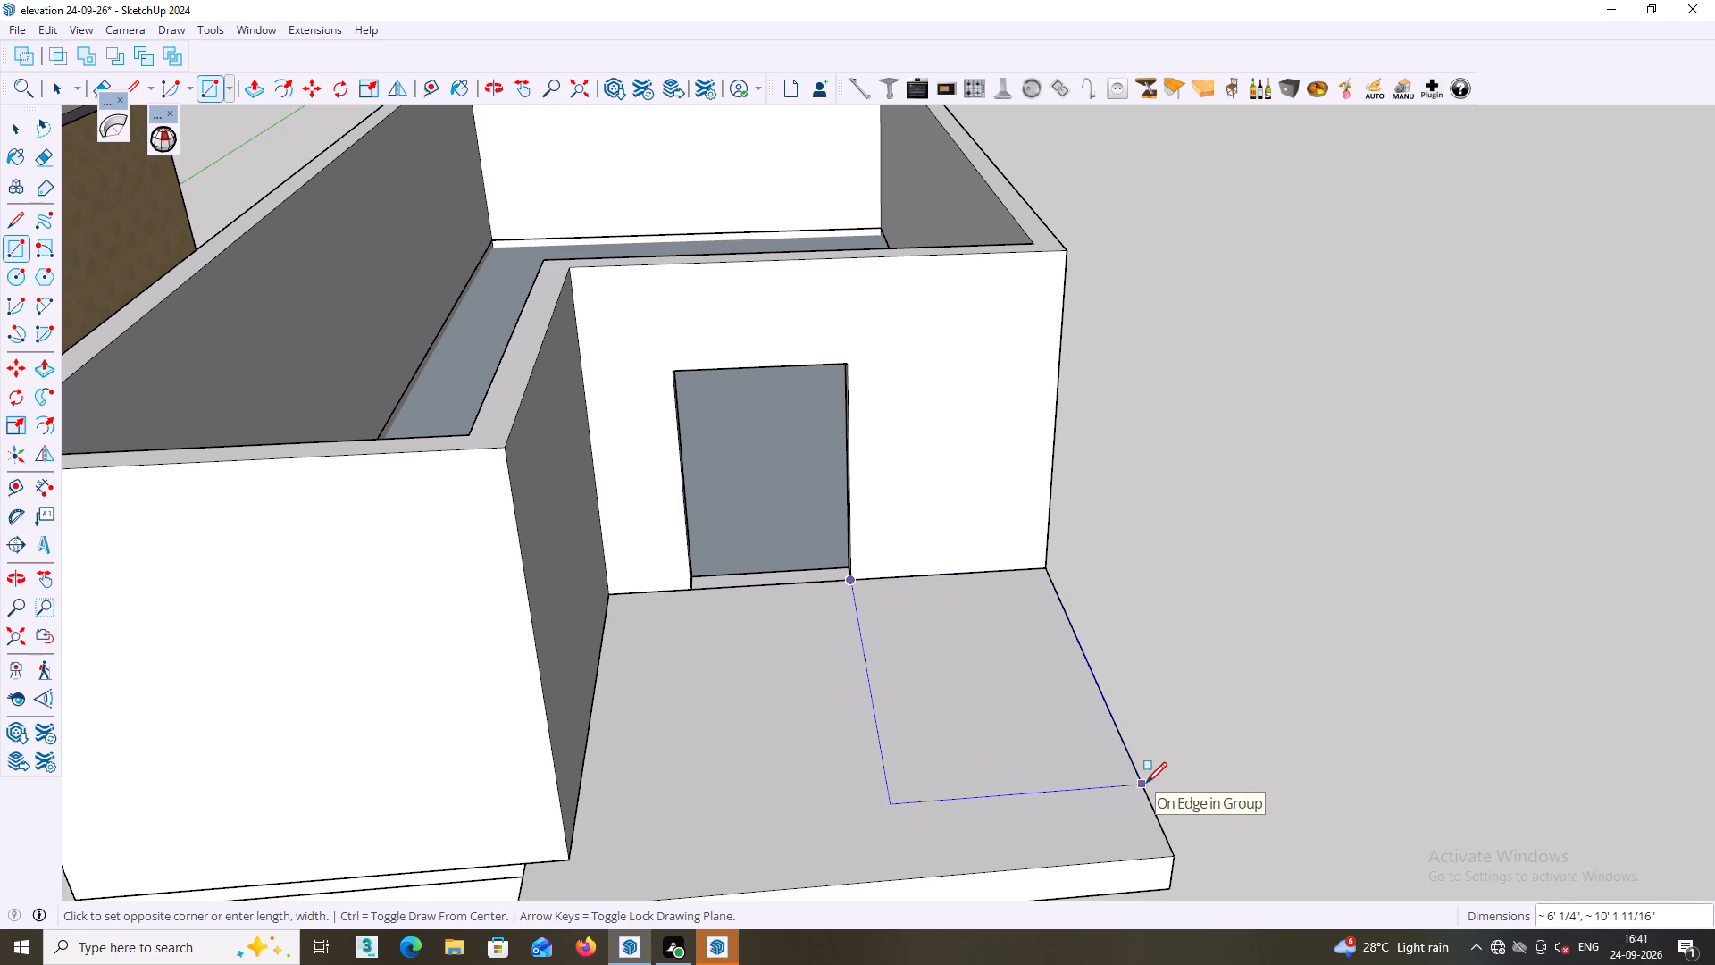
pyautogui.click(1124, 734)
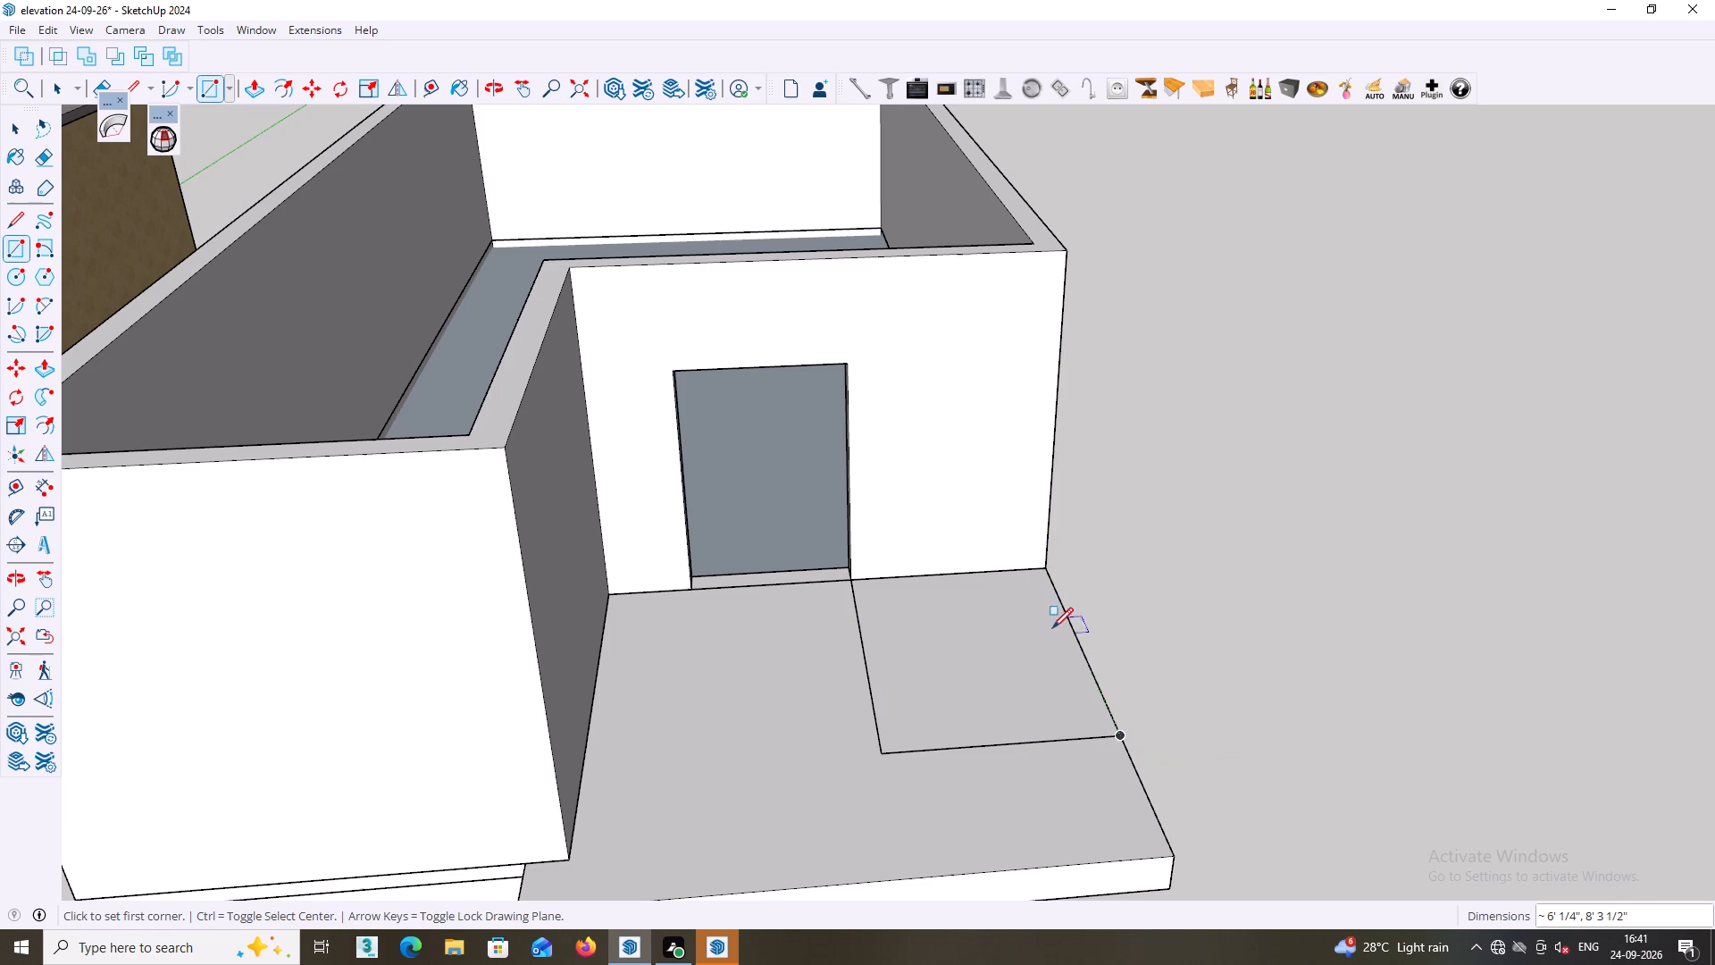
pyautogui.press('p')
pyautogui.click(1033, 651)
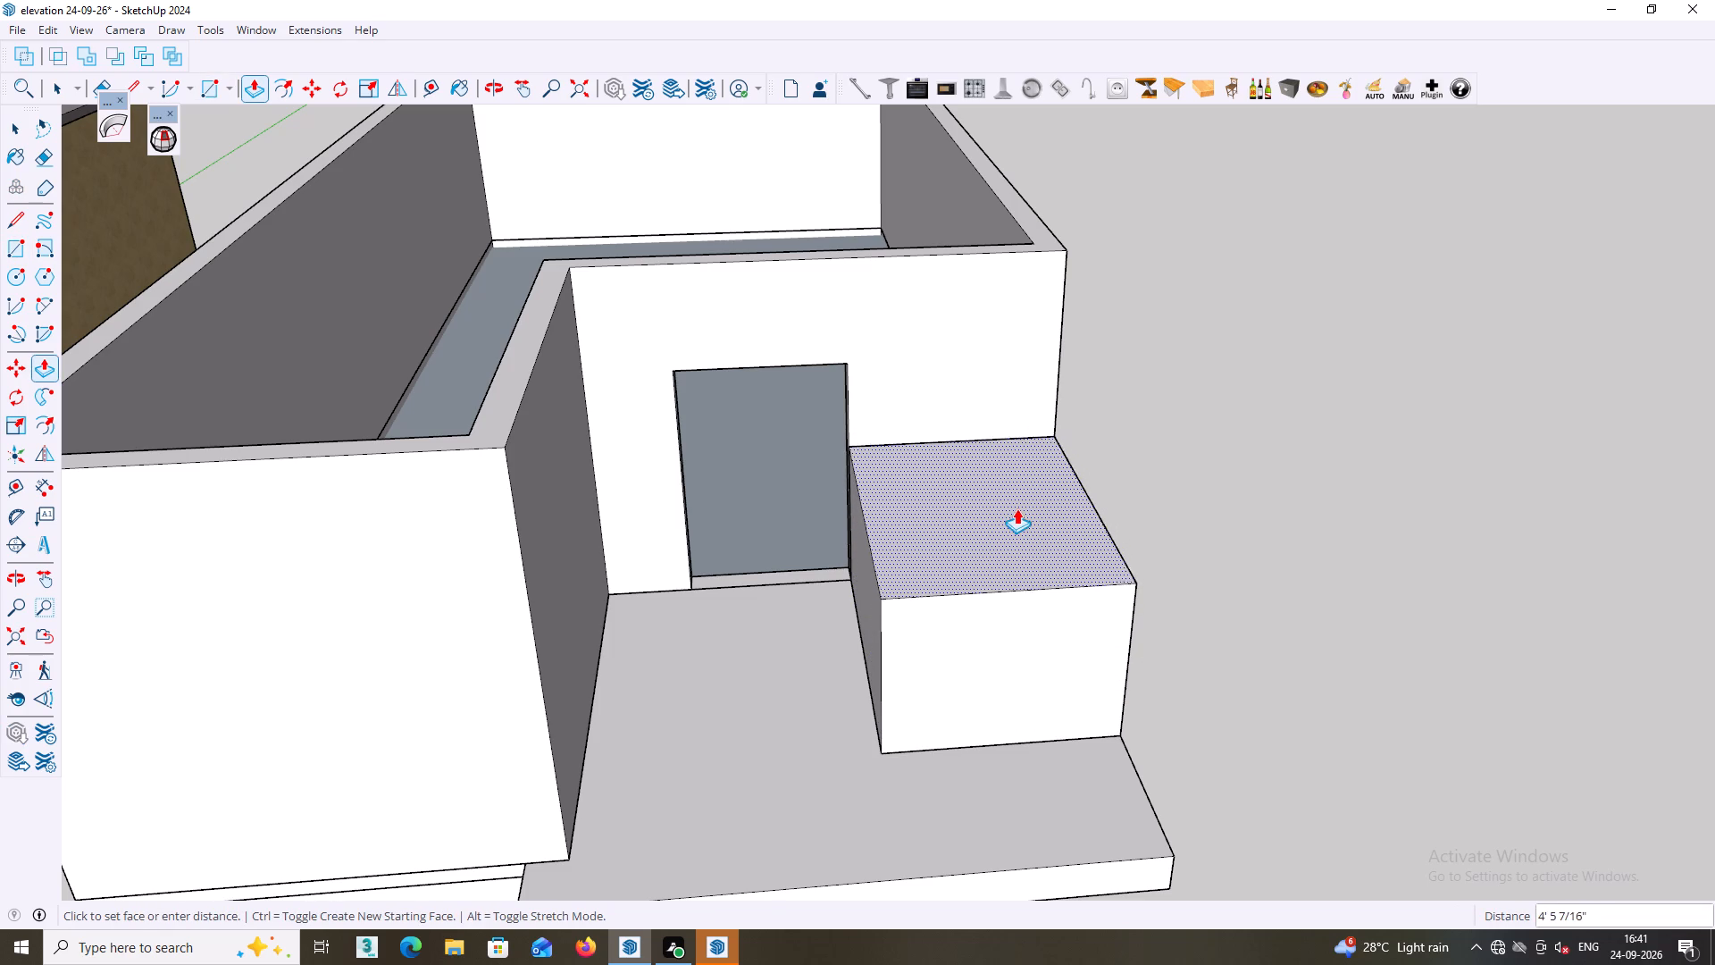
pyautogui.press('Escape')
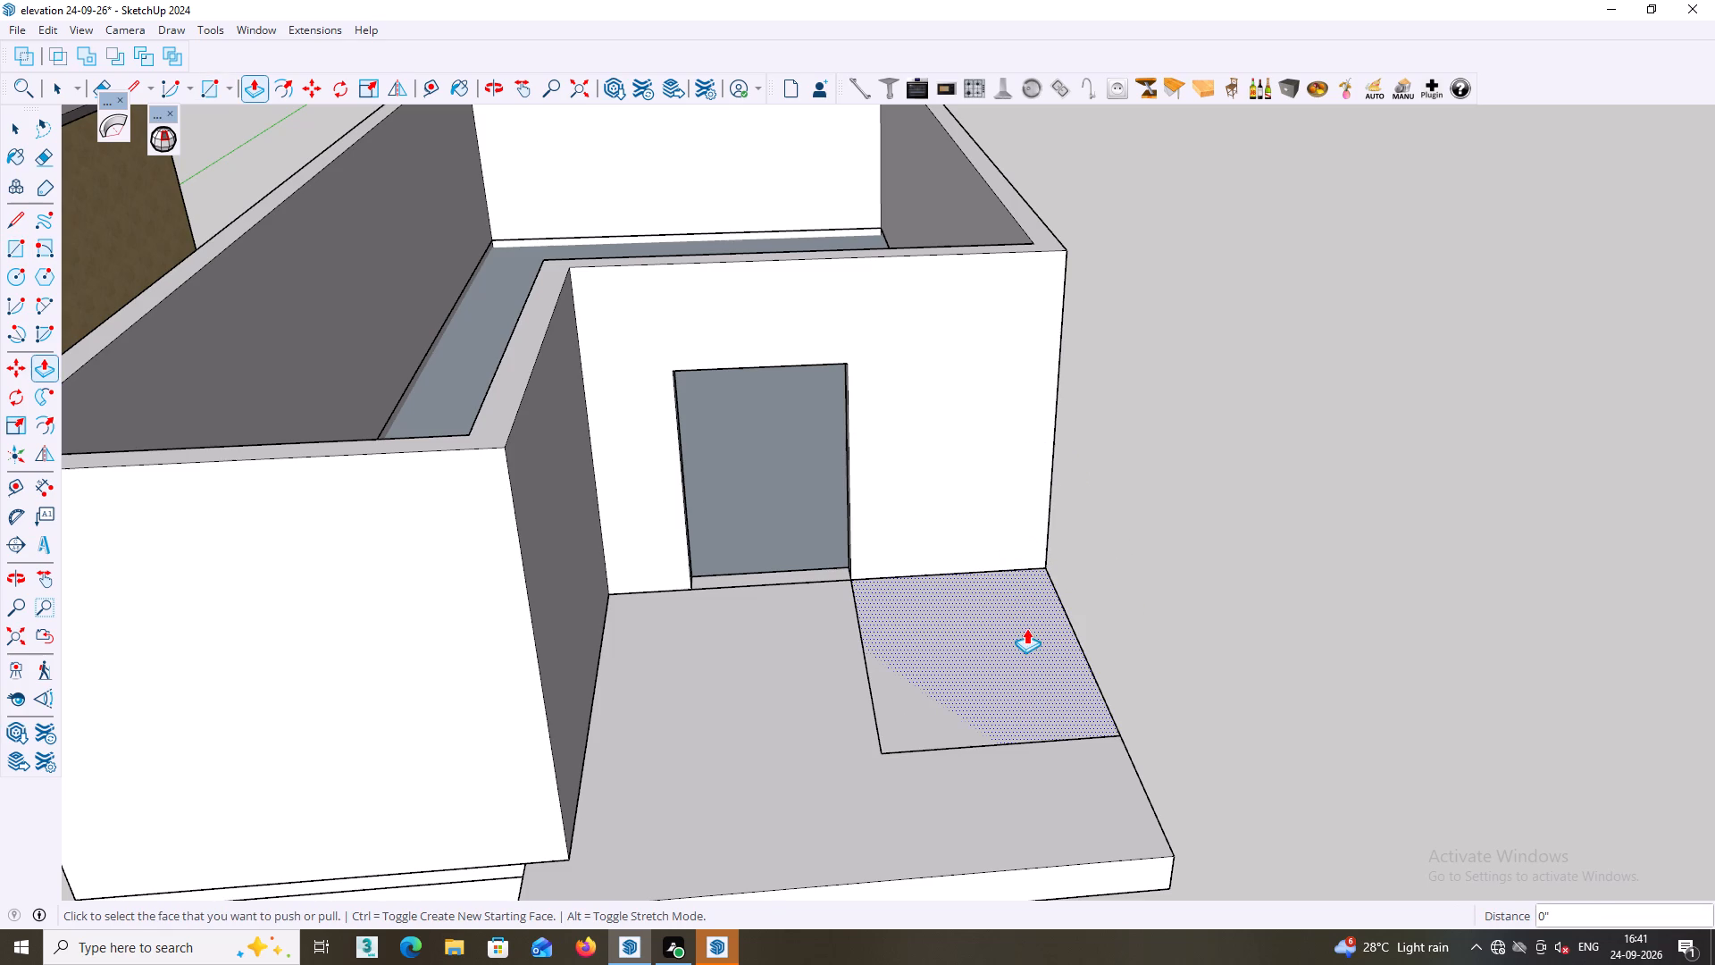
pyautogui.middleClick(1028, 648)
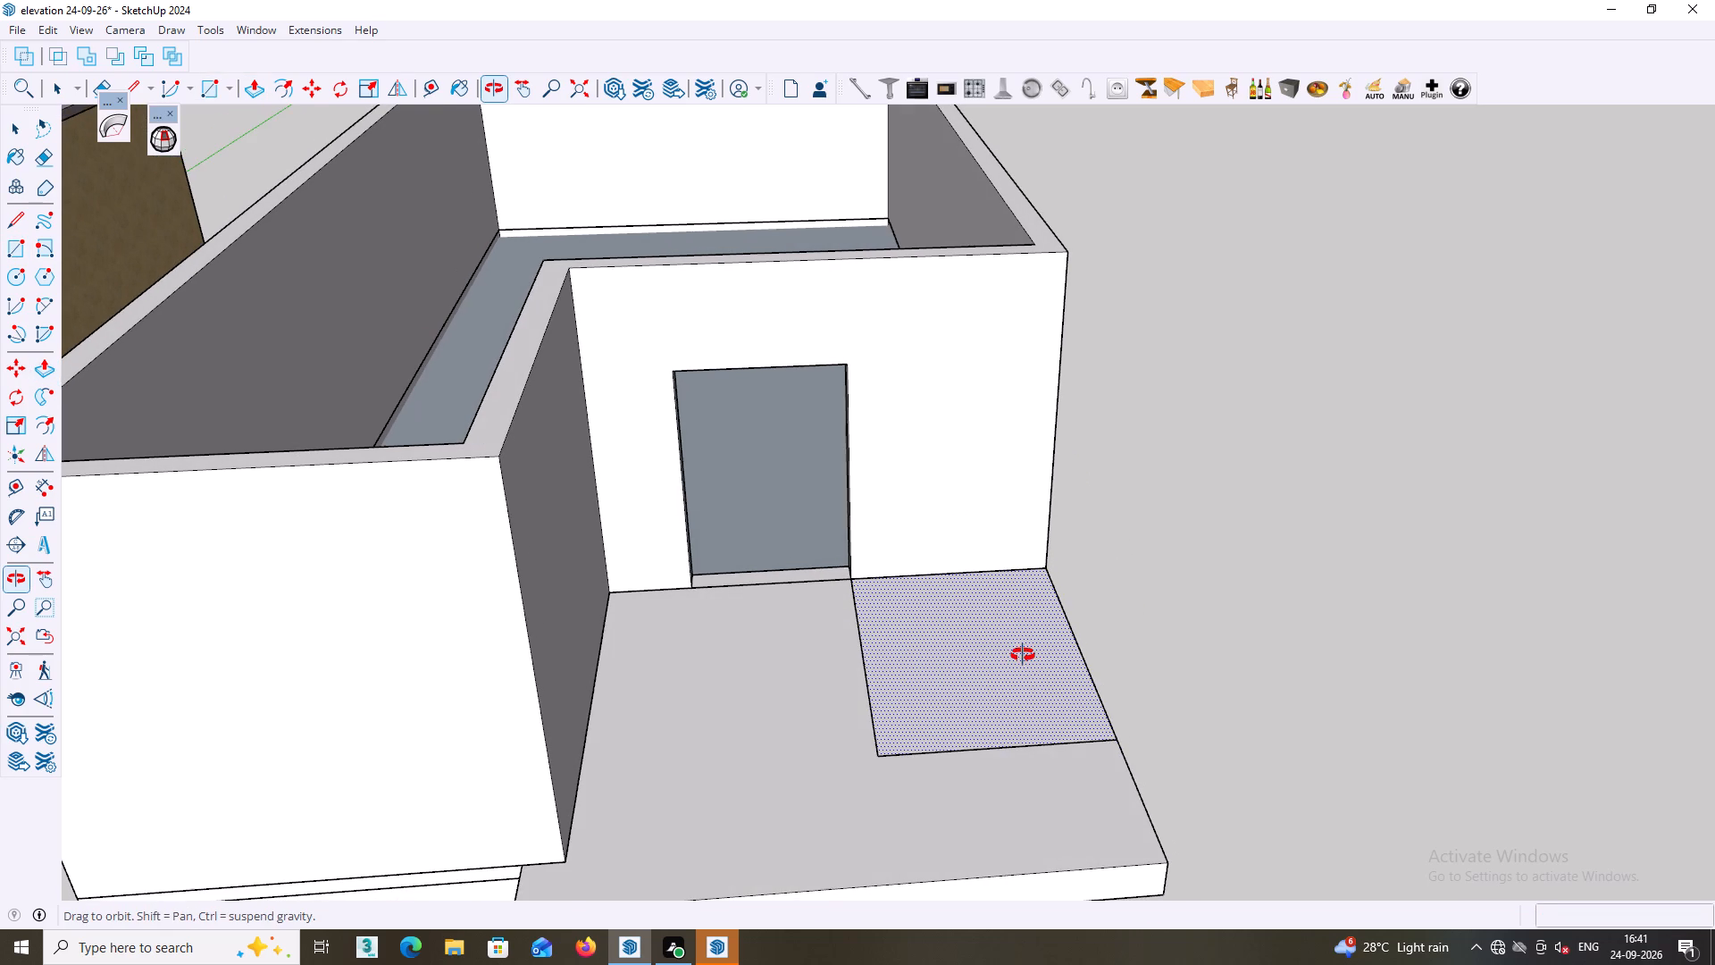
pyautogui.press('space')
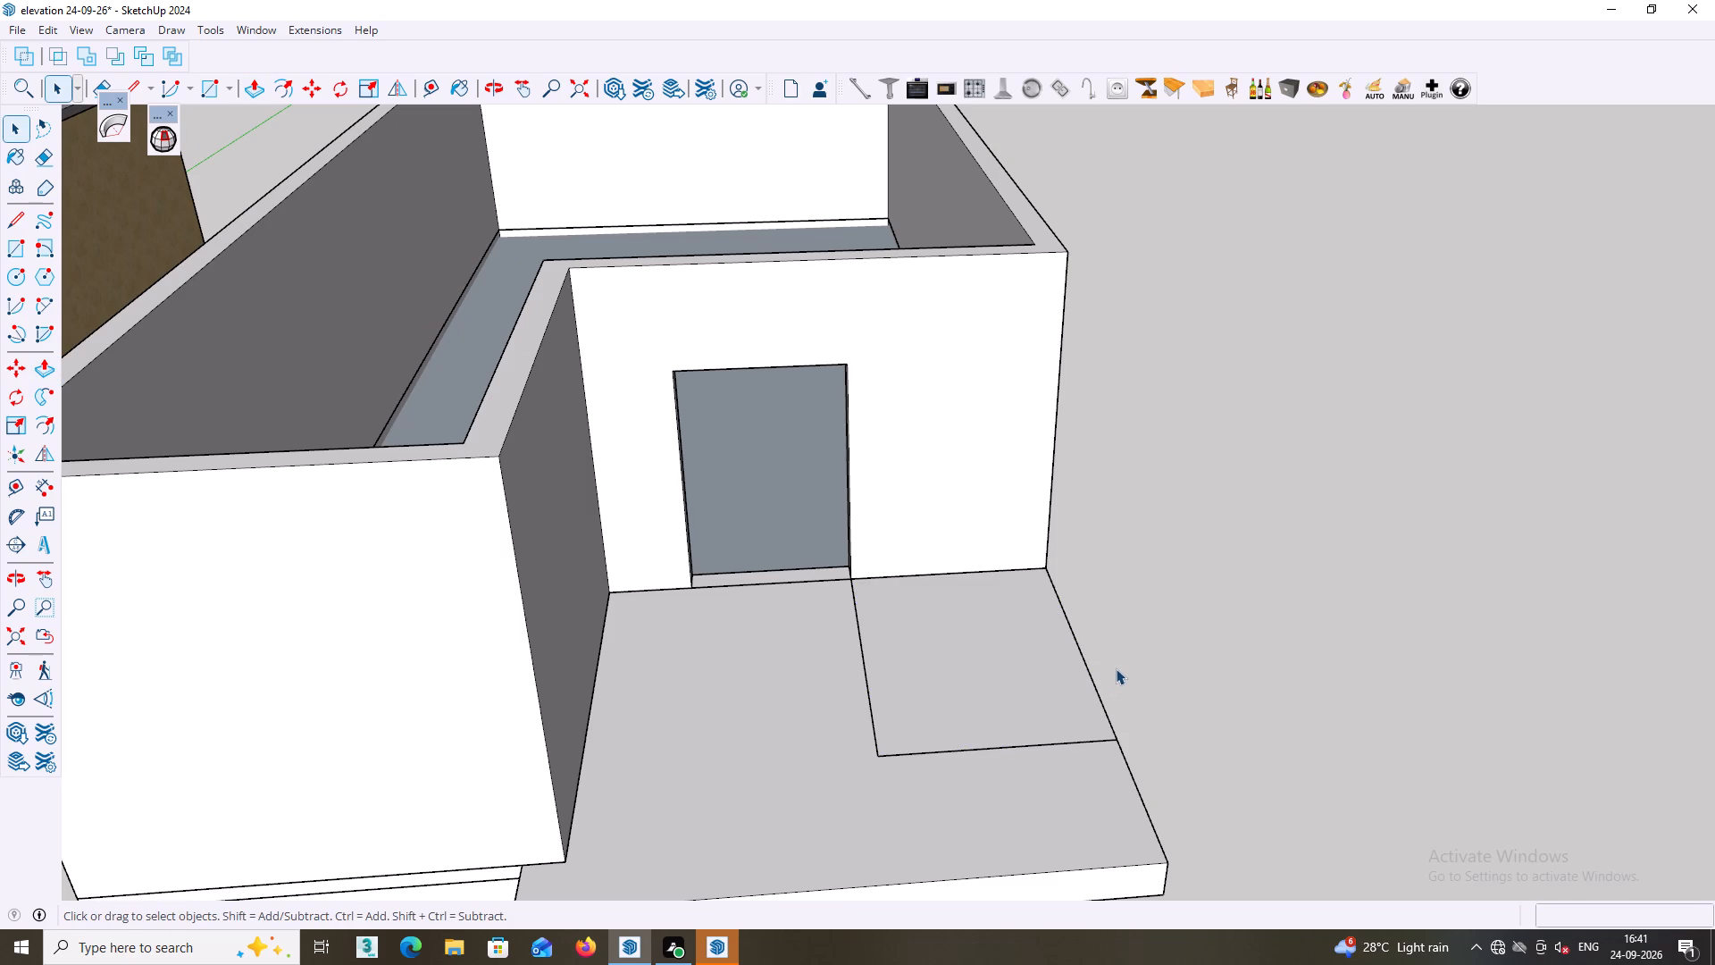
# Place guides inside the canopy-top rectangle, 4.5" from its door-side and front edges and 9" from its outer side edge.
pyautogui.click(985, 668)
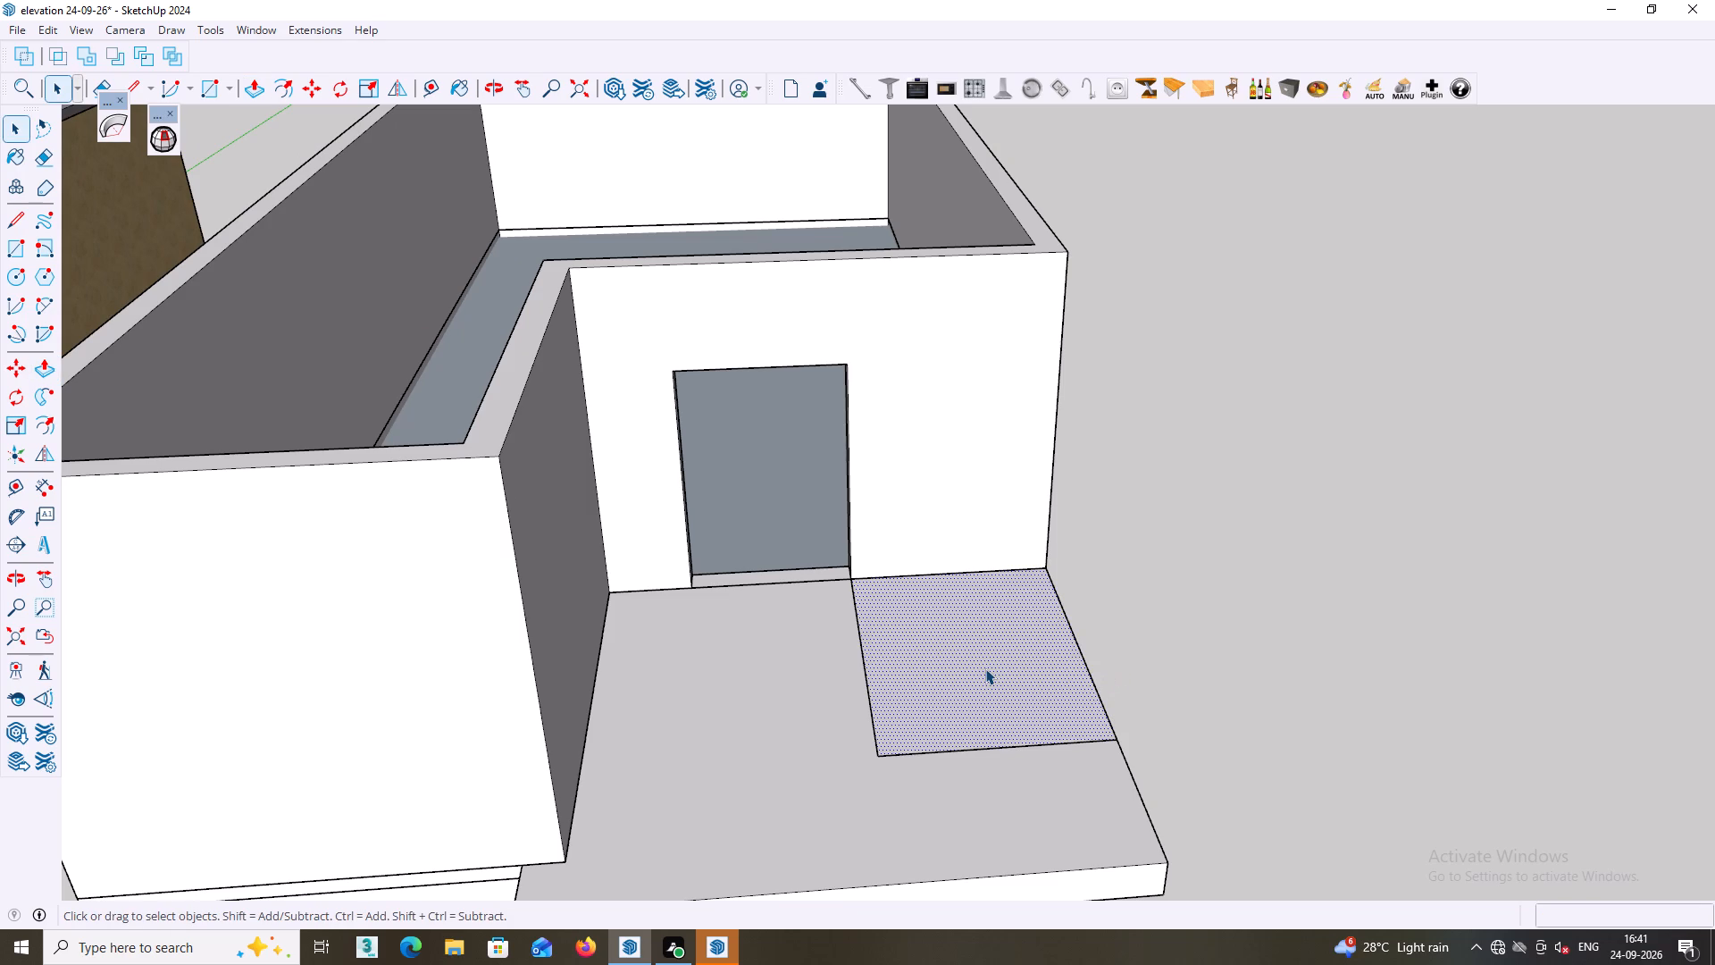
pyautogui.moveTo(986, 664); pyautogui.dragTo(997, 666, button='middle')
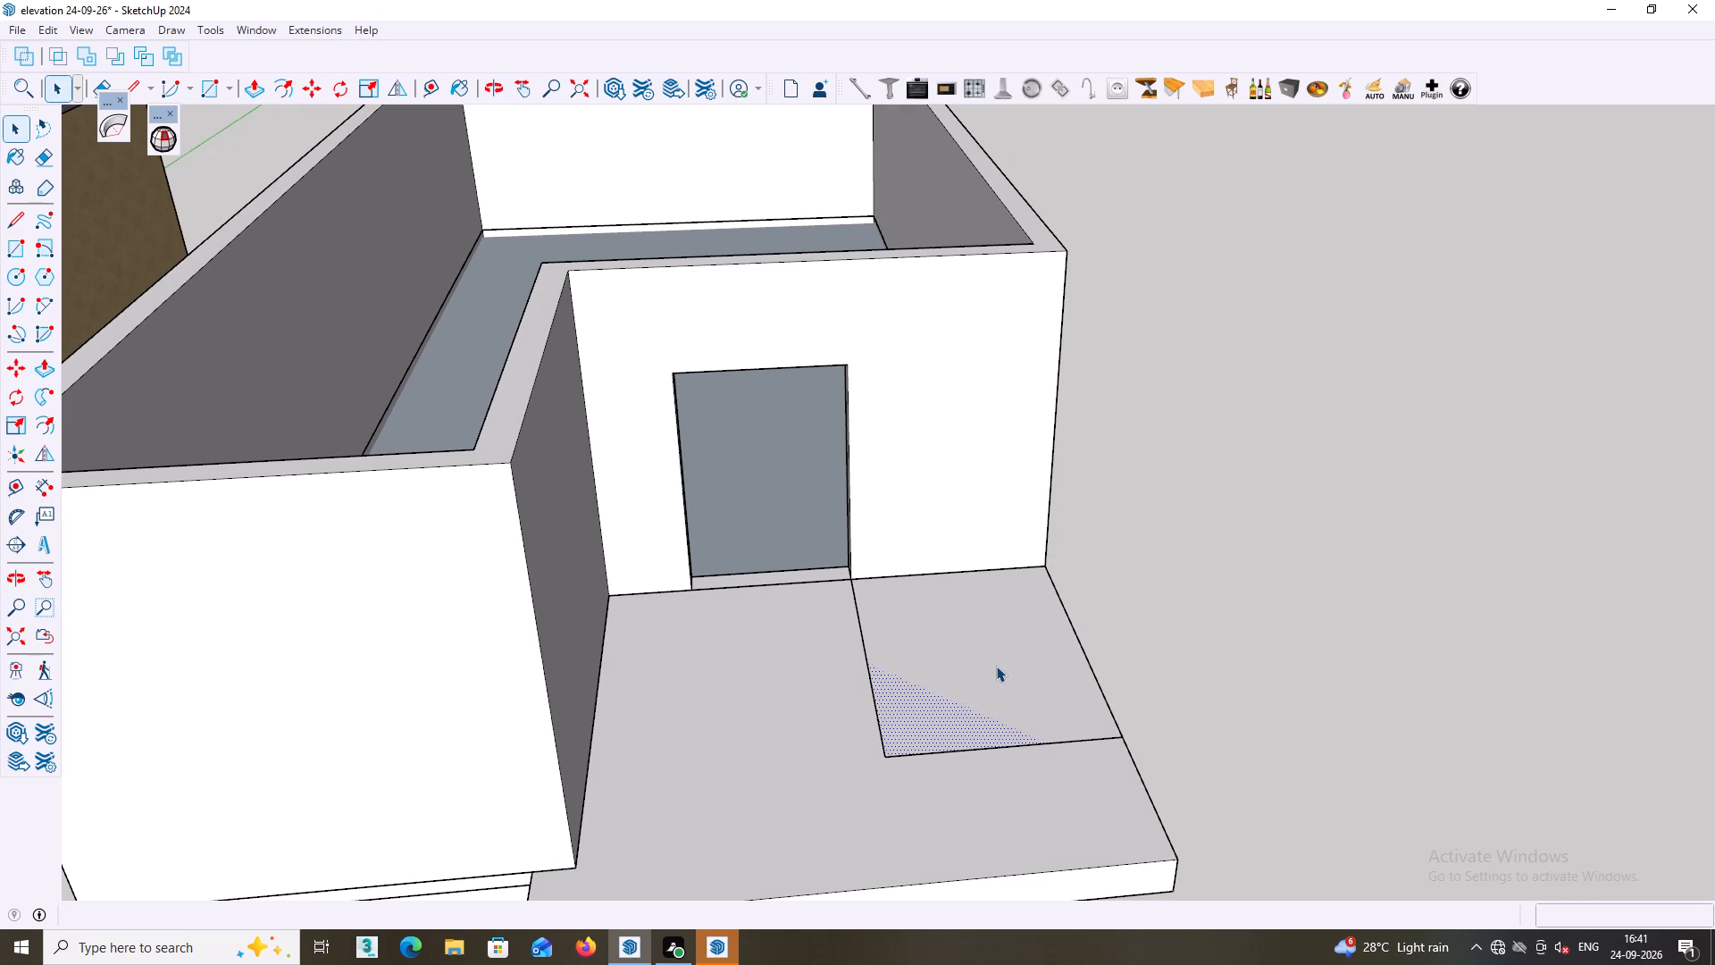
pyautogui.press('space')
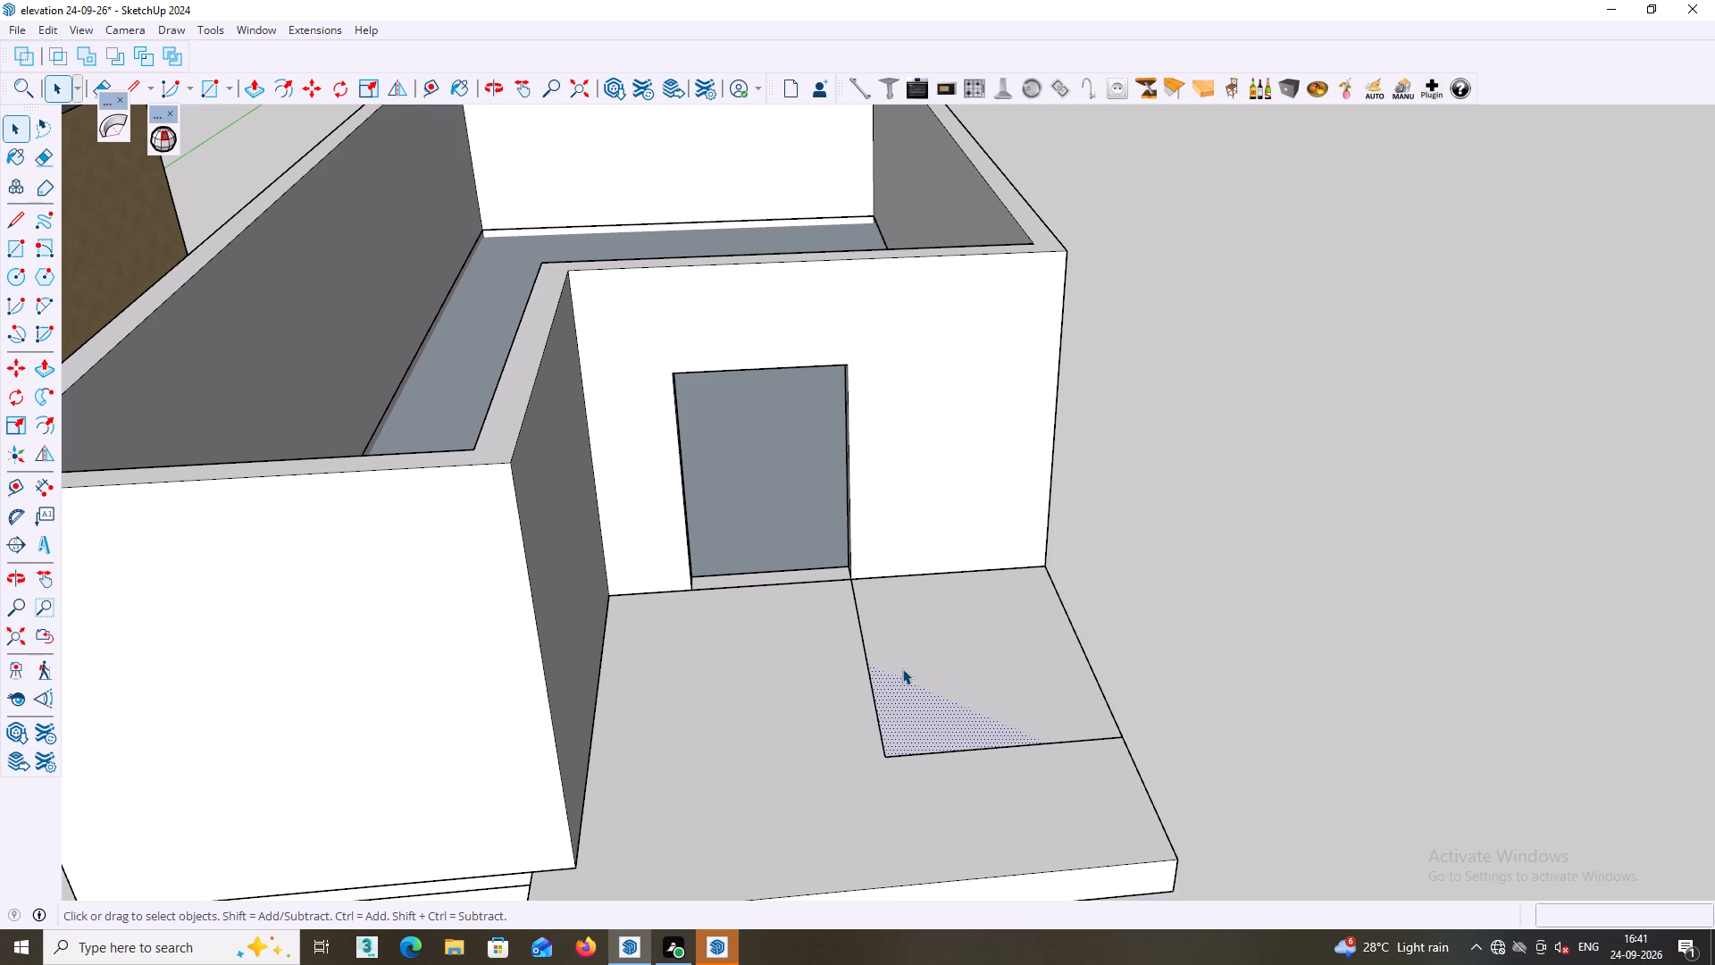
pyautogui.press('t')
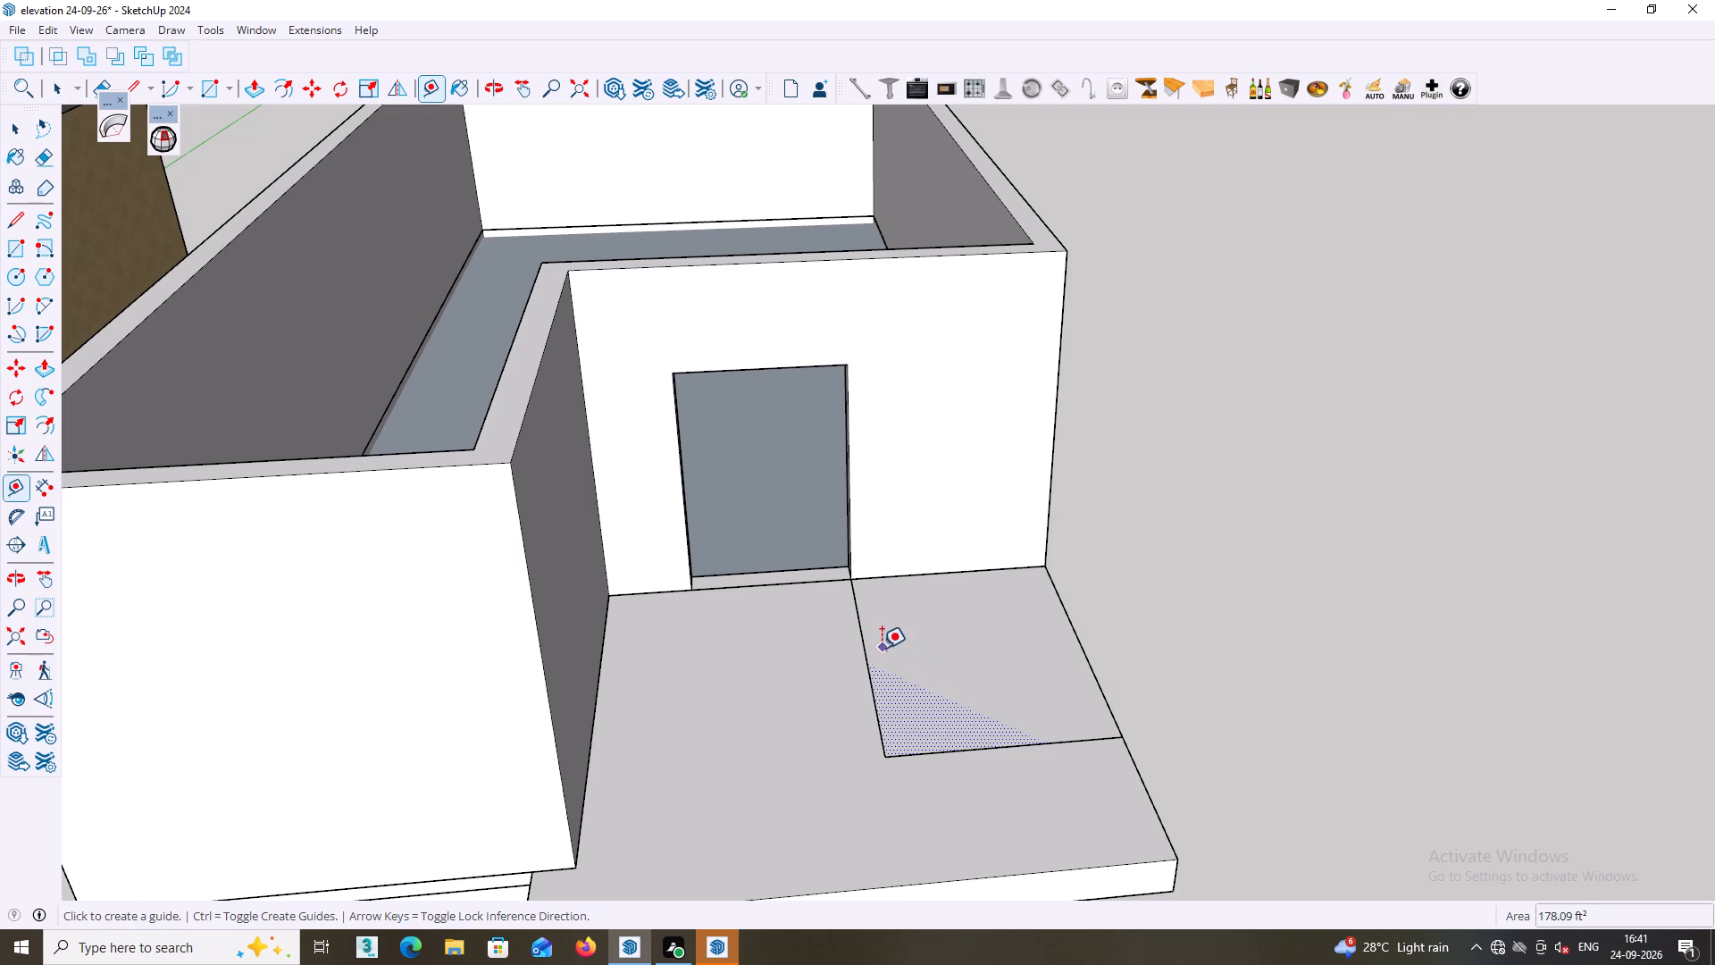
pyautogui.click(868, 649)
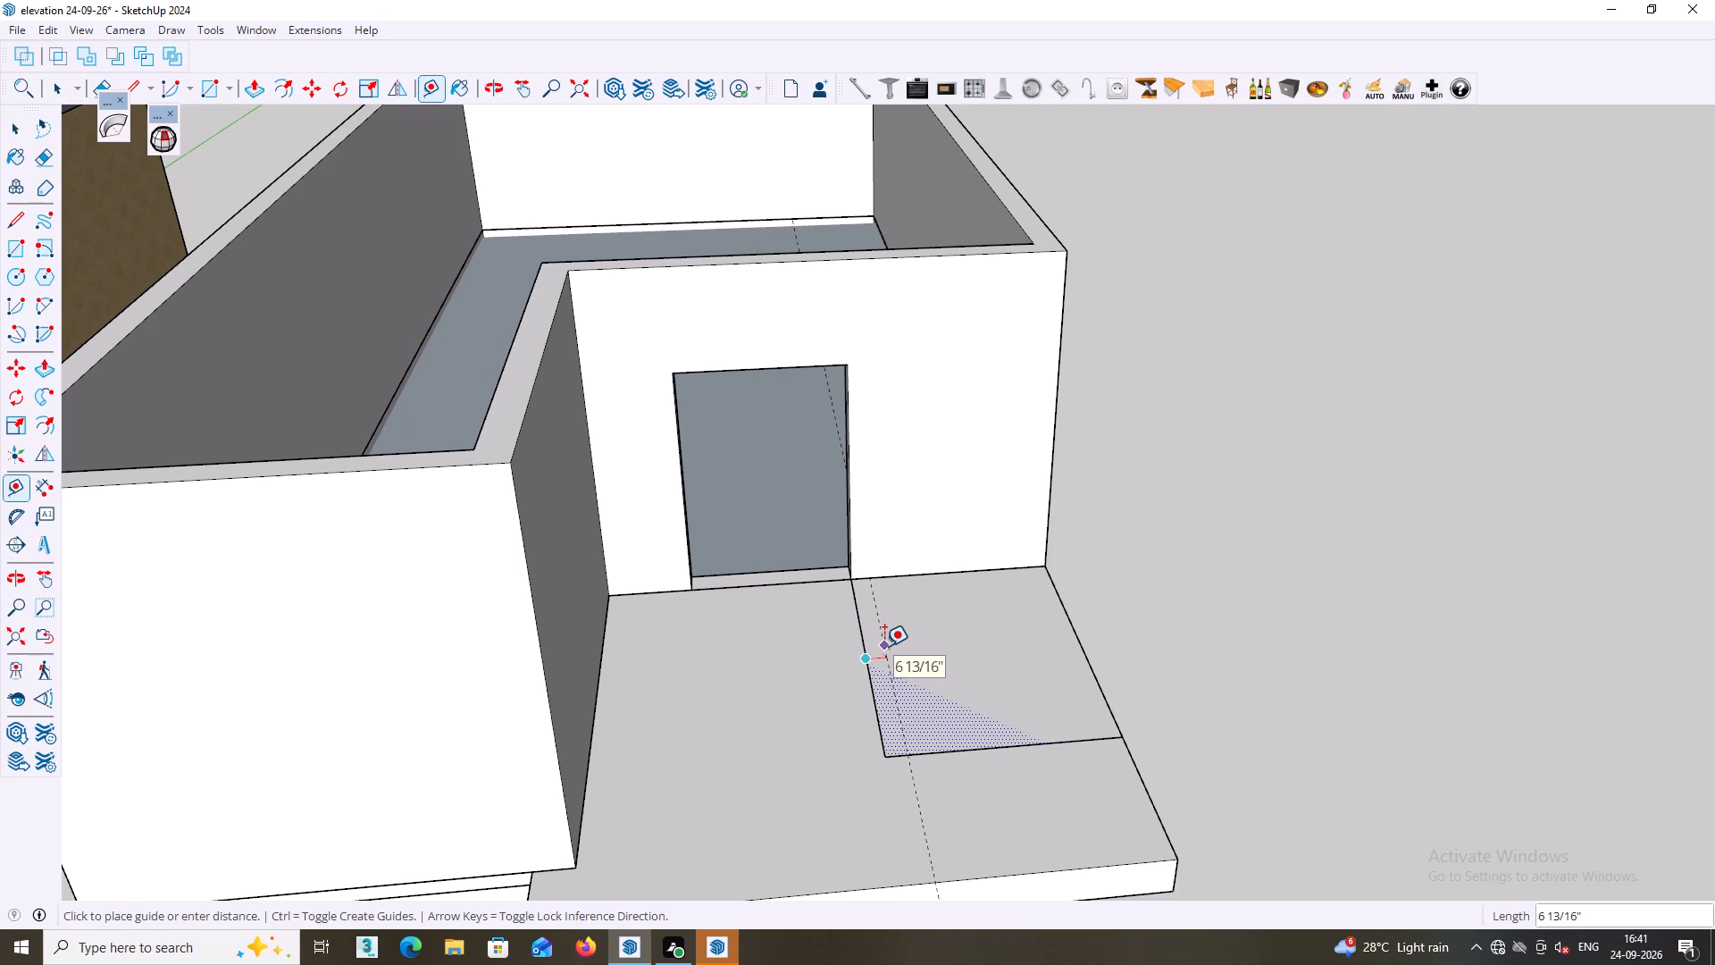
pyautogui.write('4.5')
pyautogui.press('Return')
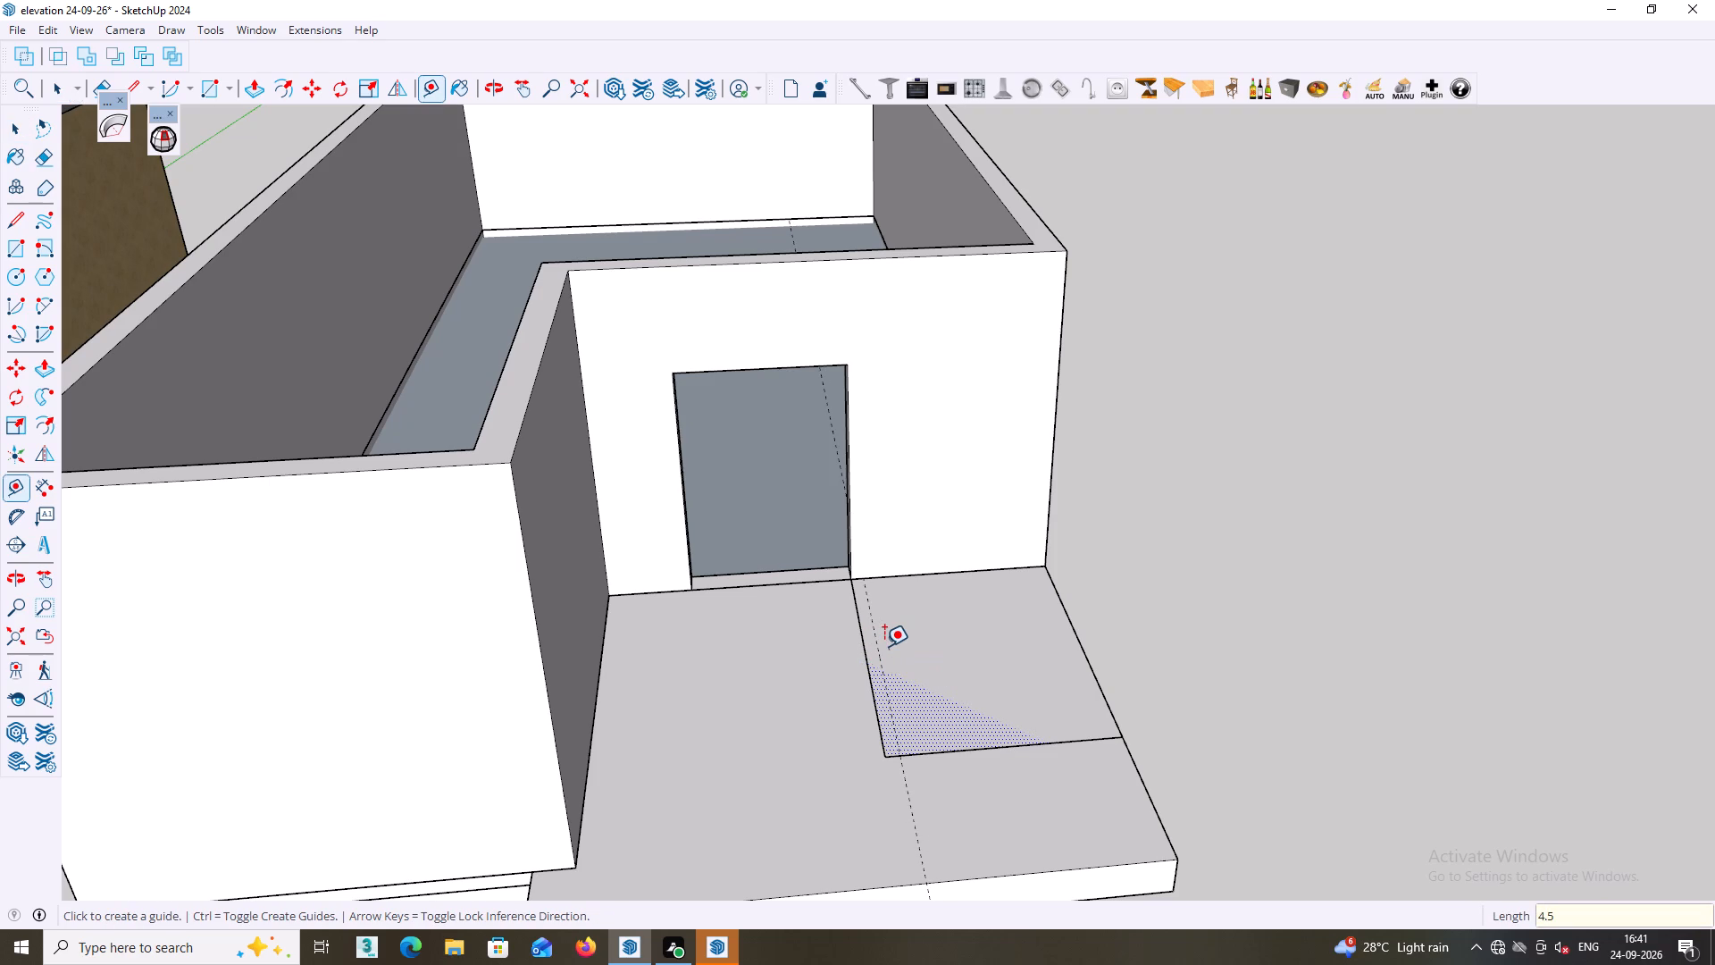
pyautogui.click(963, 753)
pyautogui.write('4.5')
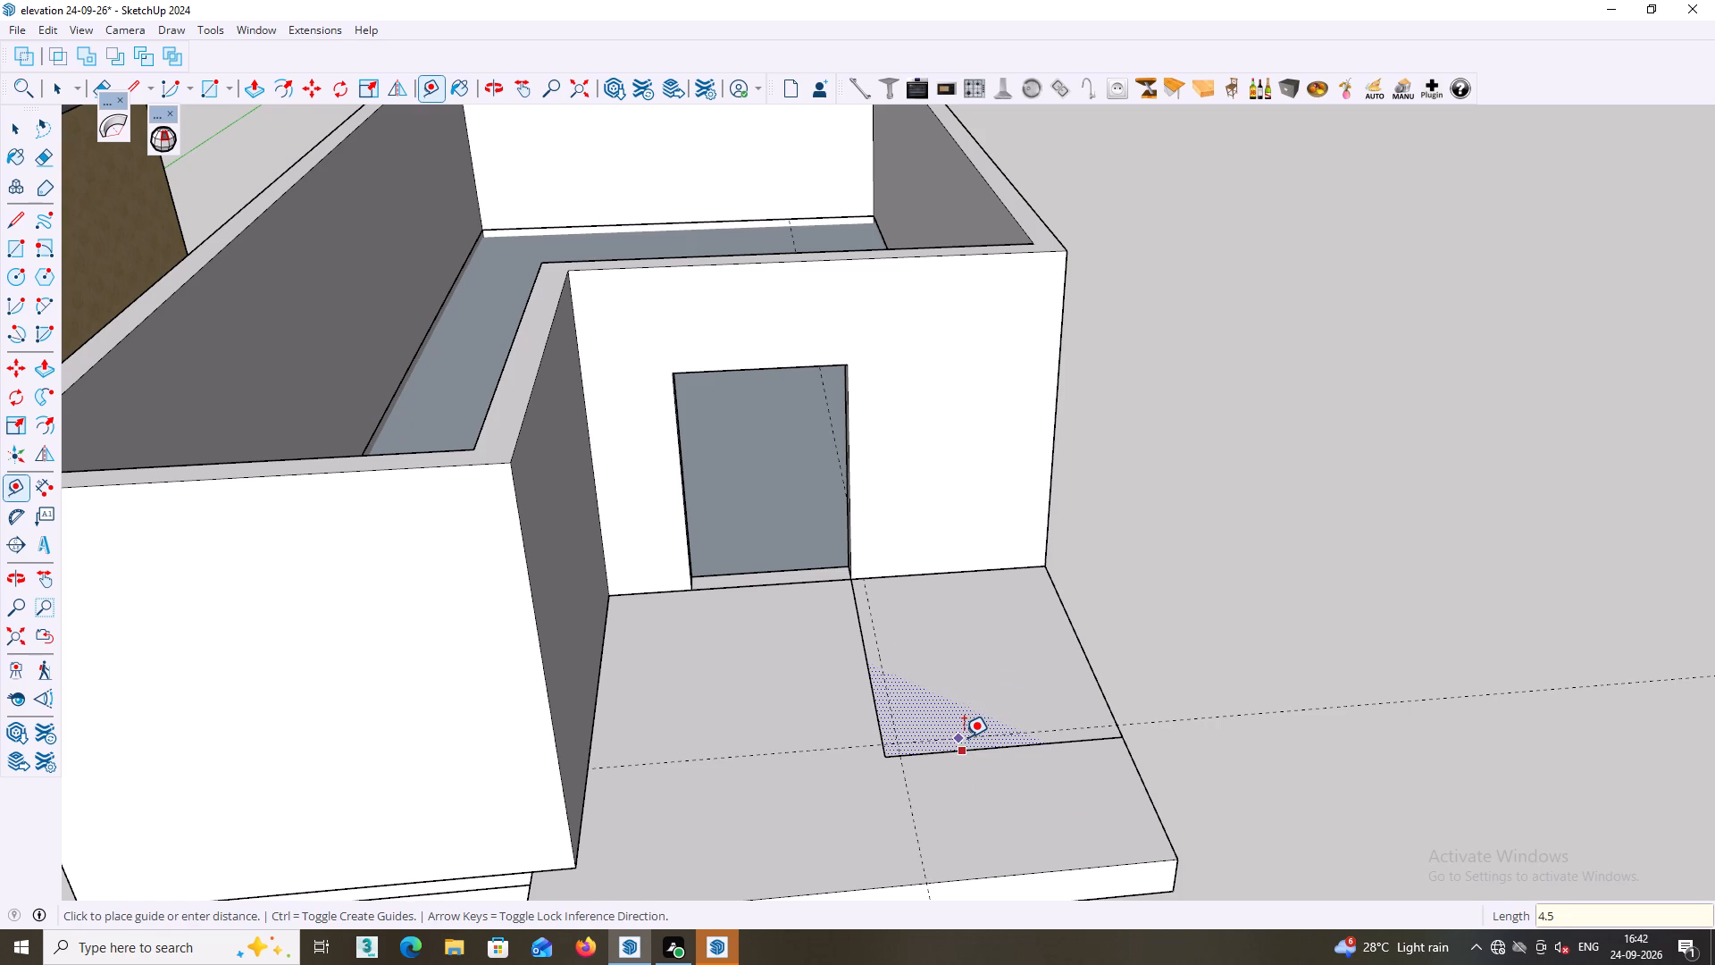
pyautogui.press('Return')
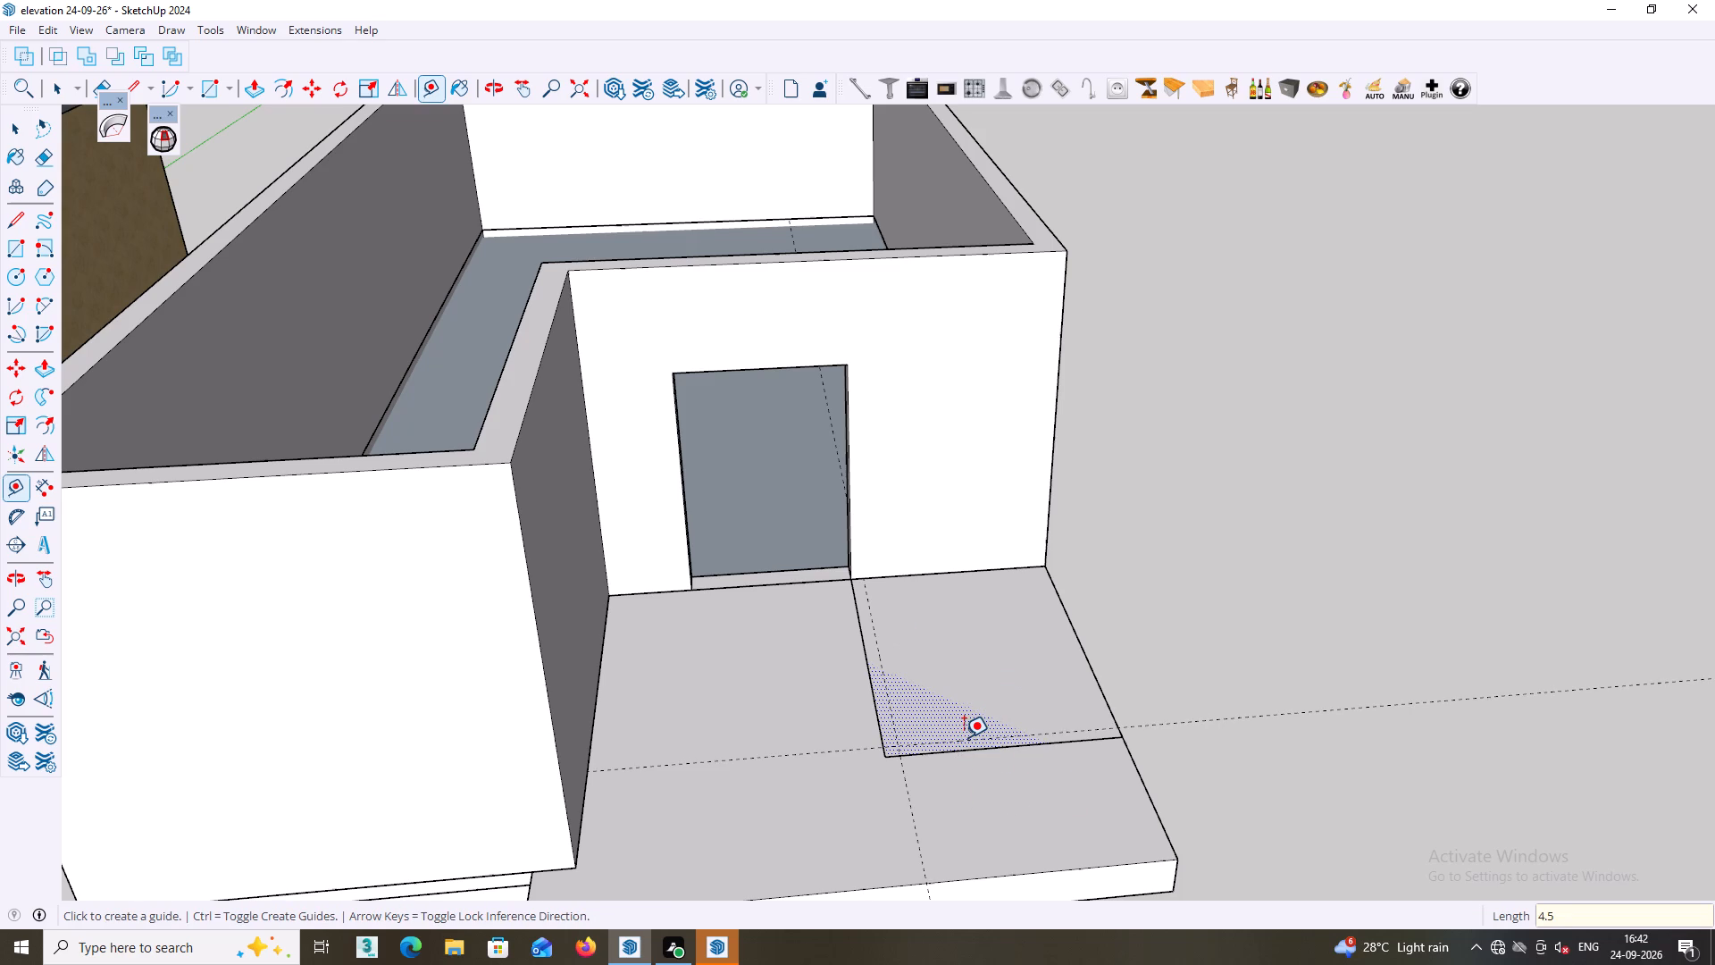
pyautogui.click(1086, 667)
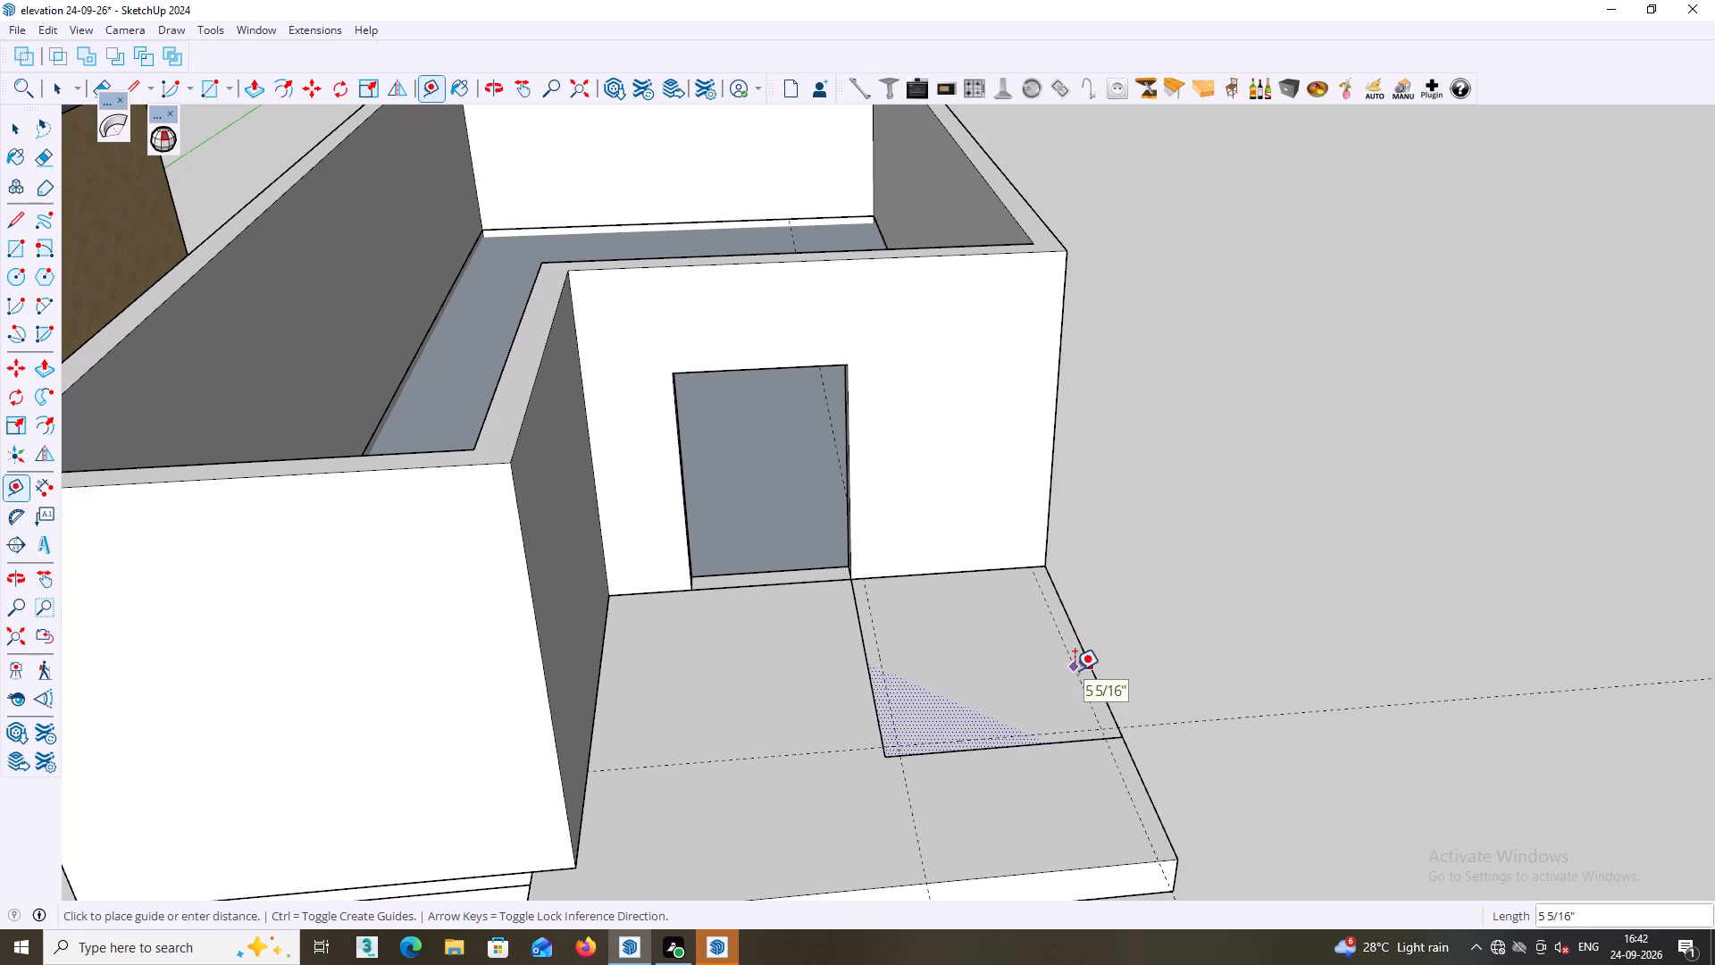
pyautogui.press('9')
pyautogui.press('Return')
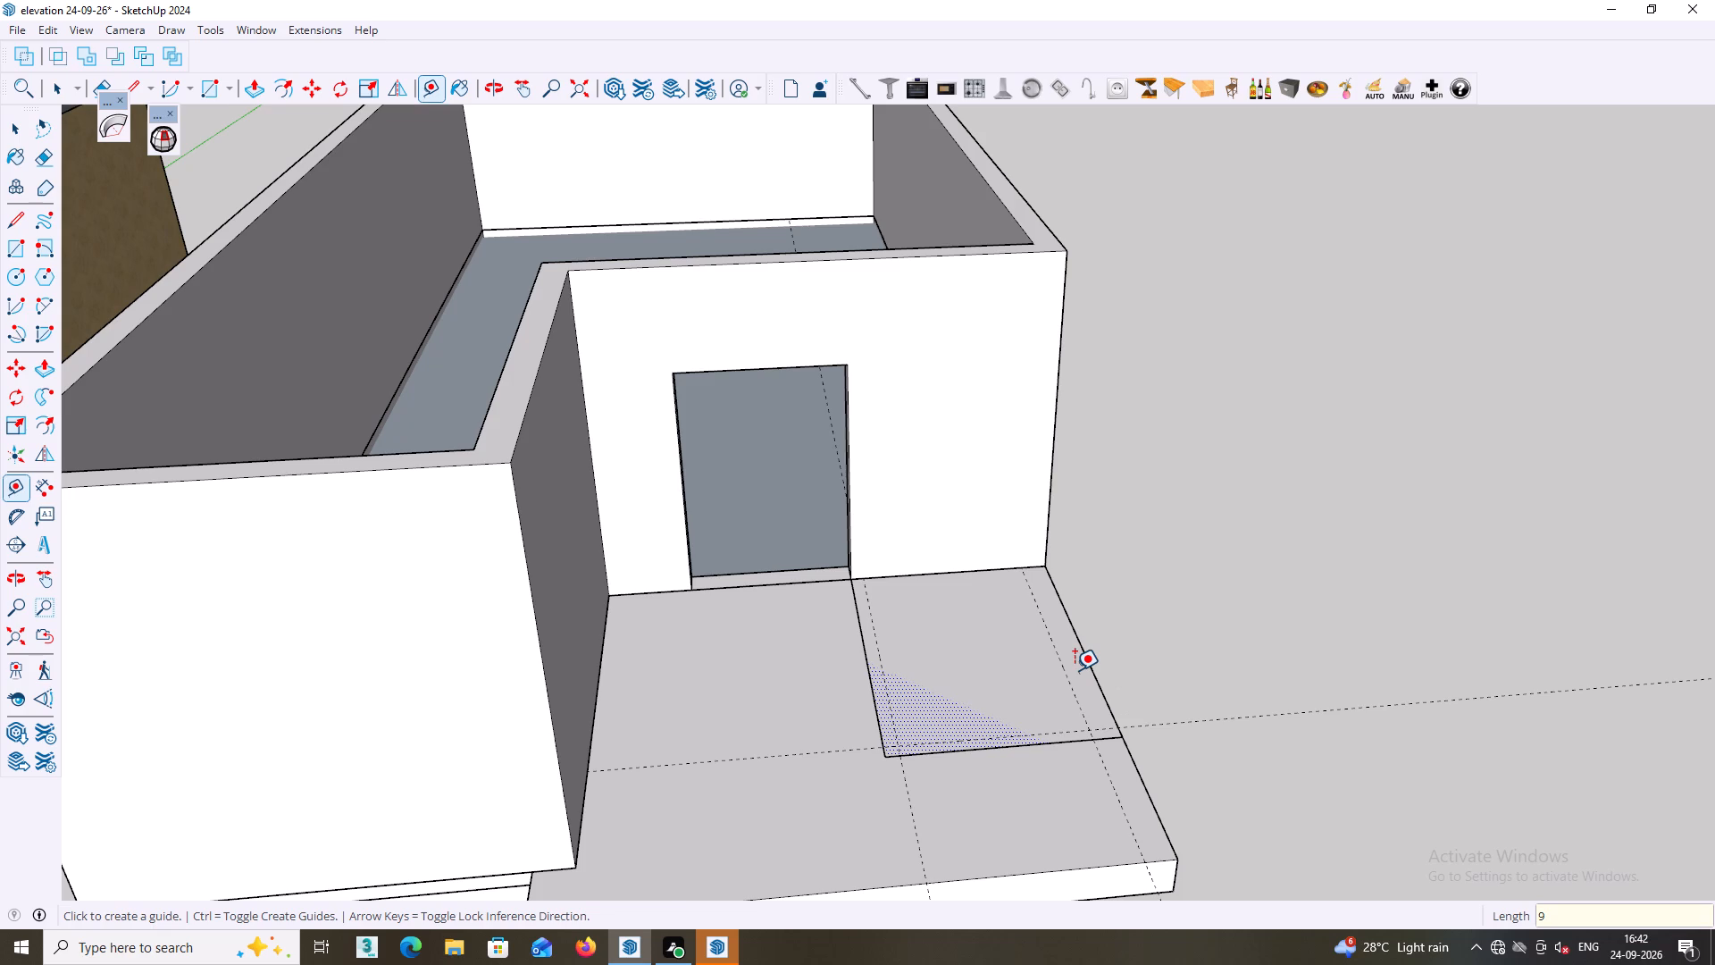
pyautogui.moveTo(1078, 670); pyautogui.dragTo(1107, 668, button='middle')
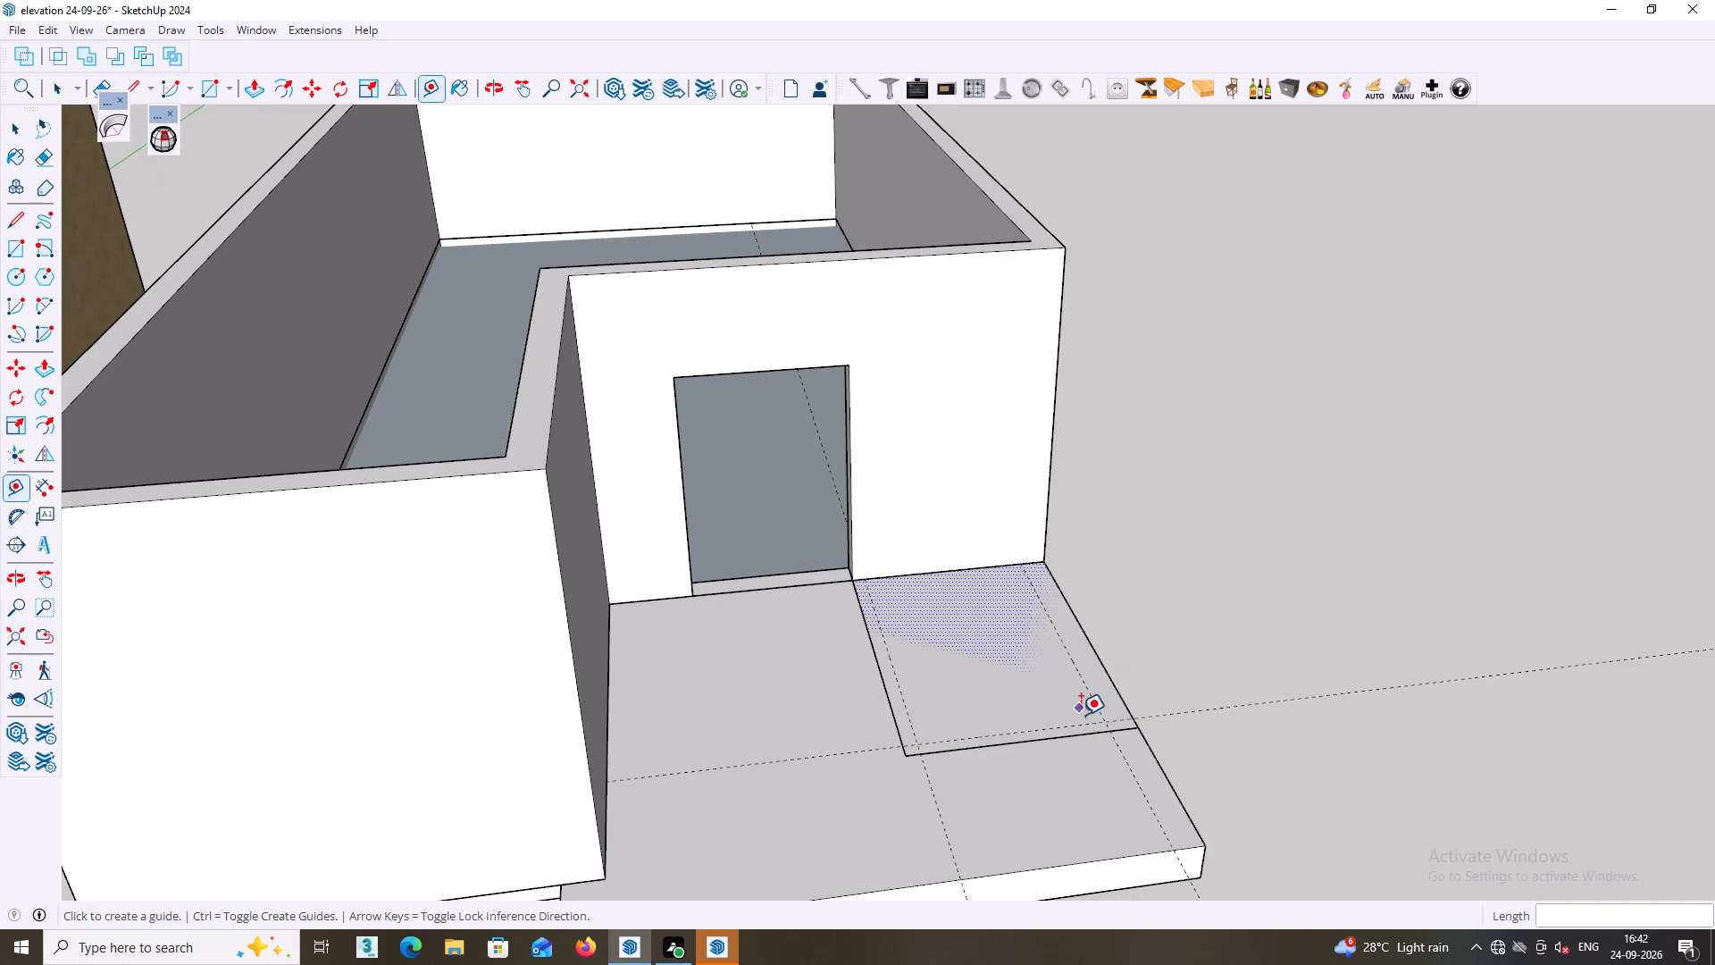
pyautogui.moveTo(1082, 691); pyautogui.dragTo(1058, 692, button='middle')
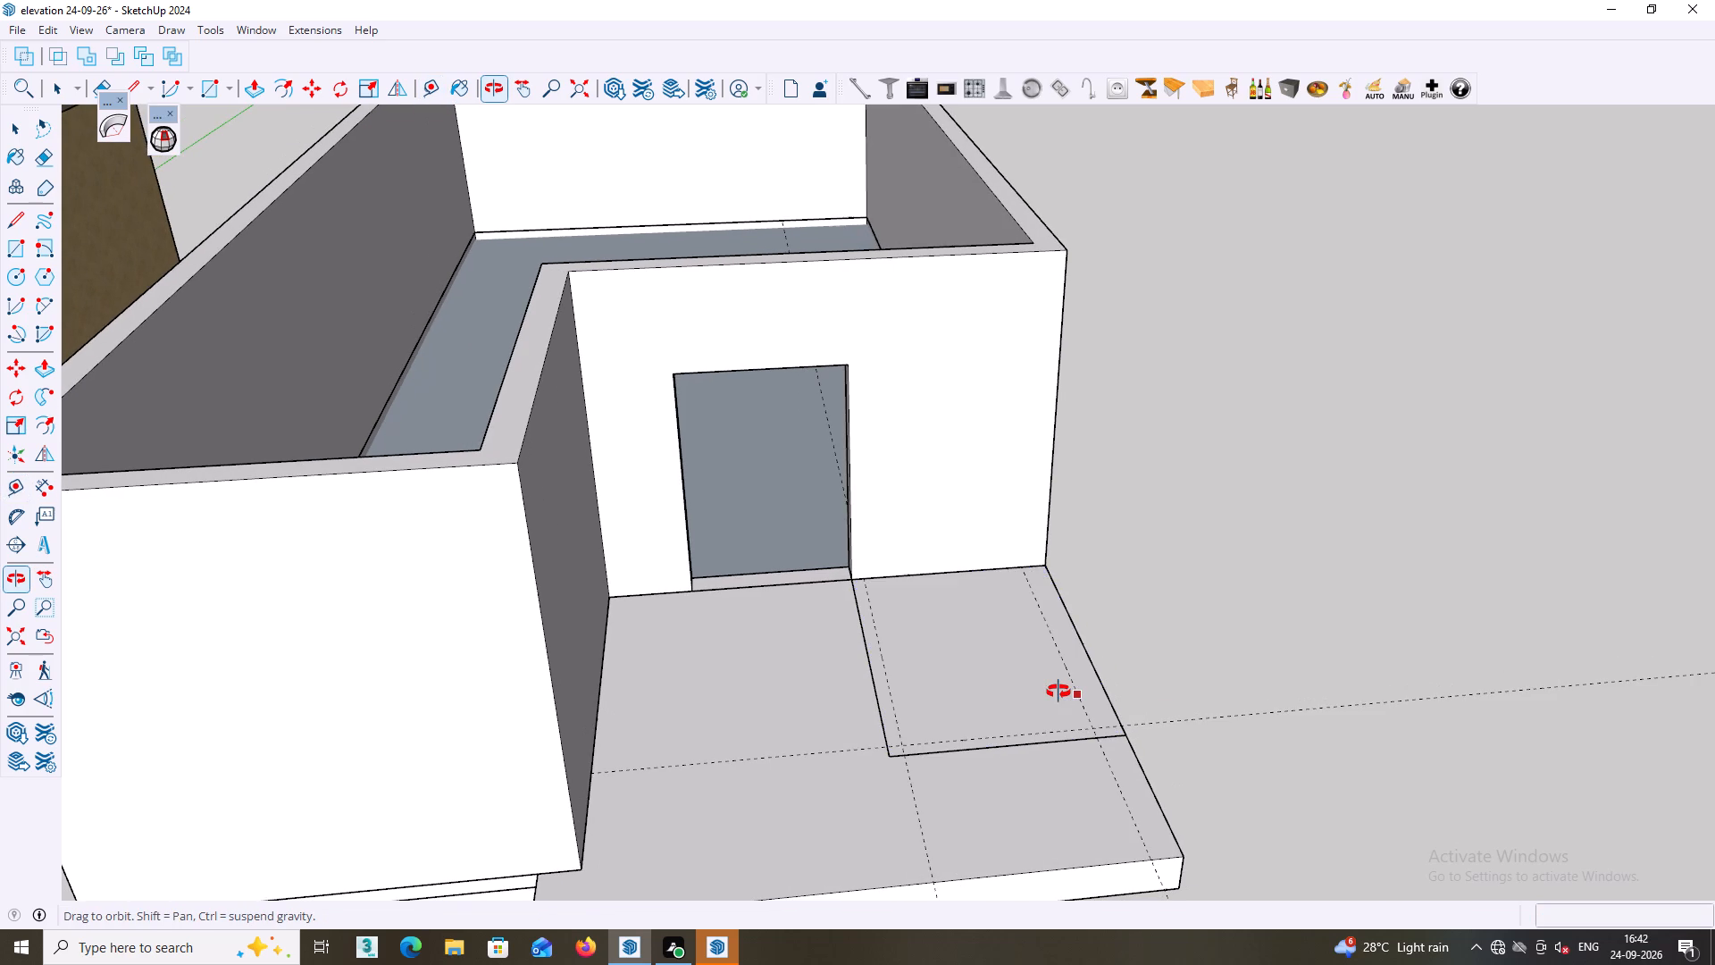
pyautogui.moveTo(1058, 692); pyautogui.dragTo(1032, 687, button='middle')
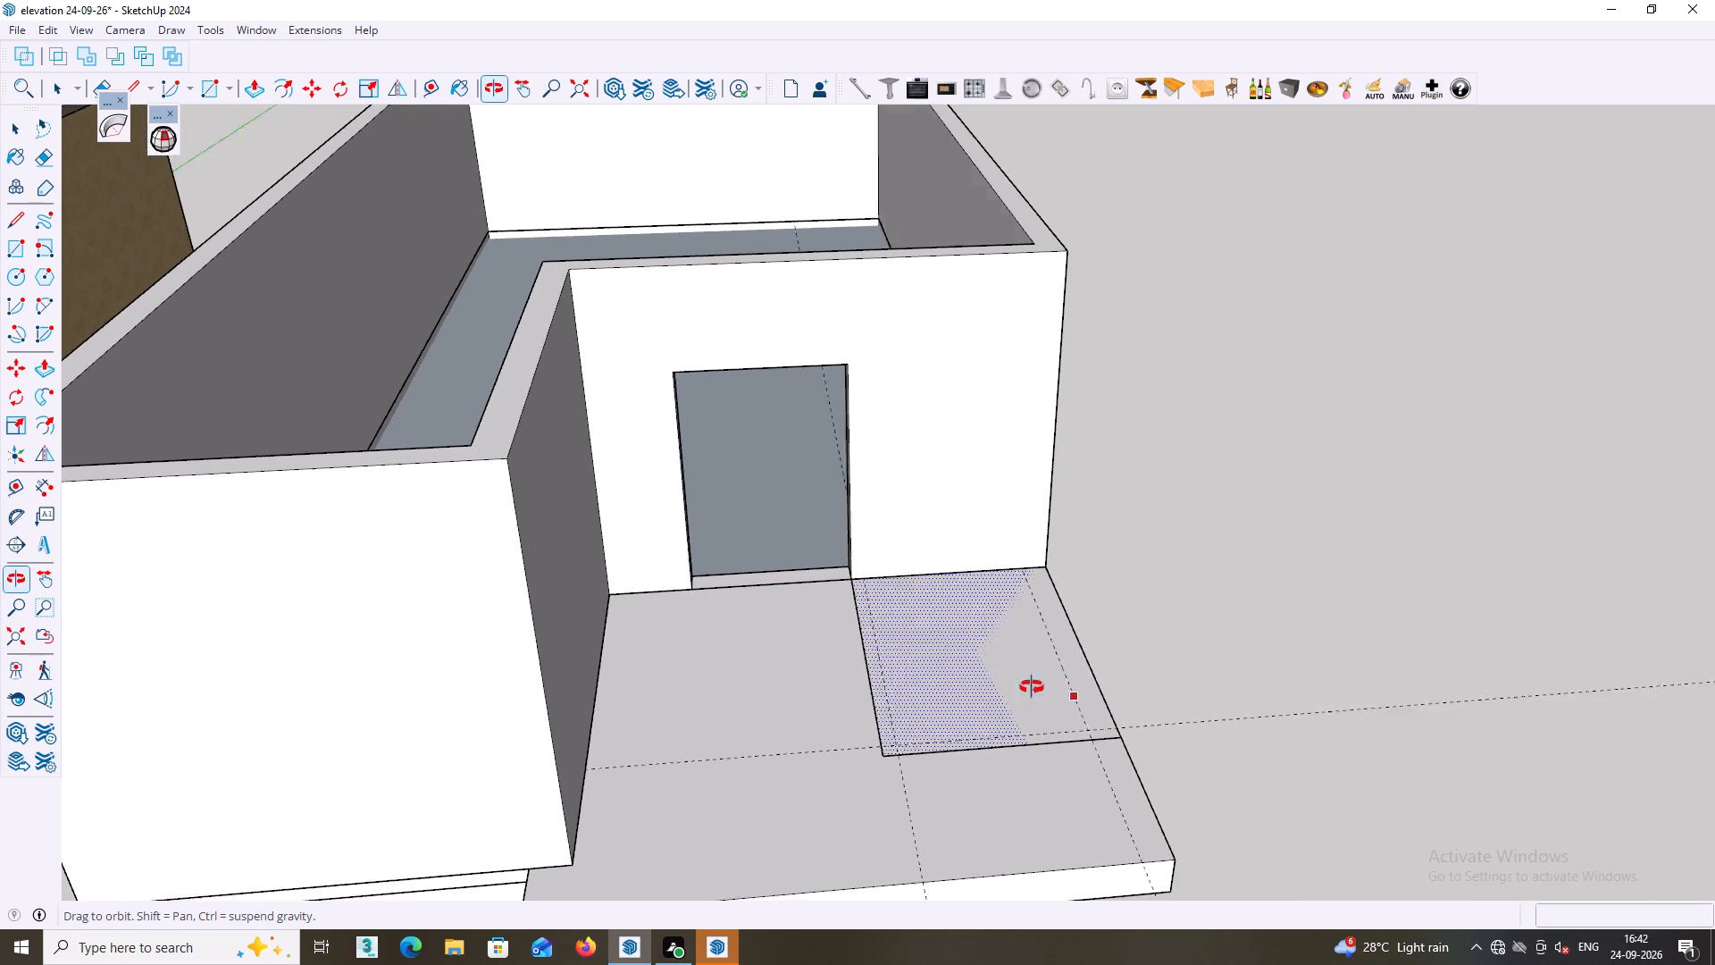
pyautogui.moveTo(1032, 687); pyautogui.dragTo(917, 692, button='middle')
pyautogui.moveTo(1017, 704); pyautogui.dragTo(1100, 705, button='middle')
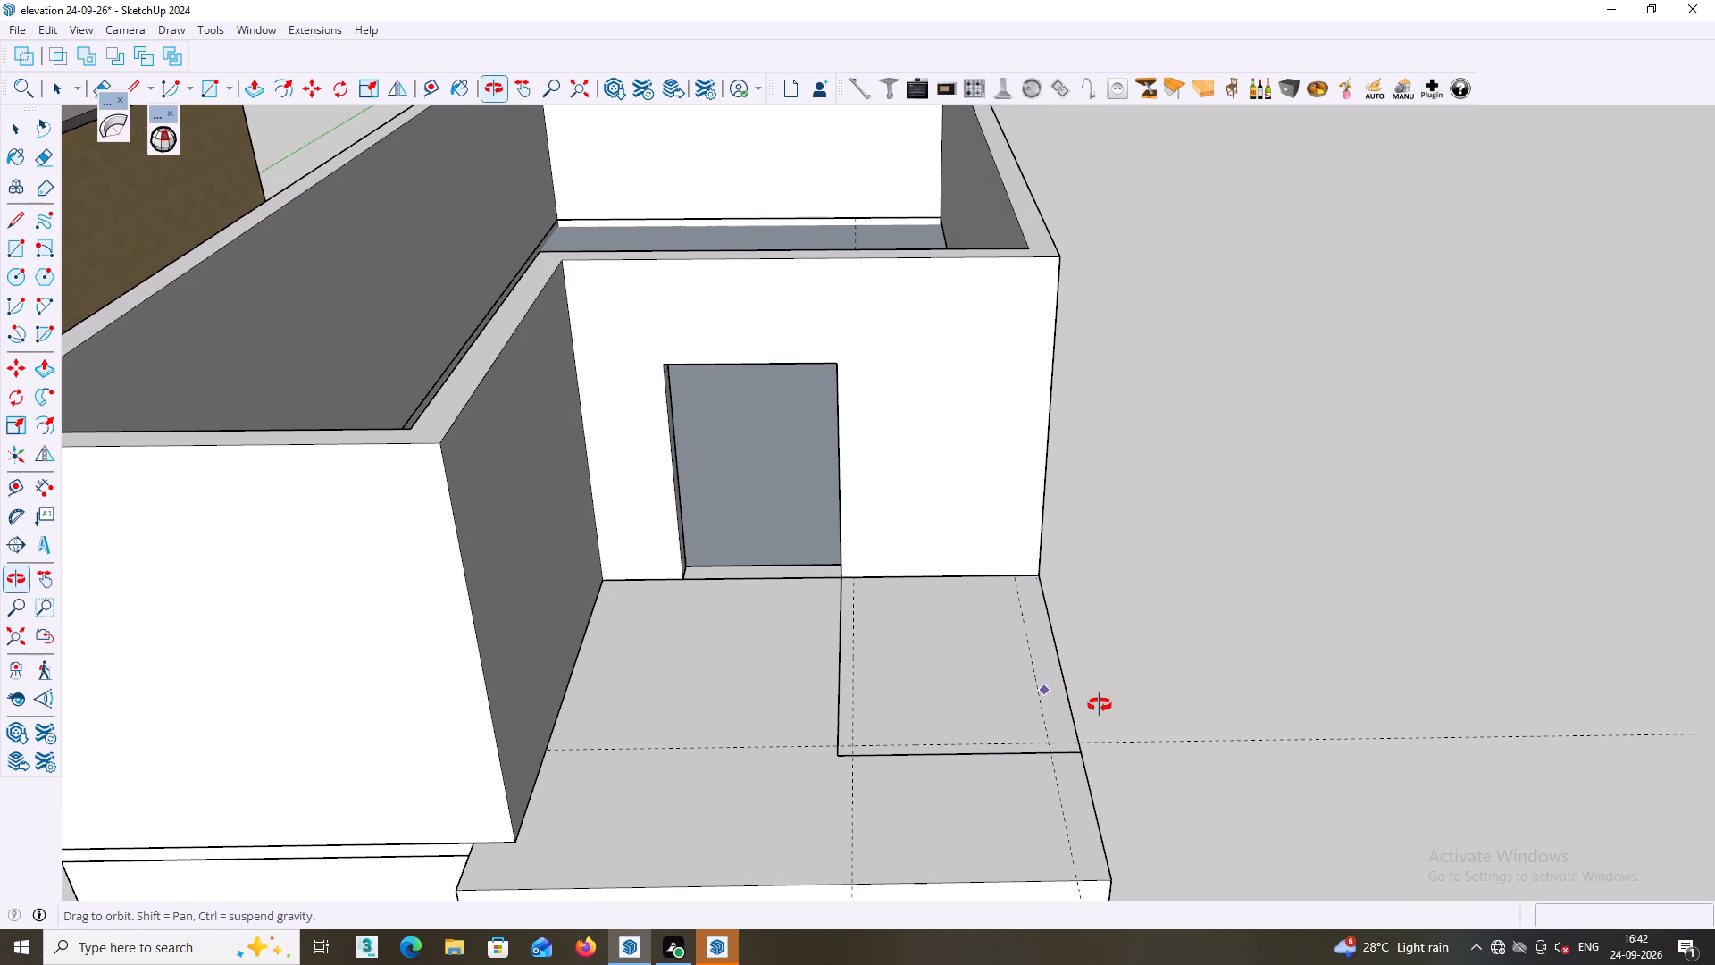
# Draw a rectangle about 6' 1/4" by 8' 3 1/2" over the canopy-top outline, from the door opening's bottom corner to the opposite corner.
pyautogui.moveTo(1100, 705); pyautogui.dragTo(1100, 708, button='middle')
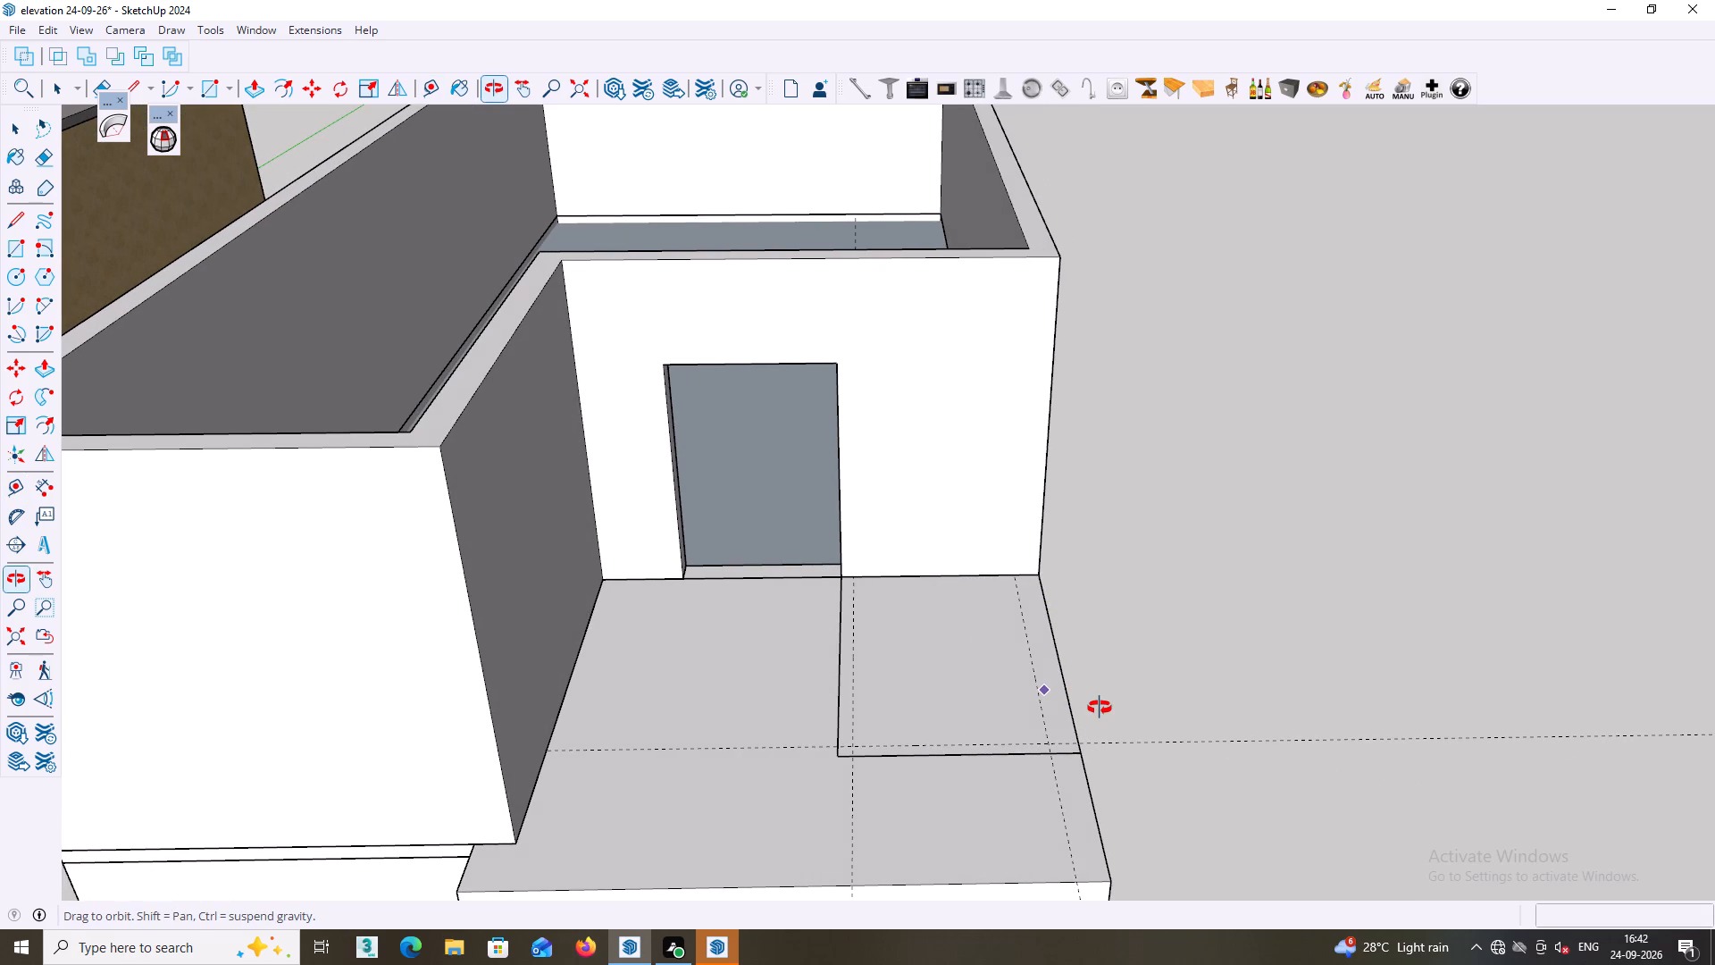
pyautogui.moveTo(1100, 708); pyautogui.dragTo(1102, 712, button='middle')
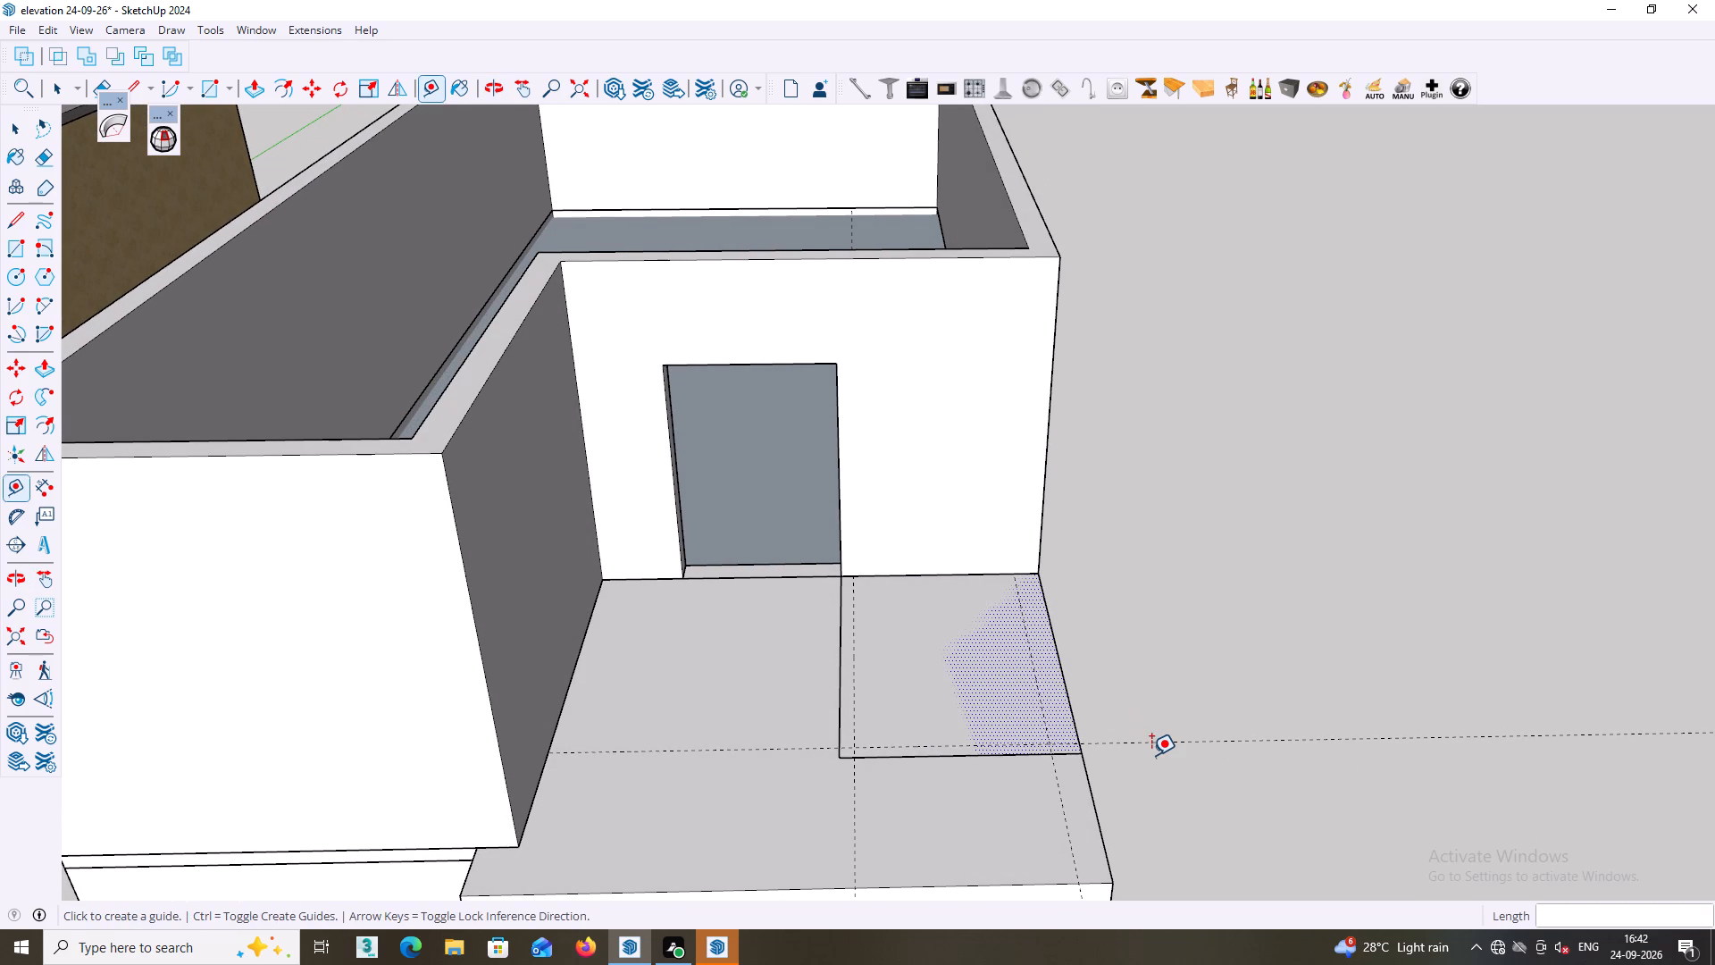
pyautogui.press('r')
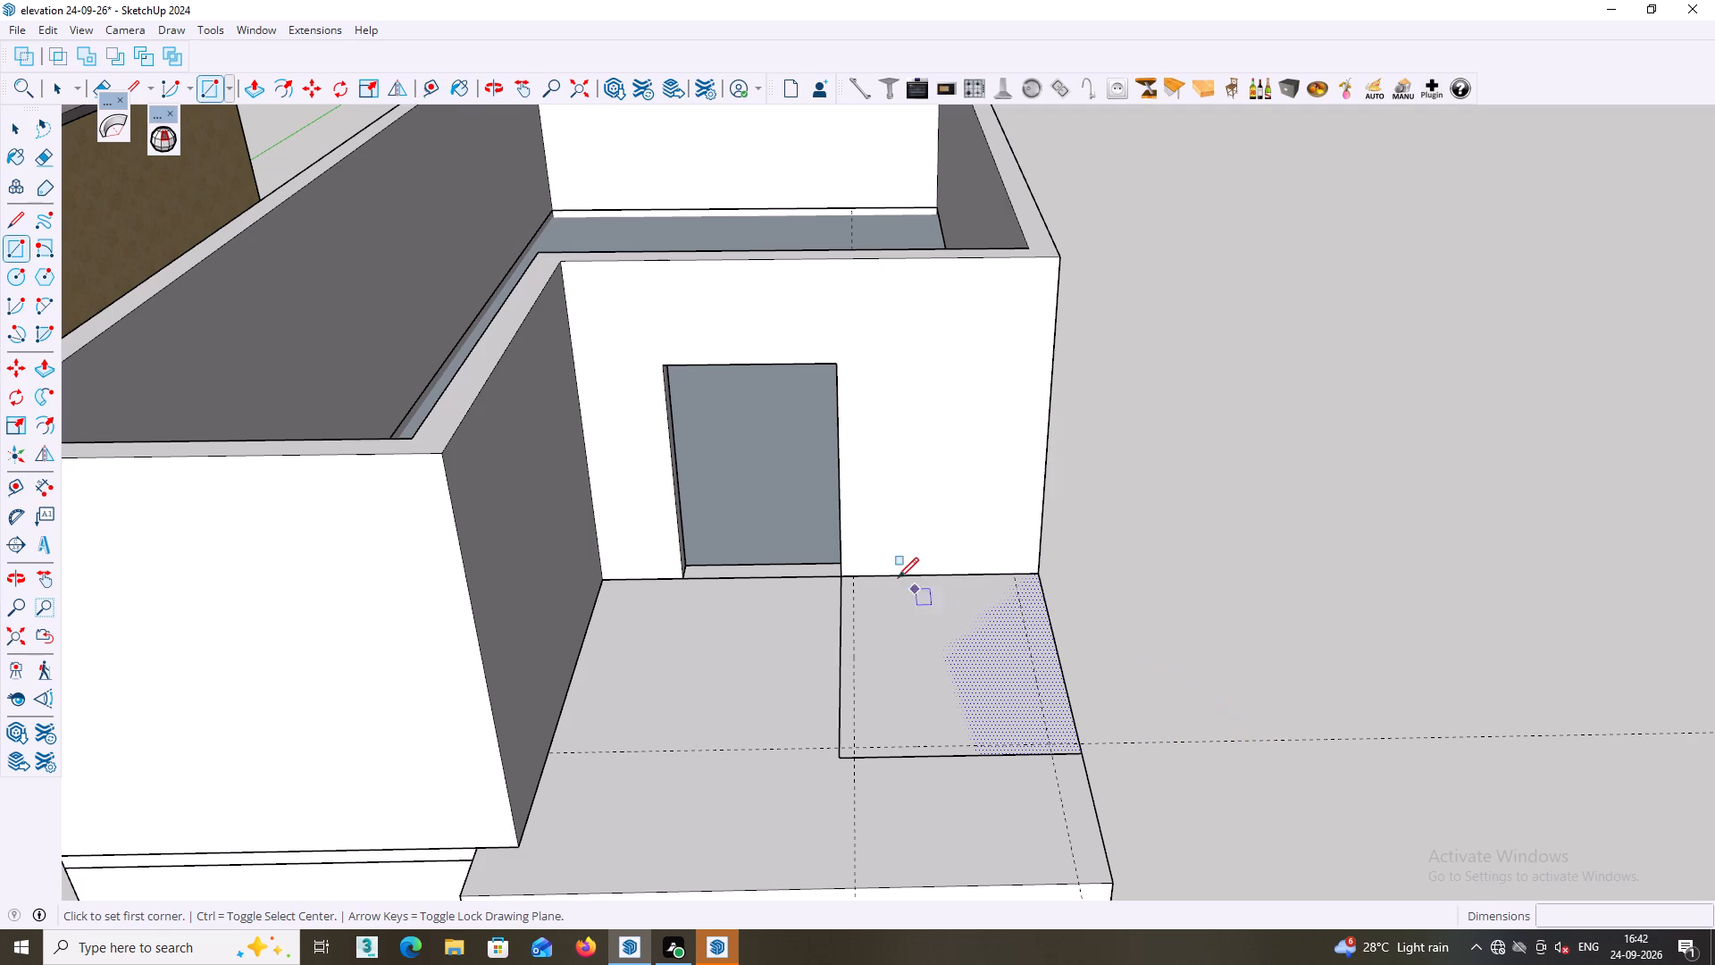
pyautogui.click(843, 577)
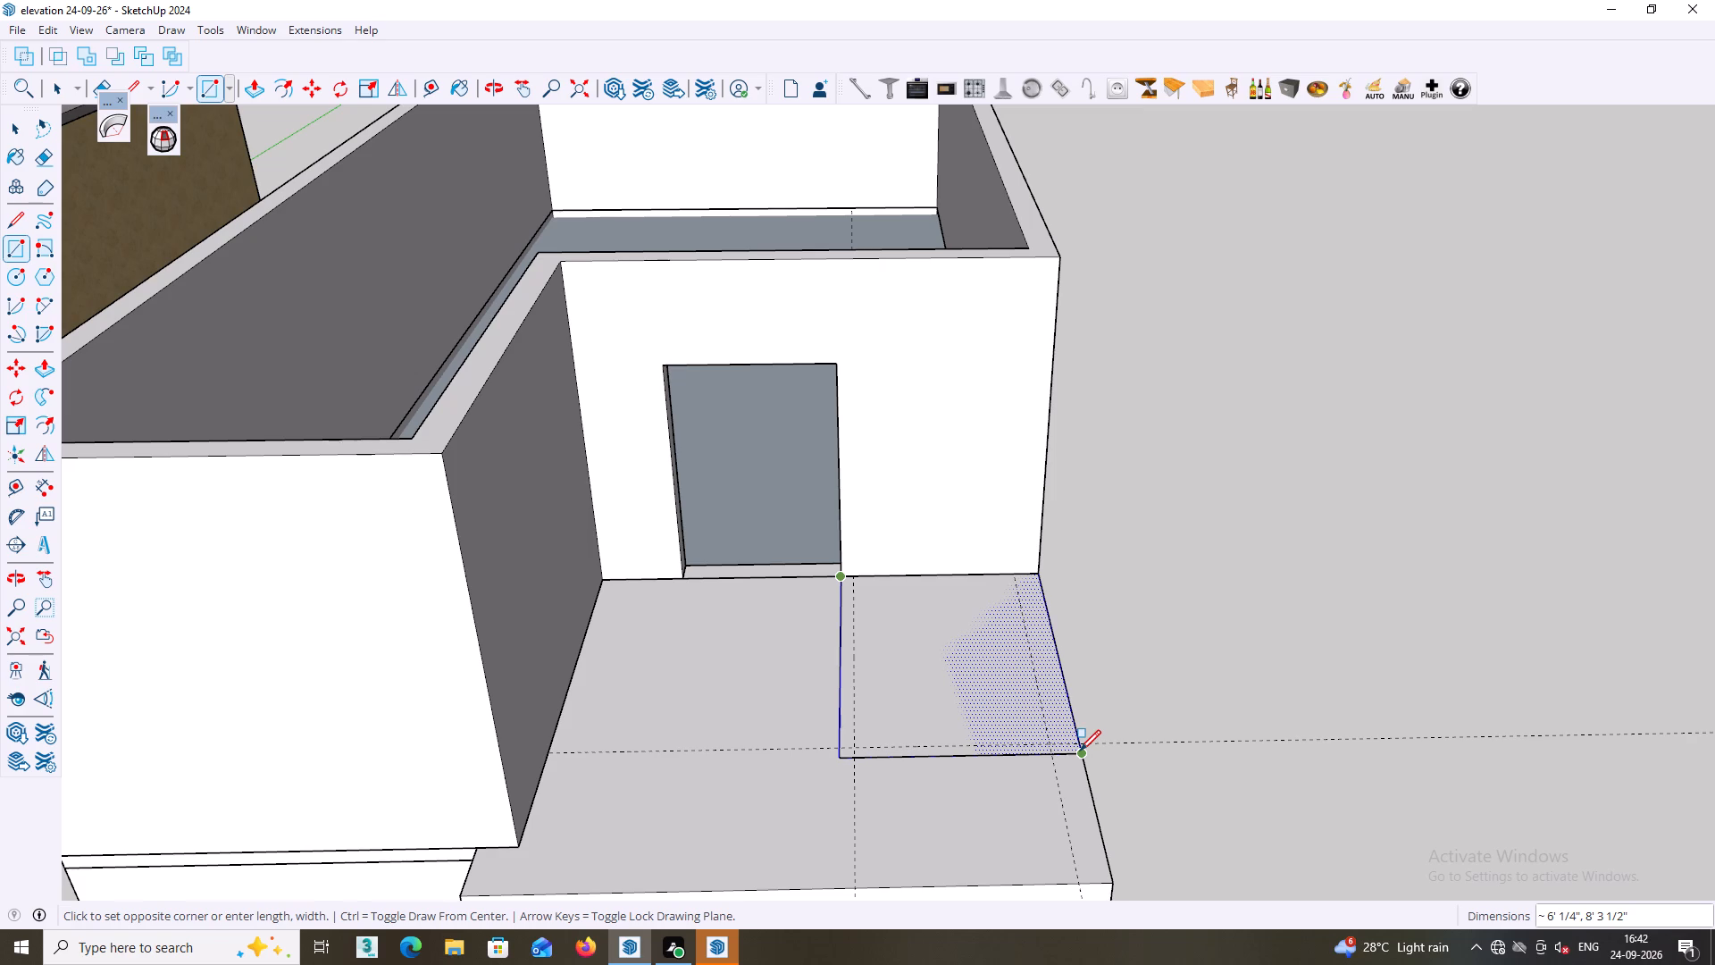
pyautogui.click(1080, 751)
pyautogui.middleClick(1092, 739)
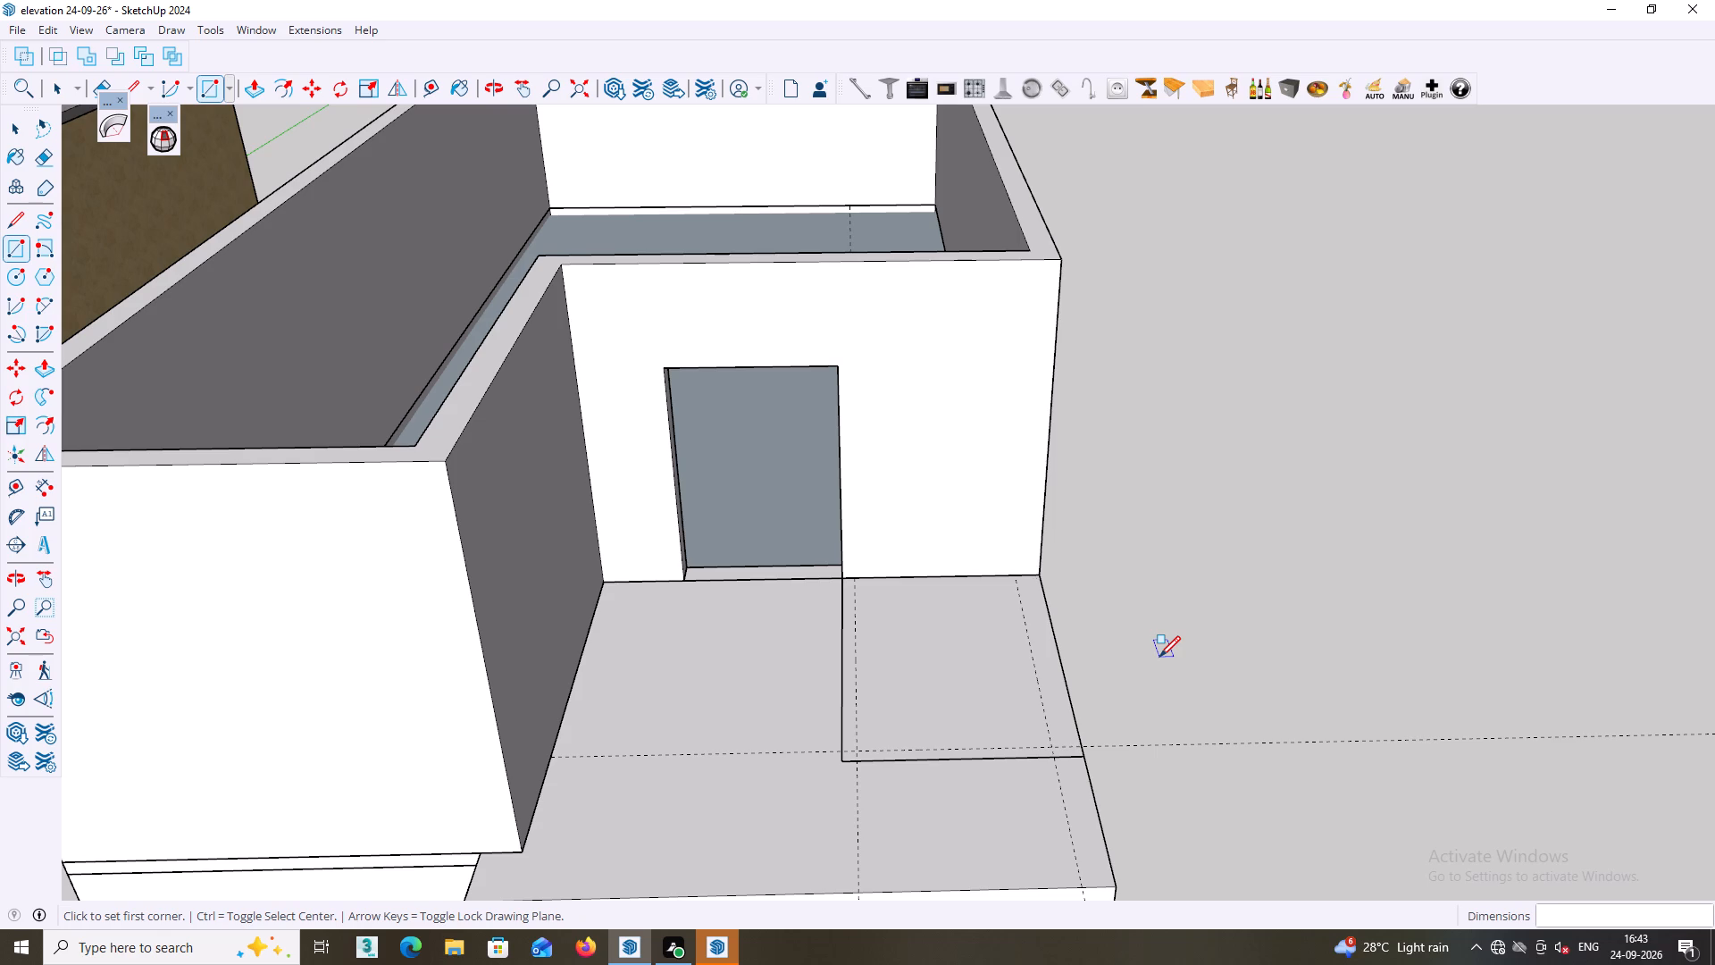
# Draw an inner rectangle about 5' 3 1/4" by 7' 11" from the door opening's bottom corner to the intersection of the front and outer-side guides.
pyautogui.click(853, 578)
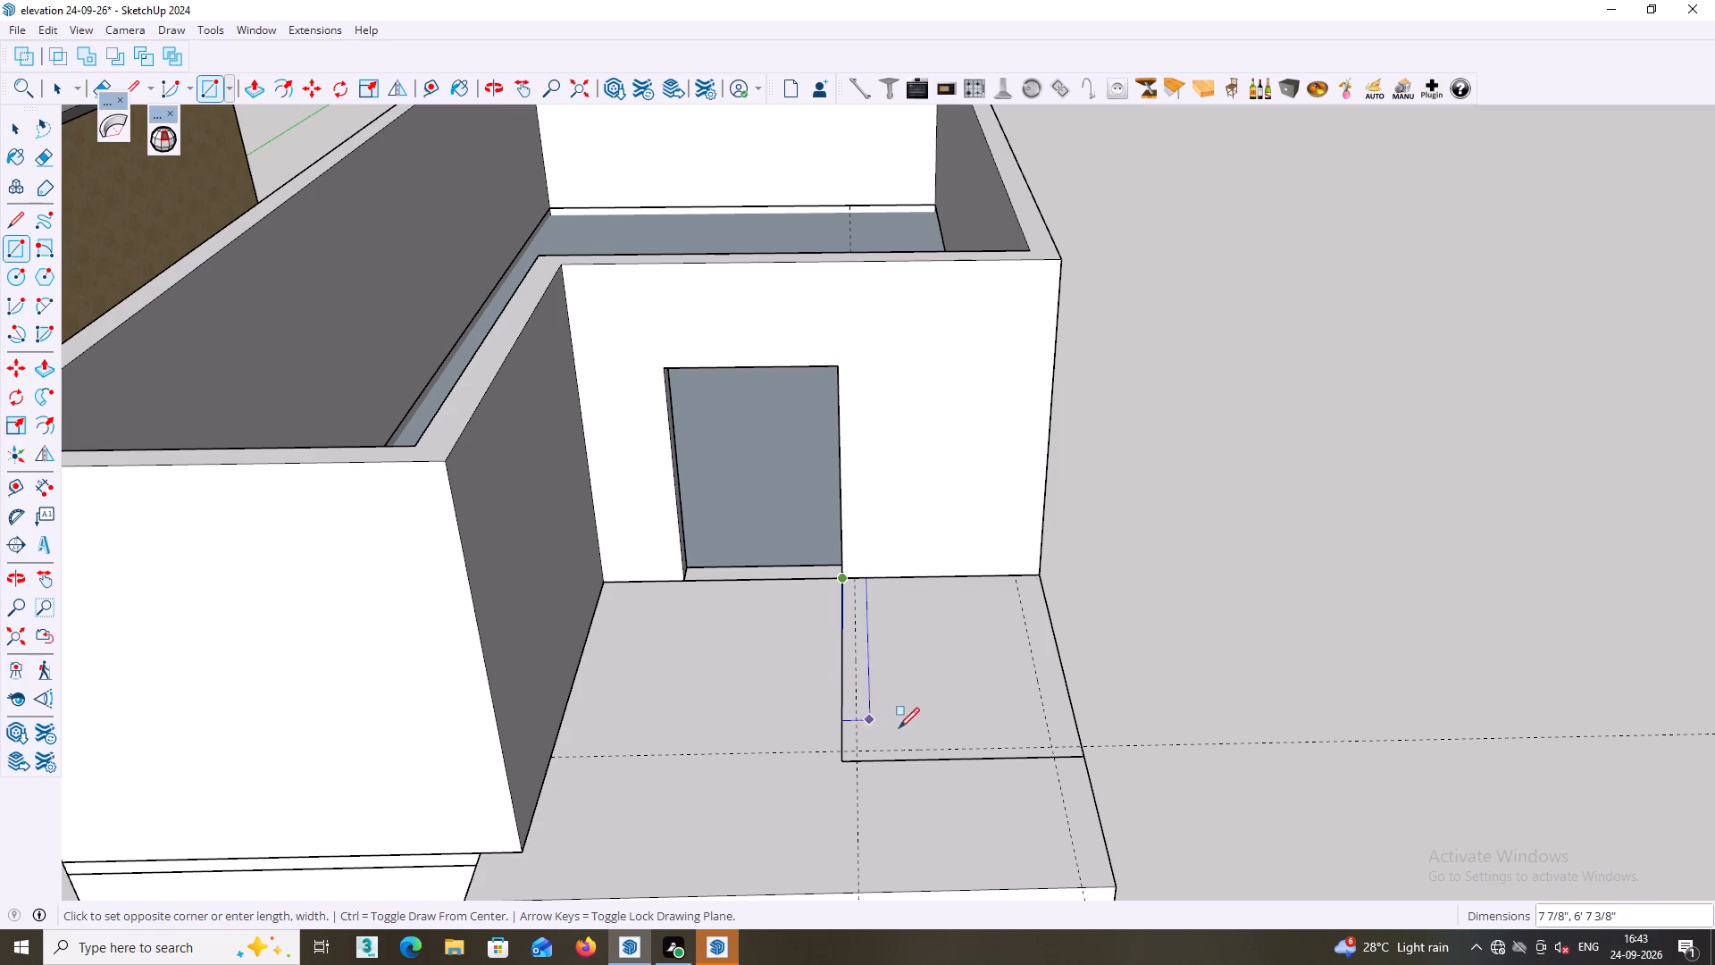
pyautogui.doubleClick(1055, 745)
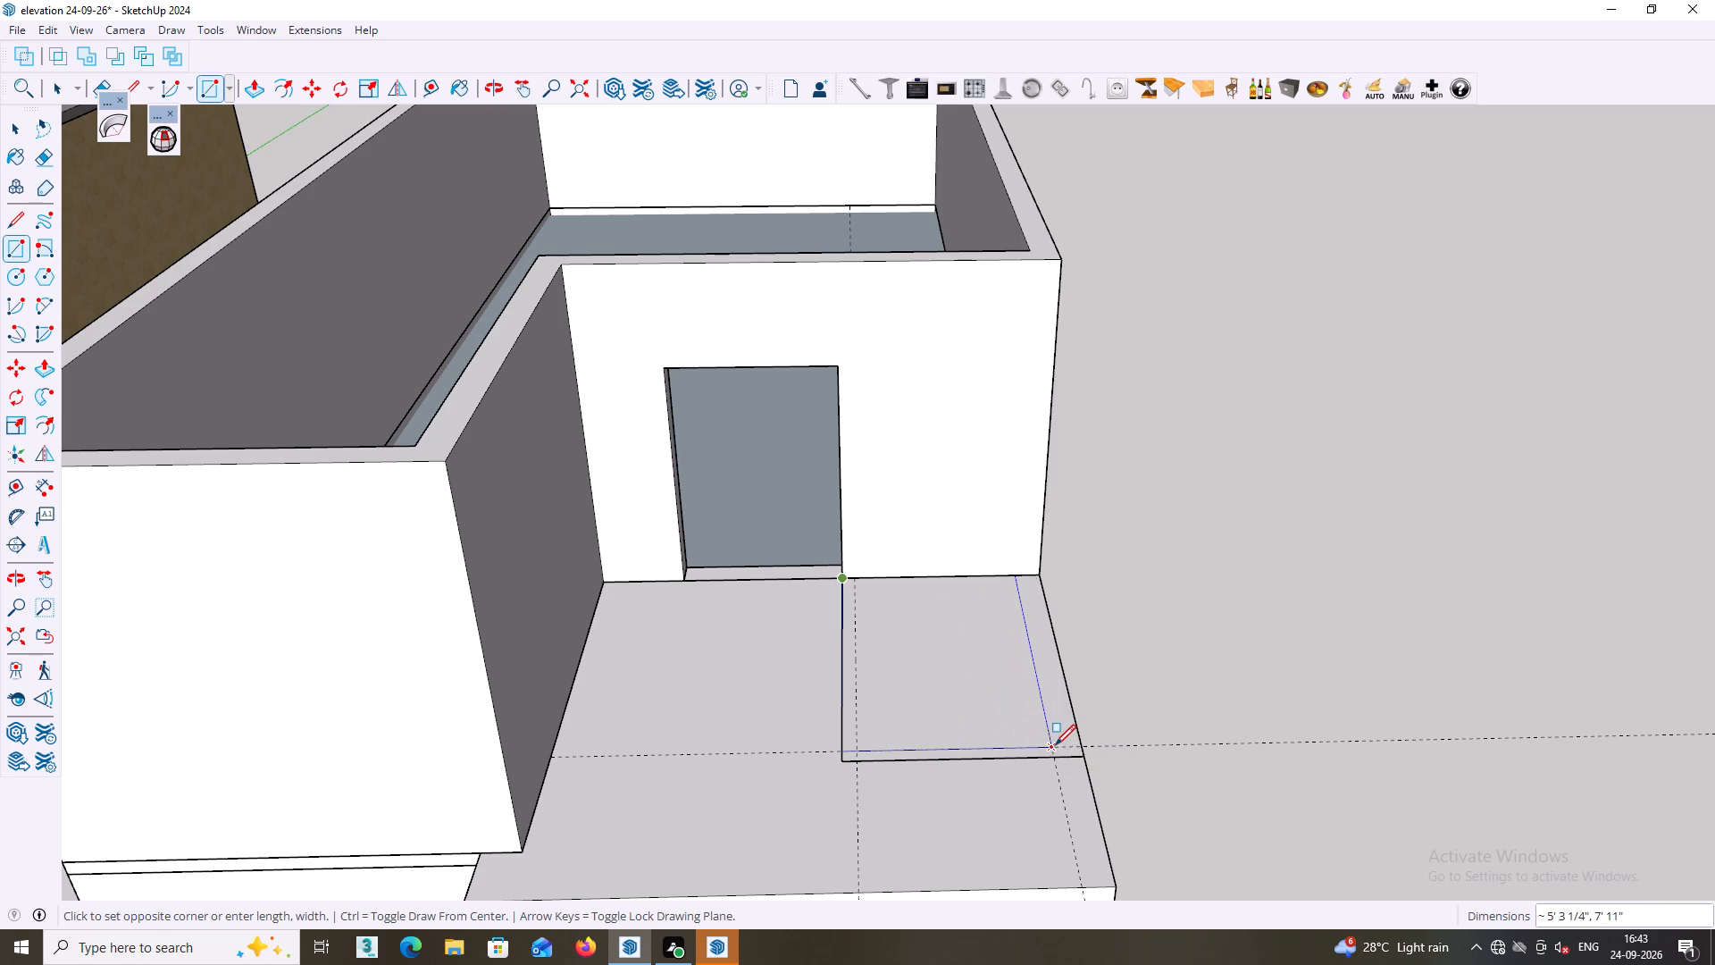
pyautogui.middleClick(1055, 745)
pyautogui.press('space')
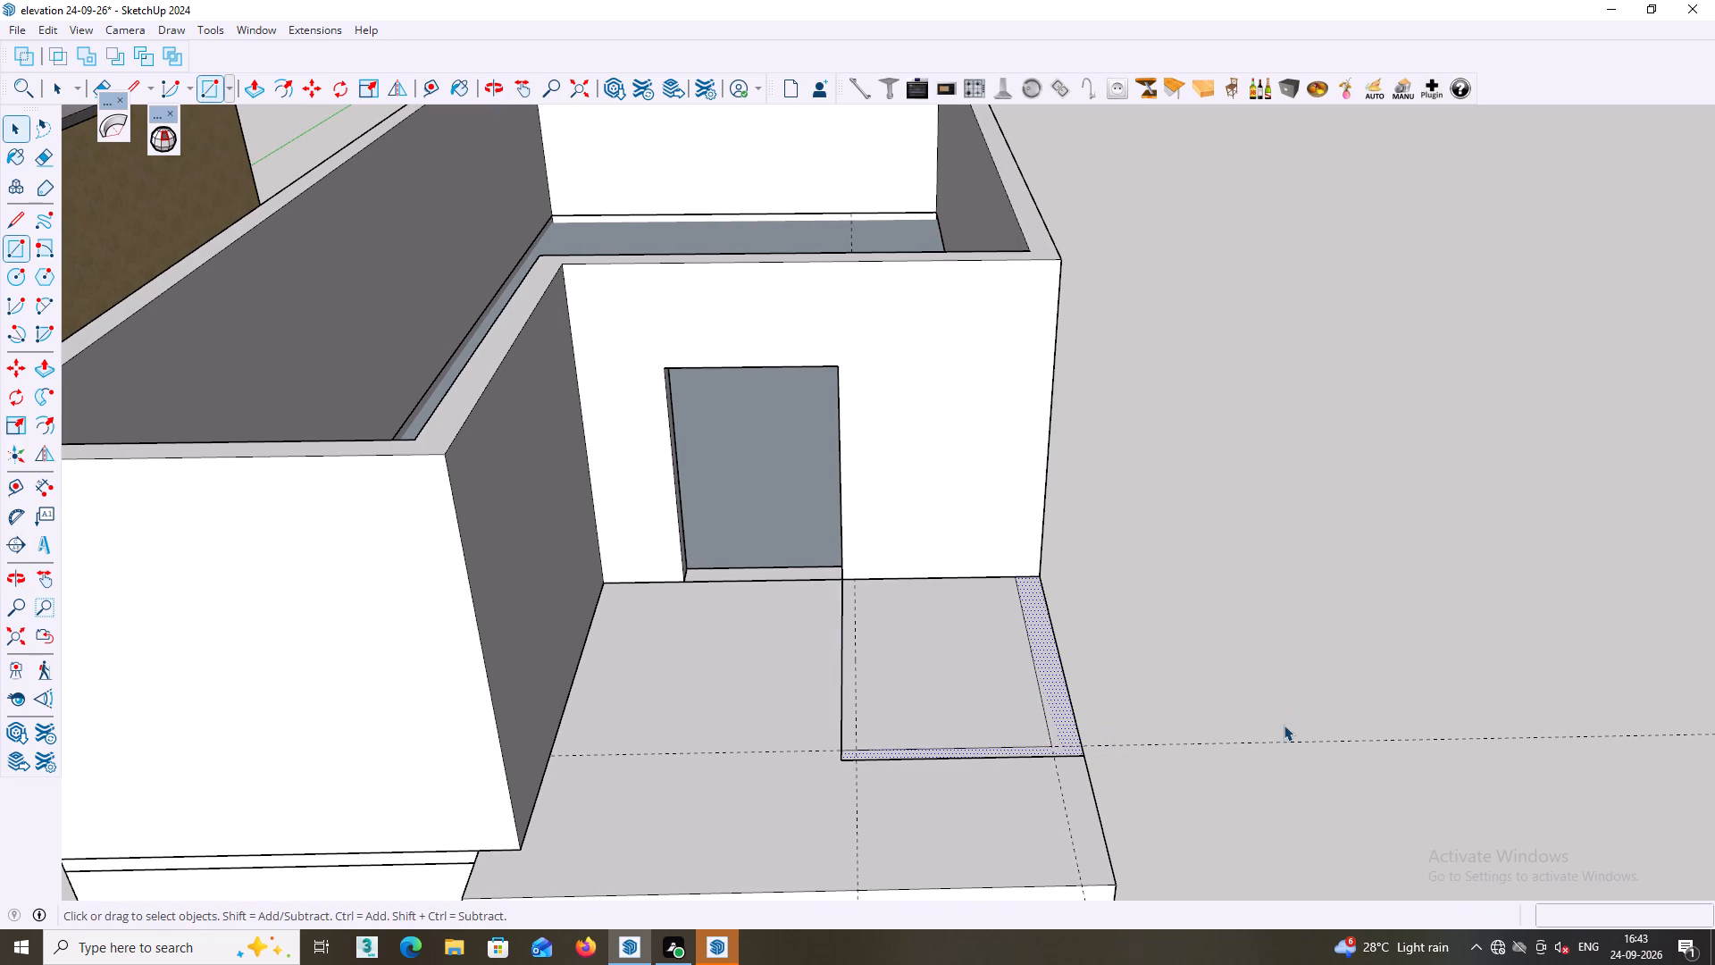
# Push/Pull the L-shaped strip along the front and outer side up 10' to the top of the upper-storey walls.
pyautogui.write('p')
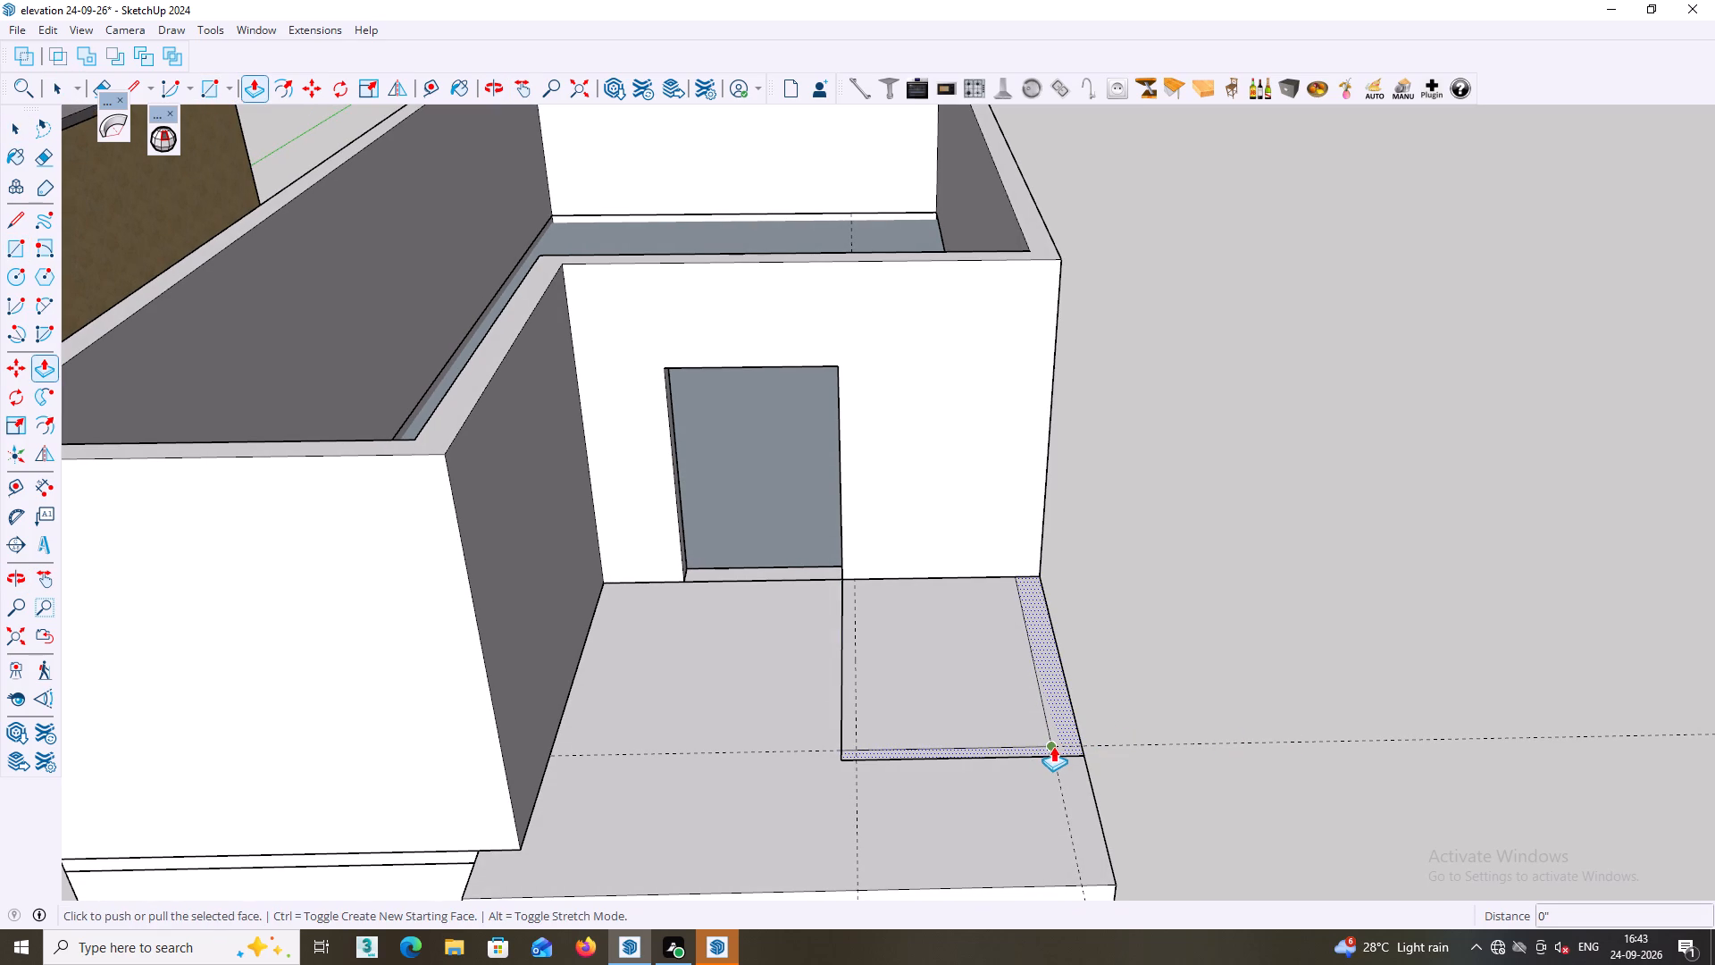
pyautogui.click(1043, 743)
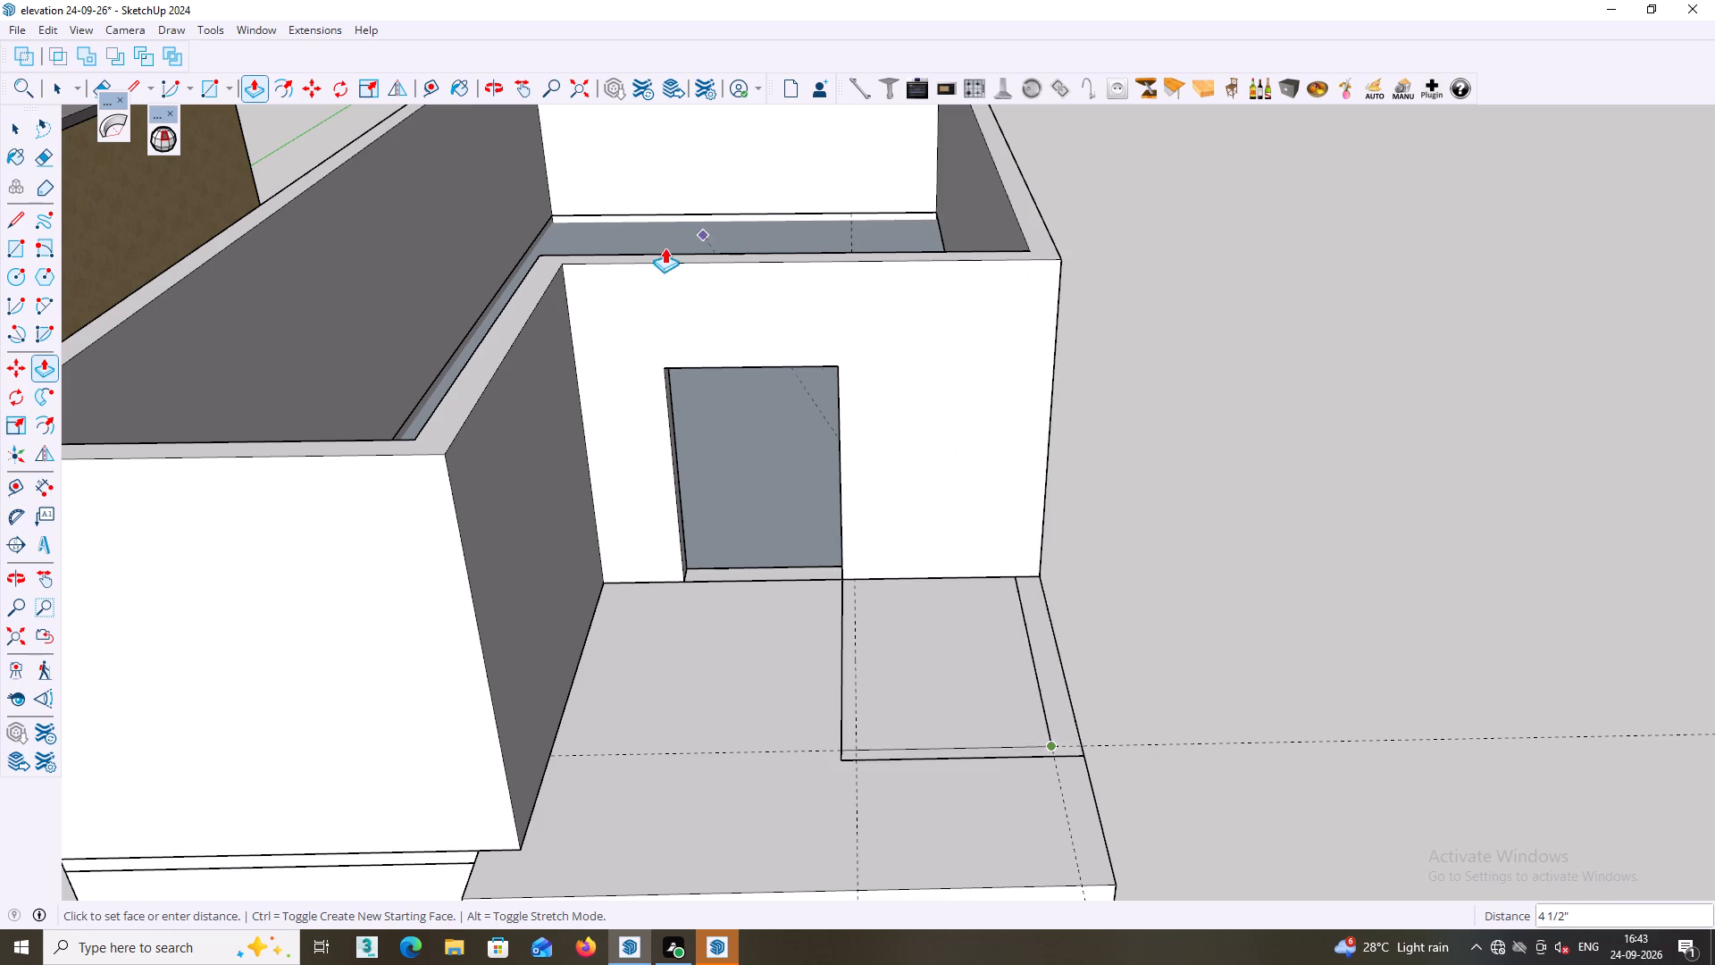
pyautogui.click(562, 265)
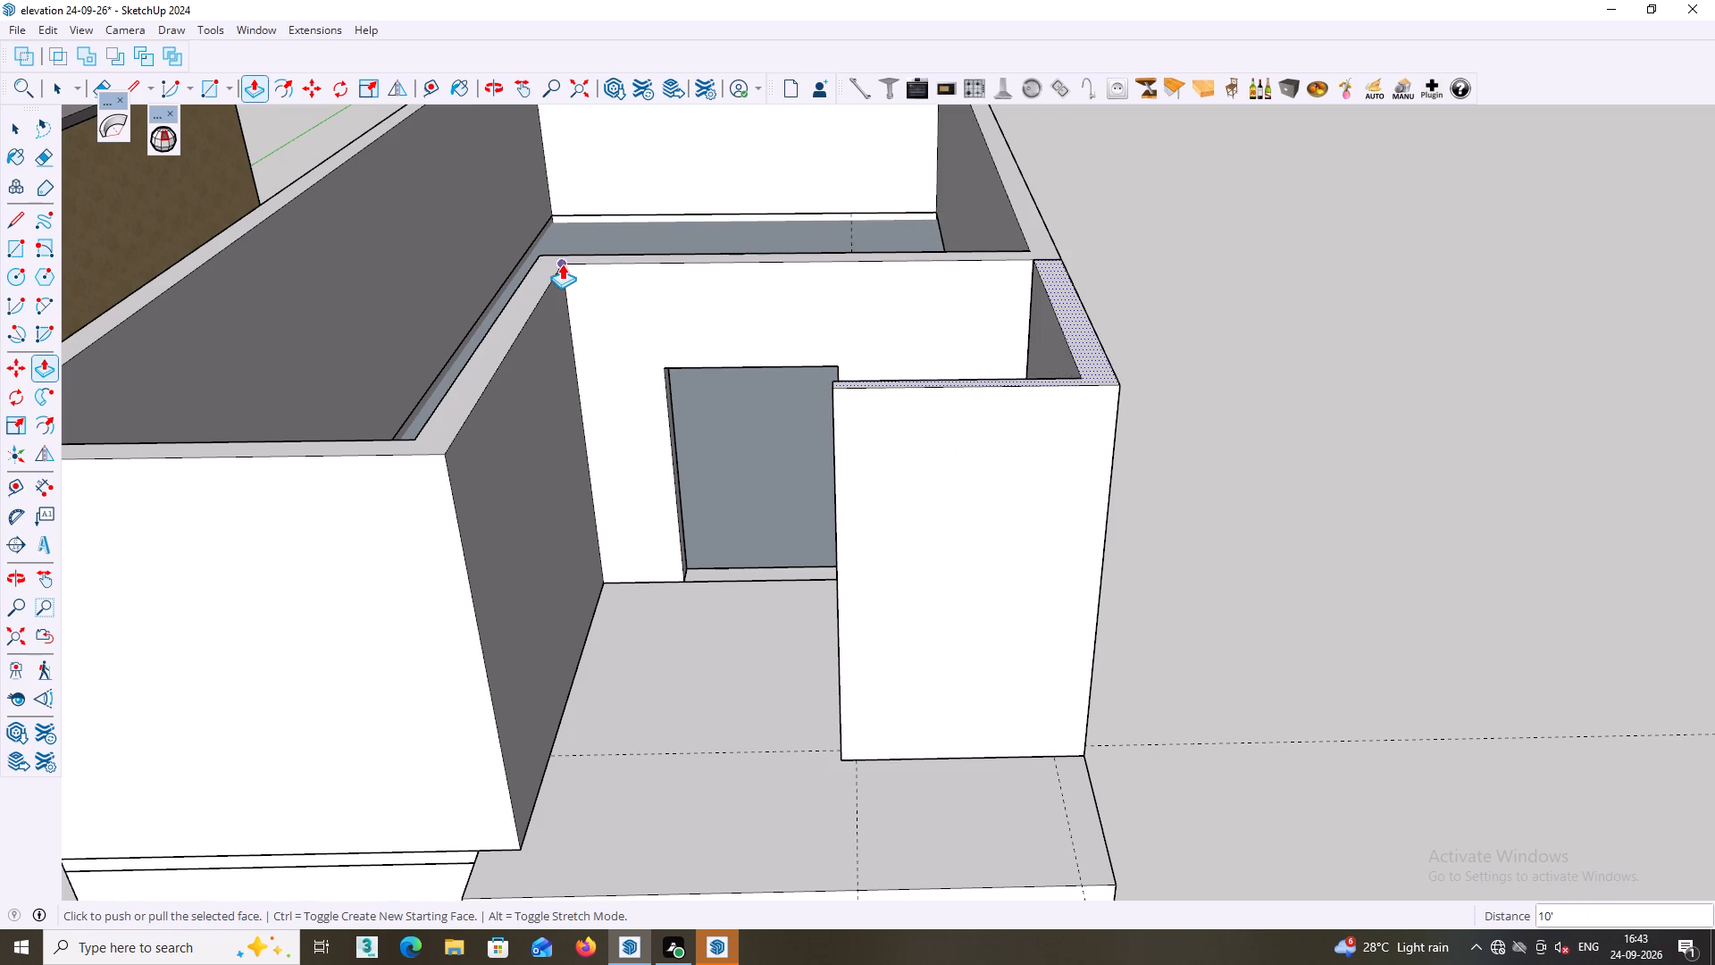
# Draw a rectangle 4 1/2" by 7' 11" along the door-side edge, from the new front wall's inner face to the door opening's corner.
pyautogui.moveTo(565, 265); pyautogui.dragTo(930, 298, button='middle')
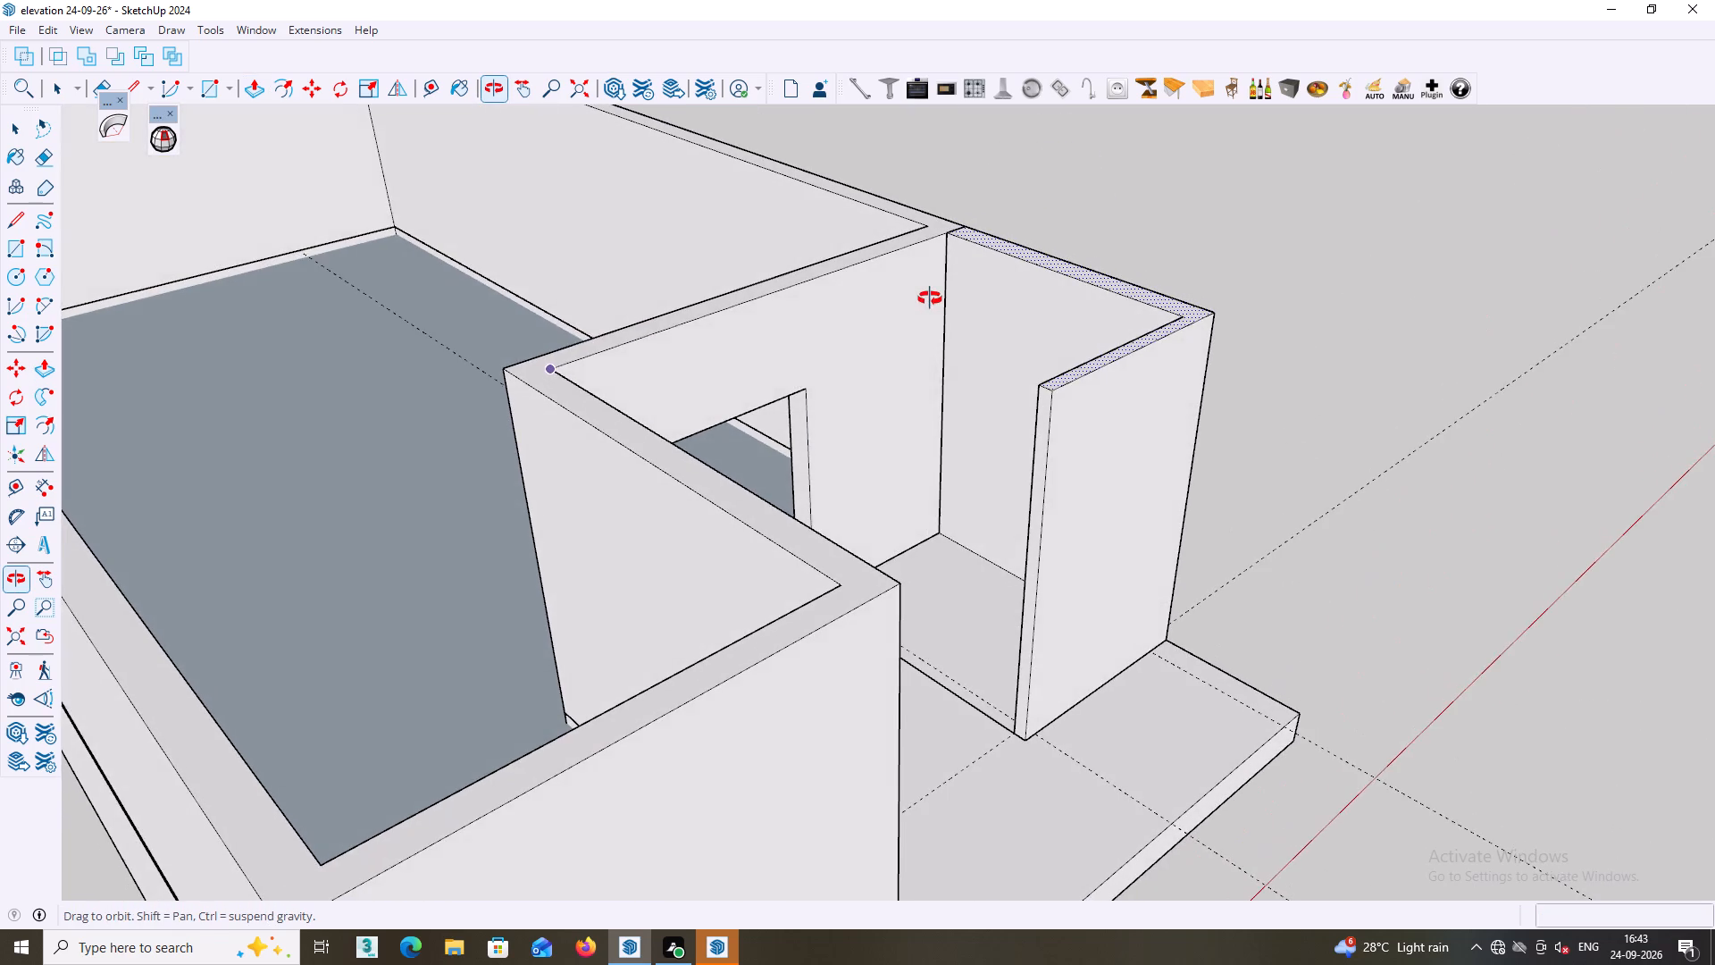
pyautogui.moveTo(930, 298); pyautogui.dragTo(891, 264, button='middle')
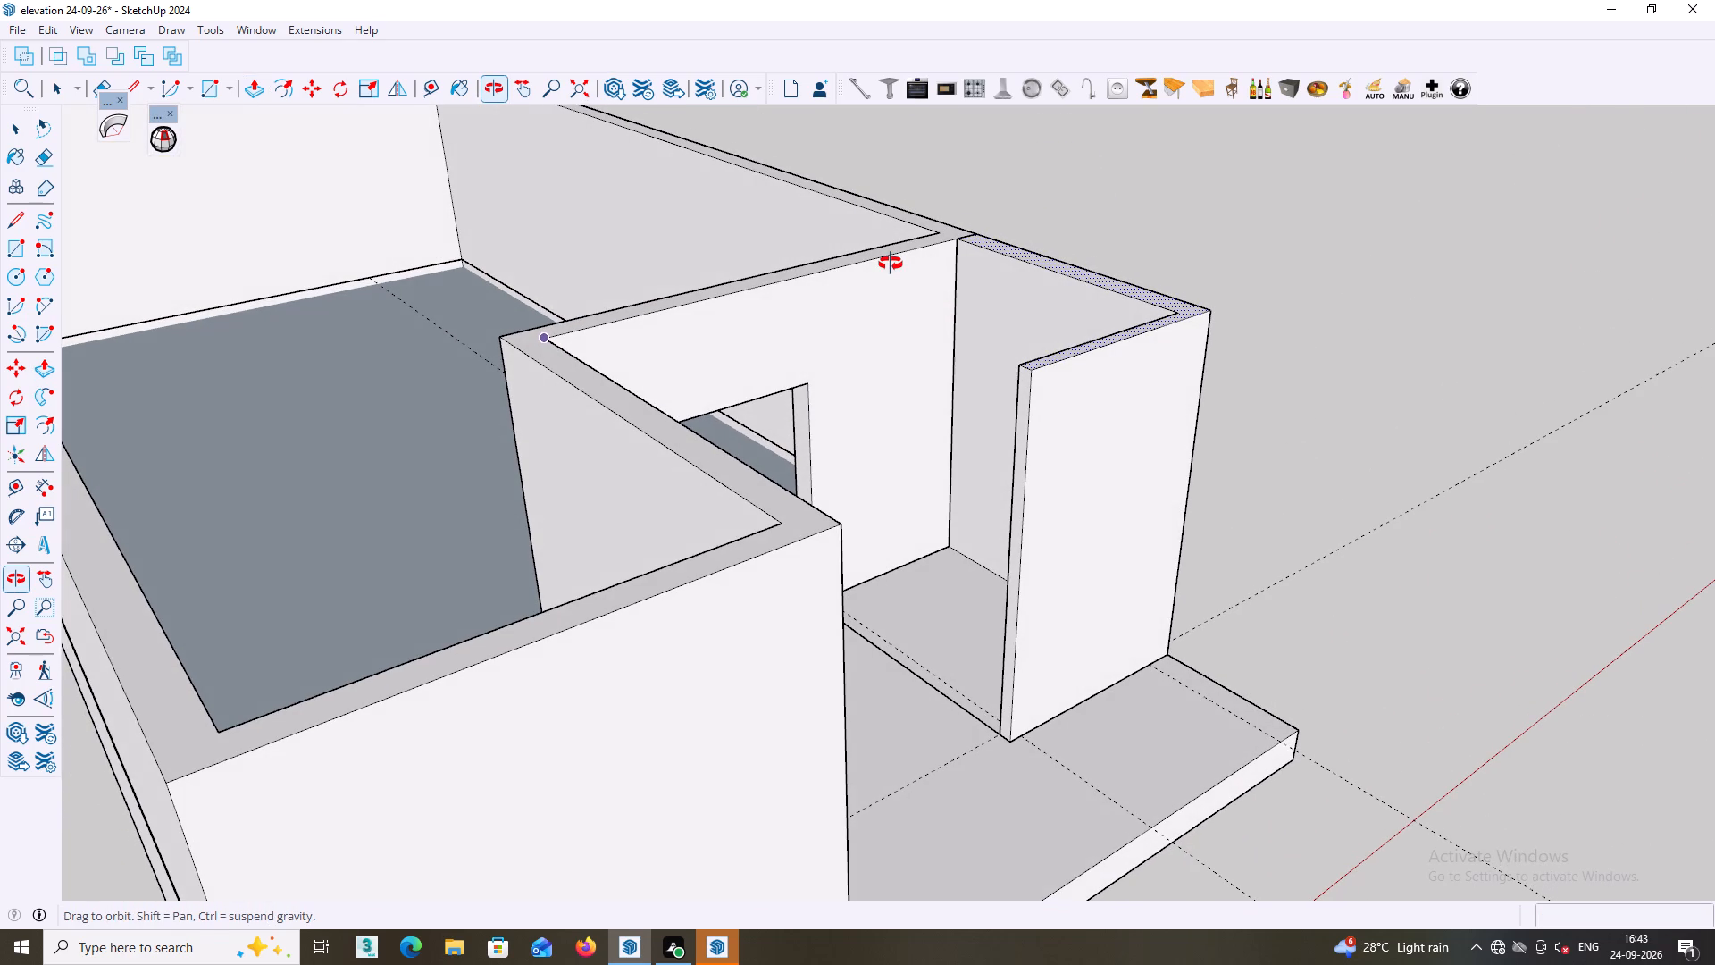
pyautogui.moveTo(891, 264); pyautogui.dragTo(882, 269, button='middle')
pyautogui.scroll(-4, 855, 432)
pyautogui.scroll(2, 898, 562)
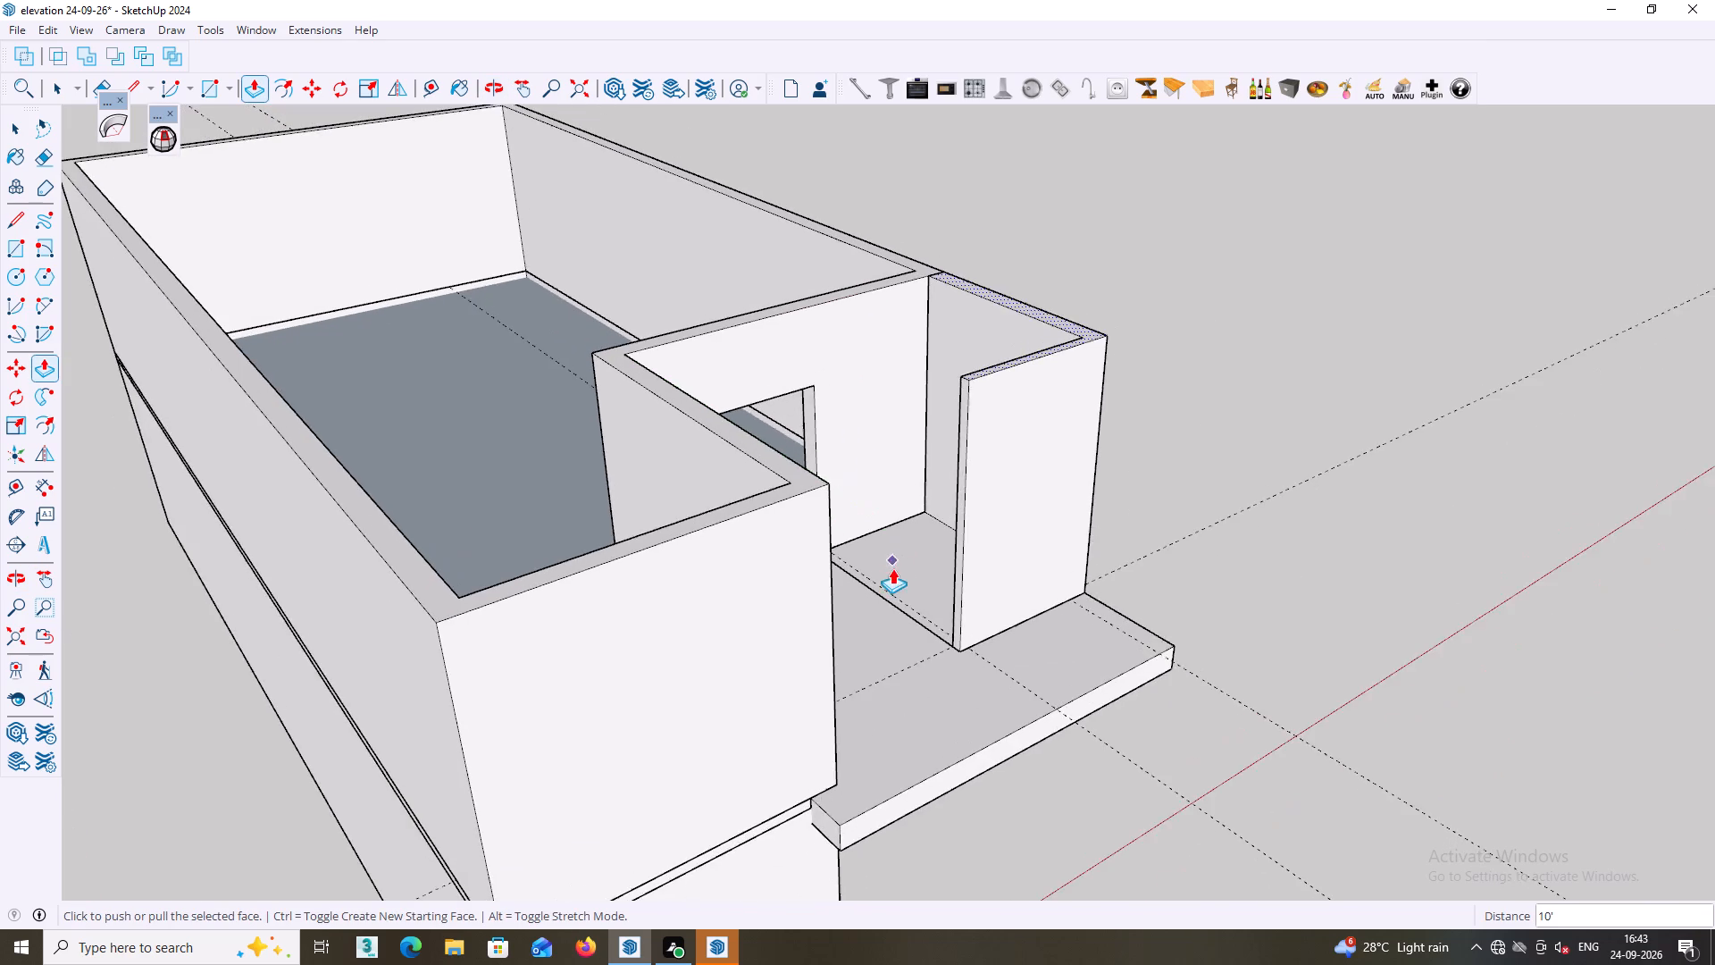
pyautogui.scroll(2, 892, 568)
pyautogui.moveTo(903, 592); pyautogui.dragTo(906, 671, button='middle')
pyautogui.scroll(2, 914, 668)
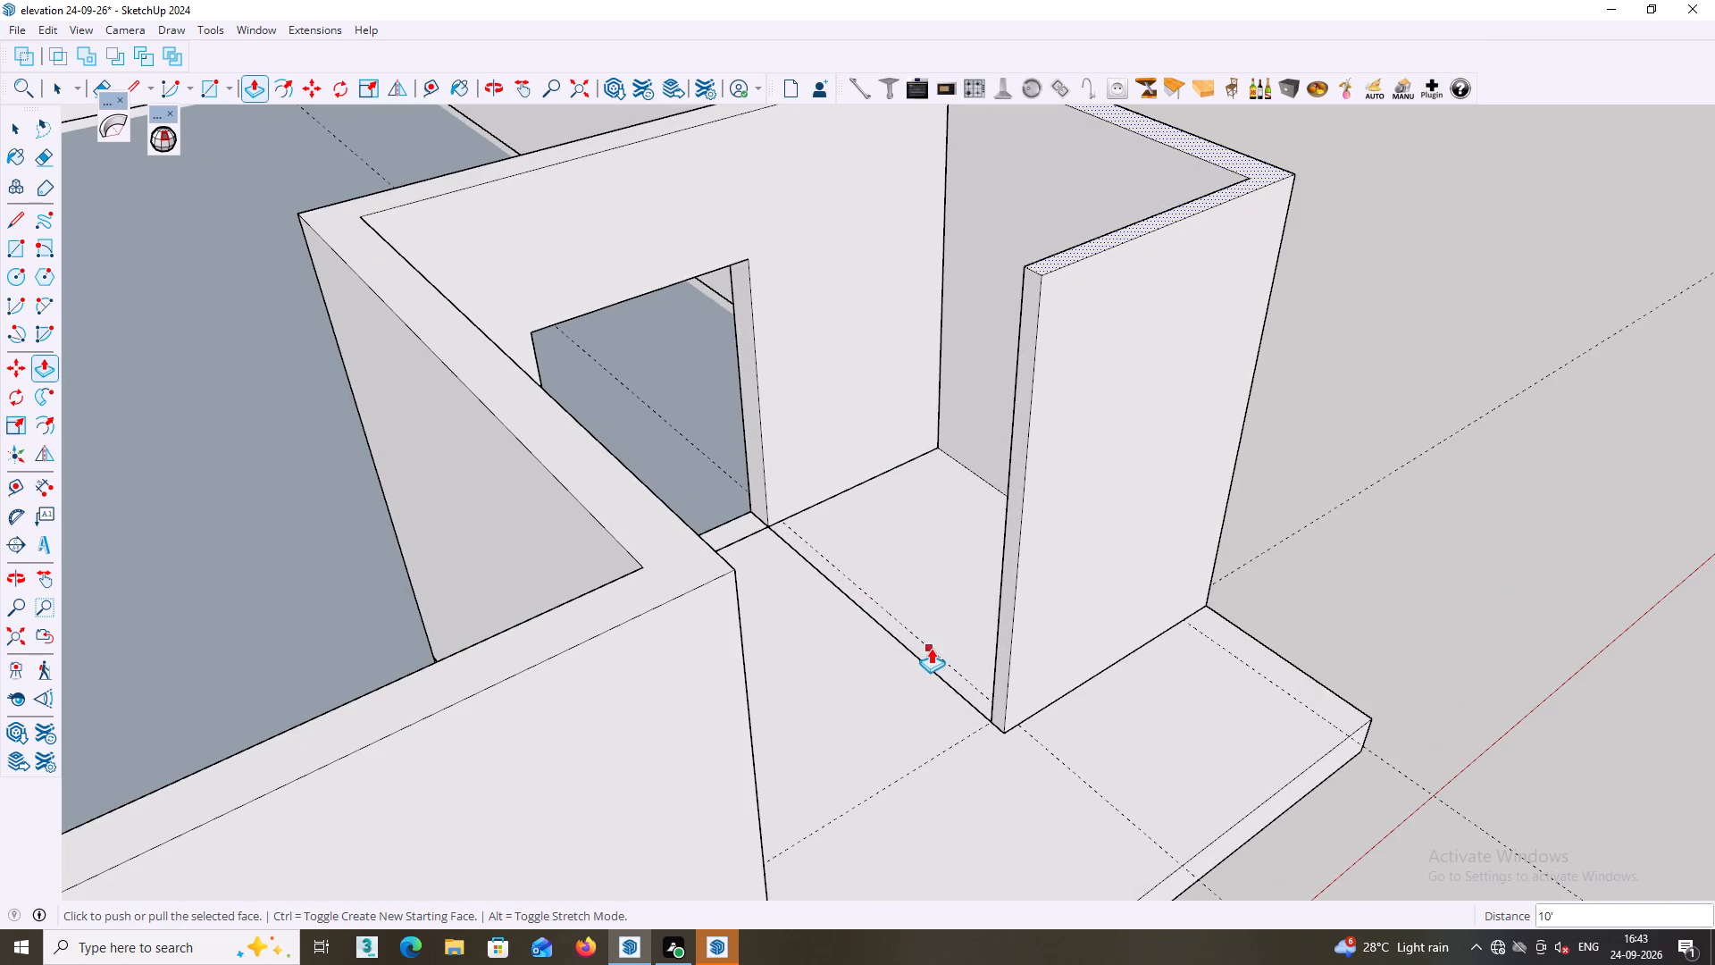
pyautogui.moveTo(931, 648); pyautogui.dragTo(1080, 716, button='middle')
pyautogui.moveTo(1038, 612); pyautogui.dragTo(1013, 684, button='middle')
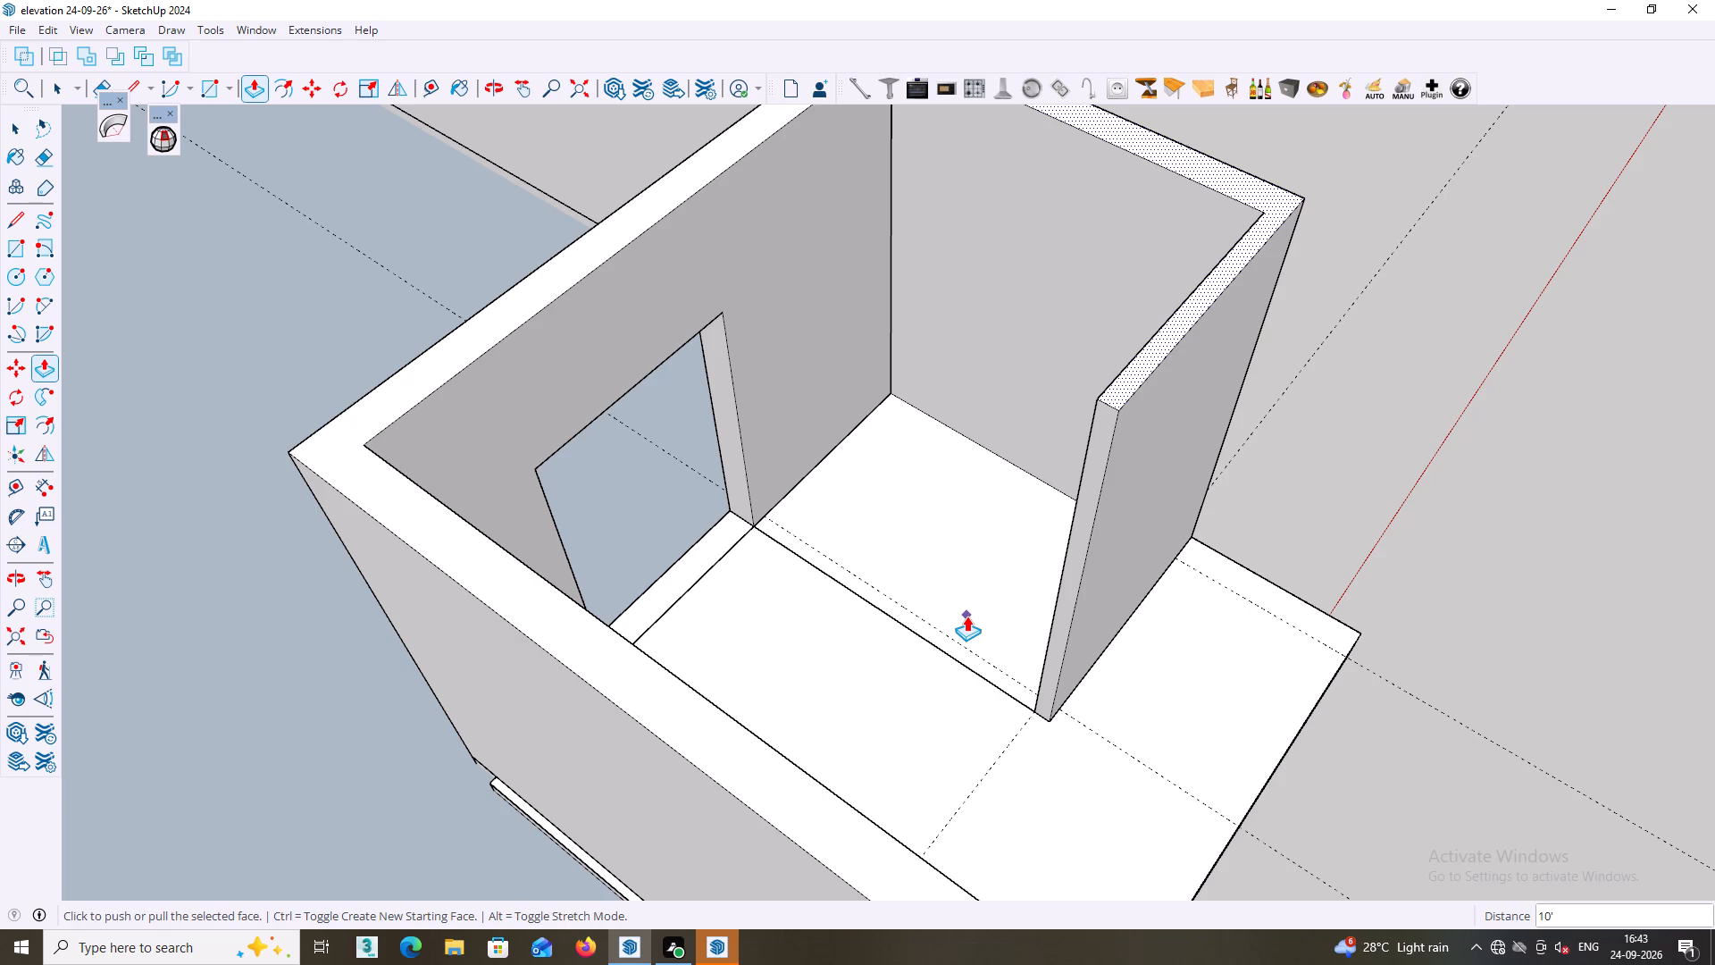
pyautogui.press('space')
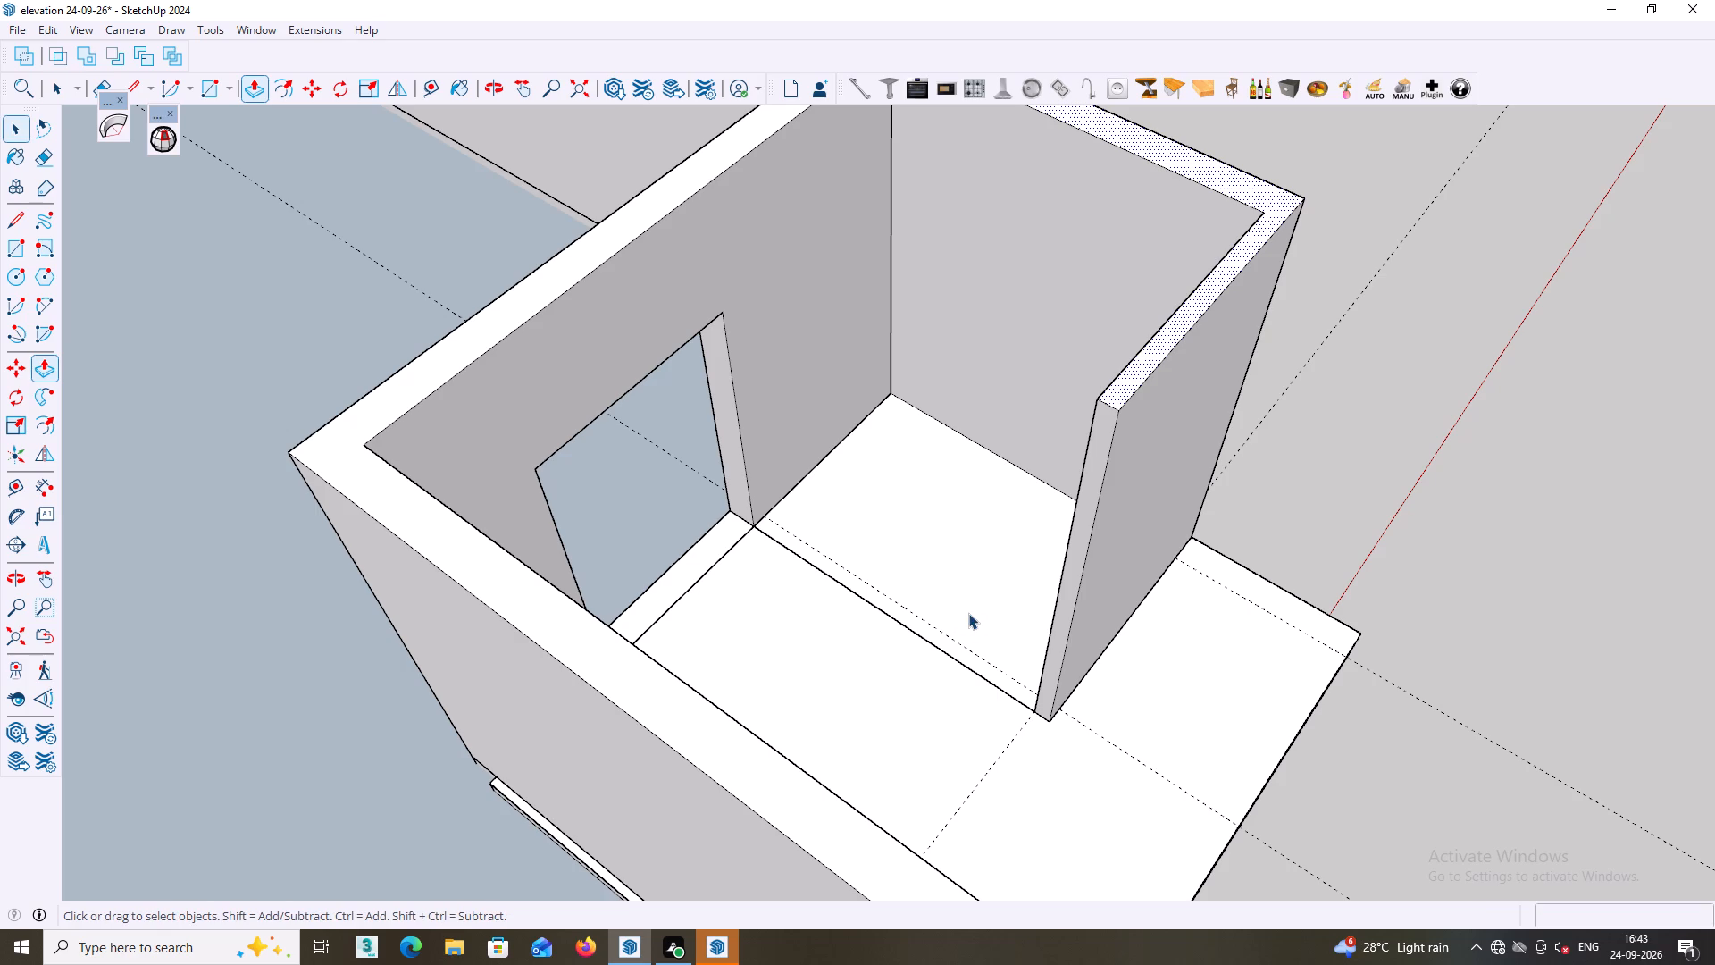
pyautogui.press('r')
pyautogui.moveTo(1094, 722); pyautogui.dragTo(1297, 762, button='middle')
pyautogui.scroll(4, 1192, 680)
pyautogui.moveTo(1078, 647); pyautogui.dragTo(1423, 635, button='middle')
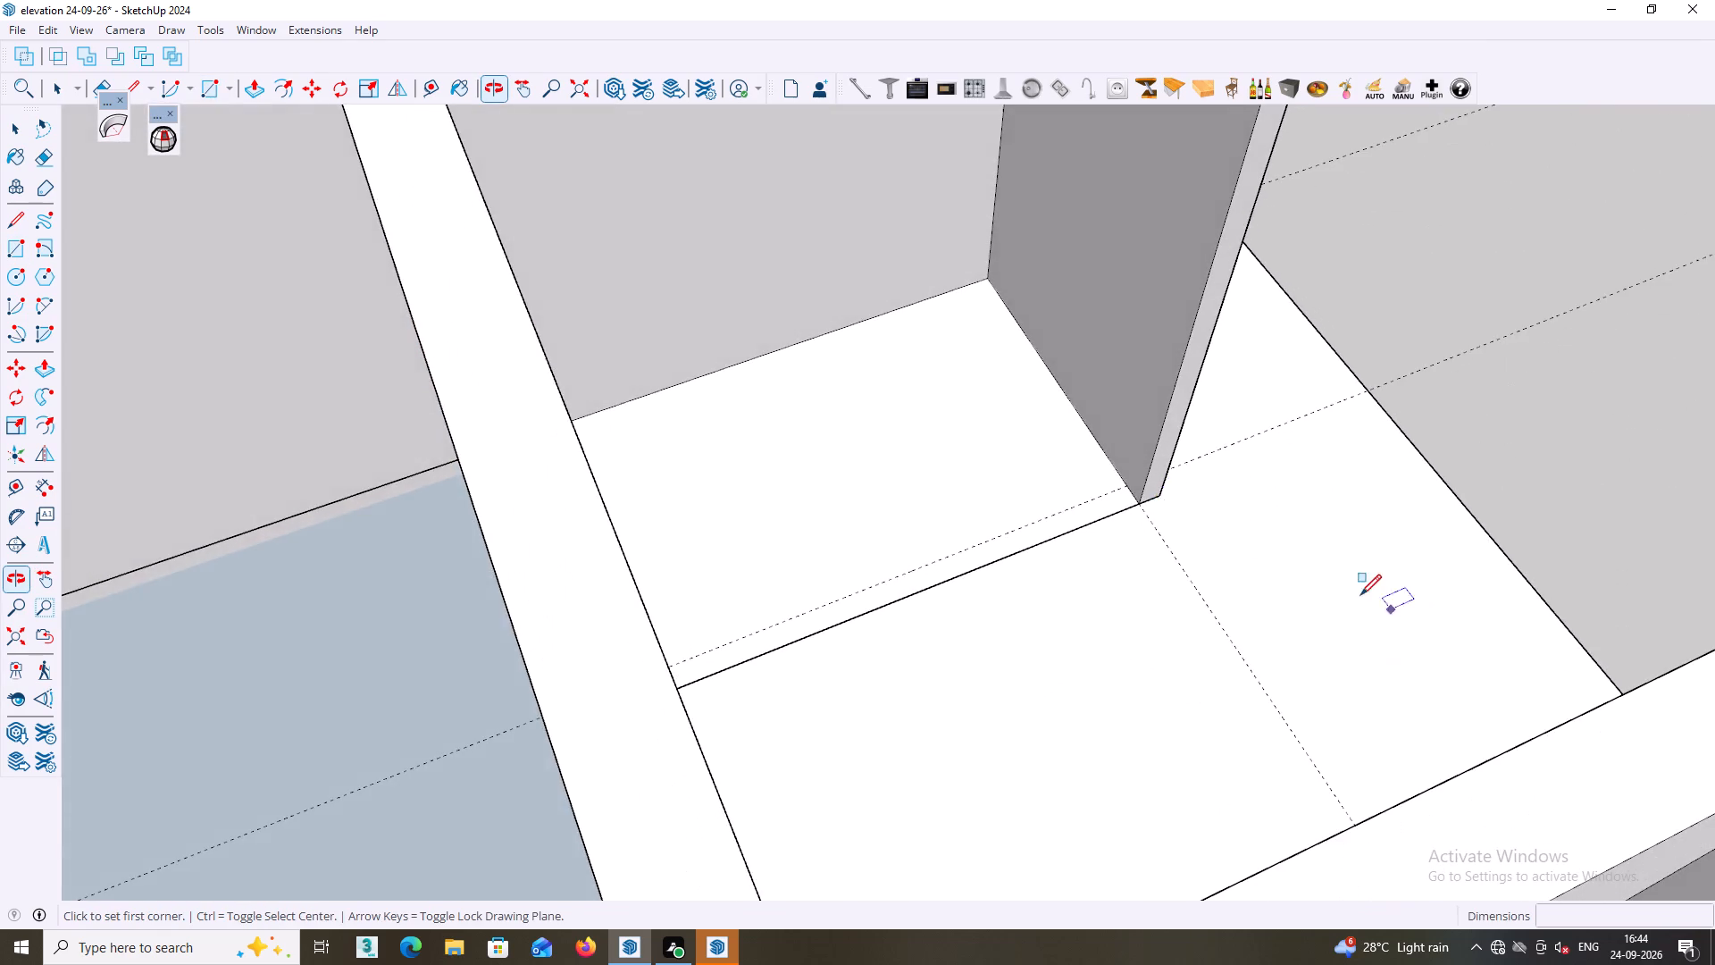
pyautogui.scroll(4, 1089, 496)
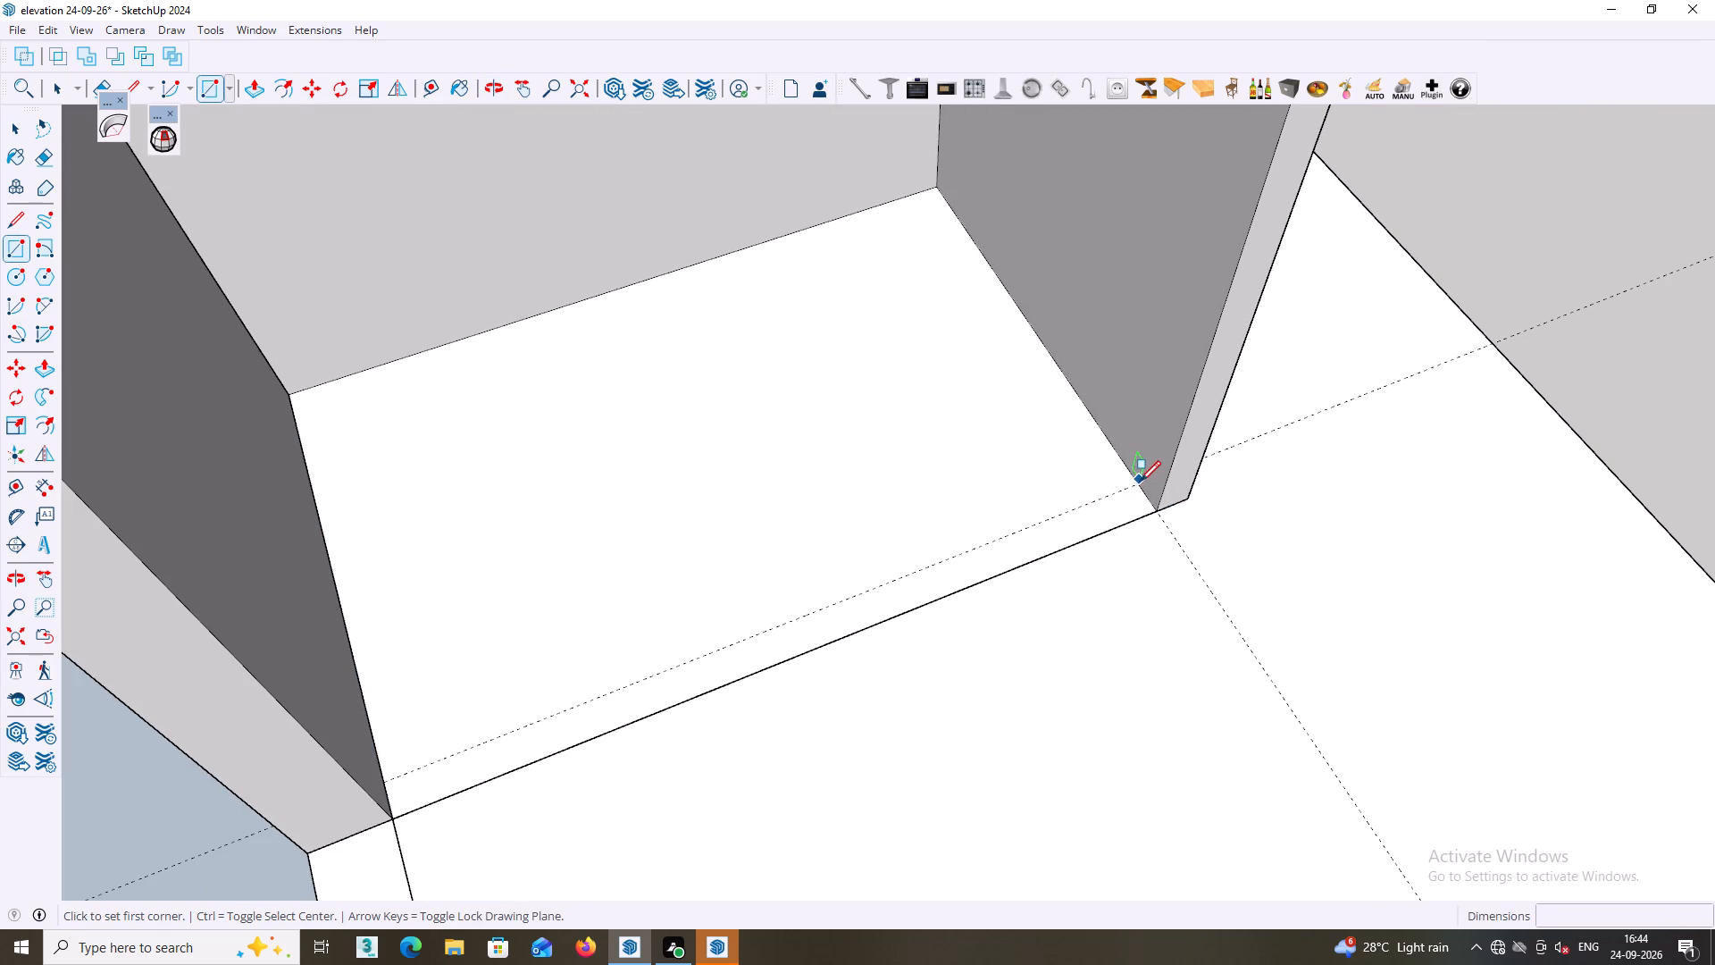
pyautogui.scroll(6, 1135, 487)
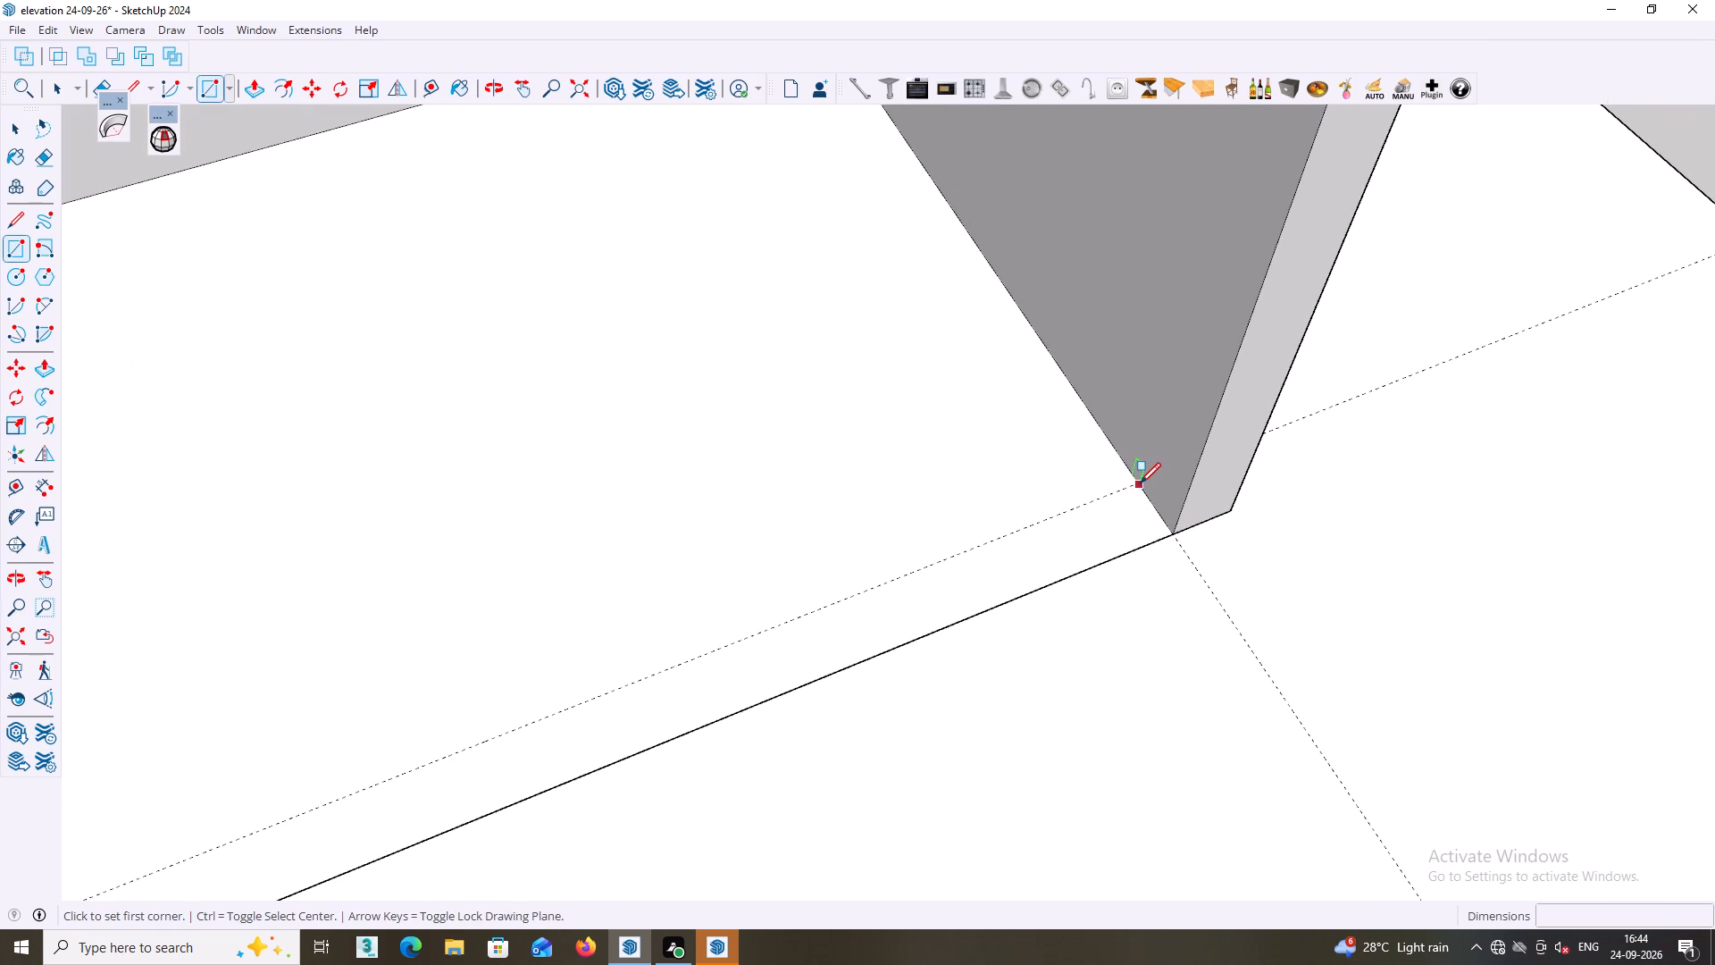
pyautogui.click(1140, 488)
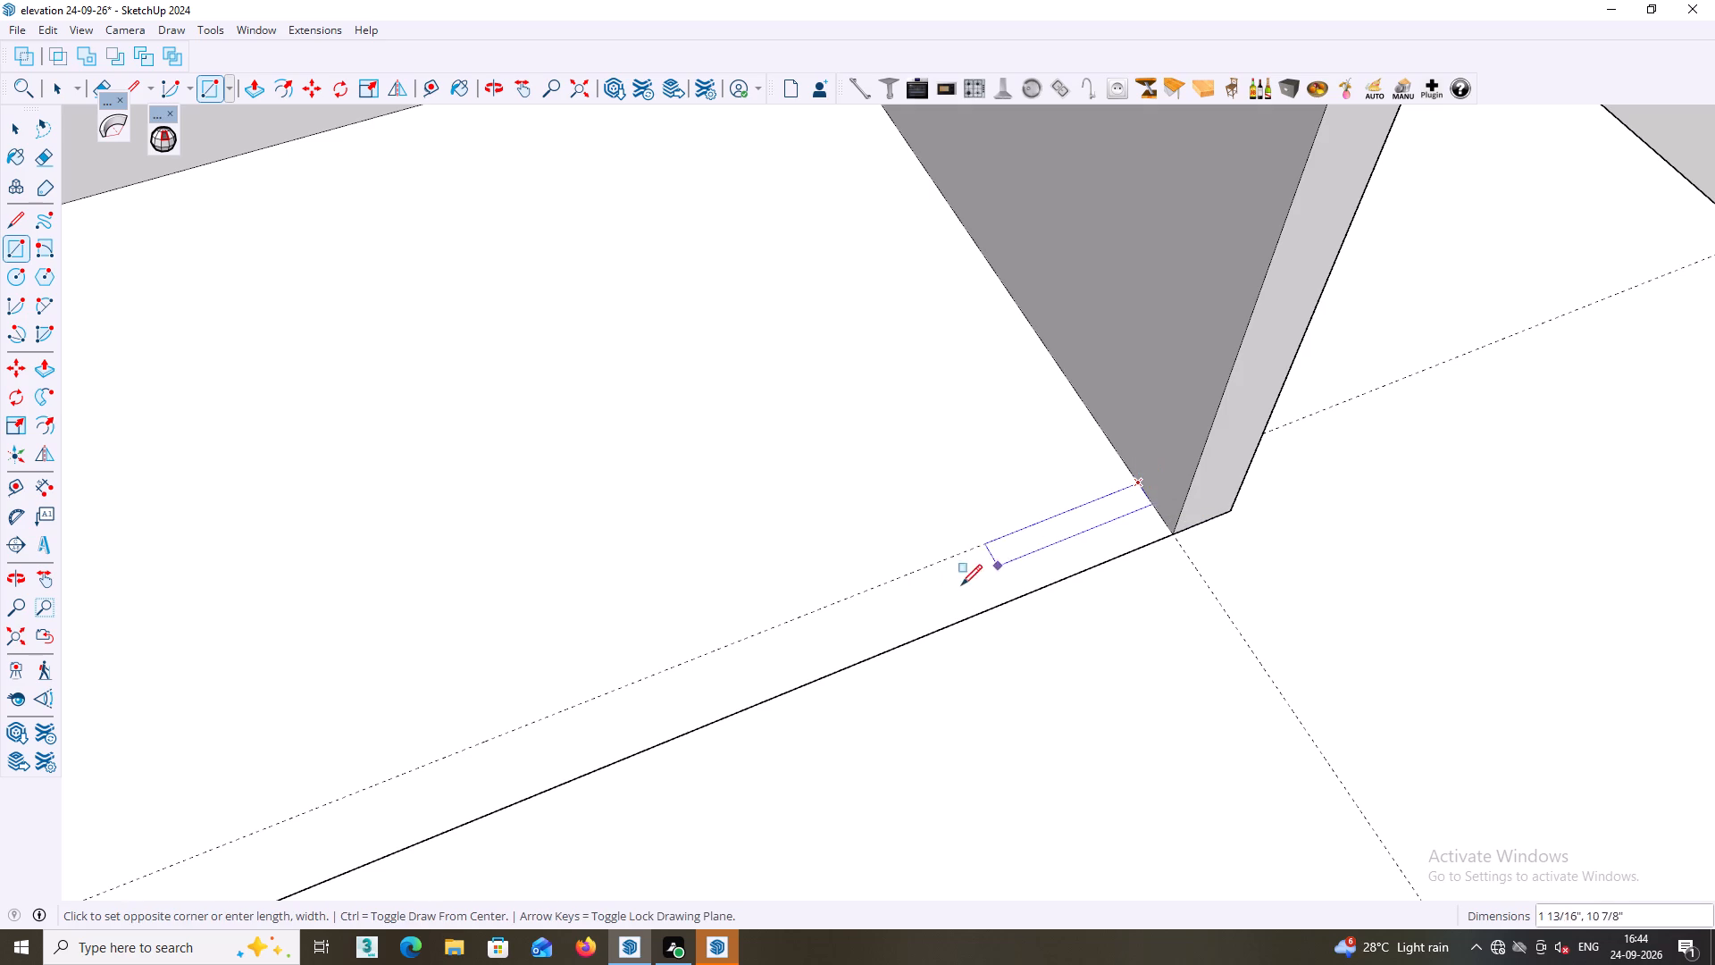
pyautogui.scroll(-5, 821, 638)
pyautogui.keyDown('shift'); pyautogui.moveTo(918, 640); pyautogui.dragTo(1523, 361, button='middle'); pyautogui.keyUp('shift')
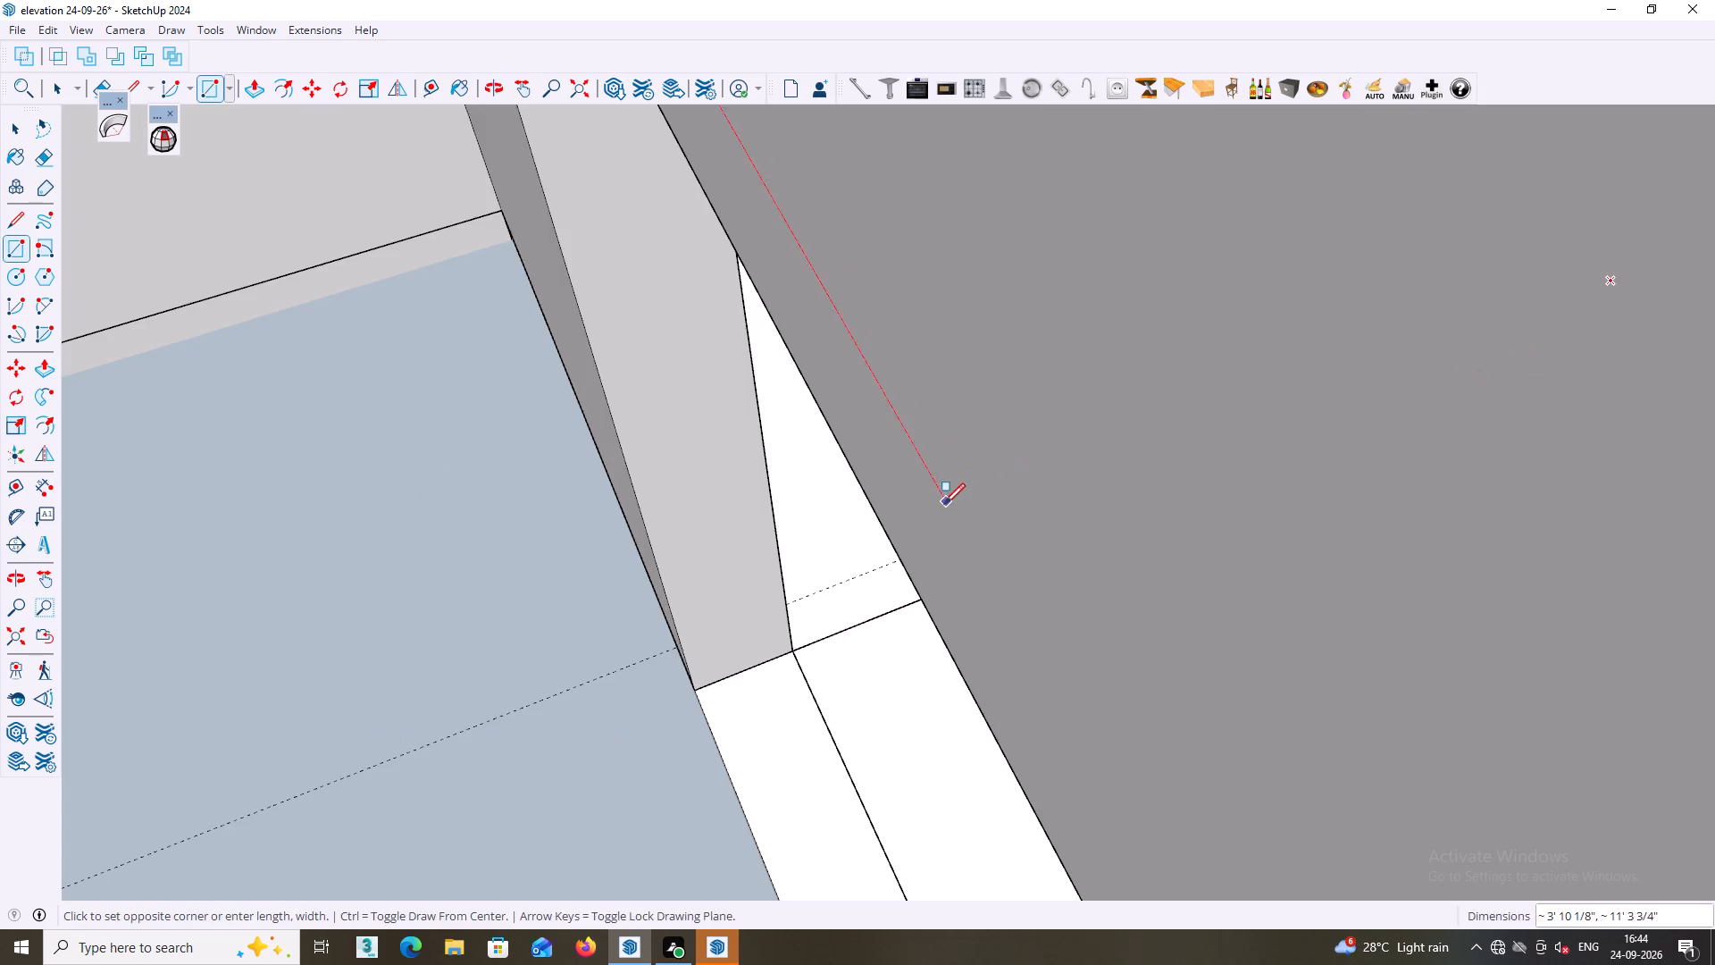
pyautogui.moveTo(945, 502); pyautogui.dragTo(908, 512, button='middle')
pyautogui.moveTo(1000, 511); pyautogui.dragTo(1034, 539, button='middle')
pyautogui.scroll(-9, 1000, 521)
pyautogui.moveTo(1092, 532); pyautogui.dragTo(1103, 538, button='middle')
pyautogui.middleClick(1175, 526)
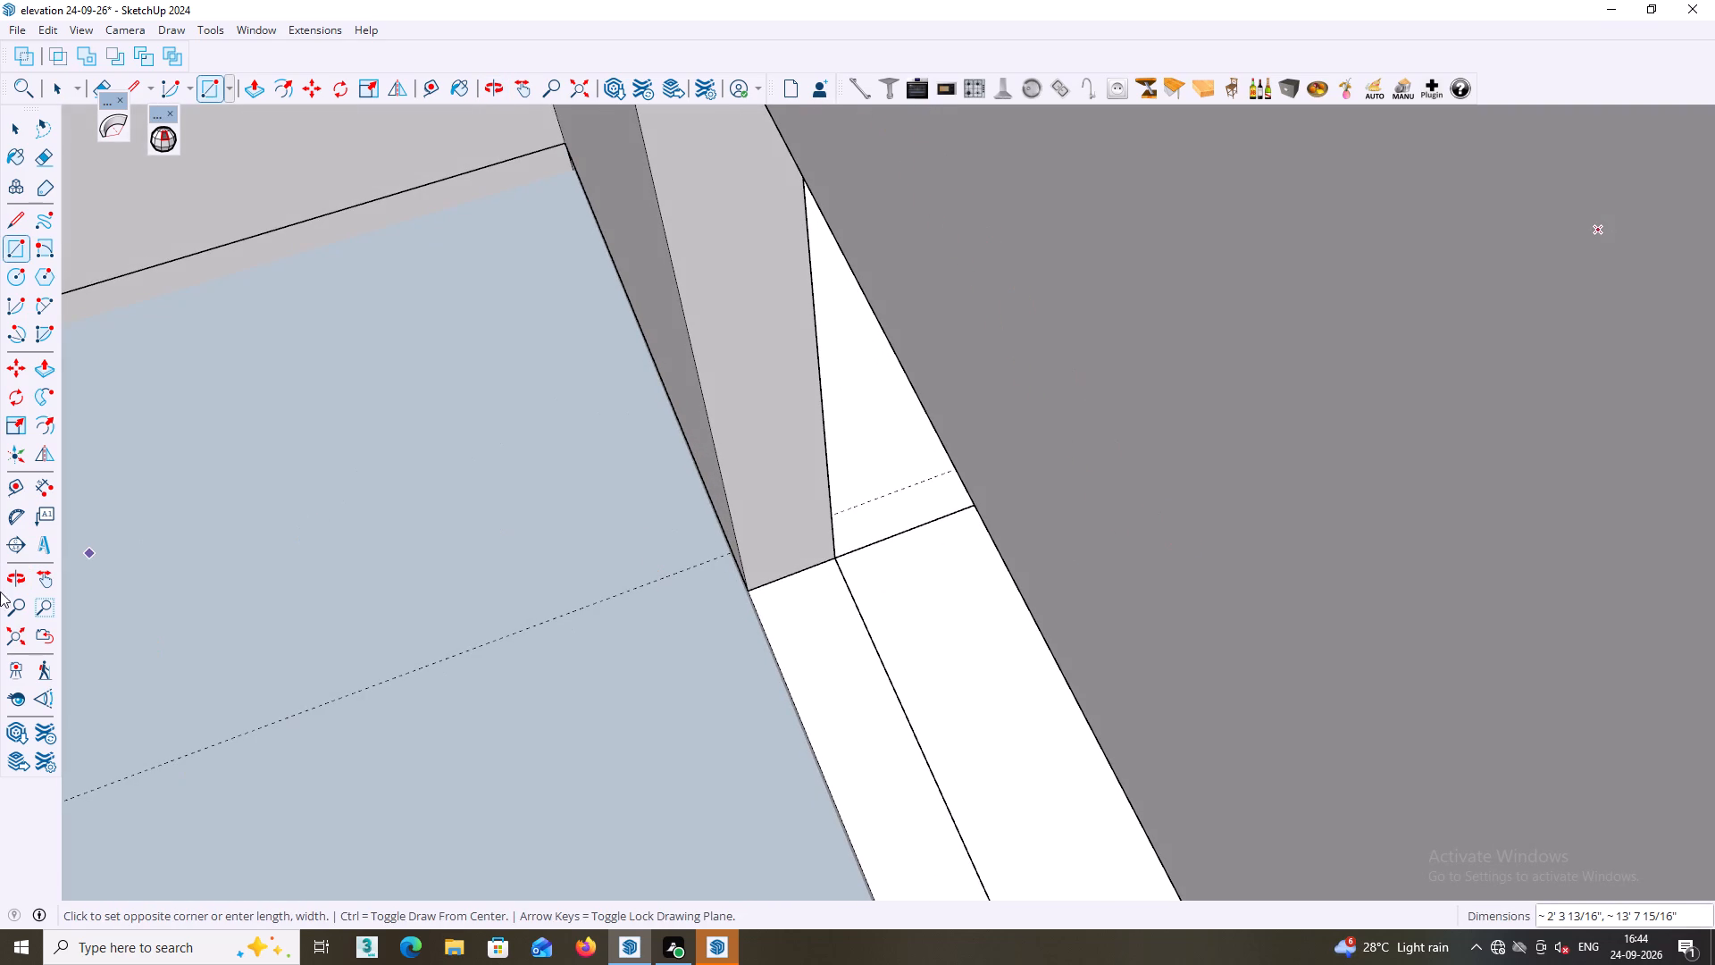
pyautogui.click(13, 643)
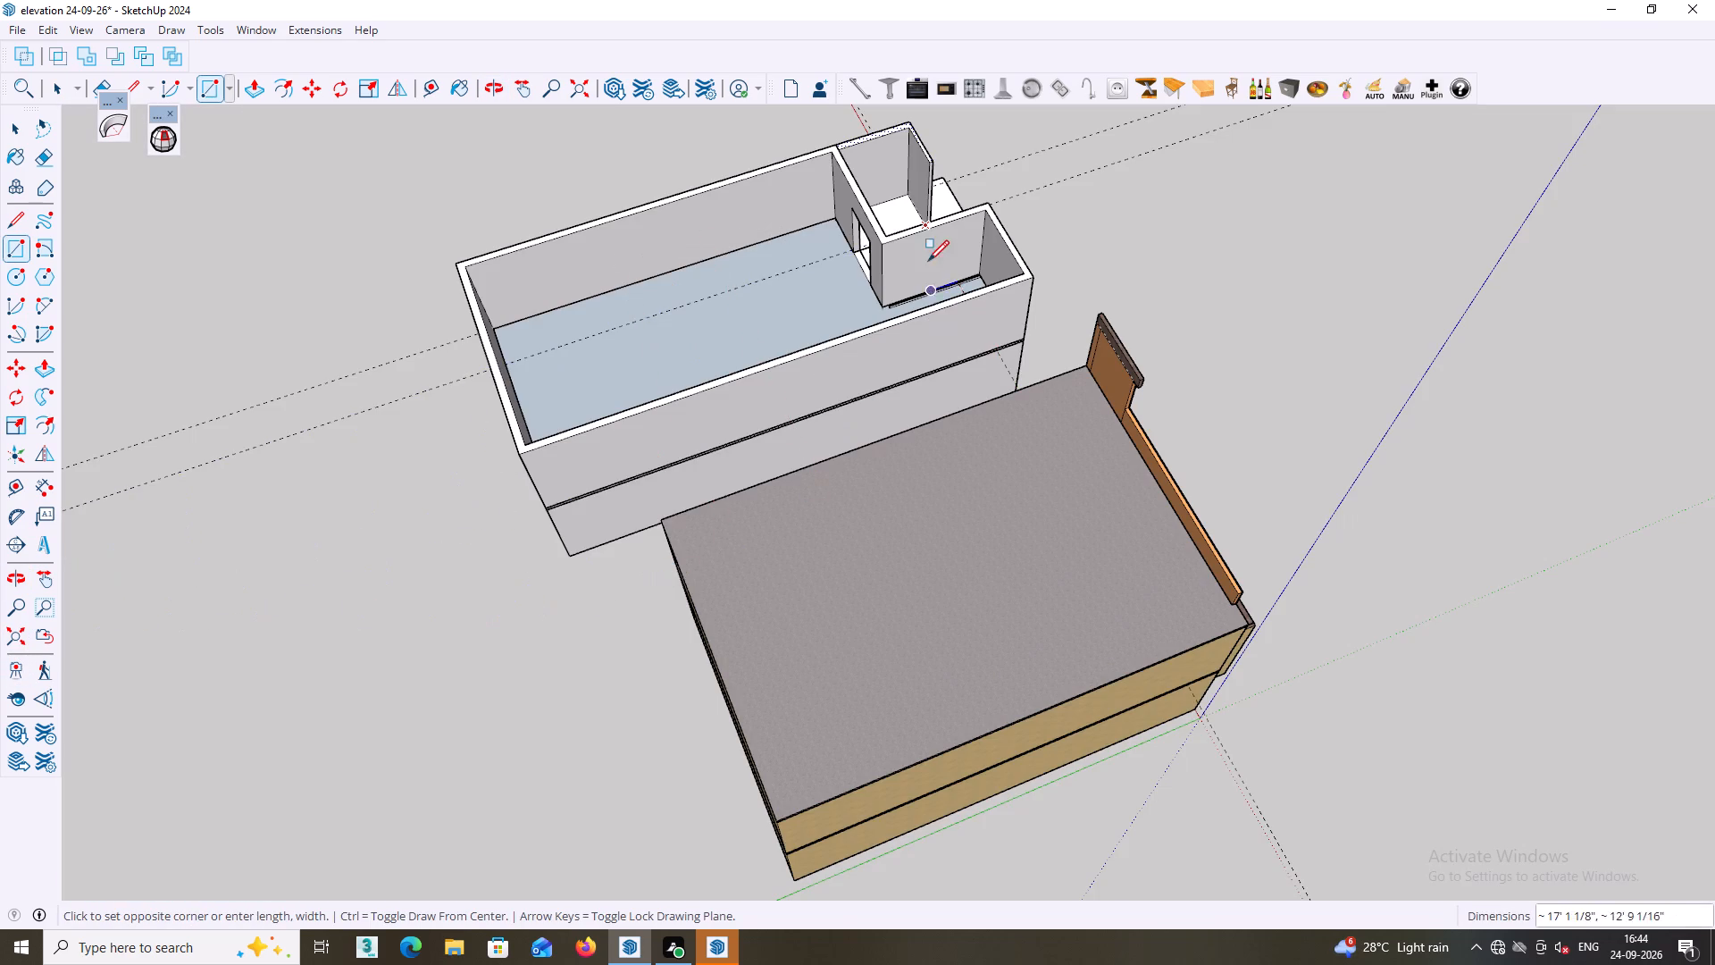
pyautogui.scroll(16, 919, 246)
pyautogui.moveTo(857, 269); pyautogui.dragTo(843, 346, button='middle')
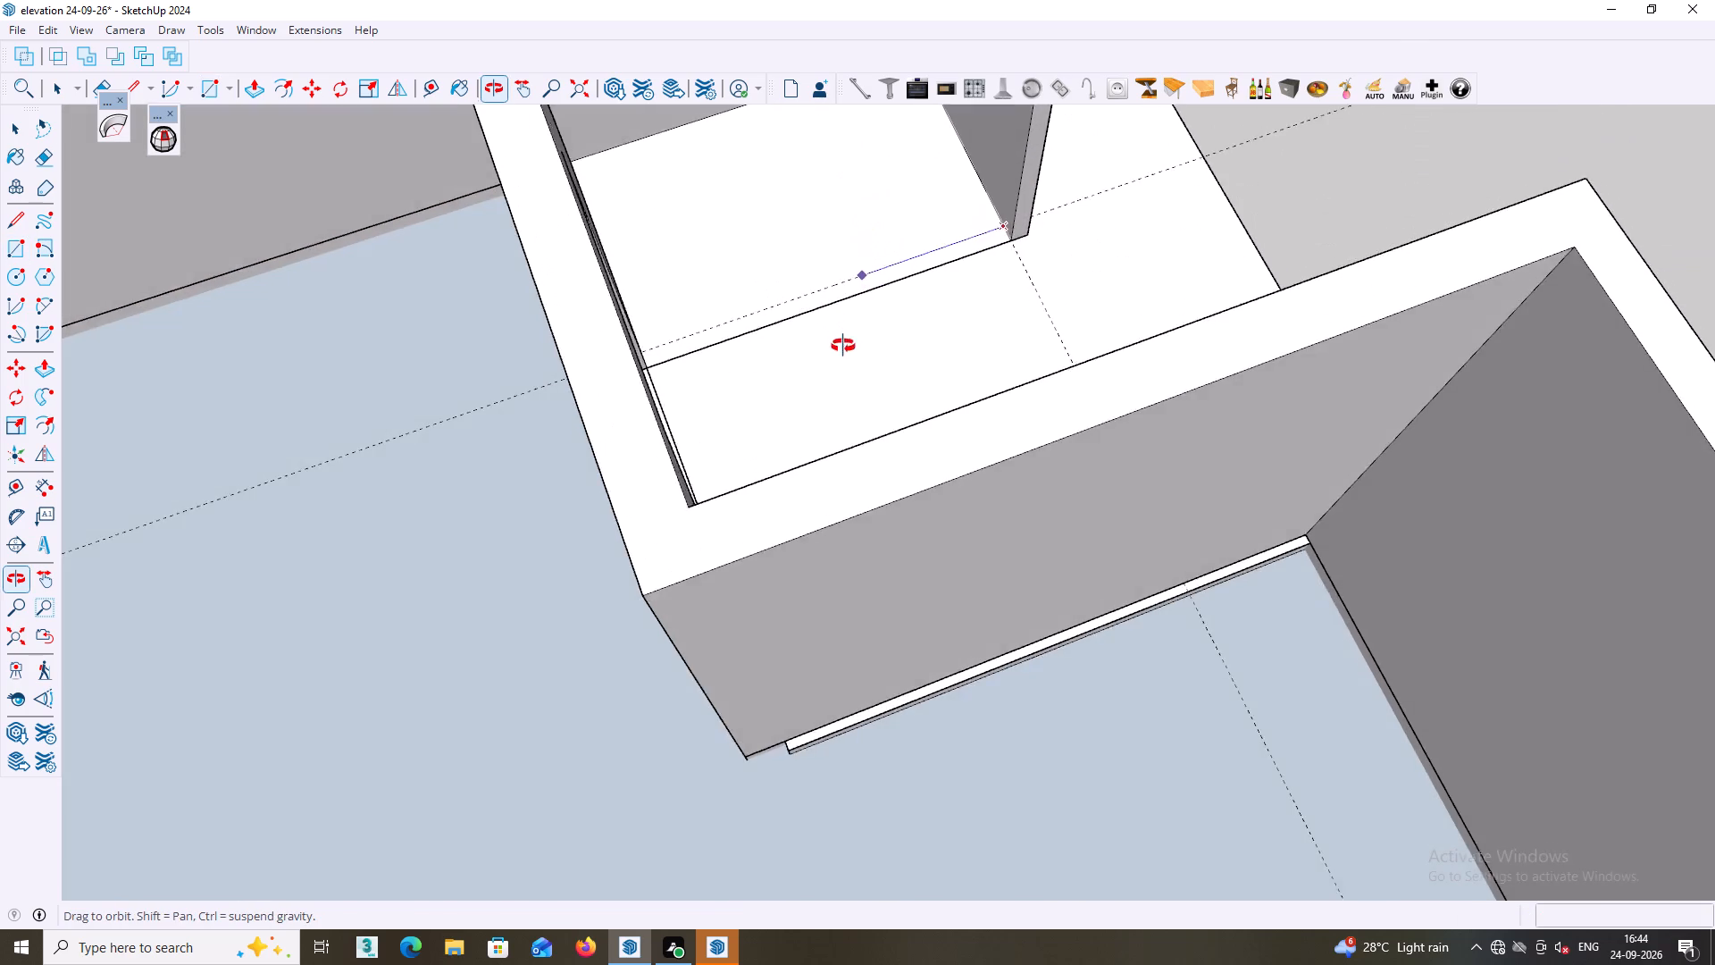
pyautogui.moveTo(843, 346); pyautogui.dragTo(840, 345, button='middle')
pyautogui.scroll(4, 703, 312)
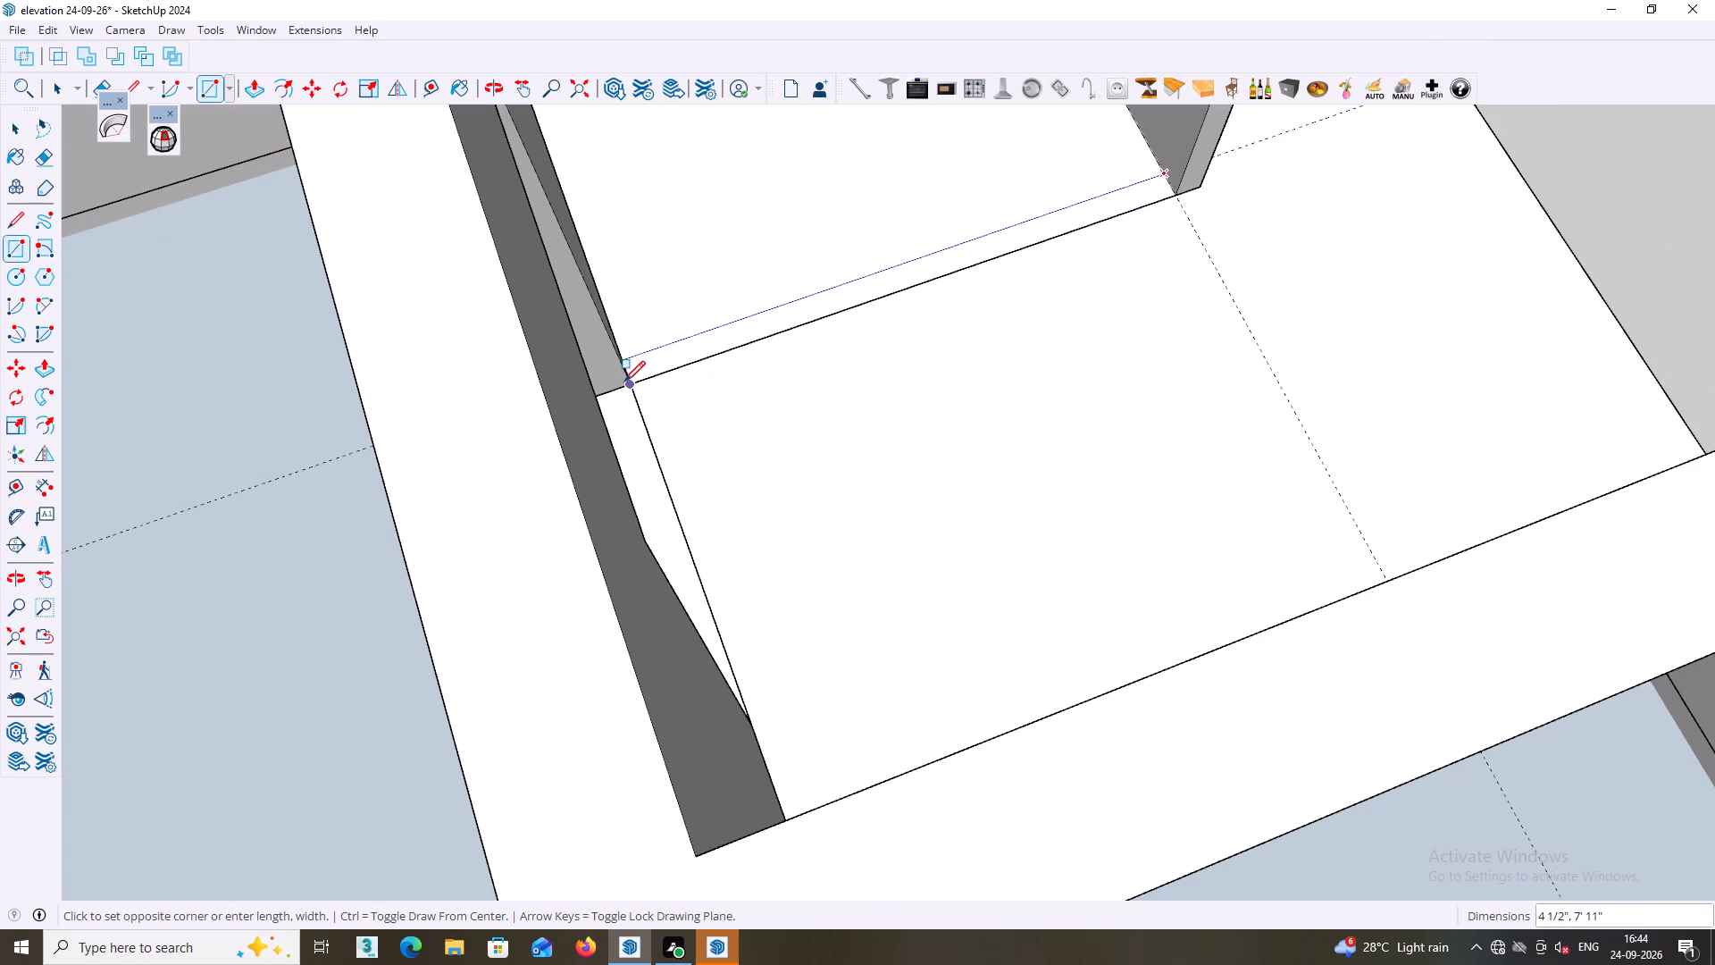
pyautogui.click(631, 385)
# Push/Pull the door-side strip up 10' to the top of the adjoining walls.
pyautogui.press('p')
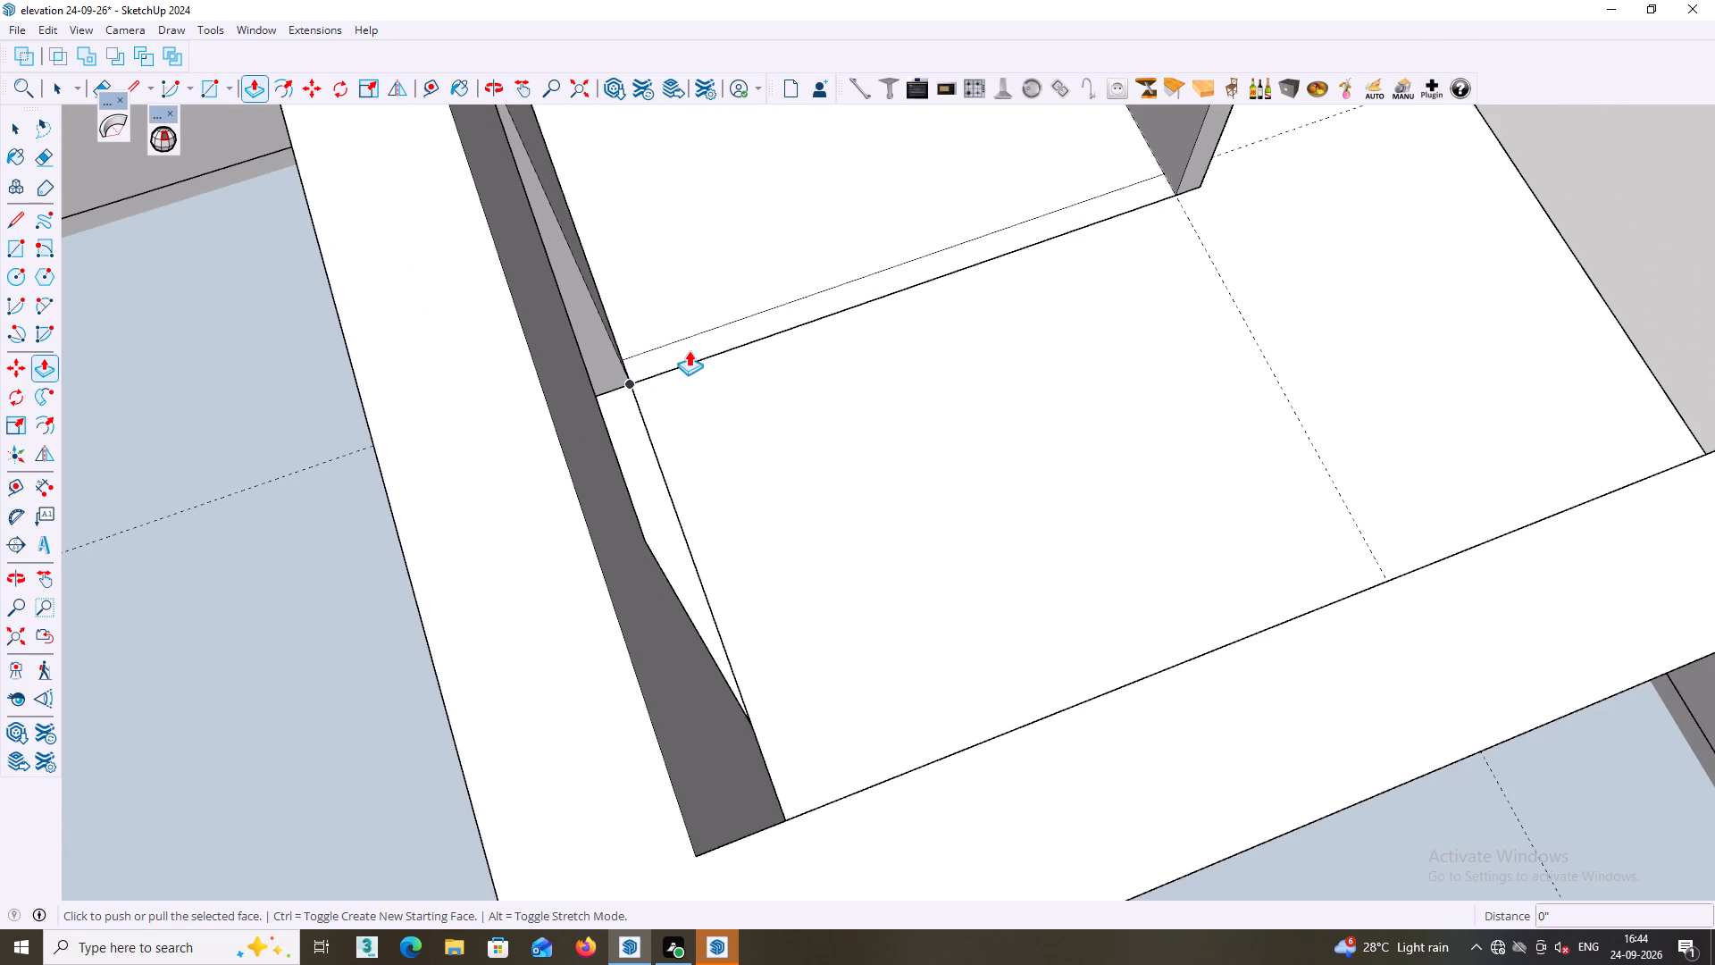
pyautogui.click(693, 347)
pyautogui.press('space')
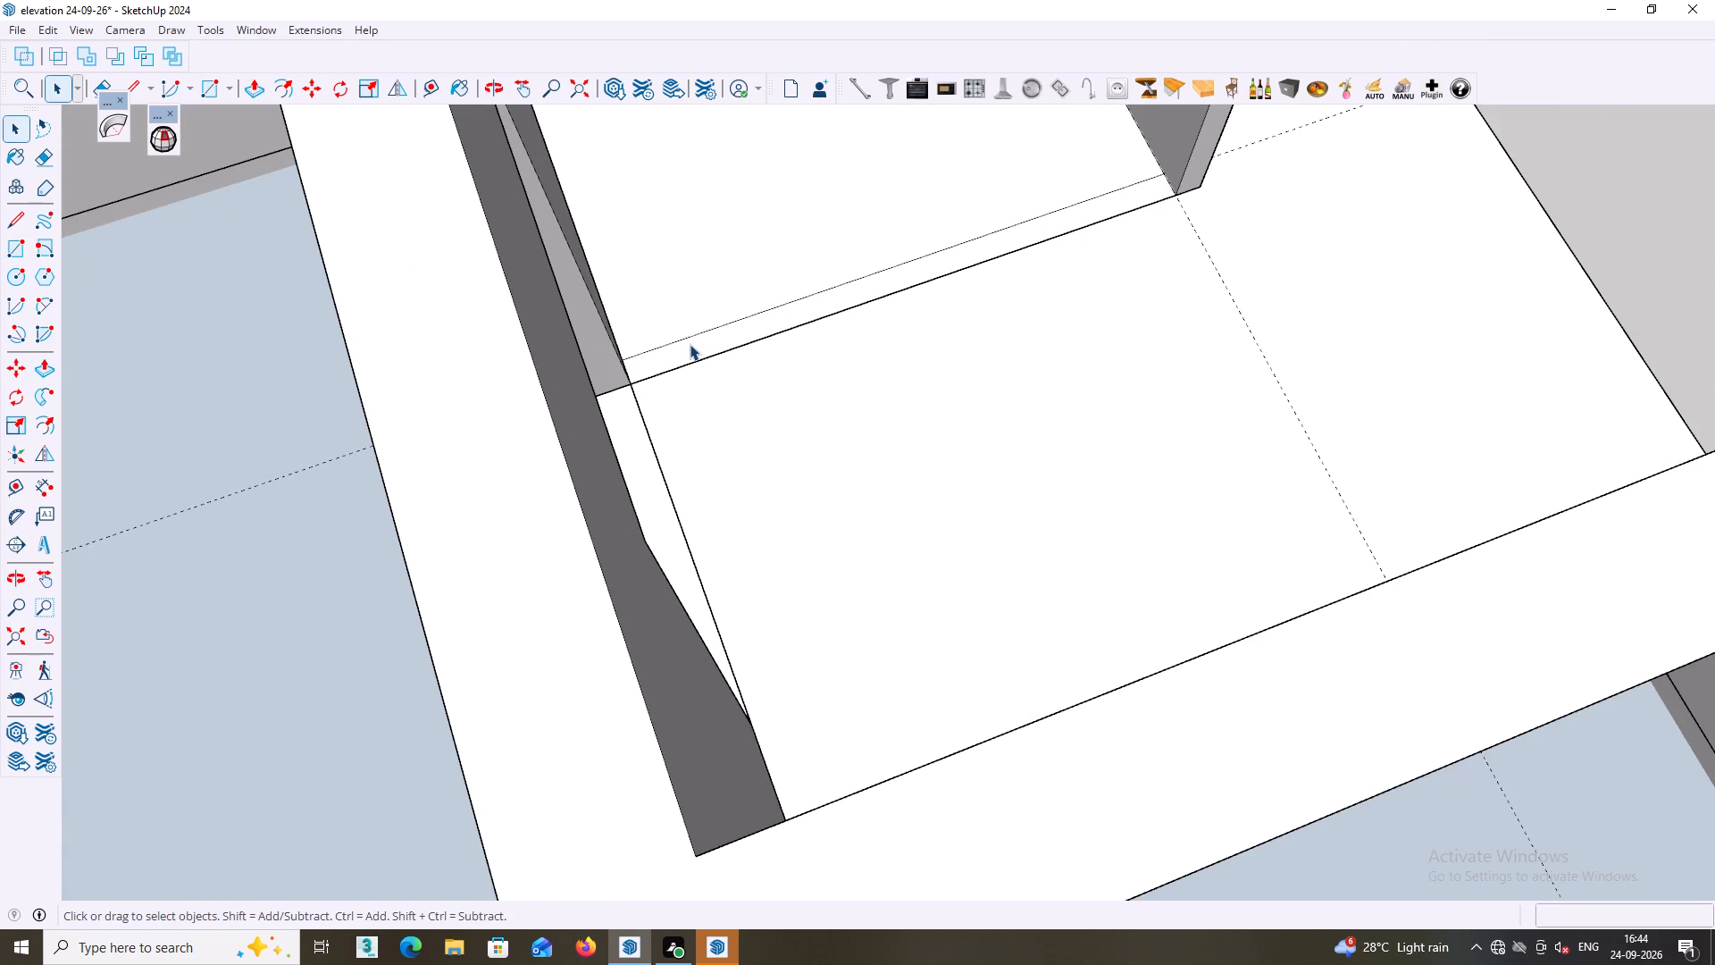
pyautogui.moveTo(695, 336); pyautogui.dragTo(662, 264, button='middle')
pyautogui.scroll(1, 702, 308)
pyautogui.moveTo(703, 305); pyautogui.dragTo(701, 375, button='middle')
pyautogui.scroll(2, 698, 350)
pyautogui.click(702, 343)
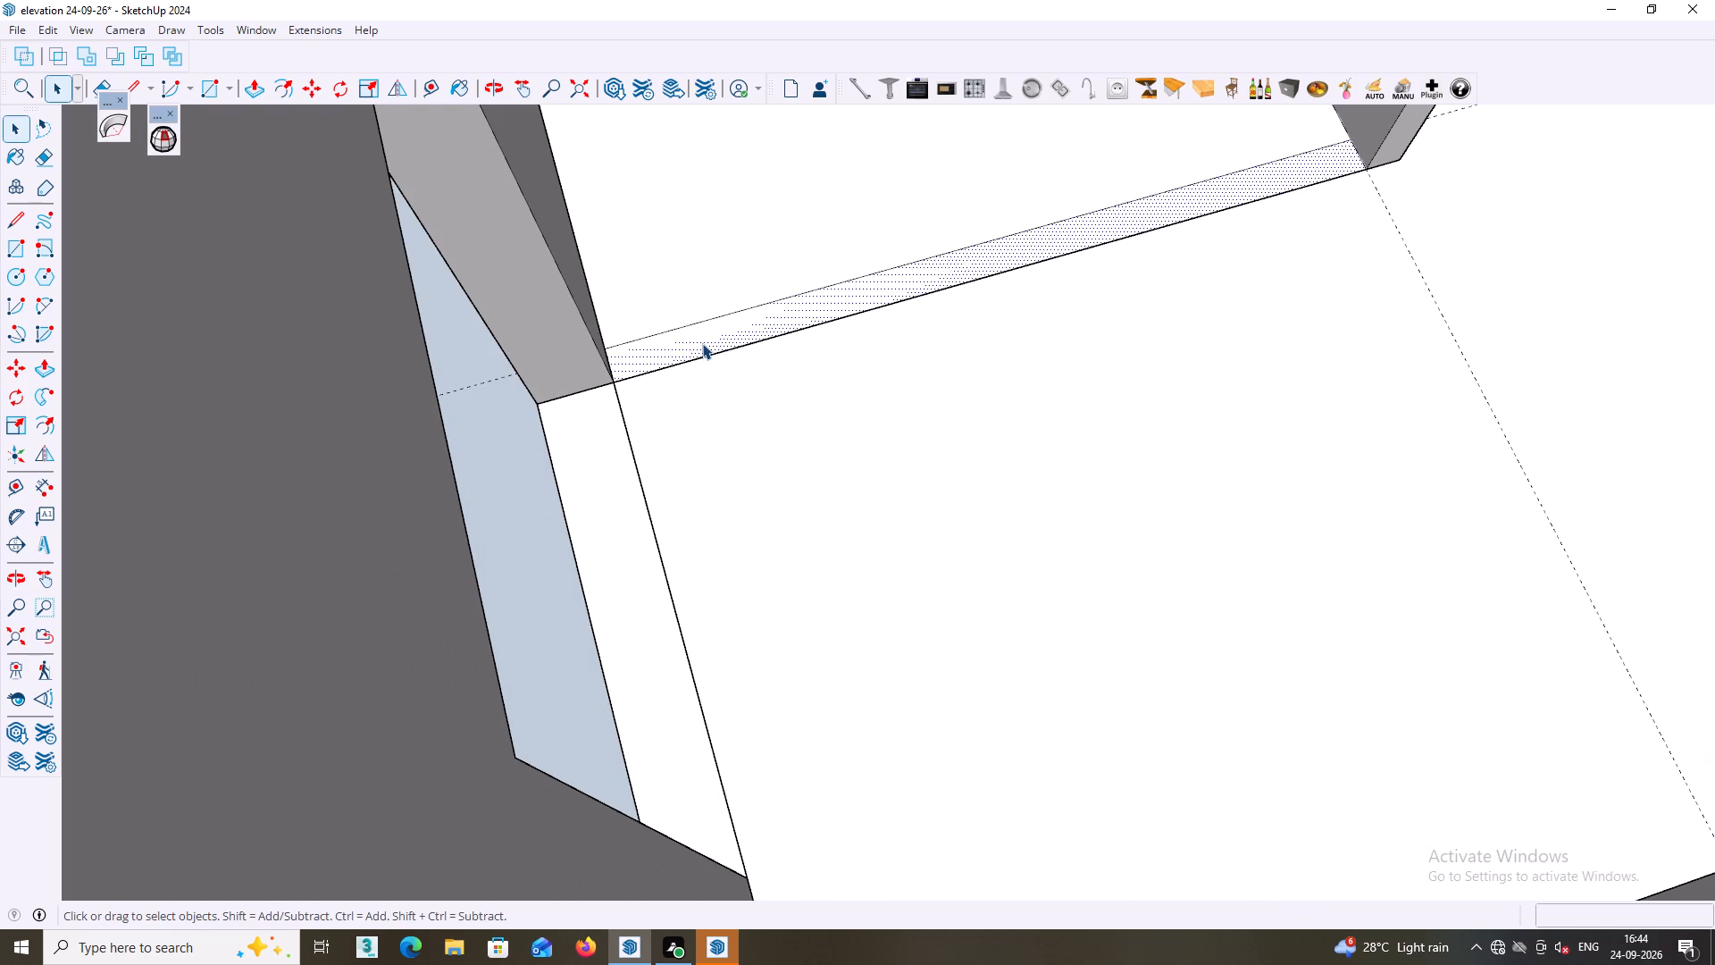
pyautogui.press('p')
pyautogui.click(702, 343)
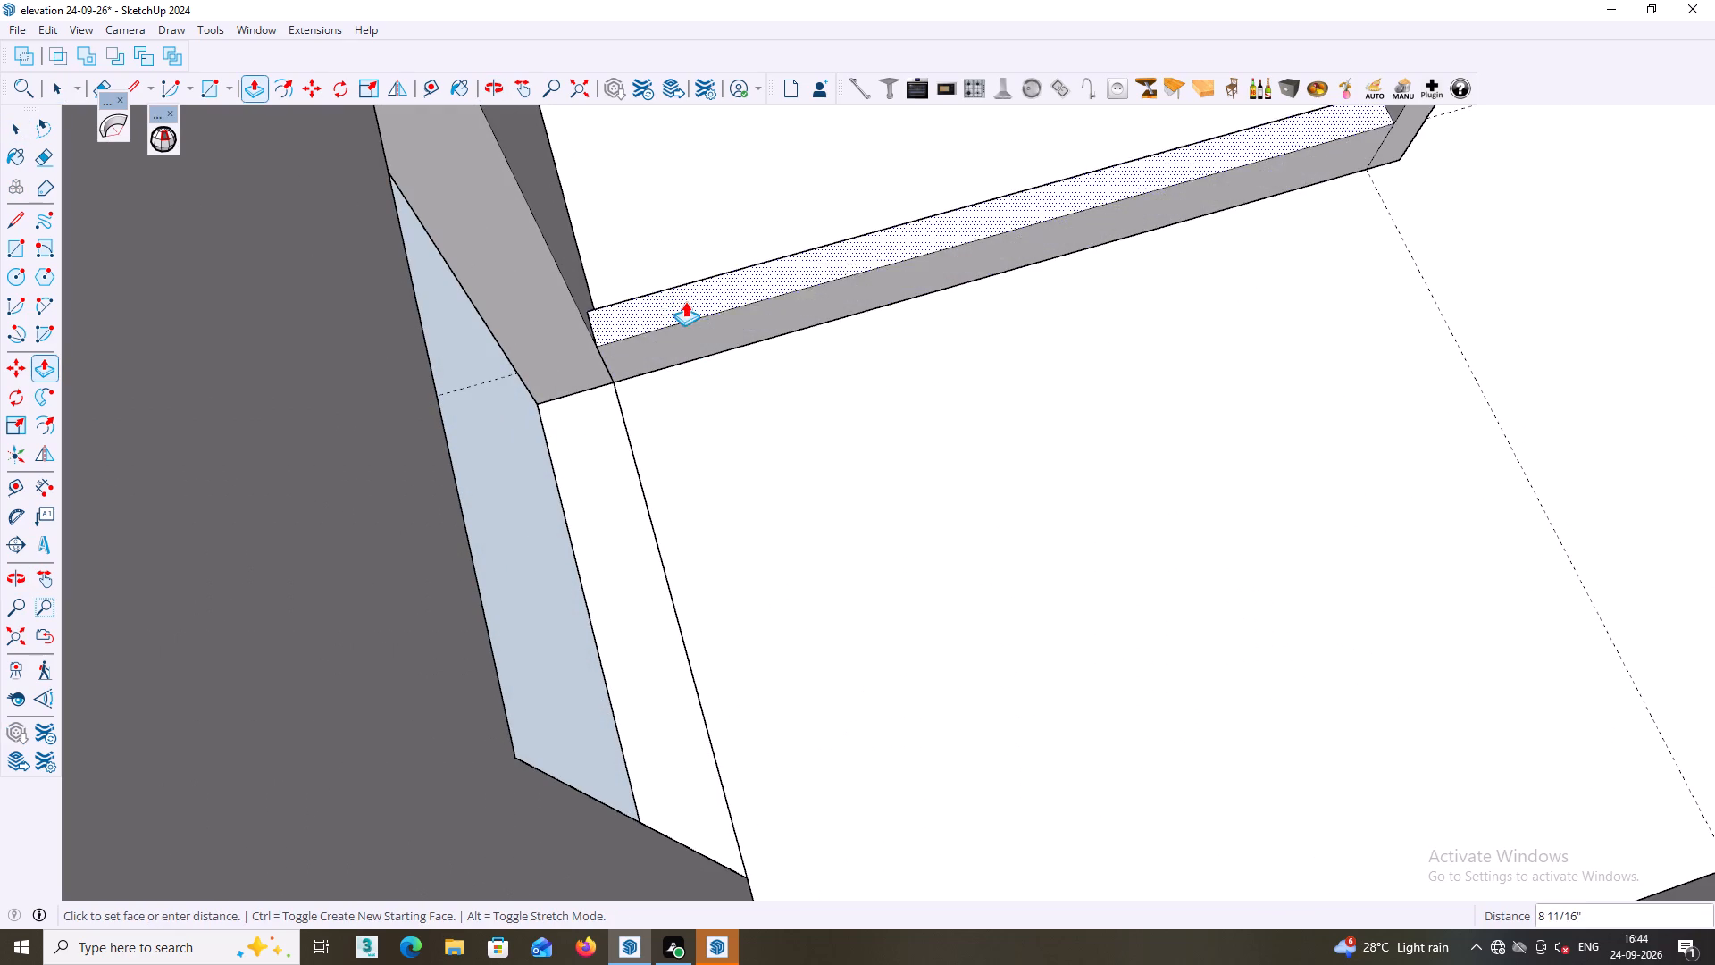
pyautogui.scroll(-15, 589, 278)
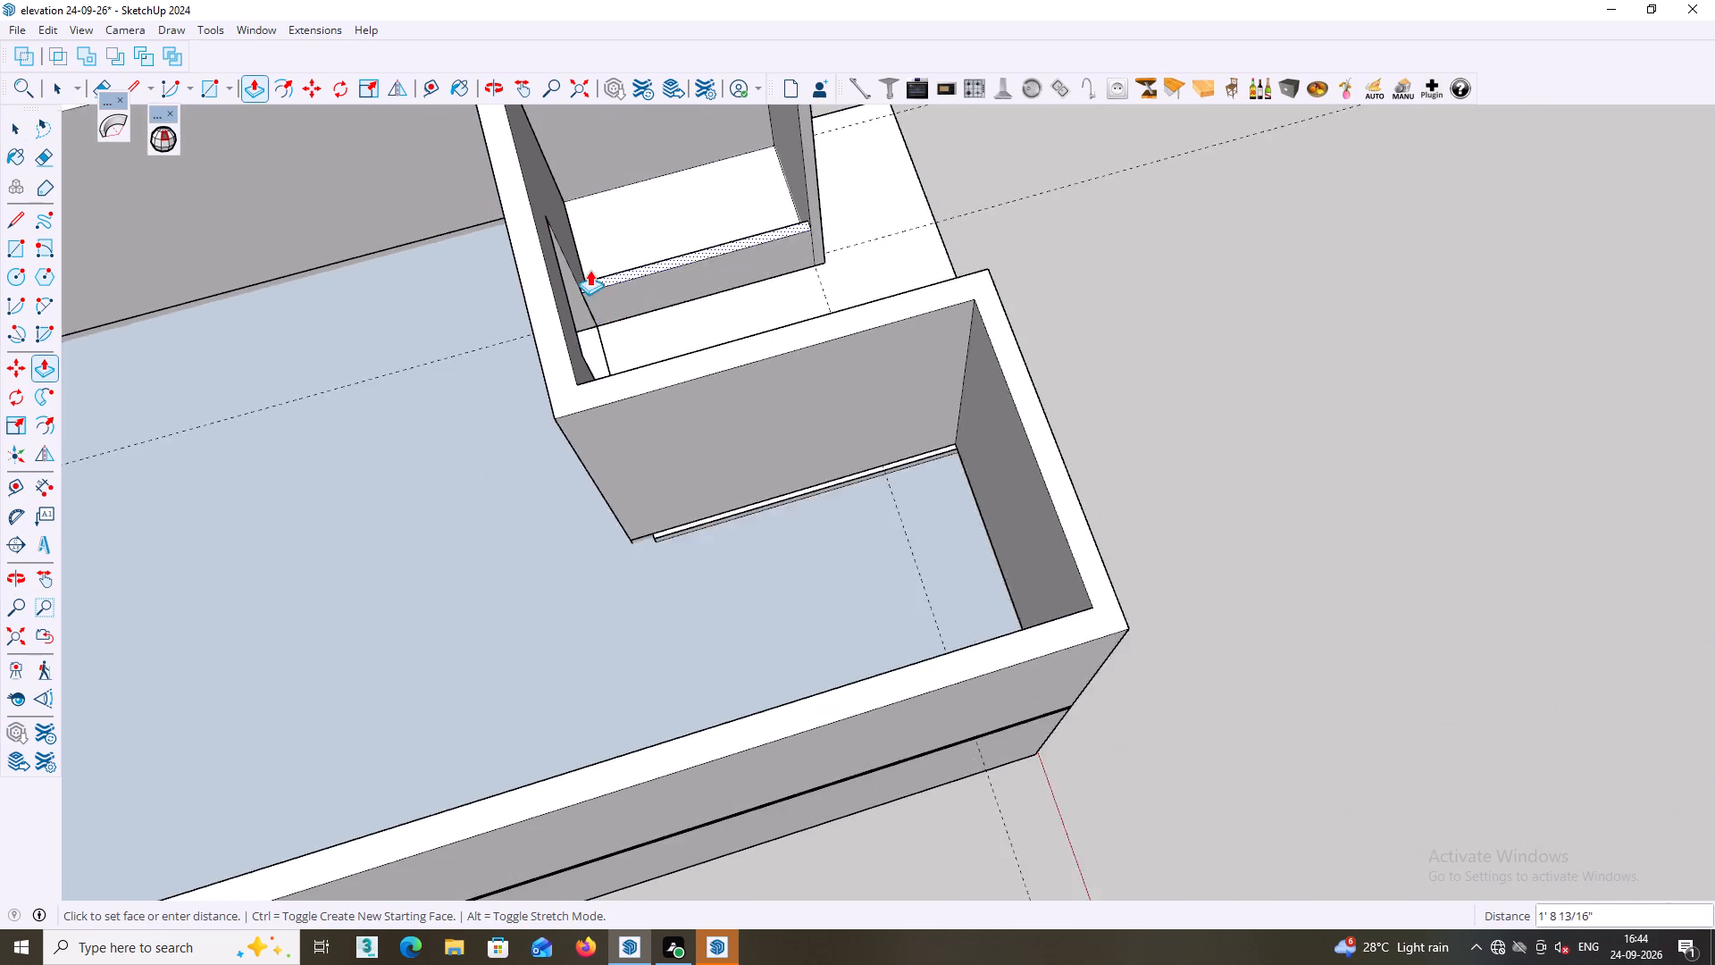
pyautogui.scroll(-4, 590, 270)
pyautogui.click(729, 140)
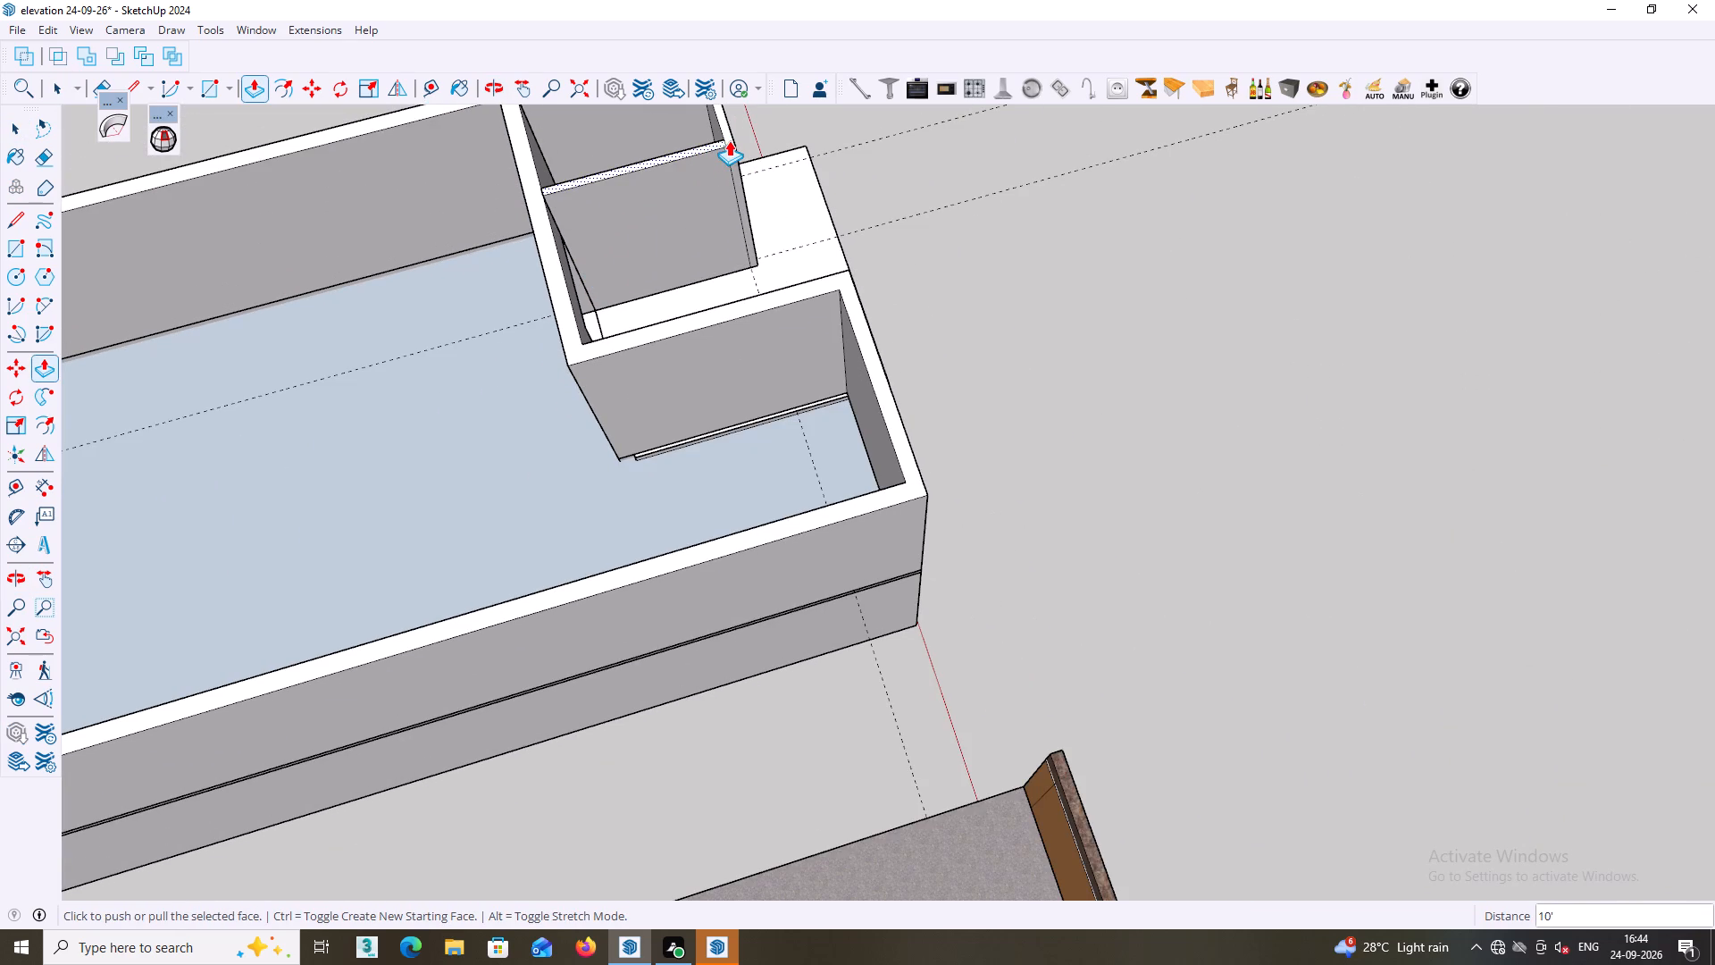
pyautogui.scroll(-2, 731, 164)
pyautogui.press('space')
# Examine the new walls enclosing the small room on the canopy top and their junctions with the upper-storey wall.
pyautogui.moveTo(969, 183); pyautogui.dragTo(808, 182, button='middle')
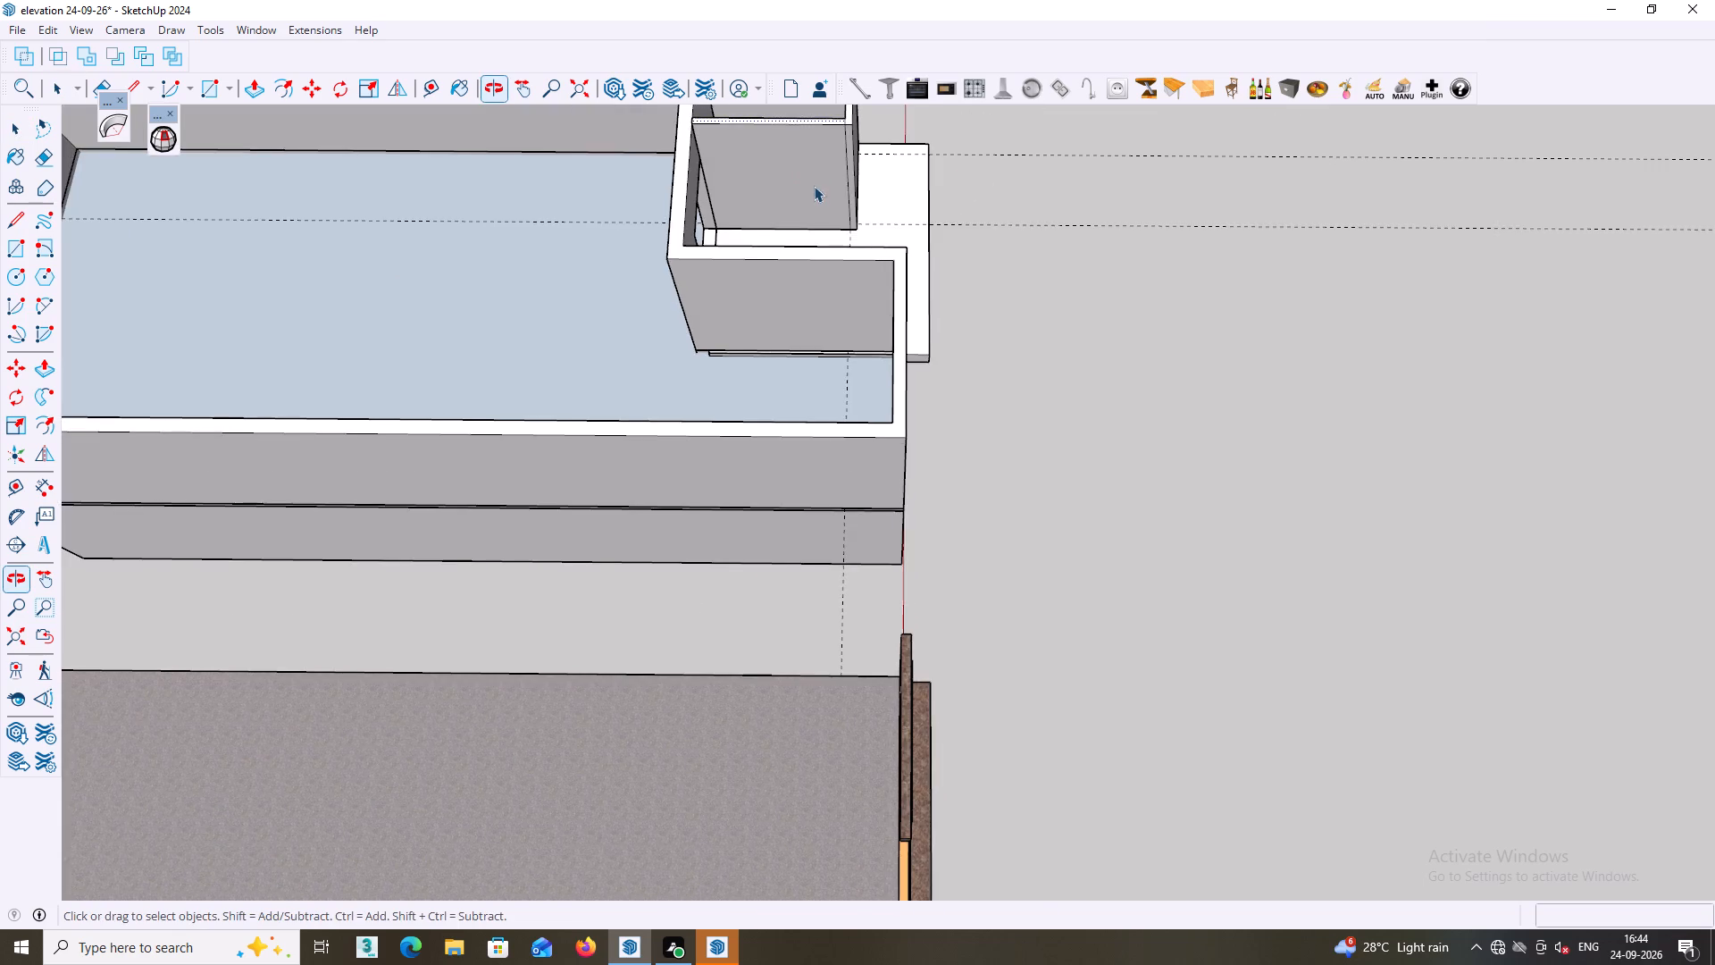
pyautogui.scroll(-2, 815, 186)
pyautogui.keyDown('shift'); pyautogui.moveTo(869, 195); pyautogui.dragTo(710, 432, button='middle'); pyautogui.keyUp('shift')
pyautogui.moveTo(708, 401); pyautogui.dragTo(489, 386, button='middle')
pyautogui.scroll(2, 774, 268)
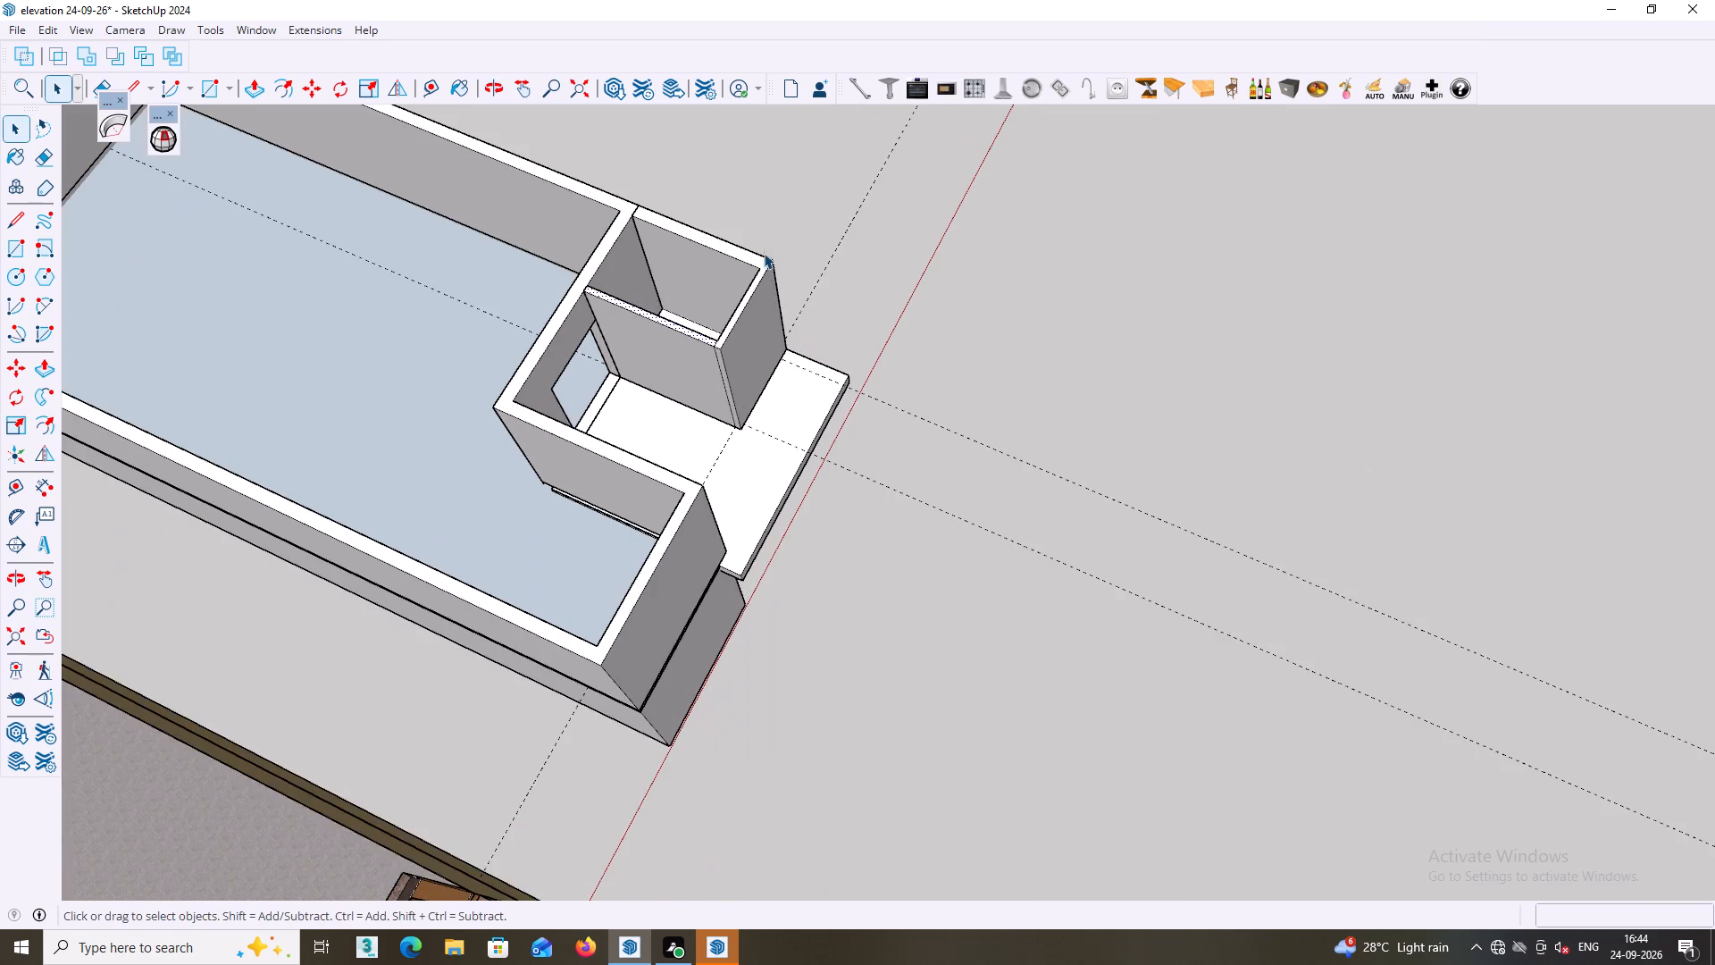
pyautogui.moveTo(762, 251); pyautogui.dragTo(652, 420, button='middle')
pyautogui.scroll(1, 573, 398)
pyautogui.moveTo(573, 398); pyautogui.dragTo(519, 351, button='middle')
pyautogui.scroll(5, 494, 401)
pyautogui.moveTo(490, 399); pyautogui.dragTo(479, 381, button='middle')
pyautogui.moveTo(508, 405); pyautogui.dragTo(380, 446, button='middle')
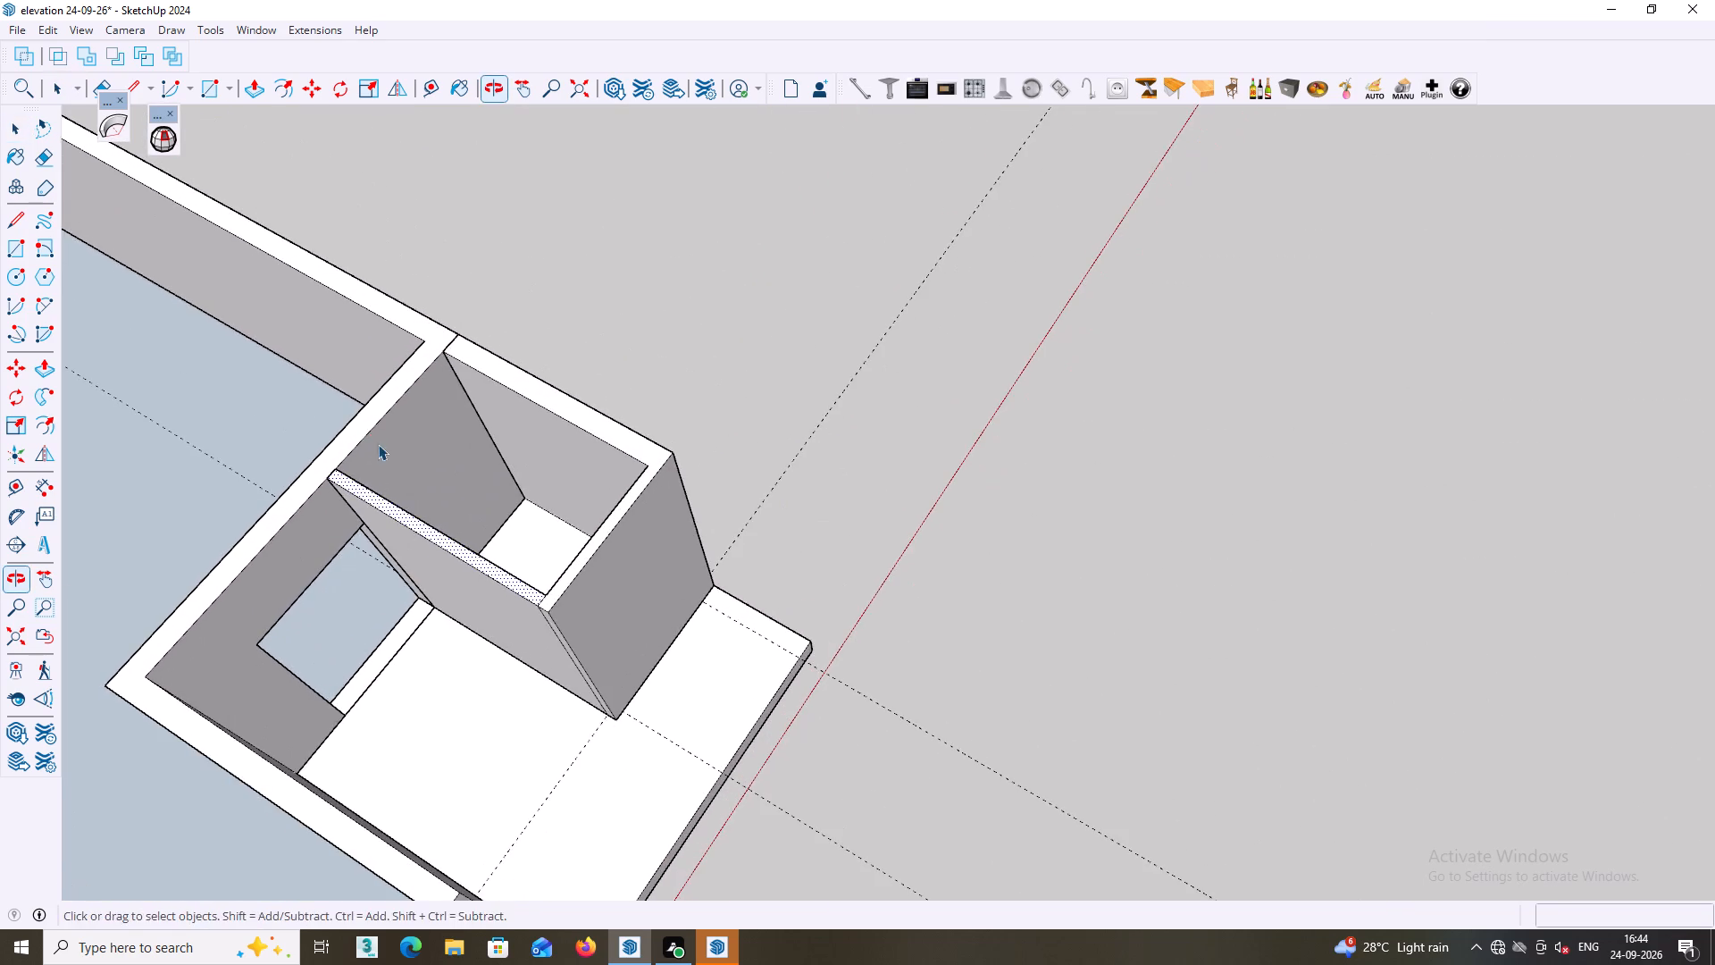
# Examine the small room's walls from above and the corner where its outer wall meets the upper-storey wall.
pyautogui.moveTo(377, 437); pyautogui.dragTo(563, 358, button='middle')
pyautogui.moveTo(707, 357); pyautogui.dragTo(563, 285, button='middle')
pyautogui.scroll(-1, 637, 275)
pyautogui.keyDown('shift'); pyautogui.moveTo(749, 318); pyautogui.dragTo(663, 458, button='middle'); pyautogui.keyUp('shift')
pyautogui.moveTo(621, 396); pyautogui.dragTo(579, 275, button='middle')
pyautogui.moveTo(731, 365); pyautogui.dragTo(483, 397, button='middle')
pyautogui.keyDown('shift'); pyautogui.scroll(-1, 557, 385); pyautogui.keyUp('shift')
pyautogui.moveTo(514, 362); pyautogui.dragTo(1002, 347, button='middle')
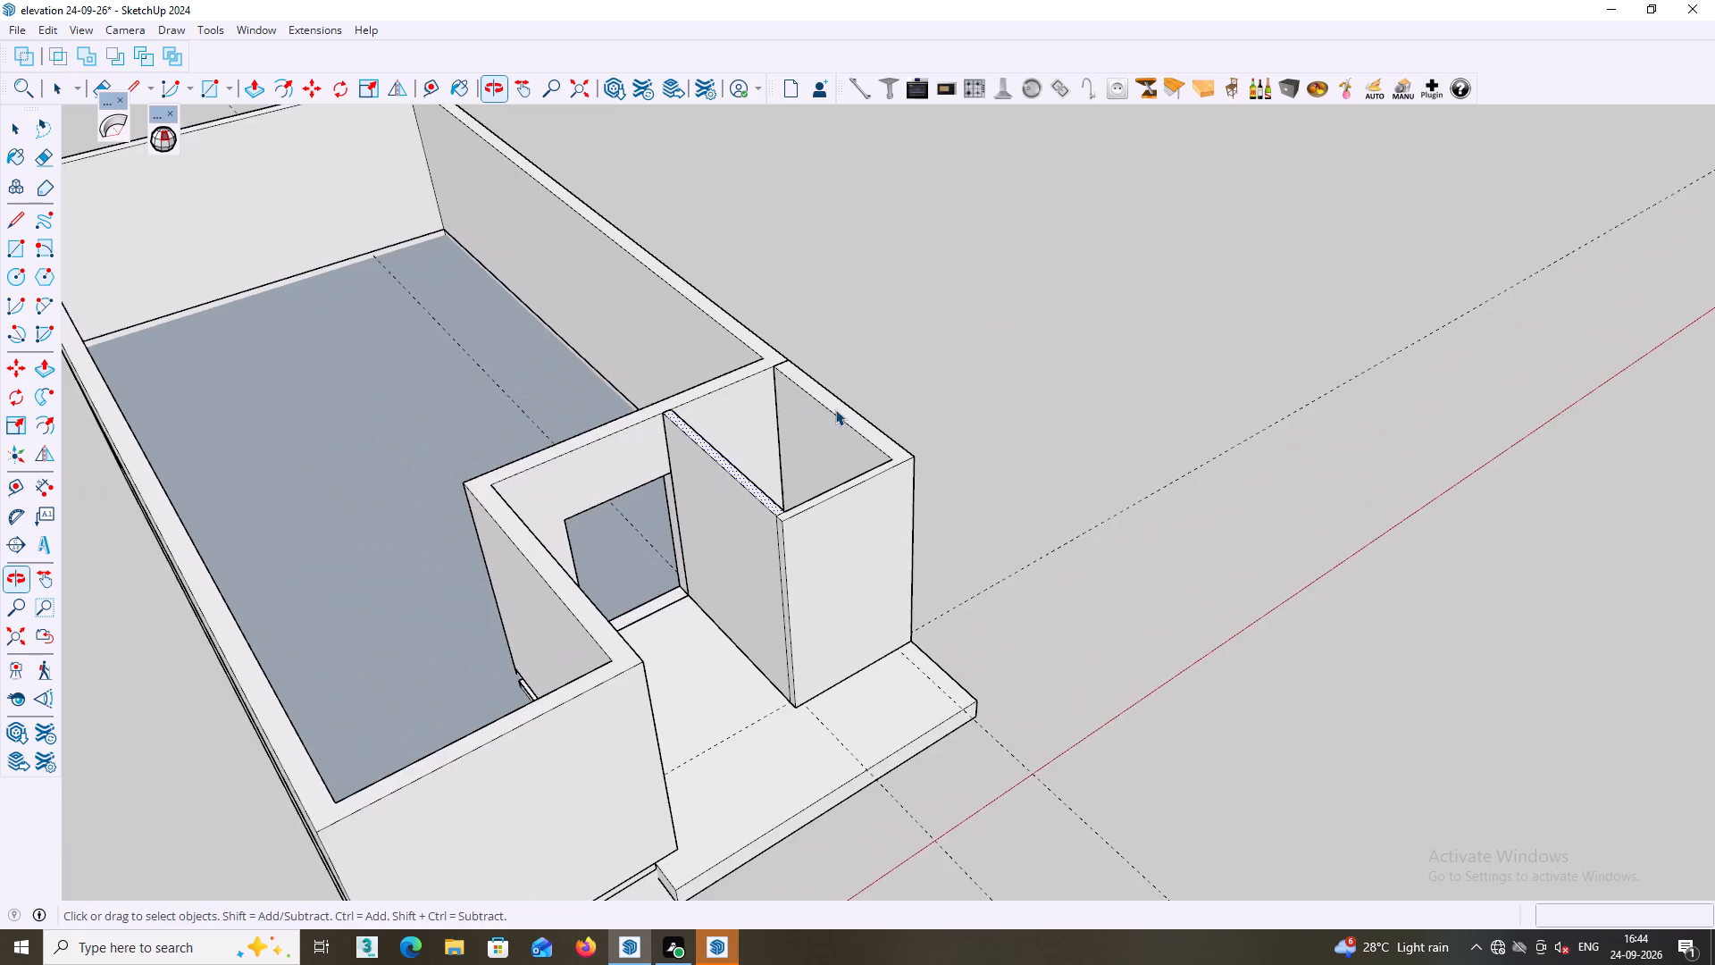
pyautogui.moveTo(773, 415); pyautogui.dragTo(600, 374, button='middle')
pyautogui.scroll(3, 721, 366)
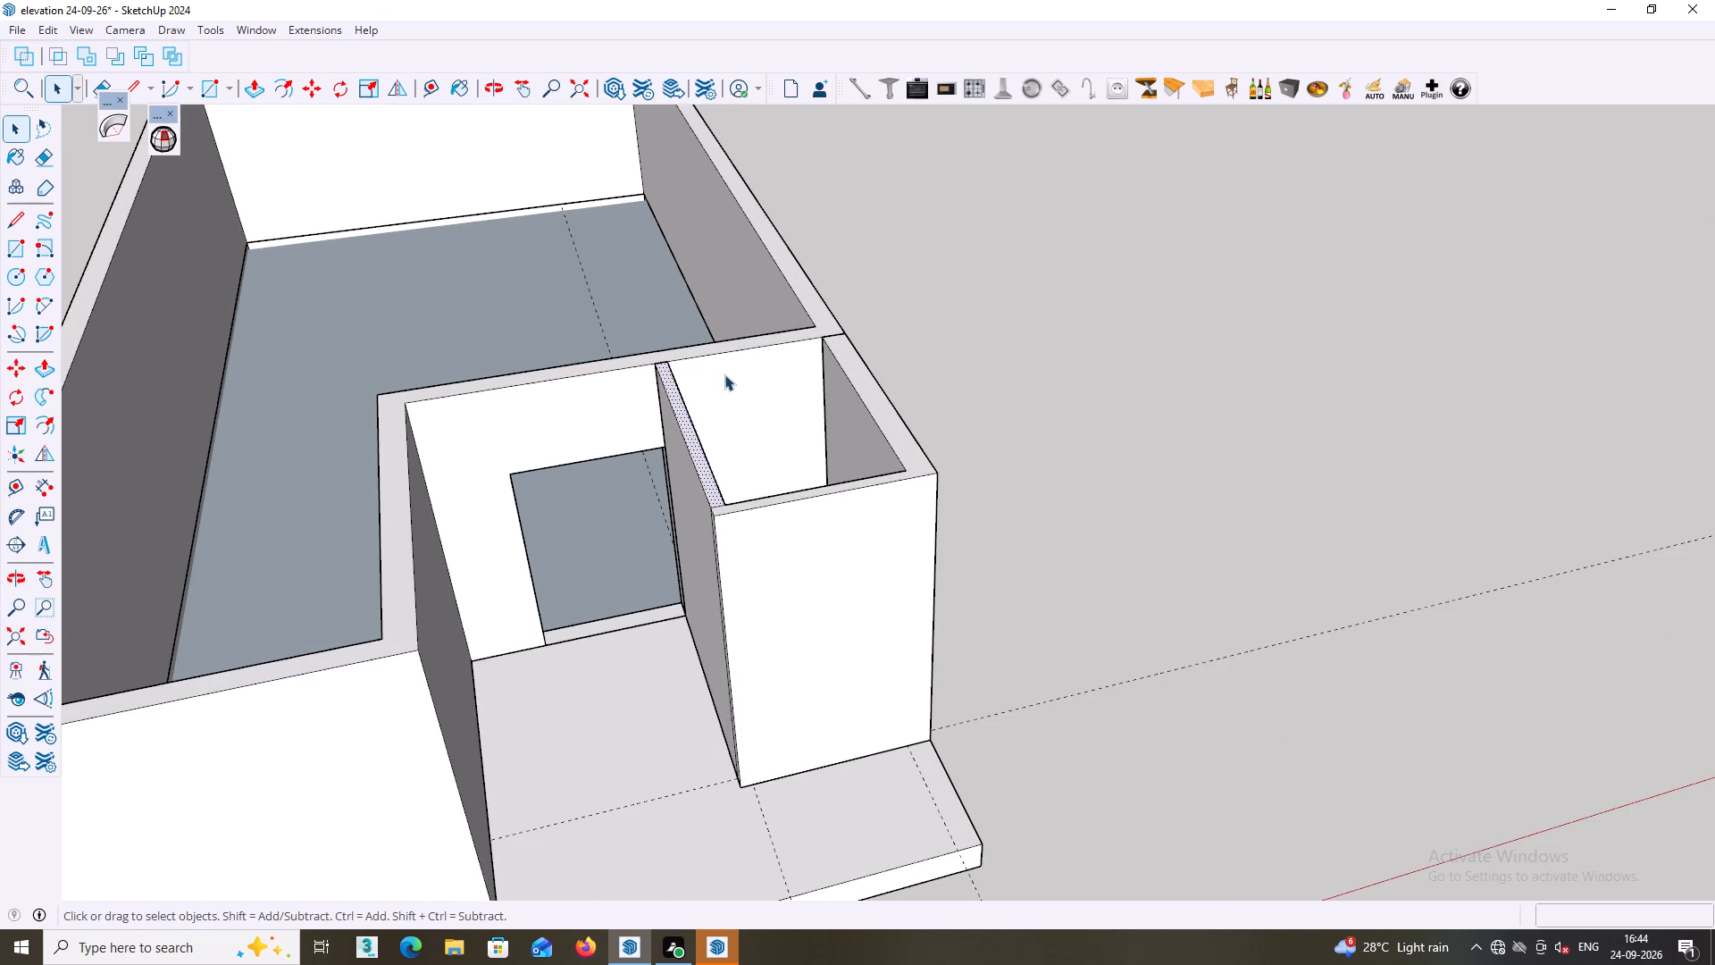
pyautogui.moveTo(766, 380); pyautogui.dragTo(713, 187, button='middle')
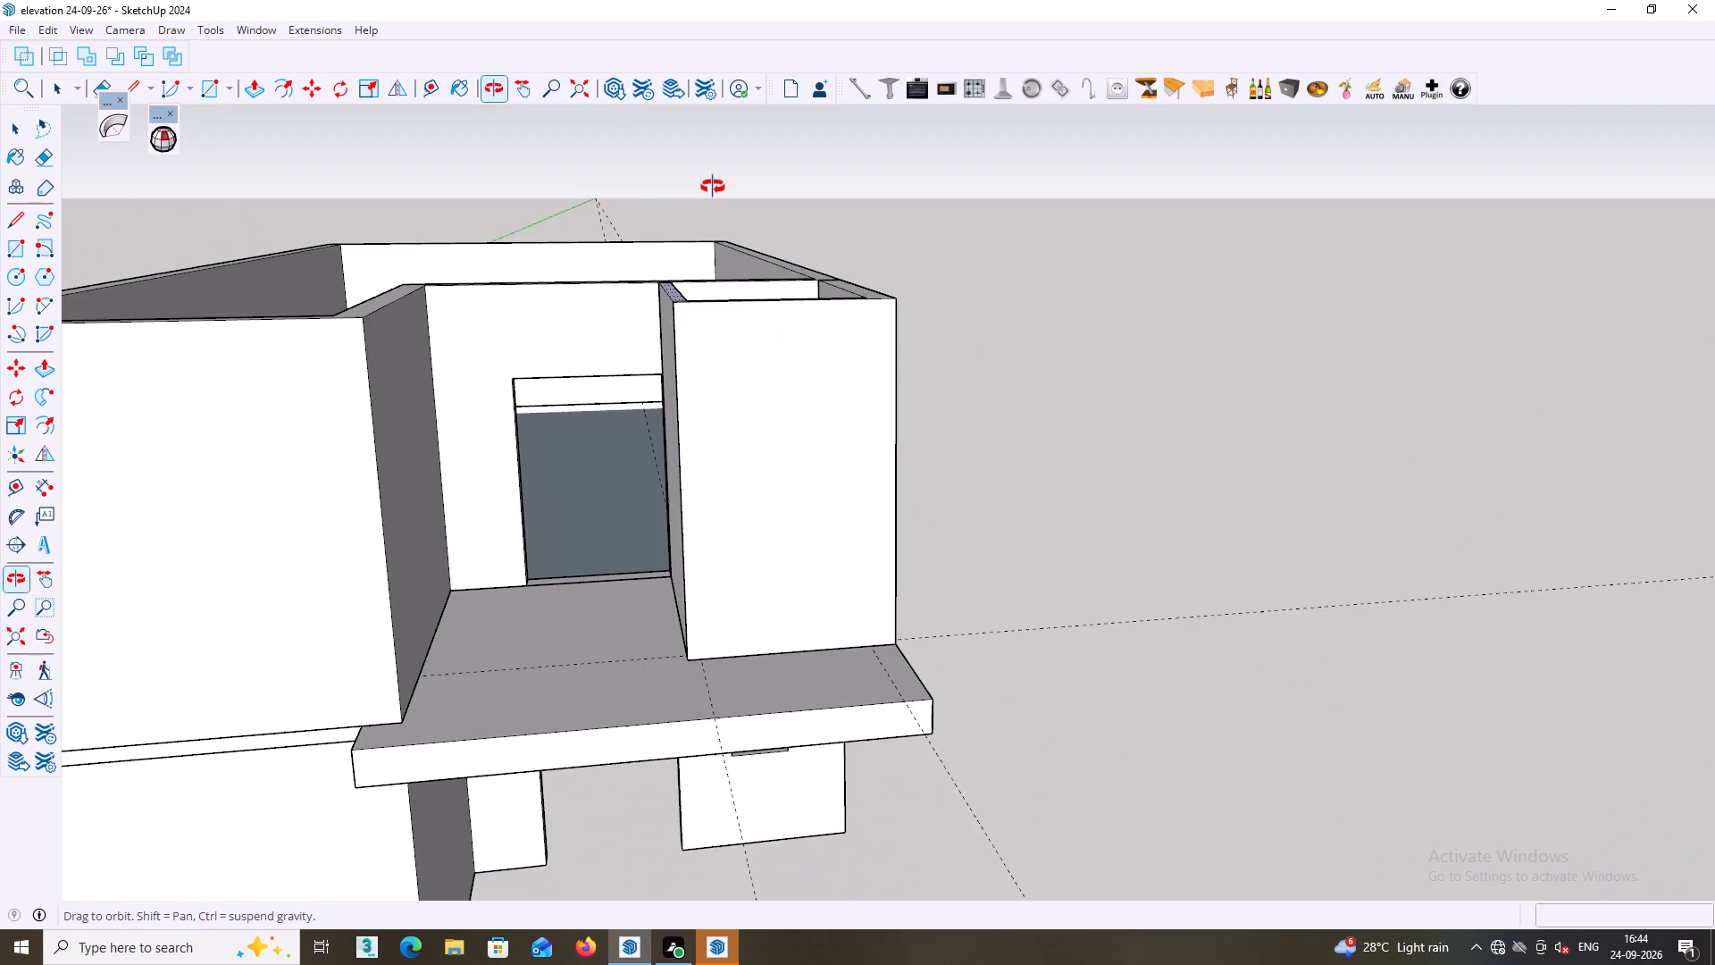
pyautogui.moveTo(713, 187); pyautogui.dragTo(710, 215, button='middle')
pyautogui.moveTo(741, 356); pyautogui.dragTo(736, 382, button='middle')
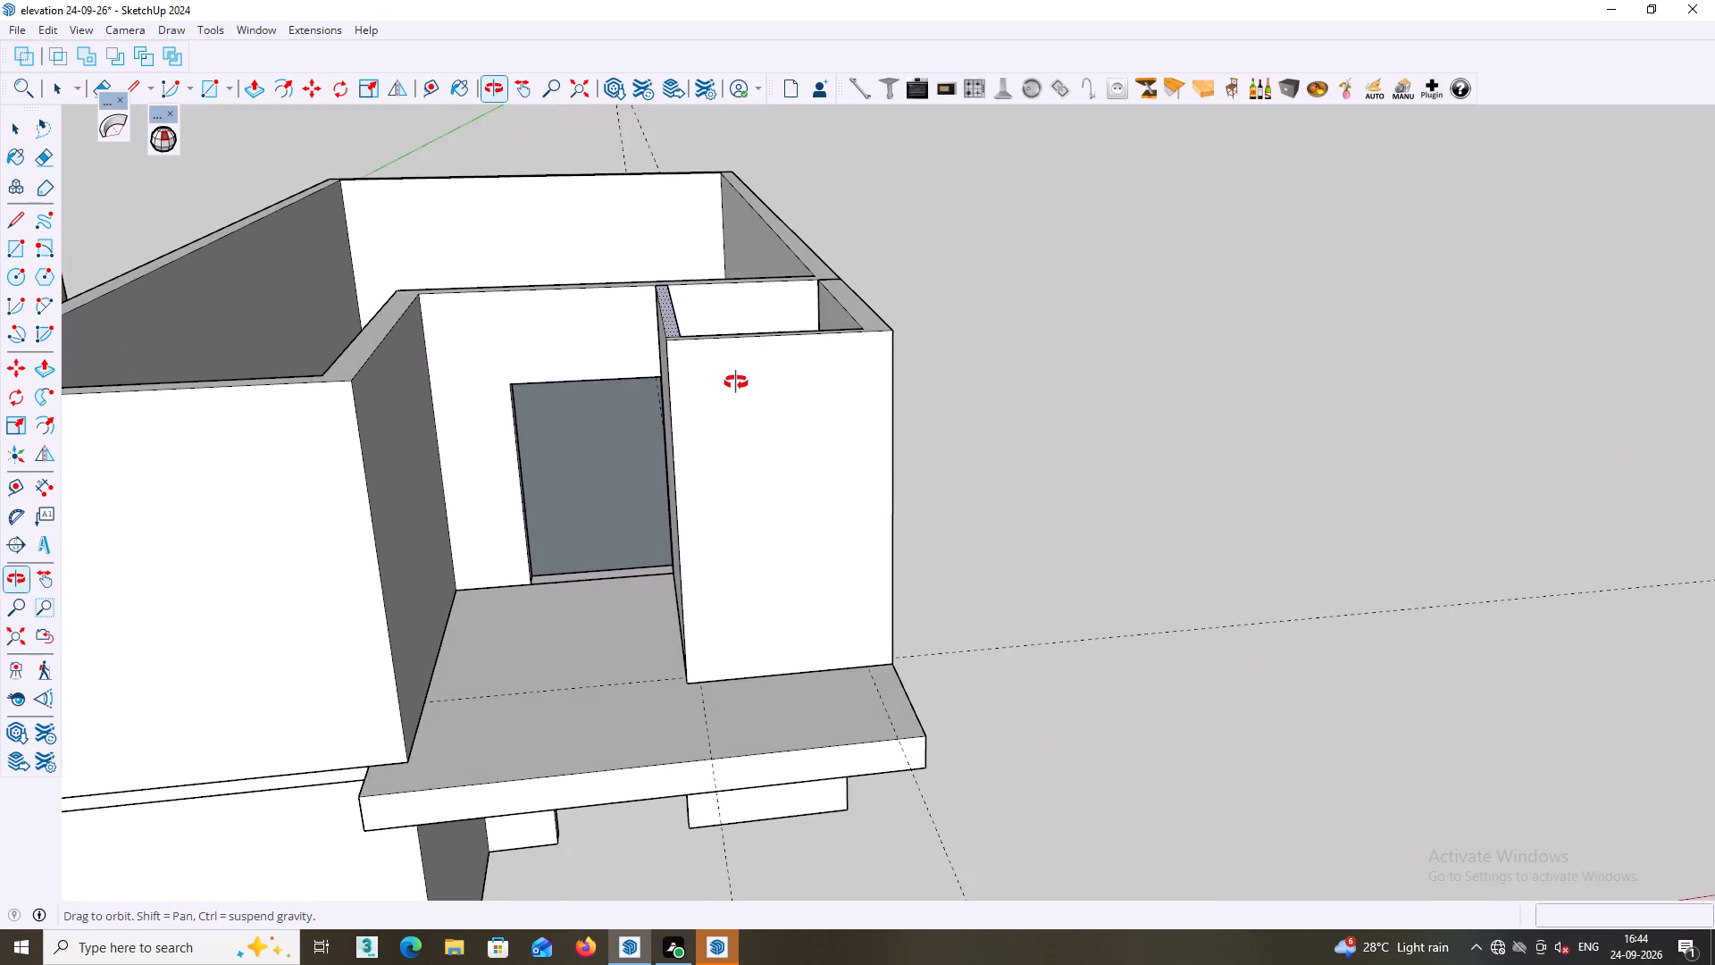
pyautogui.moveTo(736, 382); pyautogui.dragTo(749, 424, button='middle')
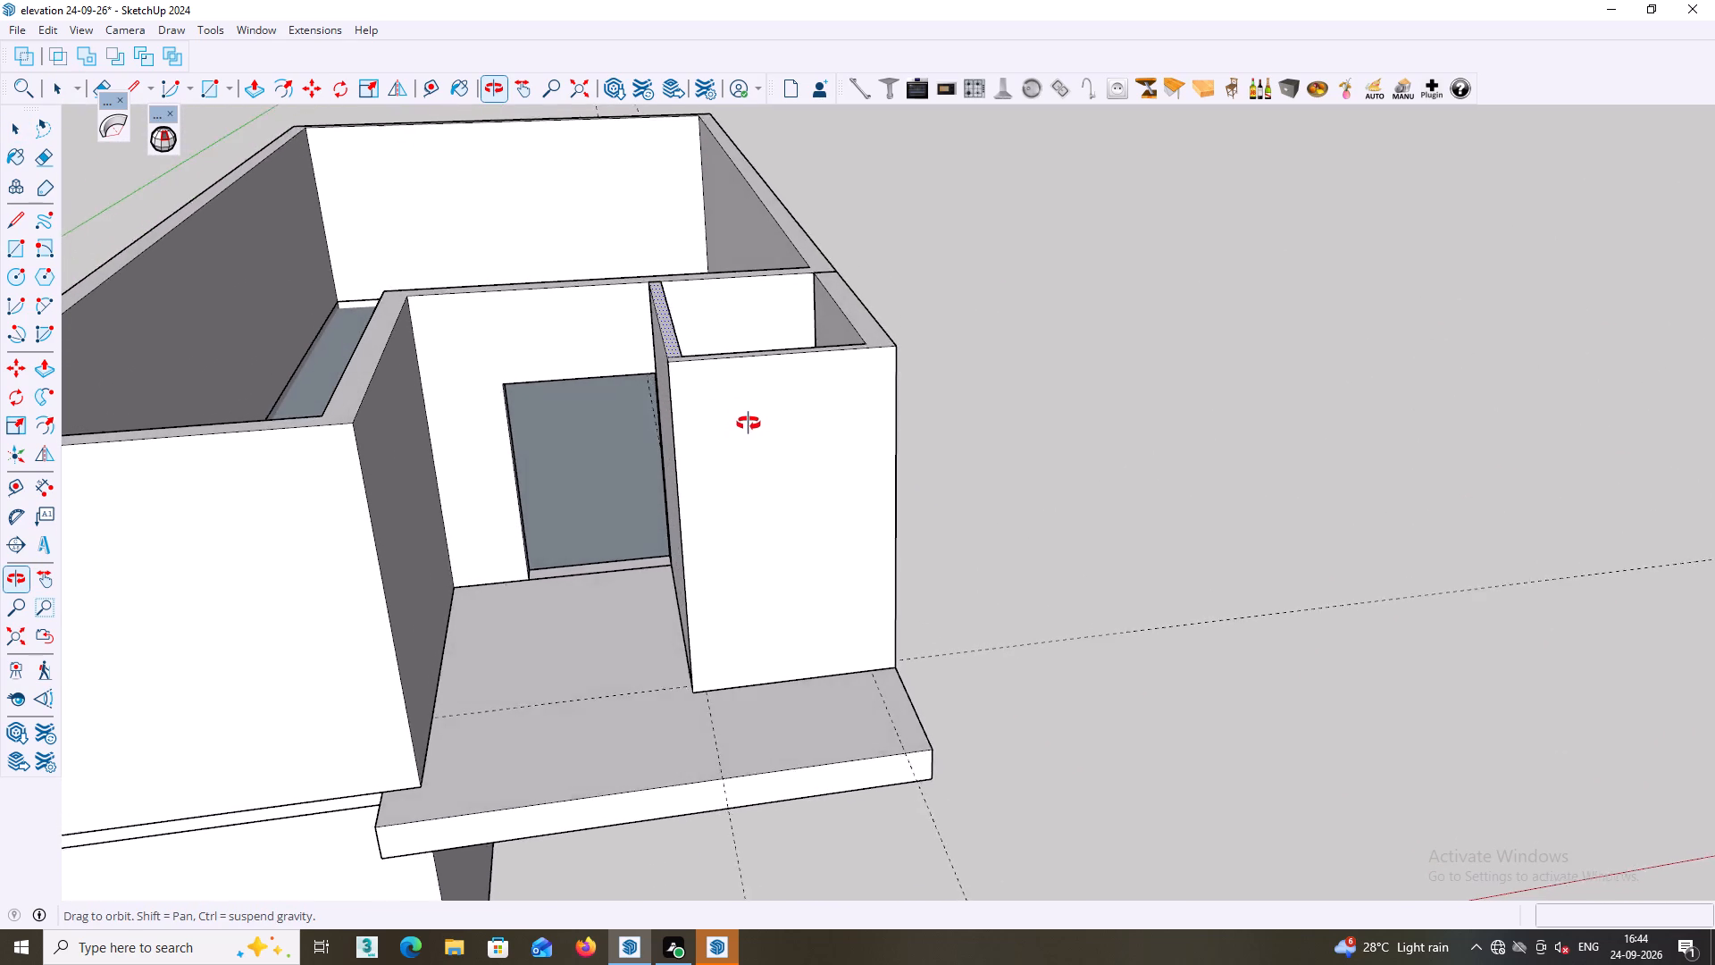
pyautogui.moveTo(749, 424); pyautogui.dragTo(759, 442, button='middle')
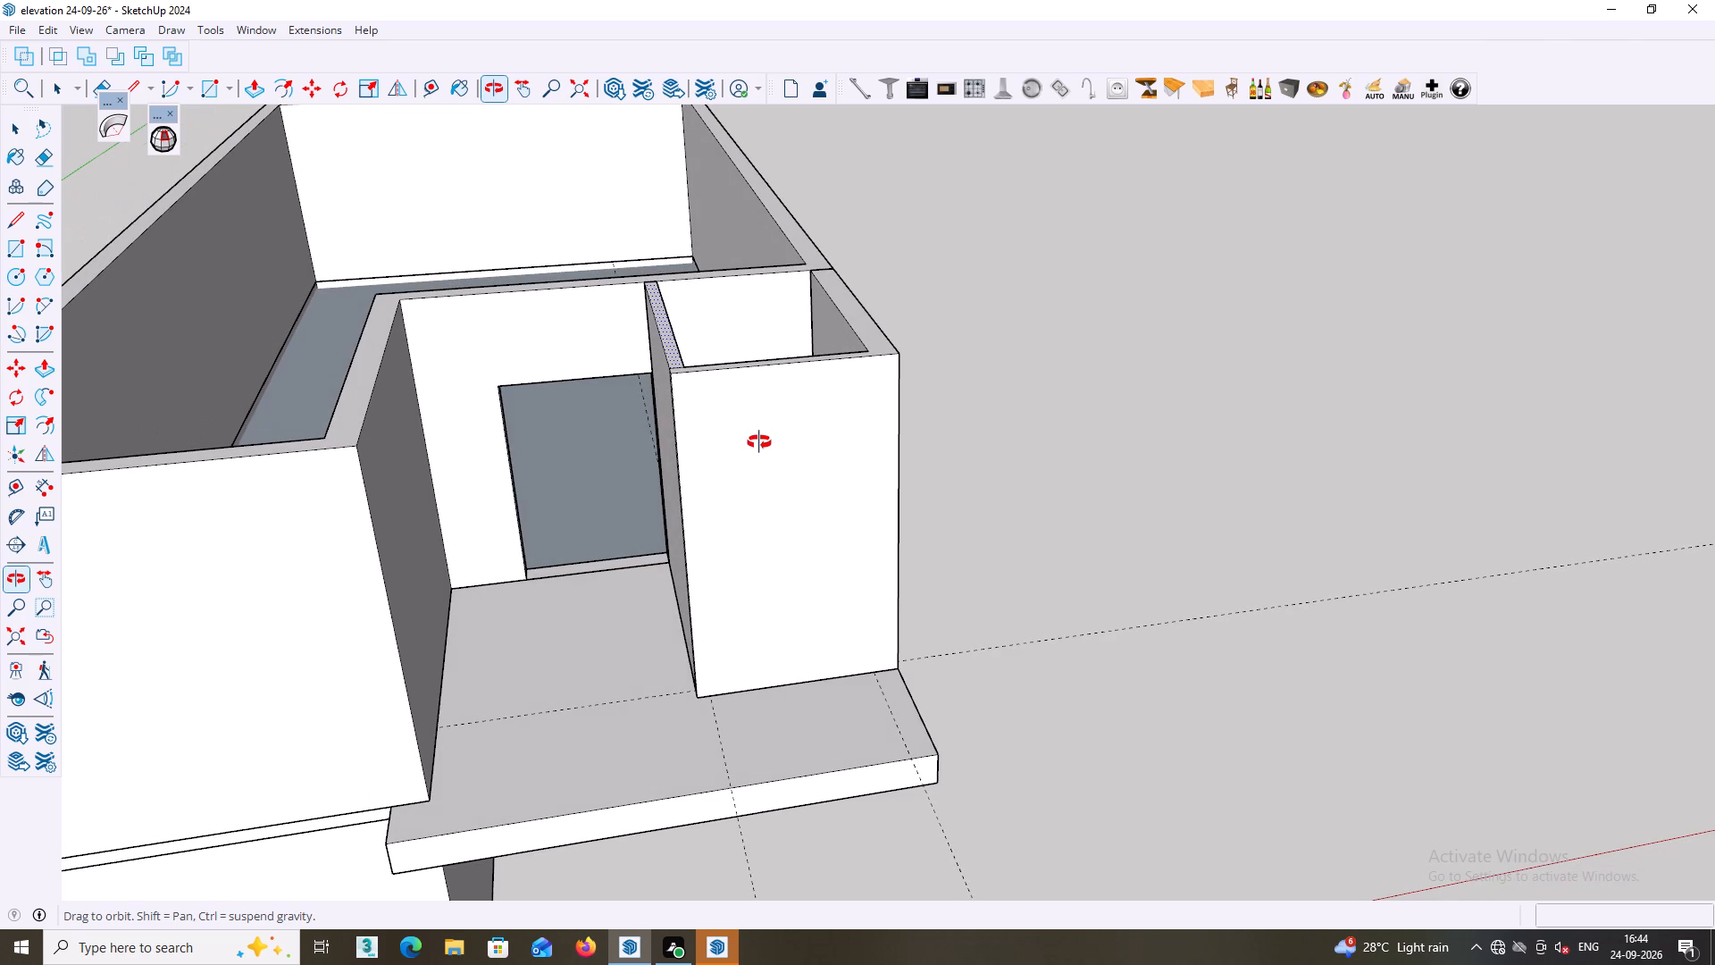
pyautogui.moveTo(759, 442); pyautogui.dragTo(759, 441, button='middle')
pyautogui.moveTo(755, 387); pyautogui.dragTo(753, 447, button='middle')
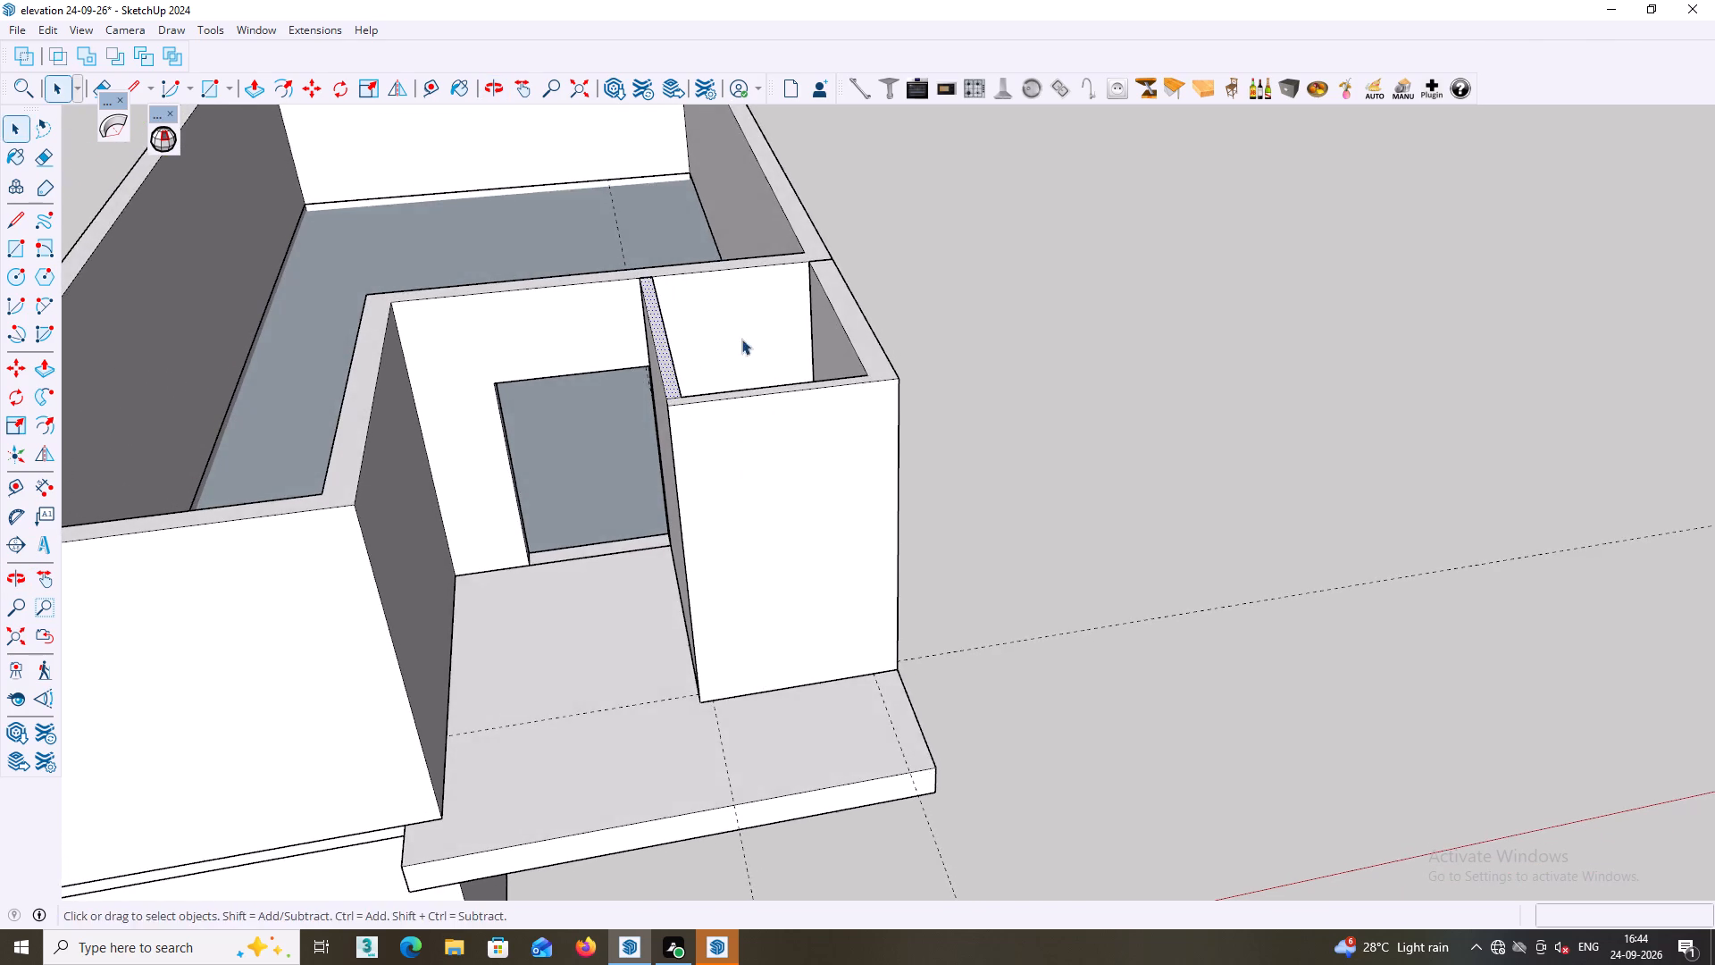
pyautogui.moveTo(741, 339); pyautogui.dragTo(736, 424, button='middle')
pyautogui.moveTo(661, 301); pyautogui.dragTo(655, 368, button='middle')
pyautogui.scroll(3, 642, 341)
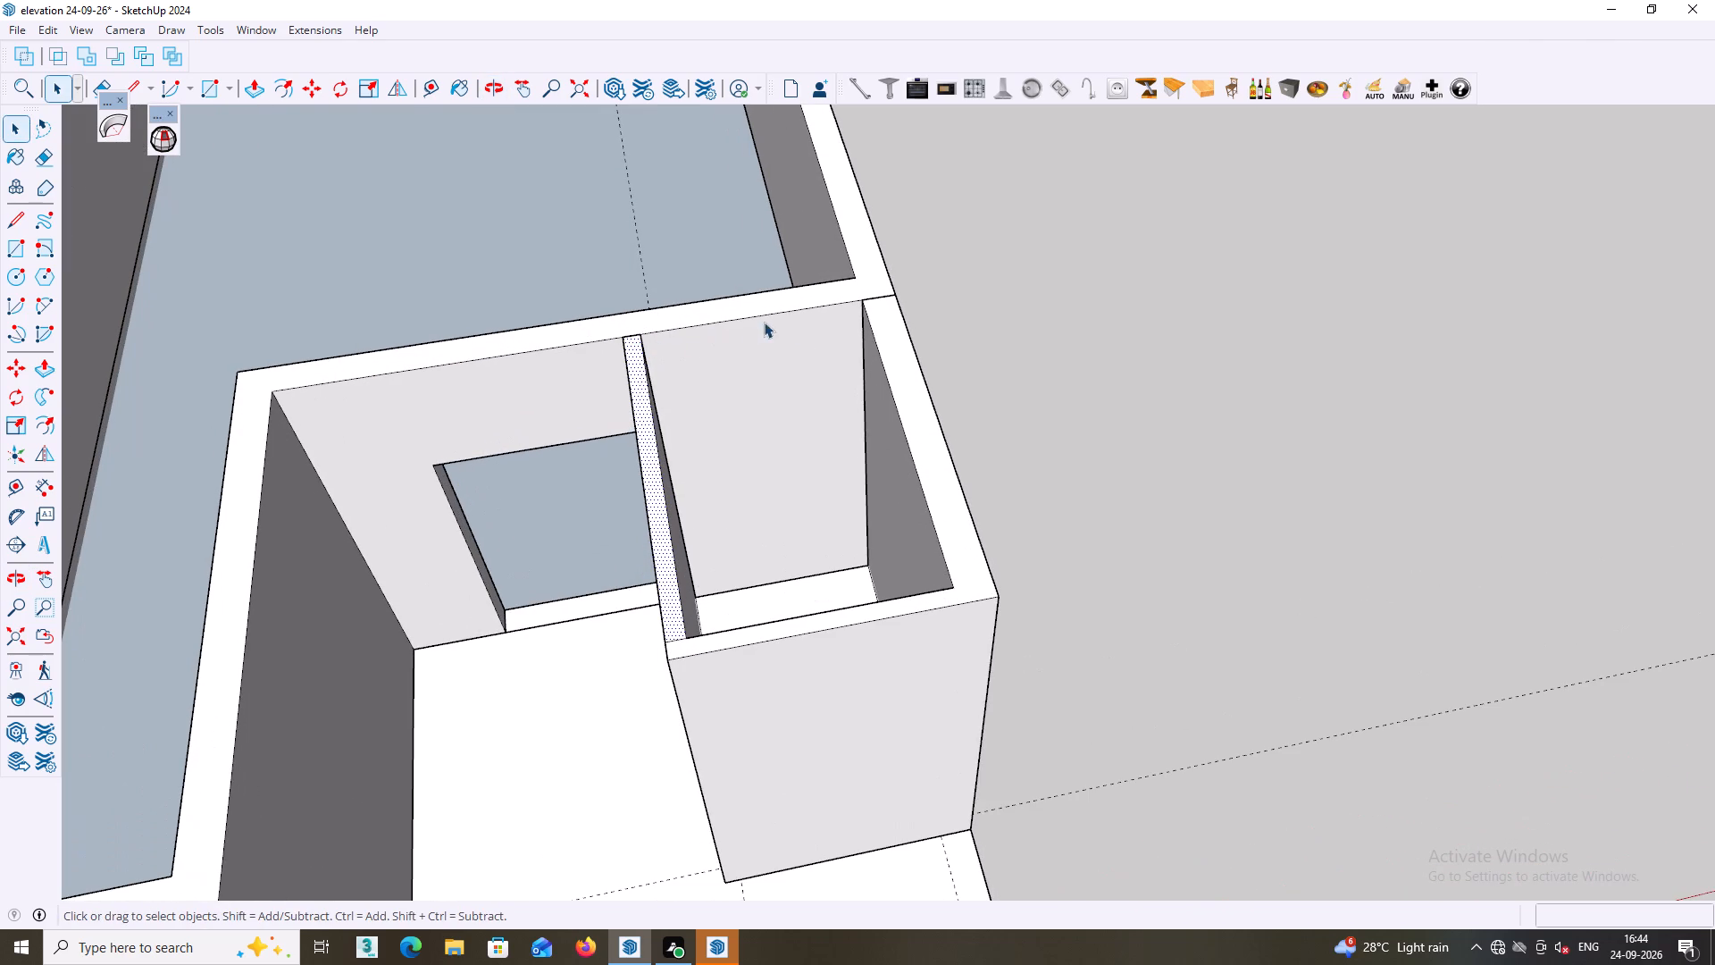
pyautogui.moveTo(910, 312); pyautogui.dragTo(890, 365, button='middle')
pyautogui.scroll(7, 886, 290)
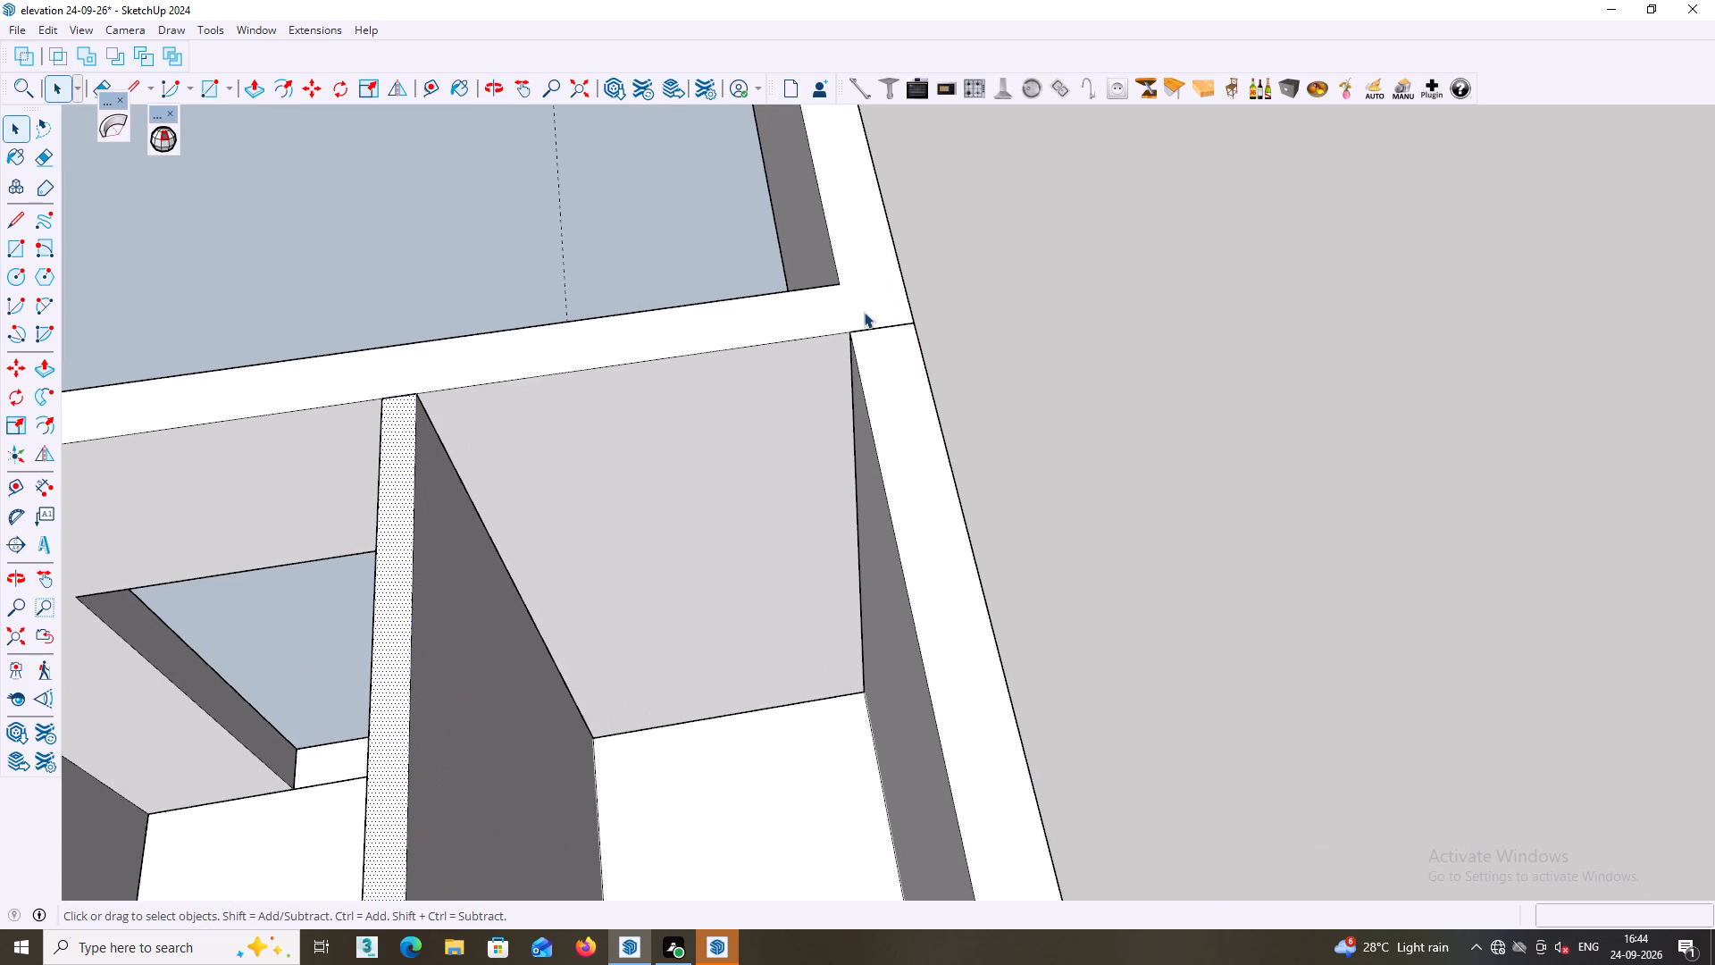
pyautogui.scroll(2, 864, 312)
pyautogui.moveTo(852, 297); pyautogui.dragTo(901, 368, button='middle')
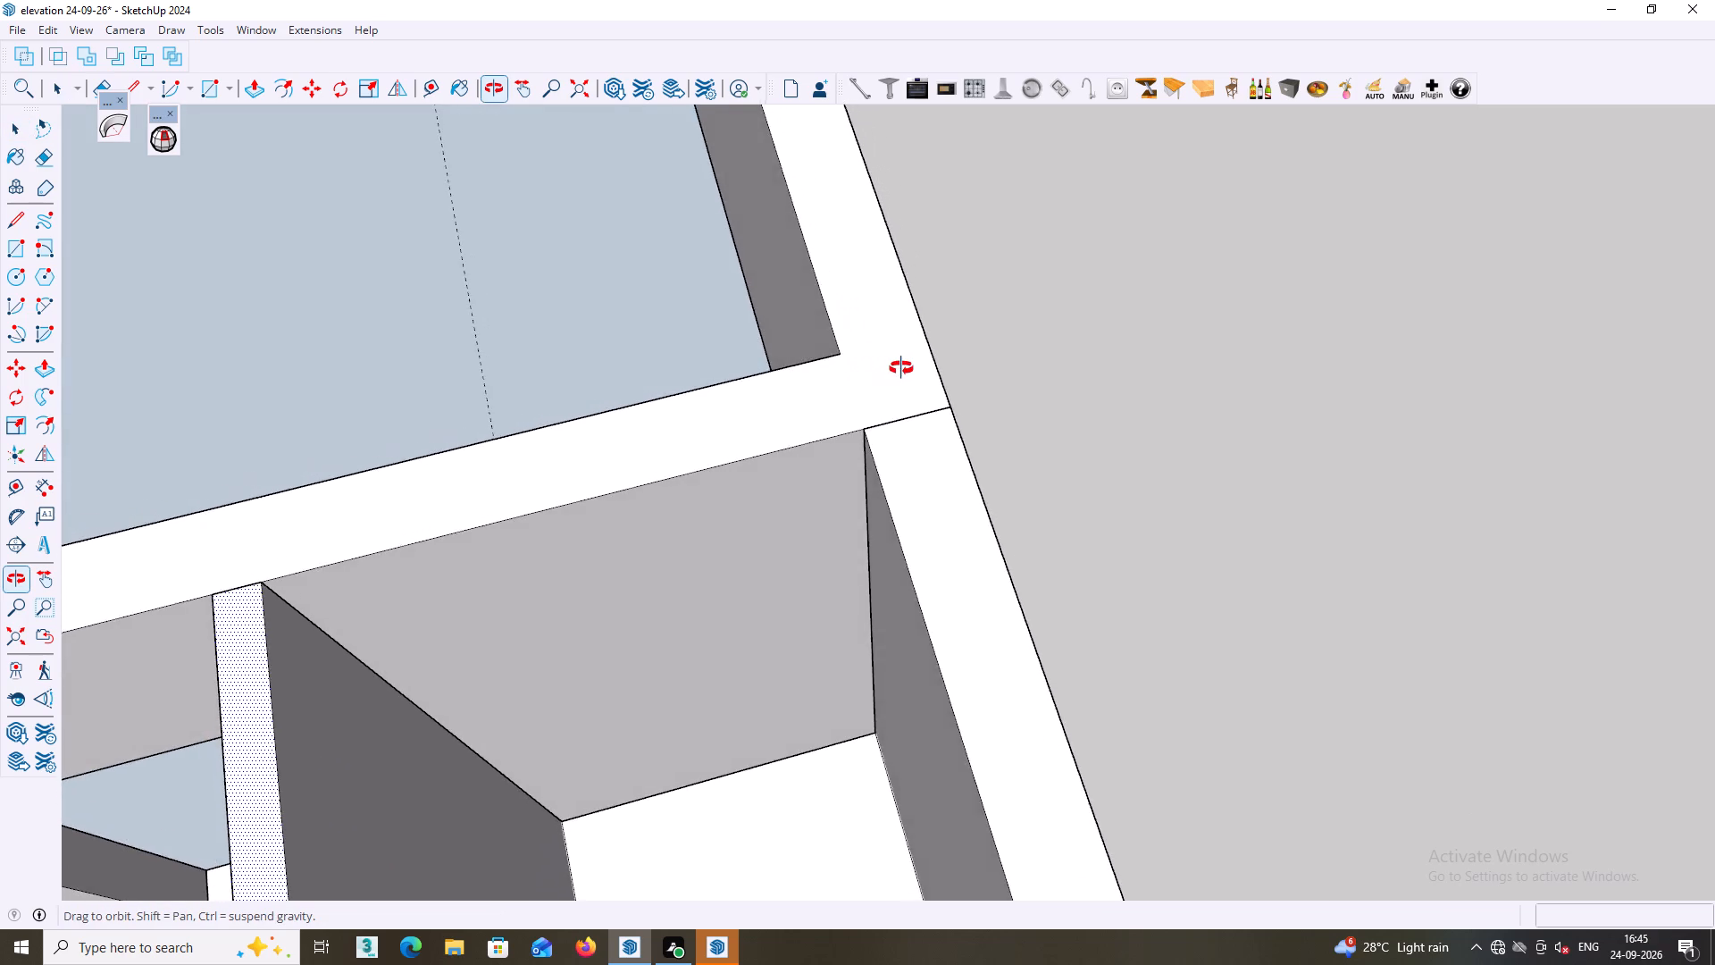
pyautogui.moveTo(901, 368); pyautogui.dragTo(874, 254, button='middle')
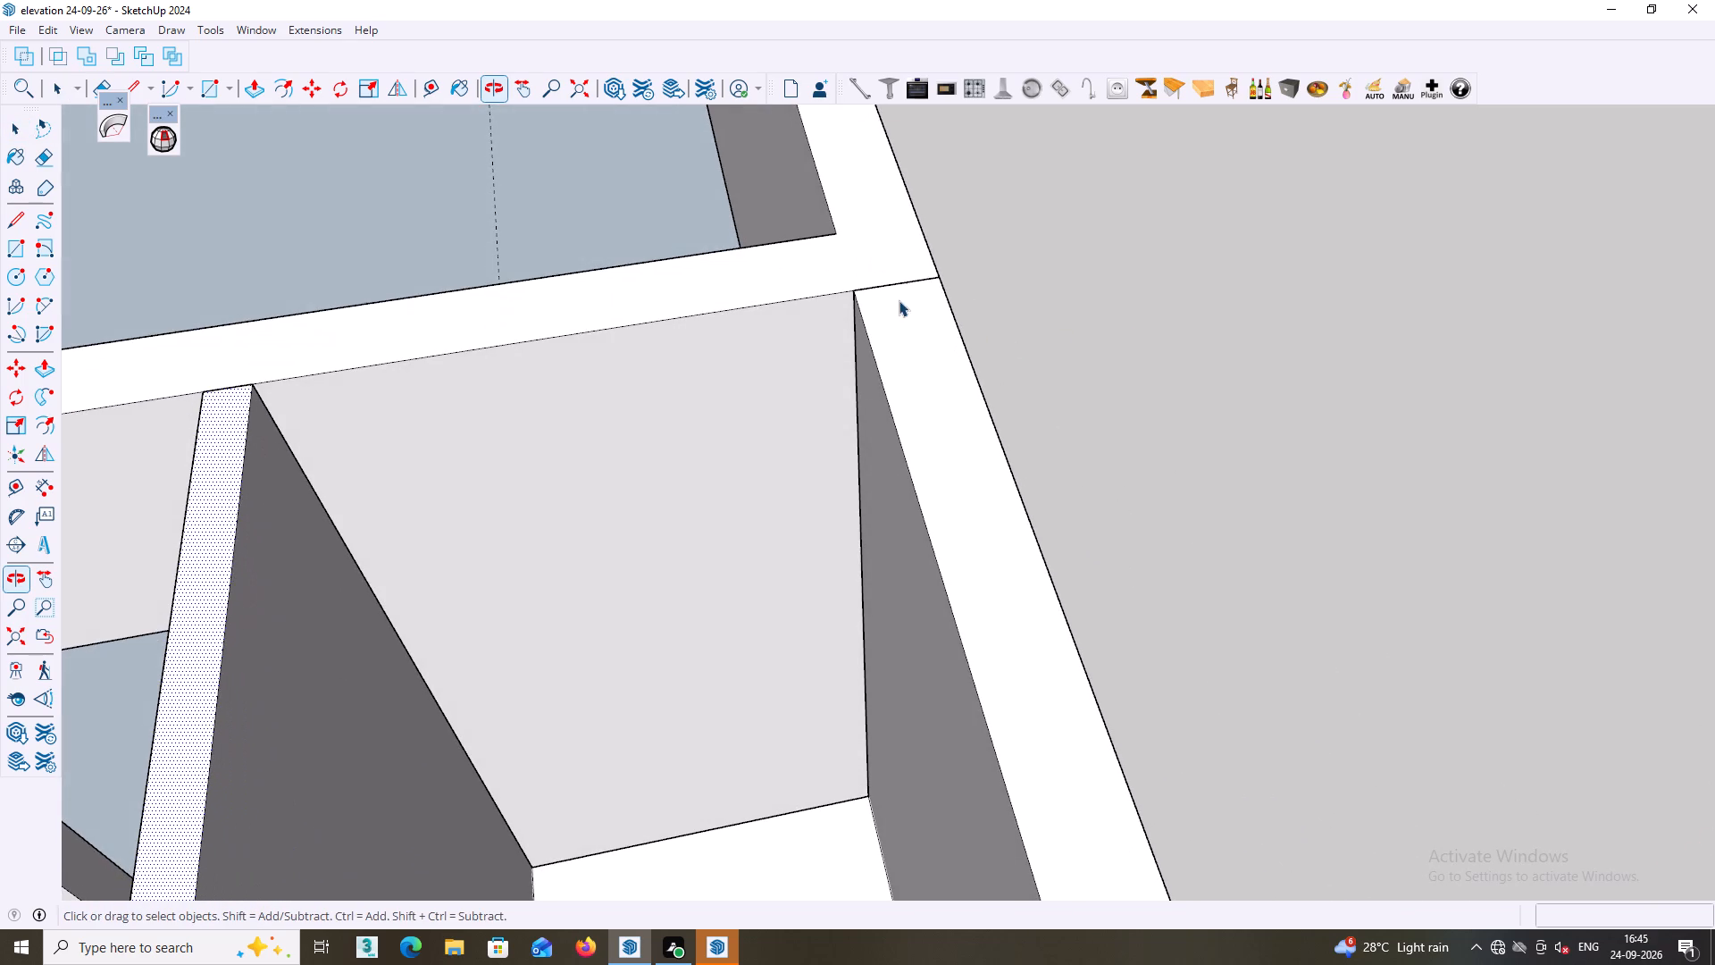
# Draw a 9" line across the upper-storey wall top, from the main room's inner corner to the small room's inner corner.
pyautogui.scroll(-12, 895, 315)
pyautogui.scroll(3, 846, 373)
pyautogui.press('l')
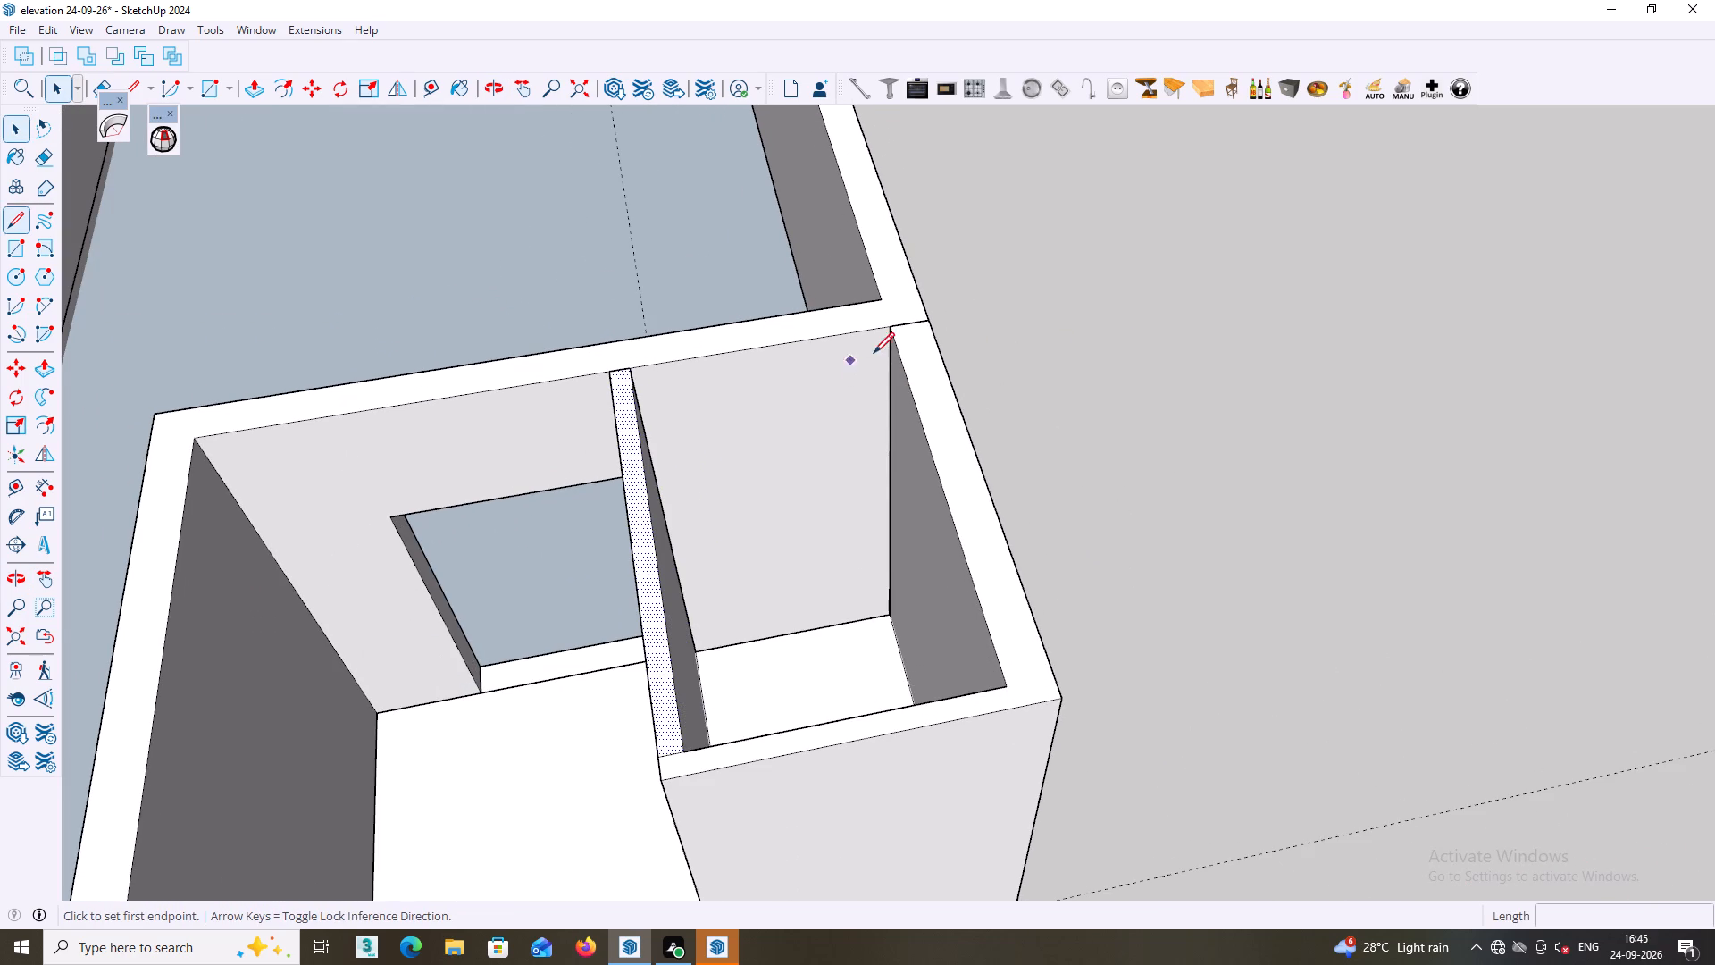
pyautogui.scroll(5, 933, 324)
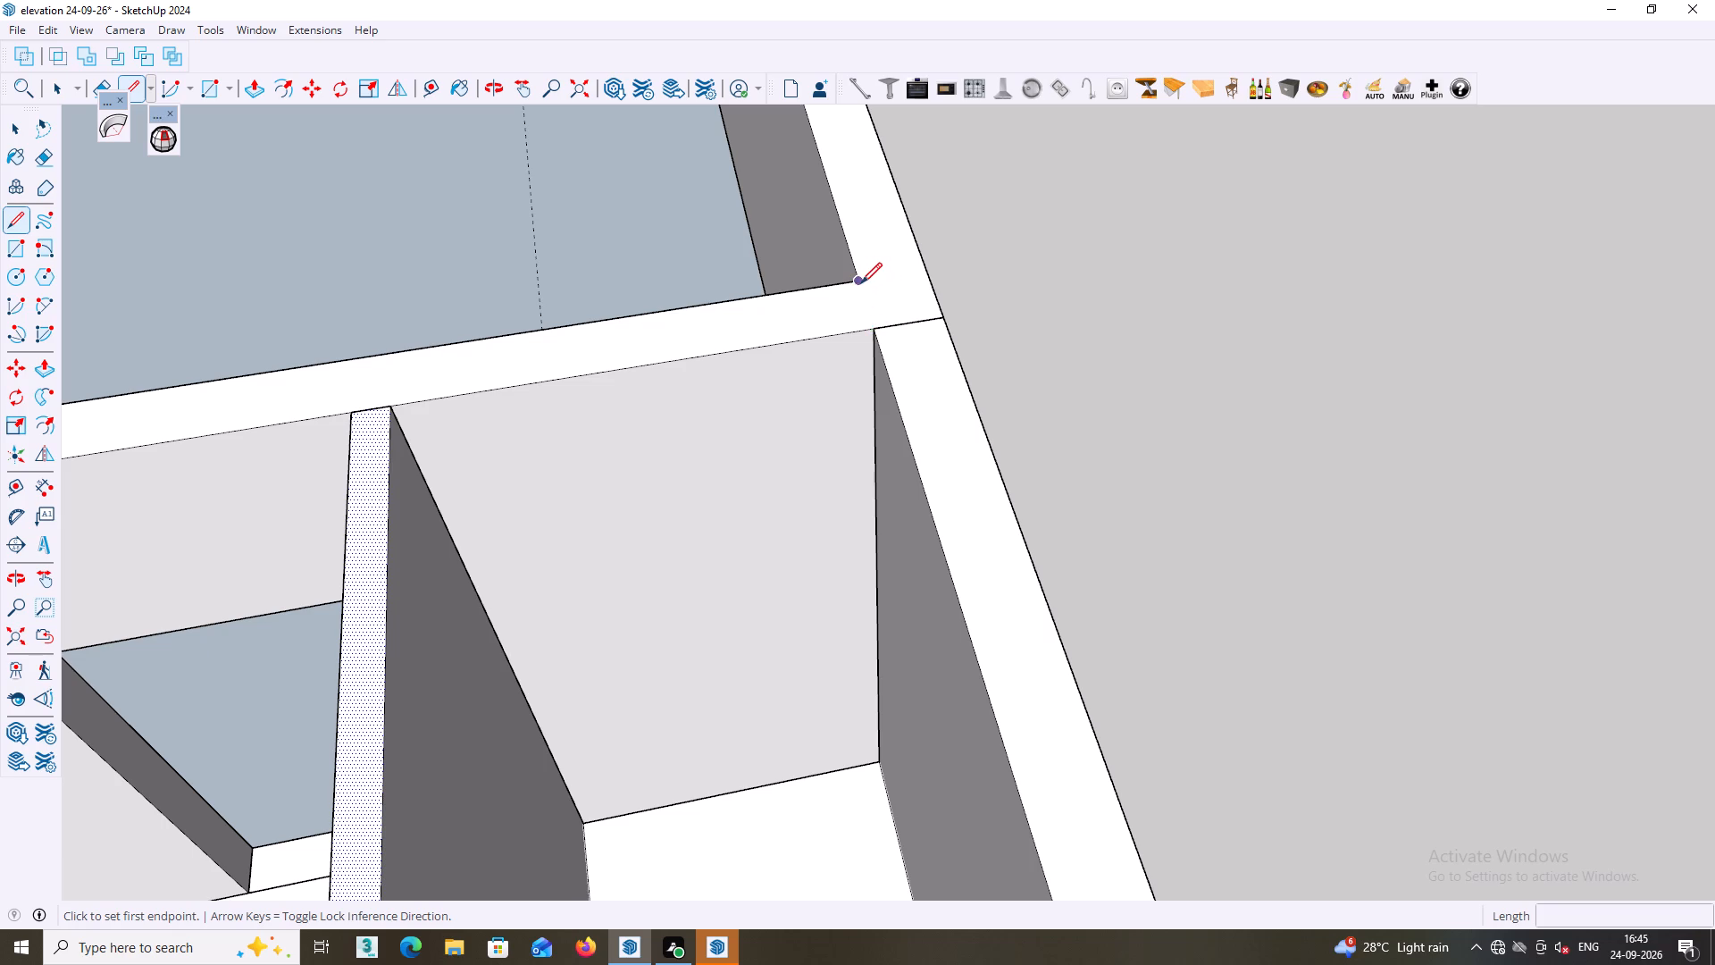
pyautogui.click(861, 286)
pyautogui.click(880, 328)
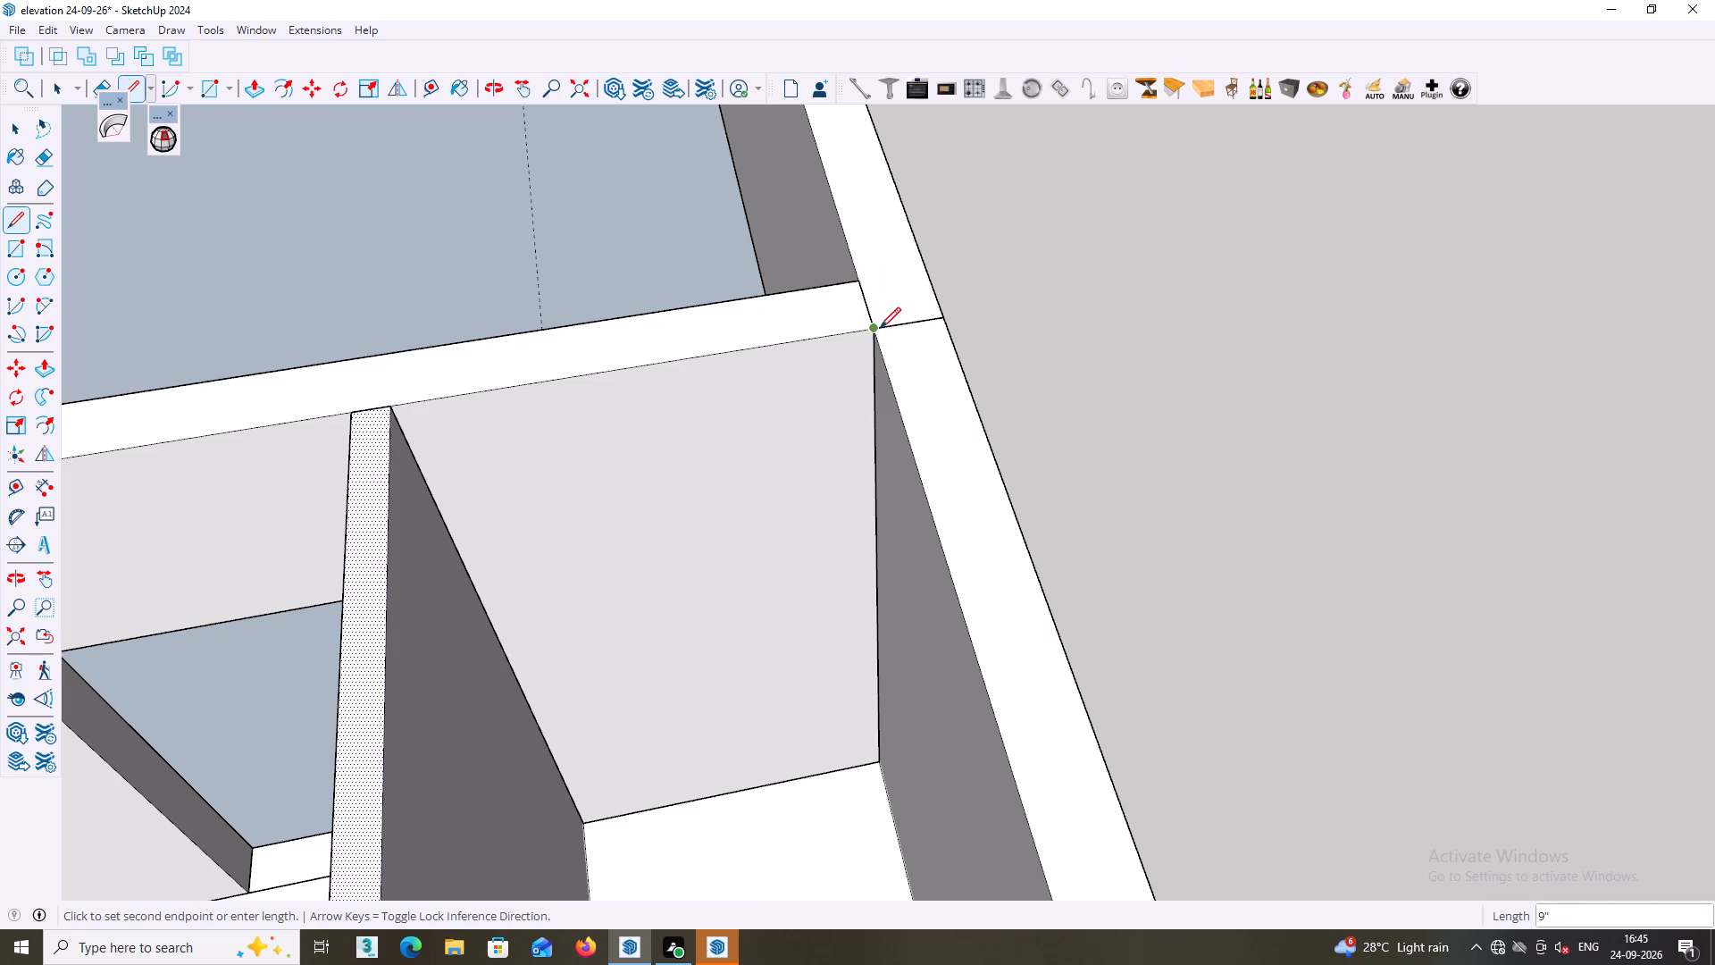
pyautogui.moveTo(880, 328); pyautogui.dragTo(885, 318, button='middle')
pyautogui.press('space')
# Draw a 9" line across the upper-storey wall top, from the door-side partition's room-side corner to the opposite wall edge.
pyautogui.scroll(1, 379, 373)
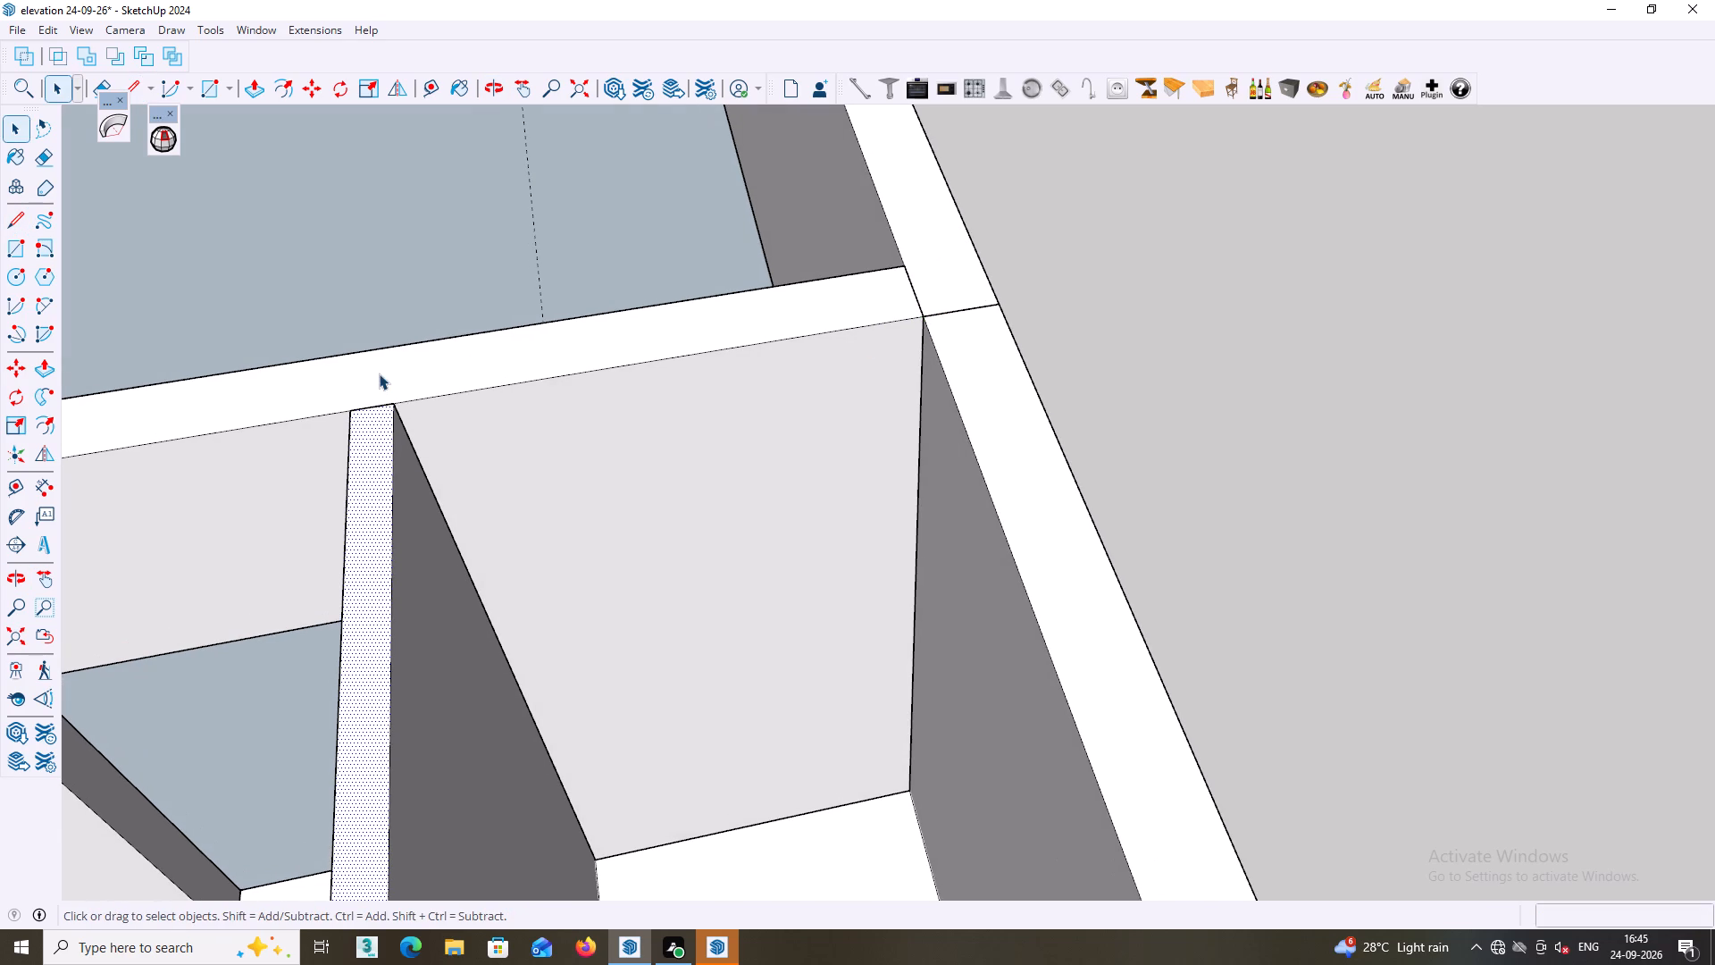
pyautogui.scroll(-7, 447, 419)
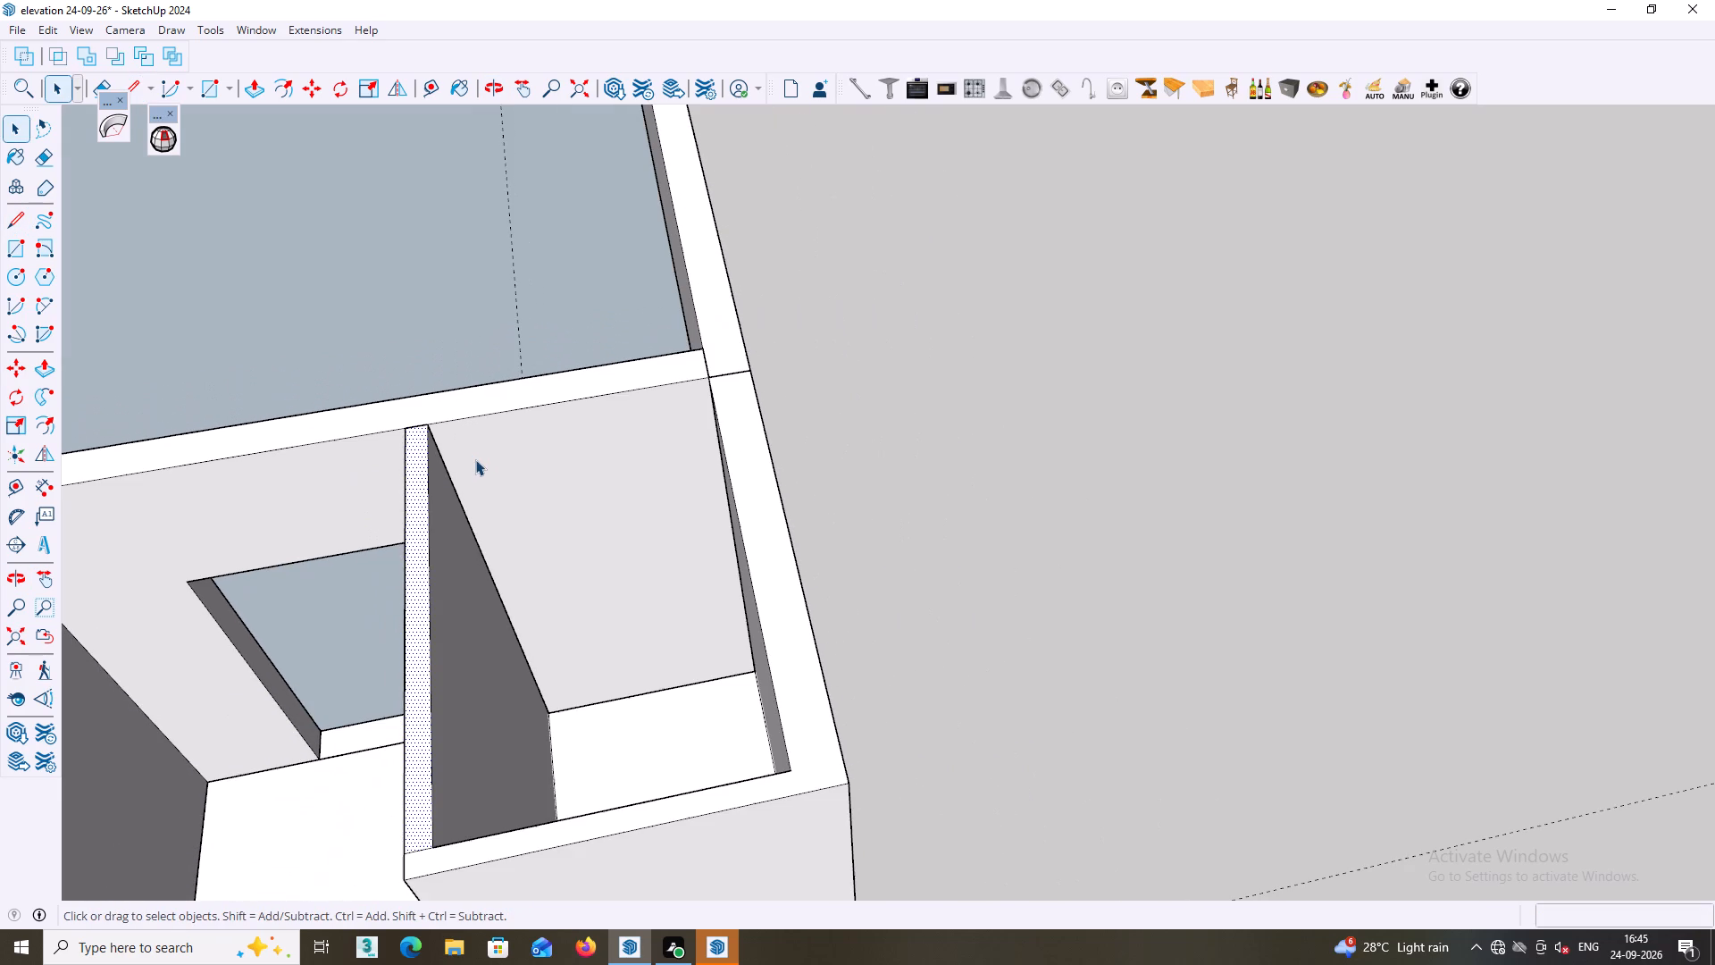
pyautogui.moveTo(732, 374); pyautogui.dragTo(749, 358, button='middle')
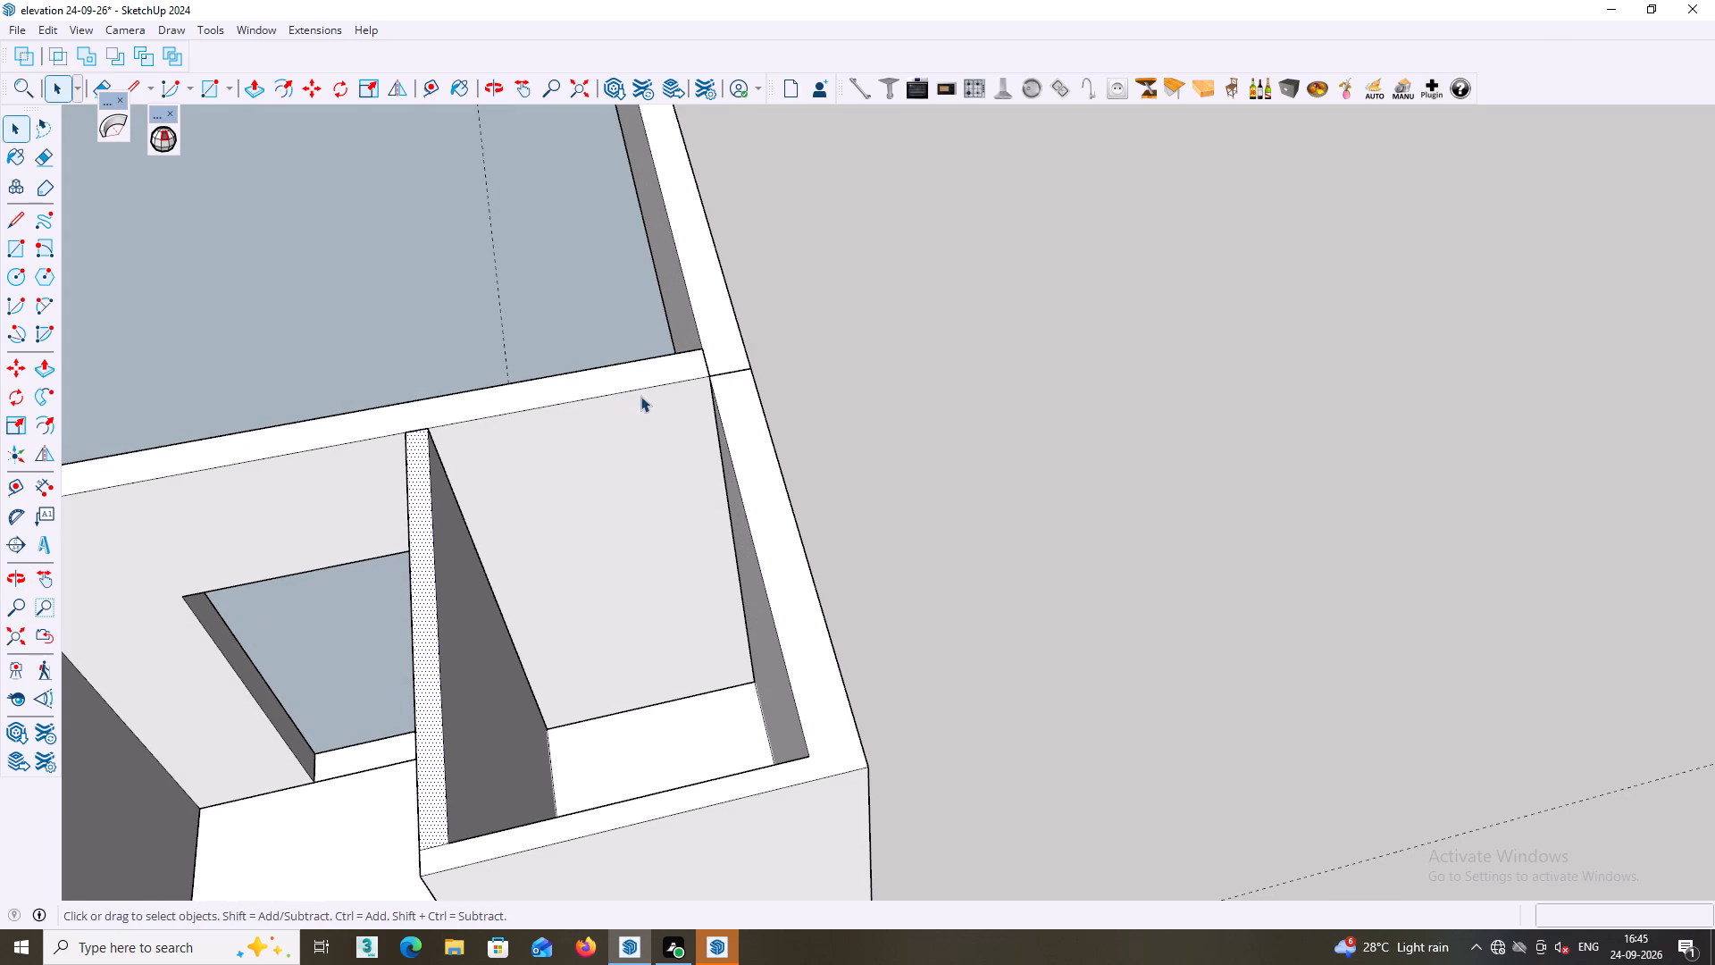
pyautogui.moveTo(654, 398); pyautogui.dragTo(690, 389, button='middle')
pyautogui.moveTo(533, 432); pyautogui.dragTo(533, 406, button='middle')
pyautogui.press('l')
pyautogui.moveTo(452, 474); pyautogui.dragTo(361, 510, button='middle')
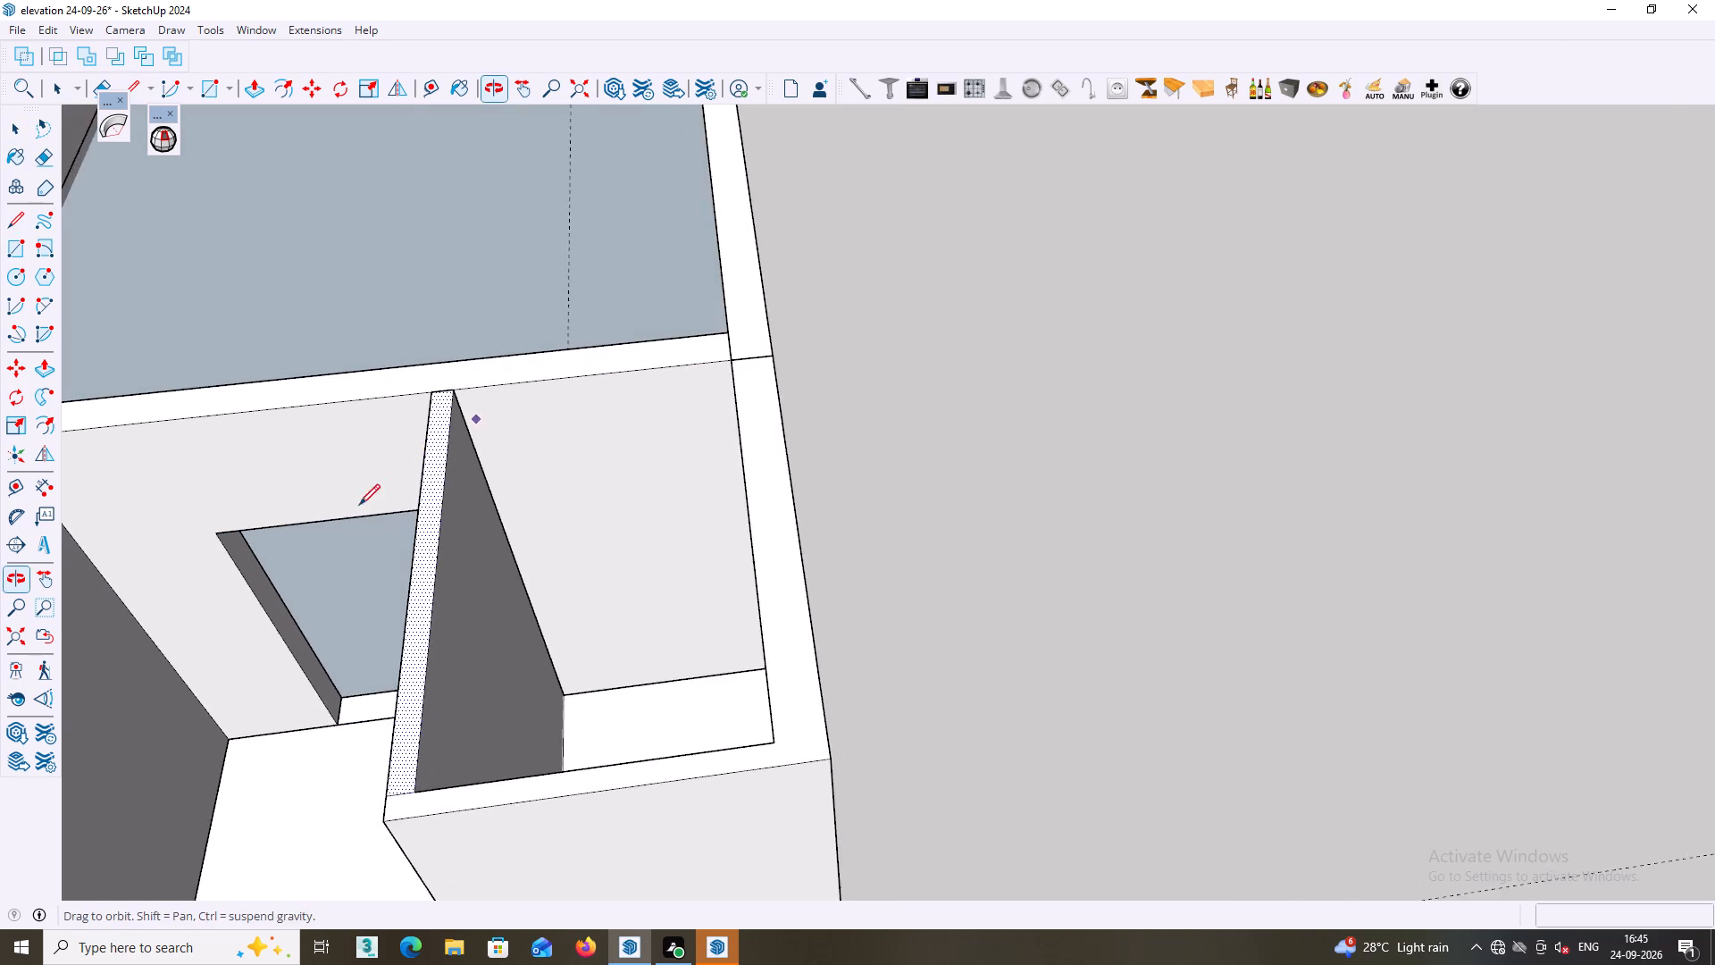
pyautogui.scroll(2, 435, 438)
pyautogui.click(456, 382)
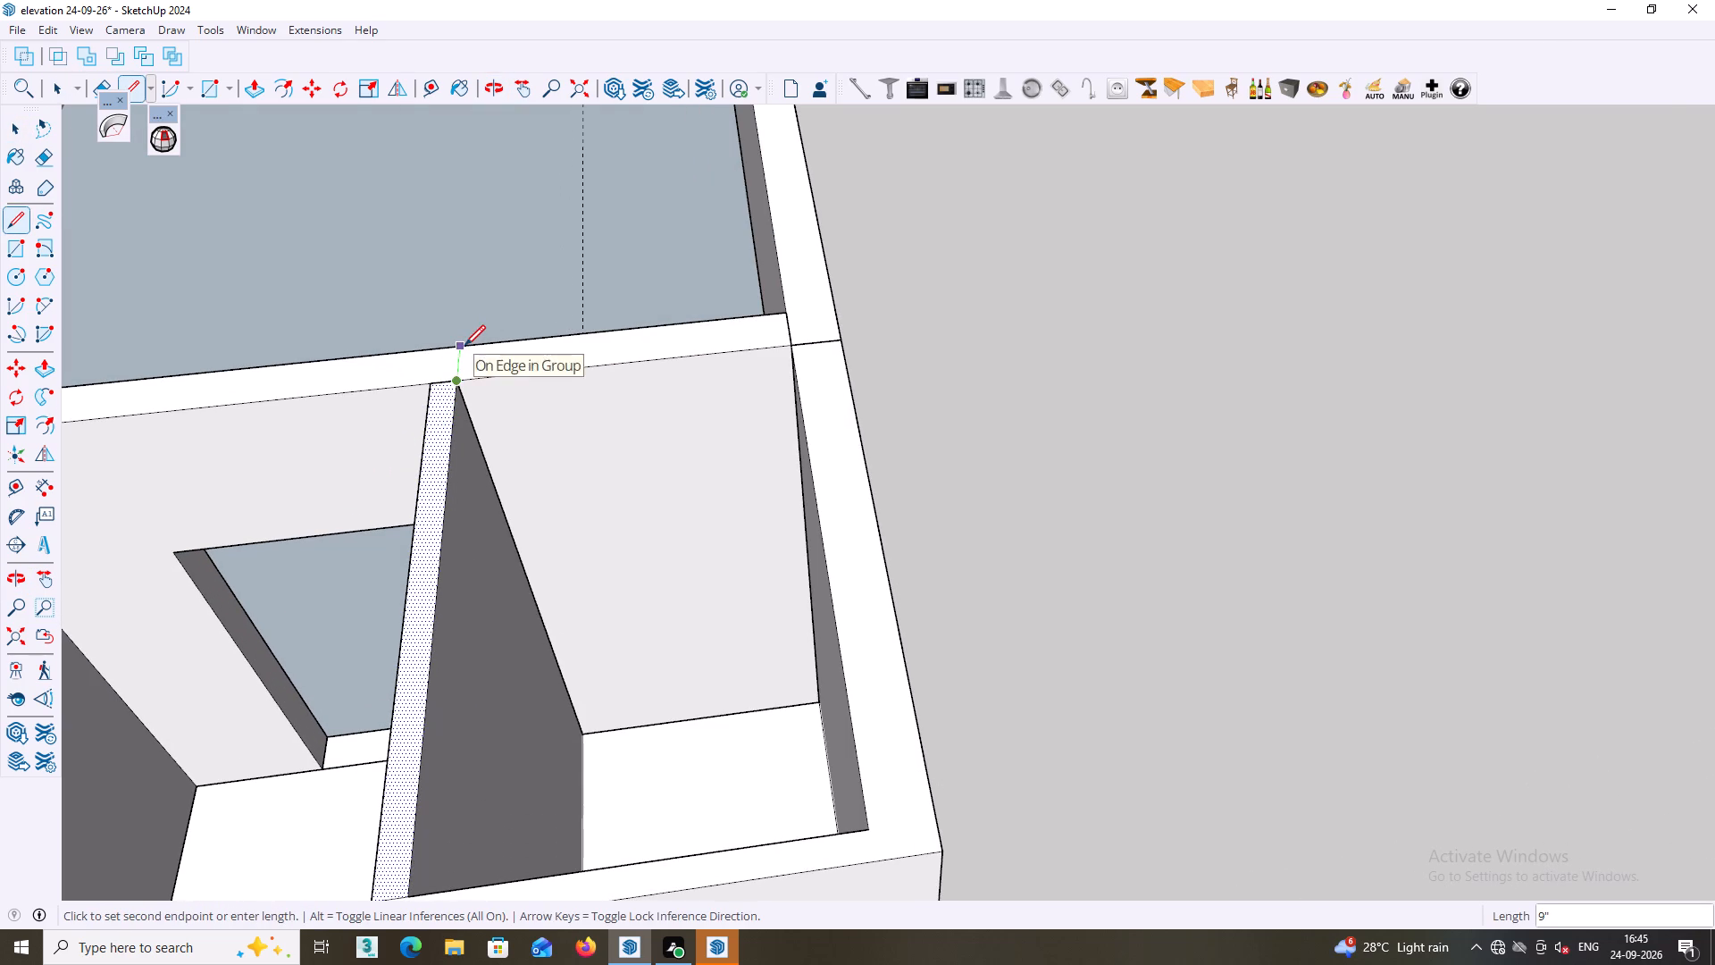
pyautogui.click(464, 346)
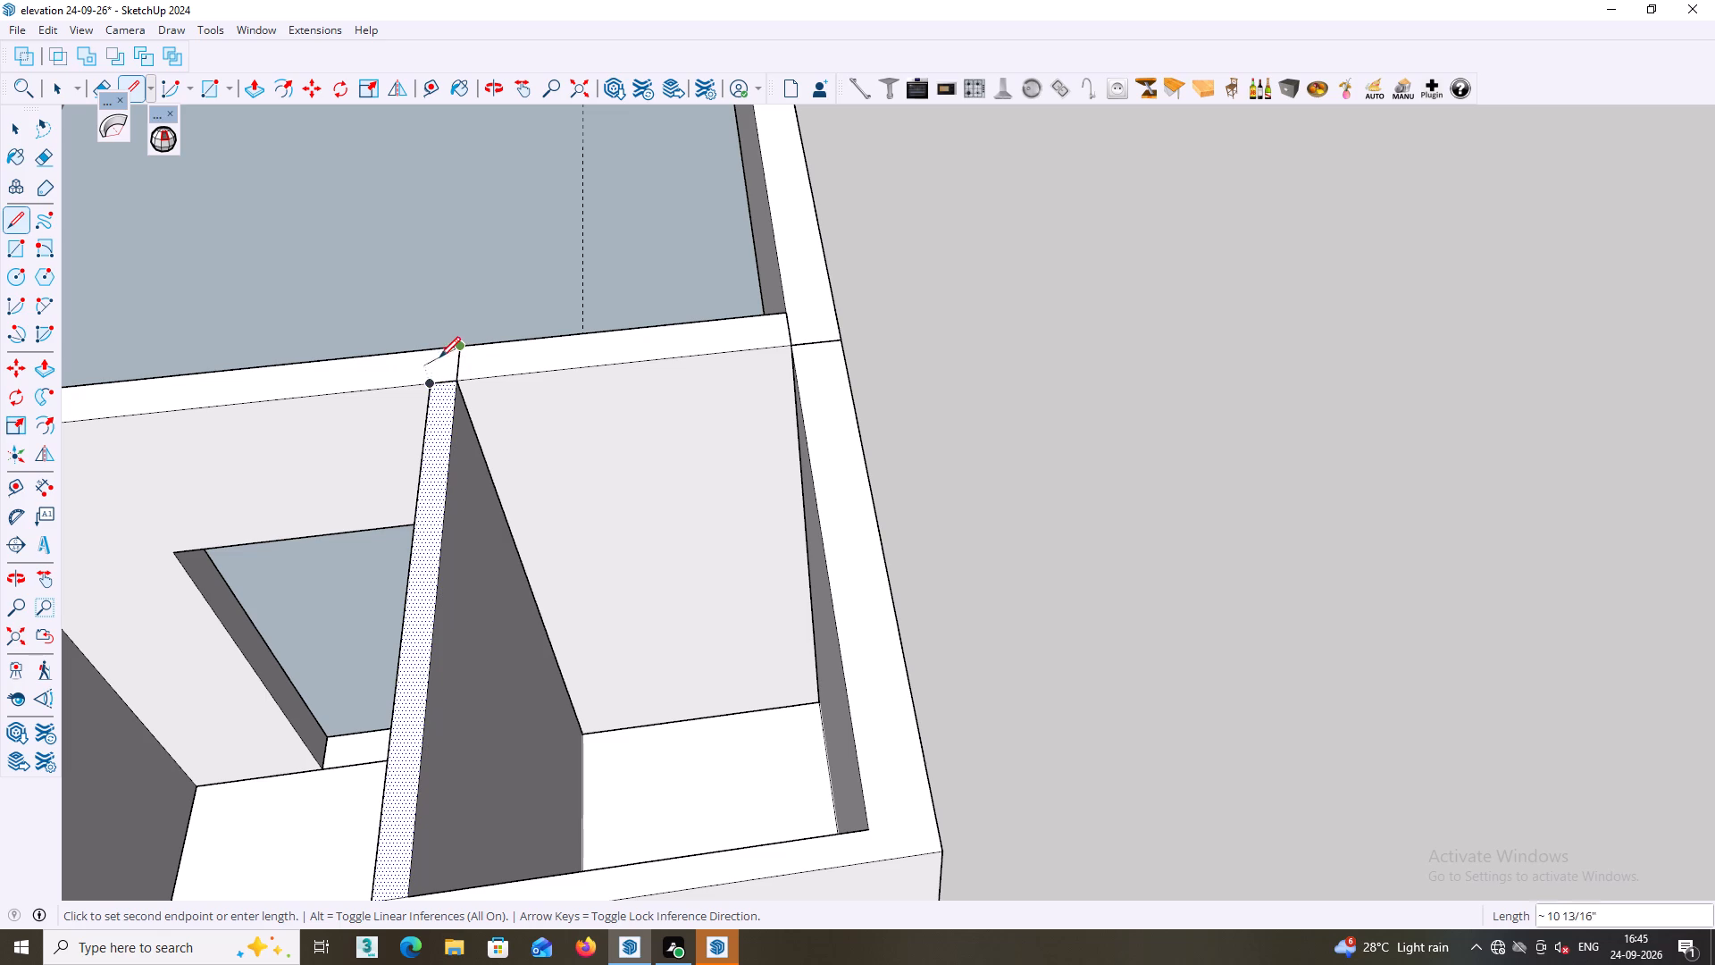
pyautogui.press('Escape')
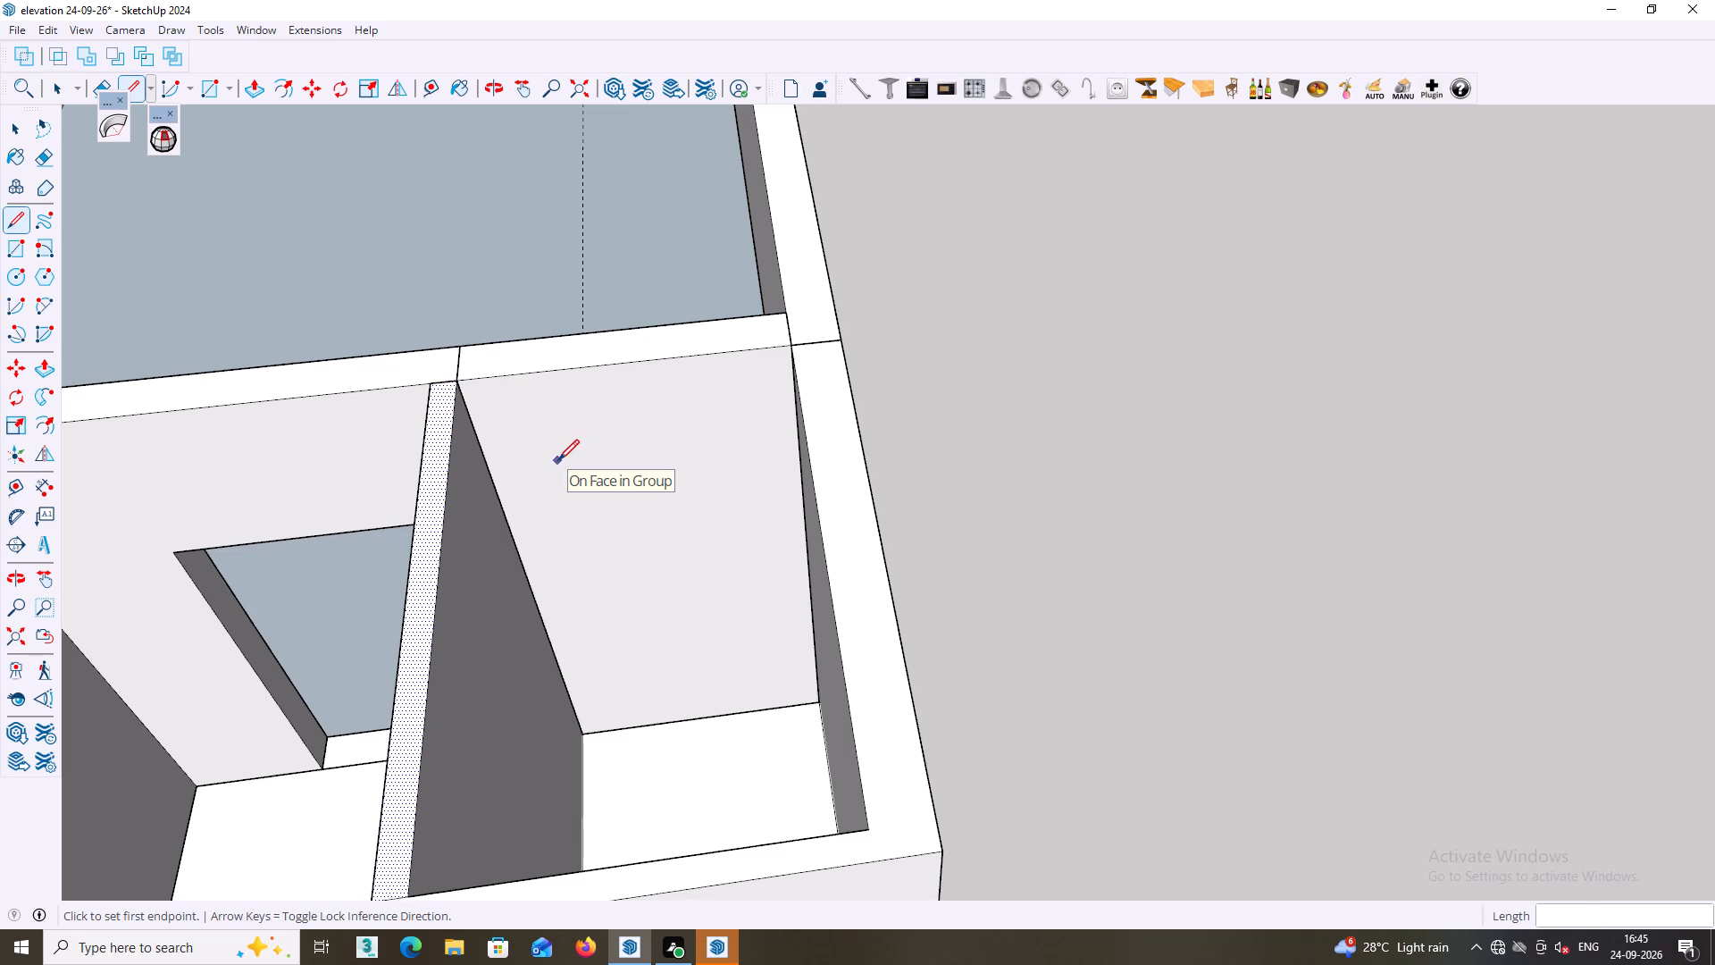
pyautogui.press('space')
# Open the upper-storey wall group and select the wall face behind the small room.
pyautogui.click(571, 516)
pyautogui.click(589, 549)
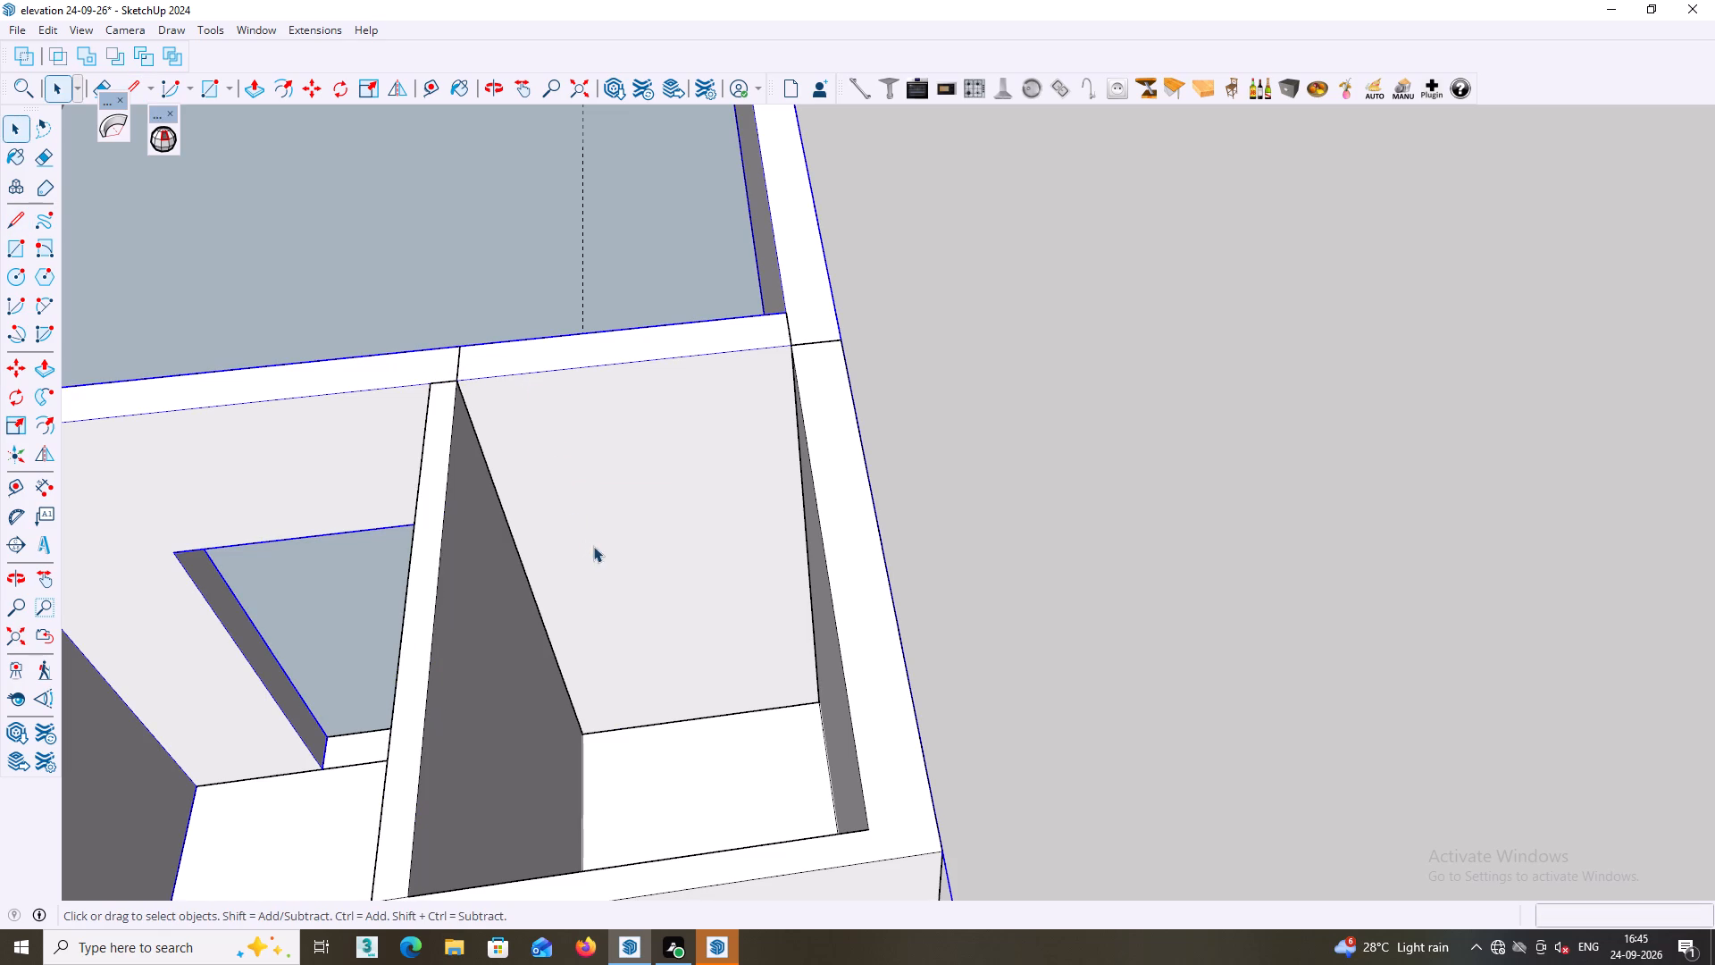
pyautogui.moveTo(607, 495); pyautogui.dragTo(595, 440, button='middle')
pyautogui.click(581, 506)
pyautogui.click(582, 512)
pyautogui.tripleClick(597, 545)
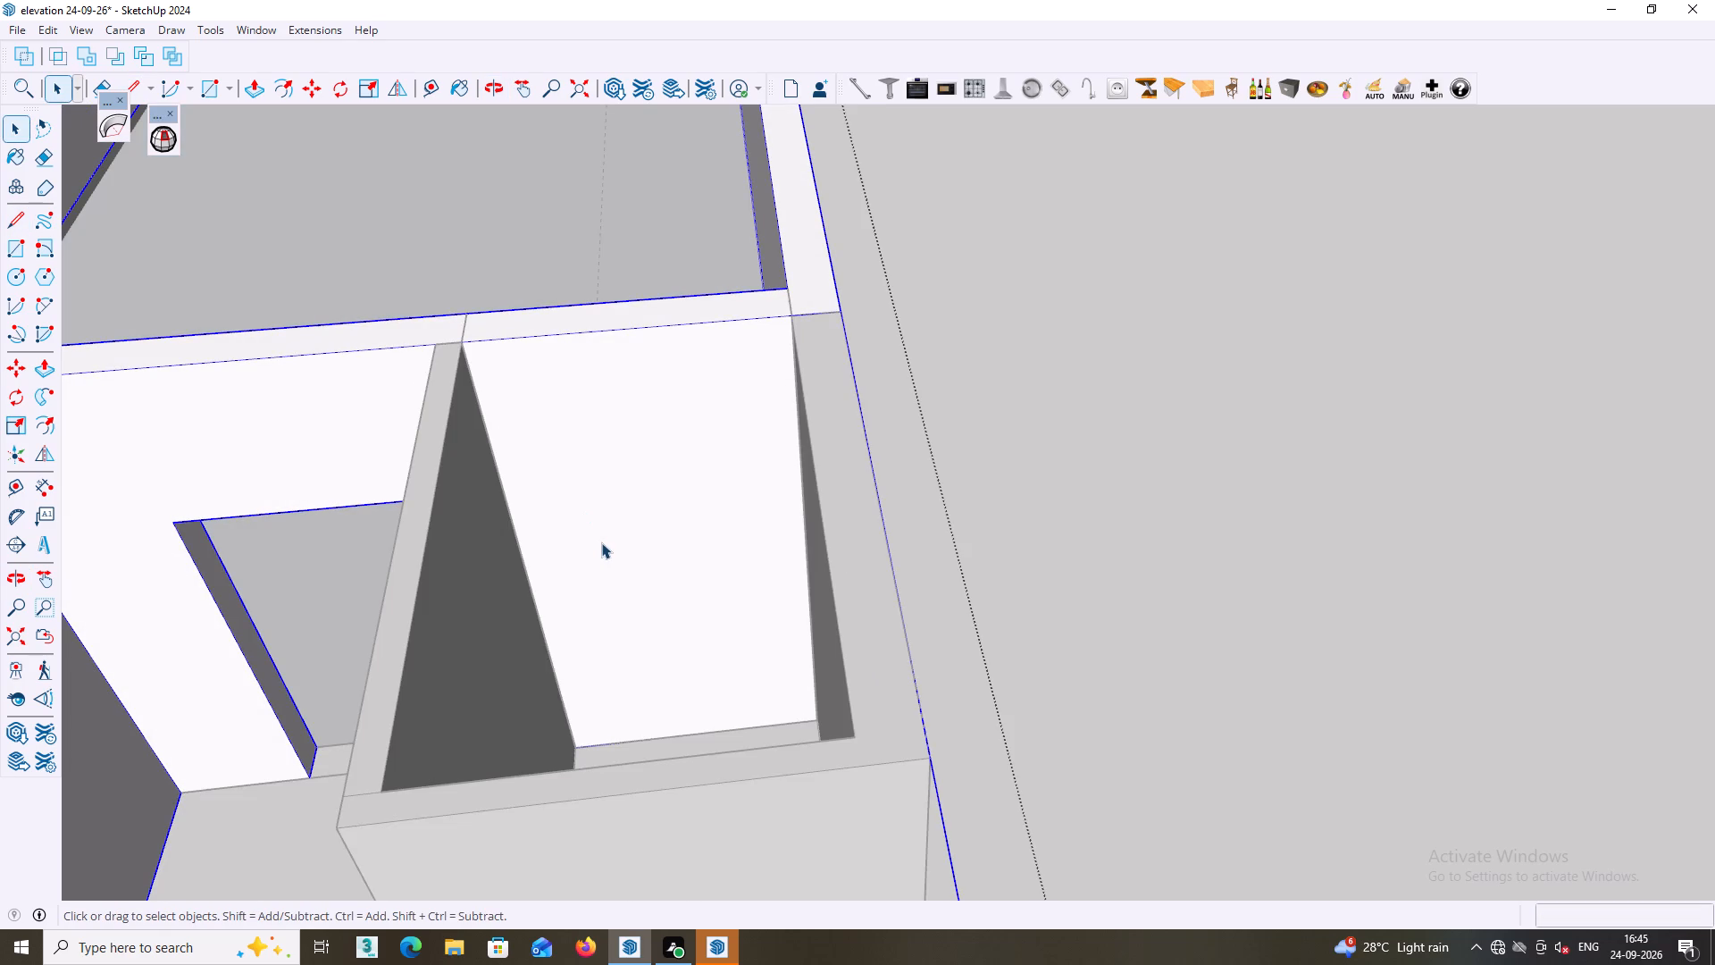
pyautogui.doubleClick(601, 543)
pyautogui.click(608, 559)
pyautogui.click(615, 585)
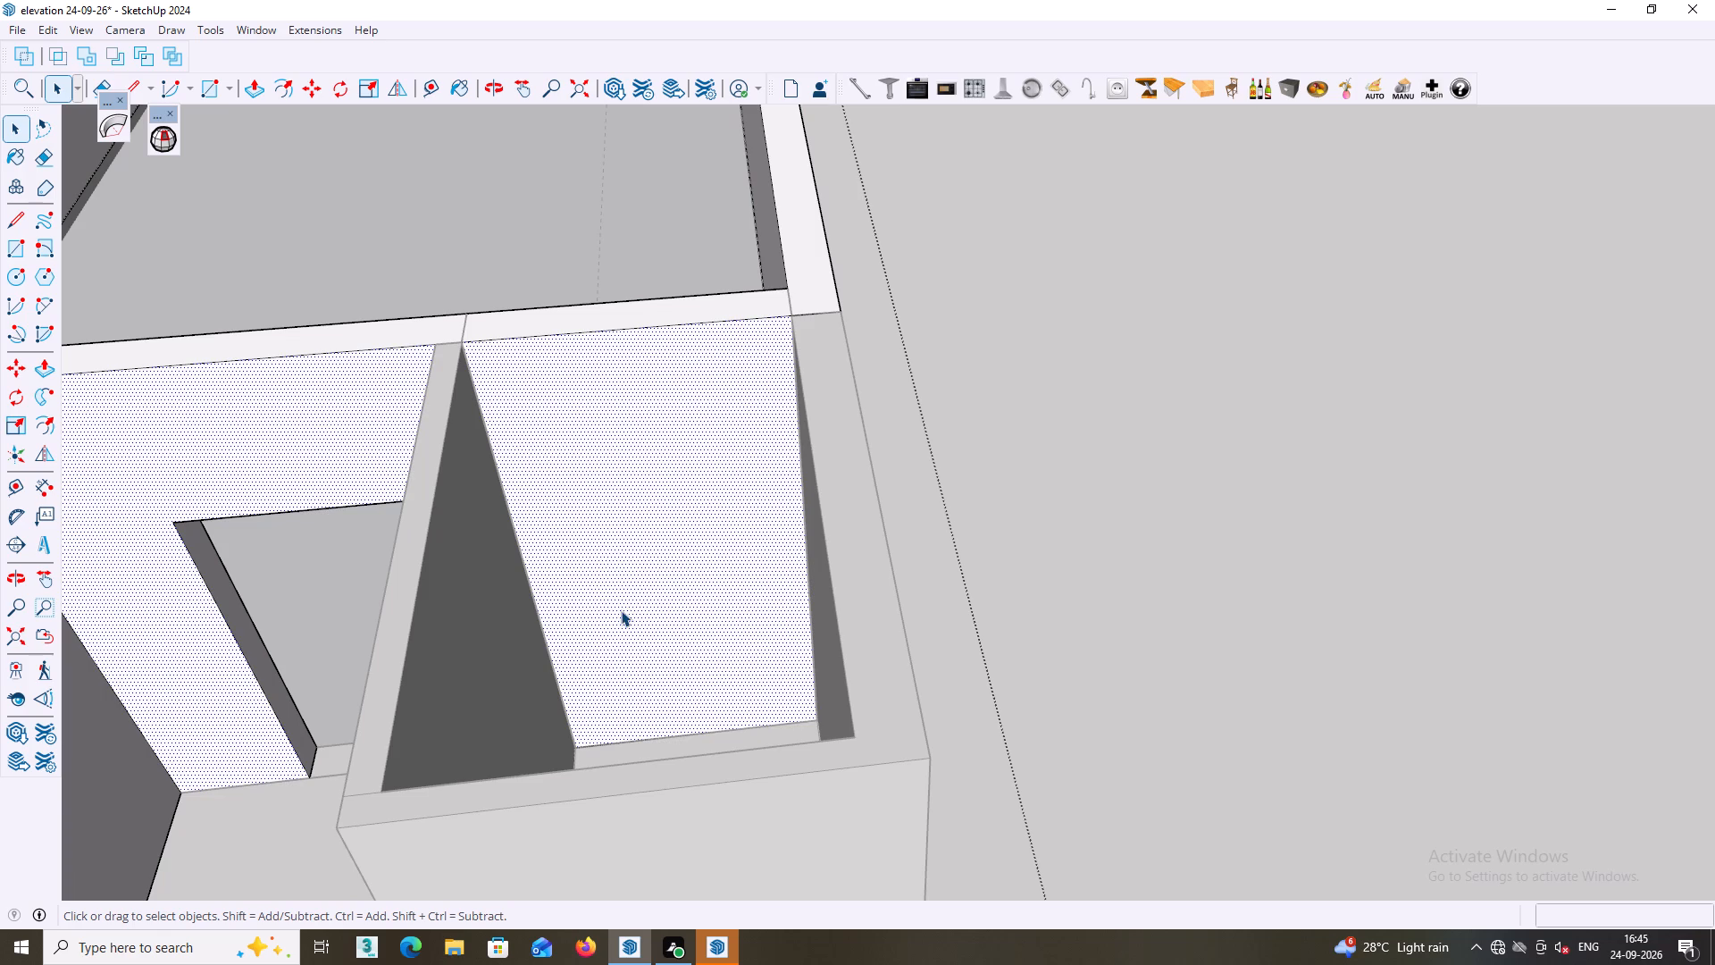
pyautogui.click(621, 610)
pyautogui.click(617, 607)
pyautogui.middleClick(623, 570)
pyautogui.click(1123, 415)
# Examine the opened wall group around the small room and the door opening, and close the group.
pyautogui.scroll(-2, 1119, 433)
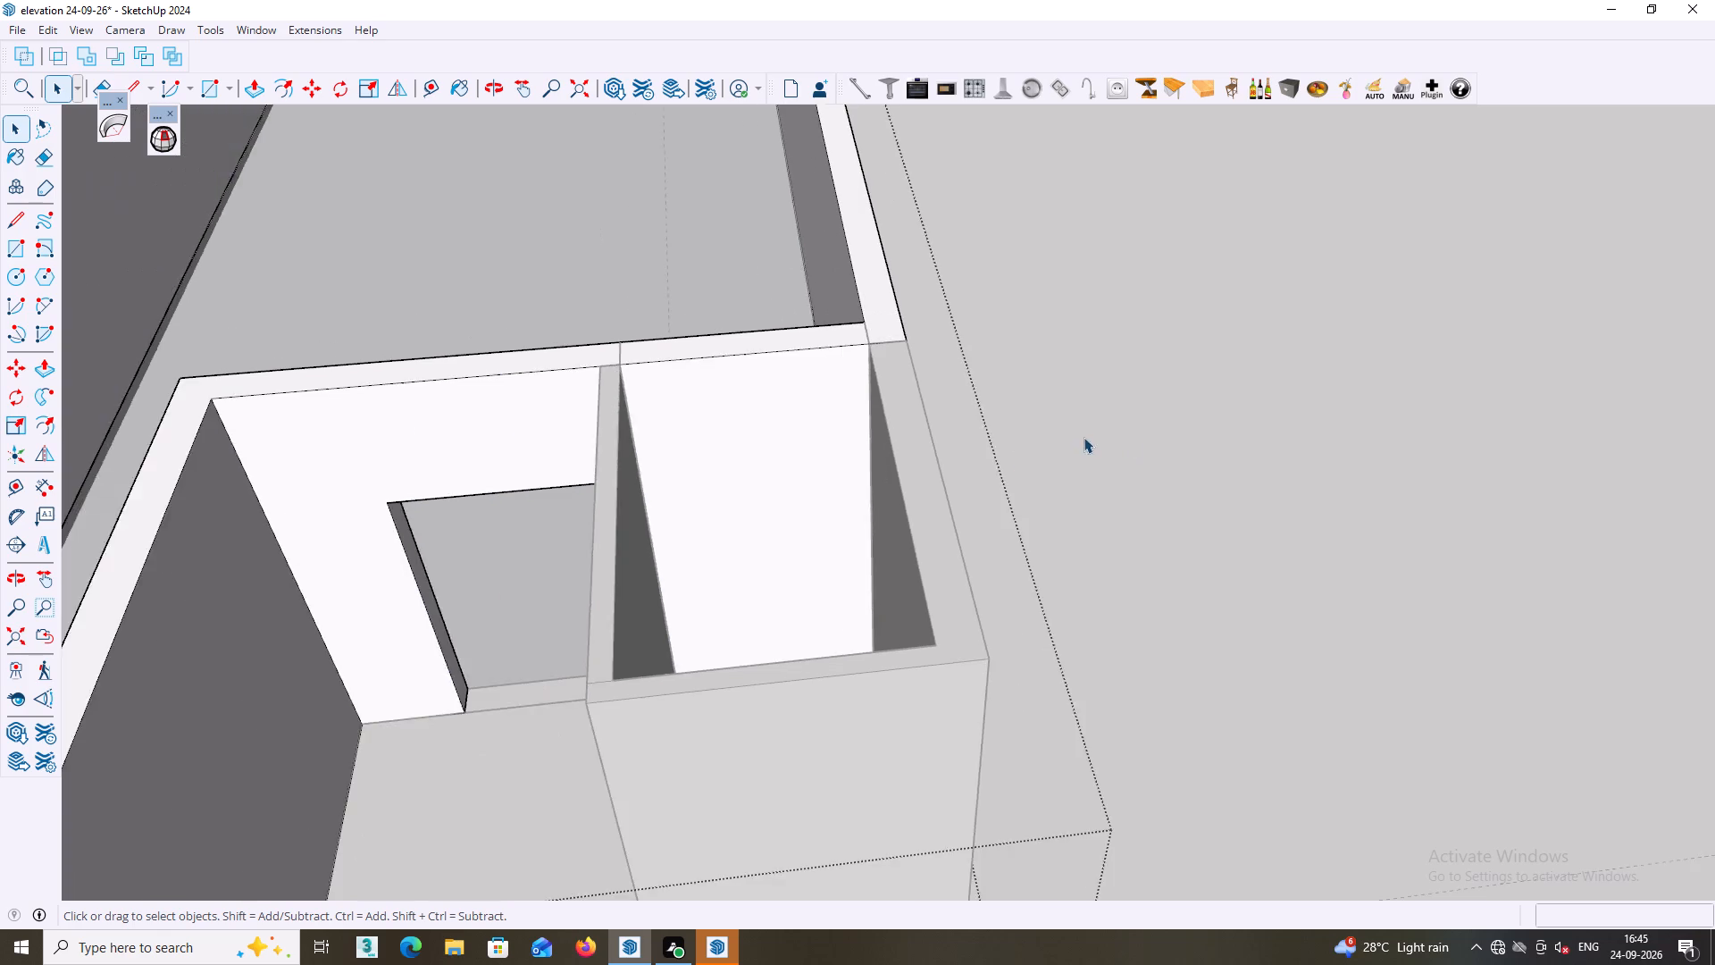
pyautogui.scroll(-1, 1083, 437)
pyautogui.moveTo(1079, 440); pyautogui.dragTo(1092, 390, button='middle')
pyautogui.scroll(-7, 931, 419)
pyautogui.middleClick(814, 440)
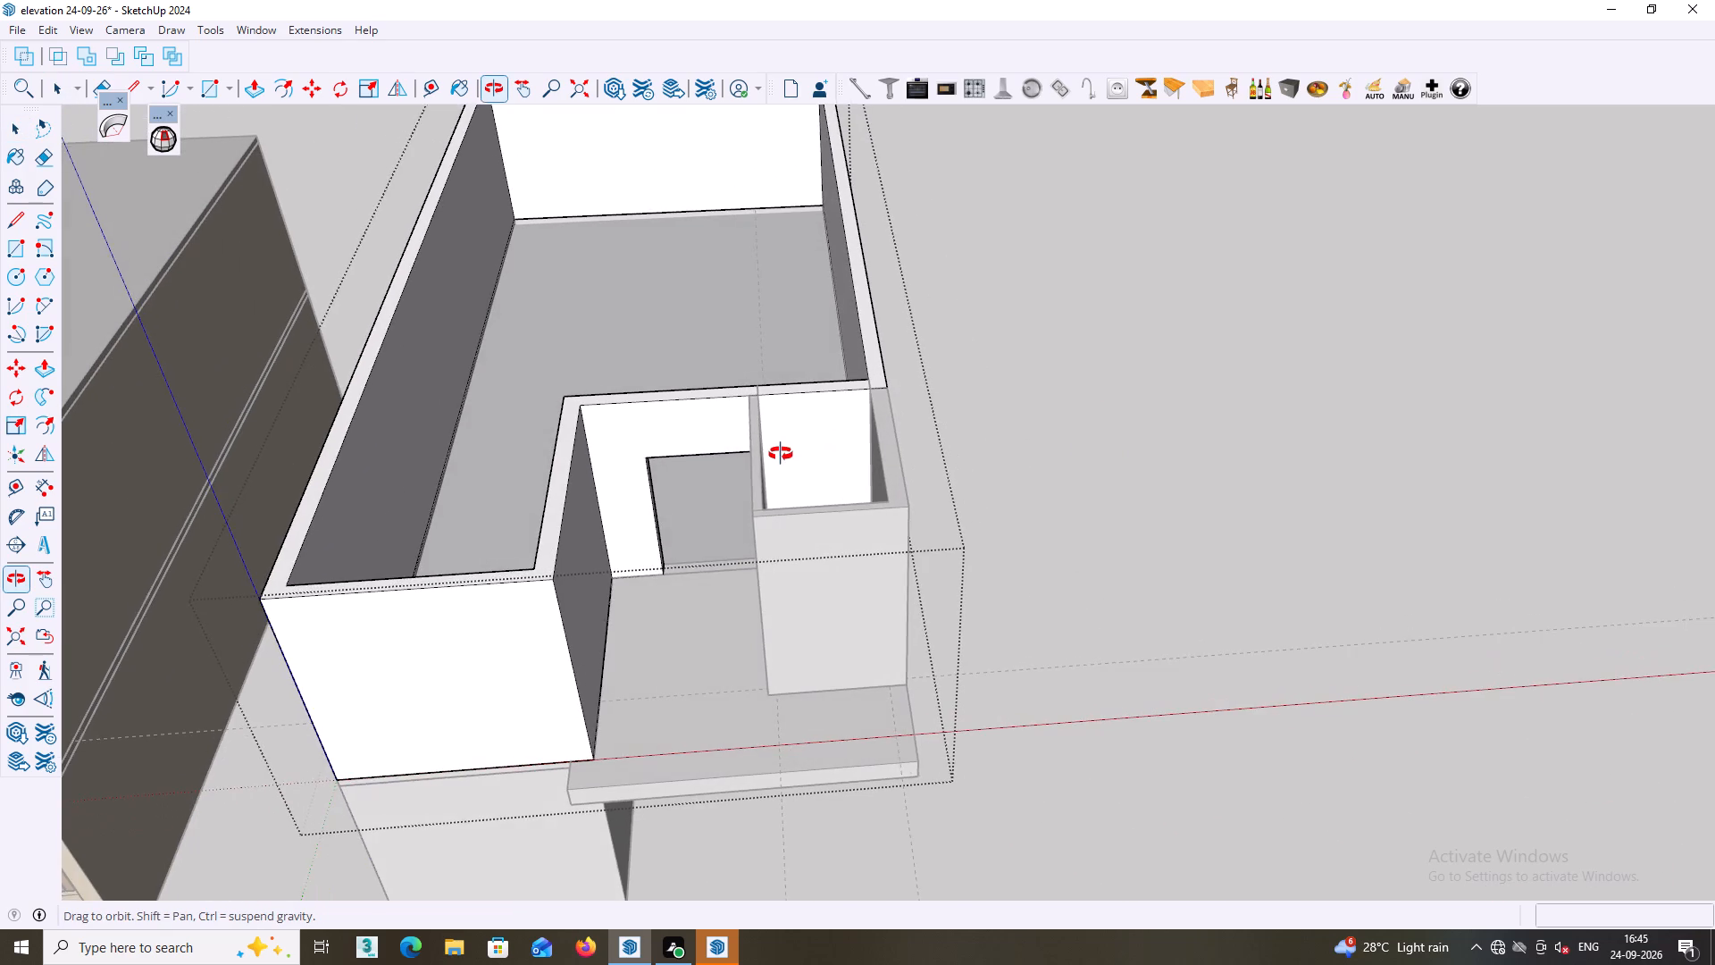
pyautogui.scroll(3, 808, 453)
pyautogui.moveTo(792, 476); pyautogui.dragTo(810, 513, button='middle')
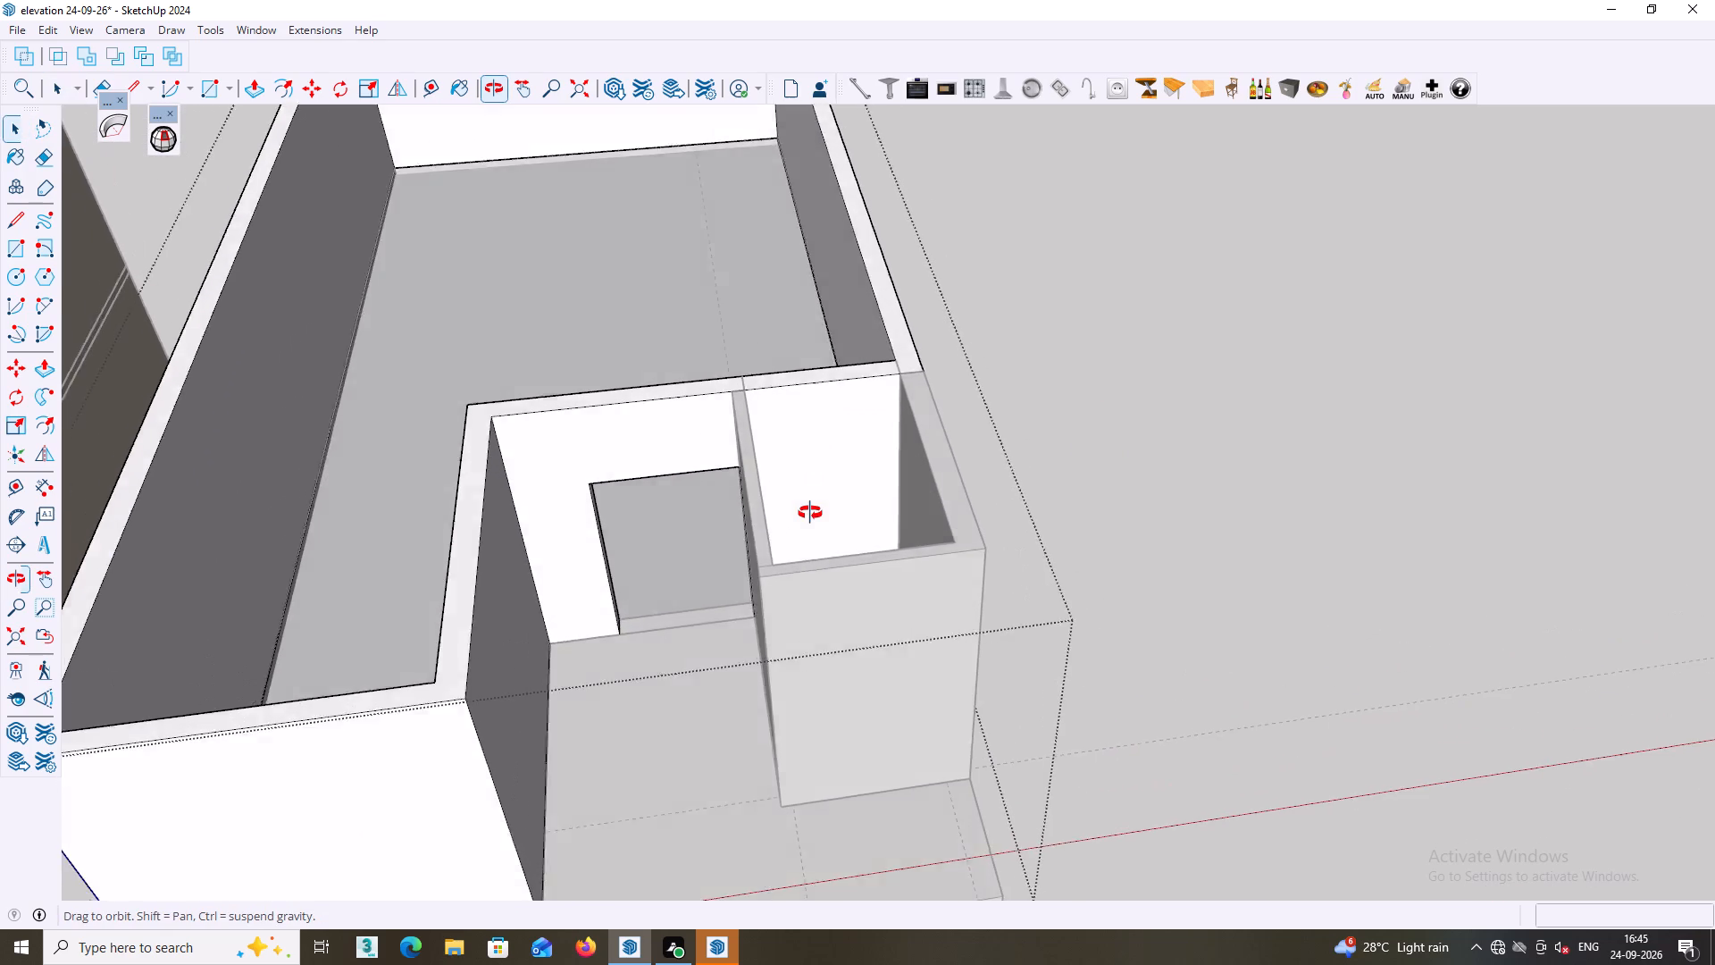
pyautogui.moveTo(810, 513); pyautogui.dragTo(816, 531, button='middle')
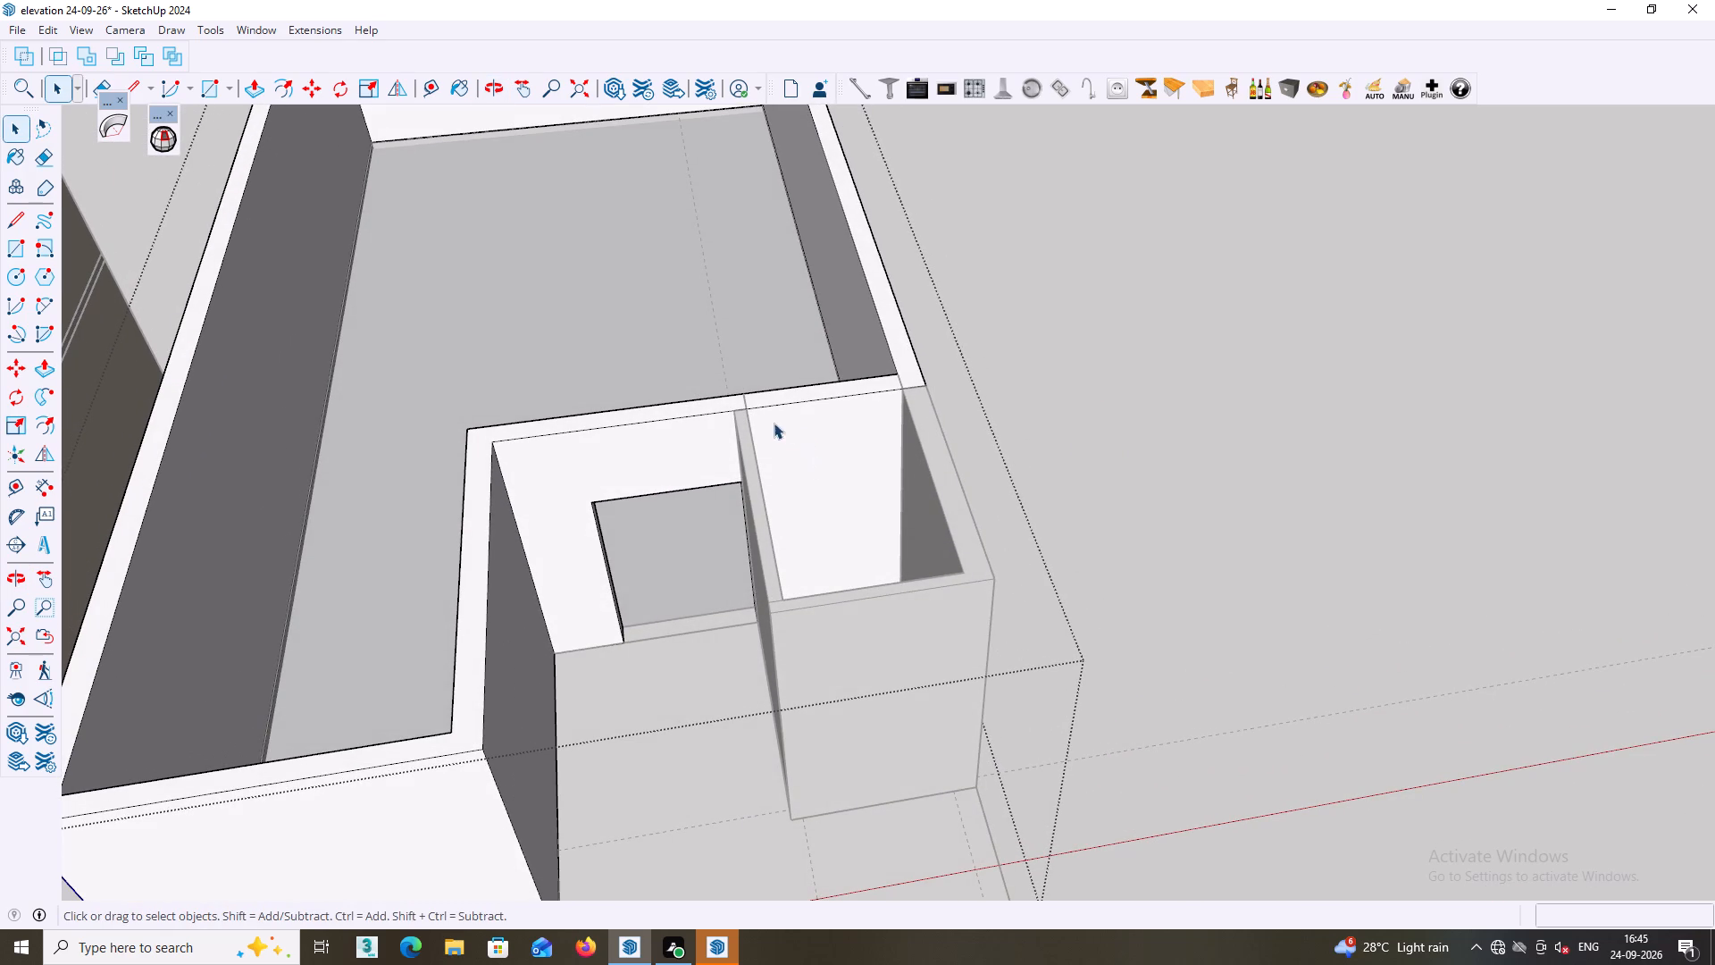
pyautogui.scroll(2, 785, 415)
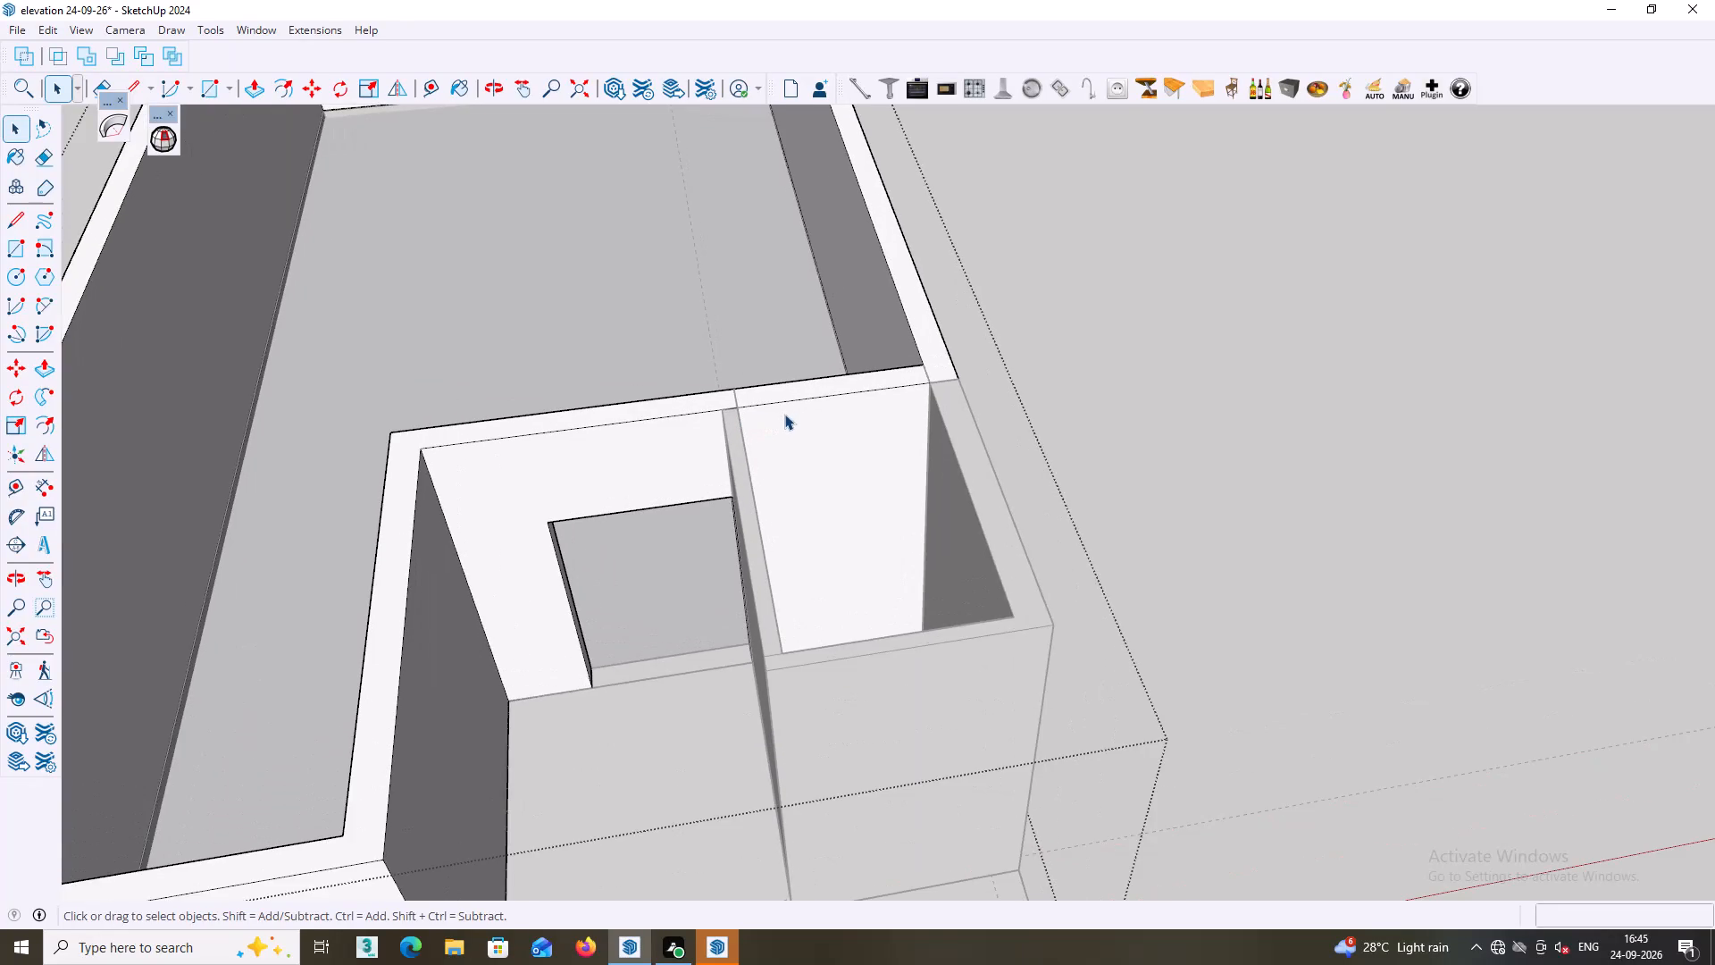
pyautogui.scroll(2, 783, 415)
pyautogui.moveTo(802, 432); pyautogui.dragTo(803, 430, button='middle')
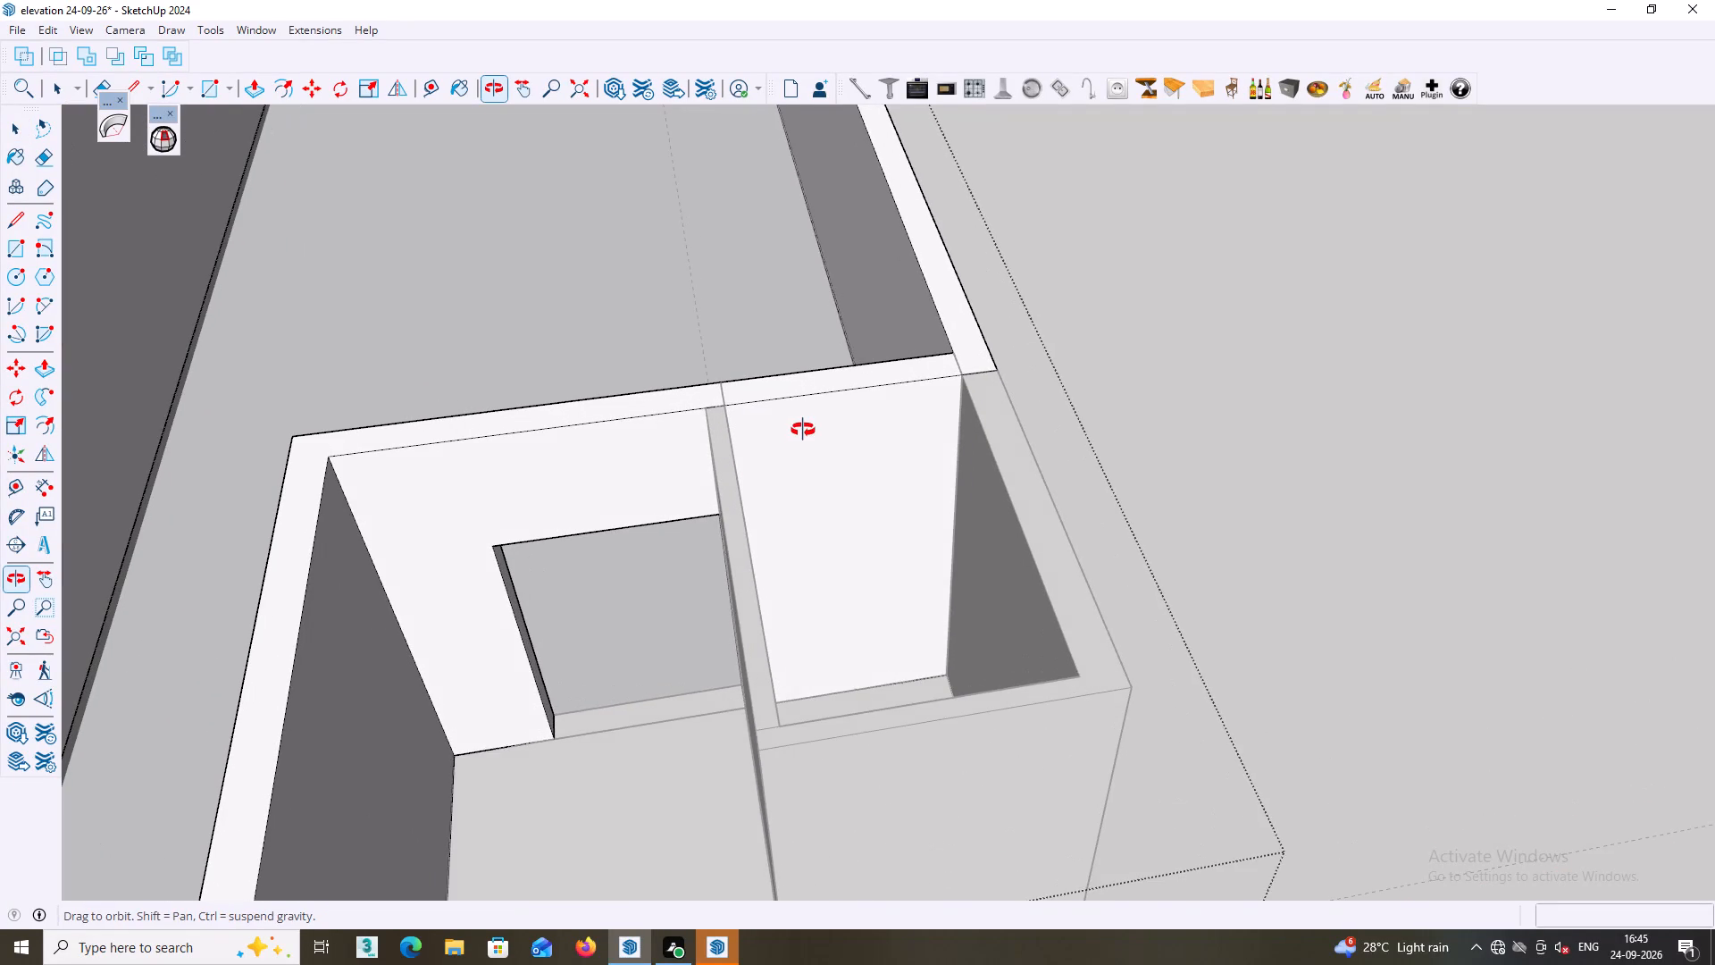
pyautogui.moveTo(803, 430); pyautogui.dragTo(809, 411, button='middle')
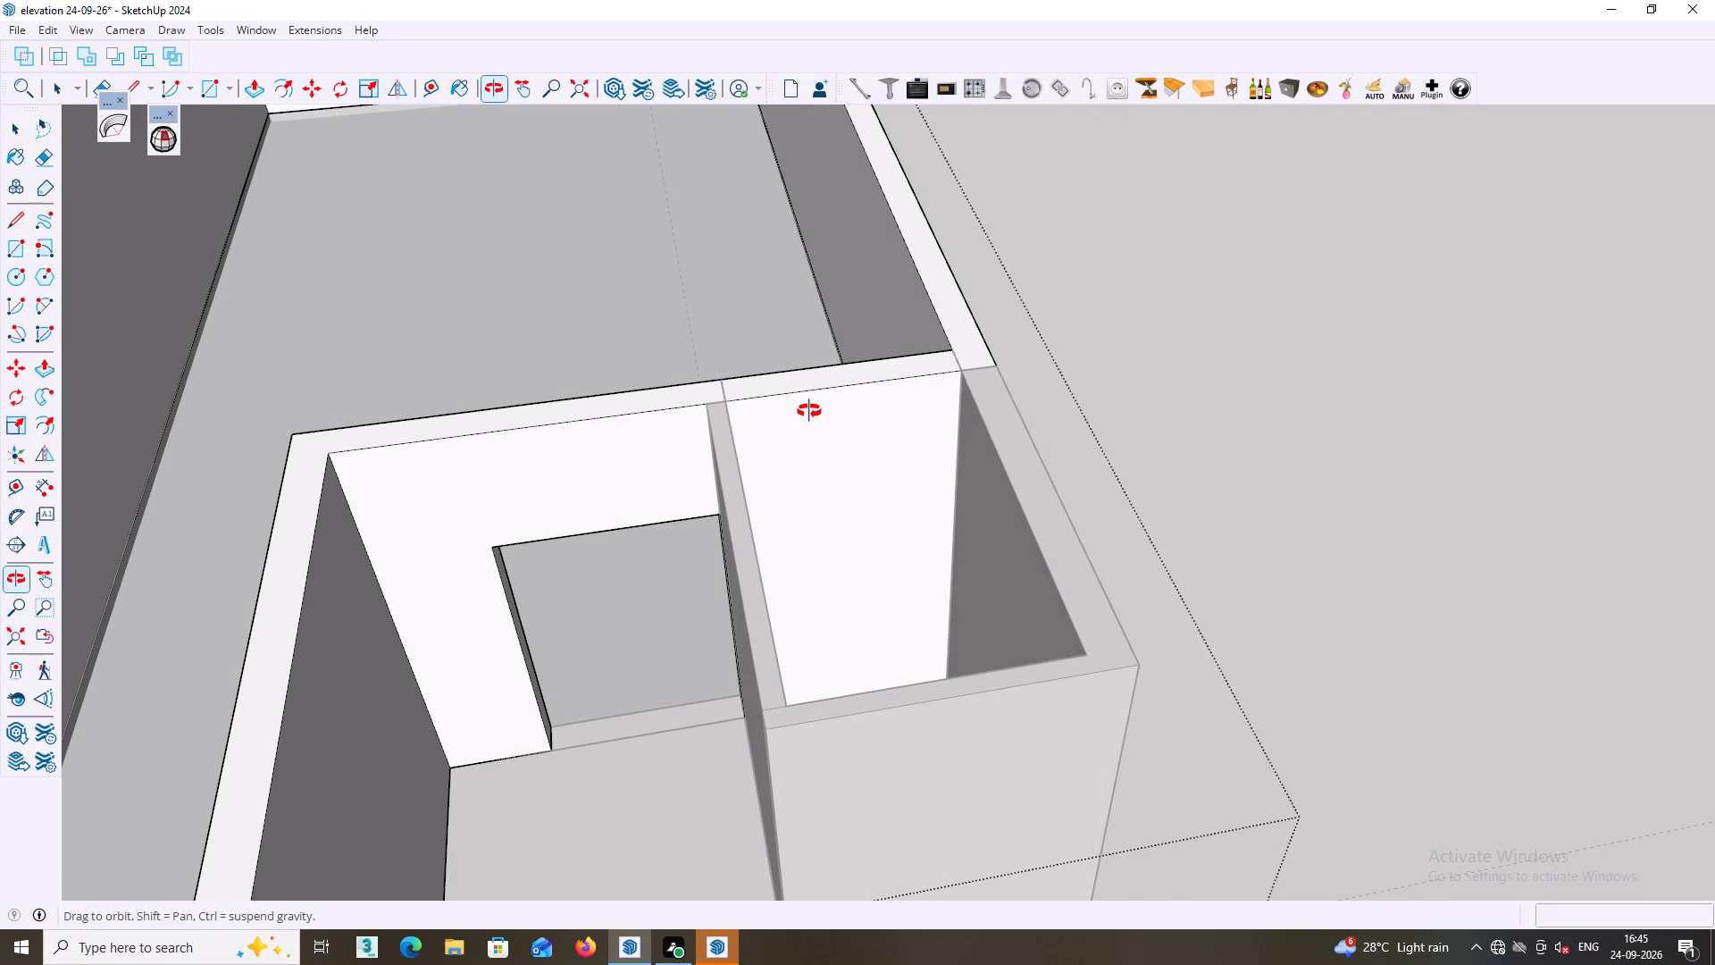
pyautogui.moveTo(809, 411); pyautogui.dragTo(782, 407, button='middle')
pyautogui.moveTo(790, 529); pyautogui.dragTo(789, 540, button='middle')
pyautogui.scroll(-3, 789, 533)
pyautogui.middleClick(790, 553)
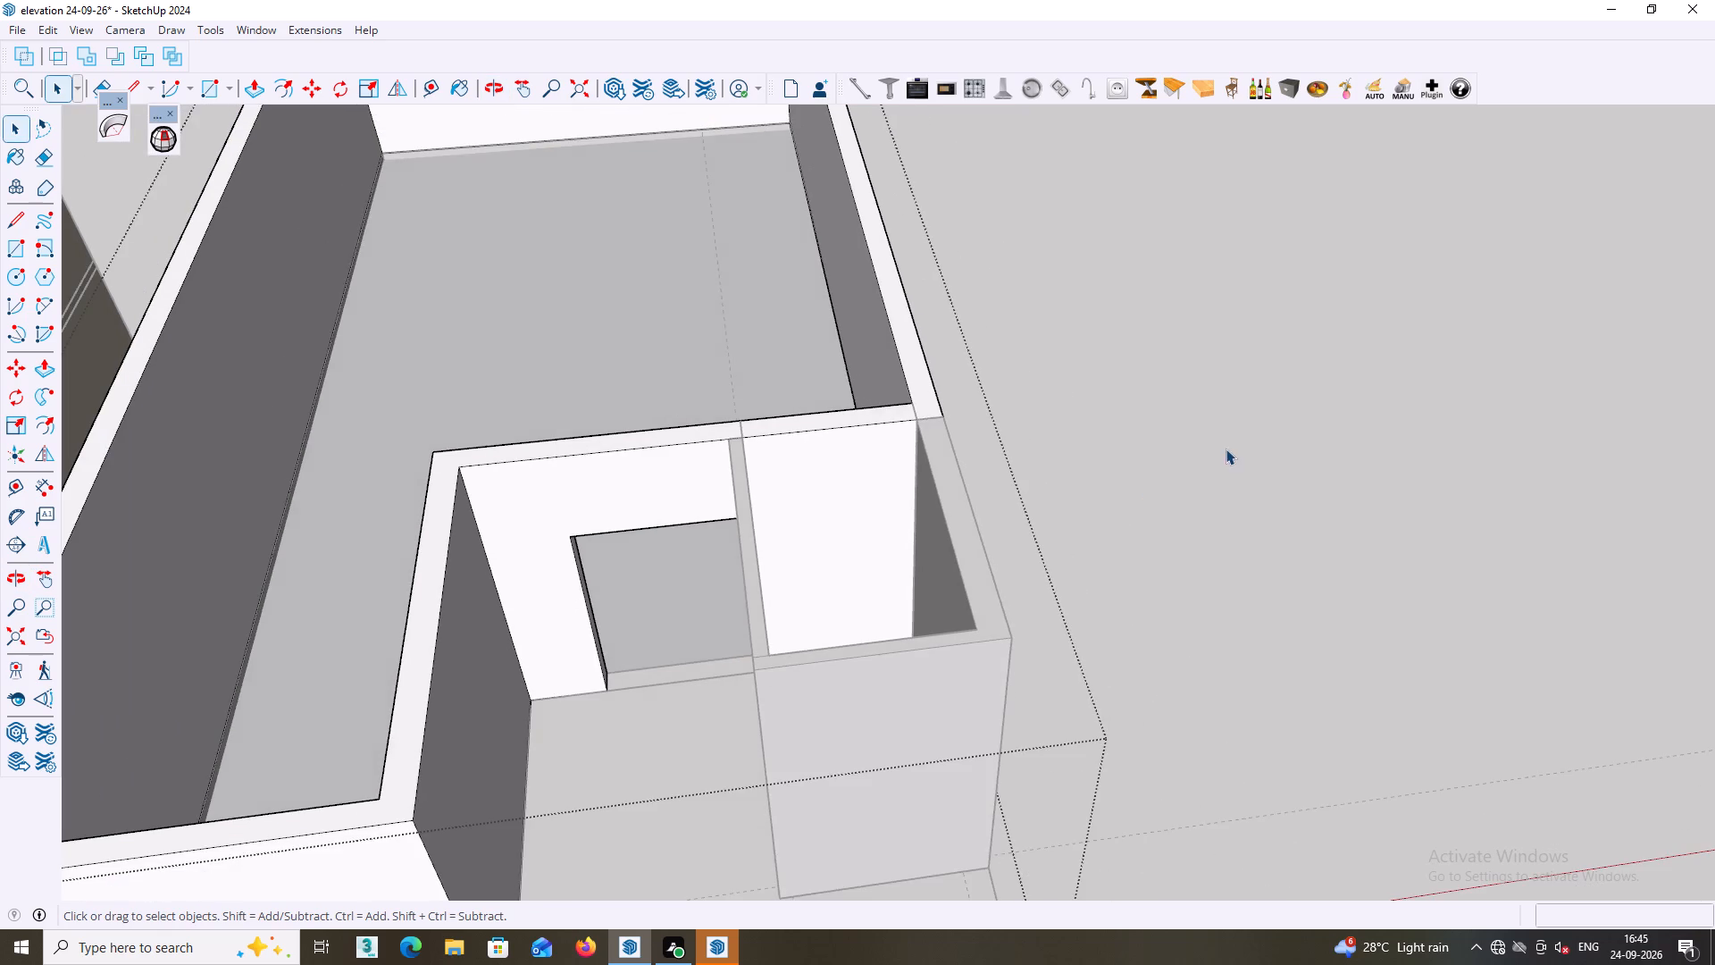
pyautogui.click(1225, 449)
# Draw a rectangle about 3' 8" by 3' on the wall face inside the small room.
pyautogui.moveTo(1150, 458); pyautogui.dragTo(1133, 507, button='middle')
pyautogui.scroll(-1, 1145, 472)
pyautogui.scroll(1, 924, 493)
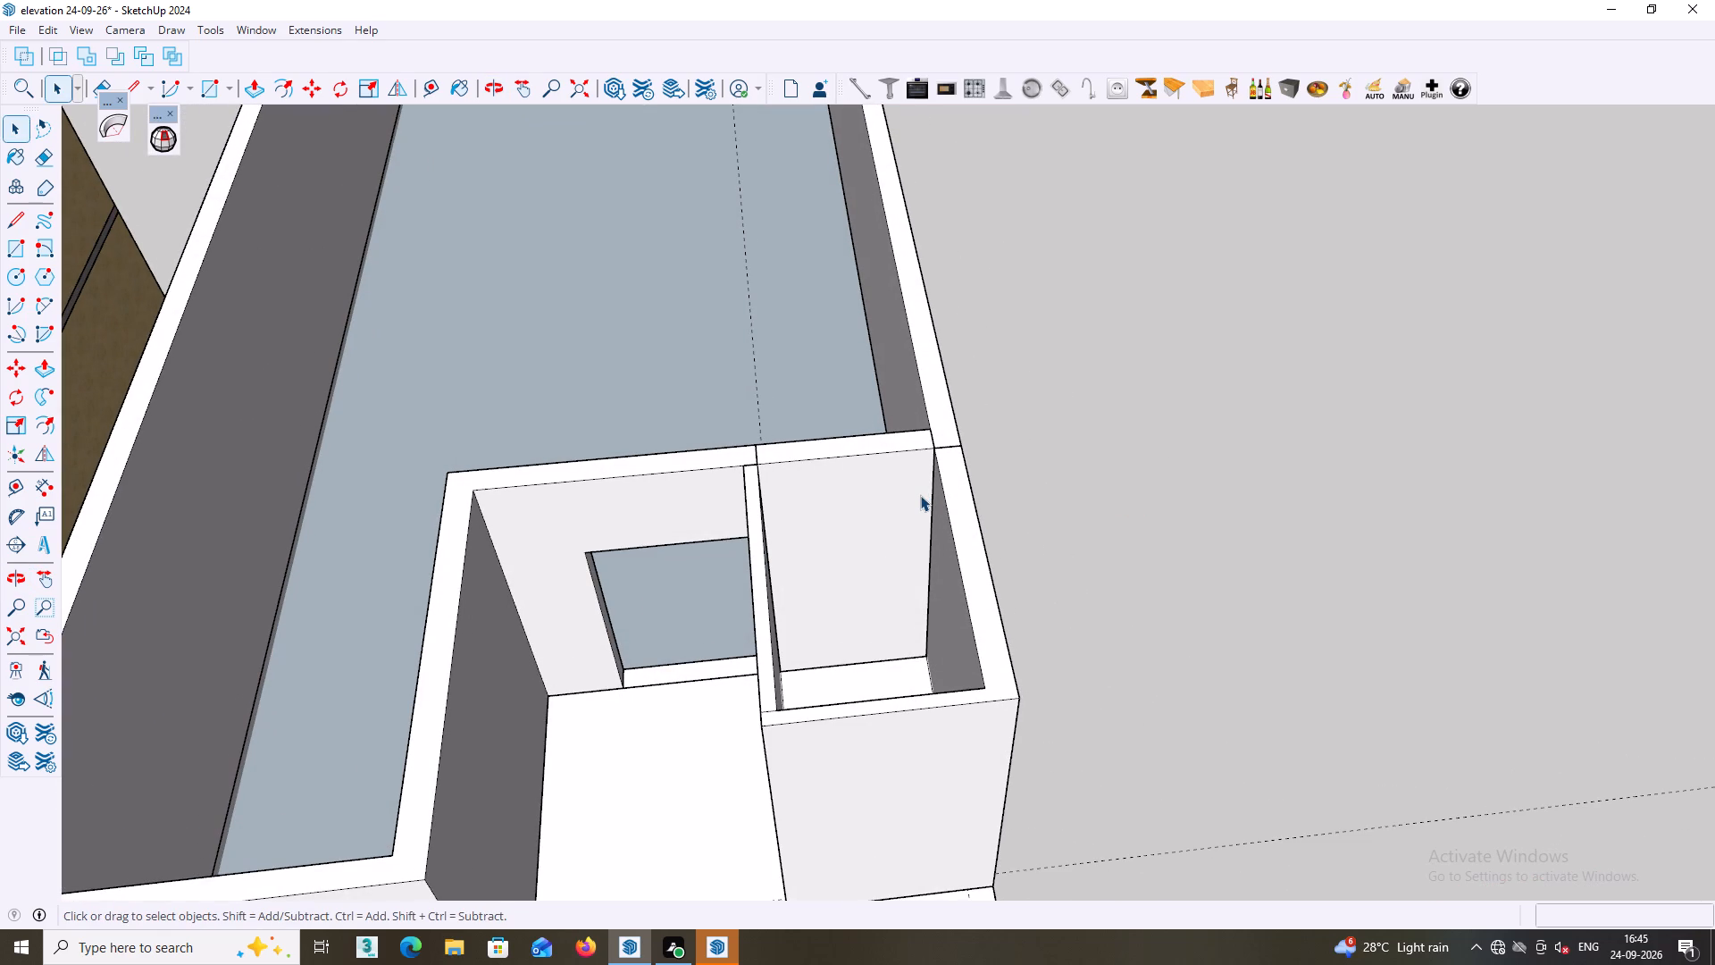
pyautogui.press('r')
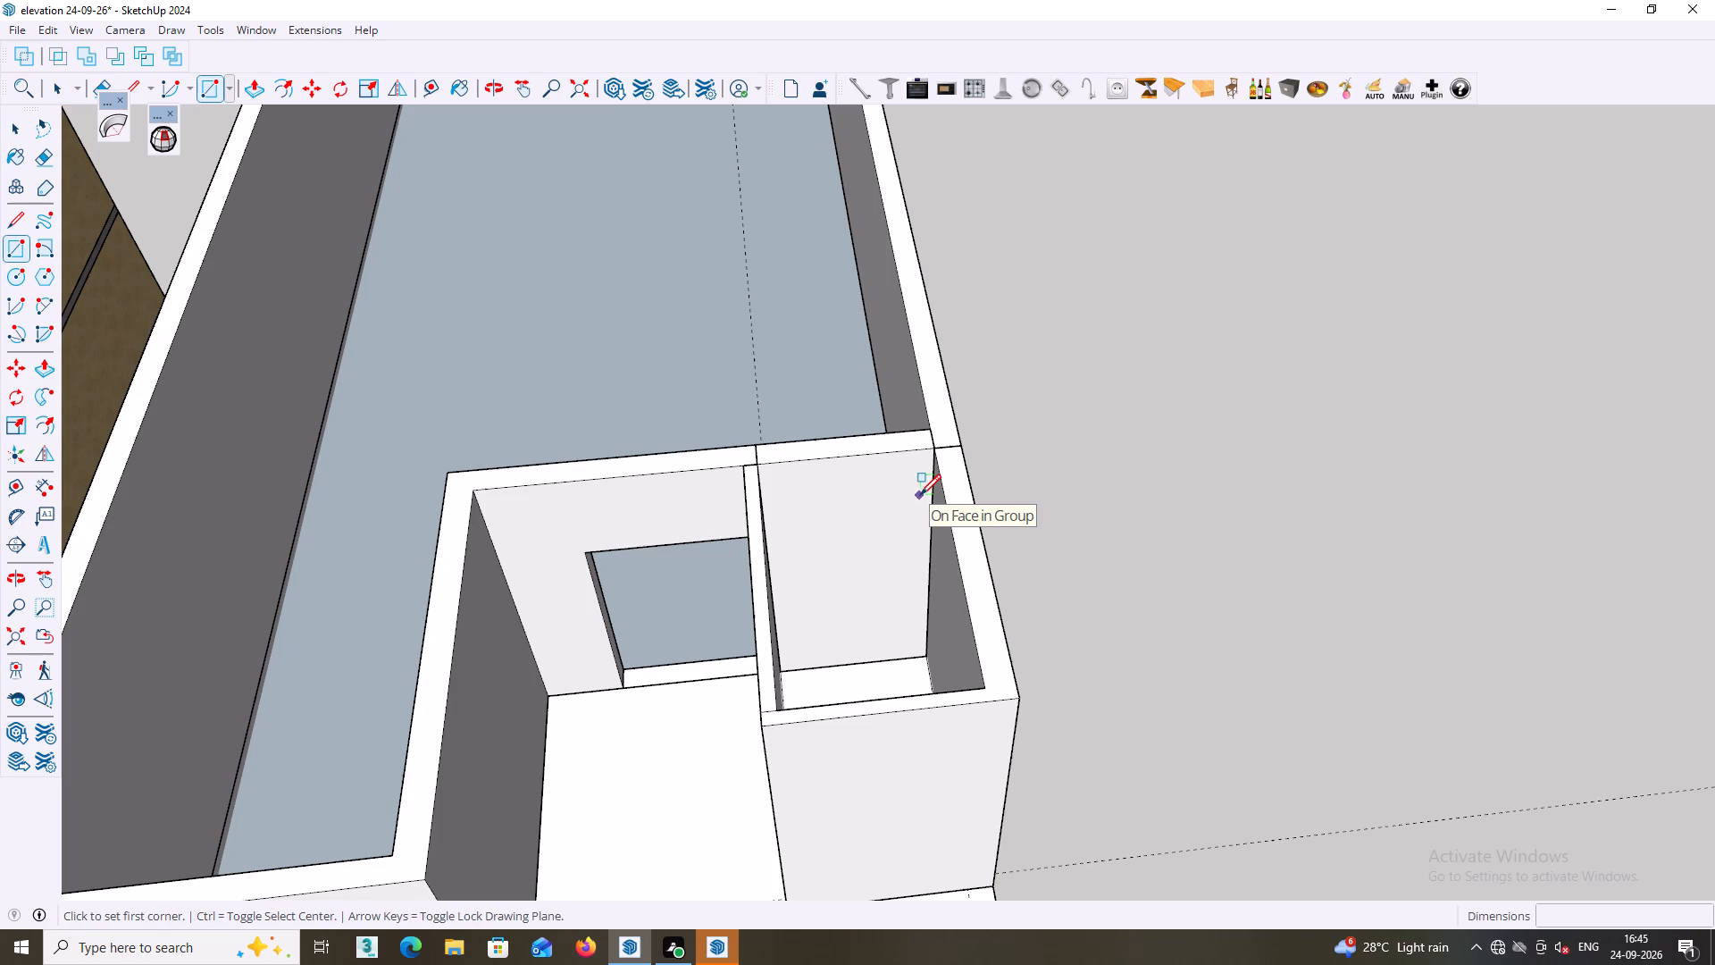
pyautogui.click(802, 504)
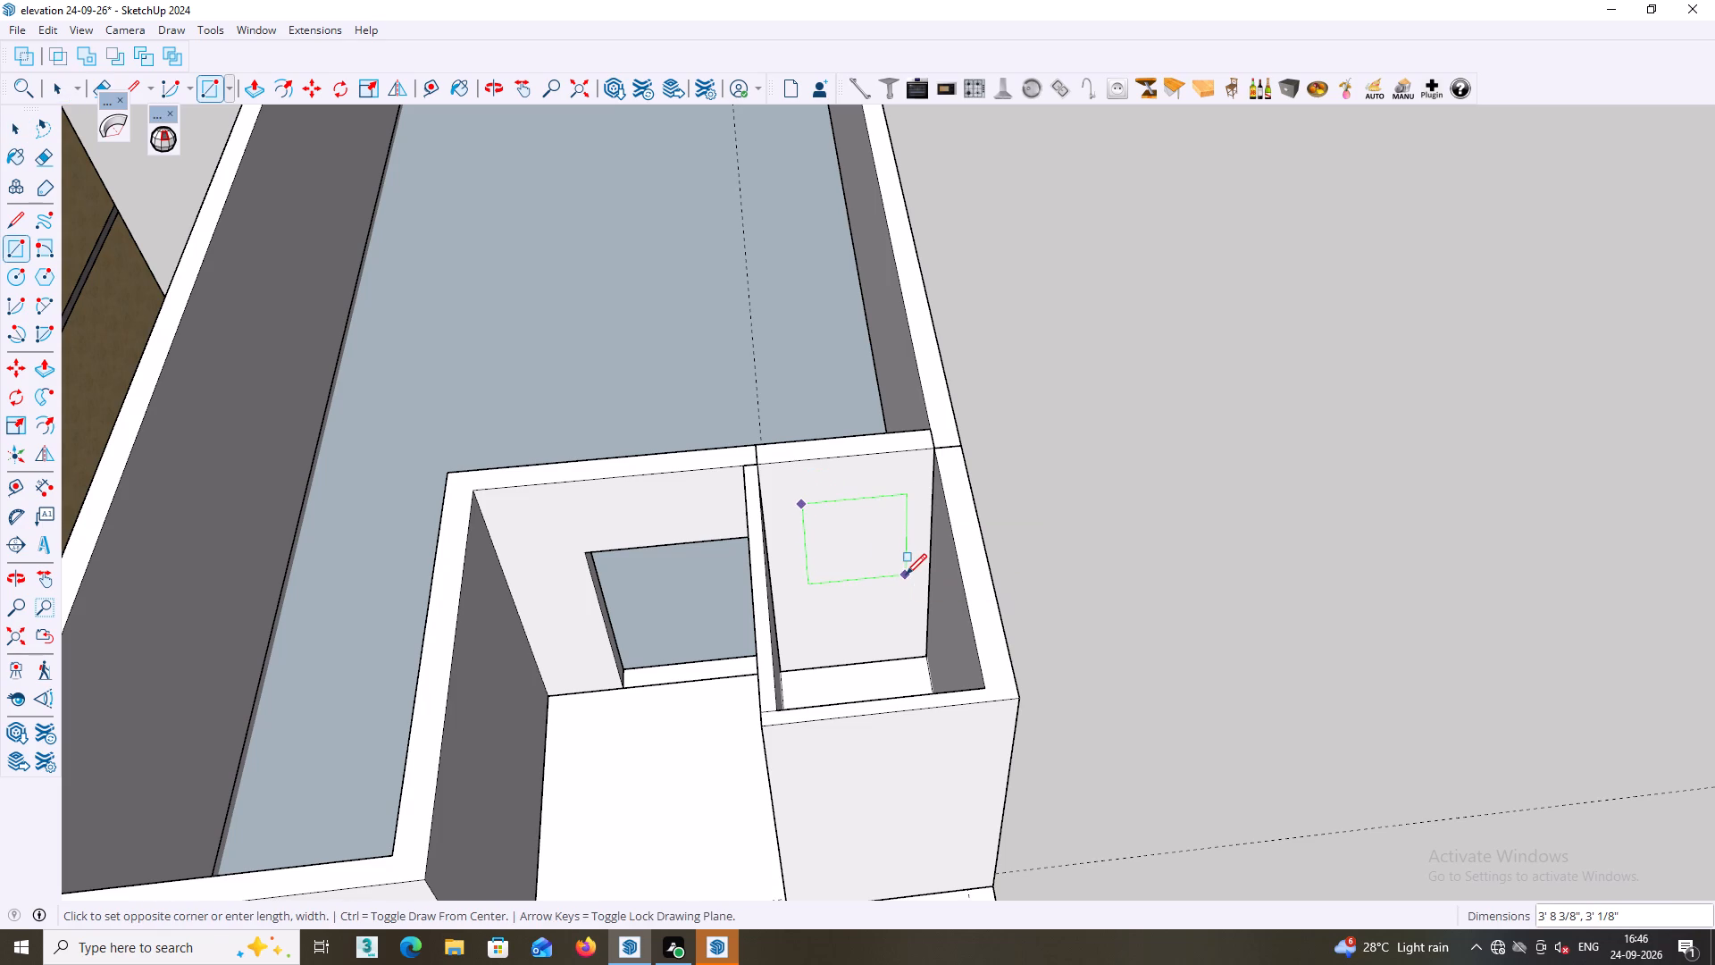
pyautogui.click(906, 575)
pyautogui.press('space')
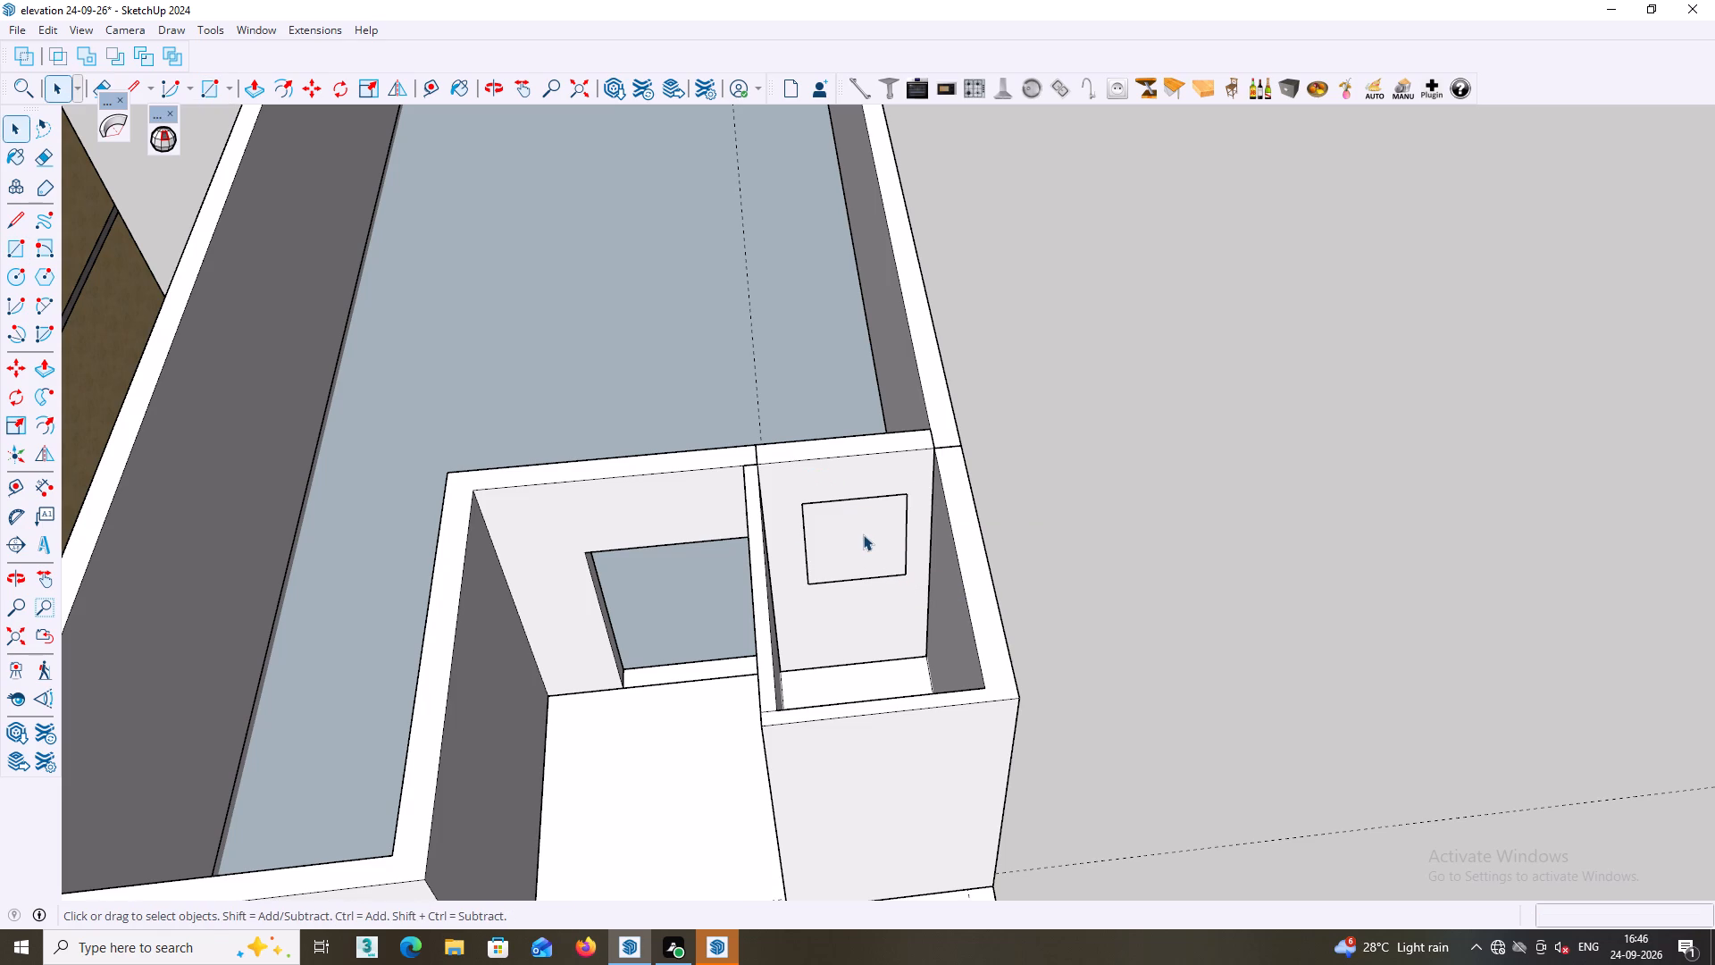
# Push/Pull the new rectangle 1' out from the wall into the small room.
pyautogui.press('p')
pyautogui.click(863, 534)
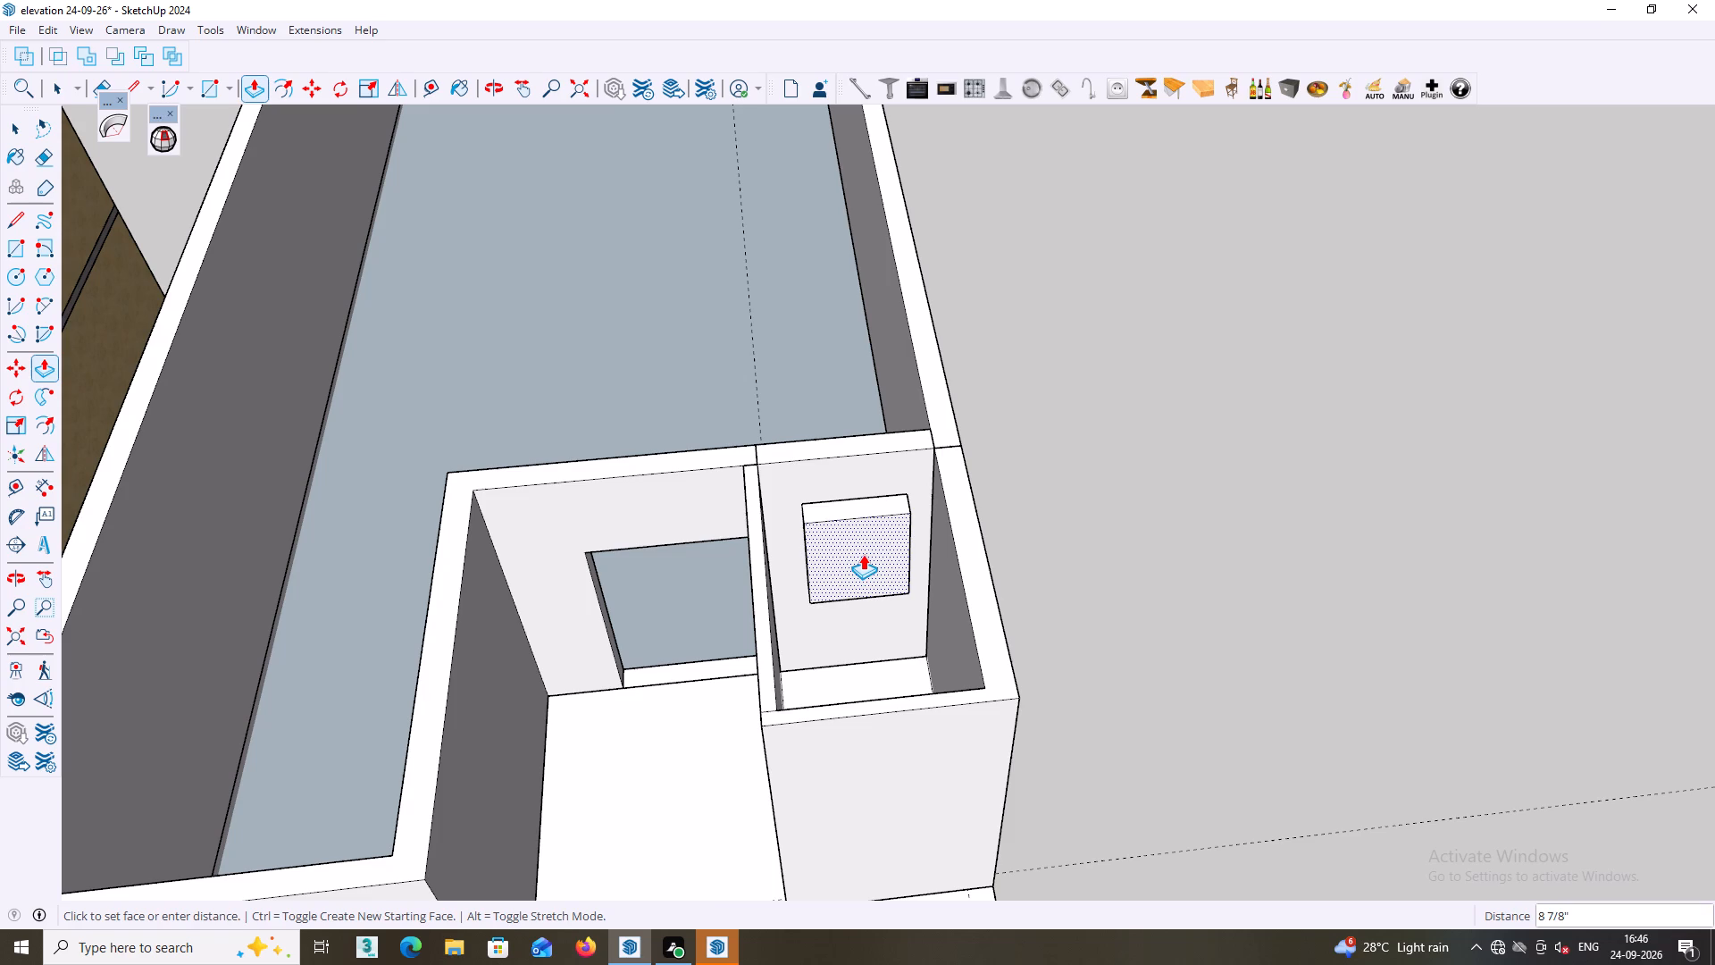
pyautogui.press('1')
pyautogui.press("'")
pyautogui.press('Return')
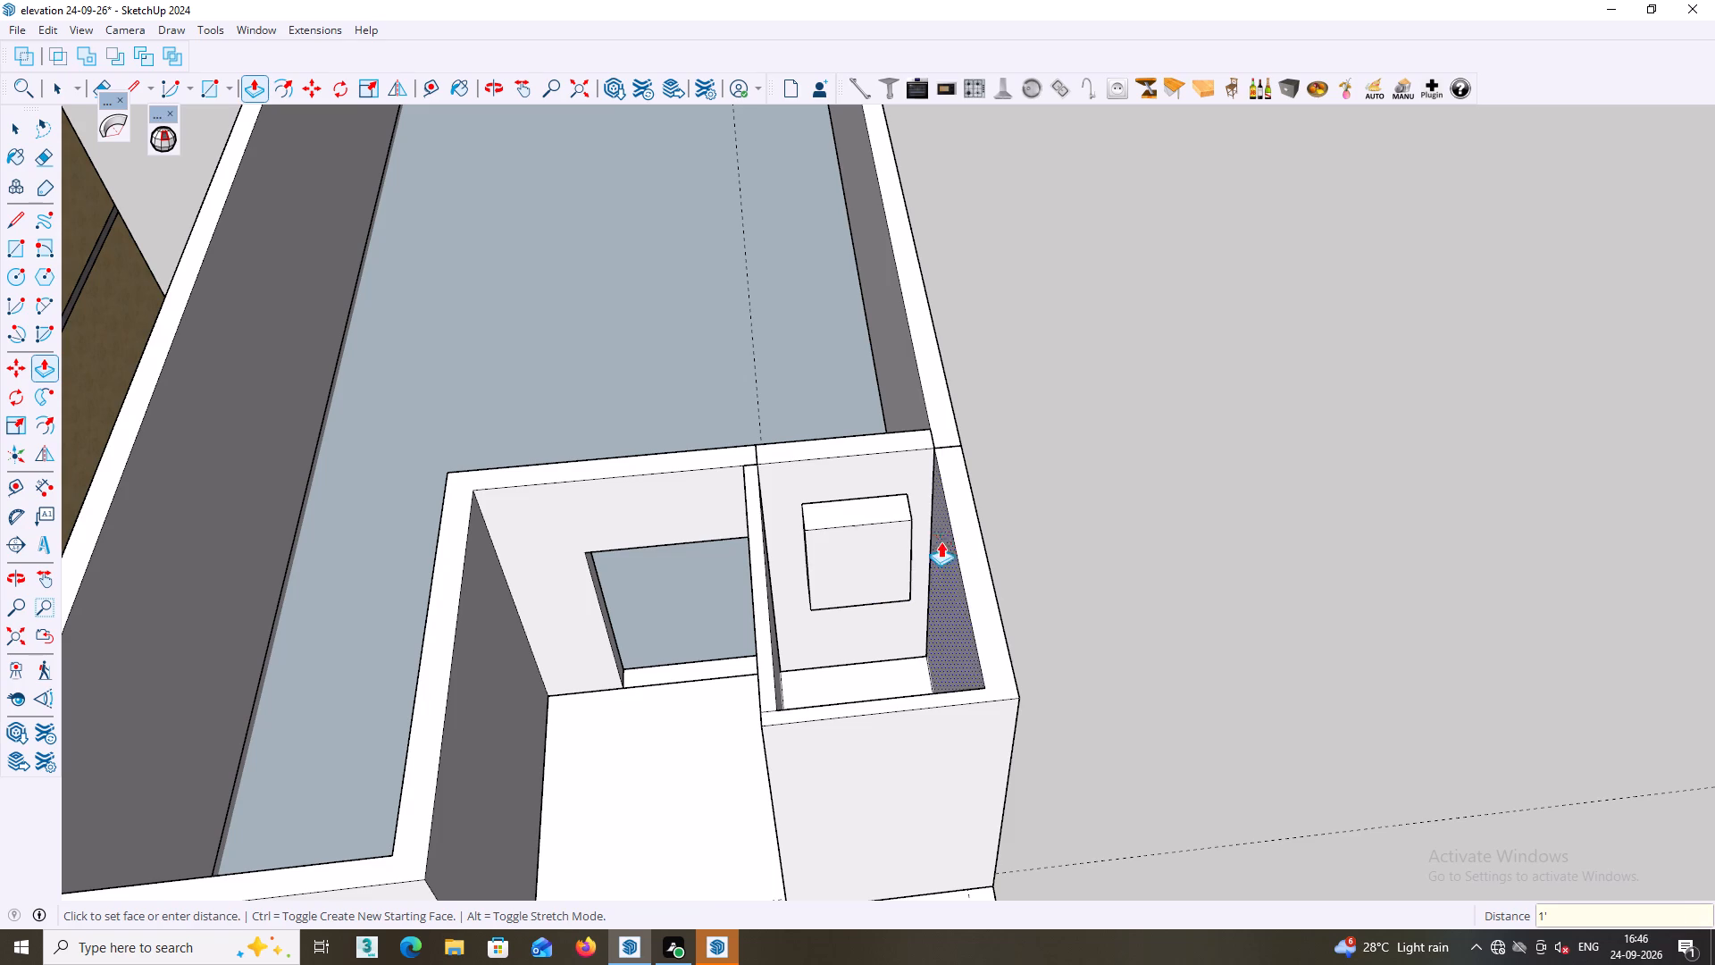
# Show the hidden back edges and extend the box's rear face 1' through the wall into the main room.
pyautogui.moveTo(941, 541); pyautogui.dragTo(1468, 463, button='middle')
pyautogui.moveTo(713, 538); pyautogui.dragTo(1167, 491, button='middle')
pyautogui.moveTo(873, 494); pyautogui.dragTo(891, 571, button='middle')
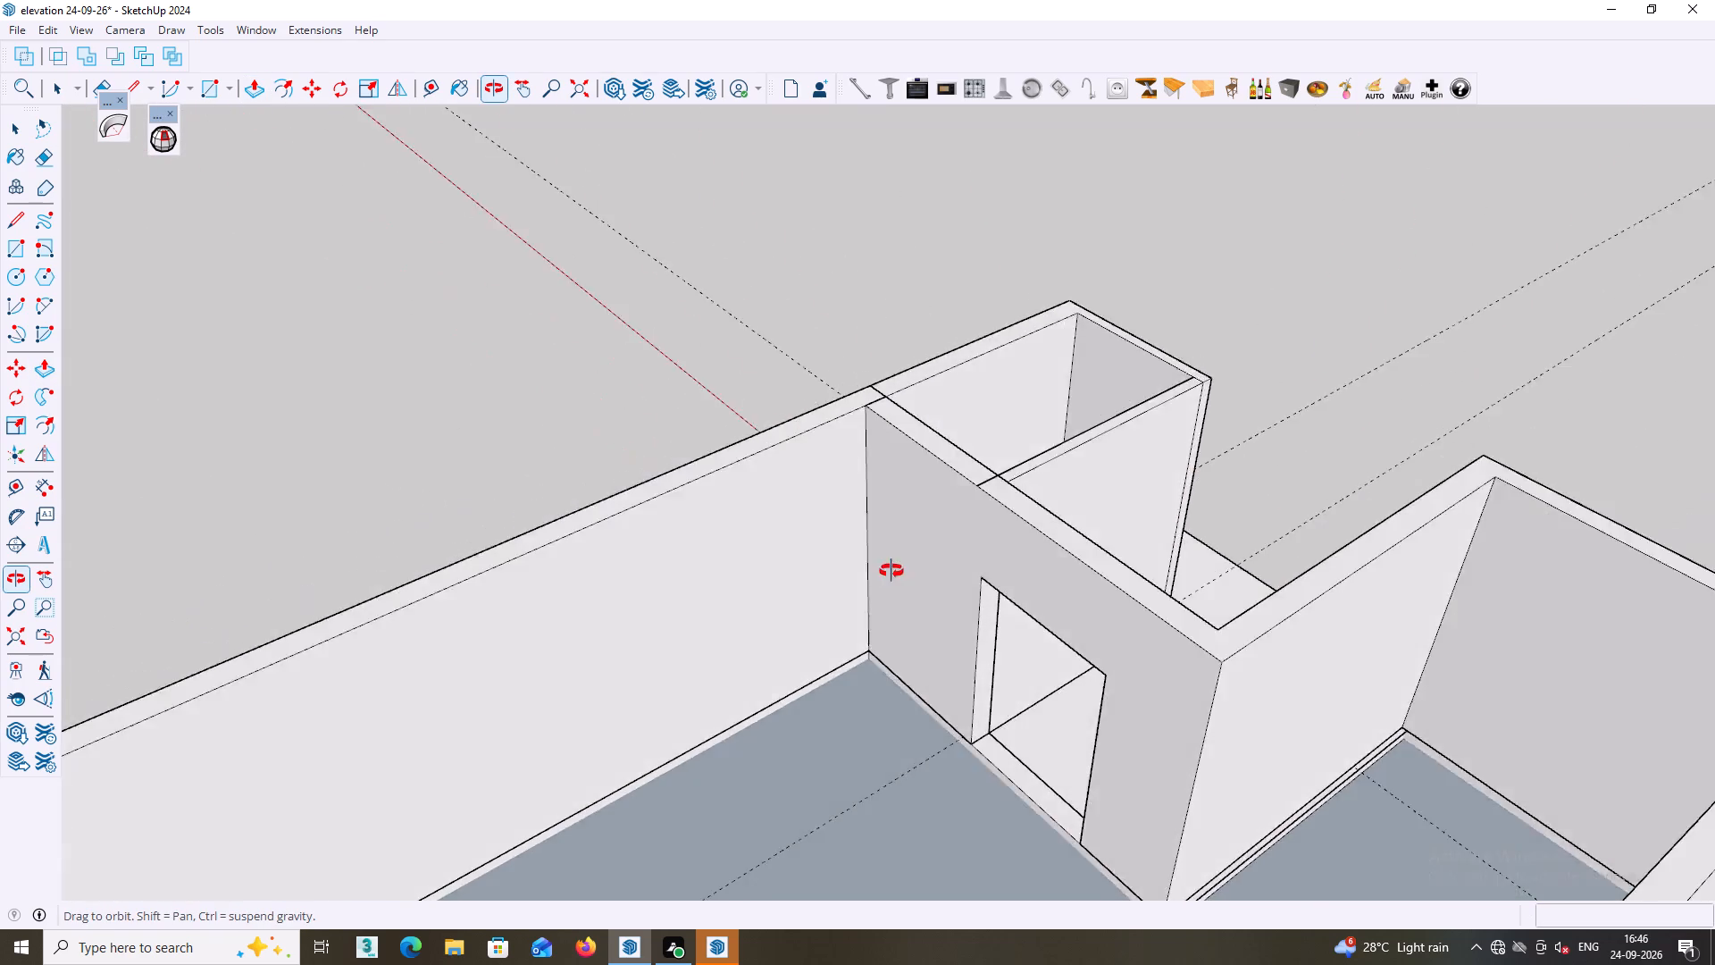
pyautogui.moveTo(891, 571); pyautogui.dragTo(149, 575, button='middle')
pyautogui.moveTo(801, 507); pyautogui.dragTo(470, 551, button='middle')
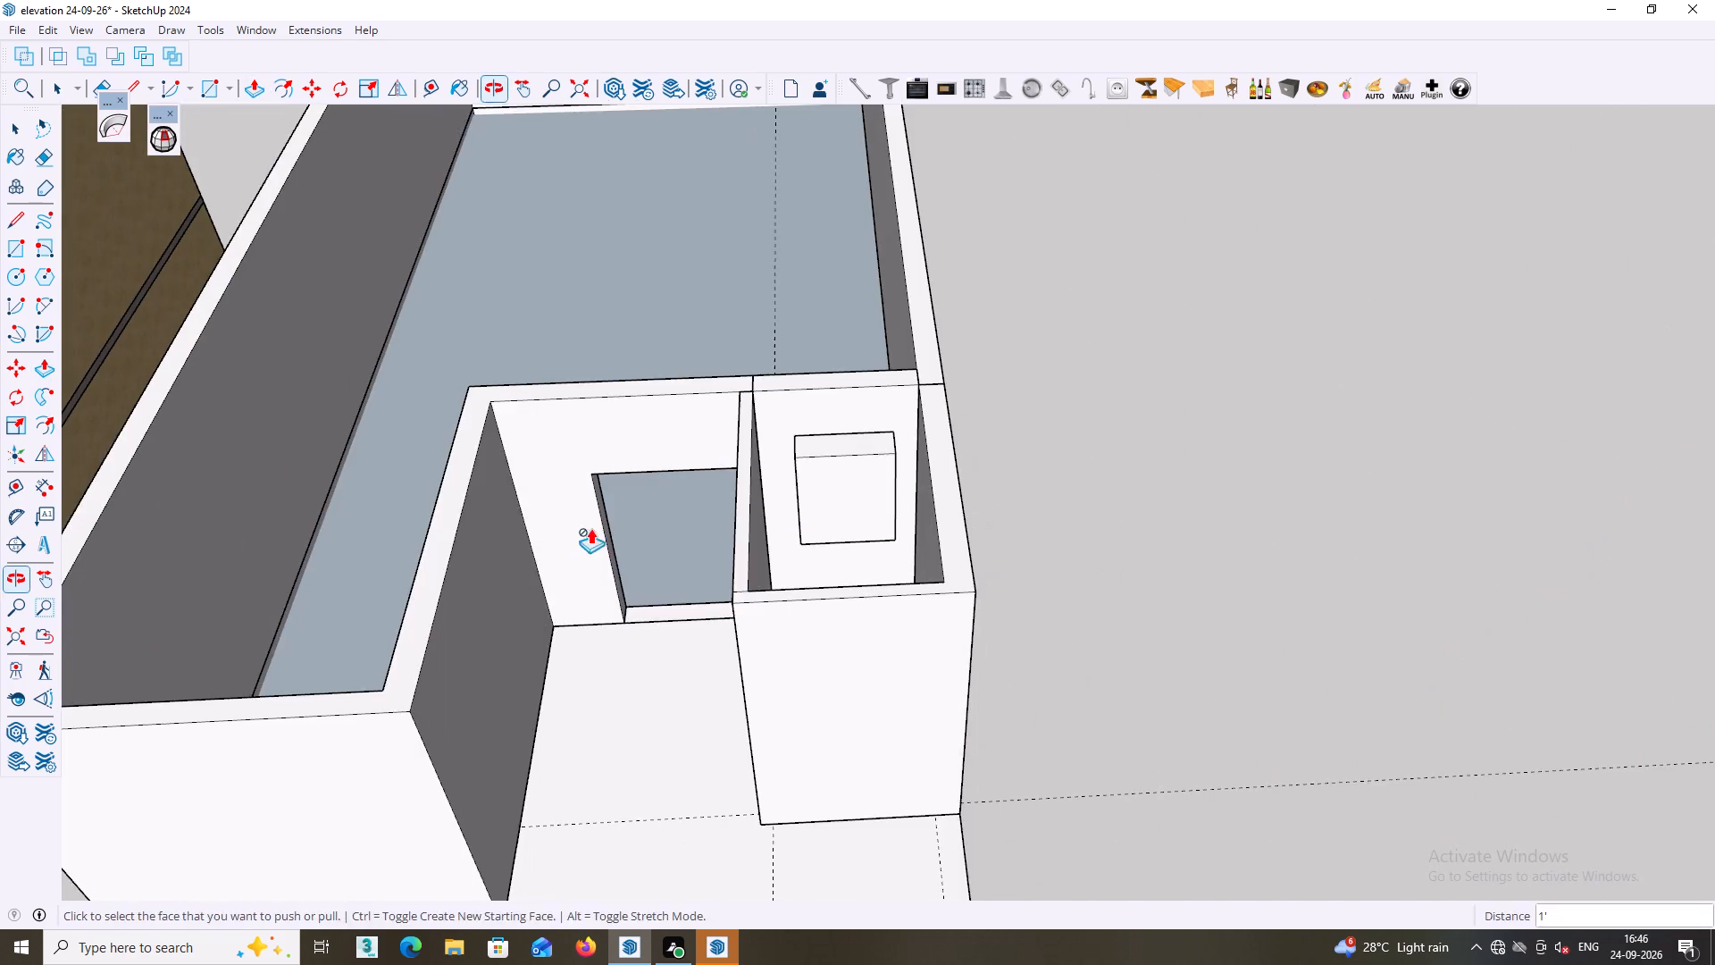
pyautogui.moveTo(799, 494); pyautogui.dragTo(749, 511, button='middle')
pyautogui.press('k')
pyautogui.moveTo(817, 486); pyautogui.dragTo(857, 503, button='middle')
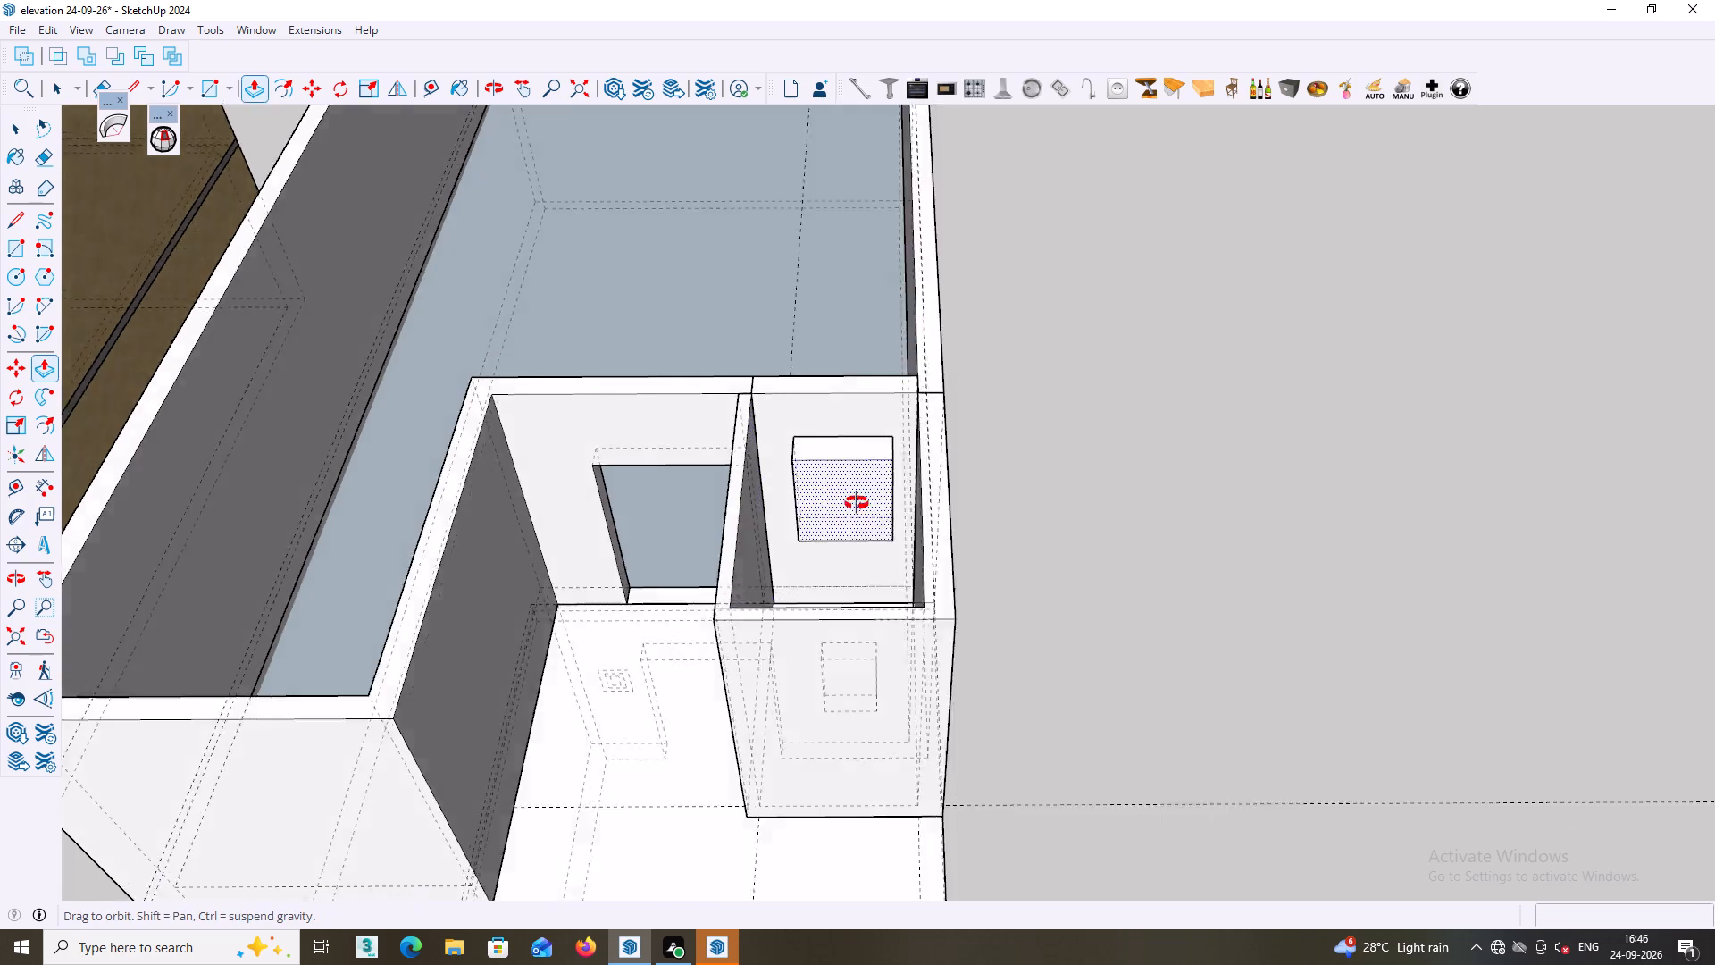
pyautogui.moveTo(857, 503); pyautogui.dragTo(1261, 449, button='middle')
pyautogui.moveTo(663, 491); pyautogui.dragTo(1251, 429, button='middle')
pyautogui.moveTo(983, 435); pyautogui.dragTo(1142, 390, button='middle')
pyautogui.scroll(1, 868, 432)
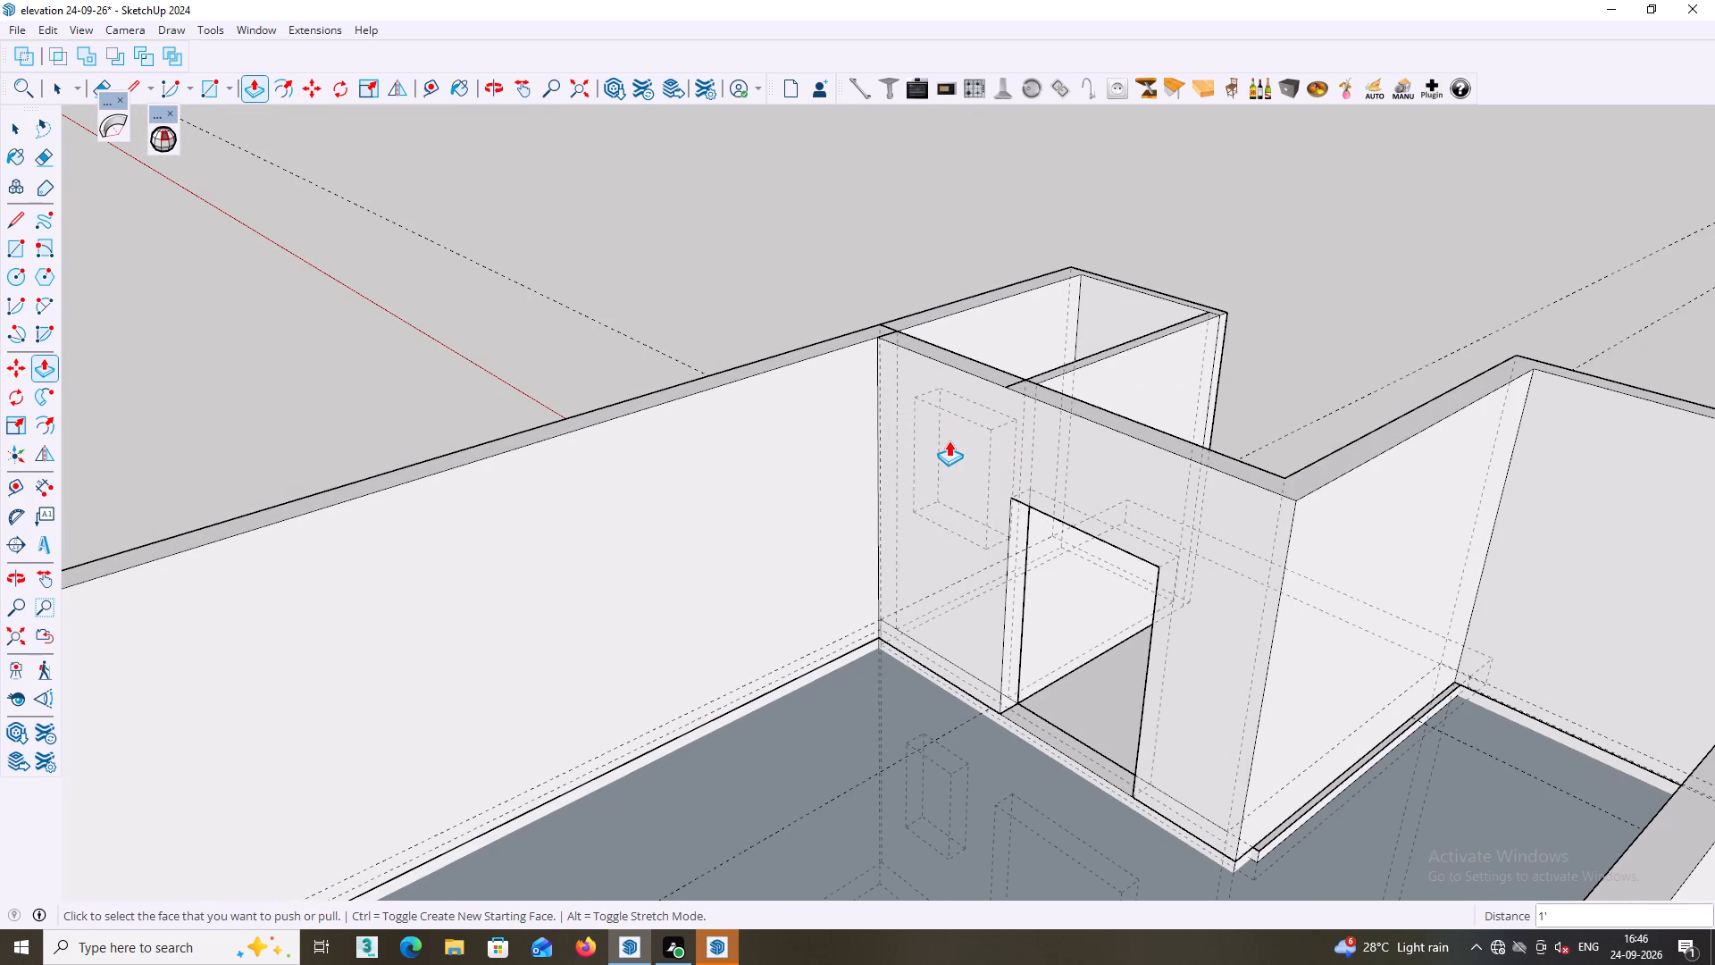
pyautogui.click(949, 441)
pyautogui.write("1'")
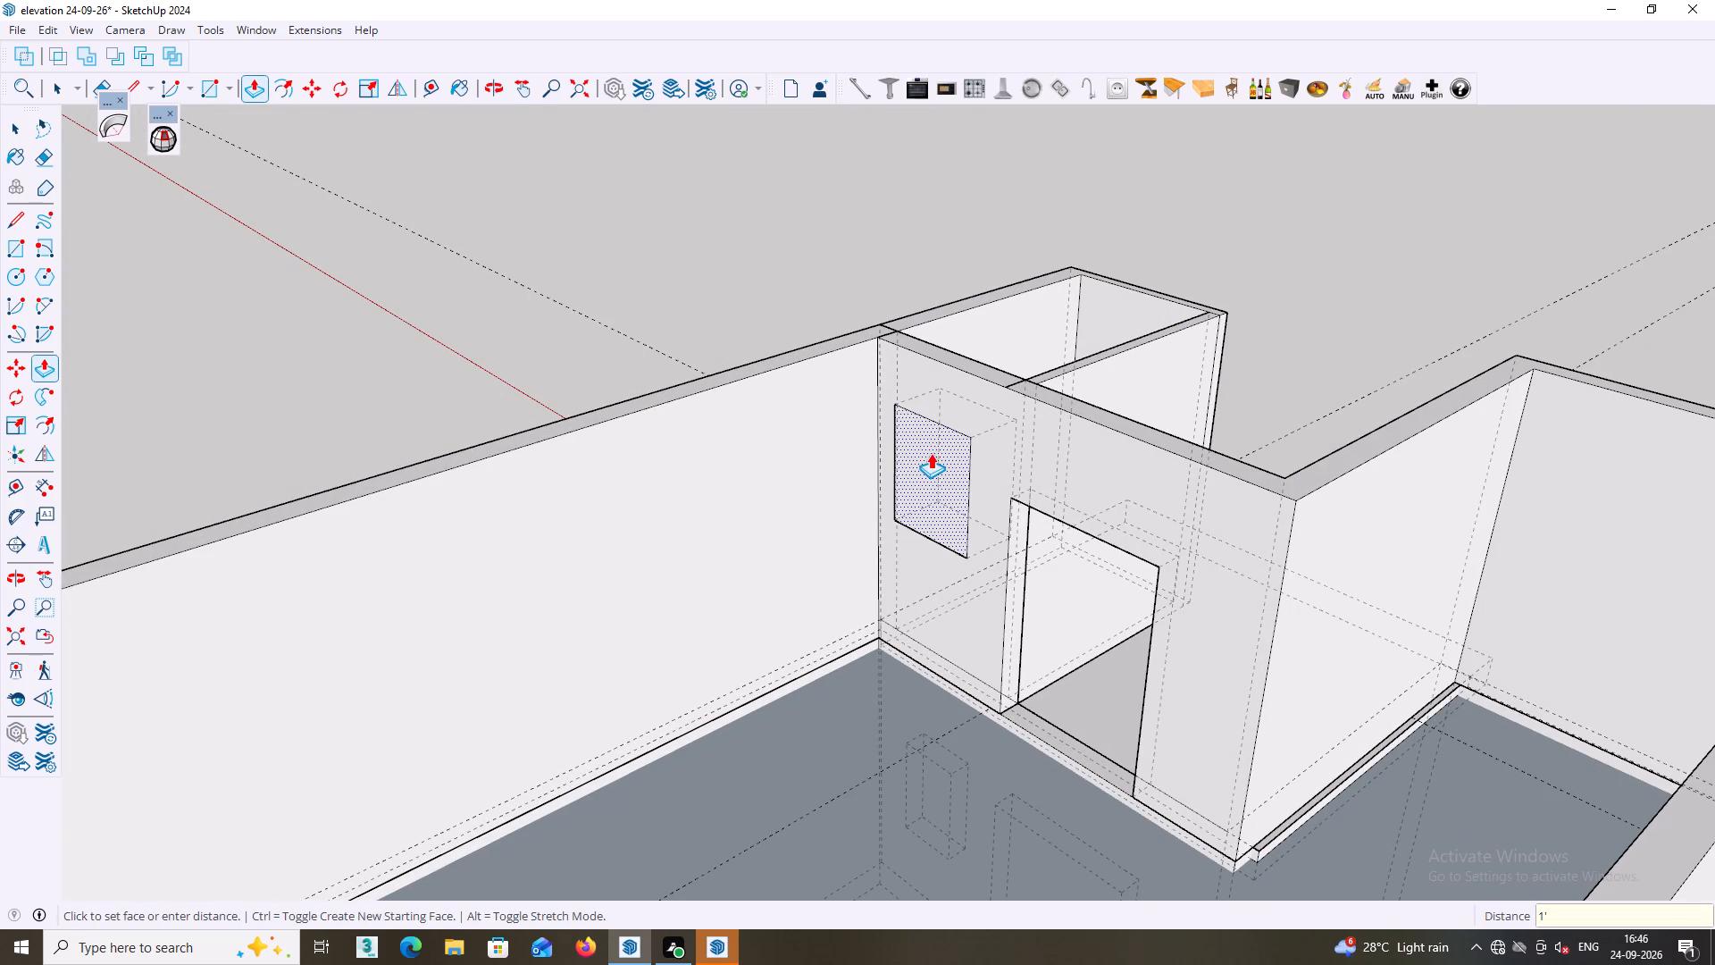
pyautogui.press('Return')
pyautogui.scroll(-2, 958, 453)
pyautogui.moveTo(1082, 484); pyautogui.dragTo(724, 608, button='middle')
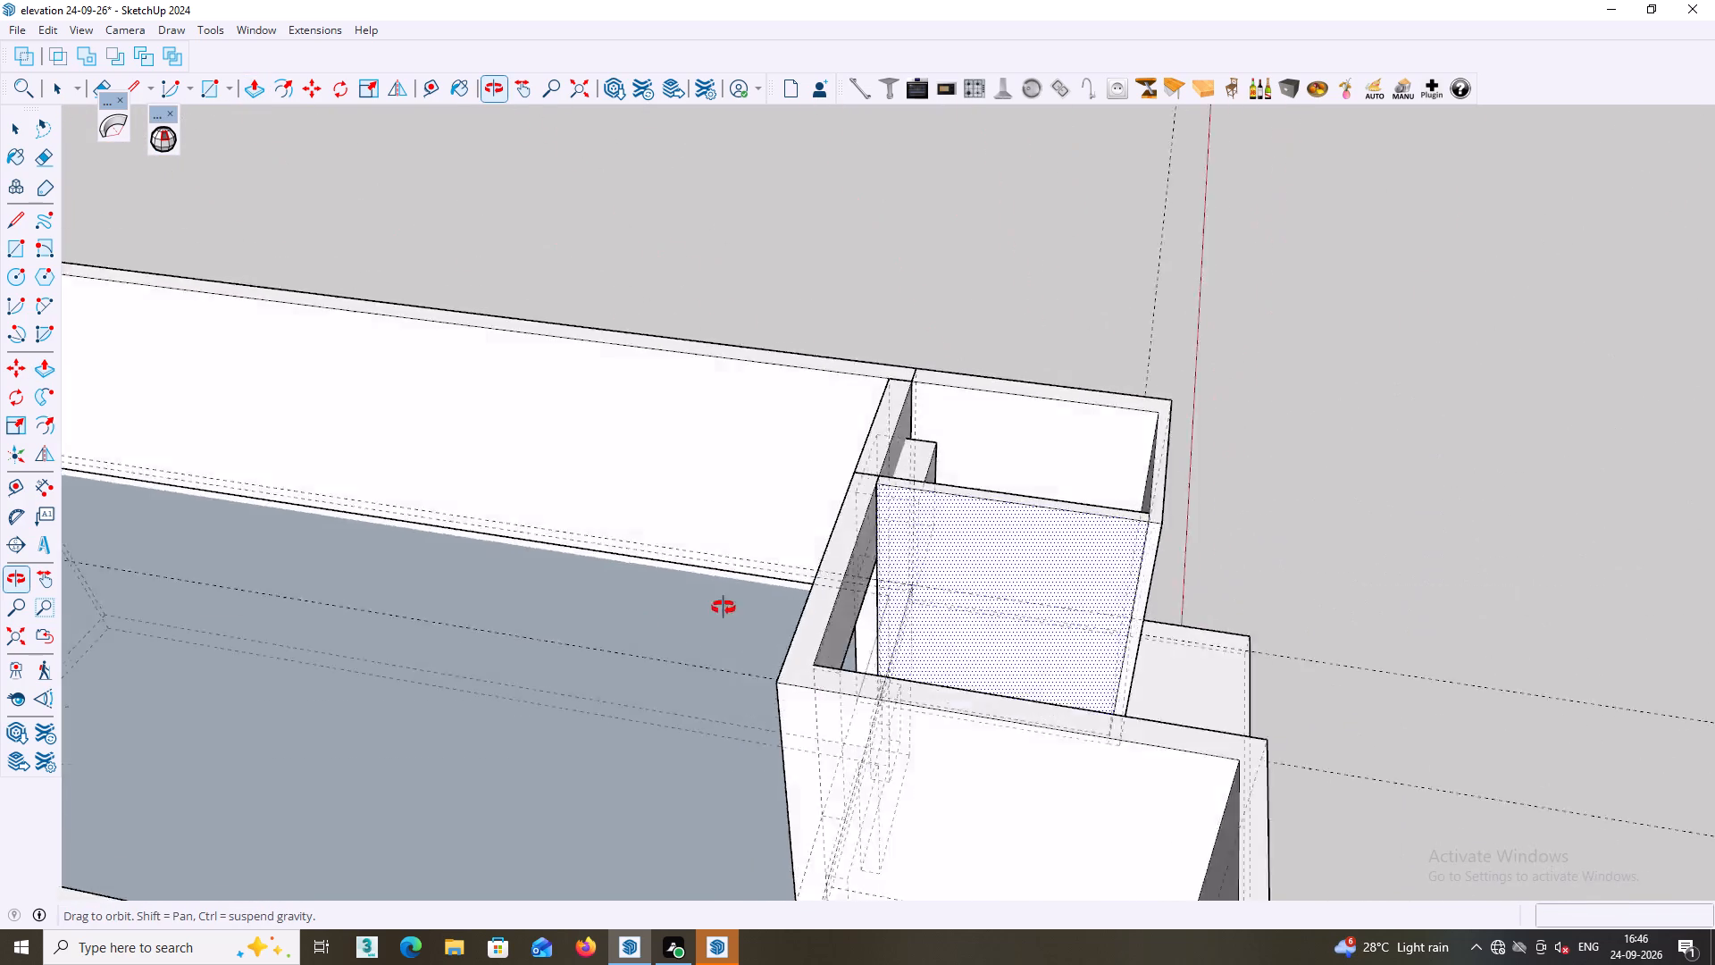
pyautogui.moveTo(724, 608); pyautogui.dragTo(732, 608, button='middle')
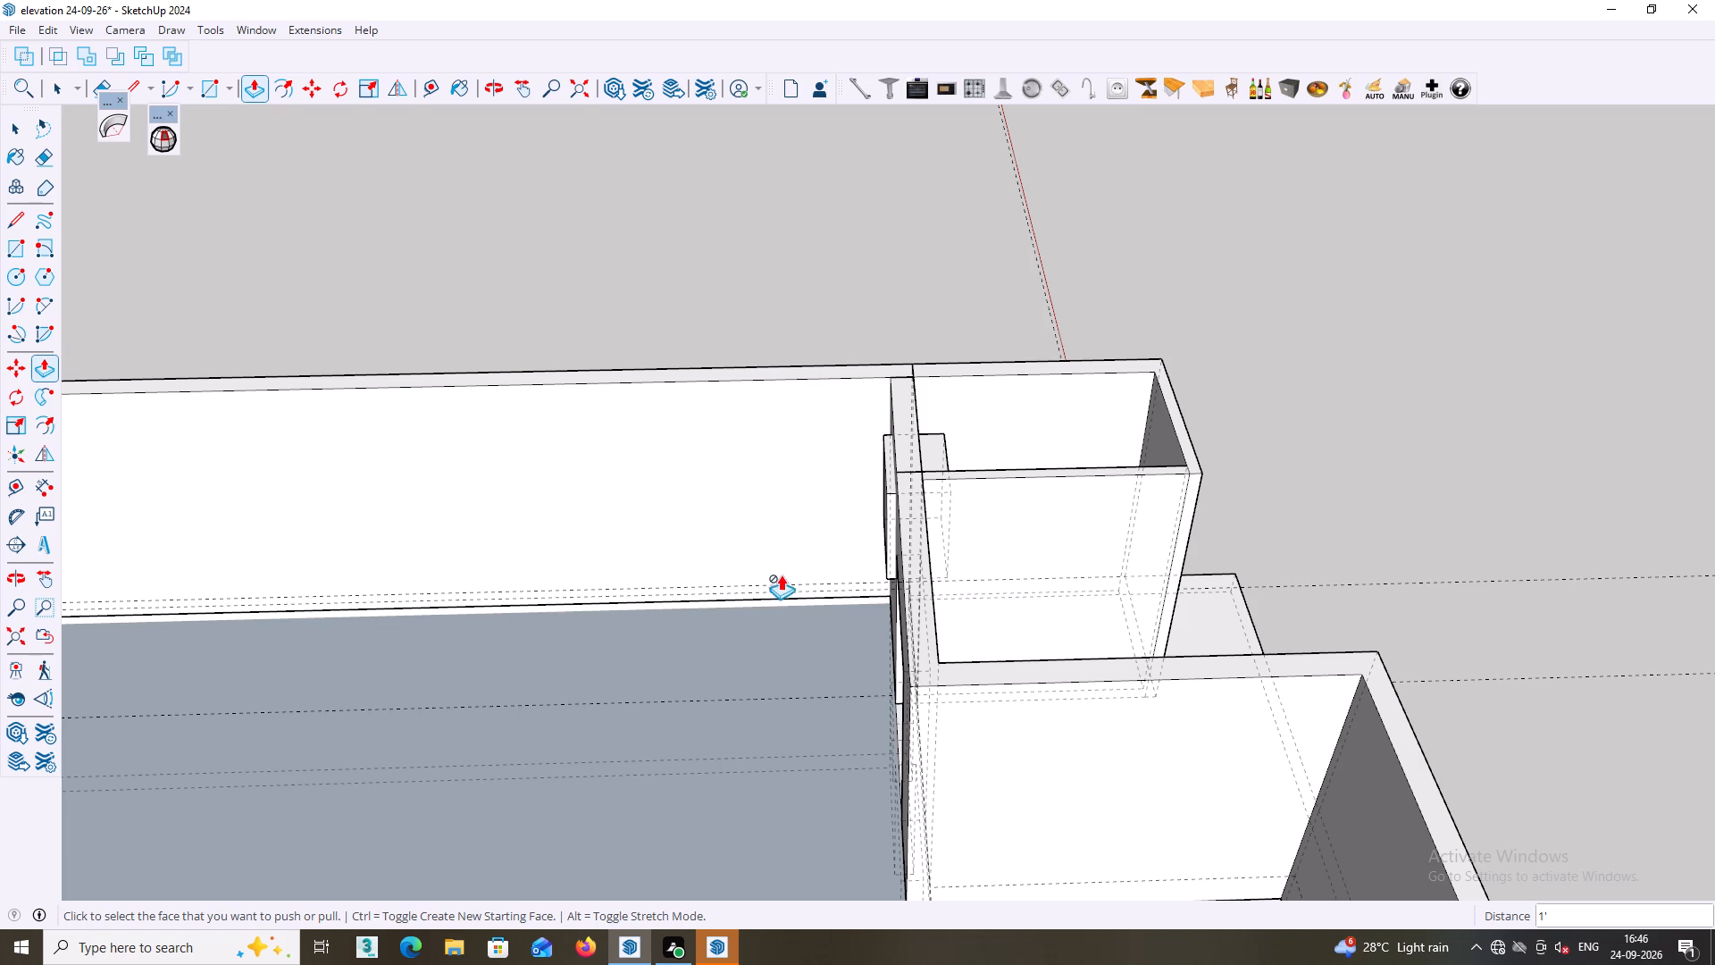
pyautogui.press('space')
# Turn the back-edge display off and make the whole box through the small room's wall a group.
pyautogui.moveTo(1045, 451); pyautogui.dragTo(793, 464, button='middle')
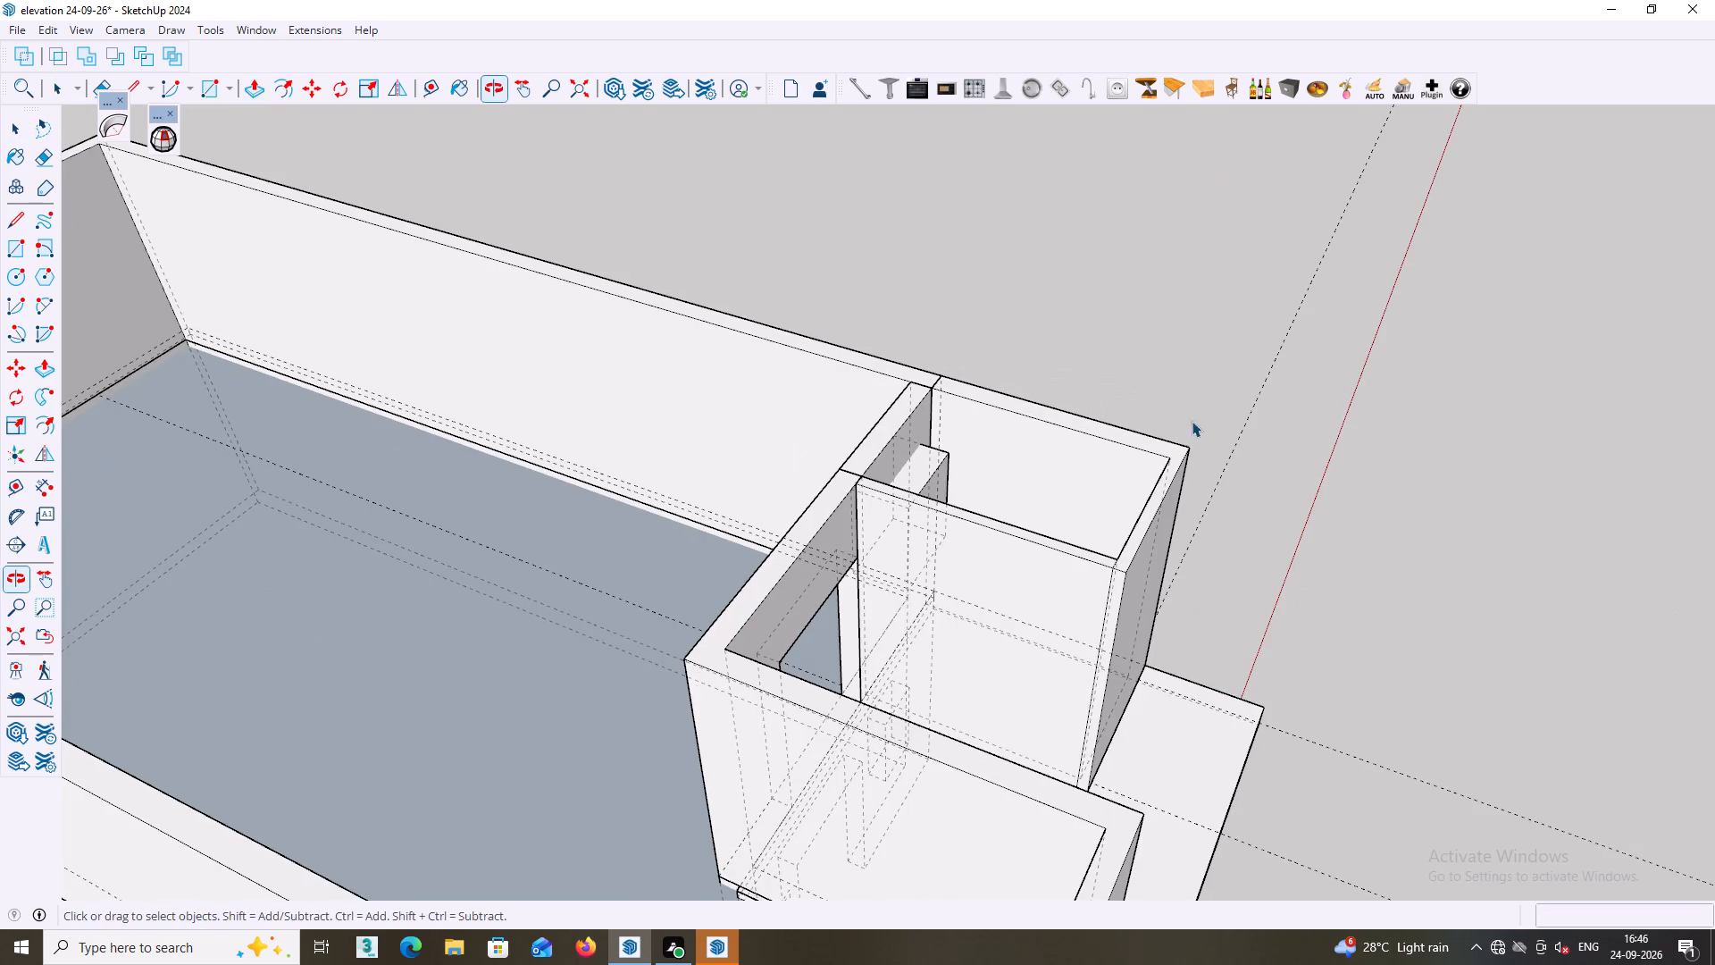
pyautogui.click(1364, 357)
pyautogui.press('k')
pyautogui.moveTo(1217, 368); pyautogui.dragTo(1215, 368, button='middle')
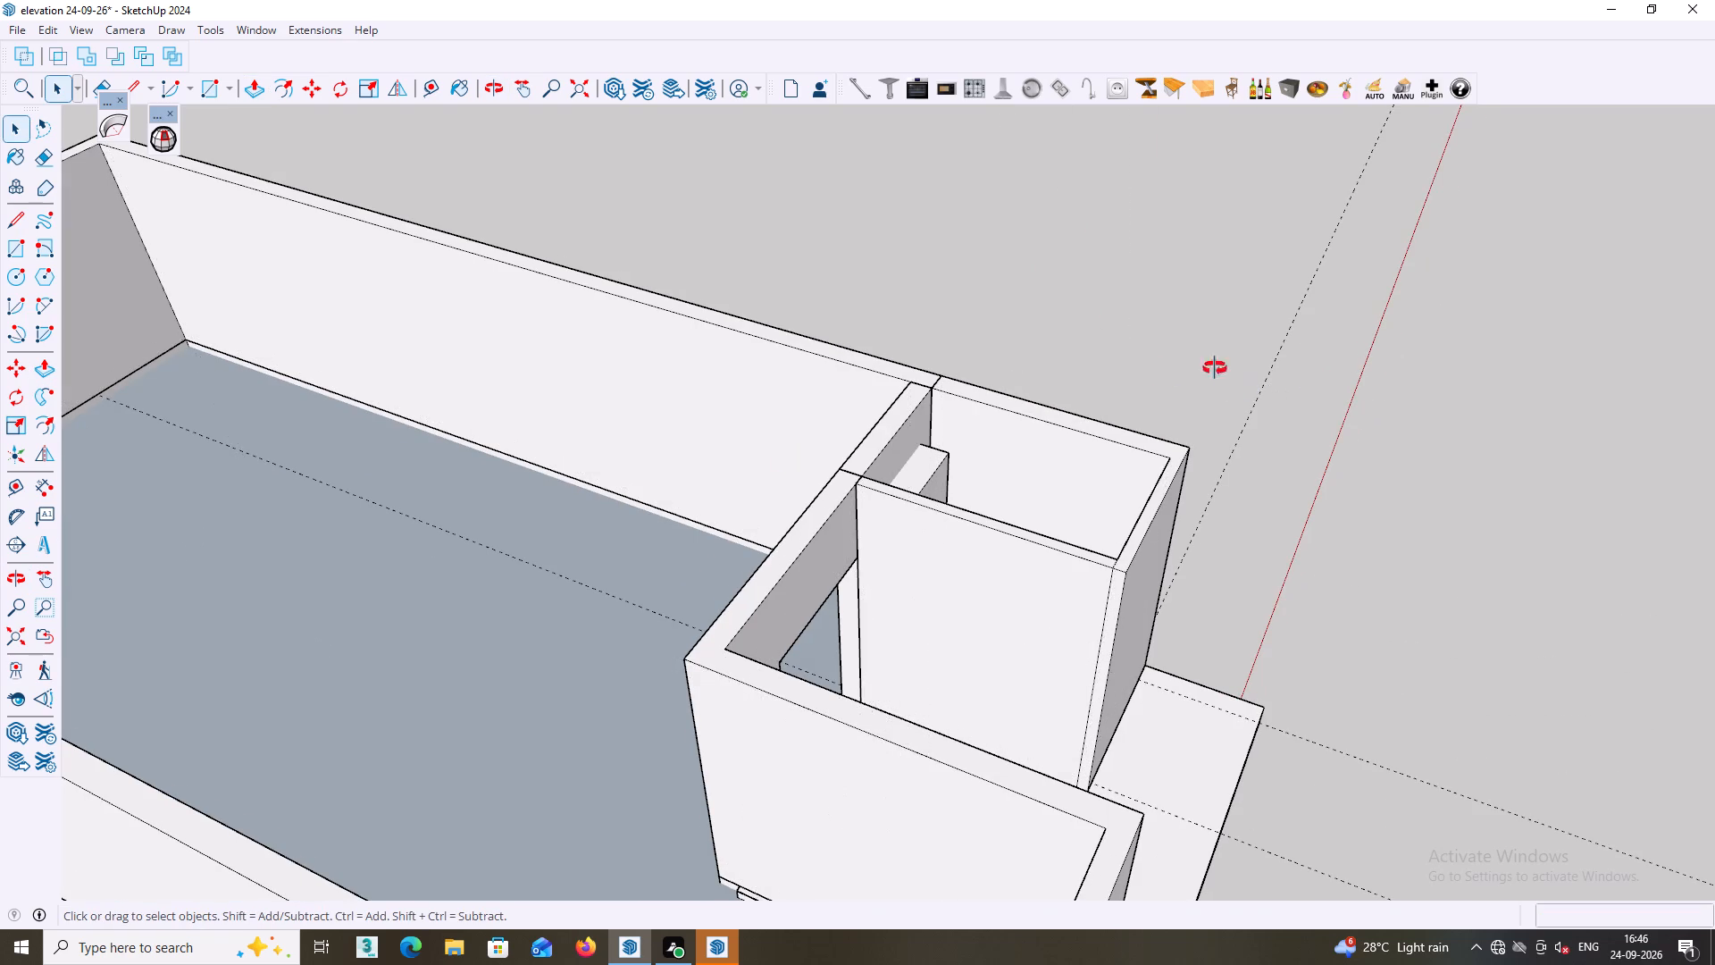
pyautogui.moveTo(1215, 368); pyautogui.dragTo(968, 405, button='middle')
pyautogui.scroll(2, 907, 484)
pyautogui.tripleClick(907, 491)
pyautogui.click(907, 491)
pyautogui.moveTo(910, 455); pyautogui.dragTo(1492, 455, button='middle')
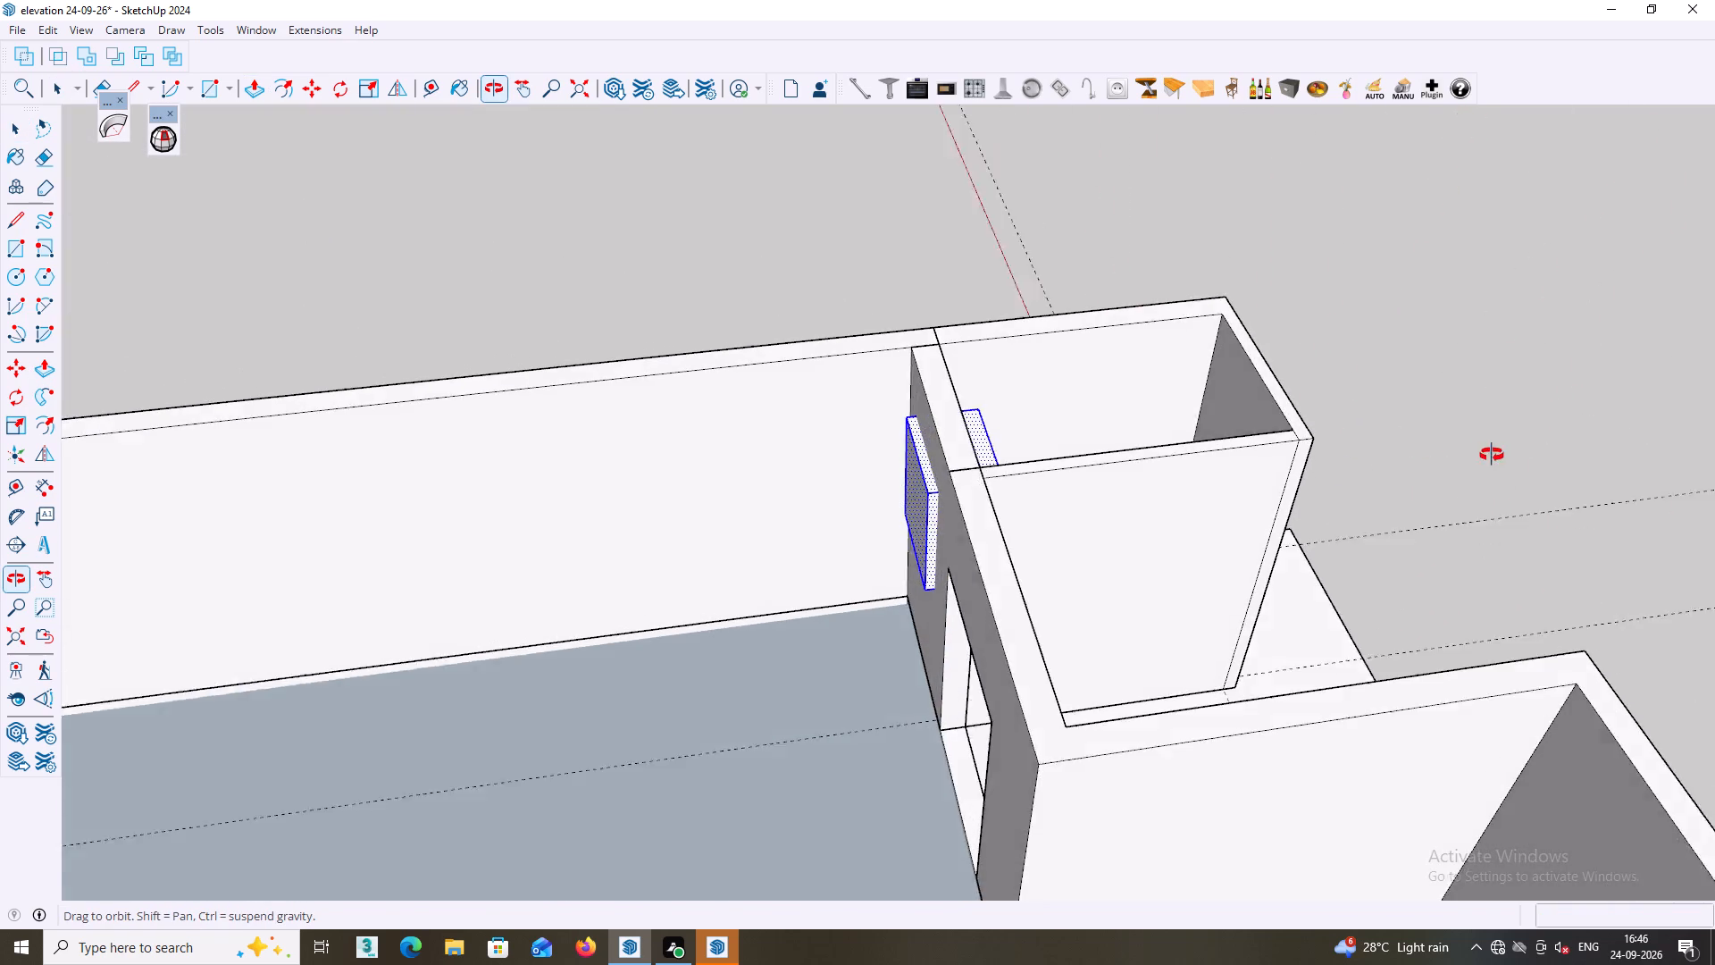
pyautogui.moveTo(1492, 455); pyautogui.dragTo(1449, 455, button='middle')
pyautogui.moveTo(922, 453); pyautogui.dragTo(923, 439, button='middle')
pyautogui.rightClick(916, 458)
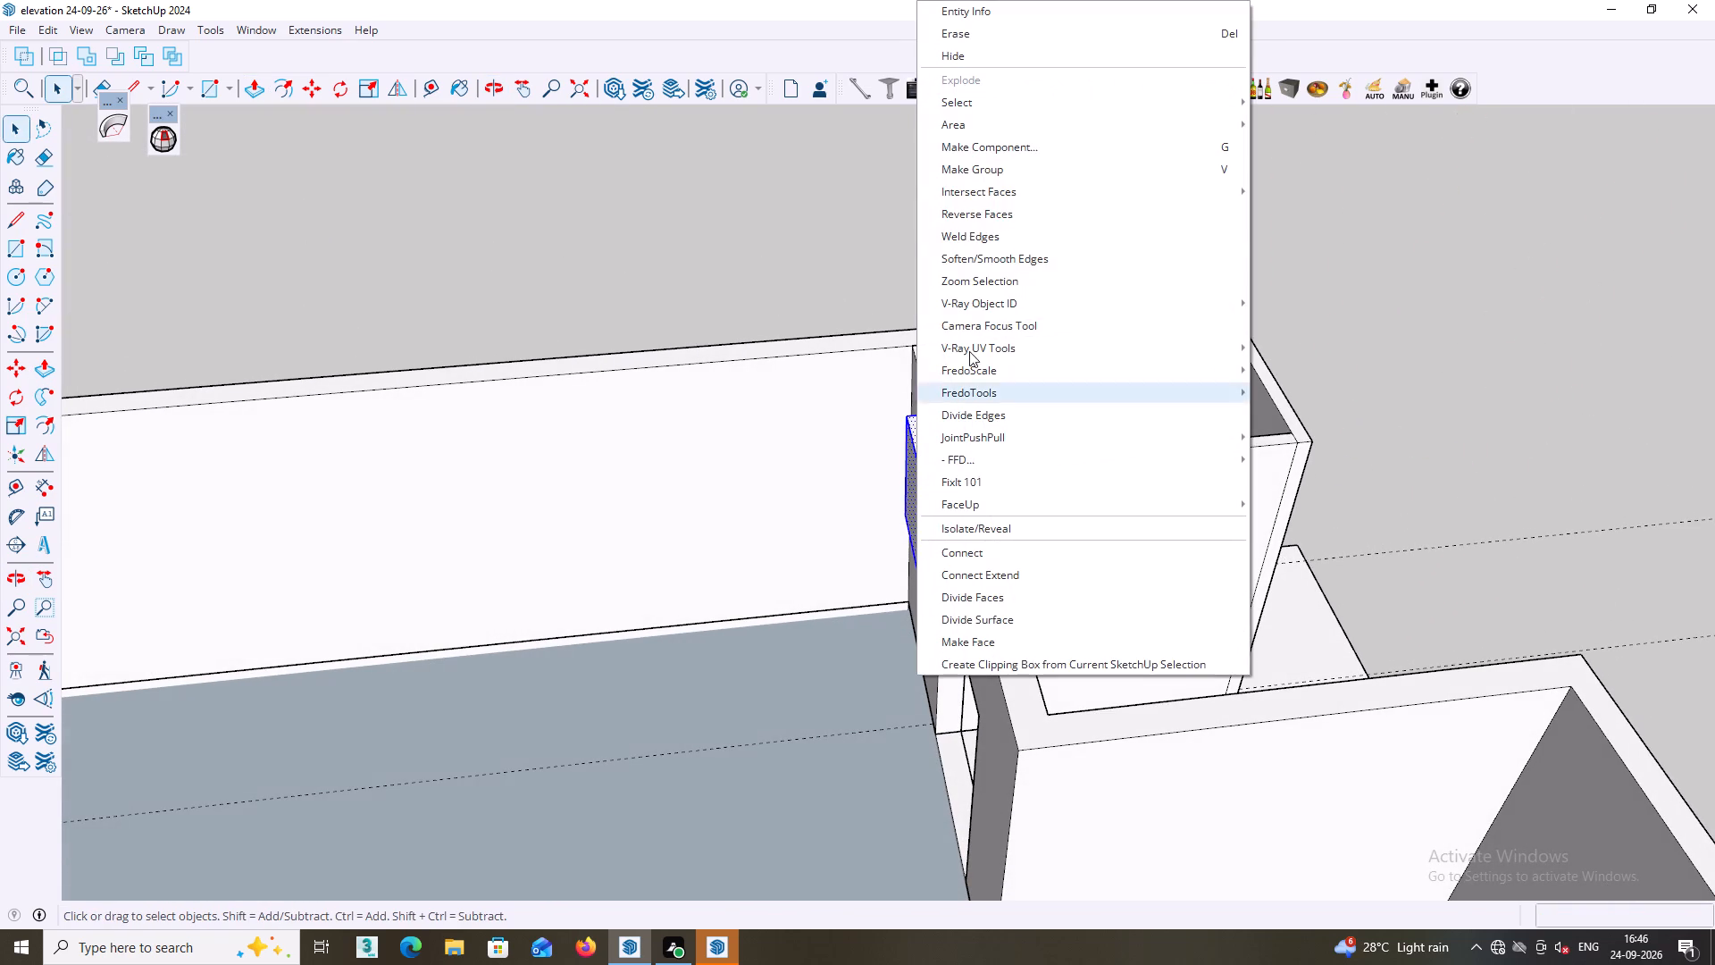
pyautogui.click(1006, 162)
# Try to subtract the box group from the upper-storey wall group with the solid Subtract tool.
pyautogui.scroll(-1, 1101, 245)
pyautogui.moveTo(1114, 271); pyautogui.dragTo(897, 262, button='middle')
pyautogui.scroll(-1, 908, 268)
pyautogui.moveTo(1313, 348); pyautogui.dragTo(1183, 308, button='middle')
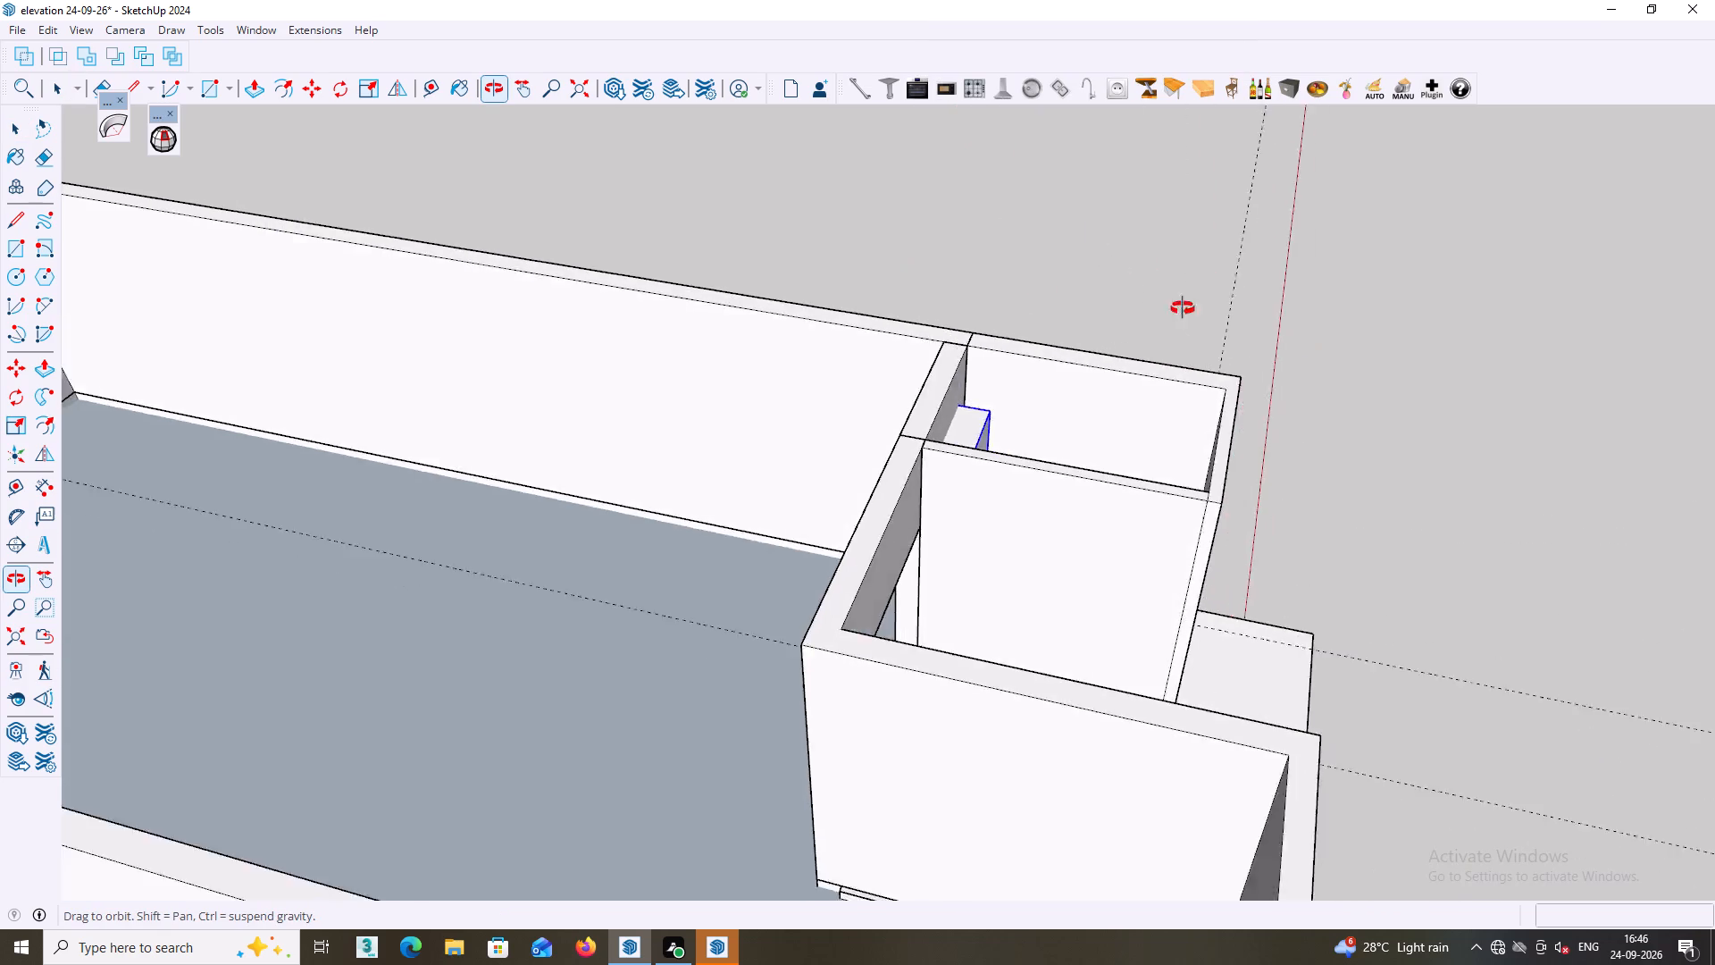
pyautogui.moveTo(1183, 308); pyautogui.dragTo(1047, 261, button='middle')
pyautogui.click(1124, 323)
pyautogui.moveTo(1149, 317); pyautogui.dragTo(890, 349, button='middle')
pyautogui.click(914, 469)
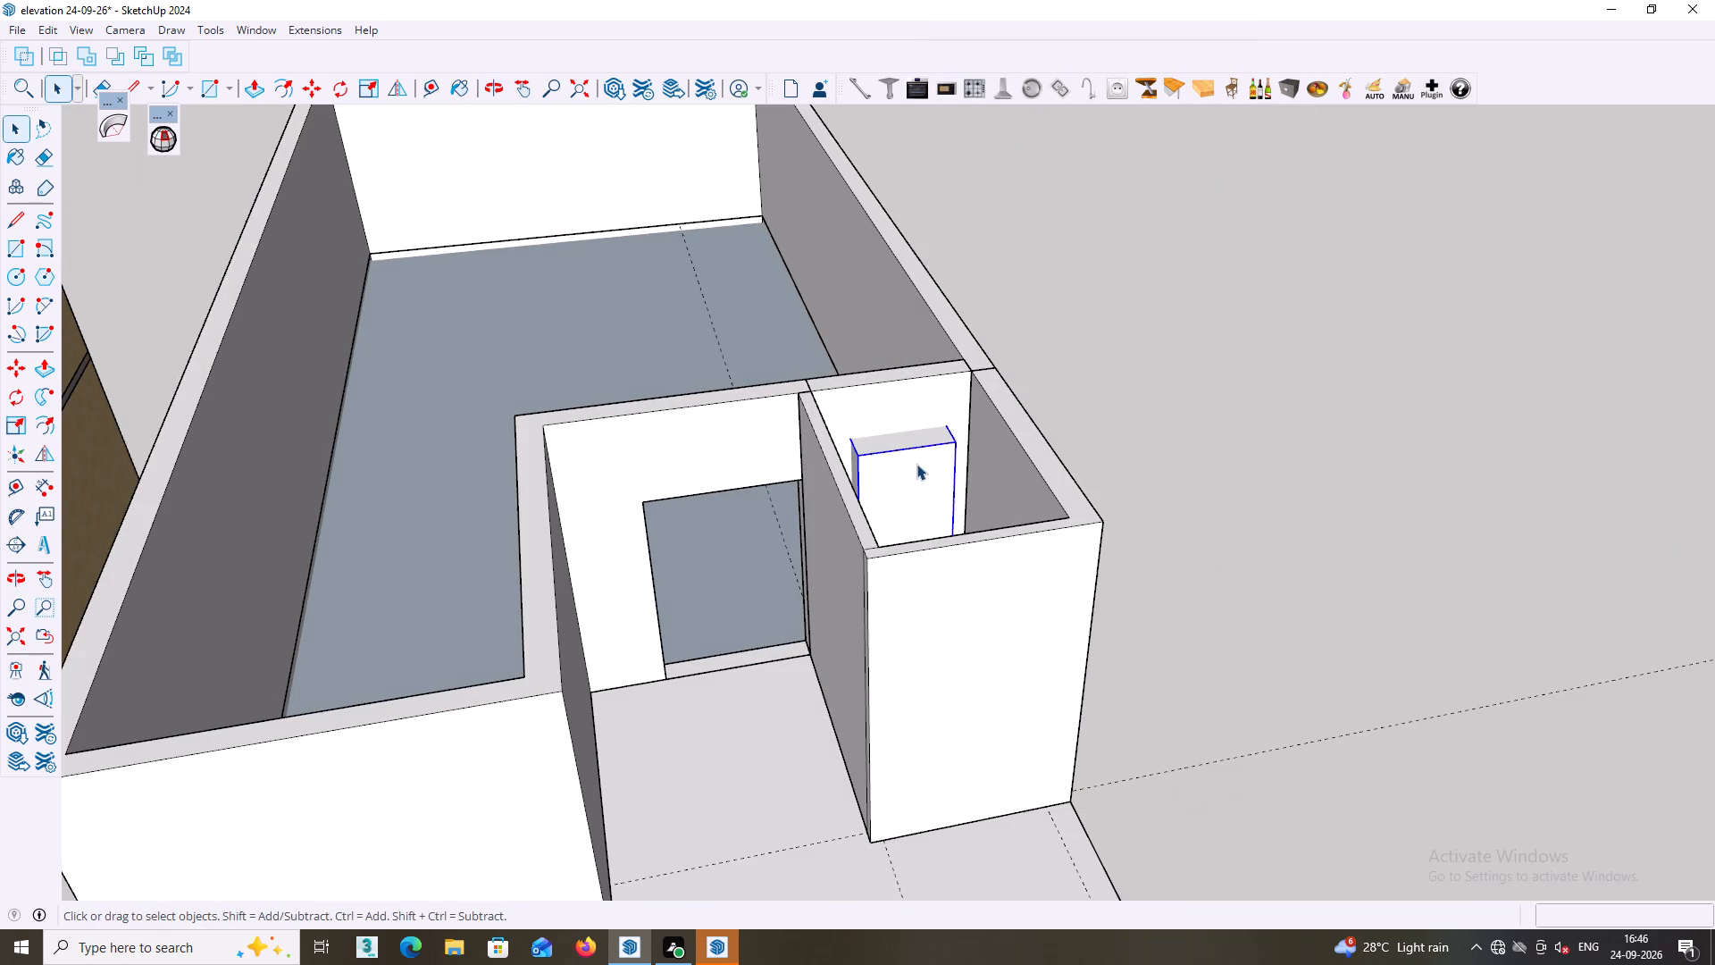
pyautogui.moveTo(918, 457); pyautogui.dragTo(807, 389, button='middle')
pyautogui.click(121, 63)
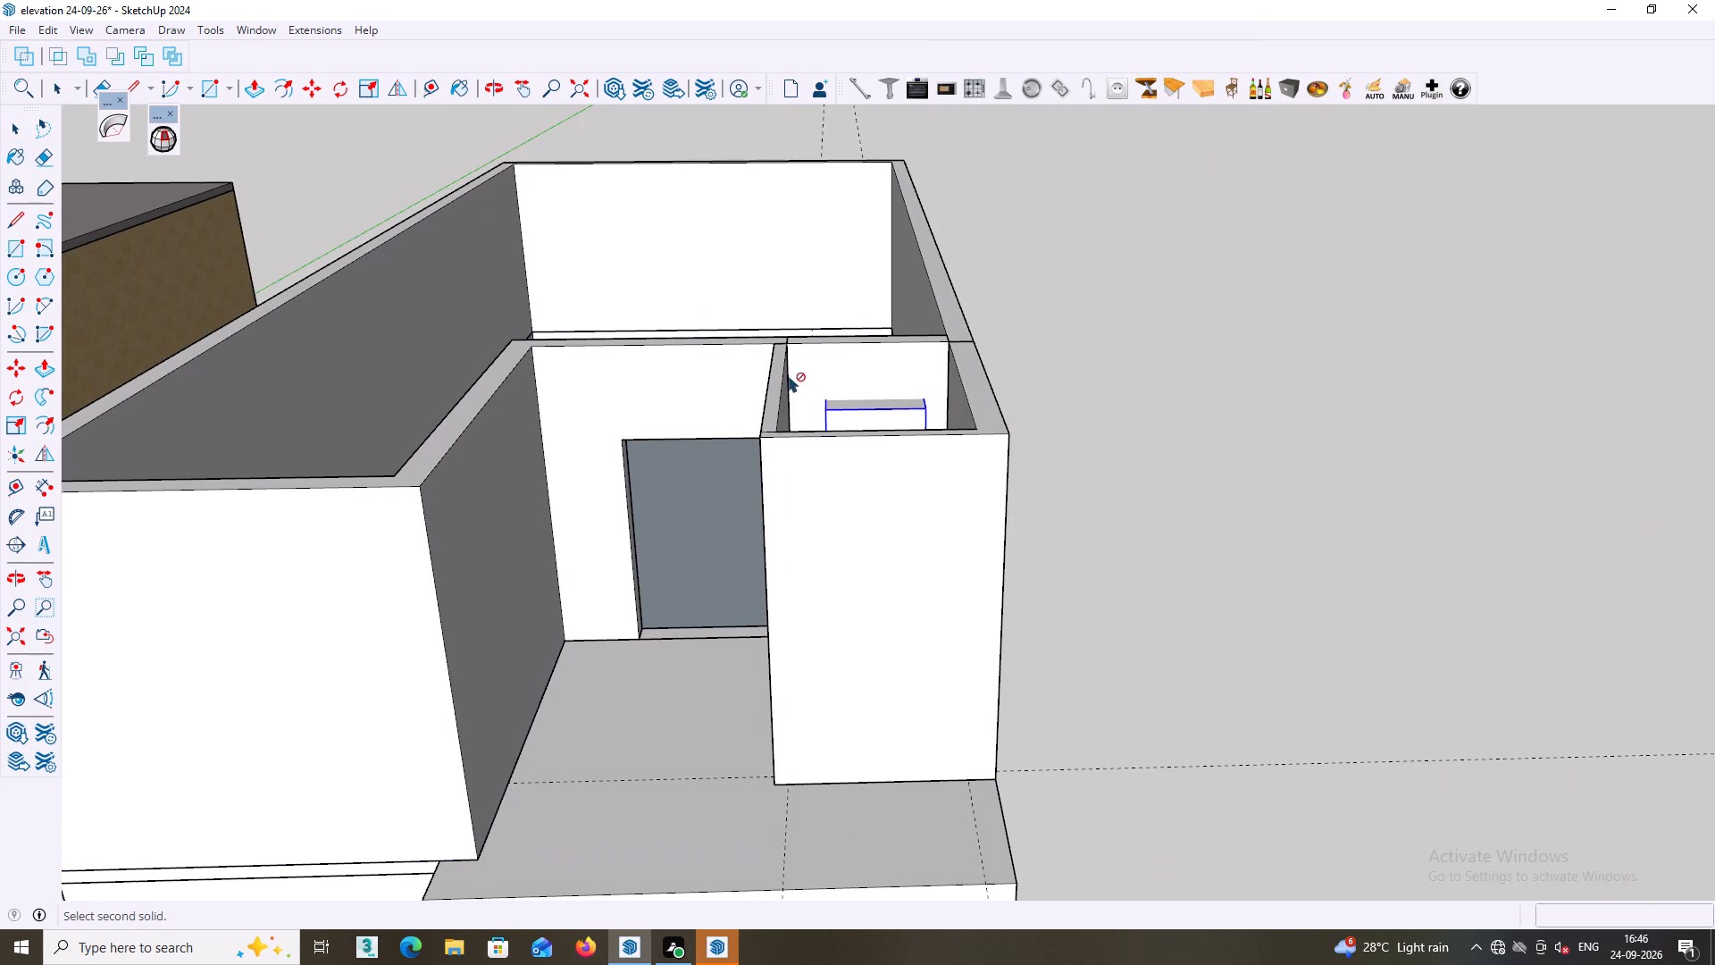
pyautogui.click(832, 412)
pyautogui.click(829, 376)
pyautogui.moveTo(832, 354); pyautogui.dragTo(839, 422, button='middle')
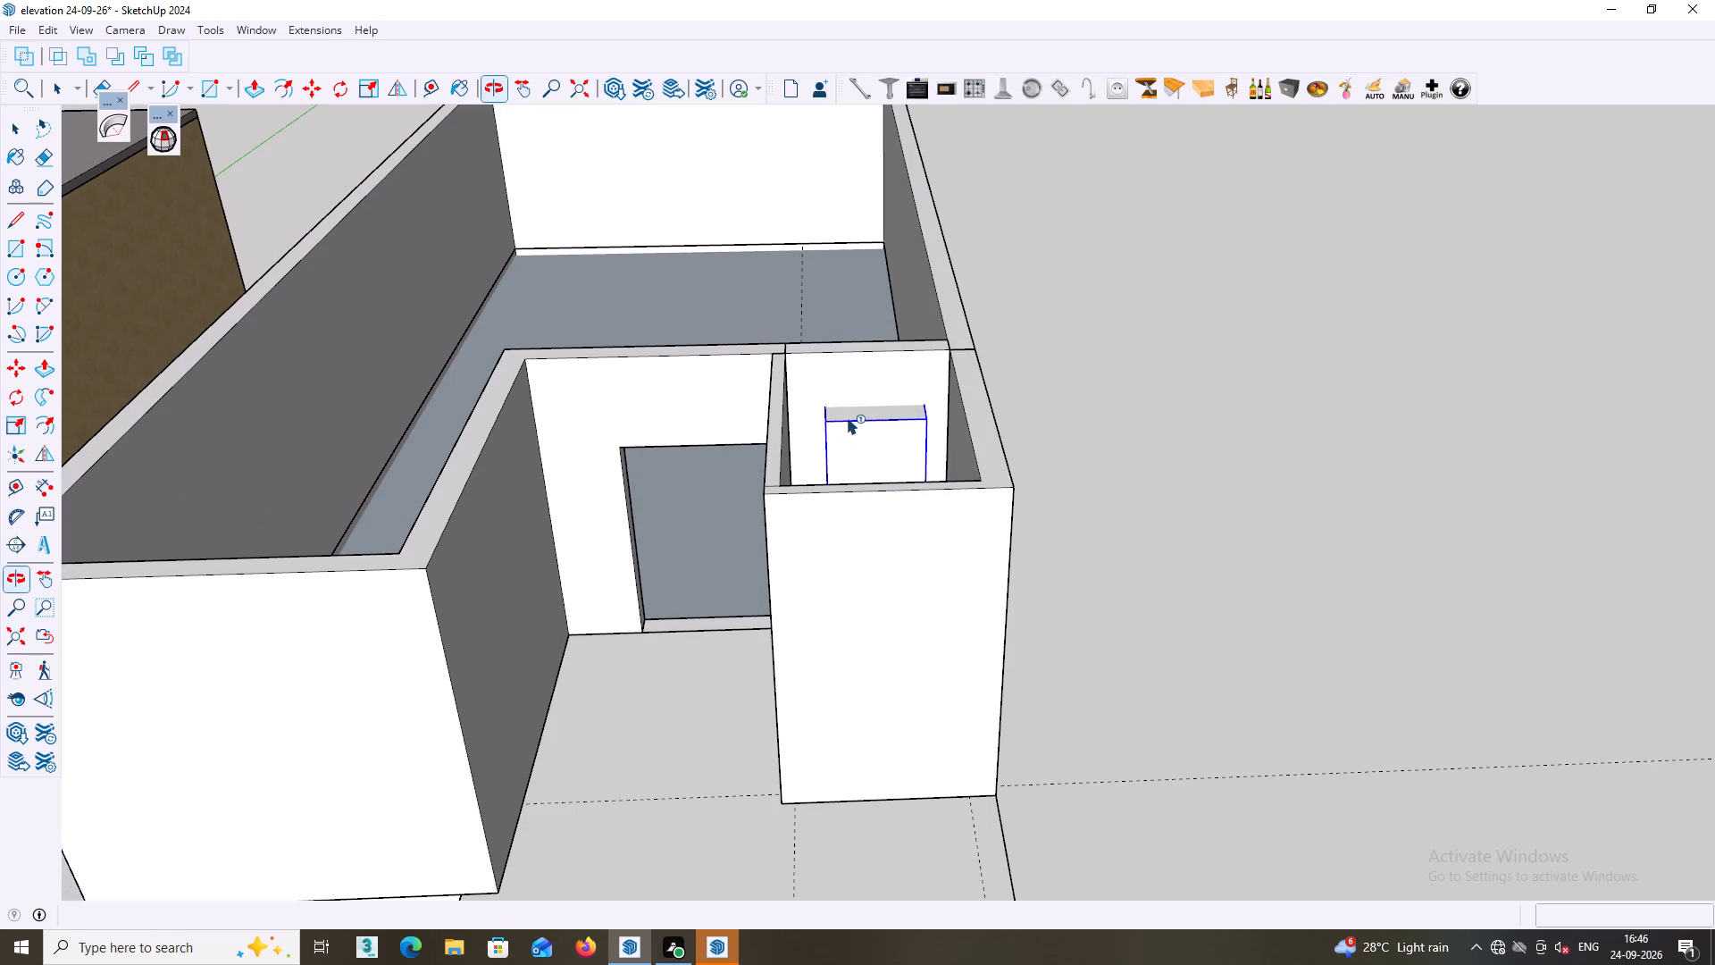
# Open the upper-storey wall group and make all its connected wall geometry a nested group.
pyautogui.press('space')
pyautogui.doubleClick(881, 358)
pyautogui.tripleClick(875, 367)
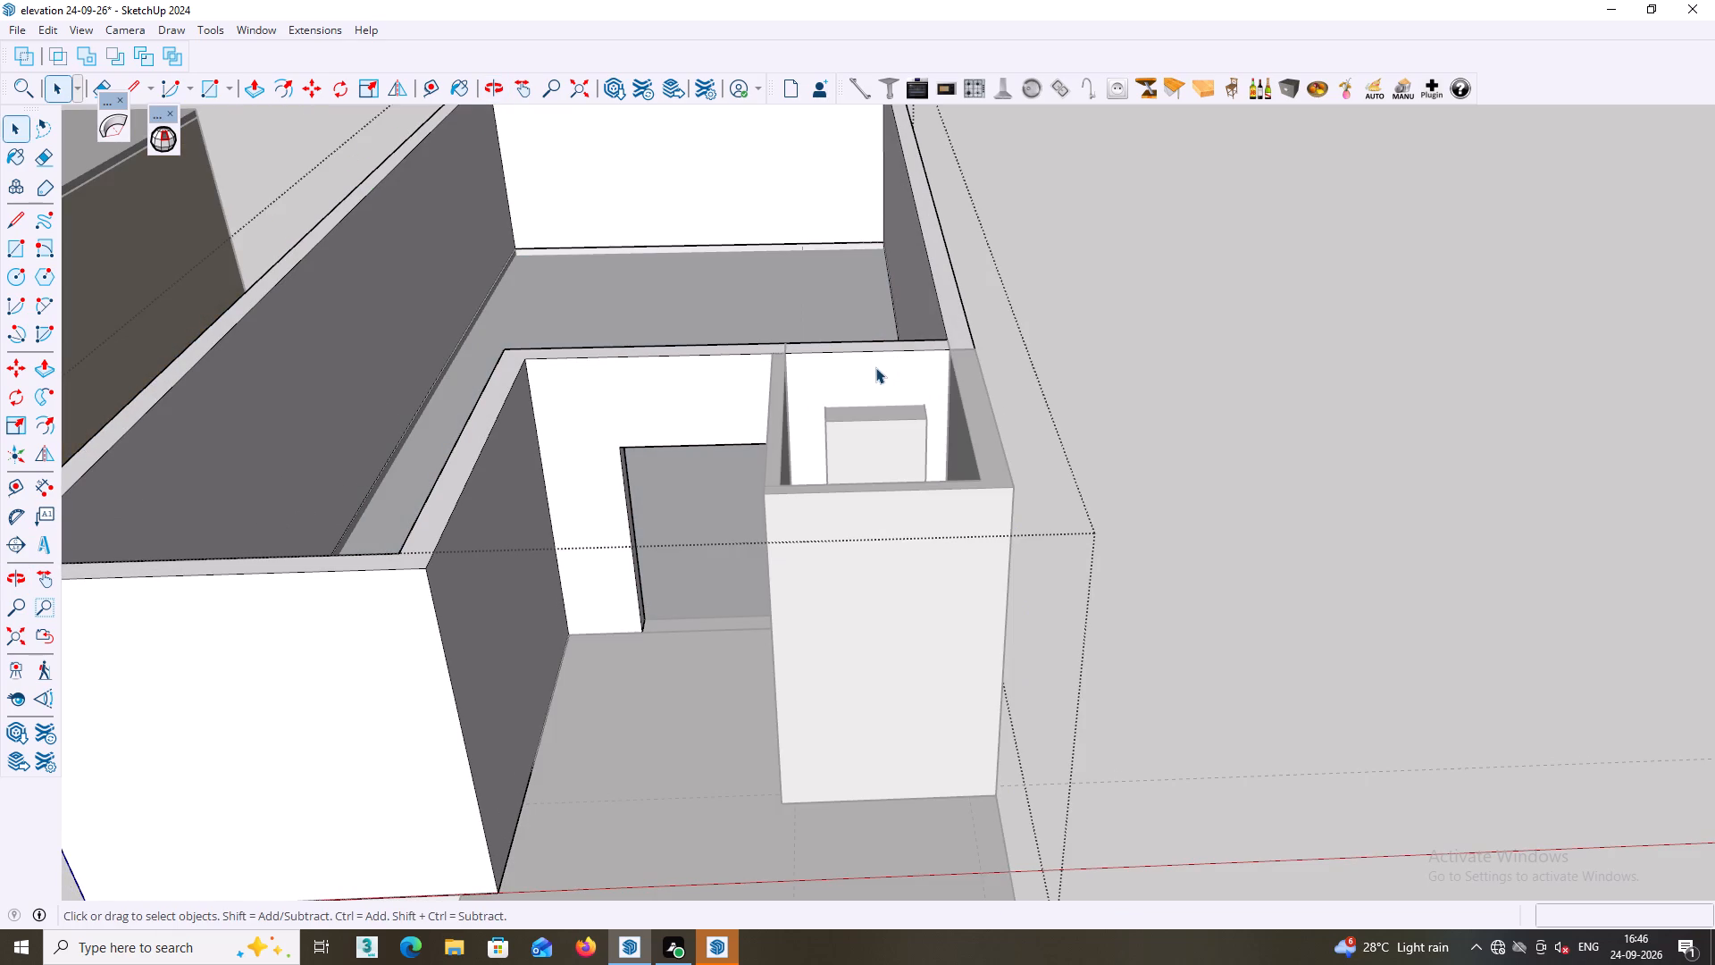
pyautogui.click(875, 367)
pyautogui.rightClick(874, 365)
pyautogui.click(947, 168)
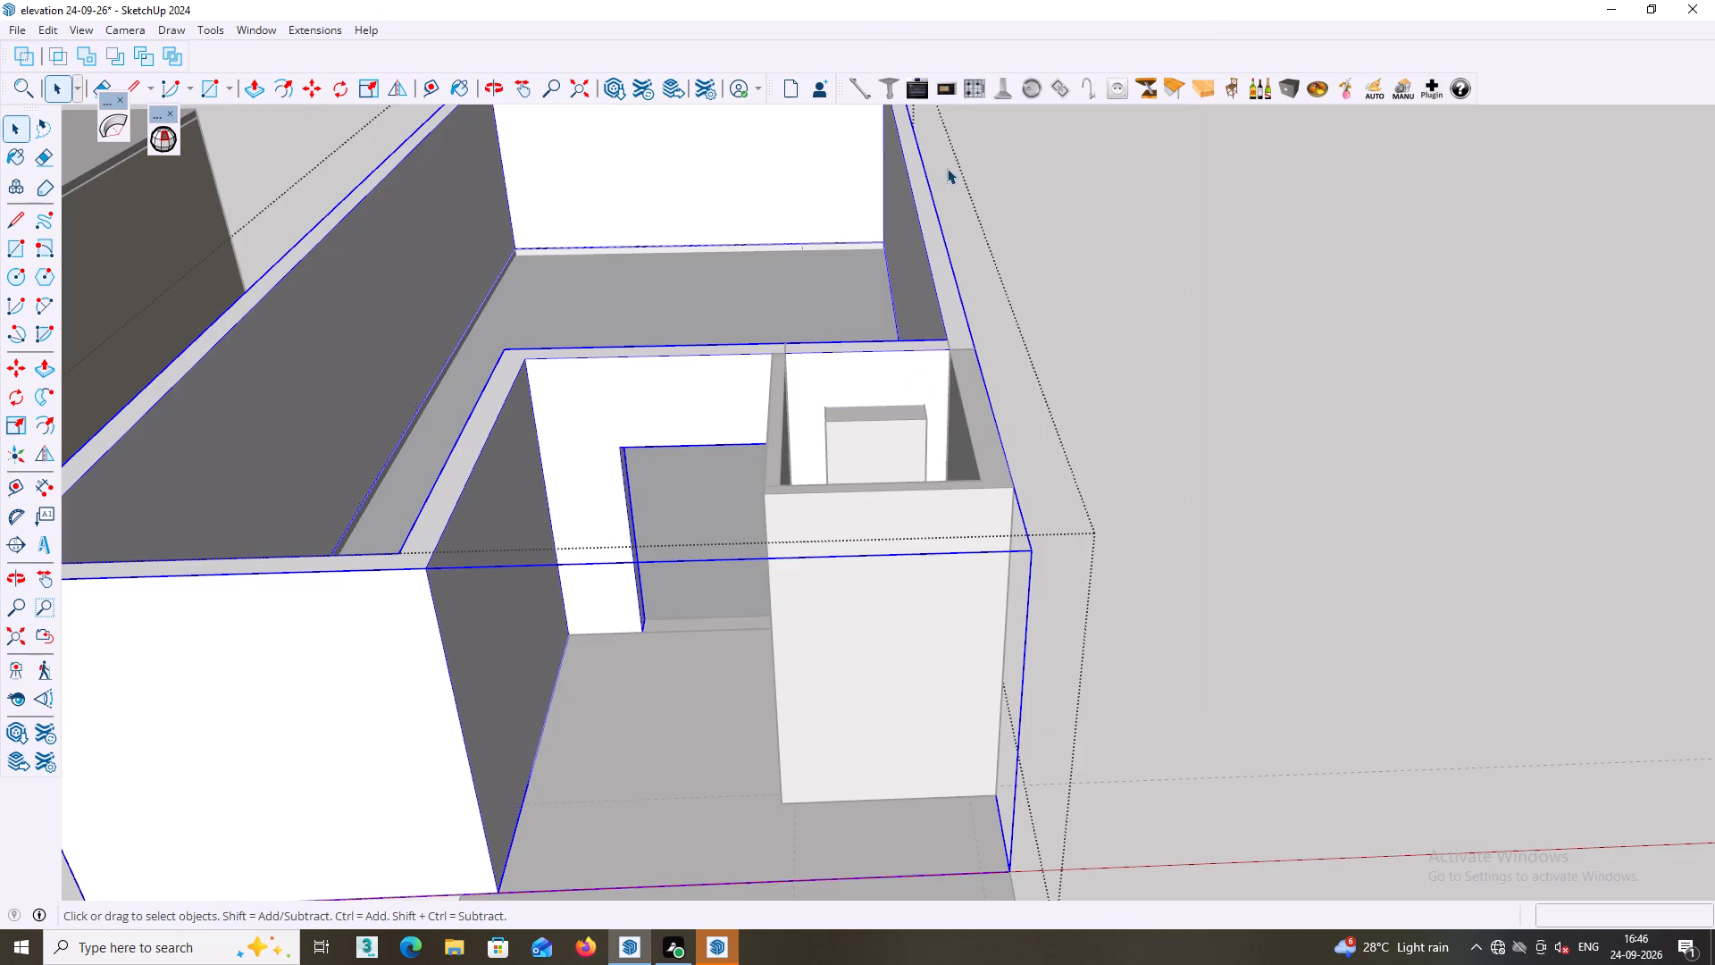
pyautogui.click(1148, 360)
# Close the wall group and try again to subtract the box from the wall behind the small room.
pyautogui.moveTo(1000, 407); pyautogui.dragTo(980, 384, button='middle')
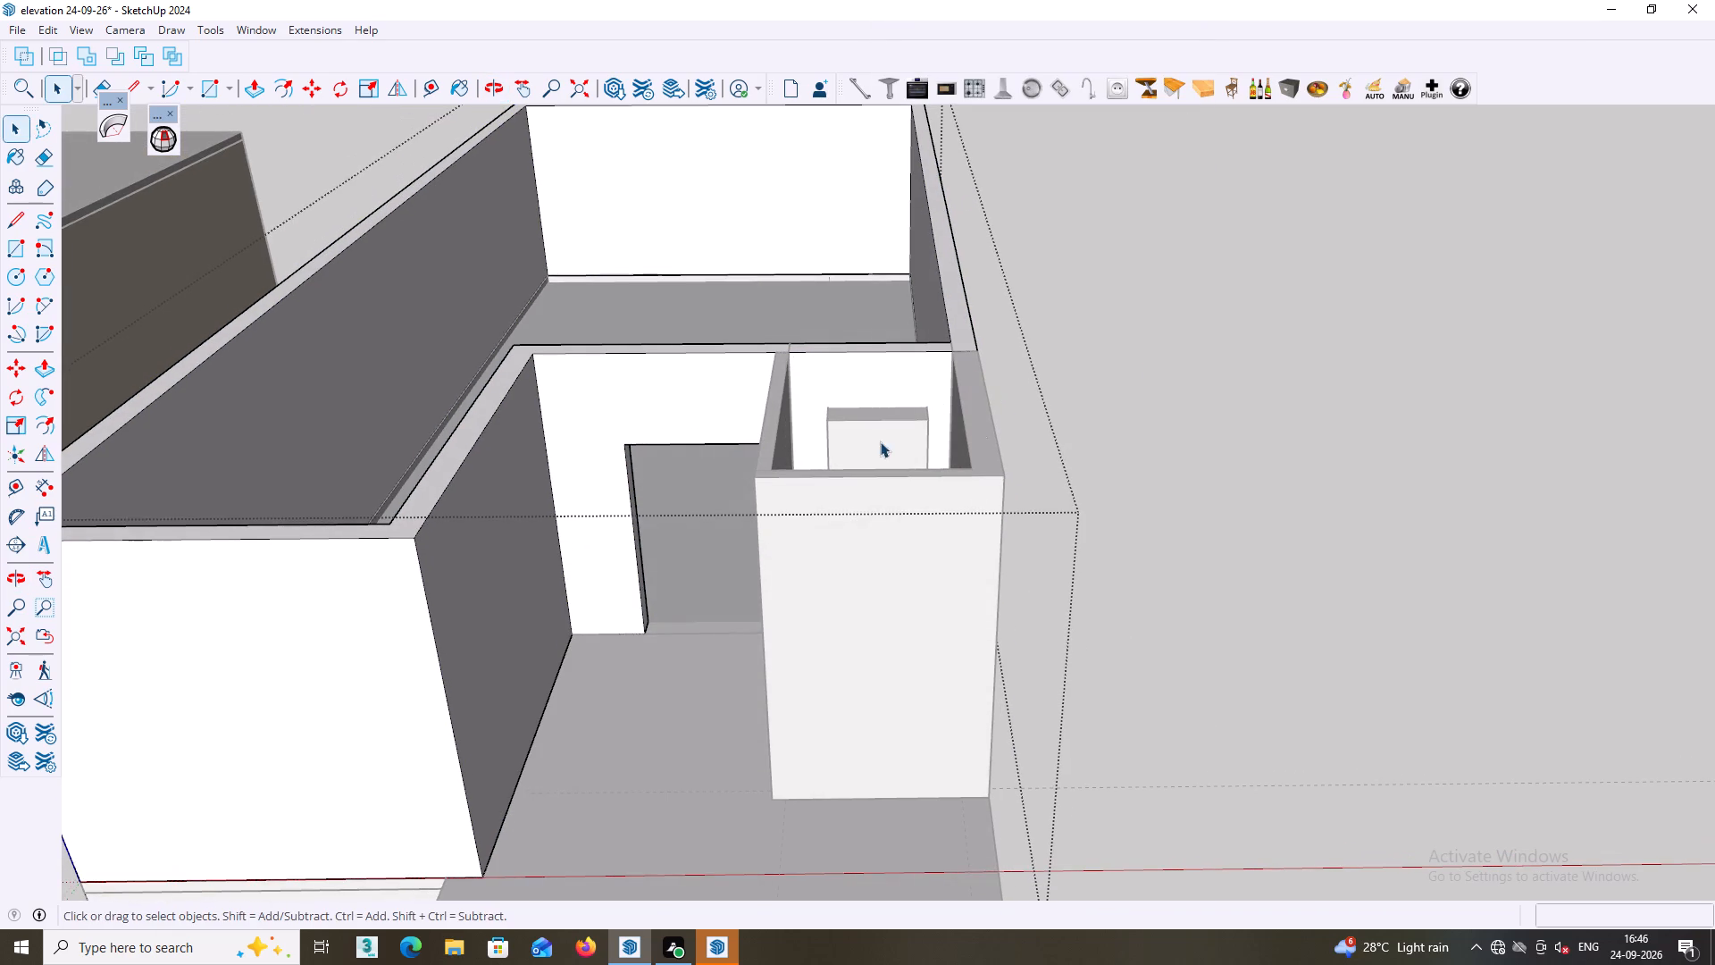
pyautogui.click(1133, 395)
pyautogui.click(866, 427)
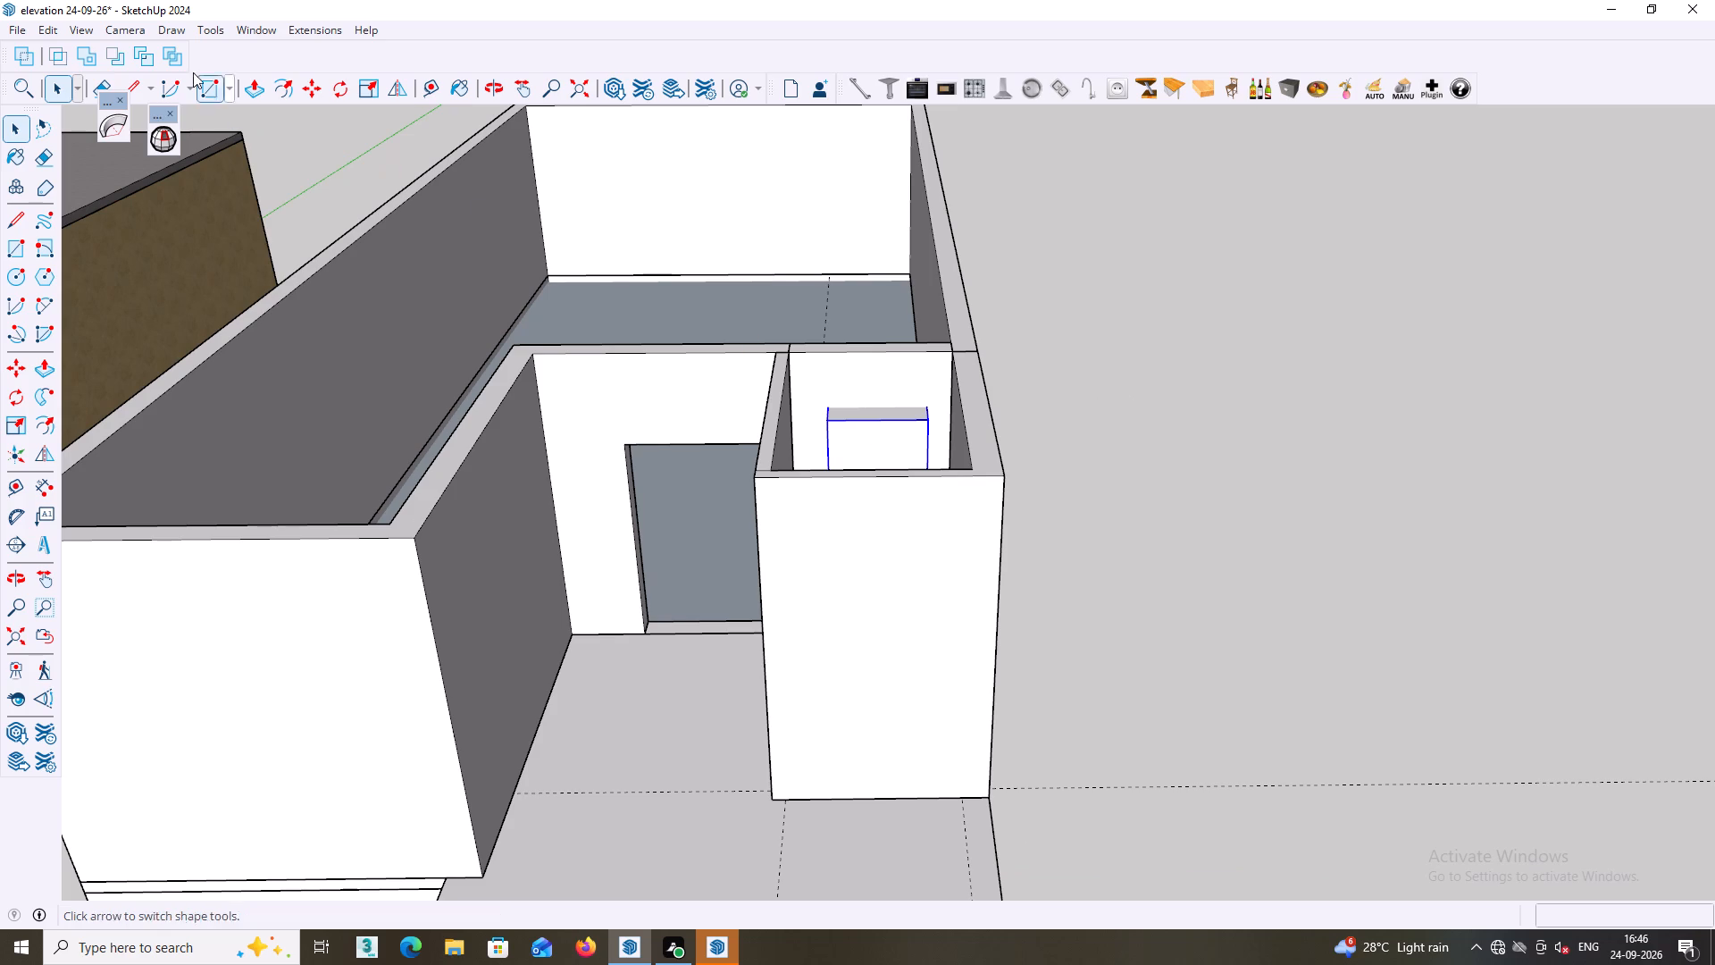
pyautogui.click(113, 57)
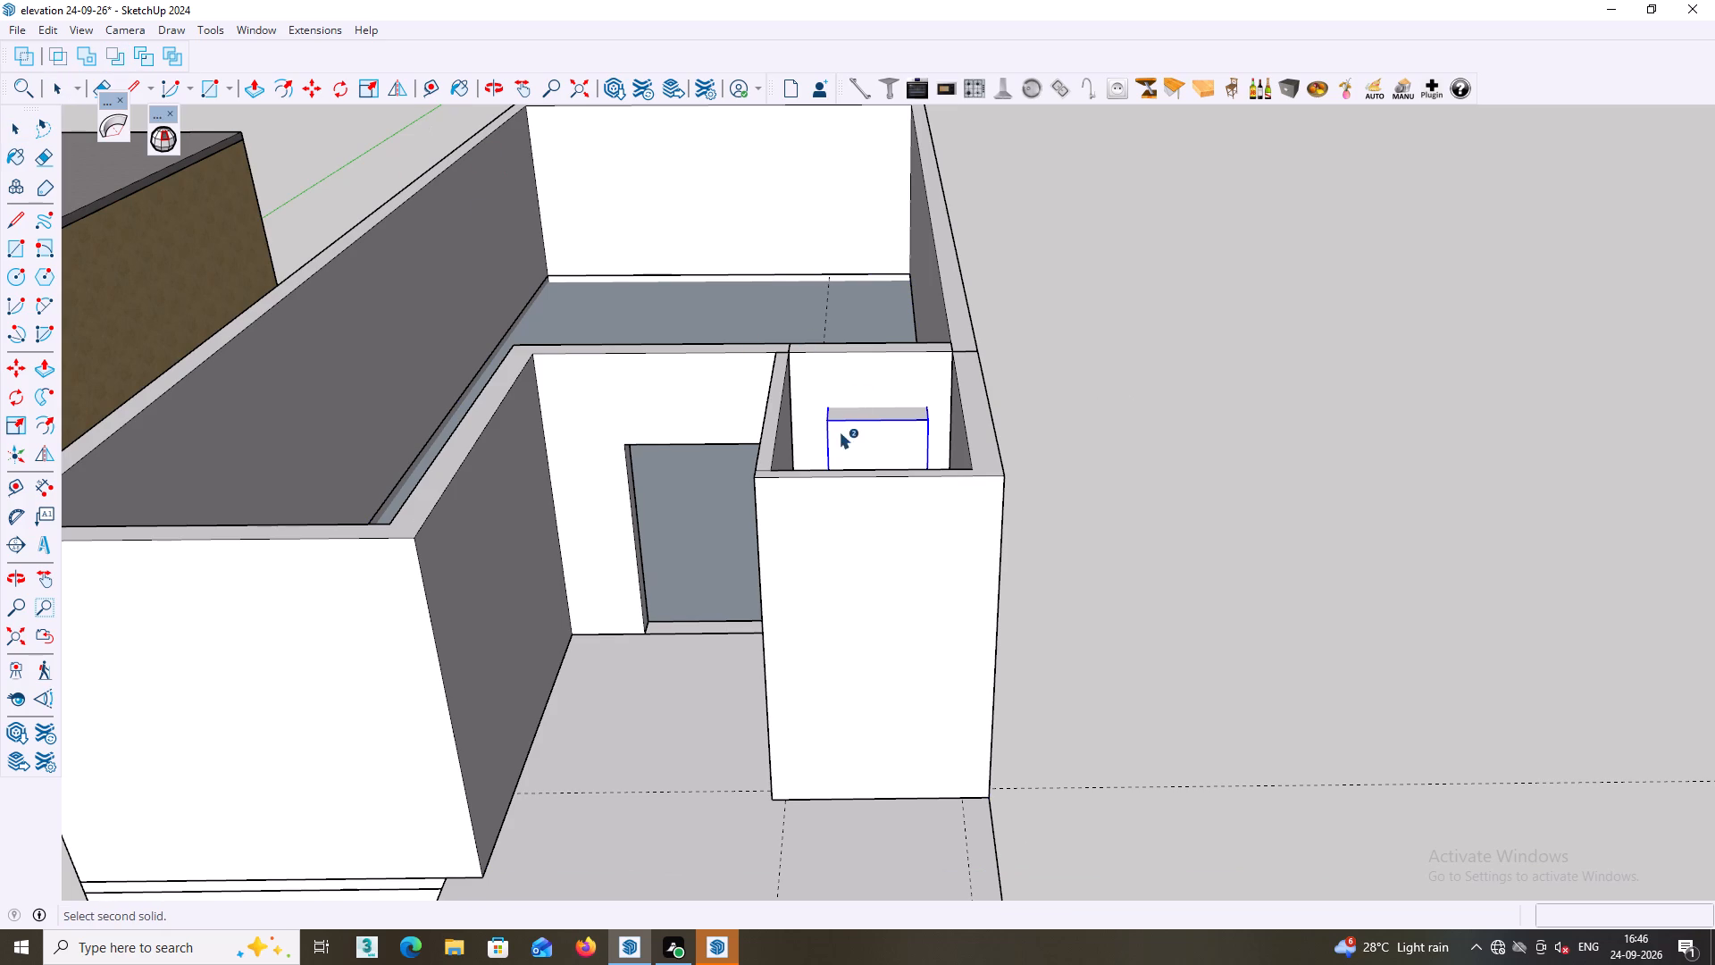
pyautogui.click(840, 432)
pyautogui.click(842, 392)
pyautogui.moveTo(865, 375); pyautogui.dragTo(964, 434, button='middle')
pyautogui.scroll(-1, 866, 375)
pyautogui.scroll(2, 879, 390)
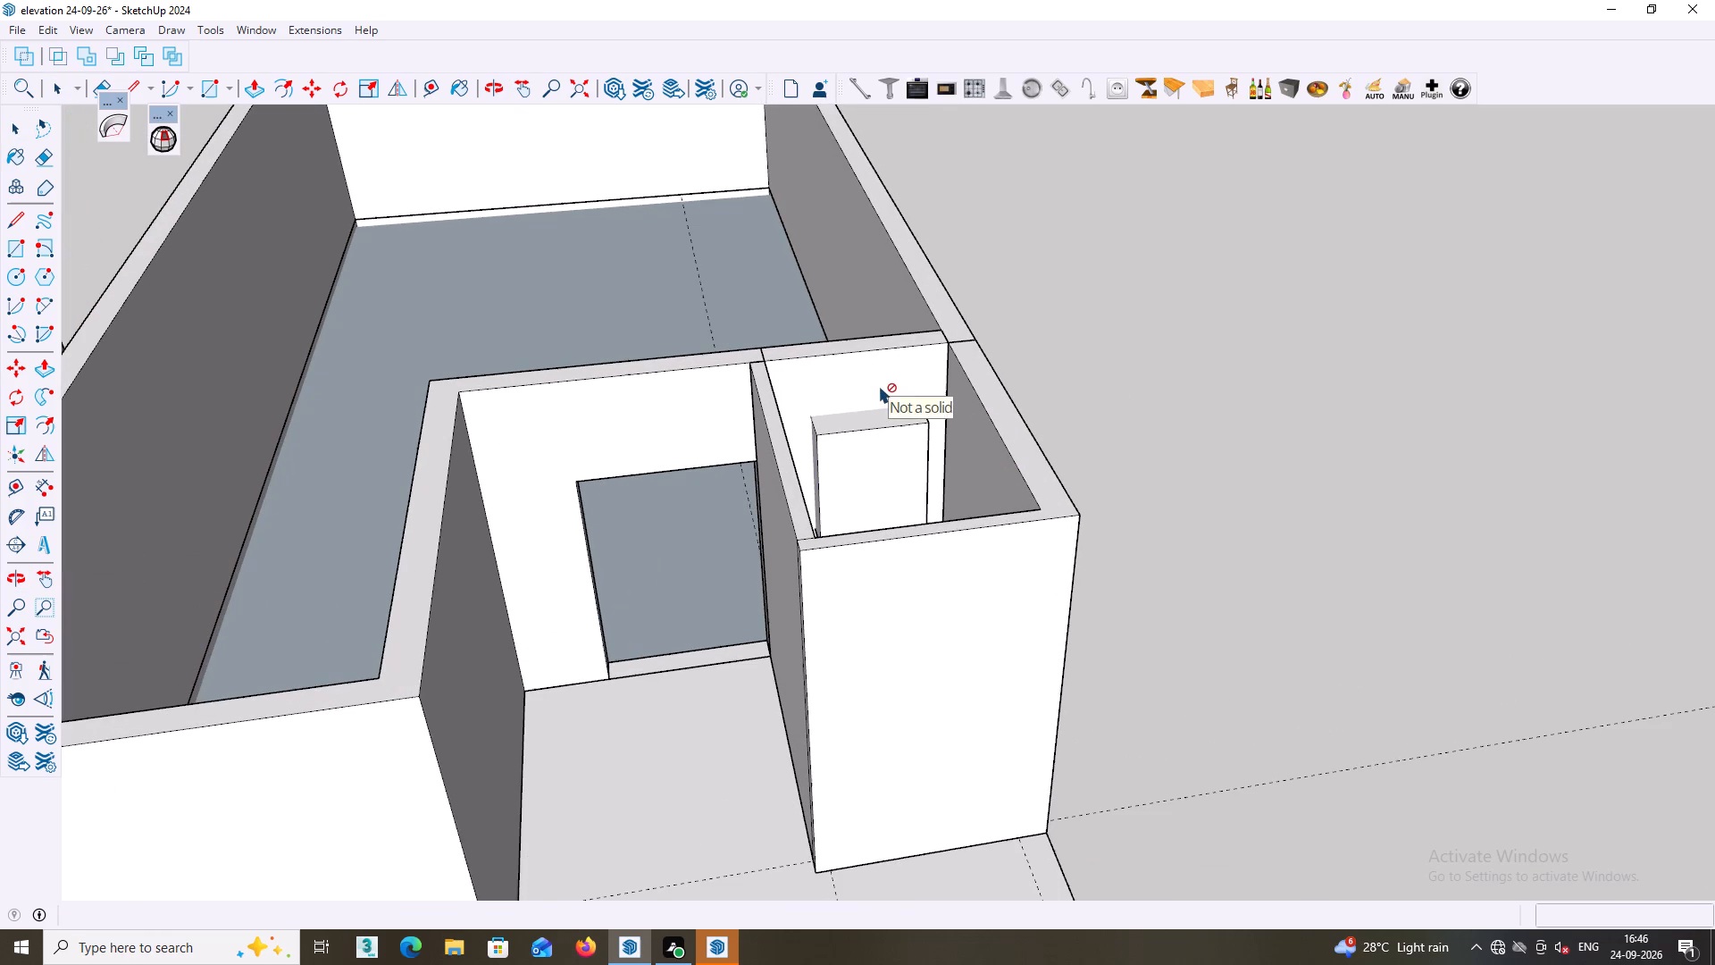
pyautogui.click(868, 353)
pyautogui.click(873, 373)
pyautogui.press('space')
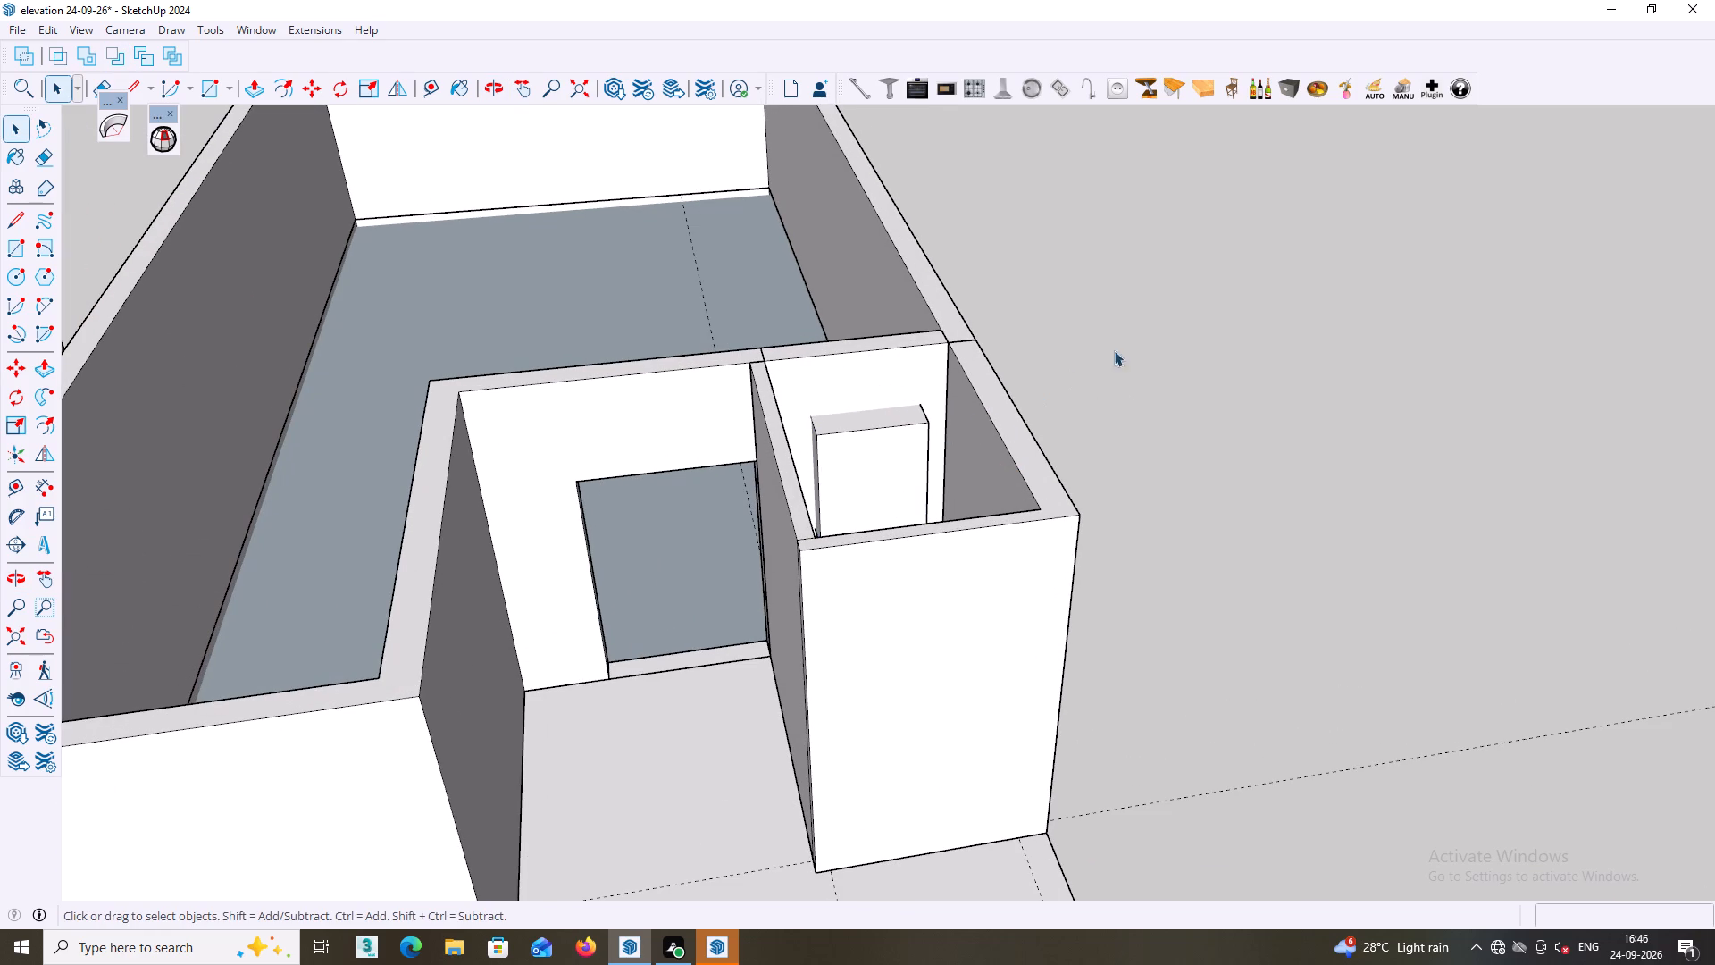
# Open the box group and make its upper front edge and the two adjoining faces a nested group.
pyautogui.click(1159, 339)
pyautogui.moveTo(1133, 340); pyautogui.dragTo(1017, 363, button='middle')
pyautogui.press('space')
pyautogui.moveTo(978, 409); pyautogui.dragTo(950, 449, button='middle')
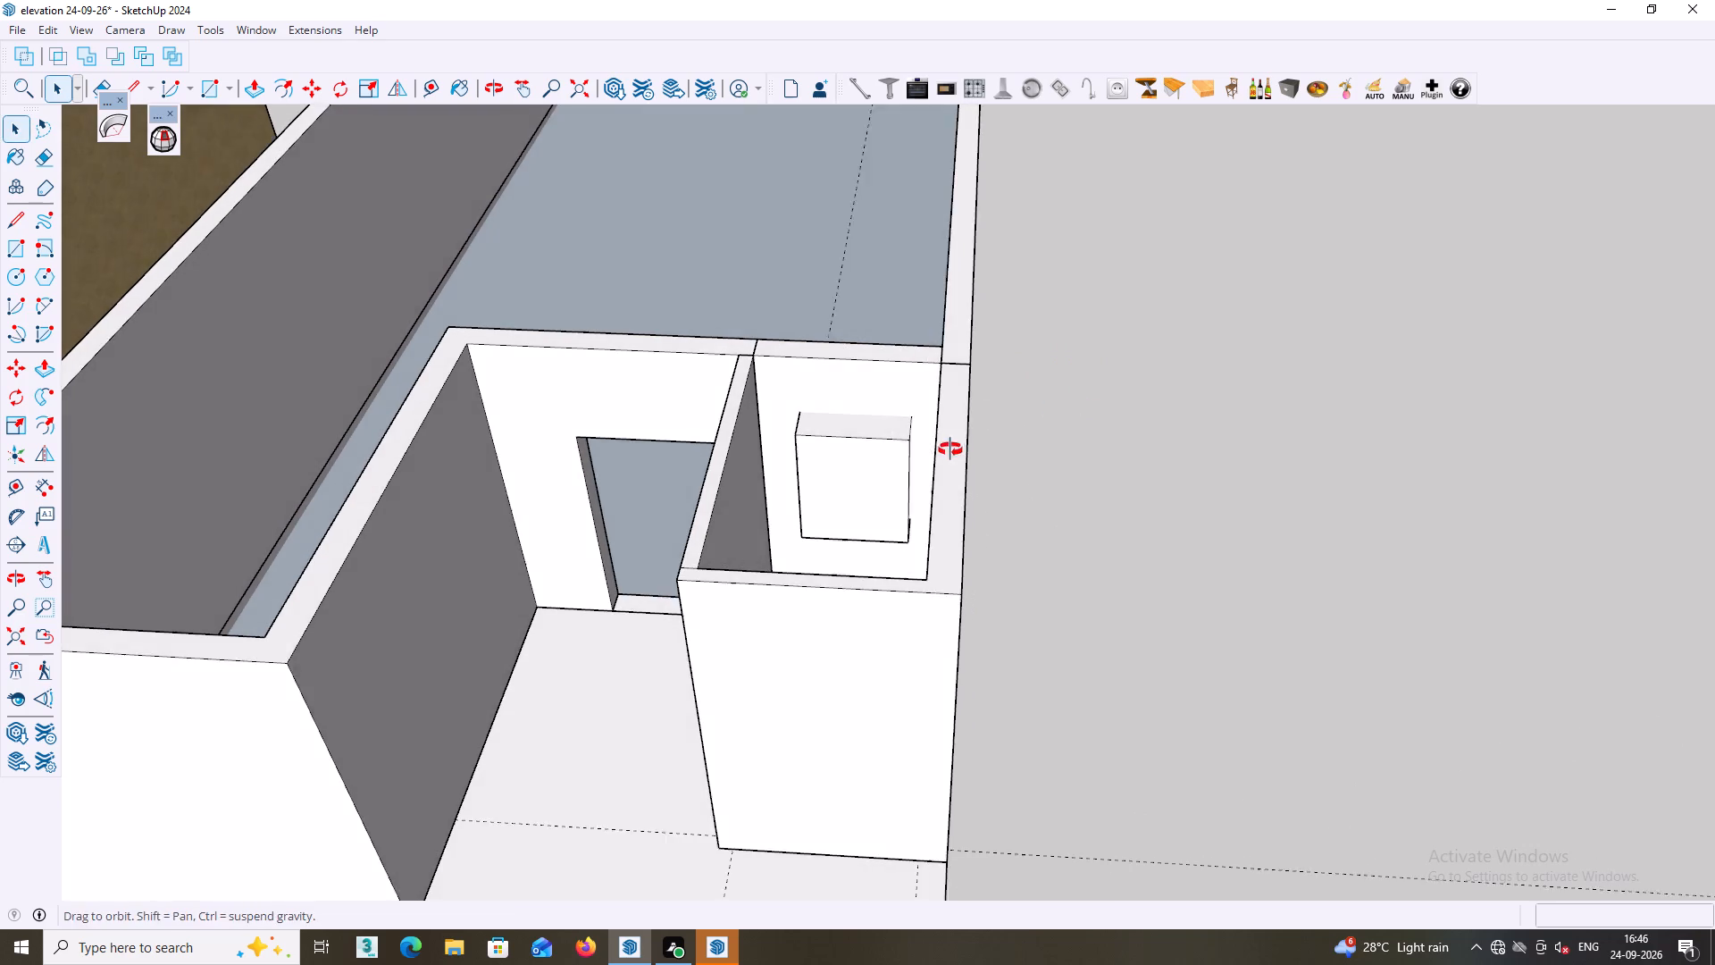
pyautogui.moveTo(950, 449); pyautogui.dragTo(942, 452, button='middle')
pyautogui.moveTo(877, 442); pyautogui.dragTo(866, 546, button='middle')
pyautogui.scroll(3, 880, 468)
pyautogui.doubleClick(882, 462)
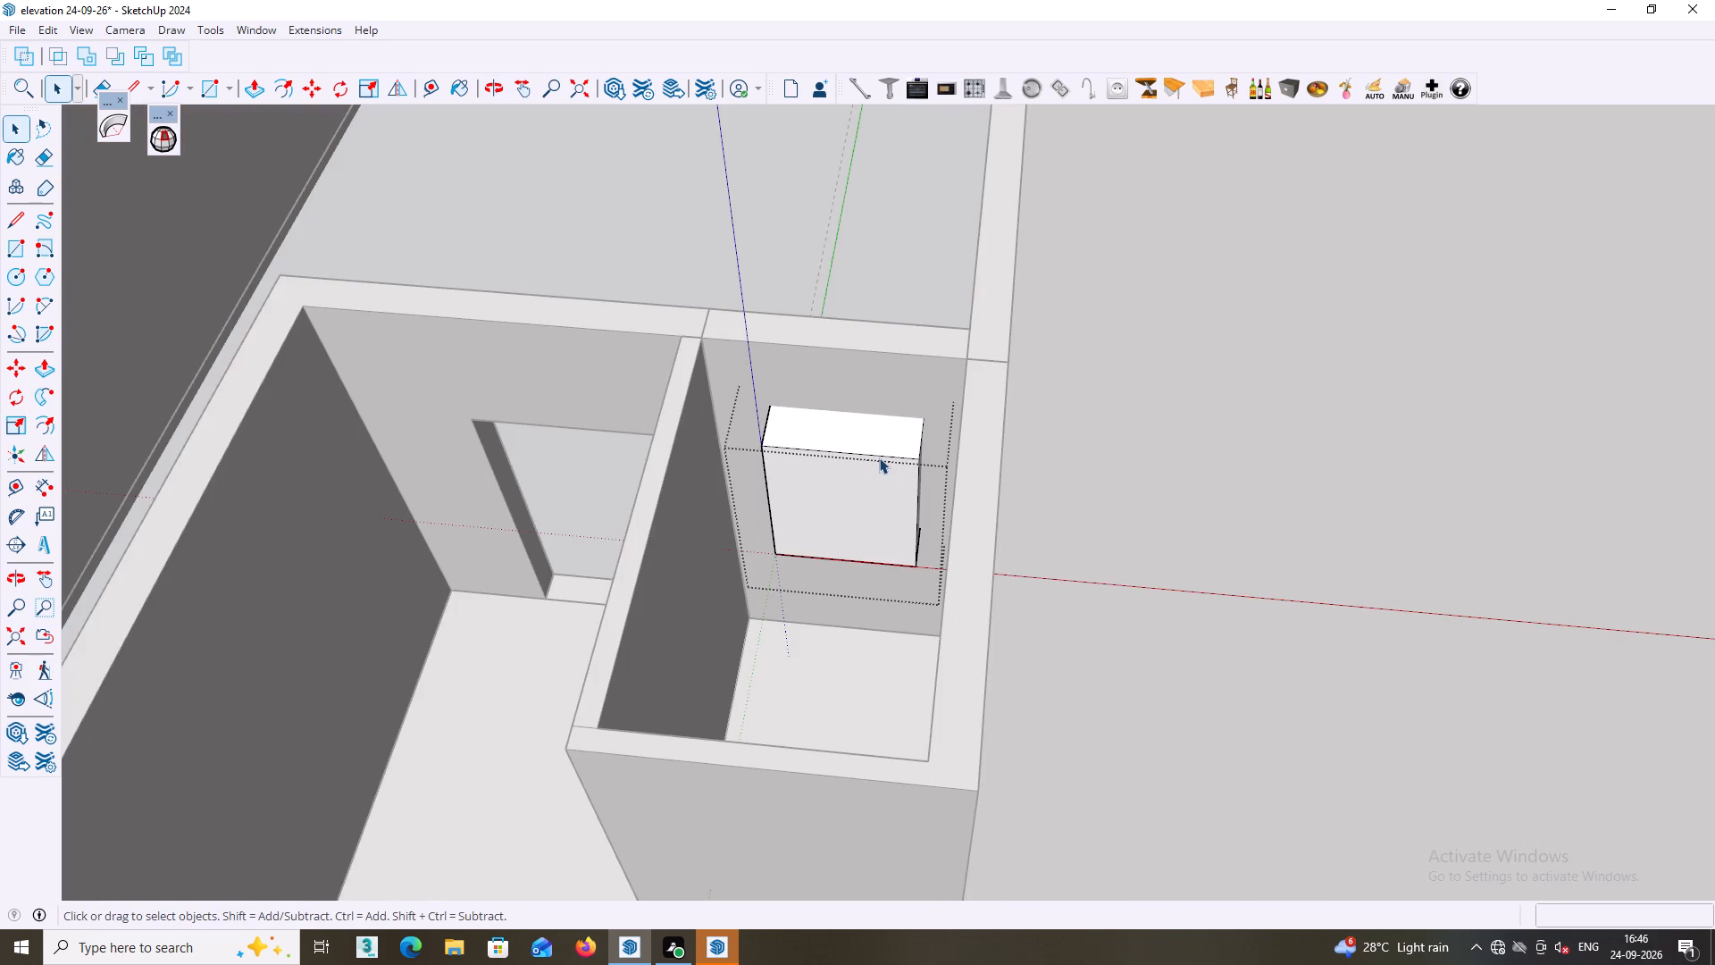
pyautogui.doubleClick(879, 456)
pyautogui.rightClick(879, 456)
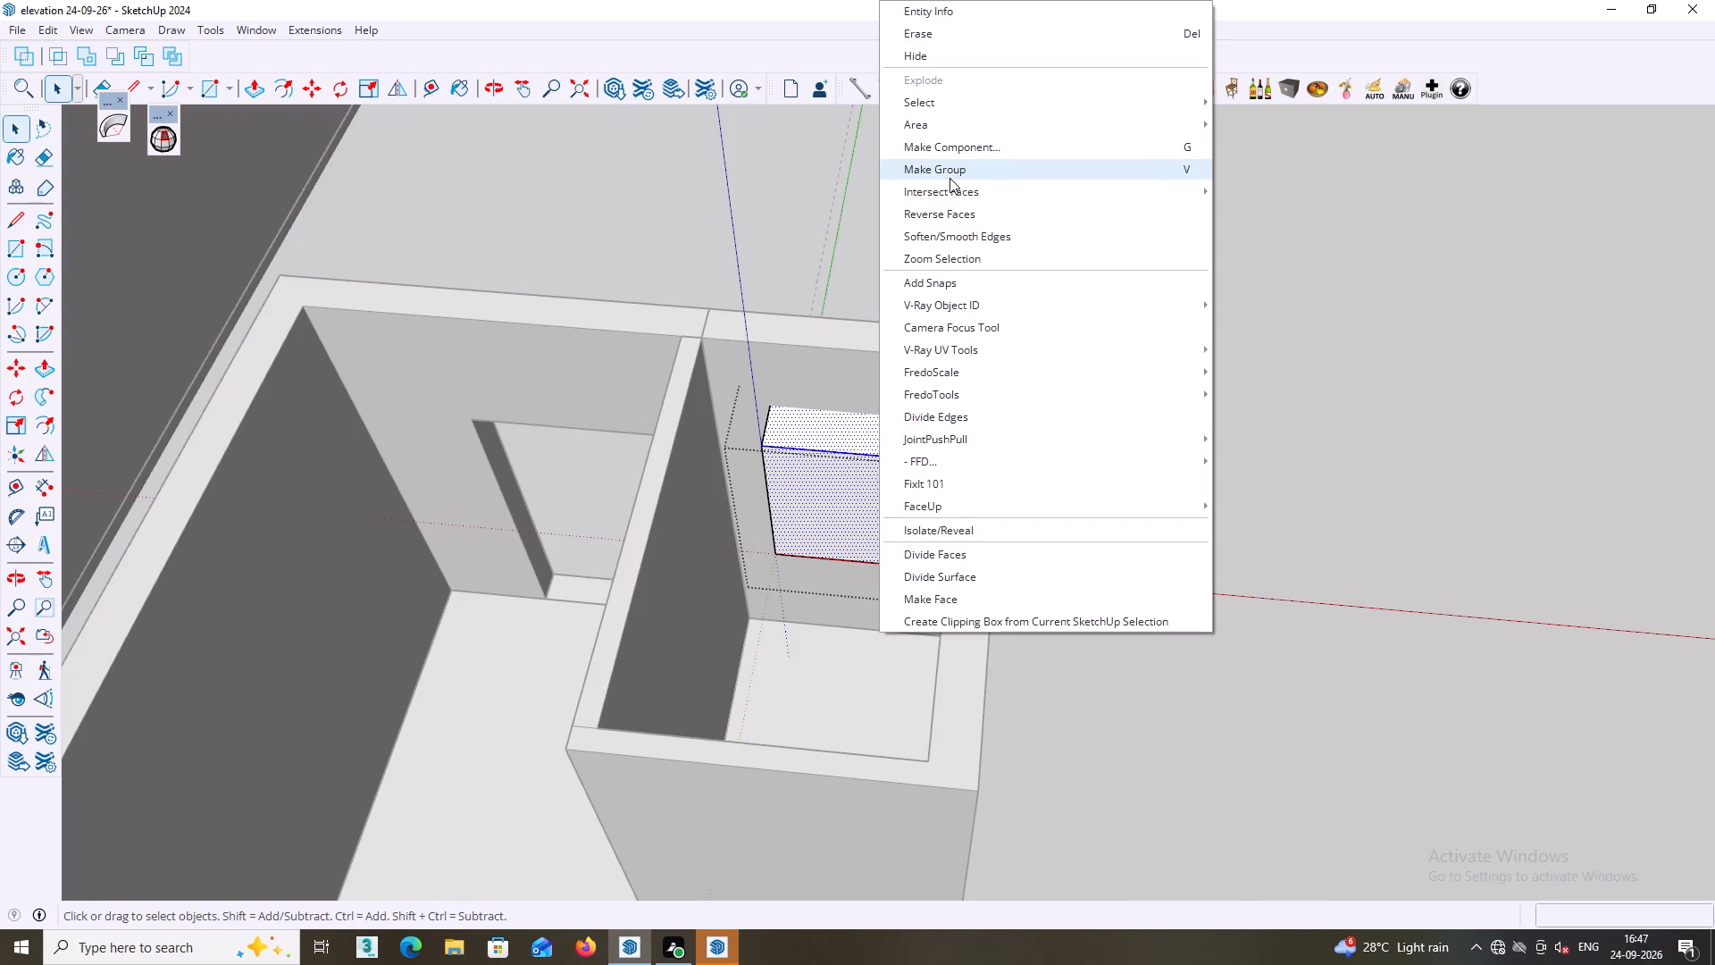
pyautogui.click(950, 176)
pyautogui.click(1170, 426)
# Open the upper-storey wall group and inspect the options available for its nested wall group.
pyautogui.moveTo(1169, 408); pyautogui.dragTo(1221, 365, button='middle')
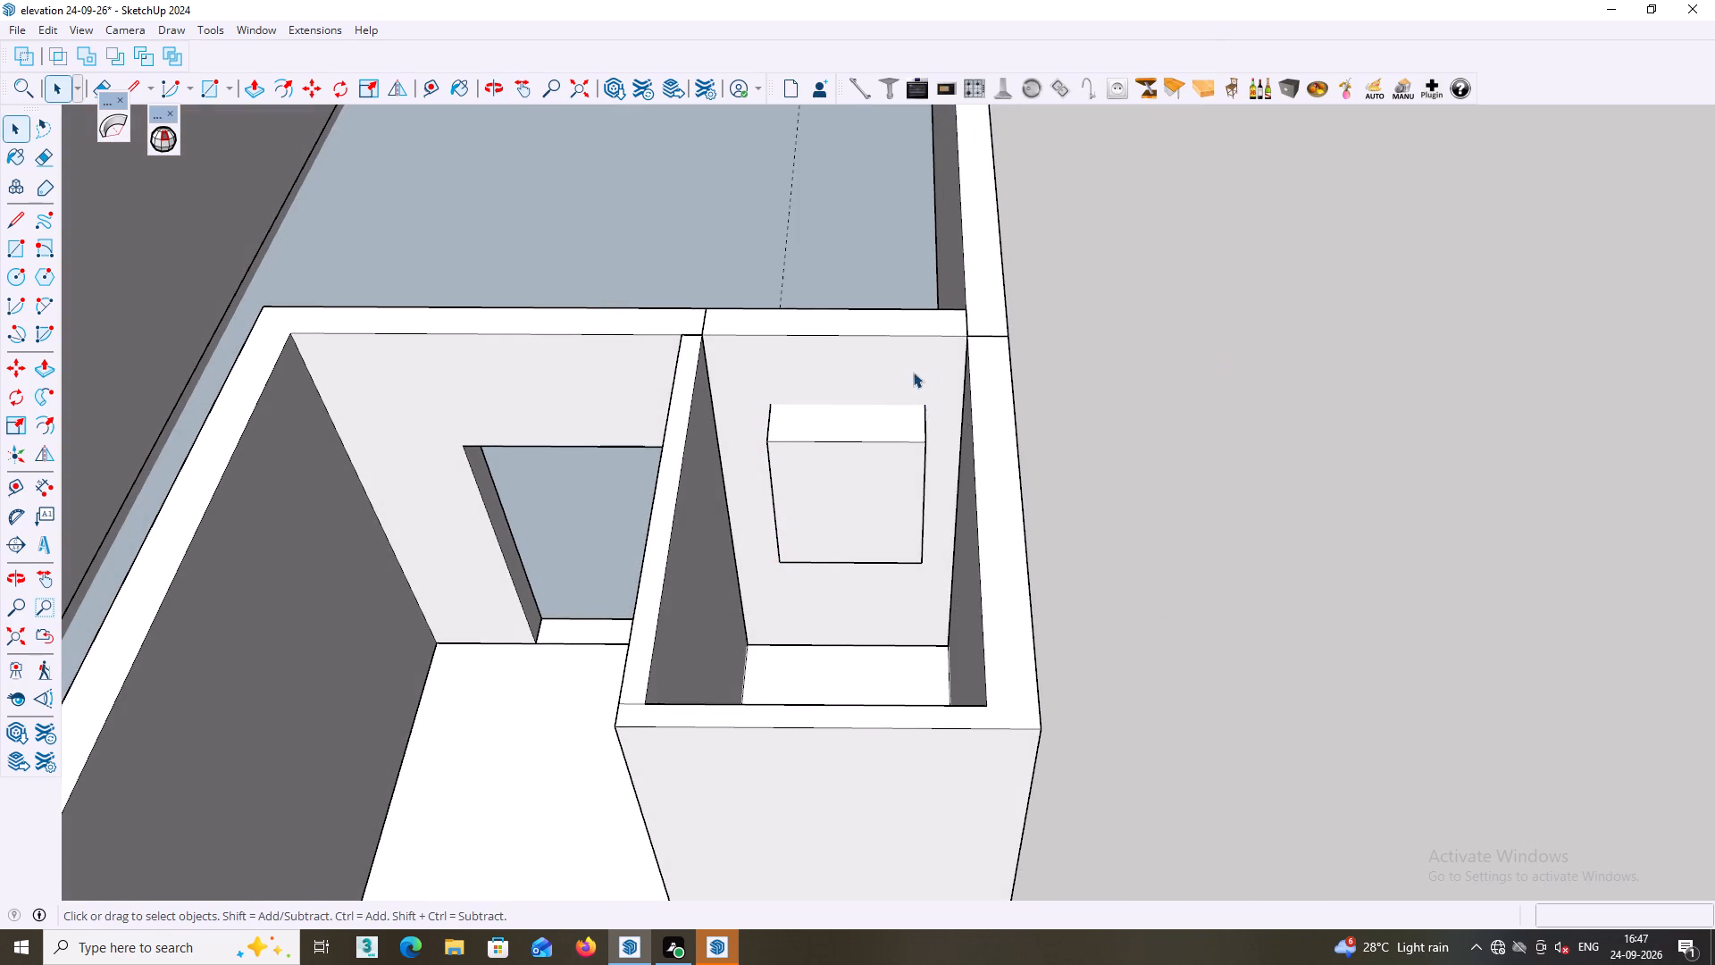
pyautogui.doubleClick(903, 357)
pyautogui.click(903, 357)
pyautogui.rightClick(903, 357)
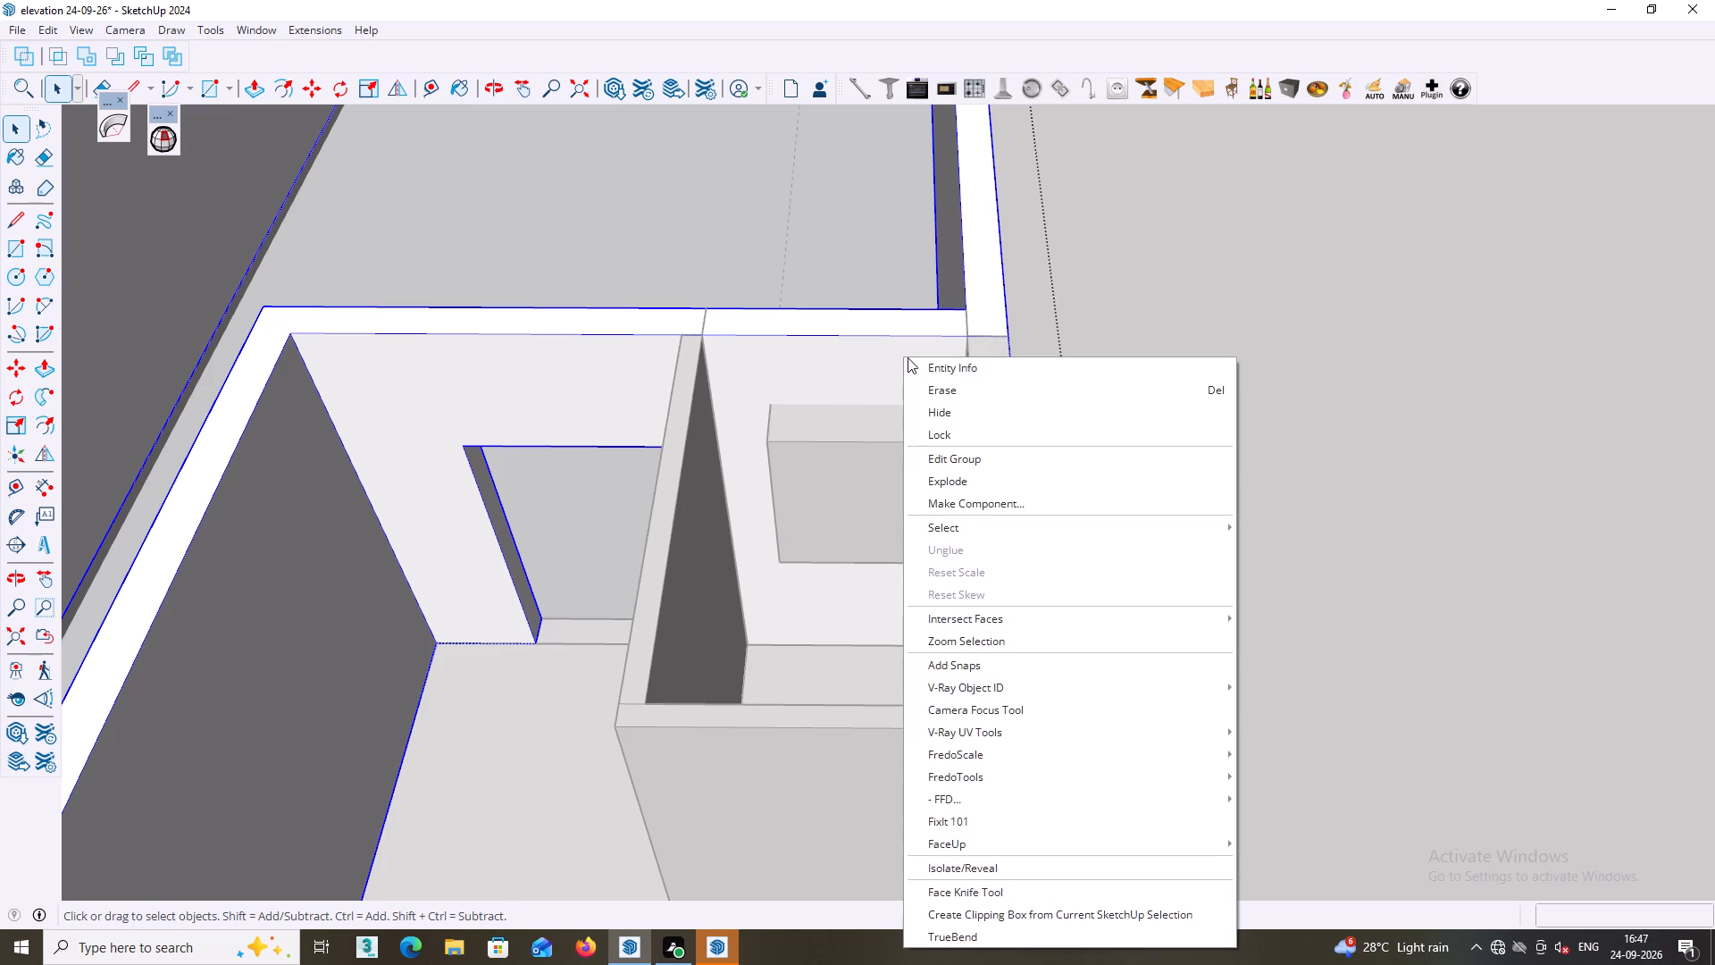
pyautogui.click(1062, 295)
pyautogui.moveTo(953, 364); pyautogui.dragTo(939, 339, button='middle')
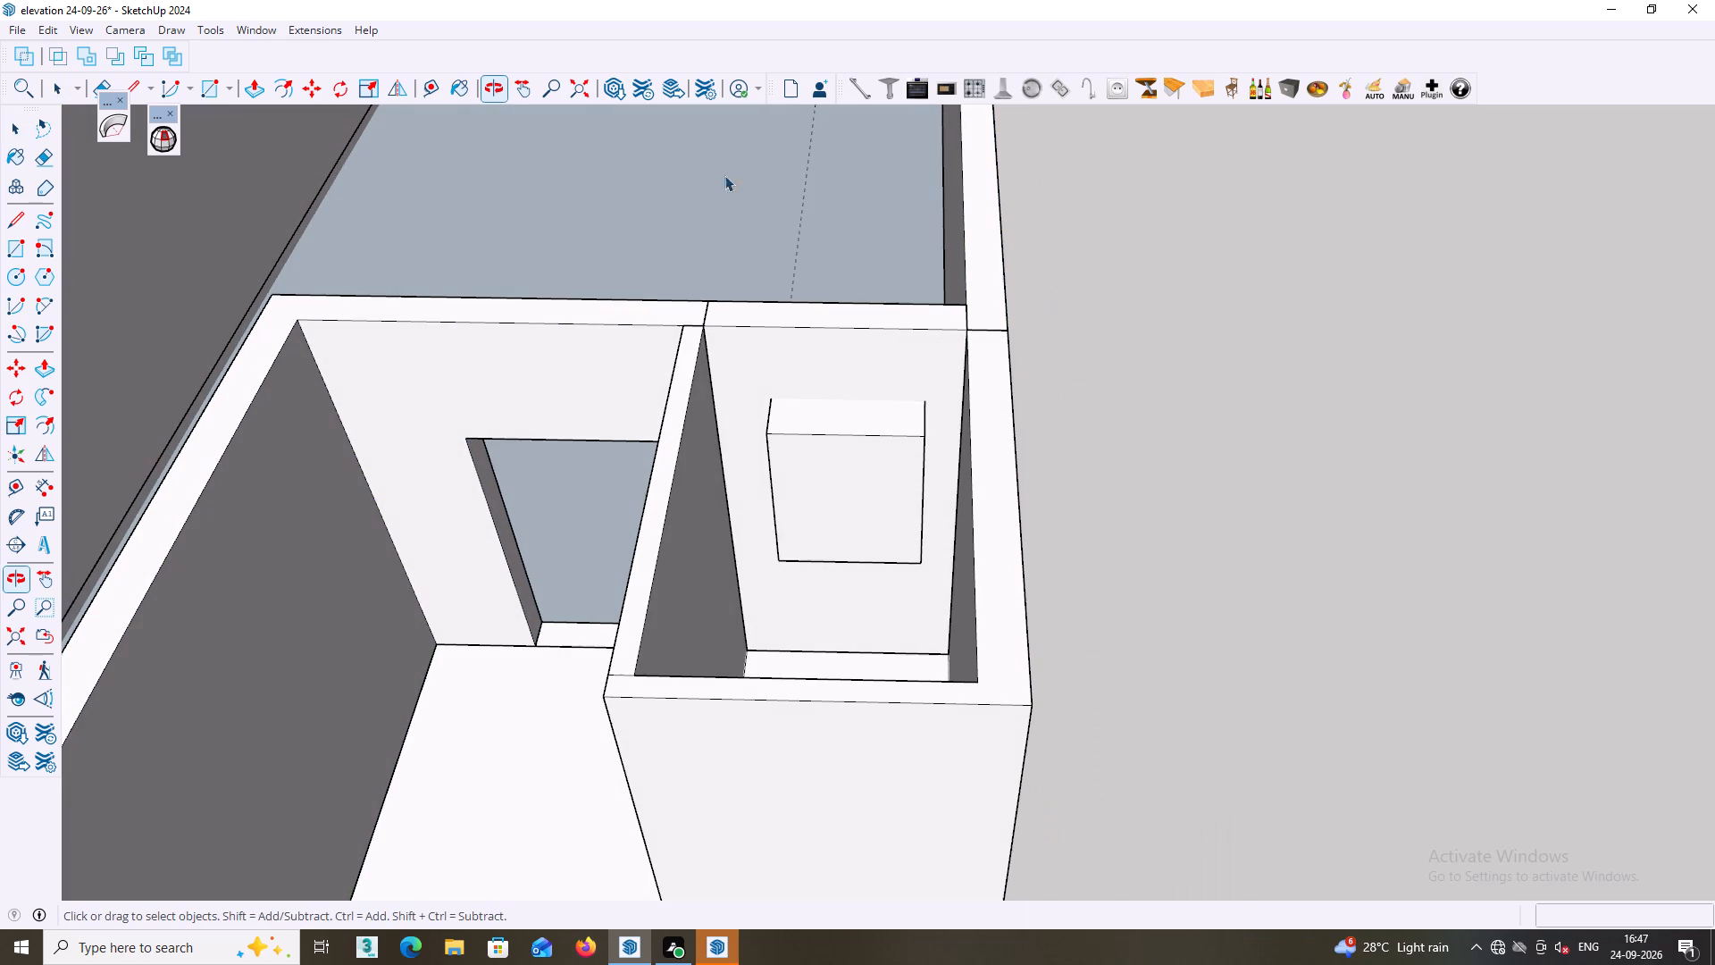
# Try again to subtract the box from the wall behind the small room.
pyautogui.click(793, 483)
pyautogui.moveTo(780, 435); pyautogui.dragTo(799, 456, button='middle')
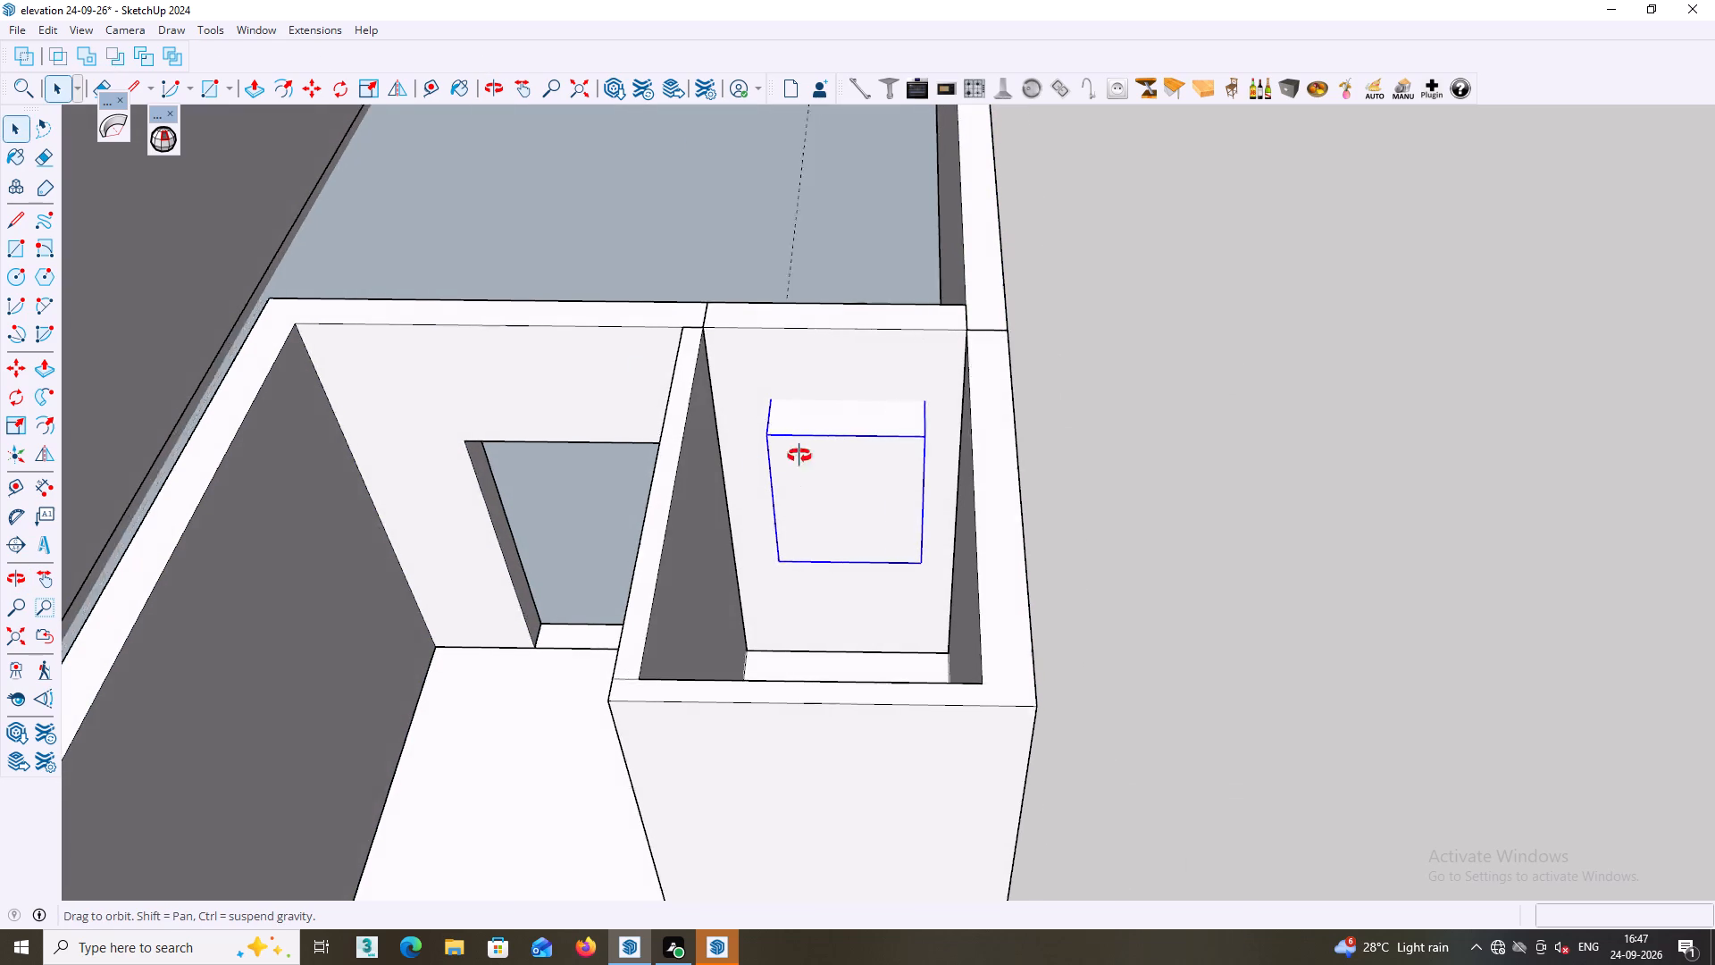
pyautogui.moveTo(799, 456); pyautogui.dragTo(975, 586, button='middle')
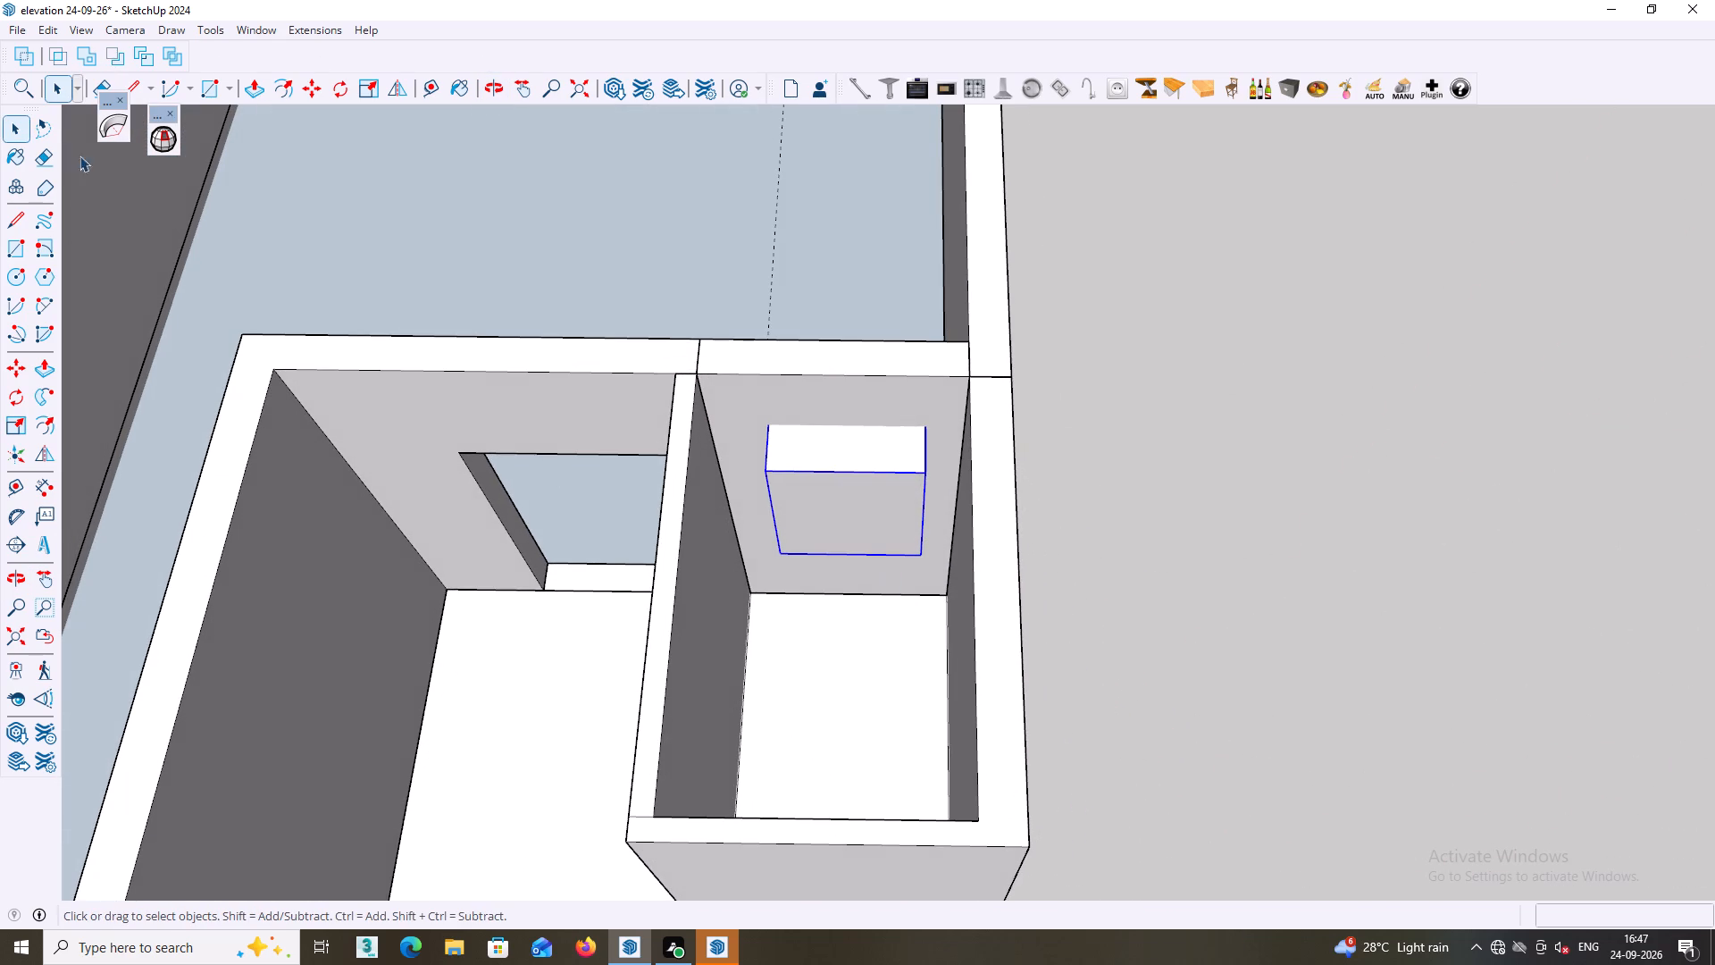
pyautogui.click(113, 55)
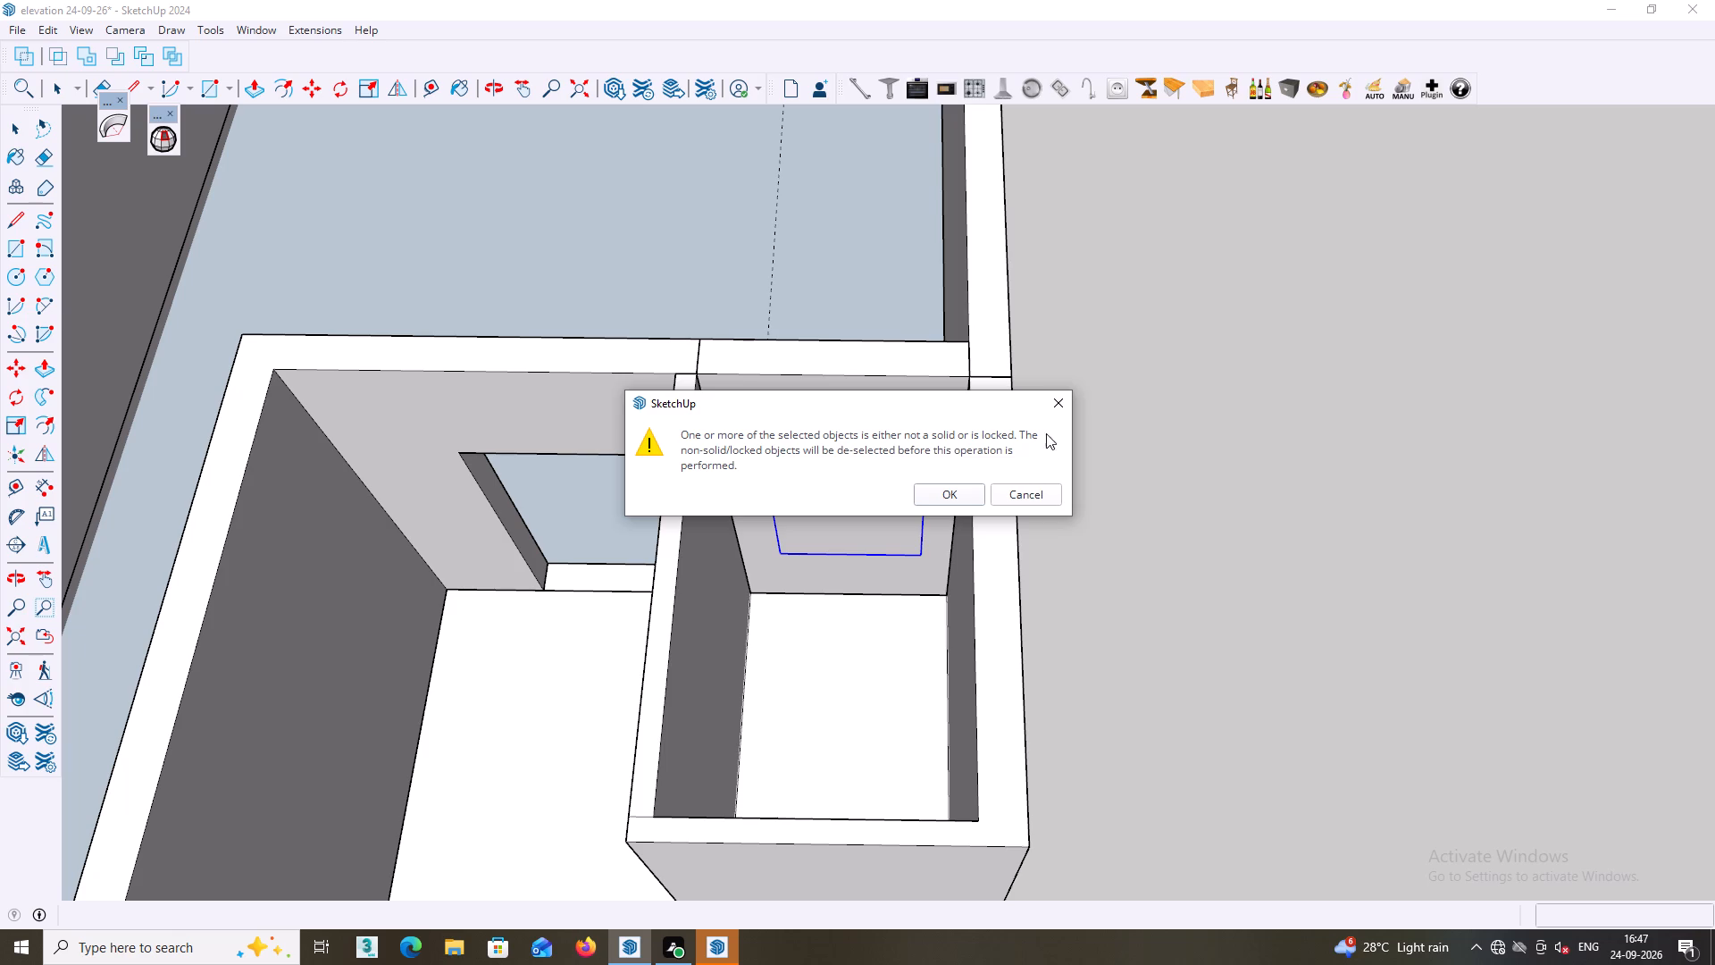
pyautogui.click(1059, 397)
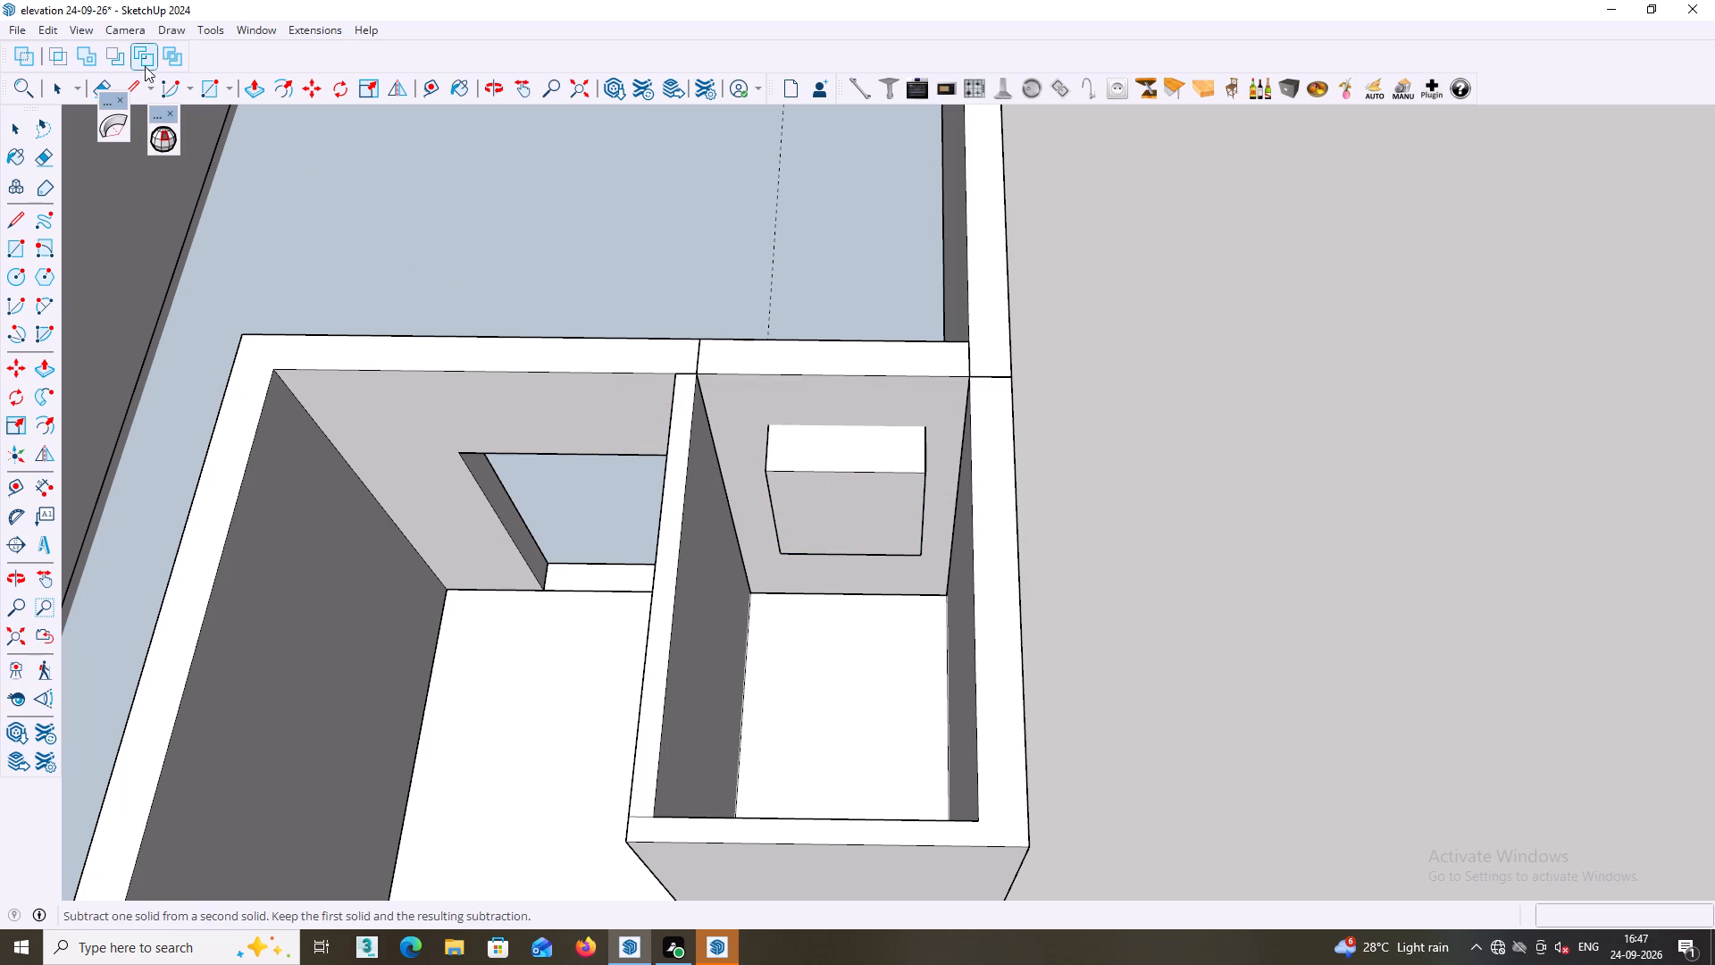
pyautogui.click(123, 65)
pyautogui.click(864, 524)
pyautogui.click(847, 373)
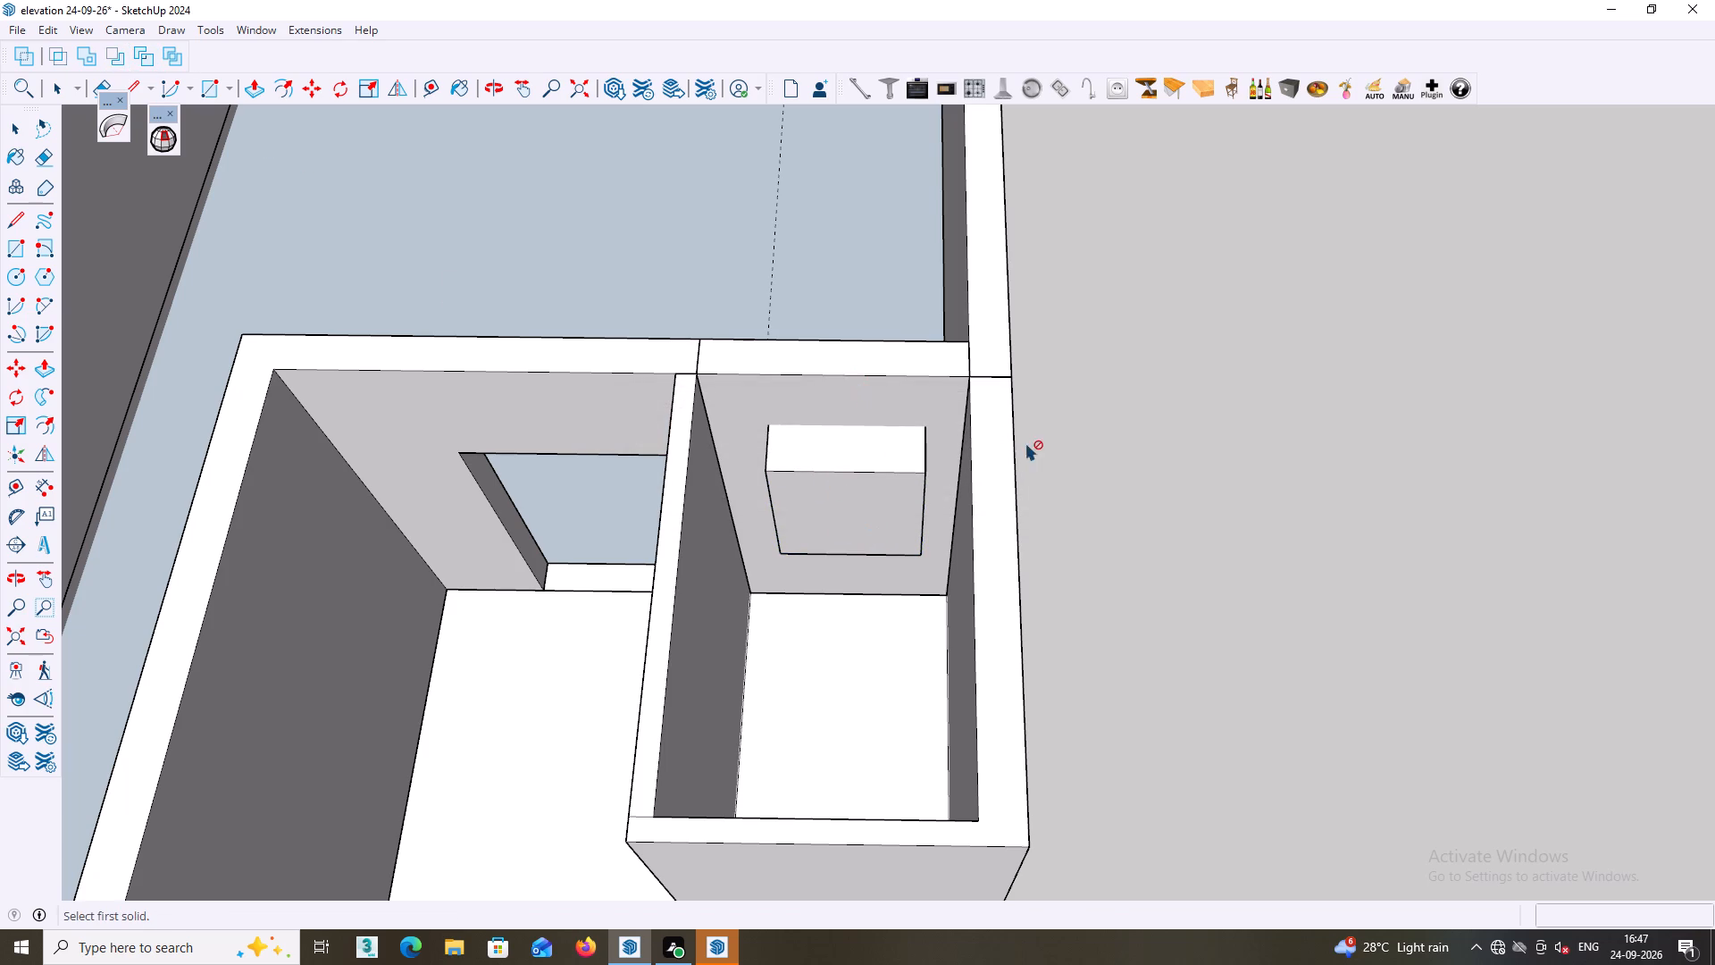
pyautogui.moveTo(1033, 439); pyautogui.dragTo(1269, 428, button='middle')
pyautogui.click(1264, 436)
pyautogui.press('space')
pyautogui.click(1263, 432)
# Inspect the options available for the nested wall group and for the box group in the small room.
pyautogui.moveTo(1014, 430); pyautogui.dragTo(1013, 430, button='middle')
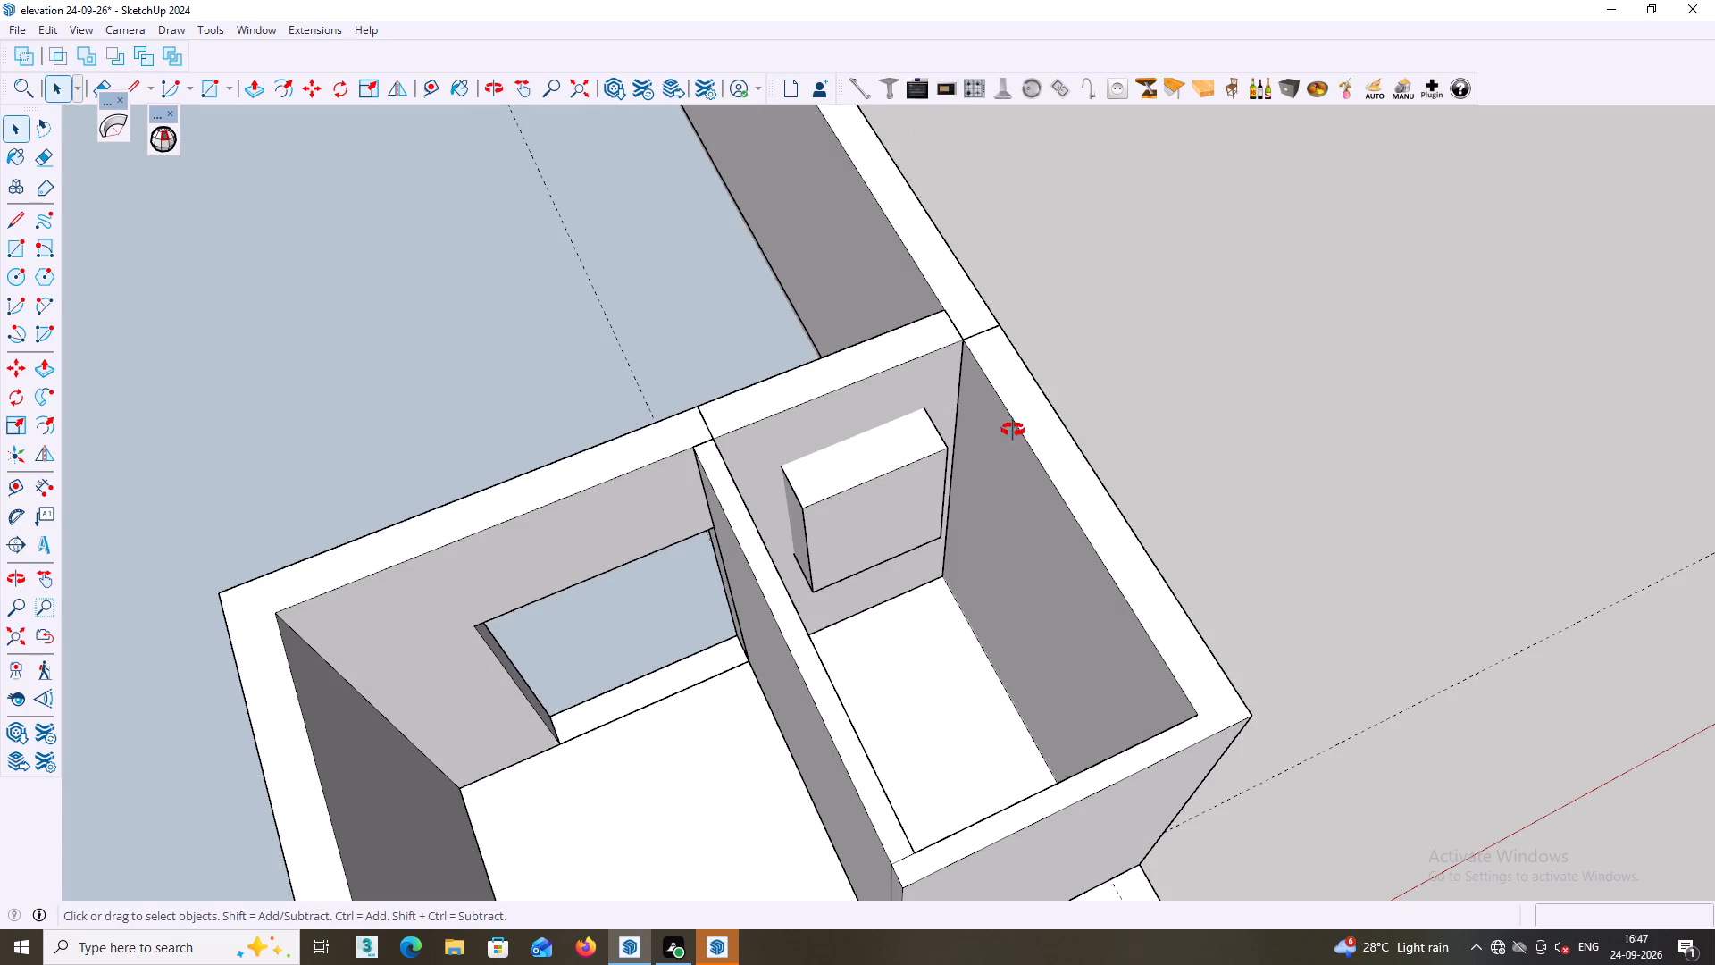
pyautogui.moveTo(1013, 430); pyautogui.dragTo(1071, 378, button='middle')
pyautogui.scroll(2, 731, 460)
pyautogui.tripleClick(834, 419)
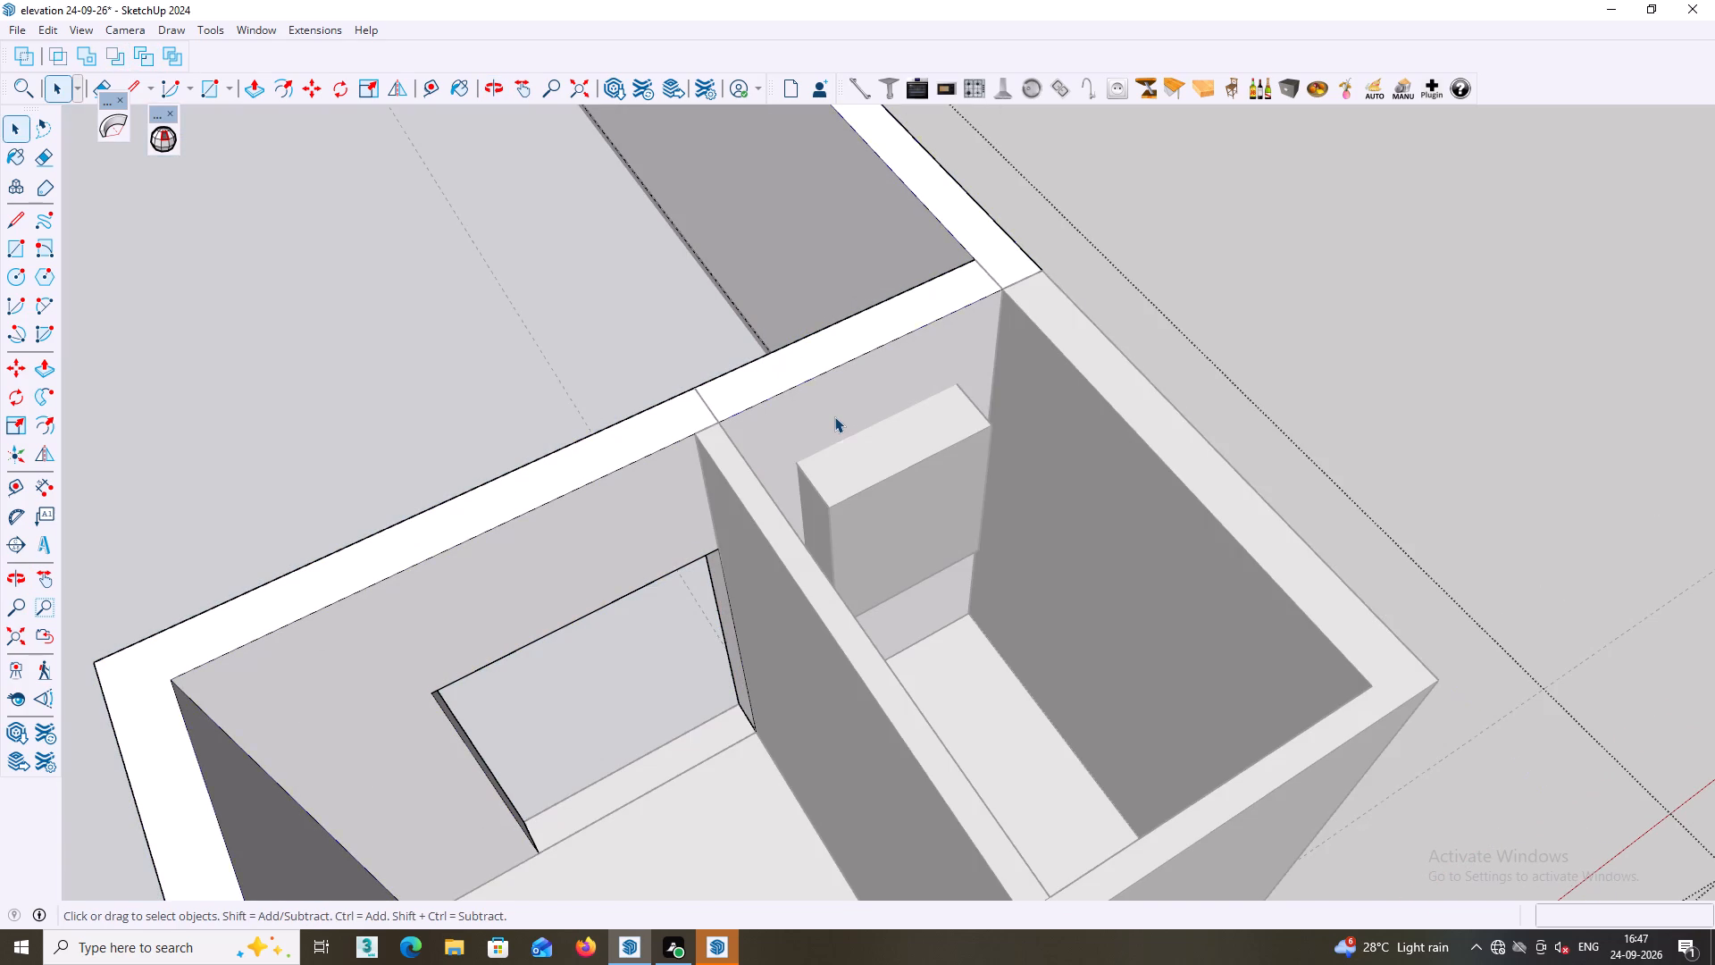
pyautogui.doubleClick(834, 416)
pyautogui.click(834, 414)
pyautogui.click(1451, 280)
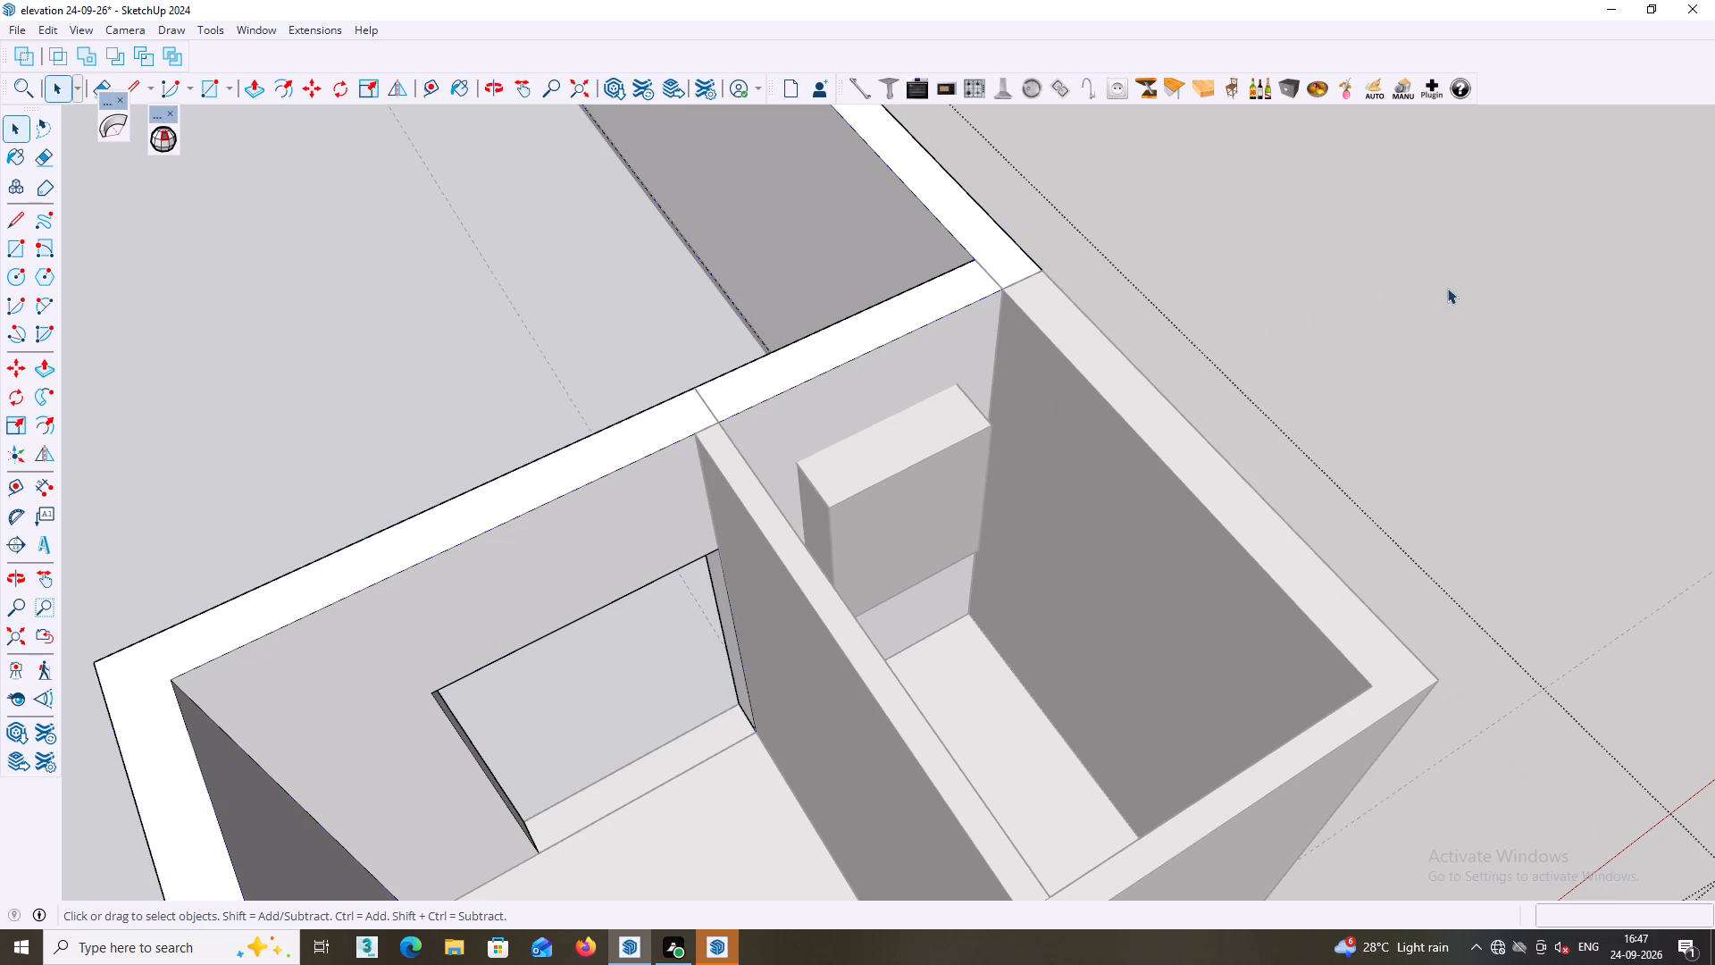
pyautogui.click(795, 387)
pyautogui.rightClick(826, 386)
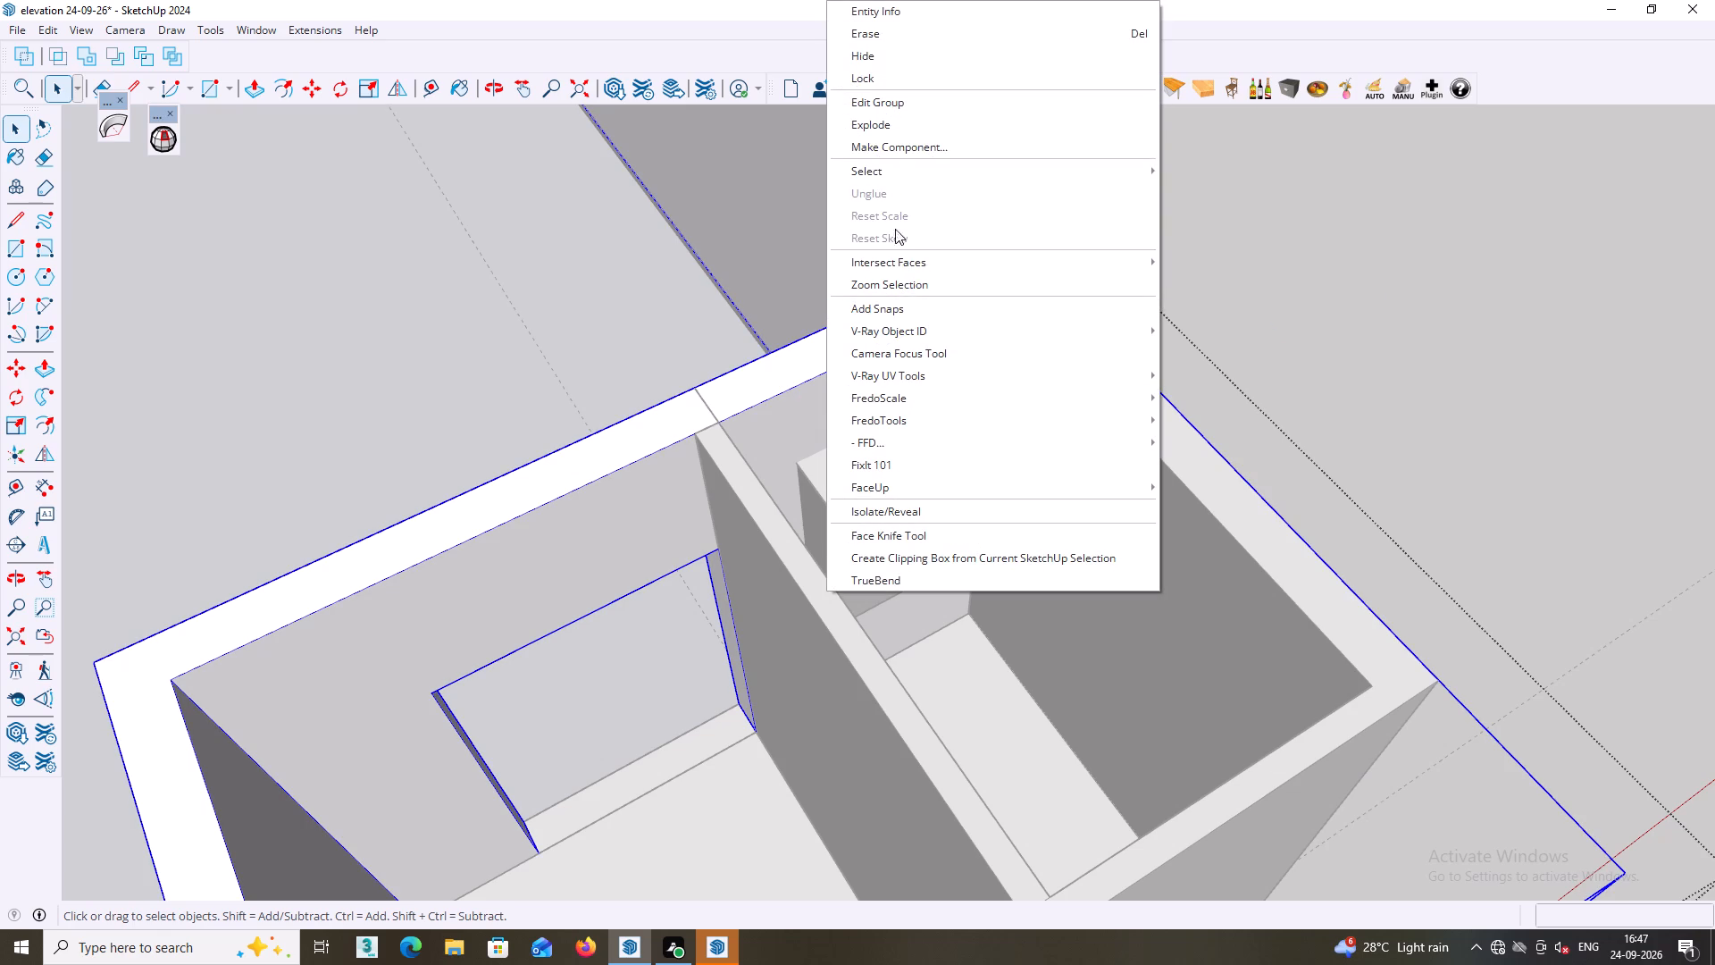
pyautogui.click(1374, 275)
pyautogui.click(886, 544)
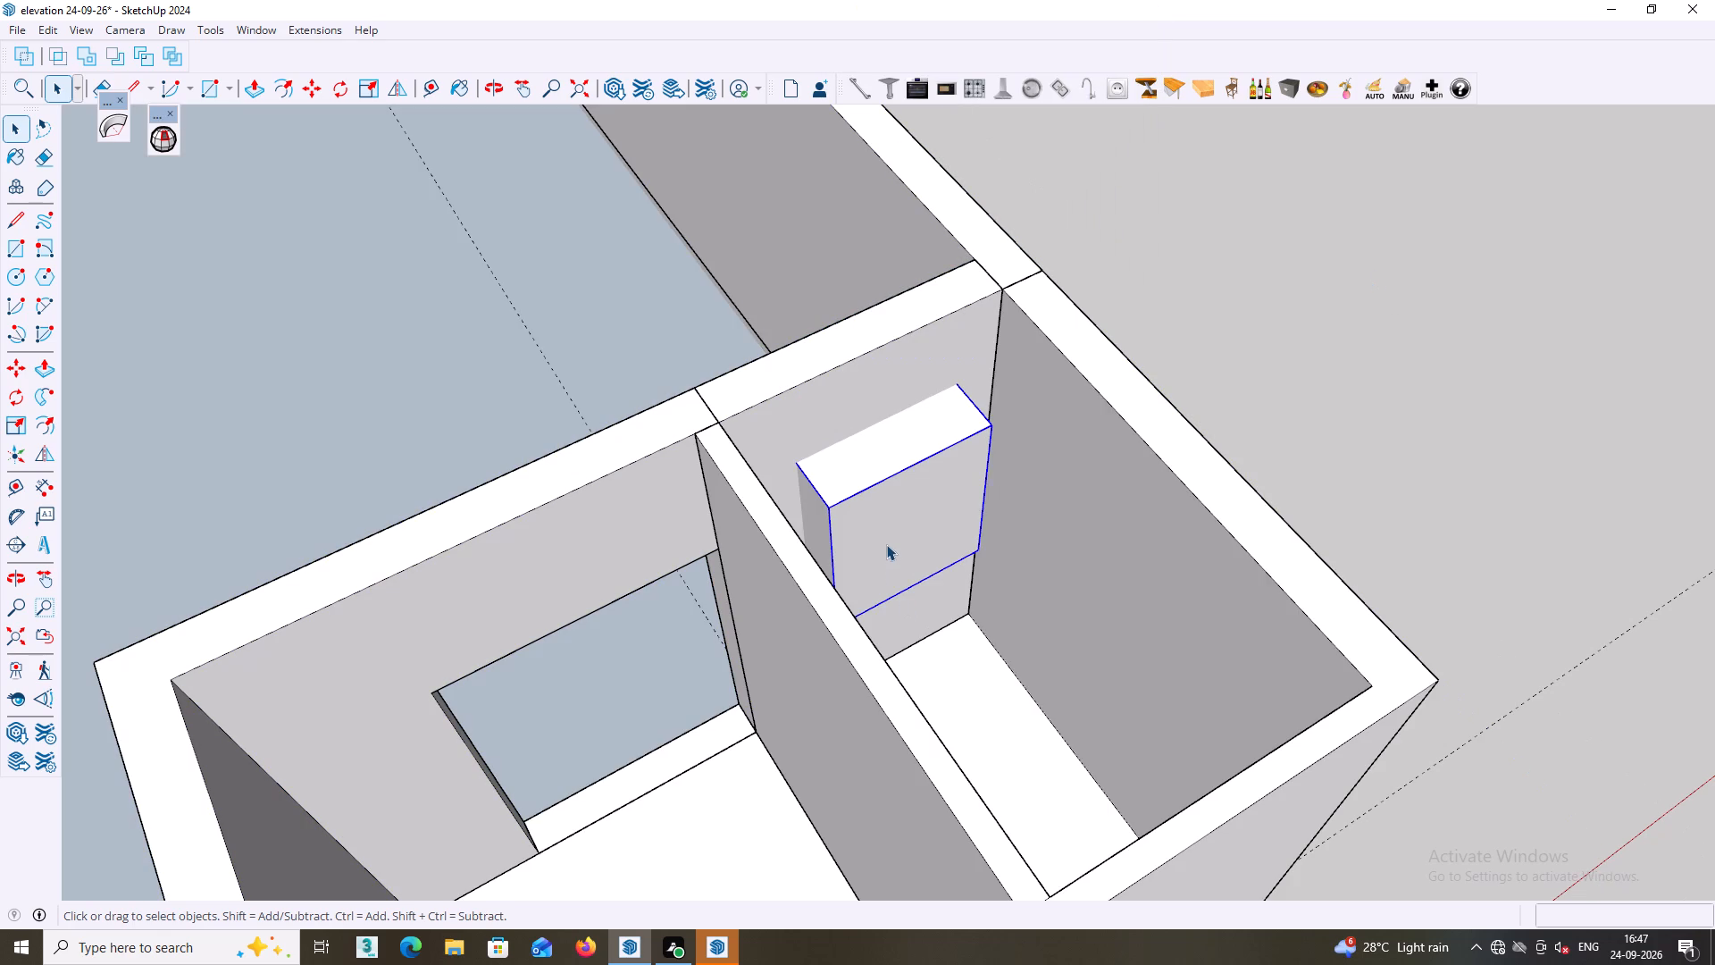
pyautogui.moveTo(892, 522); pyautogui.dragTo(810, 563, button='middle')
pyautogui.rightClick(876, 533)
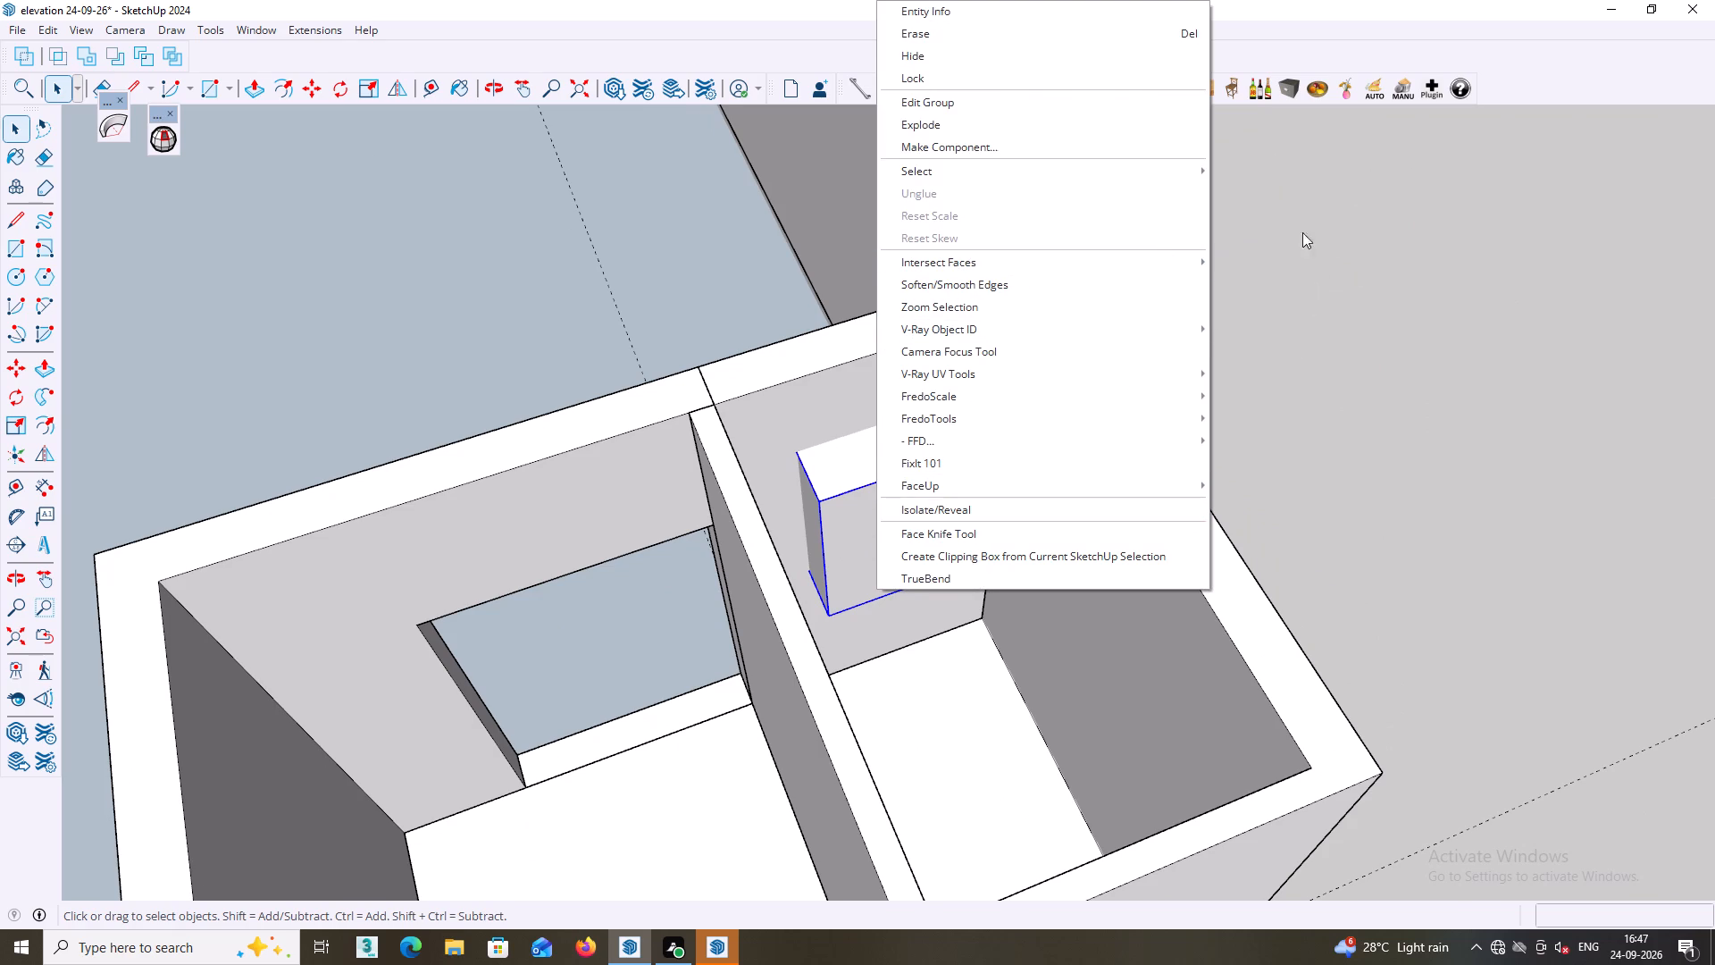
pyautogui.click(1345, 232)
# Examine the second house's upper storey and small canopy room from the front and from above.
pyautogui.scroll(-9, 934, 357)
pyautogui.moveTo(929, 382); pyautogui.dragTo(925, 392, button='middle')
pyautogui.moveTo(923, 394); pyautogui.dragTo(912, 400, button='middle')
pyautogui.moveTo(910, 407); pyautogui.dragTo(898, 388, button='middle')
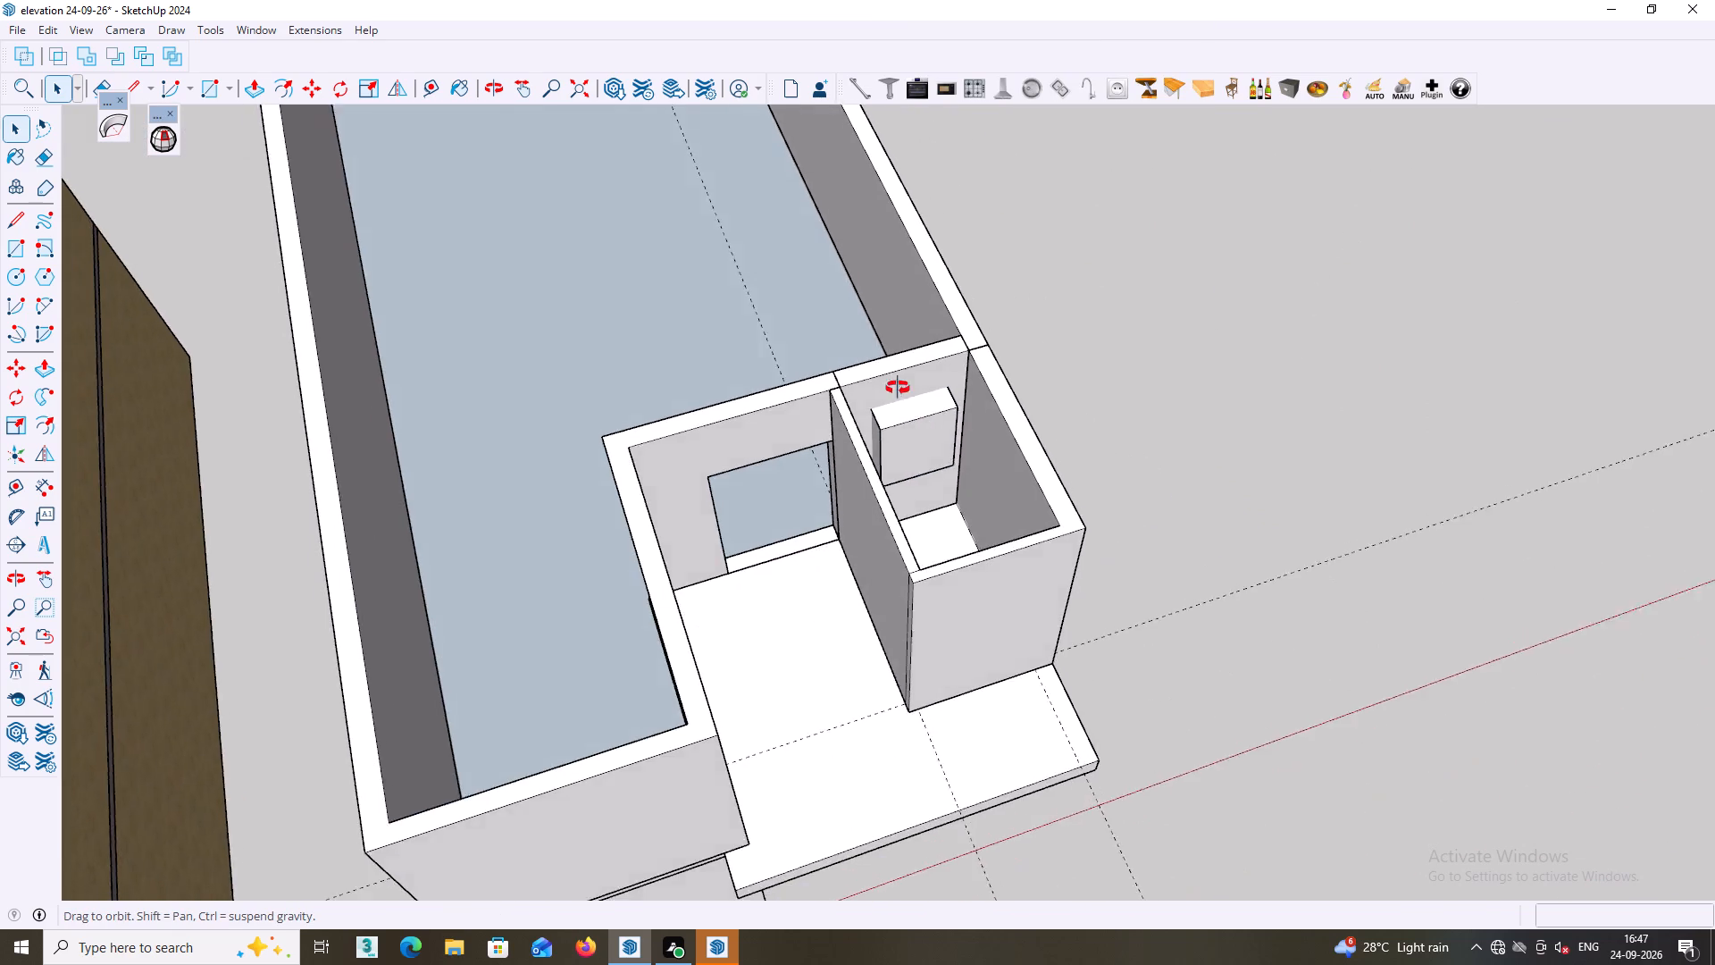
pyautogui.moveTo(898, 388); pyautogui.dragTo(887, 12, button='middle')
pyautogui.scroll(-2, 908, 194)
pyautogui.moveTo(1005, 457); pyautogui.dragTo(901, 328, button='middle')
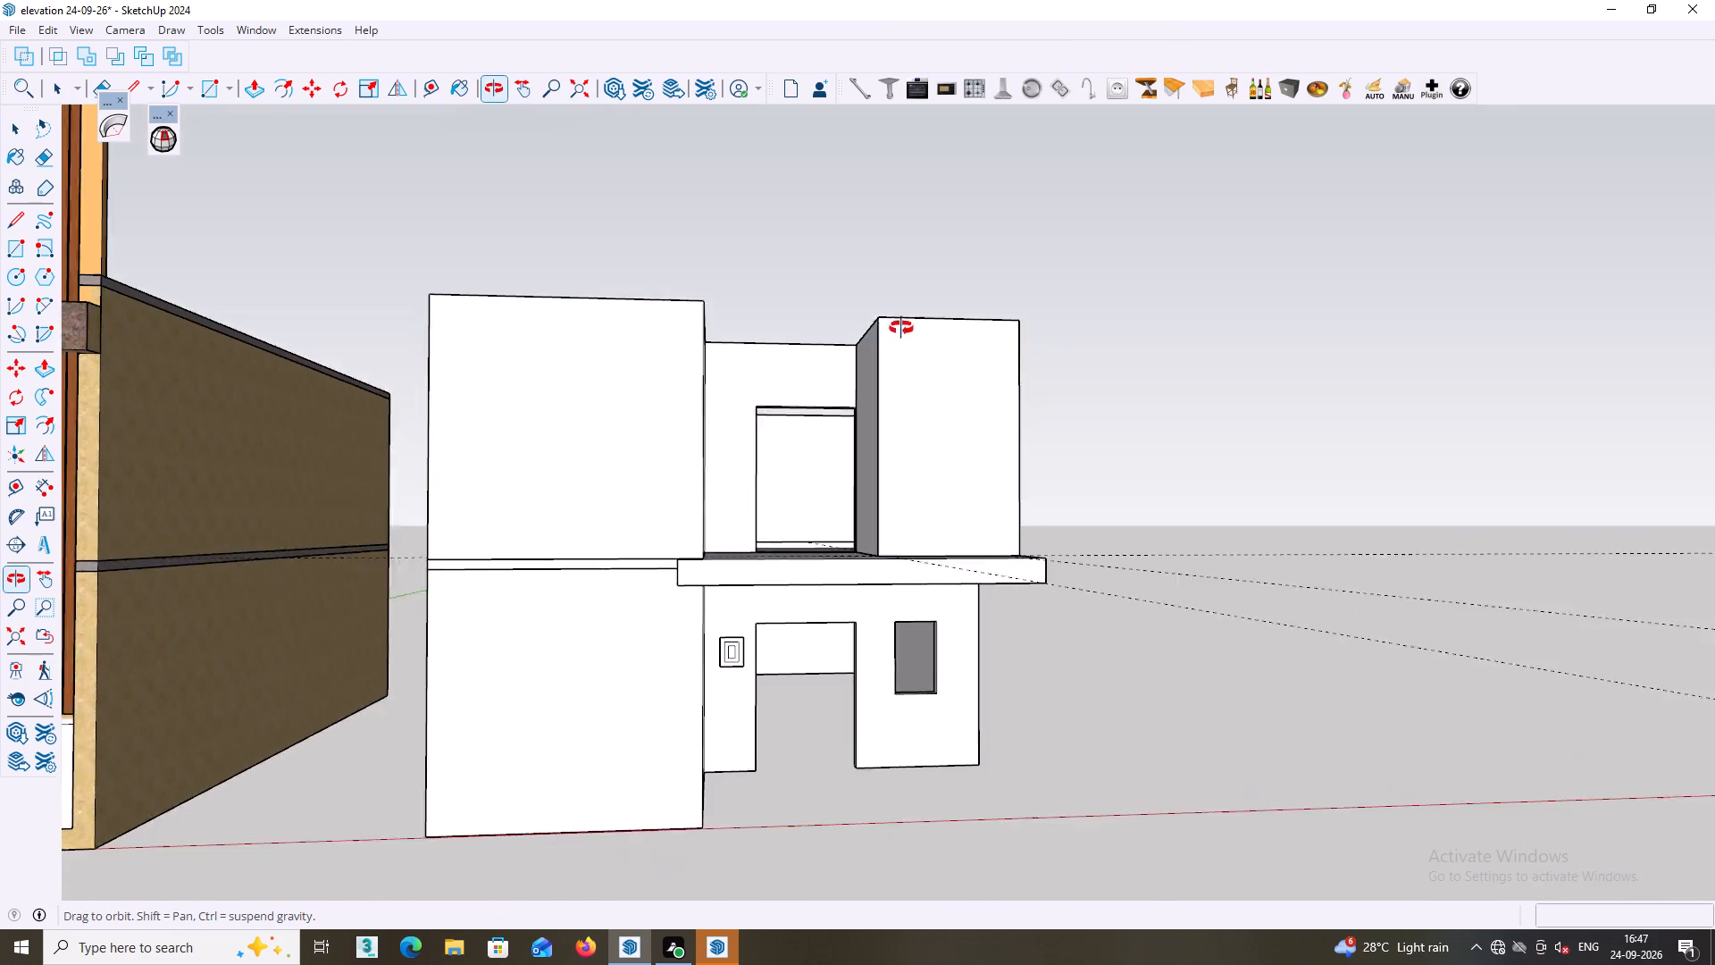
pyautogui.moveTo(901, 328); pyautogui.dragTo(912, 474, button='middle')
pyautogui.moveTo(1054, 432); pyautogui.dragTo(1070, 565, button='middle')
pyautogui.scroll(-1, 1058, 444)
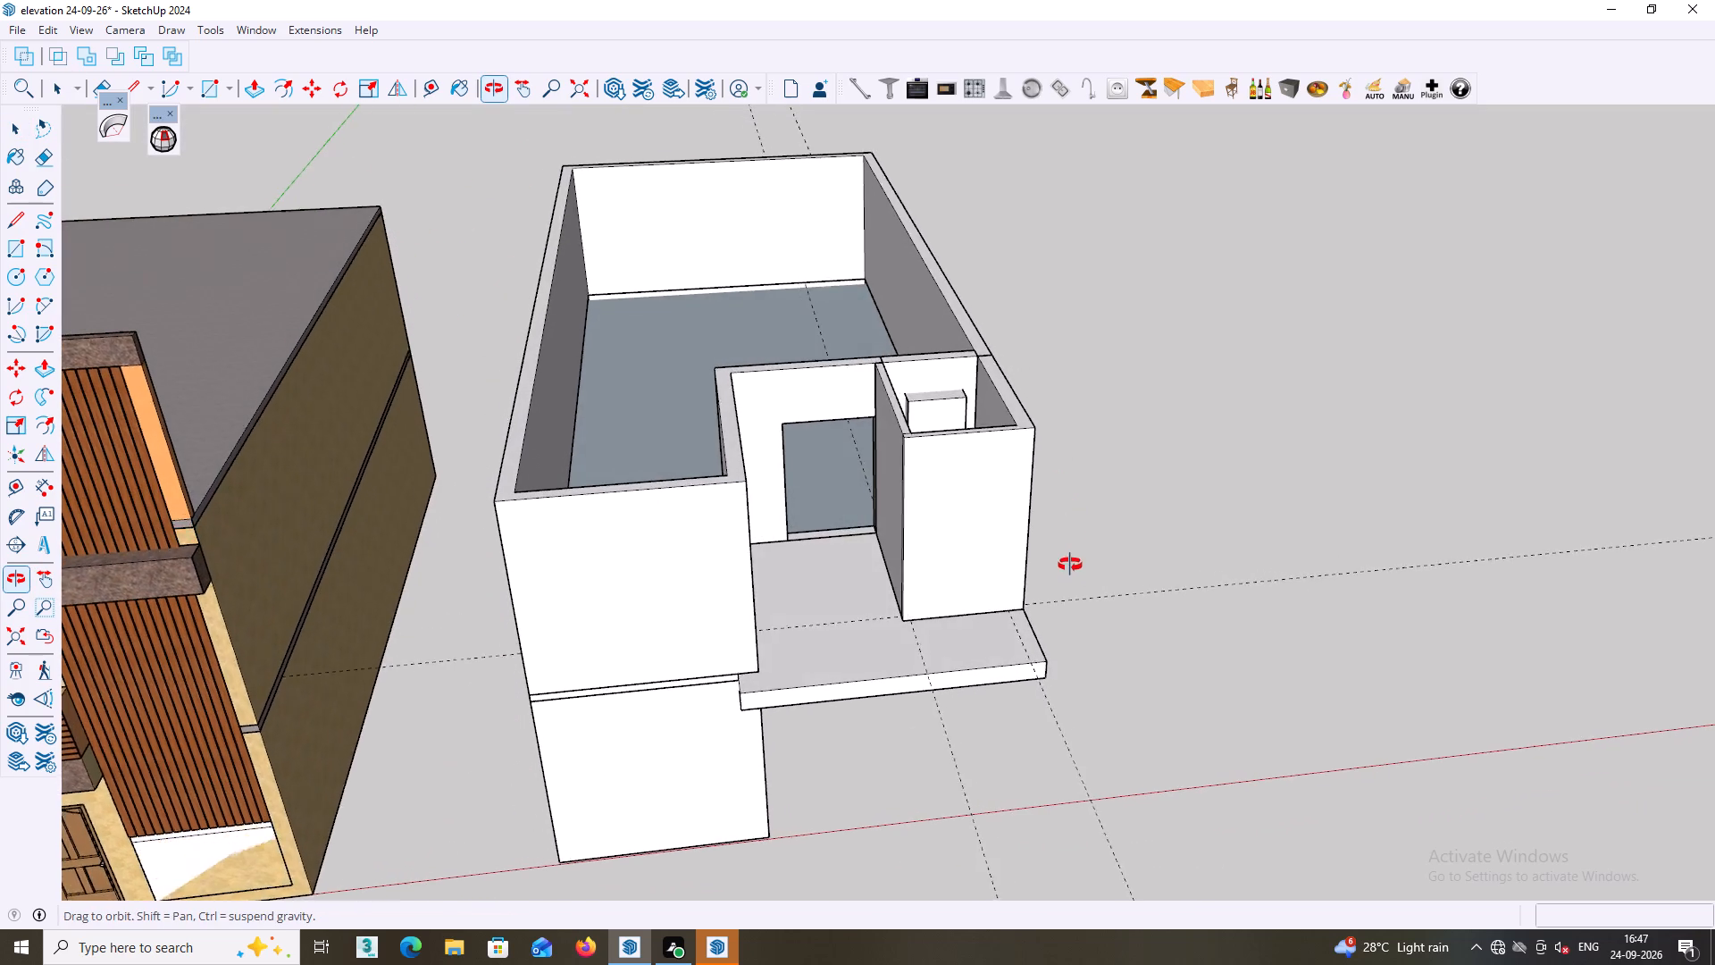
pyautogui.moveTo(1070, 565); pyautogui.dragTo(971, 468, button='middle')
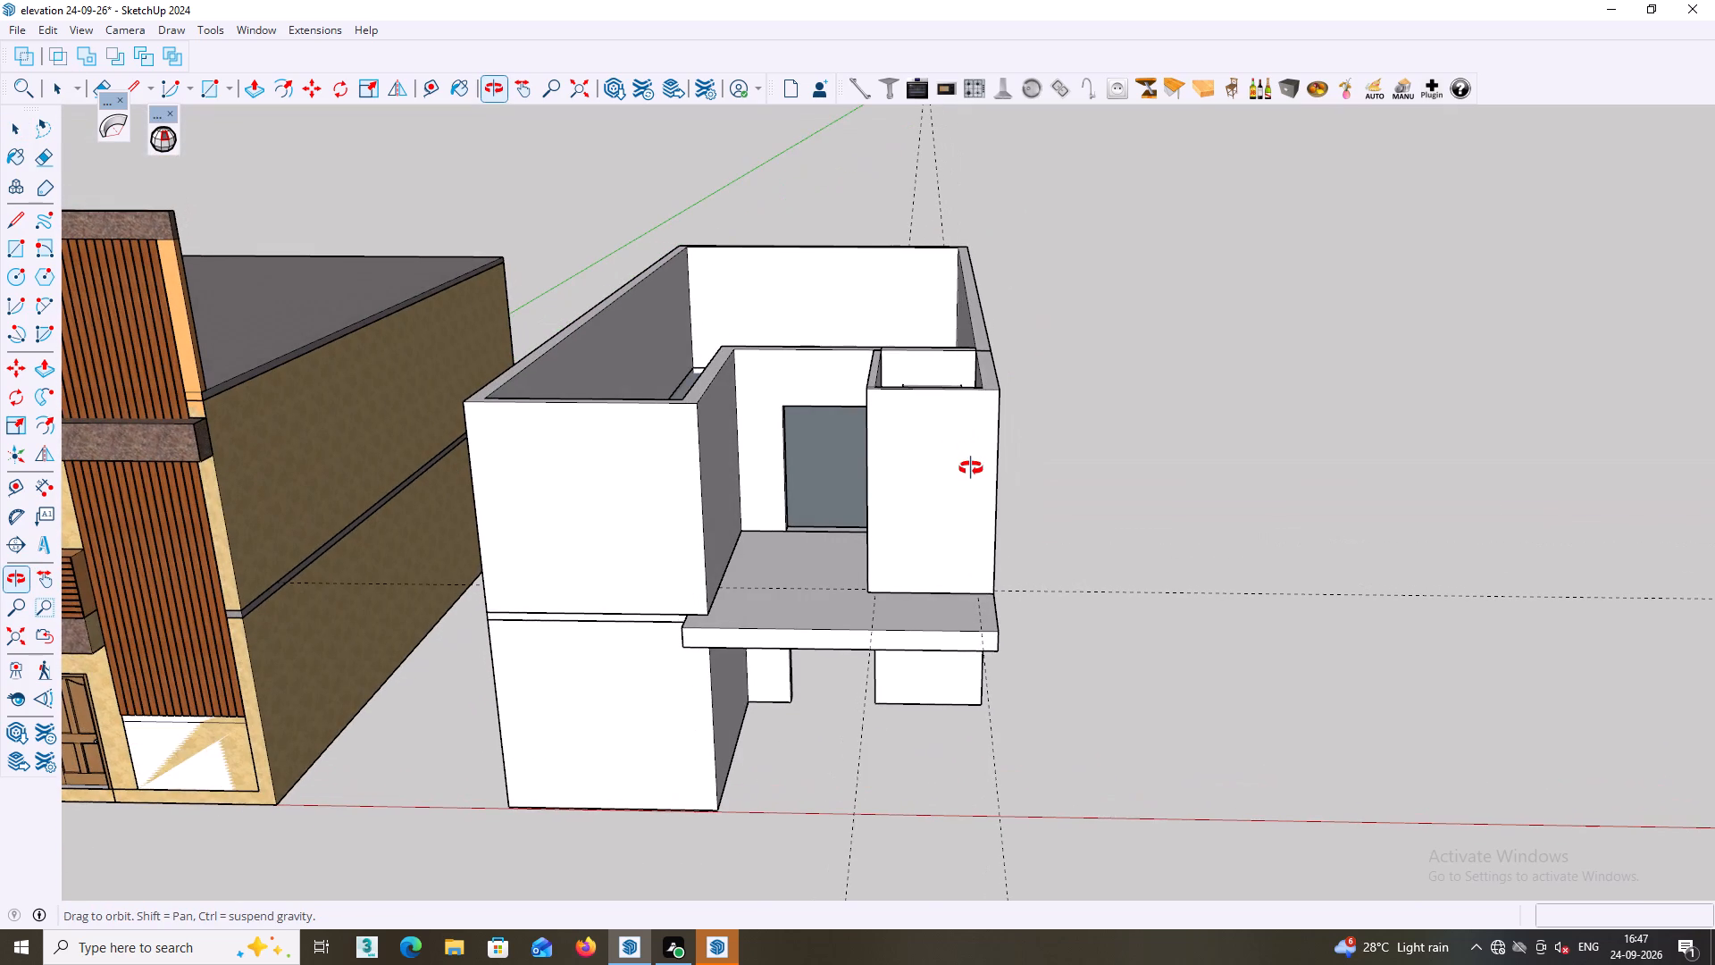
pyautogui.moveTo(971, 468); pyautogui.dragTo(1000, 466, button='middle')
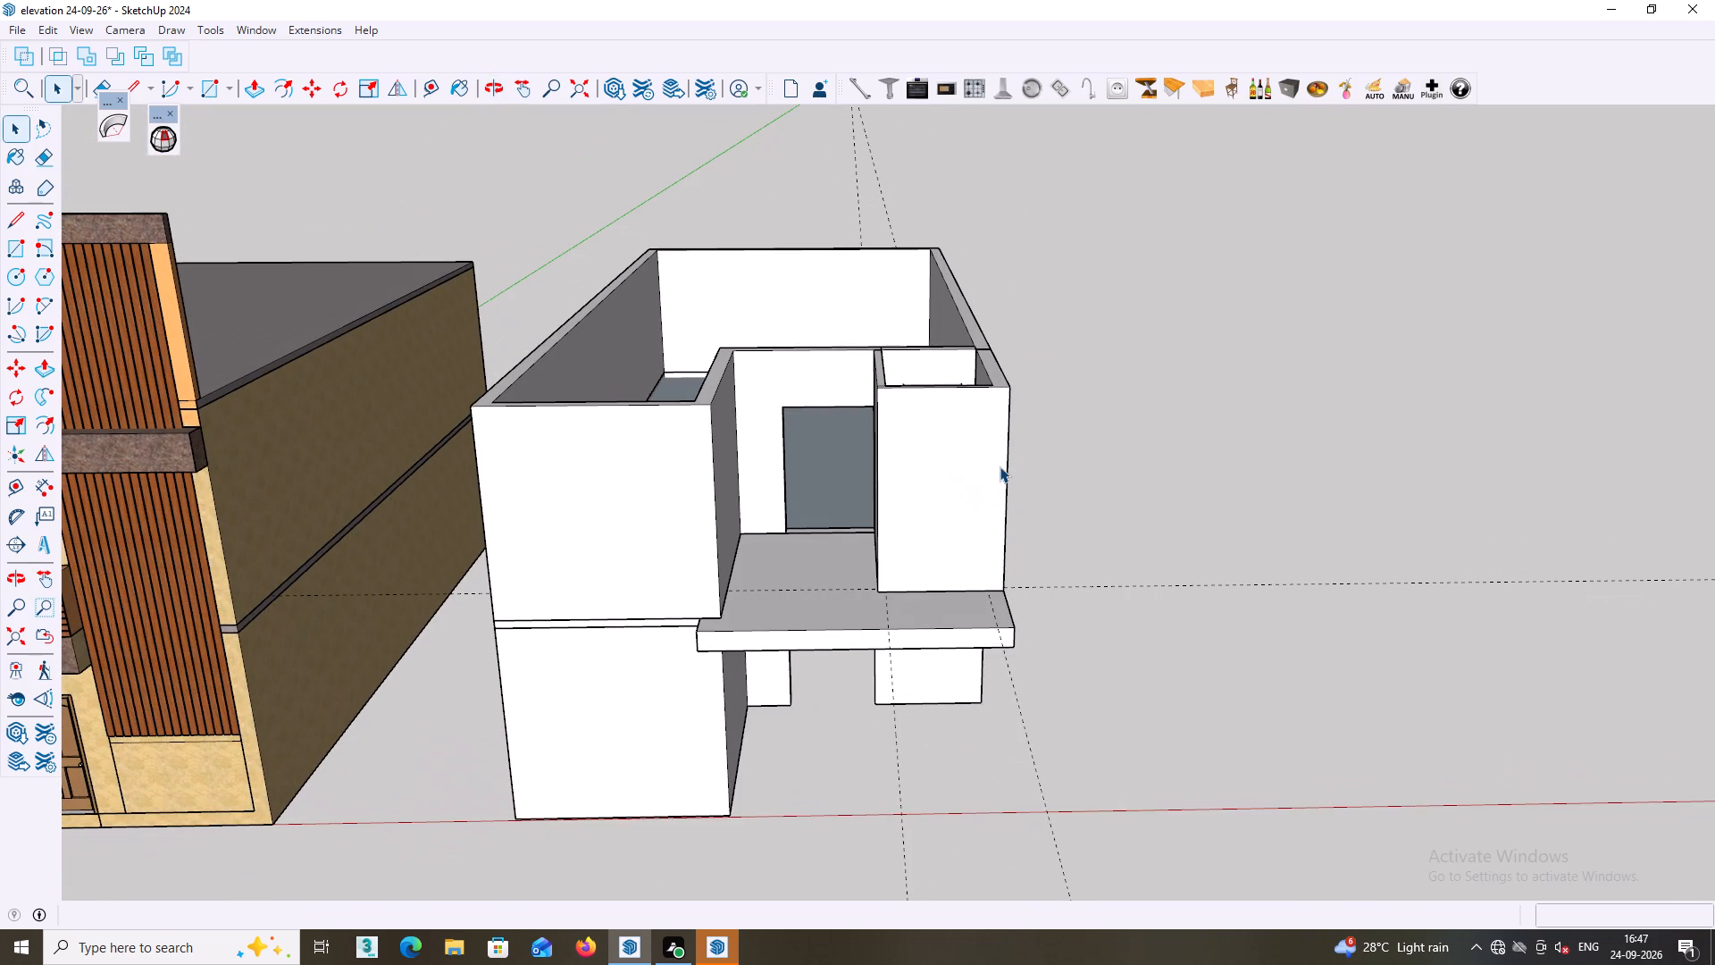
# Undo the recent nested groupings and the modelling before them until the box in the small room is removed.
pyautogui.hotkey('ctrl', 'z')
pyautogui.hotkey('ctrl', 'z')
pyautogui.hotkey('ctrl', 'z')
pyautogui.doubleClick(1093, 511)
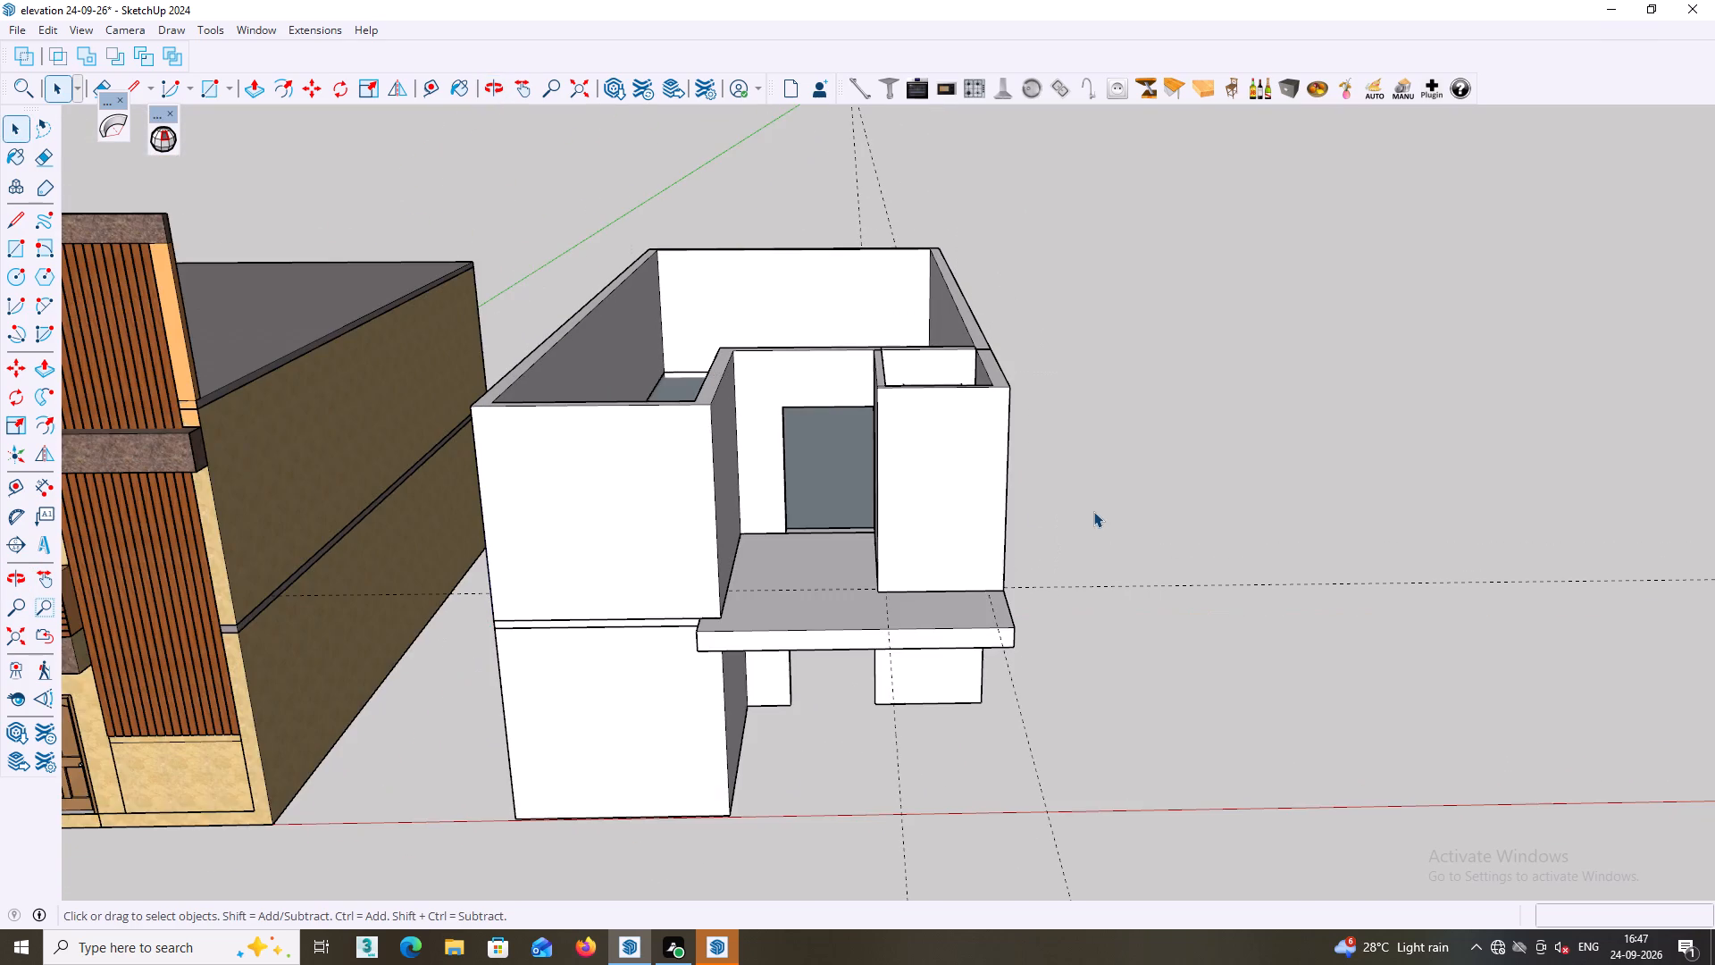
pyautogui.moveTo(1141, 506); pyautogui.dragTo(1128, 602, button='middle')
pyautogui.hotkey('ctrl', 'z')
pyautogui.hotkey('ctrl', 'z')
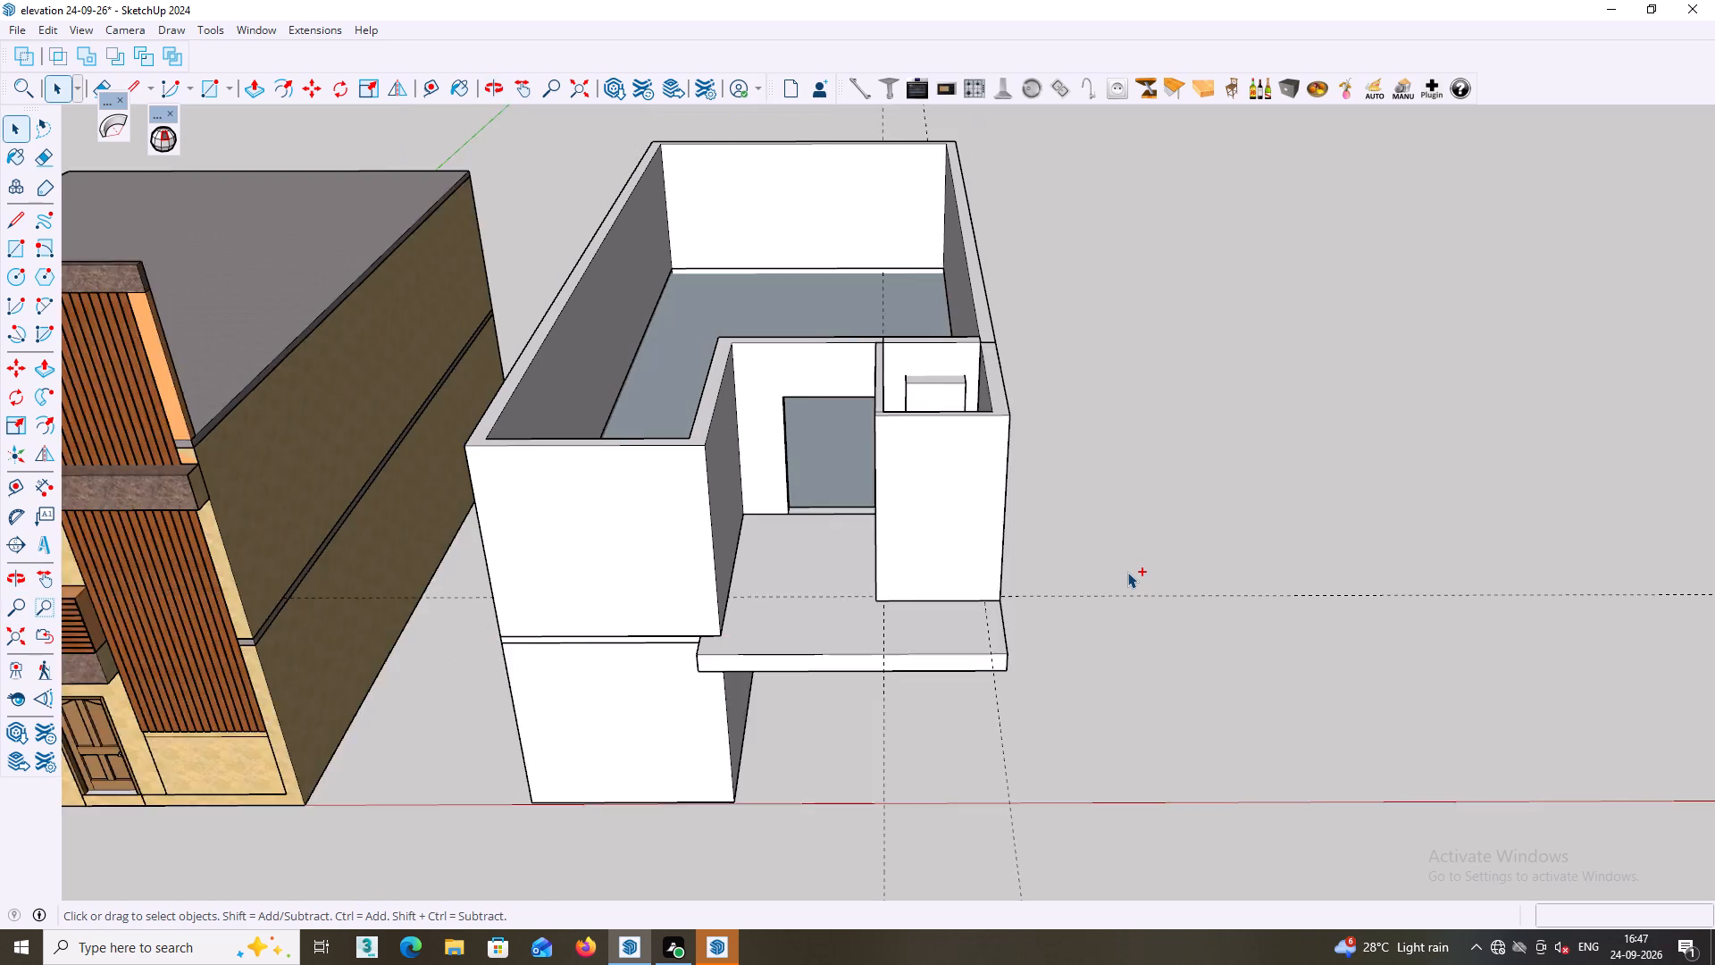
pyautogui.hotkey('ctrl', 'z')
pyautogui.hotkey('ctrl', 'z')
pyautogui.hotkey('ctrl', 'z')
pyautogui.hotkey('ctrl', 'z')
pyautogui.hotkey('ctrl', 'z')
pyautogui.hotkey('ctrl', 'z')
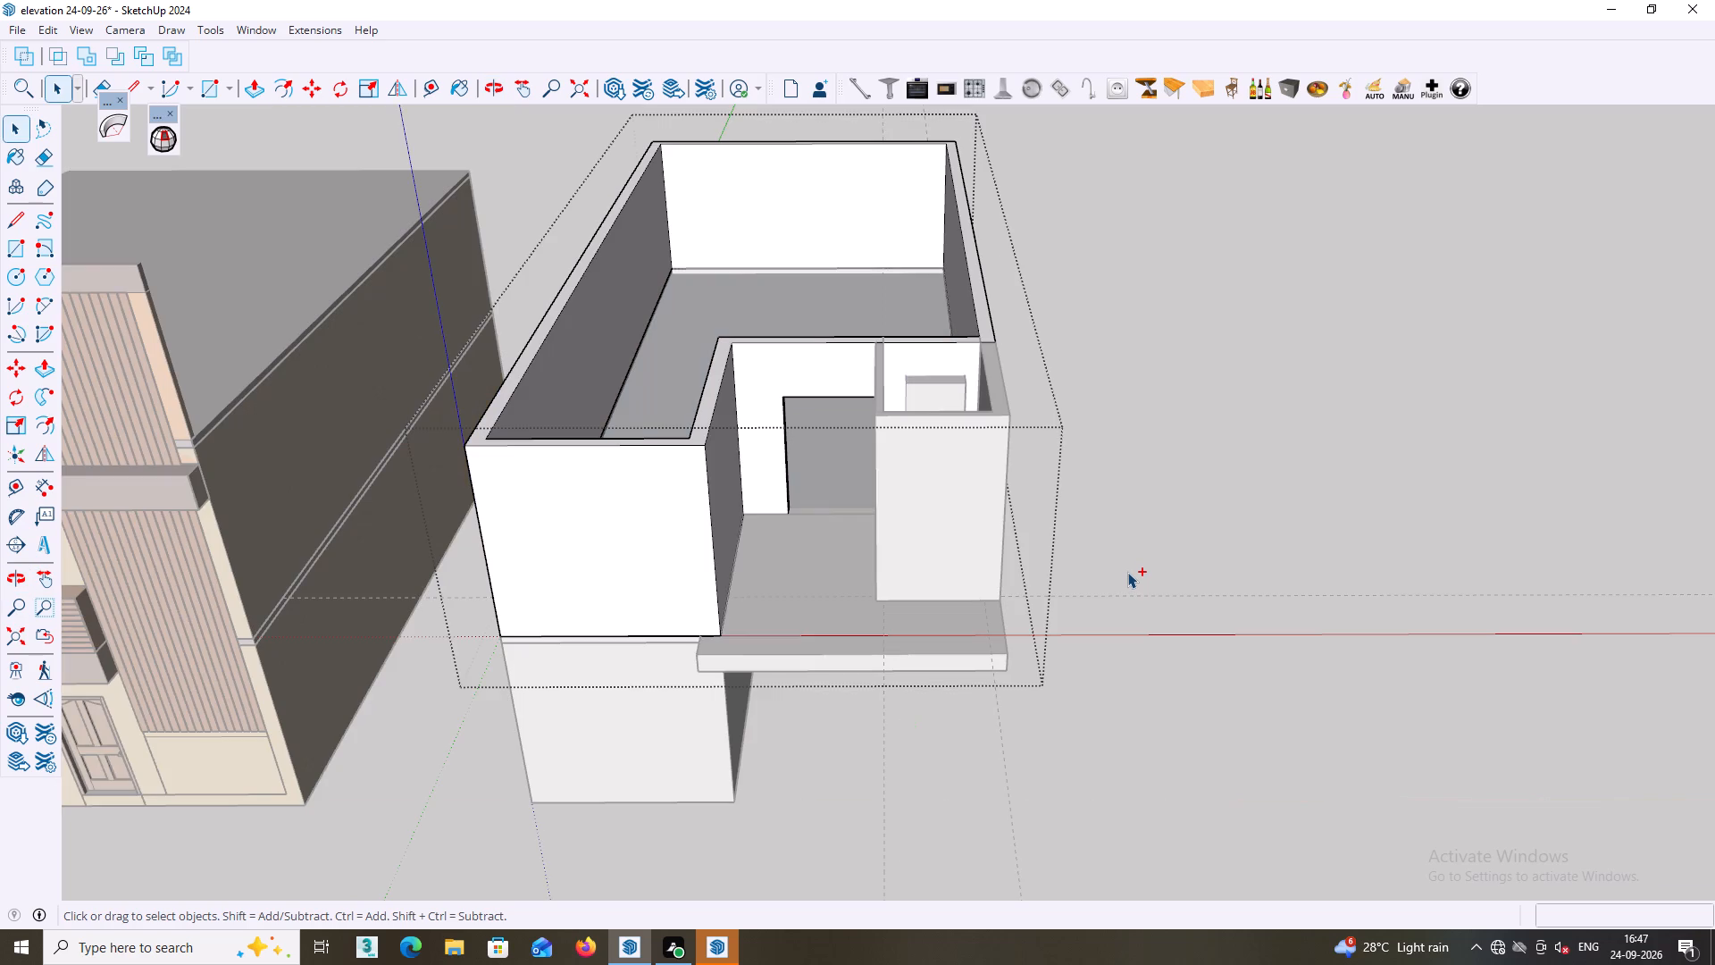
pyautogui.hotkey('ctrl', 'z')
pyautogui.hotkey('ctrl', 'z')
pyautogui.hotkey('ctrl', 'z')
pyautogui.doubleClick(1112, 559)
pyautogui.hotkey('ctrl', 'z')
pyautogui.hotkey('ctrl', 'z')
pyautogui.hotkey('ctrl', 'z')
pyautogui.hotkey('ctrl', 'z')
pyautogui.hotkey('ctrl', 'z')
pyautogui.hotkey('ctrl', 'z')
pyautogui.hotkey('ctrl', 'z')
pyautogui.hotkey('ctrl', 'z')
pyautogui.hotkey('ctrl', 'z')
pyautogui.hotkey('ctrl', 'z')
pyautogui.hotkey('ctrl', 'z')
pyautogui.hotkey('ctrl', 'z')
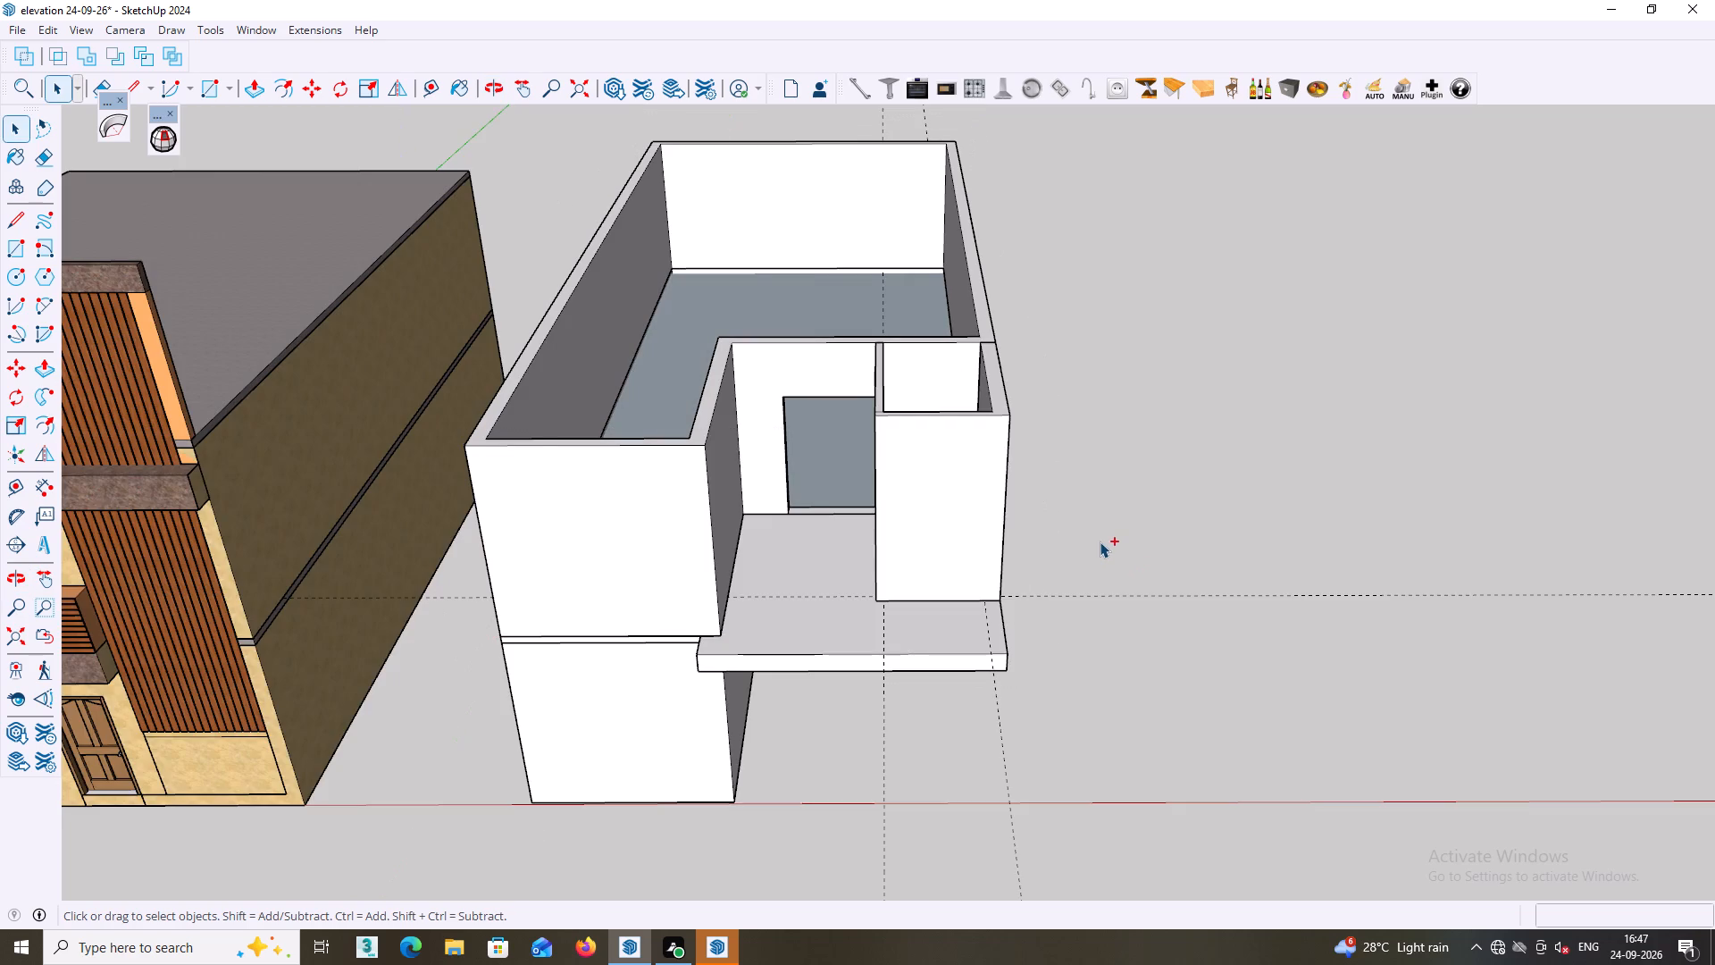
# Examine the small canopy room and the wall it shares with the main upper room.
pyautogui.moveTo(1106, 515); pyautogui.dragTo(1118, 450, button='middle')
pyautogui.scroll(-1, 1106, 515)
pyautogui.click(1122, 472)
pyautogui.moveTo(1127, 462); pyautogui.dragTo(1088, 265, button='middle')
pyautogui.moveTo(1046, 474); pyautogui.dragTo(1029, 653, button='middle')
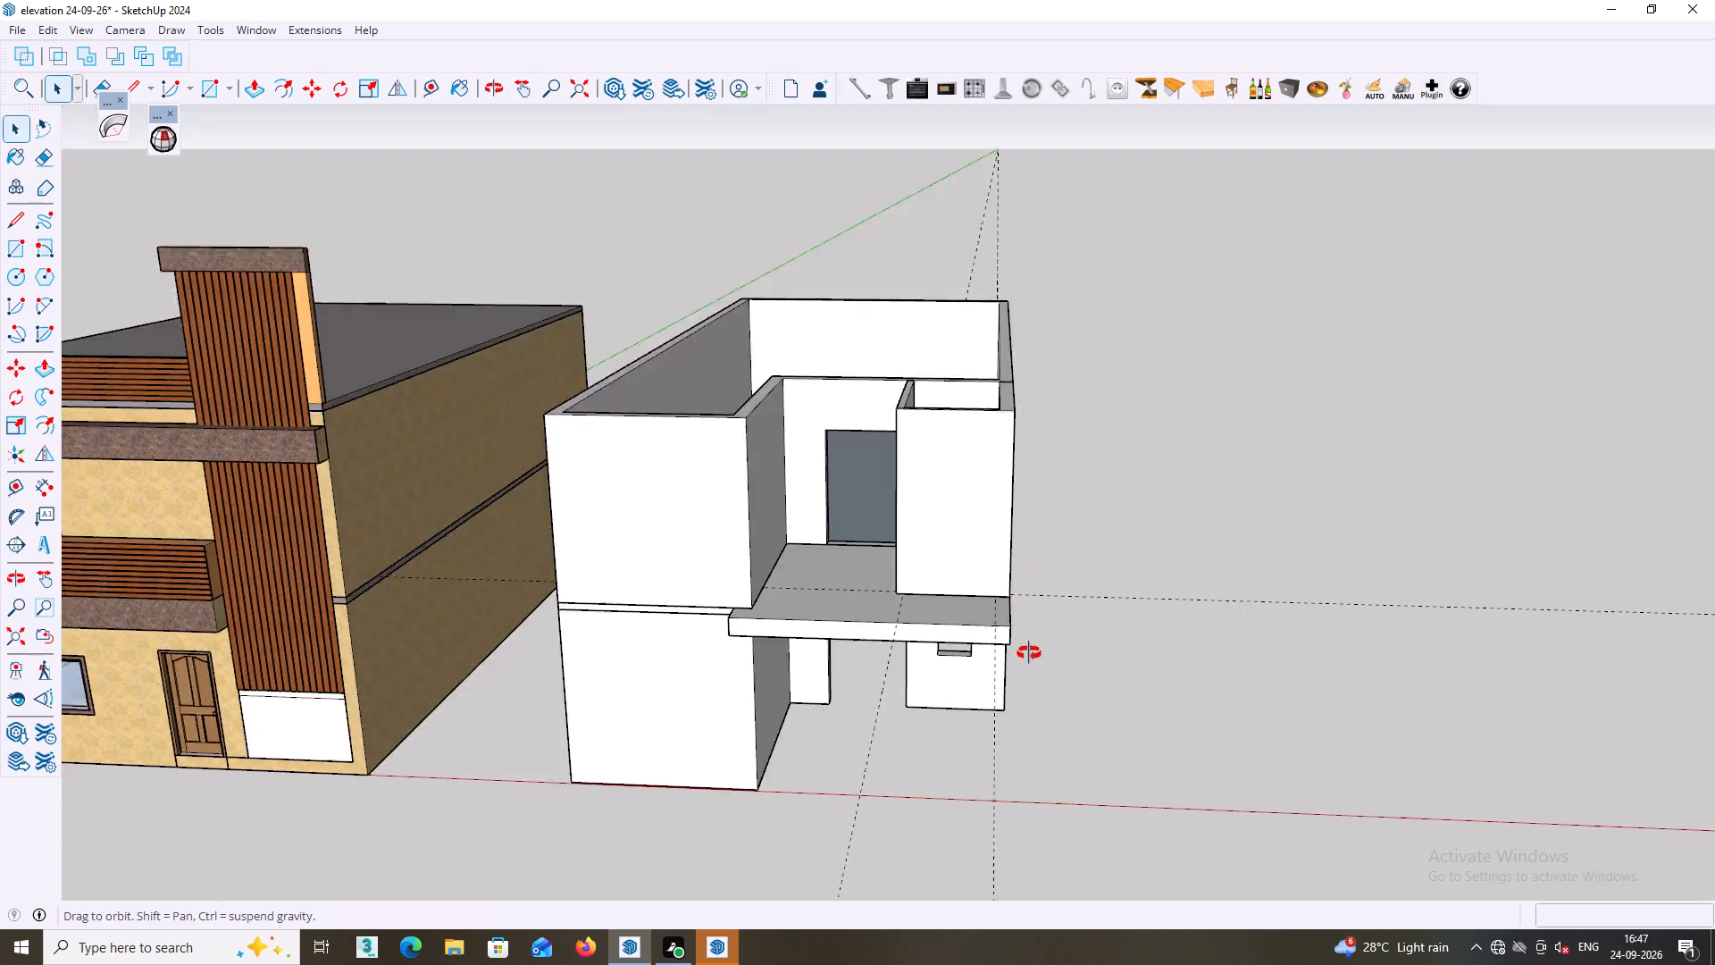
pyautogui.moveTo(1029, 653); pyautogui.dragTo(1002, 771, button='middle')
pyautogui.scroll(-1, 989, 369)
pyautogui.moveTo(989, 369); pyautogui.dragTo(1131, 577, button='middle')
pyautogui.scroll(4, 871, 337)
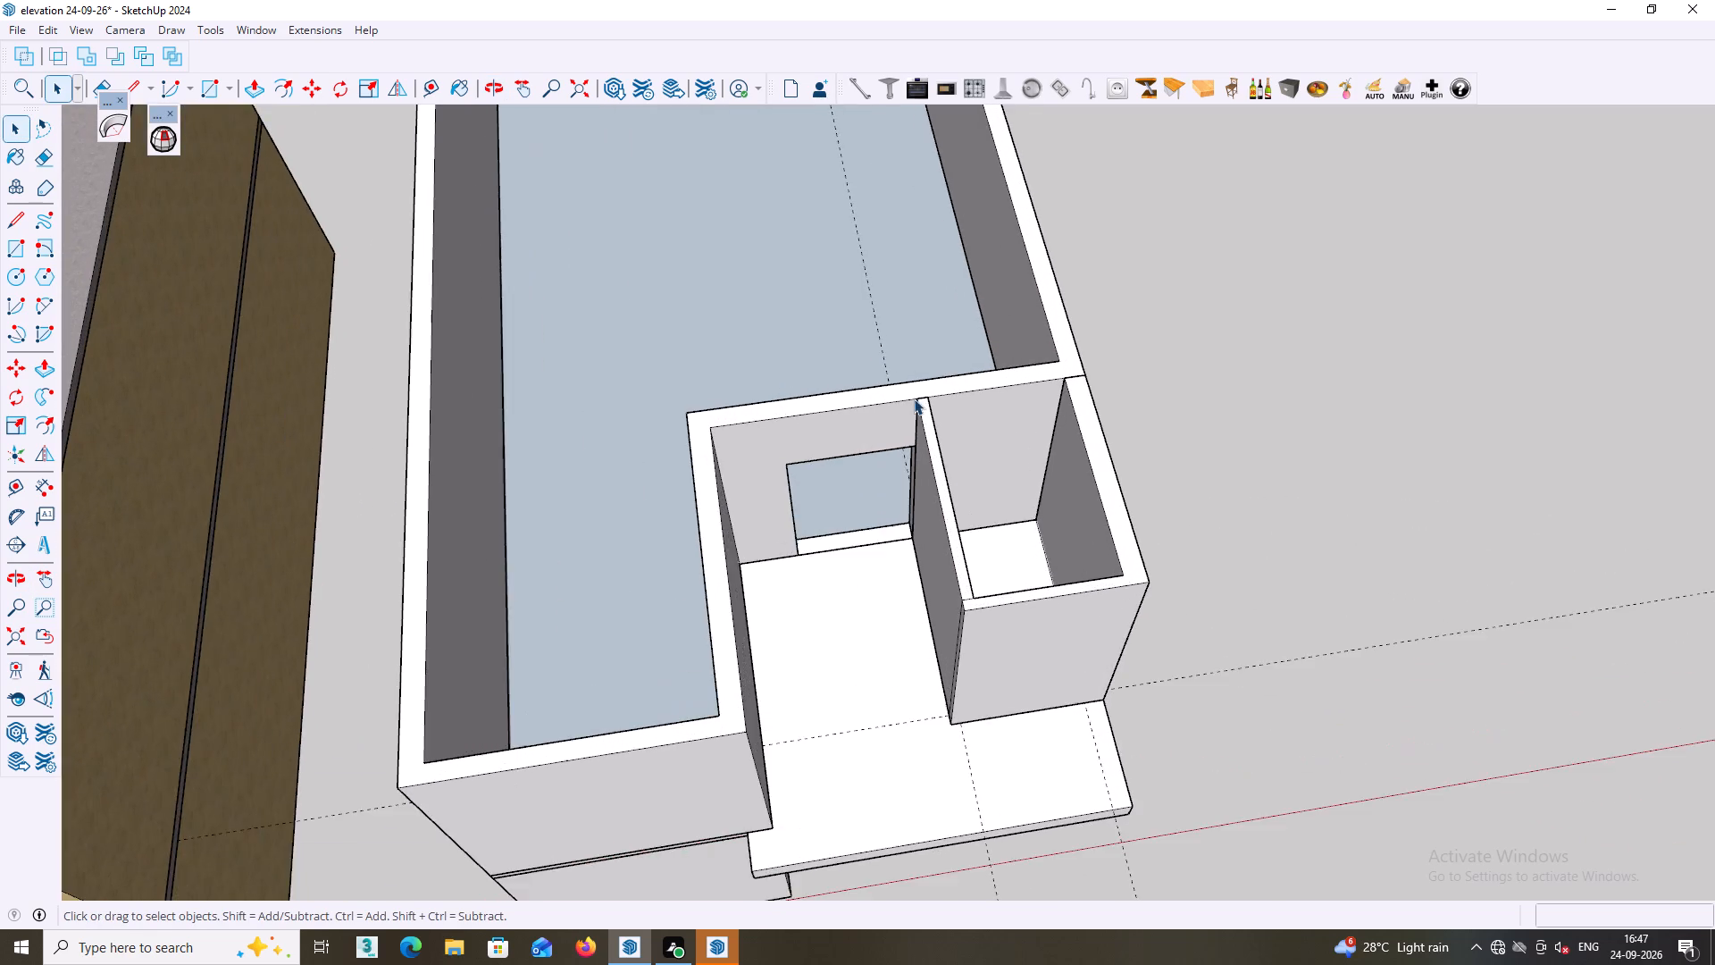
pyautogui.moveTo(979, 413); pyautogui.dragTo(947, 316, button='middle')
pyautogui.scroll(2, 970, 379)
pyautogui.scroll(-4, 974, 399)
pyautogui.moveTo(993, 485); pyautogui.dragTo(998, 526, button='middle')
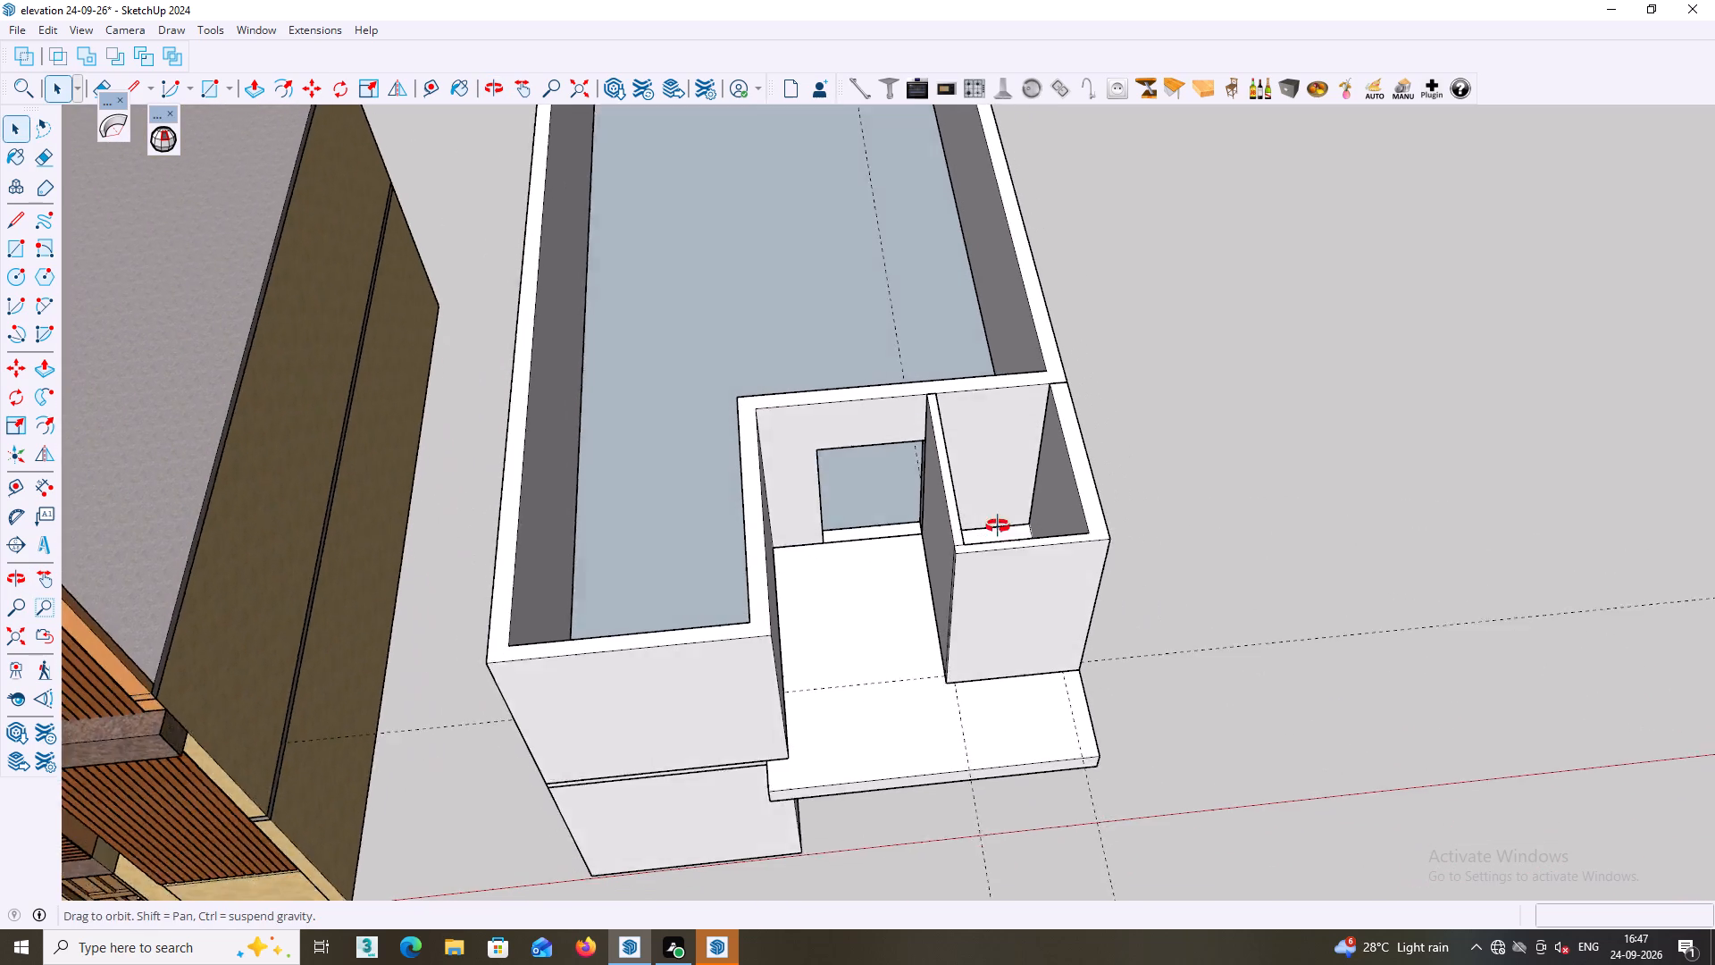
pyautogui.moveTo(998, 526); pyautogui.dragTo(1001, 568, button='middle')
pyautogui.scroll(-1, 1000, 544)
pyautogui.scroll(1, 955, 365)
pyautogui.moveTo(951, 389); pyautogui.dragTo(945, 460, button='middle')
pyautogui.scroll(7, 944, 450)
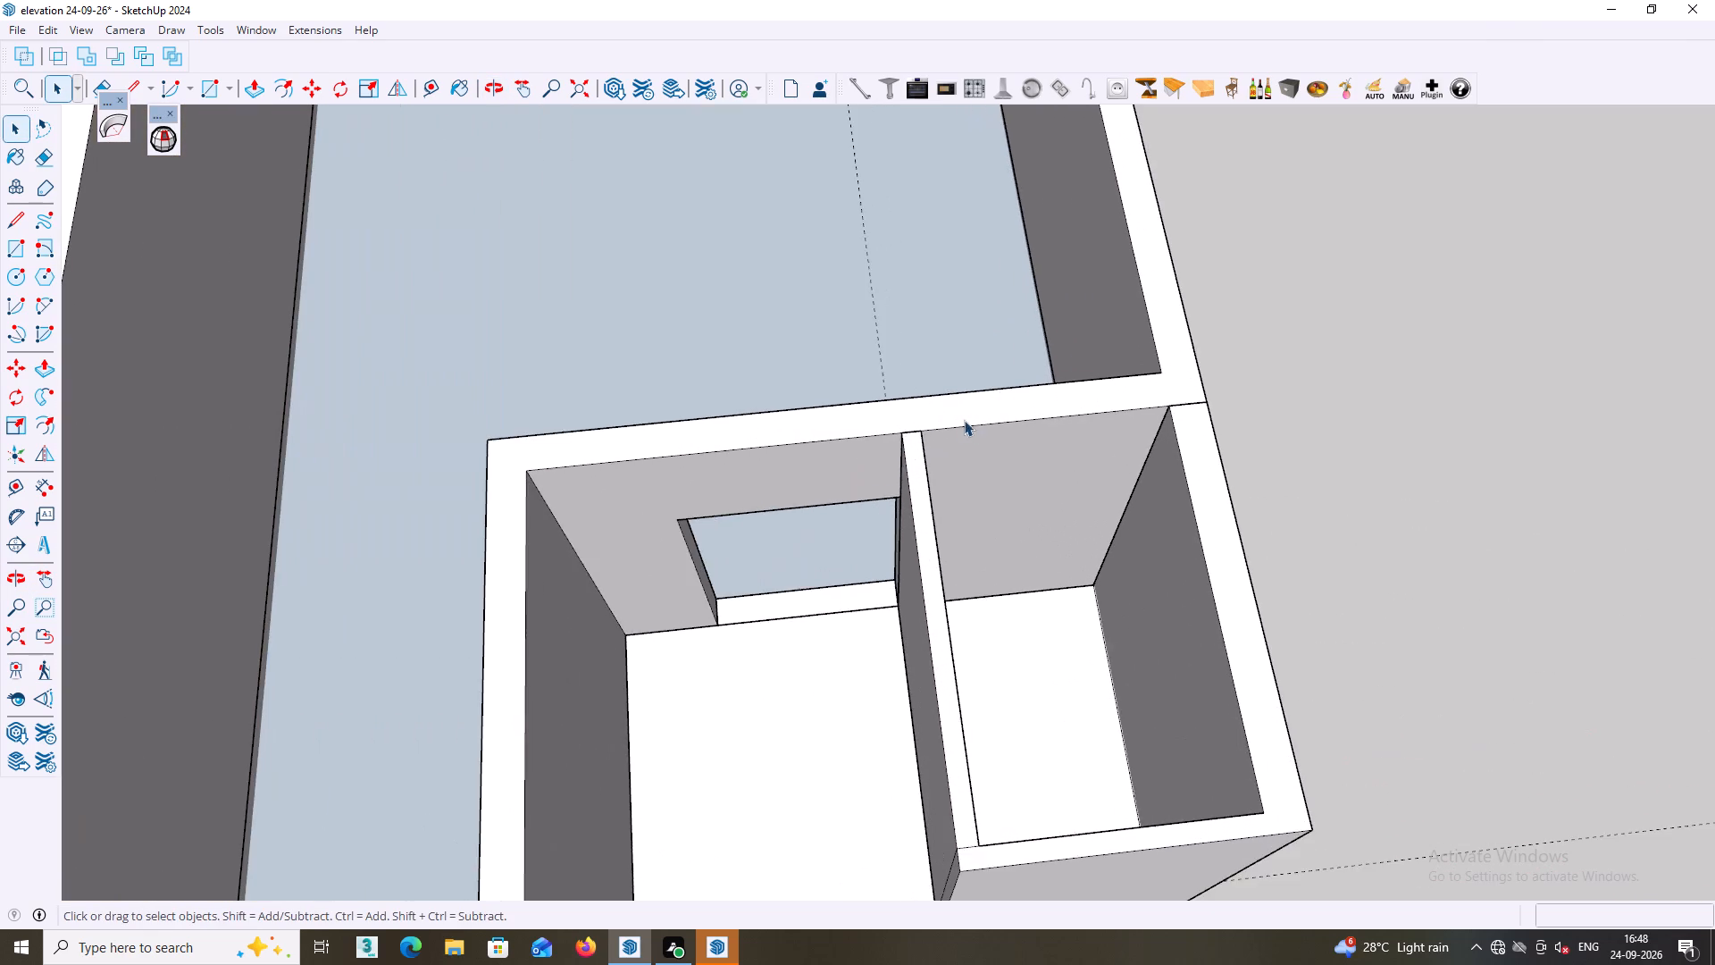
pyautogui.moveTo(956, 432); pyautogui.dragTo(931, 421, button='middle')
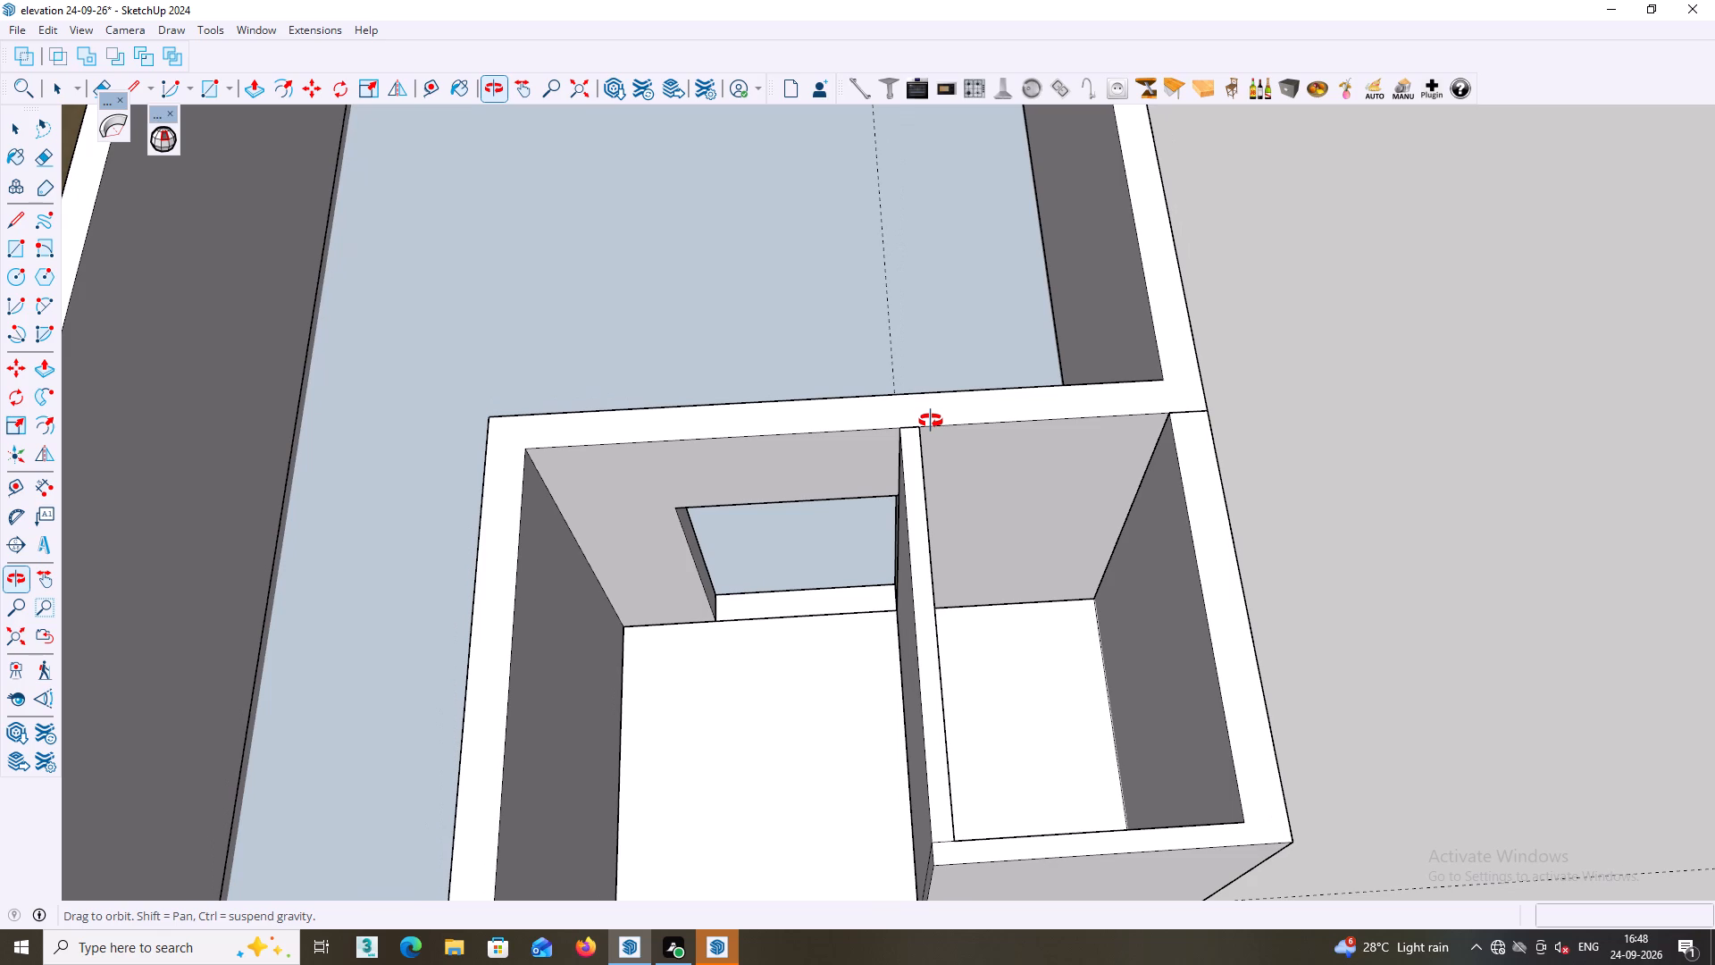
pyautogui.moveTo(931, 421); pyautogui.dragTo(983, 415, button='middle')
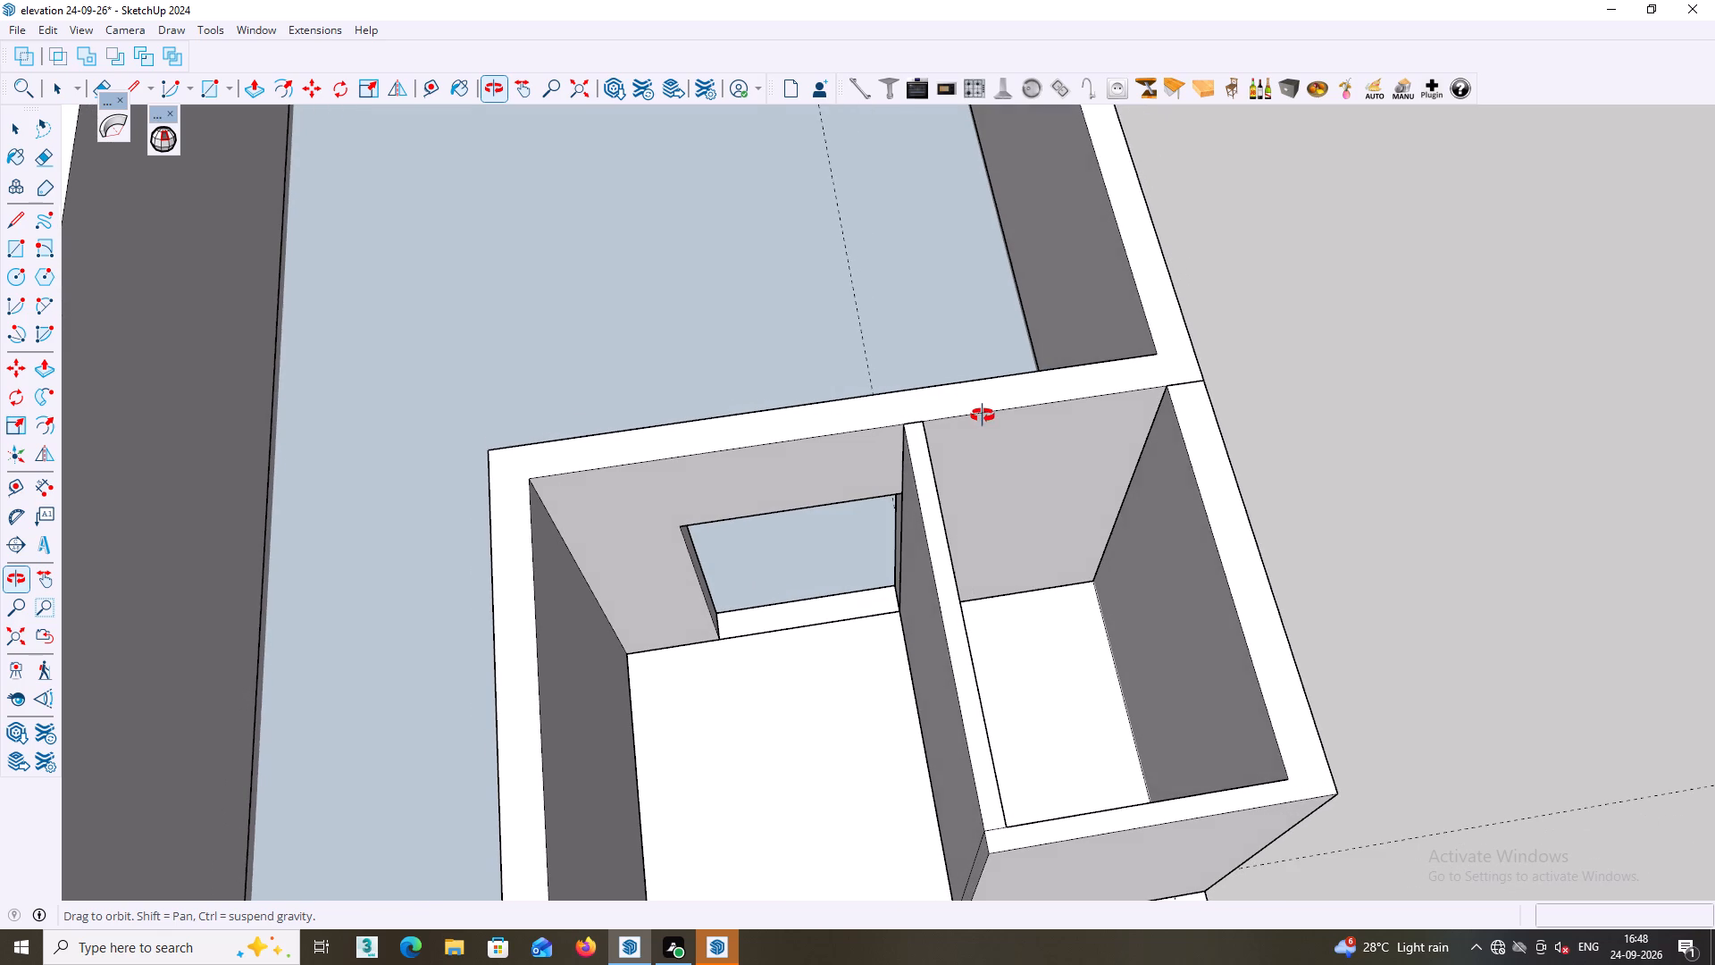
pyautogui.moveTo(983, 415); pyautogui.dragTo(1027, 397, button='middle')
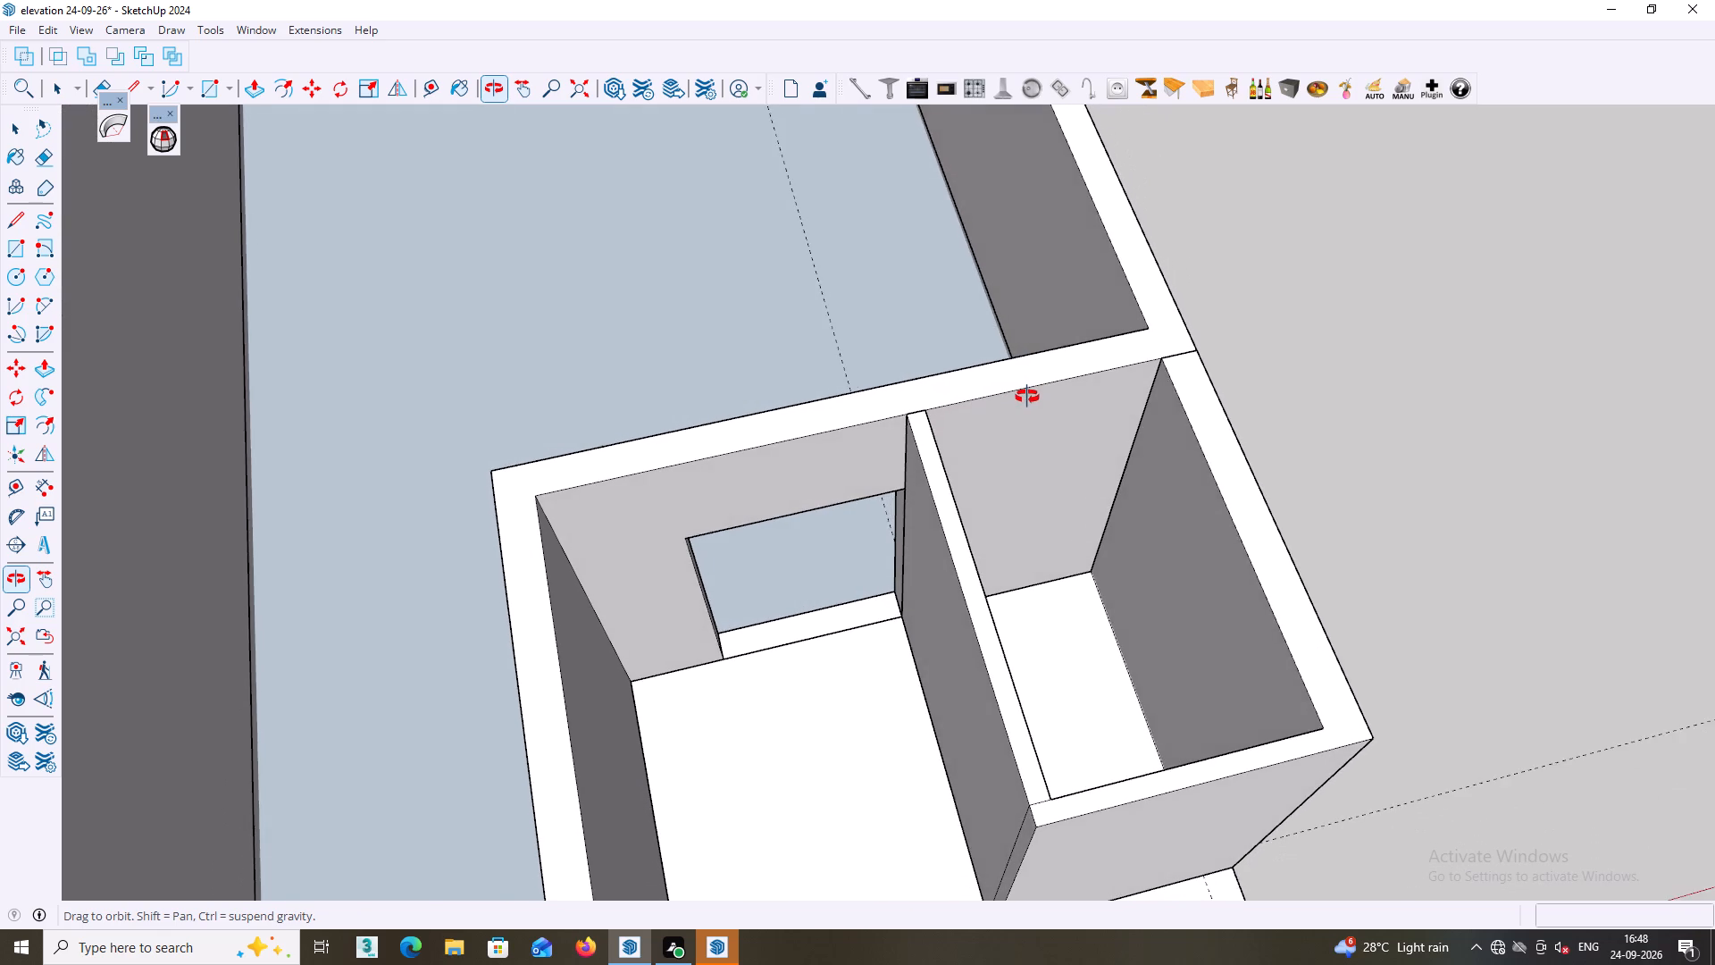
# Push the doorway's jamb face about 5' 3 1/4" to the main upper room's side wall, widening the opening into the small canopy room.
pyautogui.moveTo(1027, 397); pyautogui.dragTo(1134, 346, button='middle')
pyautogui.moveTo(884, 453); pyautogui.dragTo(1113, 382, button='middle')
pyautogui.moveTo(730, 482); pyautogui.dragTo(1146, 385, button='middle')
pyautogui.moveTo(716, 432); pyautogui.dragTo(1057, 392, button='middle')
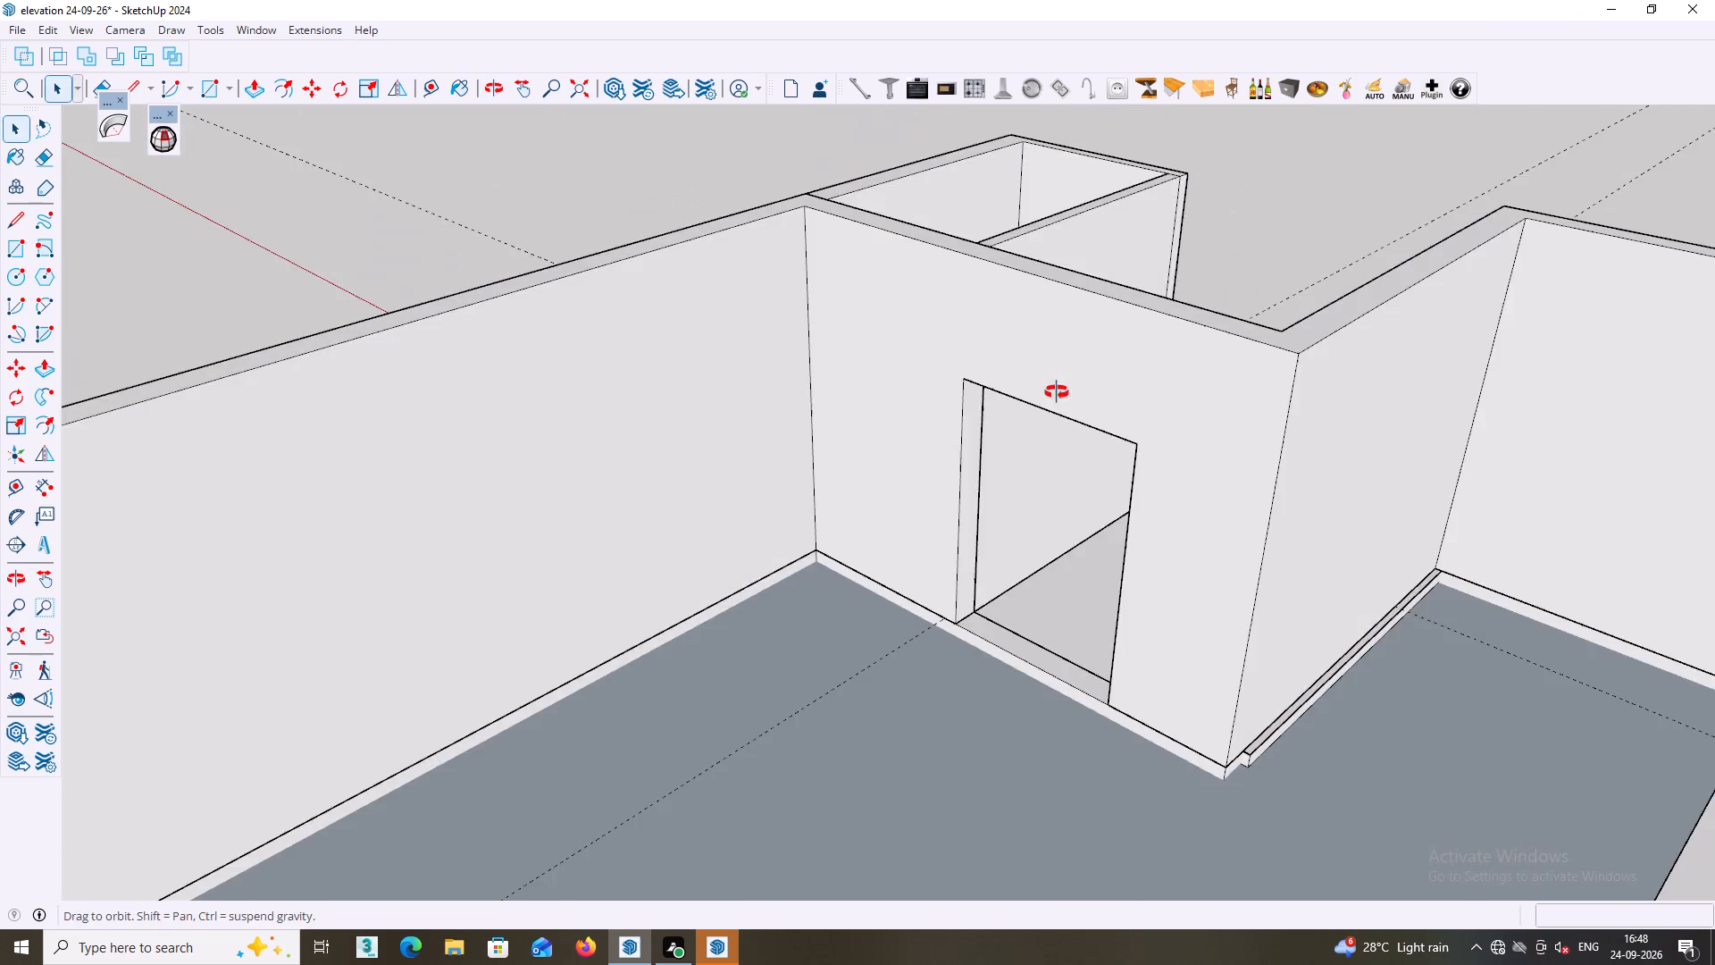
pyautogui.moveTo(1057, 392); pyautogui.dragTo(1056, 392, button='middle')
pyautogui.moveTo(1009, 413); pyautogui.dragTo(936, 399, button='middle')
pyautogui.moveTo(936, 423); pyautogui.dragTo(939, 412, button='middle')
pyautogui.scroll(2, 972, 429)
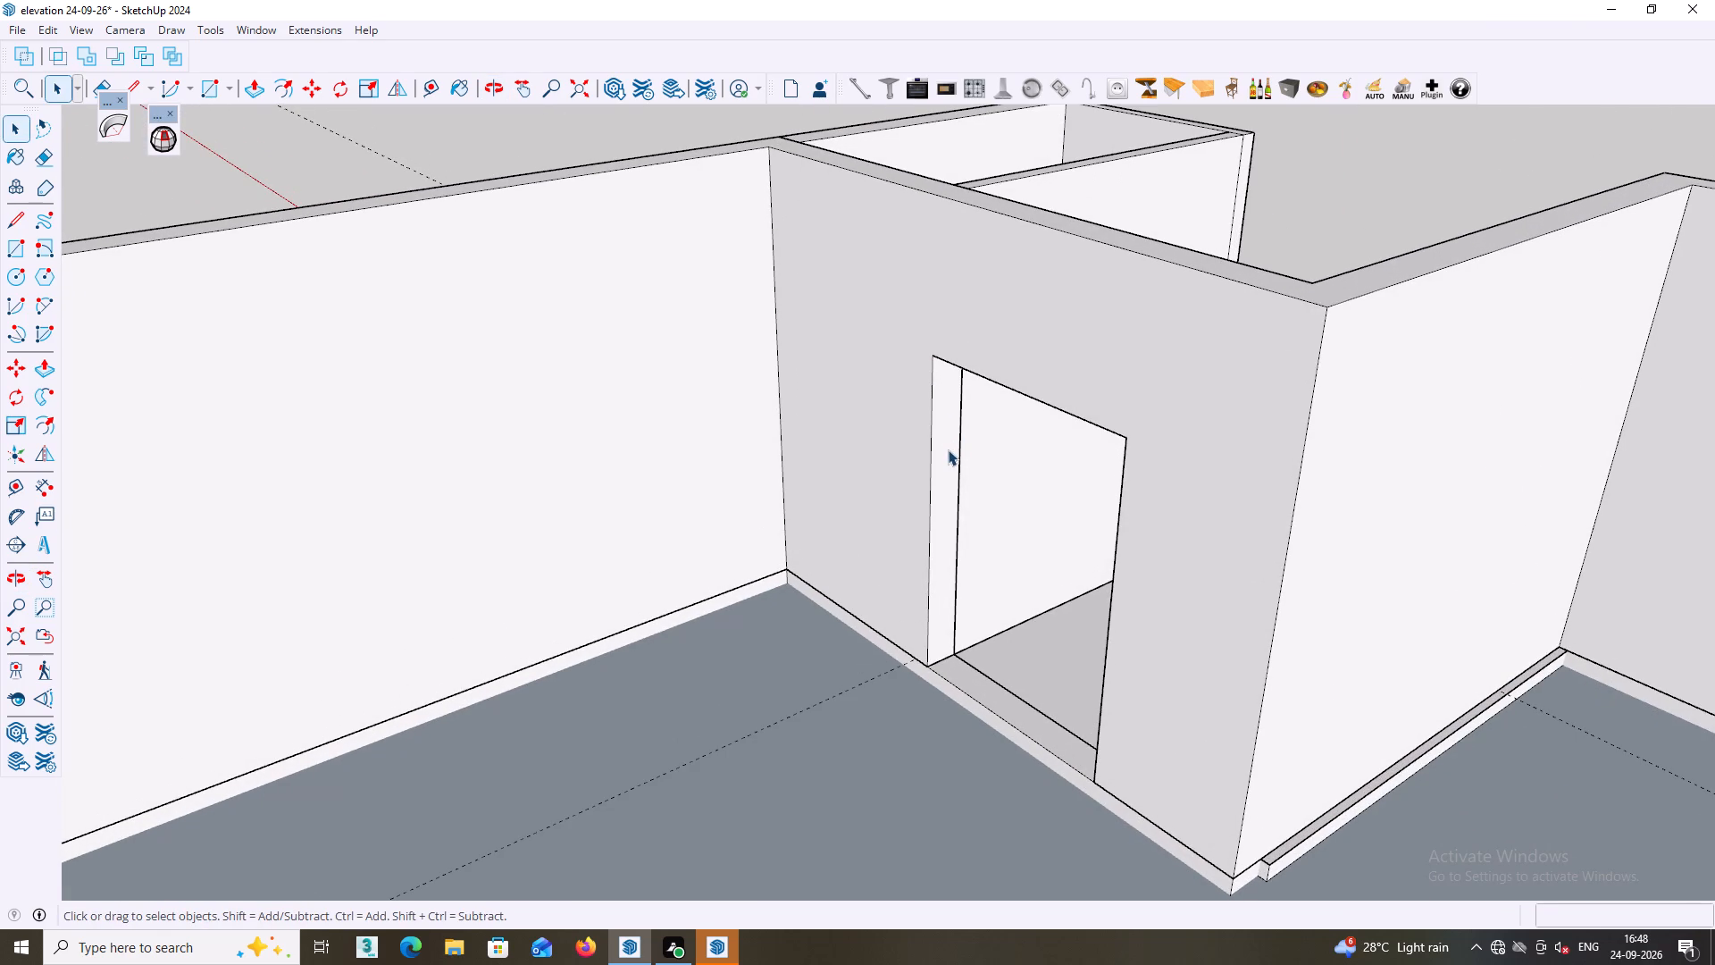
pyautogui.click(948, 450)
pyautogui.tripleClick(945, 459)
pyautogui.click(944, 464)
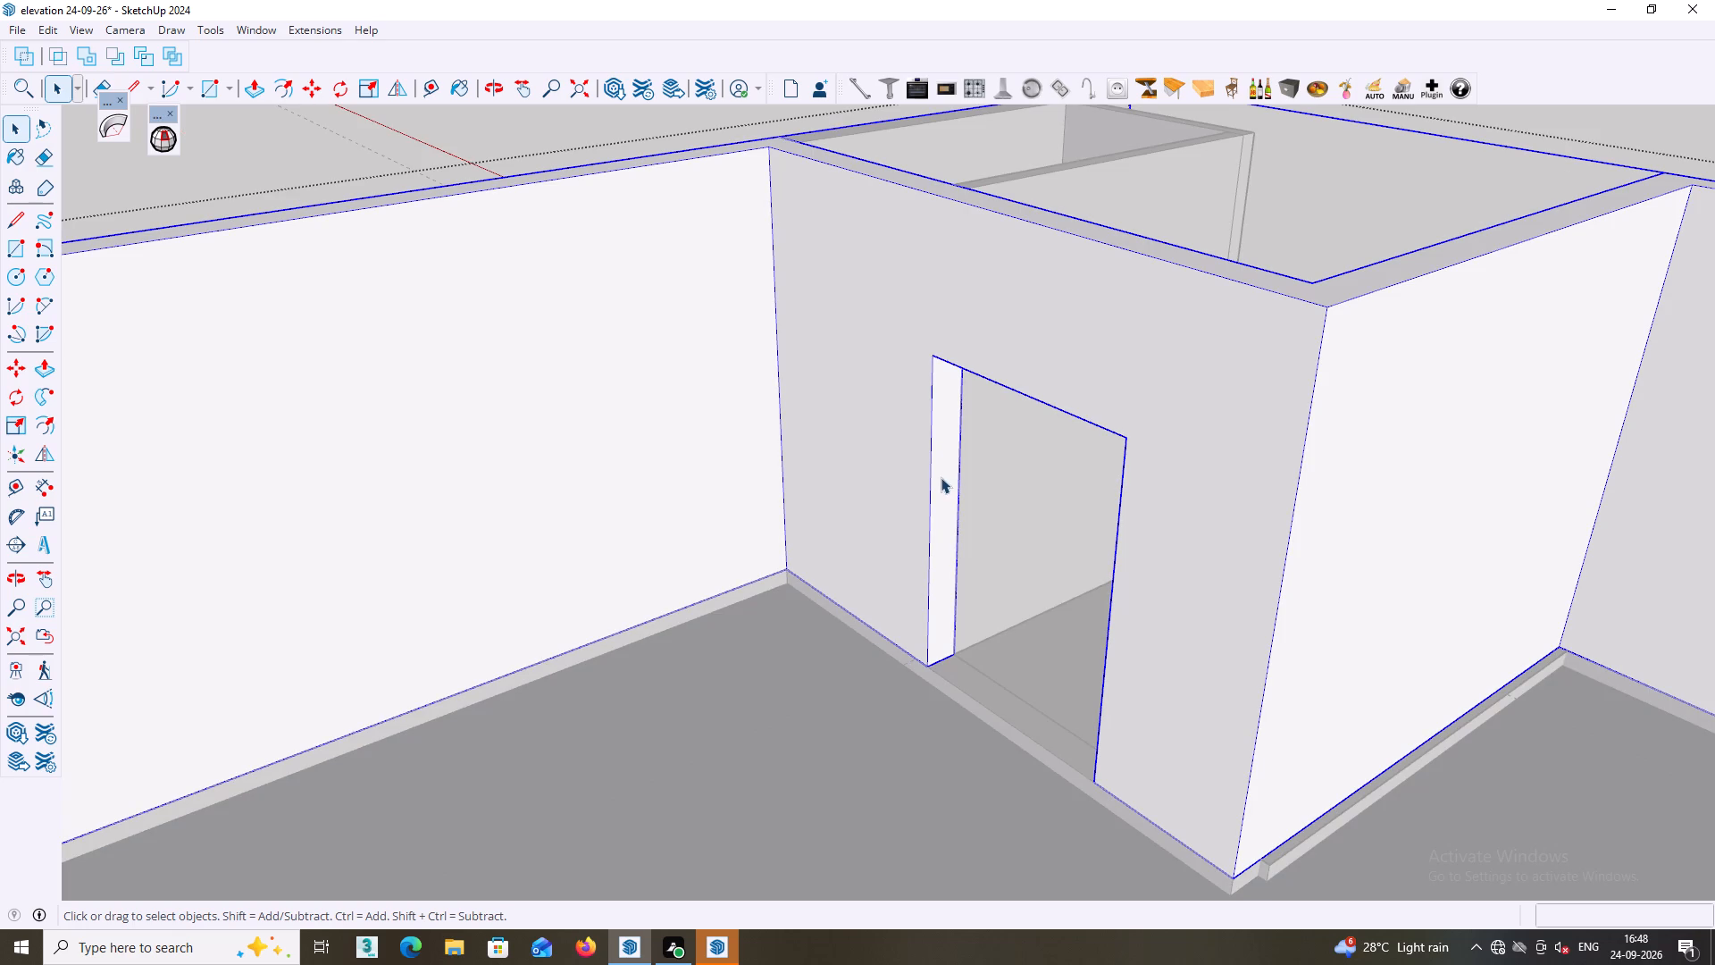
pyautogui.click(941, 477)
pyautogui.click(929, 516)
pyautogui.click(940, 558)
pyautogui.moveTo(941, 521); pyautogui.dragTo(911, 488, button='middle')
pyautogui.click(898, 526)
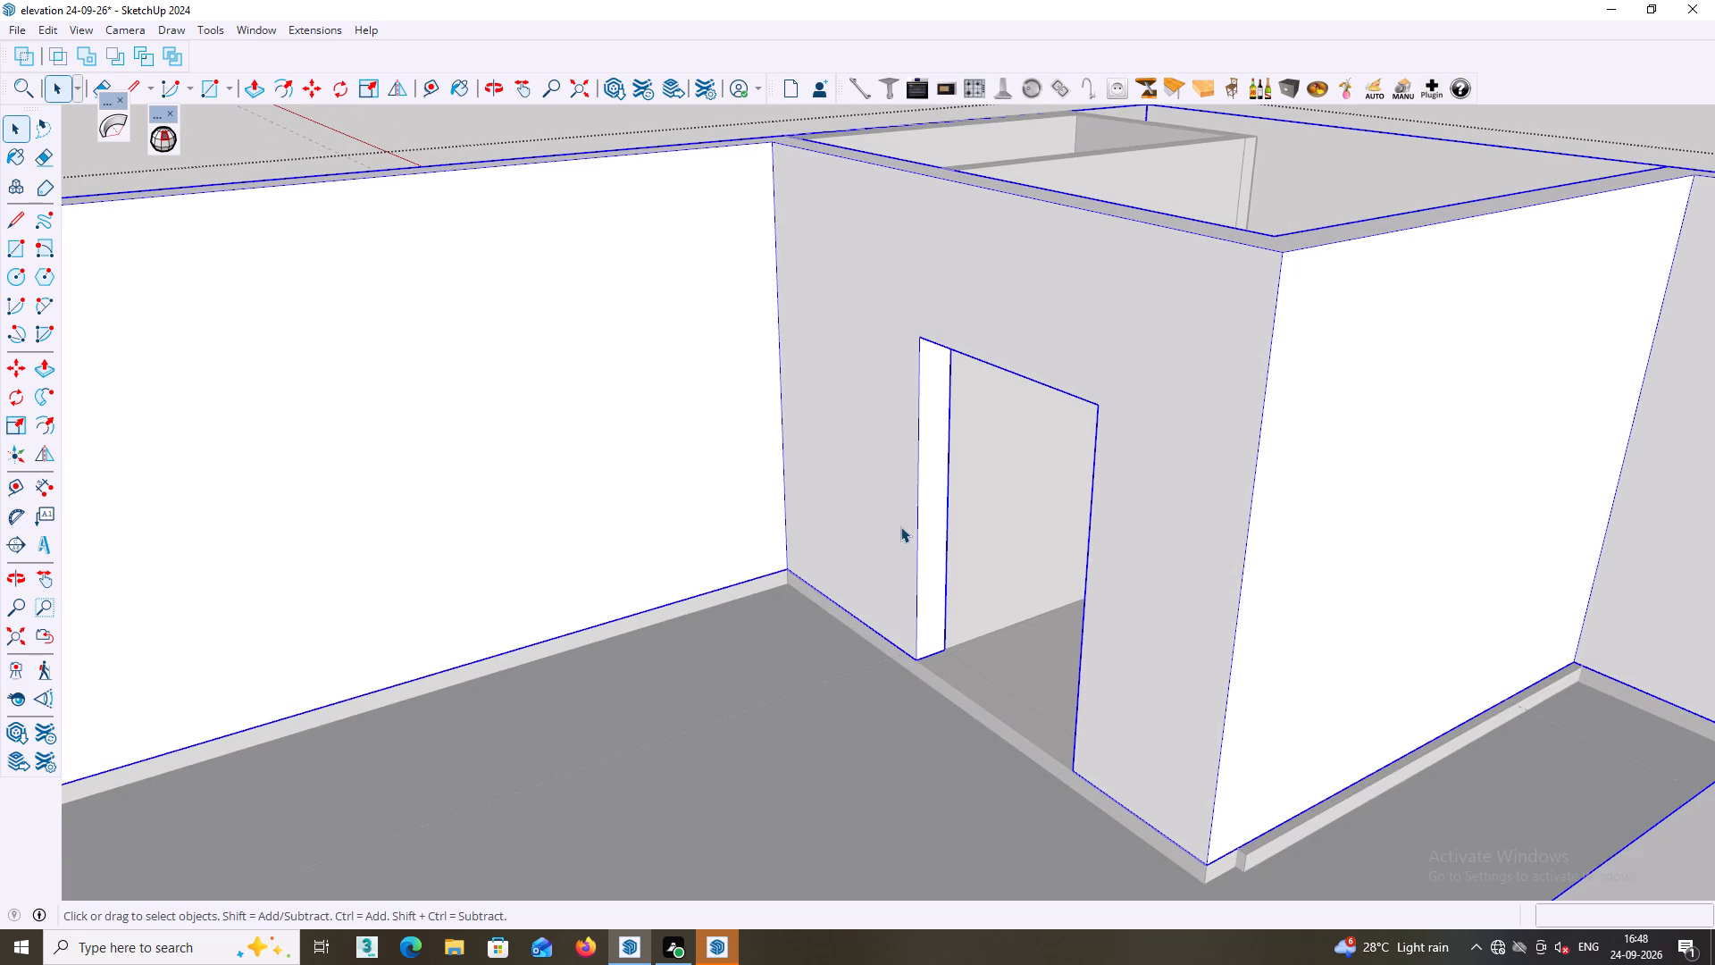
pyautogui.tripleClick(916, 524)
pyautogui.doubleClick(921, 524)
pyautogui.doubleClick(933, 518)
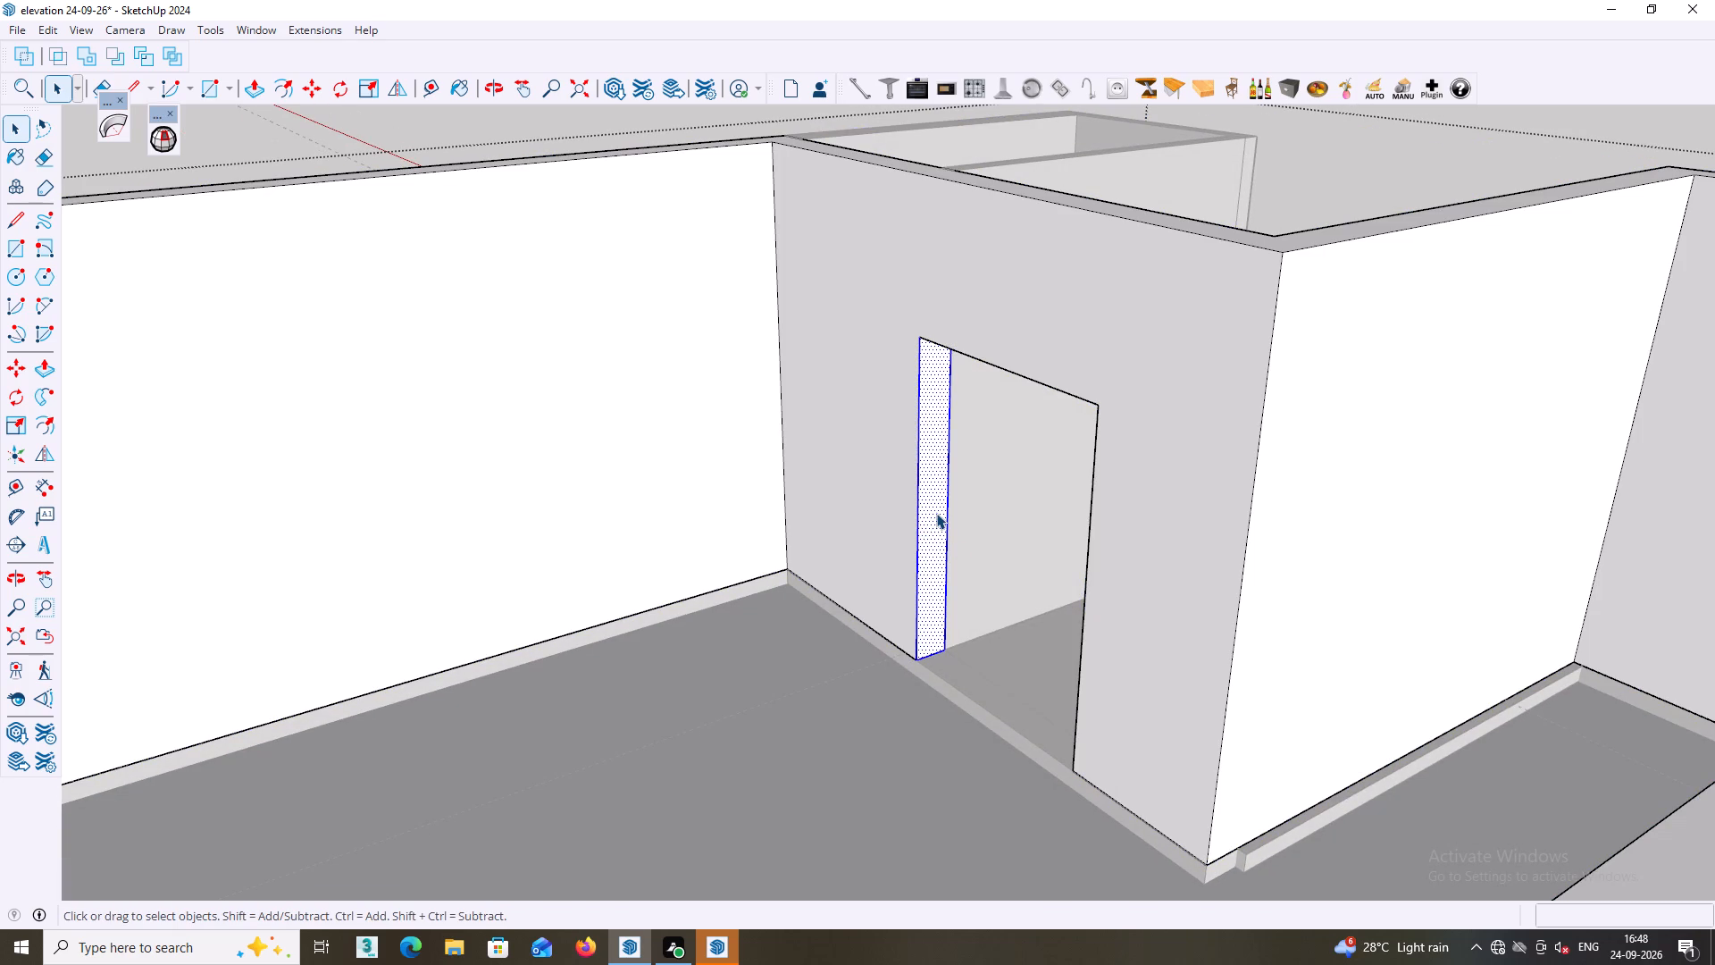
pyautogui.press('p')
pyautogui.click(939, 513)
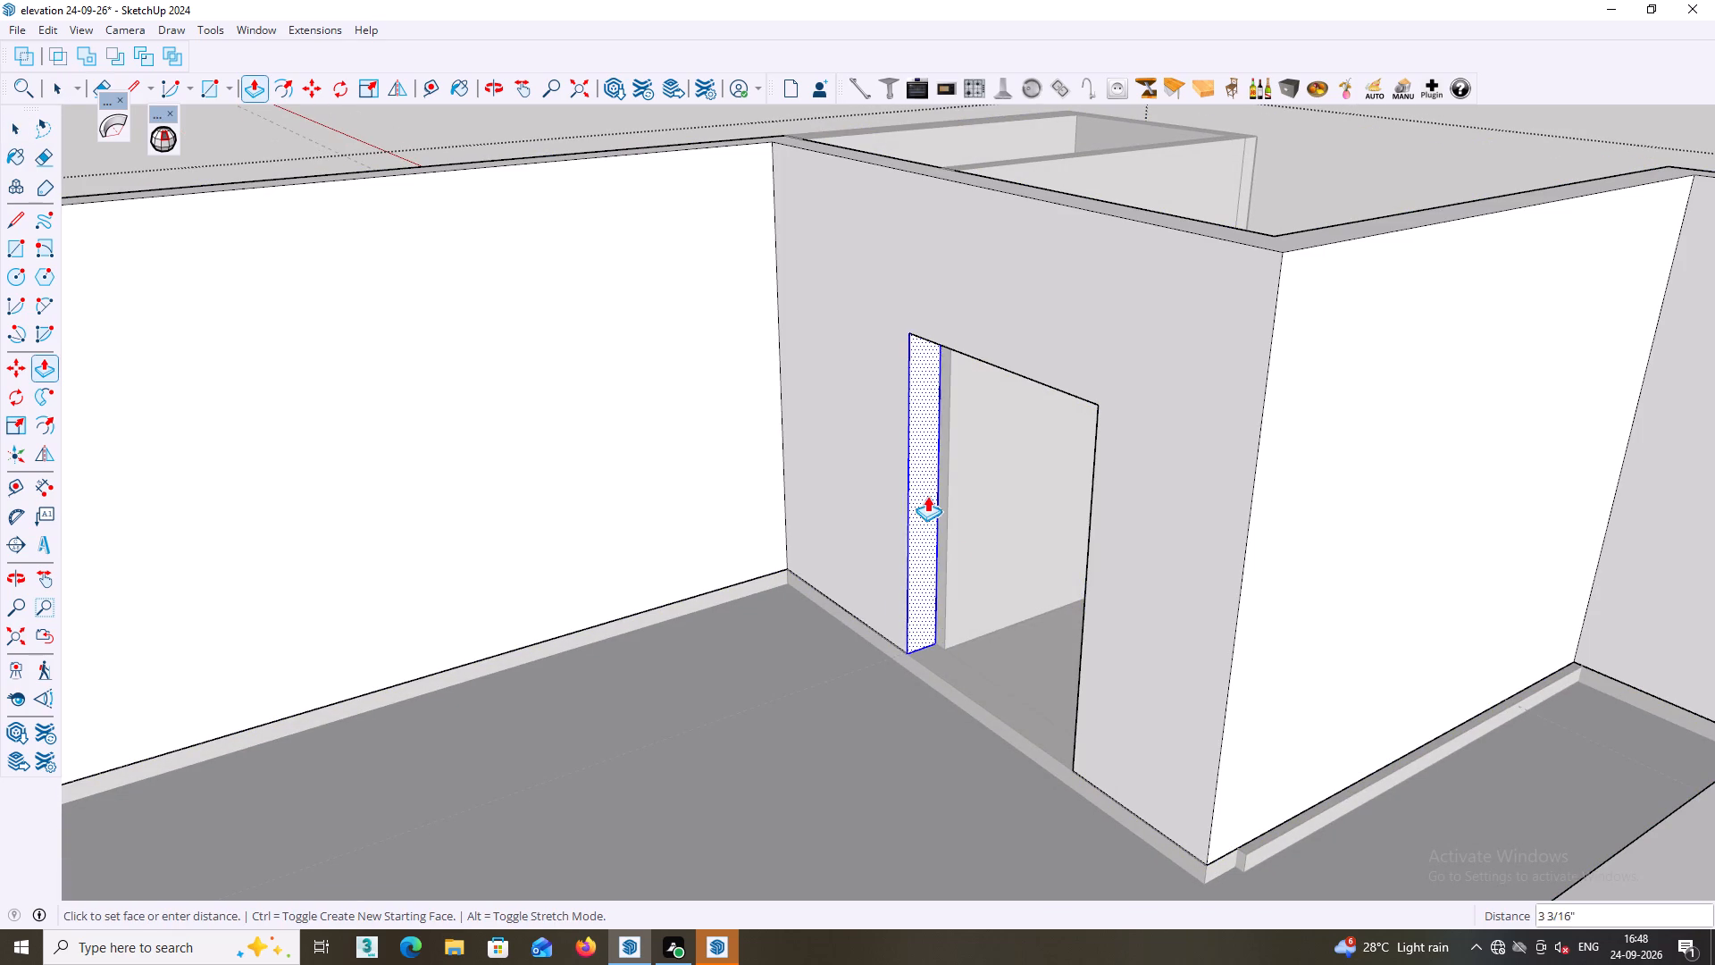
pyautogui.moveTo(824, 378); pyautogui.dragTo(1244, 508, button='middle')
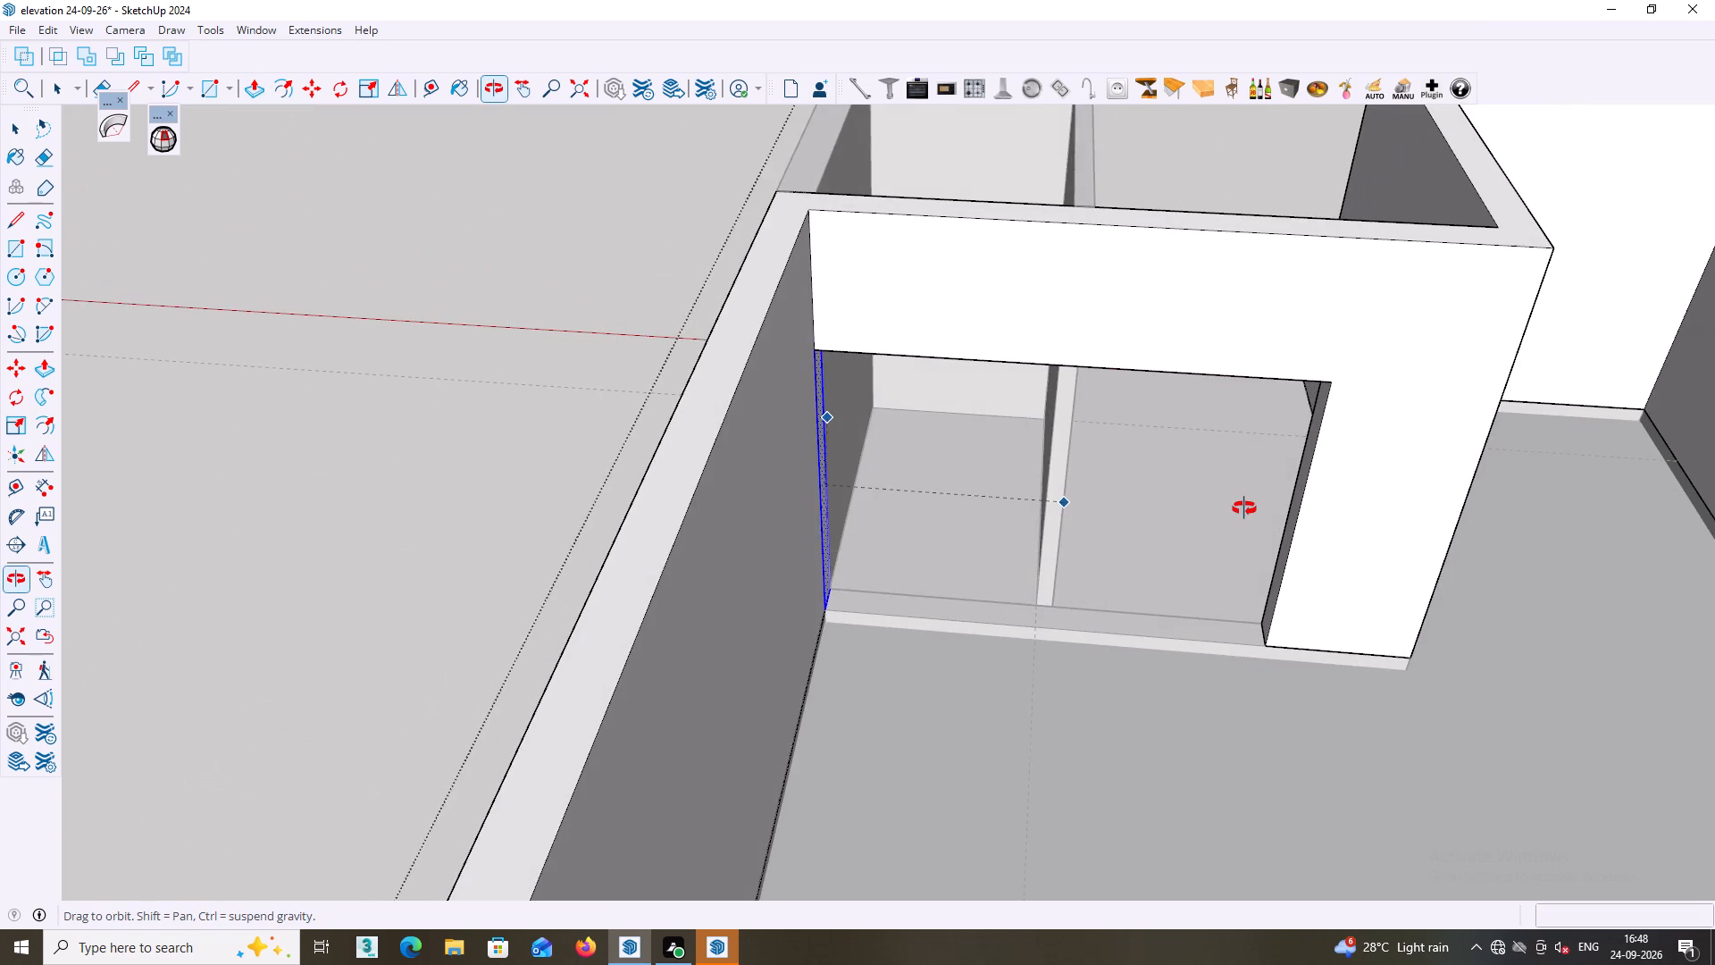
pyautogui.moveTo(1244, 508); pyautogui.dragTo(1238, 506, button='middle')
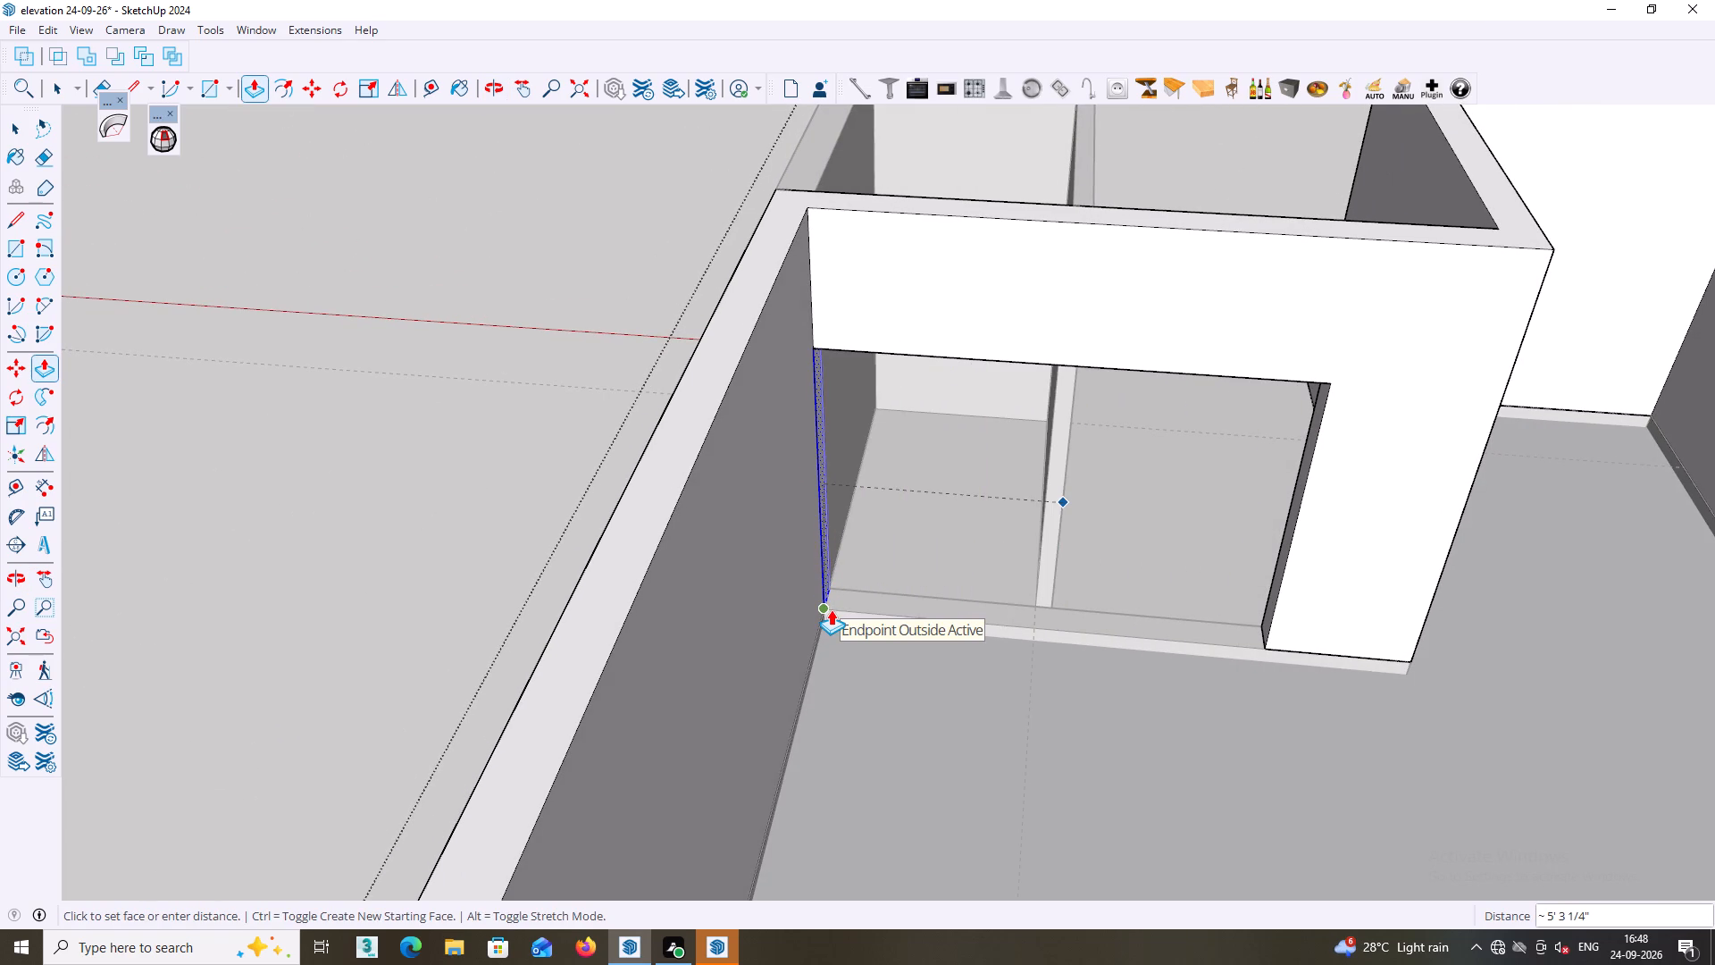
pyautogui.click(831, 609)
pyautogui.moveTo(826, 592); pyautogui.dragTo(802, 498, button='middle')
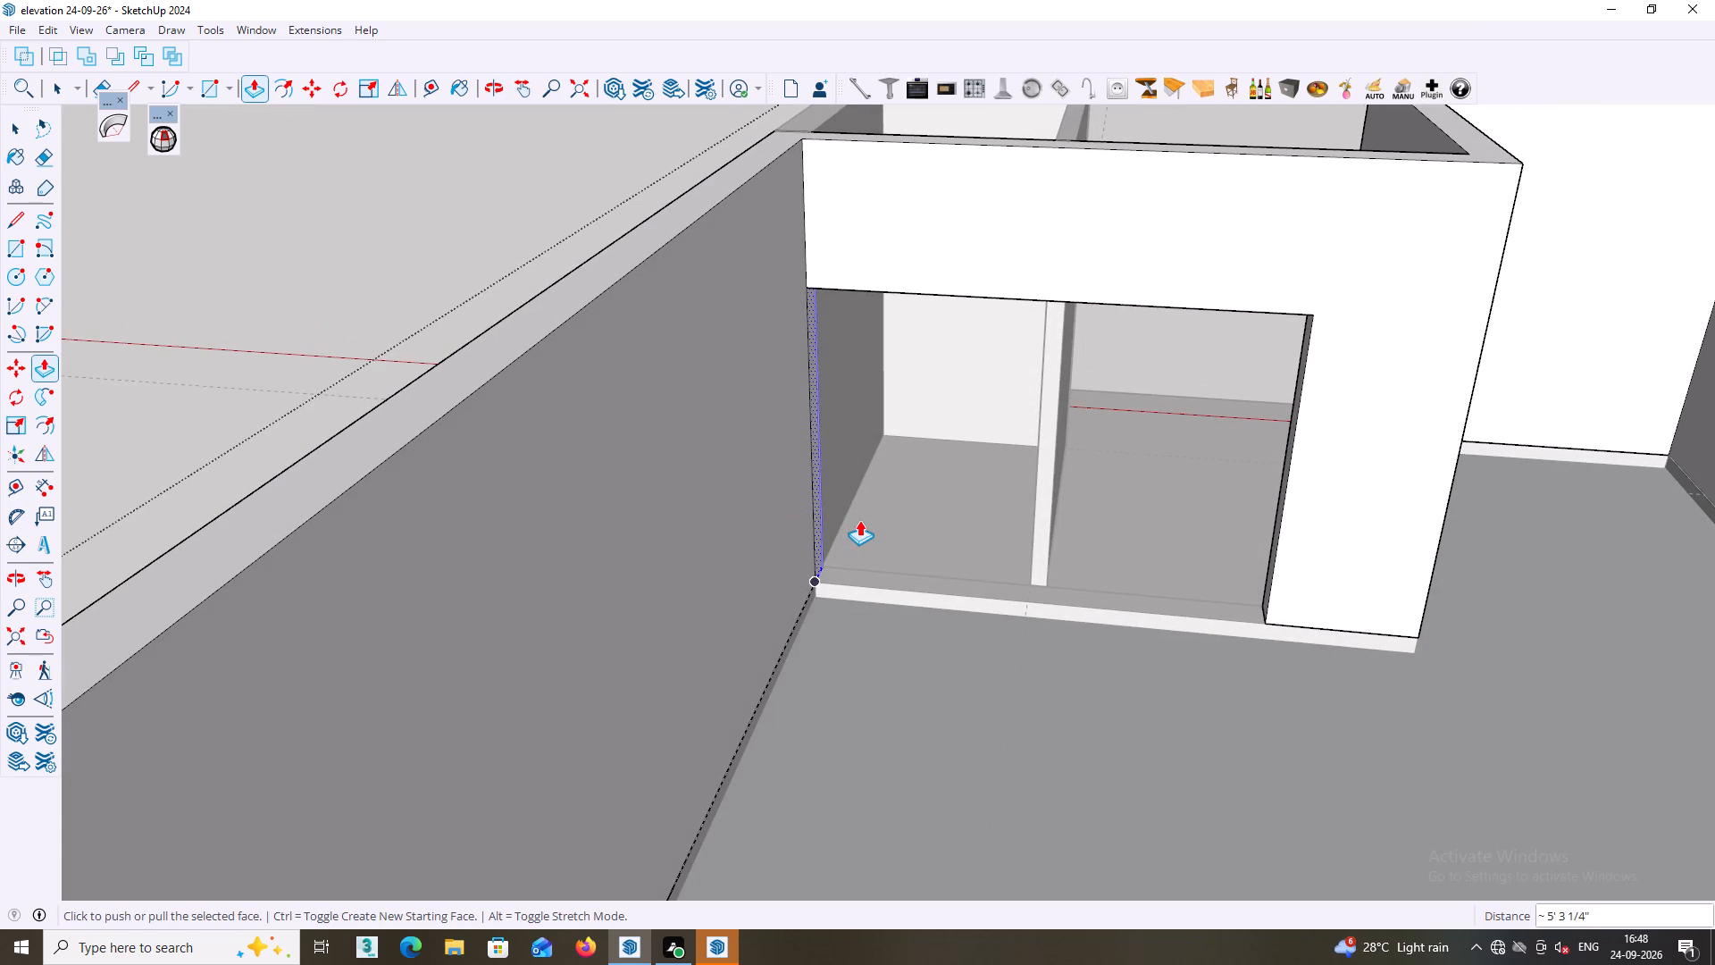
pyautogui.press('space')
pyautogui.click(500, 194)
# Examine the widened opening from inside the main upper room and compare the second house with the finished one from outside.
pyautogui.moveTo(783, 373); pyautogui.dragTo(621, 304, button='middle')
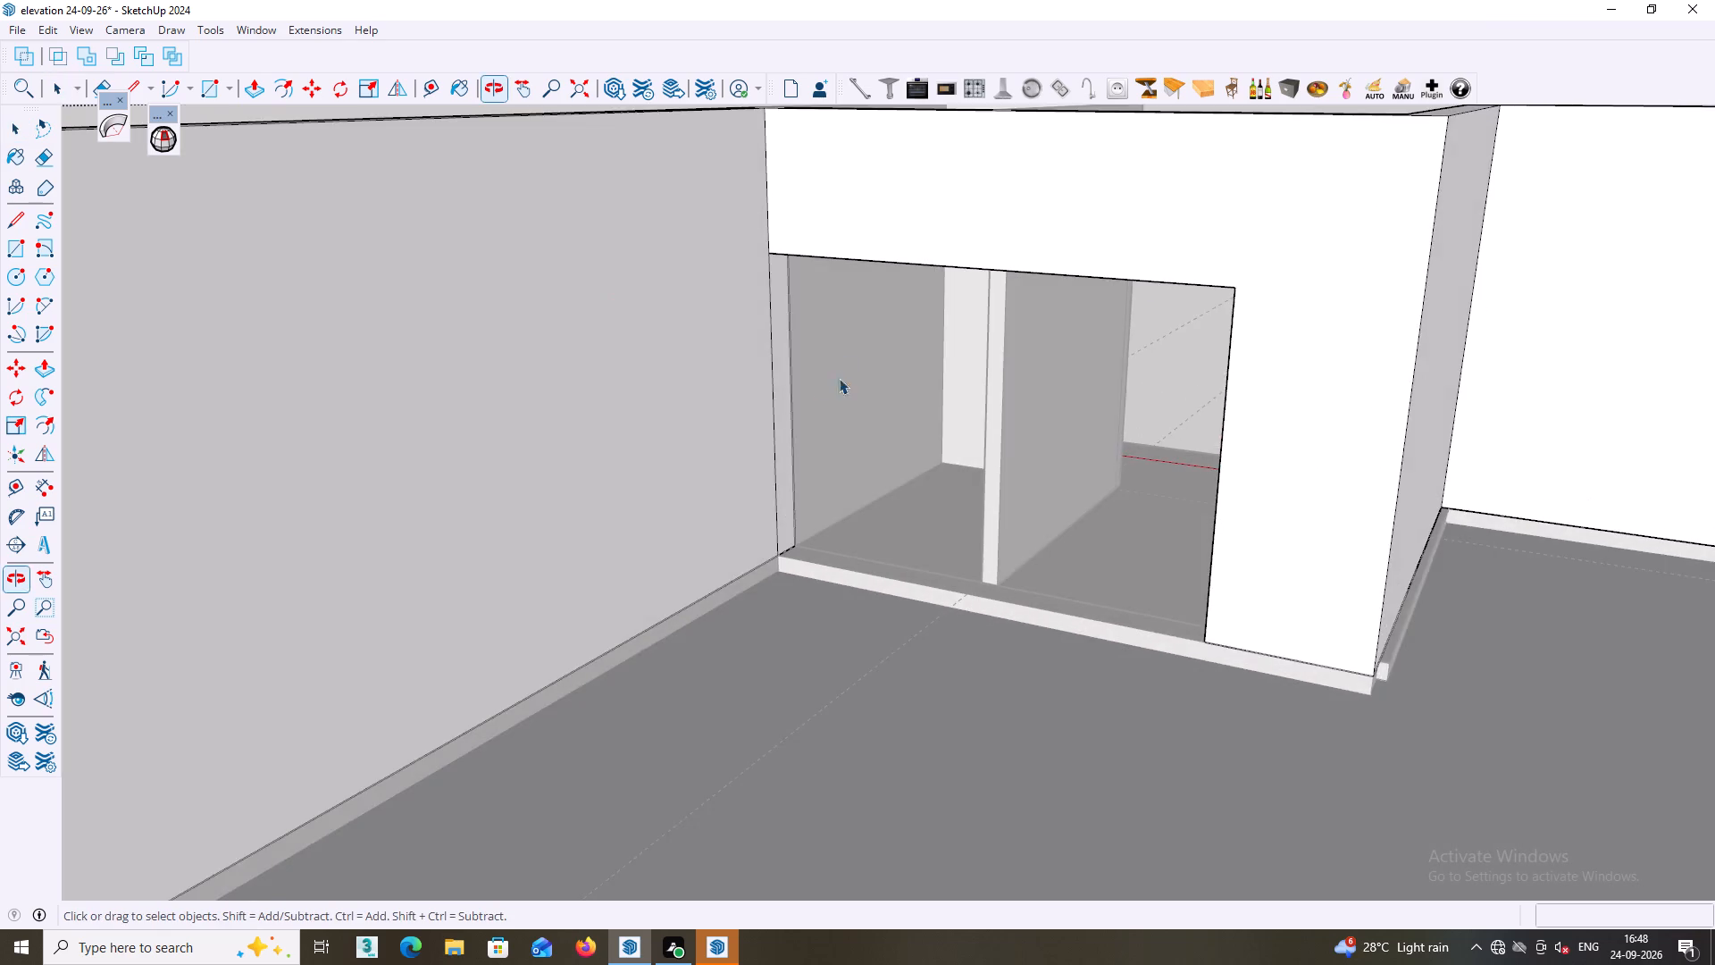
pyautogui.scroll(3, 842, 335)
pyautogui.moveTo(751, 325); pyautogui.dragTo(862, 287, button='middle')
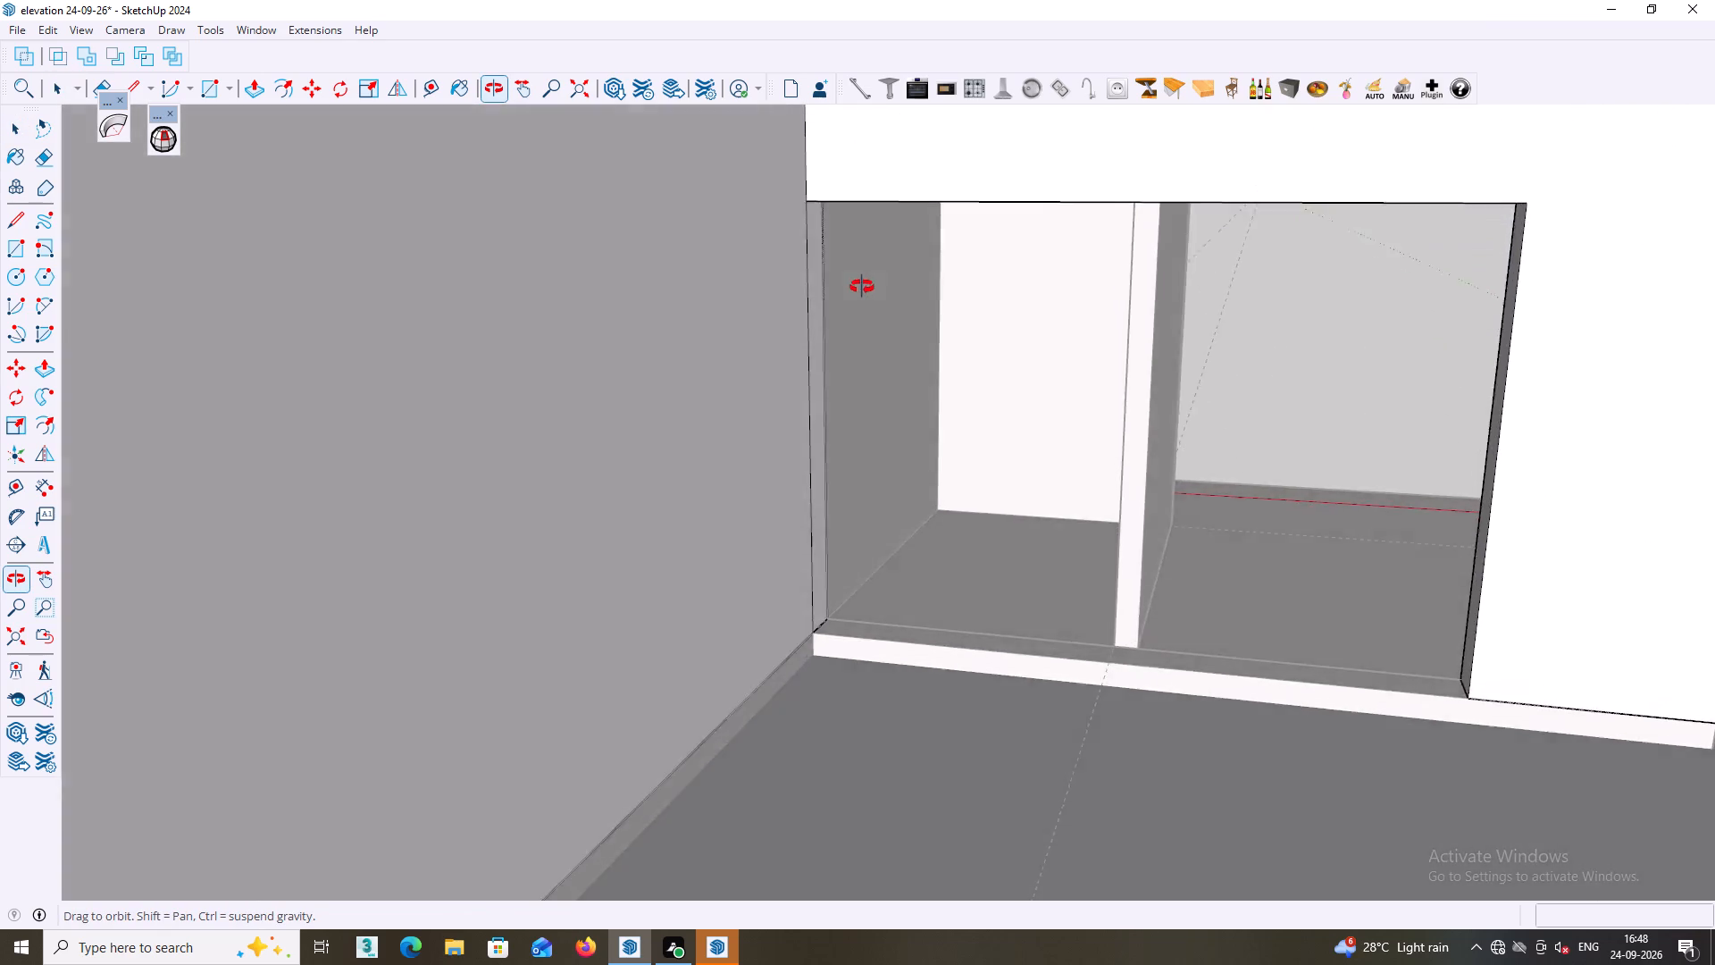
pyautogui.moveTo(862, 287); pyautogui.dragTo(817, 327, button='middle')
pyautogui.scroll(-8, 842, 389)
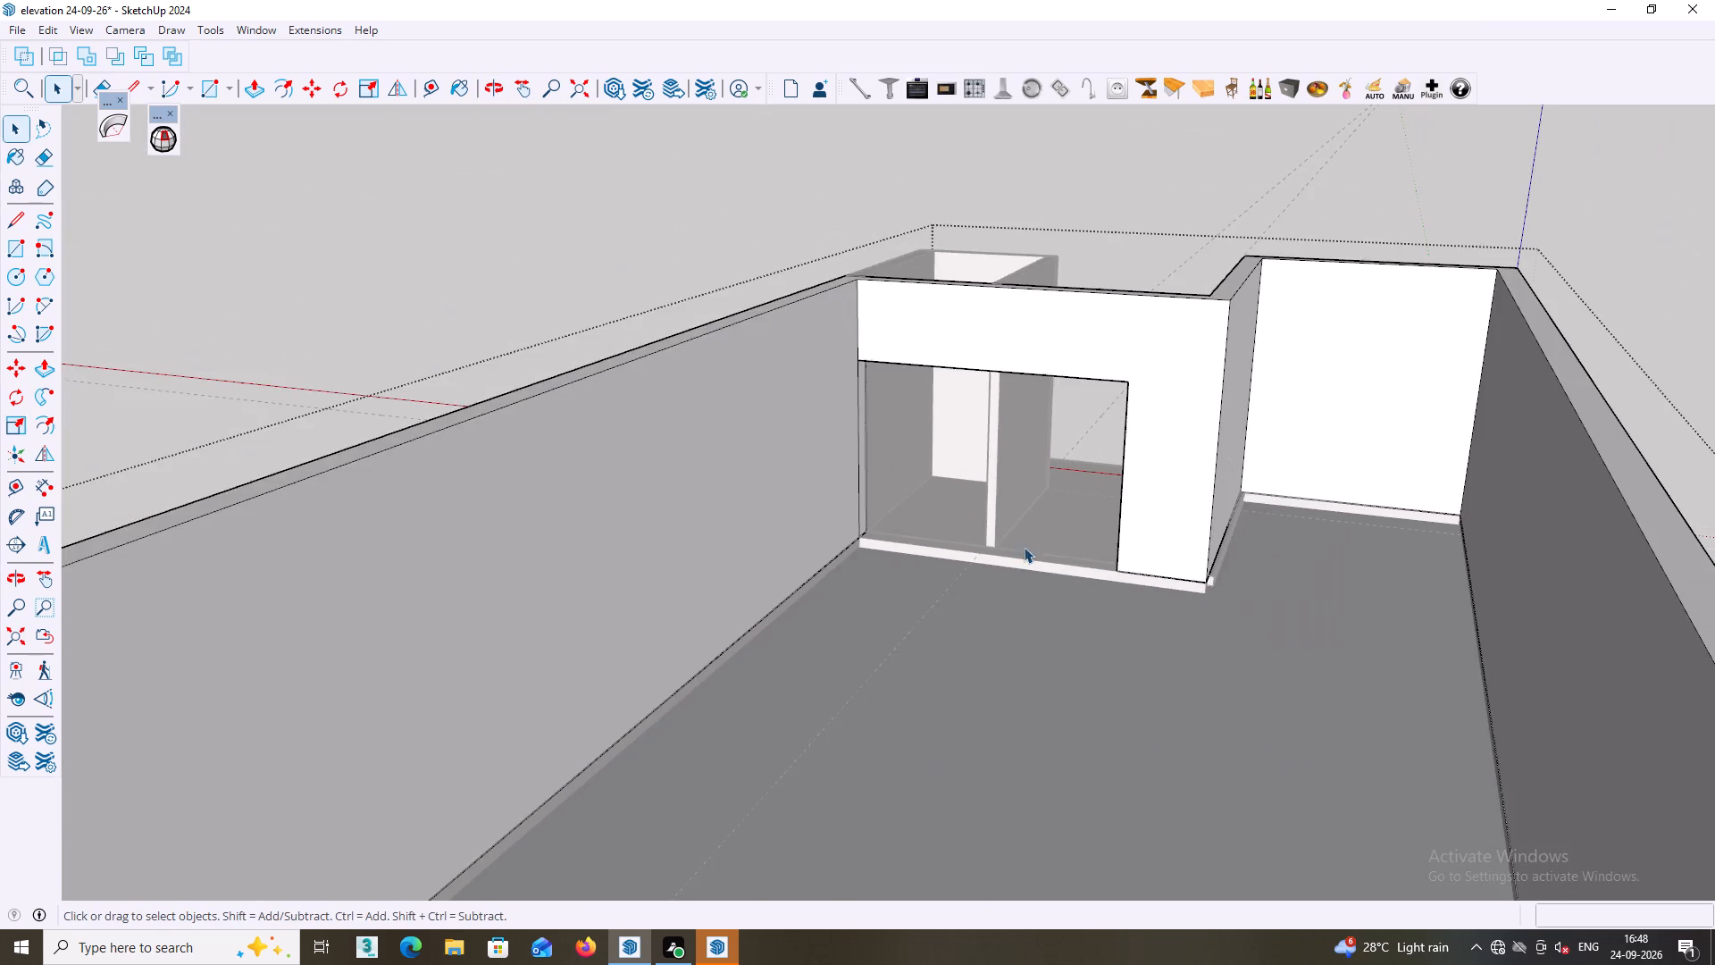
pyautogui.moveTo(1118, 460); pyautogui.dragTo(671, 452, button='middle')
pyautogui.scroll(-4, 1225, 345)
pyautogui.moveTo(1221, 348); pyautogui.dragTo(1203, 383, button='middle')
pyautogui.moveTo(1223, 339); pyautogui.dragTo(590, 393, button='middle')
pyautogui.click(1259, 213)
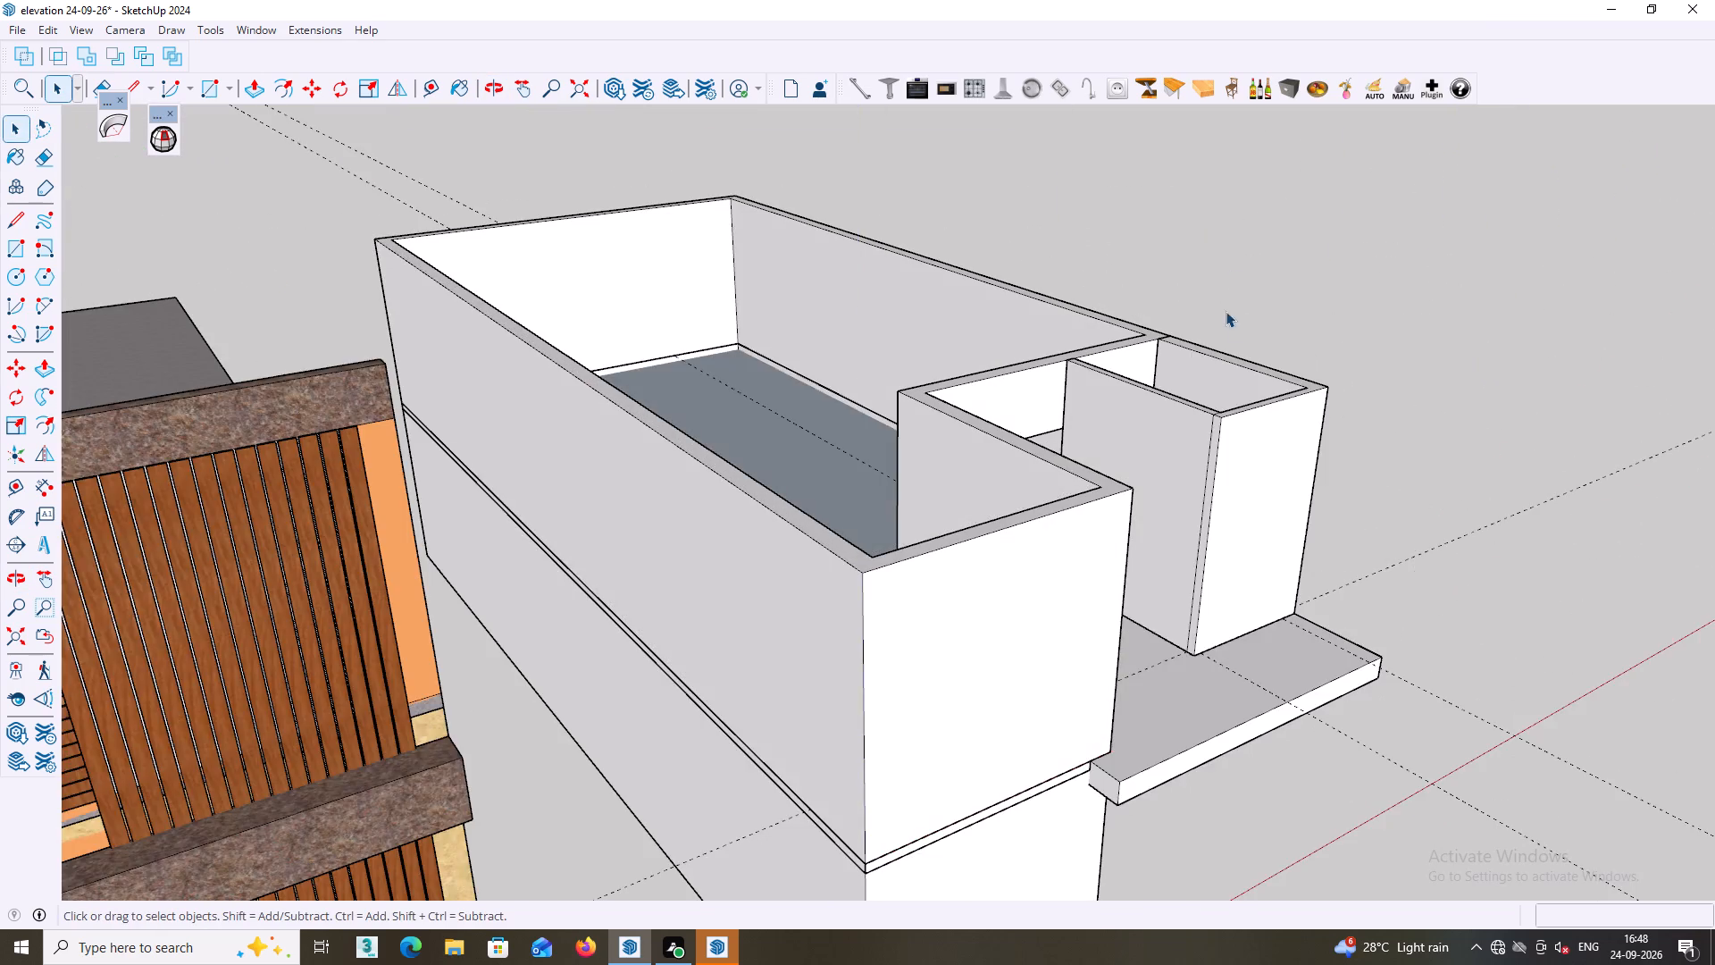
pyautogui.moveTo(1228, 324); pyautogui.dragTo(854, 338, button='middle')
pyautogui.moveTo(1113, 370); pyautogui.dragTo(1177, 273, button='middle')
pyautogui.moveTo(1170, 315); pyautogui.dragTo(1183, 379, button='middle')
pyautogui.scroll(-3, 1178, 372)
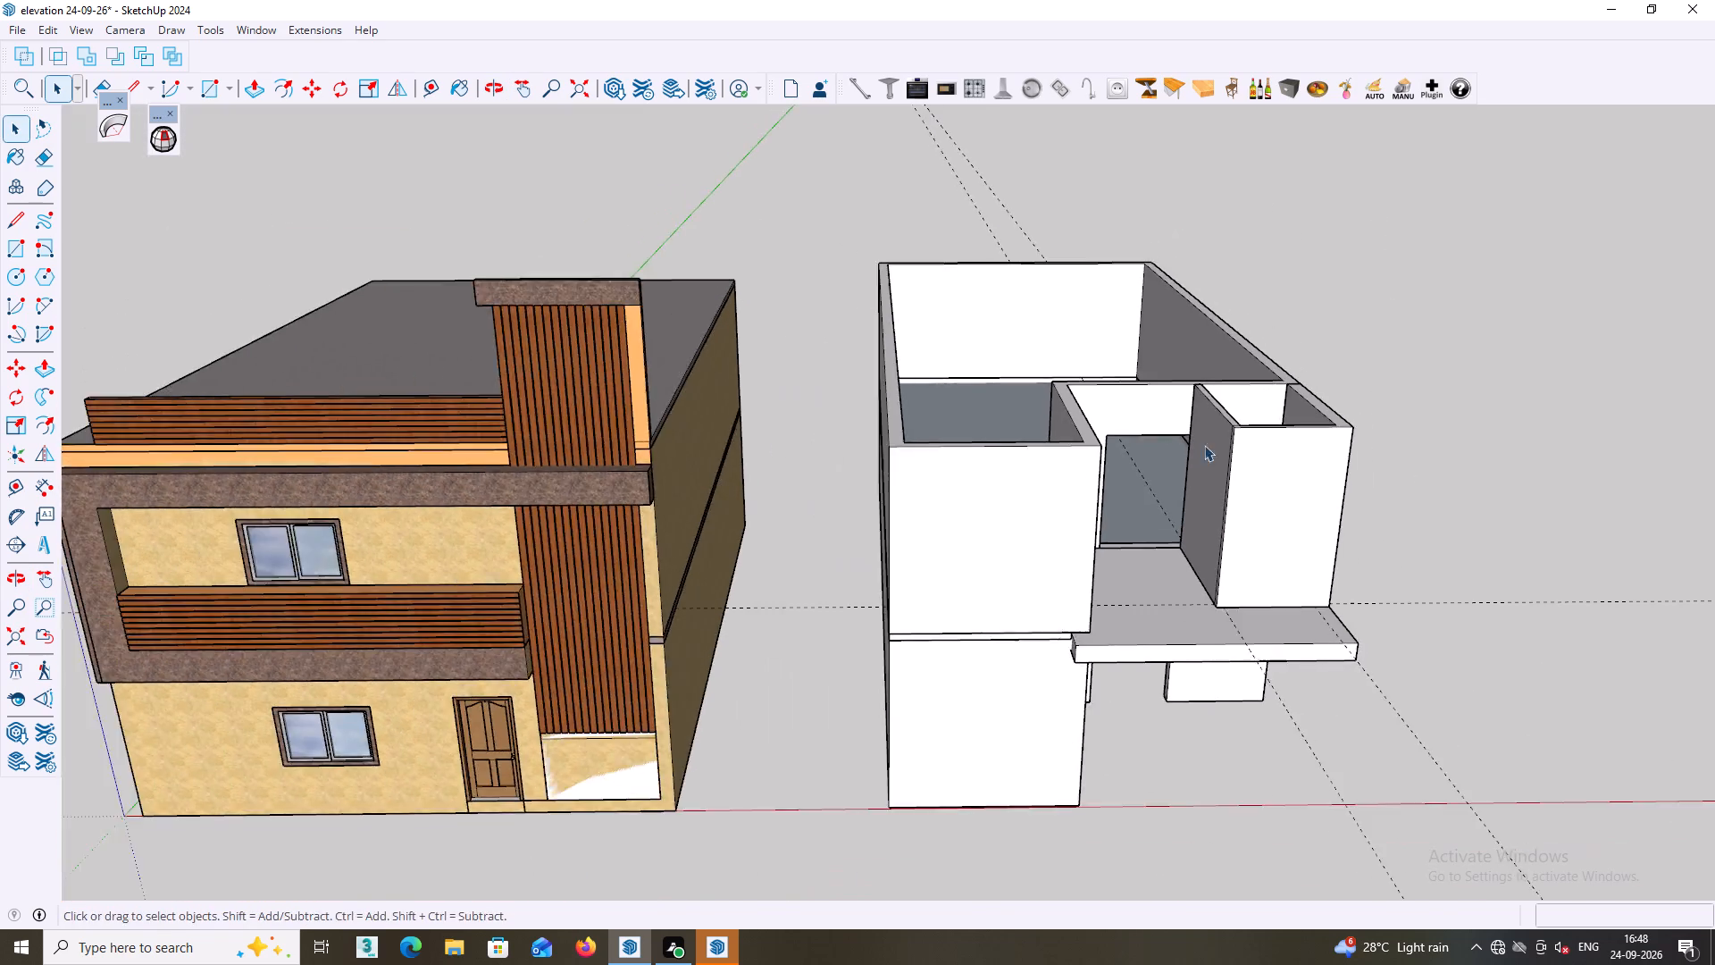
pyautogui.scroll(-3, 1204, 445)
pyautogui.moveTo(1259, 449); pyautogui.dragTo(1234, 673, button='middle')
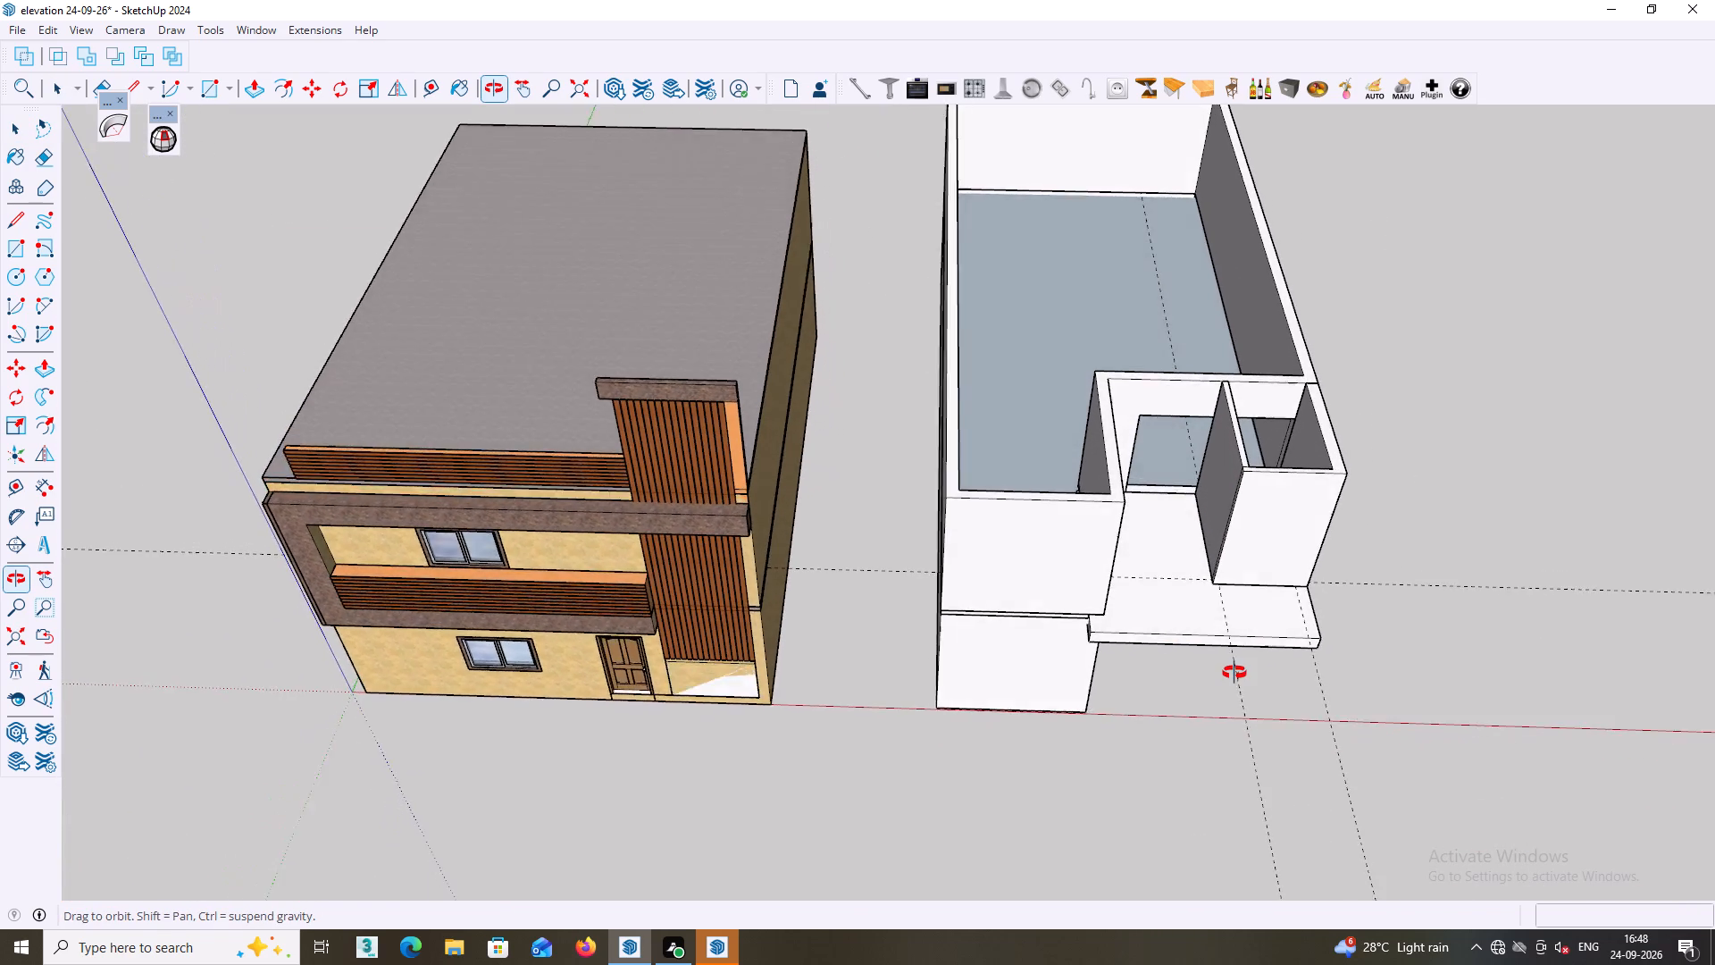
pyautogui.moveTo(1234, 673); pyautogui.dragTo(1251, 704, button='middle')
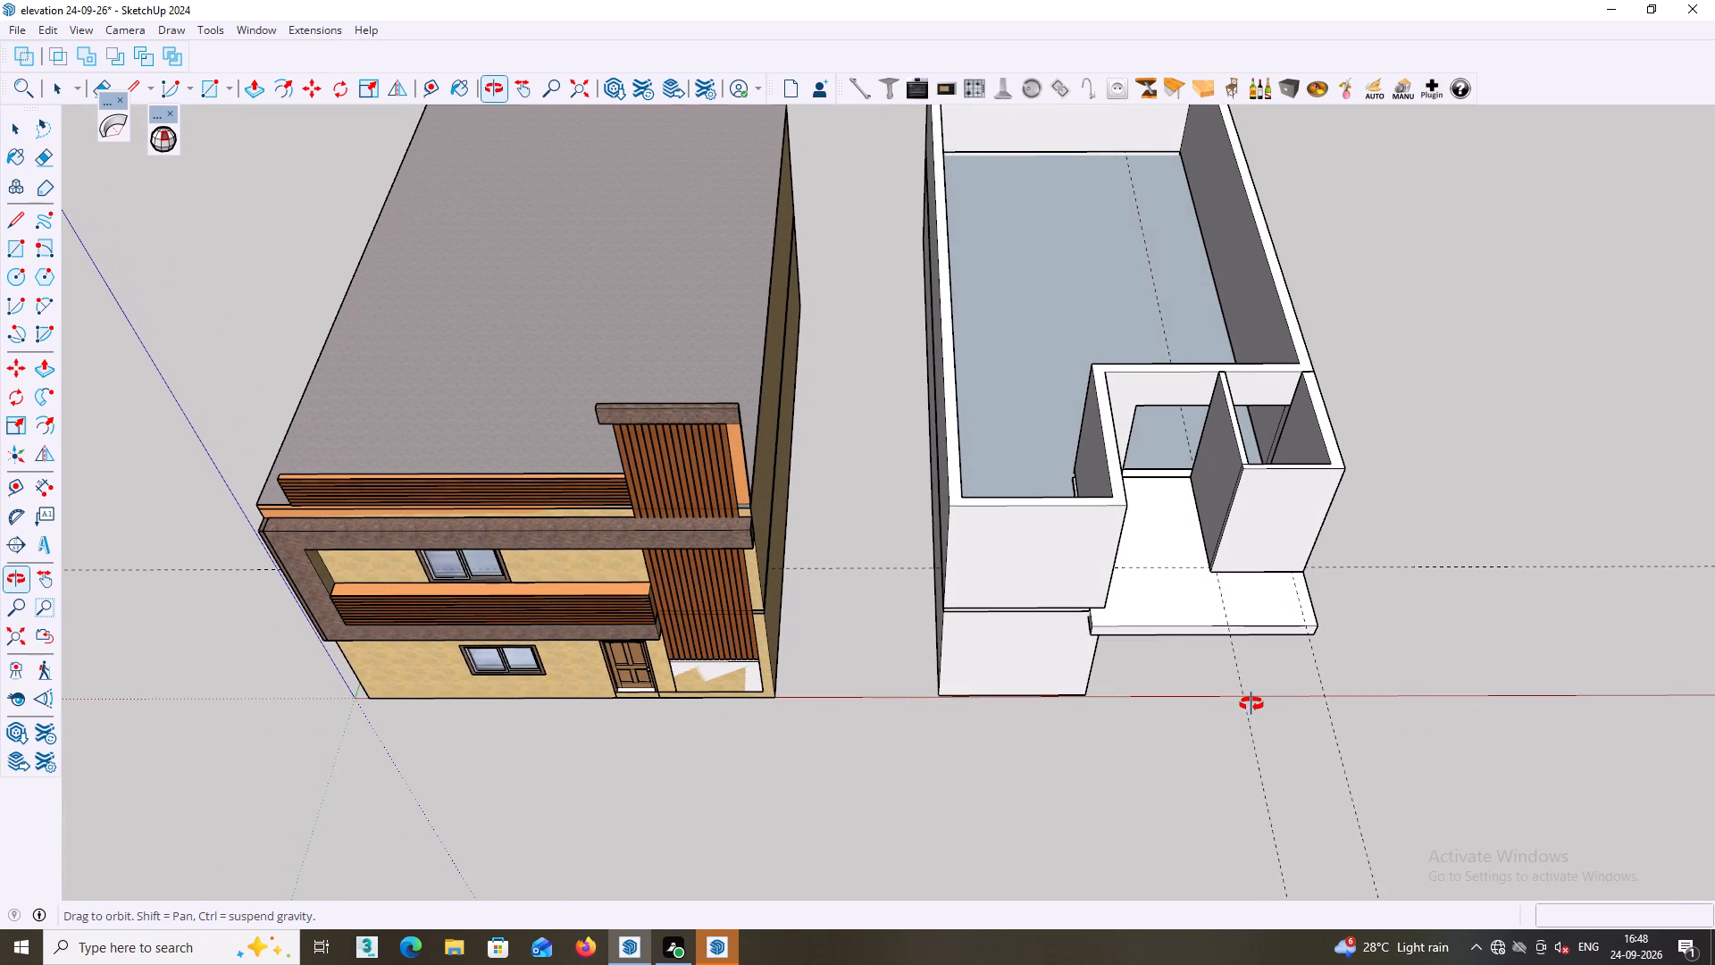
pyautogui.moveTo(1251, 704); pyautogui.dragTo(1252, 626, button='middle')
pyautogui.scroll(-1, 1252, 556)
pyautogui.moveTo(1256, 333); pyautogui.dragTo(1402, 397, button='middle')
pyautogui.moveTo(1198, 305); pyautogui.dragTo(1357, 345, button='middle')
pyautogui.moveTo(1086, 234); pyautogui.dragTo(1245, 232, button='middle')
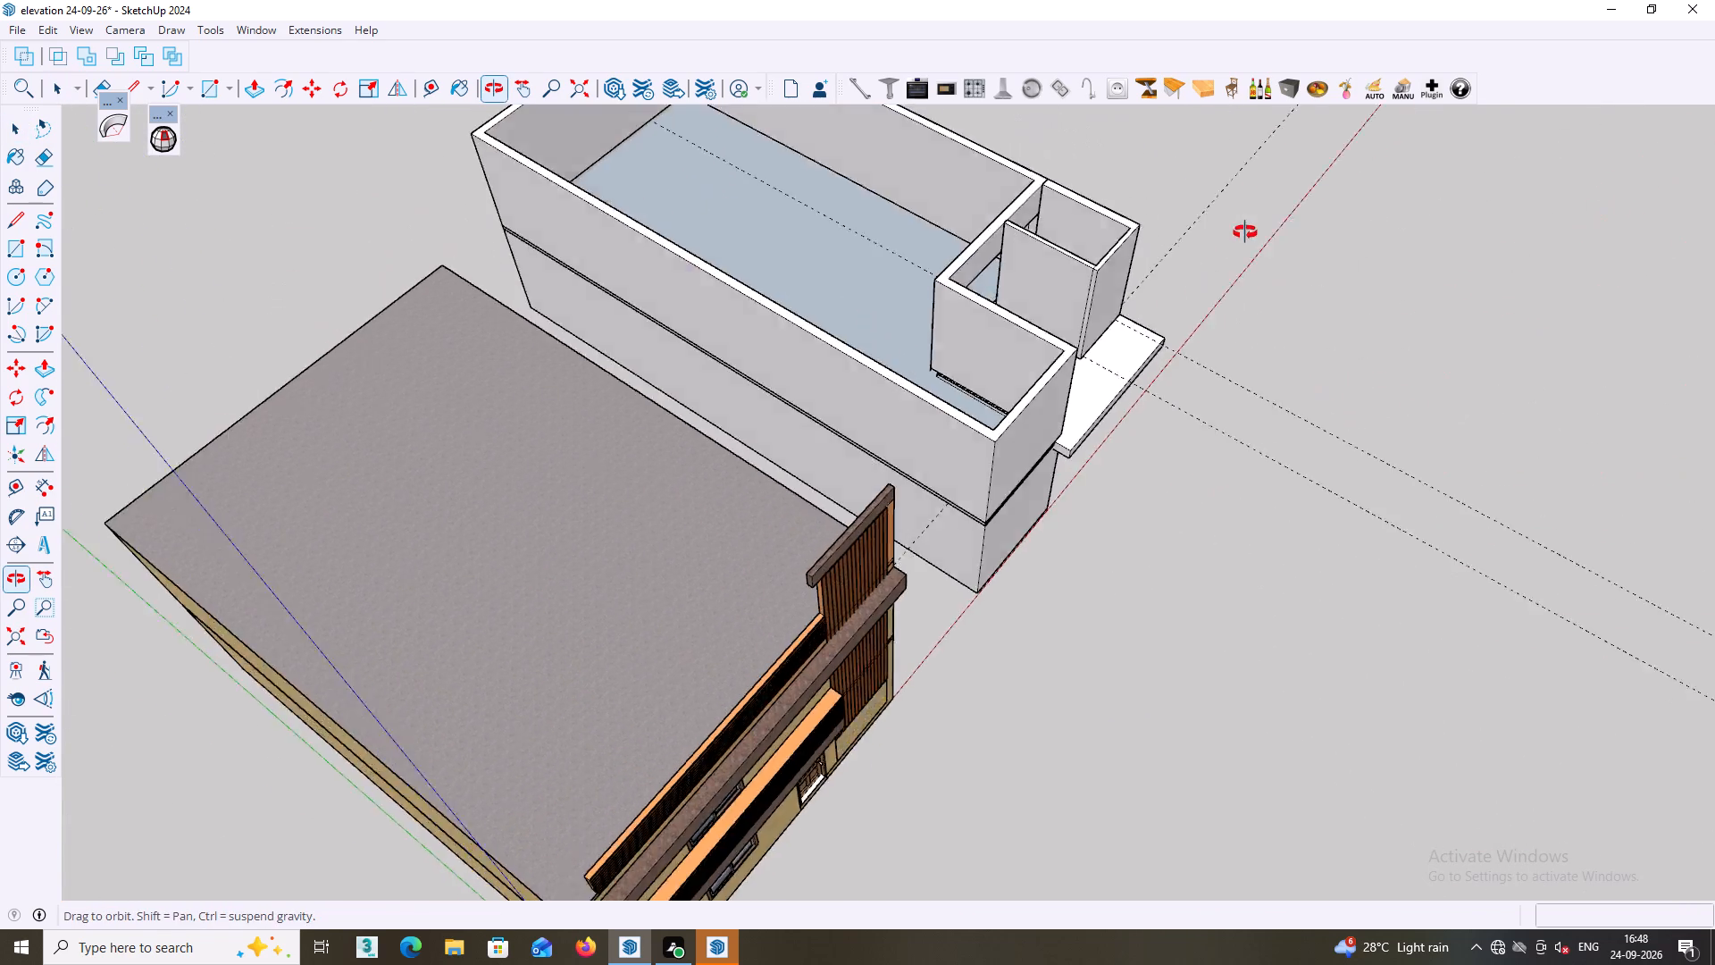
pyautogui.moveTo(1245, 232); pyautogui.dragTo(1281, 197, button='middle')
pyautogui.moveTo(852, 186); pyautogui.dragTo(1123, 170, button='middle')
pyautogui.moveTo(682, 191); pyautogui.dragTo(1056, 191, button='middle')
# Inspect the small room's partition end face and edge behind the widened opening, with hidden back edges temporarily displayed.
pyautogui.scroll(5, 597, 250)
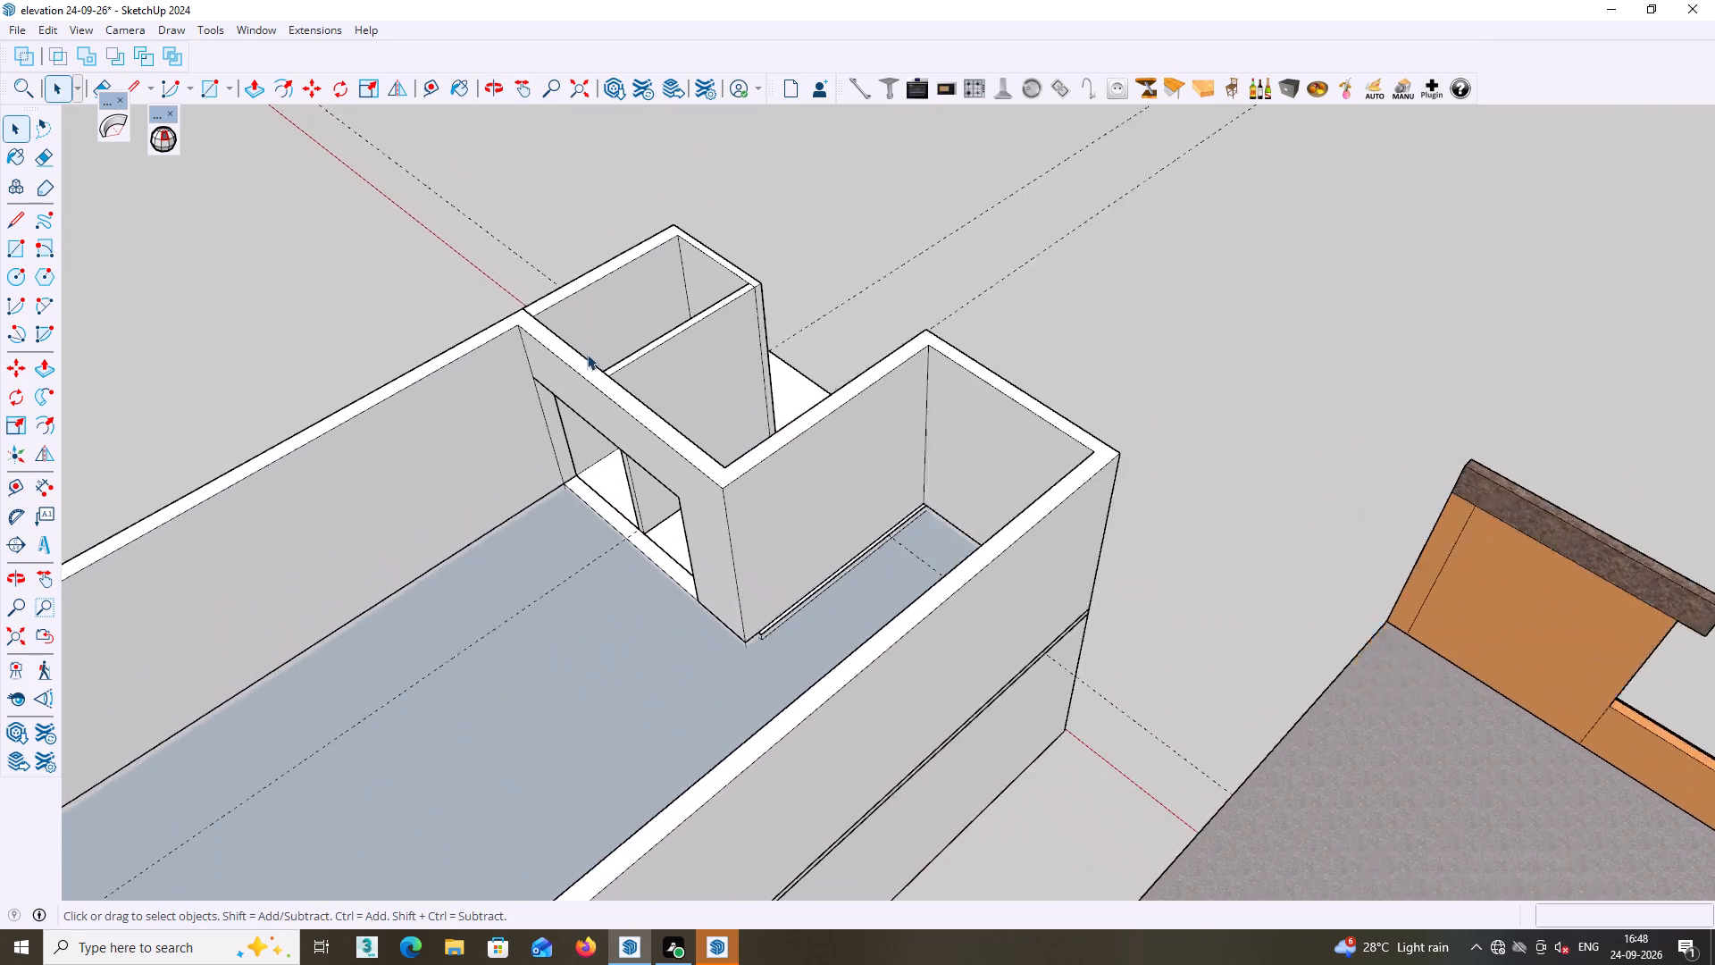
pyautogui.scroll(7, 587, 354)
pyautogui.moveTo(598, 419); pyautogui.dragTo(660, 385, button='middle')
pyautogui.scroll(2, 614, 435)
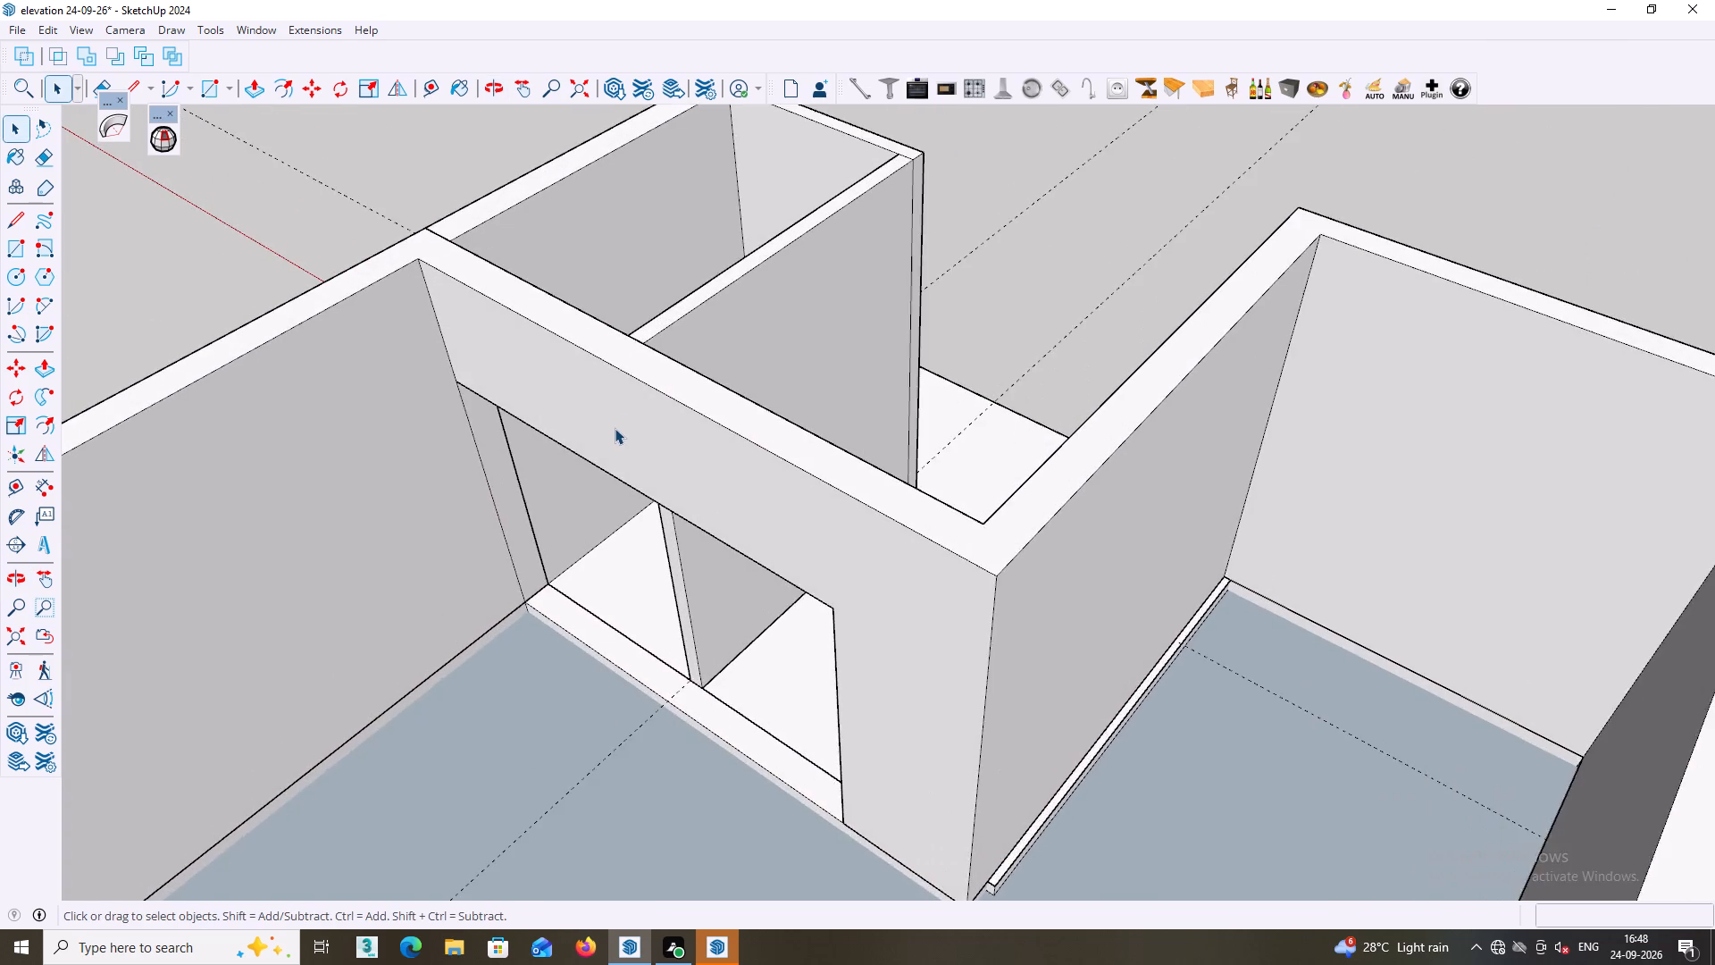
pyautogui.scroll(5, 615, 428)
pyautogui.moveTo(606, 437); pyautogui.dragTo(589, 460, button='middle')
pyautogui.scroll(-5, 575, 445)
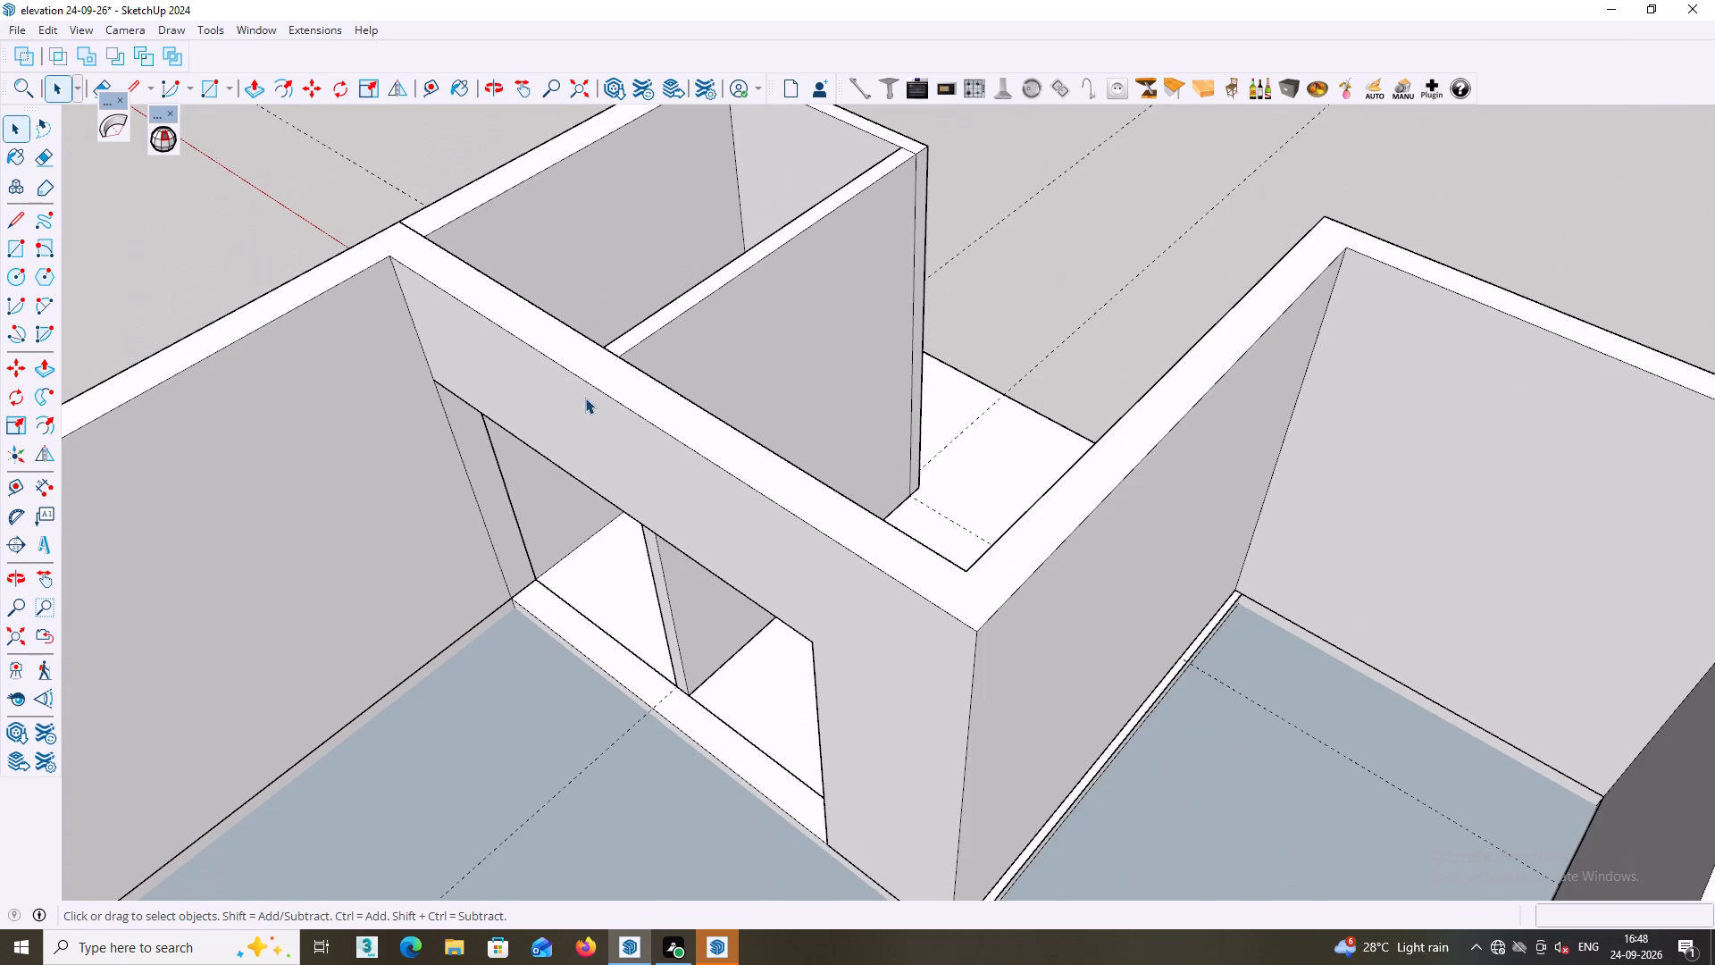
pyautogui.press('k')
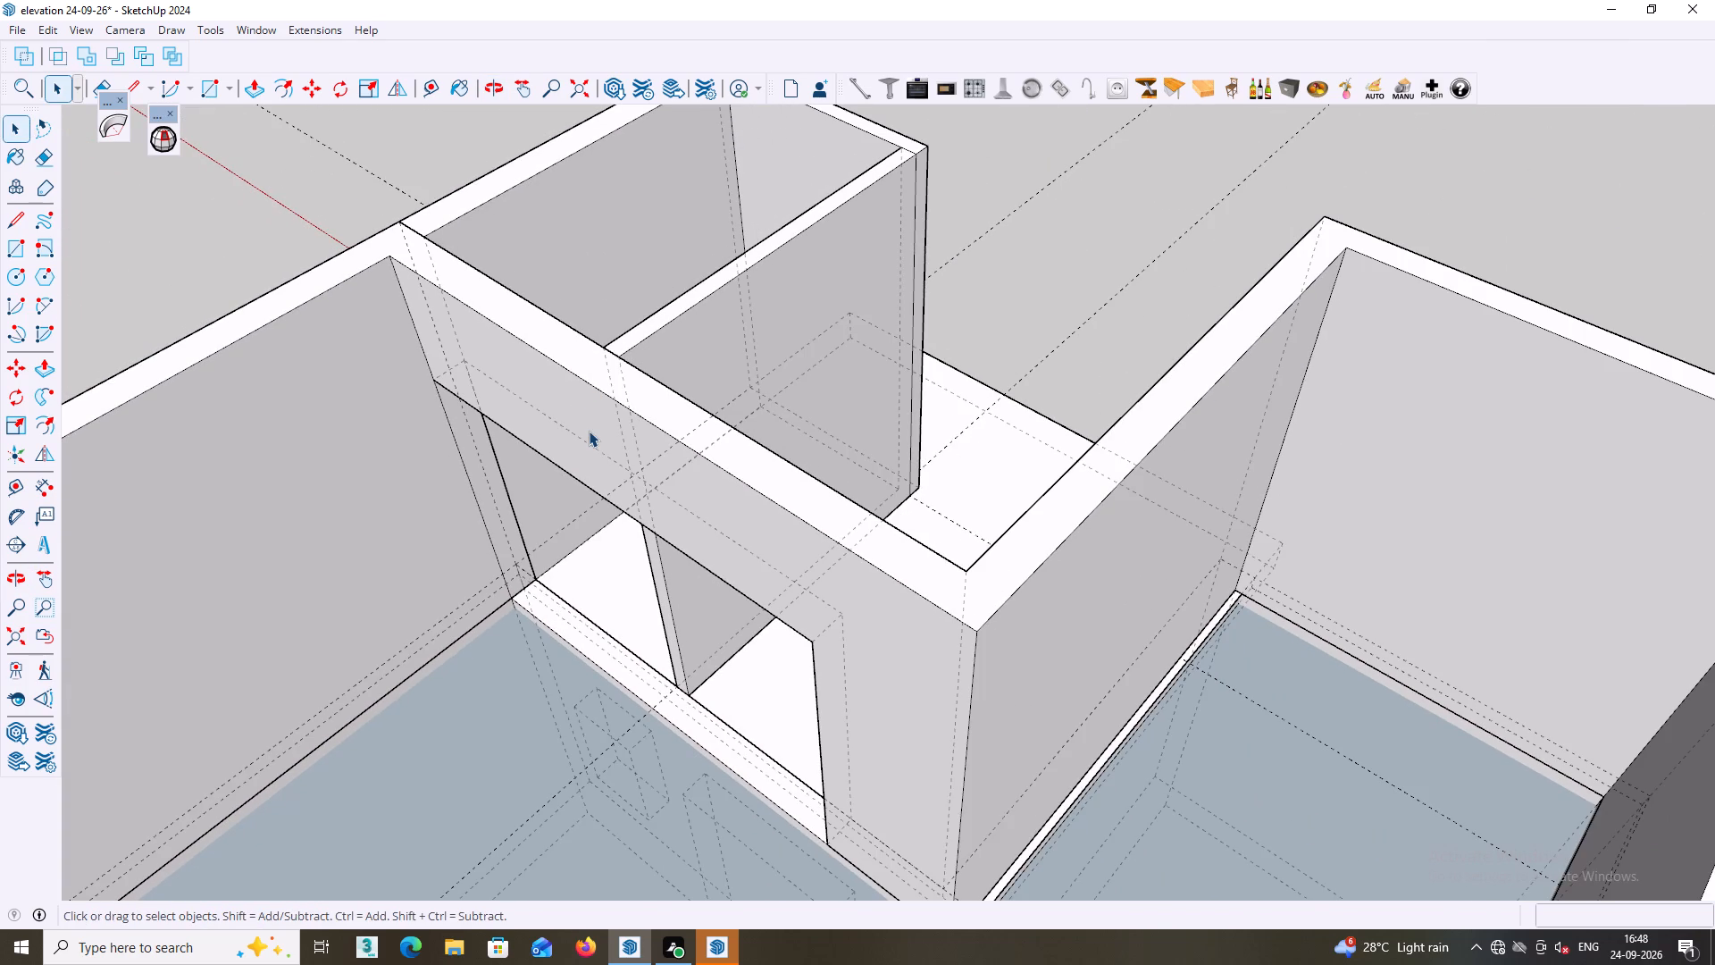
pyautogui.moveTo(590, 429); pyautogui.dragTo(697, 394, button='middle')
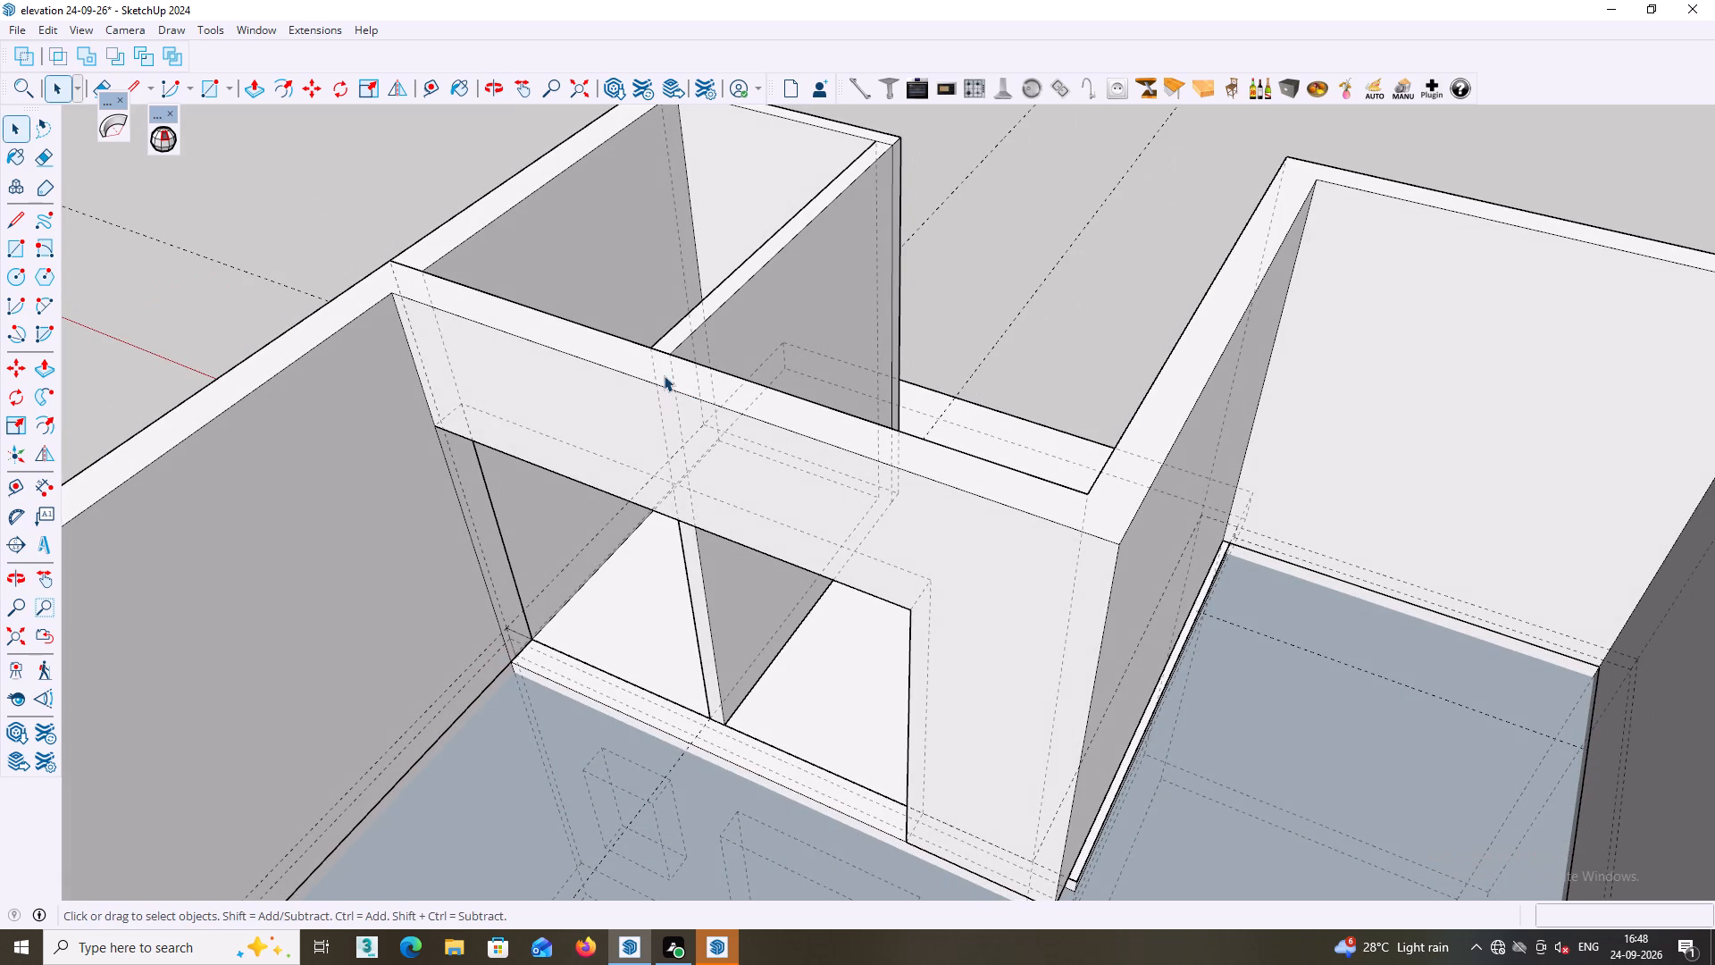
pyautogui.moveTo(660, 410); pyautogui.dragTo(745, 382, button='middle')
pyautogui.click(703, 352)
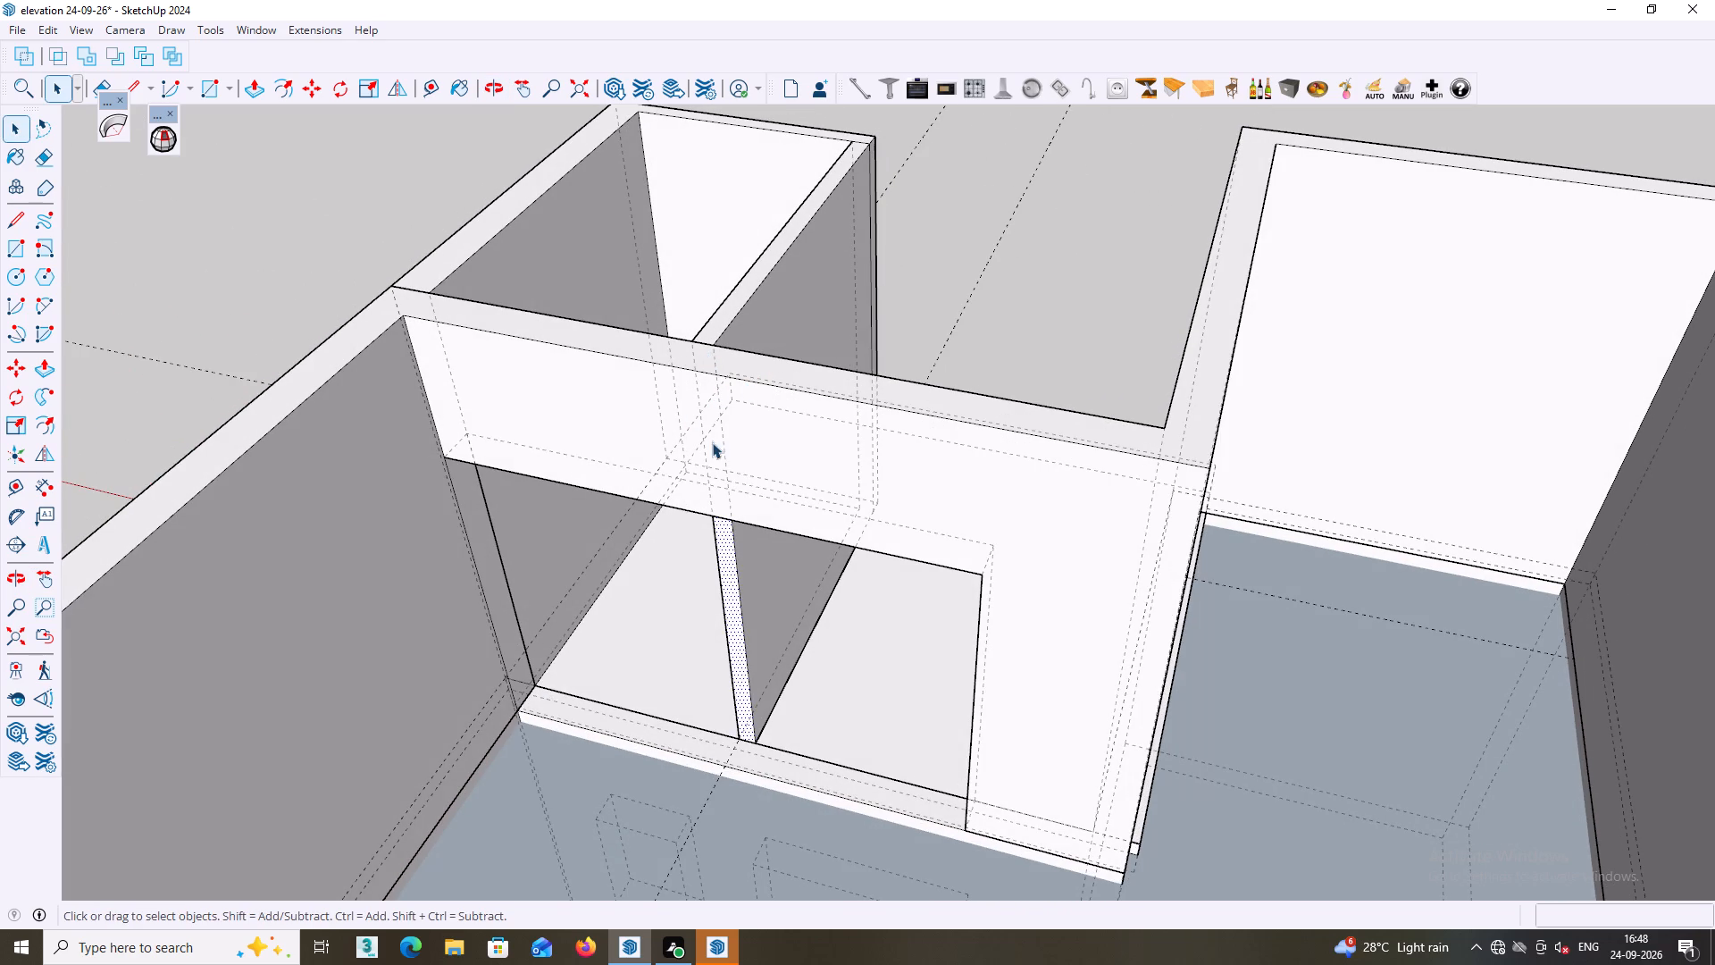
pyautogui.click(712, 438)
pyautogui.click(722, 561)
pyautogui.click(714, 502)
pyautogui.moveTo(723, 530); pyautogui.dragTo(558, 642, button='middle')
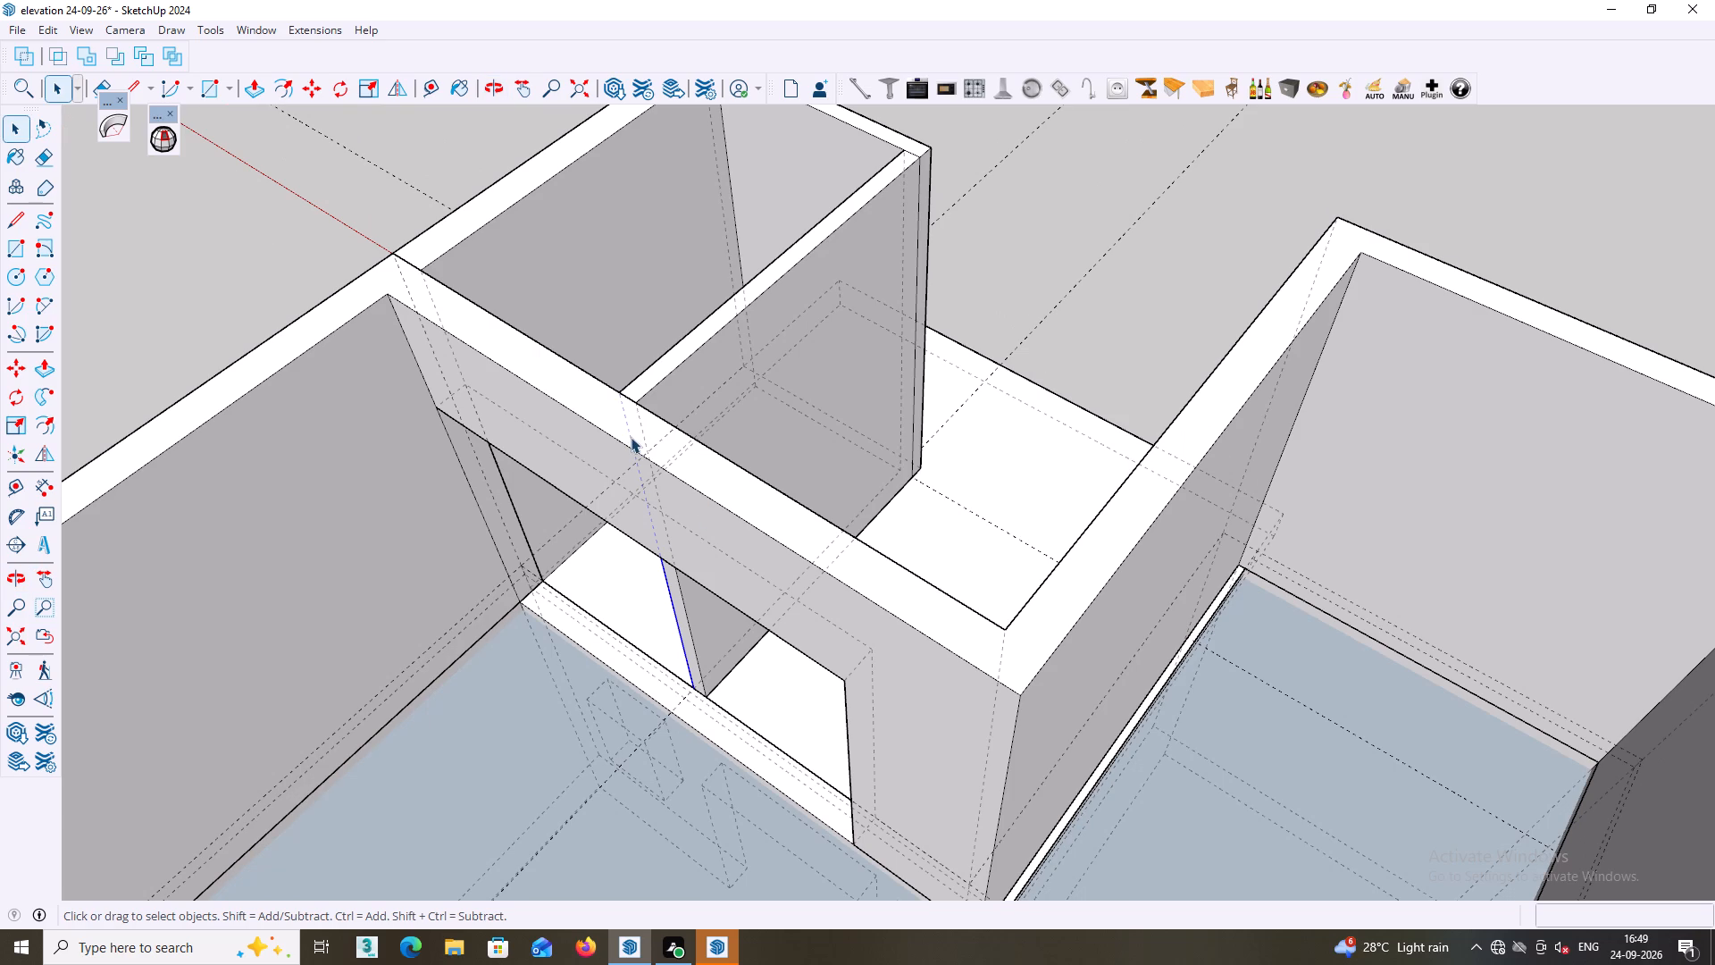
pyautogui.click(631, 437)
pyautogui.click(635, 433)
pyautogui.moveTo(1024, 177); pyautogui.dragTo(1024, 201, button='middle')
pyautogui.moveTo(1024, 201); pyautogui.dragTo(1016, 237, button='middle')
pyautogui.scroll(-1, 1021, 234)
pyautogui.click(283, 213)
pyautogui.scroll(-2, 514, 255)
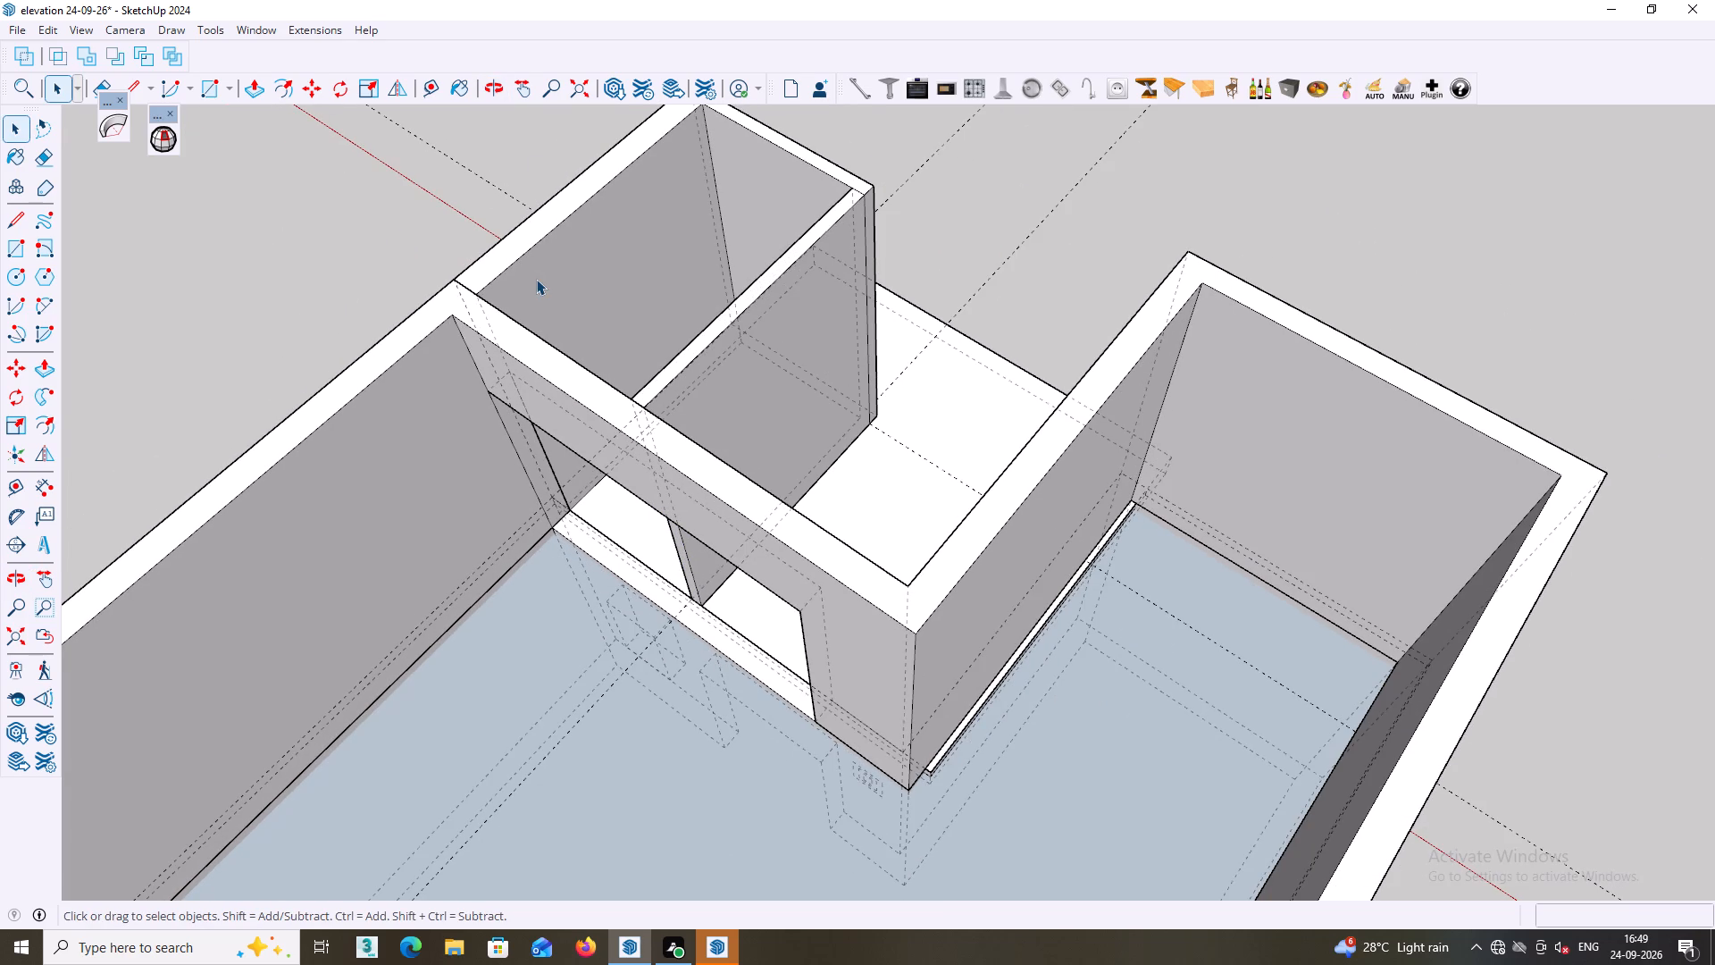
pyautogui.press('k')
# Examine the widened opening, the partition and the small canopy room from above and from the main upper room's side.
pyautogui.scroll(-2, 532, 323)
pyautogui.moveTo(571, 489); pyautogui.dragTo(748, 473, button='middle')
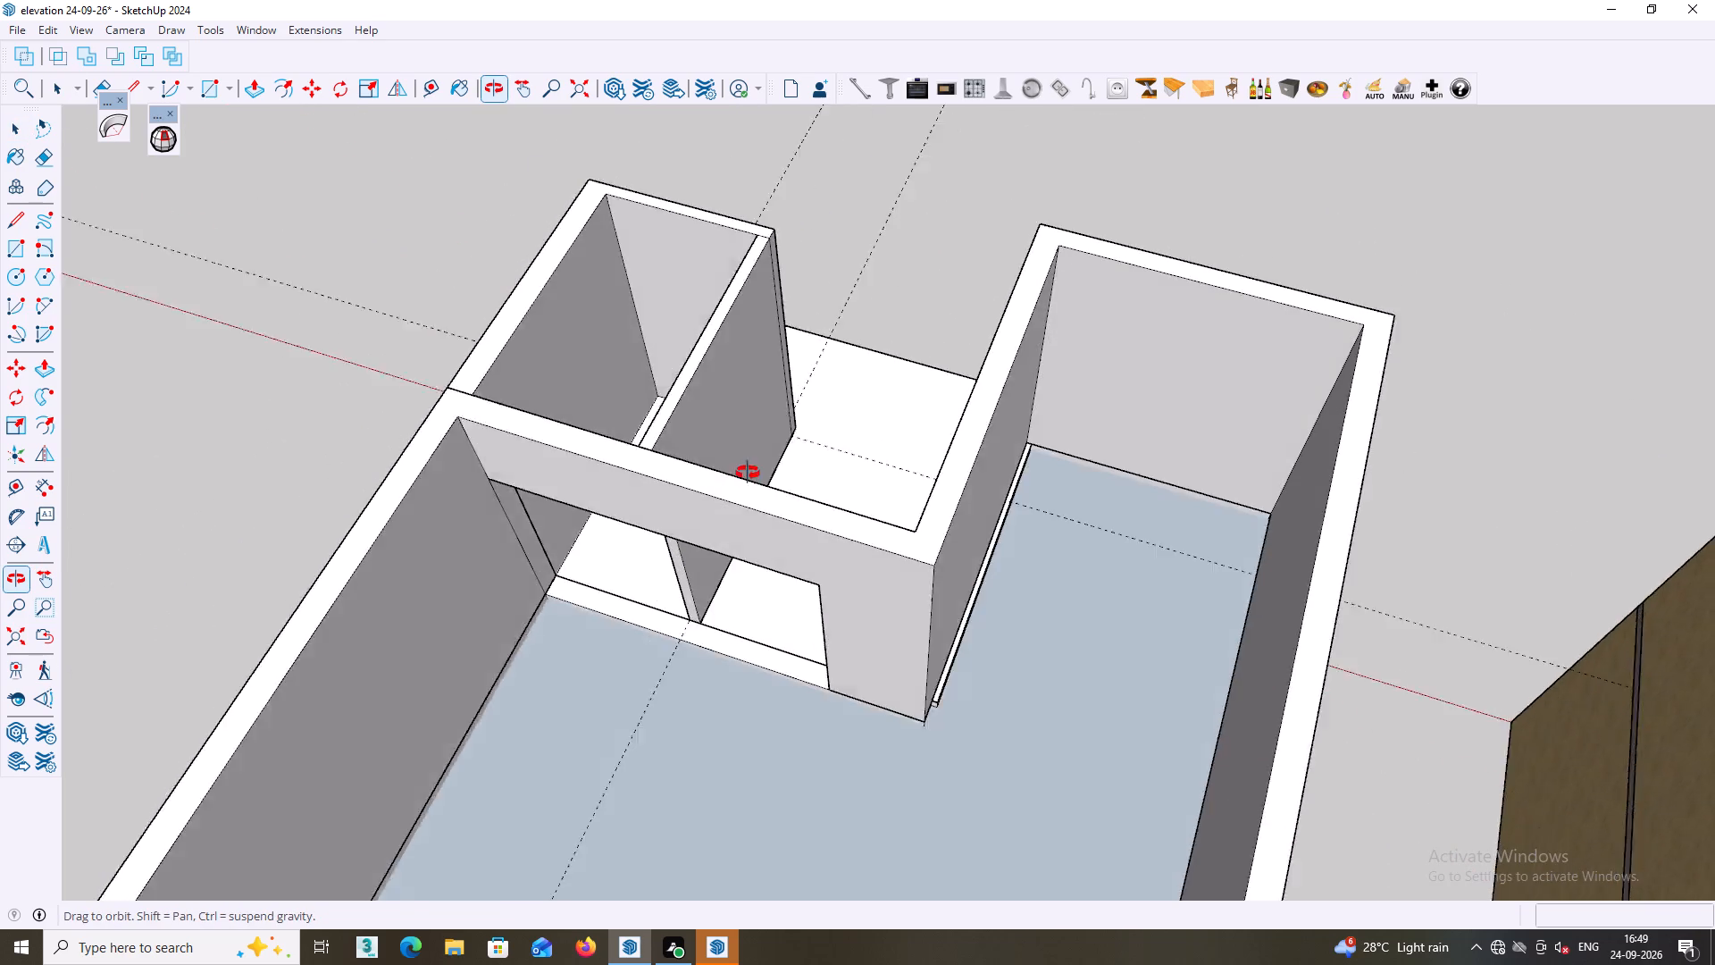
pyautogui.moveTo(748, 473); pyautogui.dragTo(850, 450, button='middle')
pyautogui.moveTo(688, 505); pyautogui.dragTo(787, 622, button='middle')
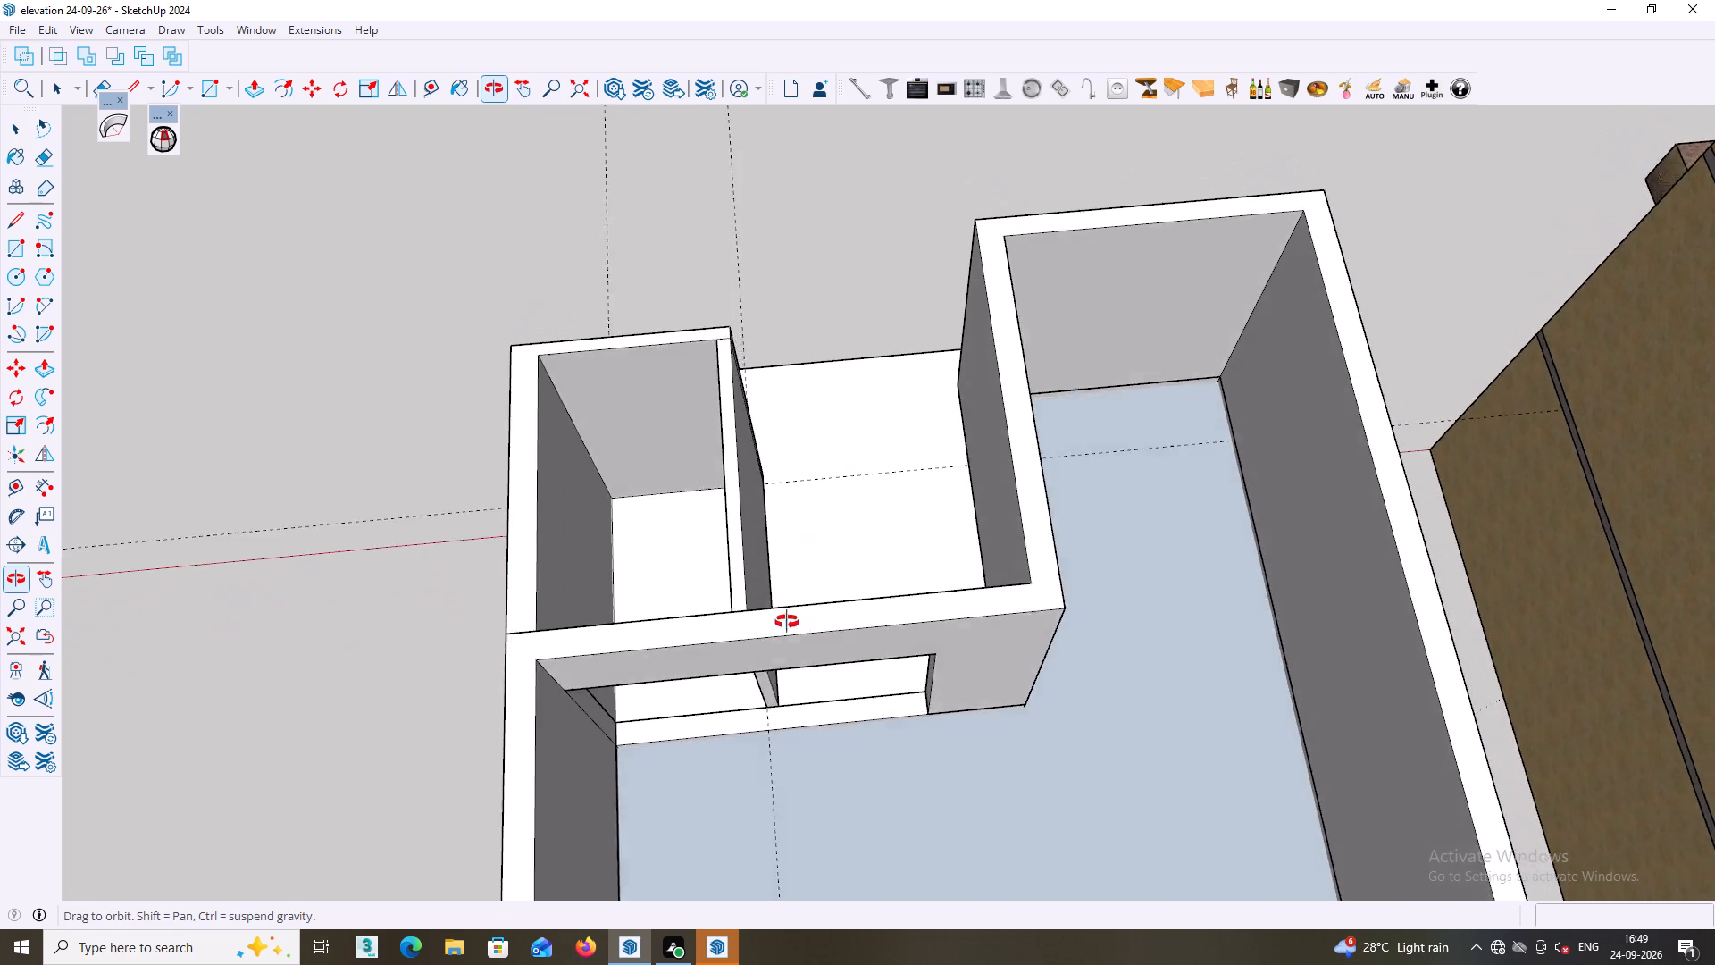
pyautogui.moveTo(787, 622); pyautogui.dragTo(377, 474, button='middle')
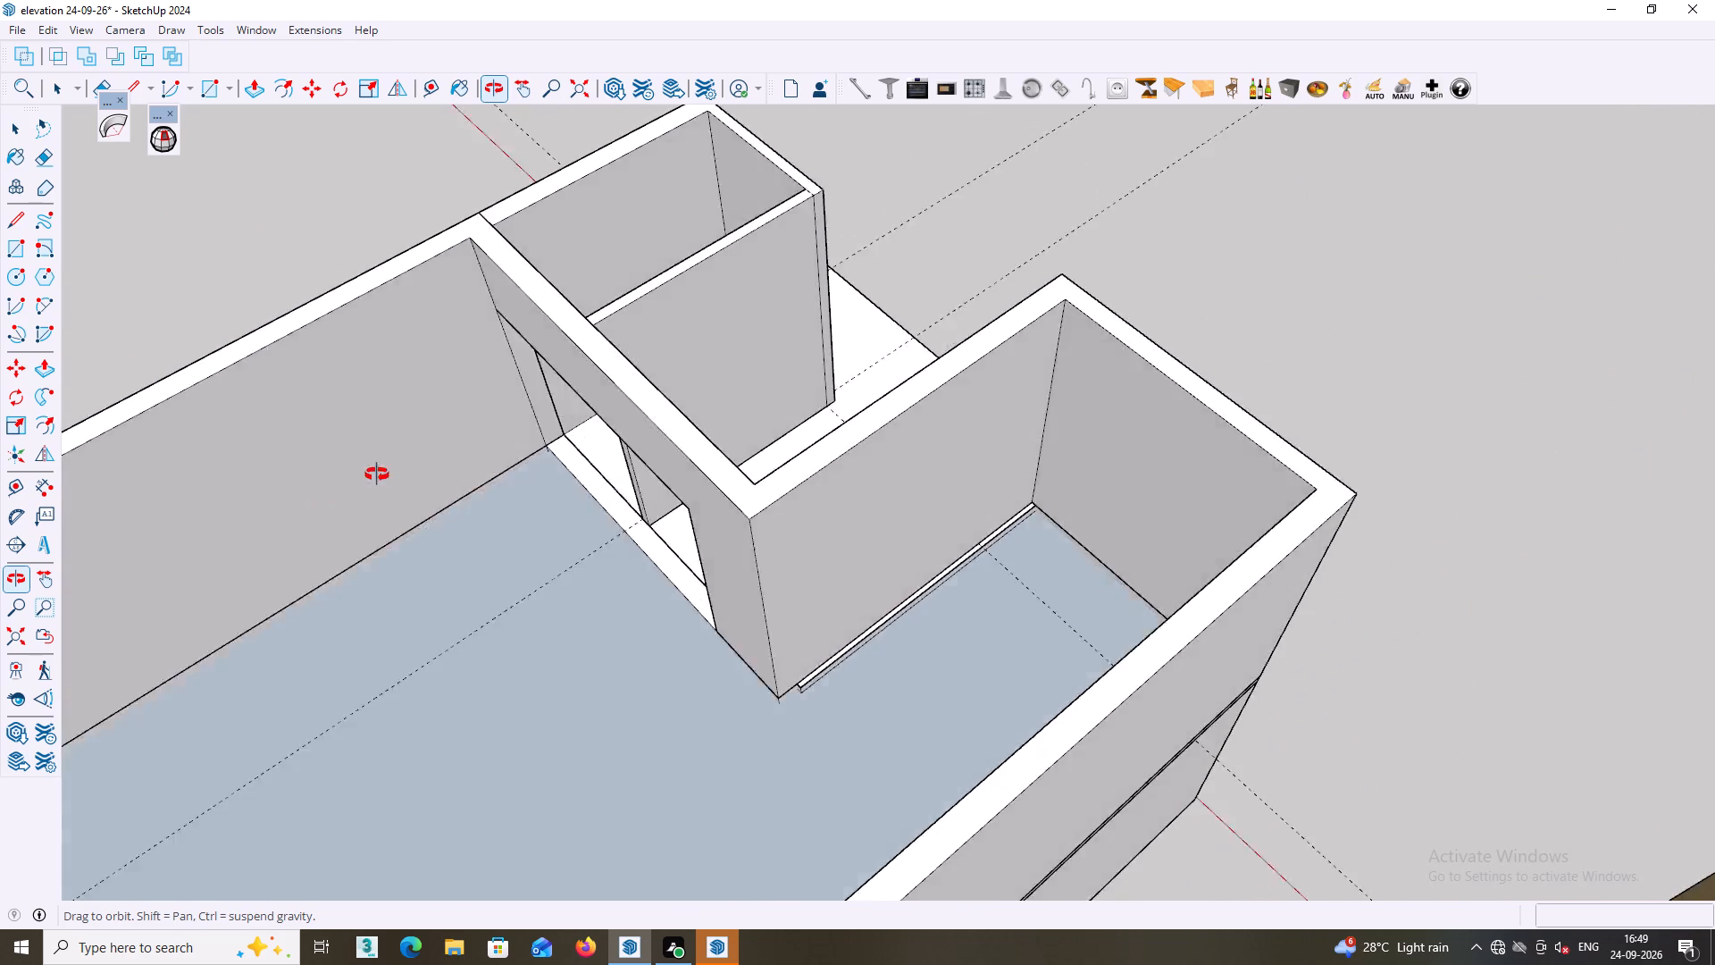
pyautogui.moveTo(377, 474); pyautogui.dragTo(742, 361, button='middle')
pyautogui.scroll(-2, 731, 365)
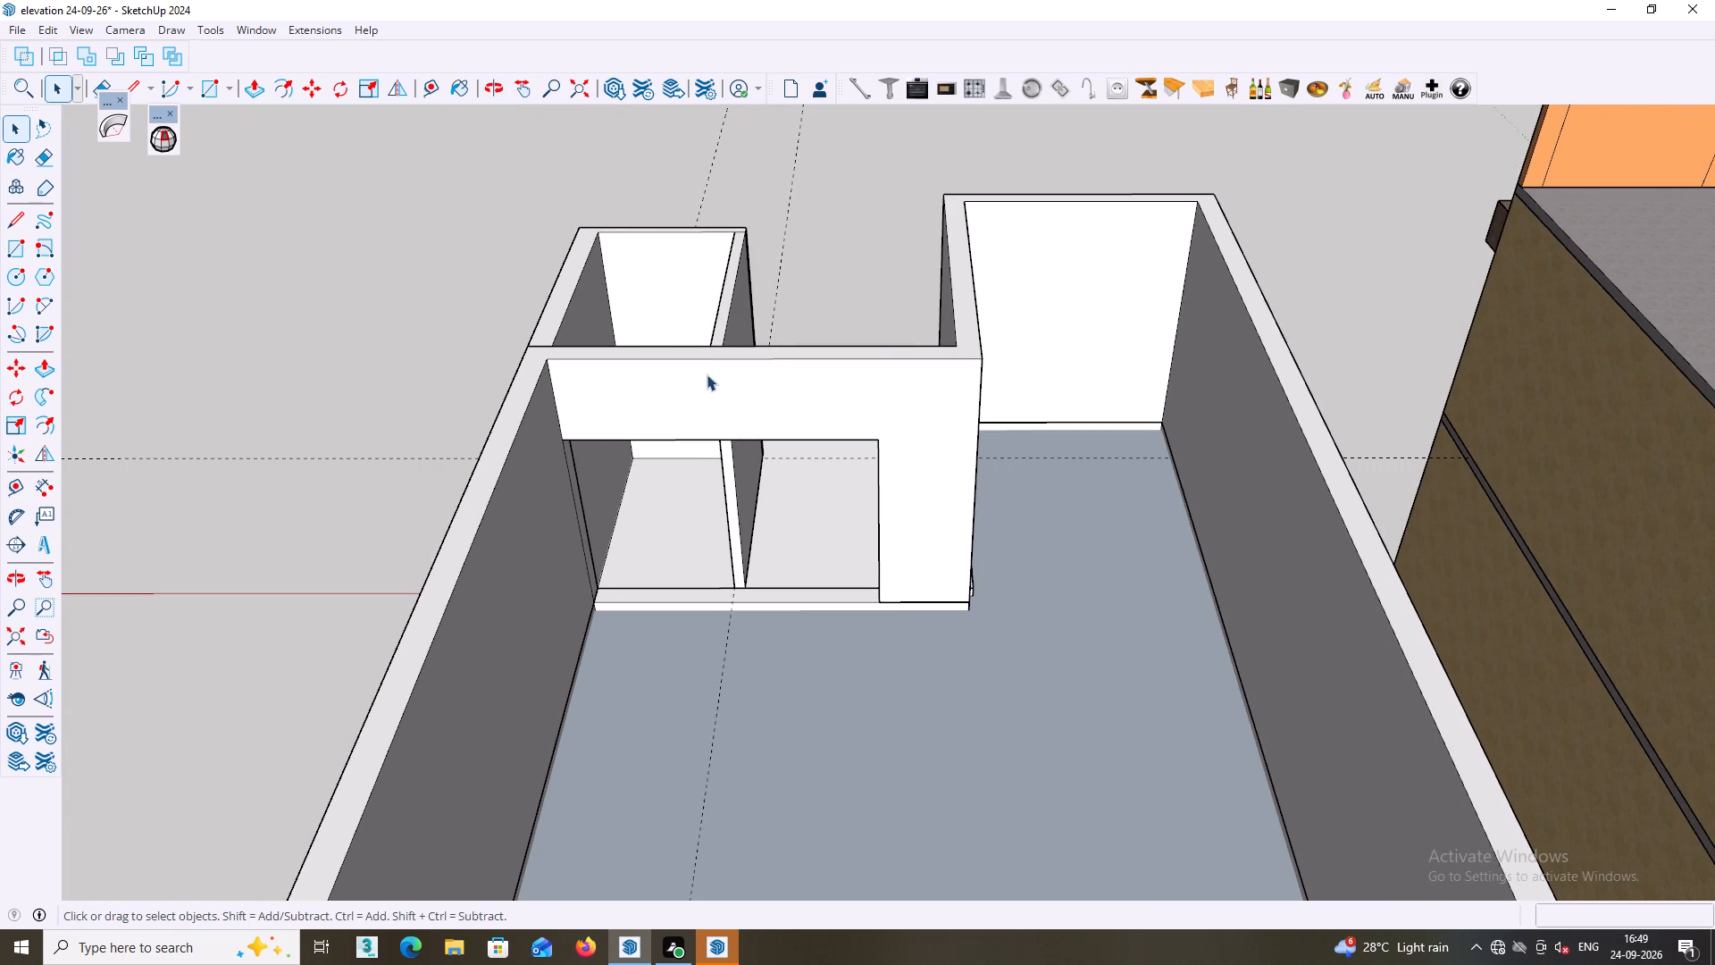
pyautogui.scroll(-2, 699, 383)
pyautogui.moveTo(596, 381); pyautogui.dragTo(627, 373, button='middle')
pyautogui.moveTo(600, 376); pyautogui.dragTo(541, 529, button='middle')
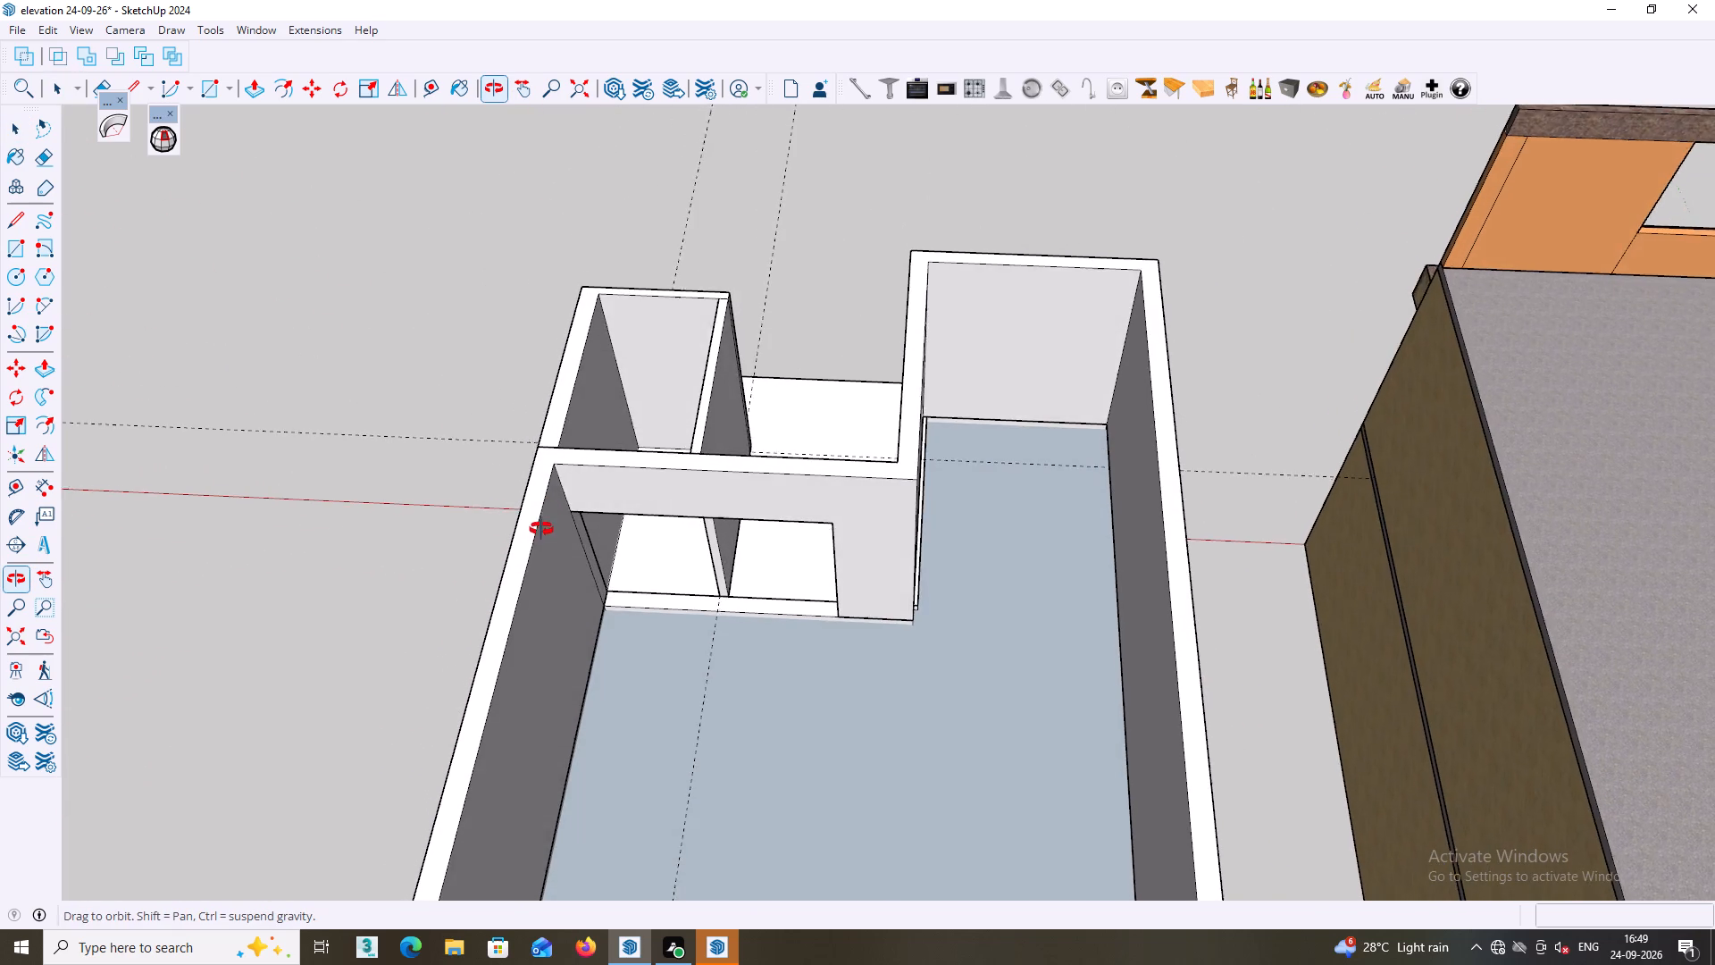
pyautogui.moveTo(541, 529); pyautogui.dragTo(528, 410, button='middle')
pyautogui.moveTo(634, 357); pyautogui.dragTo(634, 428, button='middle')
pyautogui.scroll(-1, 634, 378)
pyautogui.scroll(2, 660, 397)
pyautogui.moveTo(681, 388); pyautogui.dragTo(683, 469, button='middle')
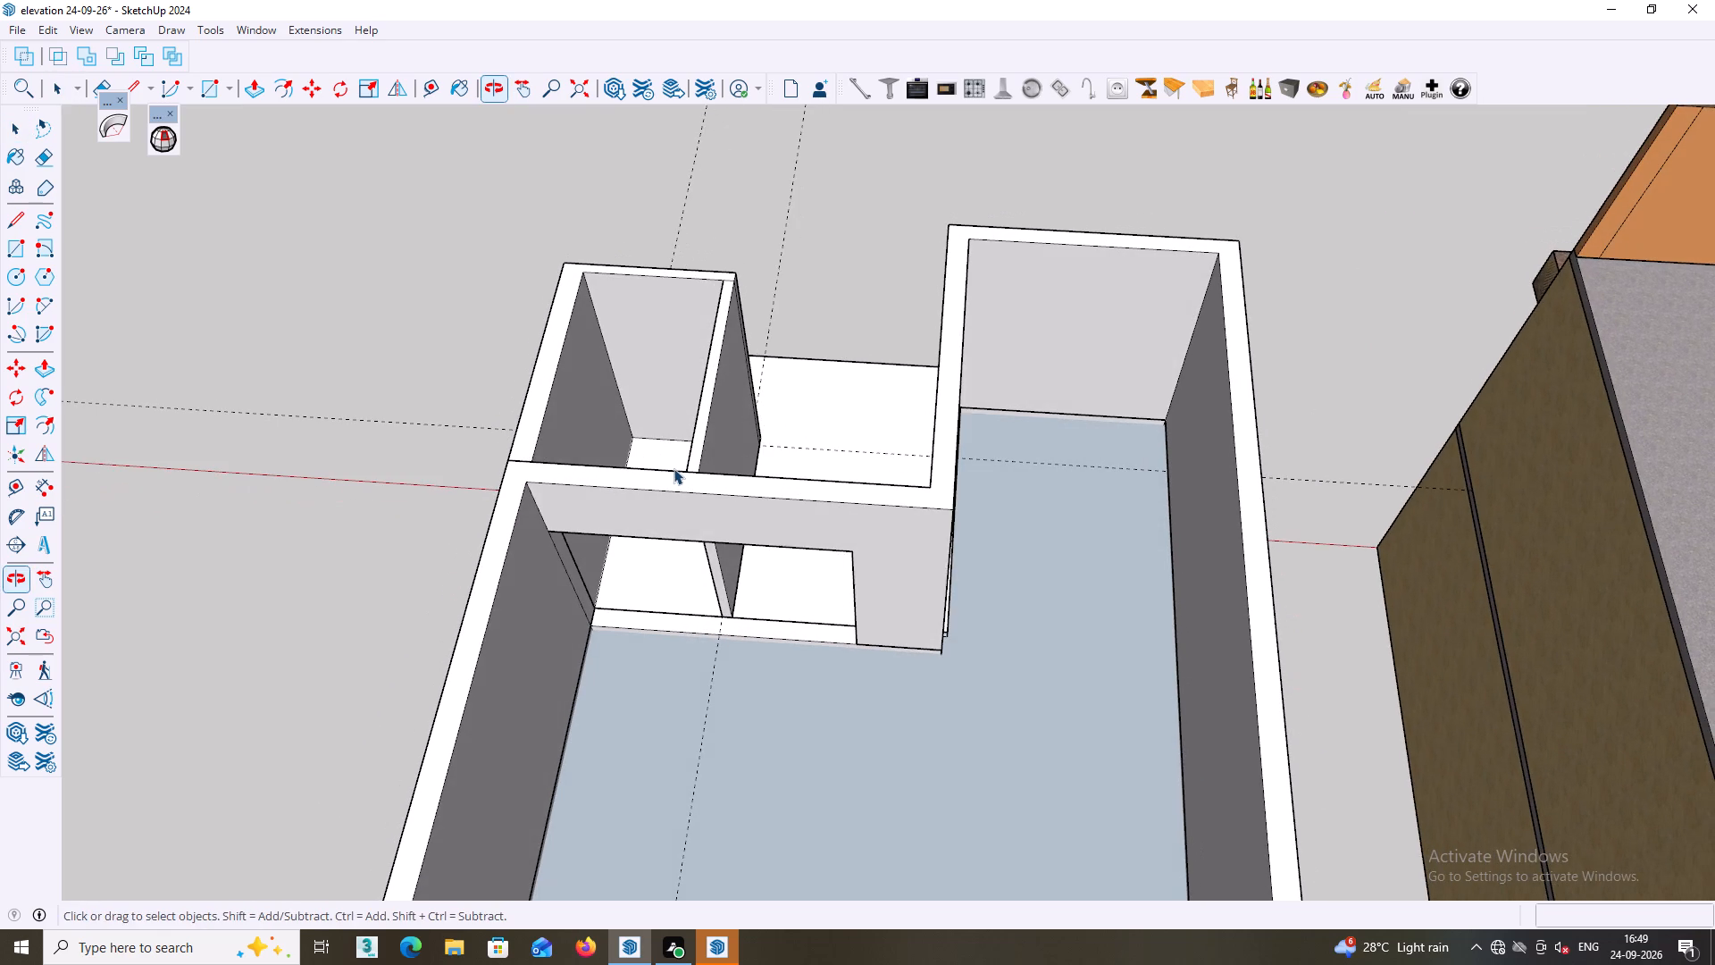
pyautogui.moveTo(674, 451); pyautogui.dragTo(673, 543, button='middle')
pyautogui.moveTo(690, 527); pyautogui.dragTo(716, 275, button='middle')
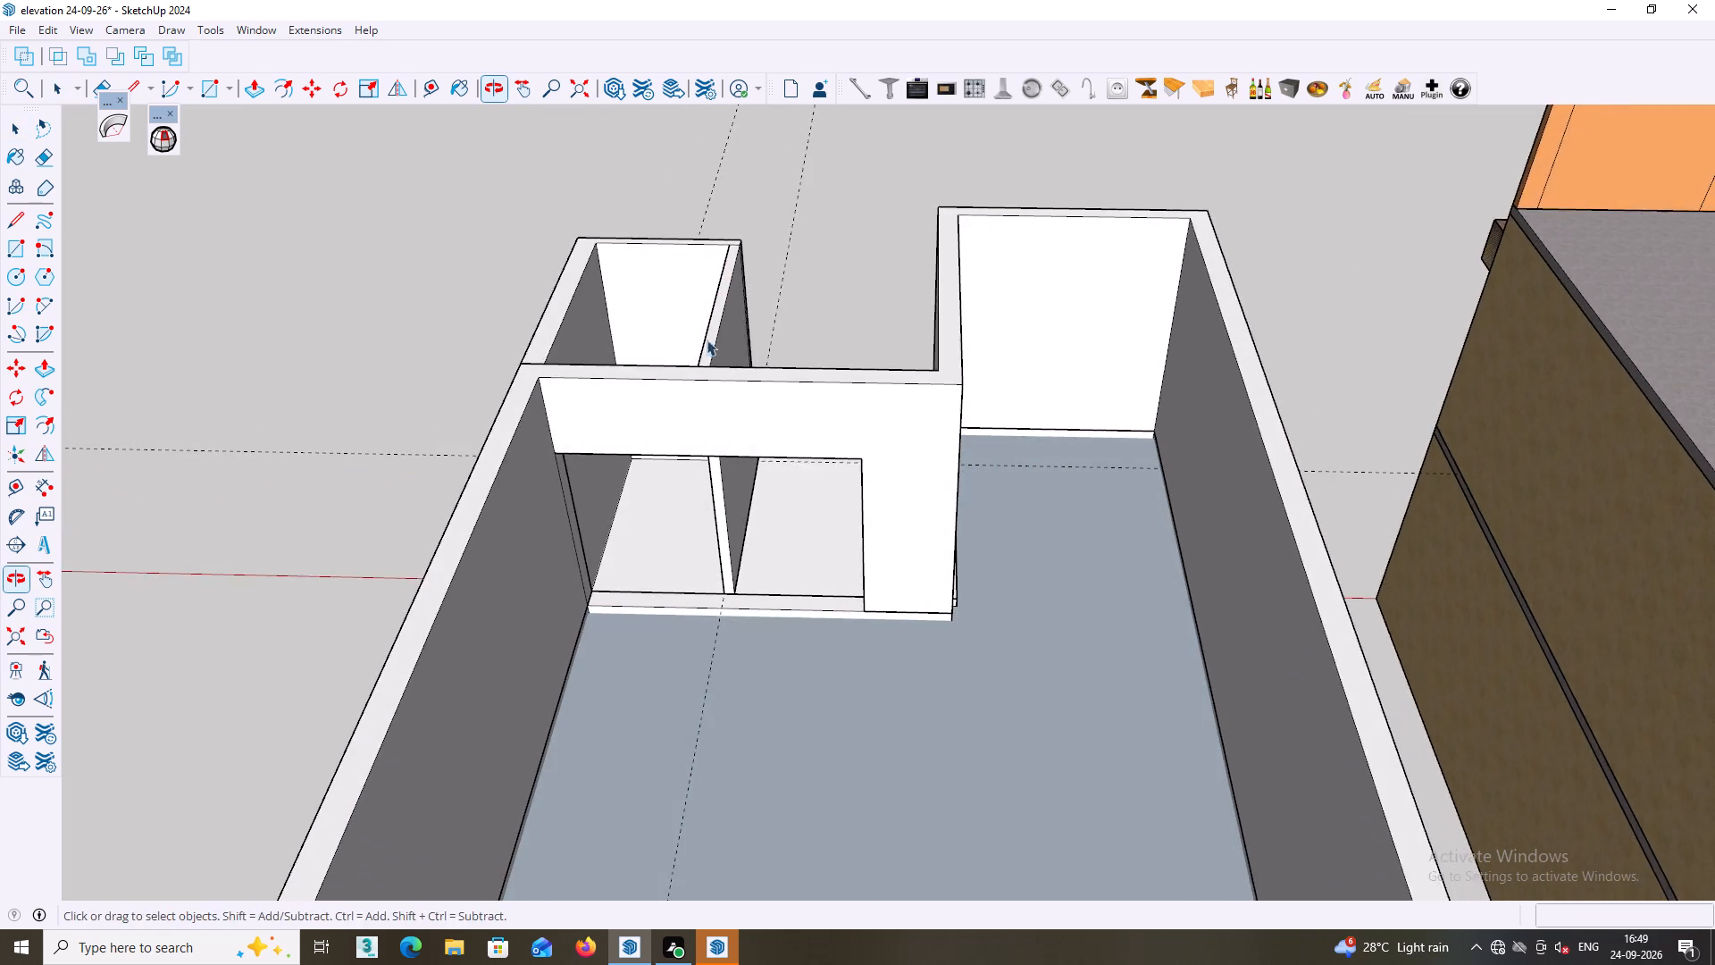
# Open the main upper room's wall group and draw a 9" line across the wall top above the opening, in line with the partition.
pyautogui.moveTo(688, 389); pyautogui.dragTo(694, 325, button='middle')
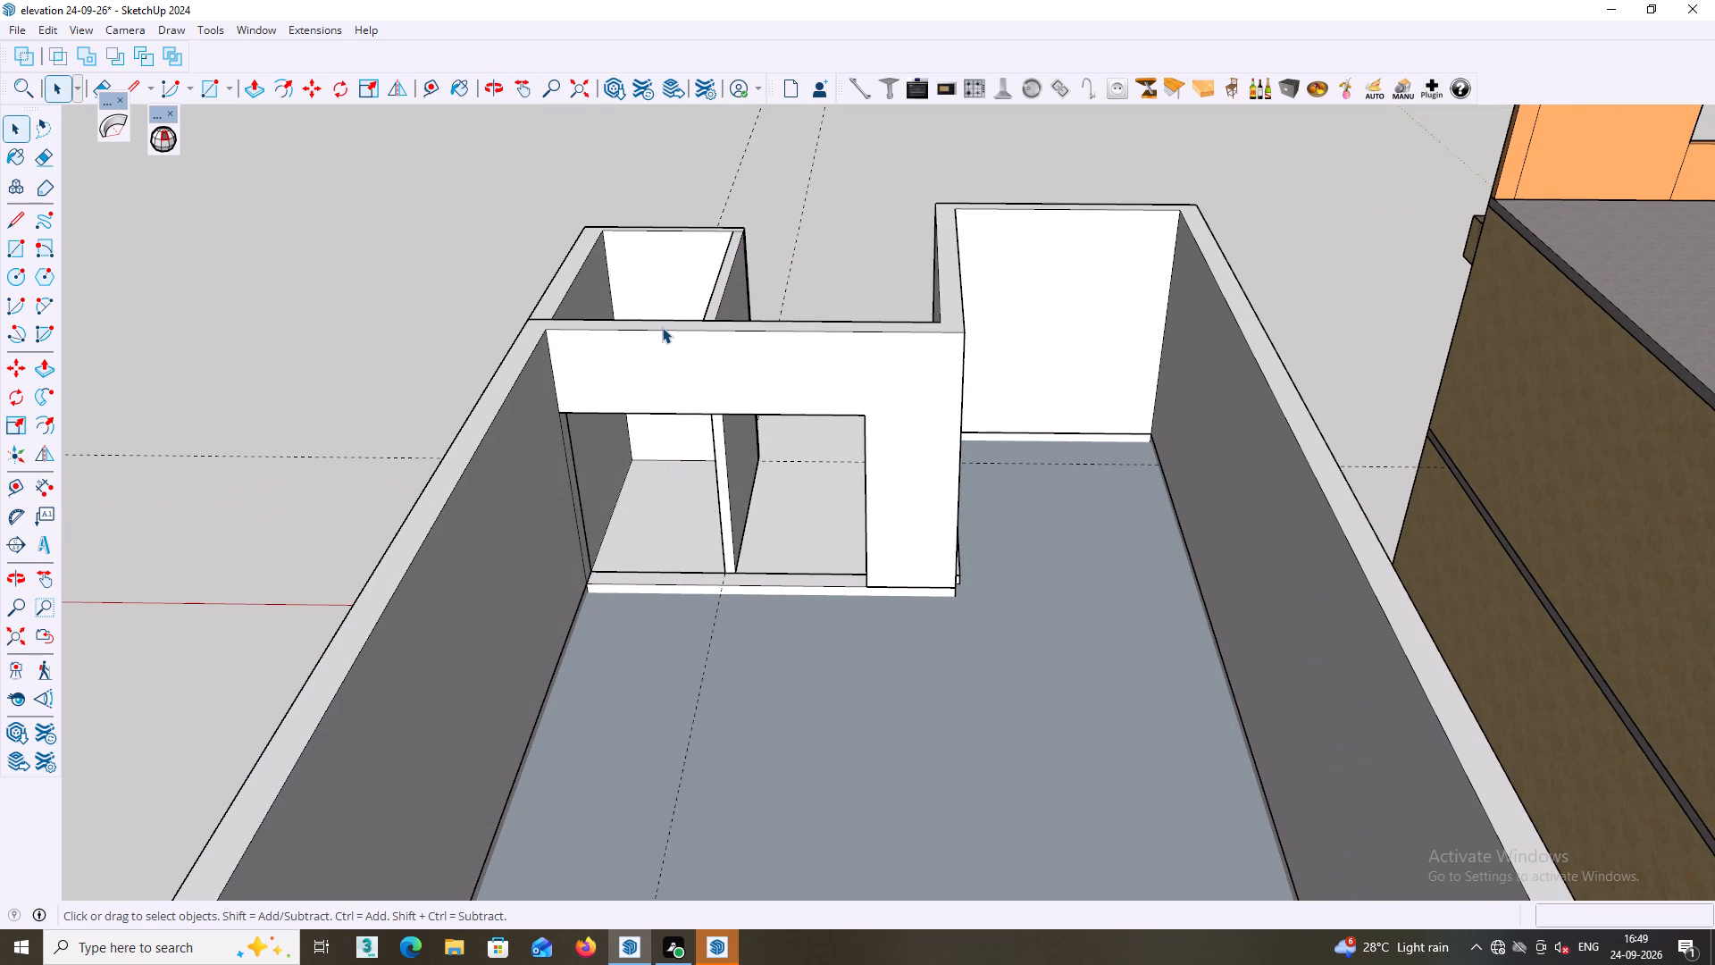
pyautogui.press('l')
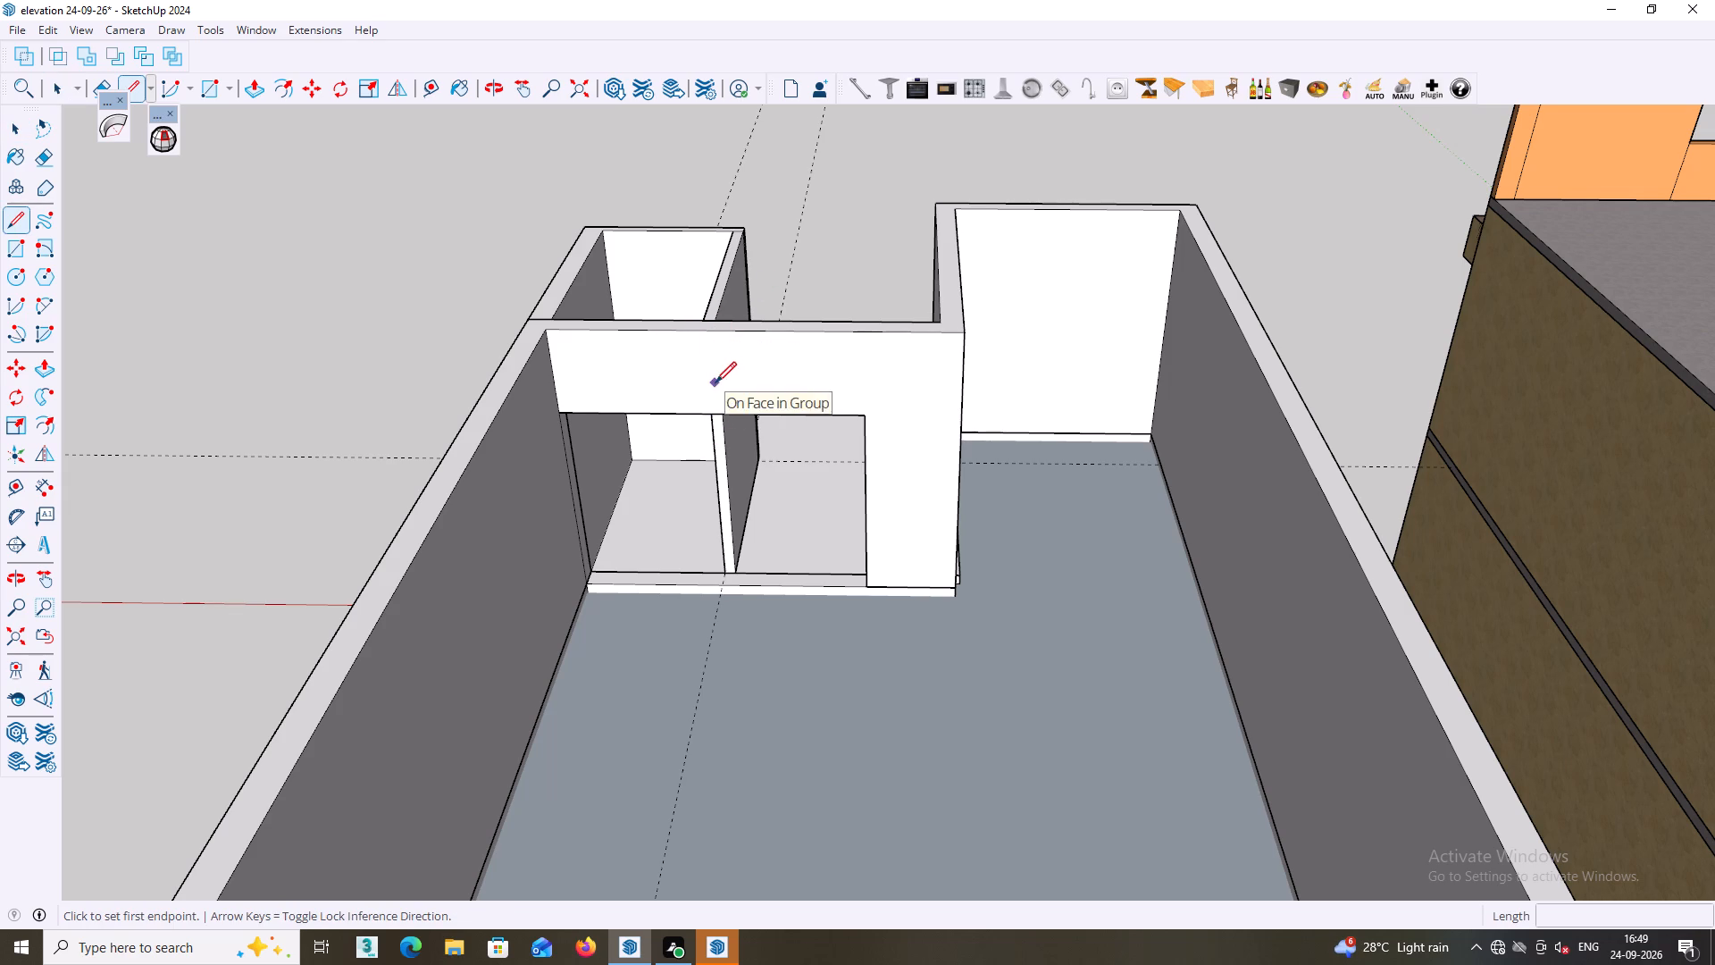
pyautogui.press('space')
pyautogui.doubleClick(704, 377)
pyautogui.click(704, 377)
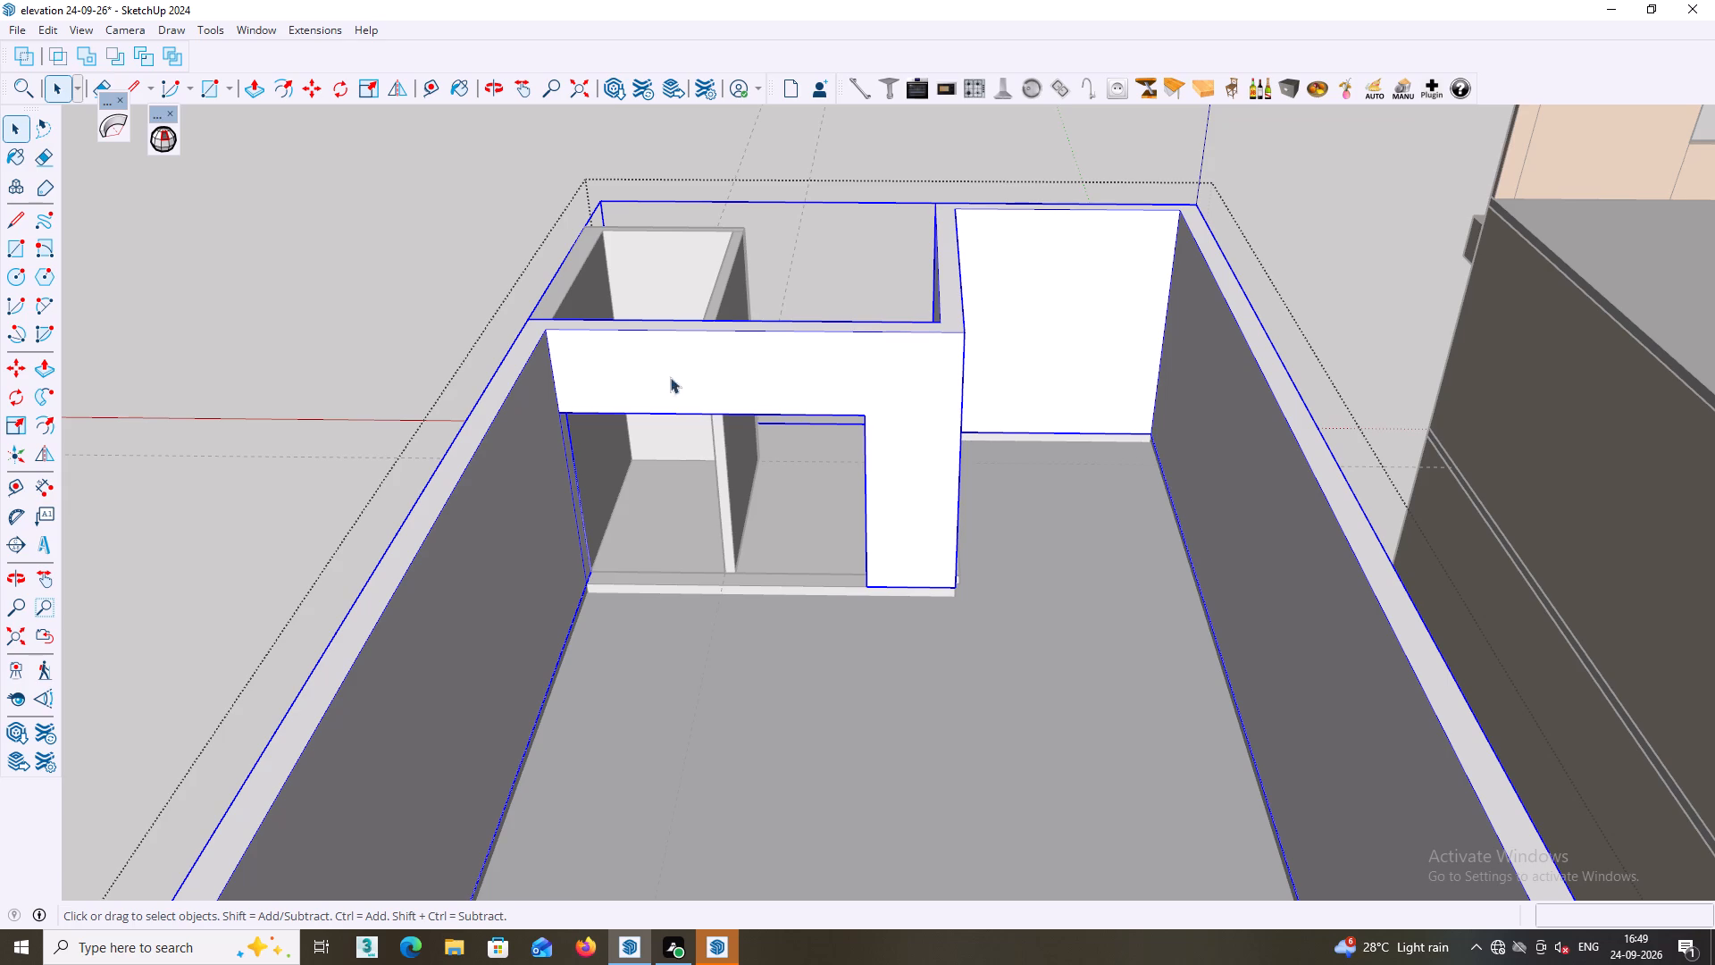
pyautogui.doubleClick(478, 263)
pyautogui.click(641, 390)
pyautogui.click(642, 390)
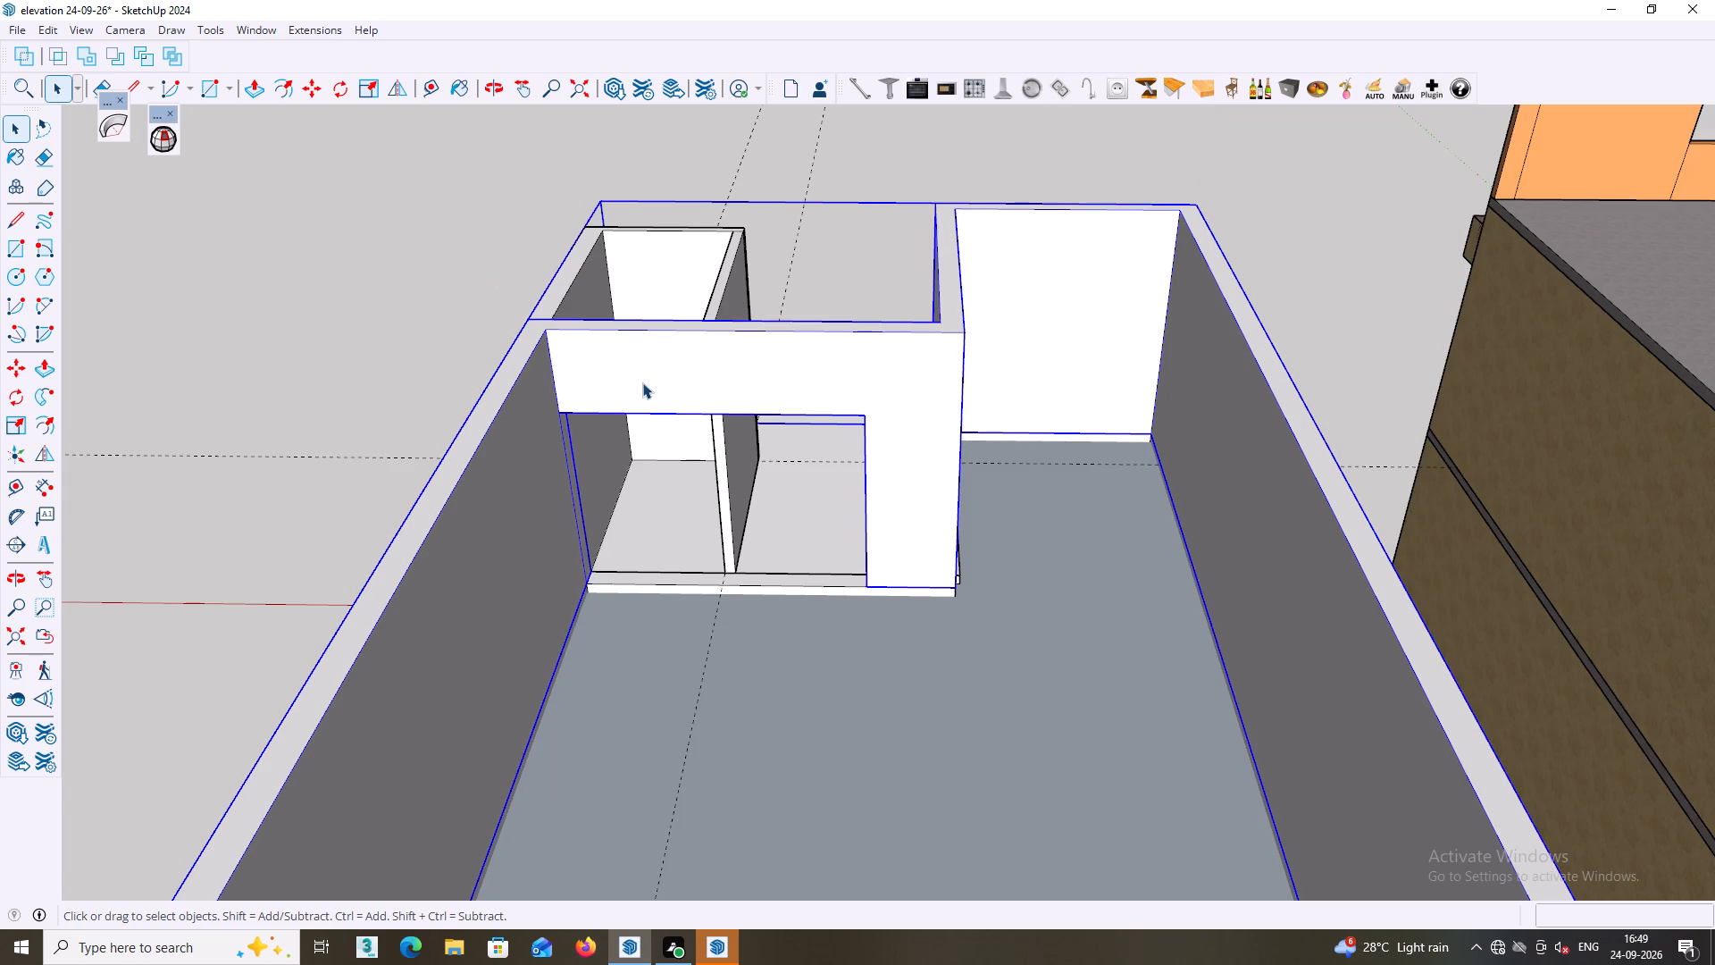
pyautogui.click(642, 382)
pyautogui.click(642, 382)
pyautogui.tripleClick(642, 382)
pyautogui.click(642, 381)
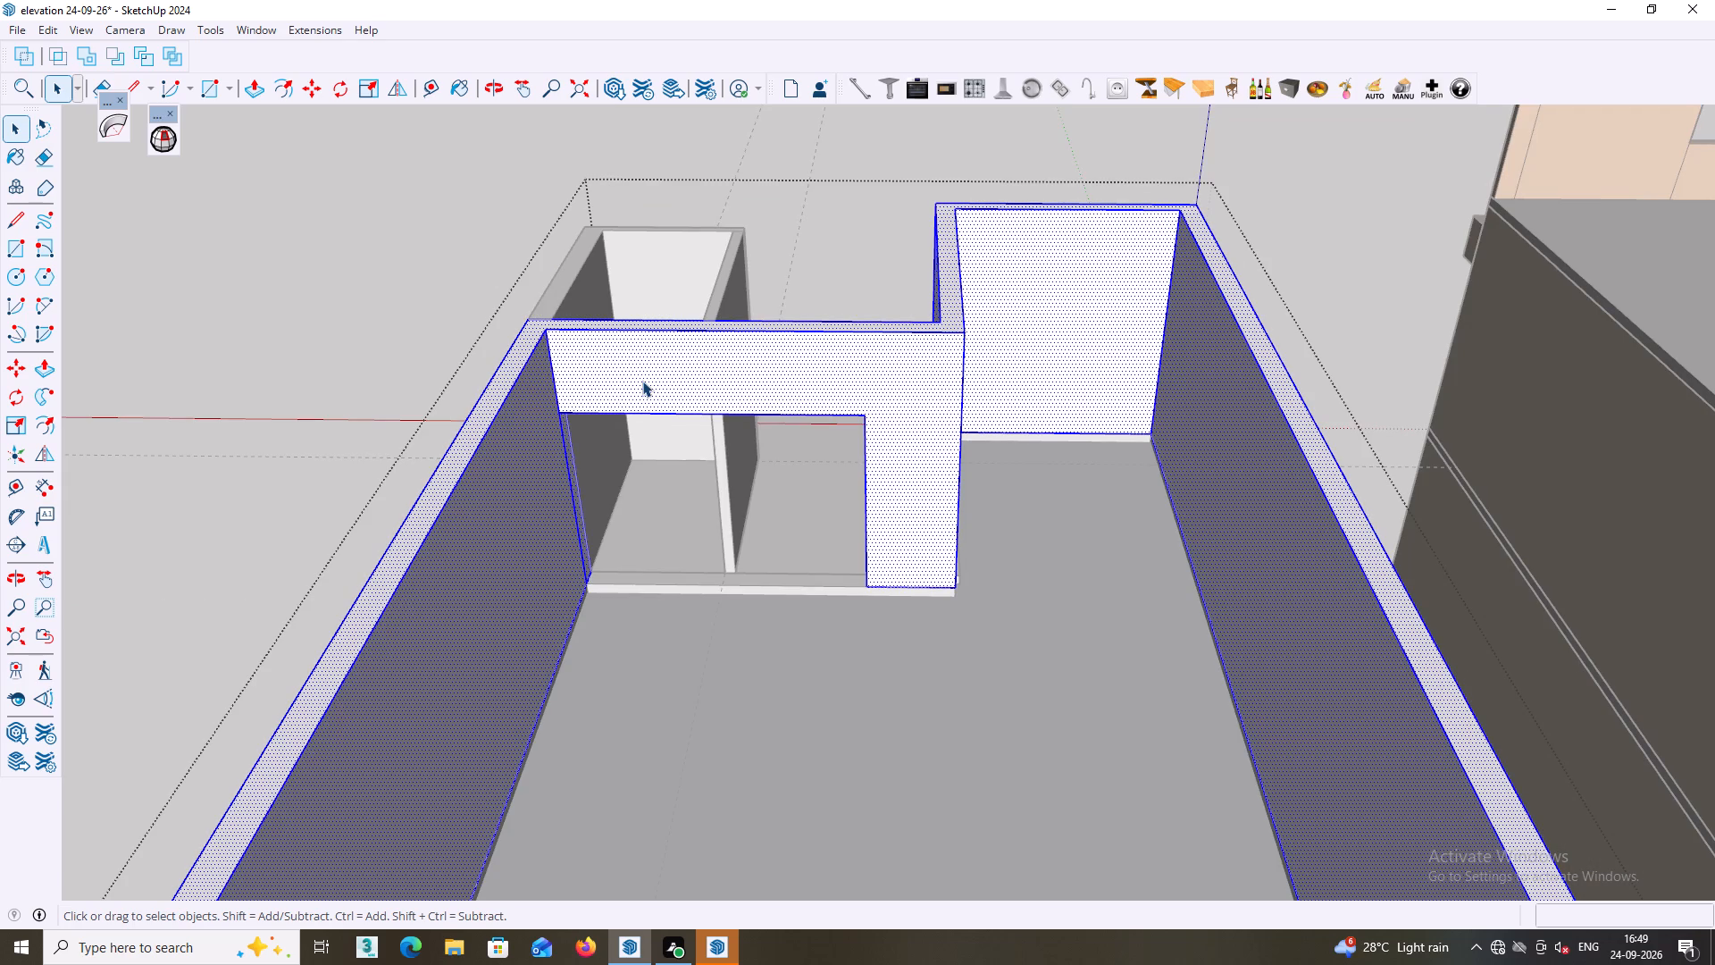
pyautogui.click(642, 381)
pyautogui.moveTo(642, 375); pyautogui.dragTo(701, 380, button='middle')
pyautogui.press('l')
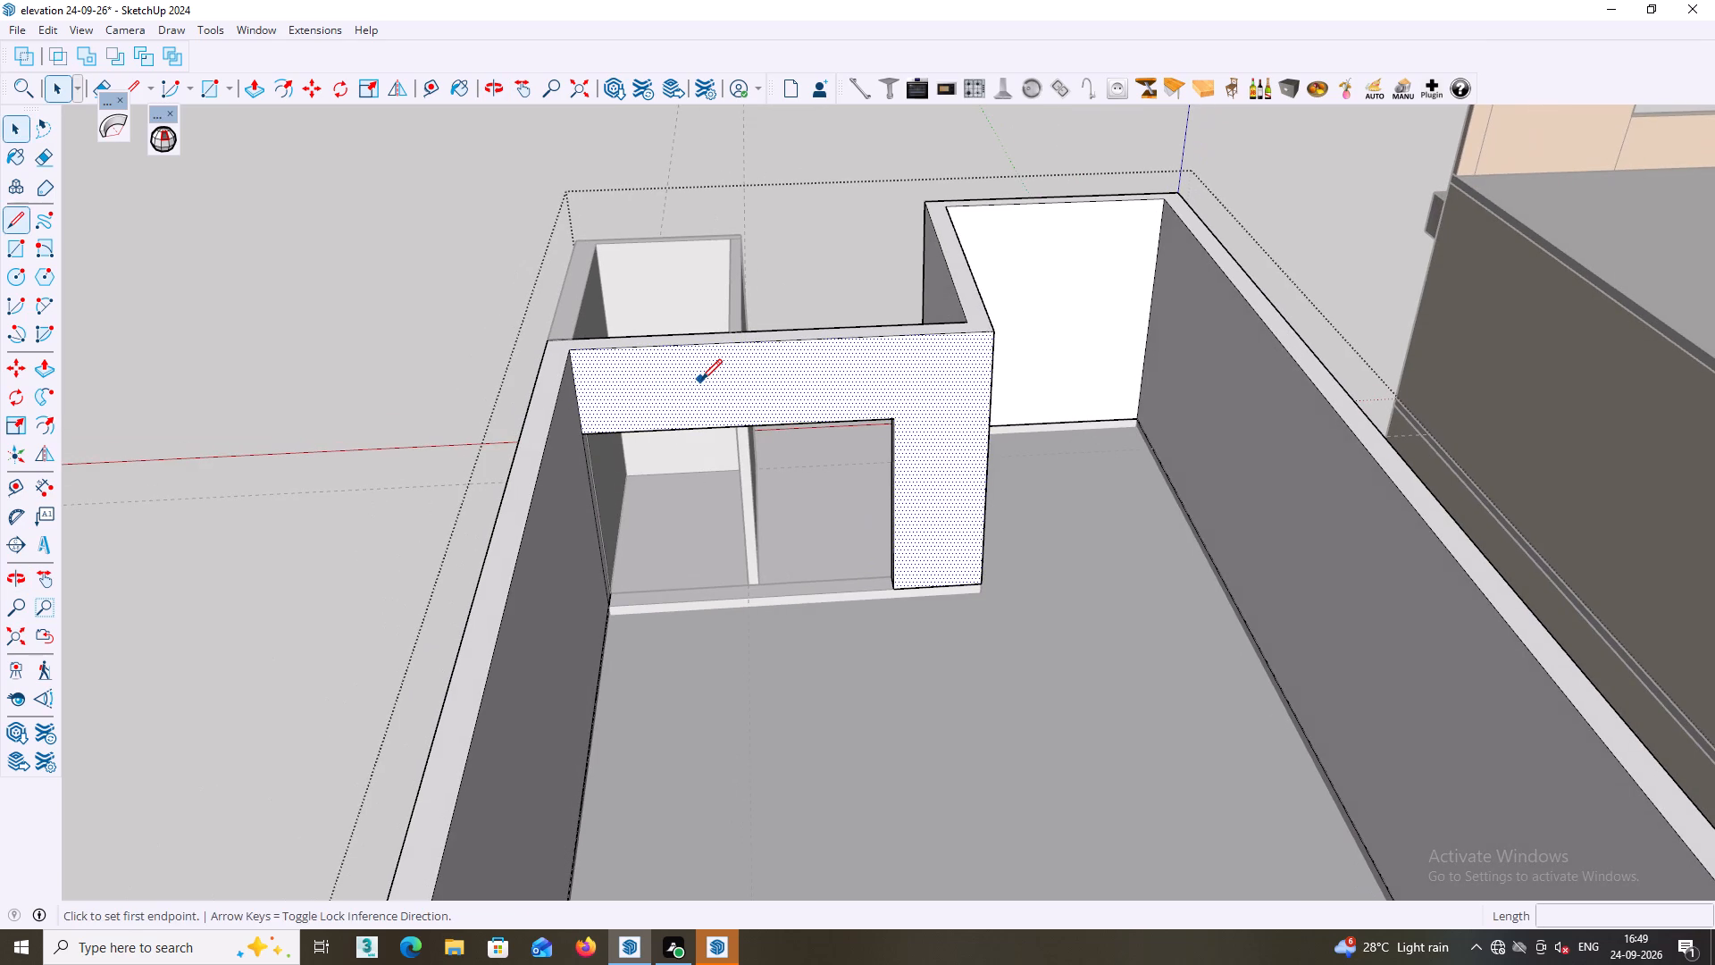
pyautogui.moveTo(728, 341); pyautogui.dragTo(693, 397, button='middle')
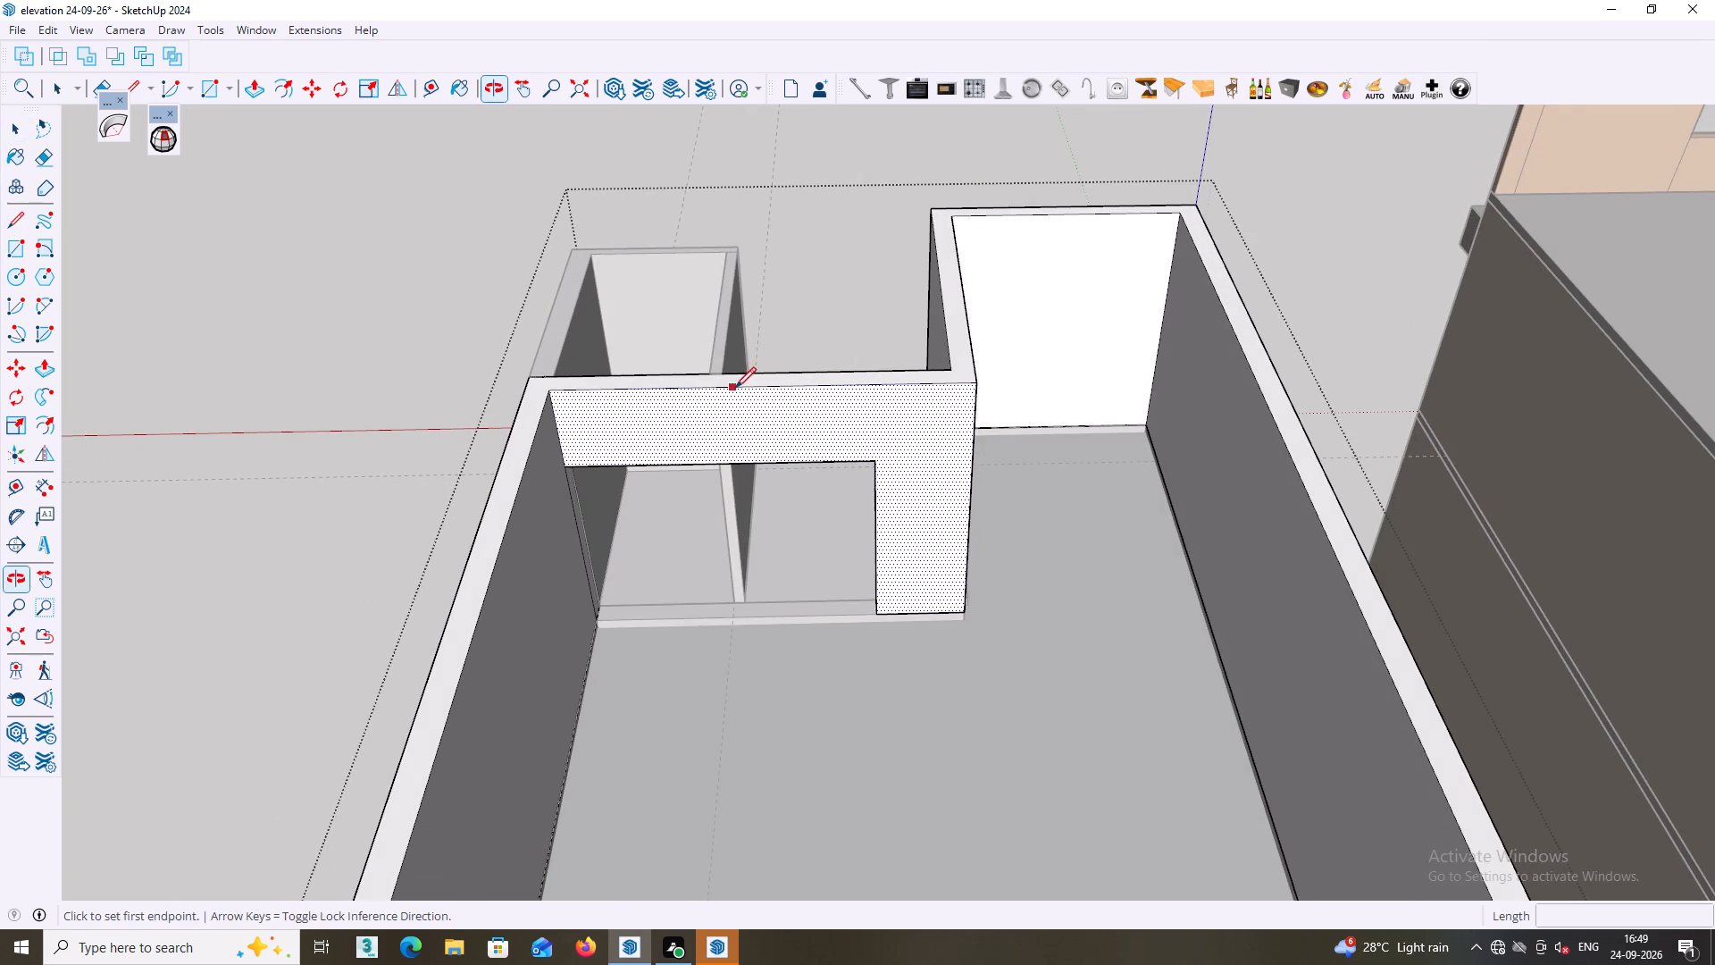
pyautogui.click(722, 377)
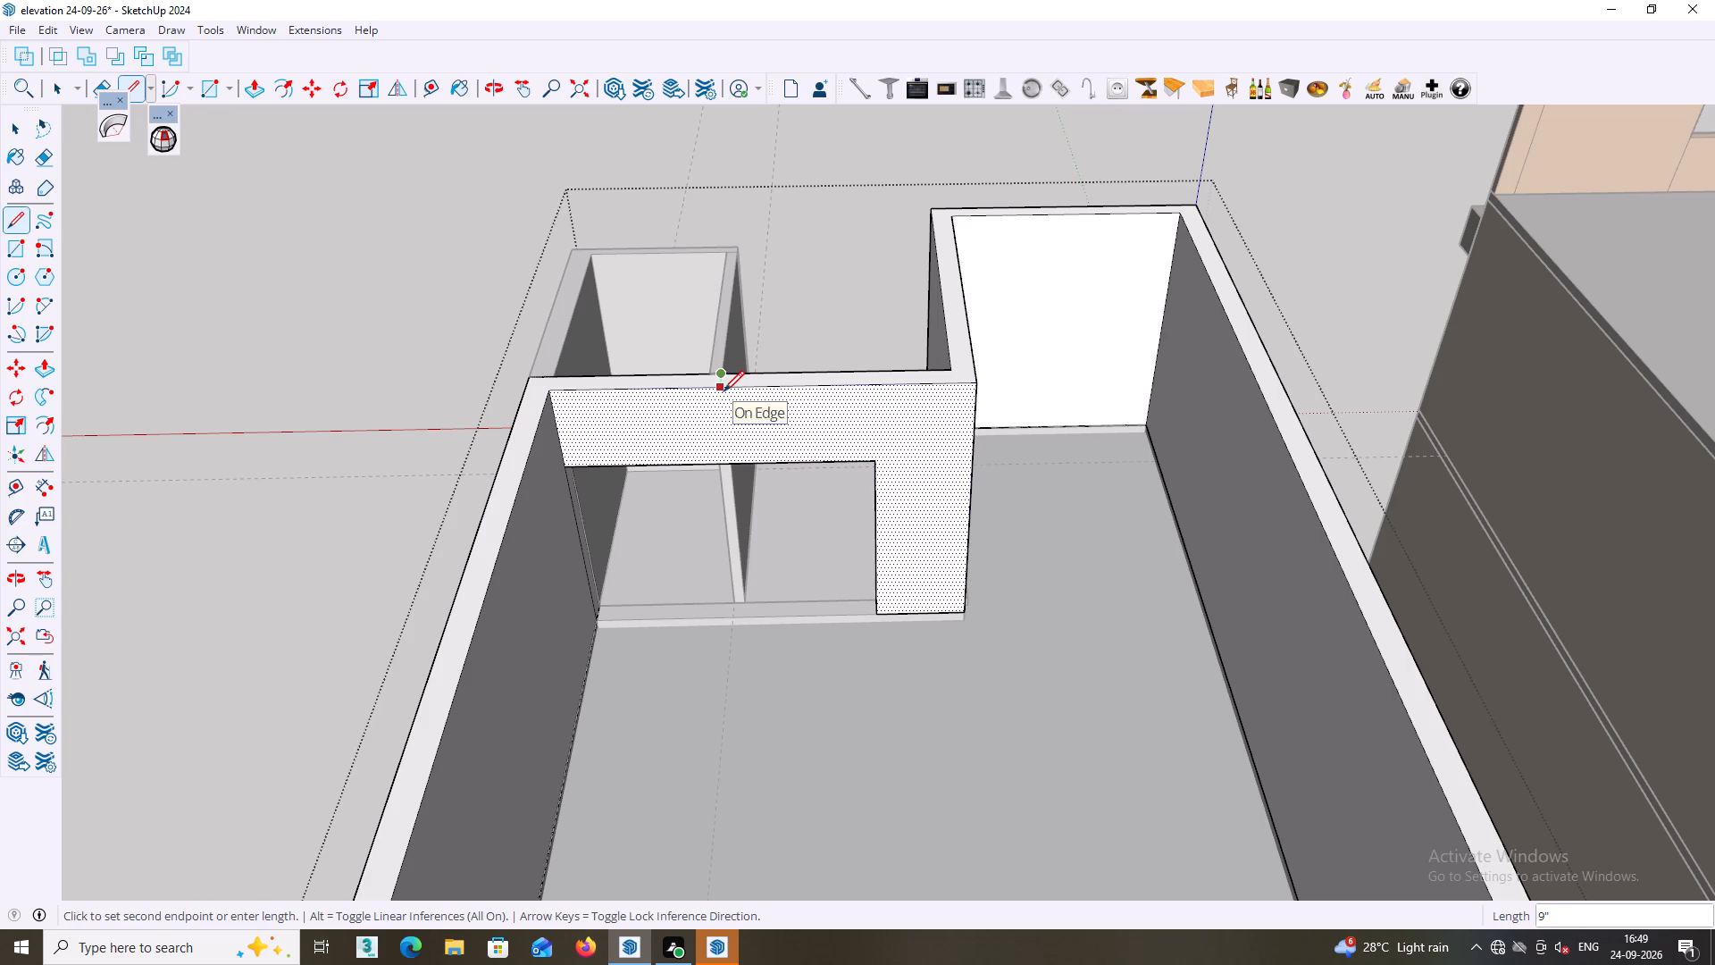
pyautogui.click(724, 390)
pyautogui.moveTo(731, 442); pyautogui.dragTo(742, 369, button='middle')
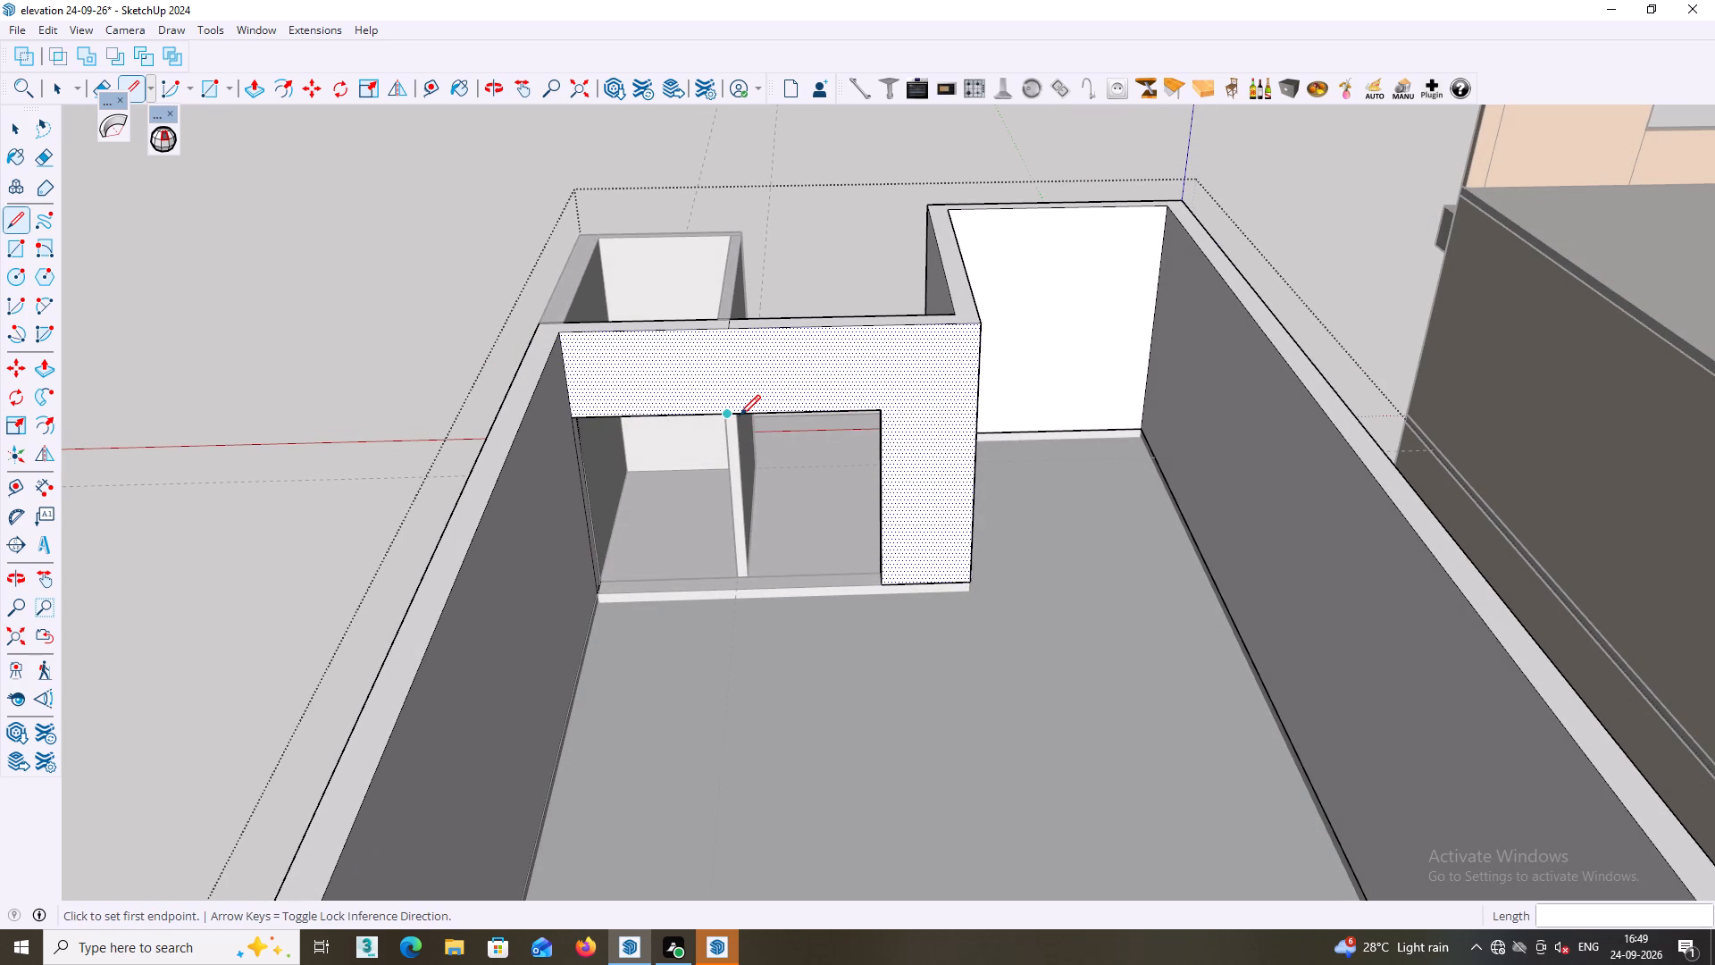
pyautogui.click(739, 415)
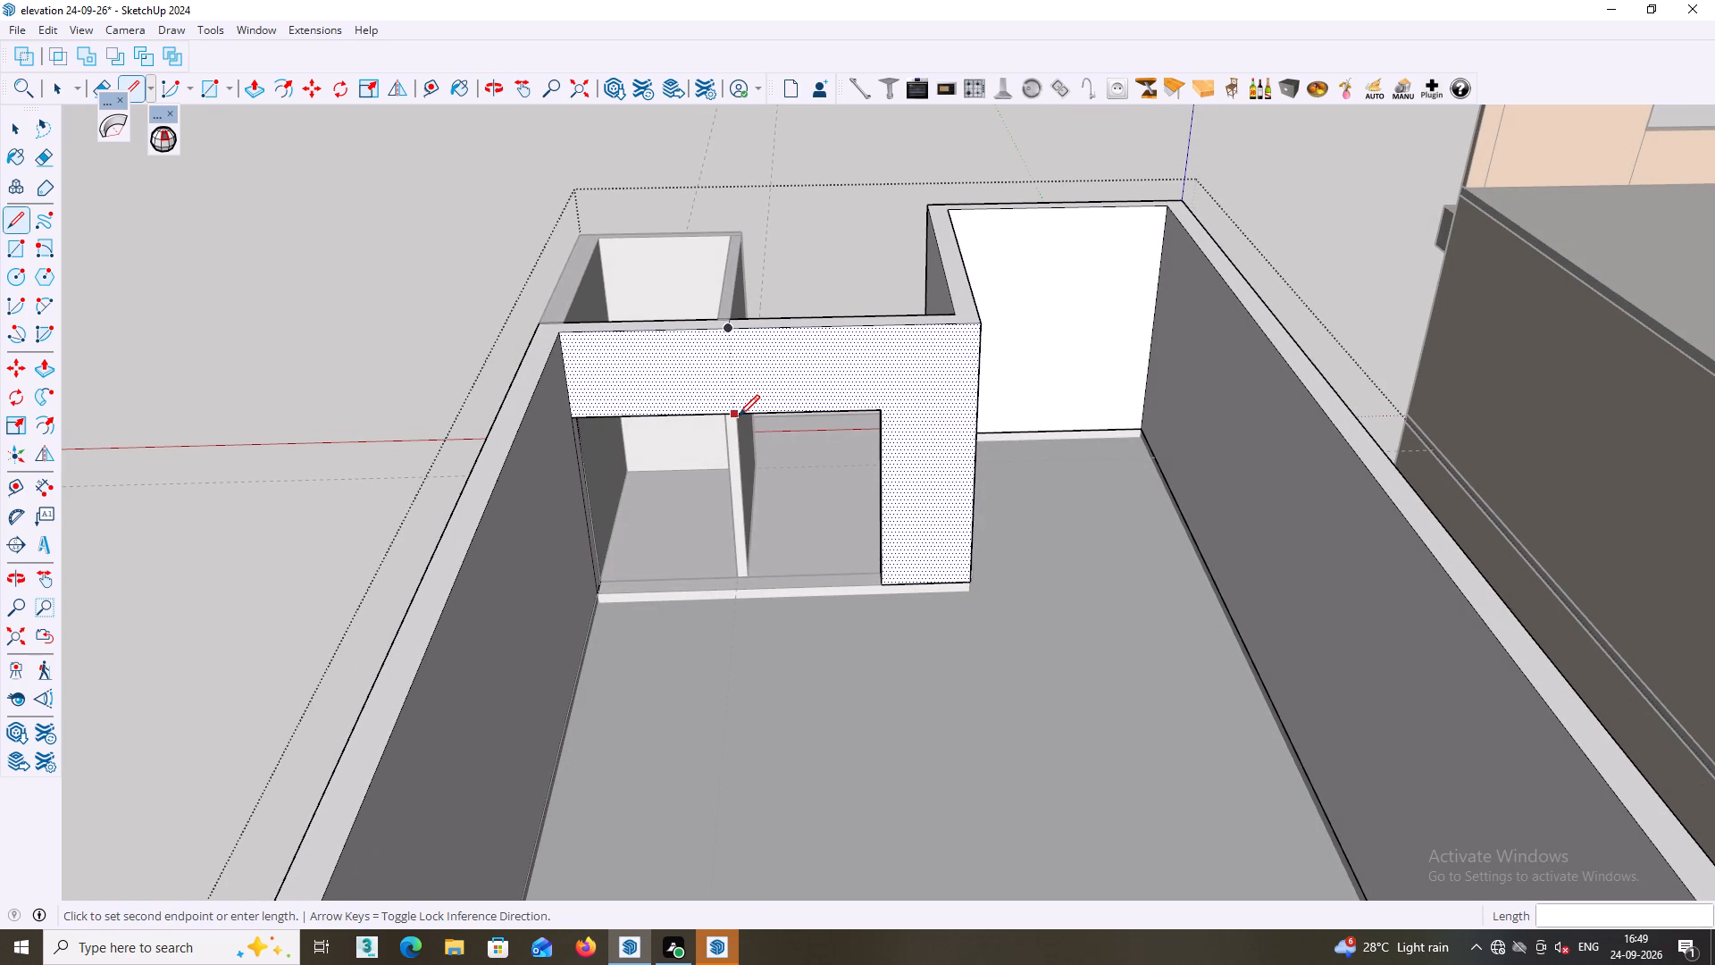
pyautogui.press('space')
# Draw two vertical 3' lines on the lintel face above the opening, in line with the two sides of the partition's end.
pyautogui.moveTo(749, 400); pyautogui.dragTo(639, 412, button='middle')
pyautogui.click(402, 260)
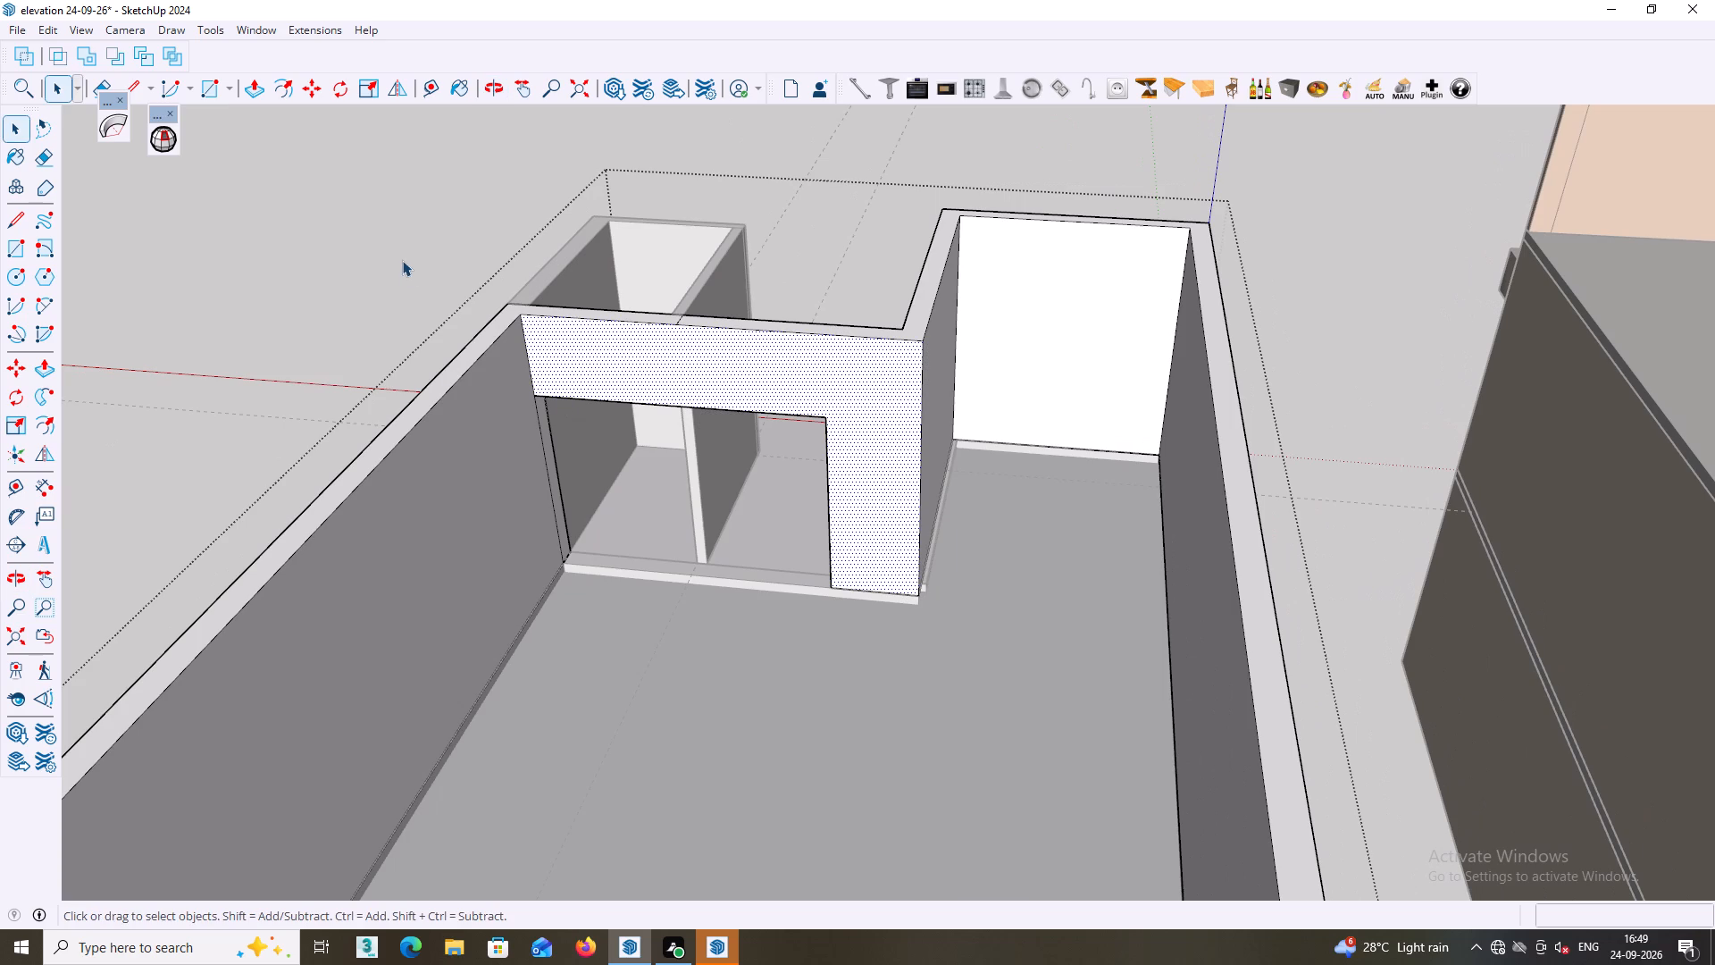
pyautogui.moveTo(664, 373); pyautogui.dragTo(751, 331, button='middle')
pyautogui.moveTo(713, 354); pyautogui.dragTo(799, 348, button='middle')
pyautogui.scroll(5, 765, 345)
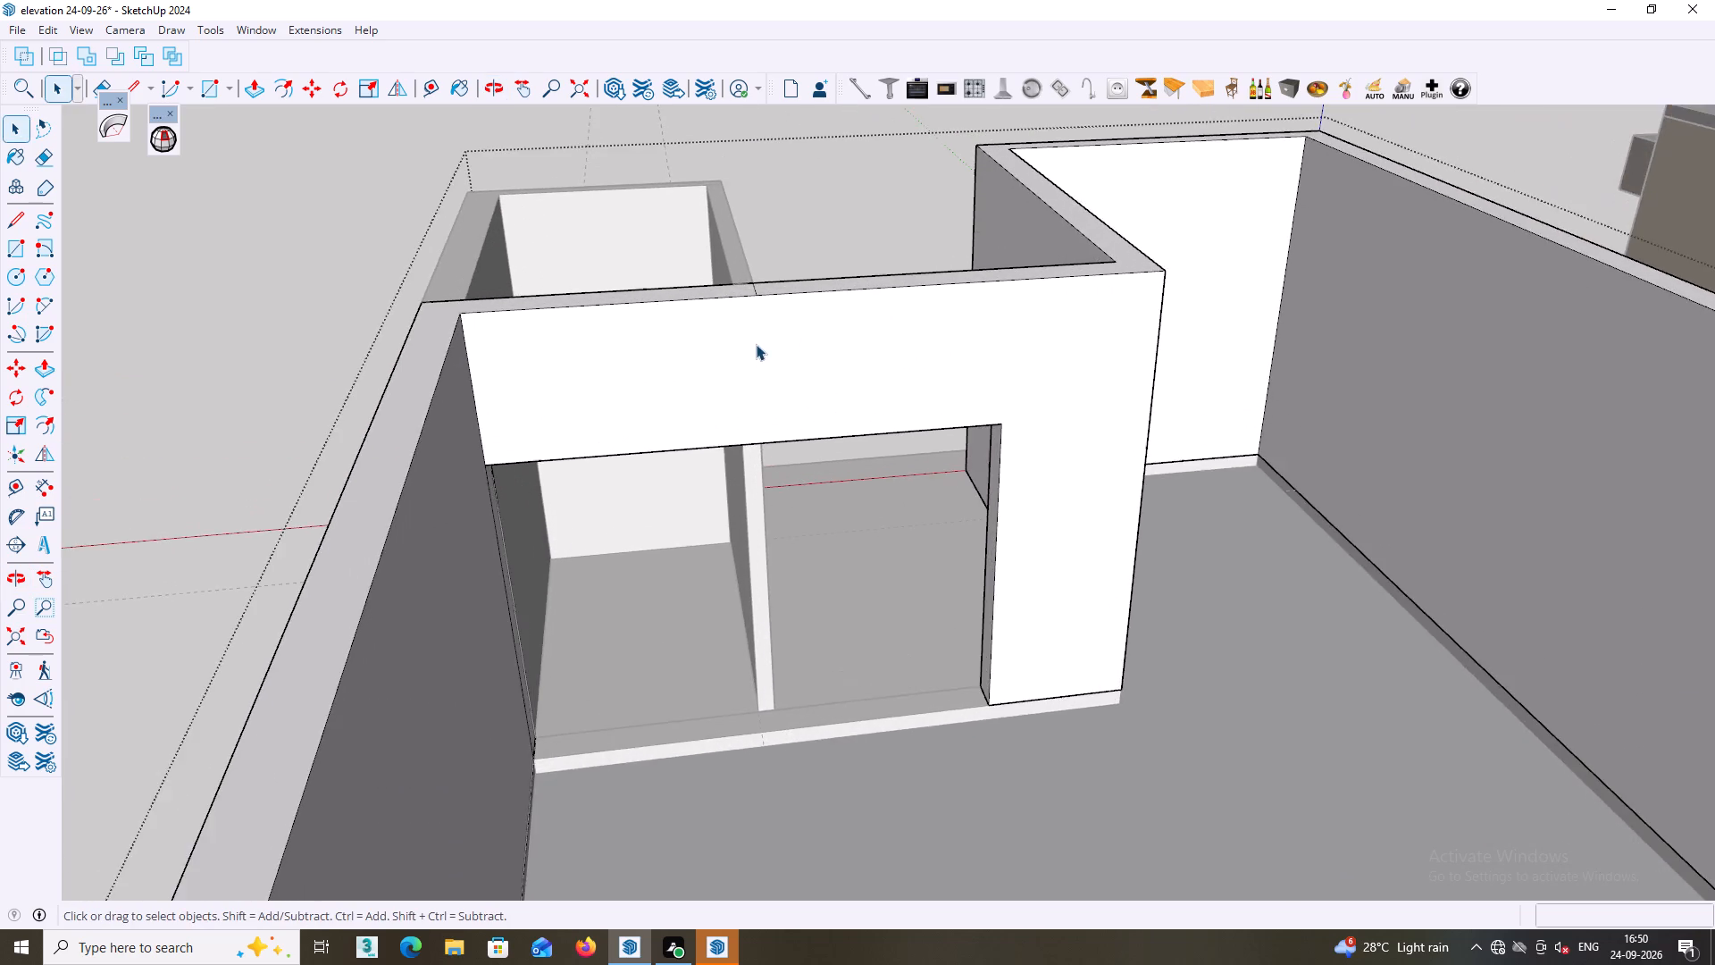
pyautogui.moveTo(756, 345); pyautogui.dragTo(660, 448, button='middle')
pyautogui.moveTo(661, 420); pyautogui.dragTo(650, 376, button='middle')
pyautogui.scroll(1, 661, 420)
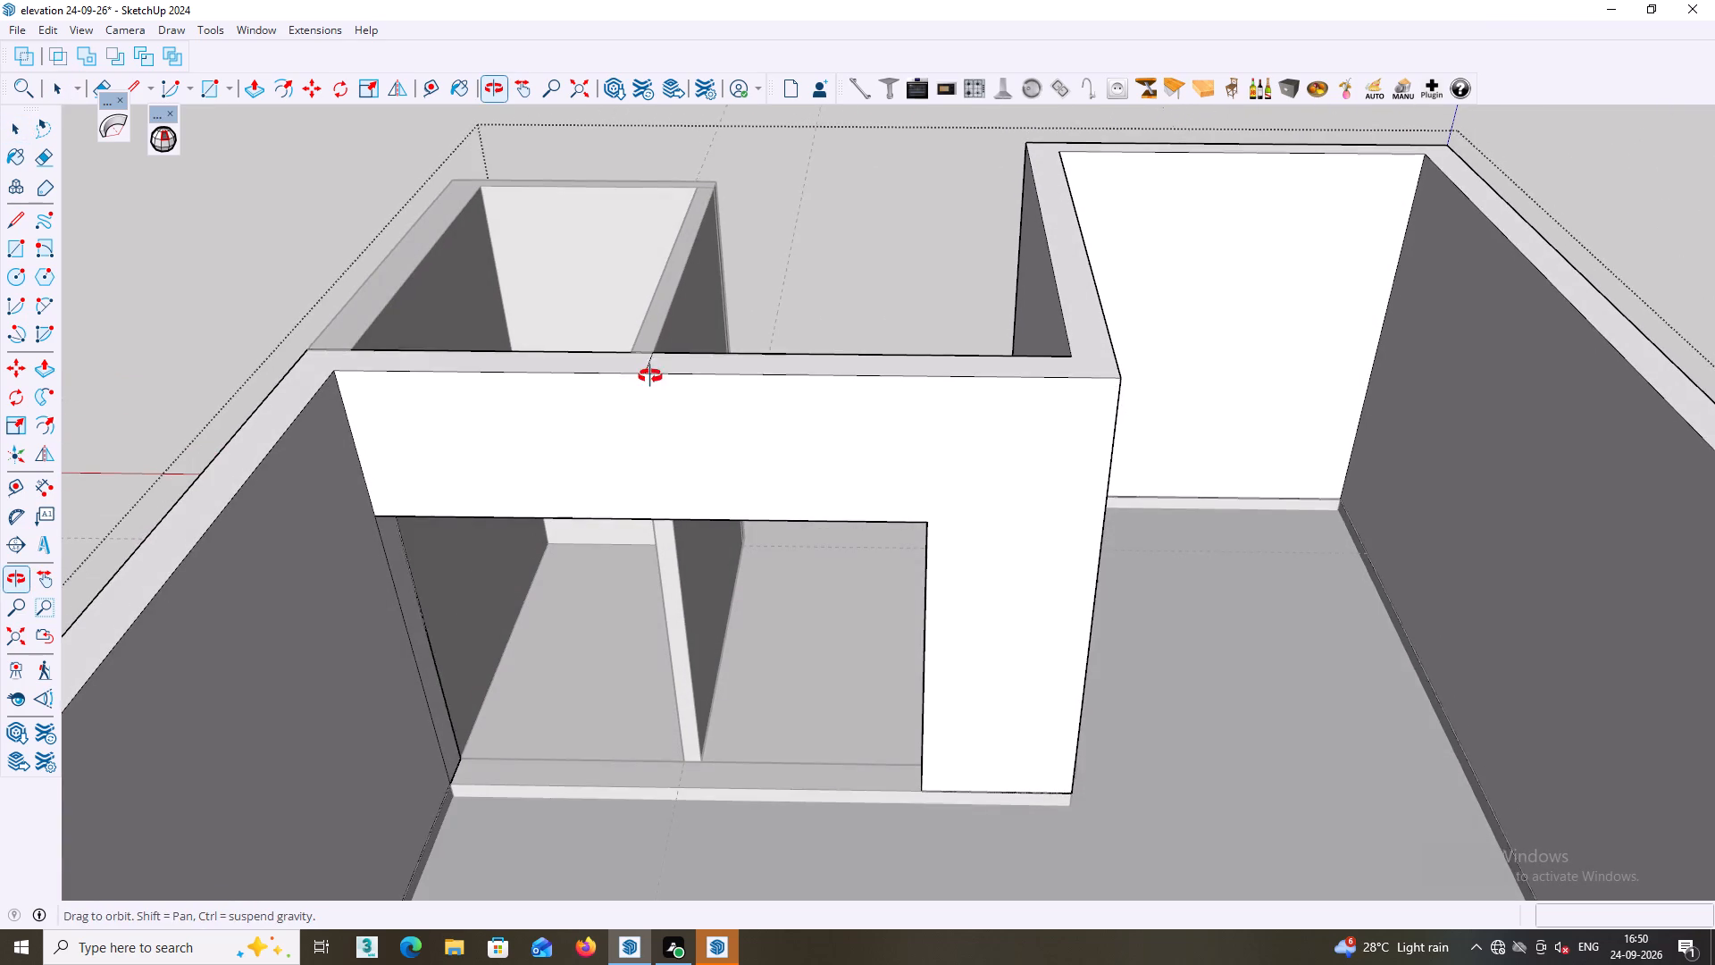
pyautogui.moveTo(650, 376); pyautogui.dragTo(650, 375, button='middle')
pyautogui.tripleClick(657, 441)
pyautogui.click(660, 459)
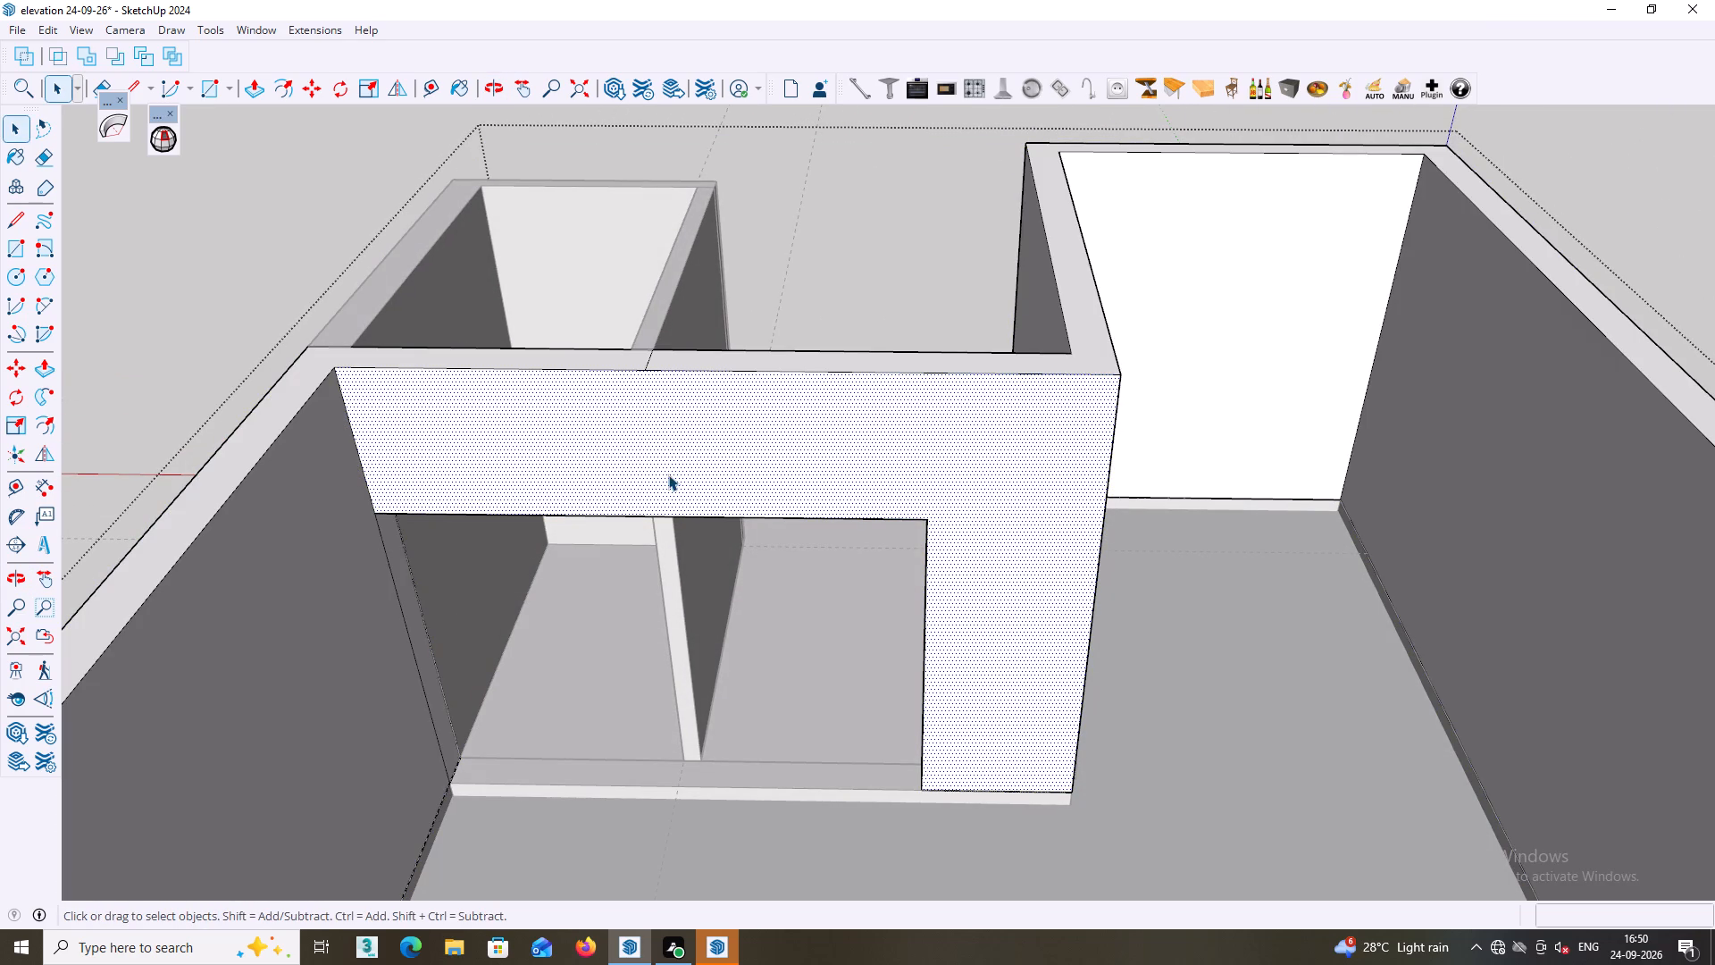
pyautogui.press('l')
pyautogui.click(675, 516)
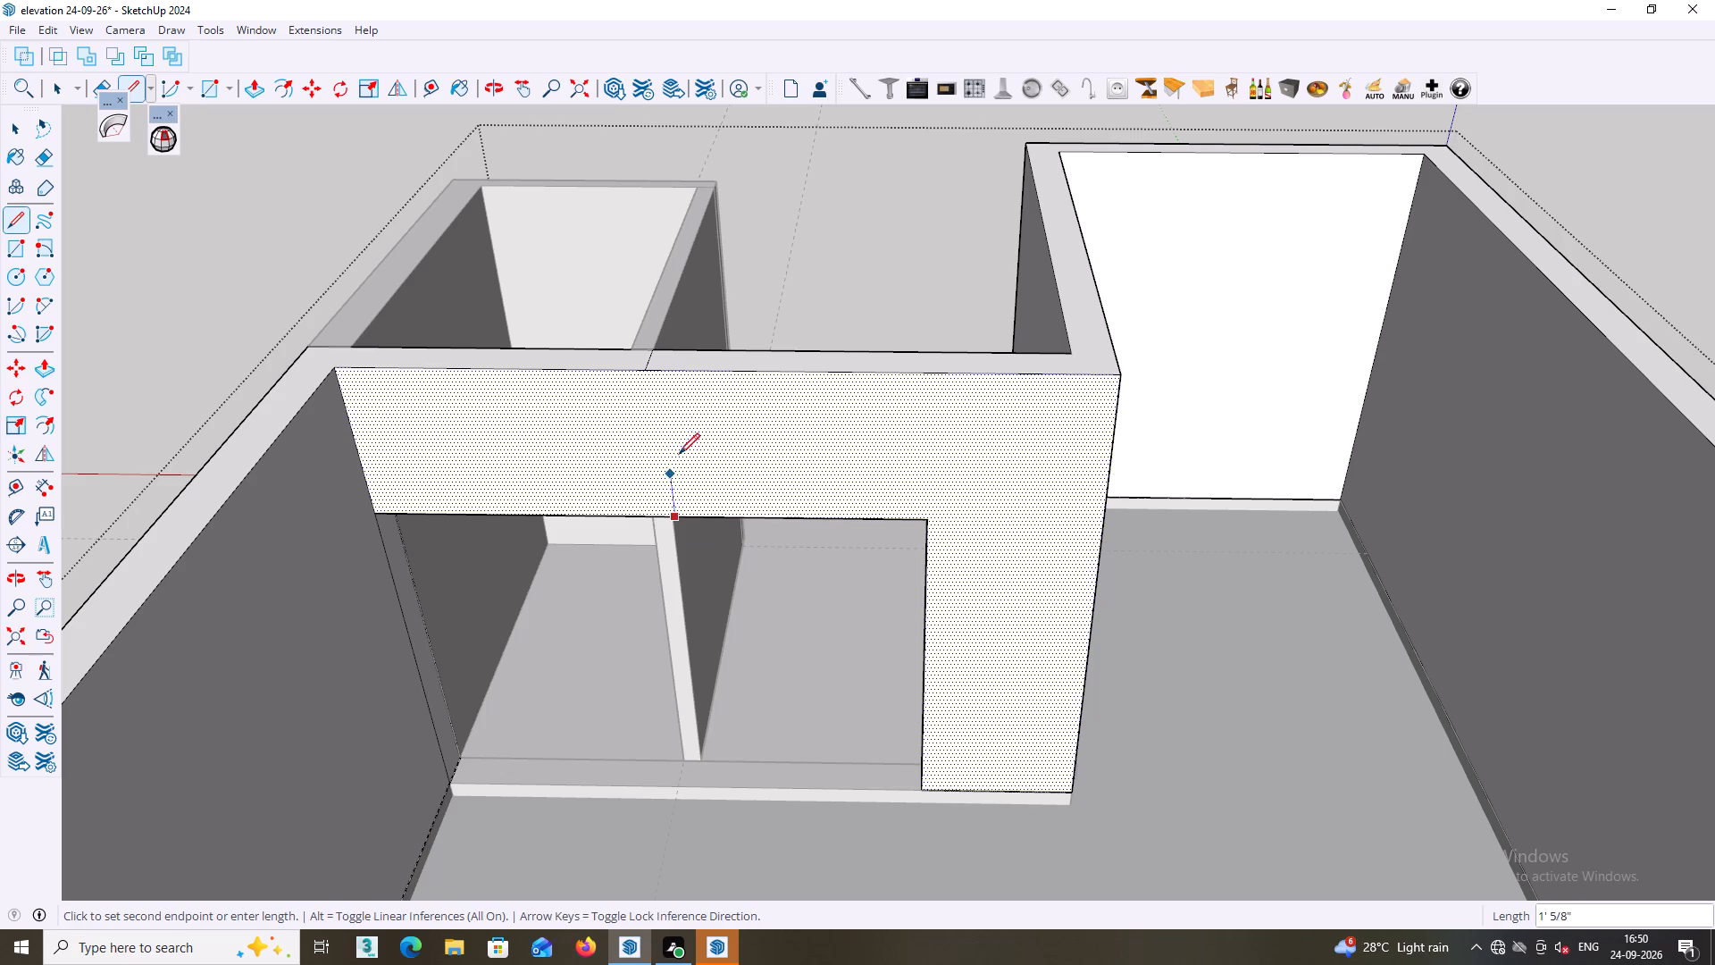
pyautogui.click(662, 370)
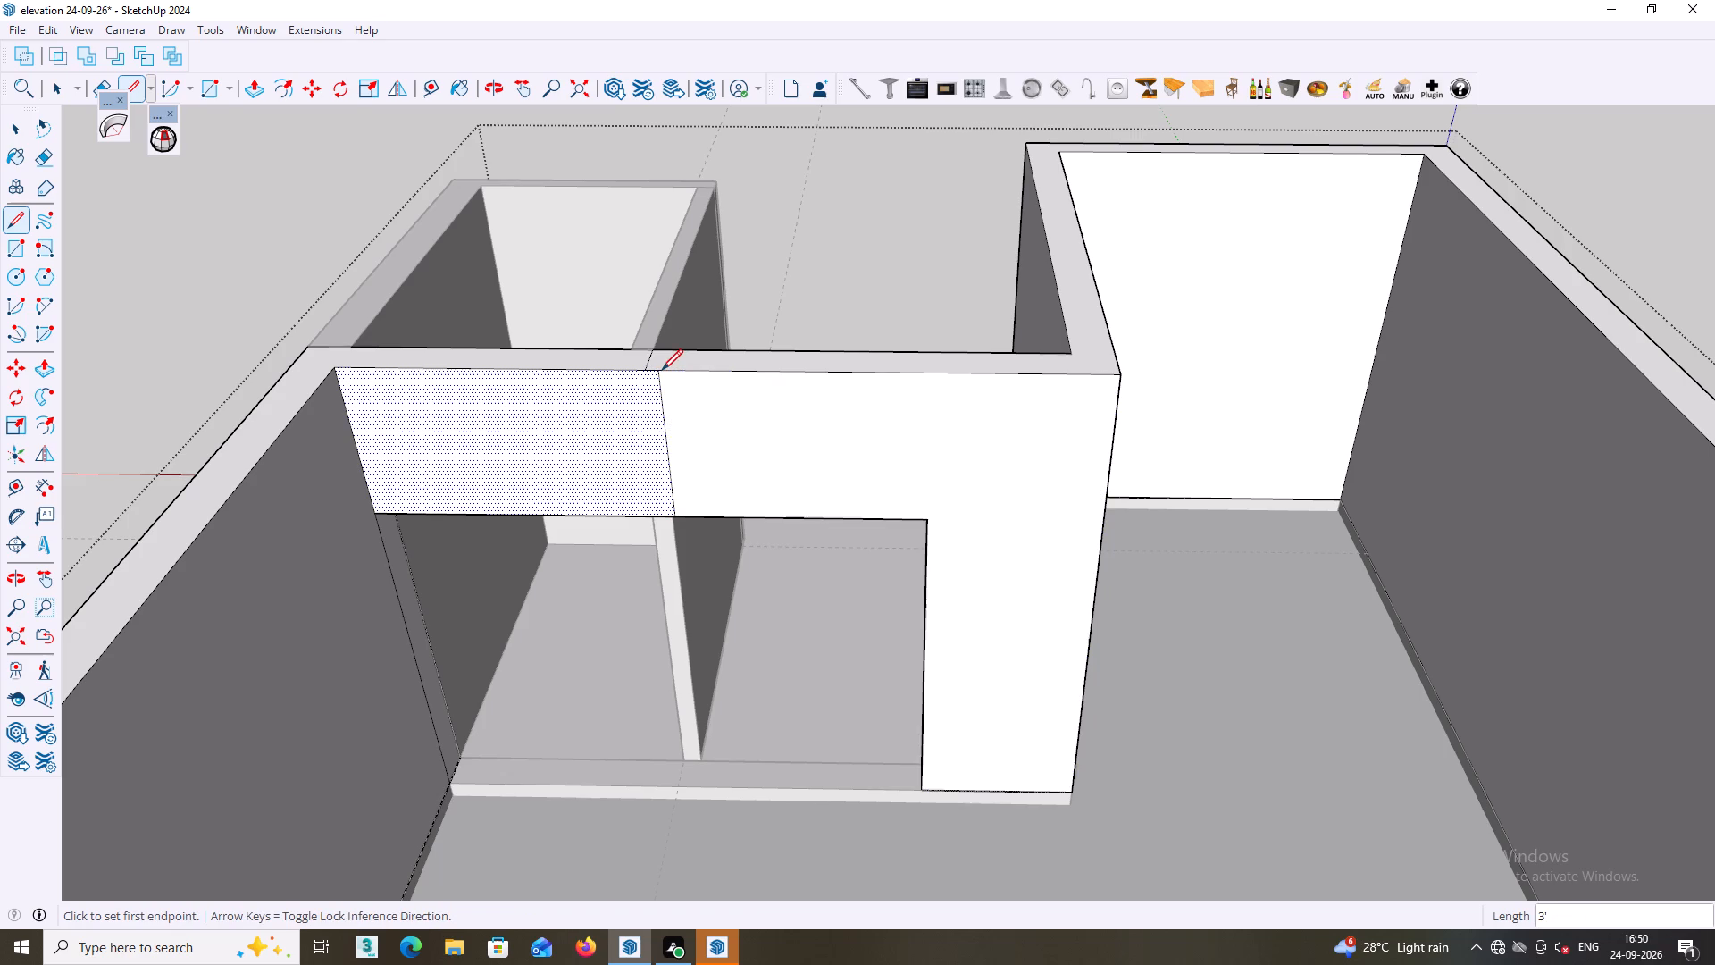
pyautogui.click(655, 516)
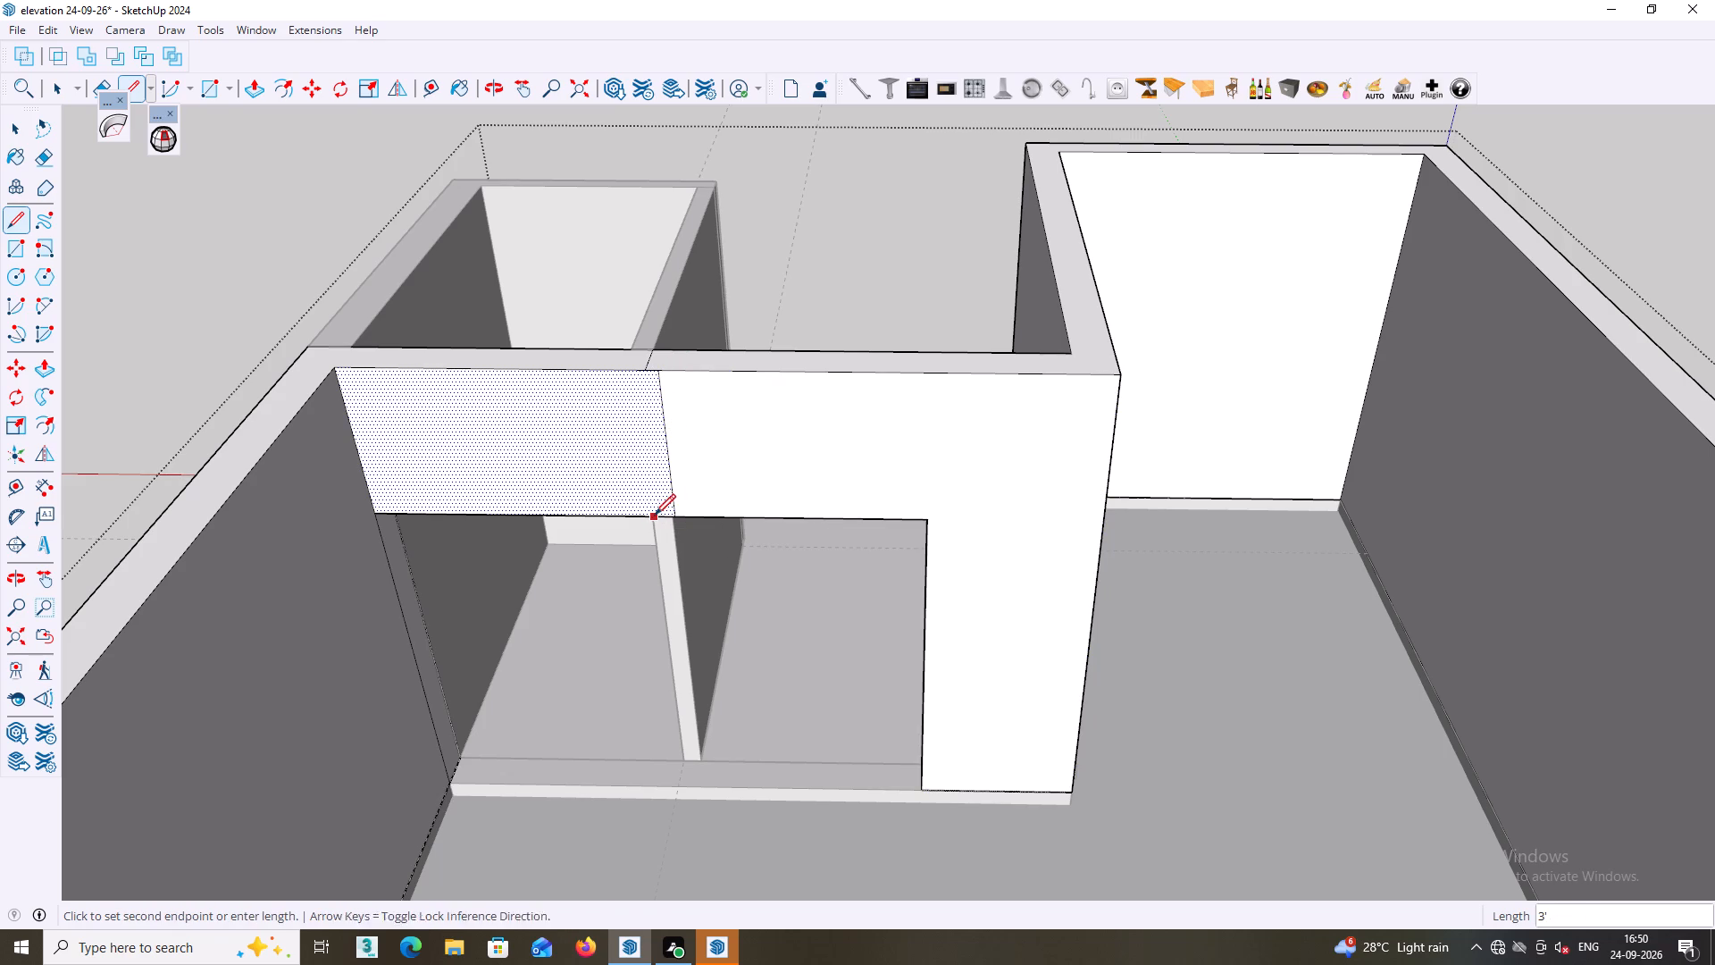
pyautogui.click(632, 375)
# Push the lintel section between the side wall and the partition 9" back through the wall thickness.
pyautogui.moveTo(632, 372); pyautogui.dragTo(615, 372, button='middle')
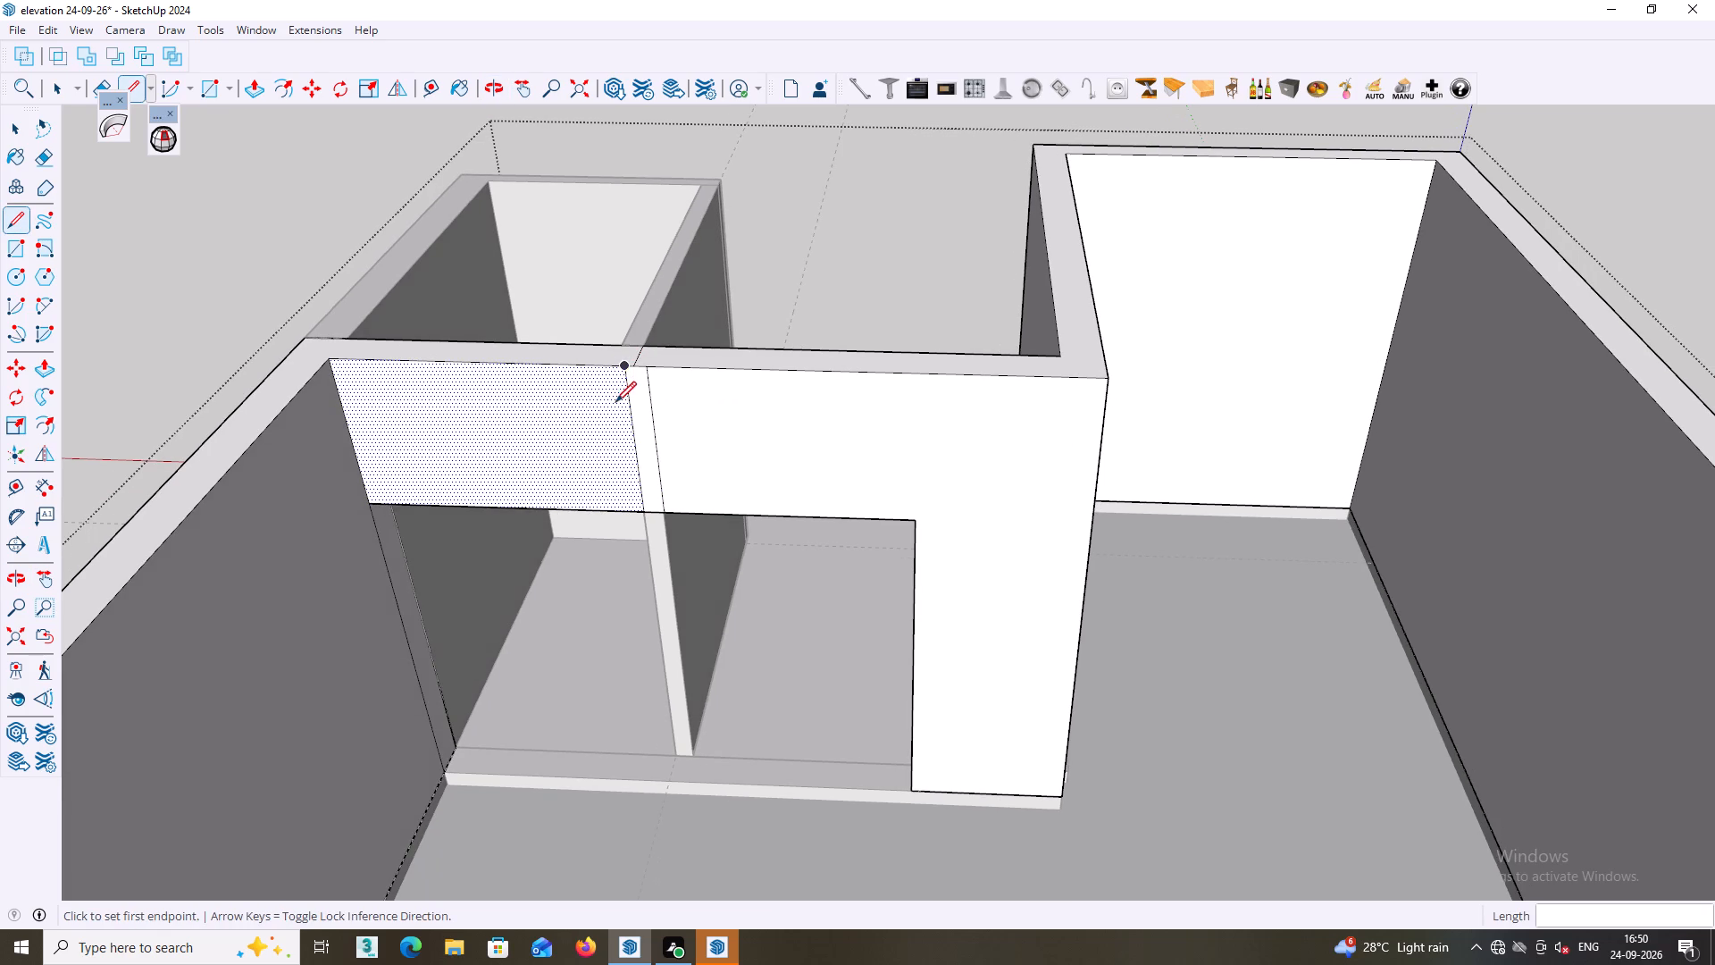
pyautogui.moveTo(628, 357); pyautogui.dragTo(620, 443, button='middle')
pyautogui.press('space')
pyautogui.moveTo(623, 486); pyautogui.dragTo(647, 429, button='middle')
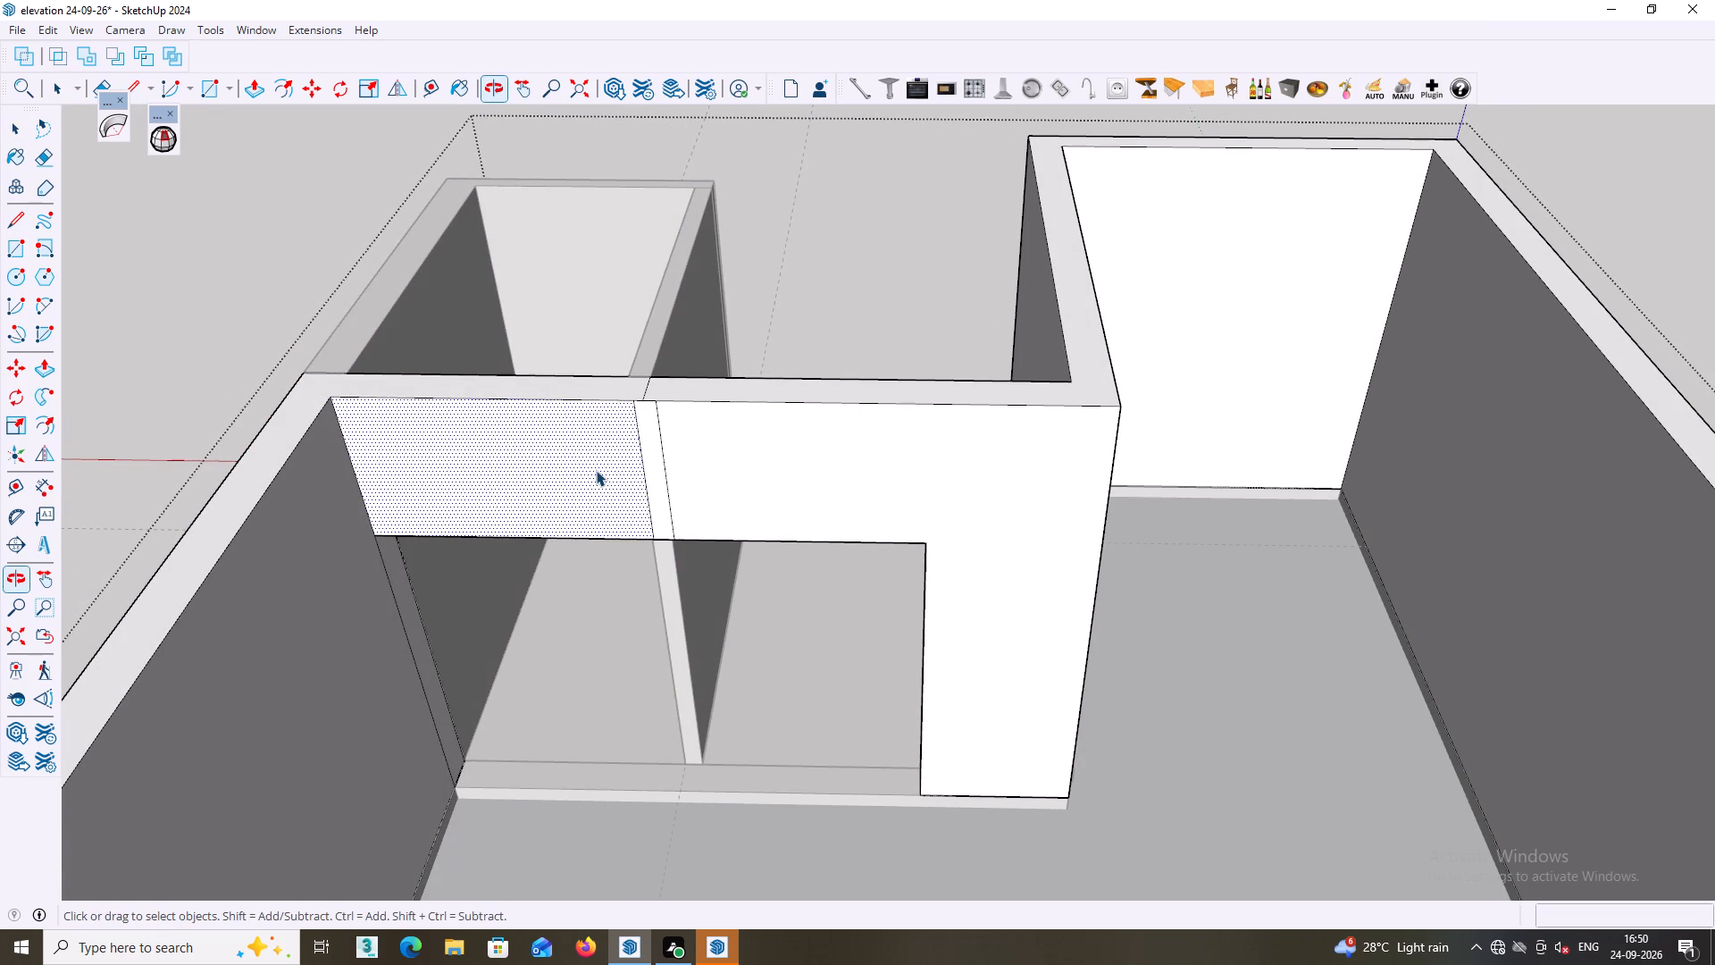
pyautogui.doubleClick(596, 470)
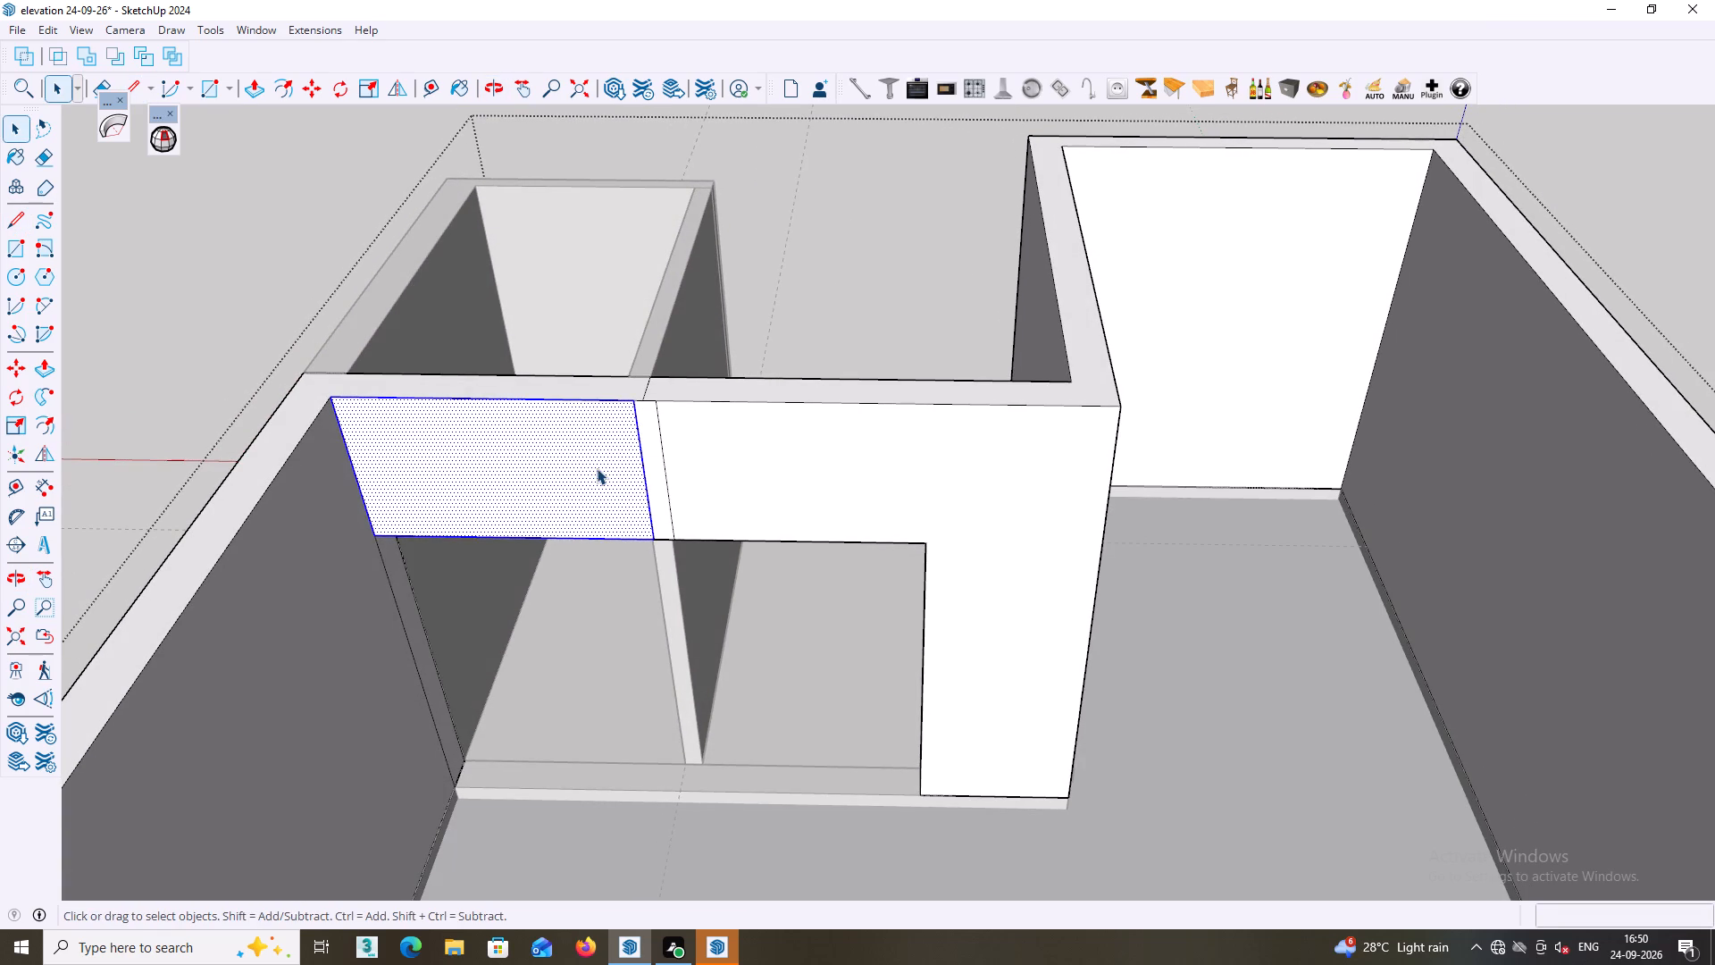
pyautogui.press('p')
pyautogui.click(597, 466)
pyautogui.moveTo(630, 380); pyautogui.dragTo(662, 409, button='middle')
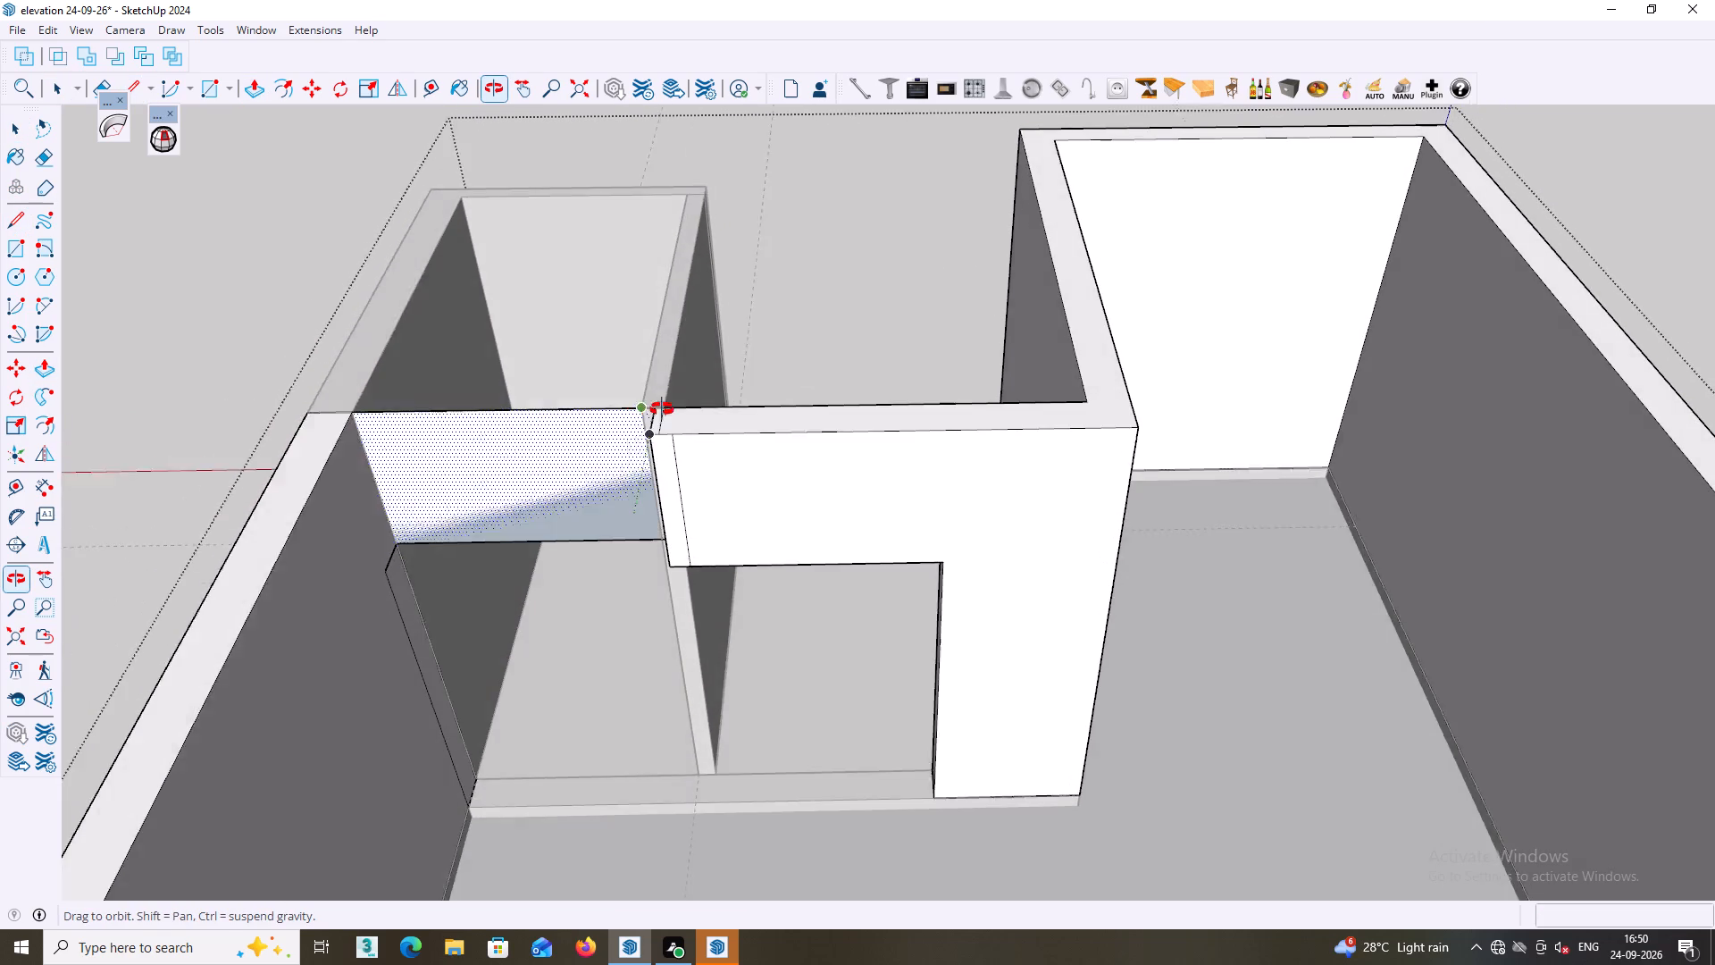
pyautogui.moveTo(662, 409); pyautogui.dragTo(689, 484, button='middle')
pyautogui.click(660, 497)
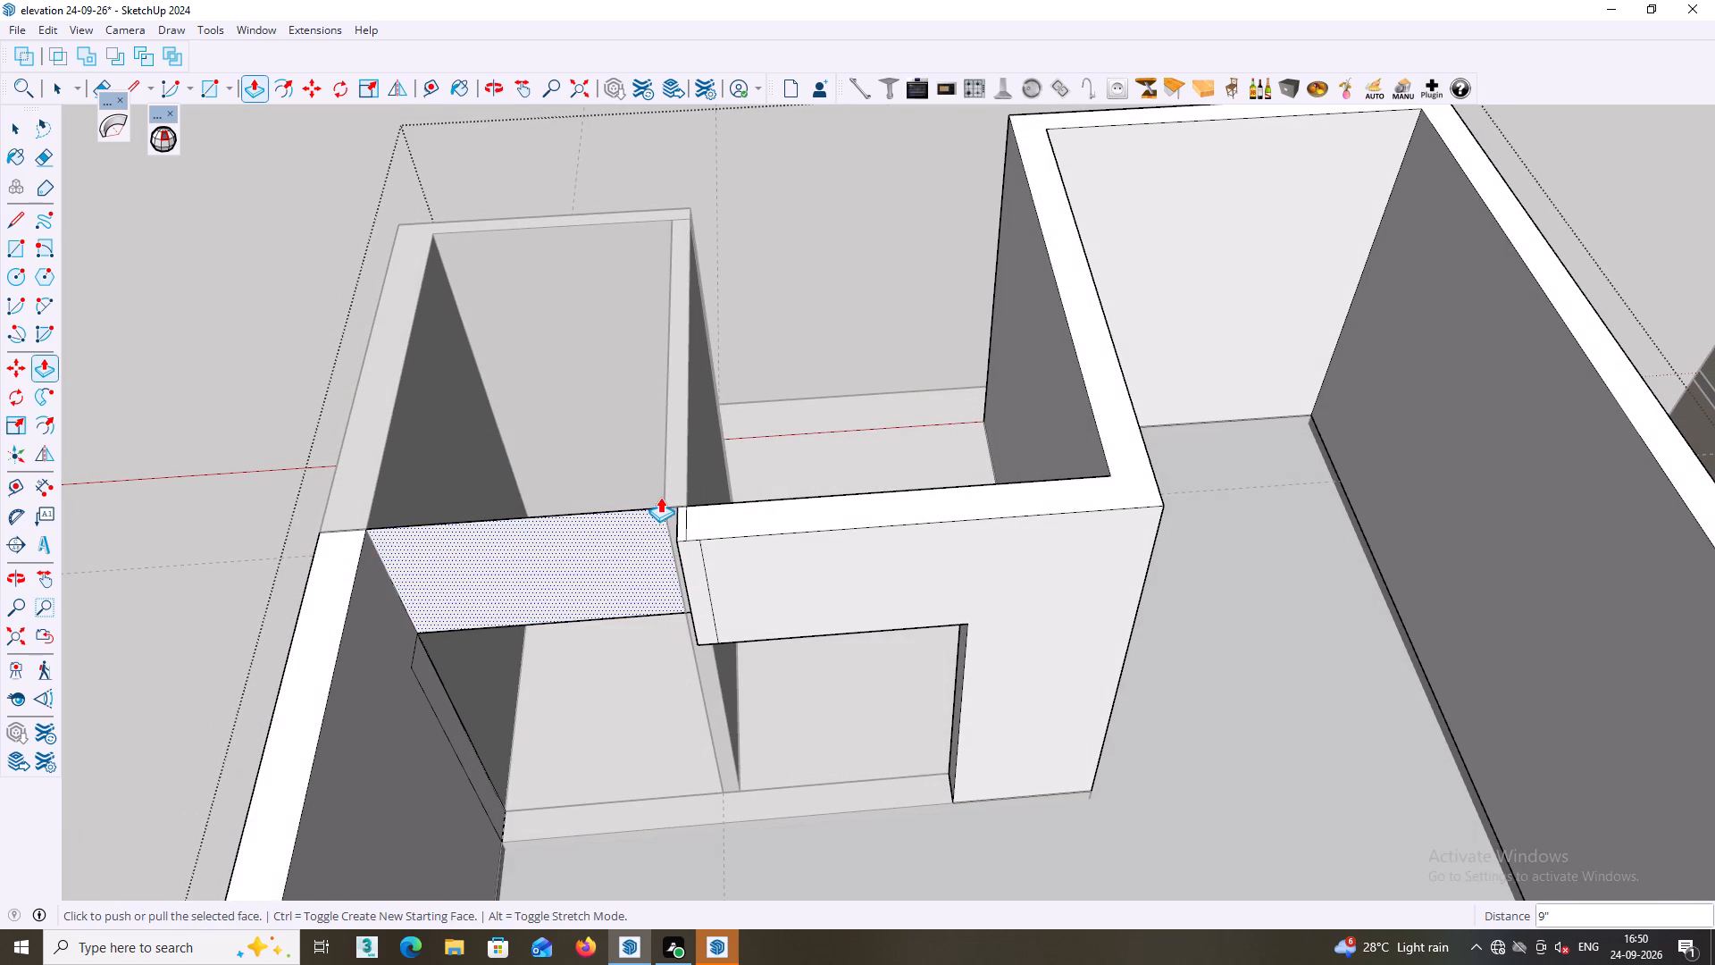
pyautogui.moveTo(659, 517); pyautogui.dragTo(617, 438, button='middle')
pyautogui.moveTo(620, 477); pyautogui.dragTo(579, 470, button='middle')
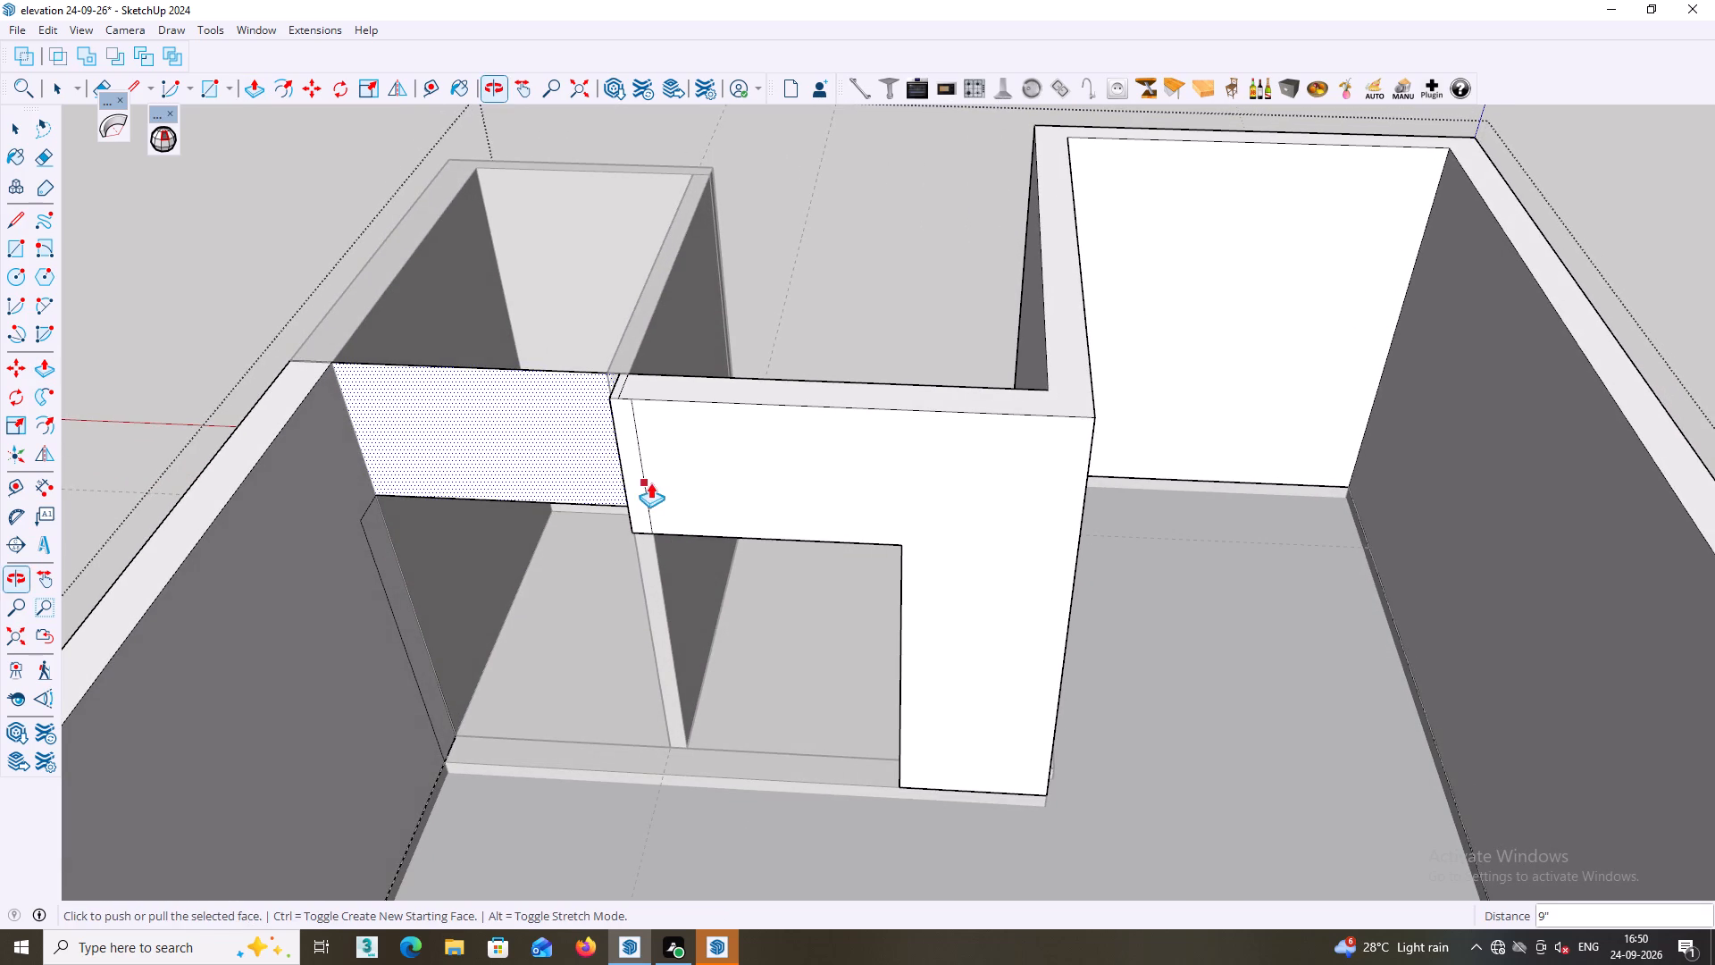
pyautogui.press('space')
# Delete the thin face left where the lintel section was, along with its top and bottom edges.
pyautogui.moveTo(618, 440); pyautogui.dragTo(929, 445, button='middle')
pyautogui.scroll(1, 840, 459)
pyautogui.scroll(2, 912, 432)
pyautogui.moveTo(866, 457); pyautogui.dragTo(933, 447, button='middle')
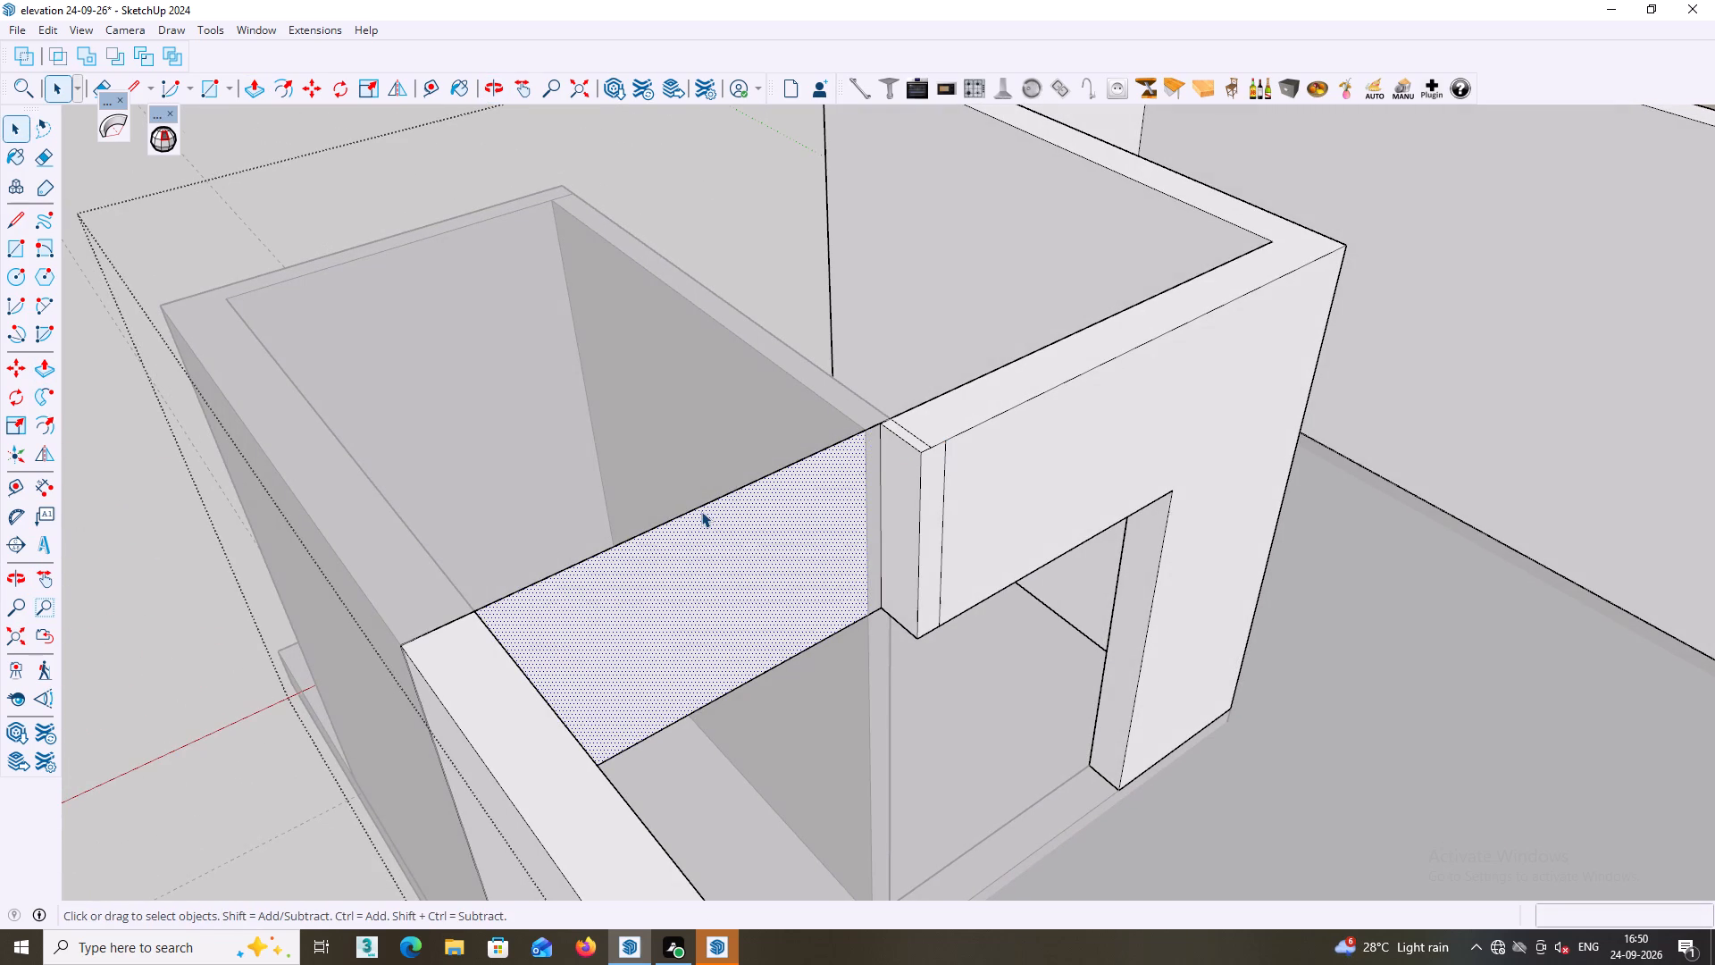
pyautogui.press('Delete')
pyautogui.moveTo(701, 510); pyautogui.dragTo(640, 418, button='middle')
pyautogui.moveTo(660, 399); pyautogui.dragTo(631, 399, button='middle')
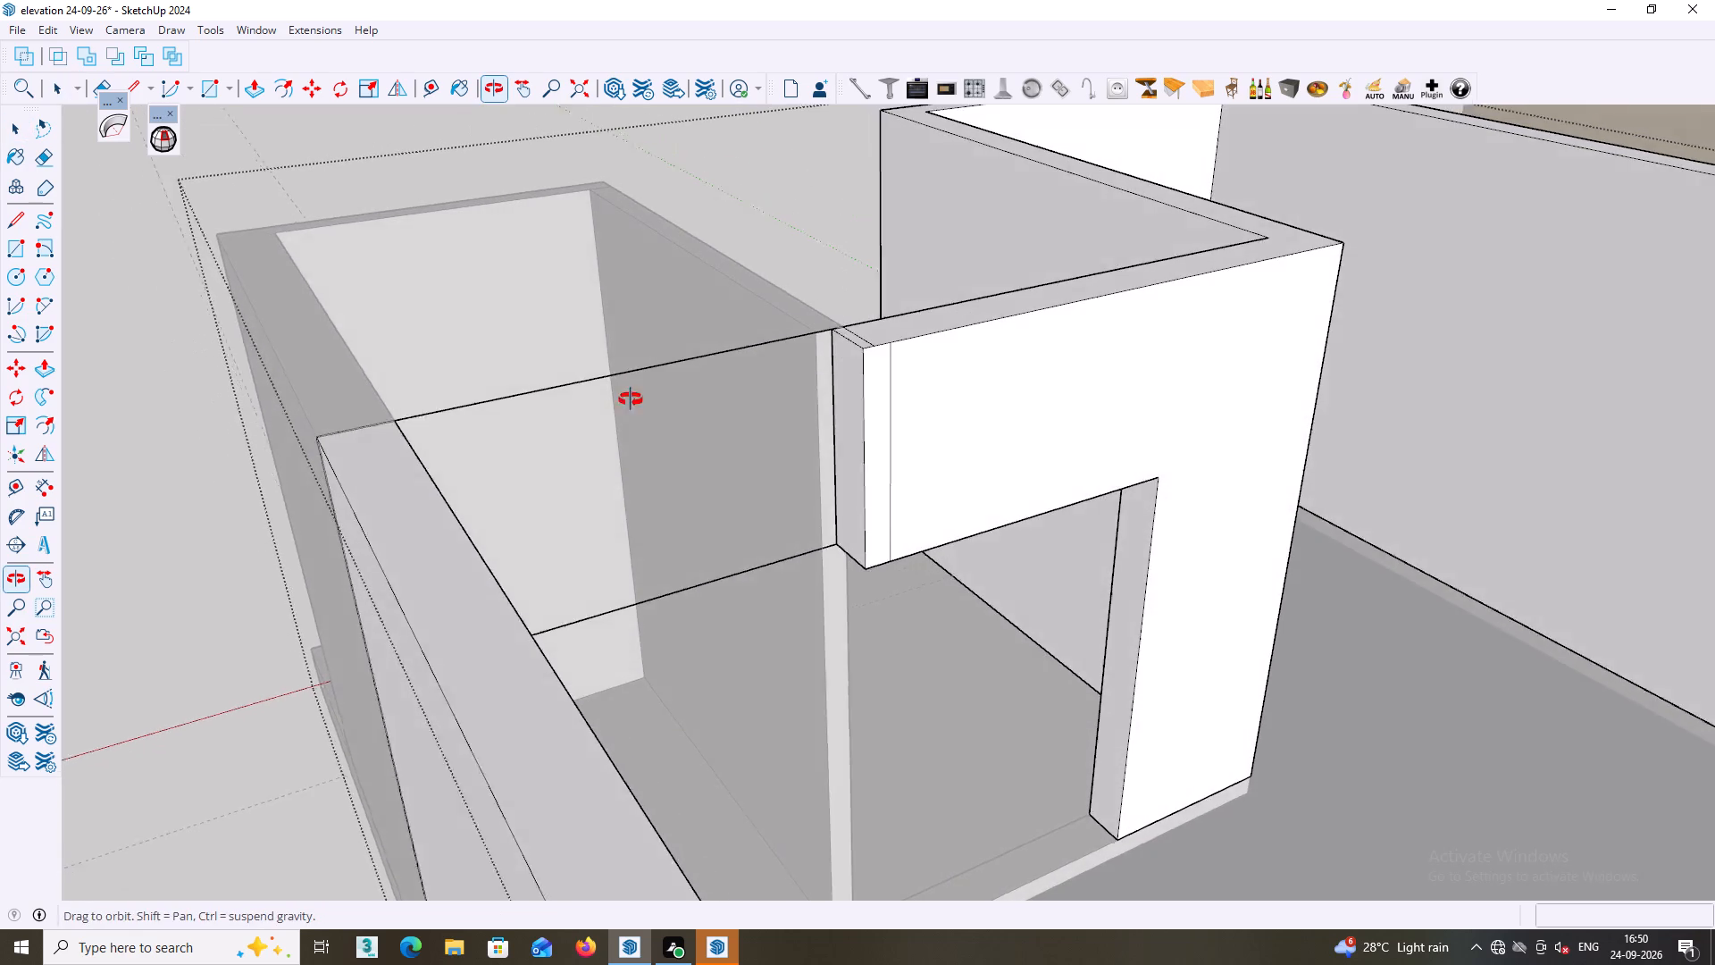
pyautogui.moveTo(631, 399); pyautogui.dragTo(574, 410, button='middle')
pyautogui.scroll(2, 602, 394)
pyautogui.click(617, 345)
pyautogui.click(617, 345)
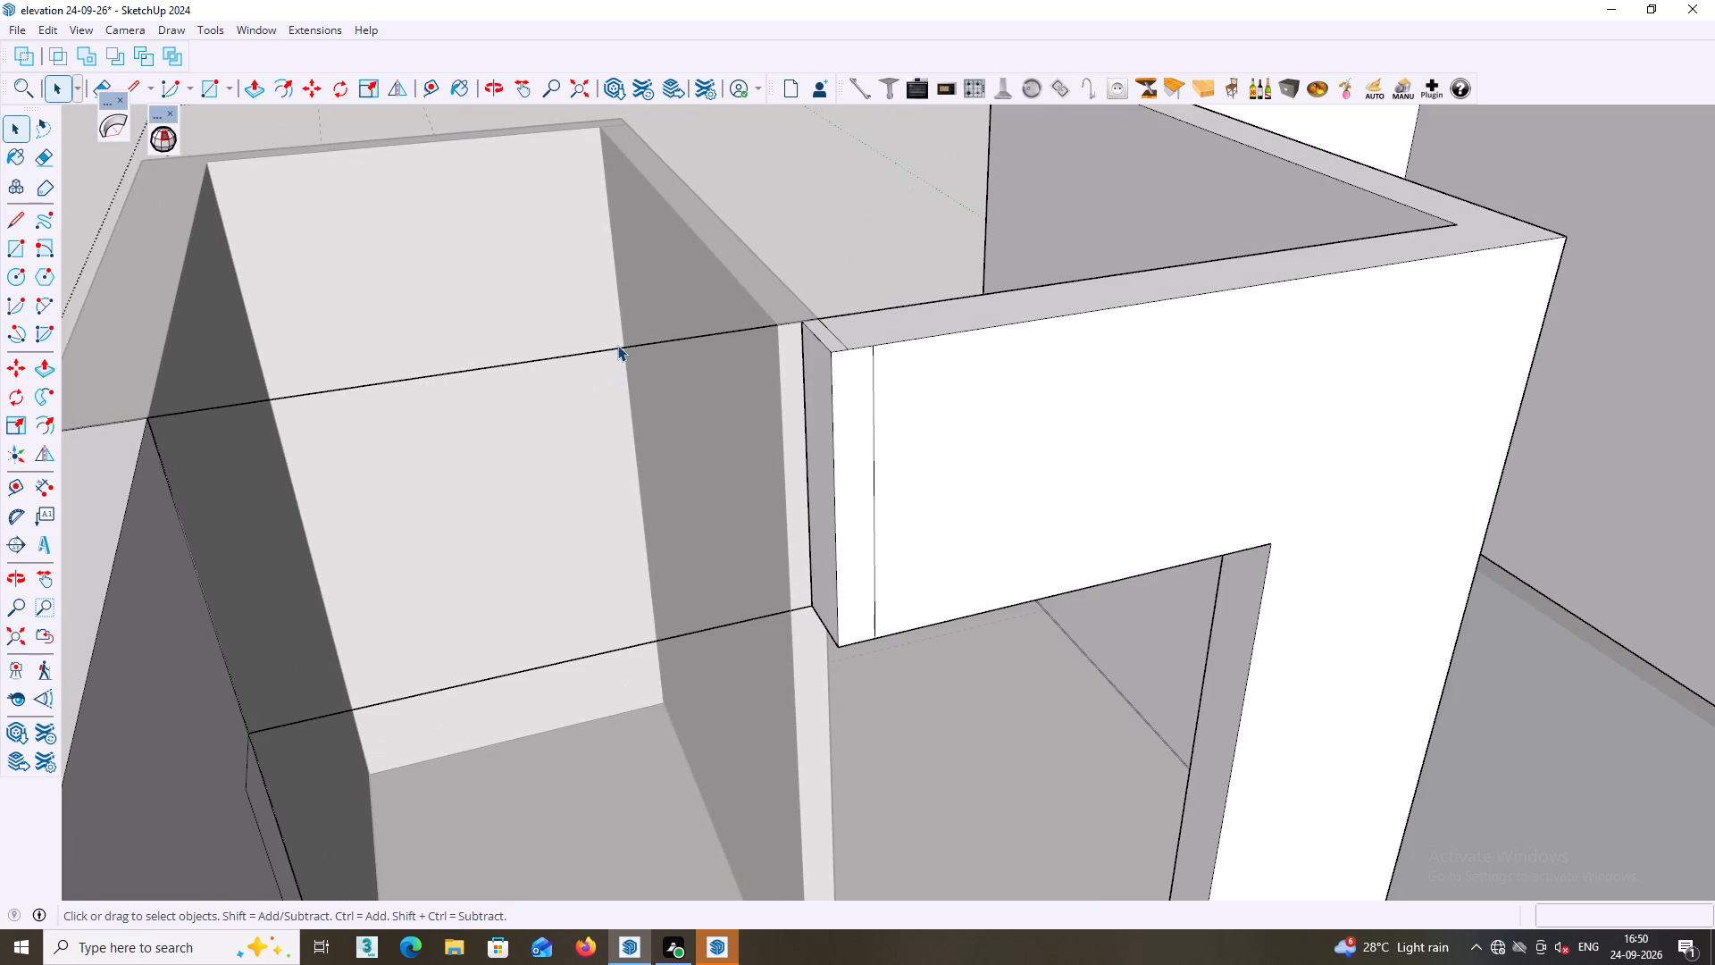
pyautogui.doubleClick(619, 343)
pyautogui.press('e')
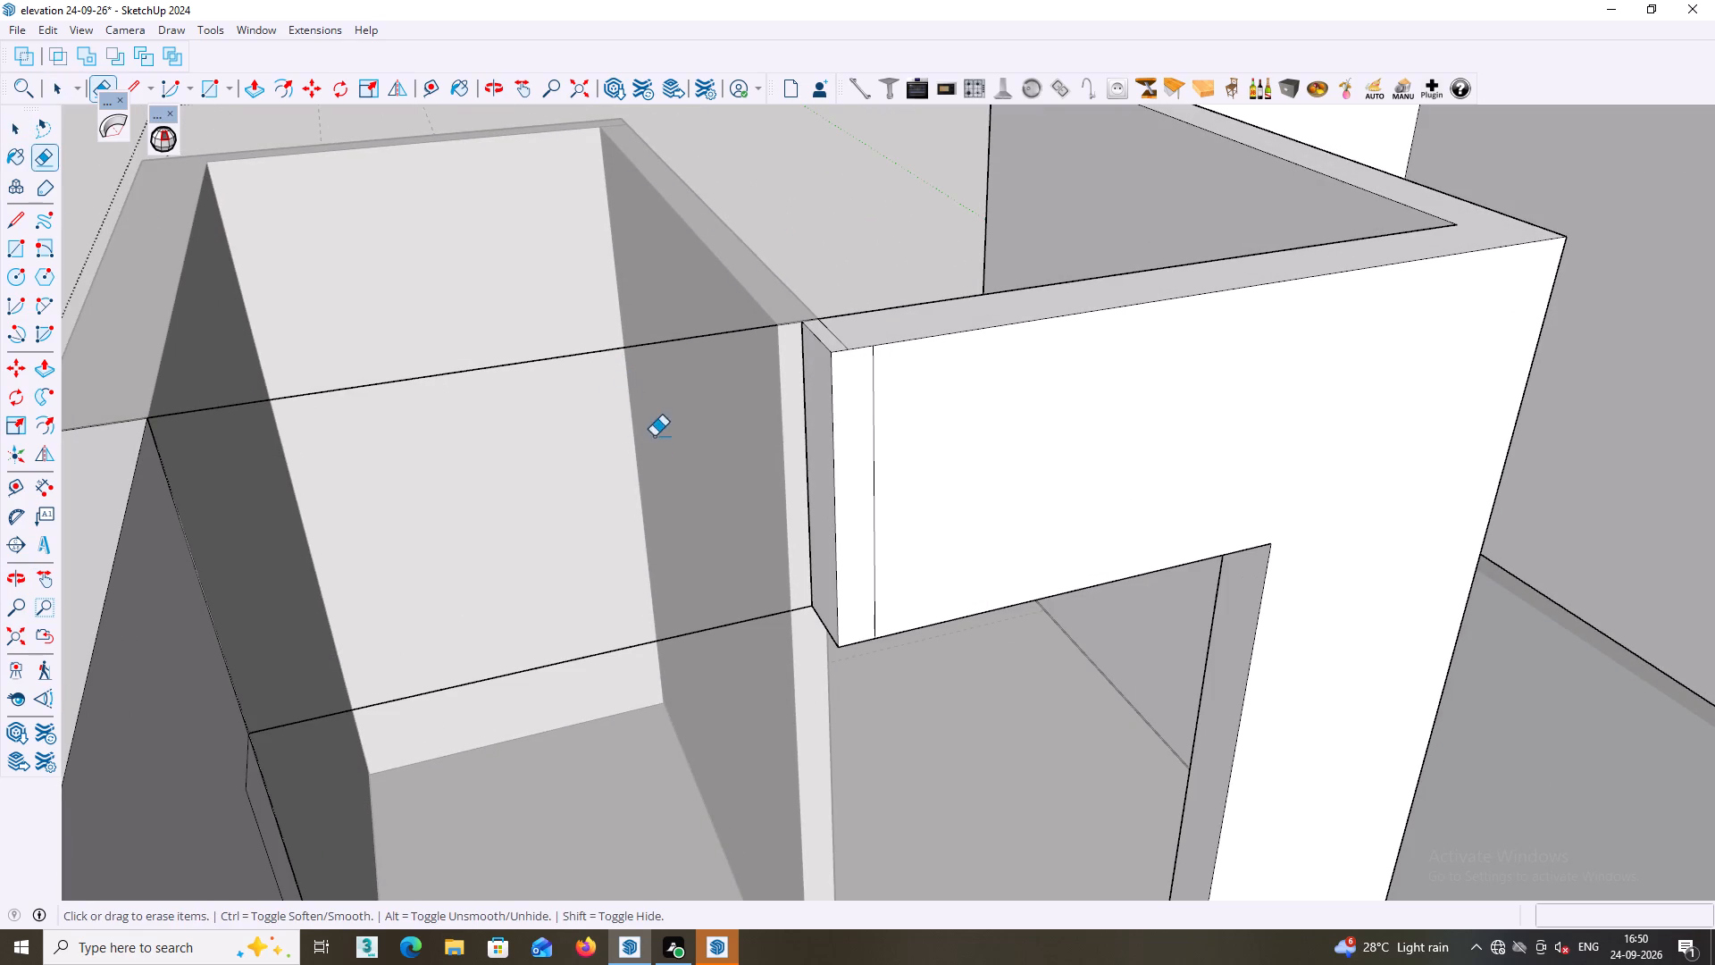
pyautogui.click(667, 343)
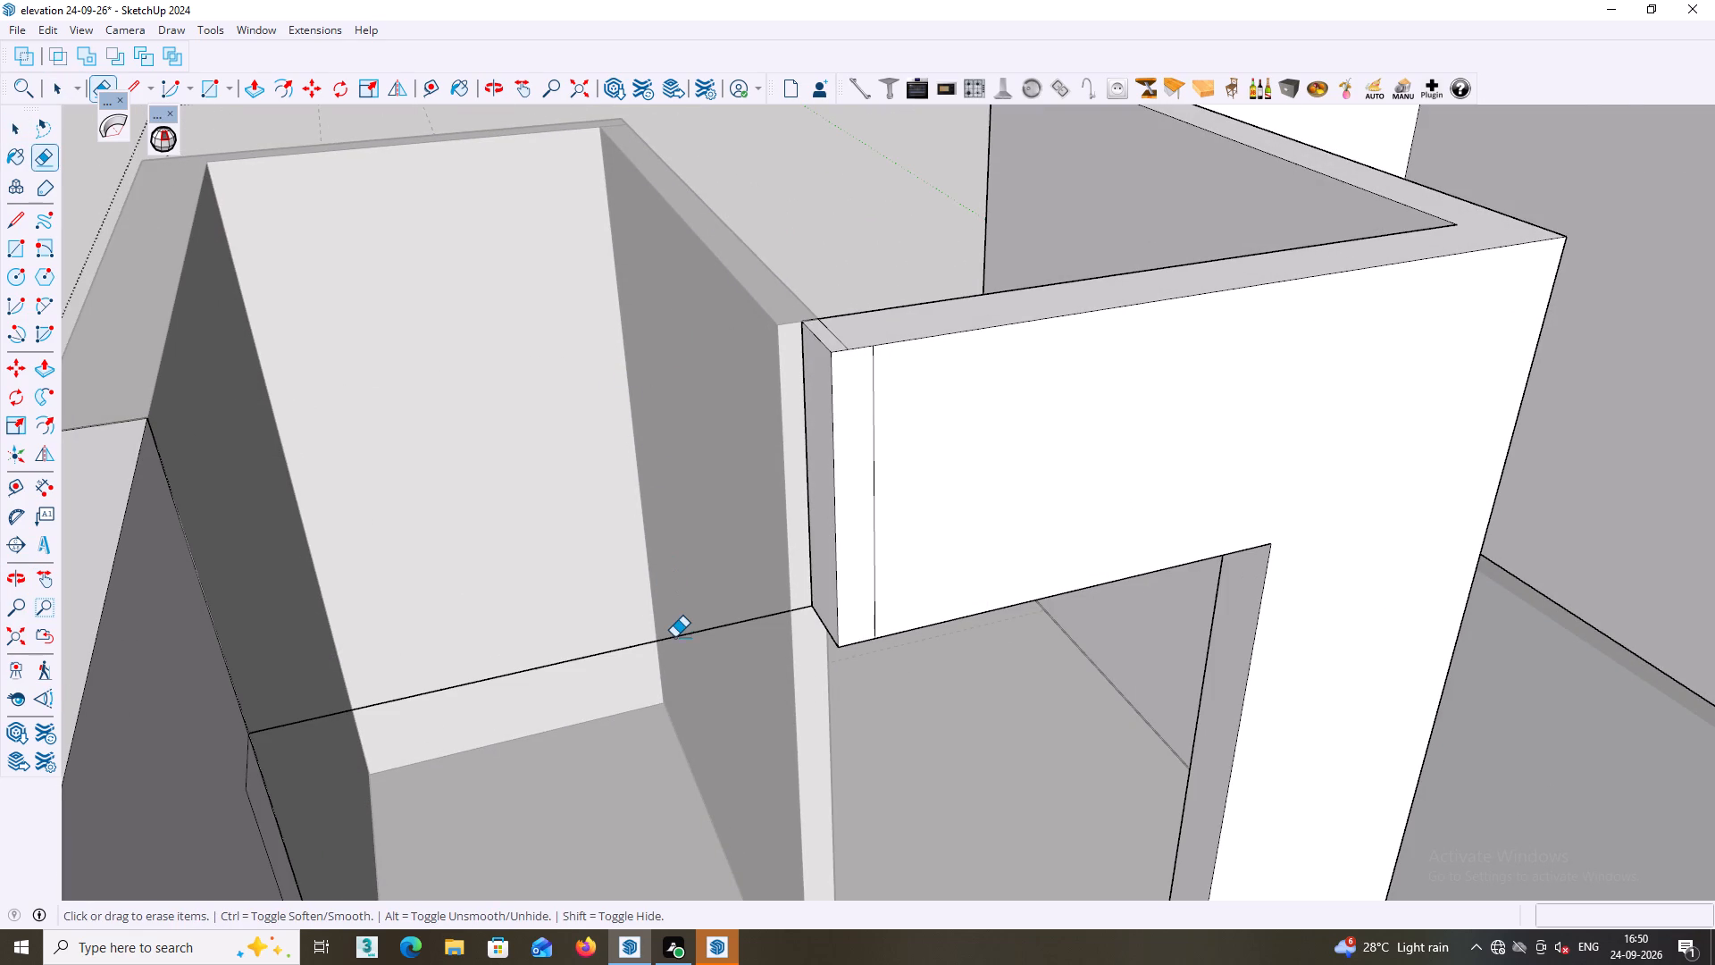
pyautogui.click(674, 637)
# Erase the leftover vertical jamb edges on the main upper room's side wall, undoing the erasure that removes the wall face.
pyautogui.scroll(-4, 674, 627)
pyautogui.moveTo(607, 556); pyautogui.dragTo(443, 490, button='middle')
pyautogui.scroll(3, 207, 482)
pyautogui.click(120, 428)
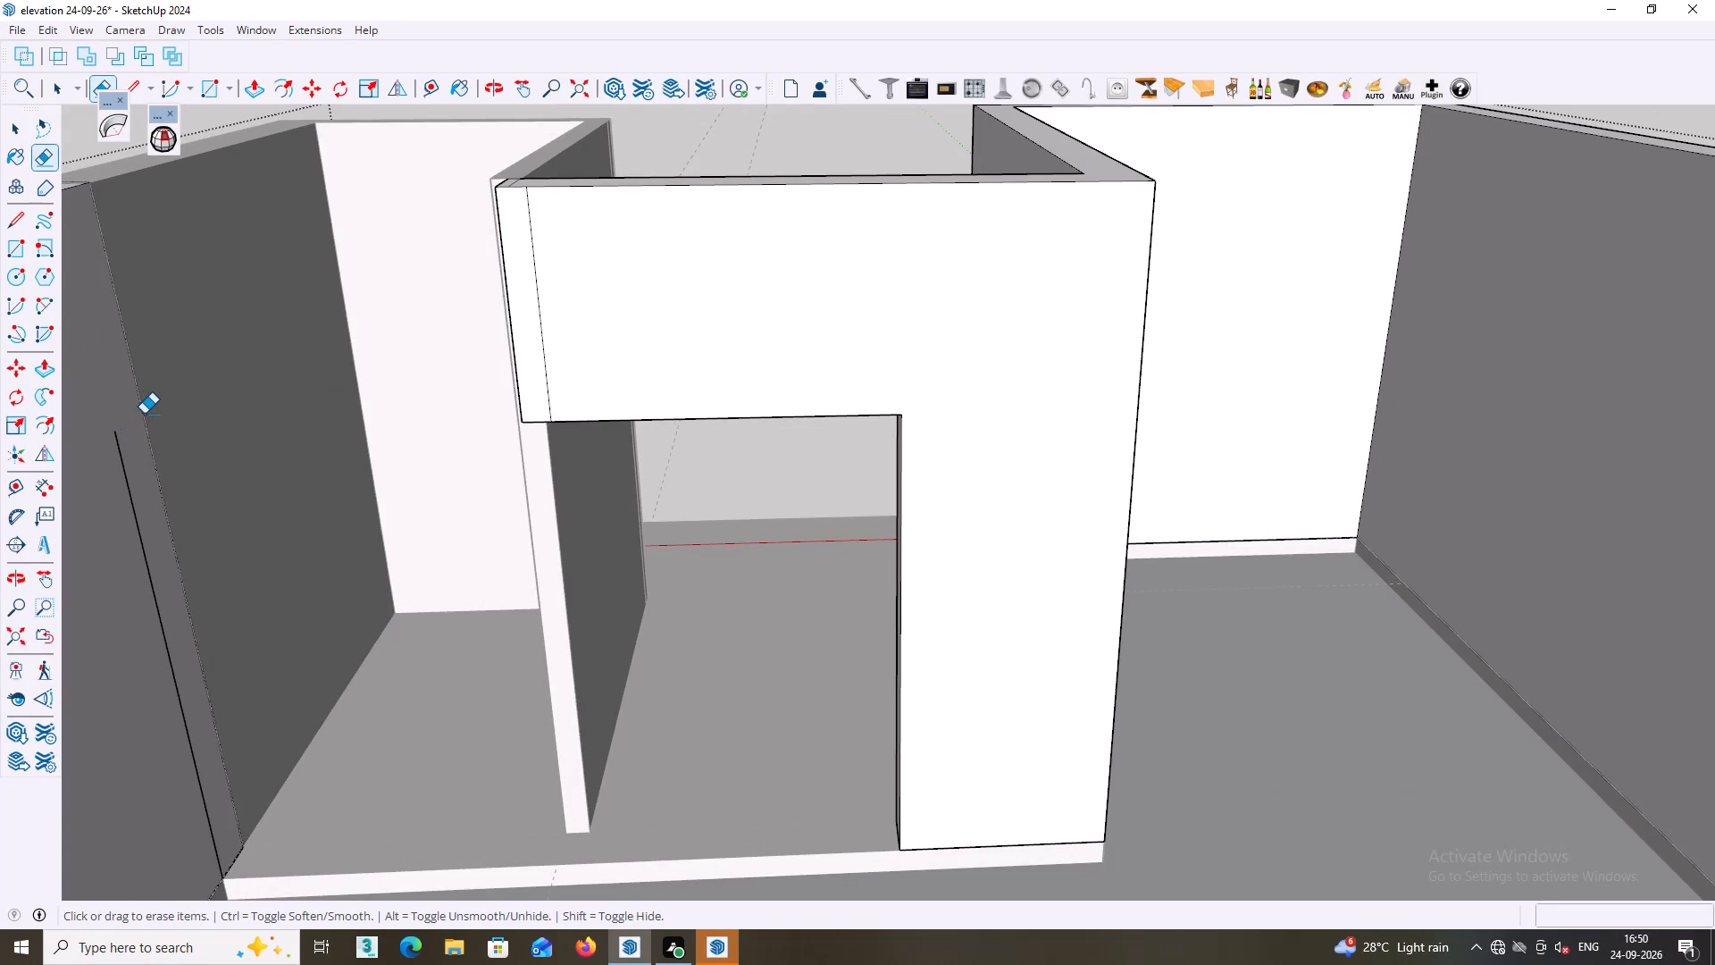
pyautogui.click(144, 413)
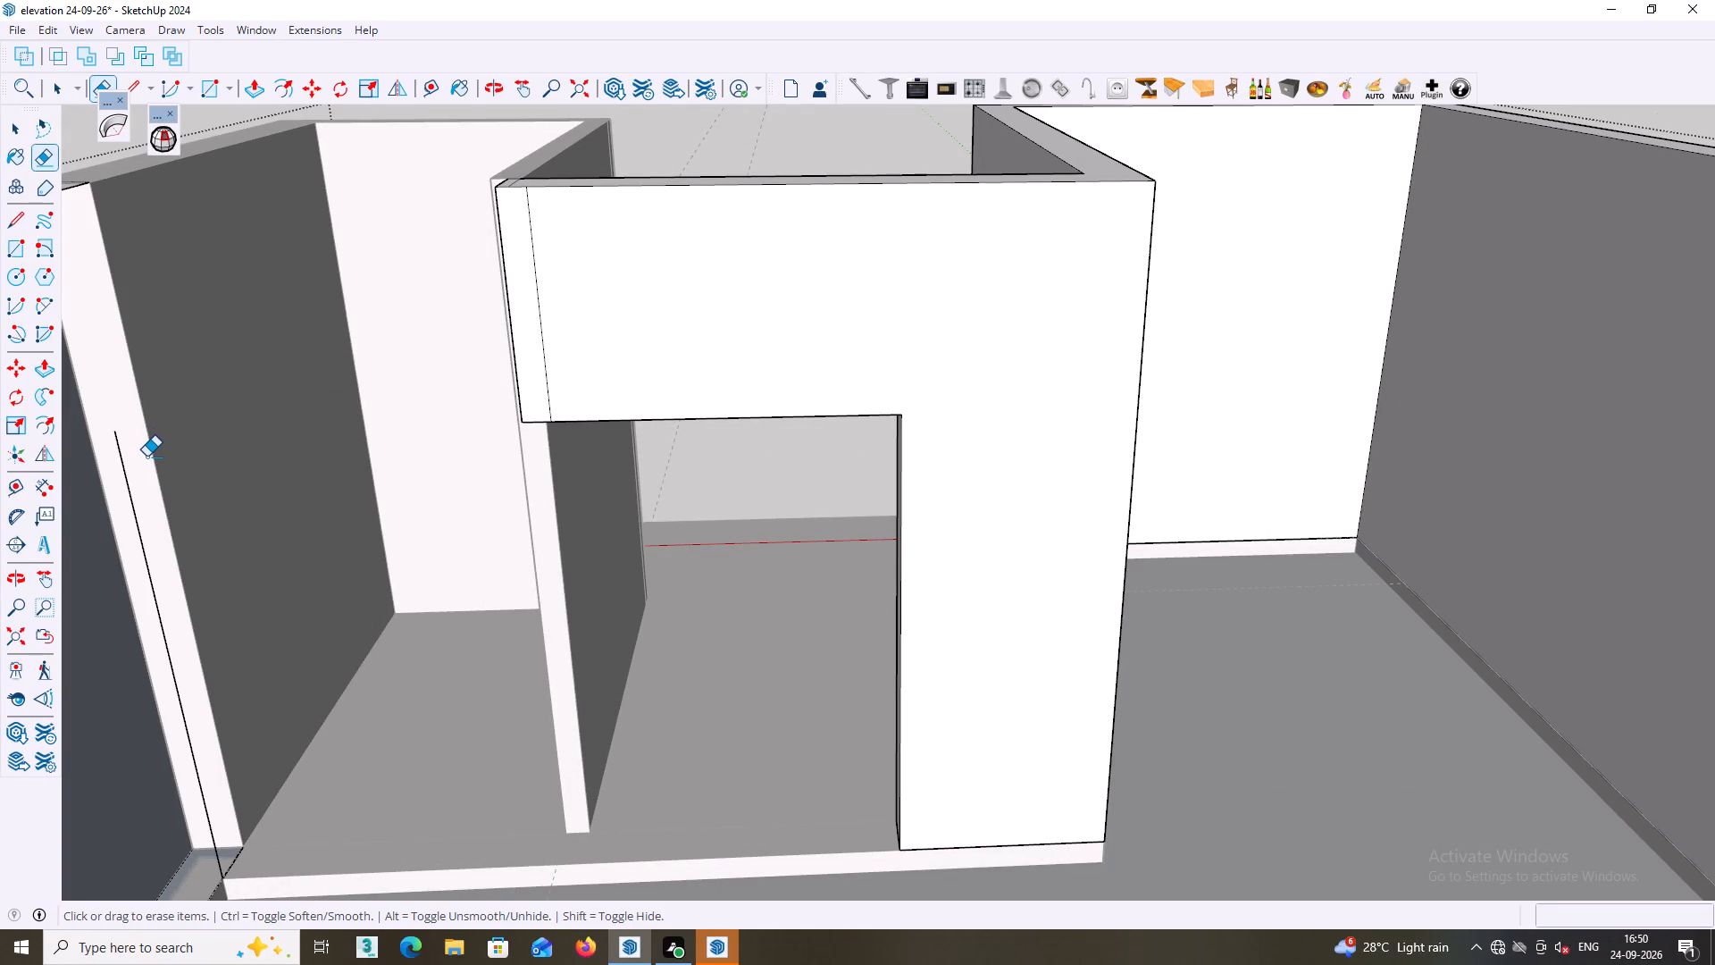
pyautogui.hotkey('ctrl', 'z')
pyautogui.click(136, 507)
pyautogui.scroll(-2, 150, 534)
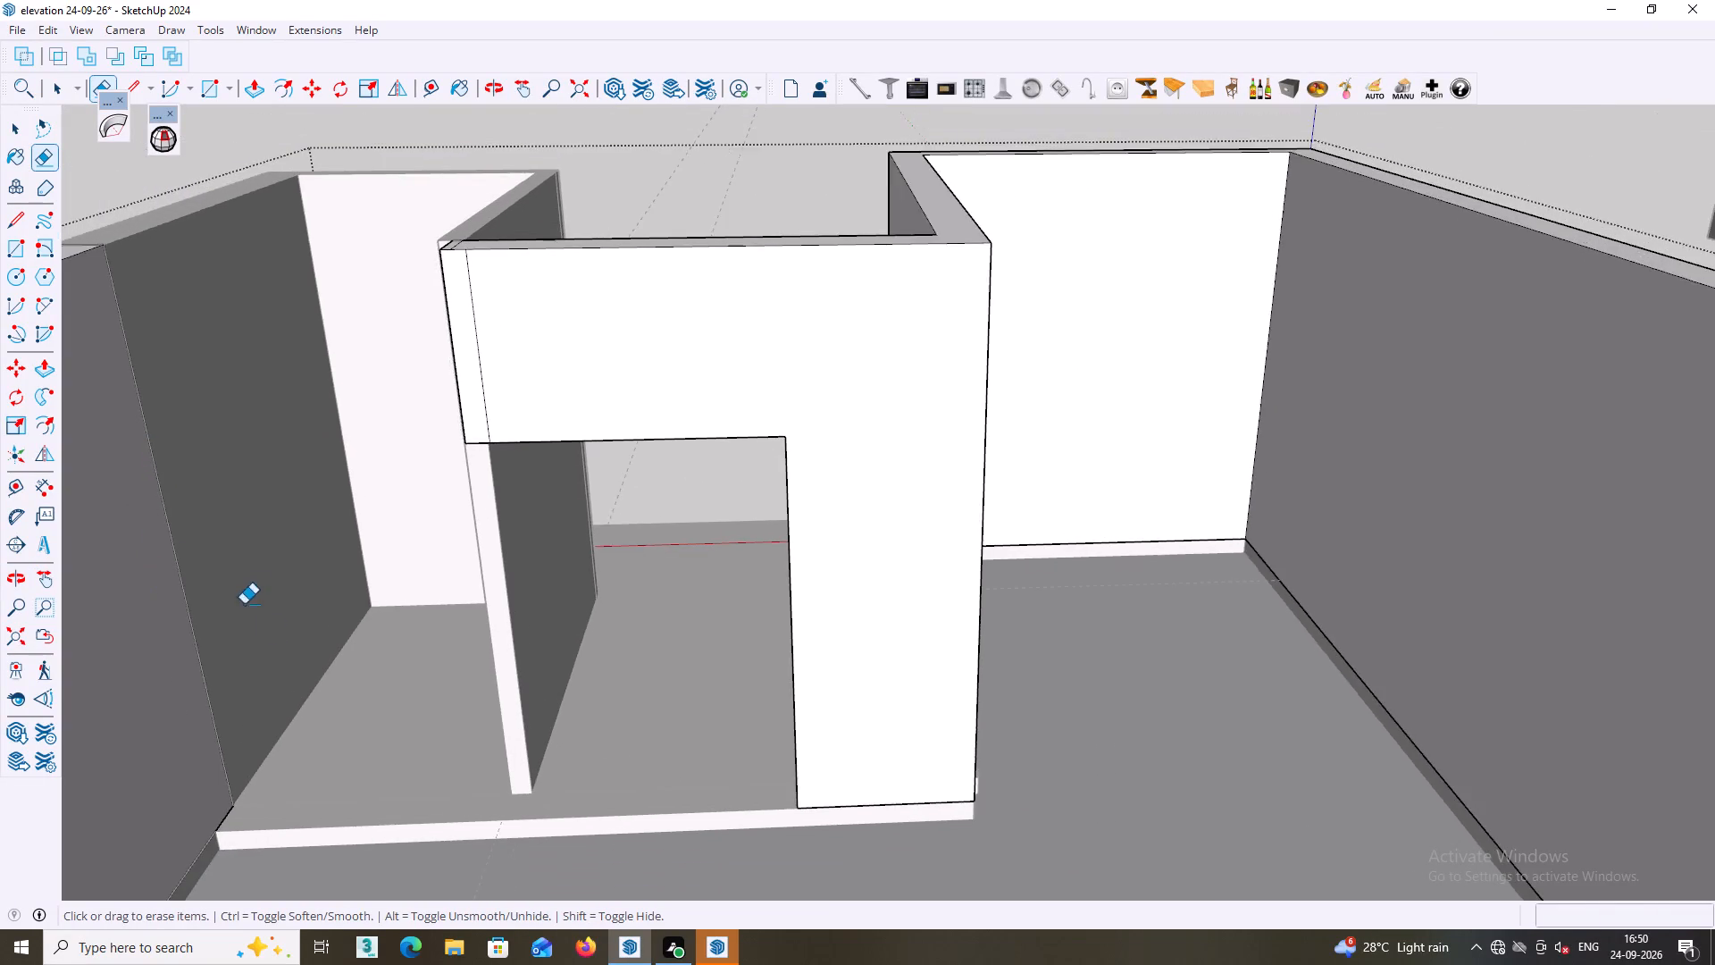
# Examine the full-height opening, the shortened lintel and the partition from outside and from inside the main upper room.
pyautogui.scroll(-2, 244, 604)
pyautogui.scroll(-5, 305, 768)
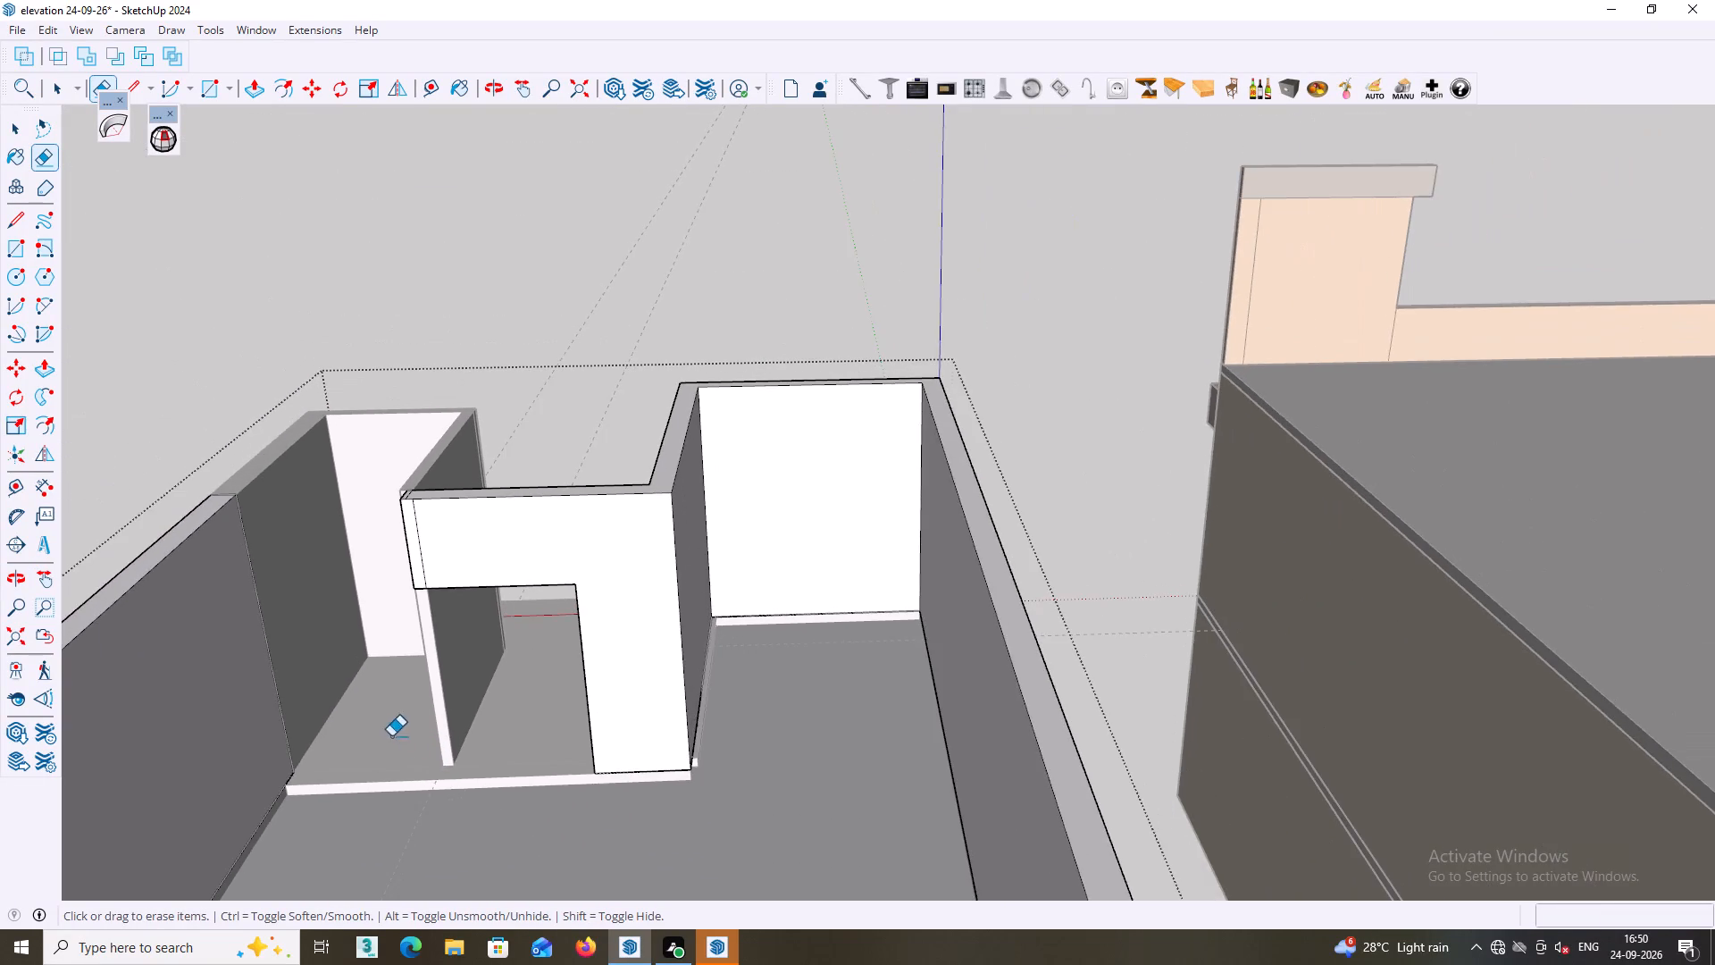
pyautogui.moveTo(391, 736); pyautogui.dragTo(818, 685, button='middle')
pyautogui.moveTo(819, 685); pyautogui.dragTo(1213, 912, button='middle')
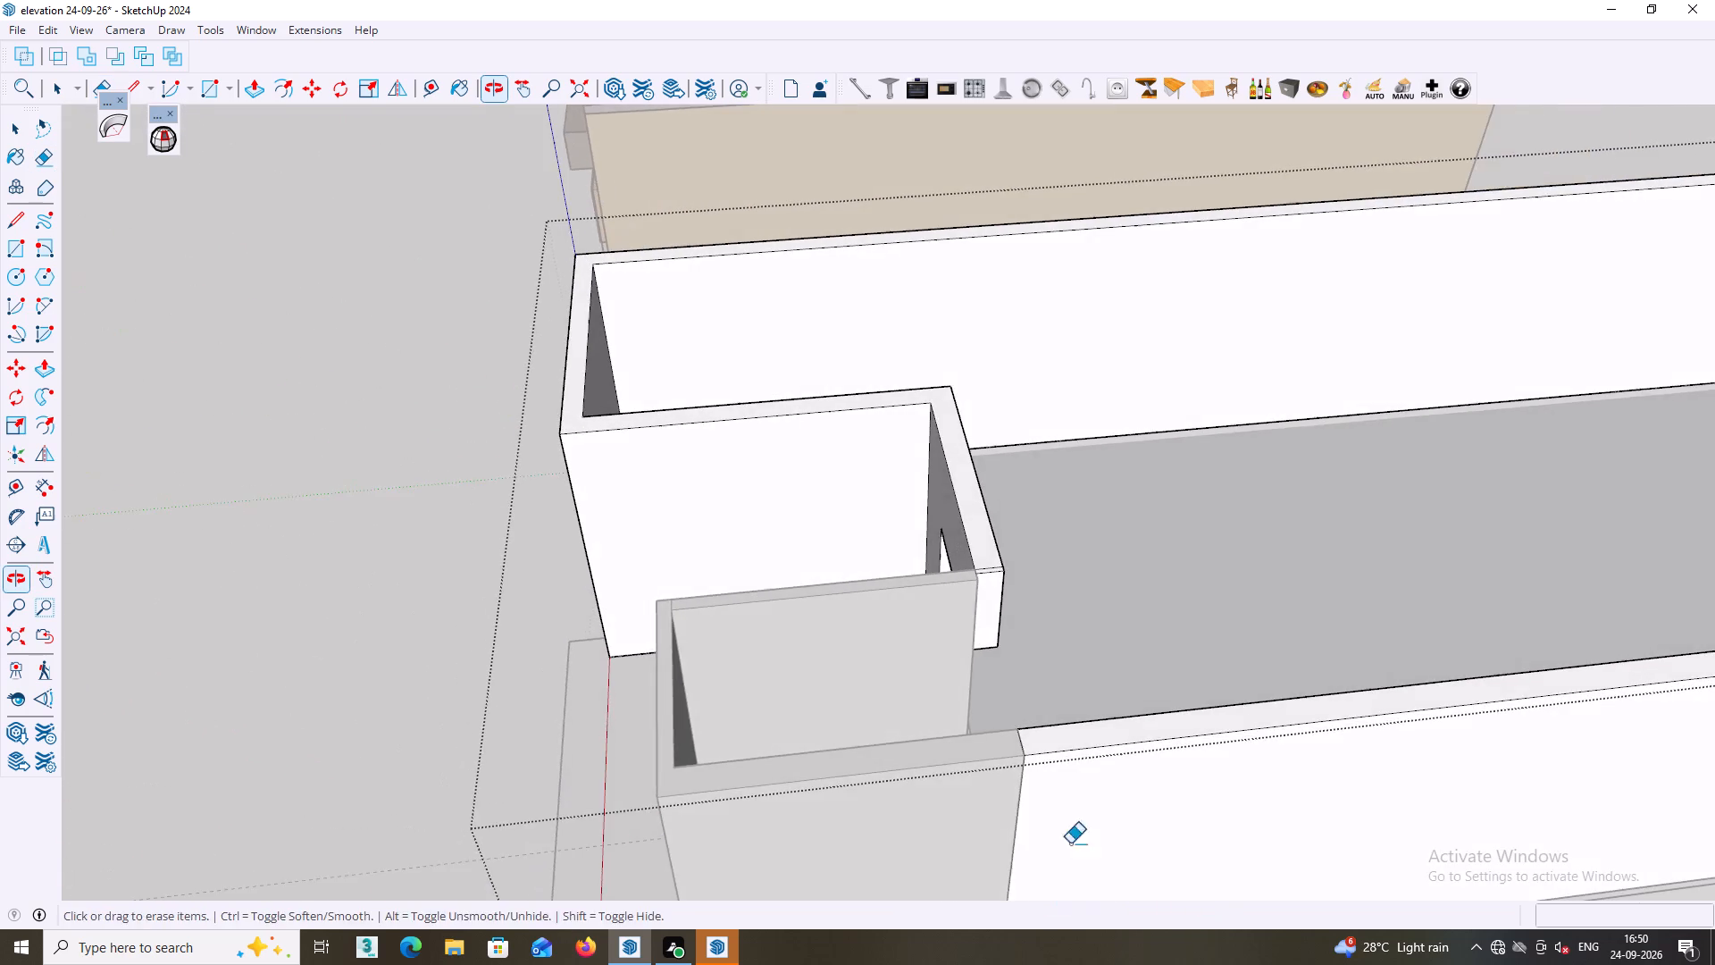
pyautogui.moveTo(941, 776); pyautogui.dragTo(206, 696, button='middle')
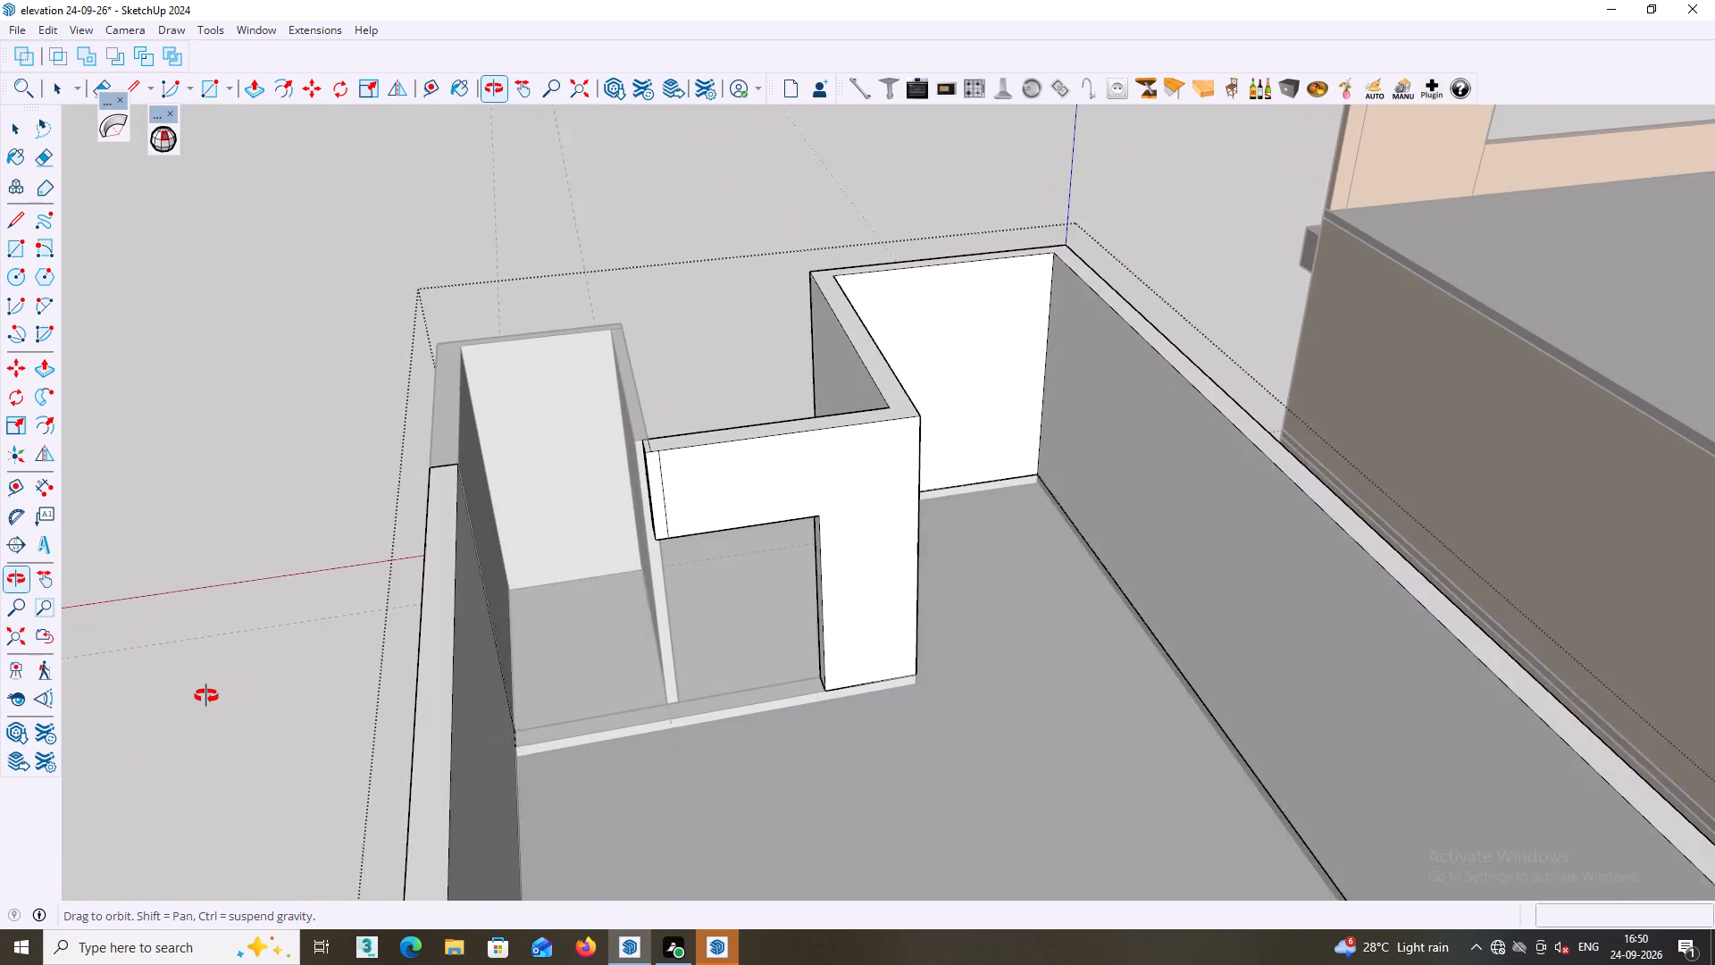
pyautogui.moveTo(206, 696); pyautogui.dragTo(190, 691, button='middle')
pyautogui.moveTo(416, 570); pyautogui.dragTo(458, 558, button='middle')
pyautogui.scroll(4, 587, 534)
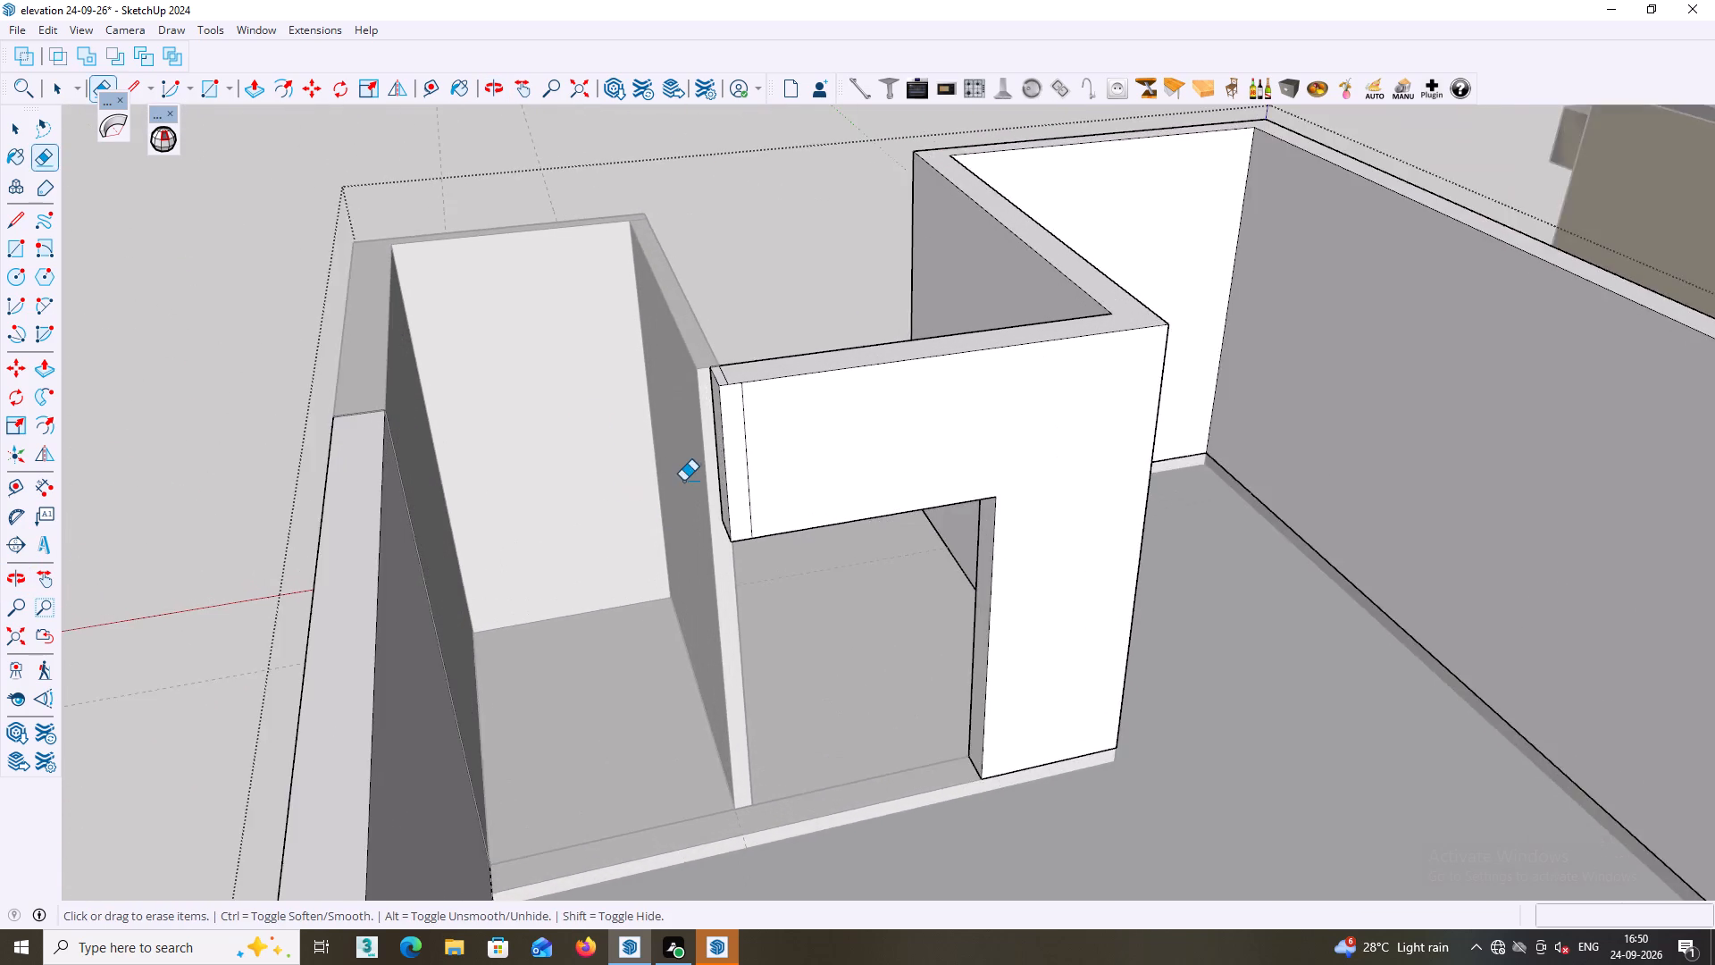
# Erase the leftover edge across the lintel's top and the vertical edge on its face, near the lintel's free end.
pyautogui.scroll(5, 683, 481)
pyautogui.moveTo(690, 465); pyautogui.dragTo(790, 493, button='middle')
pyautogui.scroll(-1, 796, 508)
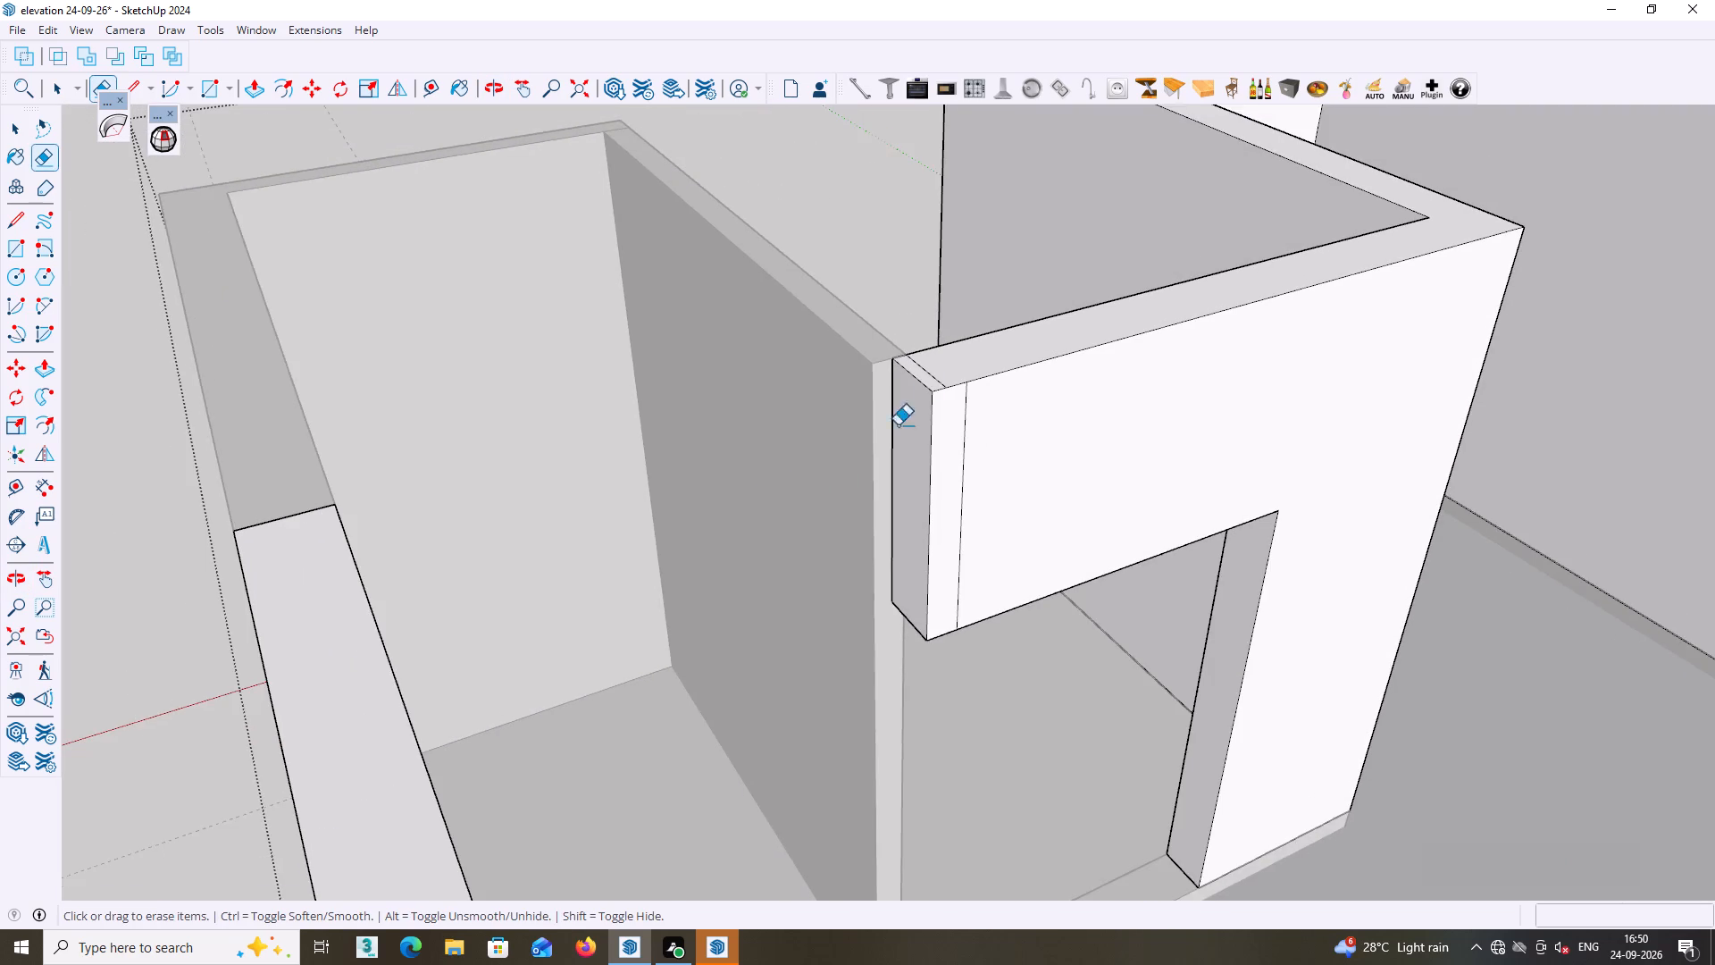
pyautogui.scroll(4, 955, 348)
pyautogui.click(923, 383)
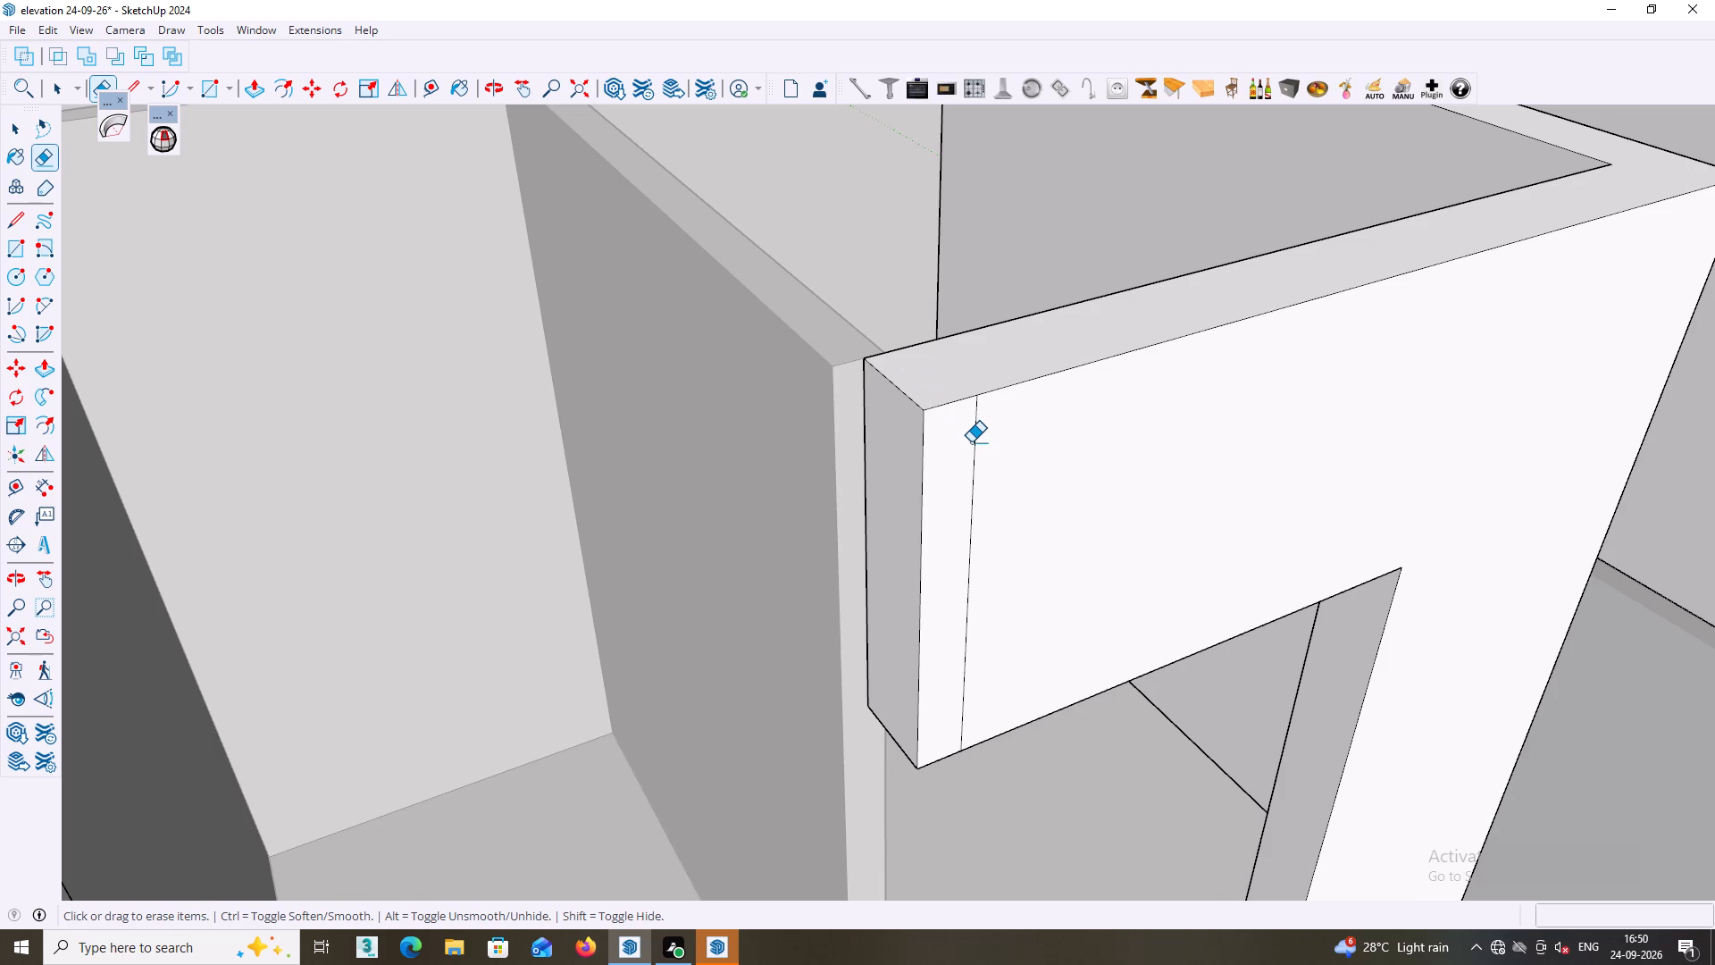
pyautogui.click(977, 438)
pyautogui.scroll(-5, 976, 458)
pyautogui.moveTo(969, 561); pyautogui.dragTo(1008, 547, button='middle')
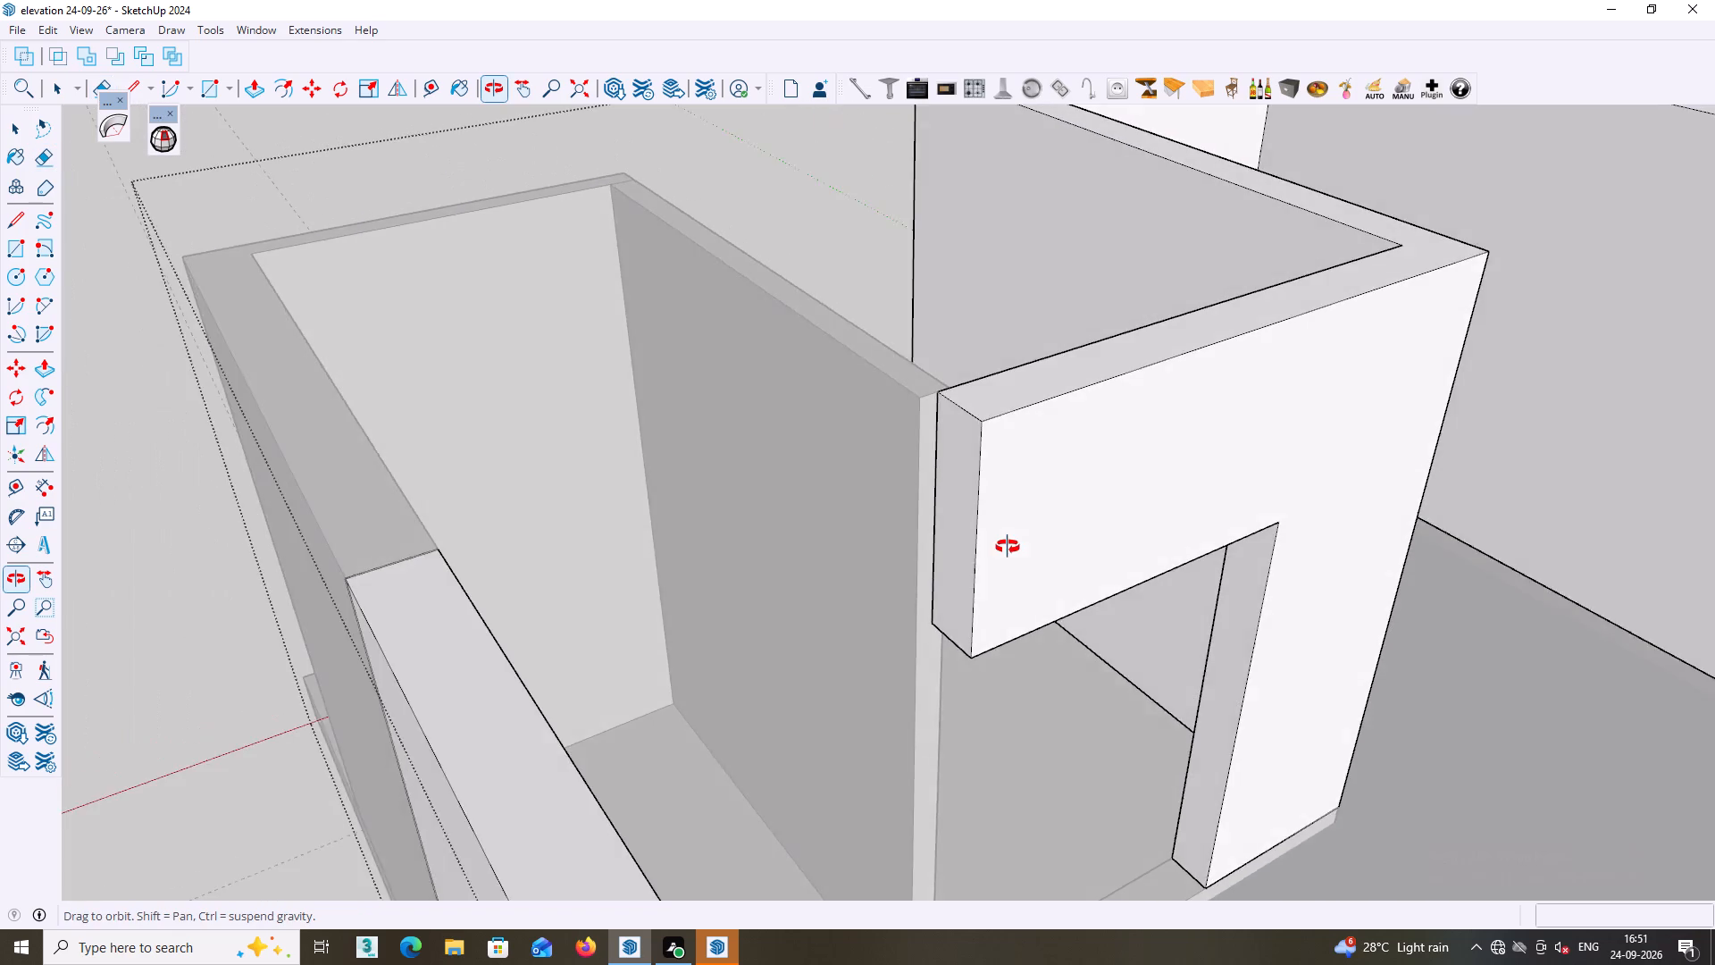
pyautogui.moveTo(1008, 547); pyautogui.dragTo(865, 554, button='middle')
pyautogui.scroll(-3, 859, 549)
pyautogui.middleClick(860, 549)
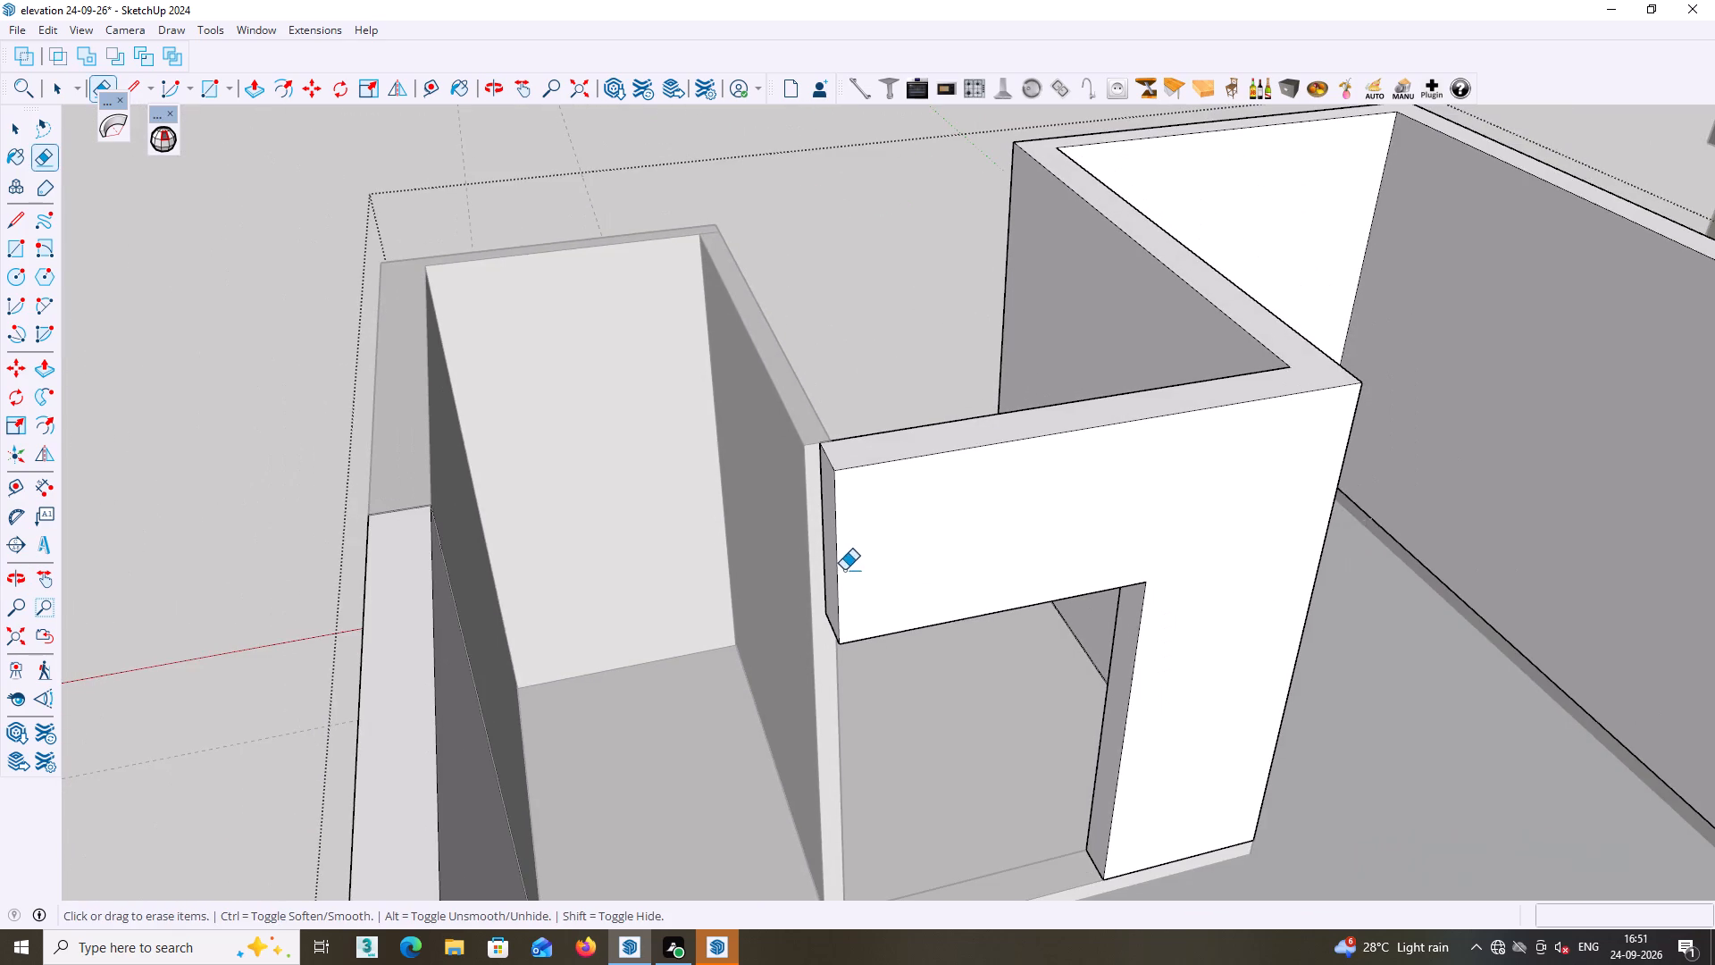
pyautogui.scroll(1, 755, 307)
pyautogui.moveTo(754, 289); pyautogui.dragTo(732, 383, button='middle')
pyautogui.scroll(4, 702, 251)
pyautogui.click(699, 239)
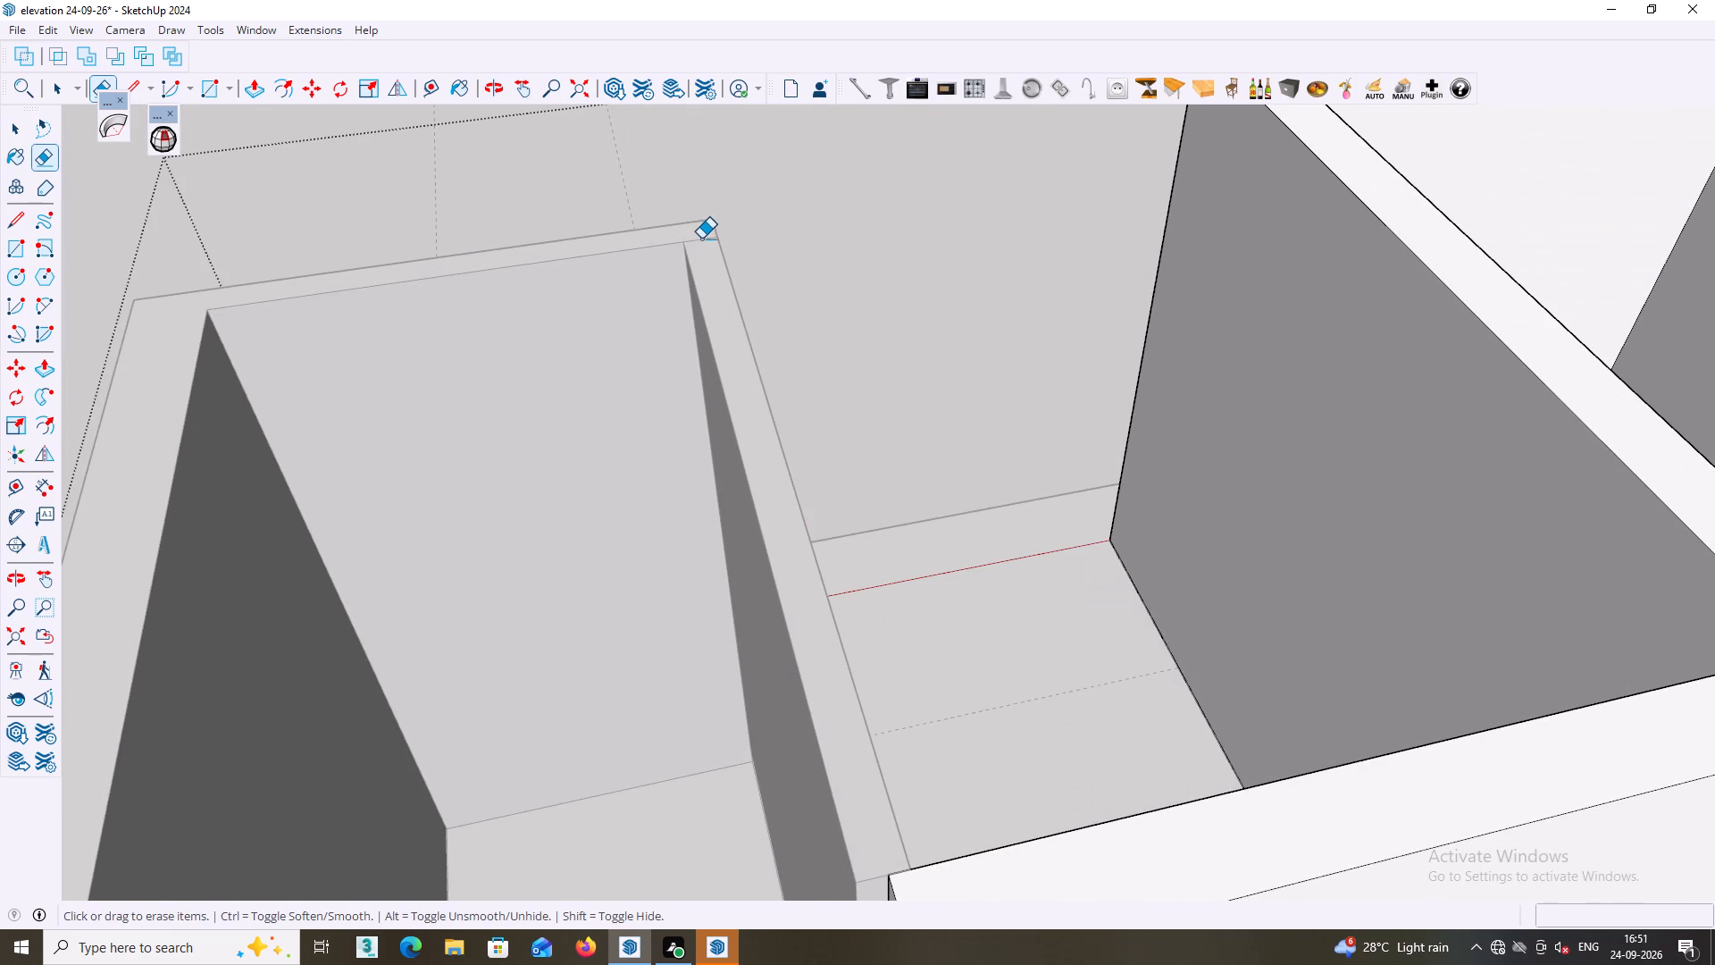
# Extend the lintel's free end about 2 11/16" across the partition's thickness, flush with its far face, and close the wall group.
pyautogui.scroll(-4, 702, 239)
pyautogui.scroll(-2, 765, 508)
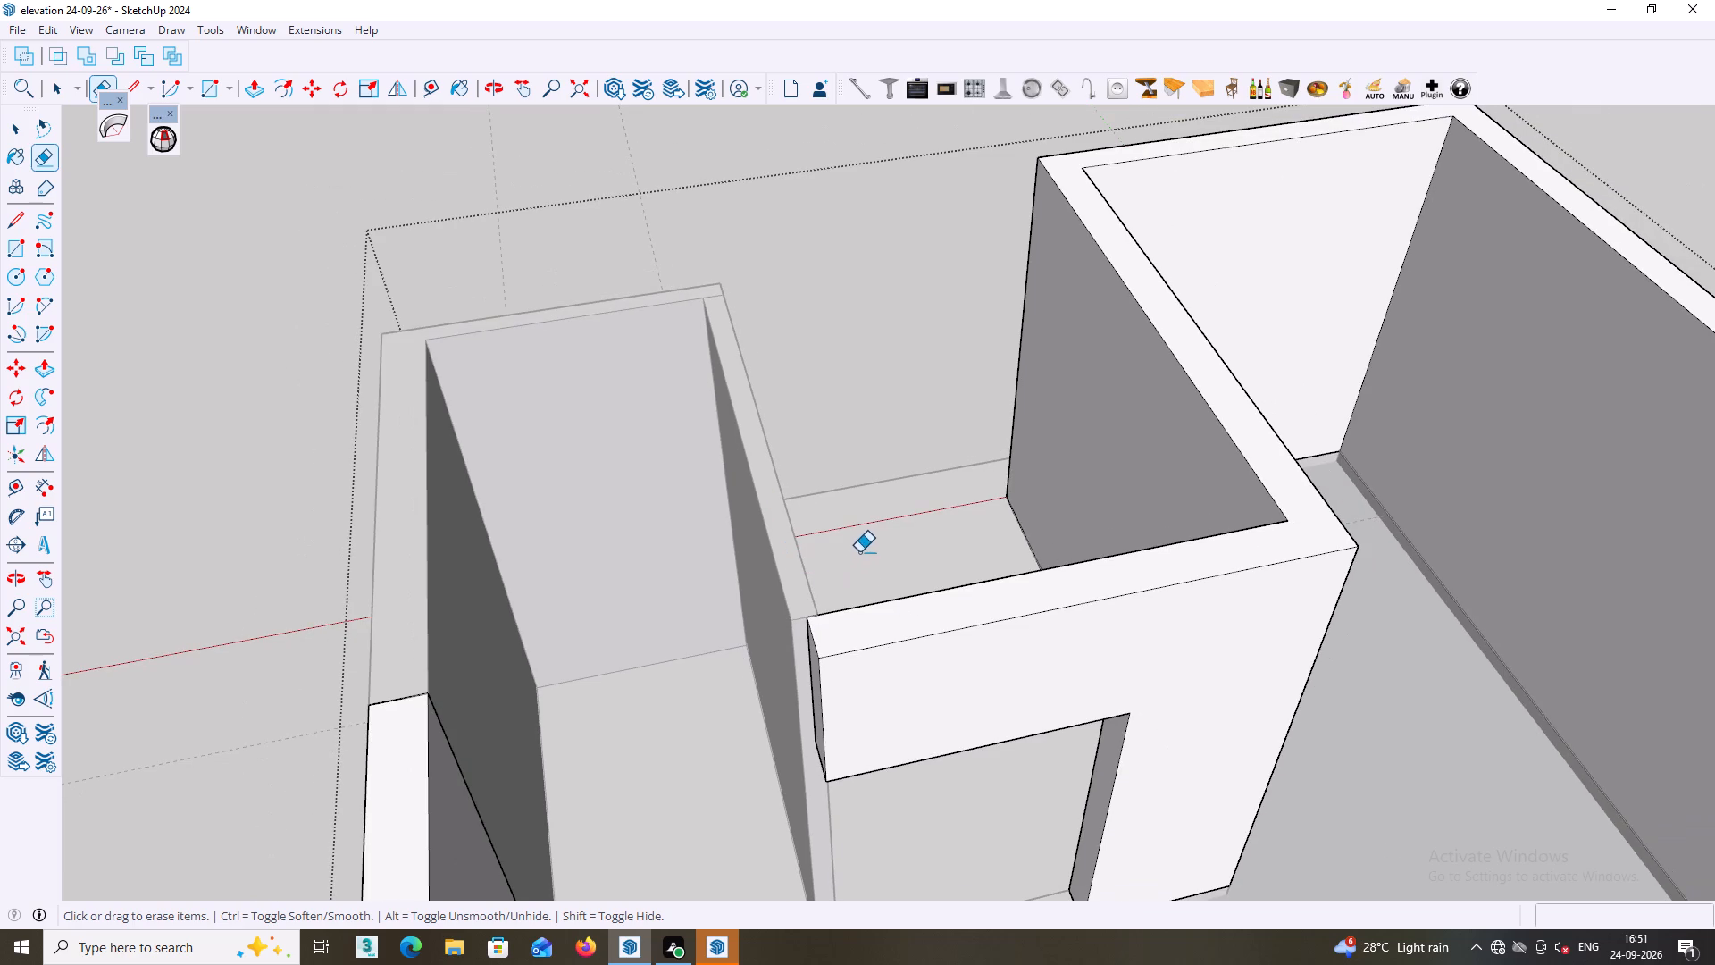
pyautogui.moveTo(849, 634); pyautogui.dragTo(959, 571, button='middle')
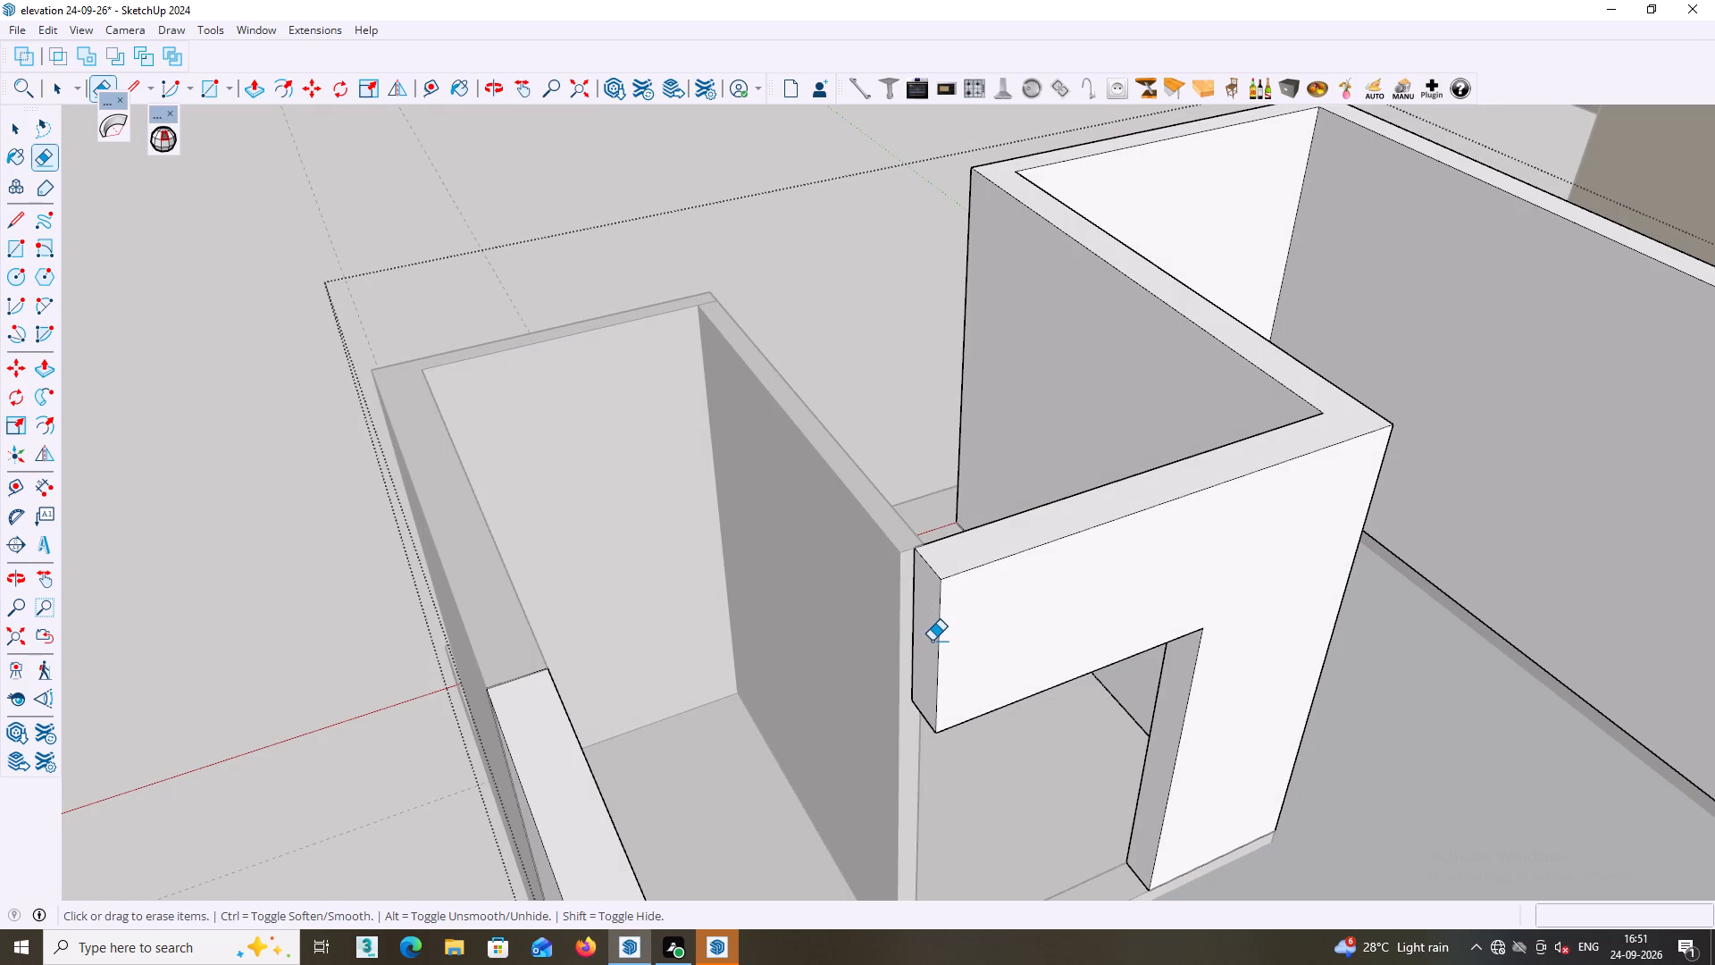
pyautogui.press('p')
pyautogui.click(929, 633)
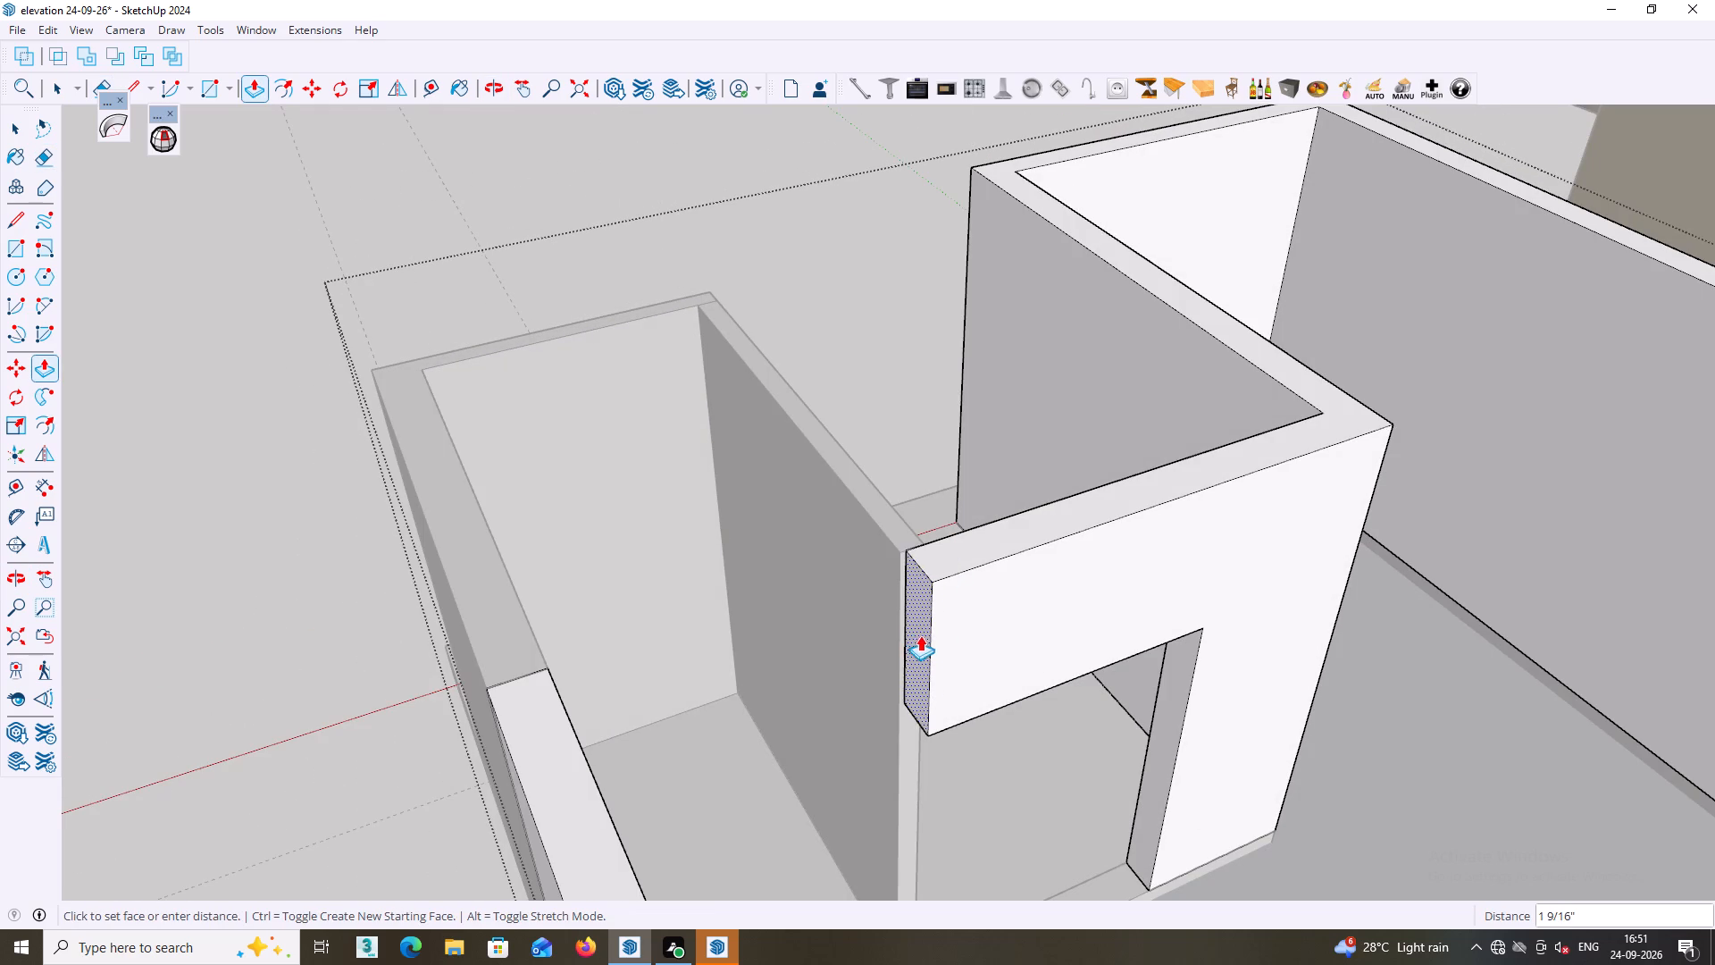
pyautogui.click(896, 556)
pyautogui.scroll(-3, 899, 570)
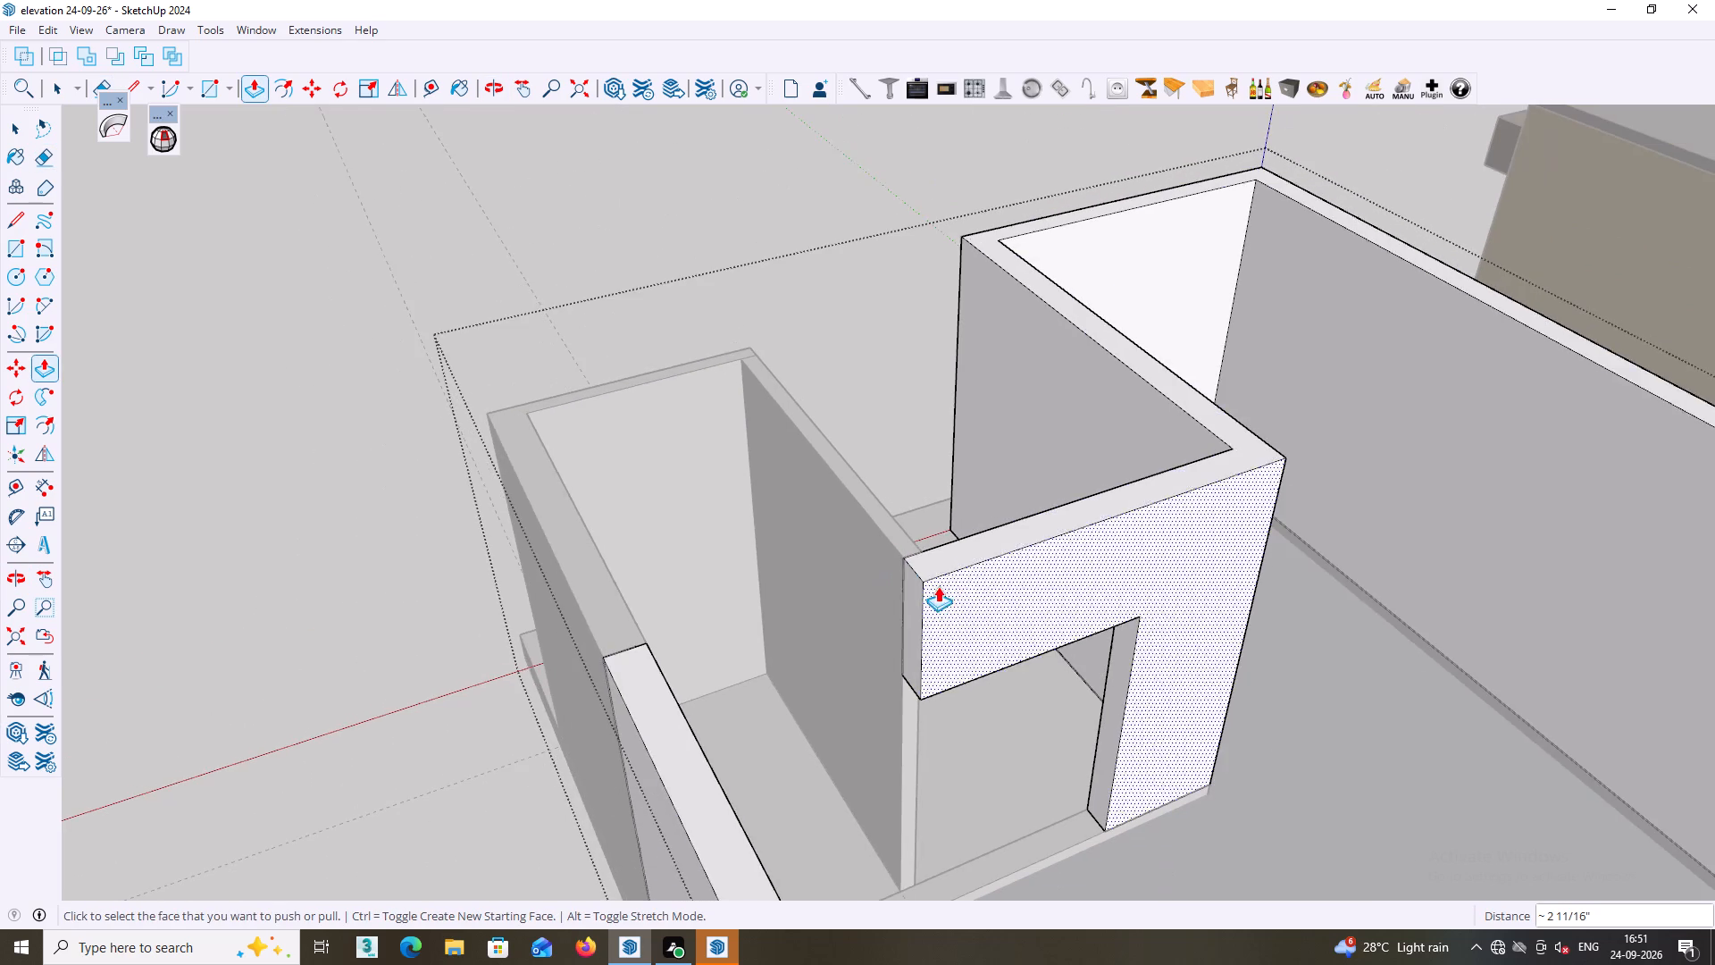
pyautogui.scroll(-4, 929, 582)
pyautogui.moveTo(945, 699); pyautogui.dragTo(888, 556, button='middle')
pyautogui.moveTo(871, 543); pyautogui.dragTo(838, 539, button='middle')
pyautogui.scroll(3, 822, 524)
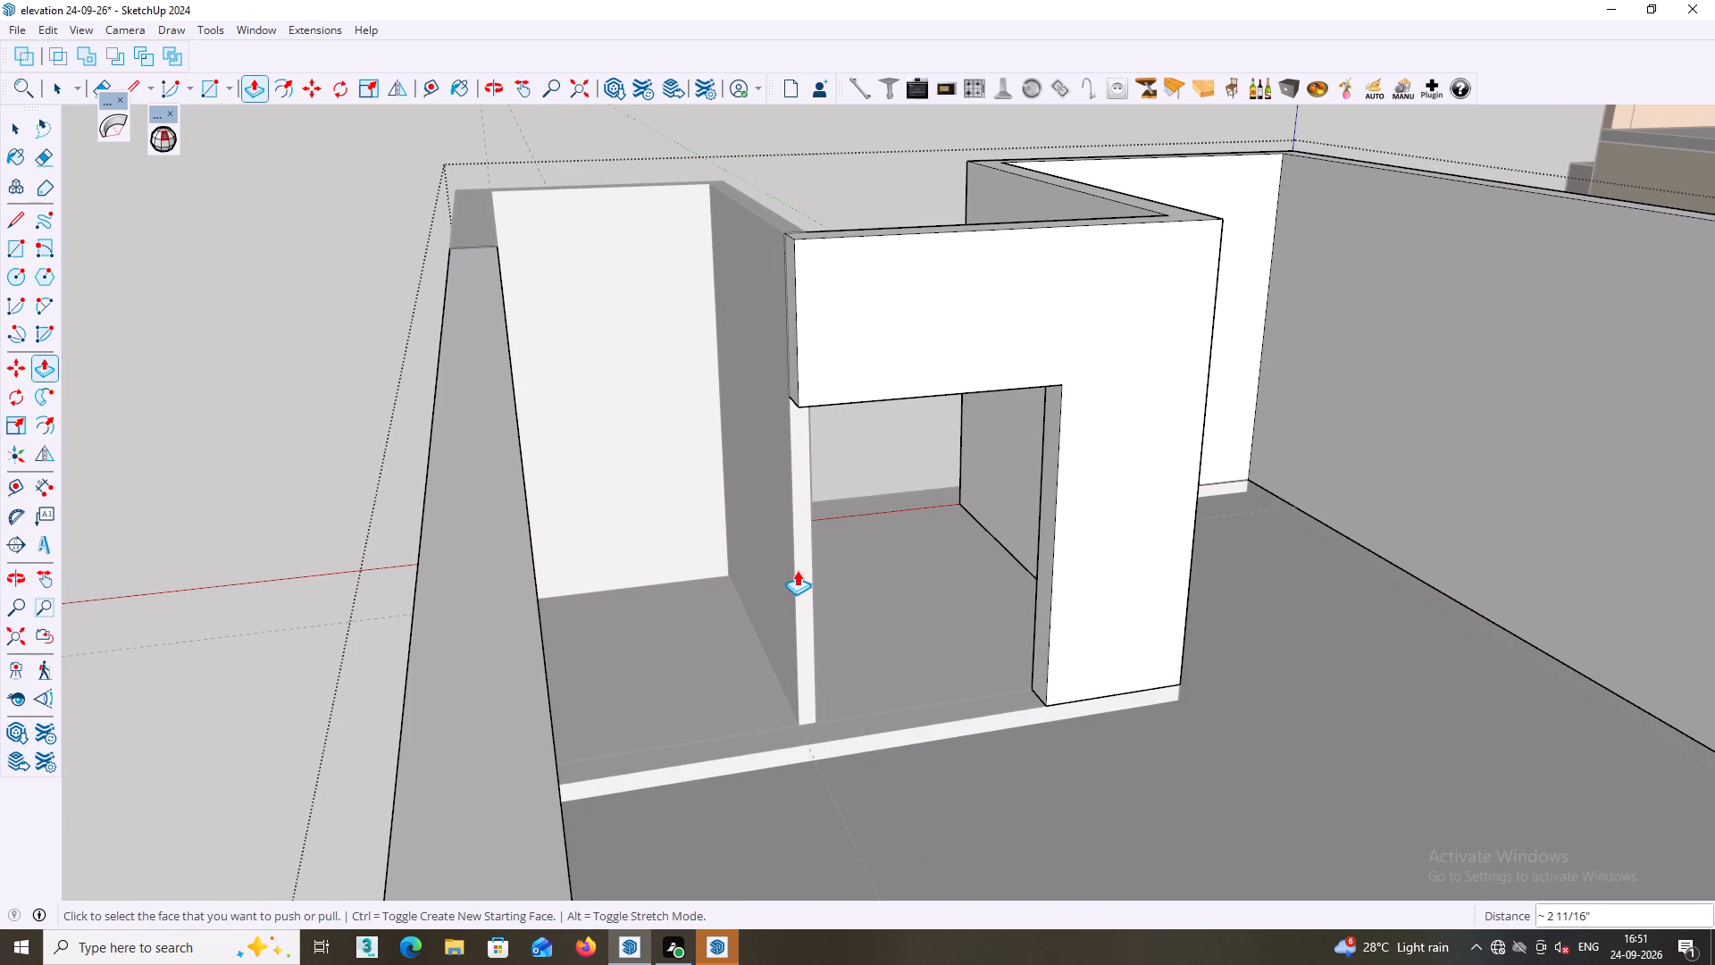
pyautogui.press('space')
pyautogui.click(826, 179)
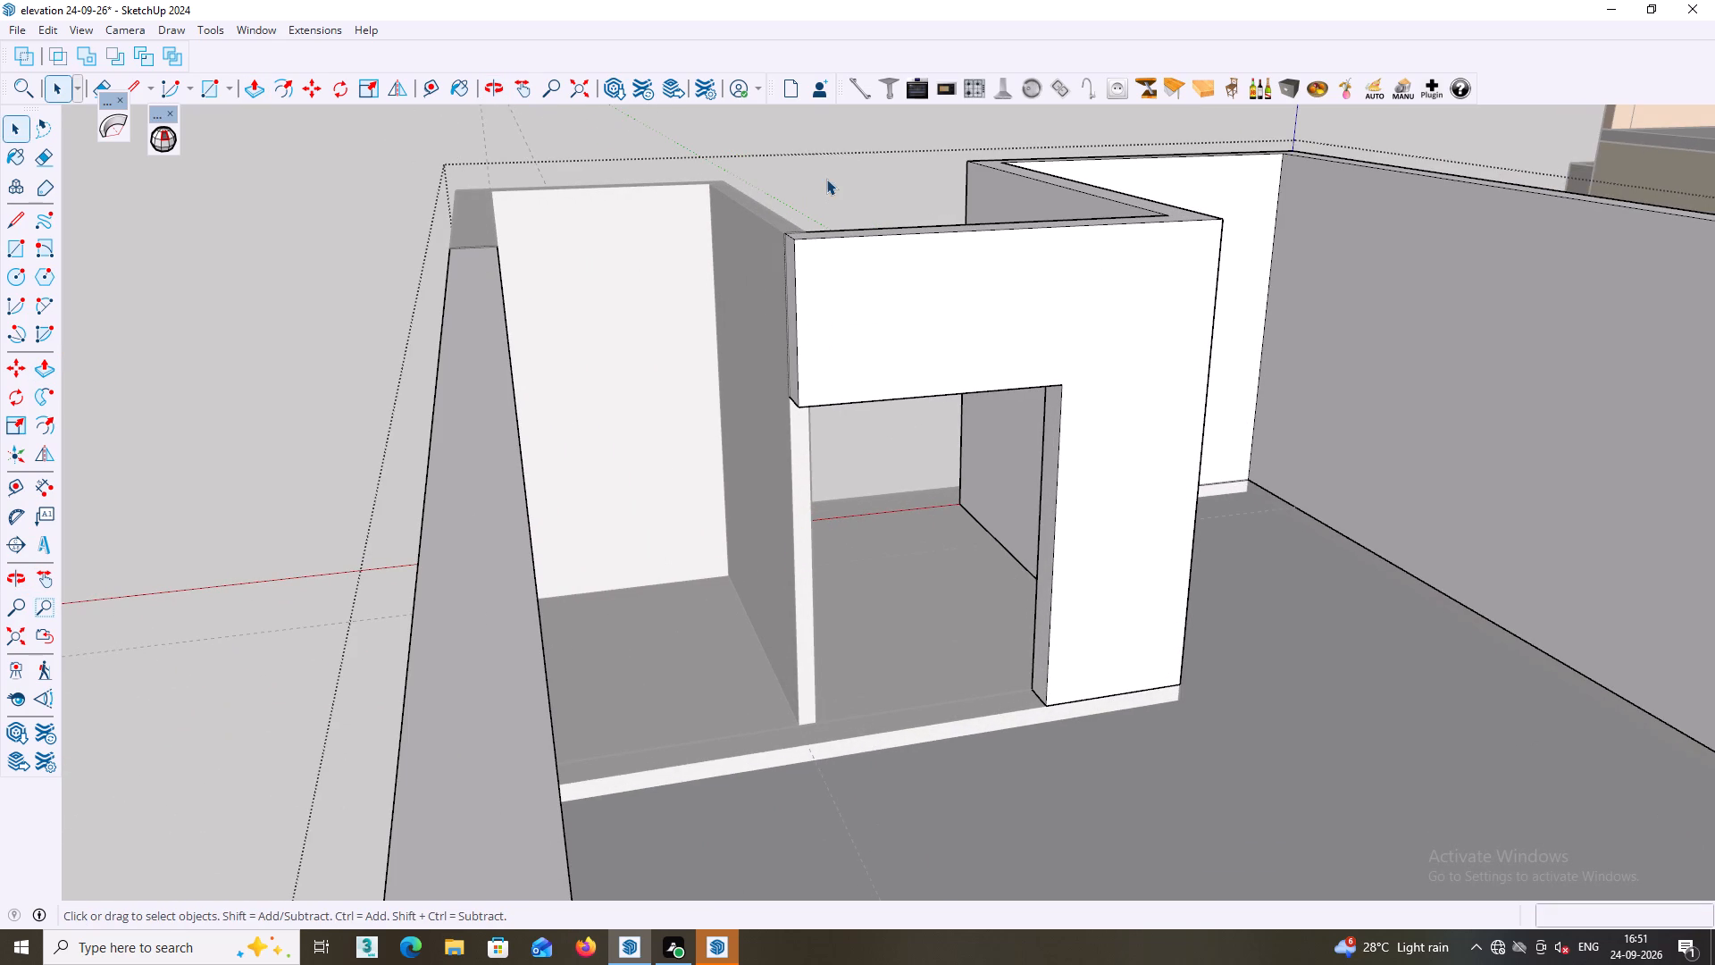
pyautogui.click(814, 110)
pyautogui.doubleClick(813, 125)
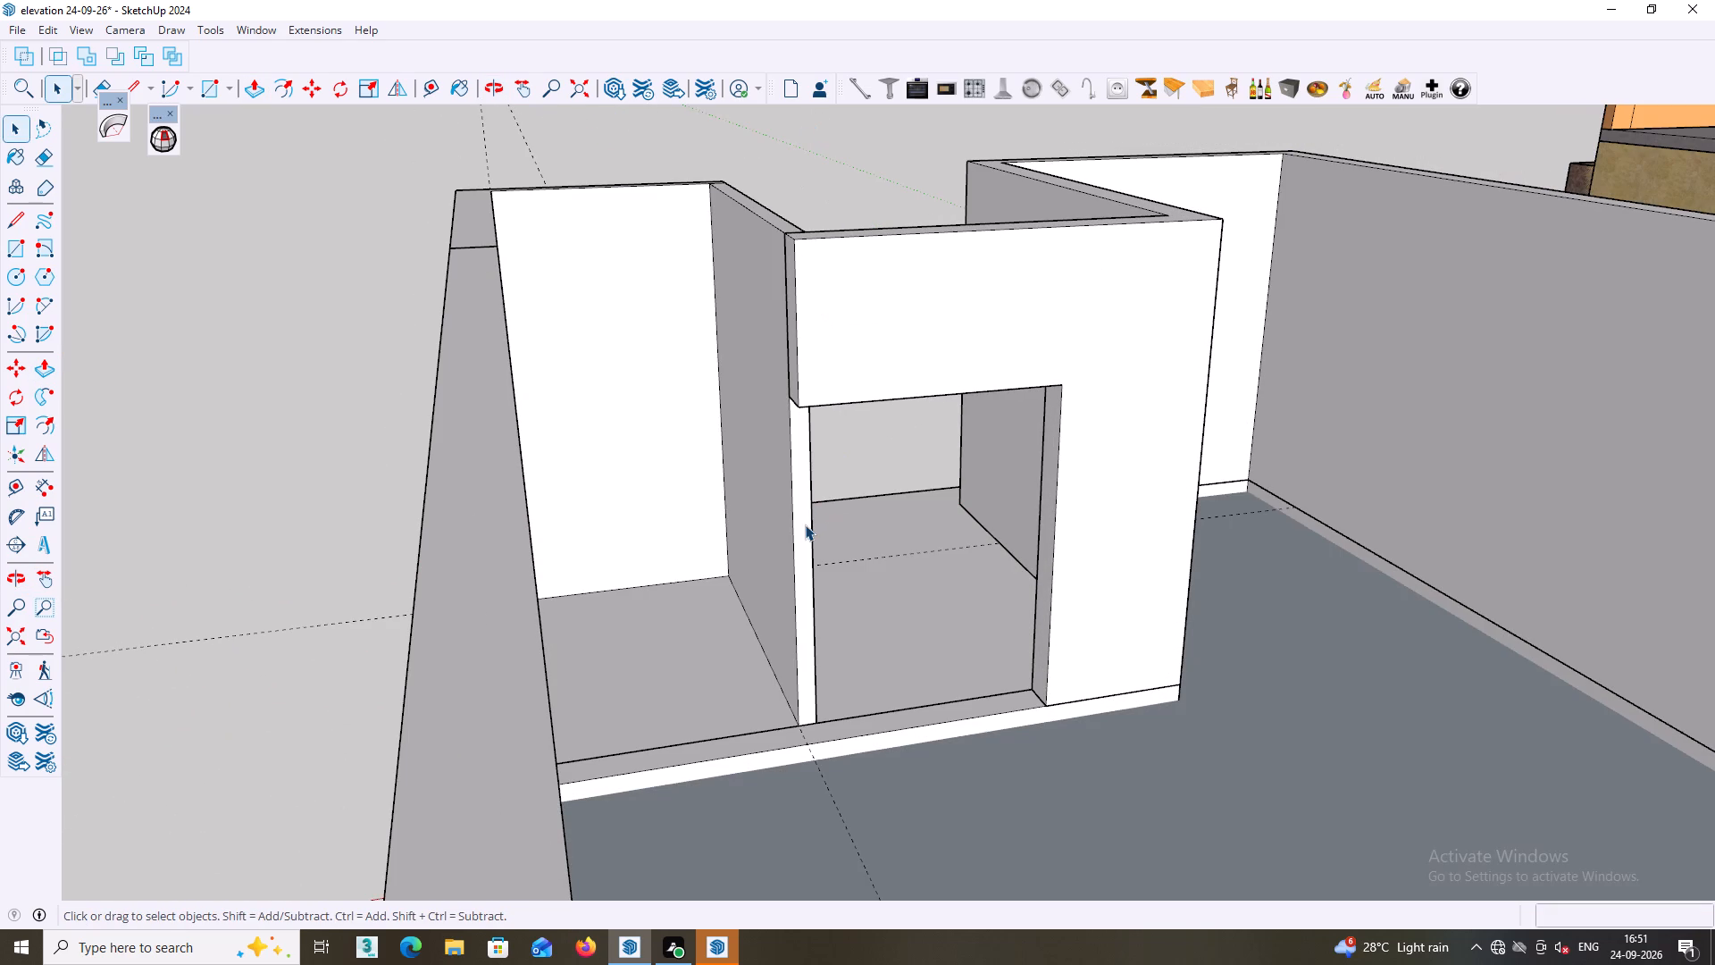
# Pull the partition's narrow end face 9" forward under the lintel, flush with the front face of the wall.
pyautogui.click(805, 524)
pyautogui.press('p')
pyautogui.click(805, 524)
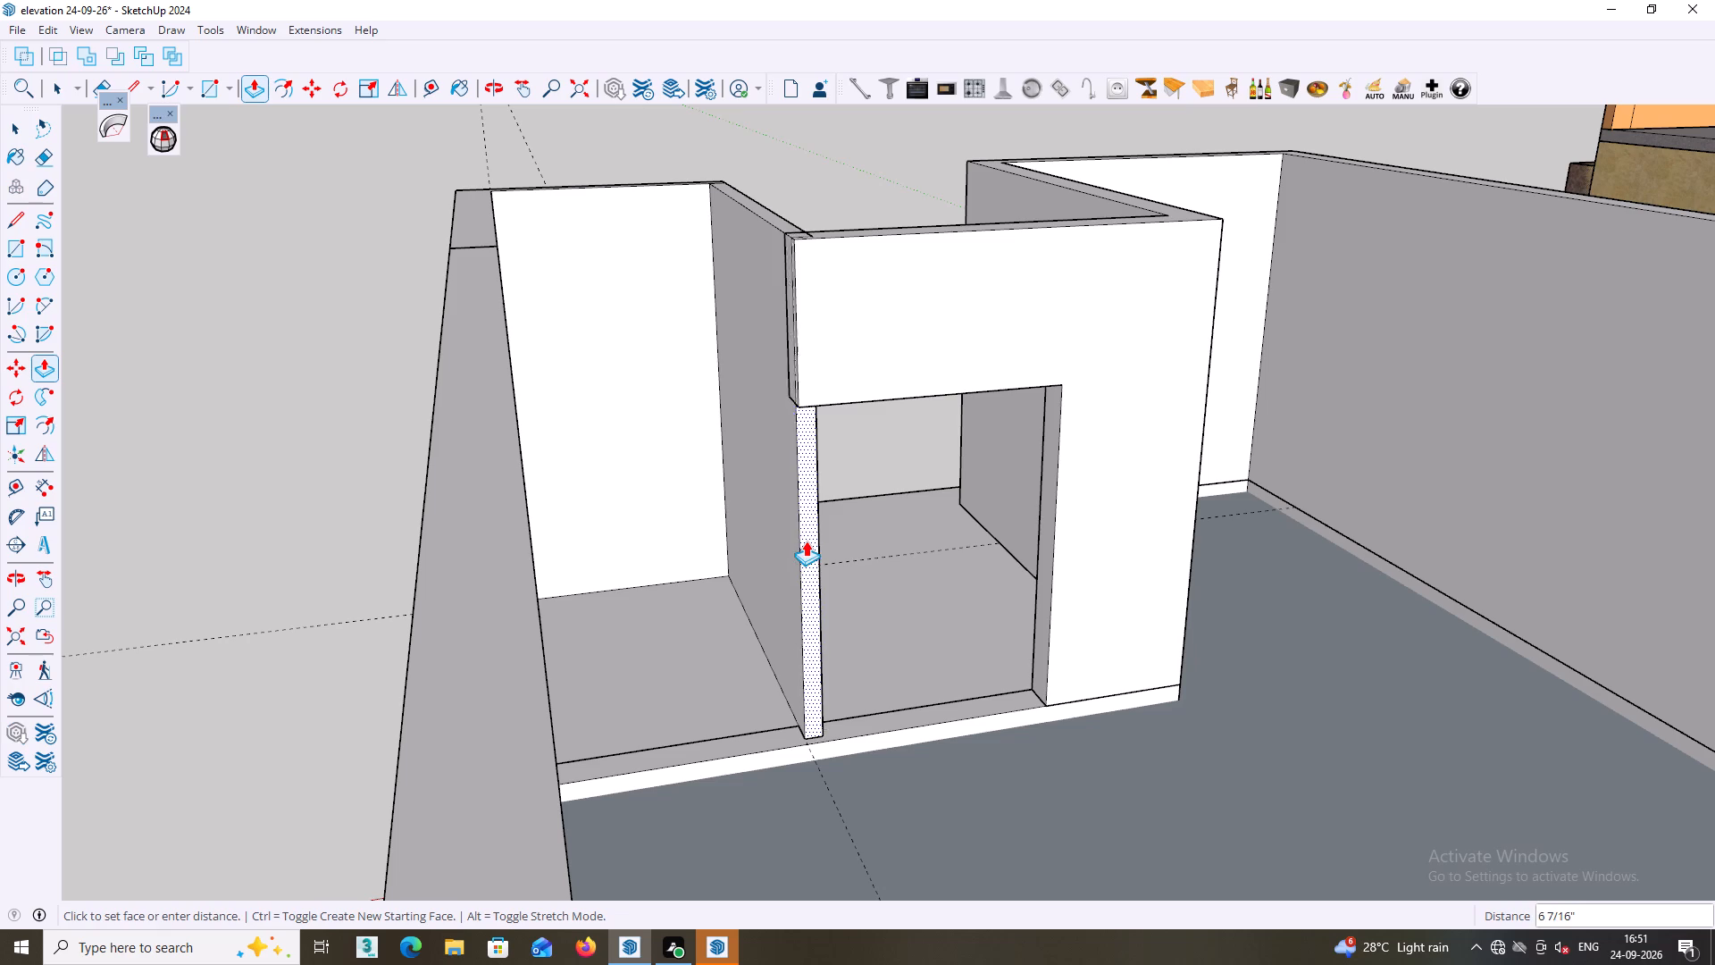
pyautogui.moveTo(800, 553); pyautogui.dragTo(831, 621, button='middle')
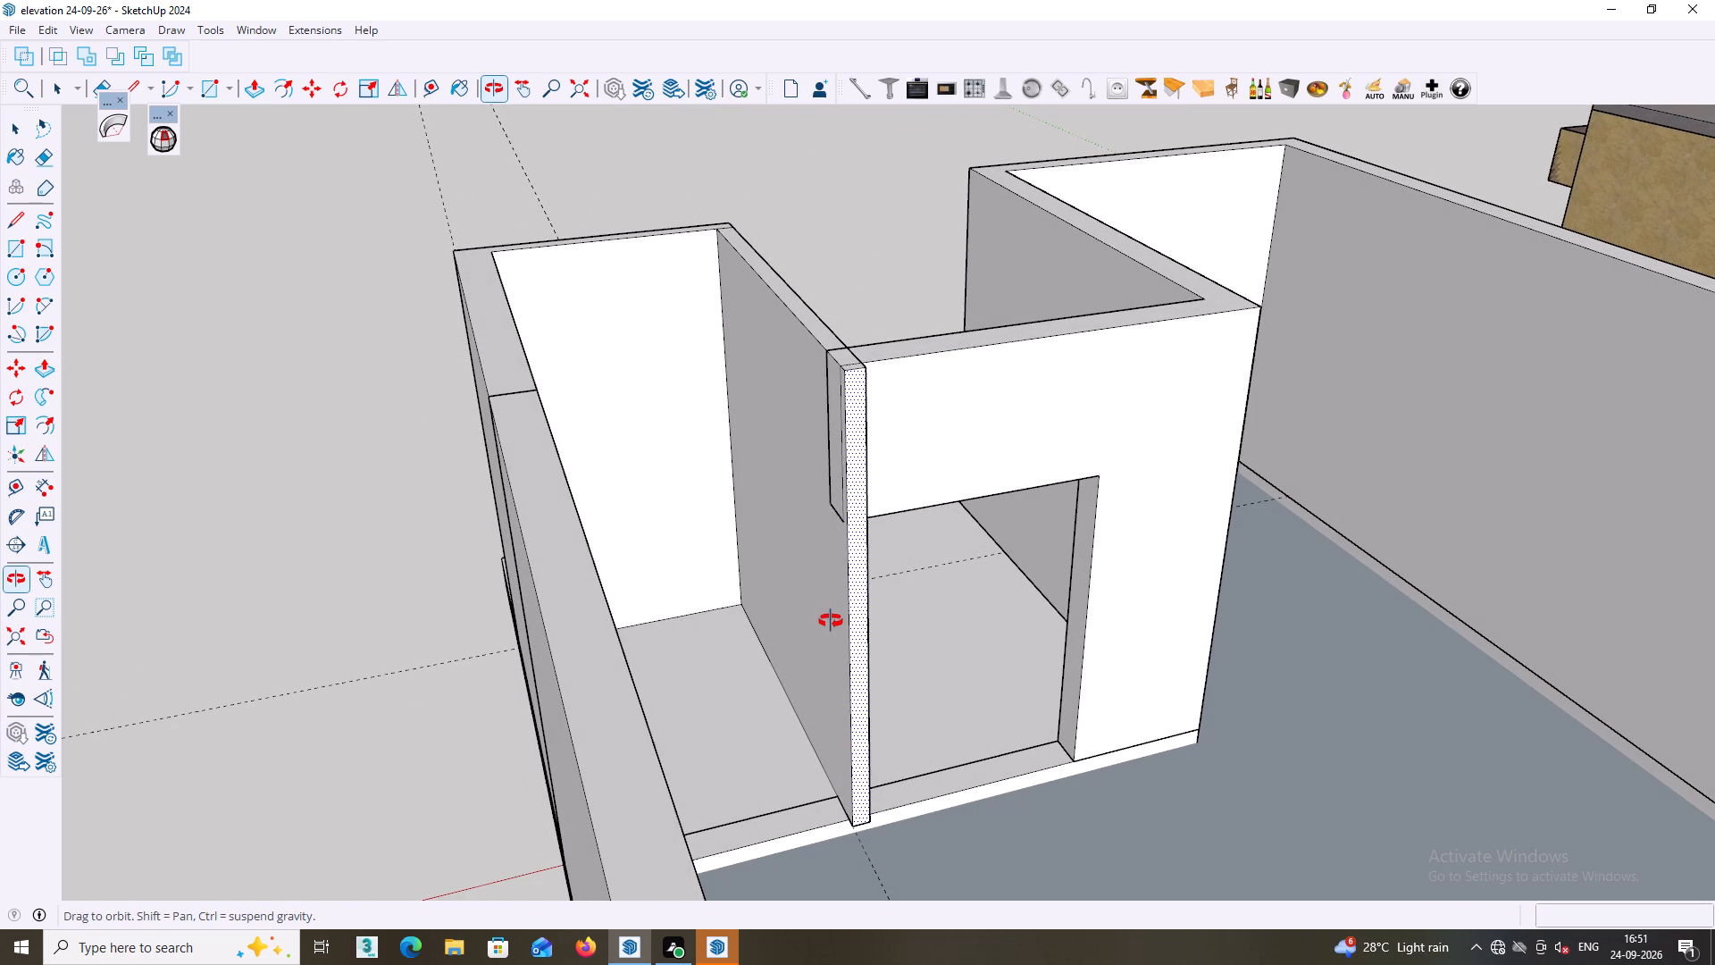
pyautogui.moveTo(831, 621); pyautogui.dragTo(832, 625, button='middle')
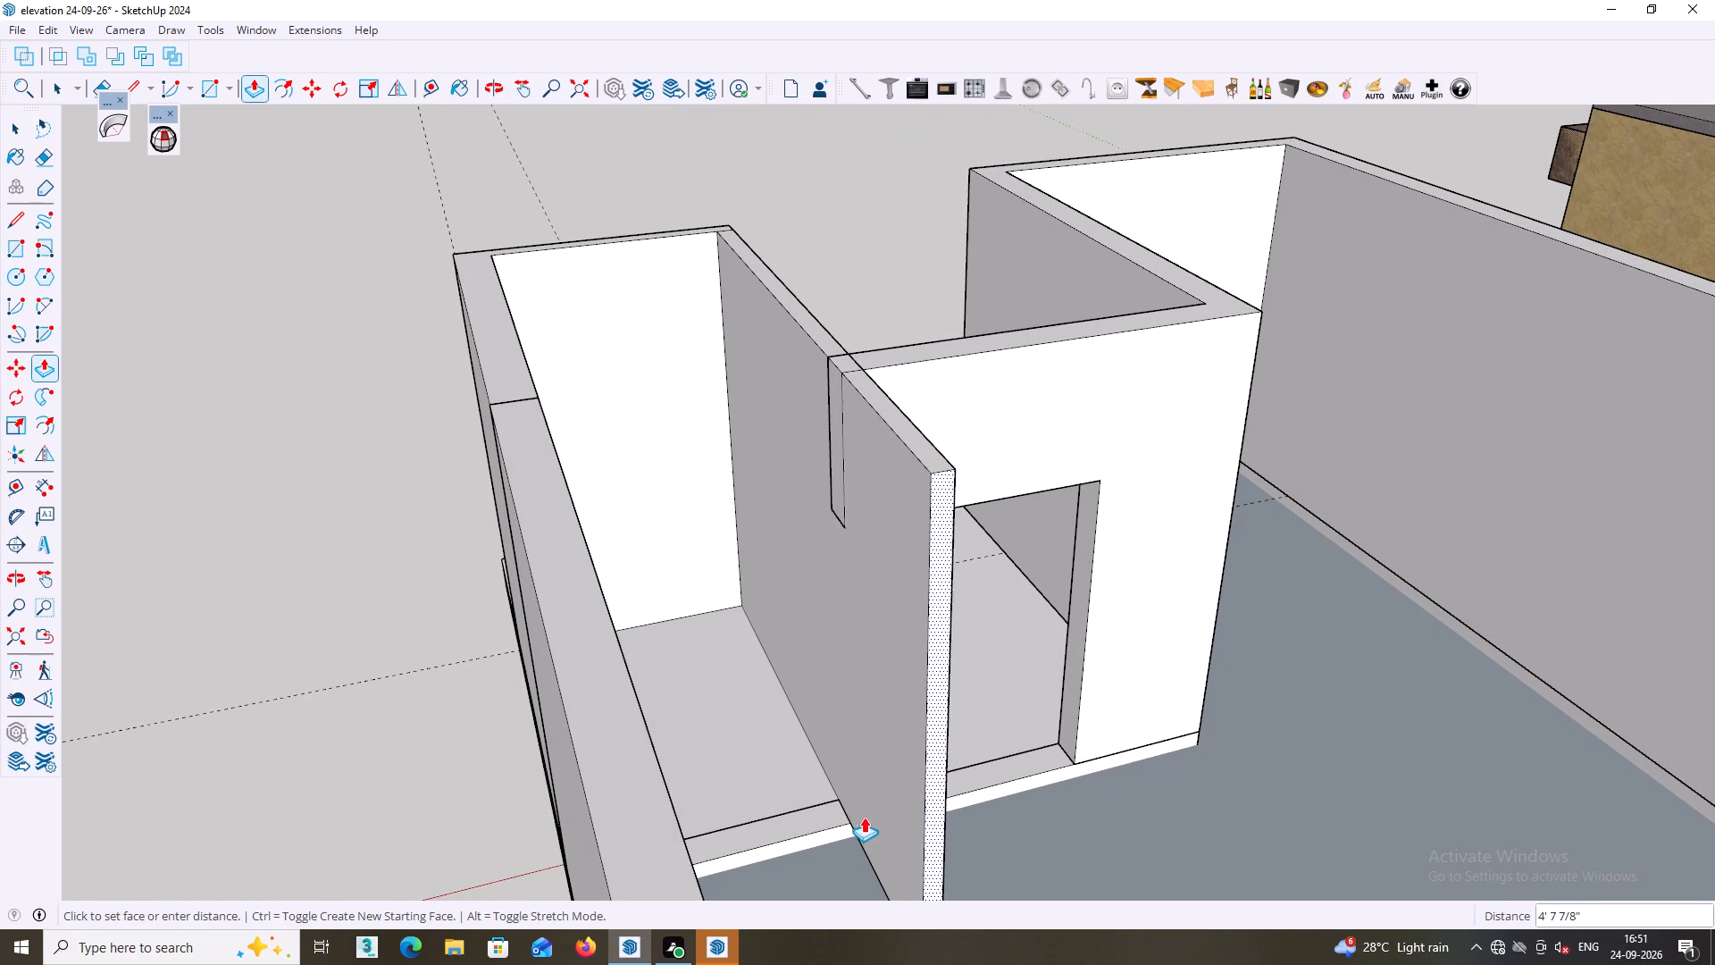
pyautogui.moveTo(879, 789); pyautogui.dragTo(864, 676, button='middle')
pyautogui.moveTo(954, 733); pyautogui.dragTo(747, 690, button='middle')
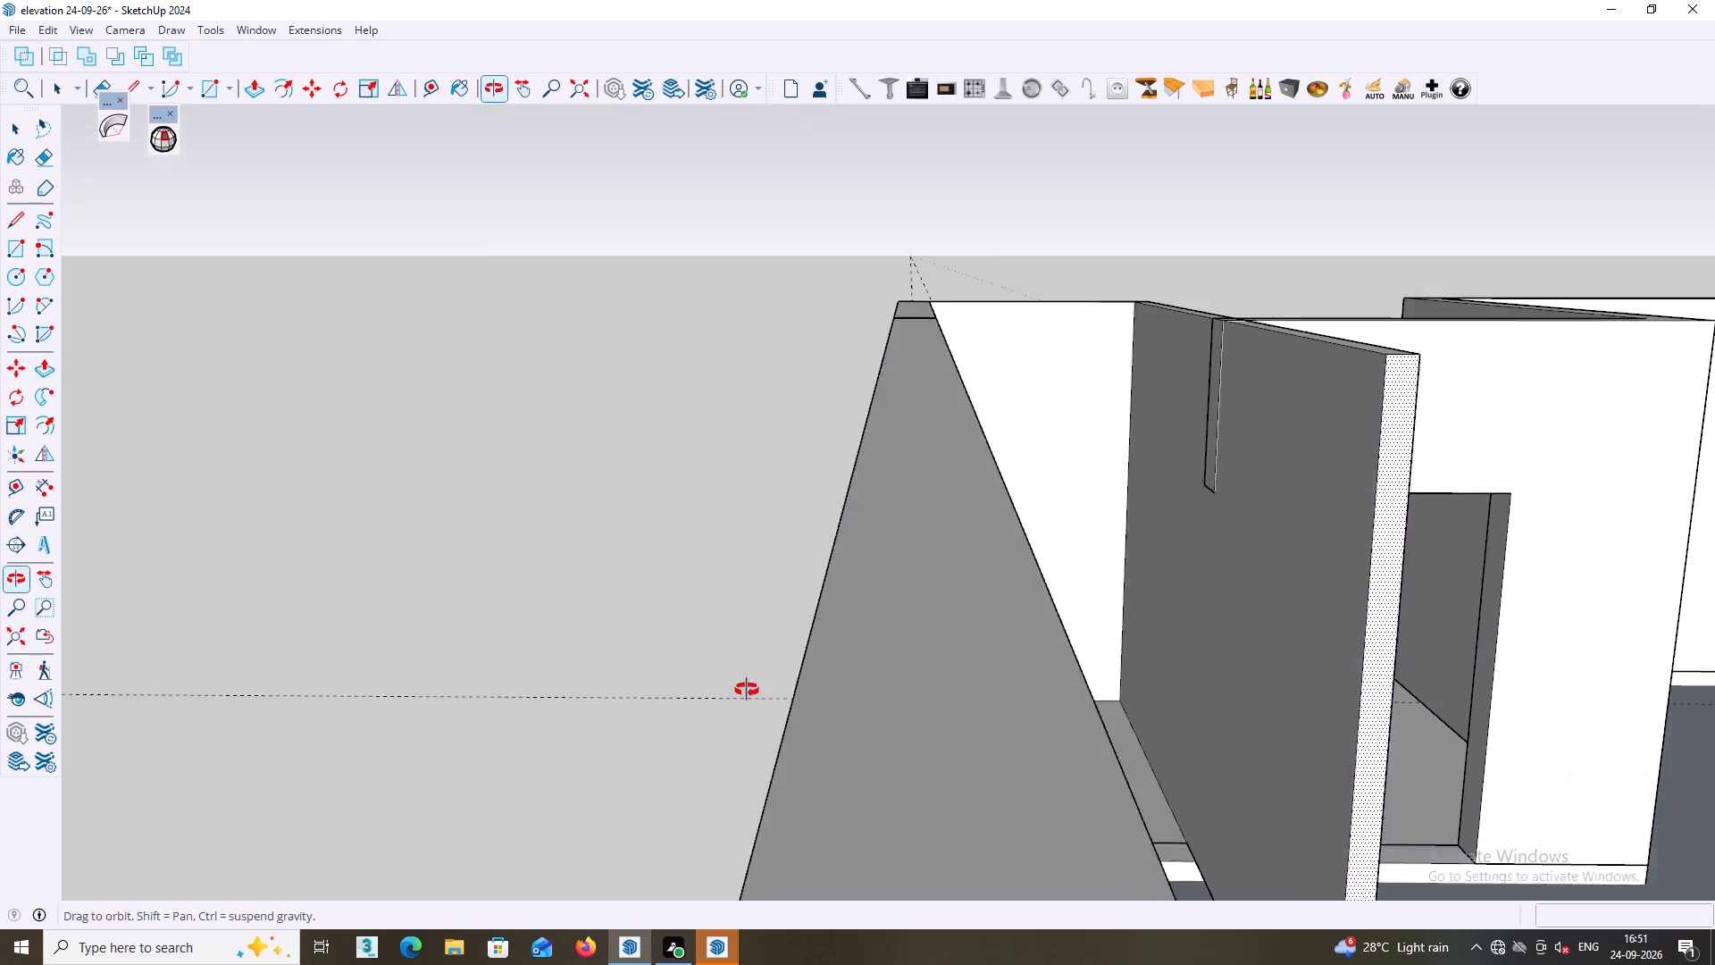
pyautogui.moveTo(747, 690); pyautogui.dragTo(733, 689, button='middle')
pyautogui.scroll(-1, 762, 694)
pyautogui.moveTo(800, 685); pyautogui.dragTo(541, 410, button='middle')
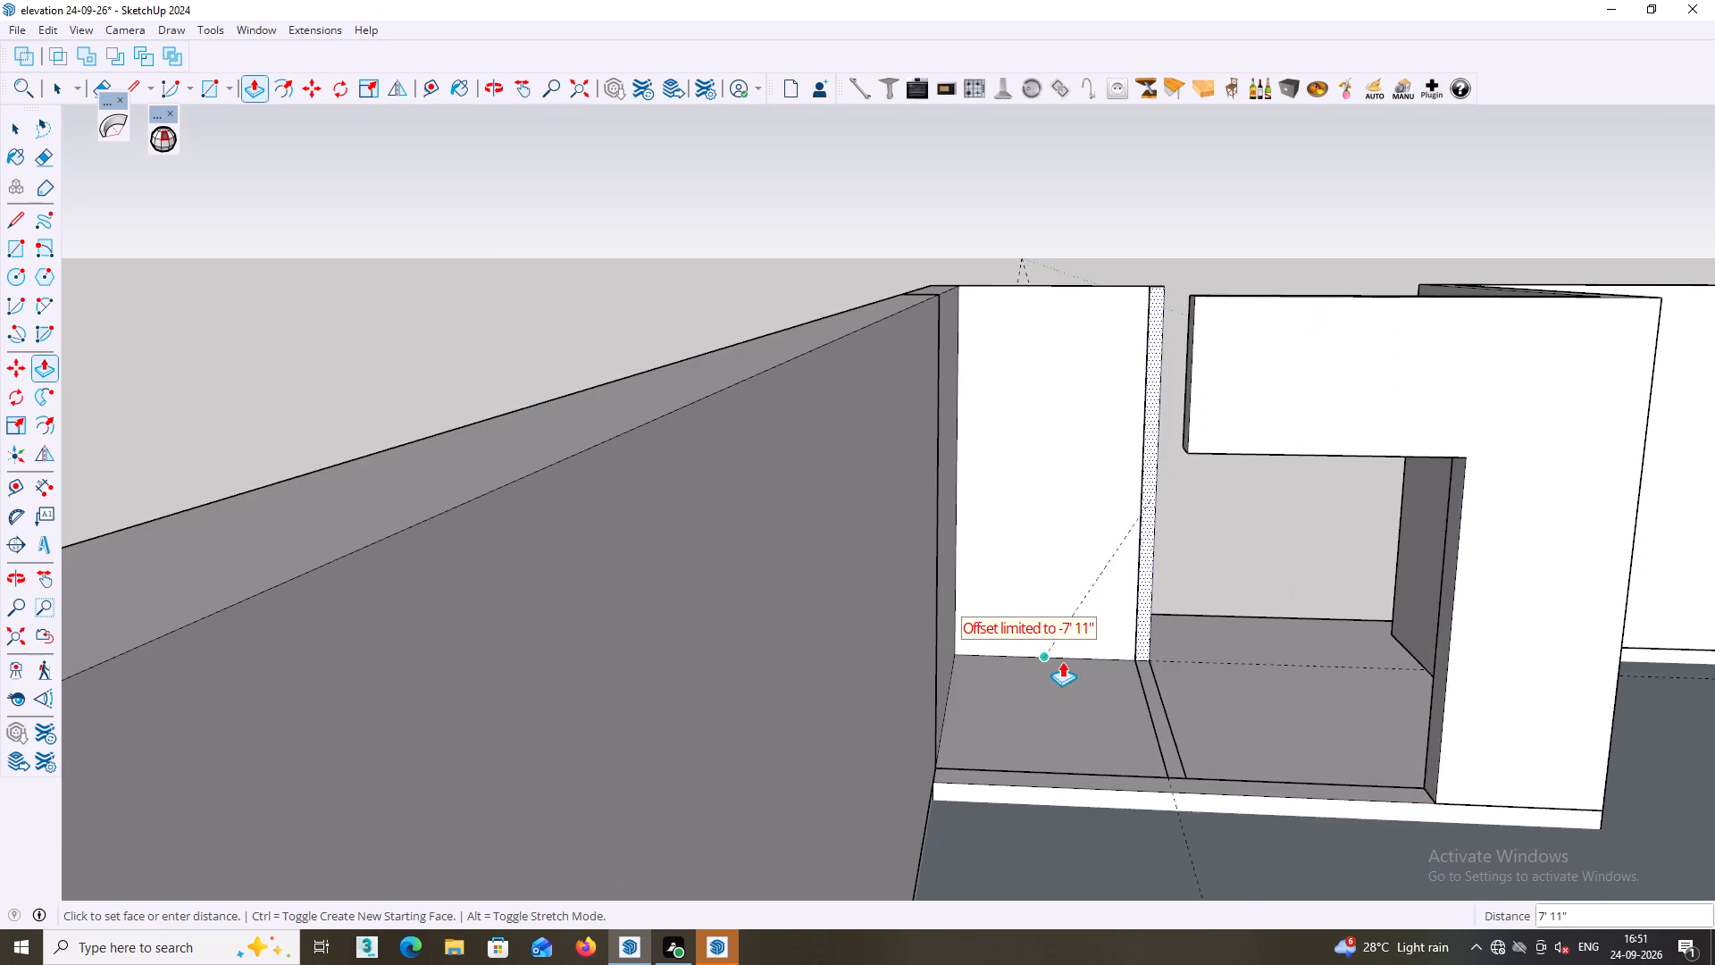
pyautogui.keyDown('shift'); pyautogui.moveTo(1060, 646); pyautogui.dragTo(971, 476, button='middle'); pyautogui.keyUp('shift')
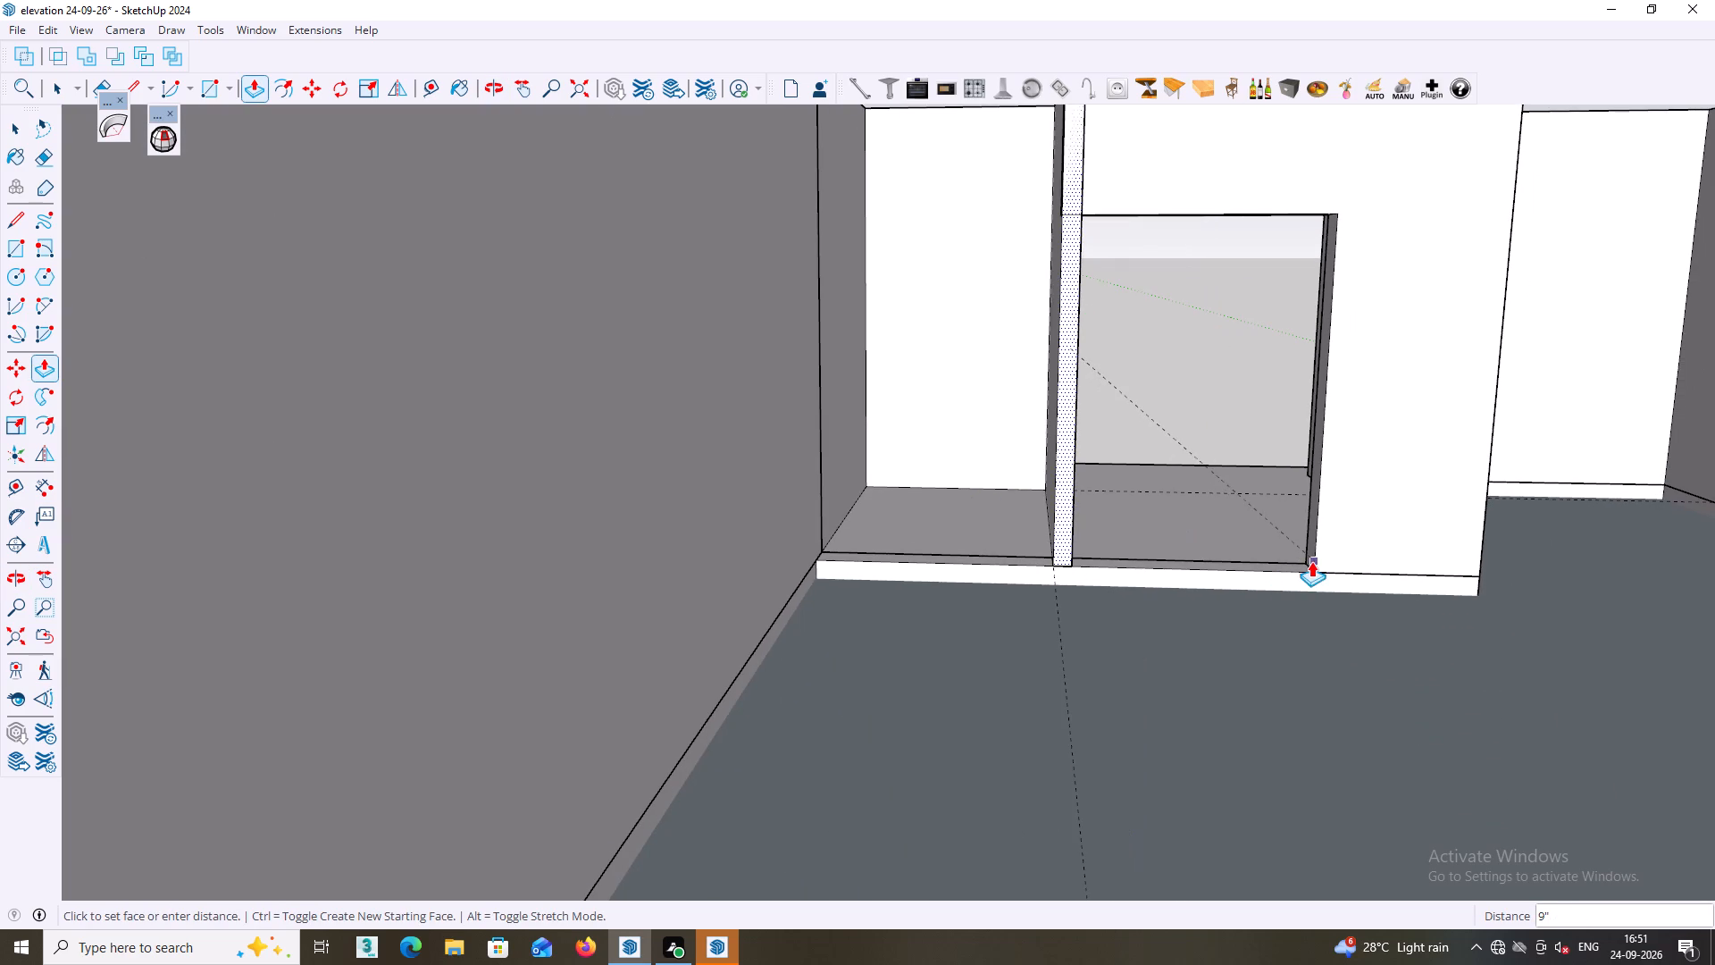
pyautogui.click(1314, 569)
# Examine the junction of the extended partition and the lintel from inside the main upper room and from above.
pyautogui.moveTo(1174, 577); pyautogui.dragTo(1009, 466, button='middle')
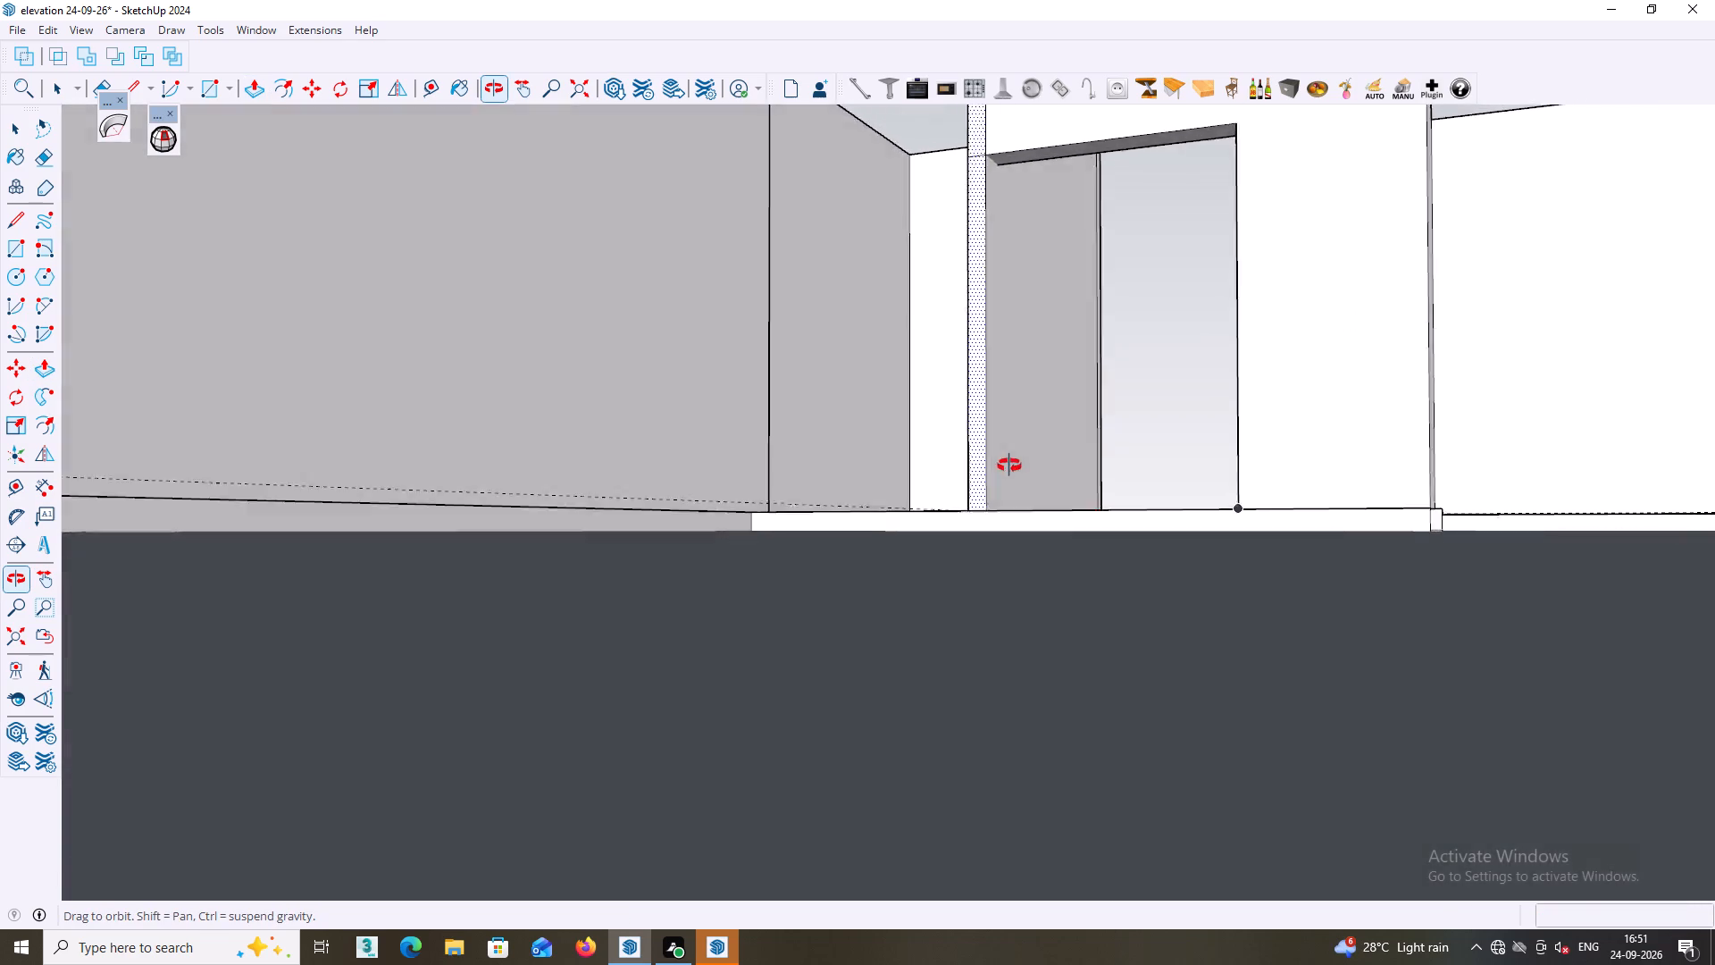
pyautogui.moveTo(1009, 466); pyautogui.dragTo(1092, 510, button='middle')
pyautogui.moveTo(1068, 534); pyautogui.dragTo(1075, 562, button='middle')
pyautogui.scroll(-6, 1067, 541)
pyautogui.scroll(-1, 1163, 608)
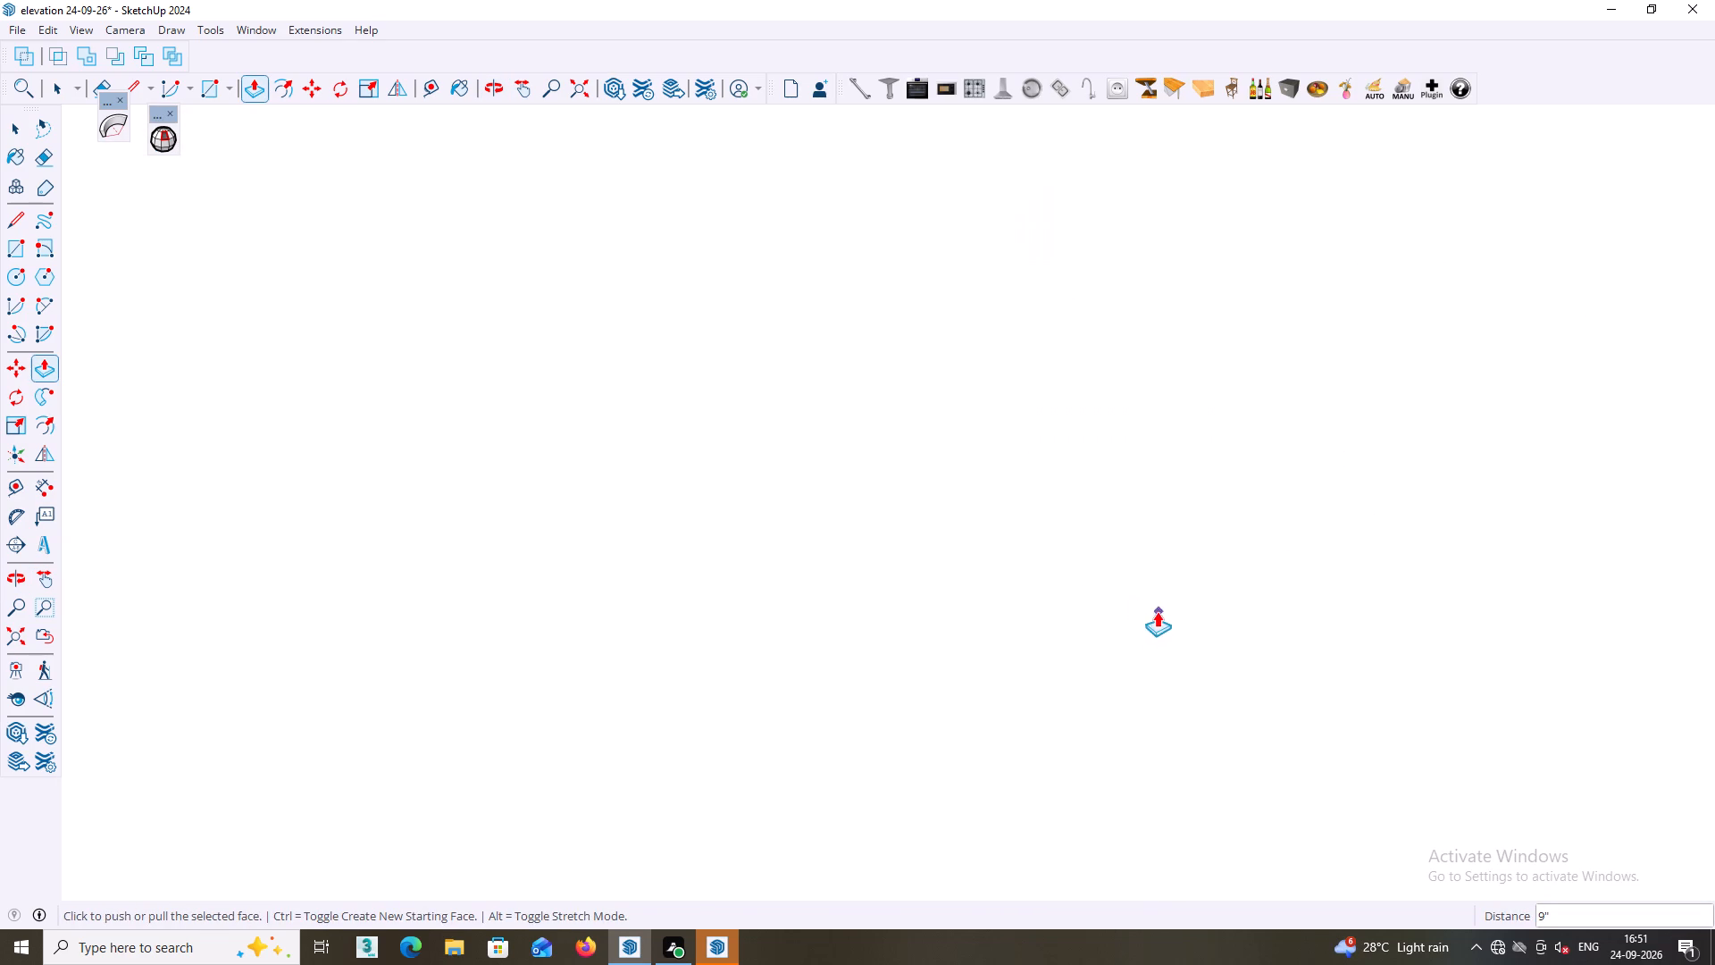
pyautogui.click(20, 625)
pyautogui.scroll(-5, 45, 648)
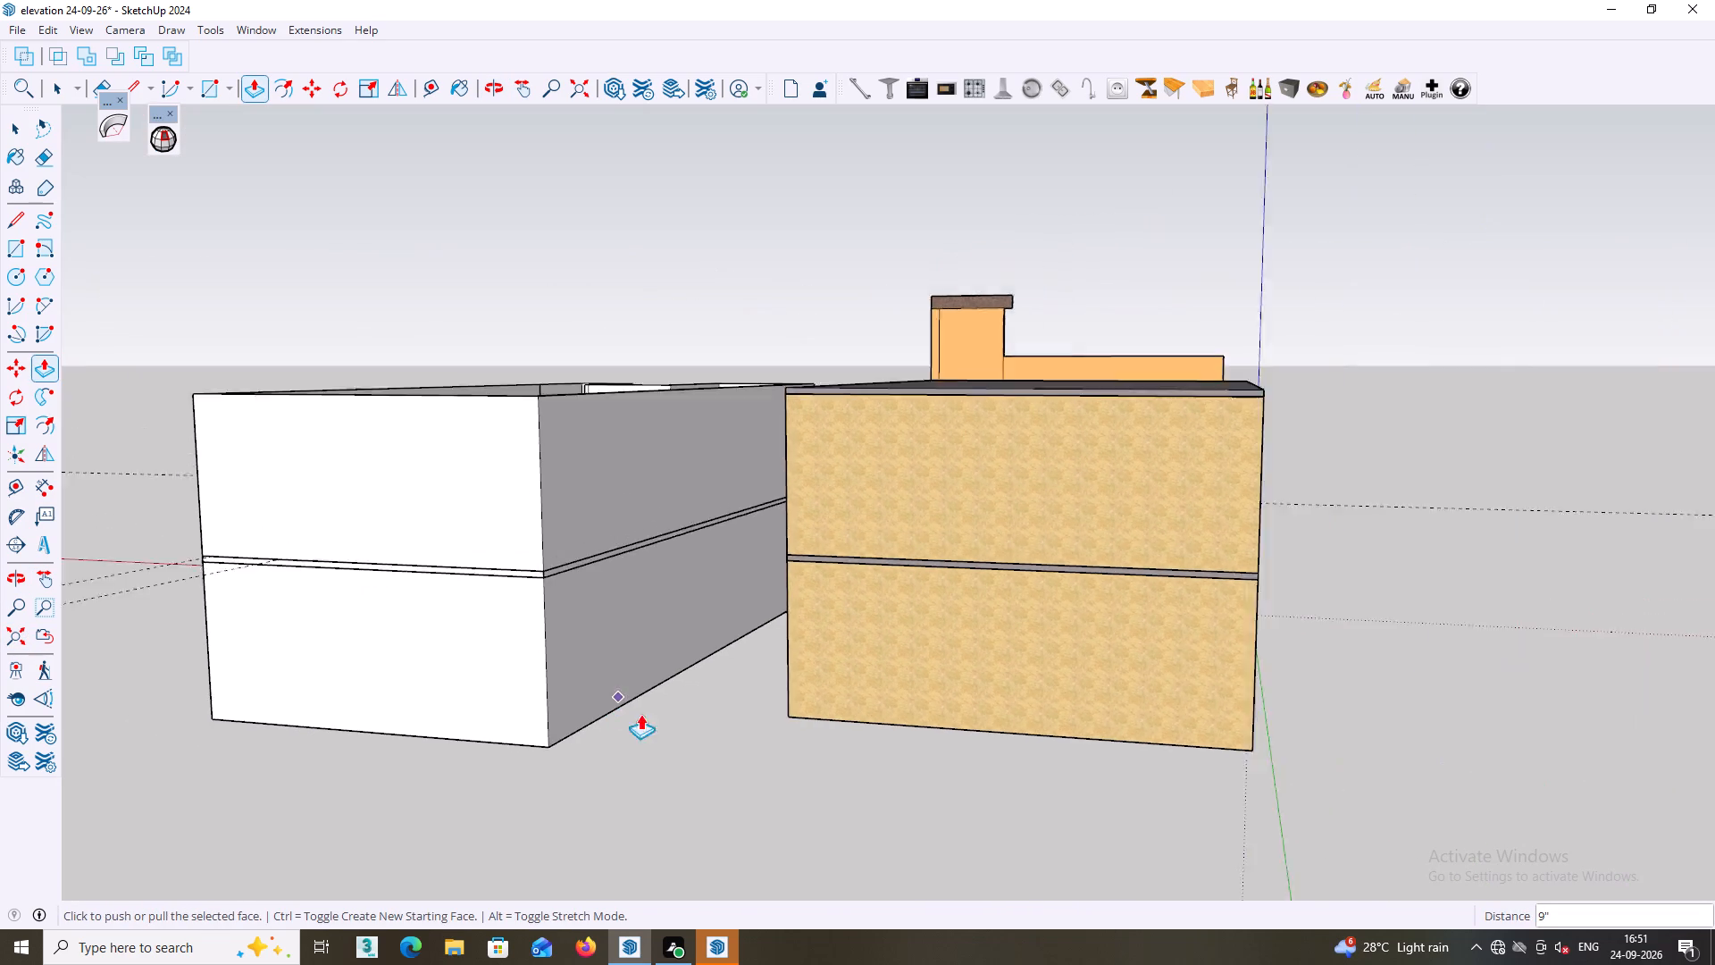
pyautogui.scroll(-2, 640, 714)
pyautogui.moveTo(758, 688); pyautogui.dragTo(1161, 807, button='middle')
pyautogui.scroll(5, 758, 611)
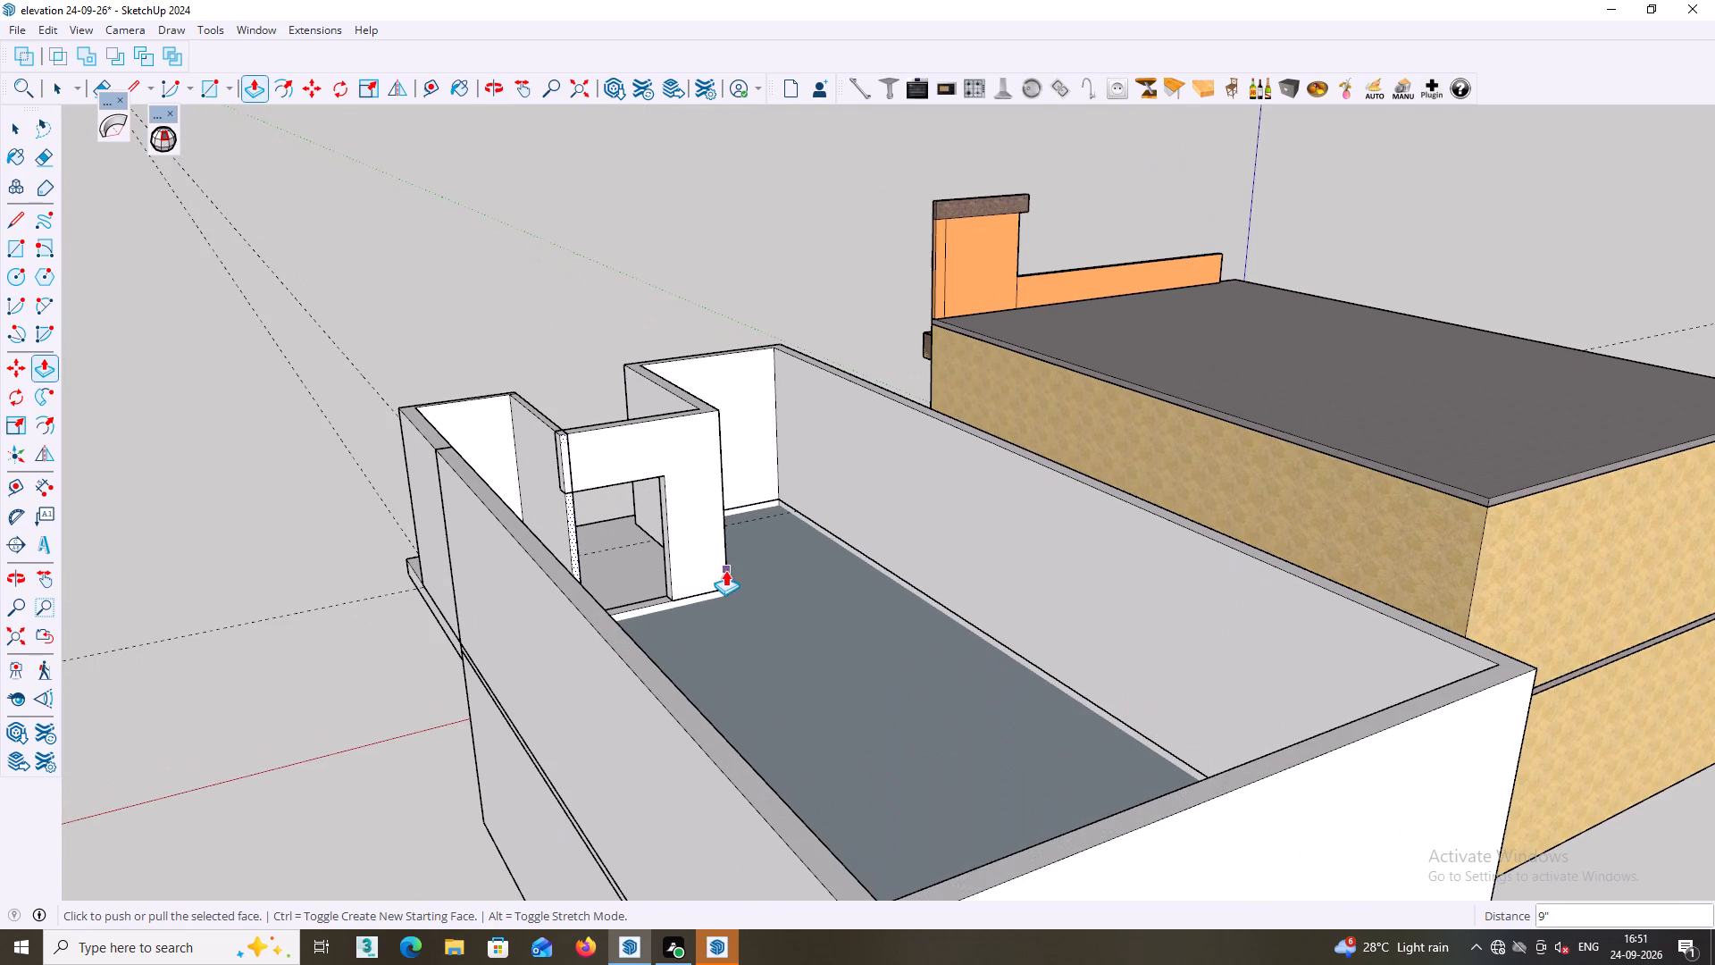
pyautogui.press('space')
pyautogui.moveTo(622, 535); pyautogui.dragTo(560, 513, button='middle')
pyautogui.scroll(9, 609, 530)
pyautogui.moveTo(514, 480); pyautogui.dragTo(516, 479, button='middle')
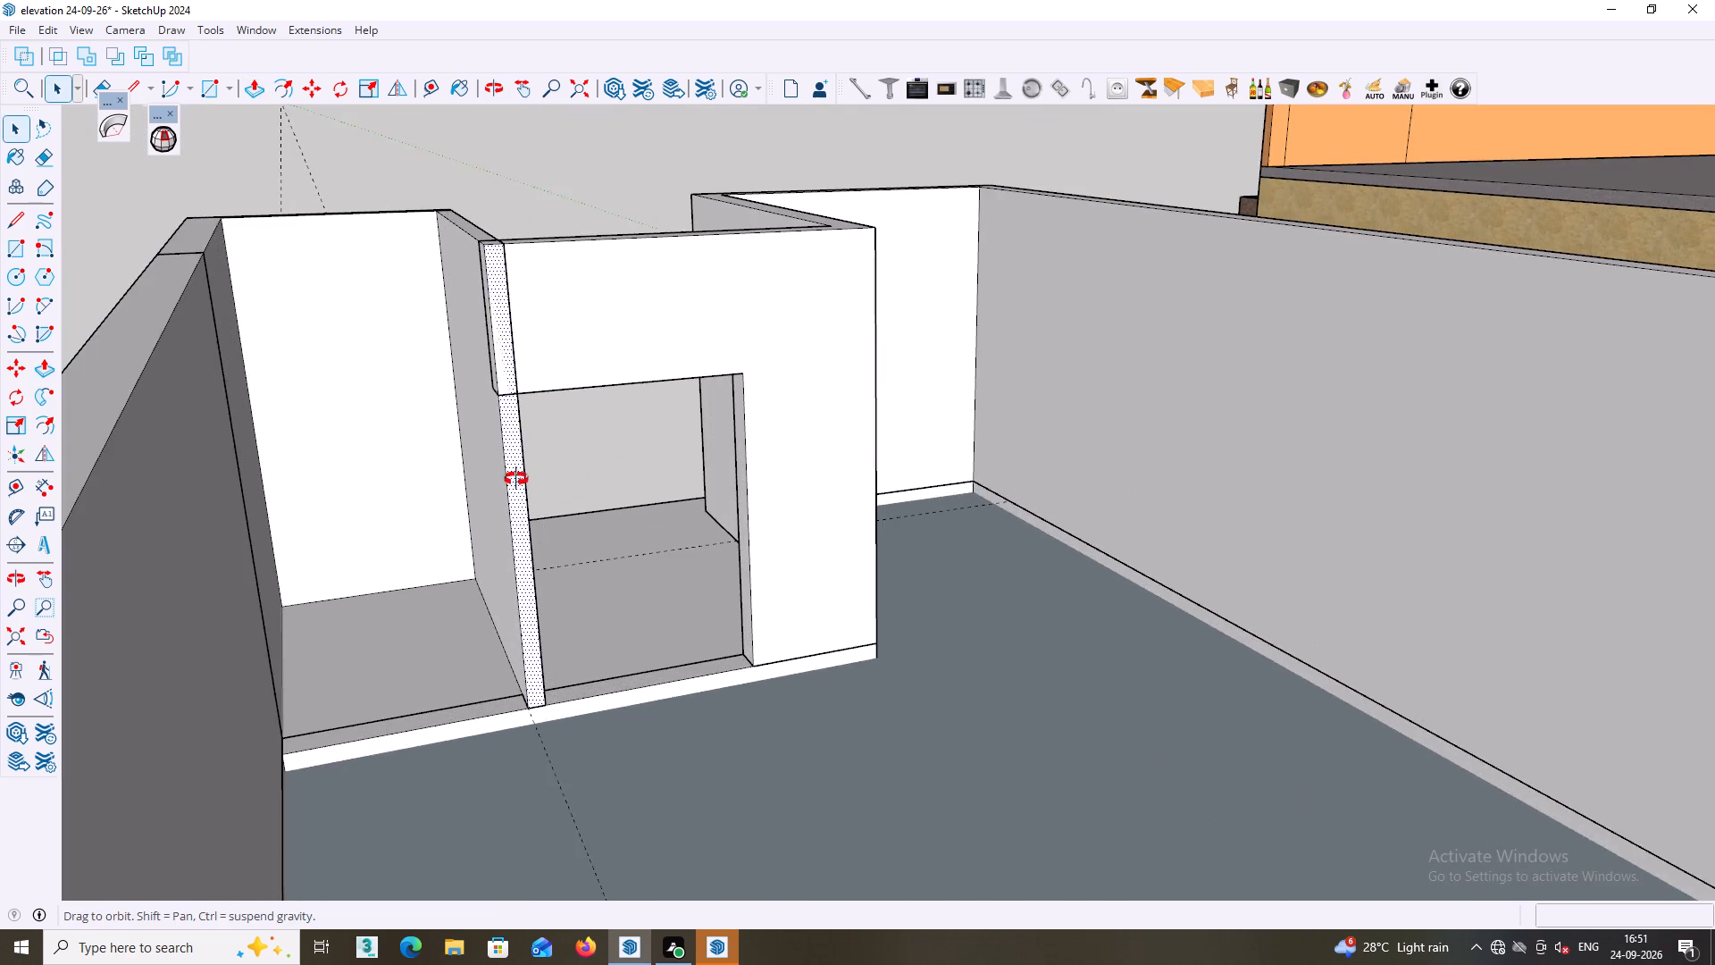
pyautogui.moveTo(516, 479); pyautogui.dragTo(581, 513, button='middle')
pyautogui.scroll(5, 541, 407)
pyautogui.moveTo(531, 390); pyautogui.dragTo(529, 515, button='middle')
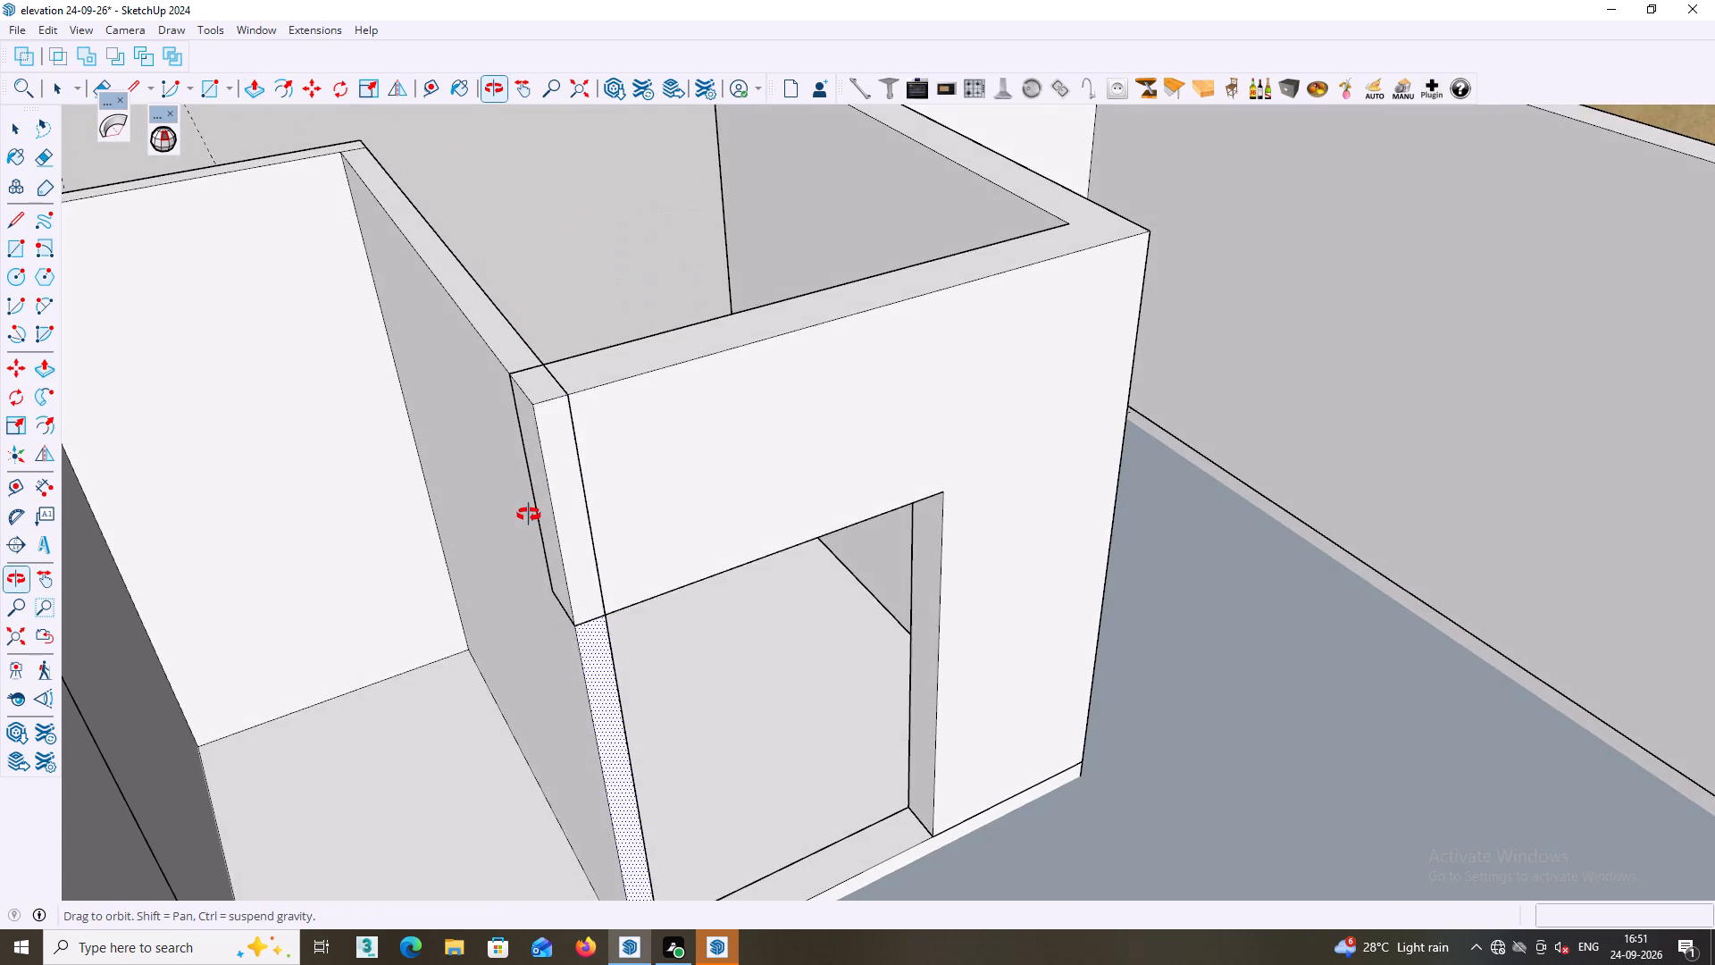
pyautogui.moveTo(529, 515); pyautogui.dragTo(705, 551, button='middle')
pyautogui.moveTo(705, 552); pyautogui.dragTo(786, 550, button='middle')
pyautogui.click(788, 553)
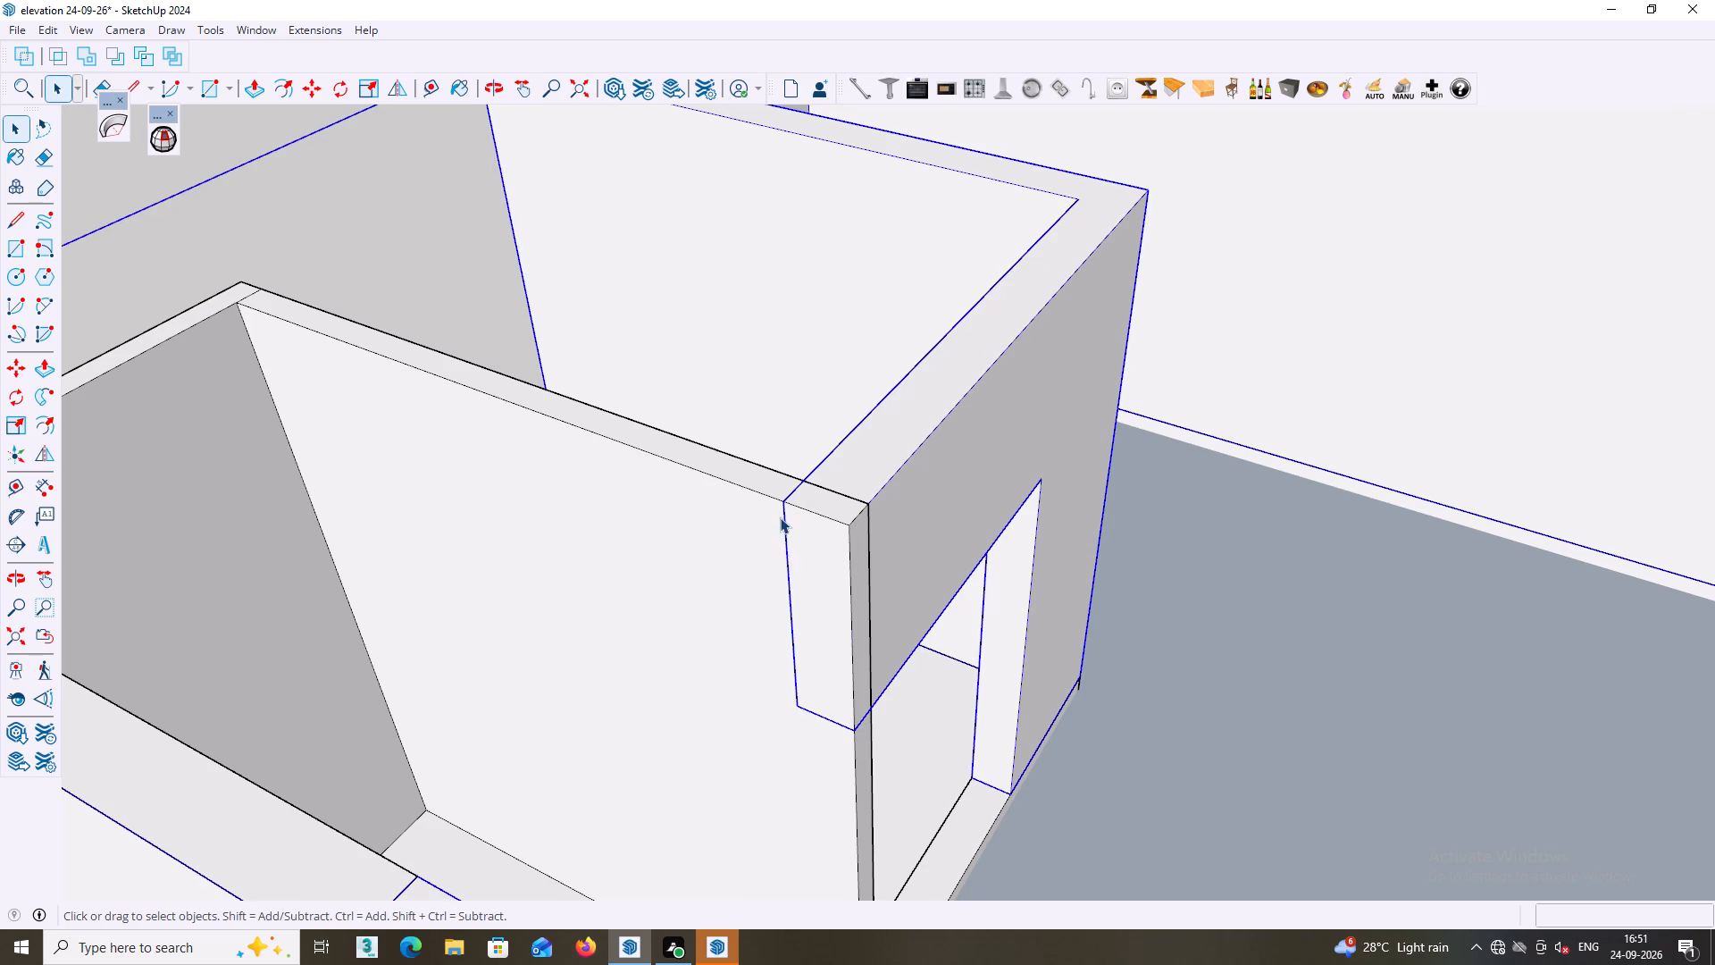
pyautogui.scroll(-3, 778, 520)
pyautogui.click(366, 187)
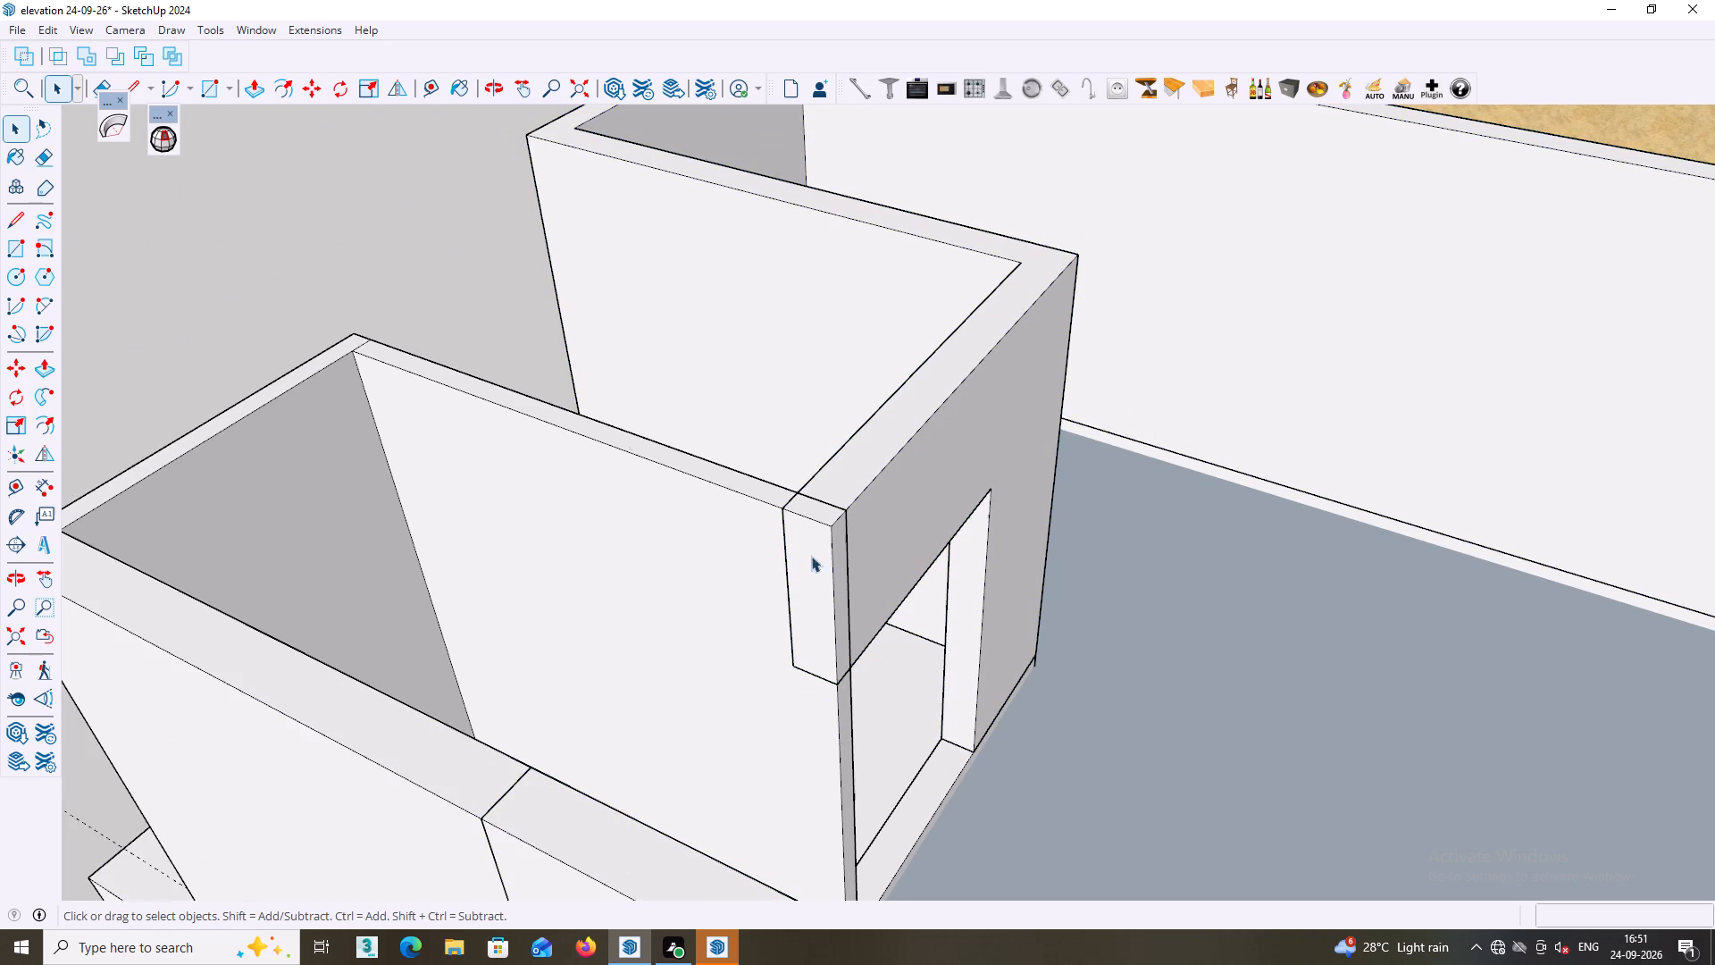
pyautogui.scroll(2, 871, 605)
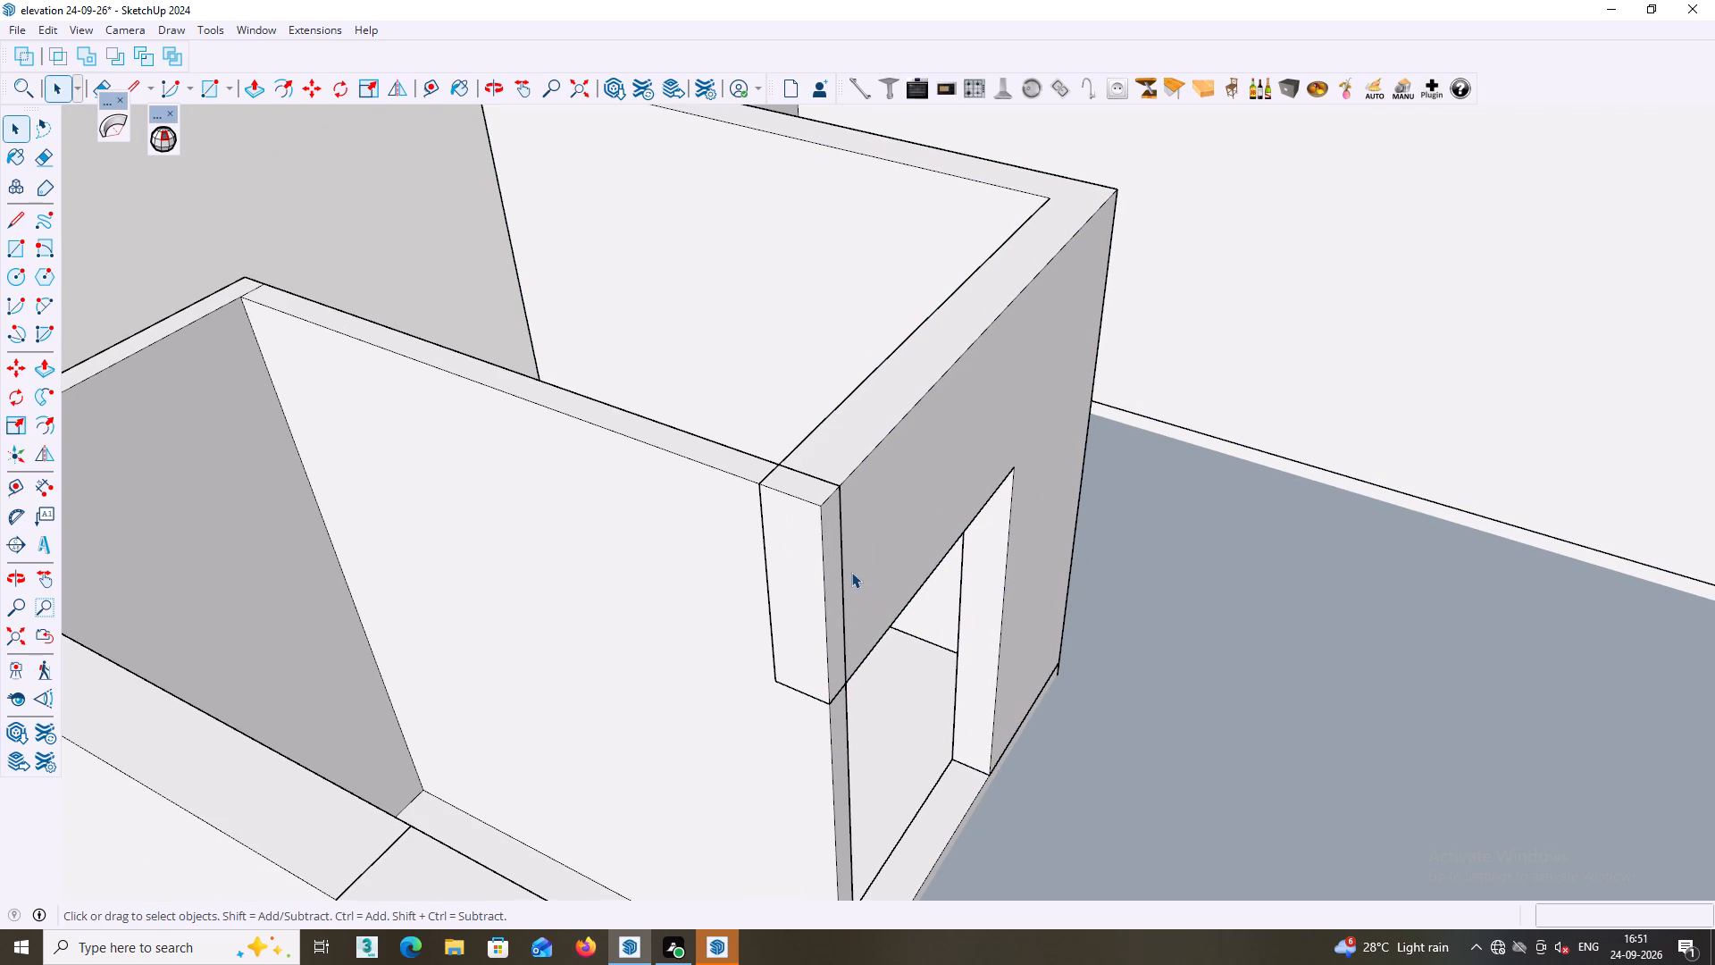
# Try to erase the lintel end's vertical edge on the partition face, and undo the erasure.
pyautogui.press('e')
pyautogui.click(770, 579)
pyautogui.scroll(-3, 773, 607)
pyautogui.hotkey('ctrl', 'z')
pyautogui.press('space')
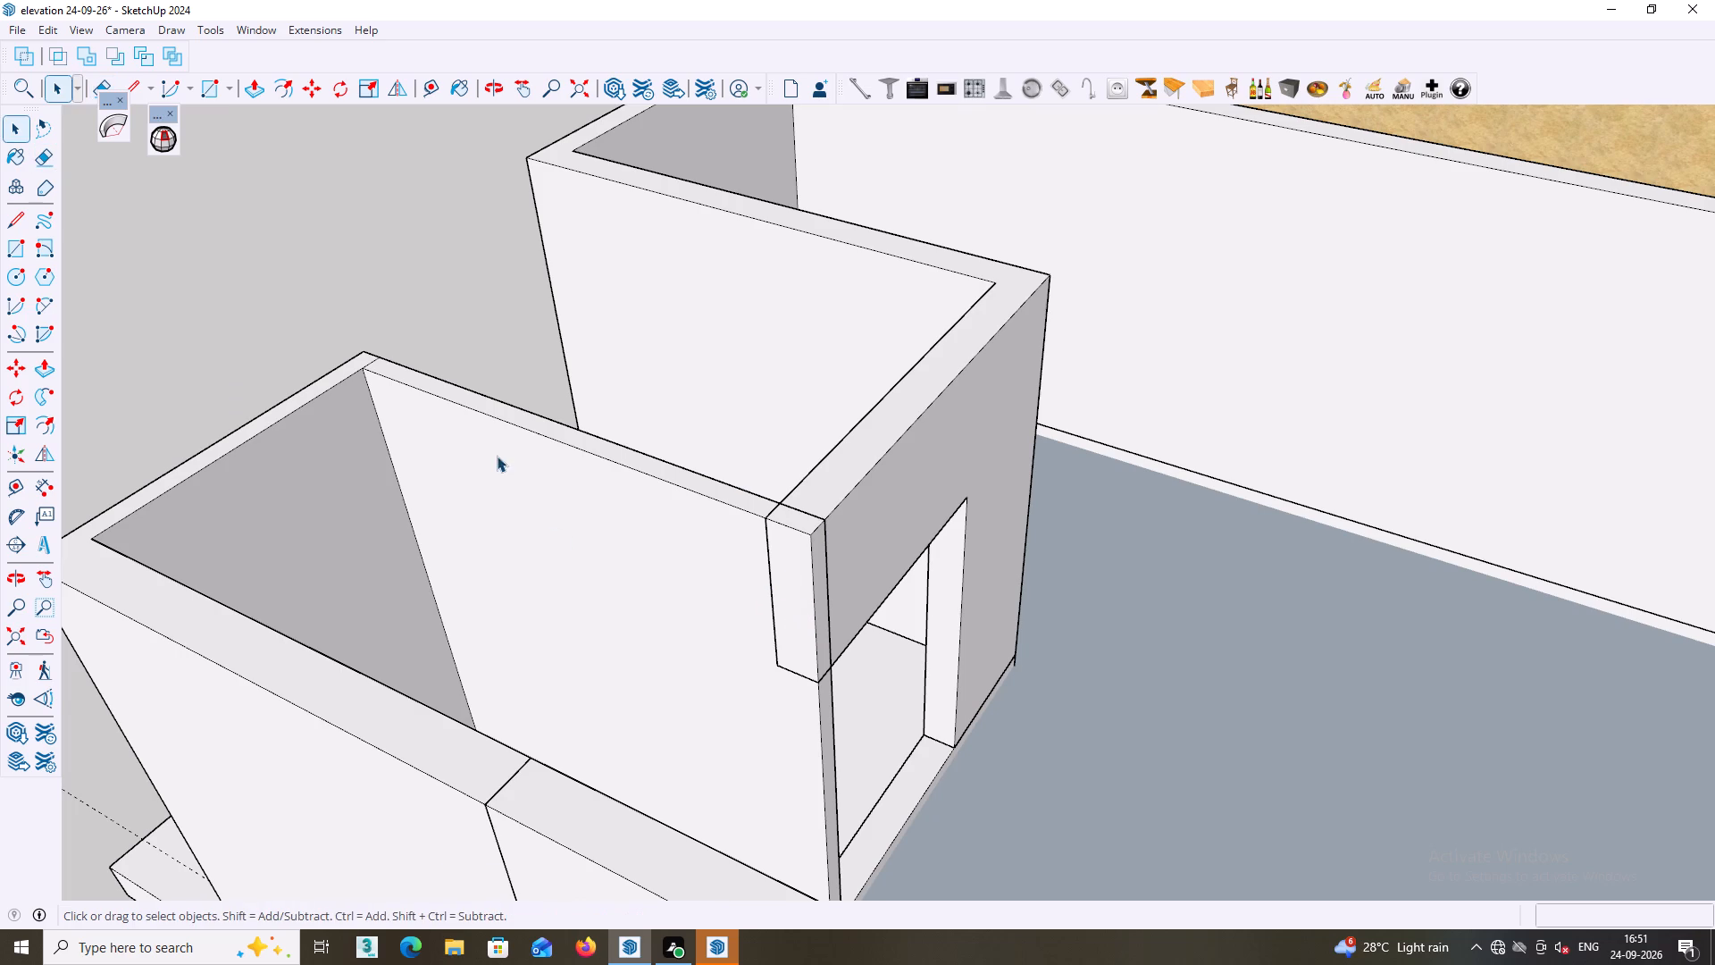
# Check which faces and edges at the lintel end belong to the partition by selecting them individually and with their connected geometry.
pyautogui.moveTo(602, 462); pyautogui.dragTo(884, 494, button='middle')
pyautogui.moveTo(972, 563); pyautogui.dragTo(634, 516, button='middle')
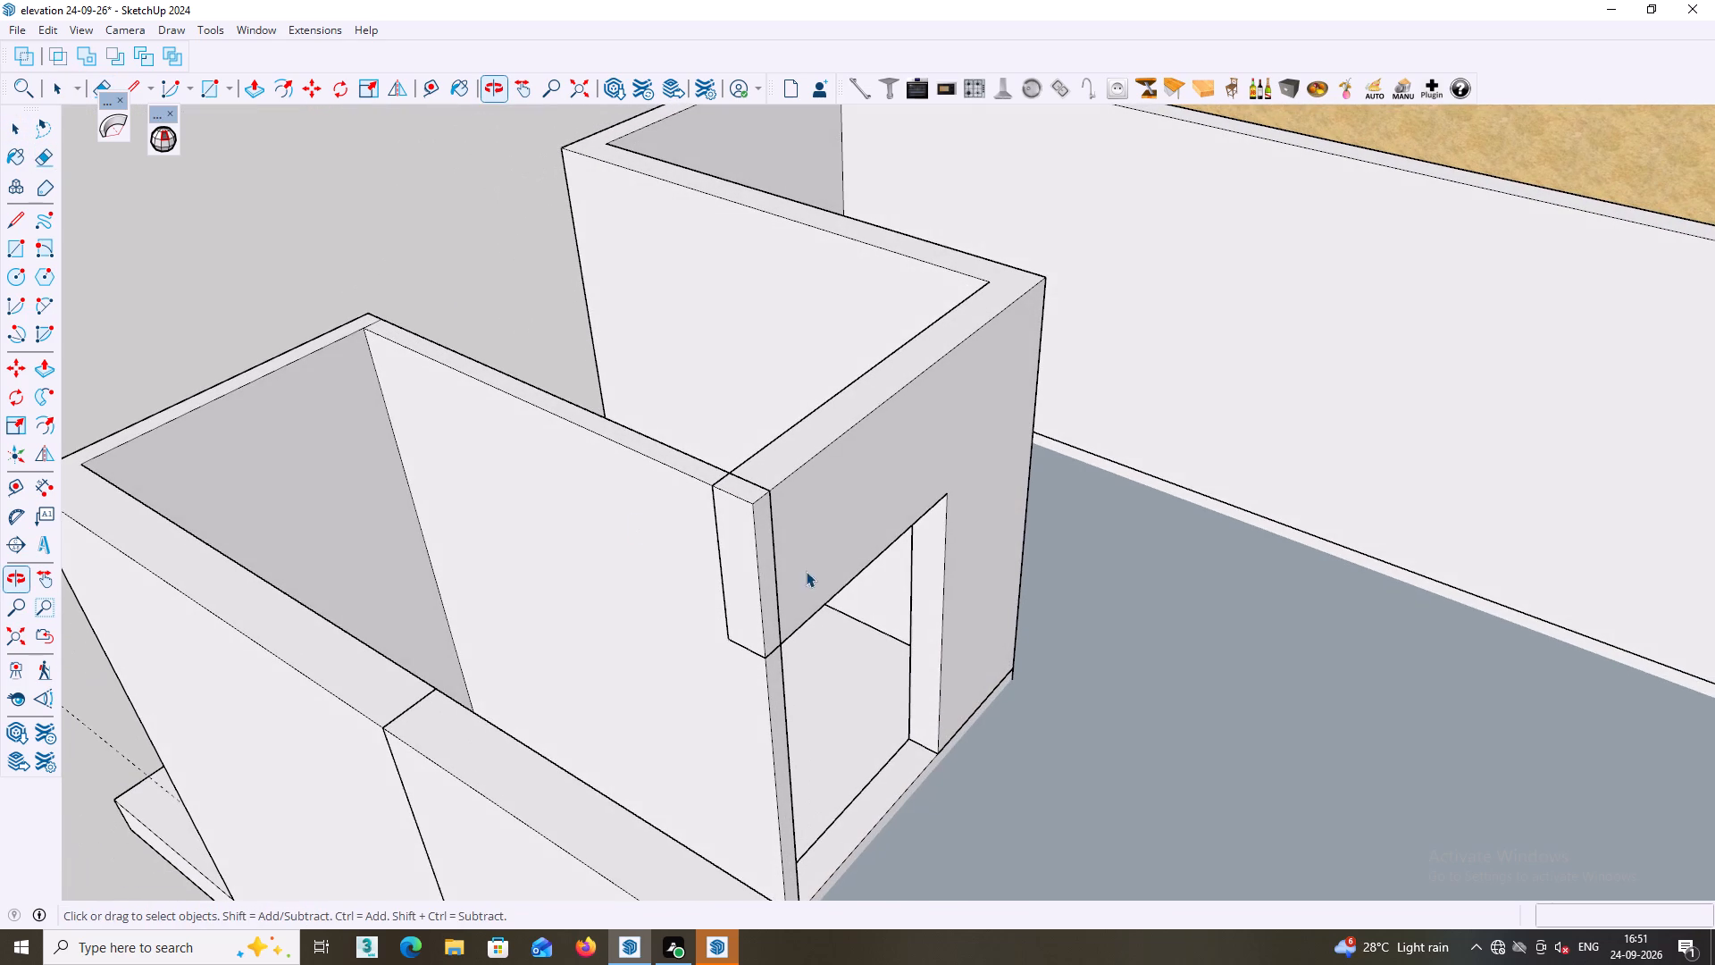
pyautogui.click(733, 559)
pyautogui.click(745, 569)
pyautogui.click(748, 579)
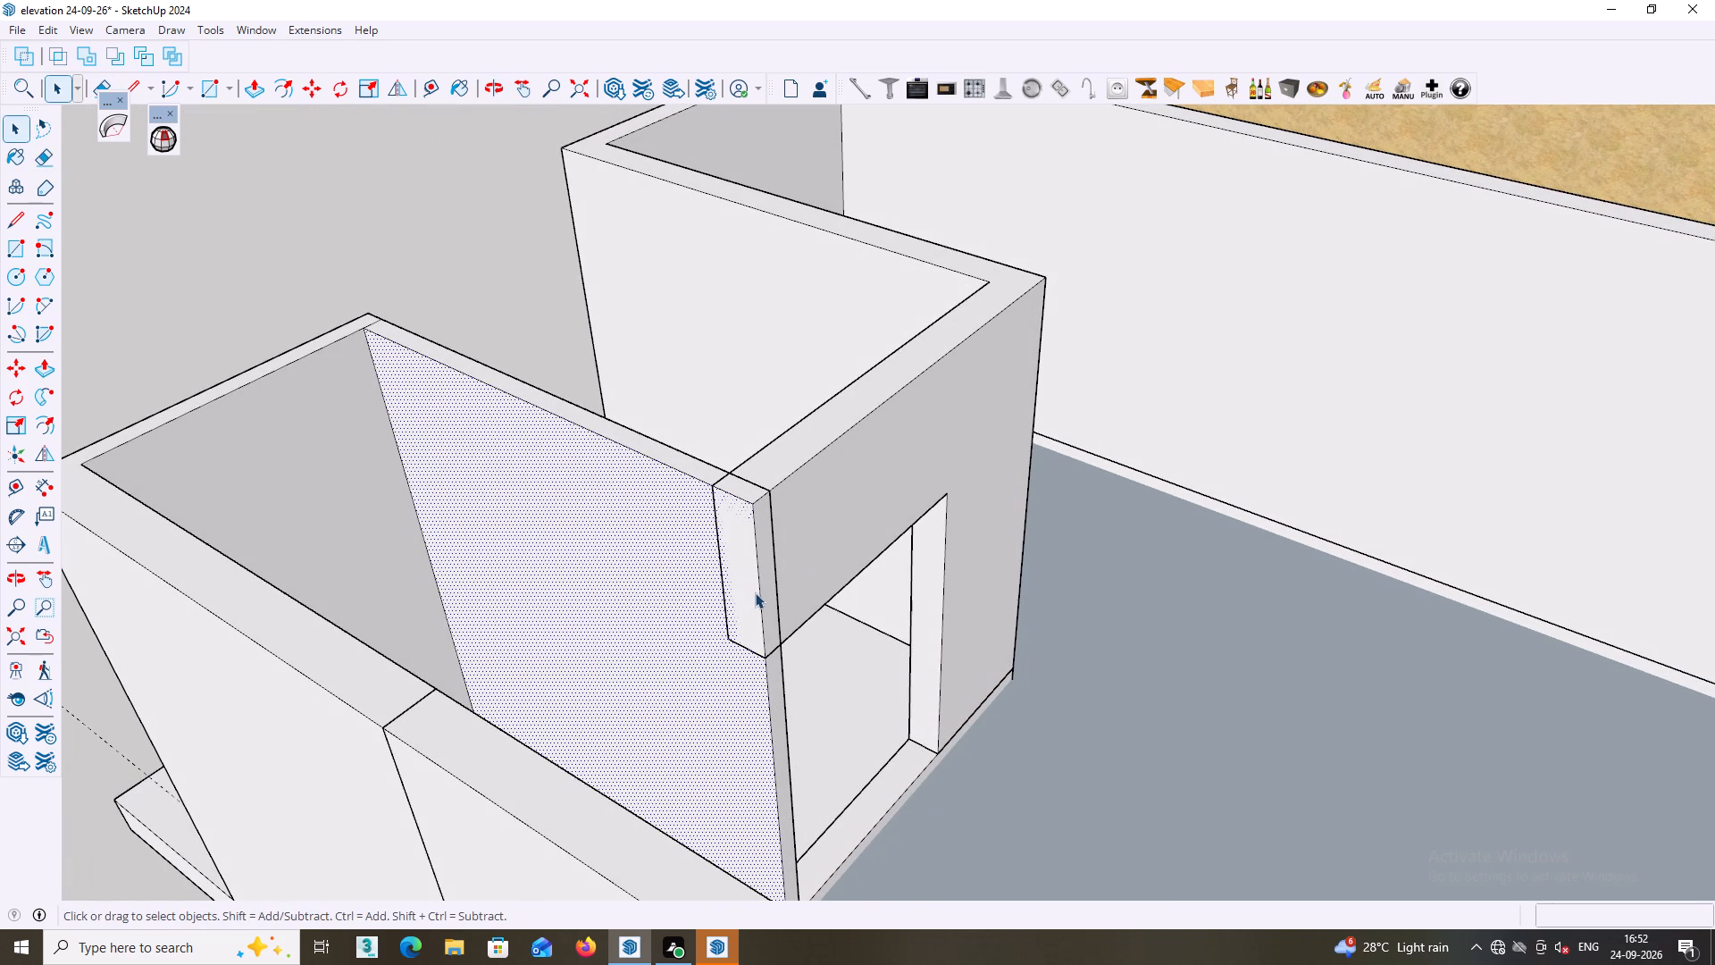
pyautogui.click(733, 595)
pyautogui.click(448, 246)
pyautogui.doubleClick(752, 558)
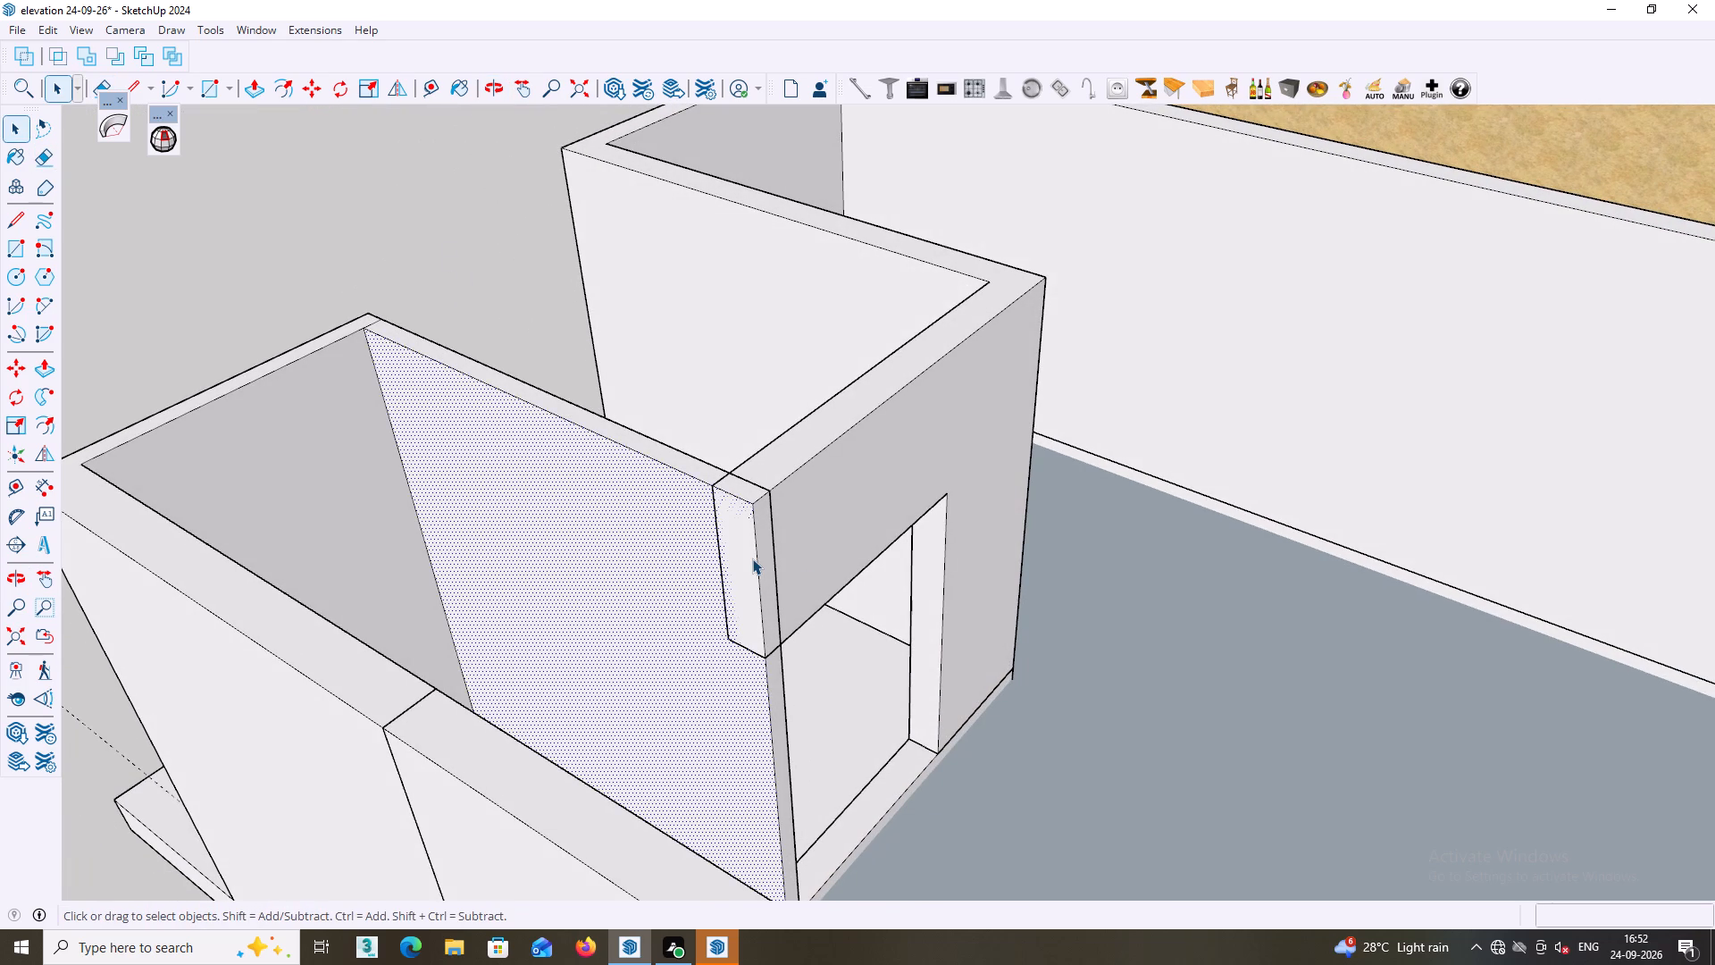
pyautogui.tripleClick(750, 564)
pyautogui.click(746, 568)
pyautogui.tripleClick(745, 574)
pyautogui.click(745, 575)
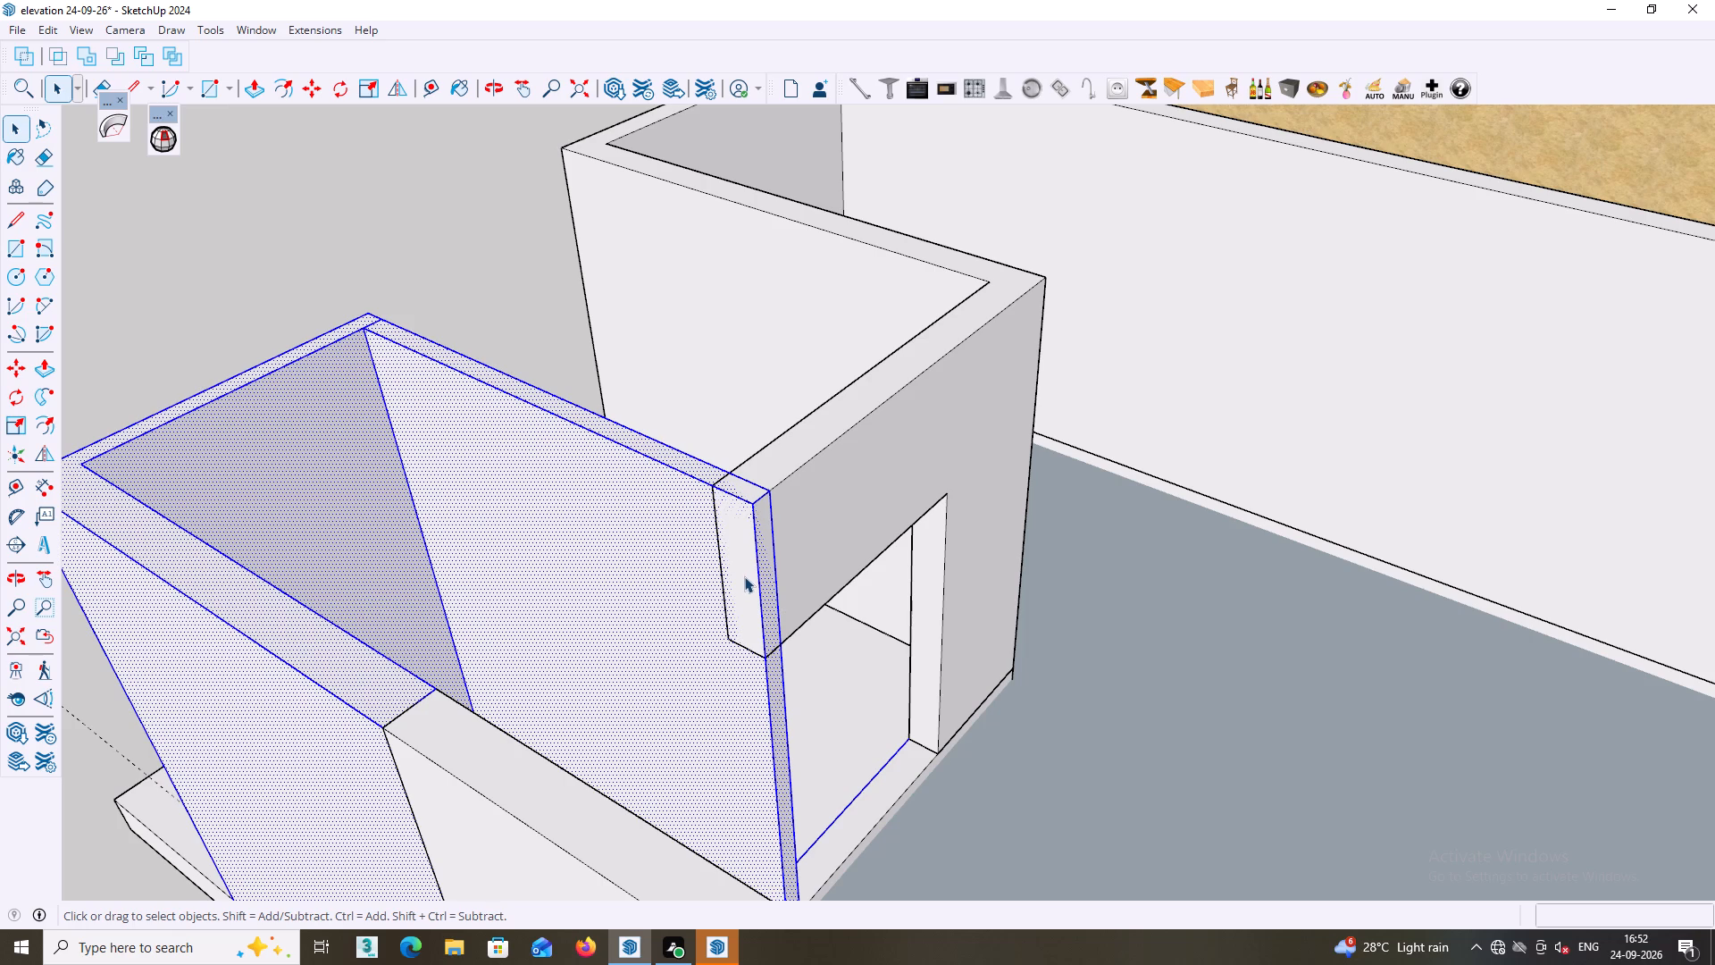
pyautogui.tripleClick(741, 580)
pyautogui.doubleClick(741, 580)
pyautogui.click(741, 580)
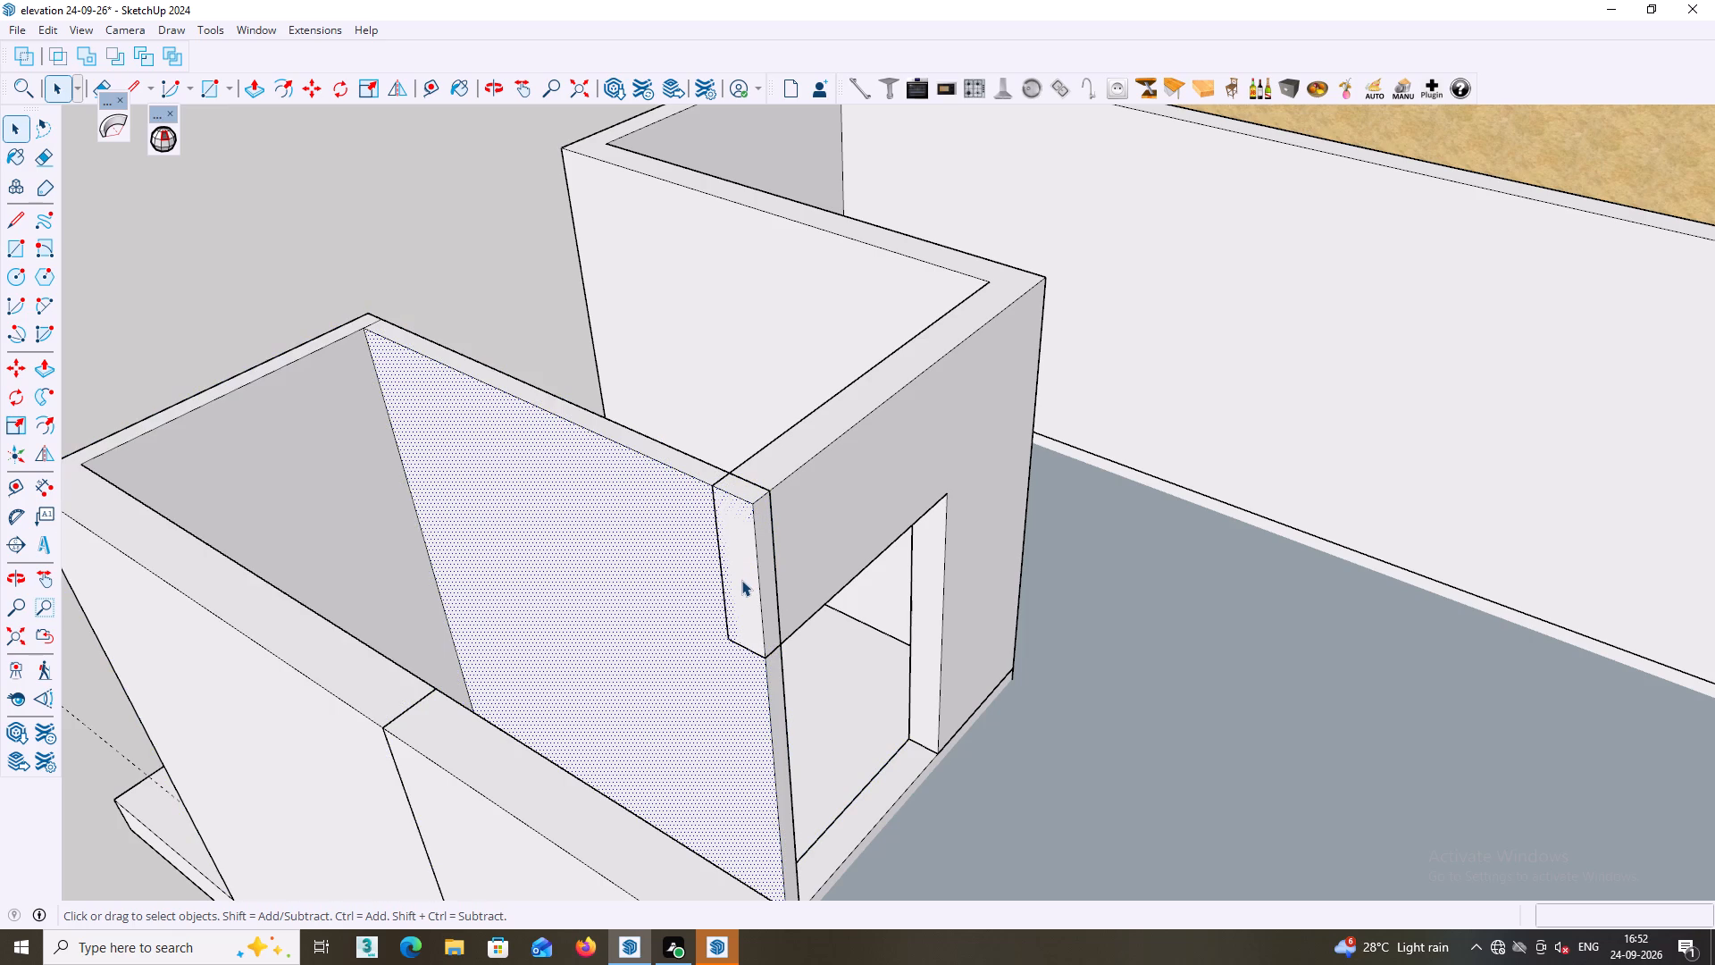
pyautogui.click(733, 582)
pyautogui.click(729, 589)
pyautogui.click(500, 248)
# Open the main upper room's wall group for editing and delete the lintel end's vertical edge on the partition face.
pyautogui.moveTo(595, 373); pyautogui.dragTo(657, 367, button='middle')
pyautogui.scroll(5, 860, 519)
pyautogui.click(883, 552)
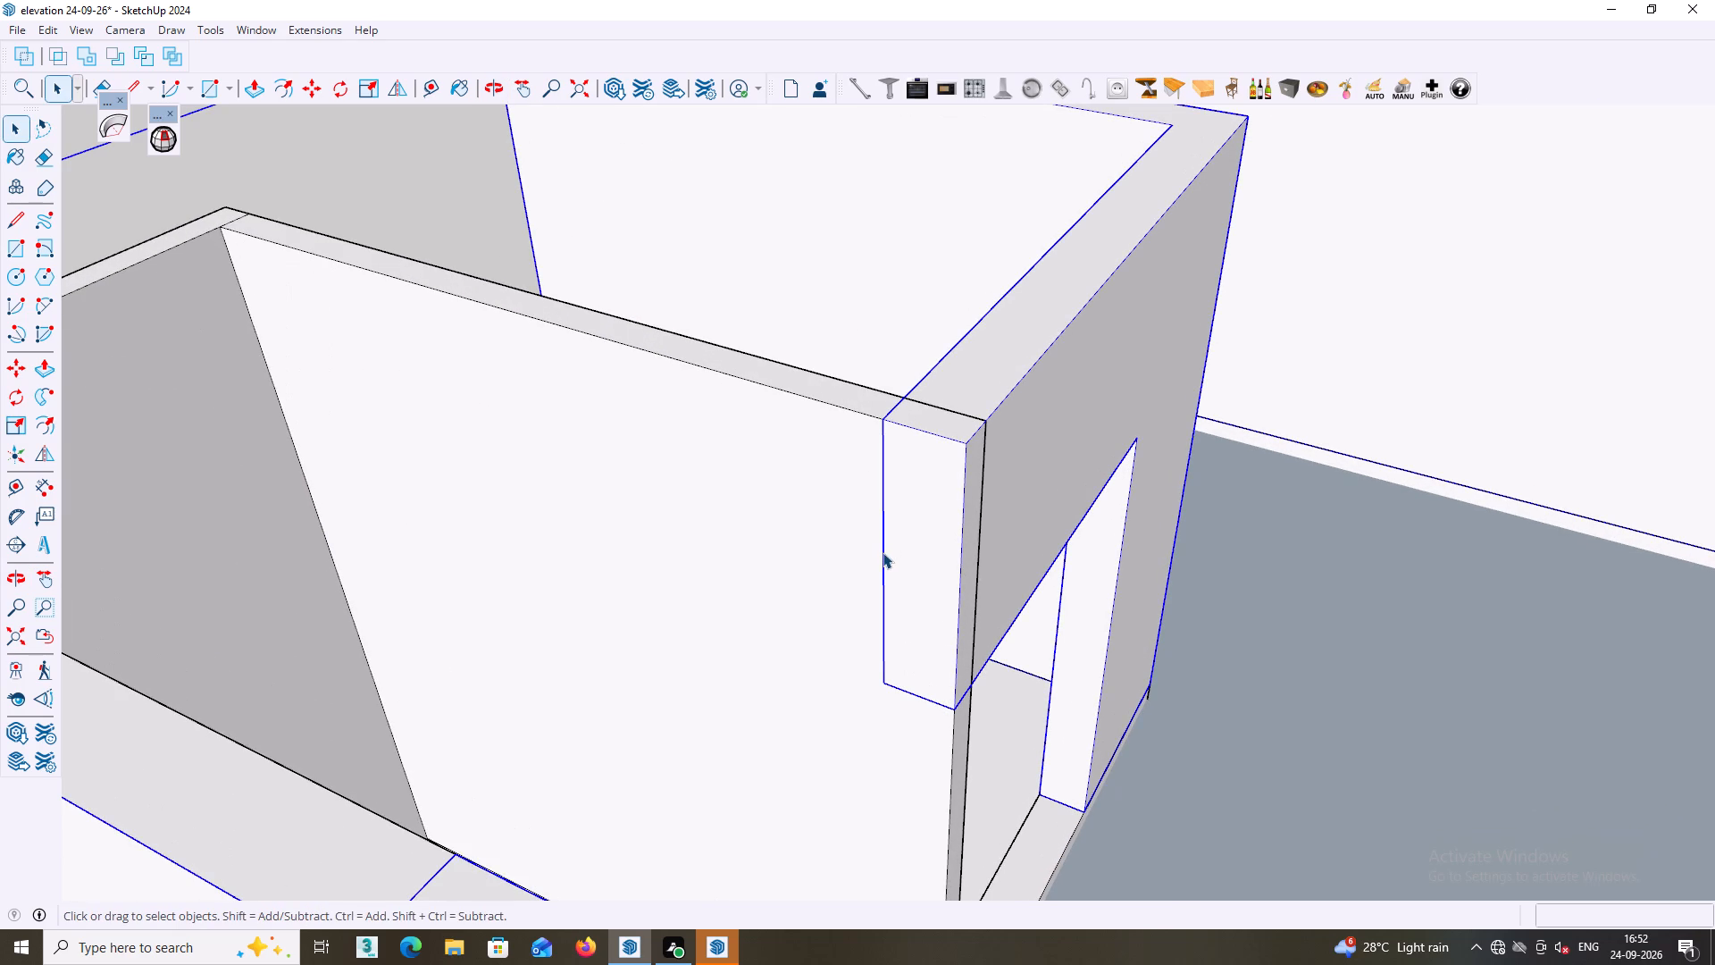
pyautogui.doubleClick(883, 552)
pyautogui.doubleClick(883, 558)
pyautogui.click(883, 558)
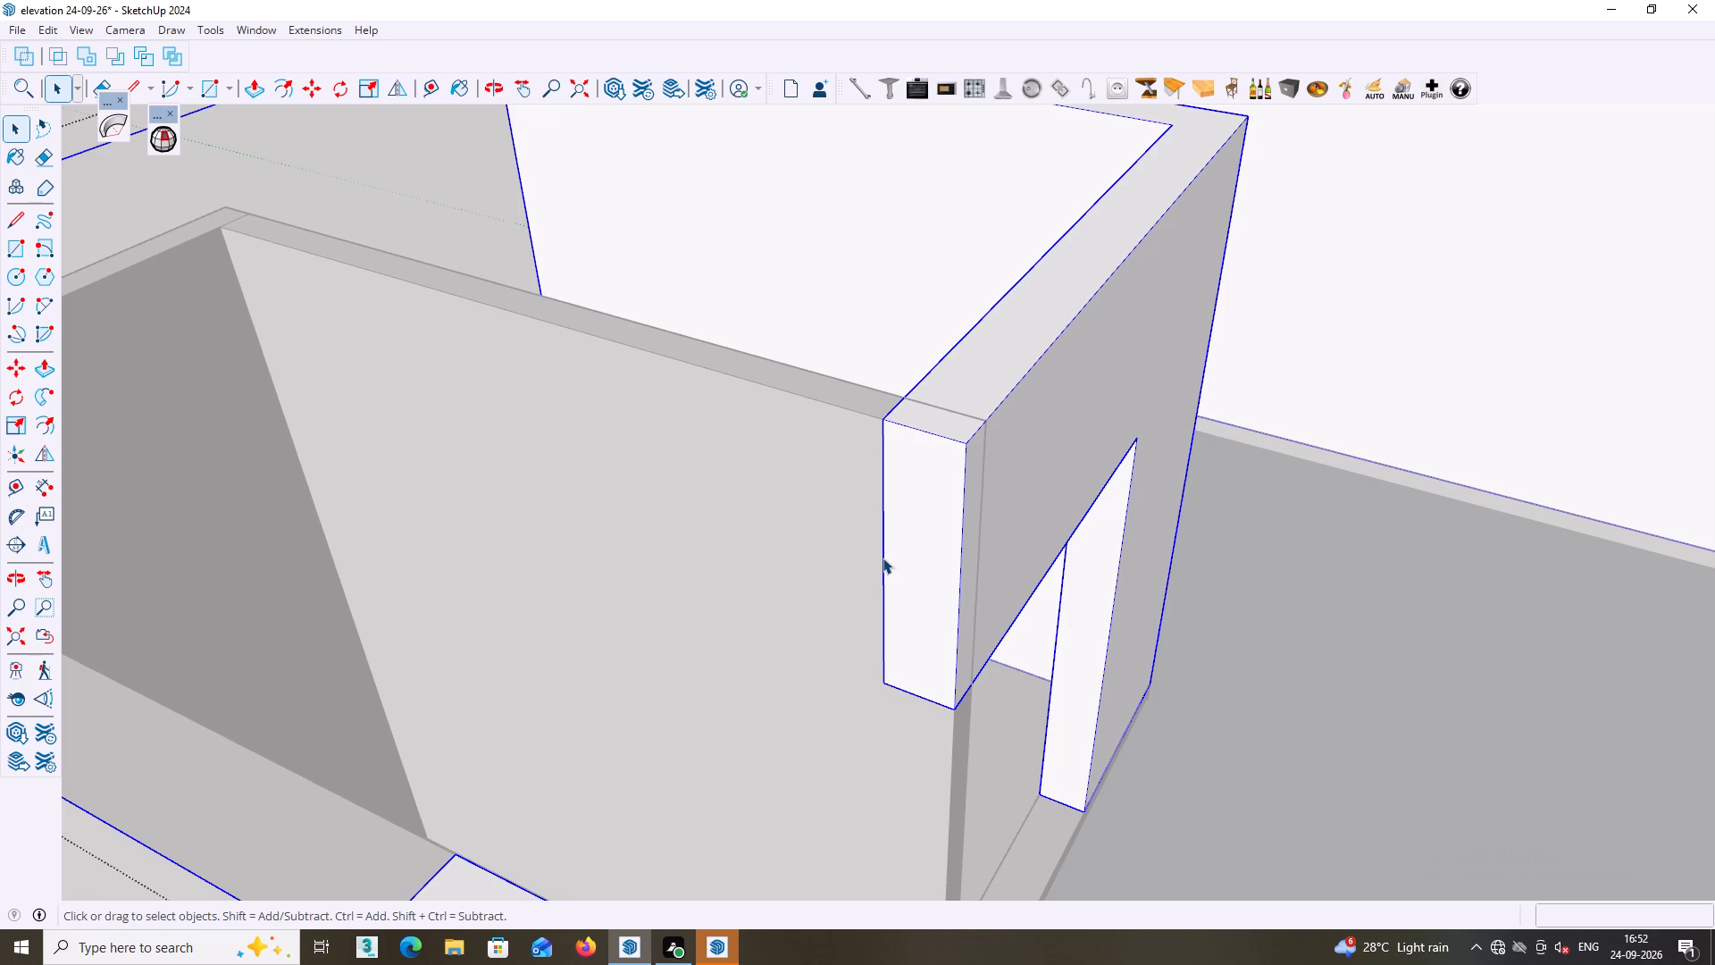
pyautogui.click(883, 559)
pyautogui.click(884, 563)
pyautogui.doubleClick(883, 566)
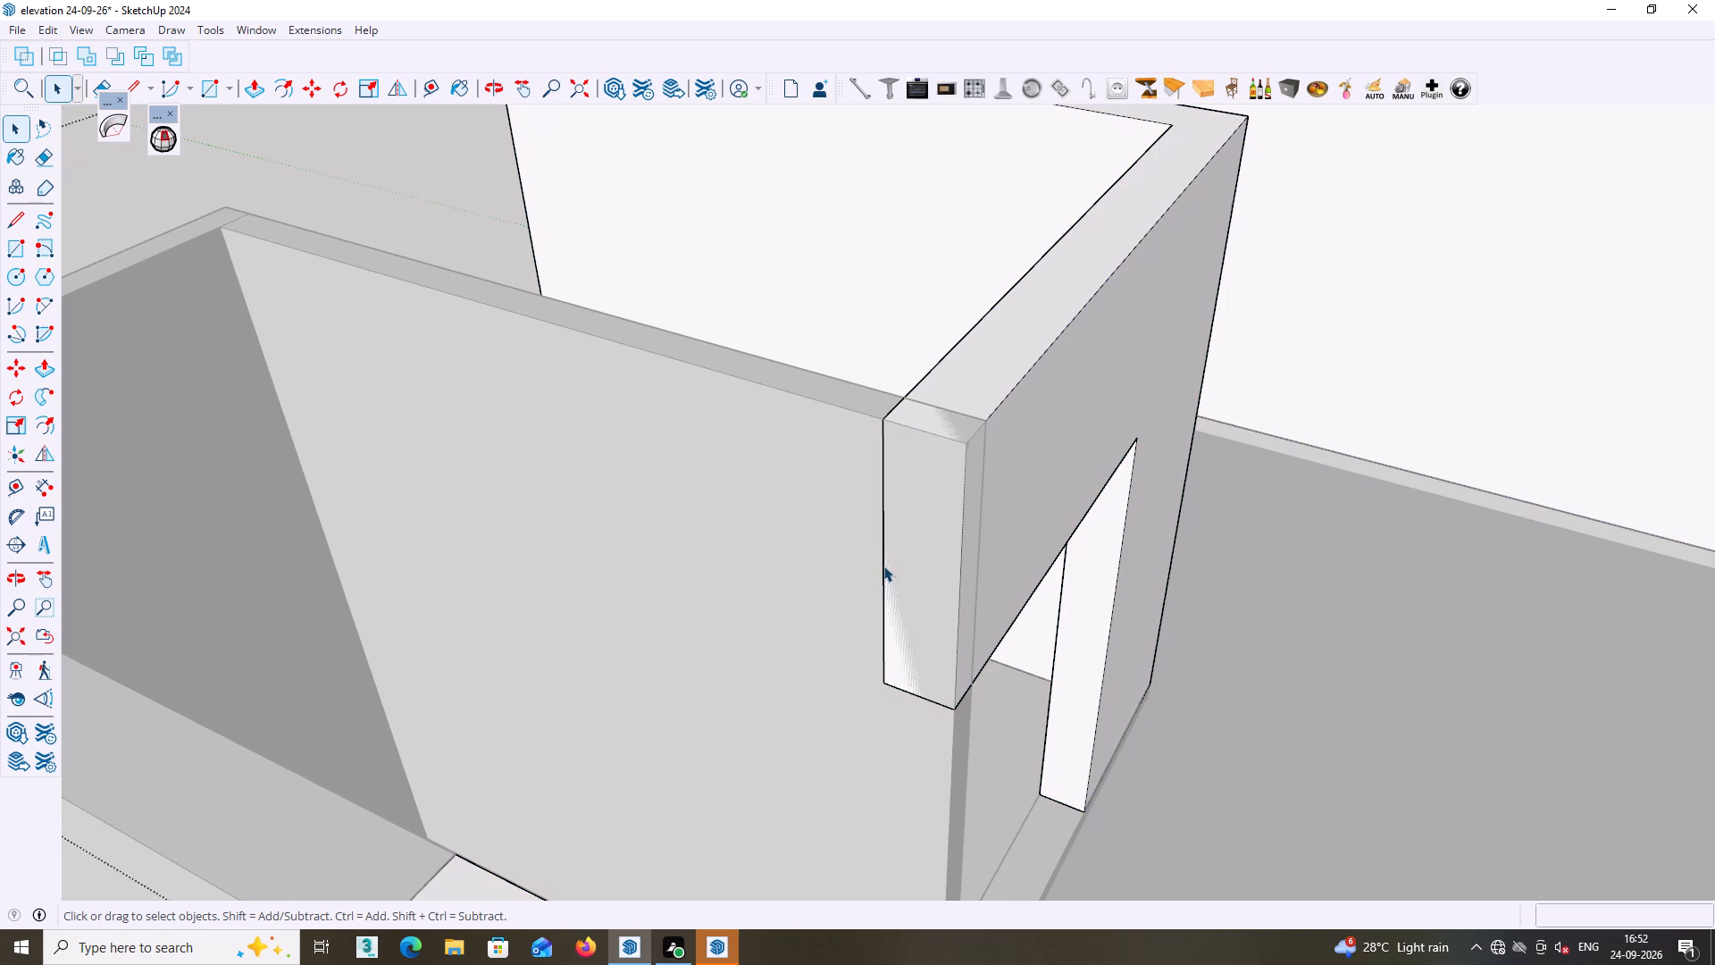
pyautogui.click(883, 566)
pyautogui.press('Delete')
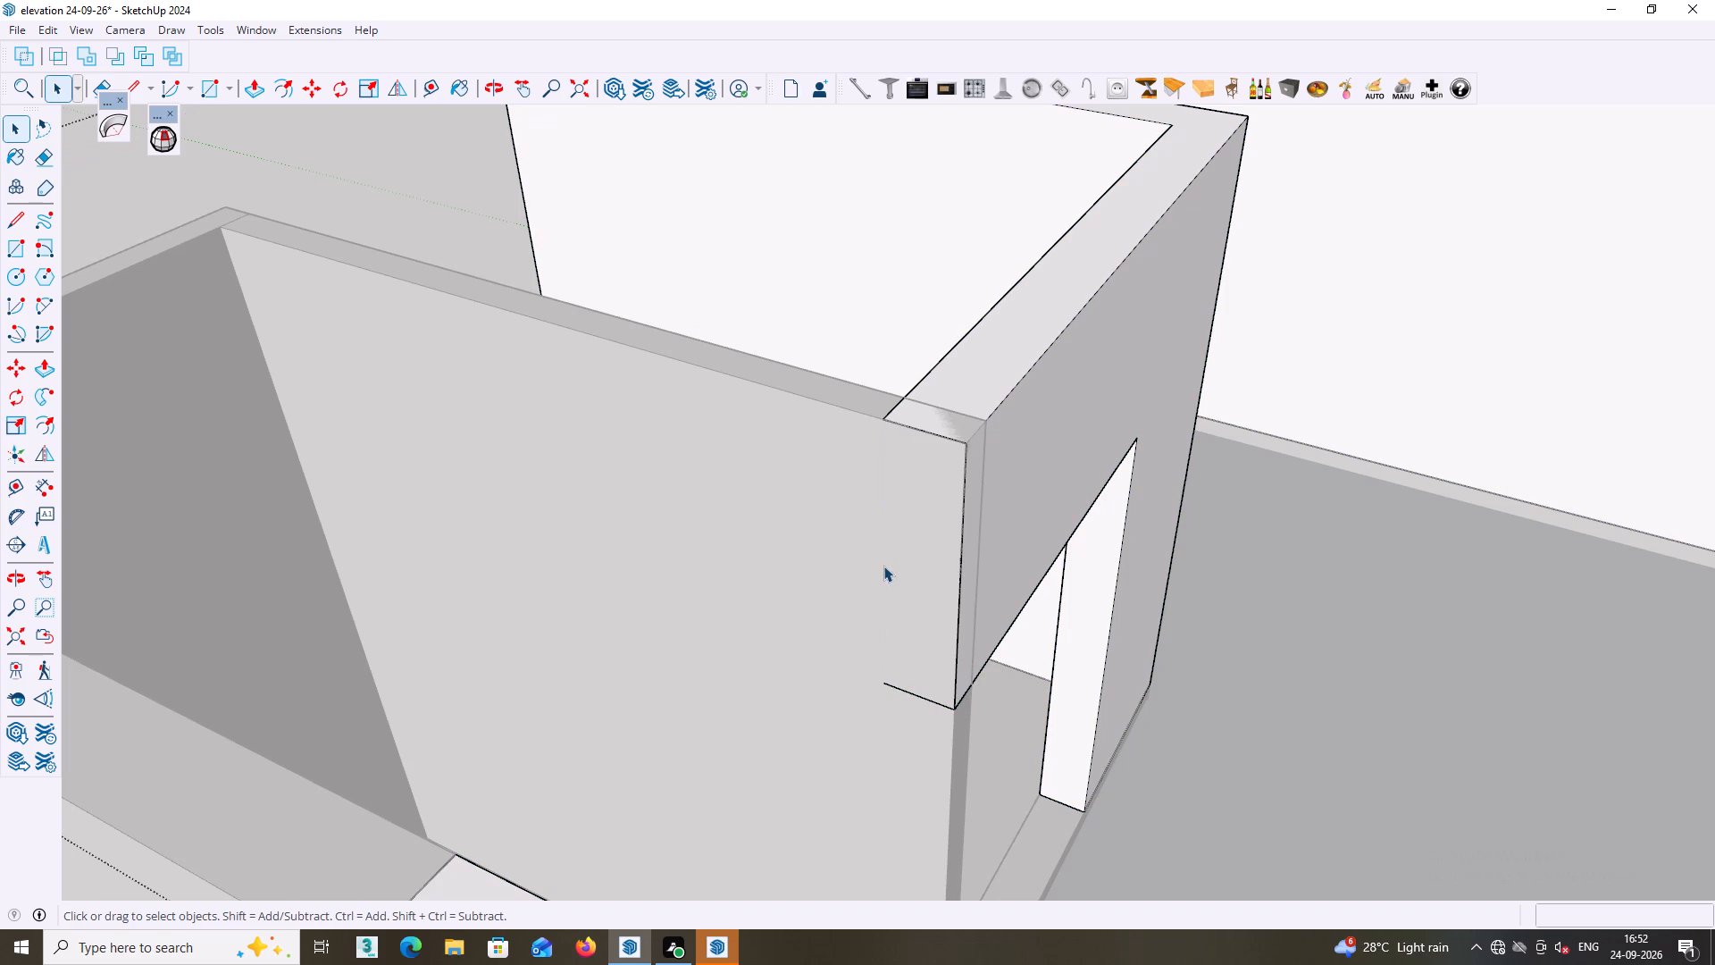
# Delete the leftover short bottom edge of the lintel end on the partition's side face.
pyautogui.moveTo(896, 566); pyautogui.dragTo(790, 567, button='middle')
pyautogui.scroll(-2, 890, 557)
pyautogui.moveTo(893, 549); pyautogui.dragTo(707, 614, button='middle')
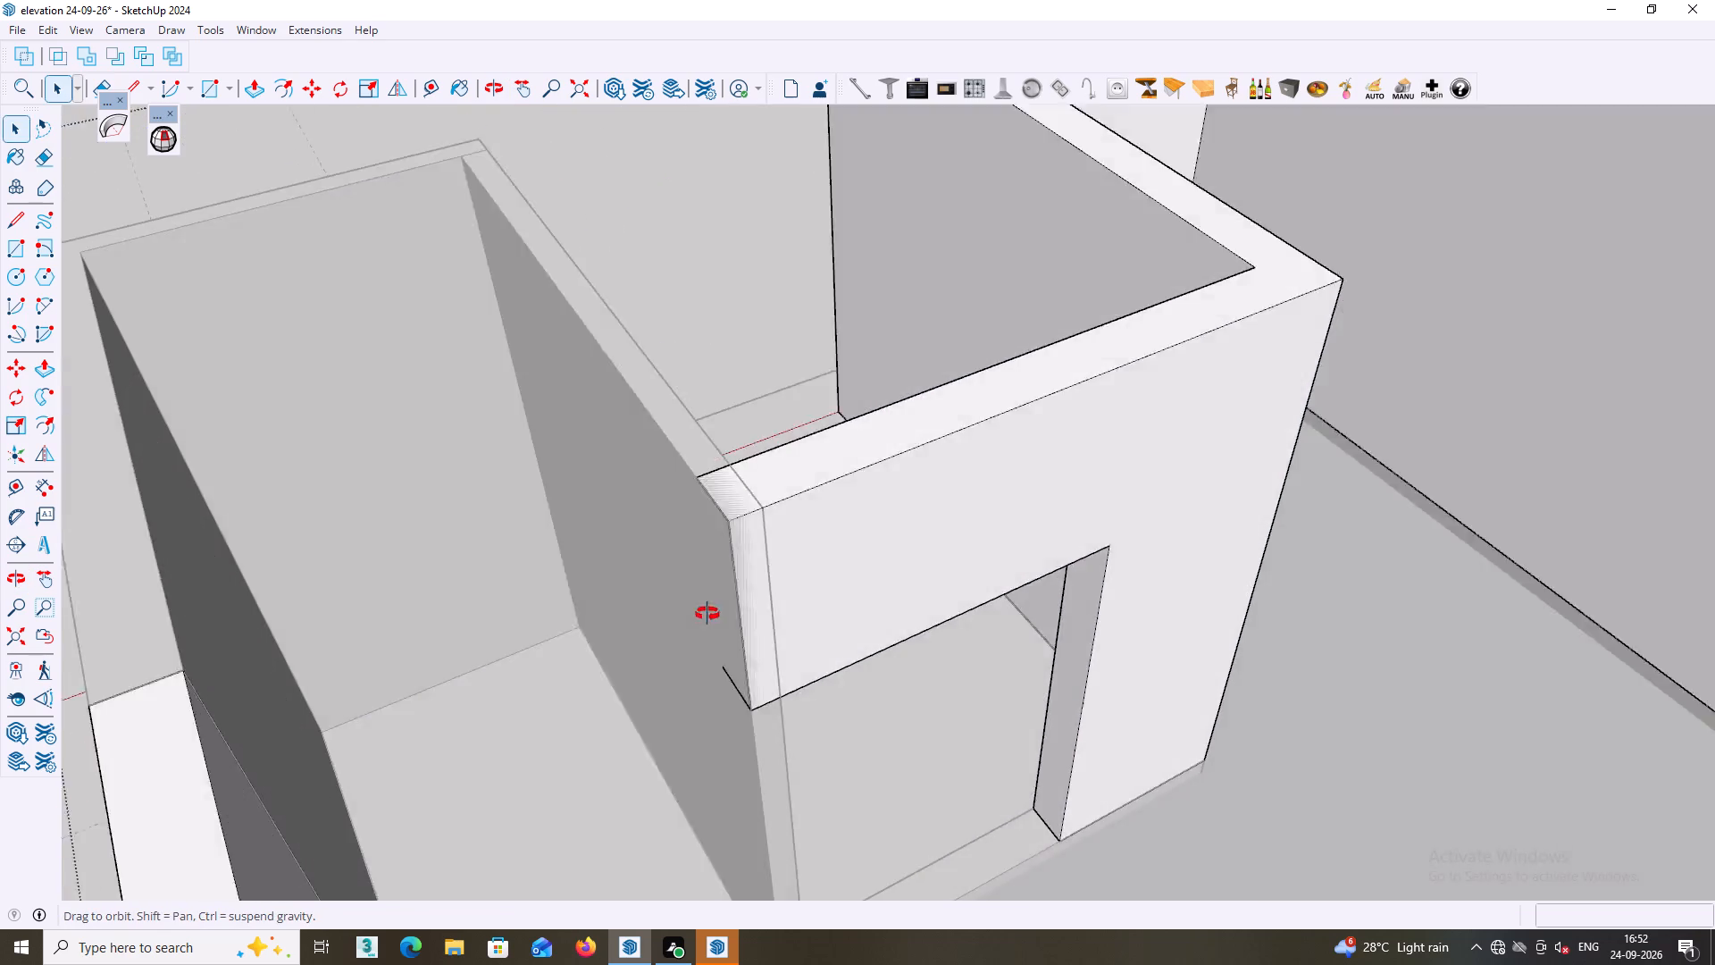
pyautogui.moveTo(707, 614); pyautogui.dragTo(680, 645, button='middle')
pyautogui.scroll(3, 676, 531)
pyautogui.moveTo(727, 629); pyautogui.dragTo(758, 405, button='middle')
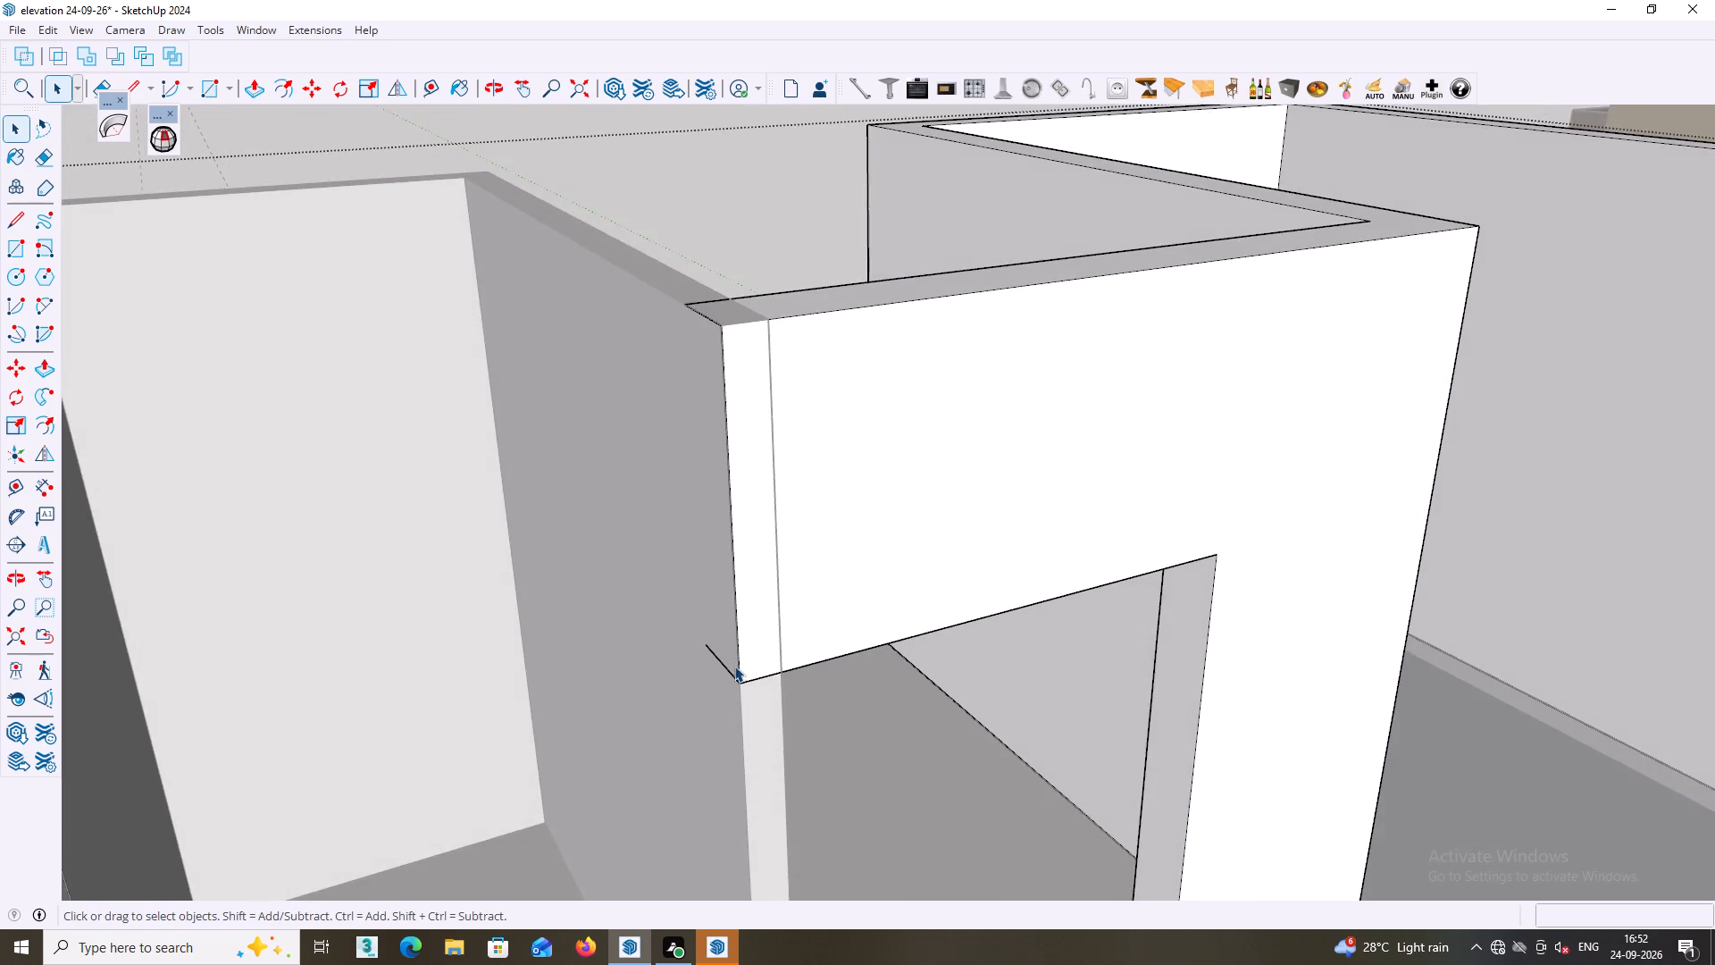
pyautogui.scroll(4, 734, 669)
pyautogui.click(737, 683)
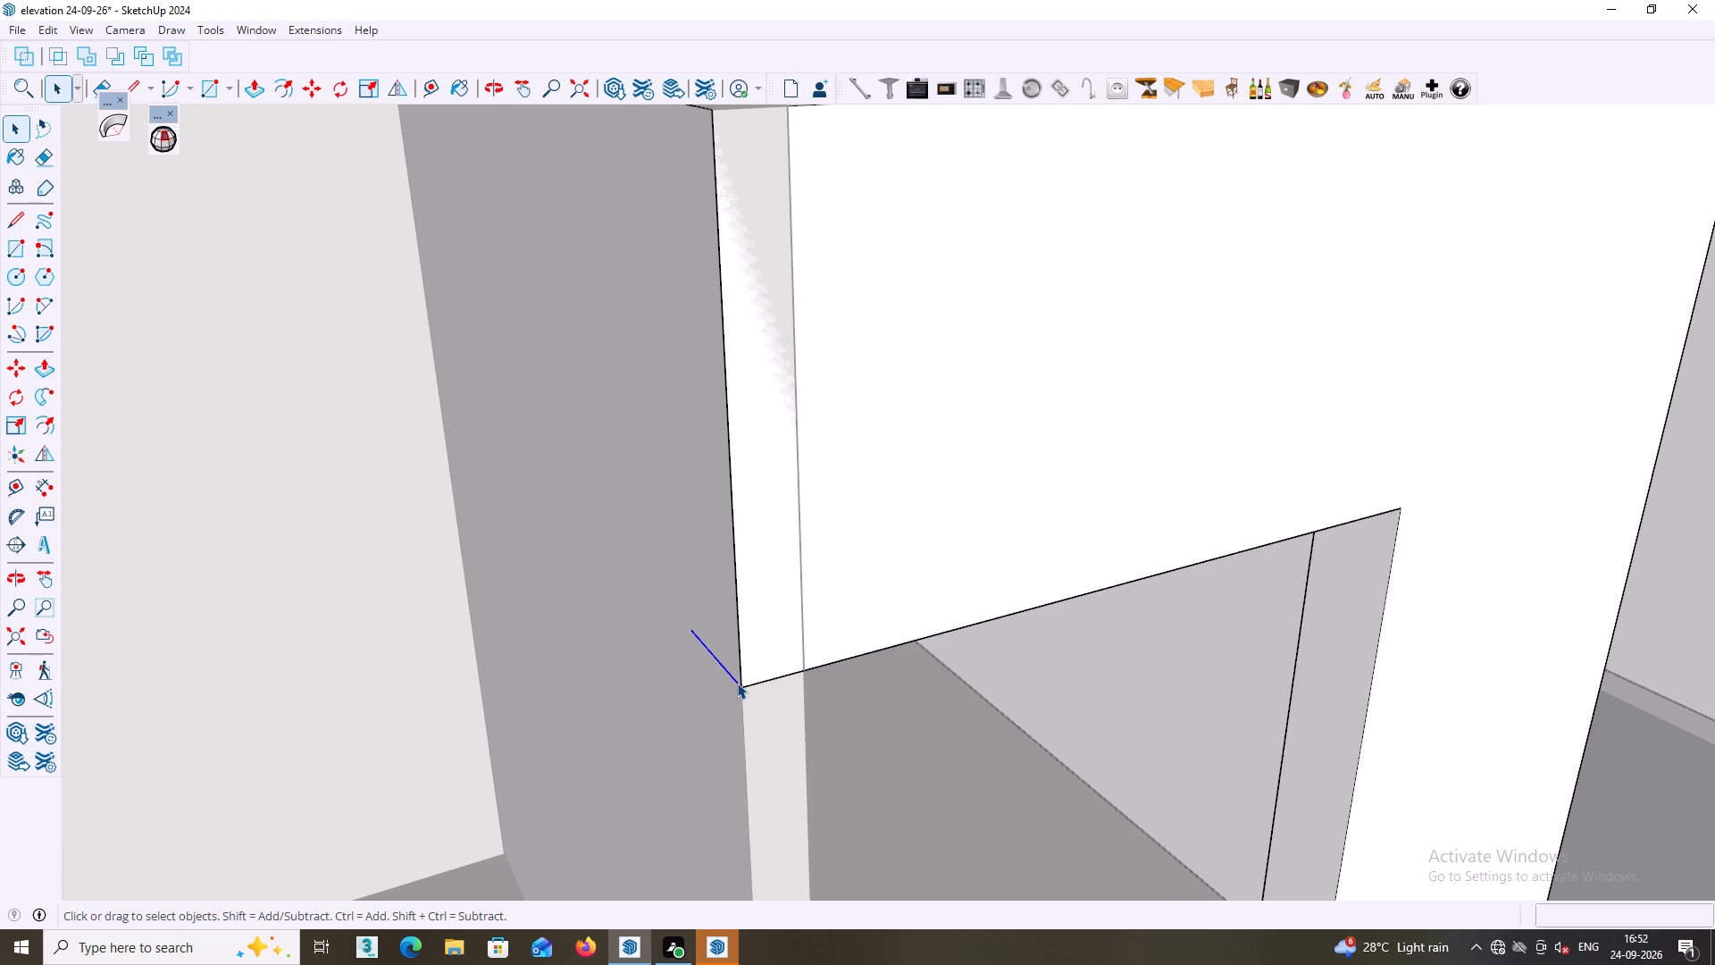
pyautogui.press('Delete')
# Select the lintel's front face at its lower corner over the partition's narrow end.
pyautogui.scroll(-2, 765, 657)
pyautogui.moveTo(810, 622); pyautogui.dragTo(769, 753, button='middle')
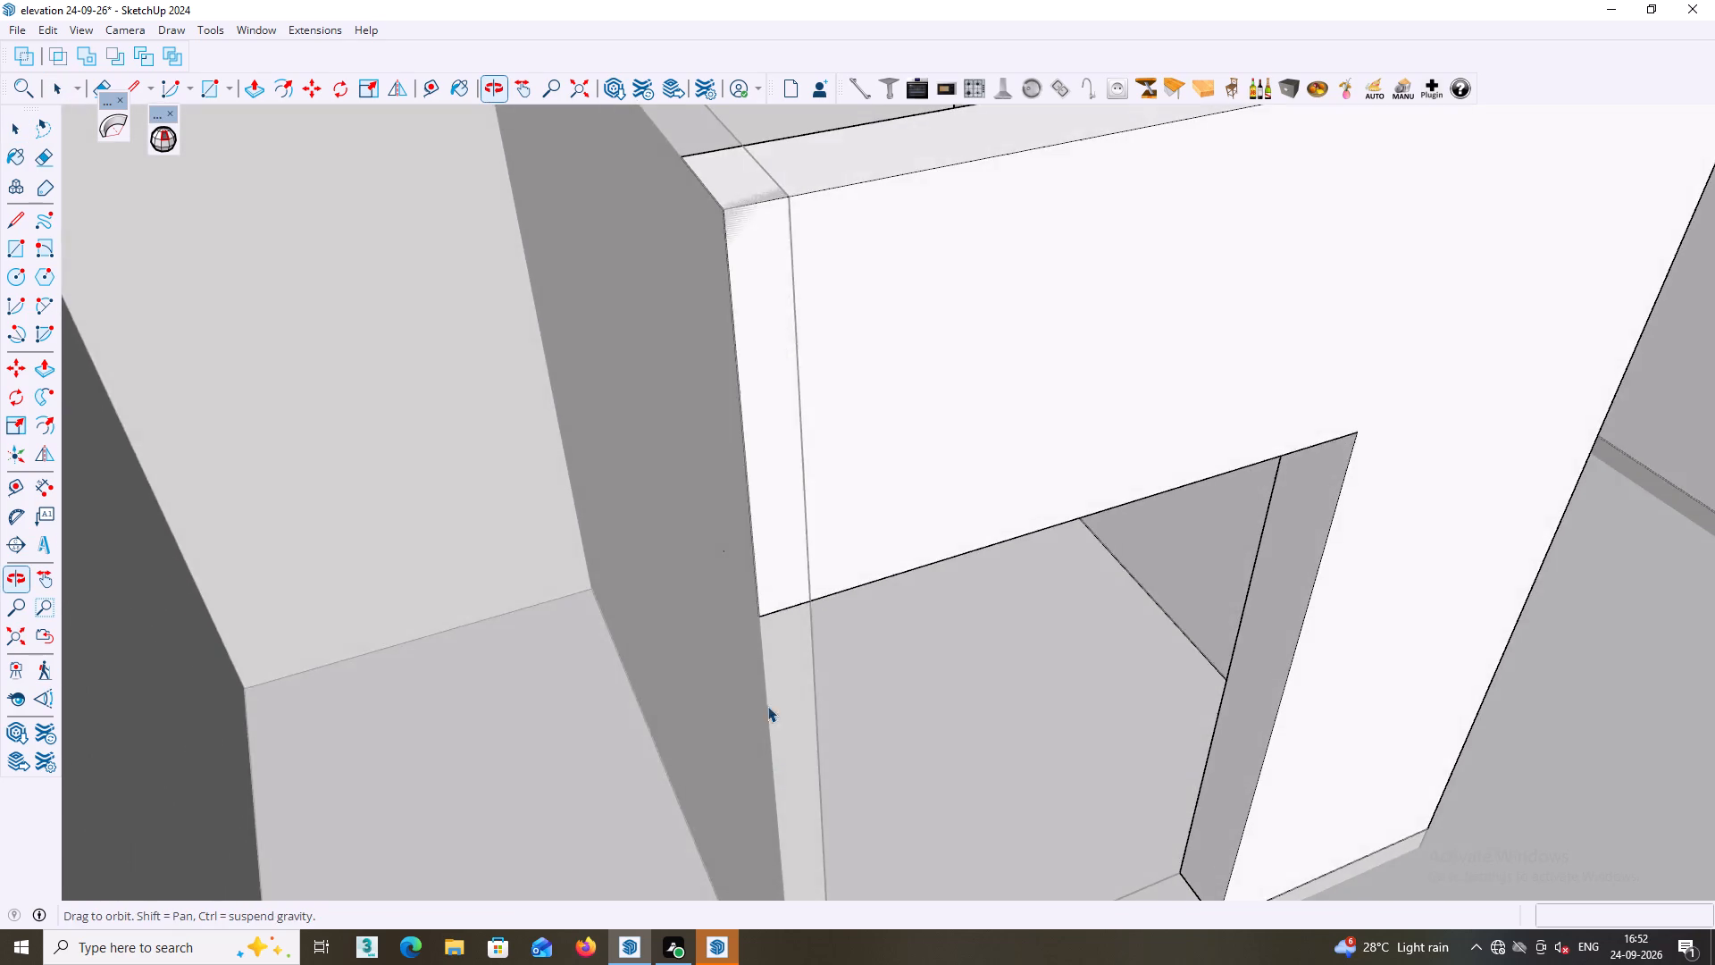
pyautogui.scroll(2, 782, 663)
pyautogui.click(800, 592)
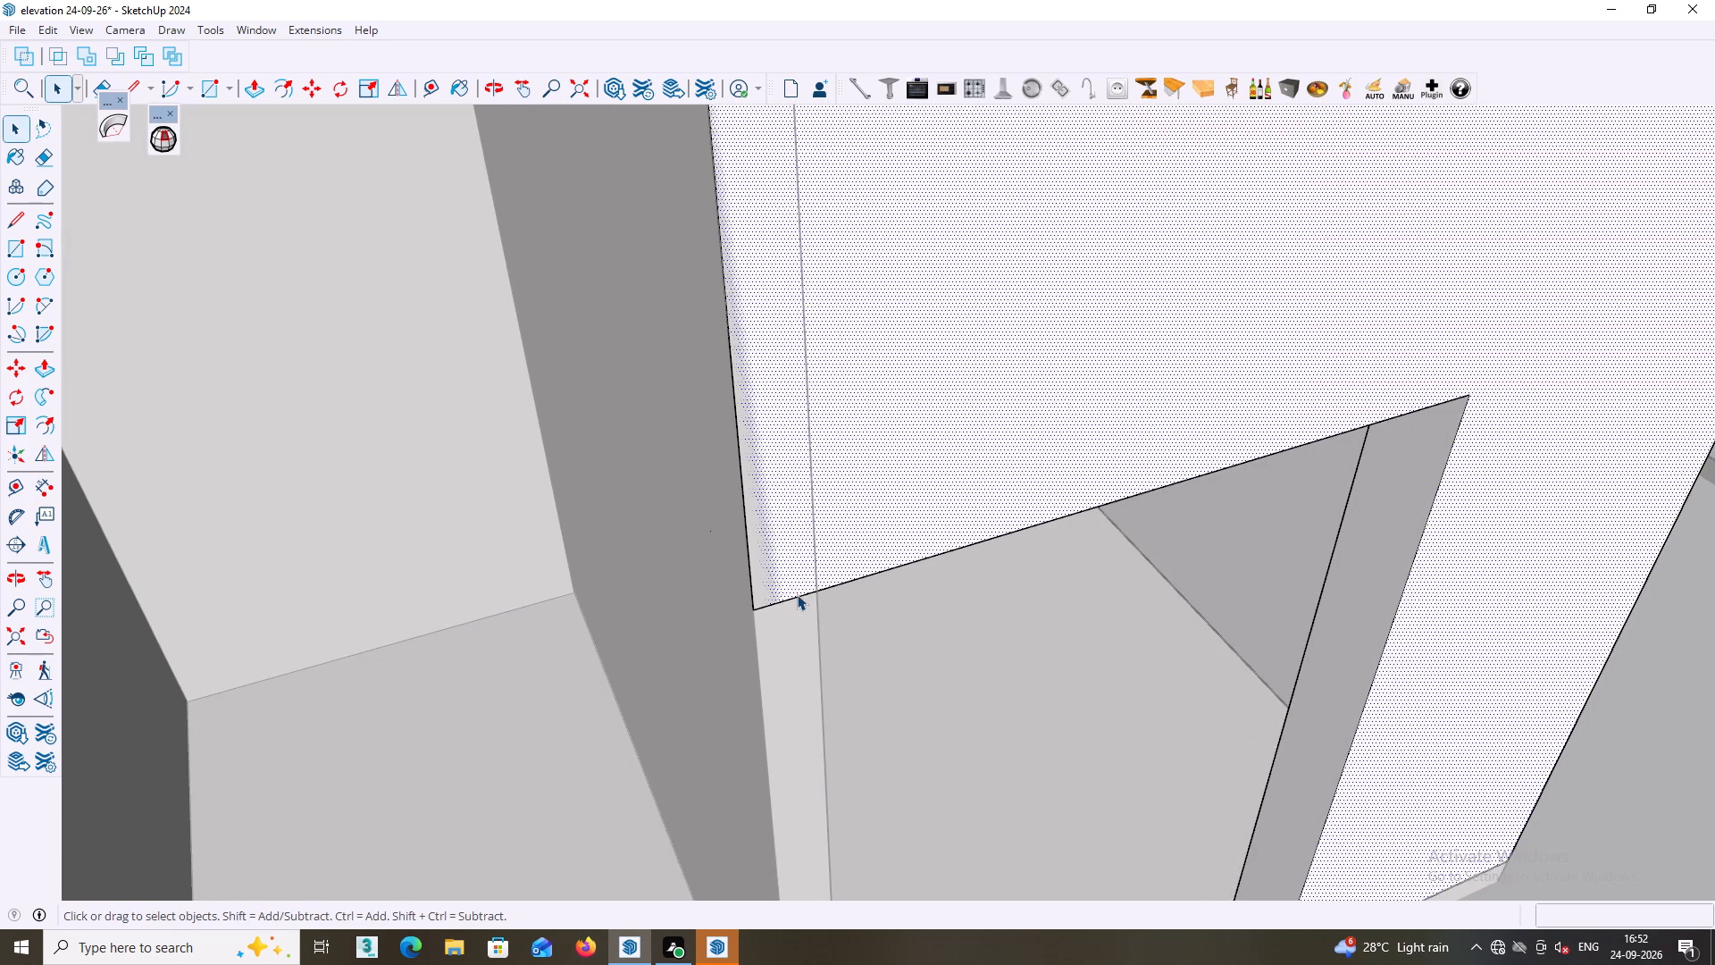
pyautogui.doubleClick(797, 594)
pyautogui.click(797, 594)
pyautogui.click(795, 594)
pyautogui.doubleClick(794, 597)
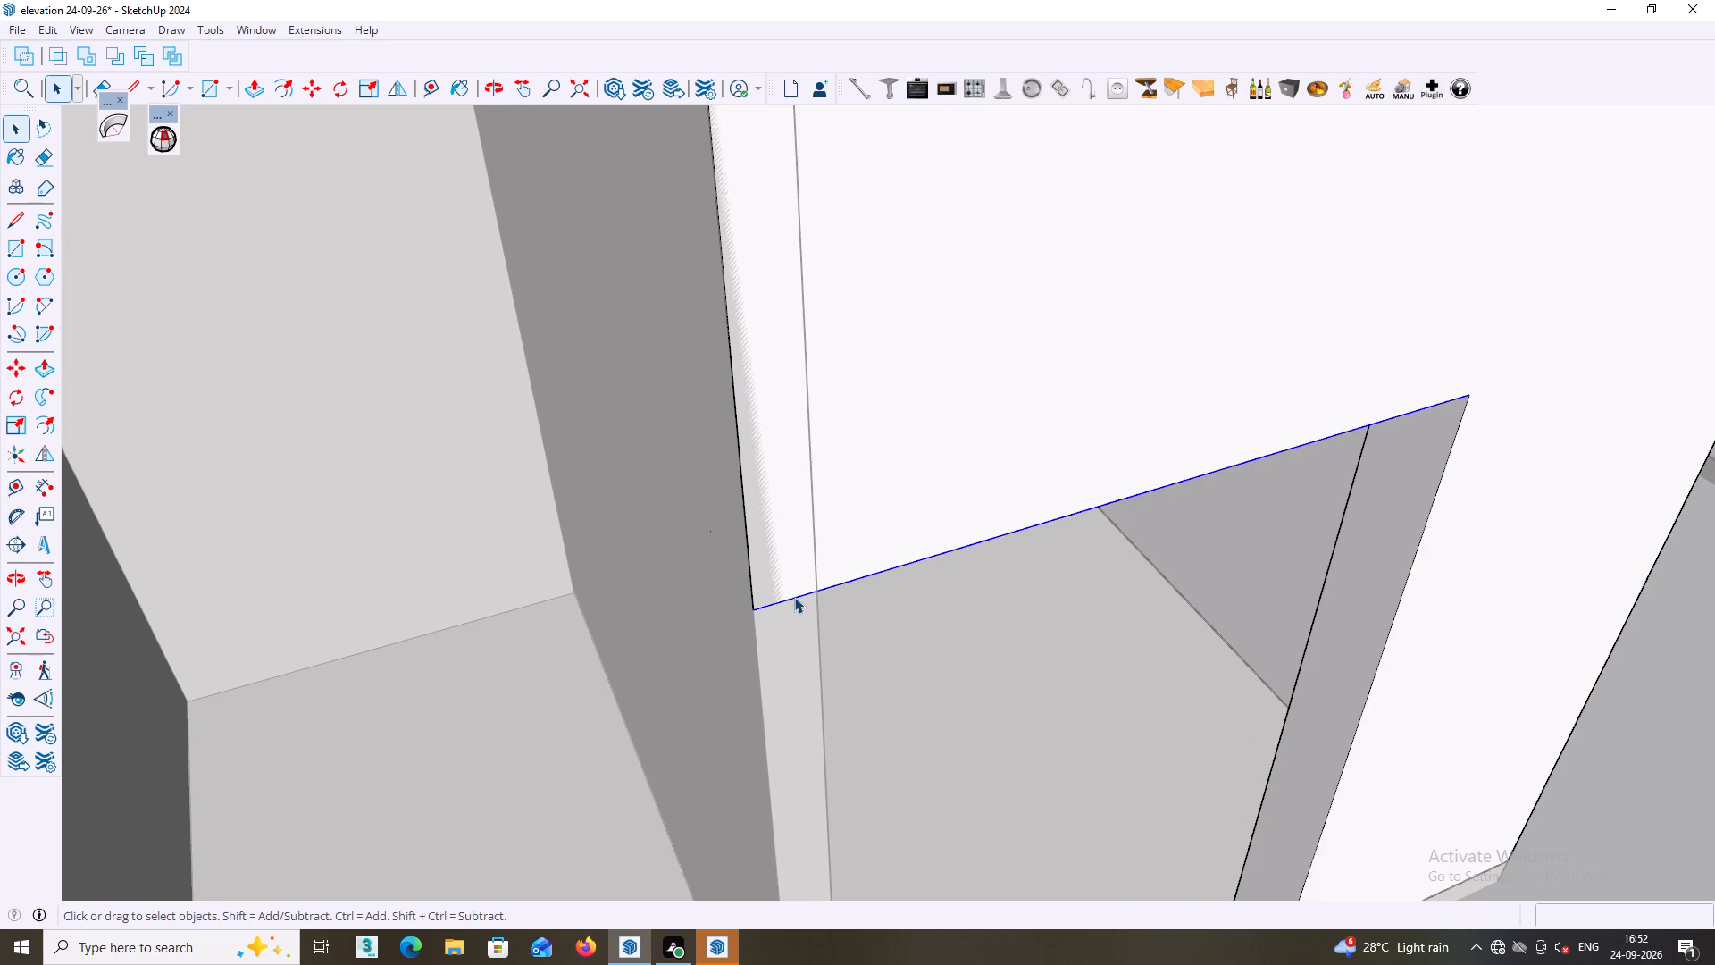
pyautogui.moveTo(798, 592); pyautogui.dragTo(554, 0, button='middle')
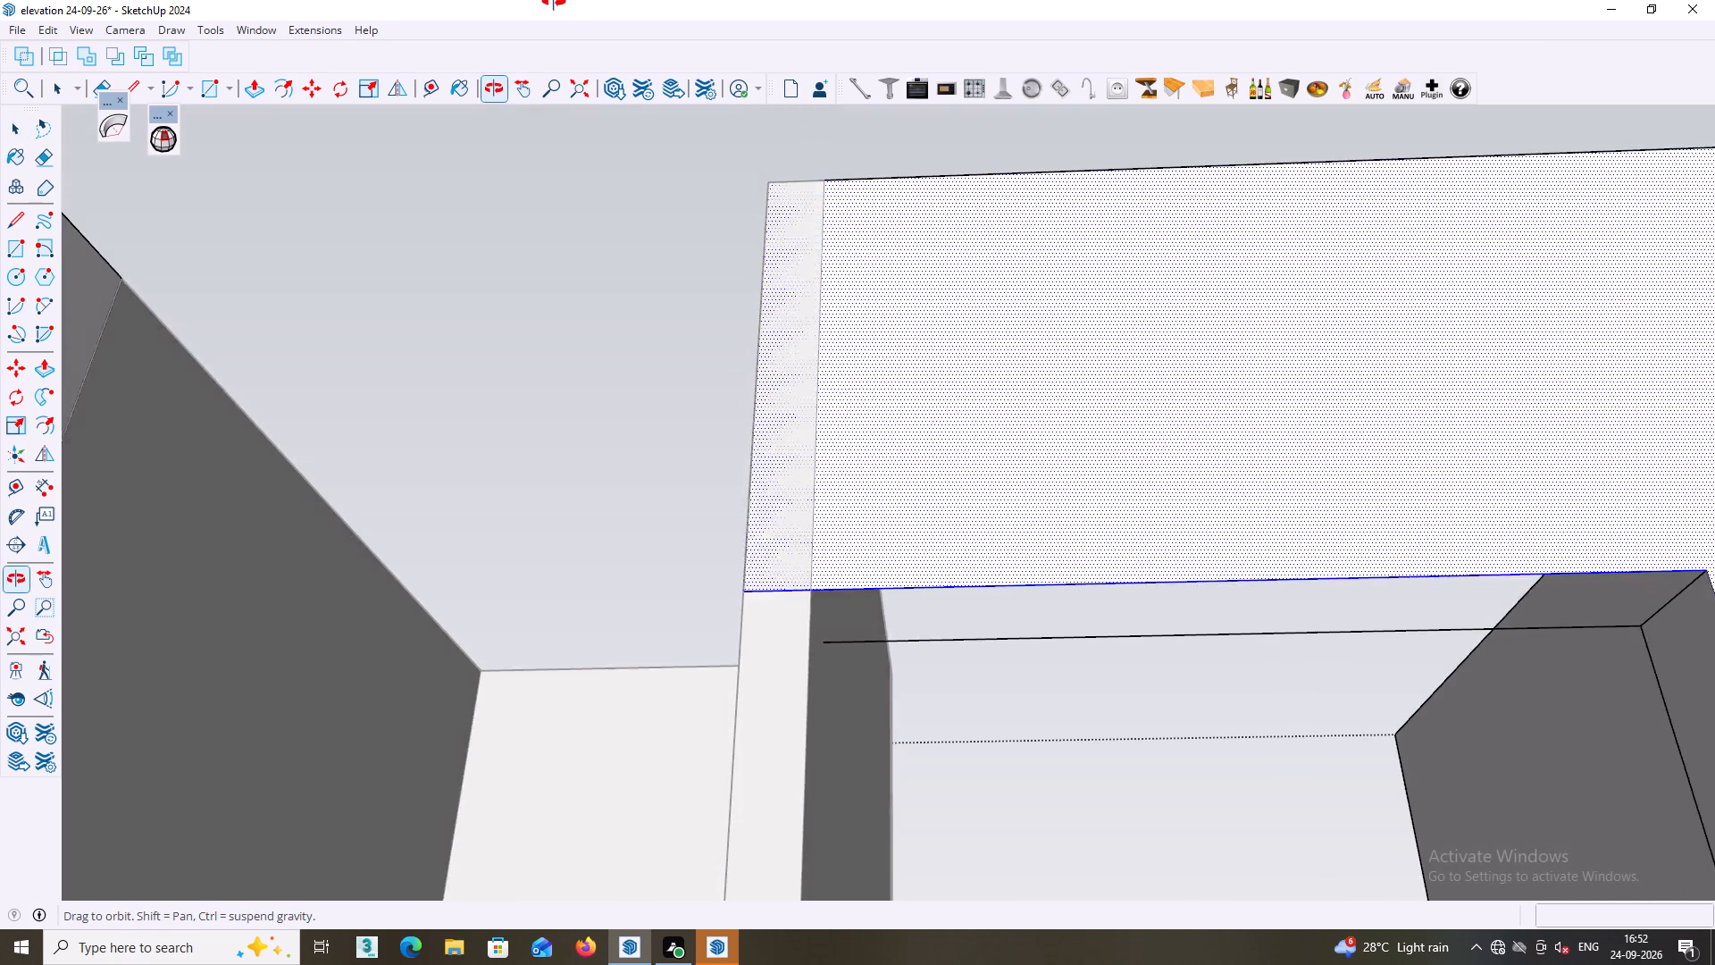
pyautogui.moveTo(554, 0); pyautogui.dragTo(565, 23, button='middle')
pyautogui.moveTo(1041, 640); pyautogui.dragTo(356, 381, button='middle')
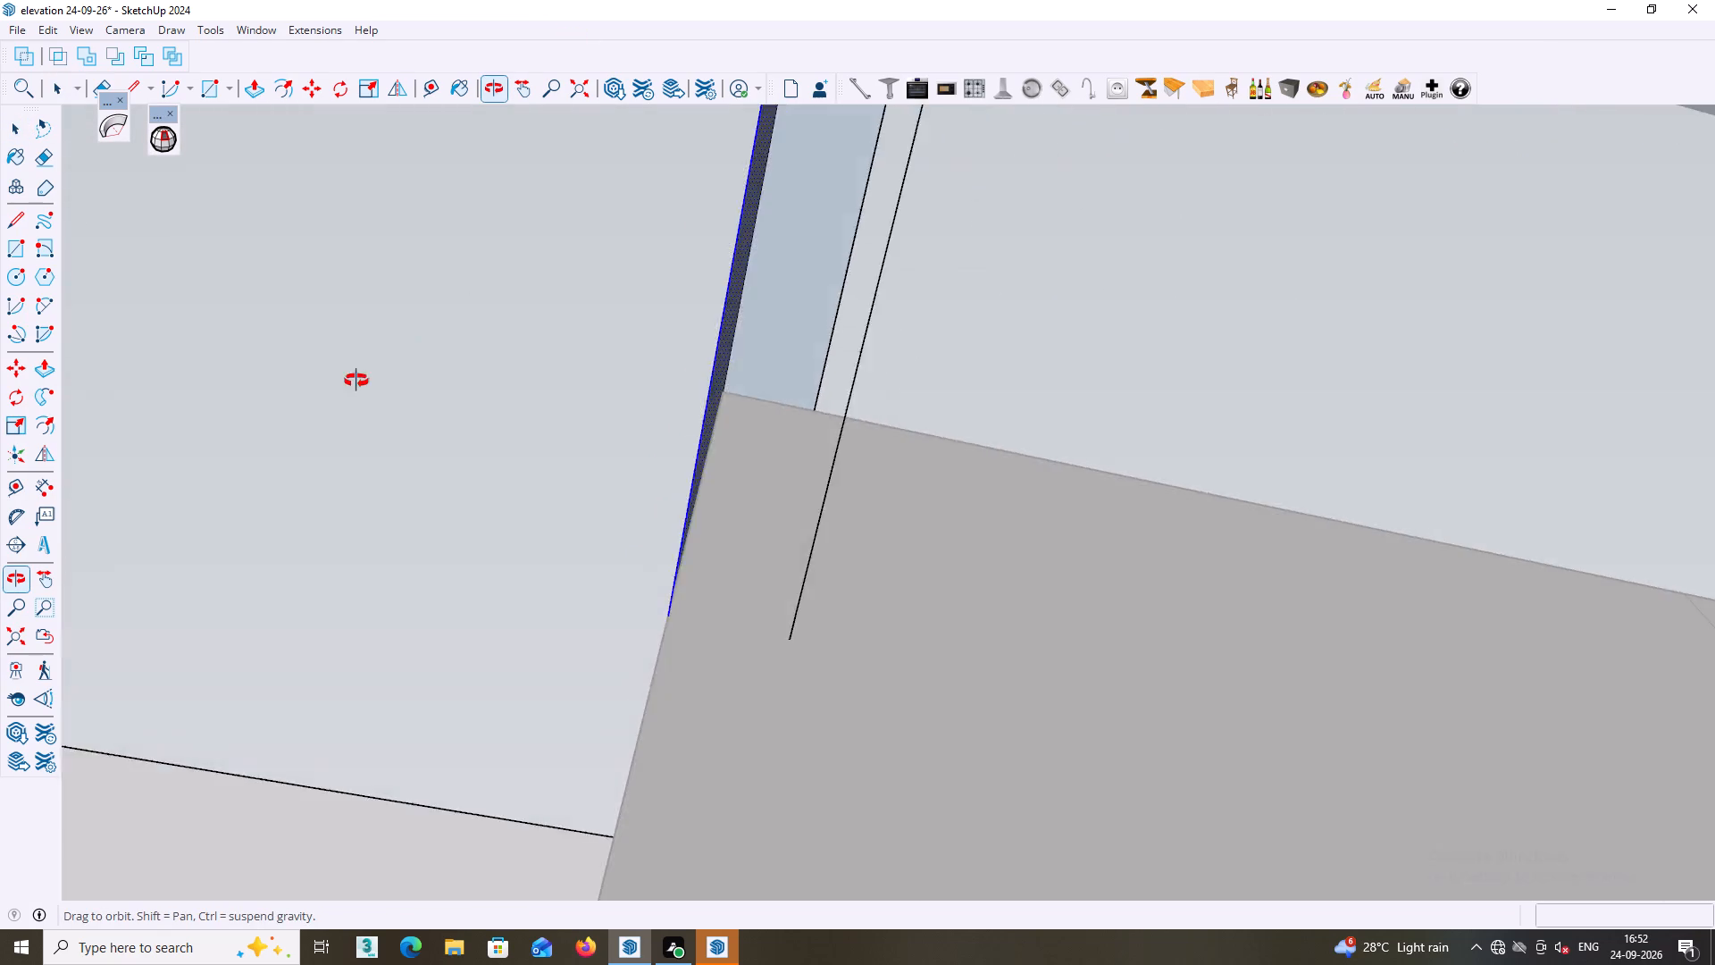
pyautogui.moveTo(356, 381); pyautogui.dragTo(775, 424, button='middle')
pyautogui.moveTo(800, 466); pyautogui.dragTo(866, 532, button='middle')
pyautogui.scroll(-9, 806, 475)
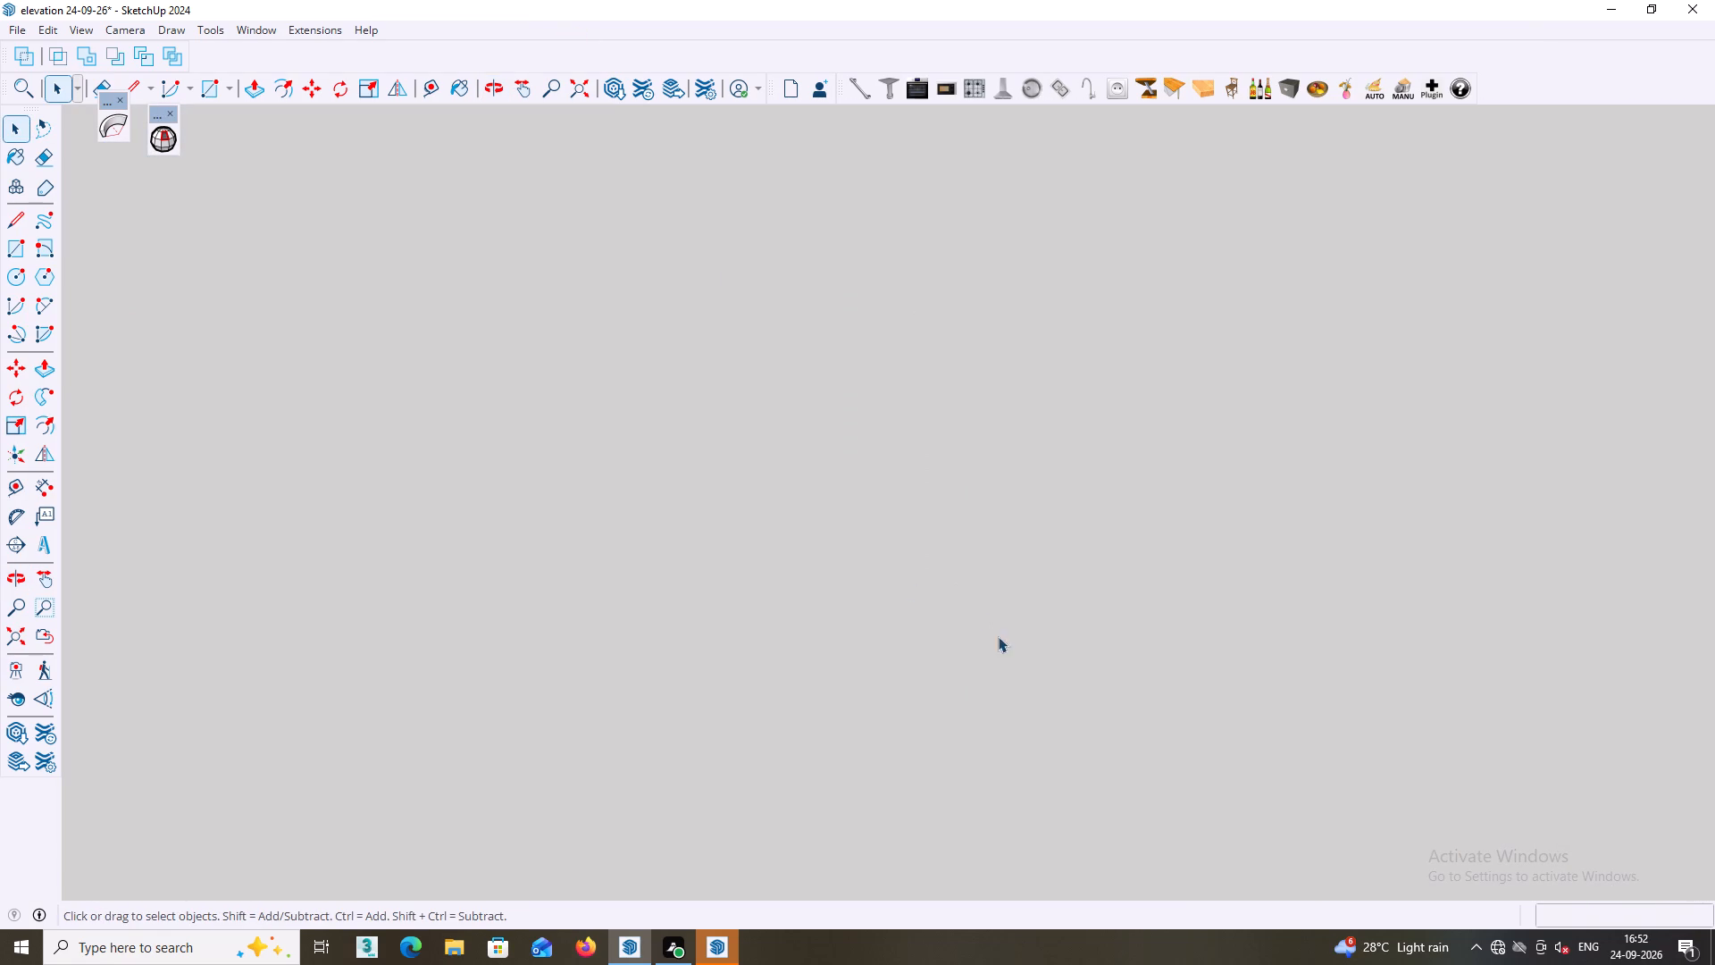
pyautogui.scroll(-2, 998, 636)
# Close the upper-floor wall group that is open for editing and clear the selection.
pyautogui.click(16, 633)
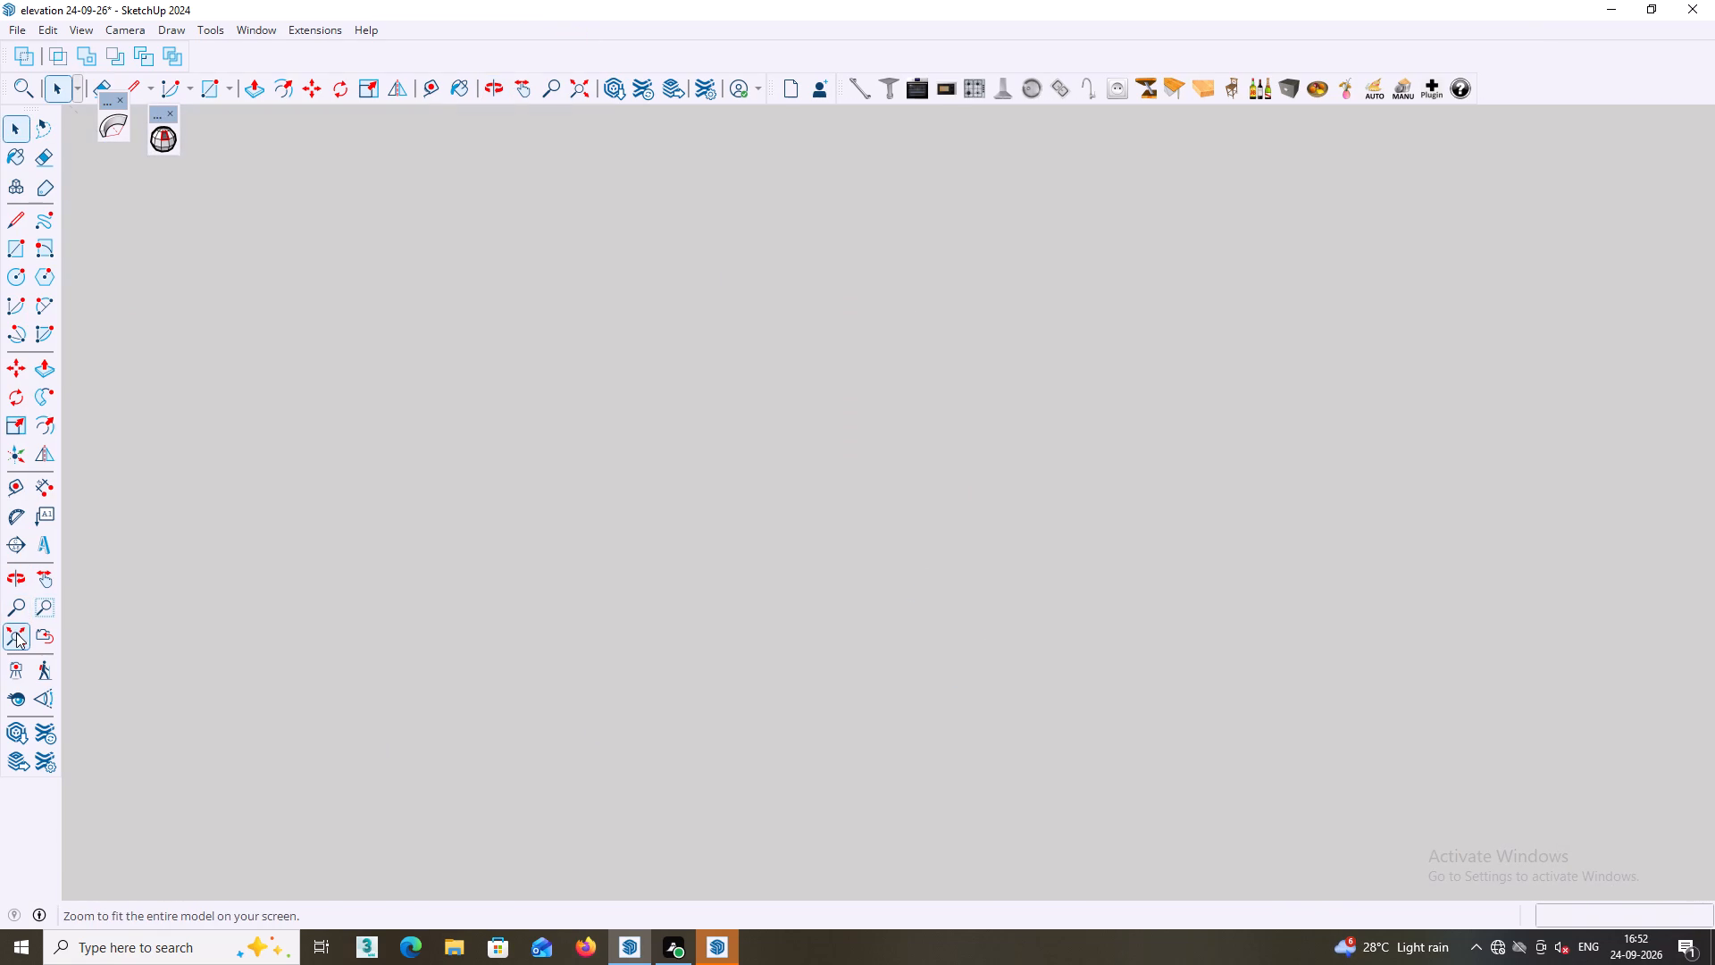
pyautogui.scroll(-4, 395, 629)
pyautogui.moveTo(720, 606); pyautogui.dragTo(666, 769, button='middle')
pyautogui.moveTo(305, 657); pyautogui.dragTo(219, 816, button='middle')
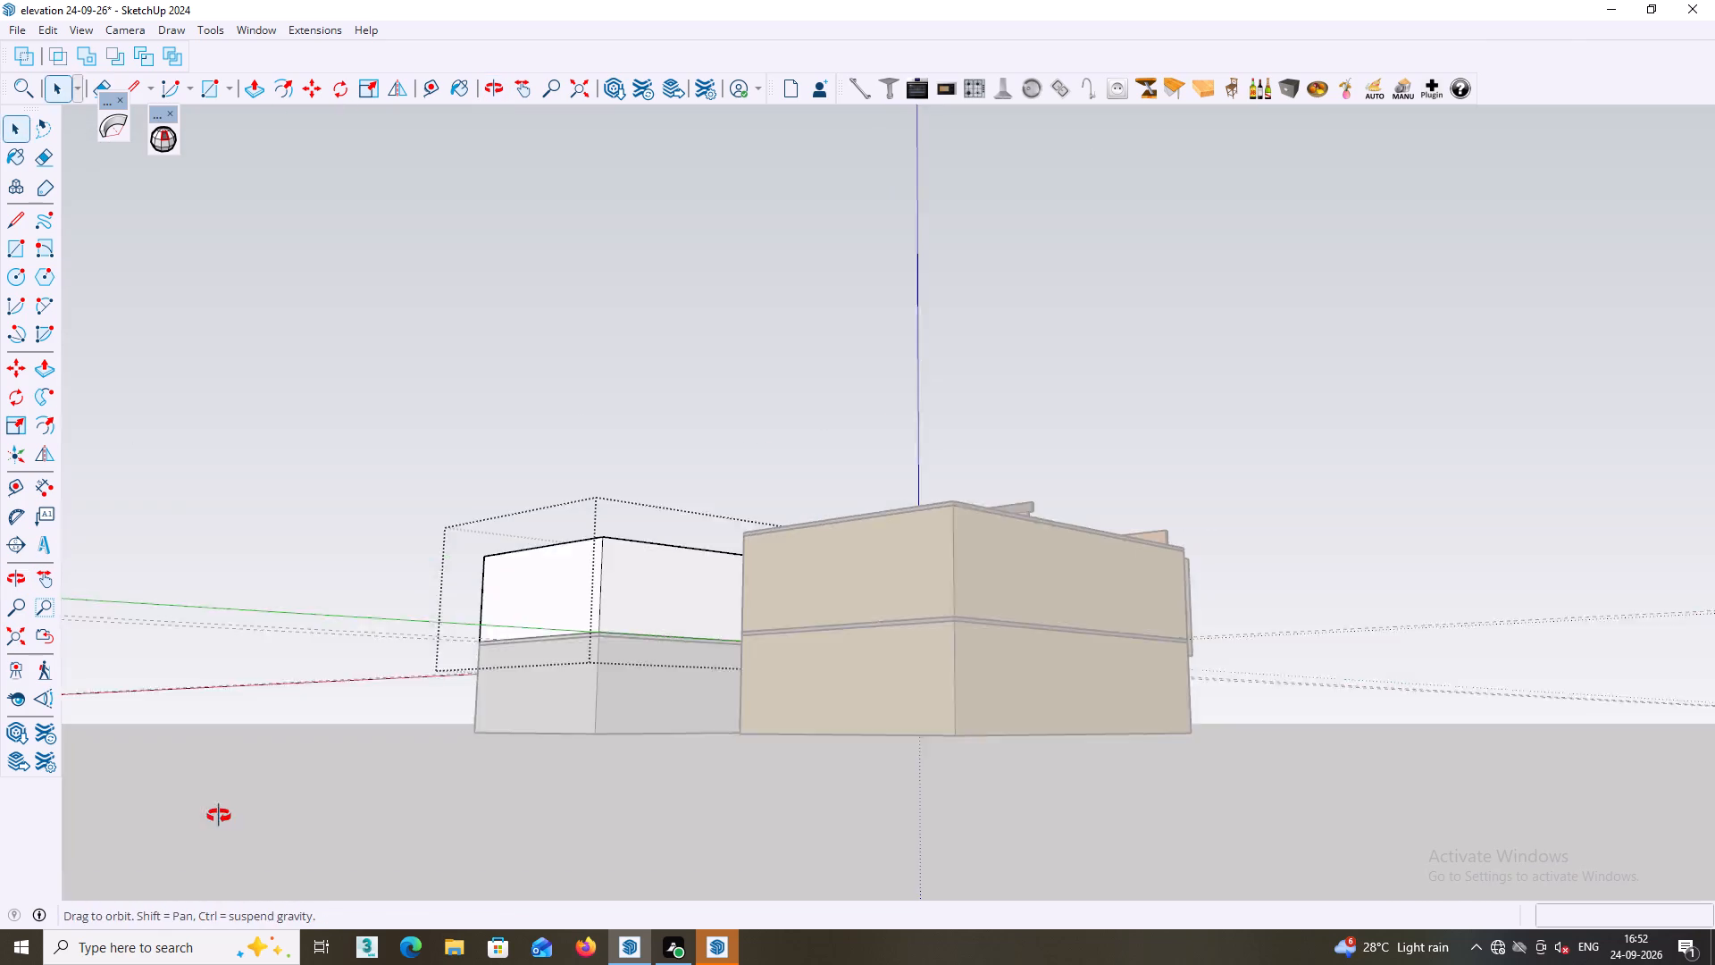
pyautogui.moveTo(219, 816); pyautogui.dragTo(220, 809, button='middle')
pyautogui.moveTo(743, 559); pyautogui.dragTo(560, 833, button='middle')
pyautogui.moveTo(1106, 517); pyautogui.dragTo(913, 669, button='middle')
pyautogui.moveTo(1092, 546); pyautogui.dragTo(939, 606, button='middle')
pyautogui.click(1304, 411)
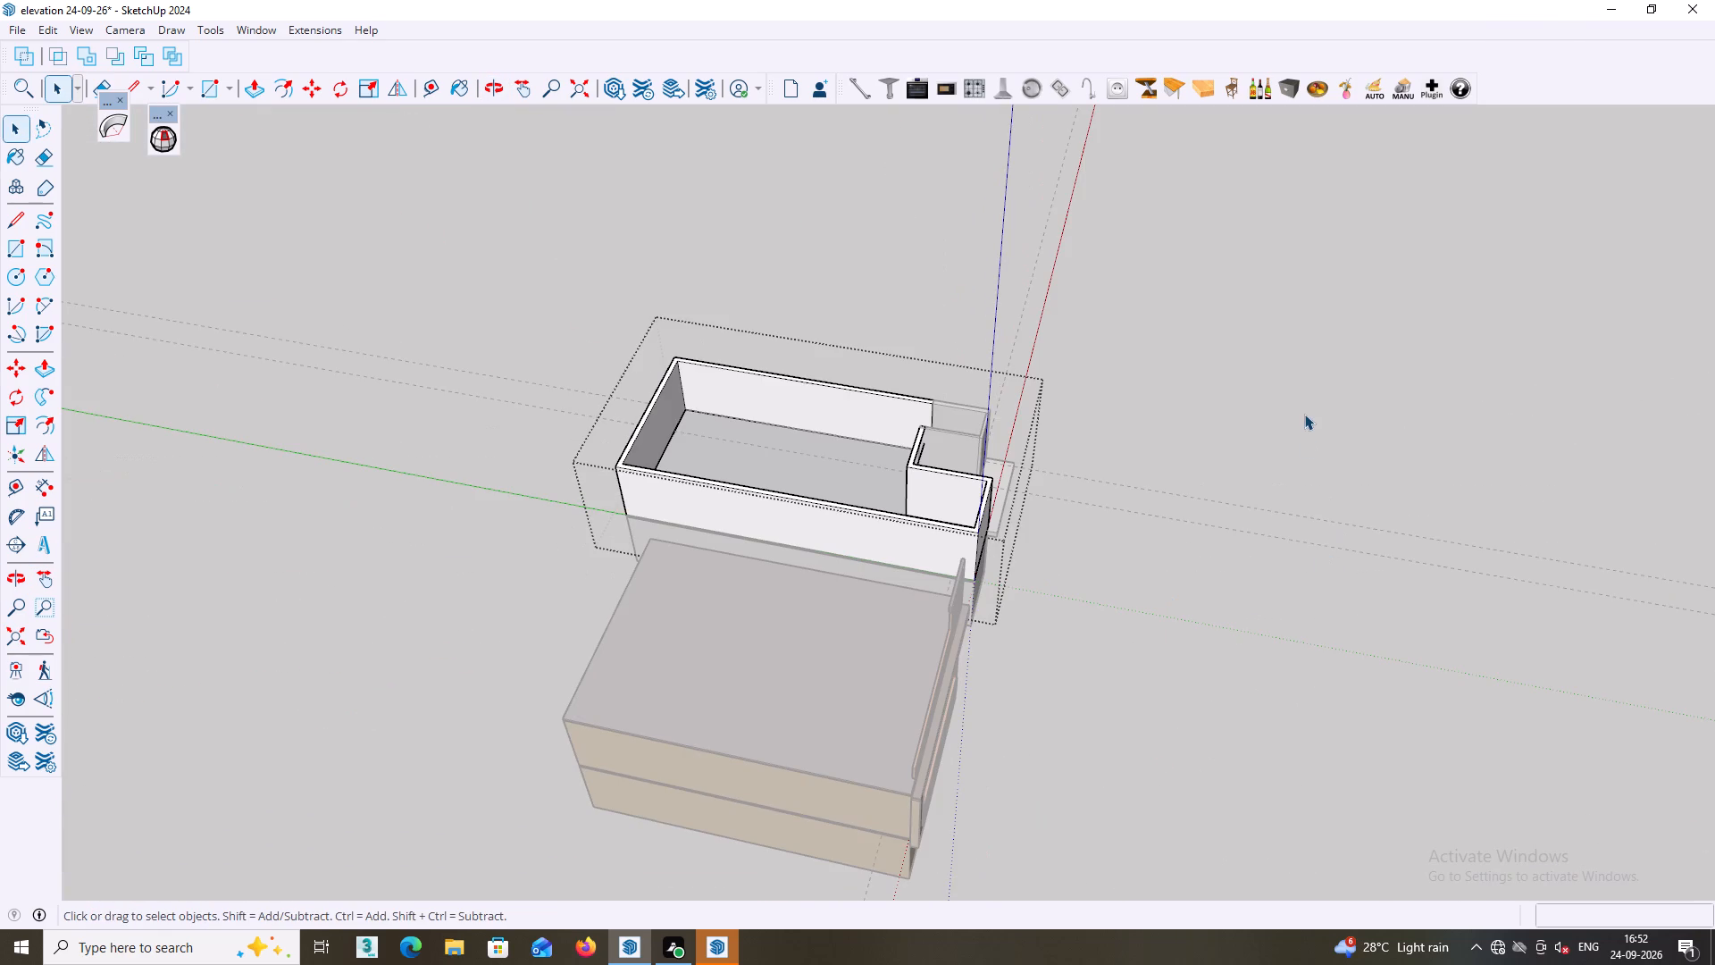
pyautogui.click(1286, 424)
# Examine the upper-floor walls, the recessed balcony area and its door opening from the outside and the inside.
pyautogui.moveTo(1305, 390); pyautogui.dragTo(1079, 395, button='middle')
pyautogui.scroll(10, 1101, 478)
pyautogui.moveTo(1051, 499); pyautogui.dragTo(1037, 482, button='middle')
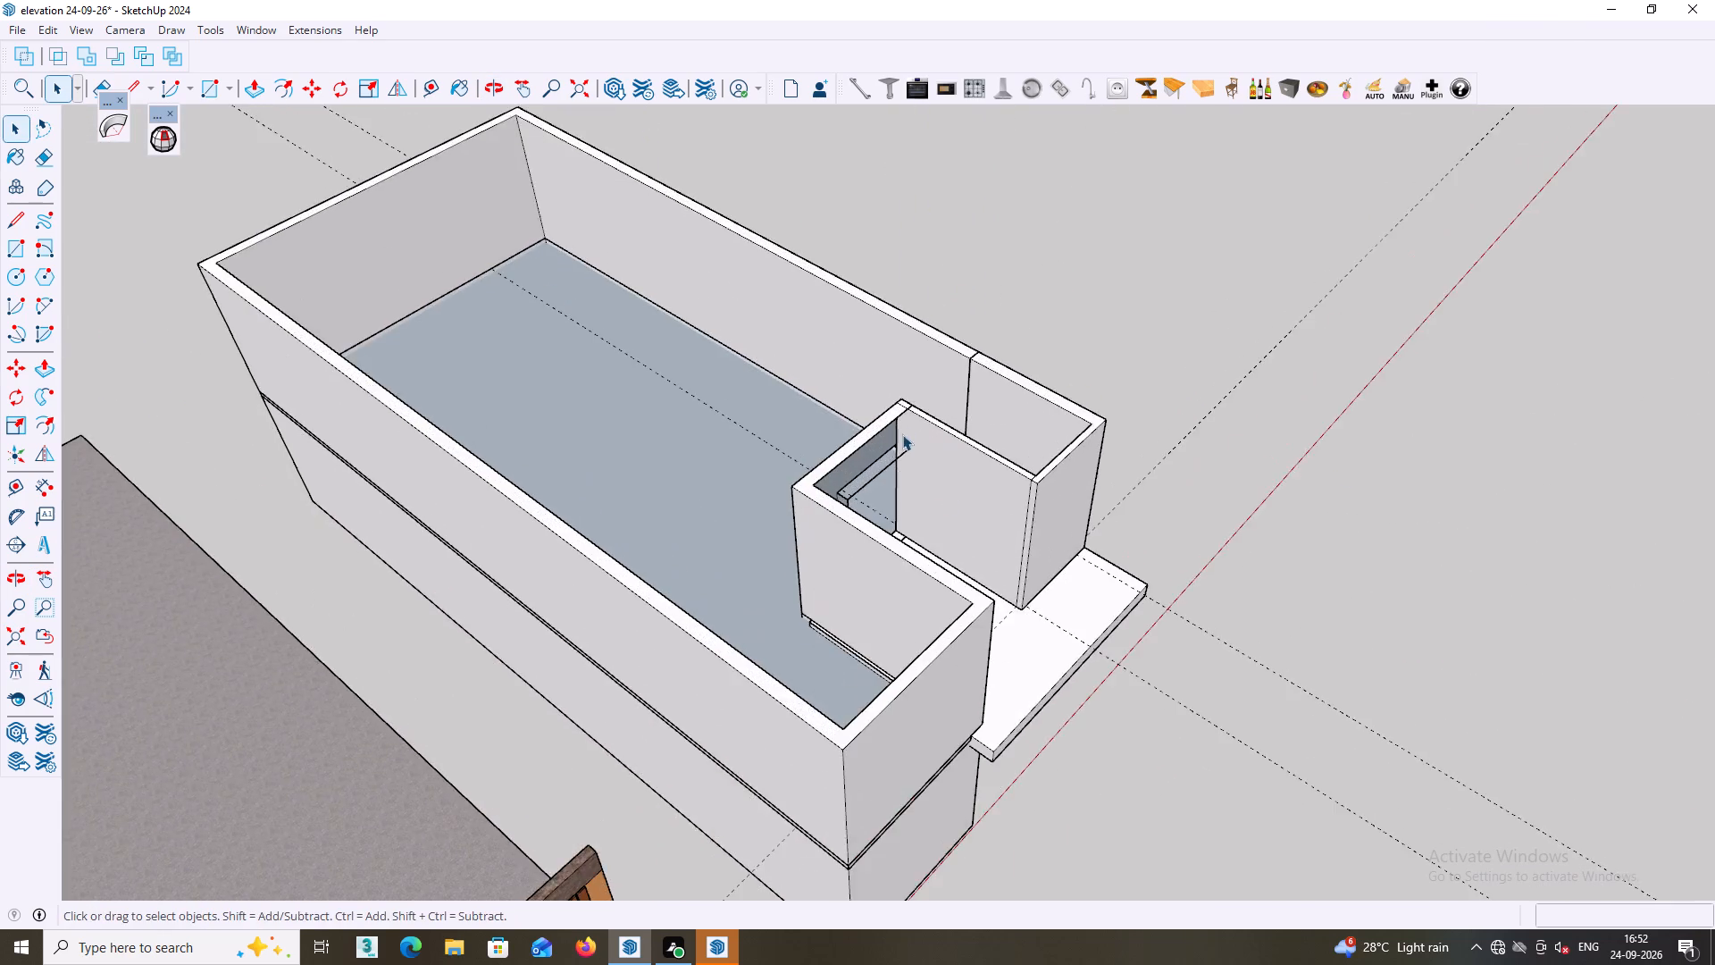
pyautogui.scroll(2, 902, 434)
pyautogui.moveTo(946, 489); pyautogui.dragTo(729, 406, button='middle')
pyautogui.scroll(8, 798, 416)
pyautogui.middleClick(804, 416)
pyautogui.moveTo(837, 474); pyautogui.dragTo(690, 476, button='middle')
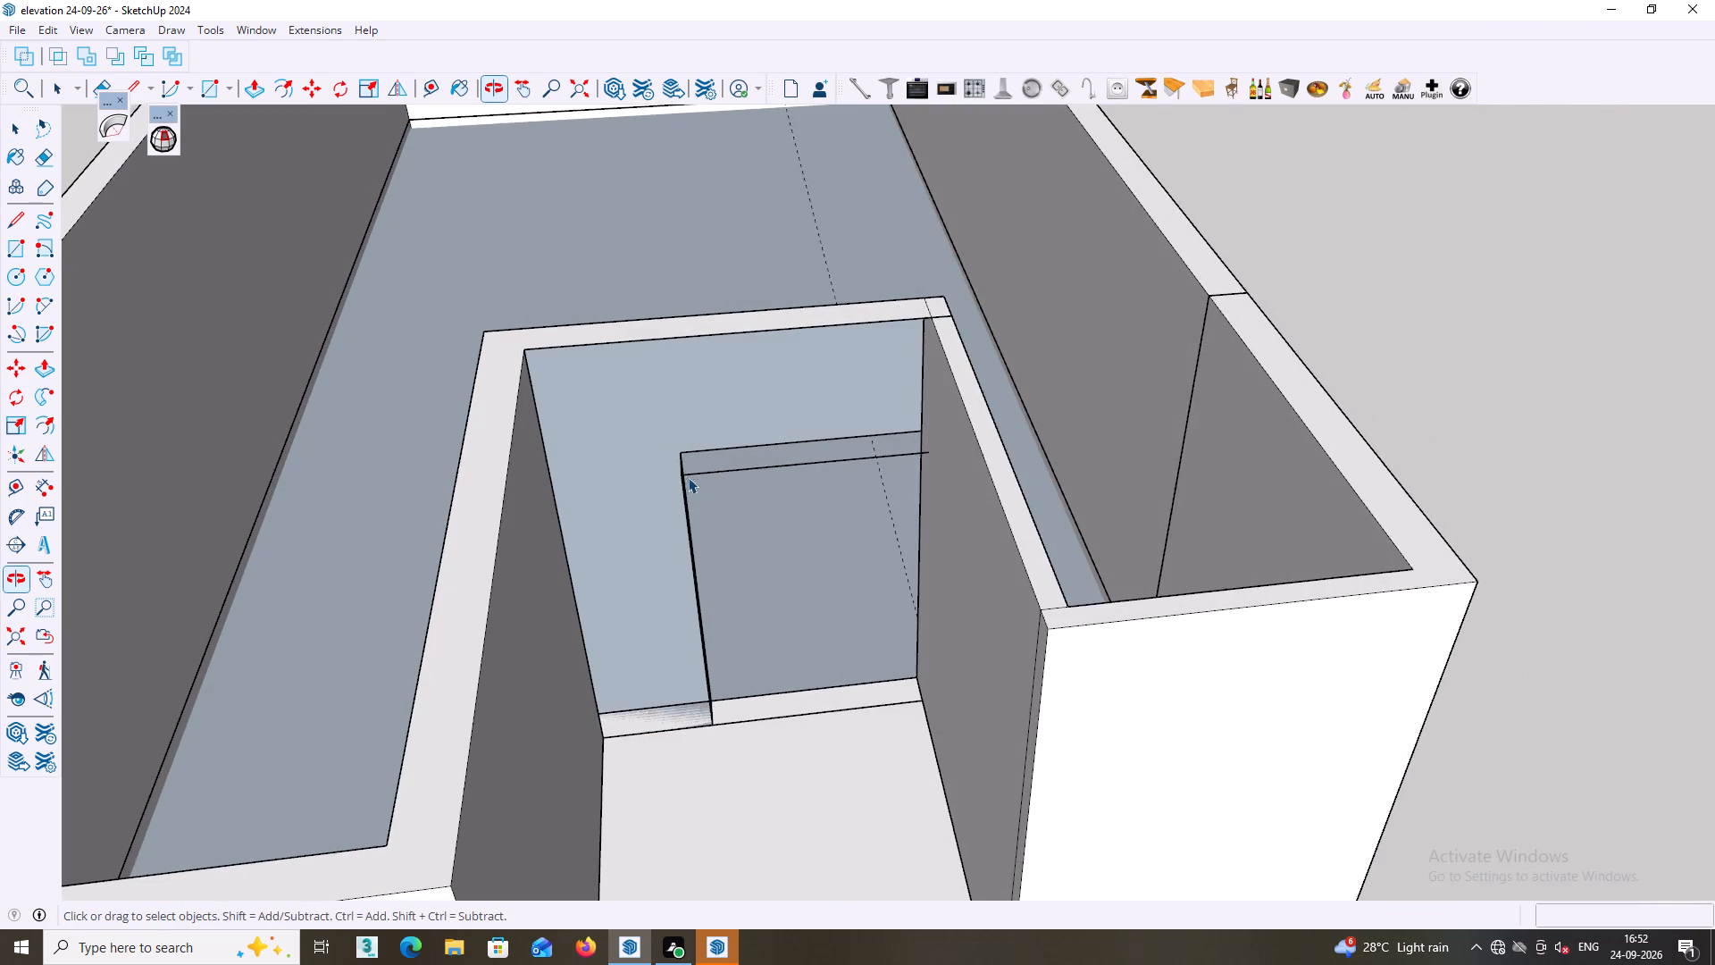
pyautogui.scroll(1, 685, 483)
pyautogui.scroll(-5, 684, 490)
pyautogui.moveTo(720, 479); pyautogui.dragTo(769, 351, button='middle')
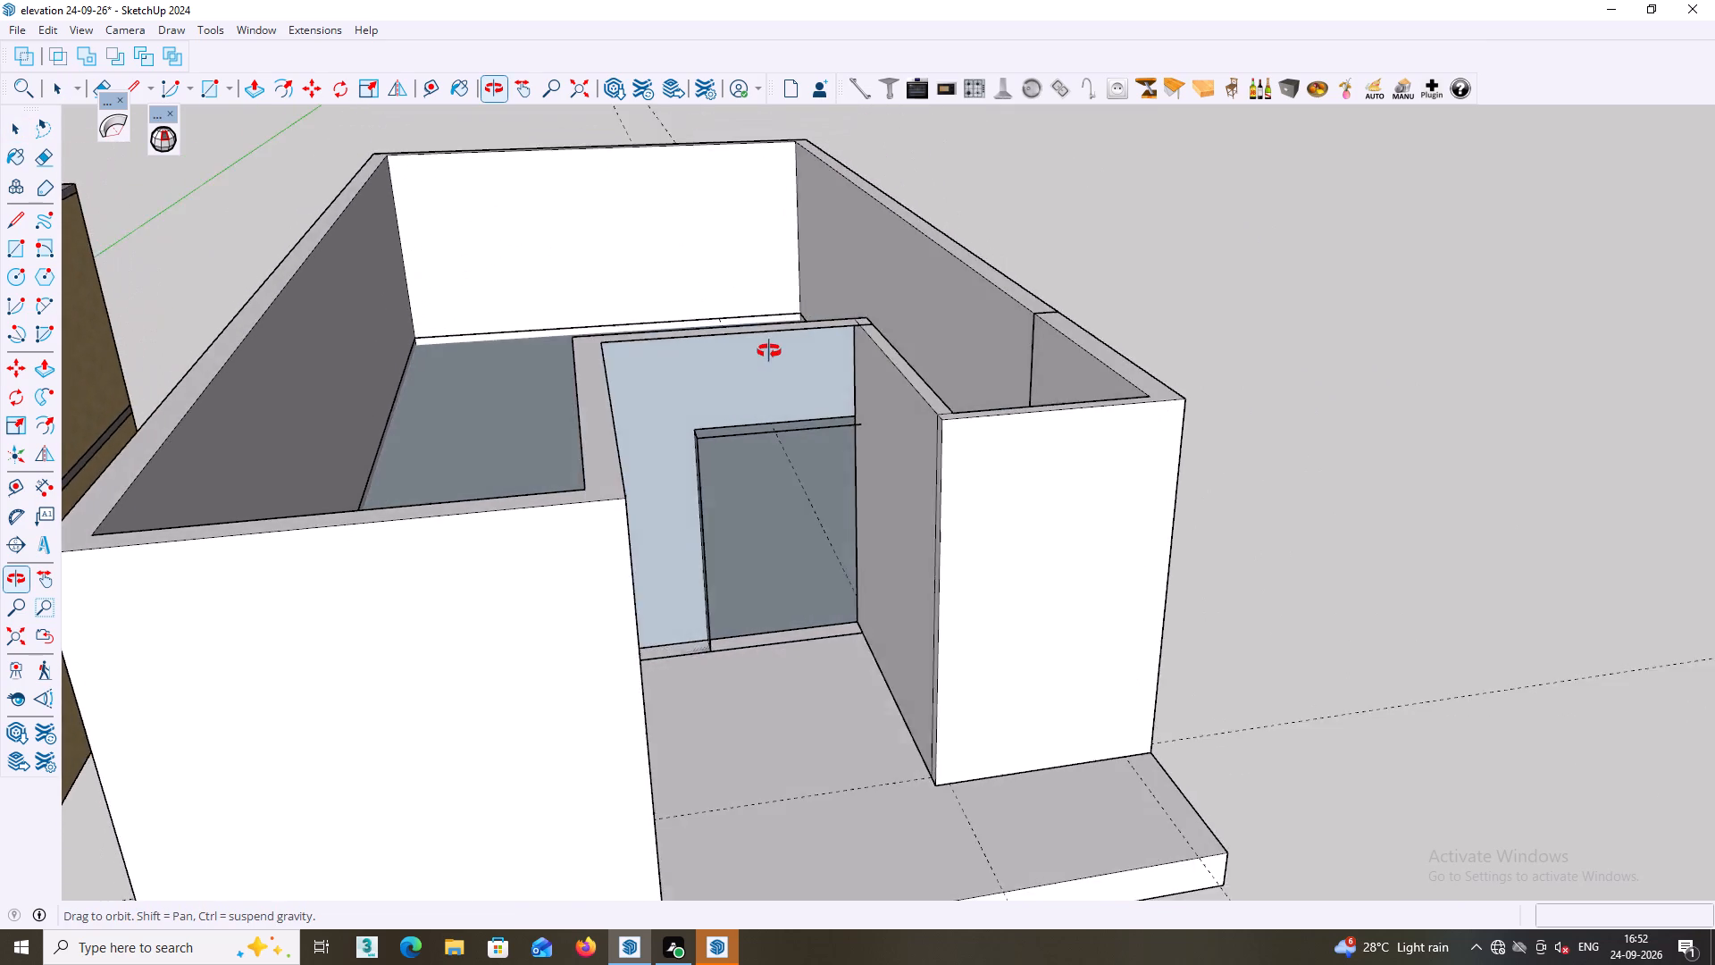
pyautogui.moveTo(769, 351); pyautogui.dragTo(1714, 480, button='middle')
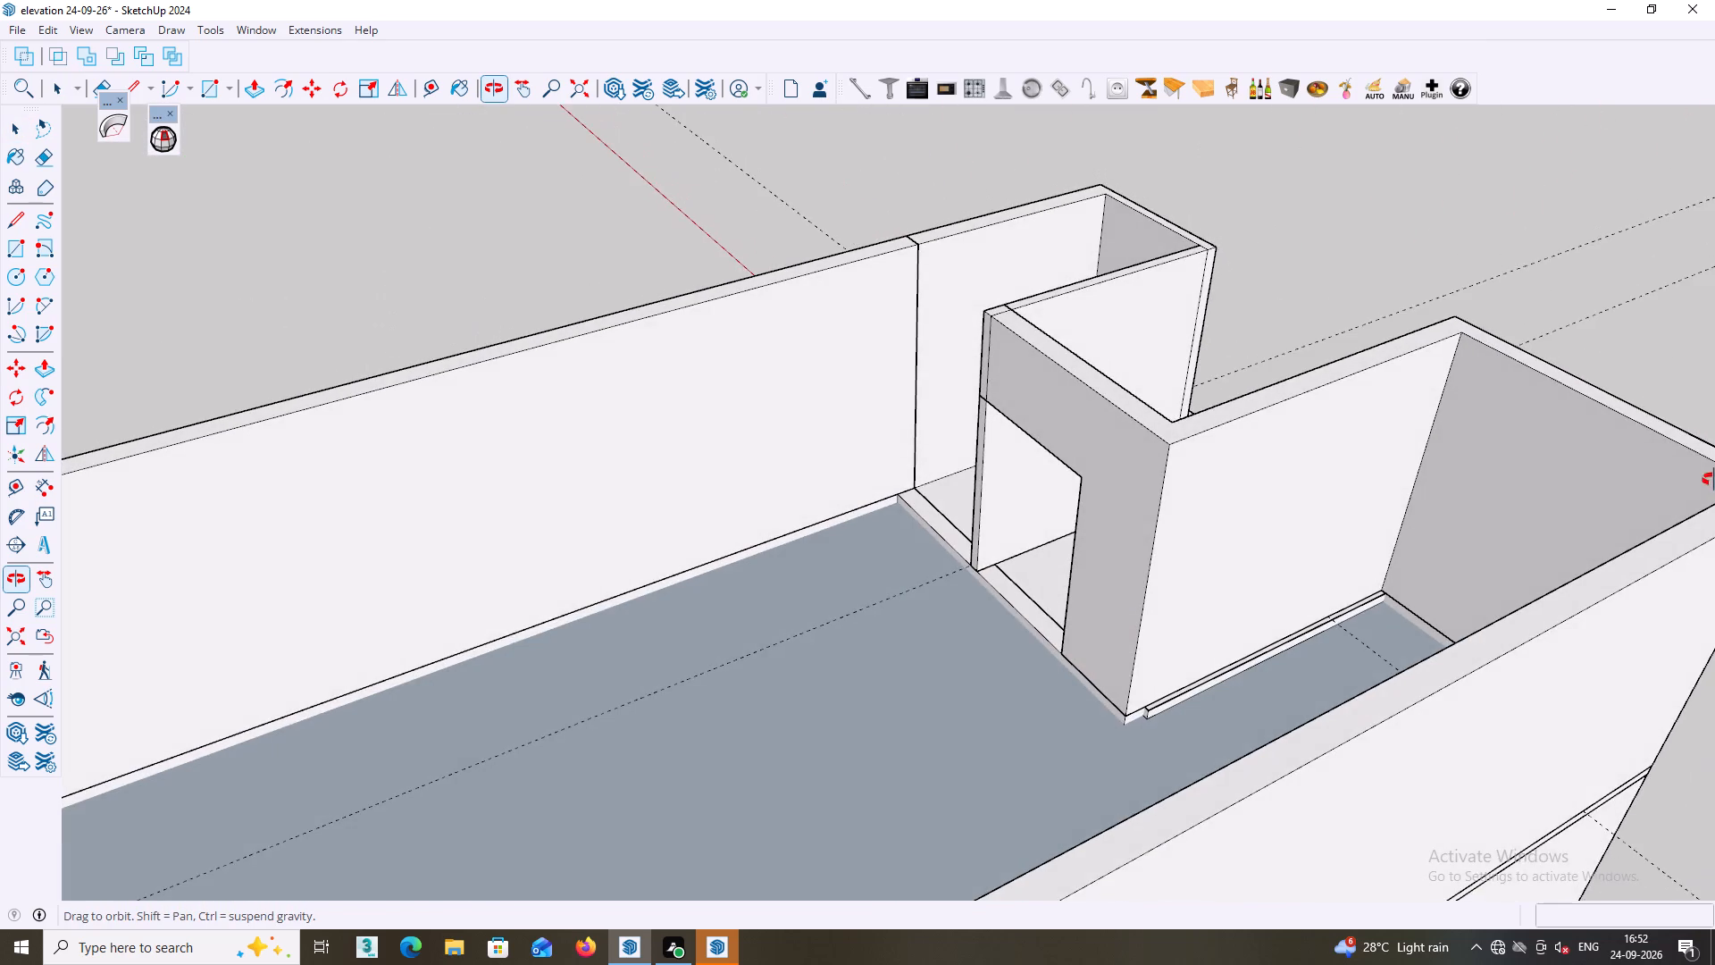
pyautogui.moveTo(1714, 480); pyautogui.dragTo(1696, 476, button='middle')
pyautogui.moveTo(1065, 448); pyautogui.dragTo(1556, 431, button='middle')
pyautogui.moveTo(1102, 356); pyautogui.dragTo(1455, 348, button='middle')
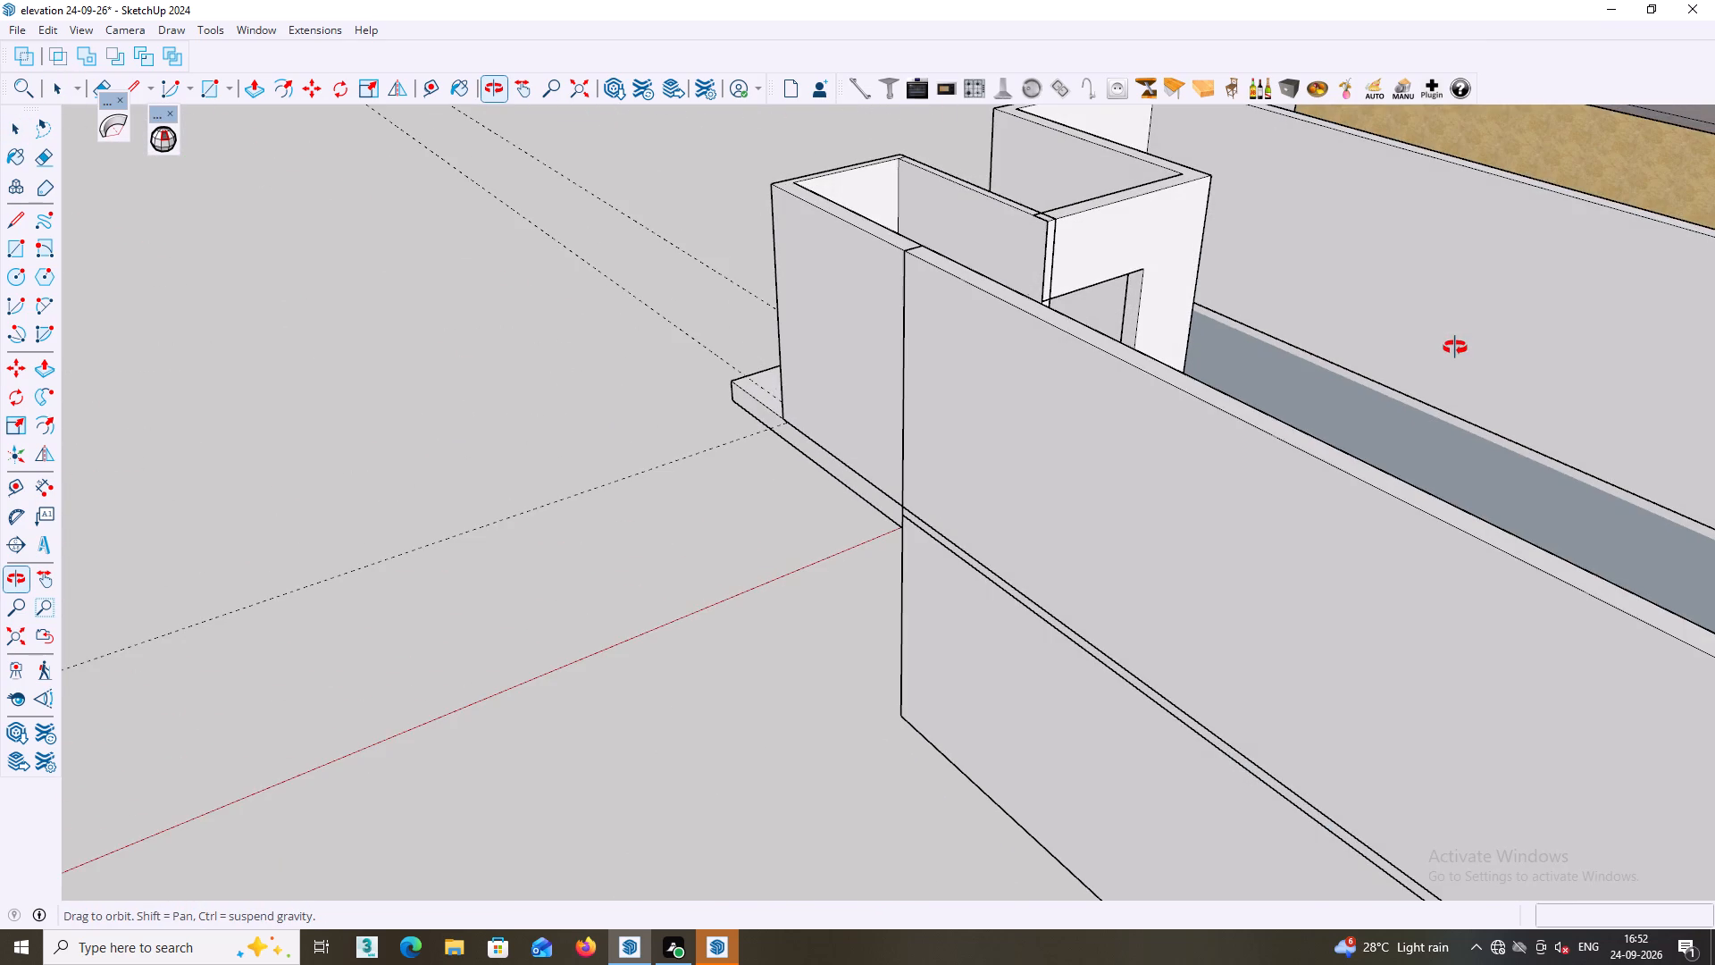
pyautogui.moveTo(1455, 348); pyautogui.dragTo(968, 397, button='middle')
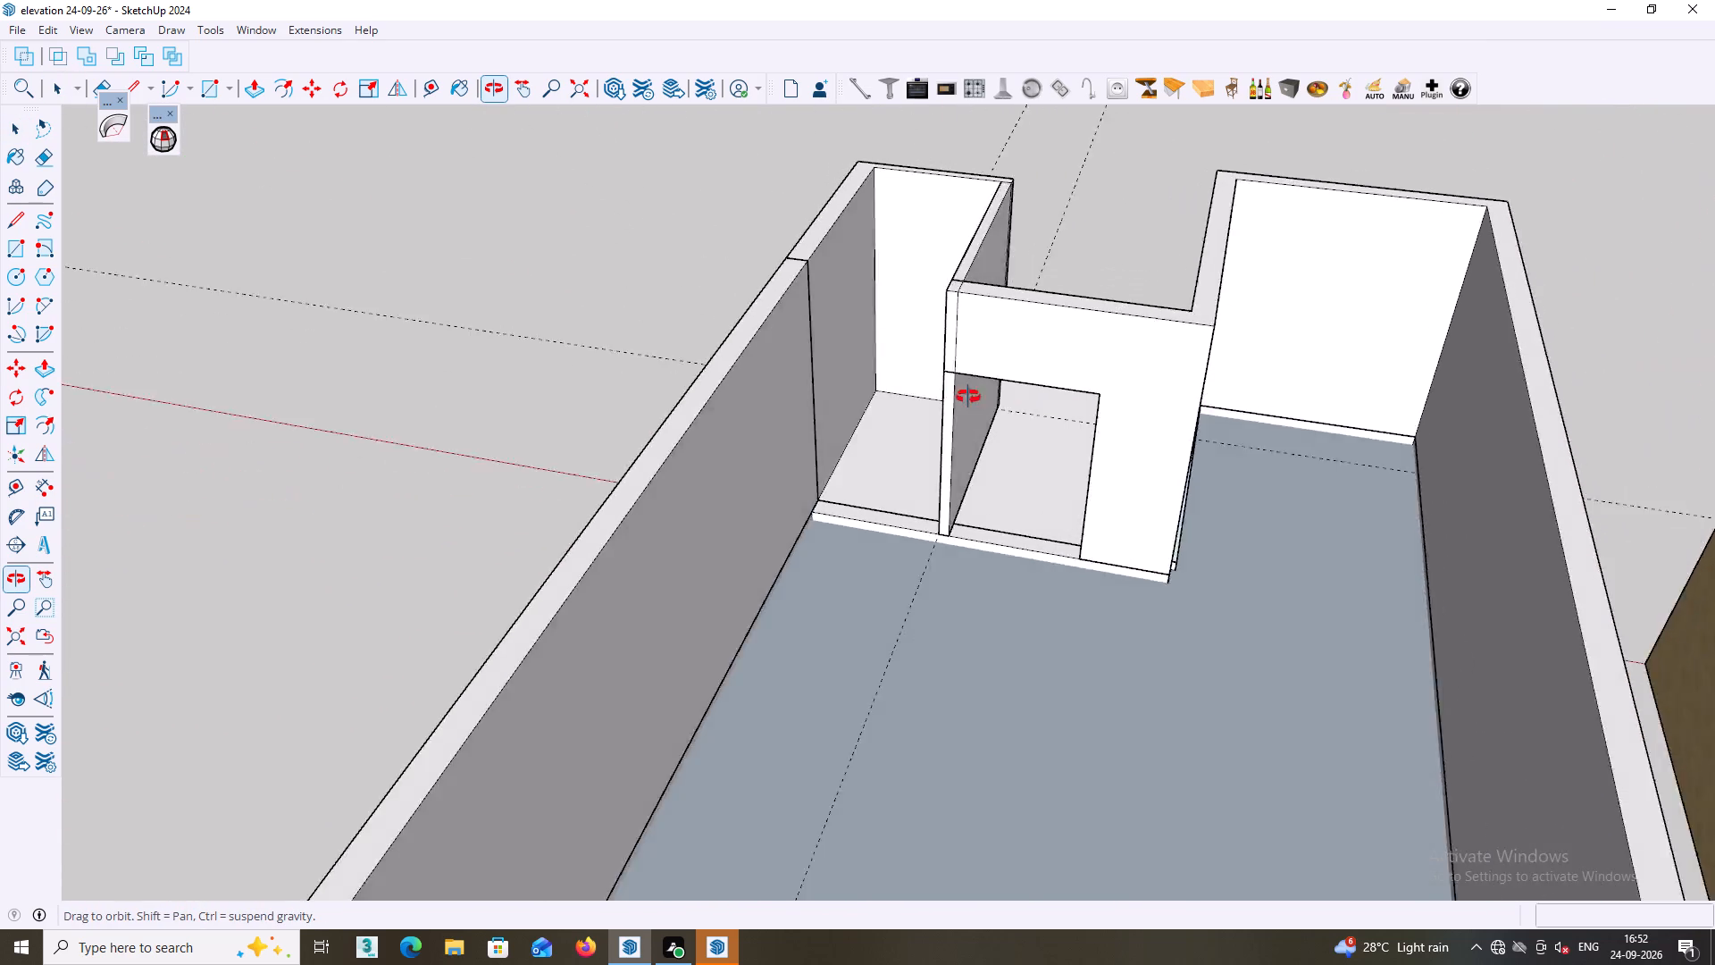
pyautogui.moveTo(968, 397); pyautogui.dragTo(53, 367, button='middle')
pyautogui.moveTo(489, 289); pyautogui.dragTo(250, 238, button='middle')
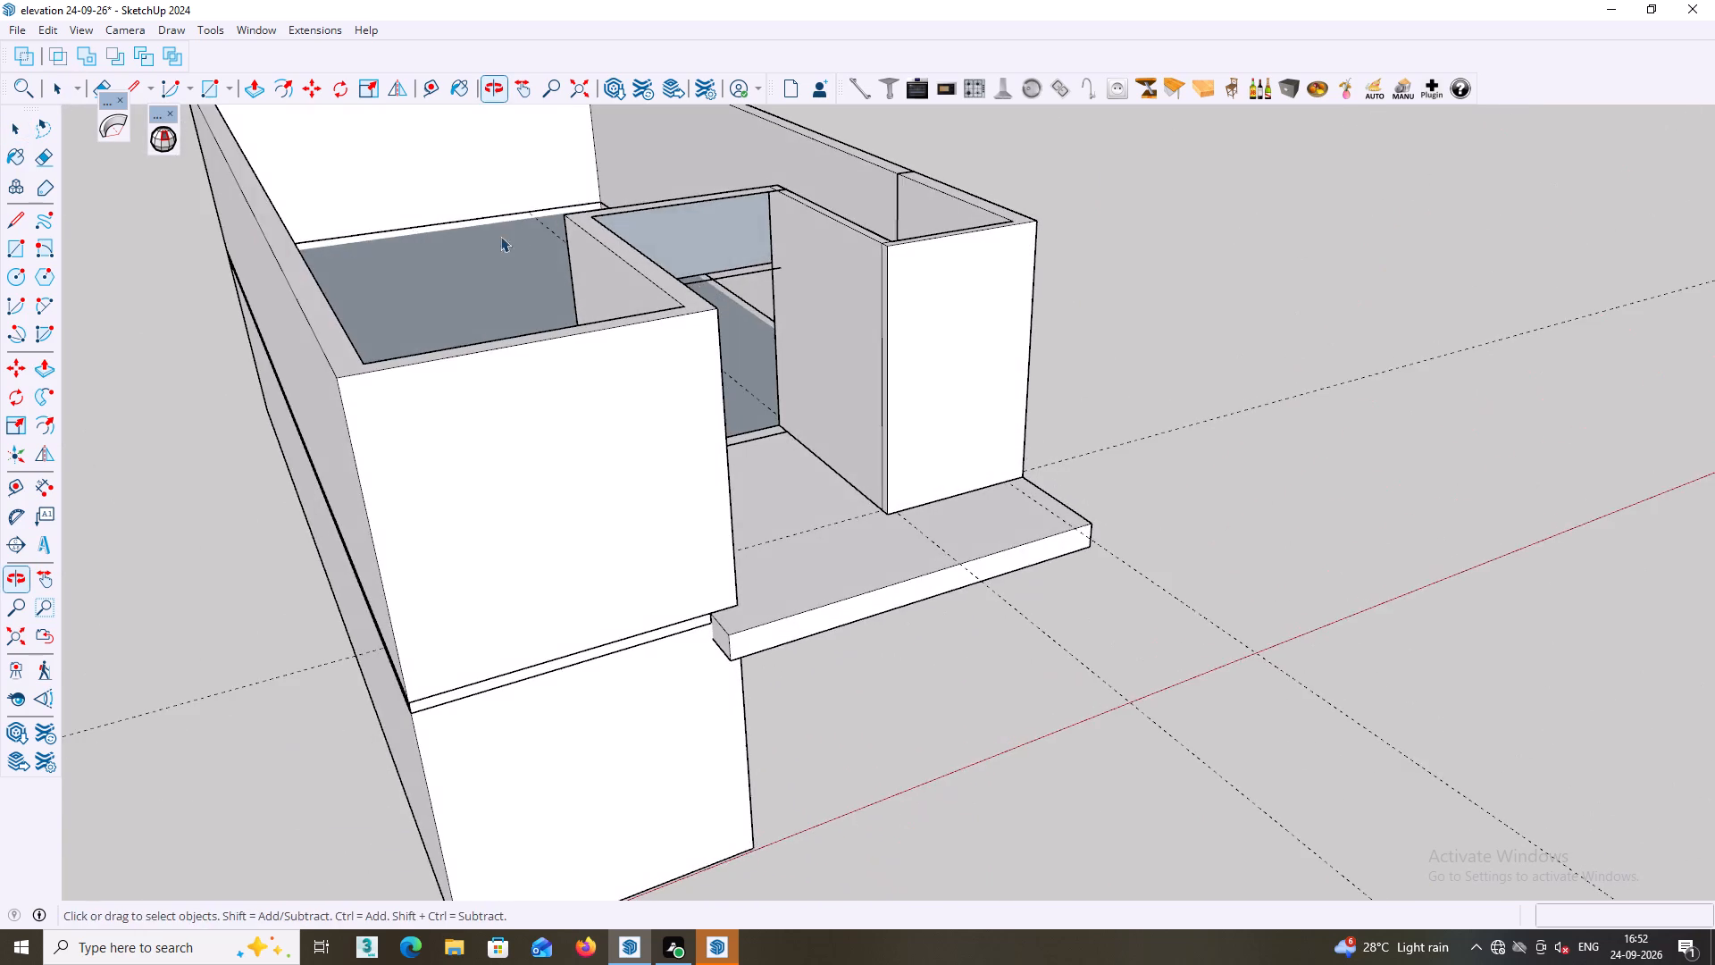
pyautogui.moveTo(558, 232); pyautogui.dragTo(330, 211, button='middle')
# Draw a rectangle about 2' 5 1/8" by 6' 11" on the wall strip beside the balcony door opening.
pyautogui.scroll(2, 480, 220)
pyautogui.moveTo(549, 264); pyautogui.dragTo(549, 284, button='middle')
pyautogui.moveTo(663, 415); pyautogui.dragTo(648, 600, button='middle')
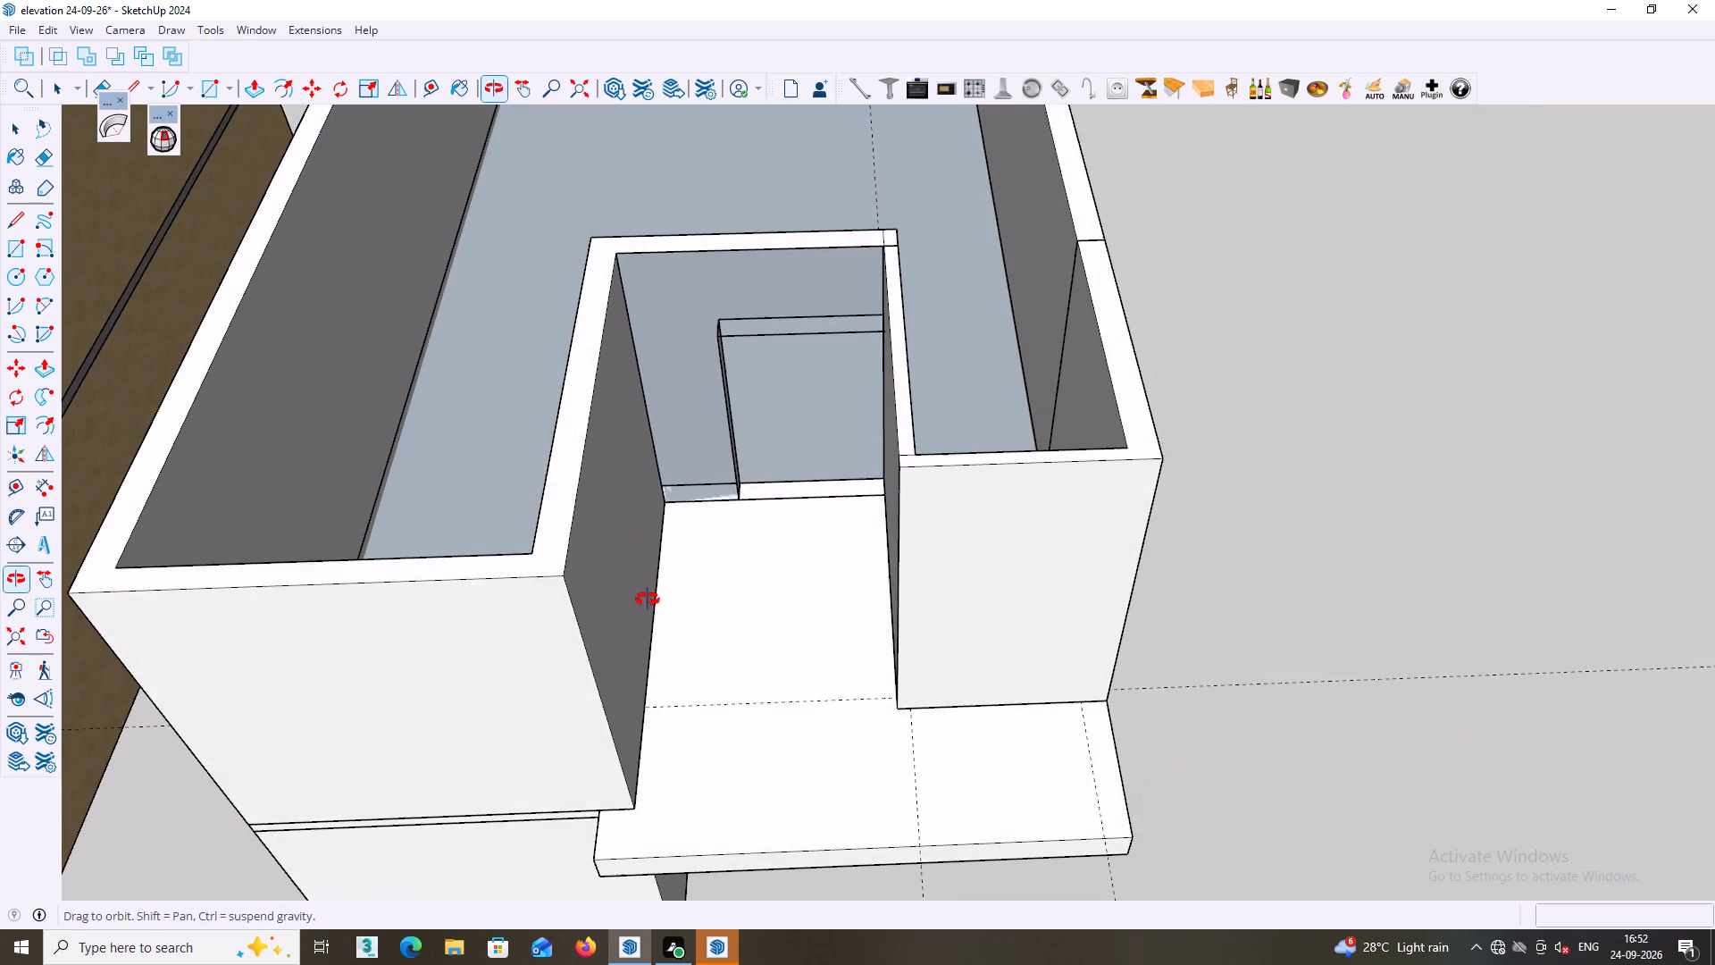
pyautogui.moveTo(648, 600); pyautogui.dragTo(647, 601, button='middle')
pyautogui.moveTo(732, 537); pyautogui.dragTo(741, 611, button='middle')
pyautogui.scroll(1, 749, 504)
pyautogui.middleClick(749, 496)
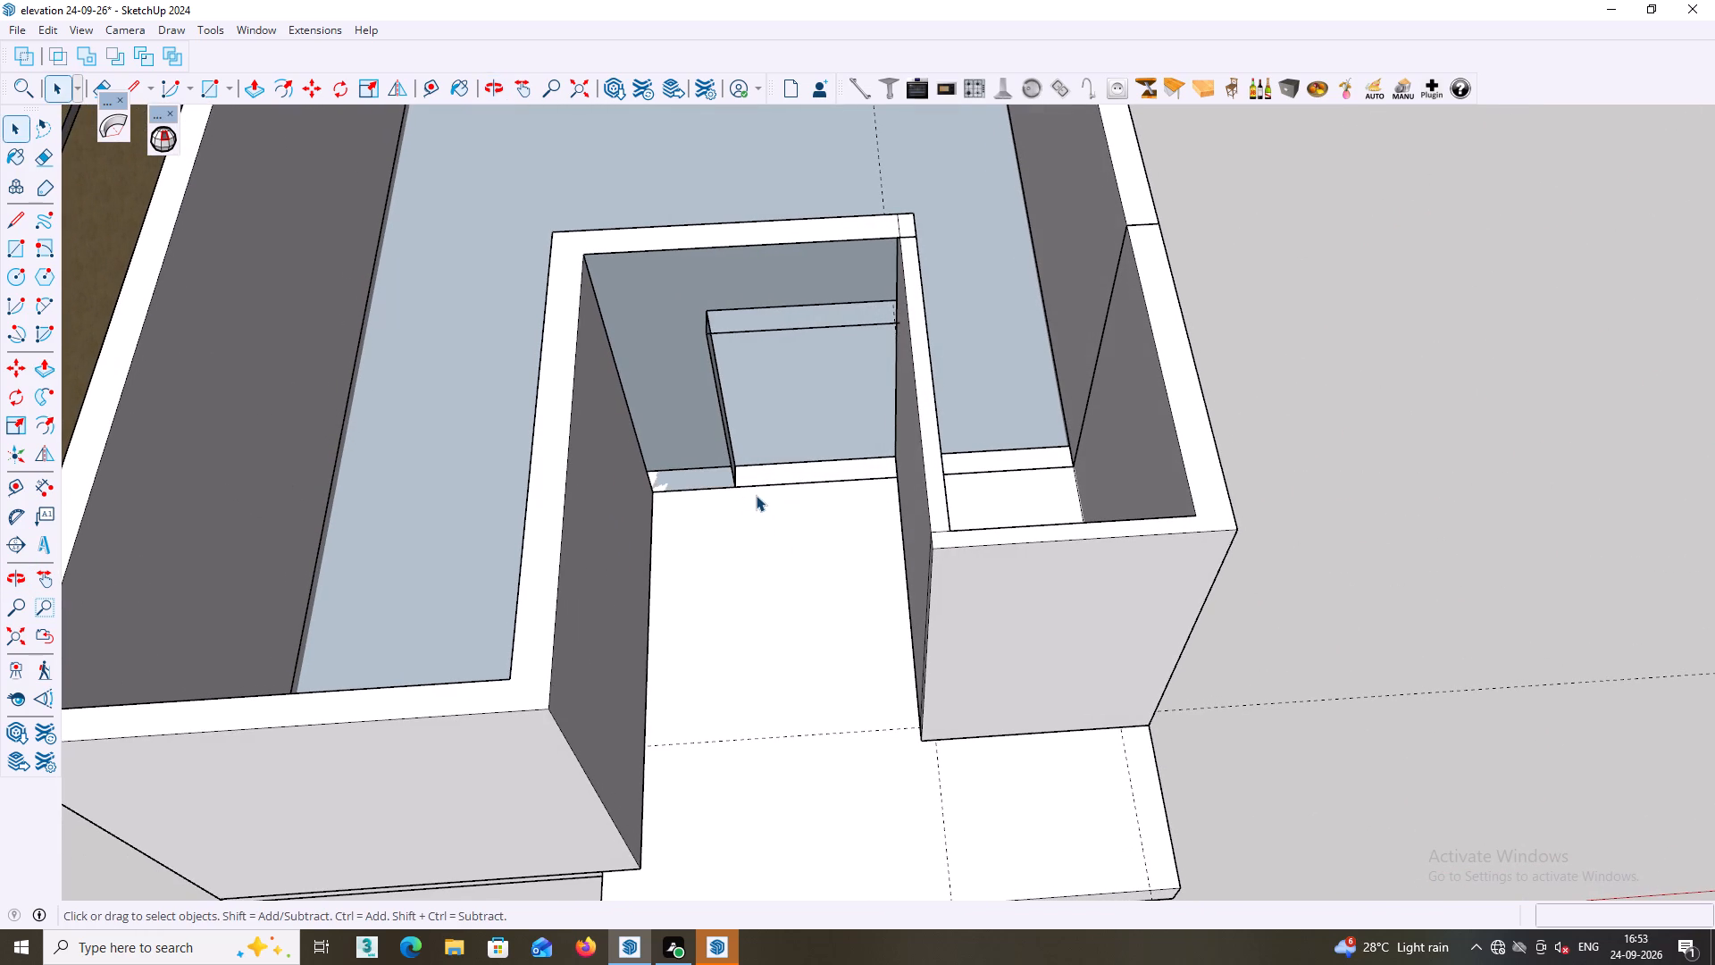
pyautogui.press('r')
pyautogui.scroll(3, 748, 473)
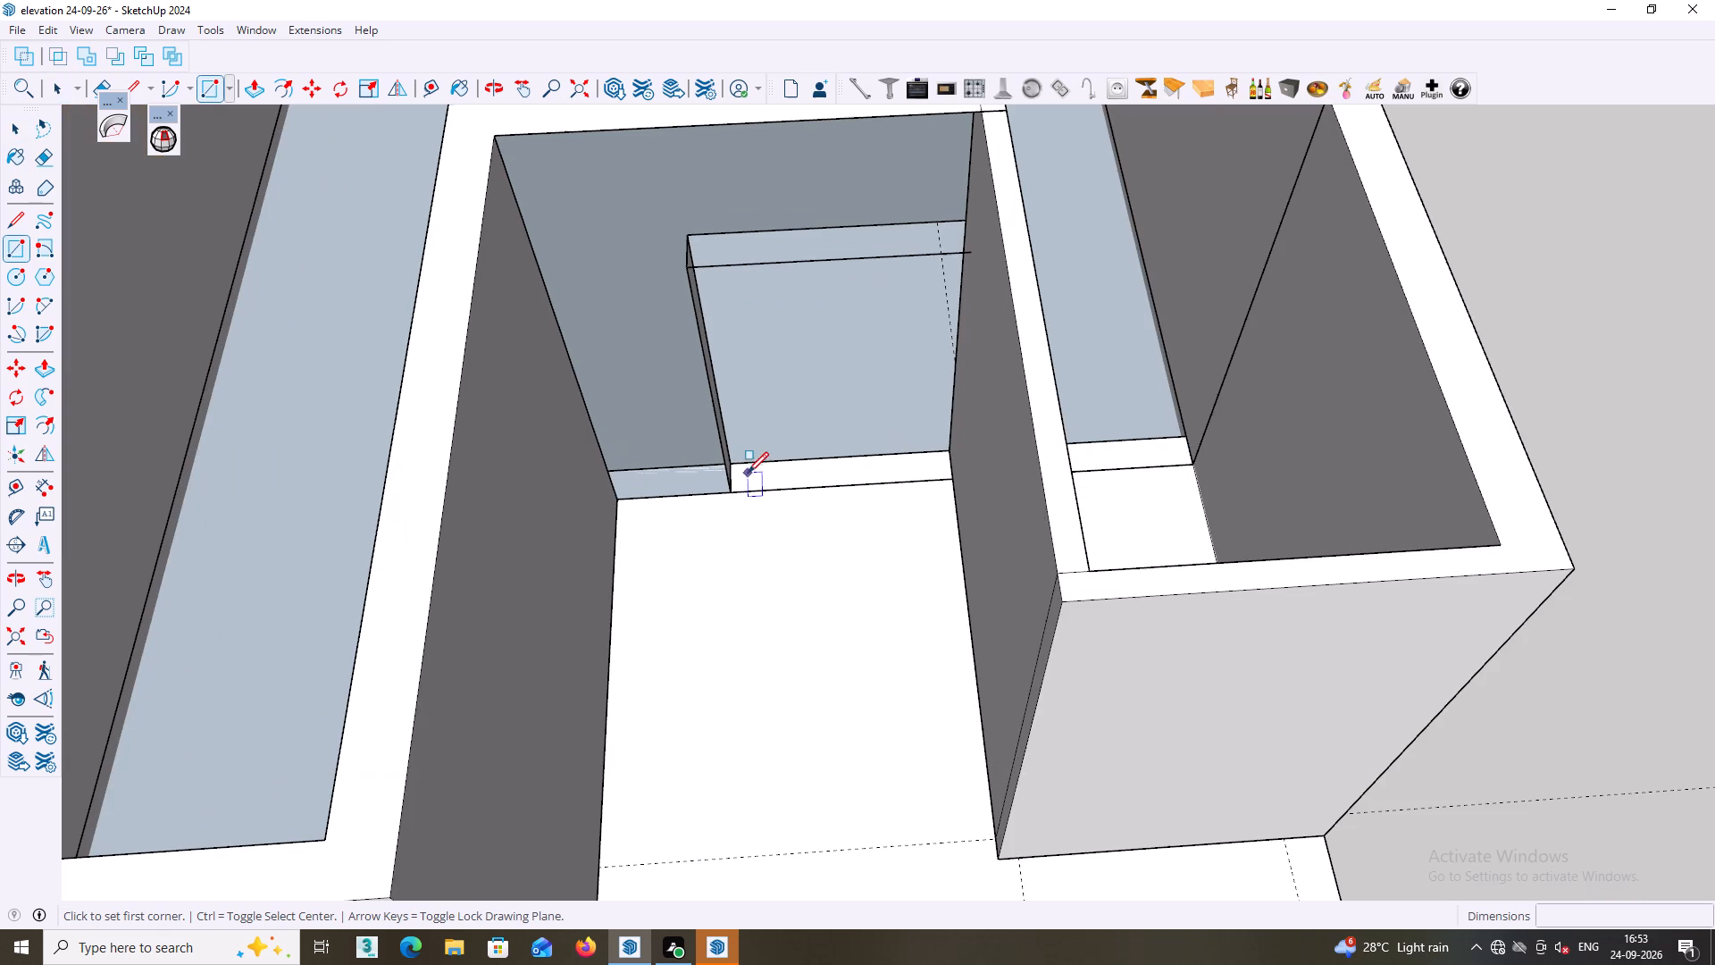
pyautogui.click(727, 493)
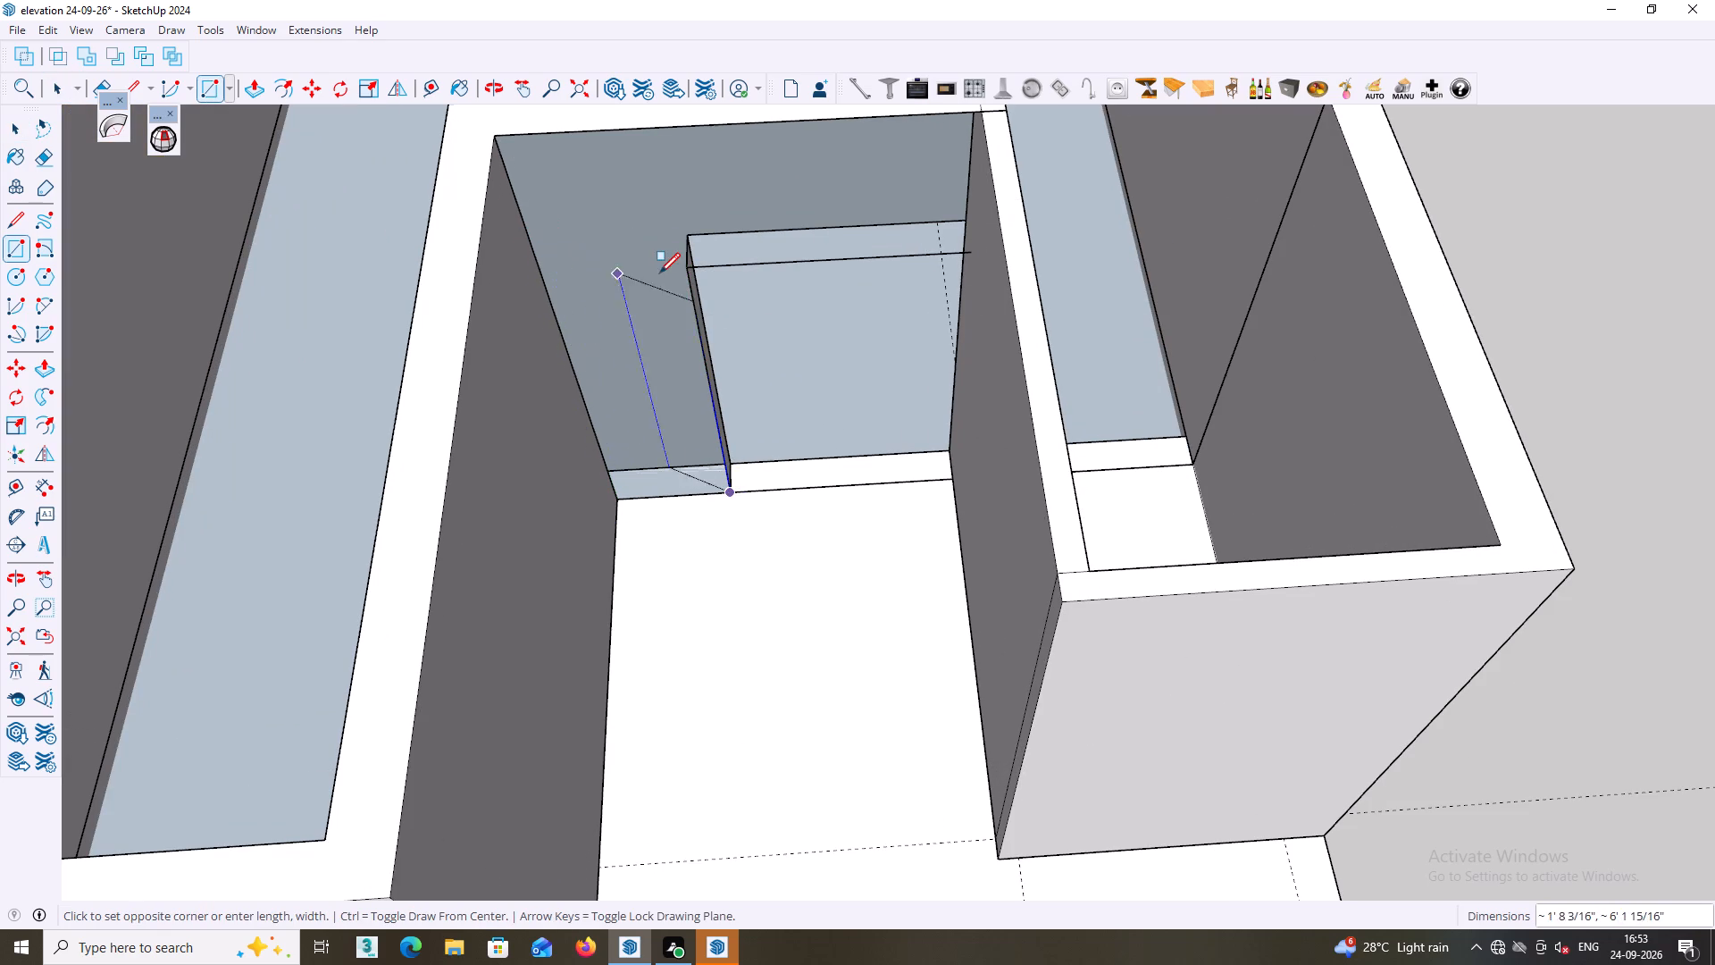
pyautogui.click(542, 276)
# Examine the wall around the door opening and the new rectangle beside it.
pyautogui.moveTo(737, 279); pyautogui.dragTo(716, 251, button='middle')
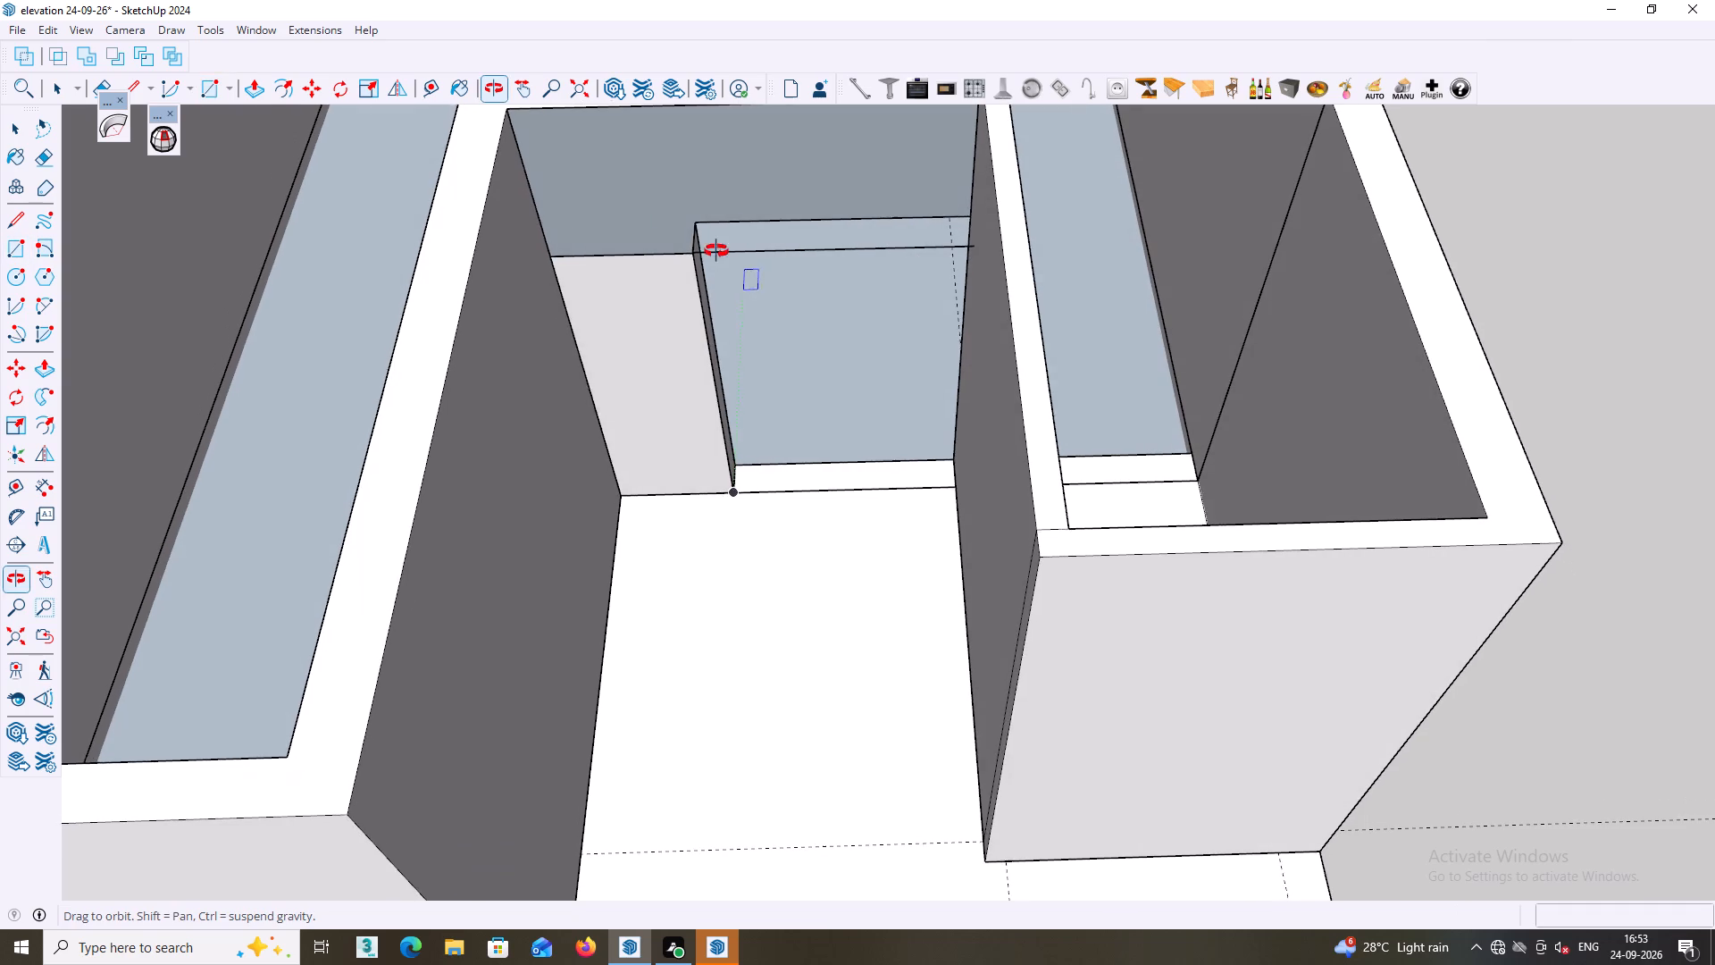
pyautogui.moveTo(716, 251); pyautogui.dragTo(716, 250, button='middle')
pyautogui.keyDown('shift'); pyautogui.moveTo(717, 248); pyautogui.dragTo(712, 387, button='middle'); pyautogui.keyUp('shift')
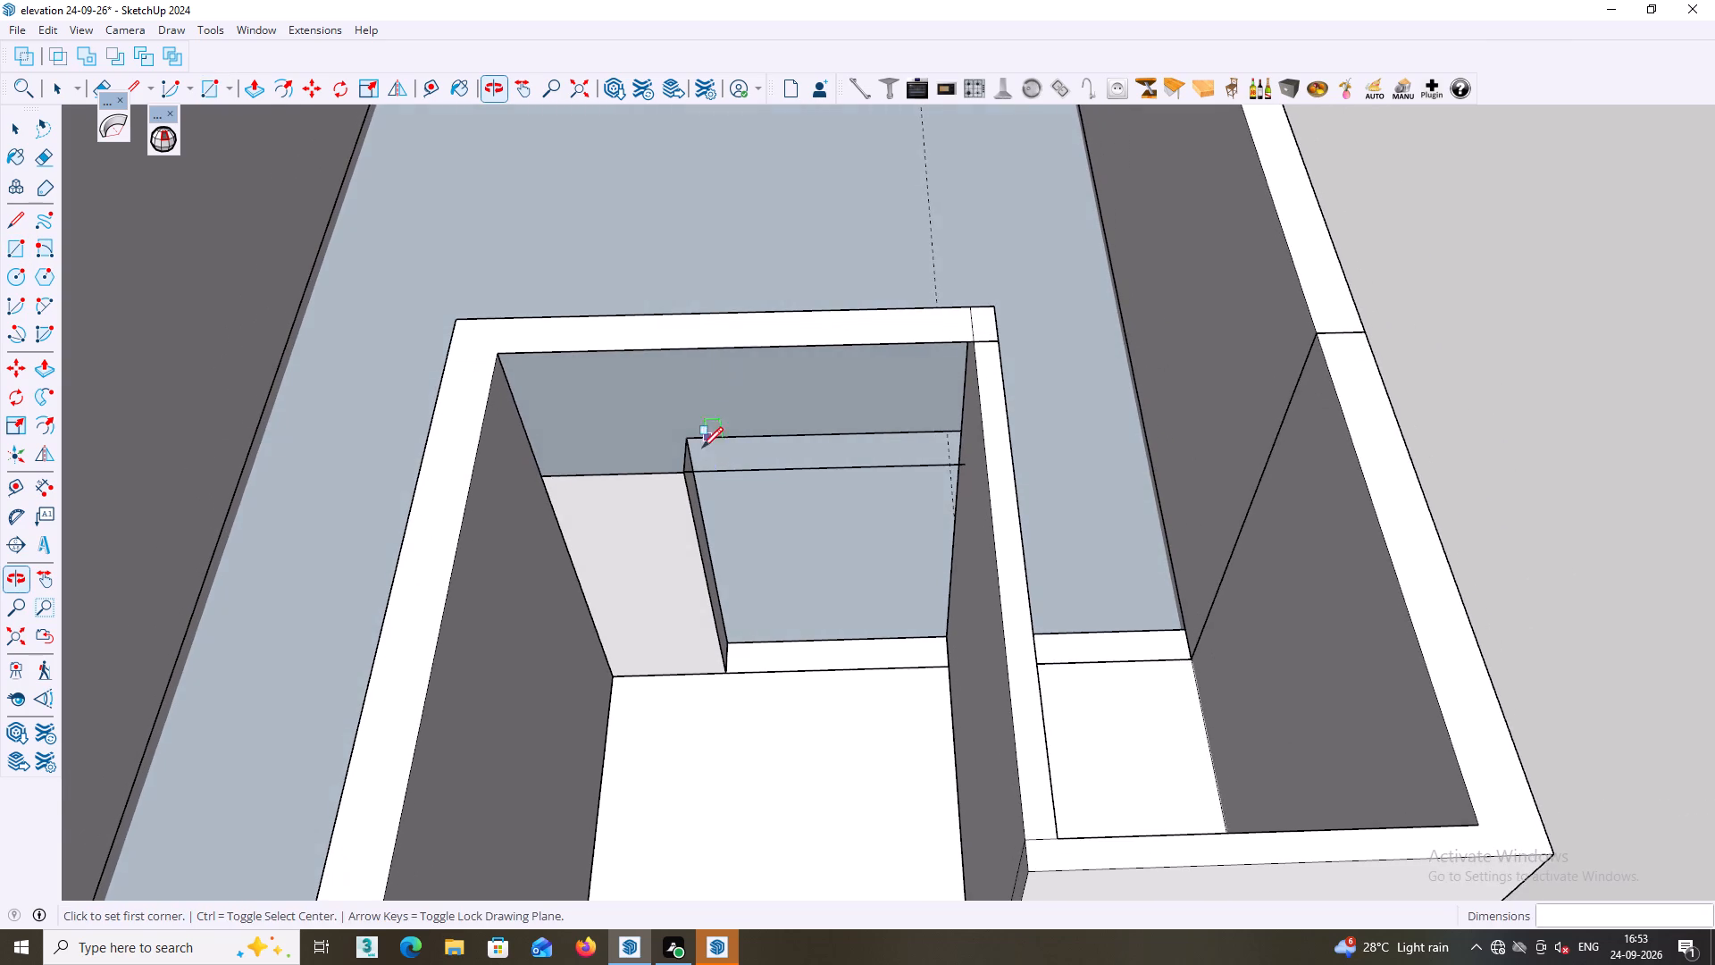
pyautogui.scroll(2, 699, 445)
pyautogui.moveTo(703, 430); pyautogui.dragTo(751, 266, button='middle')
pyautogui.scroll(3, 732, 315)
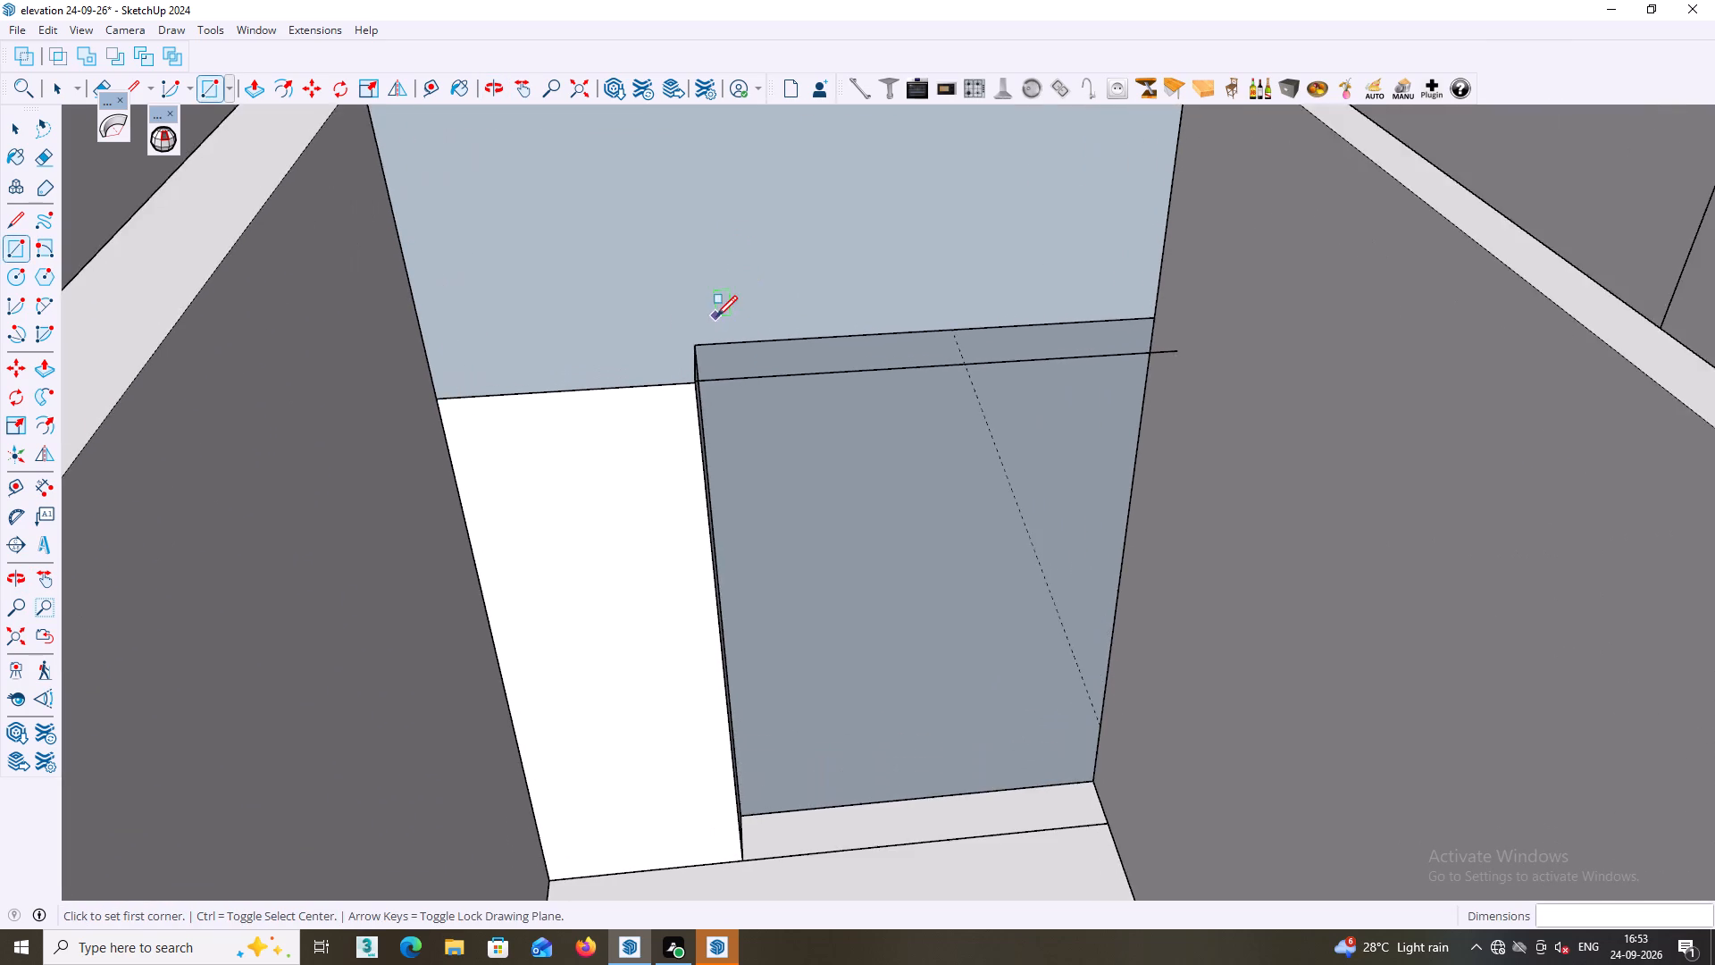
pyautogui.moveTo(716, 316); pyautogui.dragTo(718, 280, button='middle')
pyautogui.scroll(1, 690, 341)
pyautogui.scroll(-3, 694, 335)
pyautogui.scroll(-1, 773, 397)
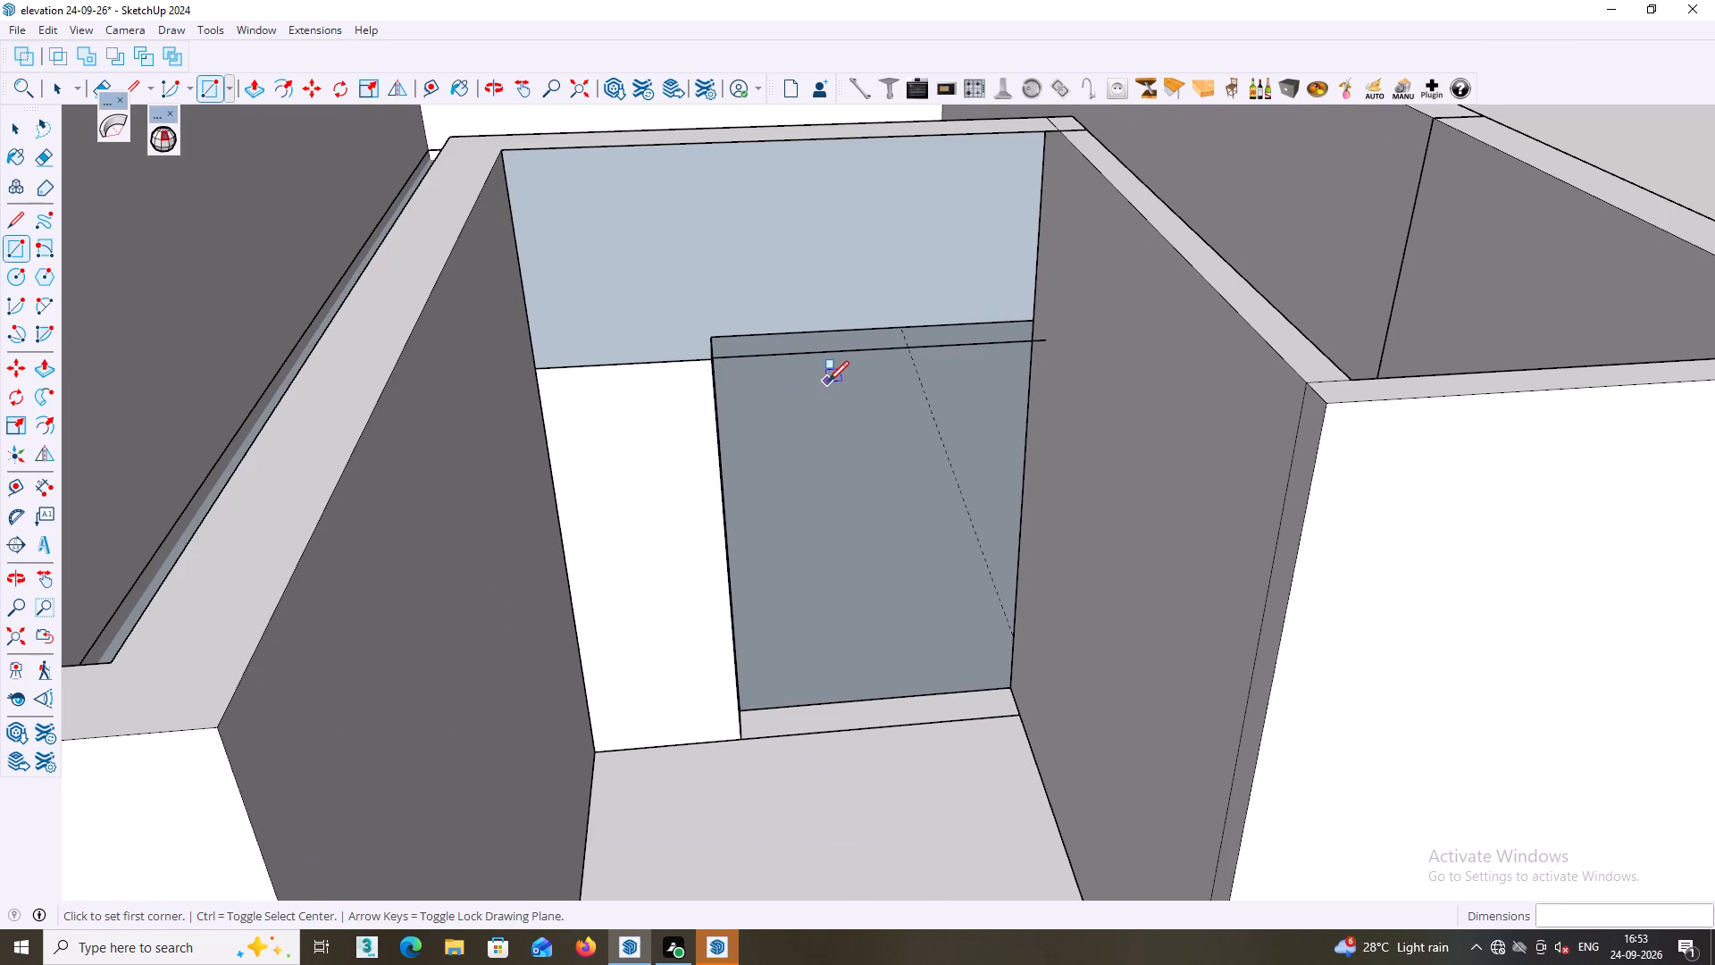
pyautogui.keyDown('shift'); pyautogui.moveTo(840, 383); pyautogui.dragTo(852, 566, button='middle'); pyautogui.keyUp('shift')
pyautogui.moveTo(883, 516); pyautogui.dragTo(891, 397, button='middle')
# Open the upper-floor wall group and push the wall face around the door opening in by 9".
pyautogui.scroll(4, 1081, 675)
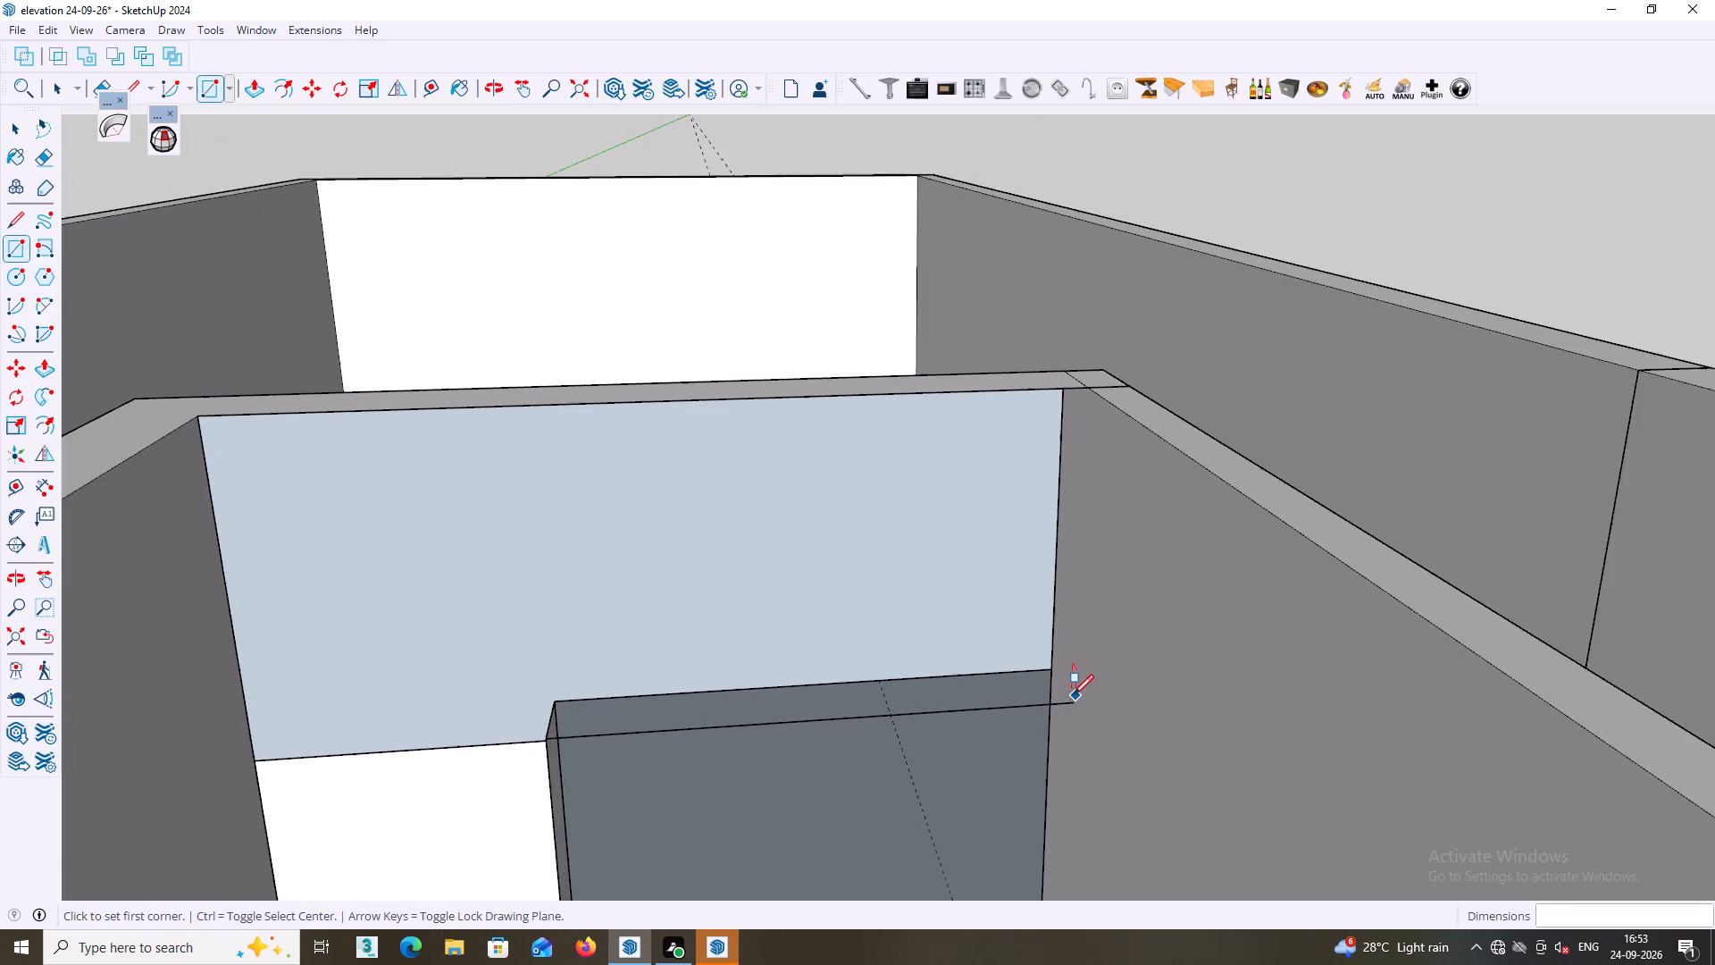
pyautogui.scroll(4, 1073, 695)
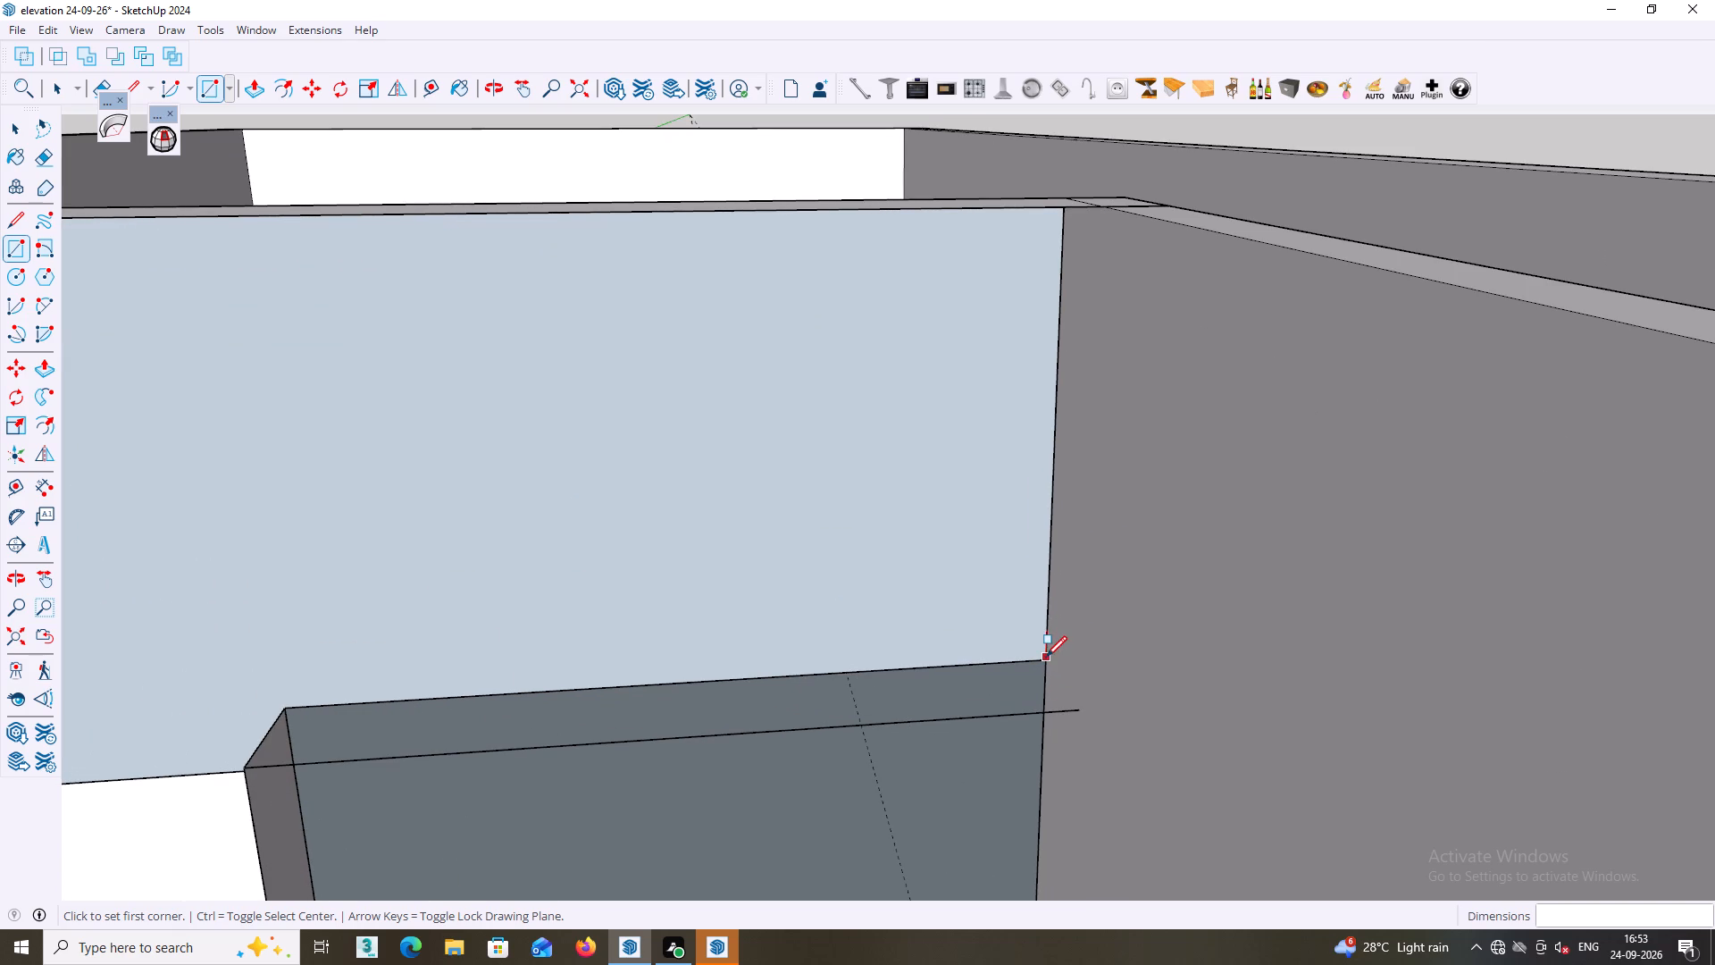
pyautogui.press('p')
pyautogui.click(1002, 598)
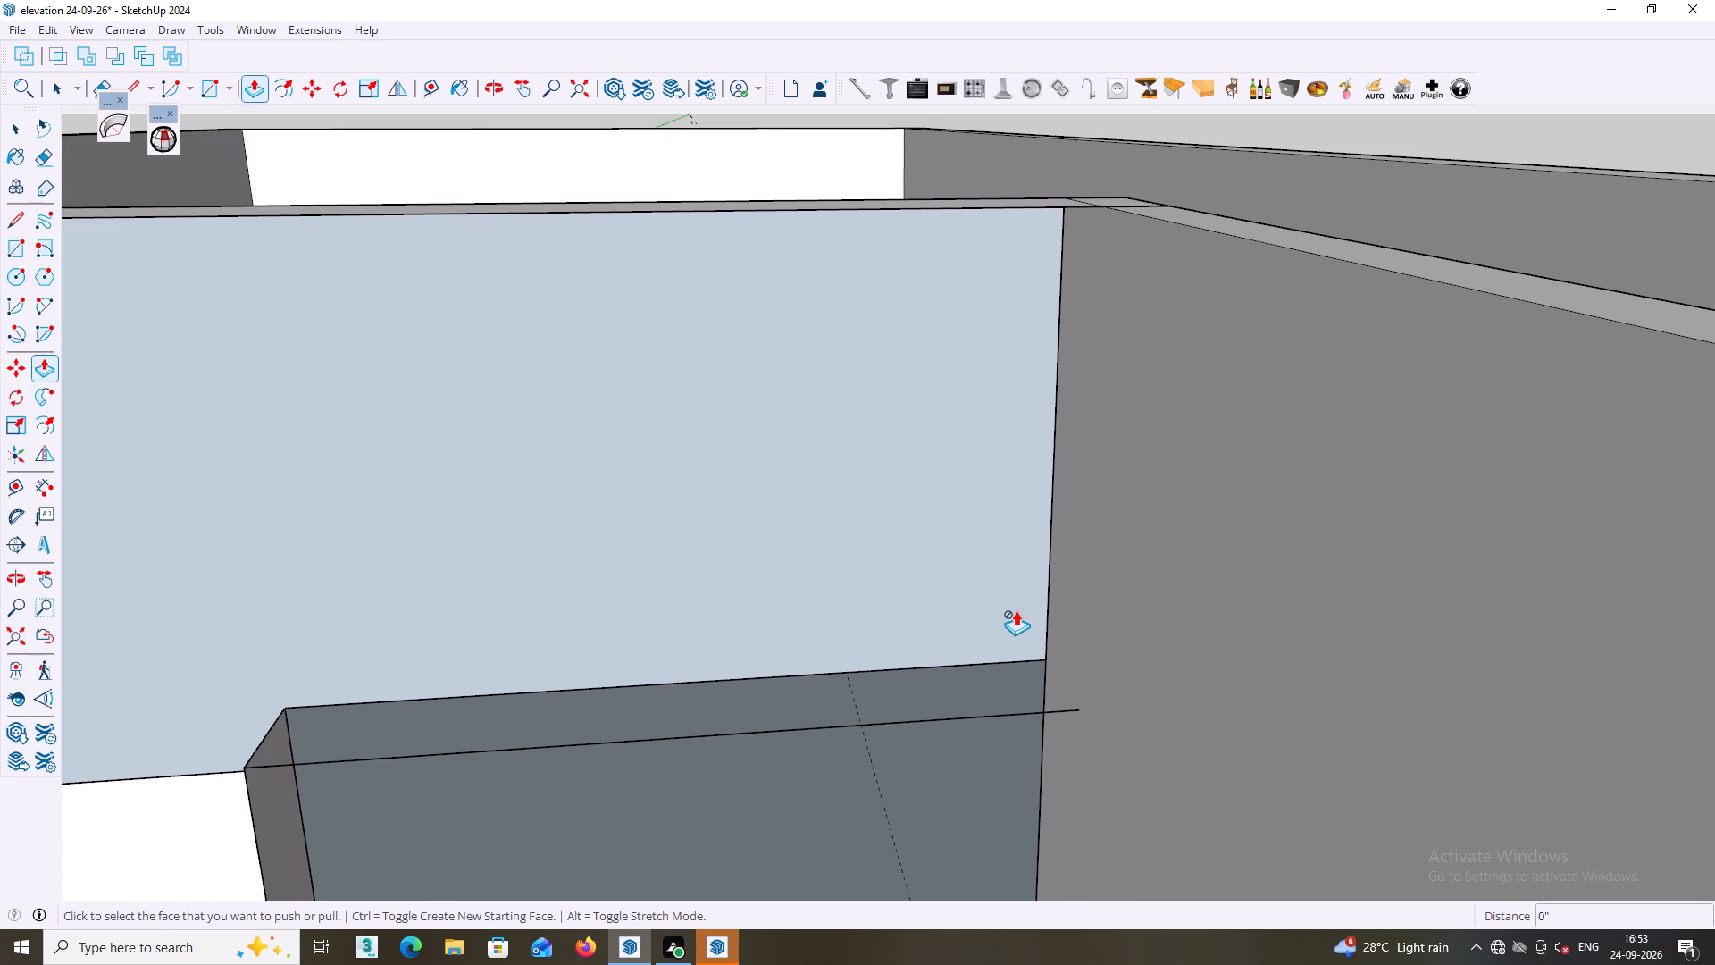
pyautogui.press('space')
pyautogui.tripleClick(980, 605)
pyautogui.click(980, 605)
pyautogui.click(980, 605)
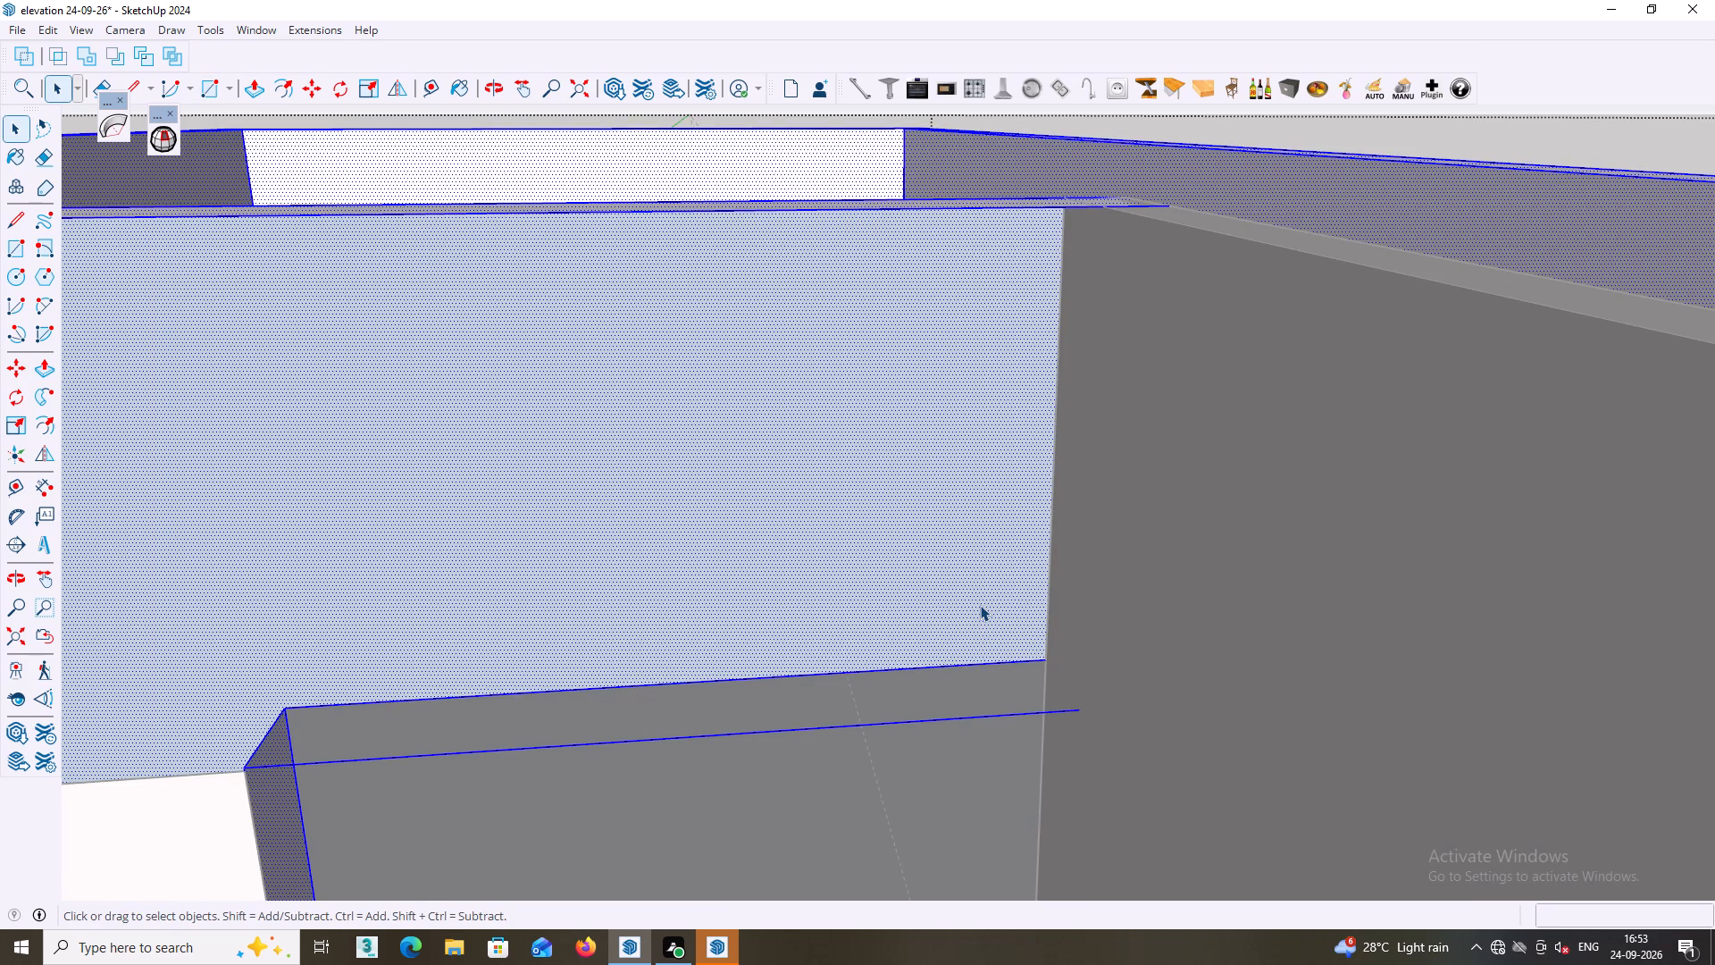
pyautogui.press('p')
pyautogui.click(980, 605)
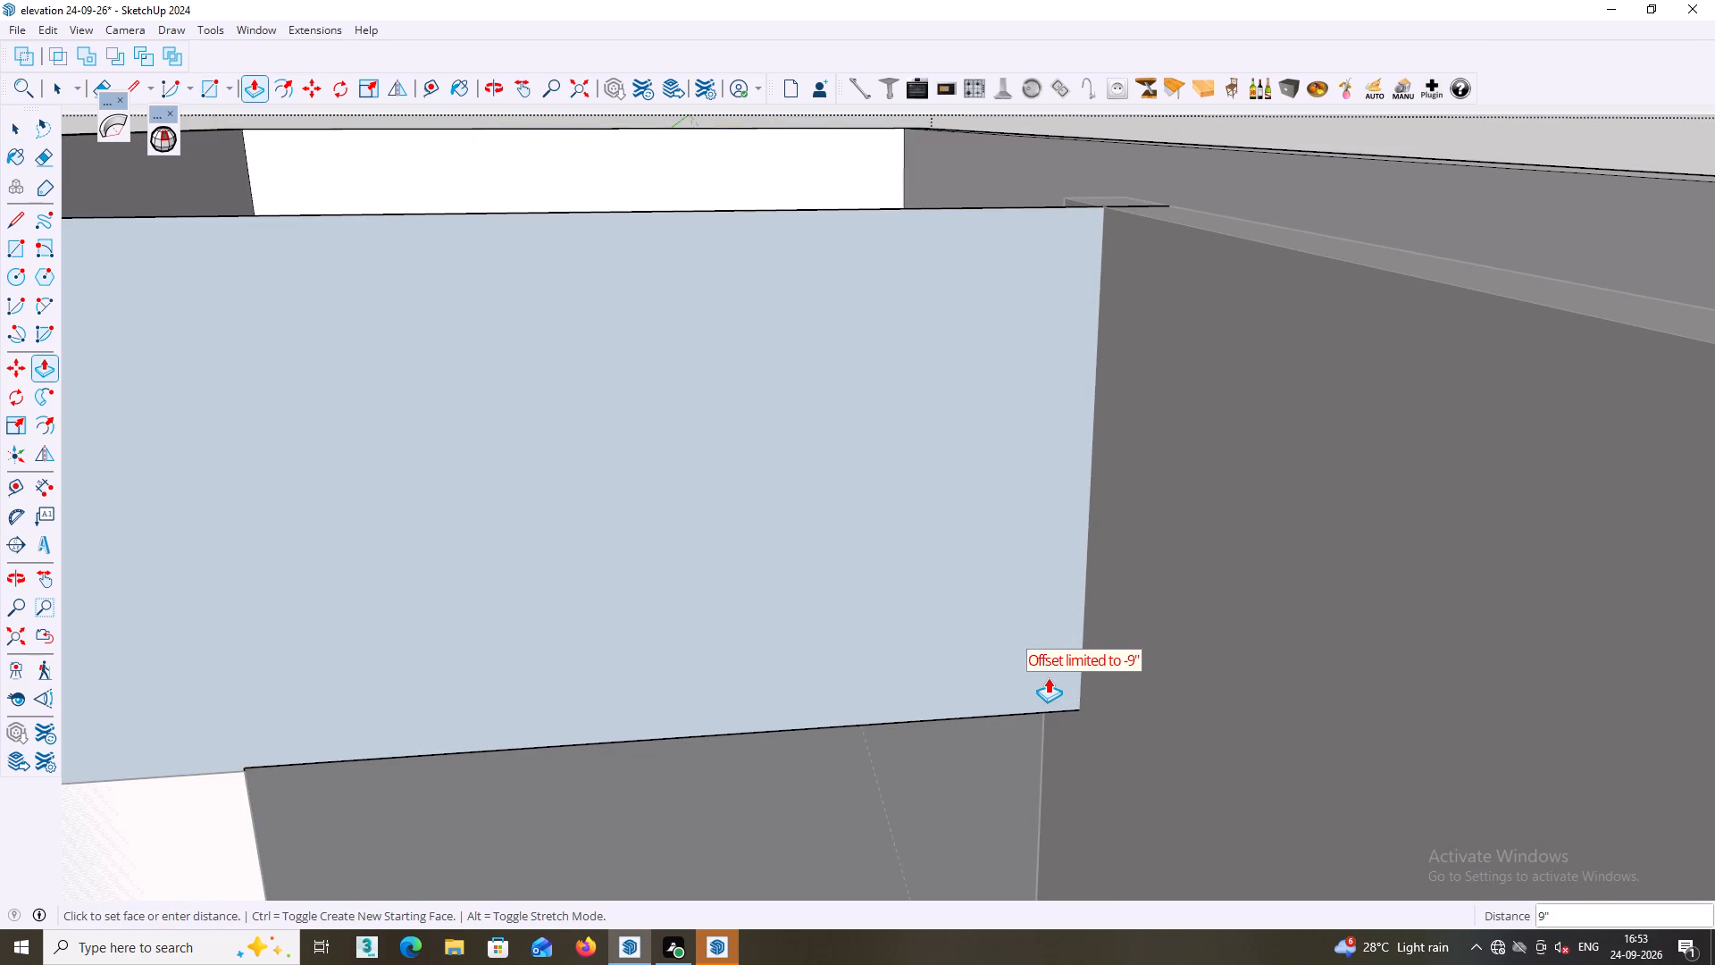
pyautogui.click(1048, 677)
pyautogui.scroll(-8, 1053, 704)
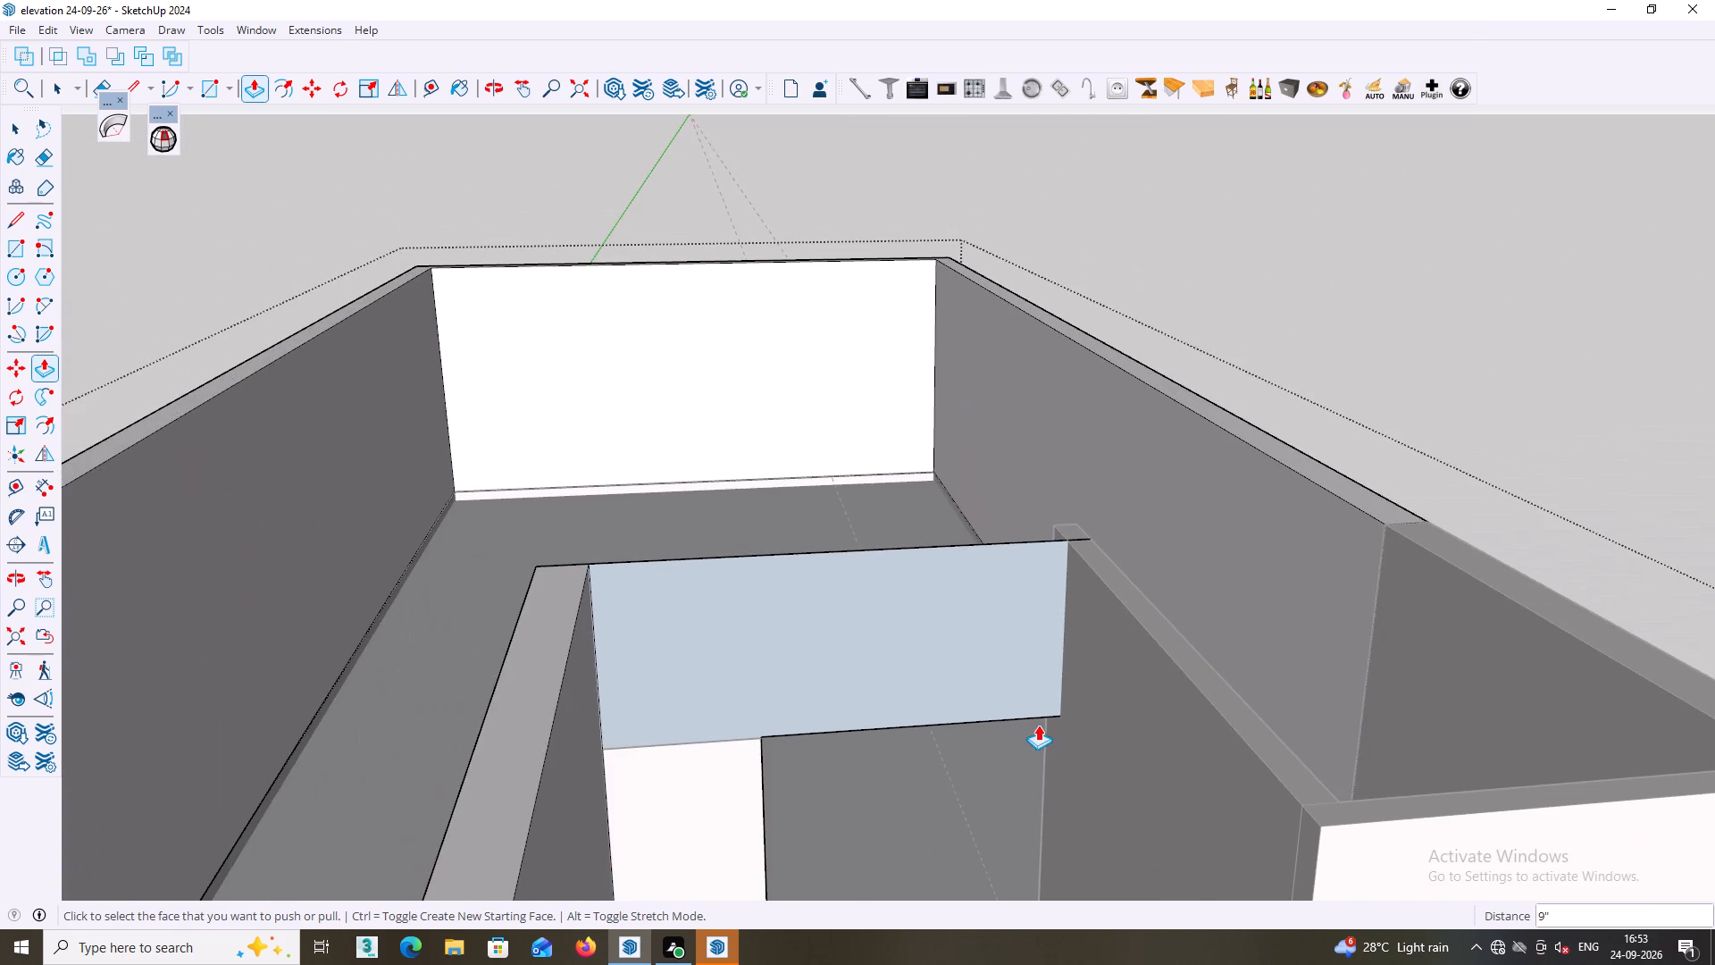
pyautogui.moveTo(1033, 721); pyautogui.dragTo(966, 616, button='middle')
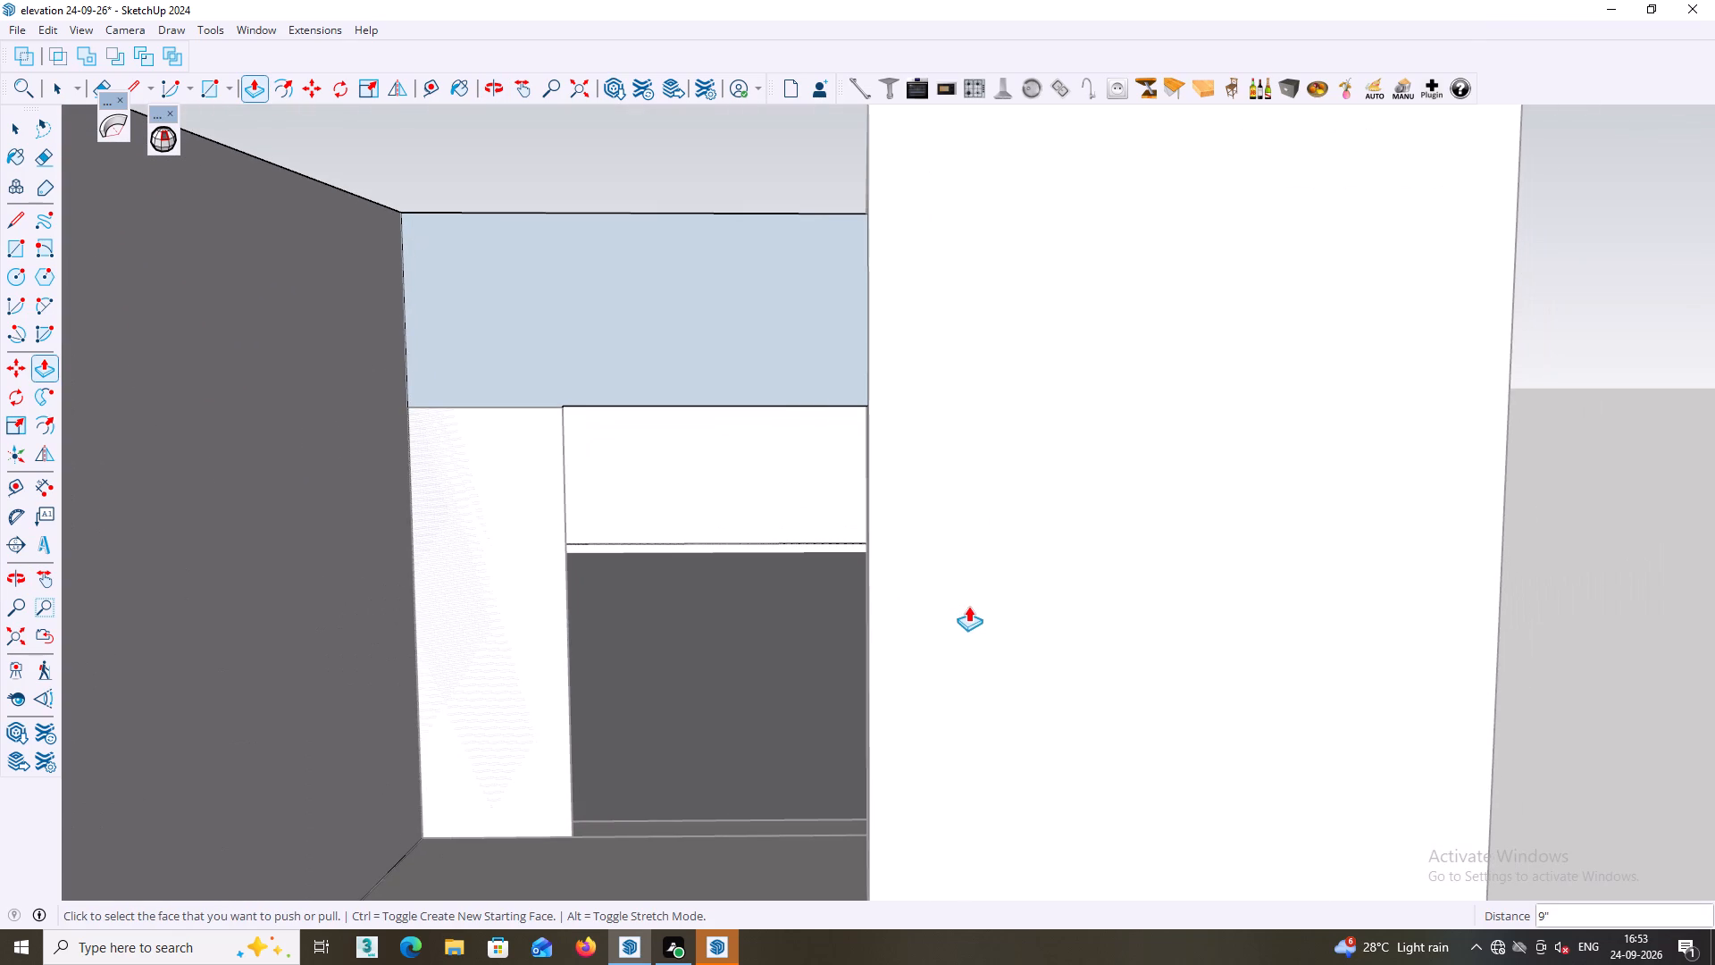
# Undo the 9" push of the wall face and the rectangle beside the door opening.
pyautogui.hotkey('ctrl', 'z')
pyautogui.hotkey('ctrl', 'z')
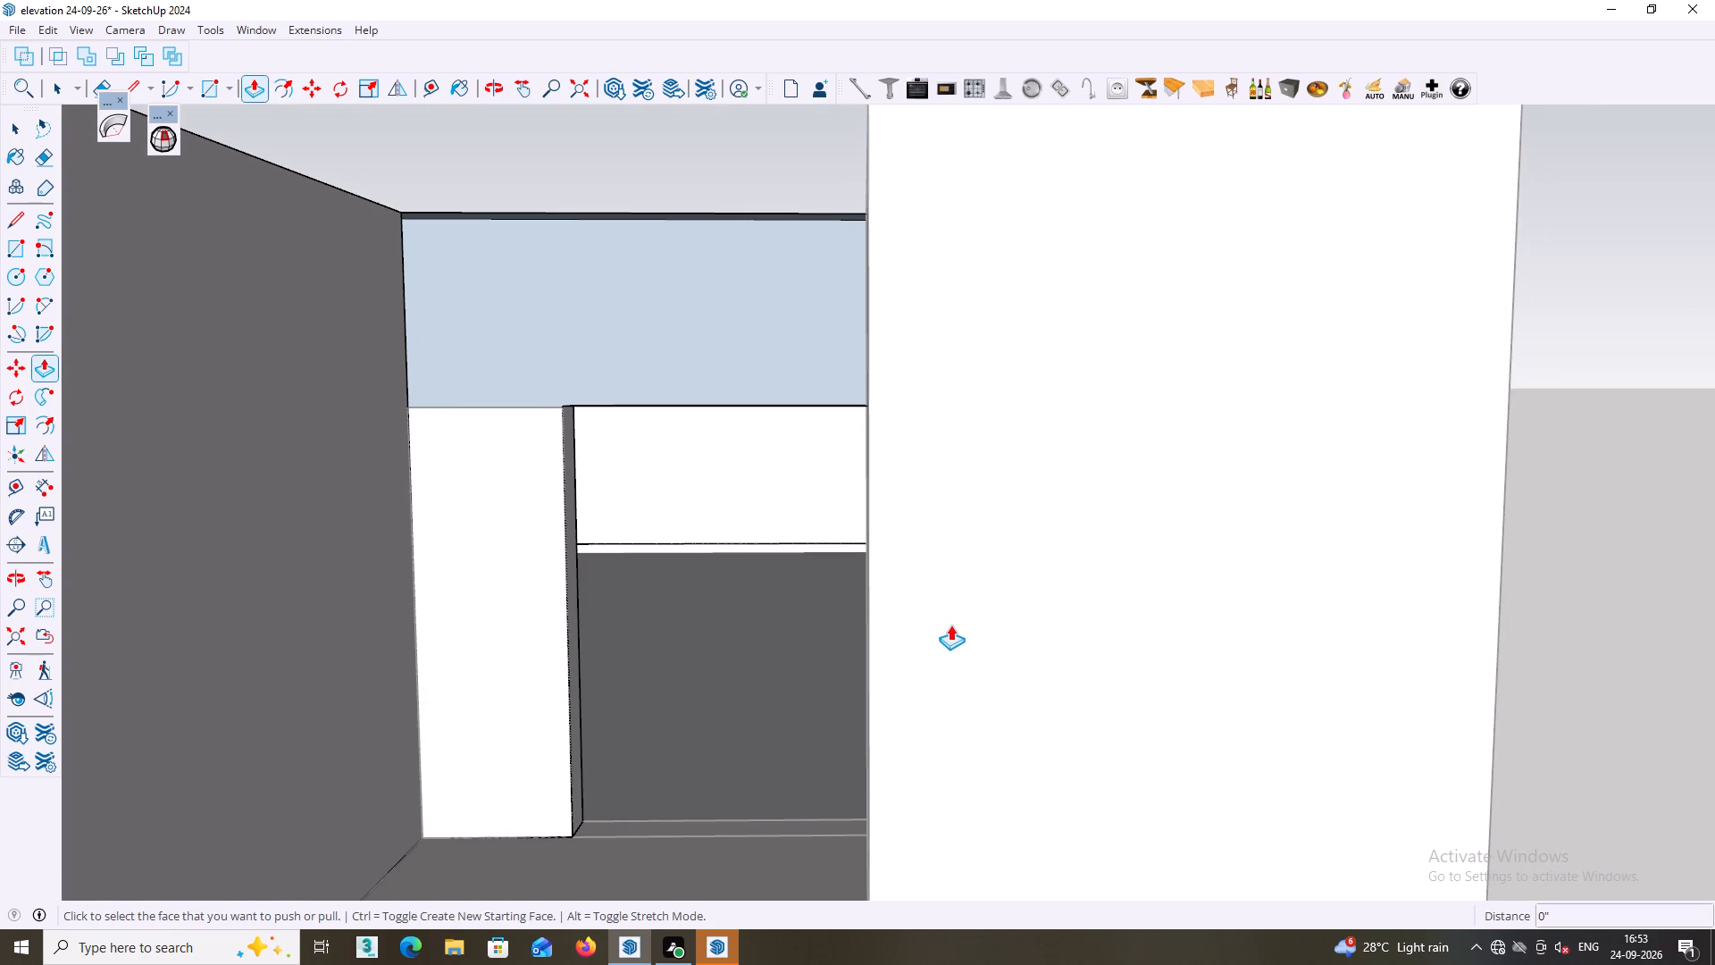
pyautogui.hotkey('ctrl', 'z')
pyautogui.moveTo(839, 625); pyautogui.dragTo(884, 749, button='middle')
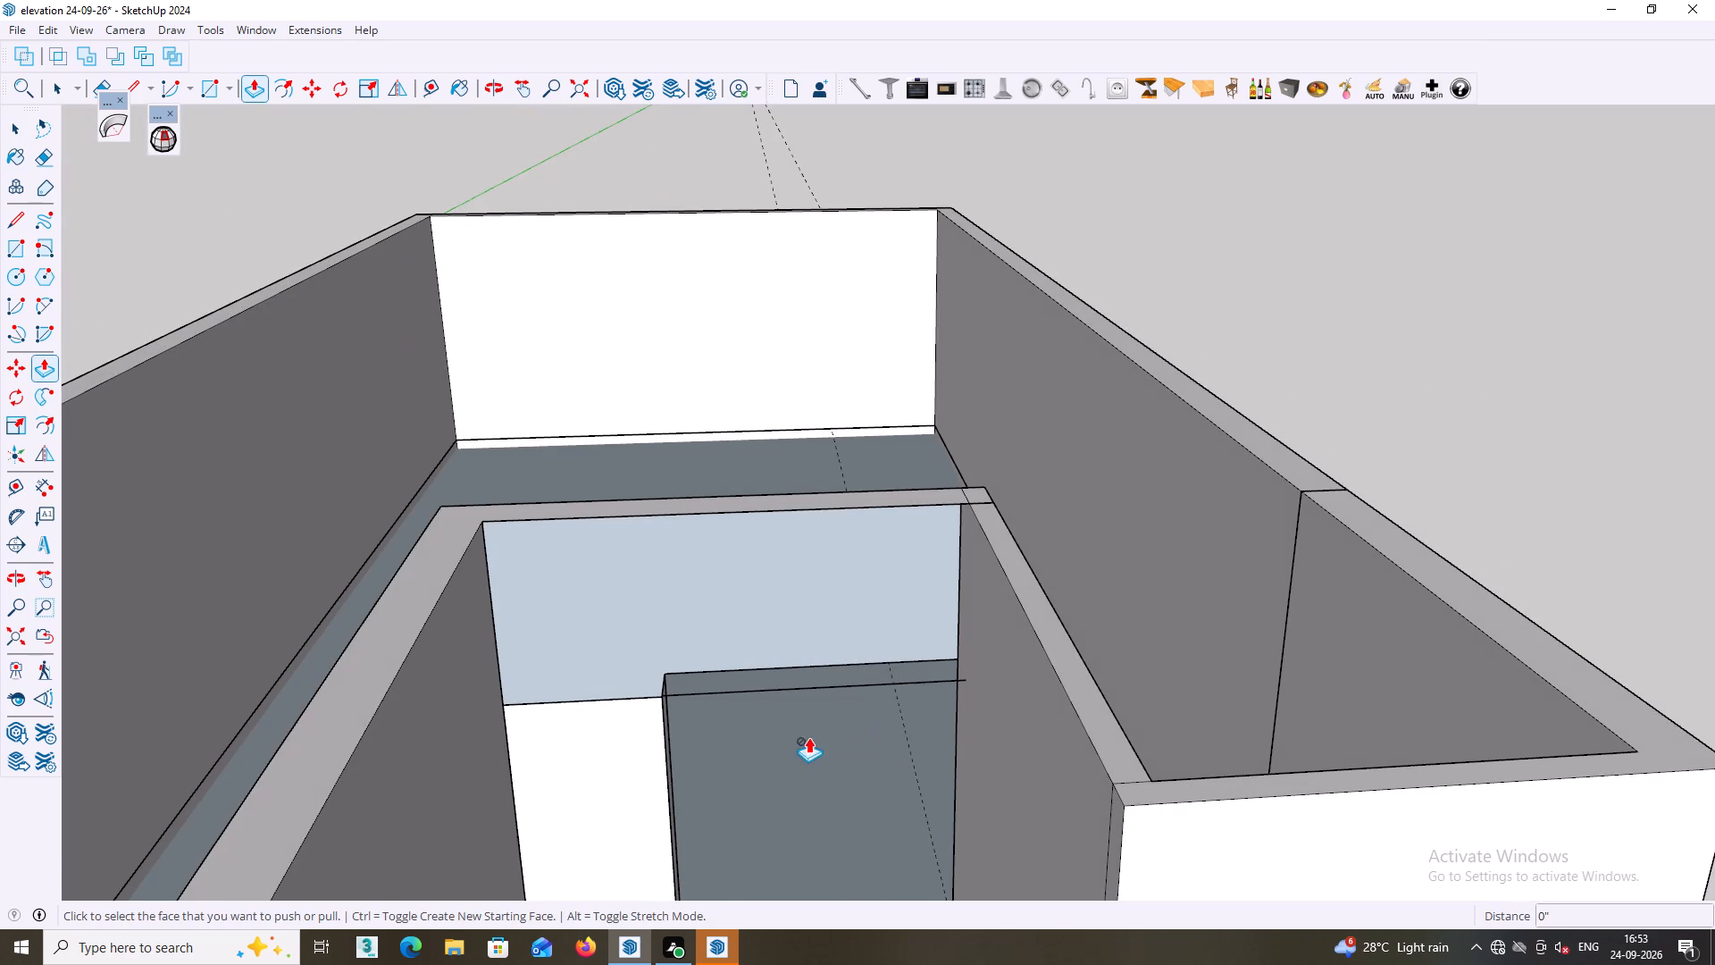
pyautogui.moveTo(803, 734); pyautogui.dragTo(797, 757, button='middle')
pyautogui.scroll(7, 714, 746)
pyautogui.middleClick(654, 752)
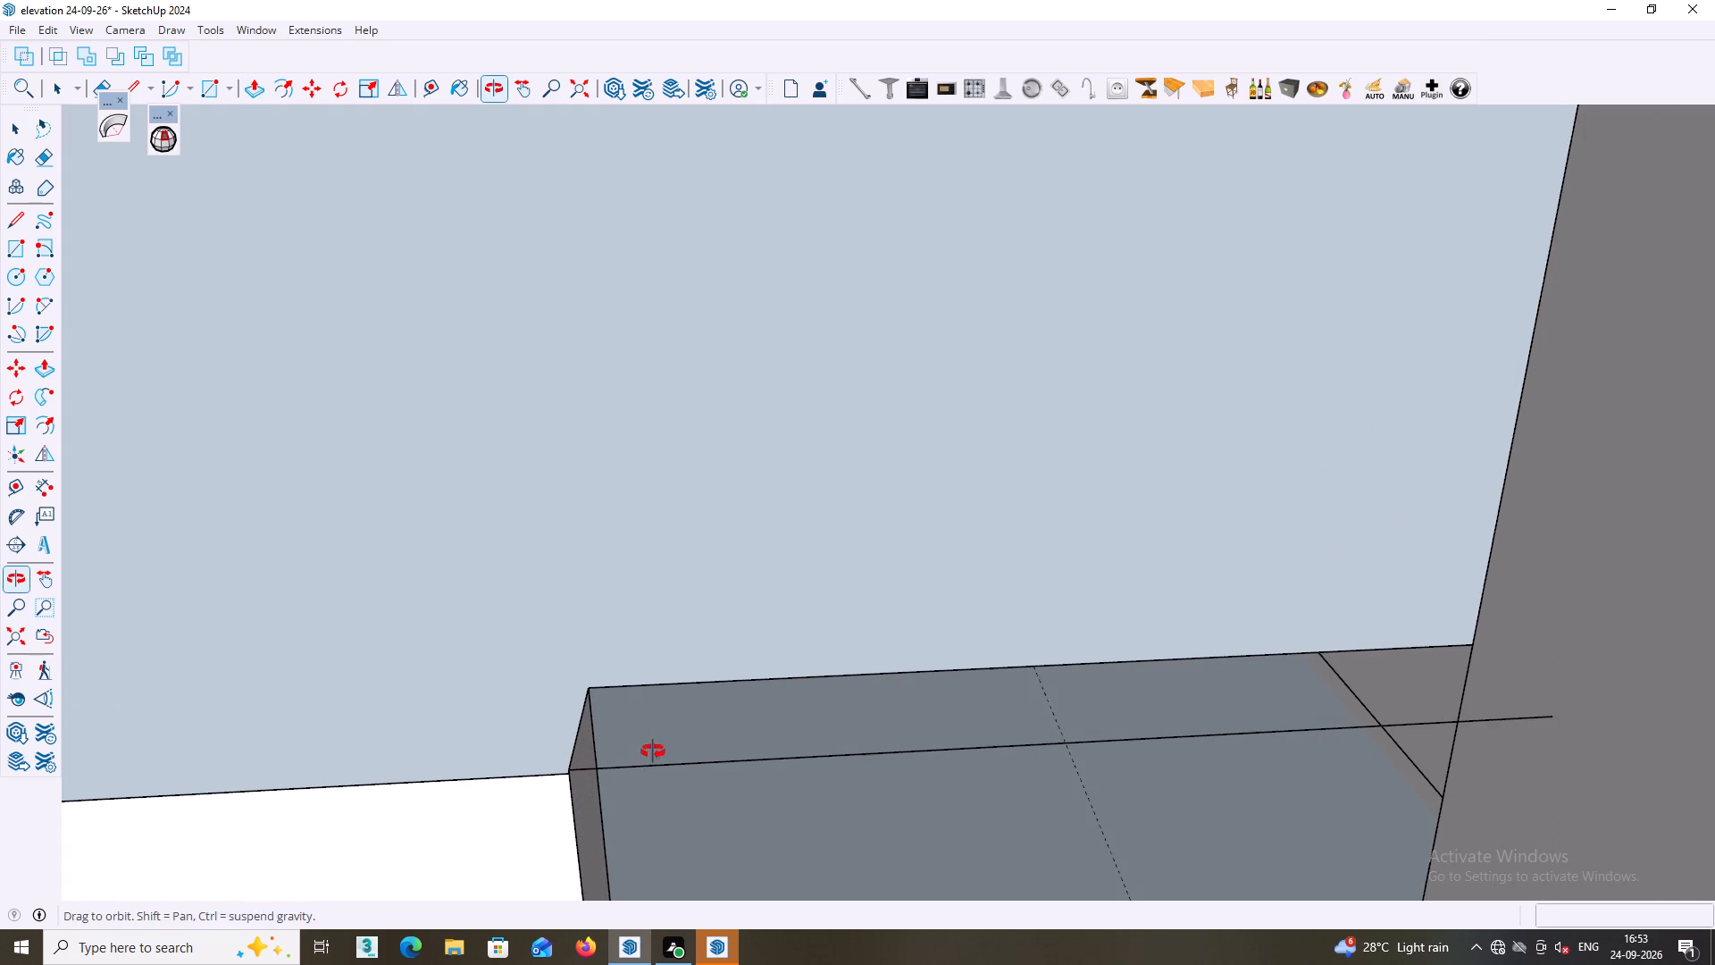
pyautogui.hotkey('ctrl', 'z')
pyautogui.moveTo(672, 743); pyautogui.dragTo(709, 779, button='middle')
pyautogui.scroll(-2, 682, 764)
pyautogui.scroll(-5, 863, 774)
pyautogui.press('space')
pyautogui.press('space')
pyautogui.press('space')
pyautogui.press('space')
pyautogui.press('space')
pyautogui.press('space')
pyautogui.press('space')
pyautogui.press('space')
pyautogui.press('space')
# Examine the balcony door opening and the surrounding upper-floor walls from outside.
pyautogui.moveTo(918, 756); pyautogui.dragTo(916, 654, button='middle')
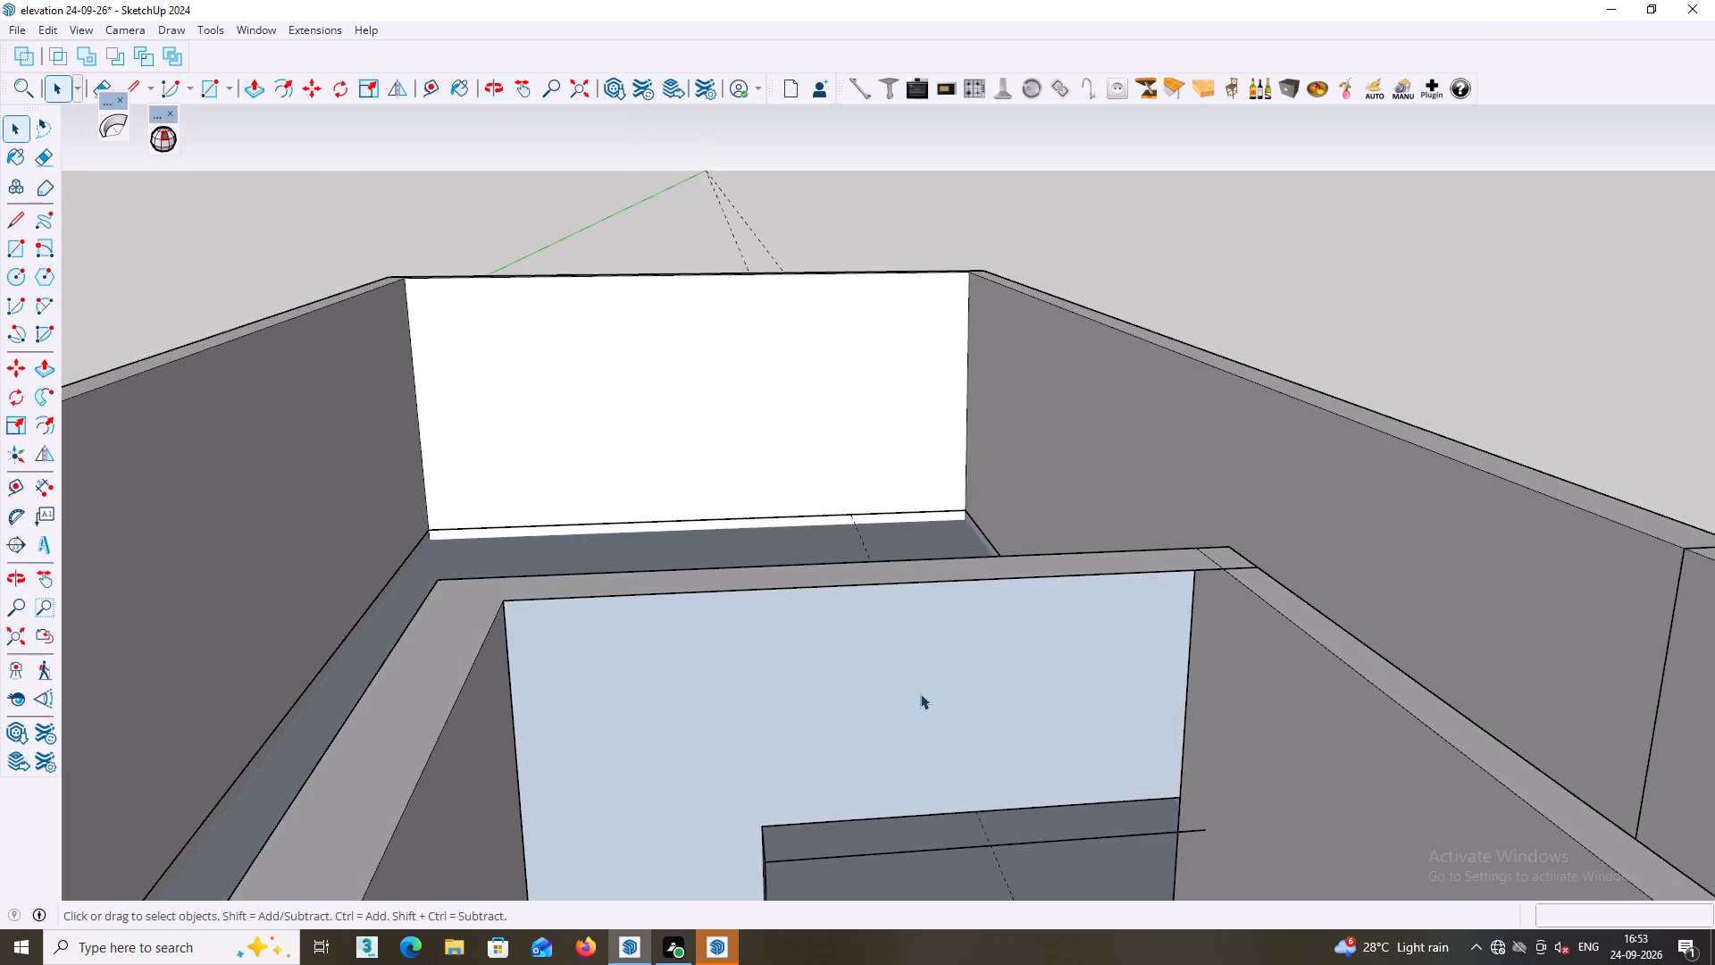
pyautogui.keyDown('shift'); pyautogui.moveTo(922, 689); pyautogui.dragTo(929, 463, button='middle'); pyautogui.keyUp('shift')
pyautogui.keyDown('shift'); pyautogui.moveTo(896, 575); pyautogui.dragTo(907, 668, button='middle'); pyautogui.keyUp('shift')
pyautogui.keyDown('shift'); pyautogui.scroll(-5, 894, 585); pyautogui.keyUp('shift')
pyautogui.moveTo(991, 702); pyautogui.dragTo(988, 560, button='middle')
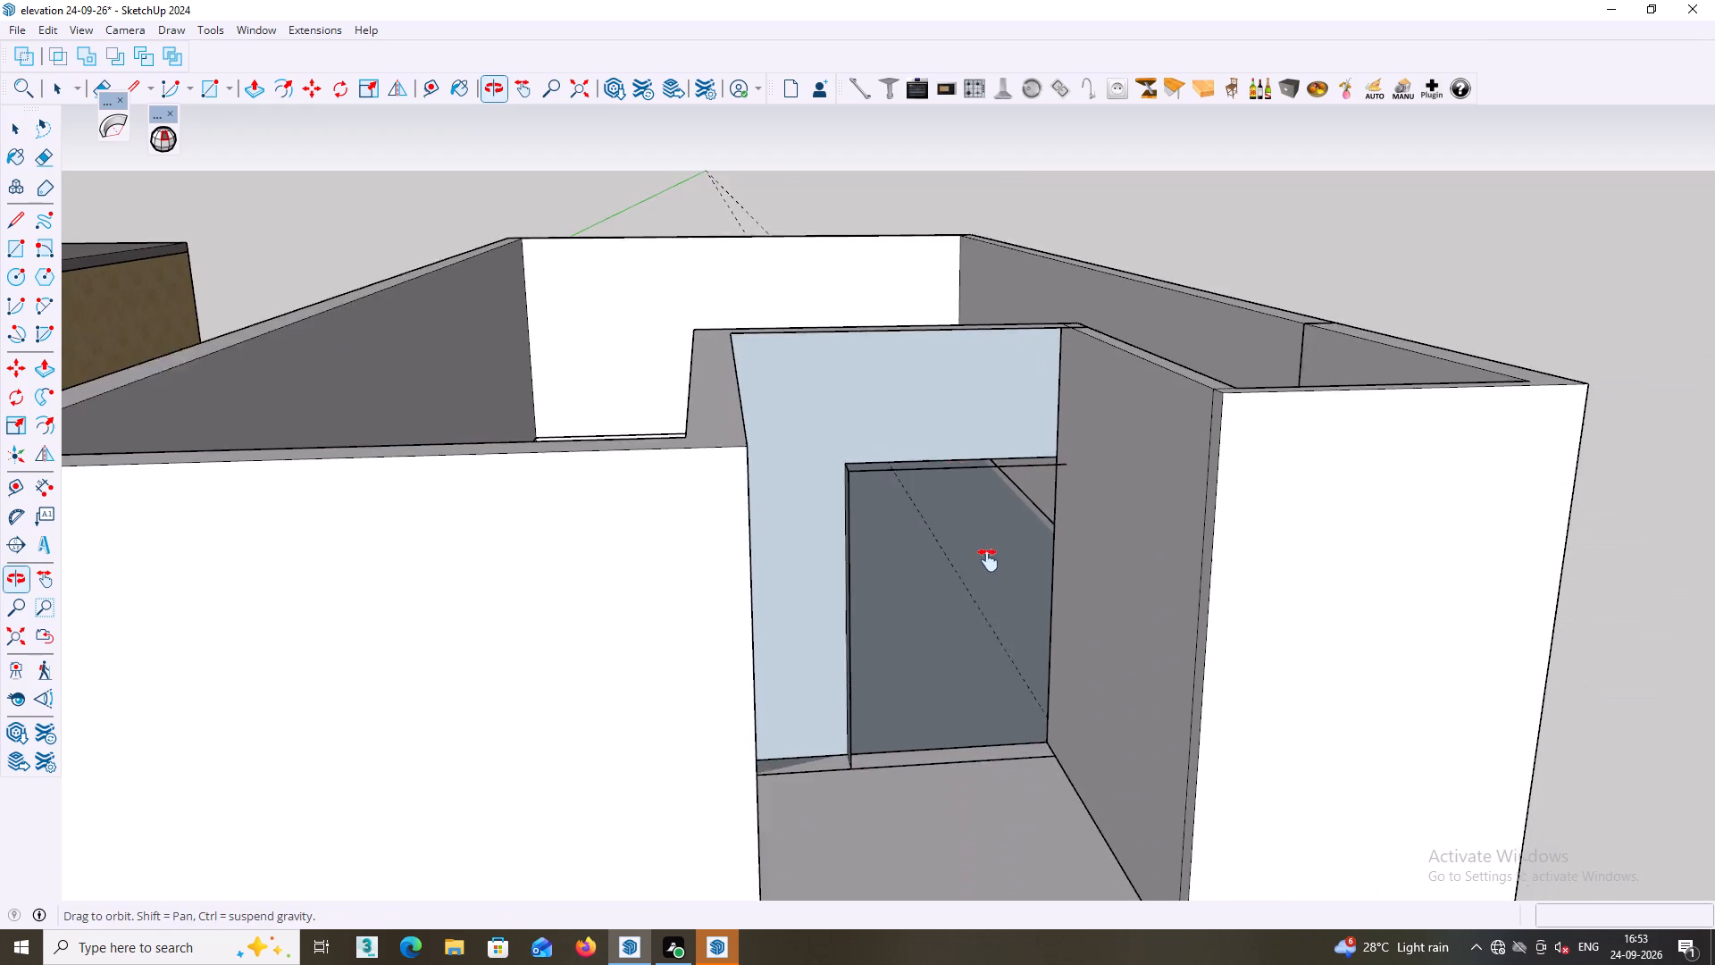
pyautogui.moveTo(988, 560); pyautogui.dragTo(988, 559, button='middle')
pyautogui.moveTo(999, 580); pyautogui.dragTo(966, 585, button='middle')
pyautogui.moveTo(927, 667); pyautogui.dragTo(766, 682, button='middle')
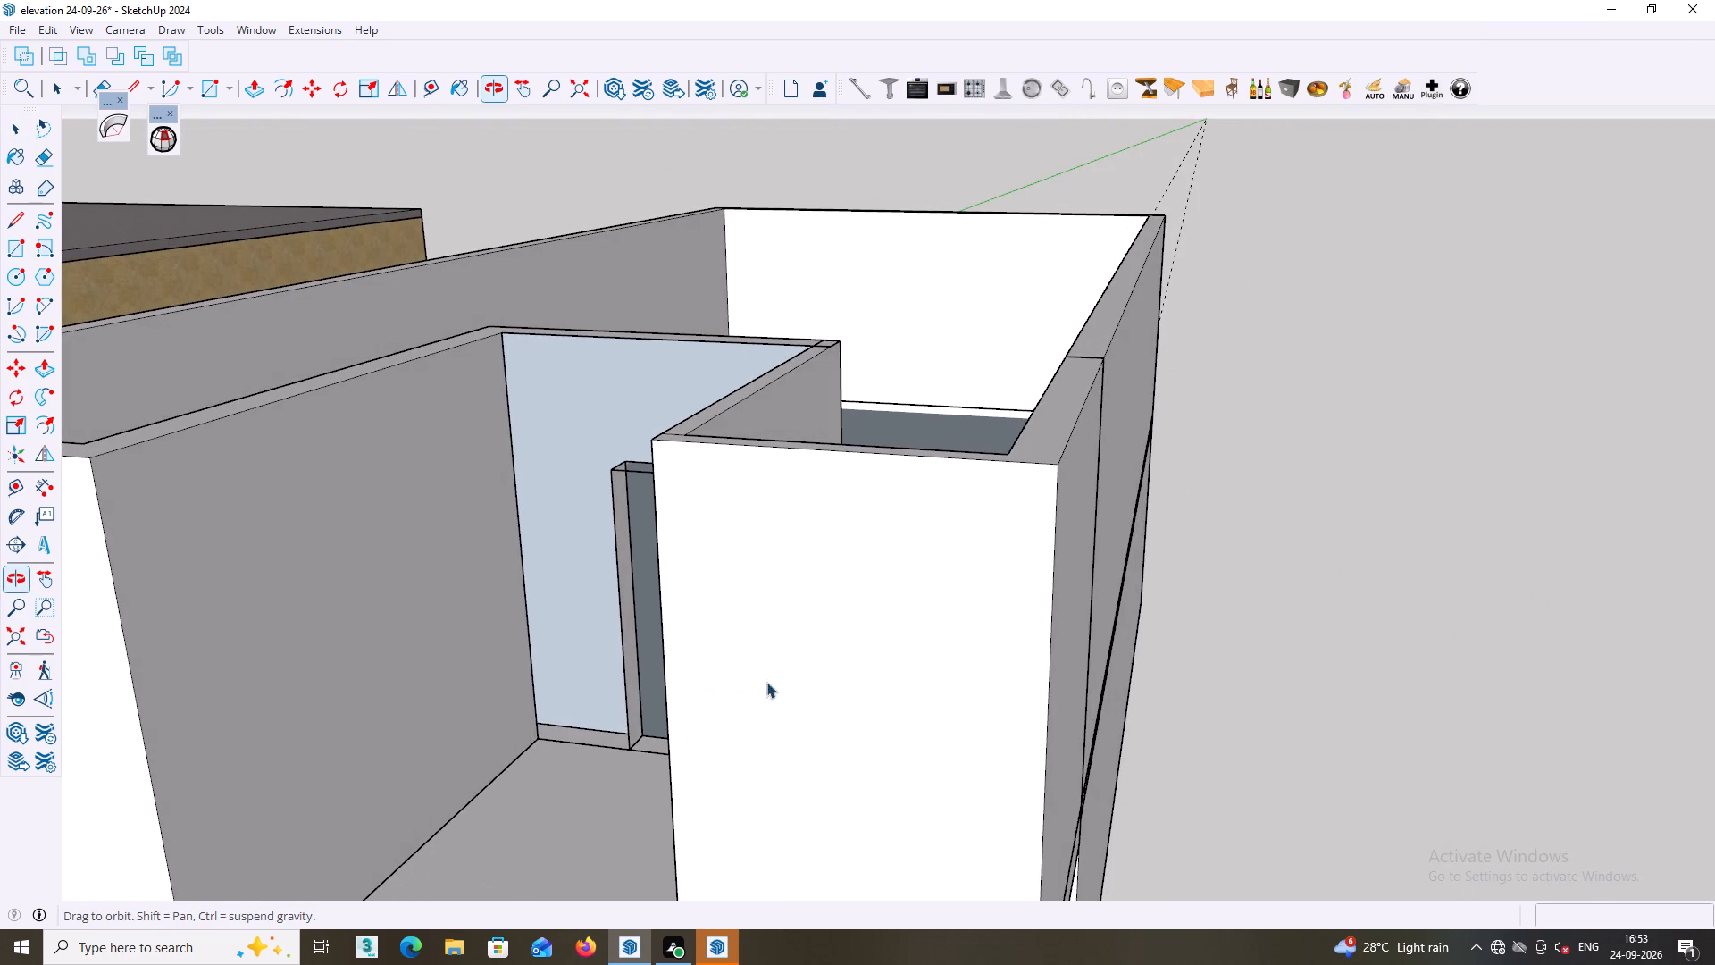
# Open the upper-floor wall group and delete the narrow side face inside the balcony door opening.
pyautogui.moveTo(766, 682); pyautogui.dragTo(768, 683, button='middle')
pyautogui.scroll(1, 665, 715)
pyautogui.moveTo(648, 714); pyautogui.dragTo(1000, 793, button='middle')
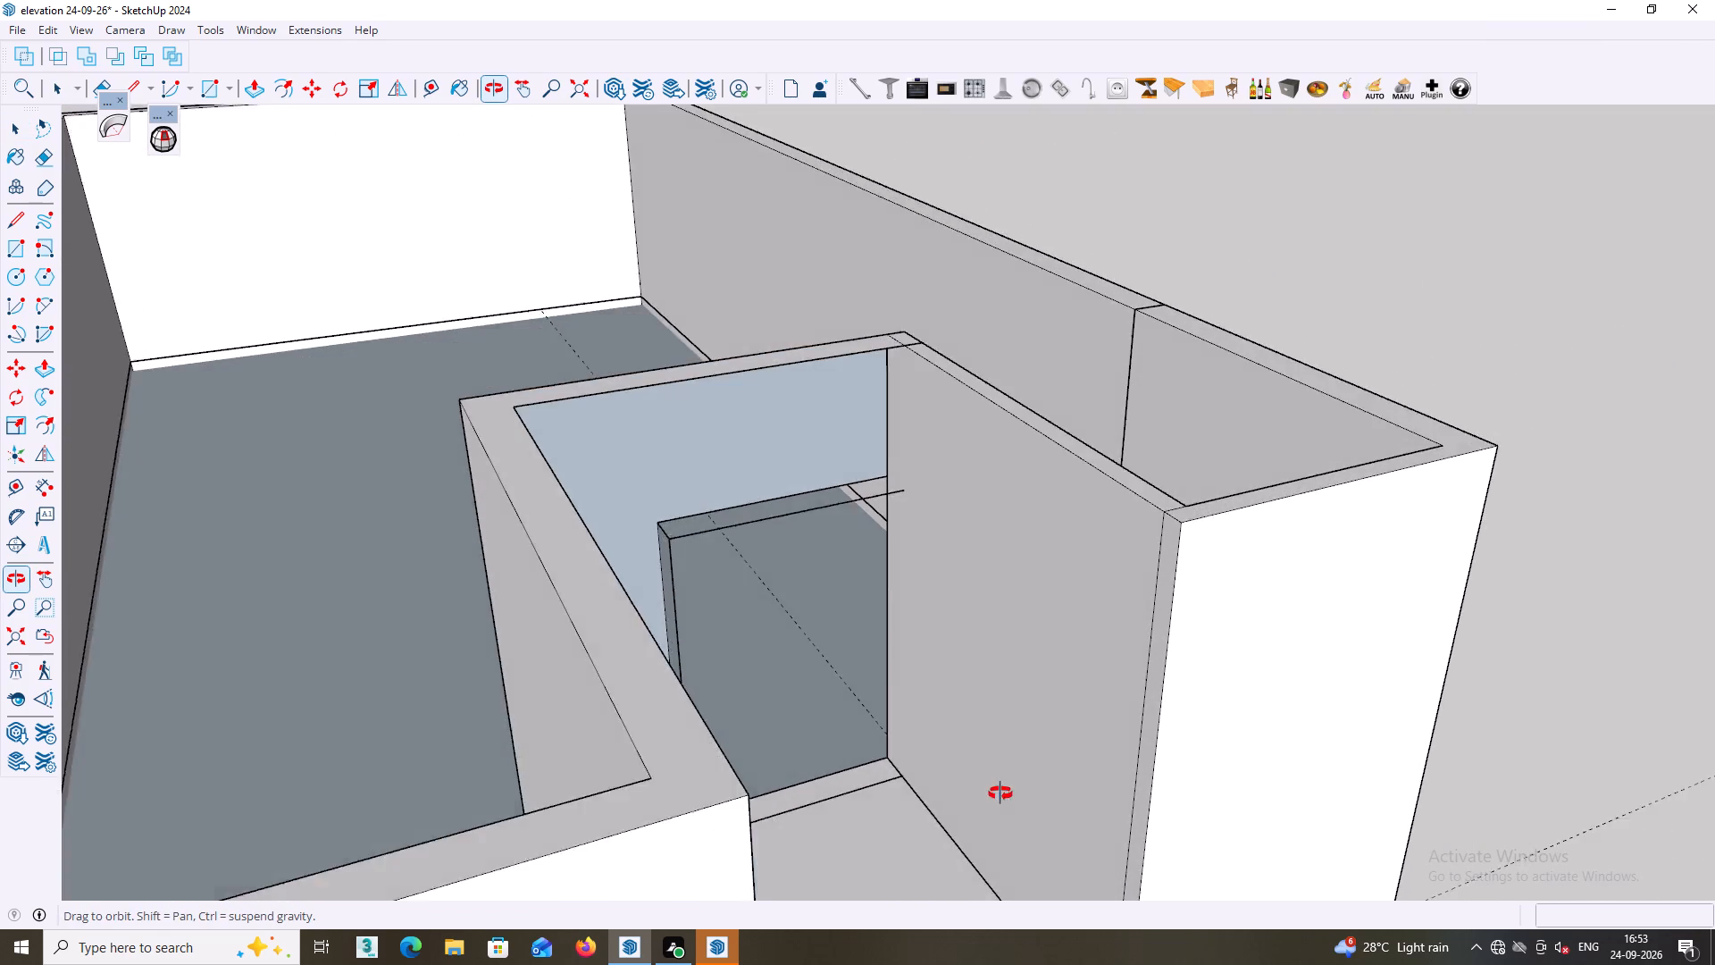
pyautogui.moveTo(1000, 793); pyautogui.dragTo(1050, 885, button='middle')
pyautogui.scroll(3, 818, 705)
pyautogui.moveTo(624, 663); pyautogui.dragTo(729, 669, button='middle')
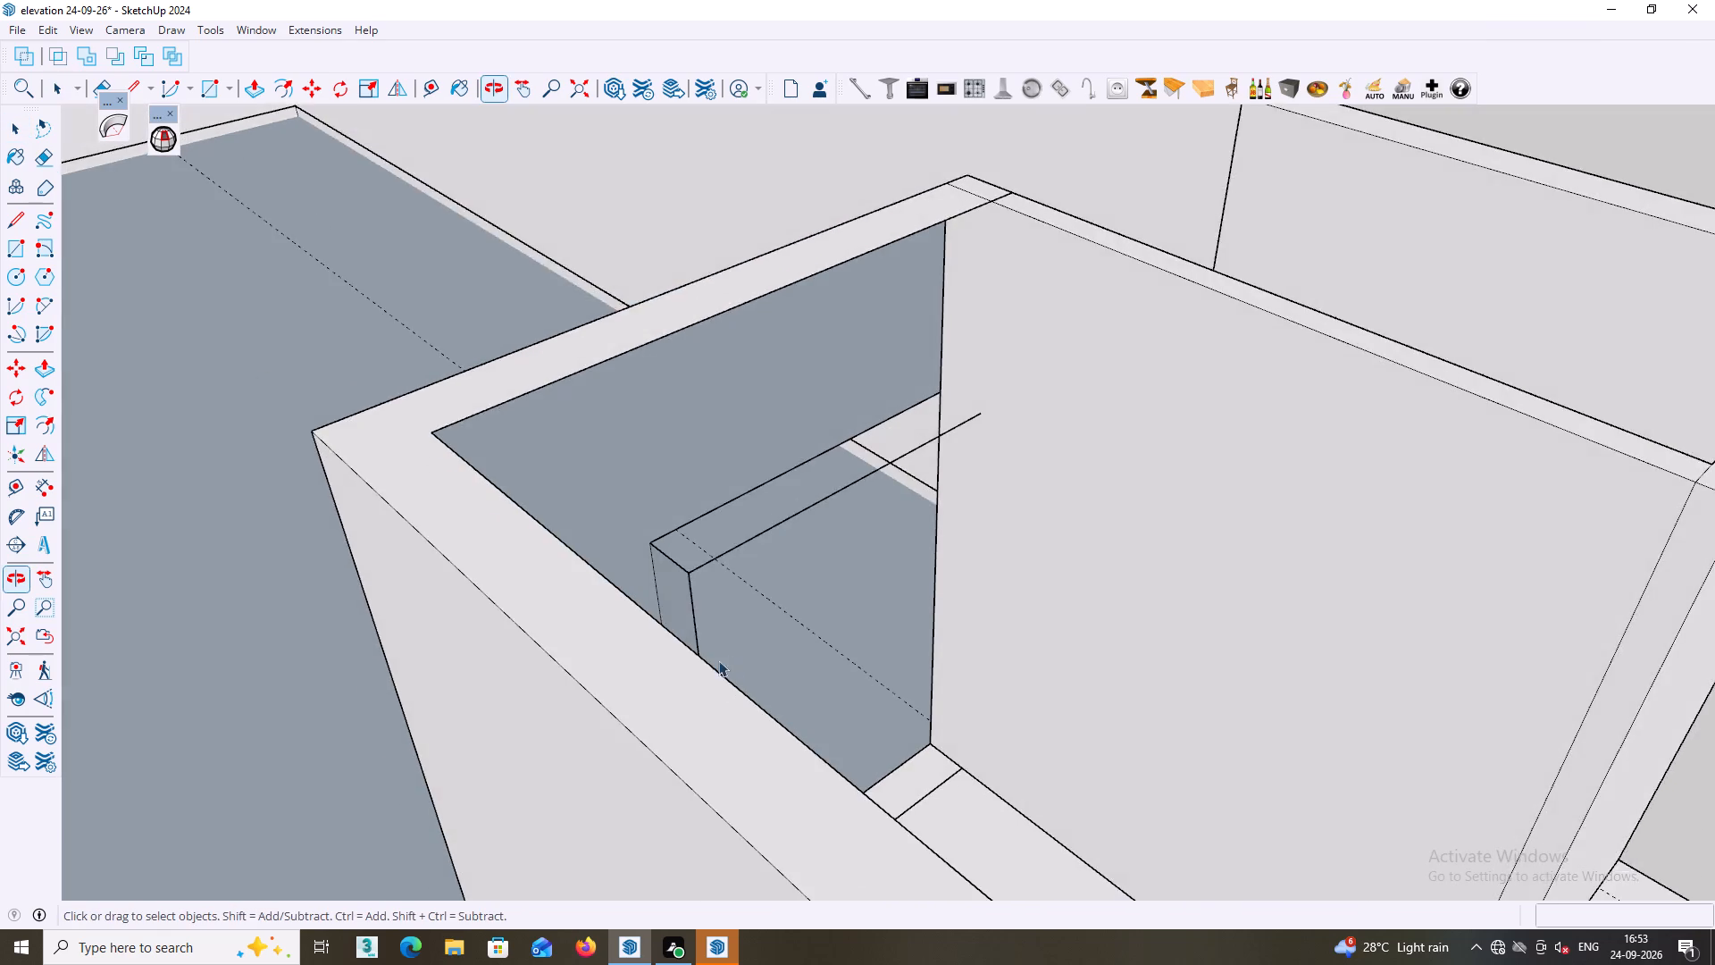
pyautogui.scroll(2, 715, 656)
pyautogui.click(665, 574)
pyautogui.click(667, 575)
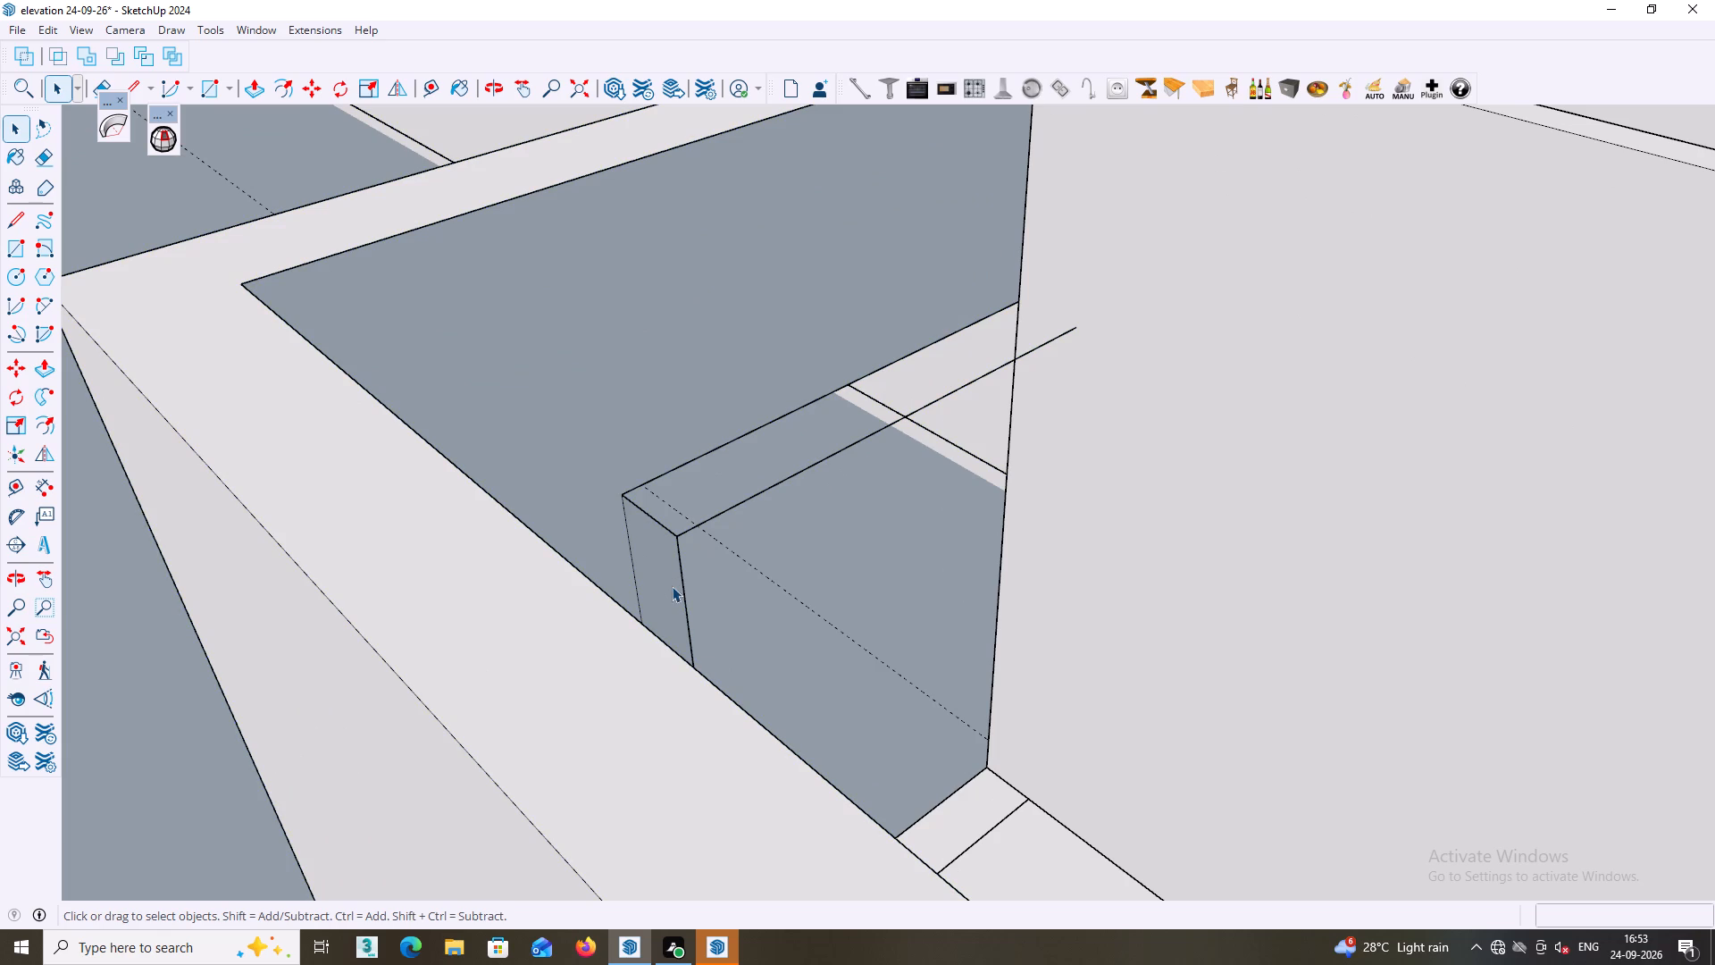
pyautogui.click(672, 586)
pyautogui.click(677, 584)
pyautogui.middleClick(690, 582)
pyautogui.scroll(1, 679, 588)
pyautogui.doubleClick(679, 585)
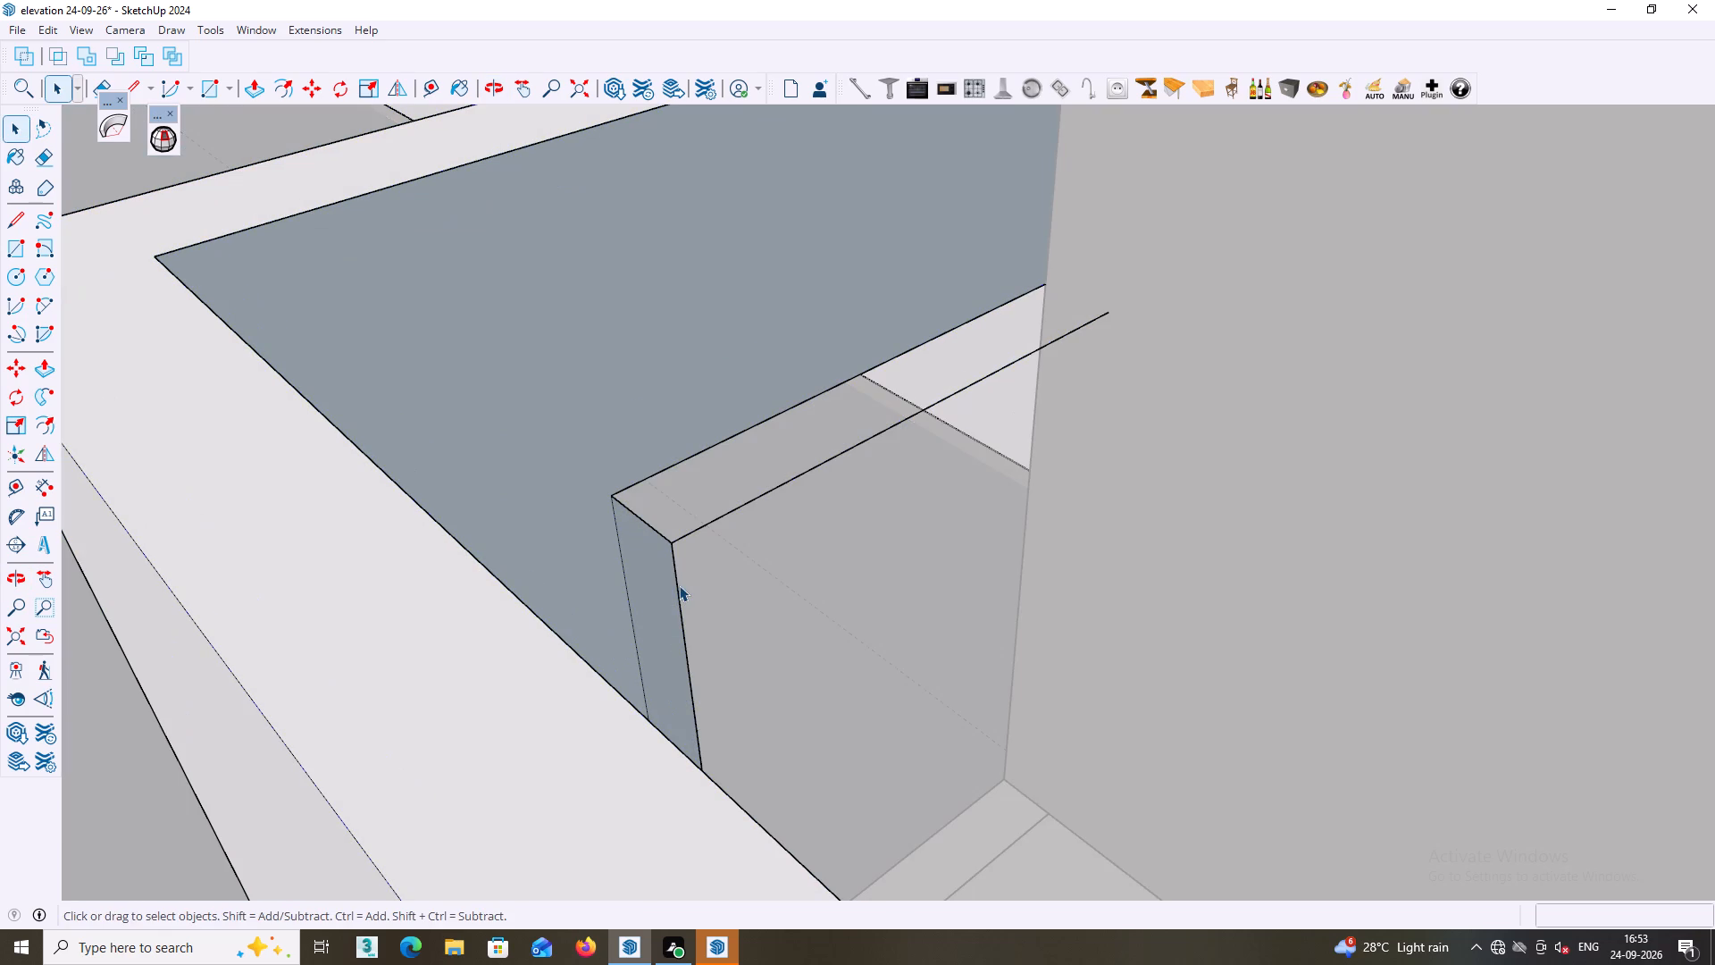
pyautogui.click(678, 586)
pyautogui.doubleClick(678, 587)
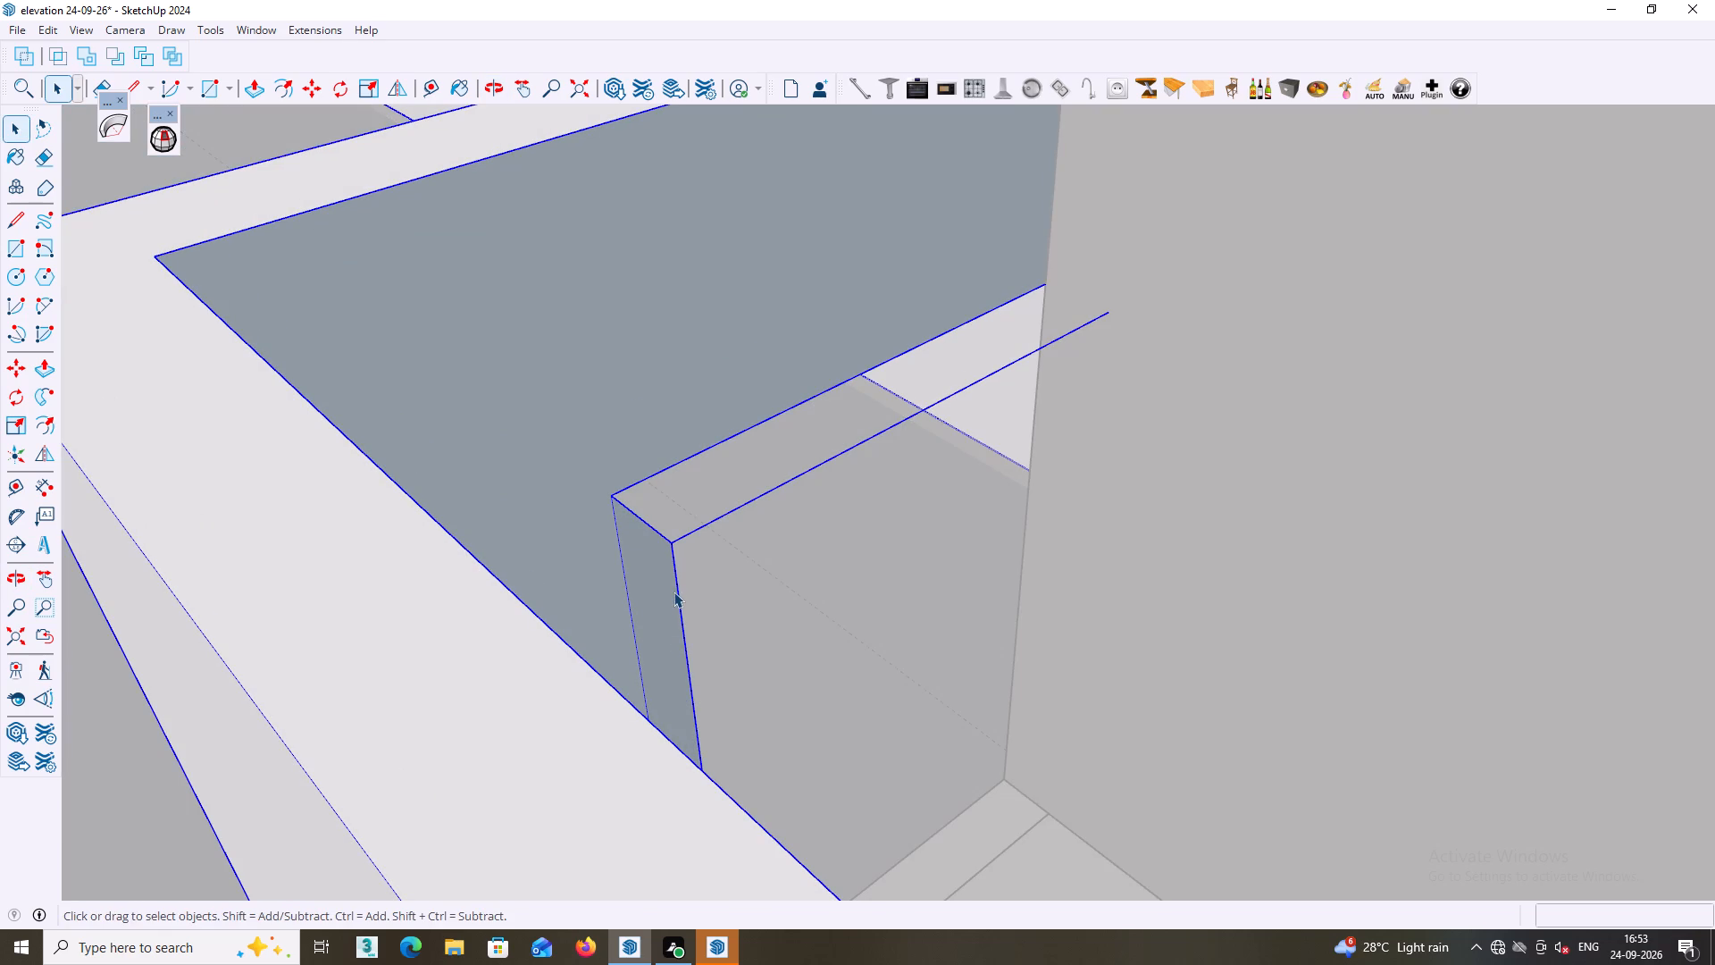
pyautogui.tripleClick(674, 592)
pyautogui.doubleClick(679, 592)
pyautogui.tripleClick(677, 592)
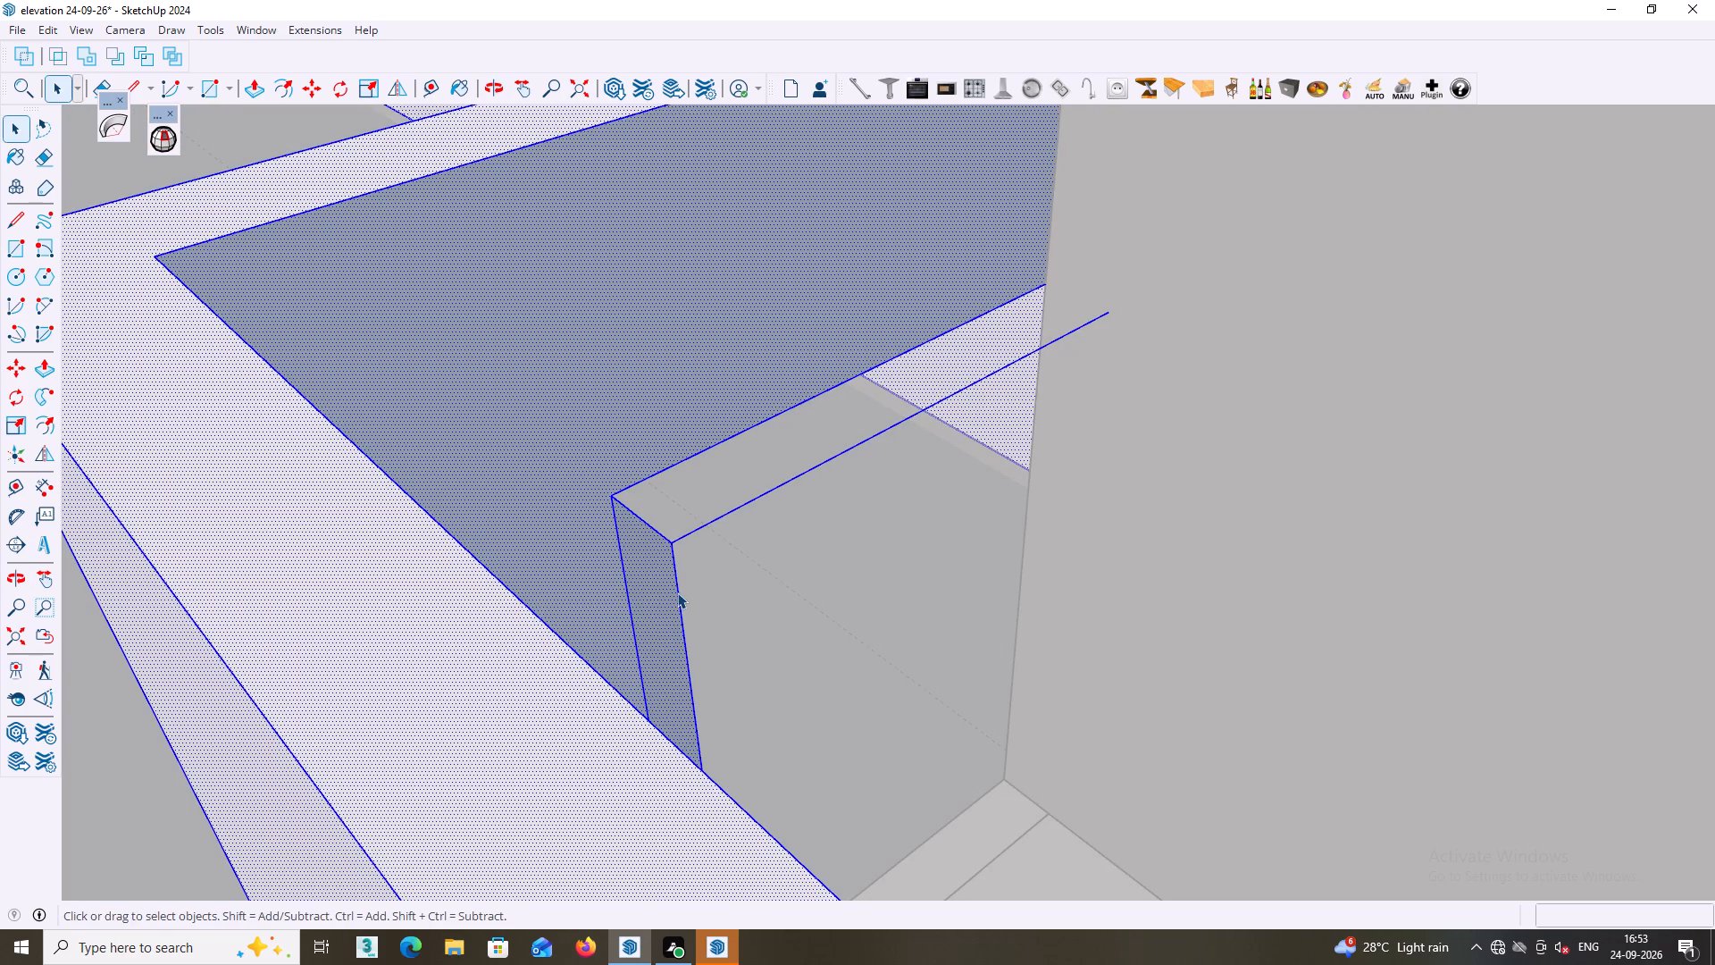
pyautogui.tripleClick(679, 592)
pyautogui.doubleClick(679, 591)
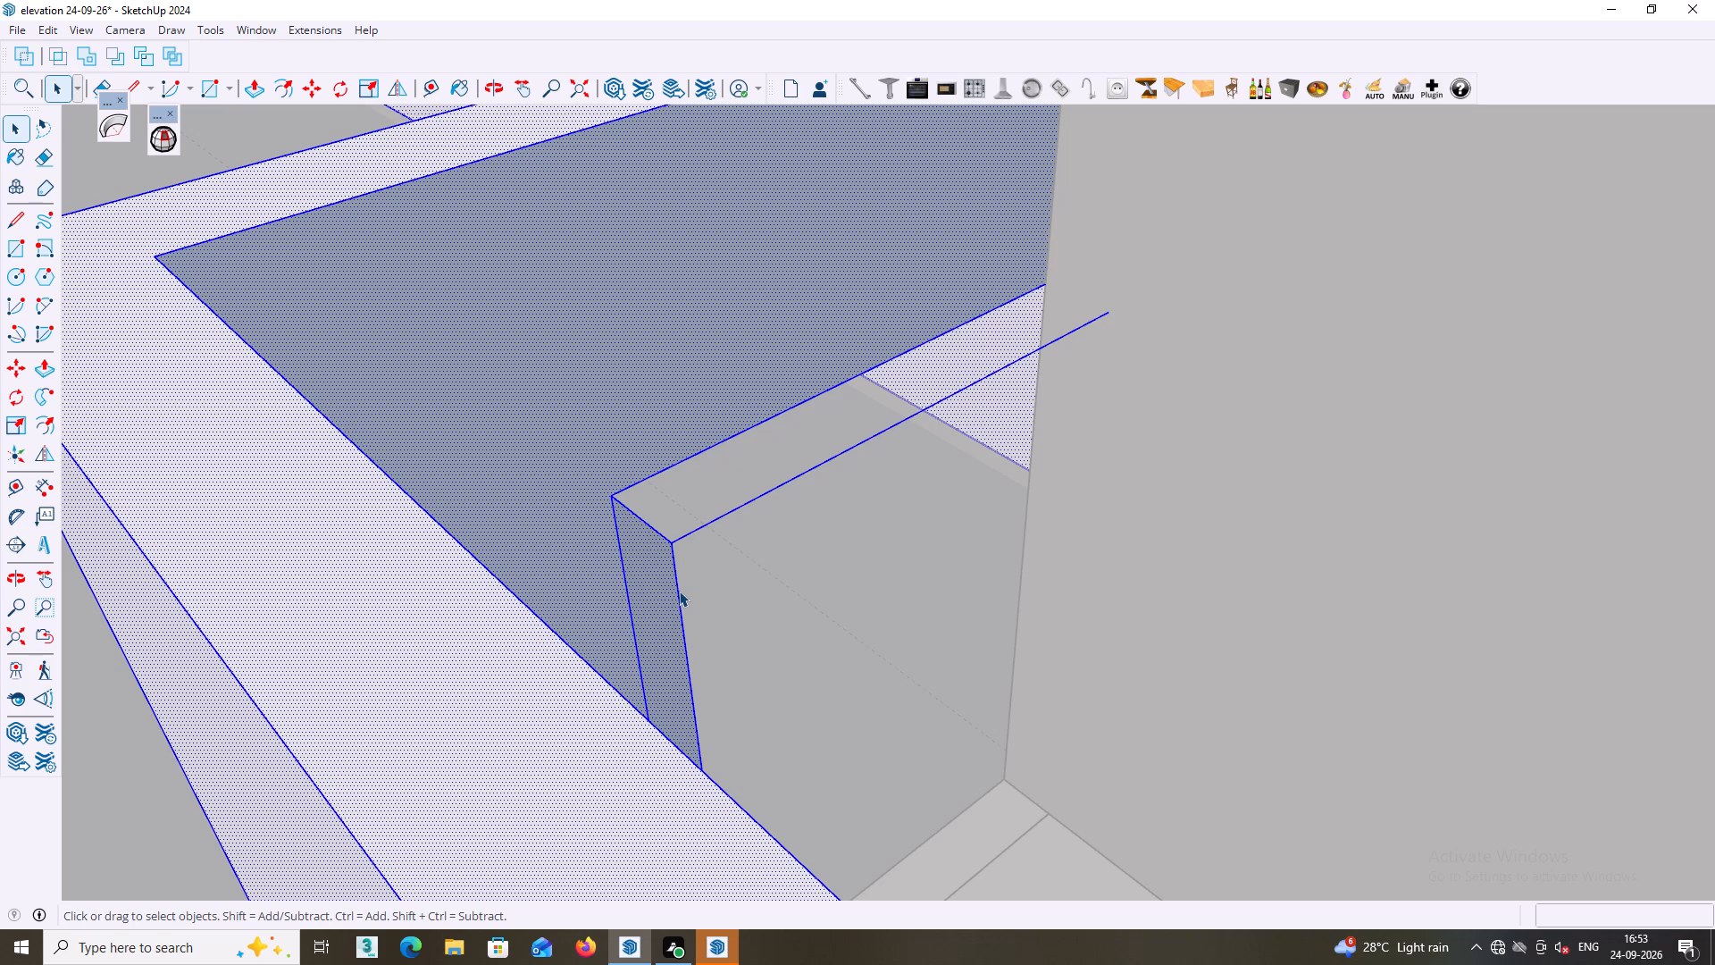
pyautogui.click(668, 598)
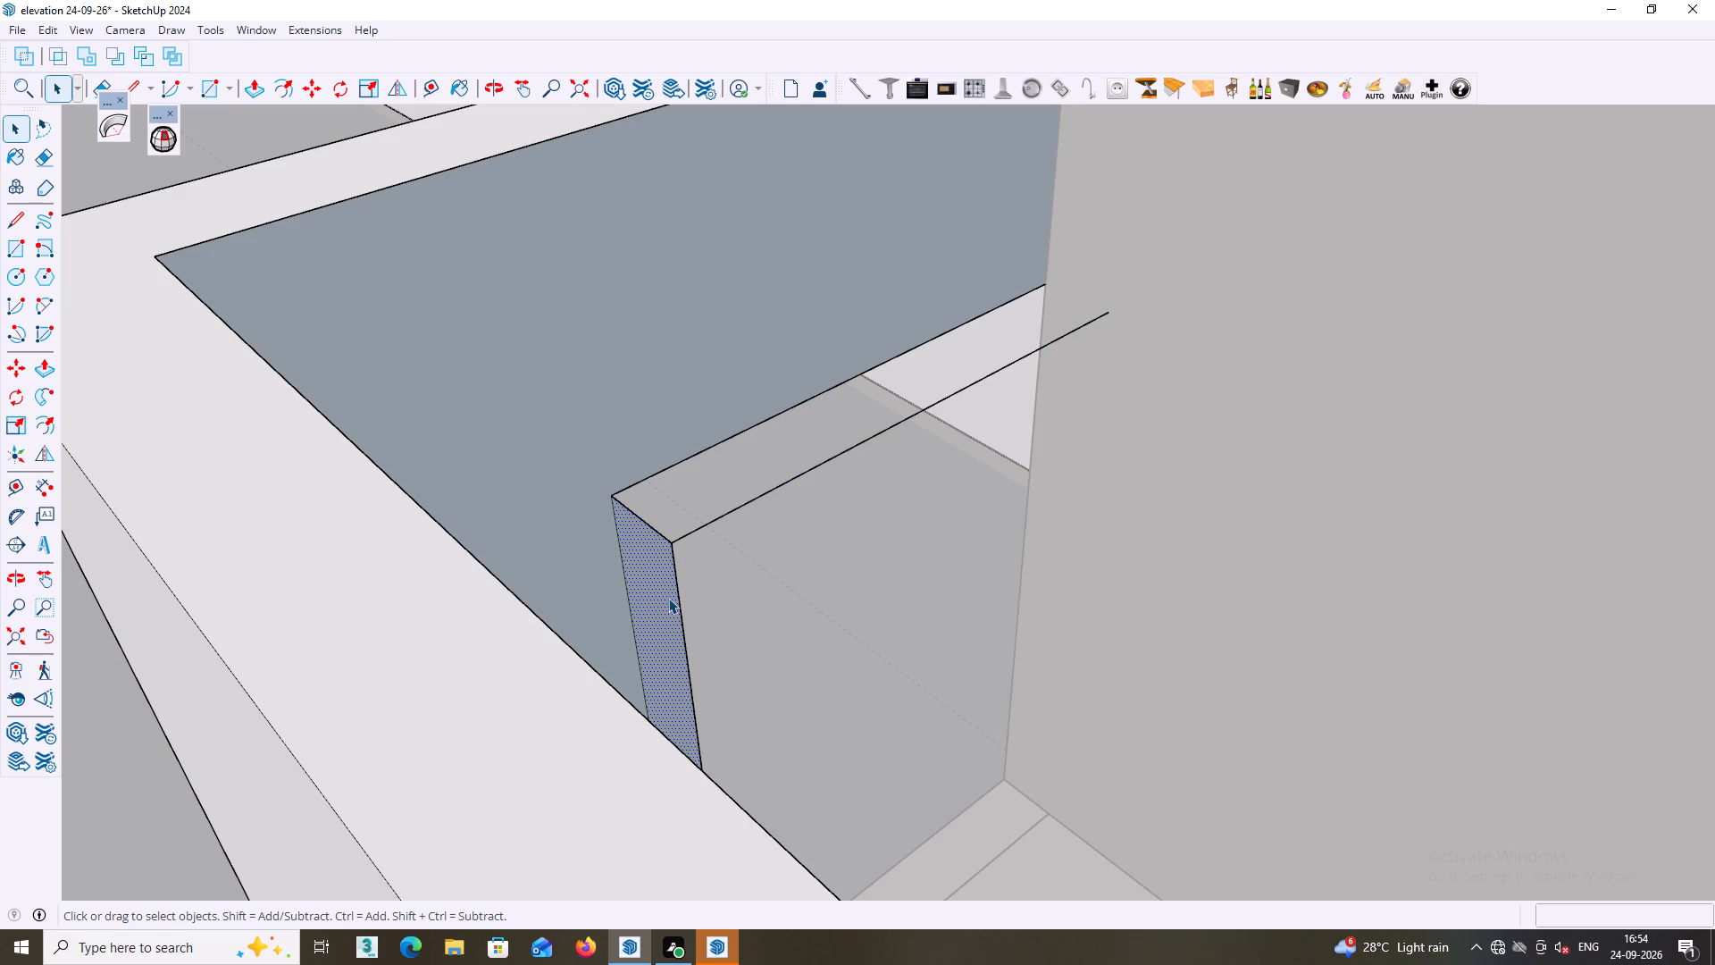
pyautogui.press('Delete')
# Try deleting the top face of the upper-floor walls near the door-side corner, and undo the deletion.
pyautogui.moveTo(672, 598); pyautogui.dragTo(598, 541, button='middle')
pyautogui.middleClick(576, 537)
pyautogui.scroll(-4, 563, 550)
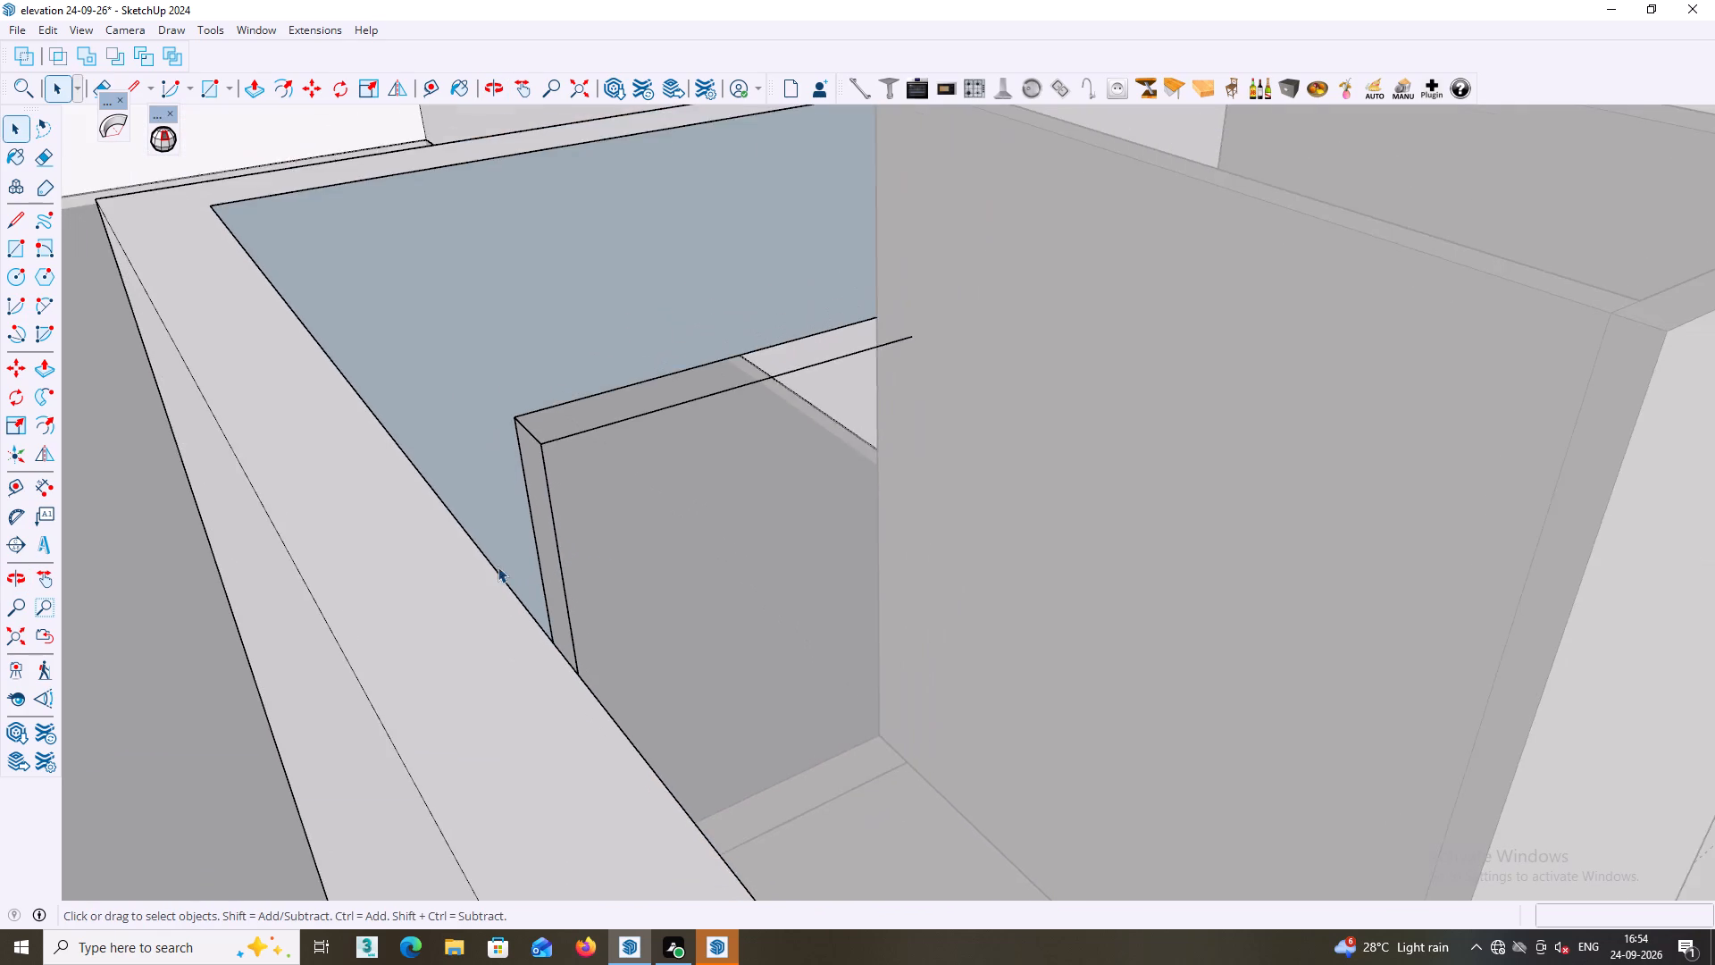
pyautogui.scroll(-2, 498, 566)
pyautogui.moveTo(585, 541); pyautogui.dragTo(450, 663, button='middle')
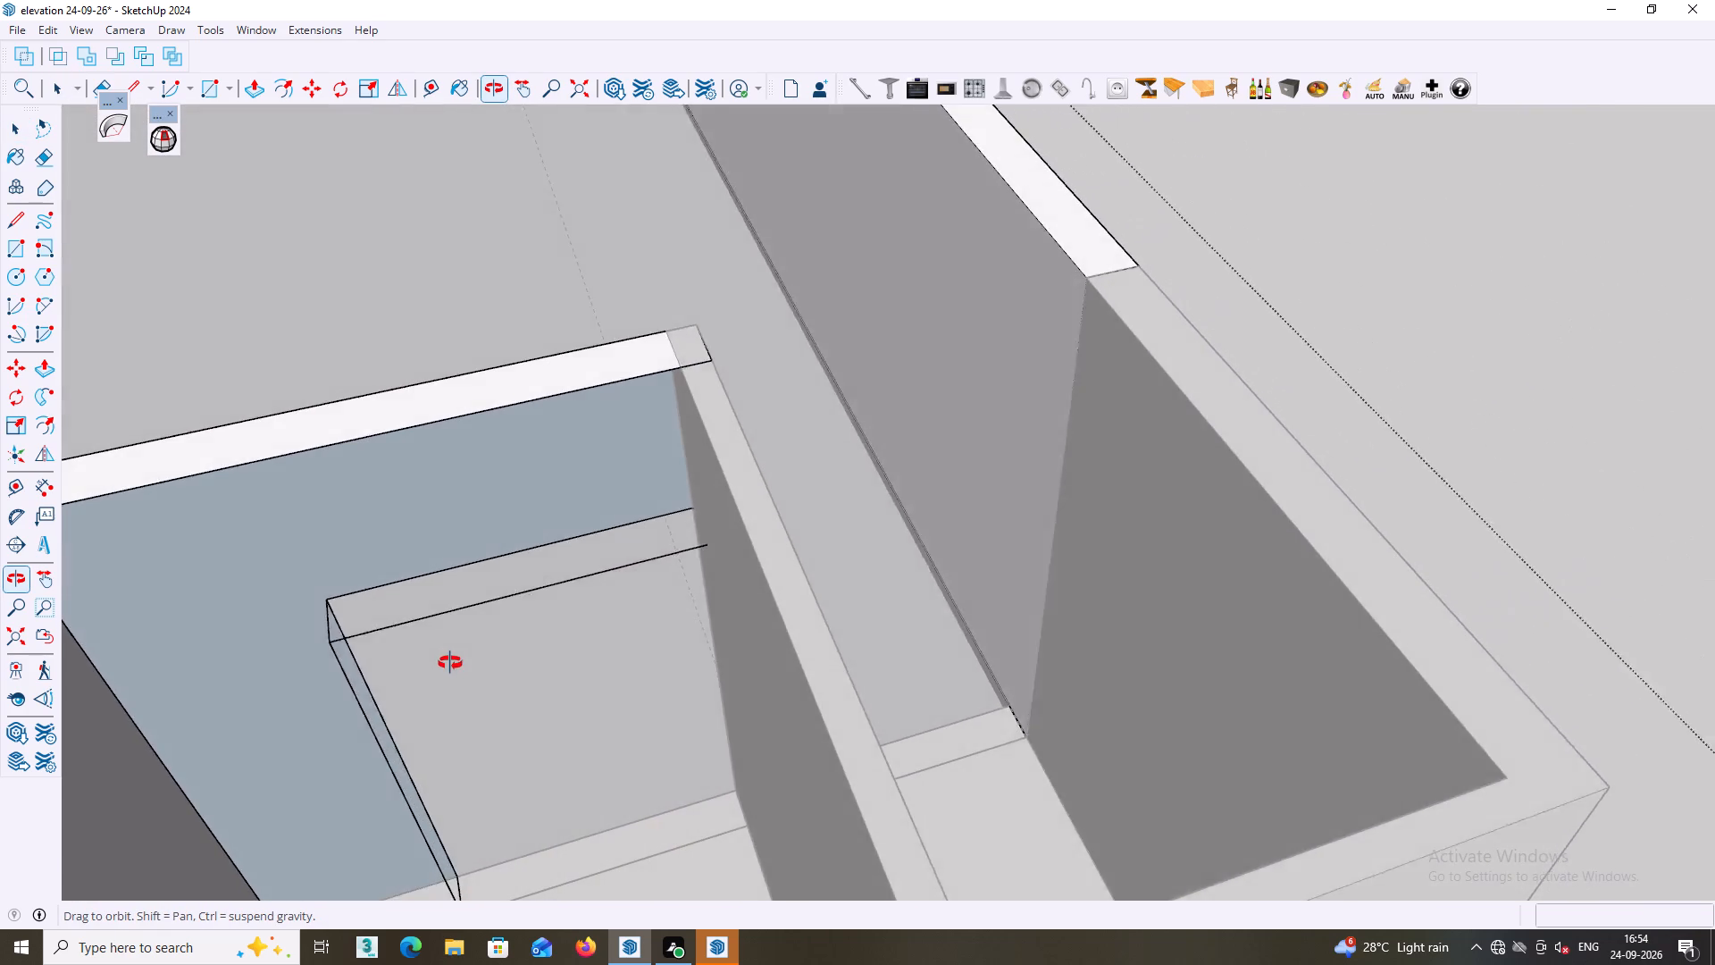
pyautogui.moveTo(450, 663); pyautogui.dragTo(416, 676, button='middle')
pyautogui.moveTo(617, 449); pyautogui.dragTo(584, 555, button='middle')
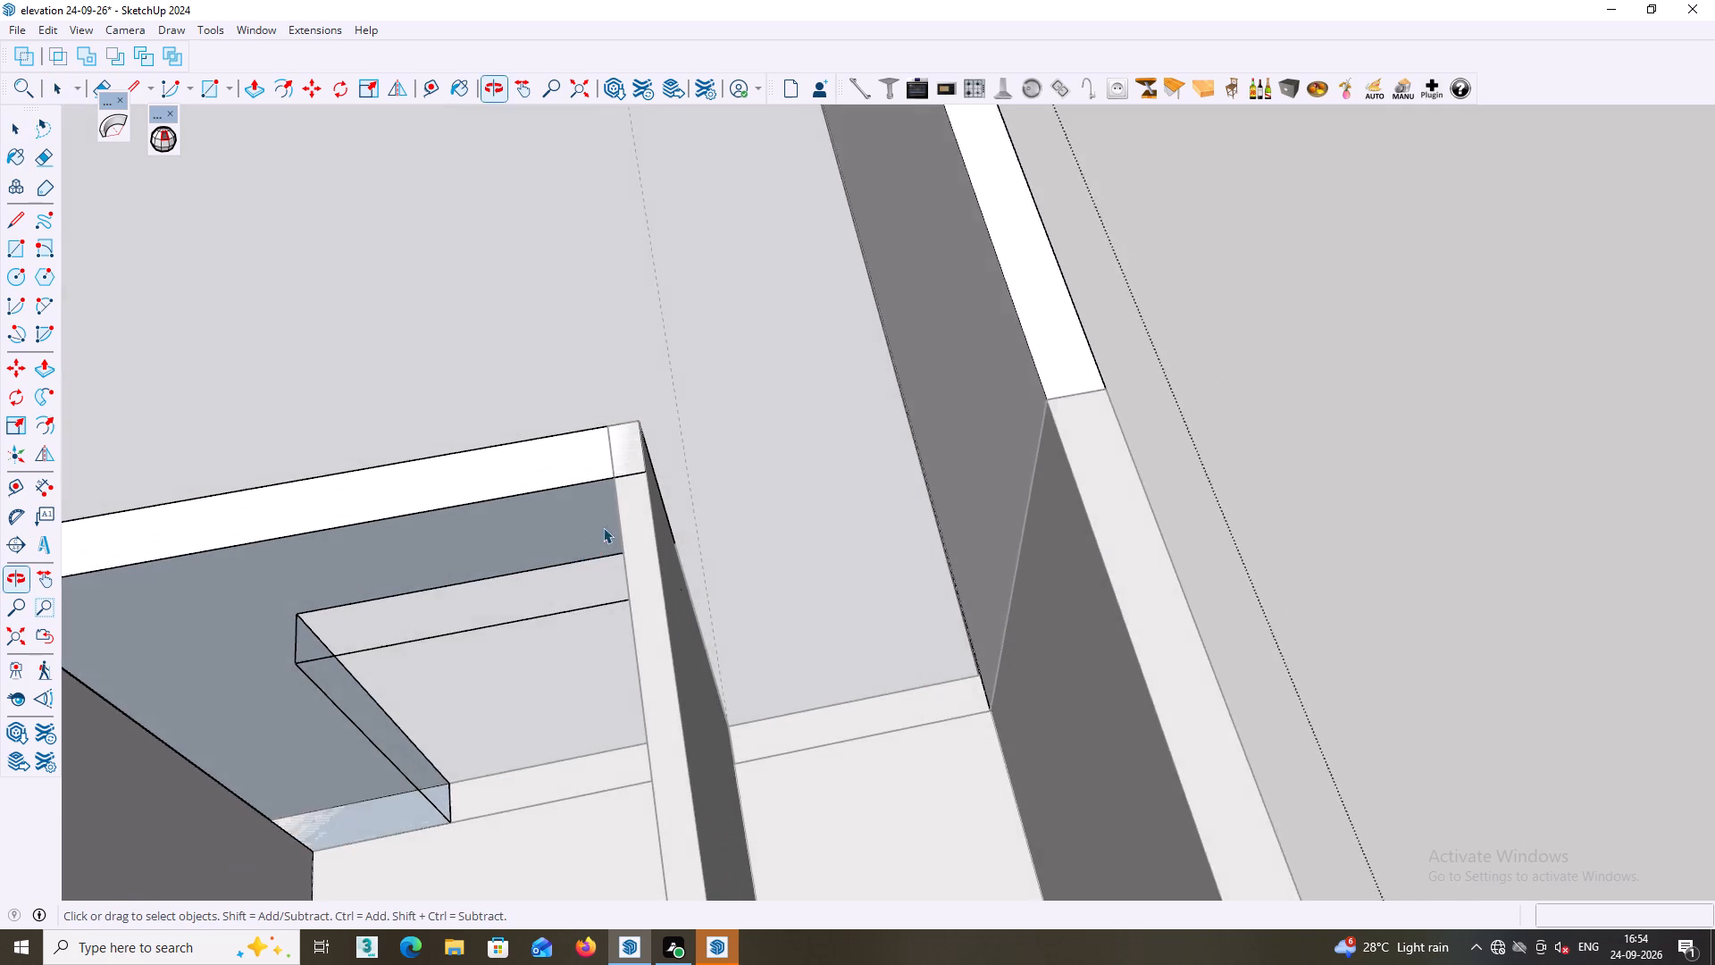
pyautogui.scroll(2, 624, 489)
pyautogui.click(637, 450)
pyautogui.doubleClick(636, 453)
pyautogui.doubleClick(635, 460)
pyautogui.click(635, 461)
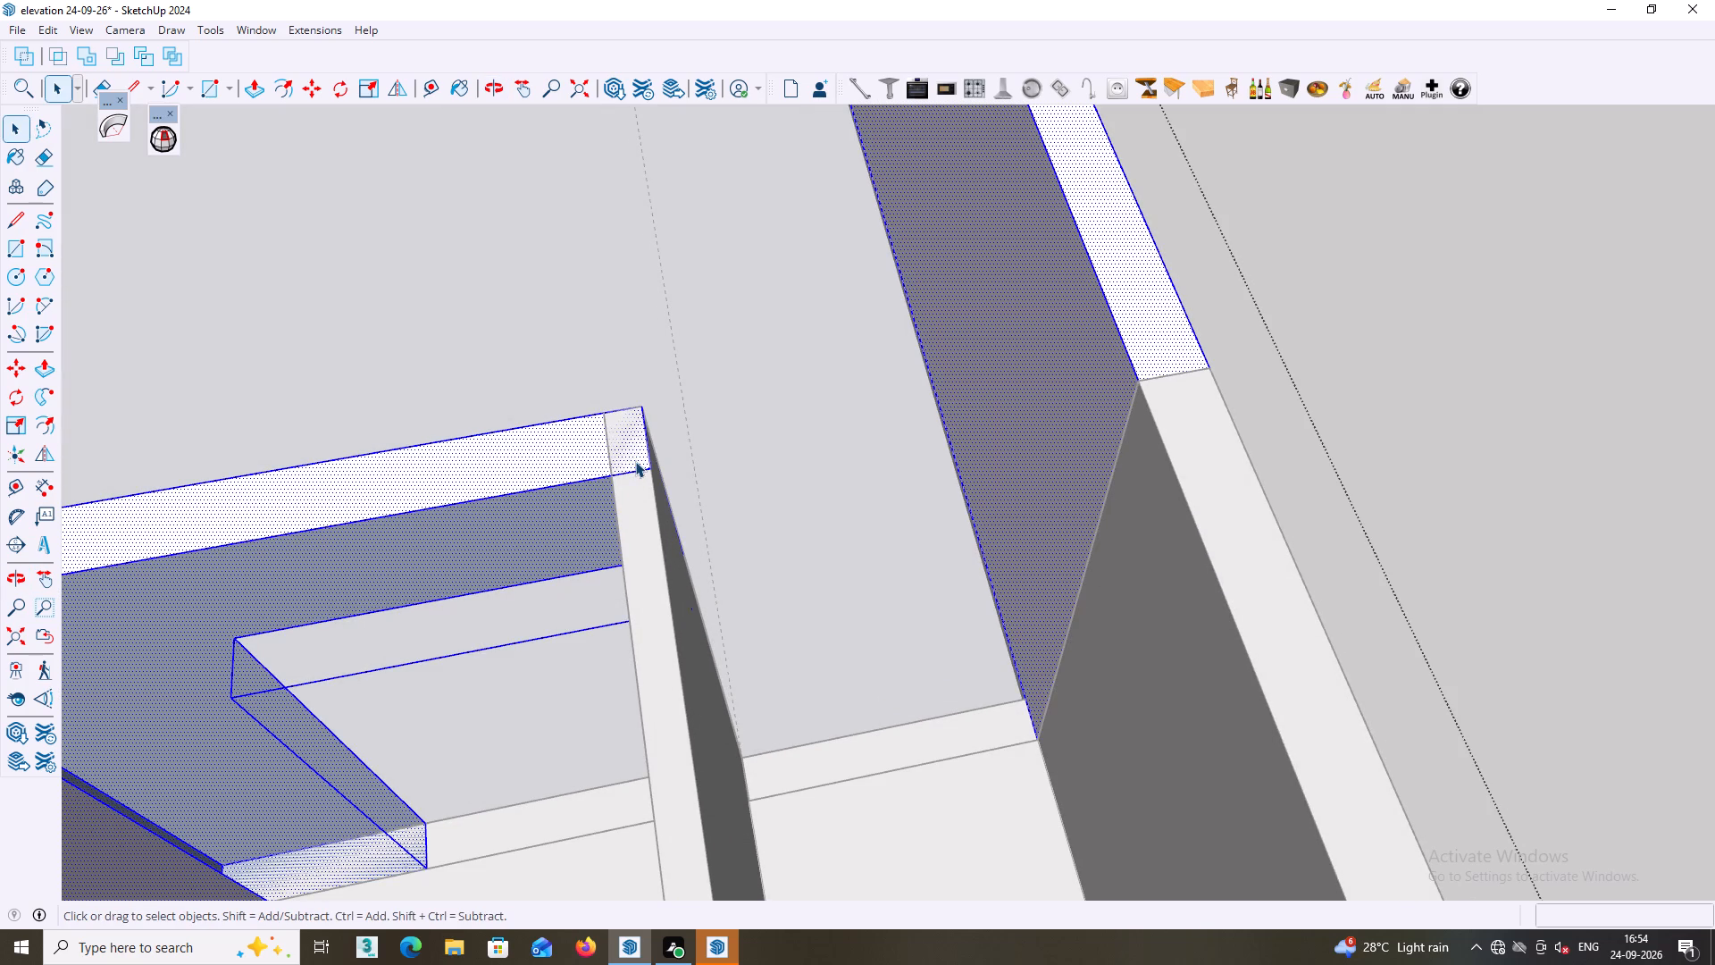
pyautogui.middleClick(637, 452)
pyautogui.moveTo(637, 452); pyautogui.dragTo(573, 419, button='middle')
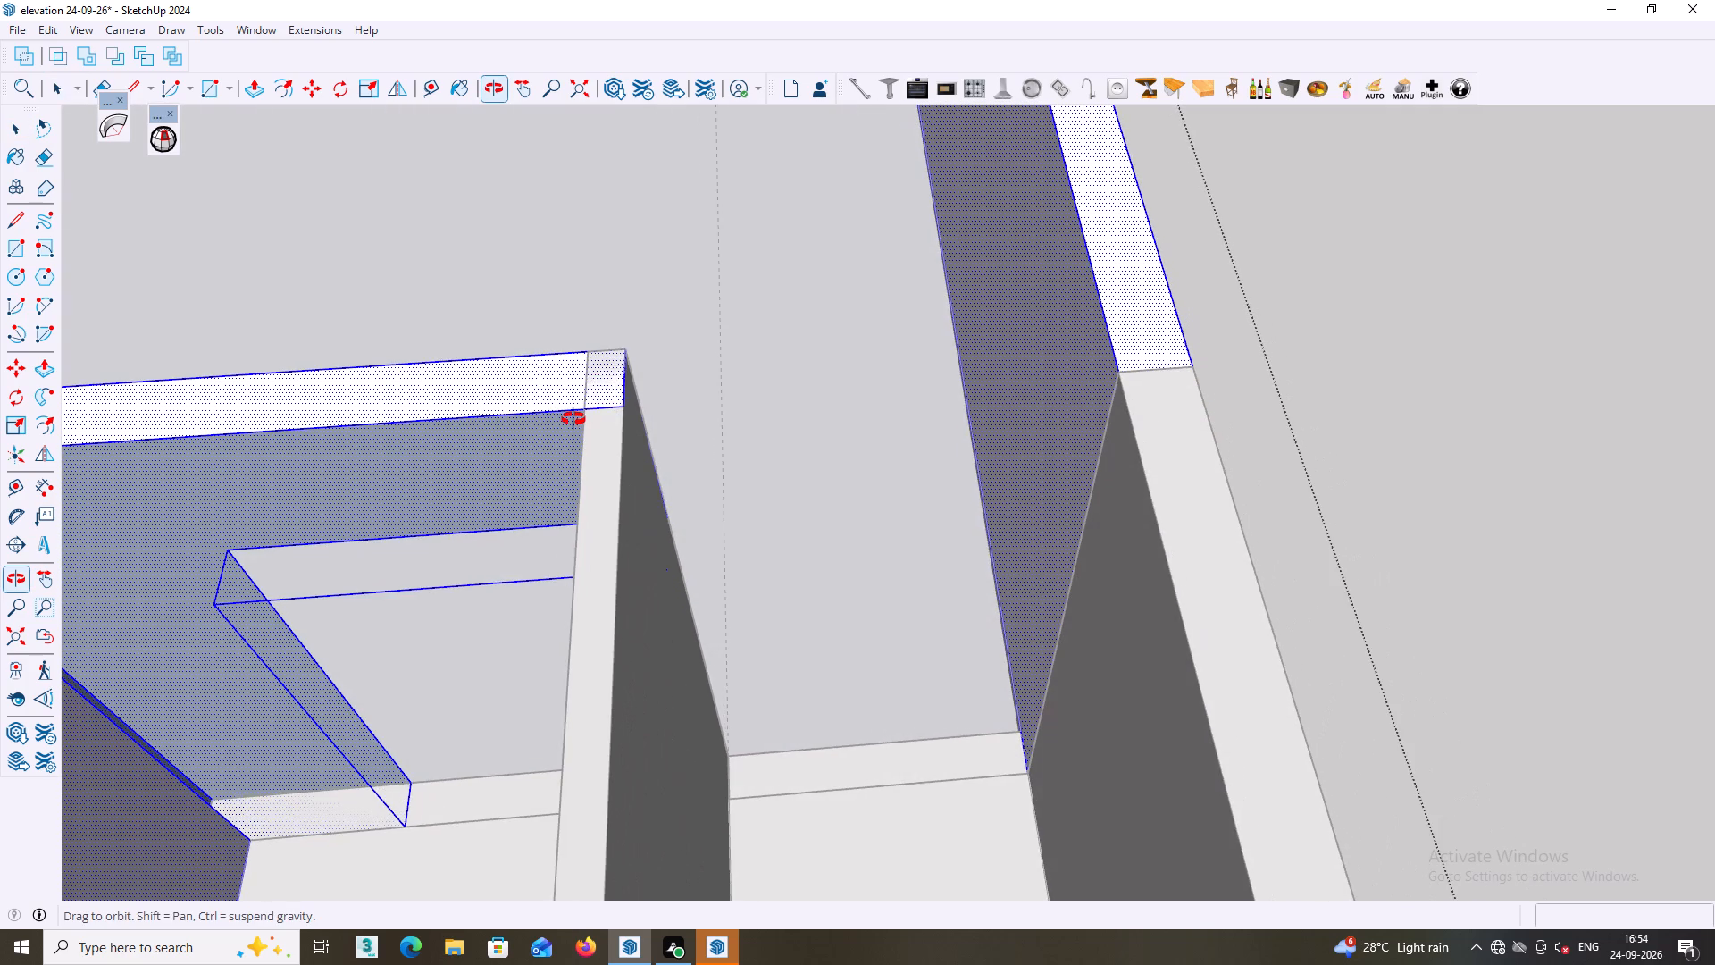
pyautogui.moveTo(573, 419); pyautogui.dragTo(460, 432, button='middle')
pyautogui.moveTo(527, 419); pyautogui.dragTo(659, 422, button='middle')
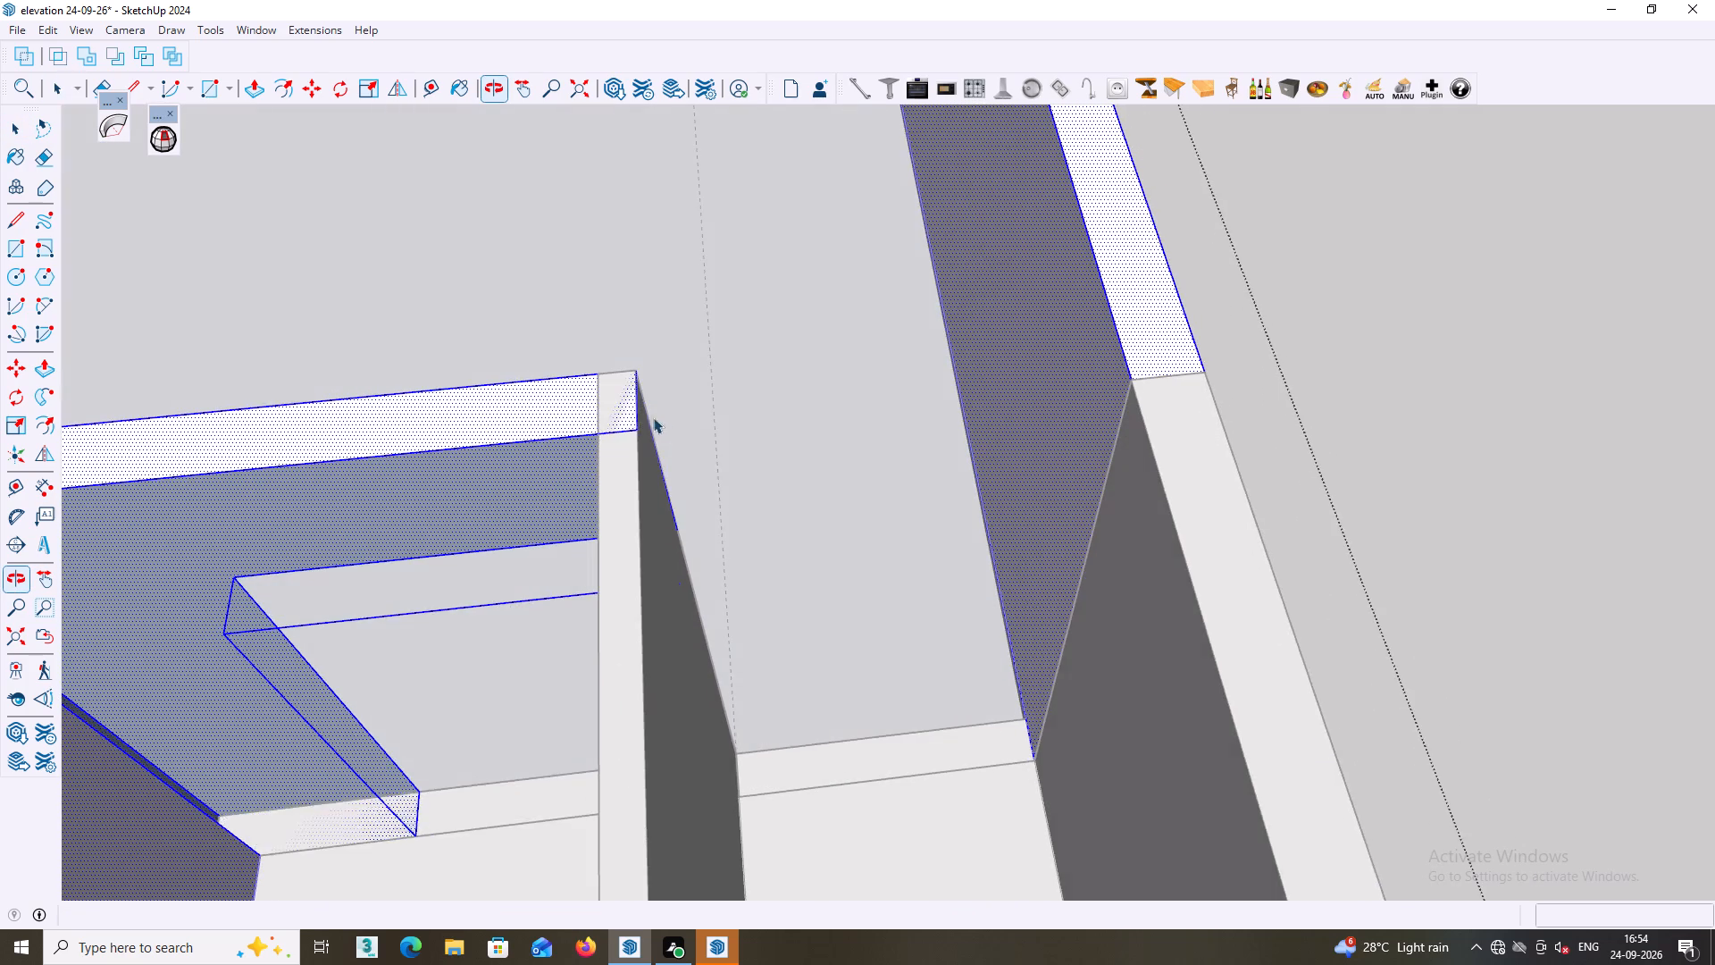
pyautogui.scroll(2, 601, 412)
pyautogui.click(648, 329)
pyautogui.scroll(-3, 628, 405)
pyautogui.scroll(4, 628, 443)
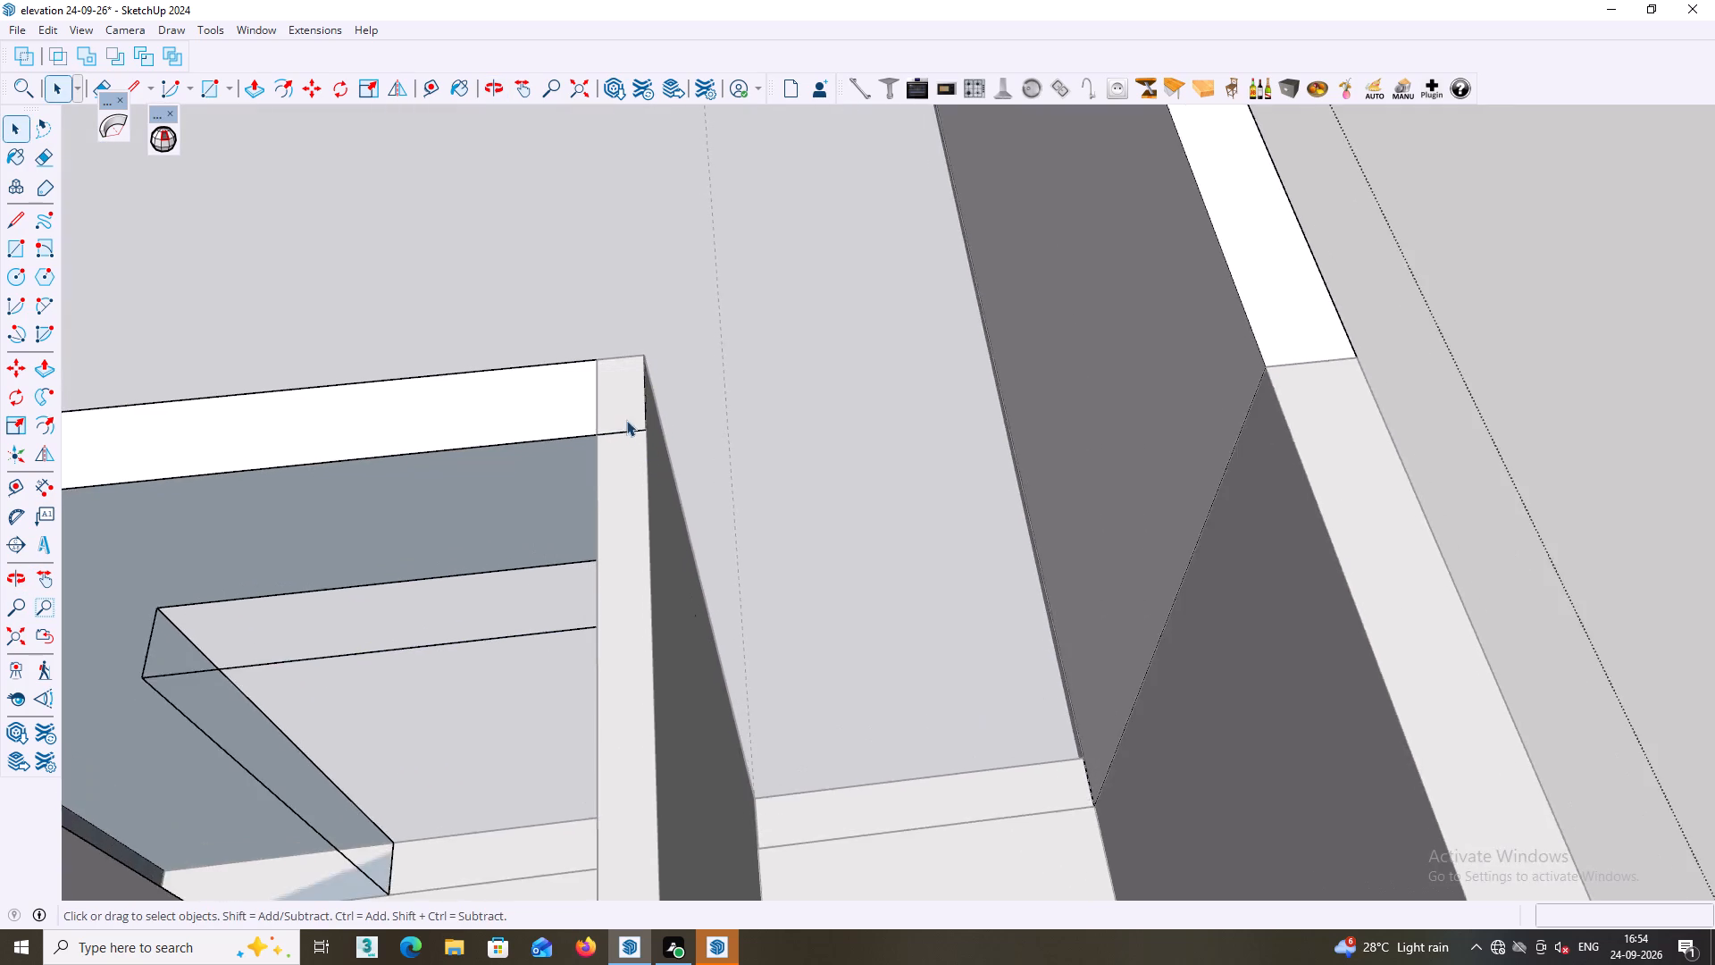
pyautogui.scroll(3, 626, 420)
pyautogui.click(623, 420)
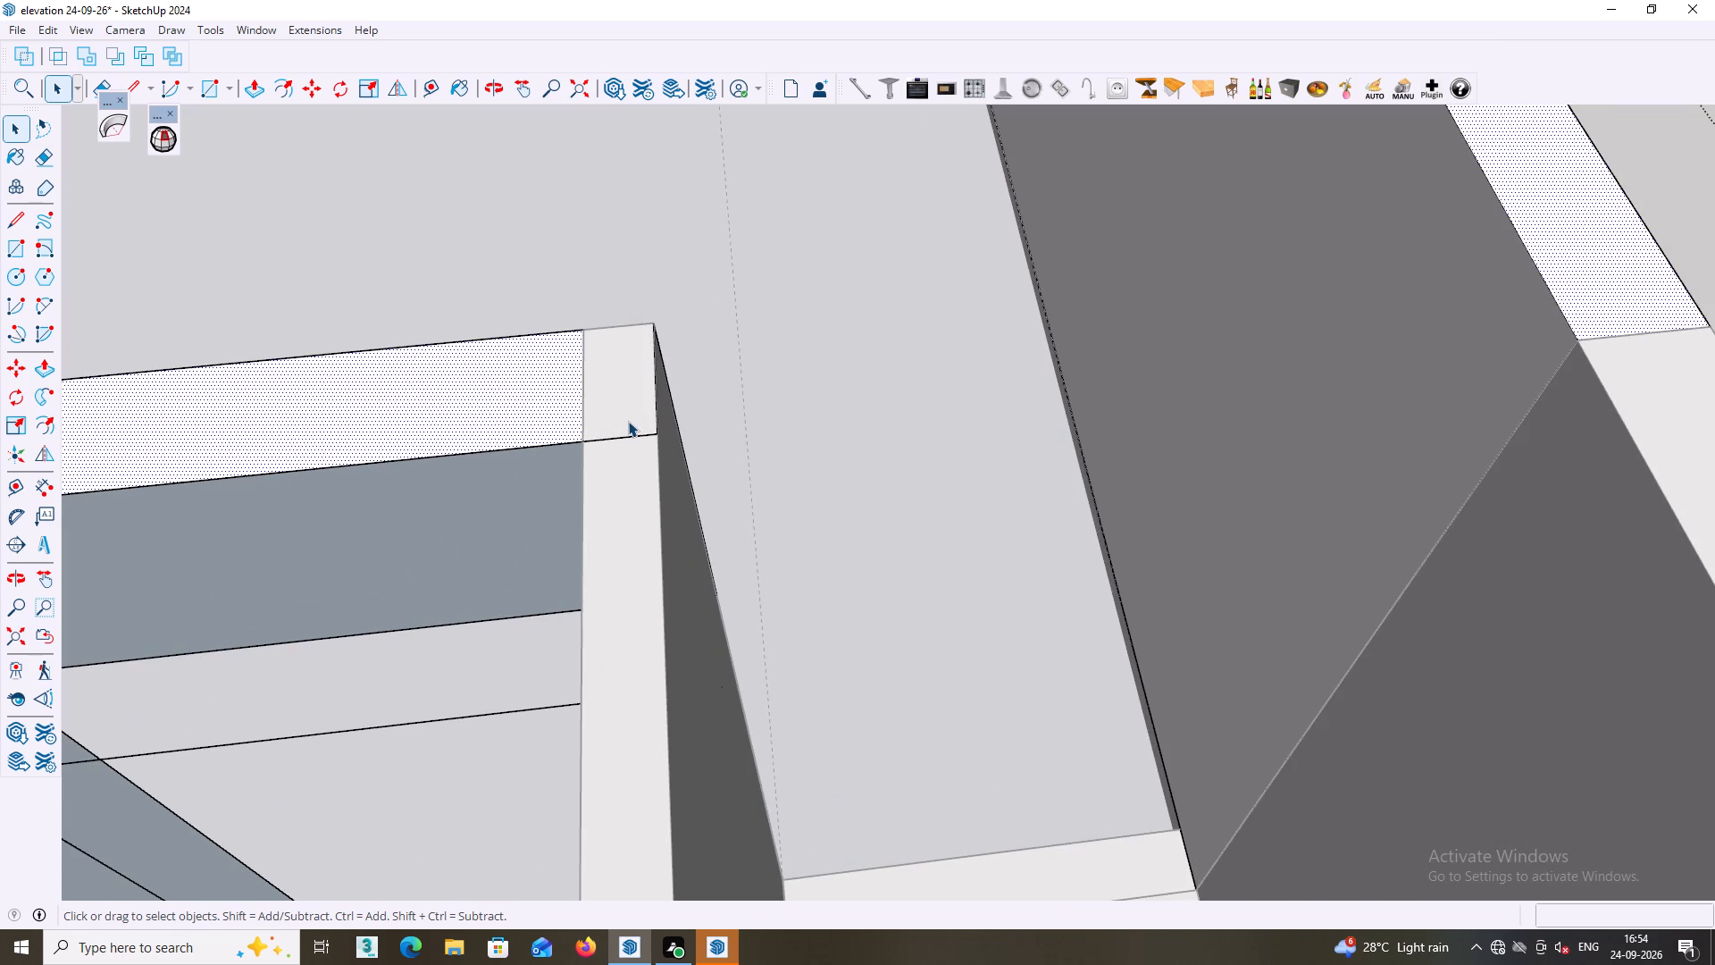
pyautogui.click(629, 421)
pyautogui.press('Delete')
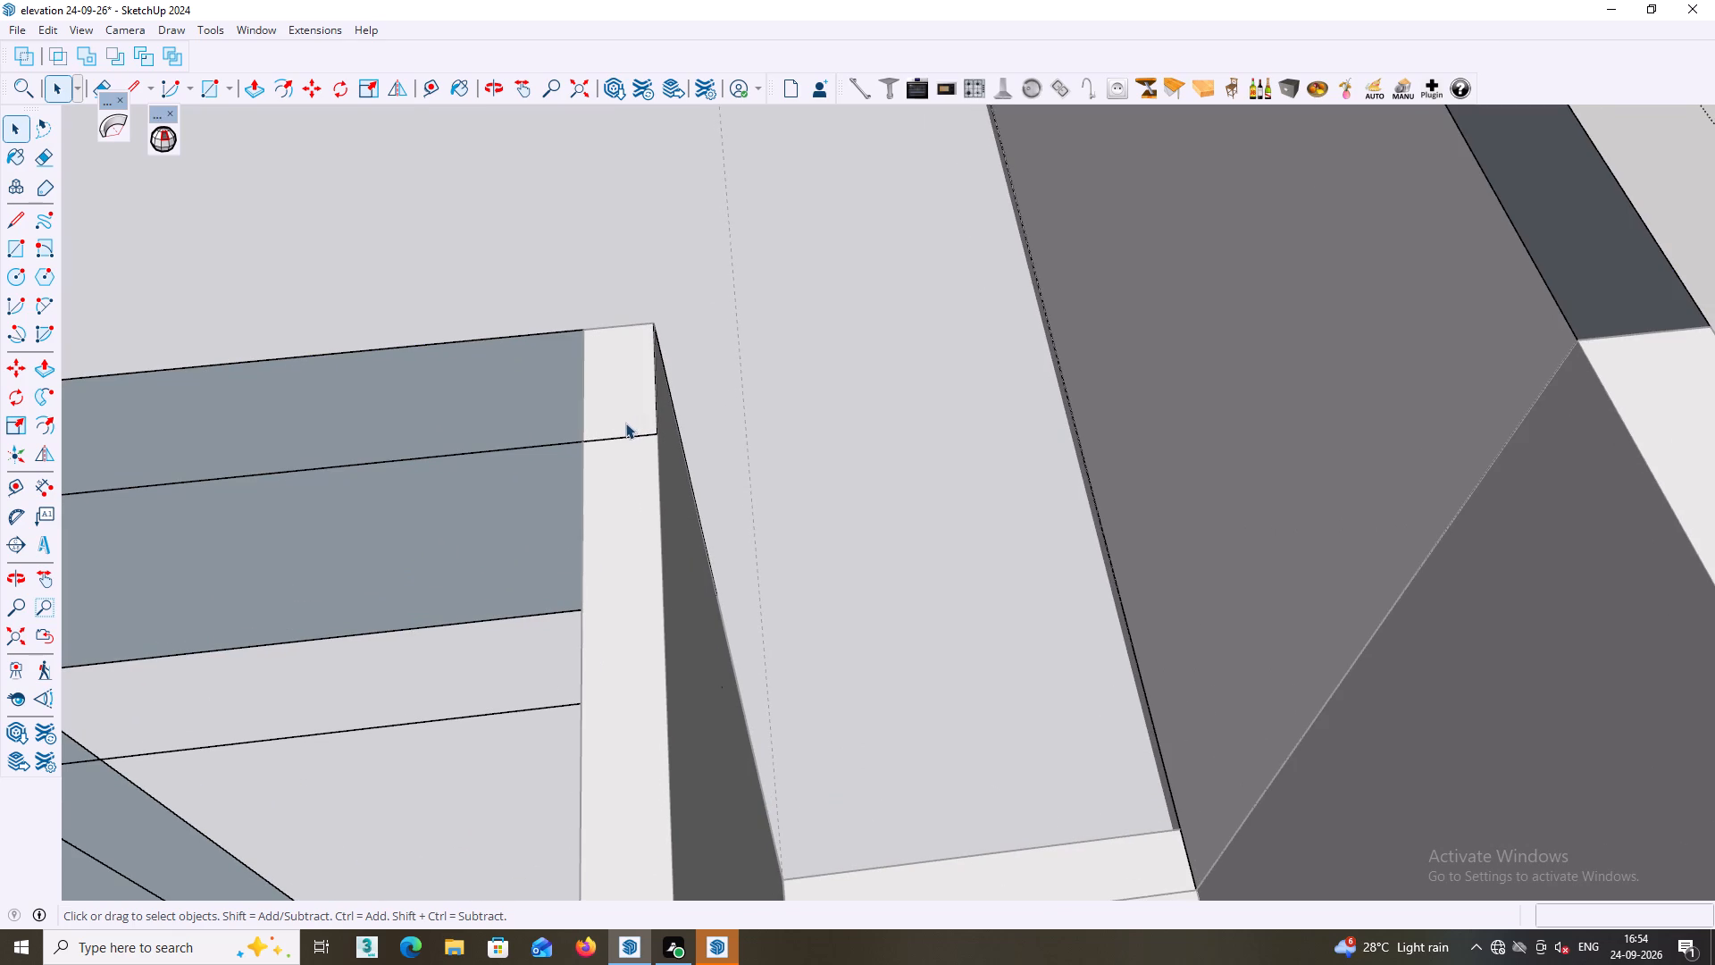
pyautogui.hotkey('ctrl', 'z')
# Check which edges and faces connect to the wall's top face at the corner beside the door opening.
pyautogui.doubleClick(630, 427)
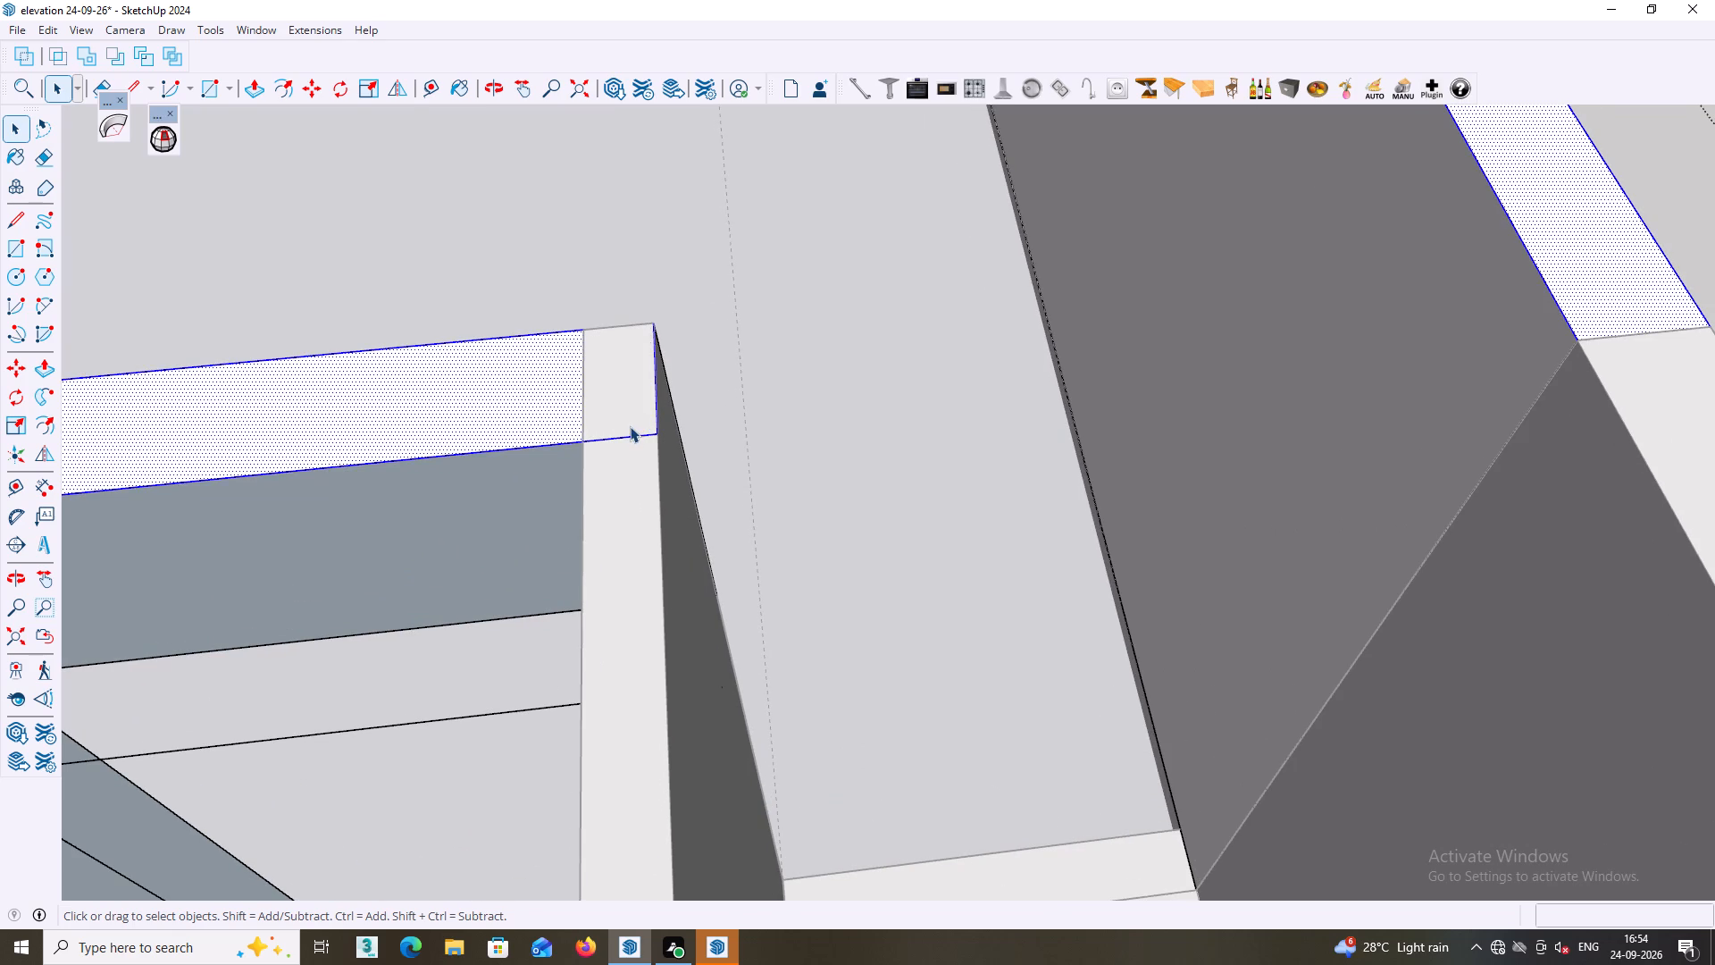
pyautogui.click(630, 426)
pyautogui.doubleClick(640, 424)
pyautogui.click(647, 431)
pyautogui.click(647, 431)
pyautogui.tripleClick(647, 433)
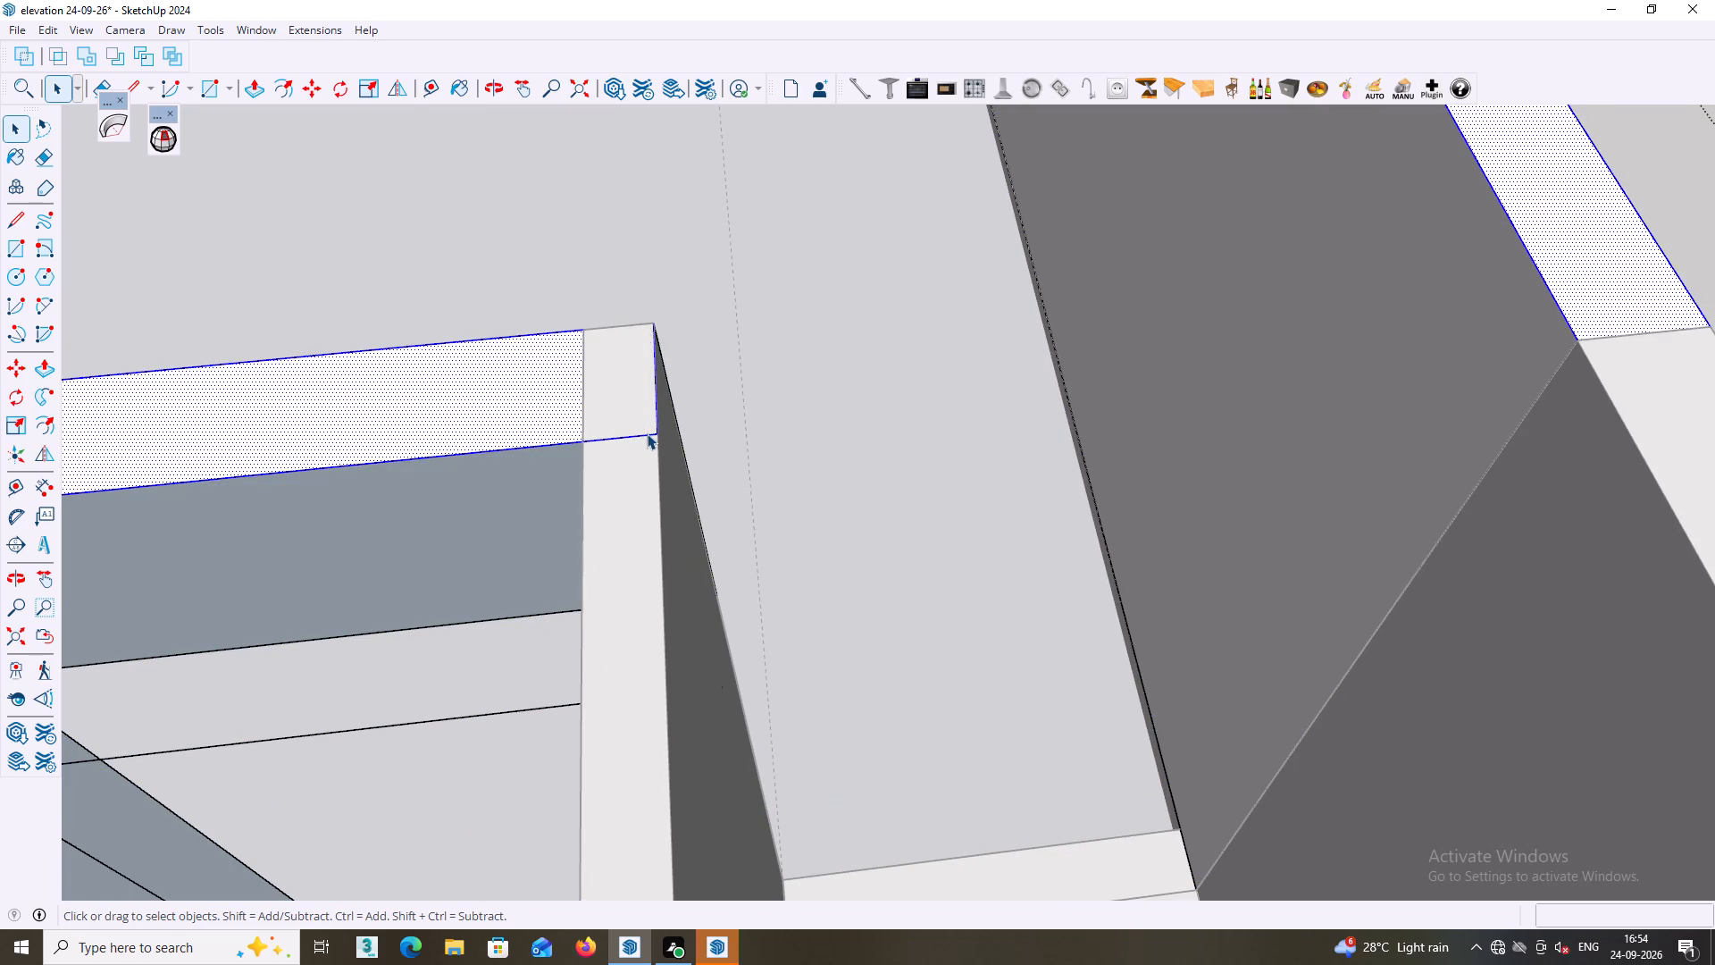
pyautogui.doubleClick(647, 433)
pyautogui.tripleClick(647, 433)
pyautogui.tripleClick(655, 437)
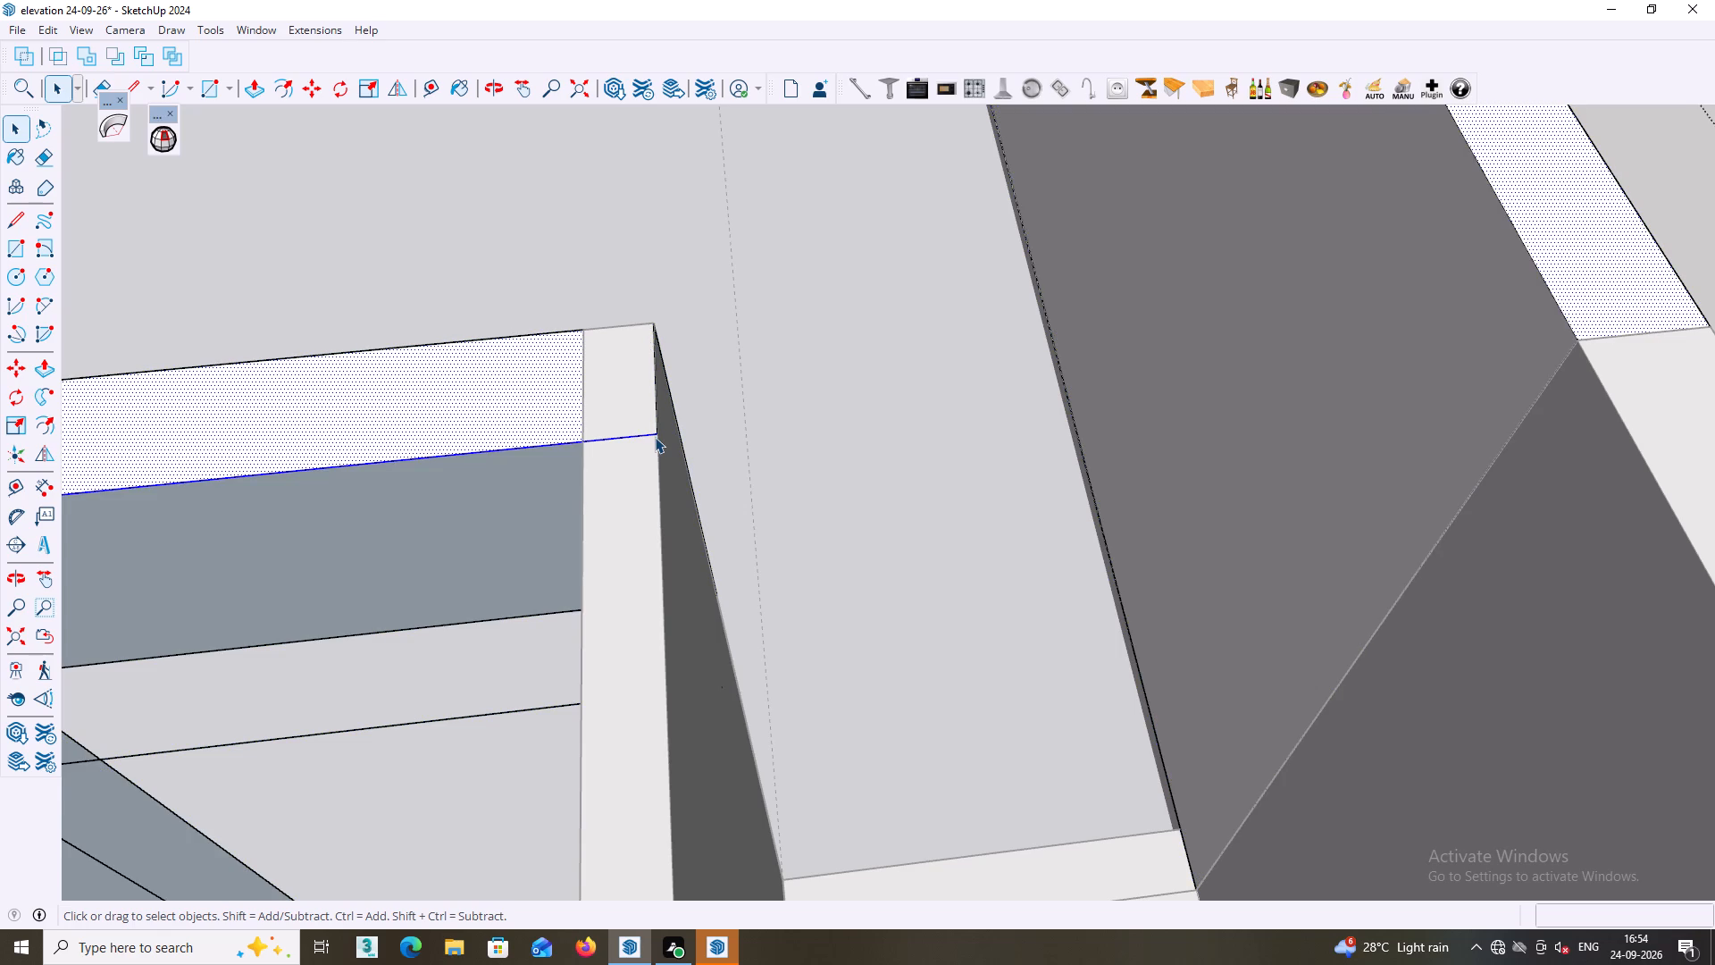
pyautogui.tripleClick(655, 436)
pyautogui.scroll(-5, 655, 436)
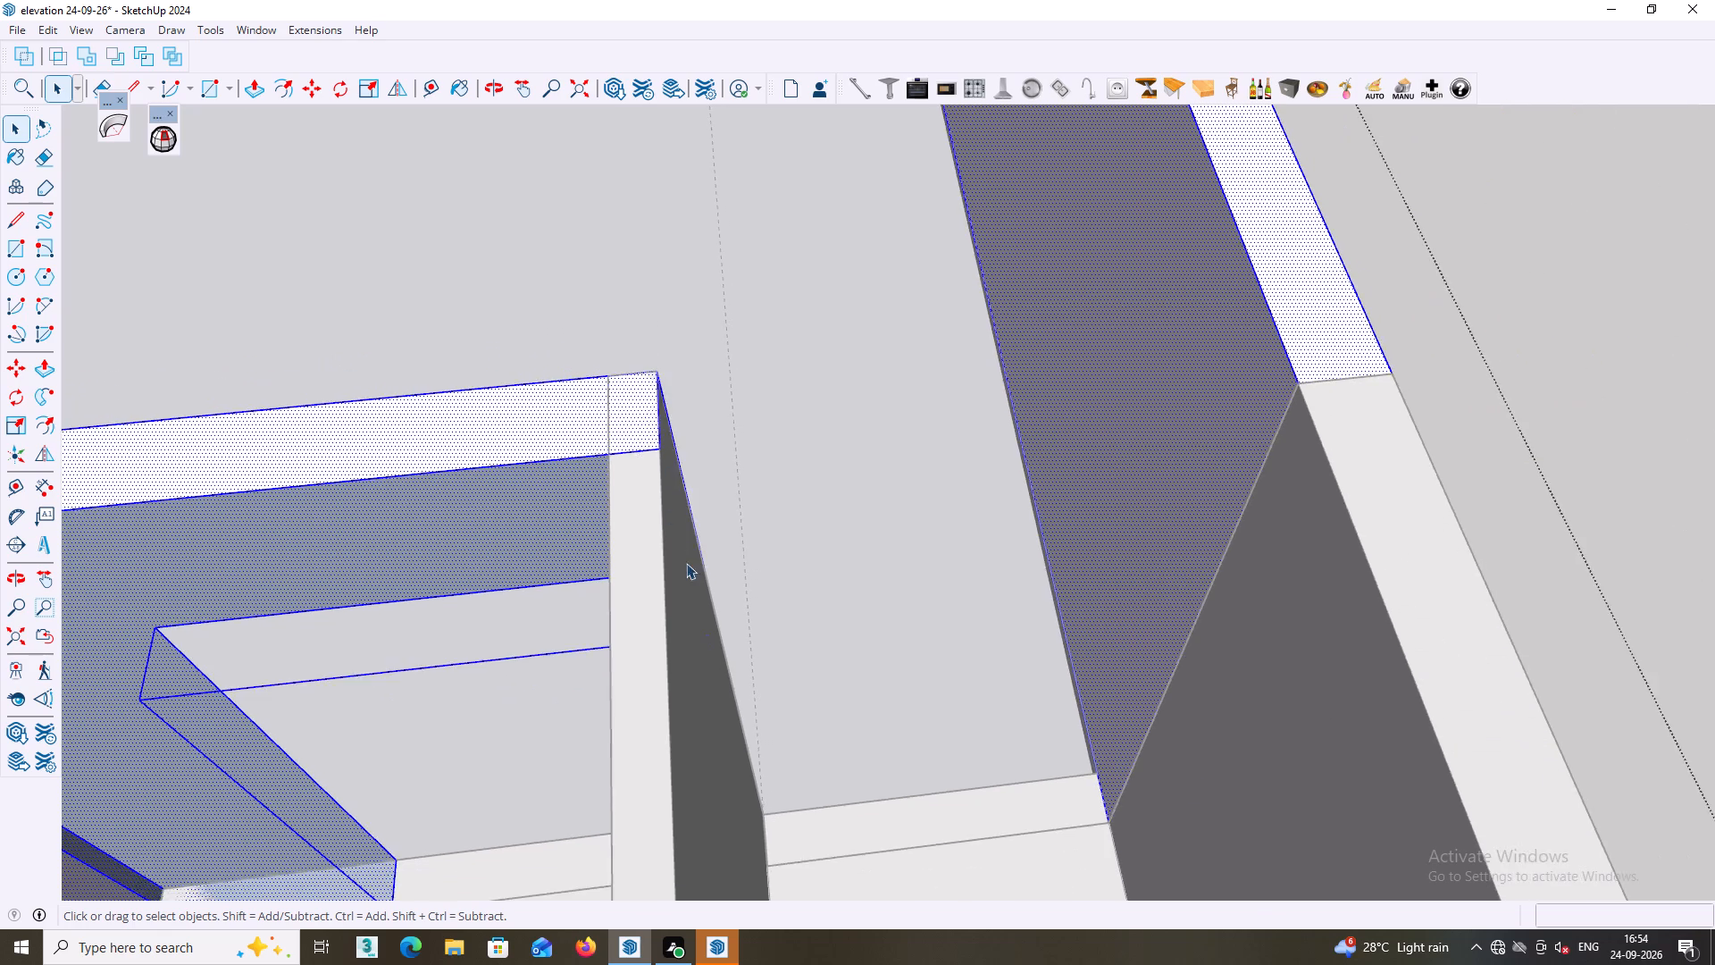
# Examine the door opening and its surrounding walls from above, and leave the wall group.
pyautogui.scroll(-7, 686, 563)
pyautogui.moveTo(690, 571); pyautogui.dragTo(689, 580, button='middle')
pyautogui.moveTo(718, 592); pyautogui.dragTo(720, 601, button='middle')
pyautogui.moveTo(756, 605); pyautogui.dragTo(760, 617, button='middle')
pyautogui.click(1139, 522)
pyautogui.moveTo(1149, 495); pyautogui.dragTo(1209, 315, button='middle')
pyautogui.scroll(-1, 1209, 315)
pyautogui.scroll(3, 1008, 354)
pyautogui.scroll(-7, 1015, 393)
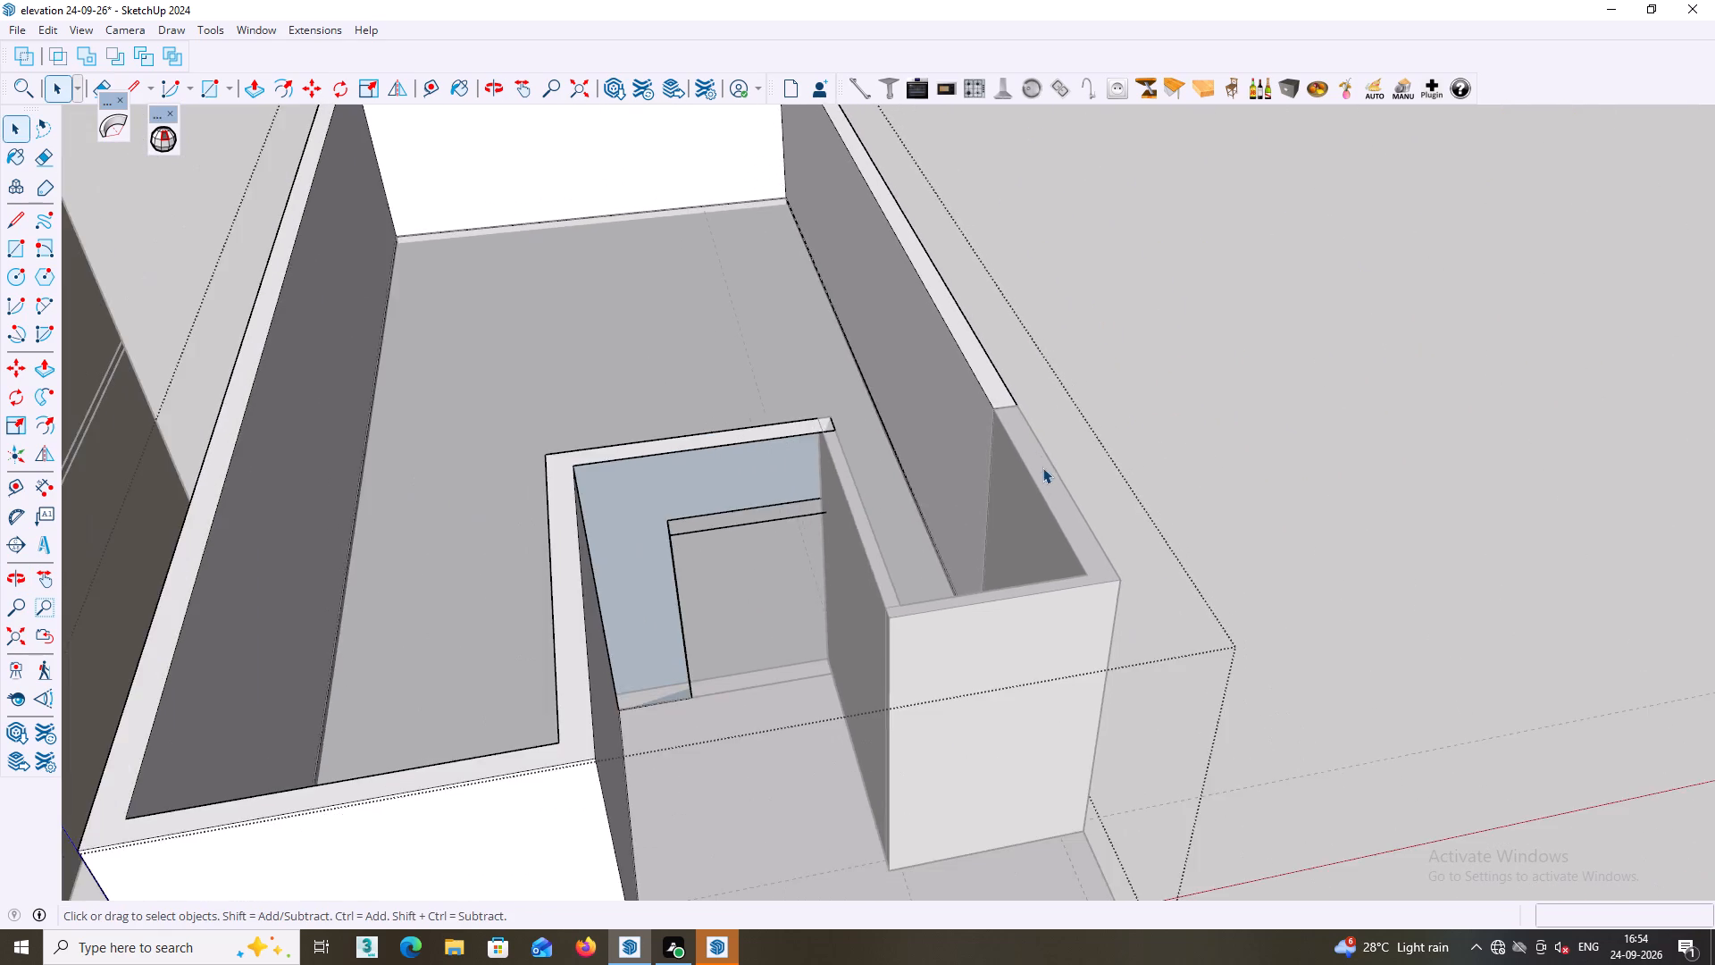
pyautogui.scroll(-9, 1042, 467)
pyautogui.moveTo(1106, 529); pyautogui.dragTo(1034, 522, button='middle')
pyautogui.scroll(11, 1009, 506)
pyautogui.middleClick(984, 525)
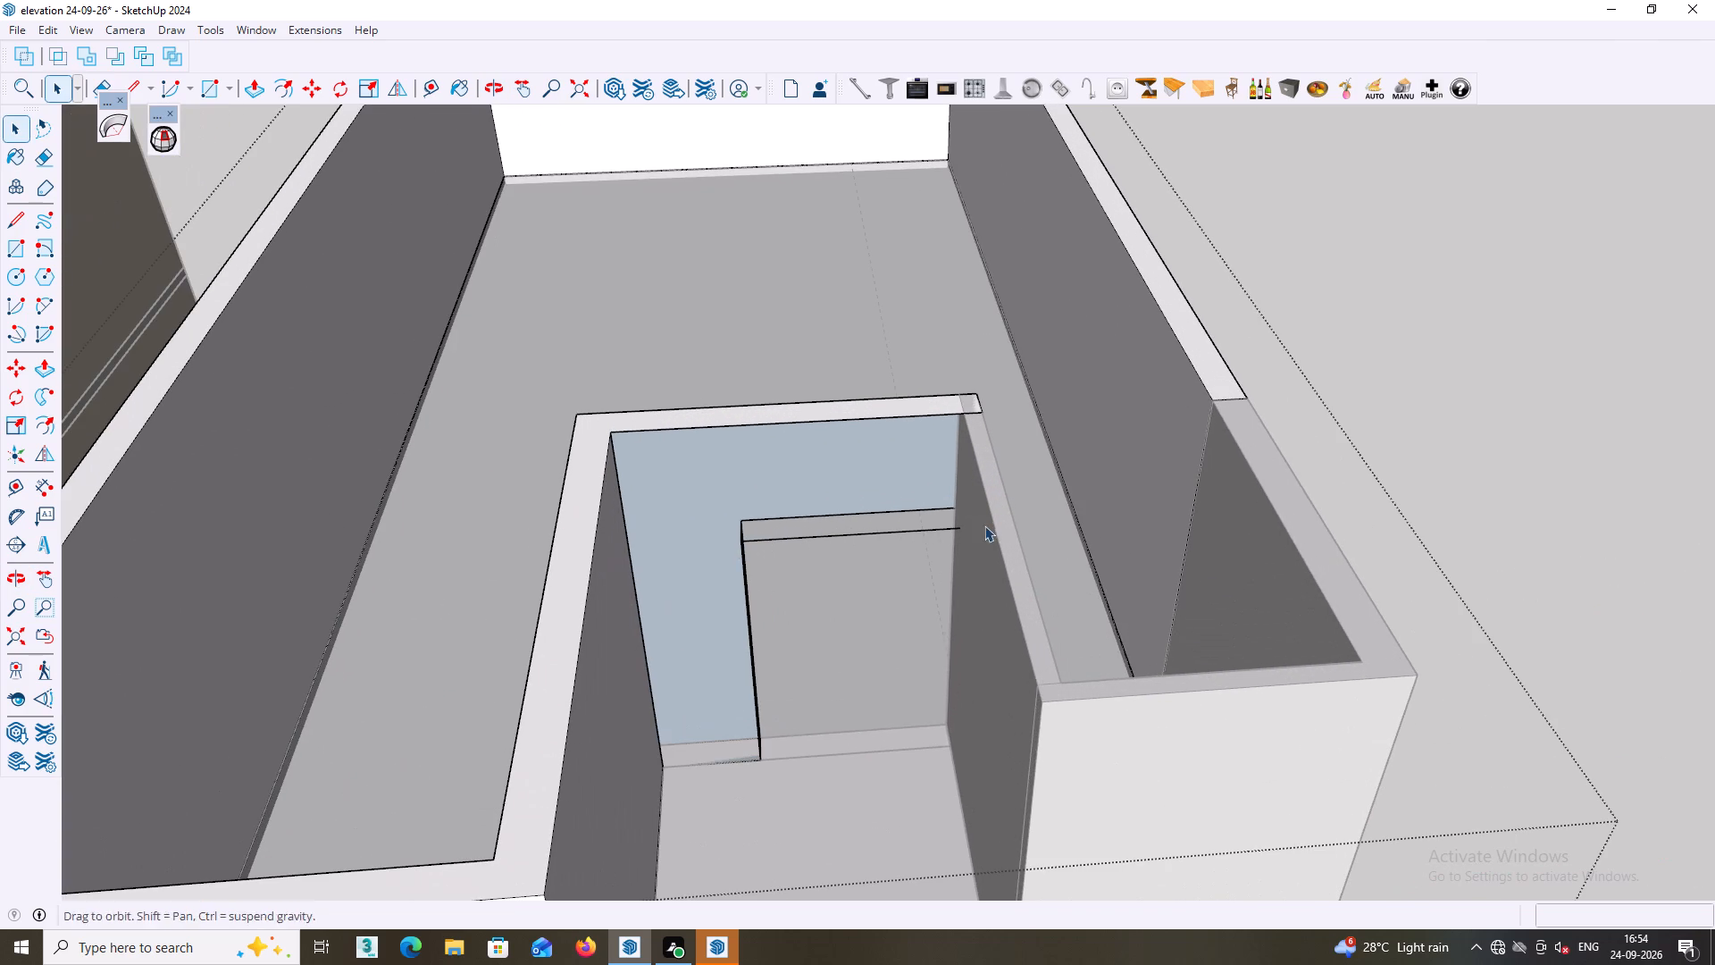
pyautogui.click(1406, 418)
pyautogui.click(1418, 441)
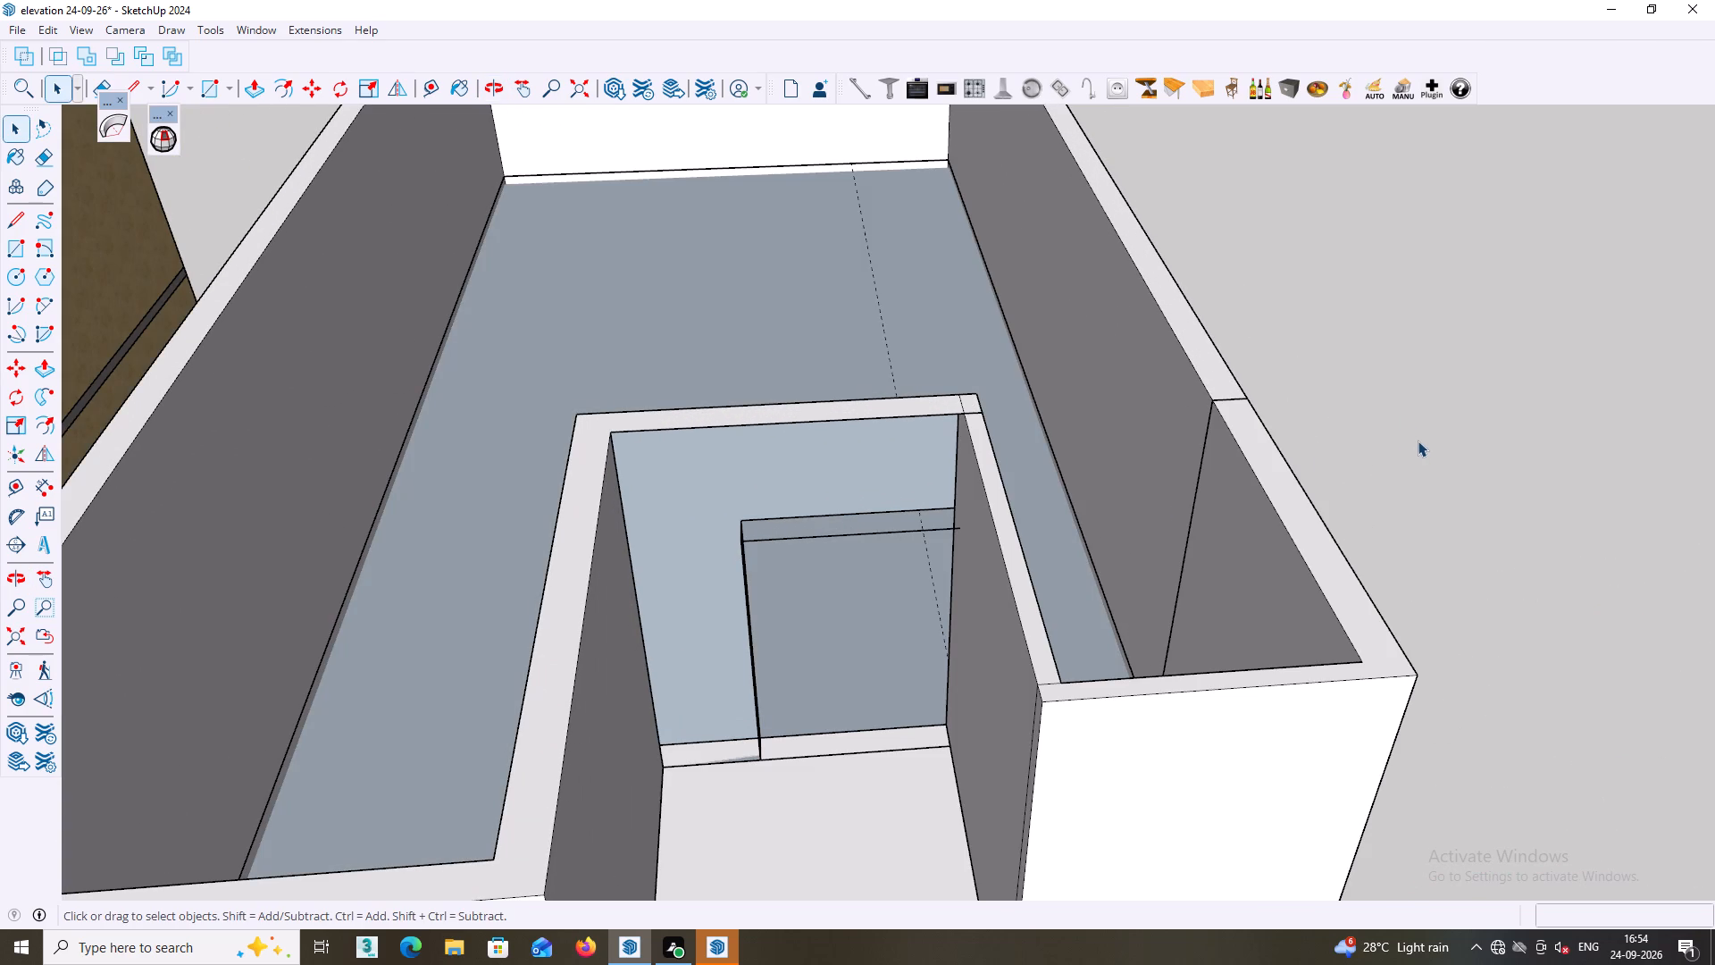
# Check whether the partition beside the door opening is separate from the wall group by selecting each of them.
pyautogui.moveTo(1422, 428); pyautogui.dragTo(1366, 312, button='middle')
pyautogui.moveTo(1141, 445); pyautogui.dragTo(974, 527, button='middle')
pyautogui.scroll(3, 816, 531)
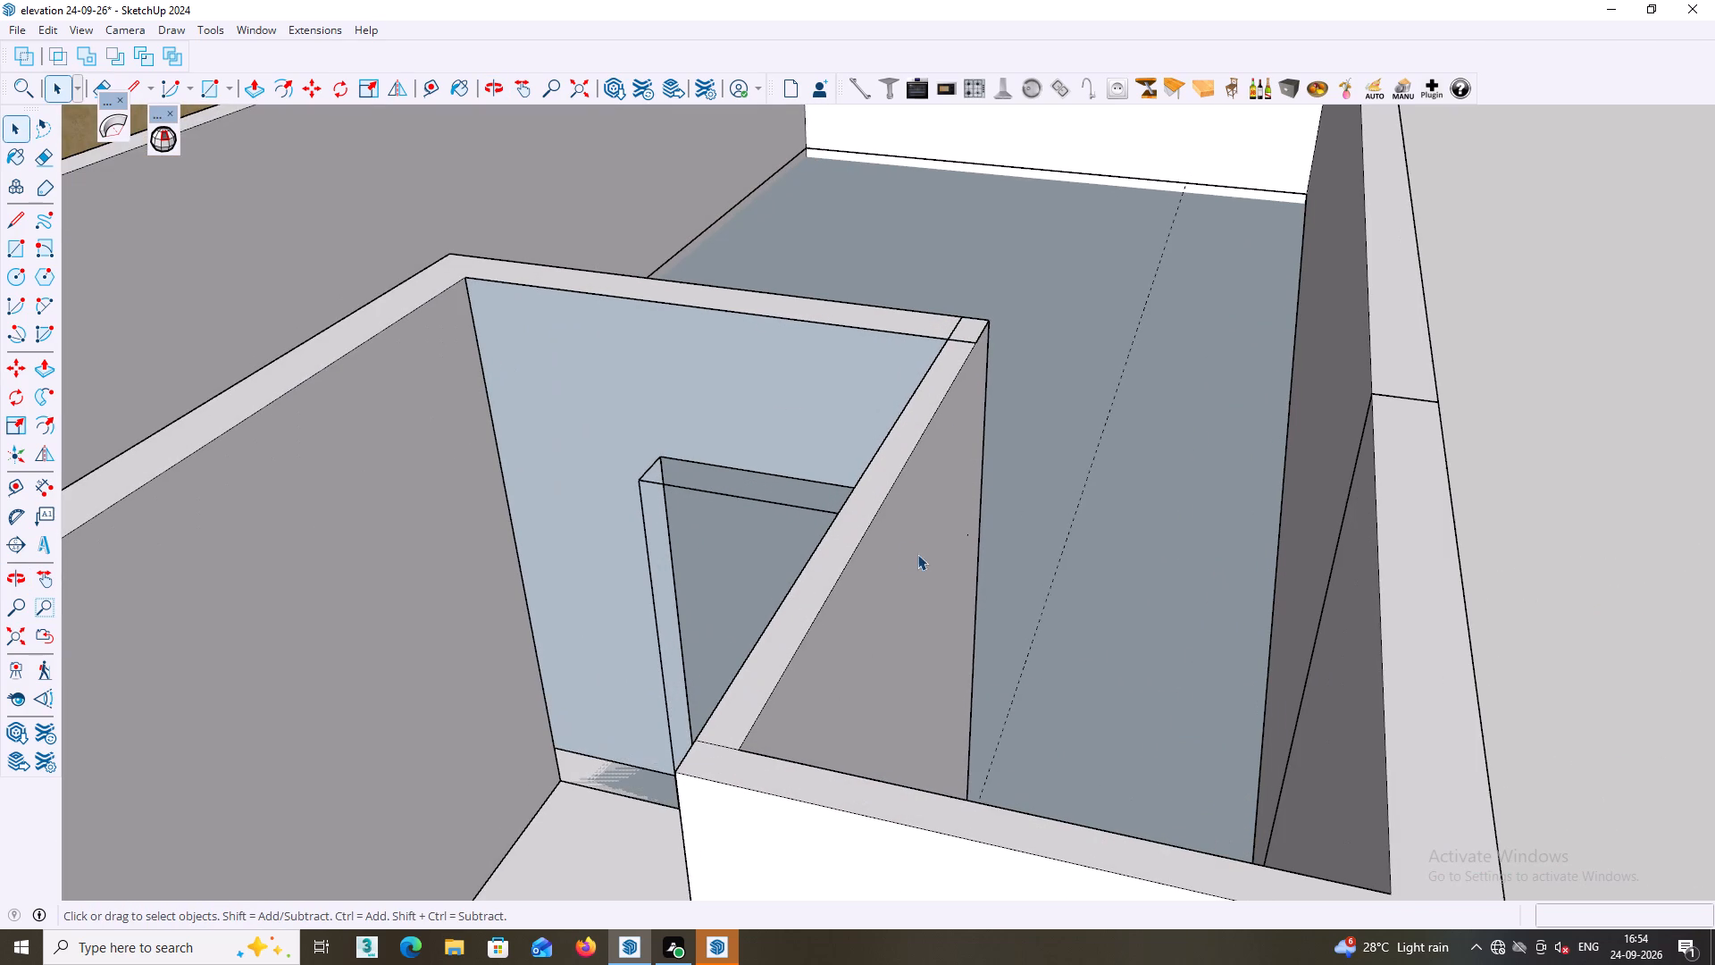
pyautogui.click(874, 550)
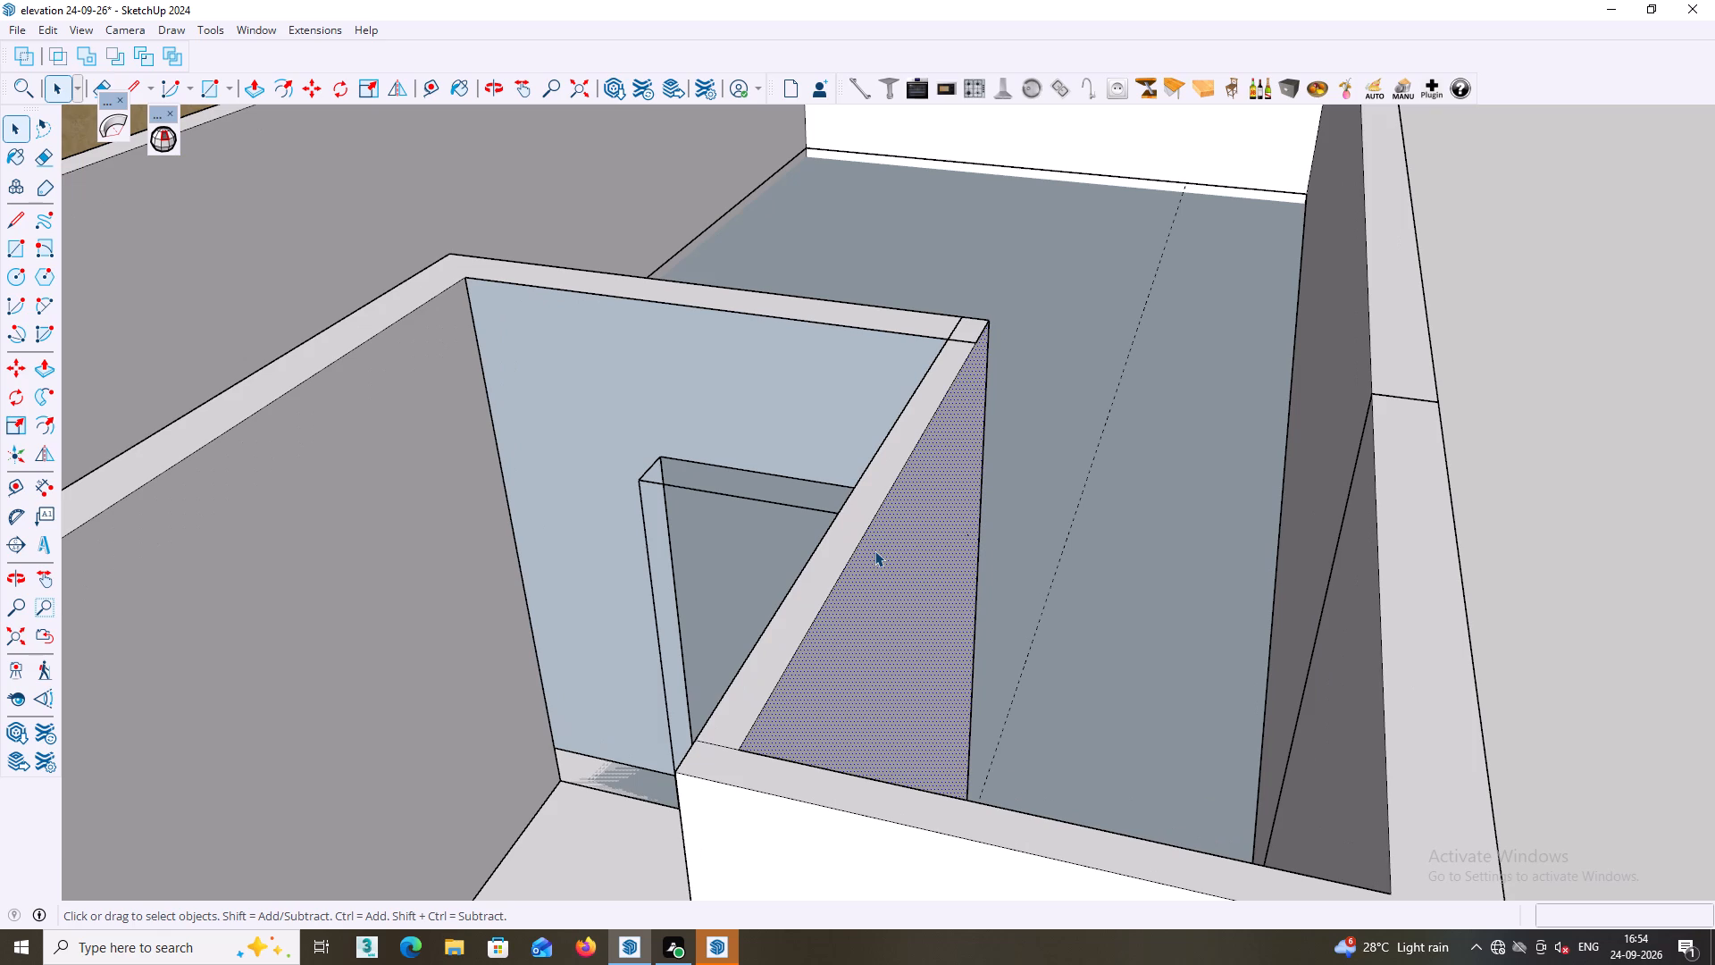
pyautogui.scroll(-3, 873, 552)
pyautogui.moveTo(879, 576); pyautogui.dragTo(1000, 555, button='middle')
pyautogui.moveTo(933, 558); pyautogui.dragTo(1158, 639, button='middle')
pyautogui.click(771, 441)
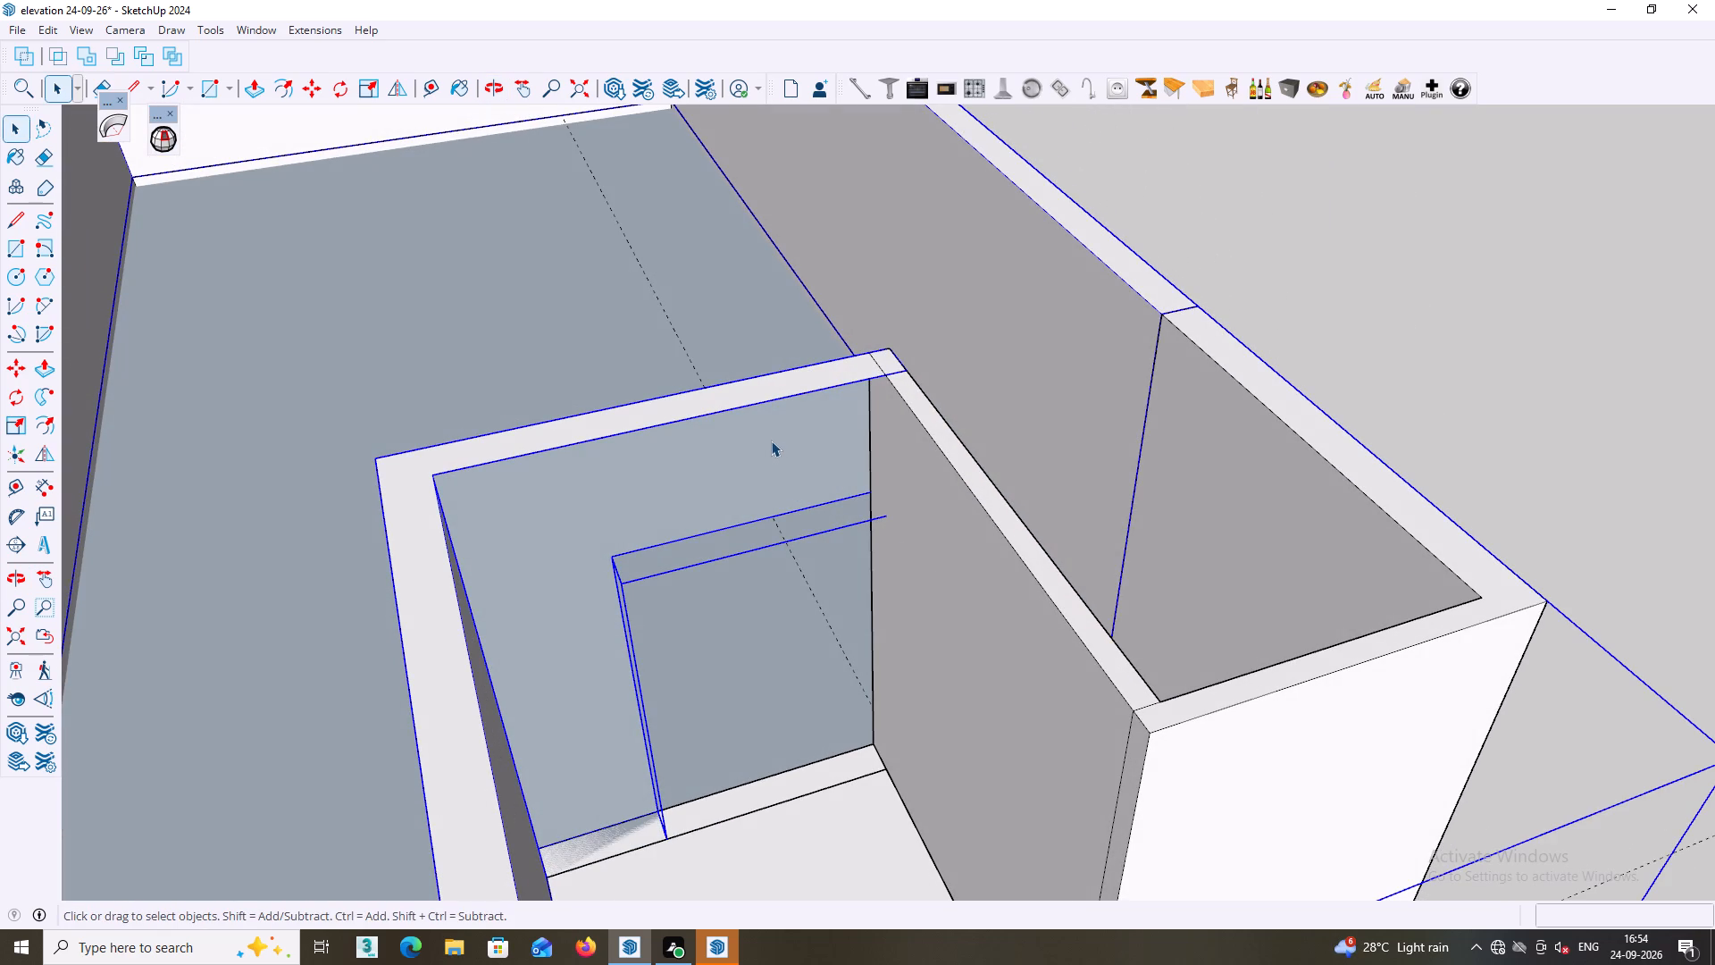
pyautogui.doubleClick(765, 441)
pyautogui.click(765, 447)
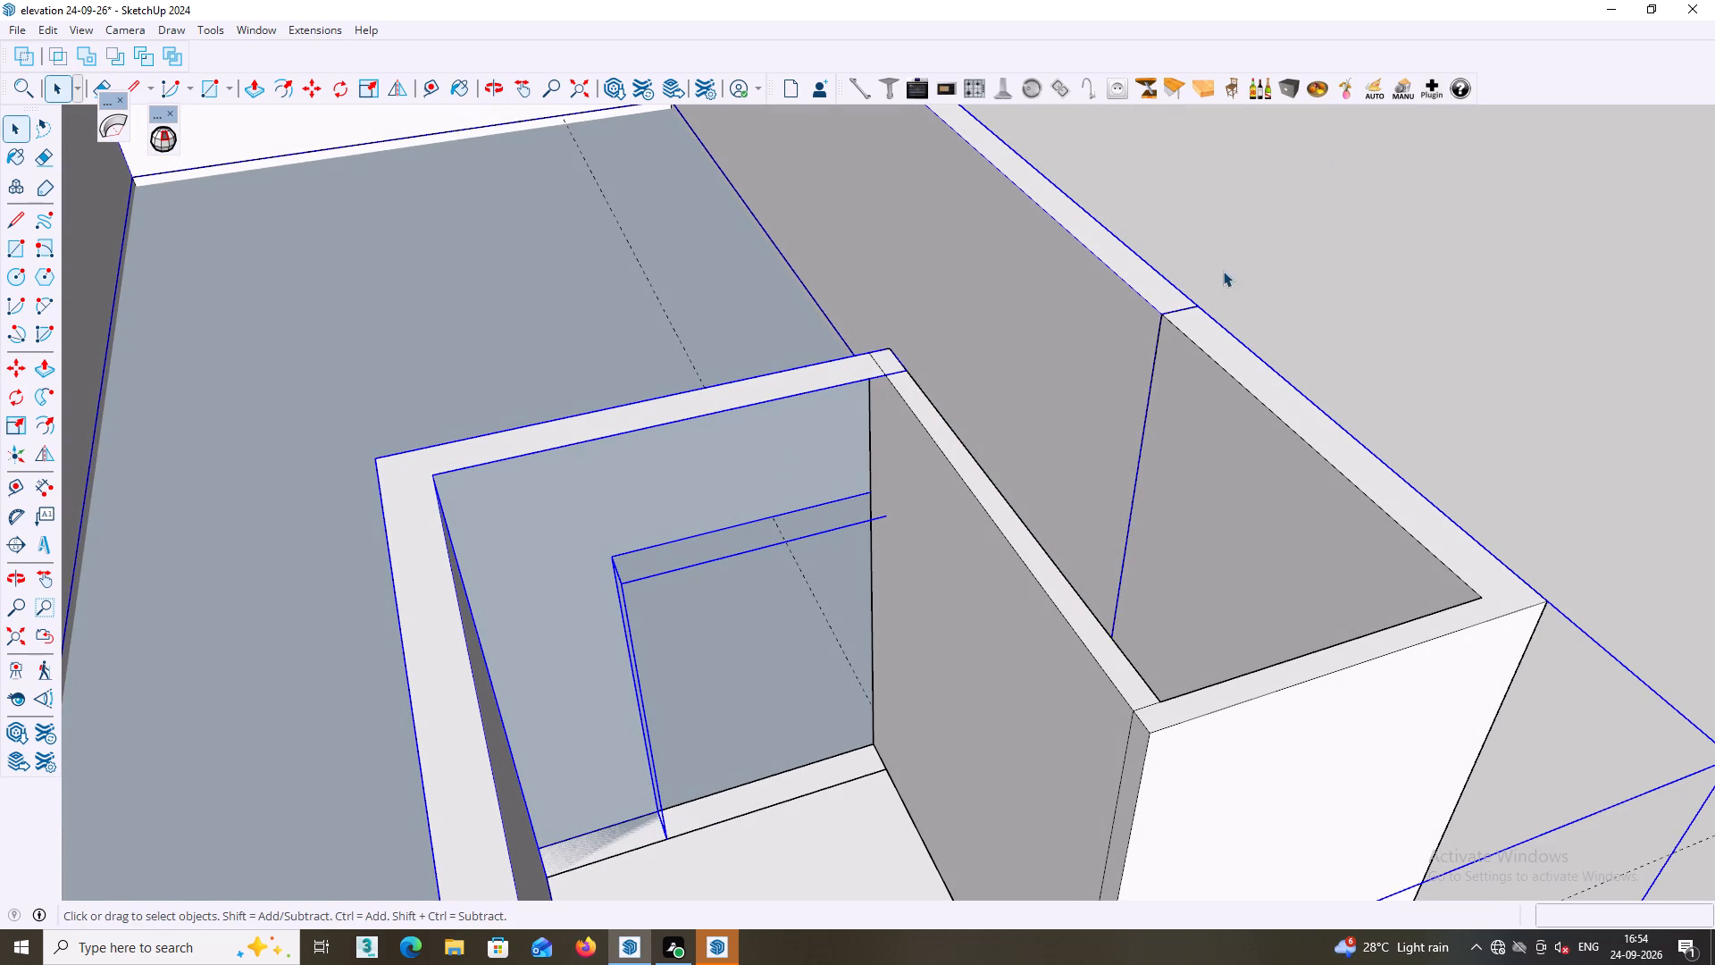
pyautogui.click(1242, 259)
pyautogui.click(814, 533)
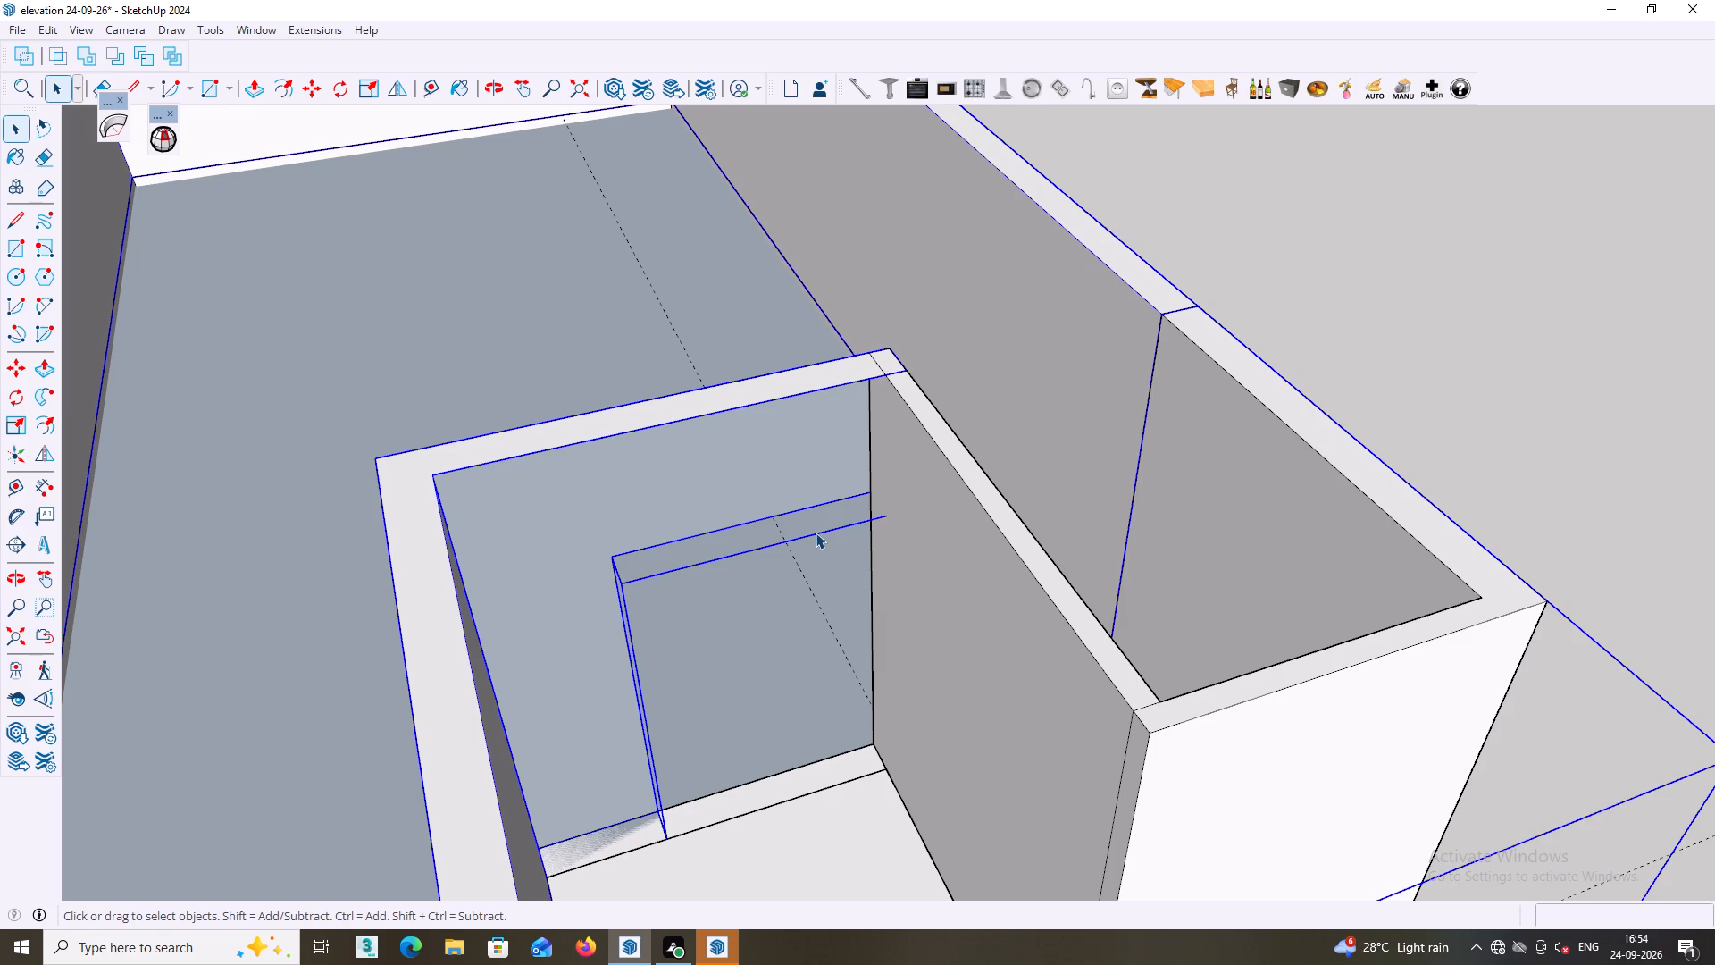
pyautogui.tripleClick(816, 531)
pyautogui.click(801, 443)
pyautogui.click(1359, 224)
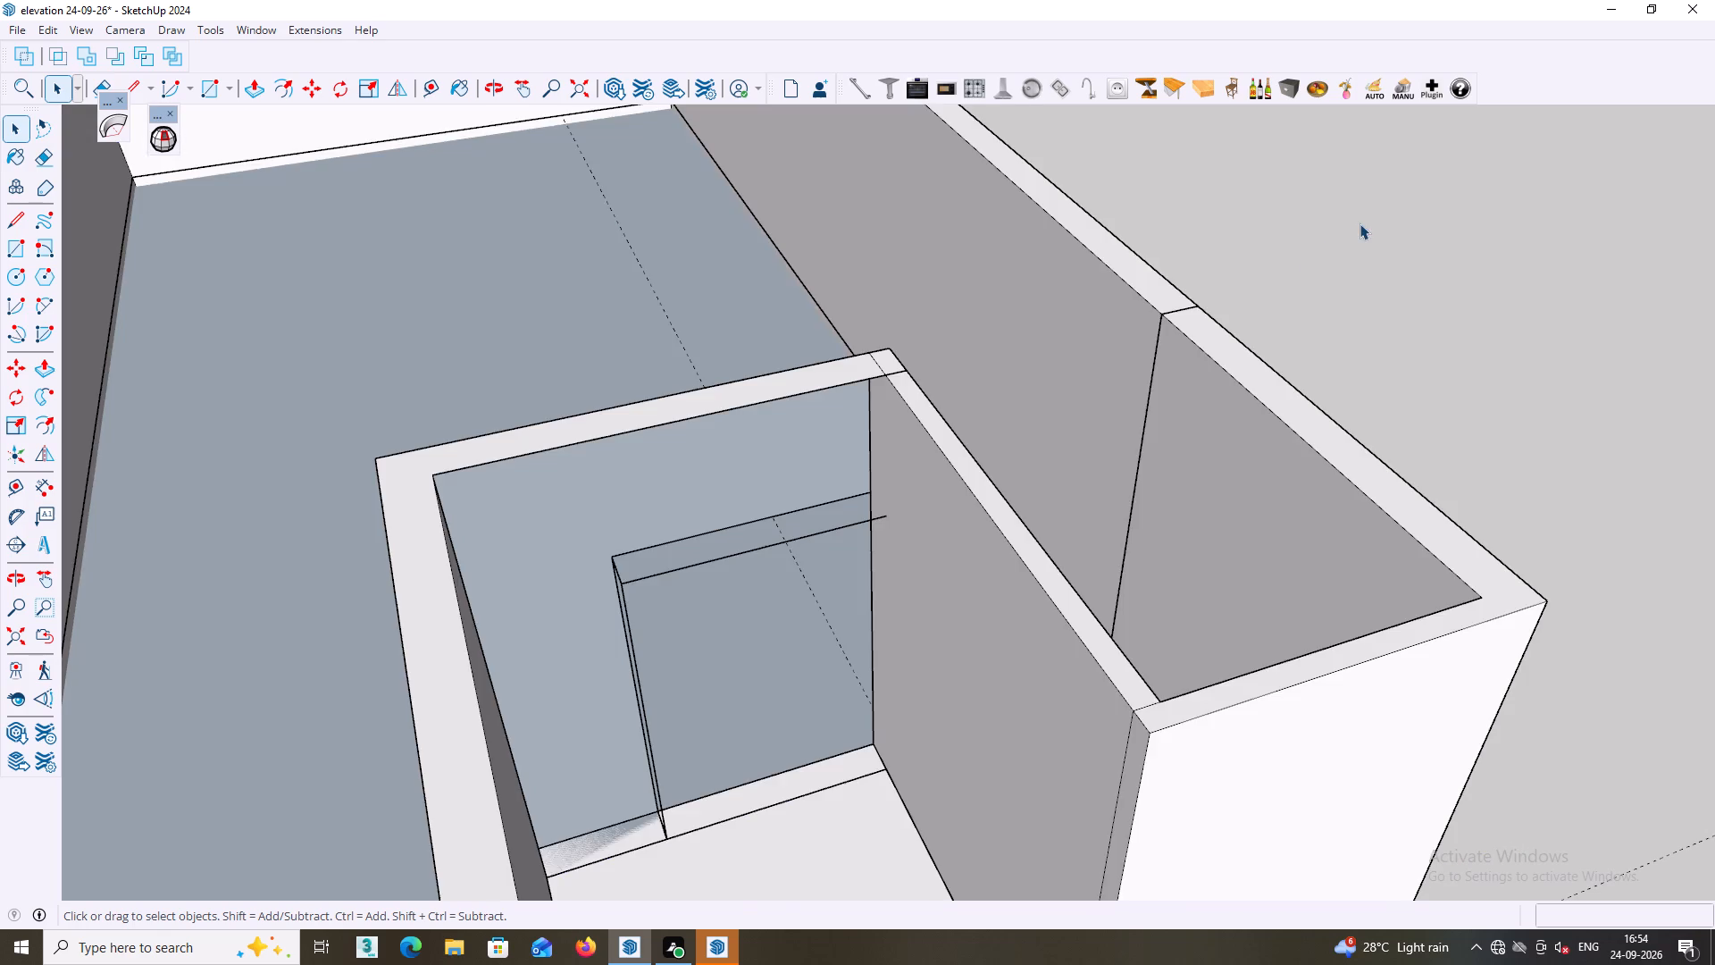
pyautogui.moveTo(1029, 389); pyautogui.dragTo(1174, 364, button='middle')
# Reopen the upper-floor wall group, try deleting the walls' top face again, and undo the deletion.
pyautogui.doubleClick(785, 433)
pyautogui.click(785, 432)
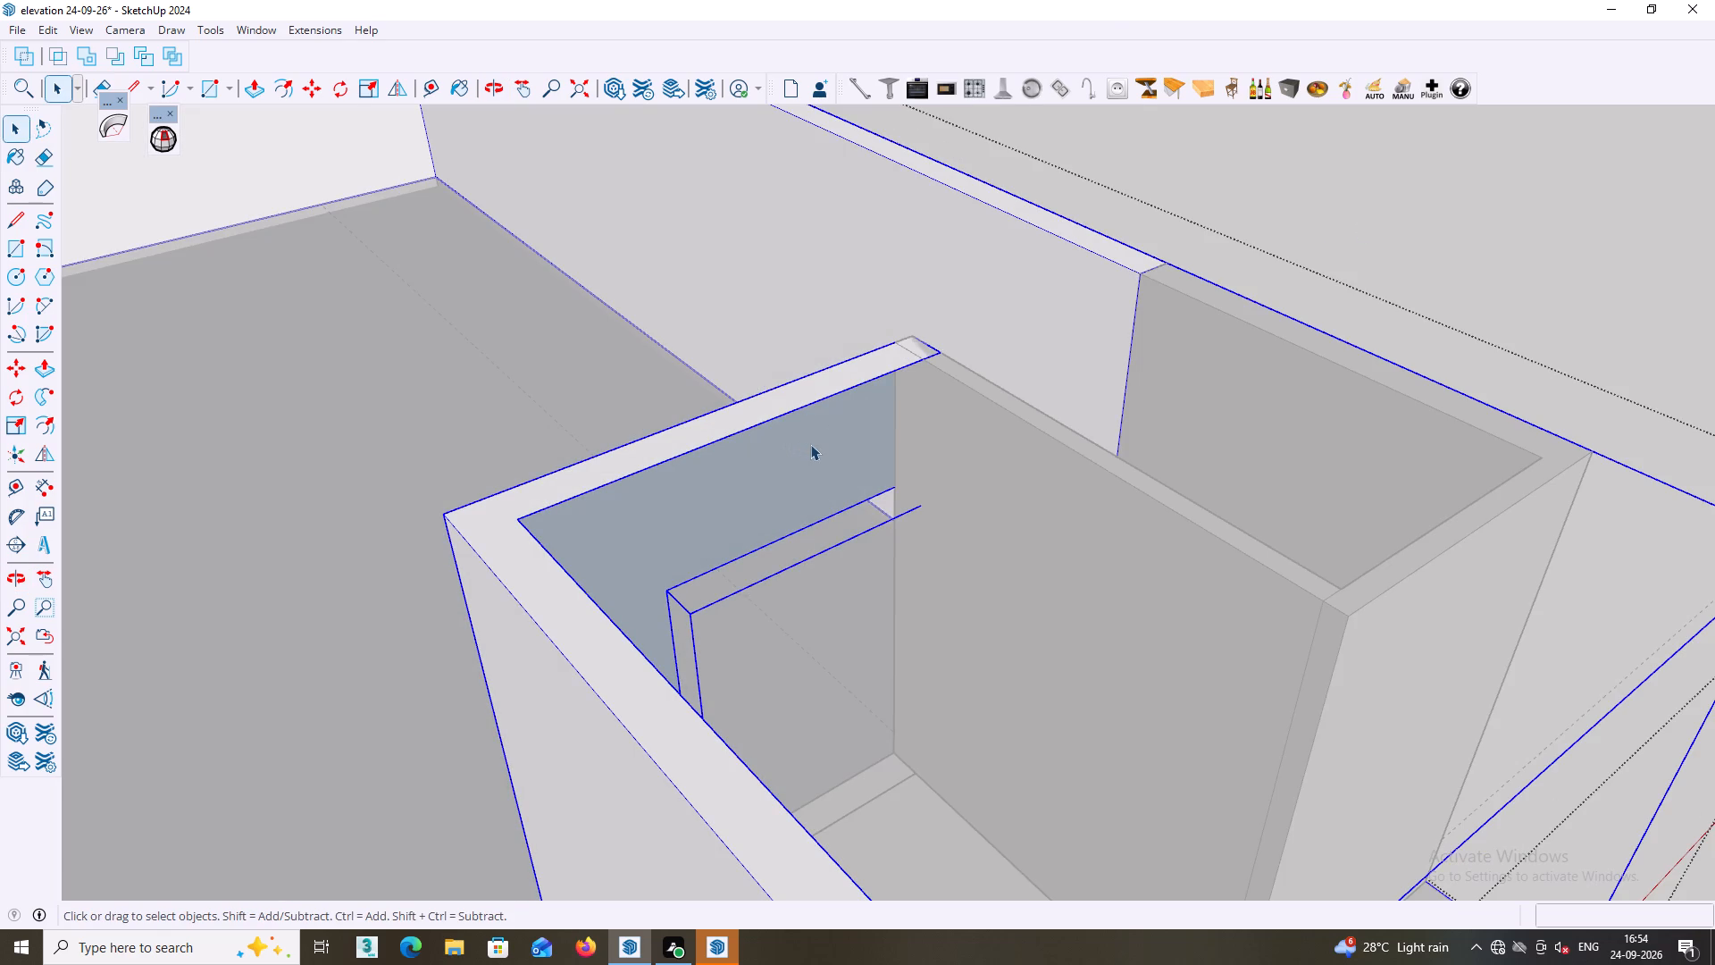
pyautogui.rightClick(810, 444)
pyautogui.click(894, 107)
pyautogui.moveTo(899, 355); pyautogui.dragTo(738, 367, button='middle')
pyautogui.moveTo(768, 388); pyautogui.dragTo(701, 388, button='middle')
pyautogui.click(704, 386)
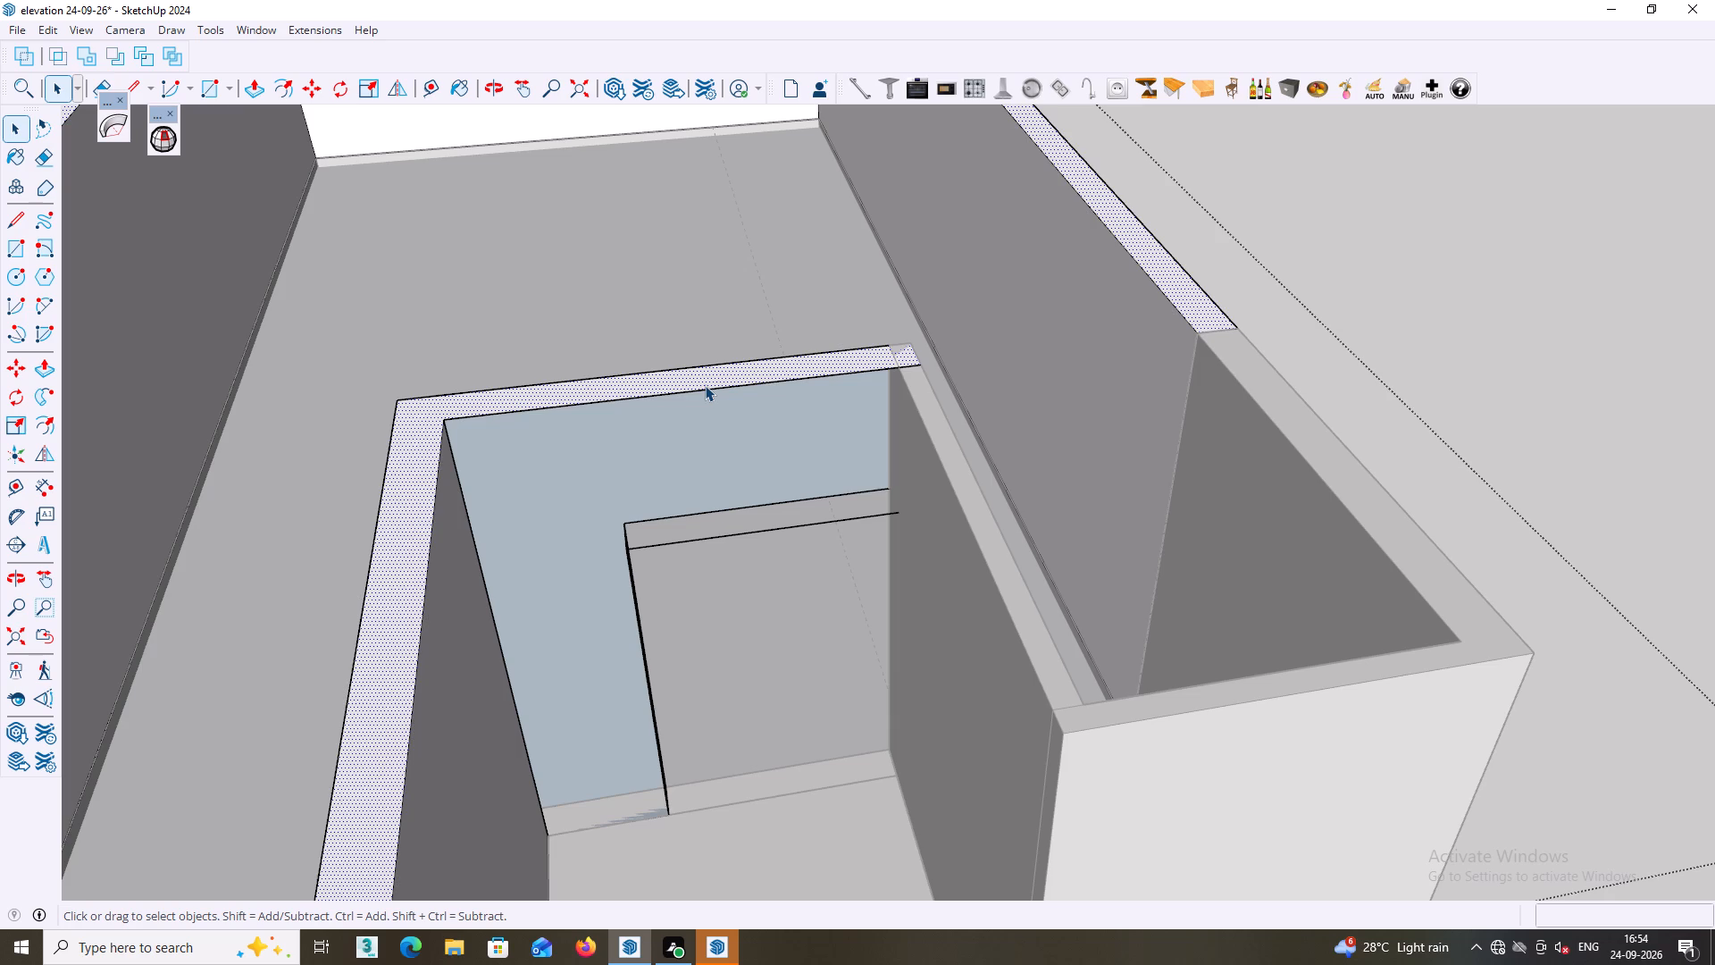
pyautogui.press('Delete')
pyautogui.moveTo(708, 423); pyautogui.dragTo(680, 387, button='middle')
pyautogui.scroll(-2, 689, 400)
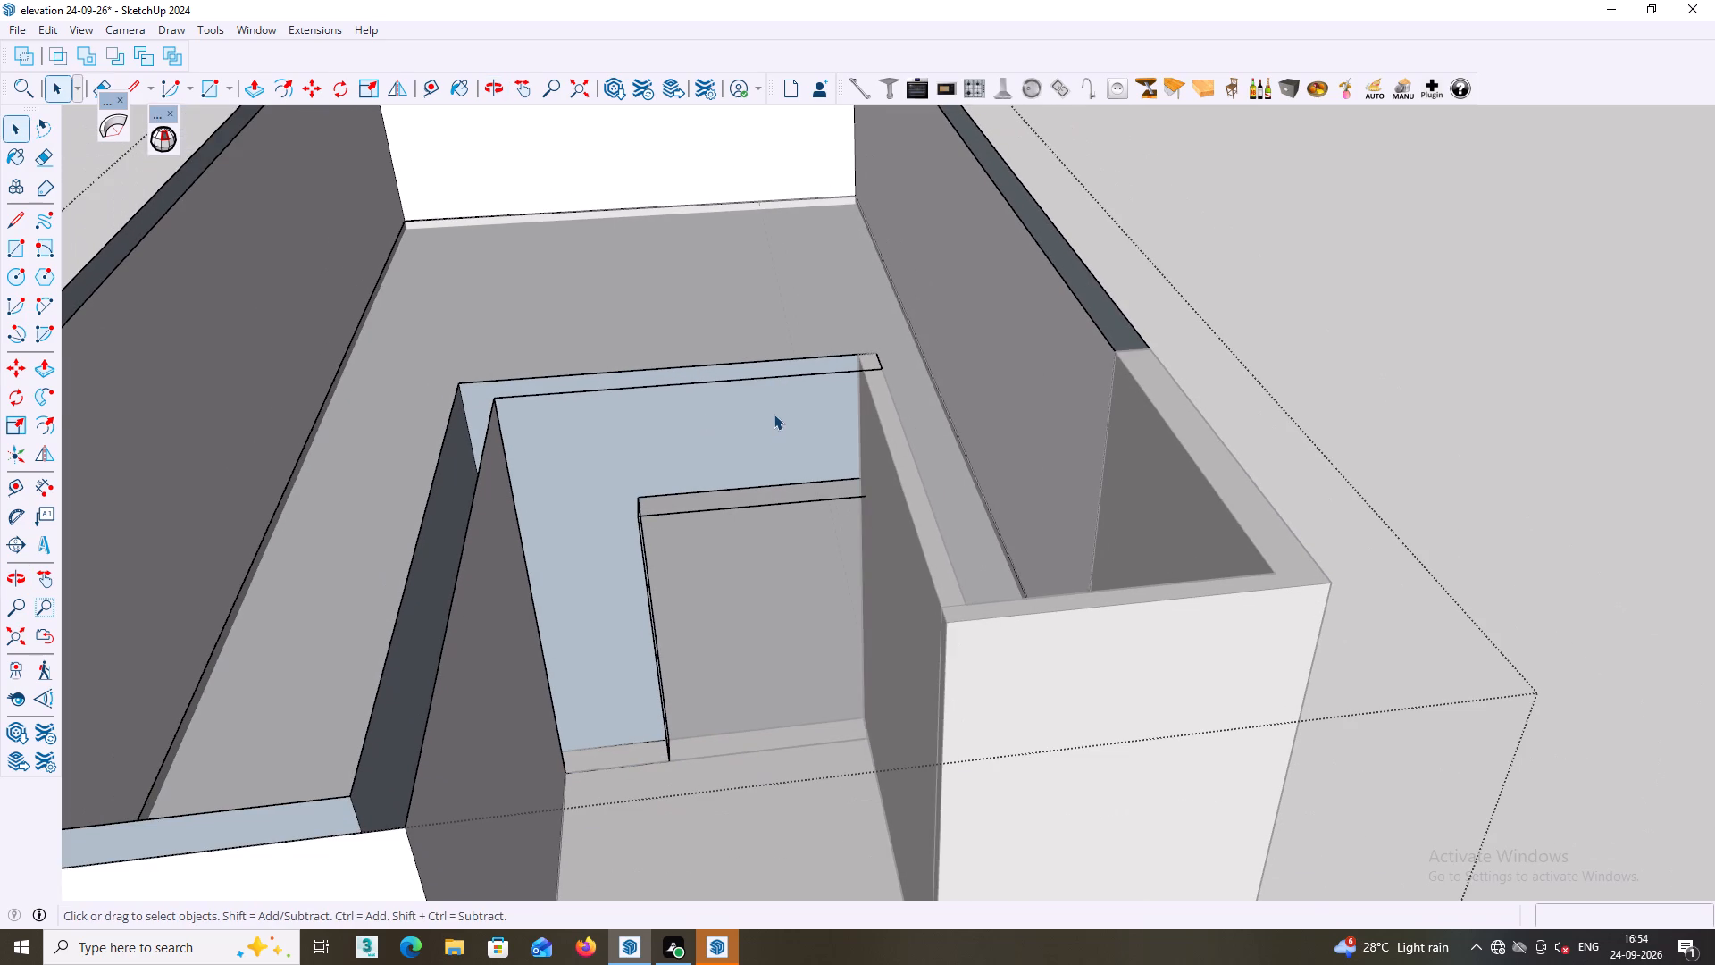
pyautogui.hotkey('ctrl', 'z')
# Delete the wall face above and beside the balcony door opening.
pyautogui.moveTo(782, 414); pyautogui.dragTo(811, 350, button='middle')
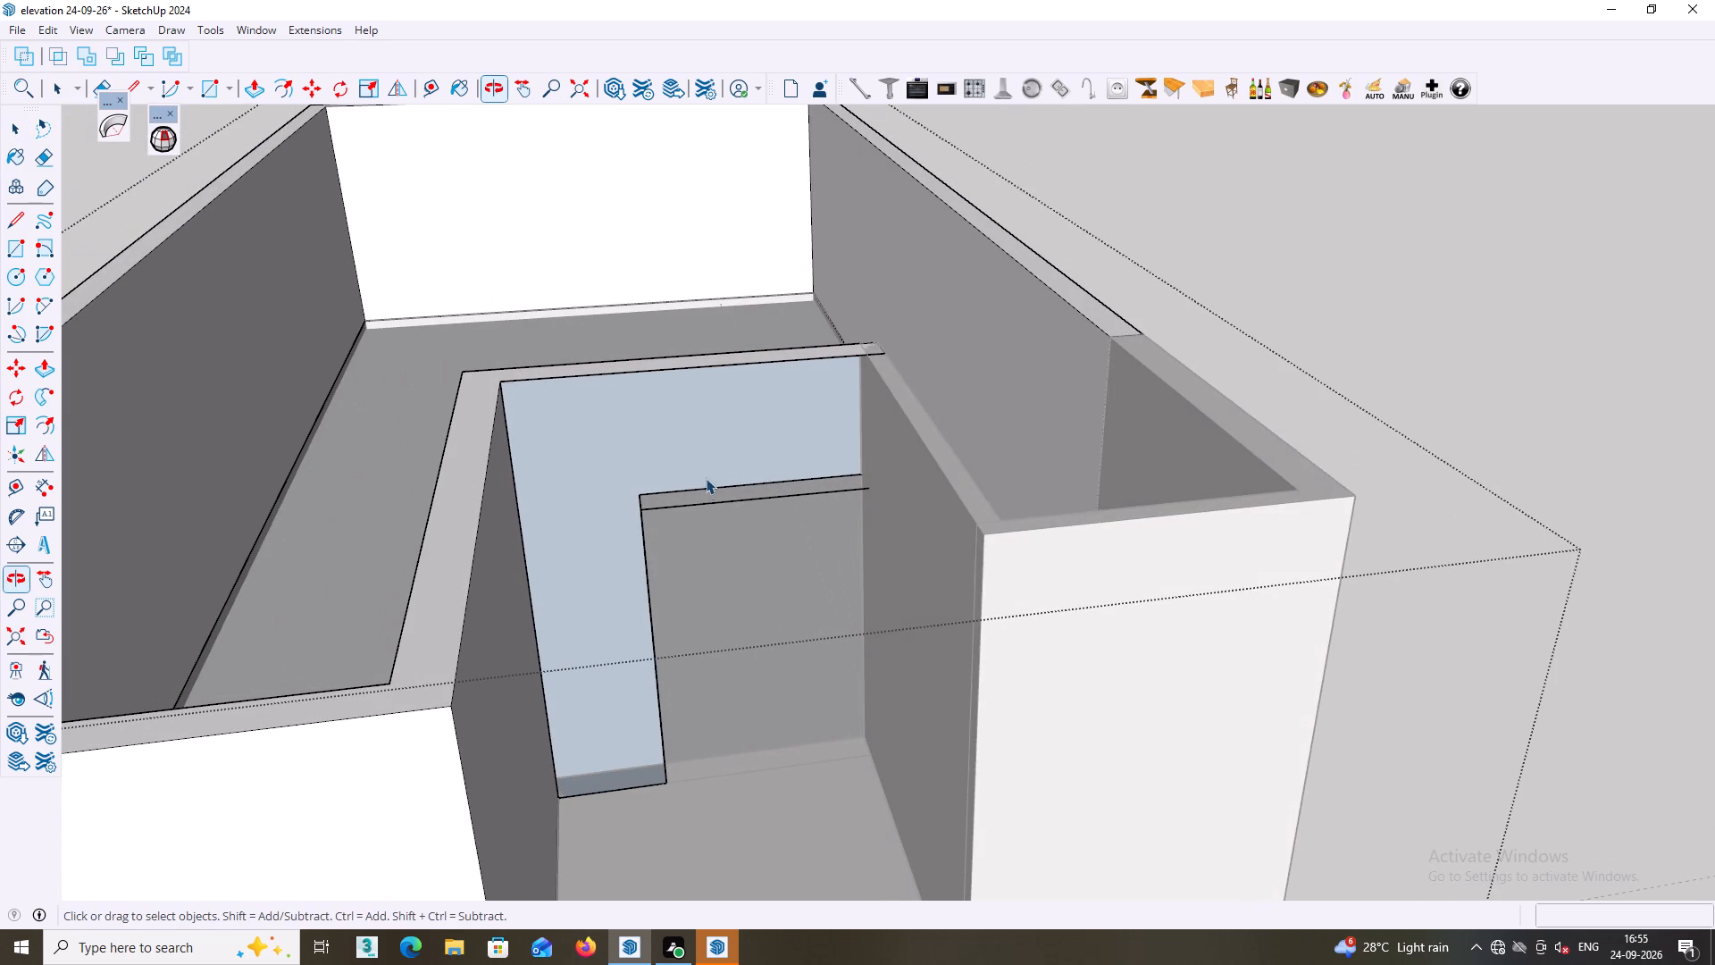
pyautogui.click(704, 461)
pyautogui.press('Delete')
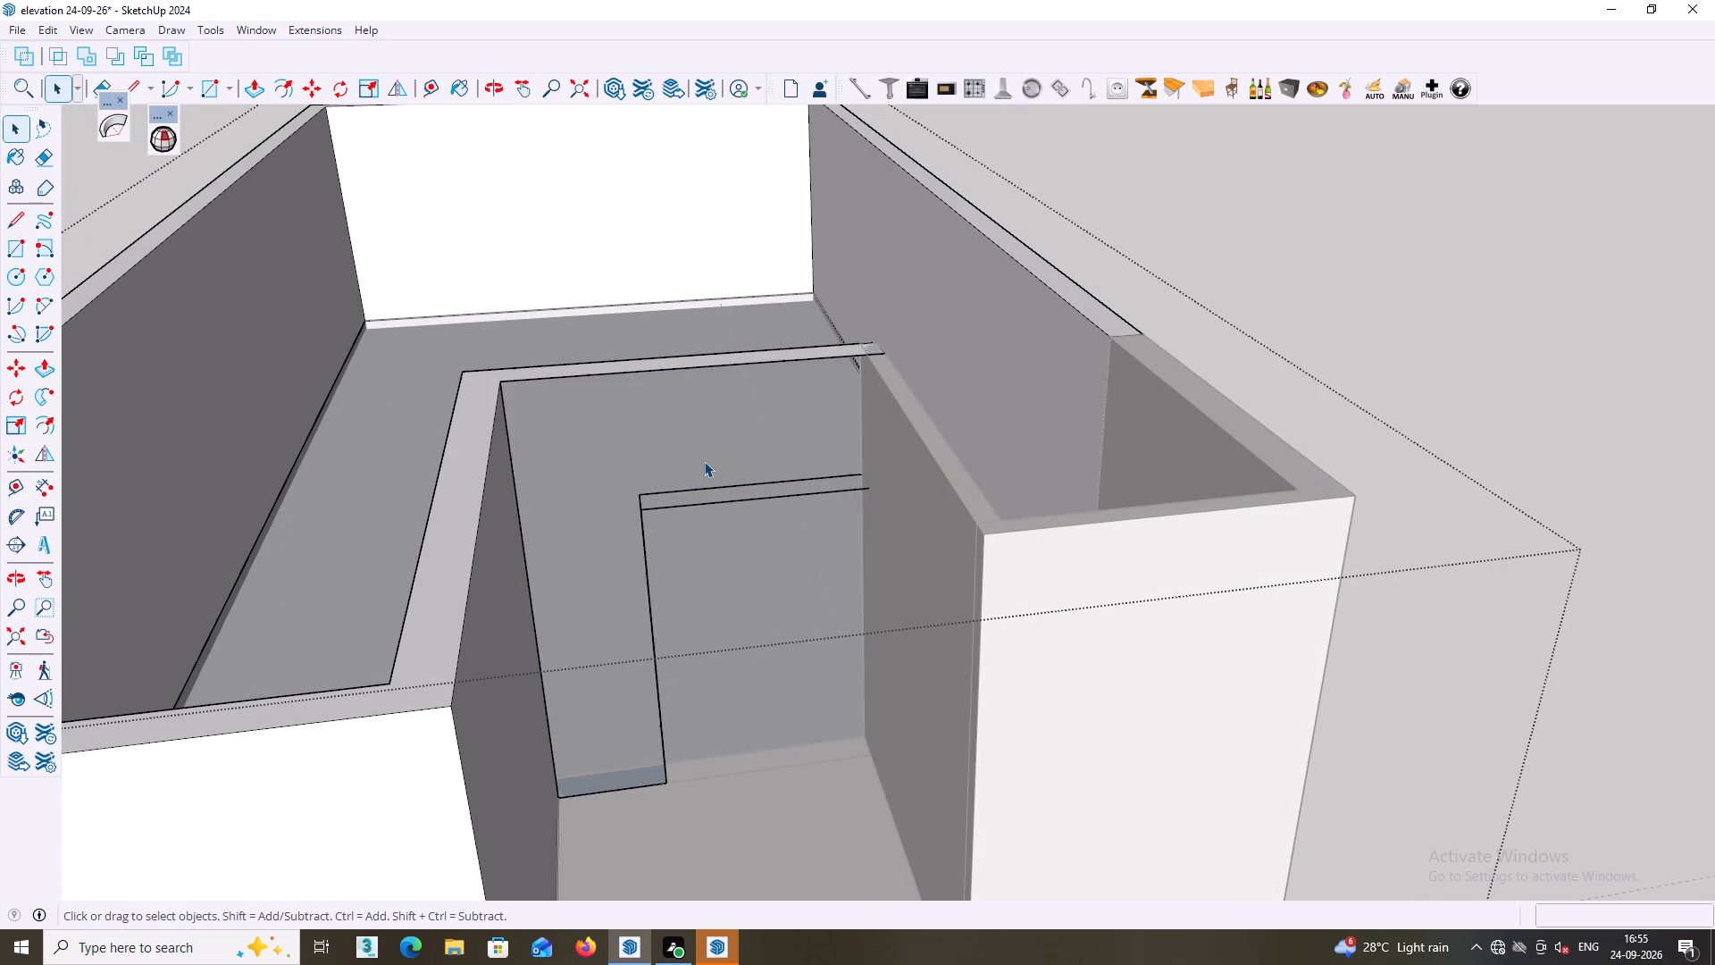
# Delete the leftover outline edges of the balcony door opening: the head line, jamb lines and short threshold edge.
pyautogui.moveTo(704, 461); pyautogui.dragTo(798, 450, button='middle')
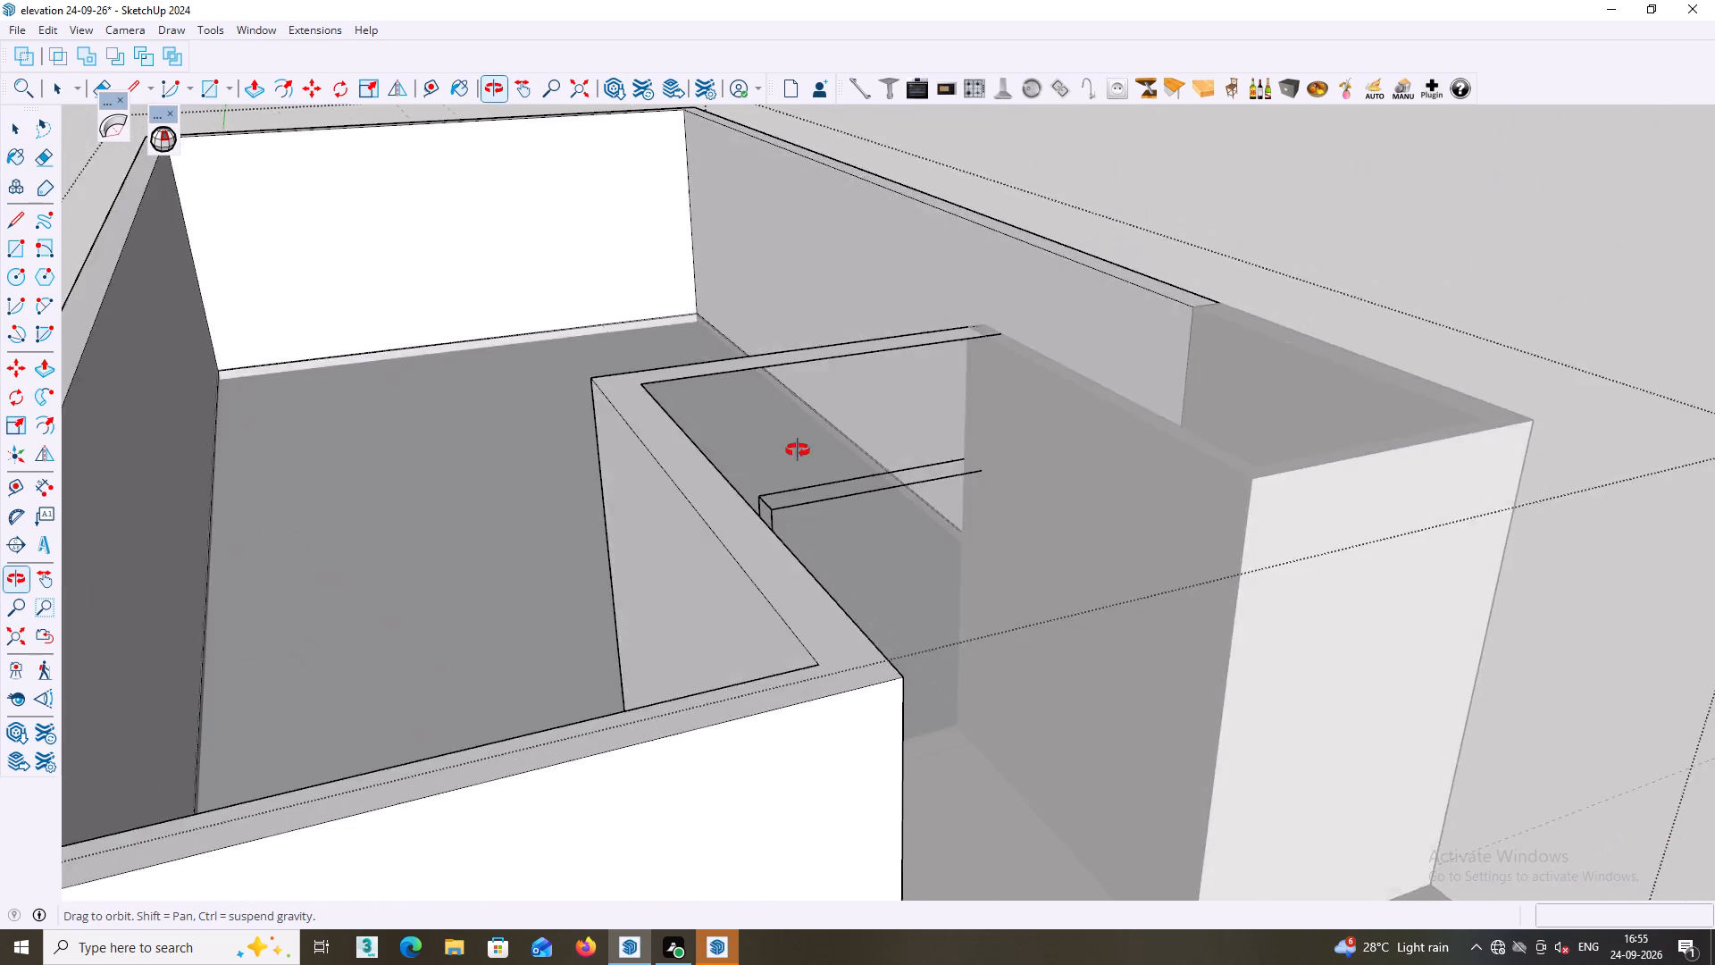
pyautogui.moveTo(798, 450); pyautogui.dragTo(698, 436, button='middle')
pyautogui.moveTo(608, 362); pyautogui.dragTo(516, 360, button='middle')
pyautogui.scroll(3, 478, 348)
pyautogui.moveTo(446, 320); pyautogui.dragTo(486, 335, button='middle')
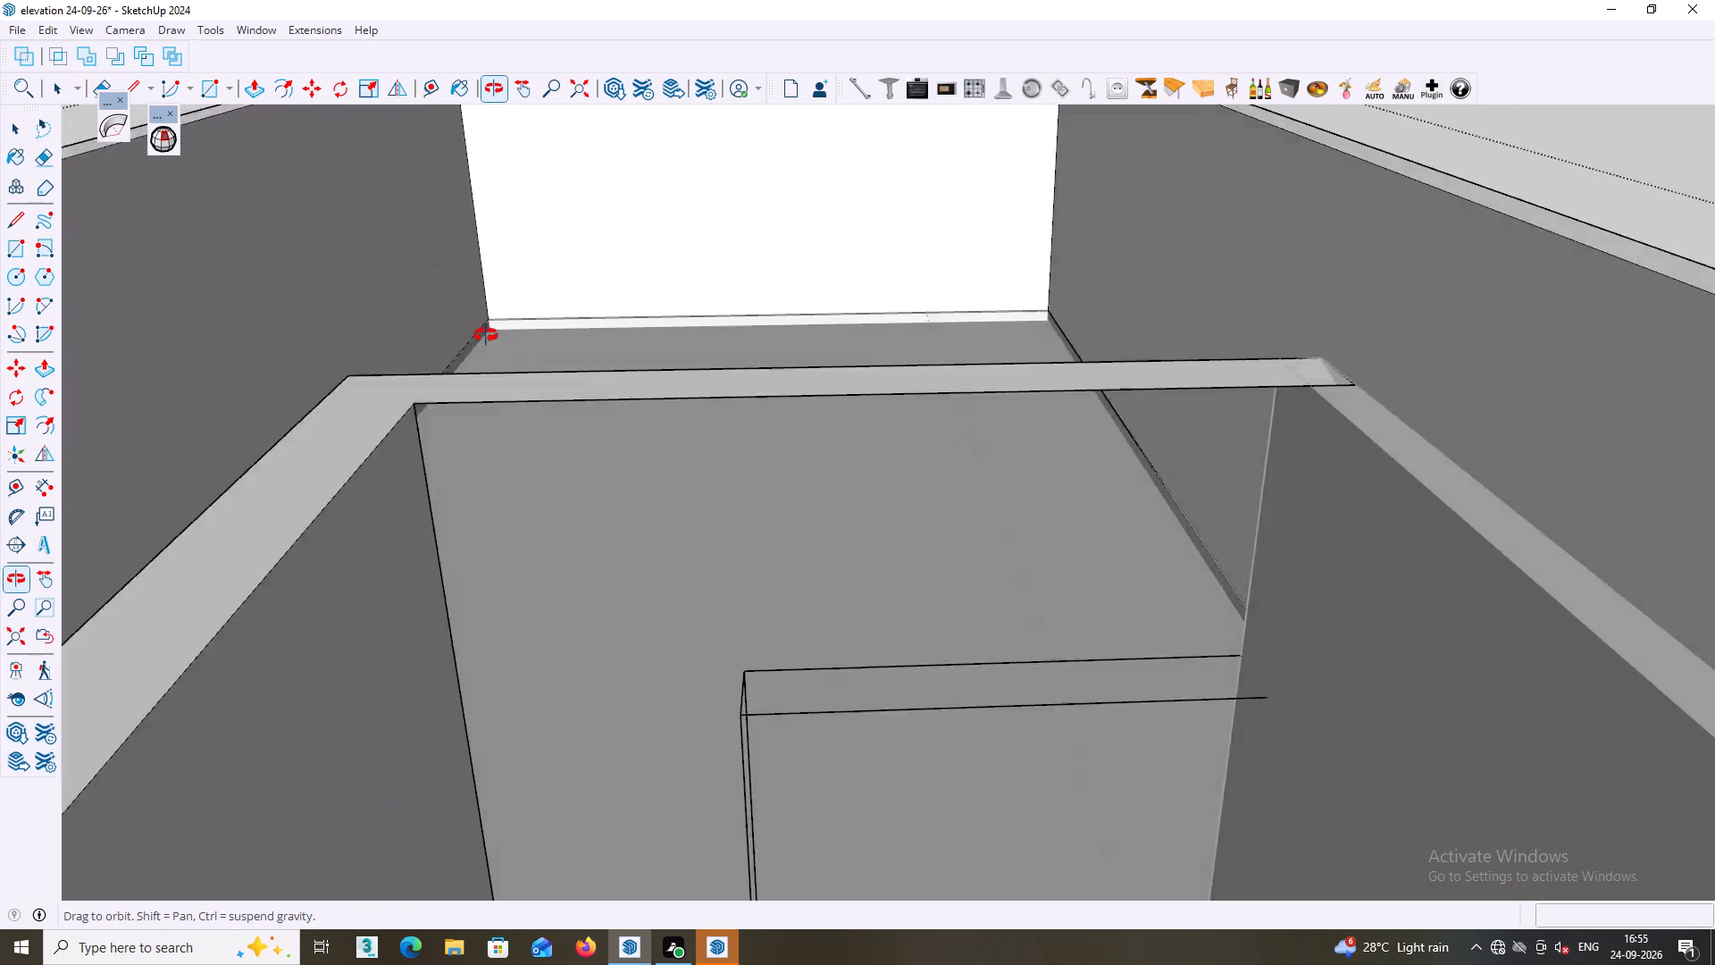
pyautogui.moveTo(486, 335); pyautogui.dragTo(618, 348, button='middle')
pyautogui.scroll(-7, 690, 392)
pyautogui.moveTo(1186, 503); pyautogui.dragTo(1200, 515, button='middle')
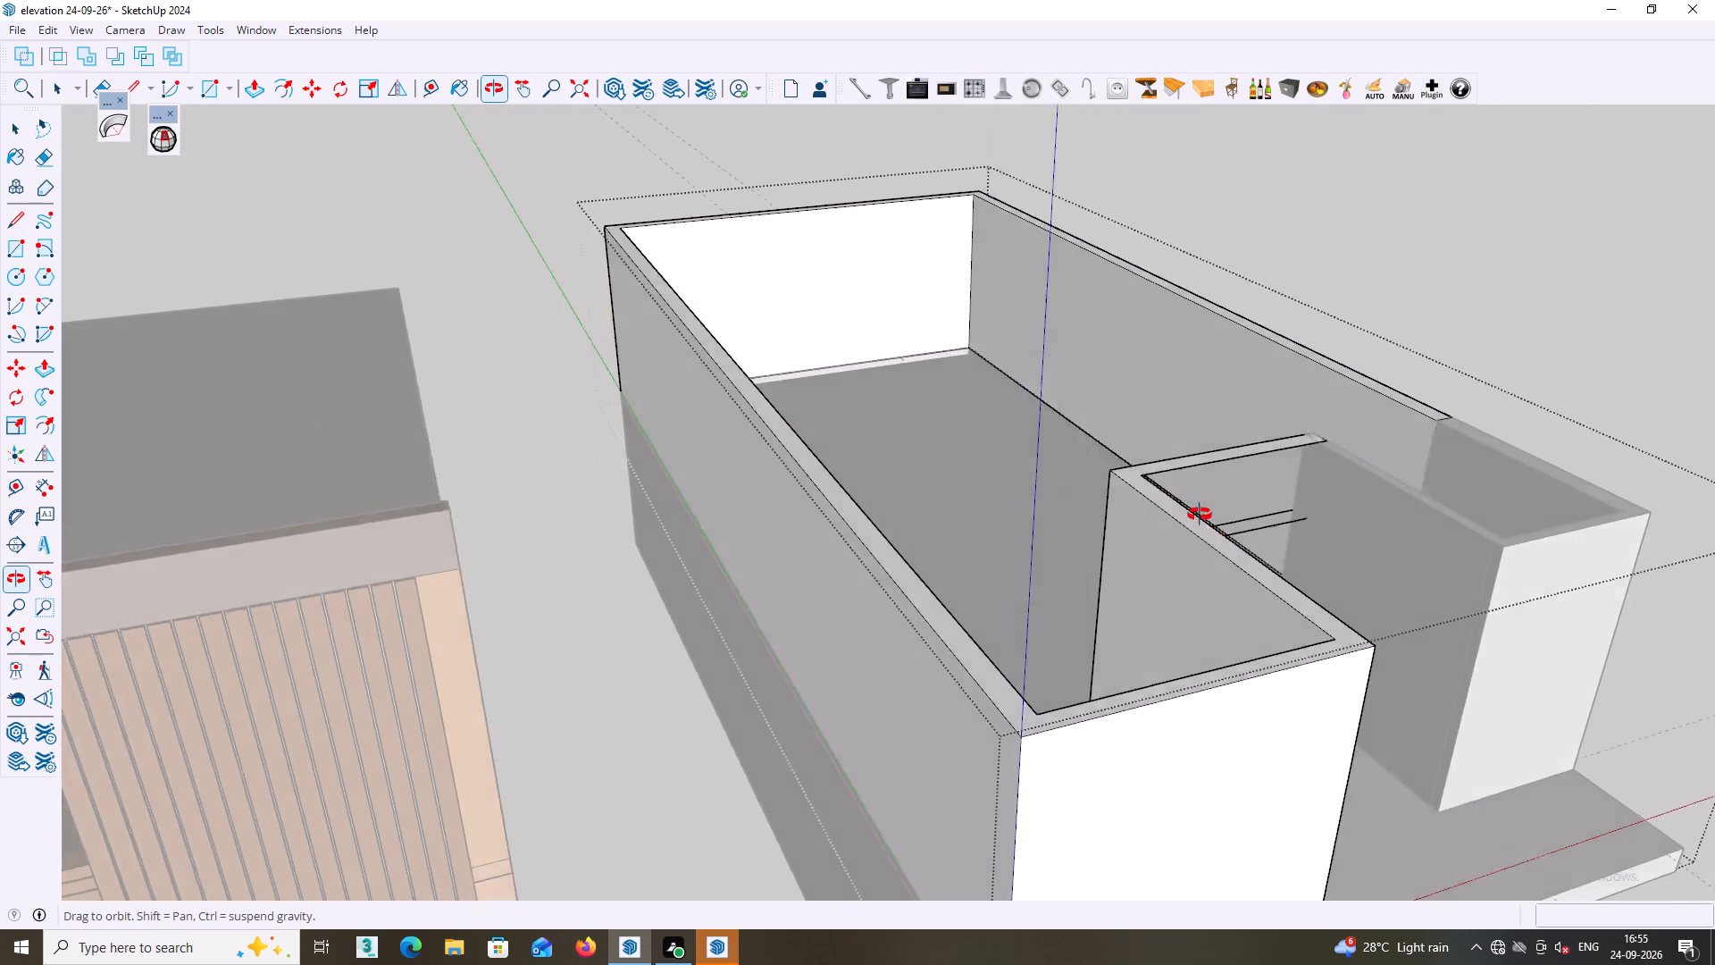
pyautogui.moveTo(1200, 515); pyautogui.dragTo(1449, 495, button='middle')
pyautogui.moveTo(1196, 399); pyautogui.dragTo(932, 613, button='middle')
pyautogui.moveTo(1159, 500); pyautogui.dragTo(852, 499, button='middle')
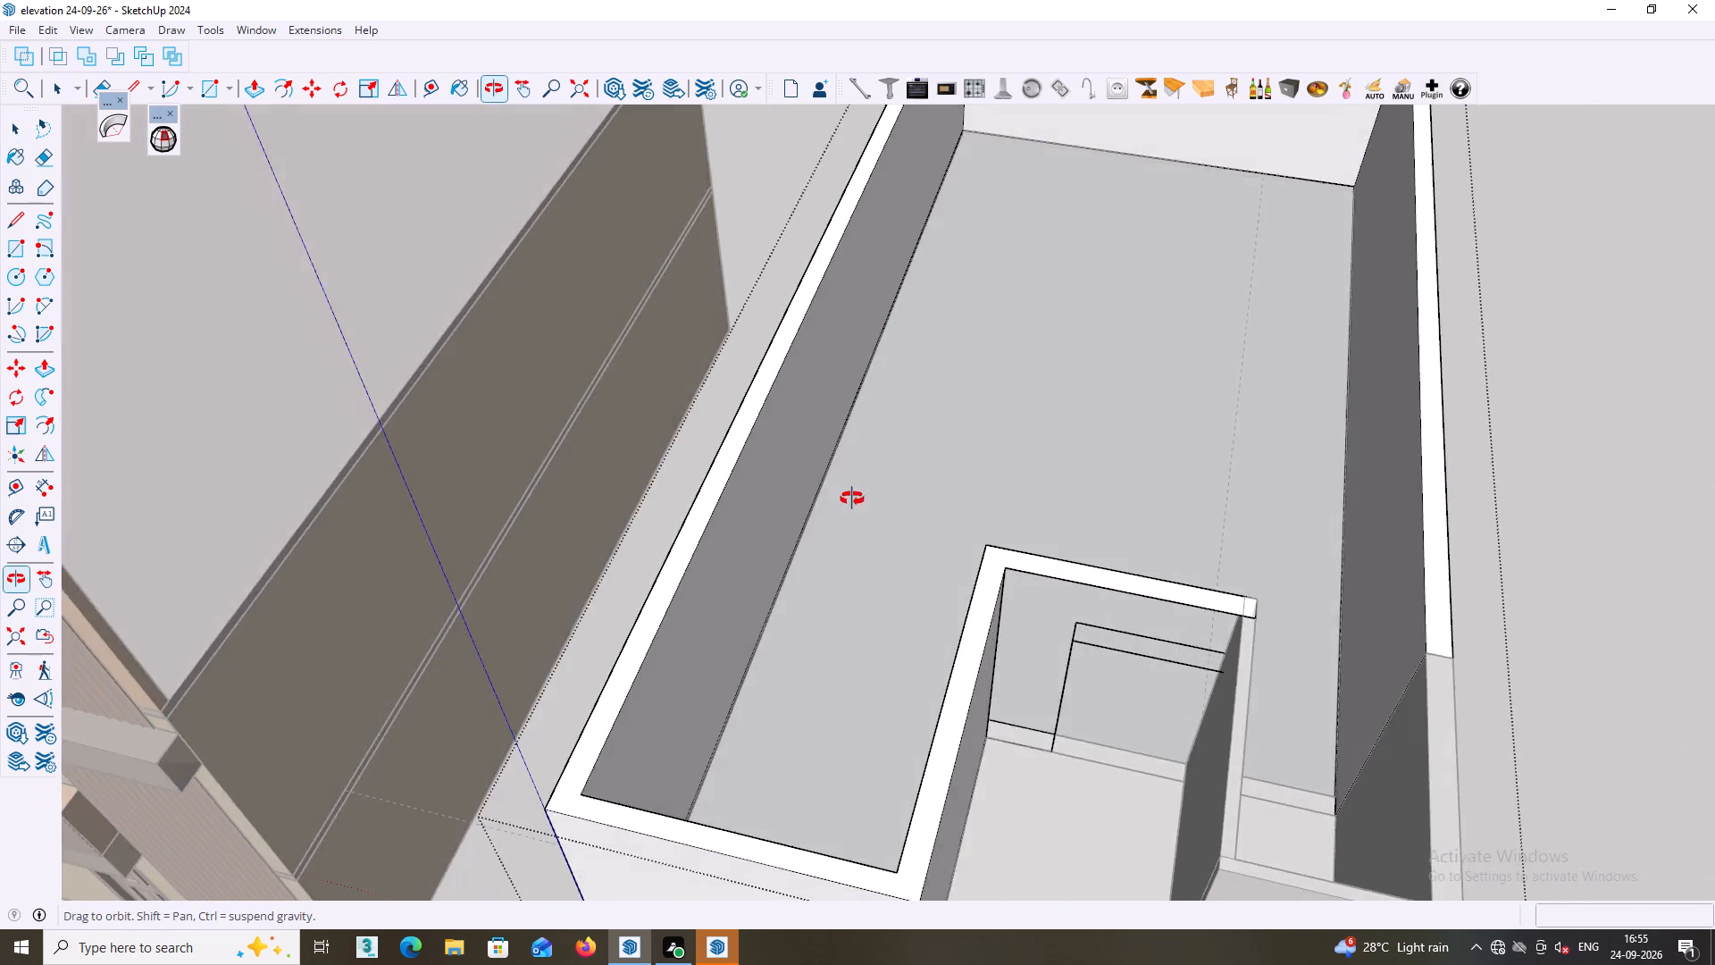
pyautogui.moveTo(852, 499); pyautogui.dragTo(1497, 608, button='middle')
pyautogui.moveTo(1208, 389); pyautogui.dragTo(1449, 448, button='middle')
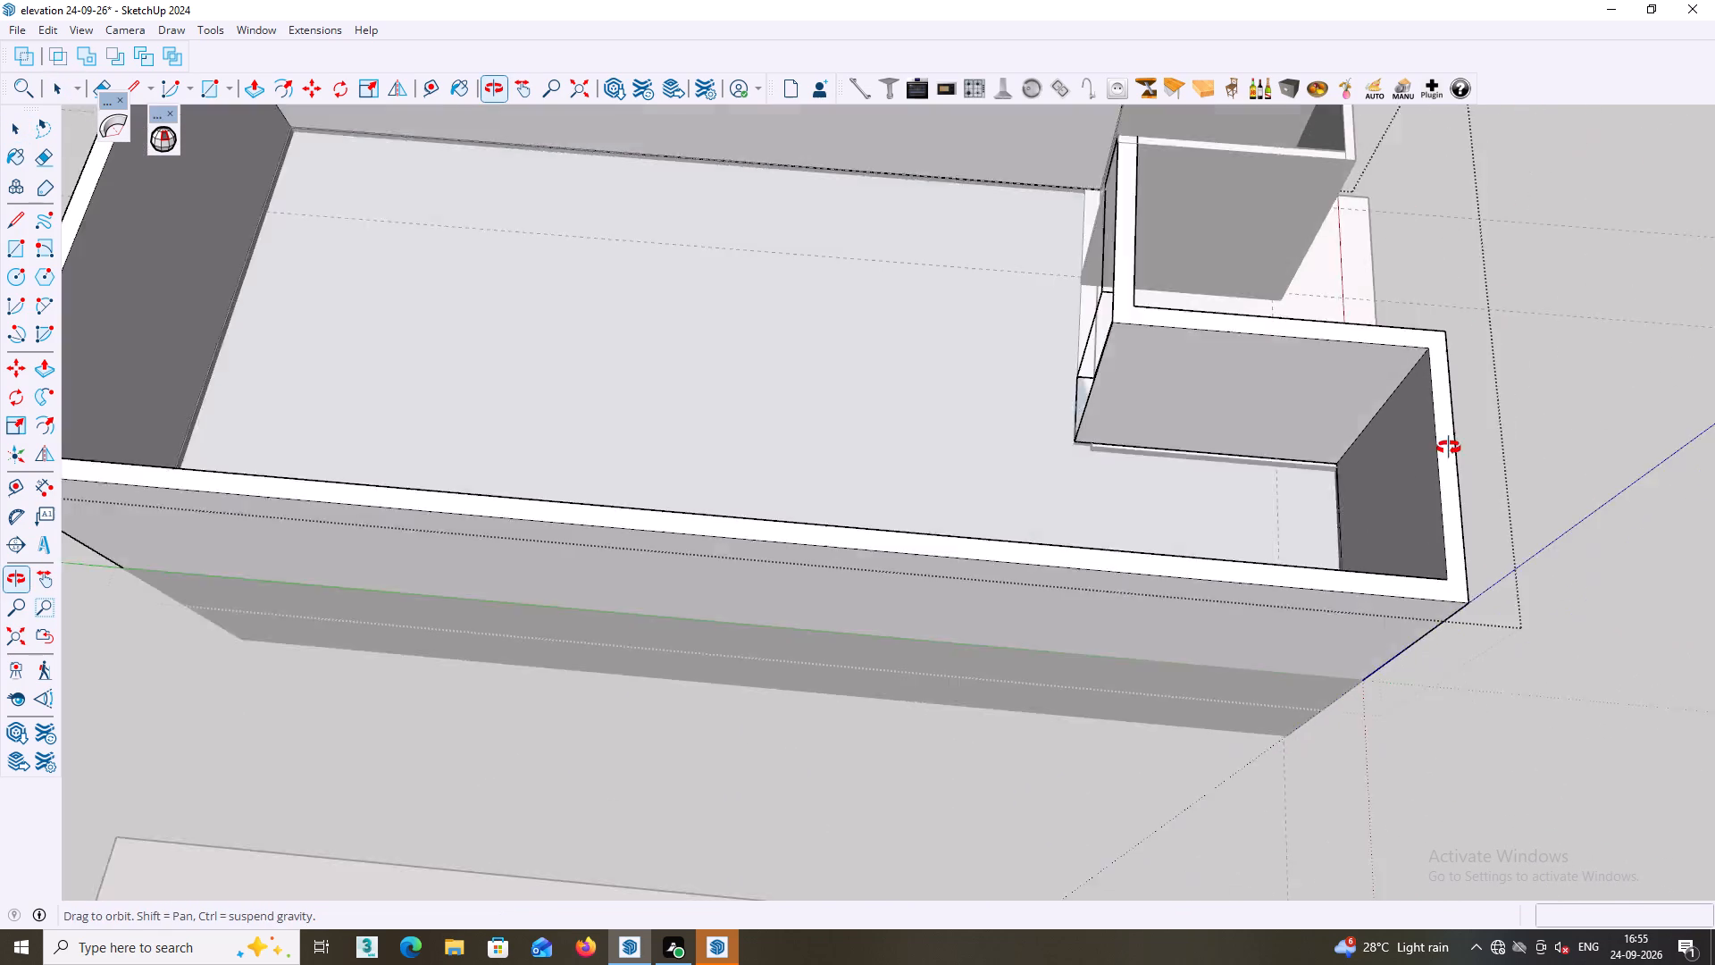
pyautogui.moveTo(1449, 448); pyautogui.dragTo(1439, 432, button='middle')
pyautogui.moveTo(1134, 308); pyautogui.dragTo(1395, 194, button='middle')
pyautogui.moveTo(924, 202); pyautogui.dragTo(984, 130, button='middle')
pyautogui.scroll(3, 946, 214)
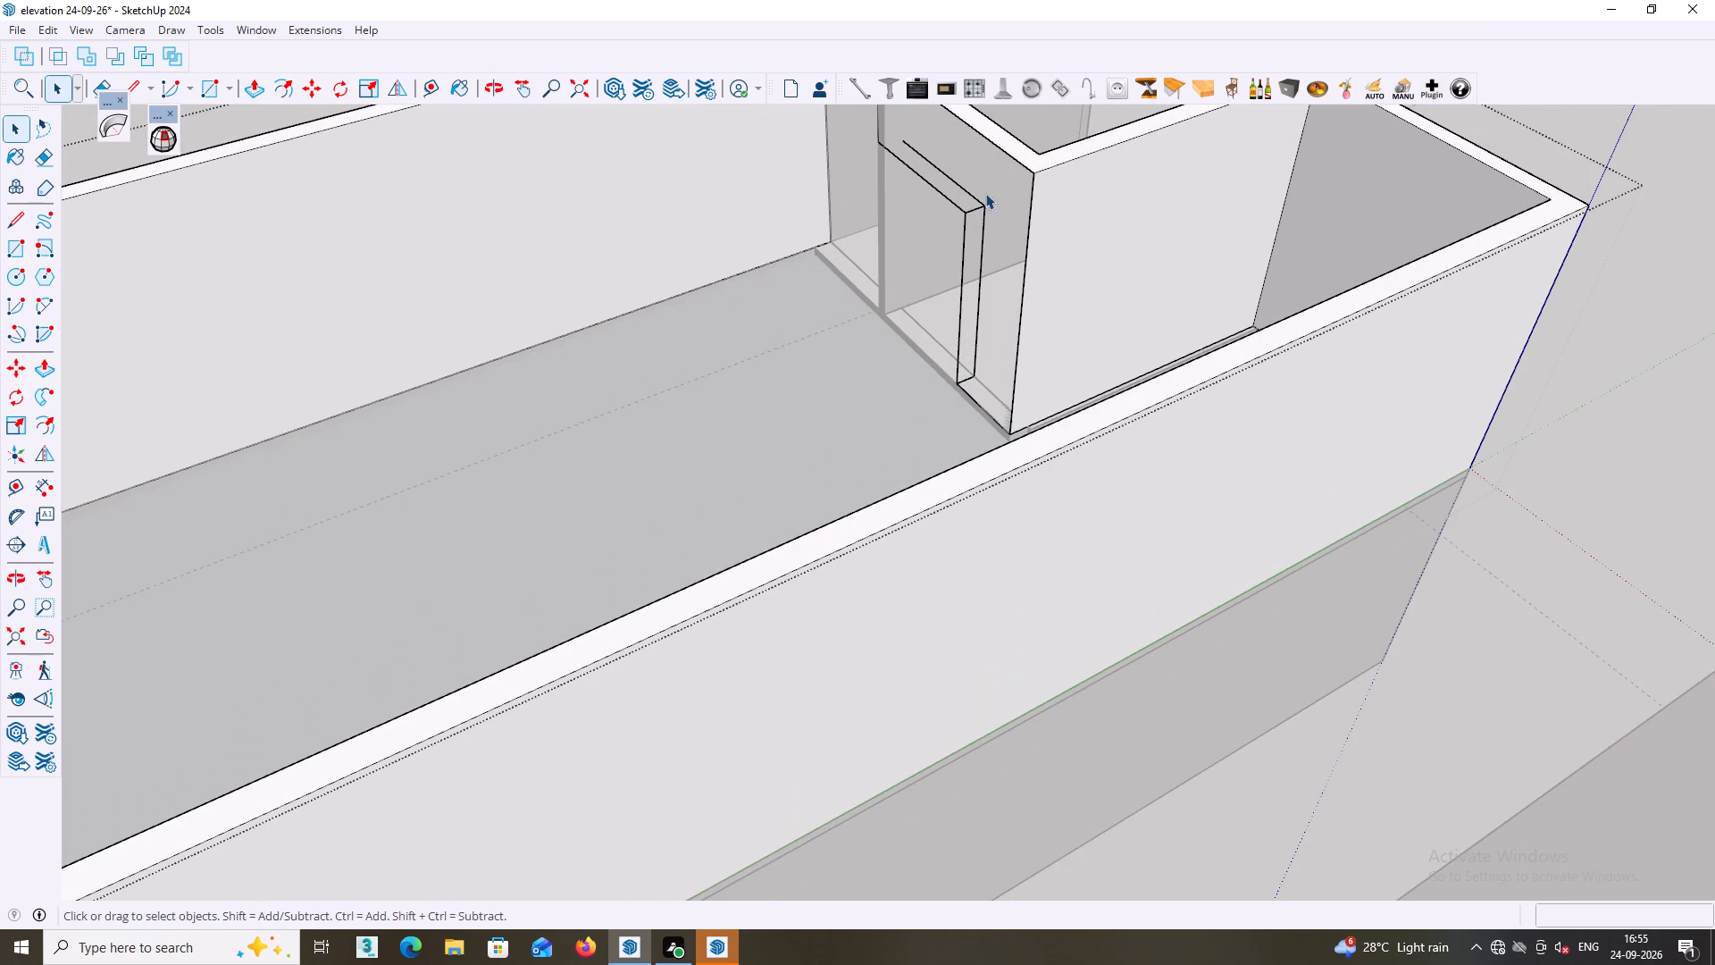
pyautogui.click(951, 203)
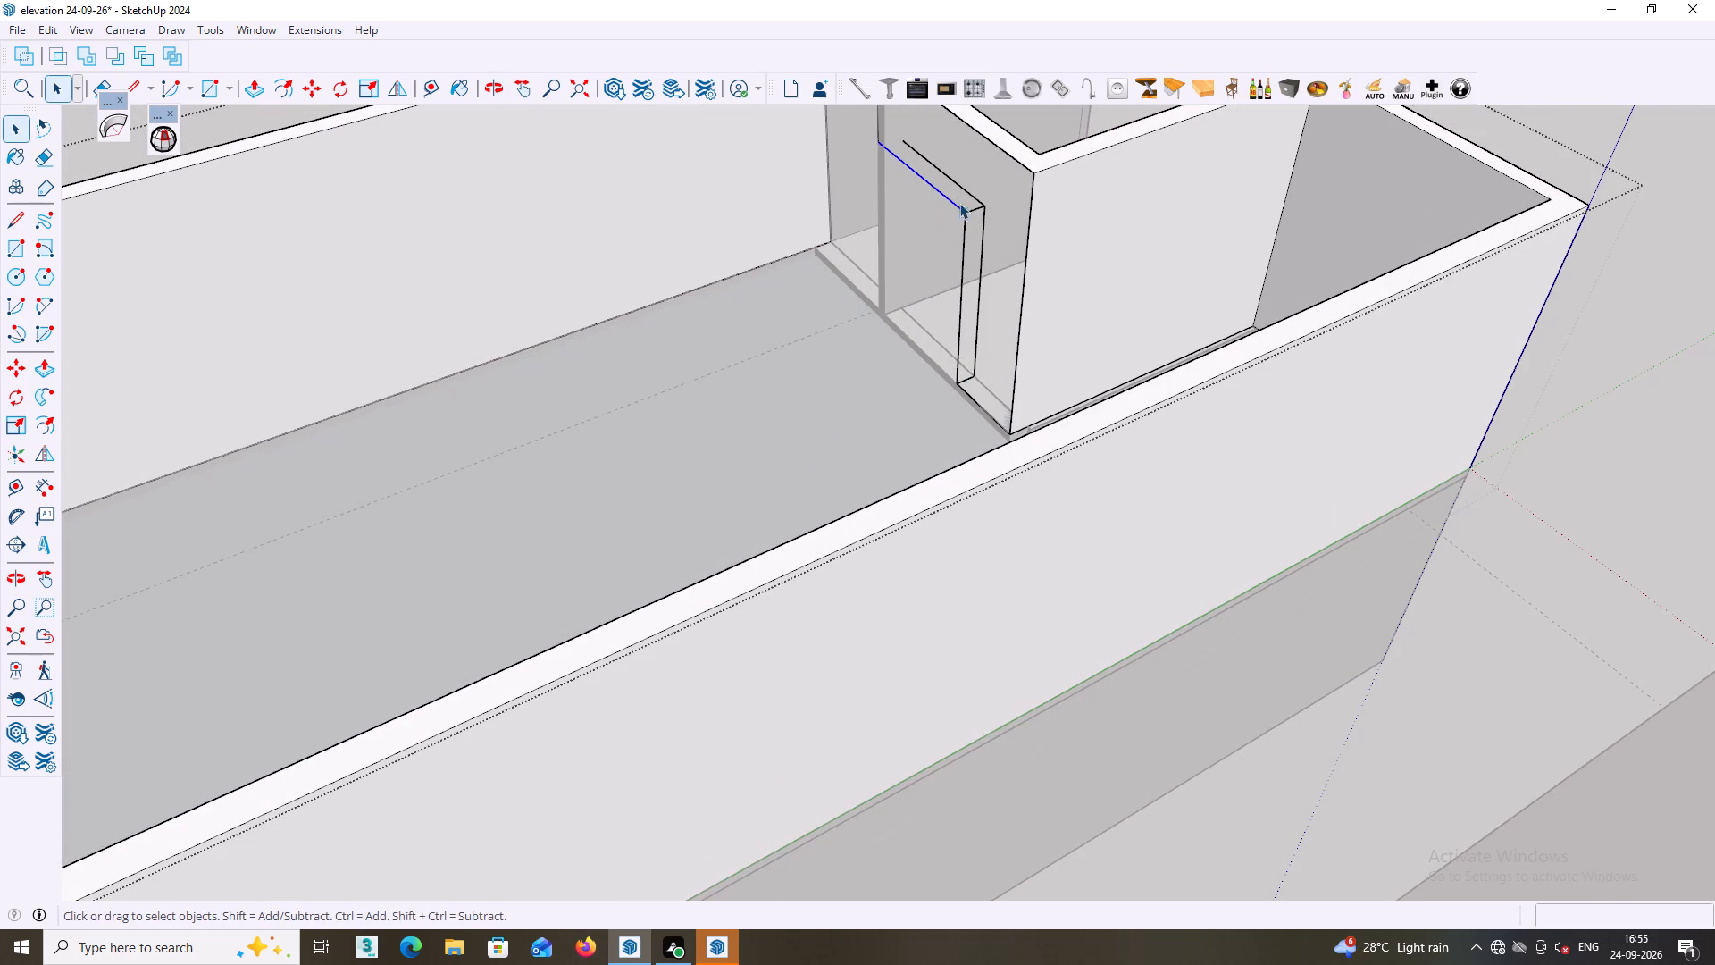
pyautogui.press('Delete')
pyautogui.click(966, 210)
pyautogui.press('Delete')
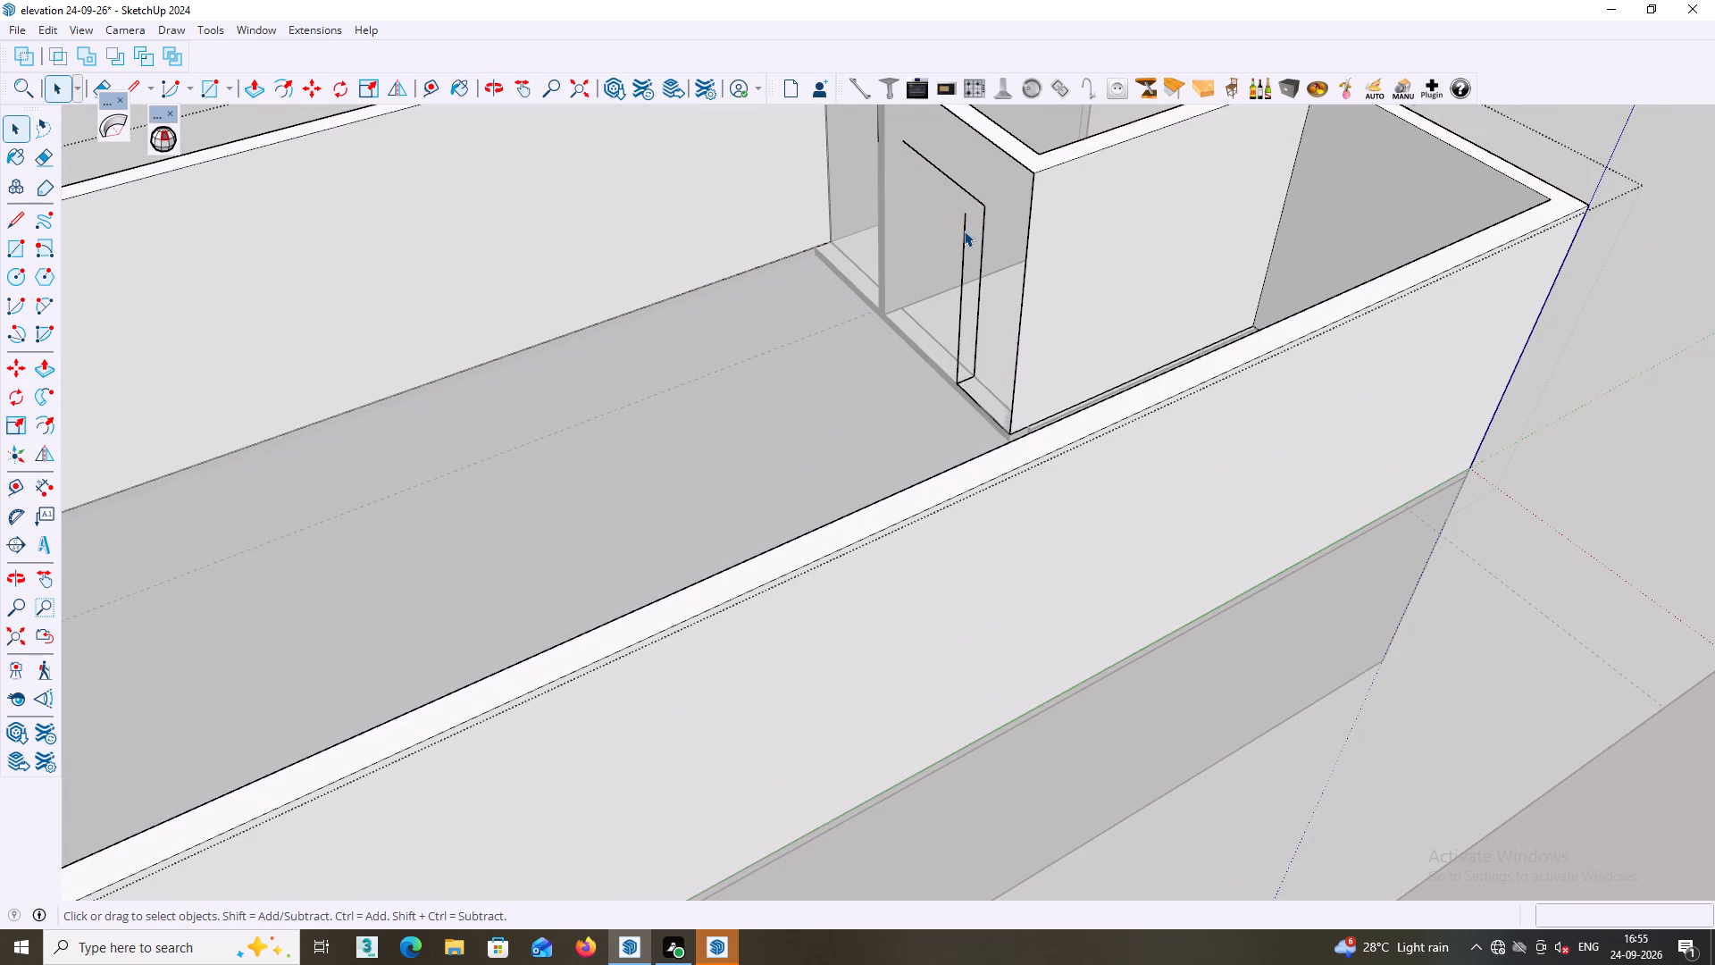
pyautogui.click(964, 231)
pyautogui.press('Delete')
pyautogui.click(983, 237)
pyautogui.press('Delete')
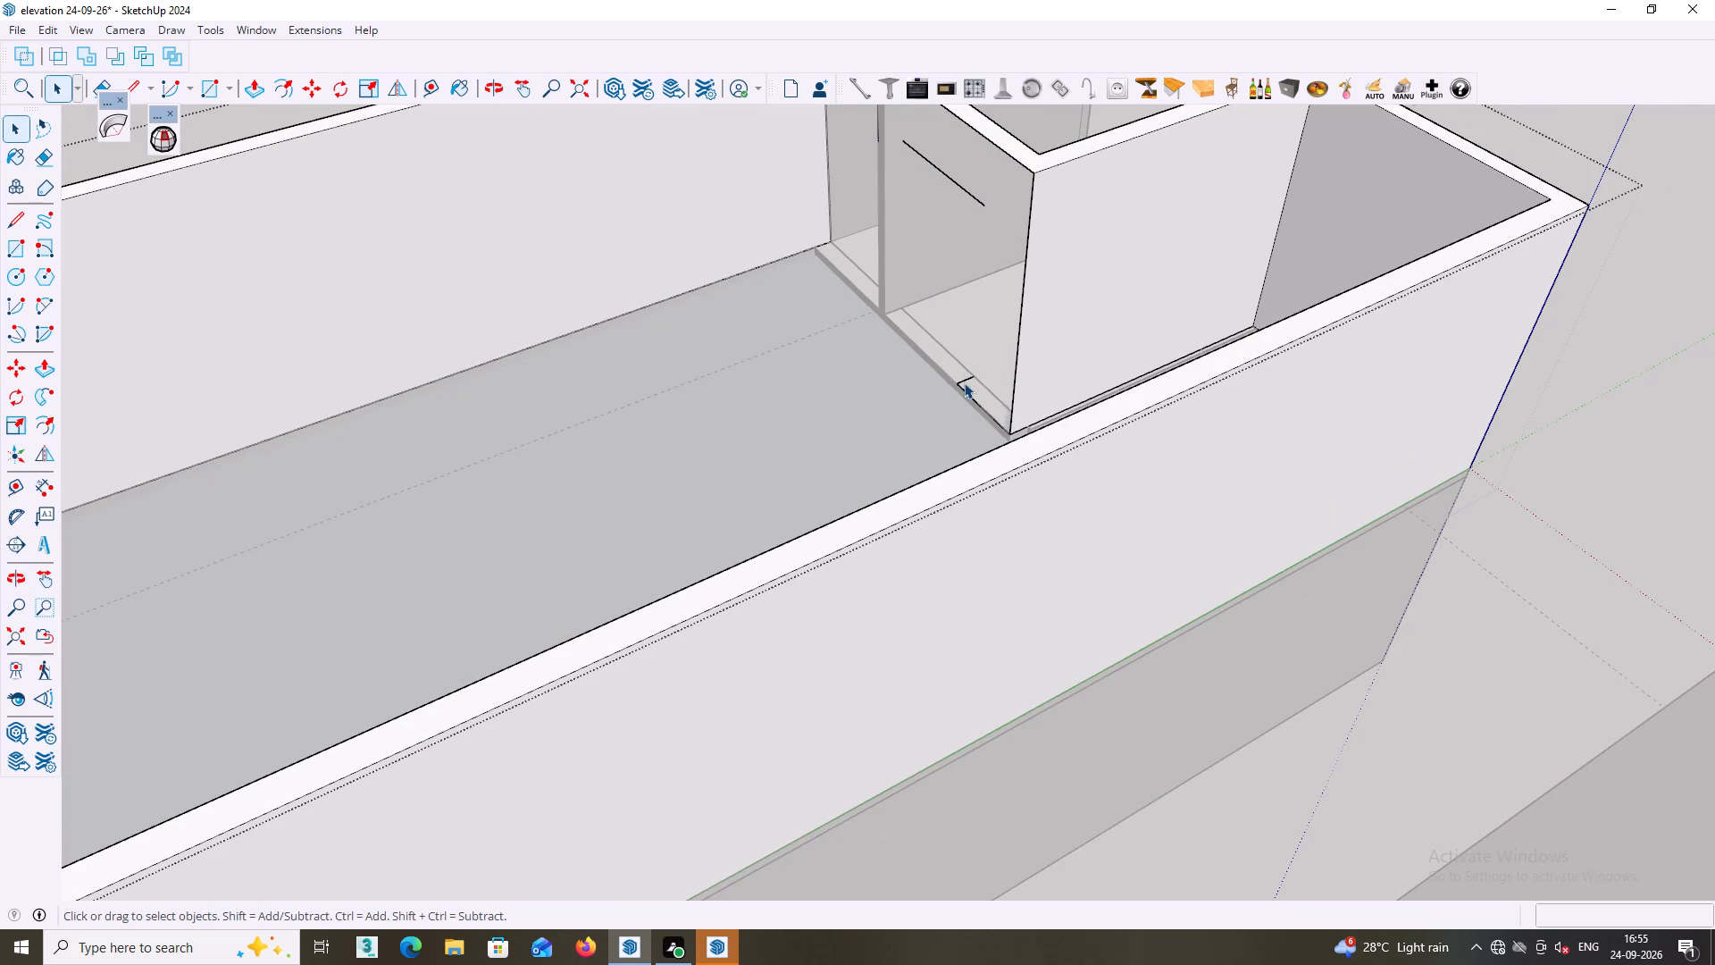
pyautogui.click(963, 375)
pyautogui.click(963, 377)
pyautogui.press('Delete')
# Delete the remaining loose head edge above the former balcony door opening.
pyautogui.moveTo(963, 390); pyautogui.dragTo(1169, 379, button='middle')
pyautogui.moveTo(975, 376); pyautogui.dragTo(1110, 352, button='middle')
pyautogui.moveTo(1046, 352); pyautogui.dragTo(1120, 269, button='middle')
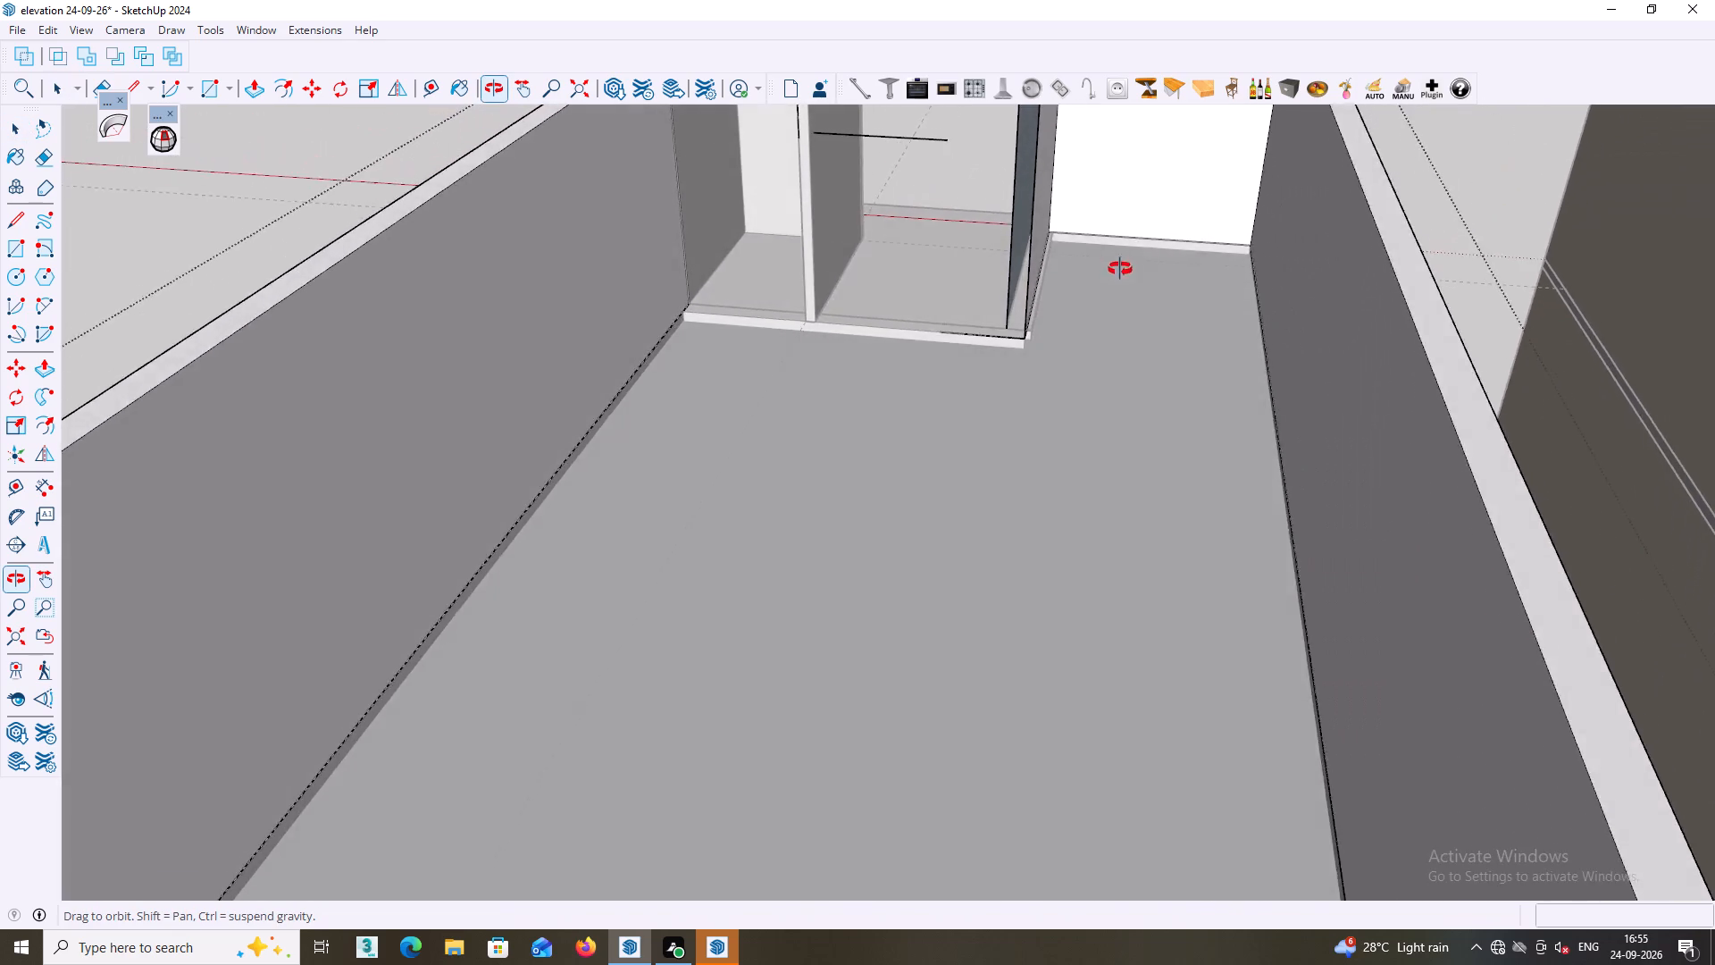
pyautogui.moveTo(1120, 269); pyautogui.dragTo(1150, 200, button='middle')
pyautogui.scroll(-1, 979, 231)
pyautogui.click(870, 133)
pyautogui.press('Delete')
# Delete the inner and outer vertical corner edges of the wall between balcony and room, removing its long side faces.
pyautogui.scroll(-2, 898, 223)
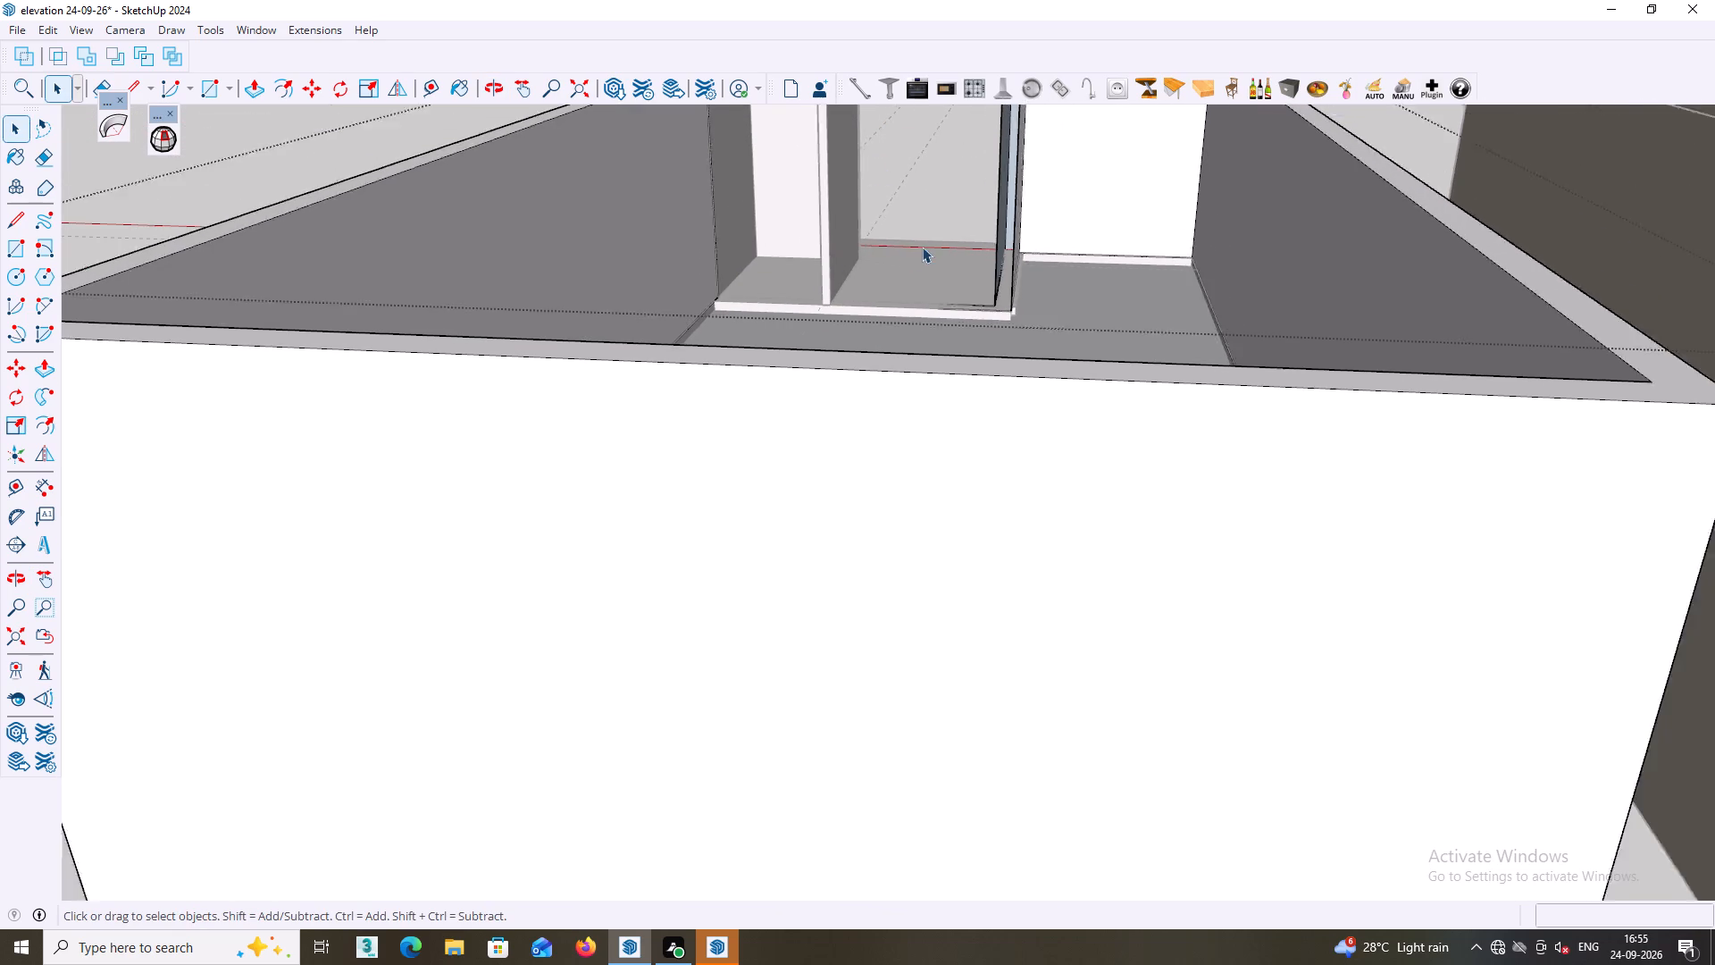
pyautogui.scroll(-1, 922, 247)
pyautogui.middleClick(918, 256)
pyautogui.scroll(-3, 913, 255)
pyautogui.moveTo(918, 280); pyautogui.dragTo(790, 640, button='middle')
pyautogui.moveTo(850, 330); pyautogui.dragTo(852, 365, button='middle')
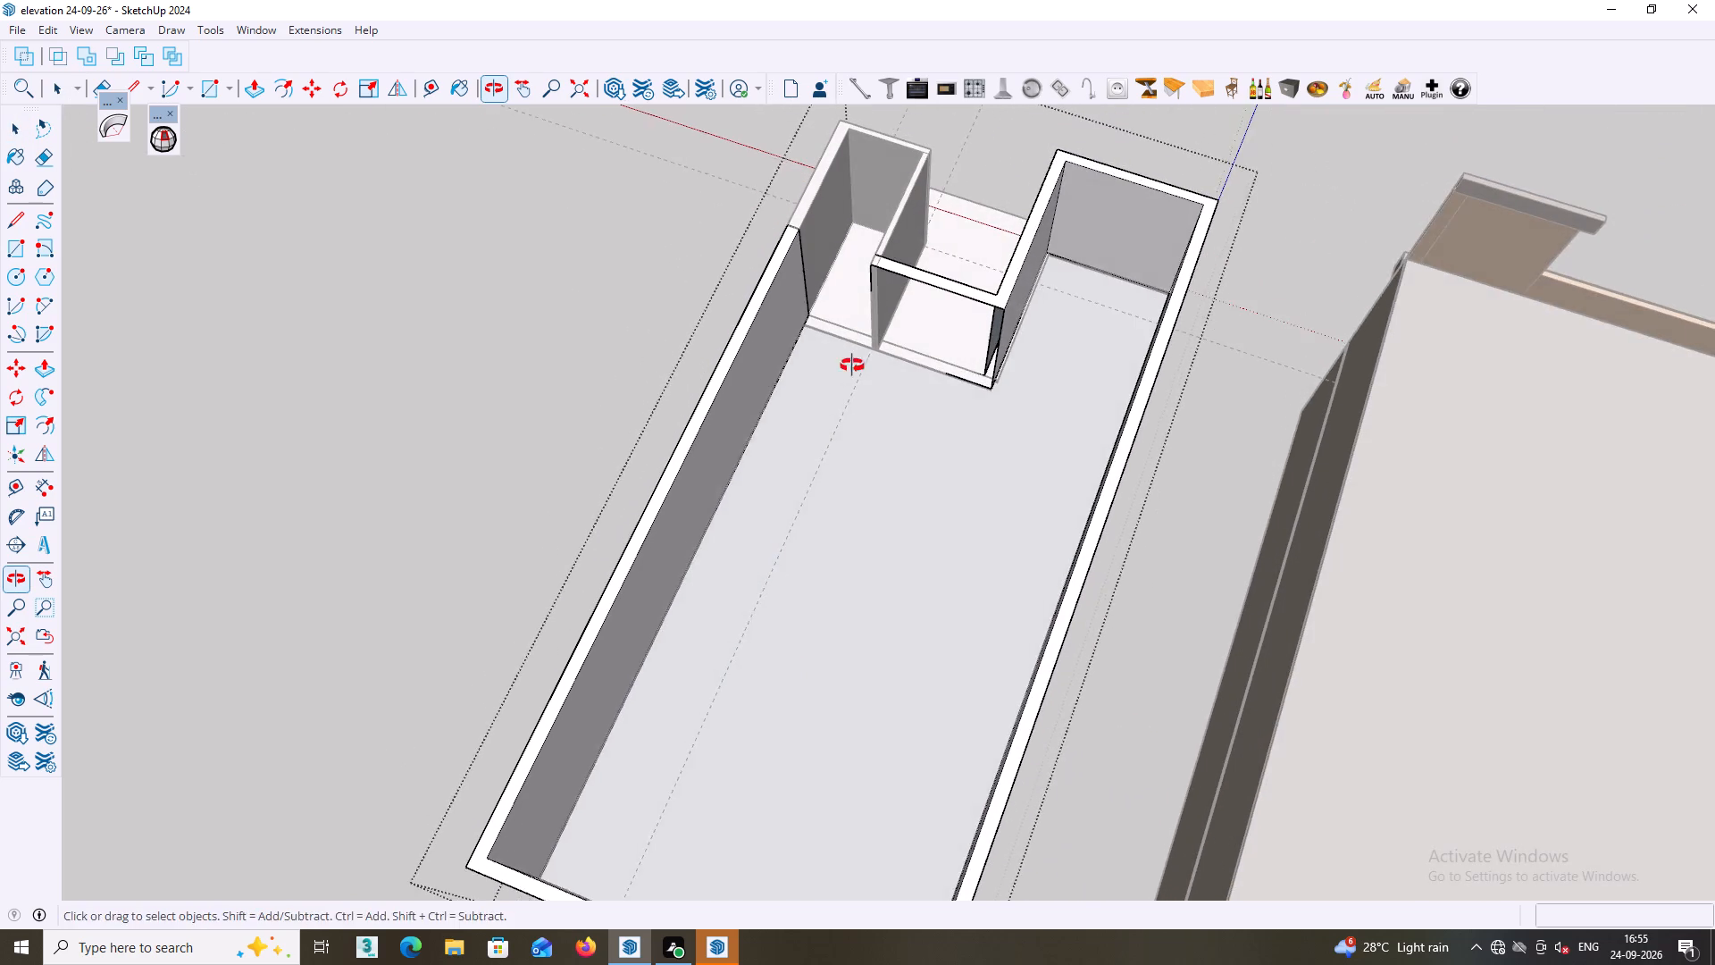
pyautogui.moveTo(852, 365); pyautogui.dragTo(871, 484, button='middle')
pyautogui.moveTo(874, 324); pyautogui.dragTo(905, 258, button='middle')
pyautogui.moveTo(900, 269); pyautogui.dragTo(906, 169, button='middle')
pyautogui.moveTo(902, 273); pyautogui.dragTo(902, 172, button='middle')
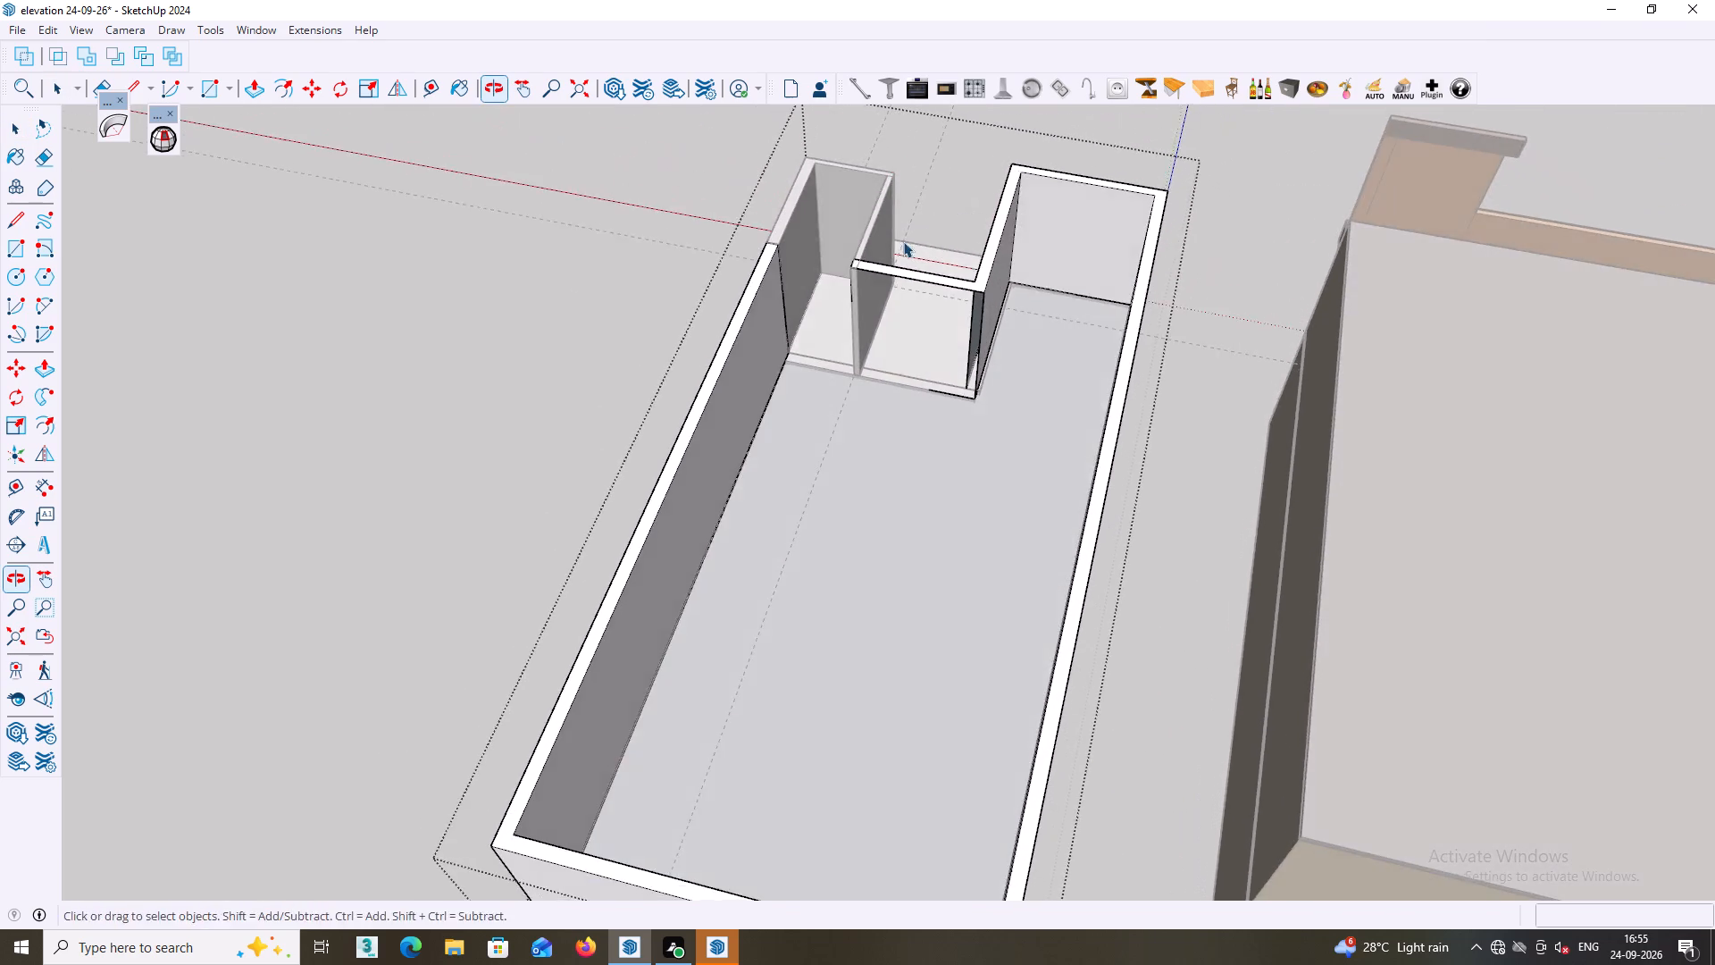
pyautogui.moveTo(908, 247); pyautogui.dragTo(883, 93, button='middle')
pyautogui.moveTo(932, 244); pyautogui.dragTo(1083, 180, button='middle')
pyautogui.moveTo(1009, 264); pyautogui.dragTo(1116, 258, button='middle')
pyautogui.scroll(2, 932, 272)
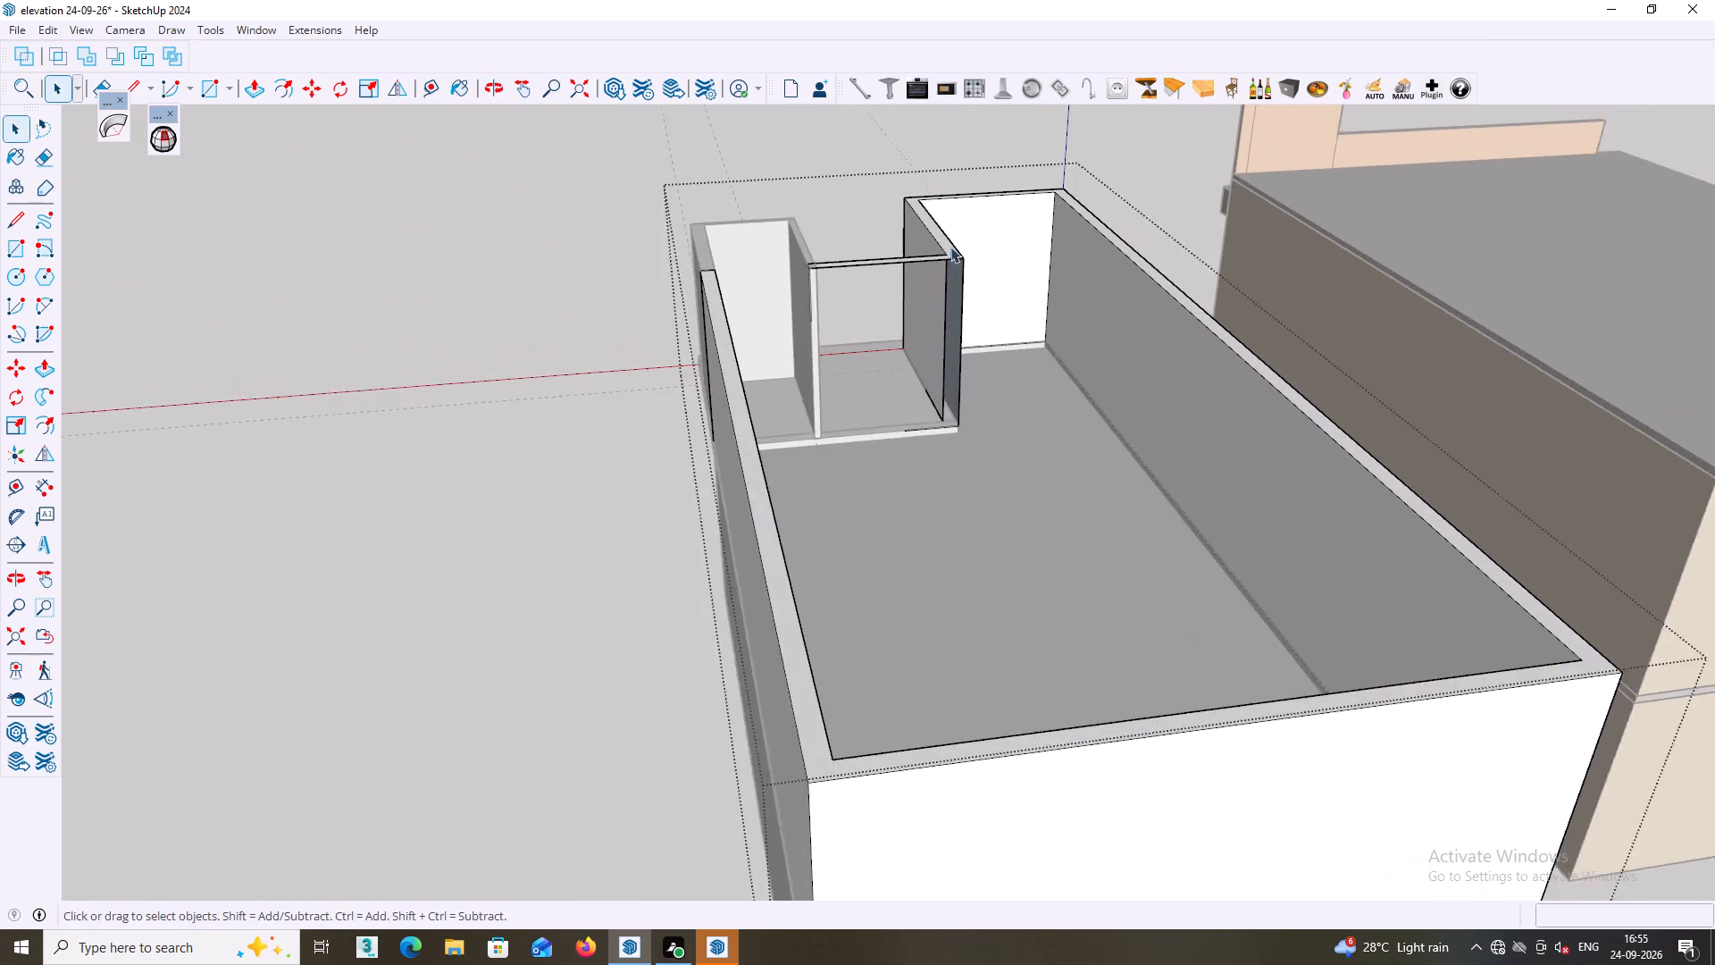
pyautogui.scroll(2, 950, 247)
pyautogui.moveTo(960, 235); pyautogui.dragTo(946, 210, button='middle')
pyautogui.scroll(7, 949, 308)
pyautogui.moveTo(936, 253); pyautogui.dragTo(886, 248, button='middle')
pyautogui.moveTo(899, 452); pyautogui.dragTo(868, 438, button='middle')
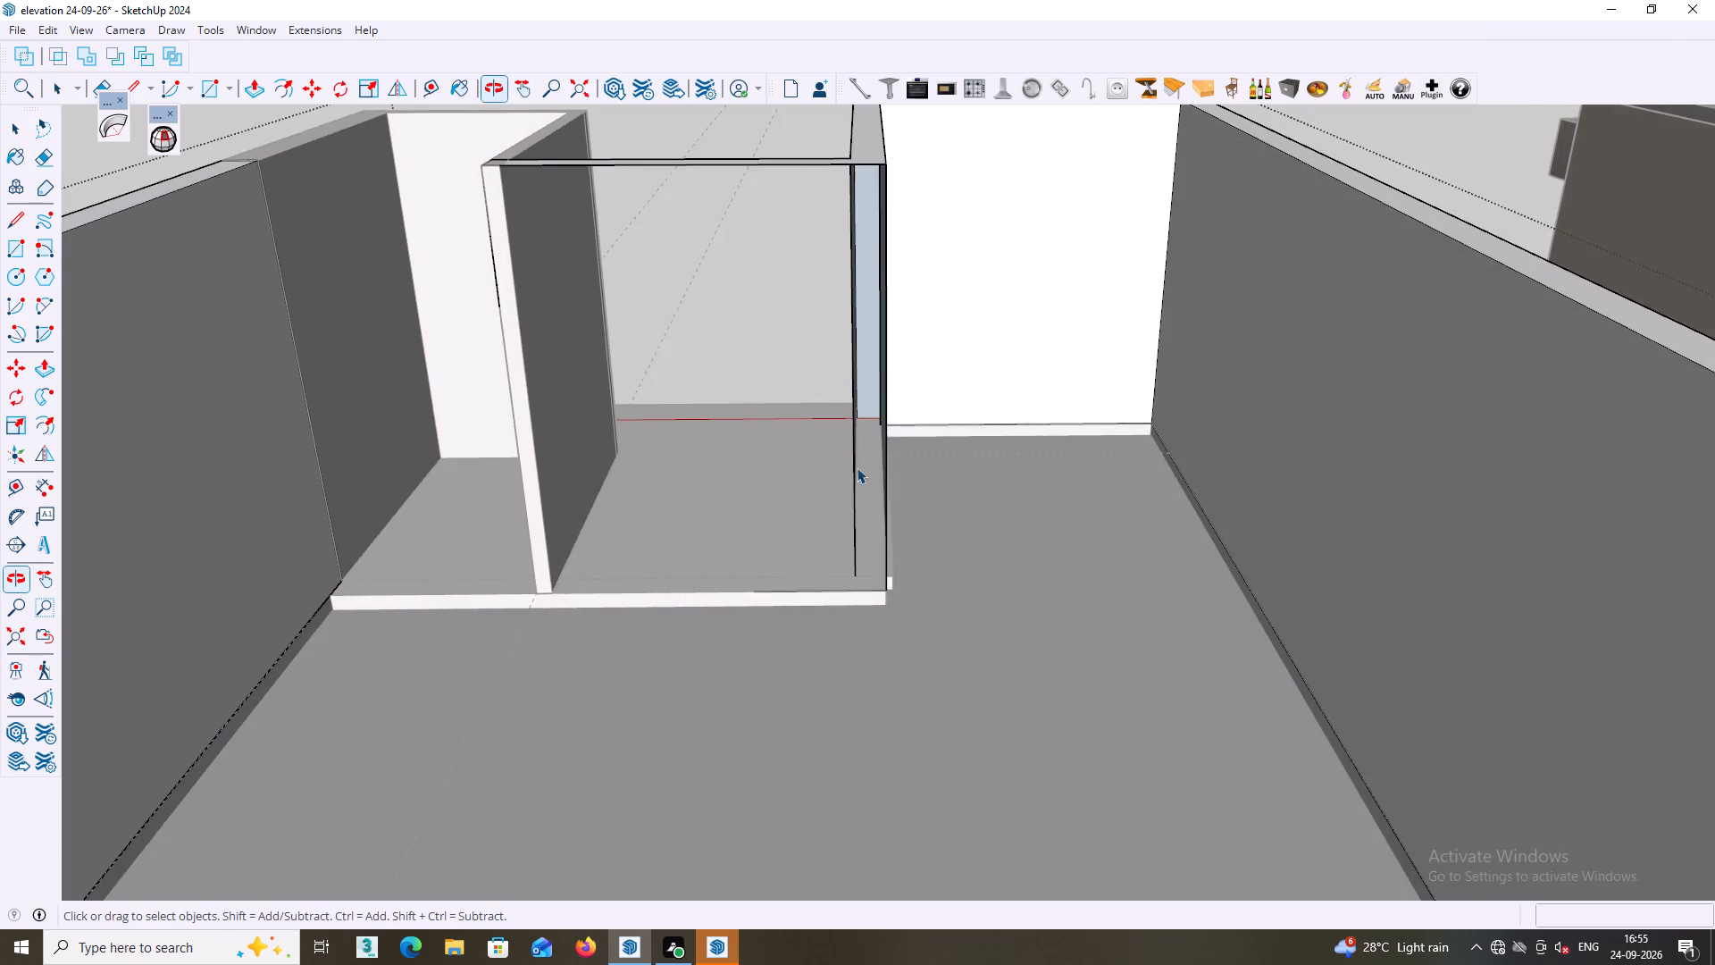
pyautogui.scroll(4, 888, 545)
pyautogui.moveTo(883, 607); pyautogui.dragTo(1063, 608, button='middle')
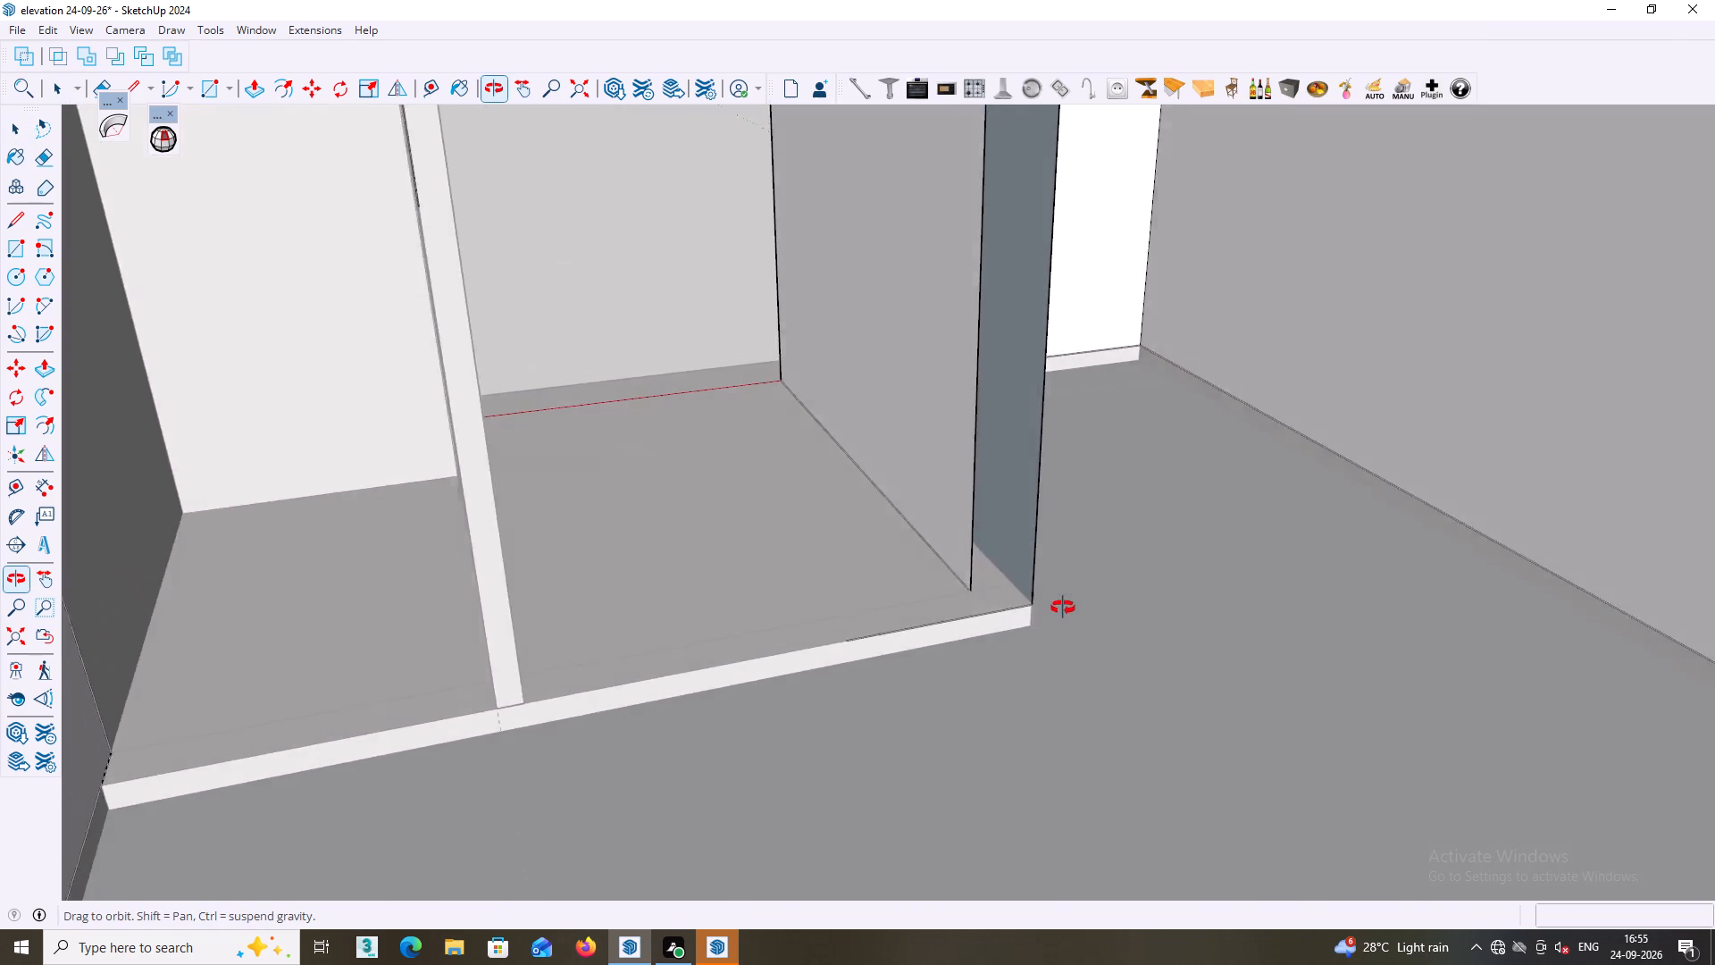
pyautogui.moveTo(1063, 608); pyautogui.dragTo(1022, 598, button='middle')
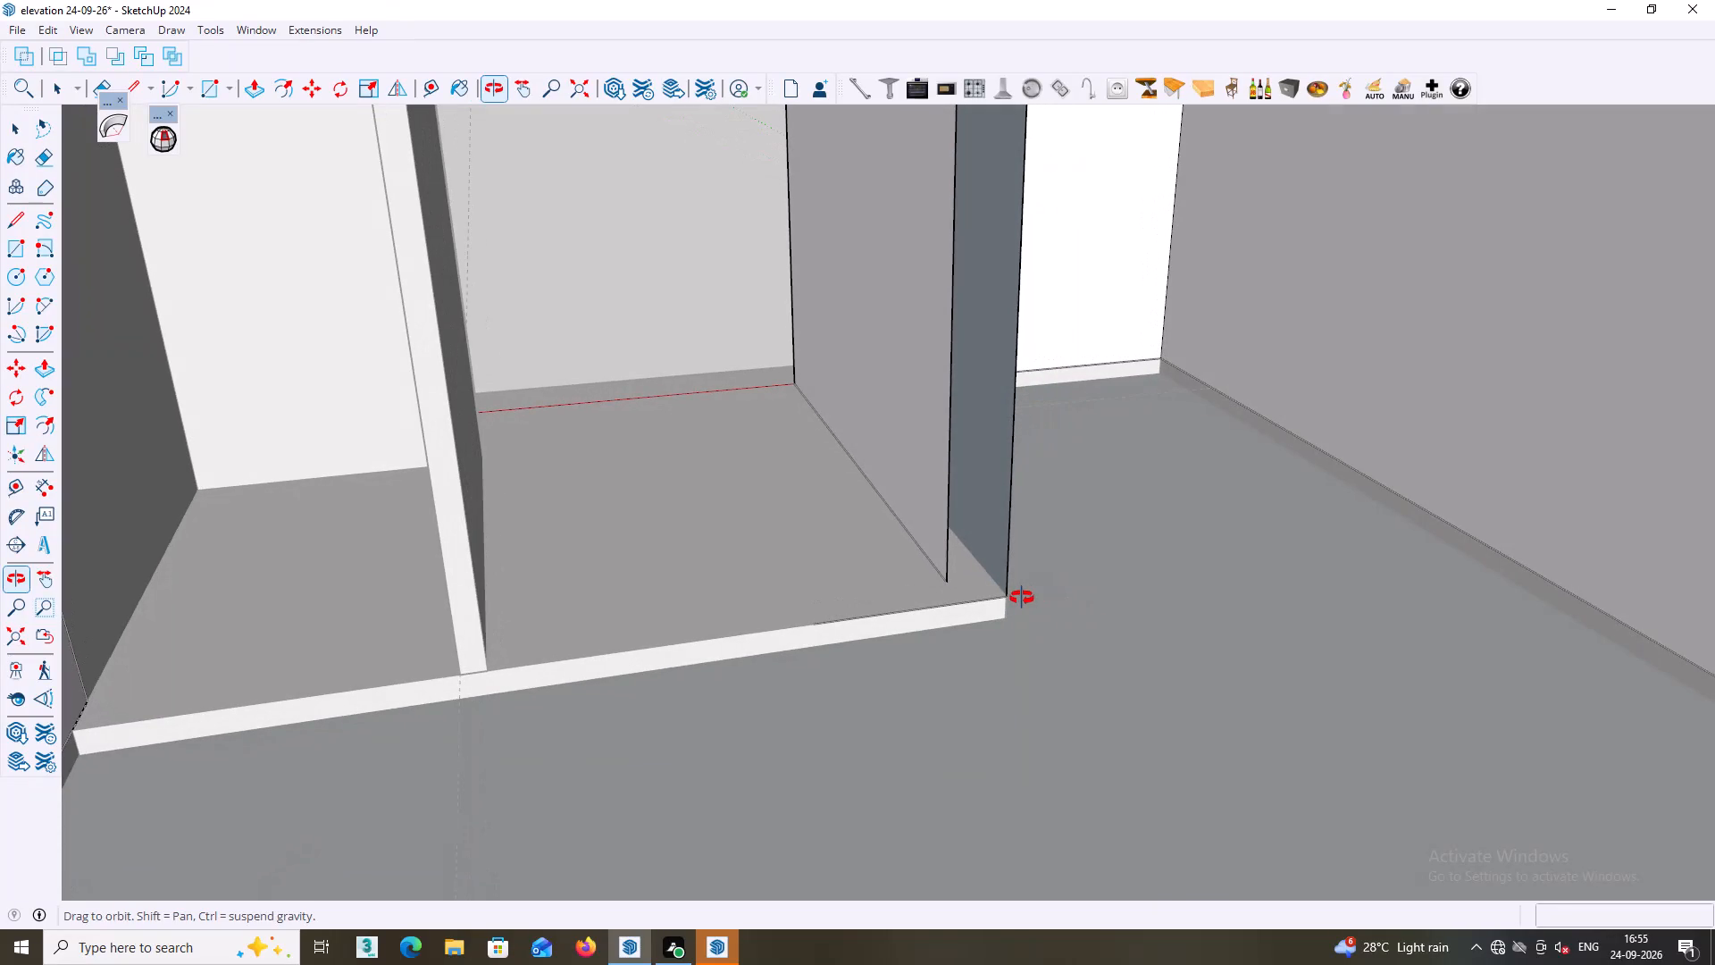
pyautogui.moveTo(1022, 598); pyautogui.dragTo(951, 606, button='middle')
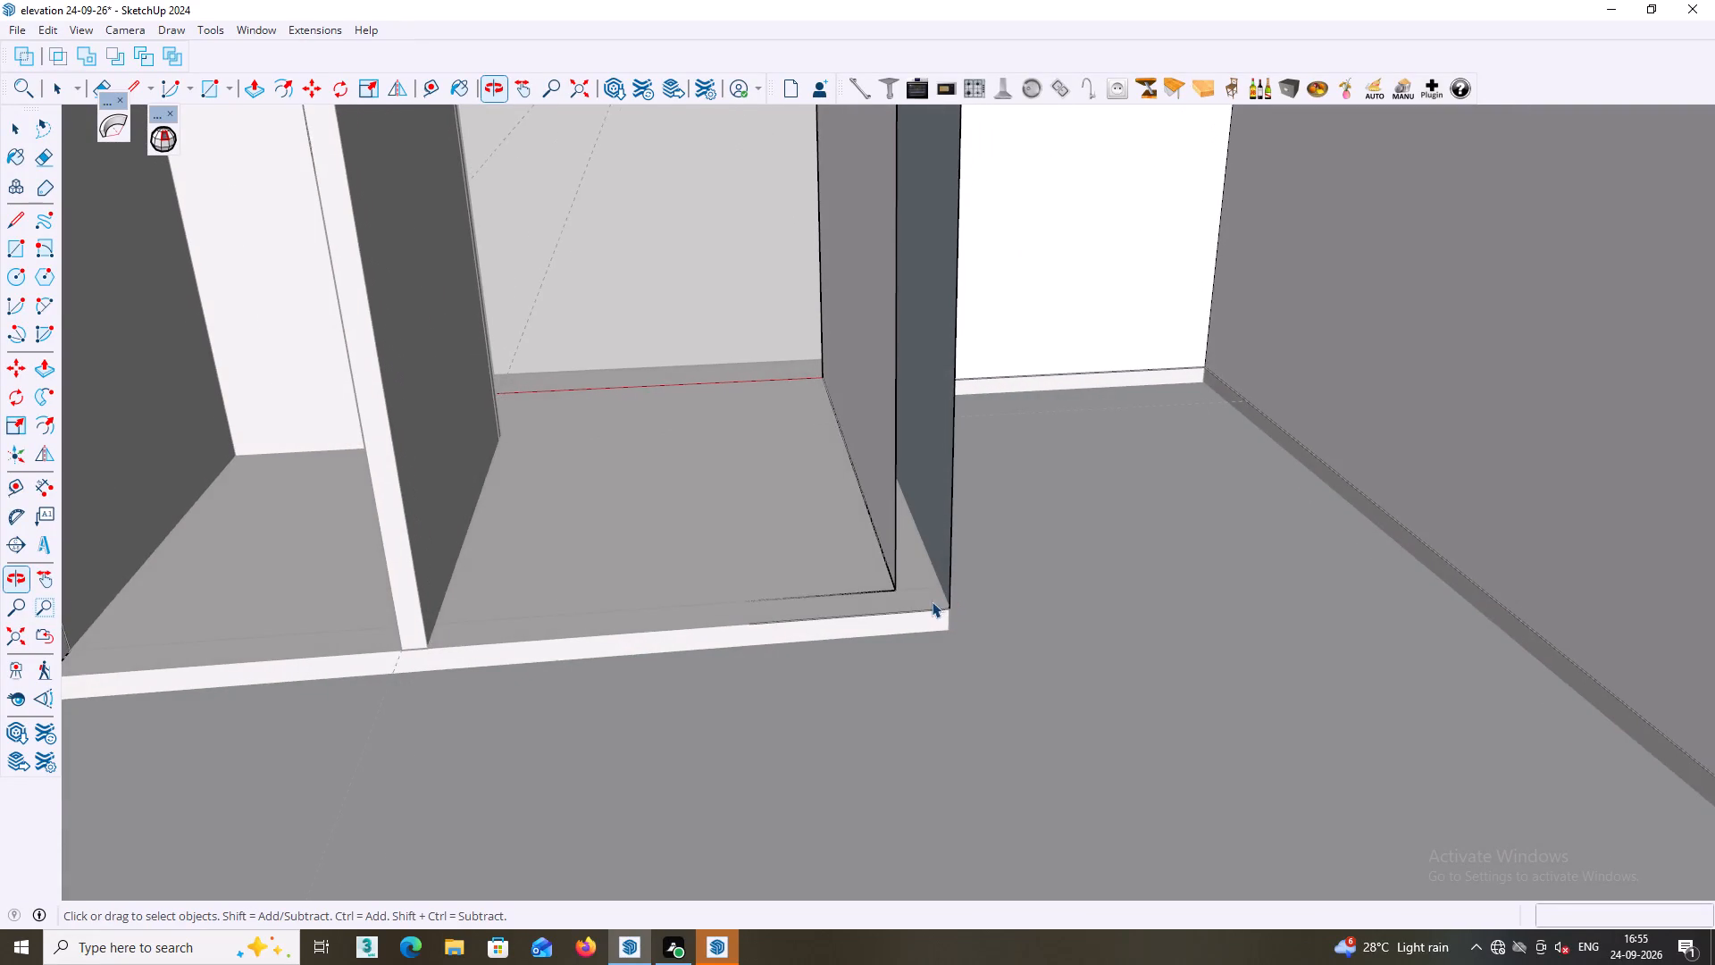
pyautogui.scroll(-1, 930, 604)
pyautogui.click(898, 516)
pyautogui.press('Delete')
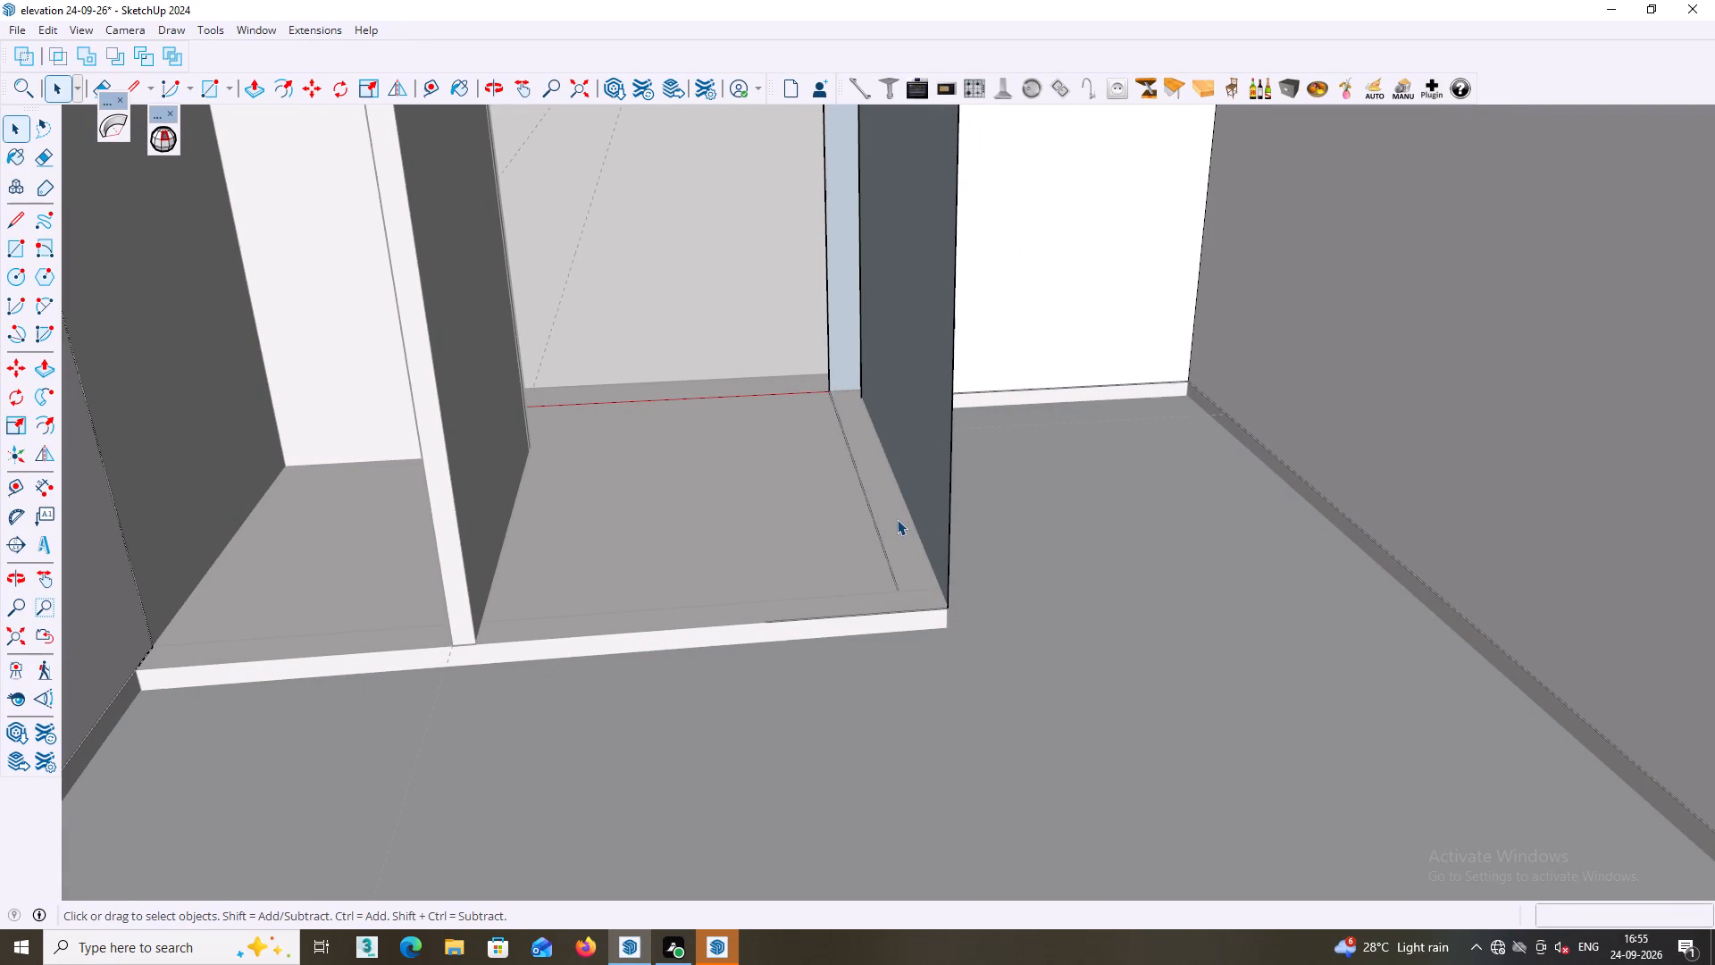
pyautogui.moveTo(897, 519); pyautogui.dragTo(952, 519, button='middle')
pyautogui.click(1010, 494)
pyautogui.press('Delete')
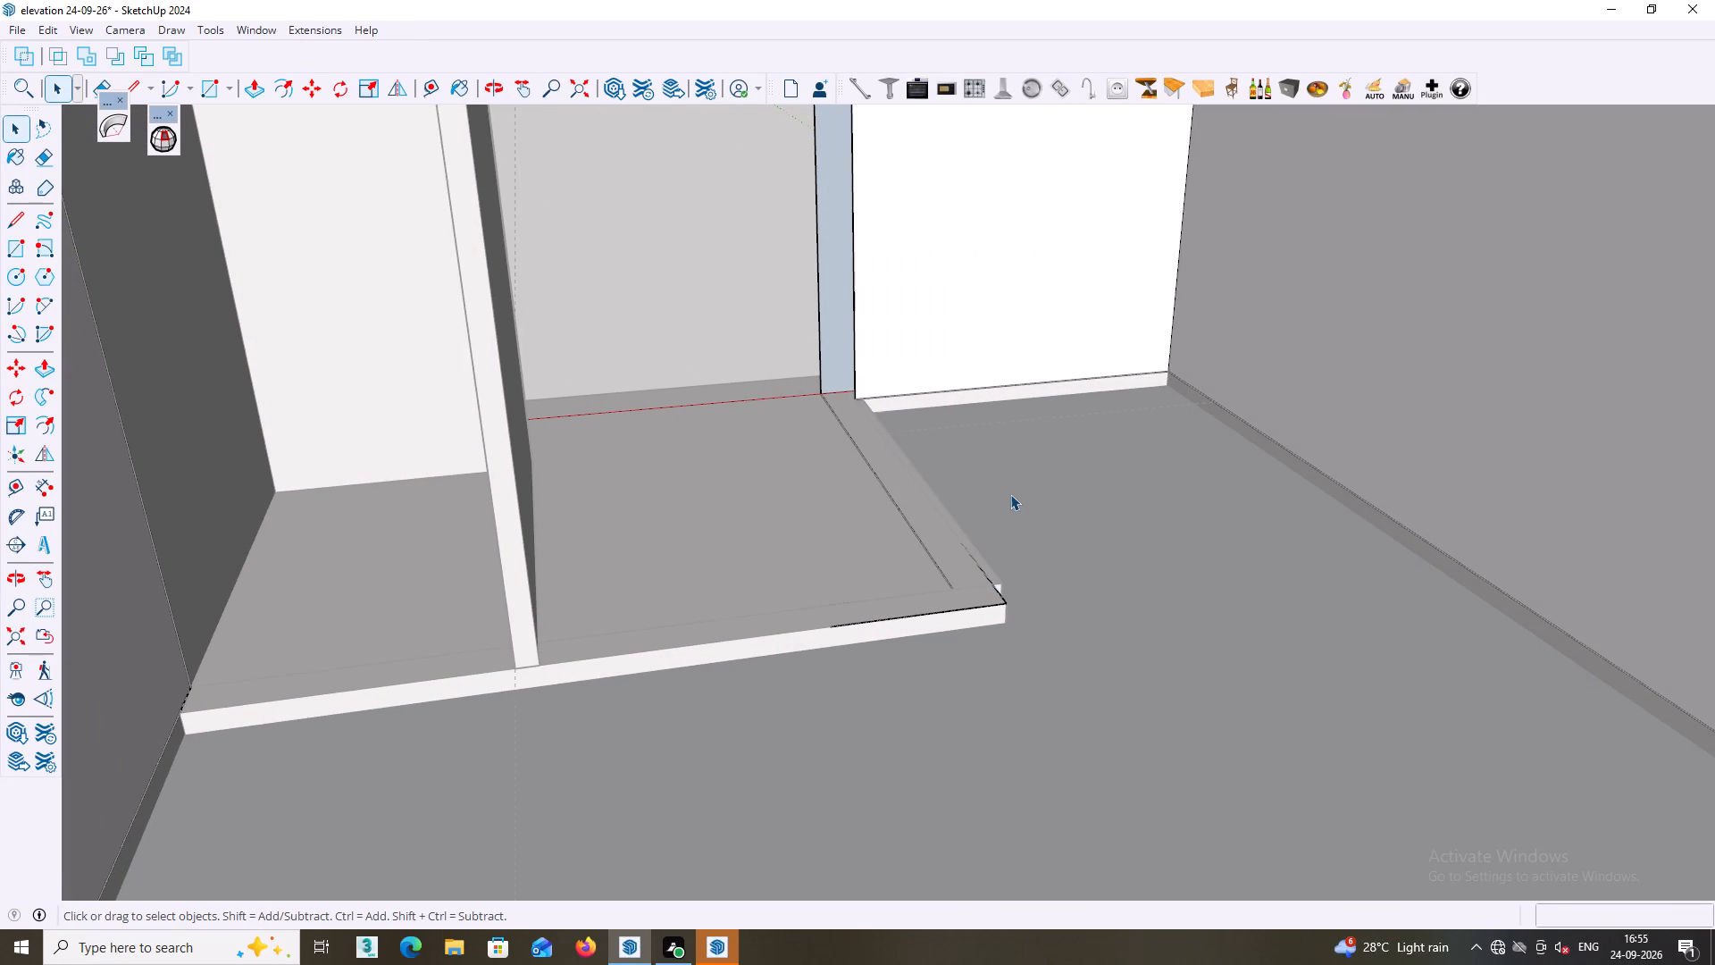
# Examine the remaining top face, narrow end face and floor edges around the balcony from above and from the side.
pyautogui.moveTo(996, 503); pyautogui.dragTo(971, 508, button='middle')
pyautogui.scroll(-4, 971, 508)
pyautogui.moveTo(954, 581); pyautogui.dragTo(686, 547, button='middle')
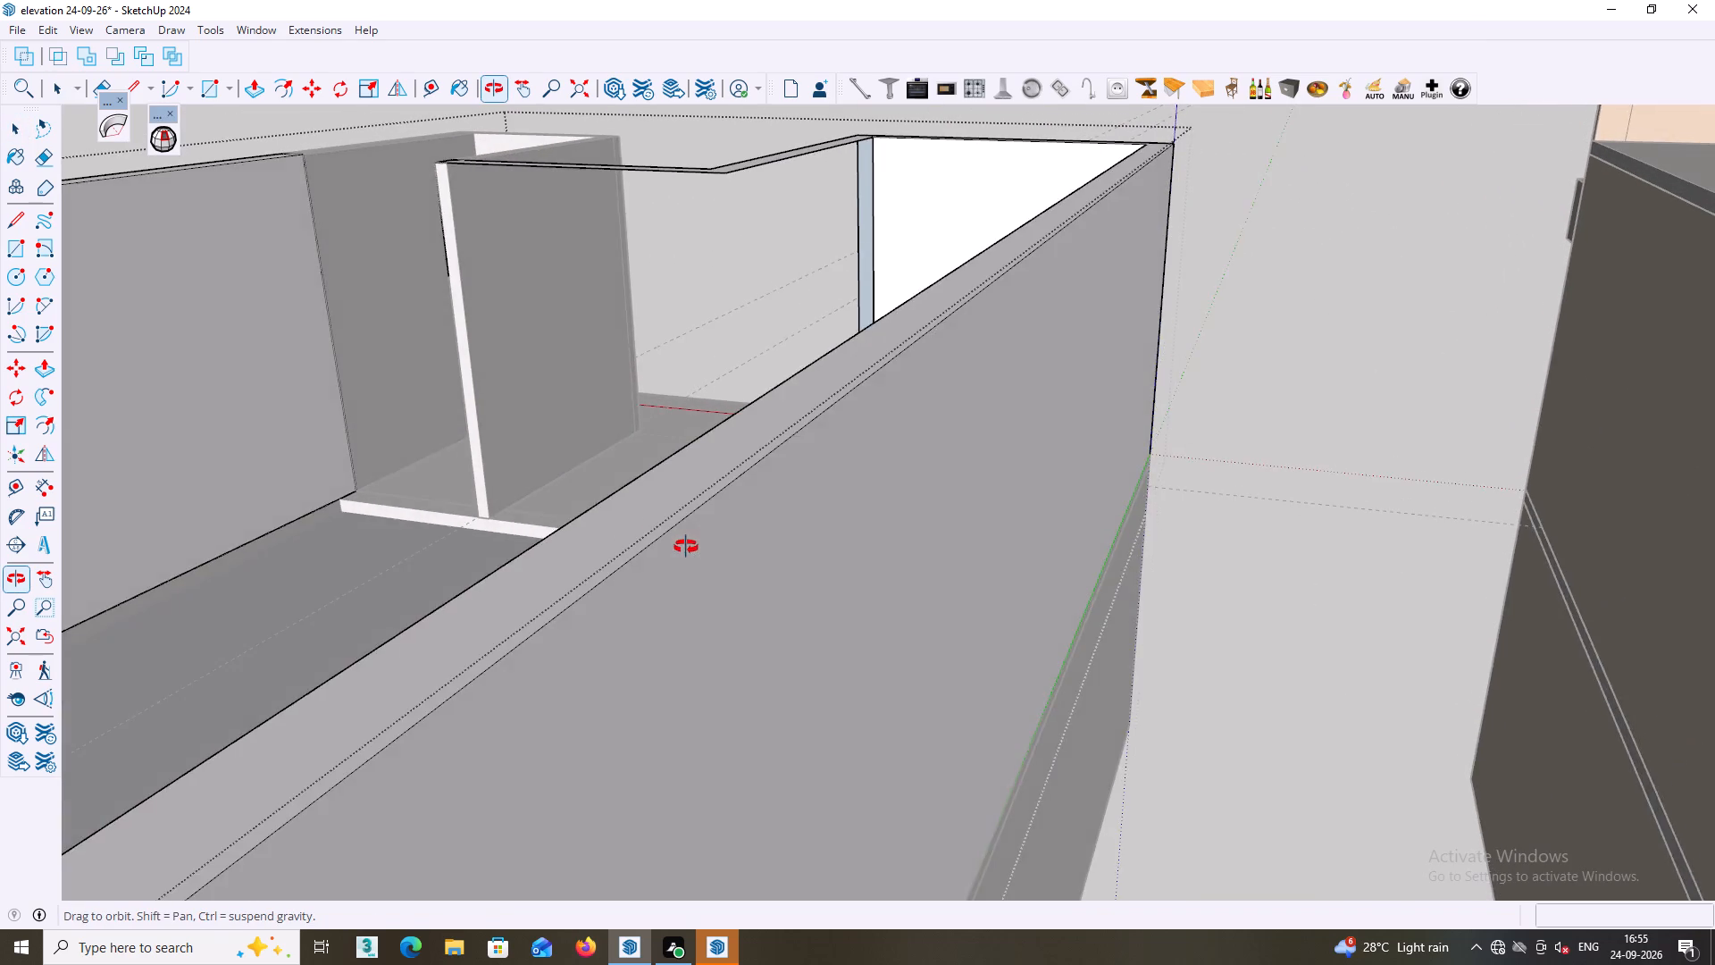
pyautogui.moveTo(686, 547); pyautogui.dragTo(706, 550, button='middle')
pyautogui.scroll(-1, 727, 547)
pyautogui.scroll(-1, 800, 546)
pyautogui.scroll(-1, 813, 415)
pyautogui.moveTo(813, 415); pyautogui.dragTo(818, 569, button='middle')
pyautogui.middleClick(816, 394)
pyautogui.scroll(-1, 816, 394)
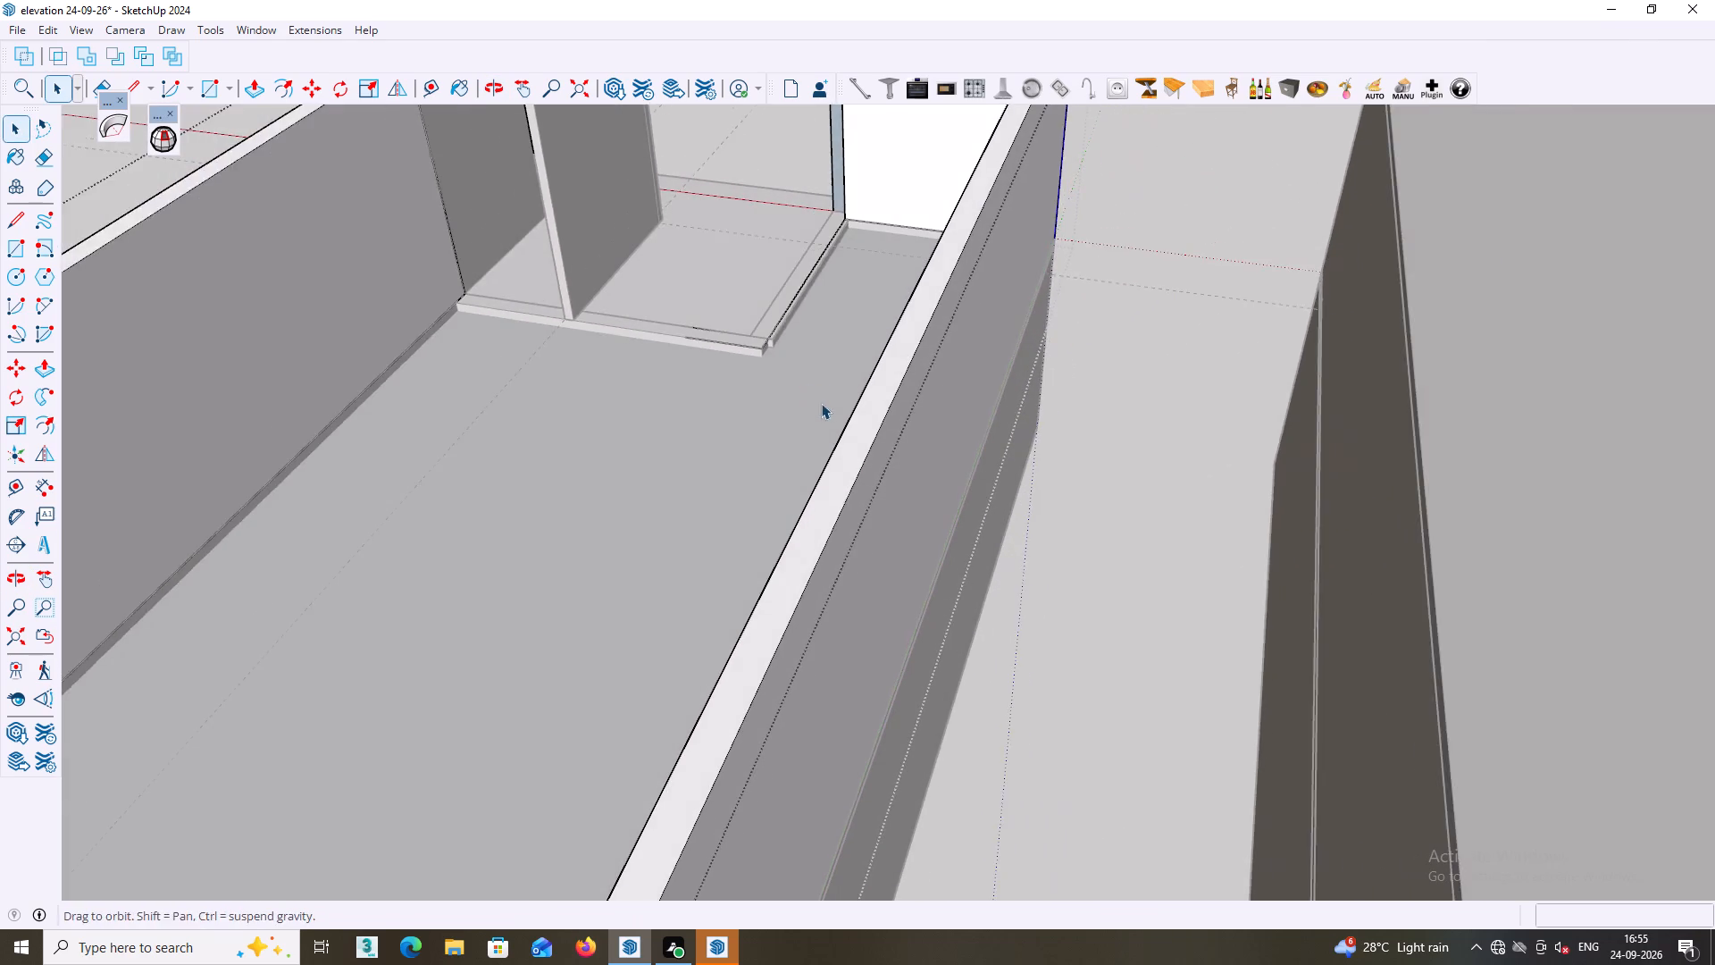
pyautogui.scroll(-5, 821, 403)
pyautogui.moveTo(849, 370); pyautogui.dragTo(873, 753, button='middle')
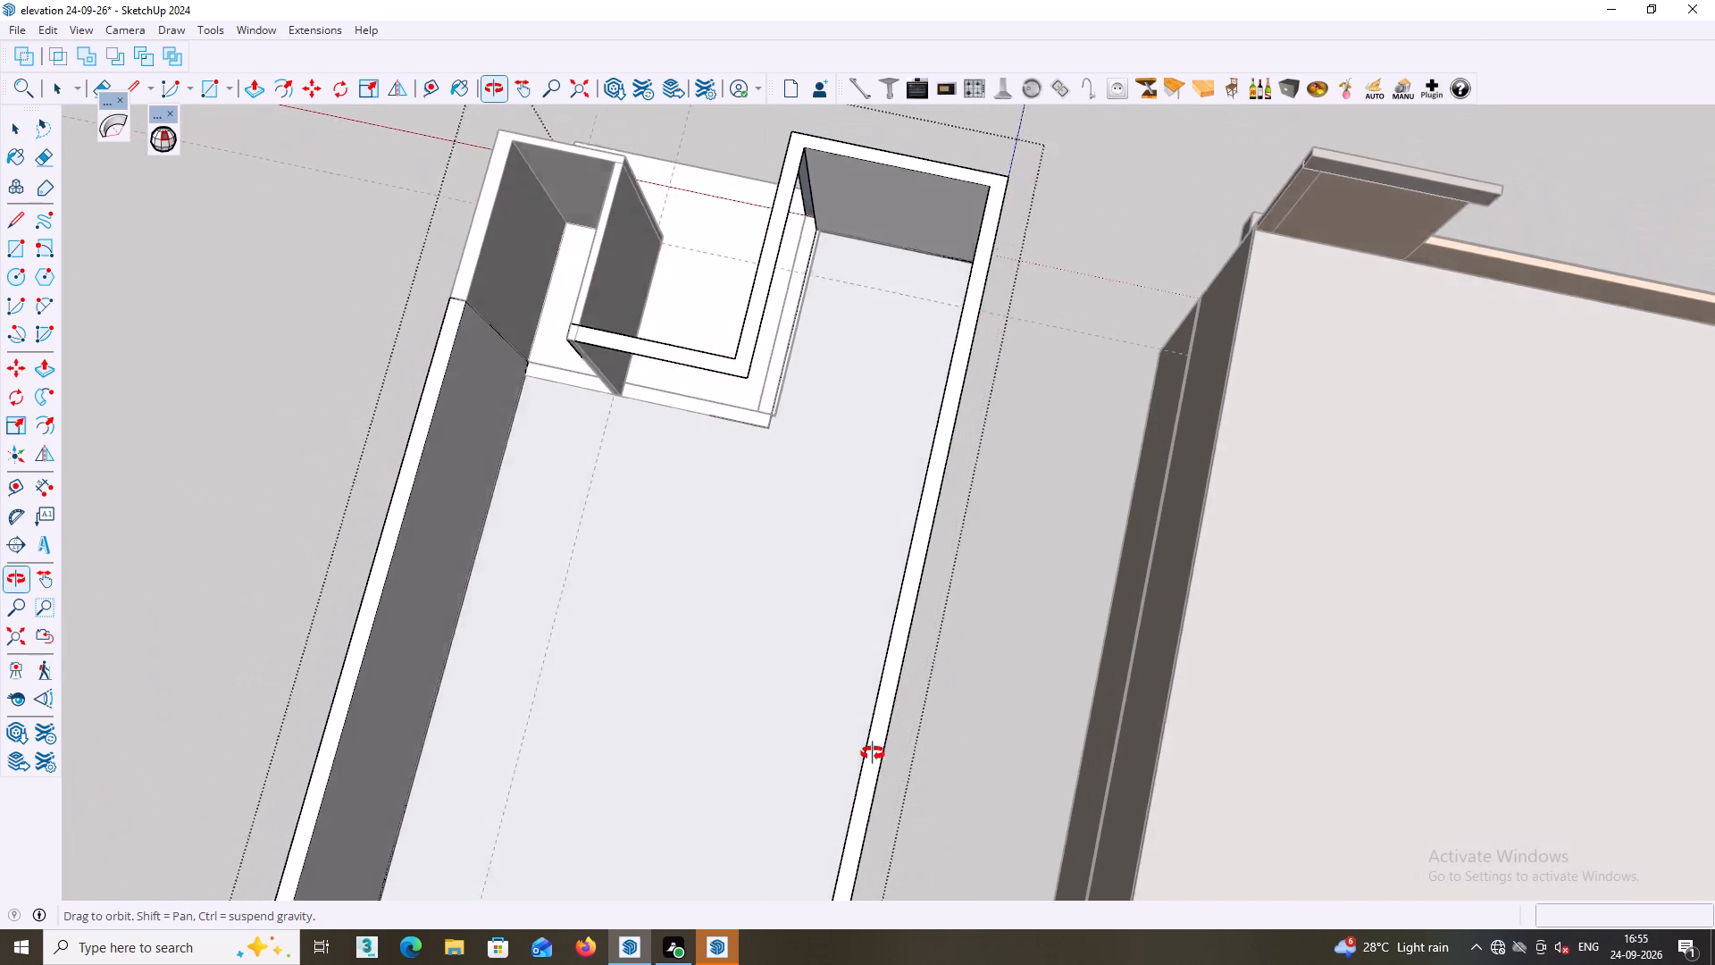
pyautogui.moveTo(873, 753); pyautogui.dragTo(849, 645, button='middle')
pyautogui.moveTo(796, 108); pyautogui.dragTo(800, 64, button='middle')
pyautogui.scroll(2, 806, 137)
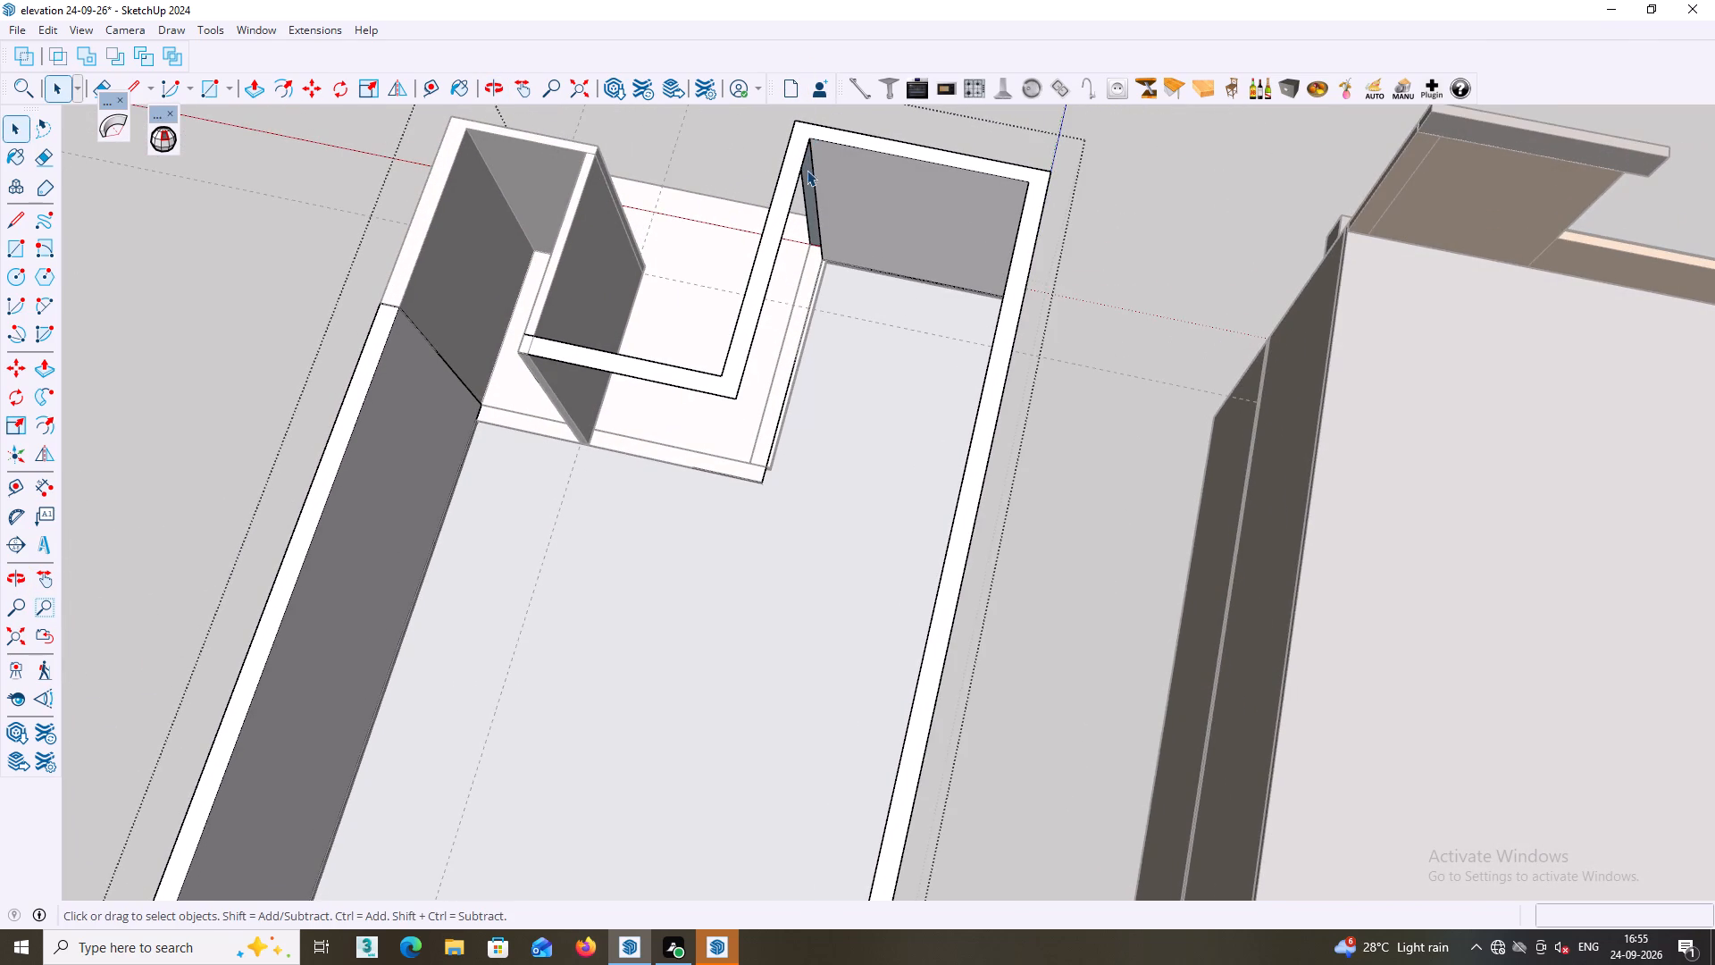
pyautogui.moveTo(812, 147); pyautogui.dragTo(809, 61, button='middle')
pyautogui.scroll(4, 809, 136)
pyautogui.scroll(-3, 800, 153)
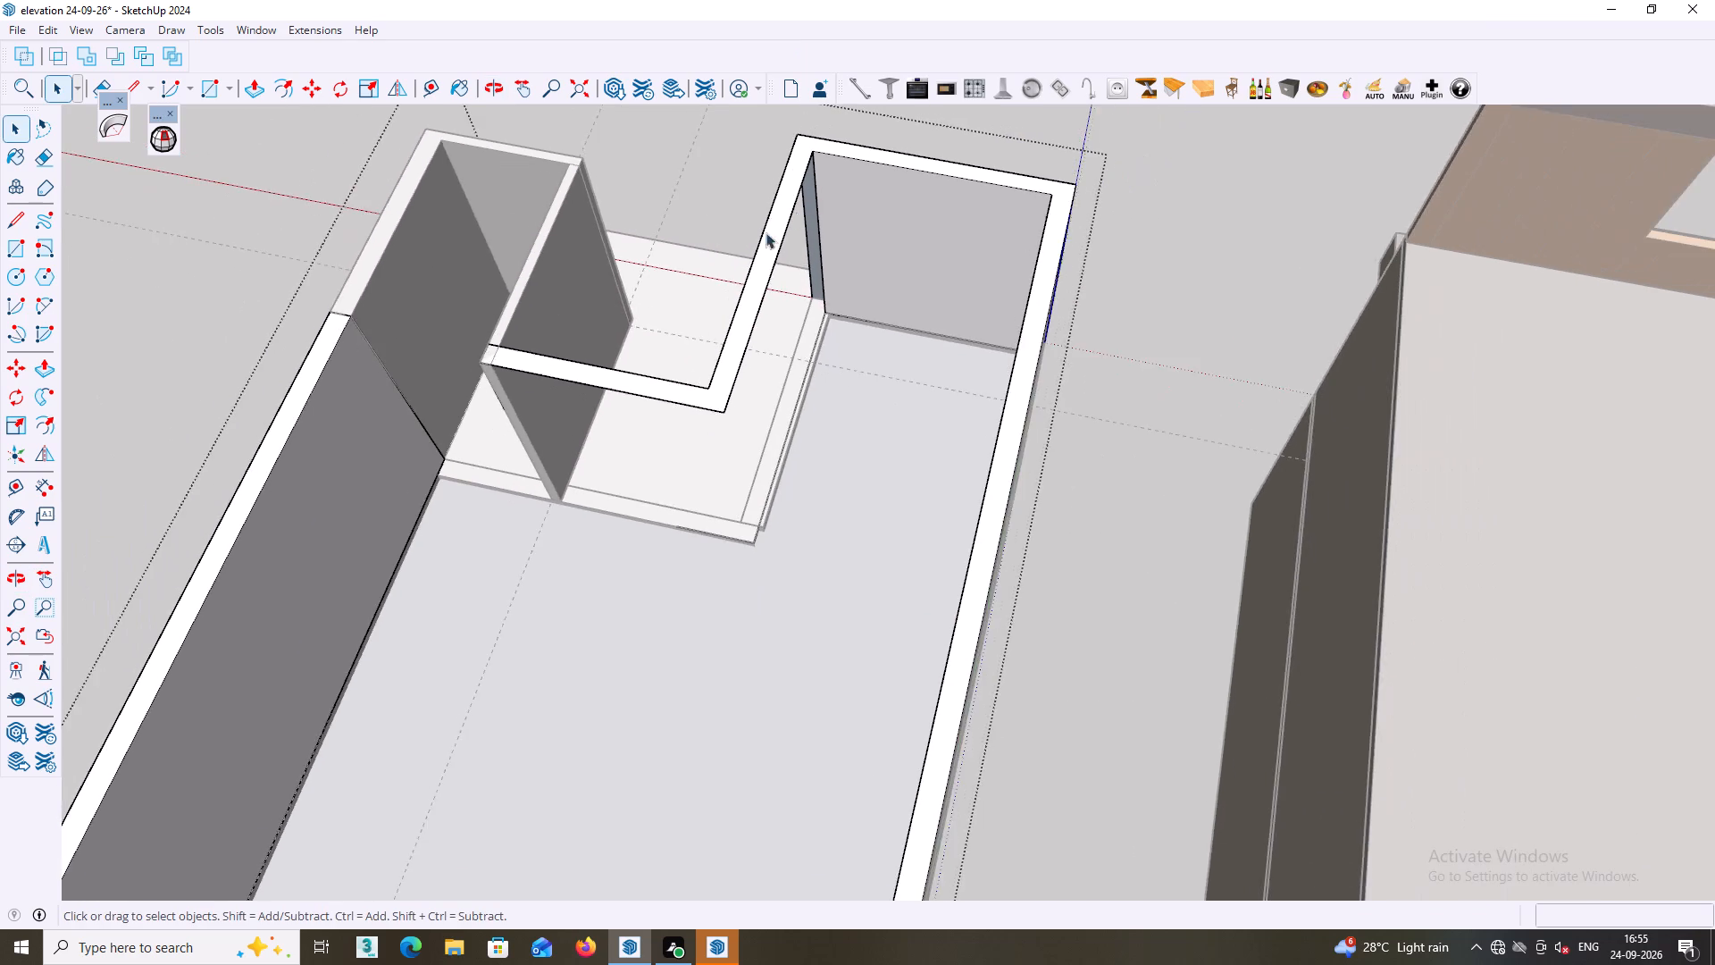
pyautogui.scroll(-1, 765, 232)
pyautogui.moveTo(765, 221); pyautogui.dragTo(646, 67, button='middle')
pyautogui.scroll(4, 805, 374)
pyautogui.moveTo(893, 276); pyautogui.dragTo(757, 245, button='middle')
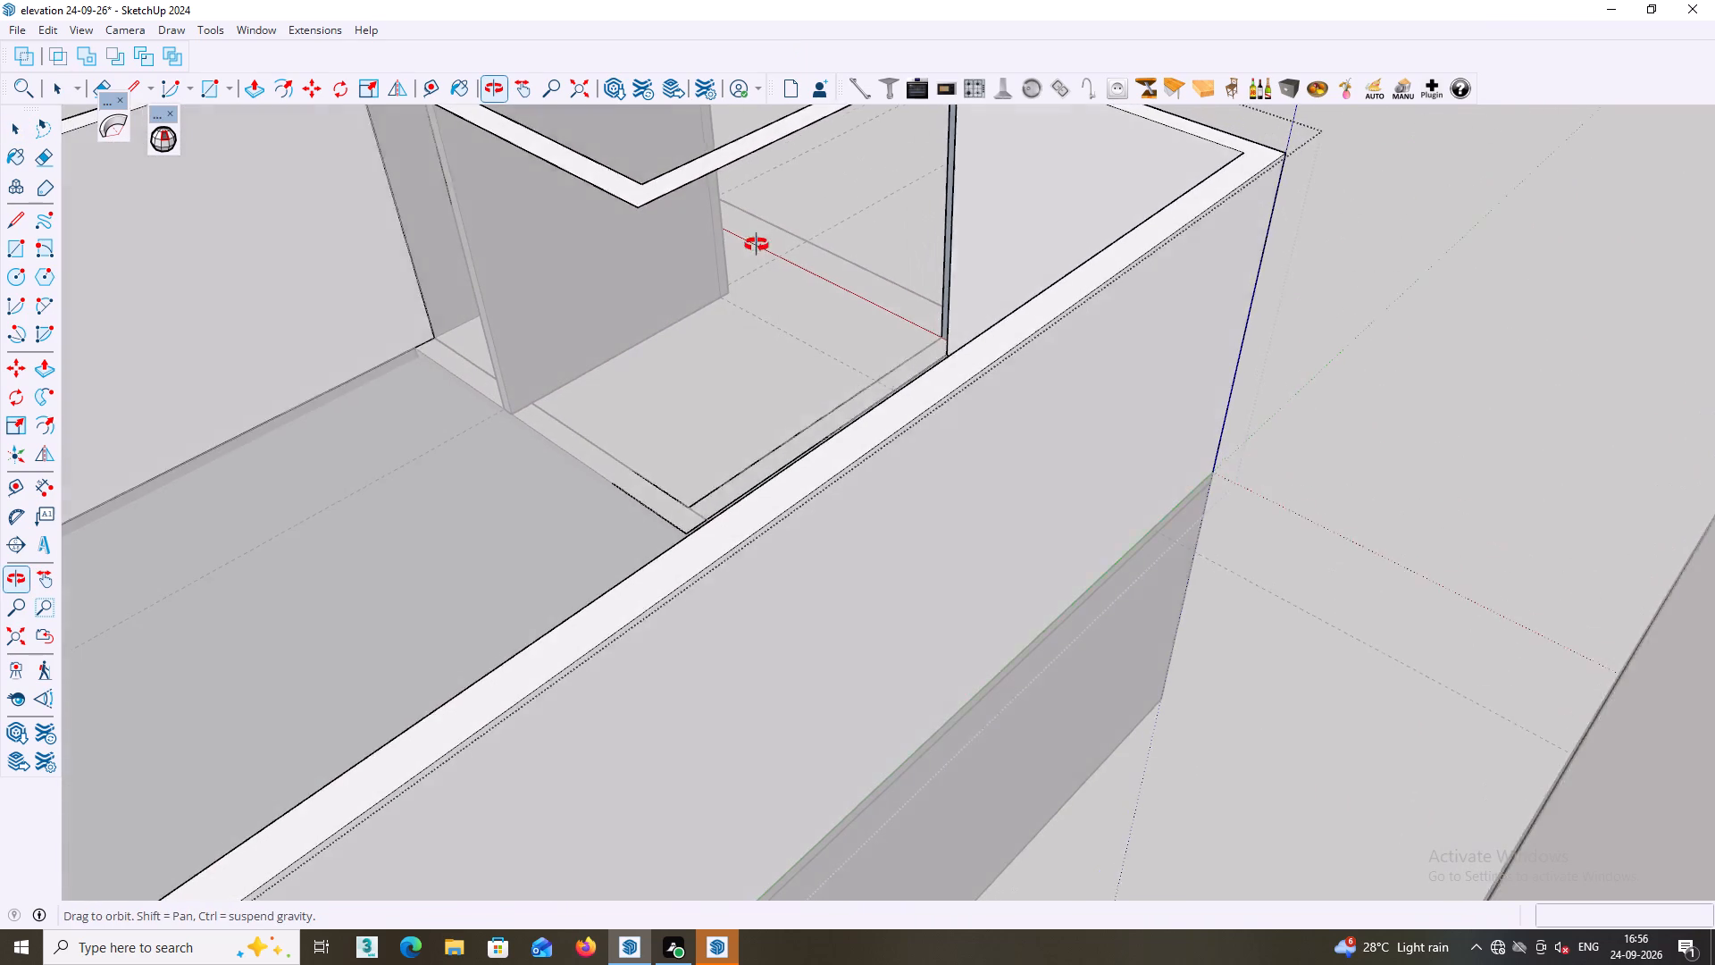
pyautogui.moveTo(757, 245); pyautogui.dragTo(756, 244, button='middle')
pyautogui.moveTo(765, 256); pyautogui.dragTo(759, 566, button='middle')
pyautogui.moveTo(753, 542); pyautogui.dragTo(735, 482, button='middle')
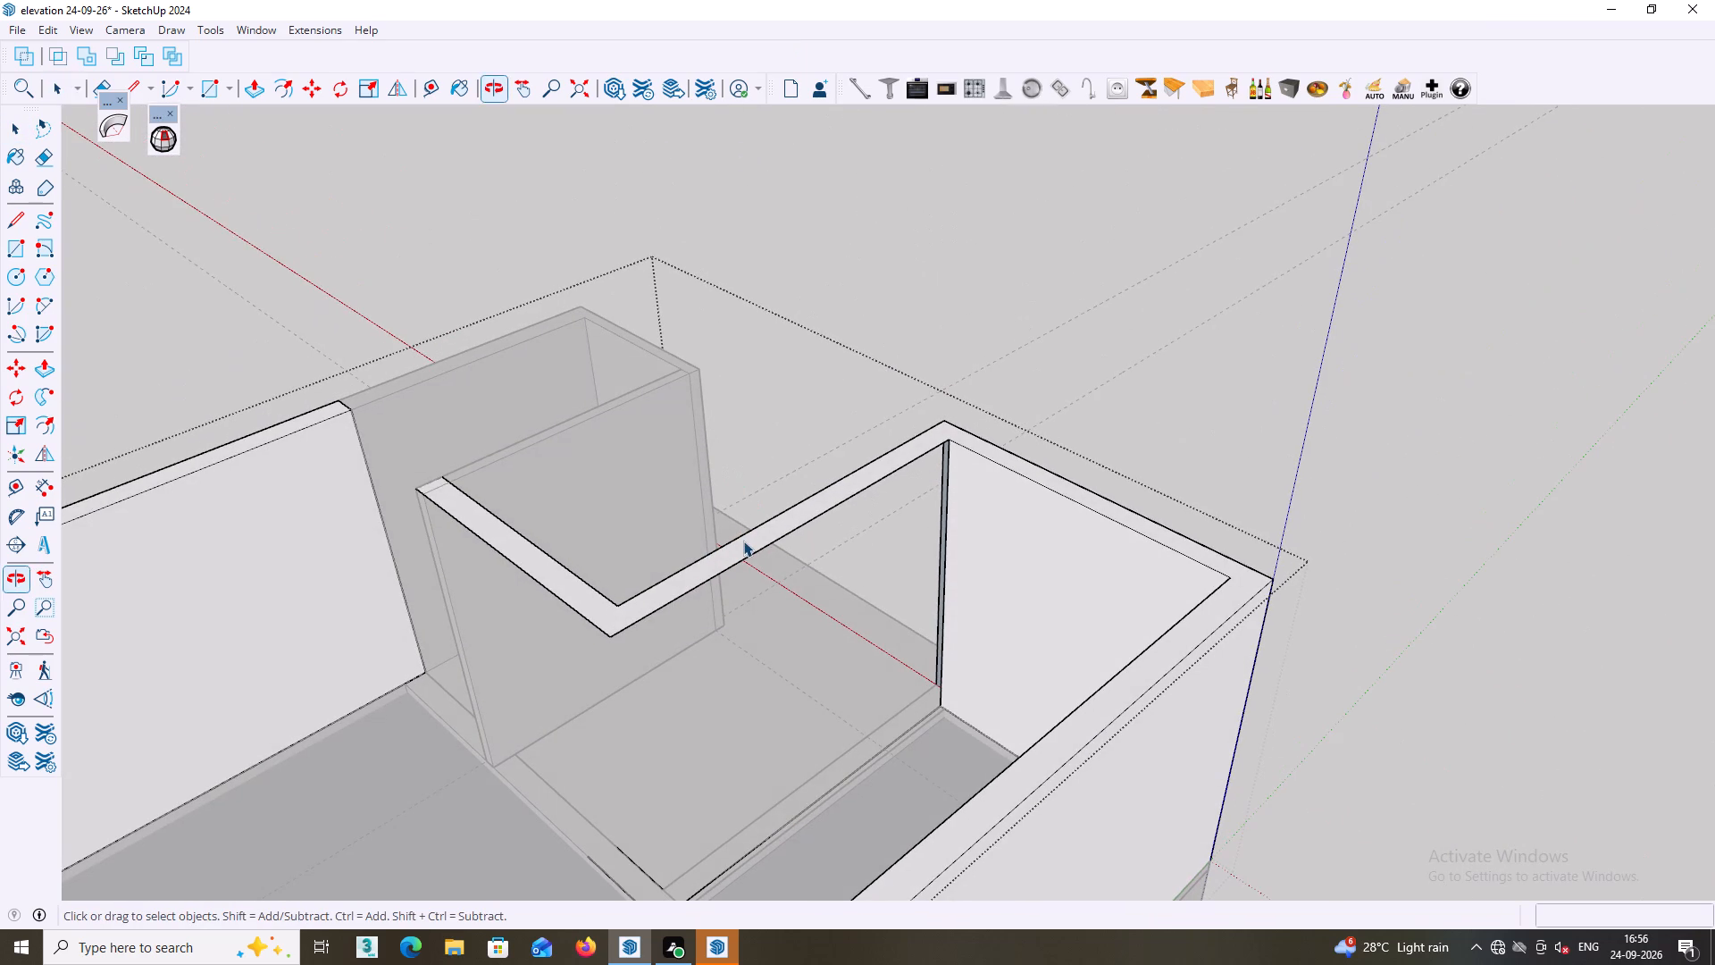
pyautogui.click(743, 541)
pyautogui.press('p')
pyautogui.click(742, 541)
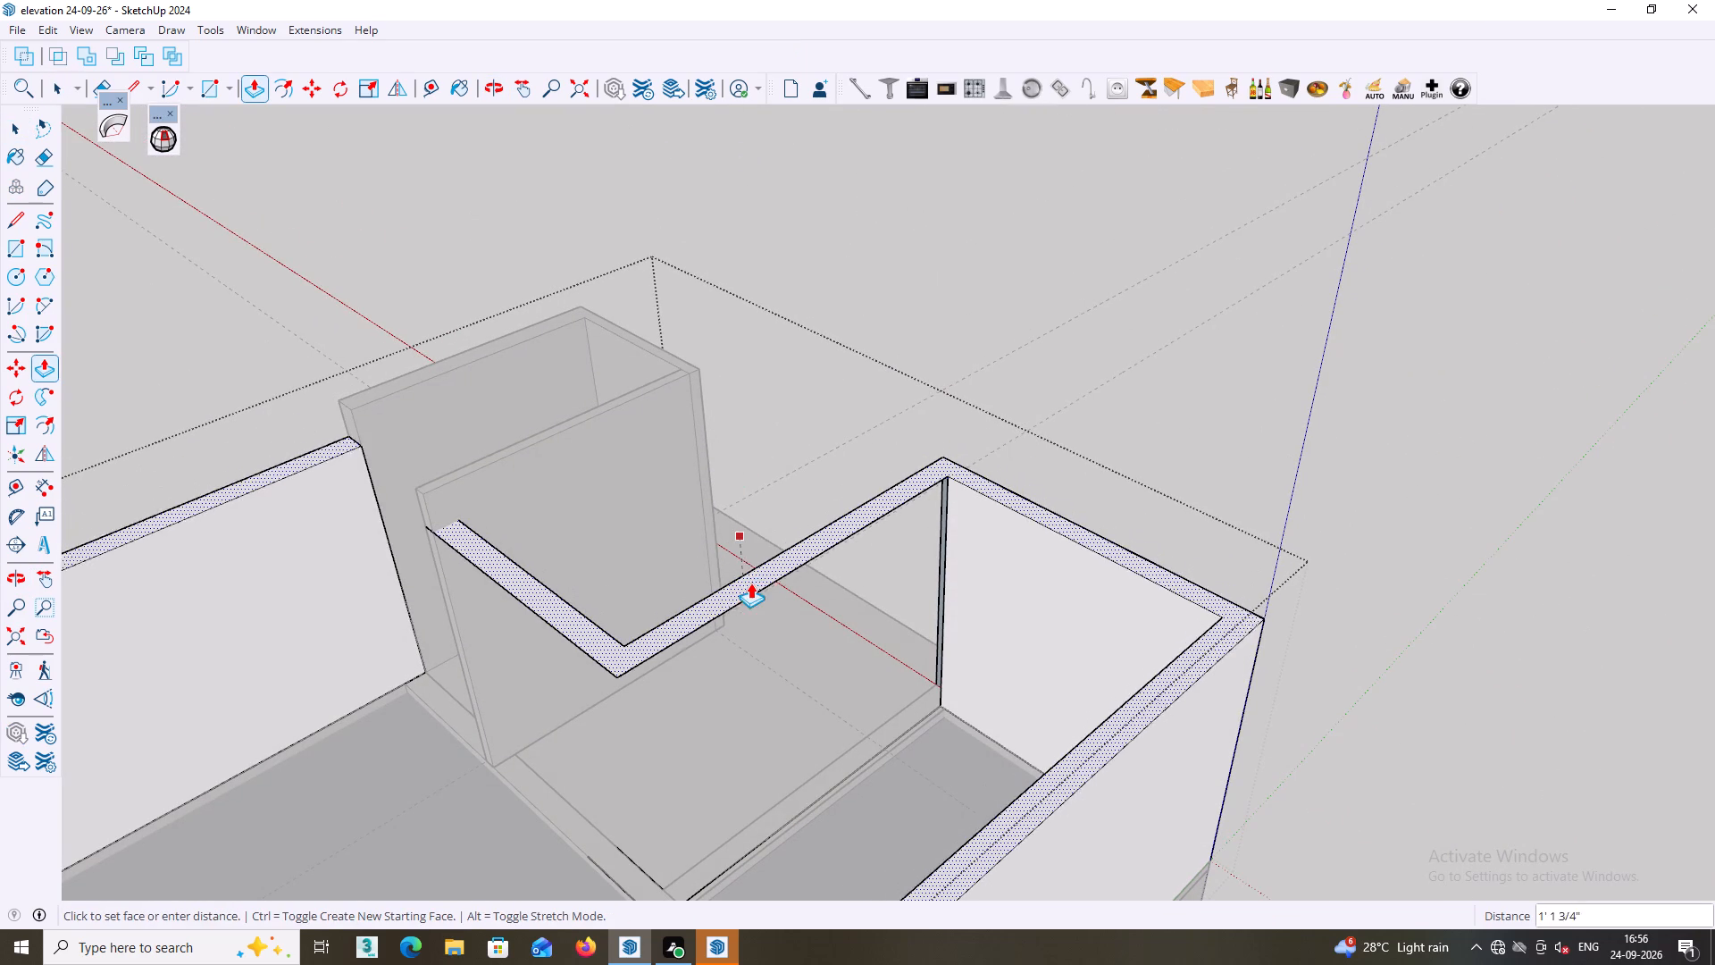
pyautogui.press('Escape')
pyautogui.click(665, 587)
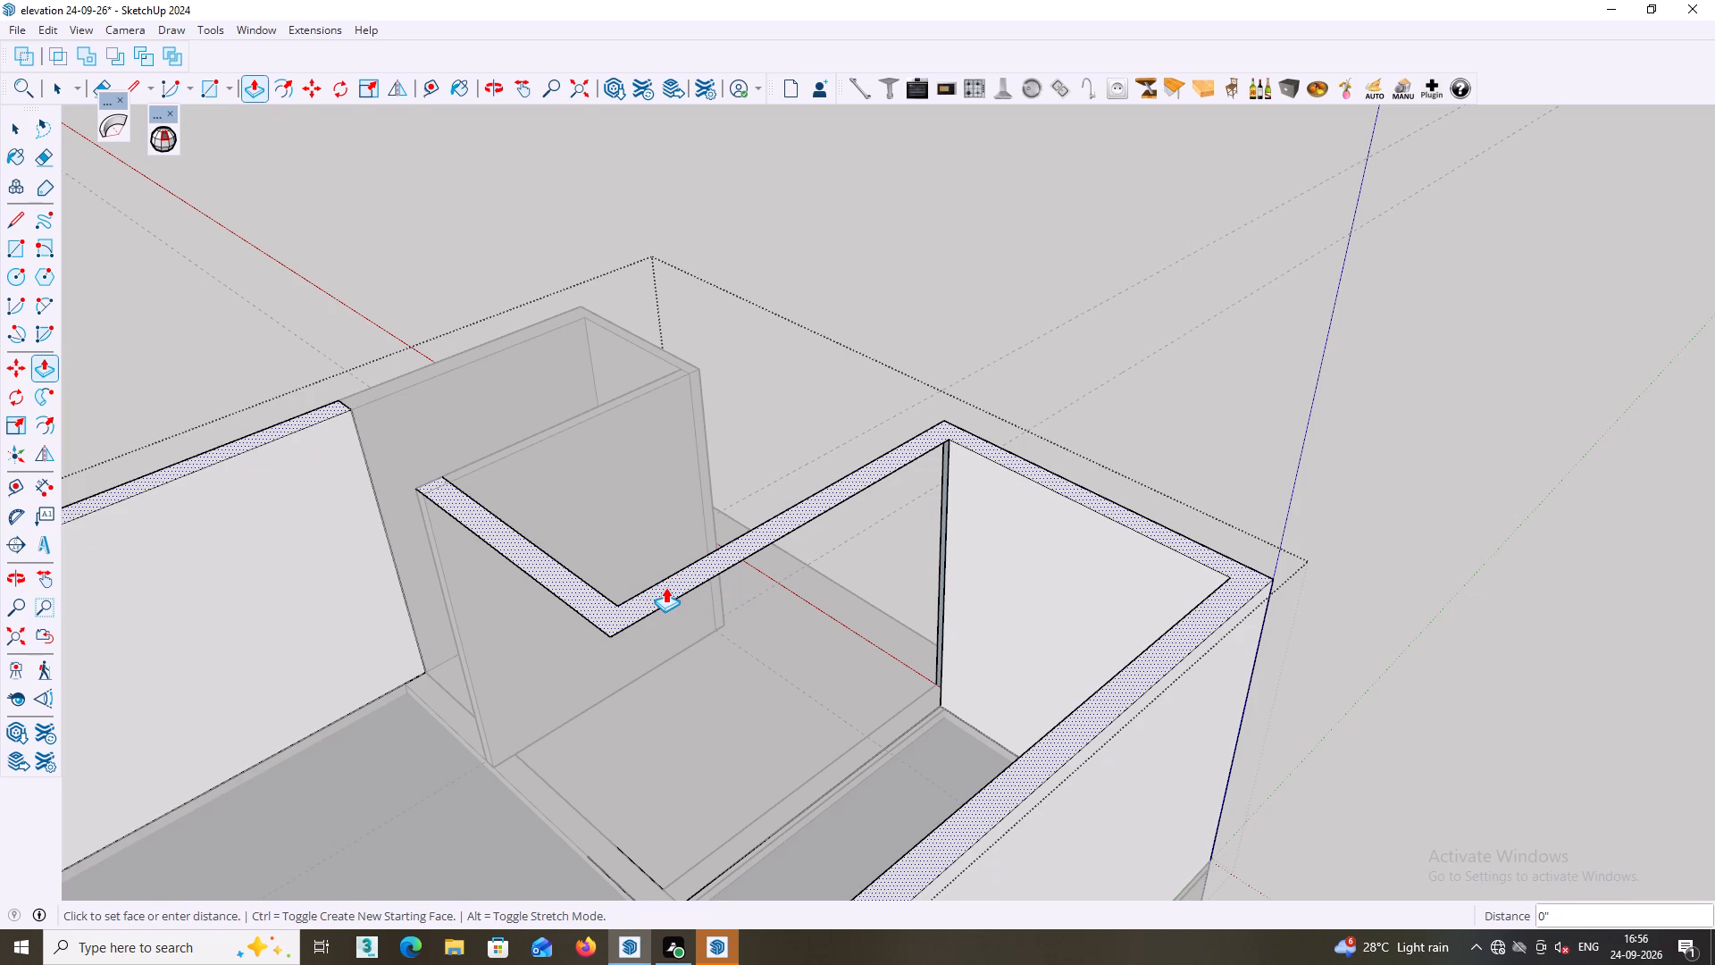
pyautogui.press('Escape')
# Examine the upper-floor walls at eye level and in a view of the whole model, and clear the selection.
pyautogui.moveTo(680, 598); pyautogui.dragTo(627, 388, button='middle')
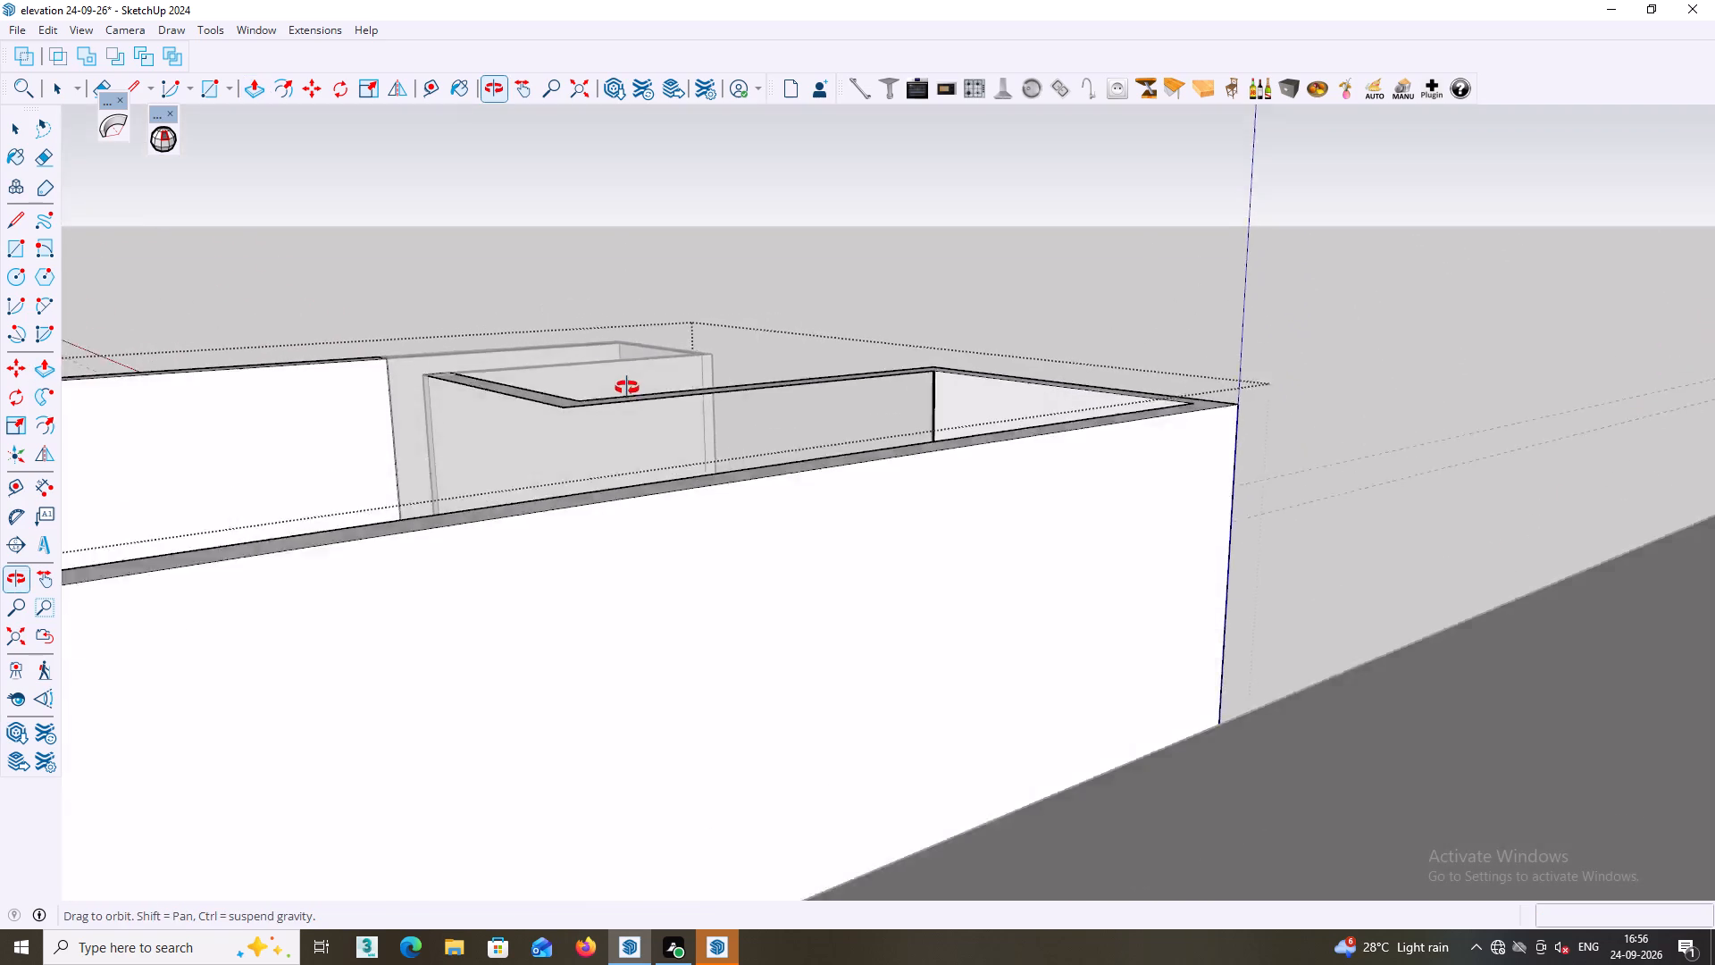
pyautogui.moveTo(627, 388); pyautogui.dragTo(627, 382, button='middle')
pyautogui.moveTo(618, 386); pyautogui.dragTo(623, 339, button='middle')
pyautogui.moveTo(614, 352); pyautogui.dragTo(686, 574, button='middle')
pyautogui.moveTo(673, 530); pyautogui.dragTo(719, 553, button='middle')
pyautogui.scroll(-3, 672, 539)
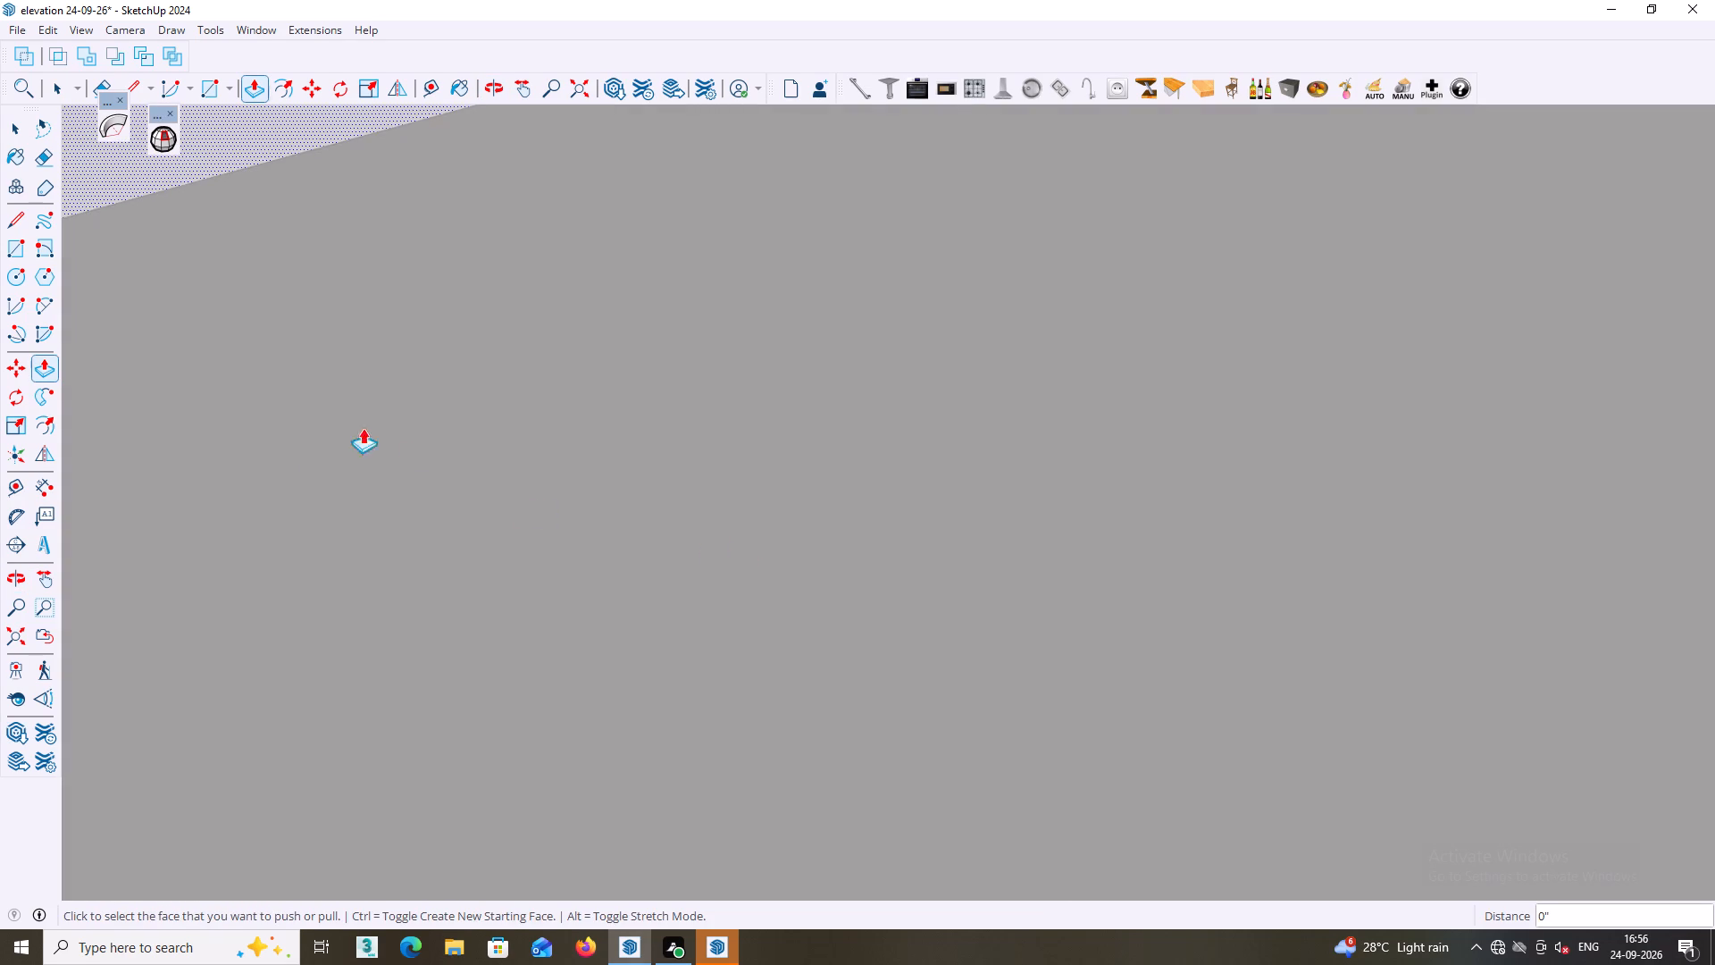
pyautogui.click(19, 632)
pyautogui.scroll(-3, 216, 608)
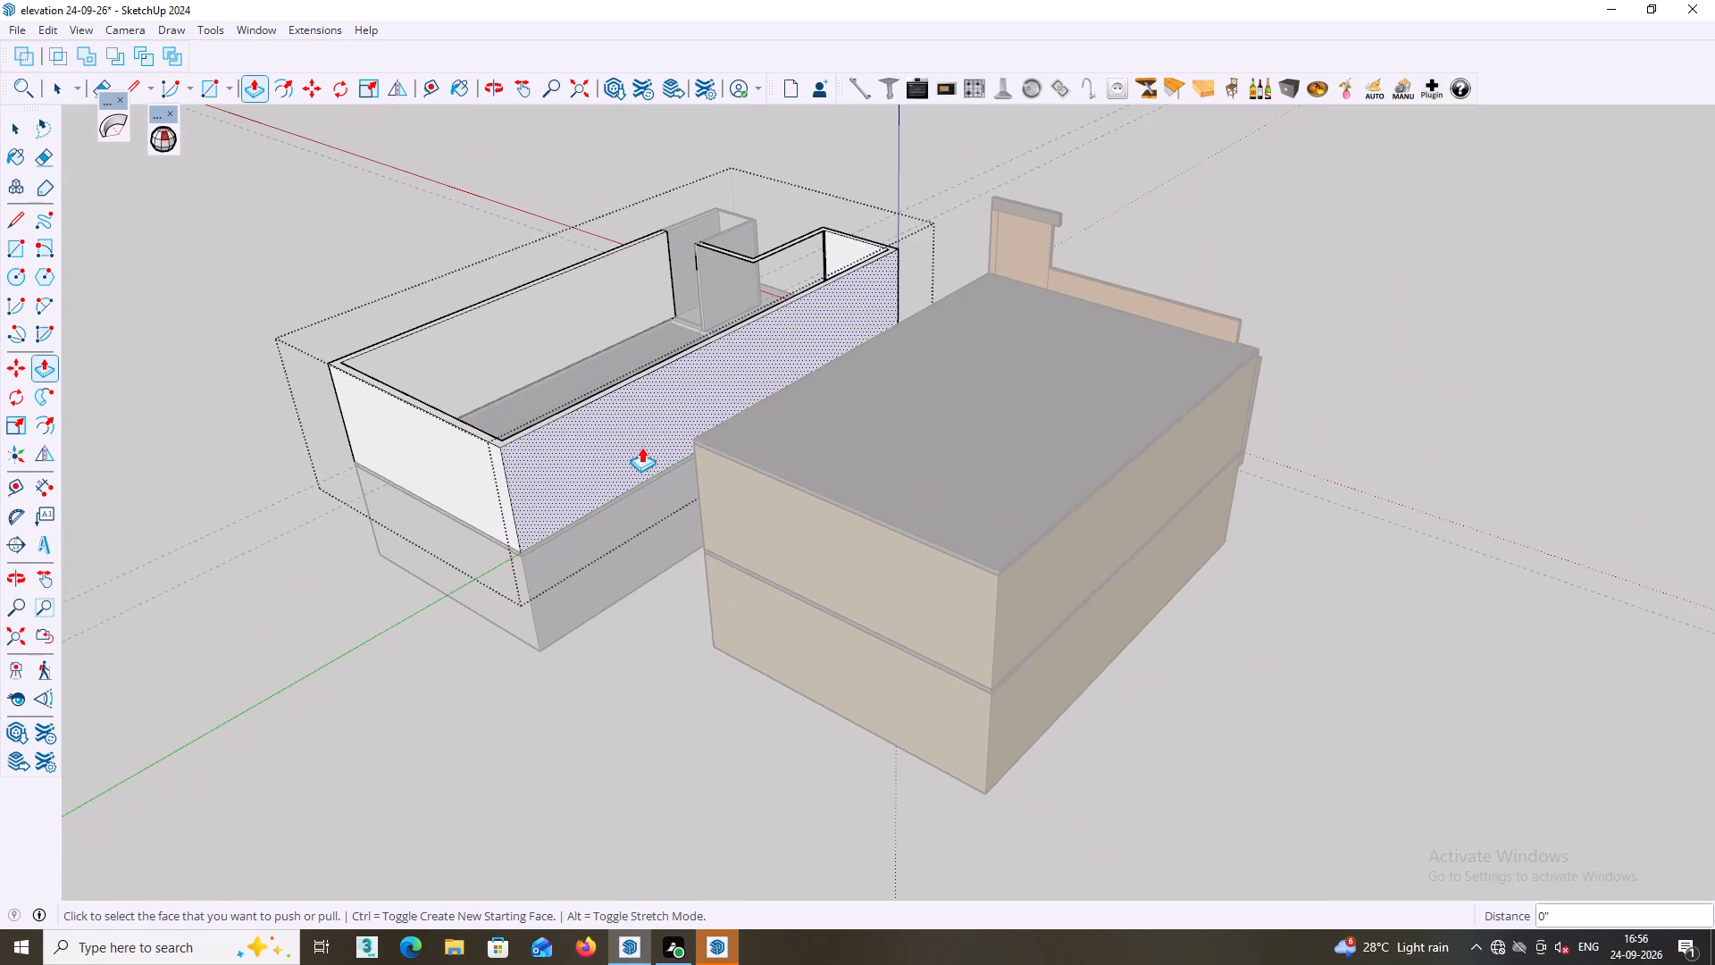
pyautogui.press('space')
pyautogui.click(988, 149)
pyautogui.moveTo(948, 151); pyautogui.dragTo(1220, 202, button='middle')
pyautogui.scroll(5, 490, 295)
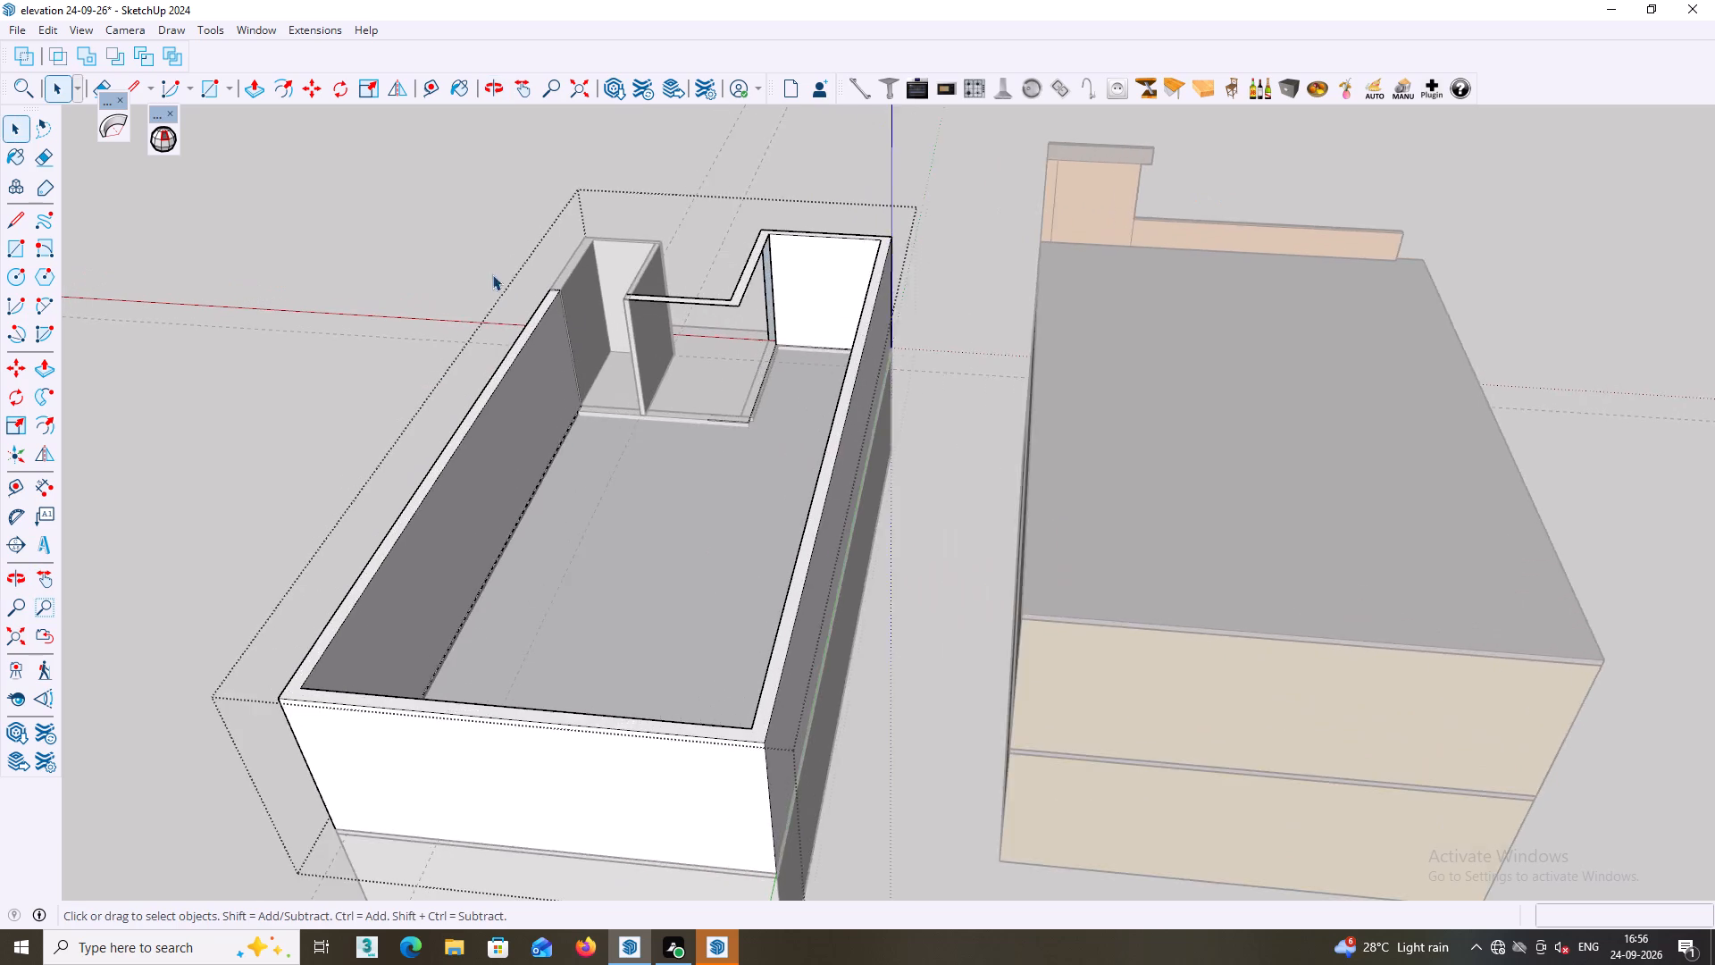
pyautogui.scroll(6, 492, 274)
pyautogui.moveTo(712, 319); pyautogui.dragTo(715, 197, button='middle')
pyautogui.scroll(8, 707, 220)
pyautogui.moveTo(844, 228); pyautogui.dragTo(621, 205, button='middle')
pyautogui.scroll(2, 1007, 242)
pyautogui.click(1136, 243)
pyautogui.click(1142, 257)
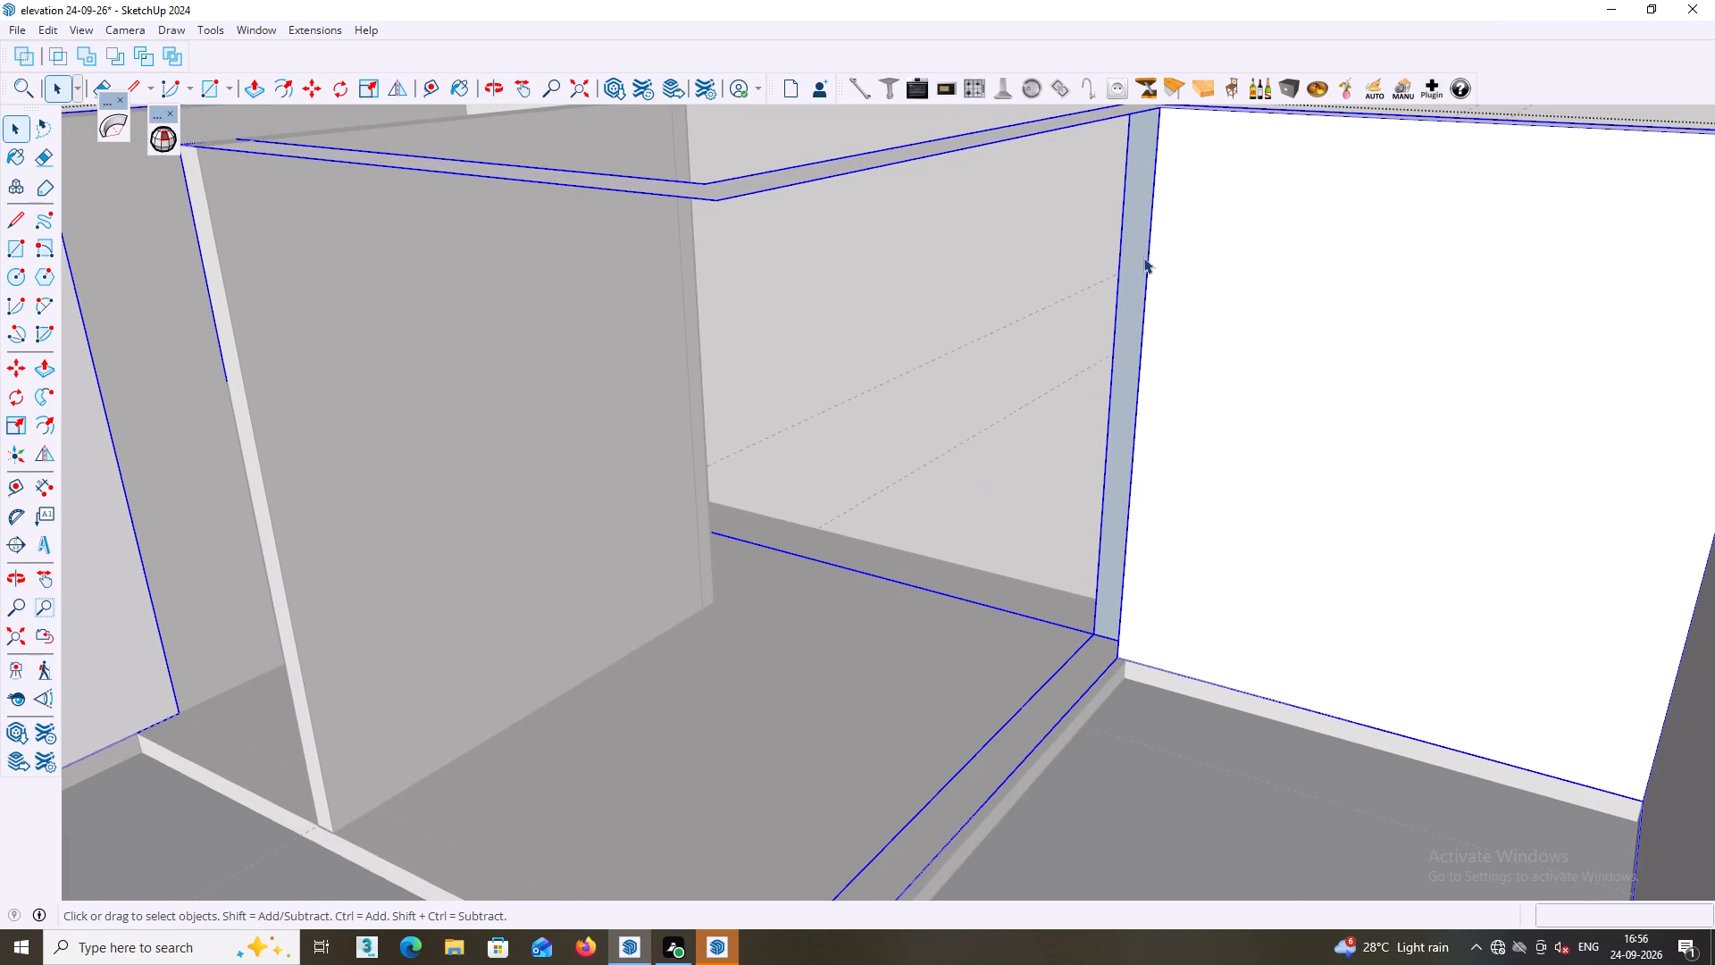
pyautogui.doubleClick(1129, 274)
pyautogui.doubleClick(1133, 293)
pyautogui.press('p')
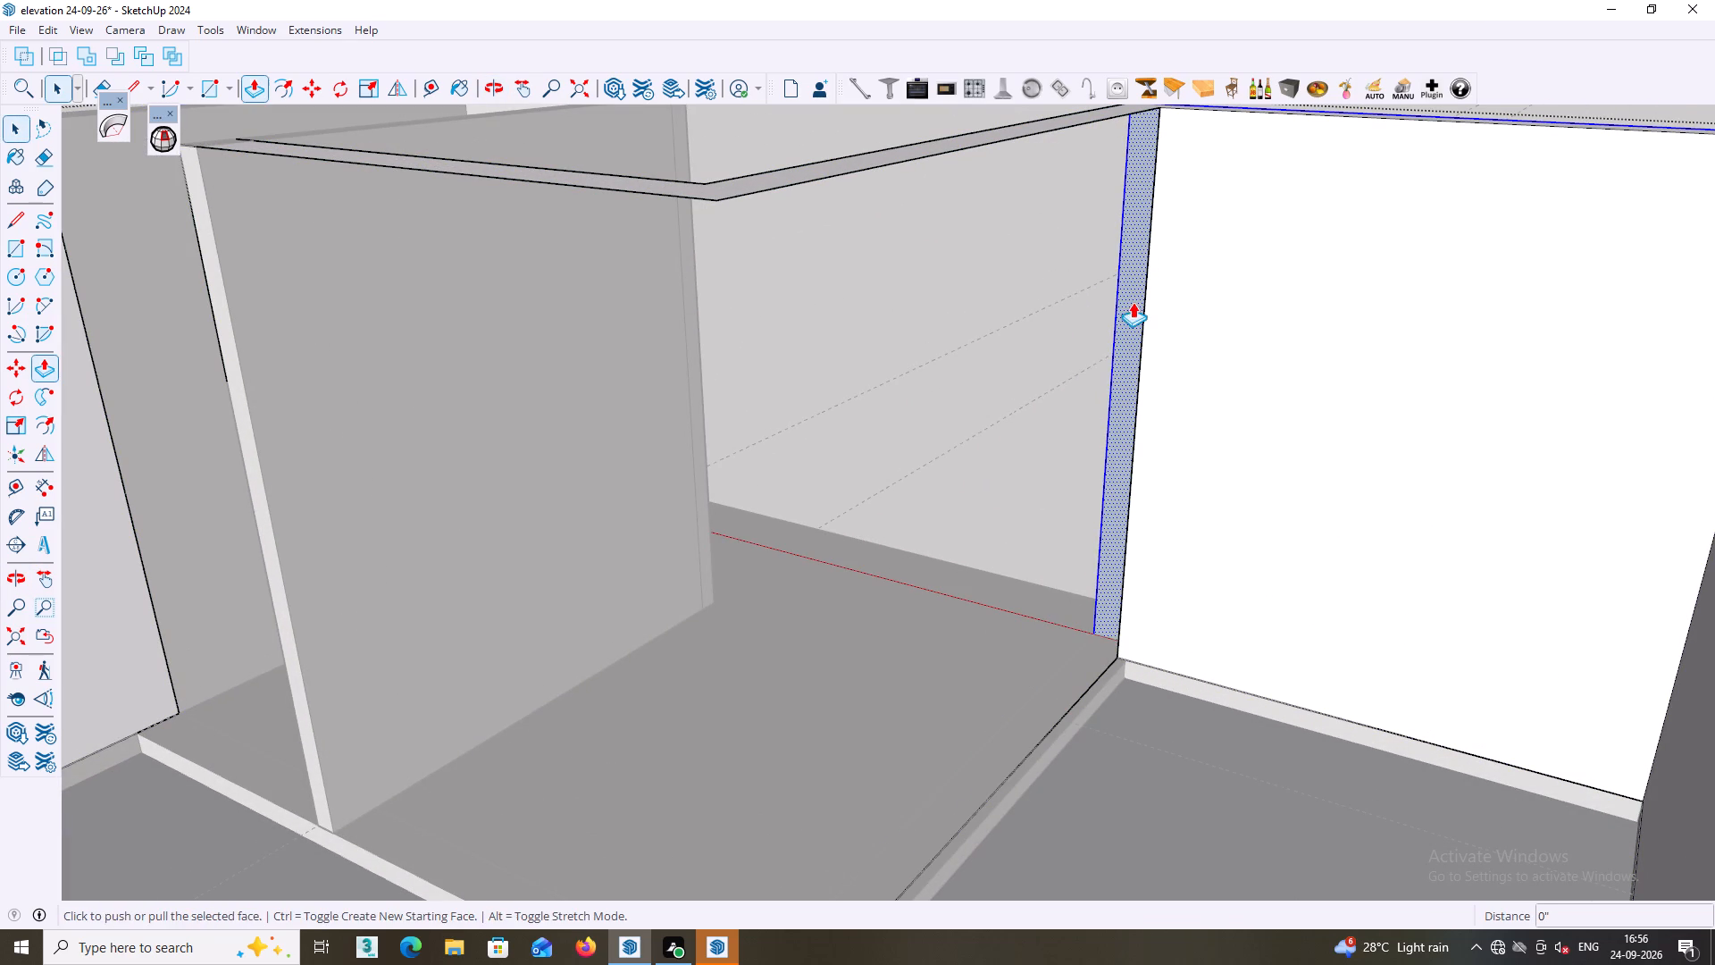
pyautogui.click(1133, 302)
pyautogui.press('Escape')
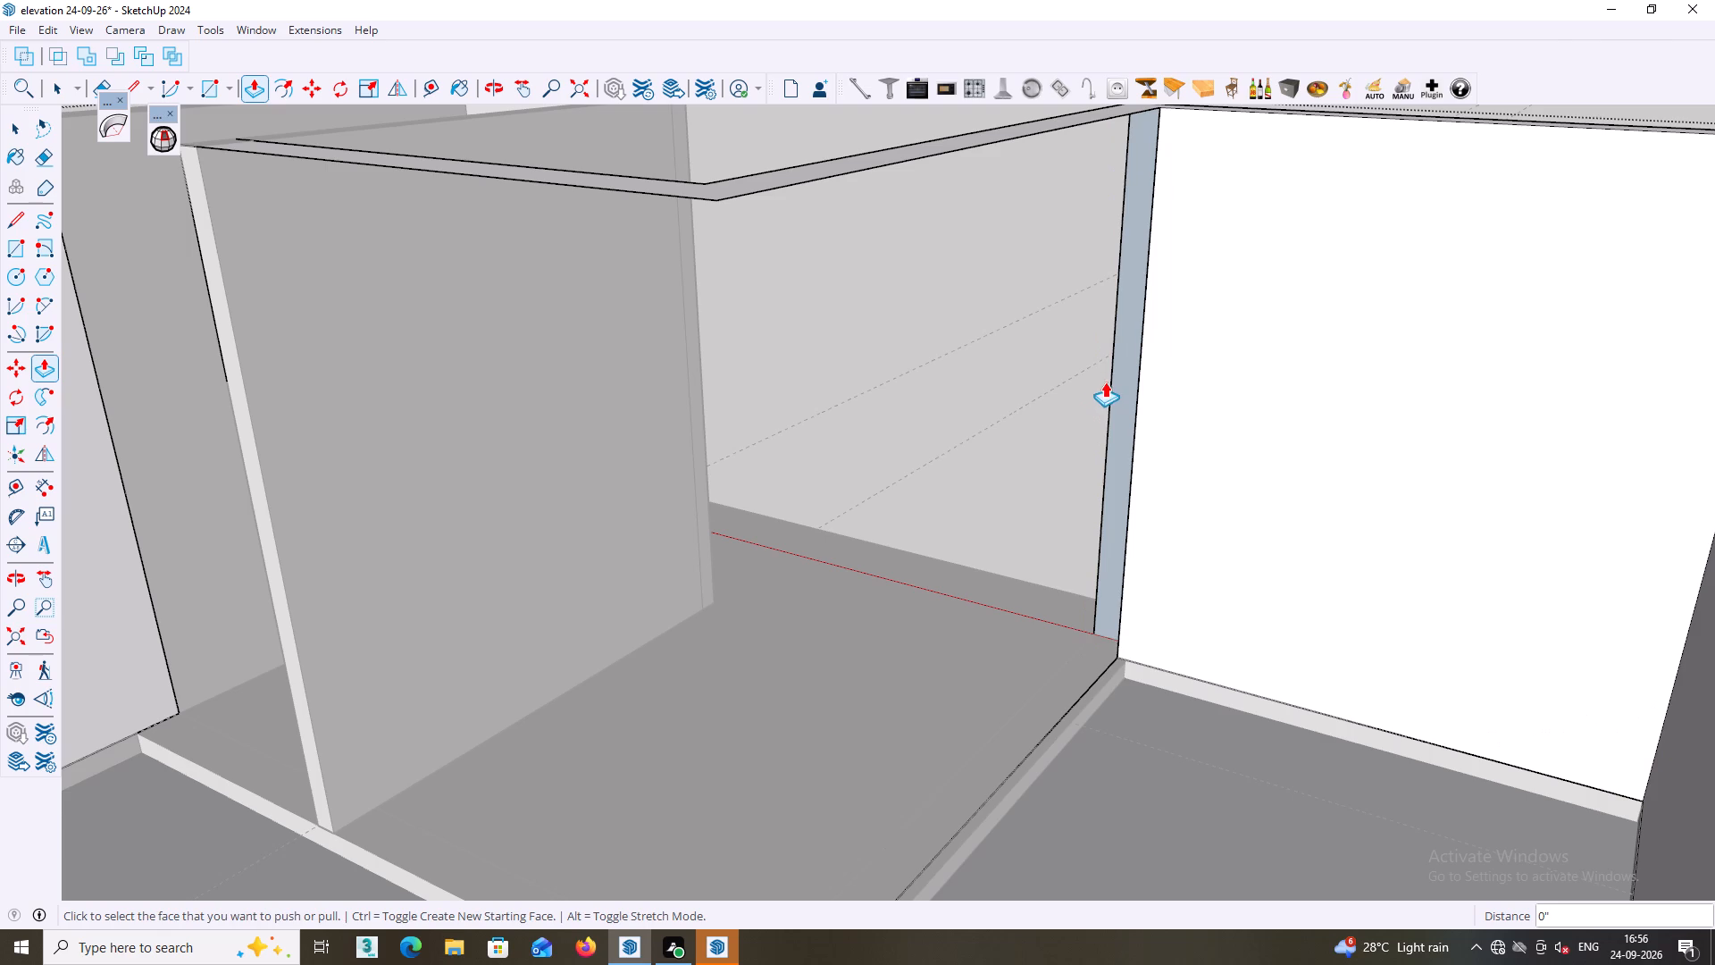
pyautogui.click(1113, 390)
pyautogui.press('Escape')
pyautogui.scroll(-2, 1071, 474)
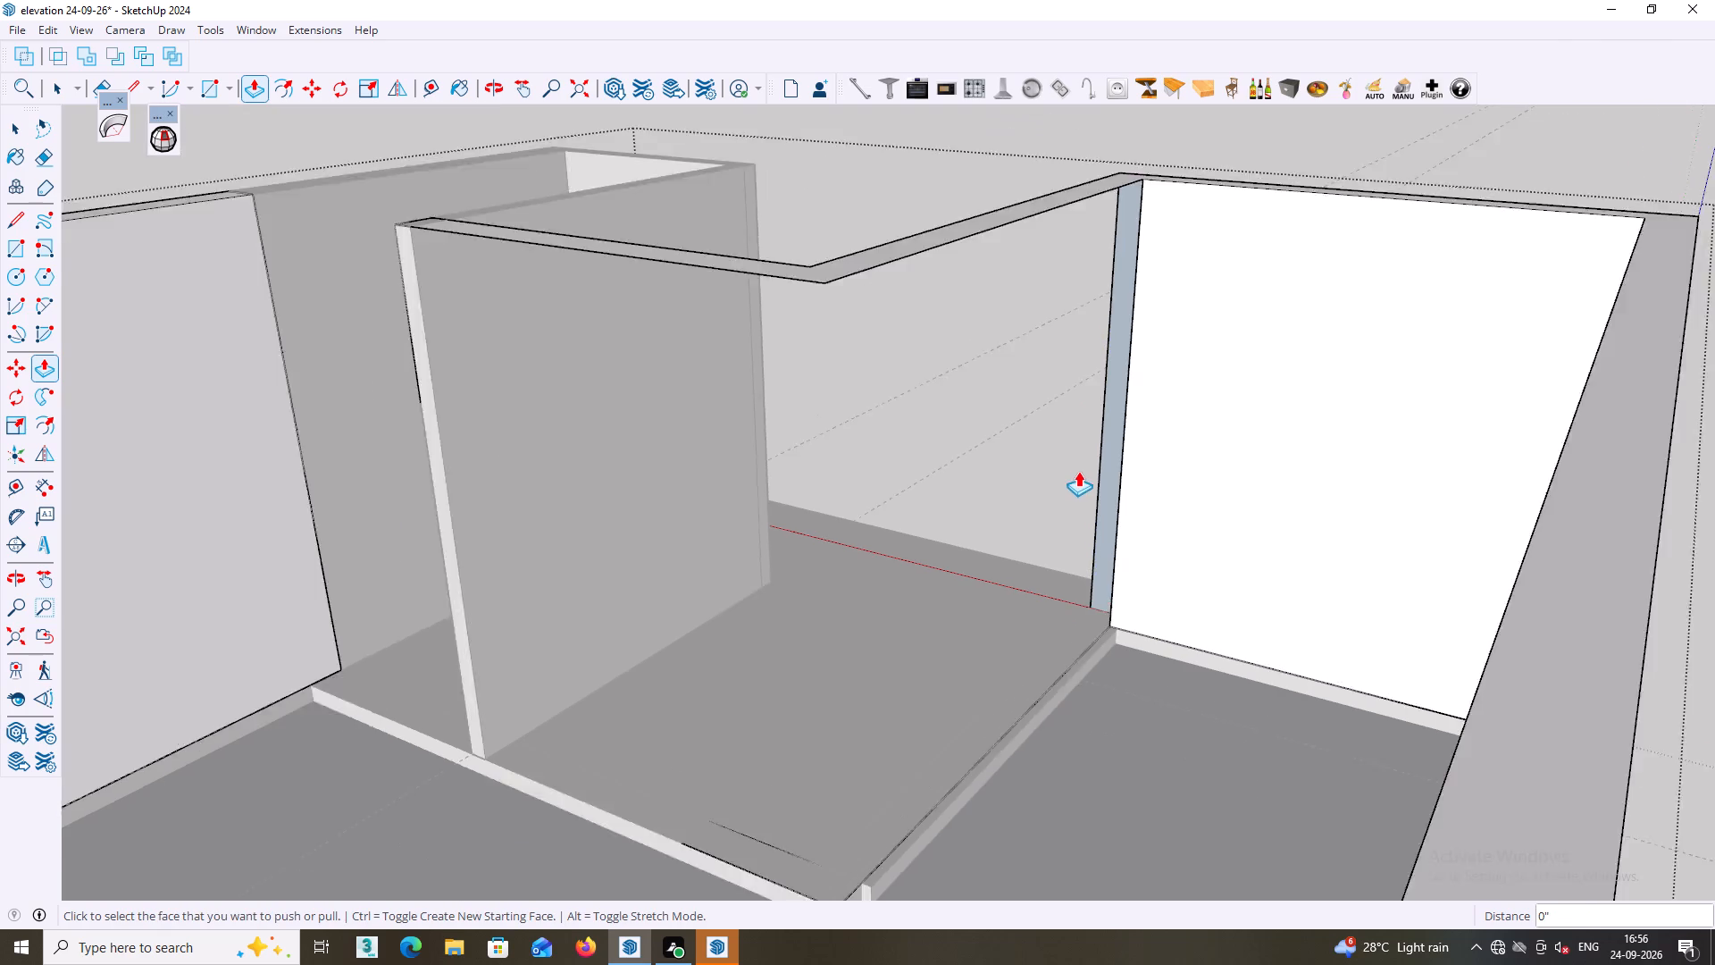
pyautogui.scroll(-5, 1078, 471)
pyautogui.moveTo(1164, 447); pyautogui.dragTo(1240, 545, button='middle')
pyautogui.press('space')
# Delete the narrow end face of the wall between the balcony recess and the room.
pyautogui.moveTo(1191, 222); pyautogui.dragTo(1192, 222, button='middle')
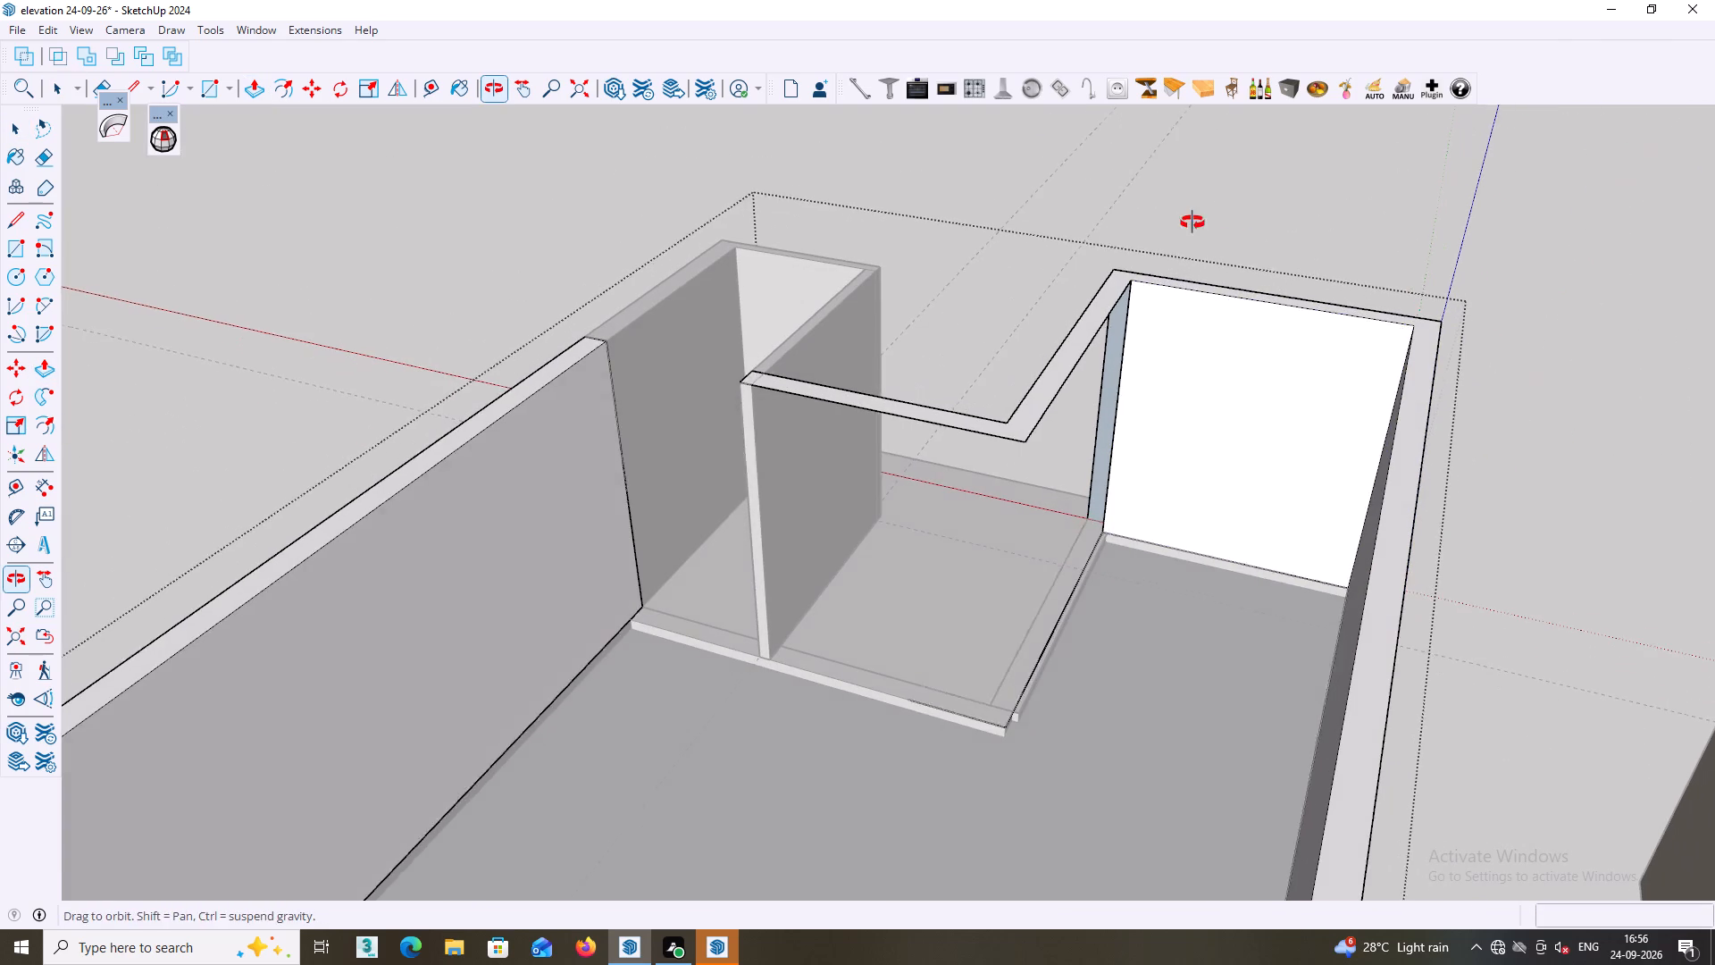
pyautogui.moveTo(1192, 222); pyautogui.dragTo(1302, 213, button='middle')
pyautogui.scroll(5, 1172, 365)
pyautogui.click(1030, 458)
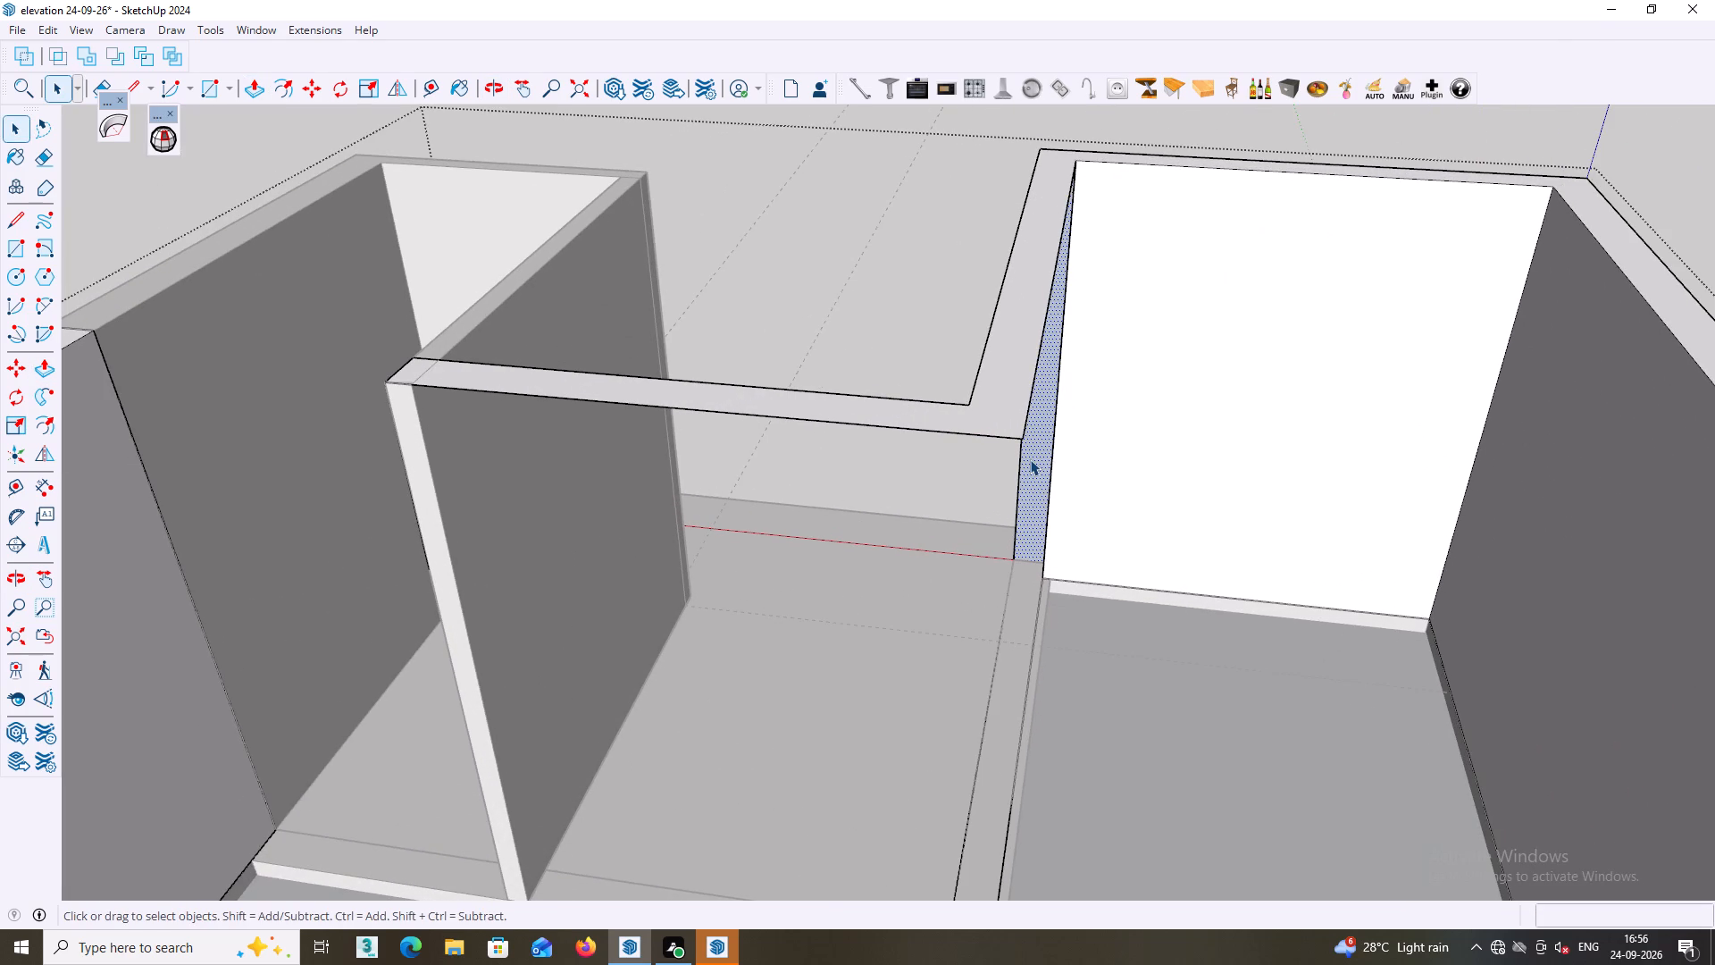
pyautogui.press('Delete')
# Undo the series of face and edge deletions around the balcony door opening in the upper-floor walls.
pyautogui.moveTo(1034, 457); pyautogui.dragTo(1371, 455, button='middle')
pyautogui.moveTo(864, 348); pyautogui.dragTo(1334, 438, button='middle')
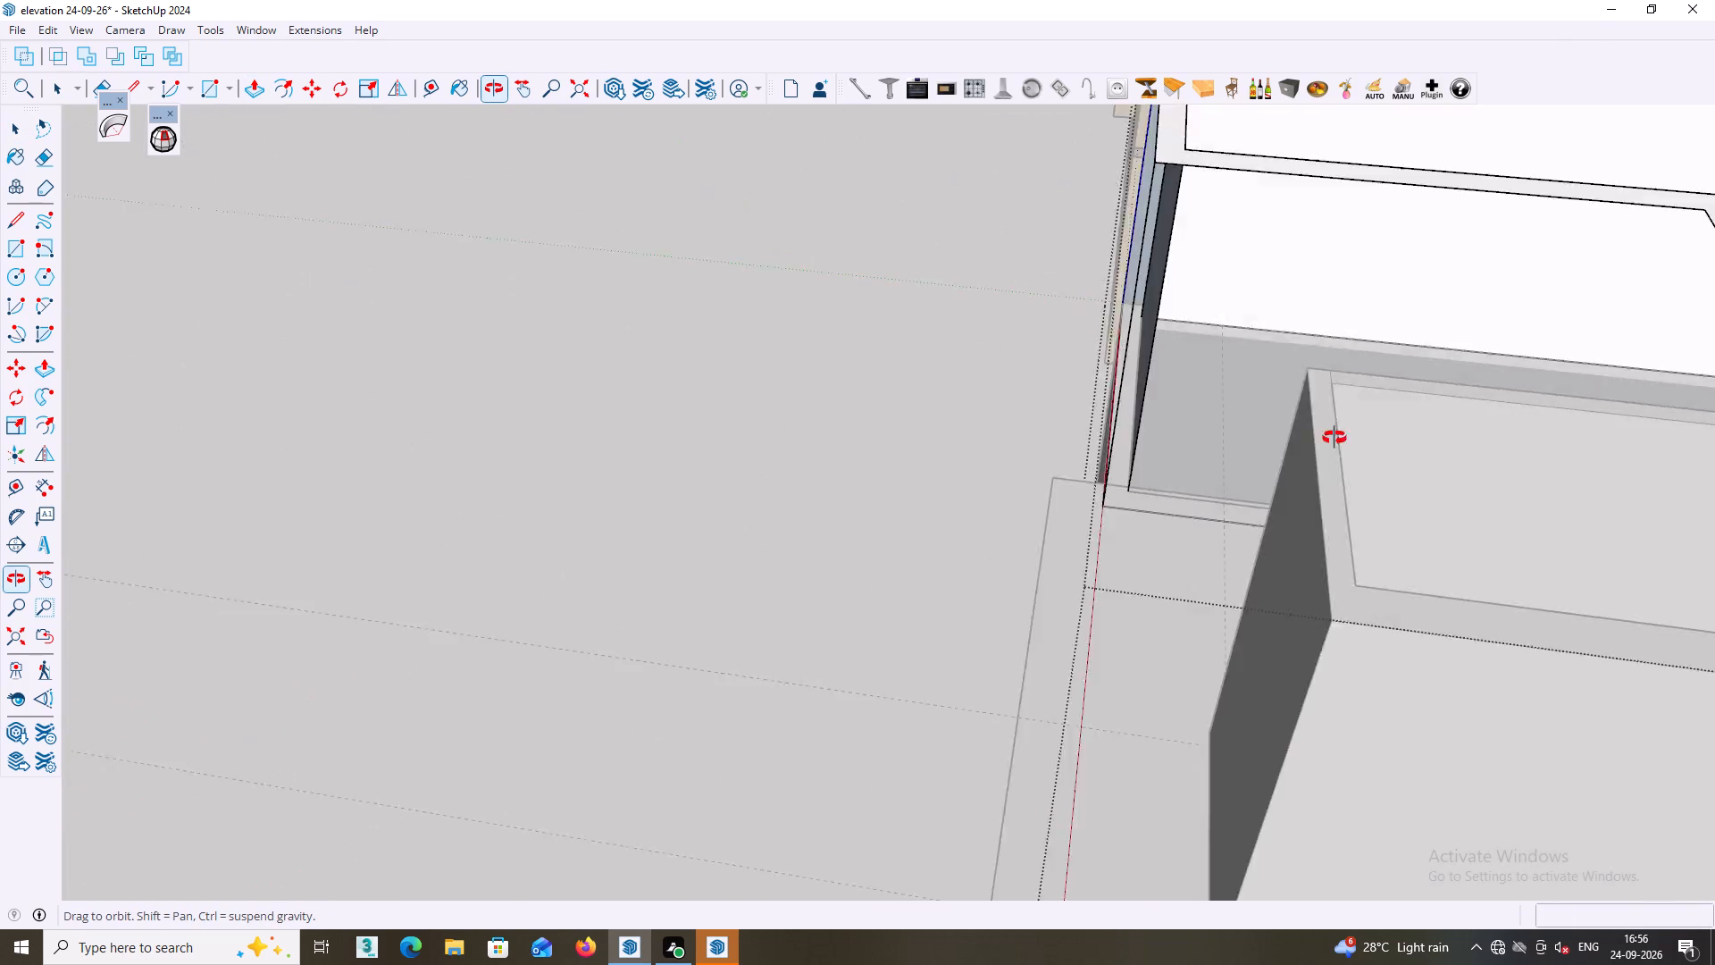
pyautogui.moveTo(1334, 438); pyautogui.dragTo(1328, 388, button='middle')
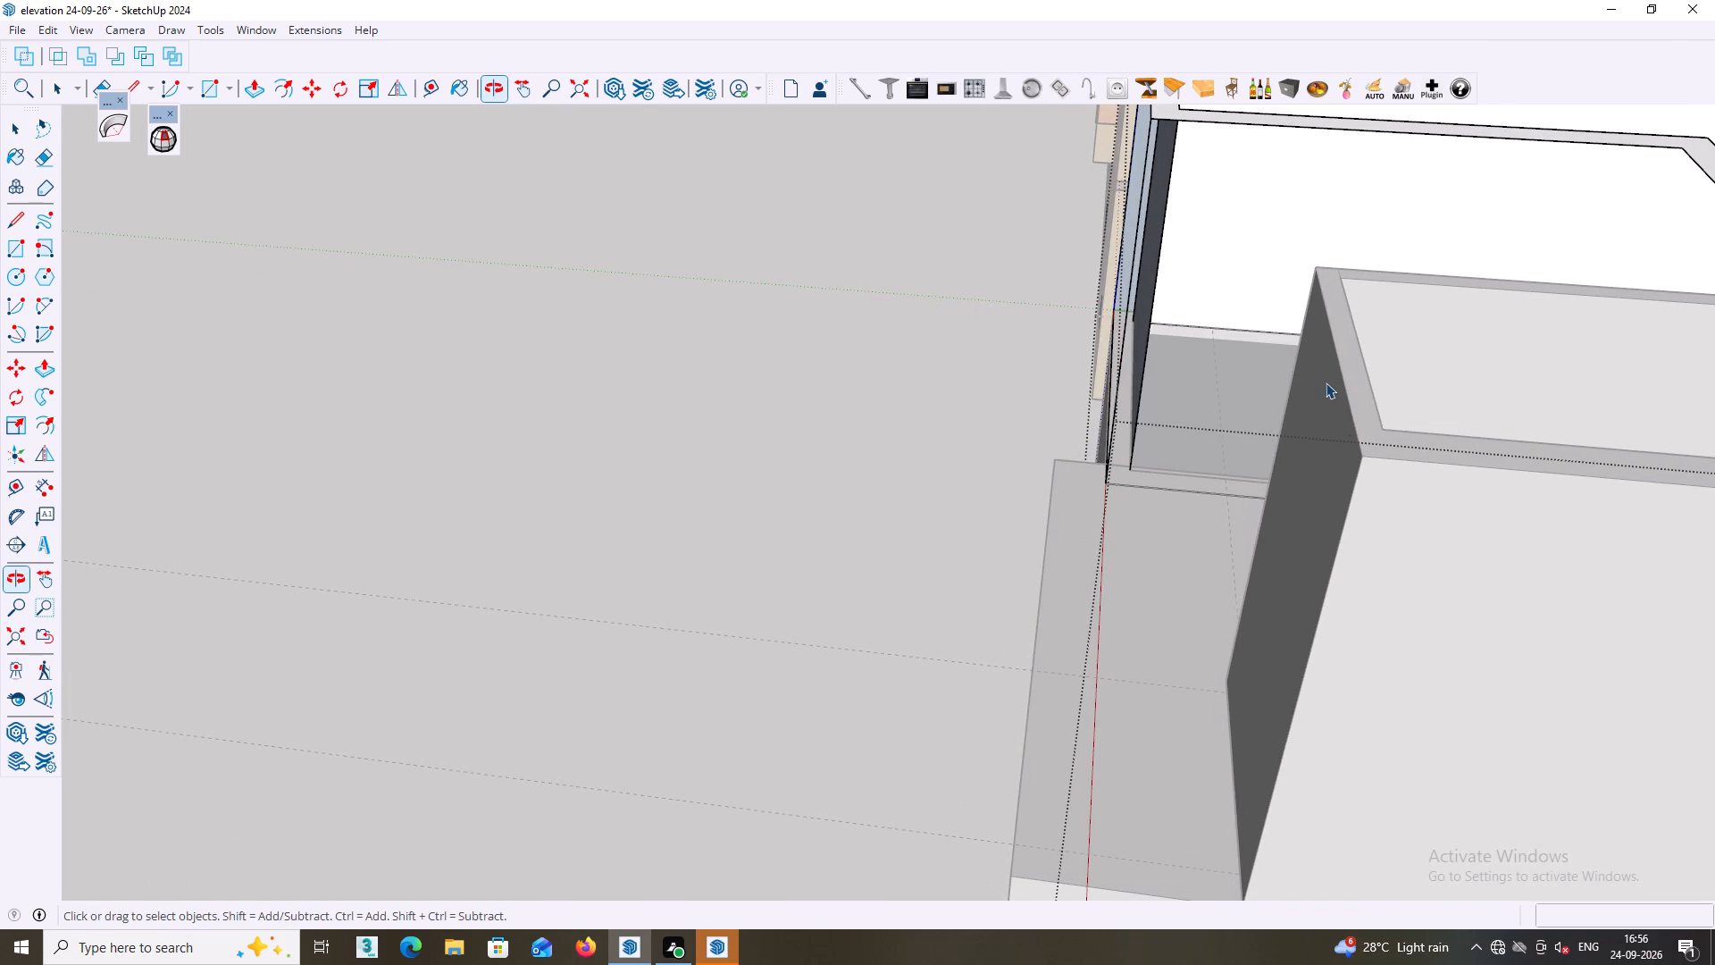
pyautogui.hotkey('ctrl', 'z')
pyautogui.hotkey('ctrl', 'z')
pyautogui.hotkey('ctrl', 'z')
pyautogui.hotkey('ctrl', 'z')
pyautogui.hotkey('ctrl', 'z')
pyautogui.hotkey('ctrl', 'z')
pyautogui.hotkey('ctrl', 'z')
pyautogui.hotkey('ctrl', 'z')
pyautogui.hotkey('ctrl', 'z')
pyautogui.hotkey('ctrl', 'z')
pyautogui.hotkey('ctrl', 'z')
pyautogui.hotkey('ctrl', 'z')
pyautogui.hotkey('ctrl', 'z')
pyautogui.hotkey('ctrl', 'z')
pyautogui.hotkey('ctrl', 'z')
pyautogui.hotkey('ctrl', 'z')
pyautogui.hotkey('ctrl', 'z')
pyautogui.hotkey('ctrl', 'z')
pyautogui.hotkey('ctrl', 'z')
pyautogui.hotkey('ctrl', 'z')
pyautogui.hotkey('ctrl', 'z')
pyautogui.hotkey('ctrl', 'z')
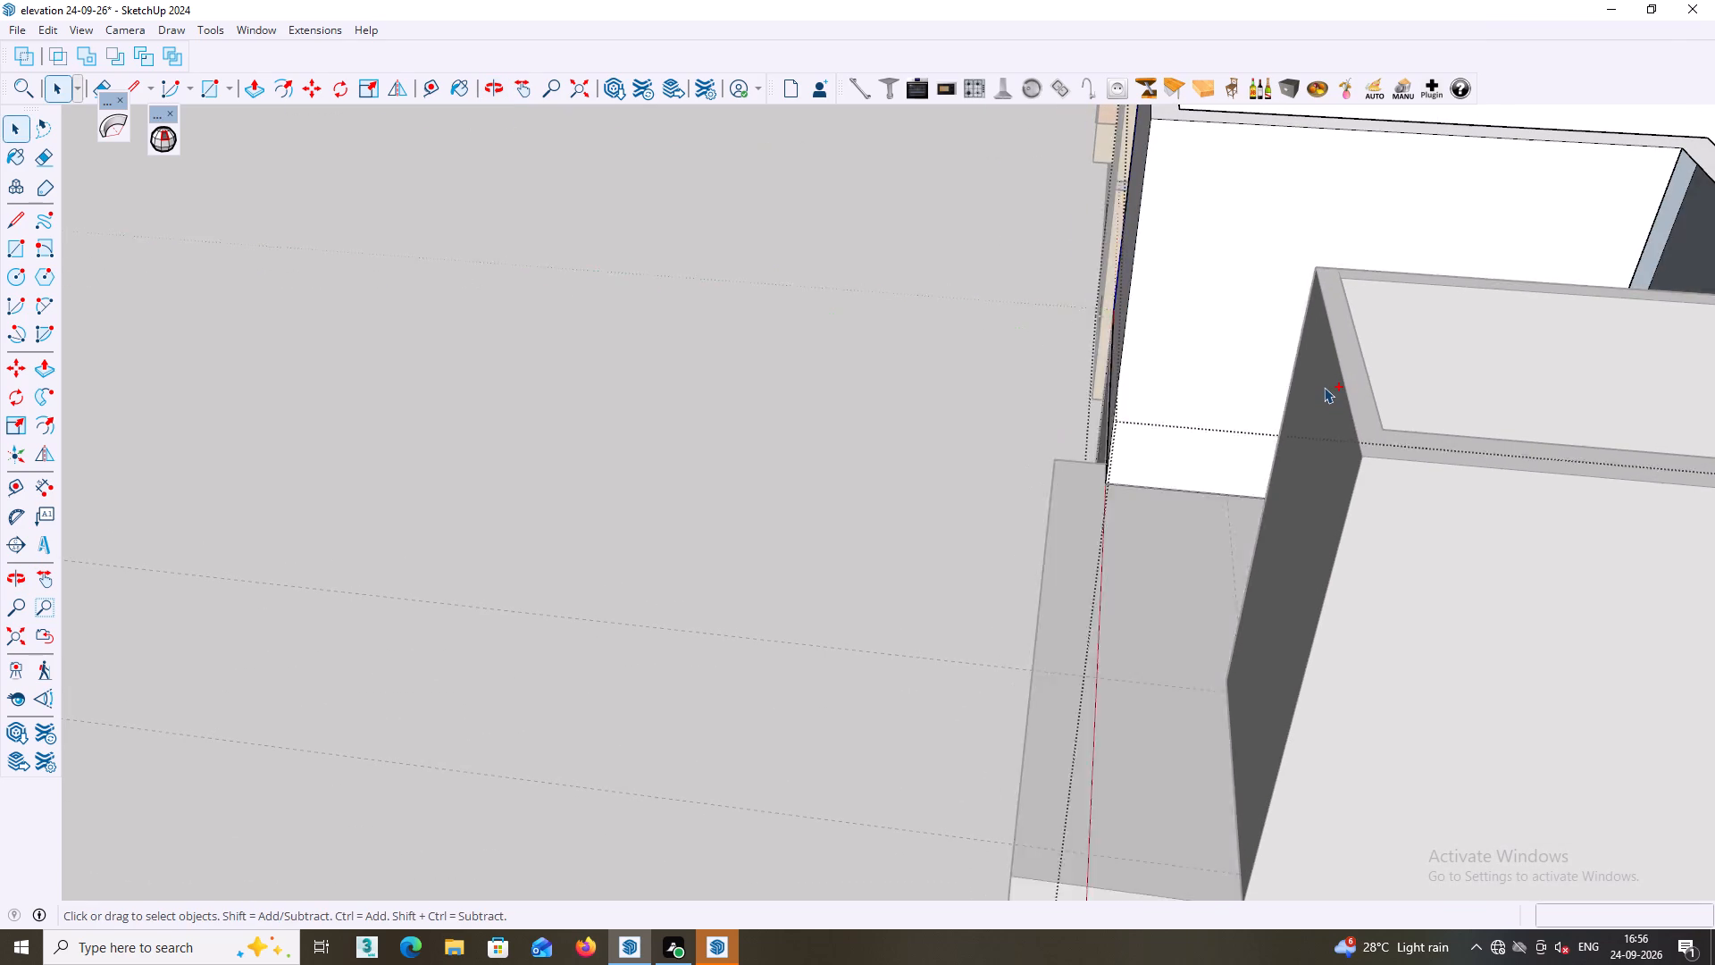
# Leave the wall group and examine the balcony recess, door opening and whole upper floor from several angles.
pyautogui.scroll(-10, 1321, 395)
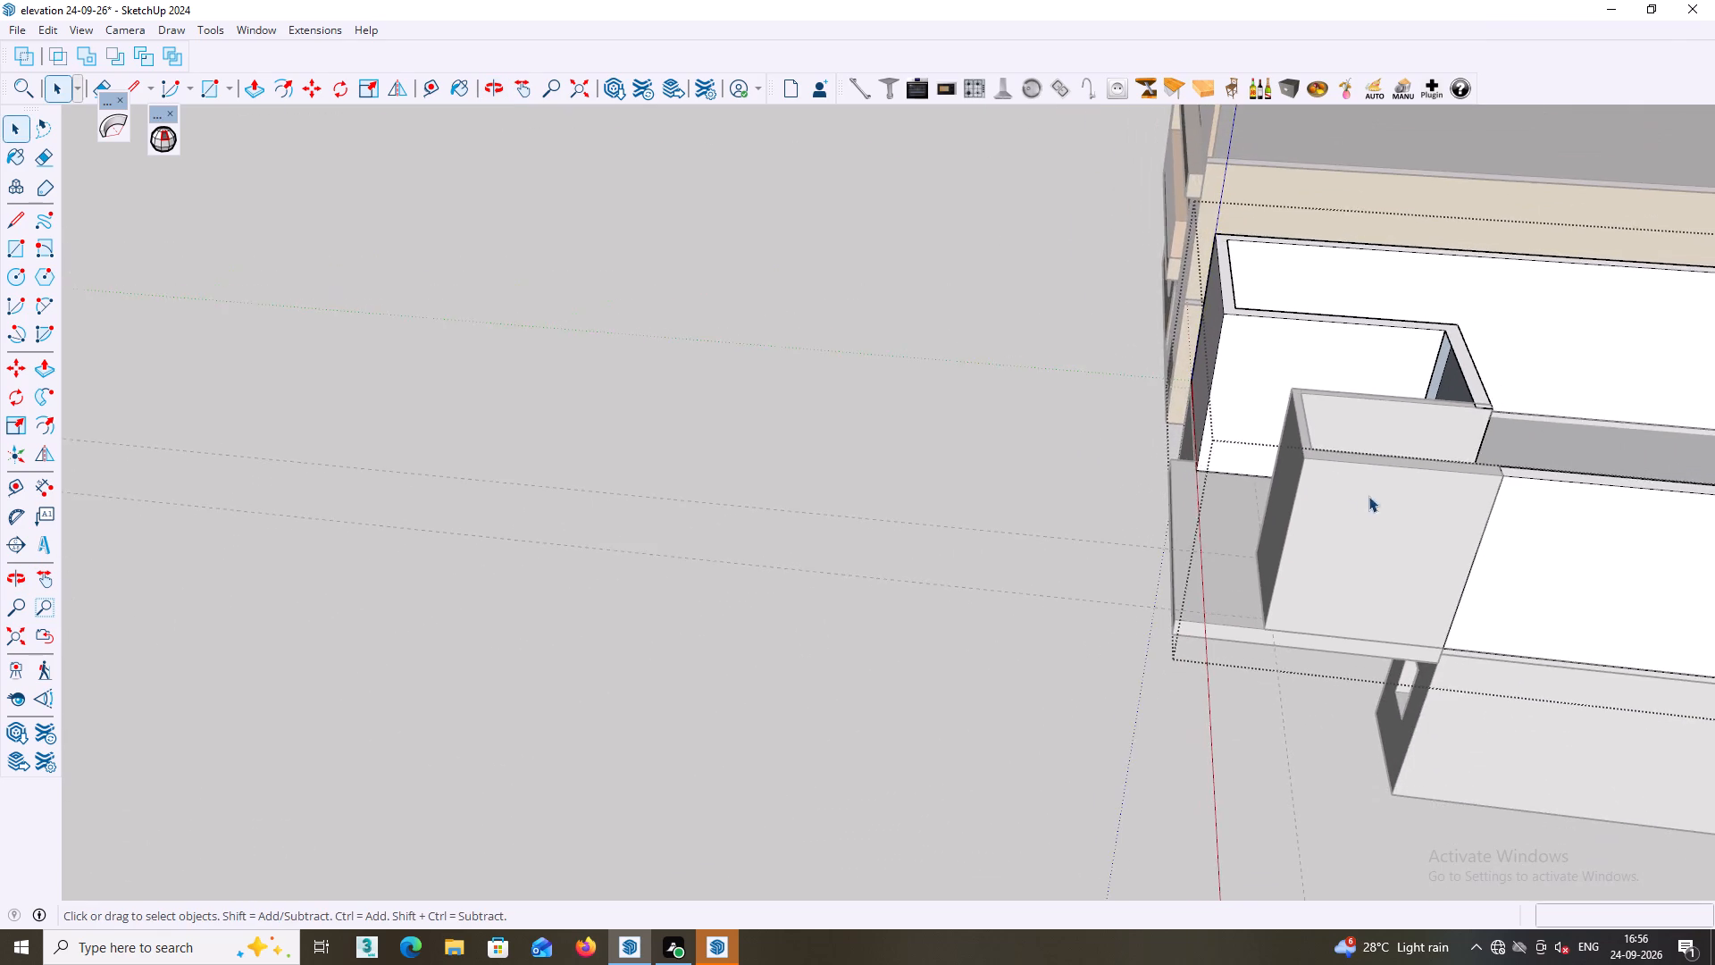
pyautogui.moveTo(1352, 522); pyautogui.dragTo(1670, 533, button='middle')
pyautogui.keyDown('shift'); pyautogui.middleClick(1423, 443); pyautogui.keyUp('shift')
pyautogui.keyDown('shift'); pyautogui.moveTo(1423, 443); pyautogui.dragTo(962, 558, button='middle'); pyautogui.keyUp('shift')
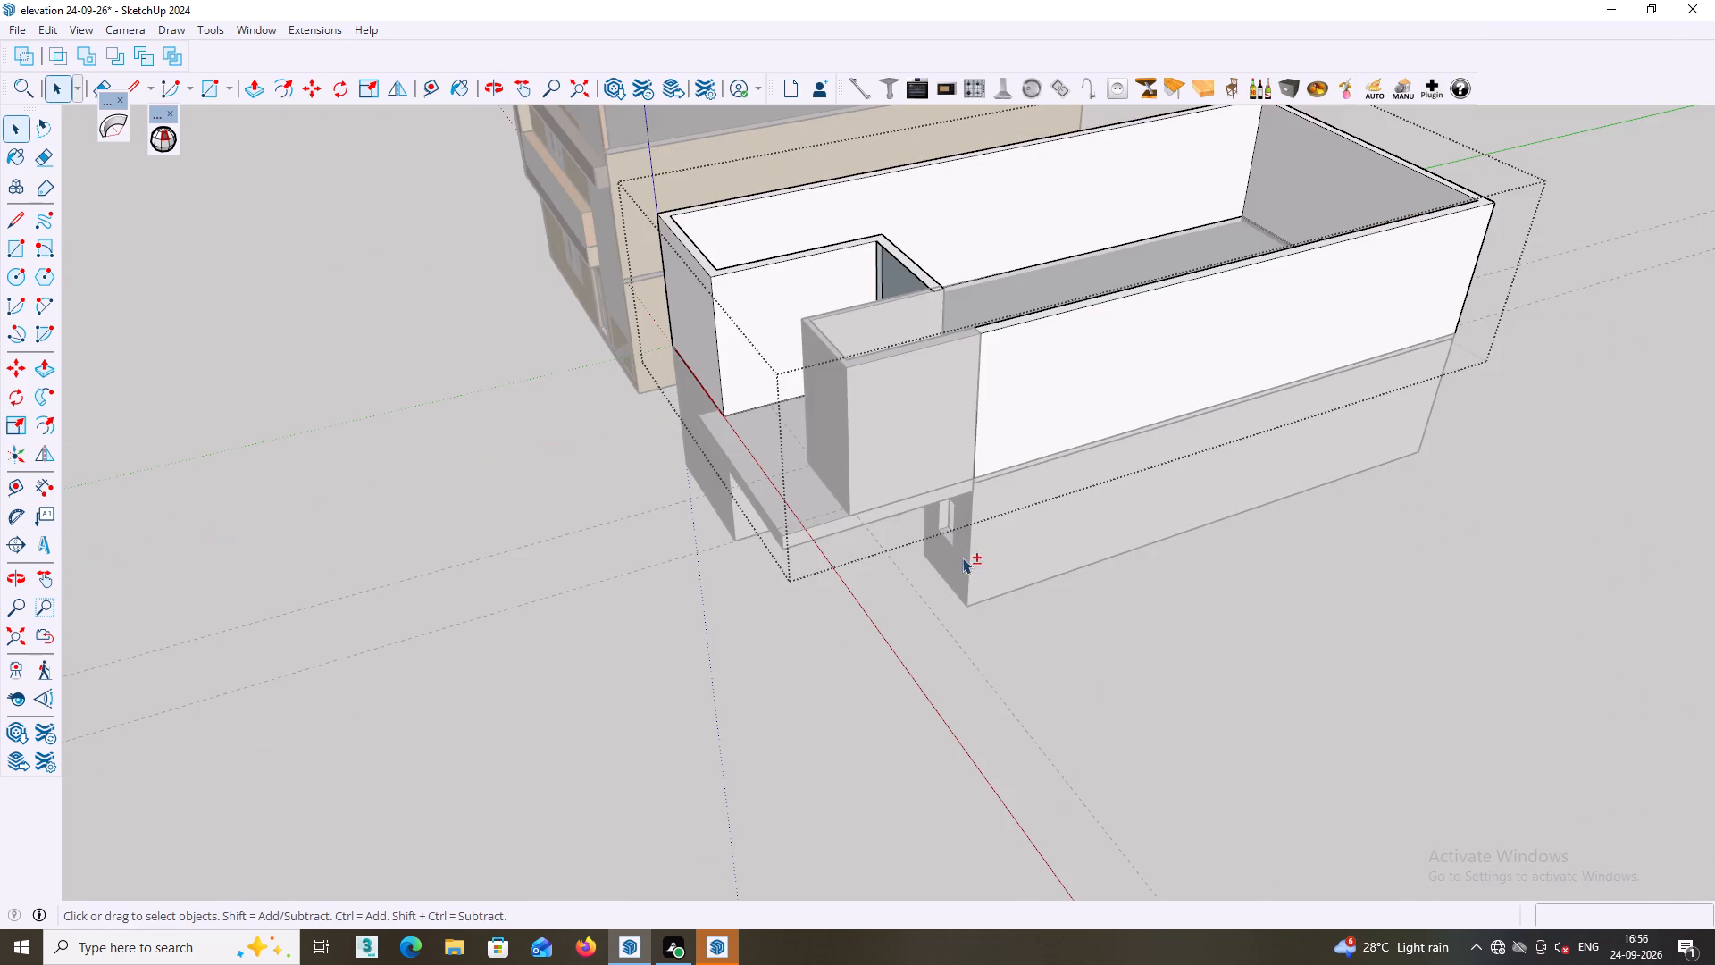
pyautogui.keyDown('shift'); pyautogui.moveTo(962, 558); pyautogui.dragTo(953, 554, button='middle'); pyautogui.keyUp('shift')
pyautogui.moveTo(944, 546); pyautogui.dragTo(1128, 544, button='middle')
pyautogui.doubleClick(1041, 726)
pyautogui.scroll(2, 958, 361)
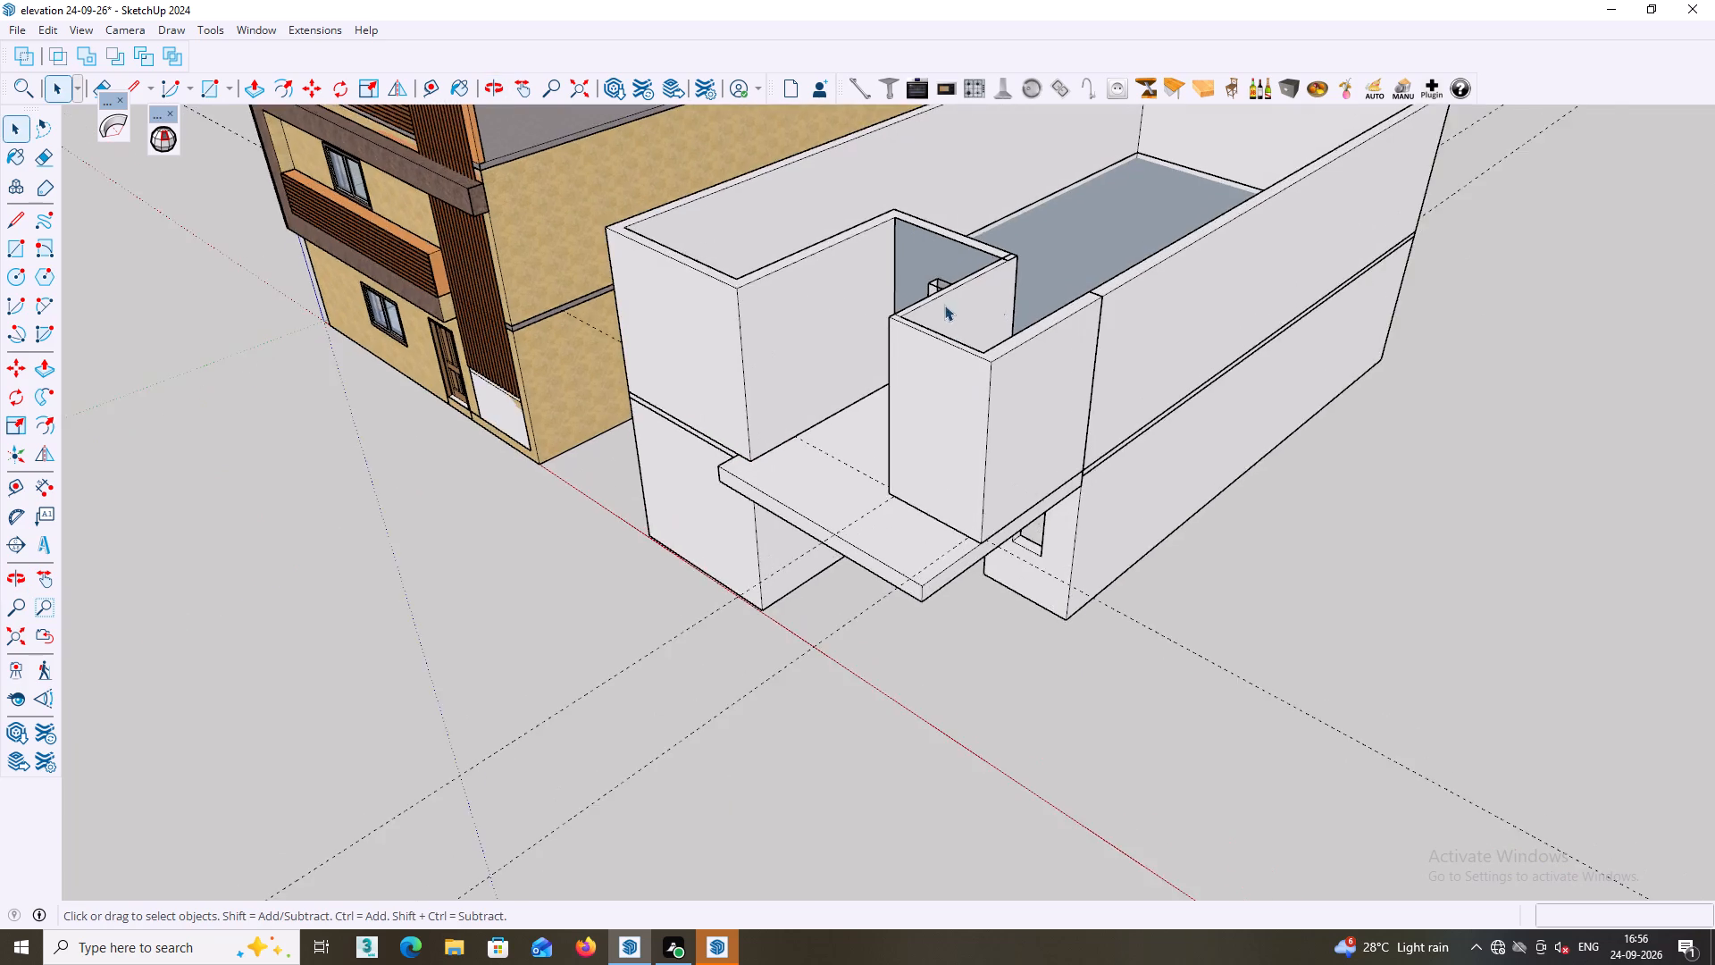
pyautogui.scroll(6, 944, 305)
pyautogui.moveTo(908, 248); pyautogui.dragTo(1184, 243, button='middle')
pyautogui.scroll(5, 972, 253)
pyautogui.moveTo(974, 264); pyautogui.dragTo(1031, 311, button='middle')
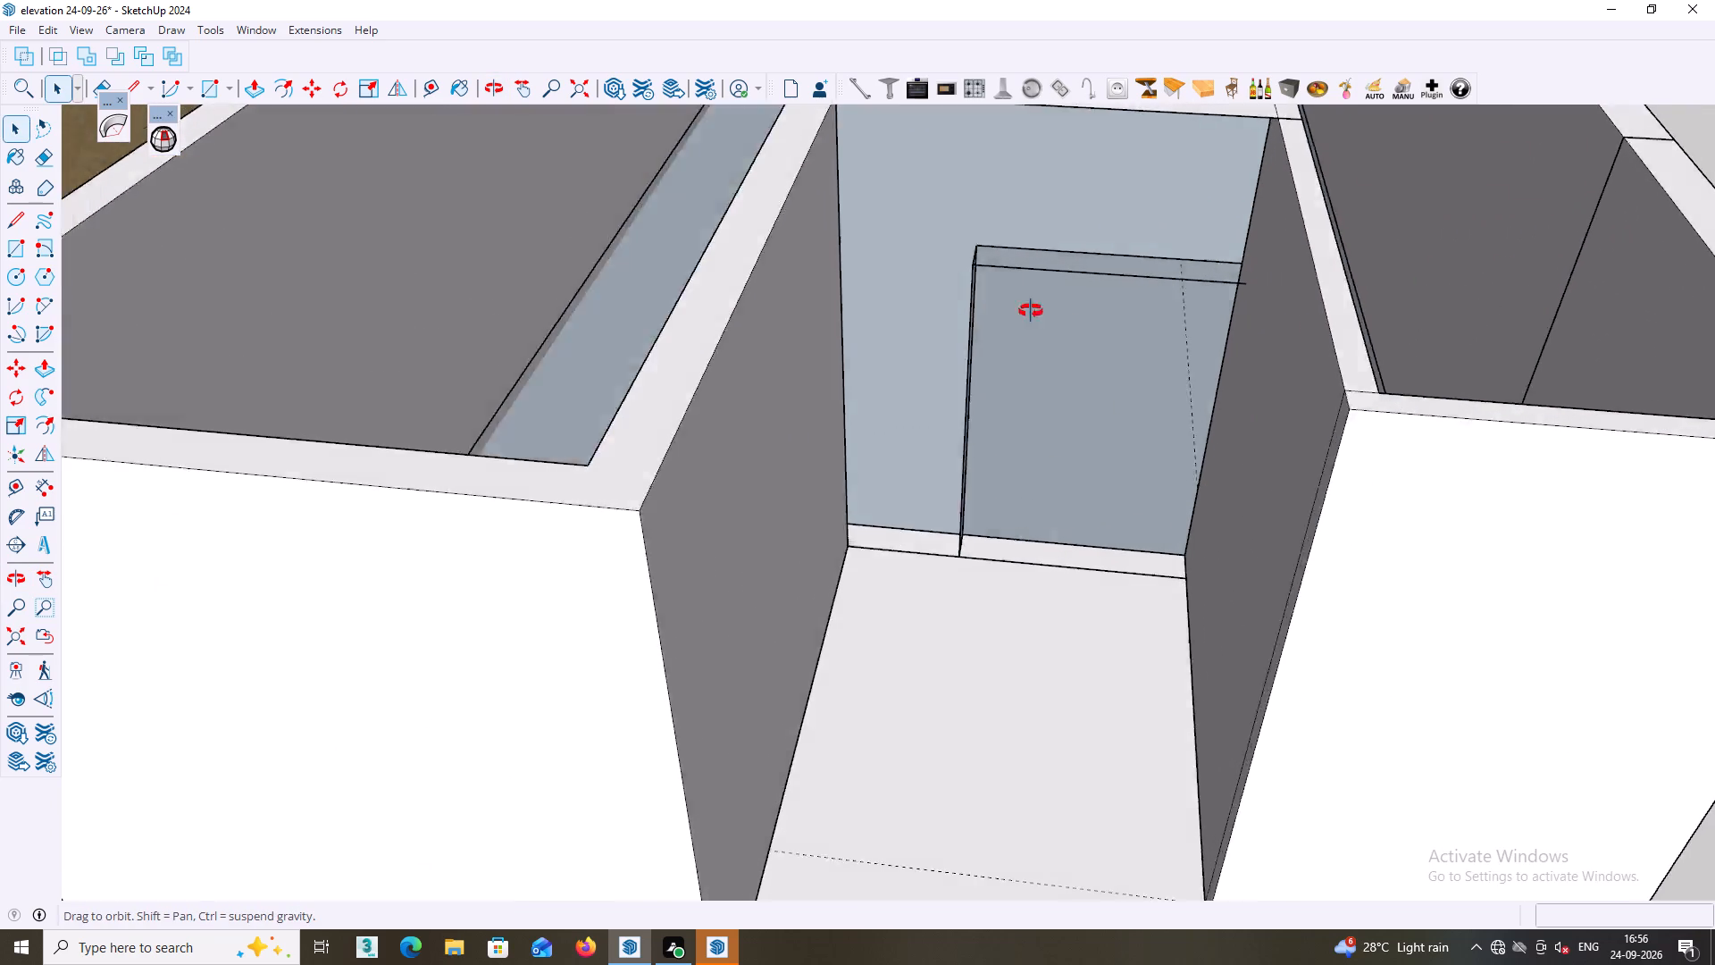
pyautogui.moveTo(1031, 311); pyautogui.dragTo(1067, 267, button='middle')
pyautogui.moveTo(1056, 274); pyautogui.dragTo(1056, 294, button='middle')
pyautogui.scroll(-9, 1056, 288)
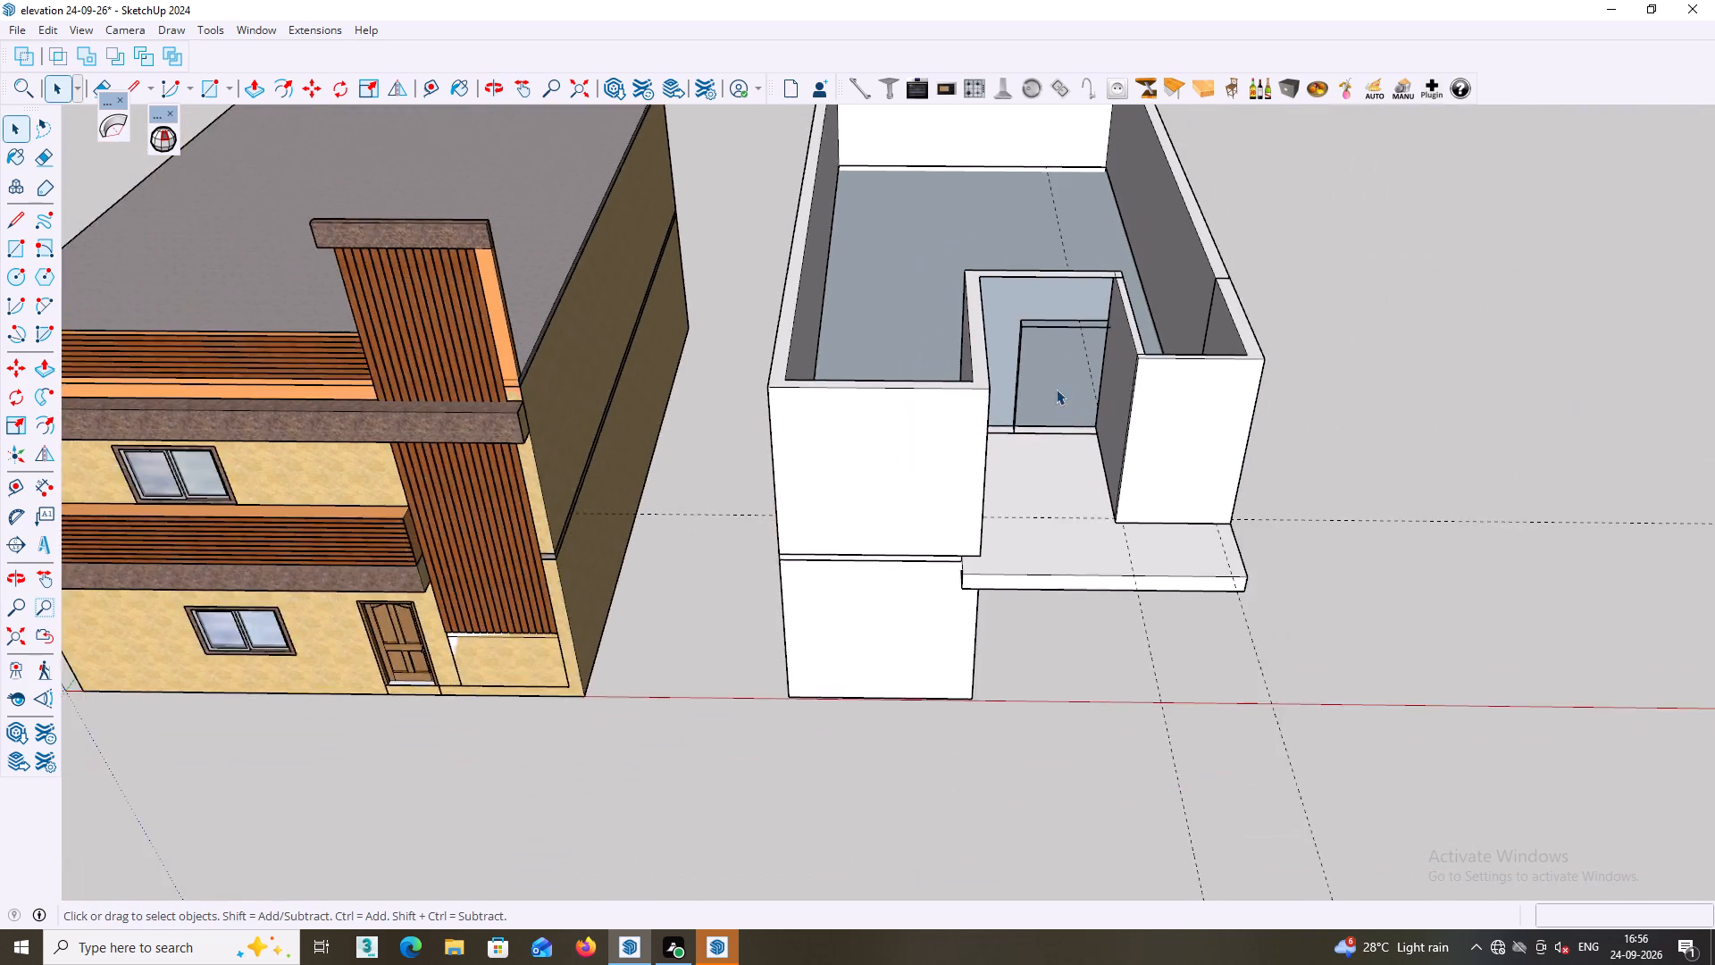
pyautogui.scroll(-2, 1056, 389)
pyautogui.moveTo(1036, 389); pyautogui.dragTo(913, 415, button='middle')
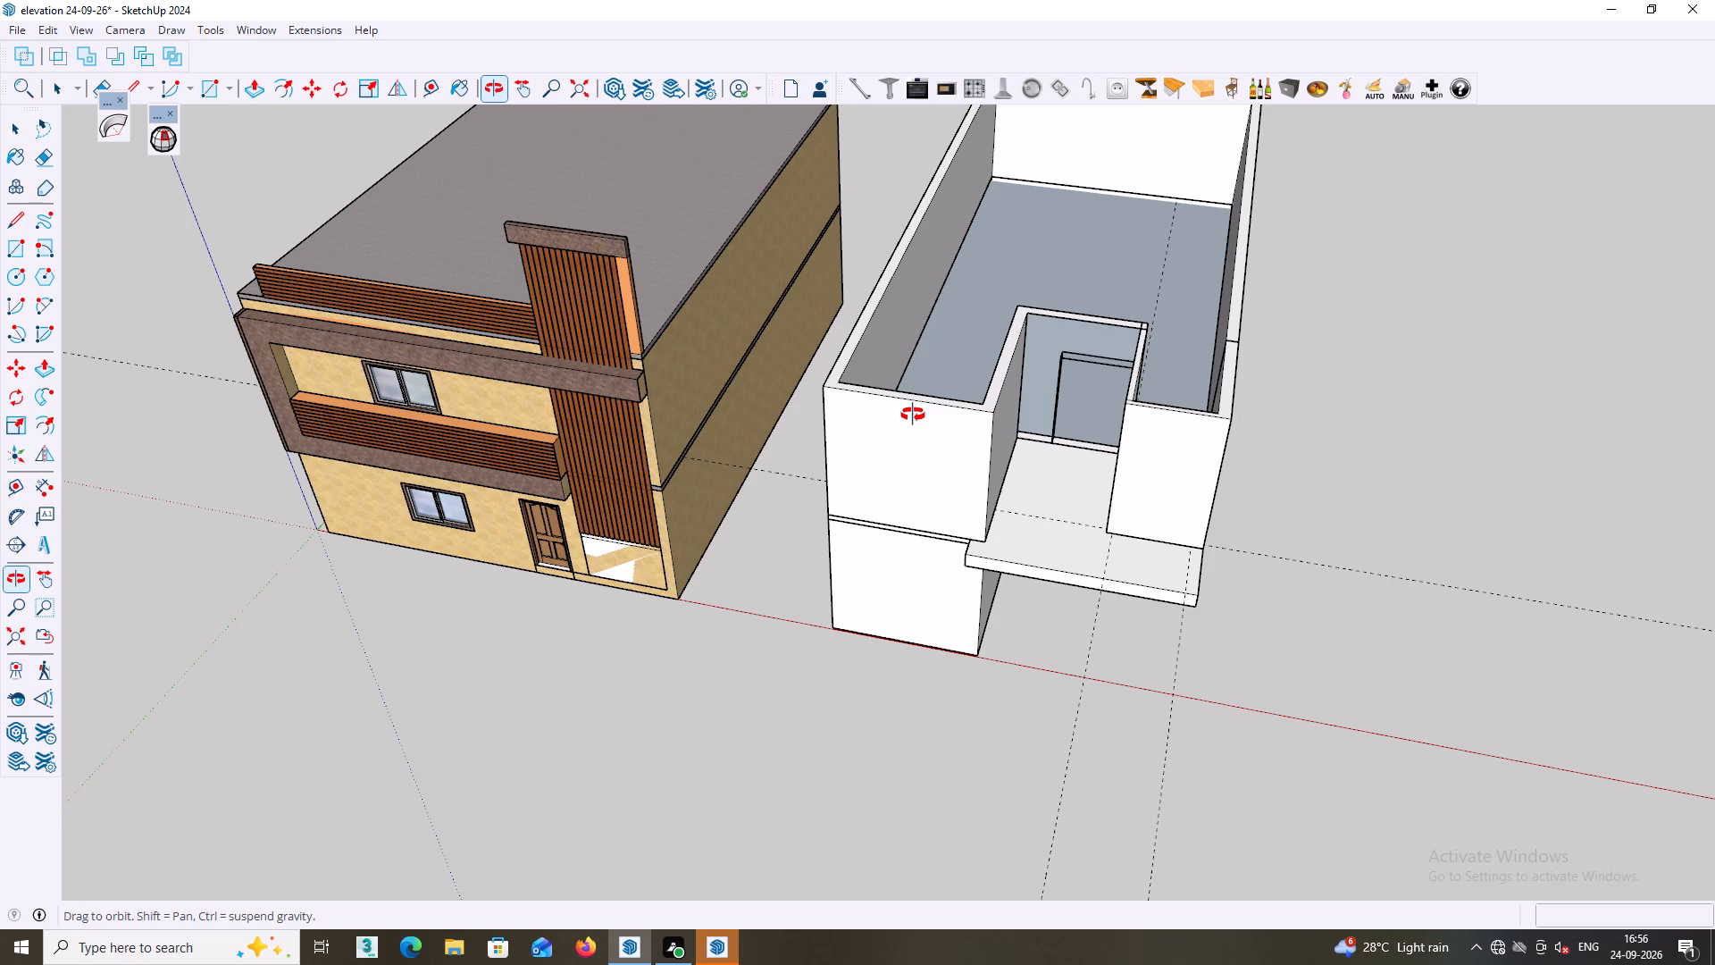
pyautogui.moveTo(913, 415); pyautogui.dragTo(835, 462, button='middle')
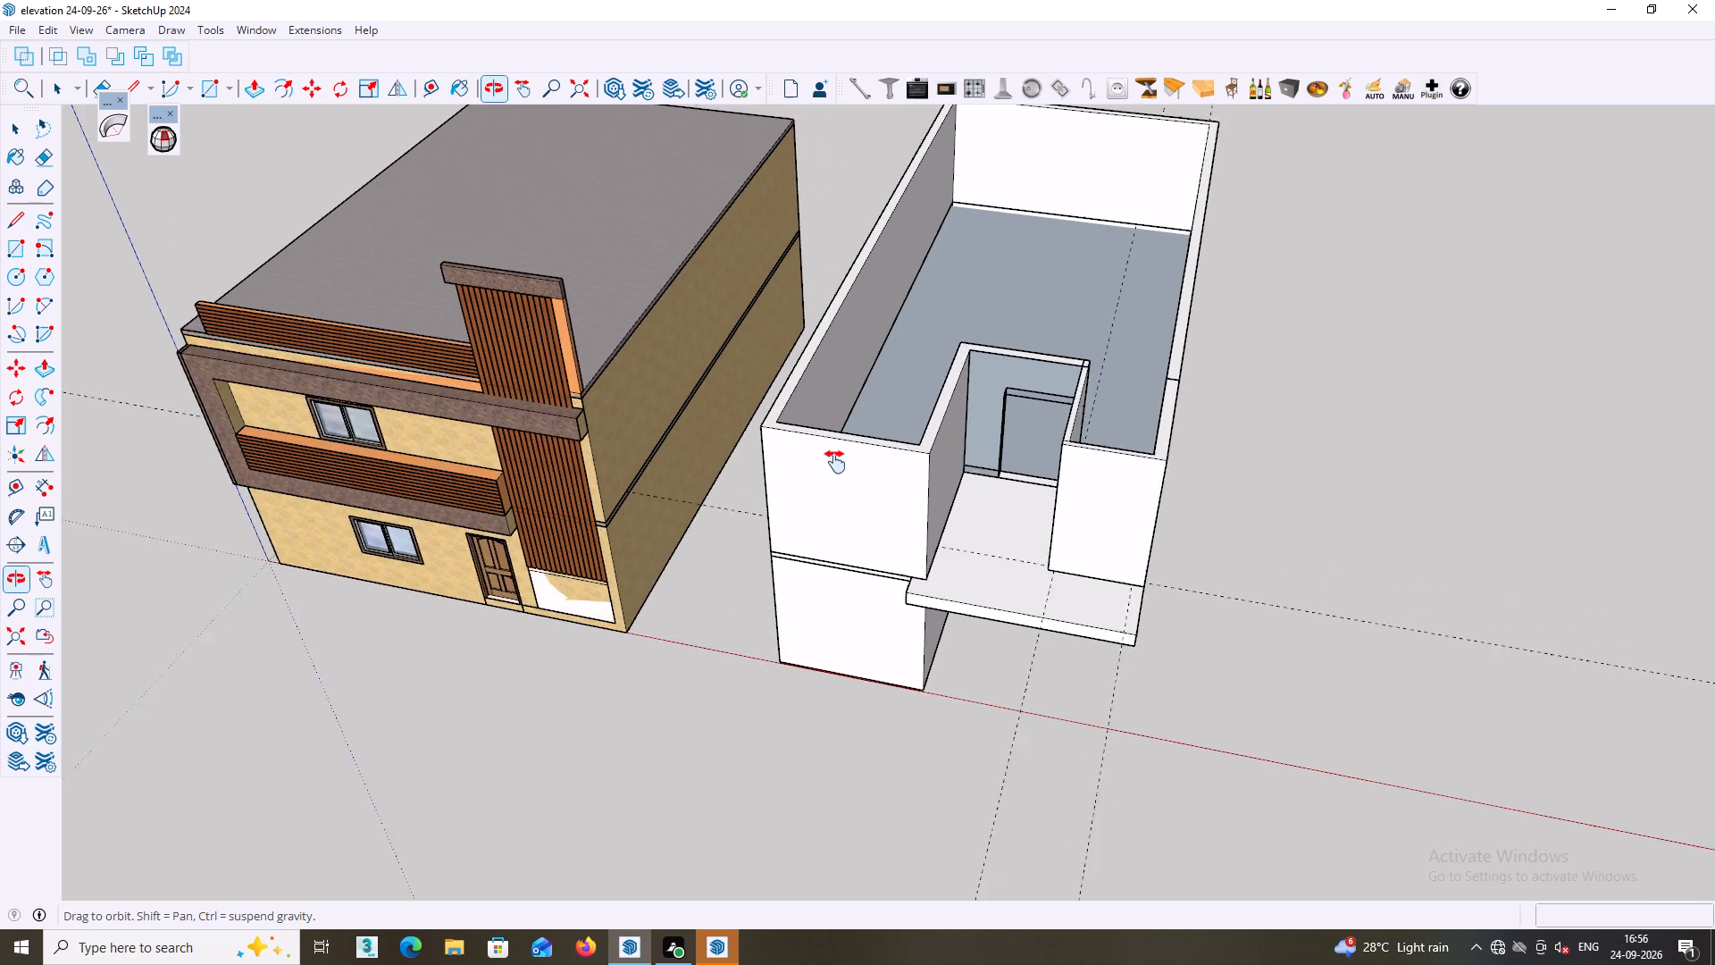
pyautogui.moveTo(835, 462); pyautogui.dragTo(723, 485, button='middle')
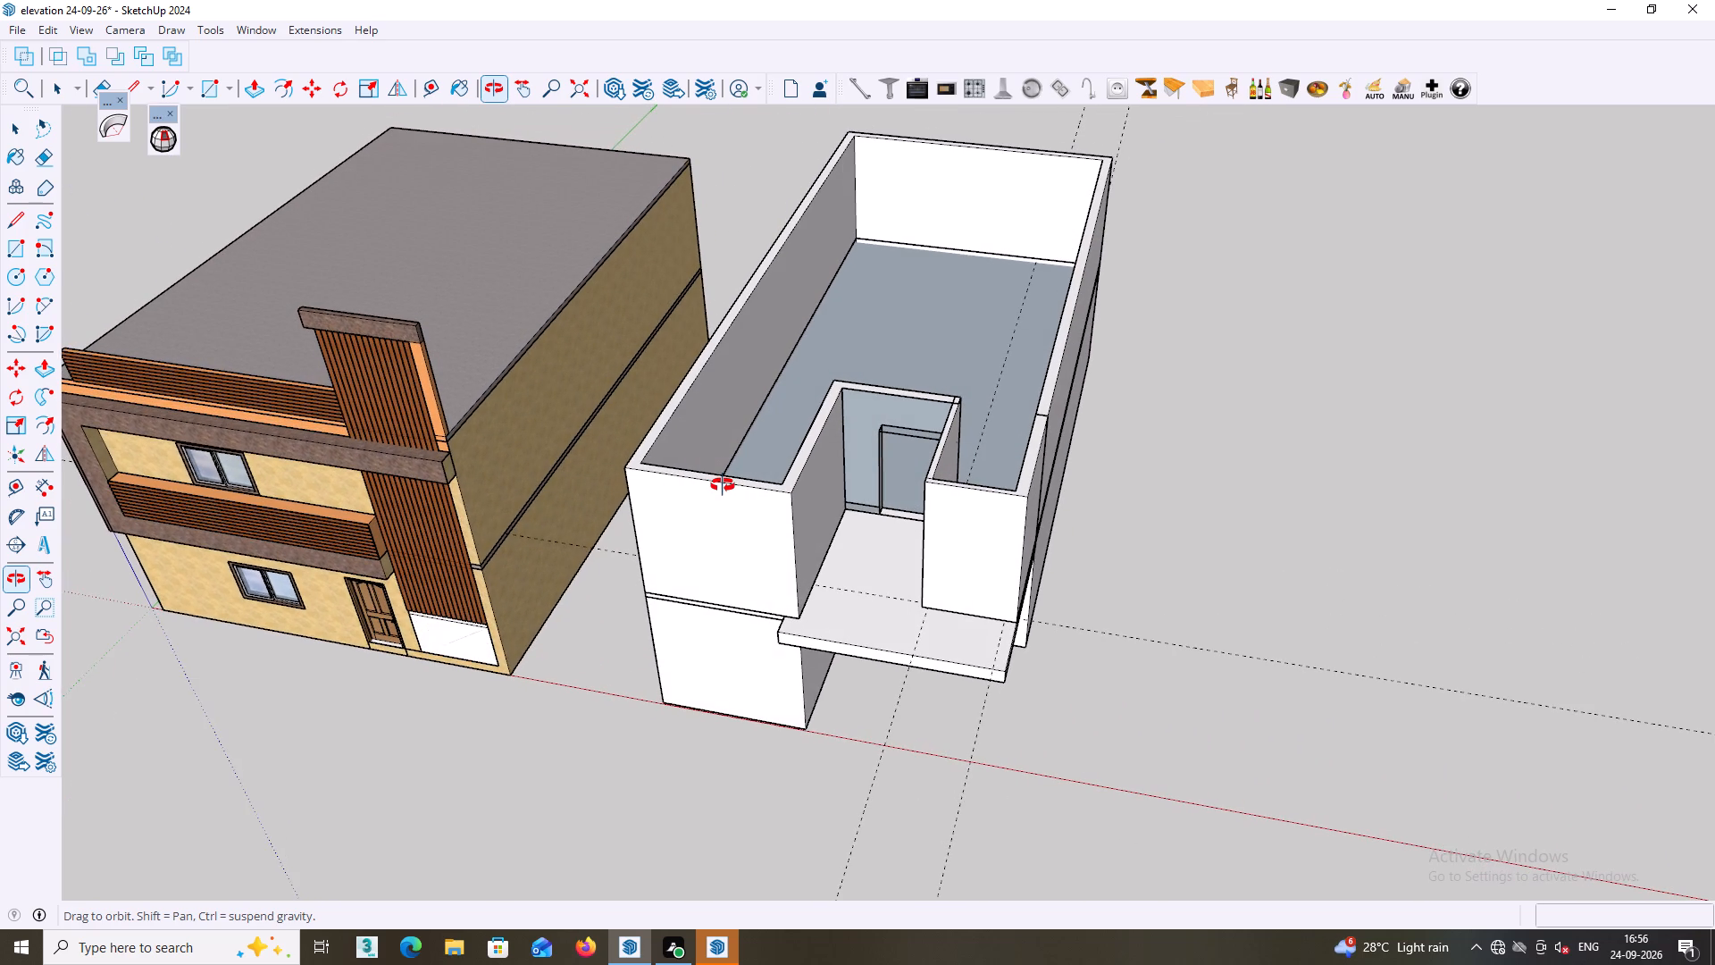
pyautogui.moveTo(723, 485); pyautogui.dragTo(720, 483, button='middle')
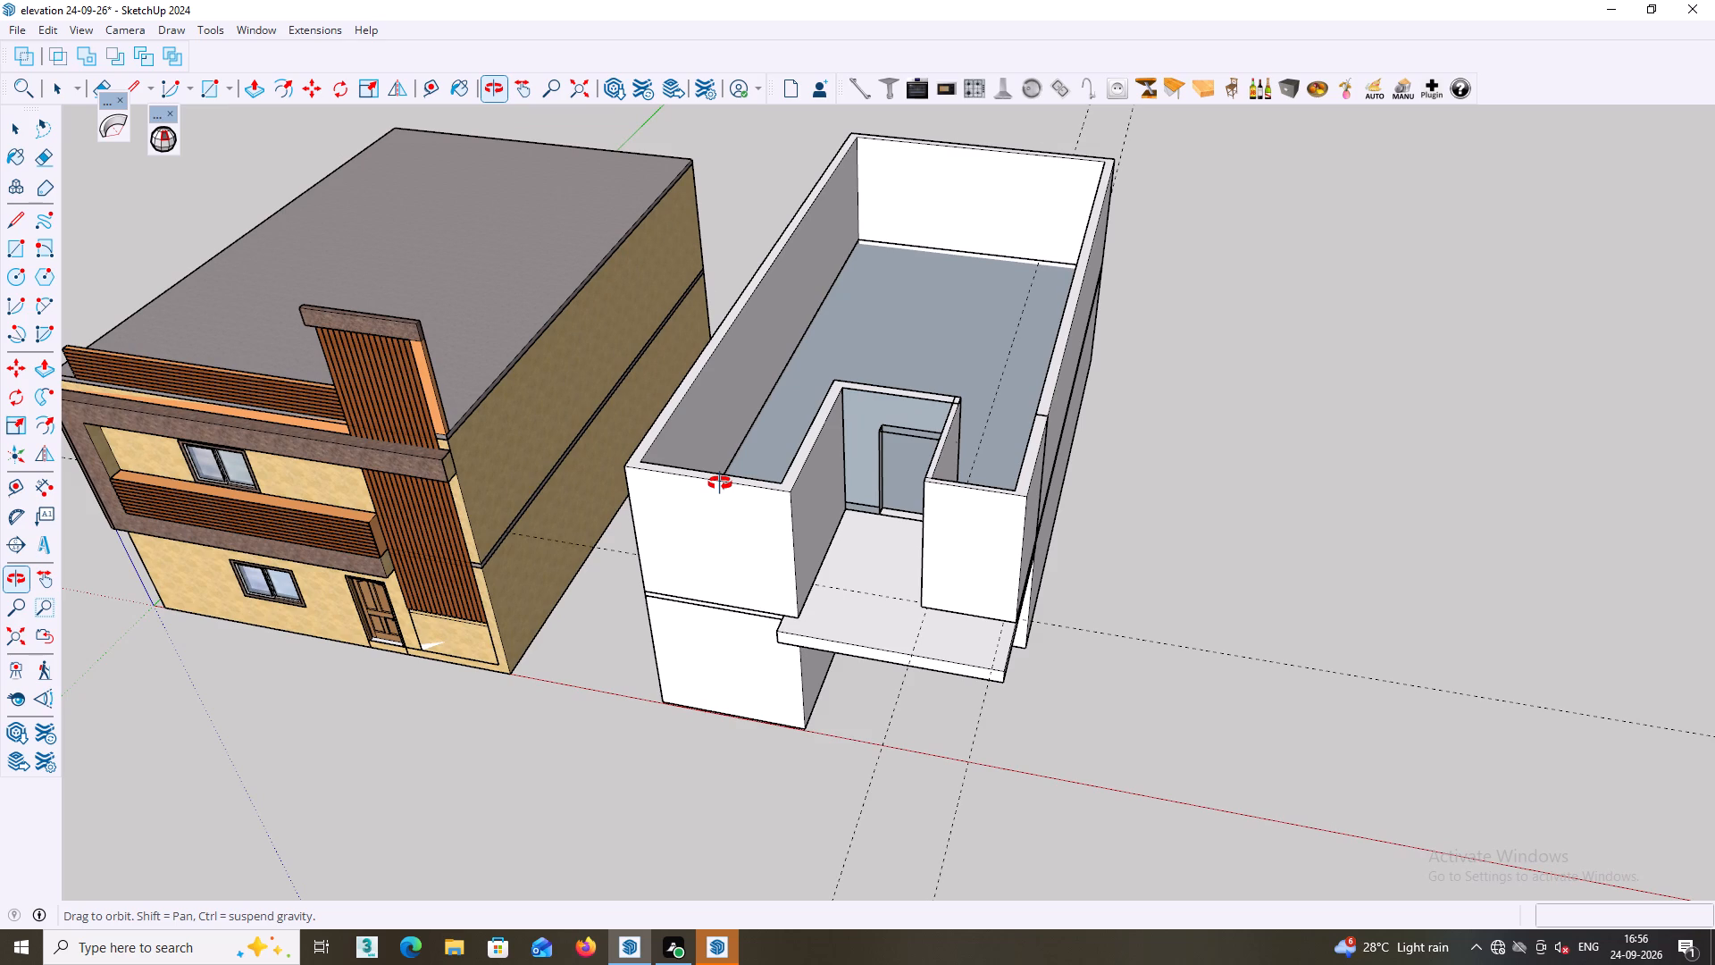
pyautogui.moveTo(720, 483); pyautogui.dragTo(807, 415, button='middle')
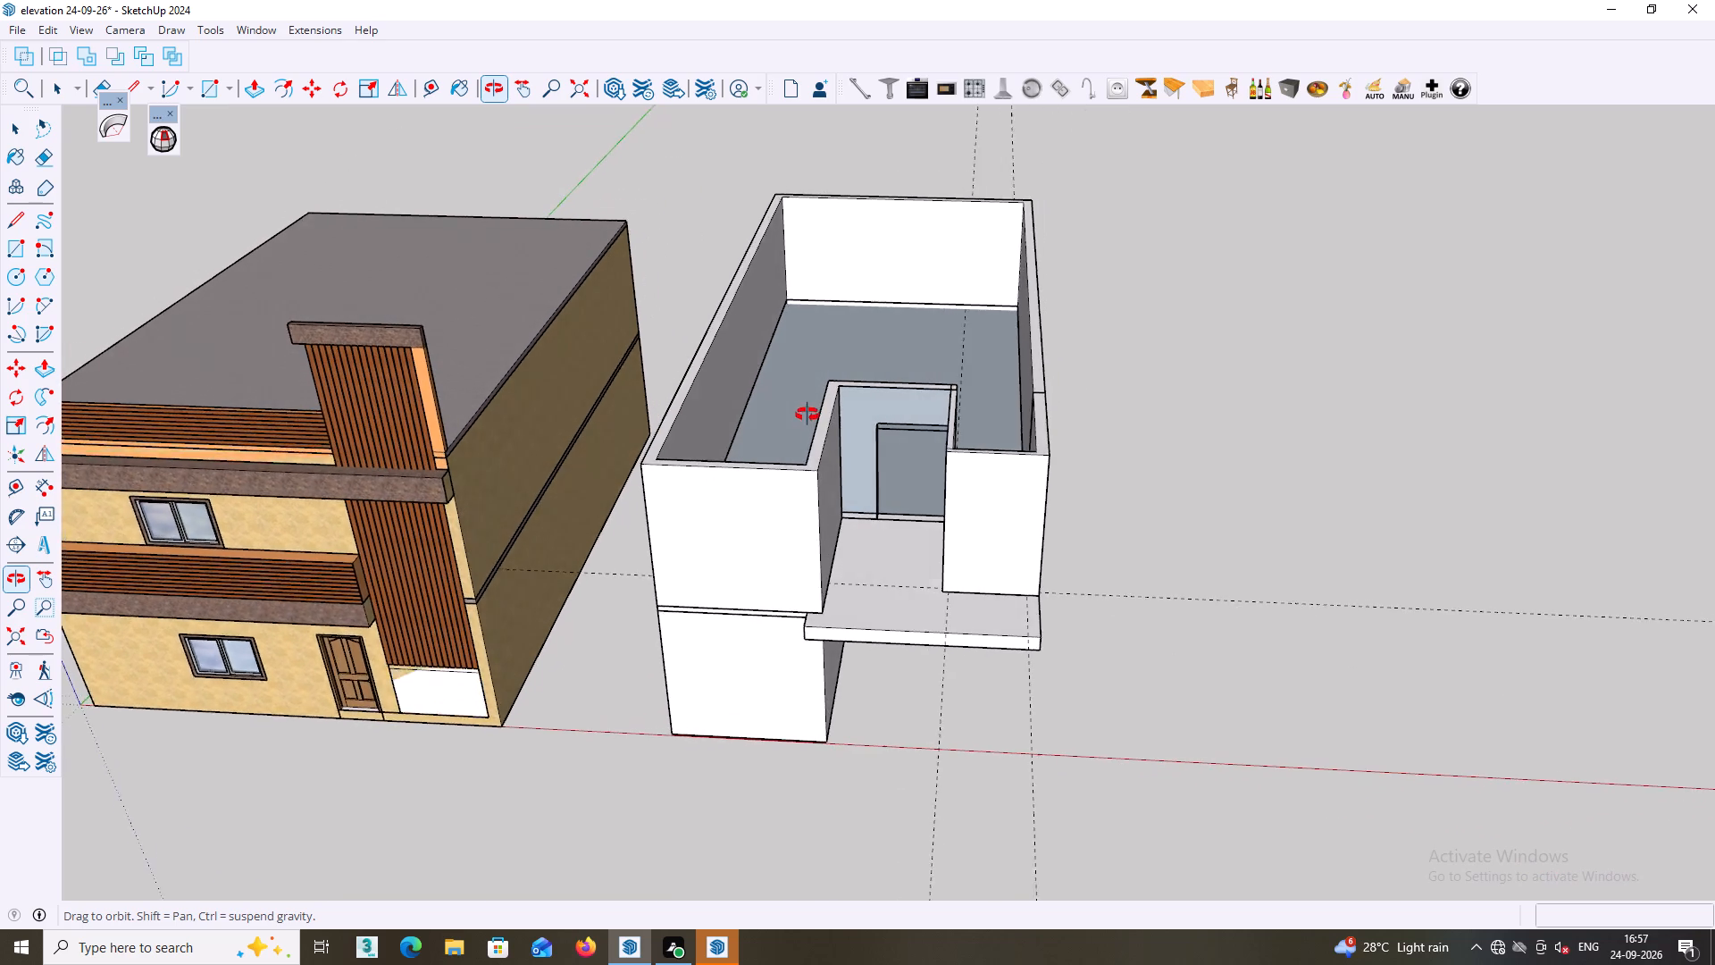
pyautogui.moveTo(807, 415); pyautogui.dragTo(812, 414, button='middle')
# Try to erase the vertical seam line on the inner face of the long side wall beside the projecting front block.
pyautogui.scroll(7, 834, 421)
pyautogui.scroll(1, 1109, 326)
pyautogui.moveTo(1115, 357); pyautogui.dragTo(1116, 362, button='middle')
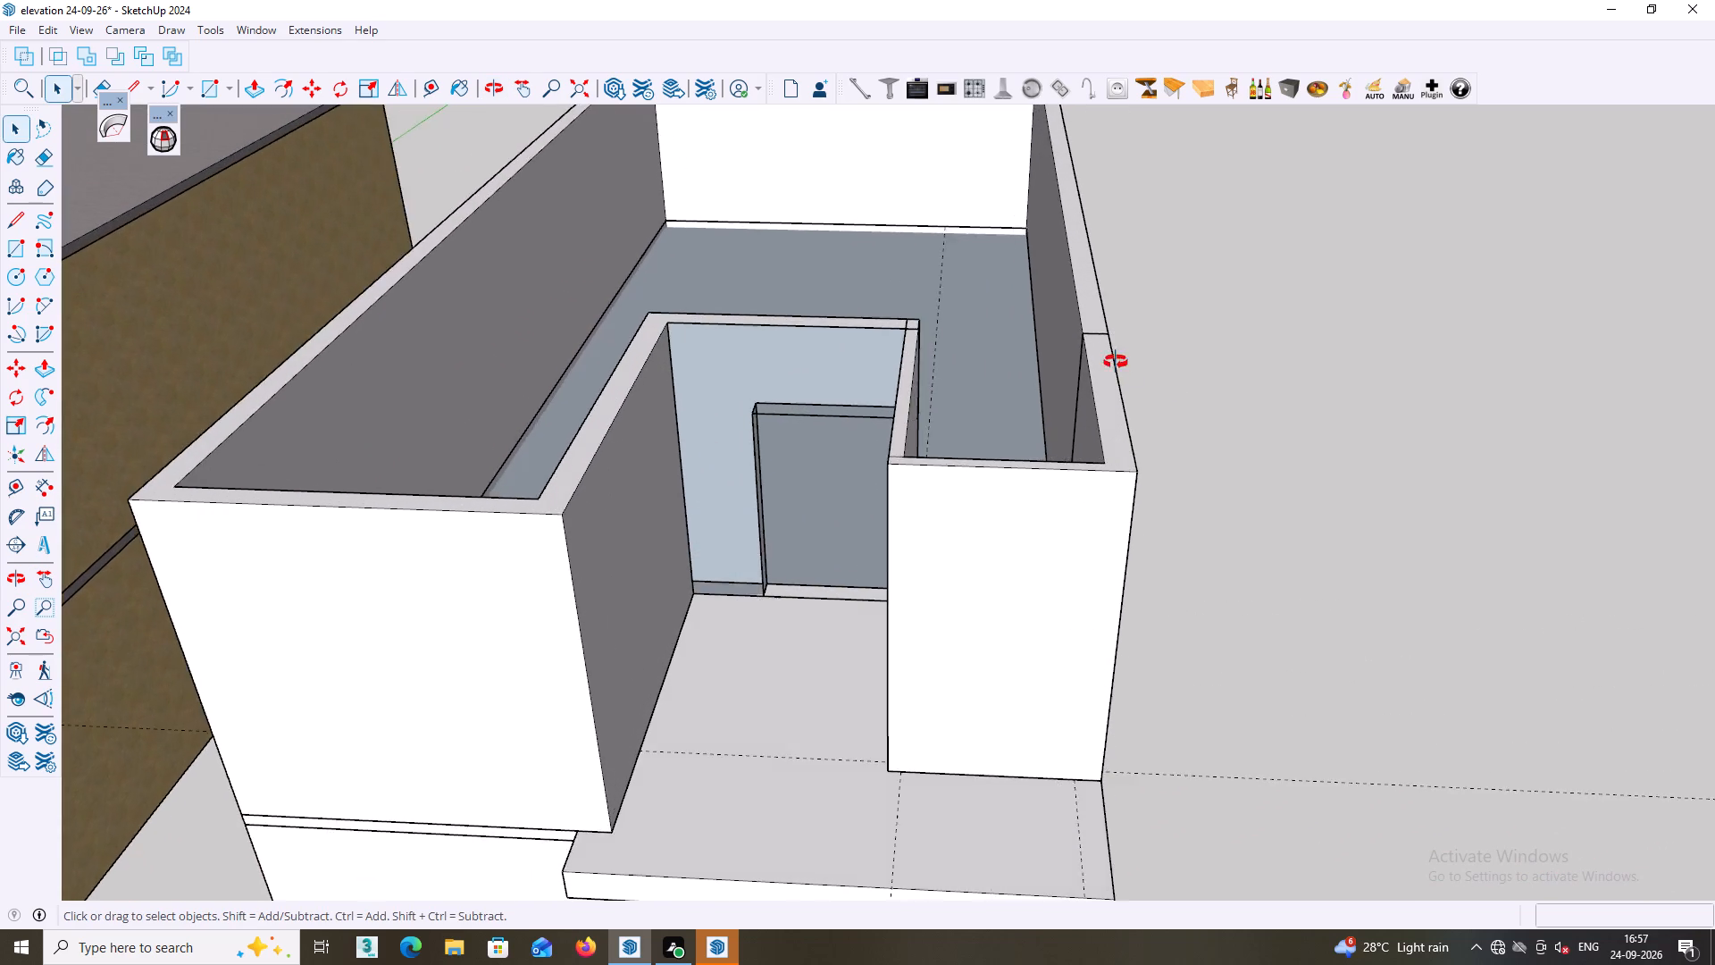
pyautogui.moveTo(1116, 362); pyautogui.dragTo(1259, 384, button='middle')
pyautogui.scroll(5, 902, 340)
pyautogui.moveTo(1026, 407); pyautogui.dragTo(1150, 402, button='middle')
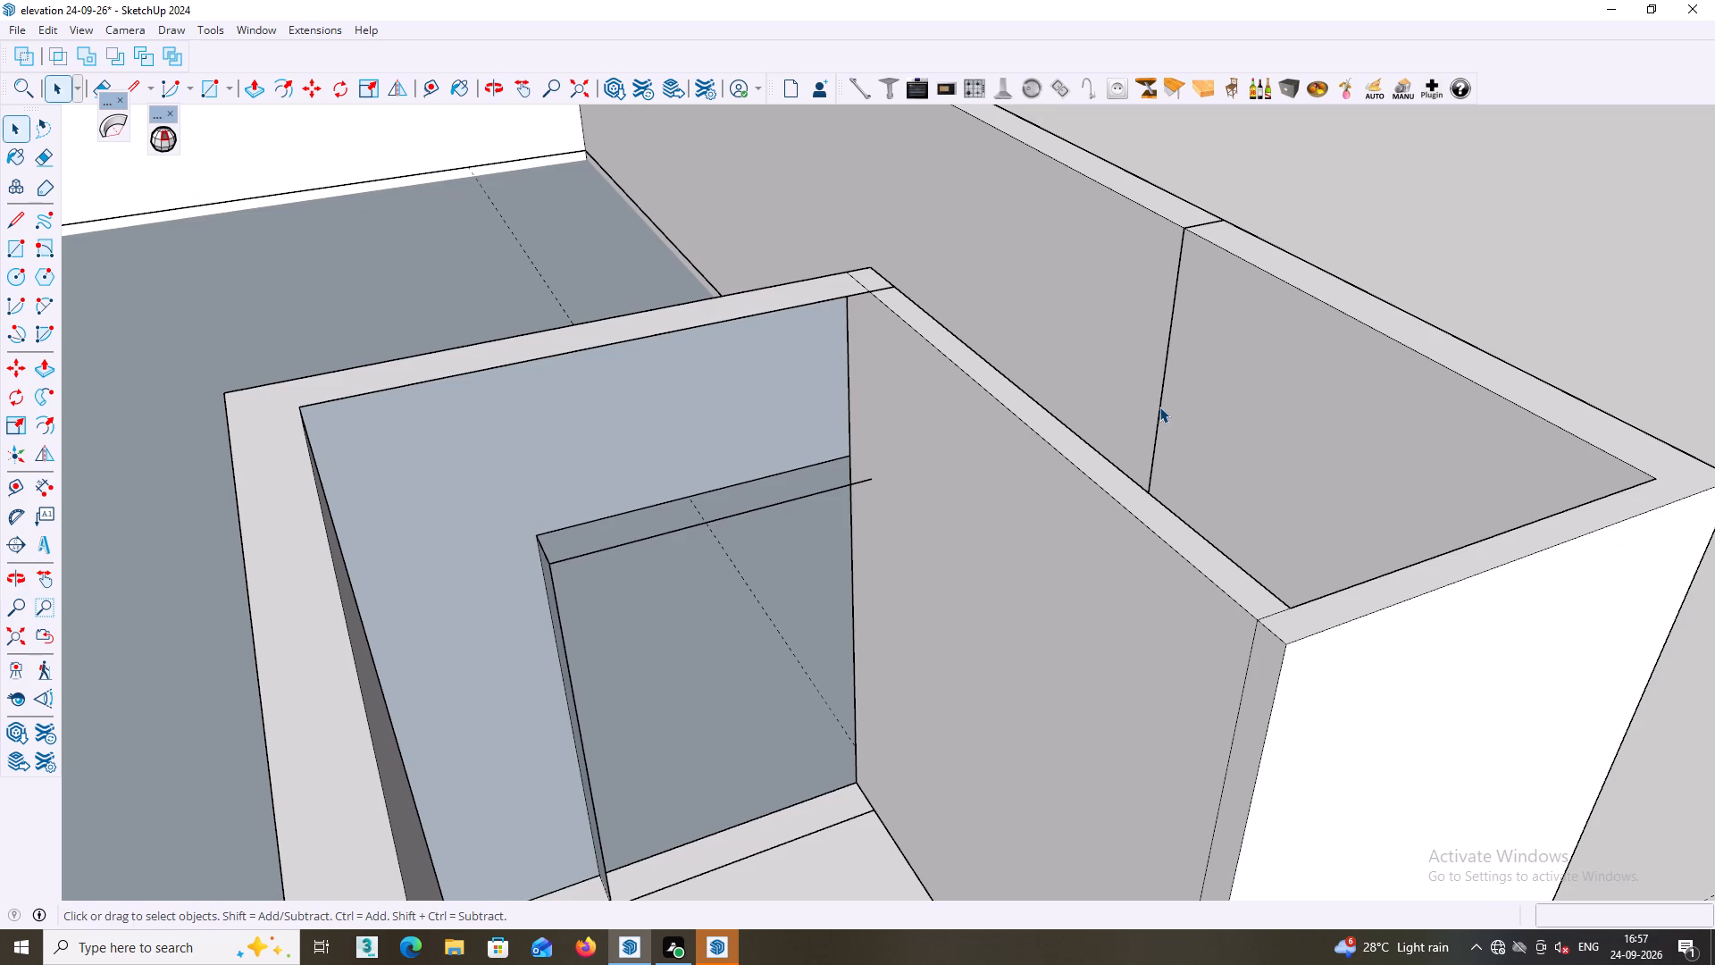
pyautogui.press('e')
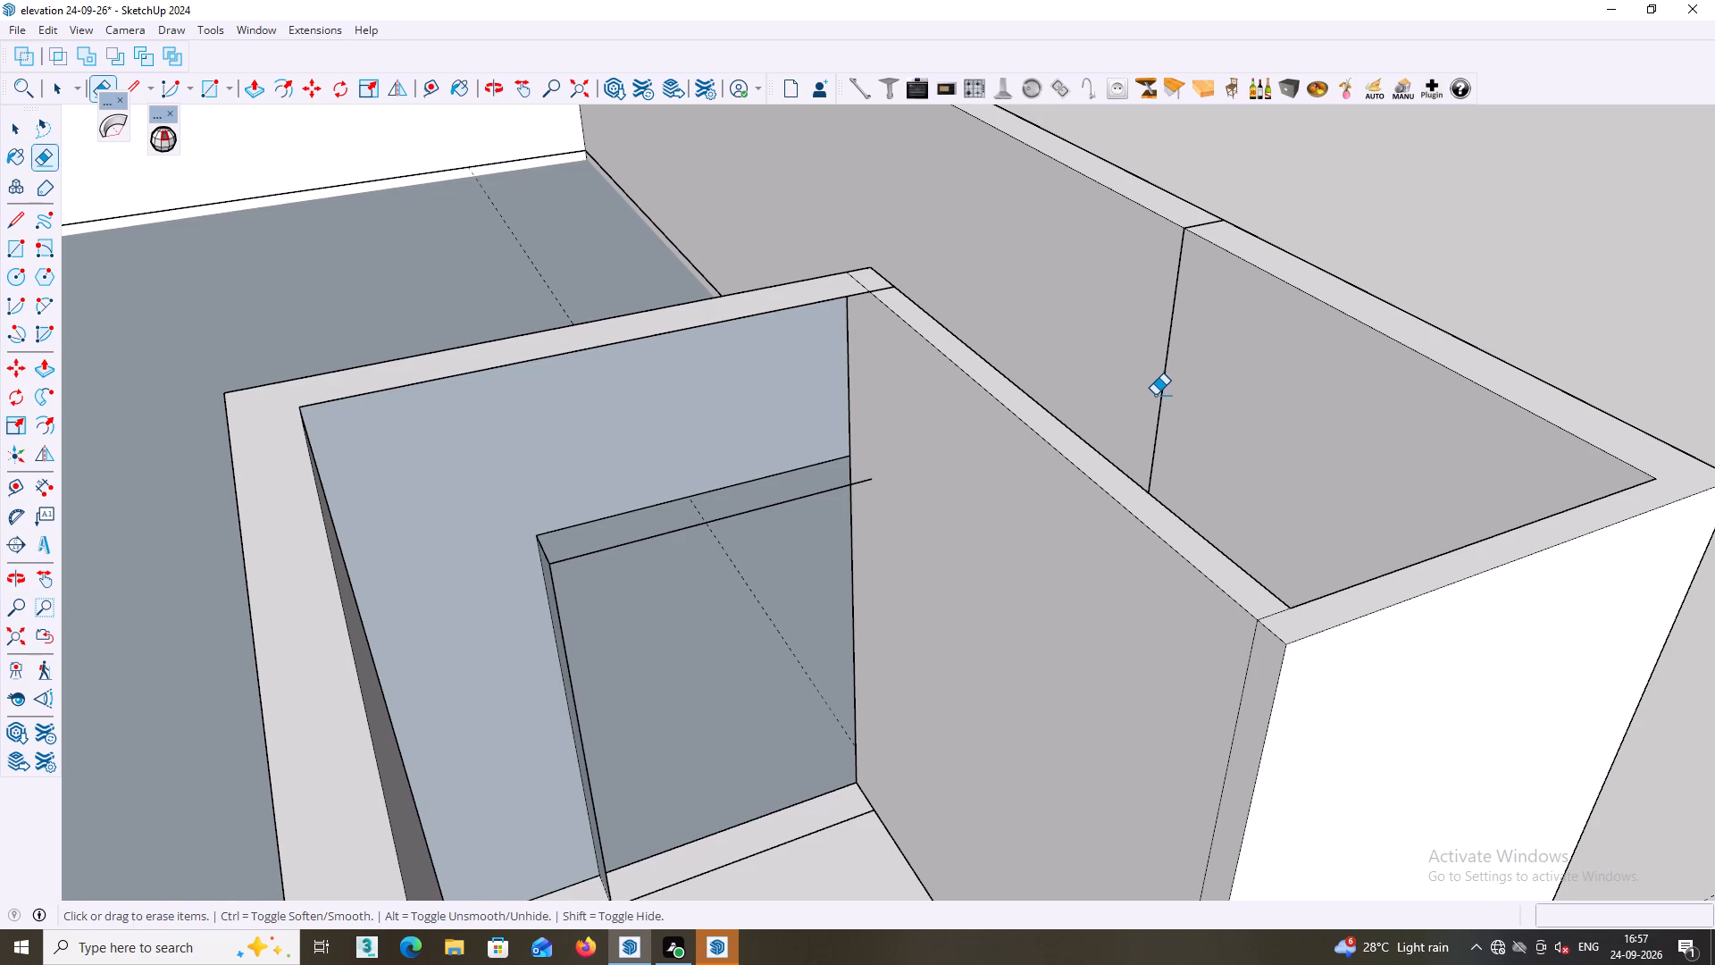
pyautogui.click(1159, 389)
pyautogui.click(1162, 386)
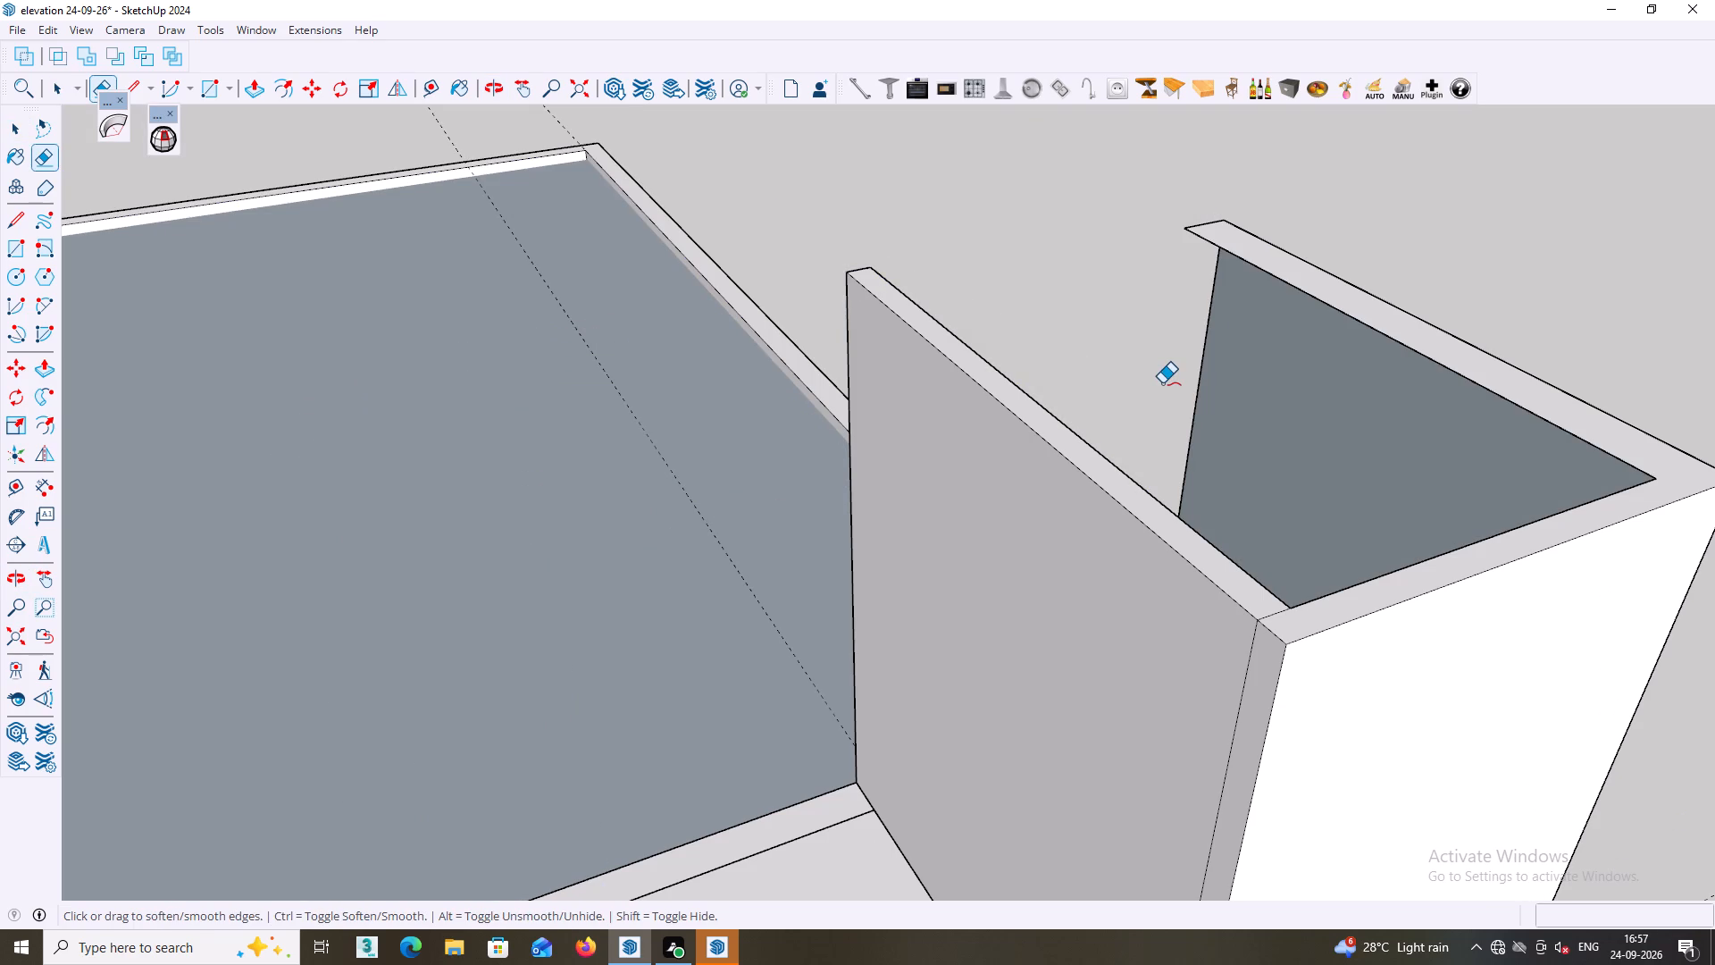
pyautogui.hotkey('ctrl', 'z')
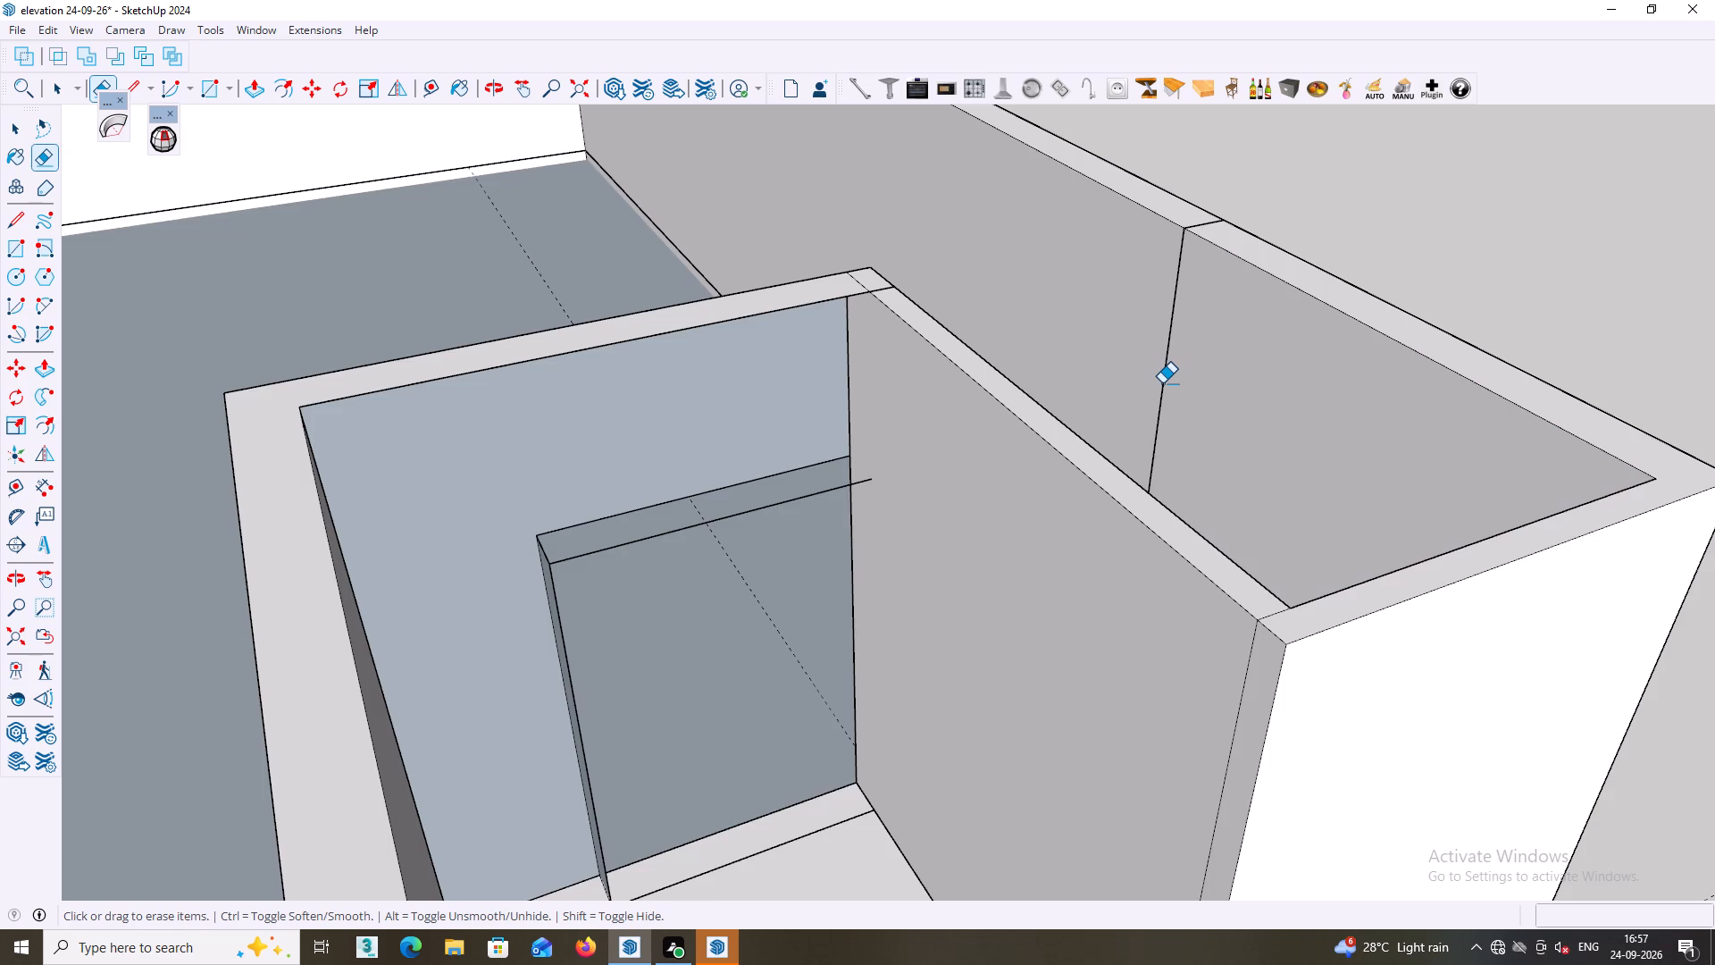
# Delete the outer corner edge of the projecting front block beside the balcony together with its front and side wall faces.
pyautogui.scroll(-7, 1236, 371)
pyautogui.moveTo(1302, 426); pyautogui.dragTo(1314, 528, button='middle')
pyautogui.scroll(-1, 1312, 403)
pyautogui.middleClick(1312, 403)
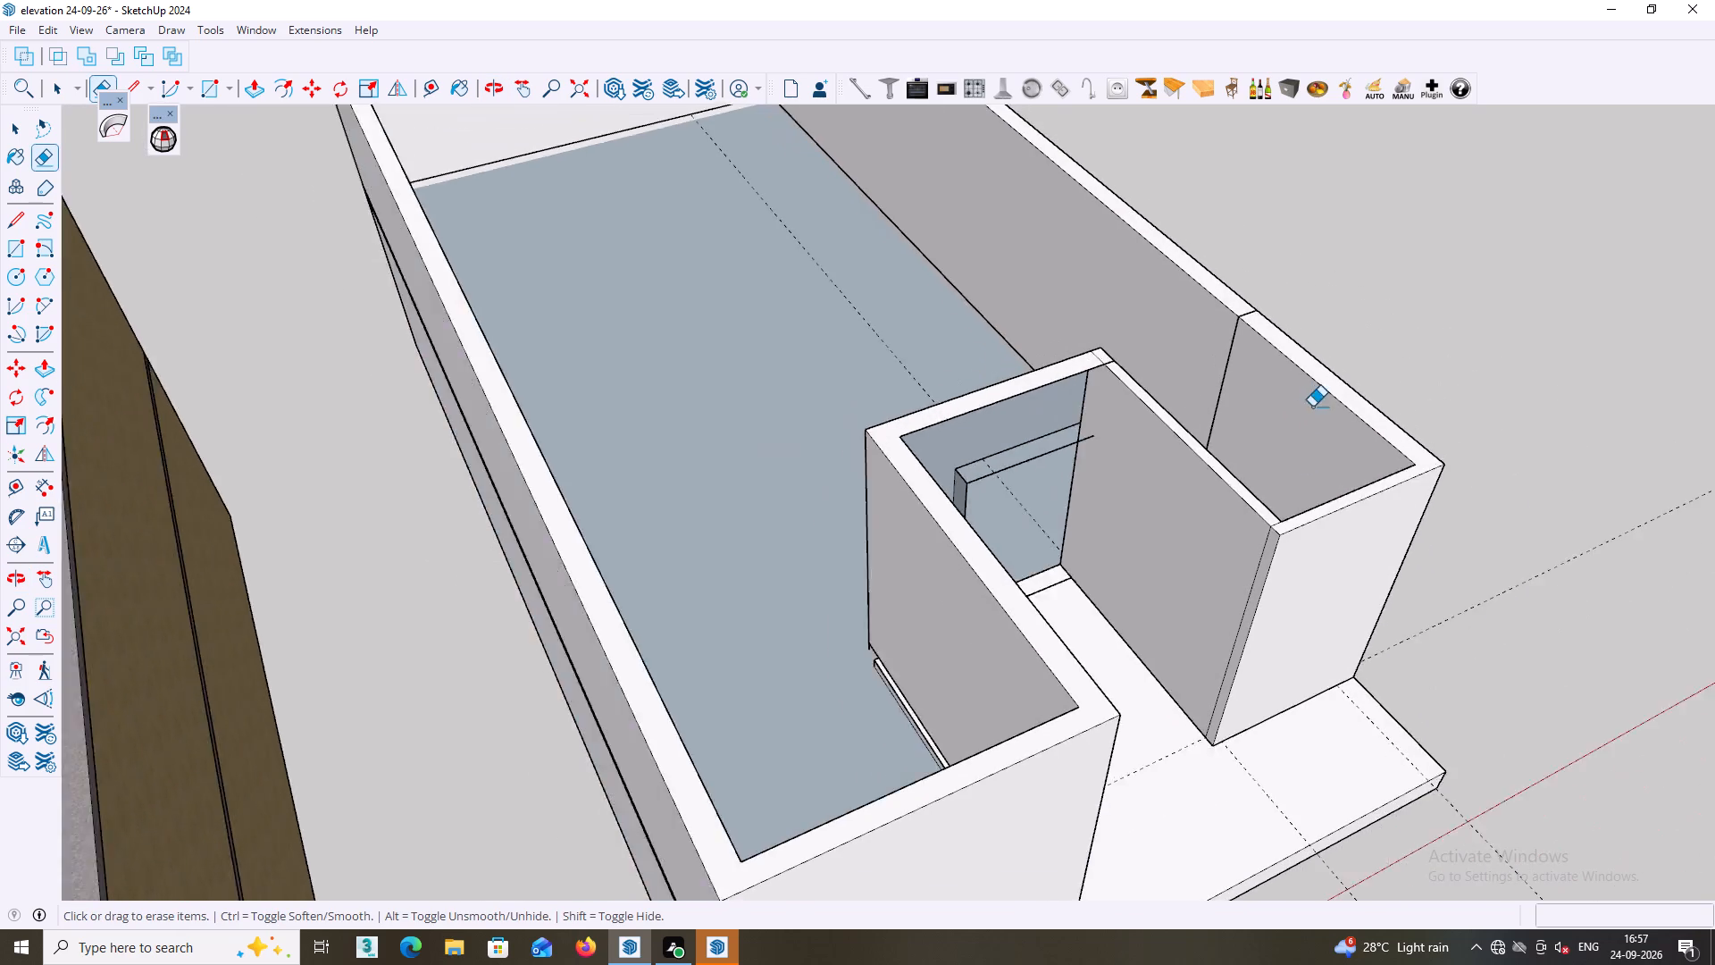
pyautogui.scroll(-7, 1312, 407)
pyautogui.moveTo(1206, 330); pyautogui.dragTo(1059, 217, button='middle')
pyautogui.moveTo(1420, 300); pyautogui.dragTo(1452, 294, button='middle')
pyautogui.press('space')
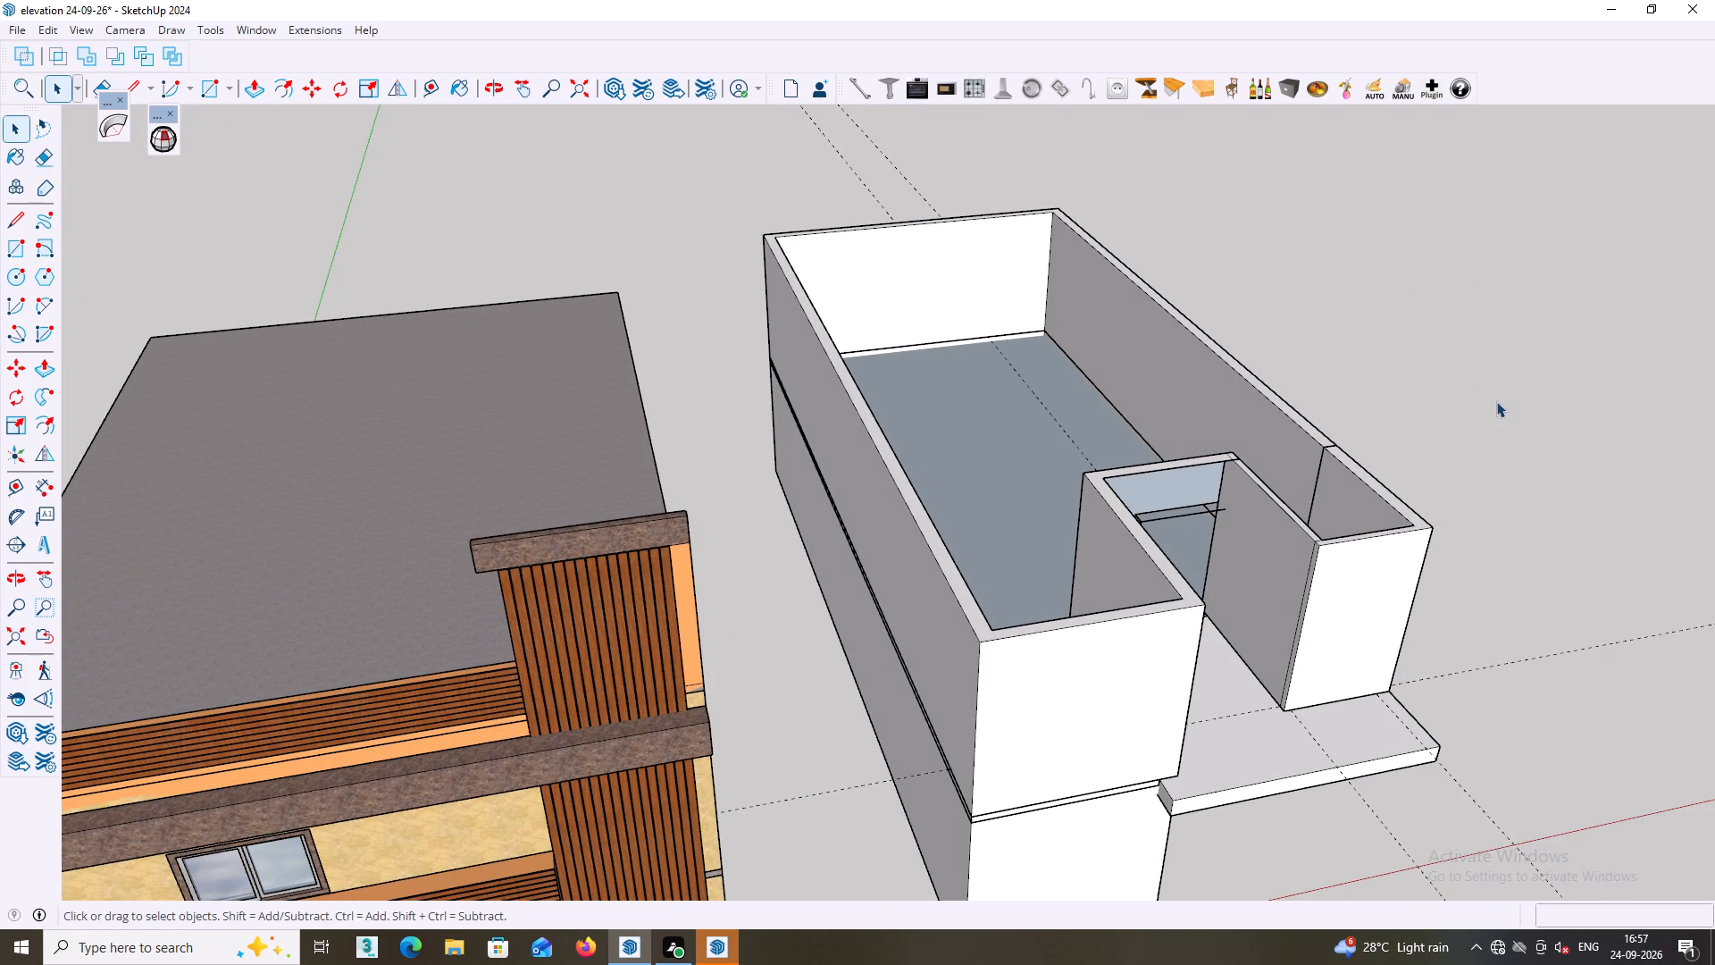
pyautogui.moveTo(1460, 641); pyautogui.dragTo(1367, 558)
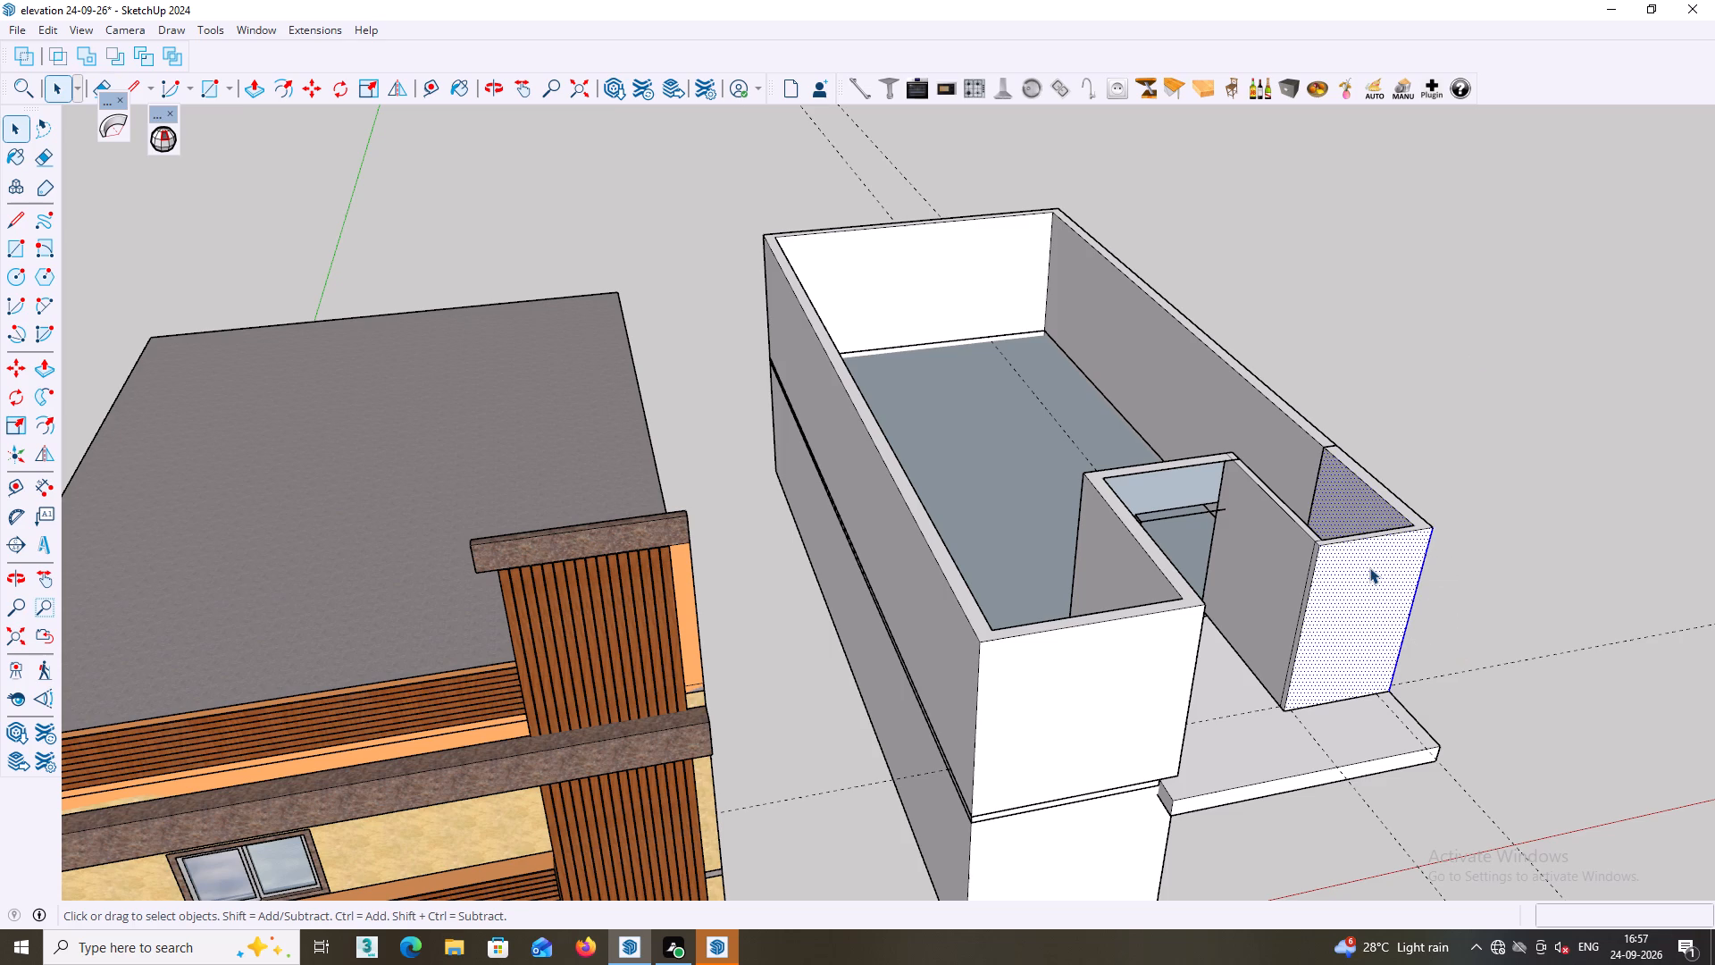
pyautogui.press('Delete')
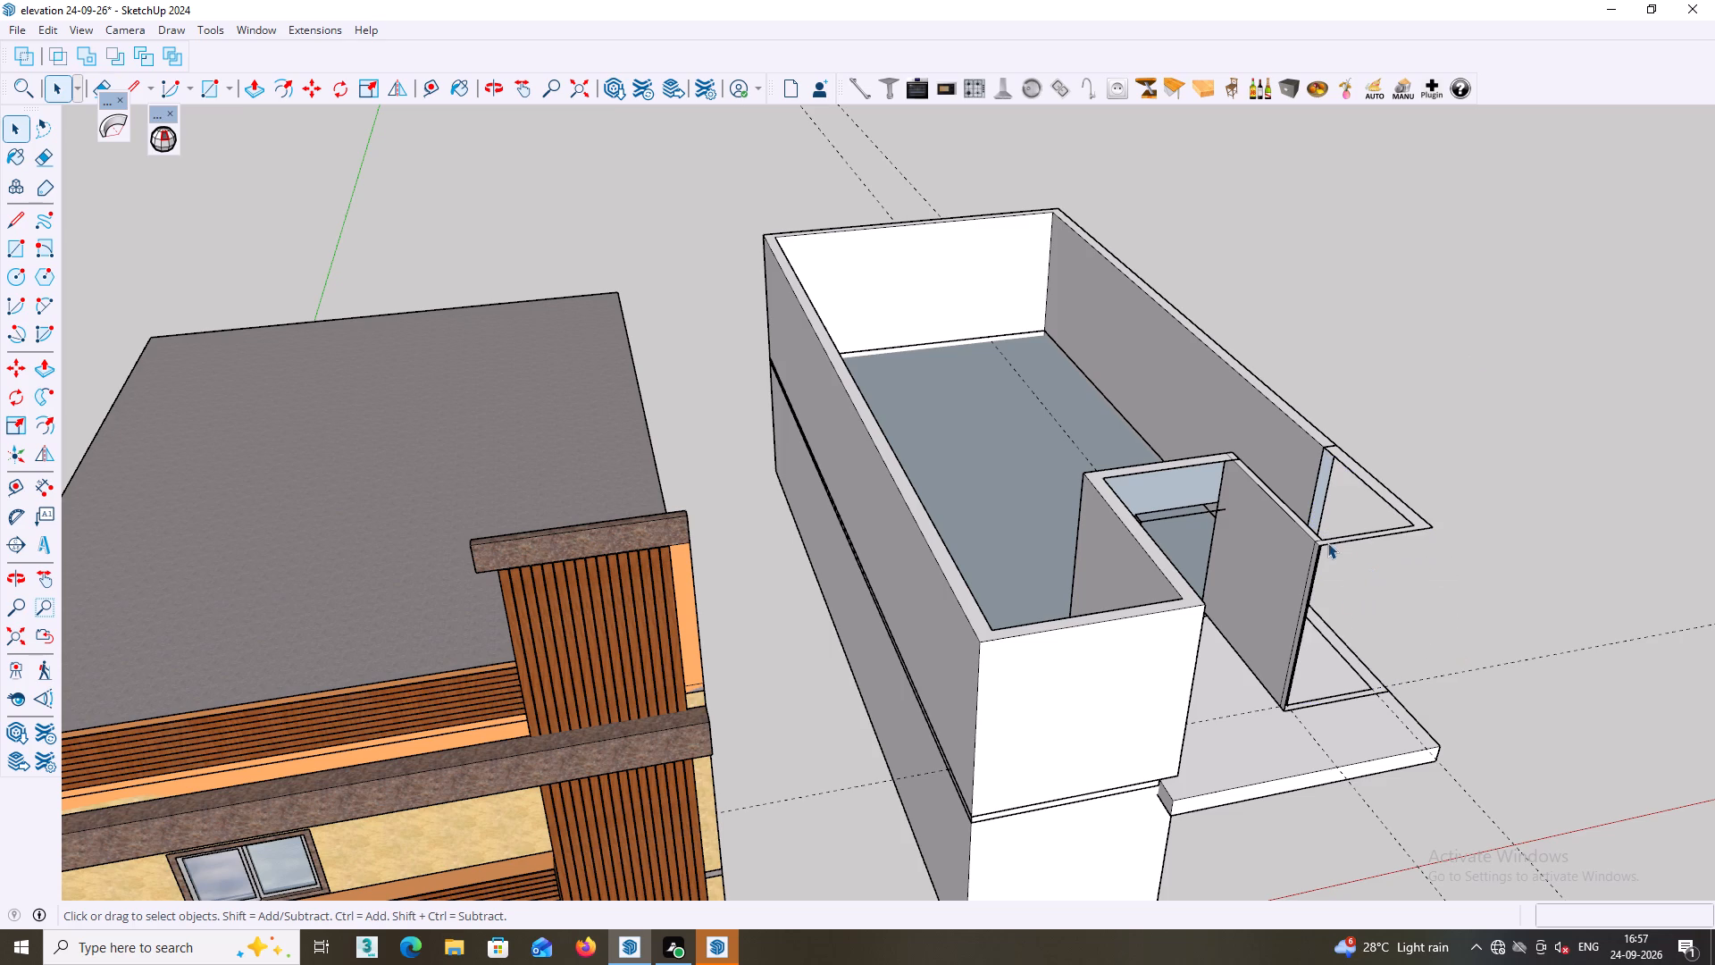
# Open the main upper-floor wall group, delete all its connected wall geometry, and leave the group.
pyautogui.moveTo(1385, 617); pyautogui.dragTo(999, 442)
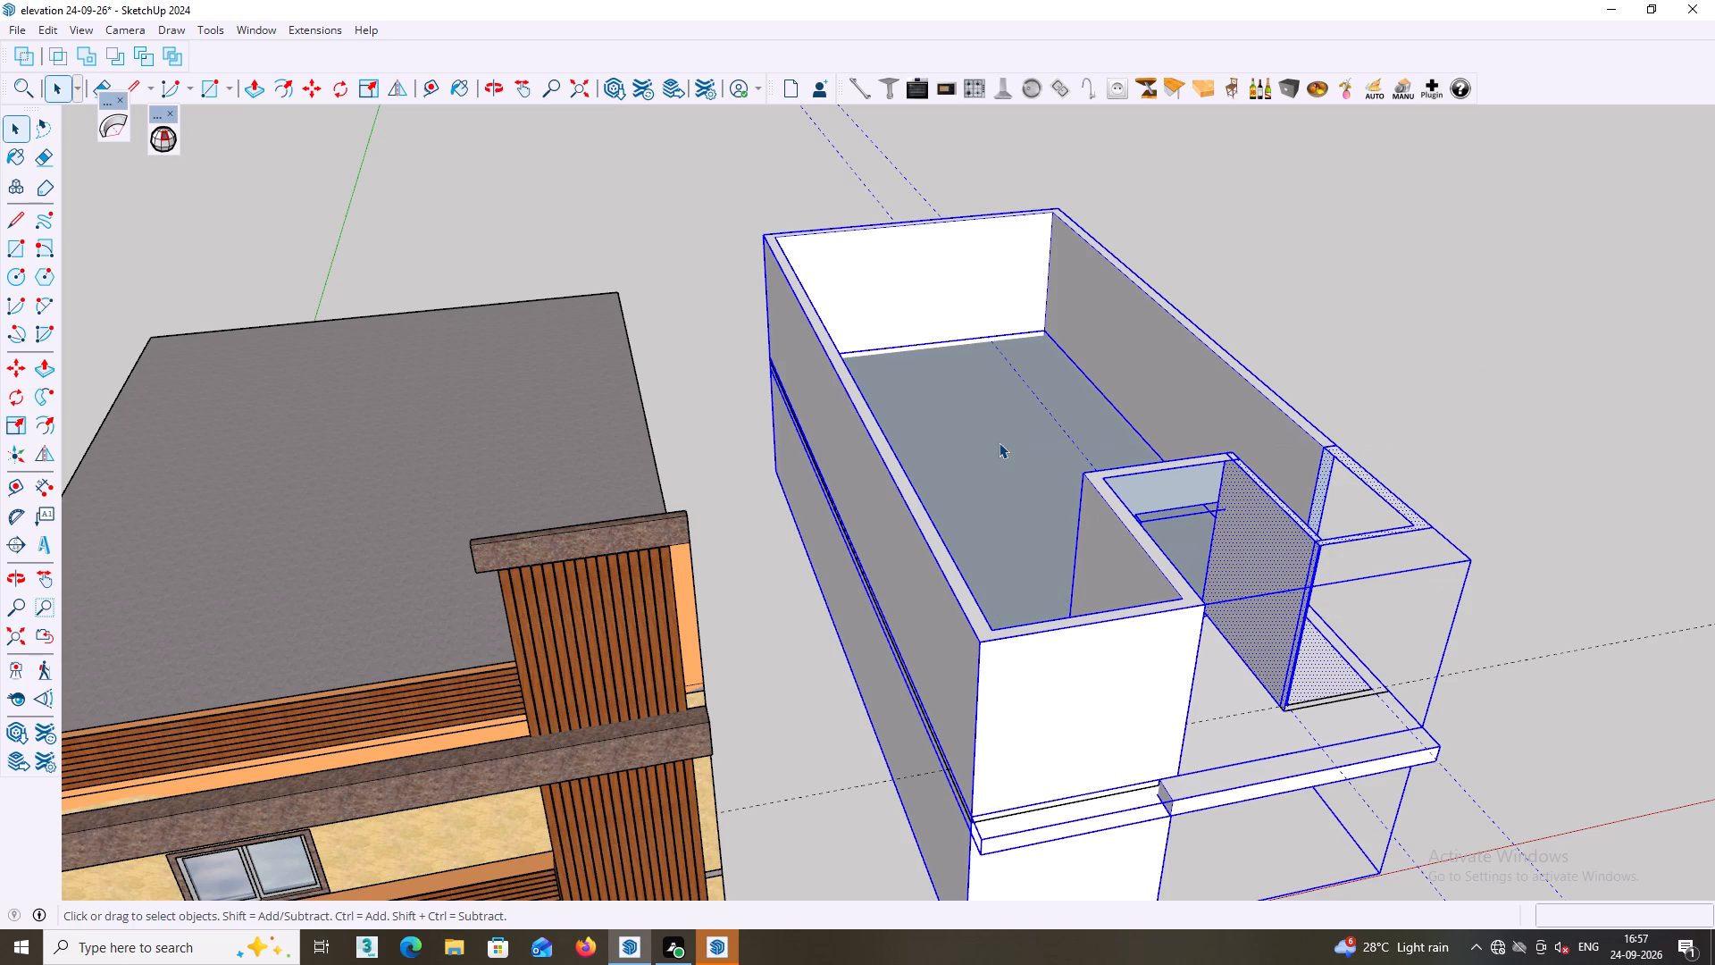
pyautogui.click(1283, 330)
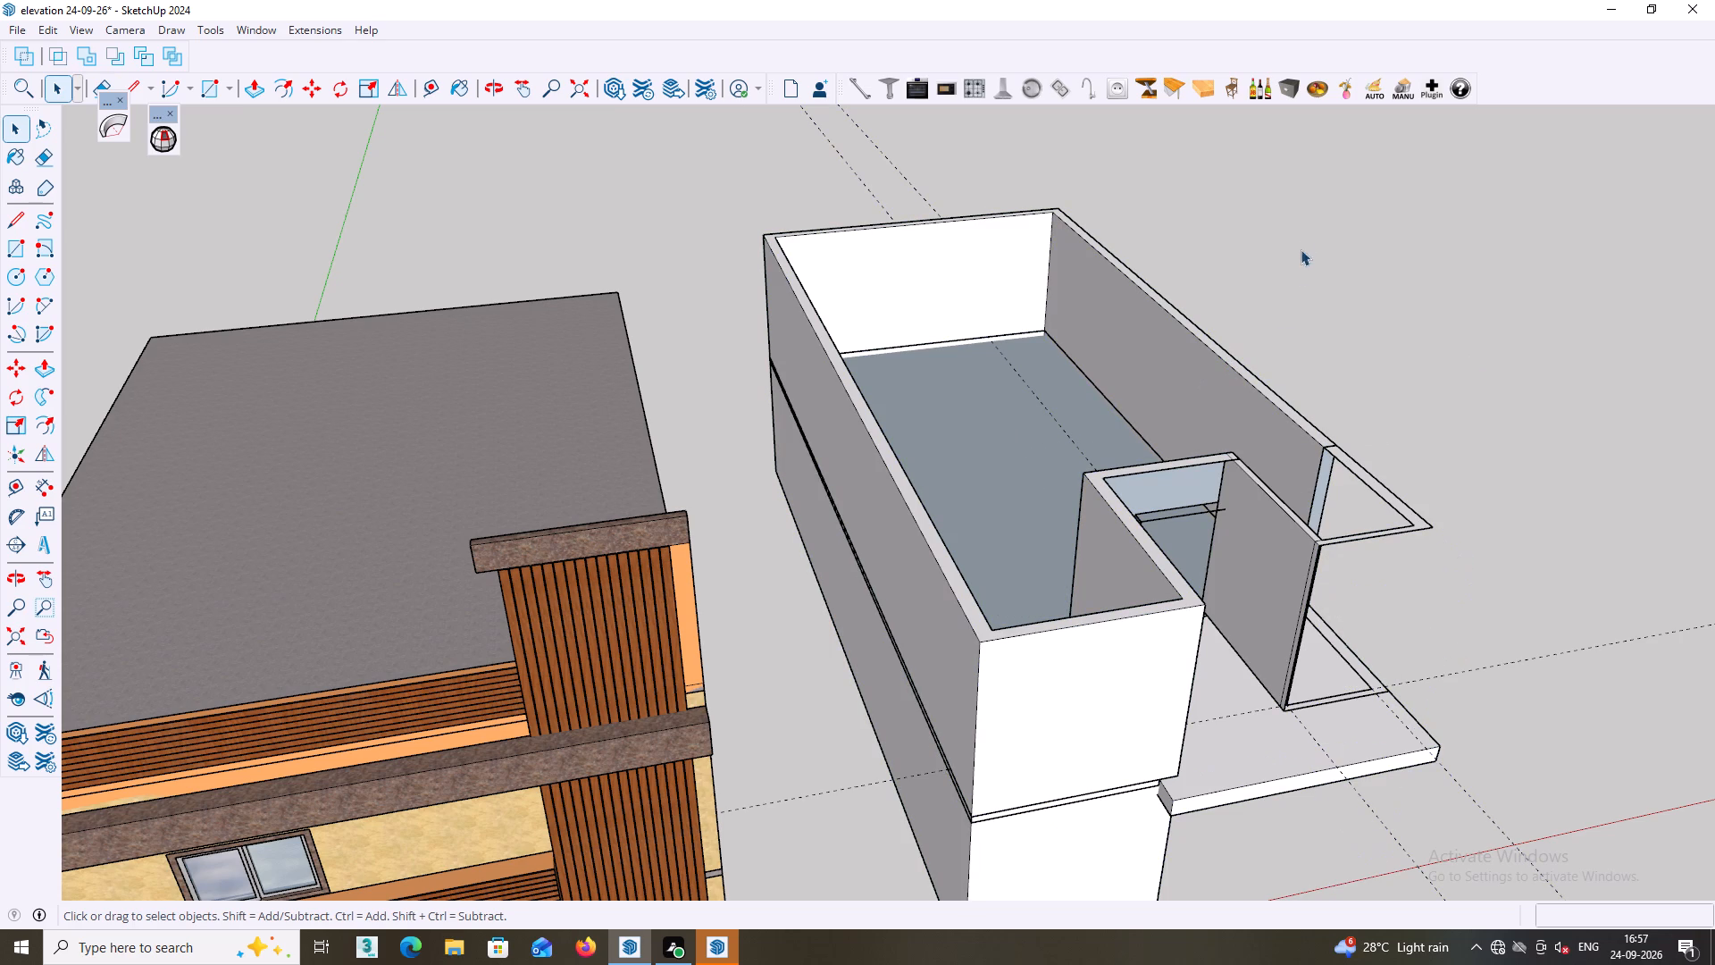
pyautogui.doubleClick(1075, 667)
pyautogui.tripleClick(1083, 656)
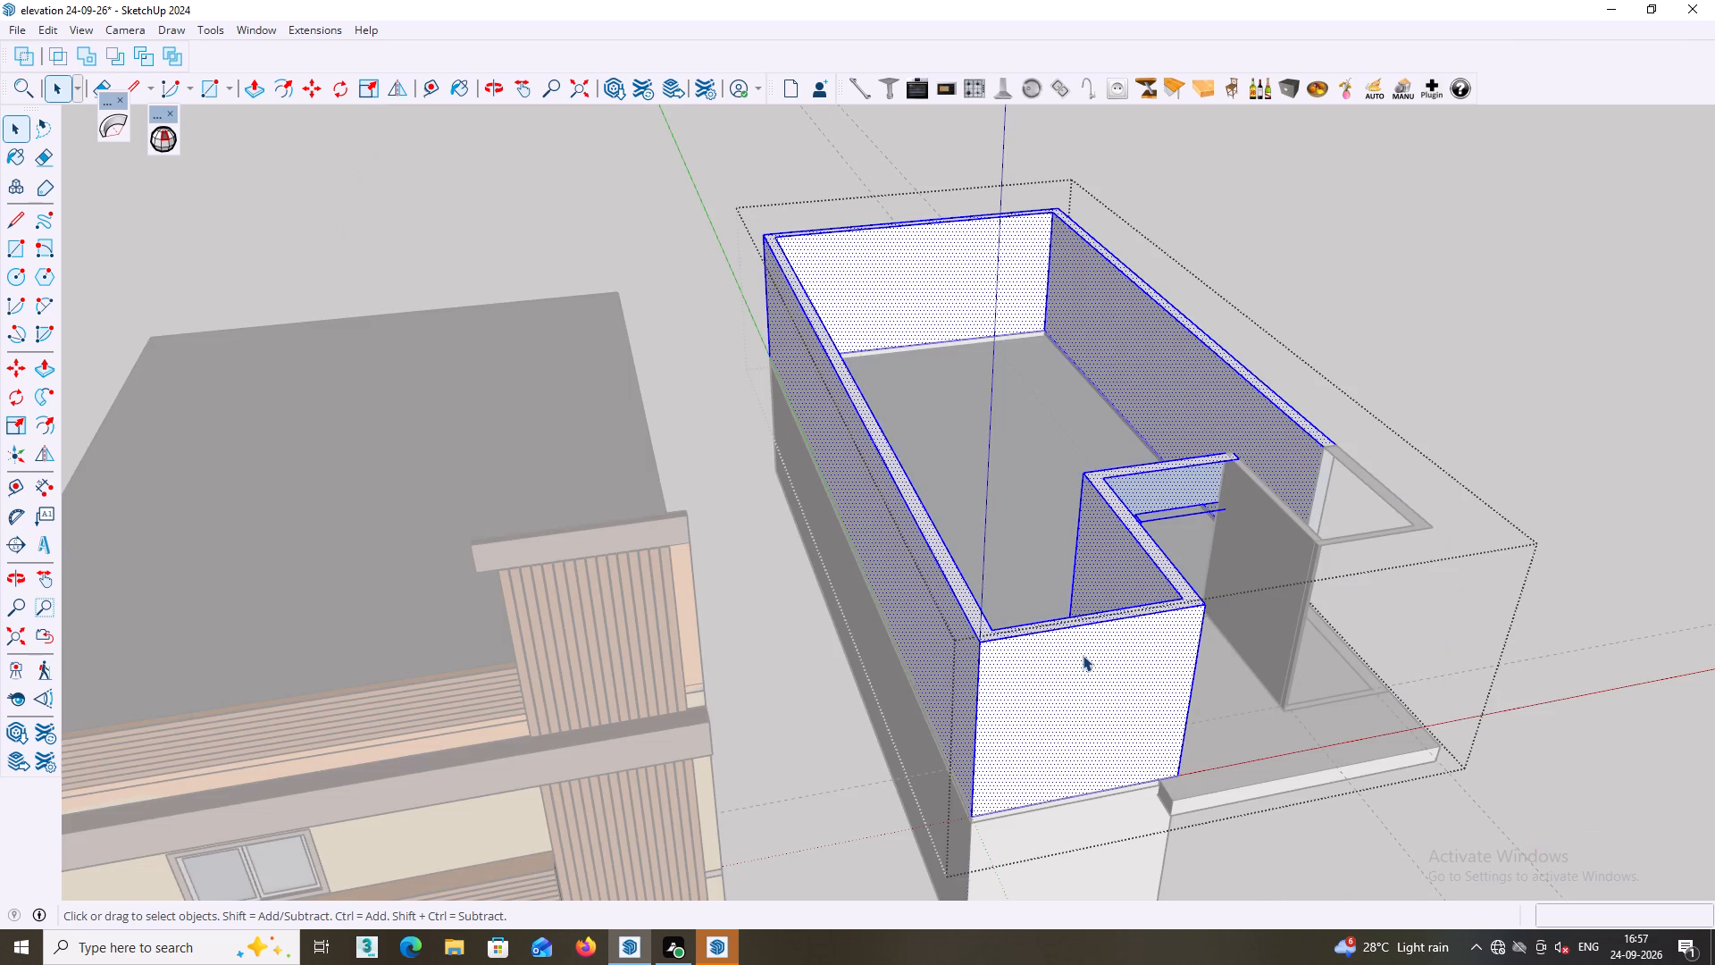
pyautogui.moveTo(1092, 628); pyautogui.dragTo(1065, 589, button='middle')
pyautogui.press('Delete')
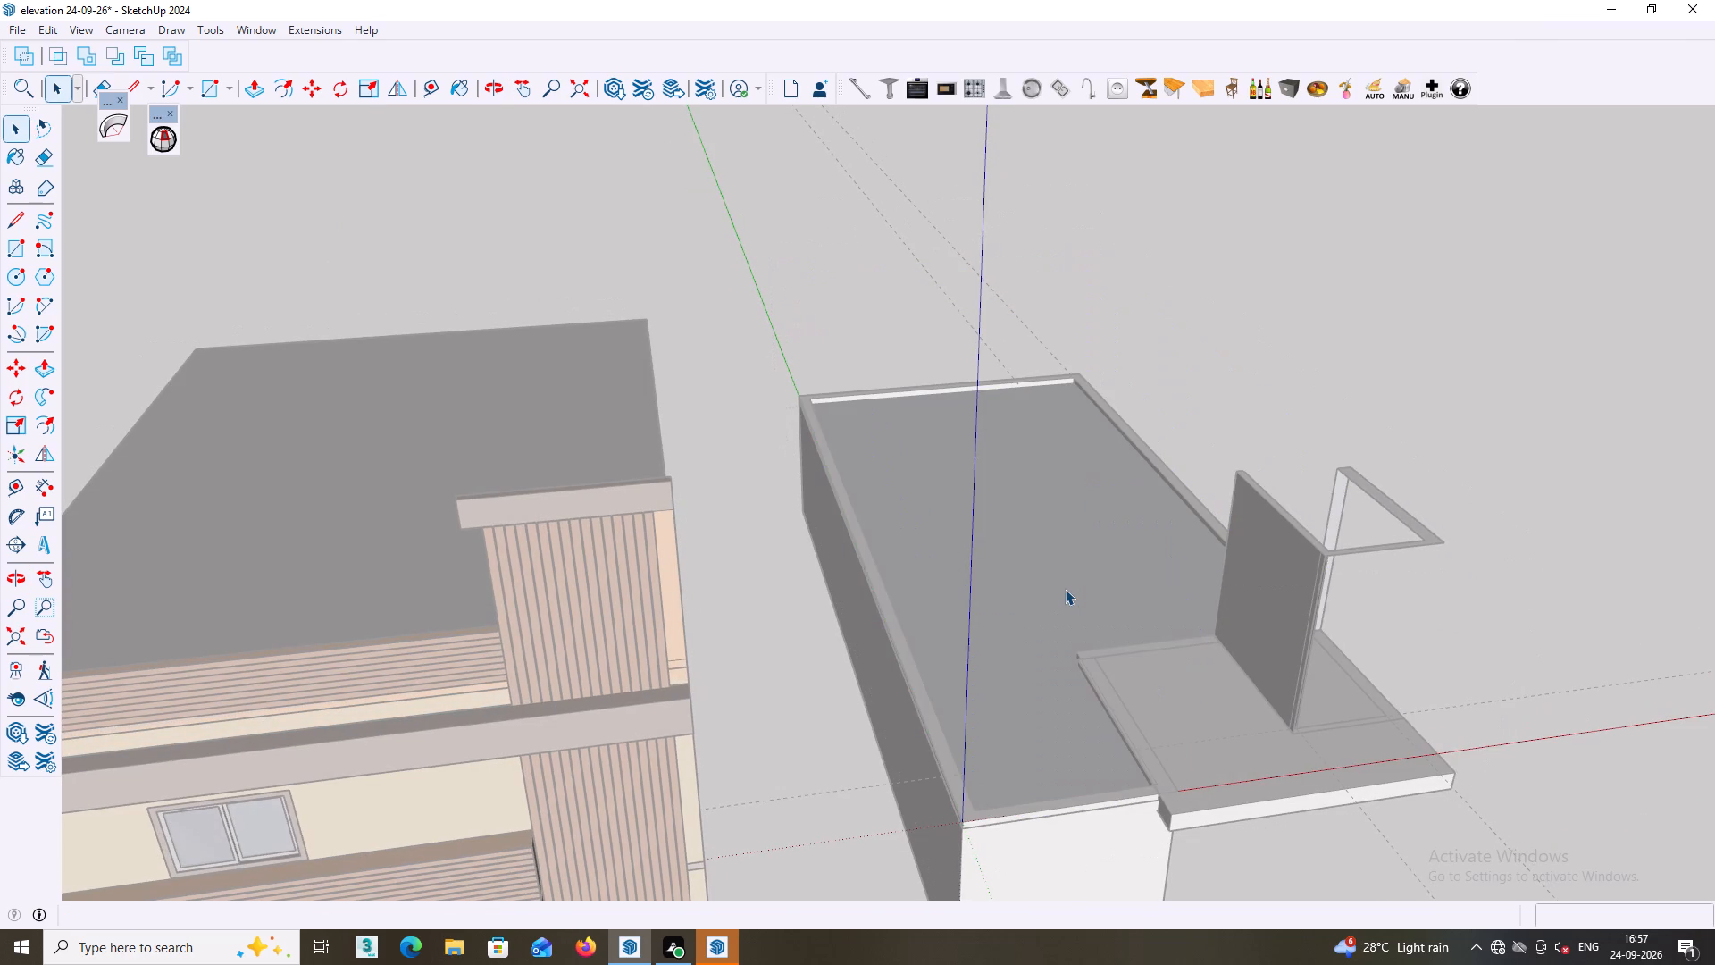
pyautogui.moveTo(1316, 625); pyautogui.dragTo(1337, 607, button='middle')
pyautogui.scroll(1, 1326, 604)
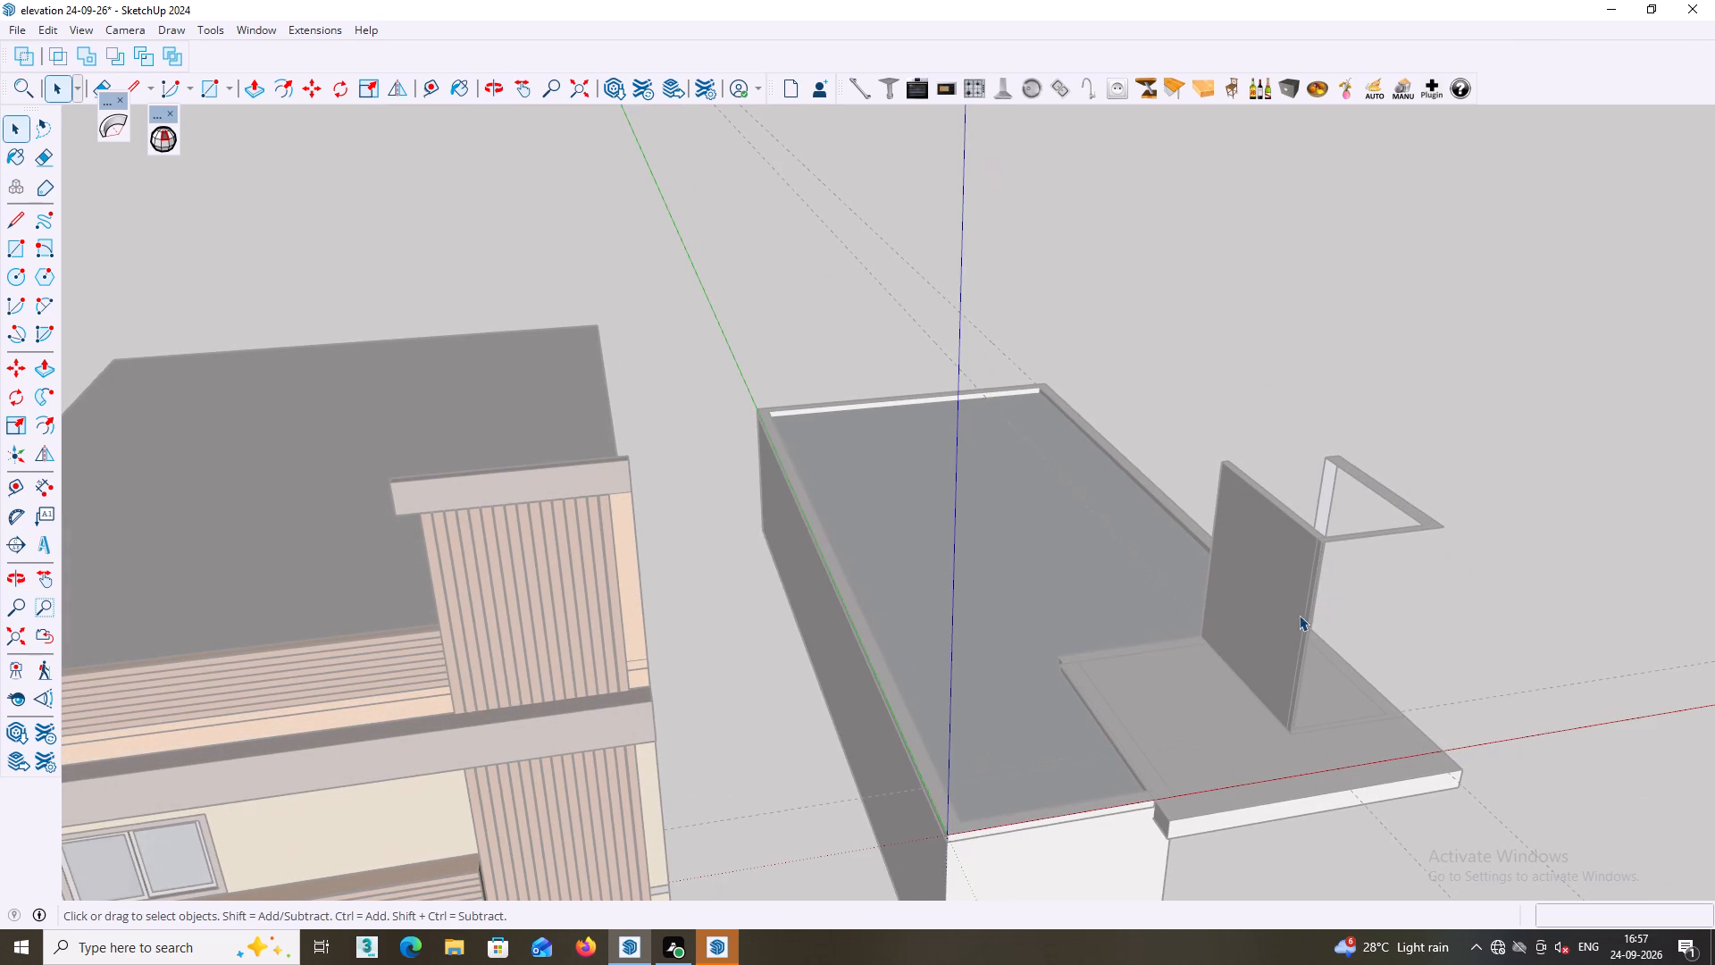
pyautogui.click(1293, 609)
pyautogui.click(1502, 317)
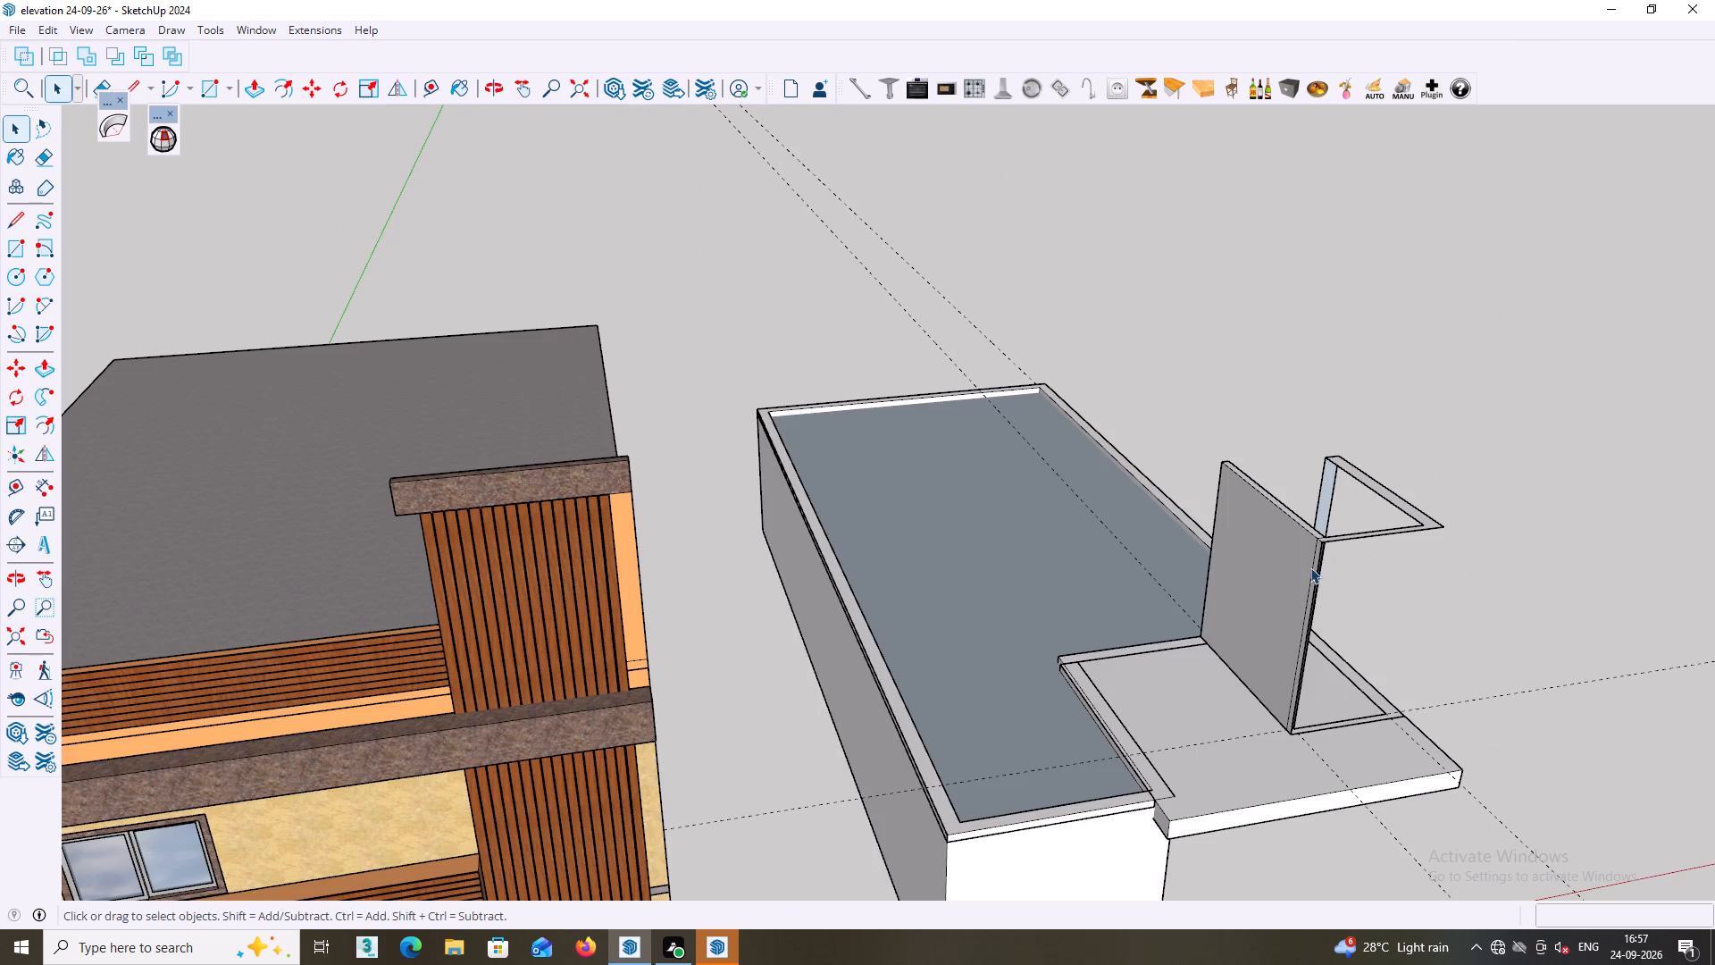
# Delete the leftover upper-floor wall panel's faces and the narrow wall strip standing beside the balcony slab.
pyautogui.doubleClick(1309, 567)
pyautogui.tripleClick(1309, 567)
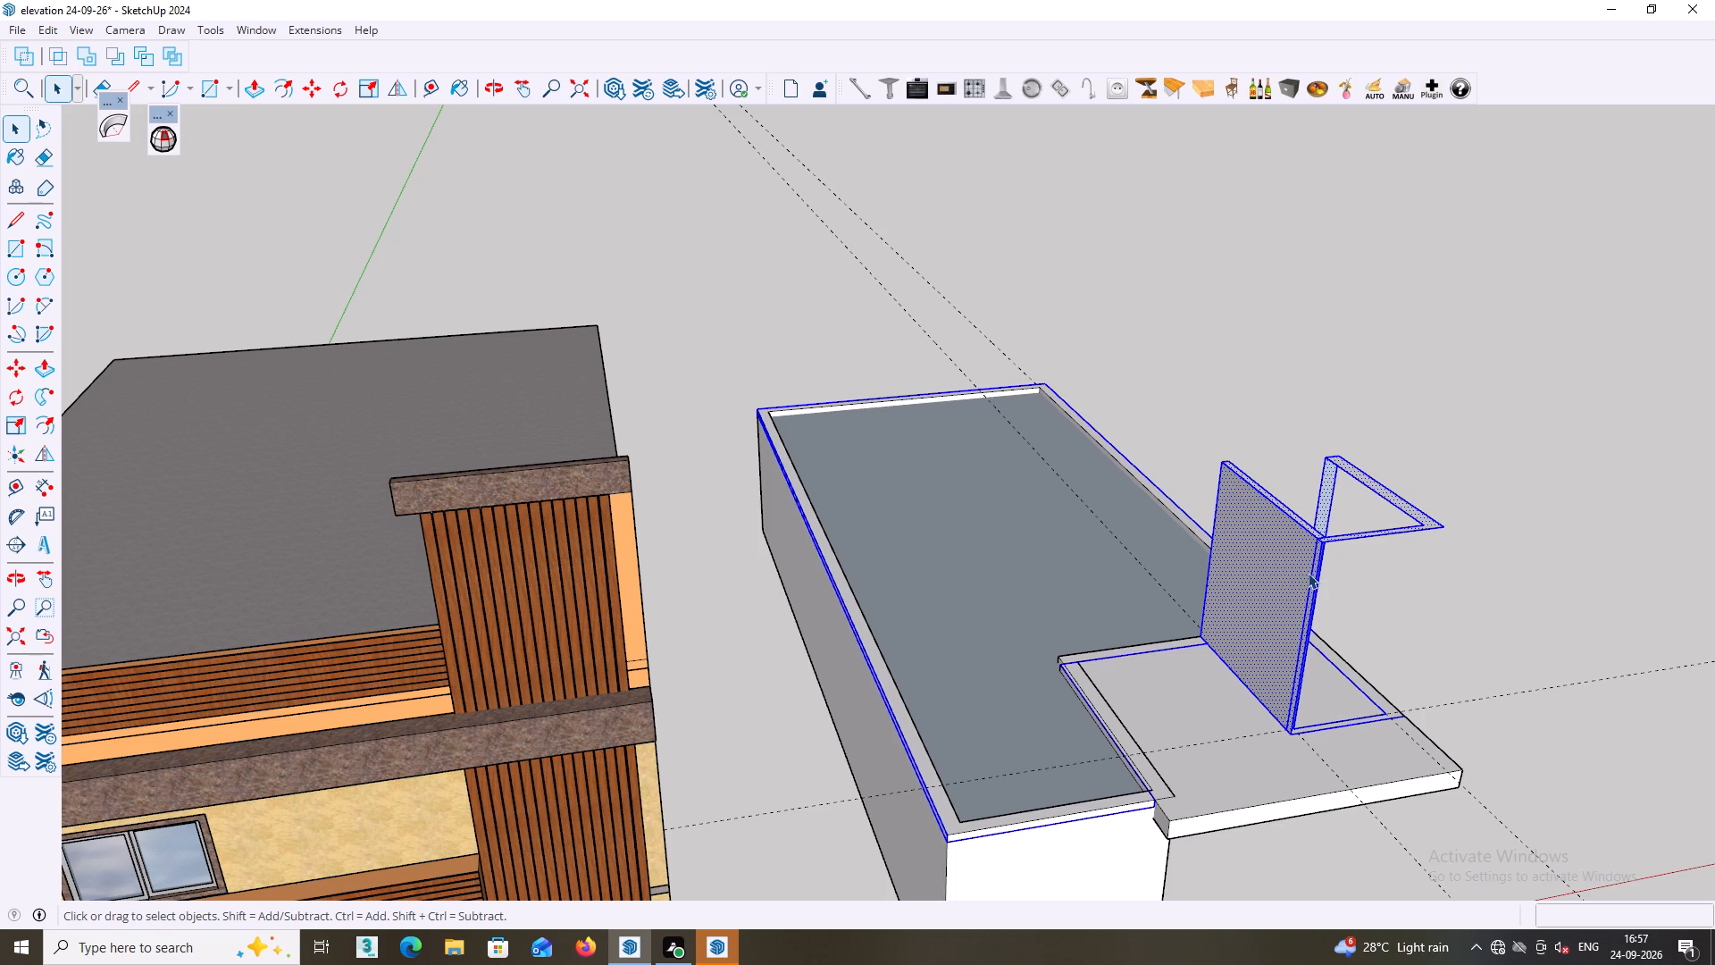
pyautogui.click(1404, 583)
pyautogui.click(1308, 622)
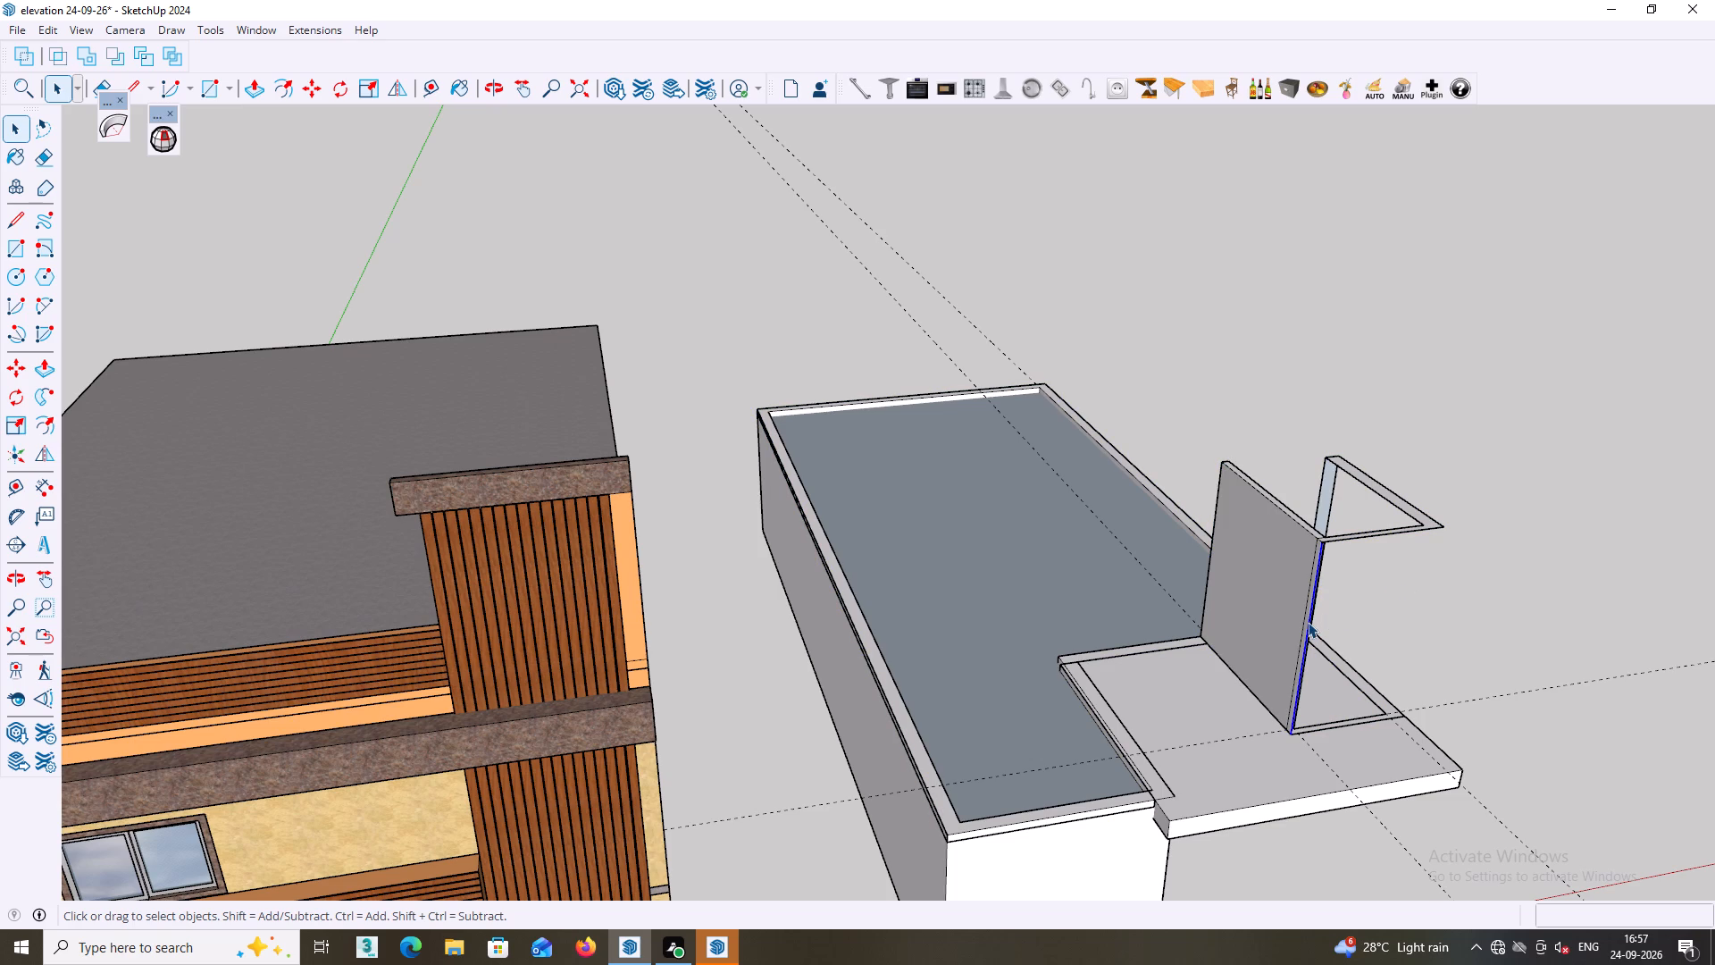
pyautogui.press('Delete')
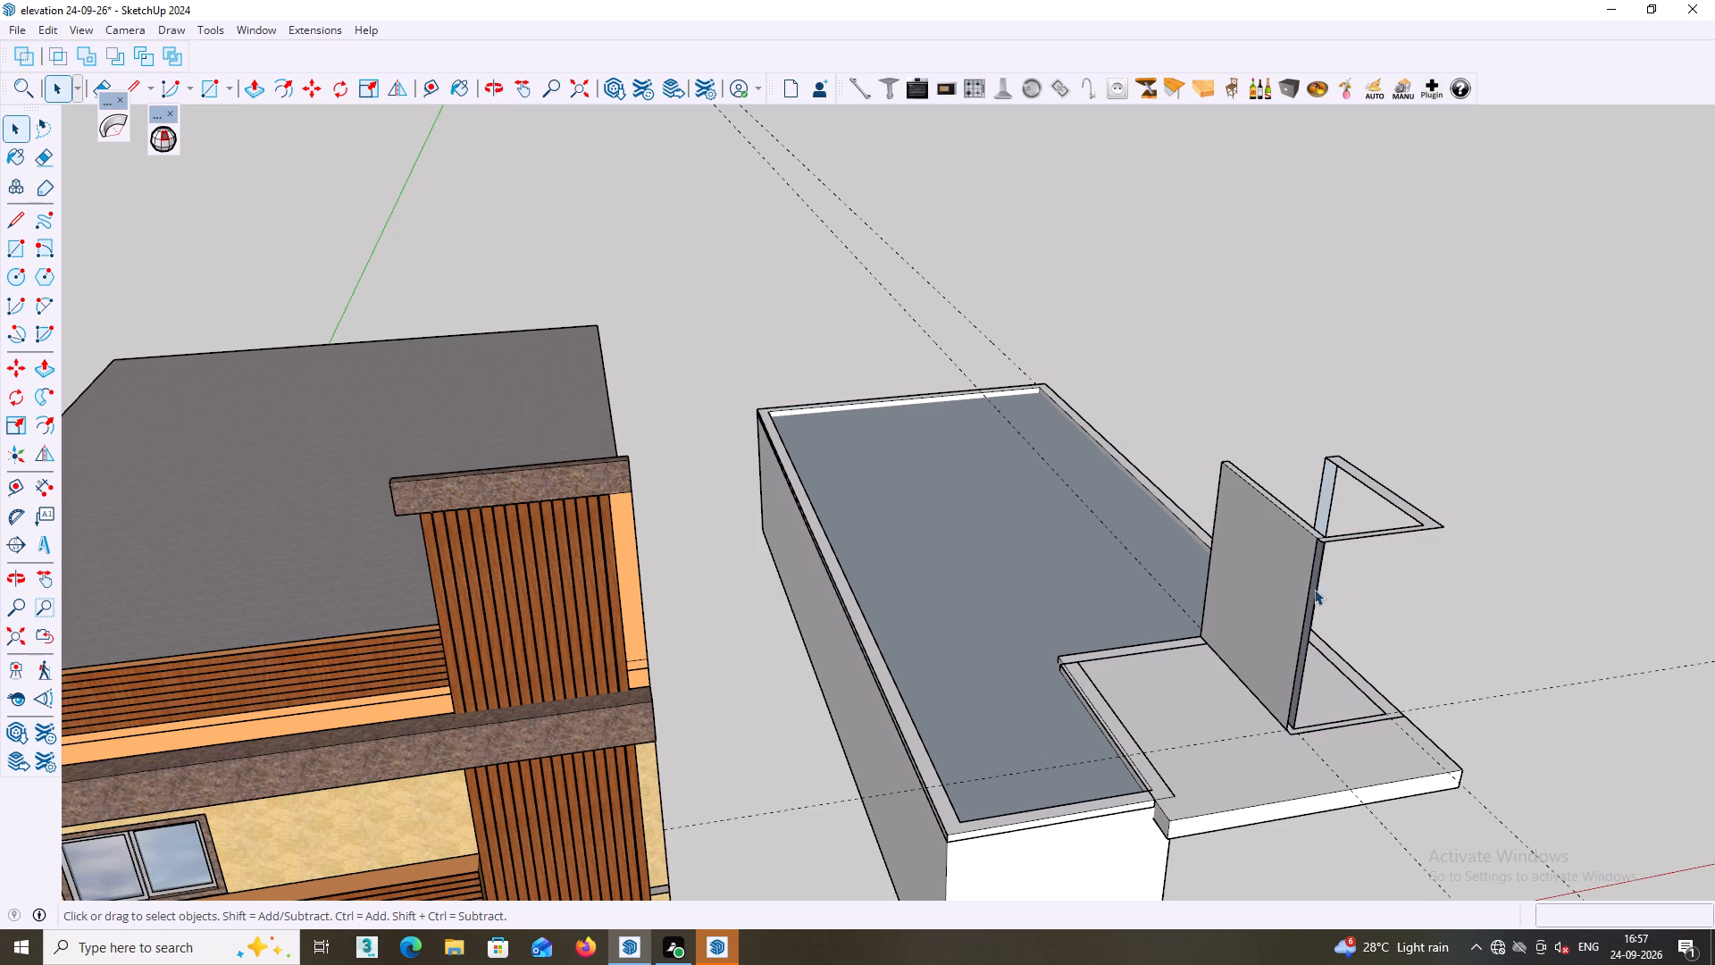
pyautogui.click(1305, 592)
pyautogui.press('Delete')
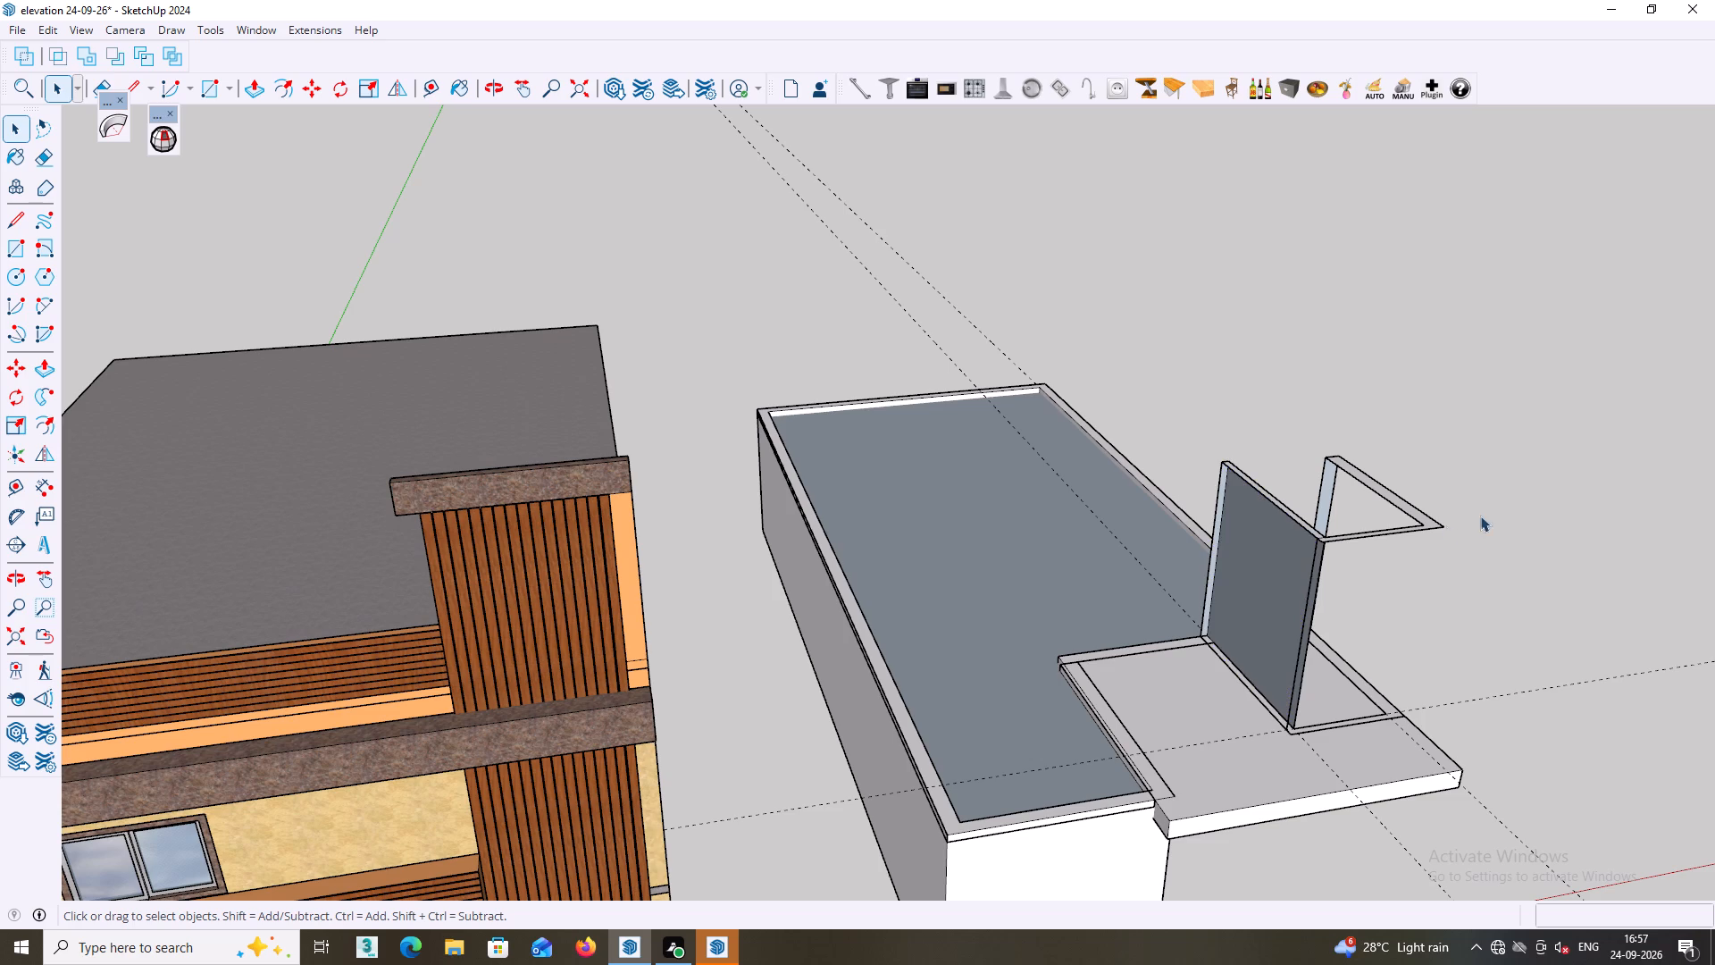
pyautogui.moveTo(1472, 516); pyautogui.dragTo(1104, 455, button='middle')
pyautogui.moveTo(1452, 653); pyautogui.dragTo(1439, 516, button='middle')
pyautogui.scroll(1, 1312, 646)
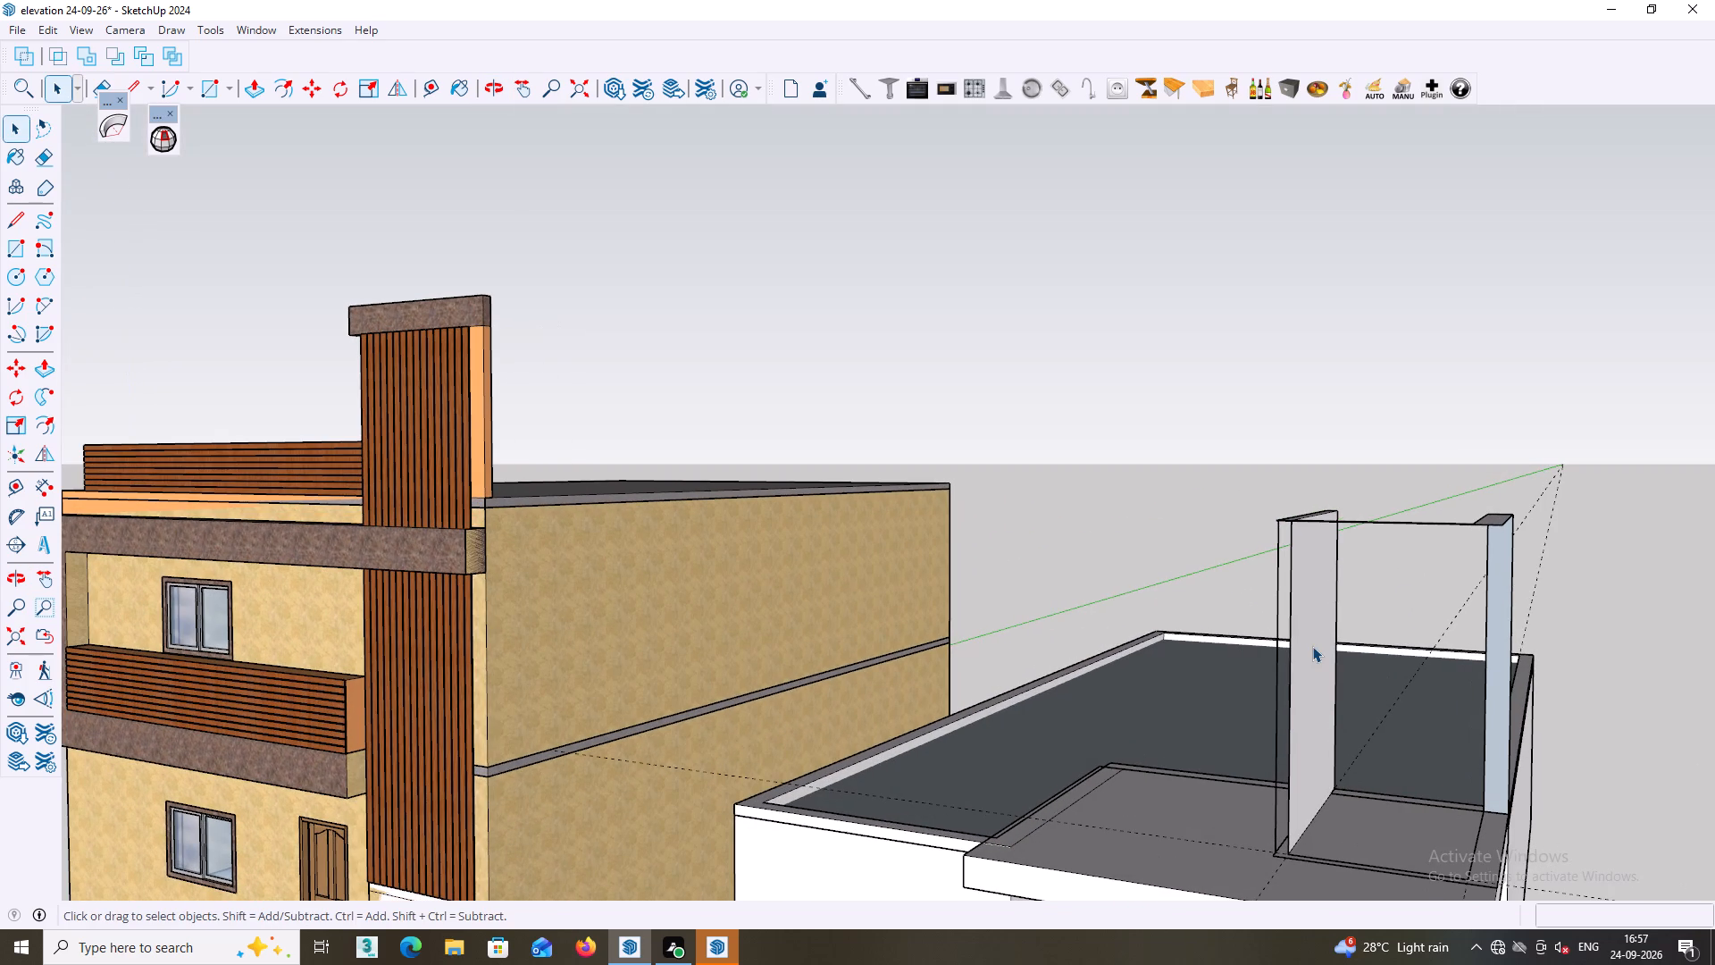
pyautogui.doubleClick(1312, 645)
pyautogui.press('Delete')
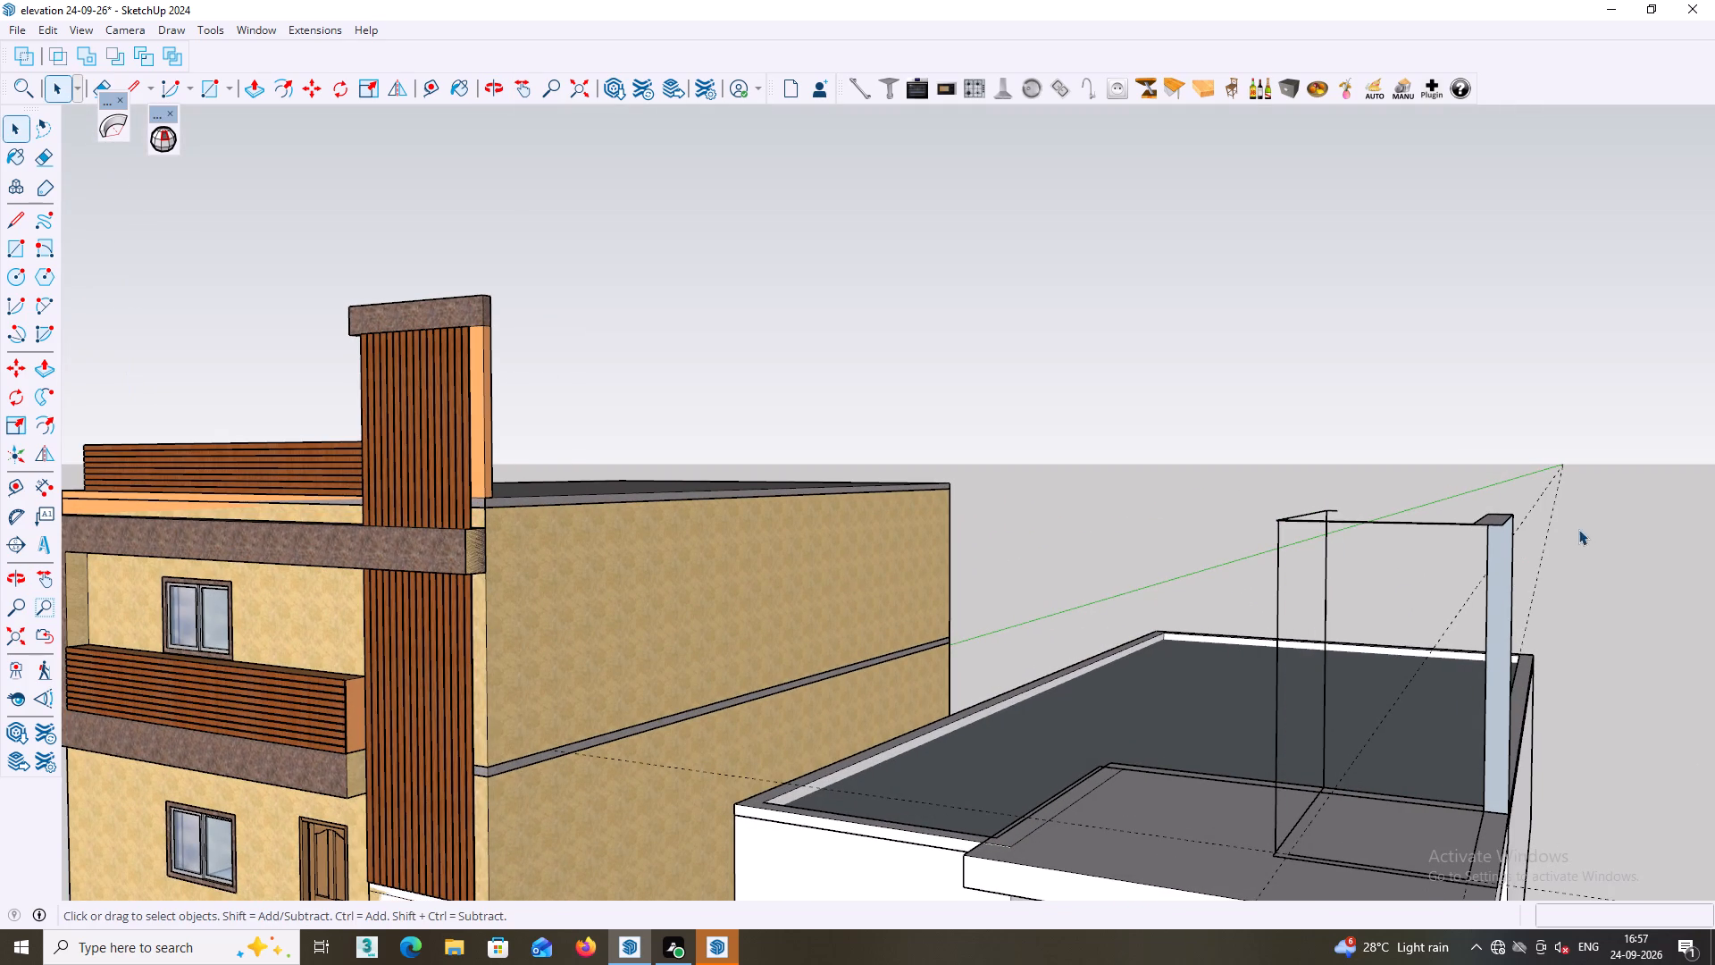
pyautogui.click(1509, 601)
pyautogui.press('Delete')
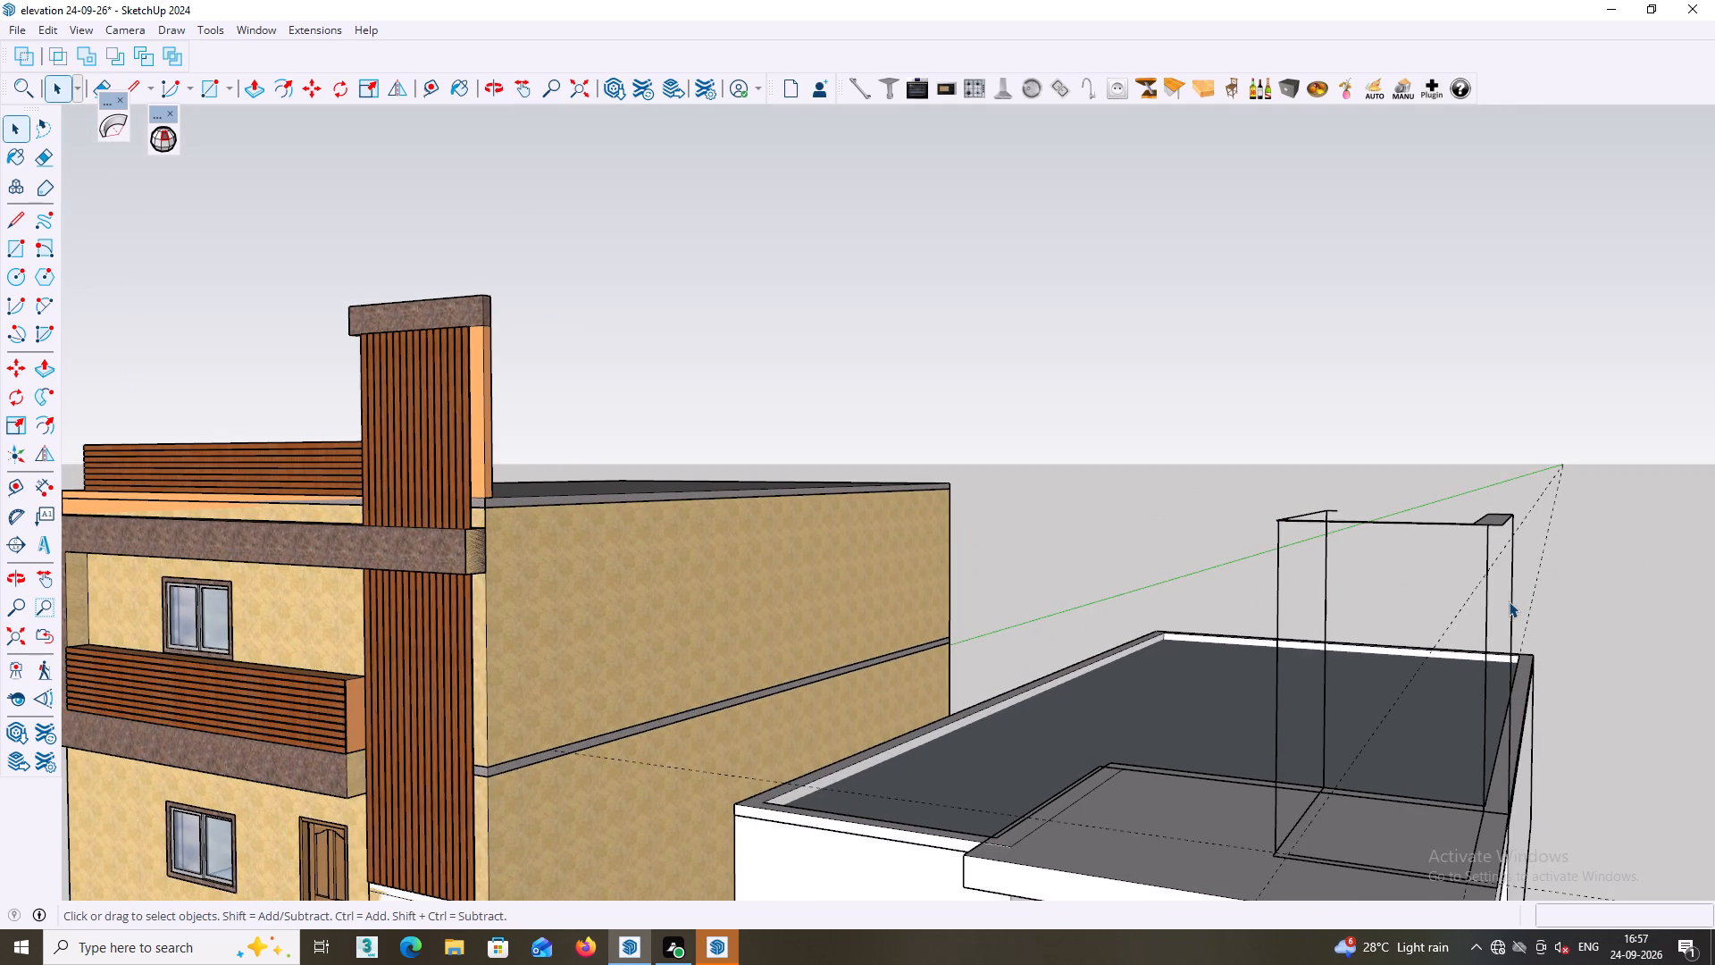
# Erase the remaining vertical and top edges of the deleted wall frame standing above the balcony slab.
pyautogui.middleClick(1522, 596)
pyautogui.moveTo(1530, 603); pyautogui.dragTo(1627, 594, button='middle')
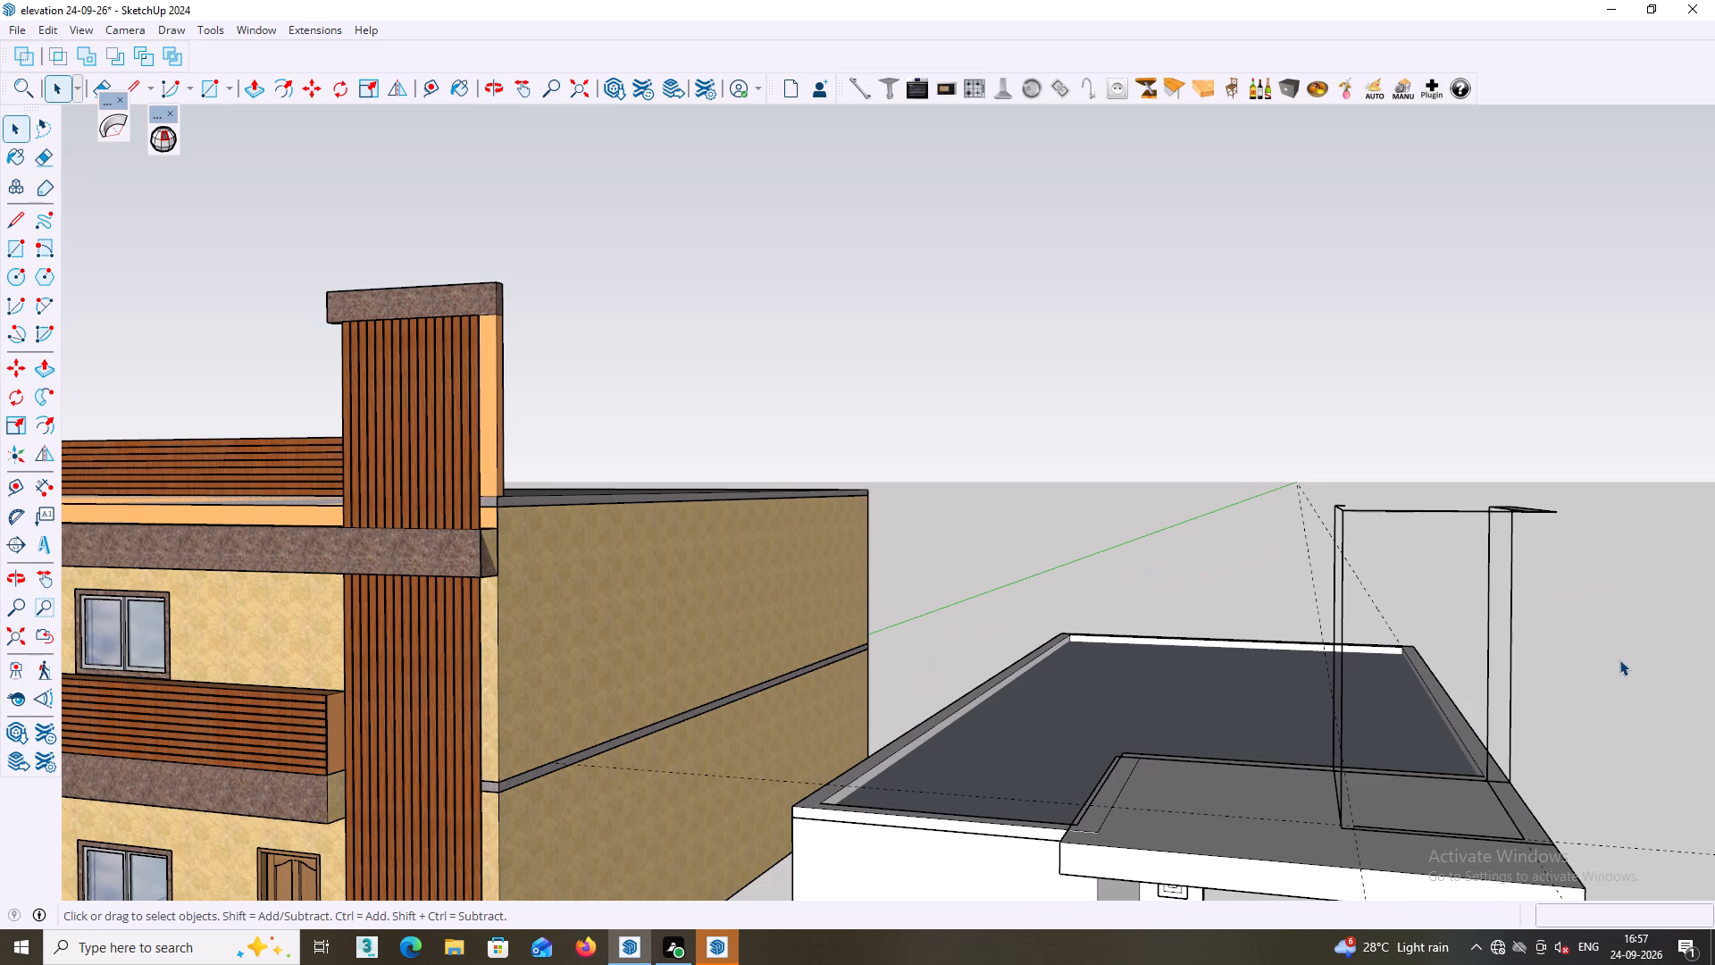
pyautogui.press('e')
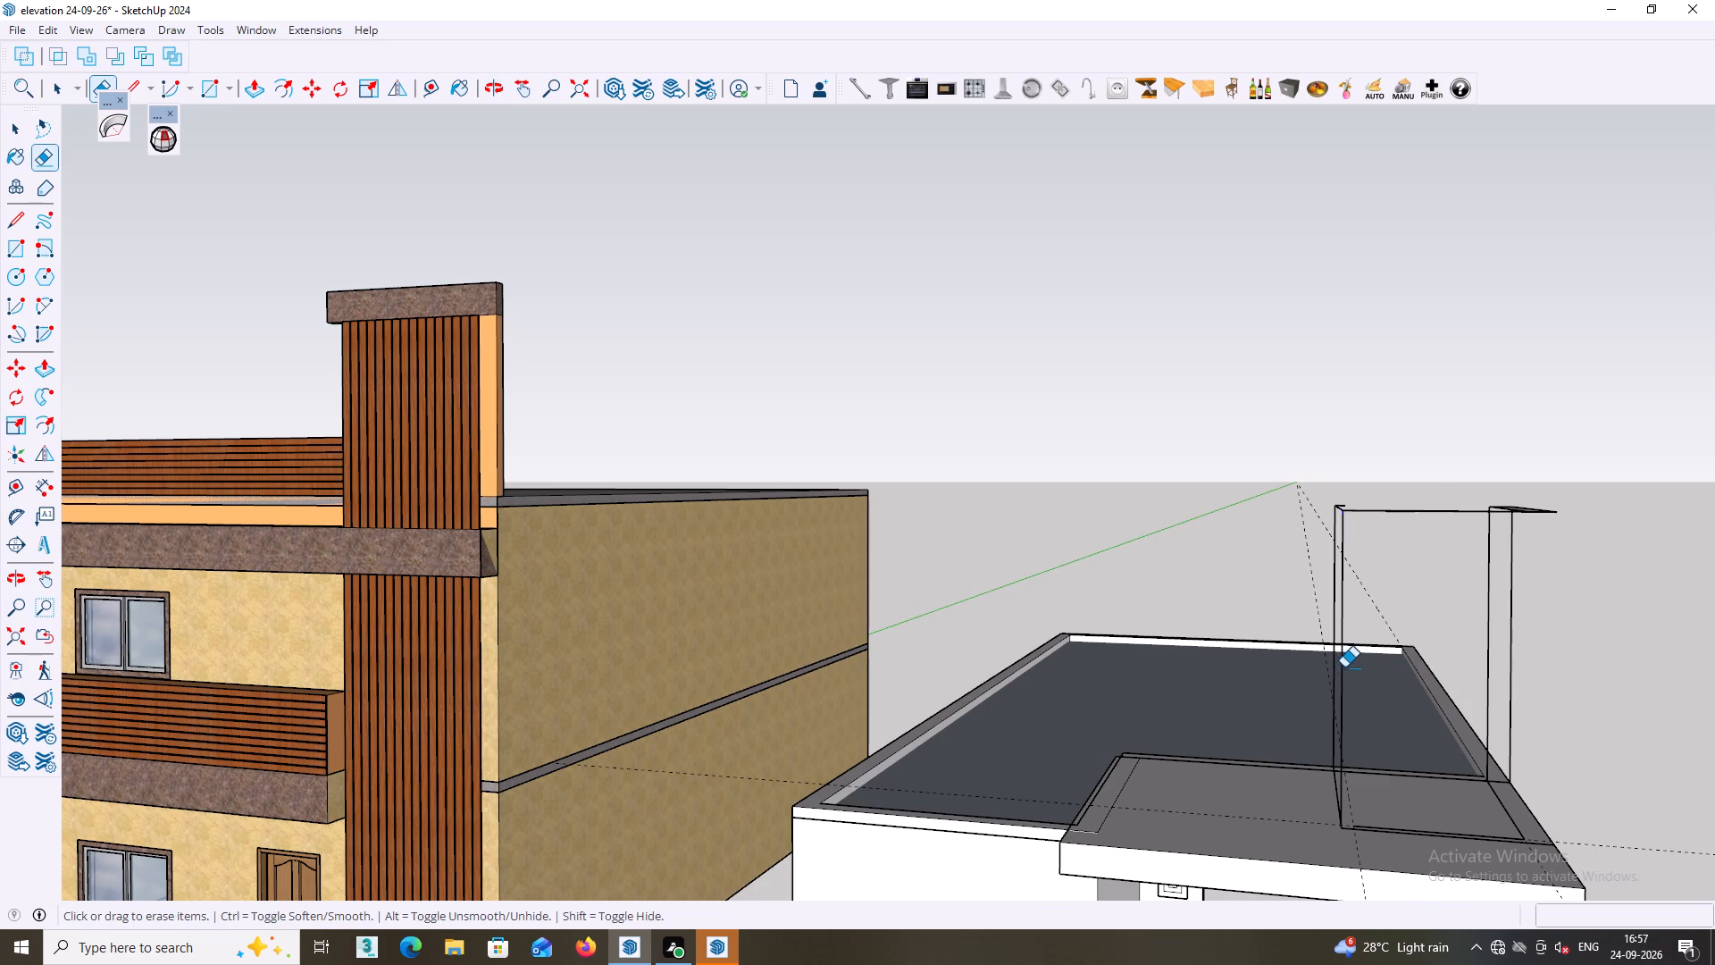
pyautogui.click(1344, 667)
pyautogui.click(1337, 659)
pyautogui.click(1335, 619)
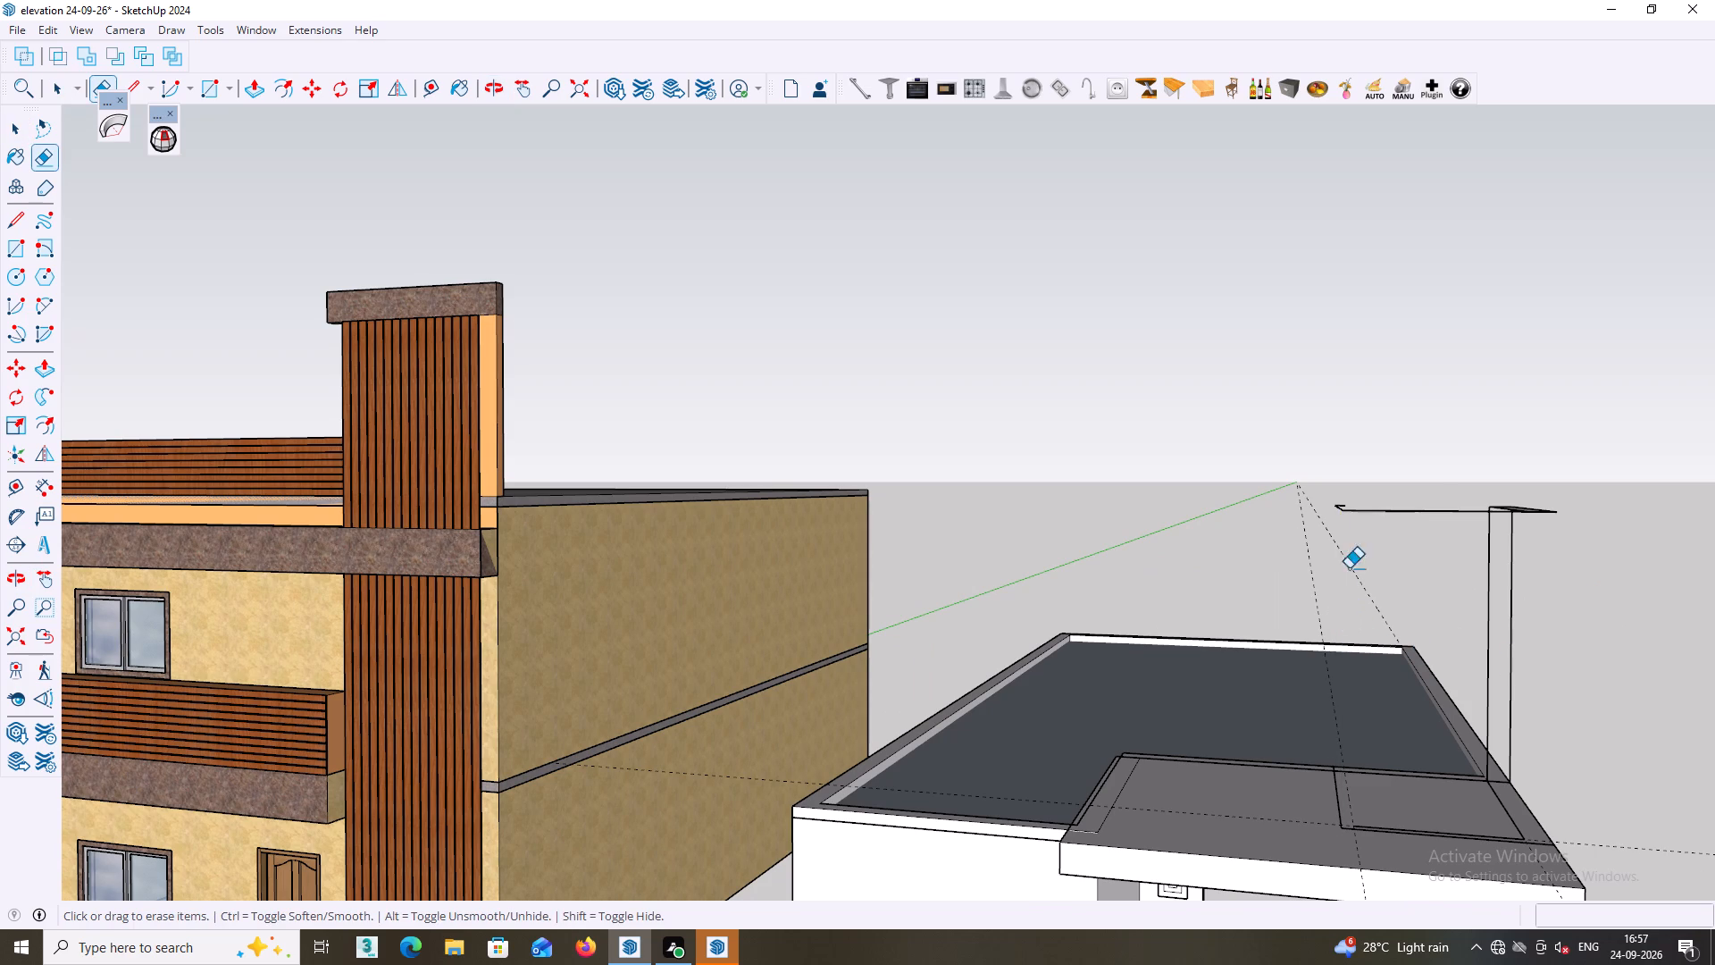
pyautogui.click(1368, 511)
pyautogui.click(1343, 507)
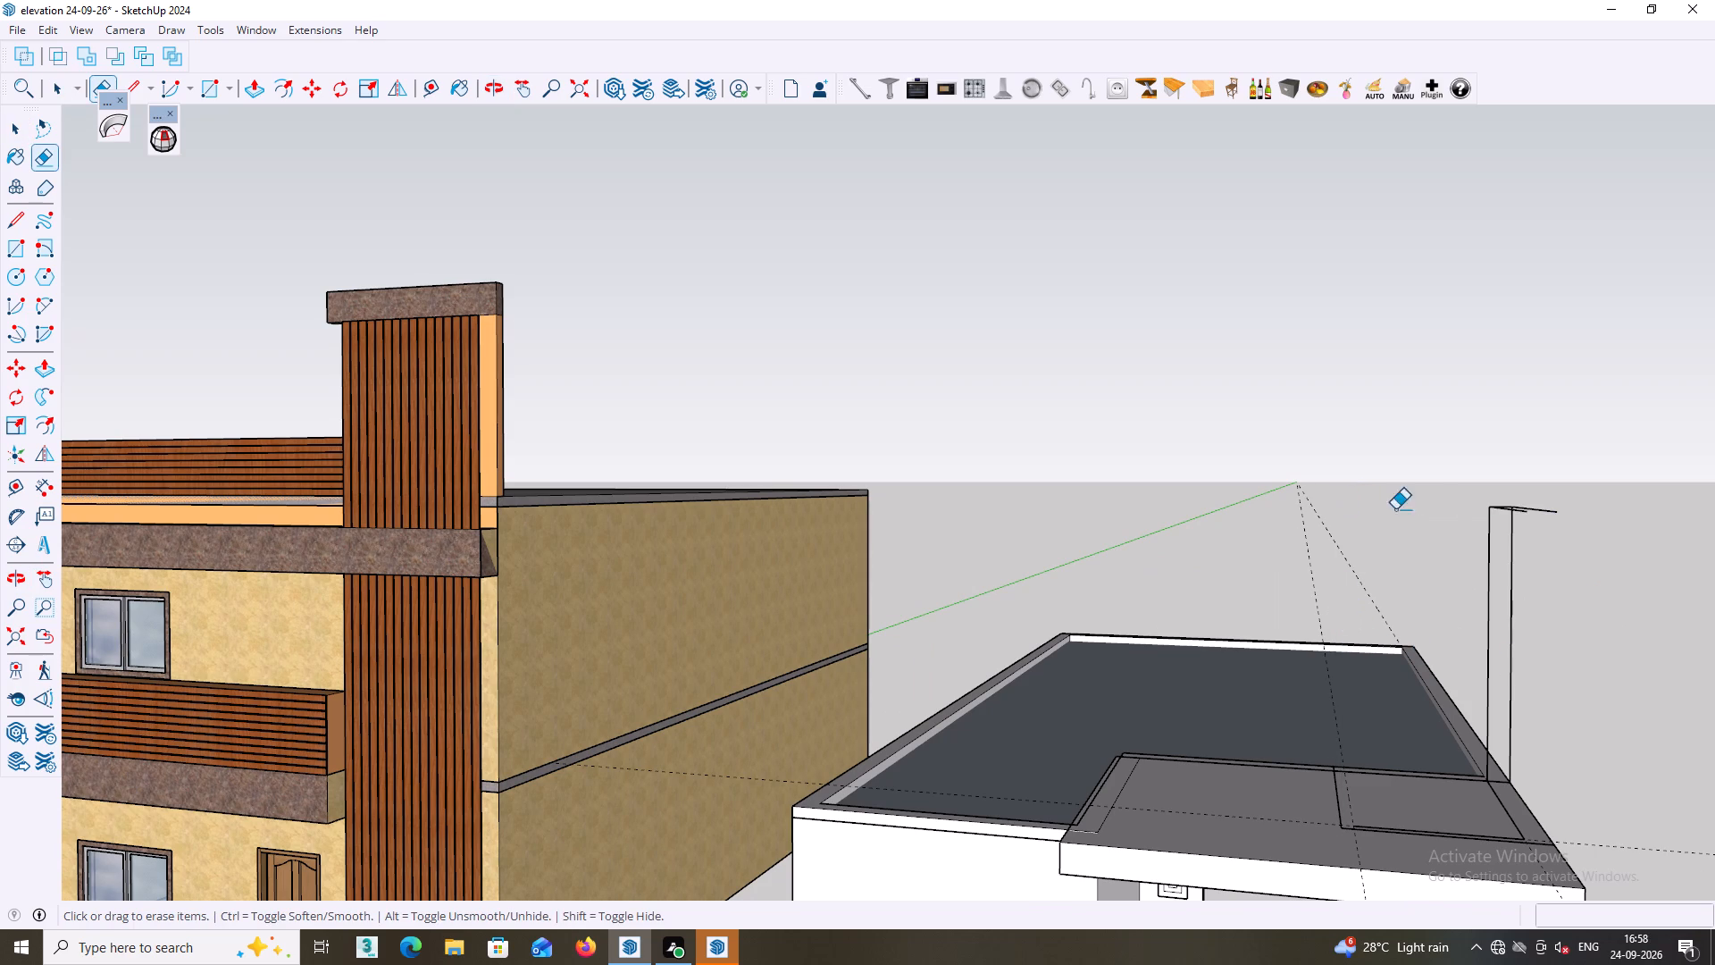
pyautogui.click(1521, 510)
pyautogui.click(1525, 508)
pyautogui.click(1502, 510)
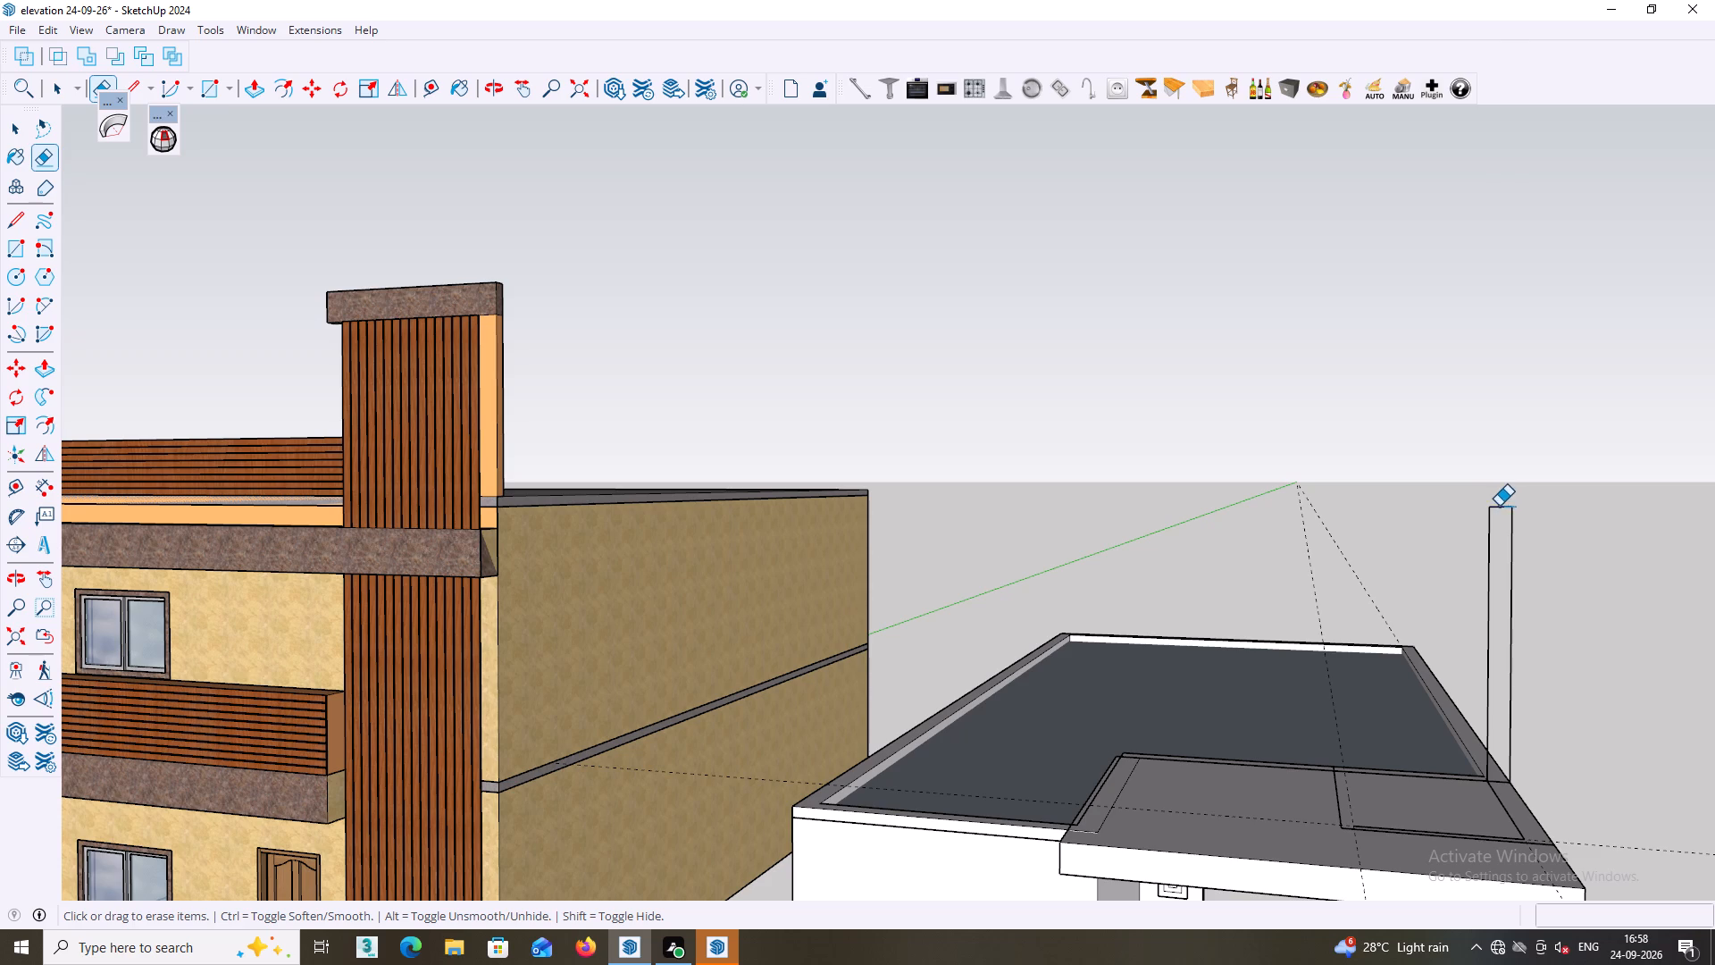
pyautogui.click(1499, 506)
pyautogui.click(1492, 518)
pyautogui.click(1510, 520)
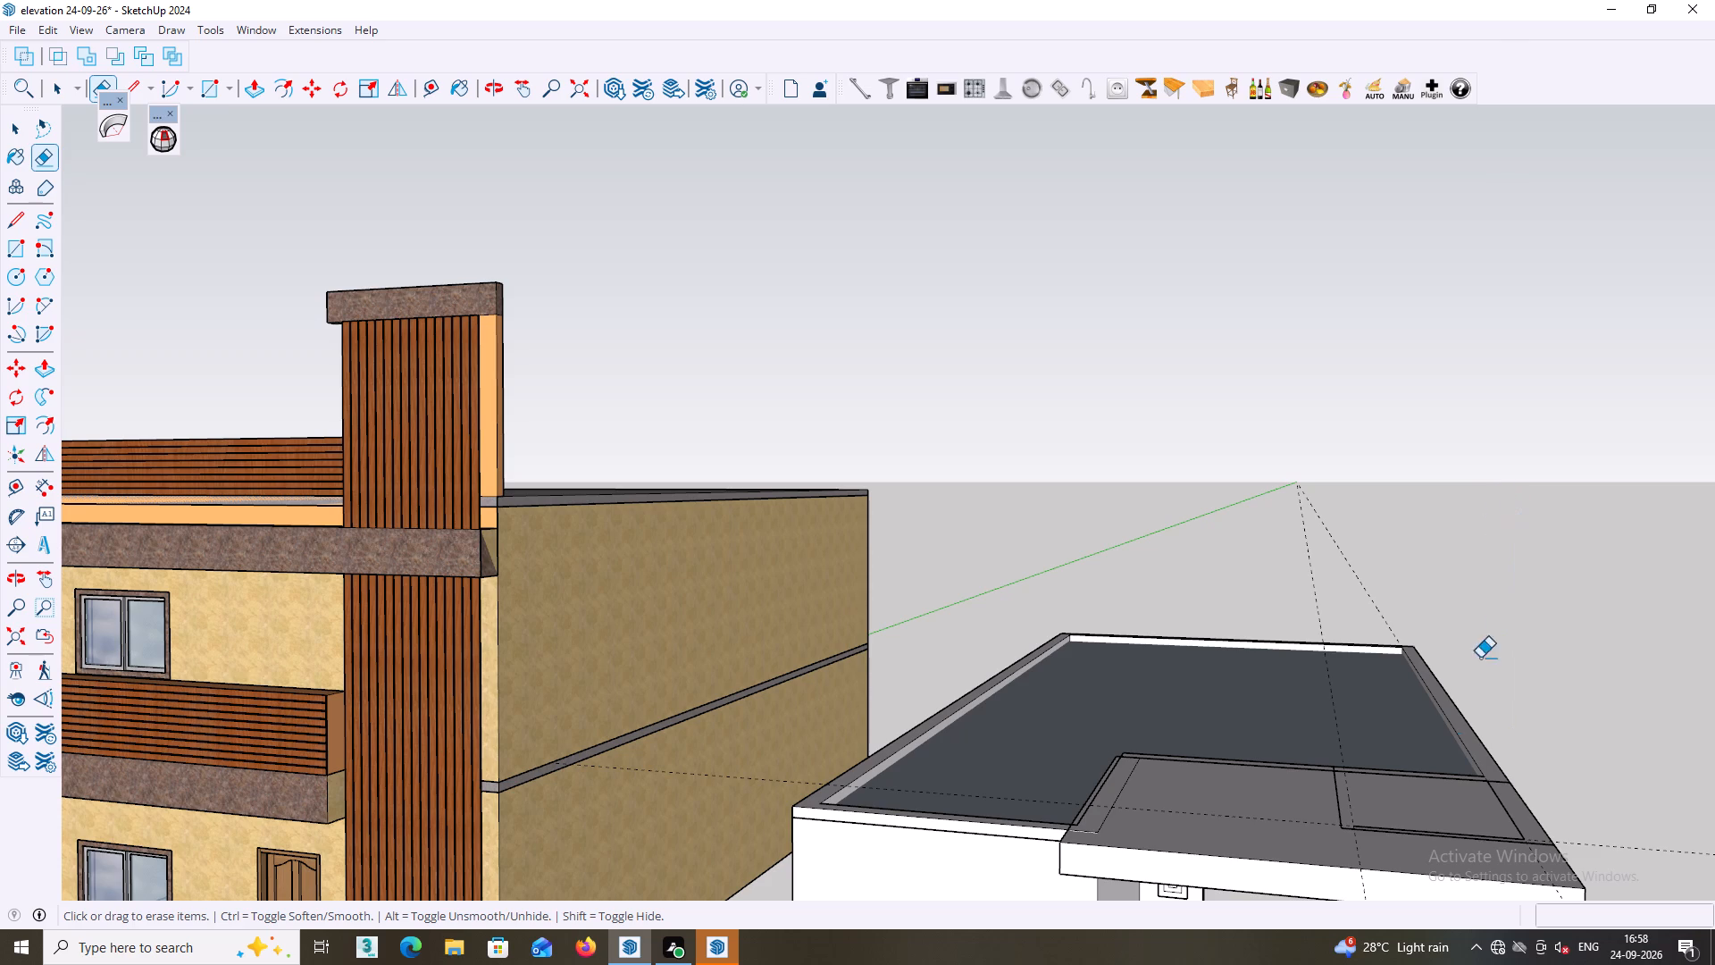
# Erase the leftover wall footprint lines on the balcony slab, including the short tick across its rear strip.
pyautogui.moveTo(1410, 833); pyautogui.dragTo(1404, 873, button='middle')
pyautogui.moveTo(1401, 825); pyautogui.dragTo(1384, 902, button='middle')
pyautogui.scroll(-1, 1392, 868)
pyautogui.scroll(4, 1362, 875)
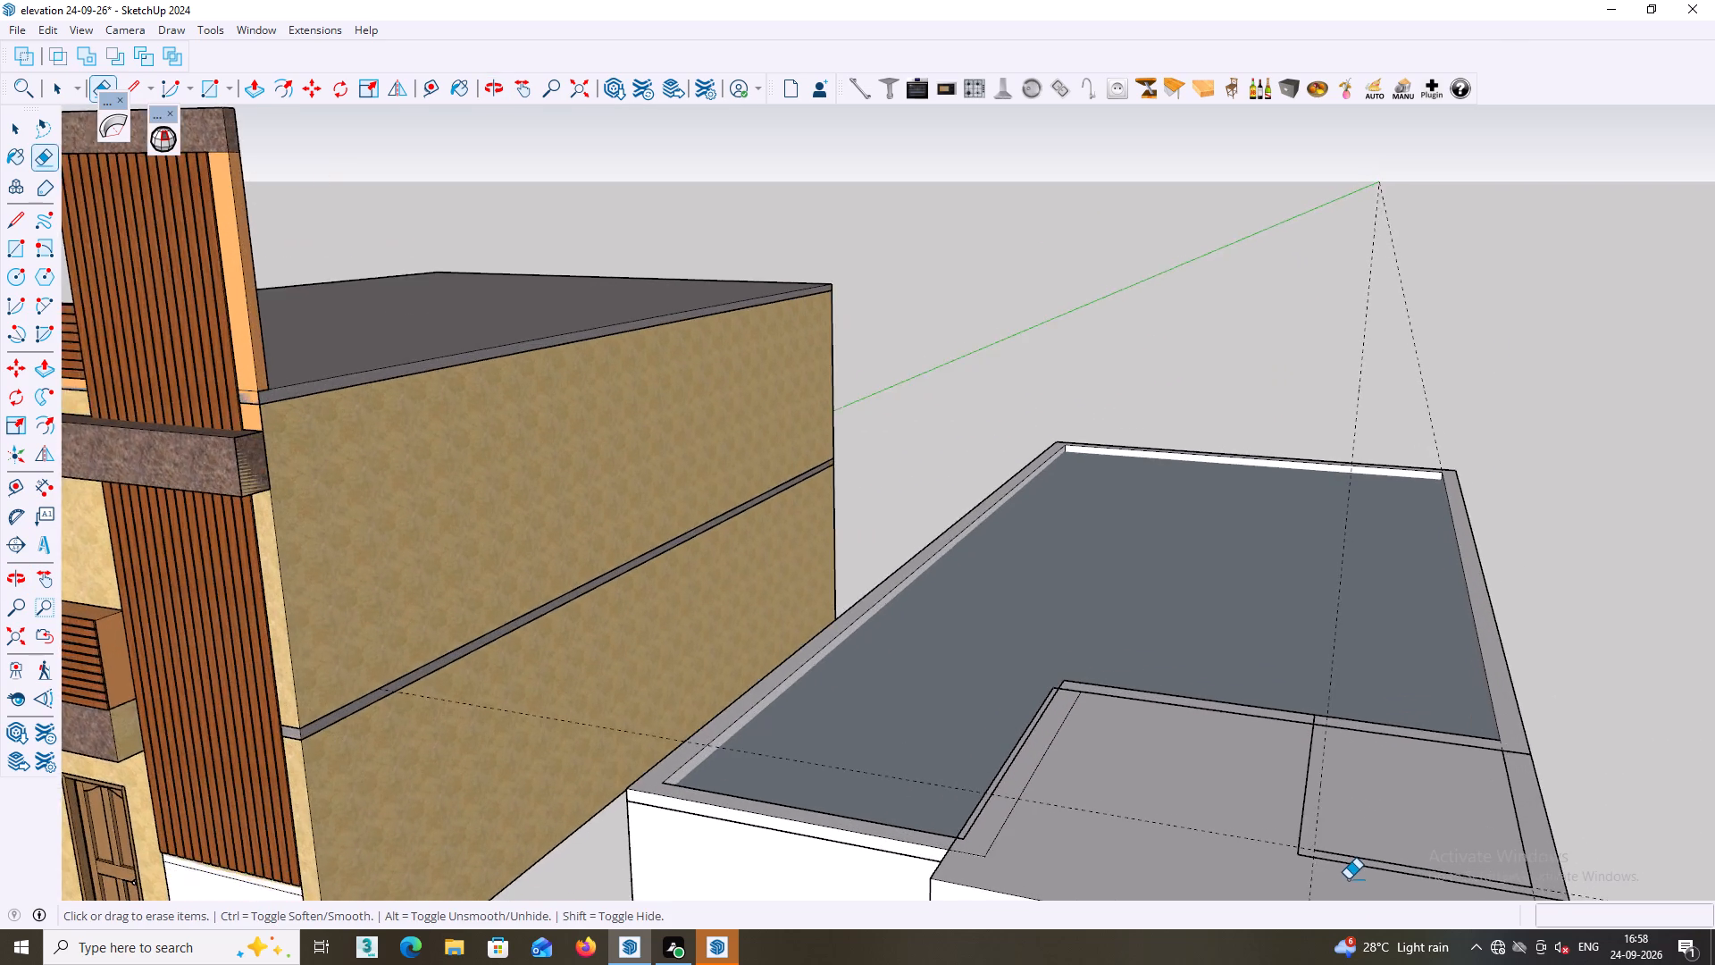
pyautogui.scroll(4, 1345, 877)
pyautogui.moveTo(1343, 874); pyautogui.dragTo(1335, 858, button='middle')
pyautogui.click(1305, 815)
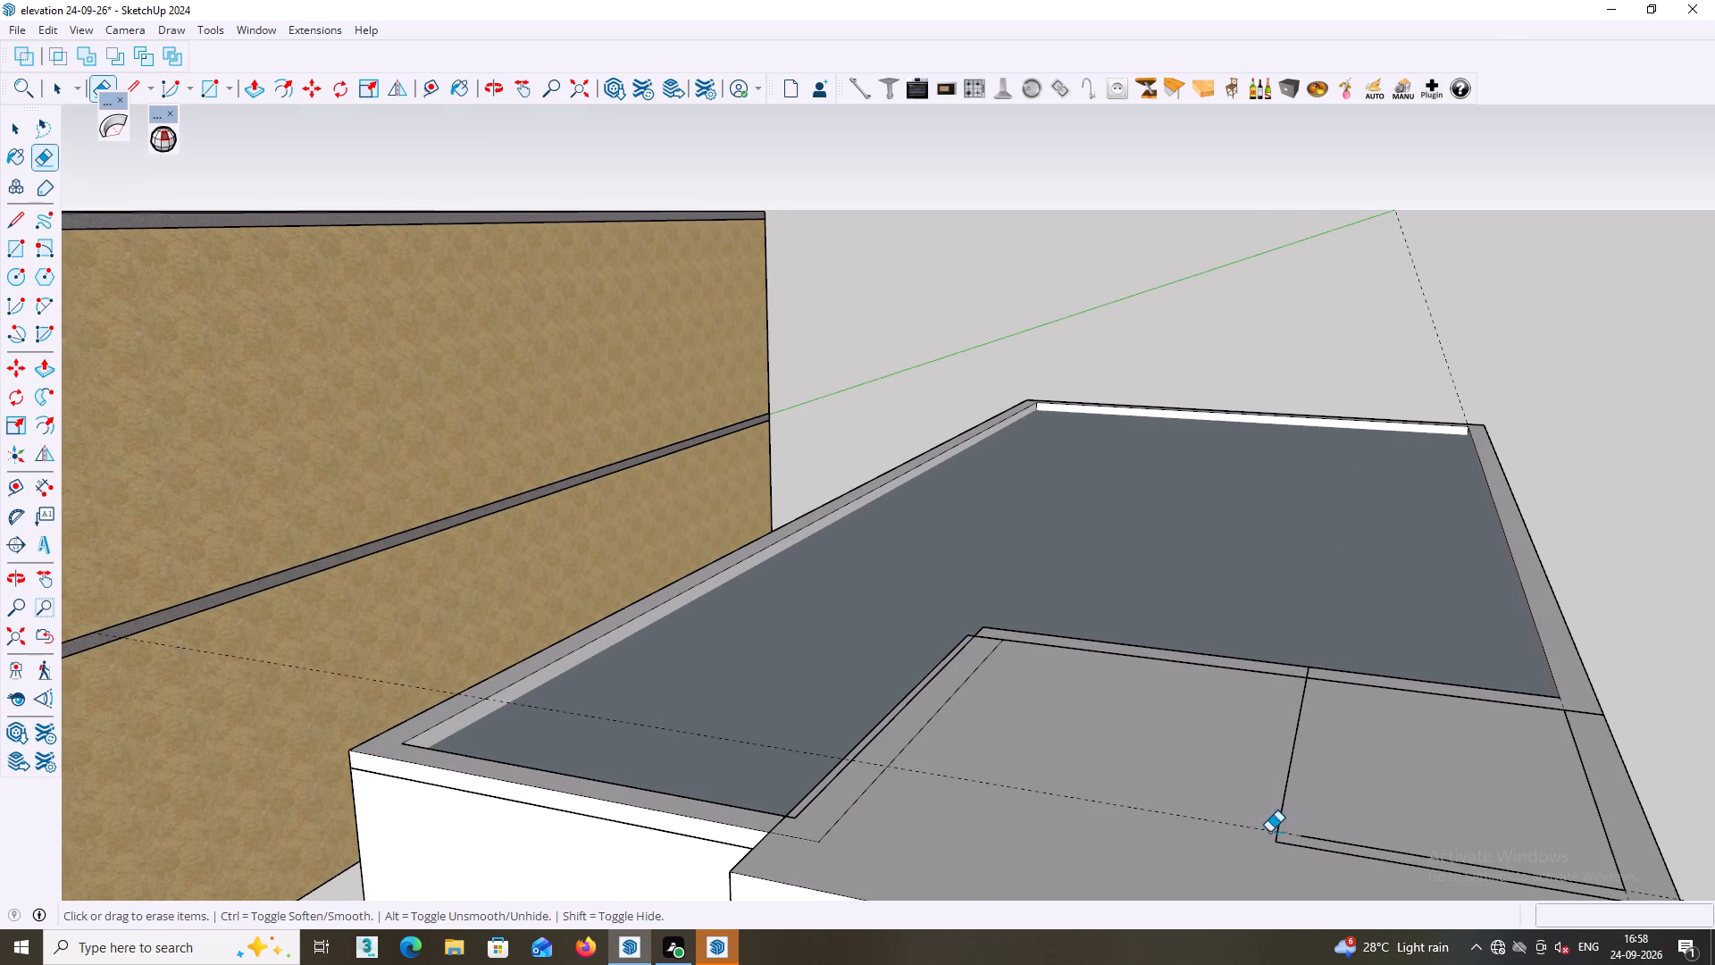
pyautogui.click(1267, 832)
pyautogui.click(1286, 804)
pyautogui.click(1281, 795)
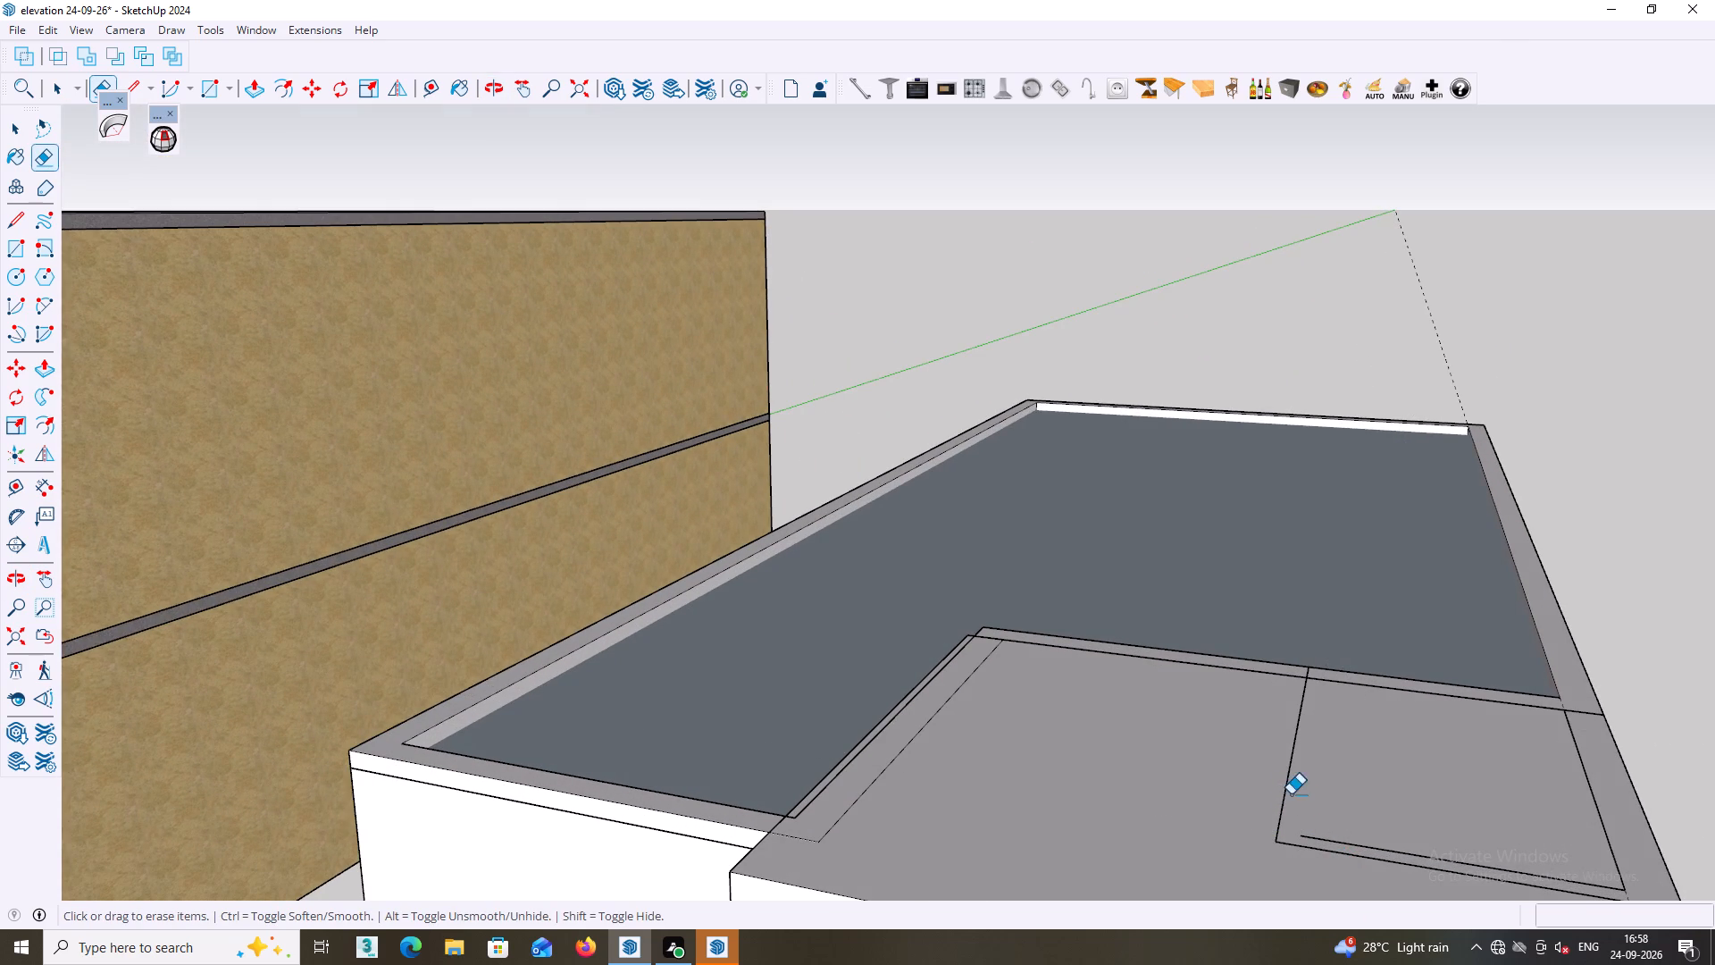
pyautogui.doubleClick(1287, 785)
pyautogui.doubleClick(1313, 838)
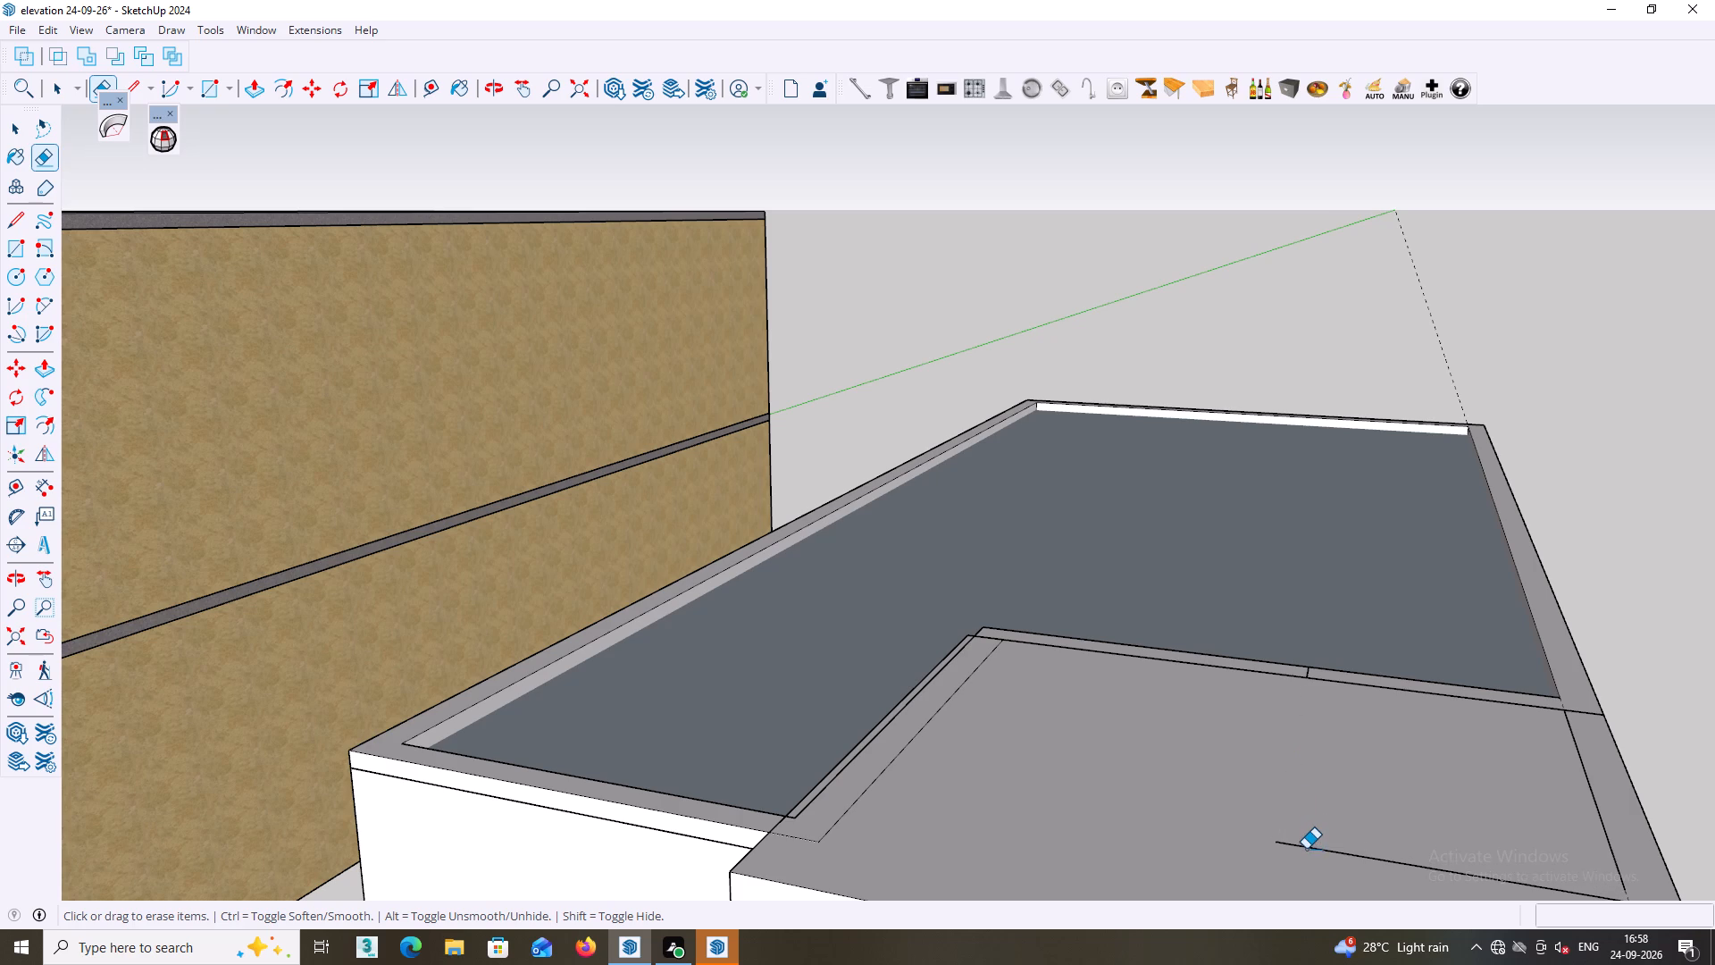
pyautogui.click(1306, 849)
pyautogui.click(1603, 836)
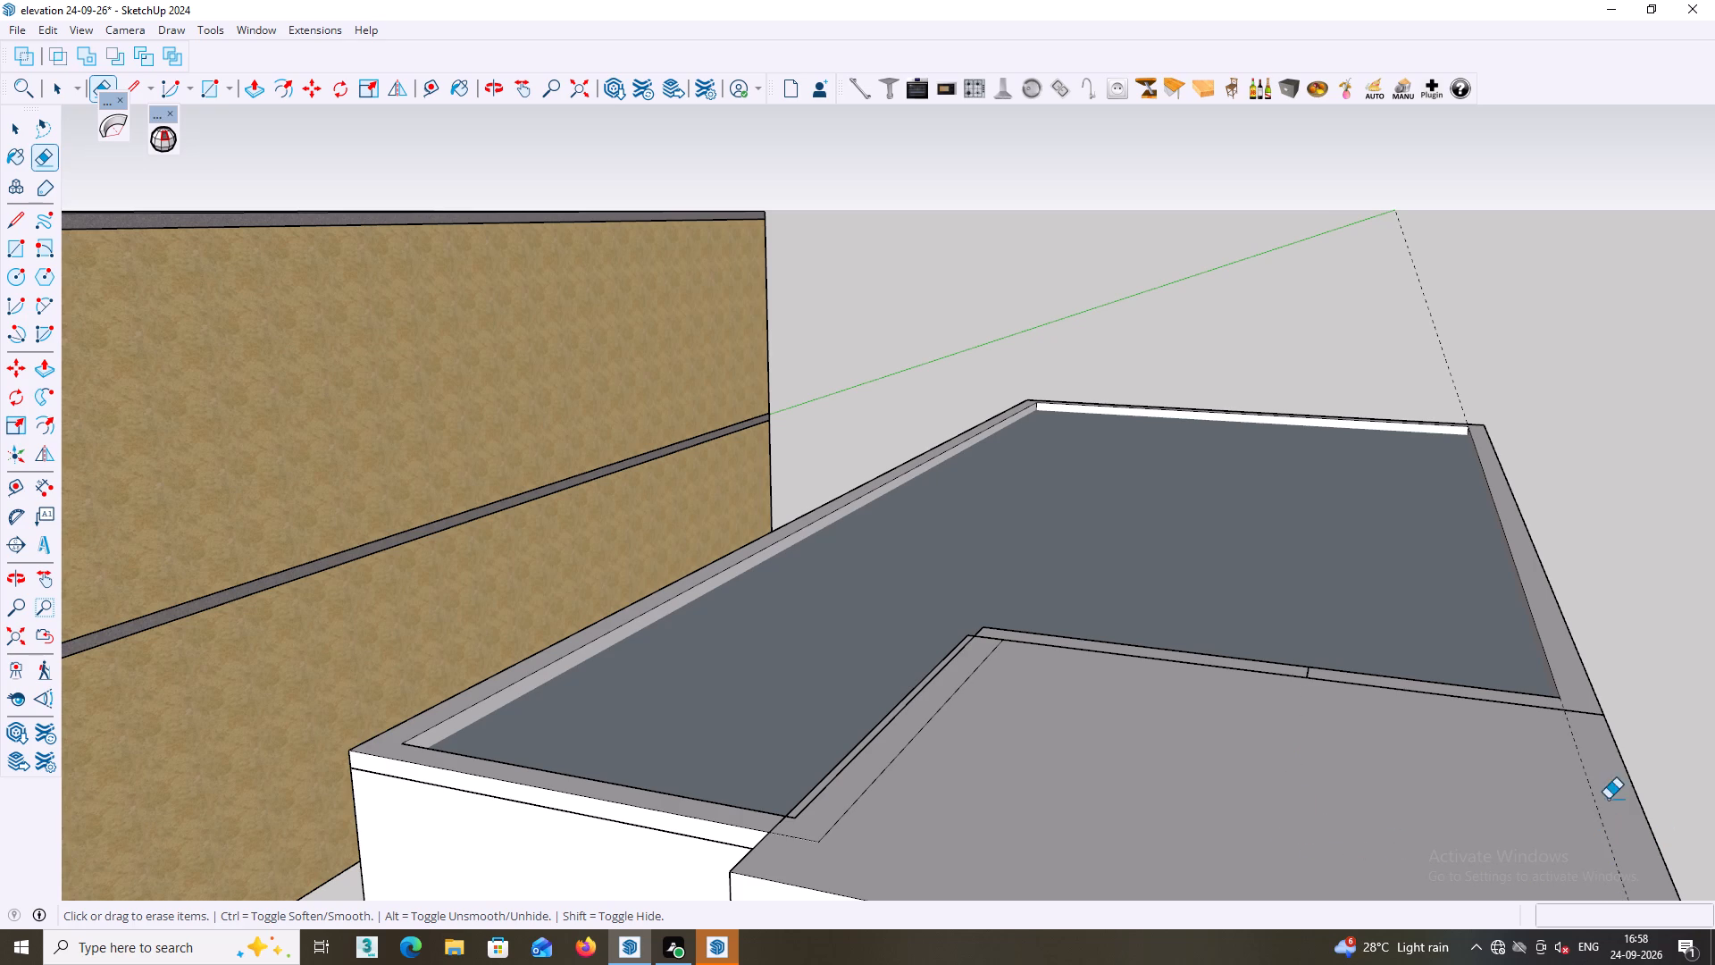
pyautogui.click(1309, 673)
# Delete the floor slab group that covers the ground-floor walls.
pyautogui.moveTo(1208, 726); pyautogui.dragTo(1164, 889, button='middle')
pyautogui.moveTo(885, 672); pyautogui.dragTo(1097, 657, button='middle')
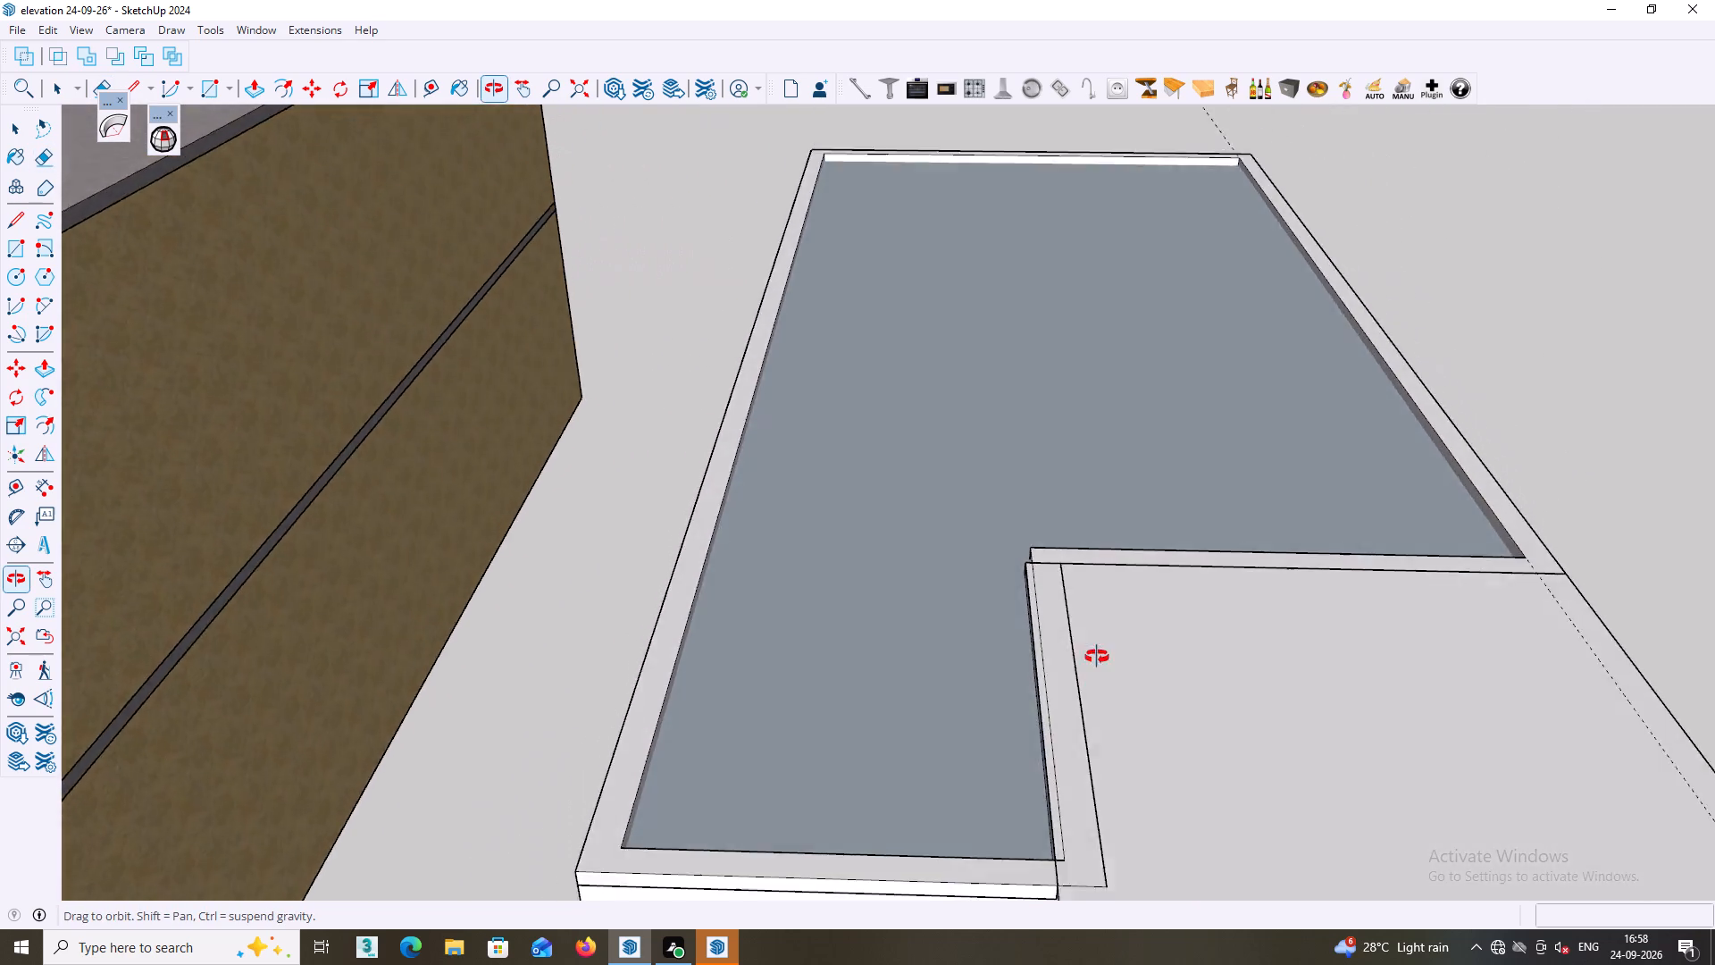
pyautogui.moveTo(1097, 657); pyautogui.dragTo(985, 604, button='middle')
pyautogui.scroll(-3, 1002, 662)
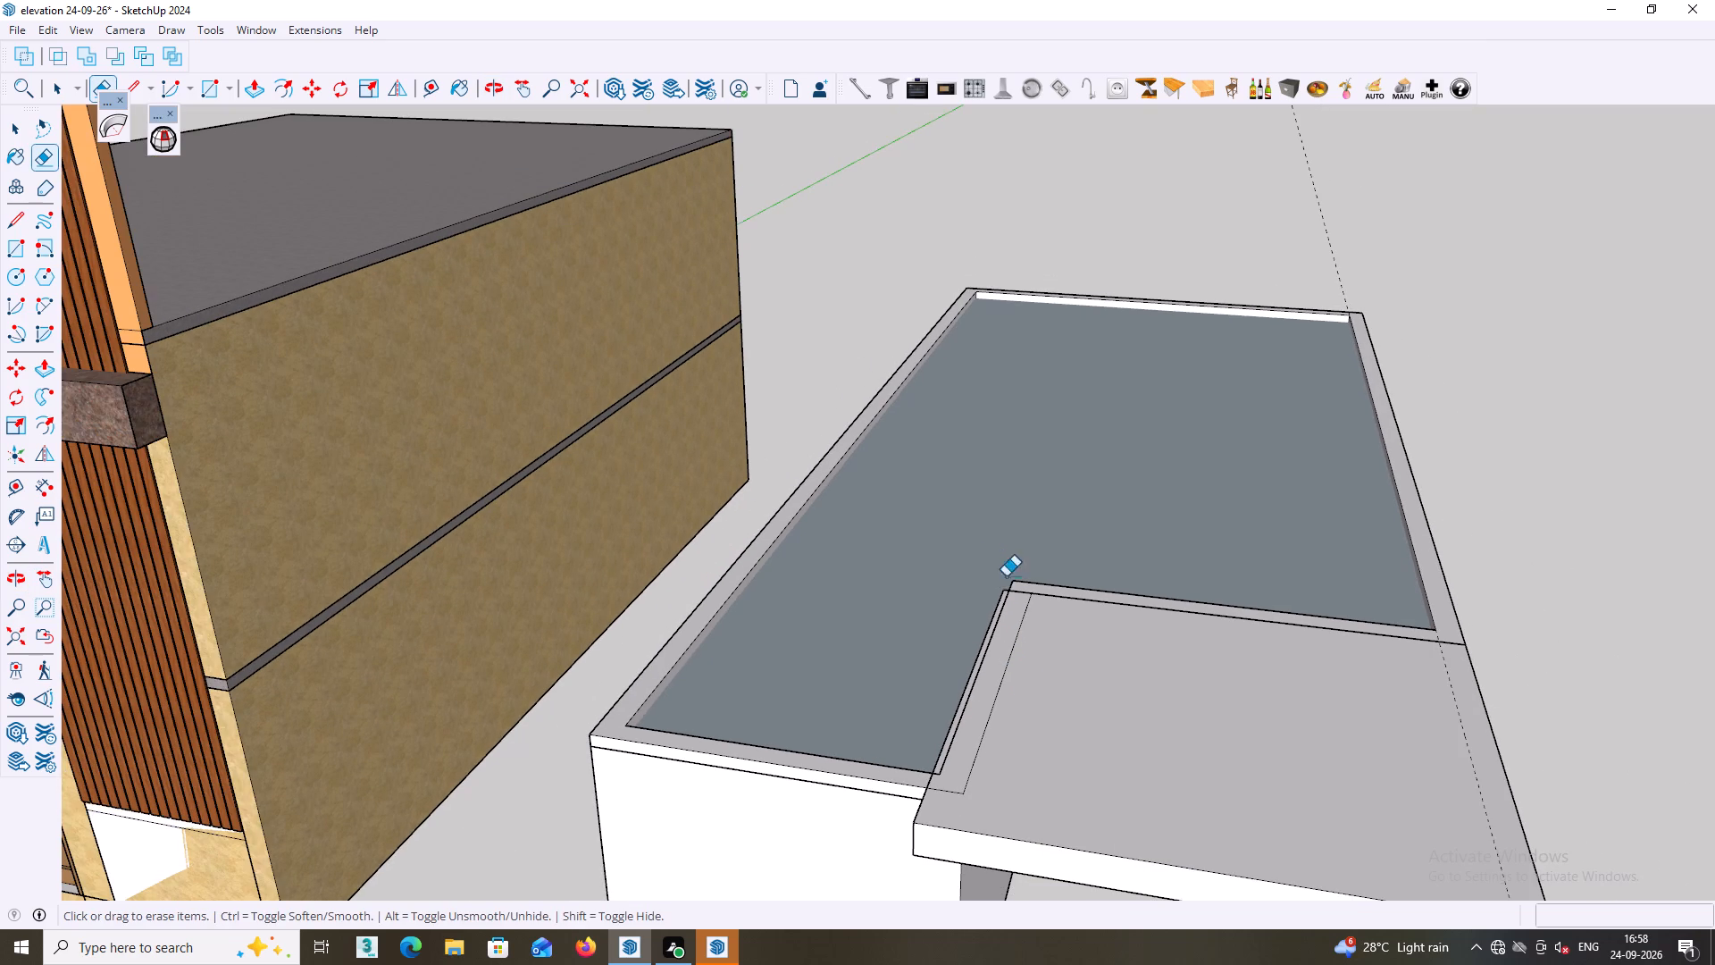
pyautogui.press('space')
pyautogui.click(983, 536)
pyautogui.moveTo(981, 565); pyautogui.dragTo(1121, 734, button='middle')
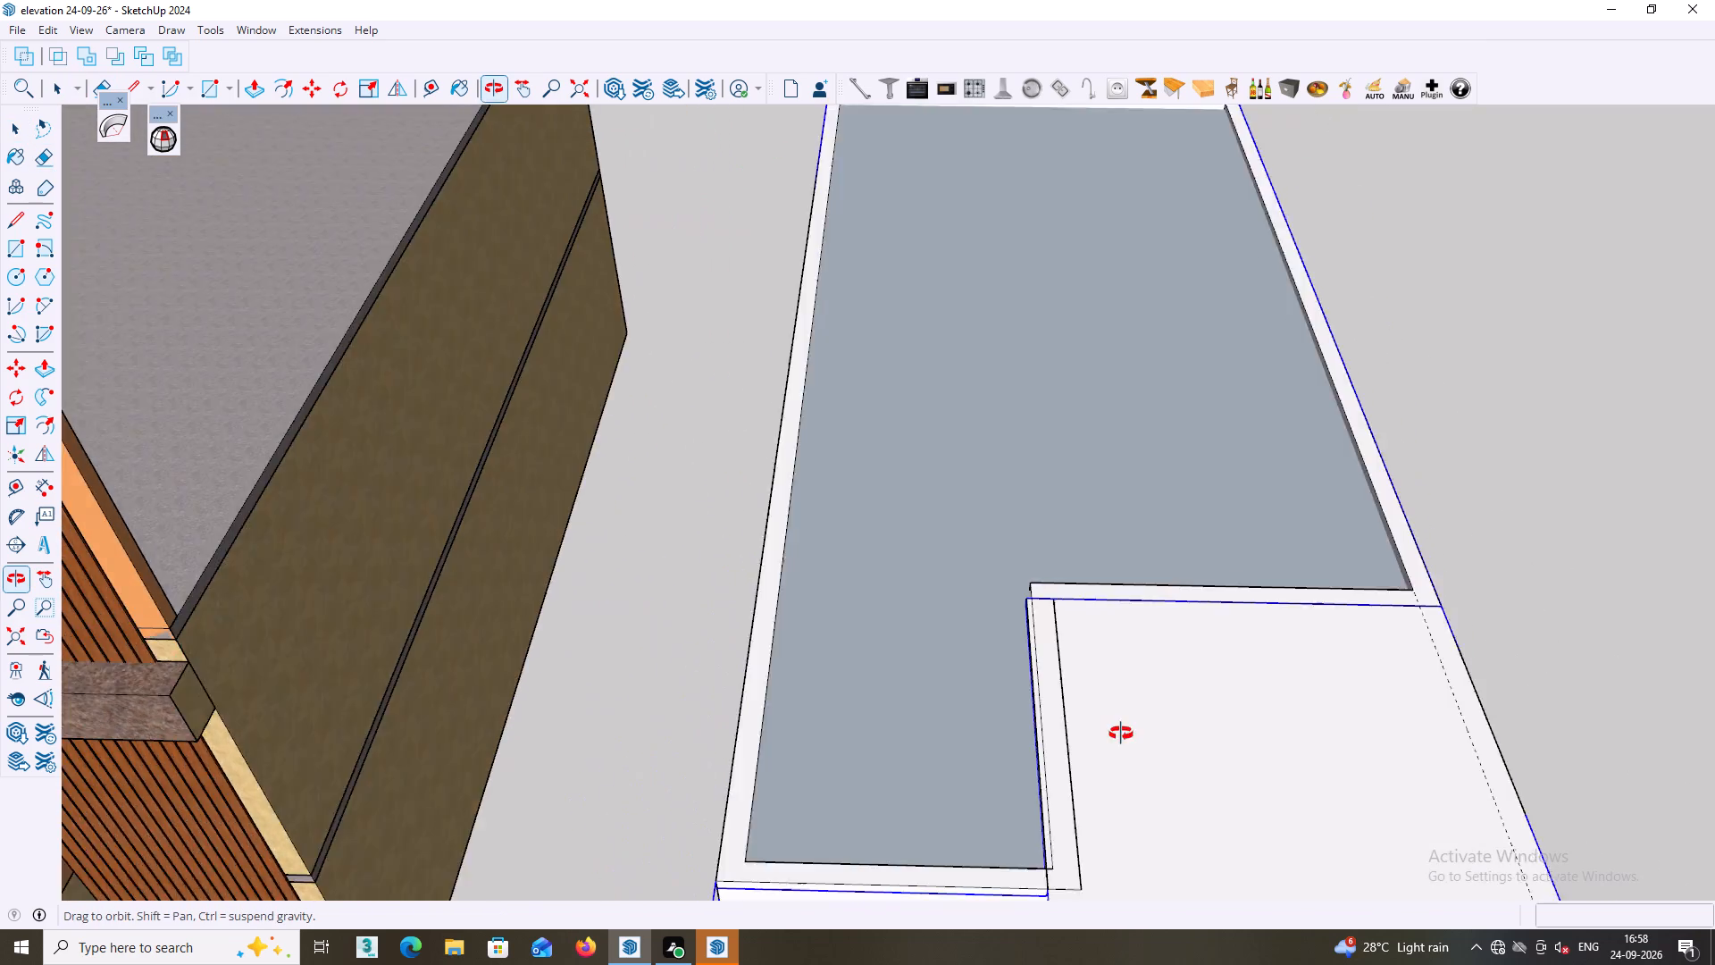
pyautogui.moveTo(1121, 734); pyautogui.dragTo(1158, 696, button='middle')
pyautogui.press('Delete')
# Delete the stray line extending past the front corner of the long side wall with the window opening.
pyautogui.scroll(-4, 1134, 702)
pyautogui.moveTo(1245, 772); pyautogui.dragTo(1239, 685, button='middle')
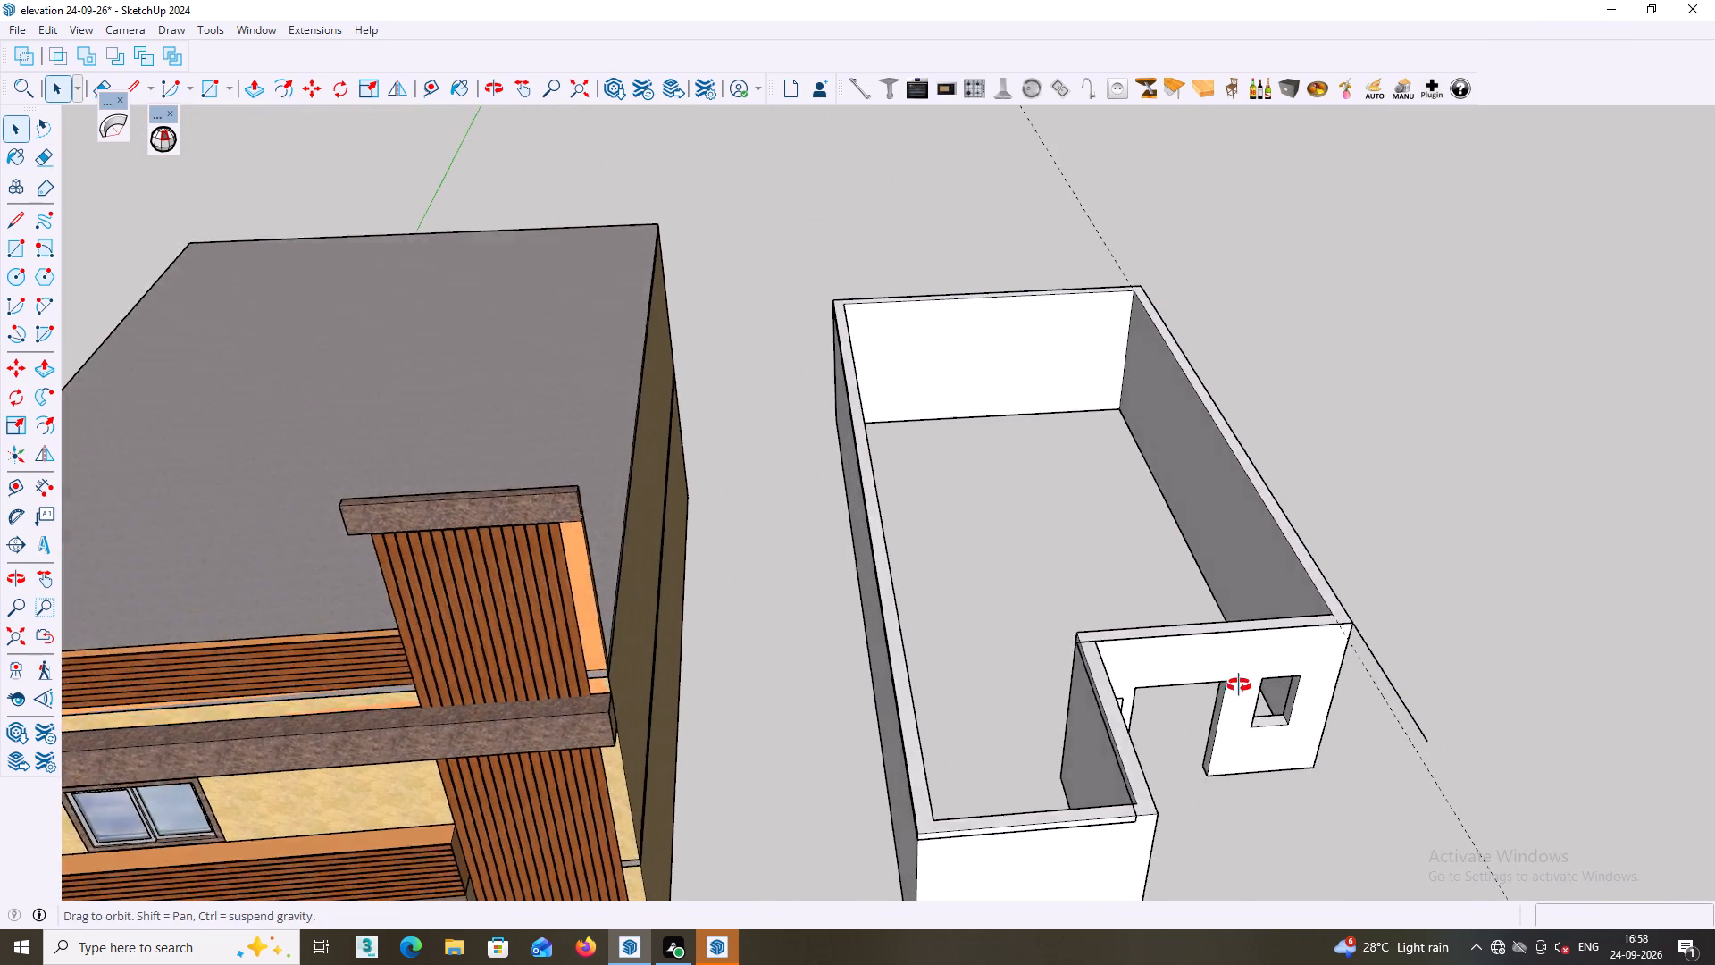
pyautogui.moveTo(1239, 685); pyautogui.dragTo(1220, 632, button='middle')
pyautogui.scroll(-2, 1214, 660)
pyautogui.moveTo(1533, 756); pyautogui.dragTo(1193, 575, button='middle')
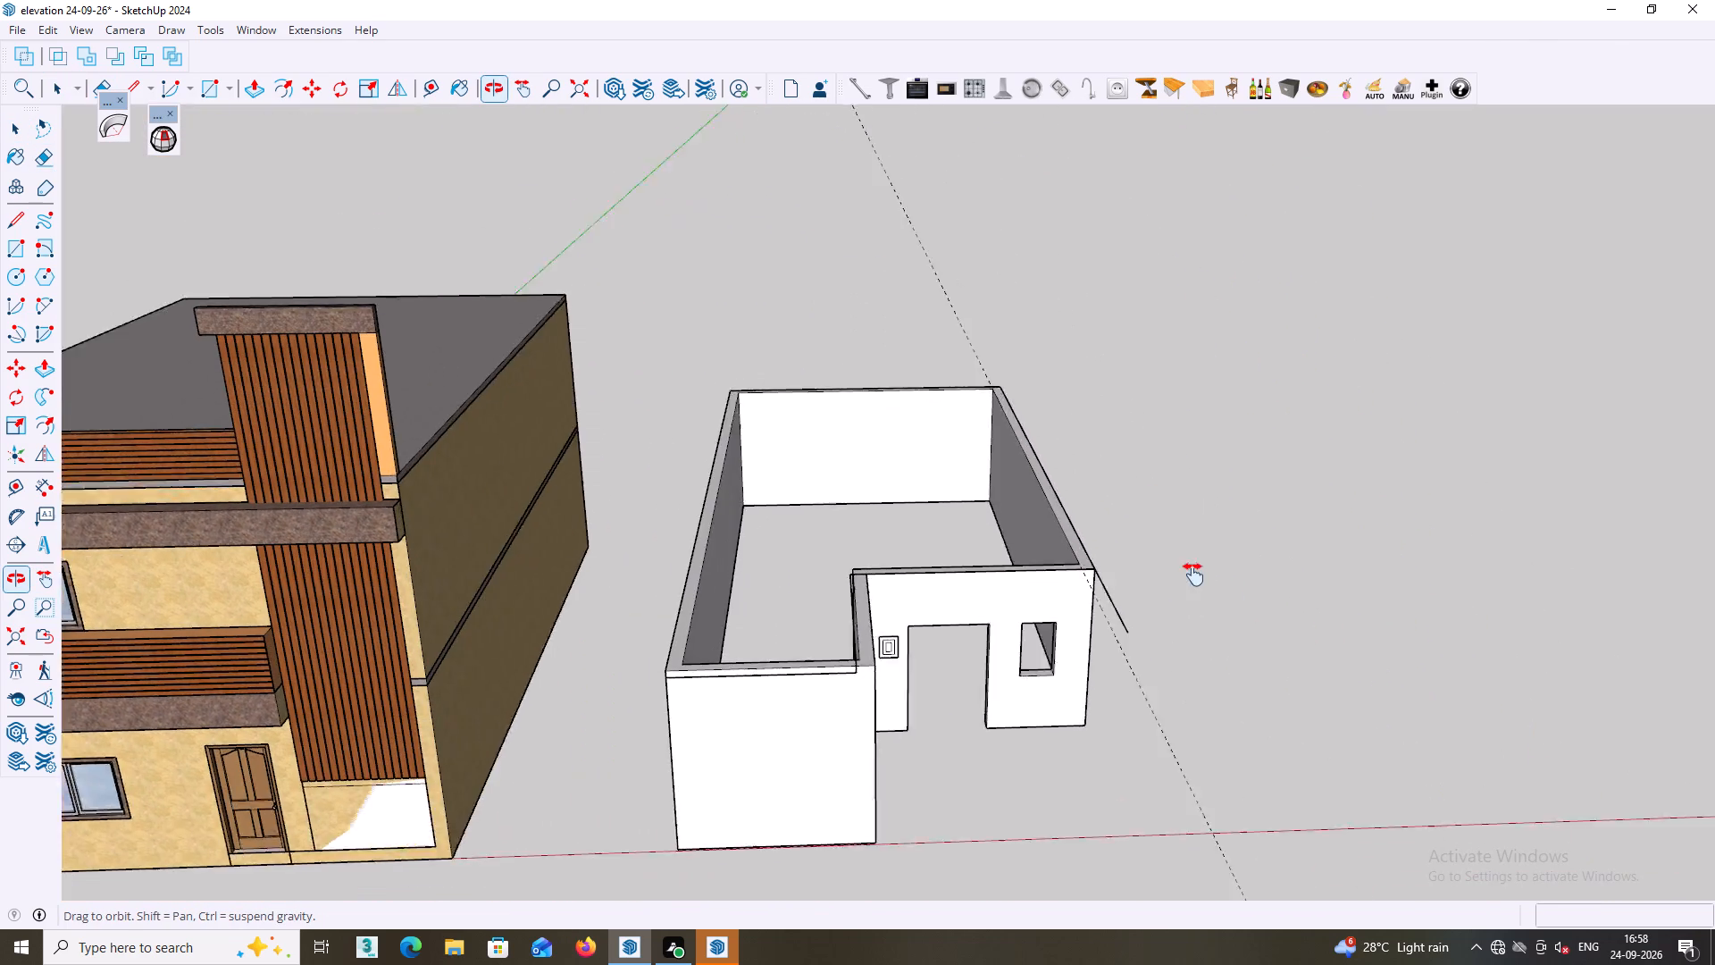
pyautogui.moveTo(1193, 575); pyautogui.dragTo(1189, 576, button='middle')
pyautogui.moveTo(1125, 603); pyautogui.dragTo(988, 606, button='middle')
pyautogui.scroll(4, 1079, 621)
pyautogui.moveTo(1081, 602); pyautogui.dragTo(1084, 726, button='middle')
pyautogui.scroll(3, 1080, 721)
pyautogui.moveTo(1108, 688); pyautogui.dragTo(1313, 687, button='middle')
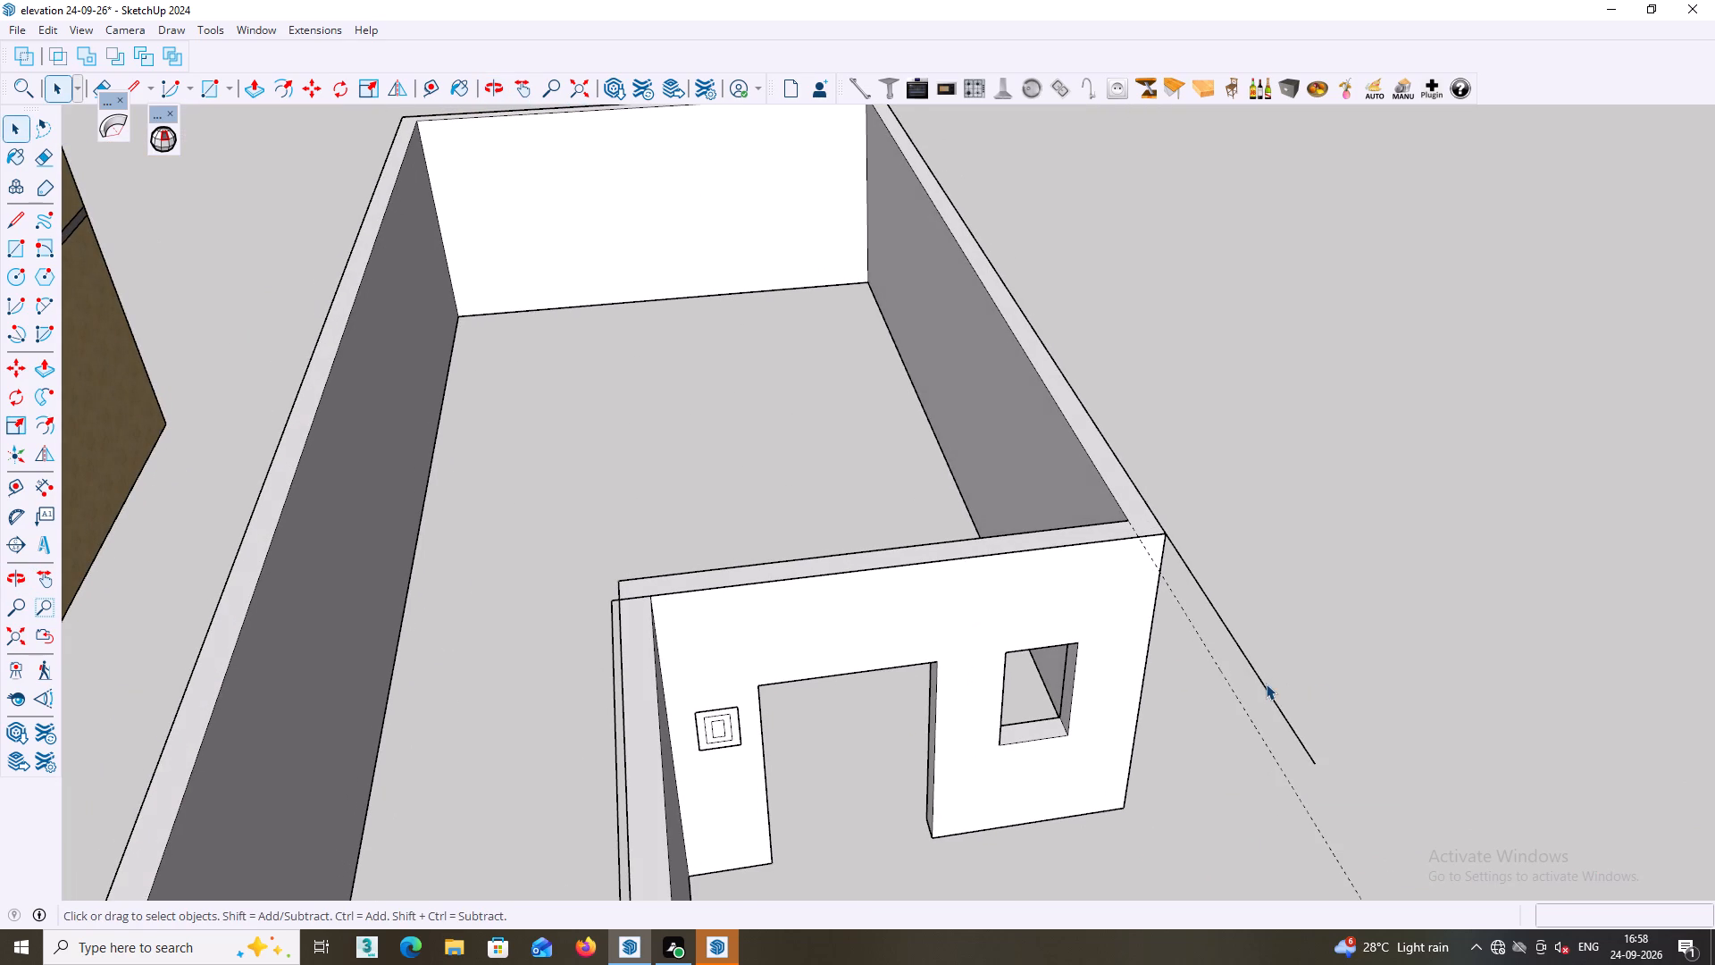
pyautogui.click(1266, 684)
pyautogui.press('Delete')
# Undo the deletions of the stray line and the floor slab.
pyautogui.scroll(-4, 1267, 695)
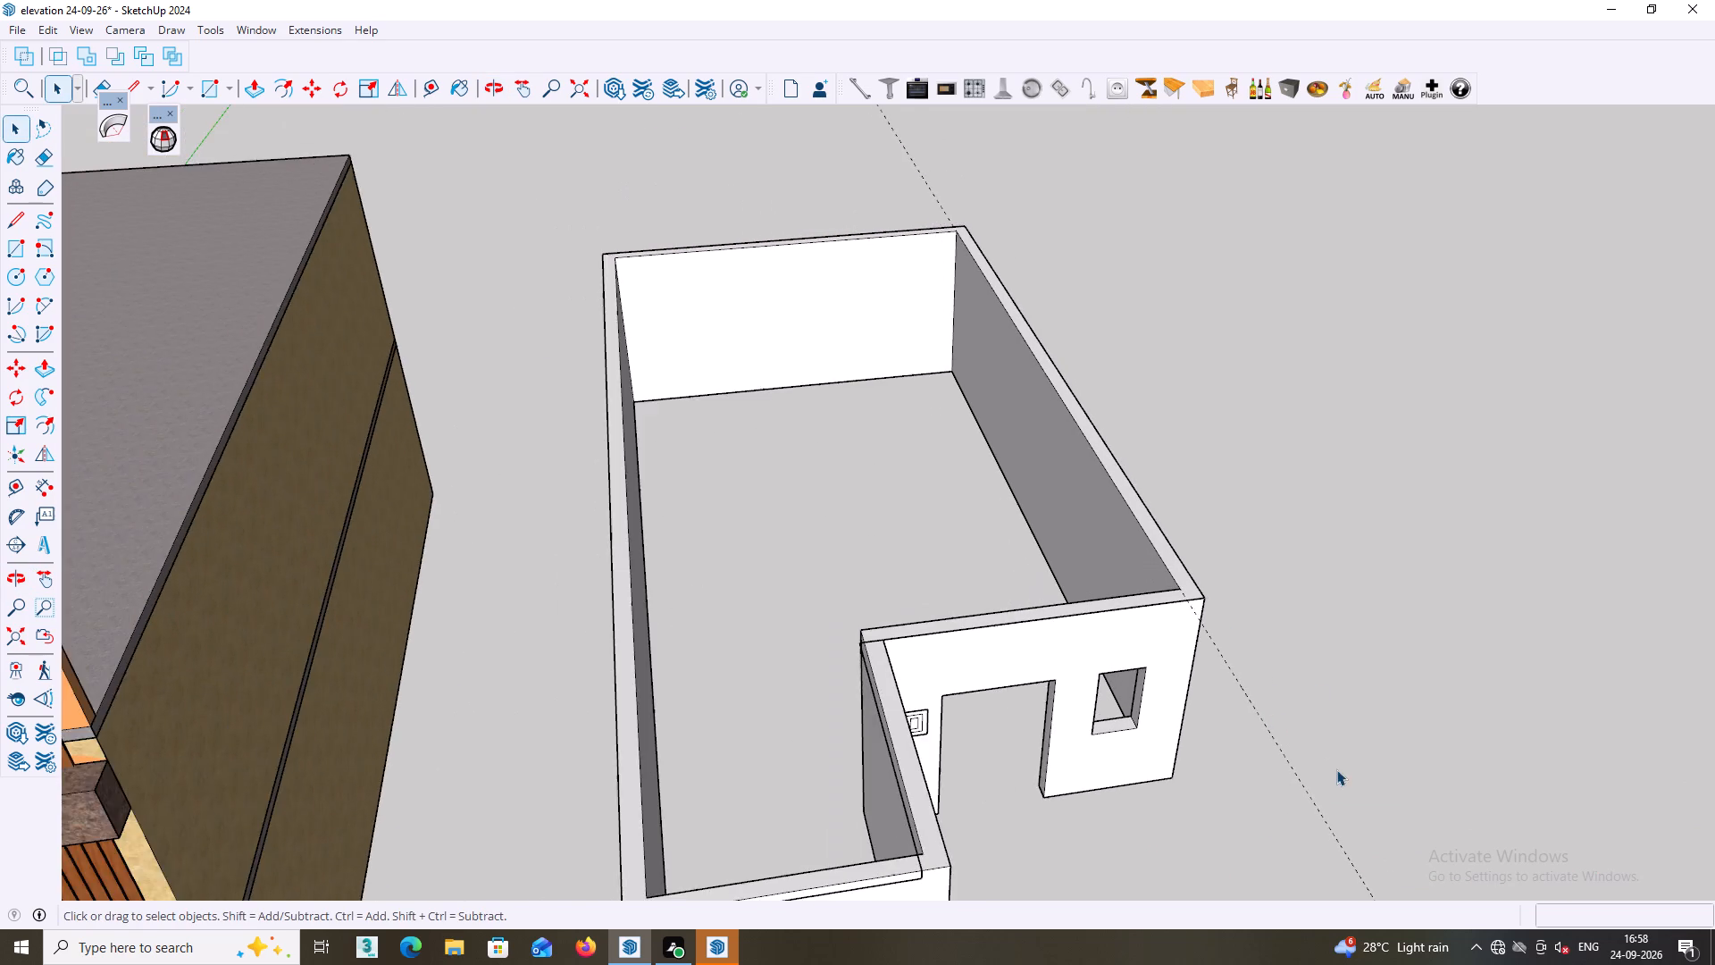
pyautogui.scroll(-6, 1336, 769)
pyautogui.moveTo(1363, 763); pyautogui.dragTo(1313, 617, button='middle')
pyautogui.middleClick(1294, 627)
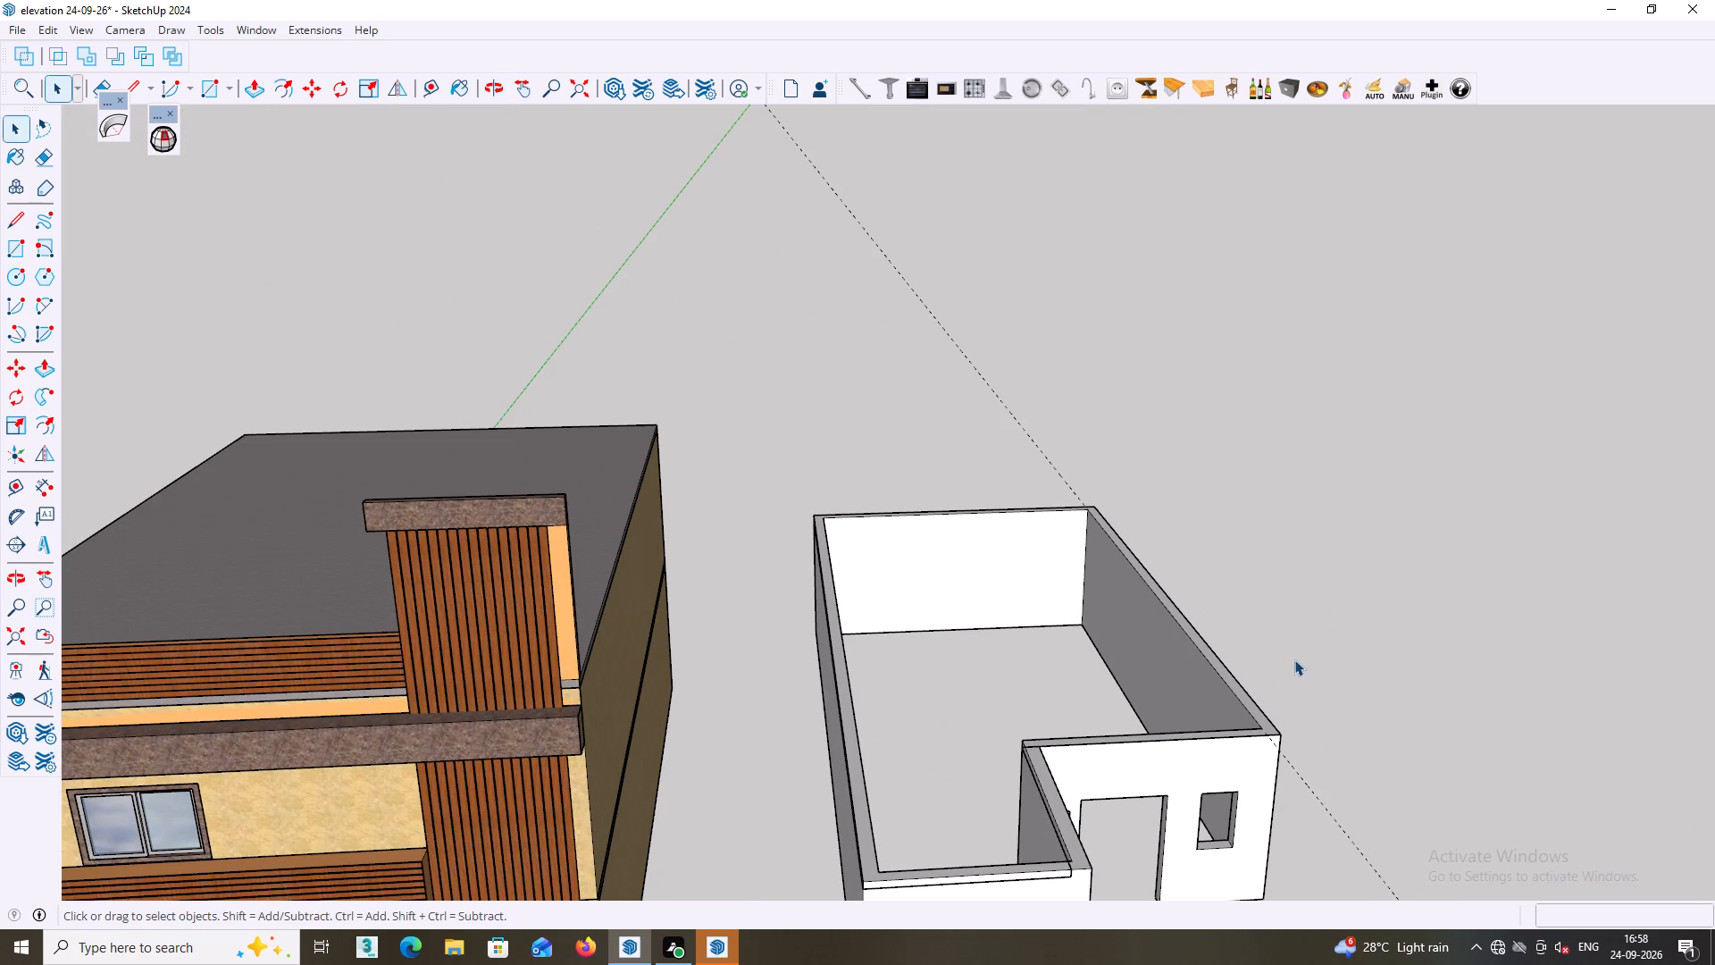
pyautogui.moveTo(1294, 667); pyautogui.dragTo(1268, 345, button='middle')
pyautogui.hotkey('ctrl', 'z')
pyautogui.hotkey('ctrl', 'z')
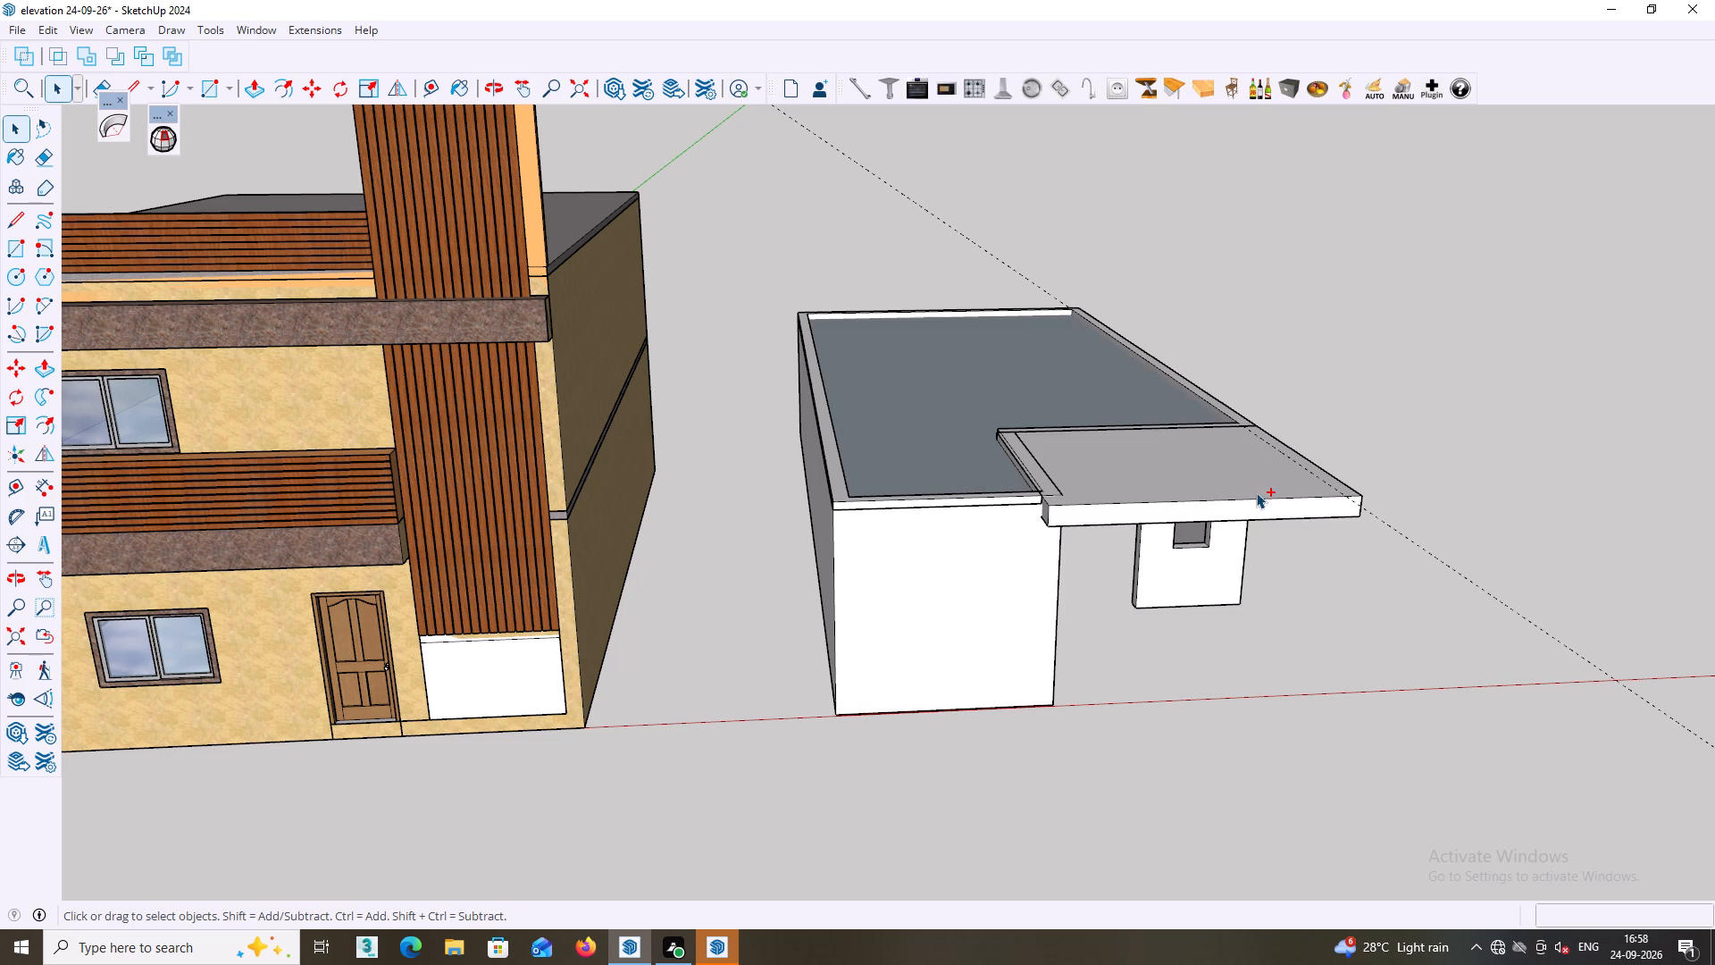
# Examine the restored floor slab around the balcony notch, opening its group to inspect the geometry and leaving it.
pyautogui.moveTo(1248, 543); pyautogui.dragTo(1240, 747, button='middle')
pyautogui.moveTo(1251, 647); pyautogui.dragTo(1248, 737, button='middle')
pyautogui.scroll(3, 893, 337)
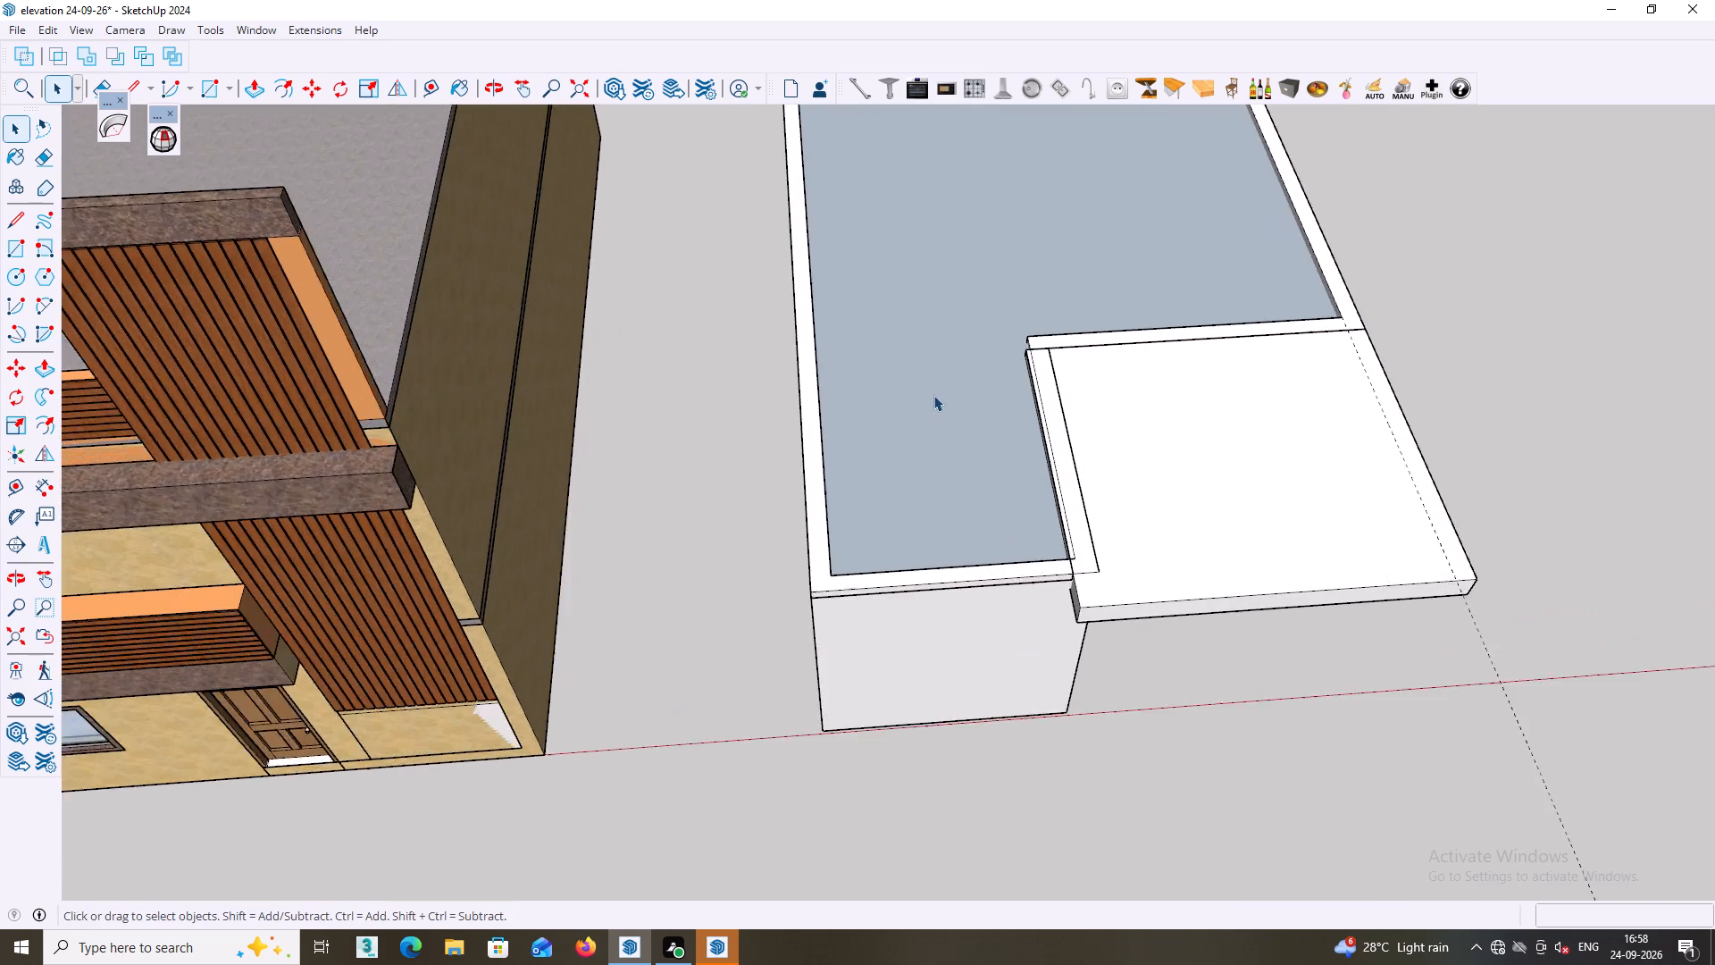
pyautogui.scroll(2, 933, 395)
pyautogui.moveTo(954, 429); pyautogui.dragTo(1335, 214, button='middle')
pyautogui.scroll(4, 1042, 348)
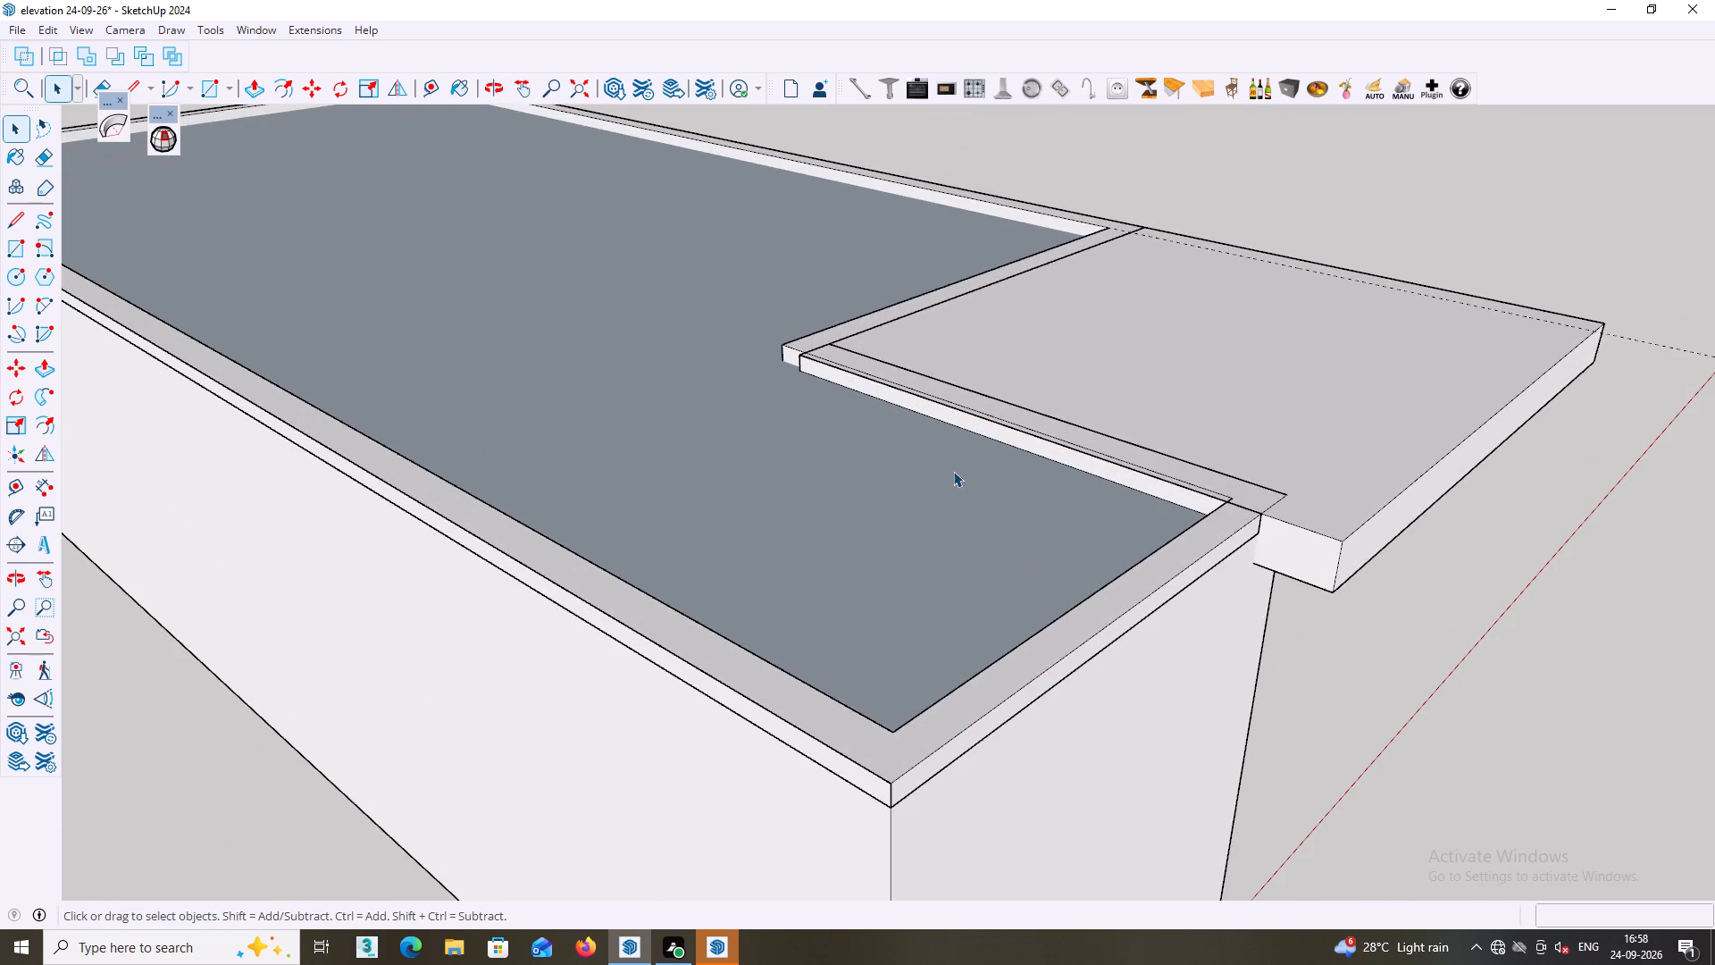
pyautogui.moveTo(905, 535); pyautogui.dragTo(895, 574, button='middle')
pyautogui.click(971, 568)
pyautogui.doubleClick(940, 586)
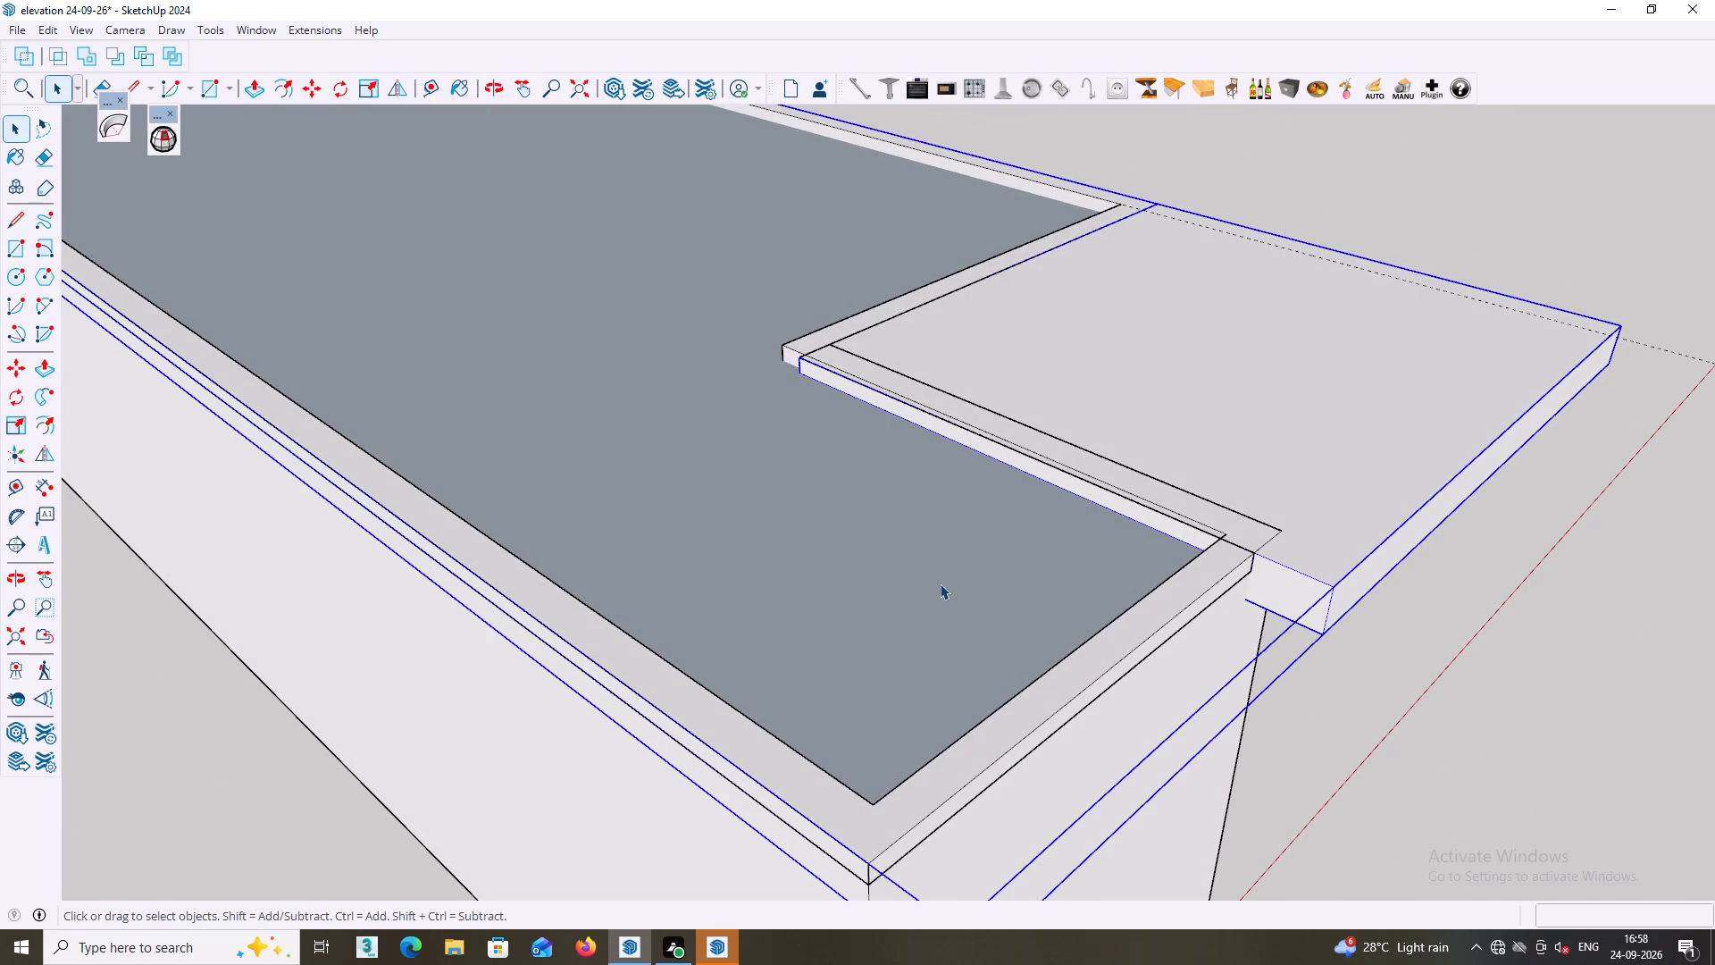
pyautogui.click(925, 576)
pyautogui.click(888, 577)
pyautogui.moveTo(1031, 530); pyautogui.dragTo(887, 578, button='middle')
pyautogui.click(936, 592)
pyautogui.doubleClick(917, 581)
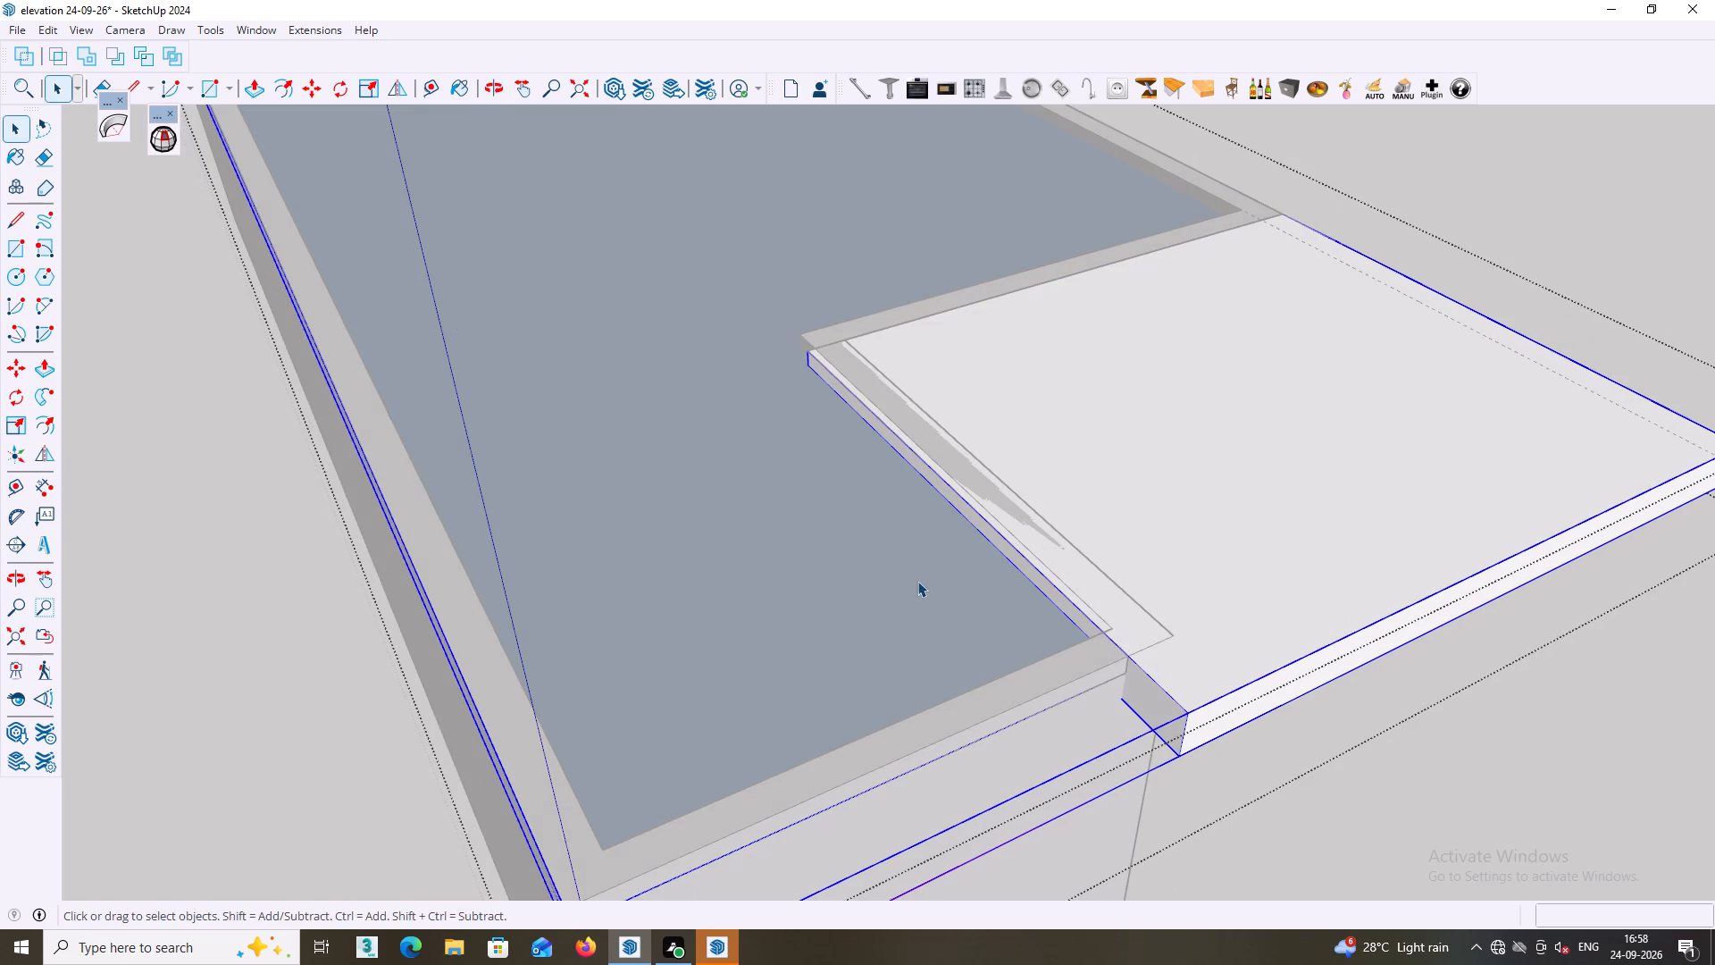
pyautogui.doubleClick(905, 592)
pyautogui.middleClick(932, 572)
pyautogui.scroll(-4, 932, 572)
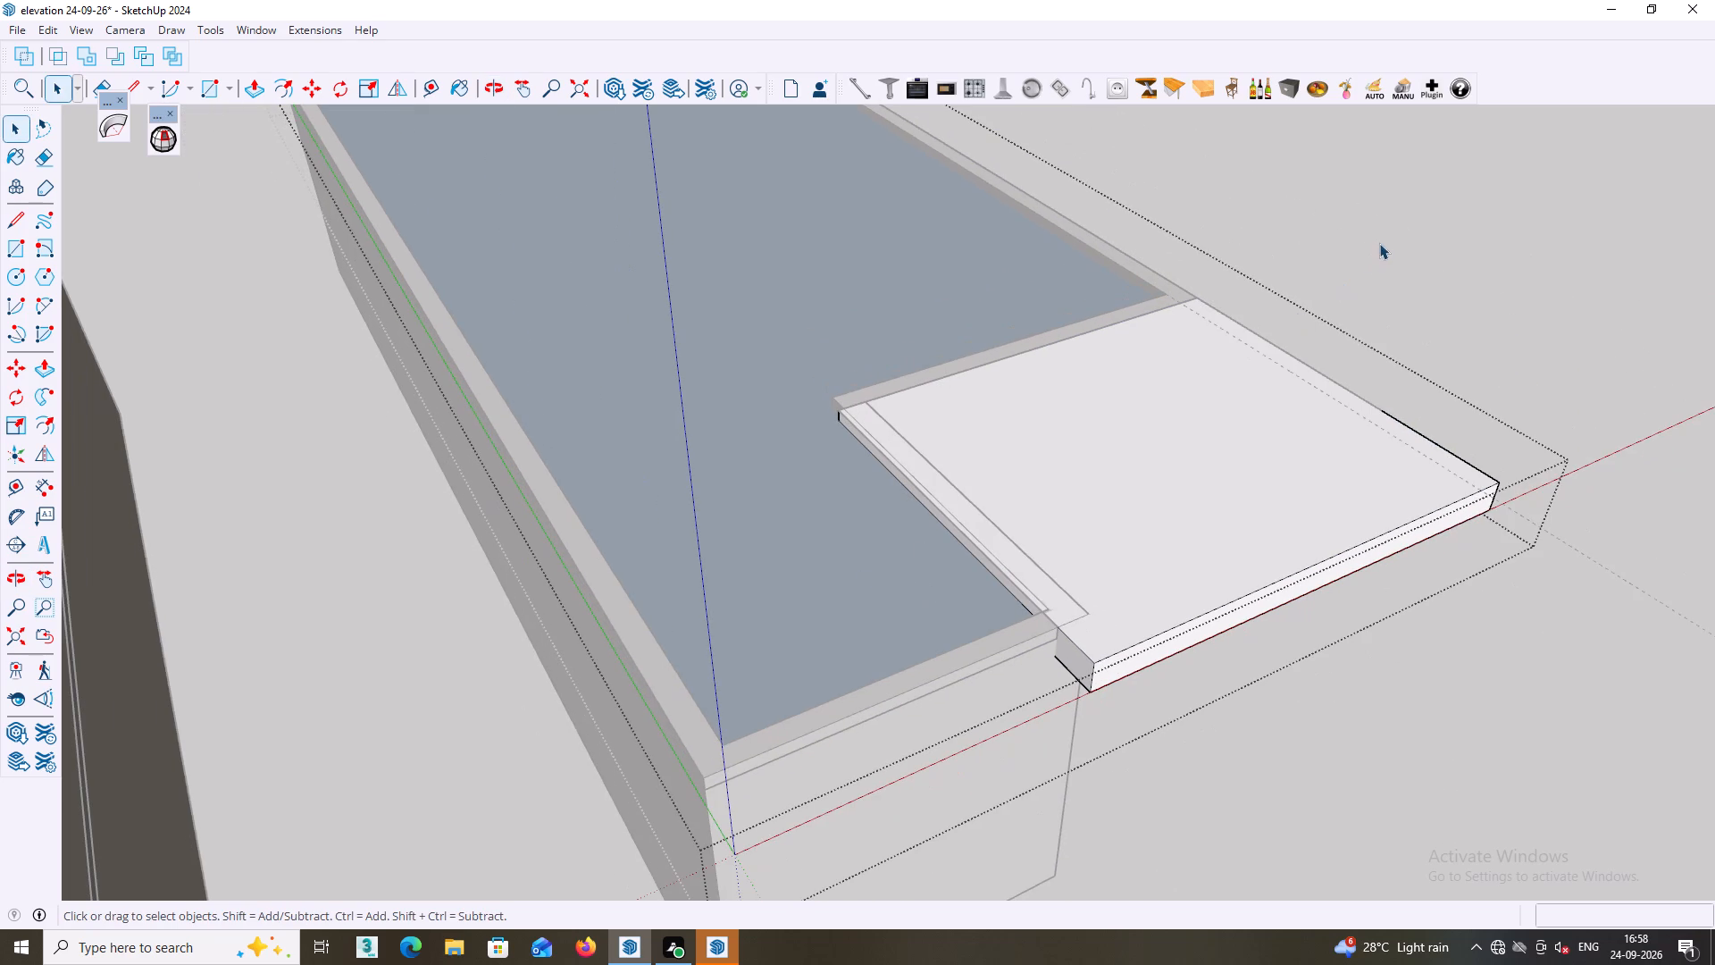
pyautogui.click(1379, 243)
pyautogui.click(1407, 254)
pyautogui.moveTo(1289, 261); pyautogui.dragTo(1215, 173, button='middle')
pyautogui.scroll(-1, 1189, 360)
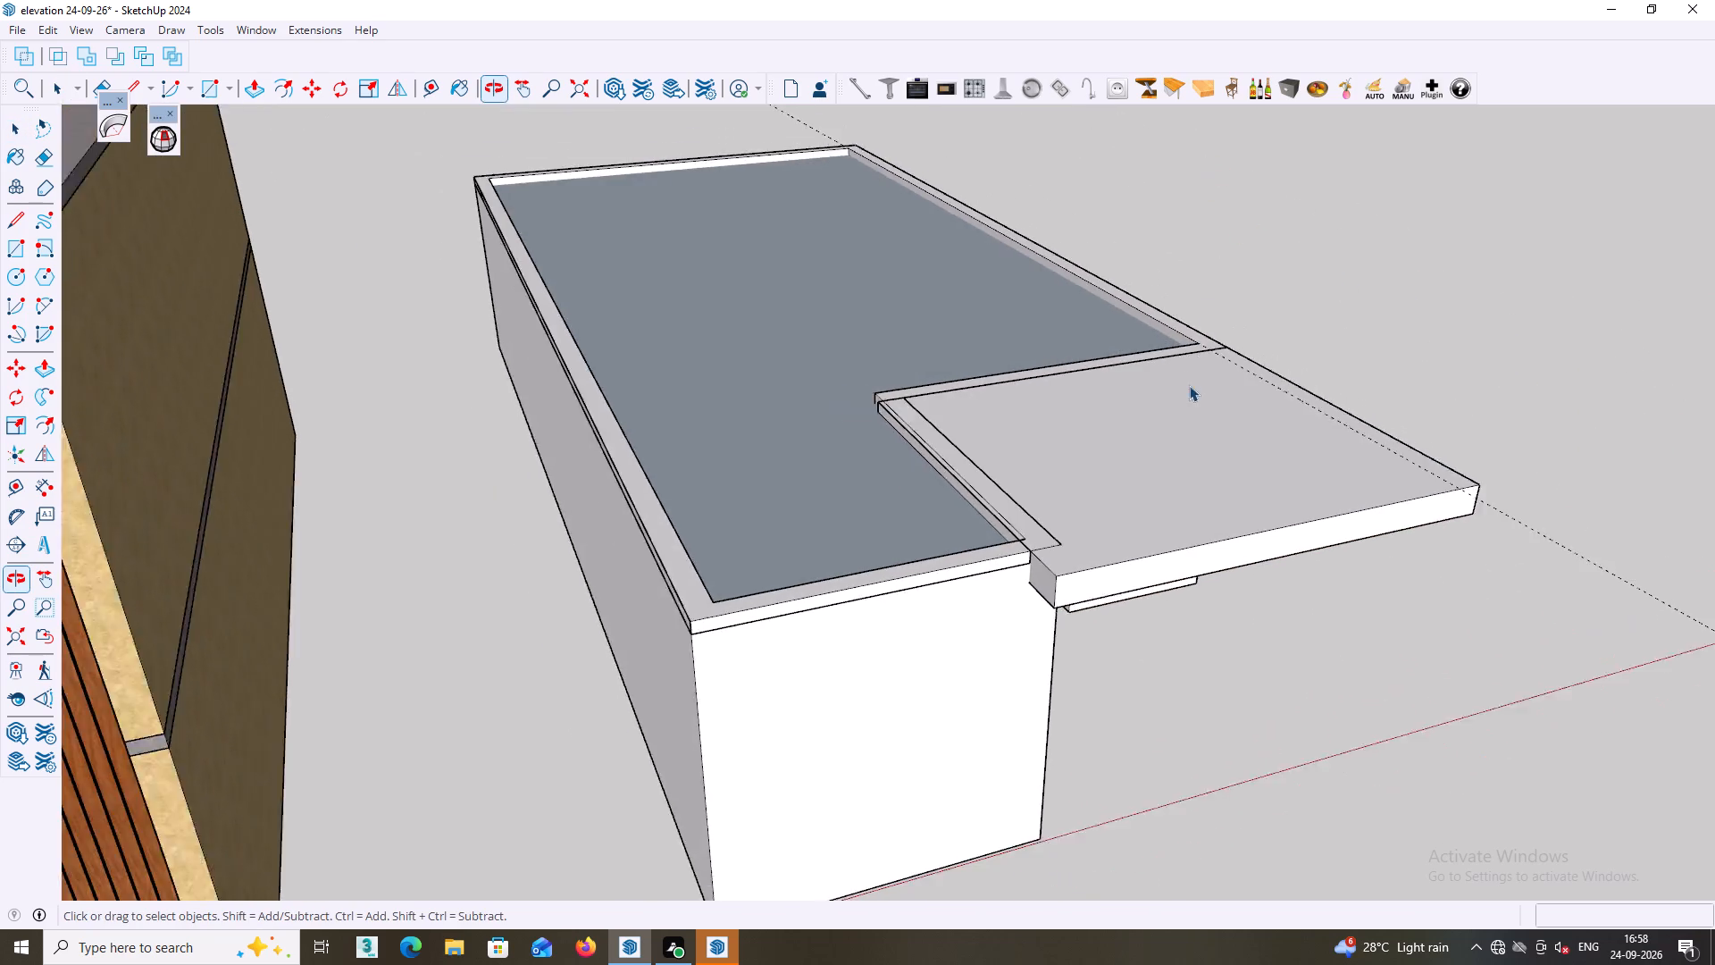
pyautogui.scroll(-4, 1189, 385)
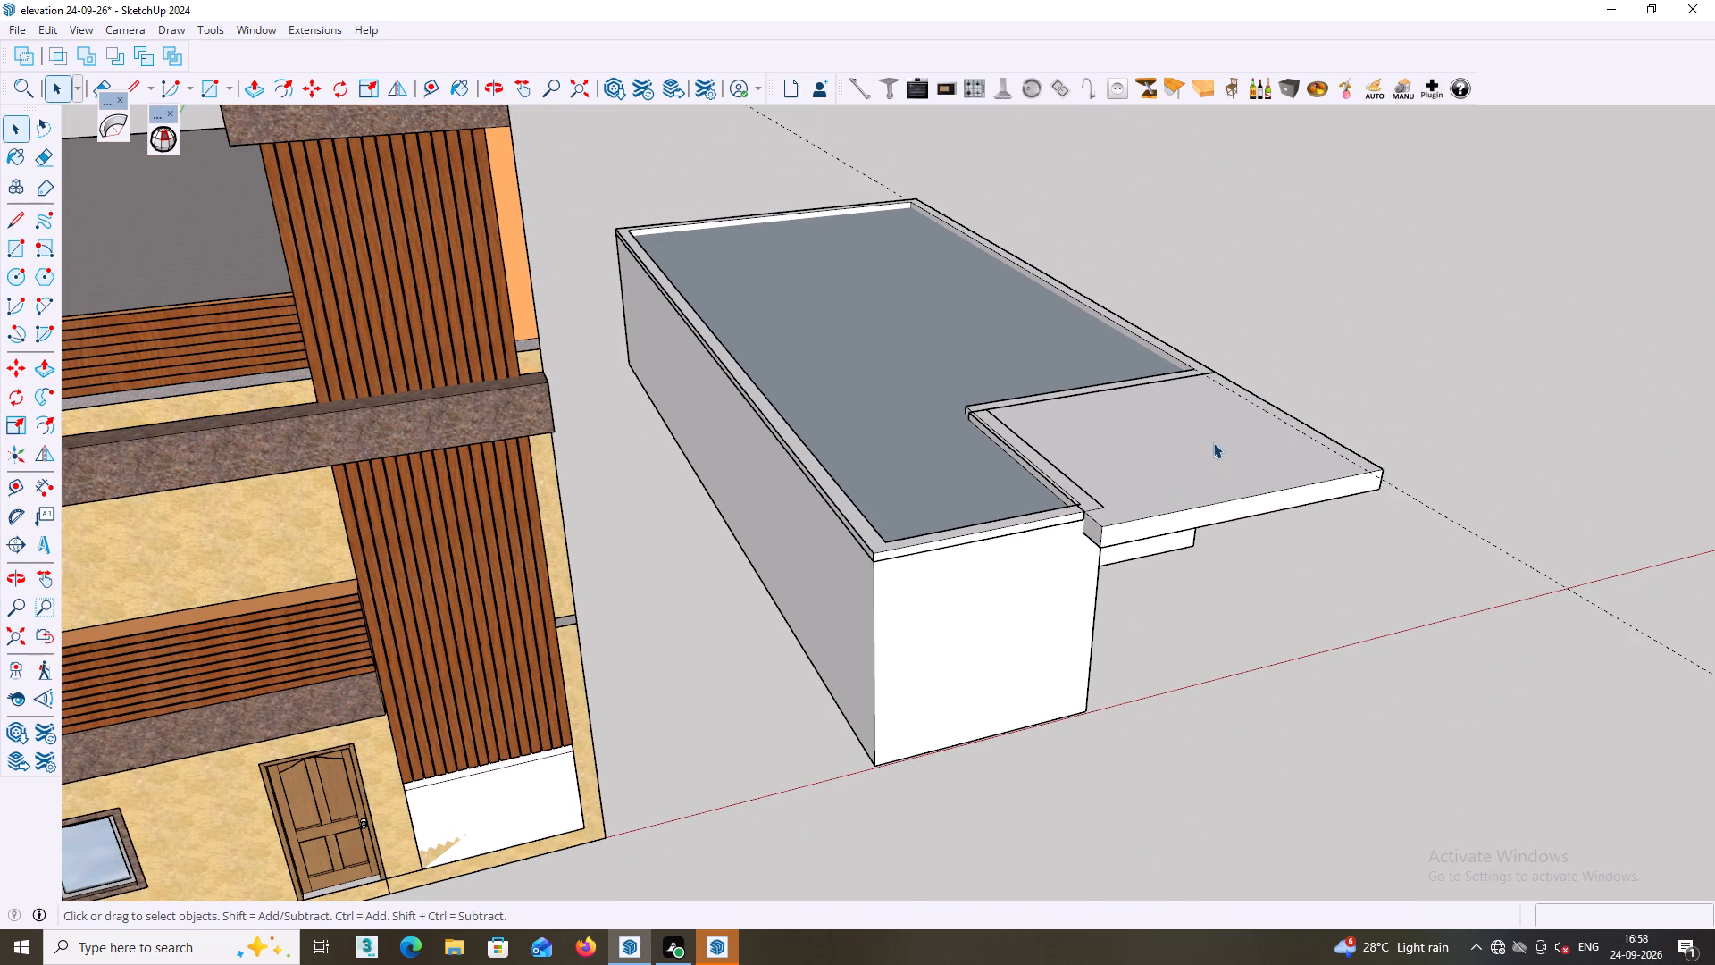
# Examine the floor slab and the ground-floor walls from above and below, including how the slab overhangs at the balcony notch.
pyautogui.keyDown('shift'); pyautogui.moveTo(1213, 442); pyautogui.dragTo(1162, 608, button='middle'); pyautogui.keyUp('shift')
pyautogui.moveTo(1048, 482); pyautogui.dragTo(1008, 621, button='middle')
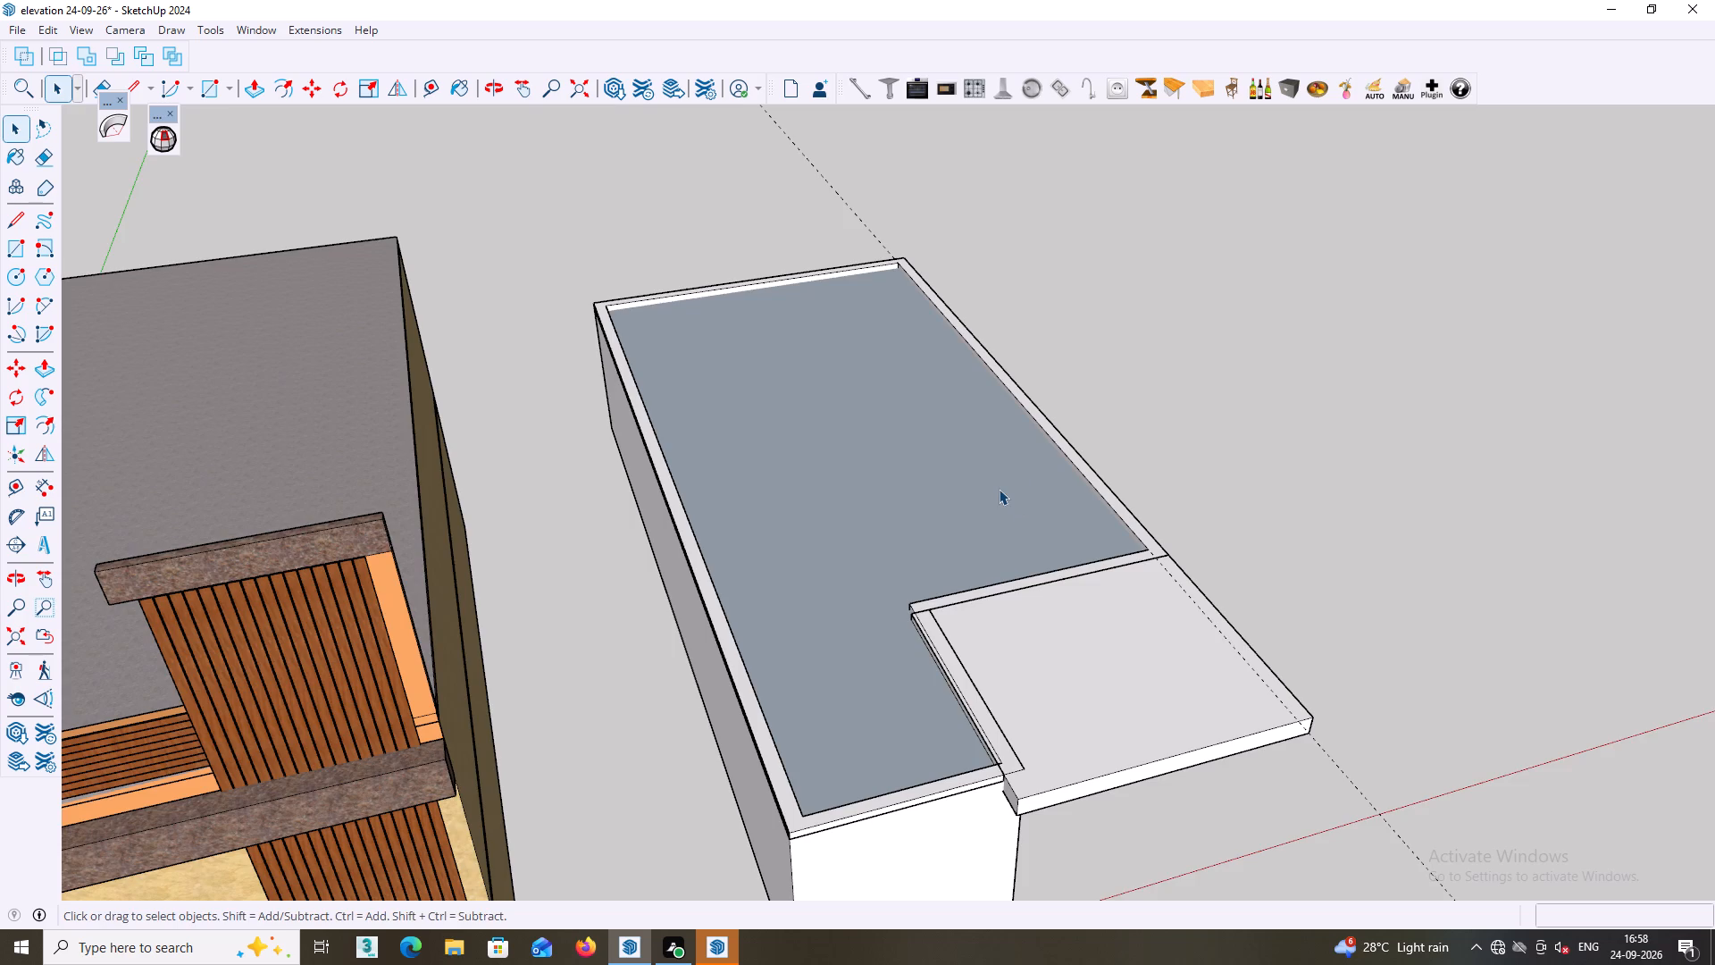
pyautogui.moveTo(1011, 475); pyautogui.dragTo(976, 451, button='middle')
pyautogui.scroll(8, 1028, 471)
pyautogui.moveTo(1059, 495); pyautogui.dragTo(1409, 492, button='middle')
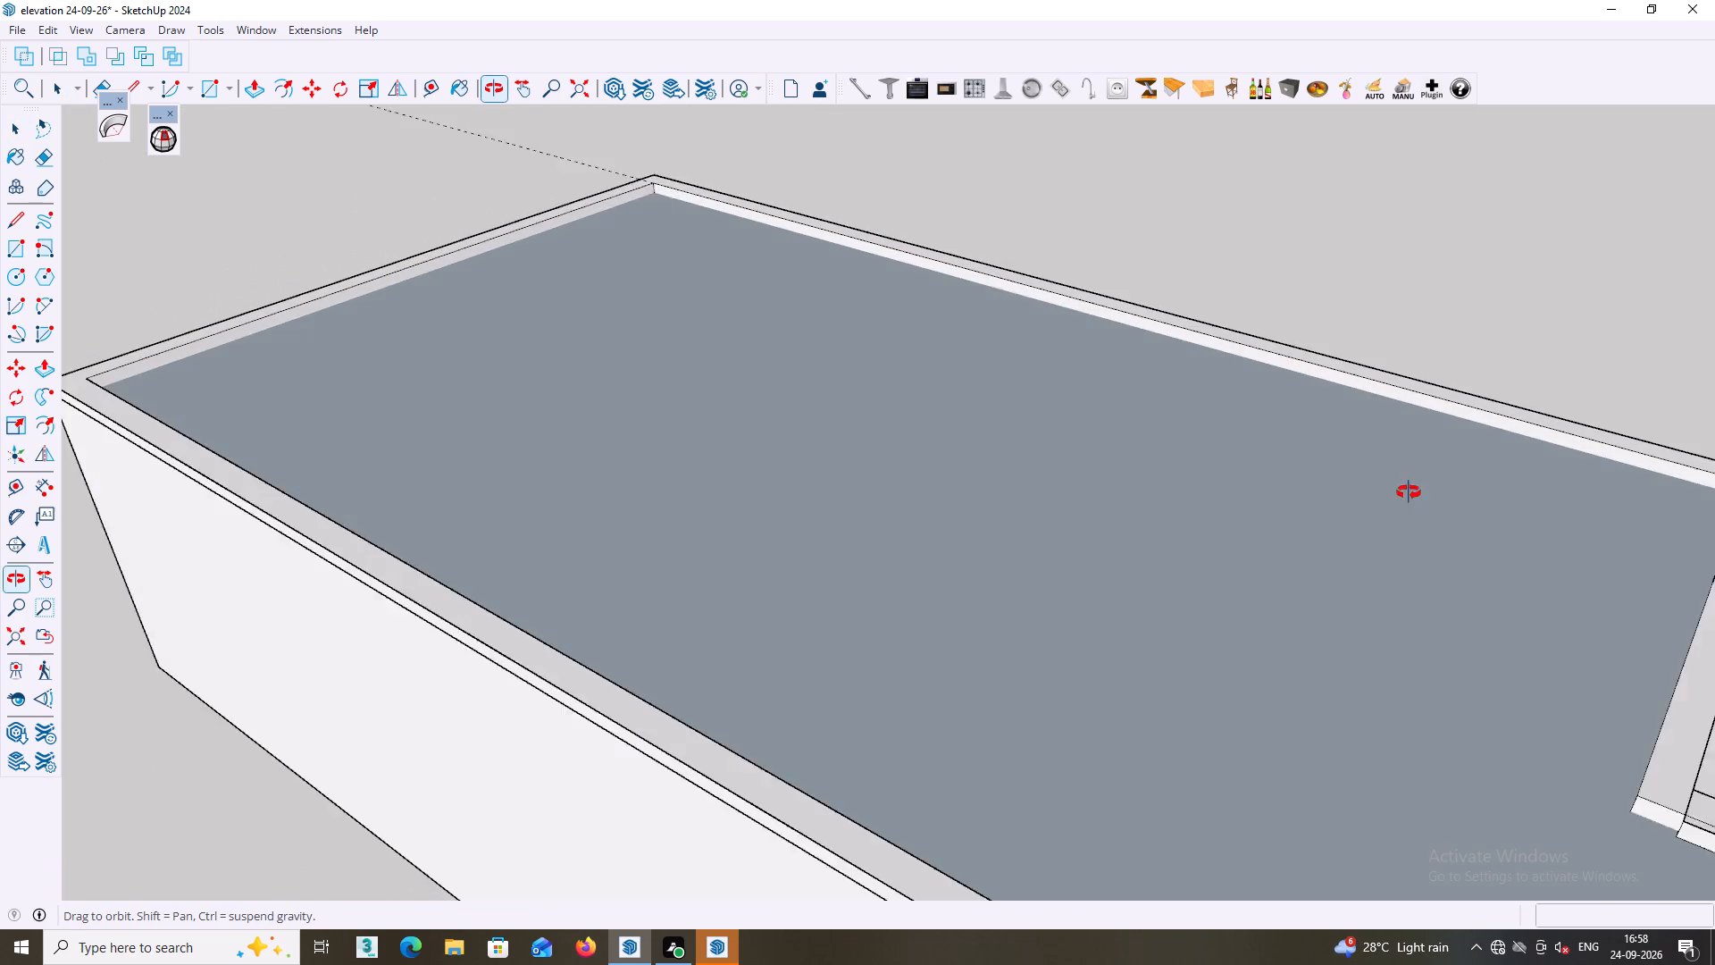
pyautogui.moveTo(1409, 492); pyautogui.dragTo(1041, 415, button='middle')
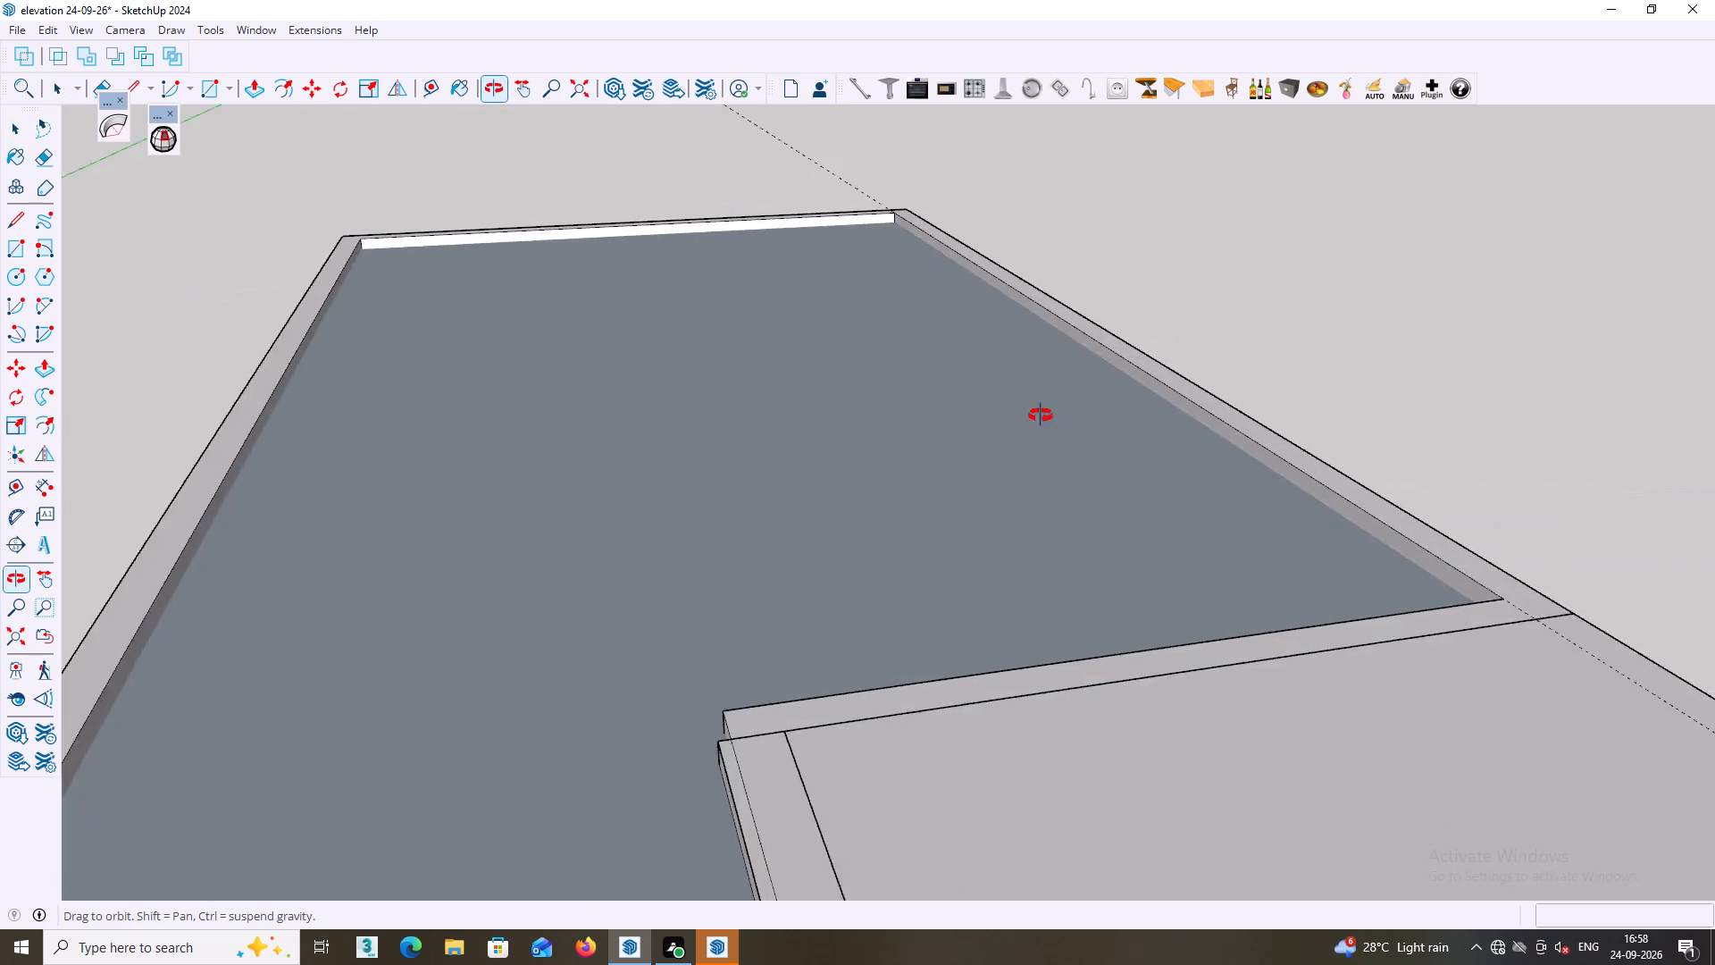
pyautogui.moveTo(1041, 415); pyautogui.dragTo(986, 407, button='middle')
pyautogui.keyDown('shift'); pyautogui.moveTo(983, 418); pyautogui.dragTo(1020, 331, button='middle'); pyautogui.keyUp('shift')
pyautogui.moveTo(975, 397); pyautogui.dragTo(1034, 231, button='middle')
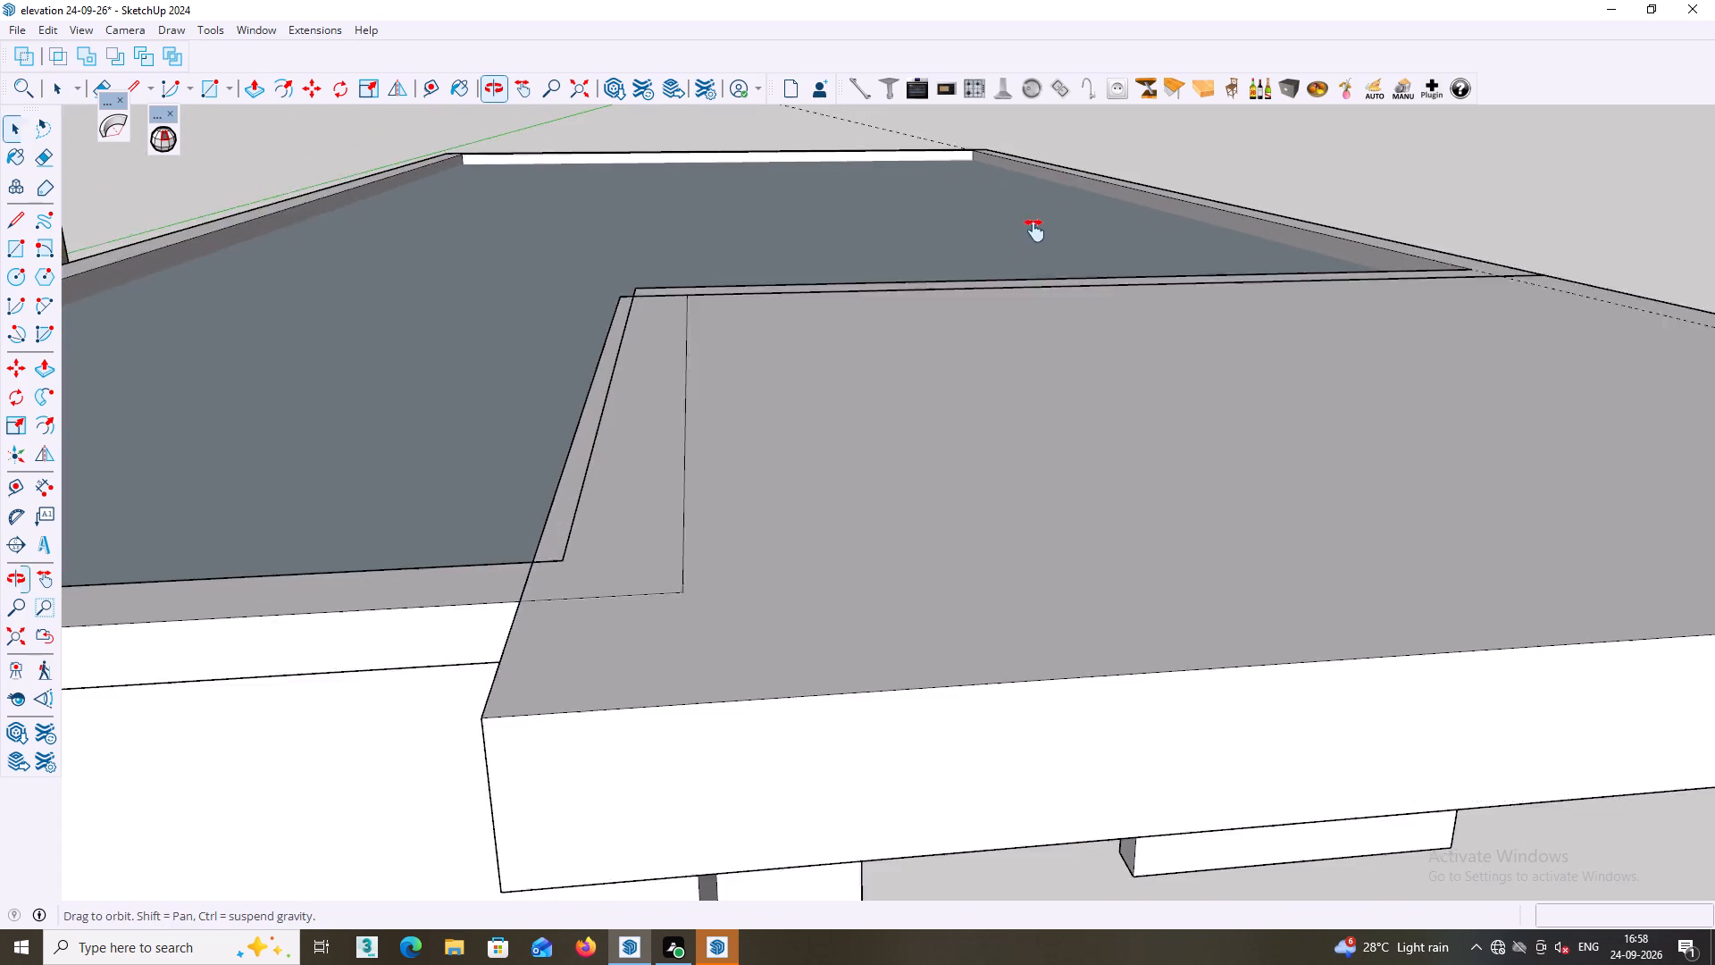
pyautogui.moveTo(1034, 231); pyautogui.dragTo(1035, 234, button='middle')
pyautogui.moveTo(995, 357); pyautogui.dragTo(992, 390, button='middle')
pyautogui.scroll(-3, 993, 362)
pyautogui.moveTo(1055, 591); pyautogui.dragTo(1071, 181, button='middle')
pyautogui.moveTo(1019, 593); pyautogui.dragTo(1025, 543, button='middle')
pyautogui.scroll(-2, 1005, 591)
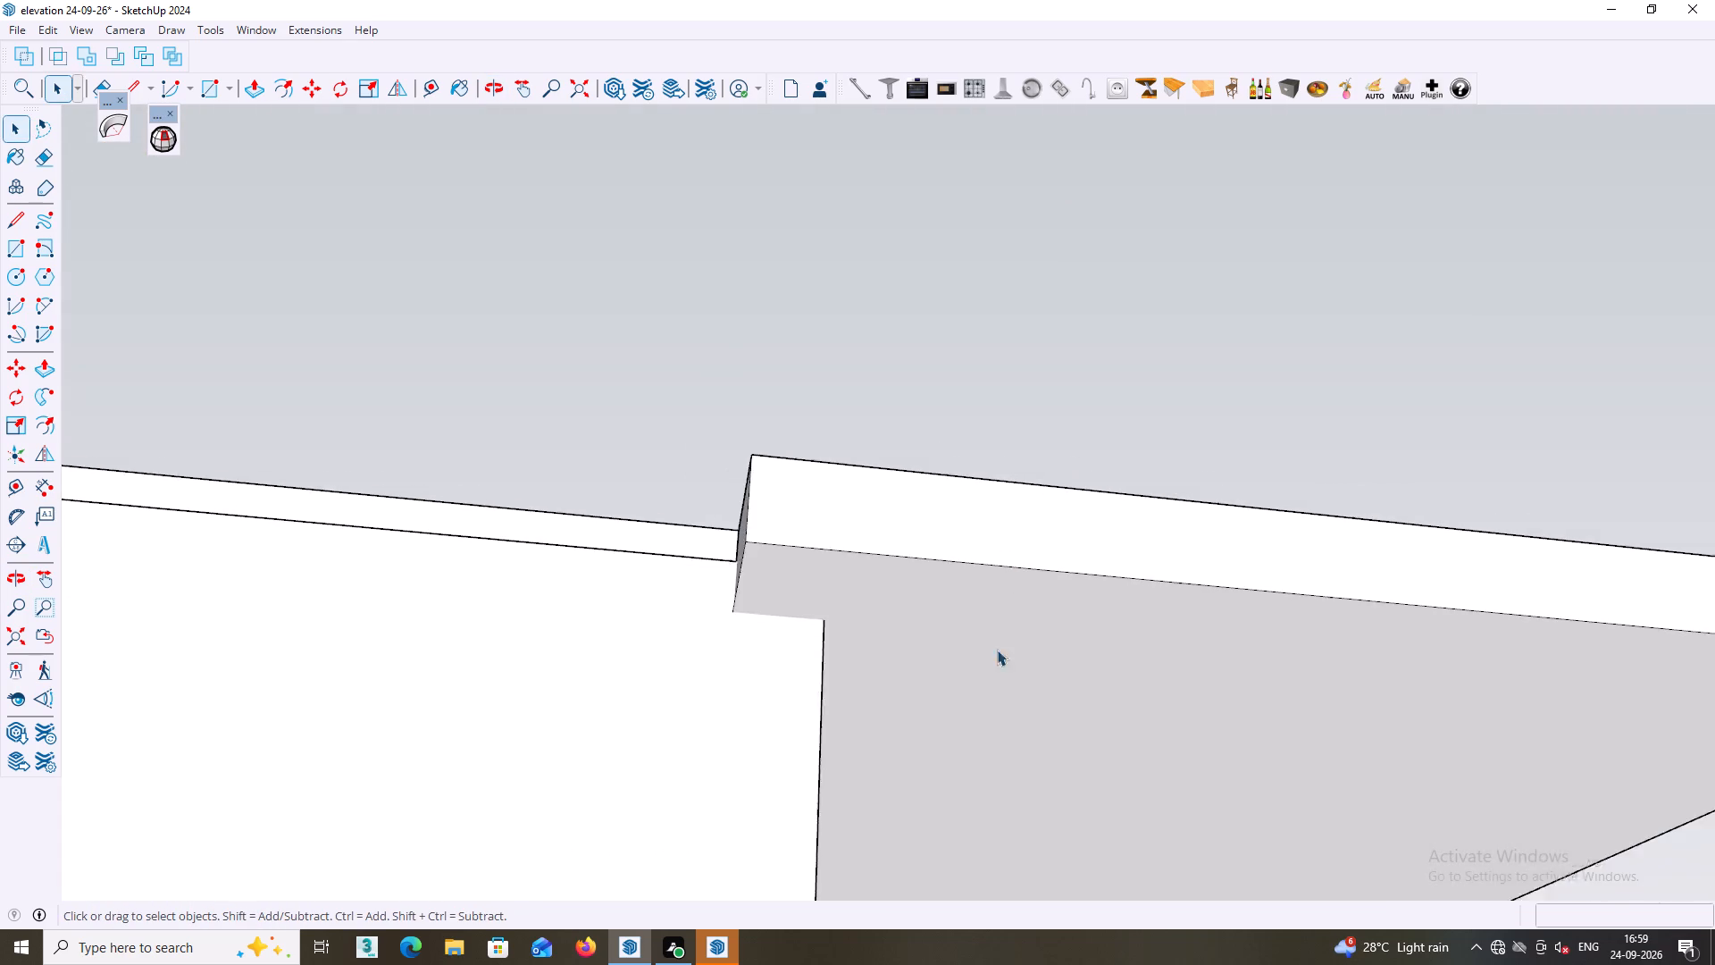
pyautogui.scroll(-2, 997, 650)
pyautogui.scroll(-4, 983, 747)
pyautogui.keyDown('shift'); pyautogui.moveTo(1045, 807); pyautogui.dragTo(1074, 633, button='middle'); pyautogui.keyUp('shift')
pyautogui.moveTo(1075, 760); pyautogui.dragTo(1056, 682, button='middle')
pyautogui.moveTo(1080, 824); pyautogui.dragTo(1048, 558, button='middle')
pyautogui.moveTo(1016, 685); pyautogui.dragTo(1300, 478, button='middle')
pyautogui.scroll(-1, 1019, 679)
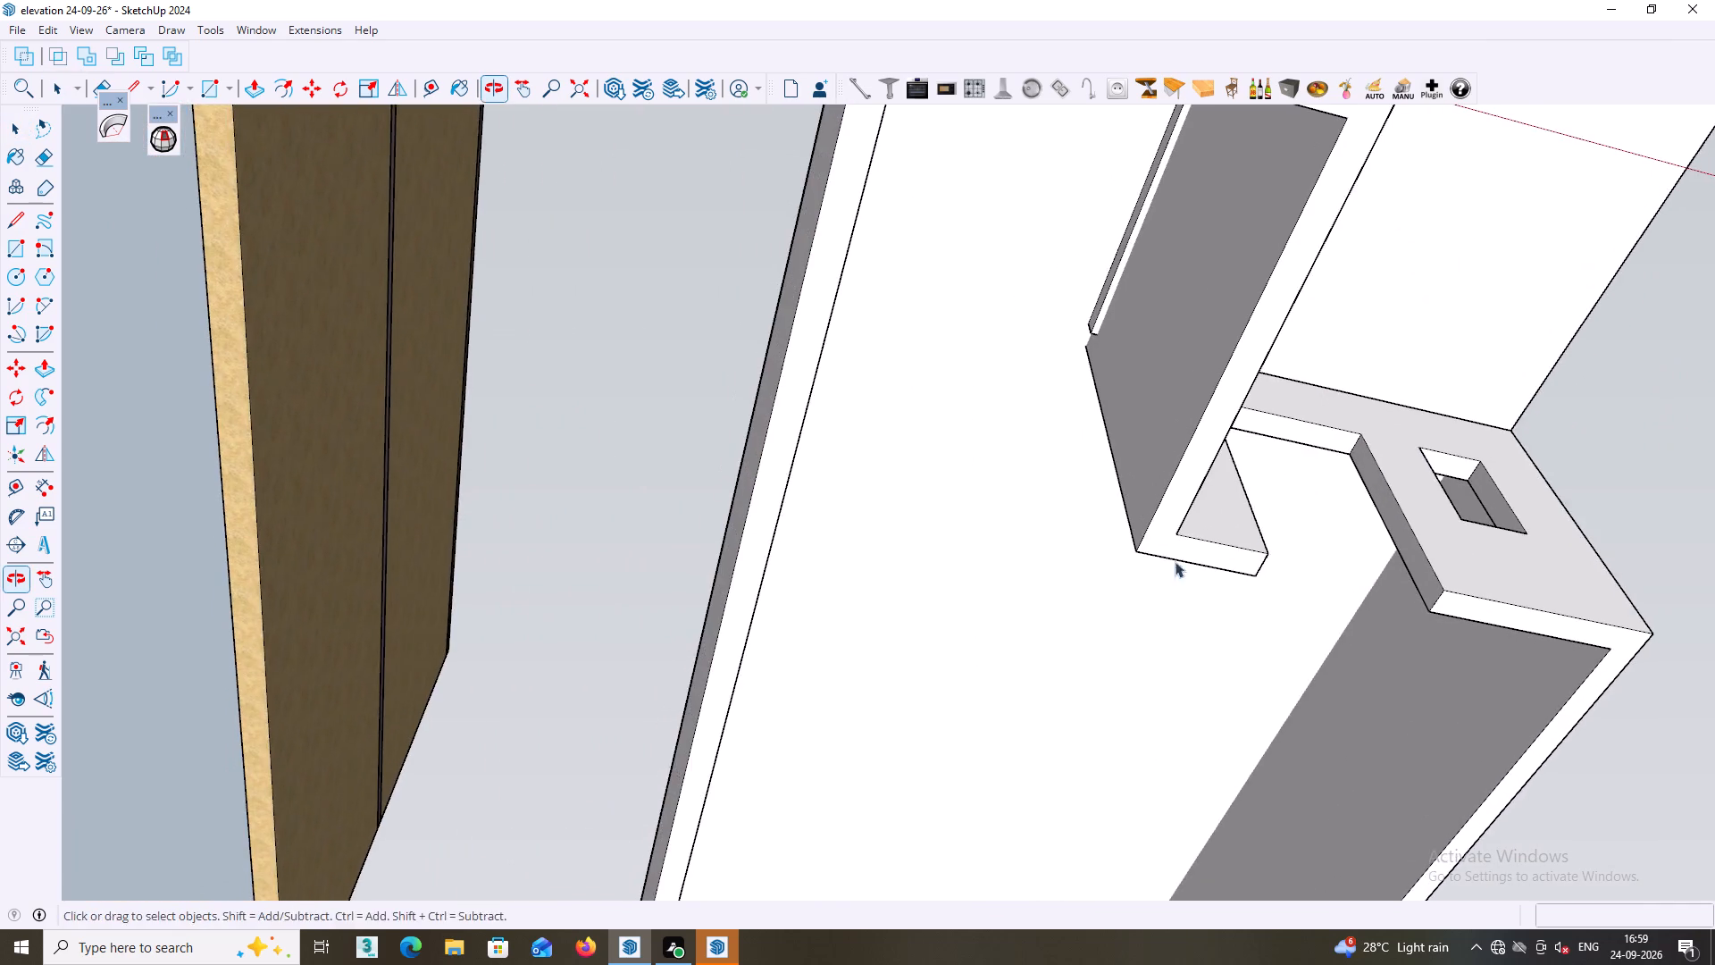
pyautogui.moveTo(1157, 564); pyautogui.dragTo(849, 787, button='middle')
pyautogui.moveTo(972, 689); pyautogui.dragTo(1478, 956, button='middle')
pyautogui.moveTo(1088, 541); pyautogui.dragTo(1065, 658, button='middle')
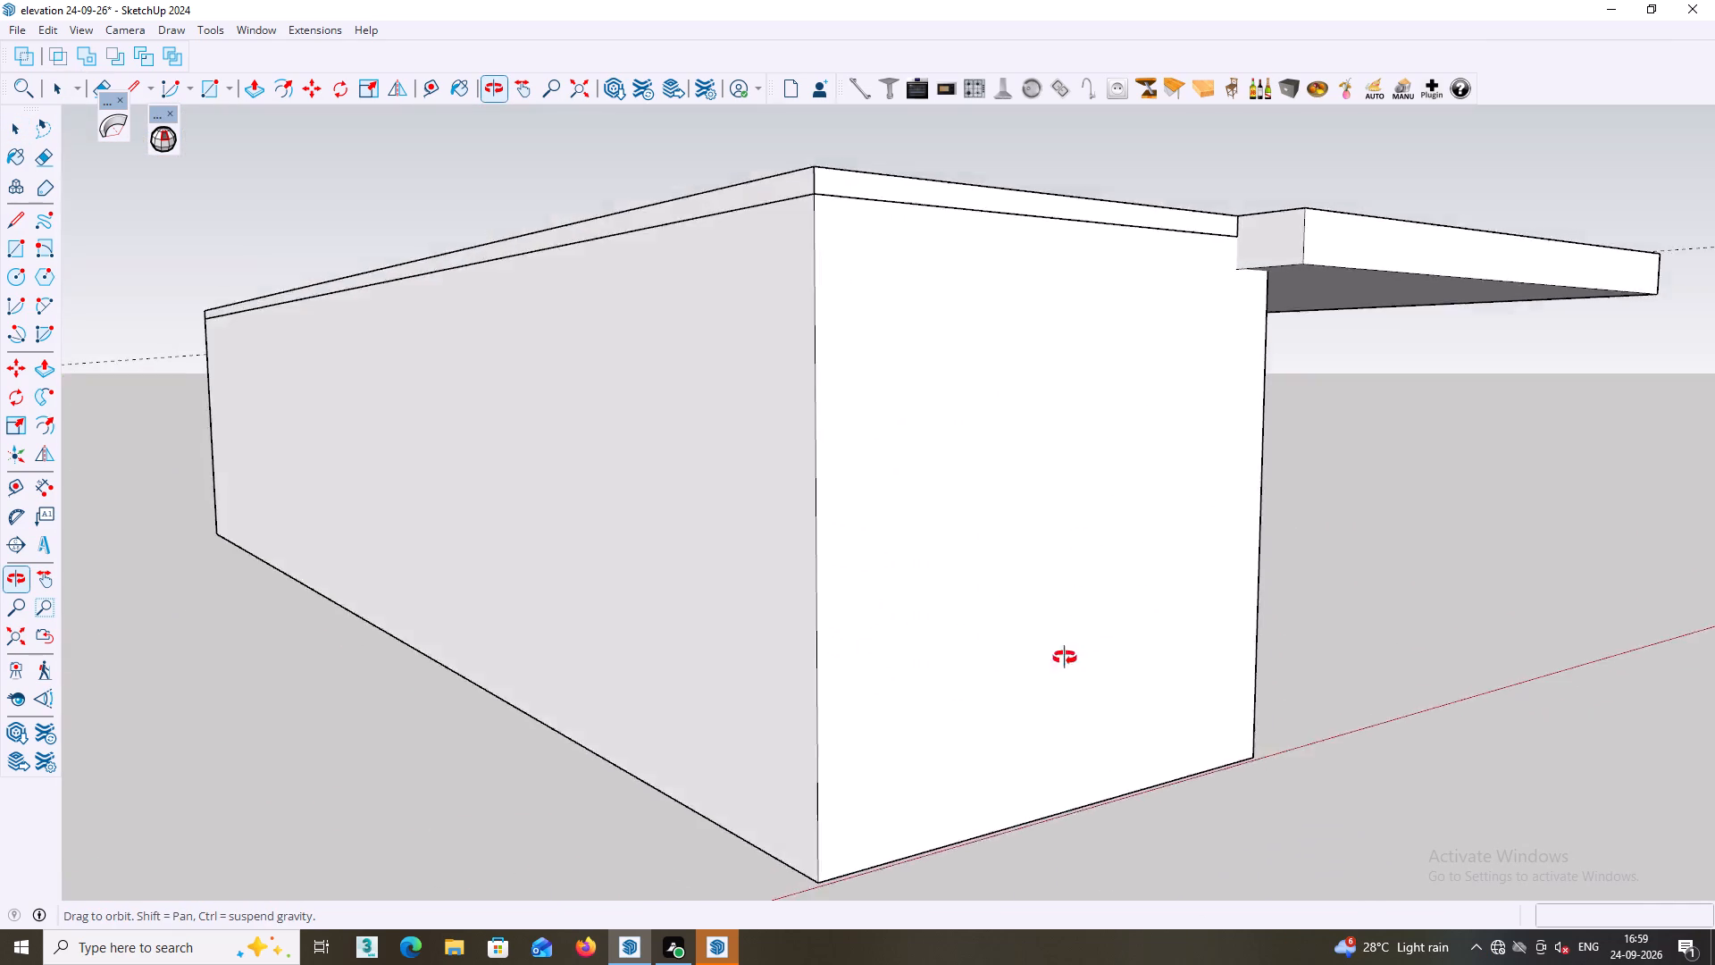
pyautogui.moveTo(1065, 658); pyautogui.dragTo(1039, 249, button='middle')
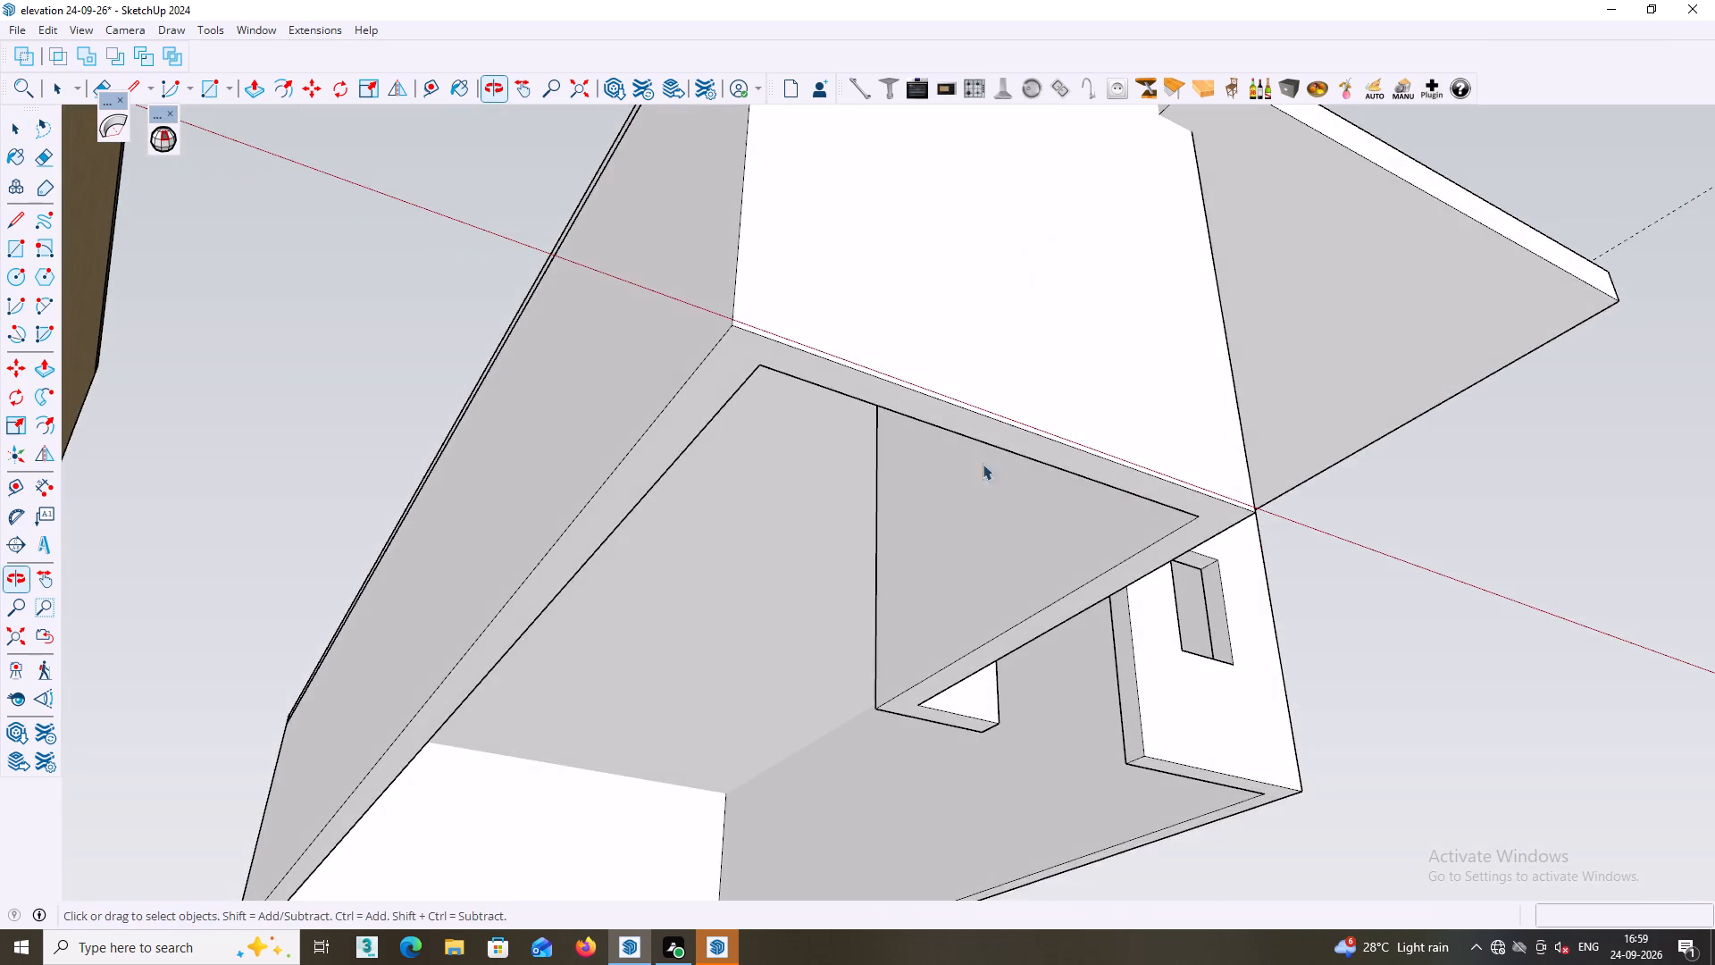
pyautogui.moveTo(976, 482); pyautogui.dragTo(998, 374, button='middle')
pyautogui.click(770, 528)
pyautogui.moveTo(782, 497); pyautogui.dragTo(762, 904, button='middle')
pyautogui.scroll(-1, 779, 520)
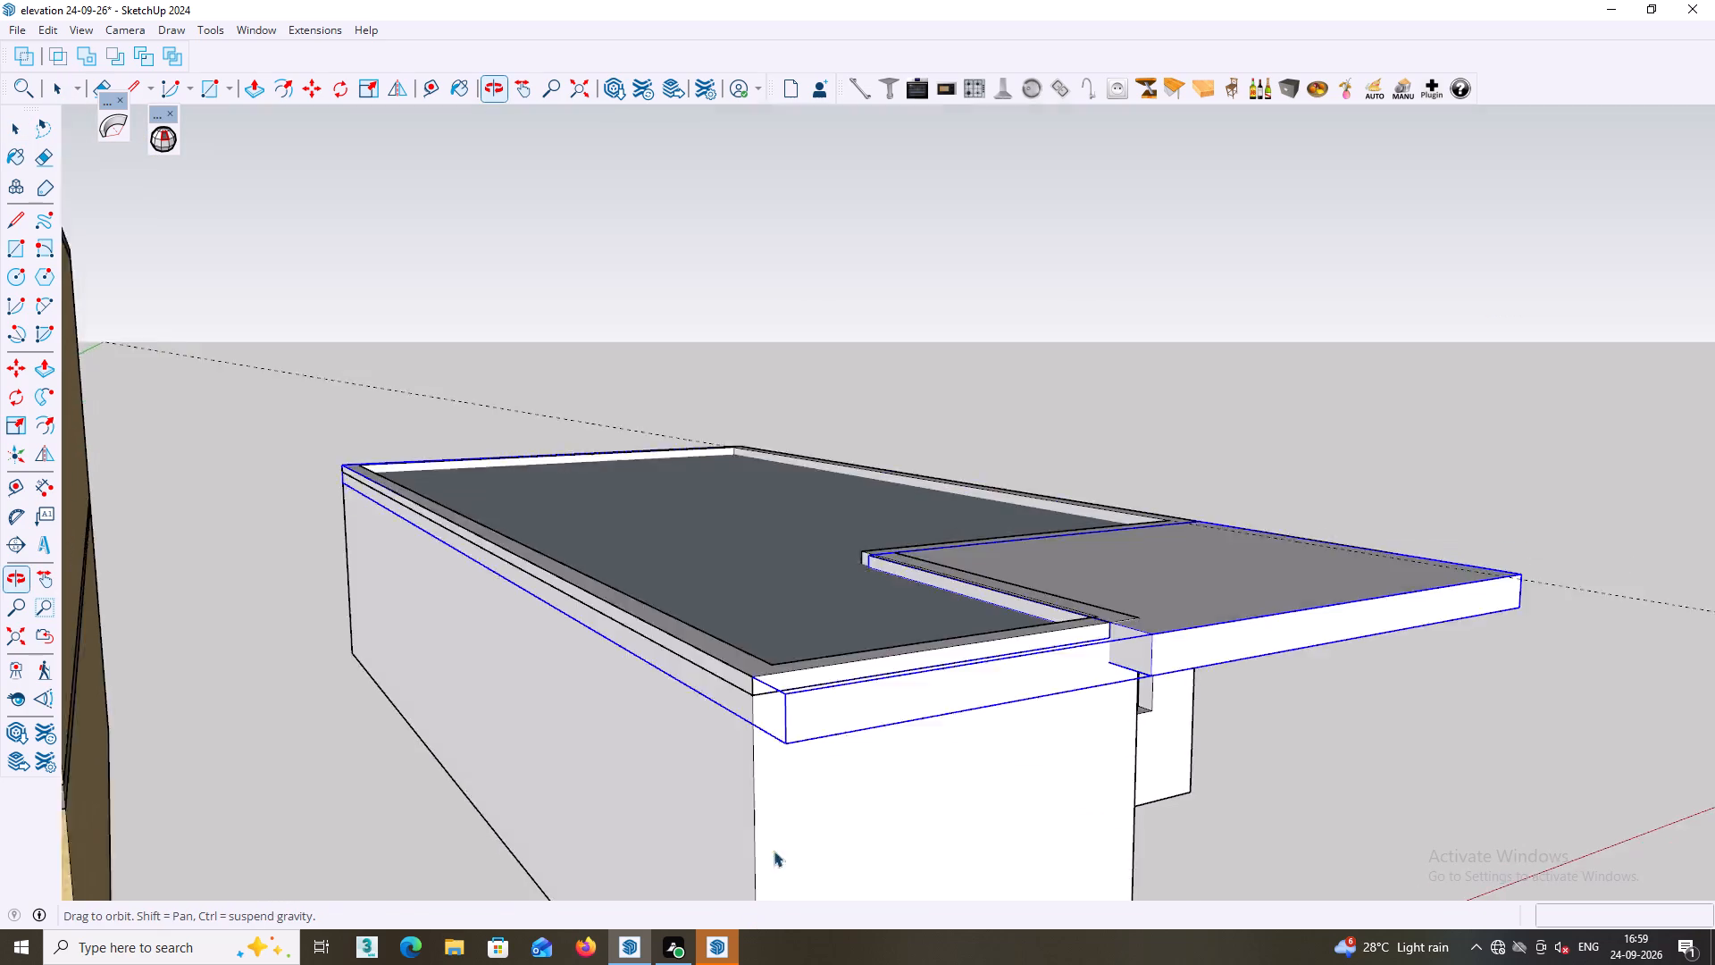
pyautogui.moveTo(788, 776); pyautogui.dragTo(779, 905, button='middle')
pyautogui.moveTo(783, 636); pyautogui.dragTo(676, 803, button='middle')
pyautogui.click(464, 709)
pyautogui.moveTo(754, 602); pyautogui.dragTo(771, 535, button='middle')
pyautogui.keyDown('shift'); pyautogui.moveTo(792, 527); pyautogui.dragTo(754, 881, button='middle'); pyautogui.keyUp('shift')
pyautogui.moveTo(807, 793); pyautogui.dragTo(808, 619, button='middle')
pyautogui.scroll(-5, 809, 619)
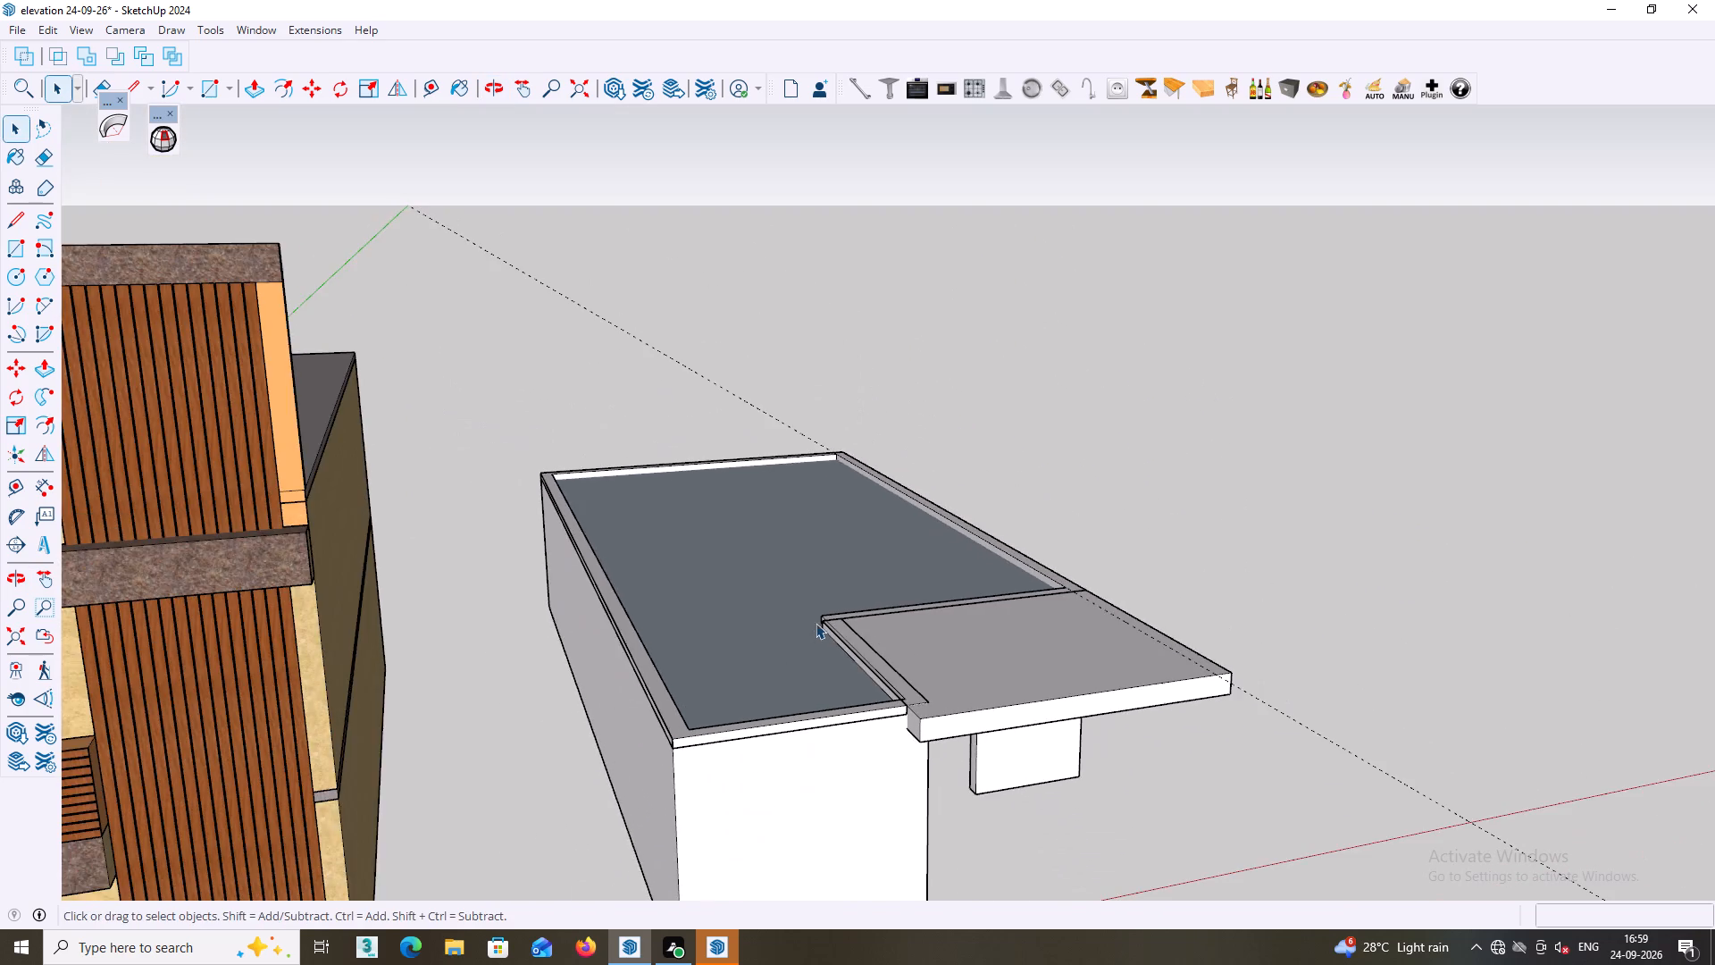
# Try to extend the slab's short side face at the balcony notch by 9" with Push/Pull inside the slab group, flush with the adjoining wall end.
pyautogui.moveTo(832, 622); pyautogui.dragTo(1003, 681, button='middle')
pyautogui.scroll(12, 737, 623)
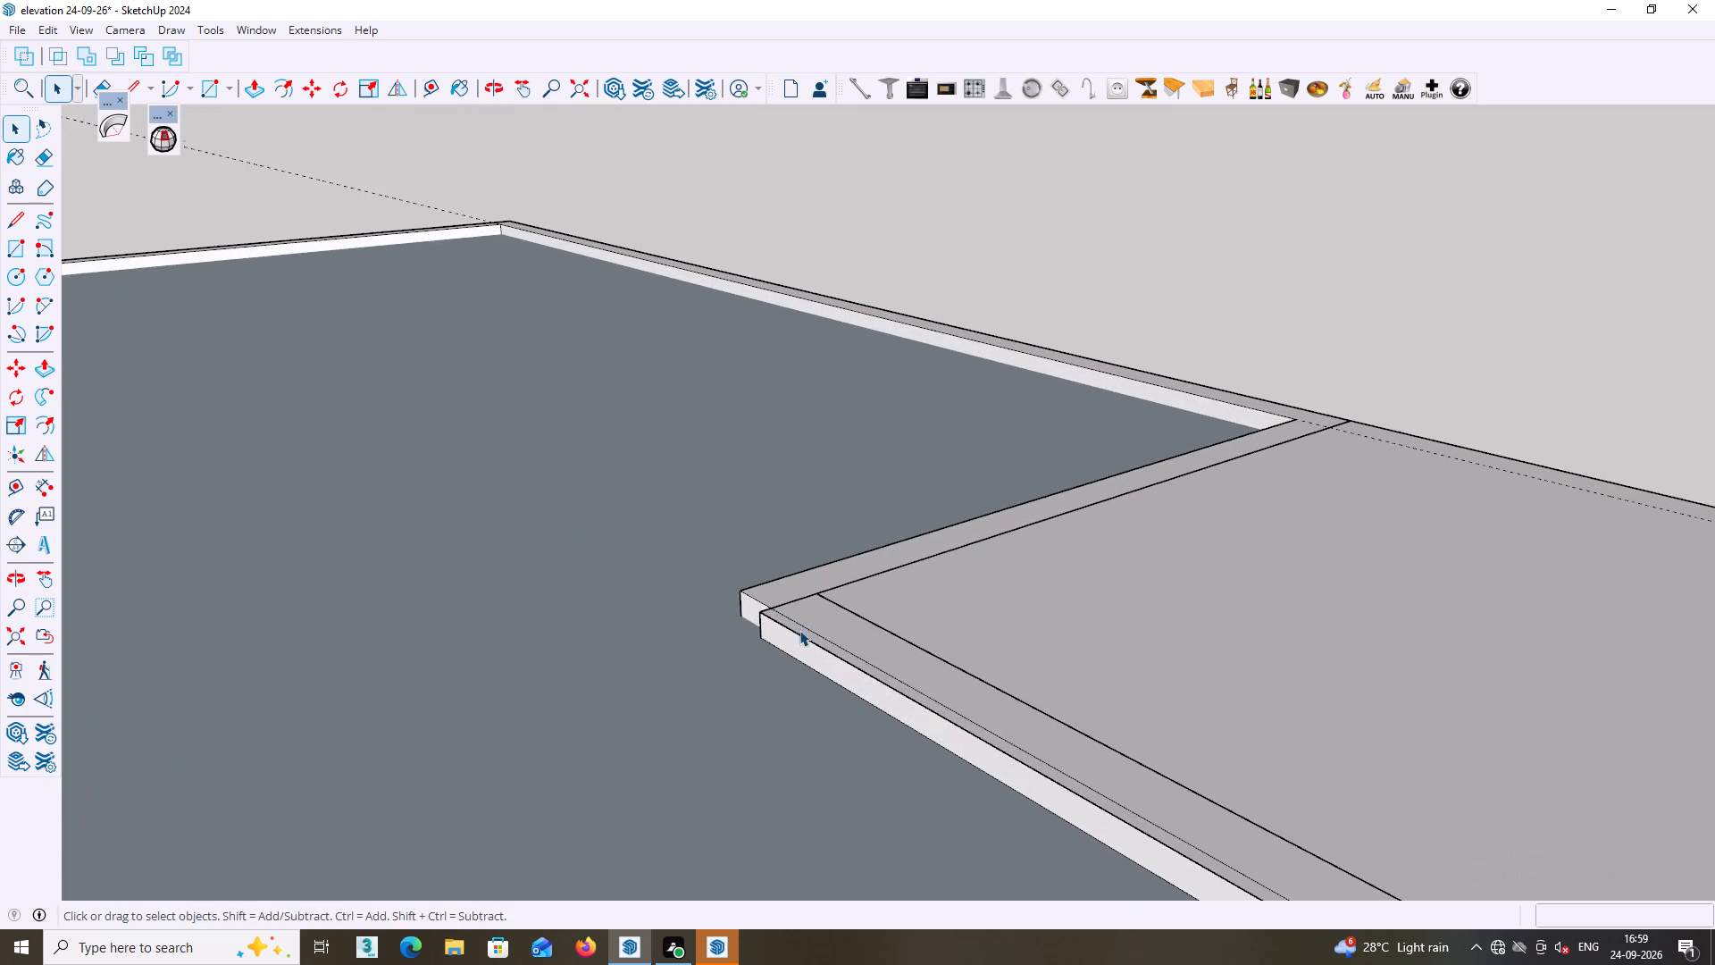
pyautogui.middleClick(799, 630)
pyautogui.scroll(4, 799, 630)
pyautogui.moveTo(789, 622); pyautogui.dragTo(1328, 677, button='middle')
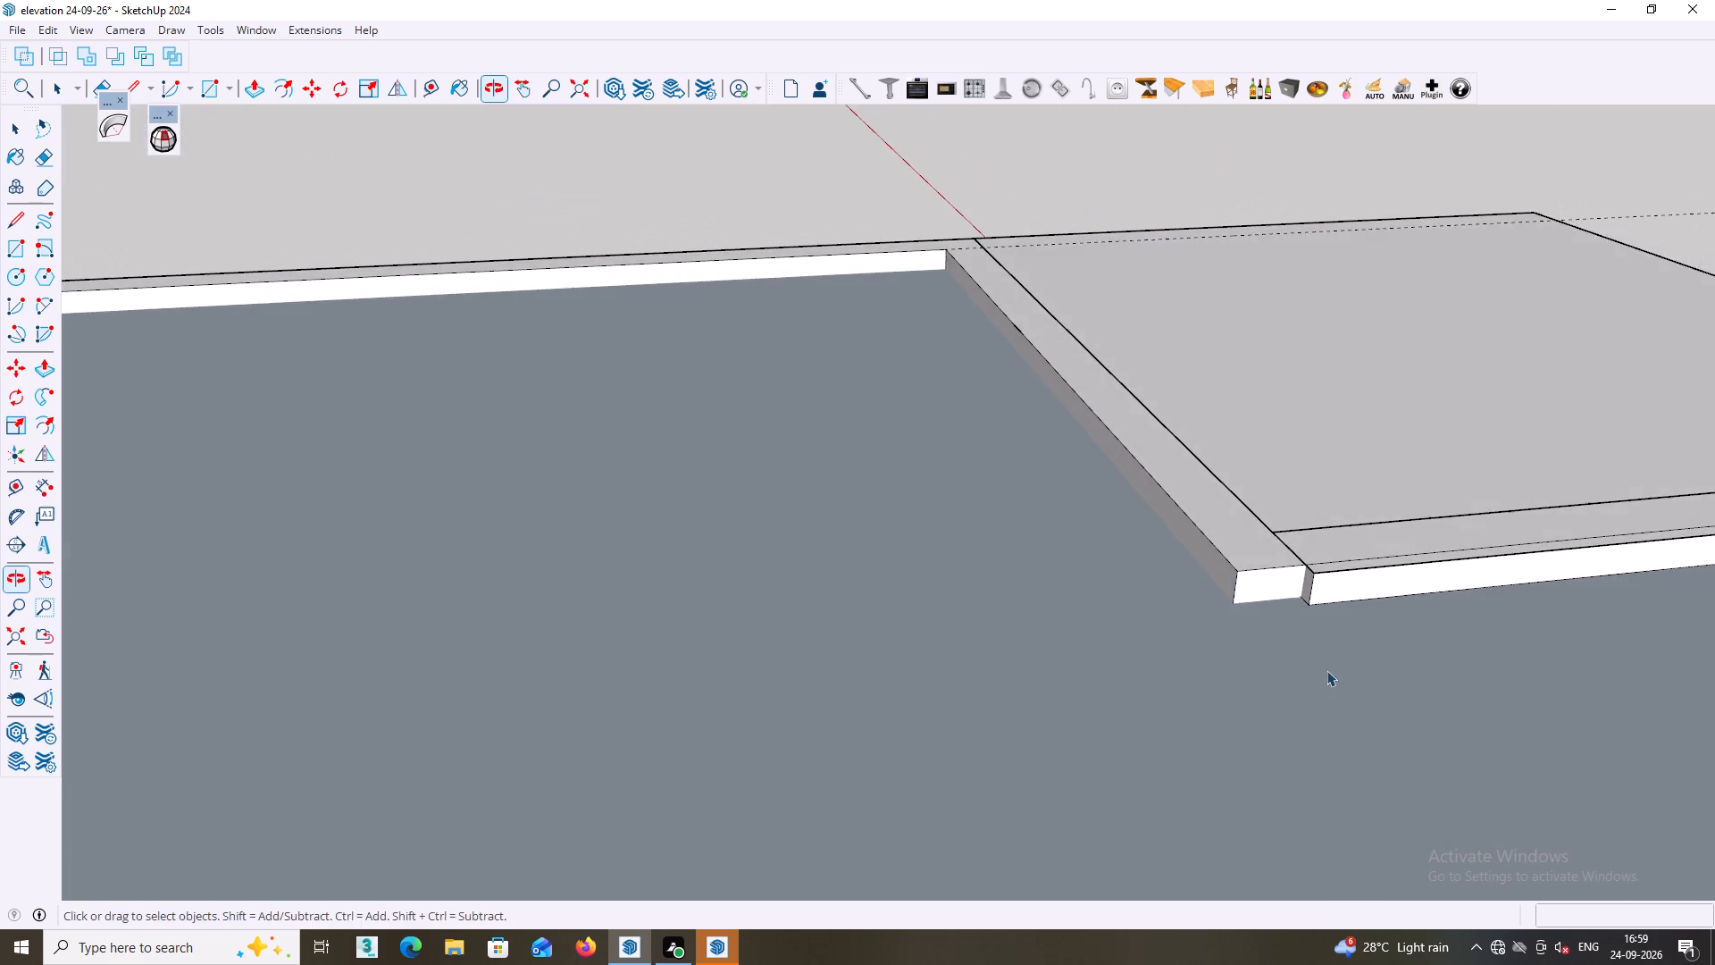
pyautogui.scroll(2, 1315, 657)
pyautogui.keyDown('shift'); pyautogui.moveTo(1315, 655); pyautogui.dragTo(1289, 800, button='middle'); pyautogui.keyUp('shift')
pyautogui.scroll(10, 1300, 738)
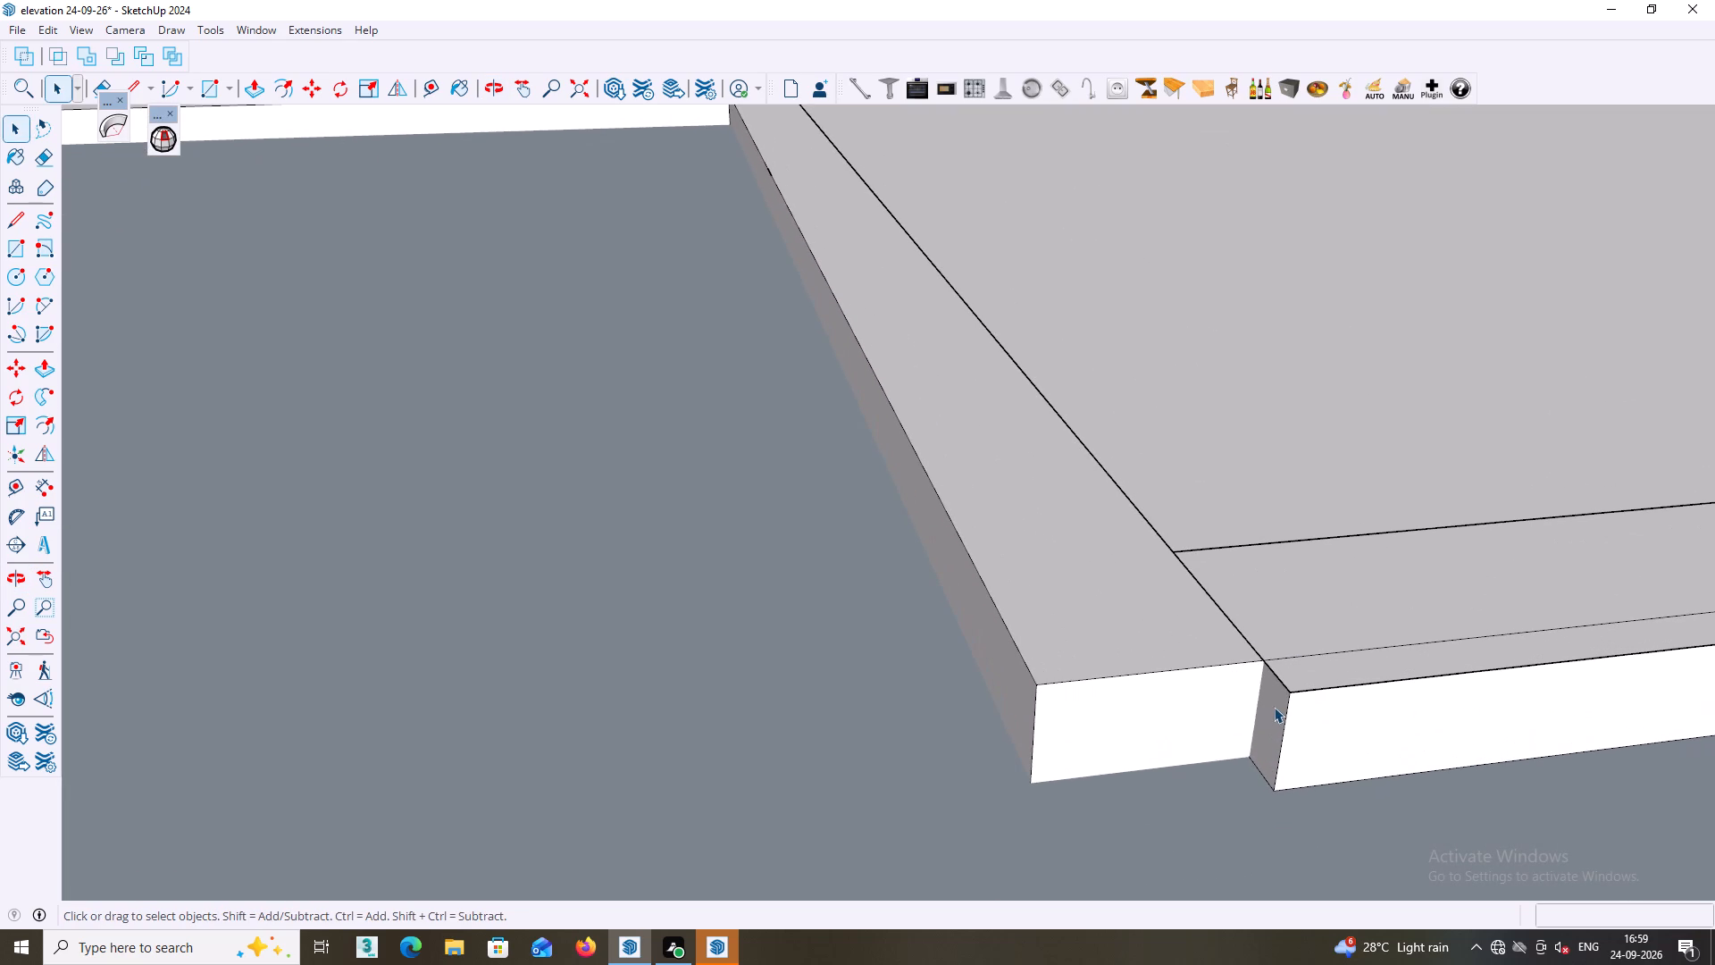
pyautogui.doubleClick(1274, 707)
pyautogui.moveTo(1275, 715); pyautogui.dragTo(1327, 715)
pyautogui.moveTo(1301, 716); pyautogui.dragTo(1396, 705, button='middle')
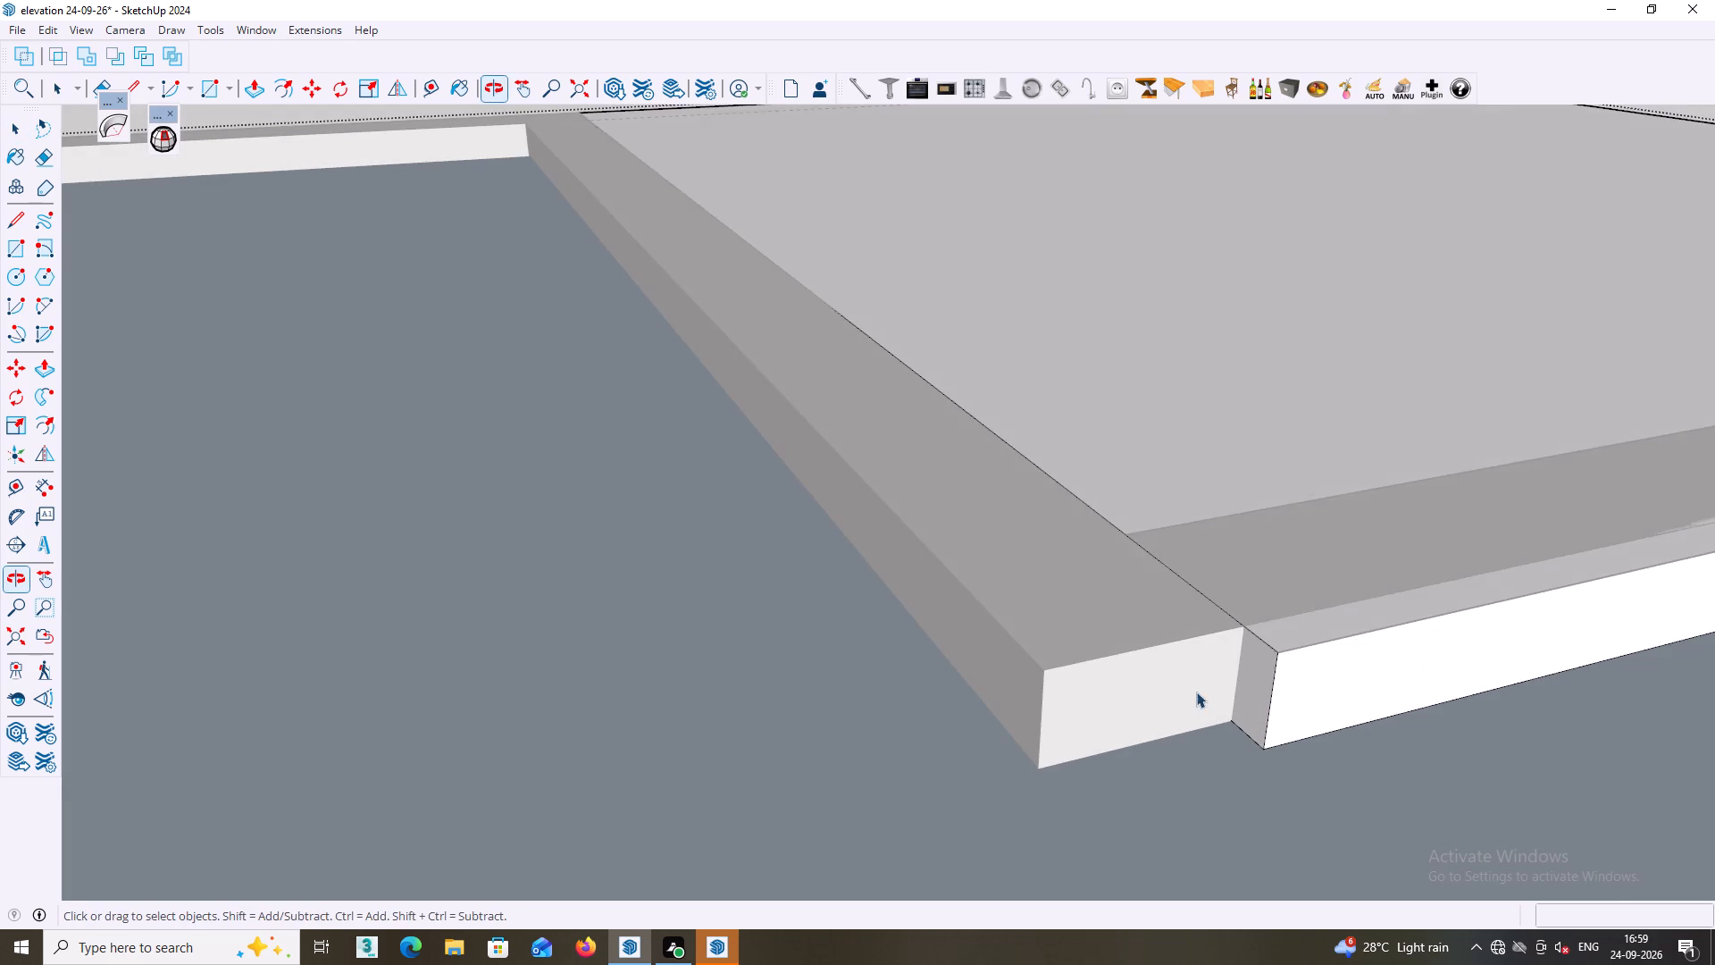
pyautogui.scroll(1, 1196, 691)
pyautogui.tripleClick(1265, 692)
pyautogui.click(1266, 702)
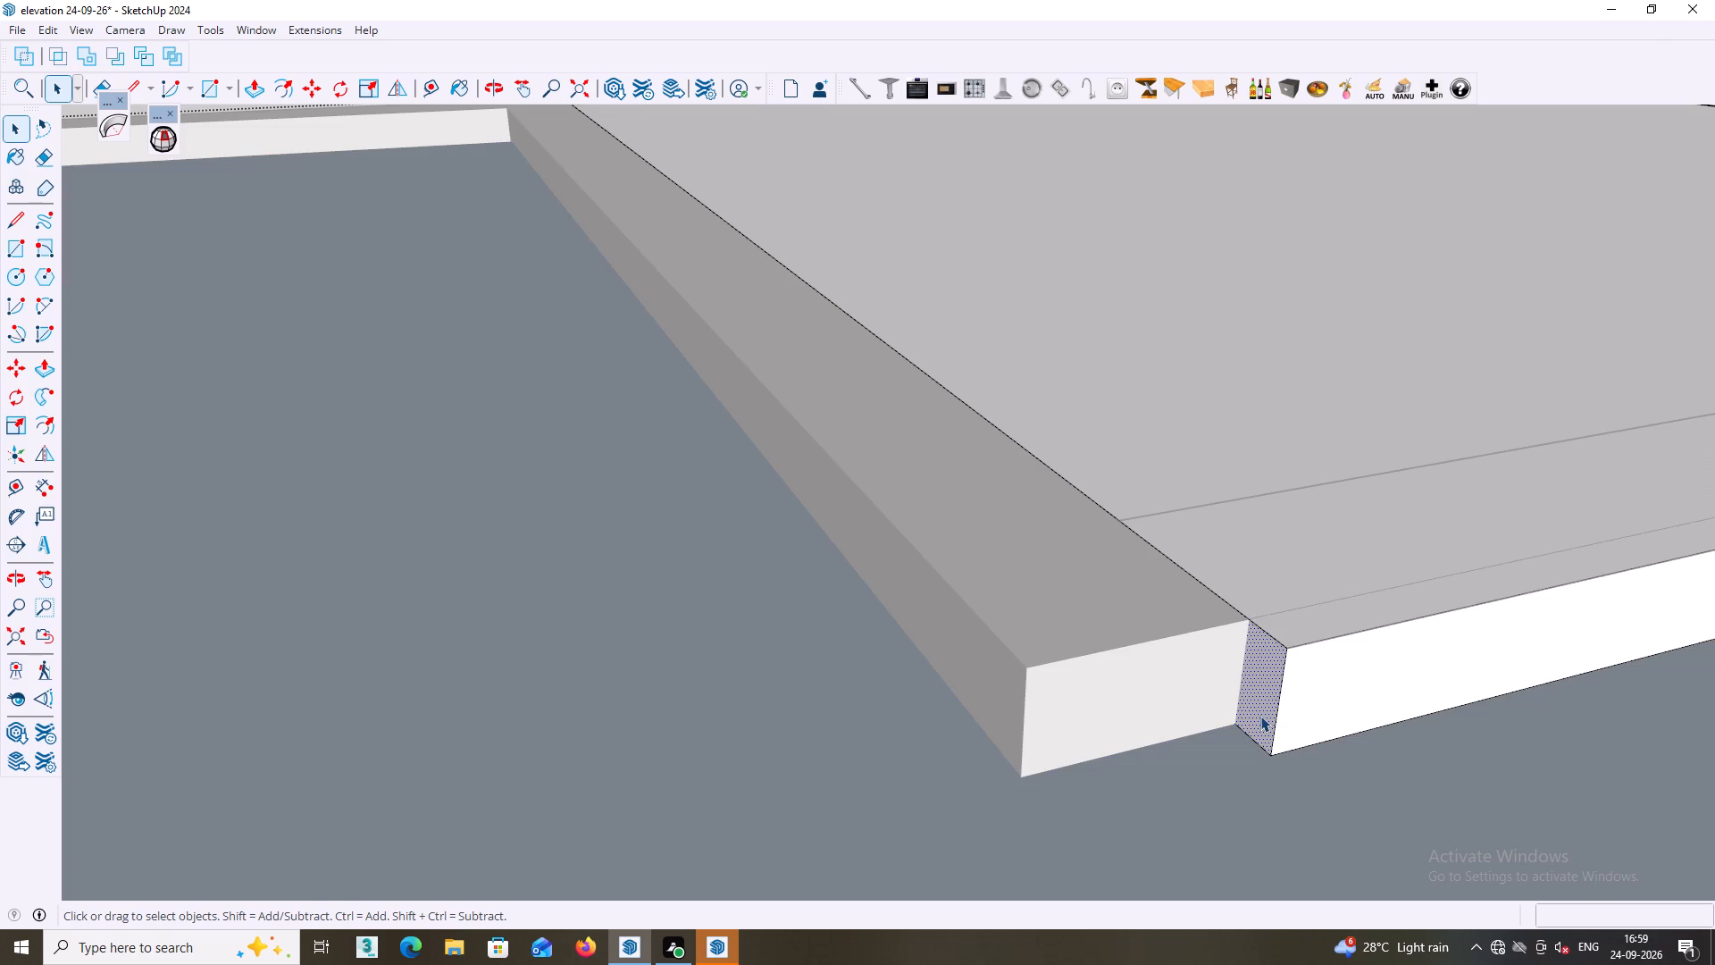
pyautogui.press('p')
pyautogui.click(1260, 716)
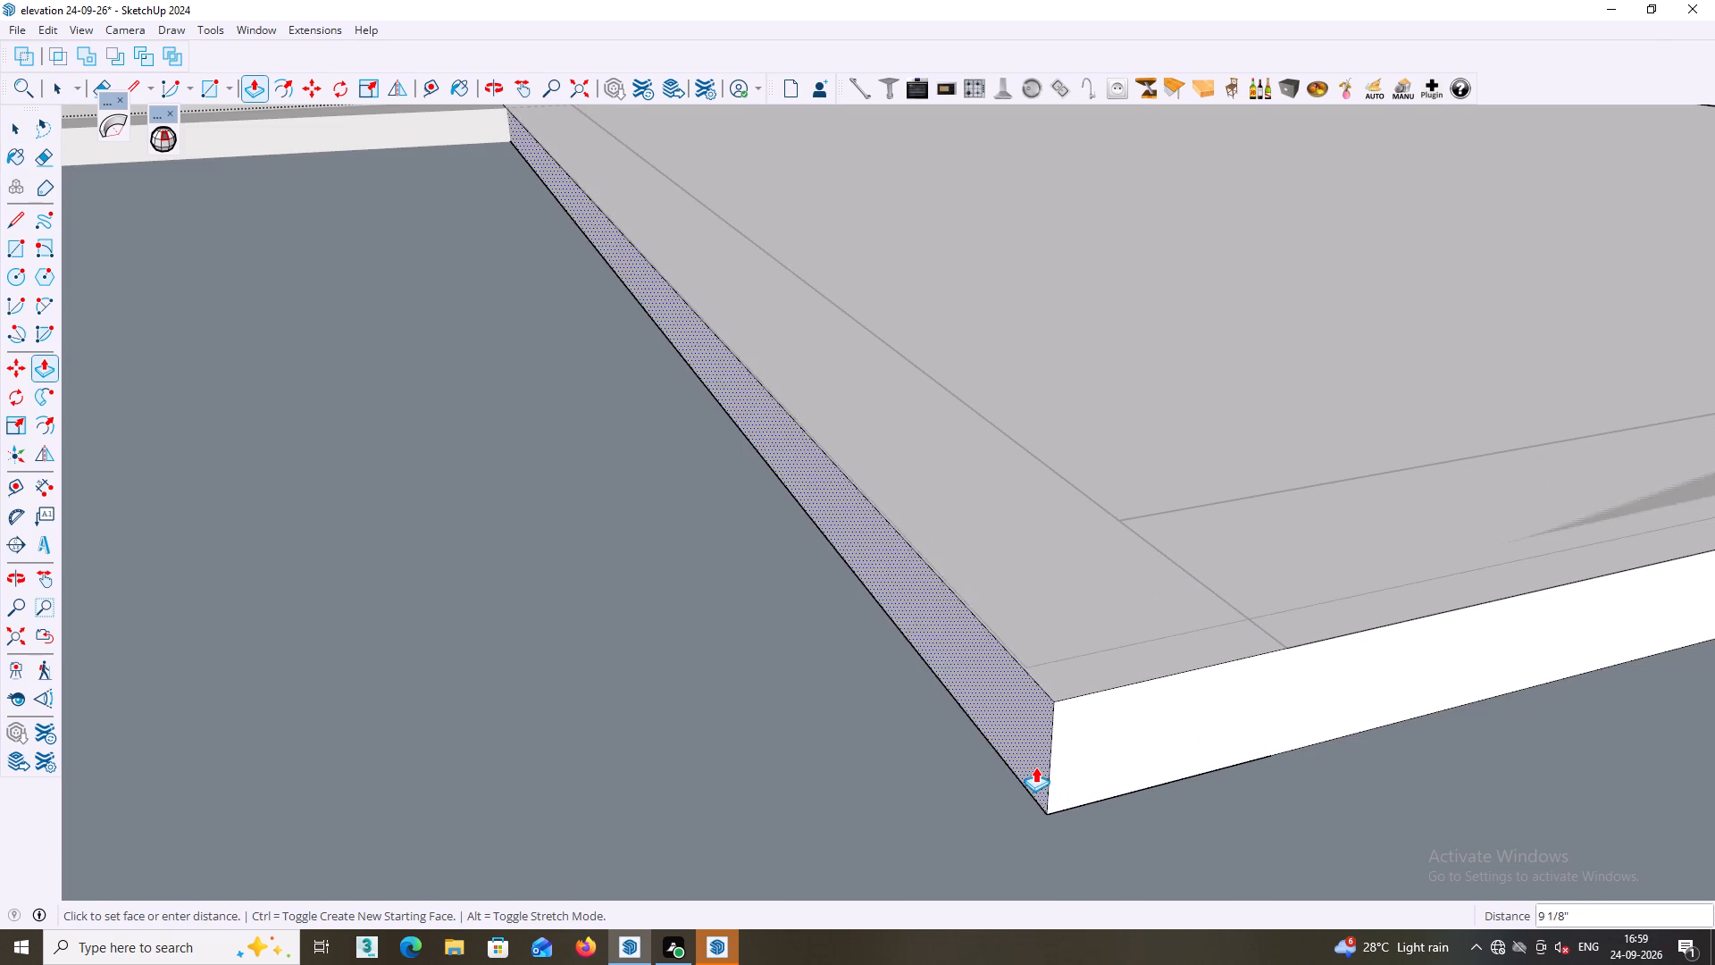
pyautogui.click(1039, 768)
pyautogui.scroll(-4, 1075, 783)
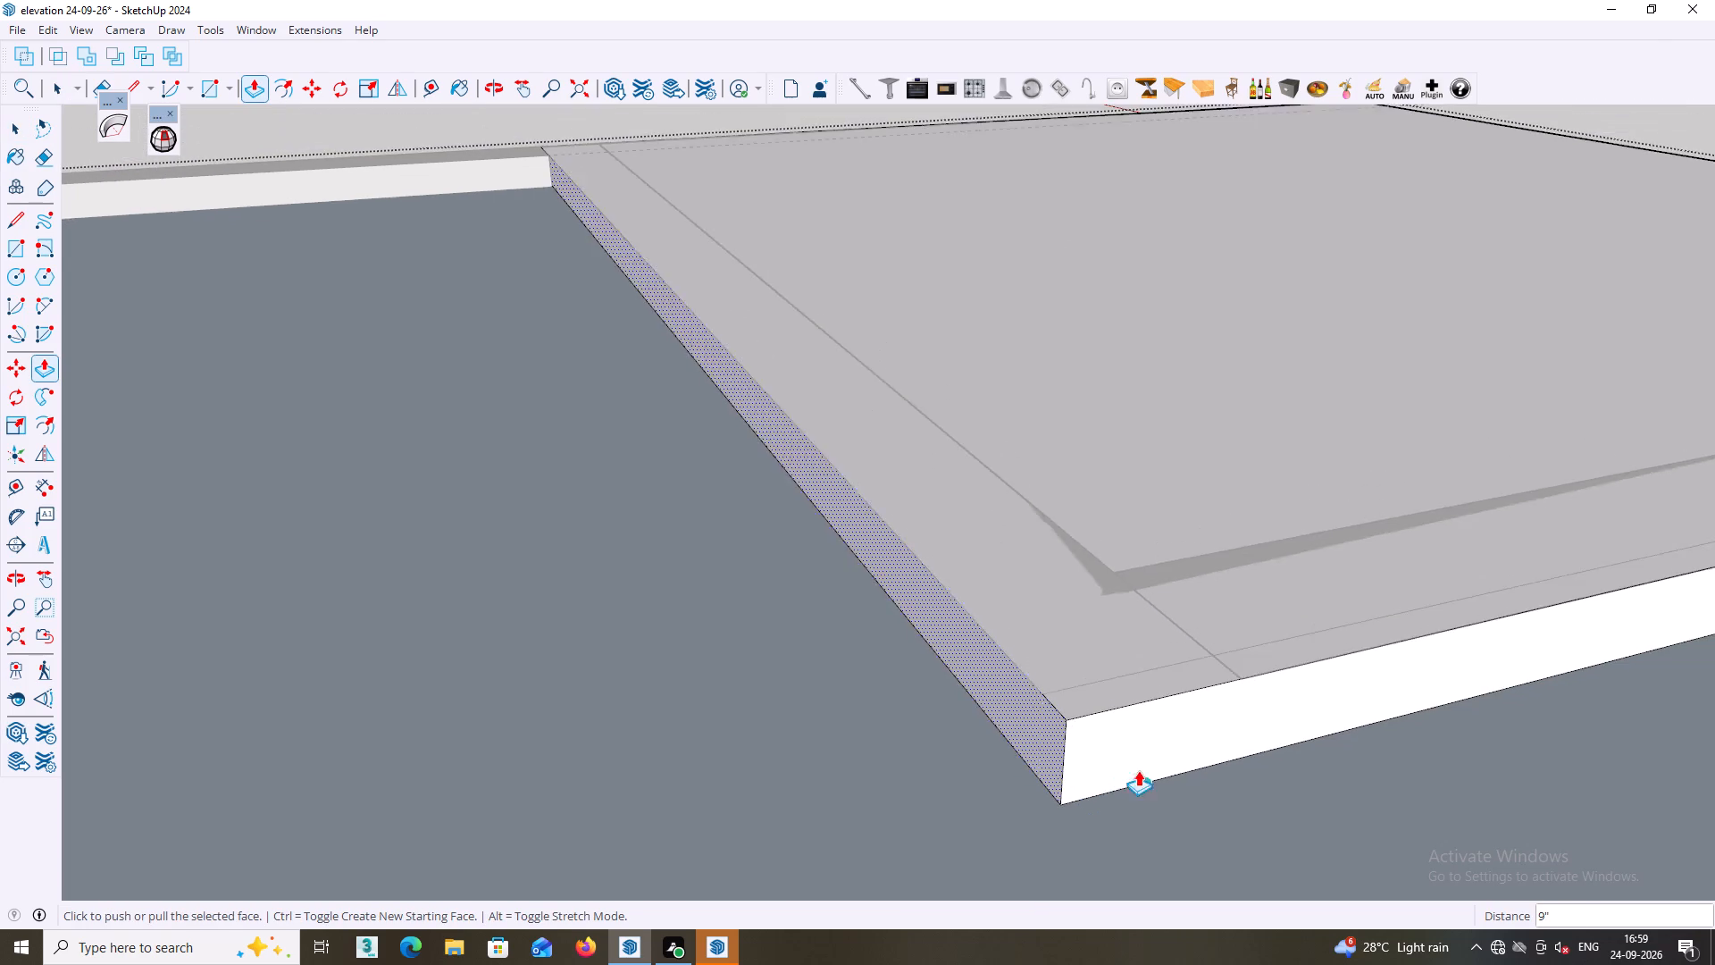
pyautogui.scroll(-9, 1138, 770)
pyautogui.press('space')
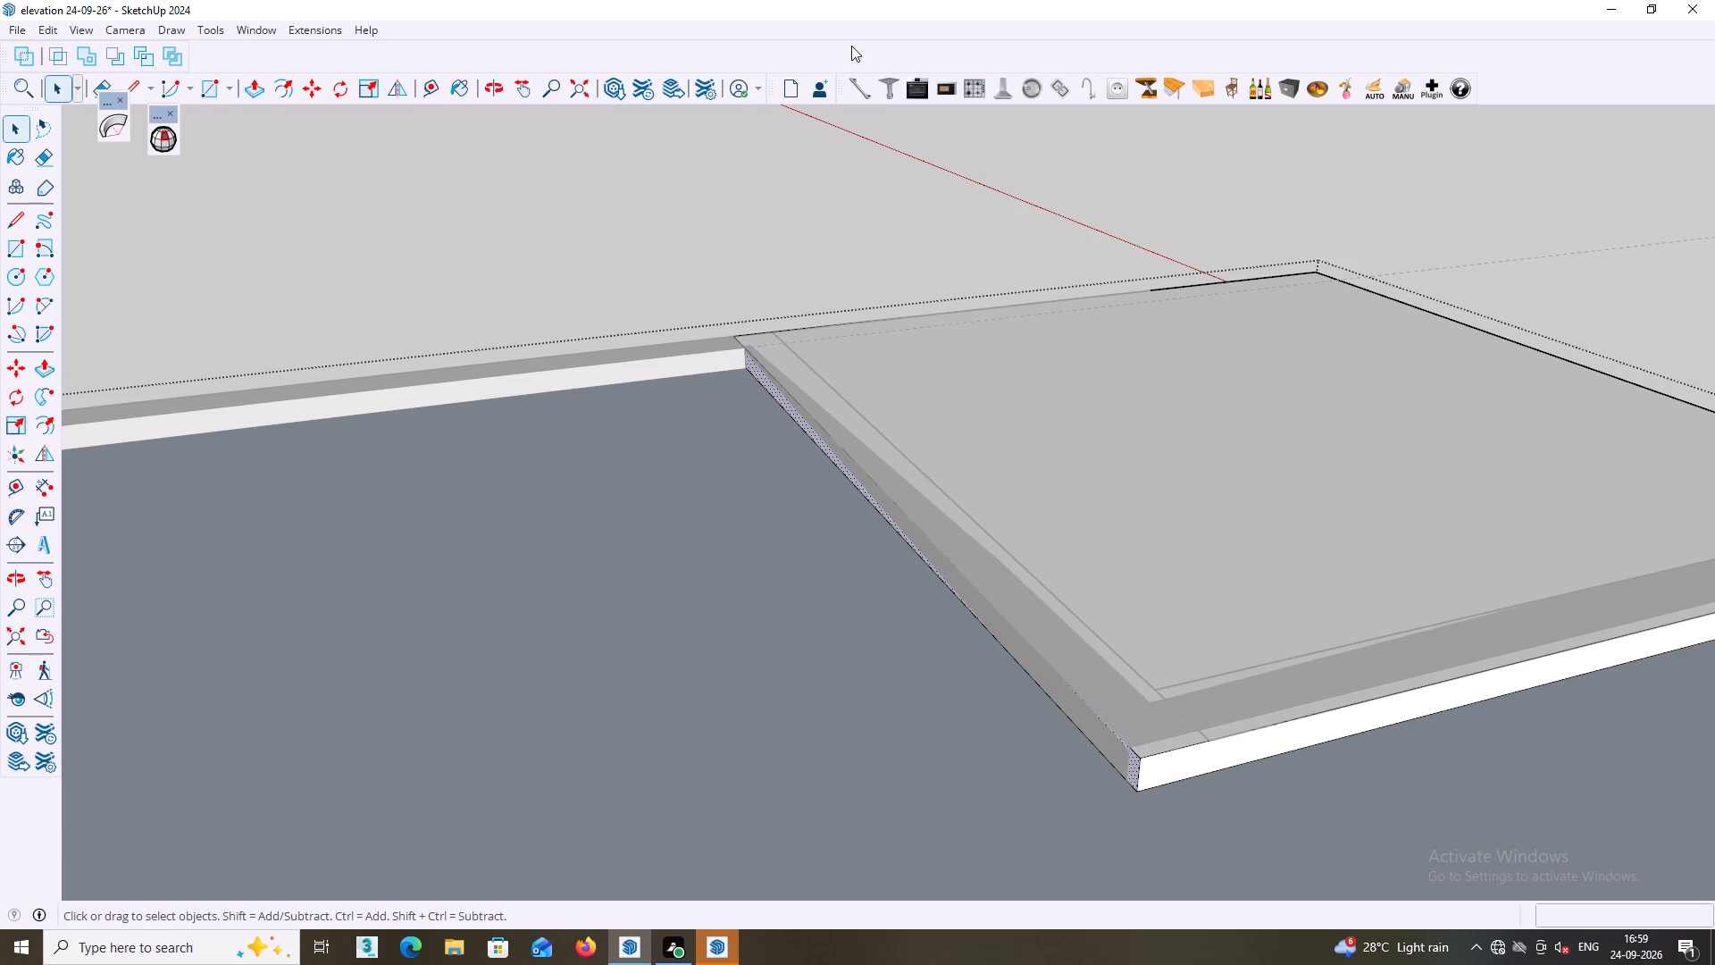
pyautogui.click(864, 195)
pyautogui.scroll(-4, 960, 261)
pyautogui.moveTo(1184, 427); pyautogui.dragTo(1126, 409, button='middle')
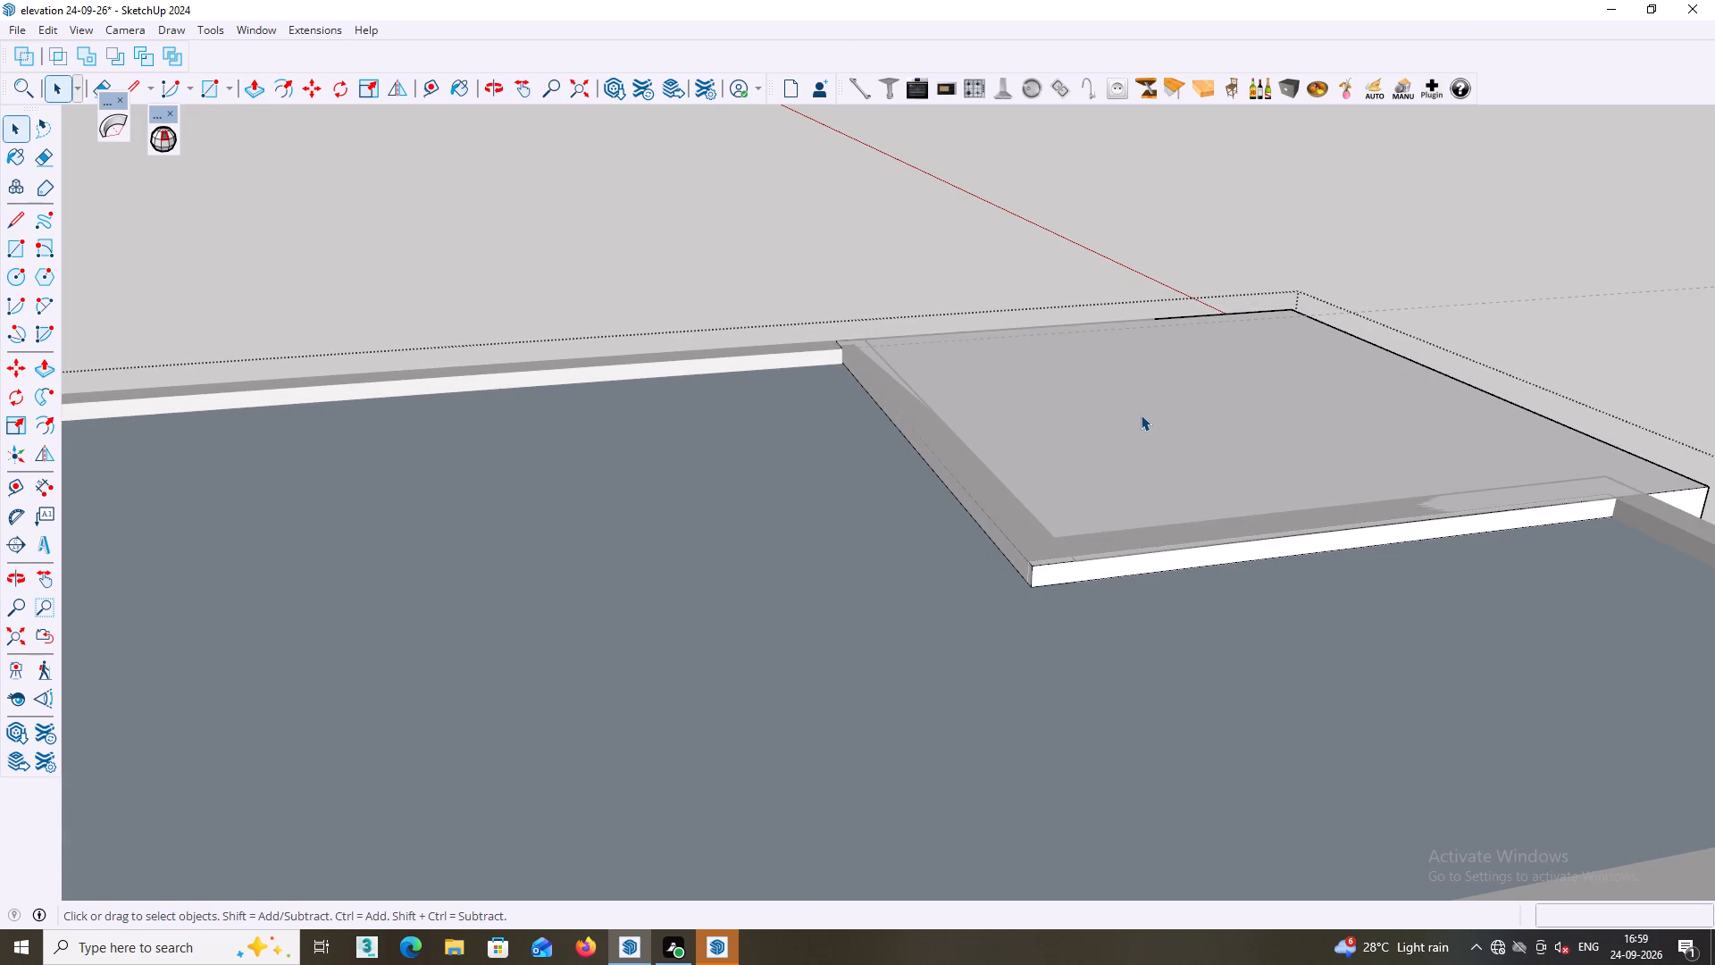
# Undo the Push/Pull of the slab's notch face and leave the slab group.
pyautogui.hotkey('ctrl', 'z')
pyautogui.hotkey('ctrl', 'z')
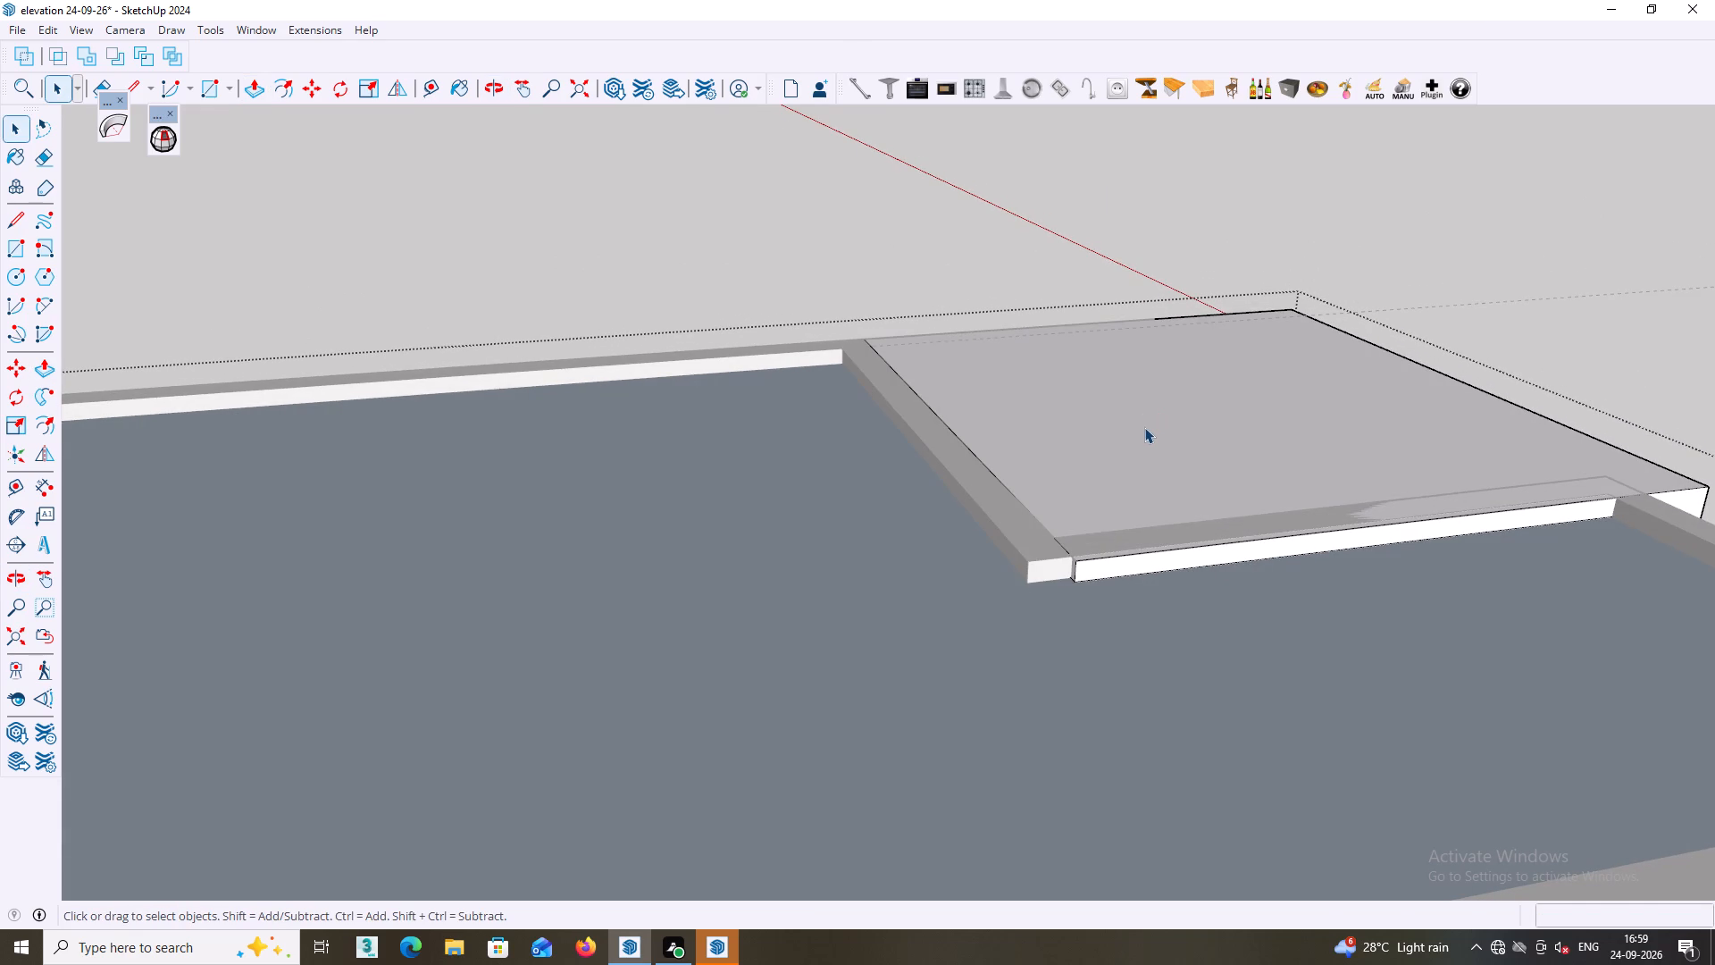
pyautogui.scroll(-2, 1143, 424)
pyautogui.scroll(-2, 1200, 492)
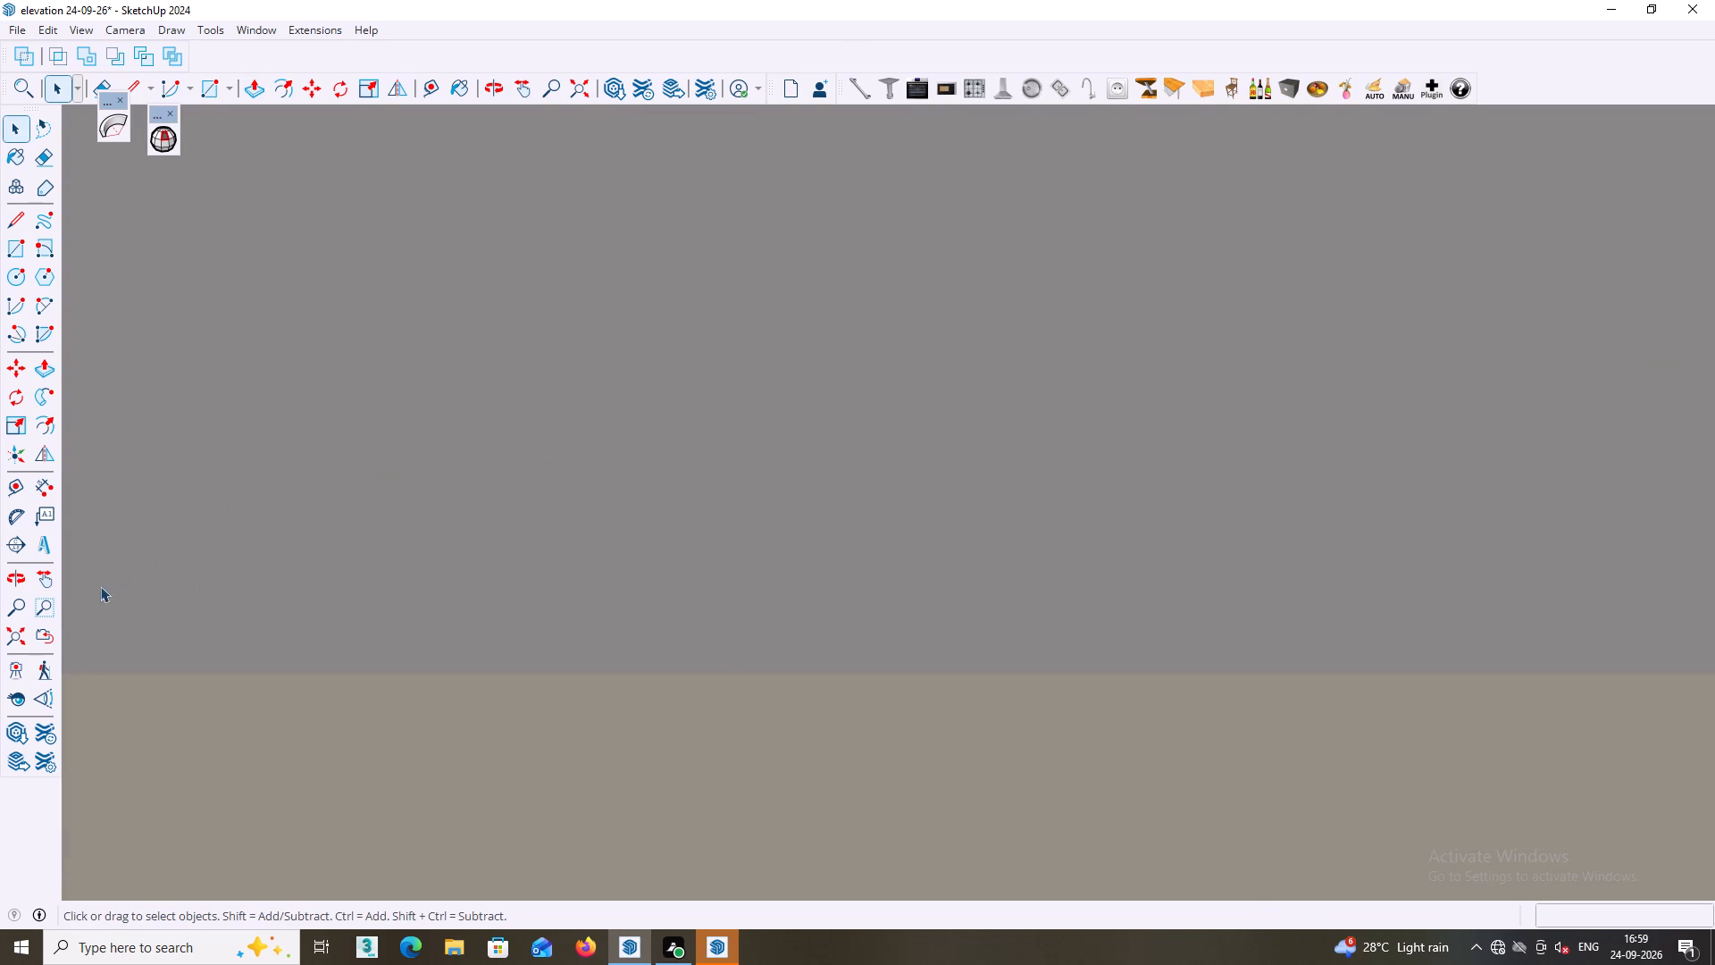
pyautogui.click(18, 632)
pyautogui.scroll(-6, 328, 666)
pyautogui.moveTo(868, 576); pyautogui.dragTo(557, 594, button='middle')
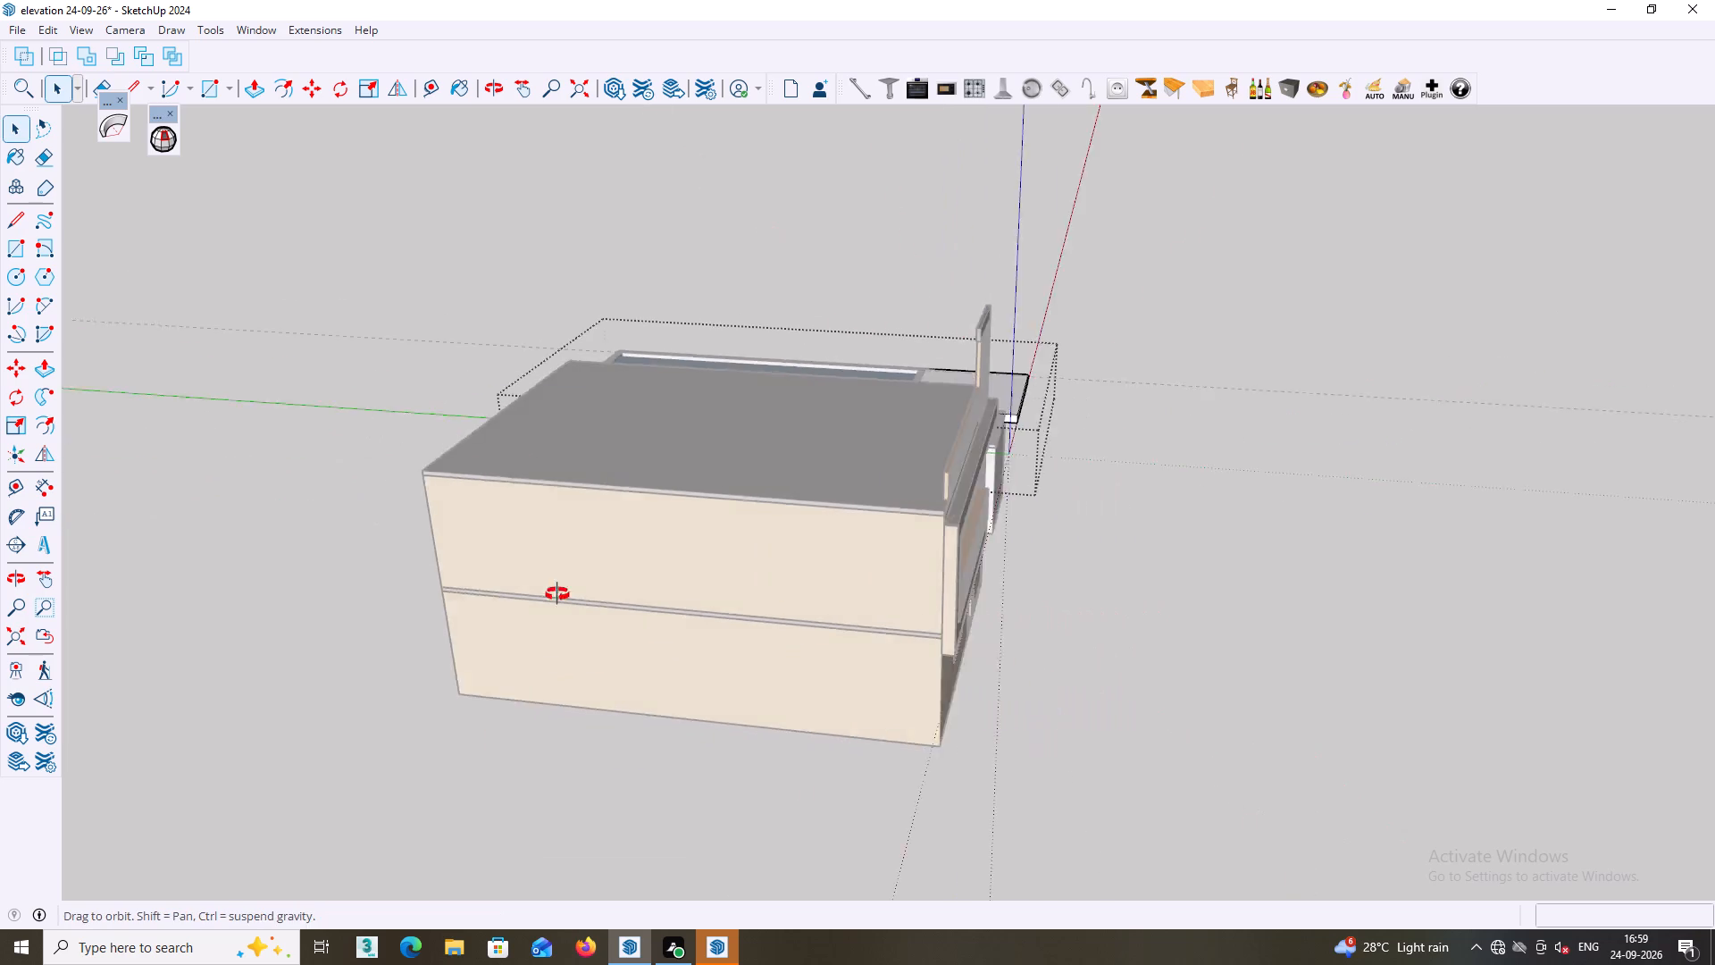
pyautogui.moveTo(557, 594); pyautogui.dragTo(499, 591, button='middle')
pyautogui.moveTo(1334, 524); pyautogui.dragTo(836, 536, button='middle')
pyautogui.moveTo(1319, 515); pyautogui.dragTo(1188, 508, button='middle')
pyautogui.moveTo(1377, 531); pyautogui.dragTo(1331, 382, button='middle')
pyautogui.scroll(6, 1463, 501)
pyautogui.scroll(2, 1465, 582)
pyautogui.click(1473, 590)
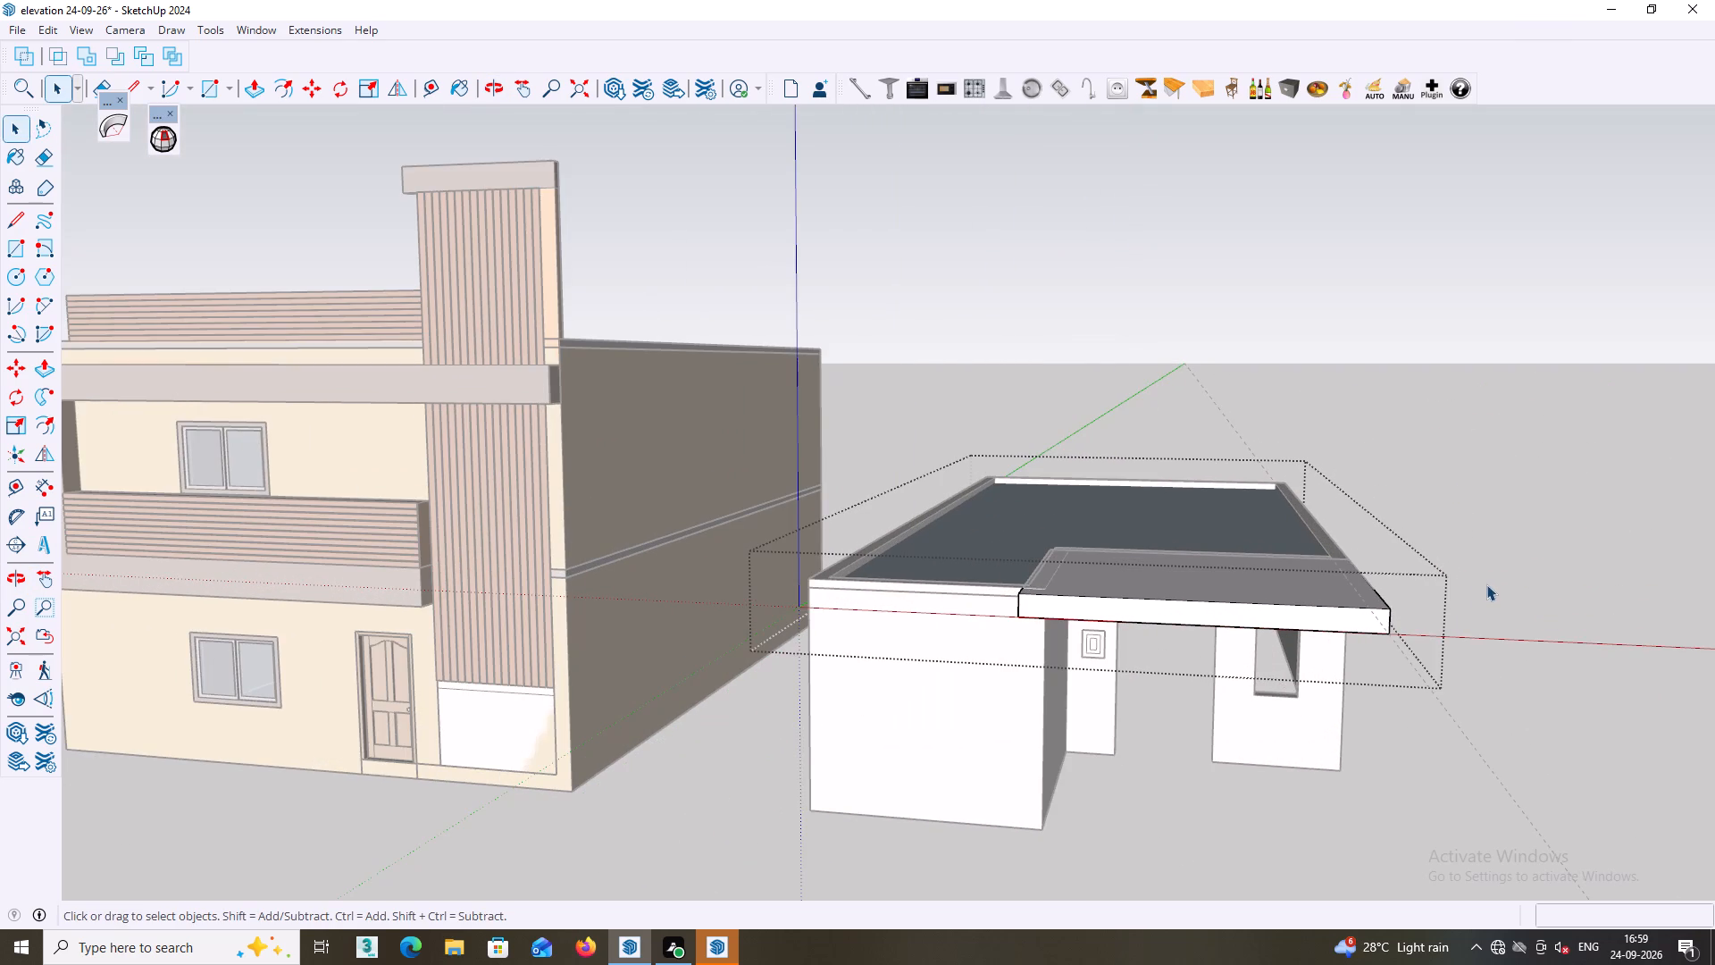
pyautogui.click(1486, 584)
# Undo the earlier edits back to the upper-floor walls with door and window openings, before the extra room was added on the balcony.
pyautogui.scroll(6, 1371, 553)
pyautogui.moveTo(958, 661); pyautogui.dragTo(1049, 762, button='middle')
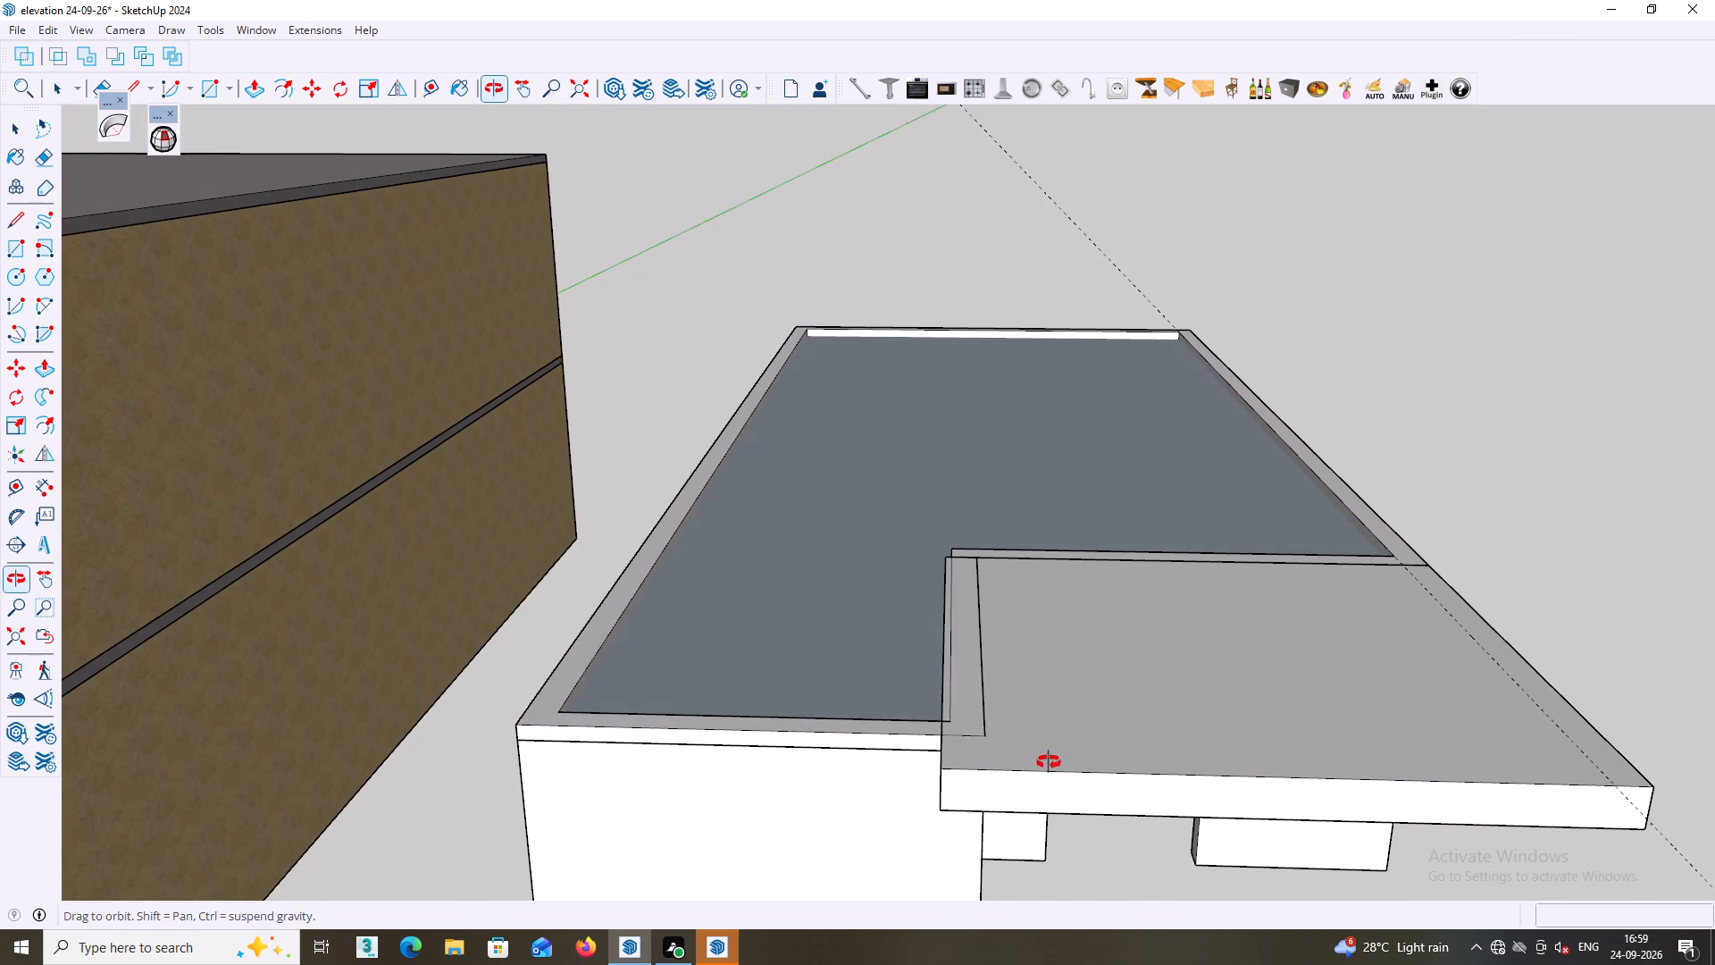
pyautogui.moveTo(1049, 762); pyautogui.dragTo(1050, 765, button='middle')
pyautogui.hotkey('ctrl', 'z')
pyautogui.hotkey('ctrl', 'z')
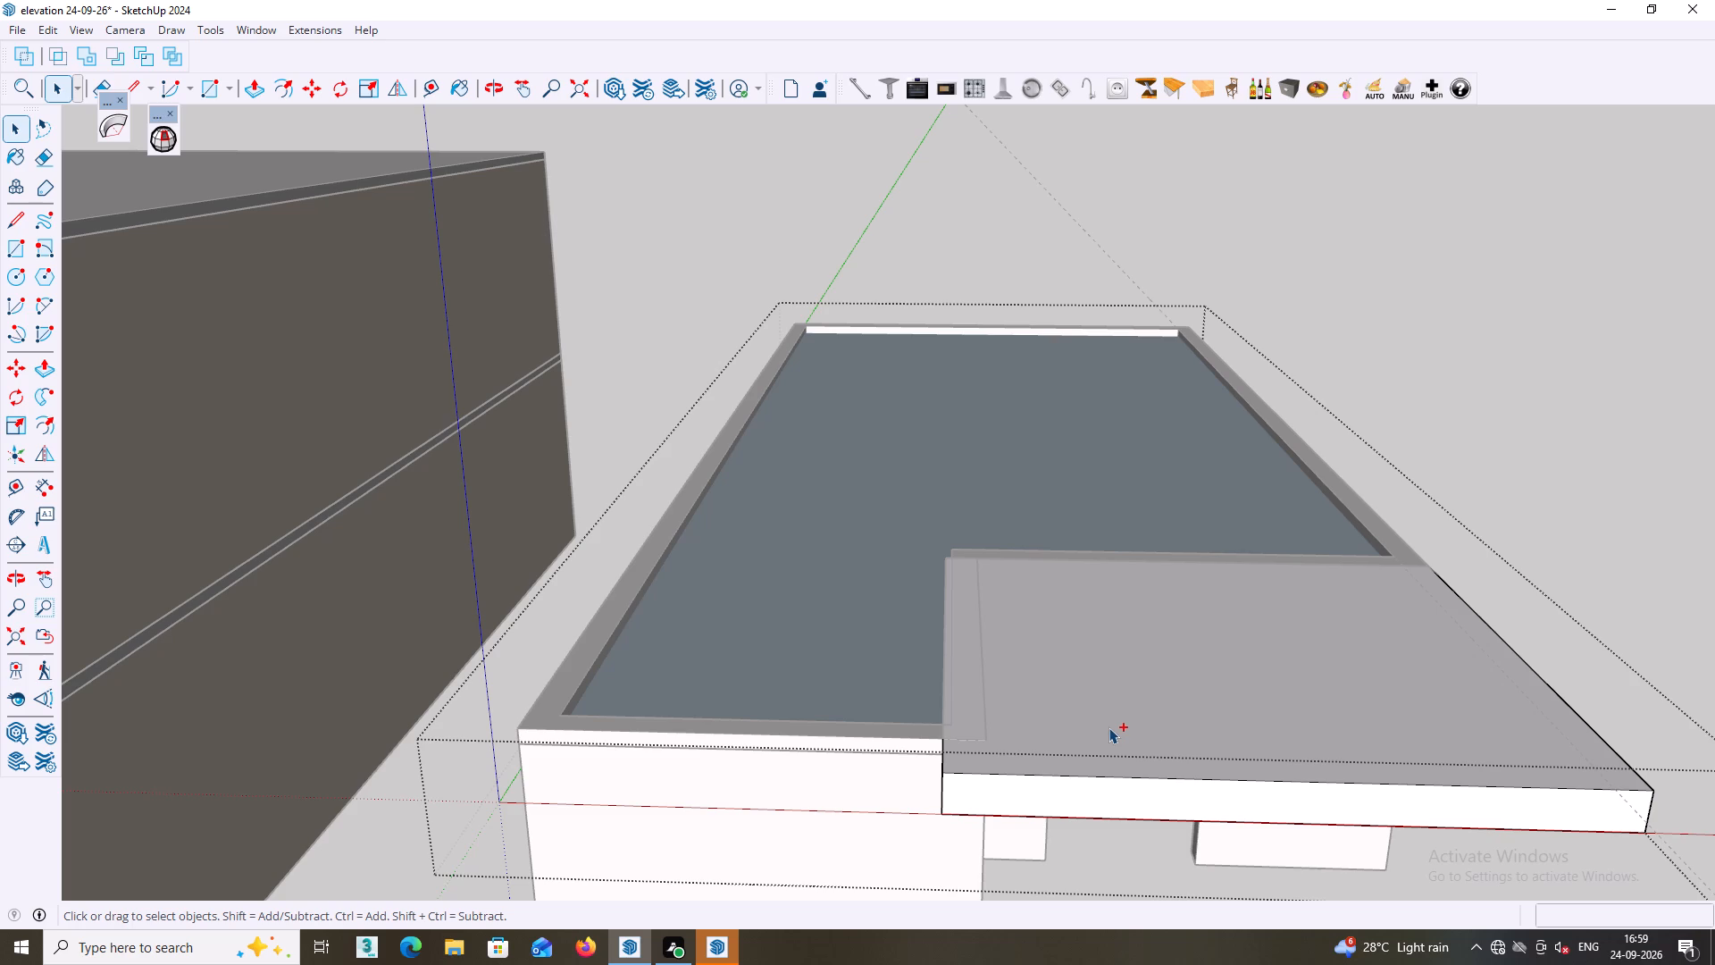
pyautogui.hotkey('ctrl', 'z')
pyautogui.keyDown('ctrl'); pyautogui.click(1480, 466); pyautogui.keyUp('ctrl')
pyautogui.hotkey('ctrl', 'z')
pyautogui.hotkey('ctrl', 'z')
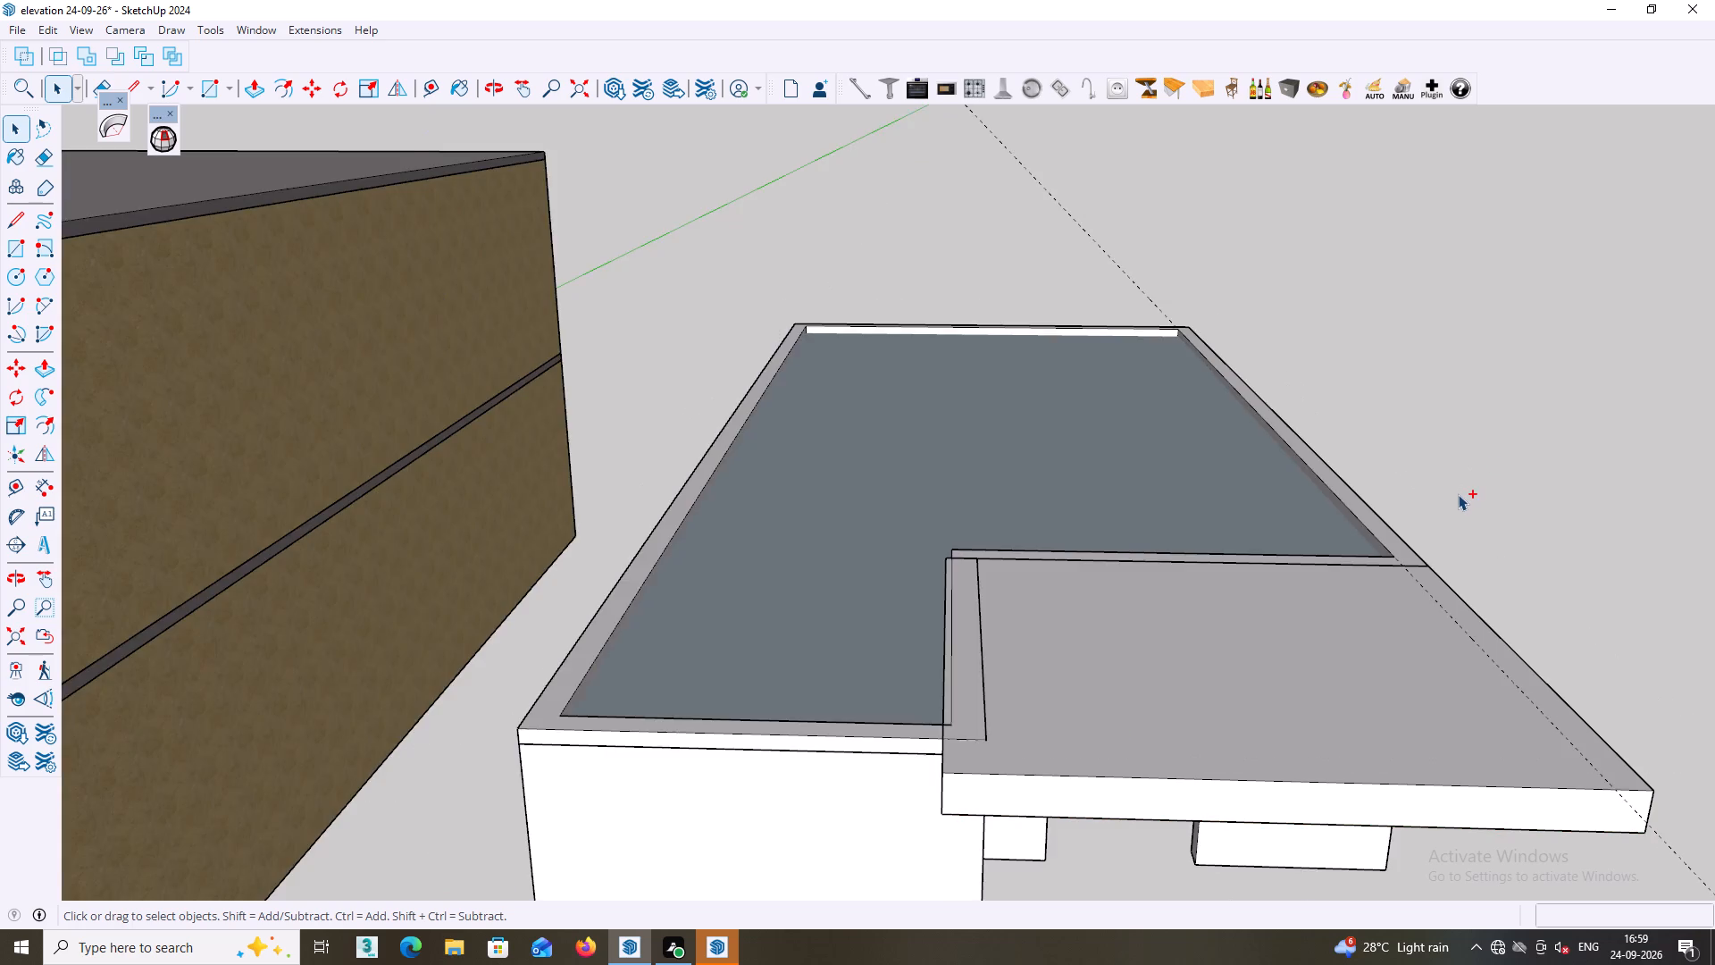
pyautogui.hotkey('ctrl', 'z')
pyautogui.hotkey('ctrl', 'z')
pyautogui.hotkey('ctrl', 'z')
pyautogui.hotkey('ctrl', 'z')
pyautogui.hotkey('ctrl', 'z')
pyautogui.hotkey('ctrl', 'z')
pyautogui.hotkey('ctrl', 'z')
pyautogui.hotkey('ctrl', 'z')
pyautogui.hotkey('ctrl', 'z')
pyautogui.hotkey('ctrl', 'z')
pyautogui.hotkey('ctrl', 'z')
pyautogui.hotkey('ctrl', 'z')
pyautogui.hotkey('ctrl', 'z')
pyautogui.hotkey('ctrl', 'z')
pyautogui.hotkey('ctrl', 'z')
pyautogui.hotkey('ctrl', 'z')
pyautogui.hotkey('ctrl', 'z')
pyautogui.hotkey('ctrl', 'z')
pyautogui.hotkey('ctrl', 'z')
pyautogui.hotkey('ctrl', 'z')
pyautogui.hotkey('ctrl', 'z')
pyautogui.hotkey('ctrl', 'z')
pyautogui.hotkey('ctrl', 'z')
pyautogui.hotkey('ctrl', 'z')
pyautogui.hotkey('ctrl', 'z')
pyautogui.hotkey('ctrl', 'z')
pyautogui.hotkey('ctrl', 'z')
pyautogui.hotkey('ctrl', 'z')
pyautogui.hotkey('ctrl', 'z')
pyautogui.hotkey('ctrl', 'z')
pyautogui.hotkey('ctrl', 'z')
pyautogui.hotkey('ctrl', 'z')
pyautogui.hotkey('ctrl', 'z')
pyautogui.hotkey('ctrl', 'z')
pyautogui.hotkey('ctrl', 'z')
pyautogui.hotkey('ctrl', 'z')
pyautogui.hotkey('ctrl', 'z')
pyautogui.hotkey('ctrl', 'z')
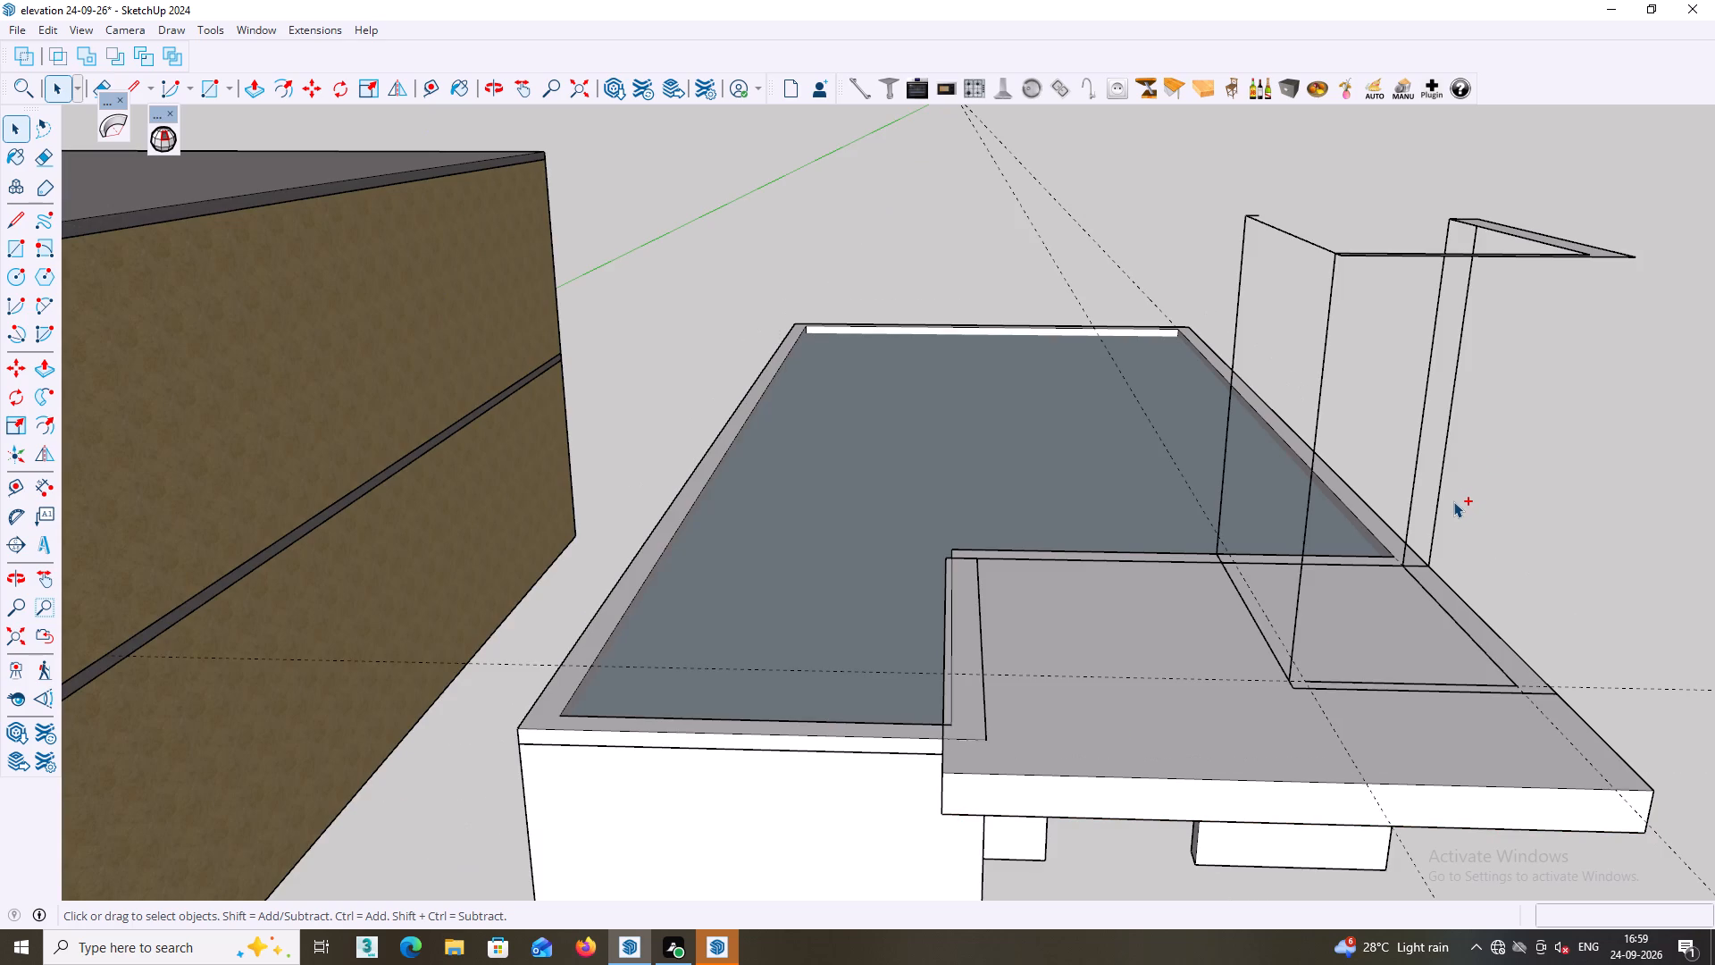
pyautogui.hotkey('ctrl', 'z')
pyautogui.hotkey('ctrl', 'z')
pyautogui.hotkey('ctrl', 'z')
pyautogui.hotkey('ctrl', 'z')
pyautogui.hotkey('ctrl', 'z')
pyautogui.hotkey('ctrl', 'z')
pyautogui.hotkey('ctrl', 'z')
pyautogui.hotkey('ctrl', 'z')
pyautogui.hotkey('ctrl', 'z')
pyautogui.hotkey('ctrl', 'z')
pyautogui.hotkey('ctrl', 'z')
pyautogui.hotkey('ctrl', 'z')
pyautogui.hotkey('ctrl', 'z')
pyautogui.hotkey('ctrl', 'z')
pyautogui.hotkey('ctrl', 'z')
pyautogui.hotkey('ctrl', 'z')
pyautogui.hotkey('ctrl', 'z')
pyautogui.hotkey('ctrl', 'z')
pyautogui.hotkey('ctrl', 'z')
pyautogui.hotkey('ctrl', 'z')
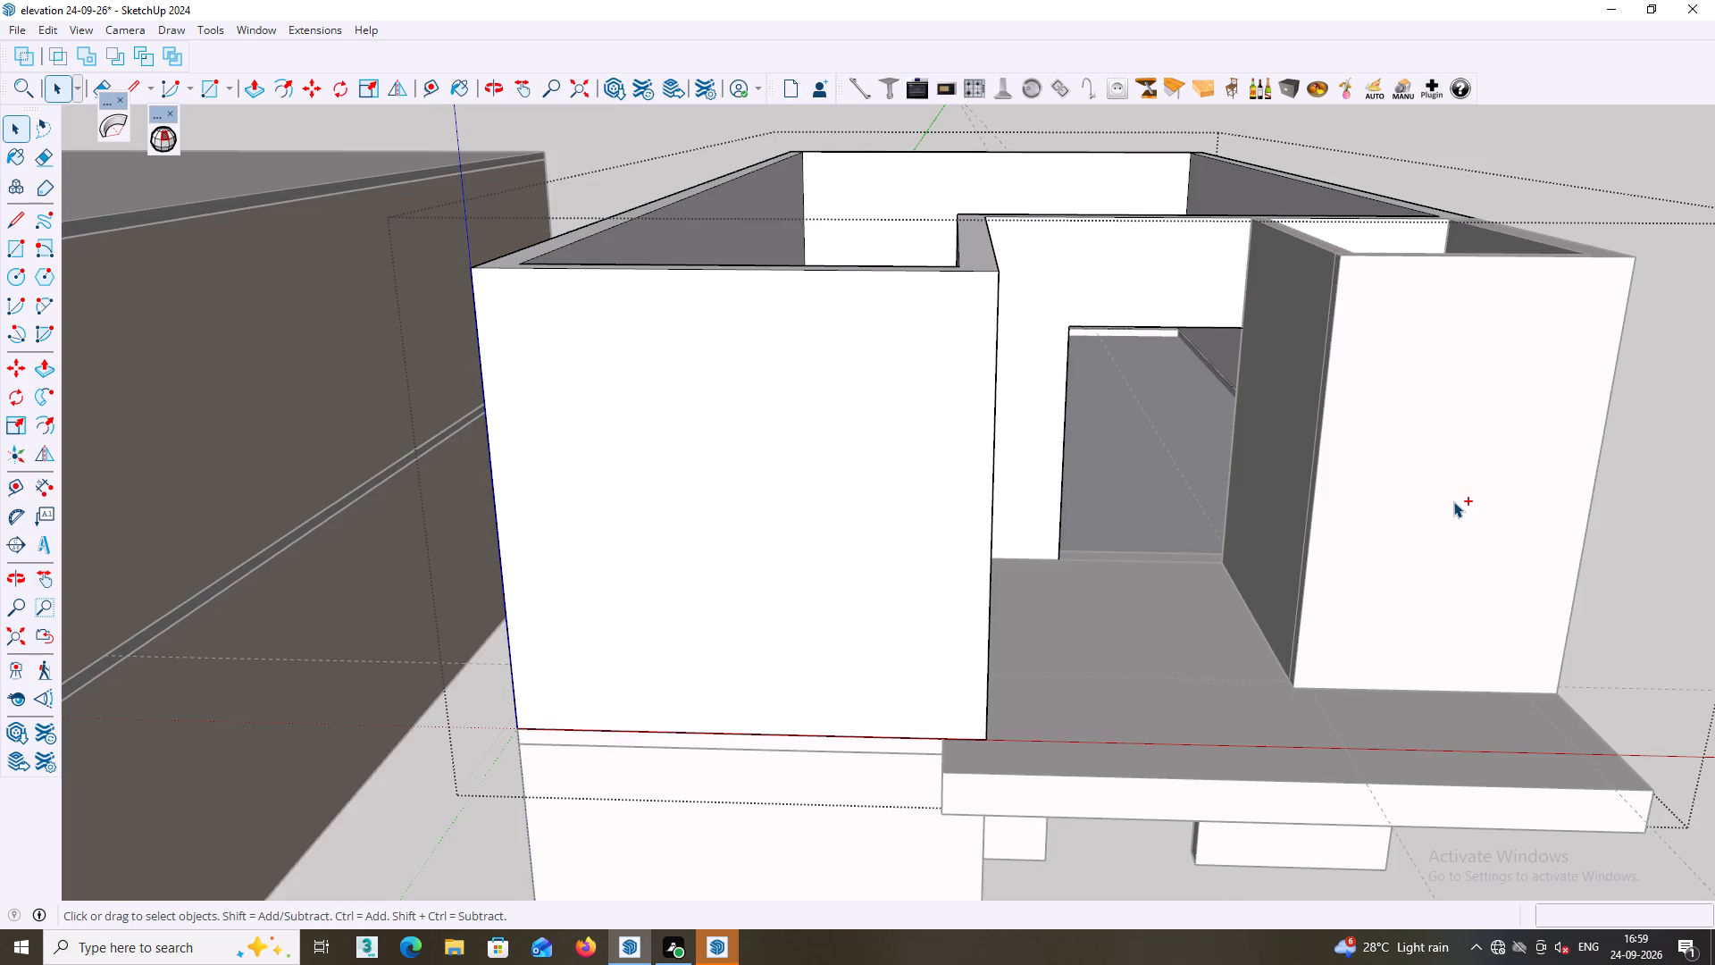
# Examine the restored upper-floor walls, the balcony and the interior floor edges where the walls meet the slab.
pyautogui.moveTo(1435, 508); pyautogui.dragTo(1398, 554, button='middle')
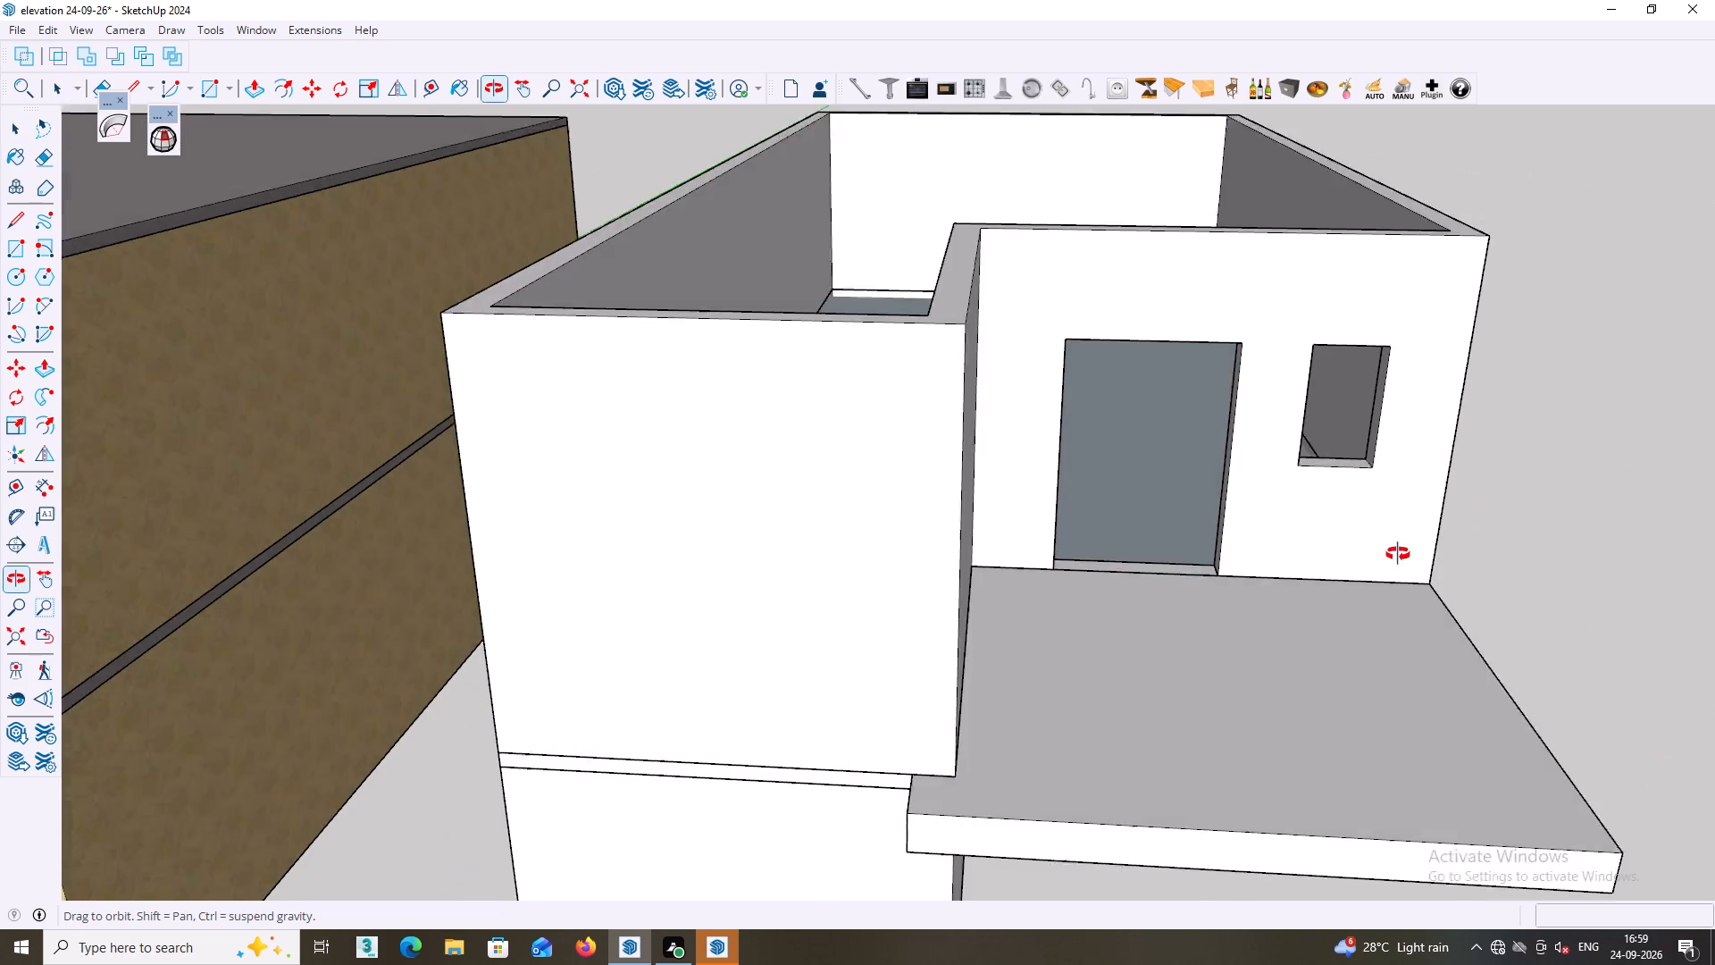
pyautogui.moveTo(1398, 554); pyautogui.dragTo(1273, 541, button='middle')
pyautogui.doubleClick(1550, 642)
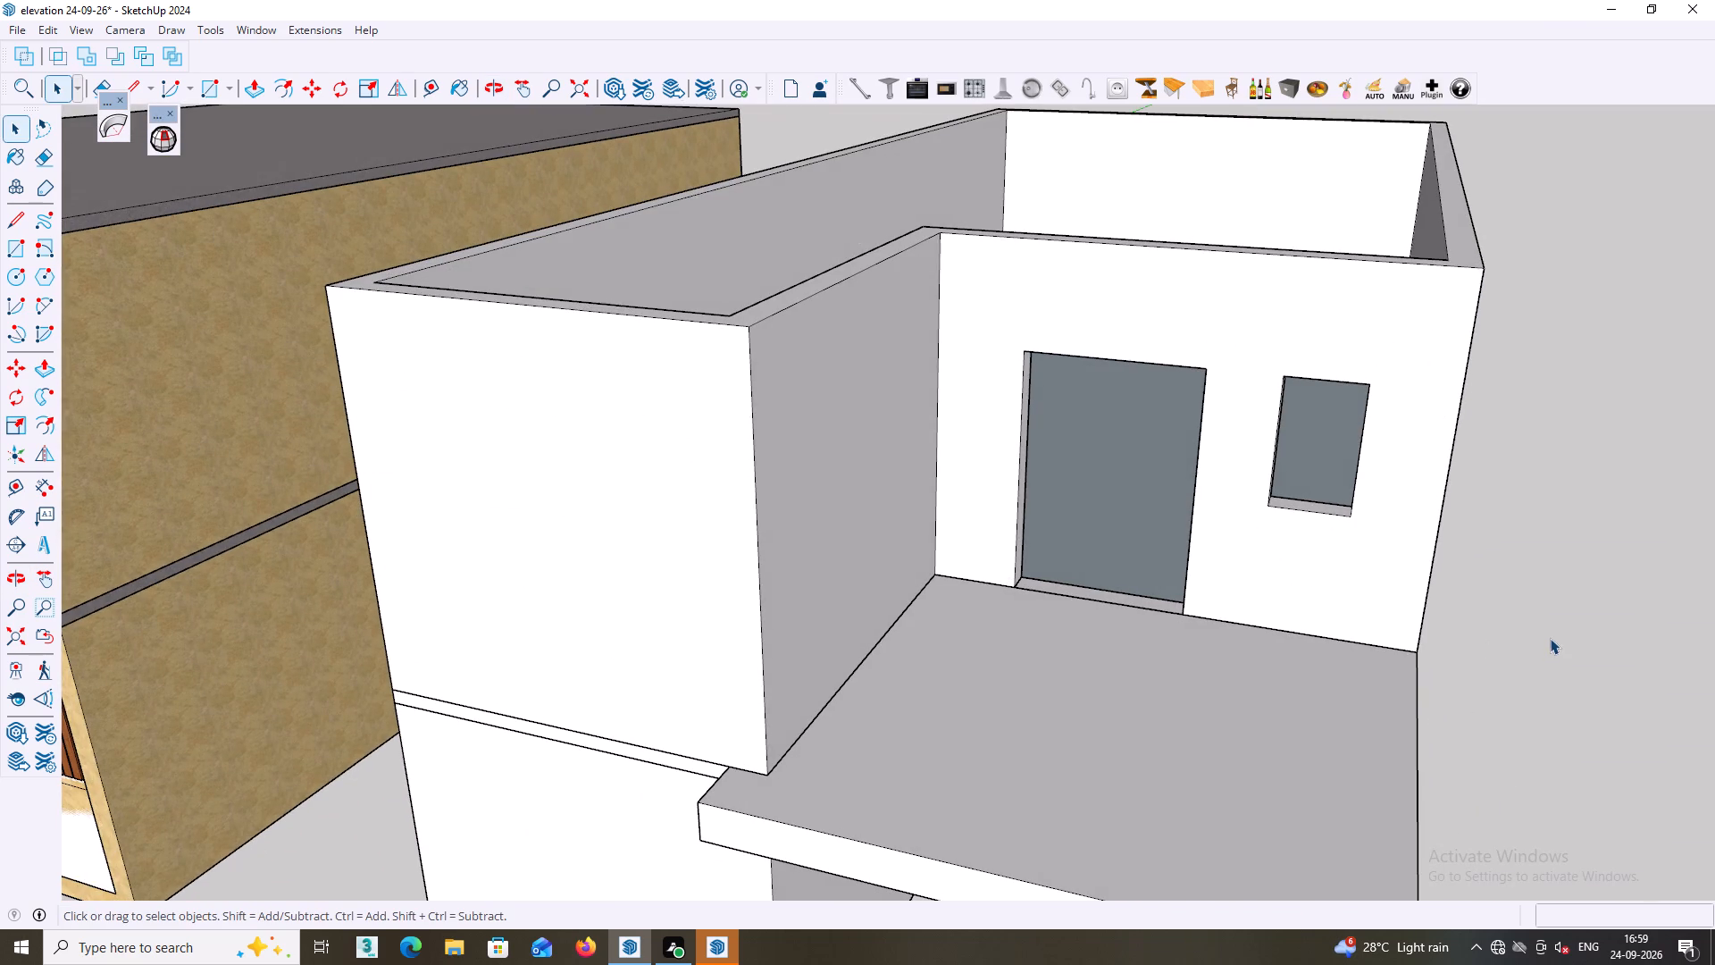
pyautogui.scroll(-5, 1550, 634)
pyautogui.keyDown('shift'); pyautogui.moveTo(1519, 635); pyautogui.dragTo(1119, 407, button='middle'); pyautogui.keyUp('shift')
pyautogui.moveTo(1104, 460); pyautogui.dragTo(1375, 423, button='middle')
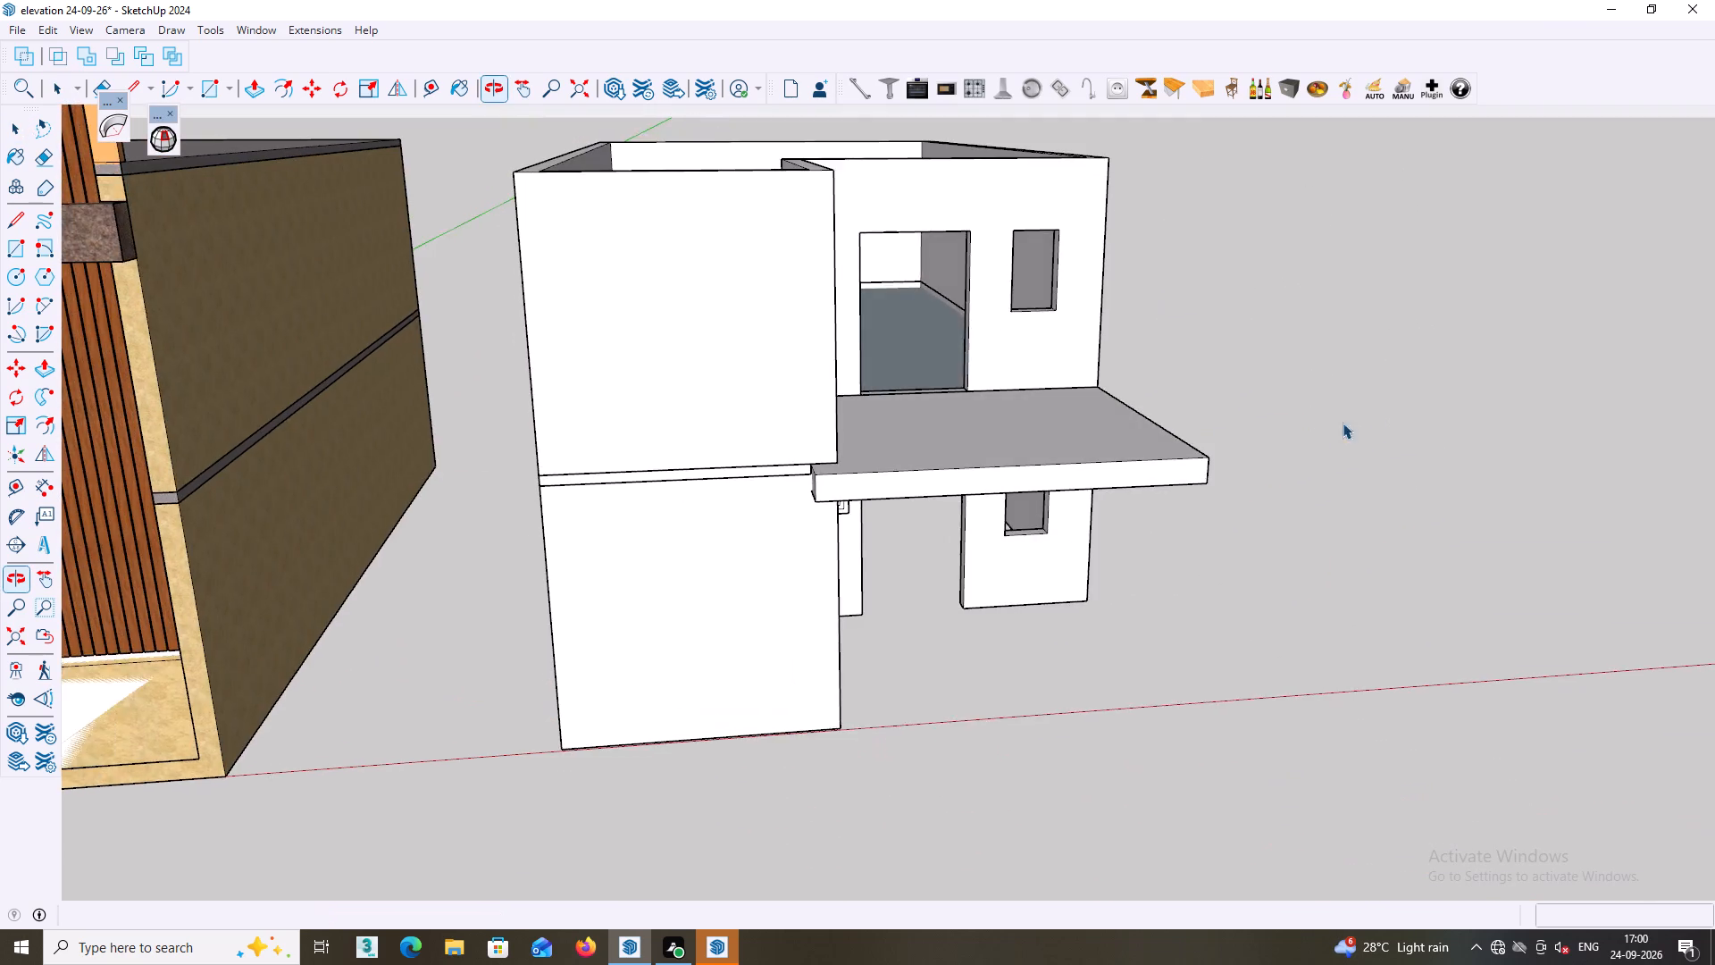
pyautogui.moveTo(1199, 419); pyautogui.dragTo(1209, 762, button='middle')
pyautogui.moveTo(1214, 660); pyautogui.dragTo(1247, 562, button='middle')
pyautogui.moveTo(1247, 553); pyautogui.dragTo(1215, 628, button='middle')
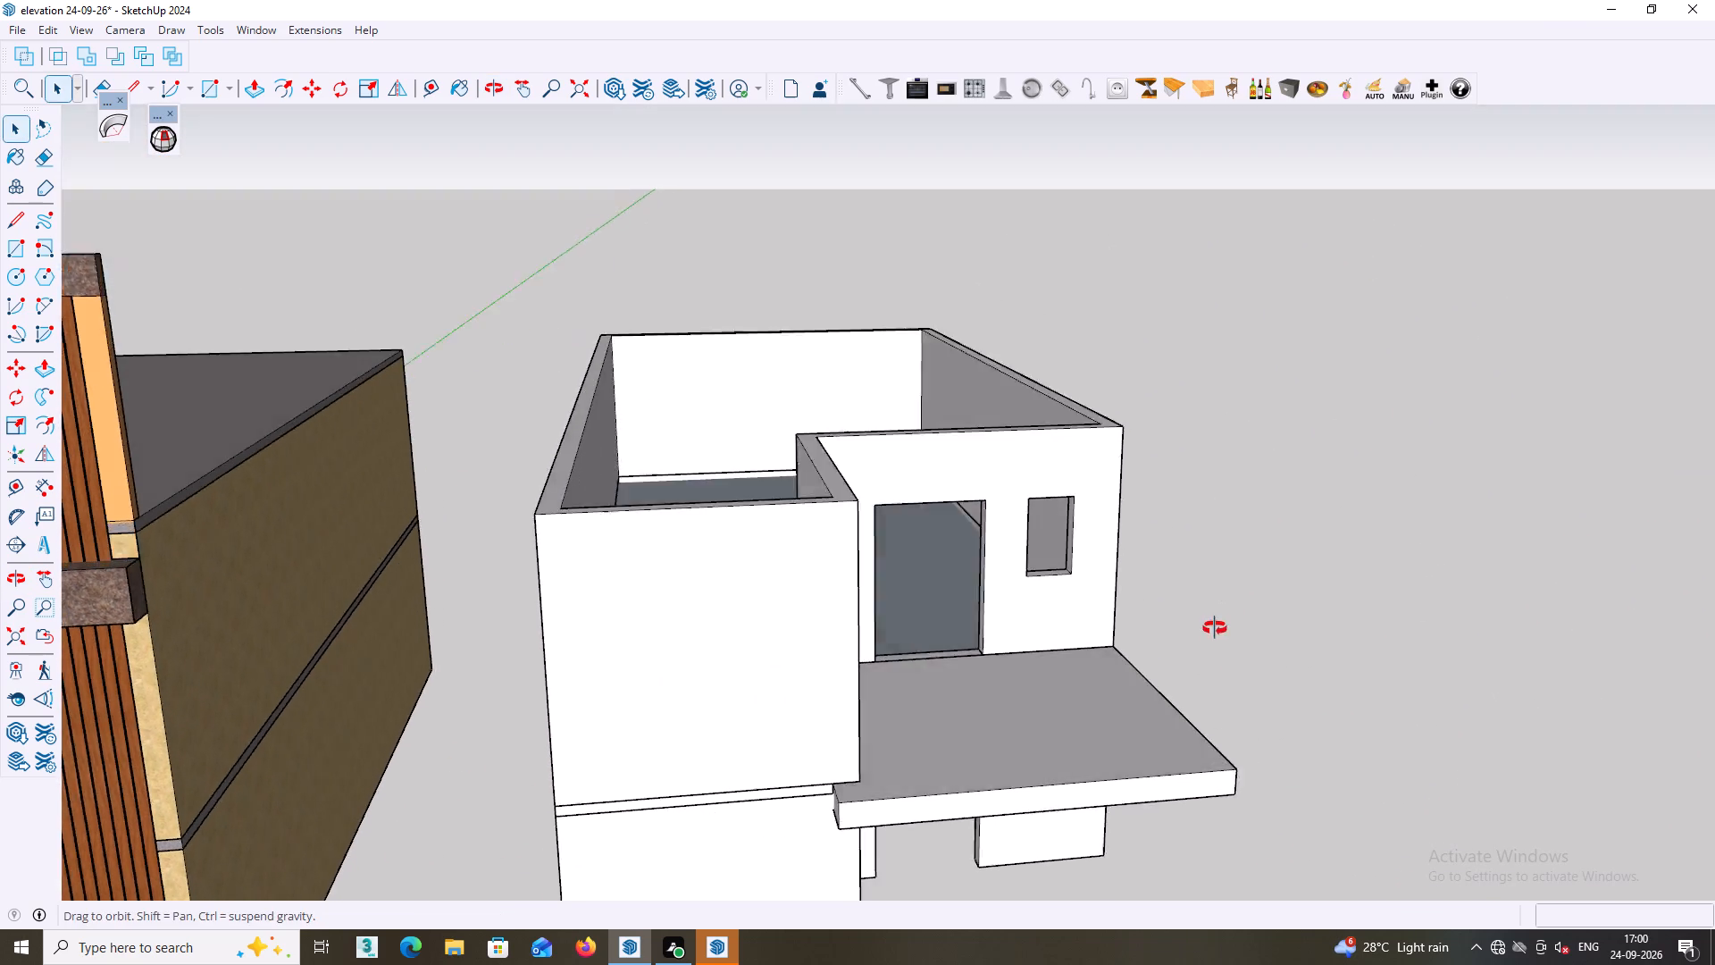
pyautogui.moveTo(1215, 628); pyautogui.dragTo(1201, 658, button='middle')
pyautogui.scroll(-1, 1211, 636)
pyautogui.moveTo(1201, 658); pyautogui.dragTo(1200, 687, button='middle')
pyautogui.scroll(-2, 1200, 684)
pyautogui.moveTo(1192, 698); pyautogui.dragTo(1179, 768, button='middle')
pyautogui.scroll(8, 1096, 406)
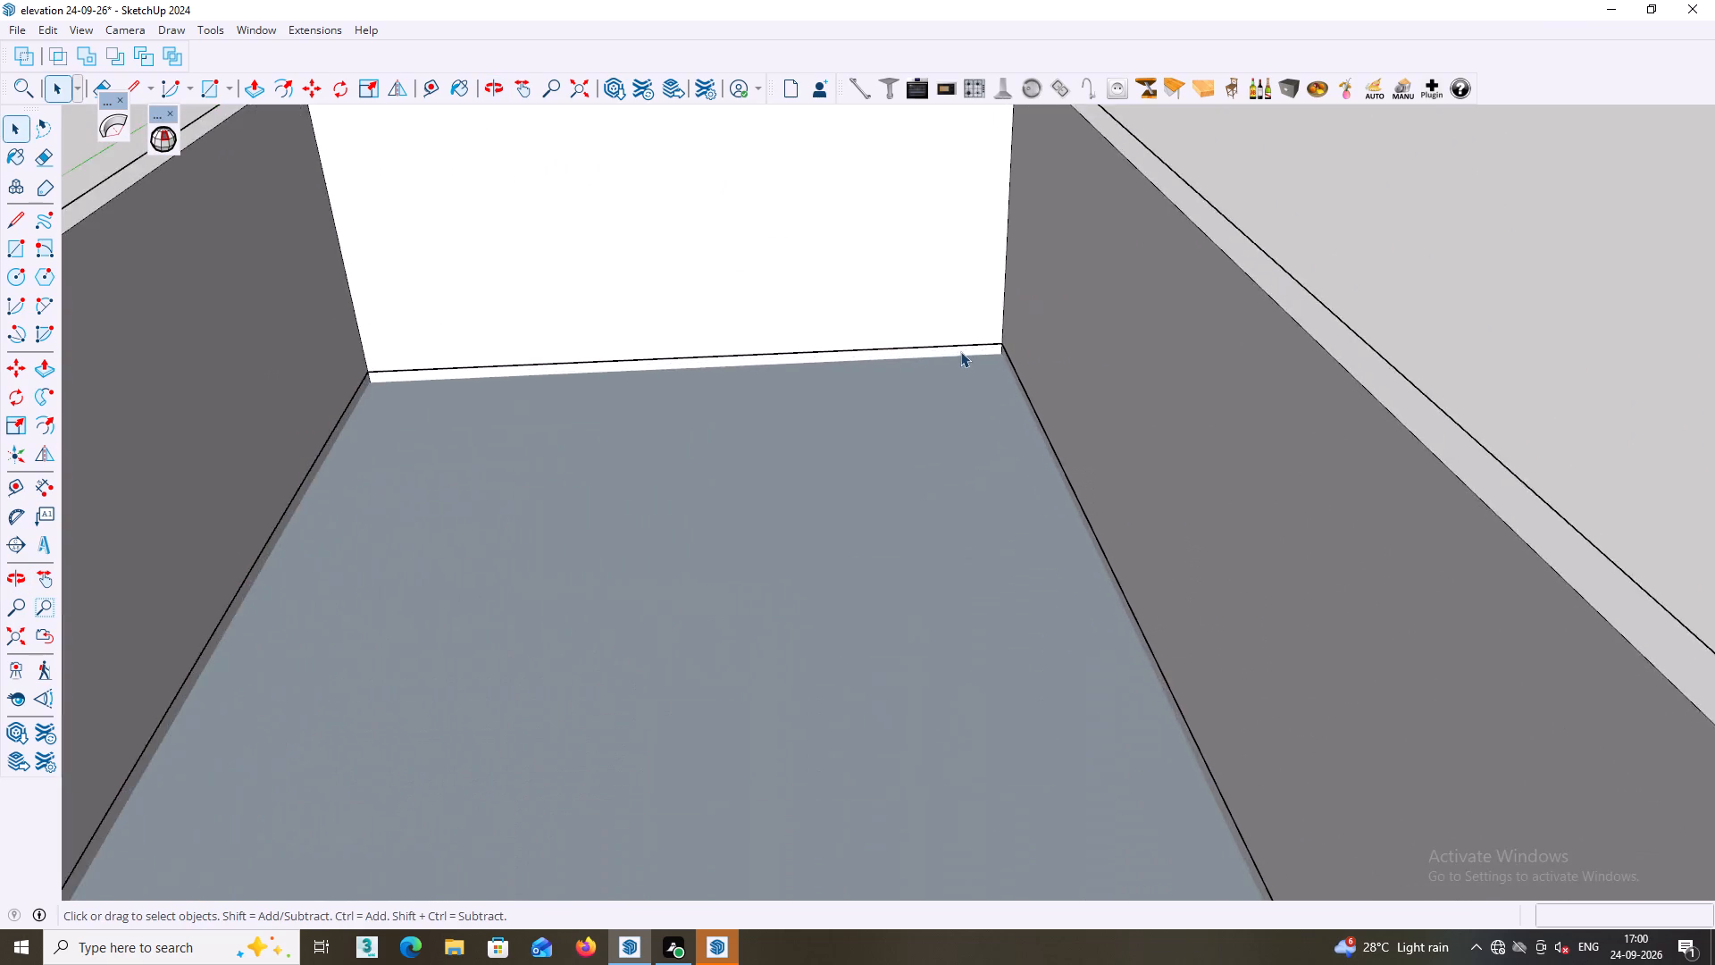
# Examine the upper-floor room, the balcony and the overall building form next to the finished house model.
pyautogui.scroll(1, 960, 351)
pyautogui.moveTo(962, 345); pyautogui.dragTo(943, 331, button='middle')
pyautogui.scroll(-2, 940, 377)
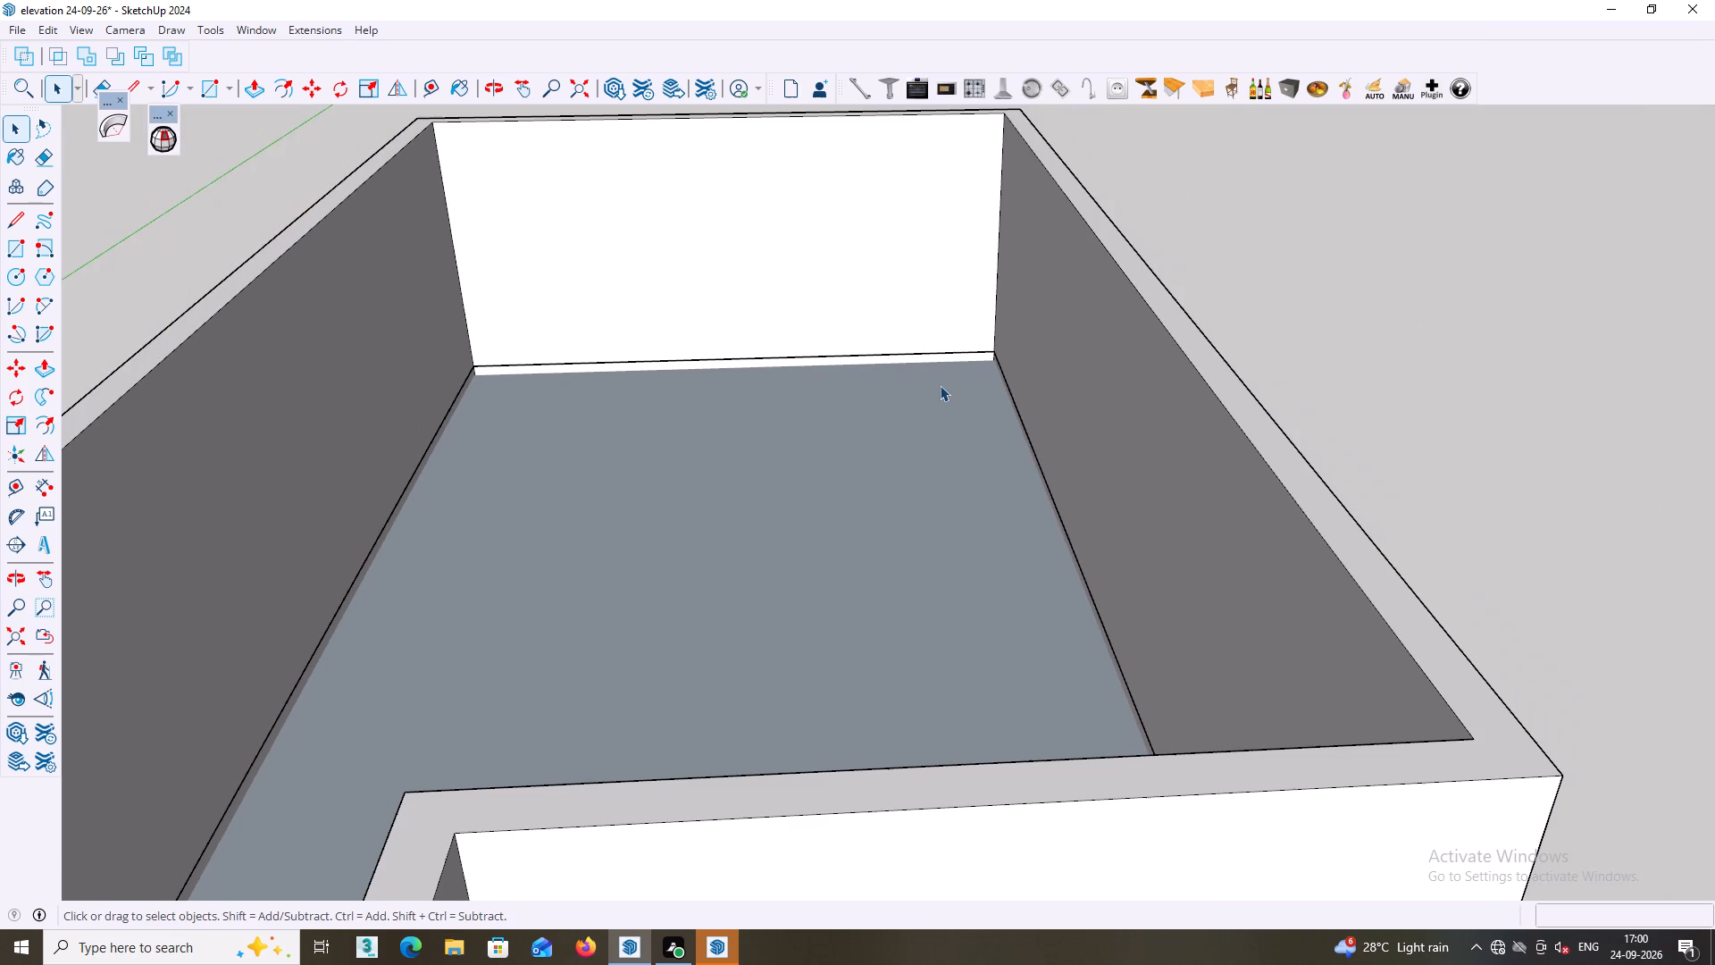
pyautogui.scroll(-3, 942, 432)
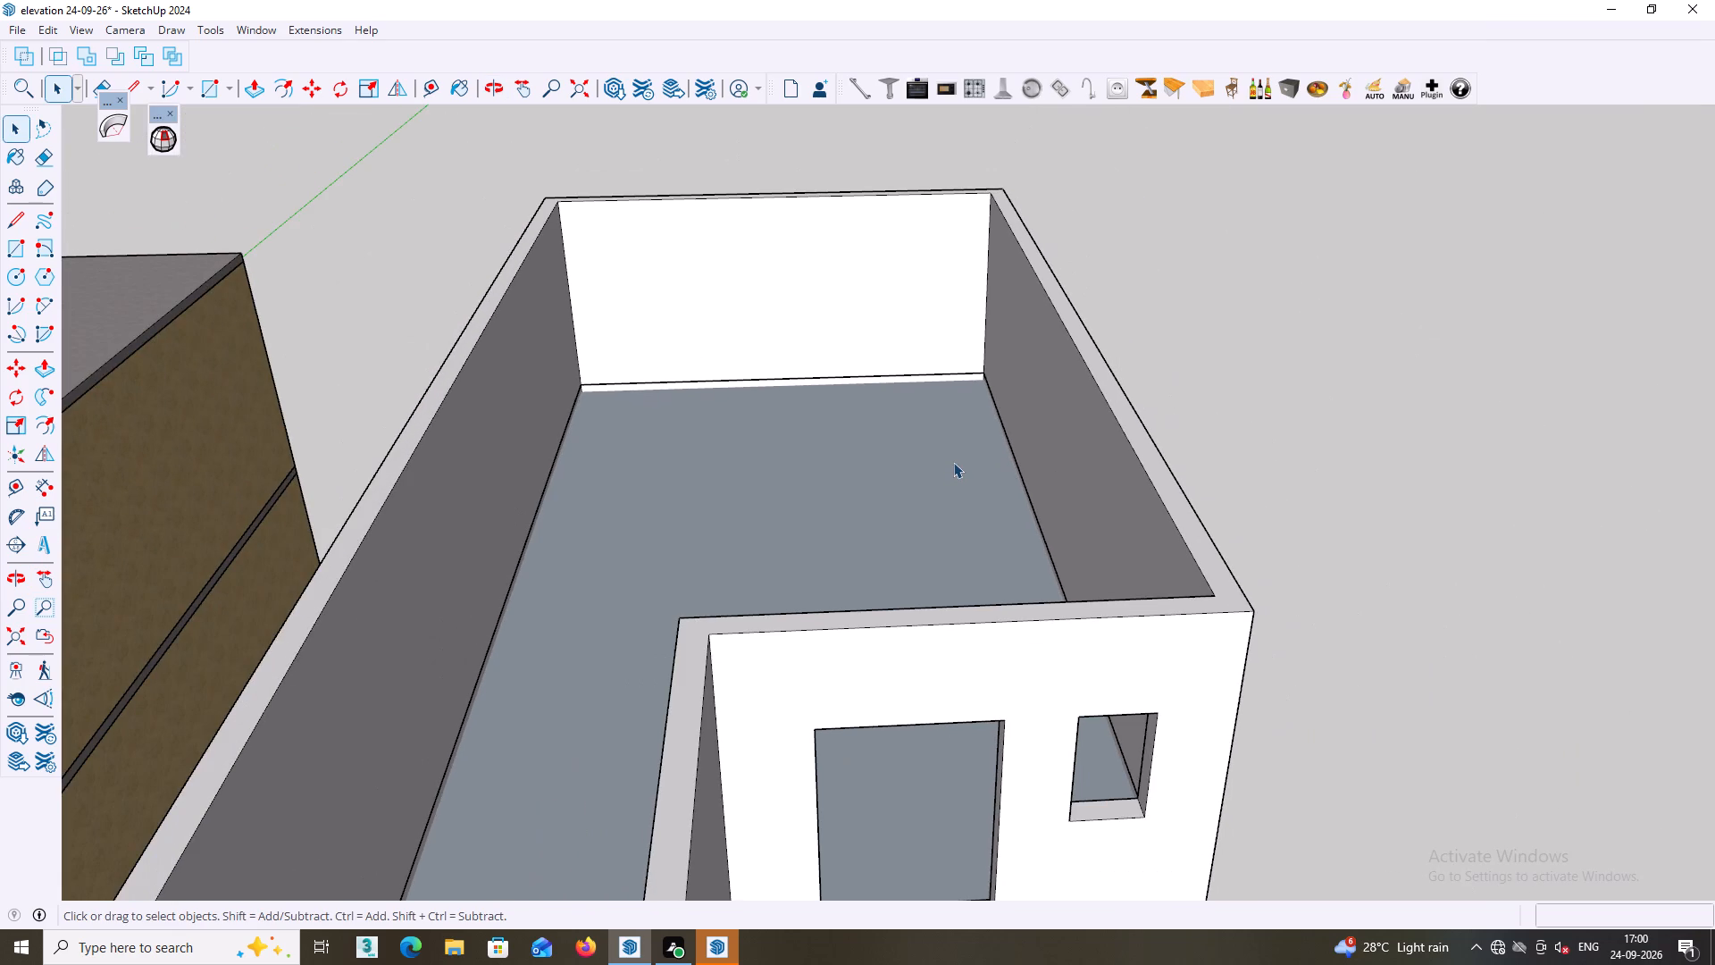
pyautogui.moveTo(964, 477); pyautogui.dragTo(979, 296, button='middle')
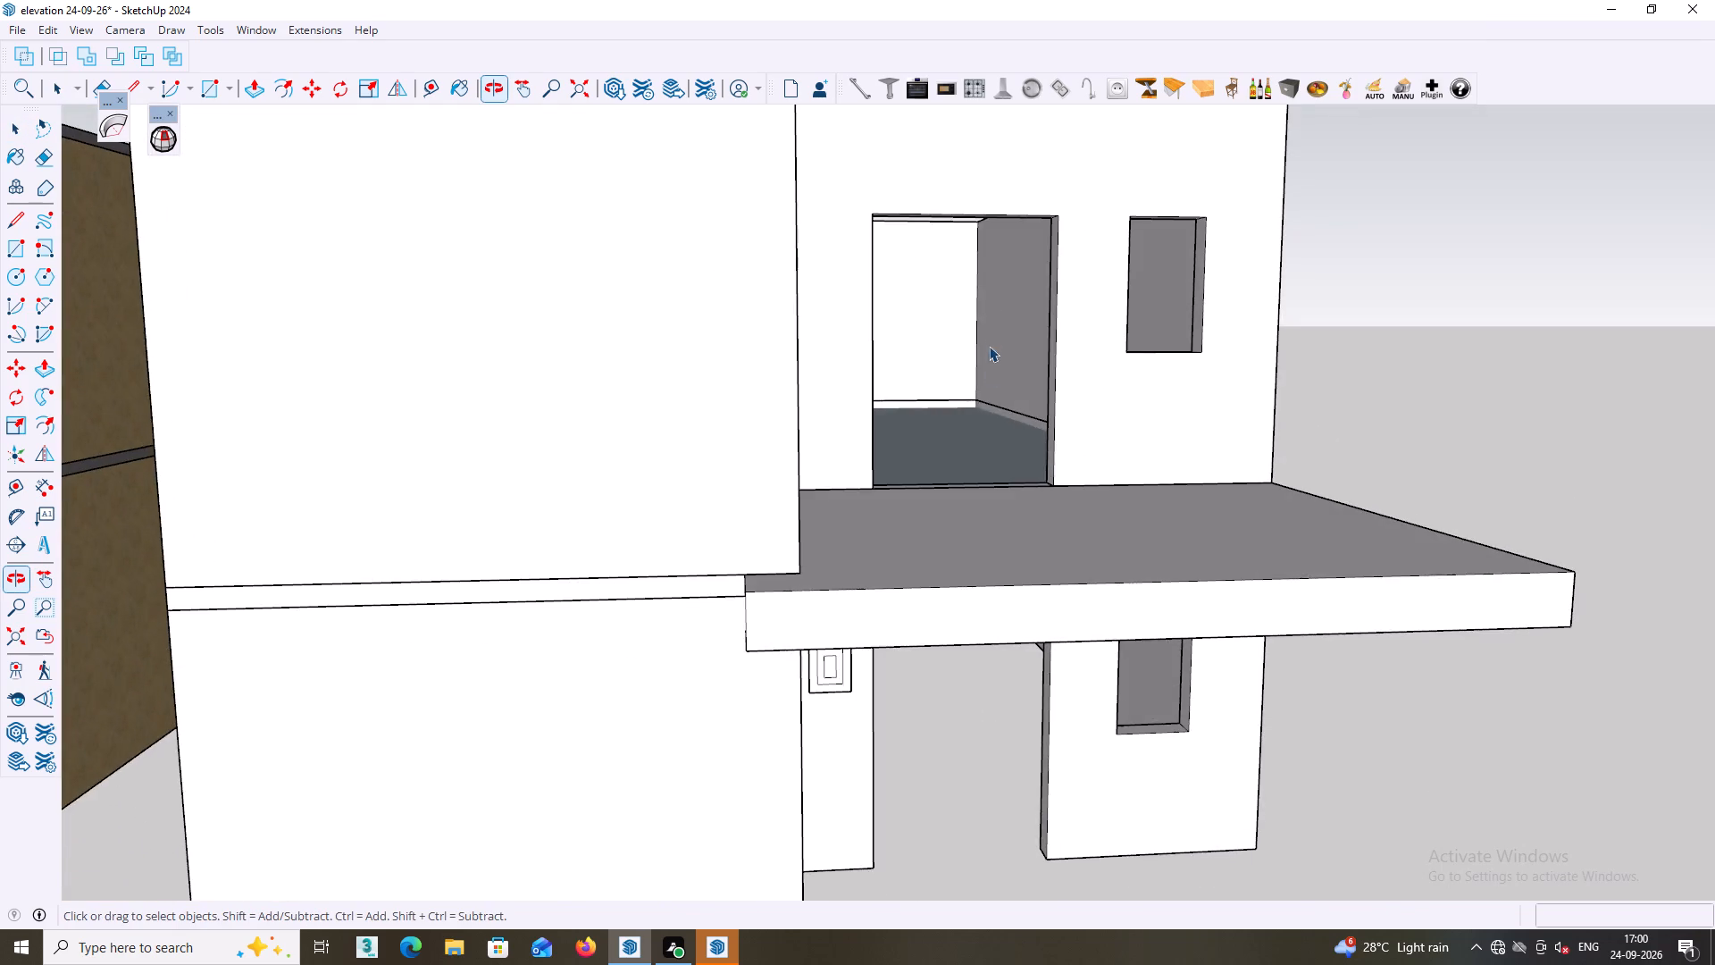
pyautogui.scroll(-7, 988, 367)
pyautogui.moveTo(1154, 471); pyautogui.dragTo(995, 499, button='middle')
pyautogui.moveTo(994, 506); pyautogui.dragTo(991, 563, button='middle')
pyautogui.scroll(-1, 993, 508)
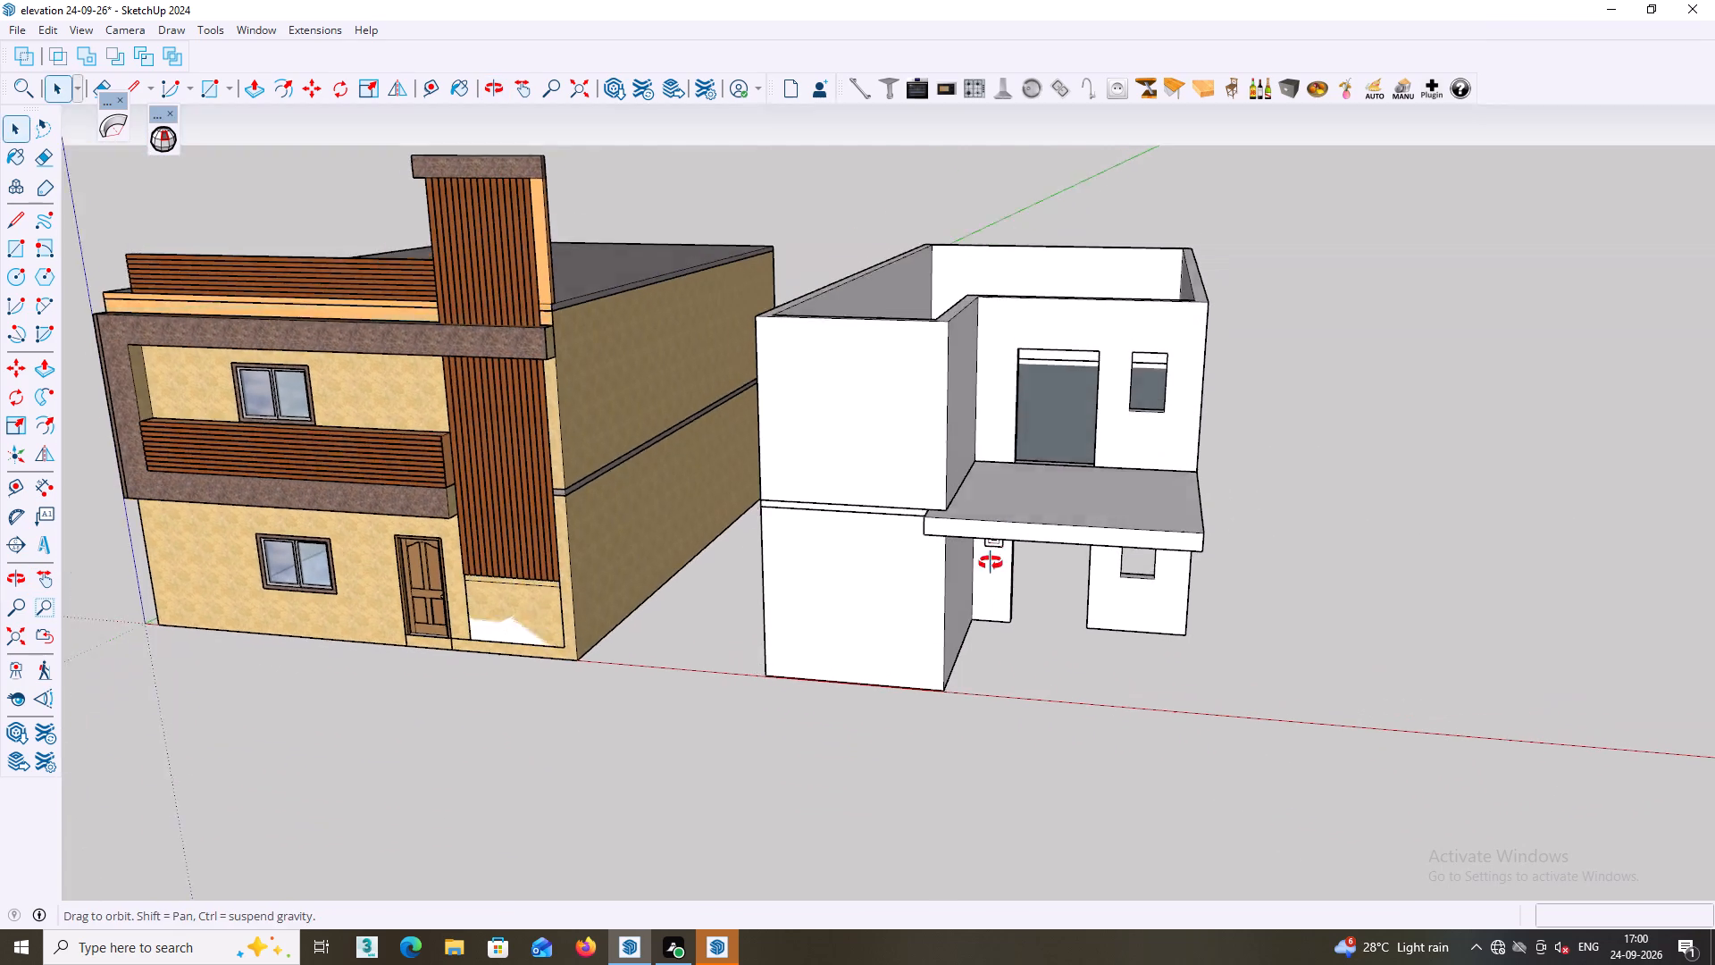
pyautogui.moveTo(991, 563); pyautogui.dragTo(996, 587, button='middle')
pyautogui.keyDown('shift'); pyautogui.moveTo(1016, 508); pyautogui.dragTo(746, 549, button='middle'); pyautogui.keyUp('shift')
pyautogui.moveTo(769, 547); pyautogui.dragTo(1010, 589, button='middle')
pyautogui.scroll(-1, 771, 547)
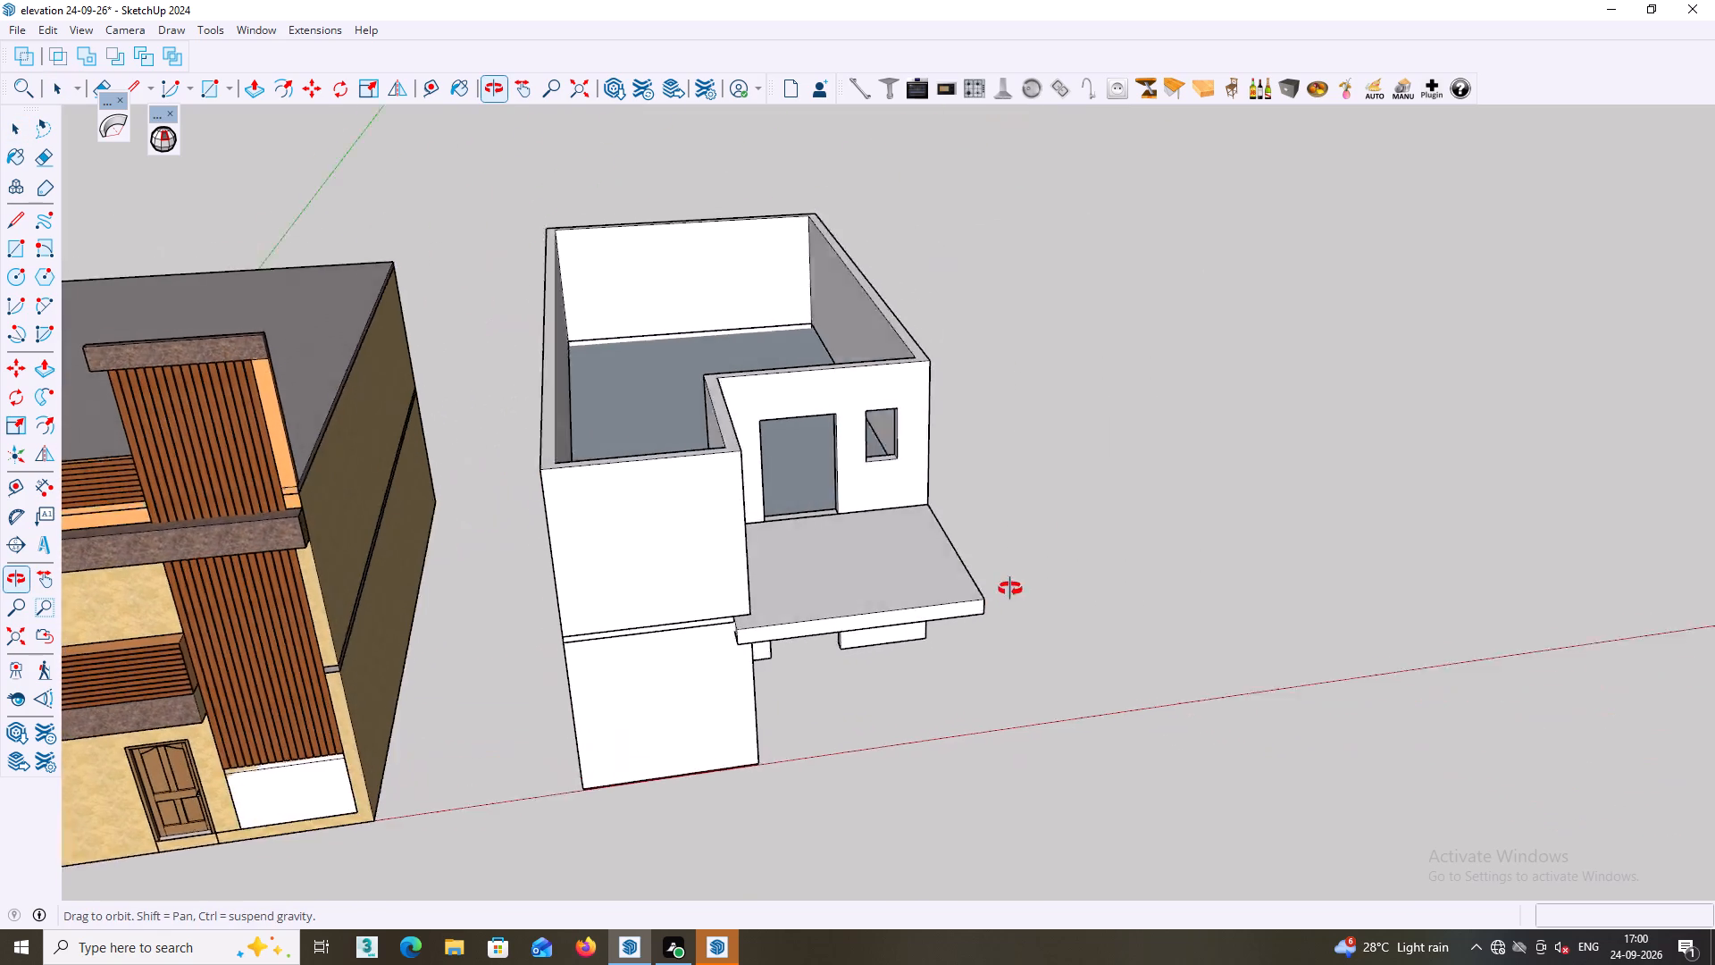
pyautogui.moveTo(1010, 589); pyautogui.dragTo(1032, 524, button='middle')
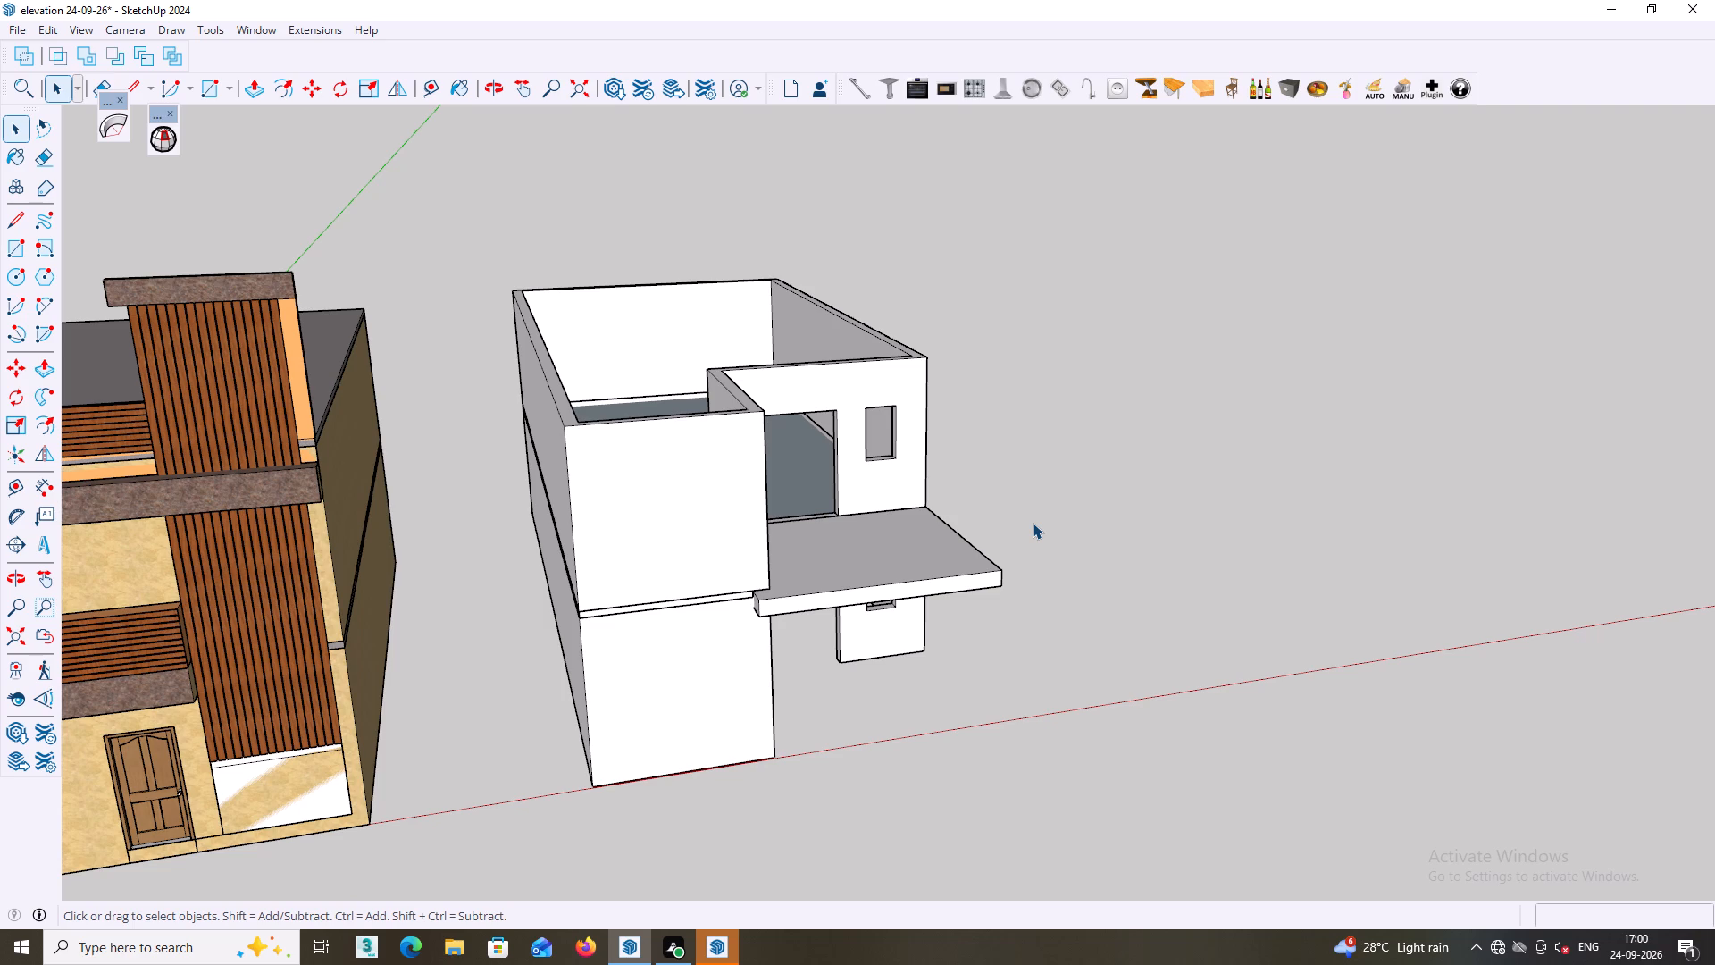
pyautogui.moveTo(1035, 515); pyautogui.dragTo(1020, 511, button='middle')
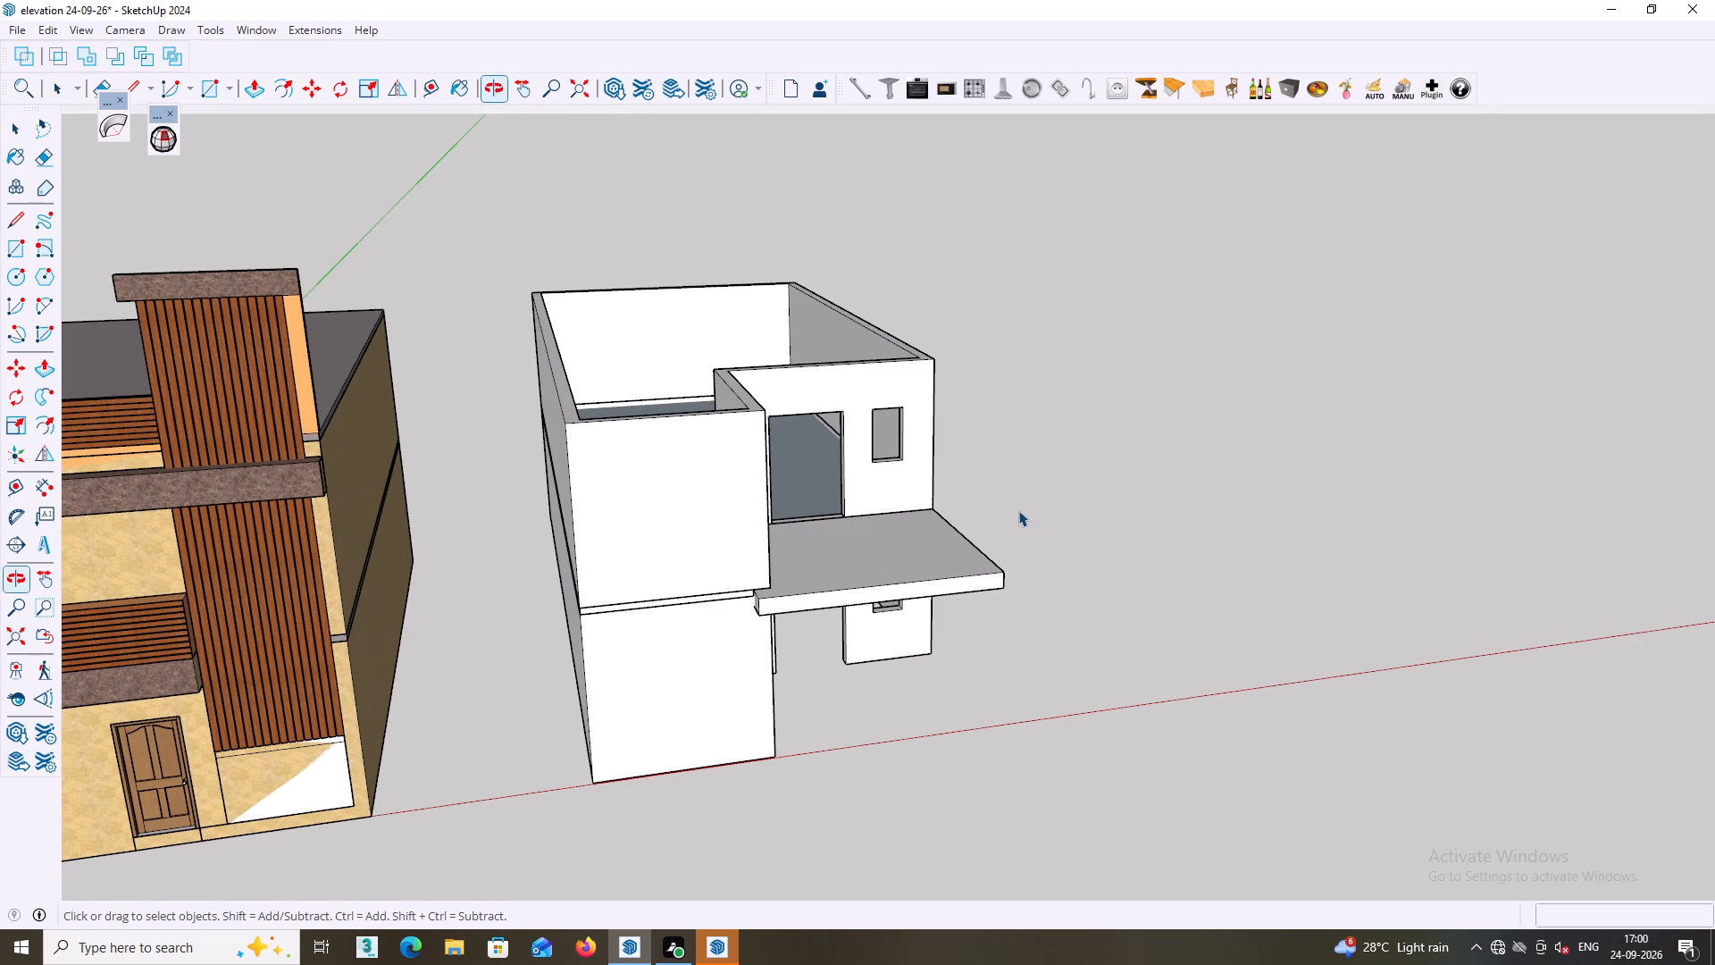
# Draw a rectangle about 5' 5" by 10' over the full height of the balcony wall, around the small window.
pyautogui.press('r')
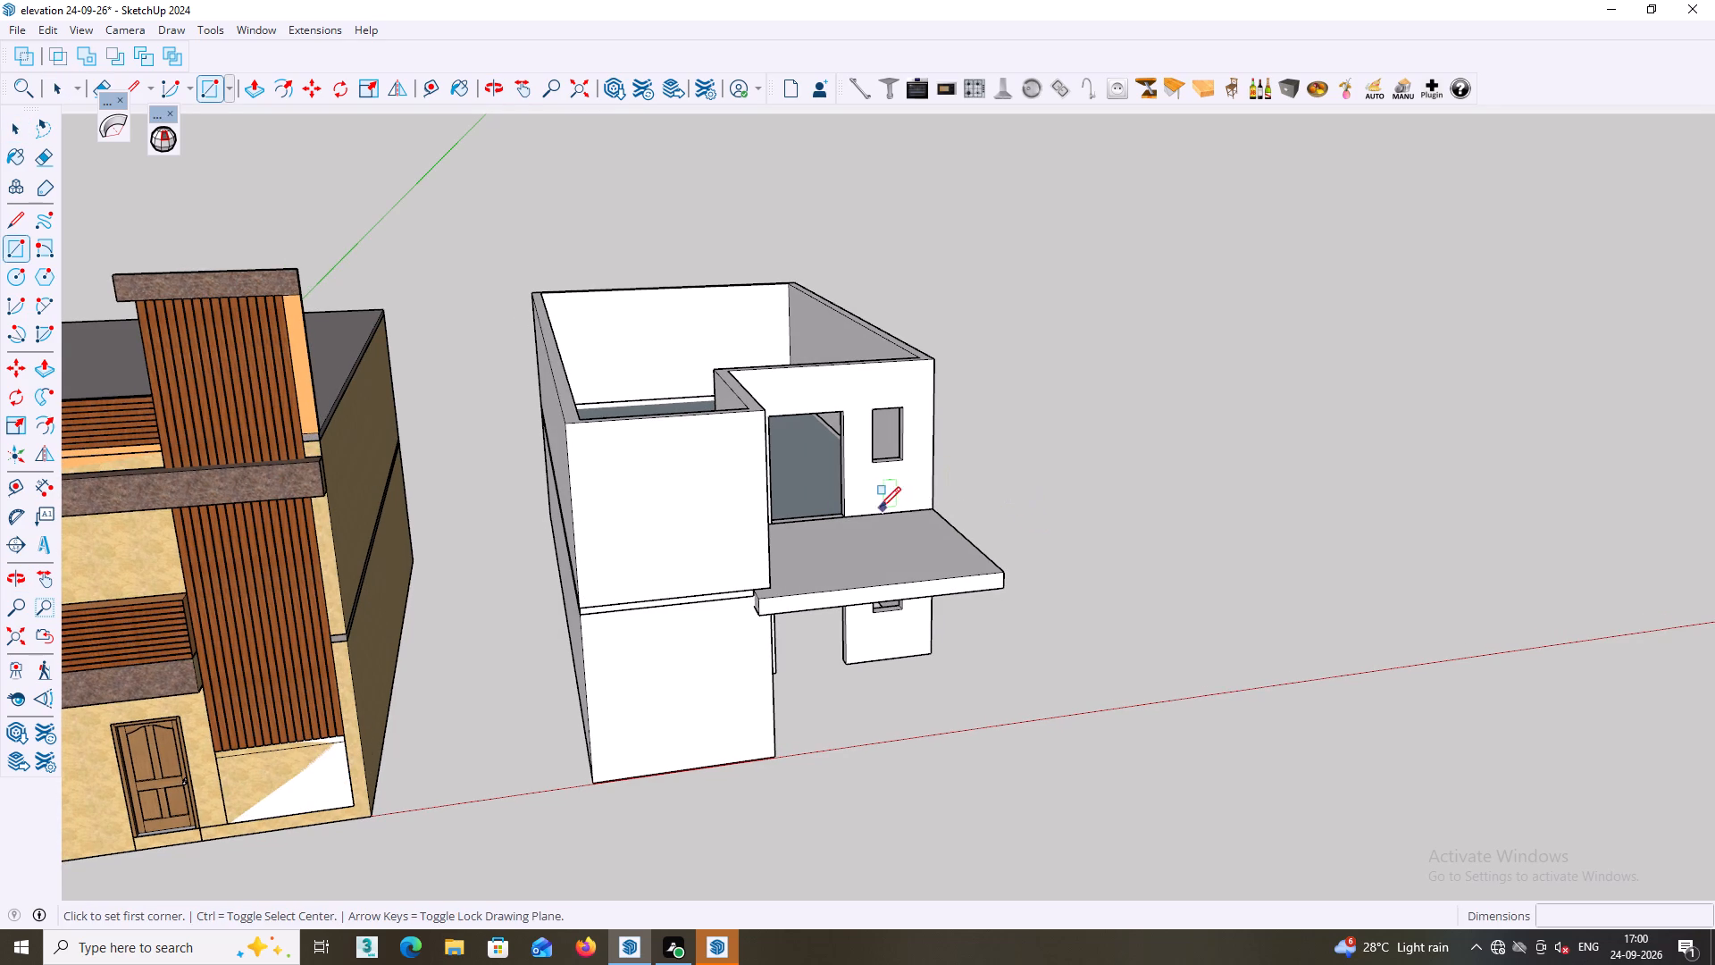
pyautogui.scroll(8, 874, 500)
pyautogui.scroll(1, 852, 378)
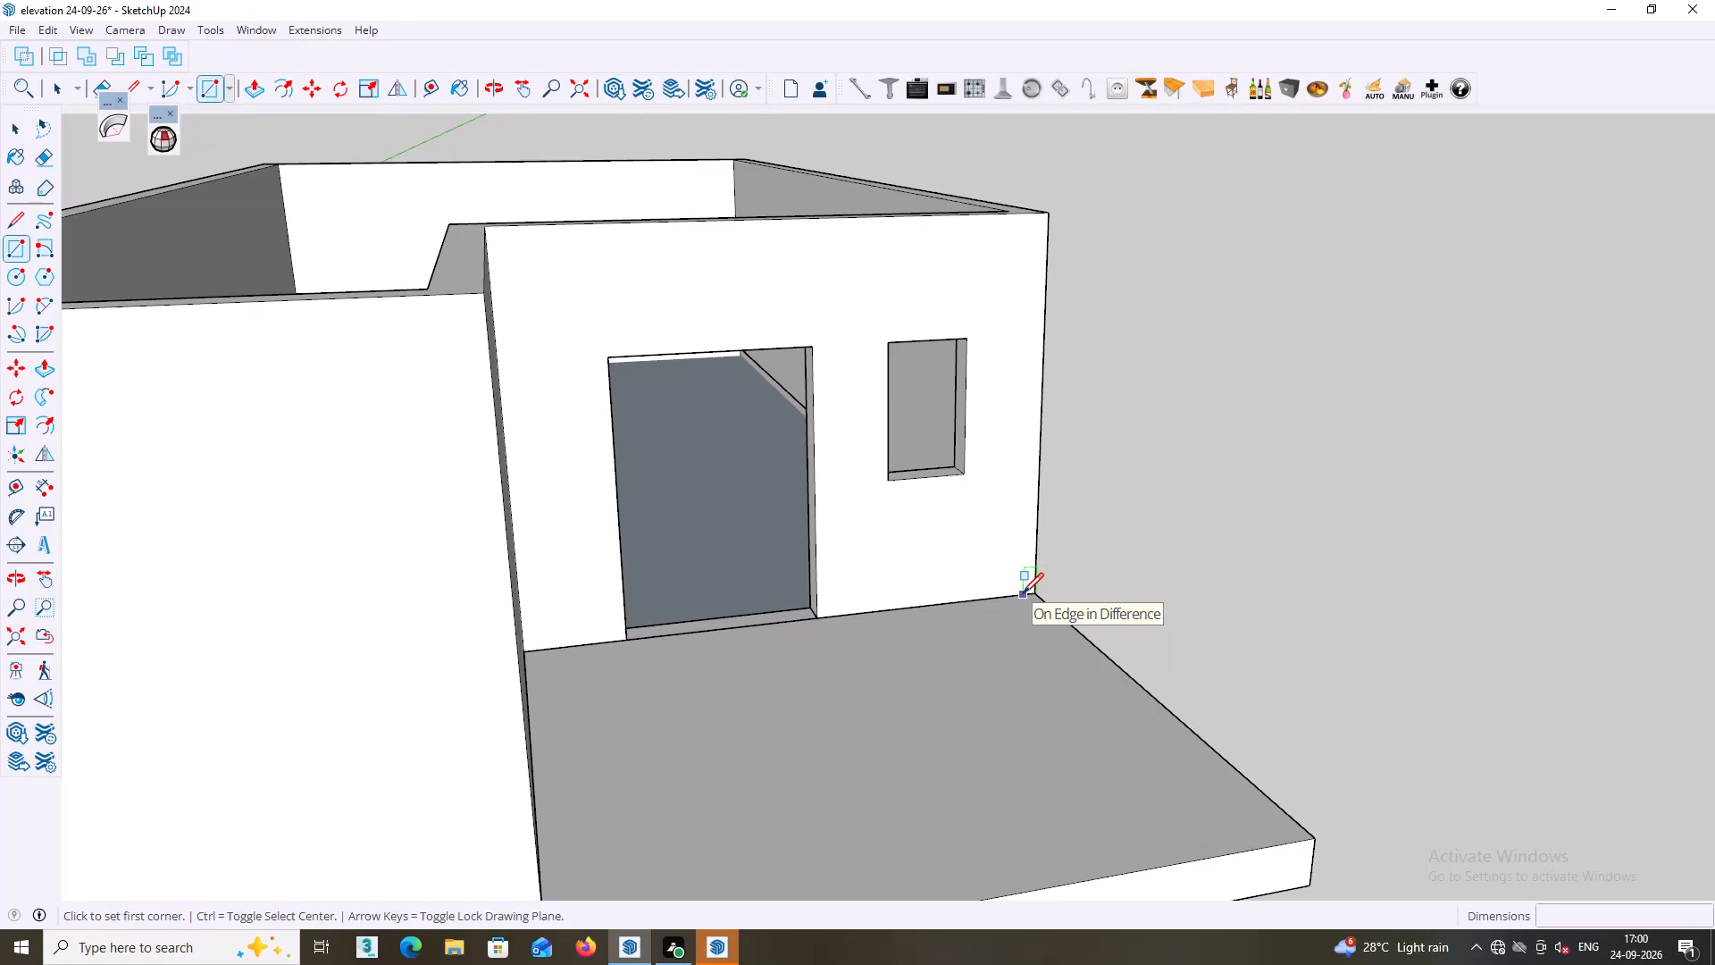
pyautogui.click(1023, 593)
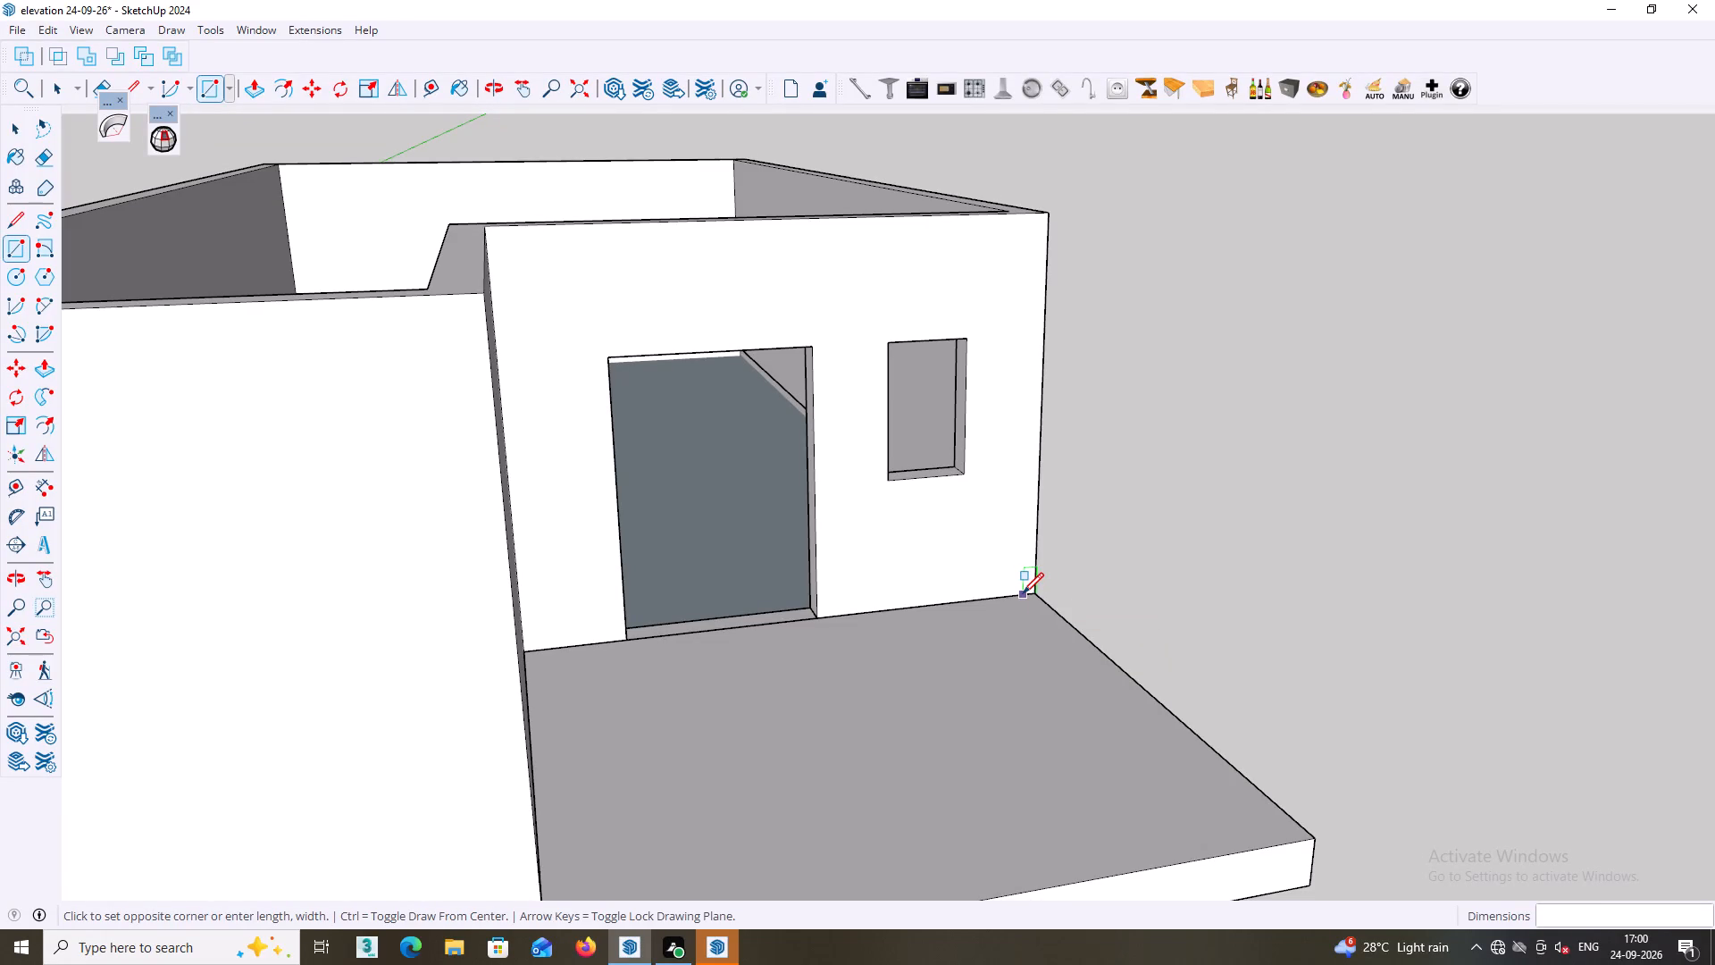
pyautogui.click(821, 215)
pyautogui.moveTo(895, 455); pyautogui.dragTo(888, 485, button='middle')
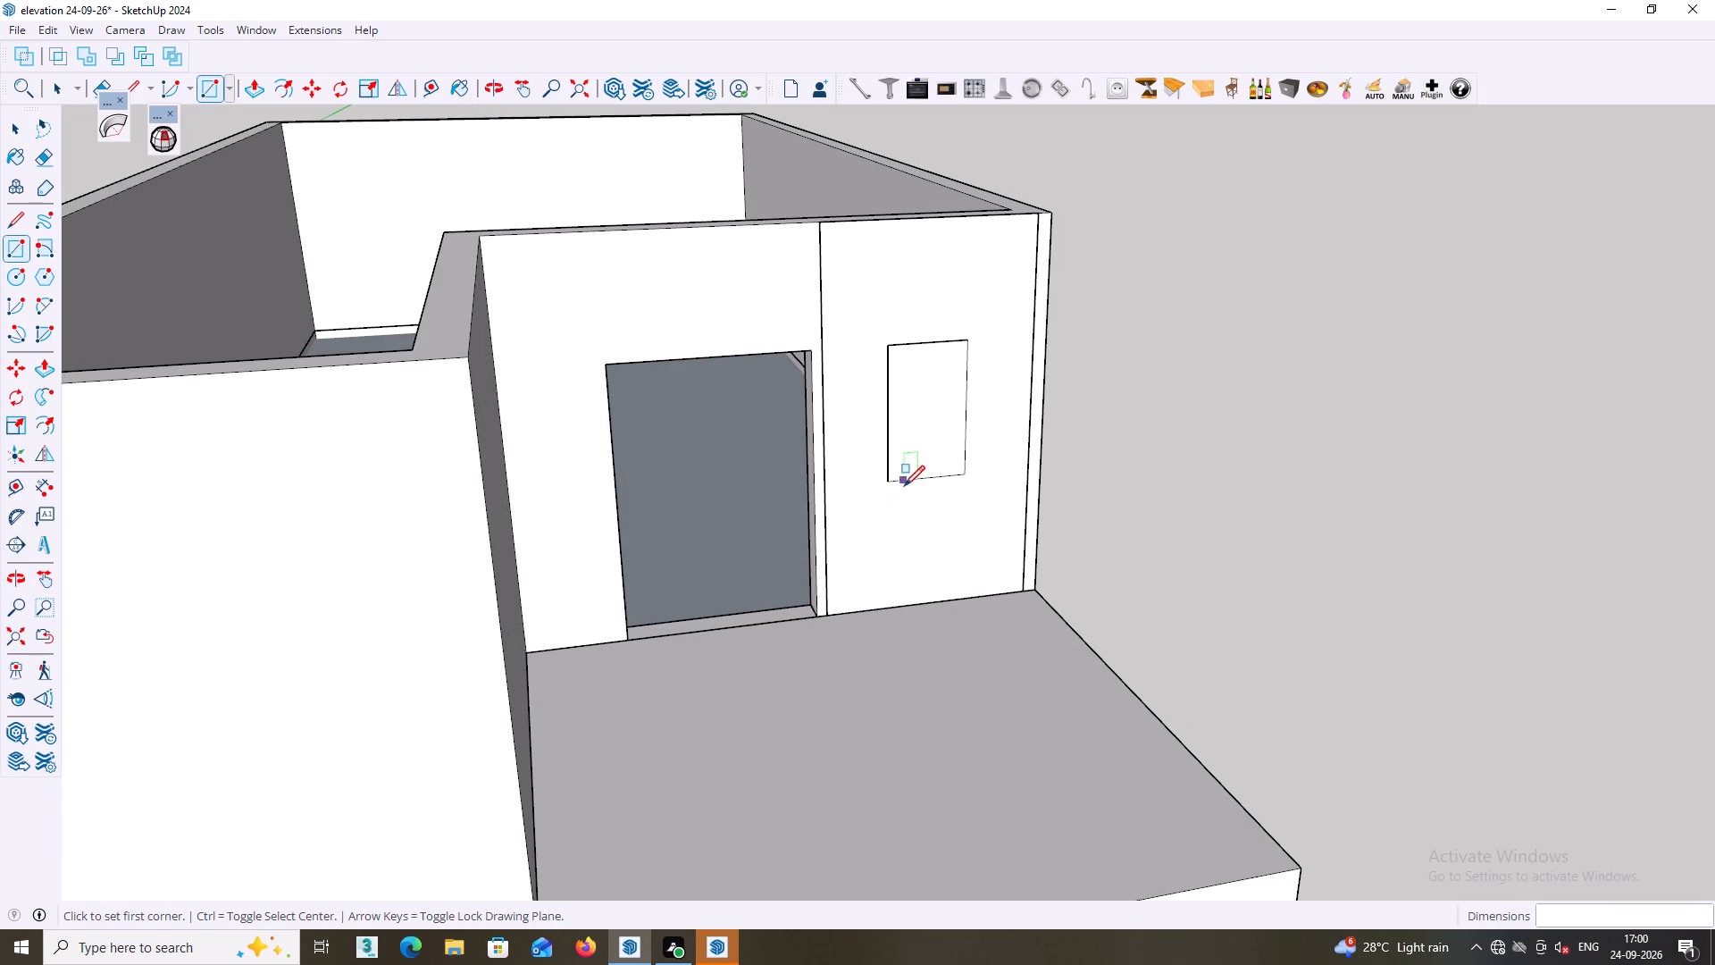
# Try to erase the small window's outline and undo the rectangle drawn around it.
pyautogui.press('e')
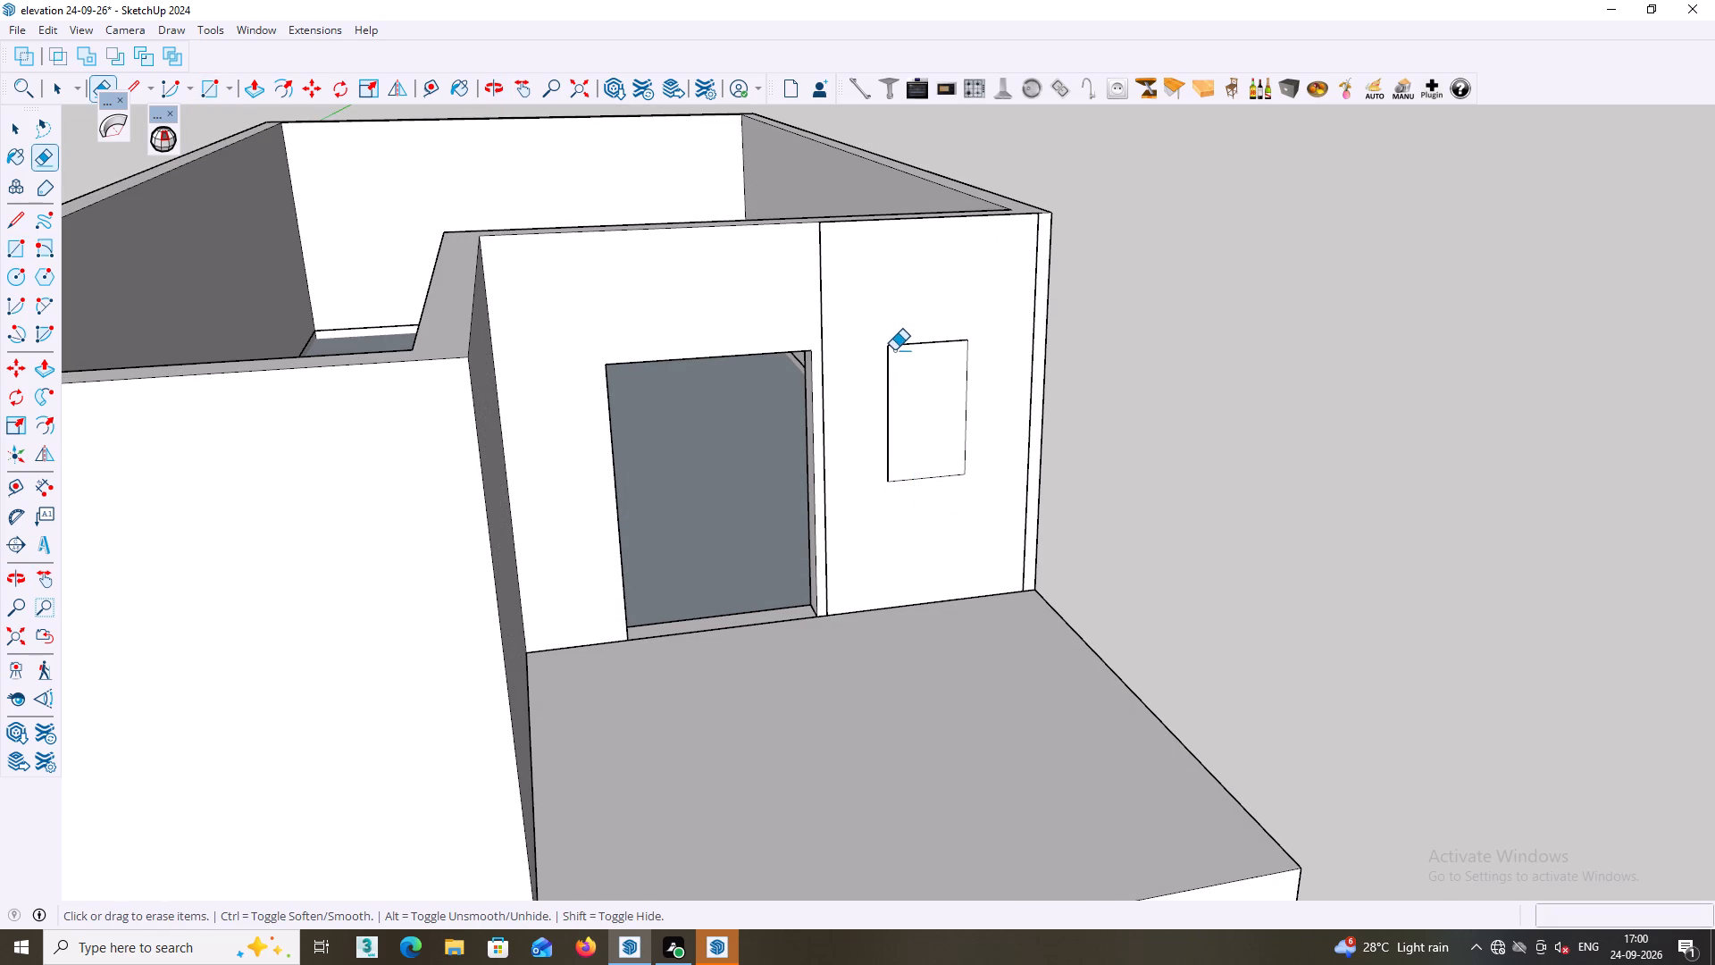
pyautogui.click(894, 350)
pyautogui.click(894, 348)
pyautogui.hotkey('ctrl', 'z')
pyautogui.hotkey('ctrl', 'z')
# Close the small window beside the balcony door by Push/Pulling its side jamb about 2' 1/2" to the opposite jamb inside the wall group.
pyautogui.moveTo(950, 433); pyautogui.dragTo(1016, 444, button='middle')
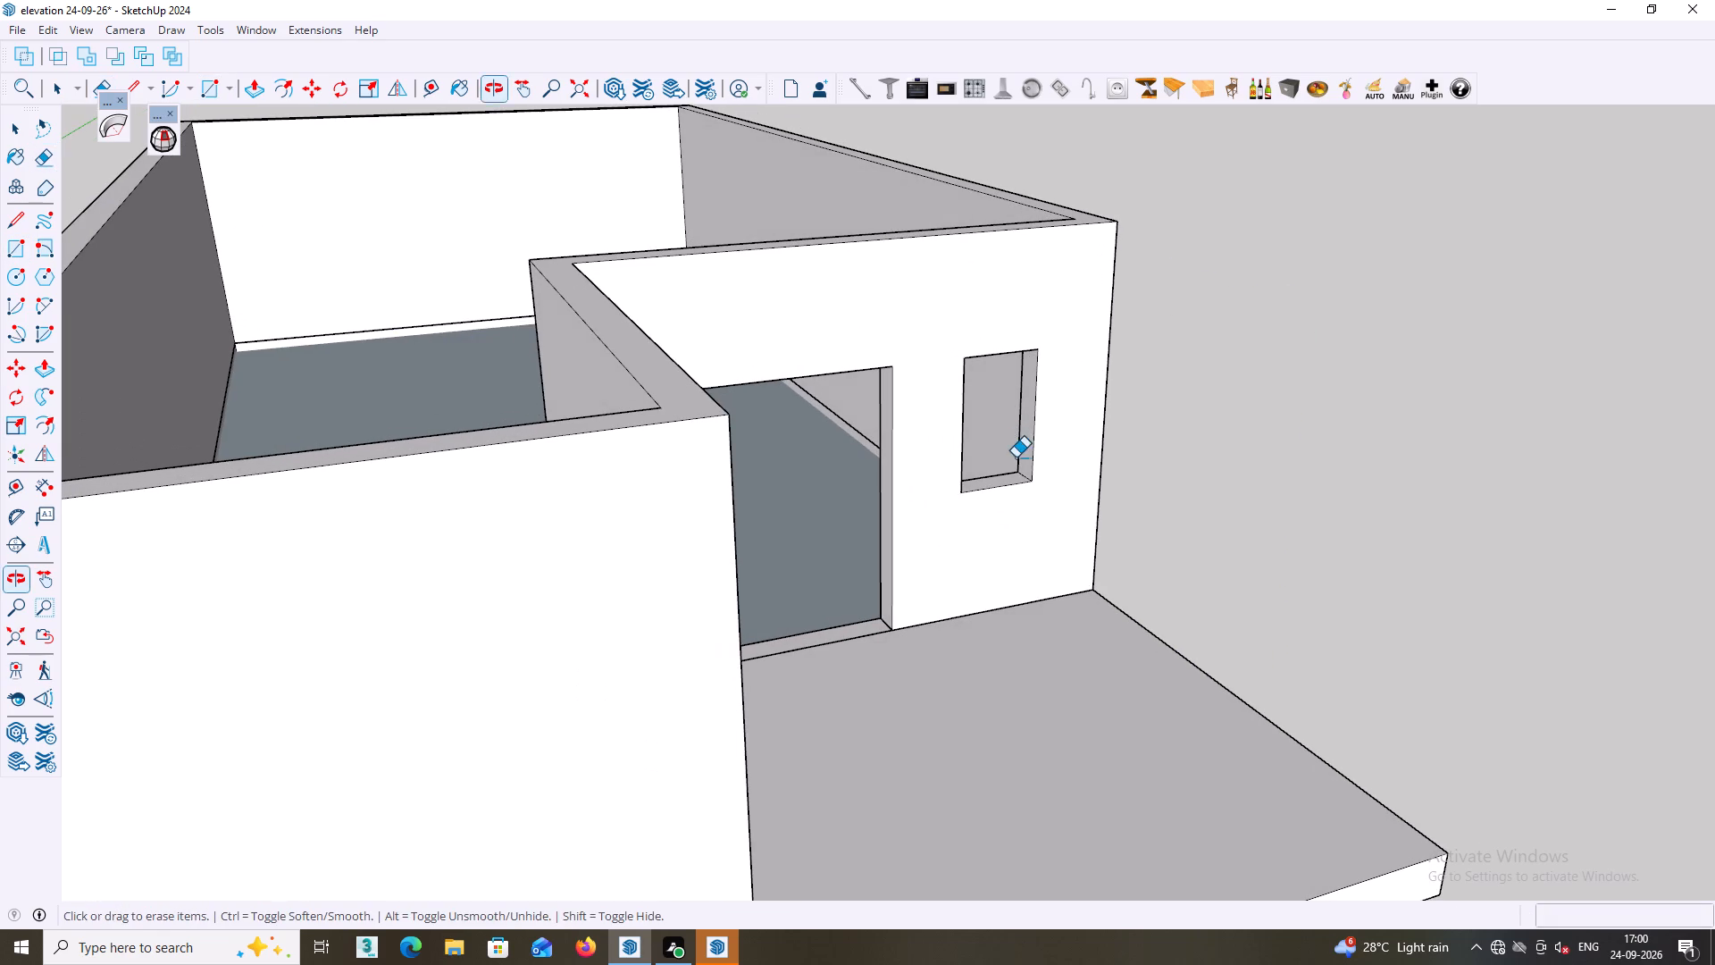
pyautogui.moveTo(1040, 568); pyautogui.dragTo(1054, 564, button='middle')
pyautogui.press('p')
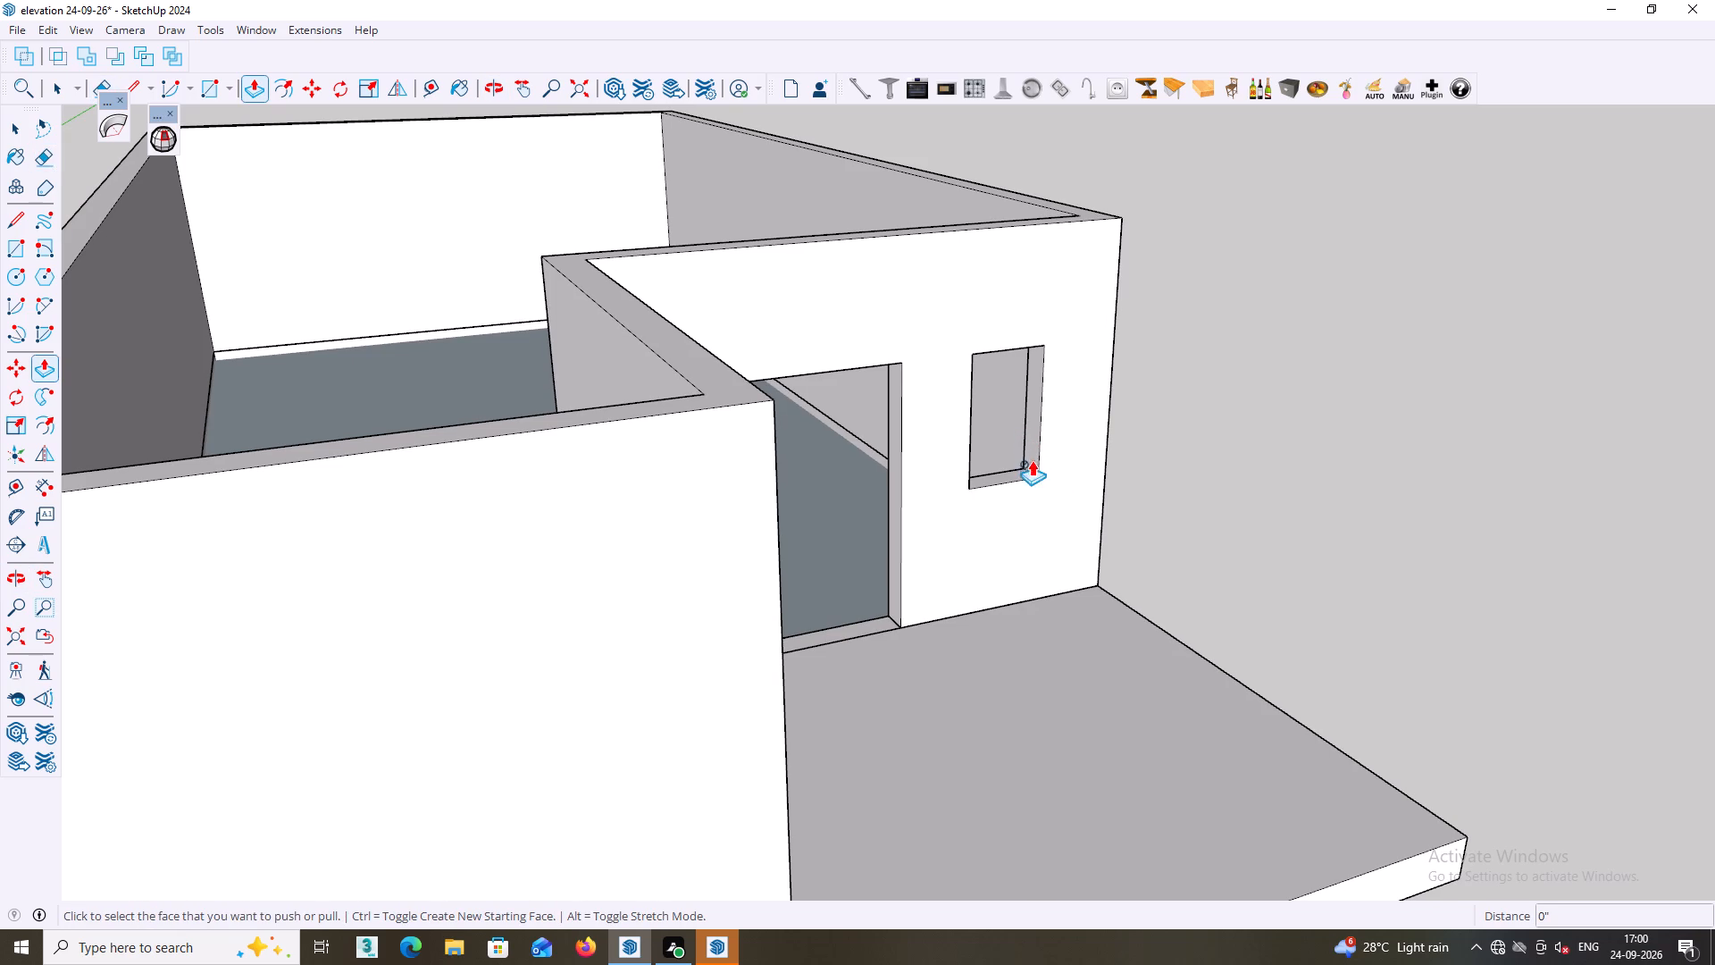
pyautogui.press('space')
pyautogui.moveTo(1047, 429); pyautogui.dragTo(1318, 414, button='middle')
pyautogui.moveTo(1257, 417); pyautogui.dragTo(1039, 432, button='middle')
pyautogui.scroll(6, 1282, 387)
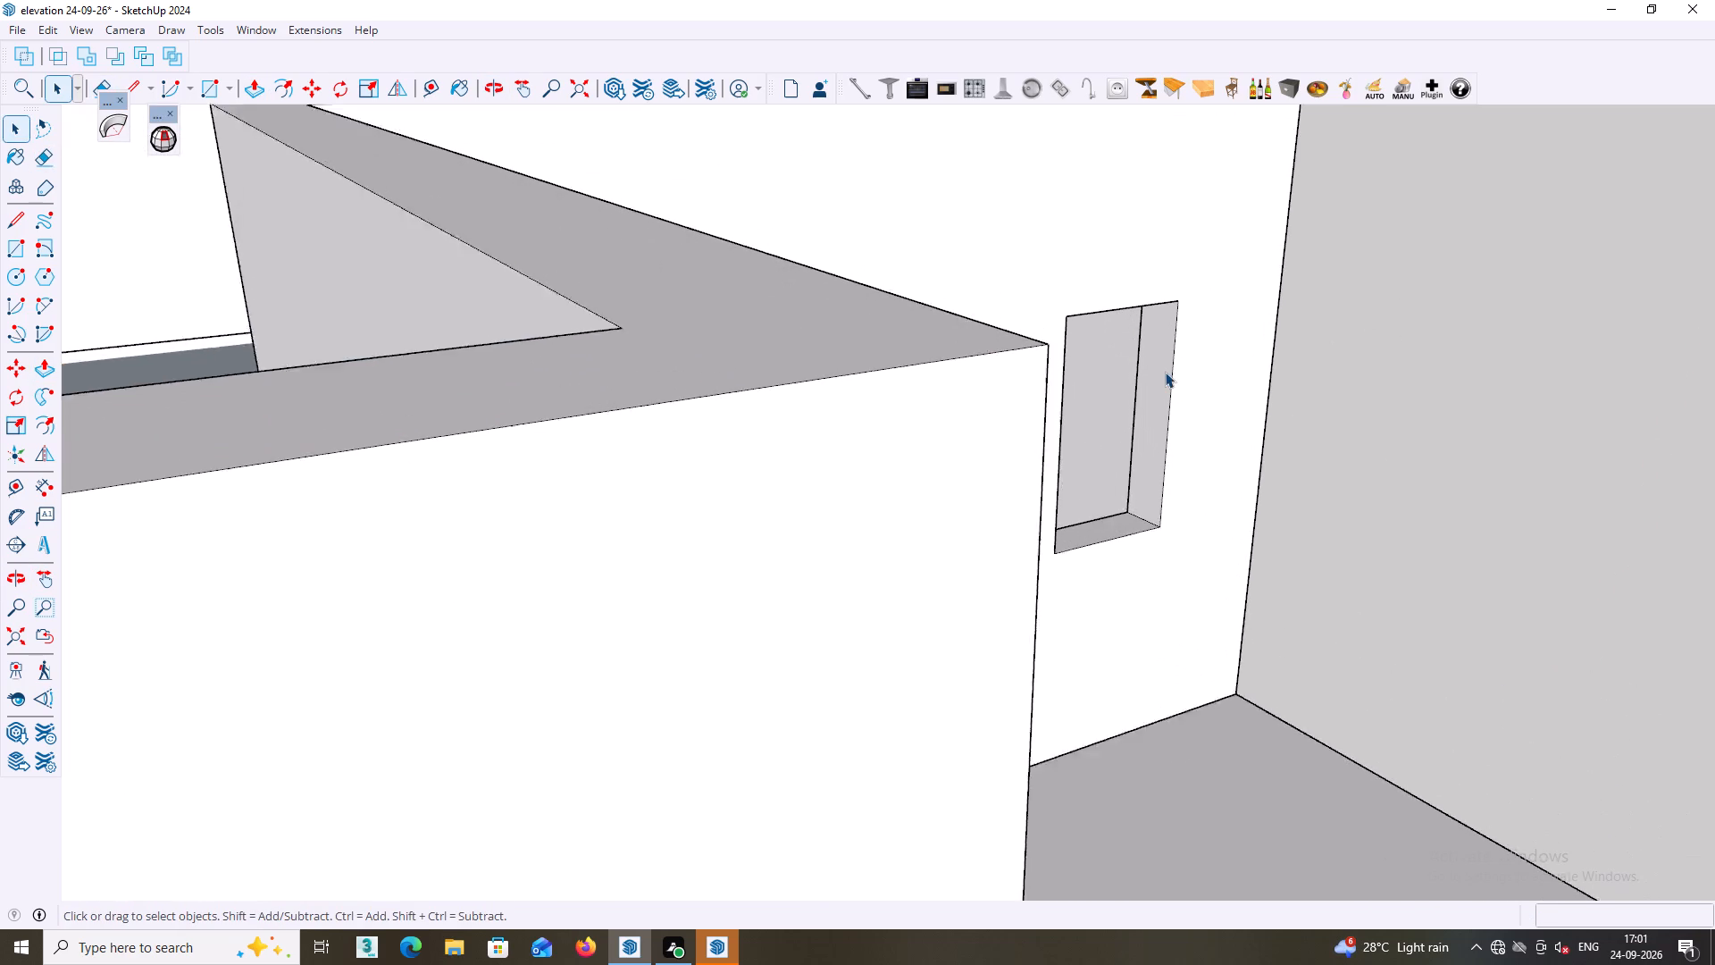
pyautogui.scroll(2, 1165, 372)
pyautogui.middleClick(1165, 372)
pyautogui.click(1161, 378)
pyautogui.click(1158, 386)
pyautogui.doubleClick(1150, 412)
pyautogui.doubleClick(1140, 441)
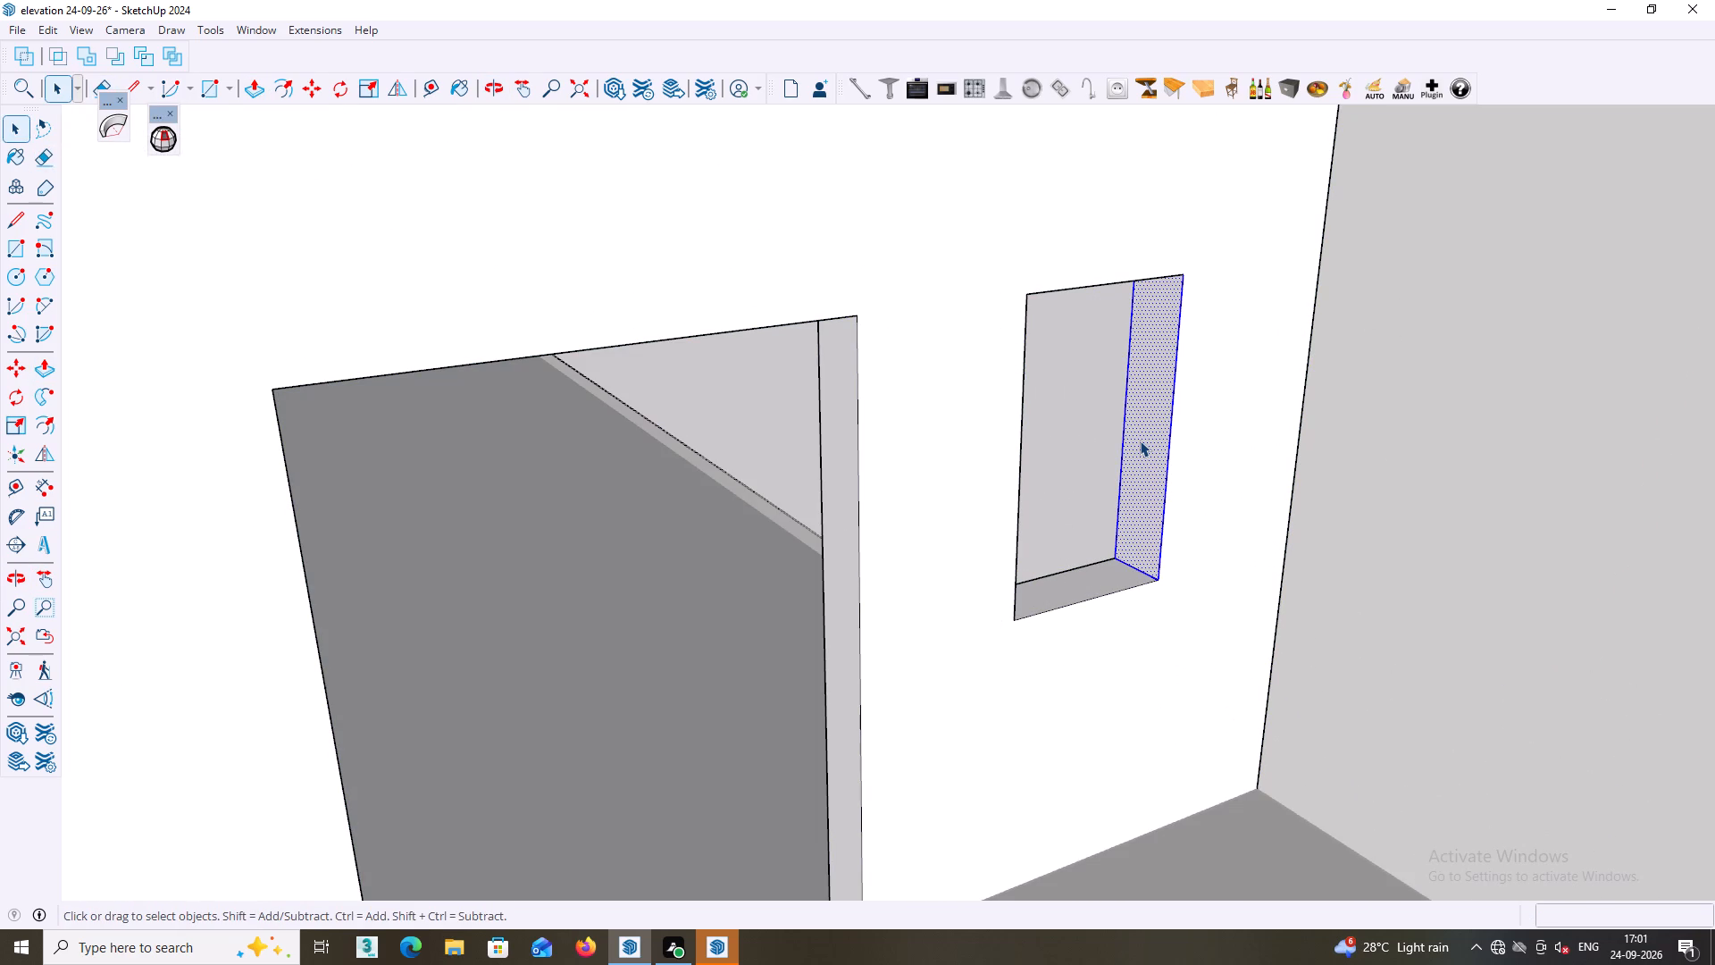
pyautogui.press('p')
pyautogui.click(1139, 439)
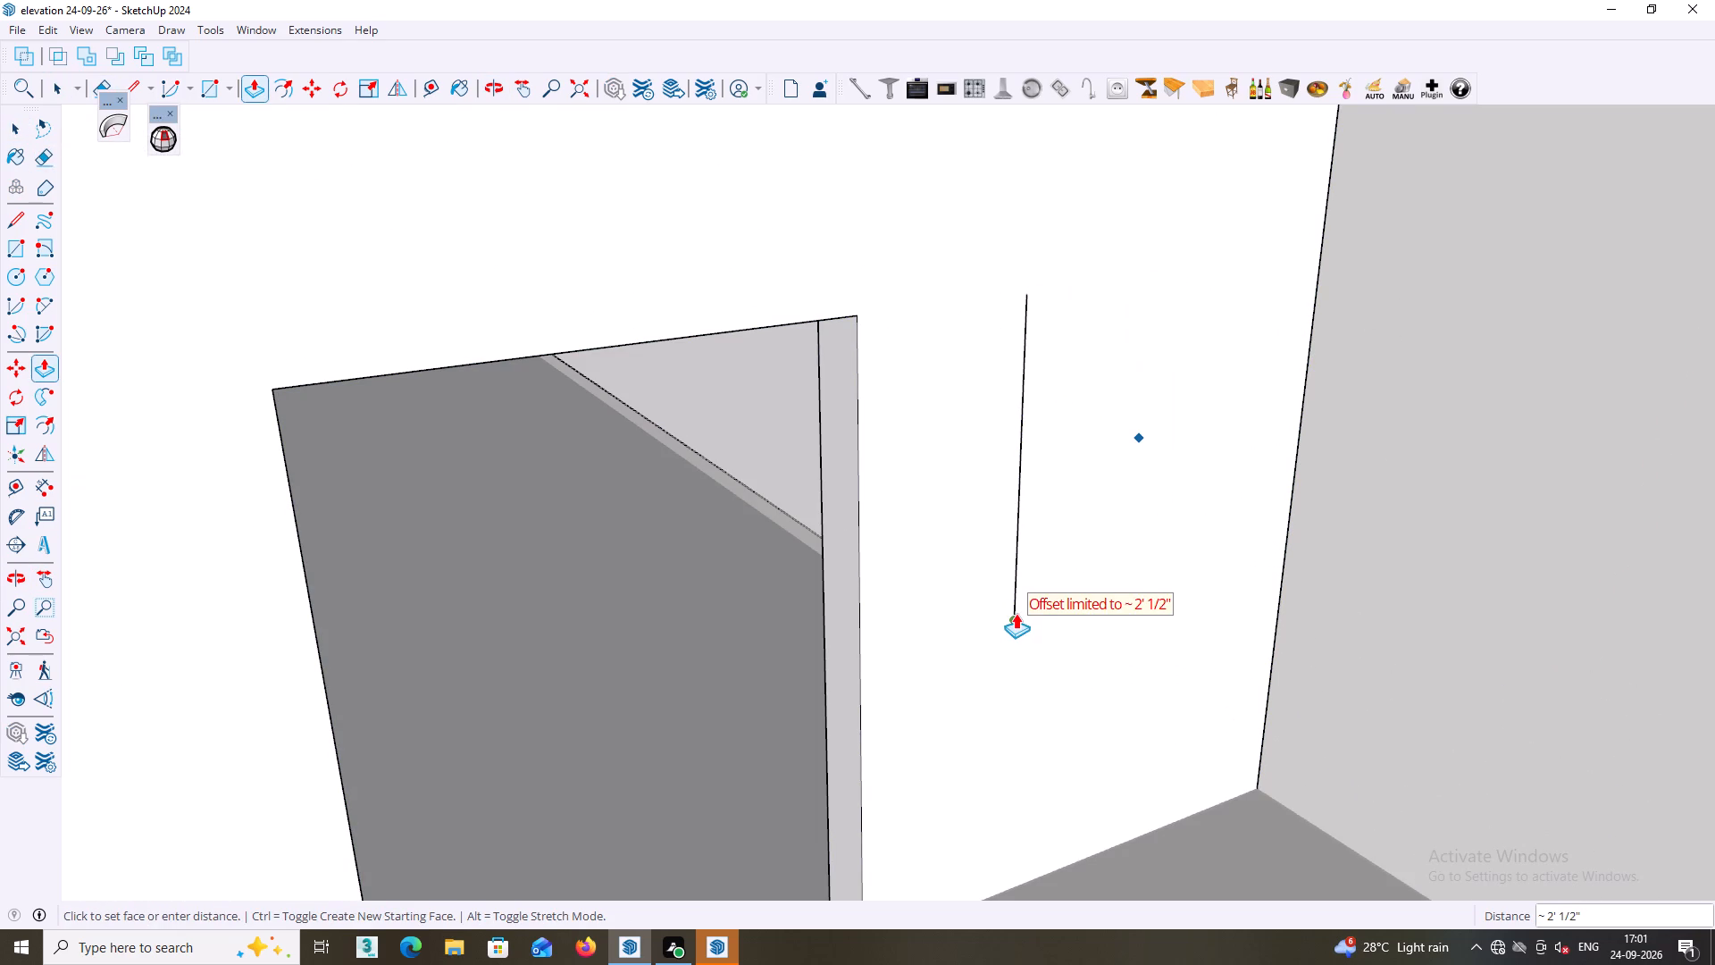
pyautogui.click(1015, 613)
pyautogui.scroll(-6, 1026, 642)
pyautogui.press('space')
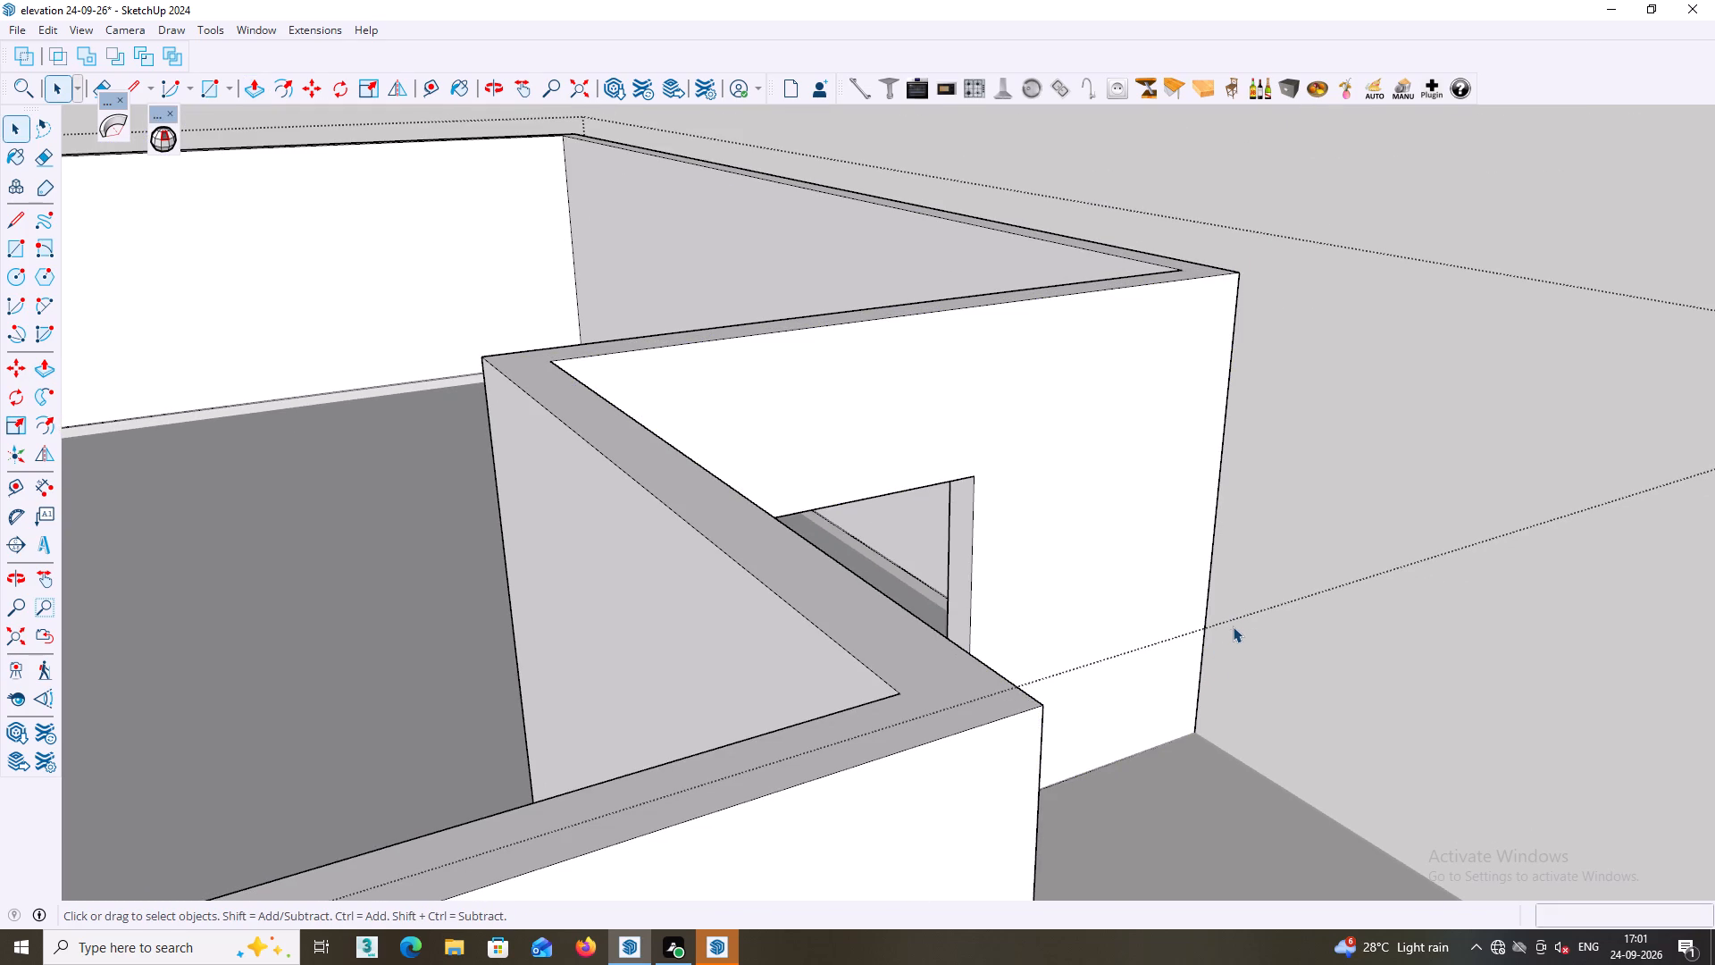
pyautogui.scroll(-2, 1251, 640)
pyautogui.keyDown('shift'); pyautogui.moveTo(1388, 760); pyautogui.dragTo(1038, 638, button='middle'); pyautogui.keyUp('shift')
pyautogui.moveTo(1027, 634); pyautogui.dragTo(830, 650, button='middle')
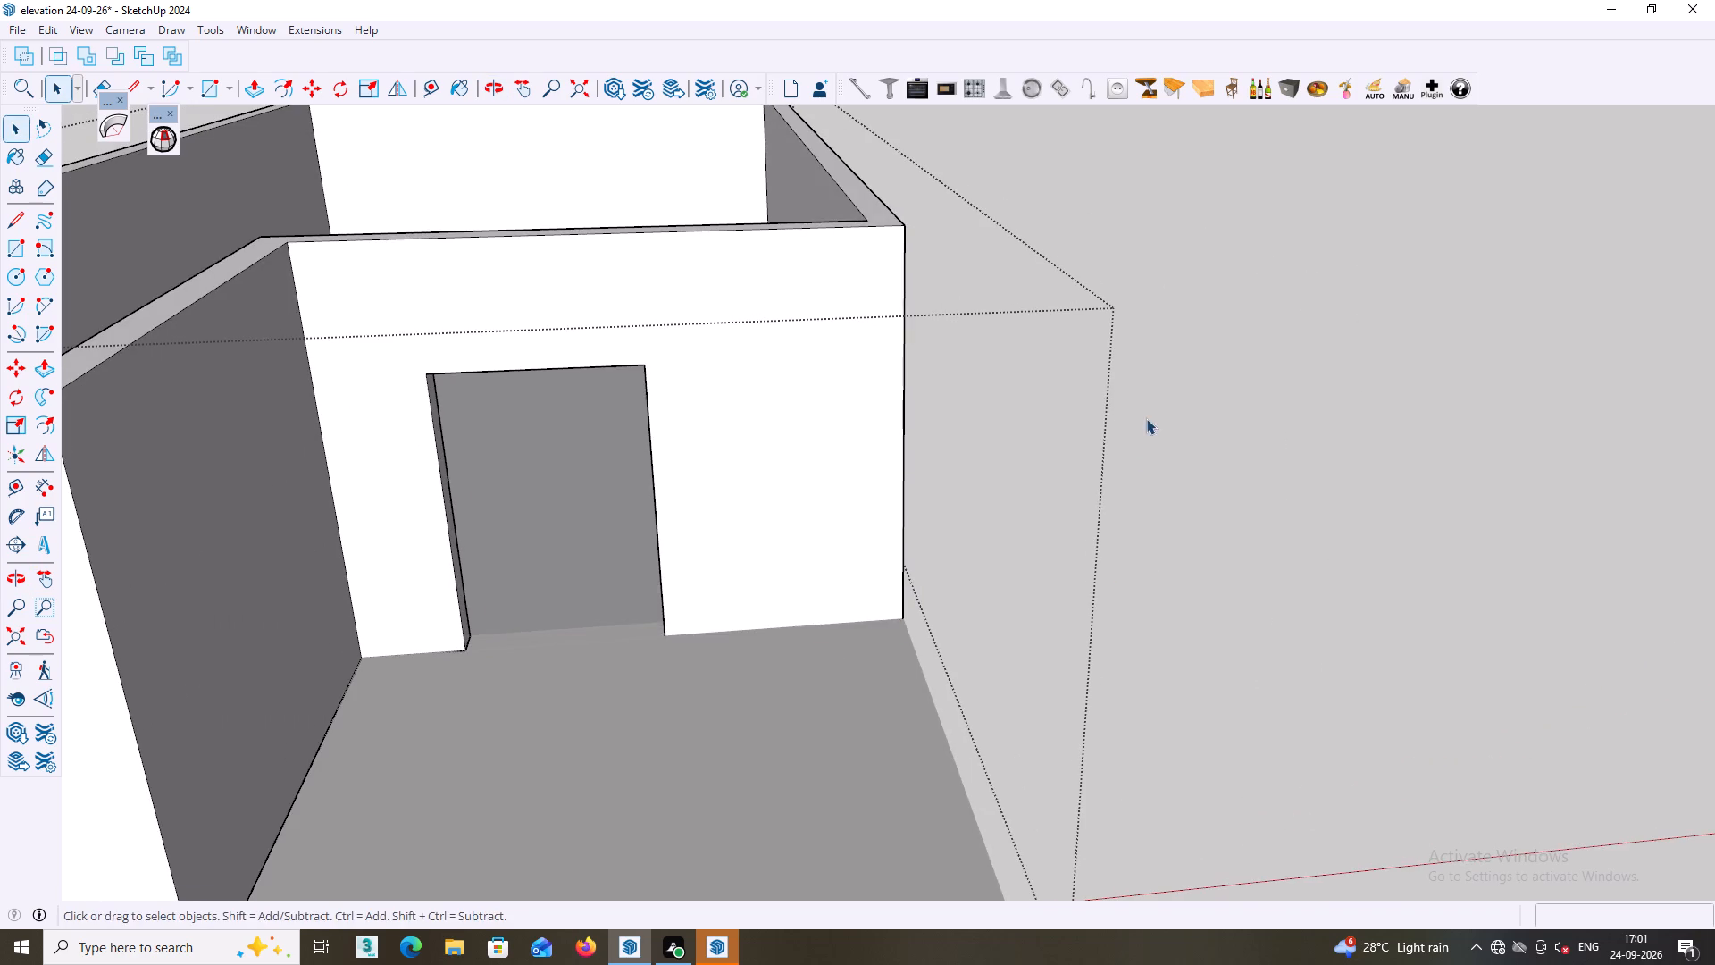
pyautogui.moveTo(1145, 419); pyautogui.dragTo(1127, 490, button='middle')
pyautogui.scroll(1, 1110, 442)
pyautogui.doubleClick(1107, 455)
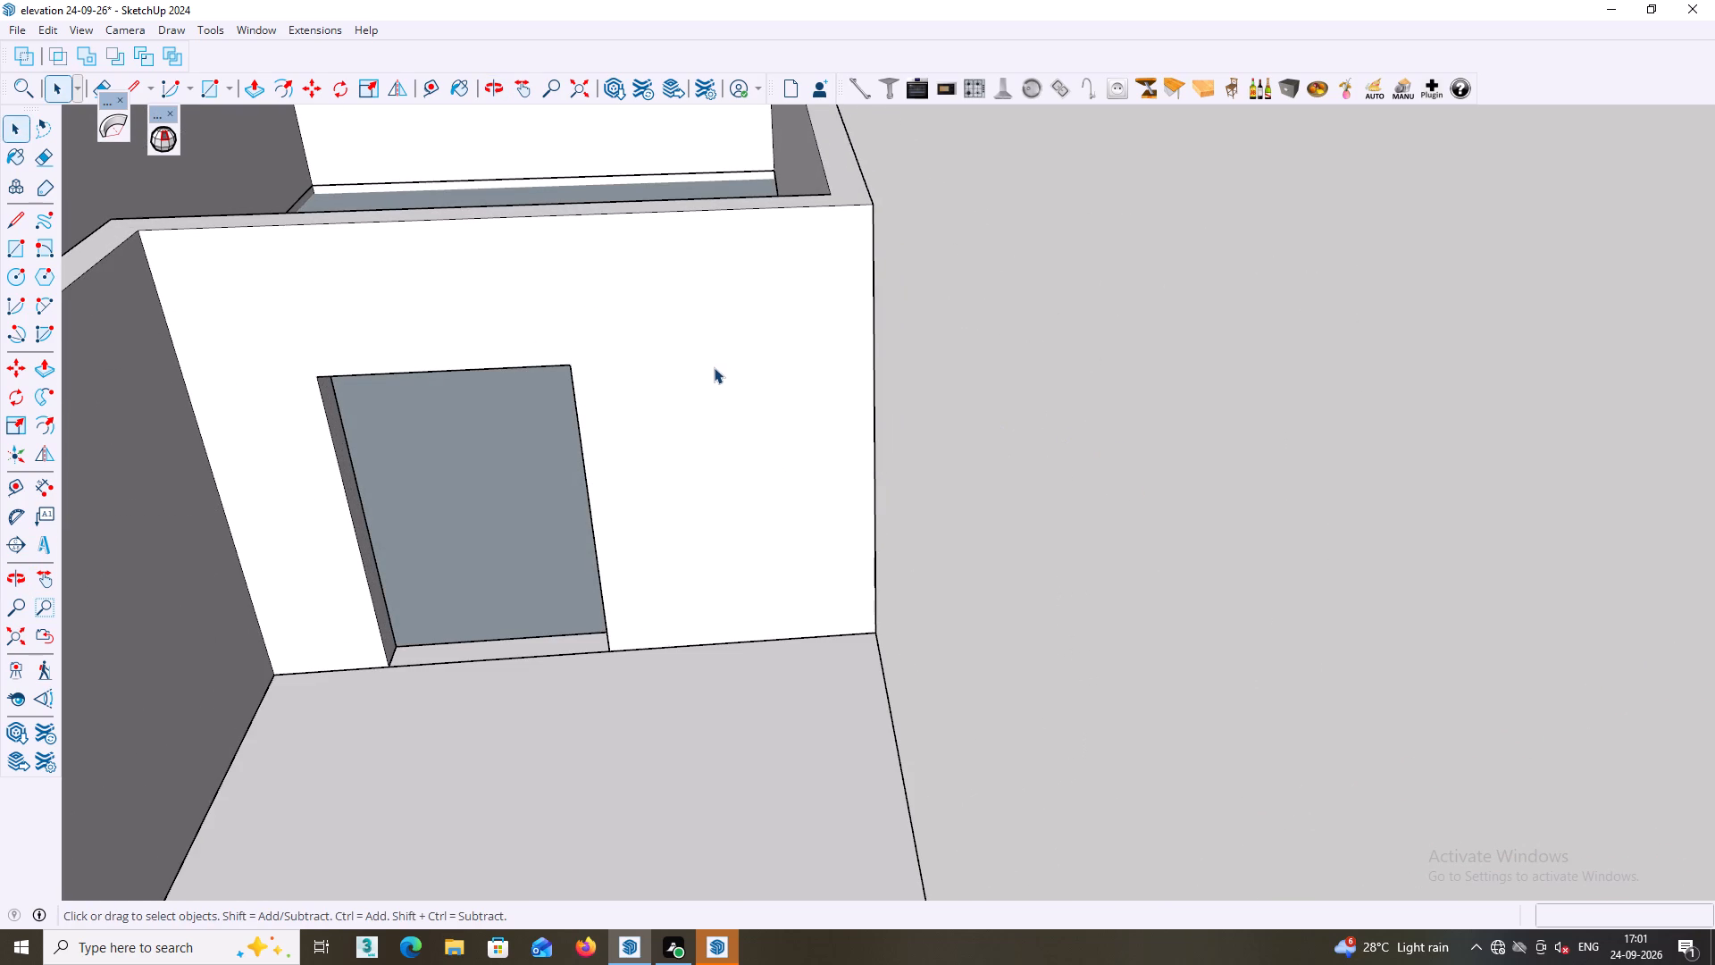
# Draw a rectangle about 4' 6" by 10' on the balcony wall between the door opening and the outer corner.
pyautogui.moveTo(689, 390); pyautogui.dragTo(776, 375, button='middle')
pyautogui.scroll(-5, 757, 389)
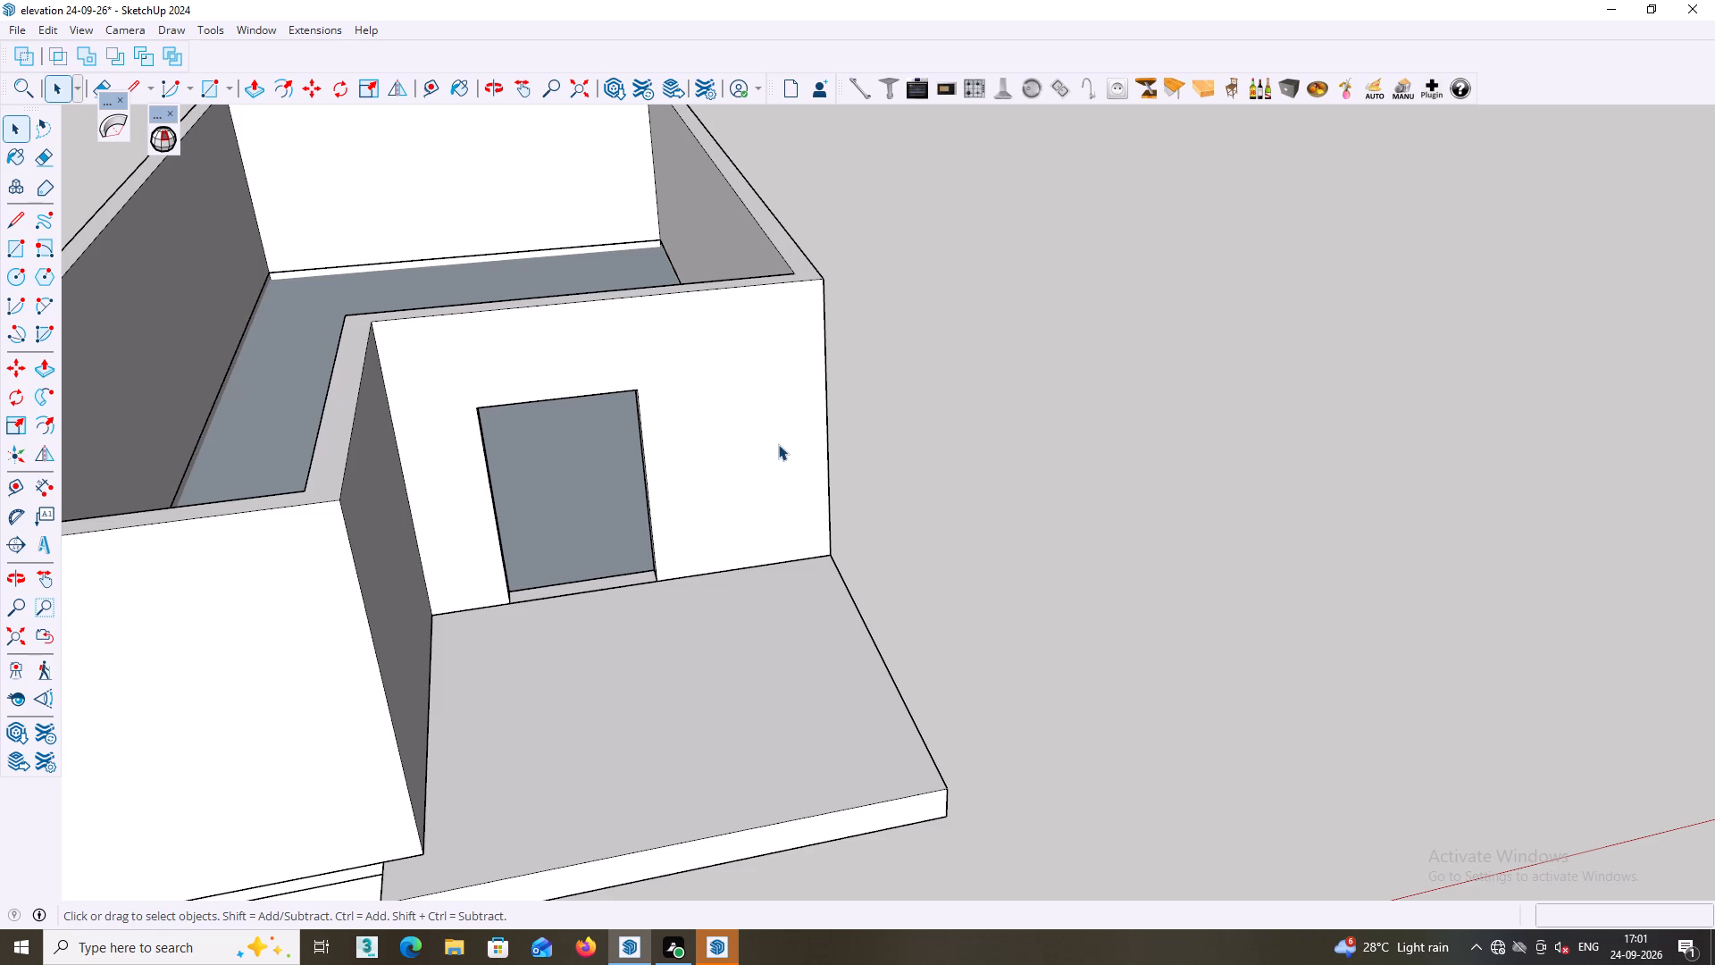
pyautogui.keyDown('shift'); pyautogui.moveTo(791, 429); pyautogui.dragTo(782, 369, button='middle'); pyautogui.keyUp('shift')
pyautogui.keyDown('shift'); pyautogui.scroll(-1, 783, 373); pyautogui.keyUp('shift')
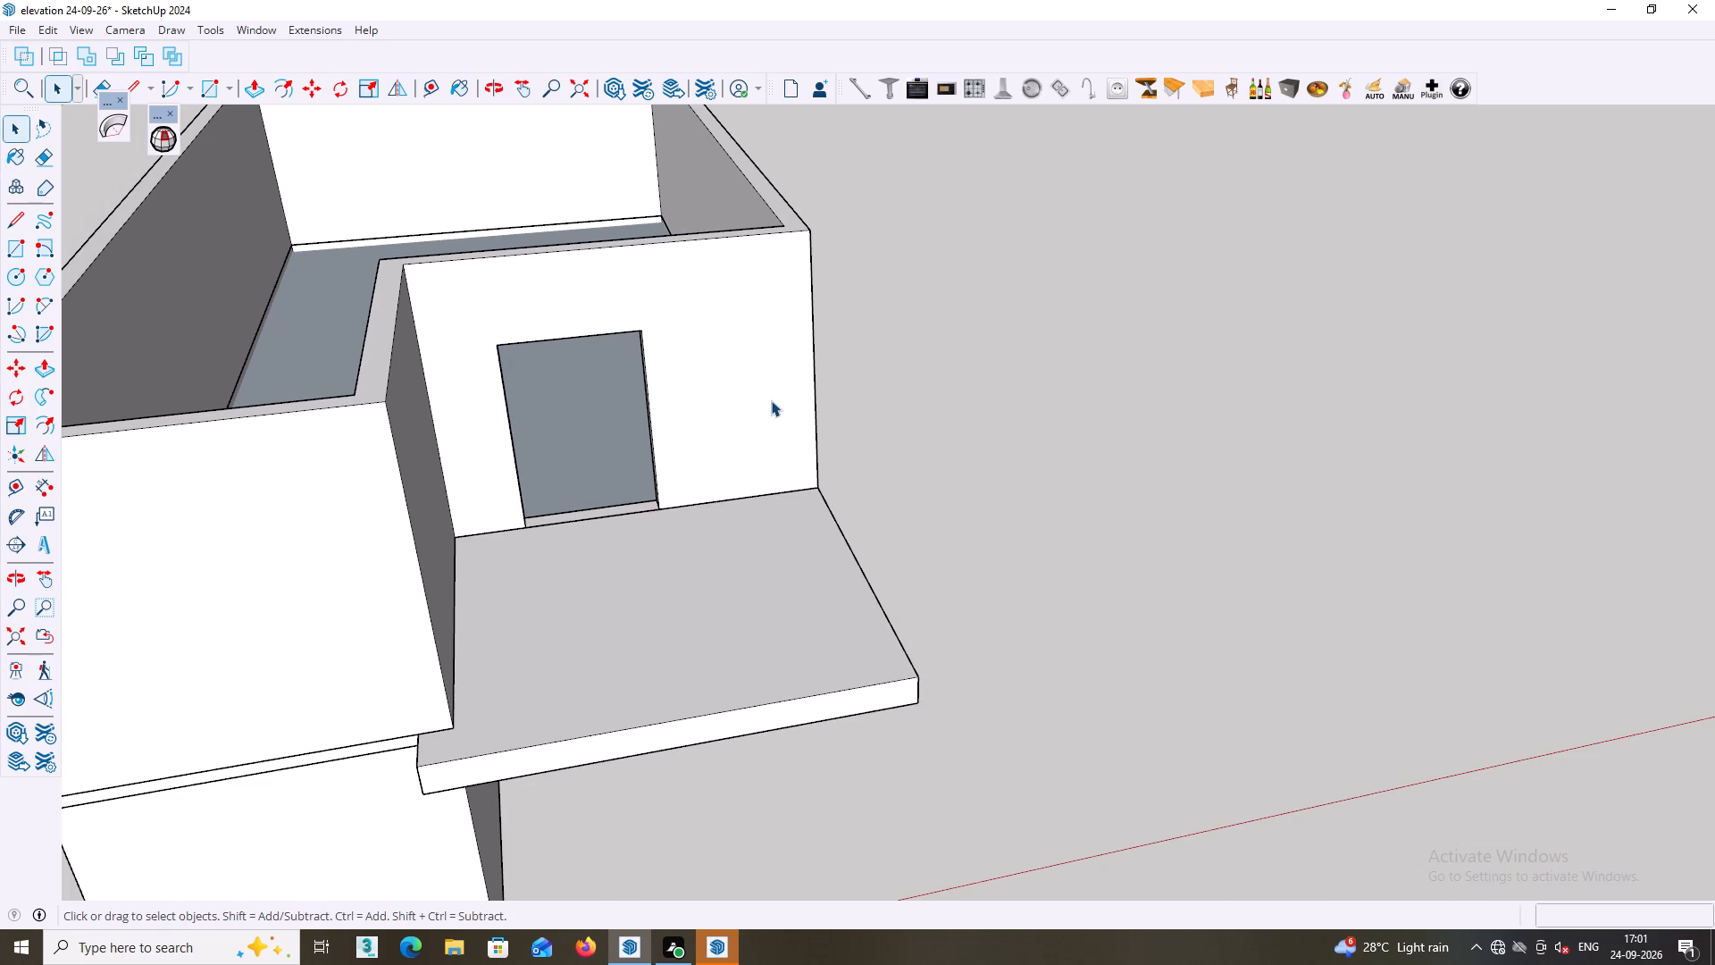
pyautogui.press('r')
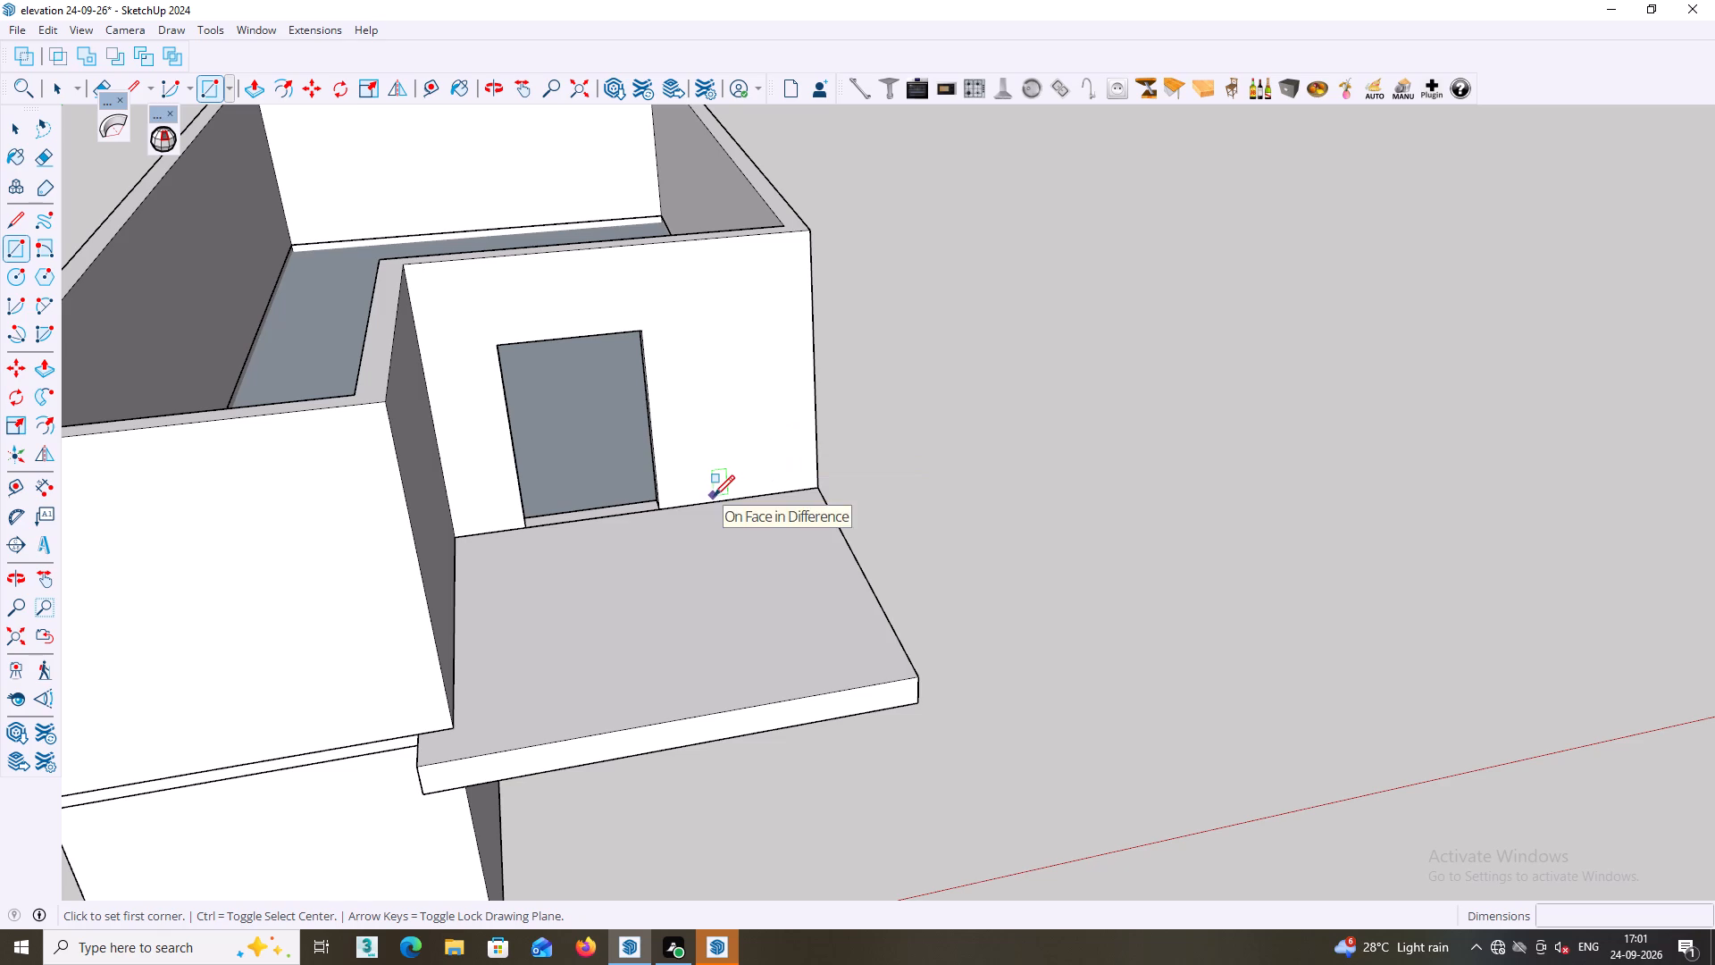
pyautogui.click(788, 491)
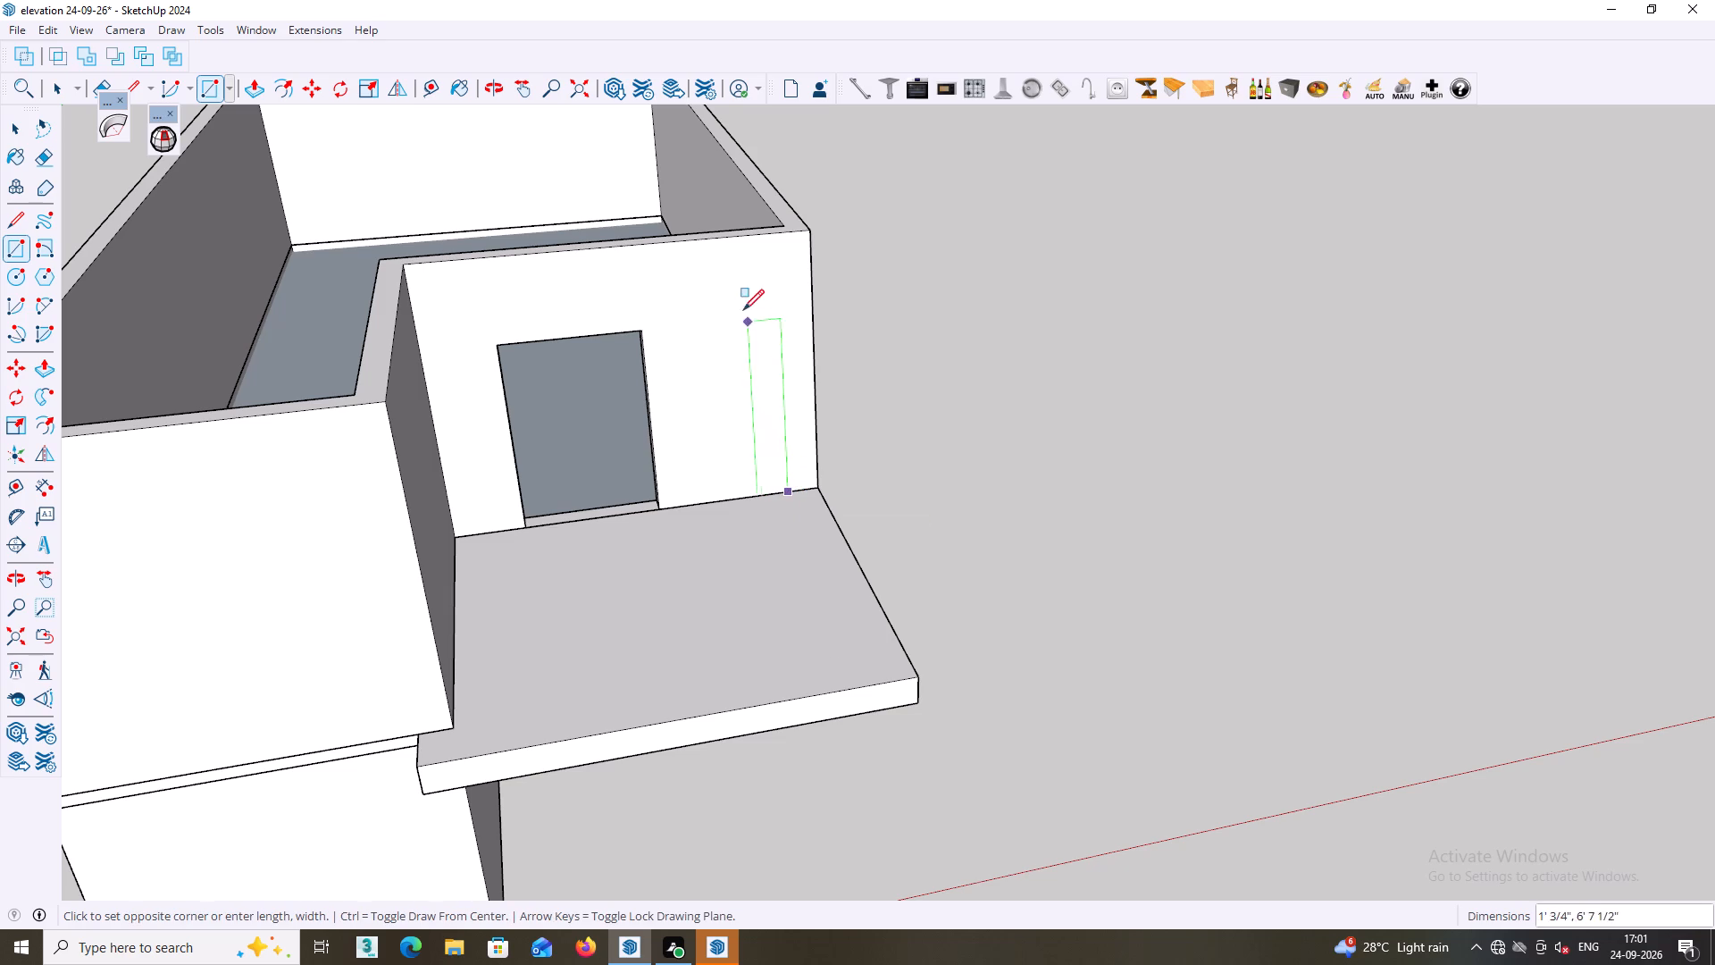
pyautogui.click(644, 247)
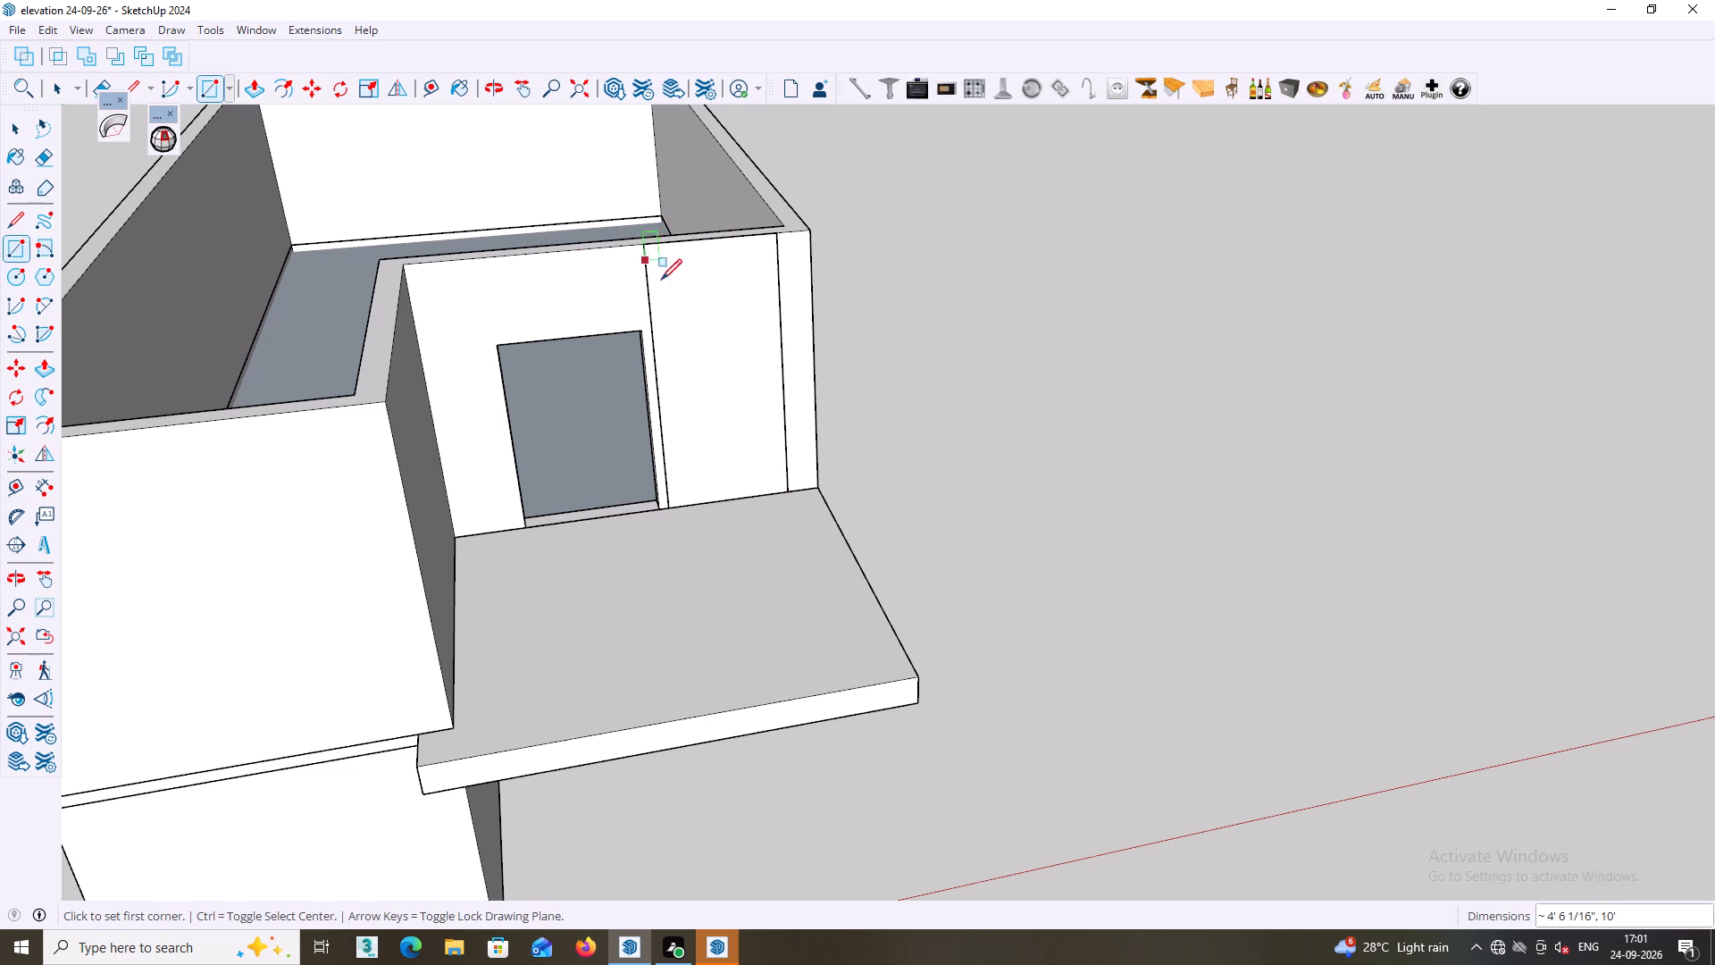
# Push/Pull the new rectangle about 7' 4" out over the balcony slab as a full-height block.
pyautogui.press('p')
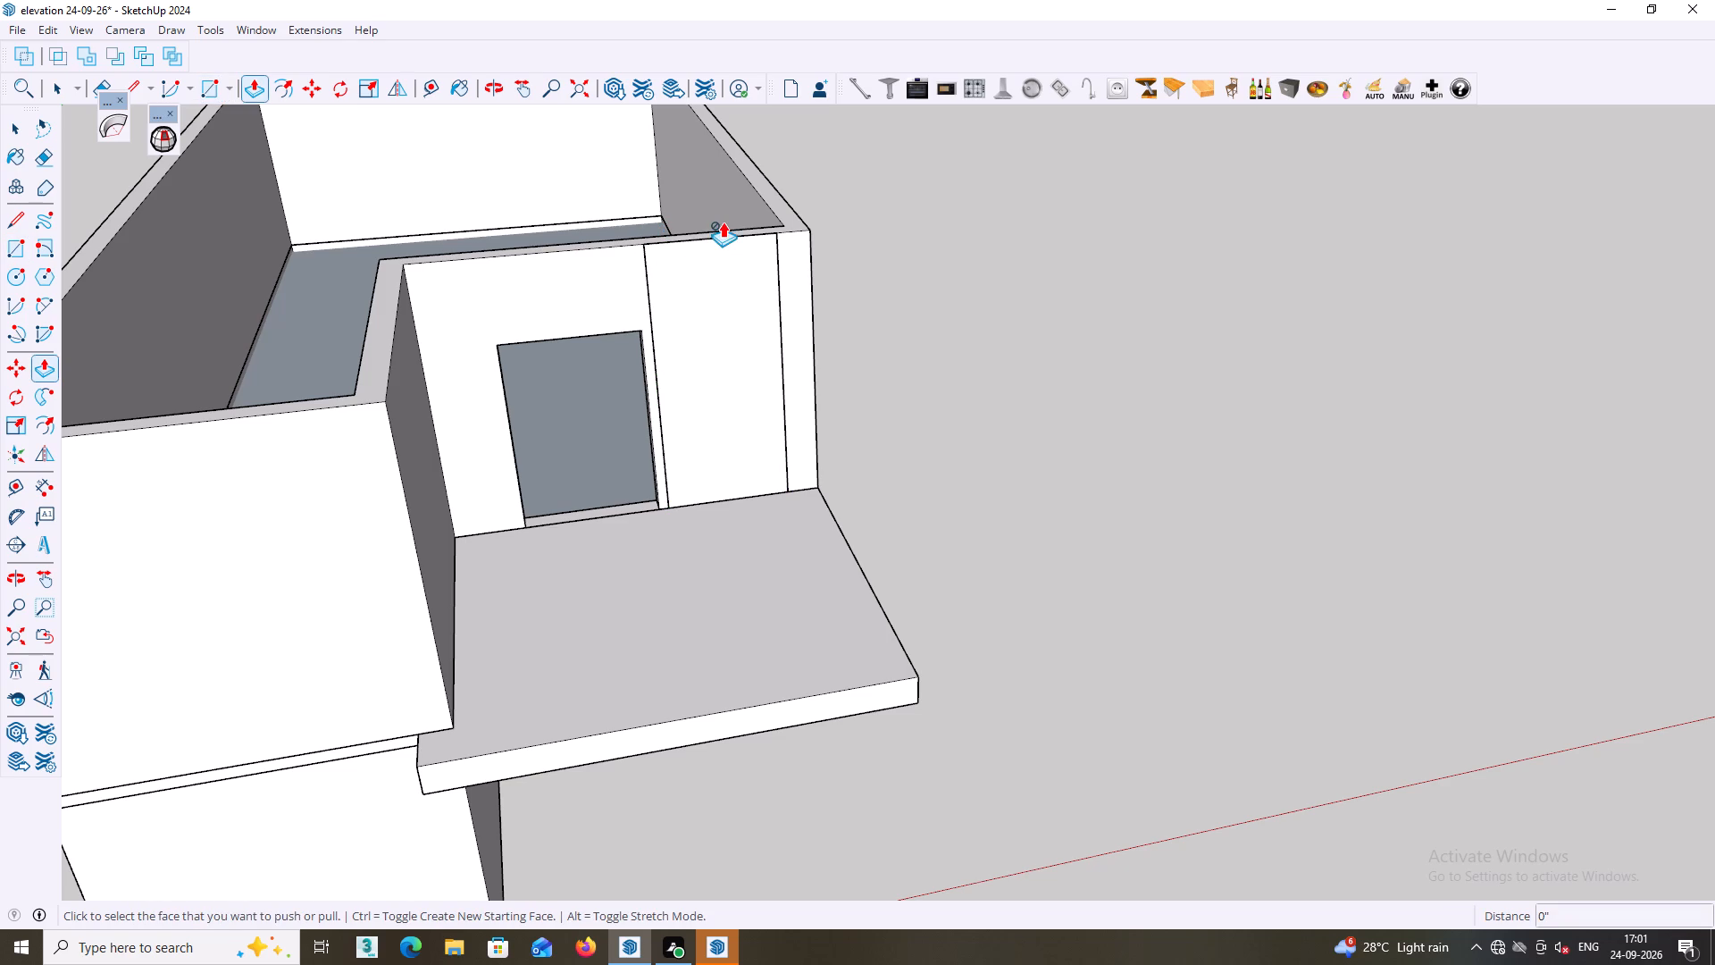
pyautogui.click(726, 271)
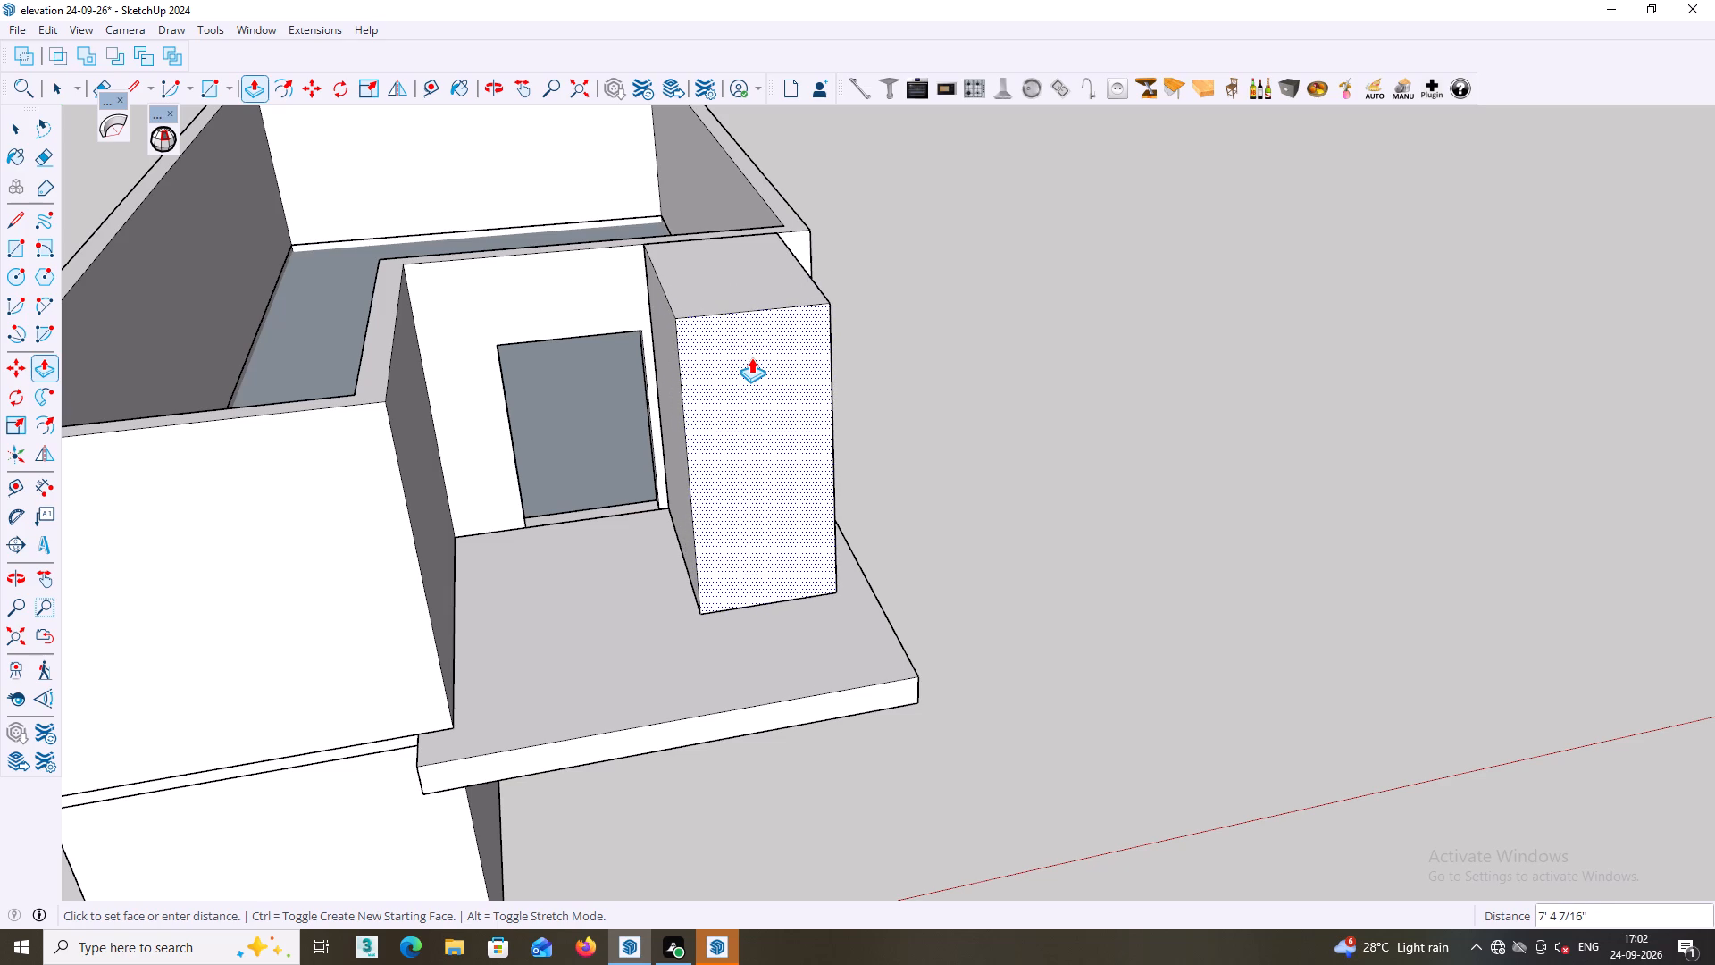
pyautogui.click(751, 357)
# Examine the projecting block's position and proportions on the balcony relative to the door and slab edges.
pyautogui.moveTo(750, 357); pyautogui.dragTo(738, 346, button='middle')
pyautogui.scroll(2, 754, 383)
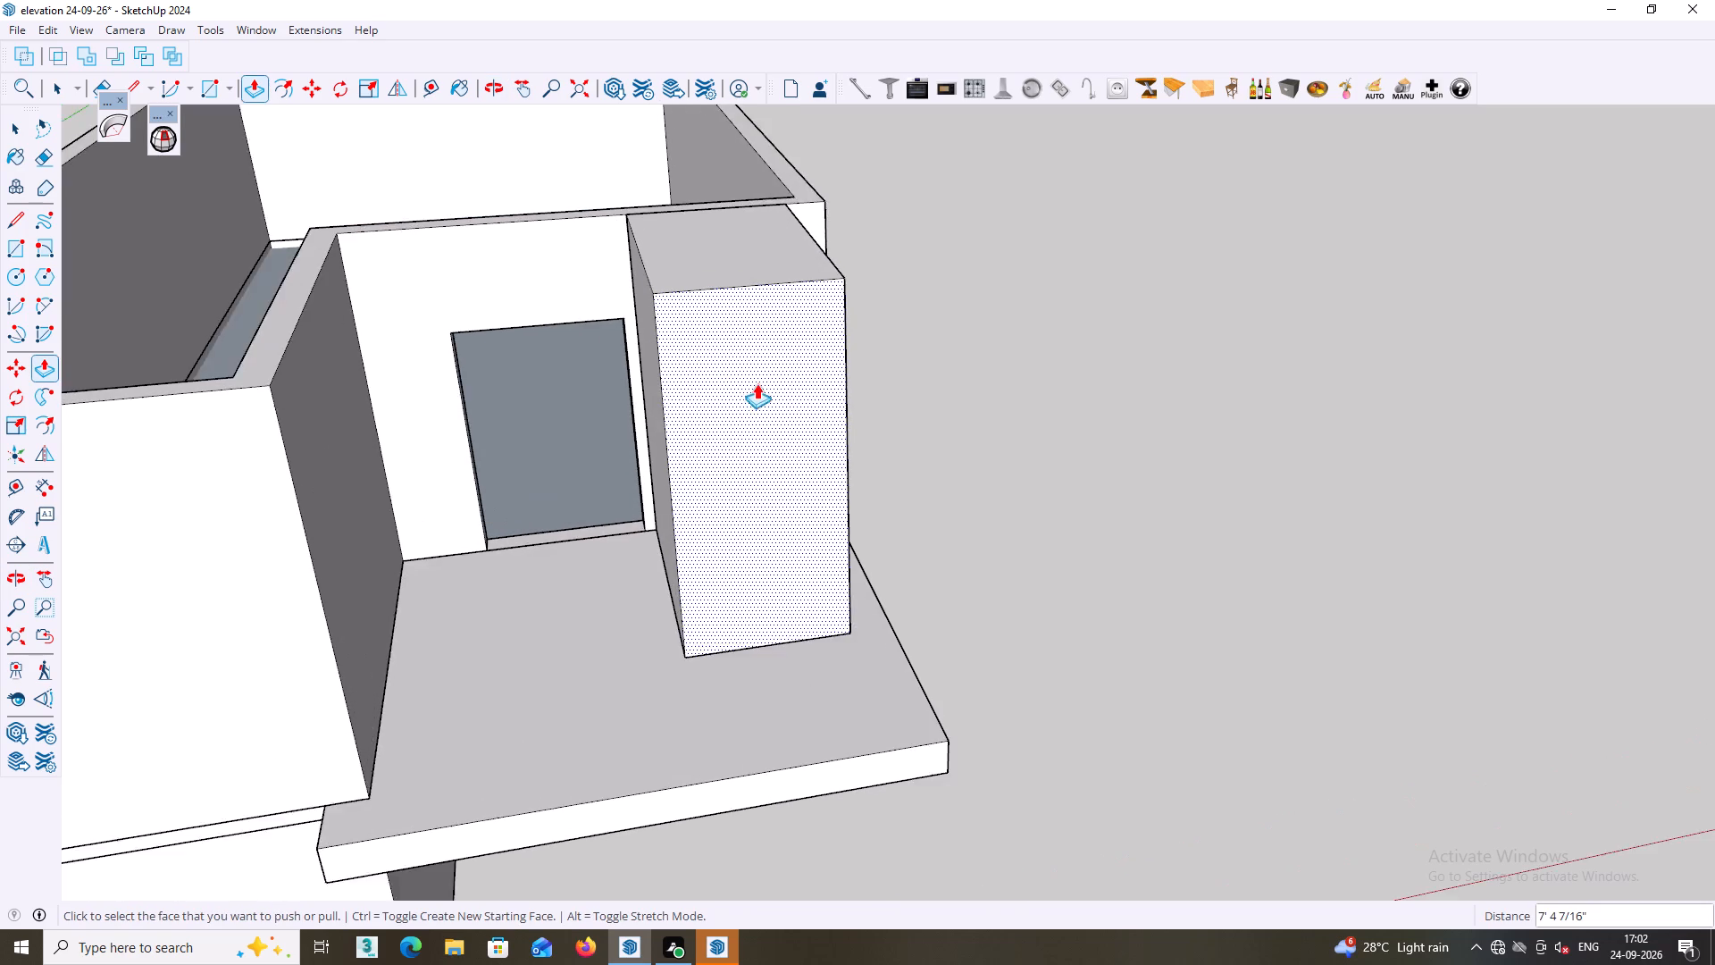
pyautogui.scroll(2, 757, 383)
pyautogui.scroll(-8, 752, 417)
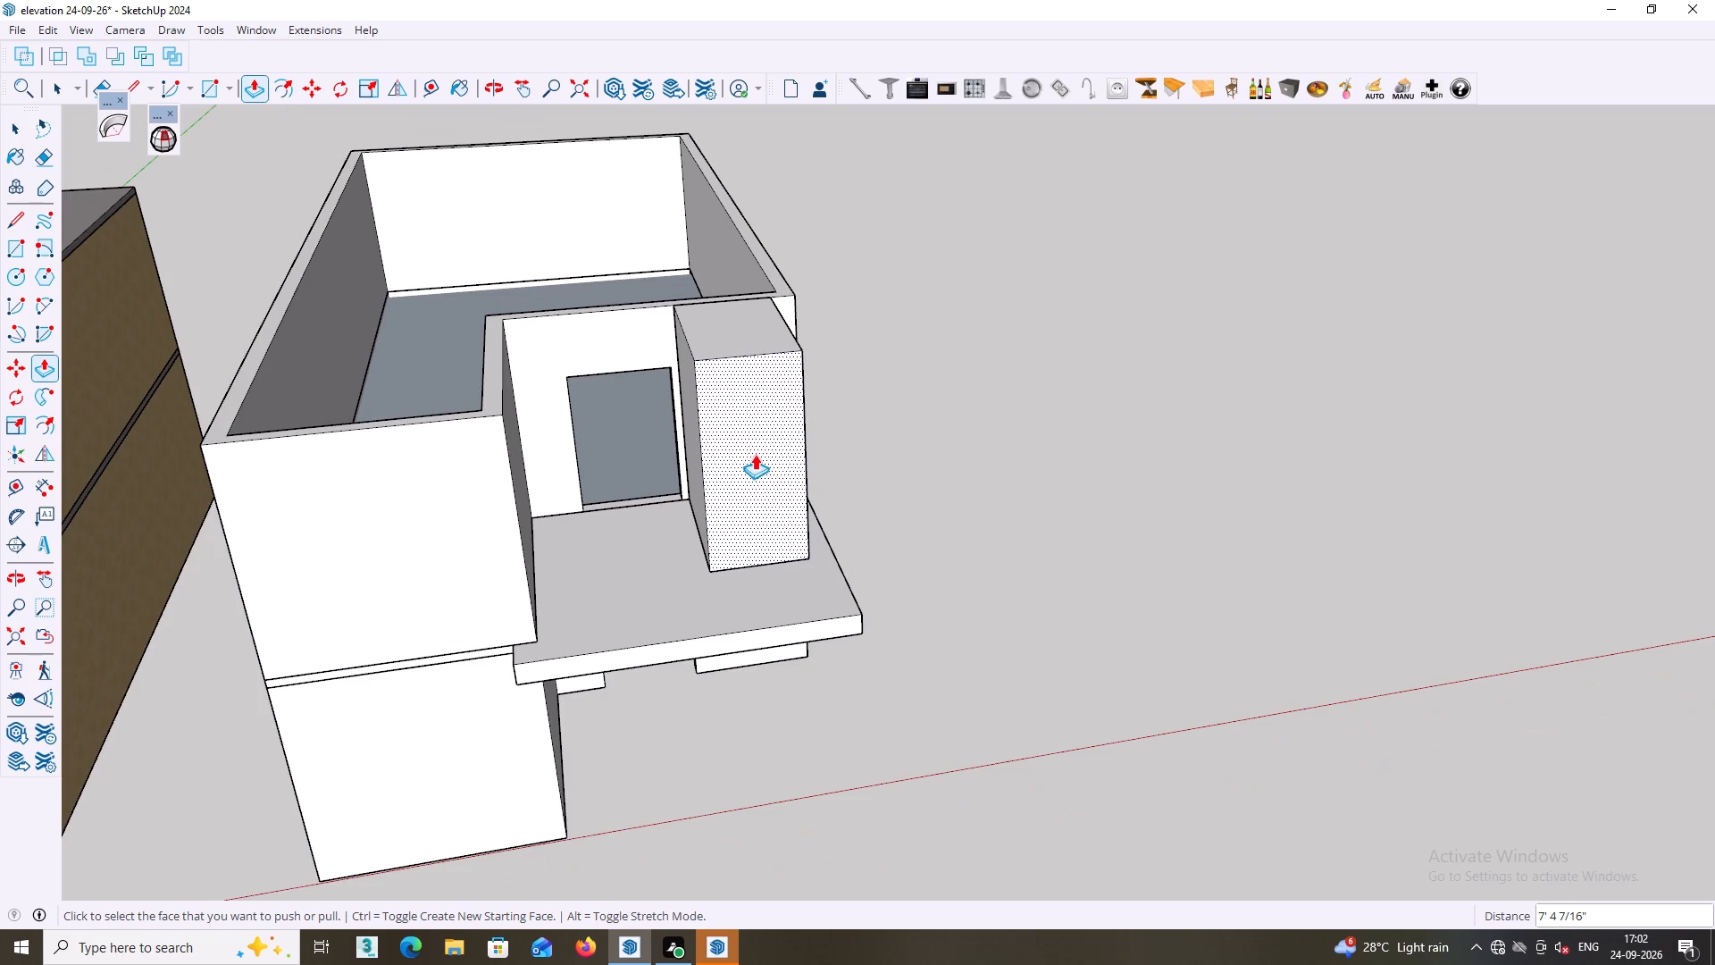
pyautogui.moveTo(763, 447); pyautogui.dragTo(778, 446, button='middle')
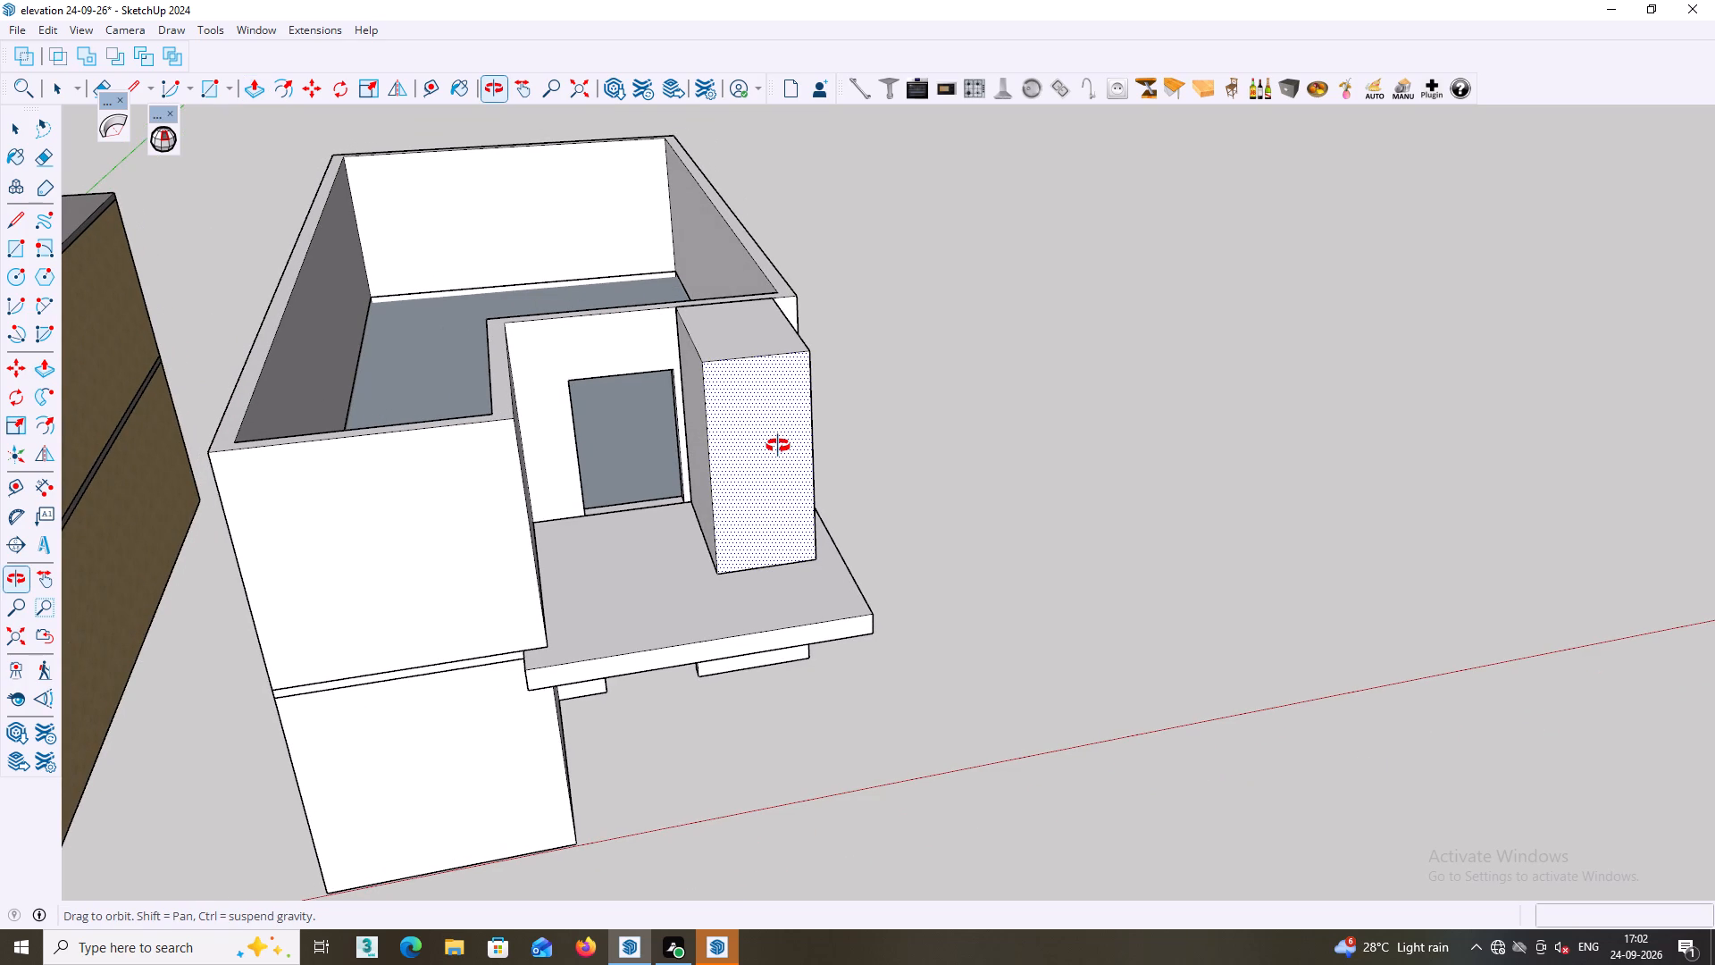
pyautogui.moveTo(778, 446); pyautogui.dragTo(506, 383, button='middle')
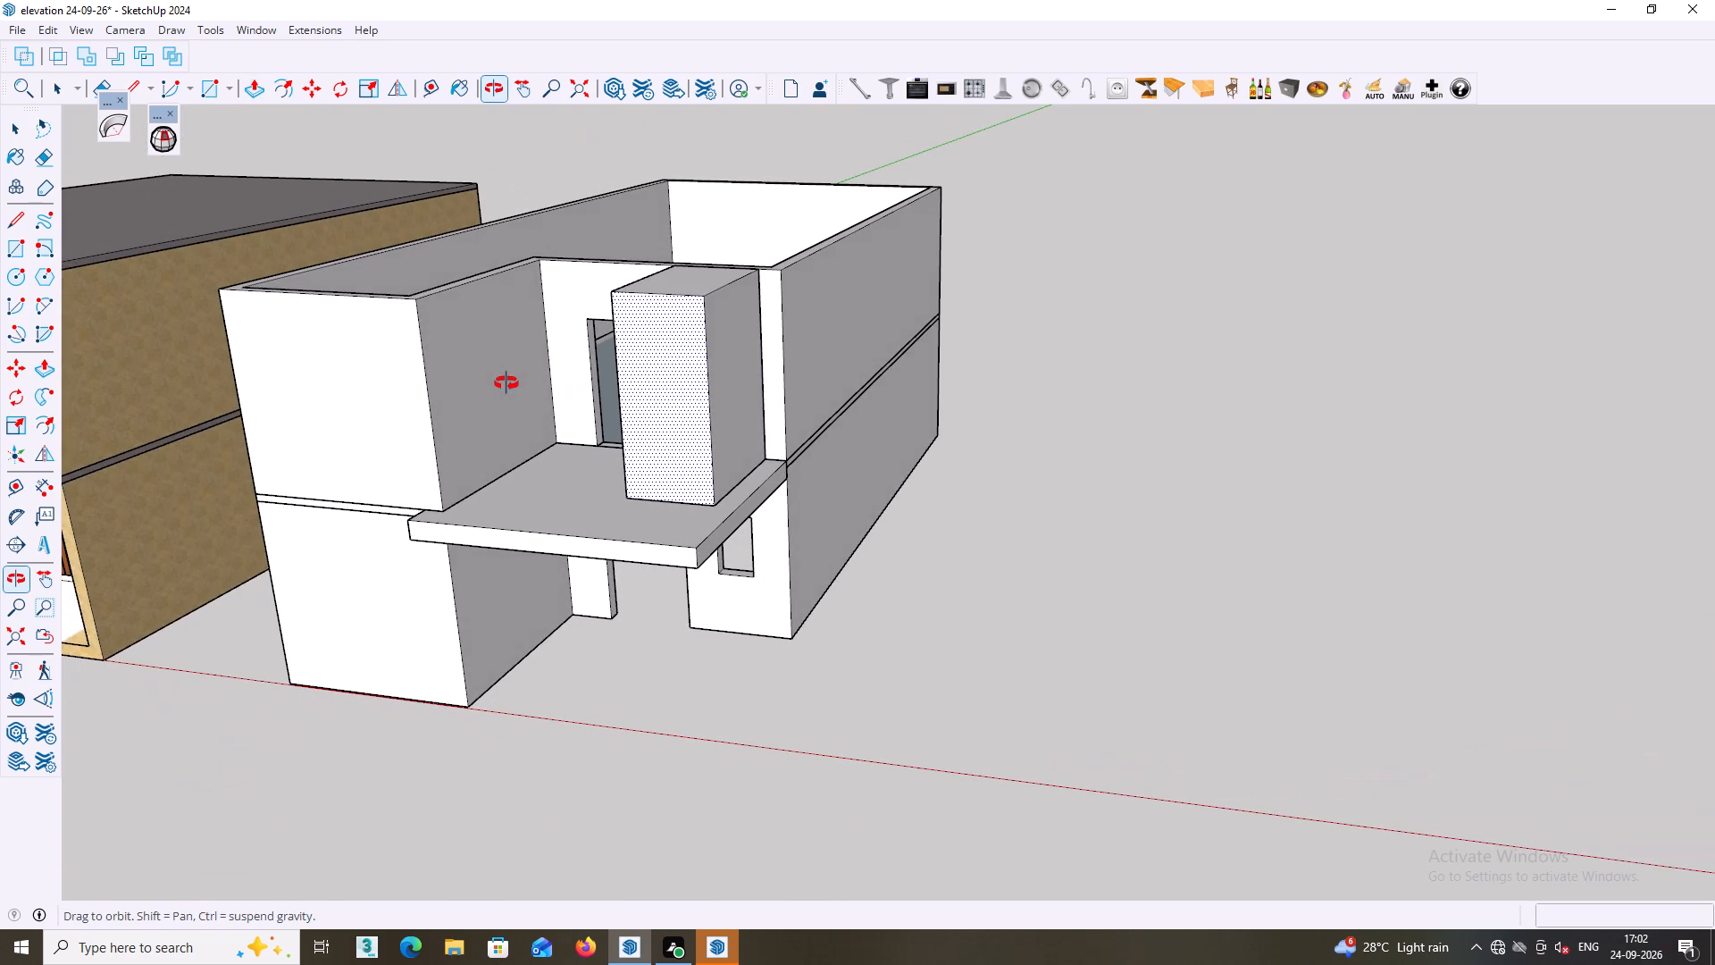
pyautogui.moveTo(506, 383); pyautogui.dragTo(719, 386, button='middle')
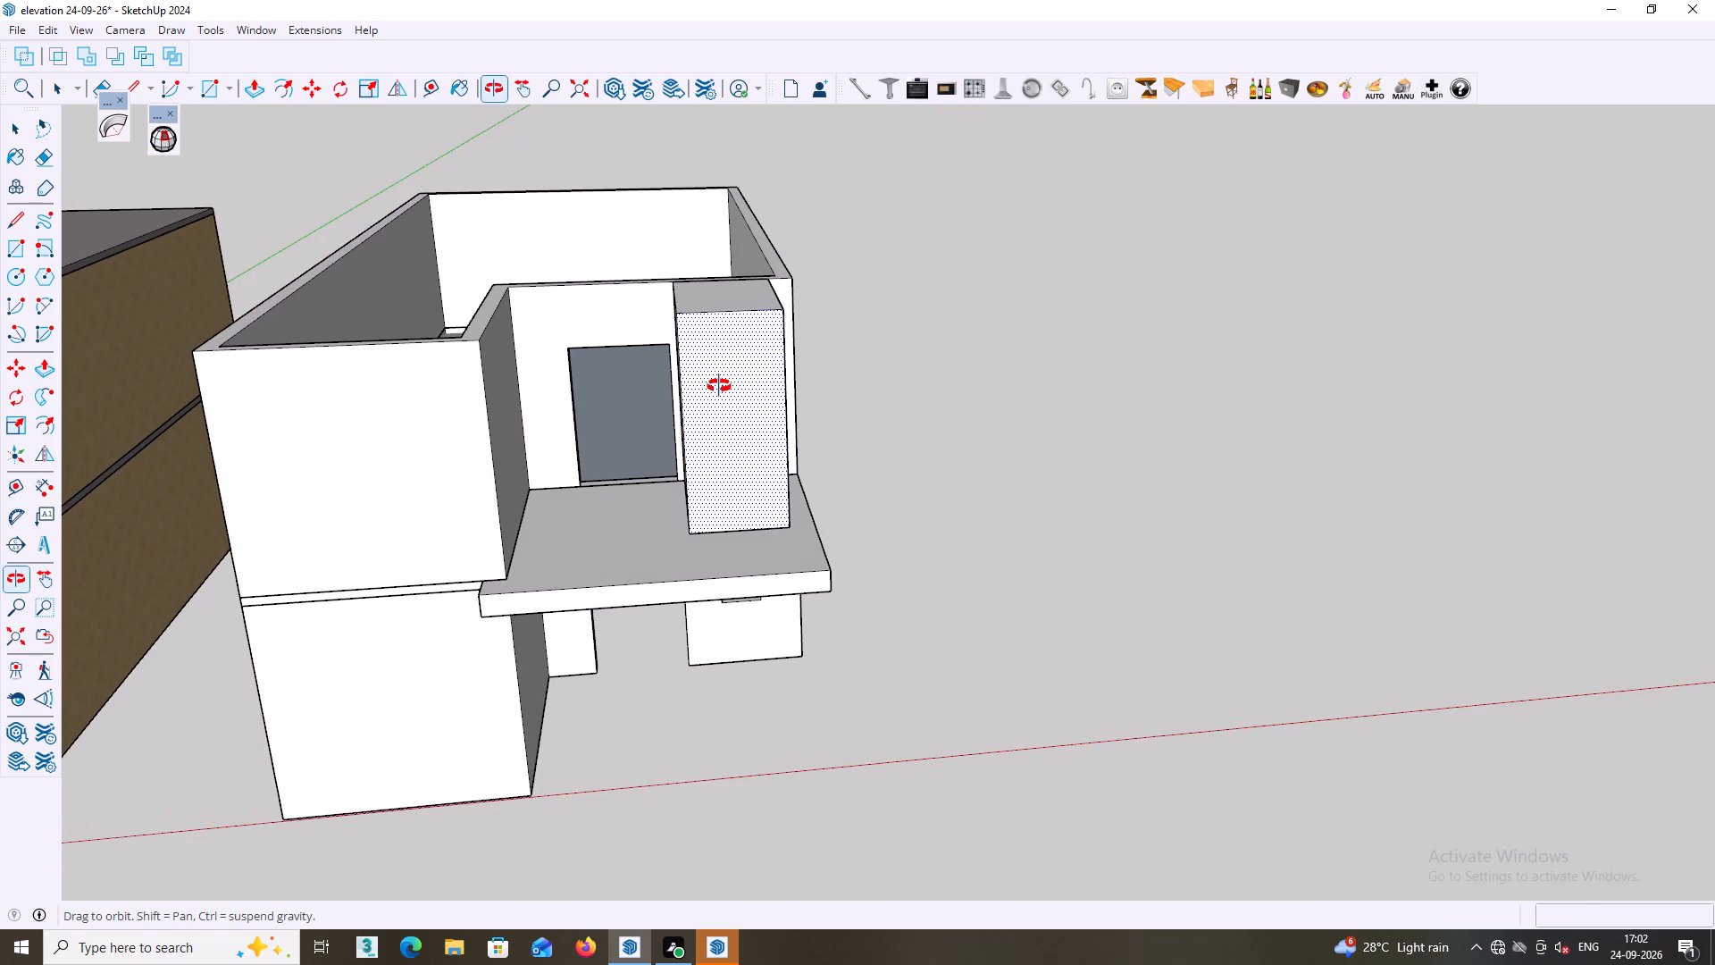
pyautogui.moveTo(719, 386); pyautogui.dragTo(693, 385, button='middle')
pyautogui.scroll(3, 759, 382)
pyautogui.scroll(-1, 764, 395)
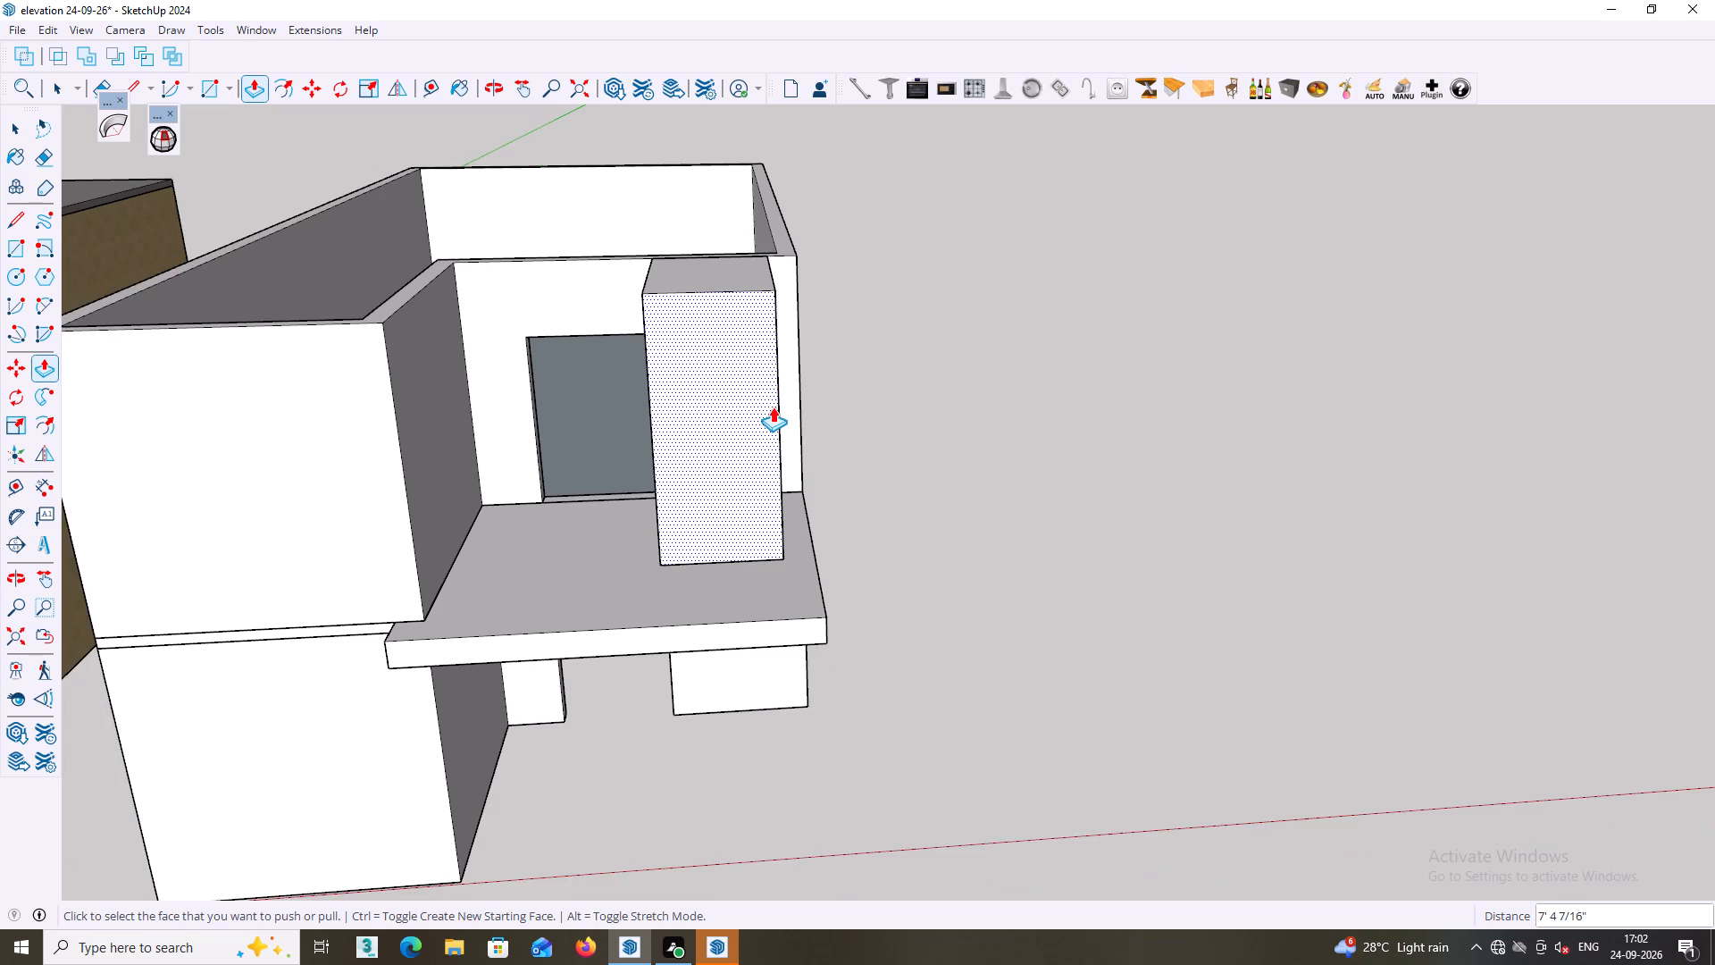
pyautogui.scroll(-2, 773, 400)
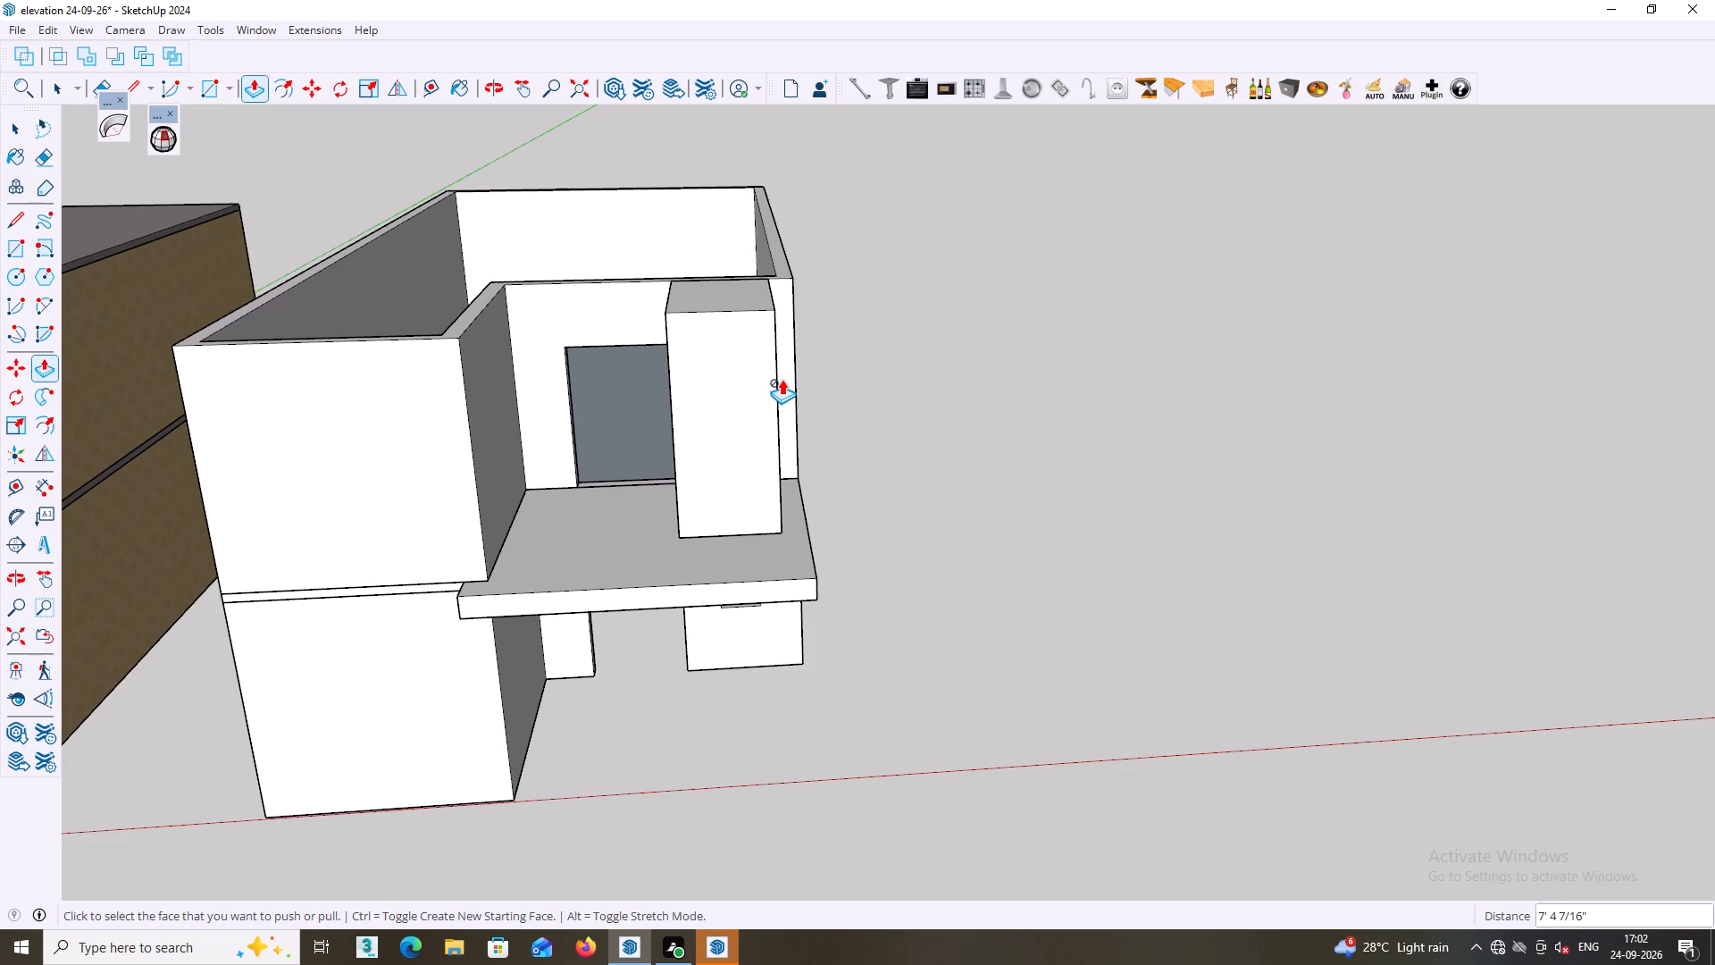
# Push/Pull the outer side face of the balcony block inward about 8 3/4" to narrow the block.
pyautogui.scroll(2, 826, 374)
pyautogui.moveTo(782, 347); pyautogui.dragTo(687, 343, button='middle')
pyautogui.click(691, 345)
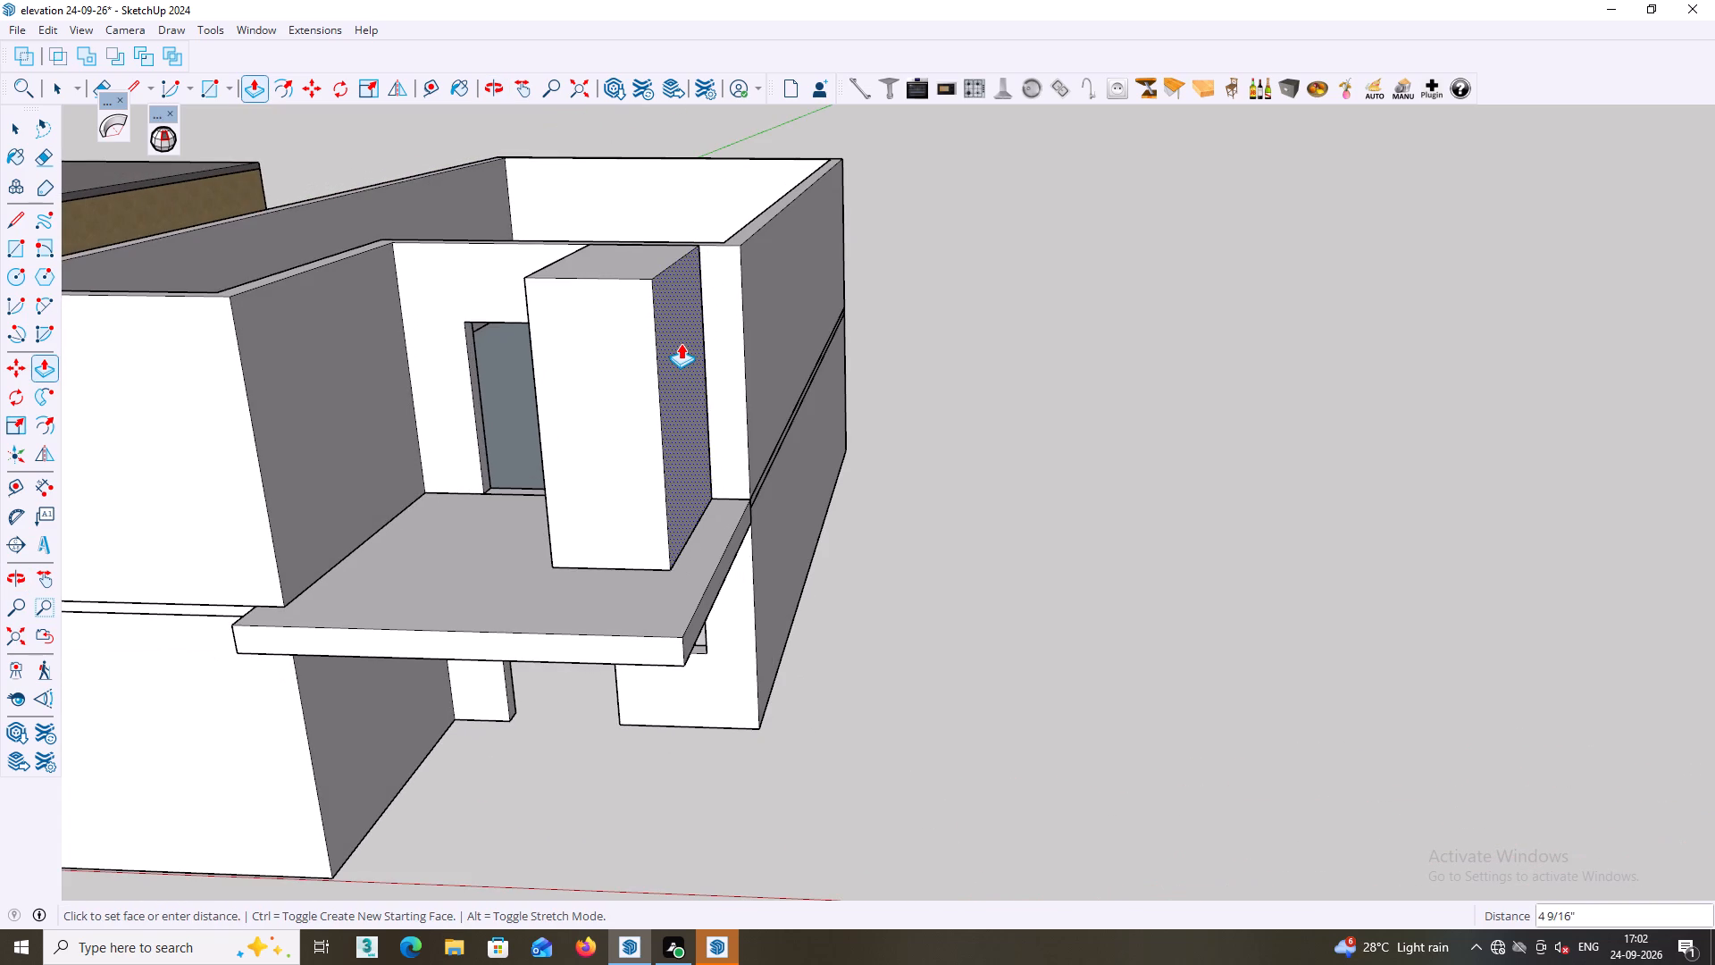
pyautogui.click(671, 339)
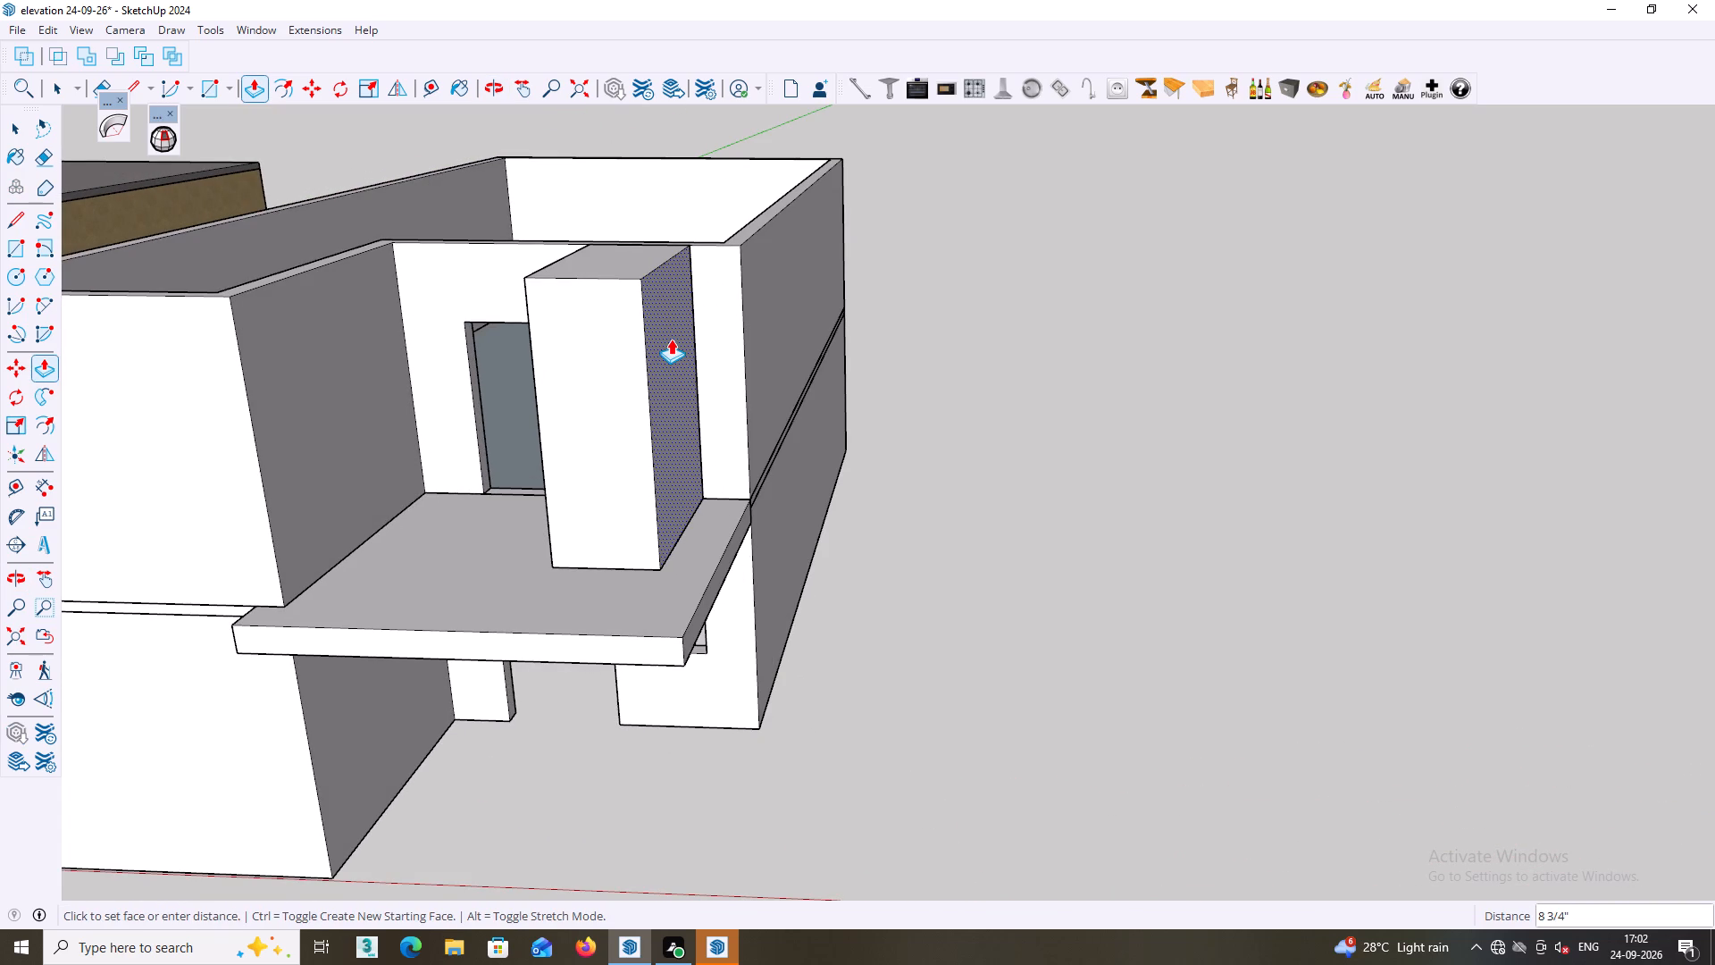
# Push/Pull the front face of the balcony block back about 3' 7 3/4" toward the wall to reduce its projection.
pyautogui.moveTo(663, 363); pyautogui.dragTo(730, 380, button='middle')
pyautogui.click(651, 375)
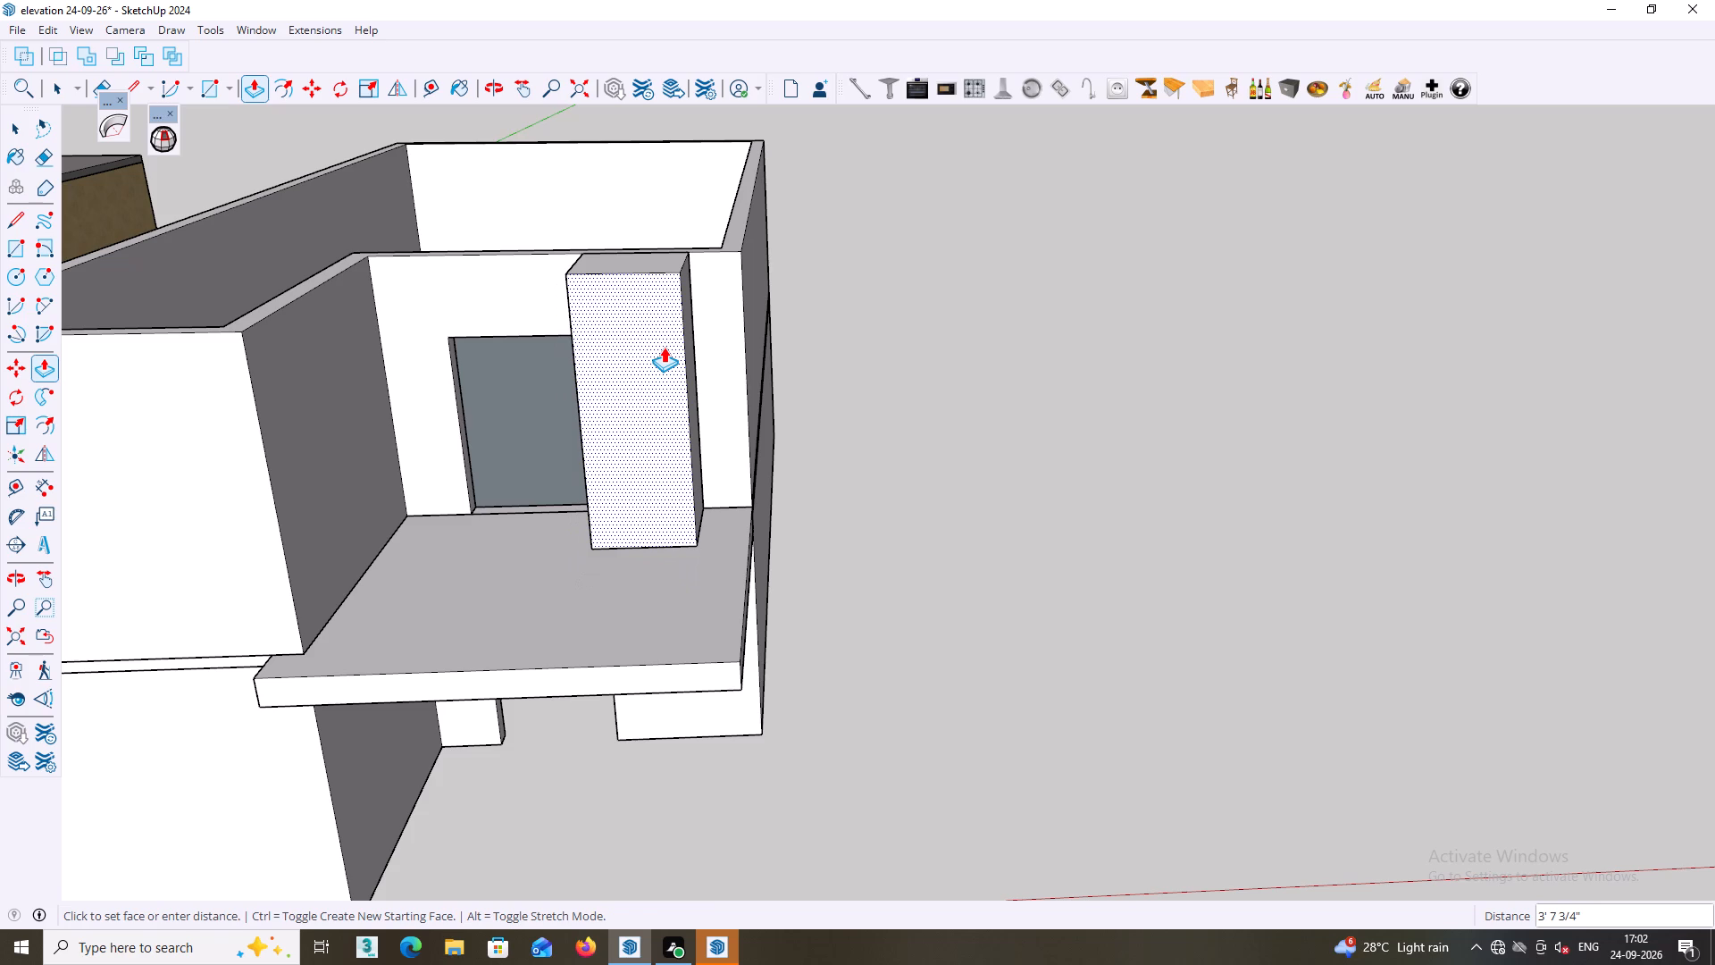
pyautogui.click(664, 347)
pyautogui.moveTo(664, 348); pyautogui.dragTo(711, 375, button='middle')
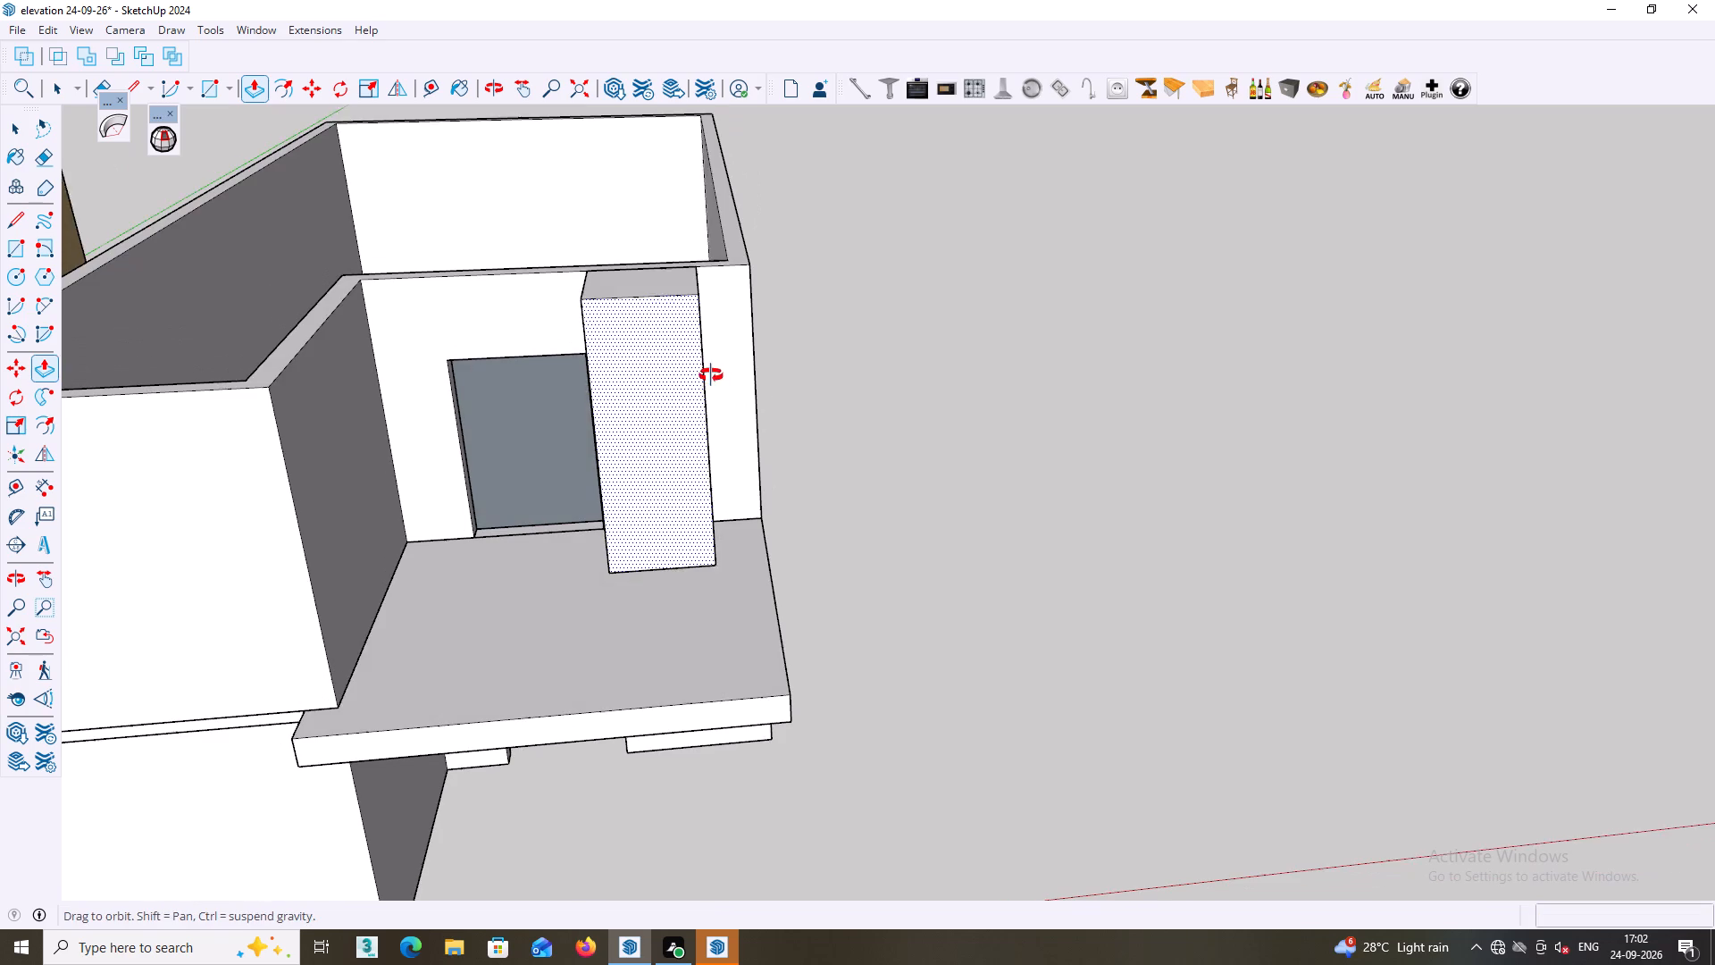
pyautogui.moveTo(711, 375); pyautogui.dragTo(712, 375, button='middle')
pyautogui.press('space')
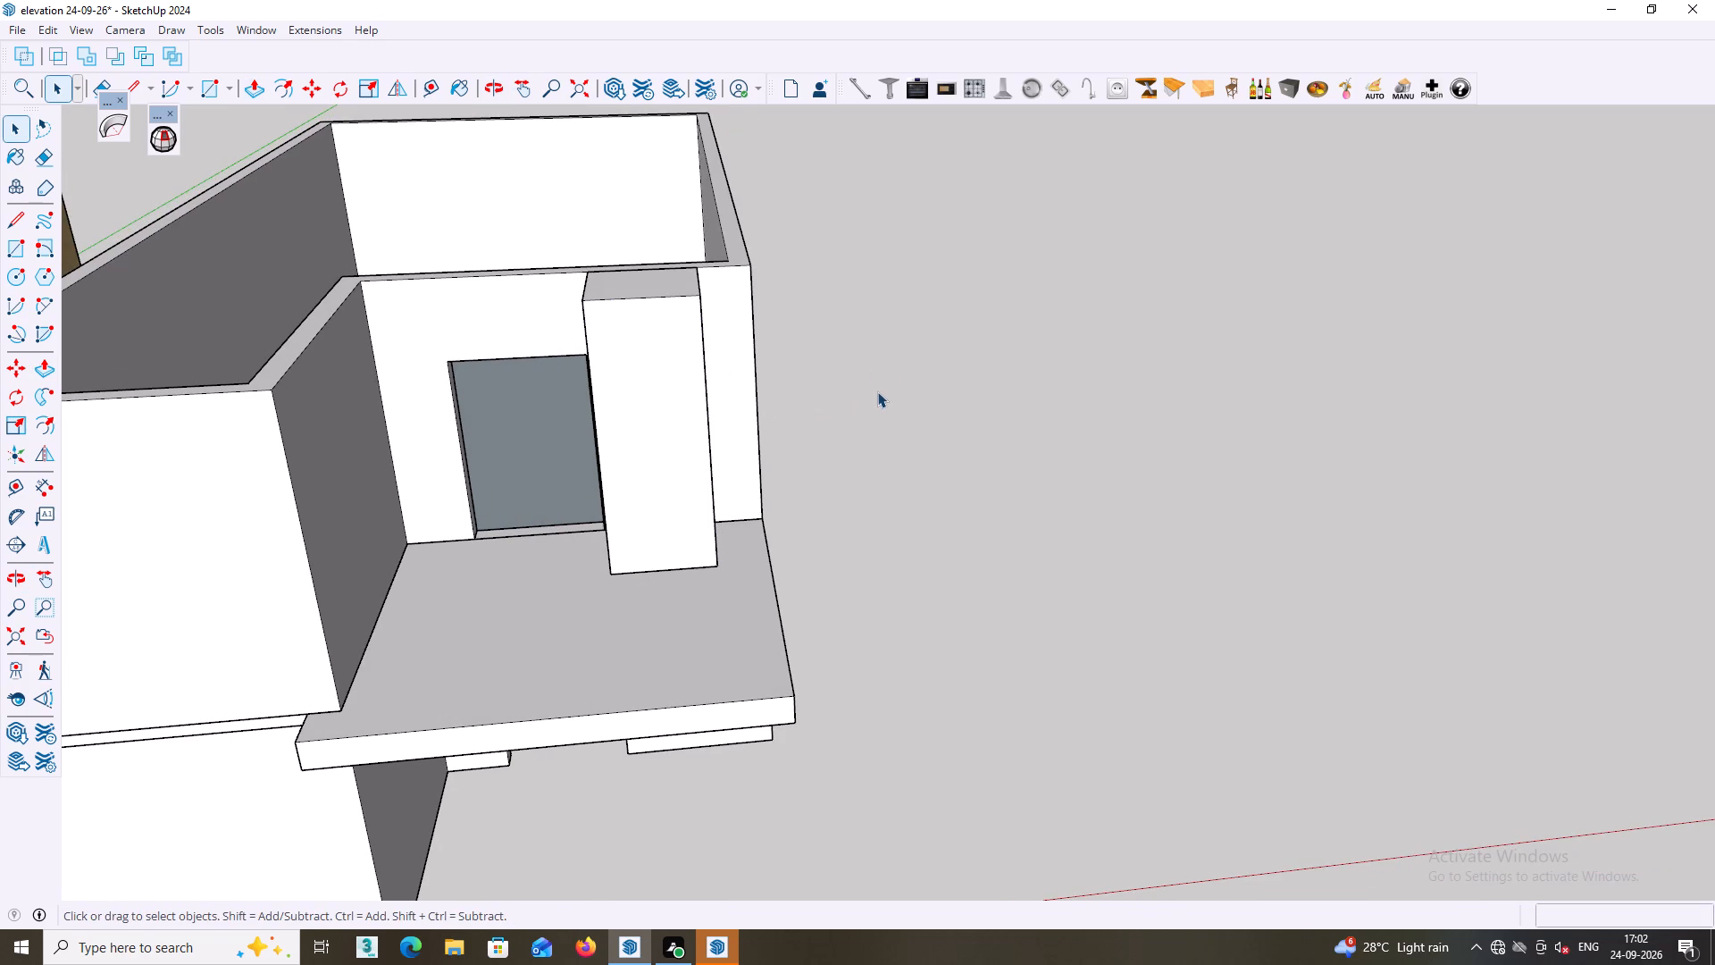
# Draw a window rectangle about 3' 8" high by 1' 11" wide on the block's front face and select its face.
pyautogui.press('r')
pyautogui.scroll(4, 655, 399)
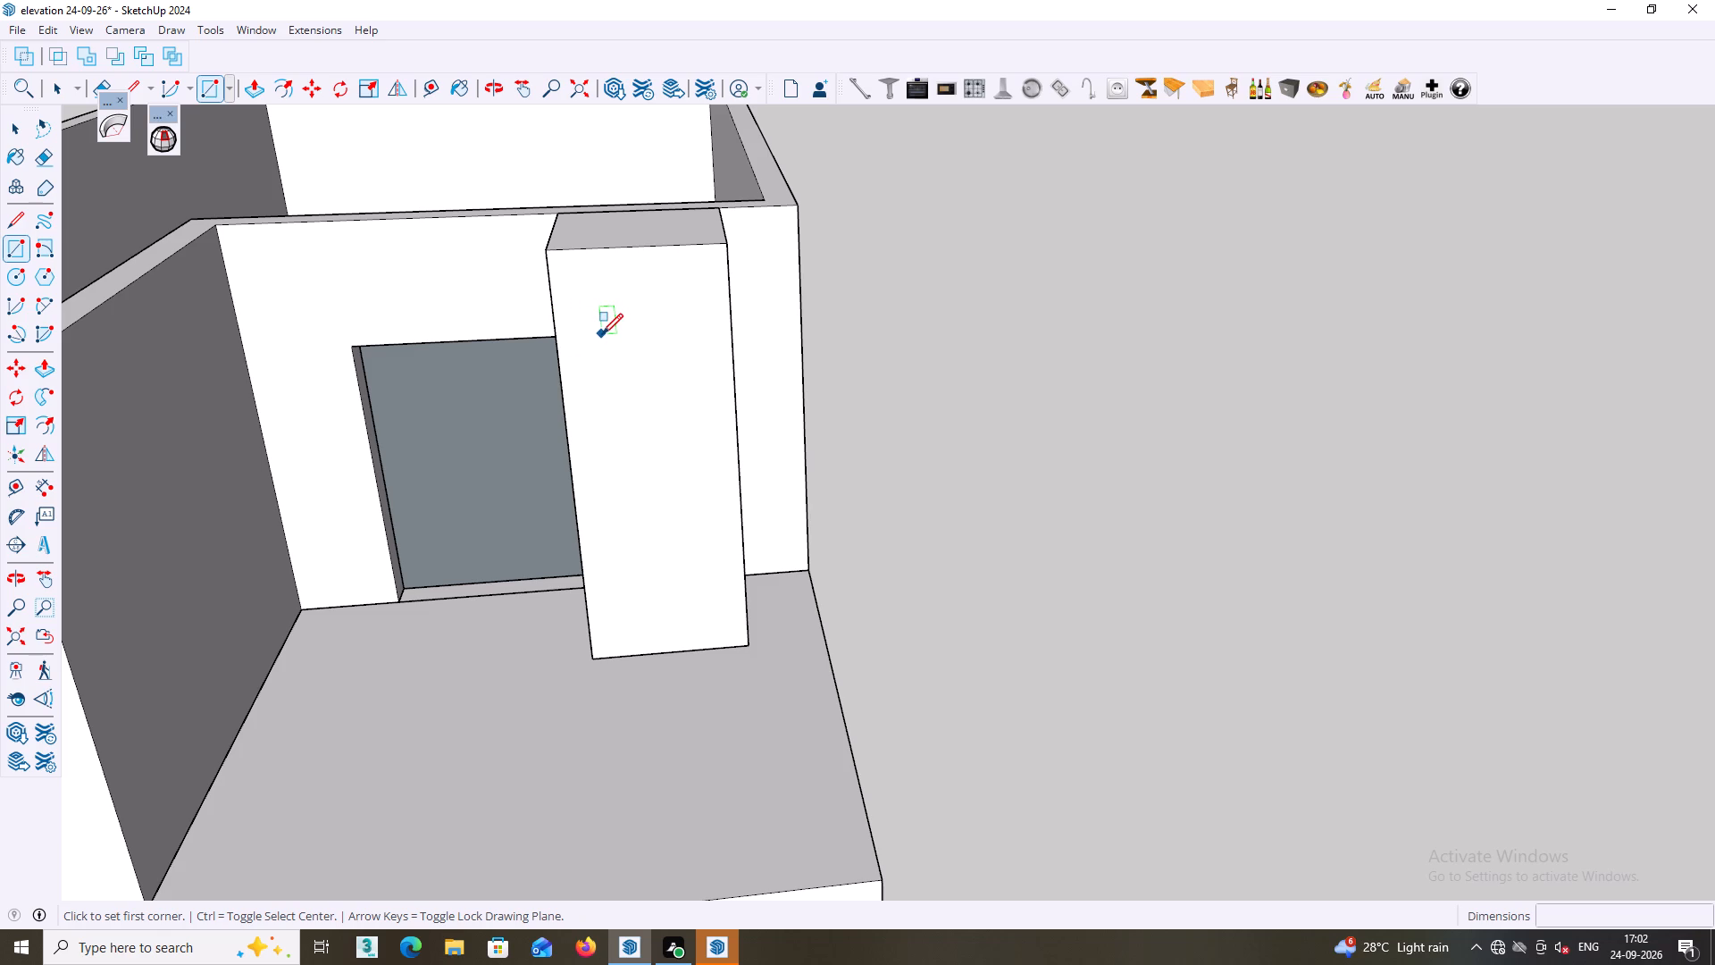
pyautogui.click(602, 334)
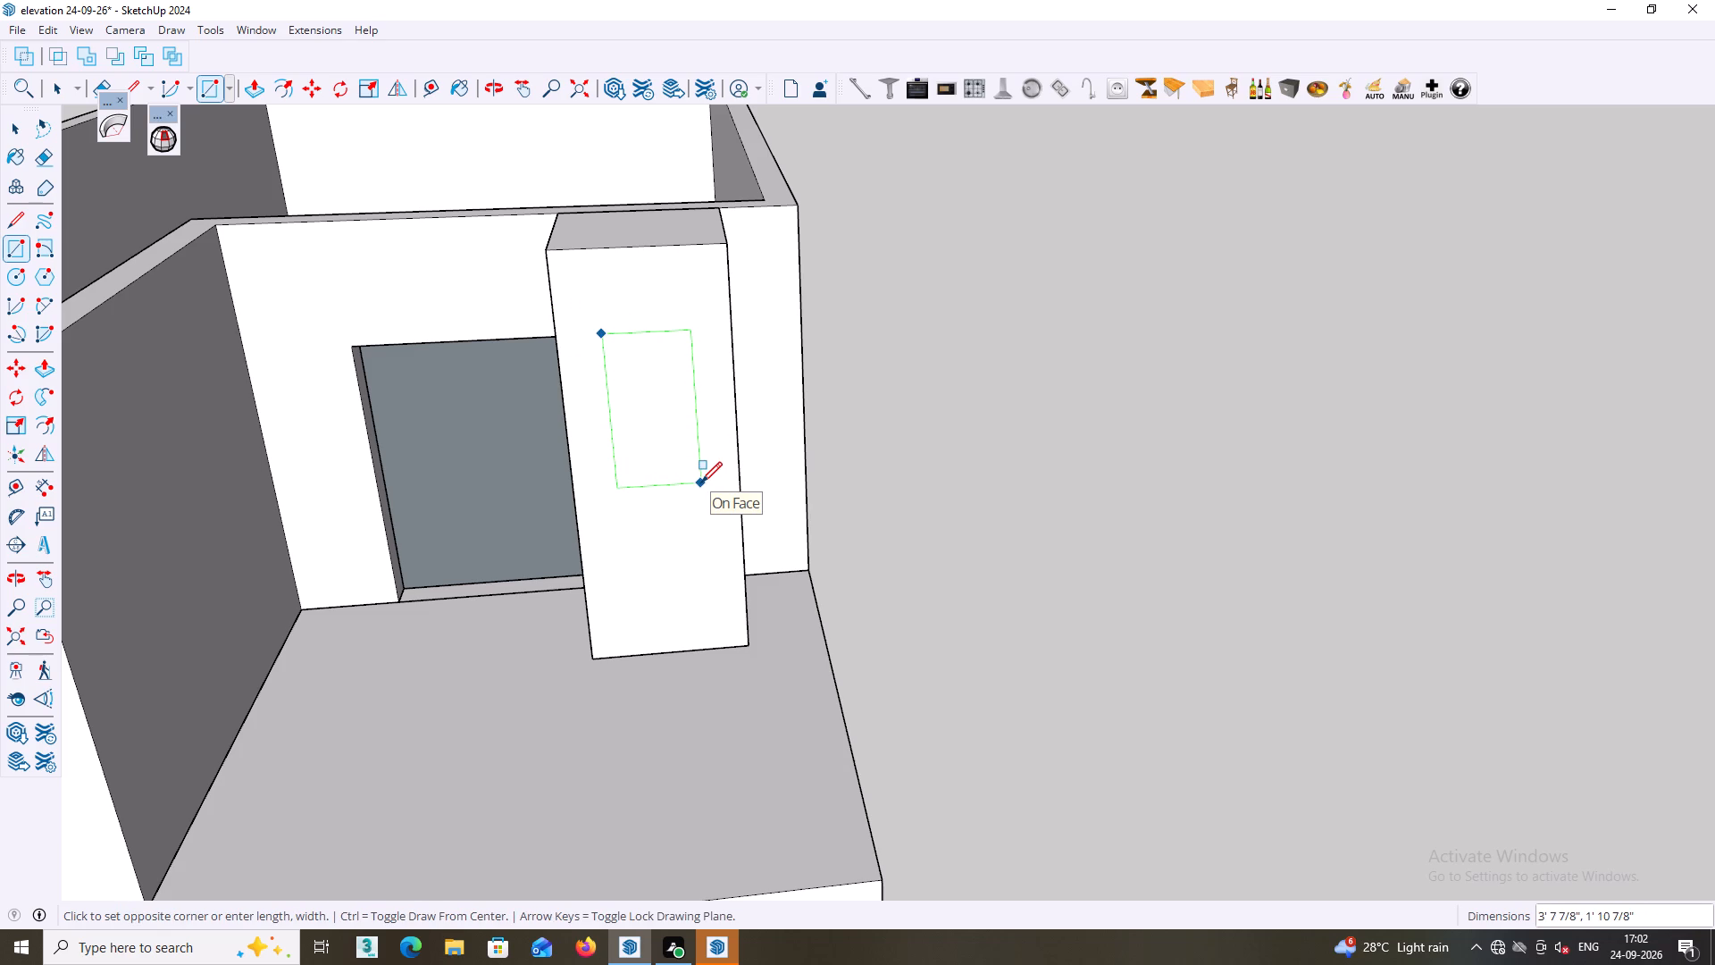
pyautogui.click(701, 482)
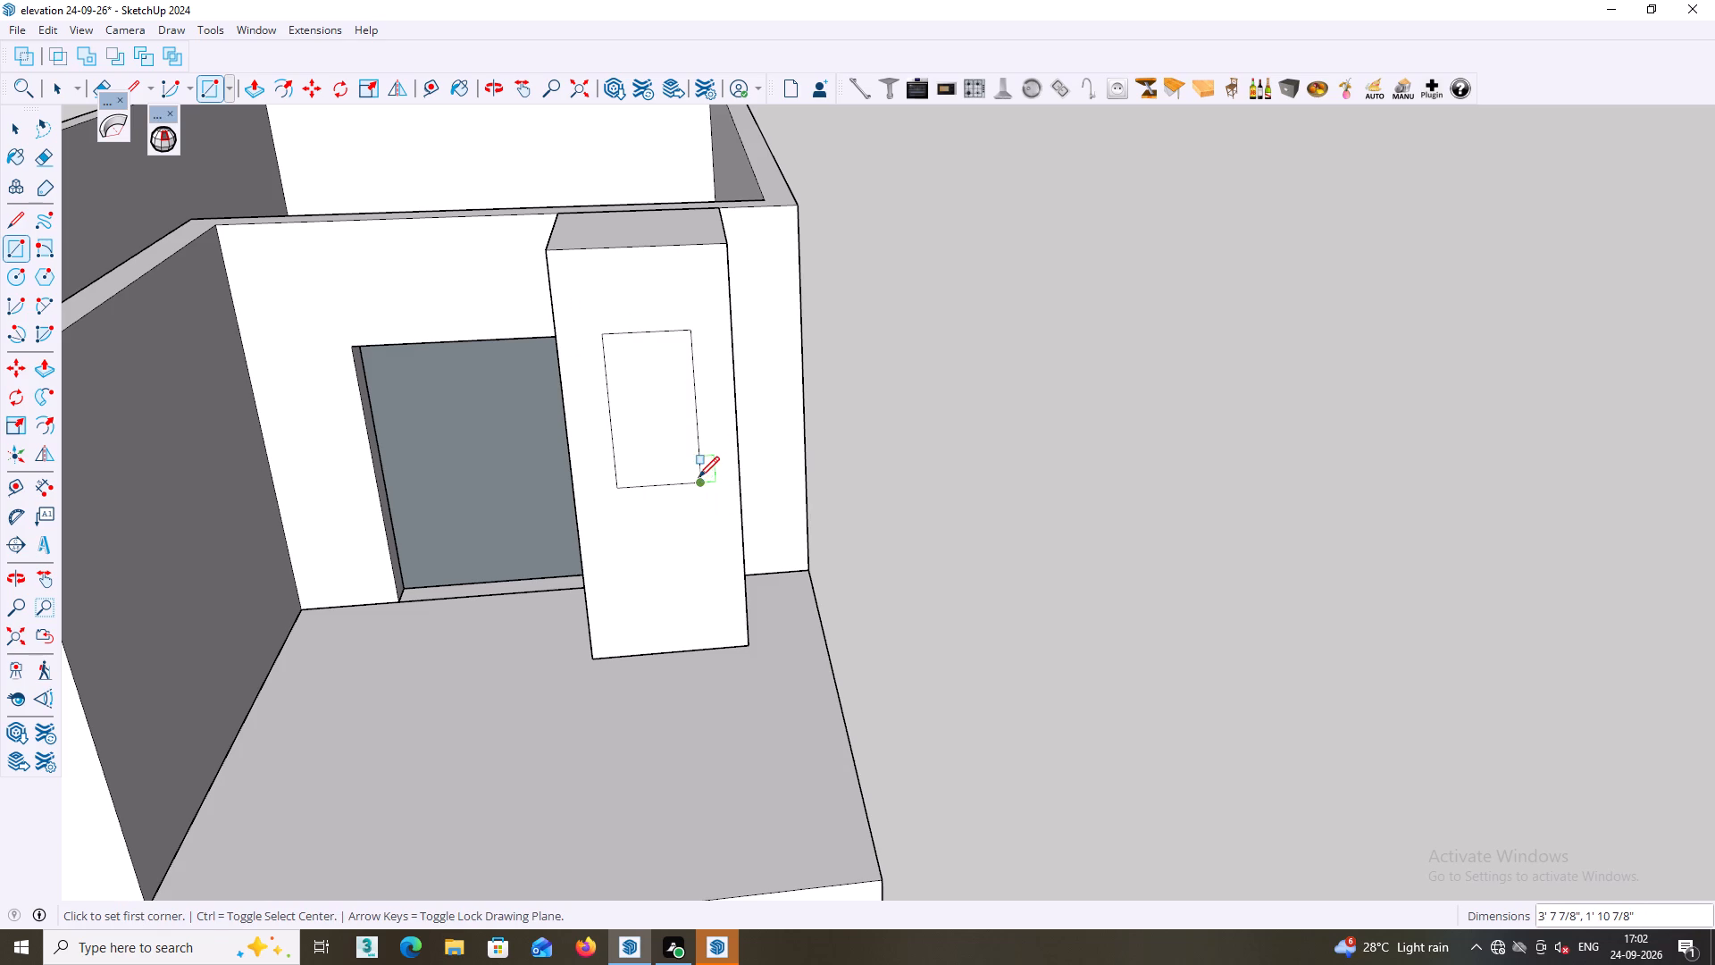
pyautogui.press('space')
pyautogui.click(671, 449)
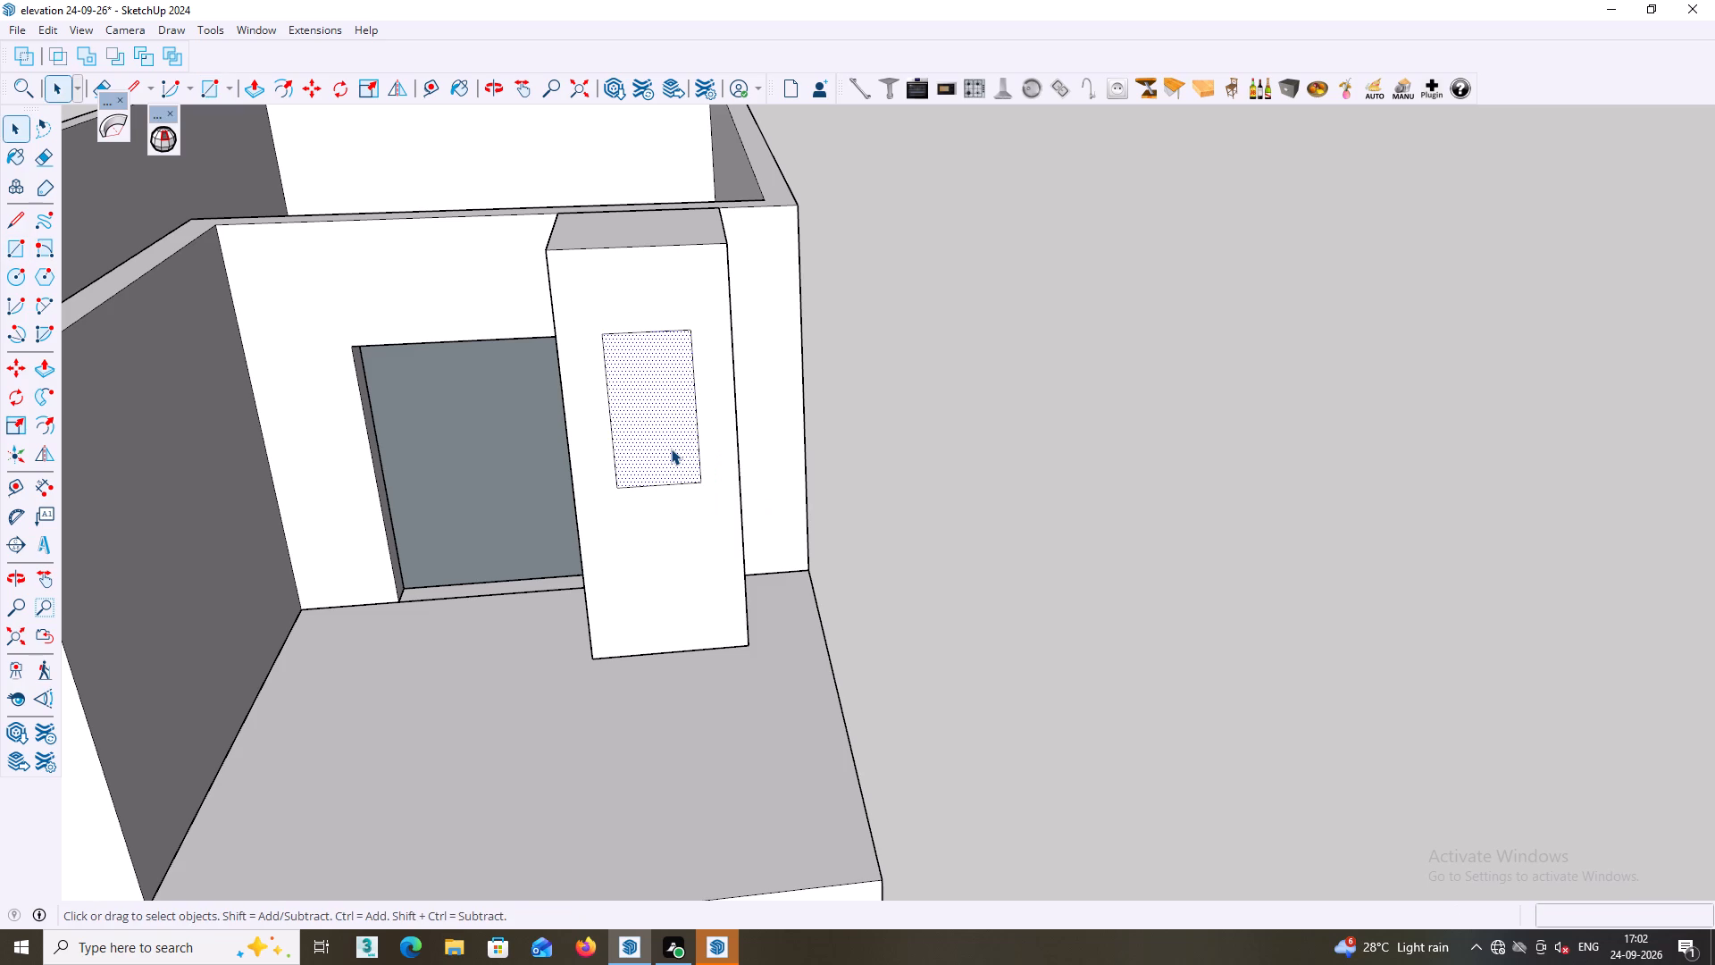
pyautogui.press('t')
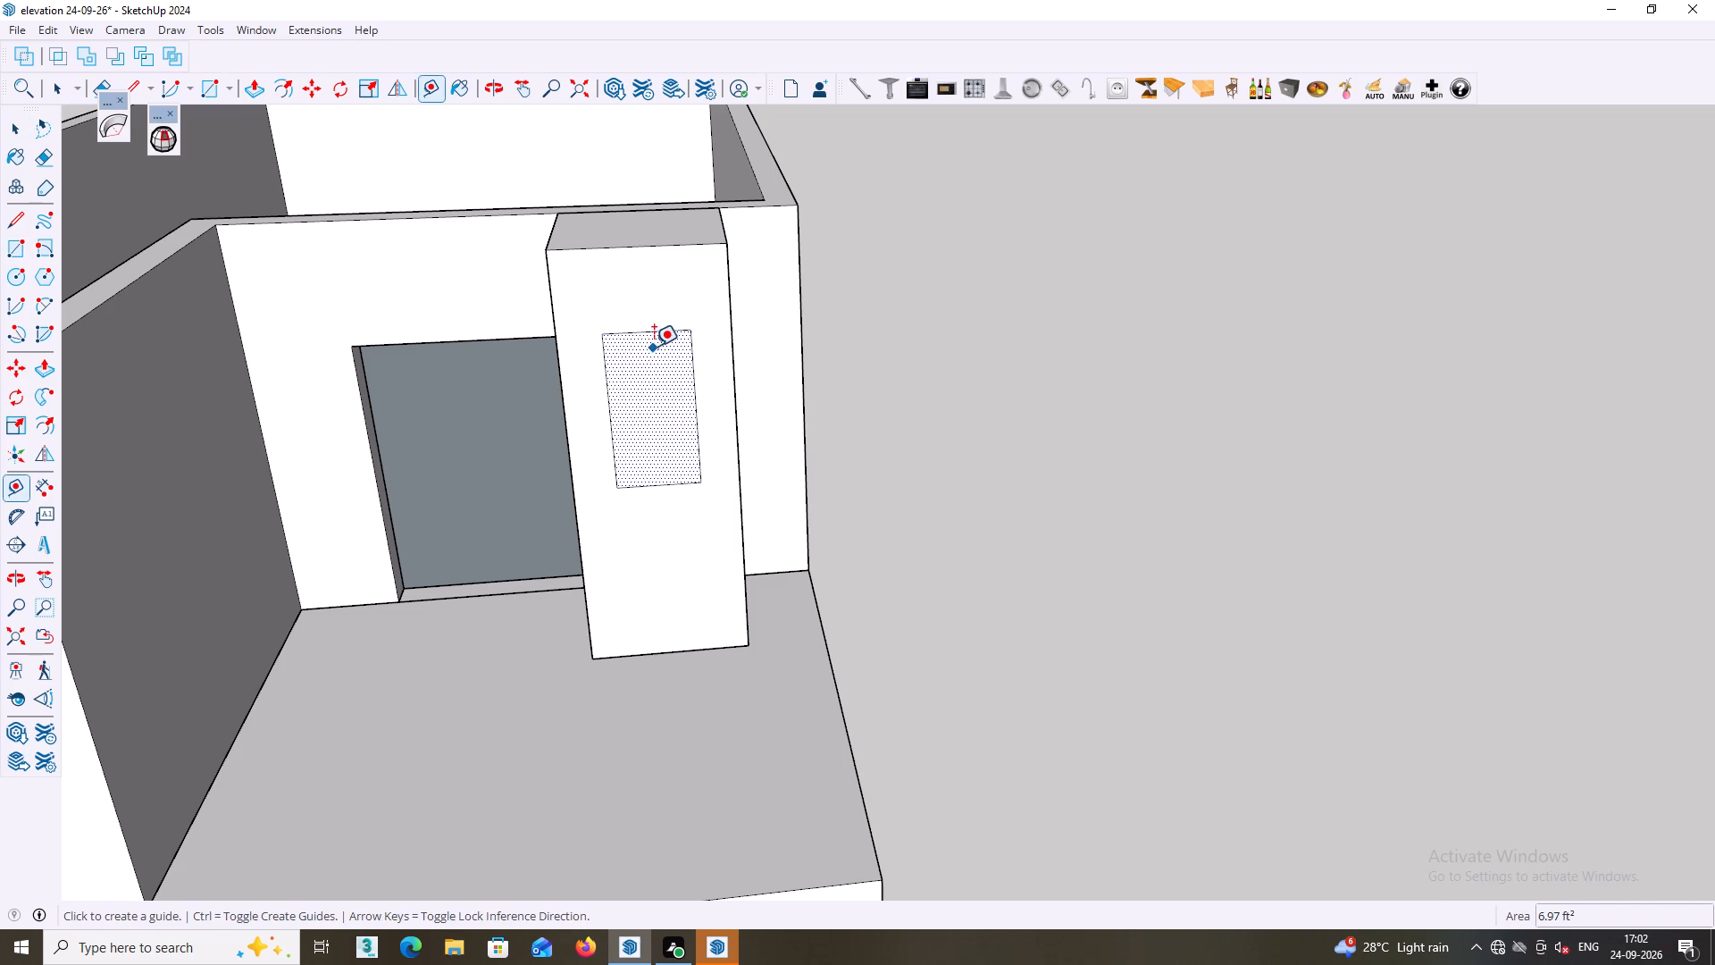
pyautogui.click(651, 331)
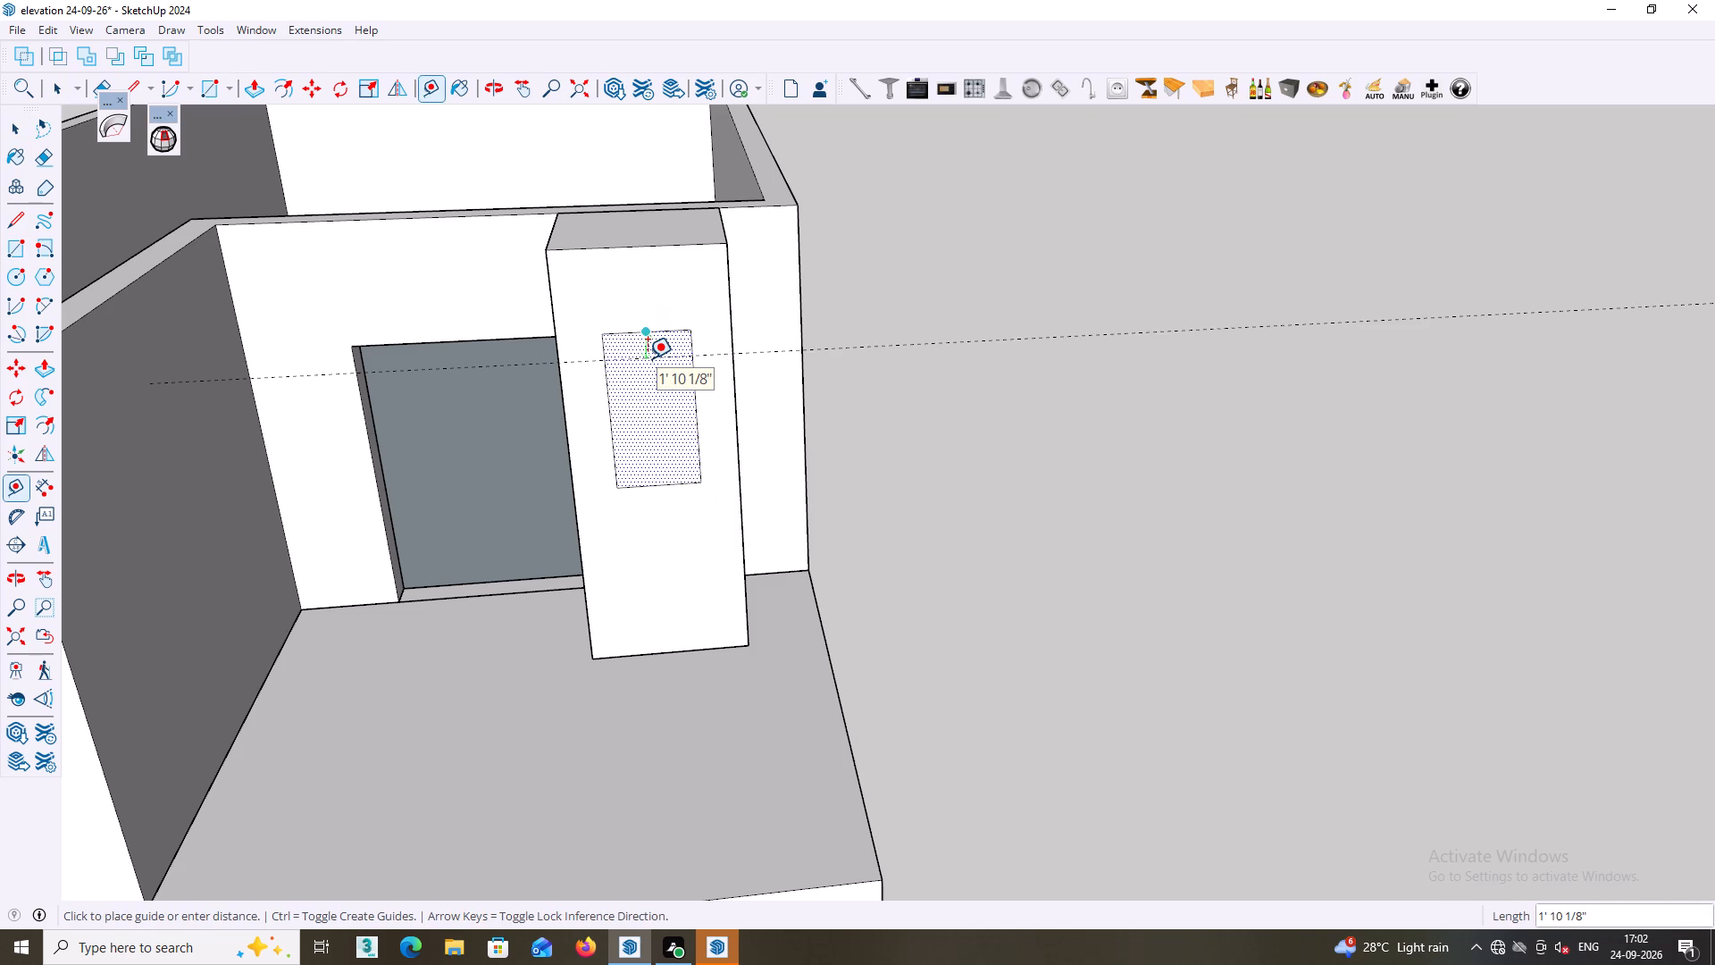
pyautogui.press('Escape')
# Offset the window rectangle inward about 2 5/16" to outline a frame.
pyautogui.press('f')
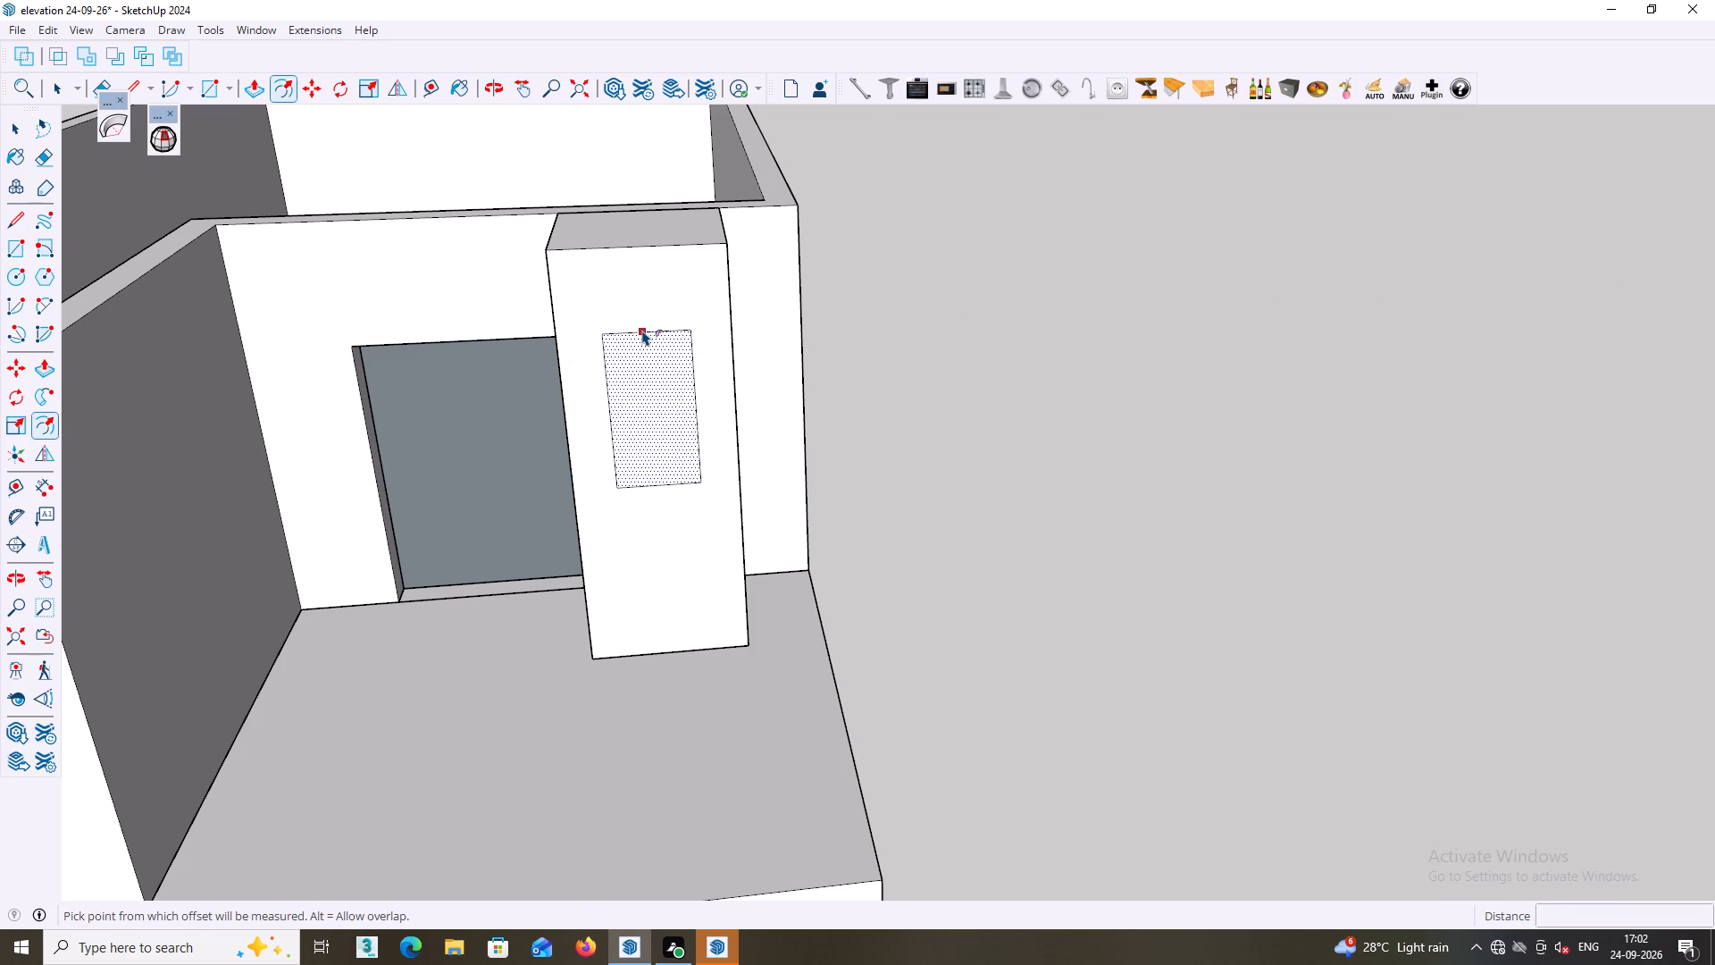
pyautogui.click(642, 330)
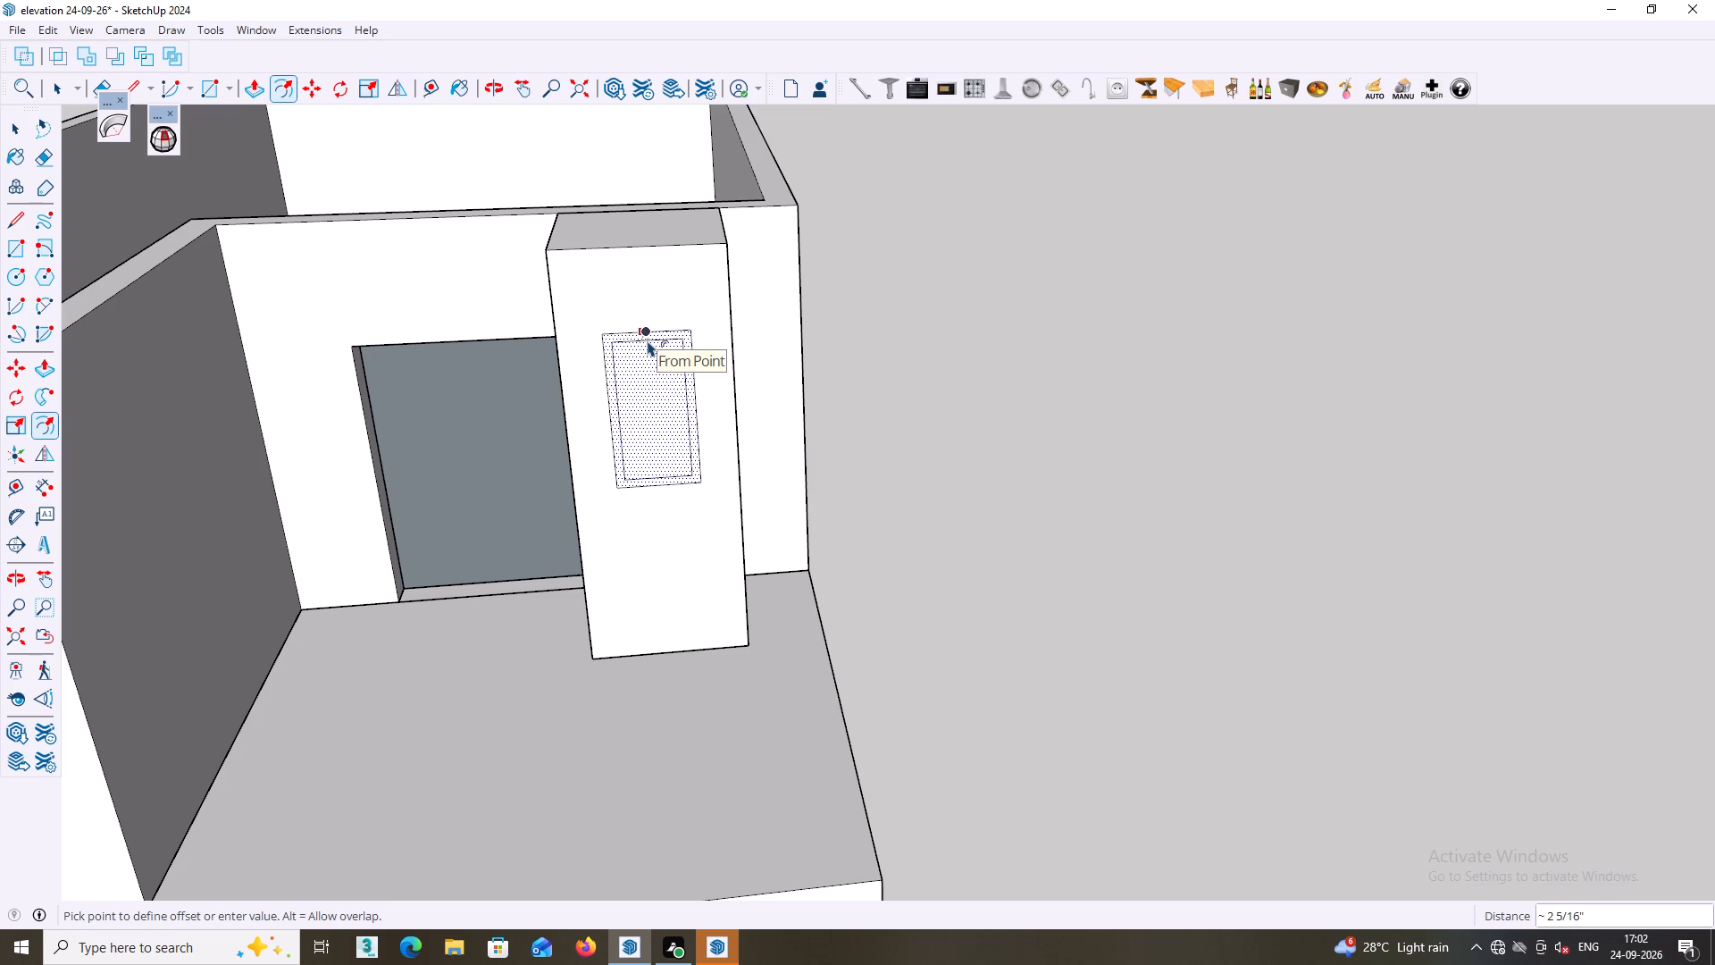
pyautogui.click(648, 340)
pyautogui.press('space')
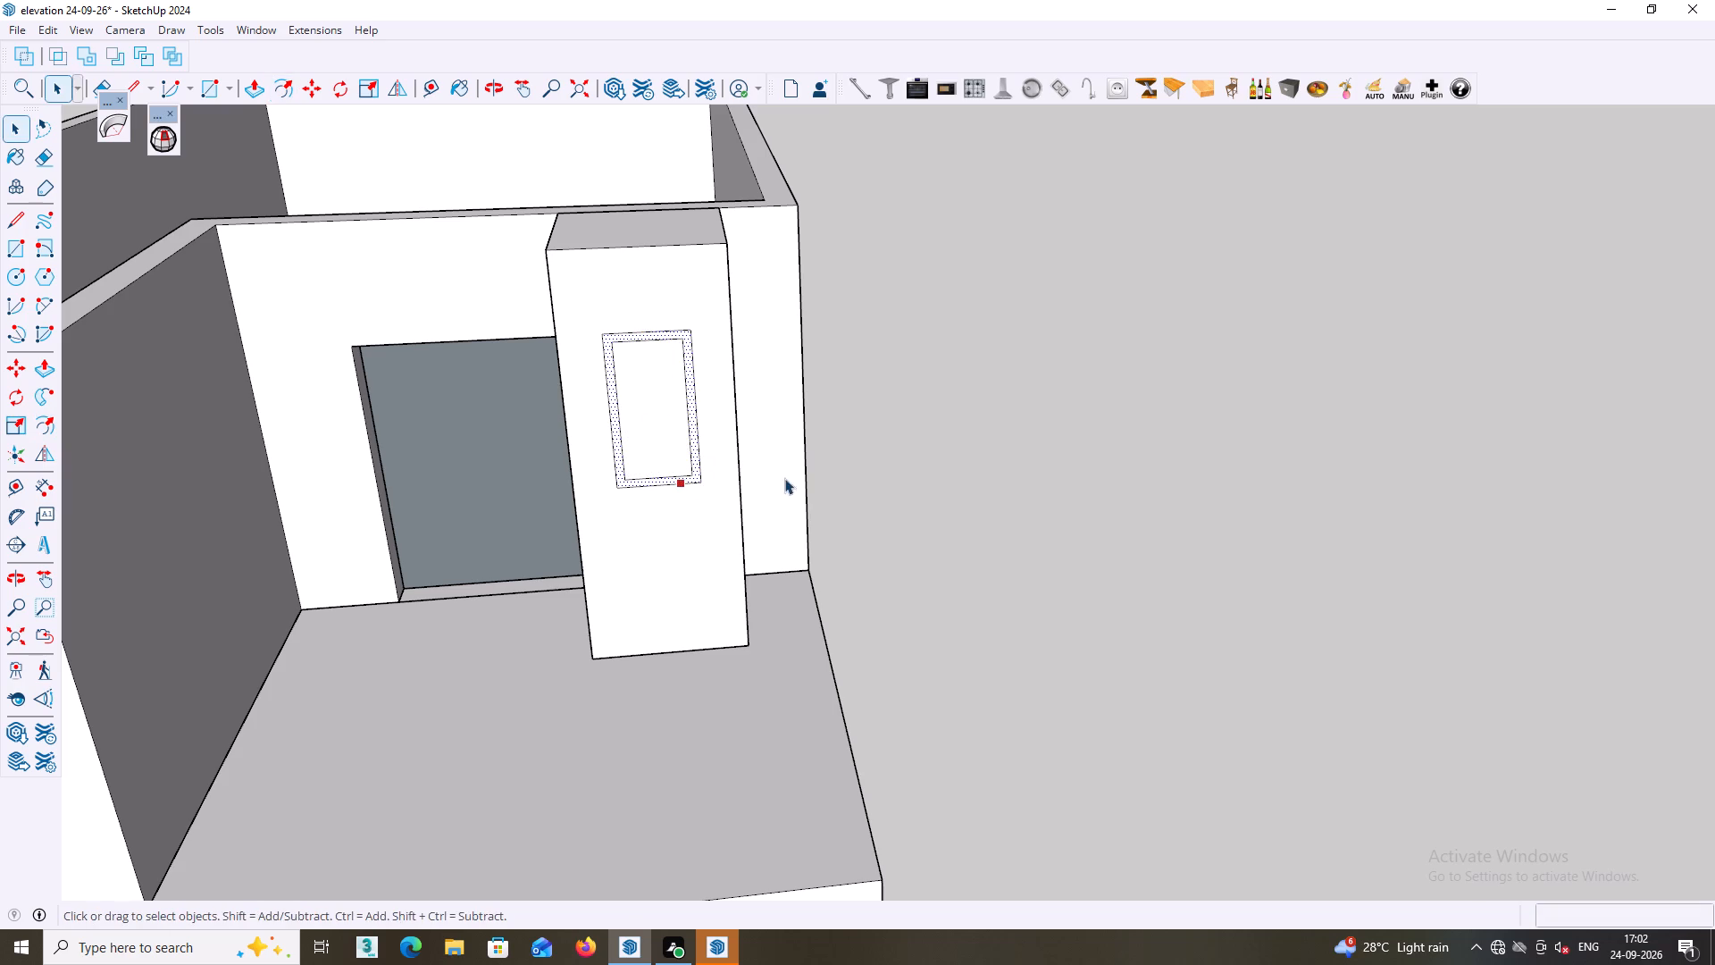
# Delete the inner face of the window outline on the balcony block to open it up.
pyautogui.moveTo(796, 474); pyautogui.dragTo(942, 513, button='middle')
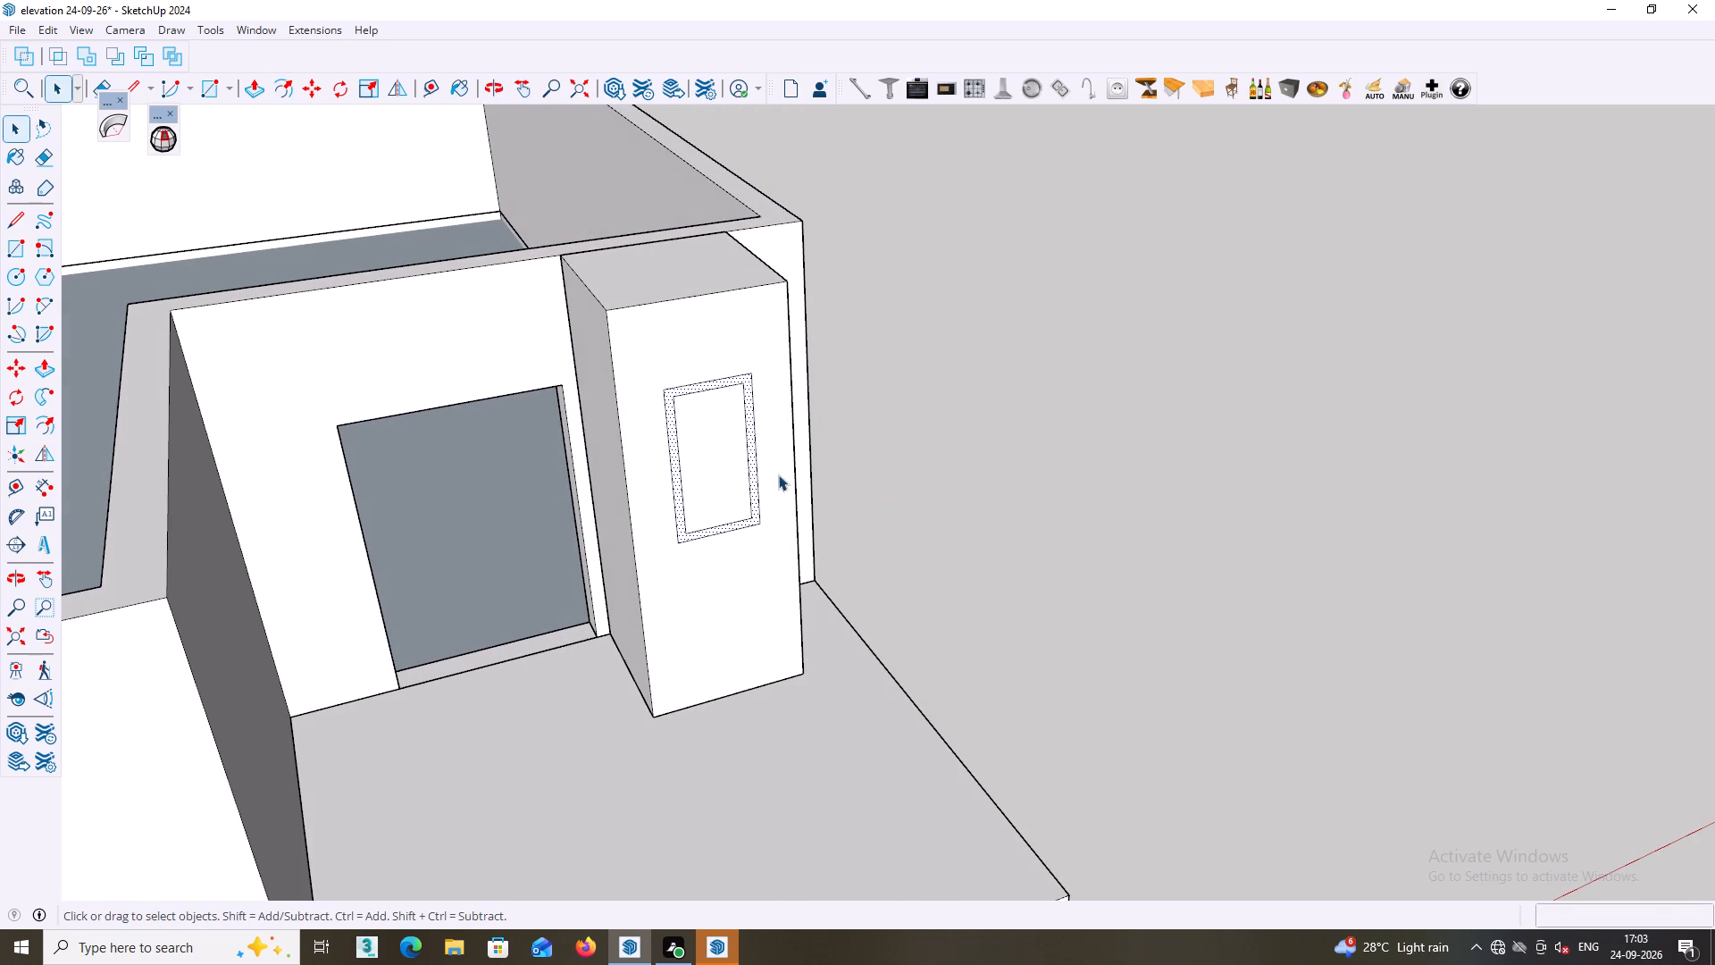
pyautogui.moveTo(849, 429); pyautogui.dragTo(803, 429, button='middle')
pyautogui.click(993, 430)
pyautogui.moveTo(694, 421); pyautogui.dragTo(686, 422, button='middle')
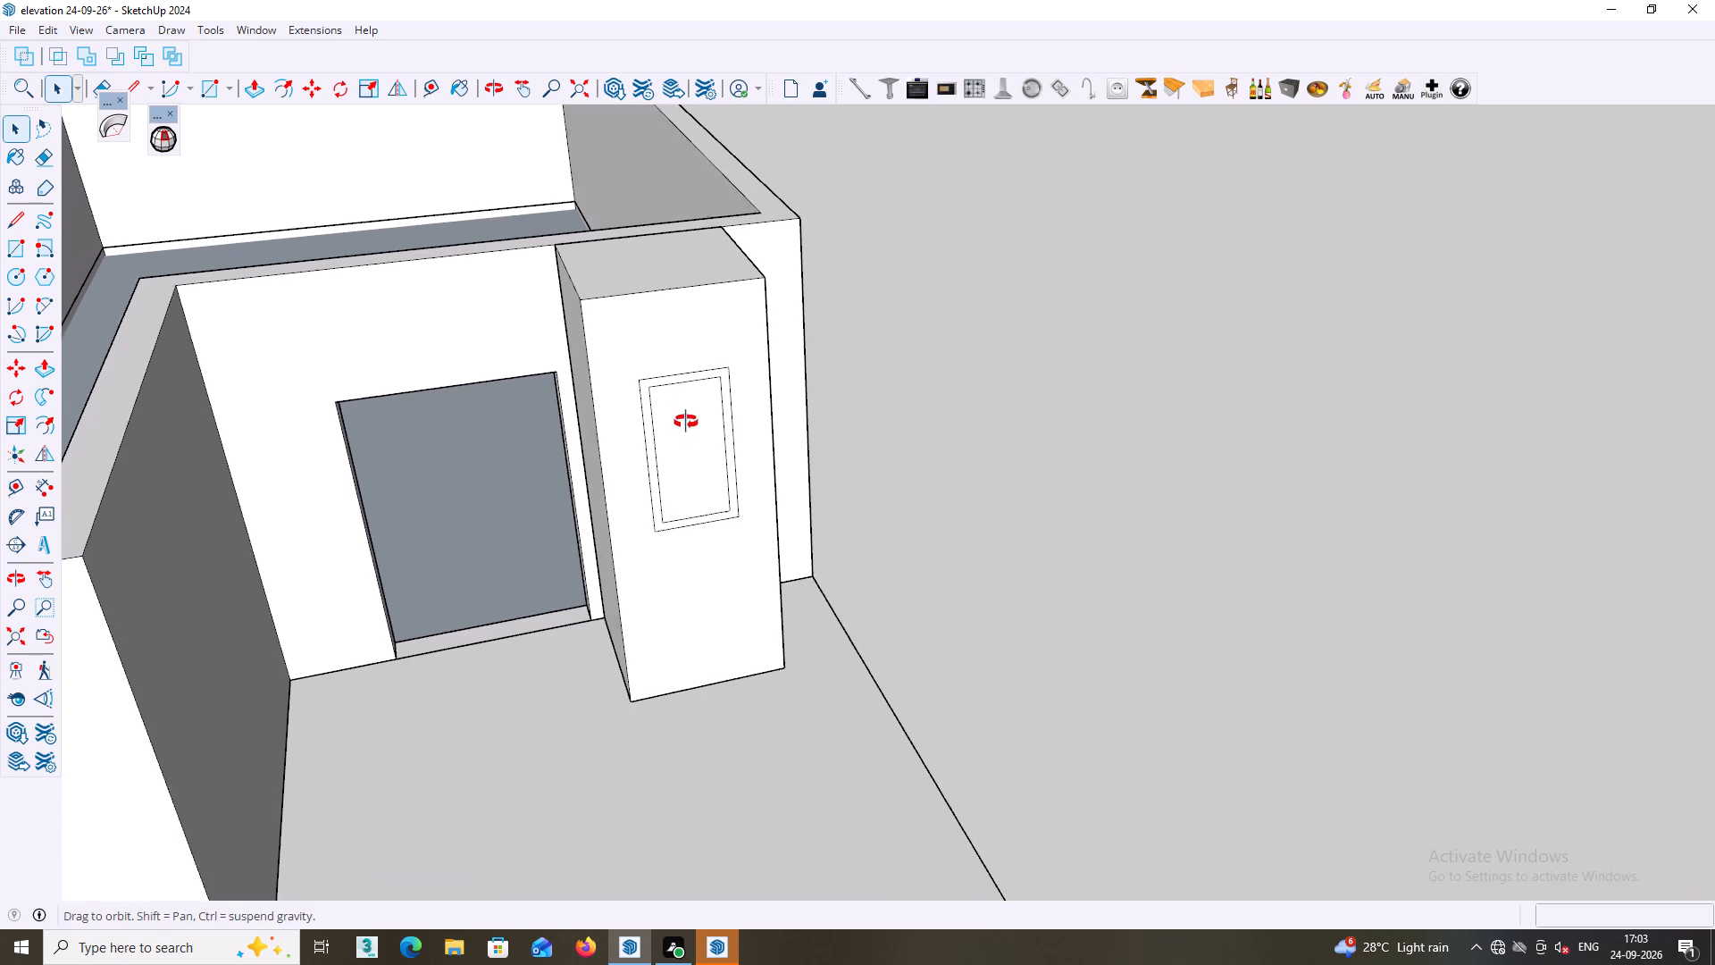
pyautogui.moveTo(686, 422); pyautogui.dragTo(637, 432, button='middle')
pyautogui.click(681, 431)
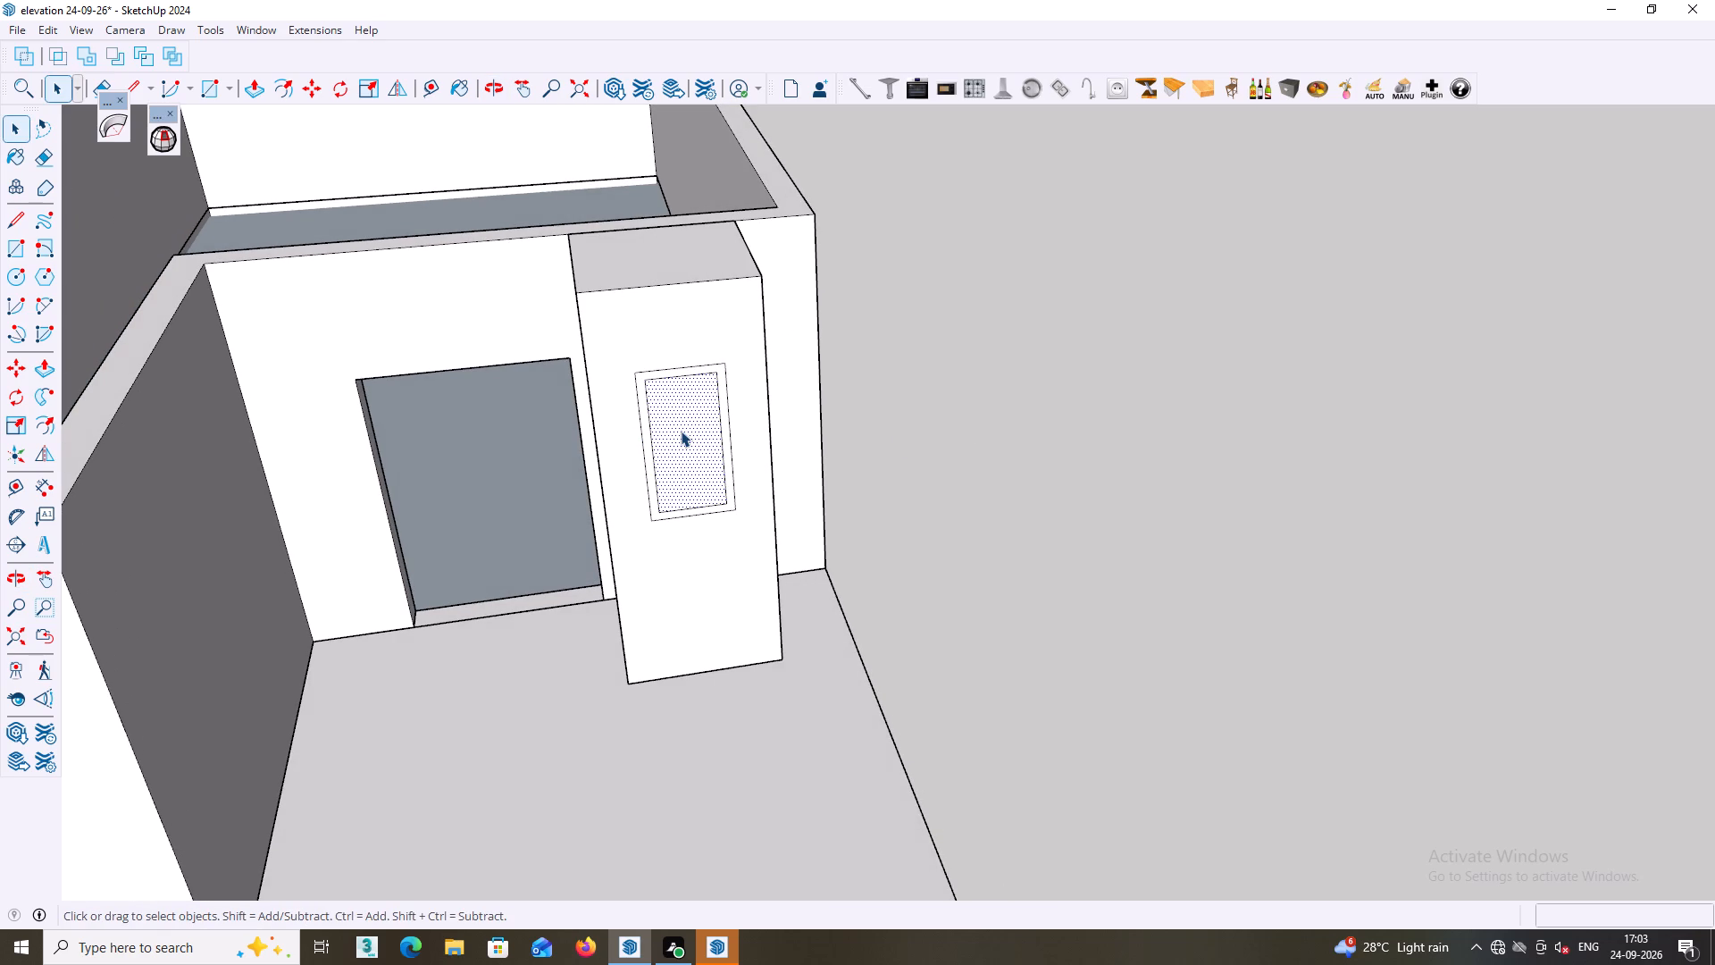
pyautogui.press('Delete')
# Examine the window opening and the hollow behind it from several sides of the balcony block.
pyautogui.moveTo(681, 430); pyautogui.dragTo(656, 430, button='middle')
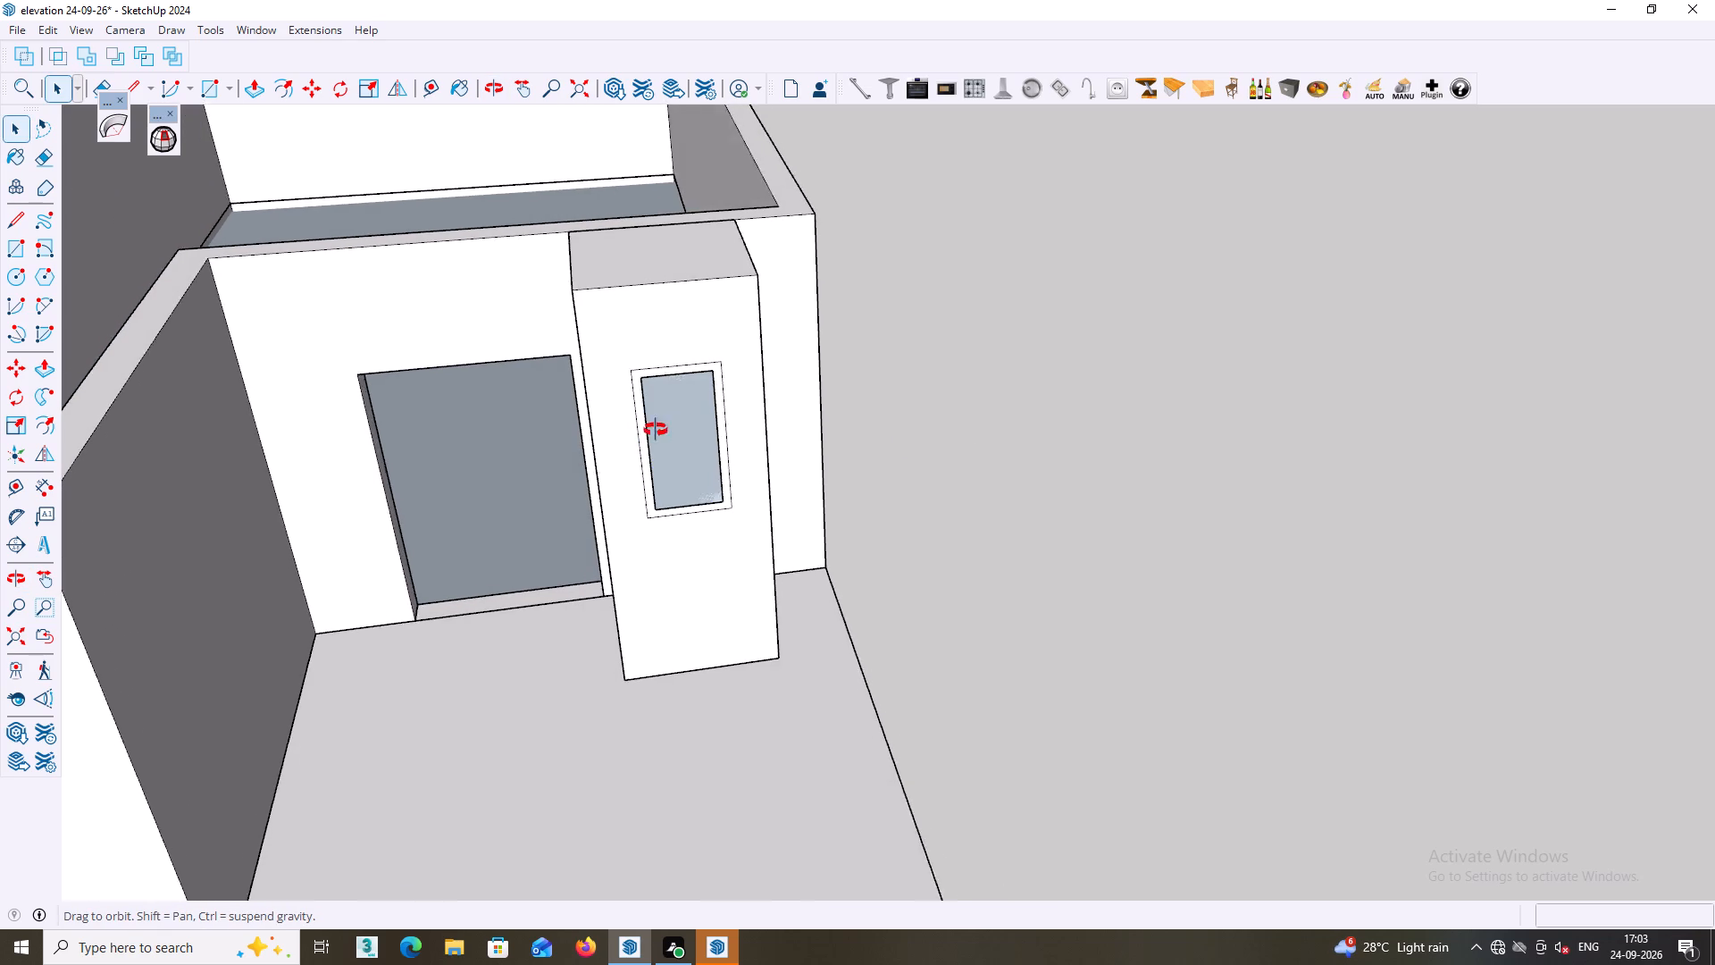
pyautogui.moveTo(656, 430); pyautogui.dragTo(688, 475, button='middle')
pyautogui.moveTo(702, 470); pyautogui.dragTo(474, 390, button='middle')
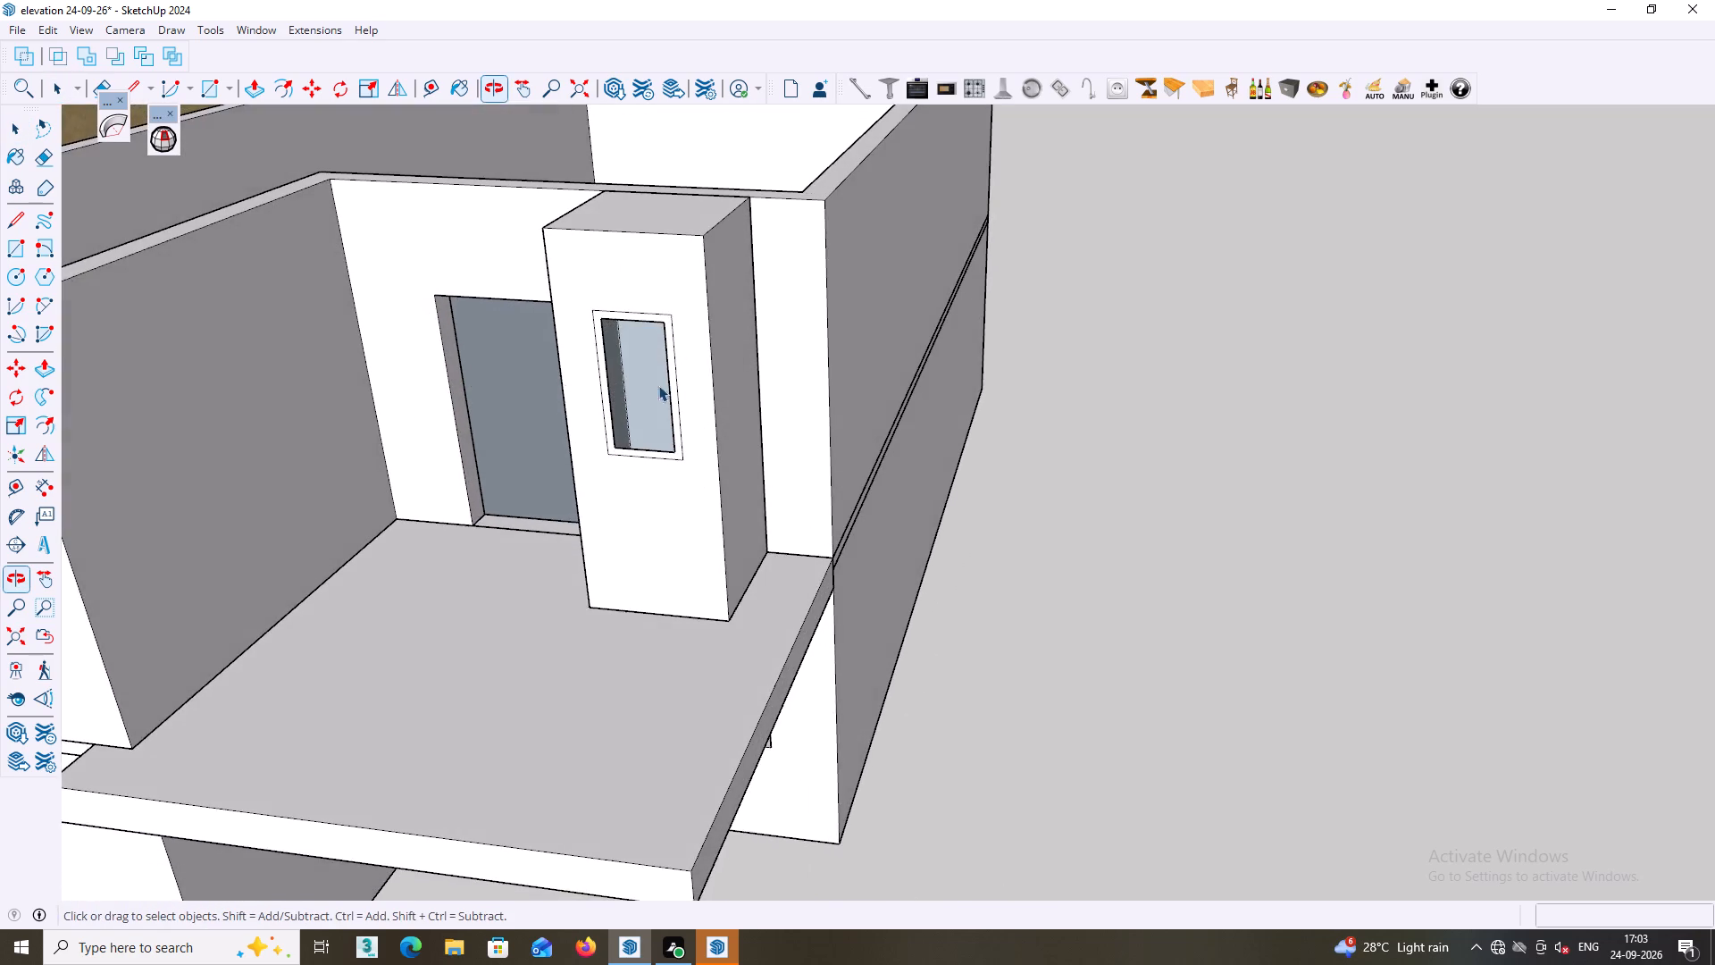
pyautogui.scroll(1, 673, 382)
pyautogui.moveTo(665, 376); pyautogui.dragTo(1256, 338, button='middle')
pyautogui.moveTo(820, 364); pyautogui.dragTo(1006, 412, button='middle')
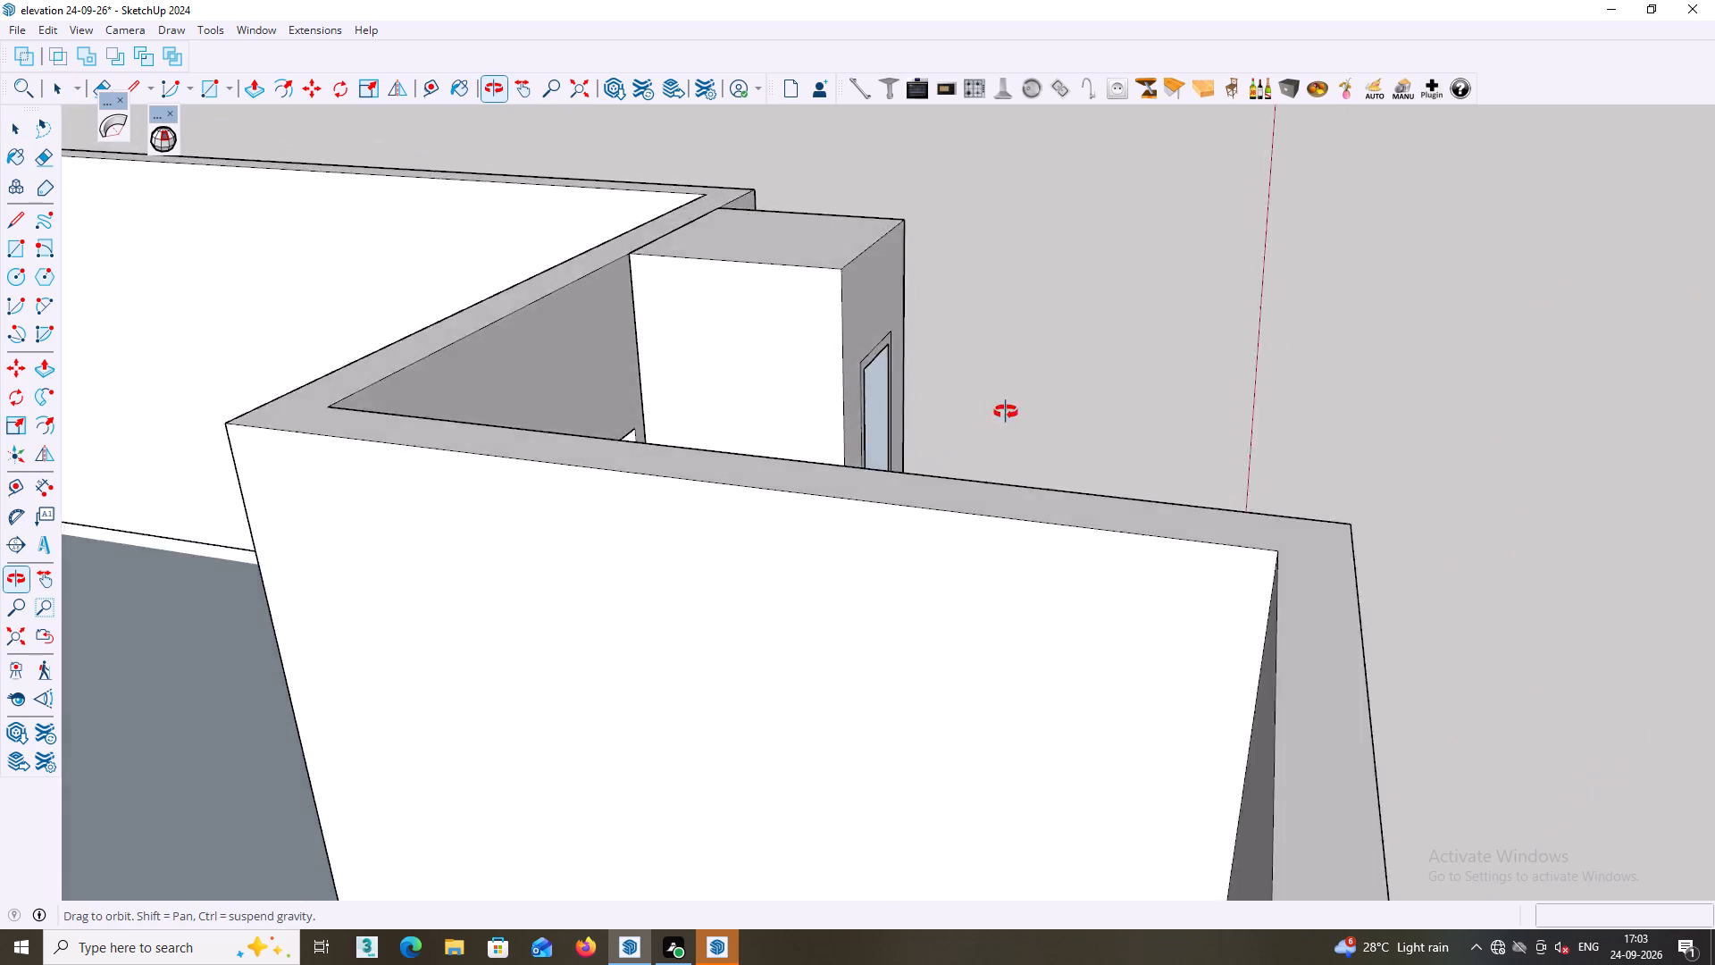
pyautogui.moveTo(1006, 412); pyautogui.dragTo(1242, 441, button='middle')
pyautogui.moveTo(809, 405); pyautogui.dragTo(90, 363, button='middle')
pyautogui.moveTo(402, 387); pyautogui.dragTo(120, 344, button='middle')
pyautogui.scroll(-2, 464, 425)
pyautogui.scroll(-1, 784, 540)
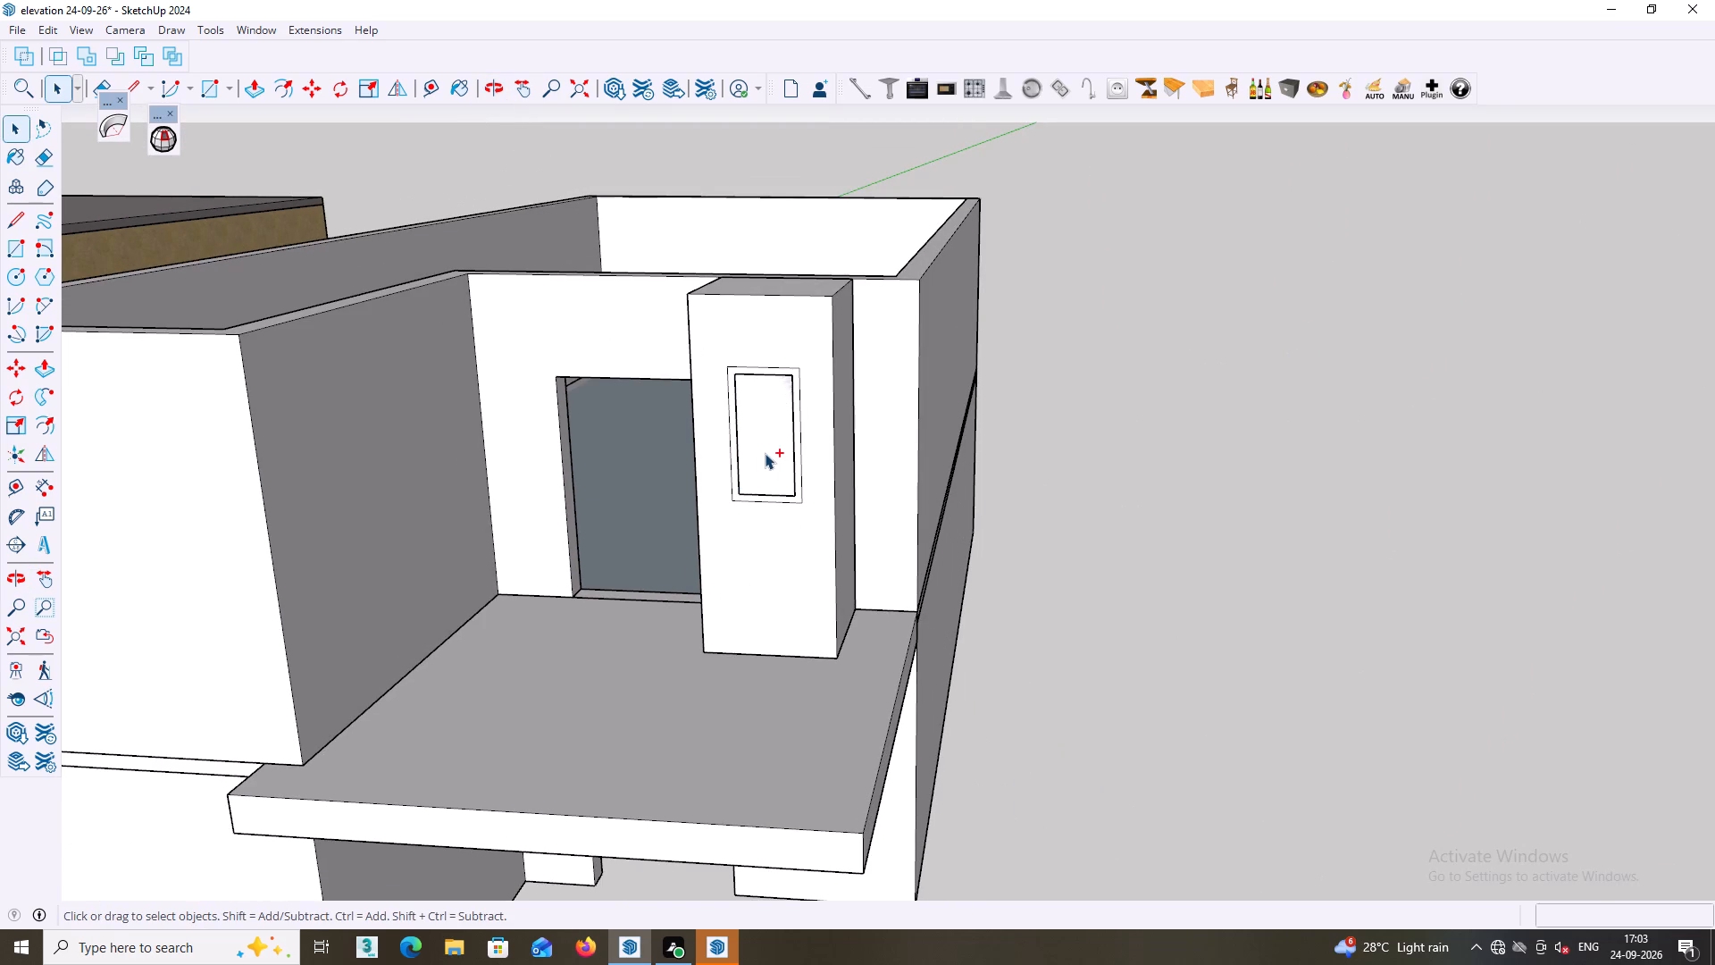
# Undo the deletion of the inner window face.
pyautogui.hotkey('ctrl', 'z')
# Examine the balcony block and the open top of the upper floor against the overall building.
pyautogui.scroll(-1, 782, 504)
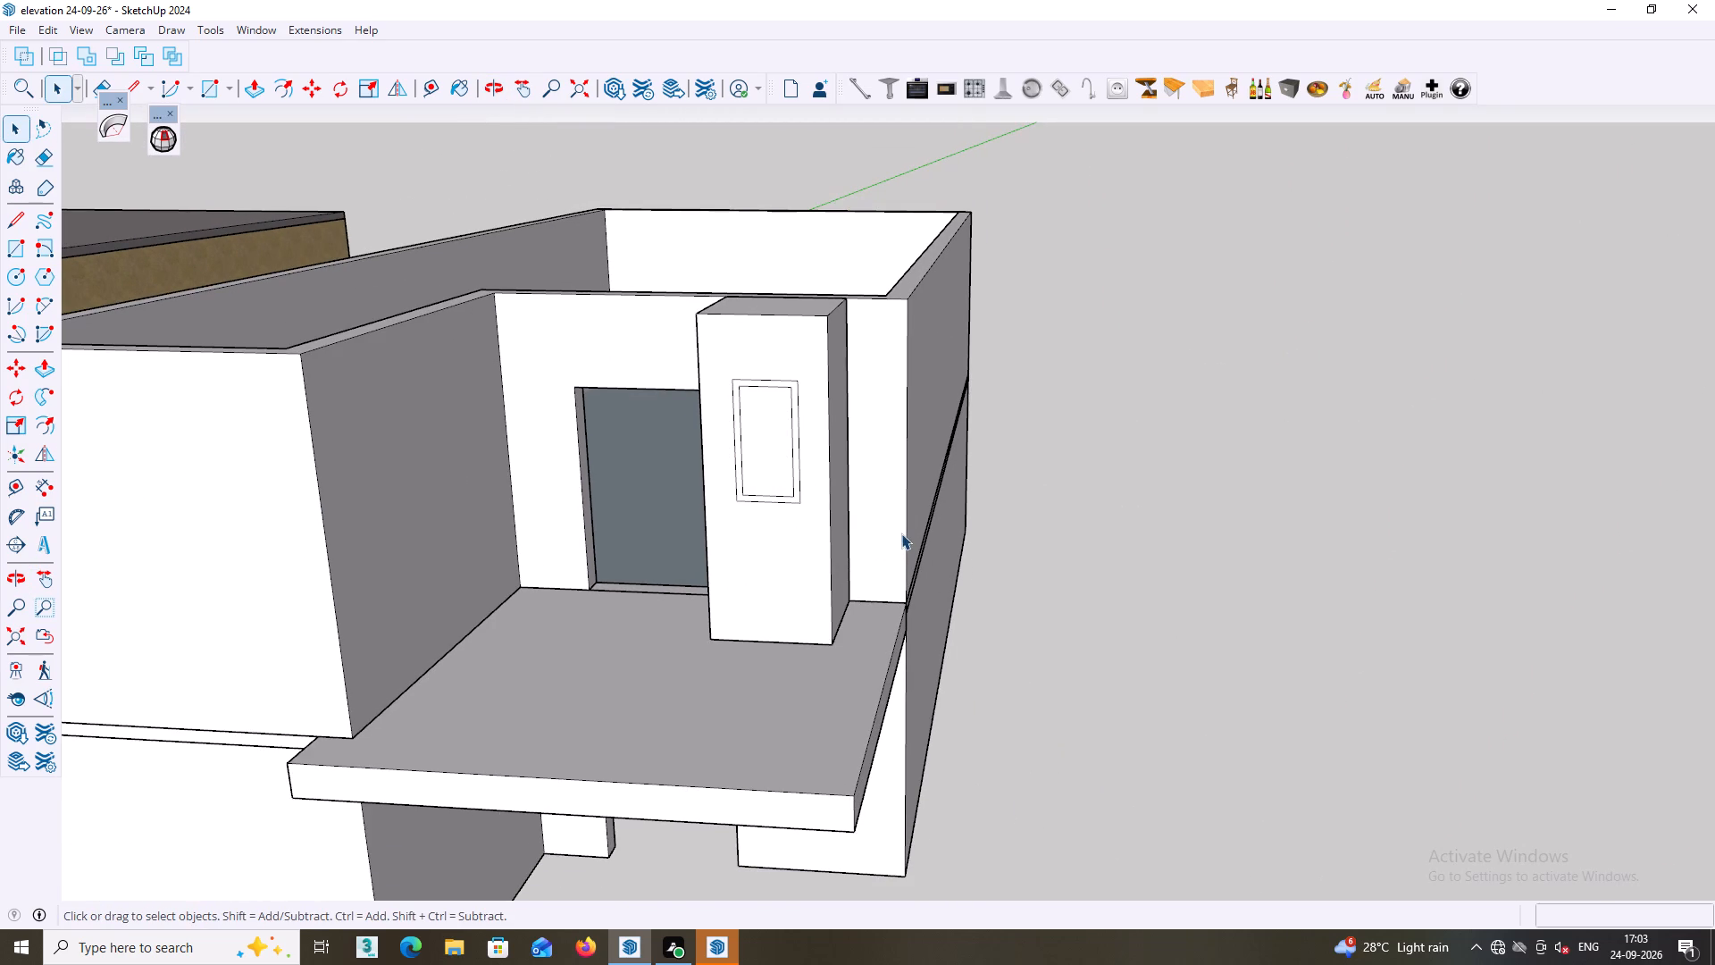
pyautogui.moveTo(885, 519); pyautogui.dragTo(903, 518, button='middle')
pyautogui.middleClick(877, 508)
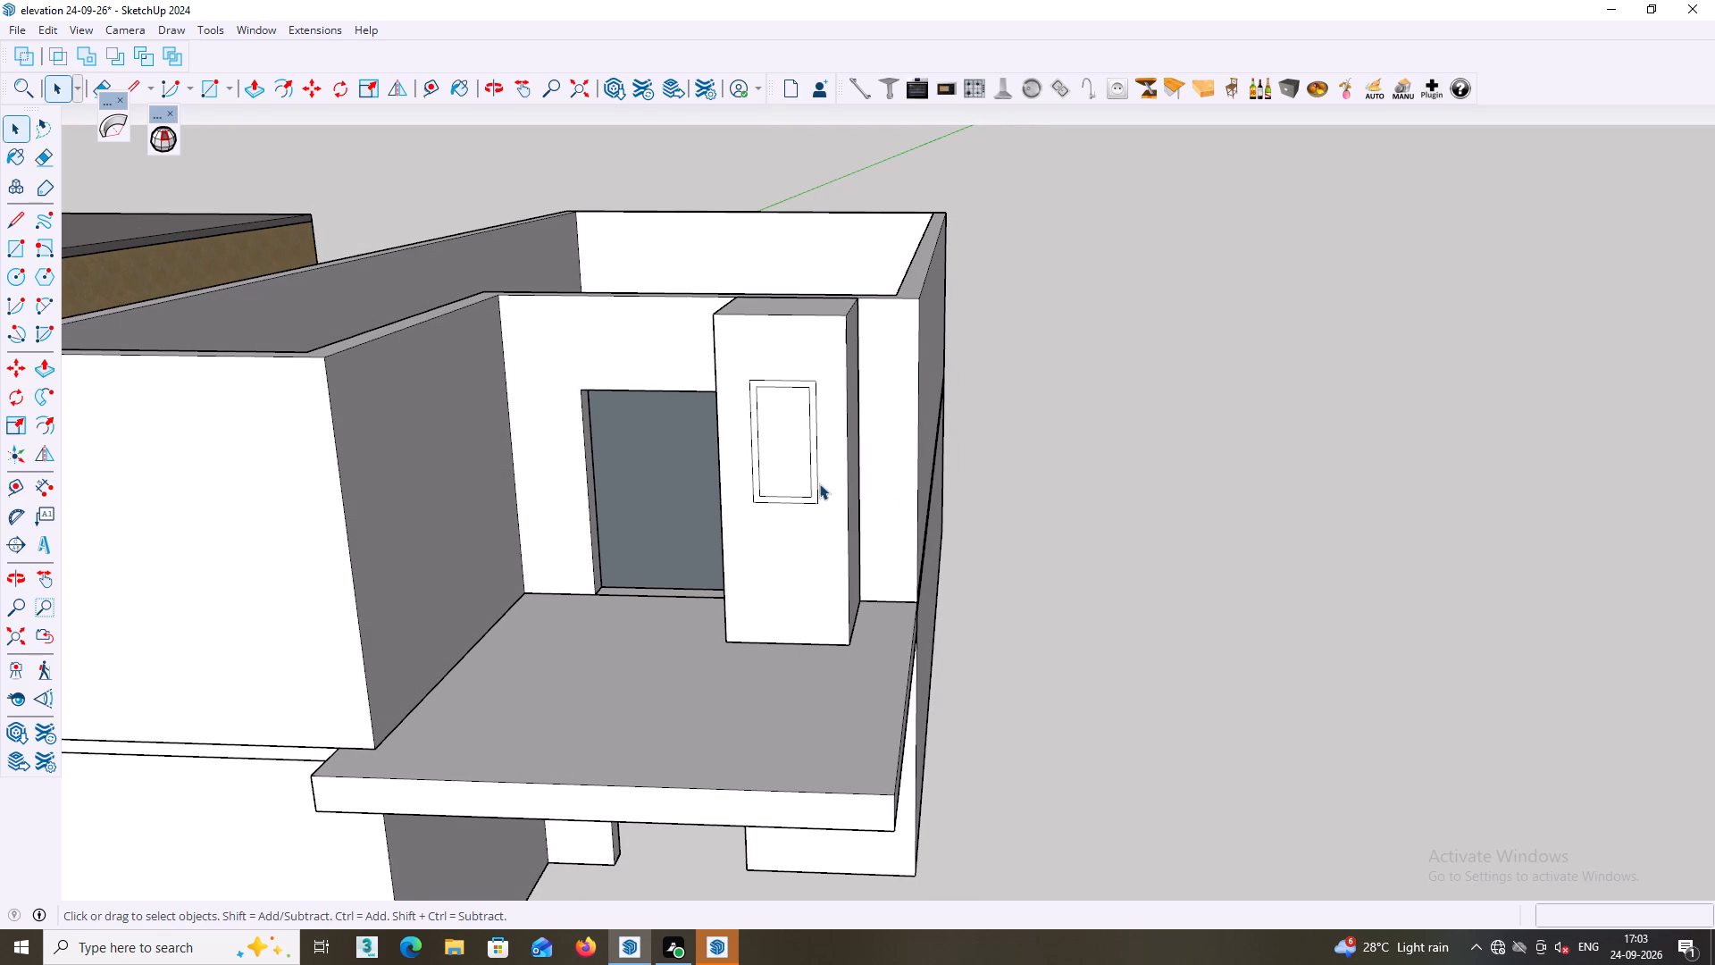
pyautogui.moveTo(818, 483); pyautogui.dragTo(808, 488, button='middle')
pyautogui.scroll(-8, 783, 495)
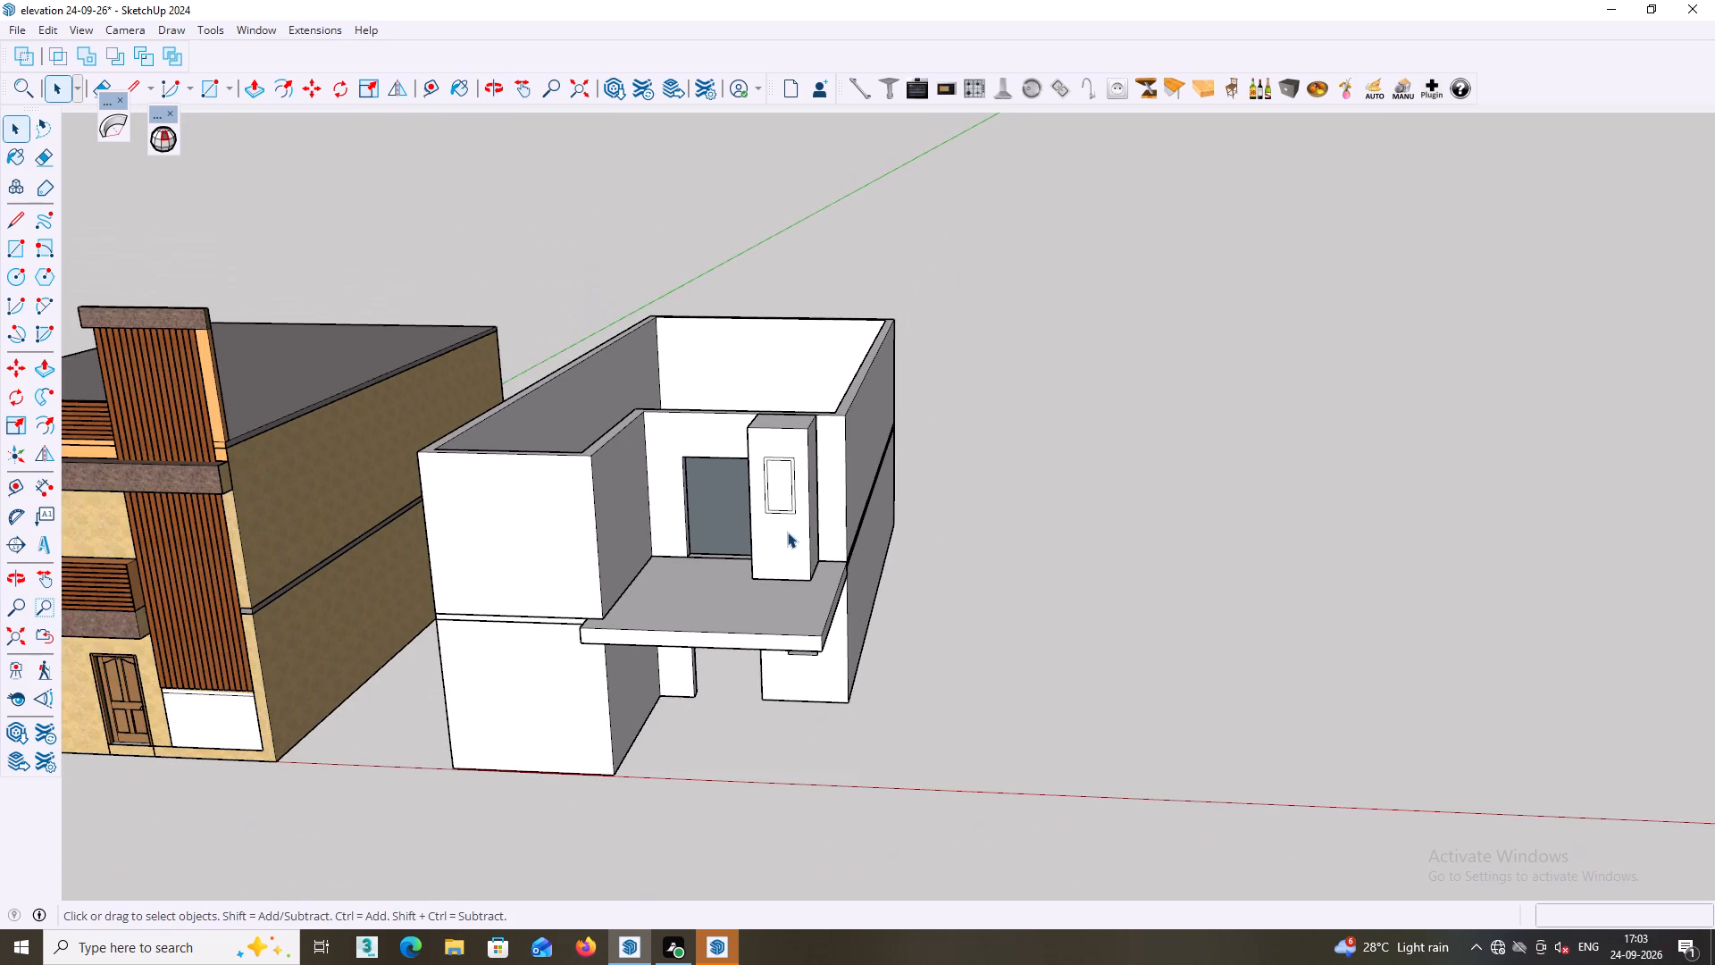
pyautogui.moveTo(787, 532); pyautogui.dragTo(843, 520, button='middle')
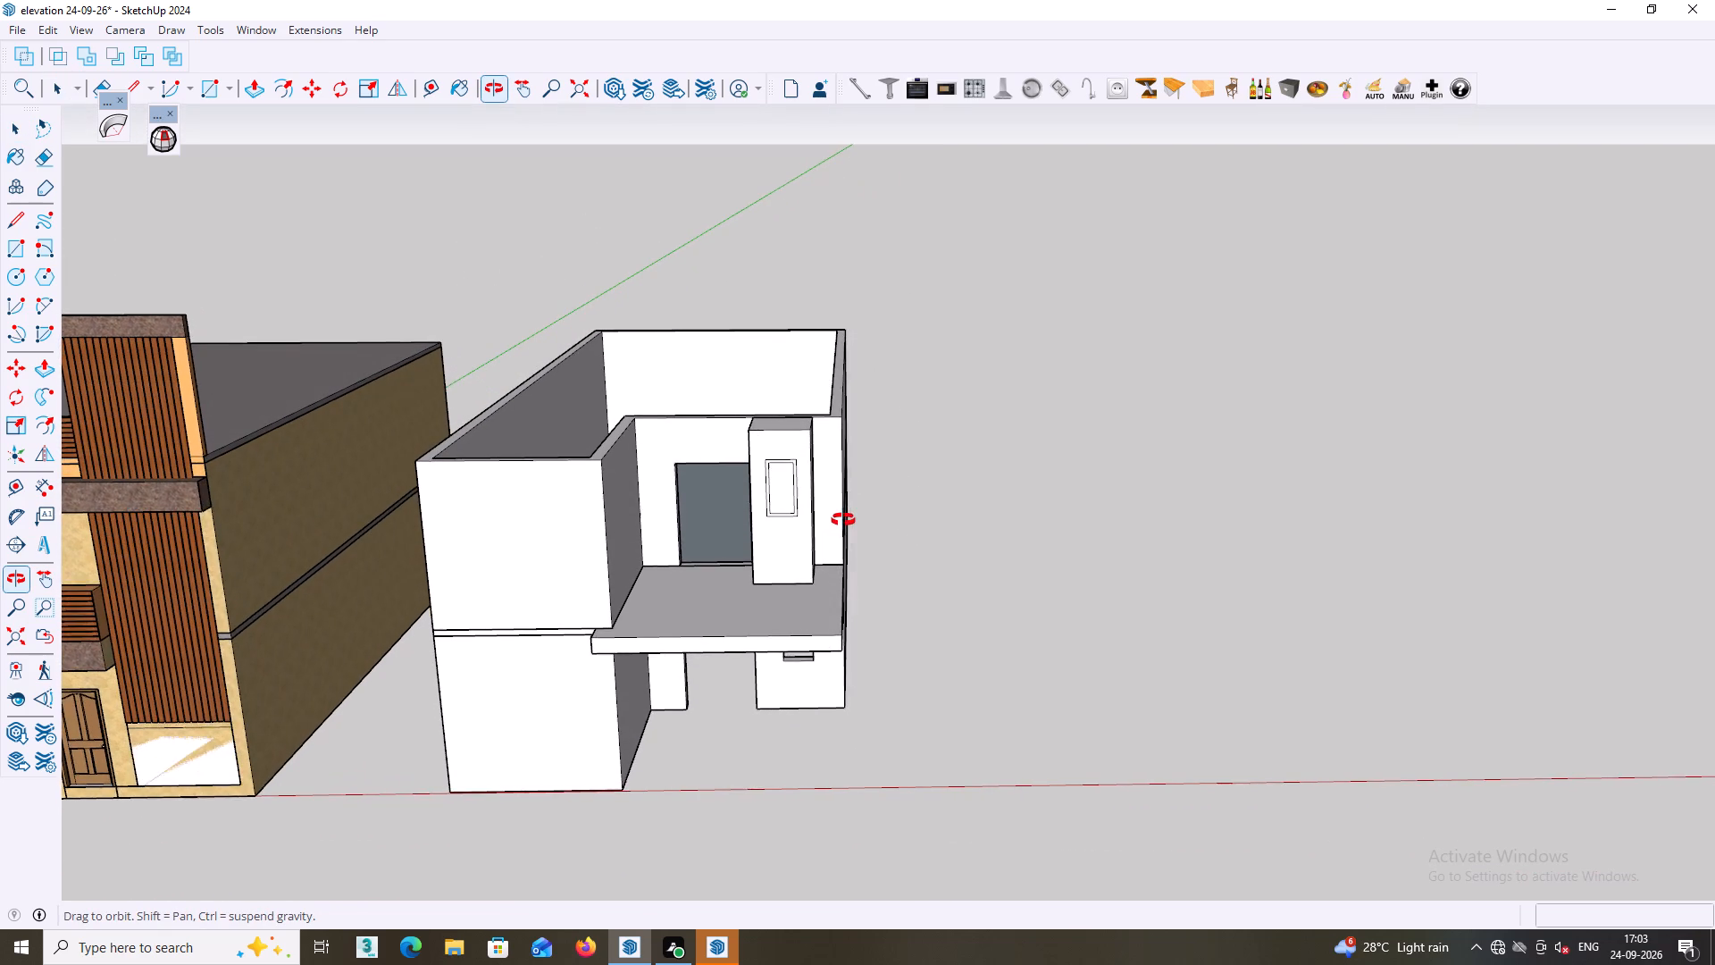
pyautogui.moveTo(843, 520); pyautogui.dragTo(847, 519, button='middle')
pyautogui.moveTo(750, 427); pyautogui.dragTo(806, 424, button='middle')
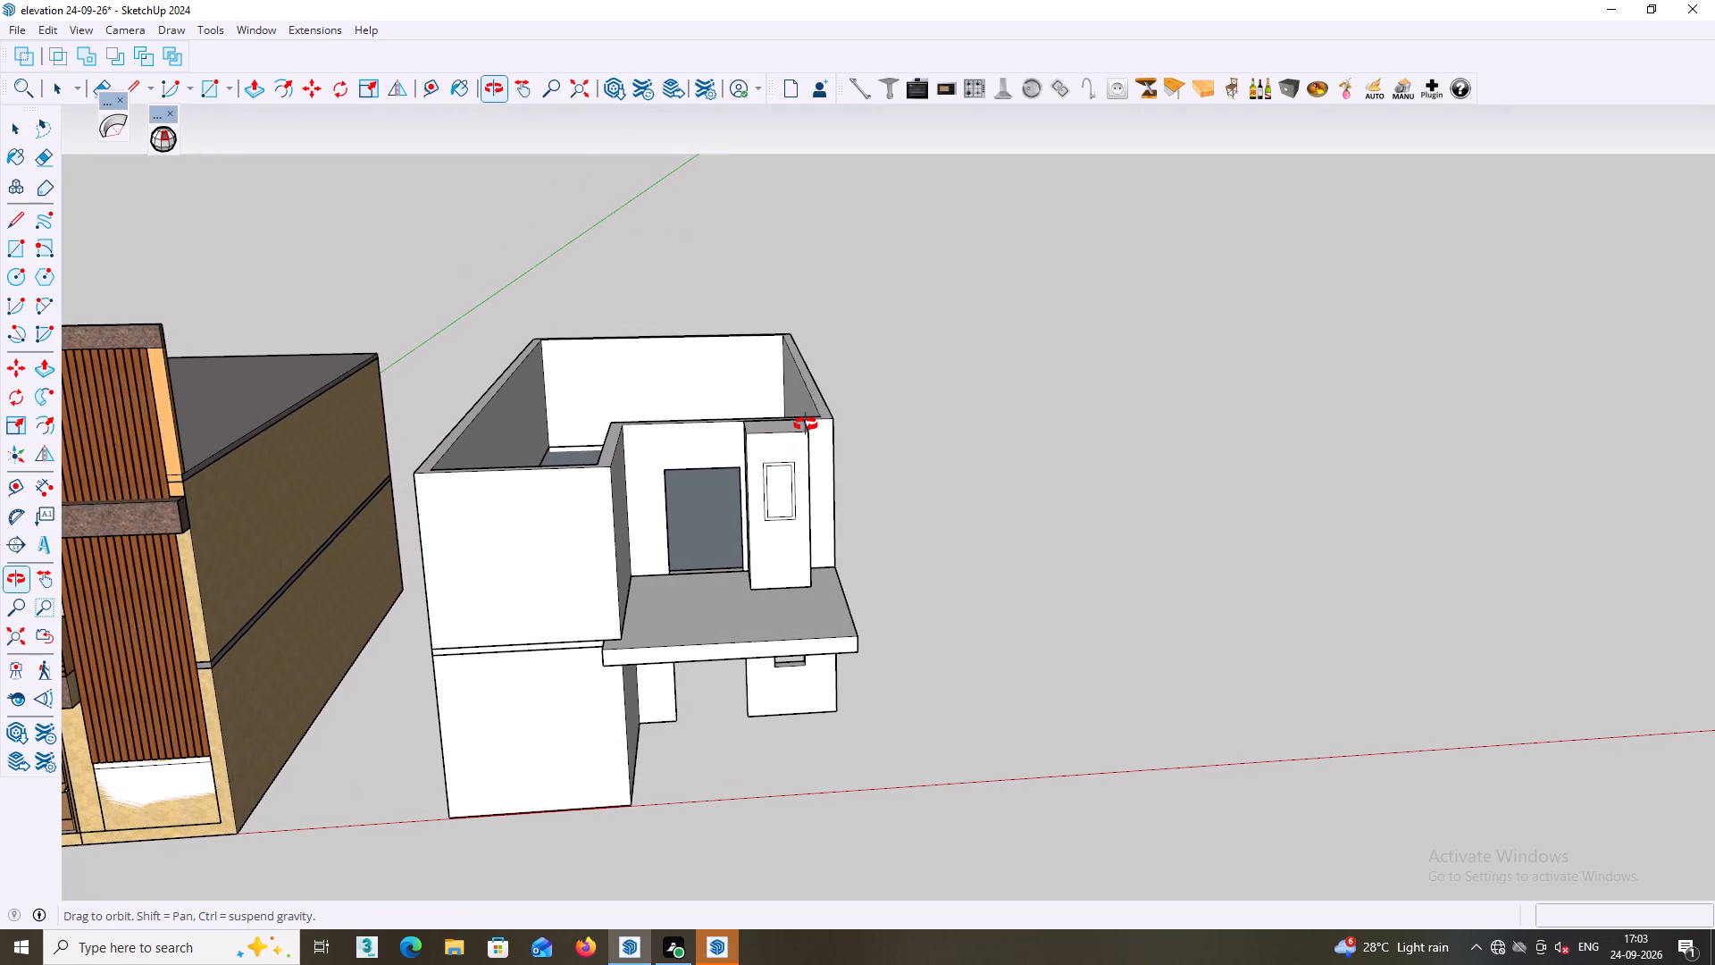
pyautogui.moveTo(806, 424); pyautogui.dragTo(787, 422, button='middle')
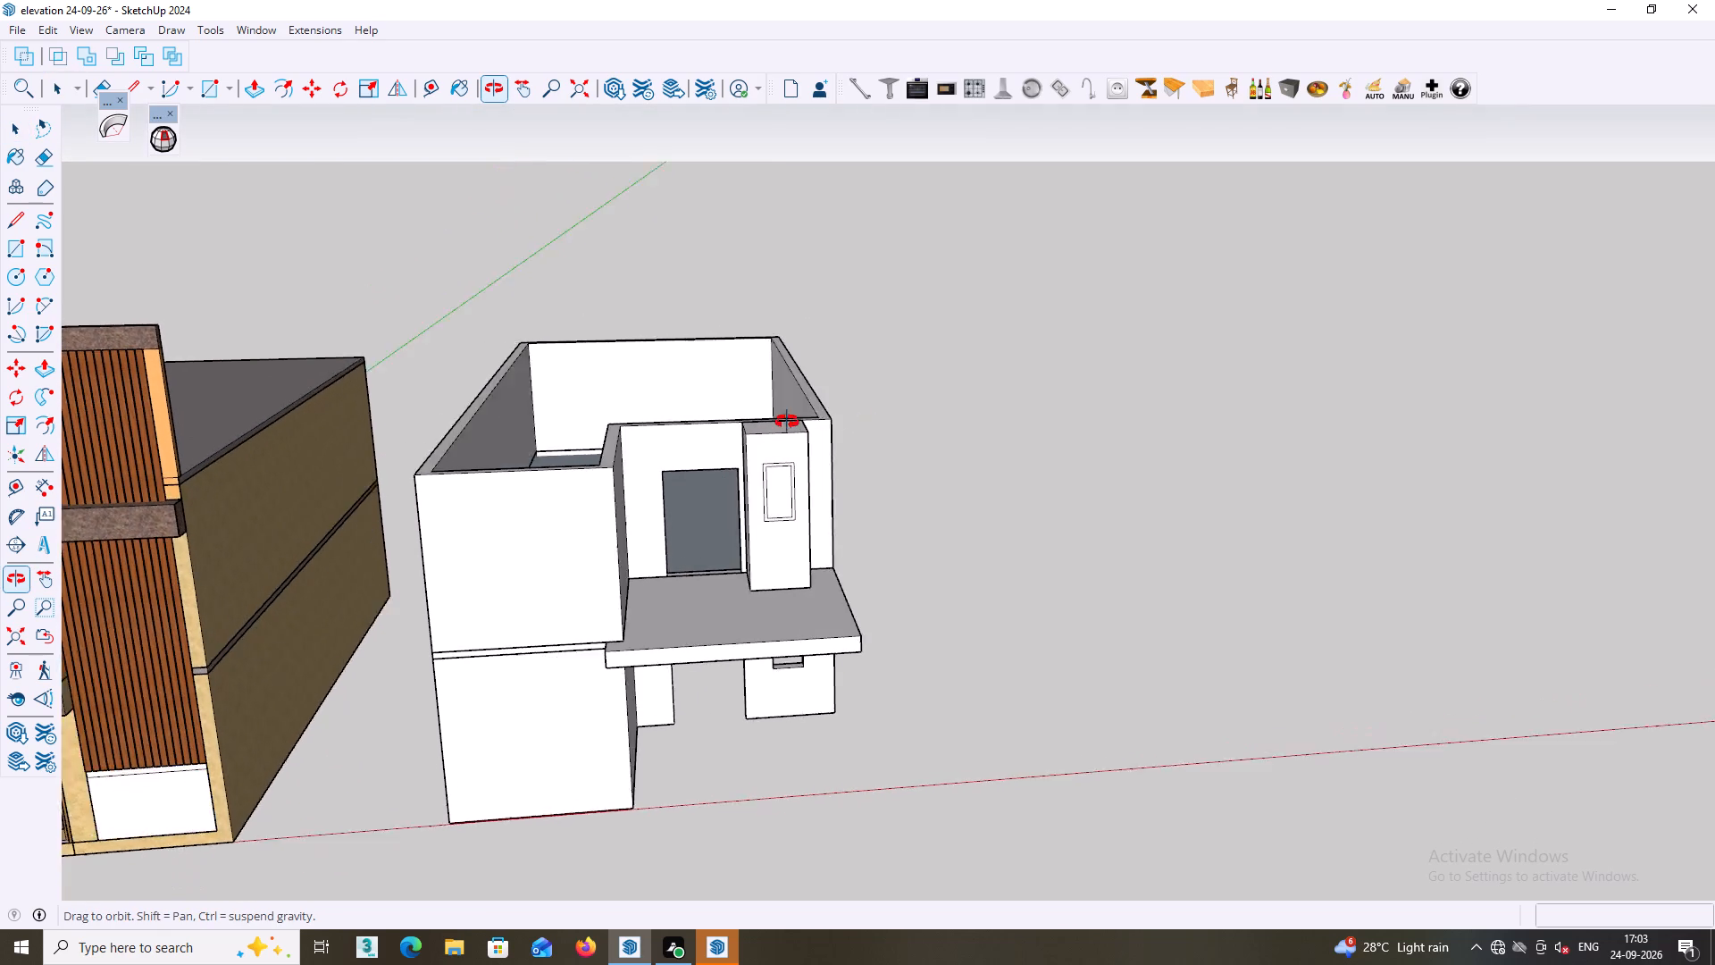
pyautogui.moveTo(787, 422); pyautogui.dragTo(808, 451, button='middle')
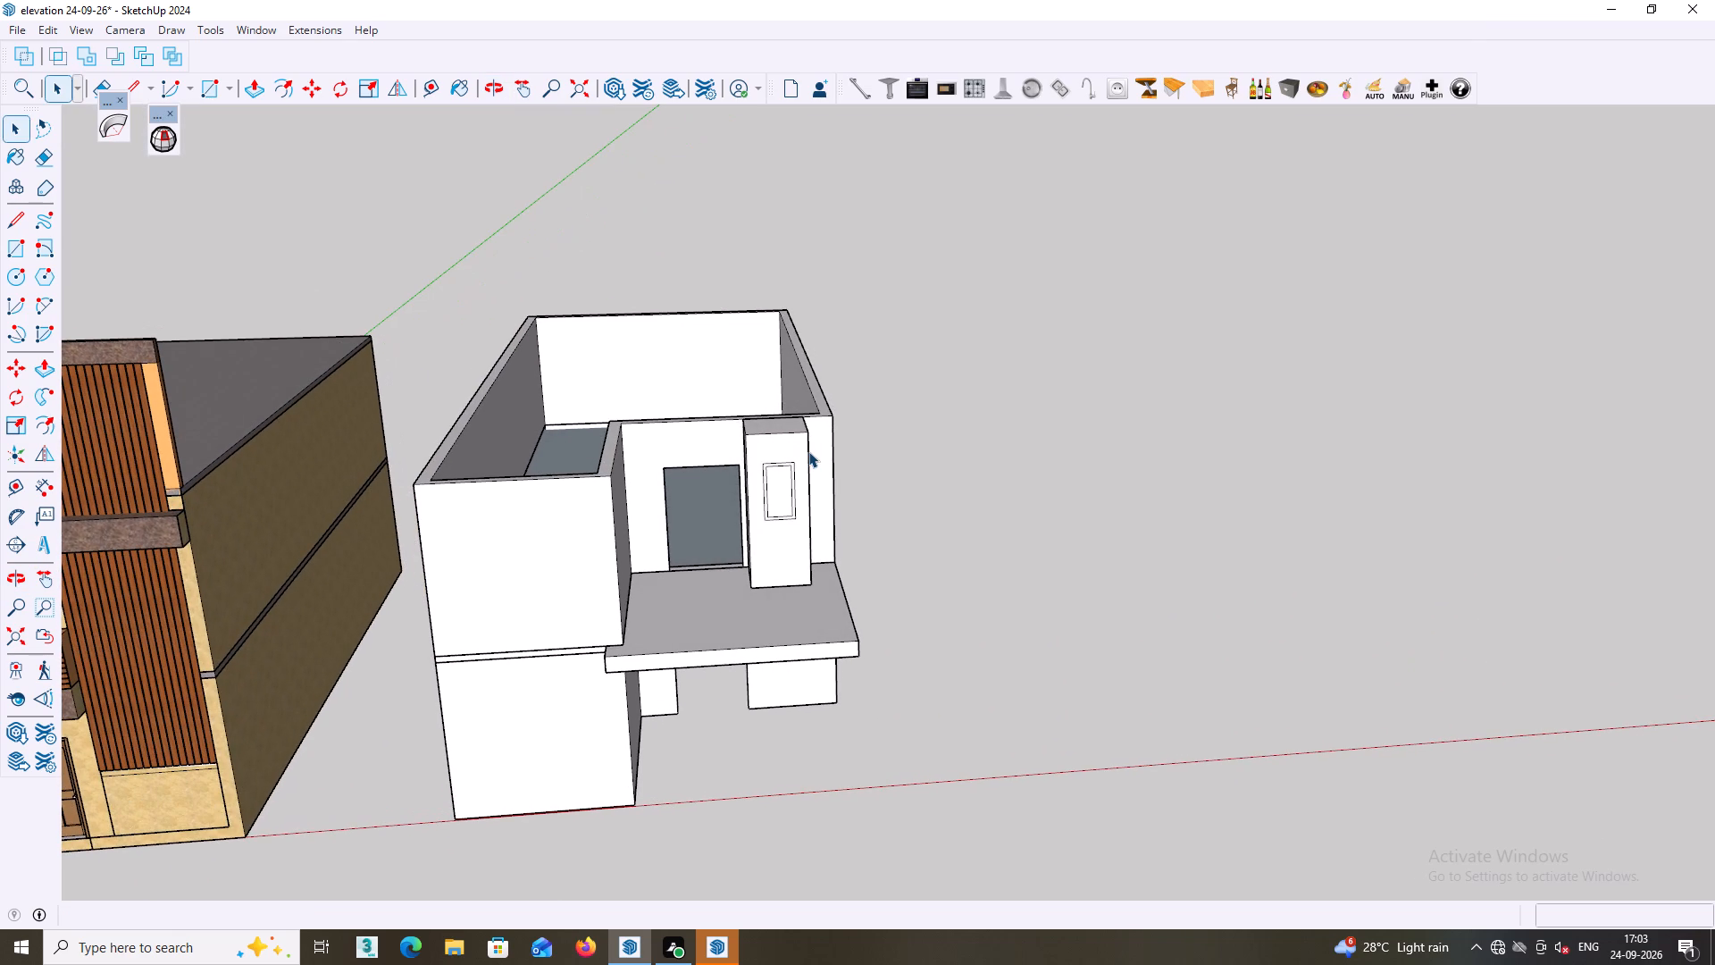
# Cover the upper floor's open top with two rectangles, about 10' 3" by 50' 11" and about 13' 4" by 39' 1" behind the balcony.
pyautogui.press('r')
pyautogui.click(526, 314)
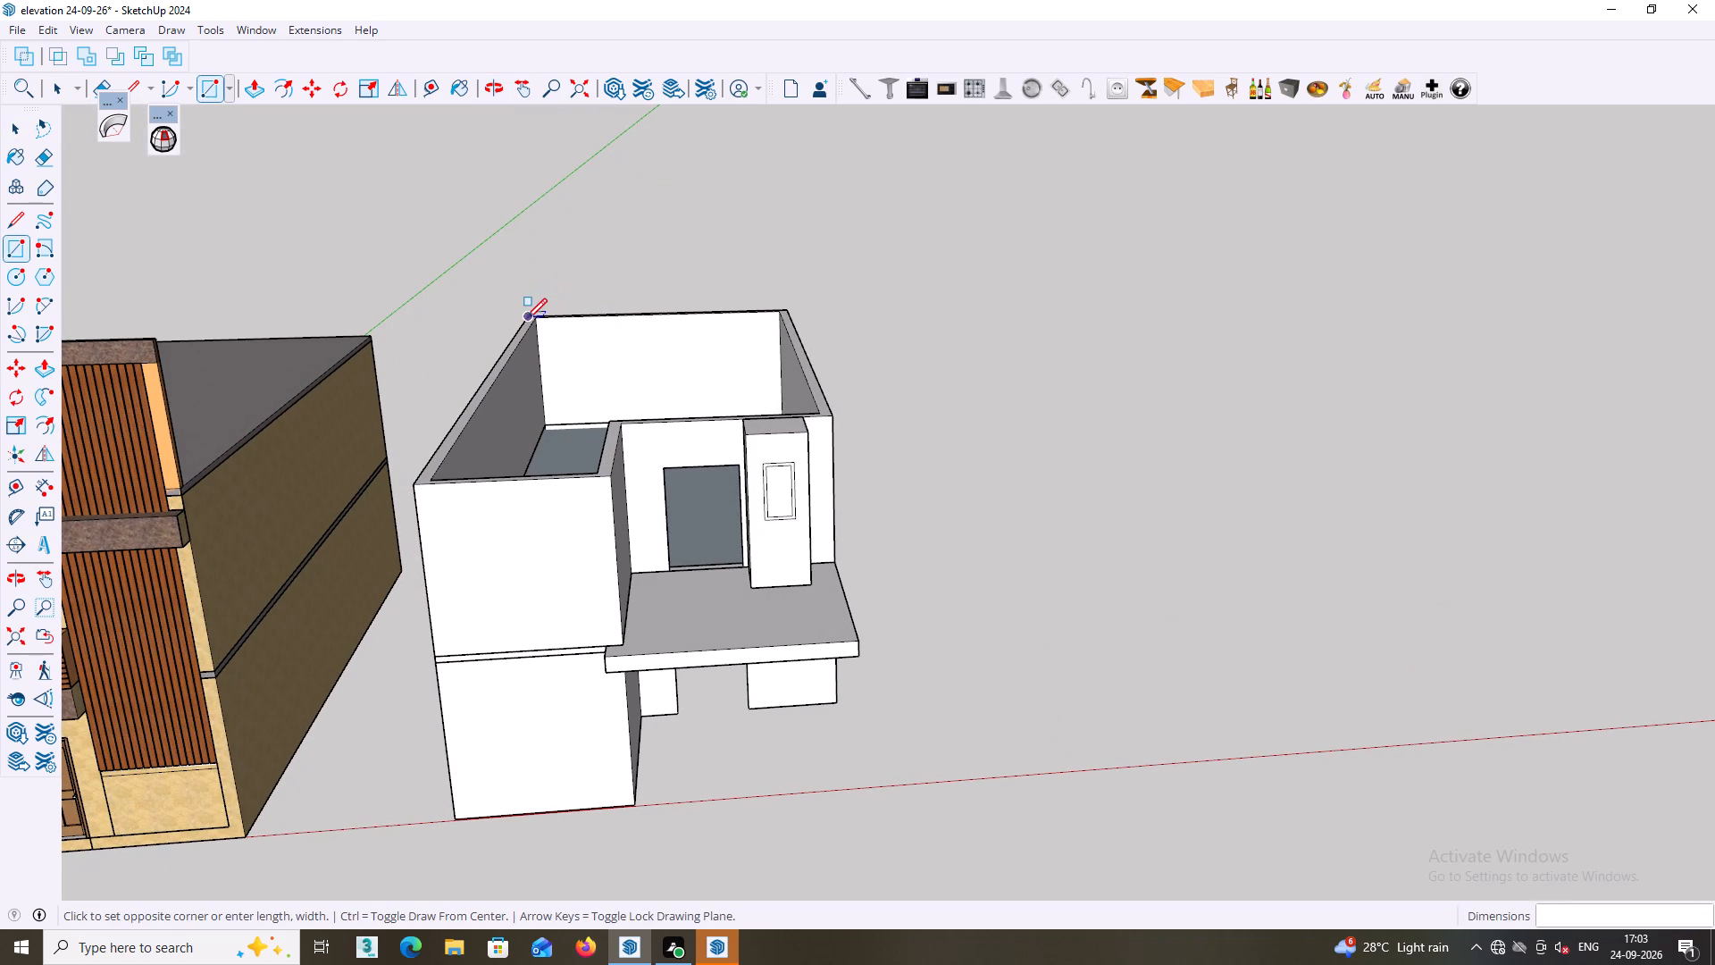
pyautogui.click(611, 480)
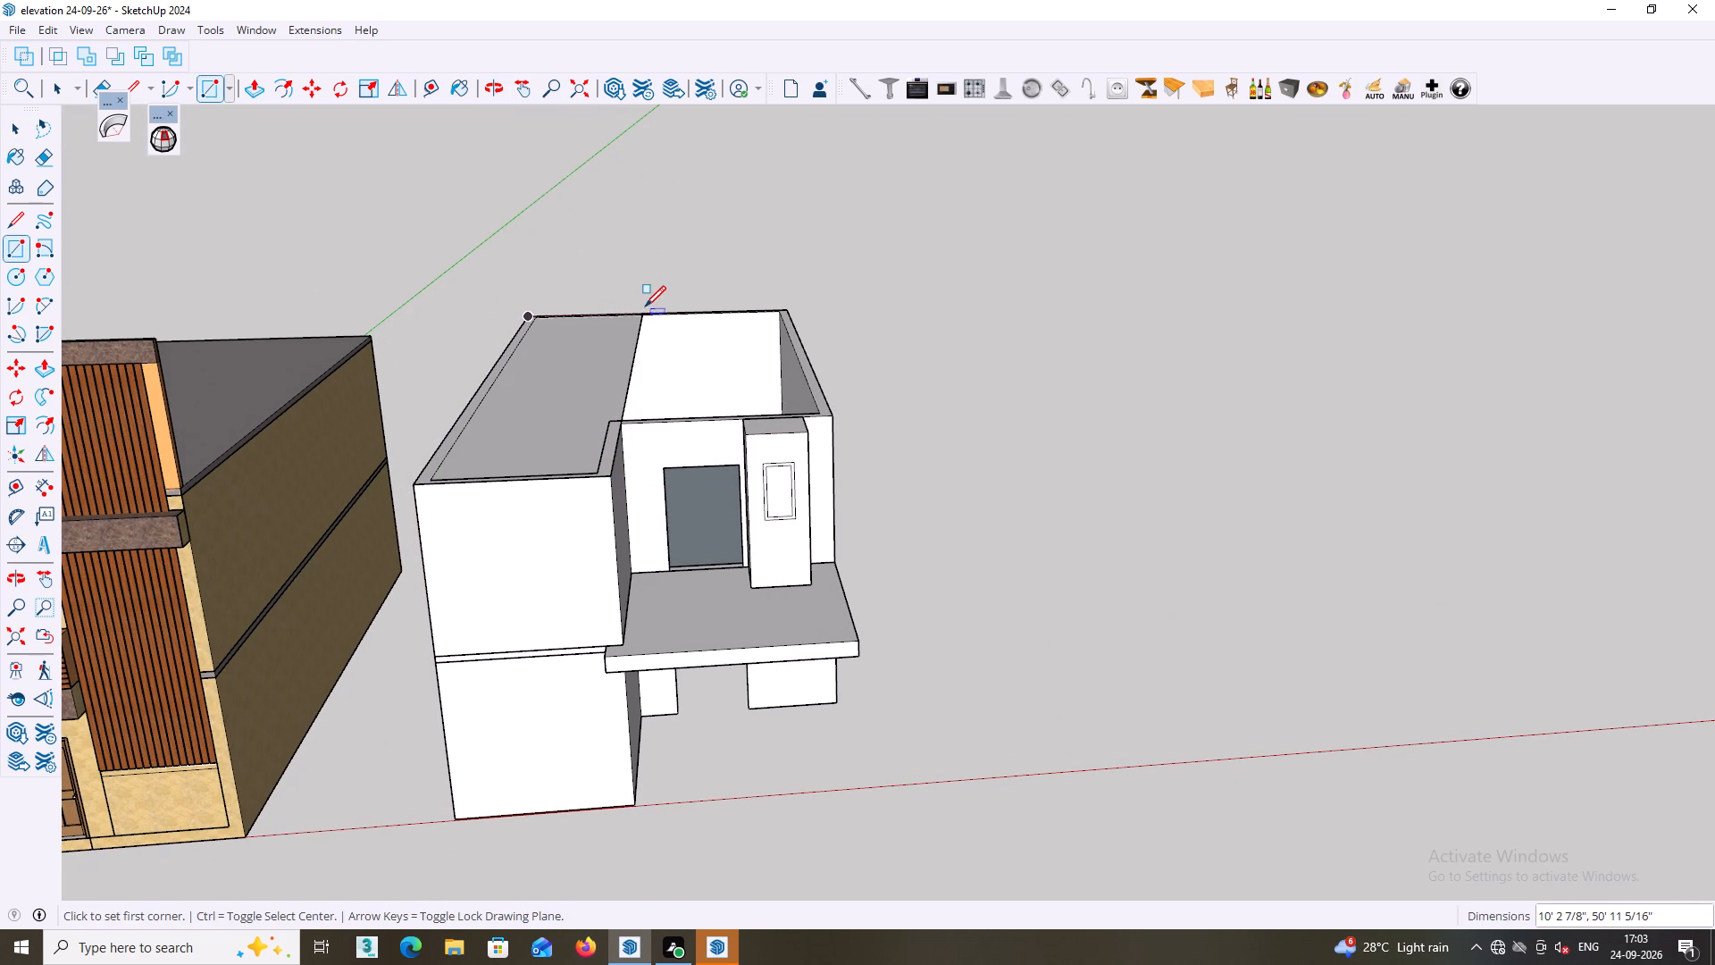
pyautogui.click(641, 314)
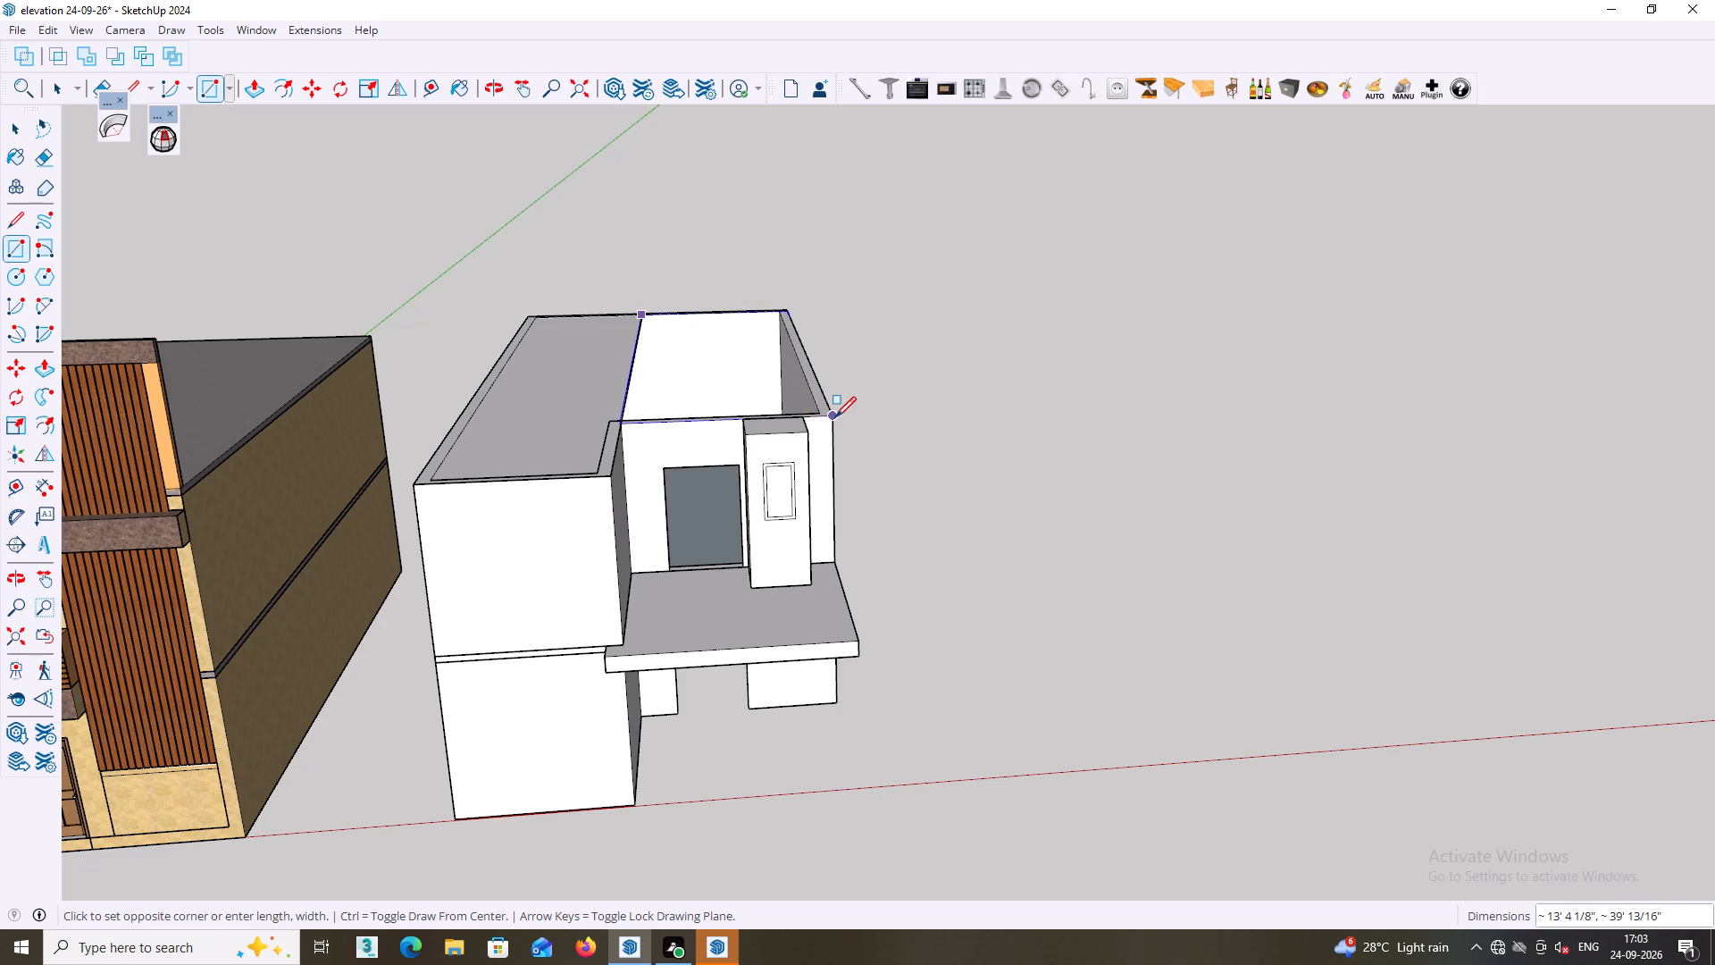
pyautogui.click(835, 417)
# Erase the dividing line between the two roof rectangles to merge them into one face.
pyautogui.press('e')
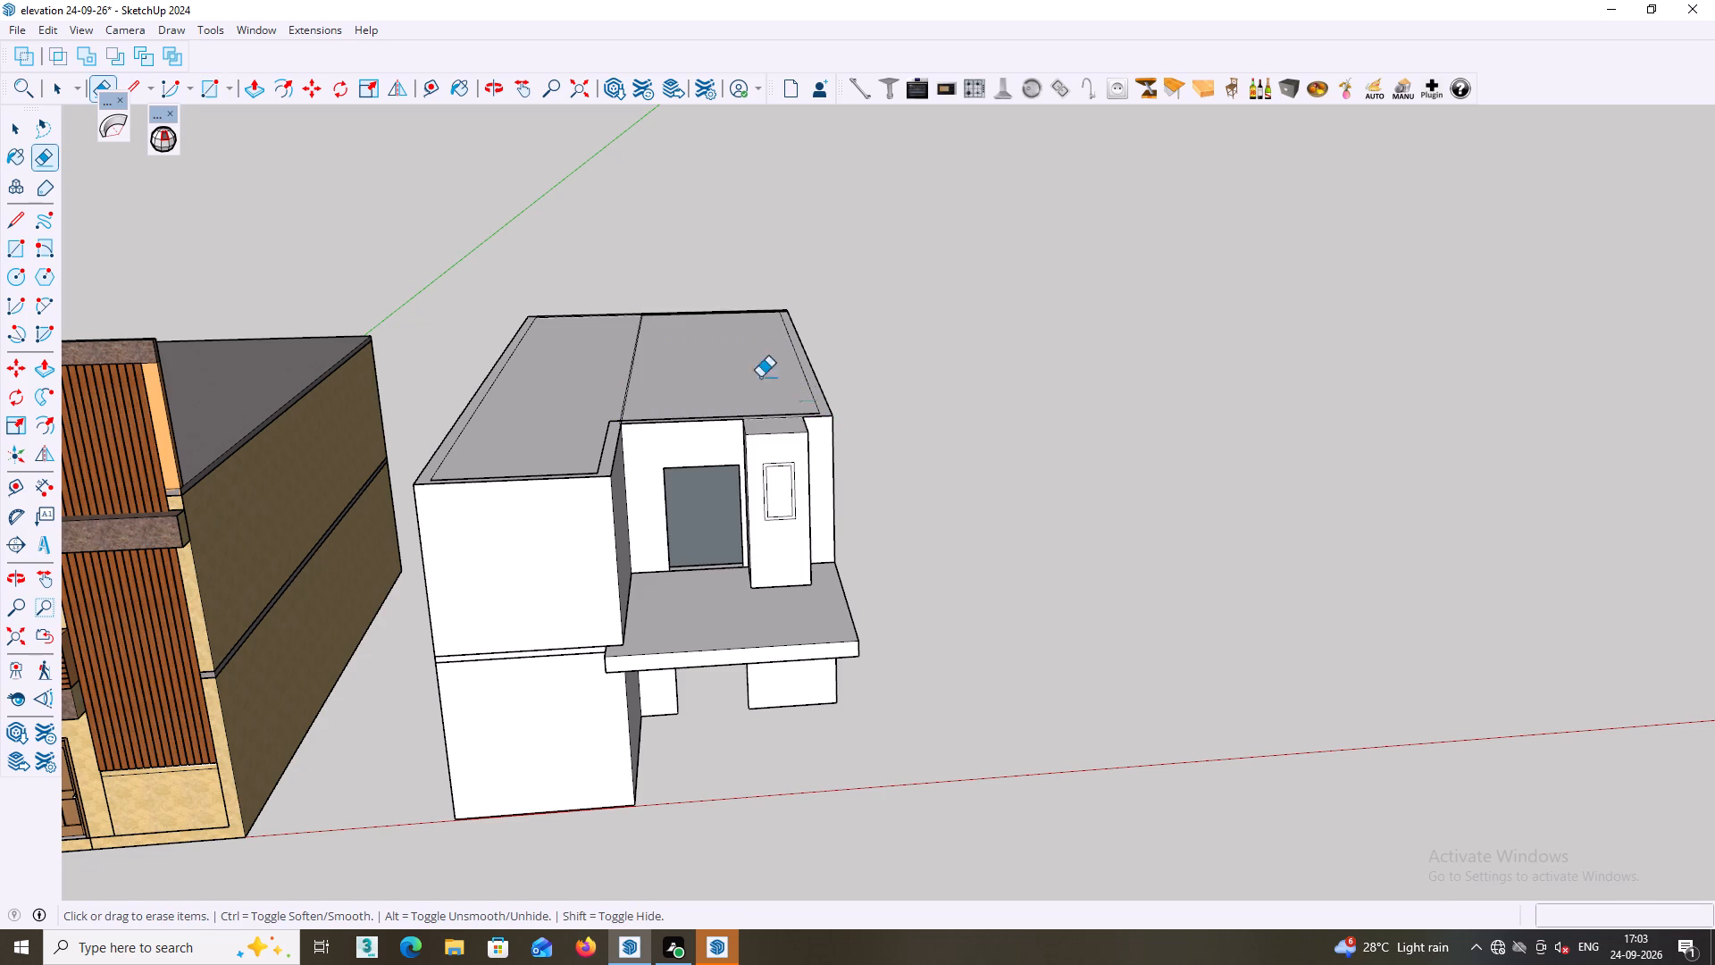
pyautogui.click(633, 369)
# Erase the leftover edge at the rear wall's top where the two roof rectangles met.
pyautogui.moveTo(690, 340); pyautogui.dragTo(701, 454, button='middle')
pyautogui.scroll(6, 638, 253)
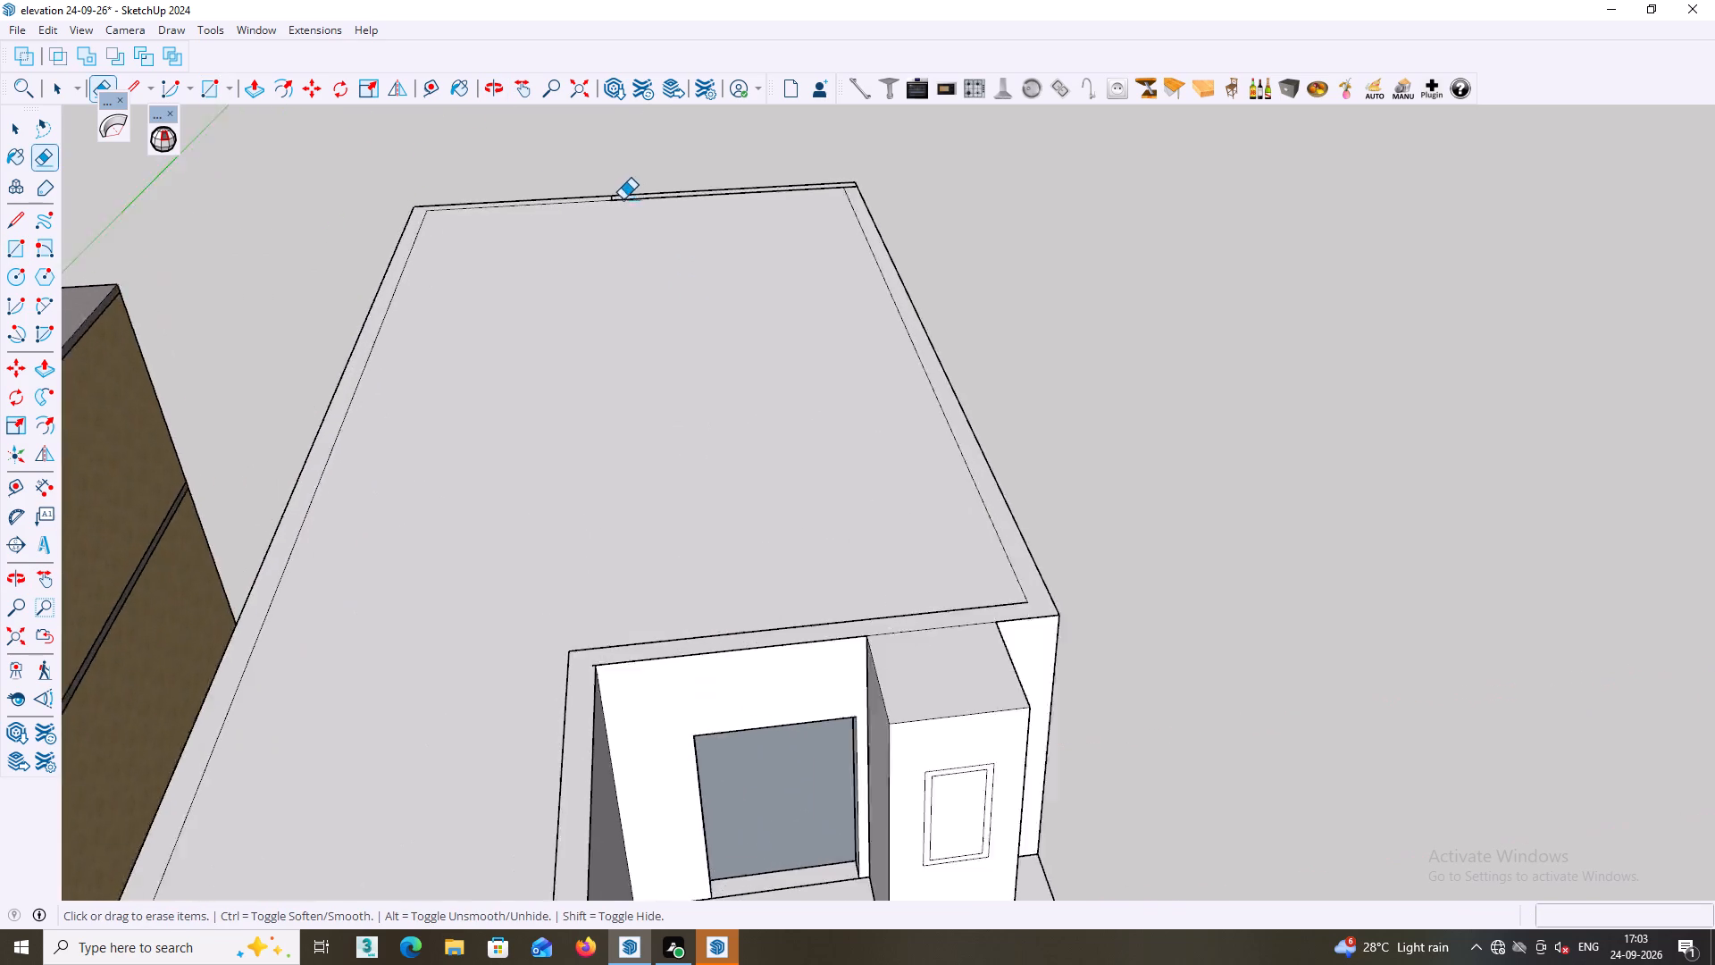
pyautogui.scroll(11, 623, 199)
pyautogui.middleClick(611, 183)
pyautogui.click(607, 217)
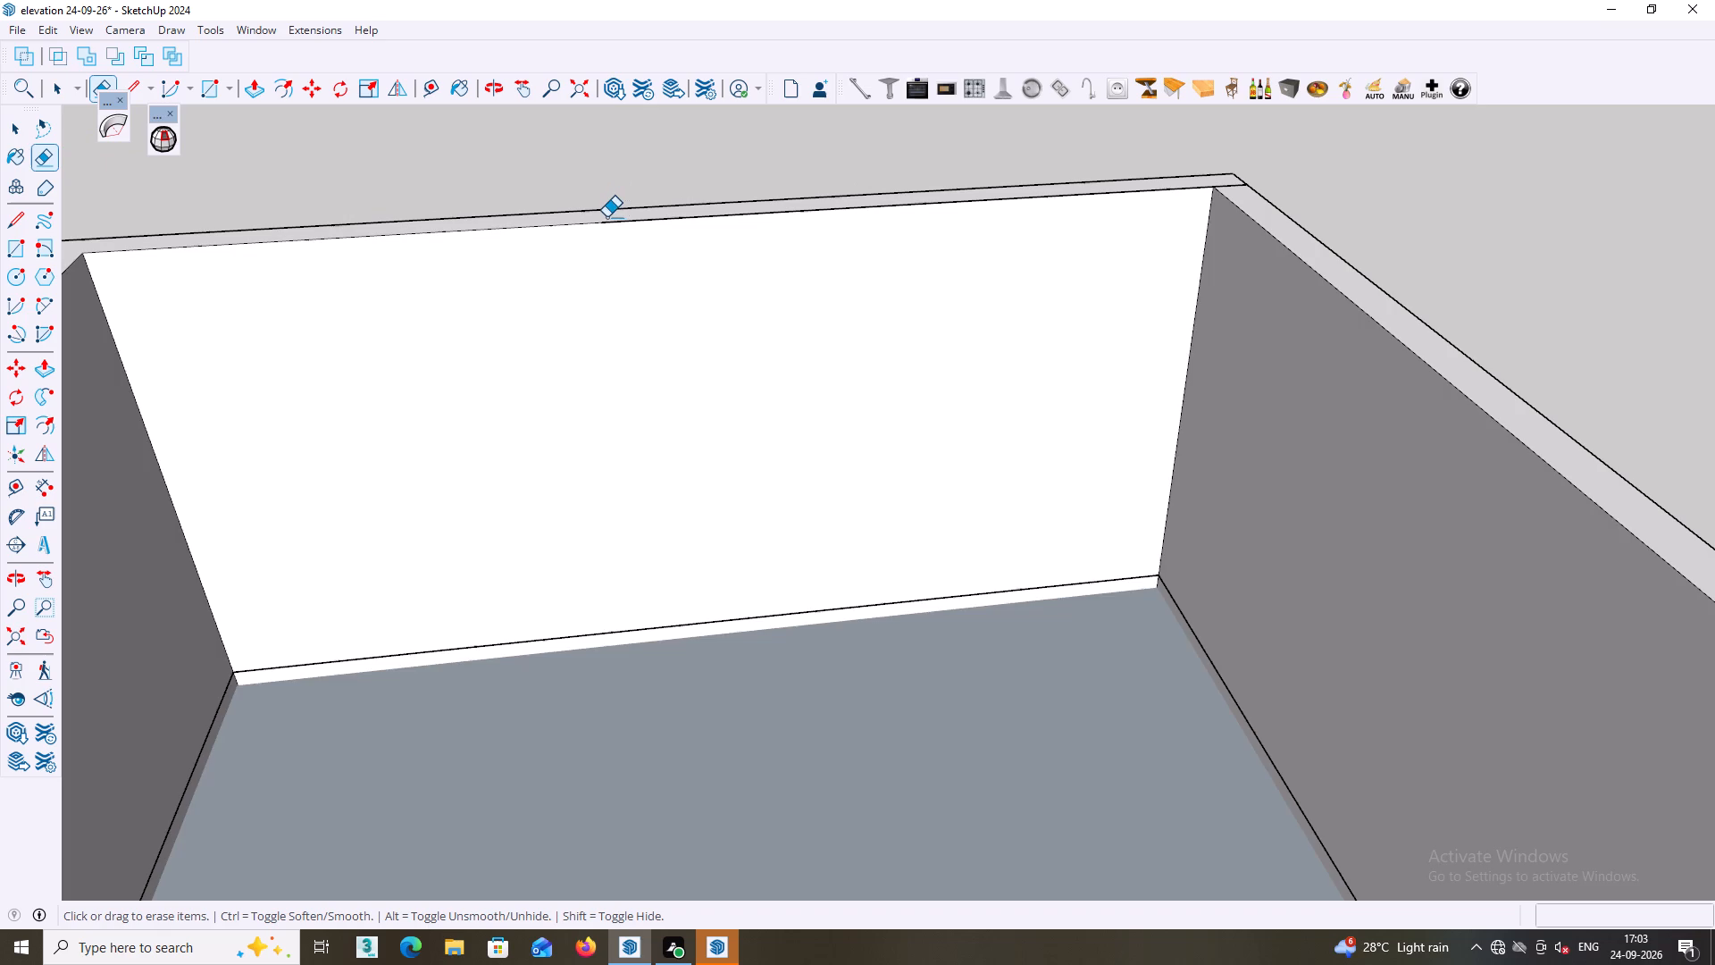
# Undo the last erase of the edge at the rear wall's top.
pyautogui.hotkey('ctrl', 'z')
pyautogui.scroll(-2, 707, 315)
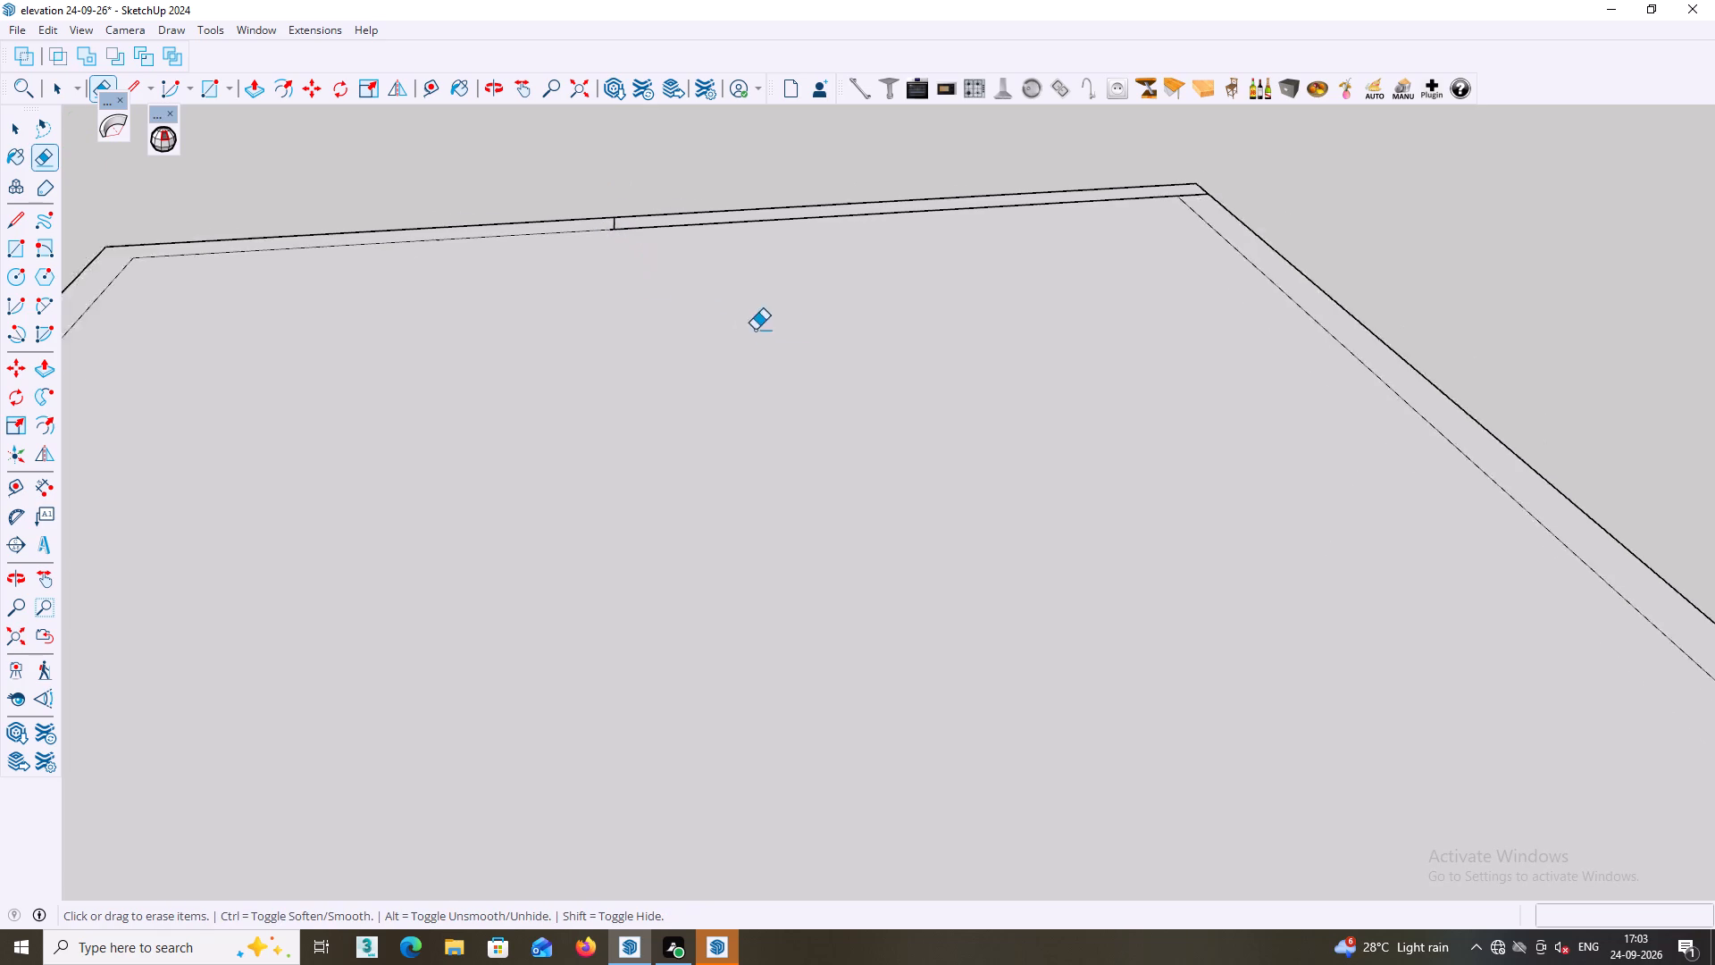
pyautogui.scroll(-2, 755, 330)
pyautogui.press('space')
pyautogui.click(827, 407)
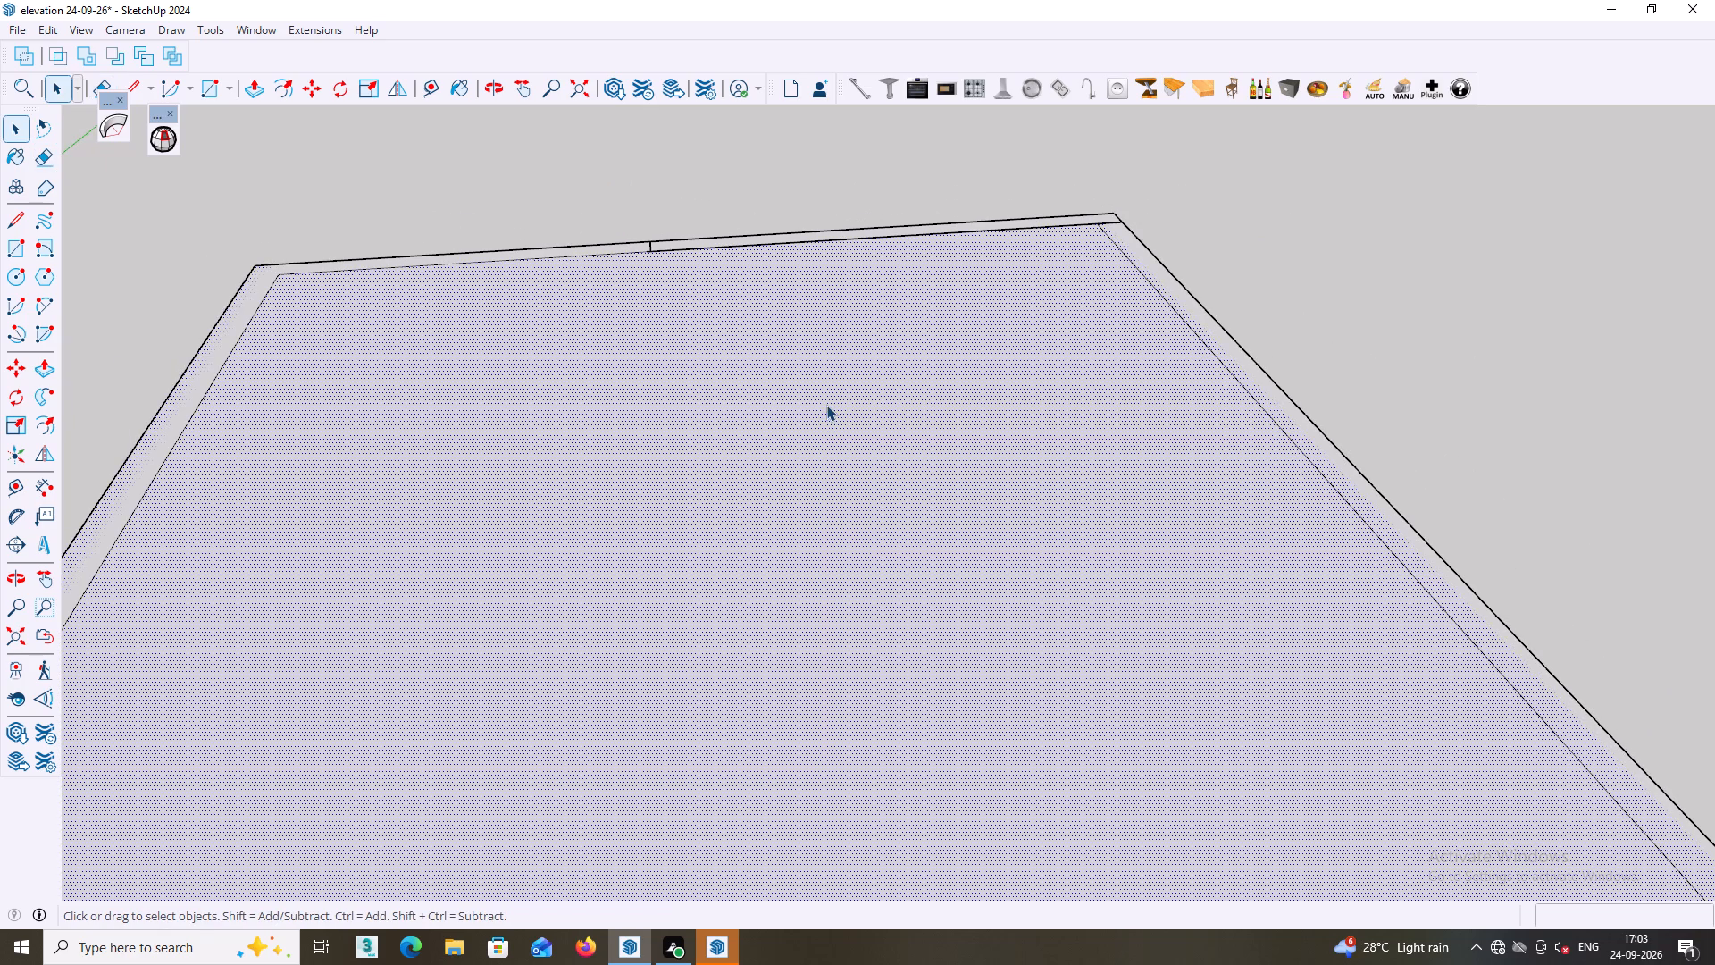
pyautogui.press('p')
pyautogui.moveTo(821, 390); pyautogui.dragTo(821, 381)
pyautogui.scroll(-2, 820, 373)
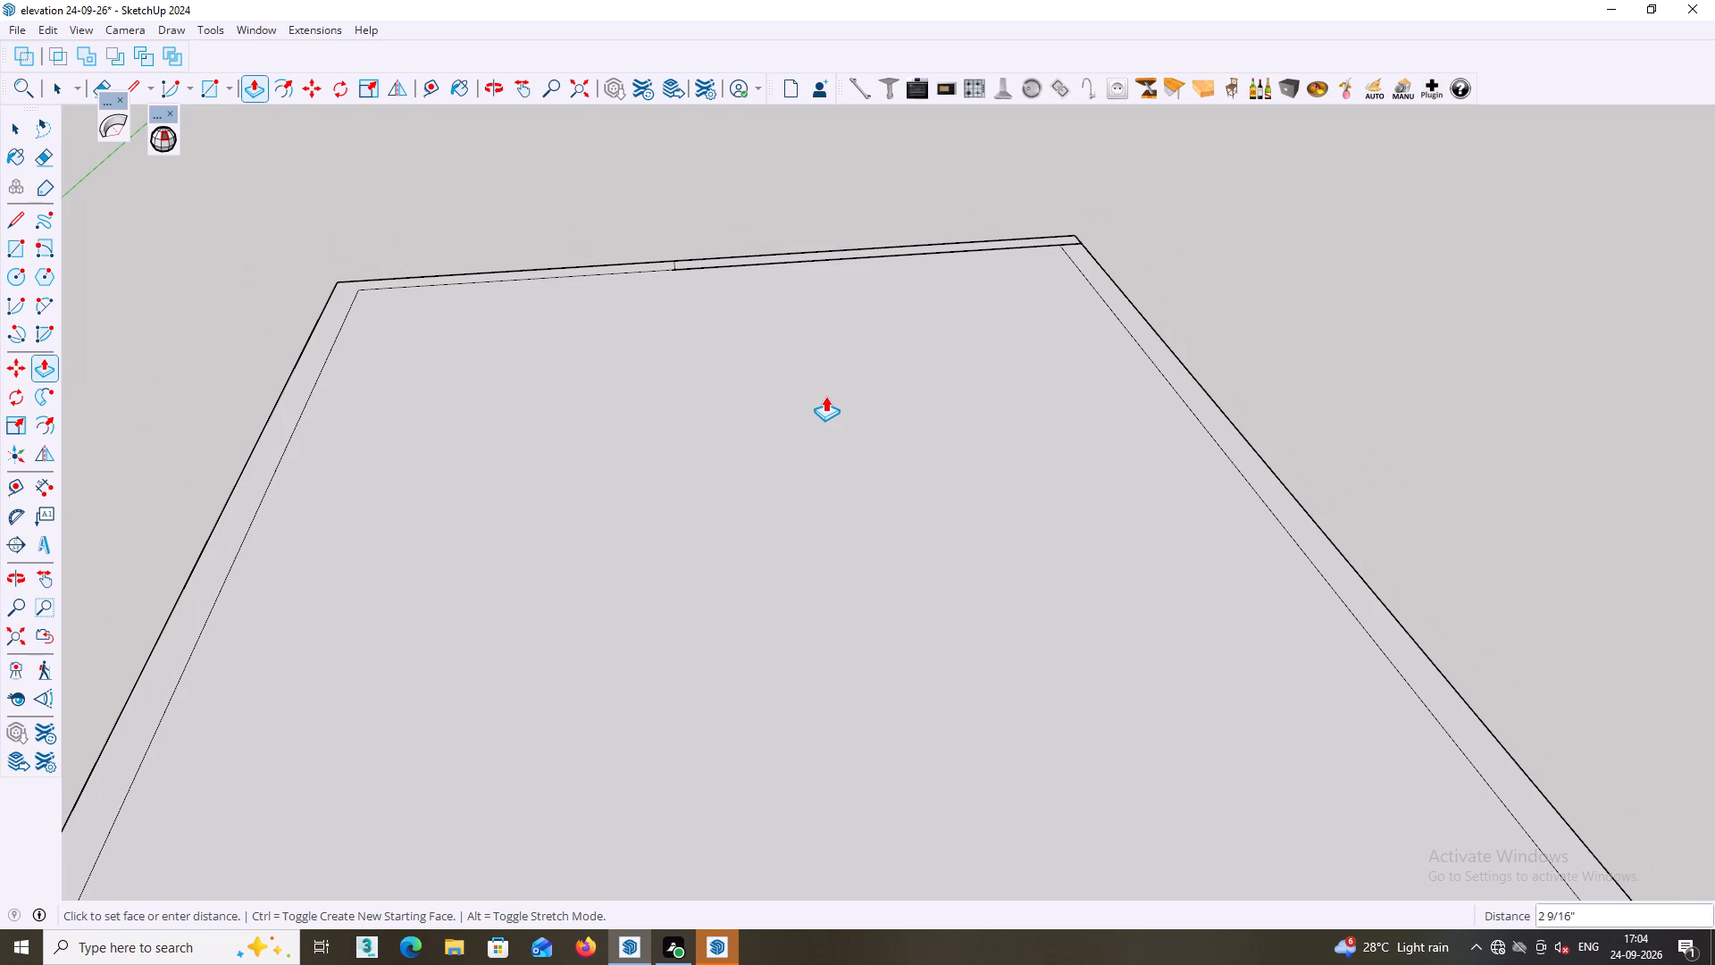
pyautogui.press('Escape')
# Delete the short leftover edge crossing the rear wall's top where the two roof rectangles met.
pyautogui.moveTo(824, 407); pyautogui.dragTo(834, 607, button='middle')
pyautogui.scroll(4, 643, 373)
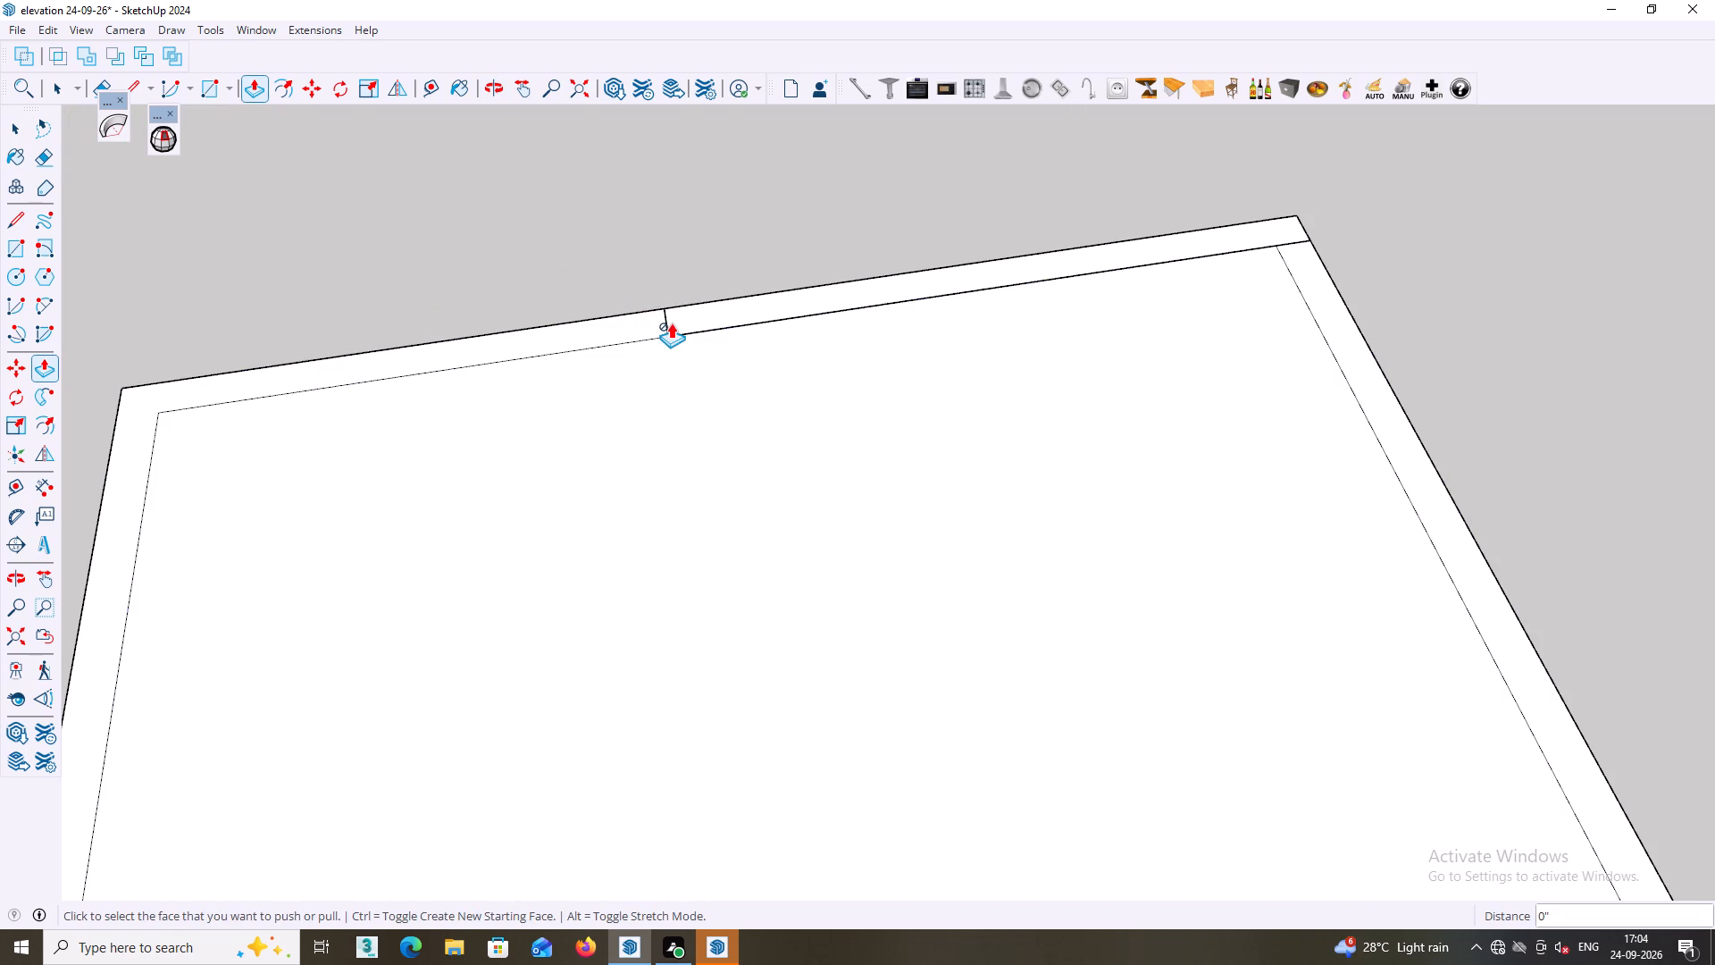
pyautogui.press('space')
pyautogui.click(665, 319)
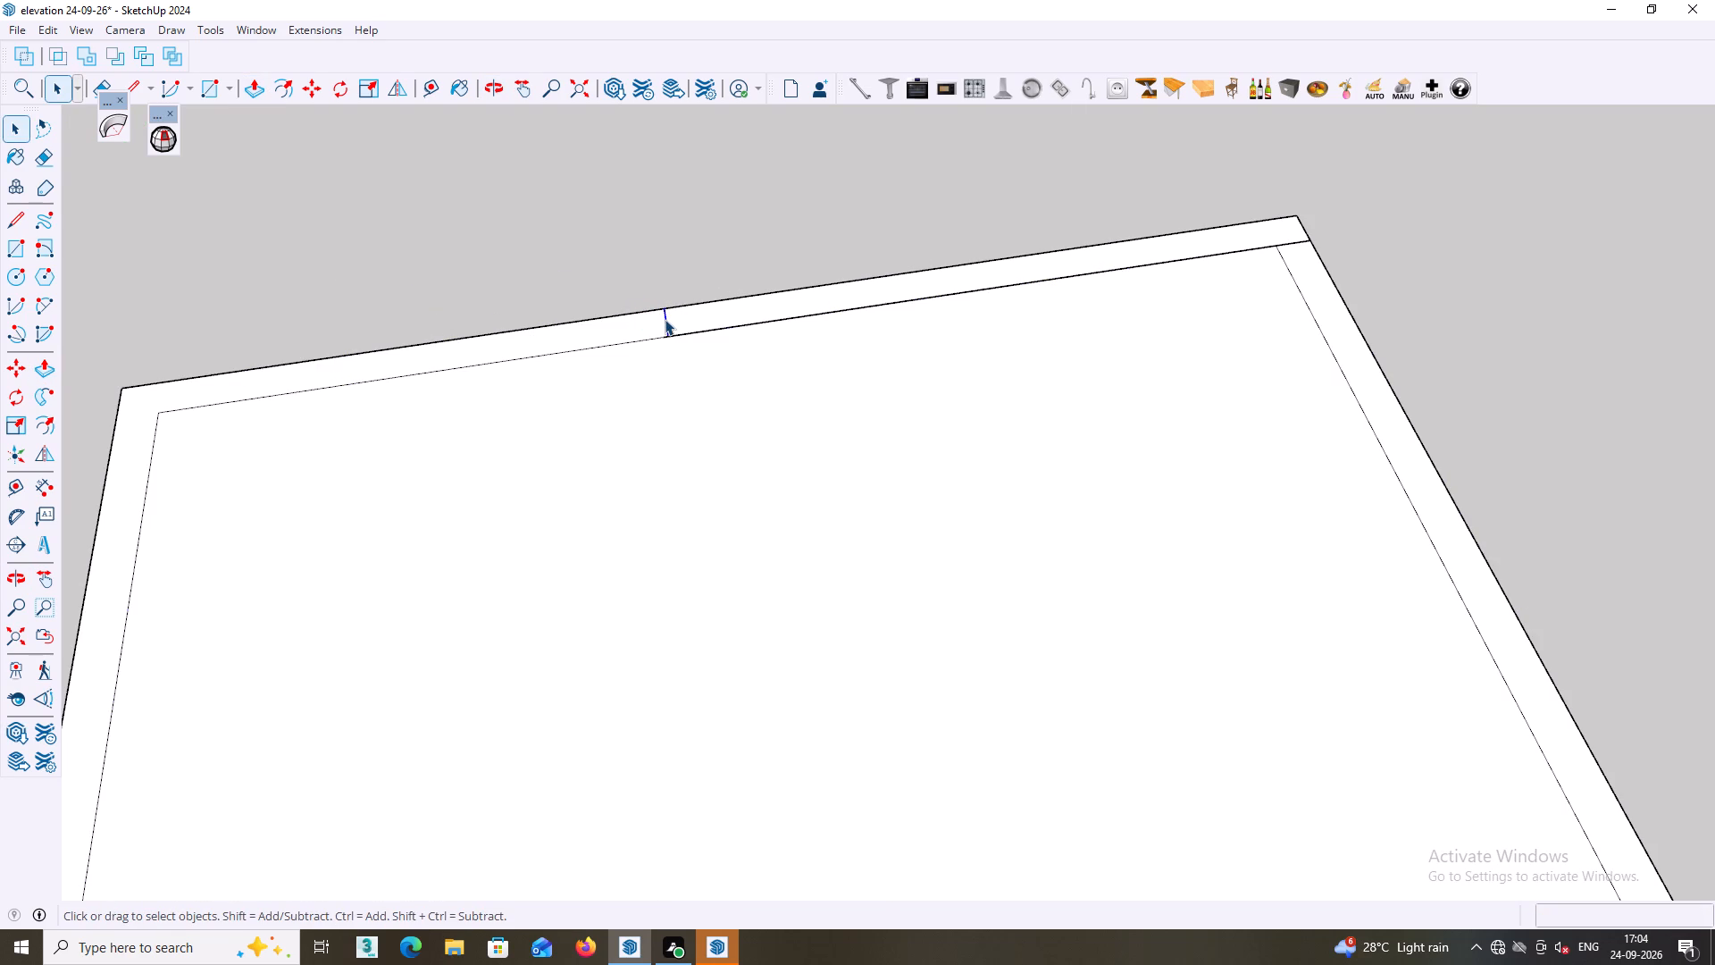
pyautogui.press('Delete')
# Examine the rear wall's top and its edges around the upper floor's open top.
pyautogui.scroll(-5, 712, 362)
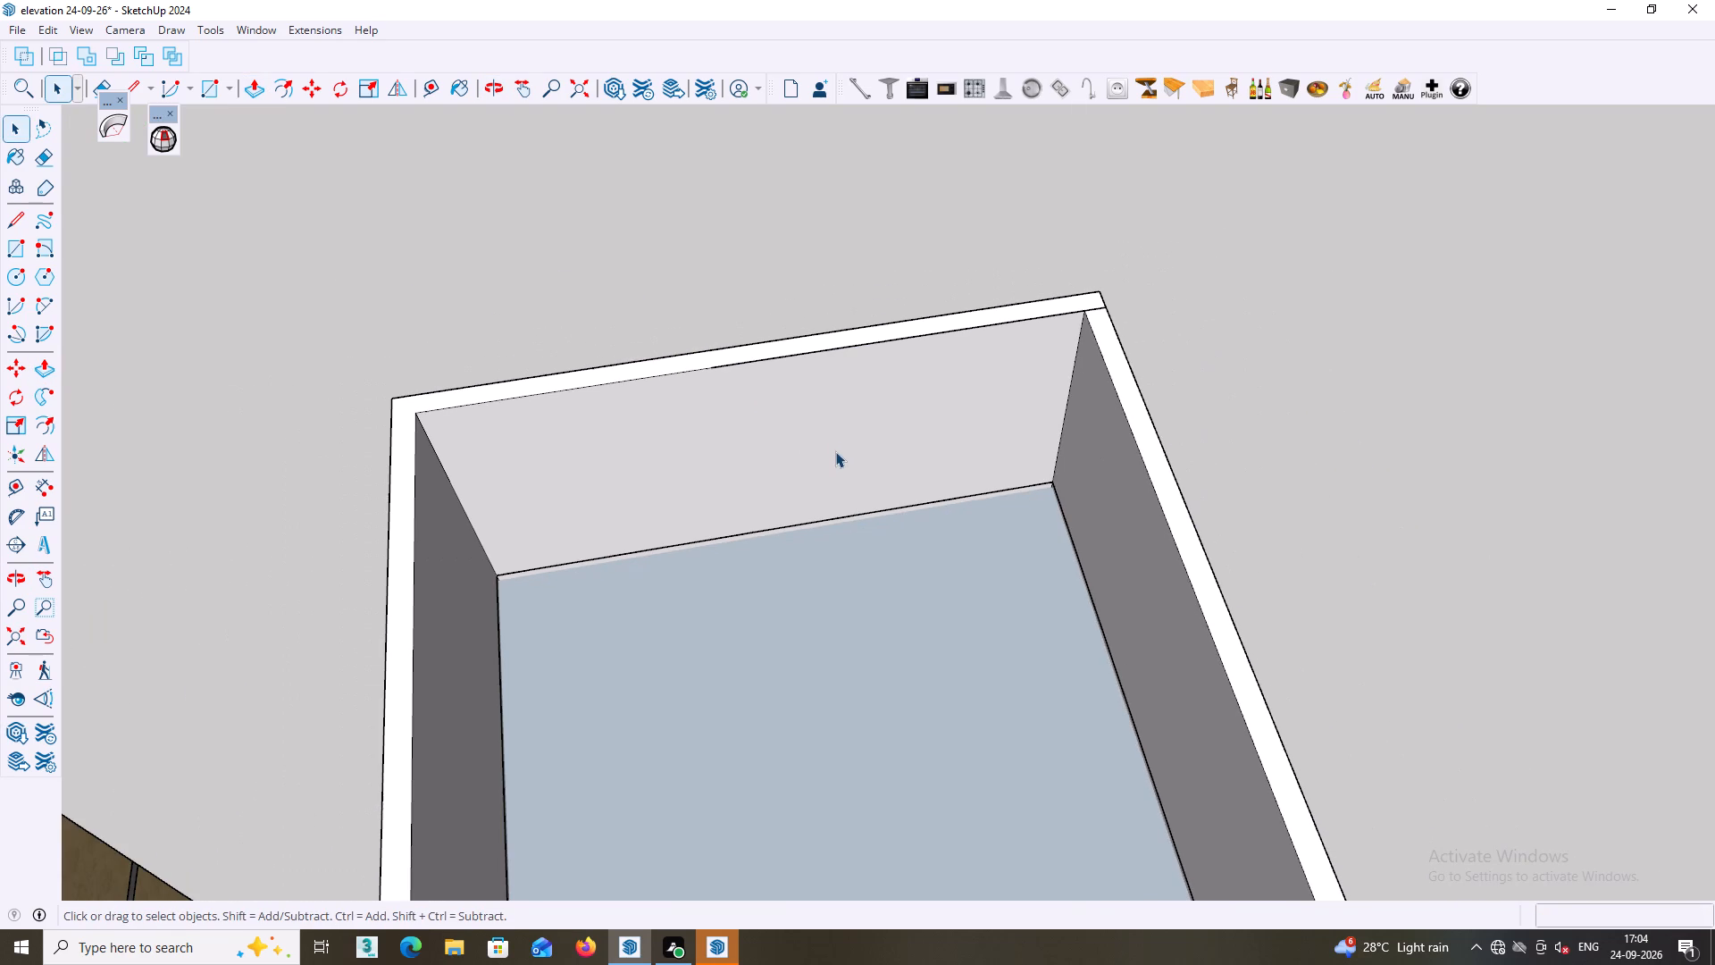
pyautogui.moveTo(834, 435); pyautogui.dragTo(759, 327, button='middle')
pyautogui.scroll(-4, 782, 408)
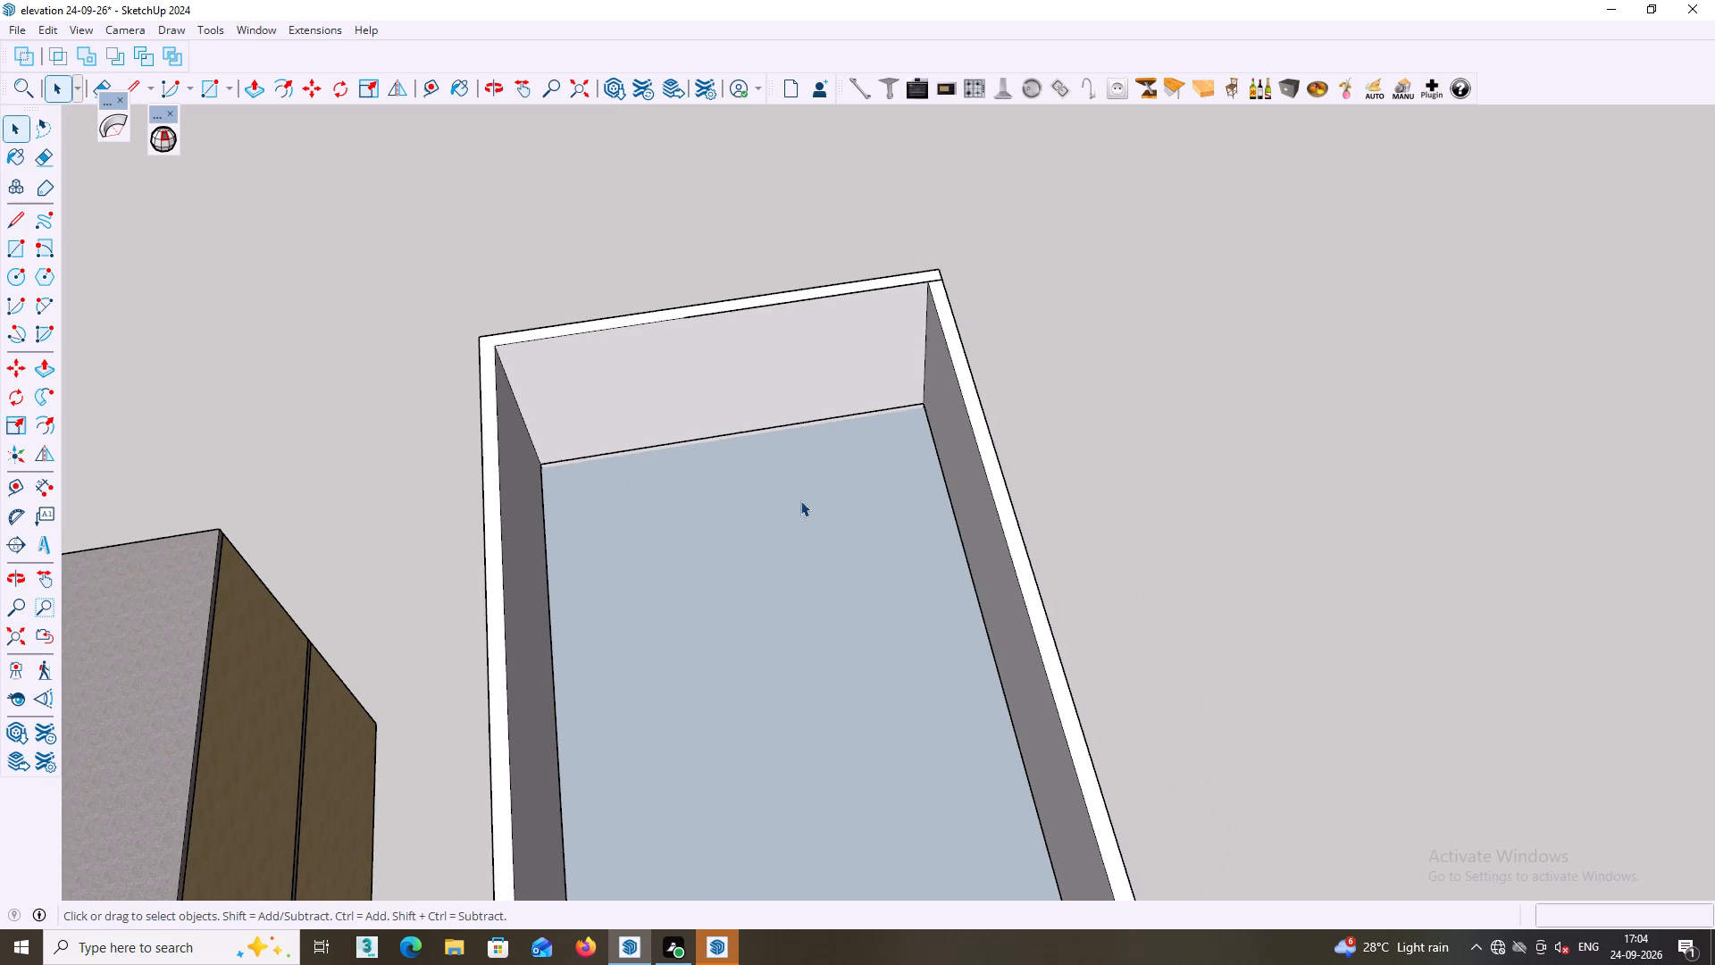
pyautogui.keyDown('shift'); pyautogui.moveTo(795, 471); pyautogui.dragTo(743, 408, button='middle'); pyautogui.keyUp('shift')
pyautogui.scroll(5, 624, 266)
pyautogui.click(640, 236)
pyautogui.click(743, 189)
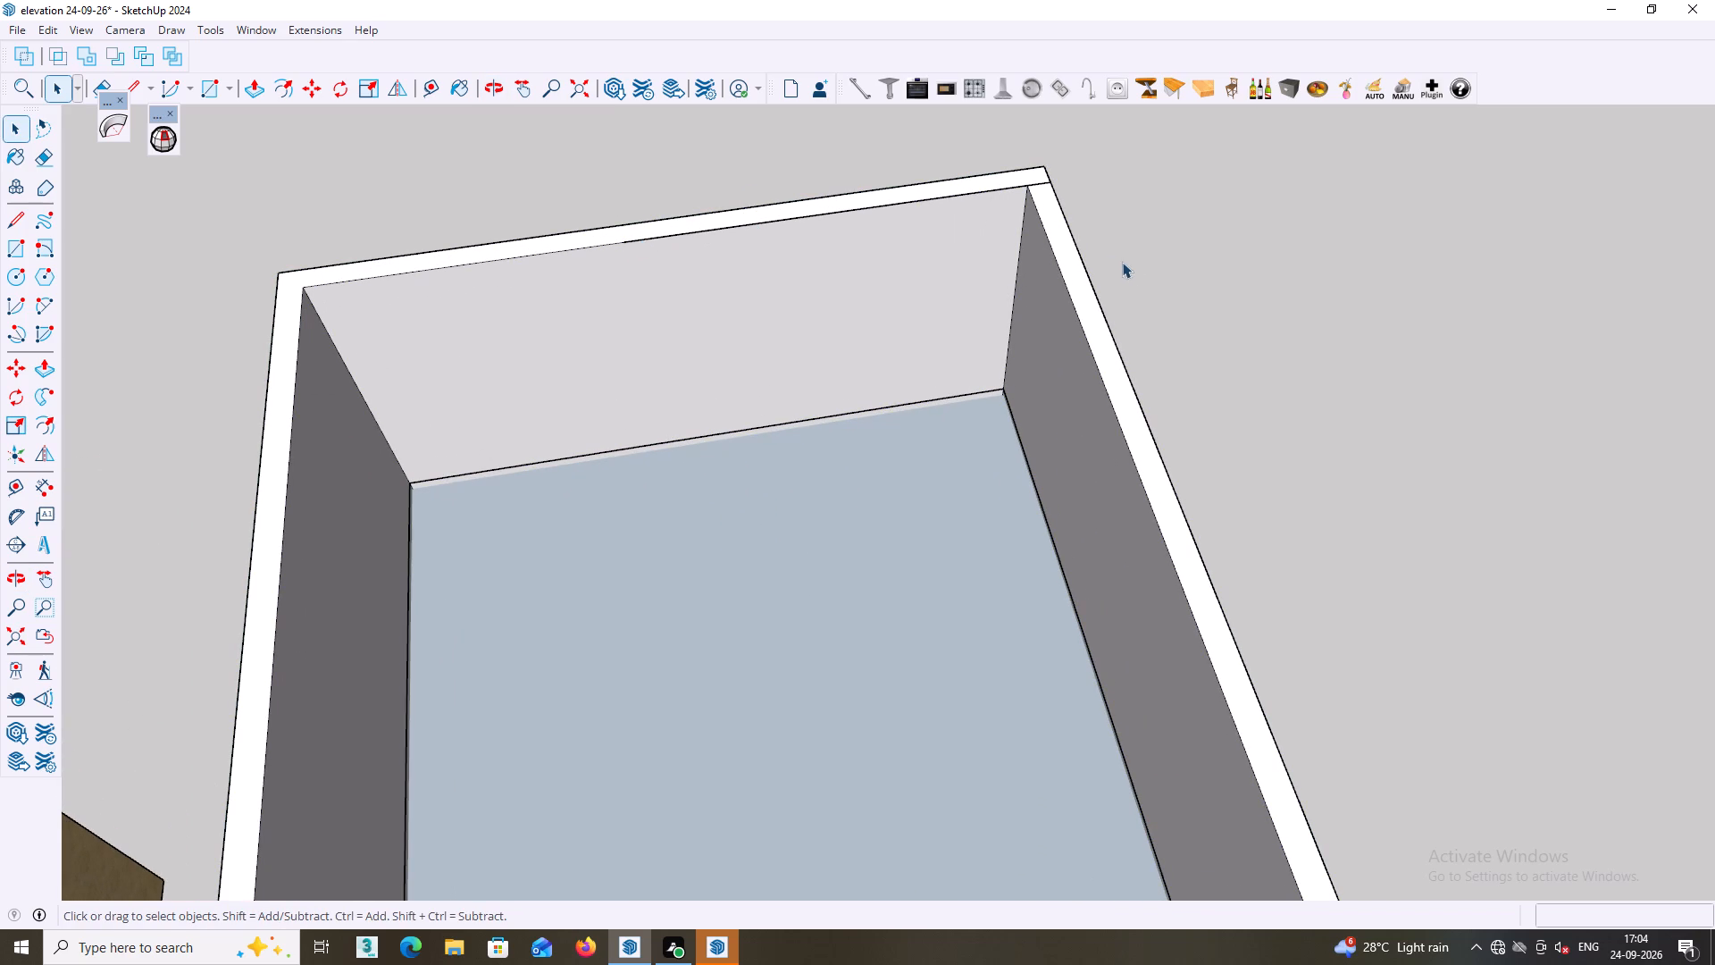
# Cover the upper floor's open top with two rectangles, about 23' 6" by 39' 10" at the rear and about 10' 3" by 11' 1" beside the balcony.
pyautogui.keyDown('shift'); pyautogui.moveTo(1133, 263); pyautogui.dragTo(1005, 206, button='middle'); pyautogui.keyUp('shift')
pyautogui.scroll(-2, 956, 310)
pyautogui.scroll(-1, 933, 546)
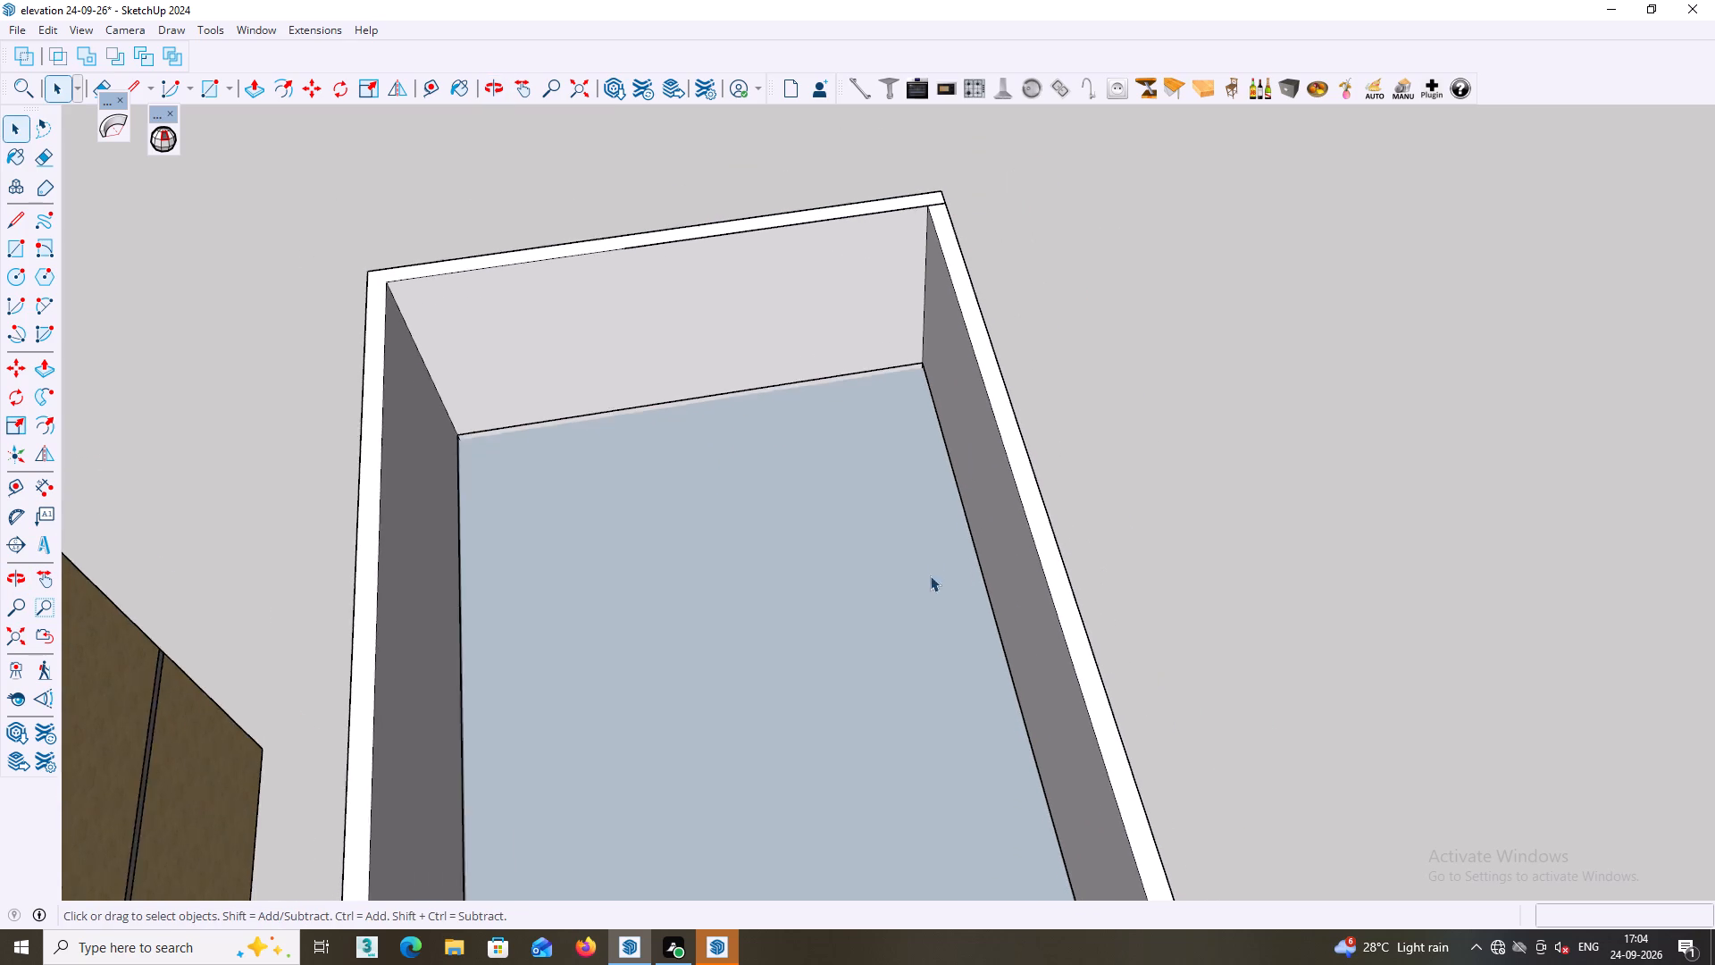
pyautogui.scroll(-1, 930, 575)
pyautogui.moveTo(951, 567); pyautogui.dragTo(950, 409, button='middle')
pyautogui.keyDown('shift'); pyautogui.scroll(-4, 938, 463); pyautogui.keyUp('shift')
pyautogui.keyDown('shift'); pyautogui.moveTo(937, 474); pyautogui.dragTo(941, 513, button='middle'); pyautogui.keyUp('shift')
pyautogui.keyDown('shift'); pyautogui.moveTo(963, 556); pyautogui.dragTo(917, 441, button='middle'); pyautogui.keyUp('shift')
pyautogui.keyDown('shift'); pyautogui.scroll(-1, 941, 476); pyautogui.keyUp('shift')
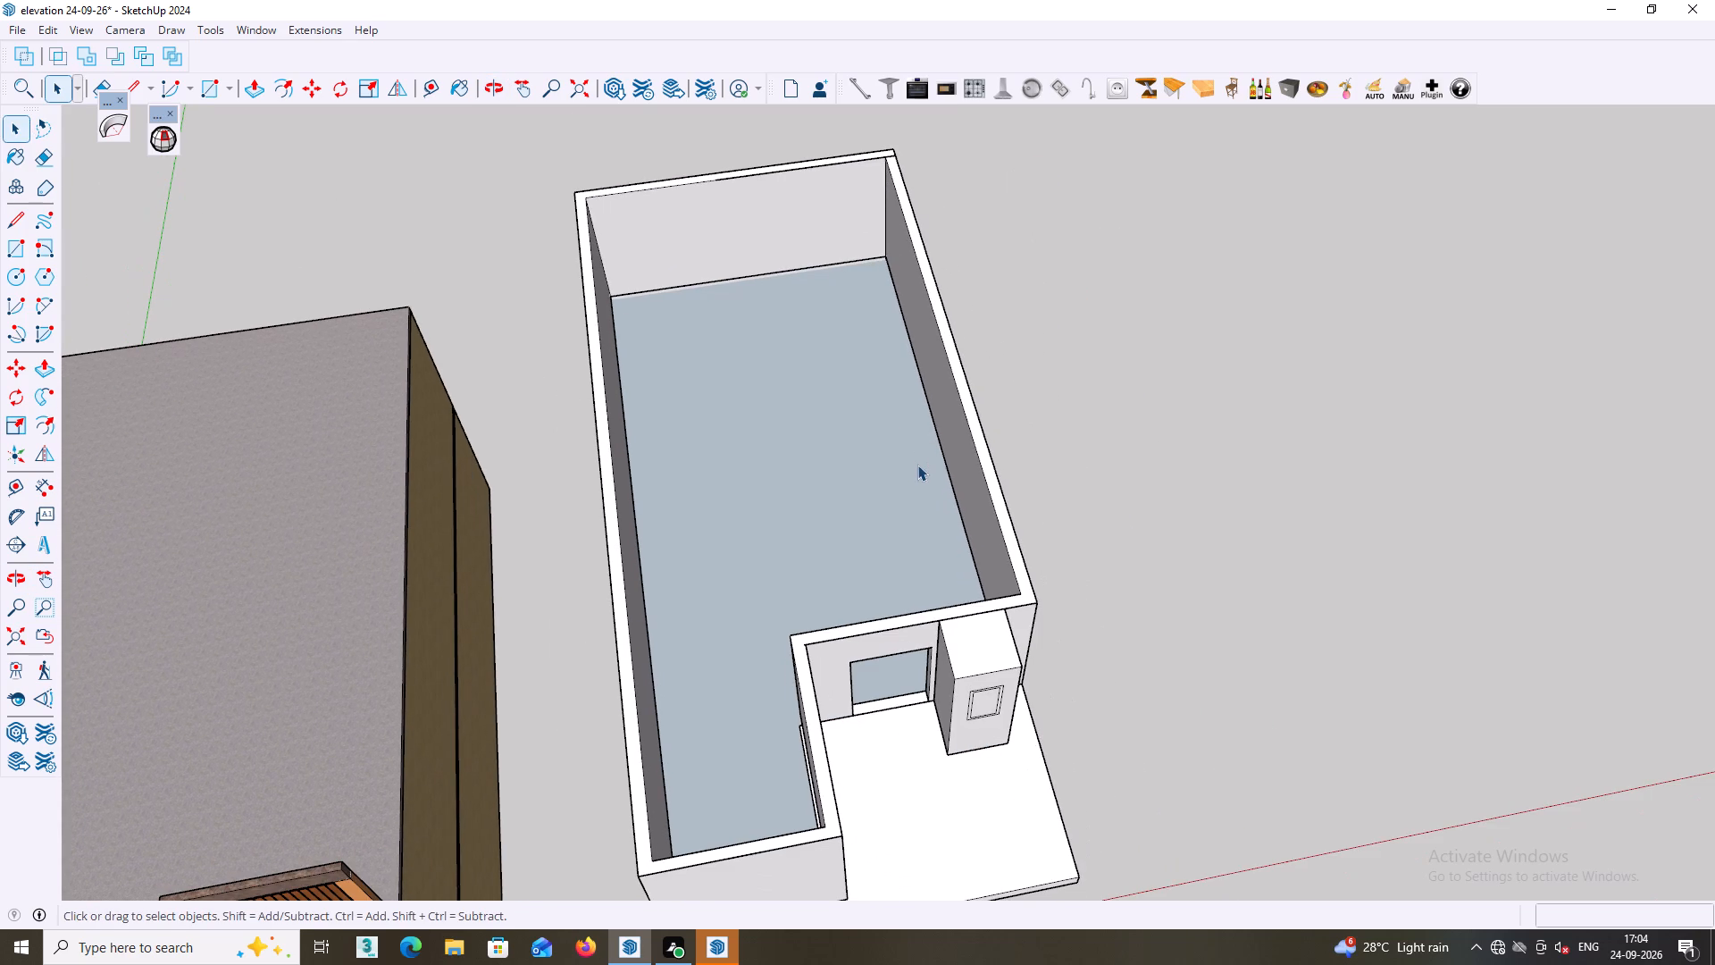
pyautogui.press('r')
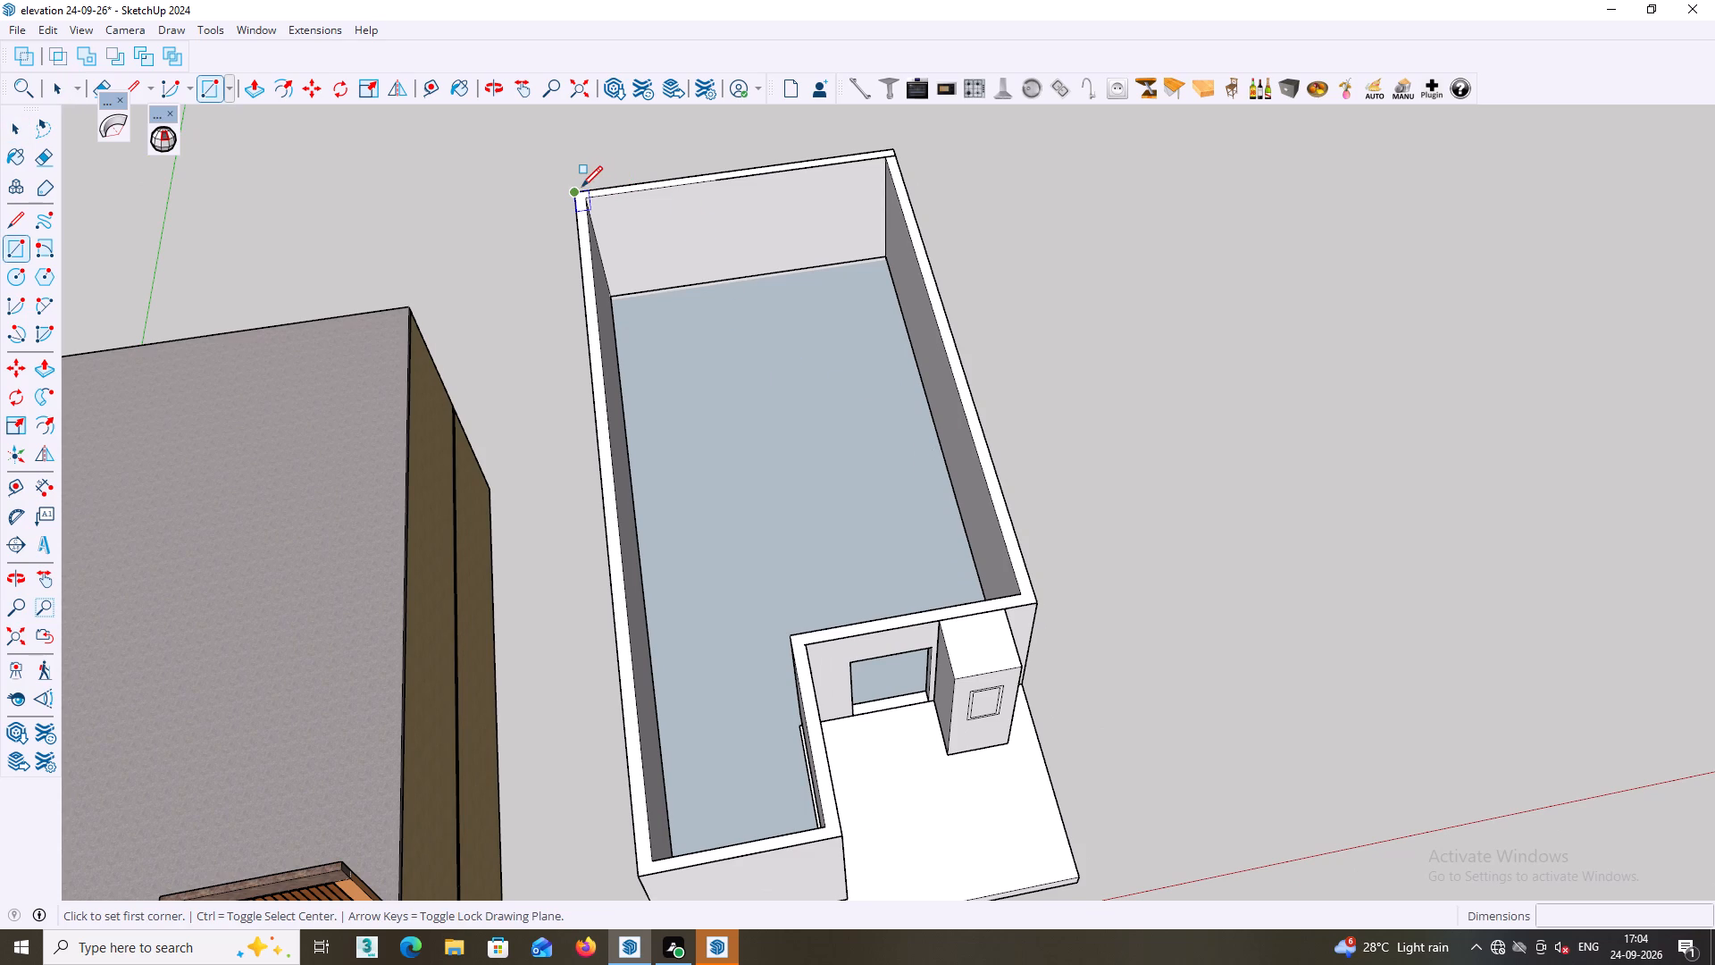
pyautogui.click(581, 187)
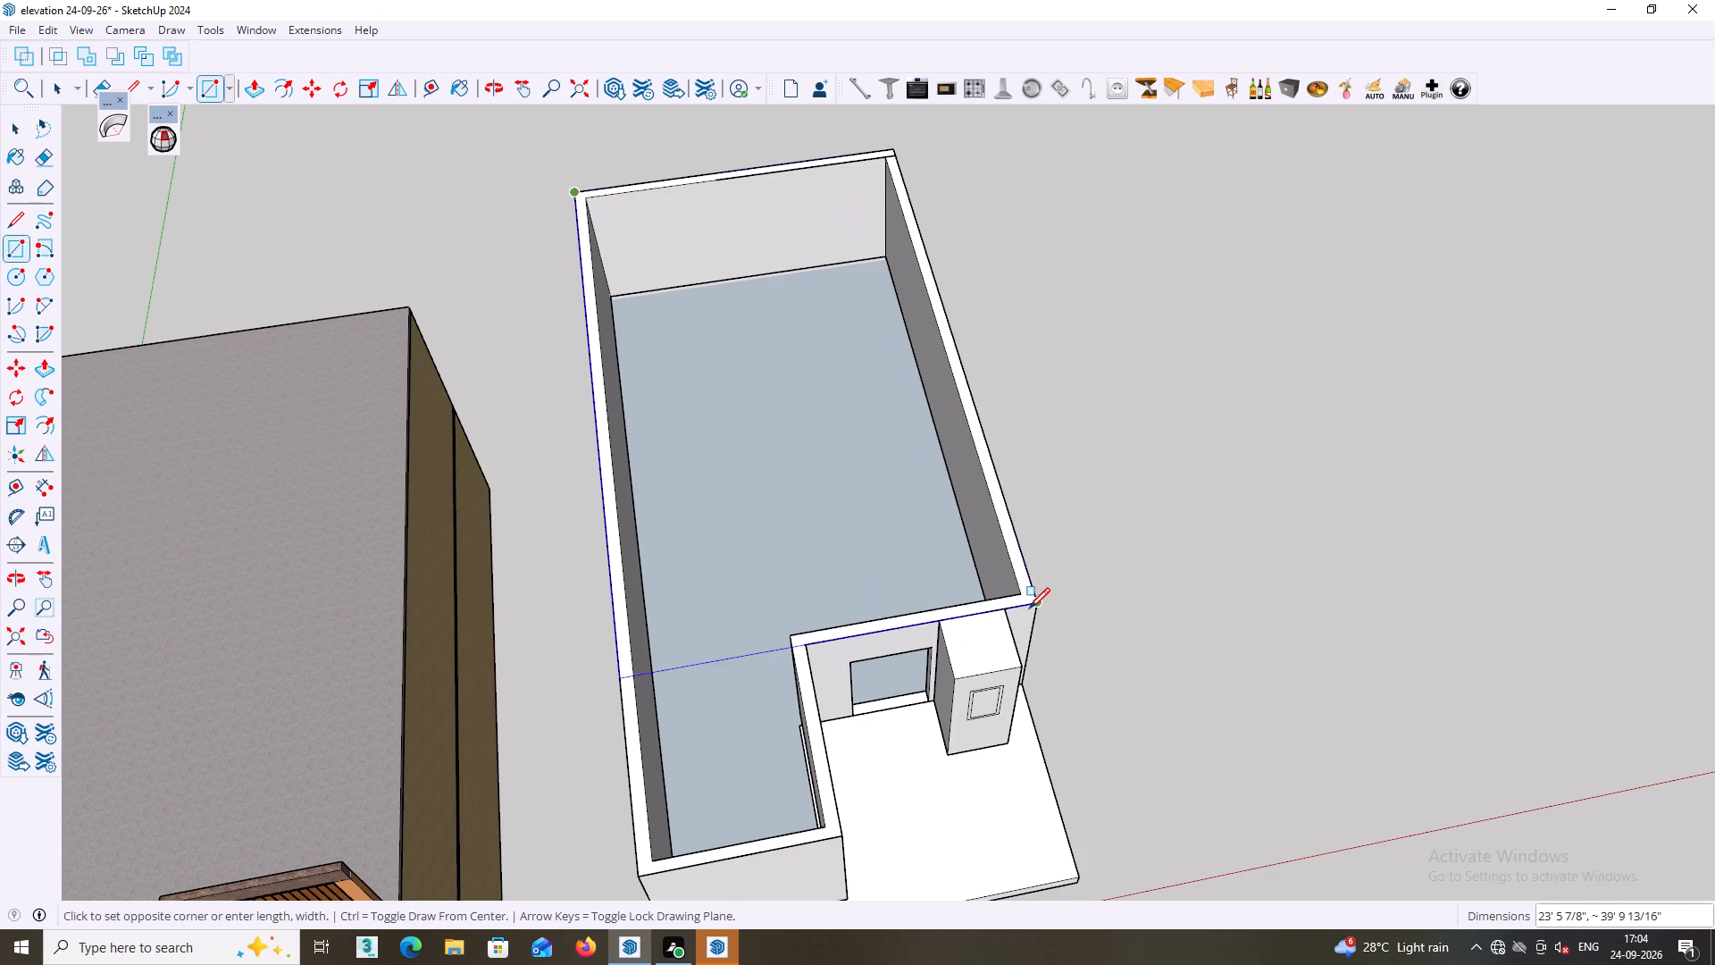
pyautogui.click(1039, 603)
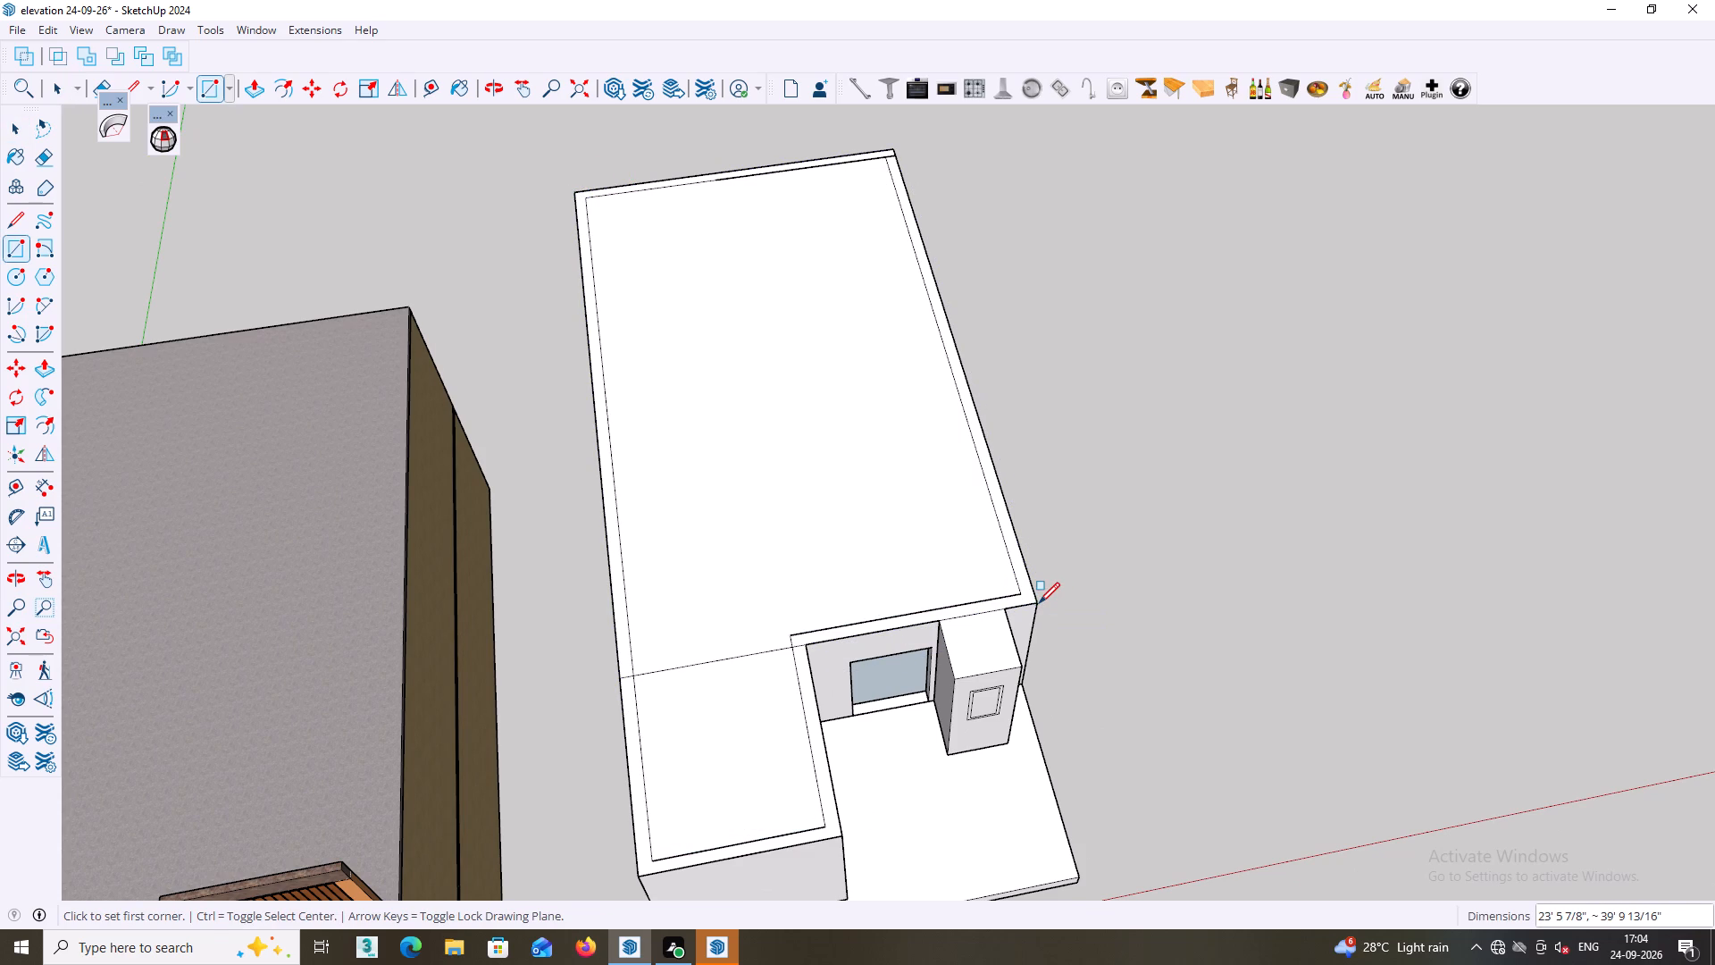
pyautogui.click(809, 647)
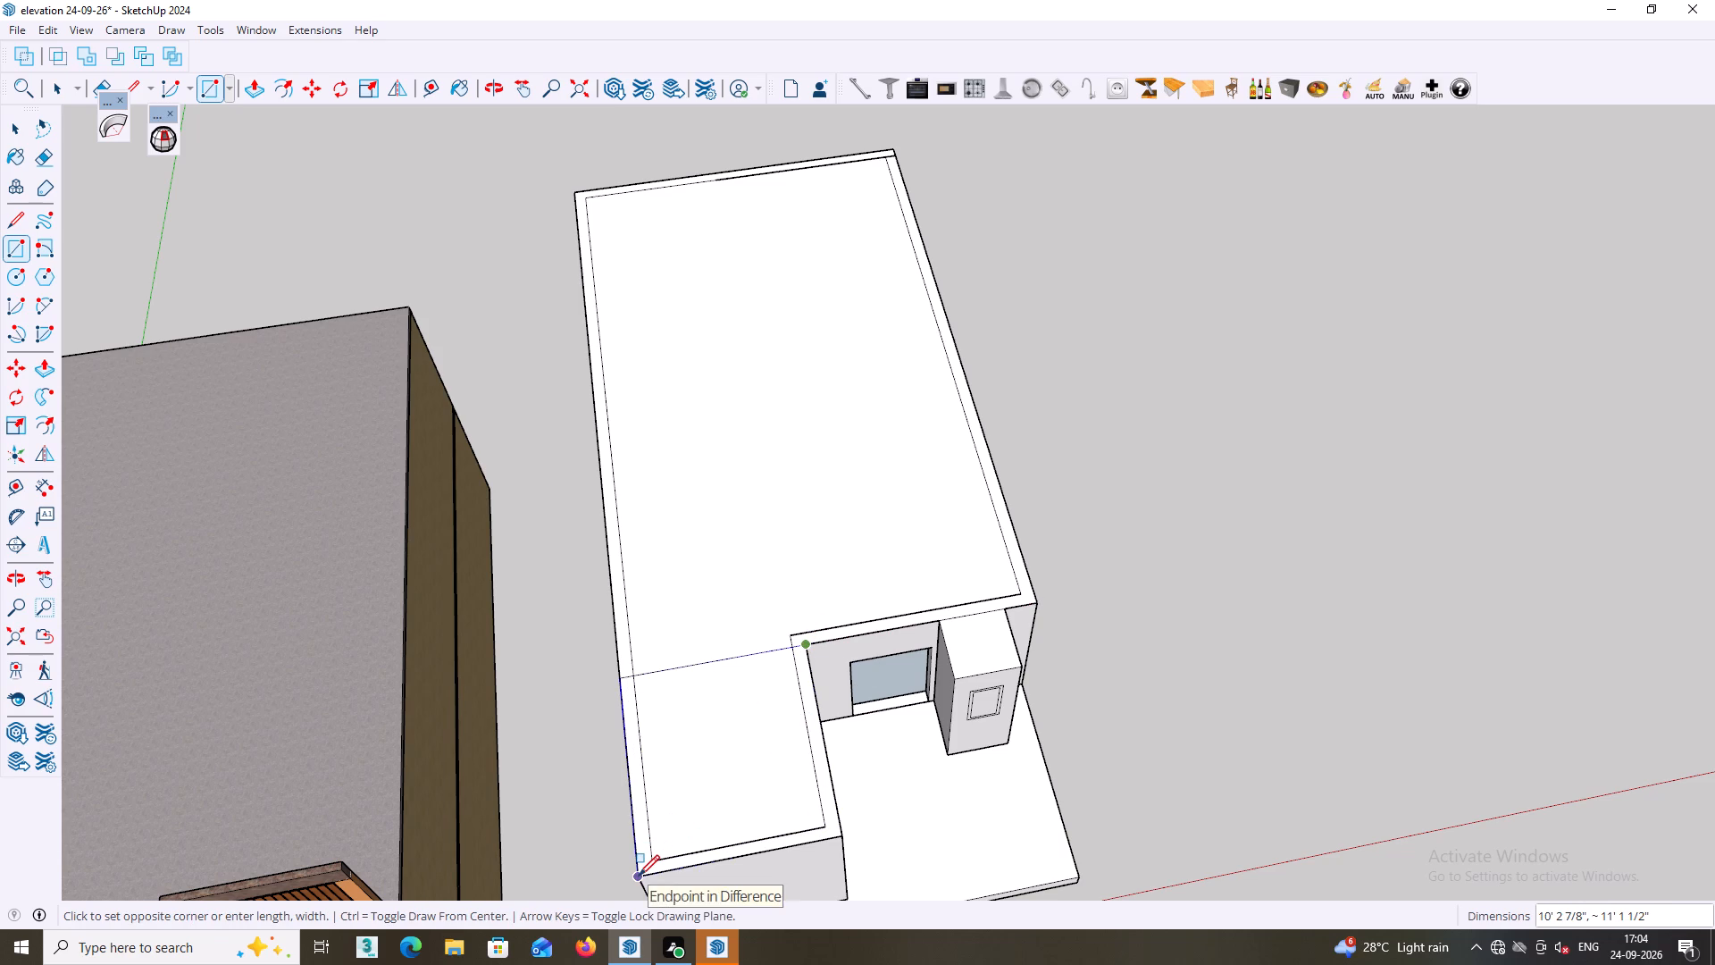
pyautogui.click(639, 876)
# Erase the dividing line between the two roof rectangles to merge them into one L-shaped face.
pyautogui.press('e')
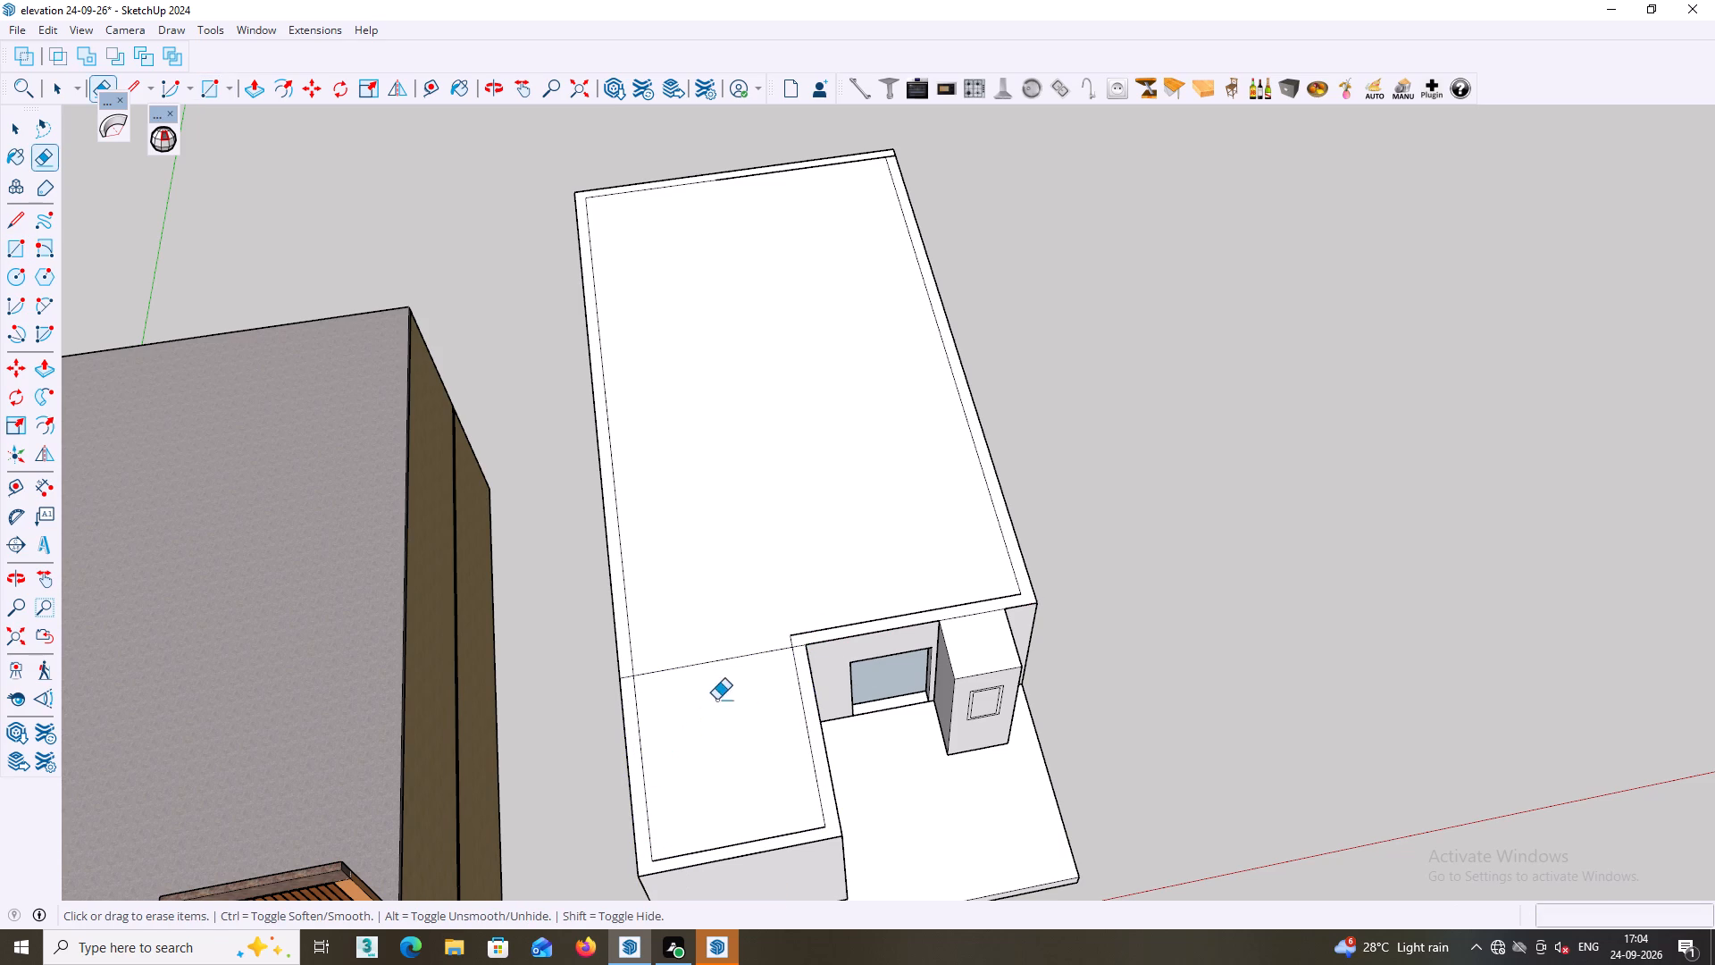
pyautogui.click(724, 661)
# Push/Pull the L-shaped roof face upward 4.5" to form the roof slab.
pyautogui.press('space')
pyautogui.click(754, 657)
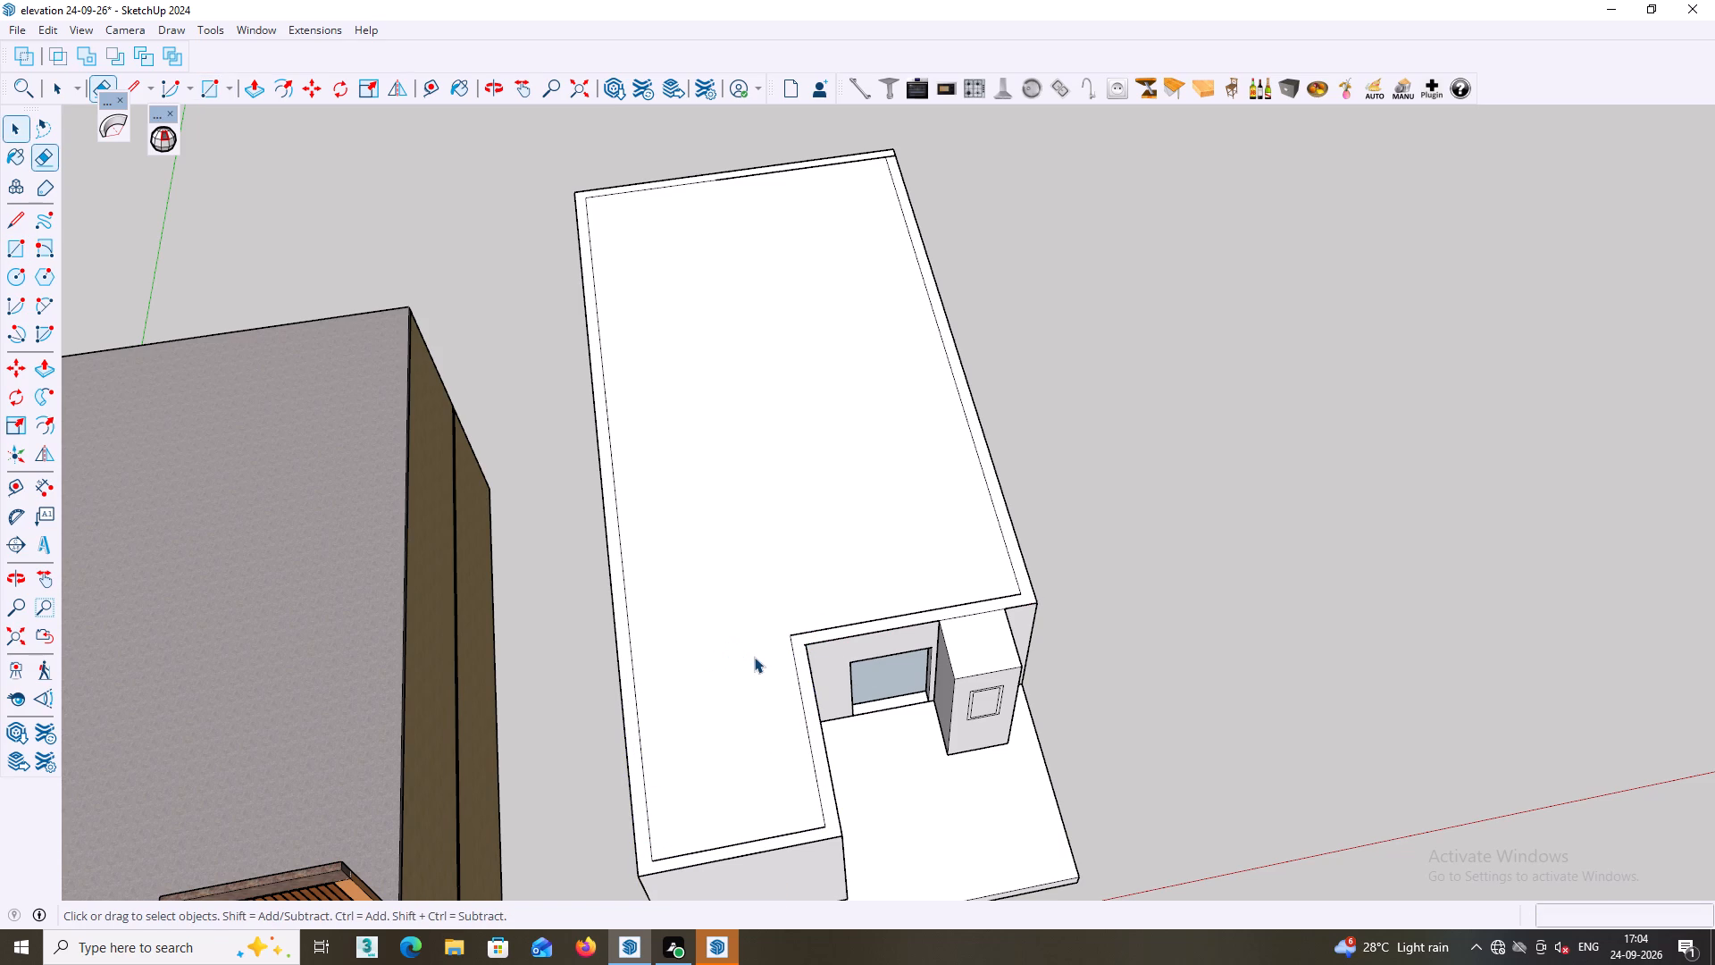
pyautogui.press('p')
pyautogui.click(754, 657)
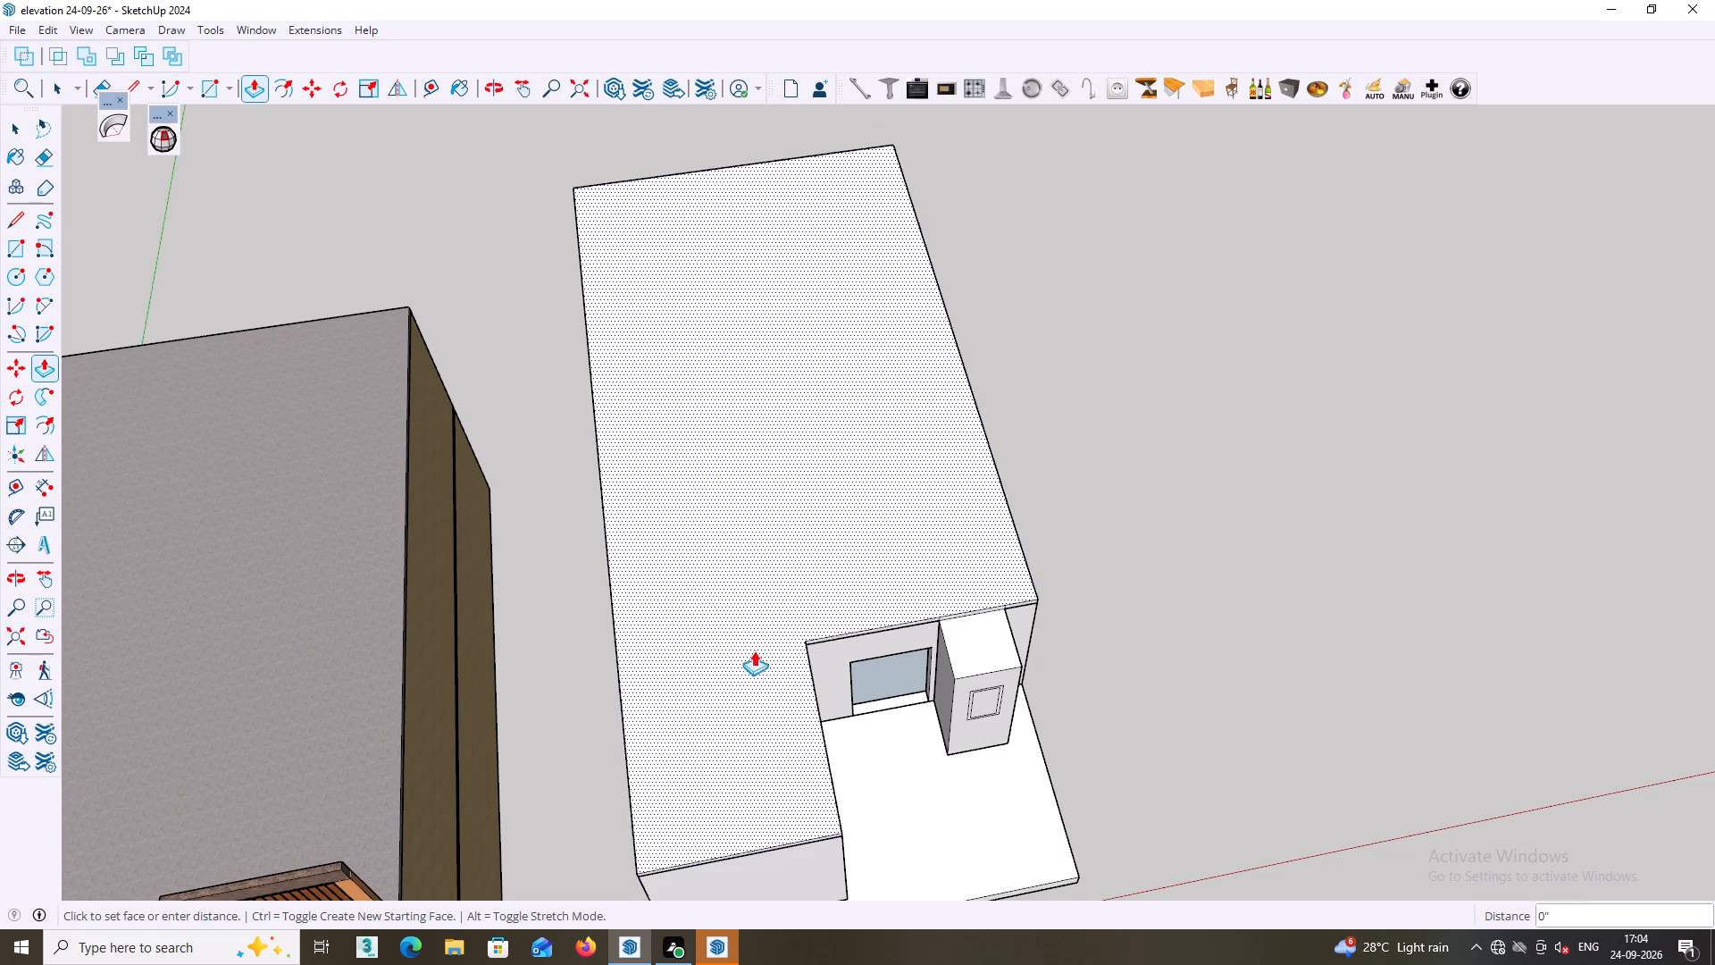
pyautogui.write('4.5')
pyautogui.press('Return')
# Extend the roof slab's edge above the balcony block forward 3' 8 11/16", flush with the block's front face.
pyautogui.moveTo(924, 851); pyautogui.dragTo(791, 487, button='middle')
pyautogui.scroll(3, 937, 535)
pyautogui.moveTo(991, 566); pyautogui.dragTo(1056, 576, button='middle')
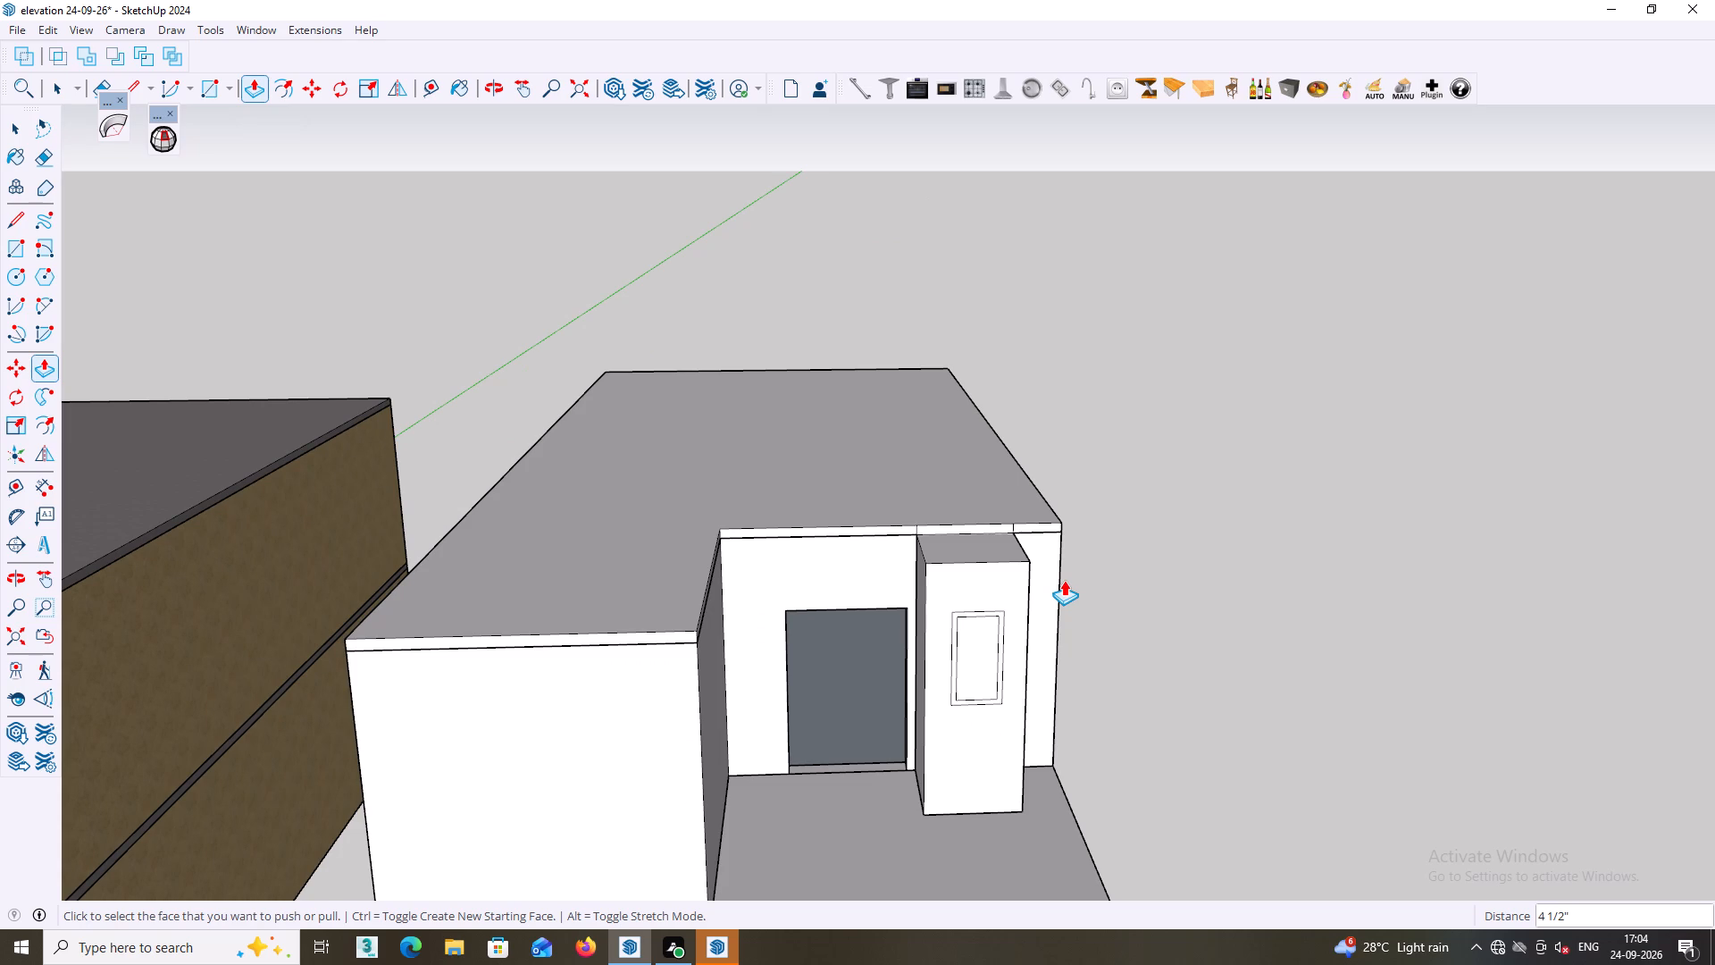
pyautogui.moveTo(1069, 587); pyautogui.dragTo(1176, 602, button='middle')
pyautogui.scroll(1, 1046, 541)
pyautogui.click(1033, 525)
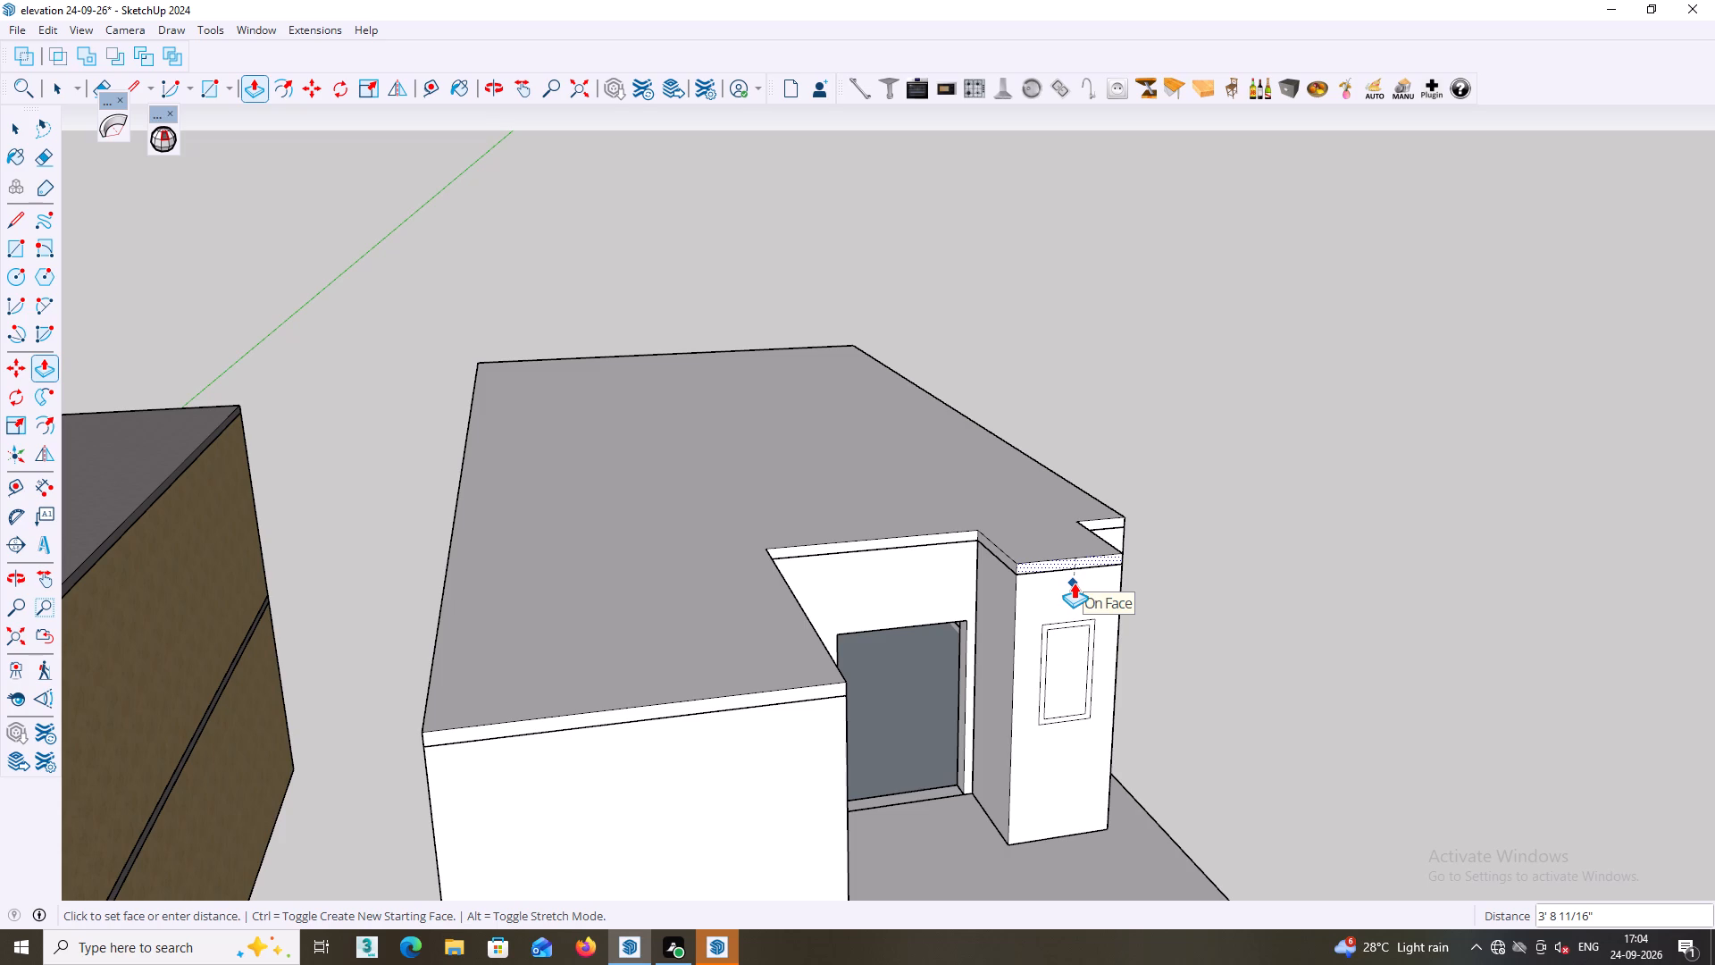
pyautogui.click(1089, 594)
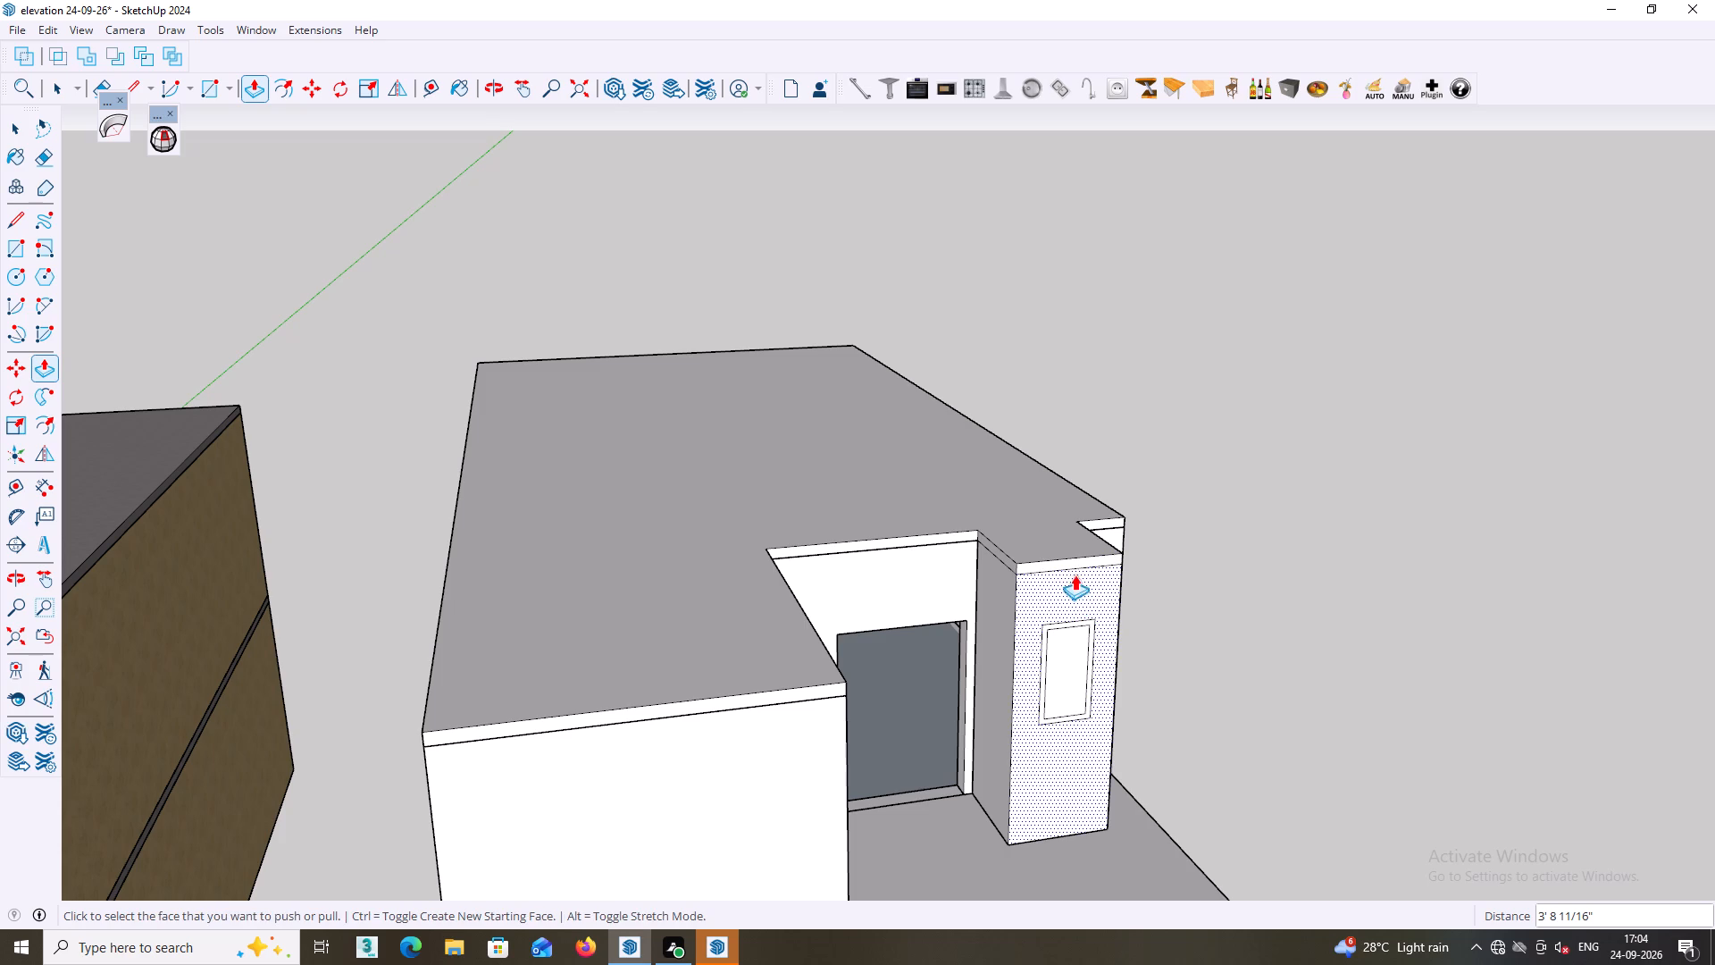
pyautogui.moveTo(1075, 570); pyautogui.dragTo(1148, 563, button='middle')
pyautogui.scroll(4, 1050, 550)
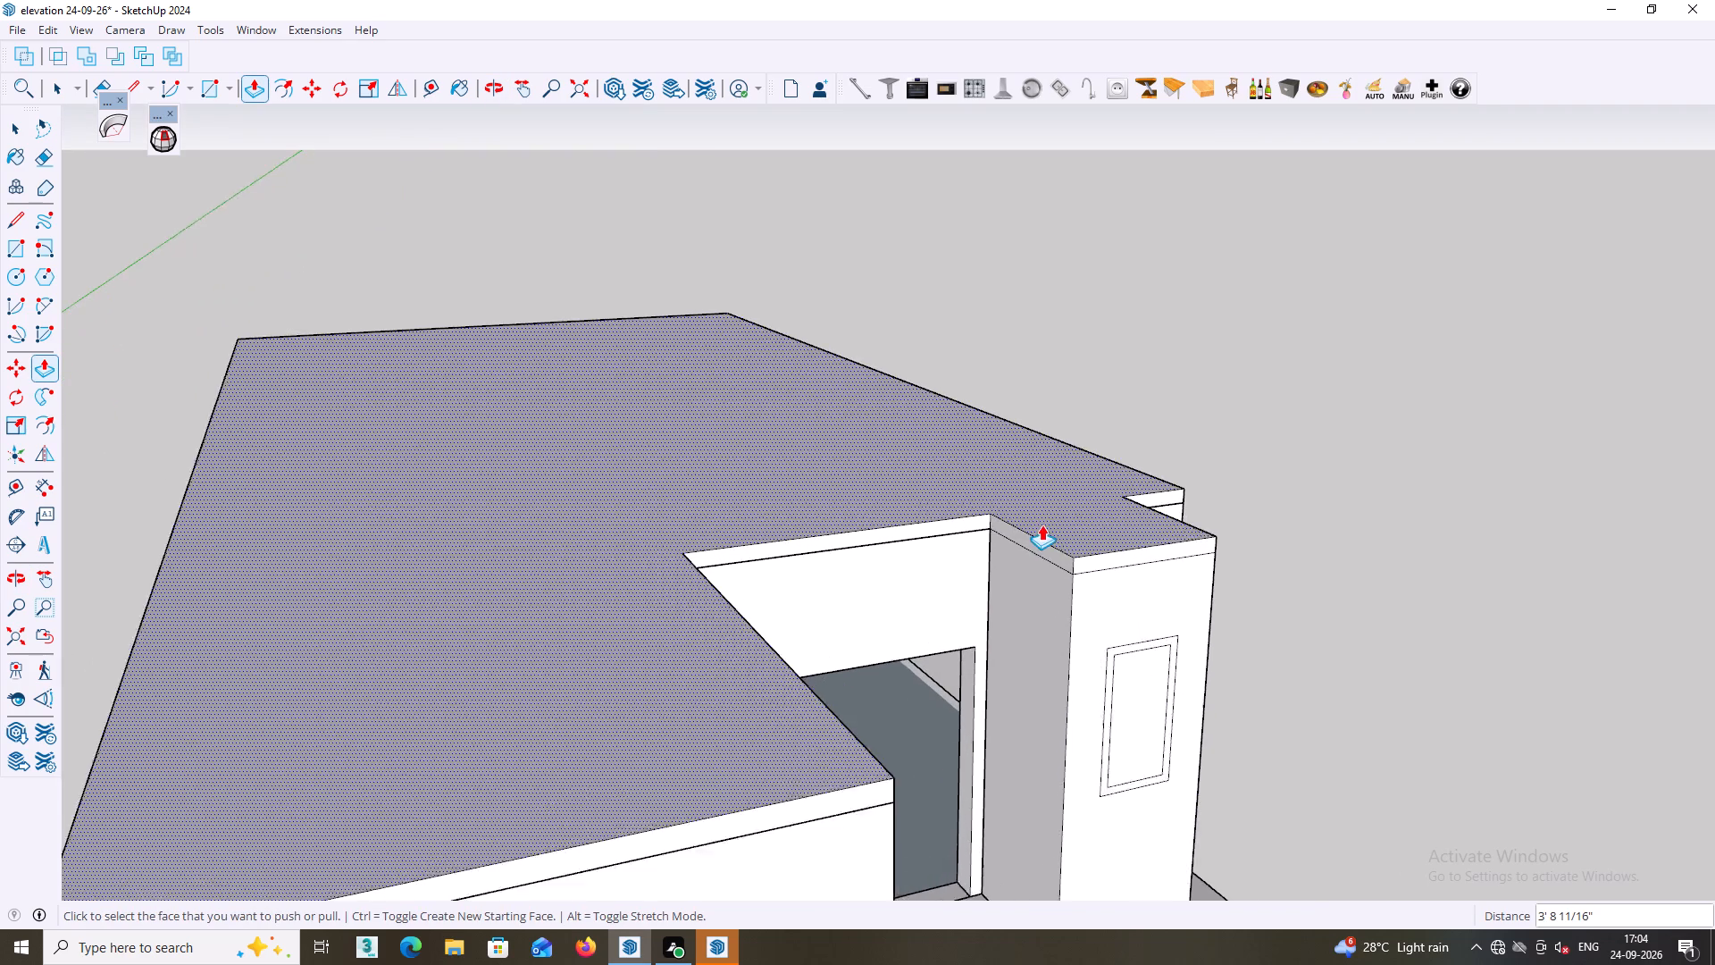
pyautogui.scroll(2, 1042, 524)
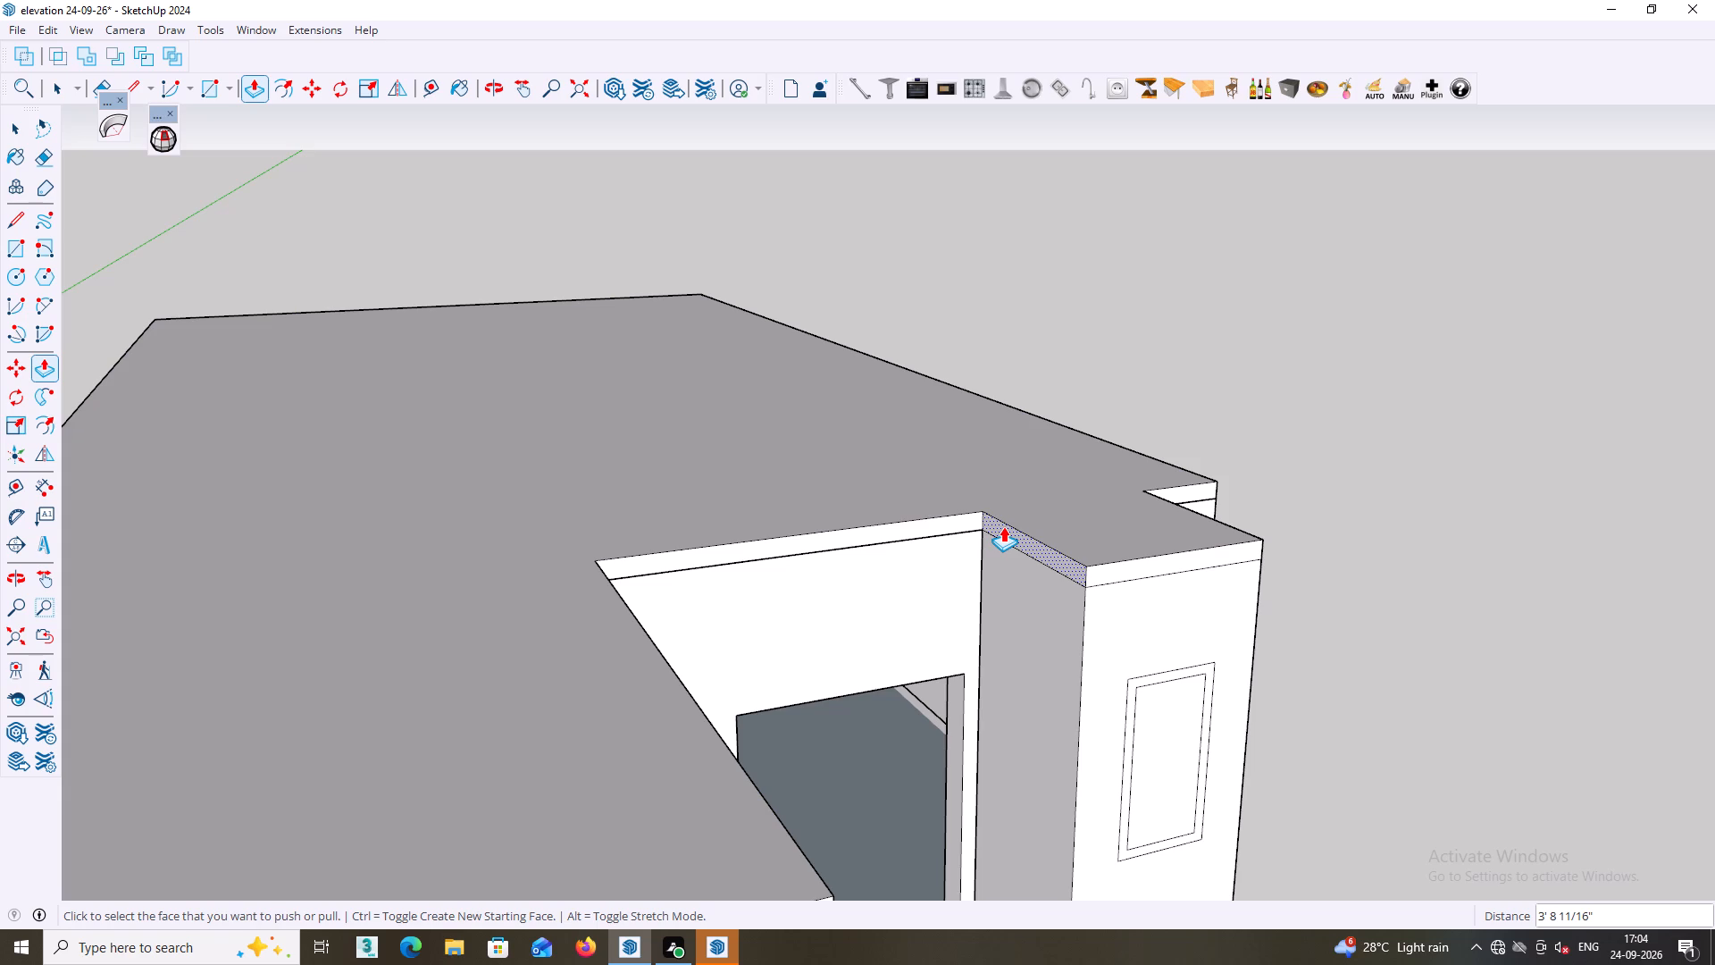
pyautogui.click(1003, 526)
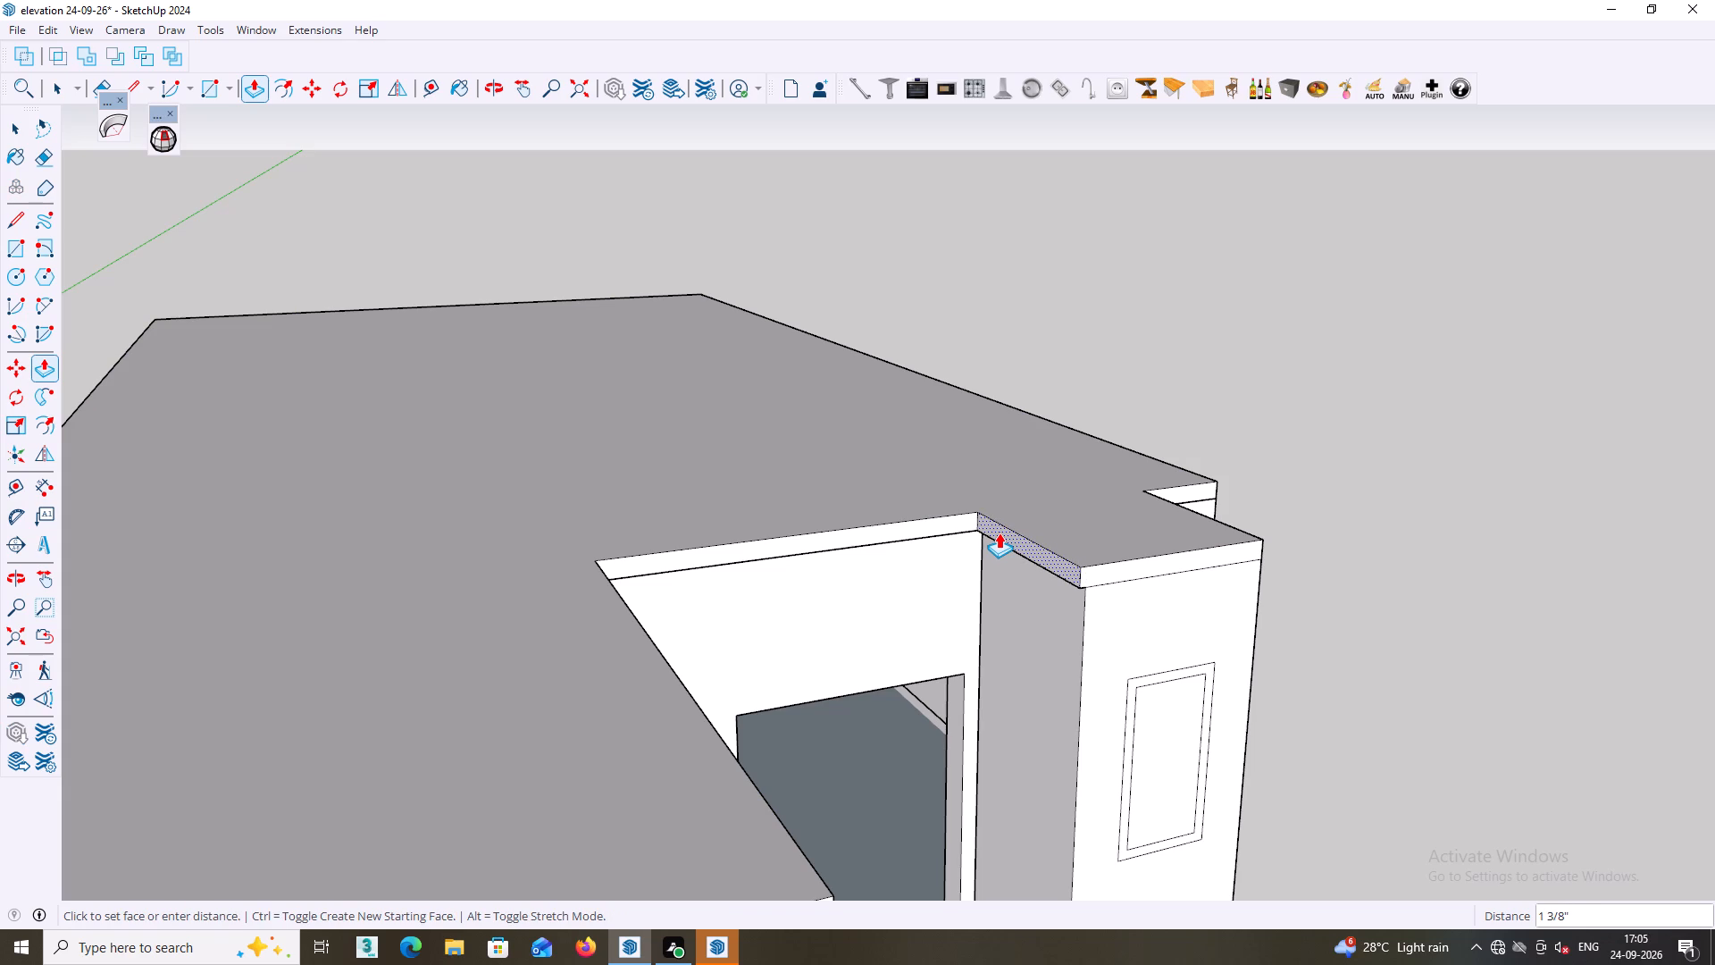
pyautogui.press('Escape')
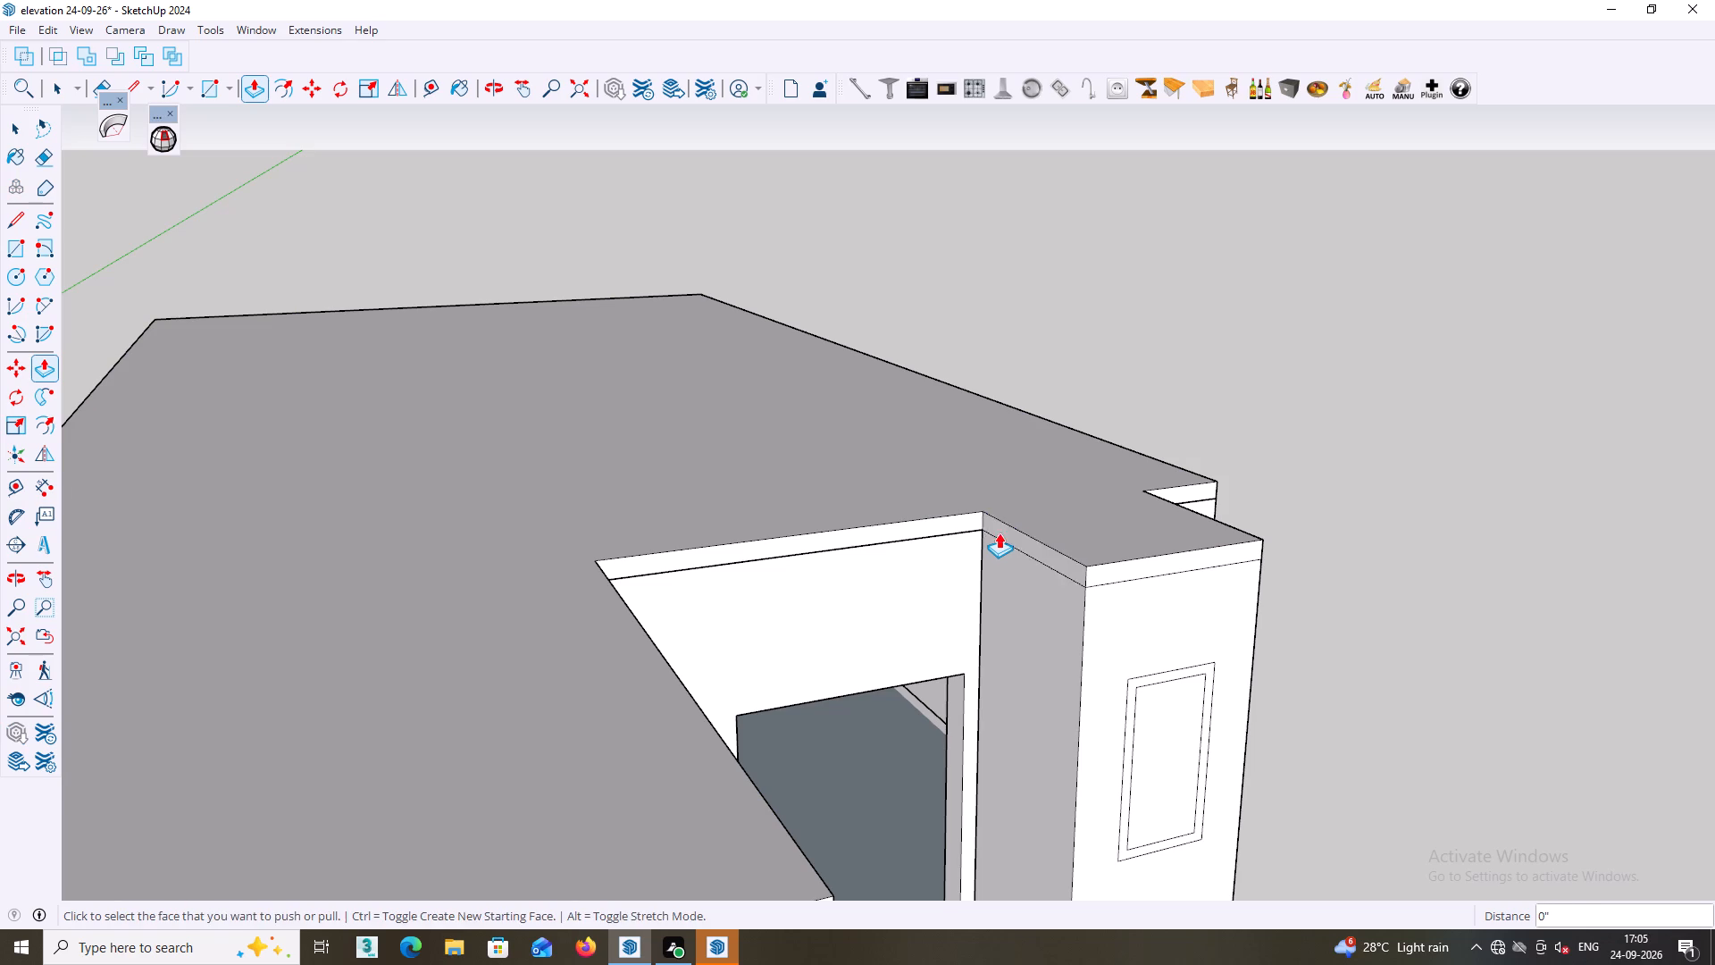
# Pull the short slab edge on the outer side of the balcony block forward 3' 8 11/16" to align with the block's front.
pyautogui.moveTo(1048, 510); pyautogui.dragTo(1033, 500, button='middle')
pyautogui.moveTo(1072, 493); pyautogui.dragTo(1064, 497, button='middle')
pyautogui.moveTo(1196, 486); pyautogui.dragTo(991, 484, button='middle')
pyautogui.click(1263, 526)
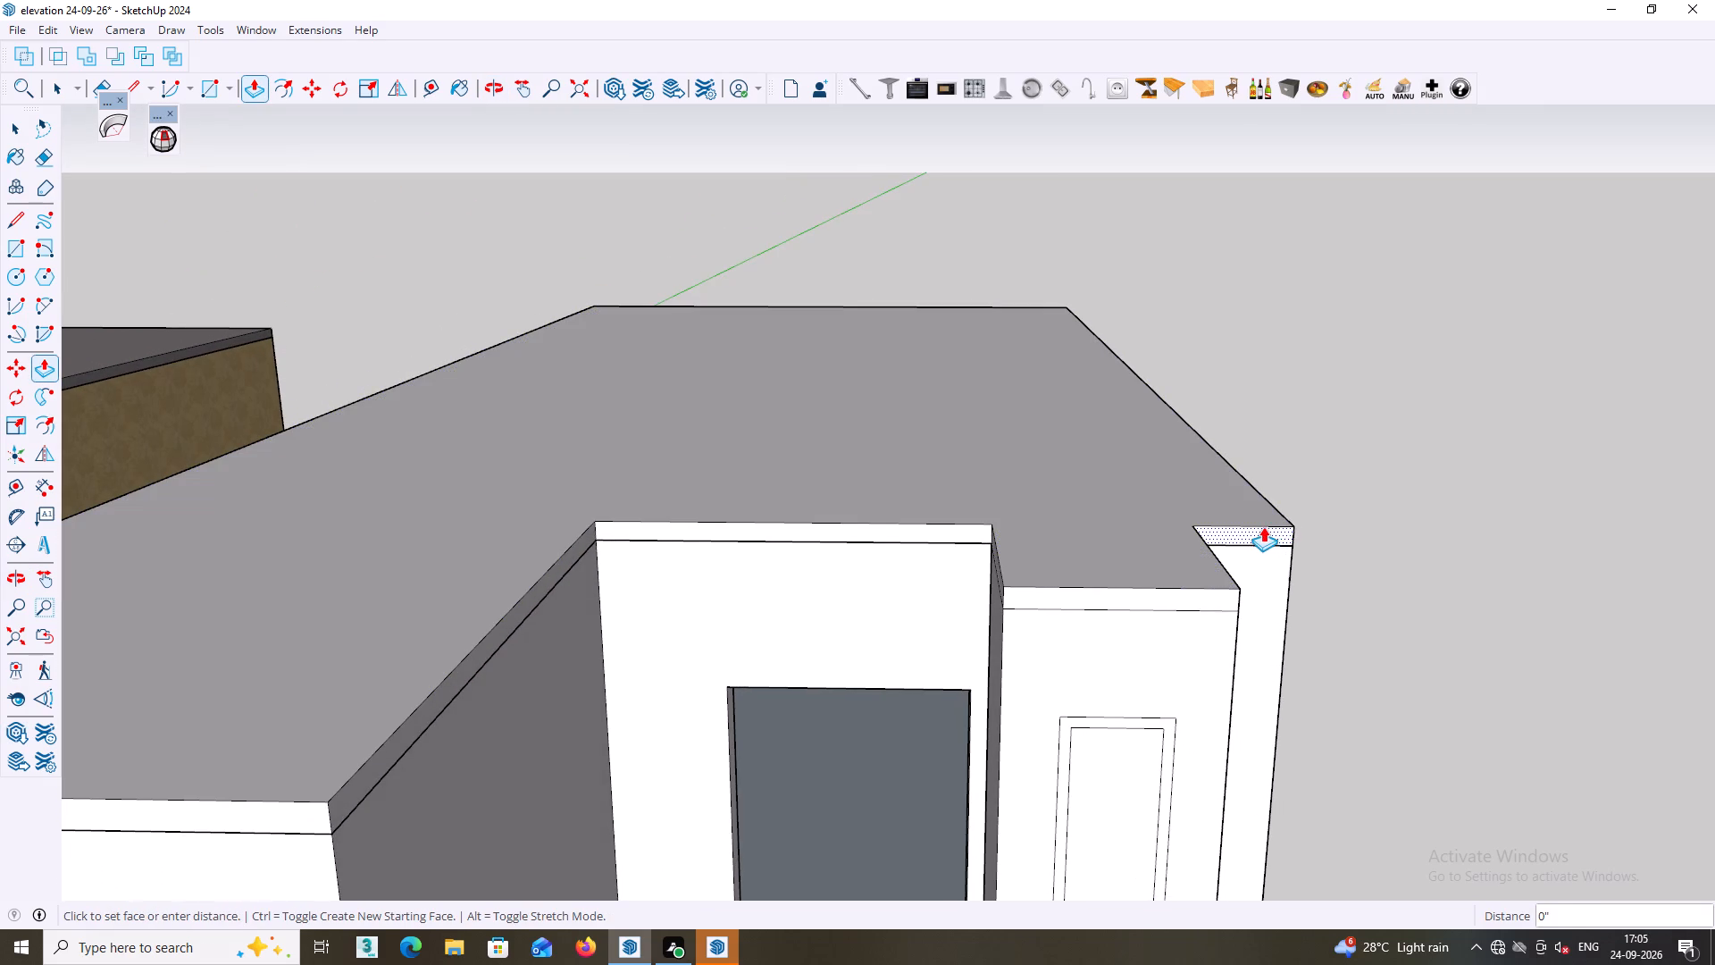
pyautogui.click(1237, 596)
# Examine the extended roof slab over the balcony block and the upper floor from the front.
pyautogui.scroll(-2, 1241, 620)
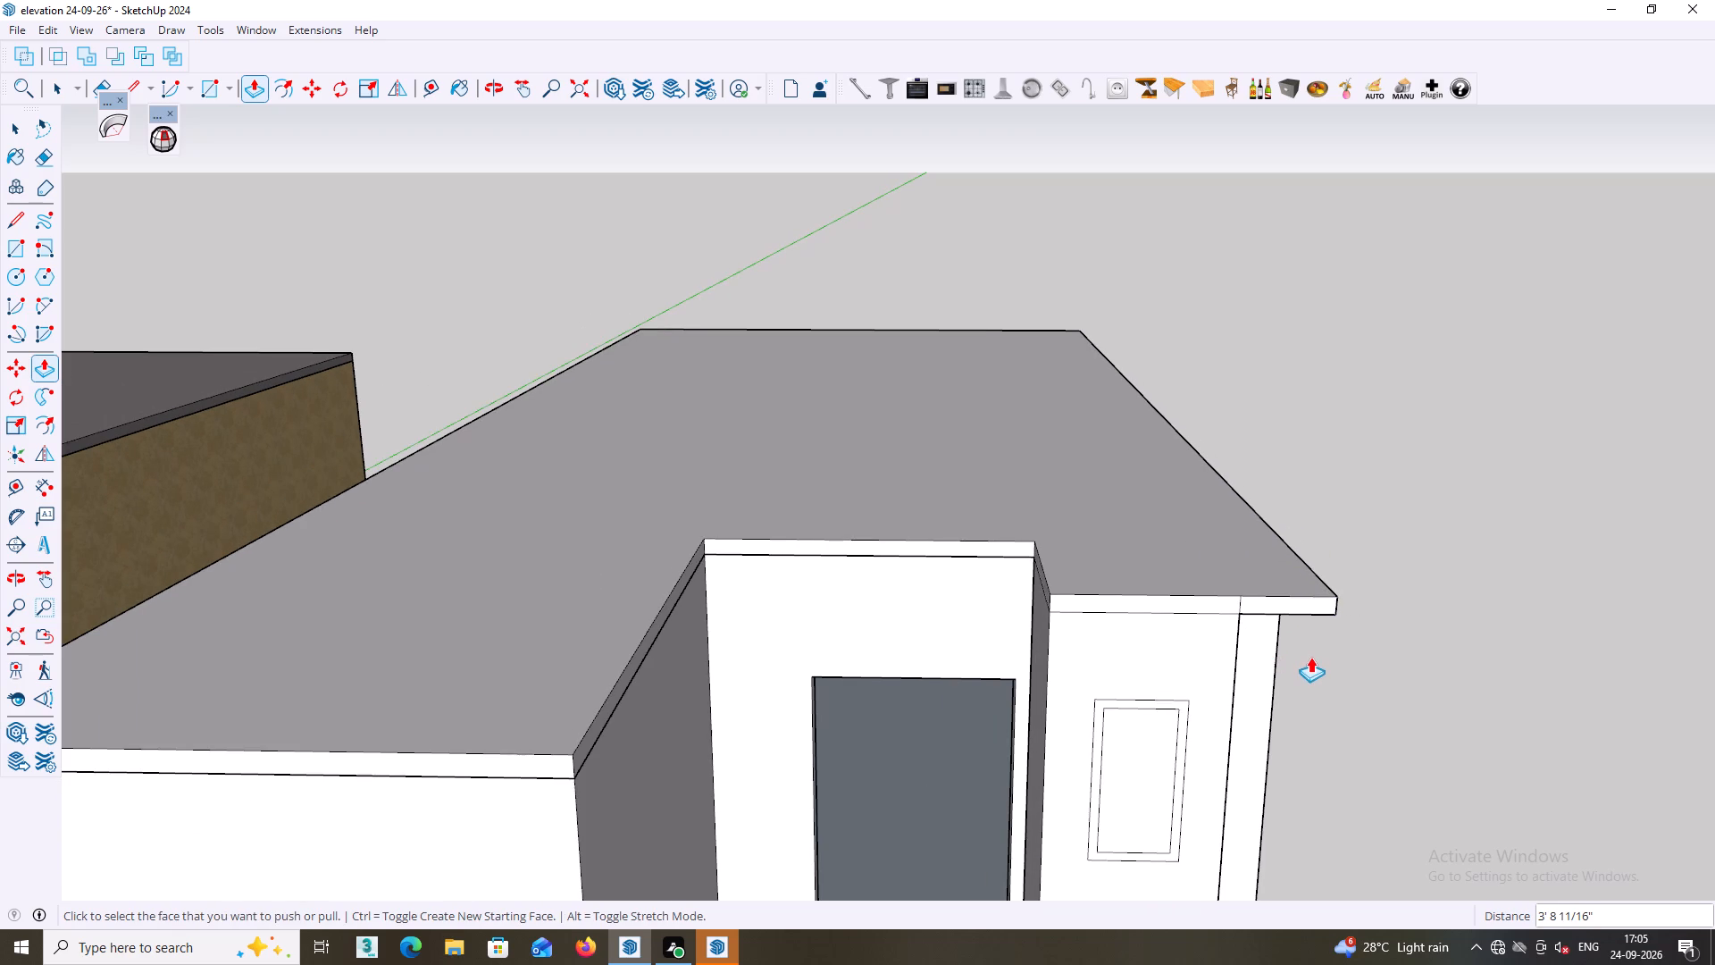
pyautogui.keyDown('shift'); pyautogui.moveTo(1308, 641); pyautogui.dragTo(1268, 516, button='middle'); pyautogui.keyUp('shift')
pyautogui.moveTo(1256, 564); pyautogui.dragTo(1280, 554, button='middle')
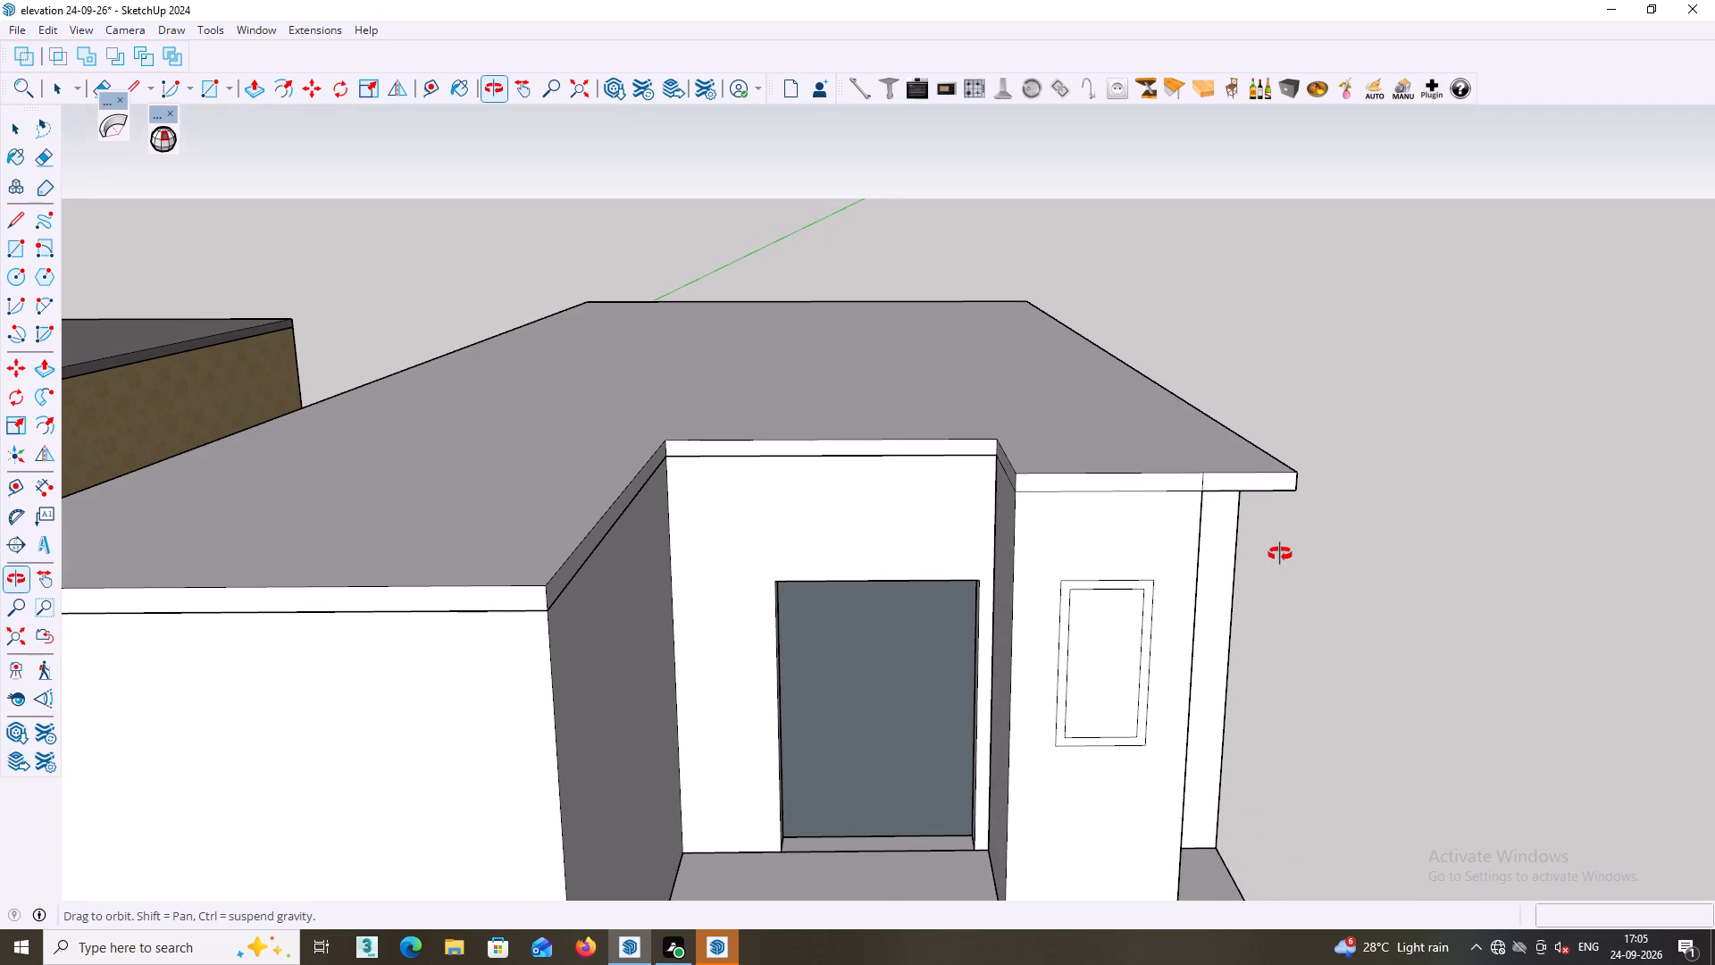
pyautogui.moveTo(1280, 554); pyautogui.dragTo(1333, 541, button='middle')
pyautogui.moveTo(1124, 548); pyautogui.dragTo(1129, 566, button='middle')
pyautogui.moveTo(1068, 573); pyautogui.dragTo(1066, 625, button='middle')
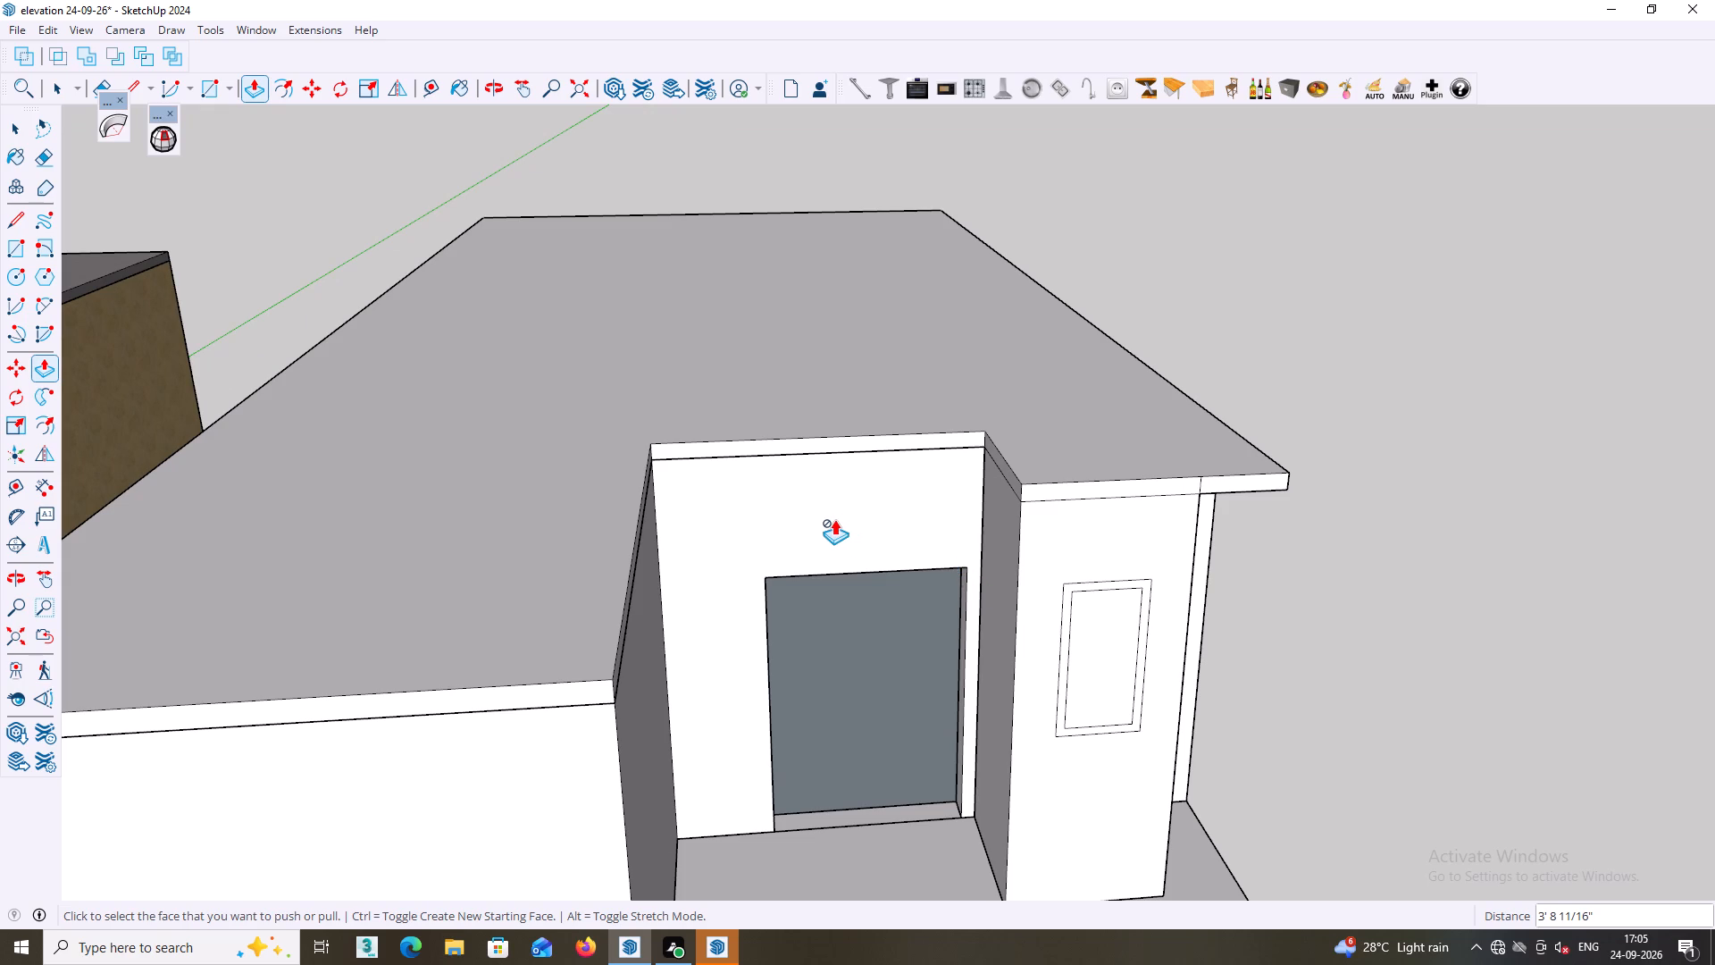
pyautogui.scroll(-5, 842, 517)
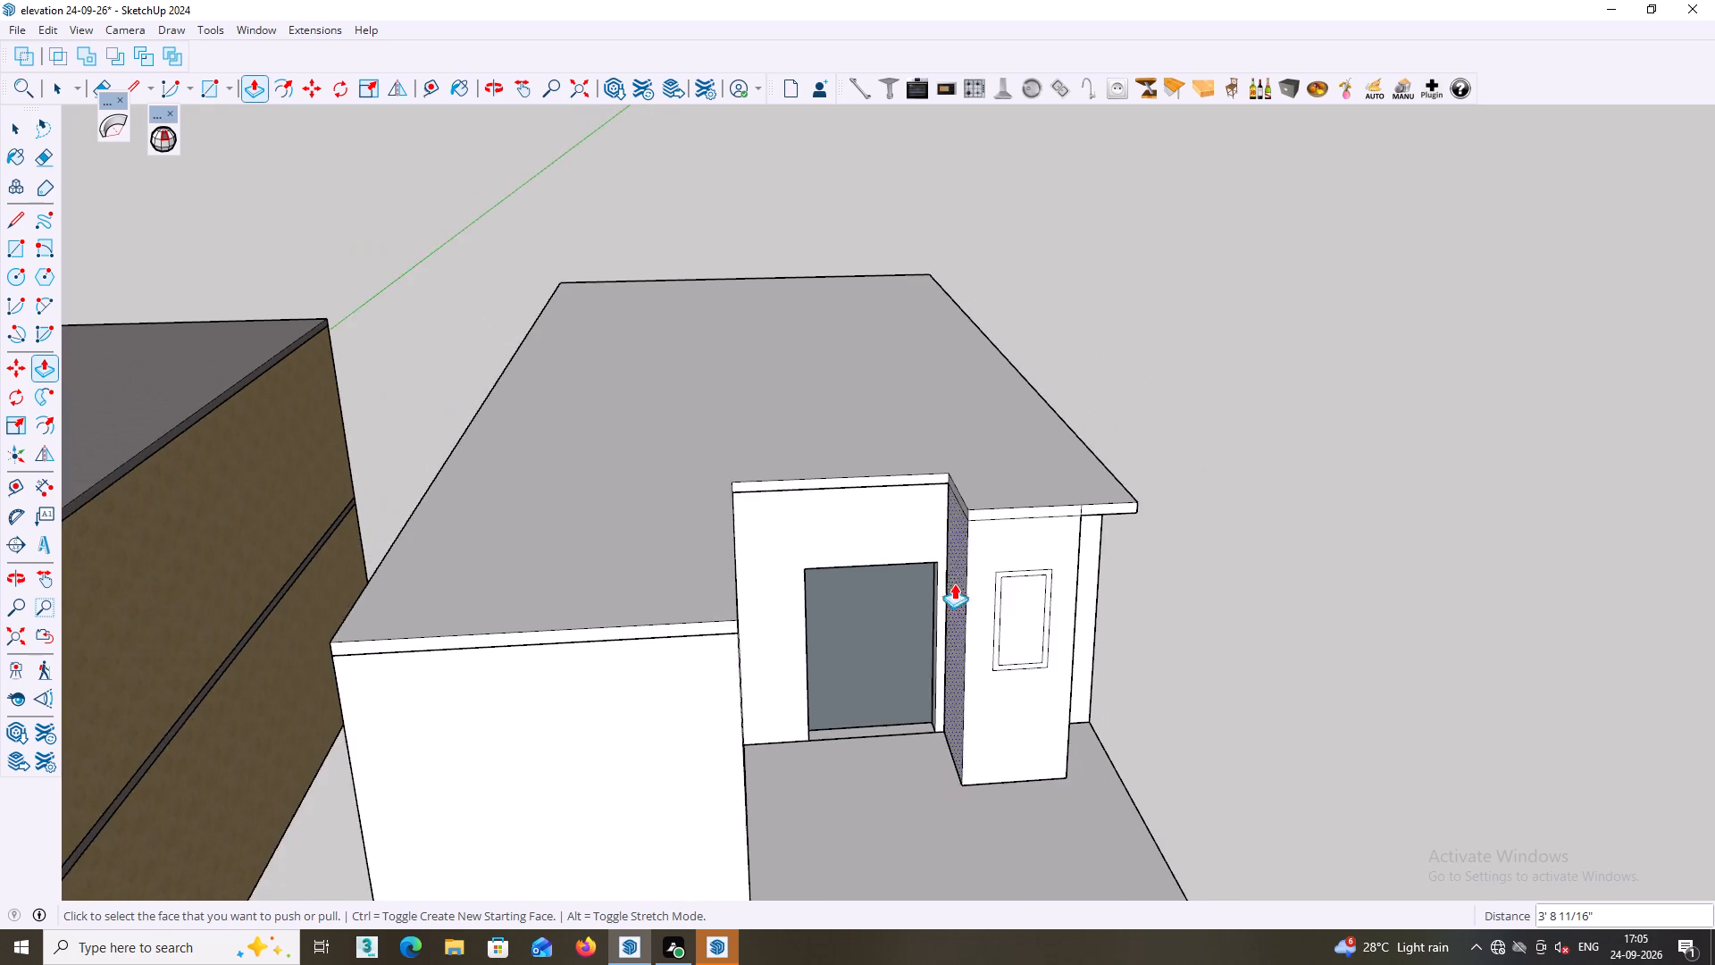
pyautogui.scroll(-5, 954, 583)
pyautogui.moveTo(1233, 620); pyautogui.dragTo(1140, 360, button='middle')
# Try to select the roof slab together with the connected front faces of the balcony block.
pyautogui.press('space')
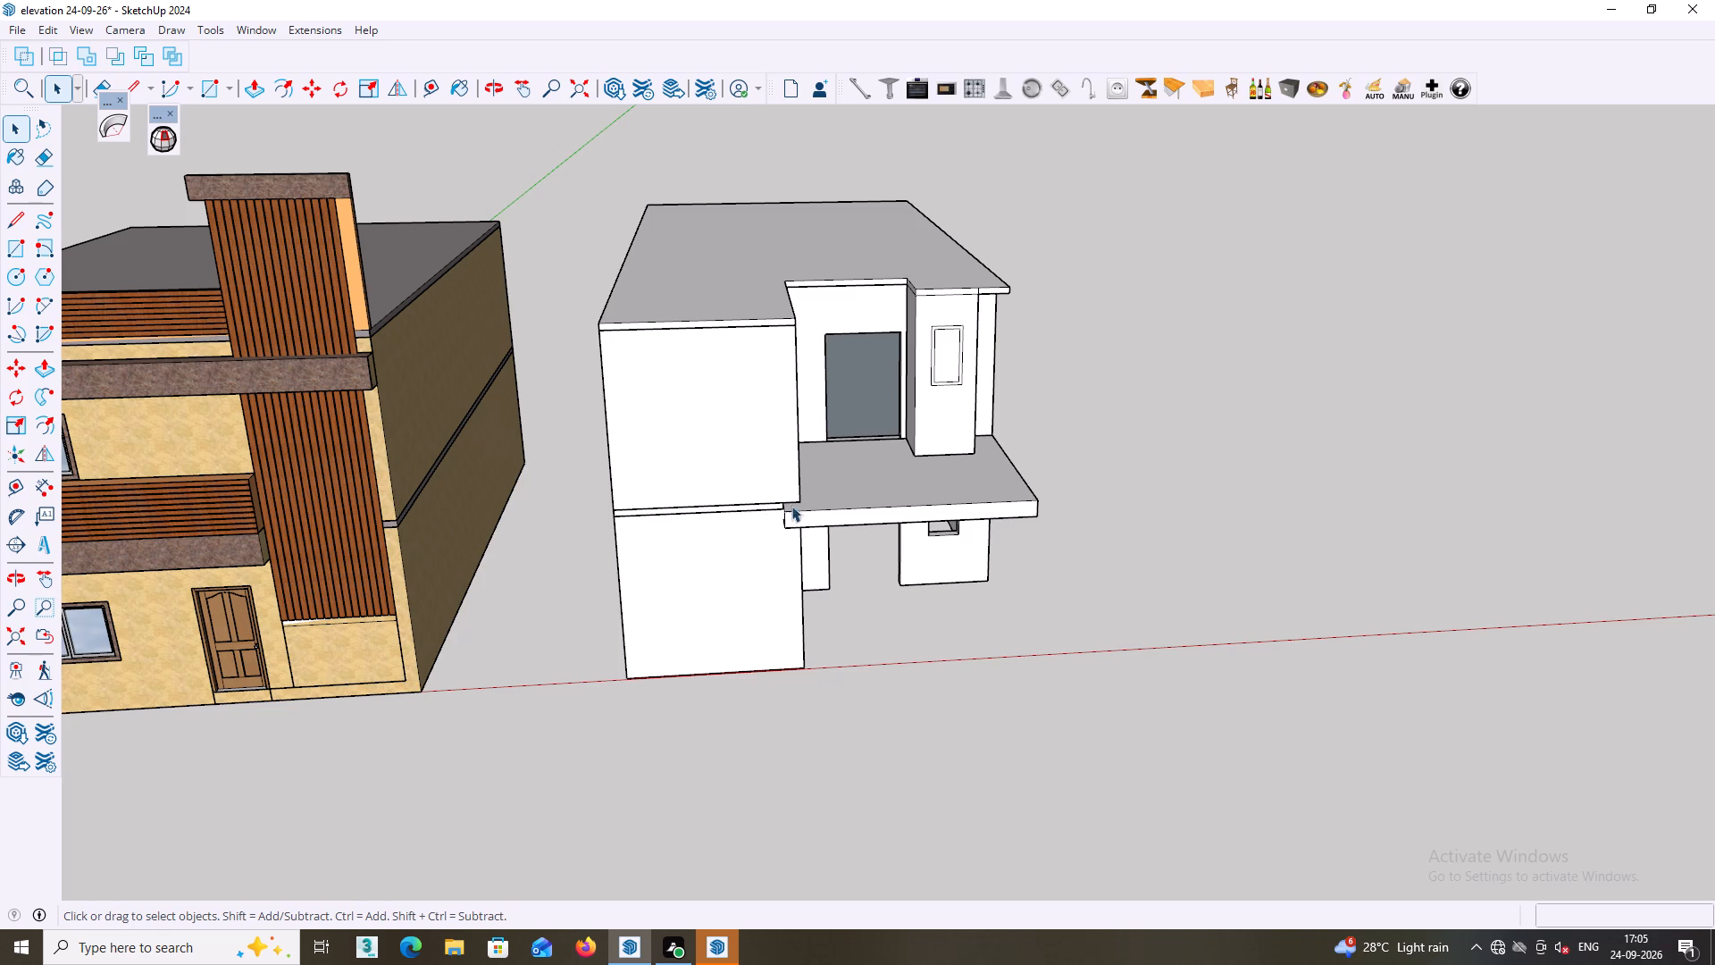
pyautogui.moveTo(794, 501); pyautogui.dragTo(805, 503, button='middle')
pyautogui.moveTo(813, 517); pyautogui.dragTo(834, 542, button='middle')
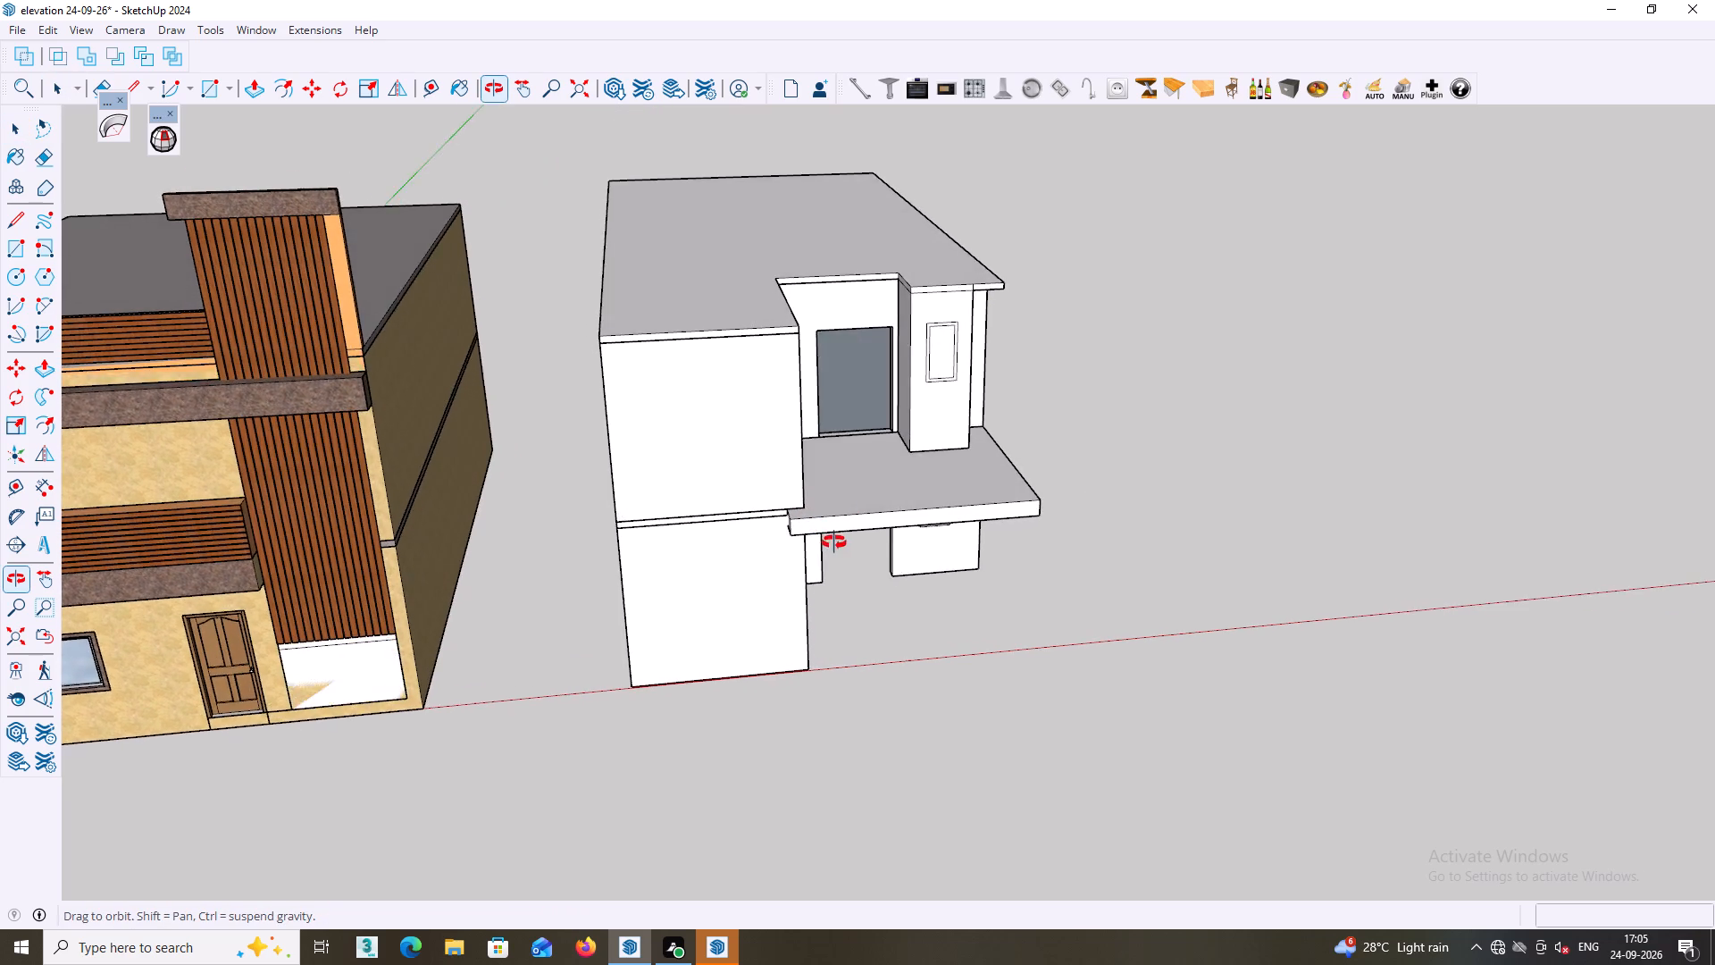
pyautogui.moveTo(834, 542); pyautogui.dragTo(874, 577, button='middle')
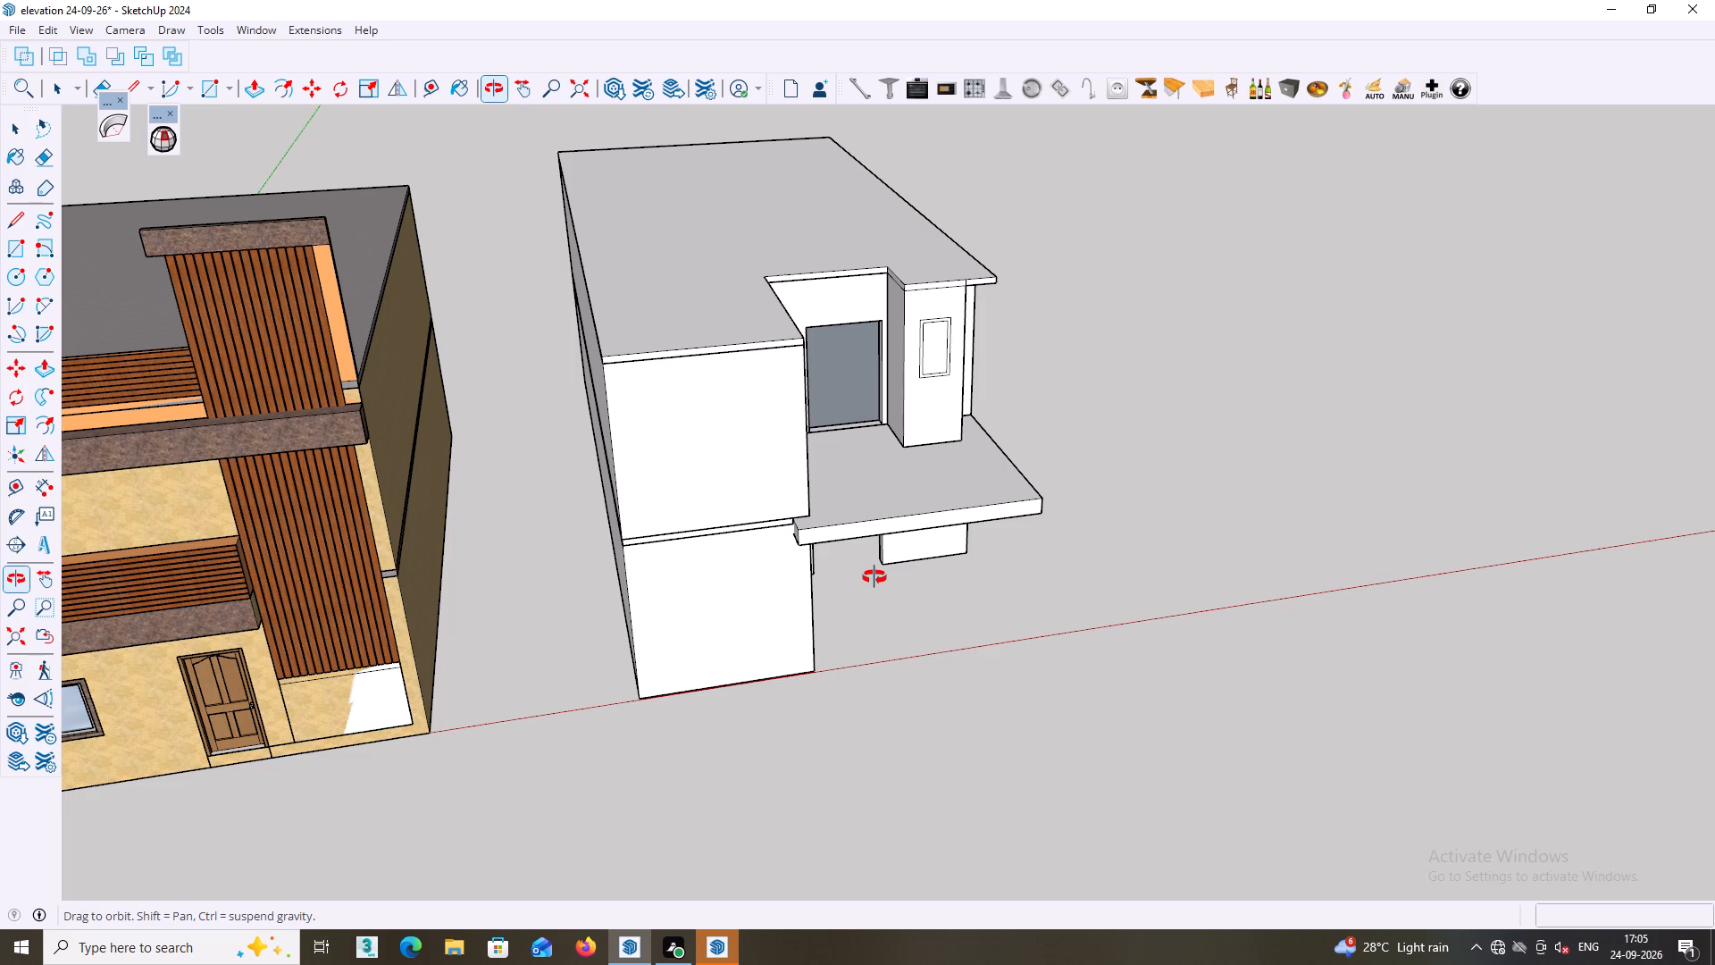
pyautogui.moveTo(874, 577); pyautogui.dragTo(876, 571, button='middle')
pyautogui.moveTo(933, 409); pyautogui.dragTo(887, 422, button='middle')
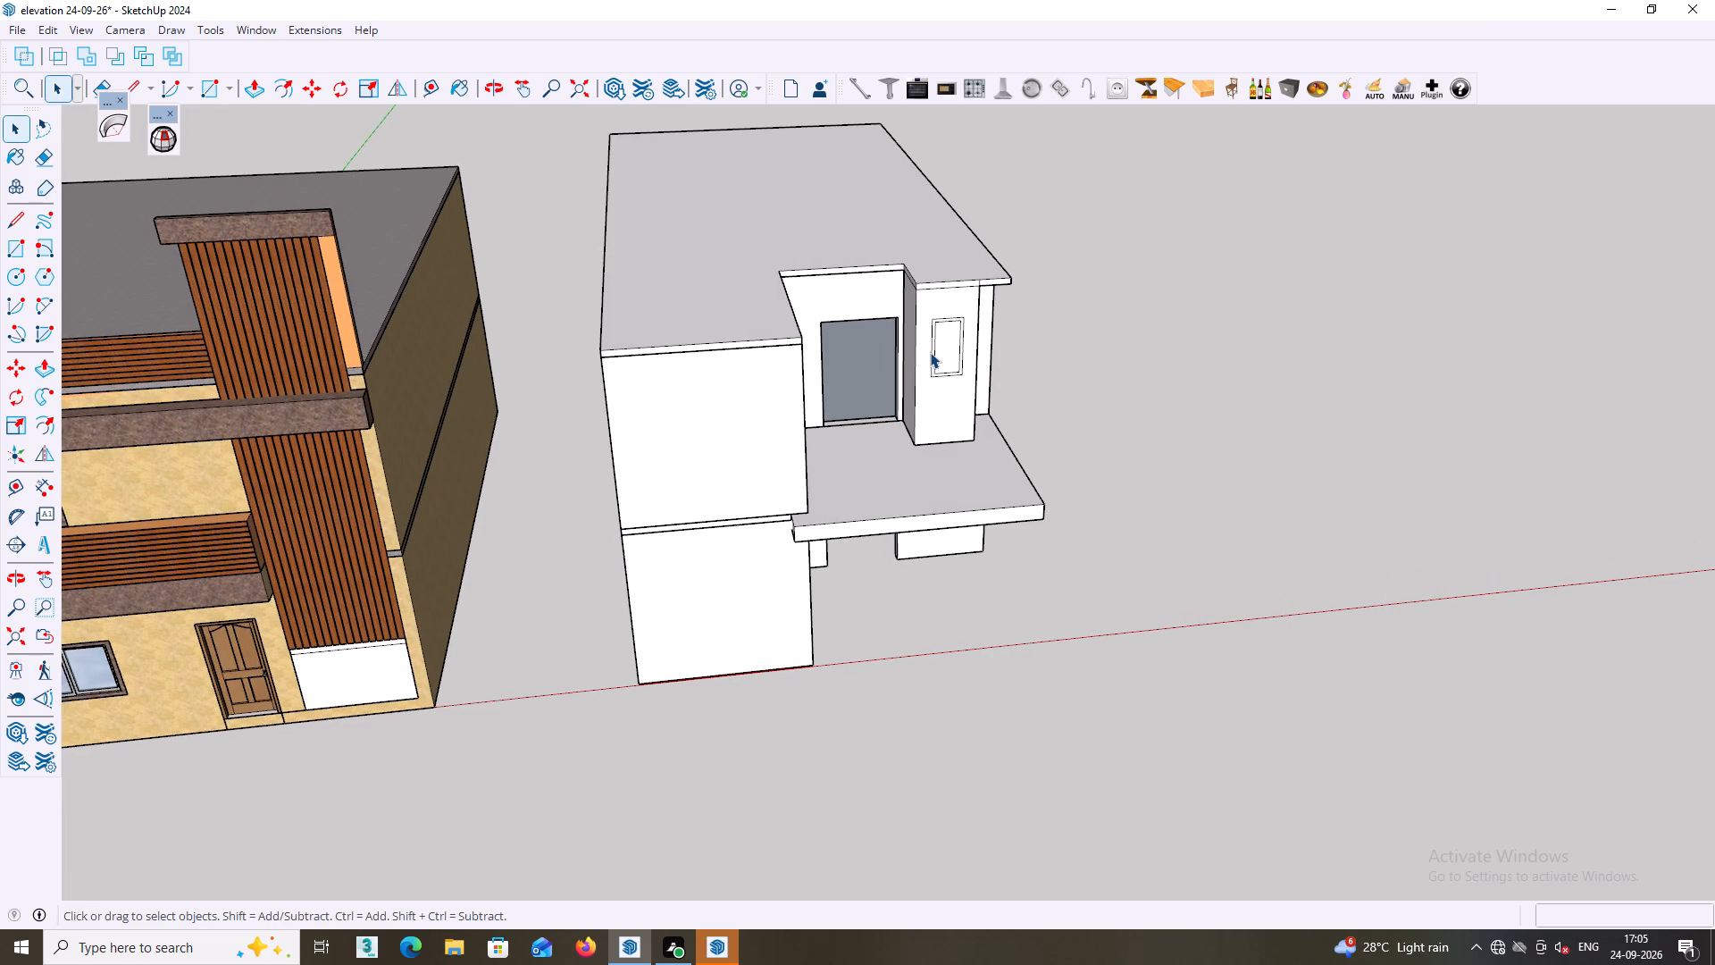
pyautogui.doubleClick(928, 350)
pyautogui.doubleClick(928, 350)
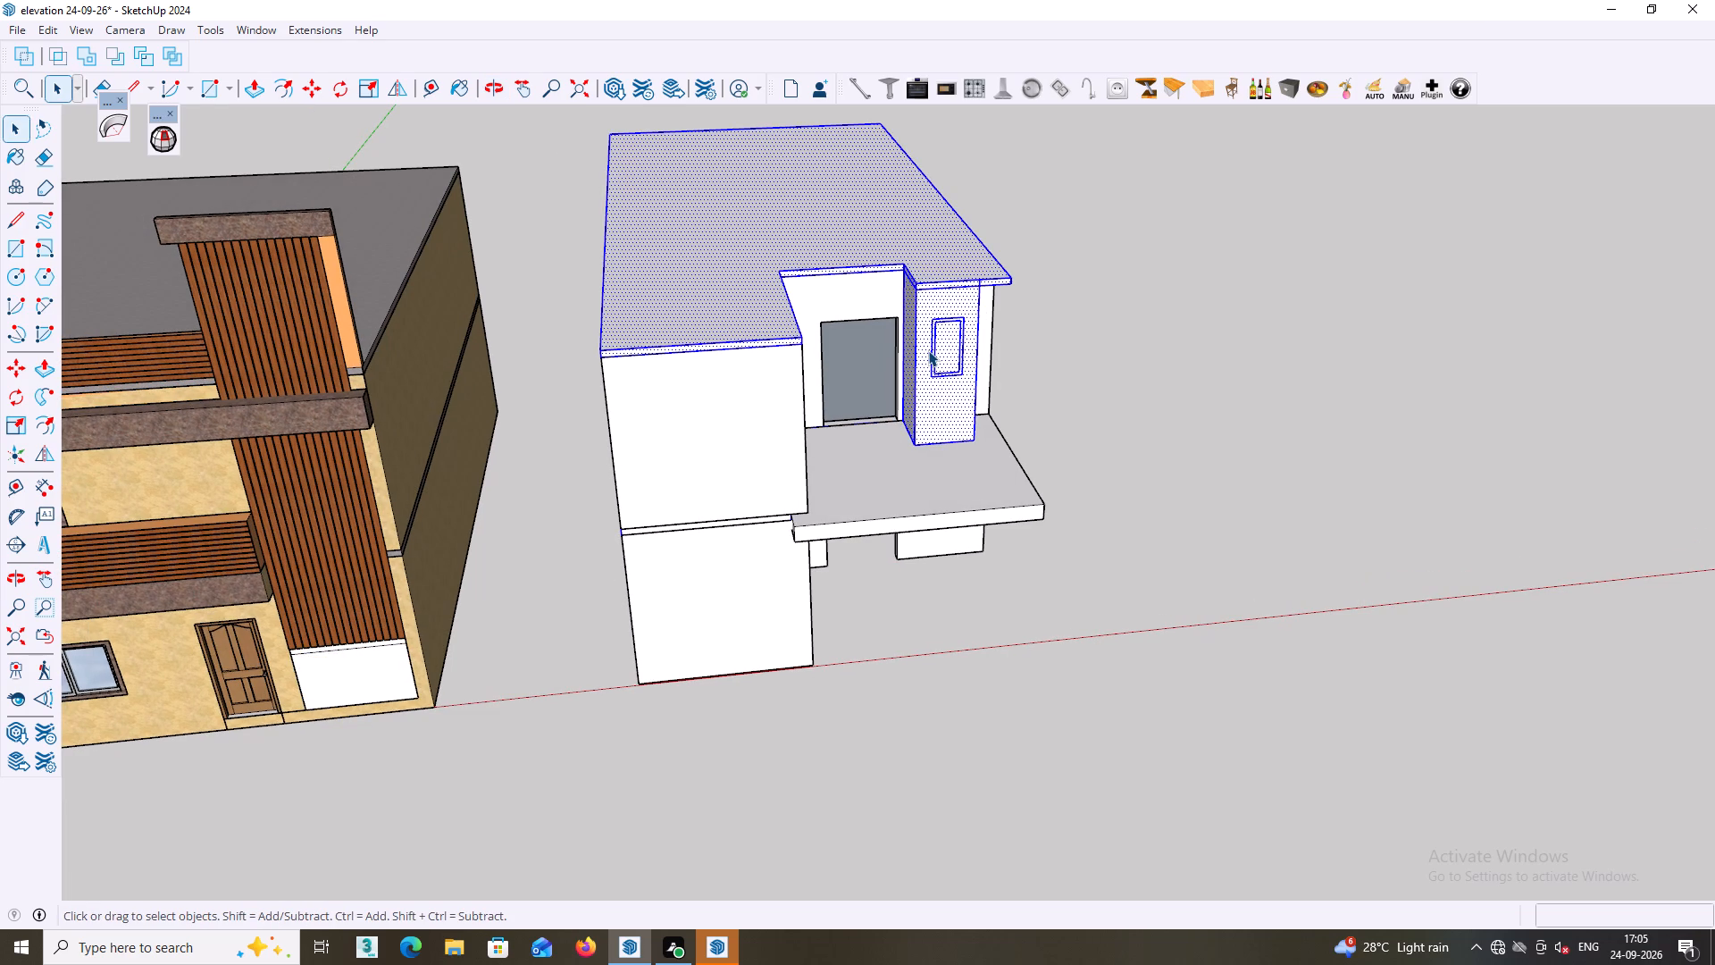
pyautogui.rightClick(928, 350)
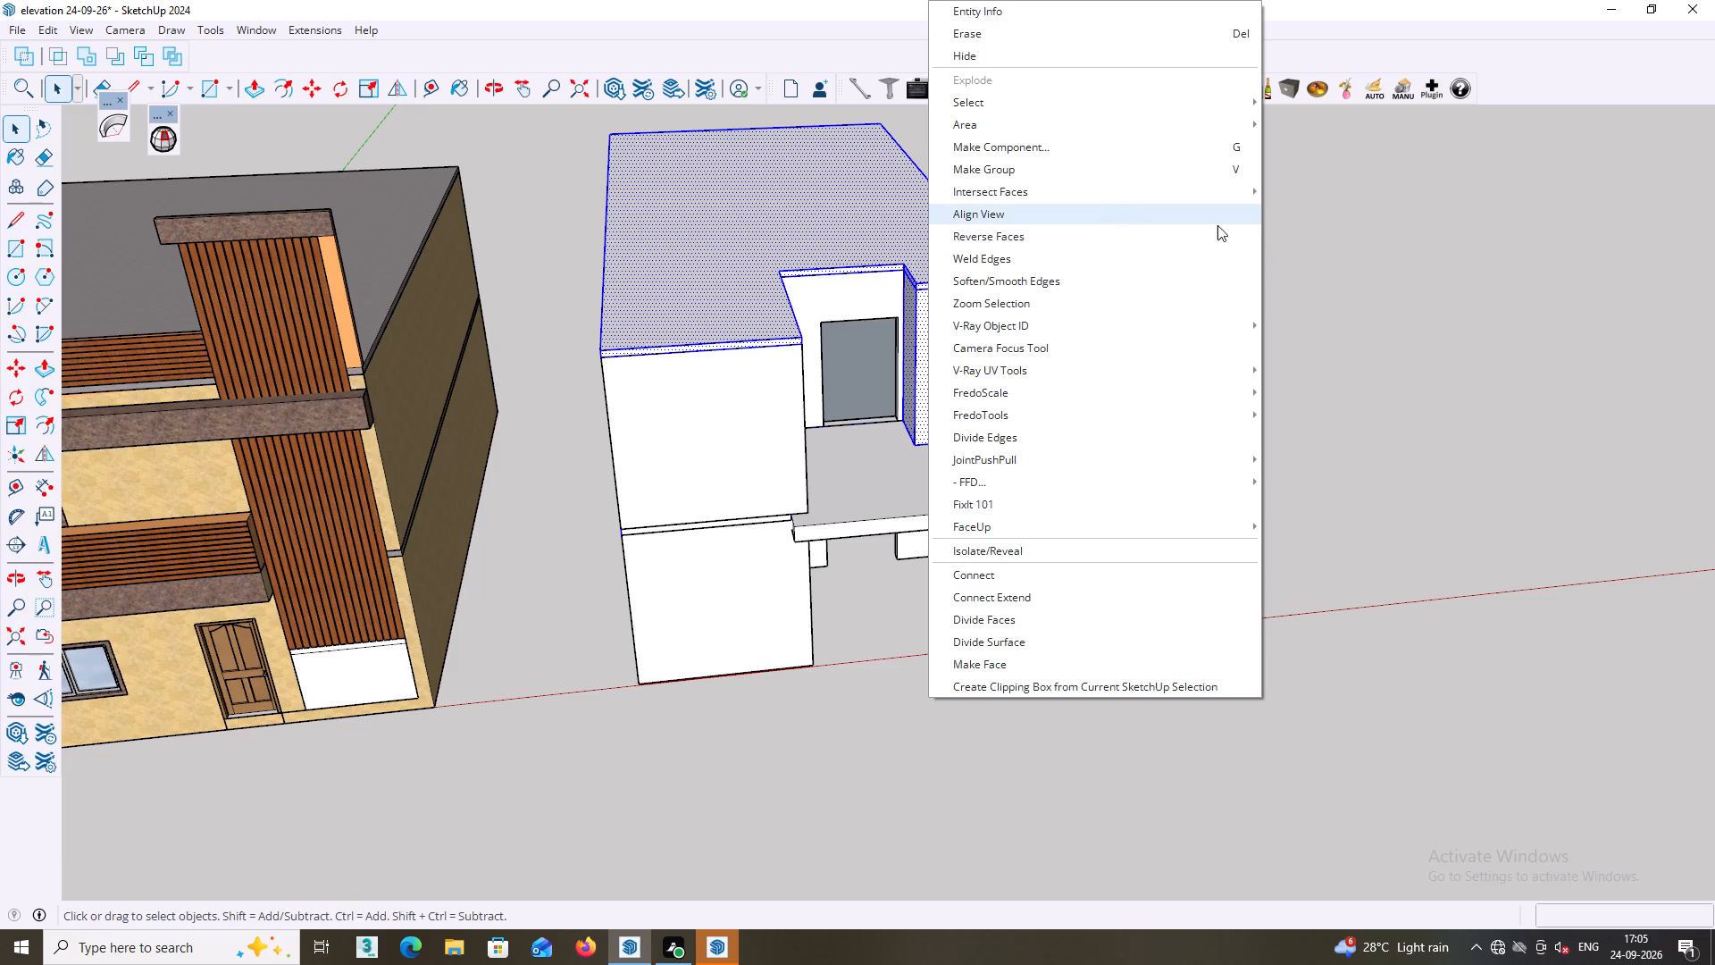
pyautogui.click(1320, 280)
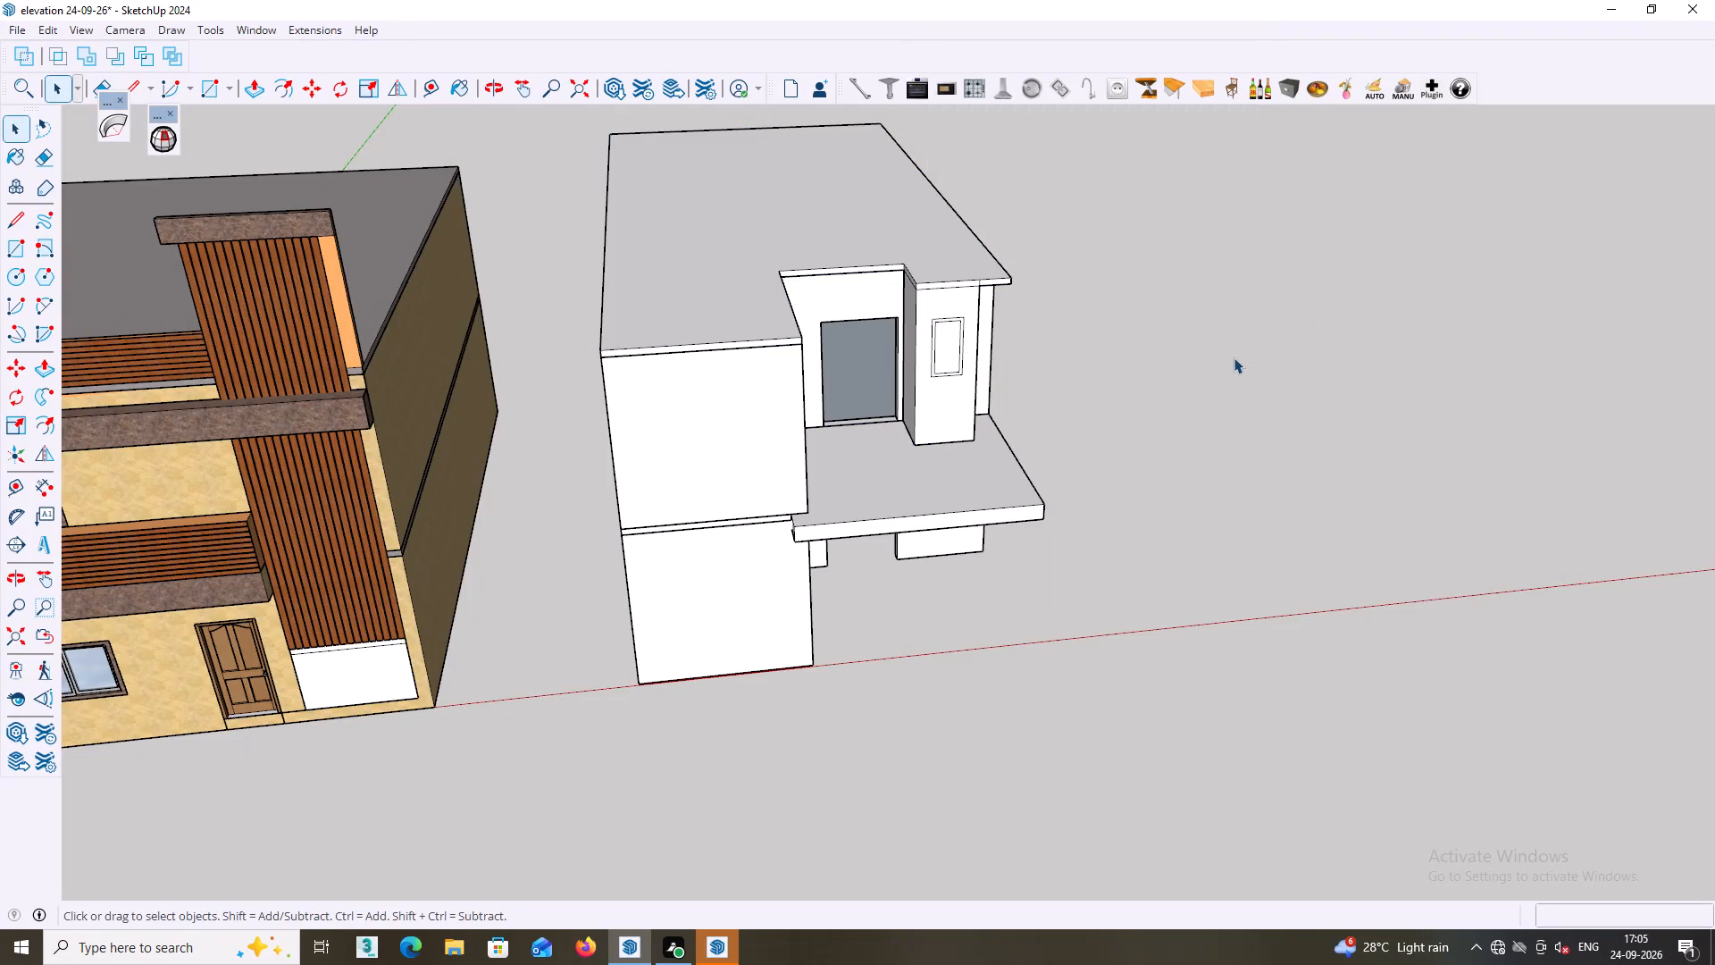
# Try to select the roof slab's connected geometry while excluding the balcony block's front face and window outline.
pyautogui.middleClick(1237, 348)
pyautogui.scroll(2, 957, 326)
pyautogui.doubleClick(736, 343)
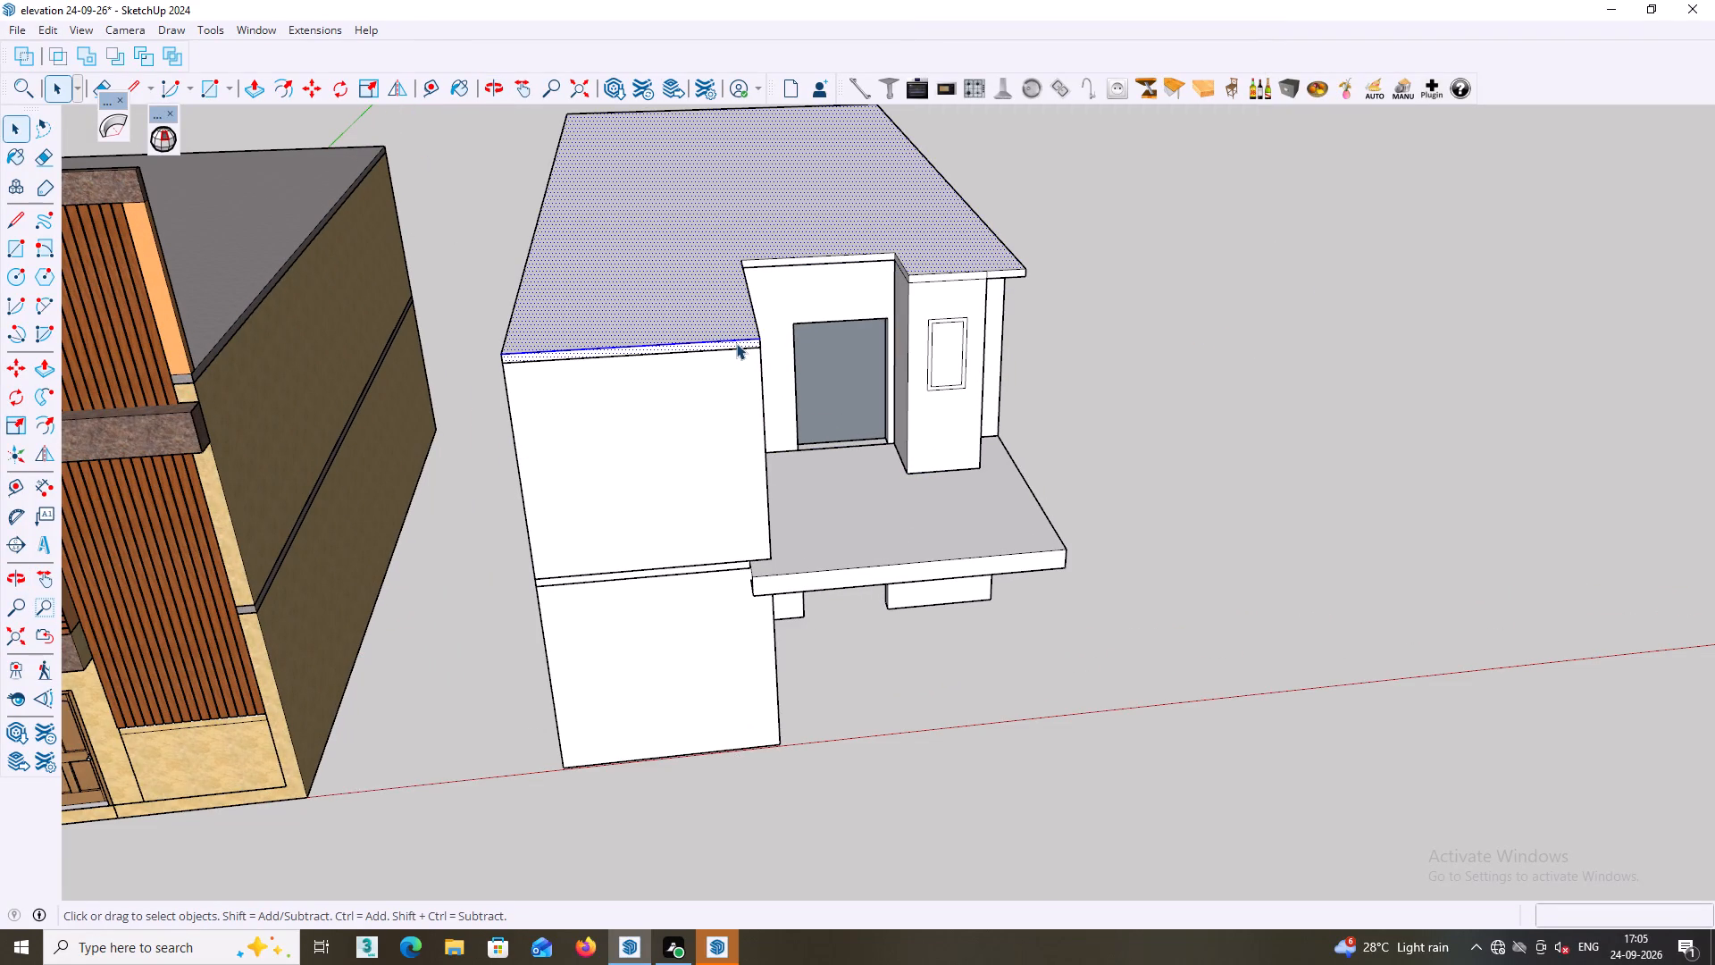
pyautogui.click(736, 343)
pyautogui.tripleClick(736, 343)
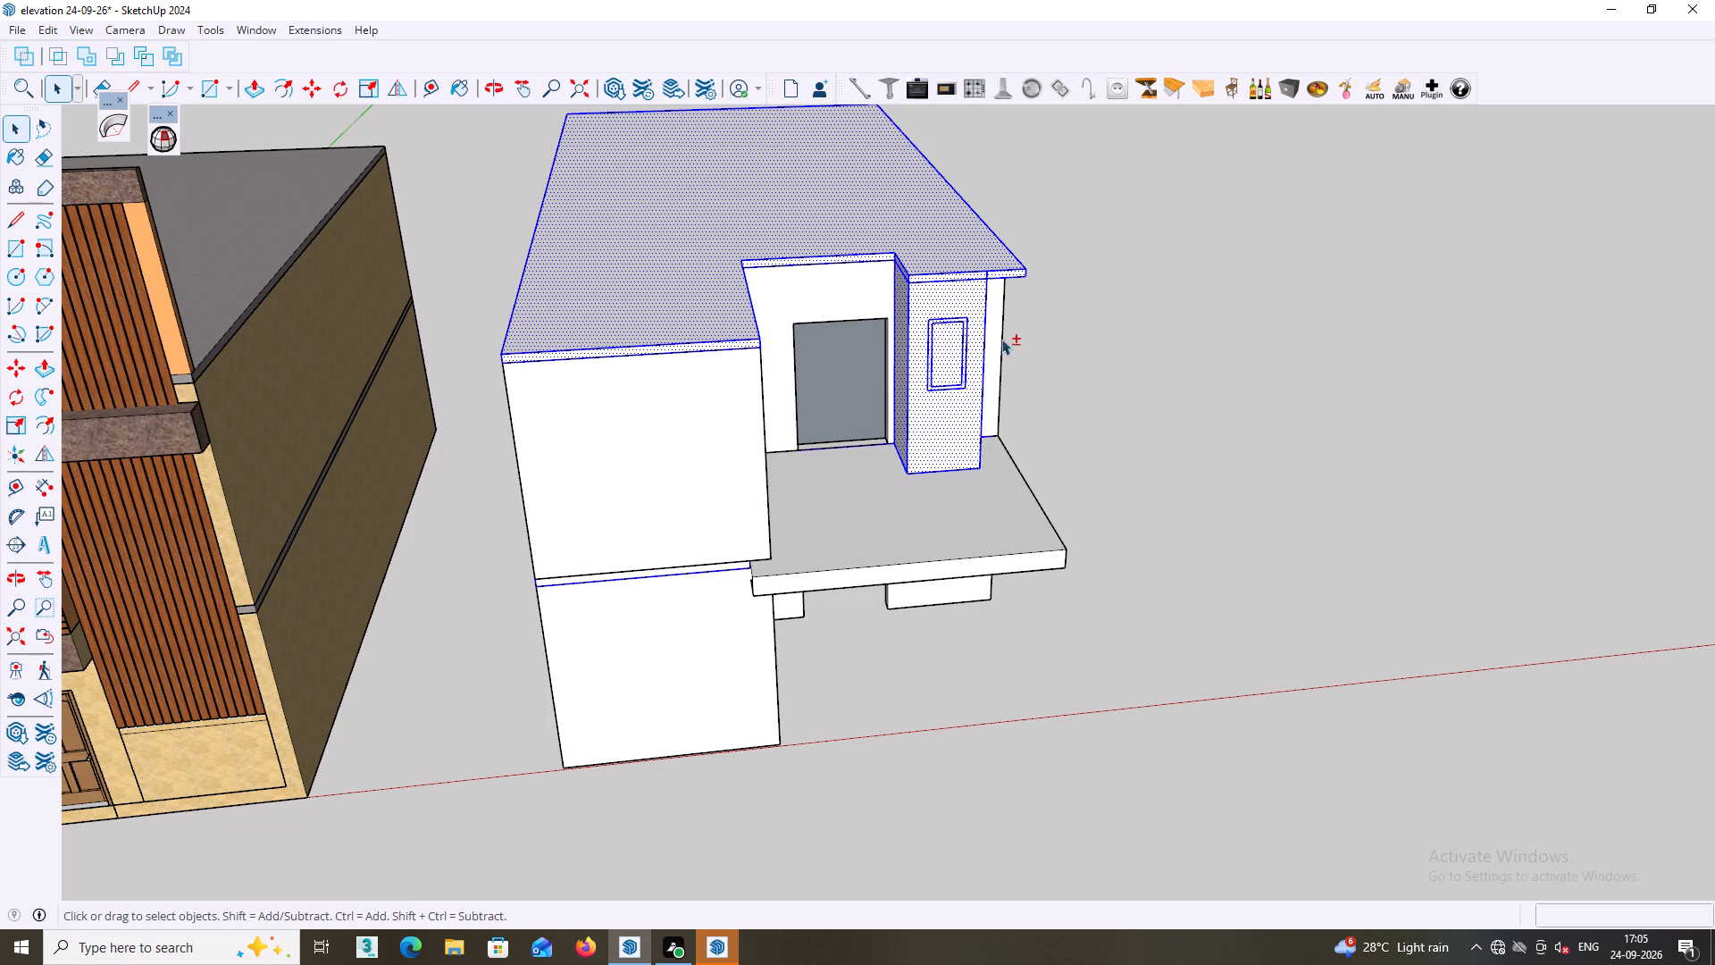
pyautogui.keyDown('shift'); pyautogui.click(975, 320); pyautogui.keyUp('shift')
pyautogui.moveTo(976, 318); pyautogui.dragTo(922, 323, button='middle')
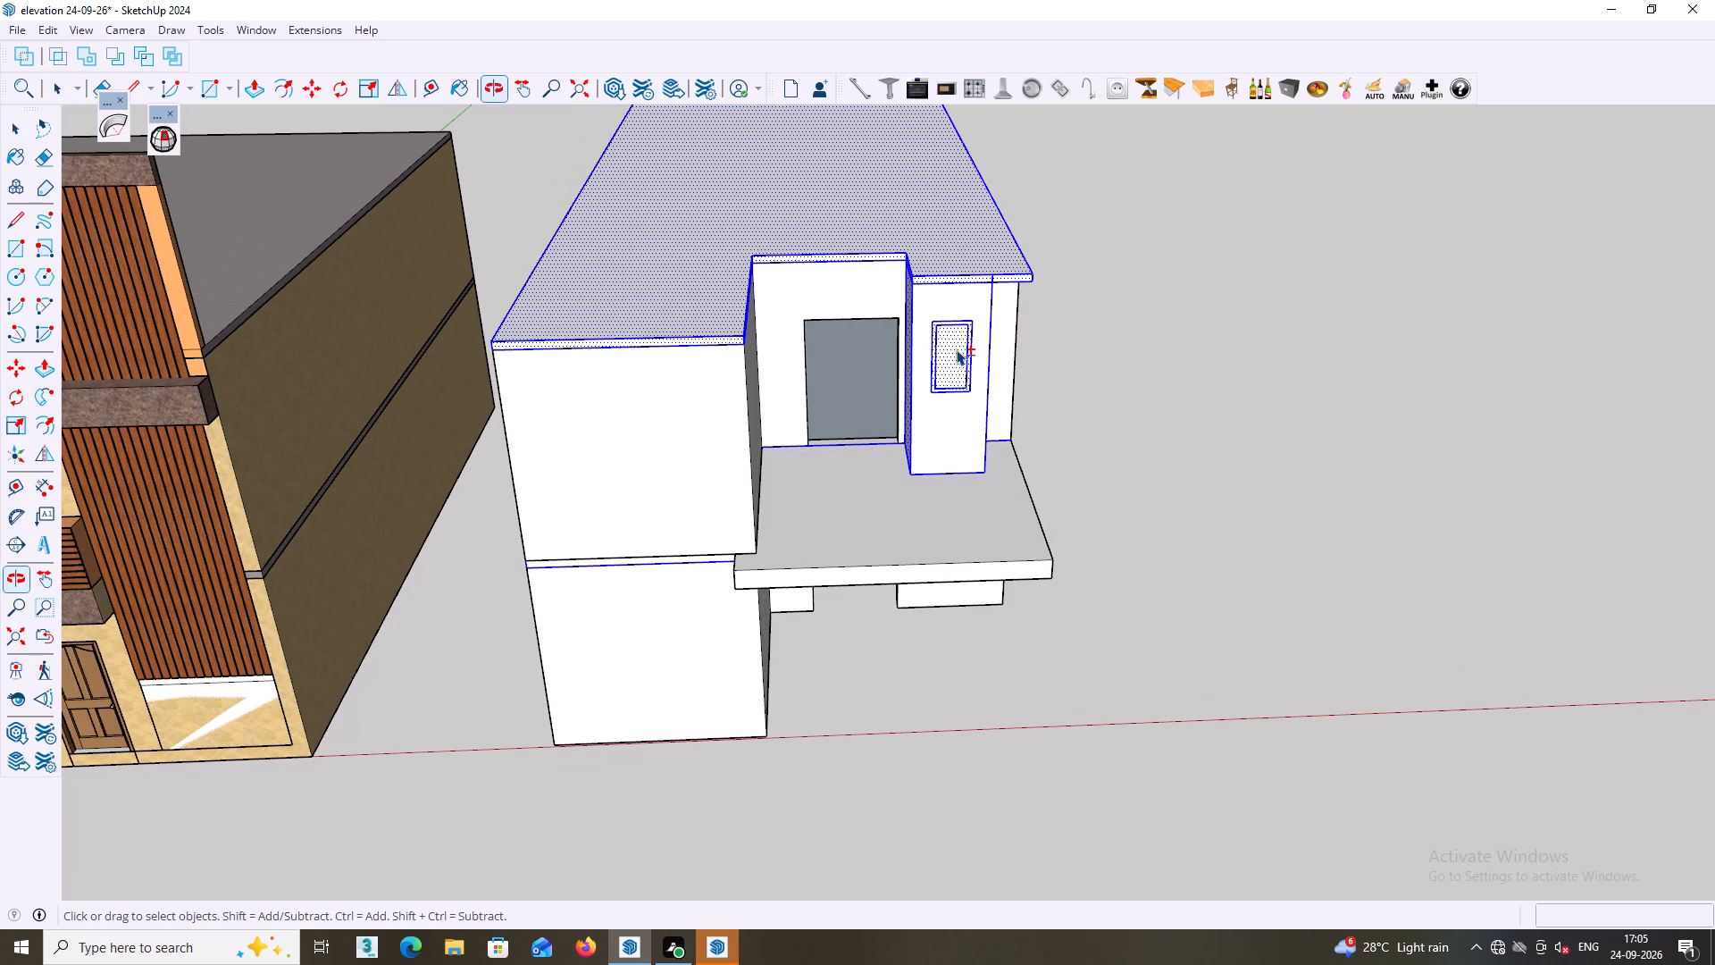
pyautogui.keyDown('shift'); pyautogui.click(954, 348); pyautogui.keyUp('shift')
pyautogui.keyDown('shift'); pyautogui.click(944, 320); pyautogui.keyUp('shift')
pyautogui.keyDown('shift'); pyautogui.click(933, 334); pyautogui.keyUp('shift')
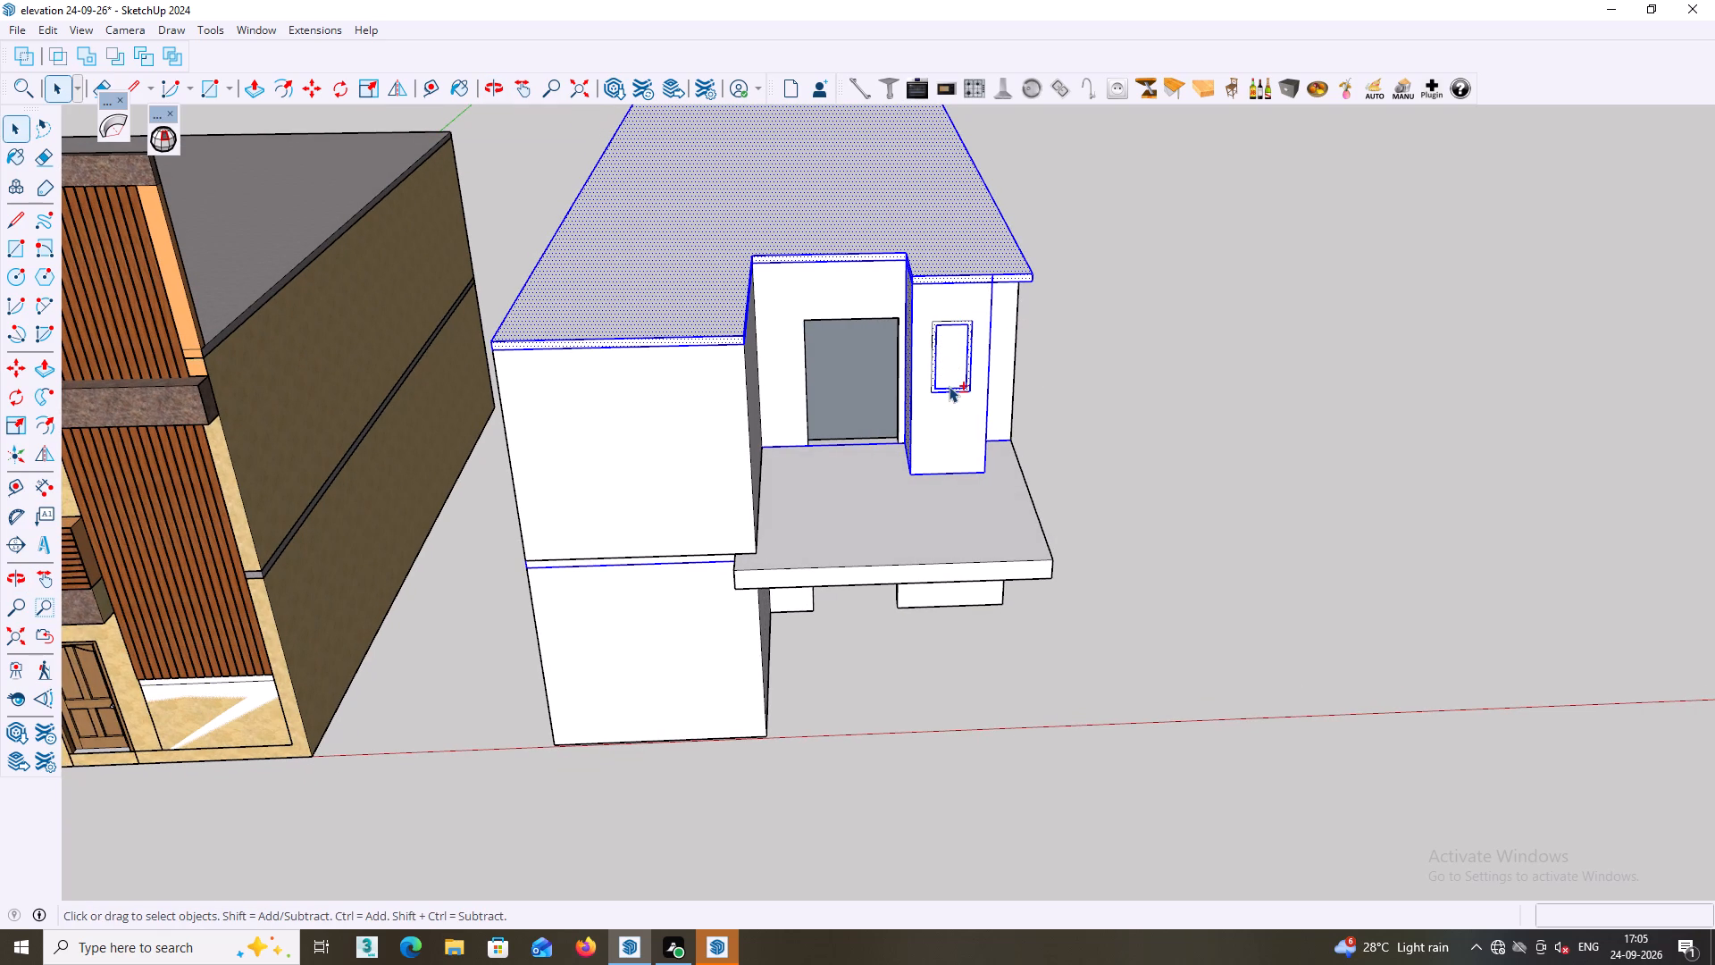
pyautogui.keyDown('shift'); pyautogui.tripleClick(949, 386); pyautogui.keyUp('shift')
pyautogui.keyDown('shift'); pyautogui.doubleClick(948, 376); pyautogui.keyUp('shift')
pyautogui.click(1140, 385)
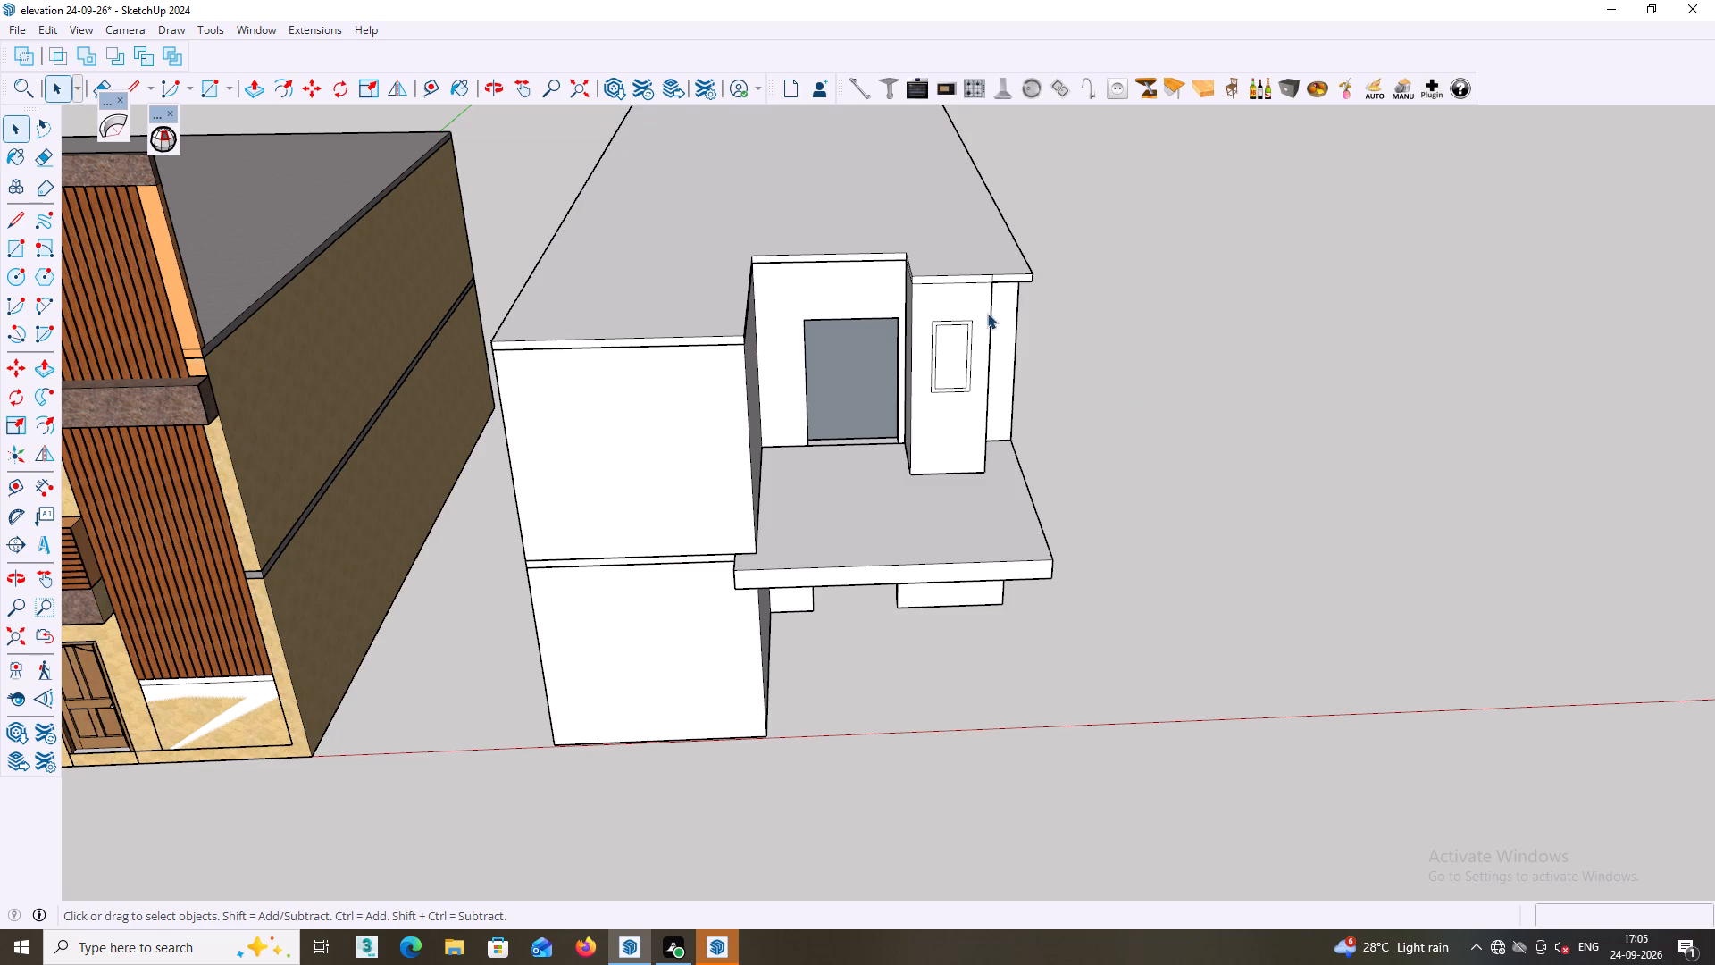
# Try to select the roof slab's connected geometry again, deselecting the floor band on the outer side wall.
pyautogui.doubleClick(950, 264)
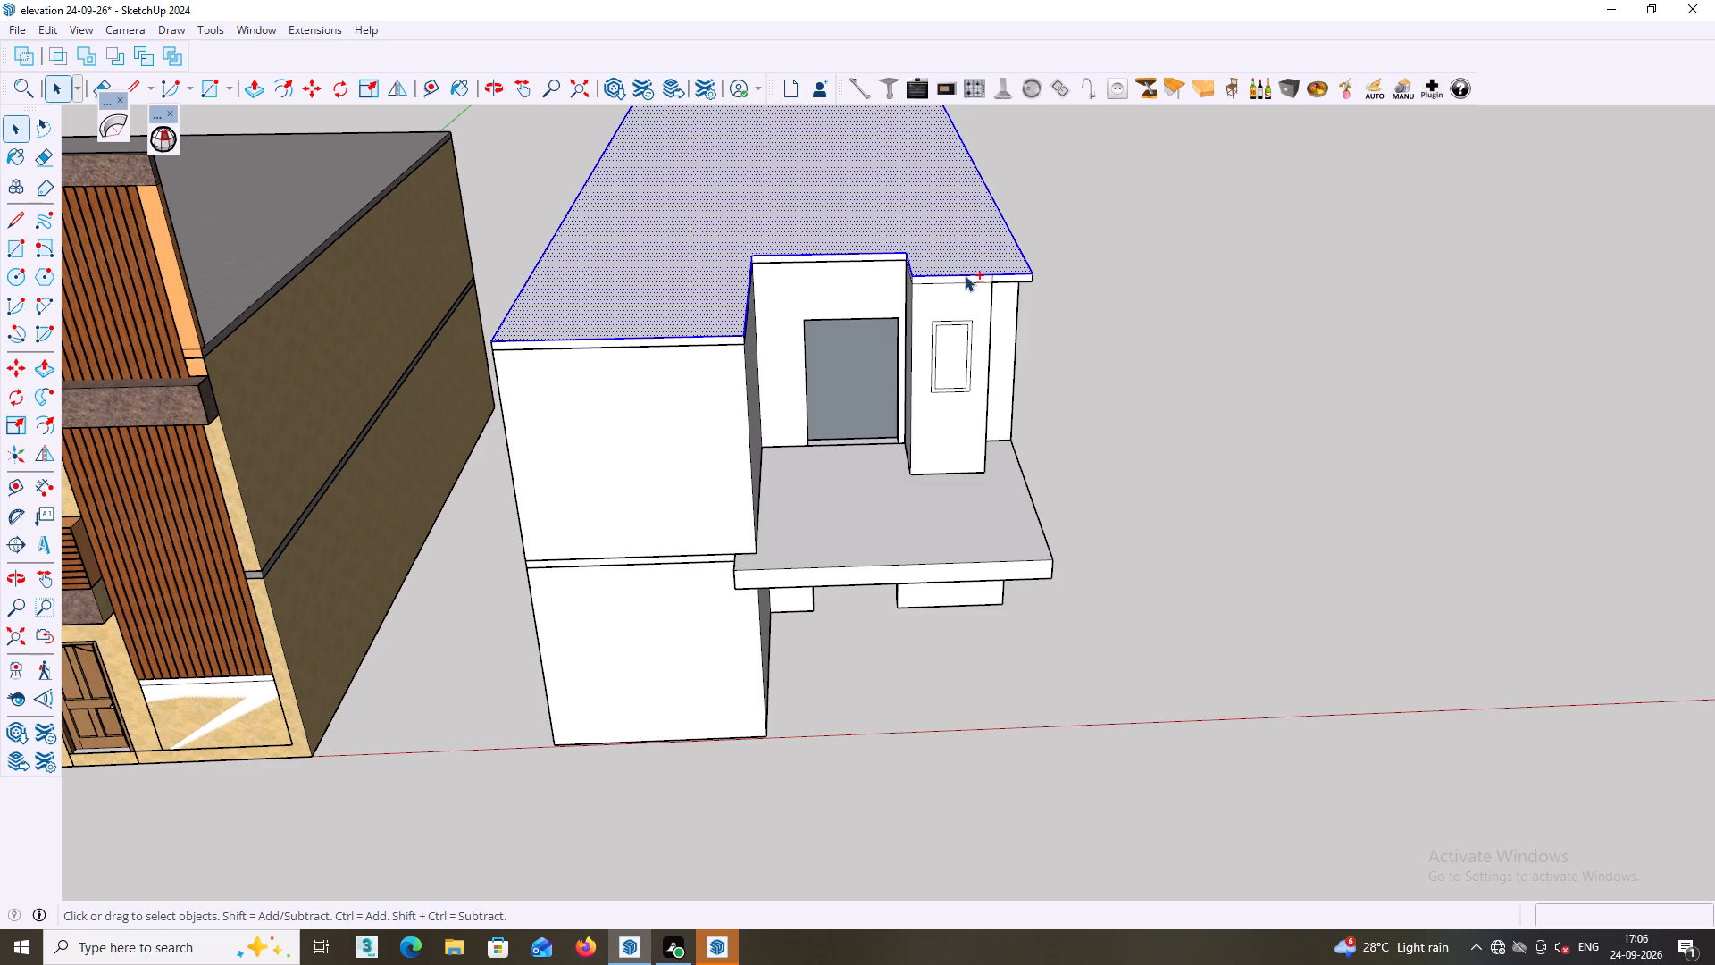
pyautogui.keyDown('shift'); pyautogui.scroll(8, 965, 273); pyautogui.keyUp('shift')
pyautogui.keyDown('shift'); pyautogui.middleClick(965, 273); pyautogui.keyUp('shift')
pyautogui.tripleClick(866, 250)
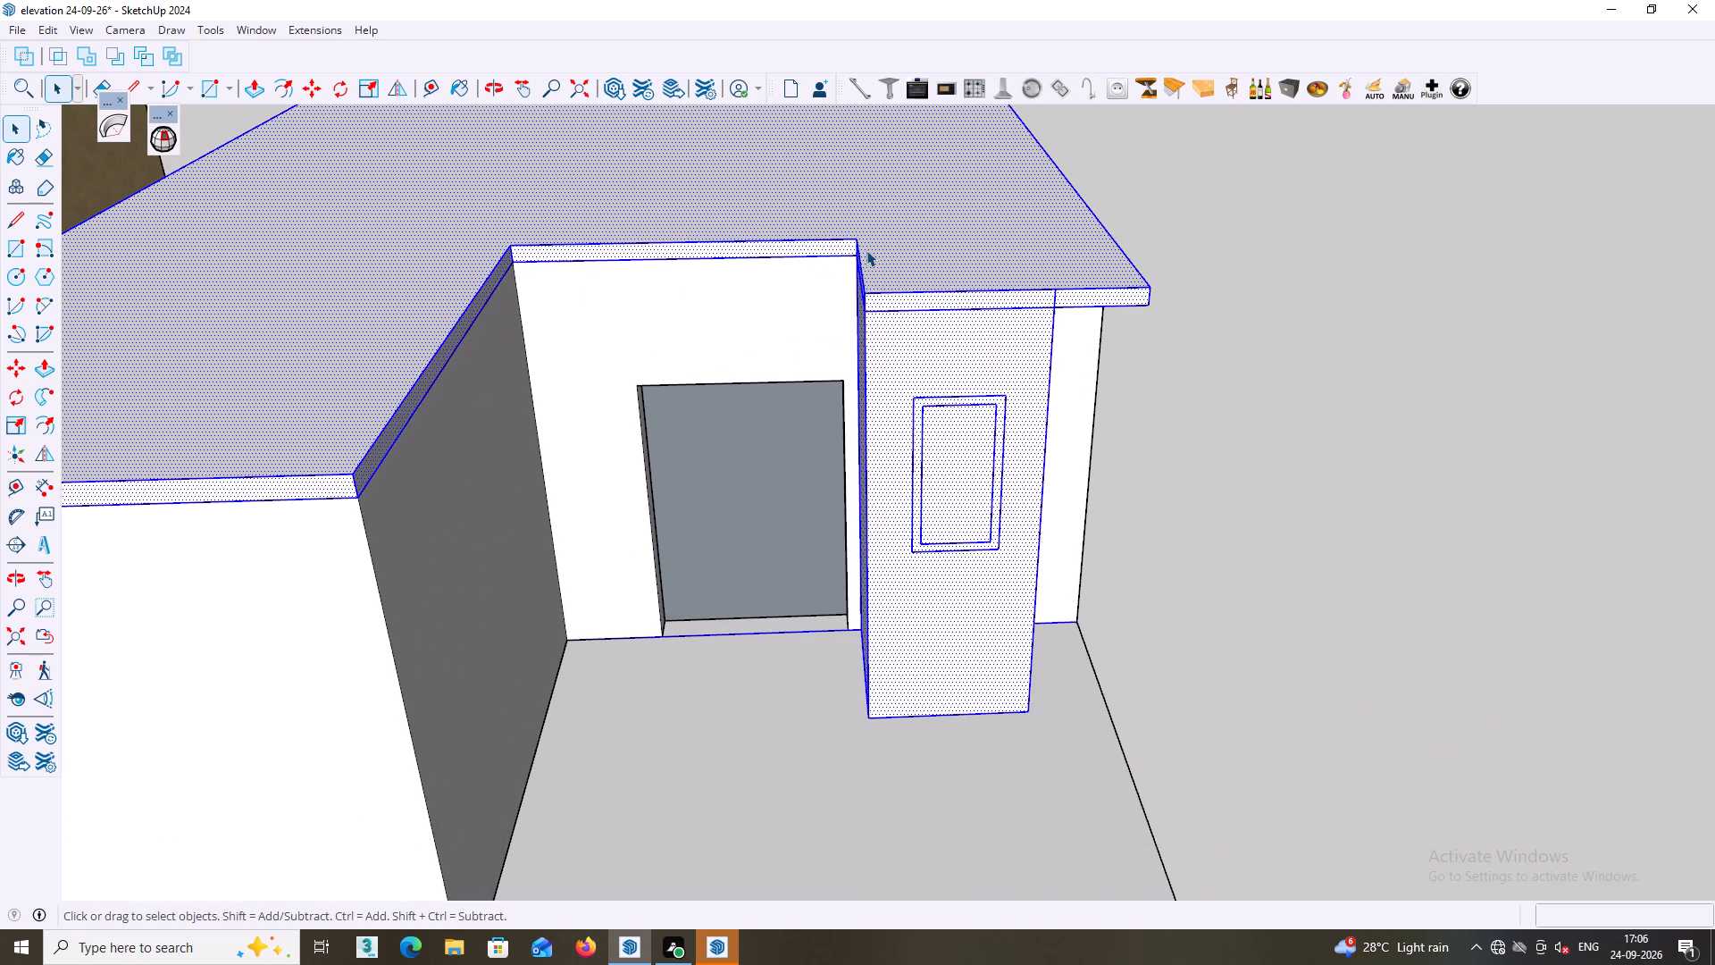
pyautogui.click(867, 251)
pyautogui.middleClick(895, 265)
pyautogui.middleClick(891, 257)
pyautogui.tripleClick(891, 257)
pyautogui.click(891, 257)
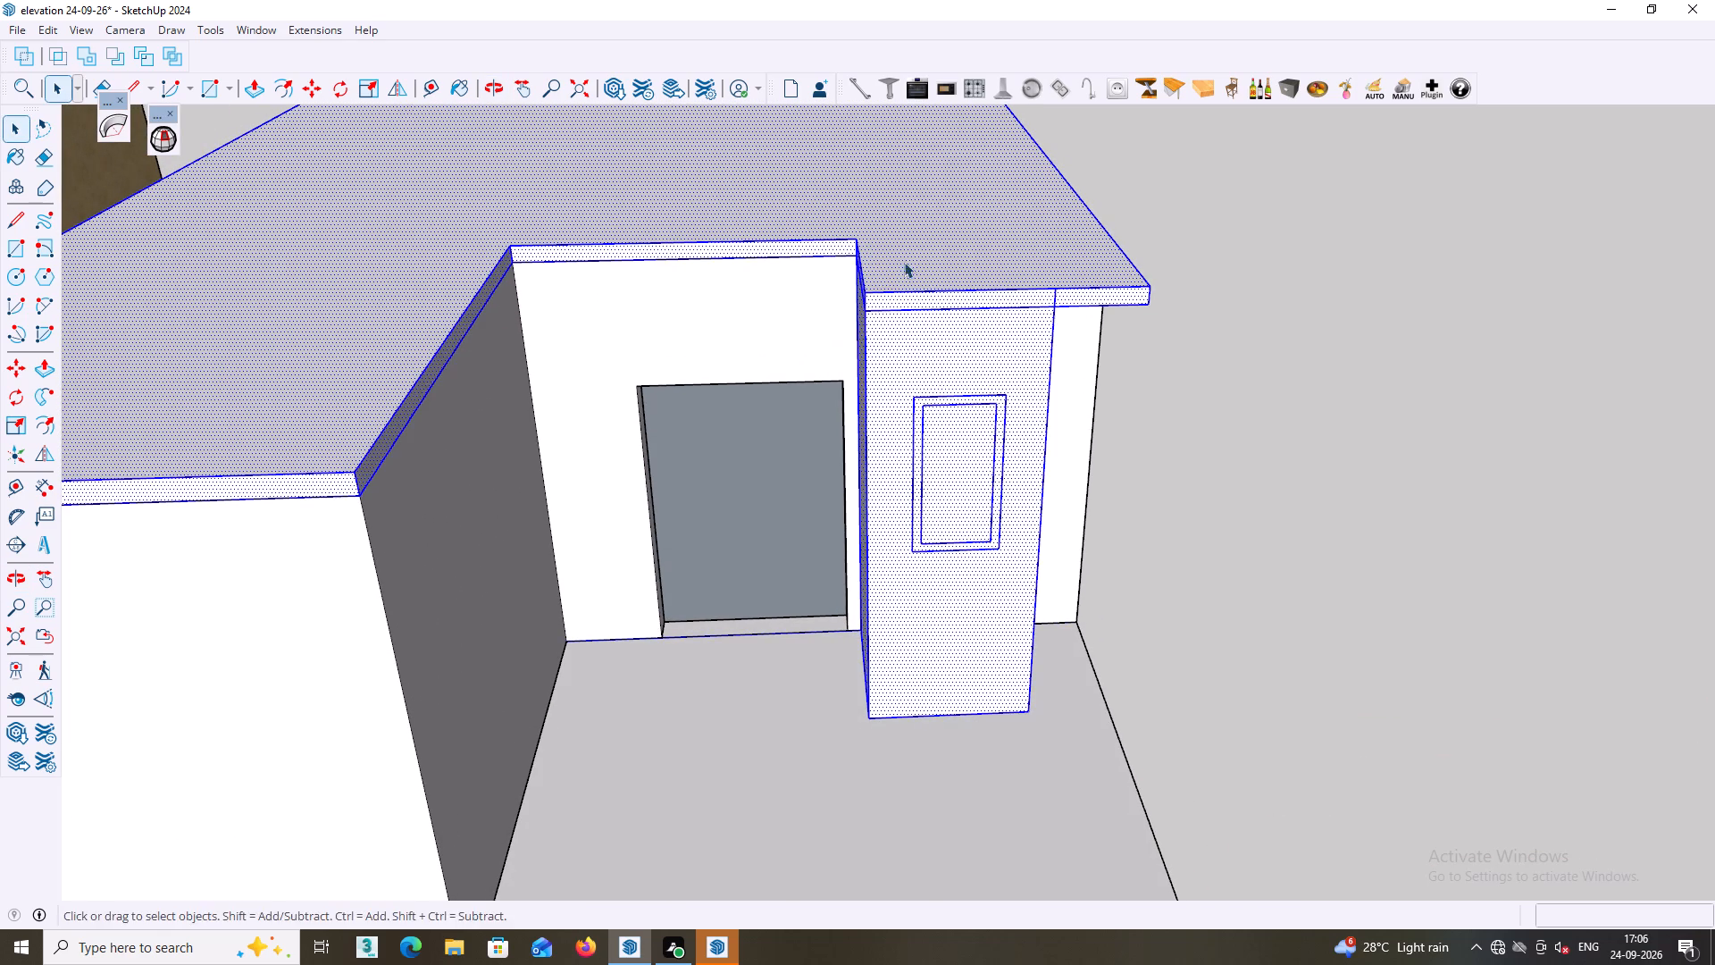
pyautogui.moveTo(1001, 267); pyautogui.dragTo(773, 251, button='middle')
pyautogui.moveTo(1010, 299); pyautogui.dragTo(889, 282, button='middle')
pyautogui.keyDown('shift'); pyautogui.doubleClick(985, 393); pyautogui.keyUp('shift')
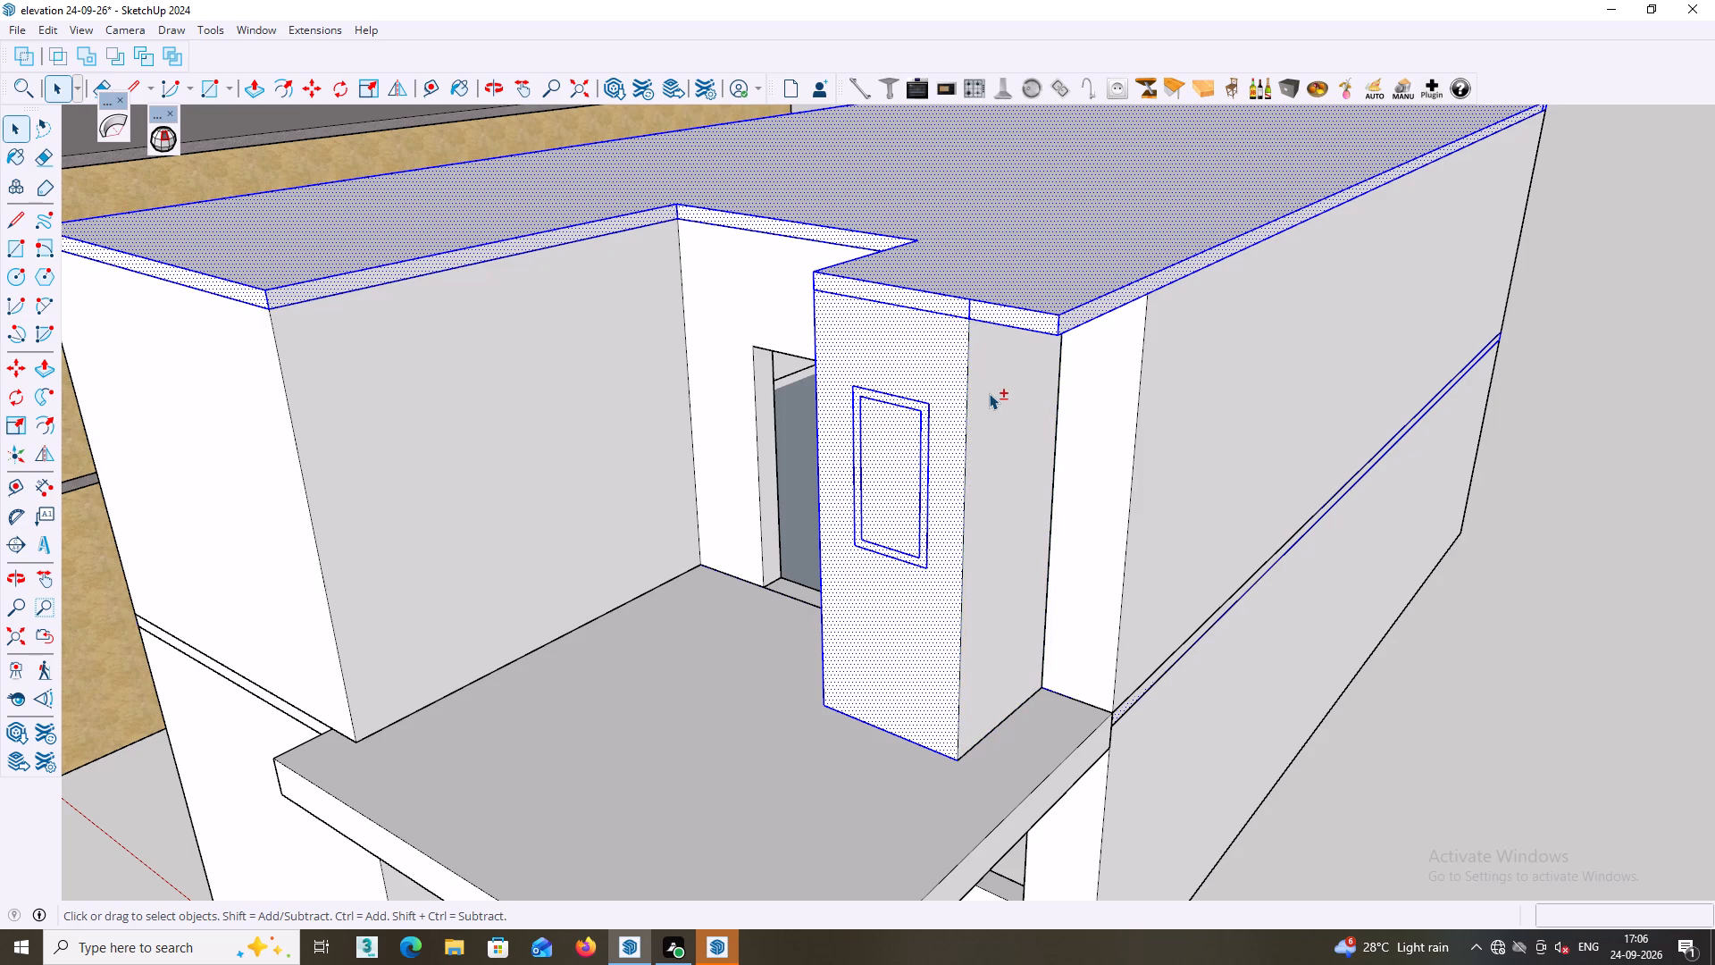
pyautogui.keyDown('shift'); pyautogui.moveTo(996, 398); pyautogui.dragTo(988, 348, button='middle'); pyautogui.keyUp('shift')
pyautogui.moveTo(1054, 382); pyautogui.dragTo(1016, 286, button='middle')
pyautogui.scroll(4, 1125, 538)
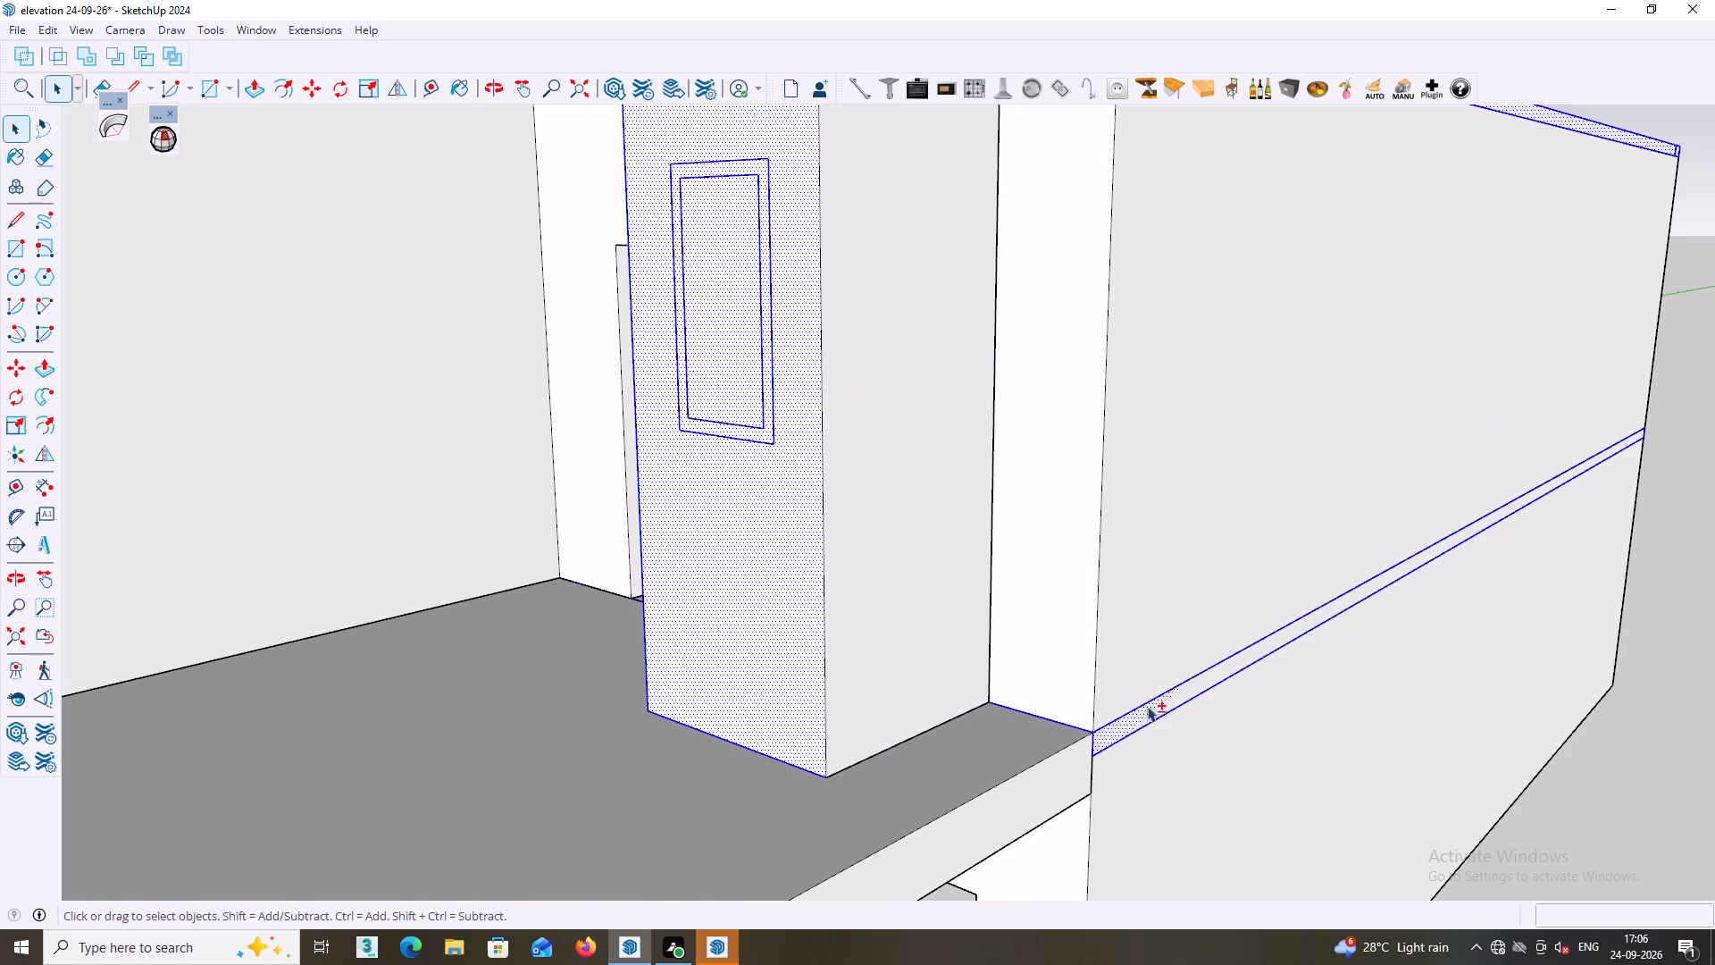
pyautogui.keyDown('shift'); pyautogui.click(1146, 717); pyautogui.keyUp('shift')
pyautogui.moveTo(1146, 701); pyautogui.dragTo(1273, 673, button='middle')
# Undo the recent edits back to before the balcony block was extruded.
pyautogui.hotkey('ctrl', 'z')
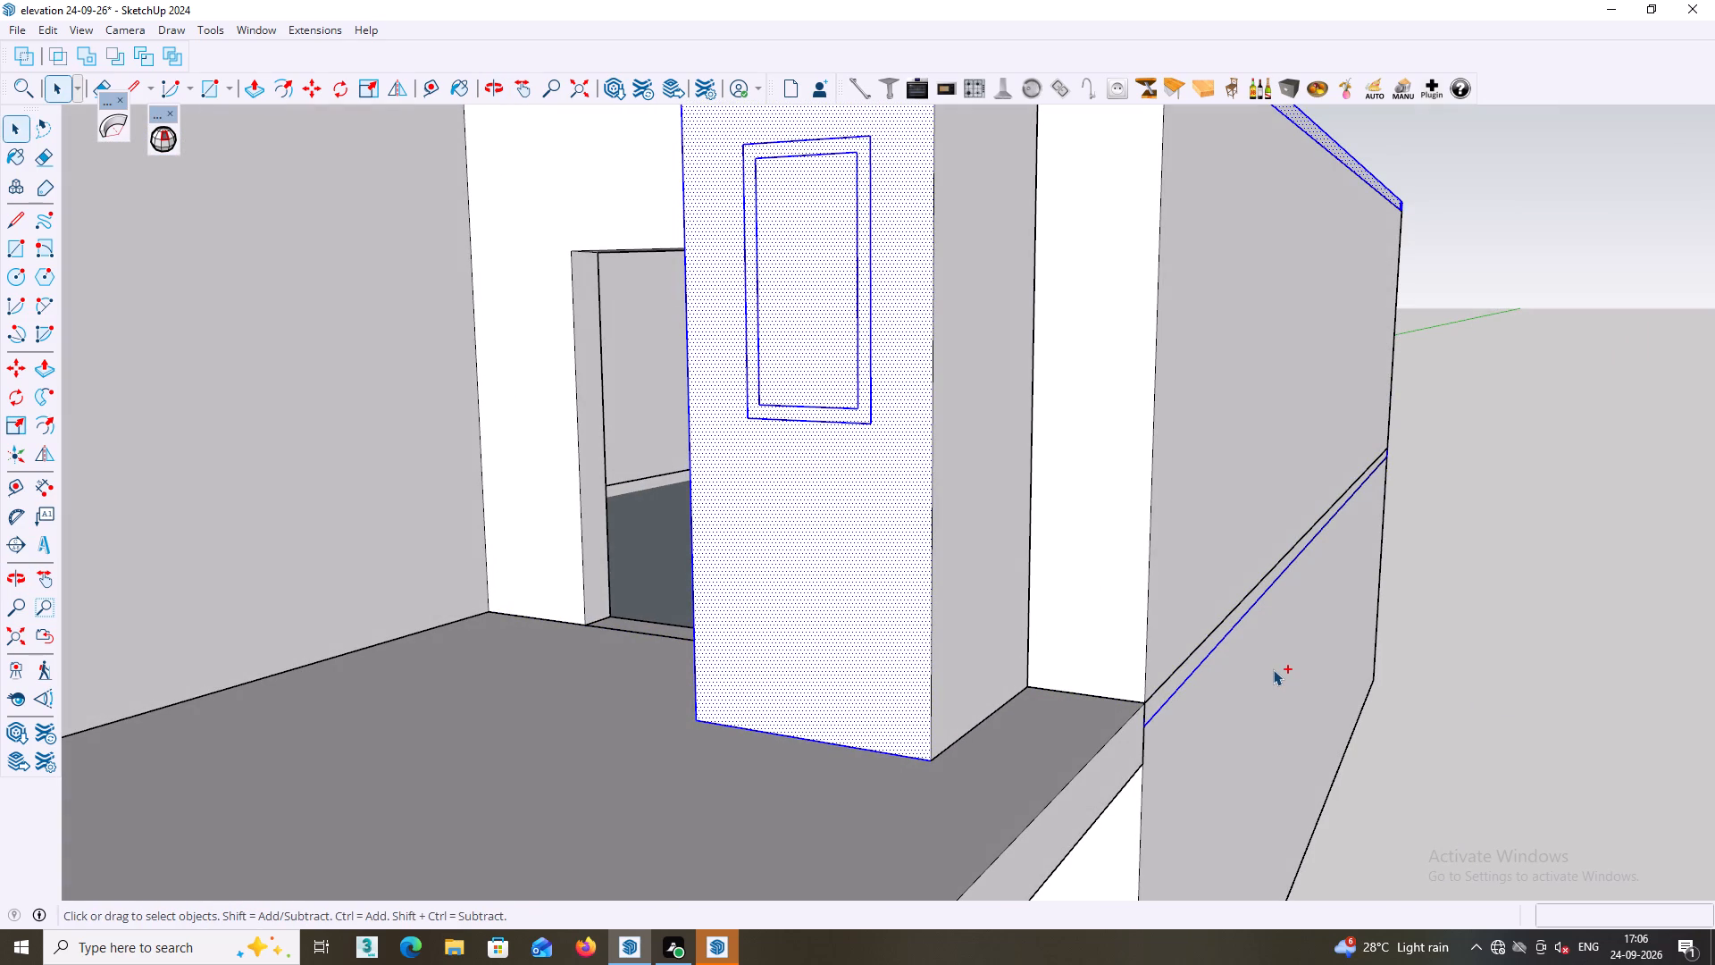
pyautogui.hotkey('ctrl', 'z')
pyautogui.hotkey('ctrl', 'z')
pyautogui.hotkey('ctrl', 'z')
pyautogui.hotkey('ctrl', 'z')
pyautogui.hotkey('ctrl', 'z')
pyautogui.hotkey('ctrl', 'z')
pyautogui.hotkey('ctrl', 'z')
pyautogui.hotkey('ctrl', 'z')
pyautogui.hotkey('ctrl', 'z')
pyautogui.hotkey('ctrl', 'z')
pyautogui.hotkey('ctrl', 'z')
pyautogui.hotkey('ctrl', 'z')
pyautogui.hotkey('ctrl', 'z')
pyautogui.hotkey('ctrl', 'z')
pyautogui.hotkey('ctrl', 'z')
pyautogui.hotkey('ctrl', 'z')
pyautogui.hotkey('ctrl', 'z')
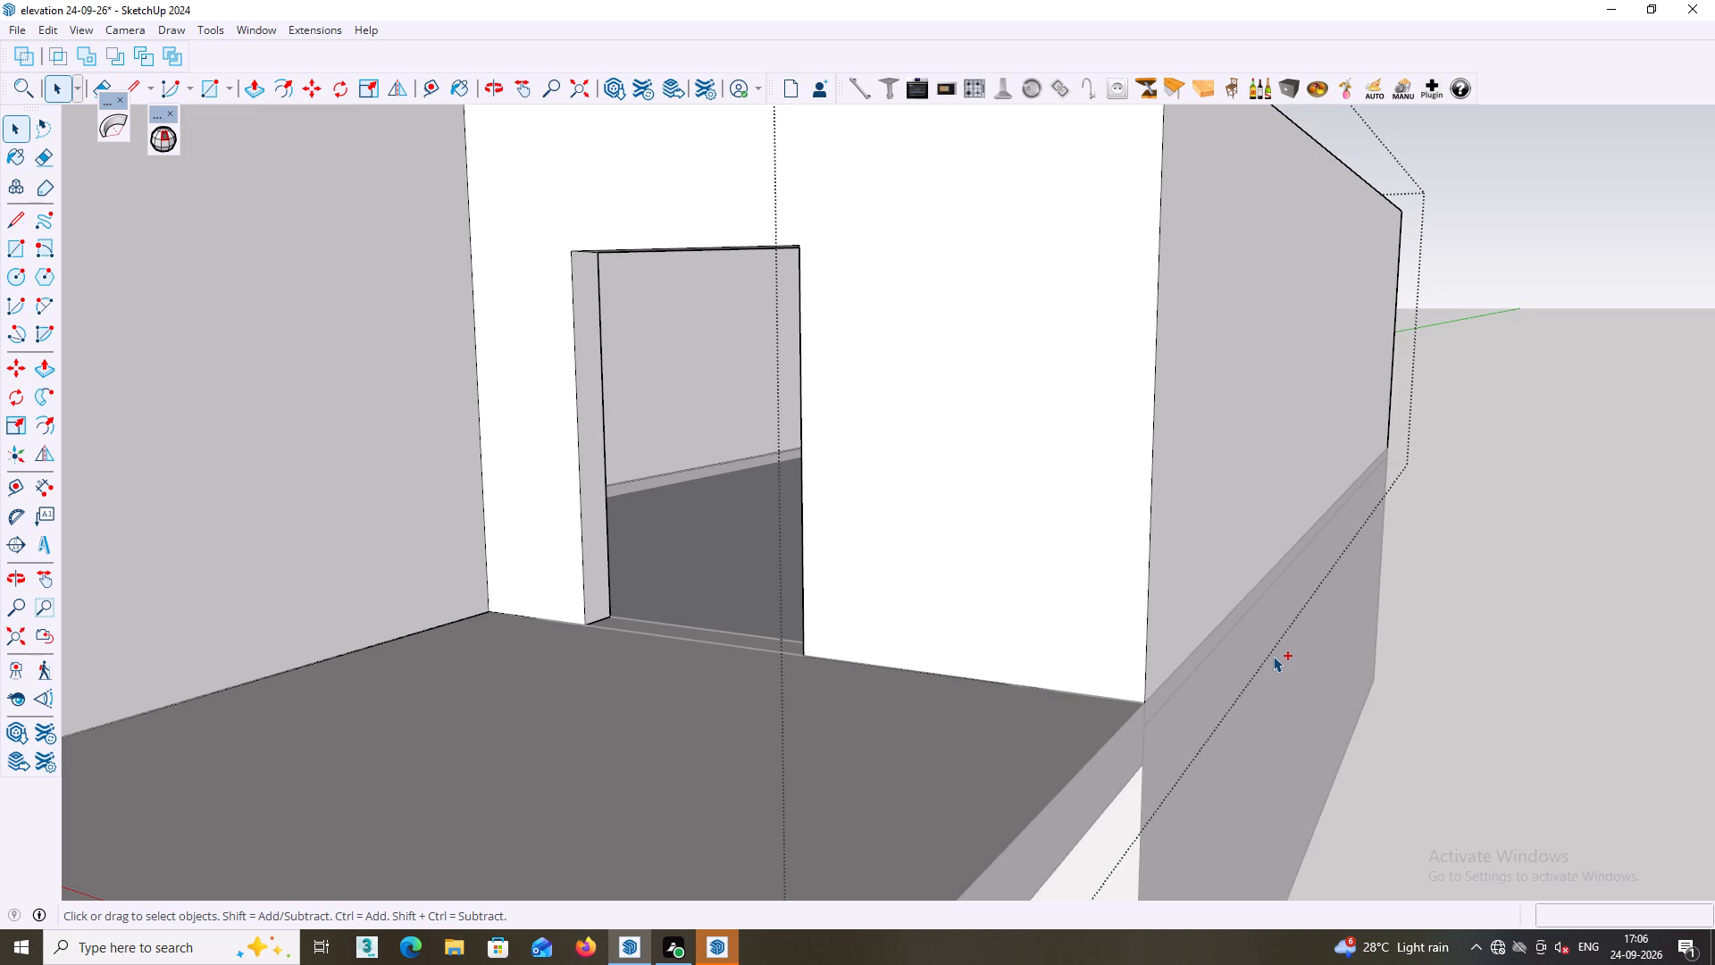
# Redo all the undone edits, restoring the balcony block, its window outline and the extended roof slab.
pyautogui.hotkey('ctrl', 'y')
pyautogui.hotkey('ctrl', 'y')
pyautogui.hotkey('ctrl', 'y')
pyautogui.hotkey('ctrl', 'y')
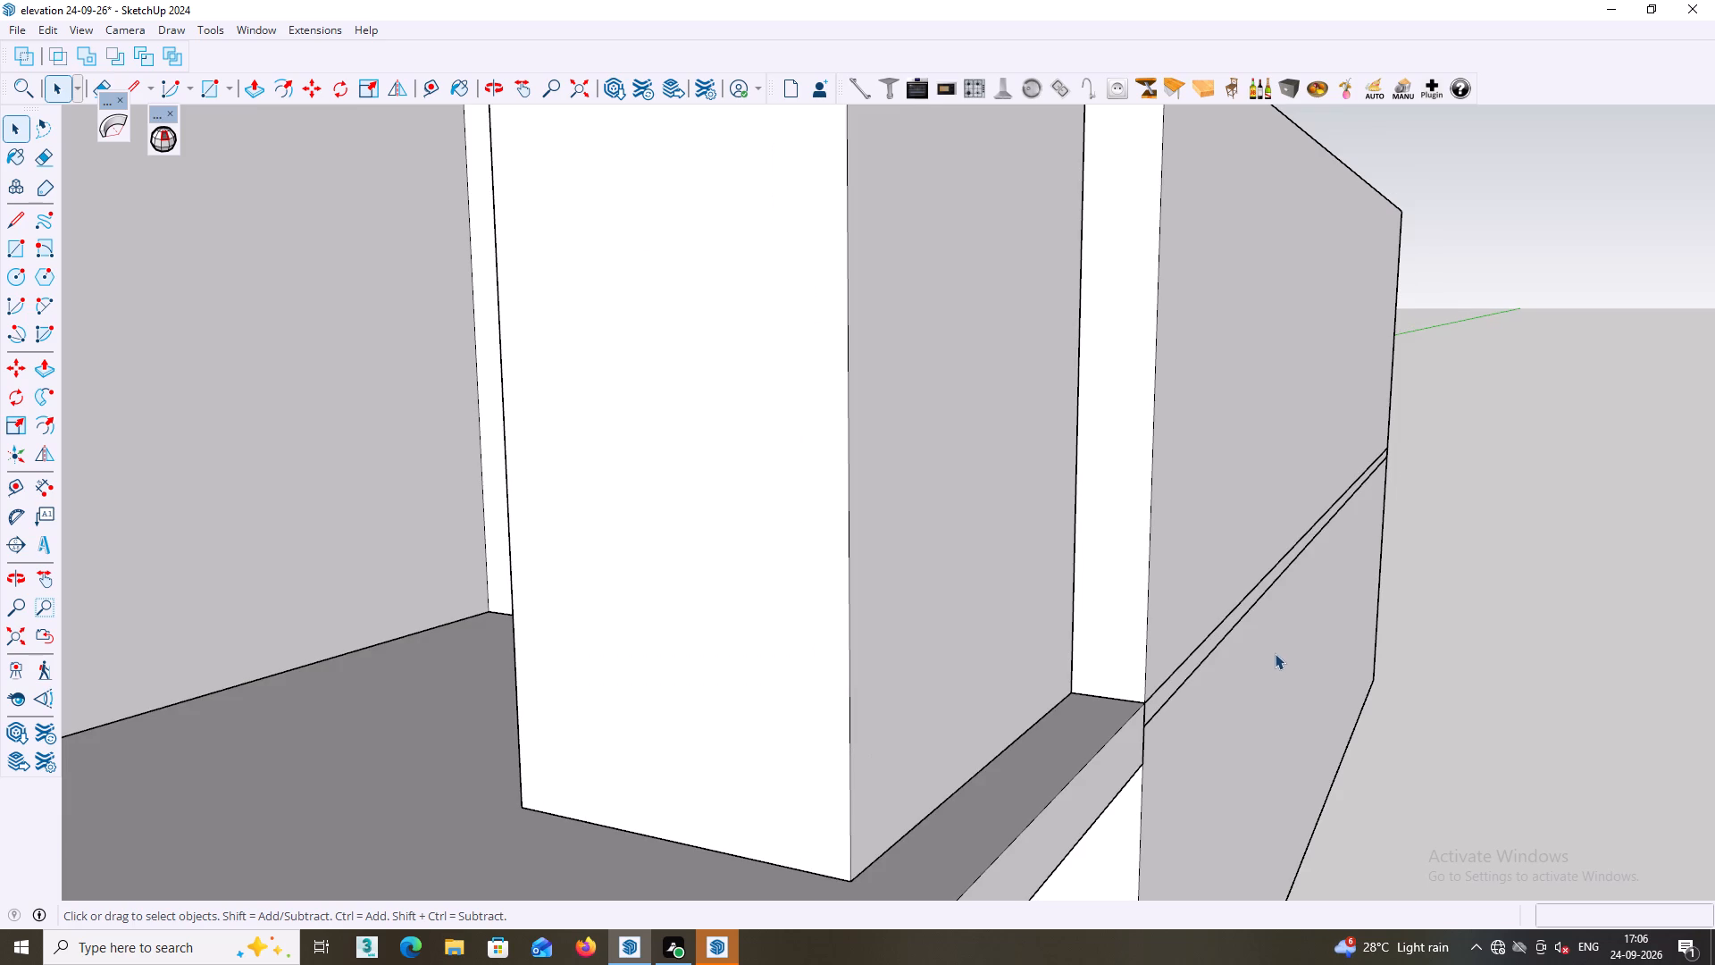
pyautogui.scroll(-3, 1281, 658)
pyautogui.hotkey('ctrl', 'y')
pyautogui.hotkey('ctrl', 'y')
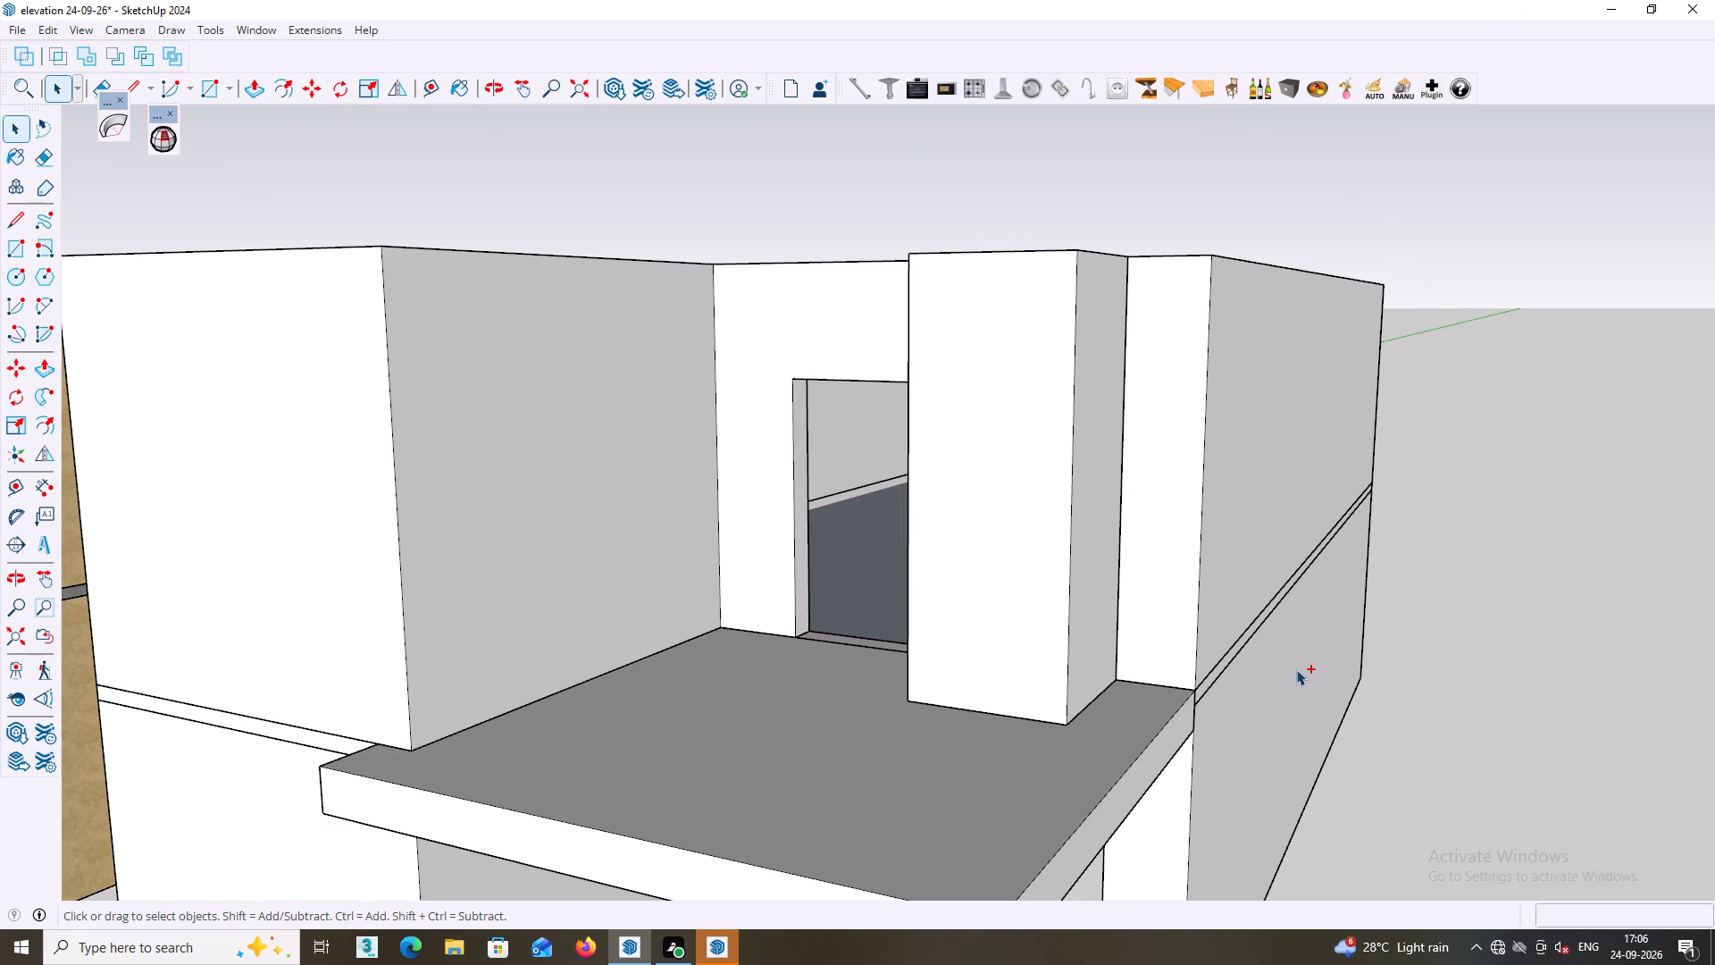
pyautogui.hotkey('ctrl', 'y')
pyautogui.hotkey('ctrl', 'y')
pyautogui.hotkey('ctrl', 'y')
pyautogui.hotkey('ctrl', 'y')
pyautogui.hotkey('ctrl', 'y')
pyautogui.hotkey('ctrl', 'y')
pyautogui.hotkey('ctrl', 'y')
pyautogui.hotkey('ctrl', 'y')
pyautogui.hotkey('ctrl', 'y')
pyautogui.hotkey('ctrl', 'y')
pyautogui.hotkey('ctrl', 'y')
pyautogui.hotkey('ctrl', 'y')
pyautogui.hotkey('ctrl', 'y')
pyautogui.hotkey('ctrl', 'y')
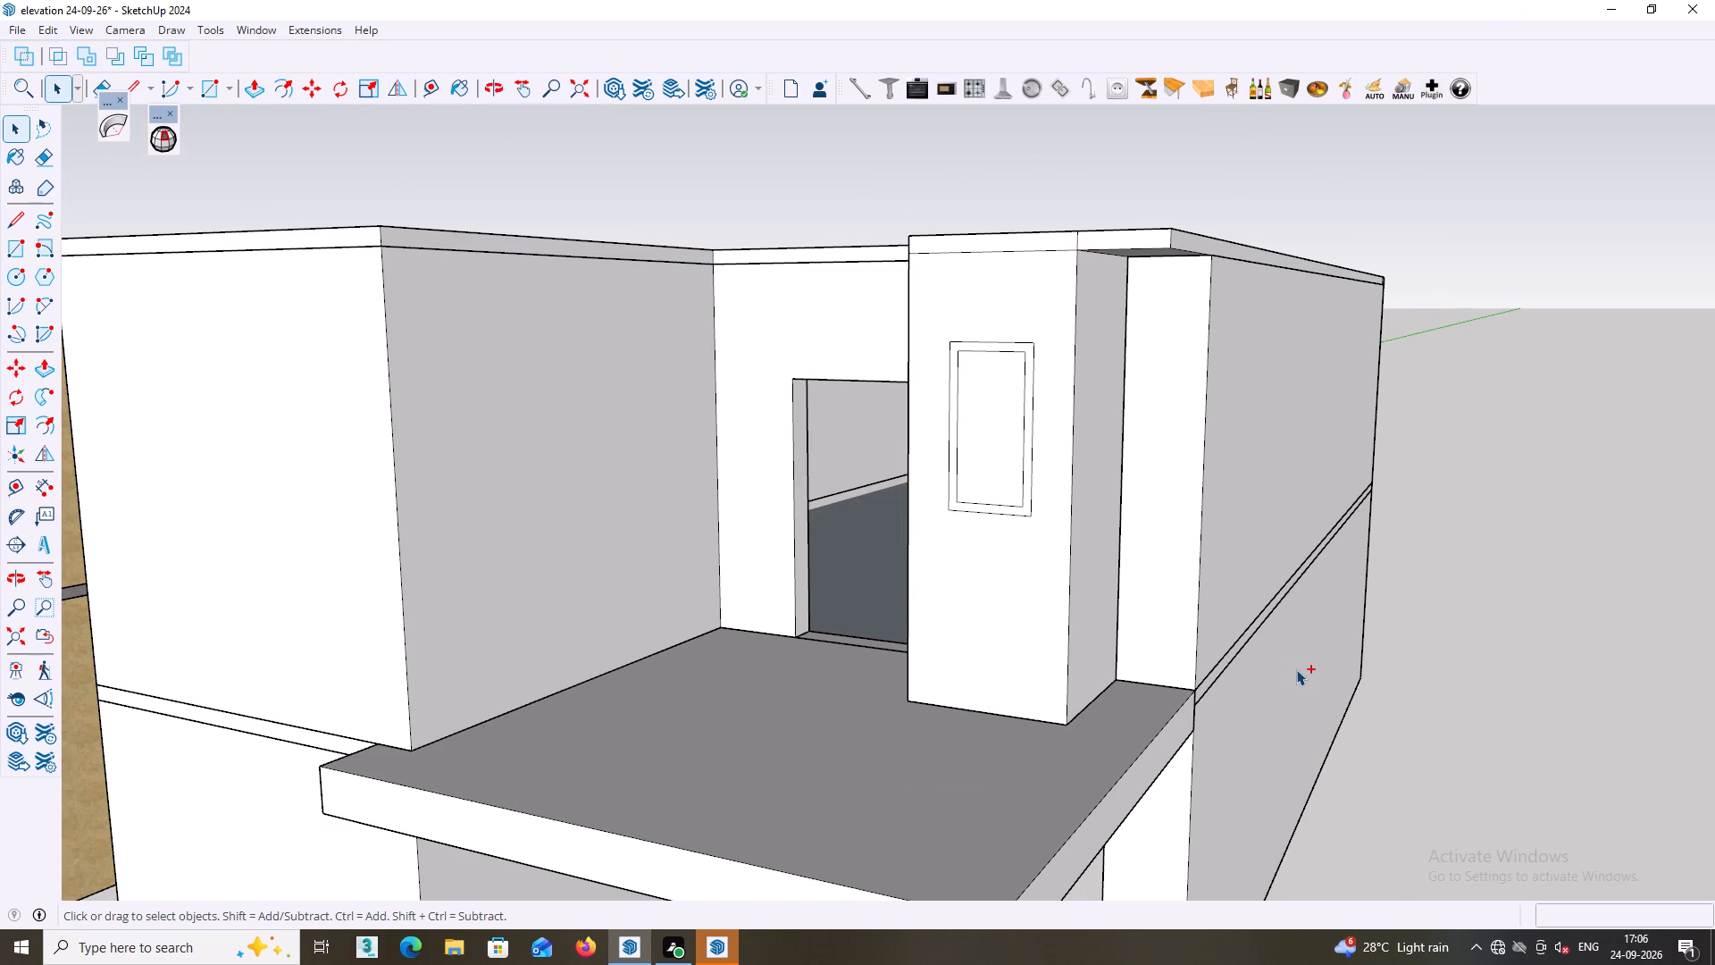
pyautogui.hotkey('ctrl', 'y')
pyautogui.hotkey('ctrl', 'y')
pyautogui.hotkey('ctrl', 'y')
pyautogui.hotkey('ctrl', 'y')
# Examine the roof slab, balcony block and both floors of the white building from the front and side.
pyautogui.scroll(-2, 1298, 674)
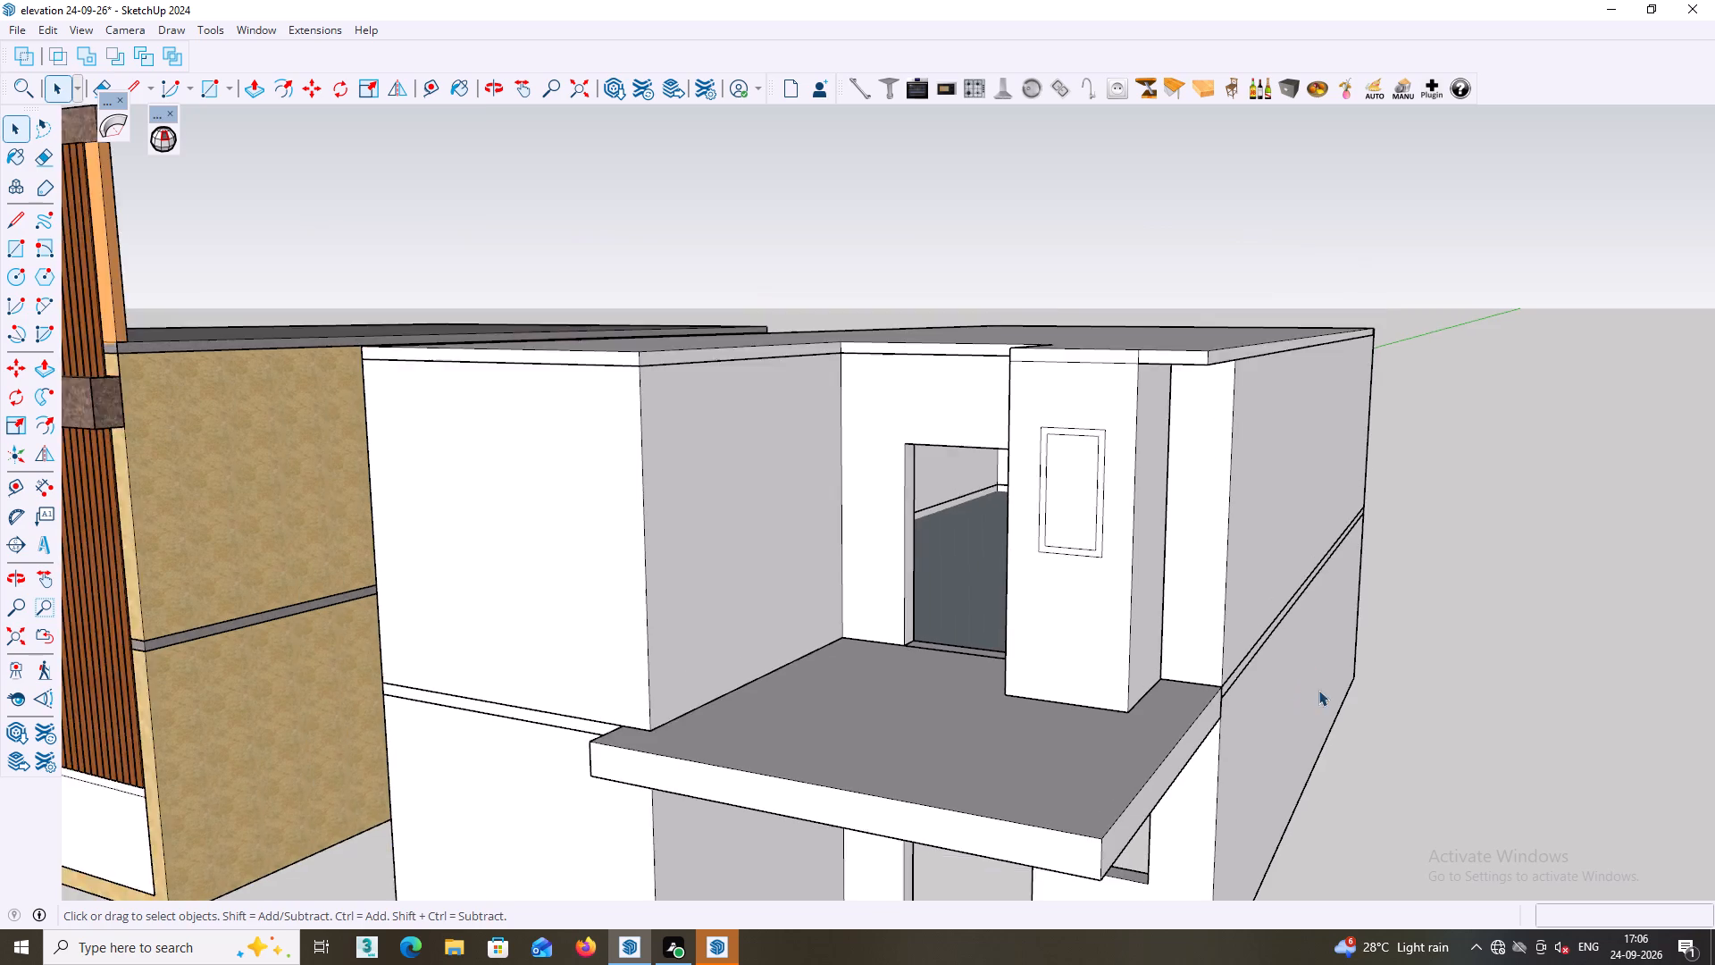
pyautogui.scroll(-1, 1318, 690)
pyautogui.moveTo(1301, 690); pyautogui.dragTo(1401, 776, button='middle')
pyautogui.moveTo(1412, 750); pyautogui.dragTo(1465, 744, button='middle')
pyautogui.click(1430, 719)
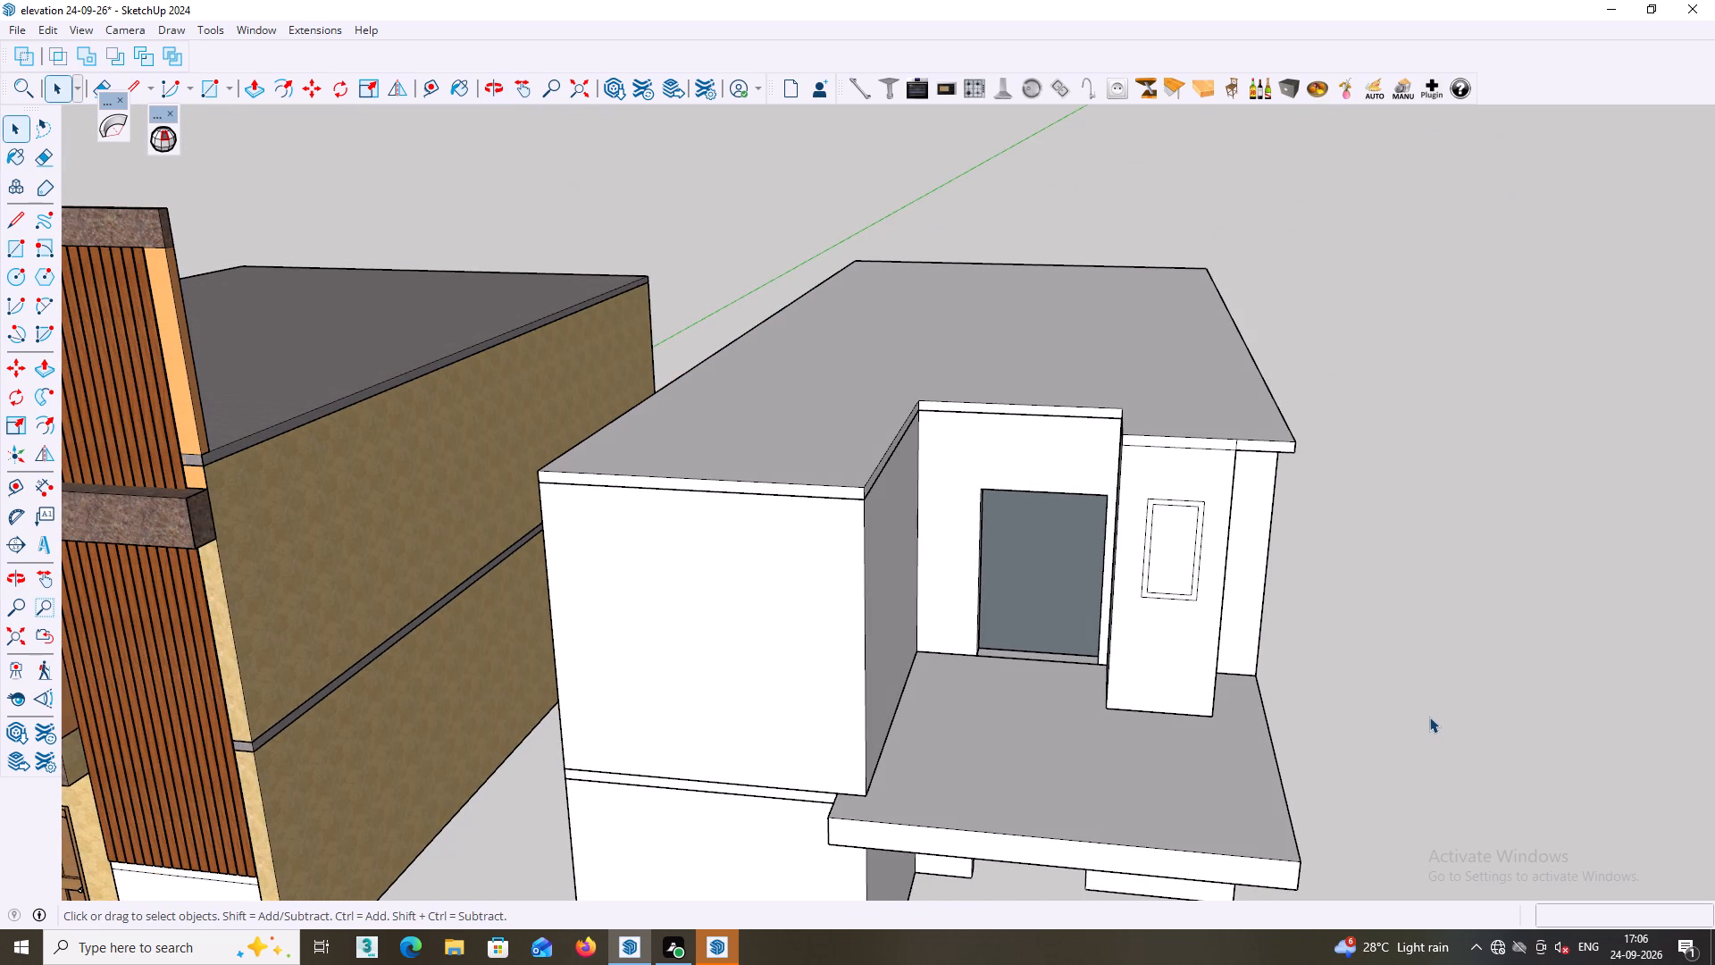
pyautogui.moveTo(1348, 644); pyautogui.dragTo(1344, 579, button='middle')
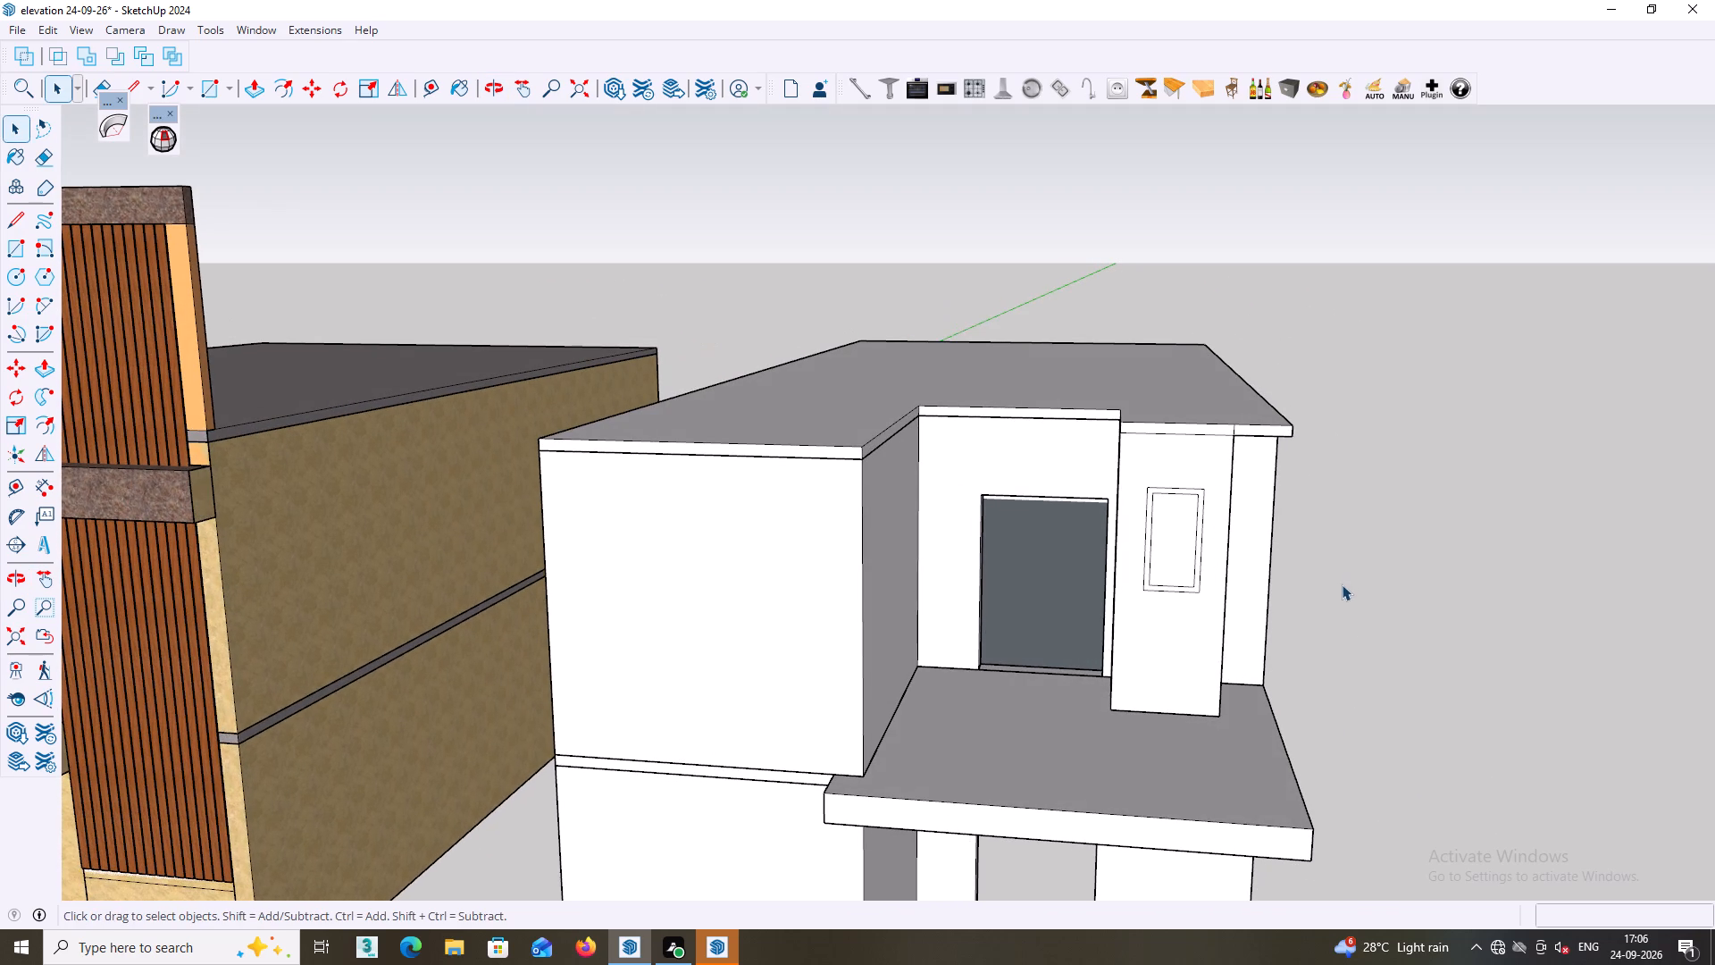
pyautogui.keyDown('shift'); pyautogui.moveTo(1138, 652); pyautogui.dragTo(797, 605, button='middle'); pyautogui.keyUp('shift')
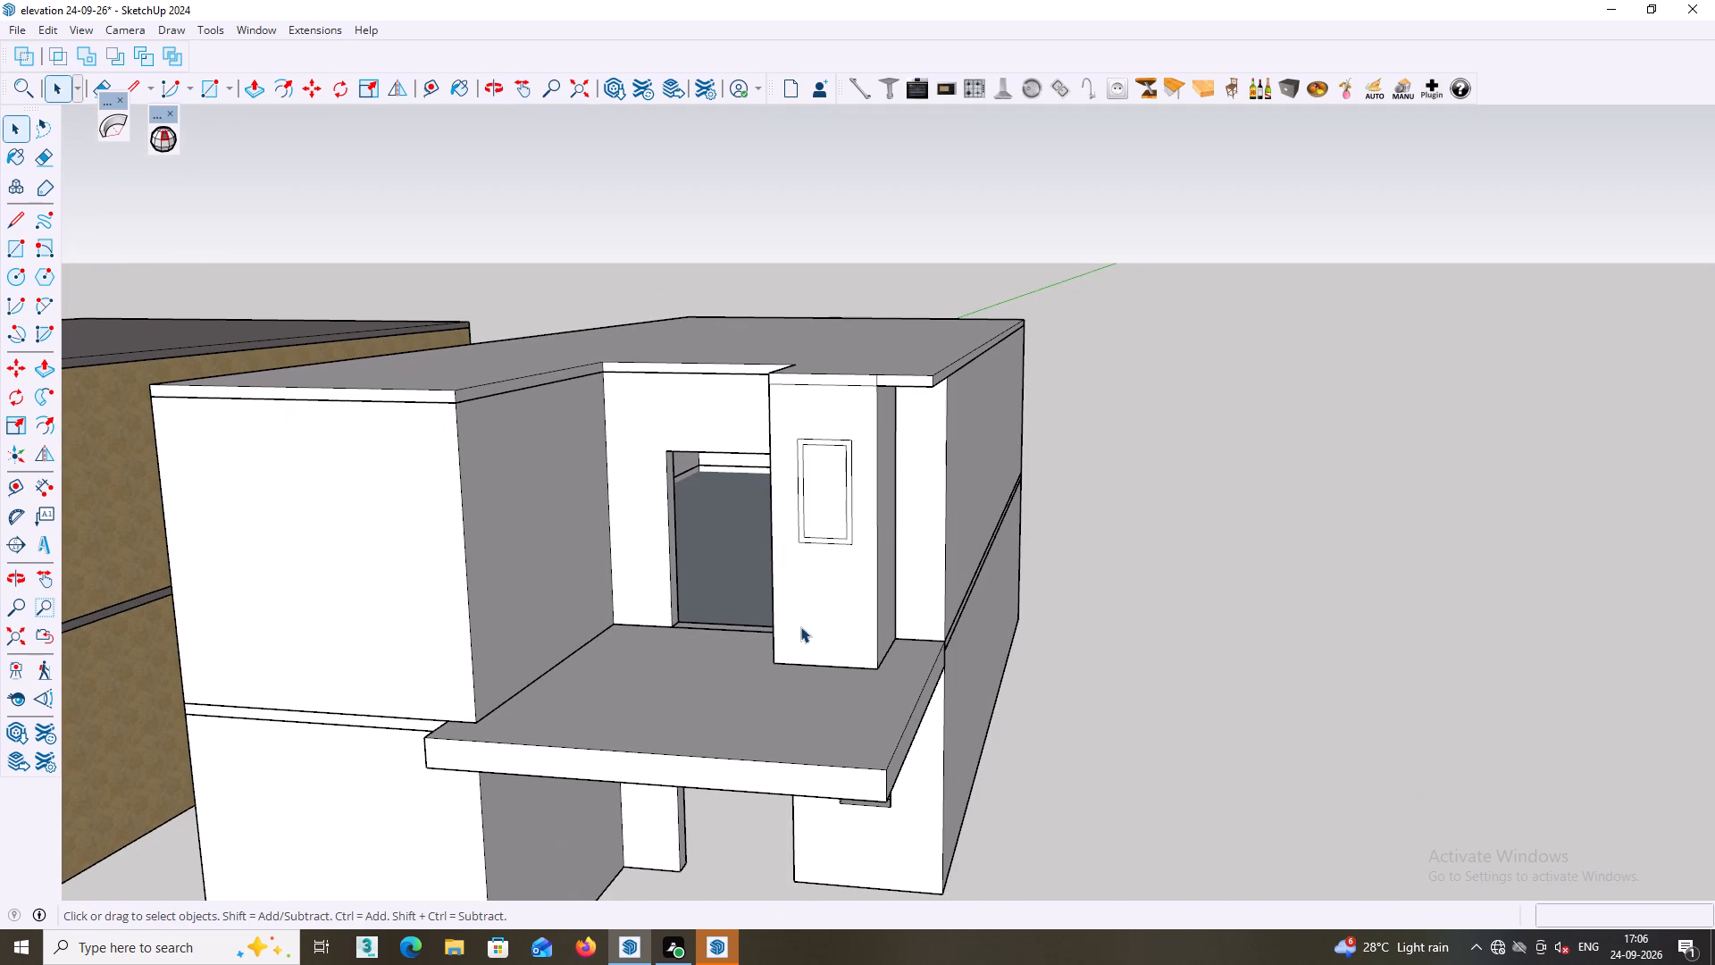
pyautogui.moveTo(666, 670); pyautogui.dragTo(618, 670, button='middle')
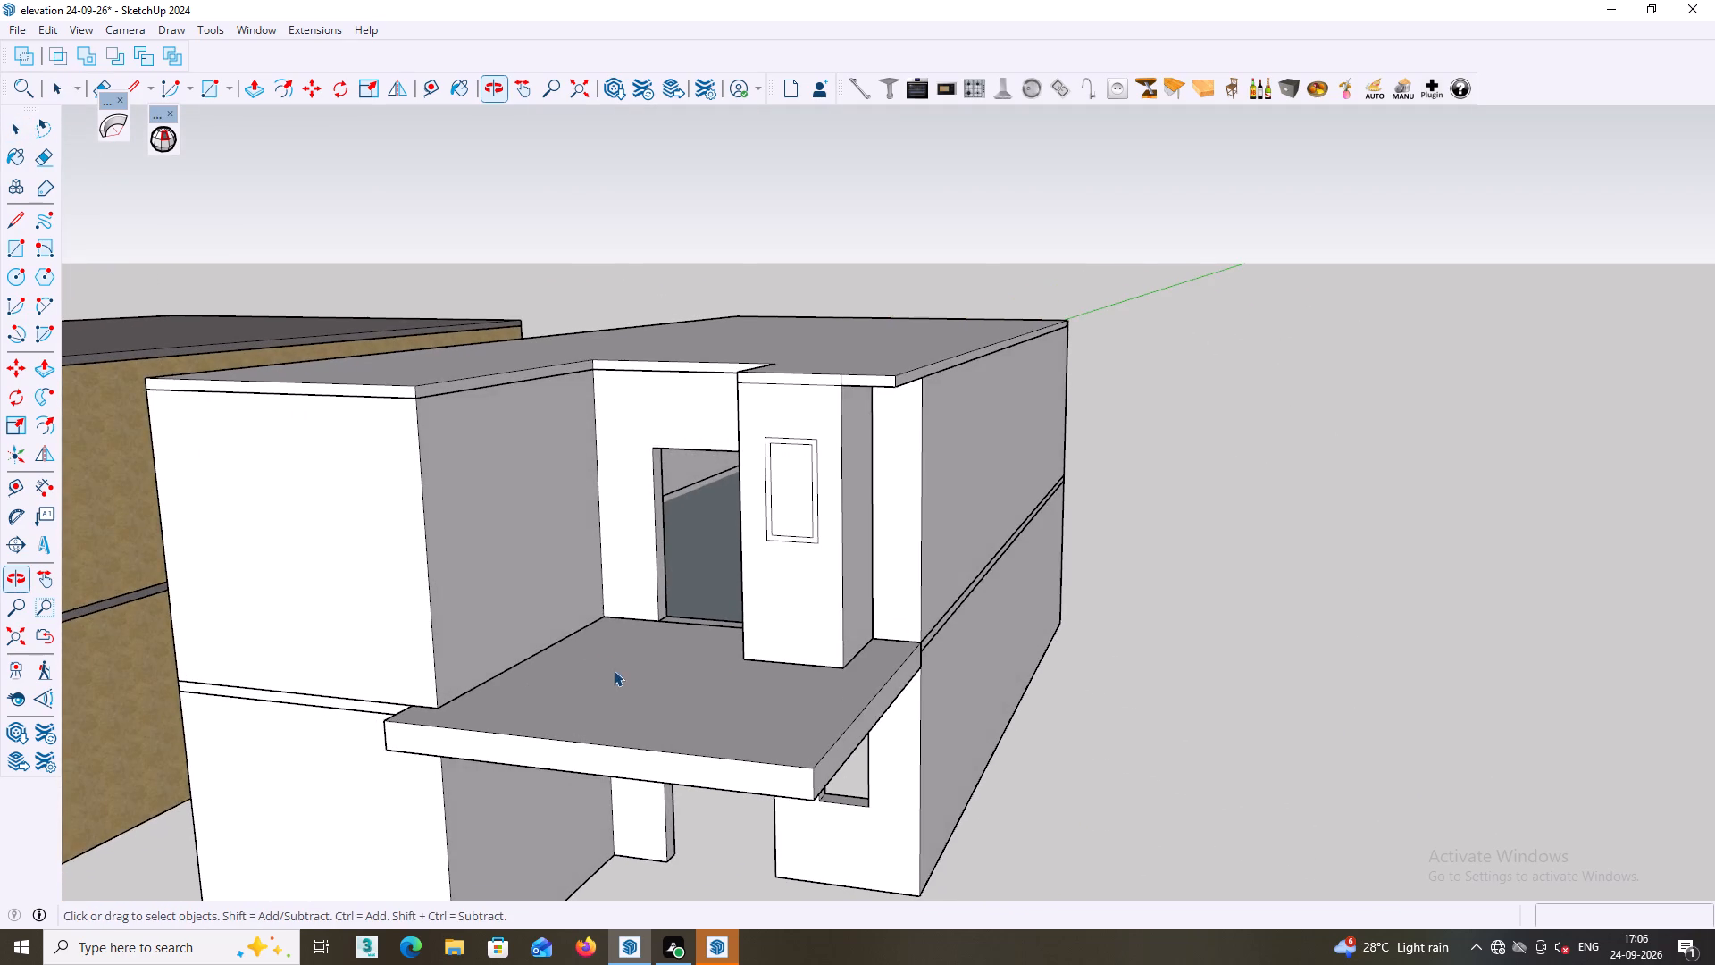
pyautogui.scroll(-10, 614, 671)
pyautogui.moveTo(707, 691); pyautogui.dragTo(853, 651, button='middle')
pyautogui.moveTo(843, 669); pyautogui.dragTo(851, 646, button='middle')
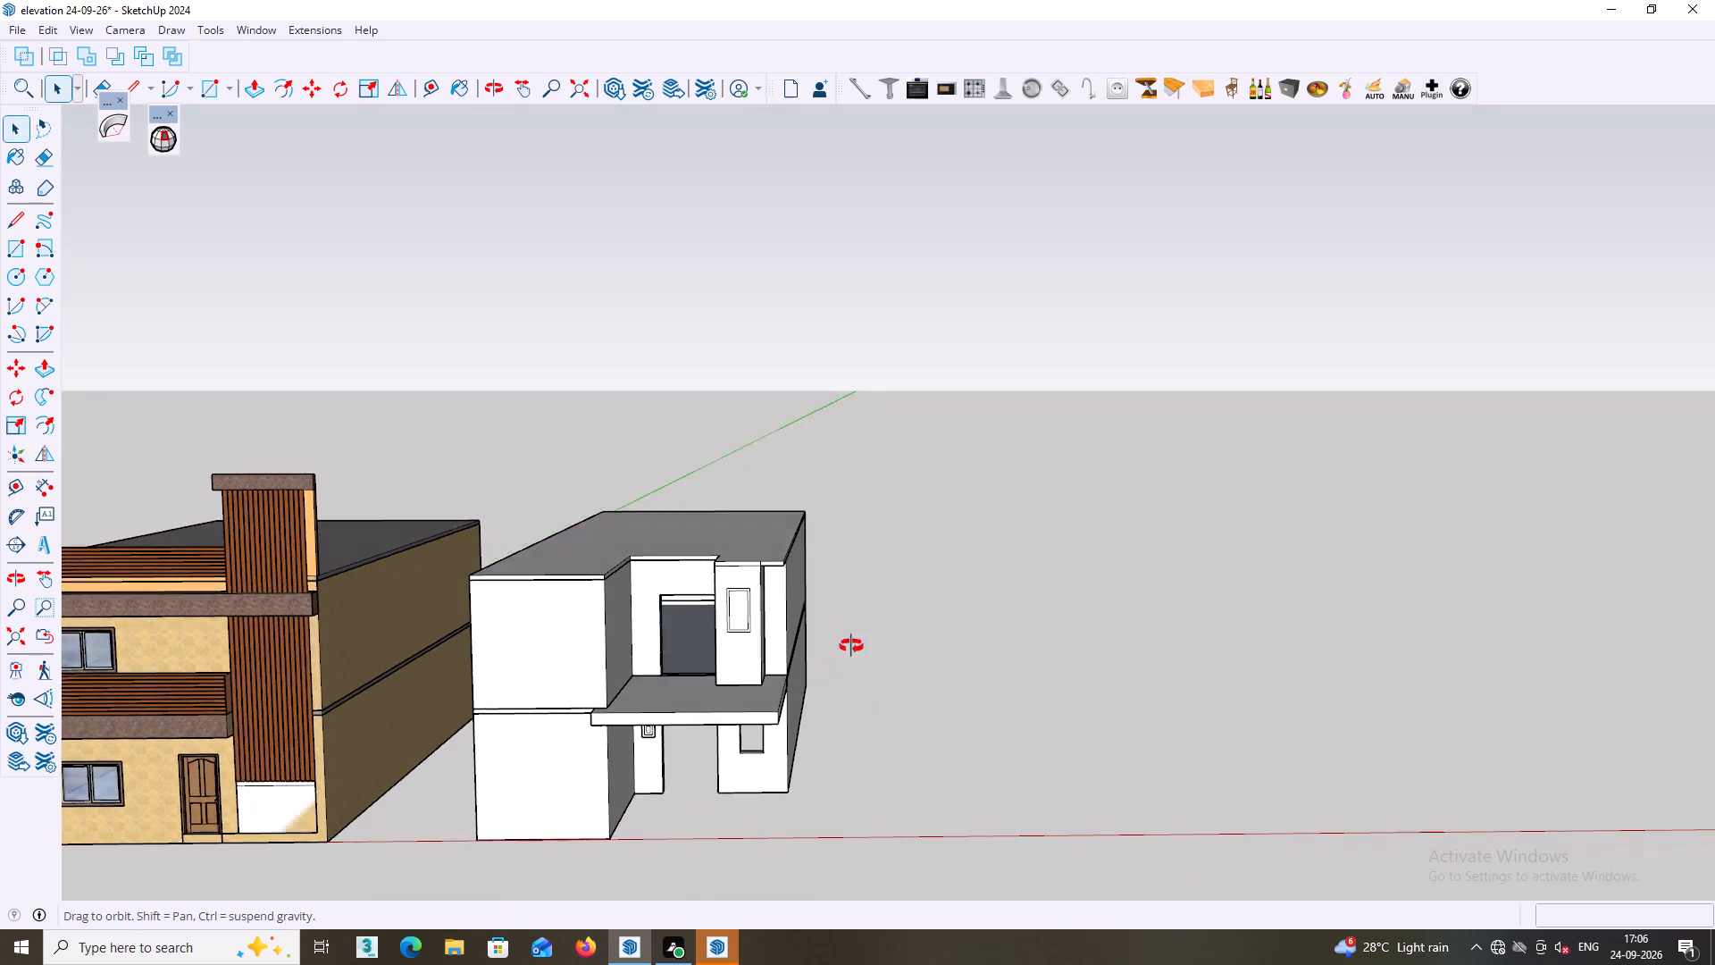
pyautogui.moveTo(851, 646); pyautogui.dragTo(739, 512, button='middle')
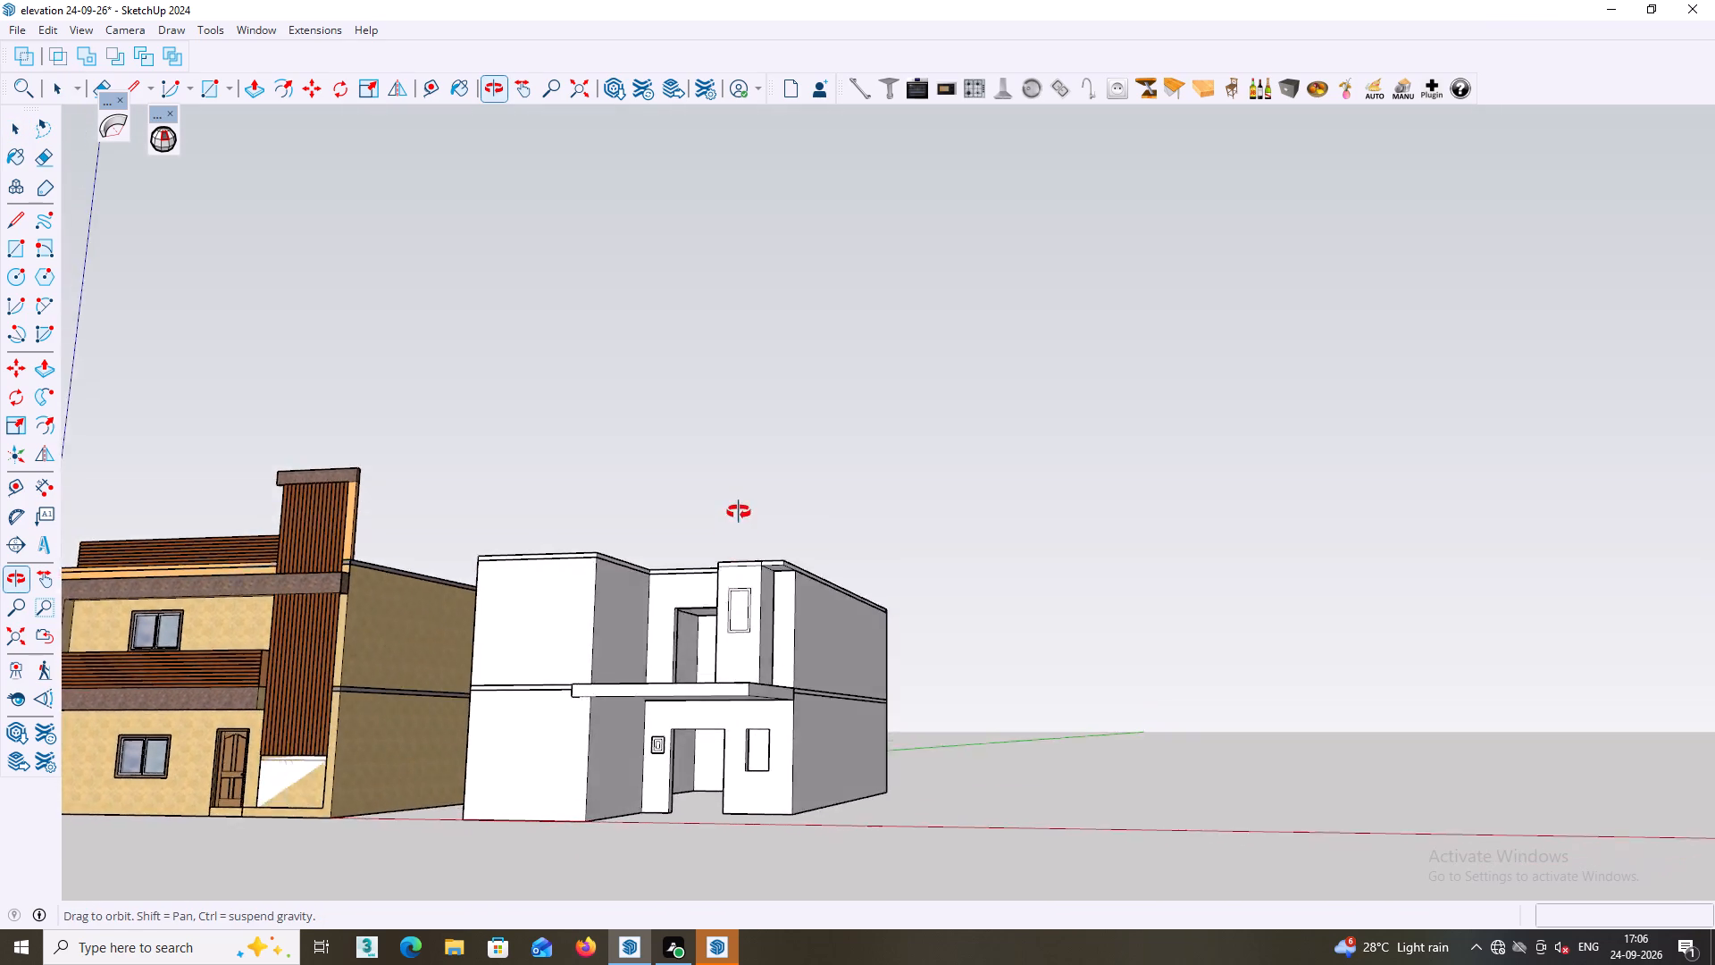
pyautogui.moveTo(739, 512); pyautogui.dragTo(857, 467, button='middle')
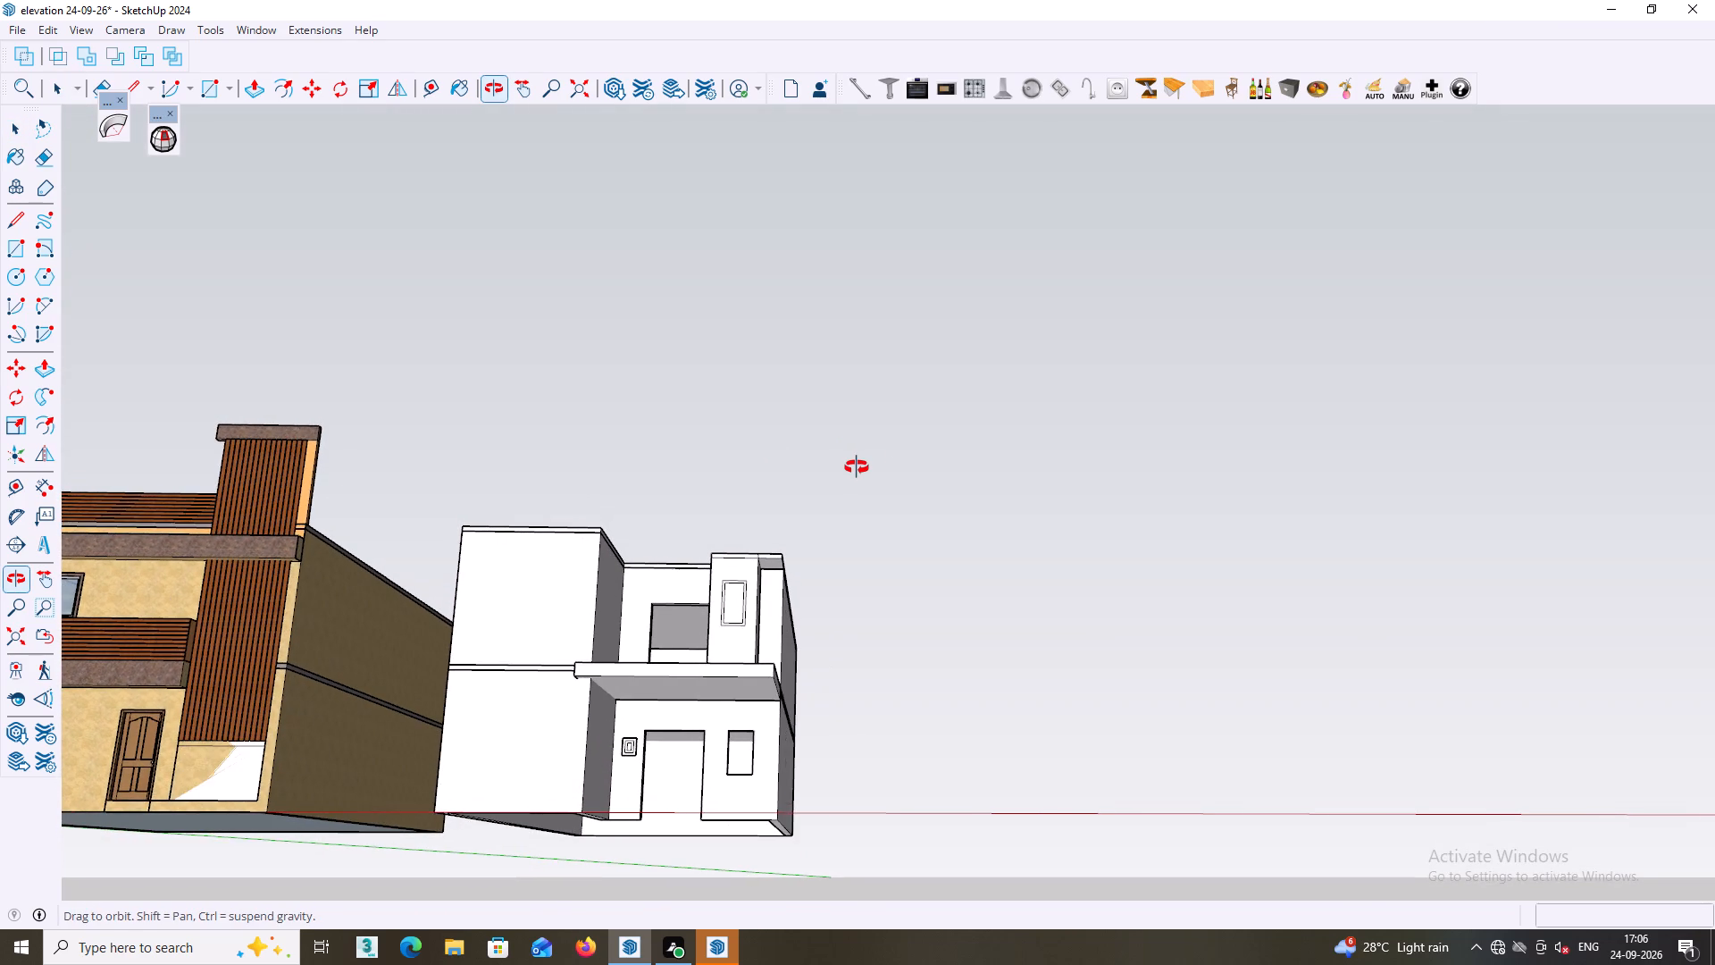
pyautogui.moveTo(857, 467); pyautogui.dragTo(839, 480, button='middle')
# Draw a rectangle about 50' 11" by 23' 6" across the white building's open underside, corner to corner.
pyautogui.scroll(-5, 782, 647)
pyautogui.moveTo(815, 851); pyautogui.dragTo(799, 685, button='middle')
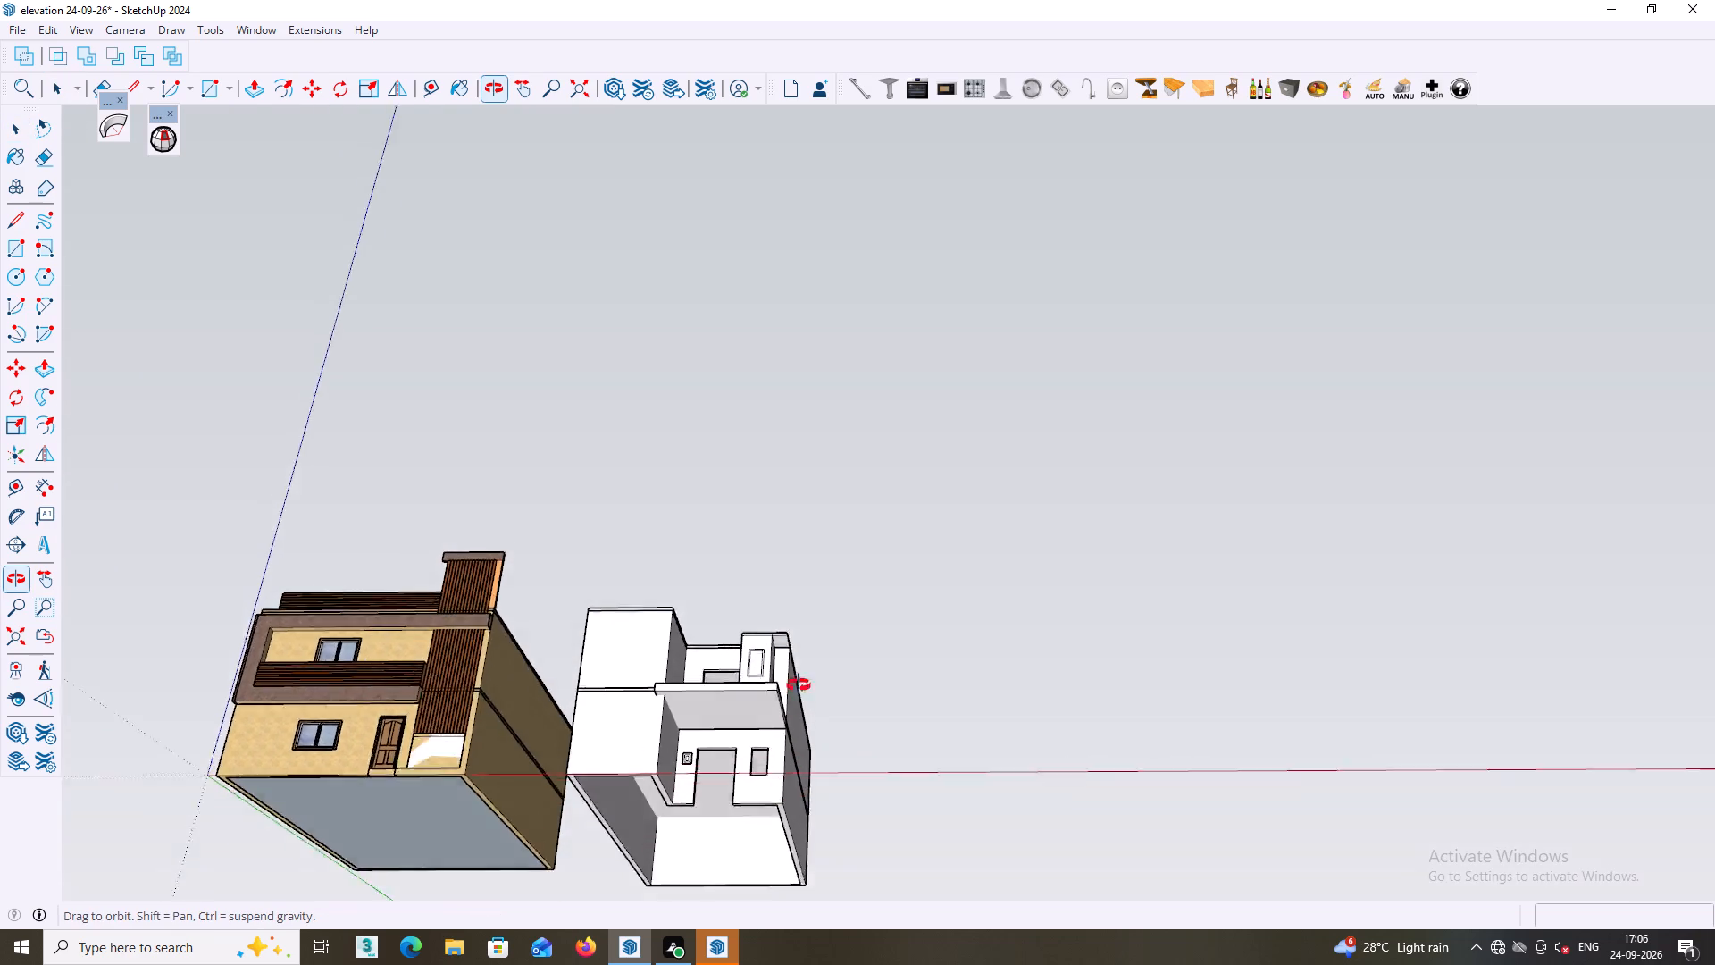
pyautogui.moveTo(799, 685); pyautogui.dragTo(791, 579, button='middle')
pyautogui.moveTo(796, 665); pyautogui.dragTo(791, 509, button='middle')
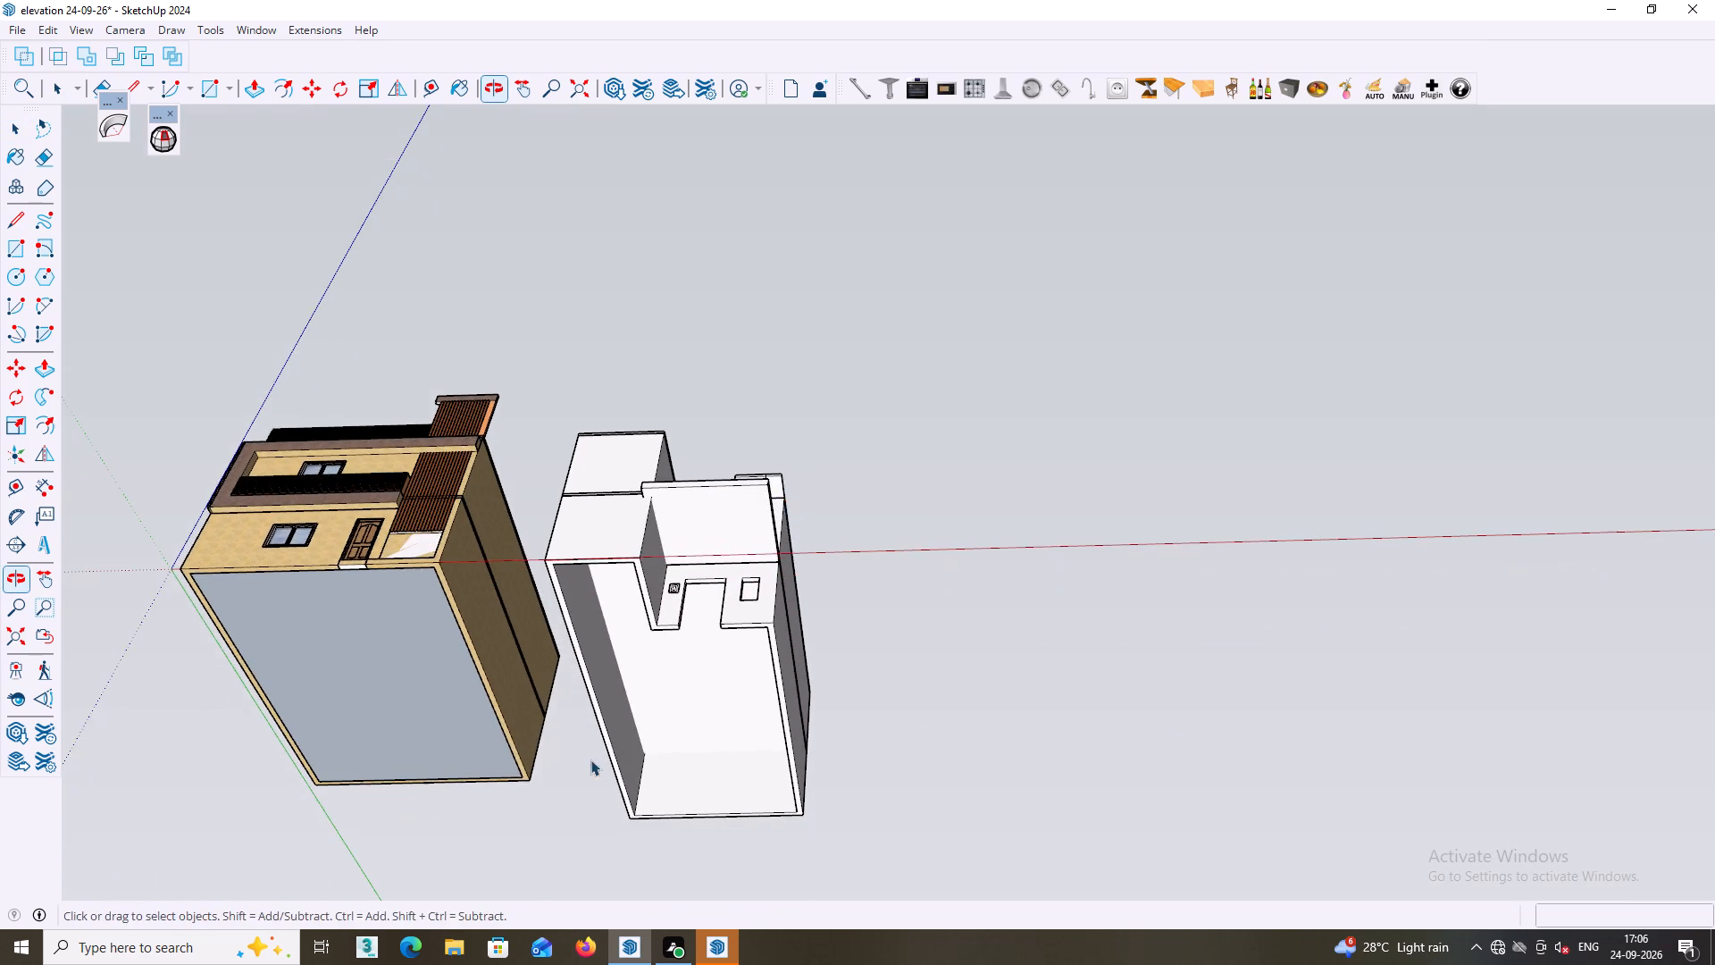
pyautogui.moveTo(590, 759); pyautogui.dragTo(638, 641, button='middle')
pyautogui.moveTo(641, 645); pyautogui.dragTo(680, 638, button='middle')
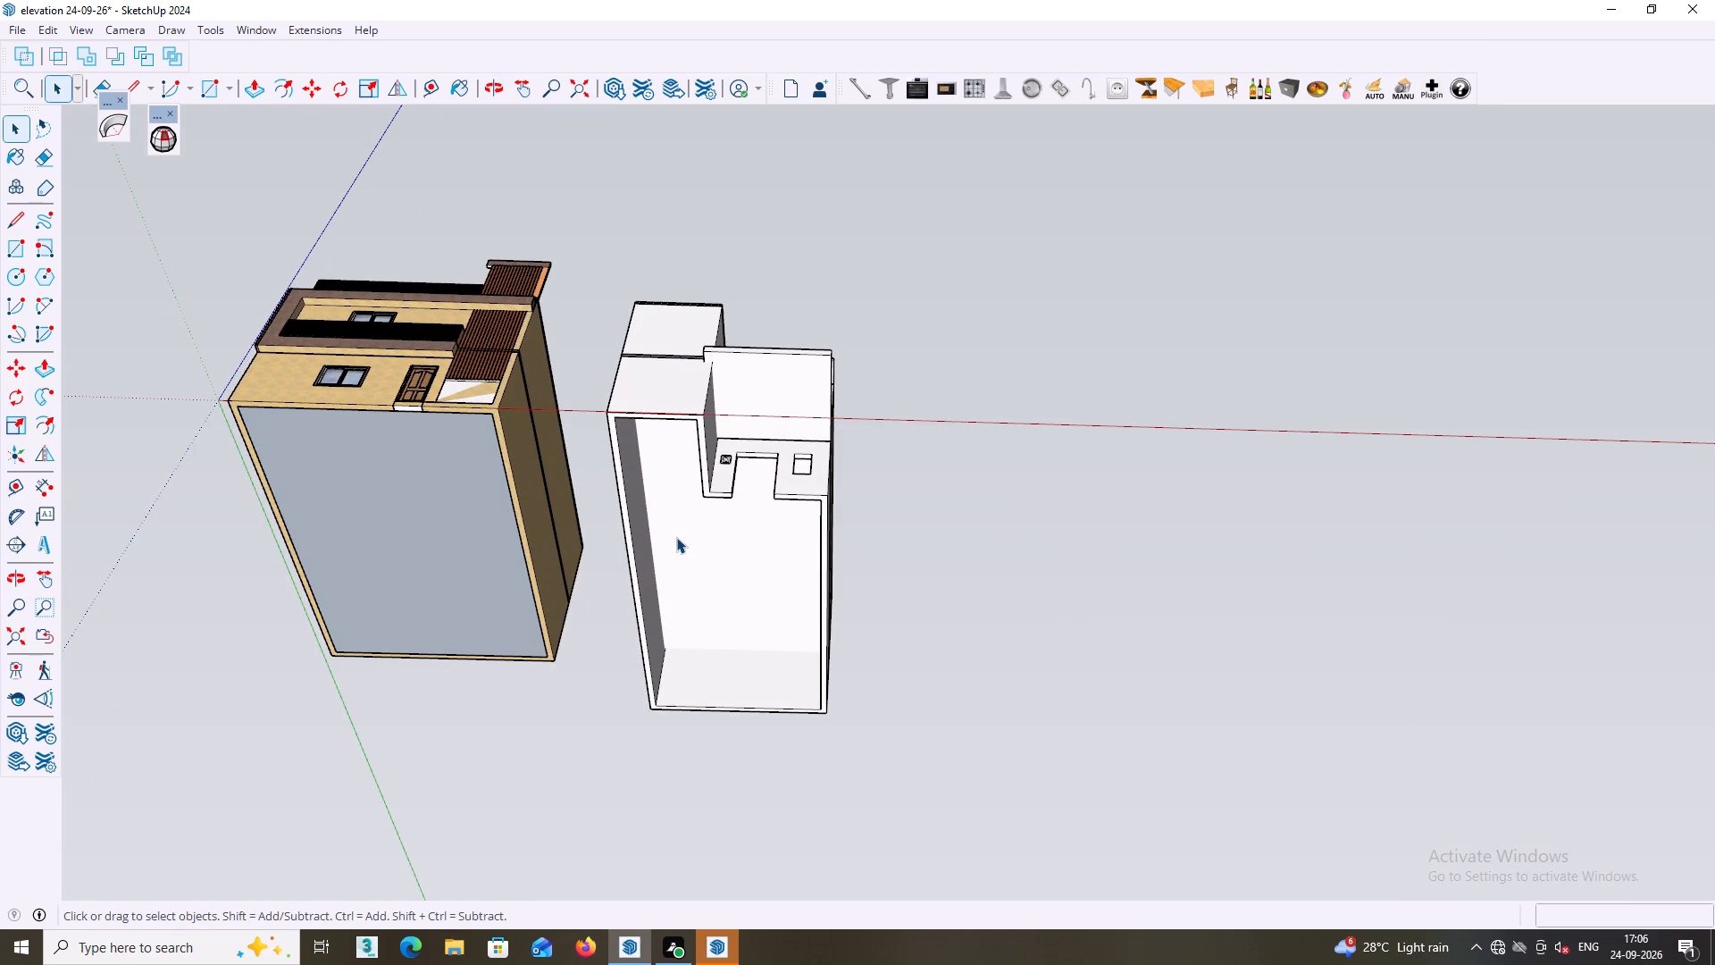
pyautogui.press('r')
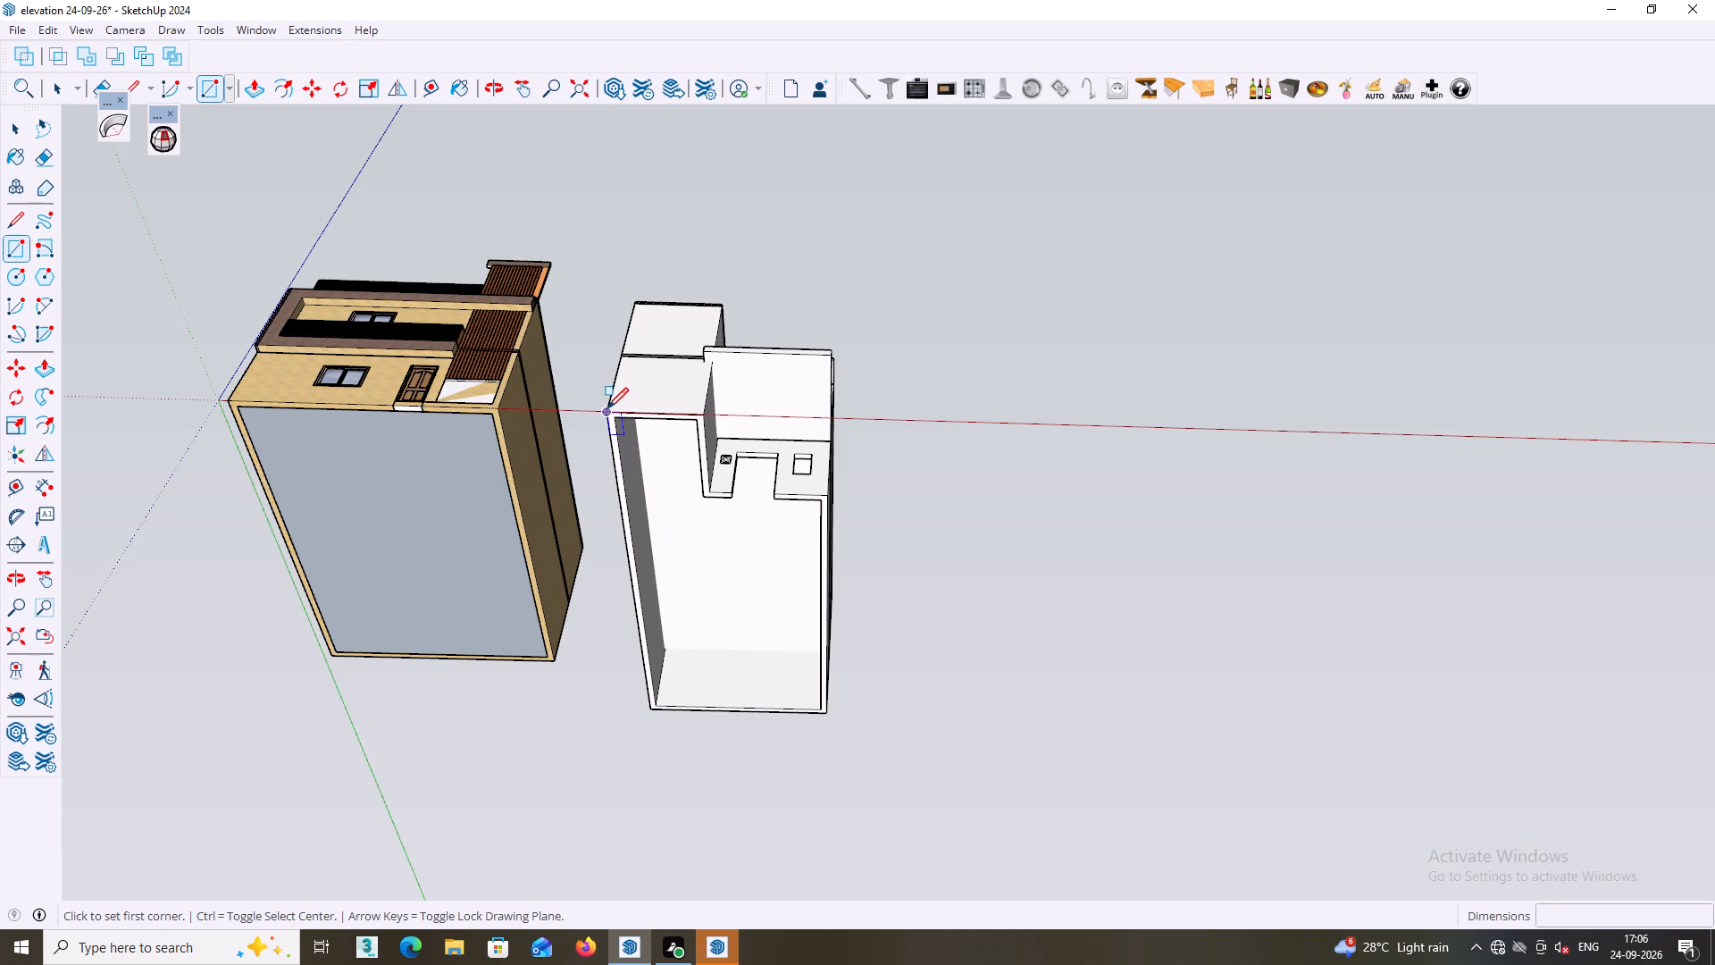
pyautogui.click(607, 408)
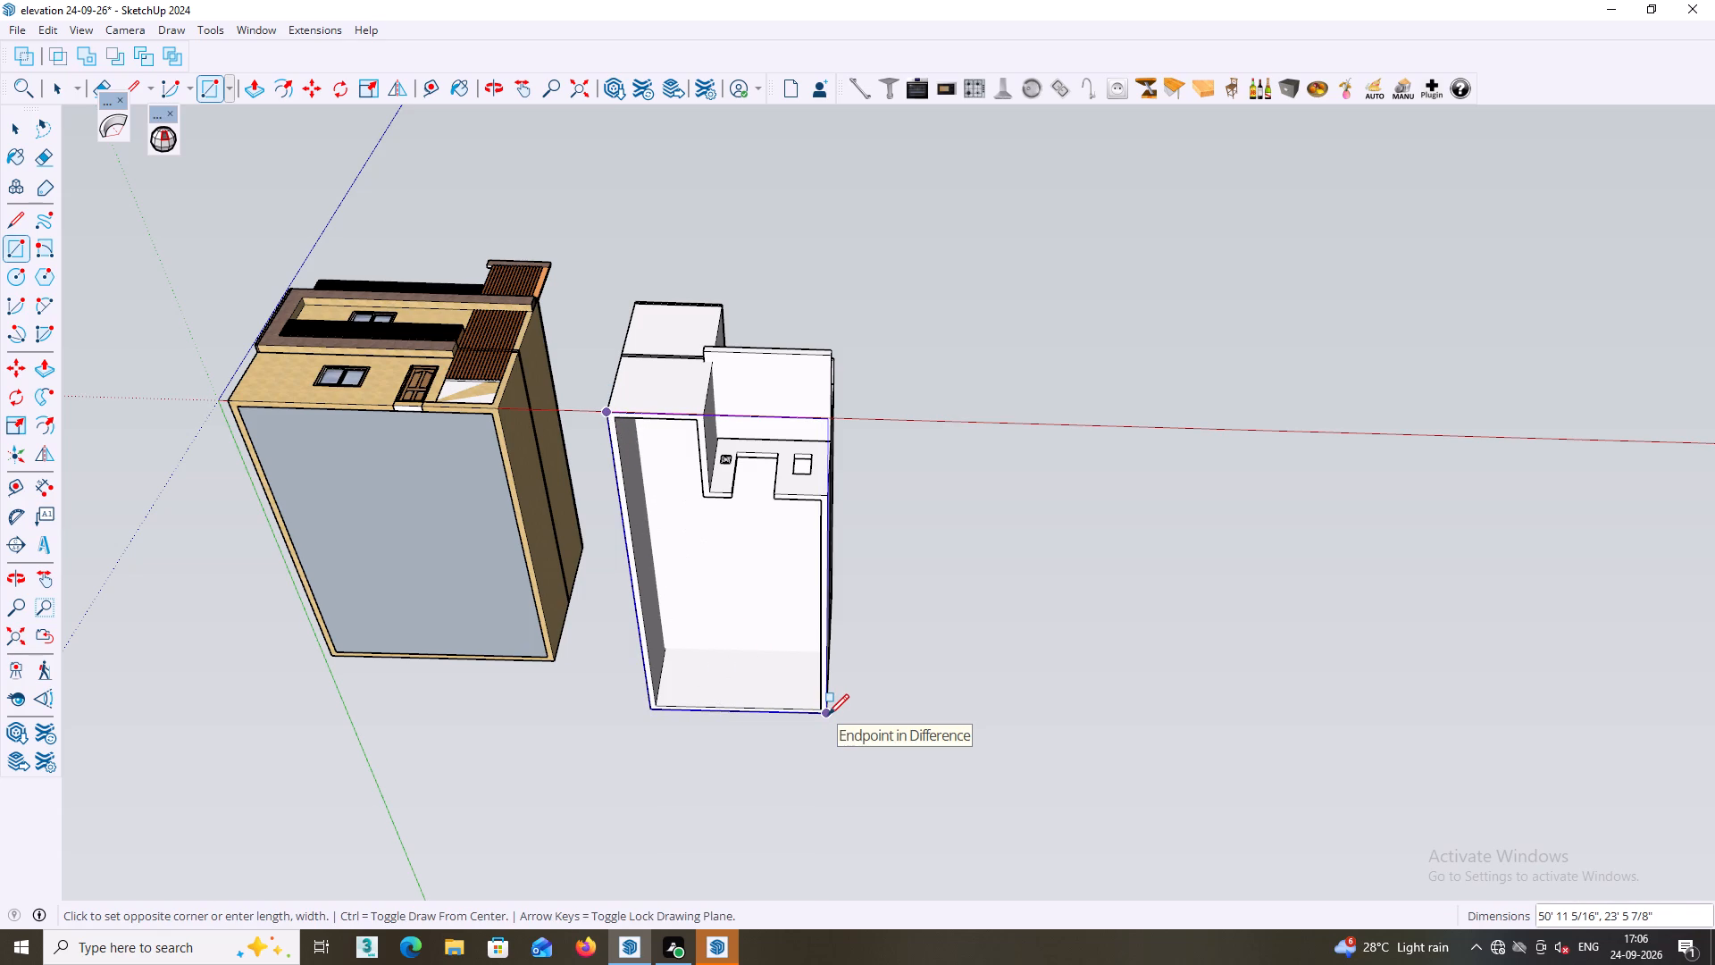
pyautogui.click(828, 715)
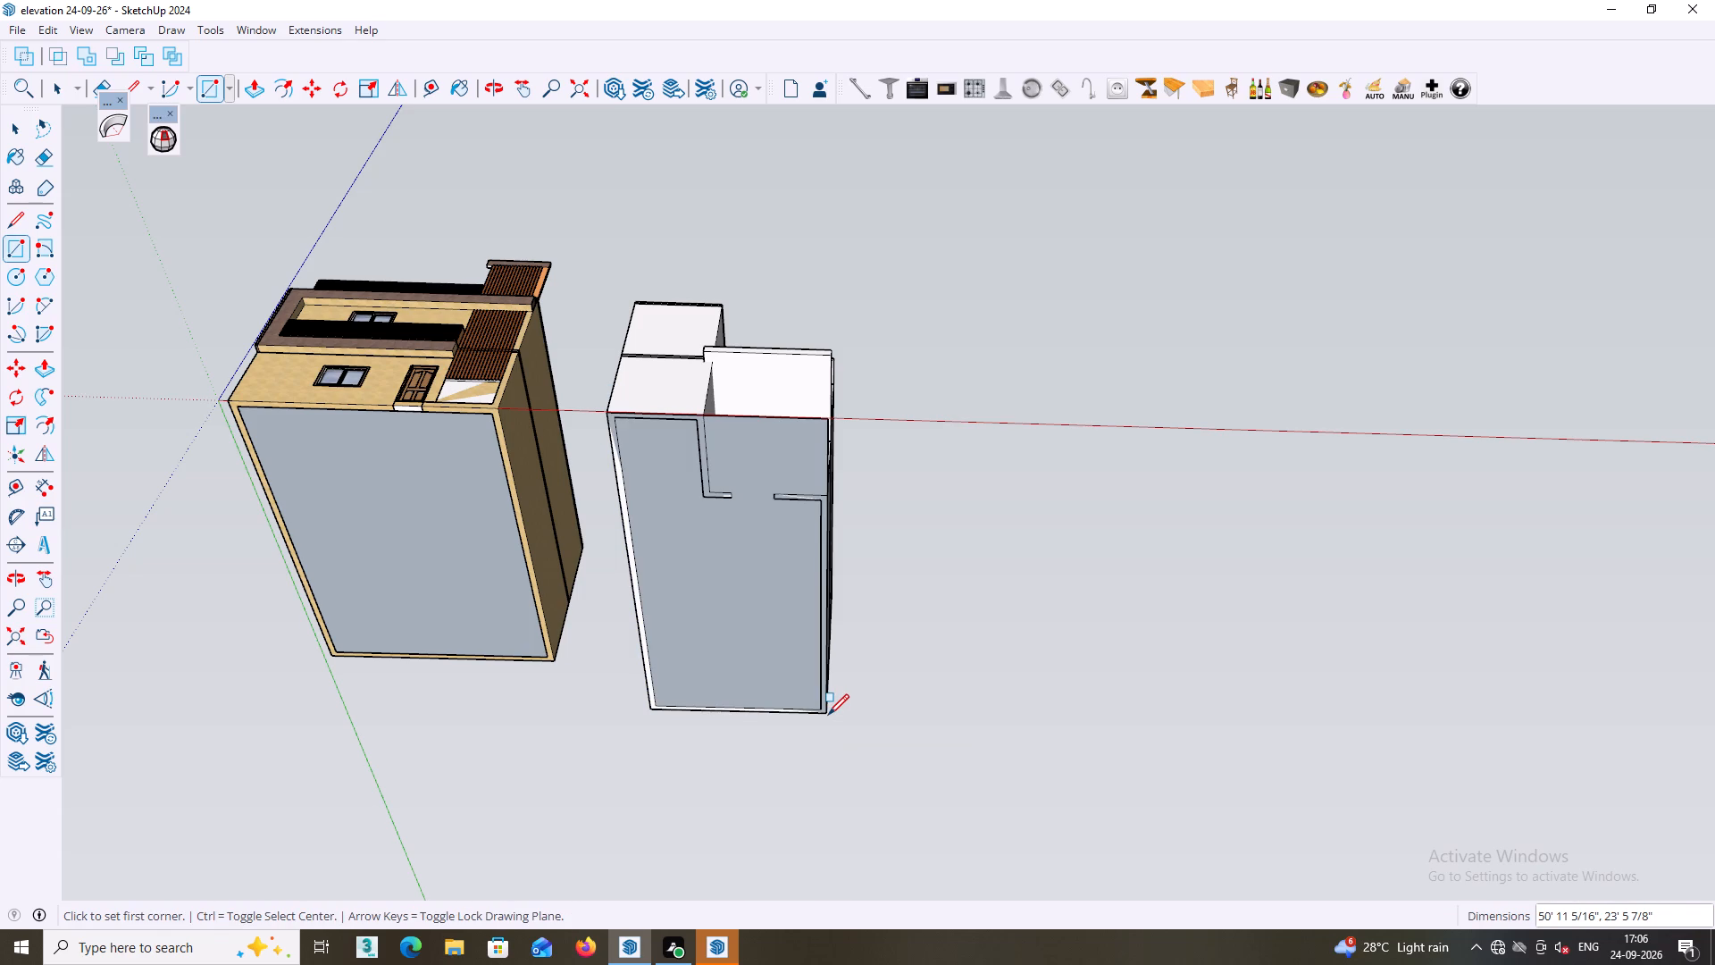
# Push/Pull the new base face of the white building by 4.5 inches into a floor slab.
pyautogui.moveTo(829, 716); pyautogui.dragTo(832, 827, button='middle')
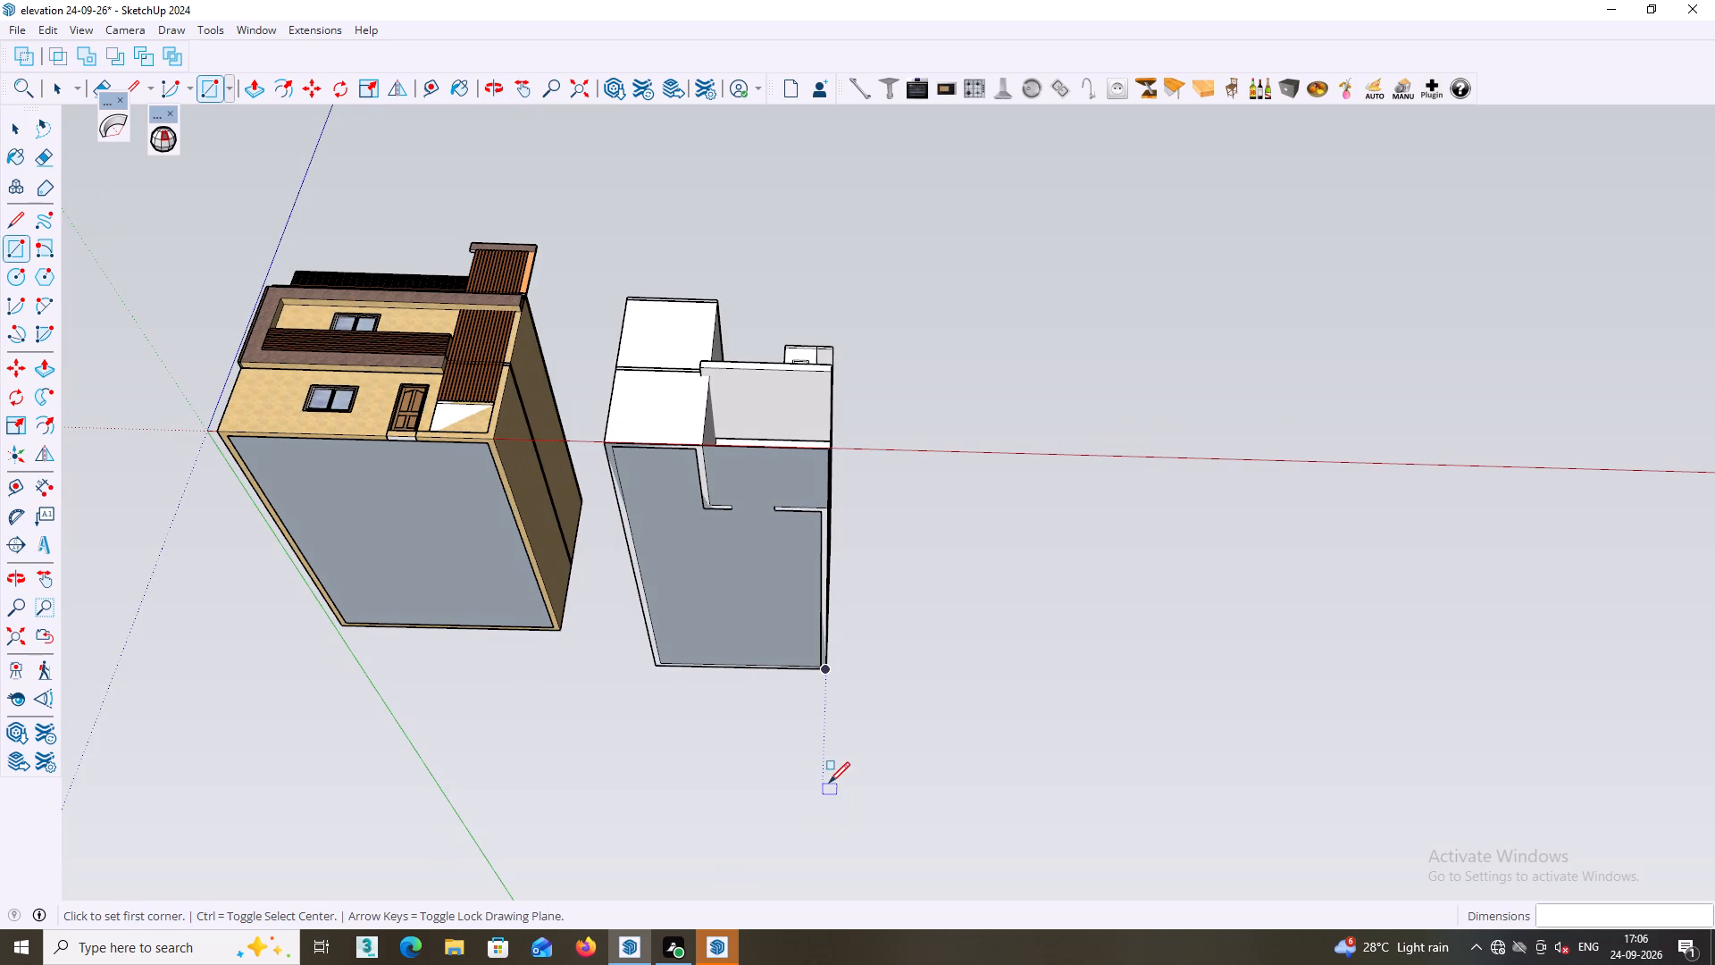
pyautogui.press('p')
pyautogui.click(776, 605)
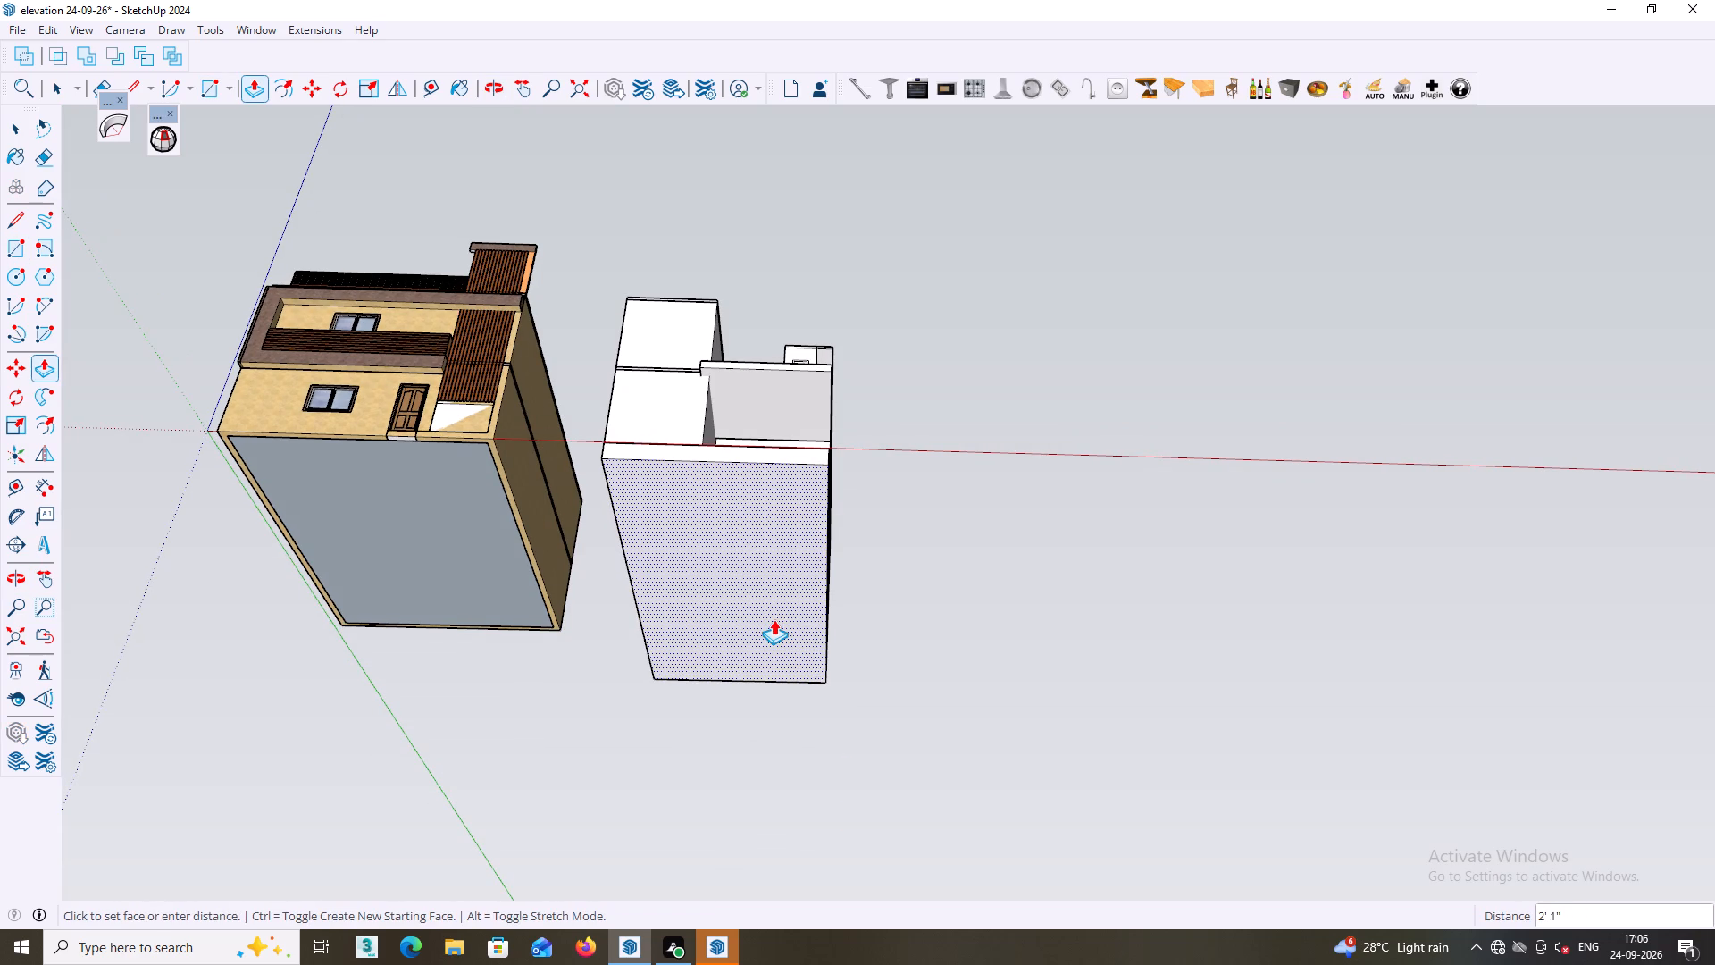
pyautogui.write('4.5')
pyautogui.press('Return')
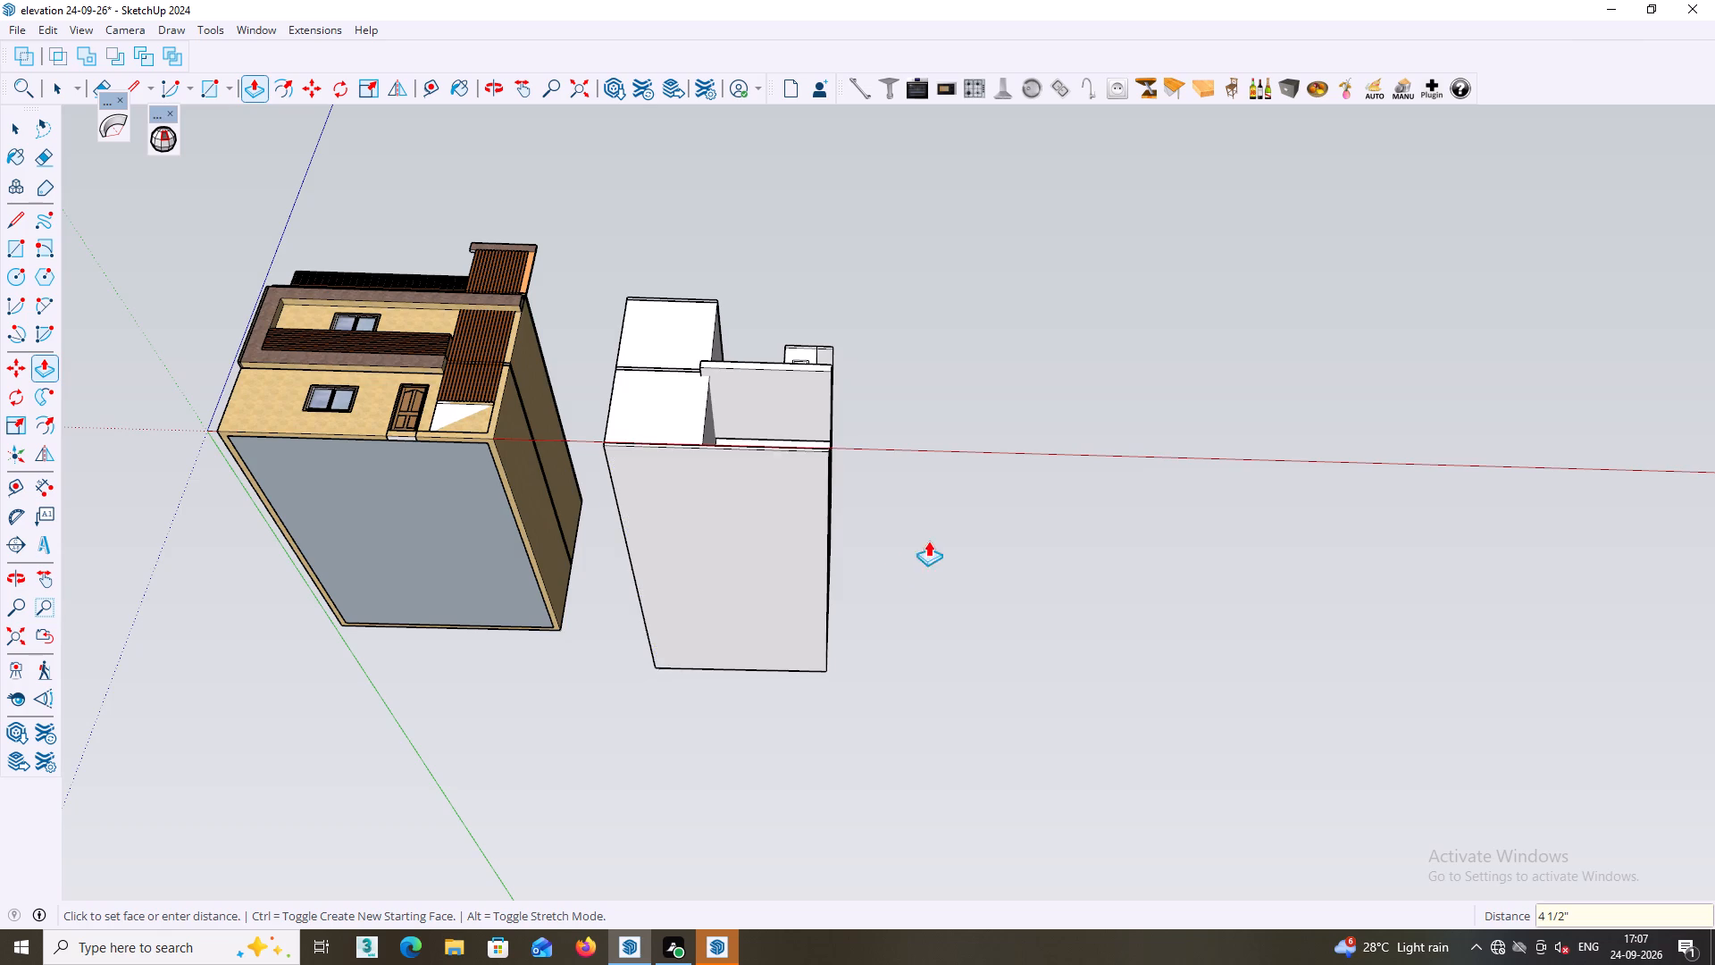
# Examine the white building and its base slab from above, the front and the side.
pyautogui.moveTo(928, 541); pyautogui.dragTo(987, 818, button='middle')
pyautogui.press('space')
pyautogui.moveTo(954, 467); pyautogui.dragTo(942, 713, button='middle')
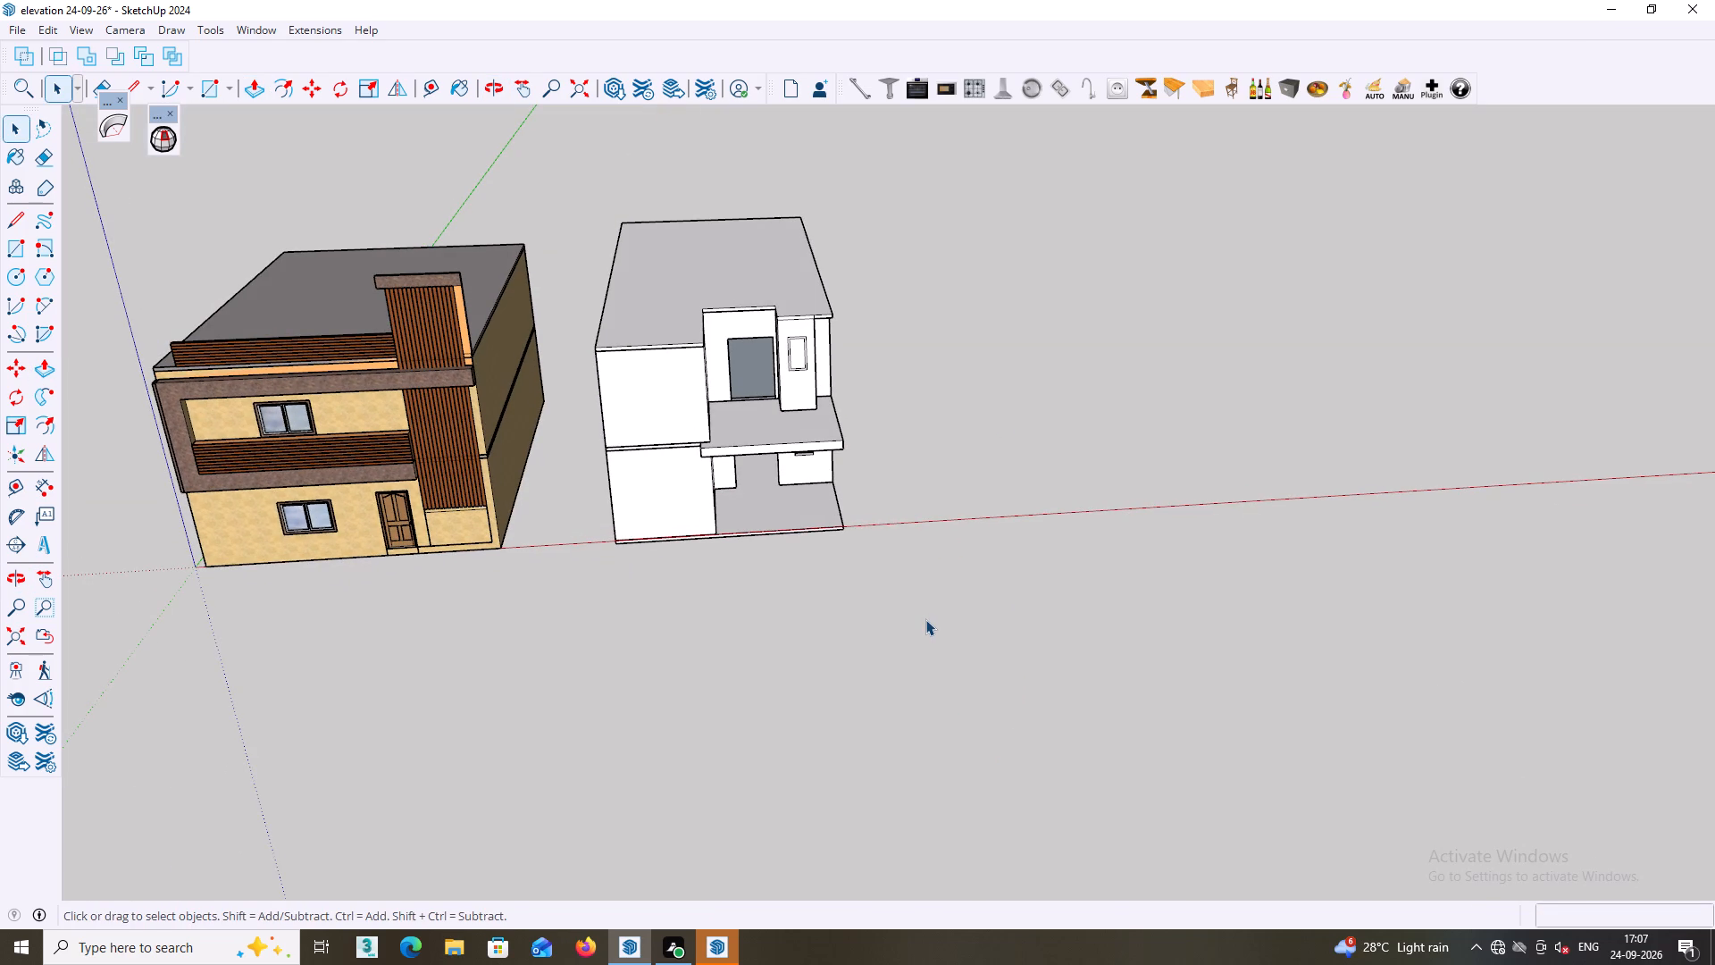
pyautogui.moveTo(908, 625); pyautogui.dragTo(880, 647, button='middle')
pyautogui.scroll(2, 879, 623)
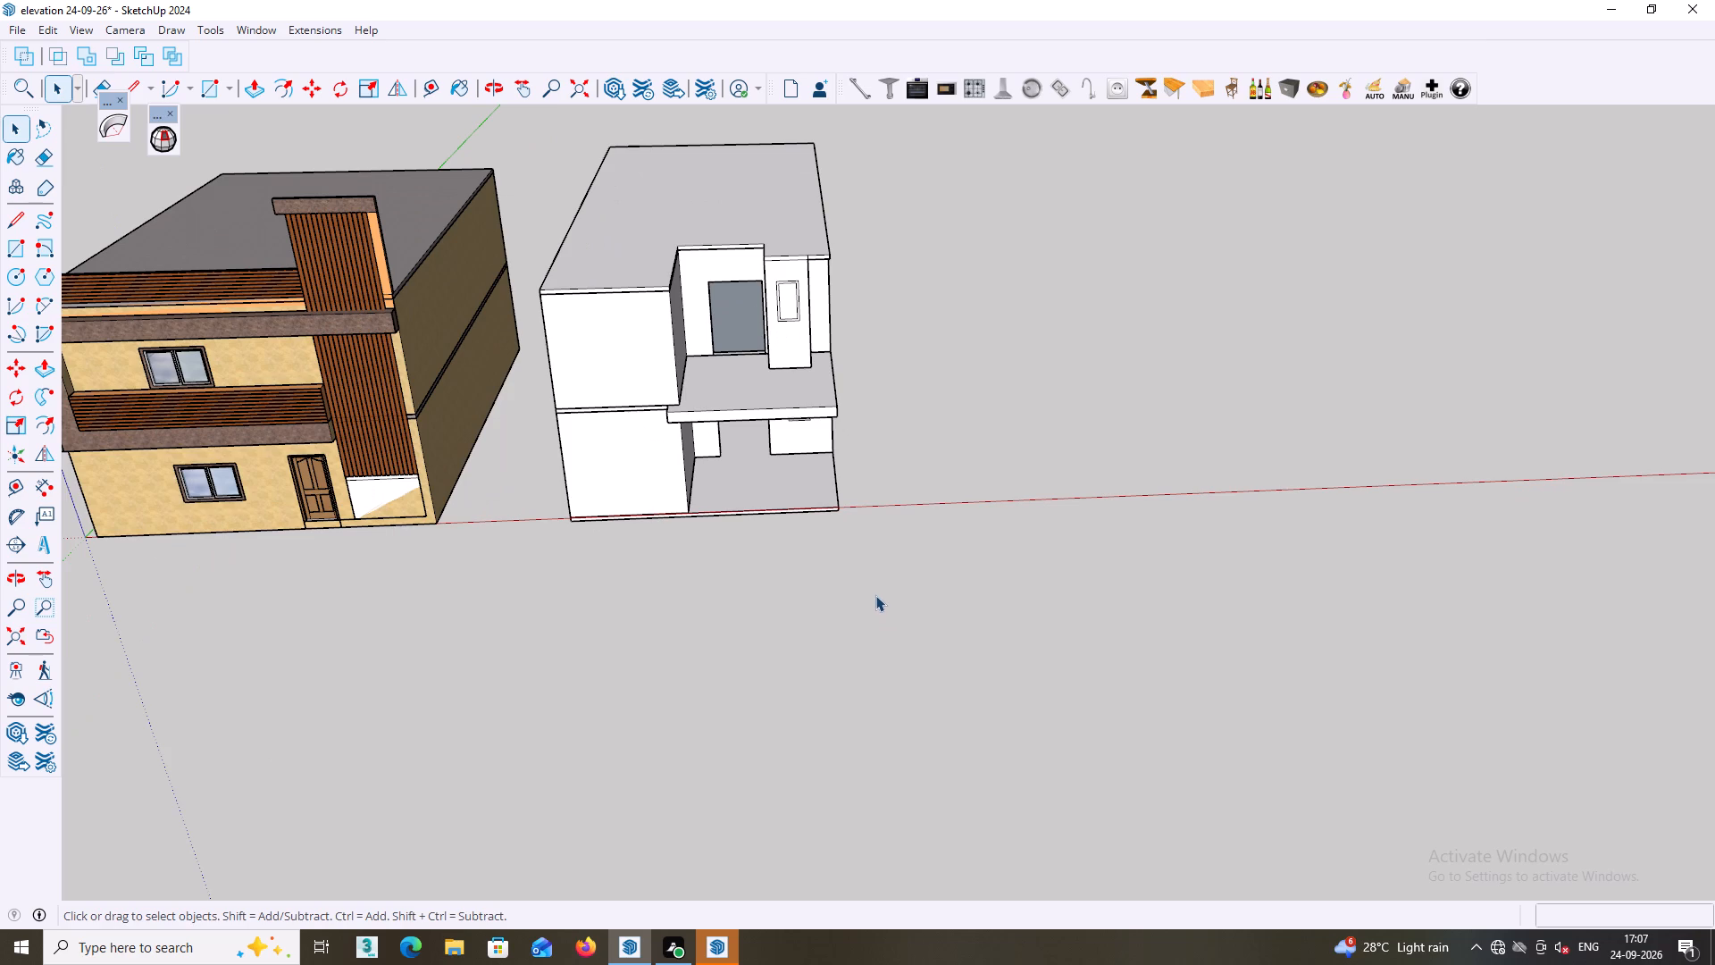
pyautogui.scroll(1, 857, 523)
pyautogui.moveTo(857, 523); pyautogui.dragTo(853, 446, button='middle')
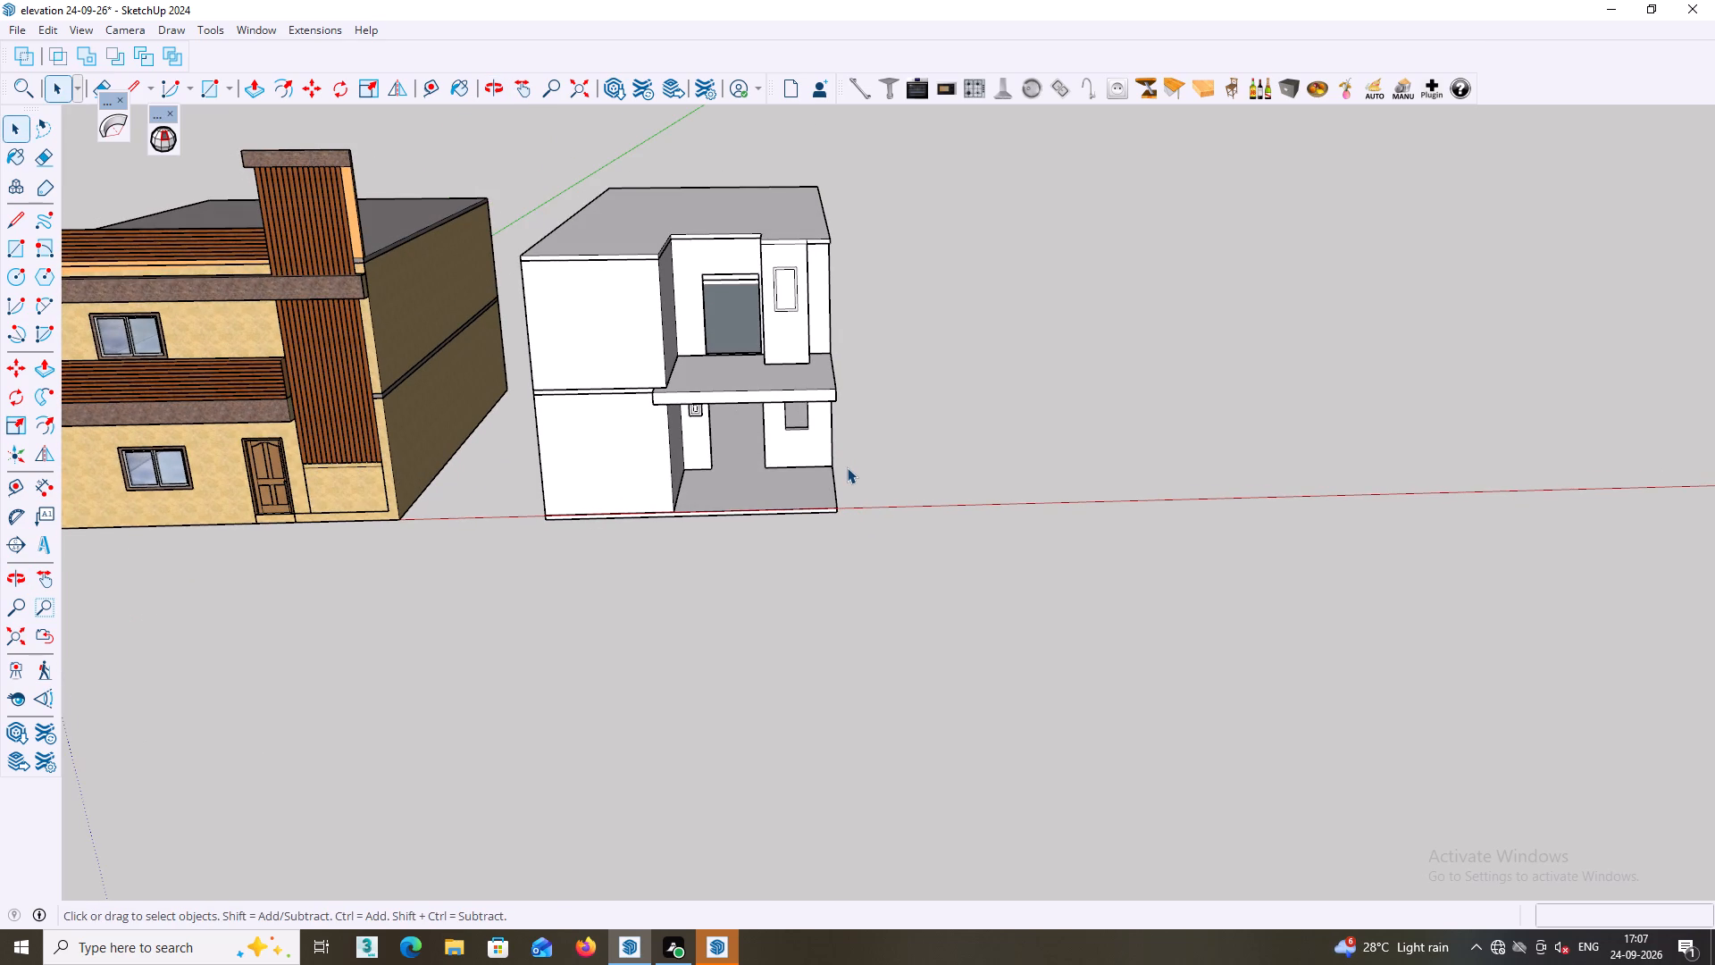
pyautogui.moveTo(849, 435); pyautogui.dragTo(942, 435, button='middle')
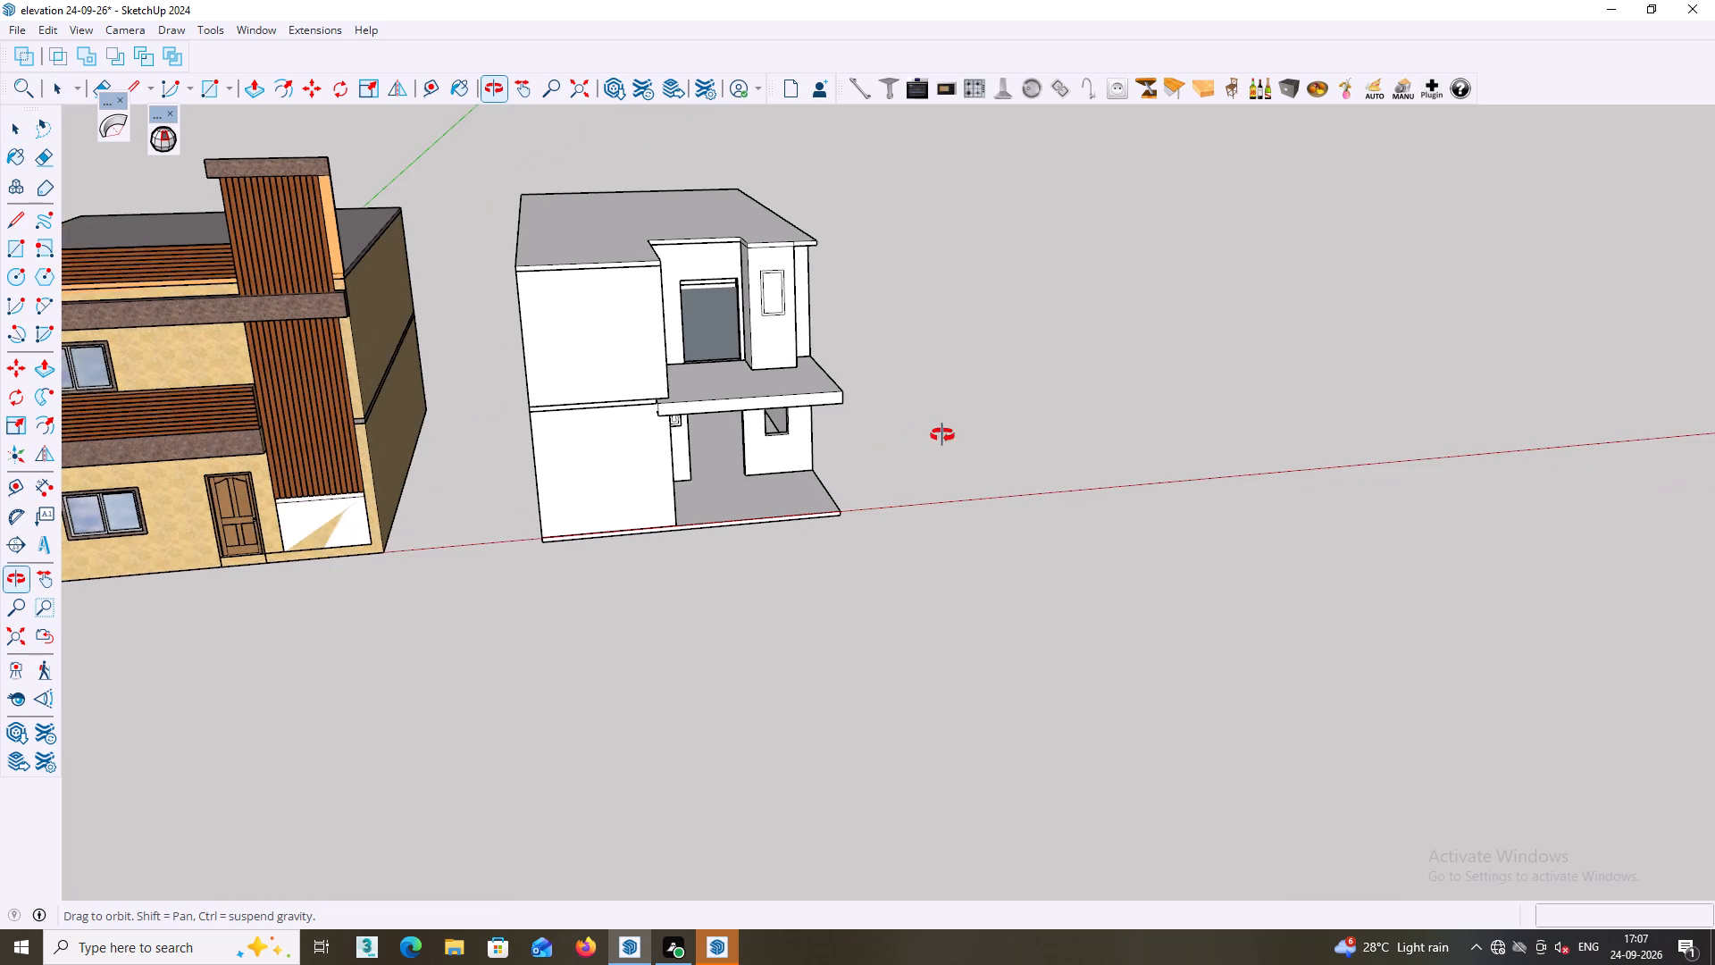
pyautogui.moveTo(942, 435); pyautogui.dragTo(954, 421, button='middle')
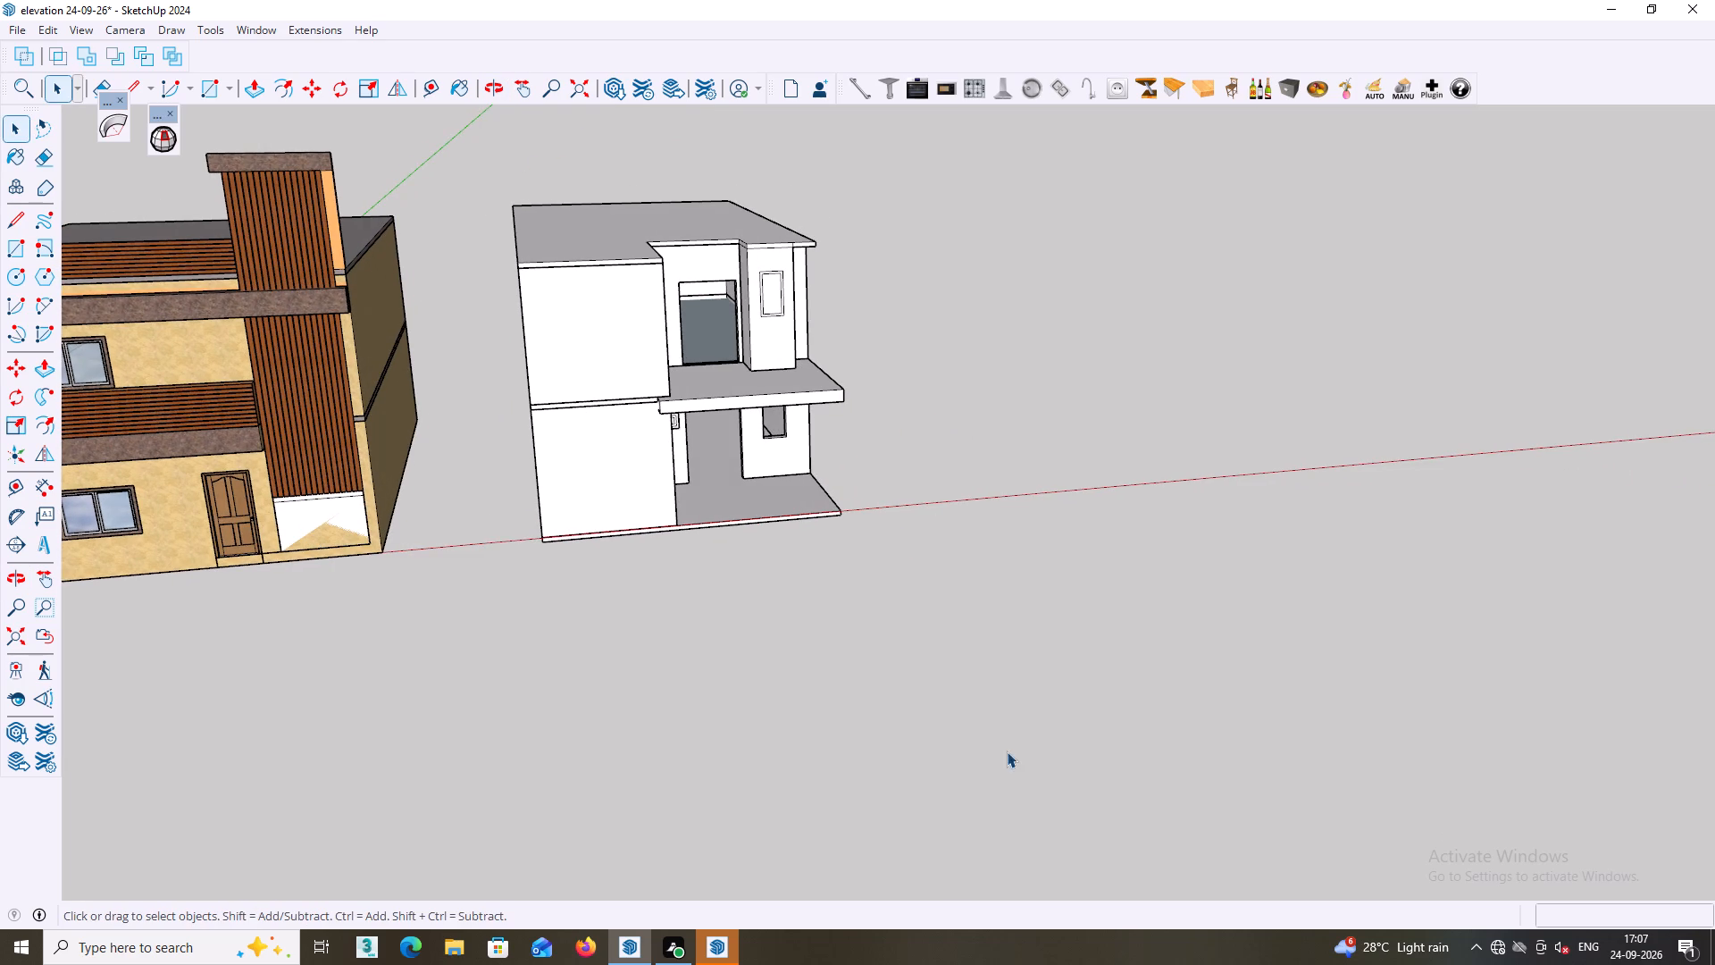
pyautogui.moveTo(1007, 751); pyautogui.dragTo(855, 687, button='middle')
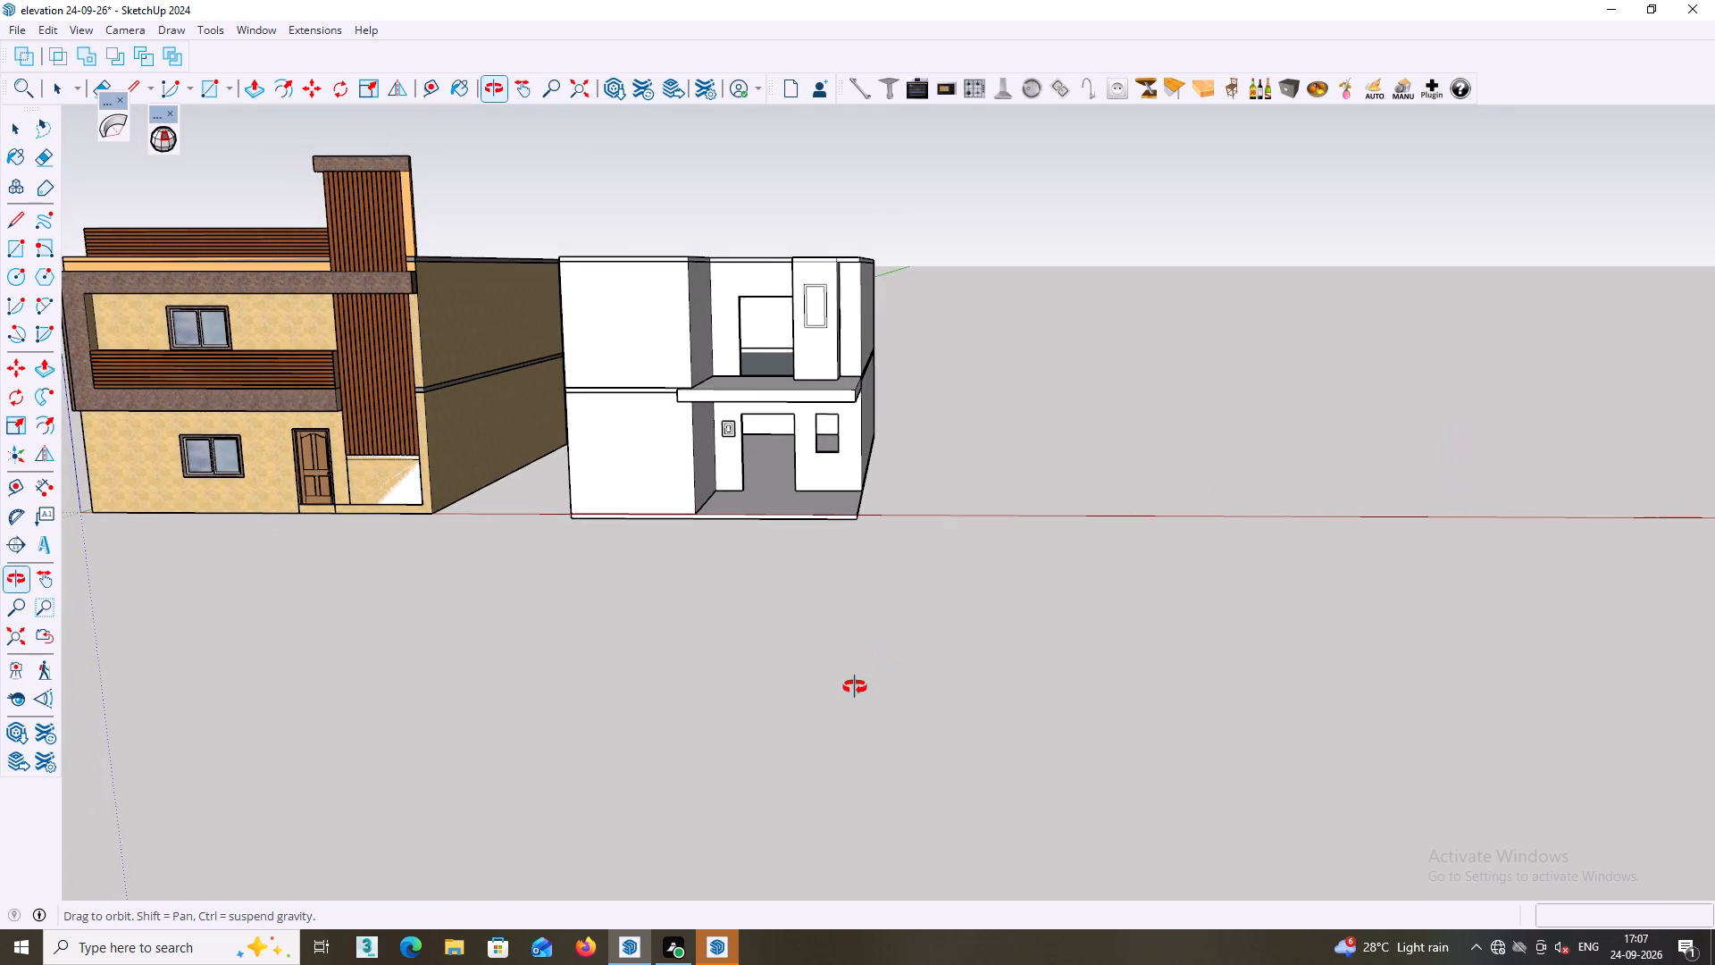
pyautogui.moveTo(855, 687); pyautogui.dragTo(855, 682, button='middle')
# Push/Pull the outer band of the small nested rectangle beside the ground-floor doorway outward by about 1 3/8 inches.
pyautogui.scroll(5, 819, 557)
pyautogui.moveTo(794, 421); pyautogui.dragTo(787, 317, button='middle')
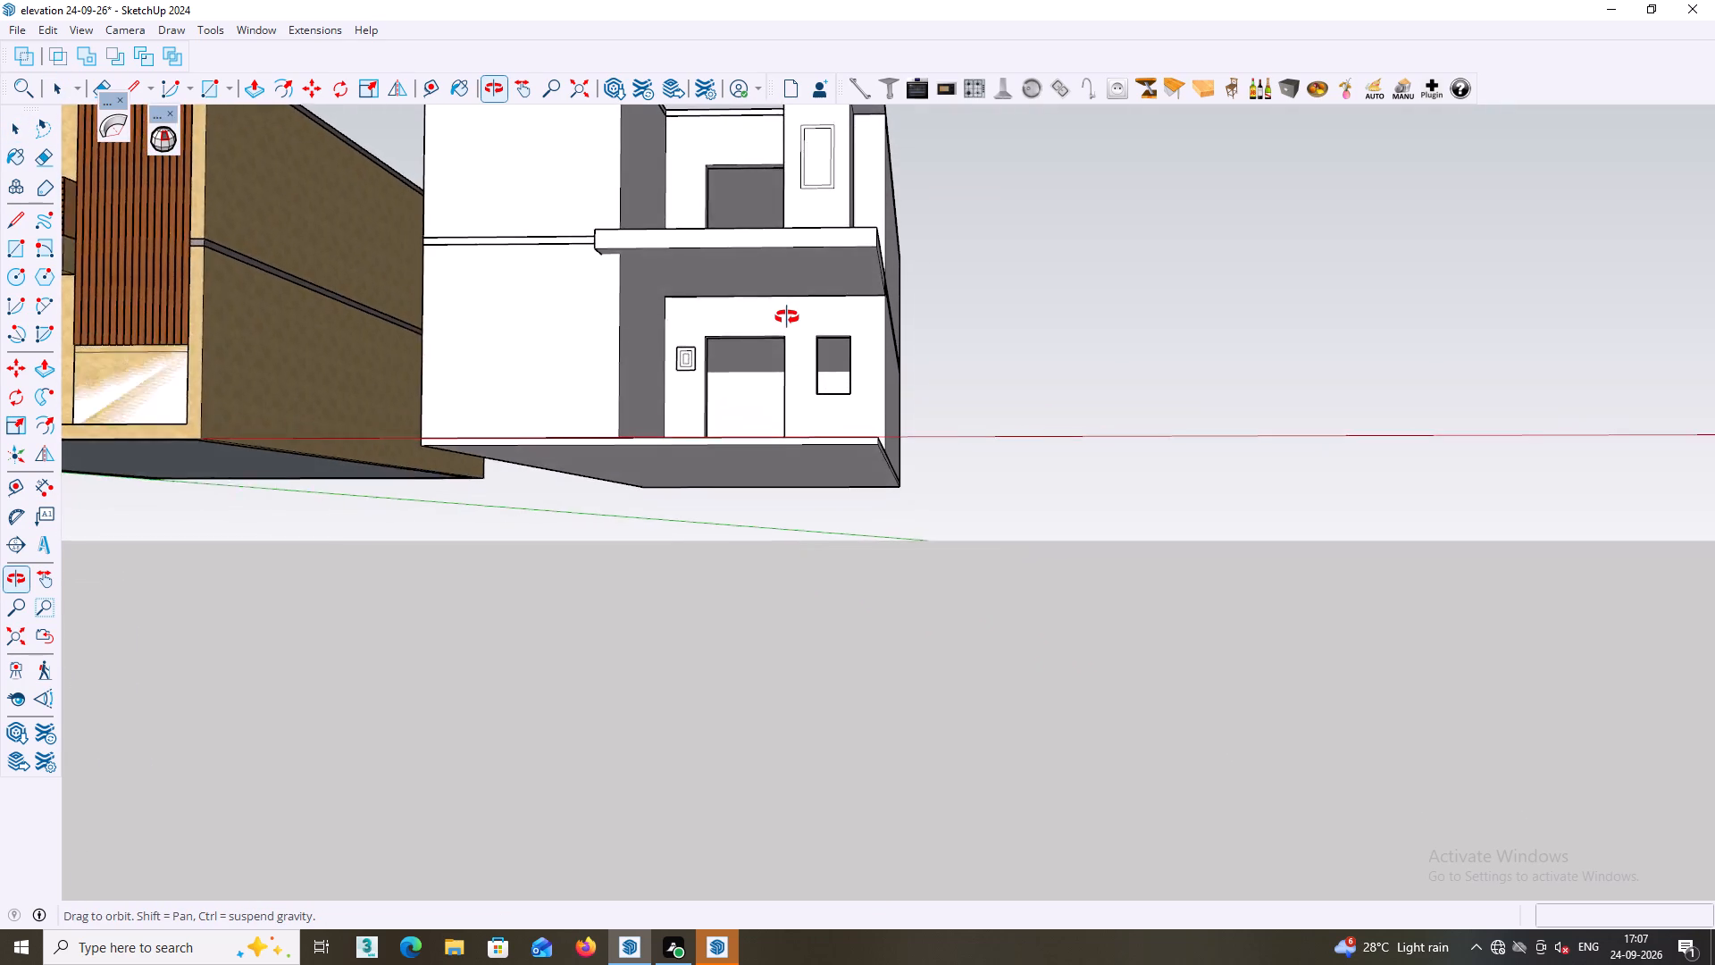
pyautogui.moveTo(787, 317); pyautogui.dragTo(799, 337, button='middle')
pyautogui.scroll(12, 724, 334)
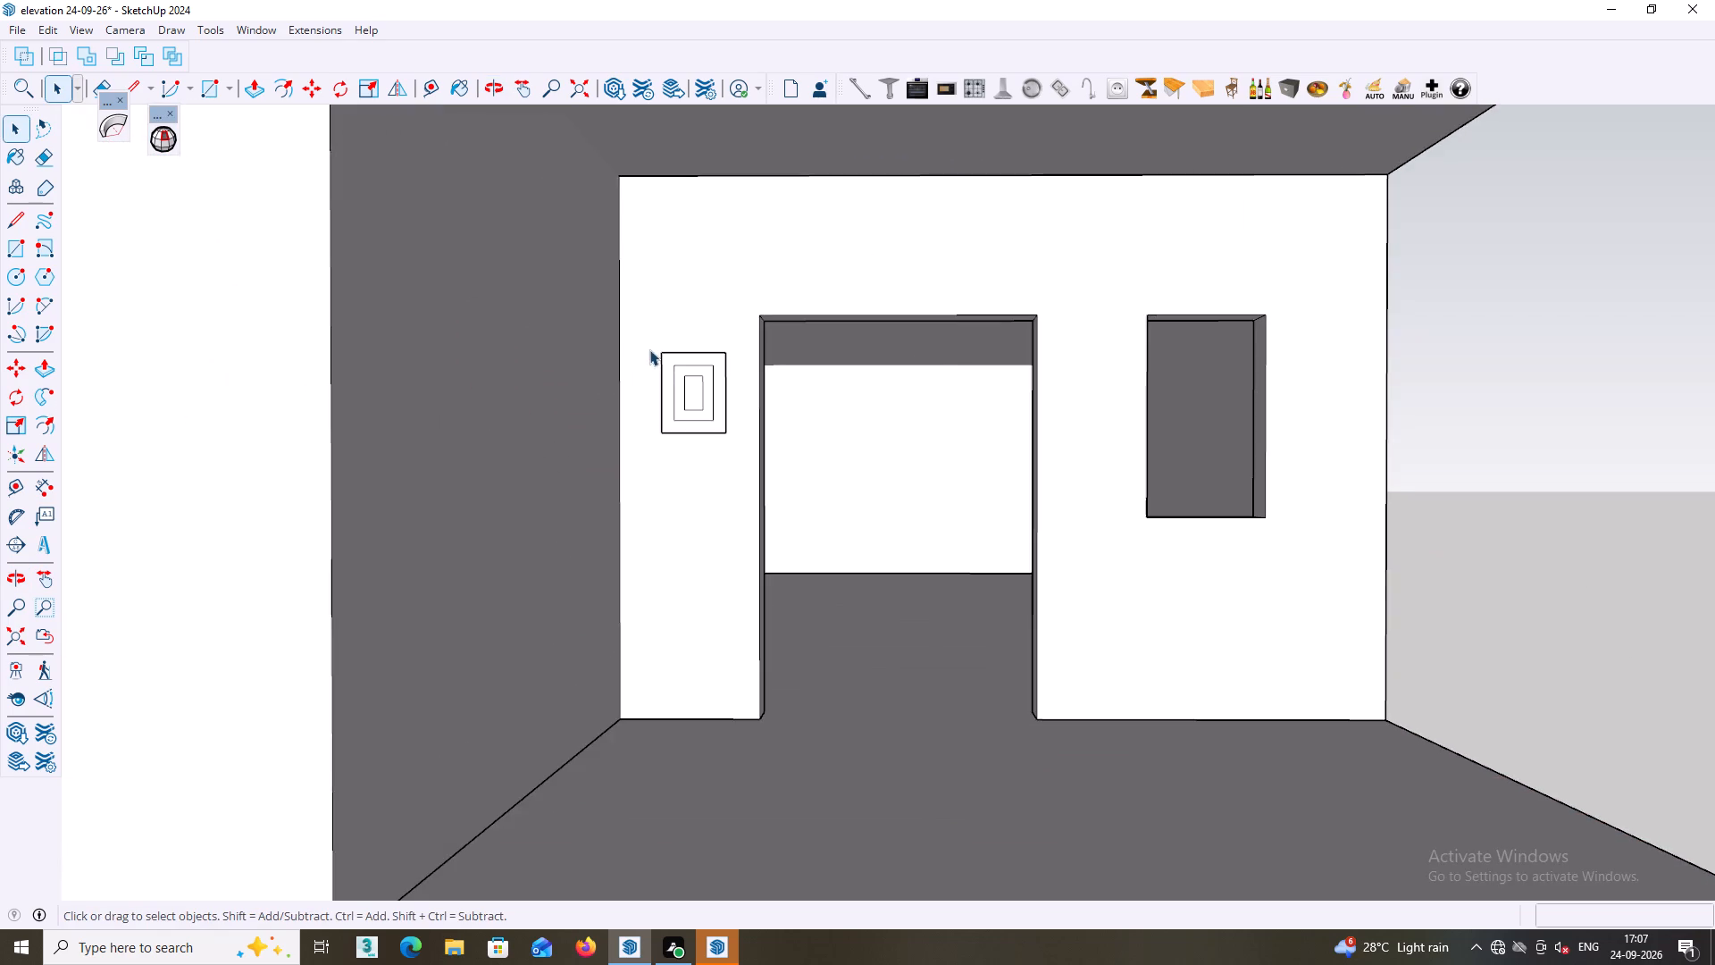
pyautogui.moveTo(648, 350); pyautogui.dragTo(668, 390, button='middle')
pyautogui.scroll(5, 678, 401)
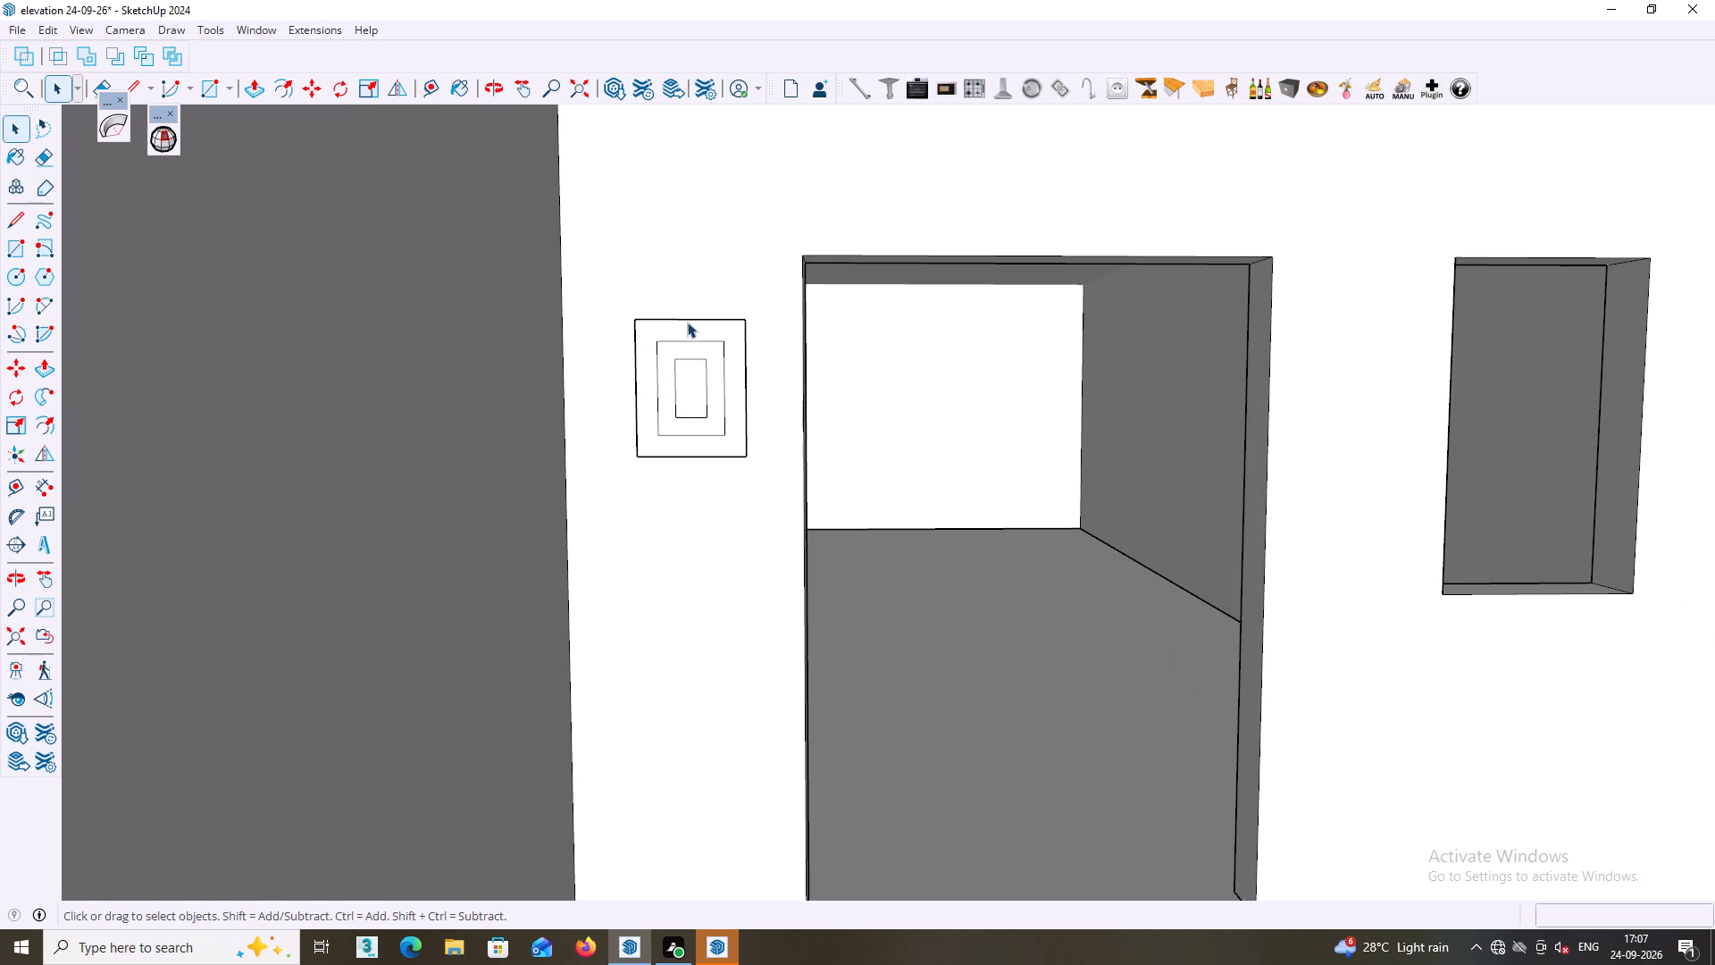
pyautogui.click(687, 324)
pyautogui.press('p')
pyautogui.click(687, 325)
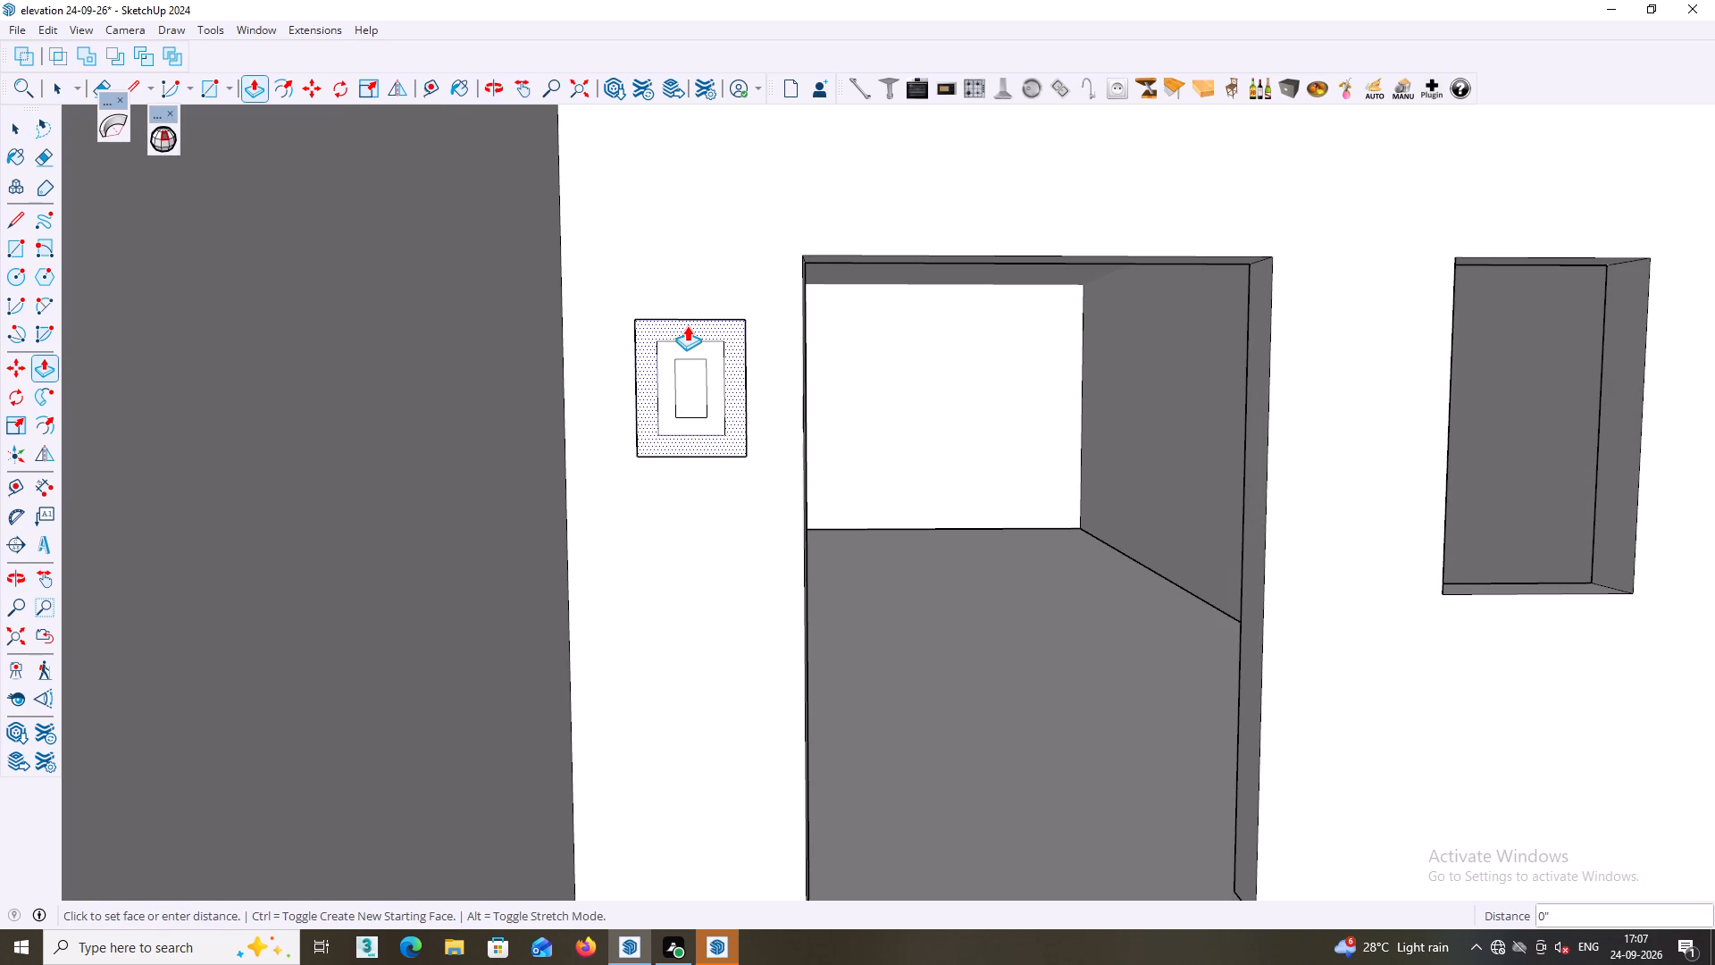
pyautogui.moveTo(684, 328); pyautogui.dragTo(682, 335, button='middle')
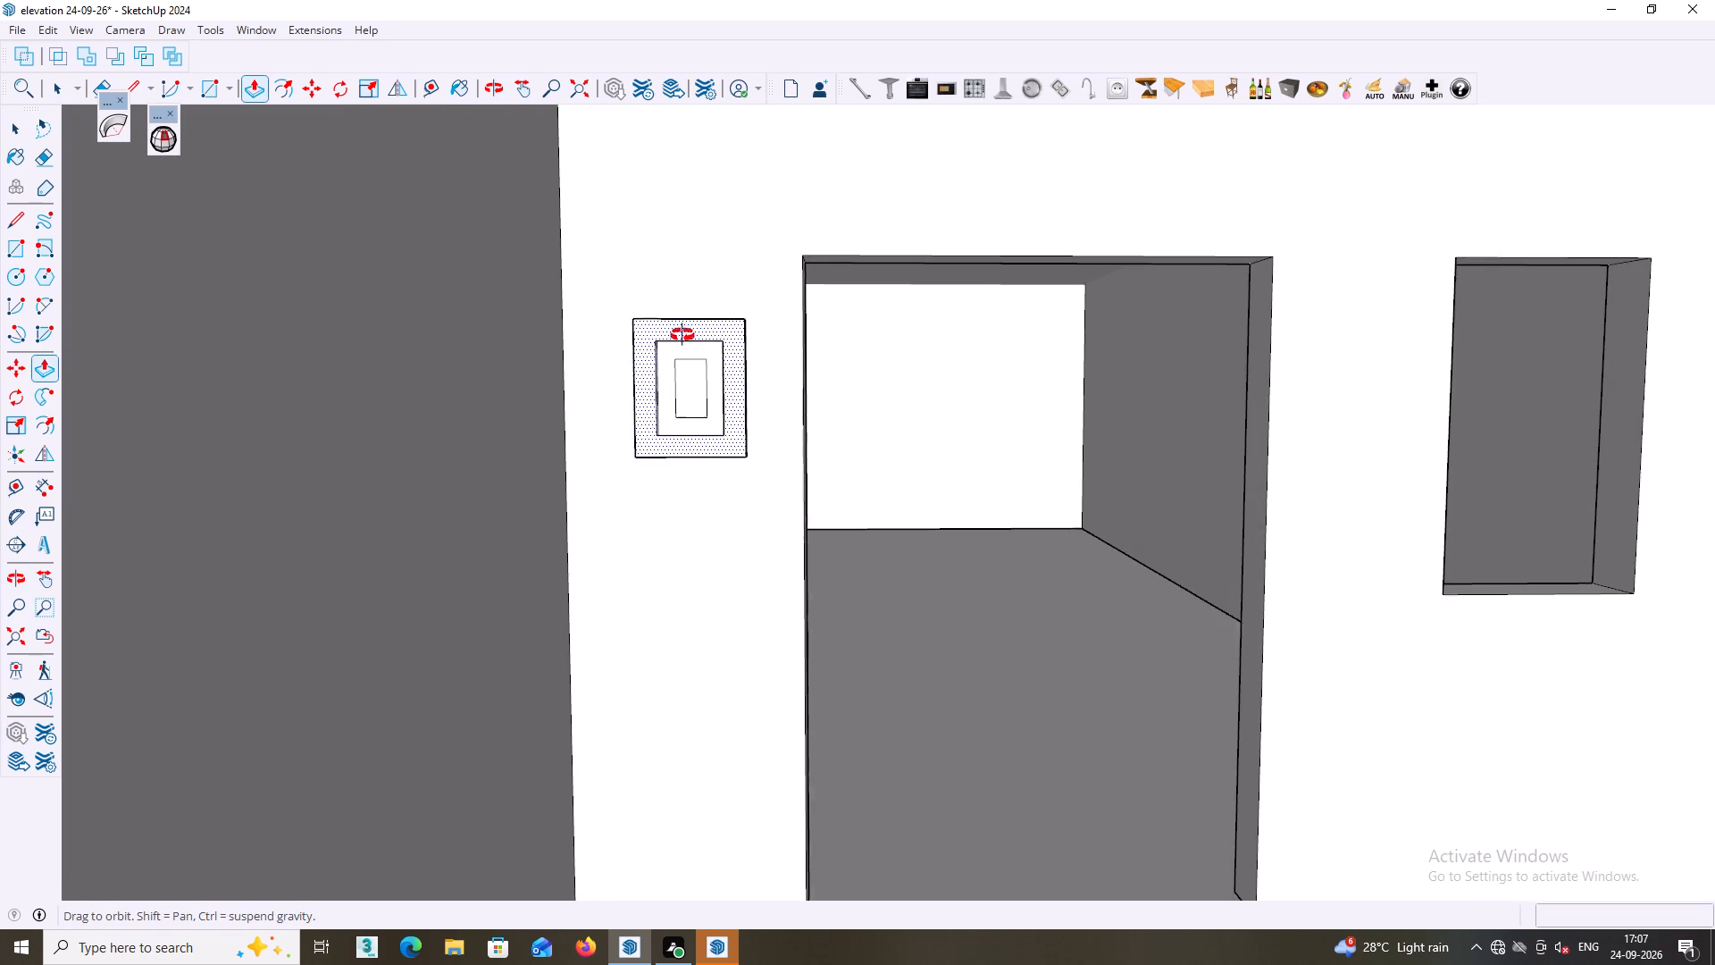
pyautogui.moveTo(682, 335); pyautogui.dragTo(679, 449, button='middle')
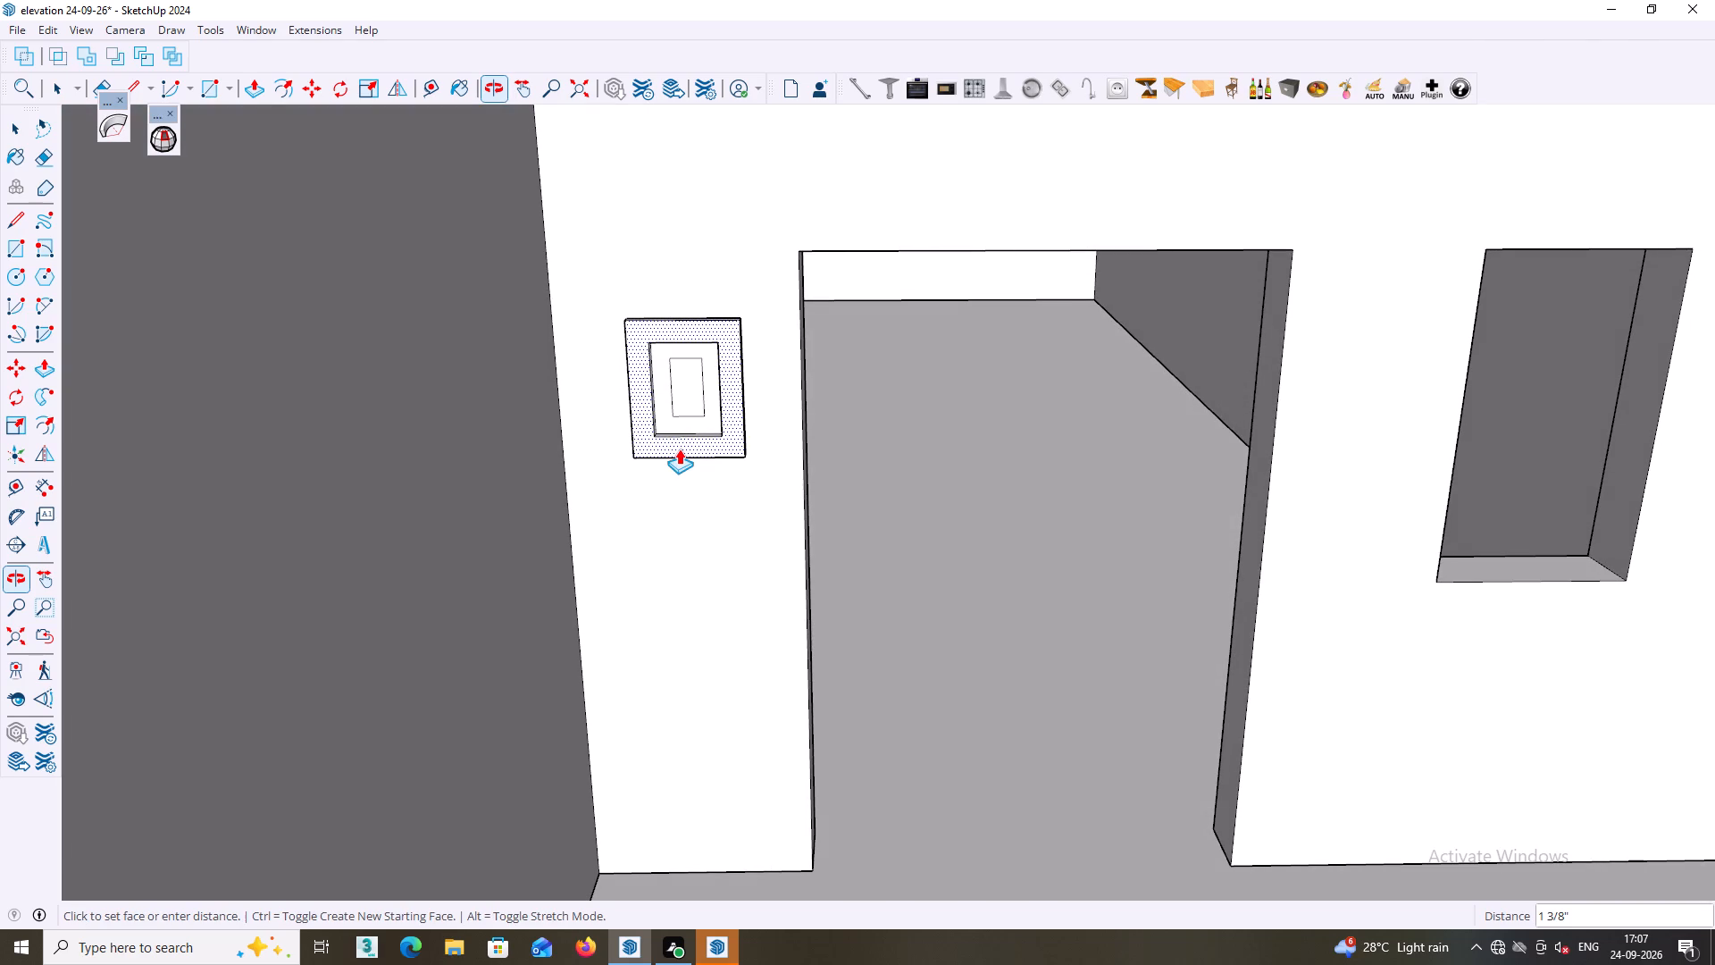
pyautogui.click(679, 449)
# Push/Pull the middle band of the small nested rectangle beside the doorway outward by about 15/16 inch.
pyautogui.scroll(3, 685, 370)
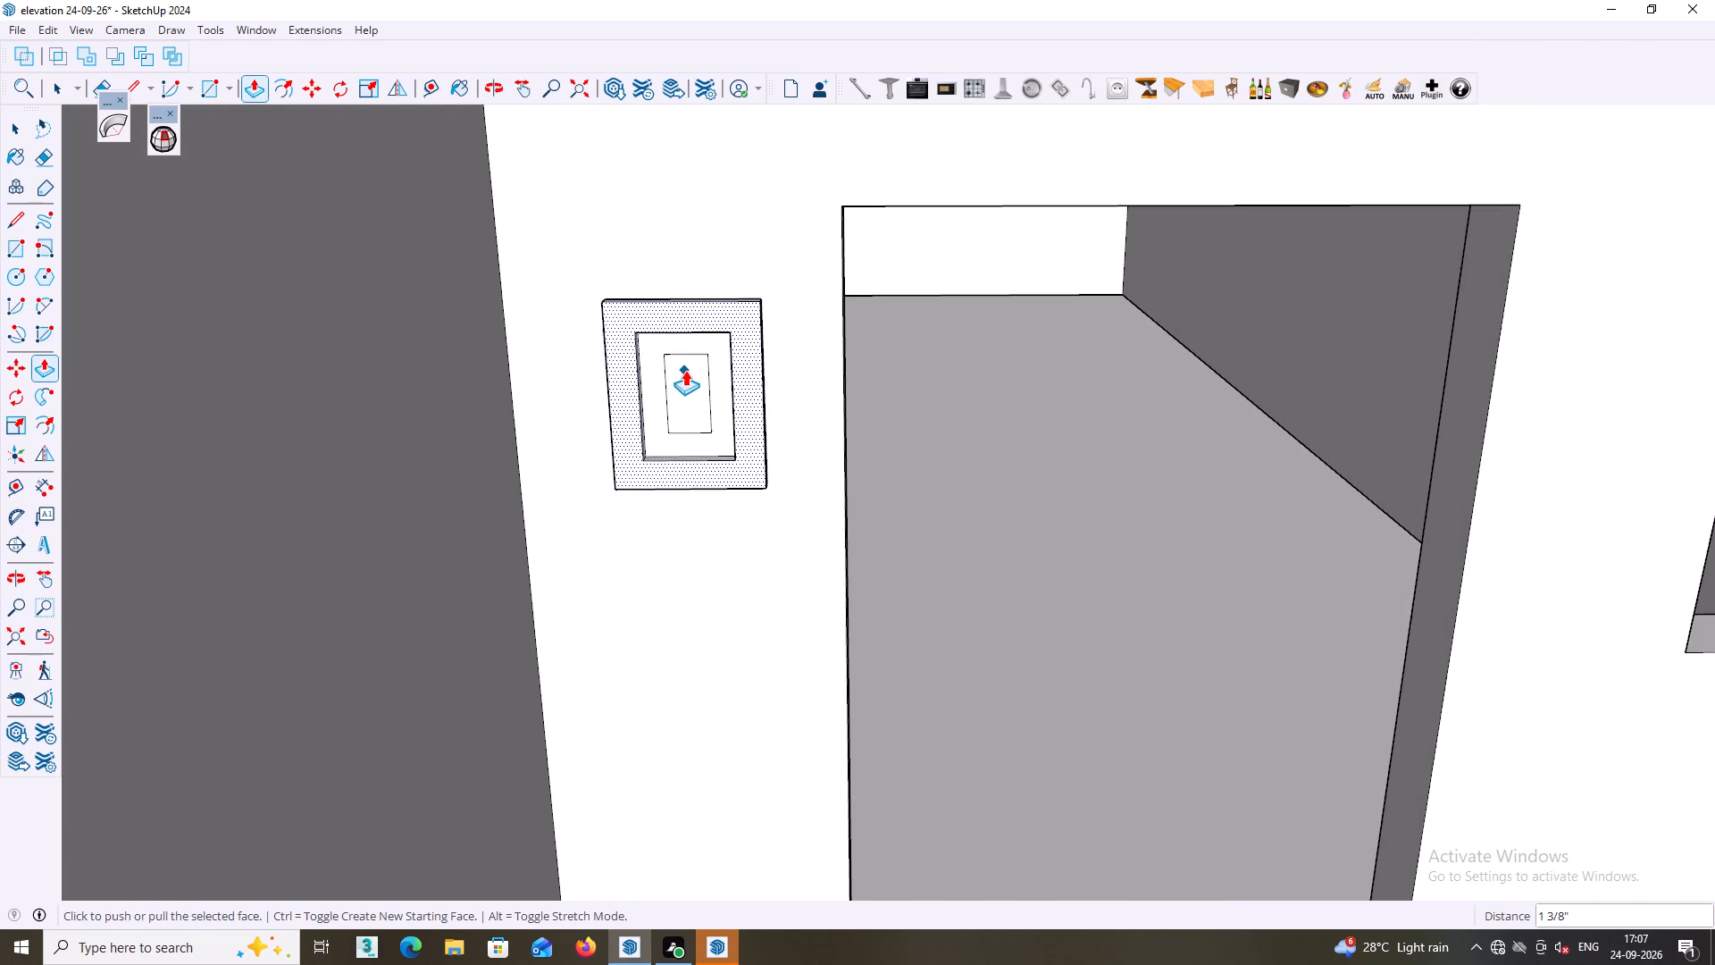
pyautogui.scroll(2, 685, 370)
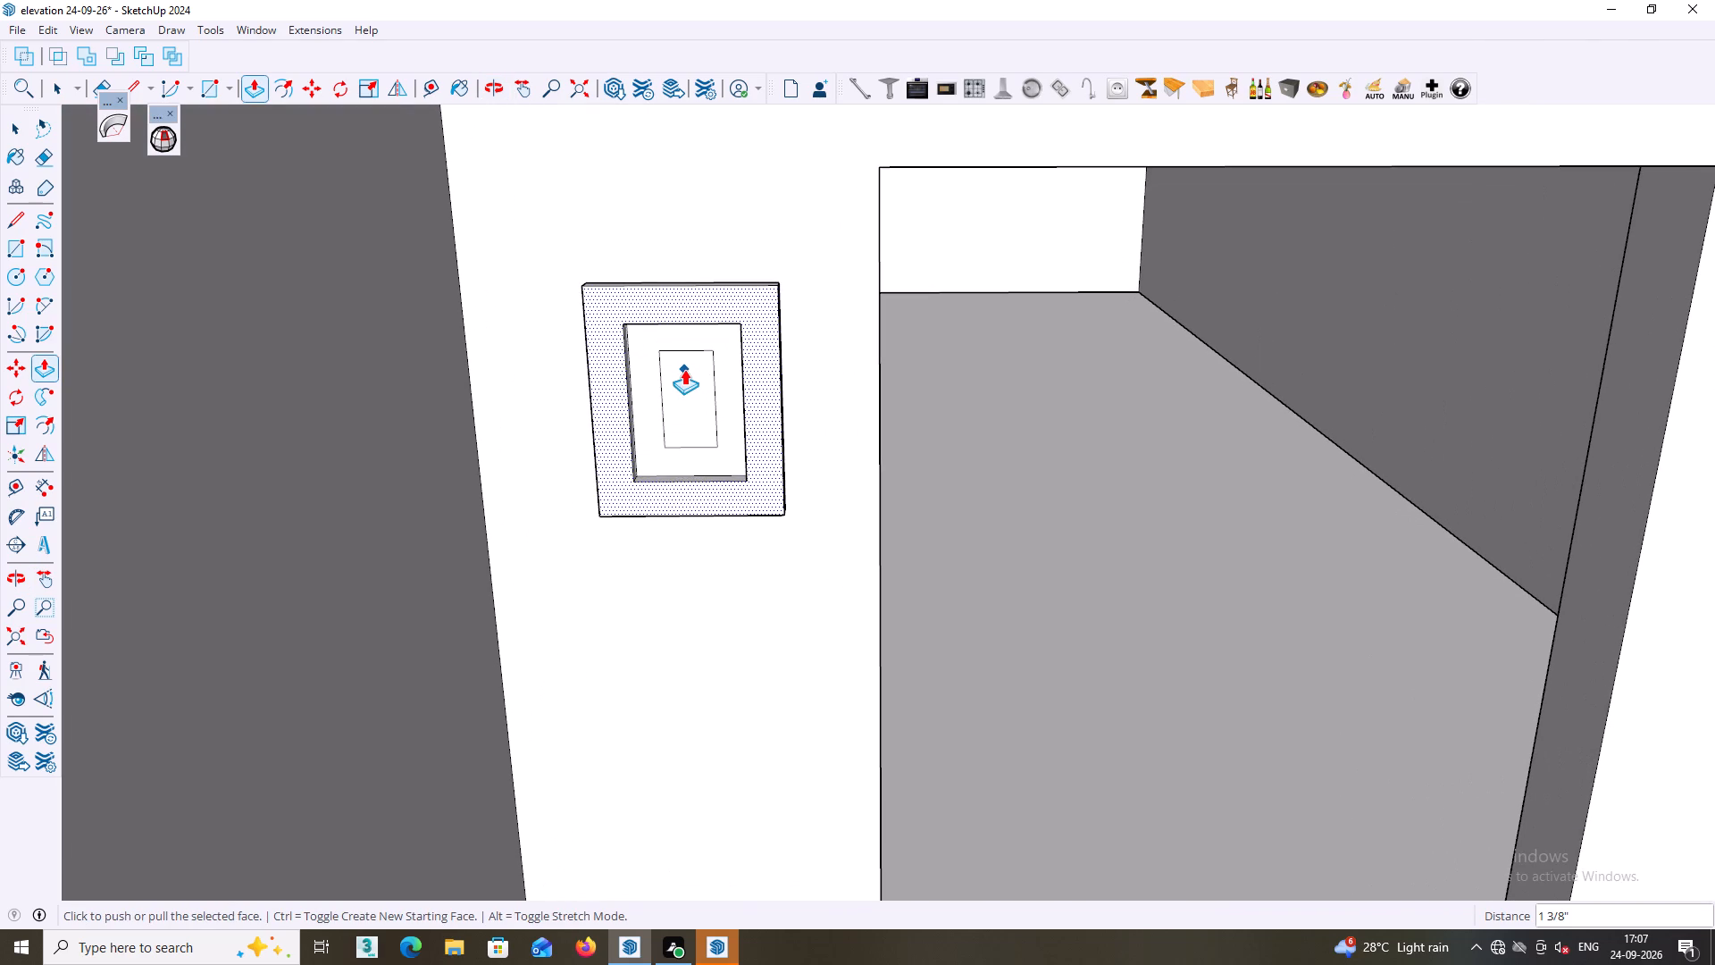
pyautogui.scroll(4, 668, 358)
pyautogui.moveTo(638, 378); pyautogui.dragTo(637, 419, button='middle')
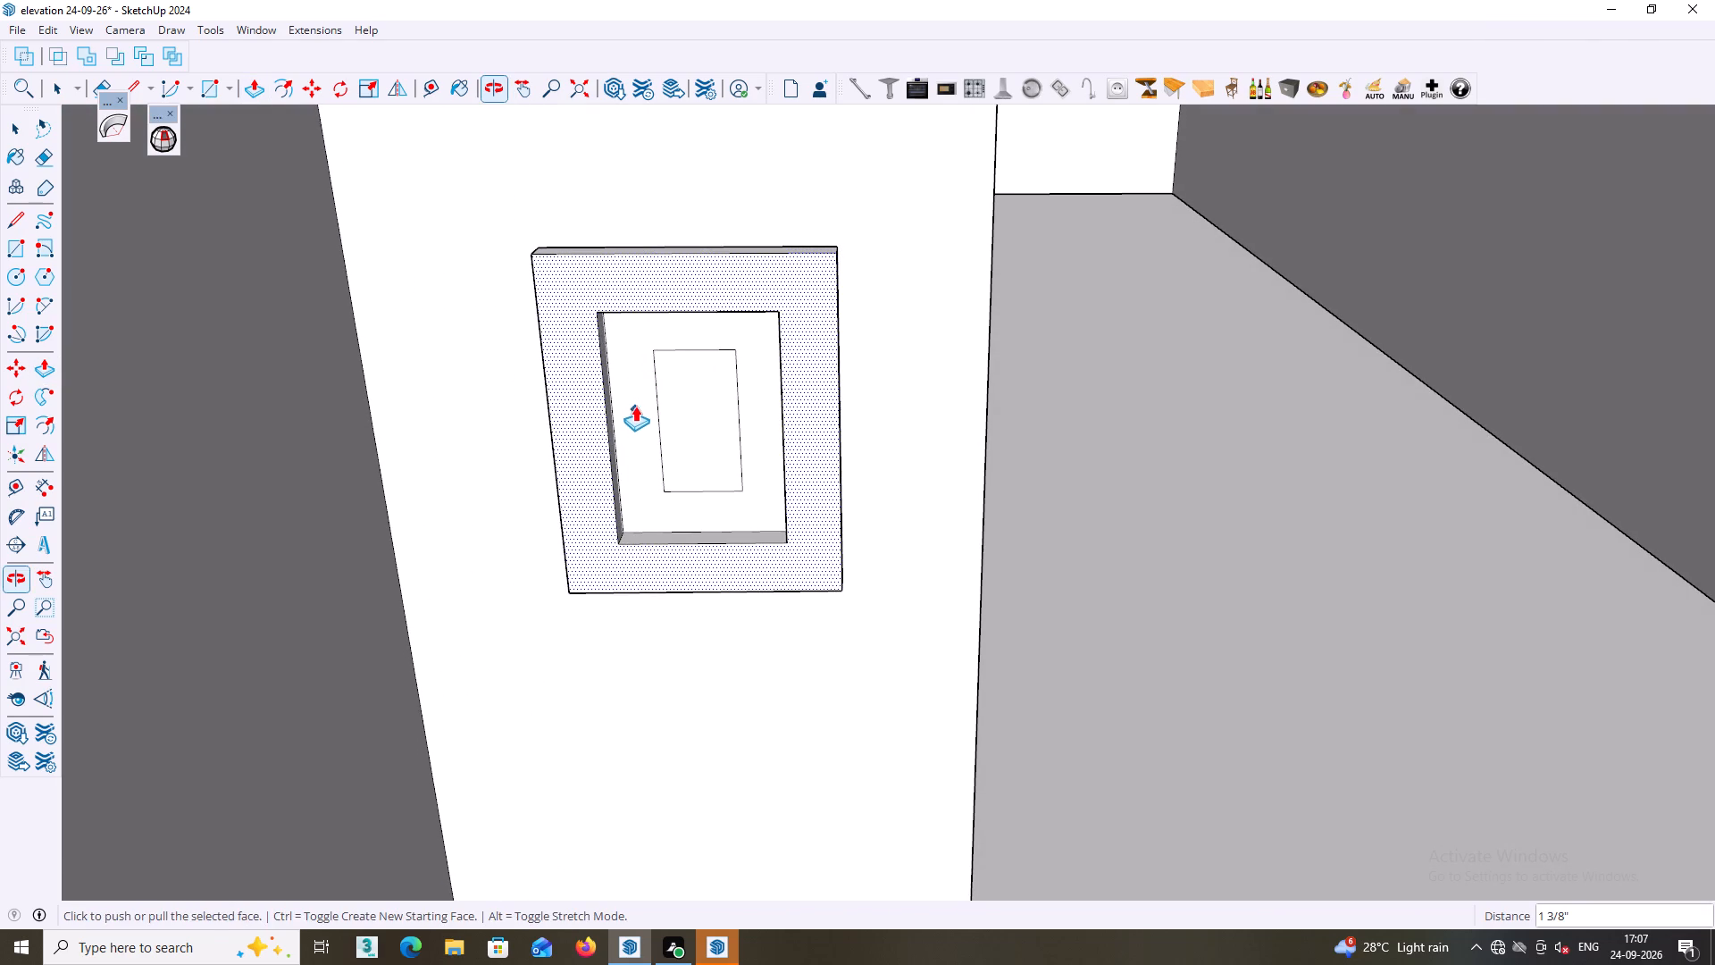
pyautogui.click(635, 405)
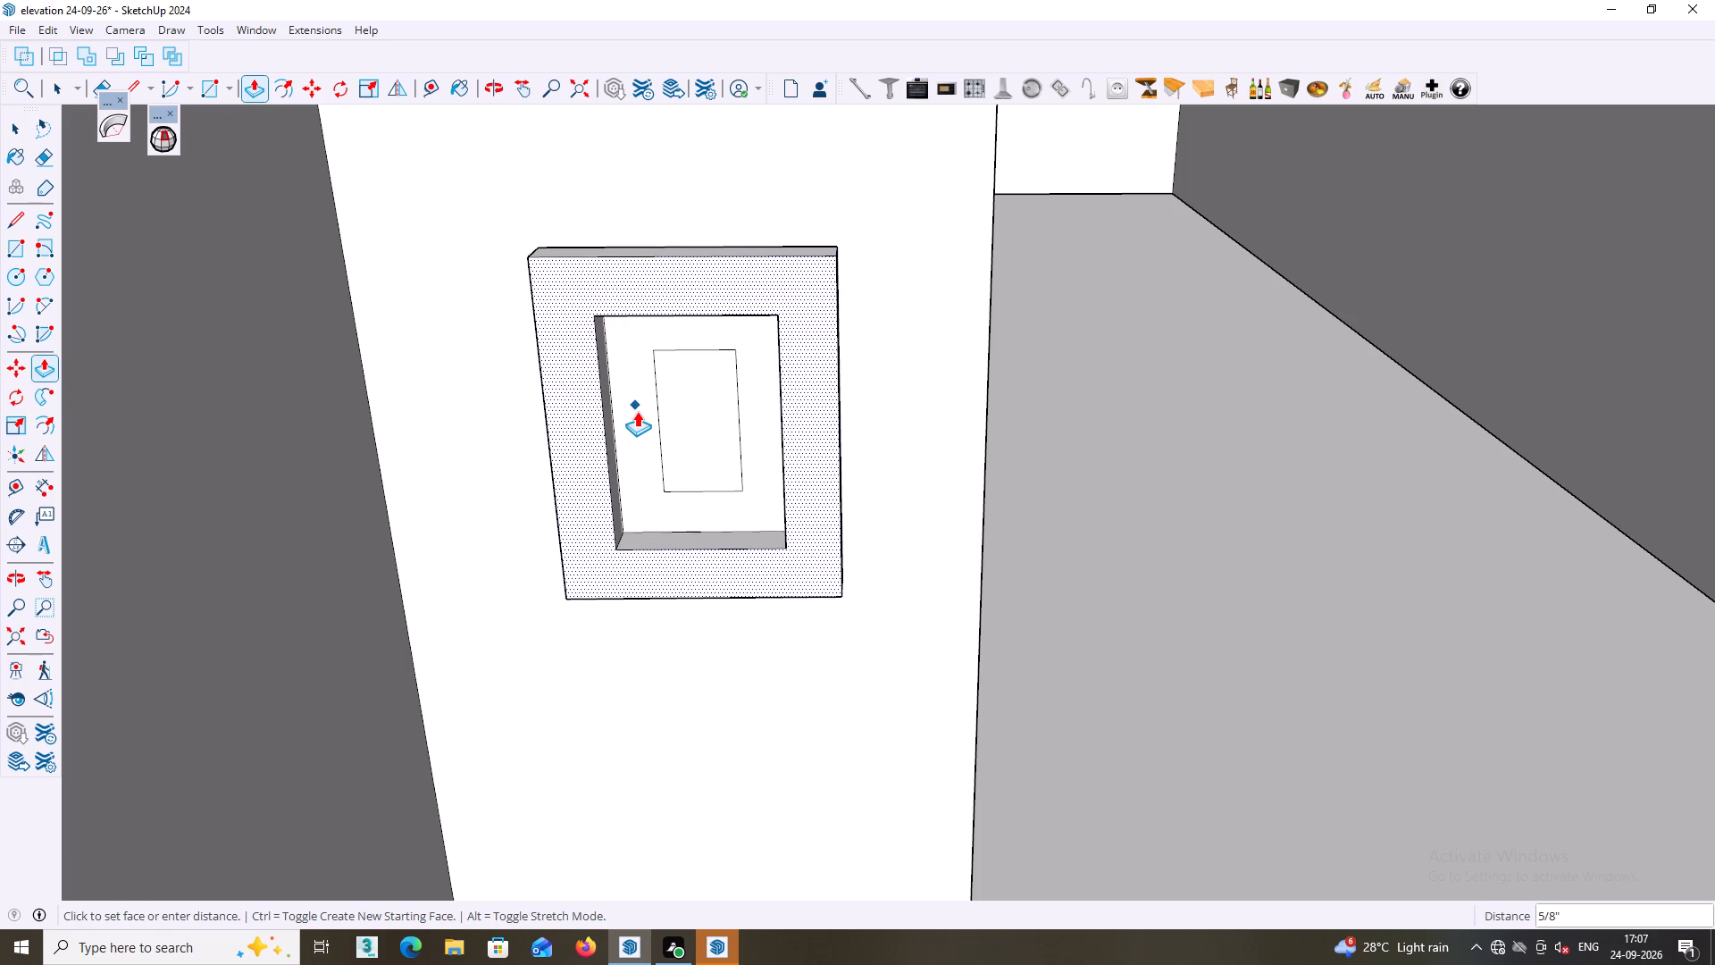
pyautogui.press('Escape')
pyautogui.press('space')
pyautogui.click(643, 413)
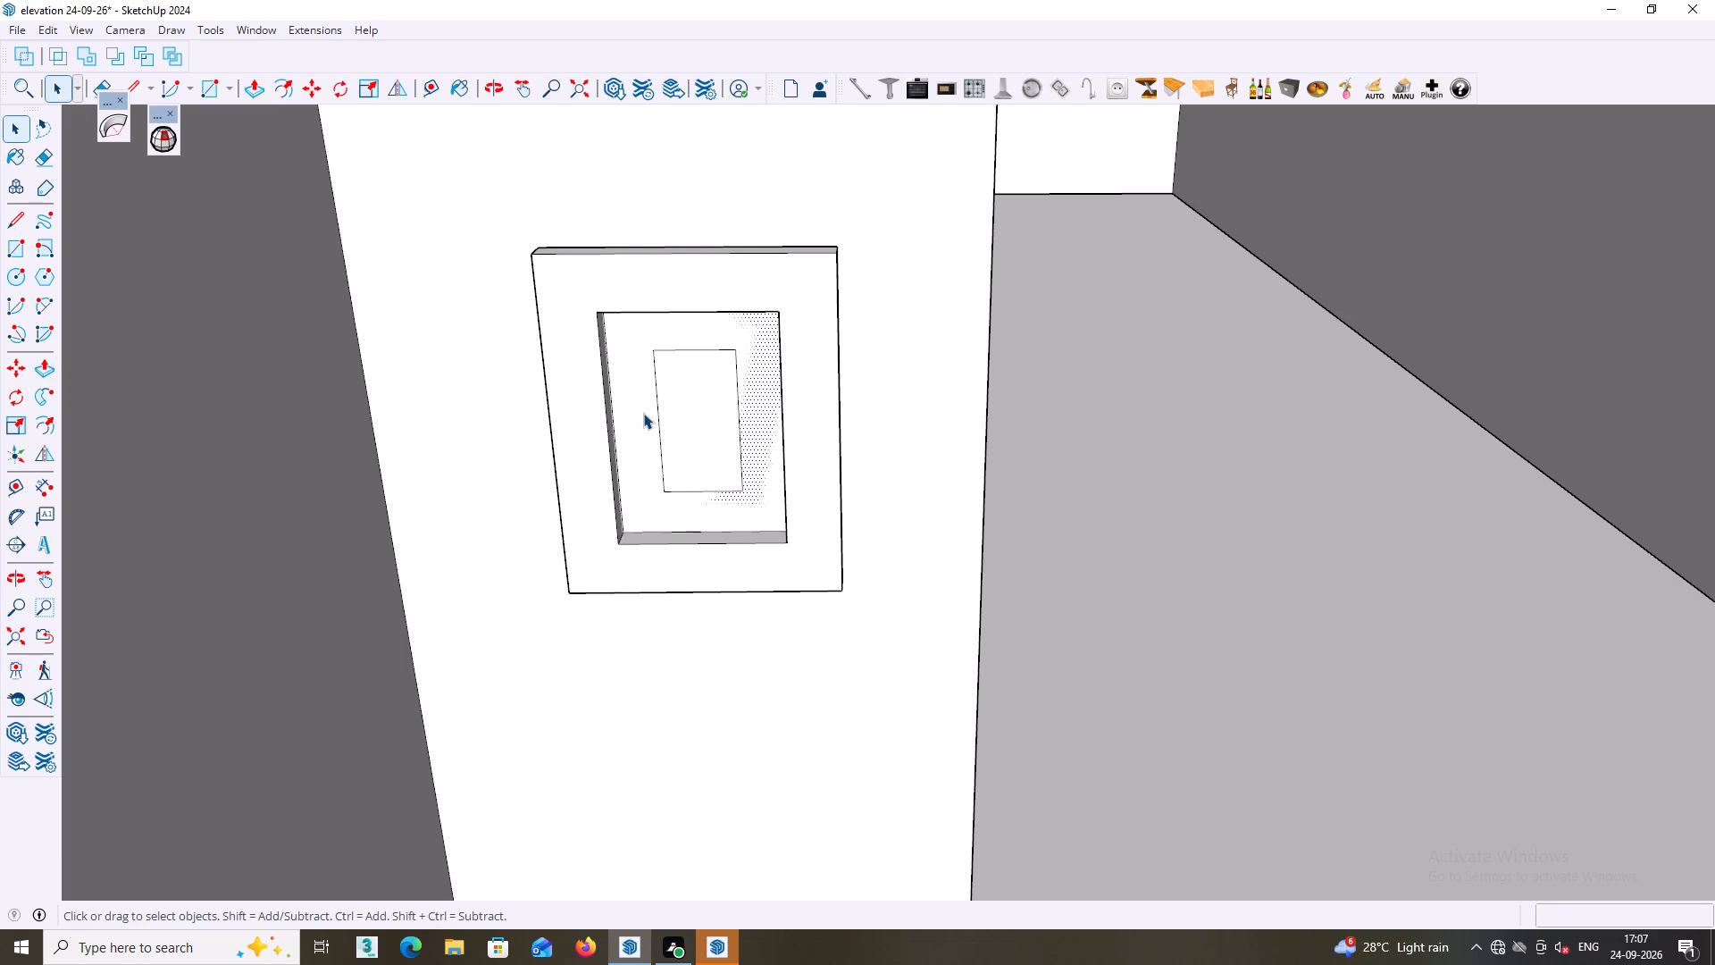
pyautogui.press('p')
pyautogui.click(643, 413)
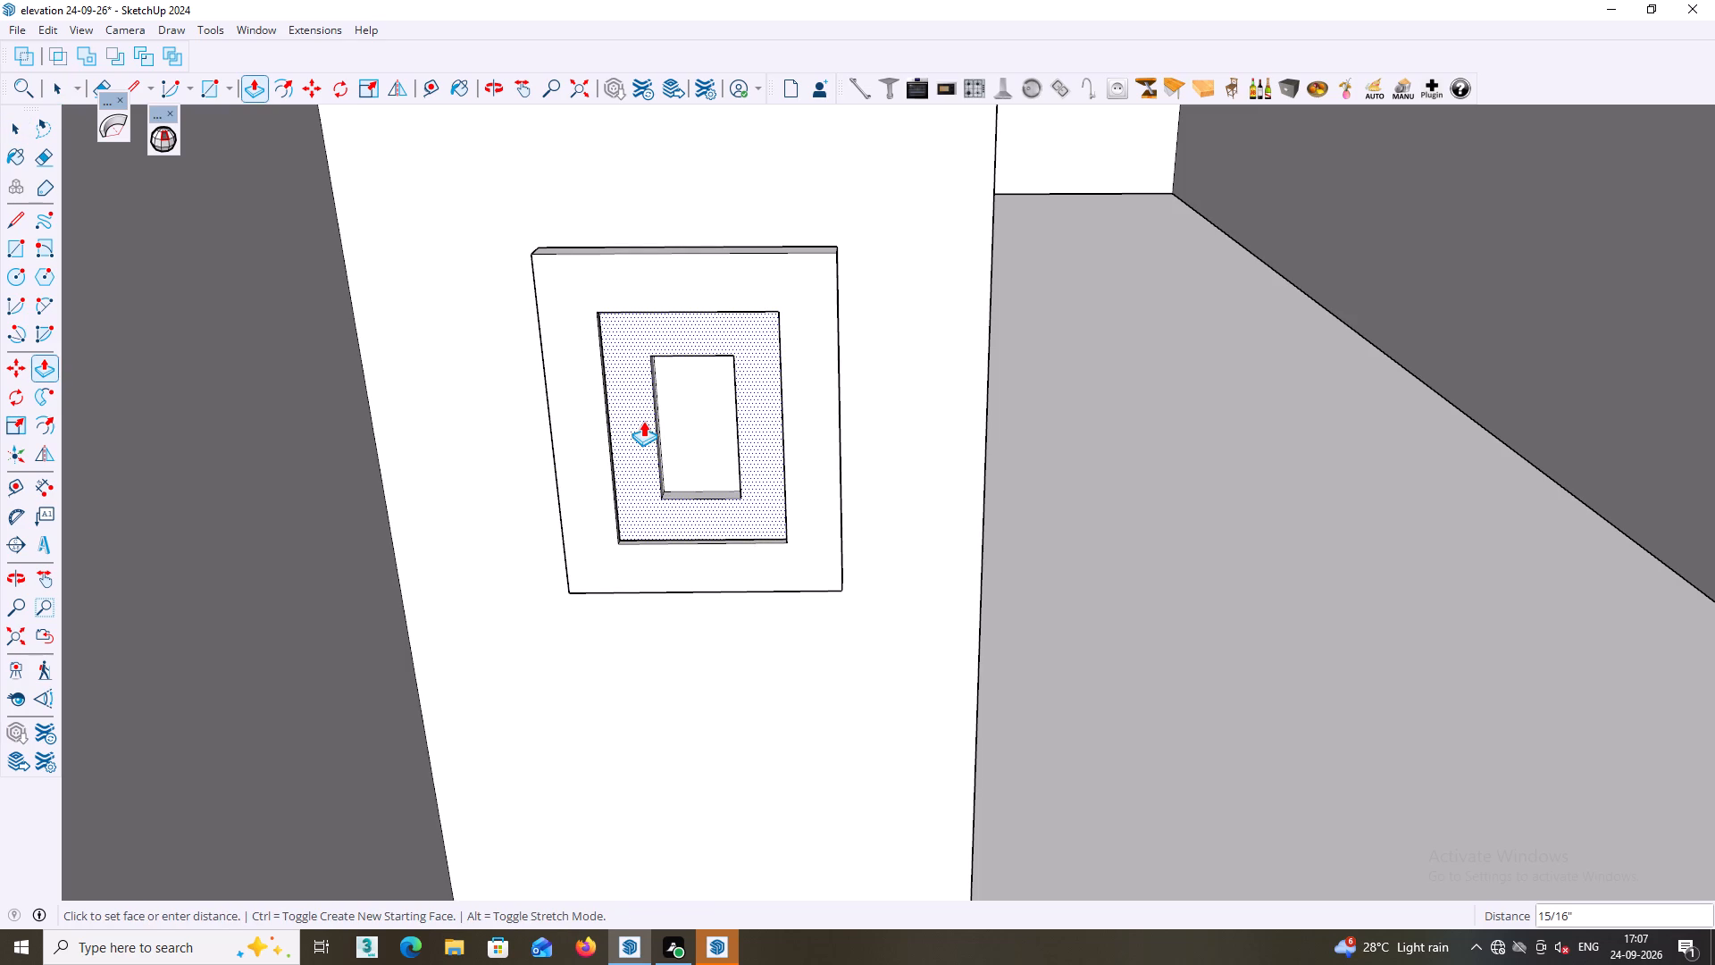
pyautogui.click(643, 421)
# Examine both buildings from the front and the stepped frame beside the ground-floor doorway, clearing the face selection.
pyautogui.scroll(-1, 649, 432)
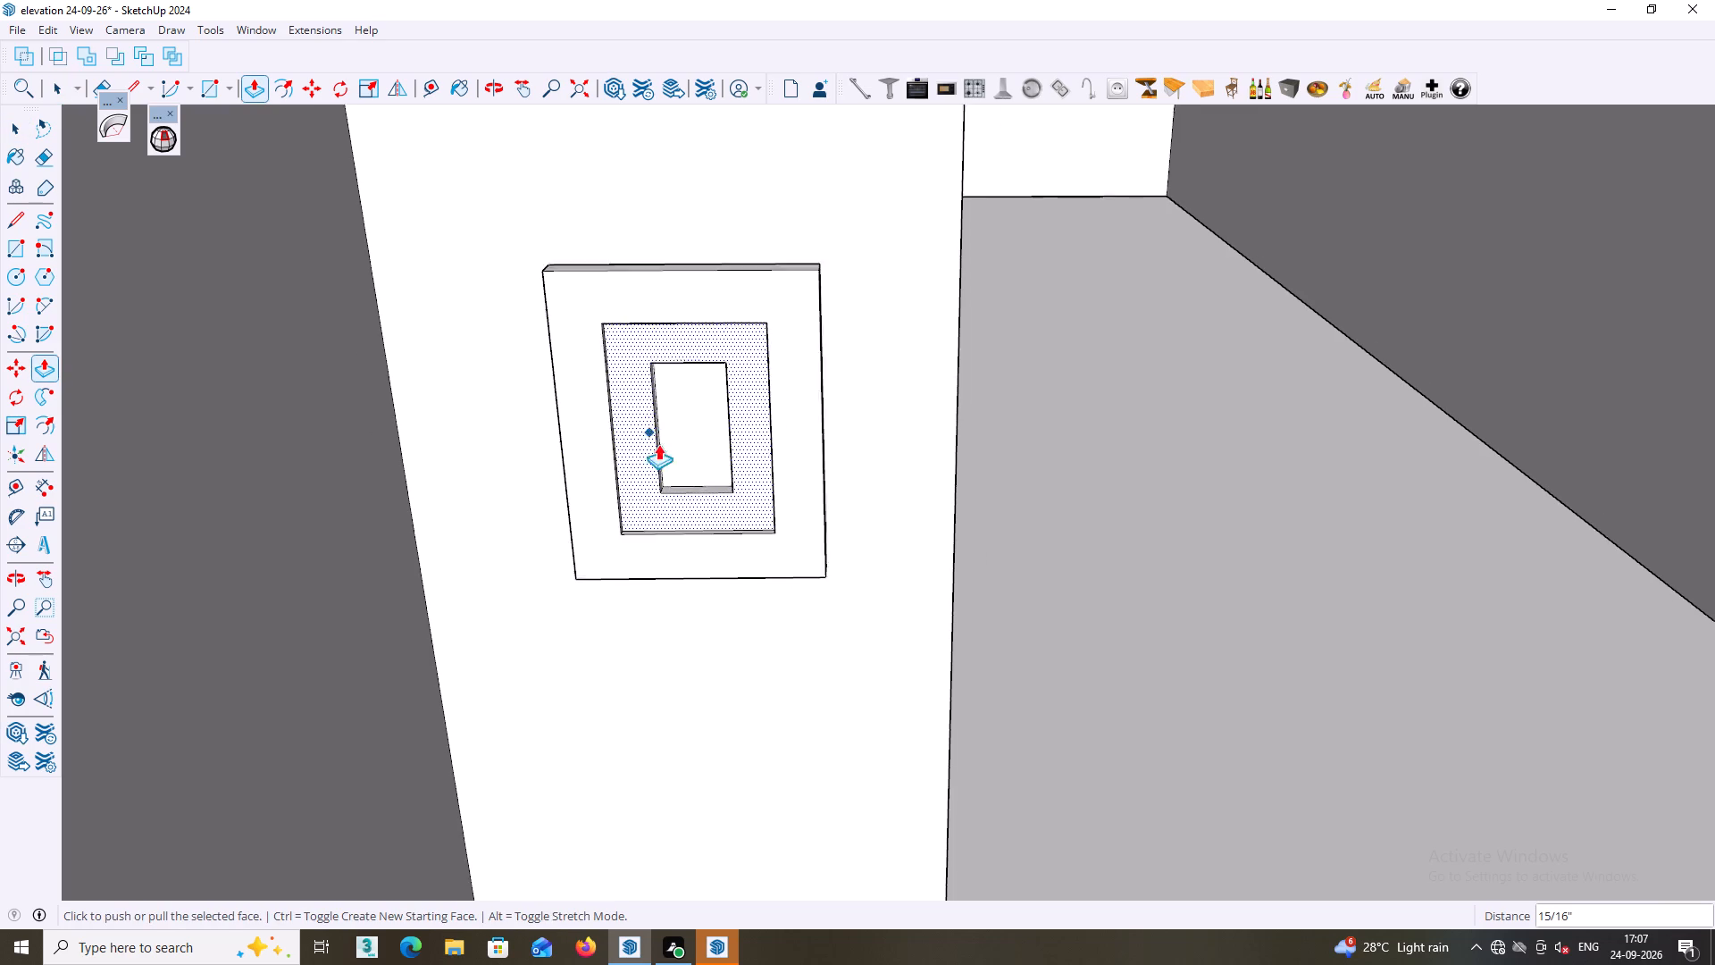
pyautogui.scroll(-9, 658, 444)
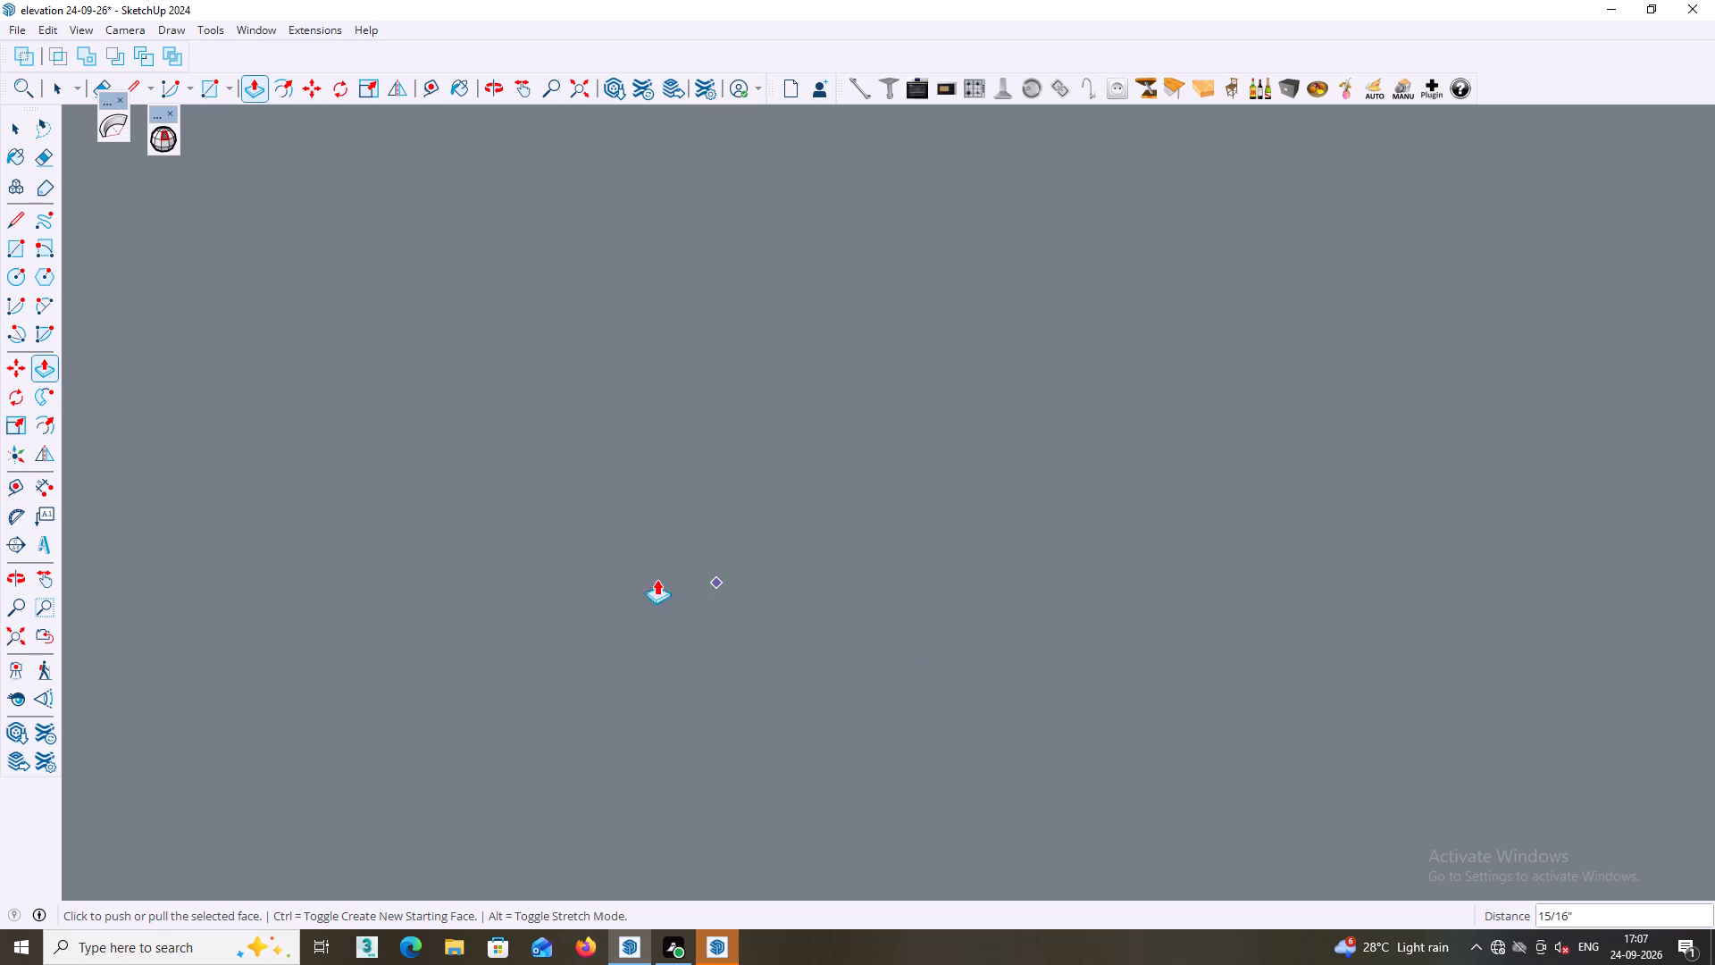
pyautogui.click(16, 628)
pyautogui.scroll(-1, 235, 604)
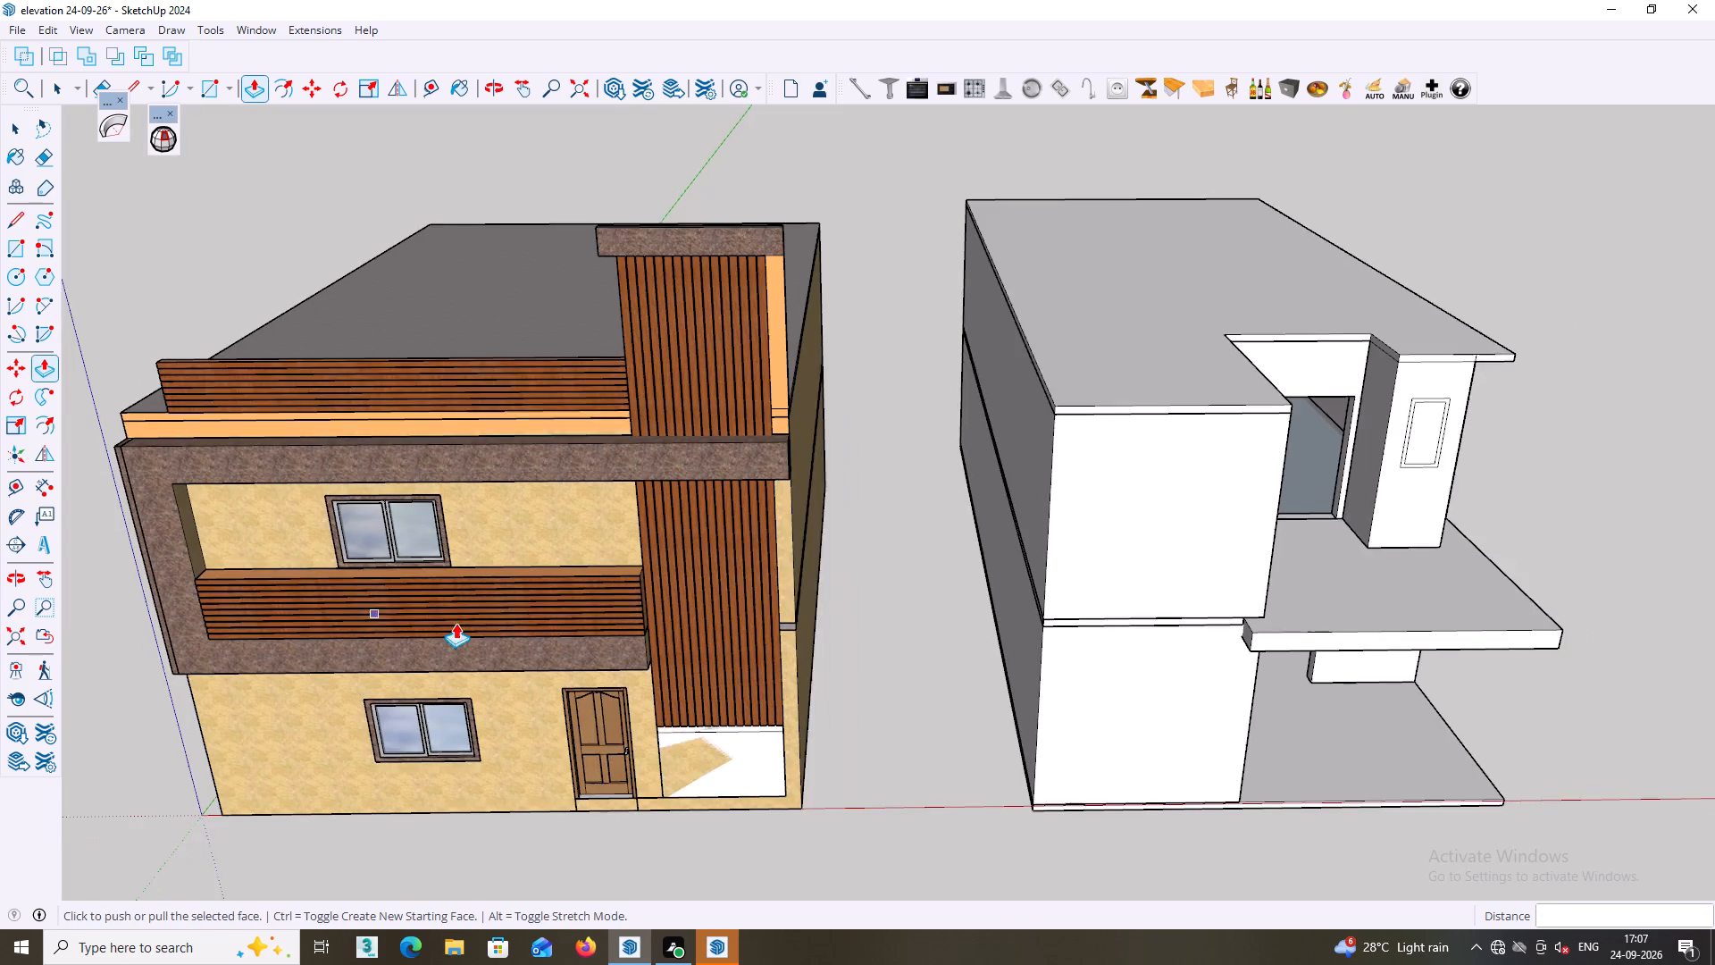
pyautogui.scroll(-1, 456, 623)
pyautogui.moveTo(1257, 566); pyautogui.dragTo(1075, 513, button='middle')
pyautogui.moveTo(1240, 528); pyautogui.dragTo(1326, 302, button='middle')
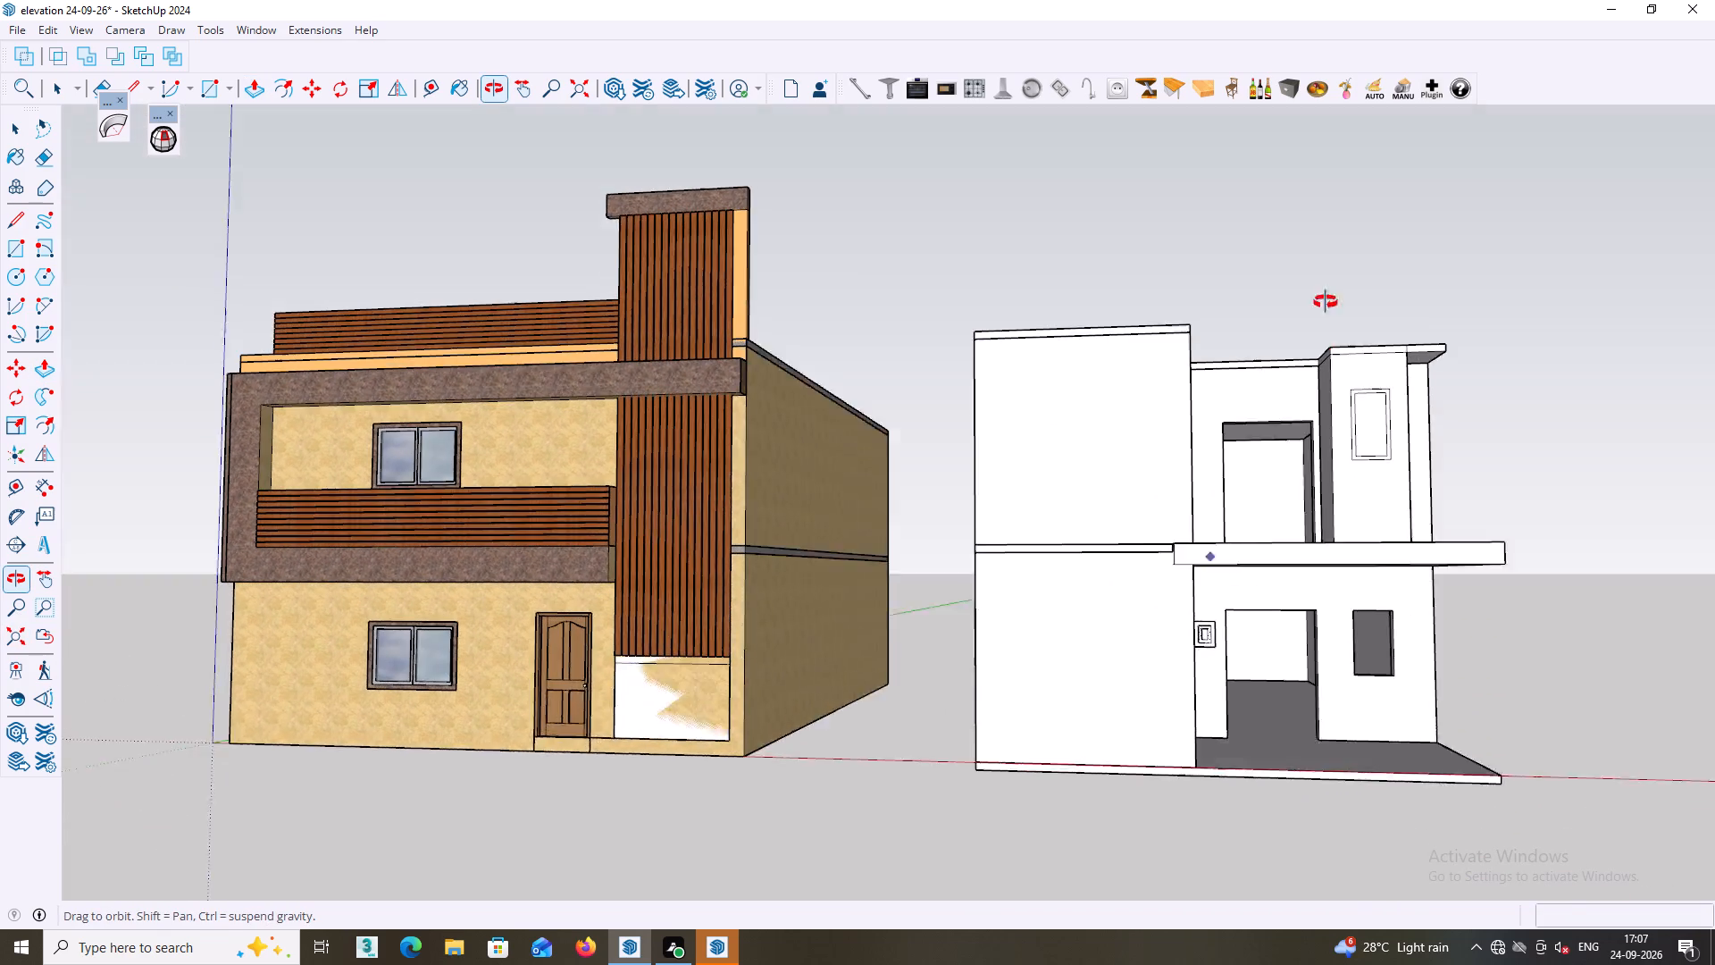
pyautogui.moveTo(1326, 302); pyautogui.dragTo(1327, 281, button='middle')
pyautogui.press('space')
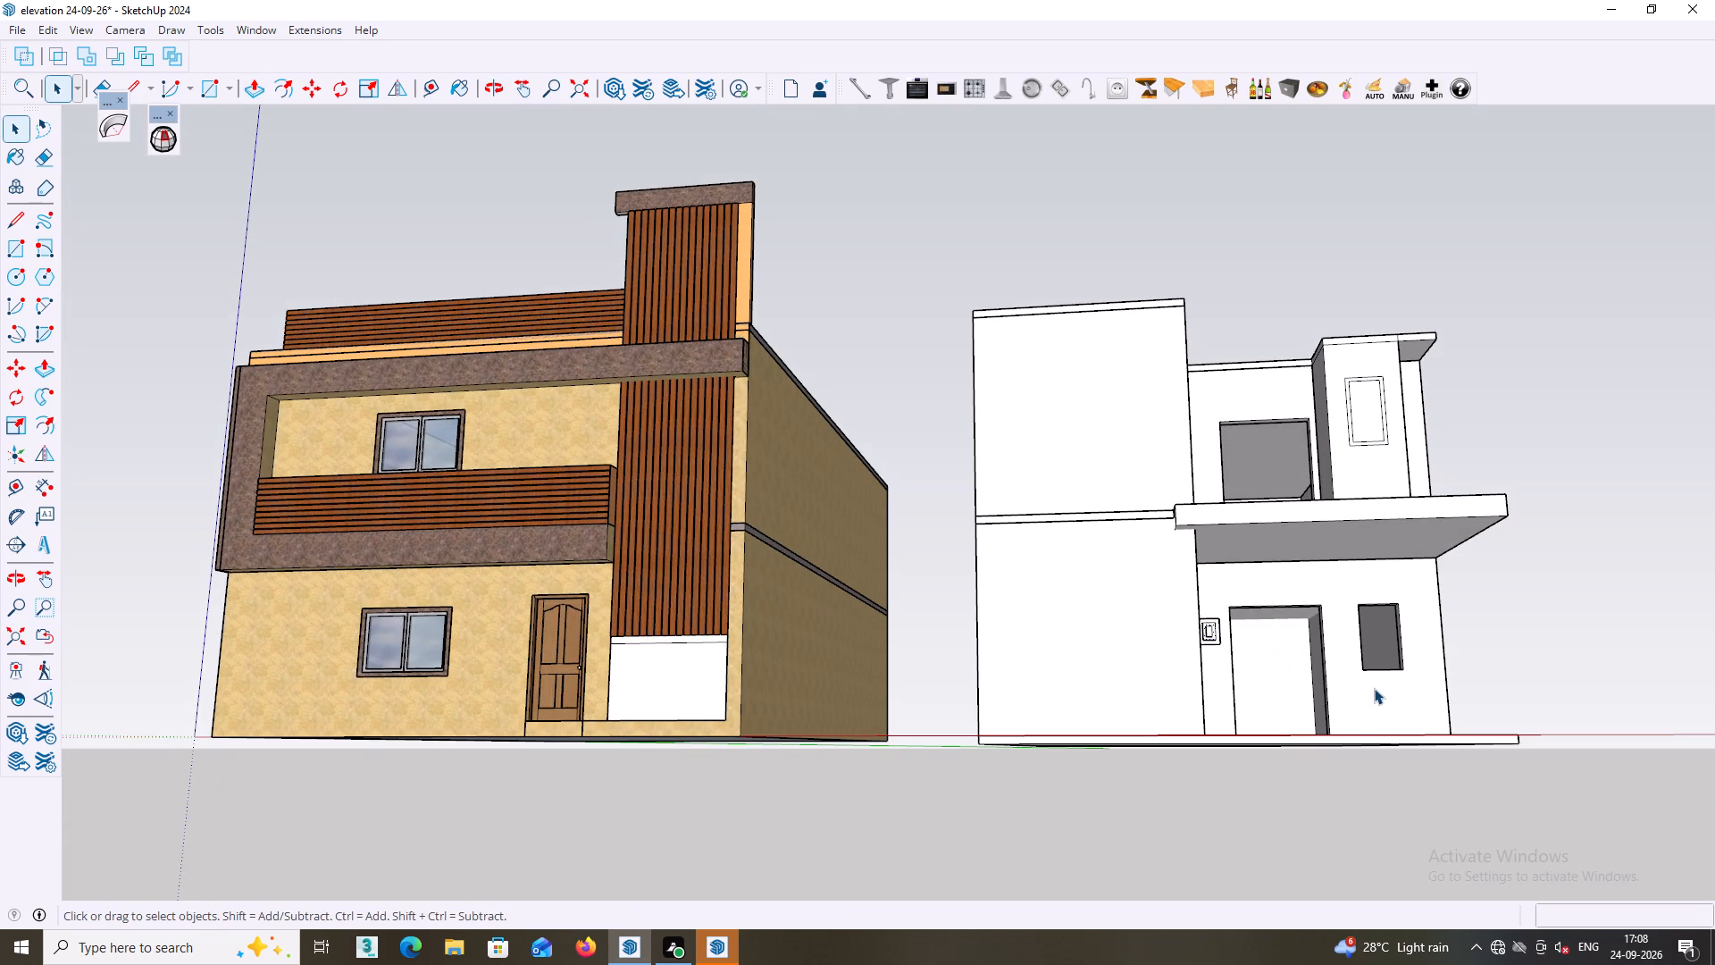
pyautogui.keyDown('shift'); pyautogui.moveTo(1372, 675); pyautogui.dragTo(1098, 519, button='middle'); pyautogui.keyUp('shift')
pyautogui.scroll(6, 947, 516)
pyautogui.moveTo(941, 464); pyautogui.dragTo(940, 523, button='middle')
pyautogui.scroll(2, 964, 492)
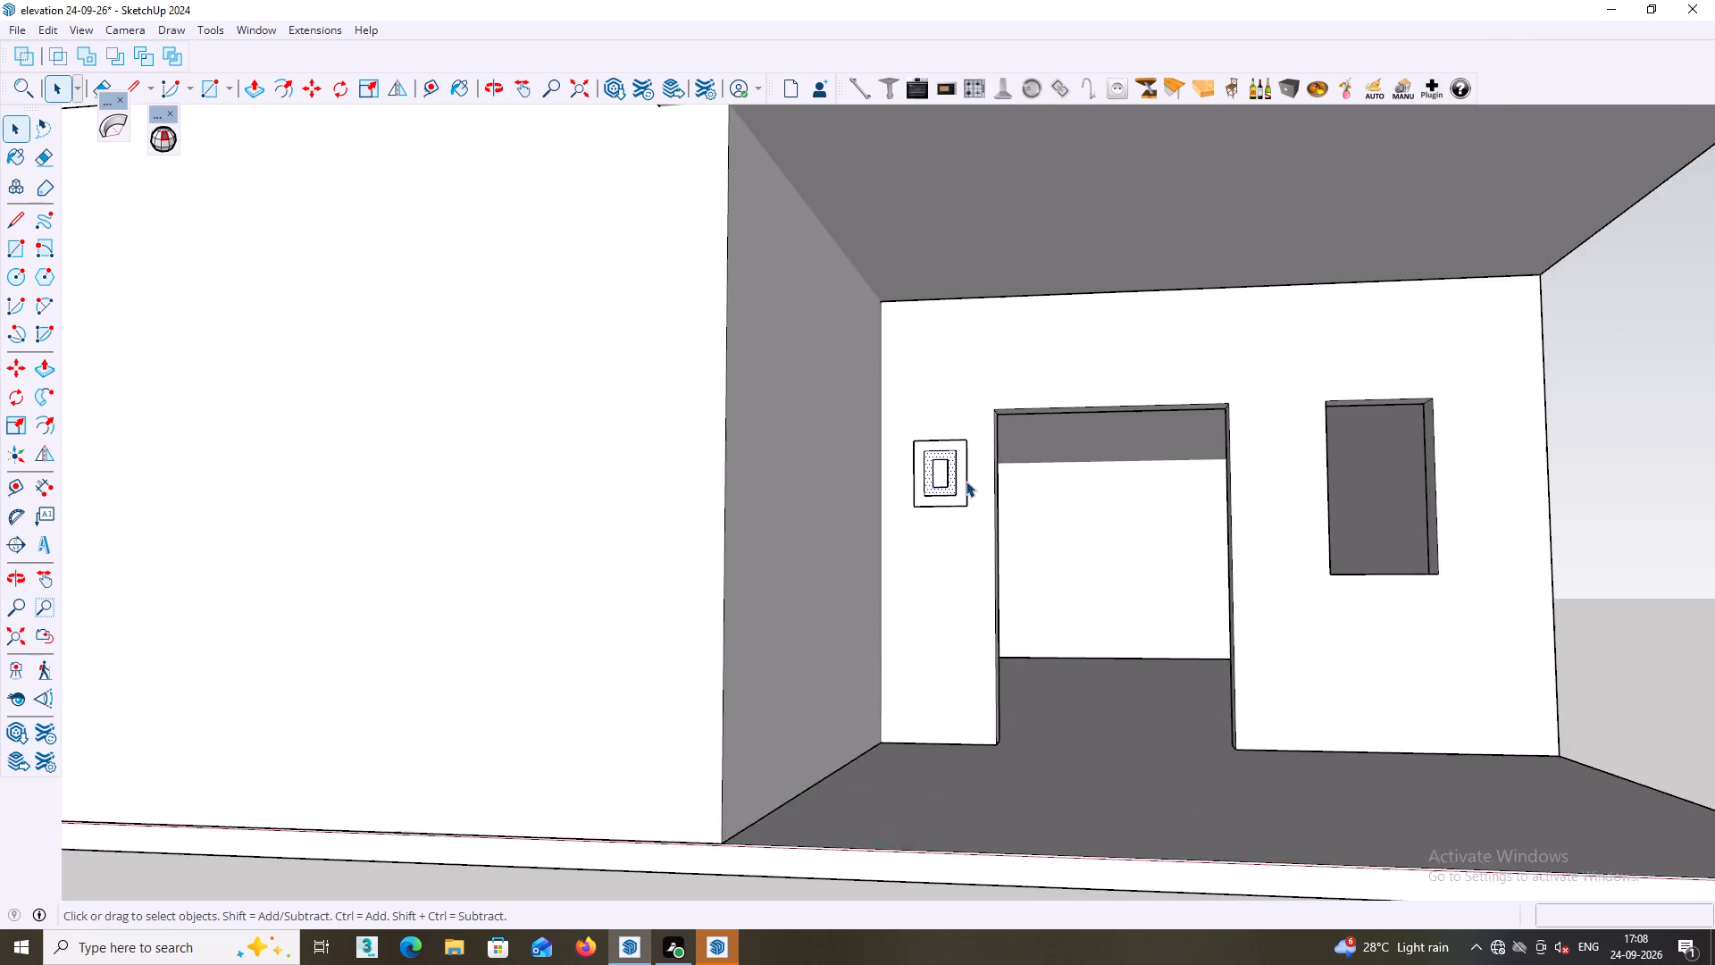
pyautogui.scroll(2, 966, 481)
pyautogui.click(1639, 566)
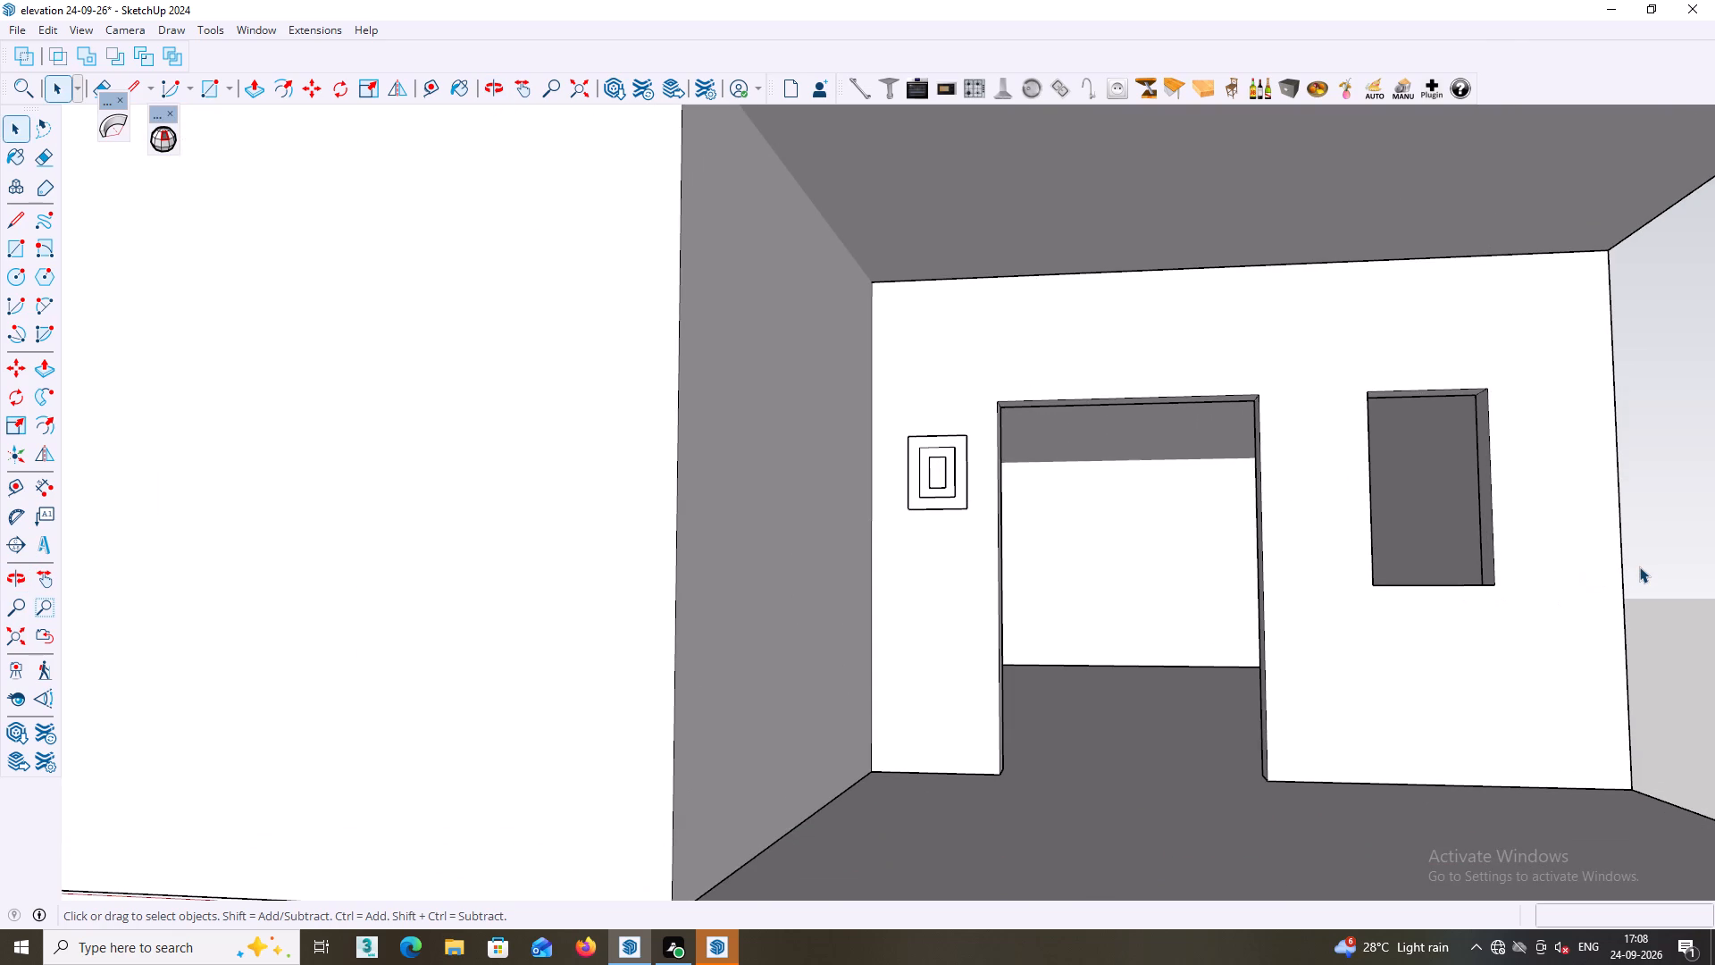
# Examine the stepped frame beside the ground-floor doorway up close and the white building's front from above.
pyautogui.scroll(3, 1118, 499)
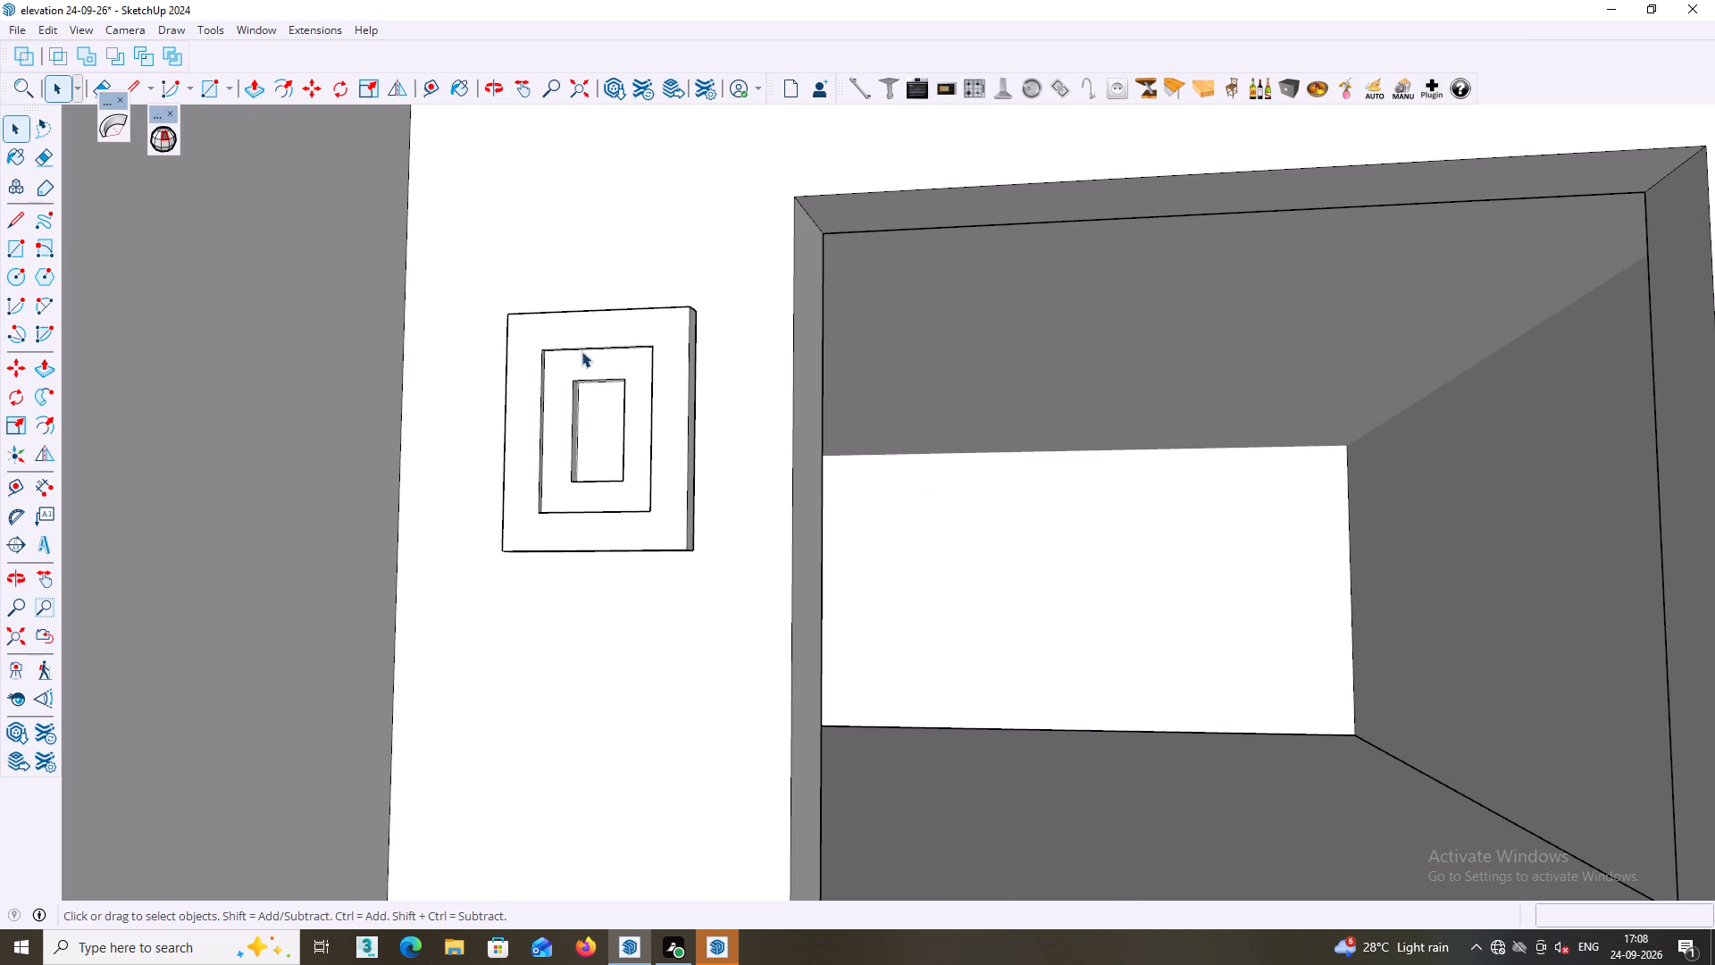
pyautogui.scroll(3, 581, 351)
pyautogui.moveTo(565, 365); pyautogui.dragTo(839, 295, button='middle')
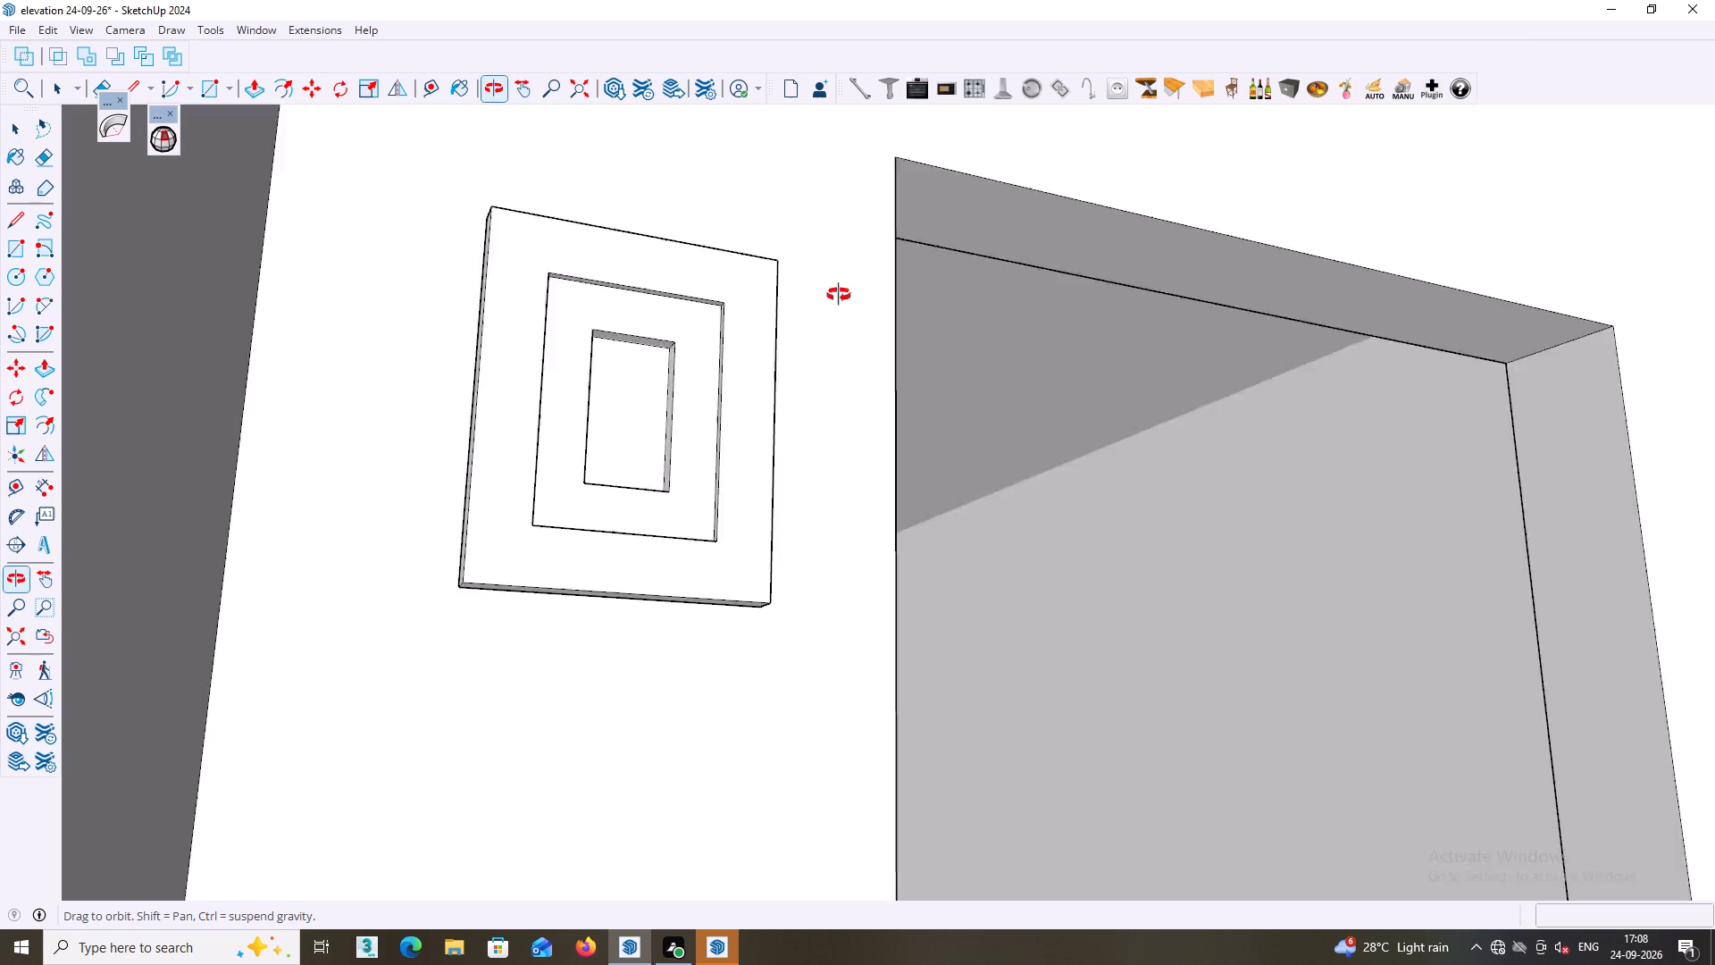
pyautogui.moveTo(839, 295); pyautogui.dragTo(749, 315, button='middle')
pyautogui.scroll(-11, 786, 357)
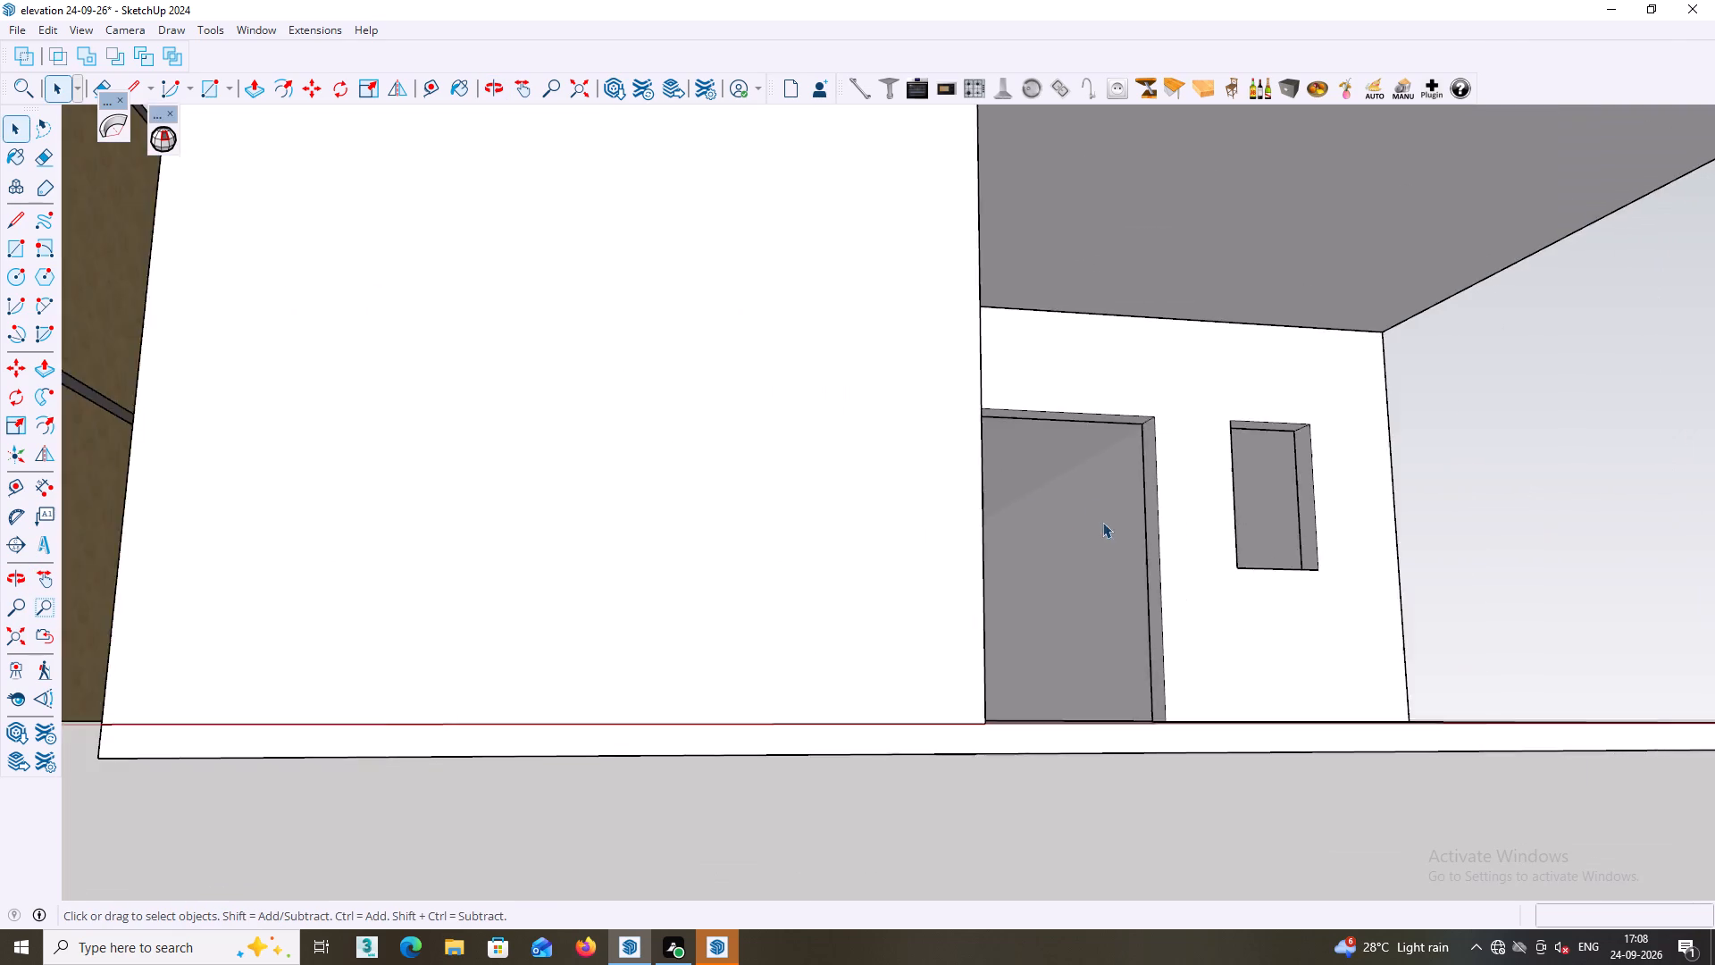
pyautogui.scroll(-2, 1102, 522)
pyautogui.moveTo(1129, 535); pyautogui.dragTo(1156, 680, button='middle')
pyautogui.moveTo(1146, 625); pyautogui.dragTo(1152, 656, button='middle')
pyautogui.scroll(-3, 1146, 634)
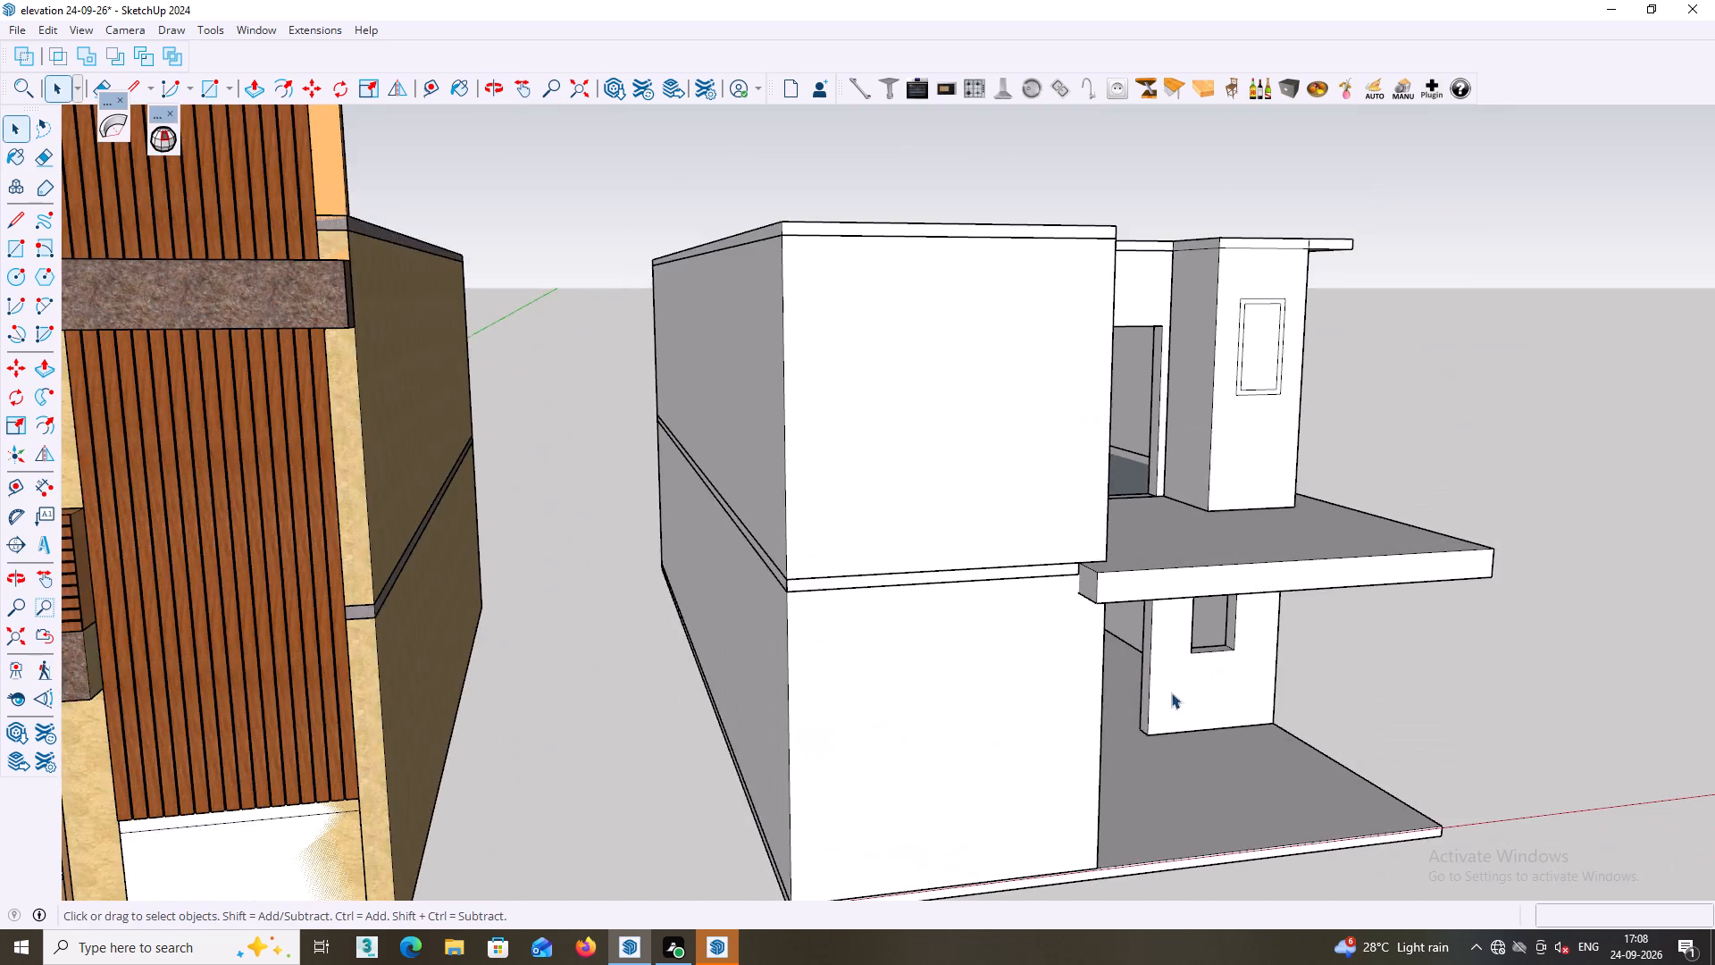
pyautogui.scroll(-2, 1159, 668)
pyautogui.moveTo(1175, 657); pyautogui.dragTo(1084, 667, button='middle')
# Push/Pull the band between the two nested rectangles on the upper-floor pillar outward by about 3 inches.
pyautogui.scroll(4, 1214, 502)
pyautogui.scroll(2, 1248, 423)
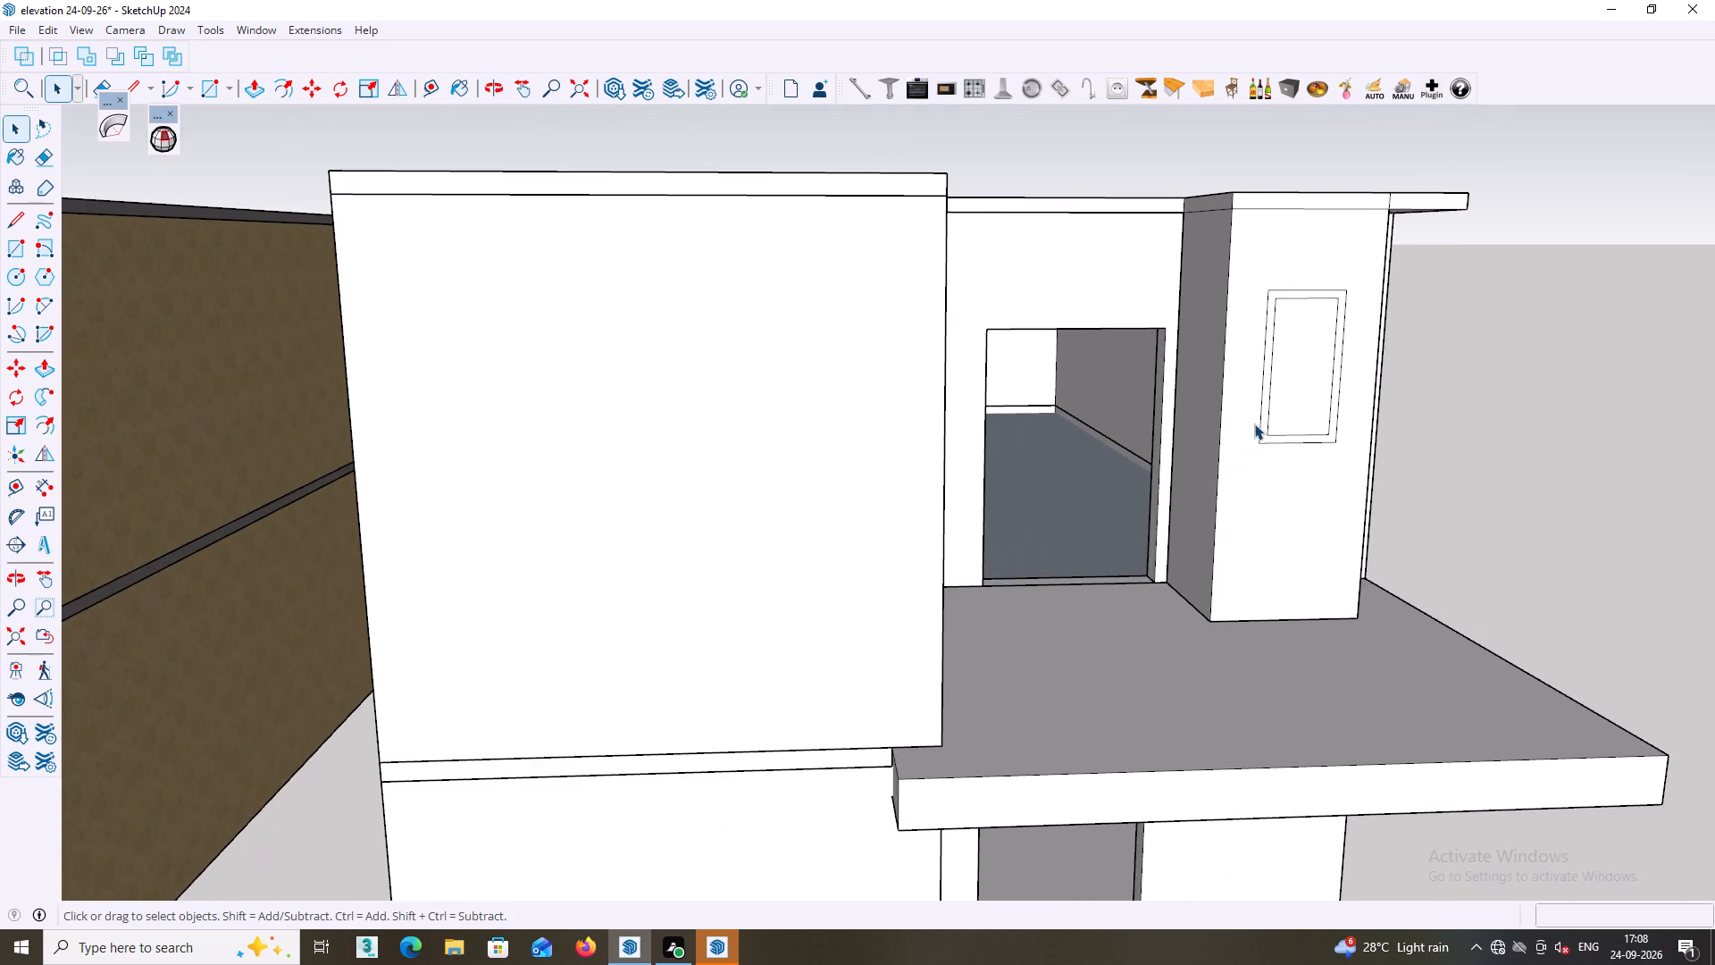
pyautogui.scroll(1, 1254, 424)
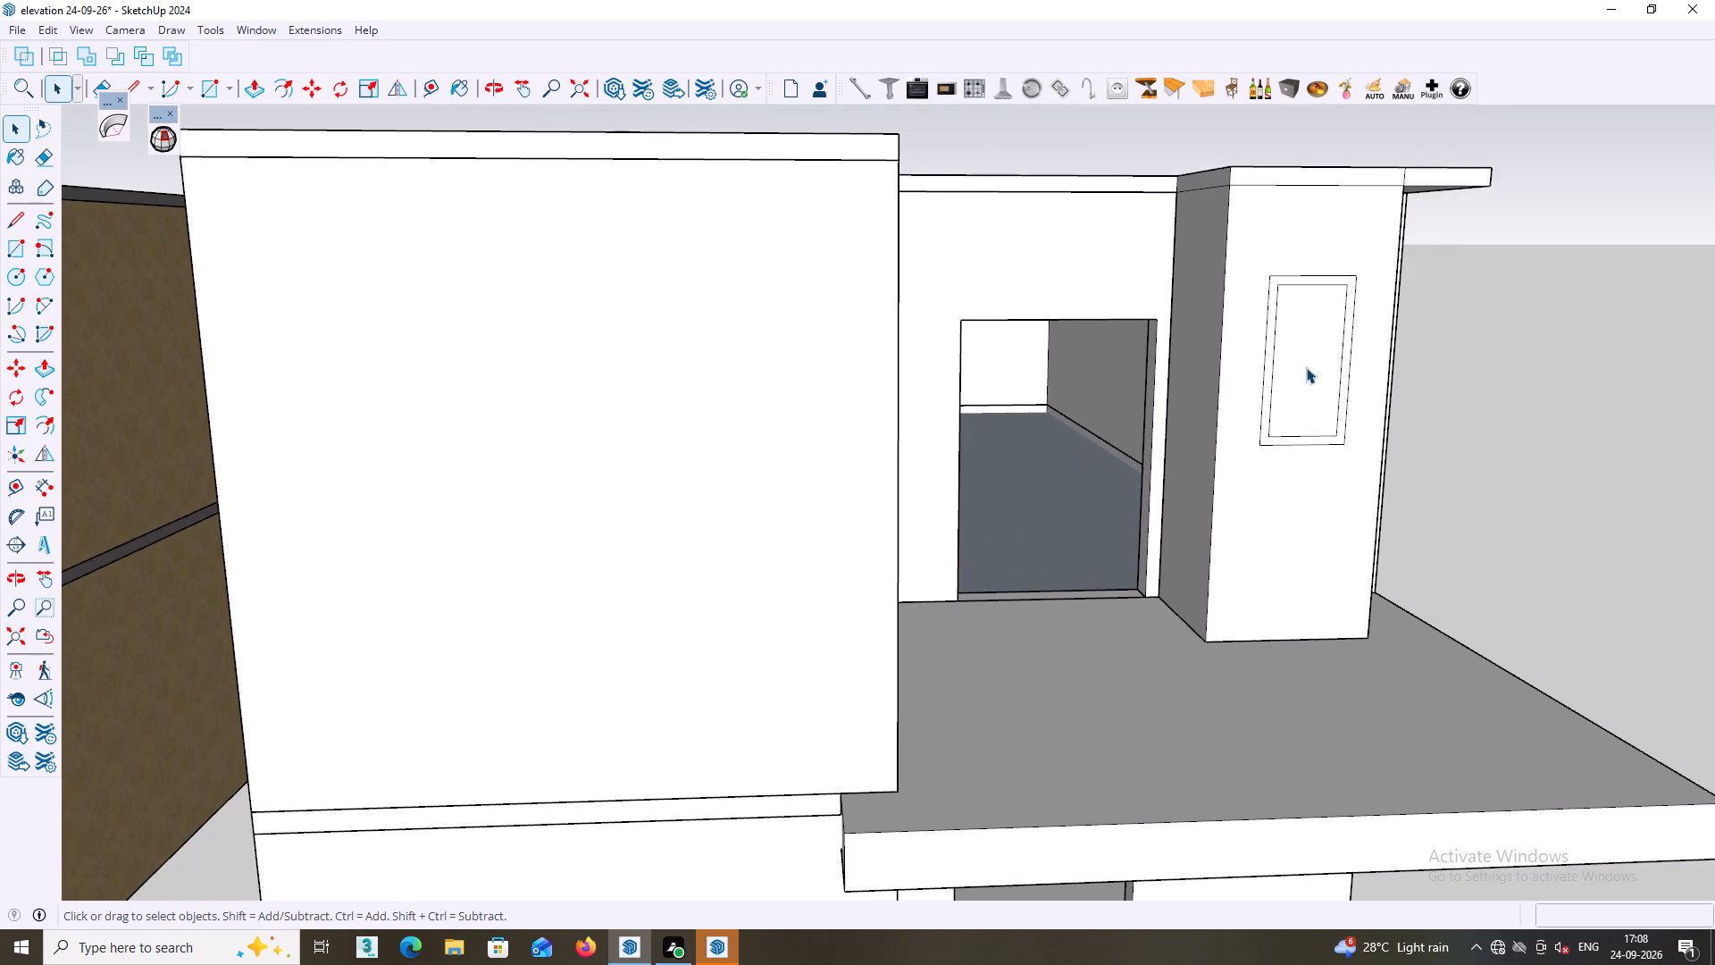
pyautogui.moveTo(1324, 370); pyautogui.dragTo(1345, 491, button='middle')
pyautogui.scroll(6, 1296, 316)
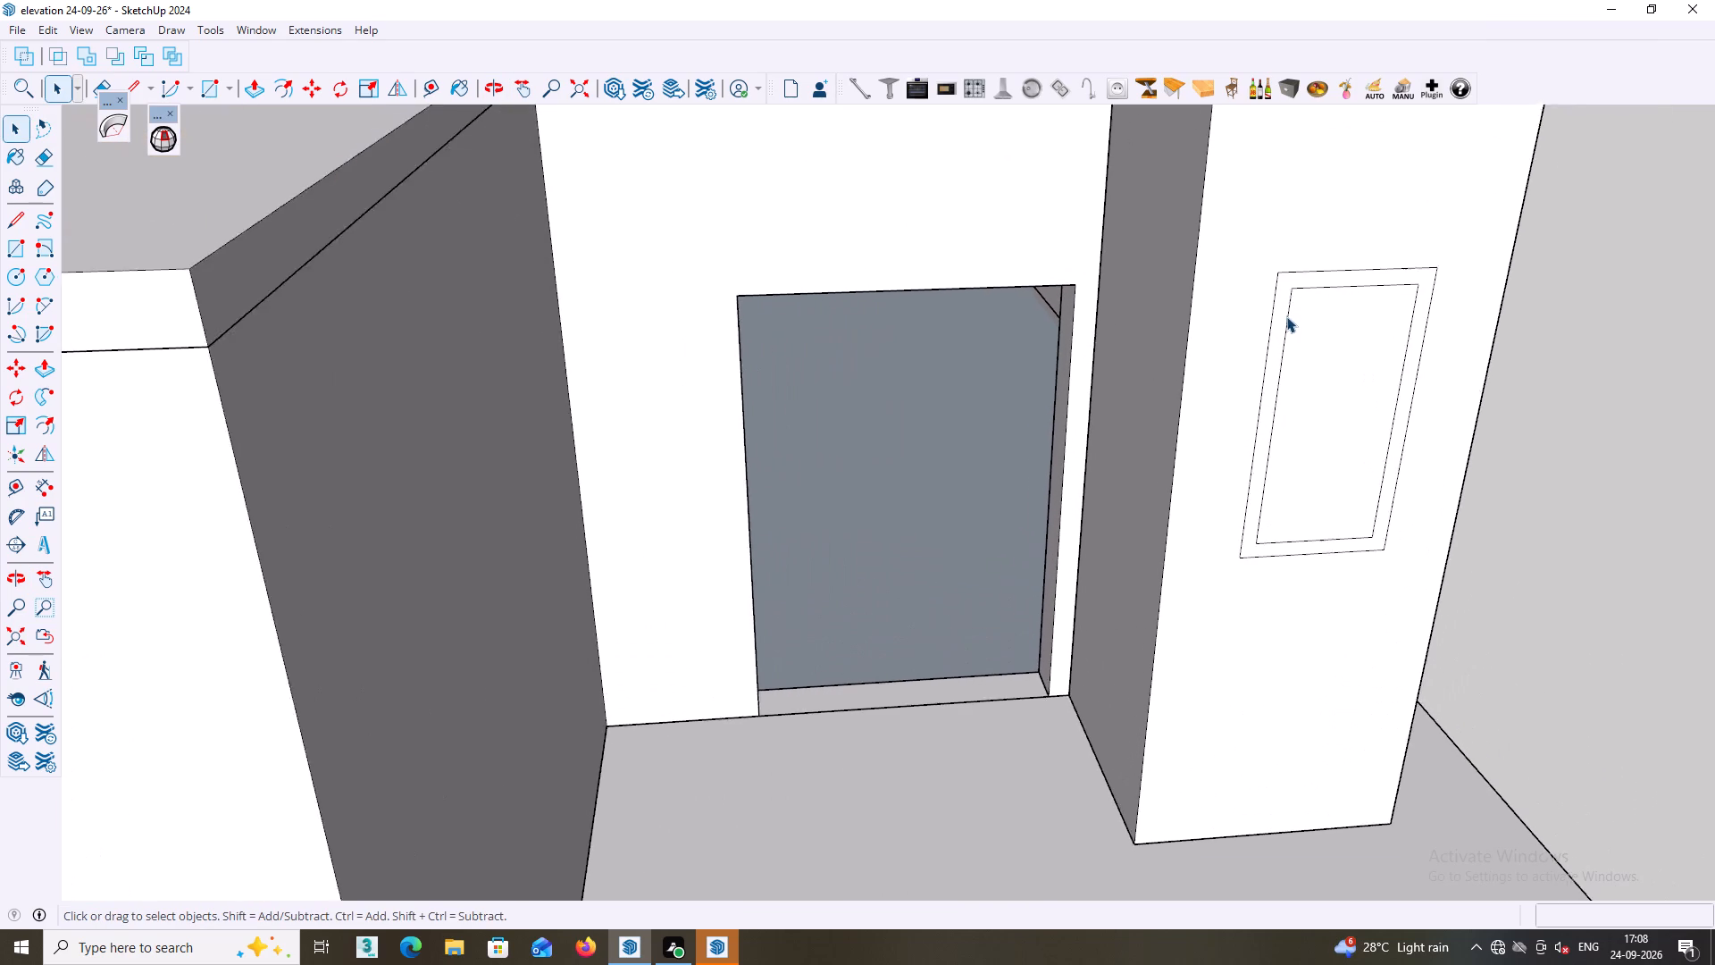
pyautogui.scroll(2, 1286, 316)
pyautogui.click(1282, 315)
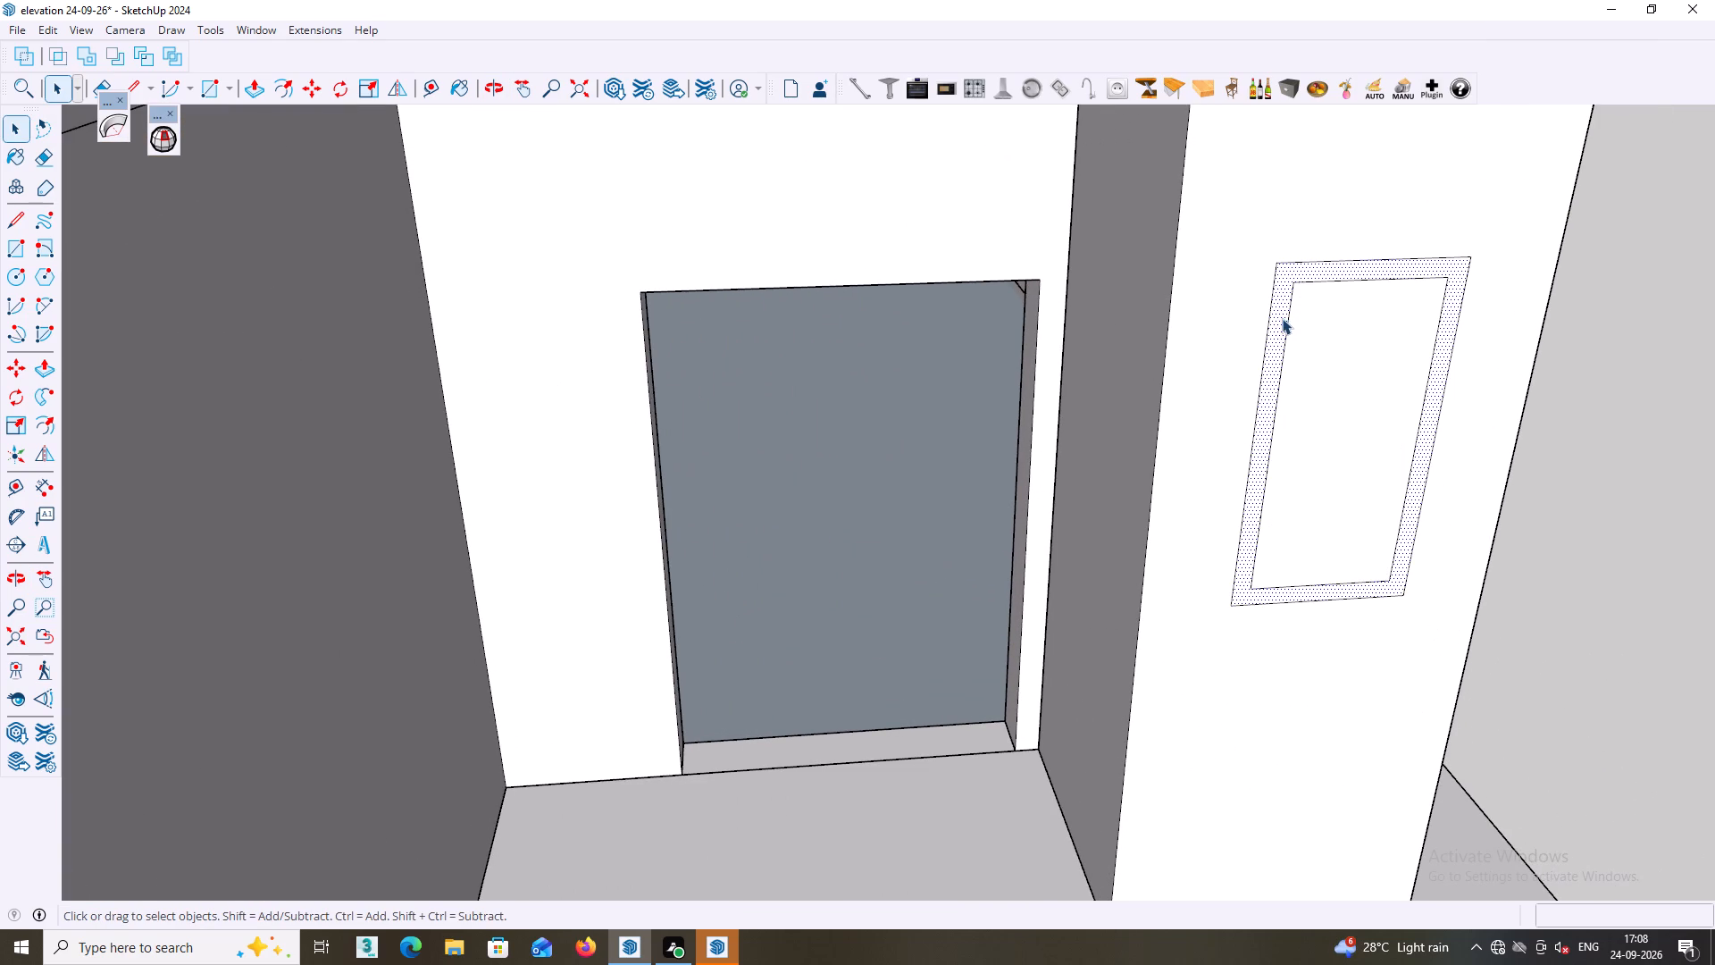
pyautogui.press('p')
pyautogui.click(1282, 318)
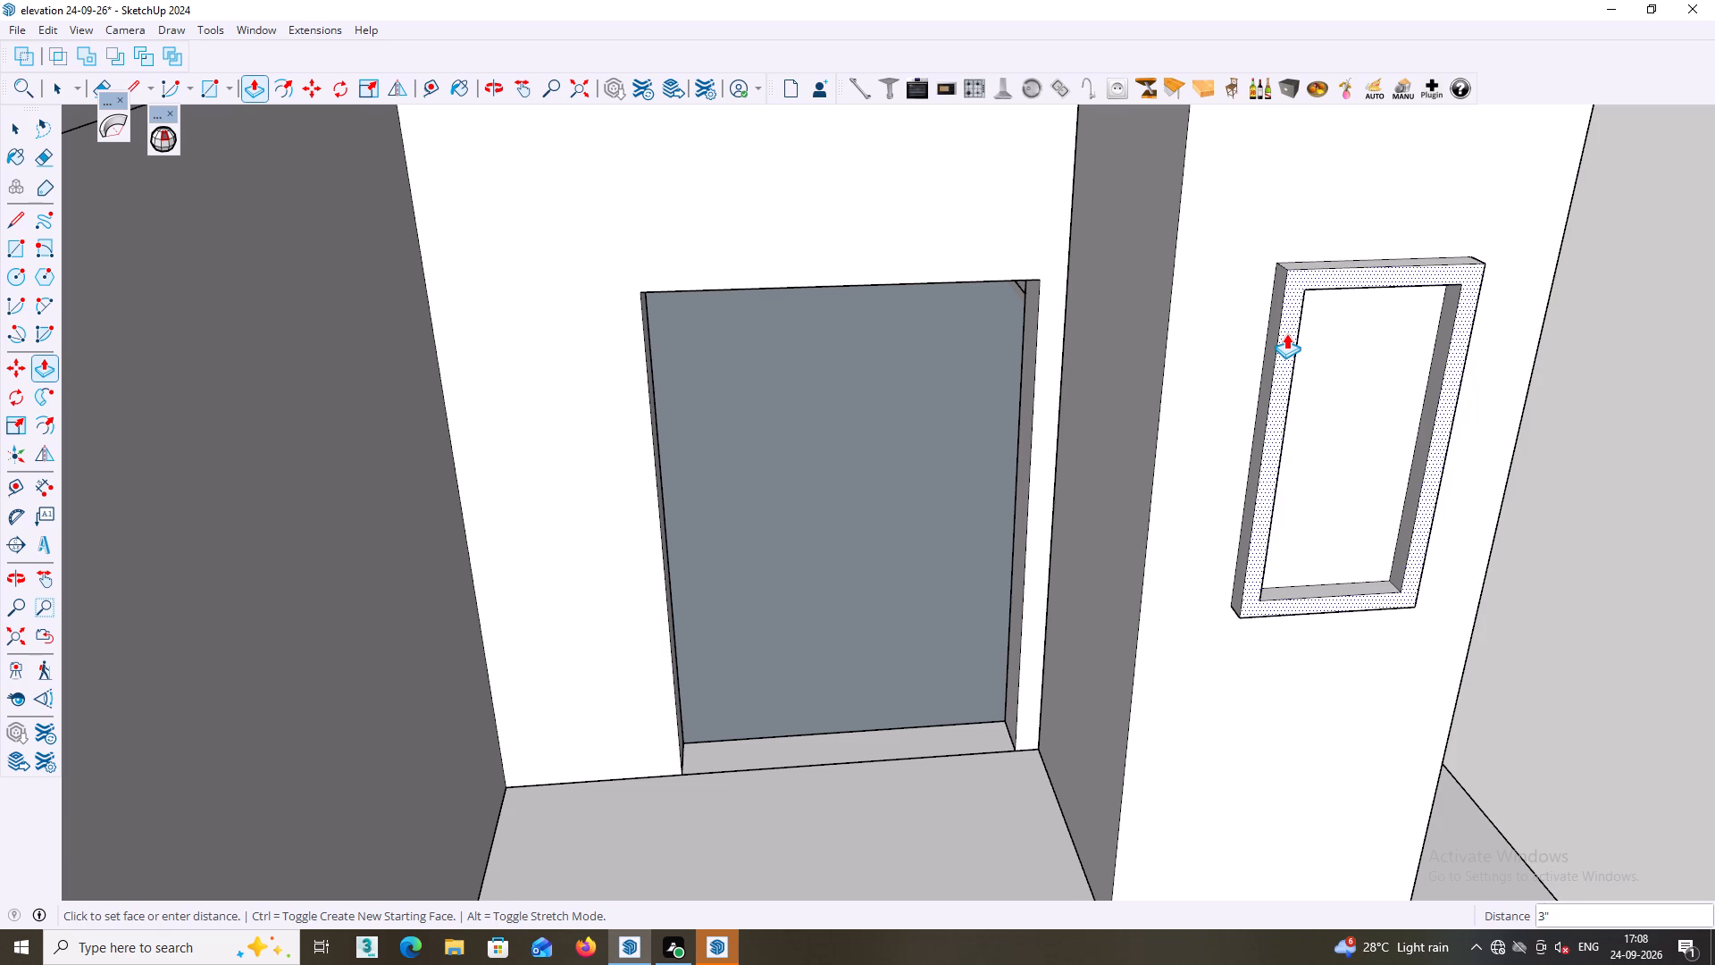
pyautogui.click(1286, 333)
pyautogui.press('space')
# Push/Pull the panel inside the upper-floor pillar's raised frame inward by 18 mm and clear the selection.
pyautogui.click(1352, 407)
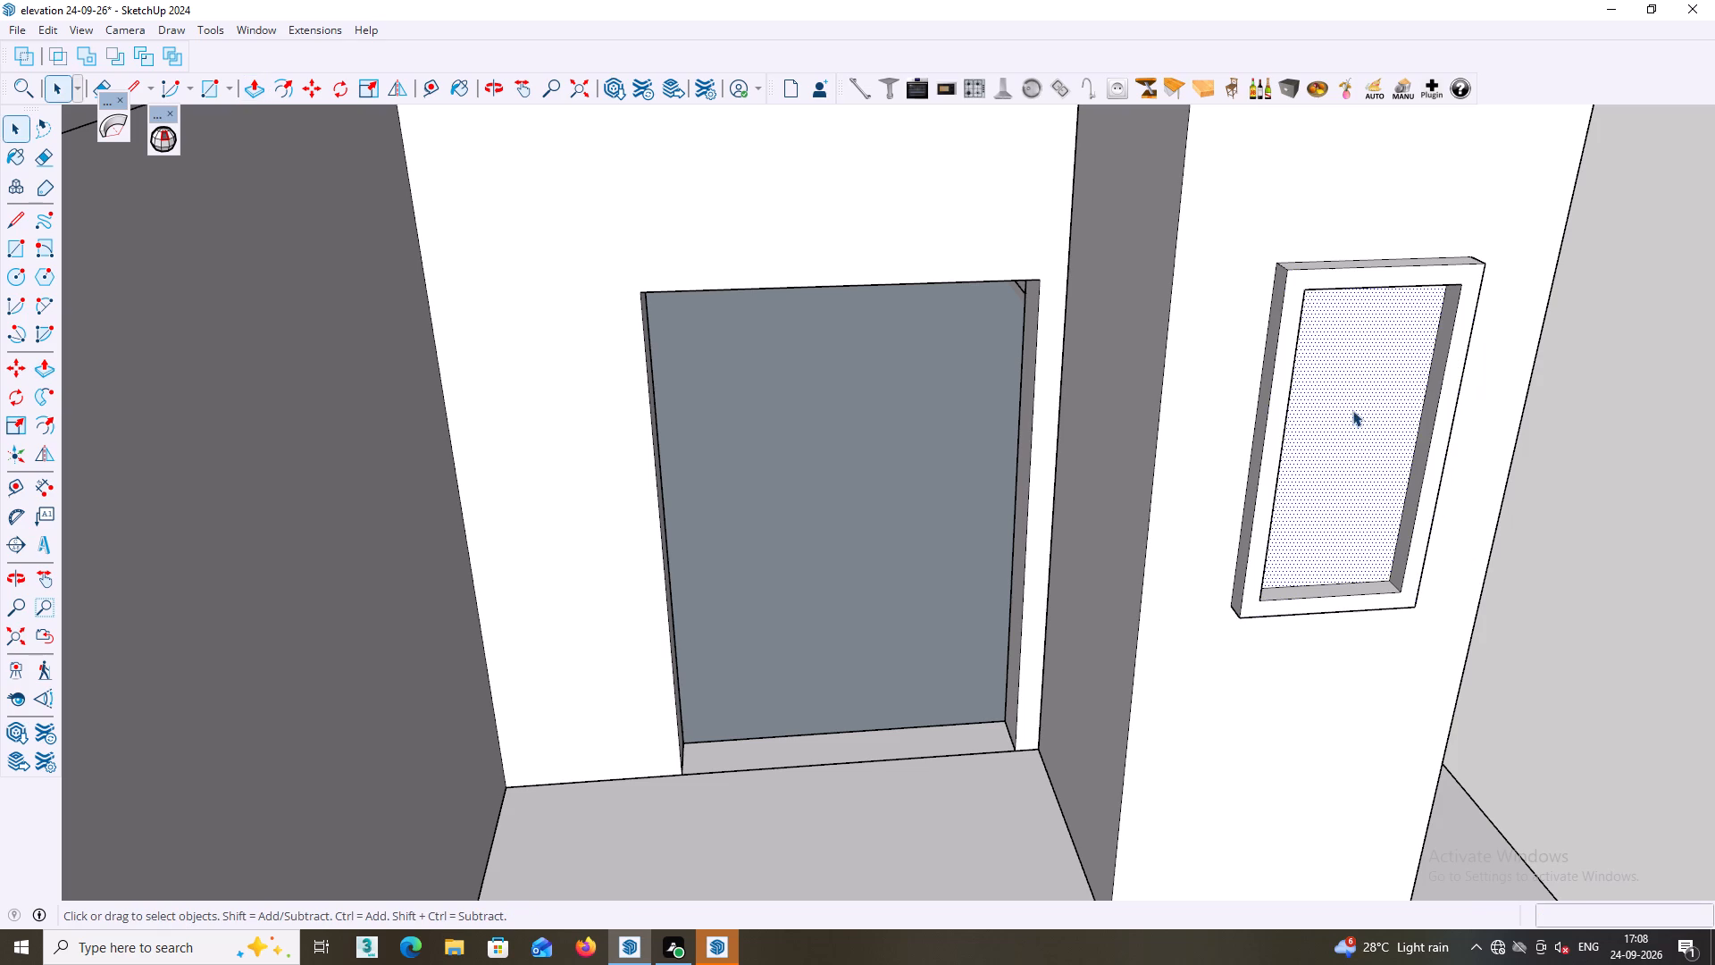
pyautogui.press('p')
pyautogui.click(1352, 414)
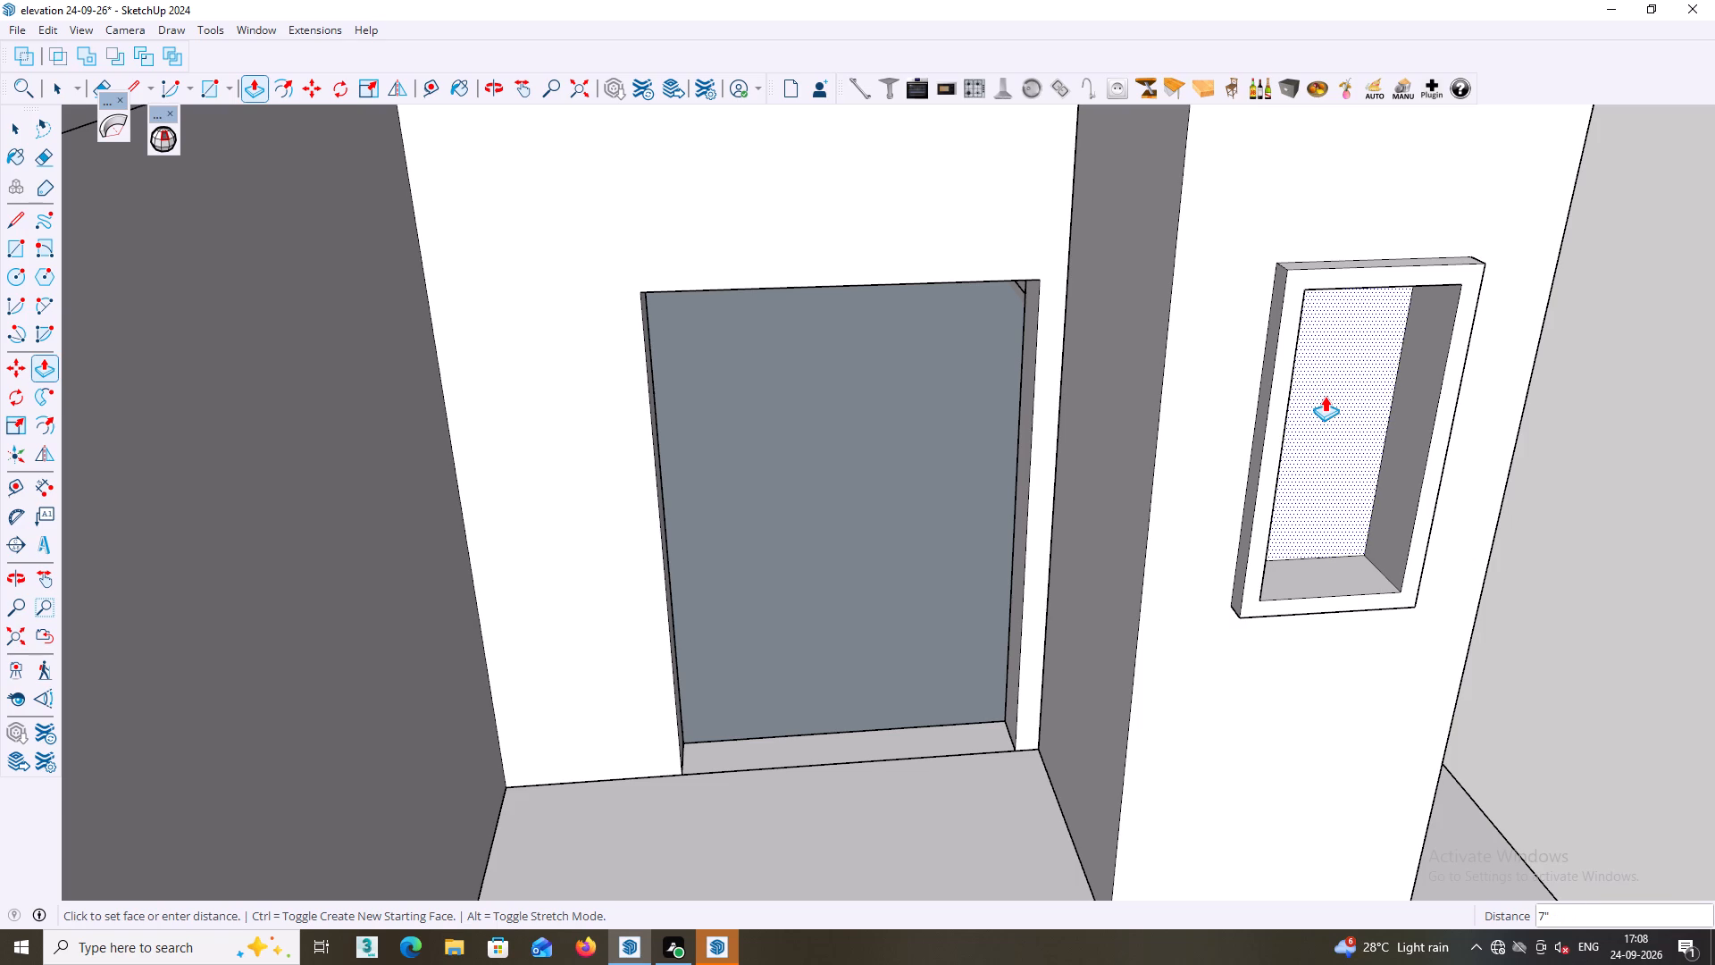
pyautogui.write('18')
pyautogui.write('mm')
pyautogui.press('Return')
pyautogui.moveTo(1328, 311); pyautogui.dragTo(1290, 277, button='middle')
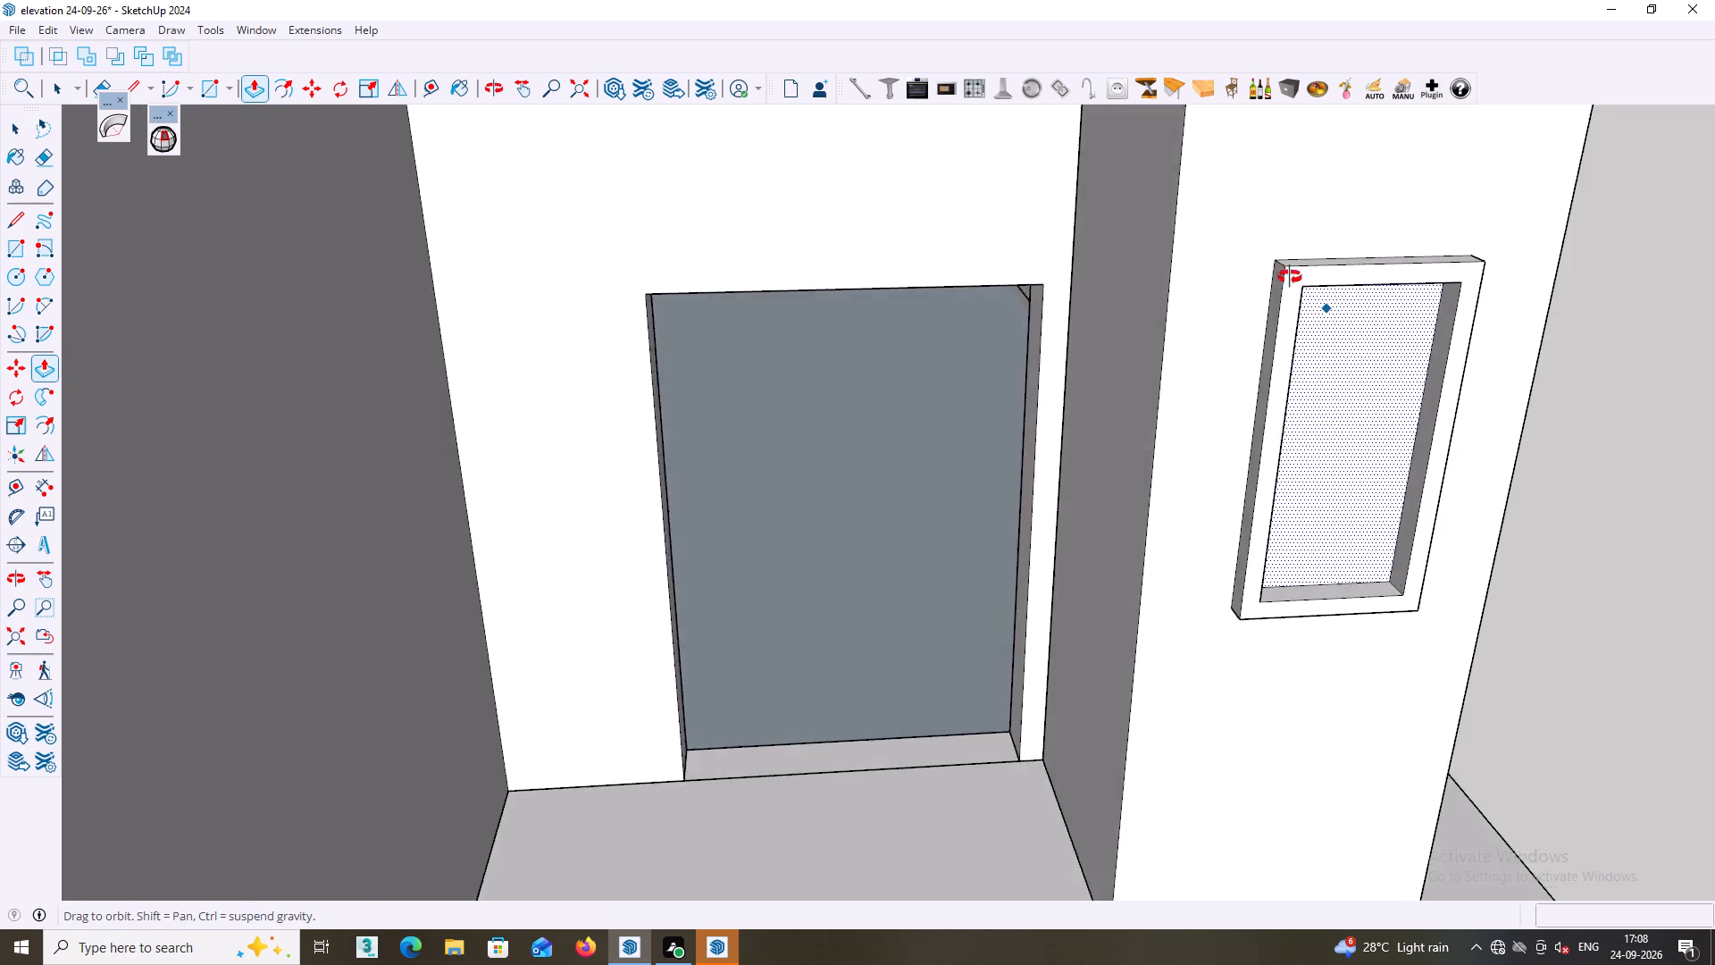
pyautogui.moveTo(1290, 277); pyautogui.dragTo(1100, 230, button='middle')
pyautogui.scroll(-4, 1331, 525)
pyautogui.scroll(-3, 1418, 627)
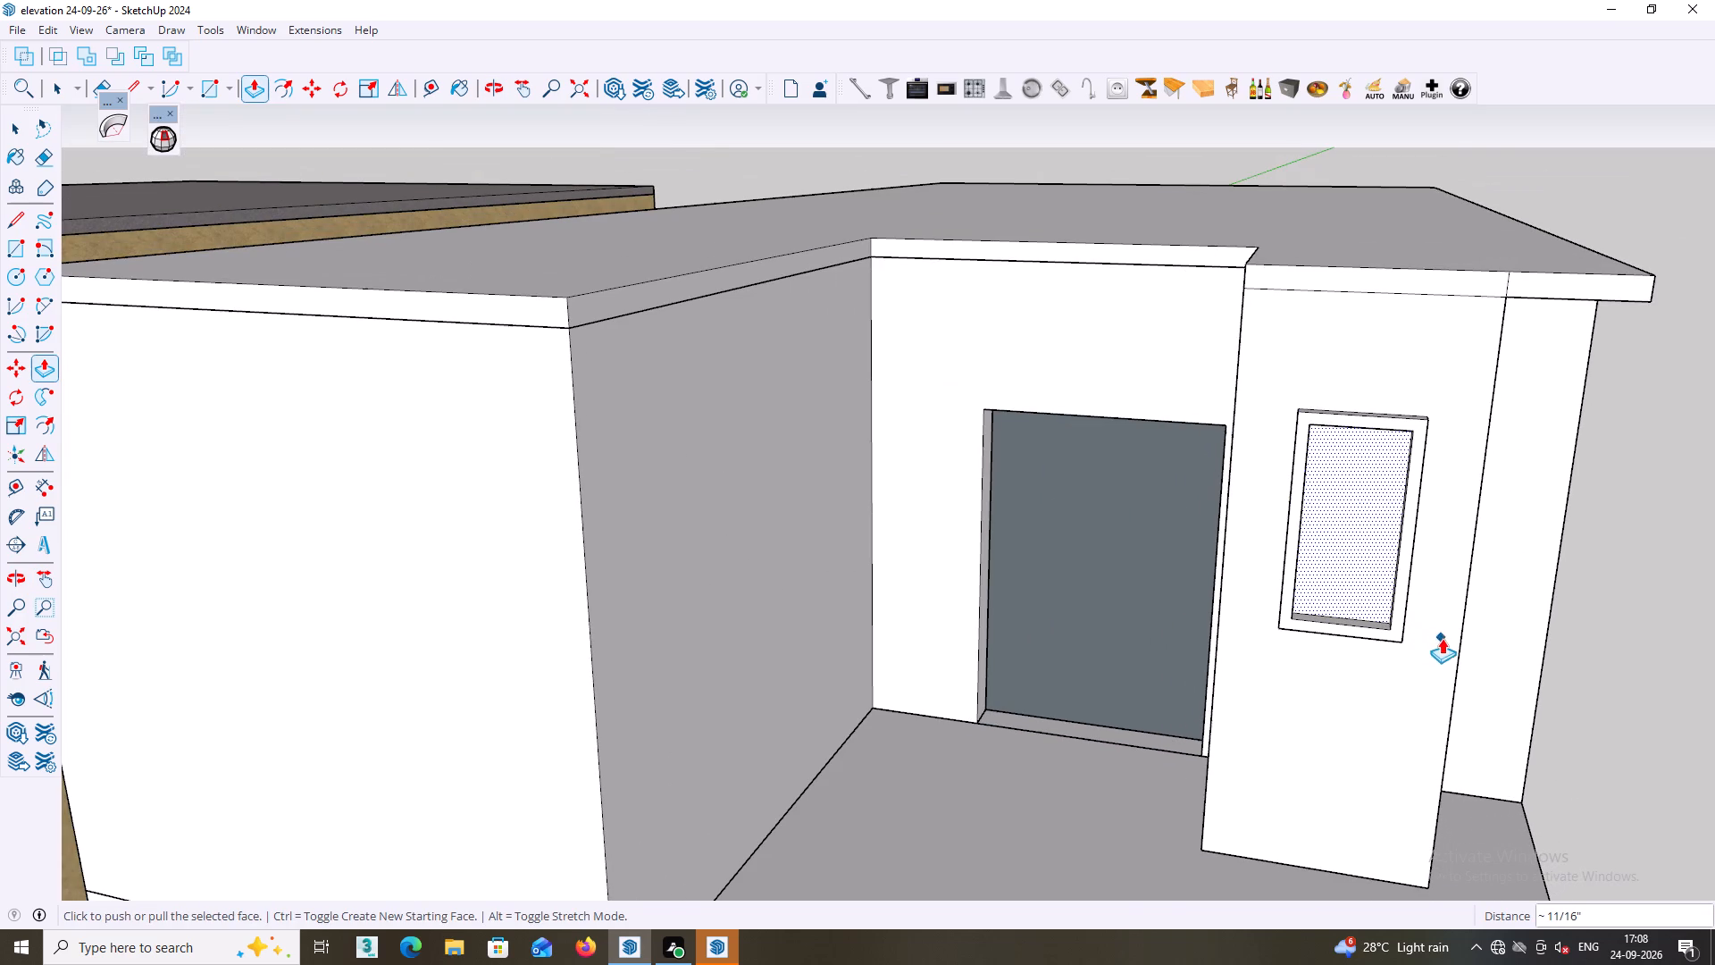
pyautogui.press('space')
pyautogui.click(1619, 608)
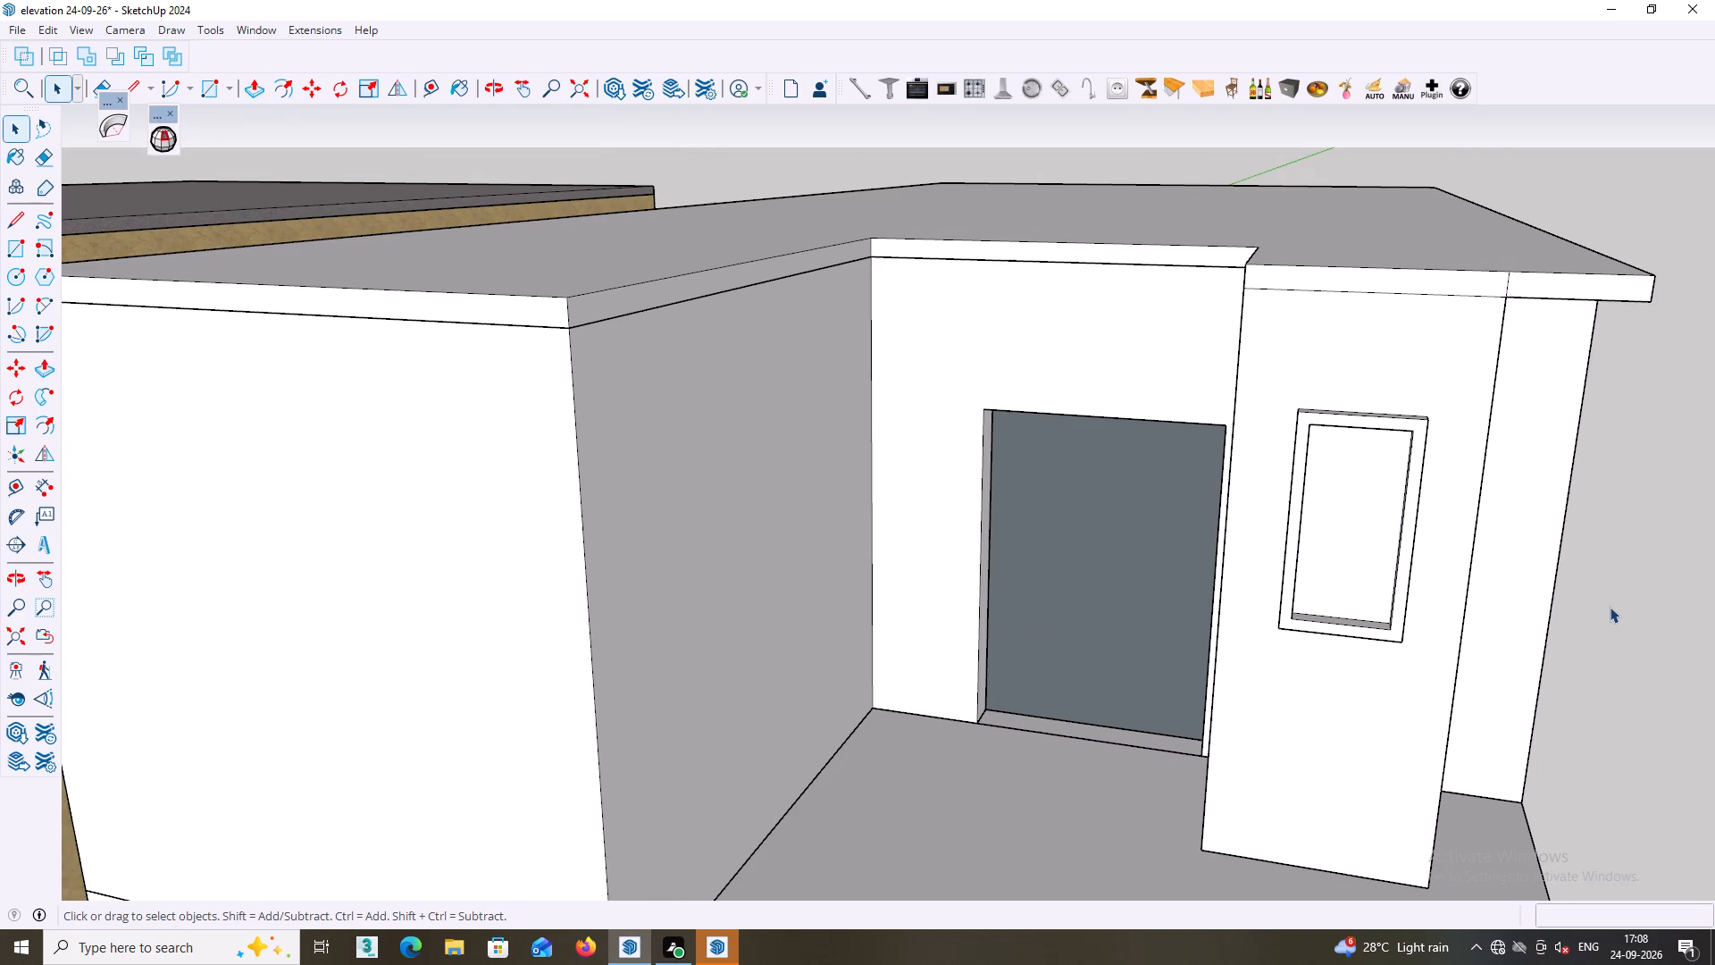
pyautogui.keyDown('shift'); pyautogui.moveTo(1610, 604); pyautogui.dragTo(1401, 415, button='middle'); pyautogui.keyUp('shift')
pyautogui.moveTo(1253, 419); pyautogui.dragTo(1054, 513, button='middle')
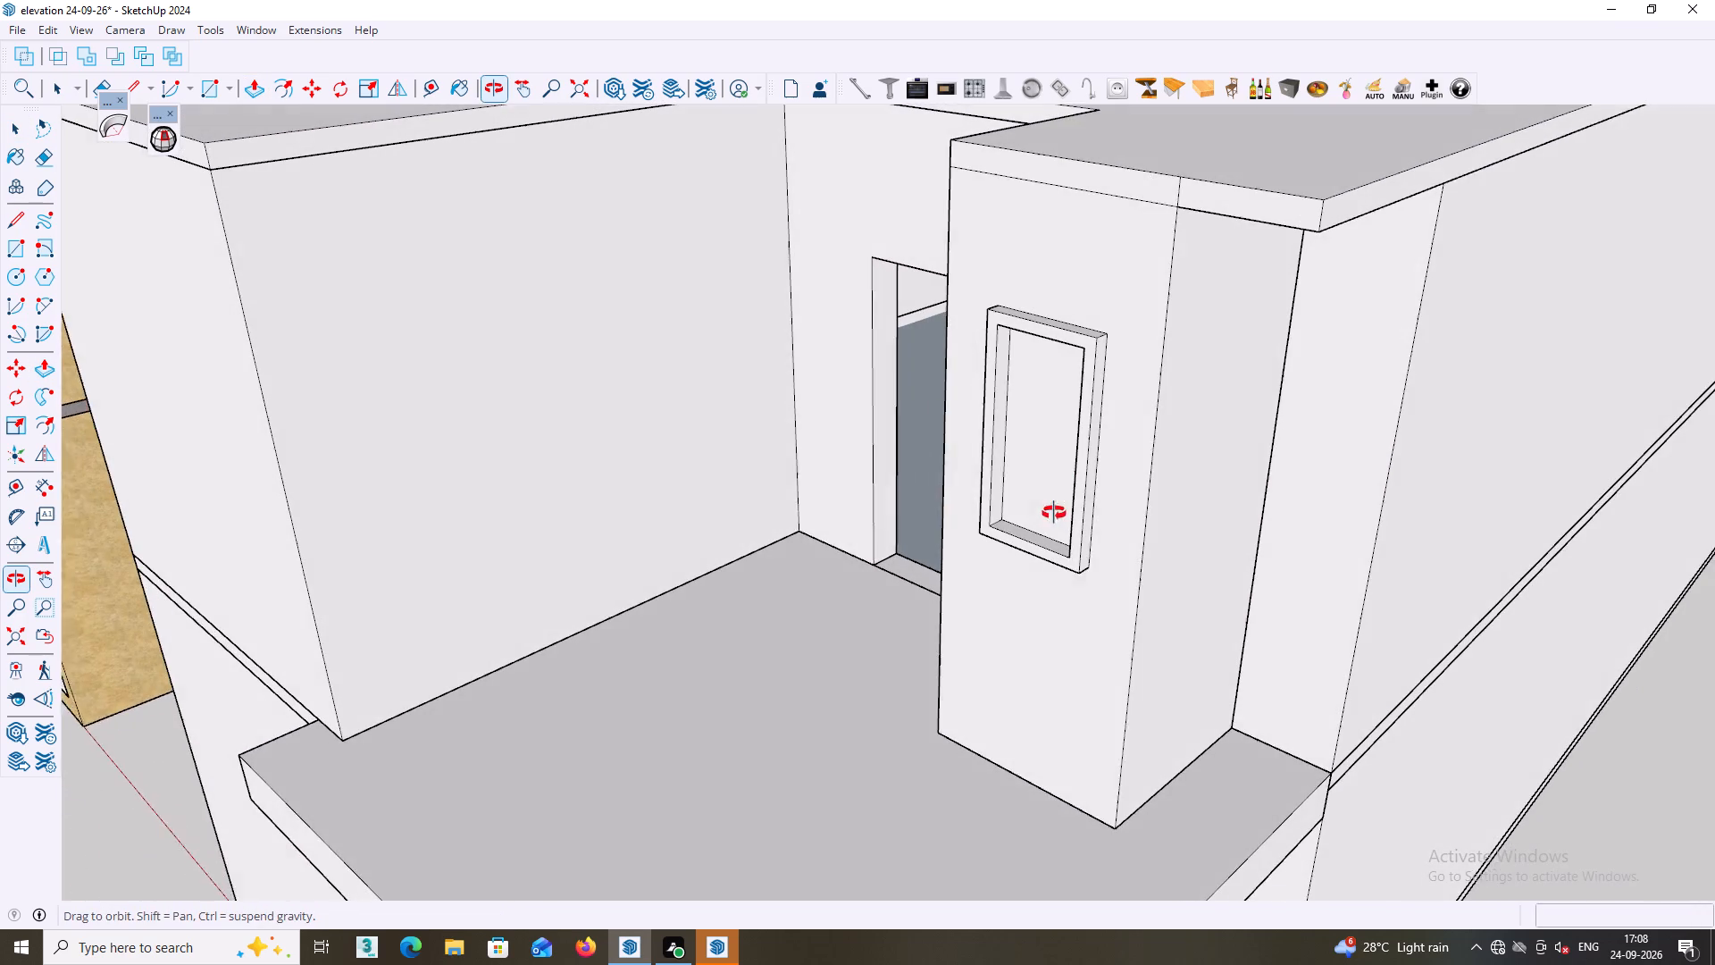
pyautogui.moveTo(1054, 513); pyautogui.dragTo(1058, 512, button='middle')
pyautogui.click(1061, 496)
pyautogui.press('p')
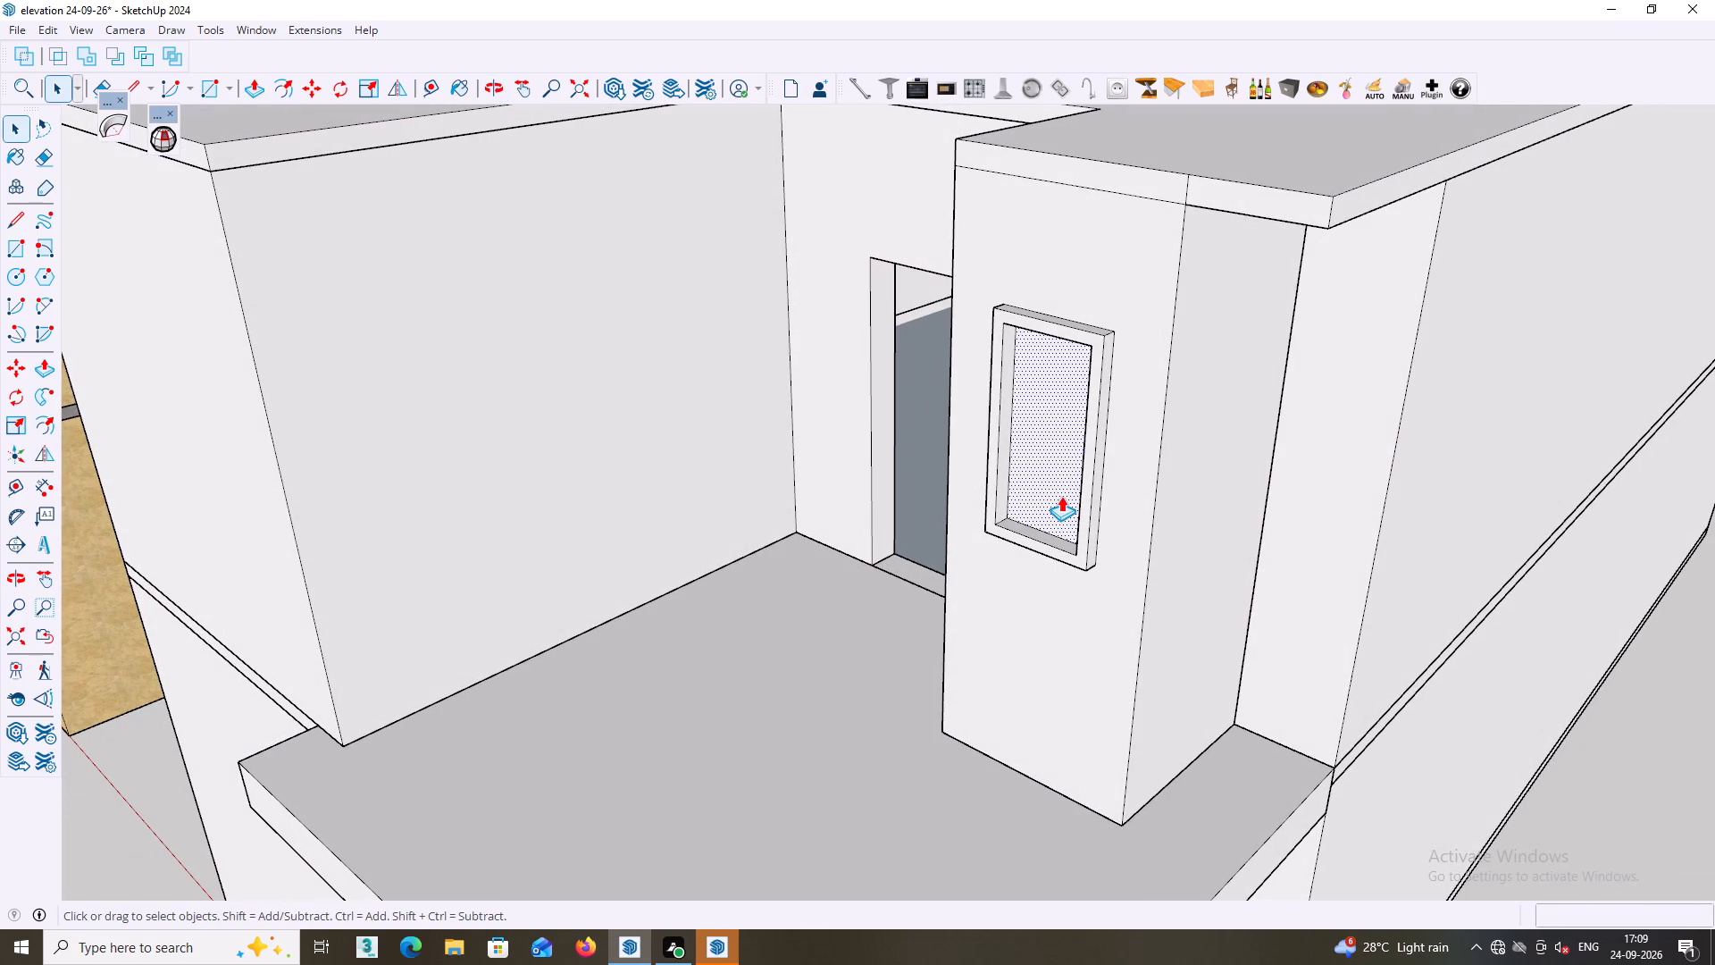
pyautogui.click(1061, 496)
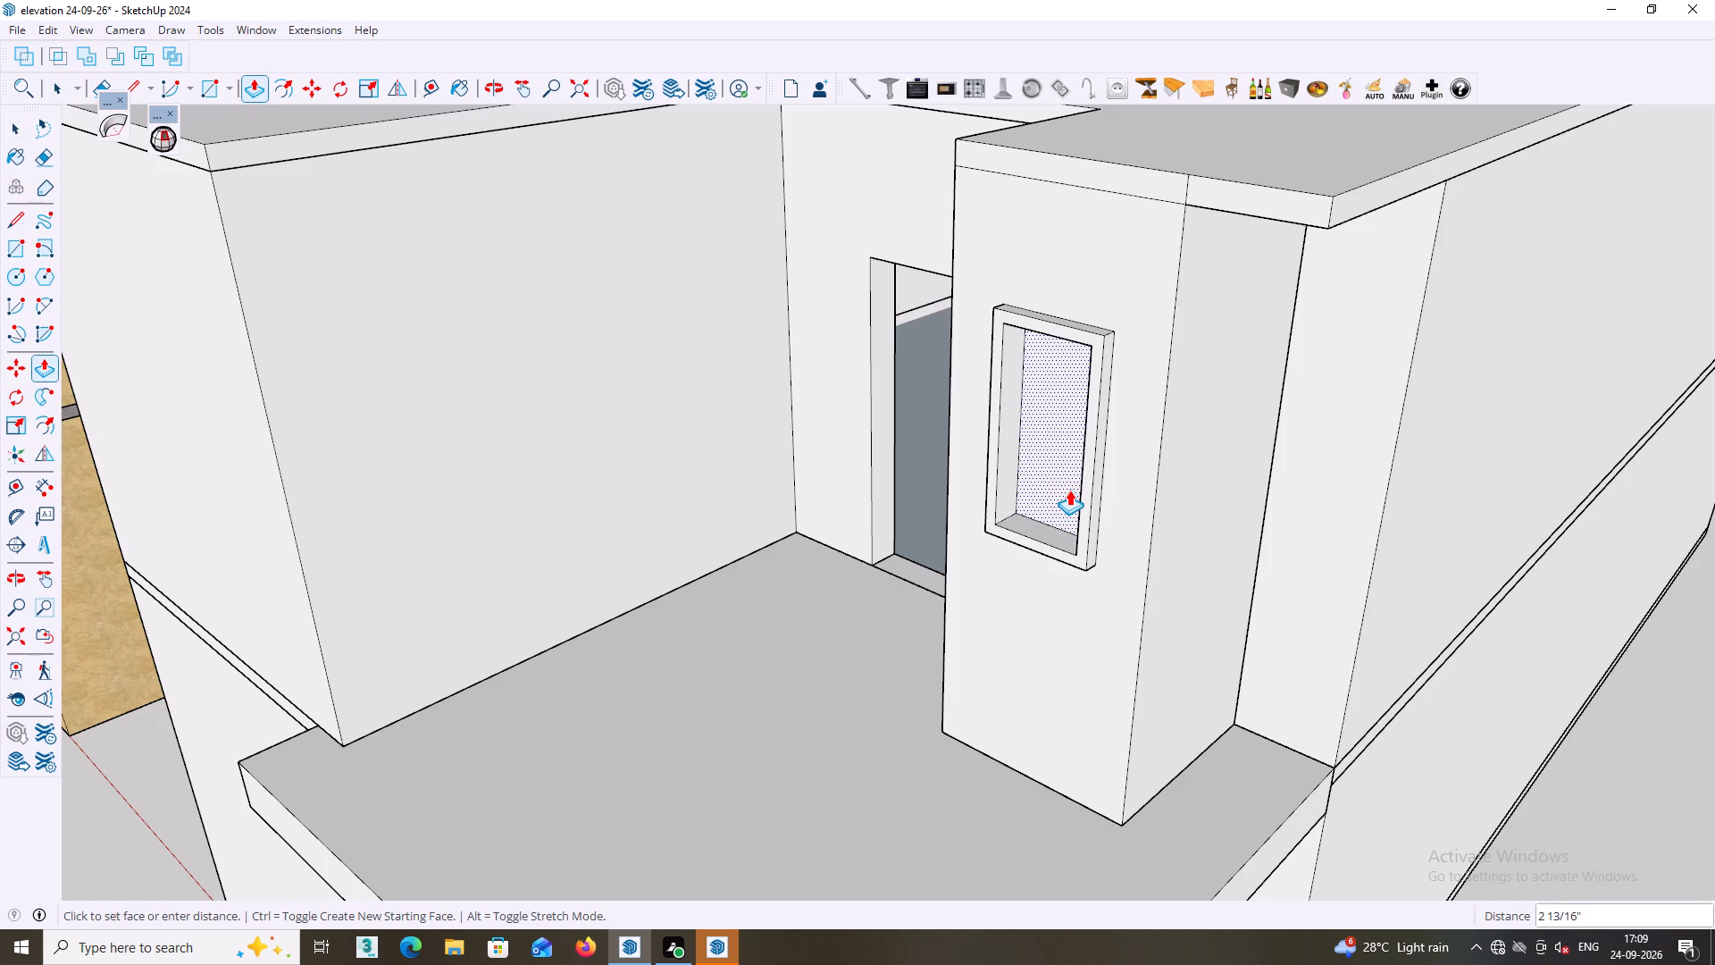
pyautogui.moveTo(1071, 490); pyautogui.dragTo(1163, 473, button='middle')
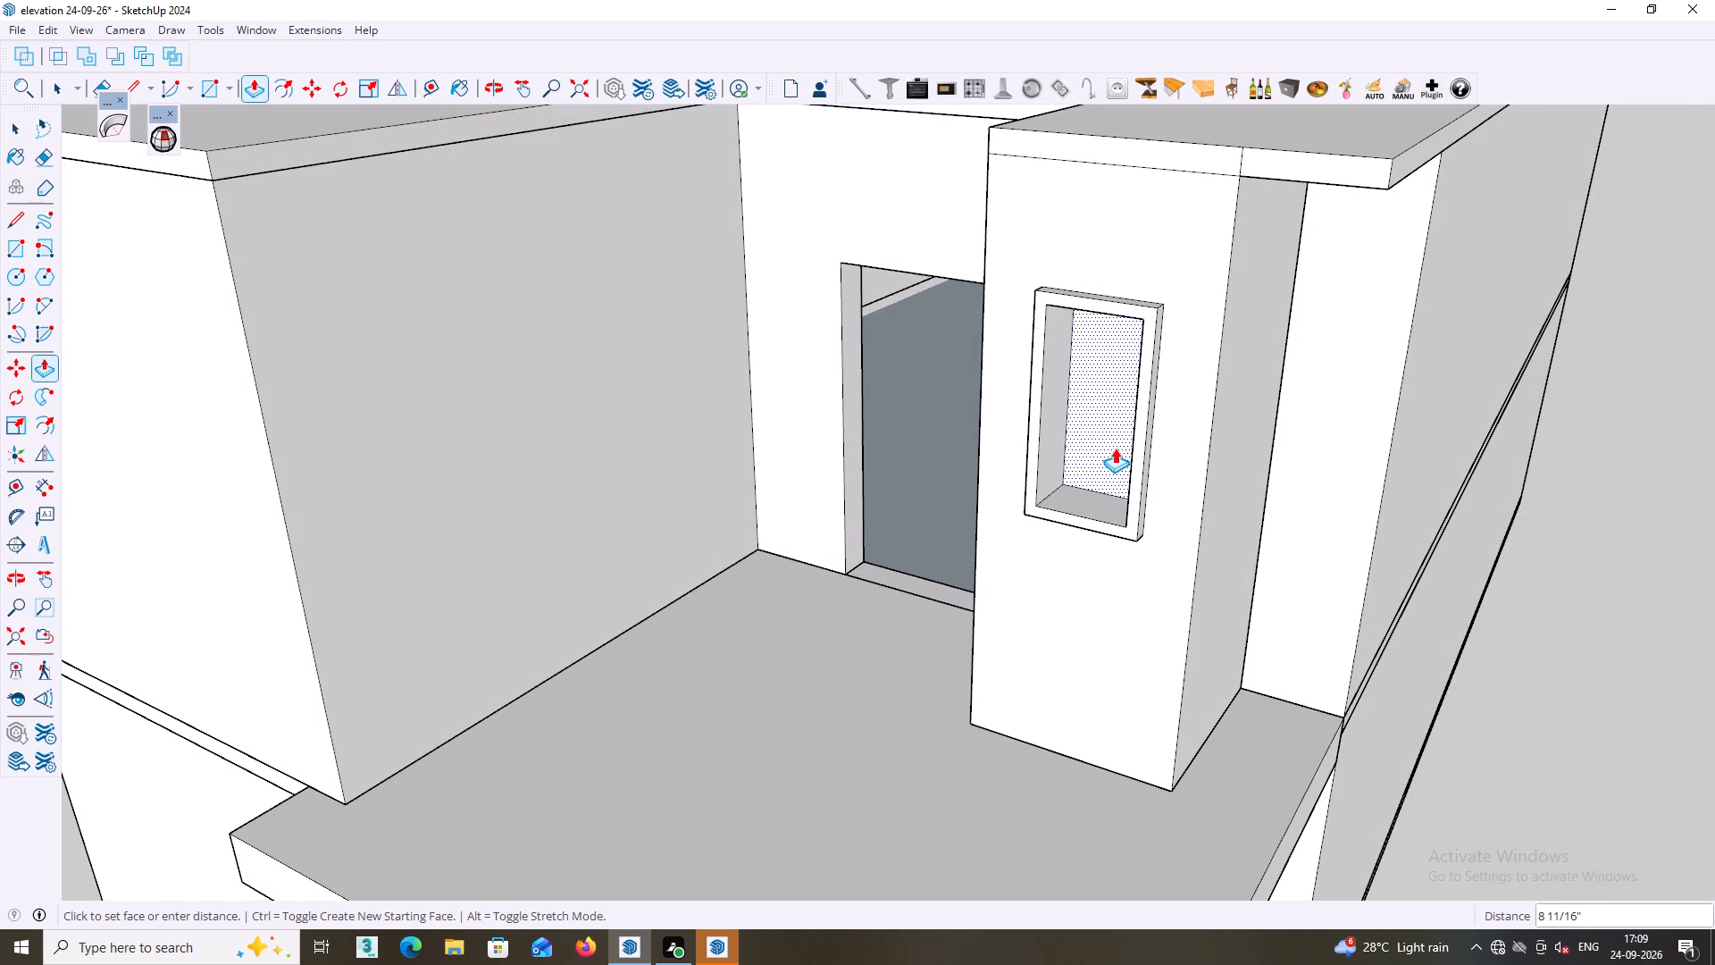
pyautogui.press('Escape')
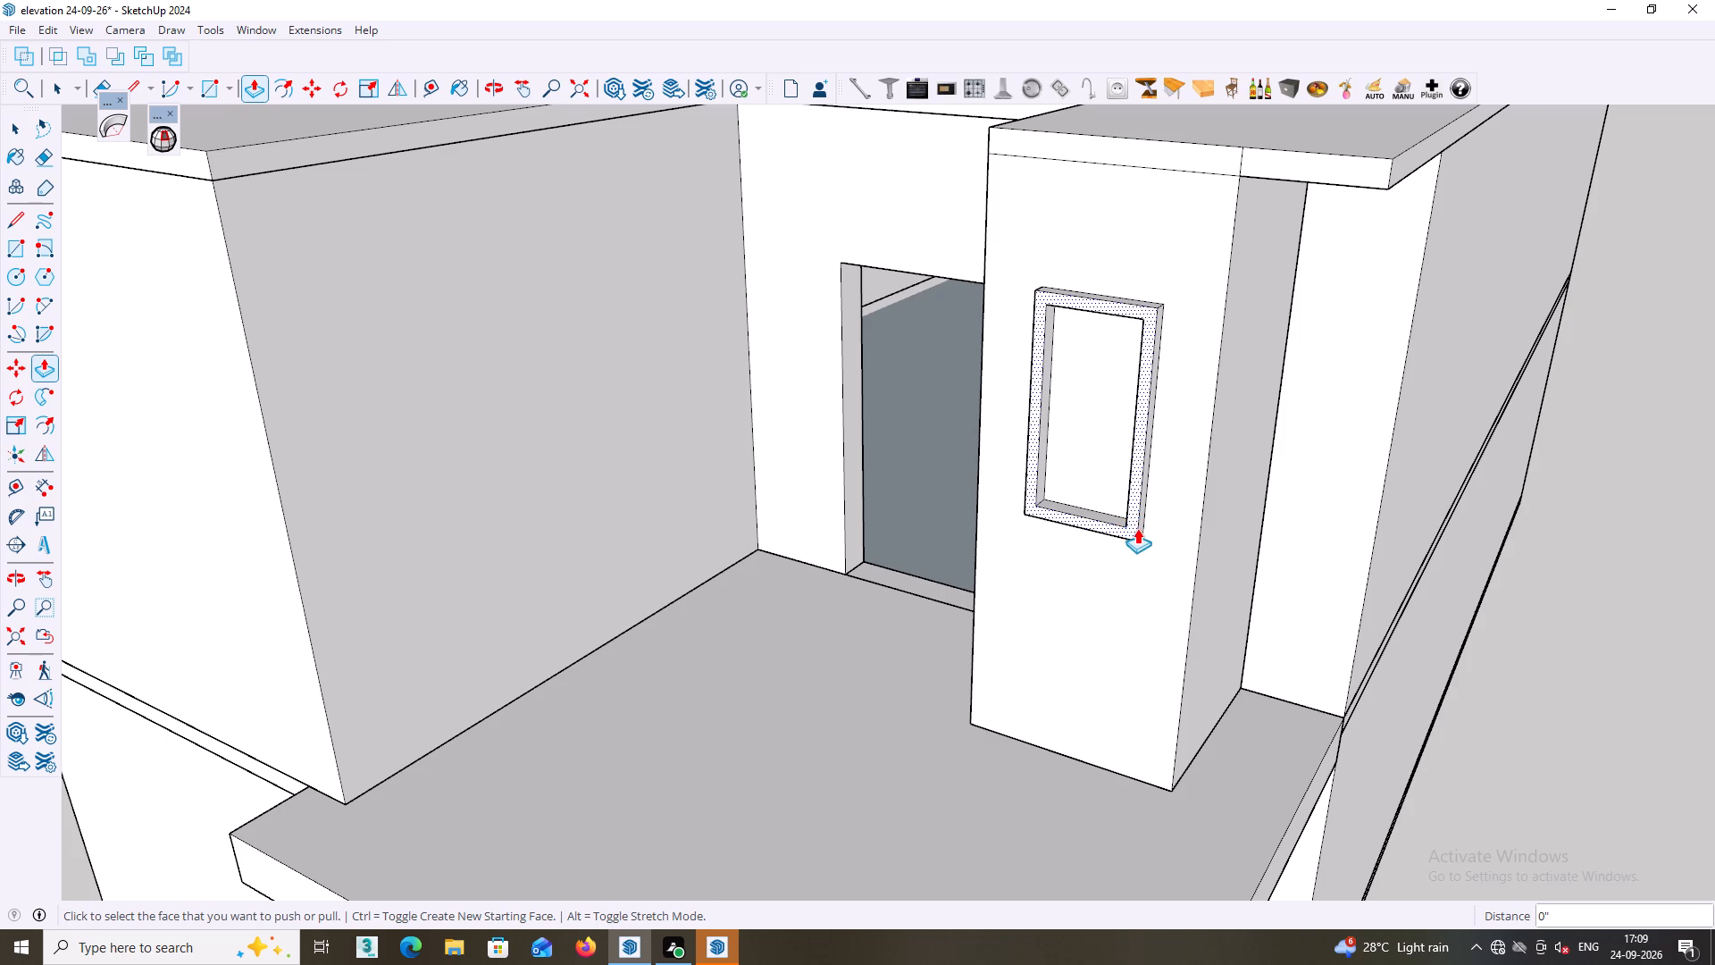
# Examine both buildings from above and from the front, comparing the white building's balcony, pillar frame and doorway with the finished building.
pyautogui.scroll(-9, 1143, 548)
pyautogui.moveTo(1359, 688); pyautogui.dragTo(1495, 686, button='middle')
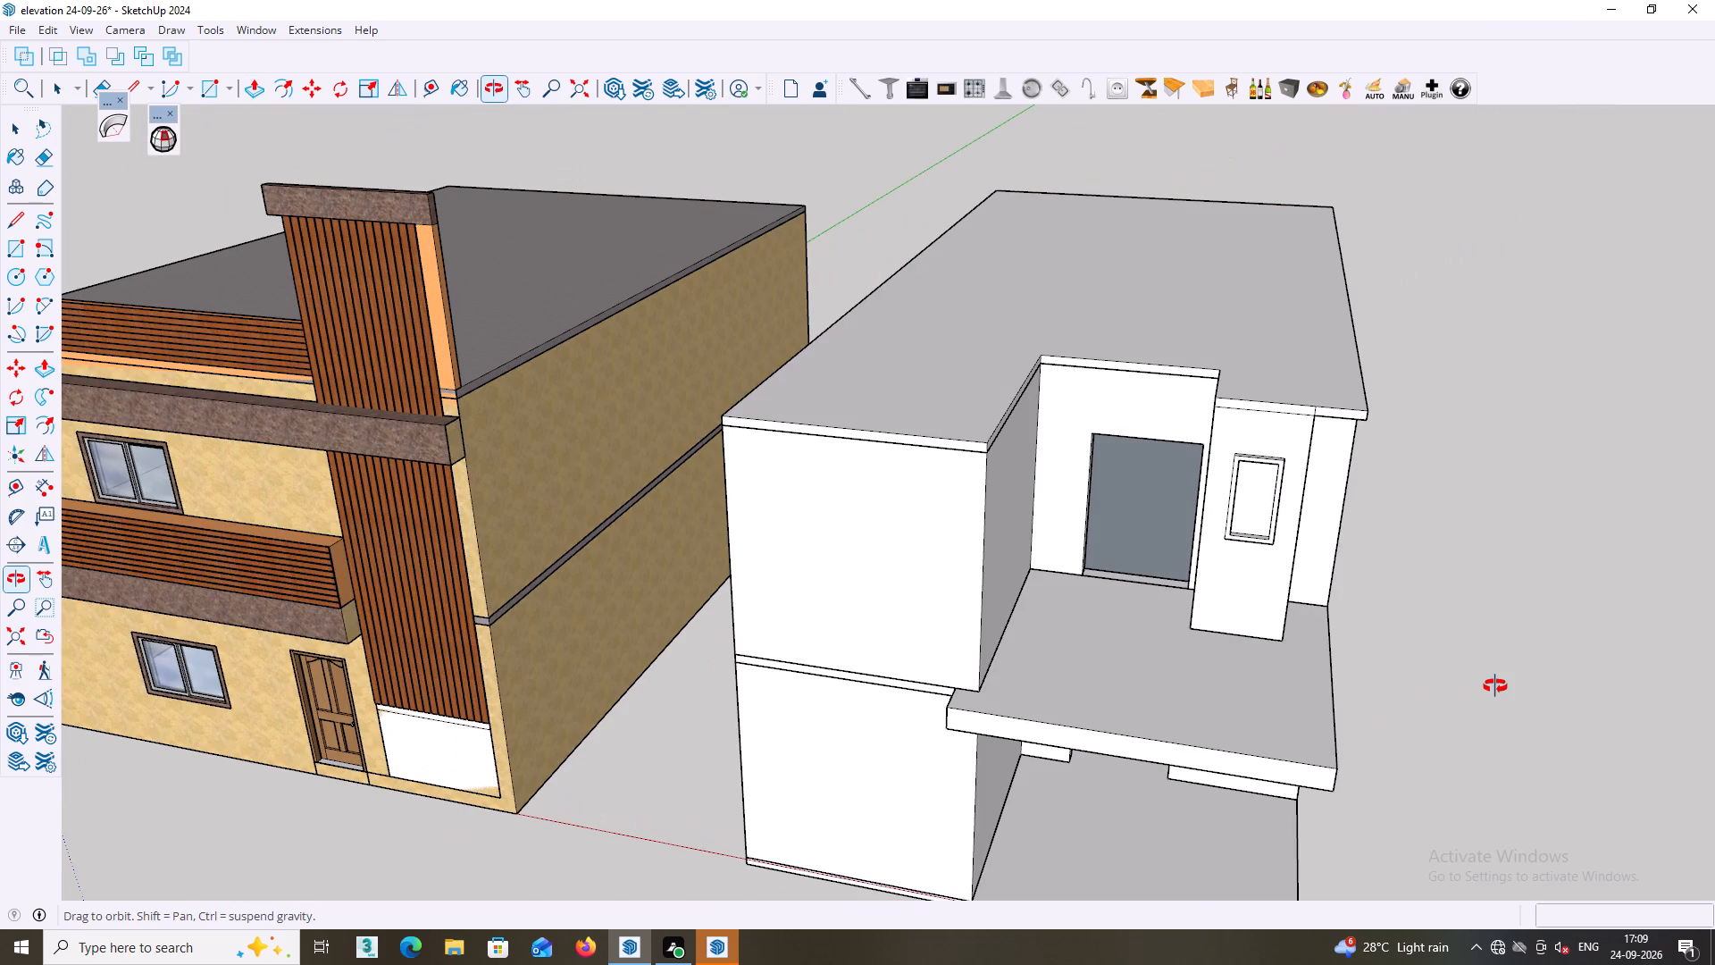
pyautogui.moveTo(1495, 686); pyautogui.dragTo(1496, 680, button='middle')
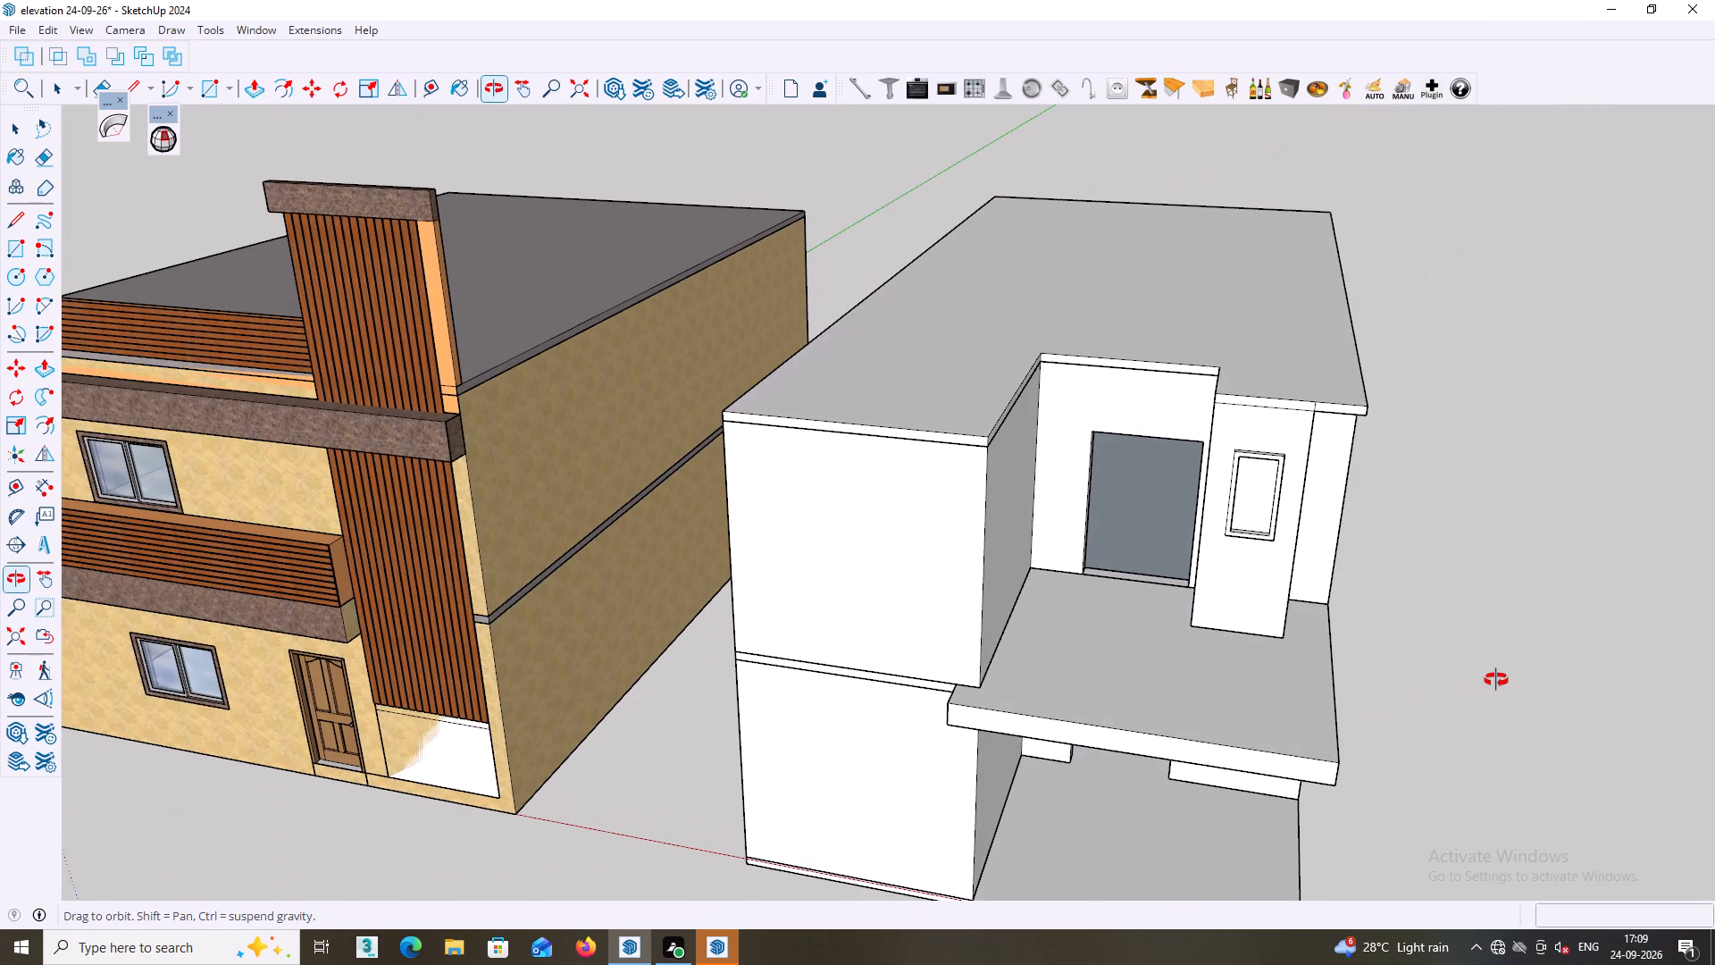
pyautogui.moveTo(1496, 680); pyautogui.dragTo(1499, 665, button='middle')
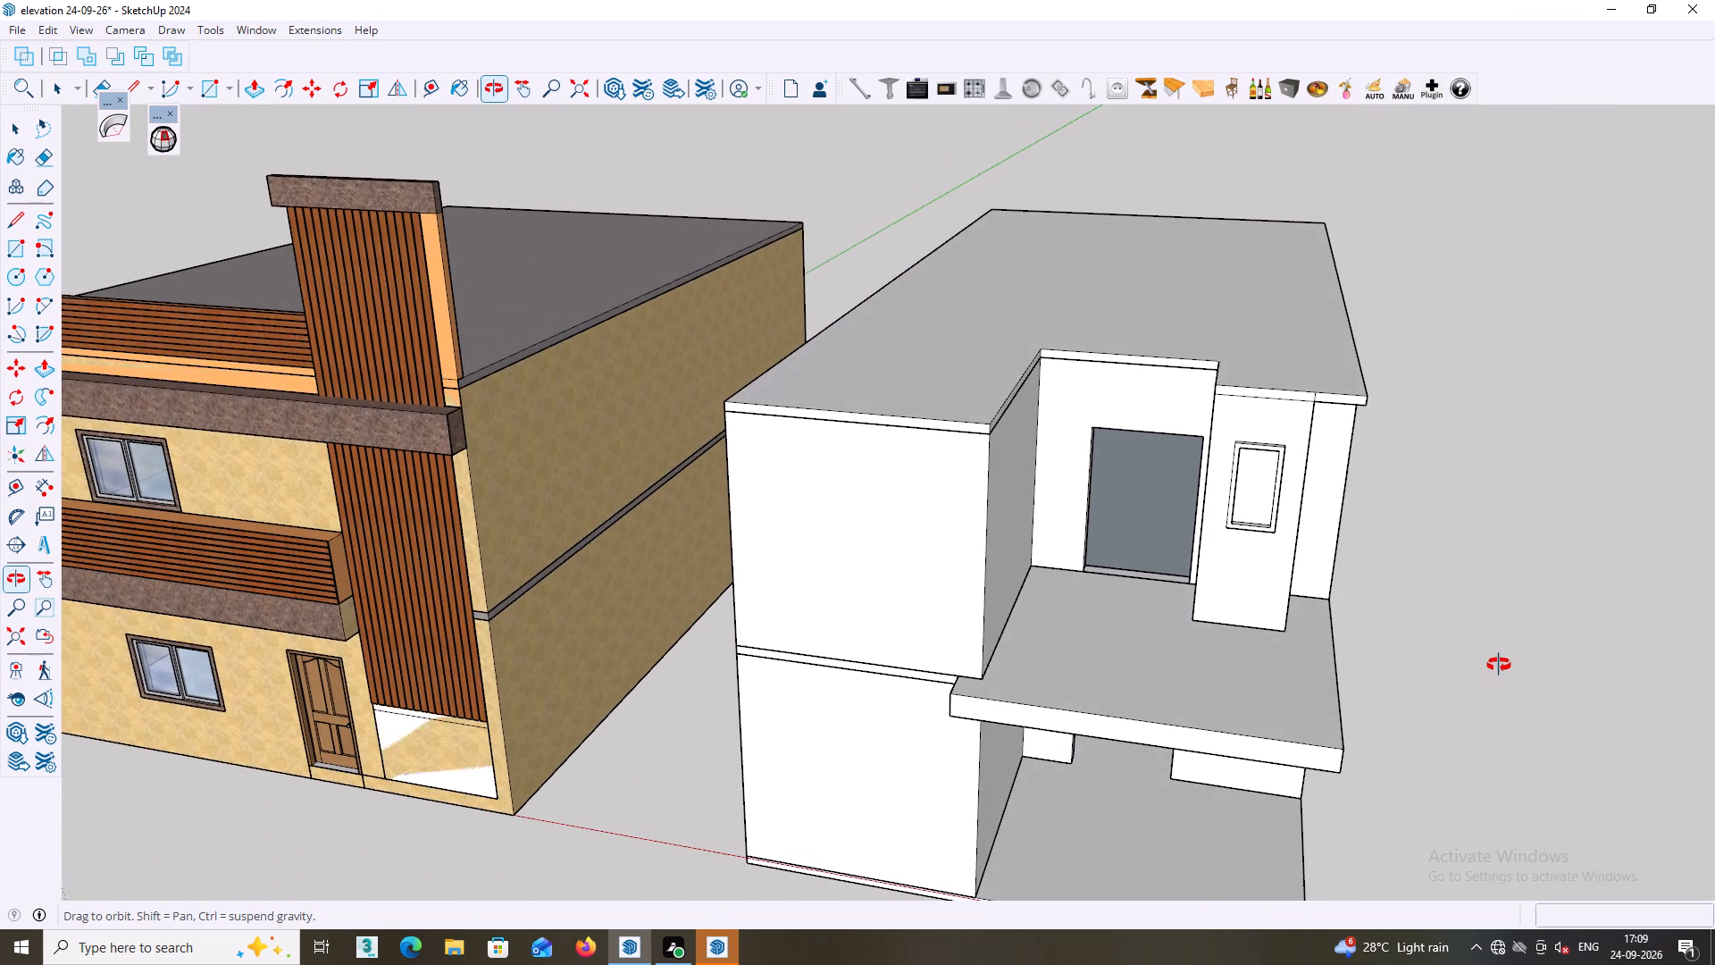
pyautogui.moveTo(1499, 665); pyautogui.dragTo(1499, 661, button='middle')
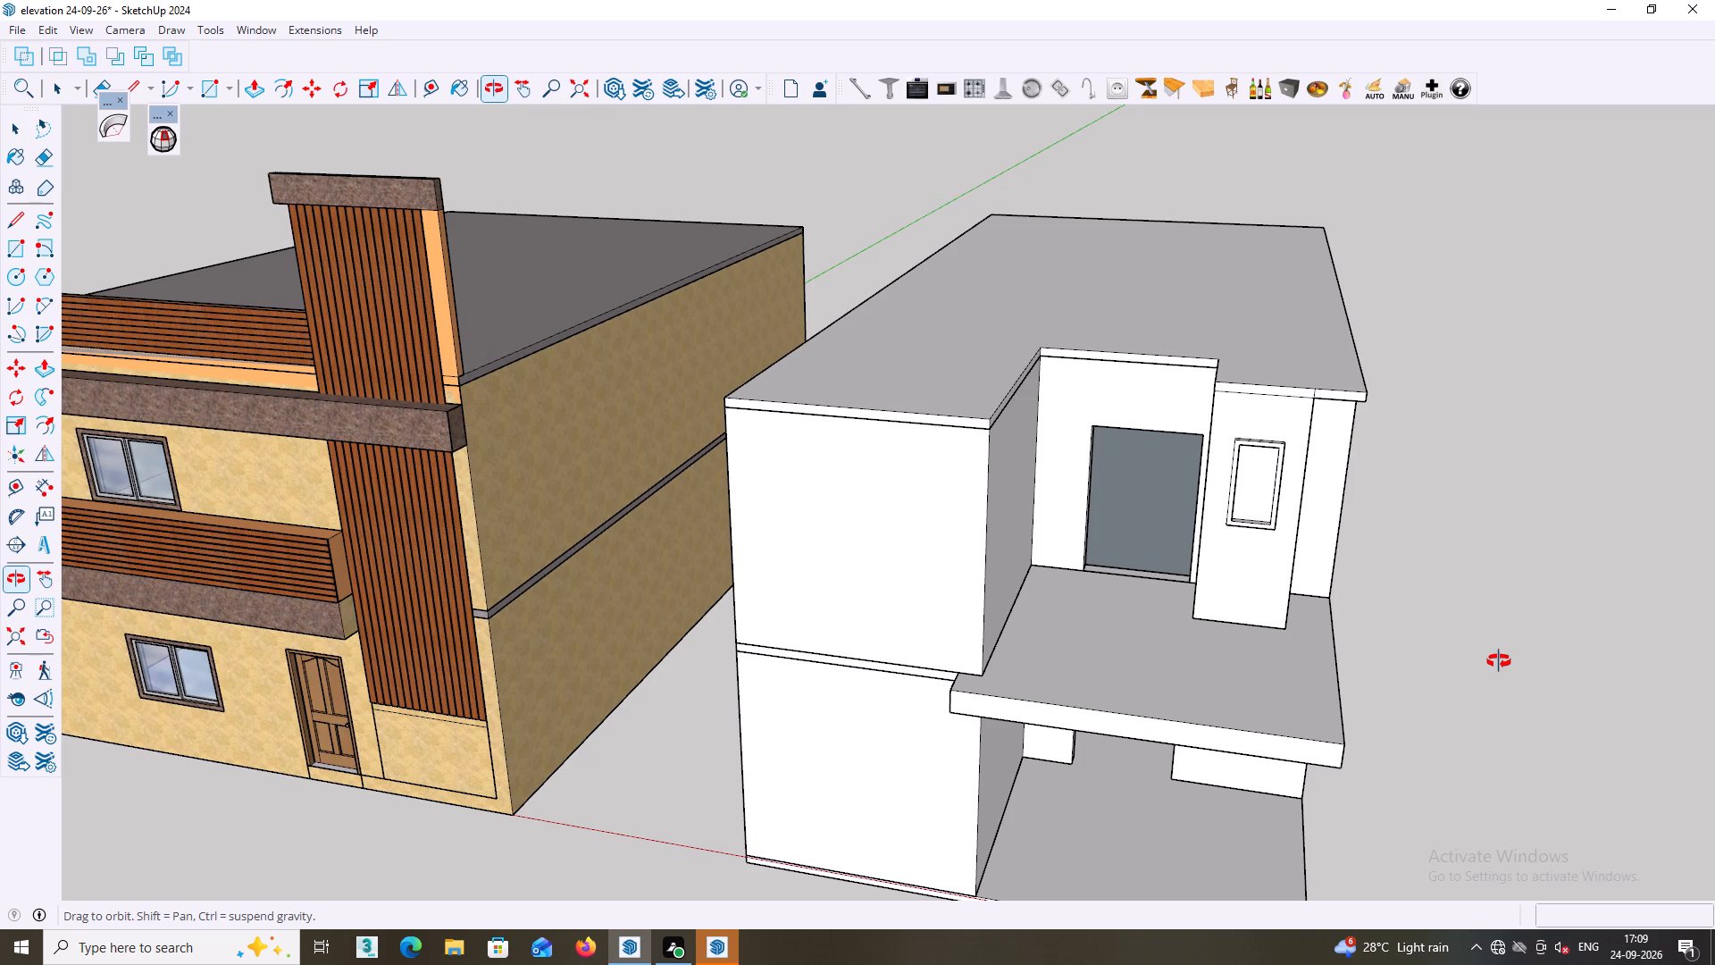
pyautogui.moveTo(1499, 661); pyautogui.dragTo(1497, 650, button='middle')
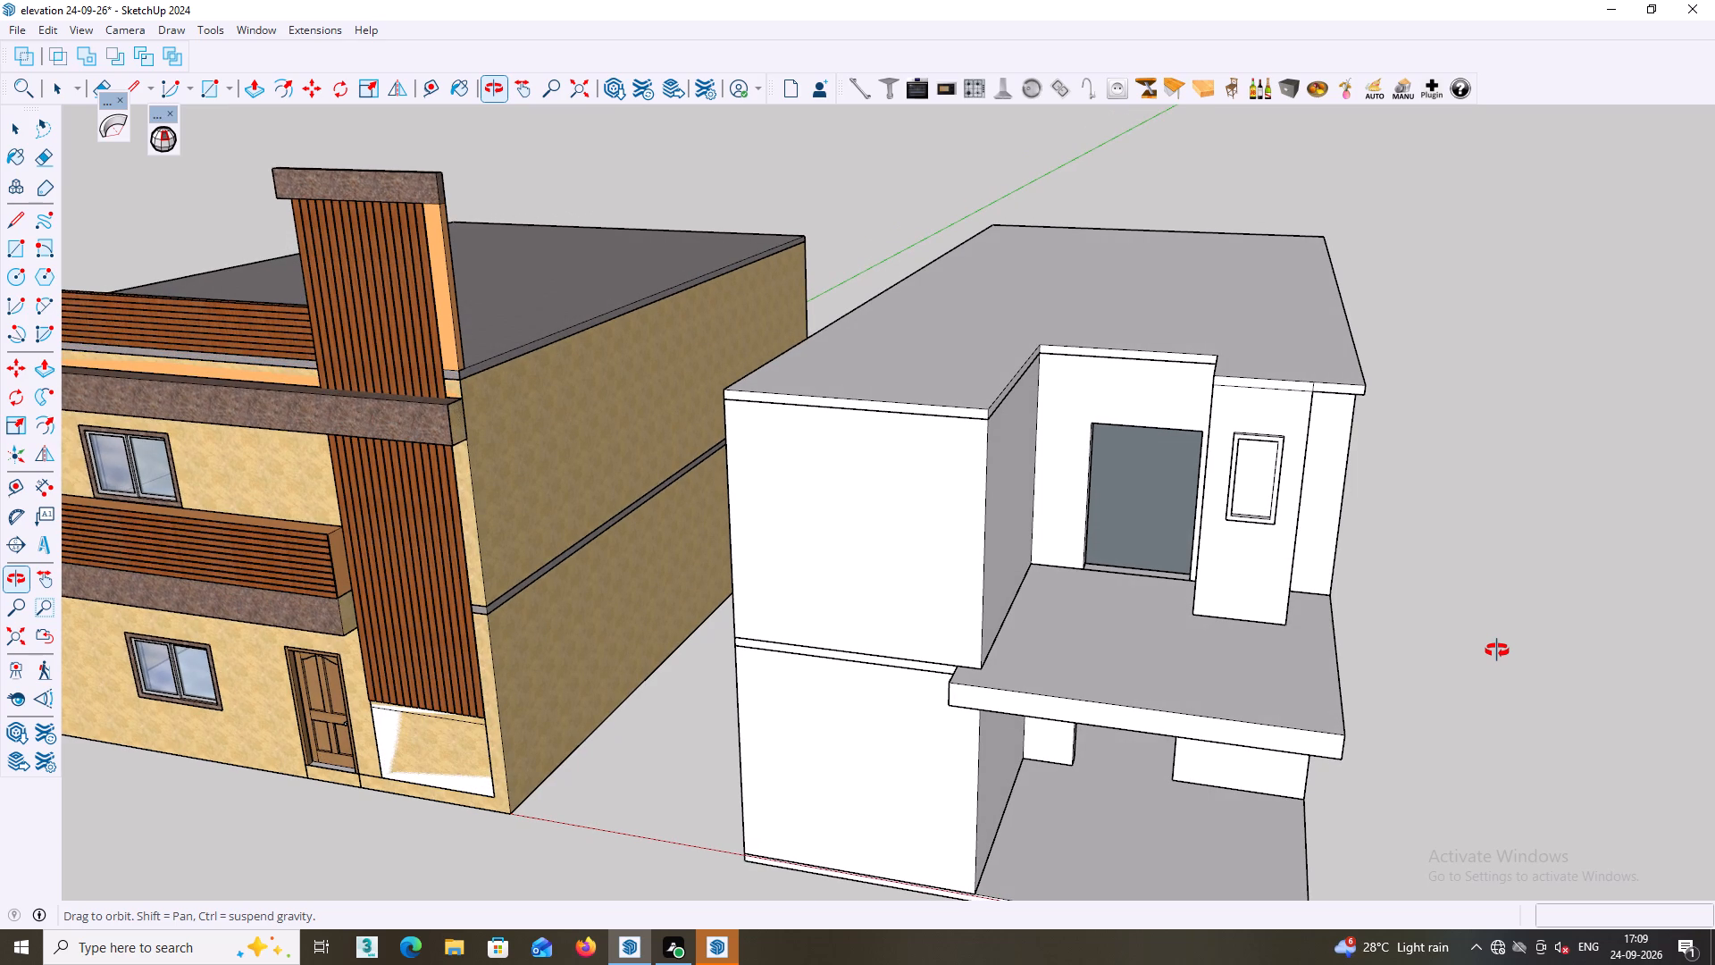
pyautogui.moveTo(1497, 650); pyautogui.dragTo(1496, 617, button='middle')
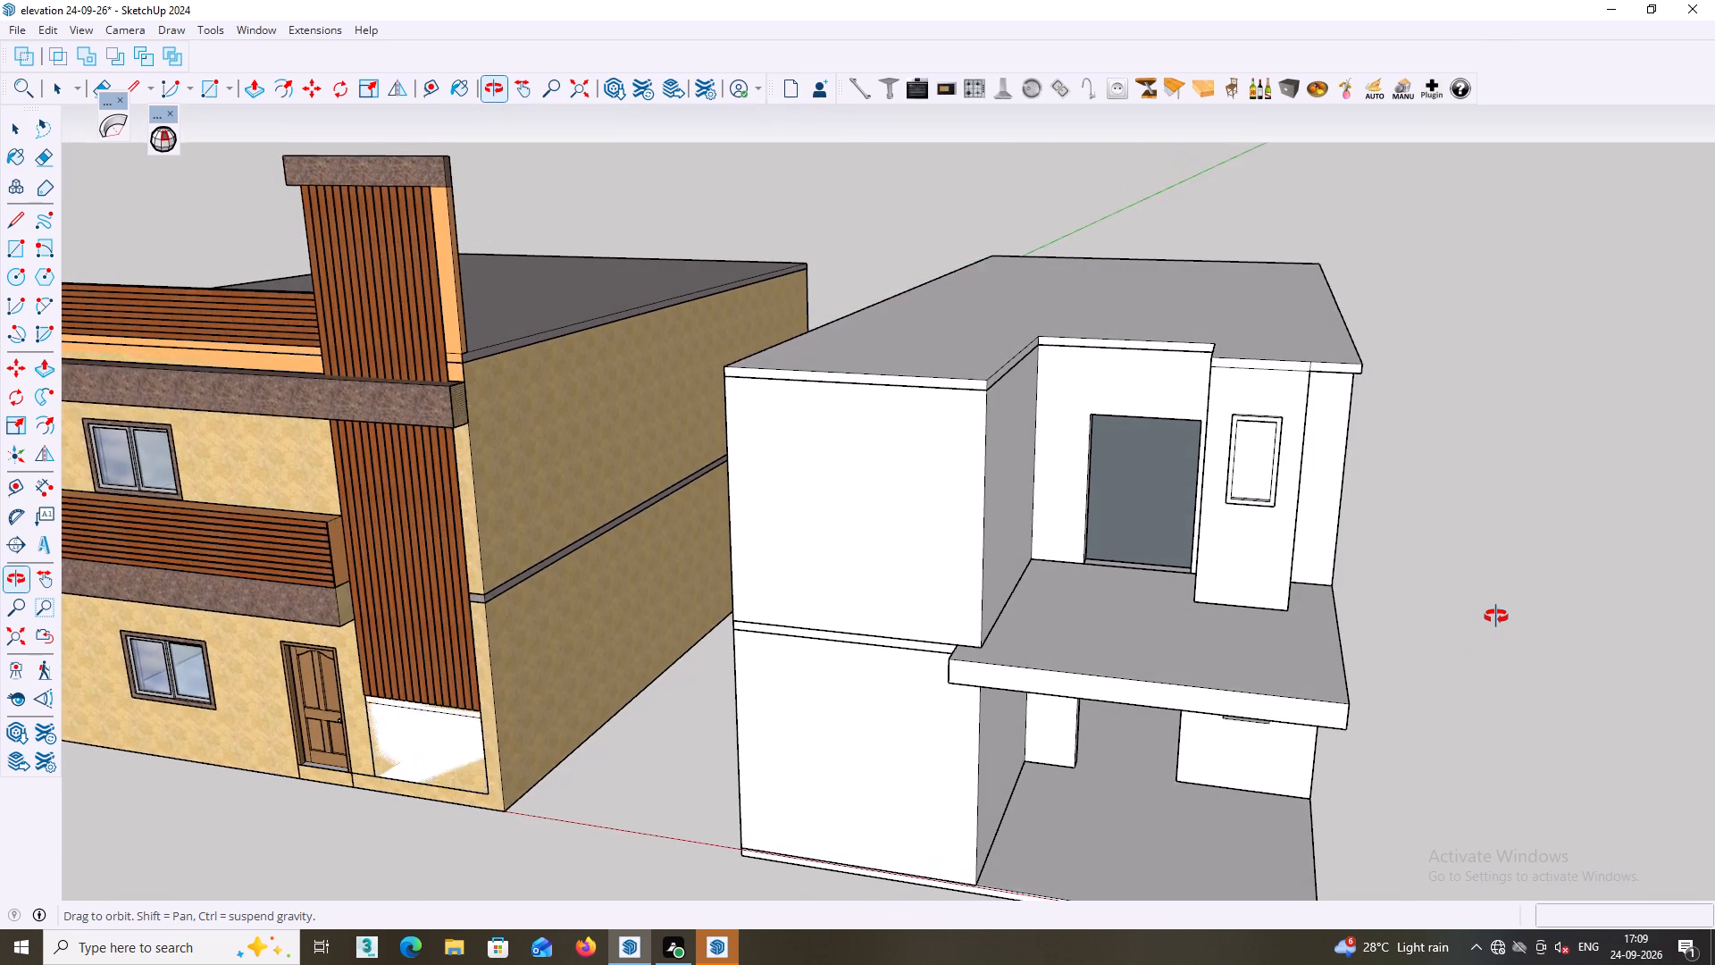
pyautogui.moveTo(1496, 617); pyautogui.dragTo(1501, 606, button='middle')
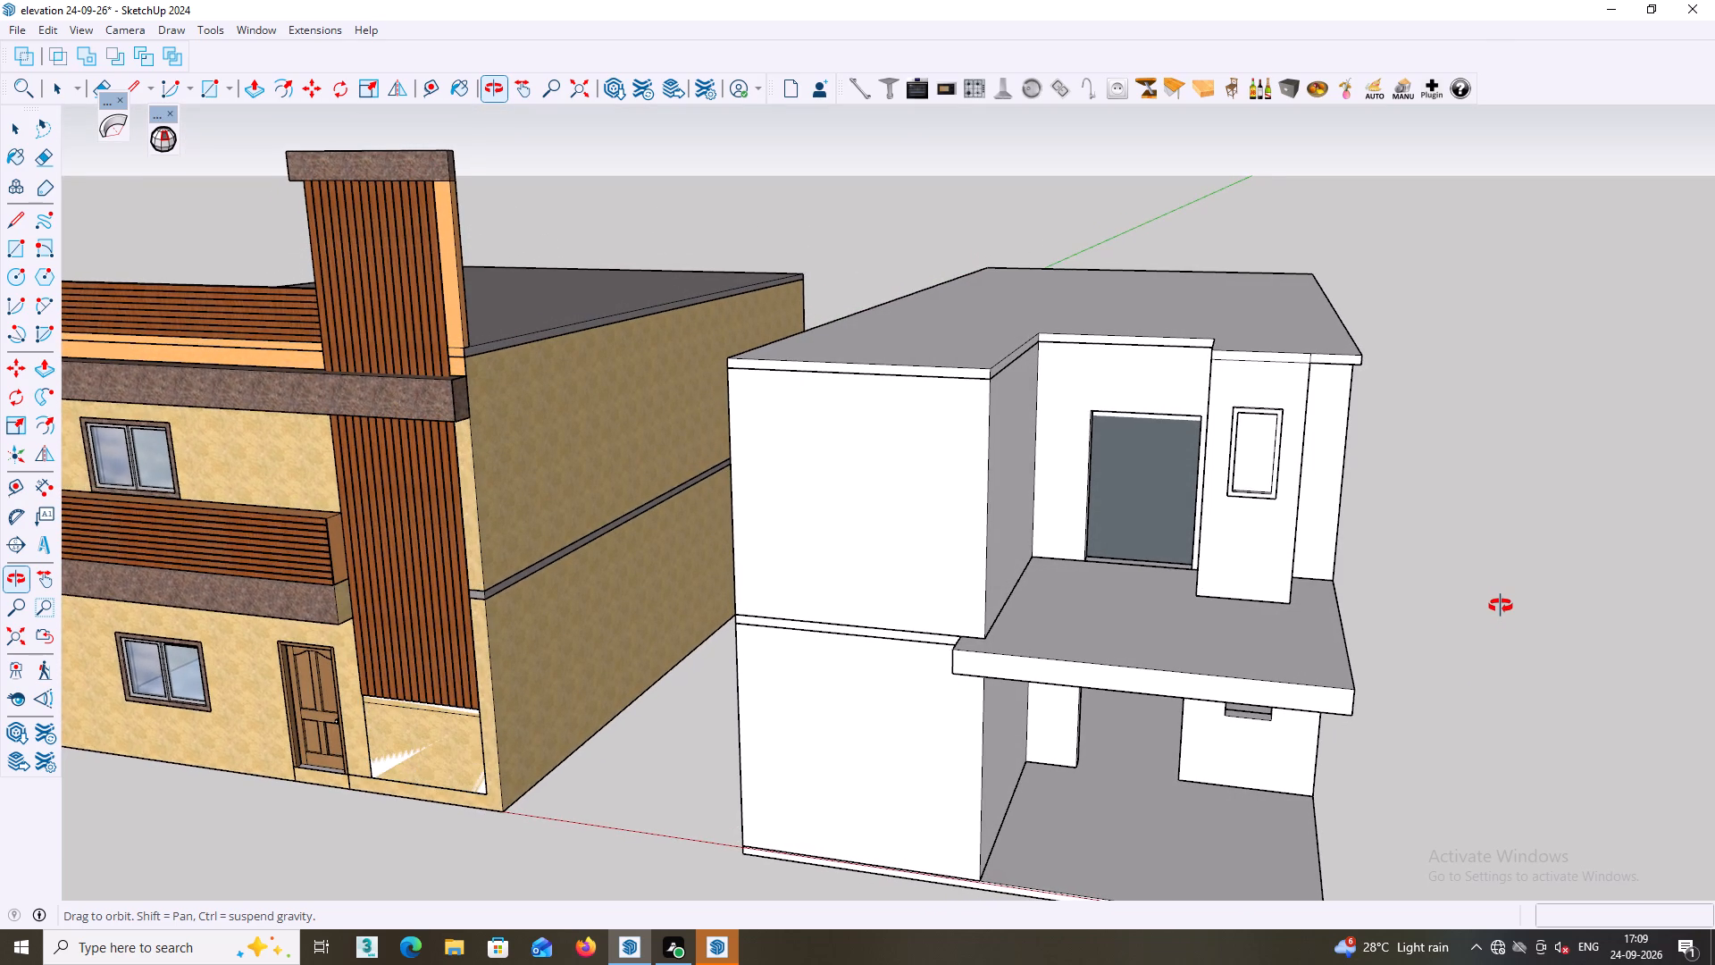
pyautogui.moveTo(1501, 606); pyautogui.dragTo(1321, 692, button='middle')
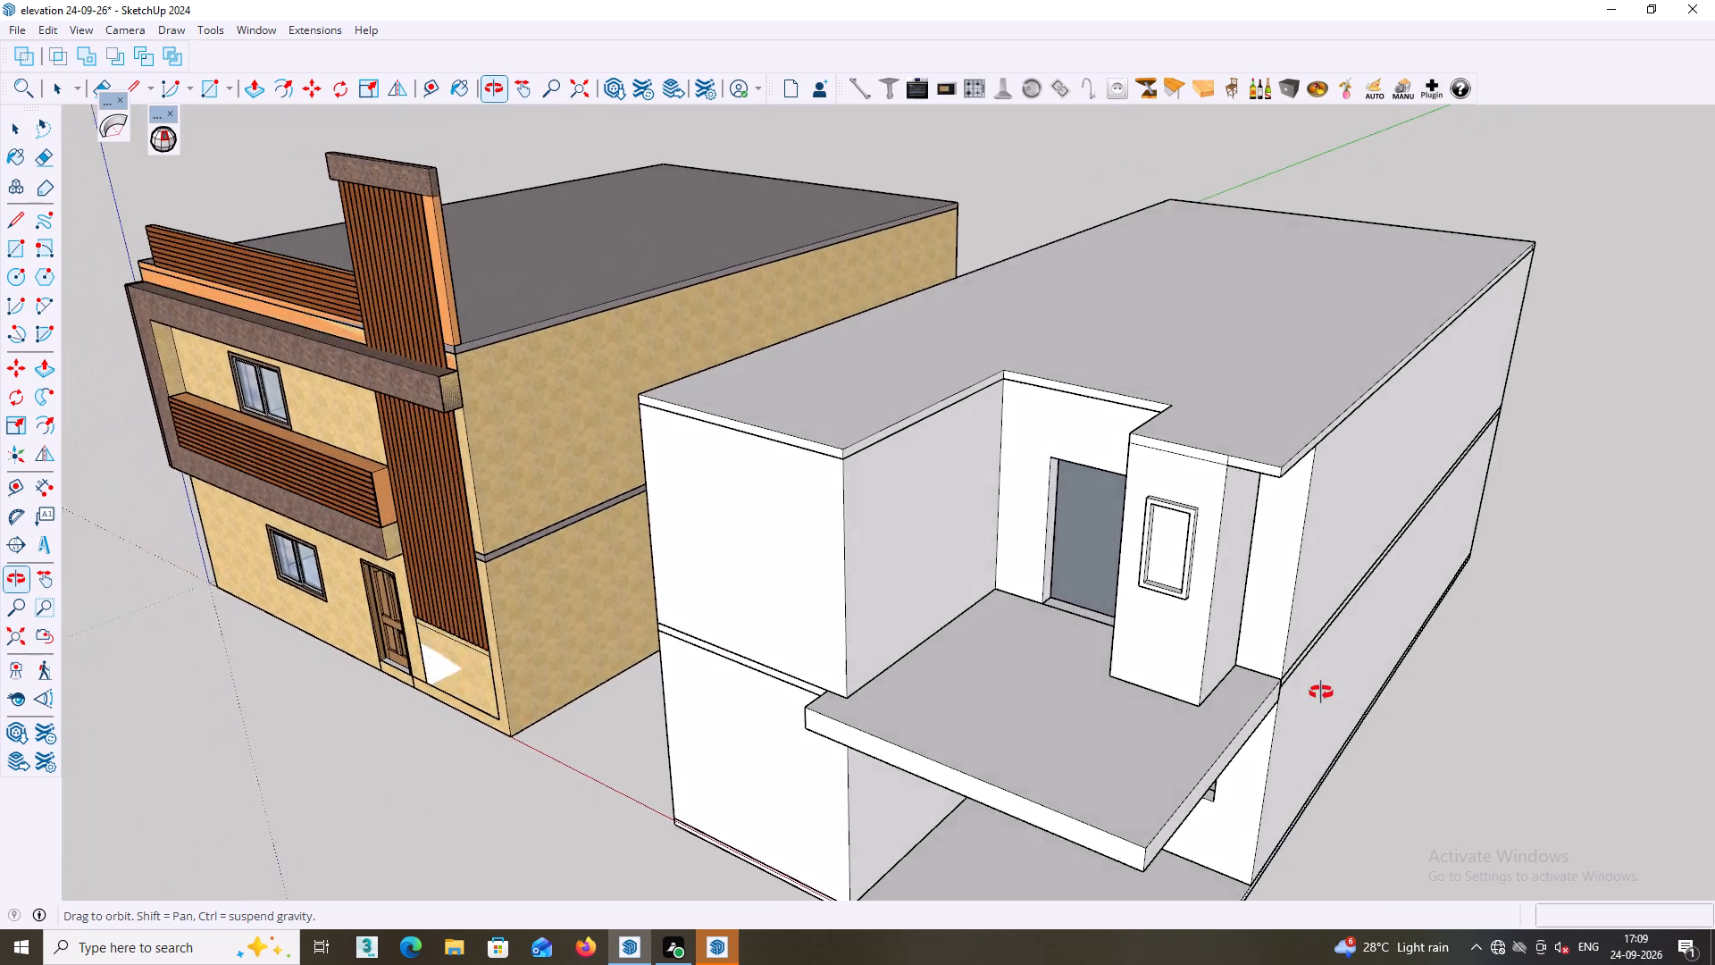
pyautogui.moveTo(1321, 692); pyautogui.dragTo(1286, 728, button='middle')
pyautogui.moveTo(1283, 727); pyautogui.dragTo(1439, 652, button='middle')
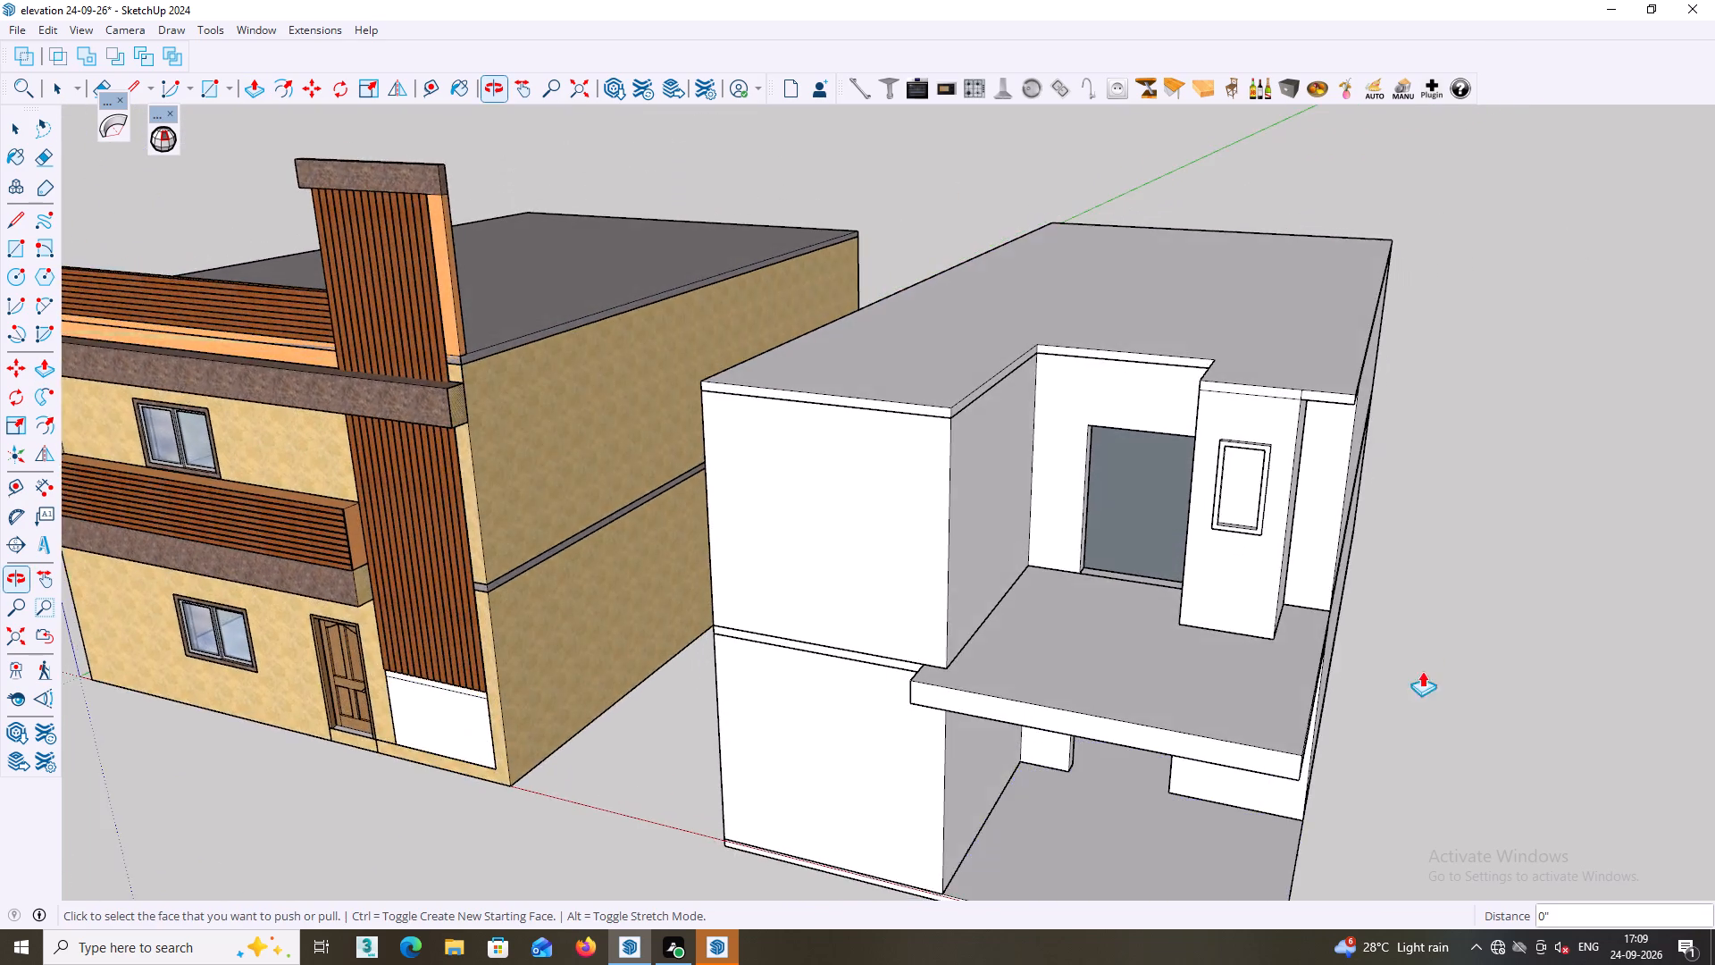
pyautogui.middleClick(1402, 681)
pyautogui.scroll(-3, 1401, 692)
pyautogui.scroll(-1, 1477, 738)
pyautogui.moveTo(1485, 738); pyautogui.dragTo(1540, 681, button='middle')
pyautogui.scroll(10, 1401, 619)
pyautogui.scroll(-3, 1353, 613)
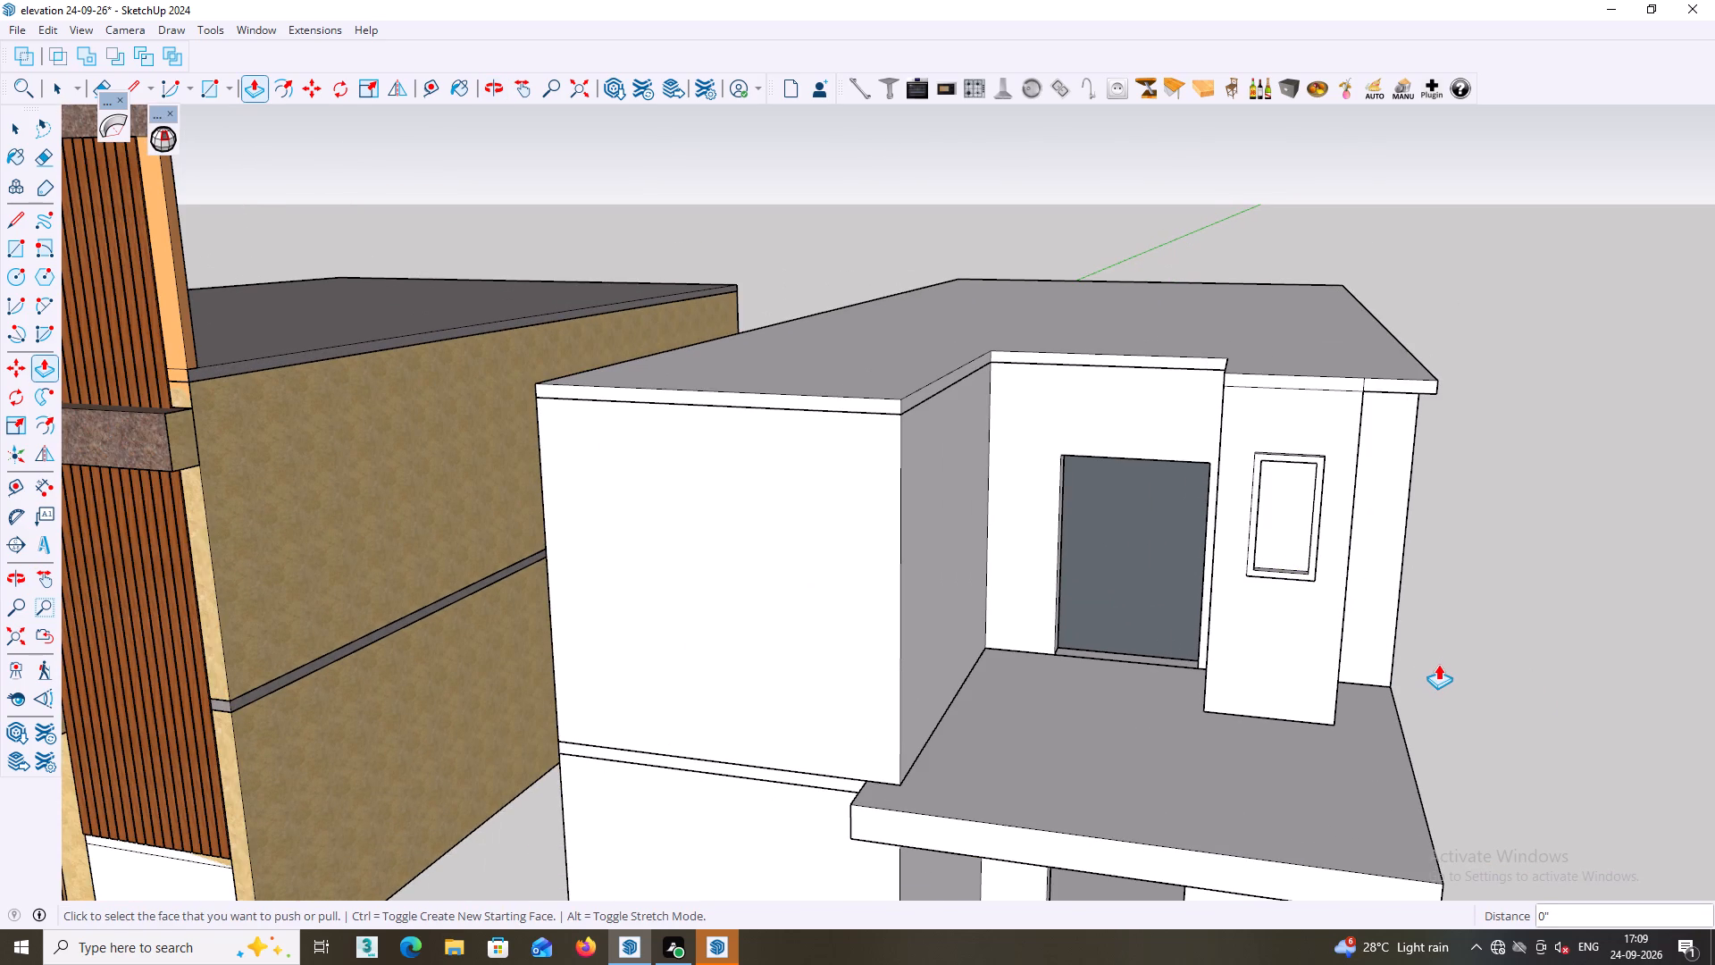
pyautogui.scroll(-3, 1437, 671)
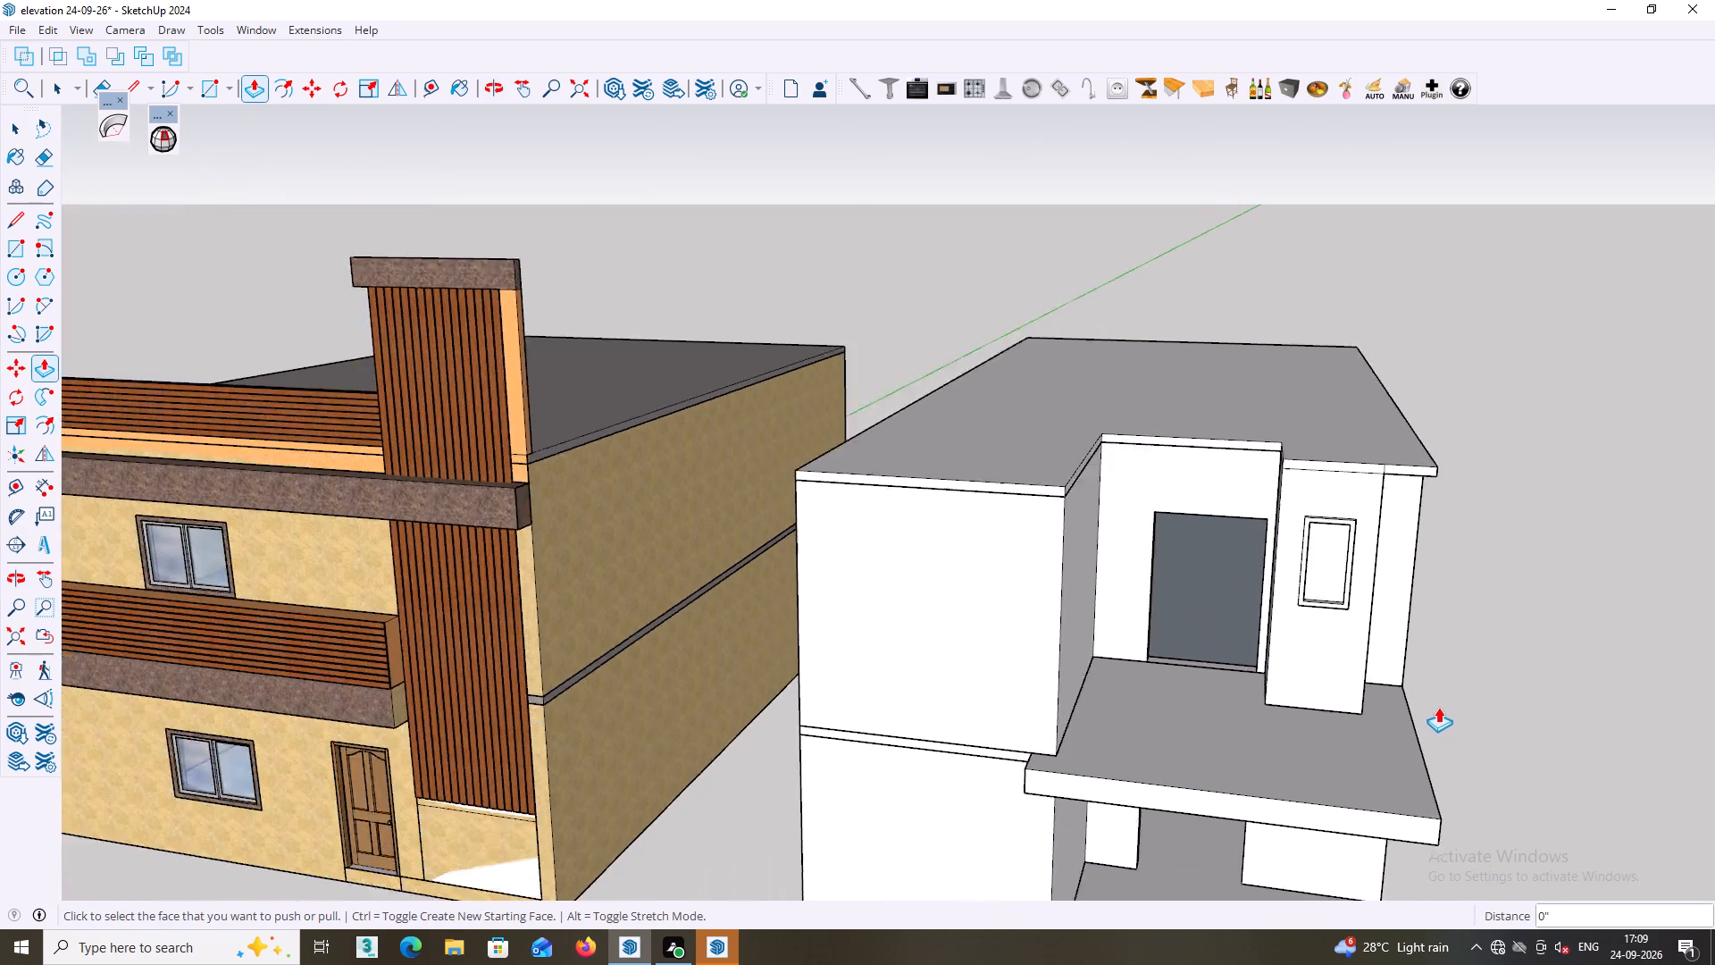
pyautogui.scroll(-2, 1438, 707)
pyautogui.moveTo(1461, 719); pyautogui.dragTo(1468, 622, button='middle')
pyautogui.moveTo(1465, 640); pyautogui.dragTo(1256, 466, button='middle')
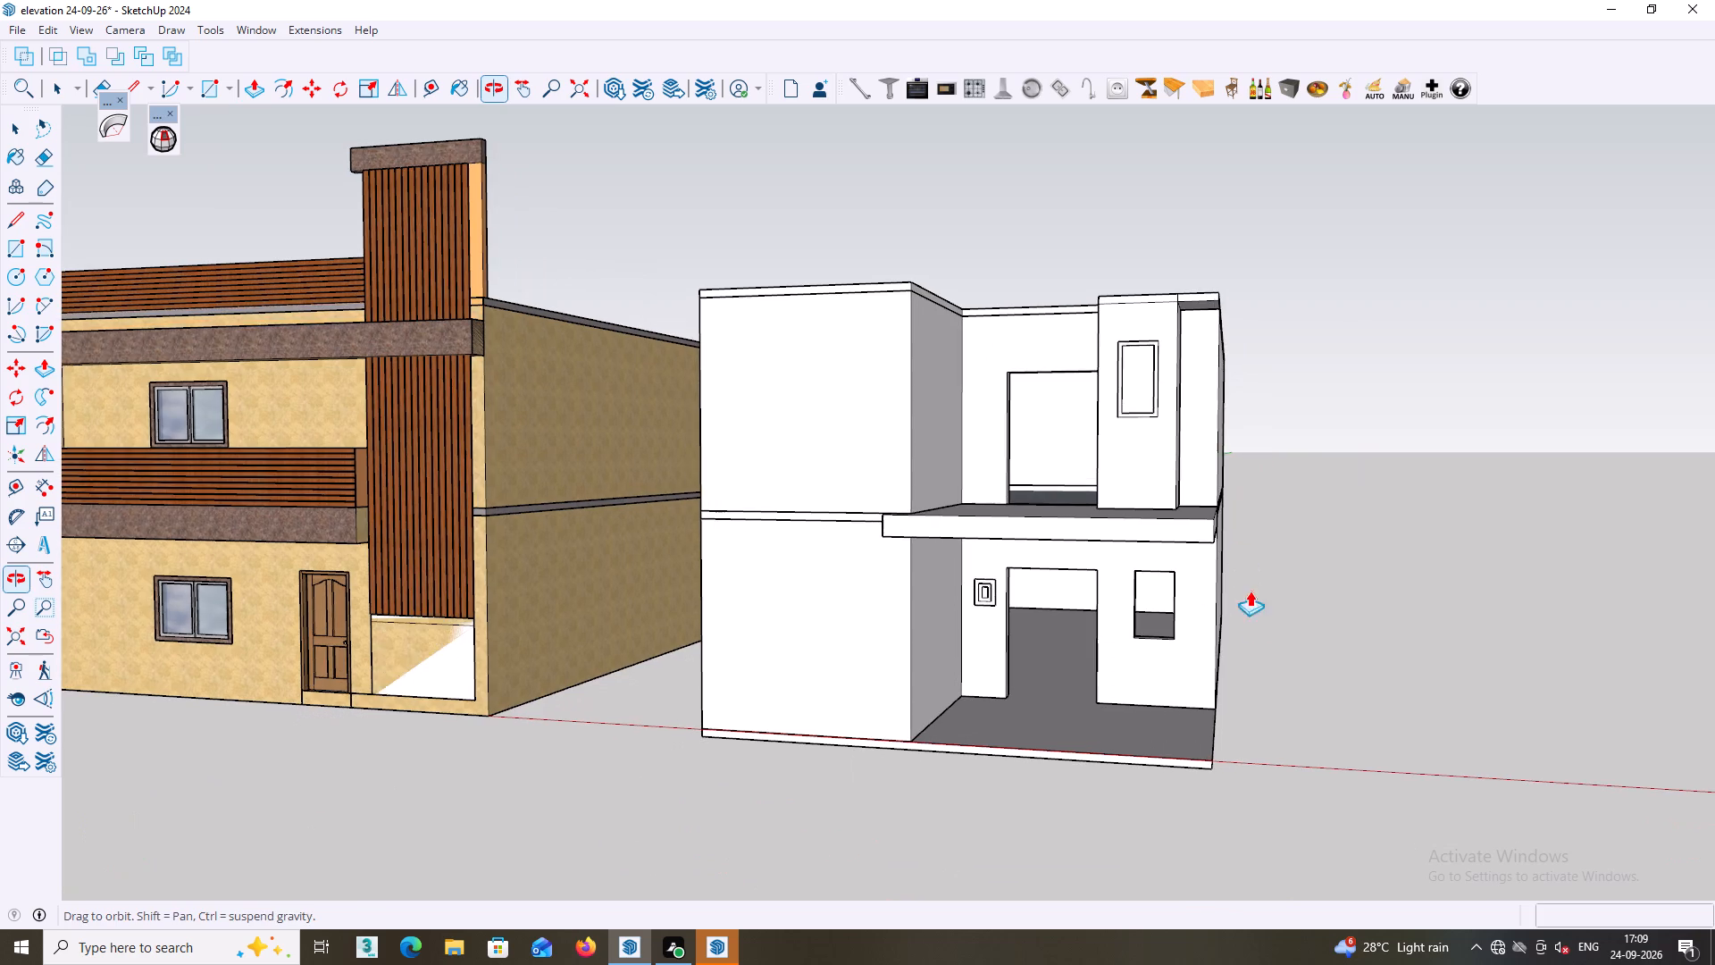
pyautogui.moveTo(1259, 609); pyautogui.dragTo(1240, 529, button='middle')
pyautogui.press('space')
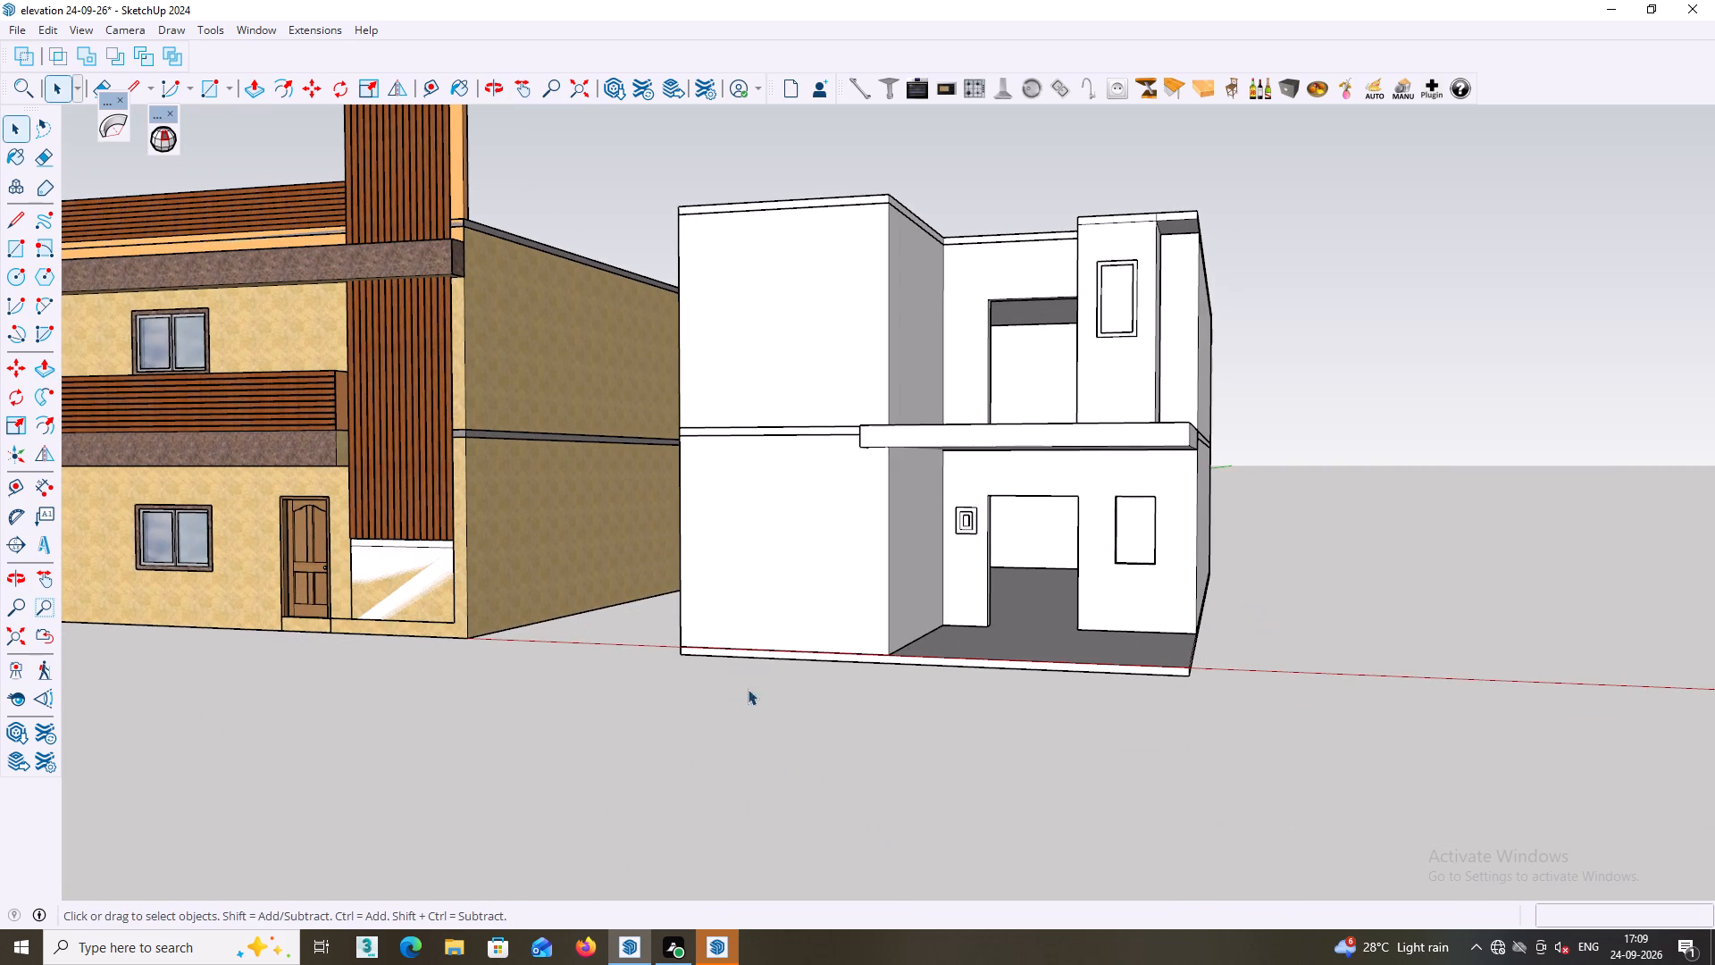
pyautogui.moveTo(740, 691); pyautogui.dragTo(813, 697, button='middle')
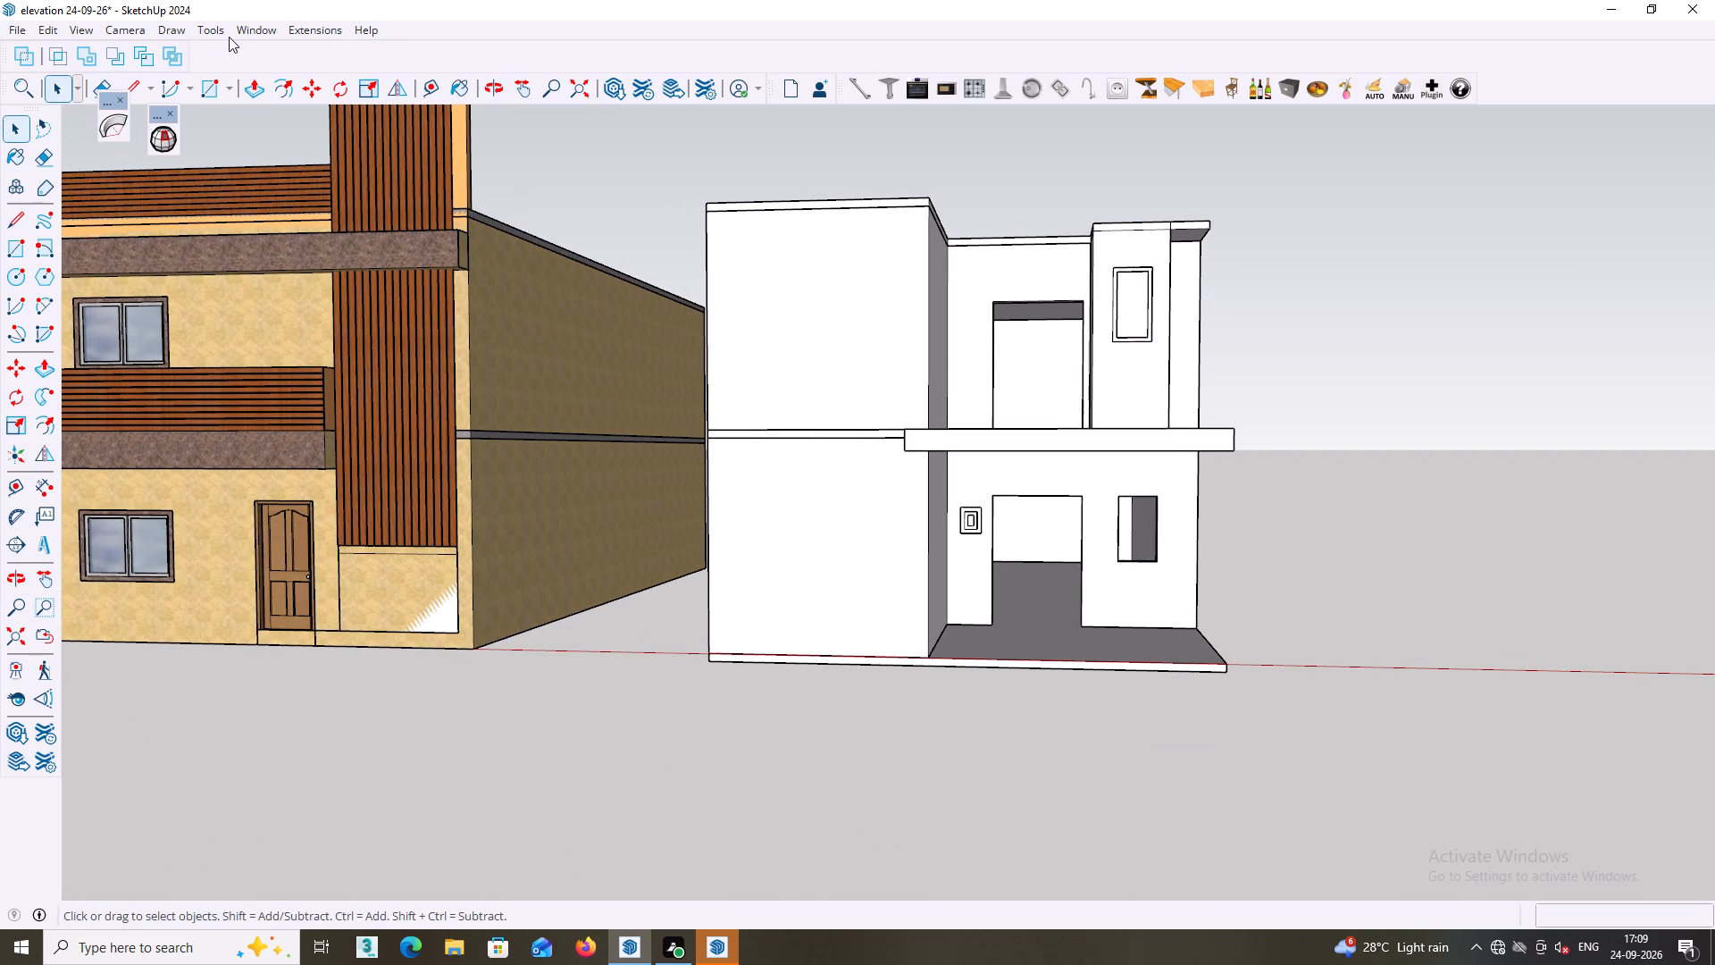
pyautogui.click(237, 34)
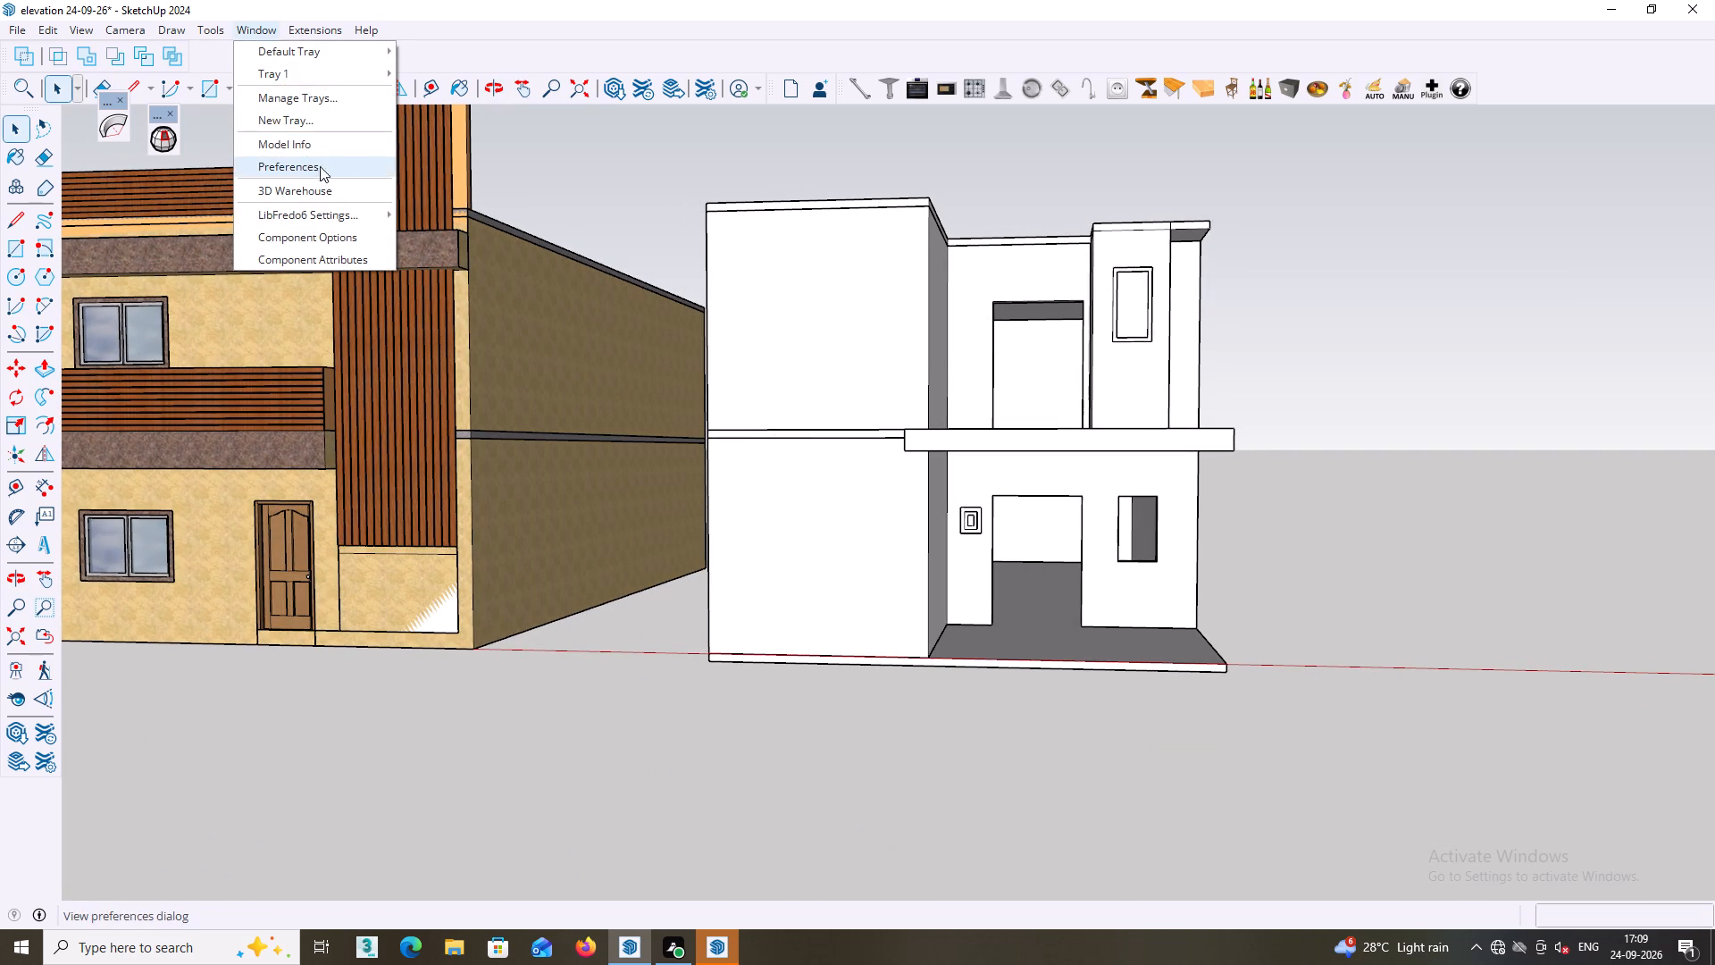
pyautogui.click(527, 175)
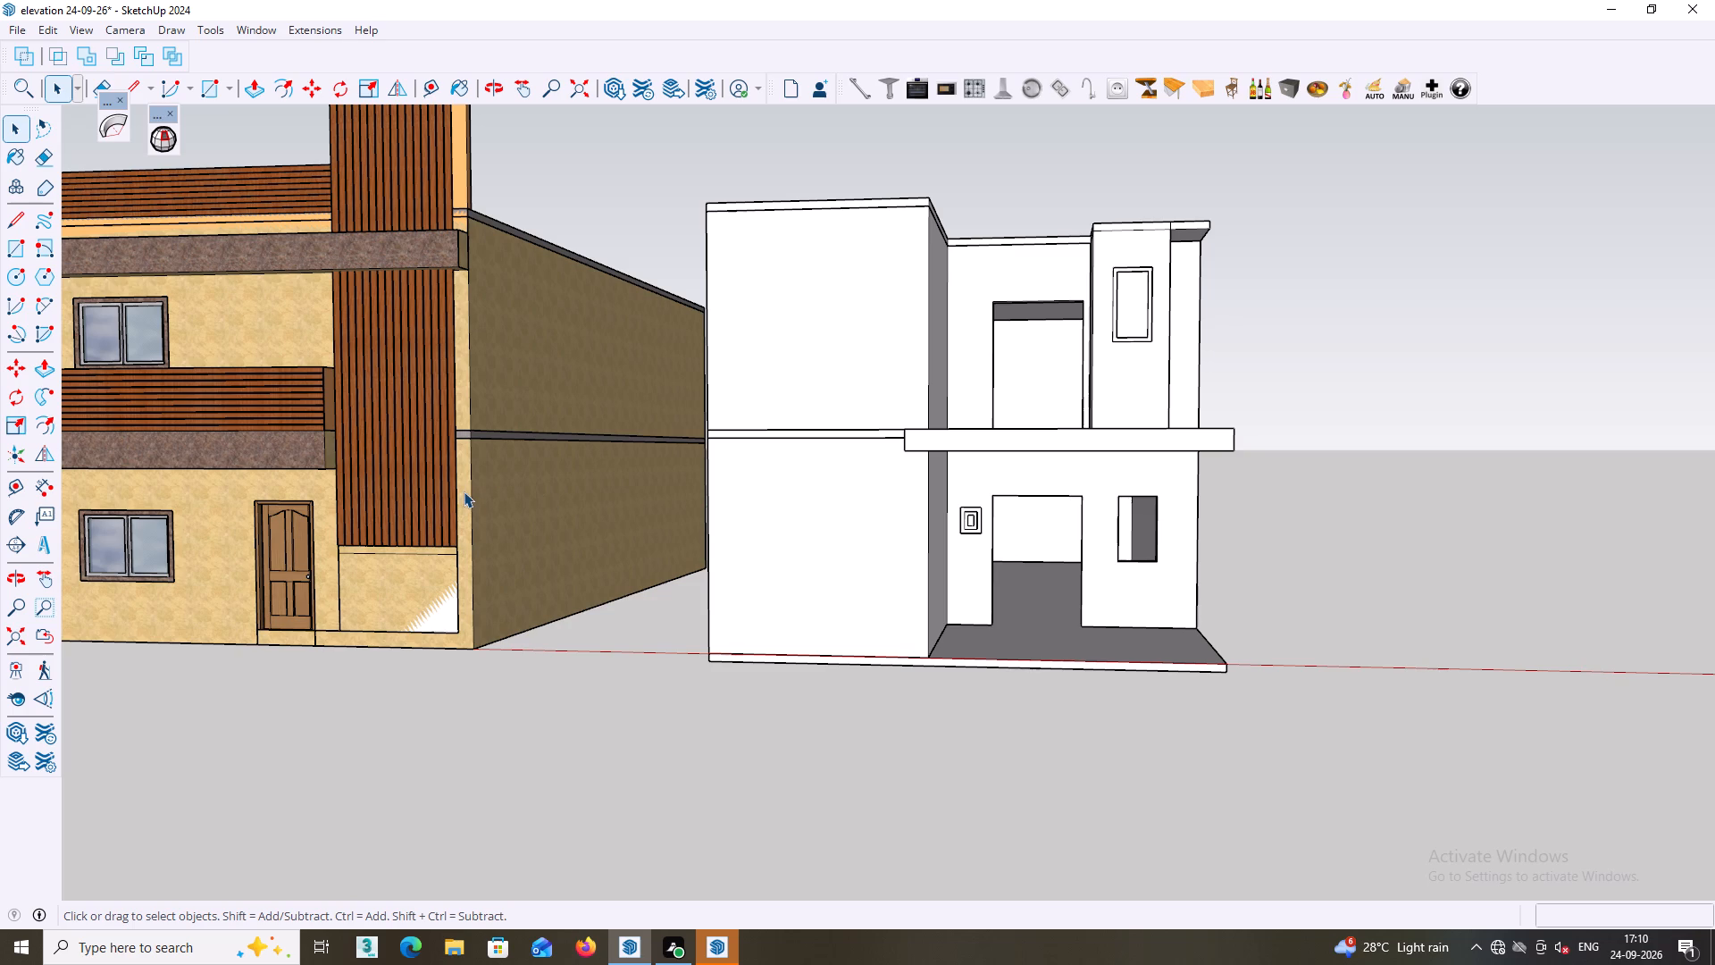
# Examine the finished building and the white building from the front, both sides and slightly above, comparing their façades and balconies.
pyautogui.keyDown('shift'); pyautogui.moveTo(514, 511); pyautogui.dragTo(733, 565, button='middle'); pyautogui.keyUp('shift')
pyautogui.keyDown('shift'); pyautogui.moveTo(720, 556); pyautogui.dragTo(768, 608, button='middle'); pyautogui.keyUp('shift')
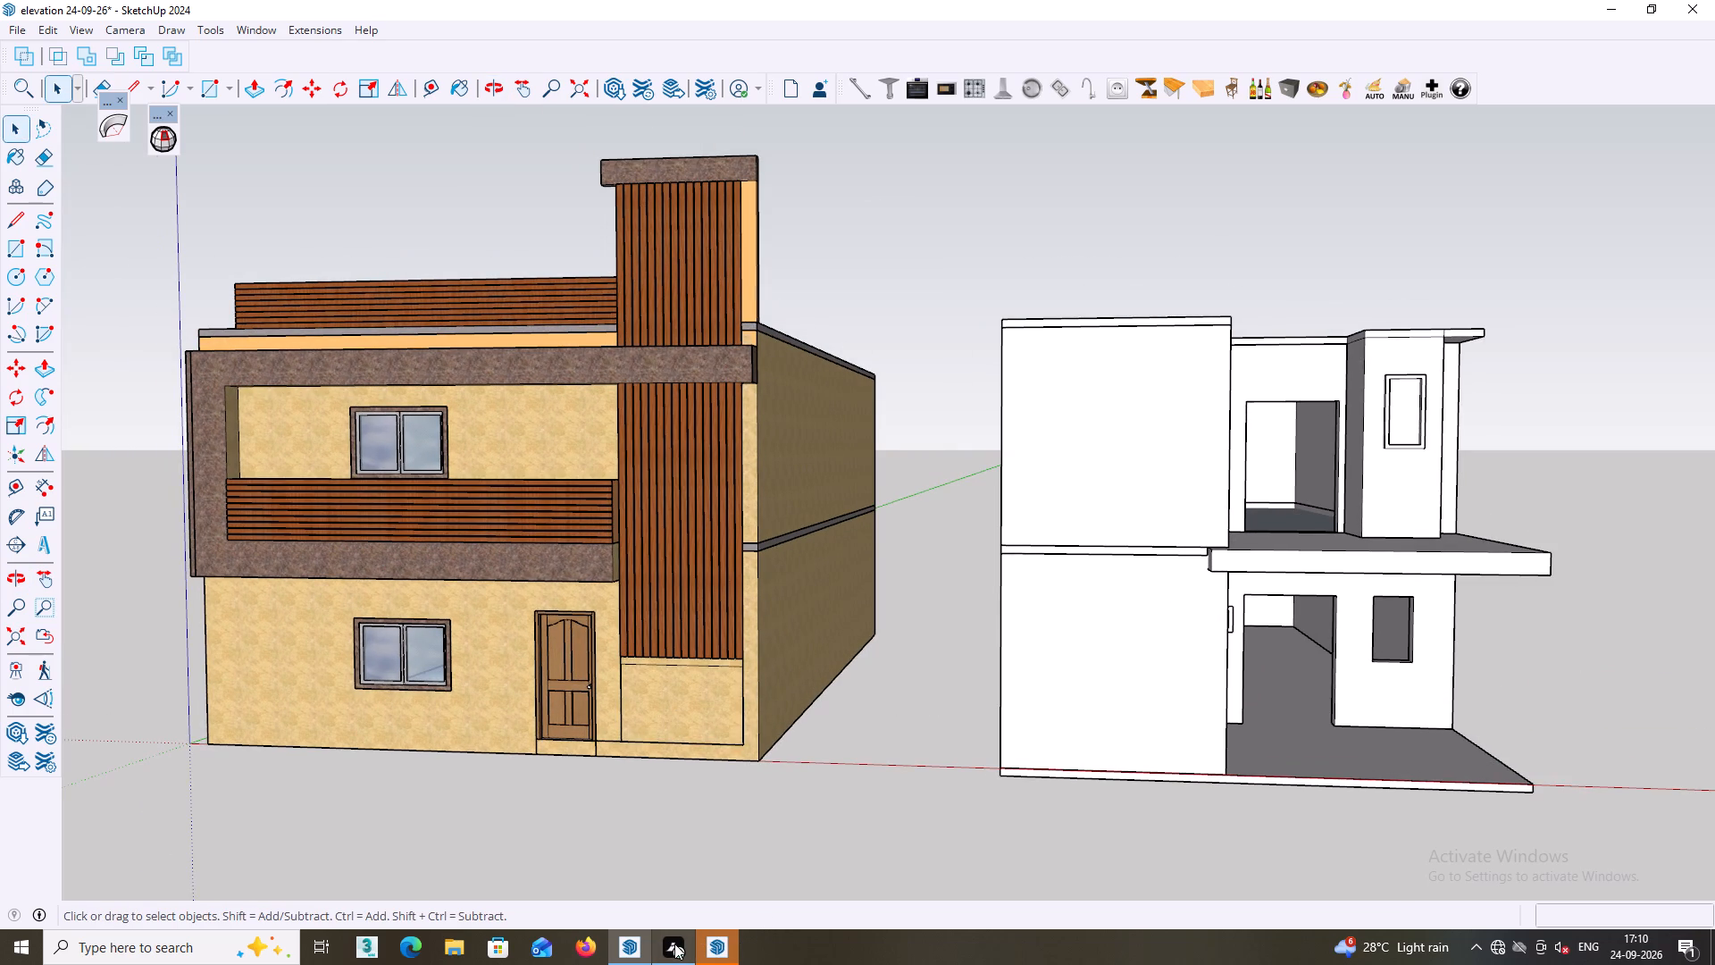
pyautogui.moveTo(344, 684); pyautogui.dragTo(612, 678, button='middle')
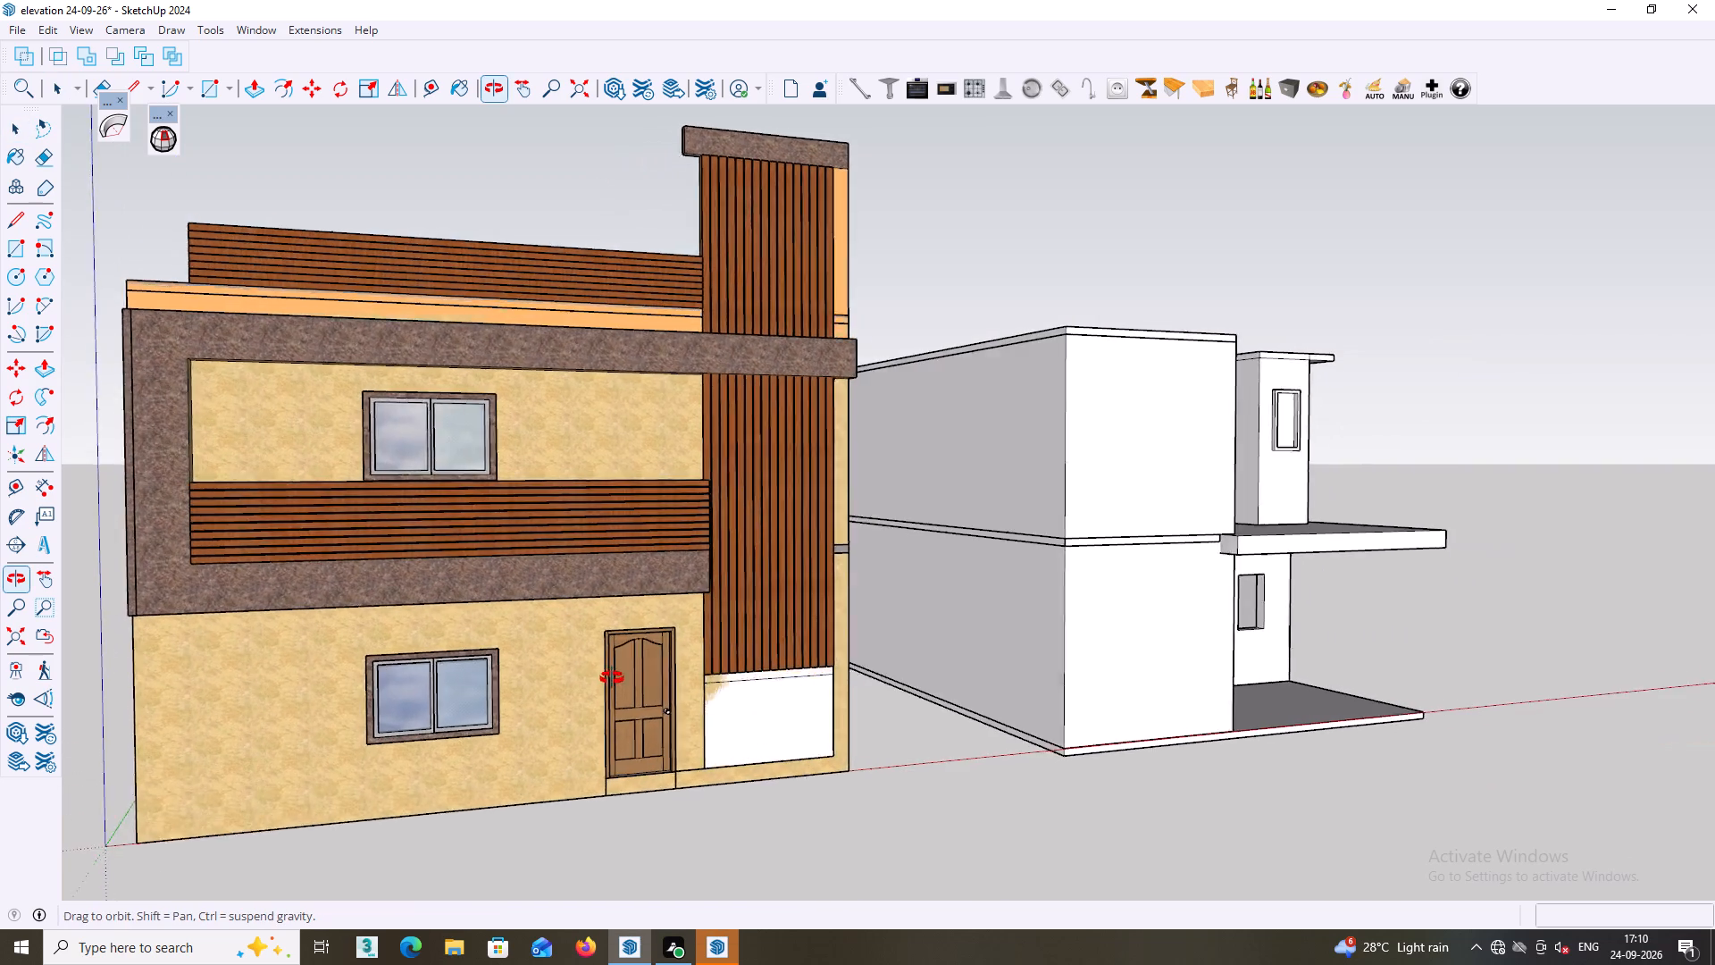
pyautogui.moveTo(612, 678); pyautogui.dragTo(343, 738, button='middle')
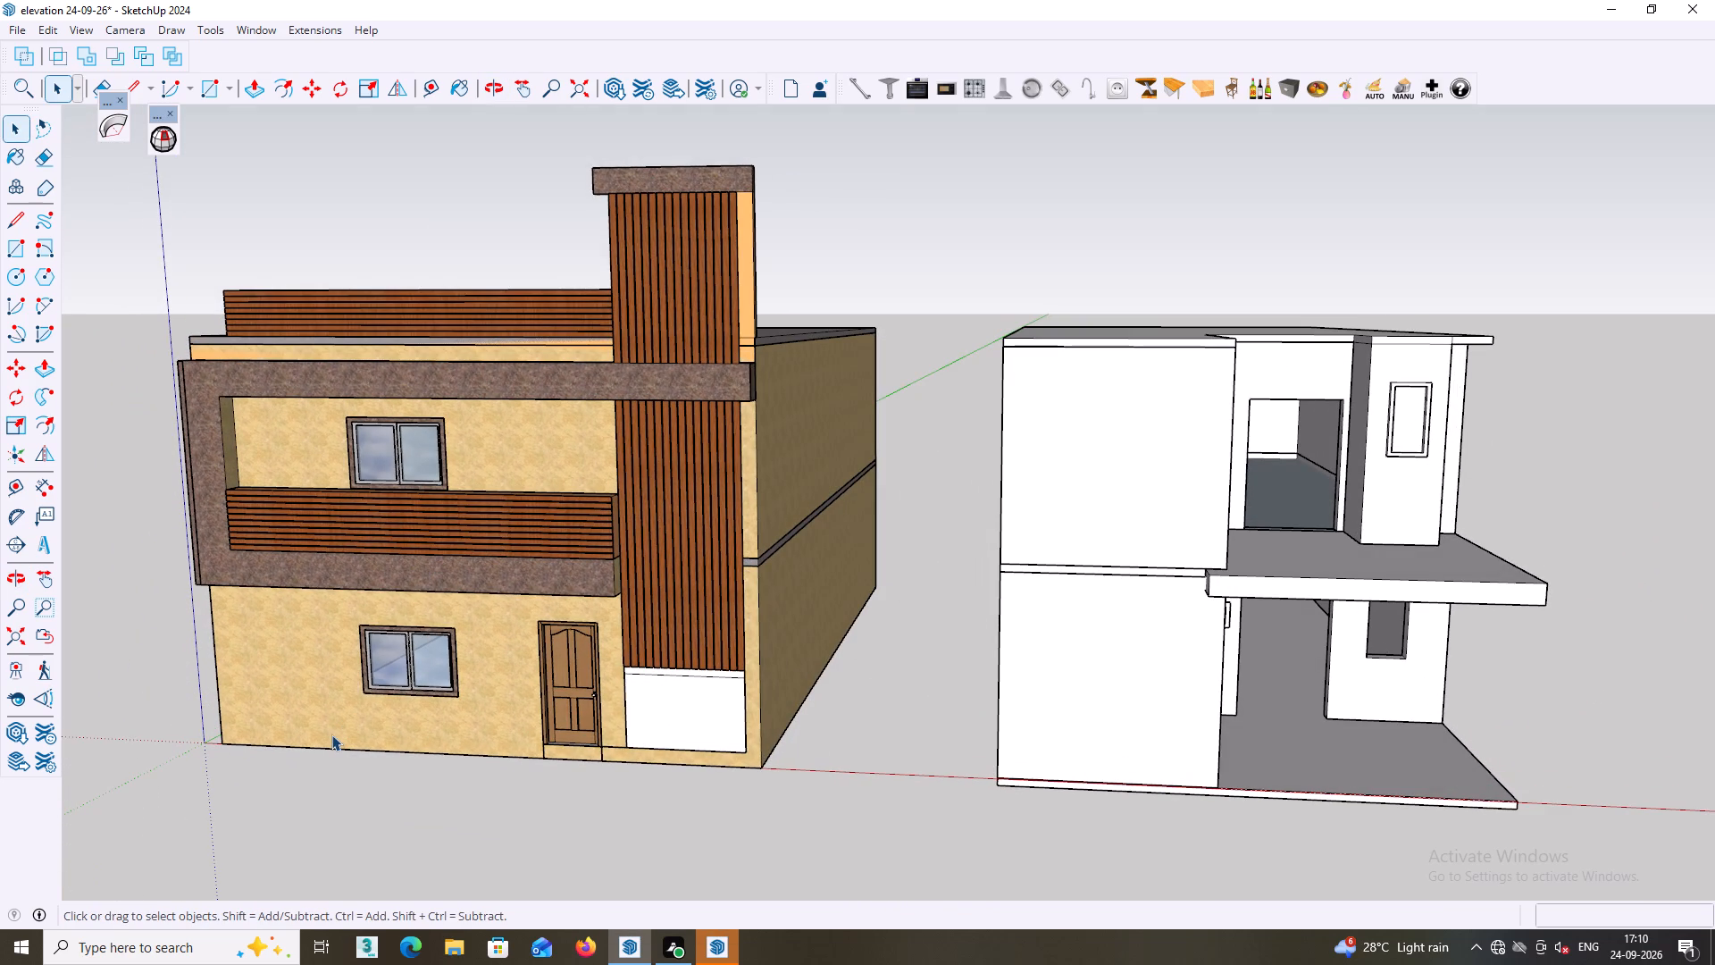
pyautogui.moveTo(498, 711); pyautogui.dragTo(498, 743, button='middle')
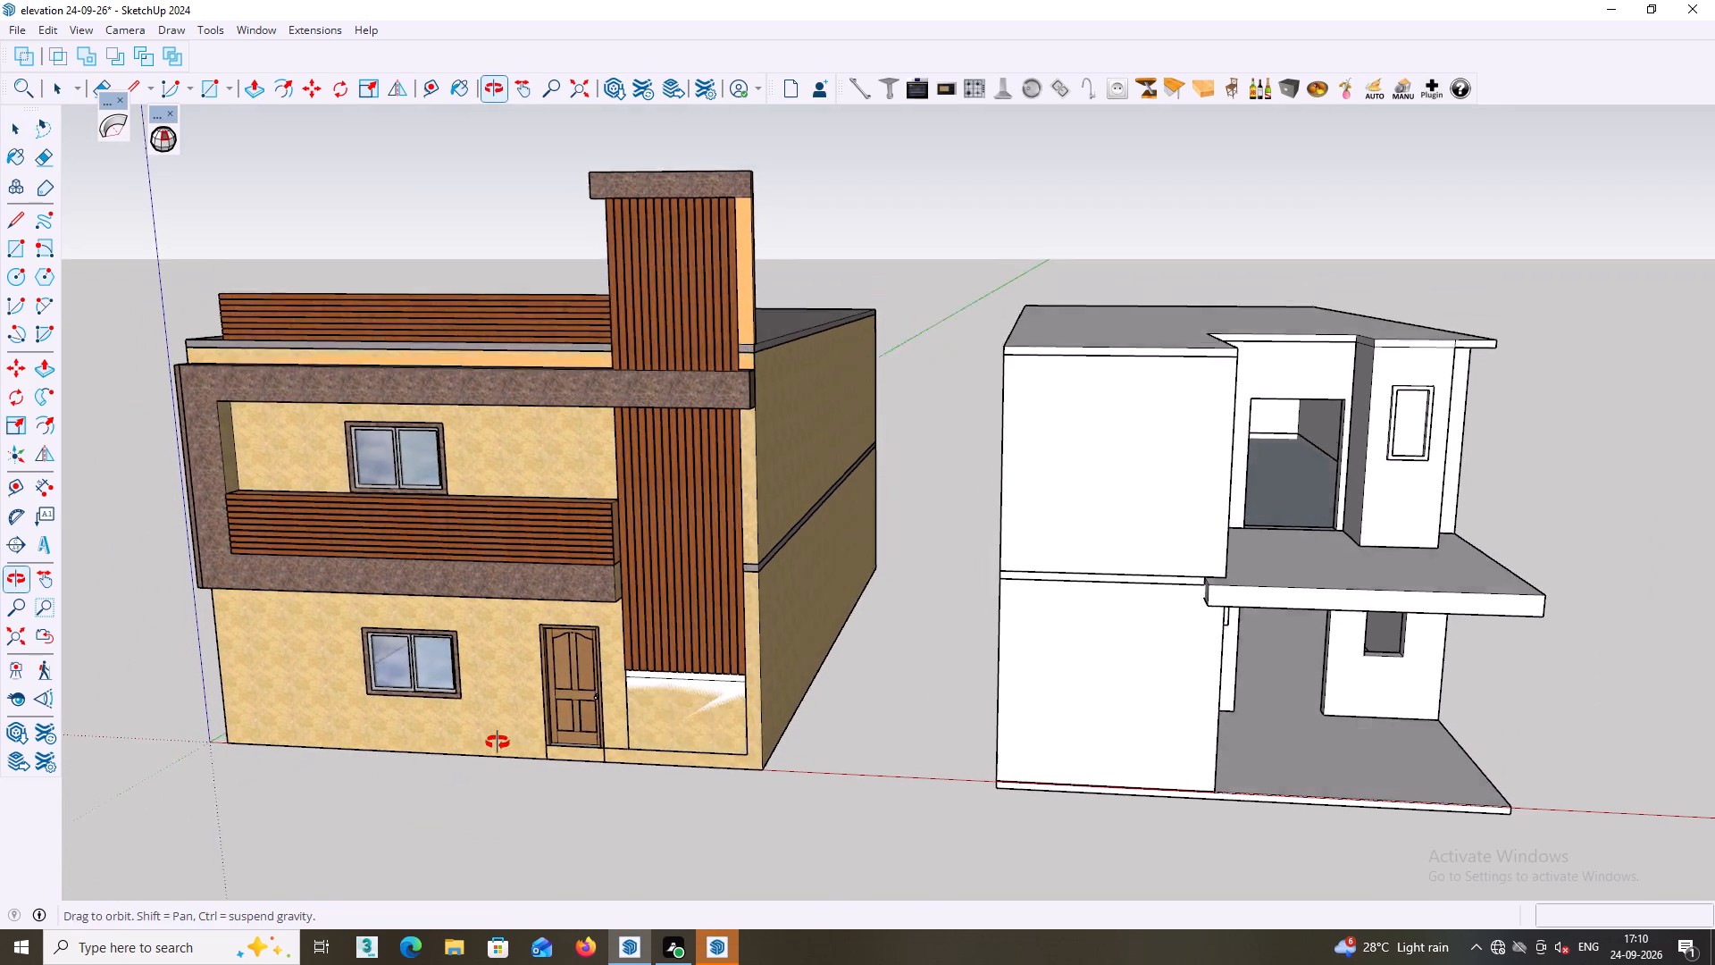
pyautogui.moveTo(498, 743); pyautogui.dragTo(498, 748, button='middle')
pyautogui.moveTo(537, 735); pyautogui.dragTo(449, 702, button='middle')
pyautogui.moveTo(852, 583); pyautogui.dragTo(700, 547, button='middle')
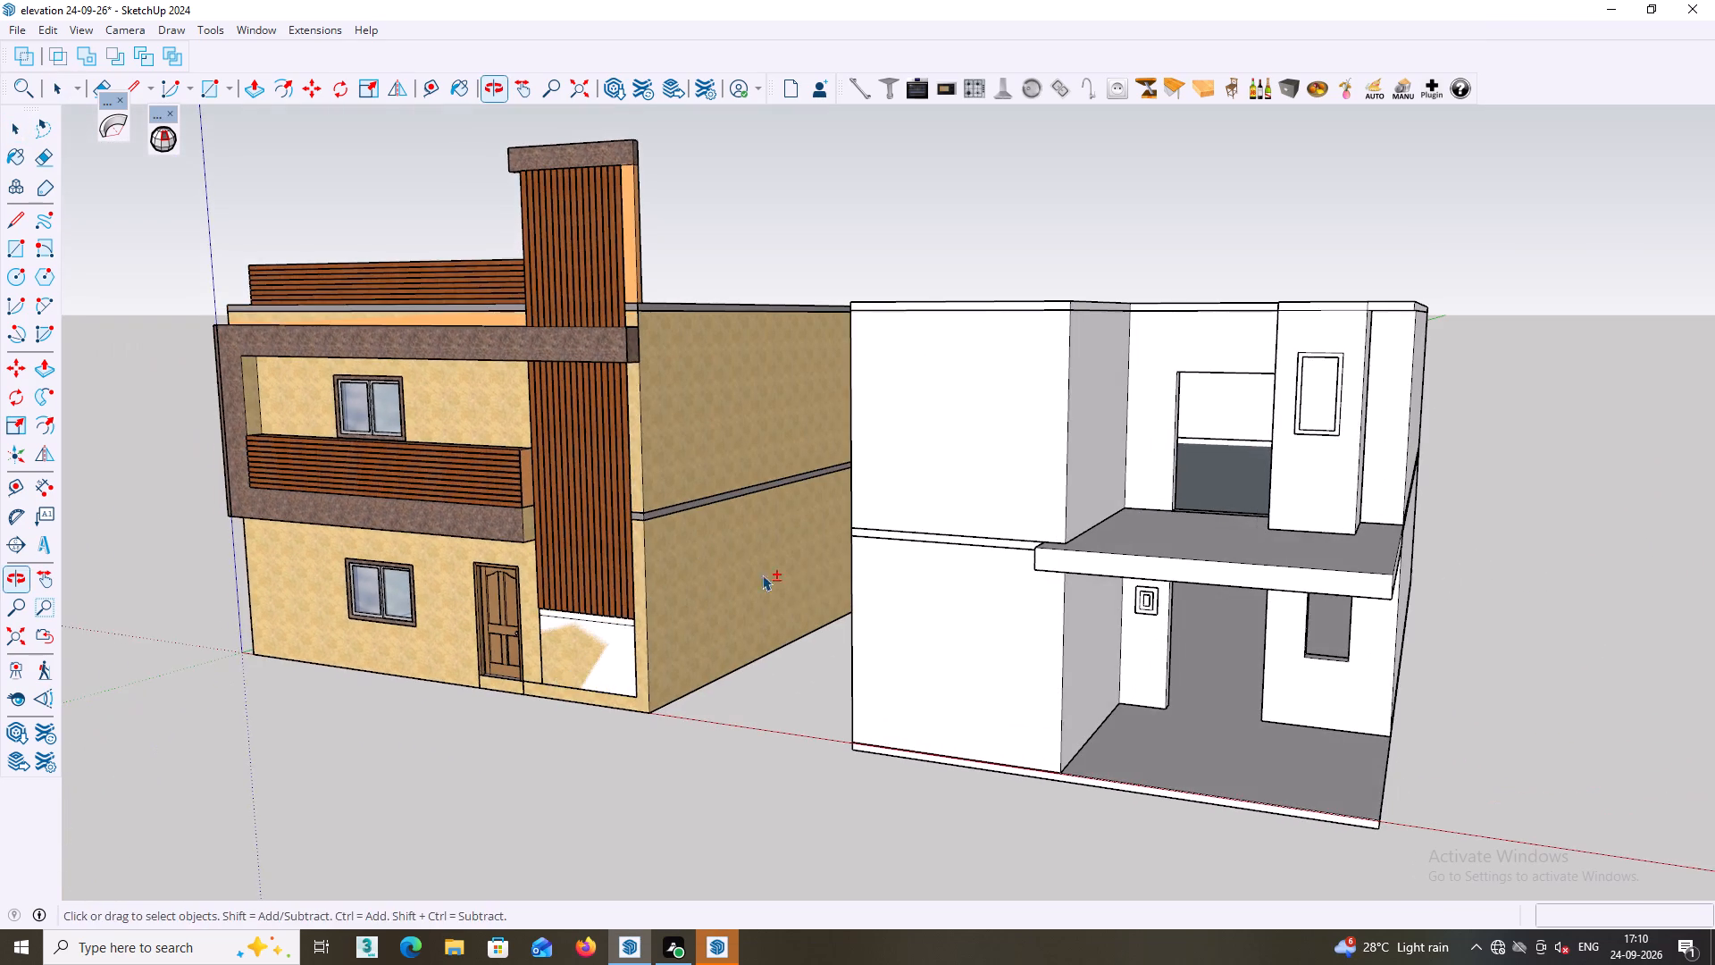
pyautogui.keyDown('shift'); pyautogui.moveTo(820, 594); pyautogui.dragTo(717, 565, button='middle'); pyautogui.keyUp('shift')
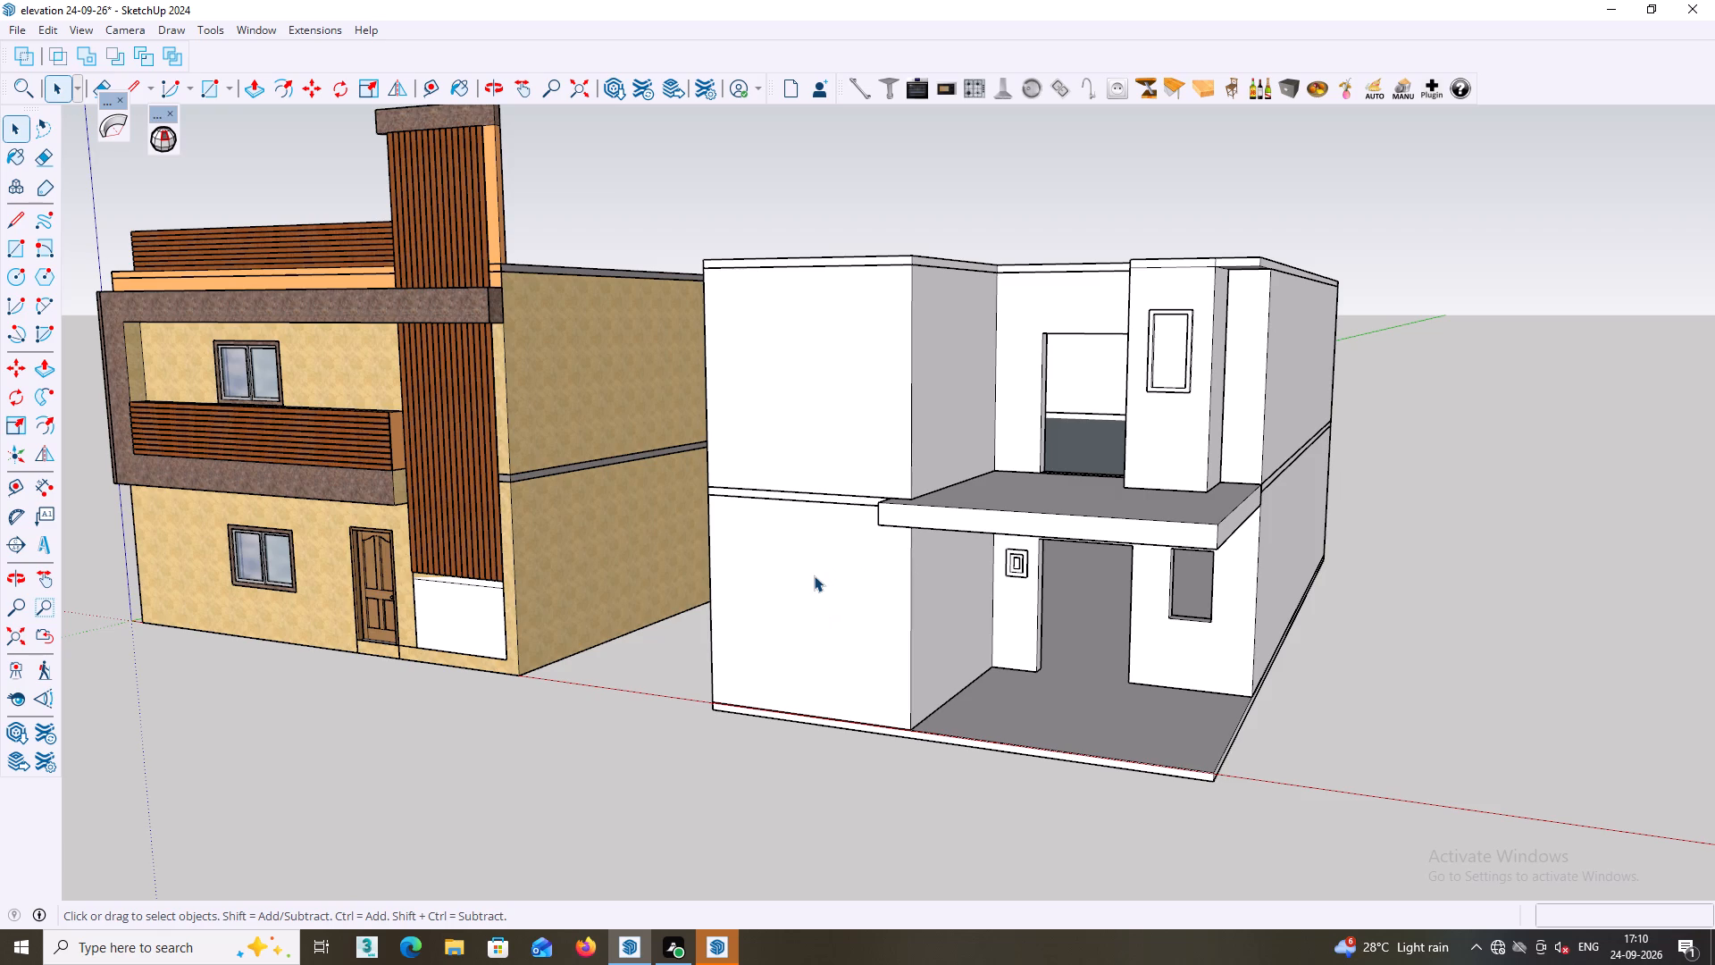
pyautogui.moveTo(668, 607); pyautogui.dragTo(725, 605, button='middle')
pyautogui.scroll(2, 475, 554)
pyautogui.scroll(-2, 464, 572)
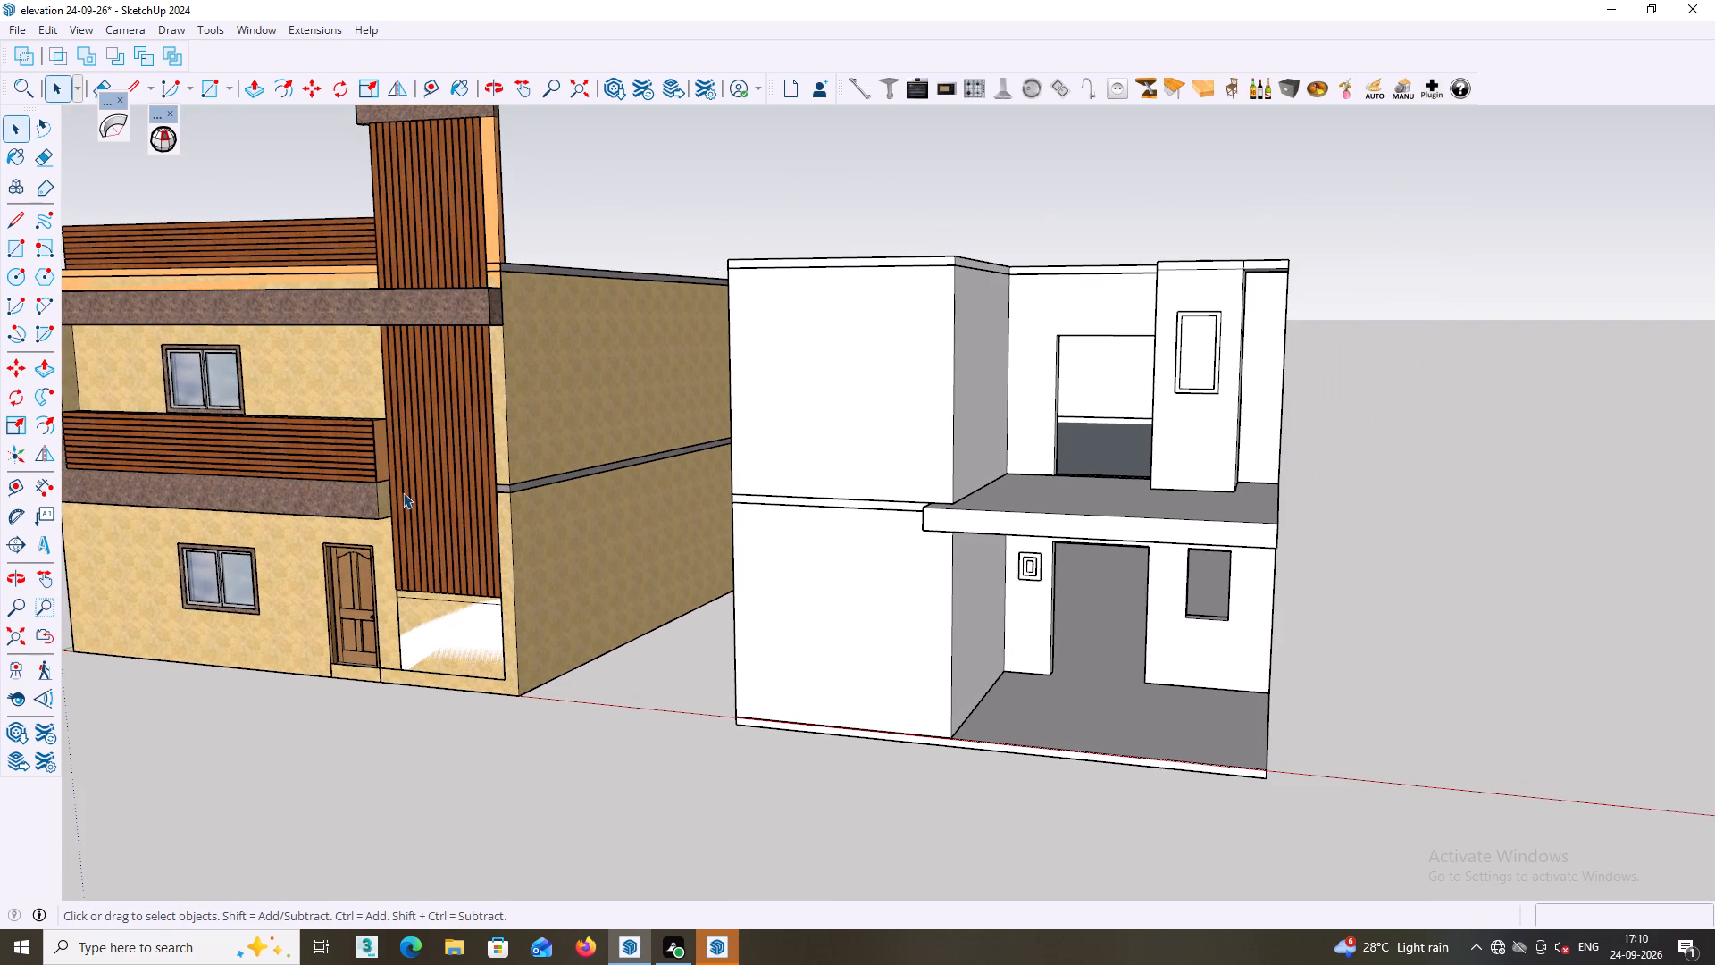
pyautogui.scroll(3, 381, 453)
pyautogui.scroll(-7, 379, 438)
pyautogui.moveTo(373, 457); pyautogui.dragTo(441, 428, button='middle')
pyautogui.scroll(-1, 416, 441)
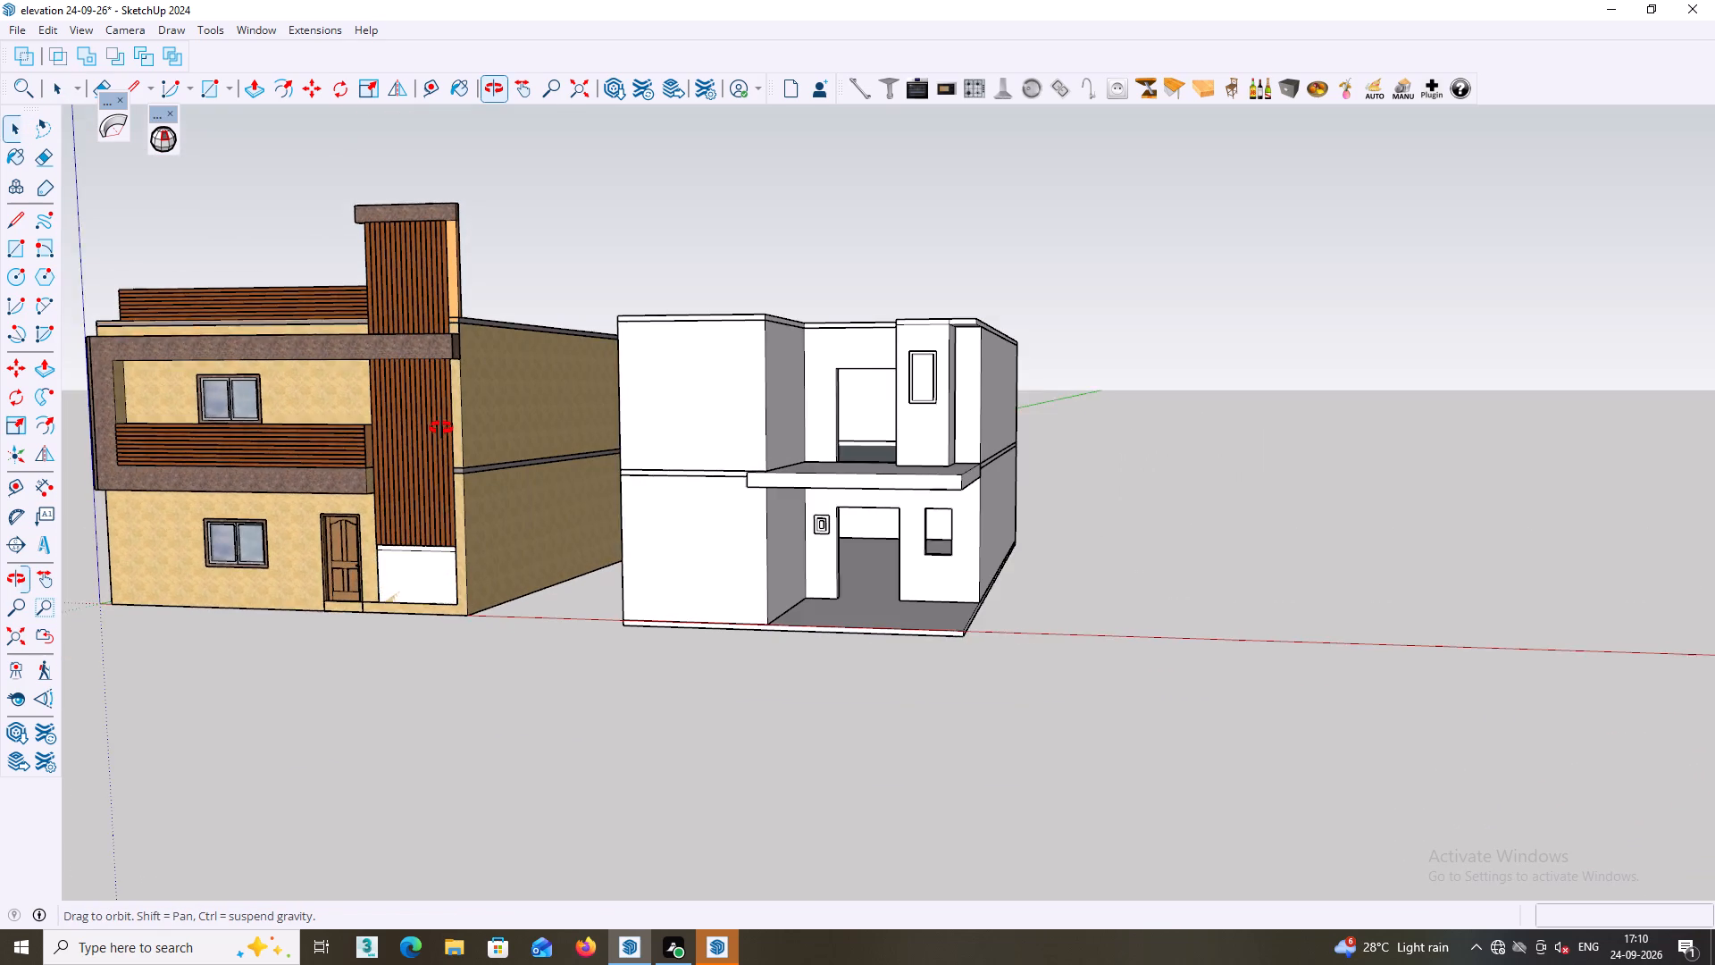
pyautogui.moveTo(441, 428); pyautogui.dragTo(306, 441, button='middle')
pyautogui.middleClick(663, 500)
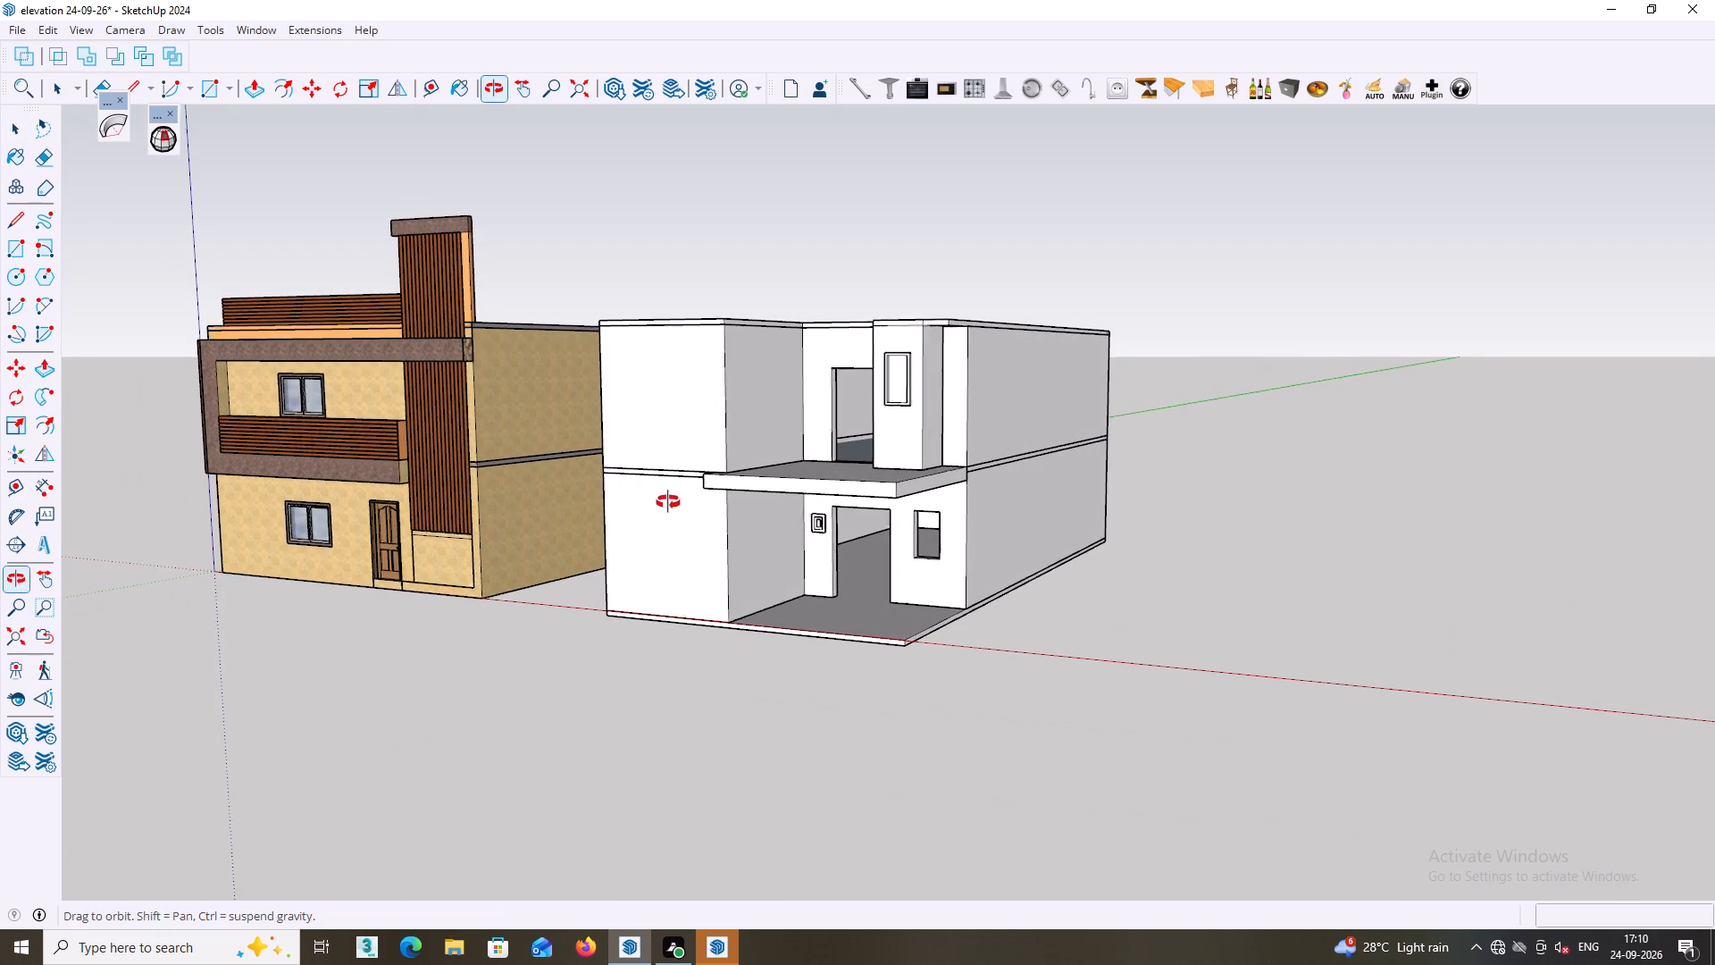
pyautogui.moveTo(681, 504); pyautogui.dragTo(785, 559, button='middle')
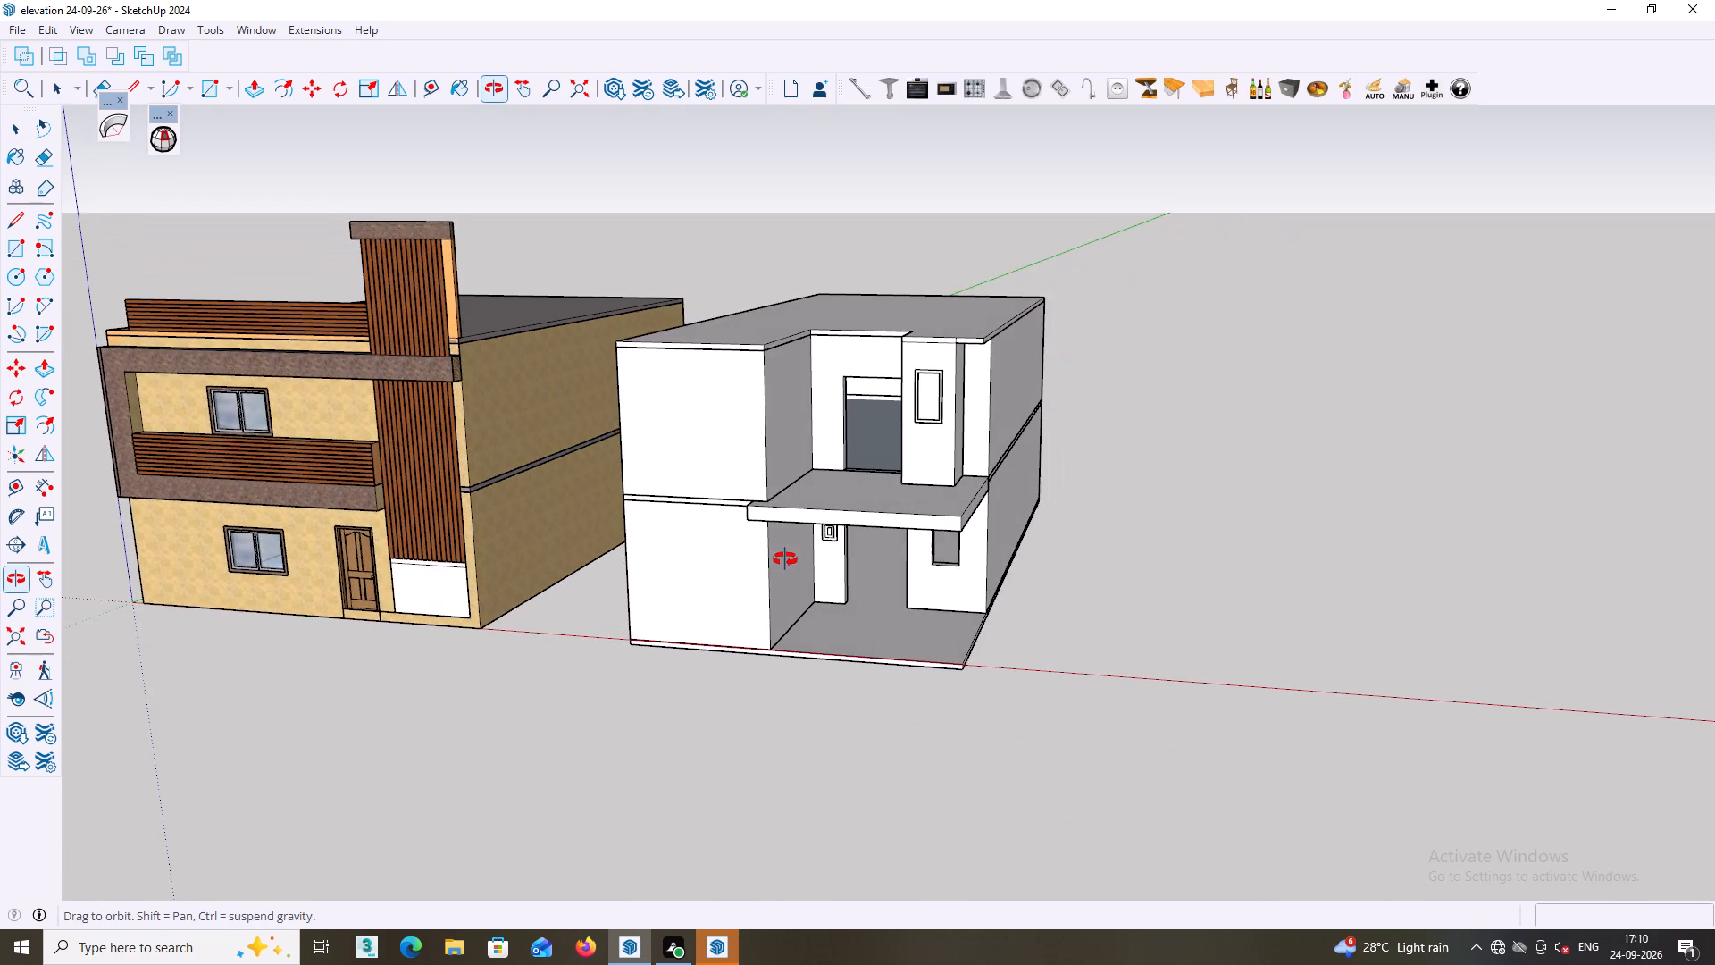
pyautogui.moveTo(785, 559); pyautogui.dragTo(814, 567, button='middle')
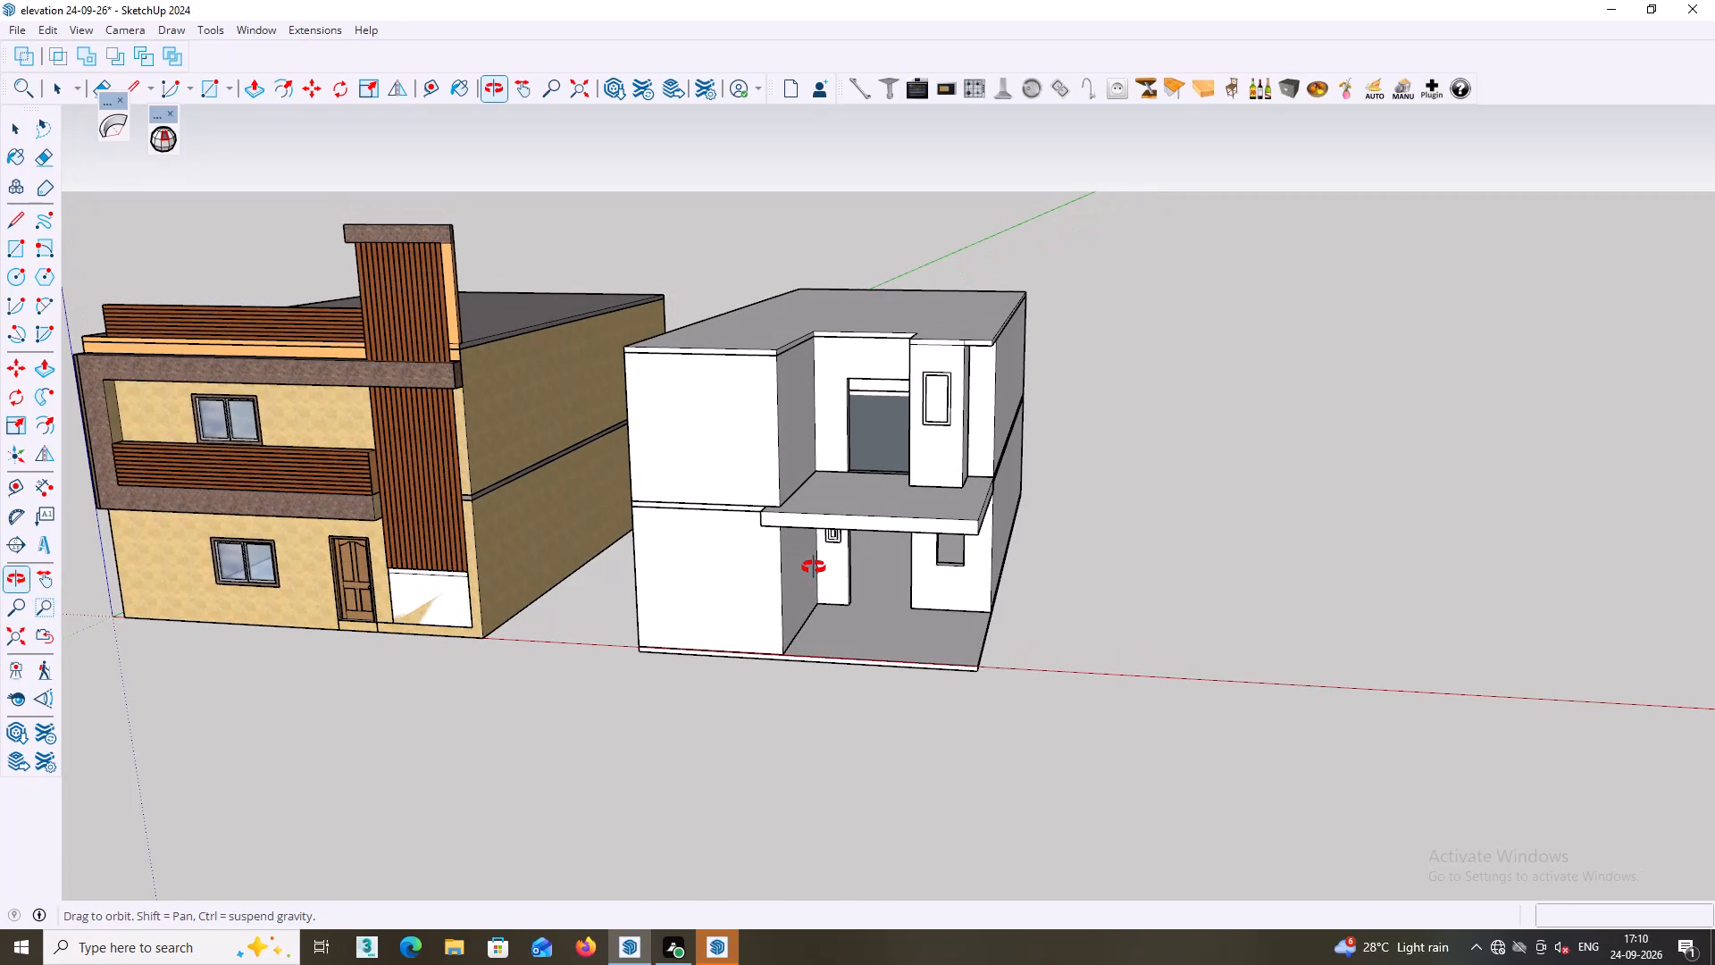
pyautogui.moveTo(814, 567); pyautogui.dragTo(821, 563, button='middle')
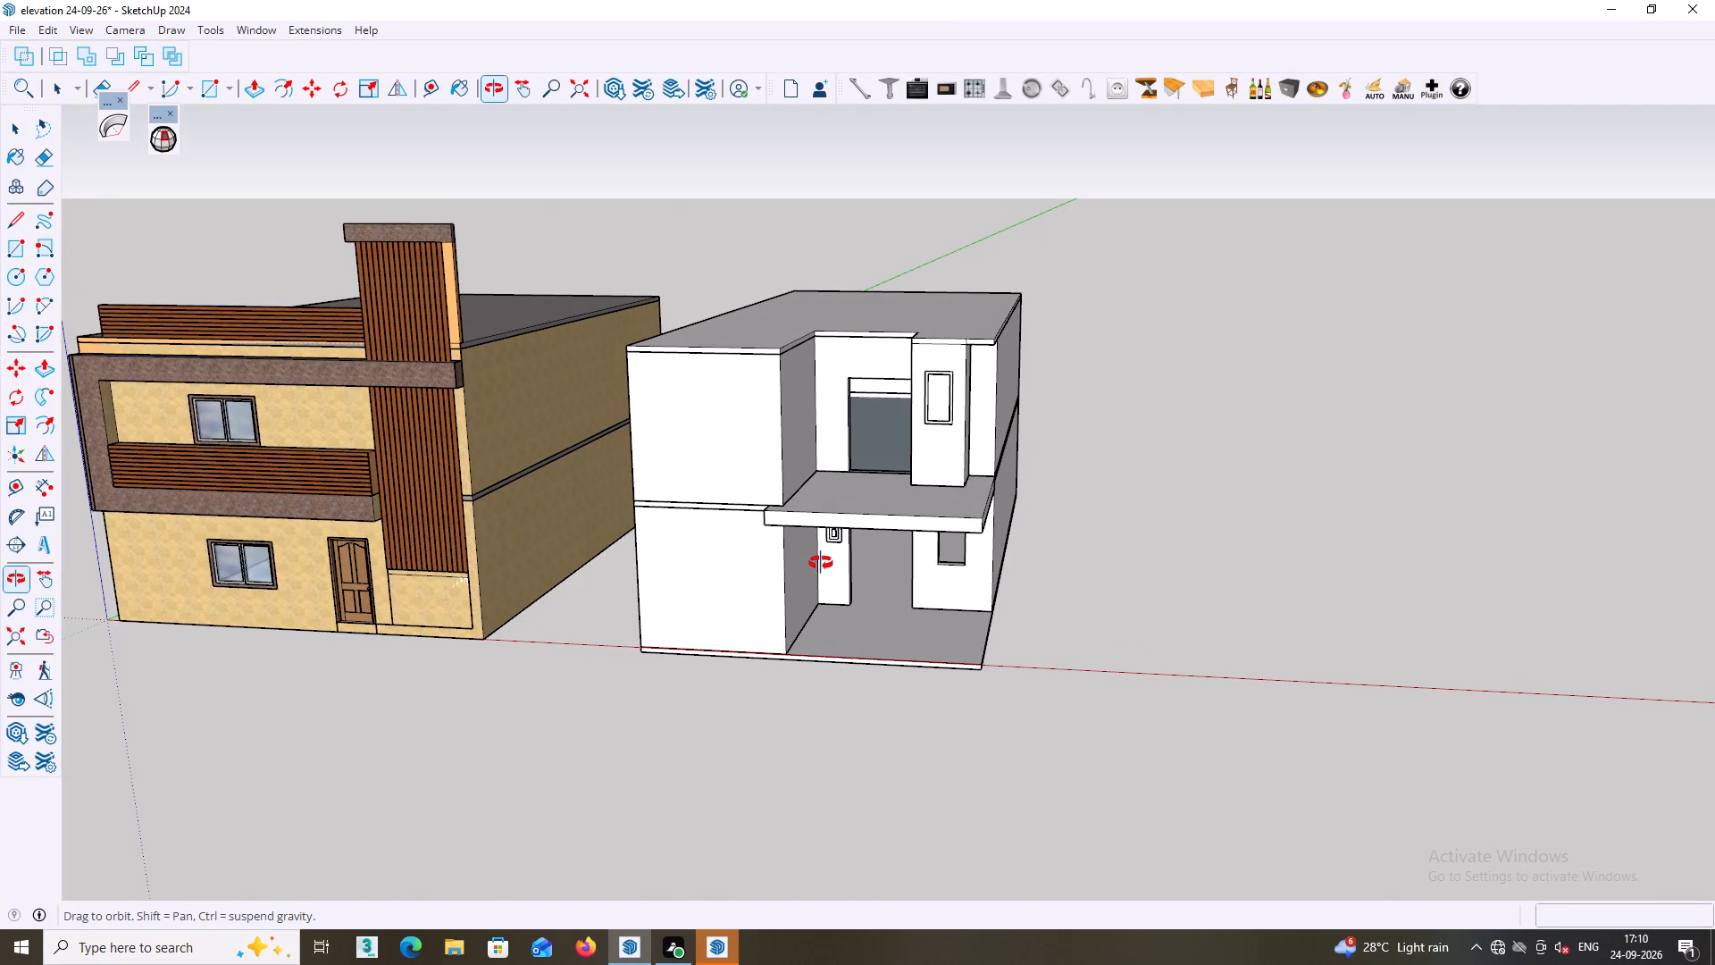
pyautogui.moveTo(821, 563); pyautogui.dragTo(827, 550, button='middle')
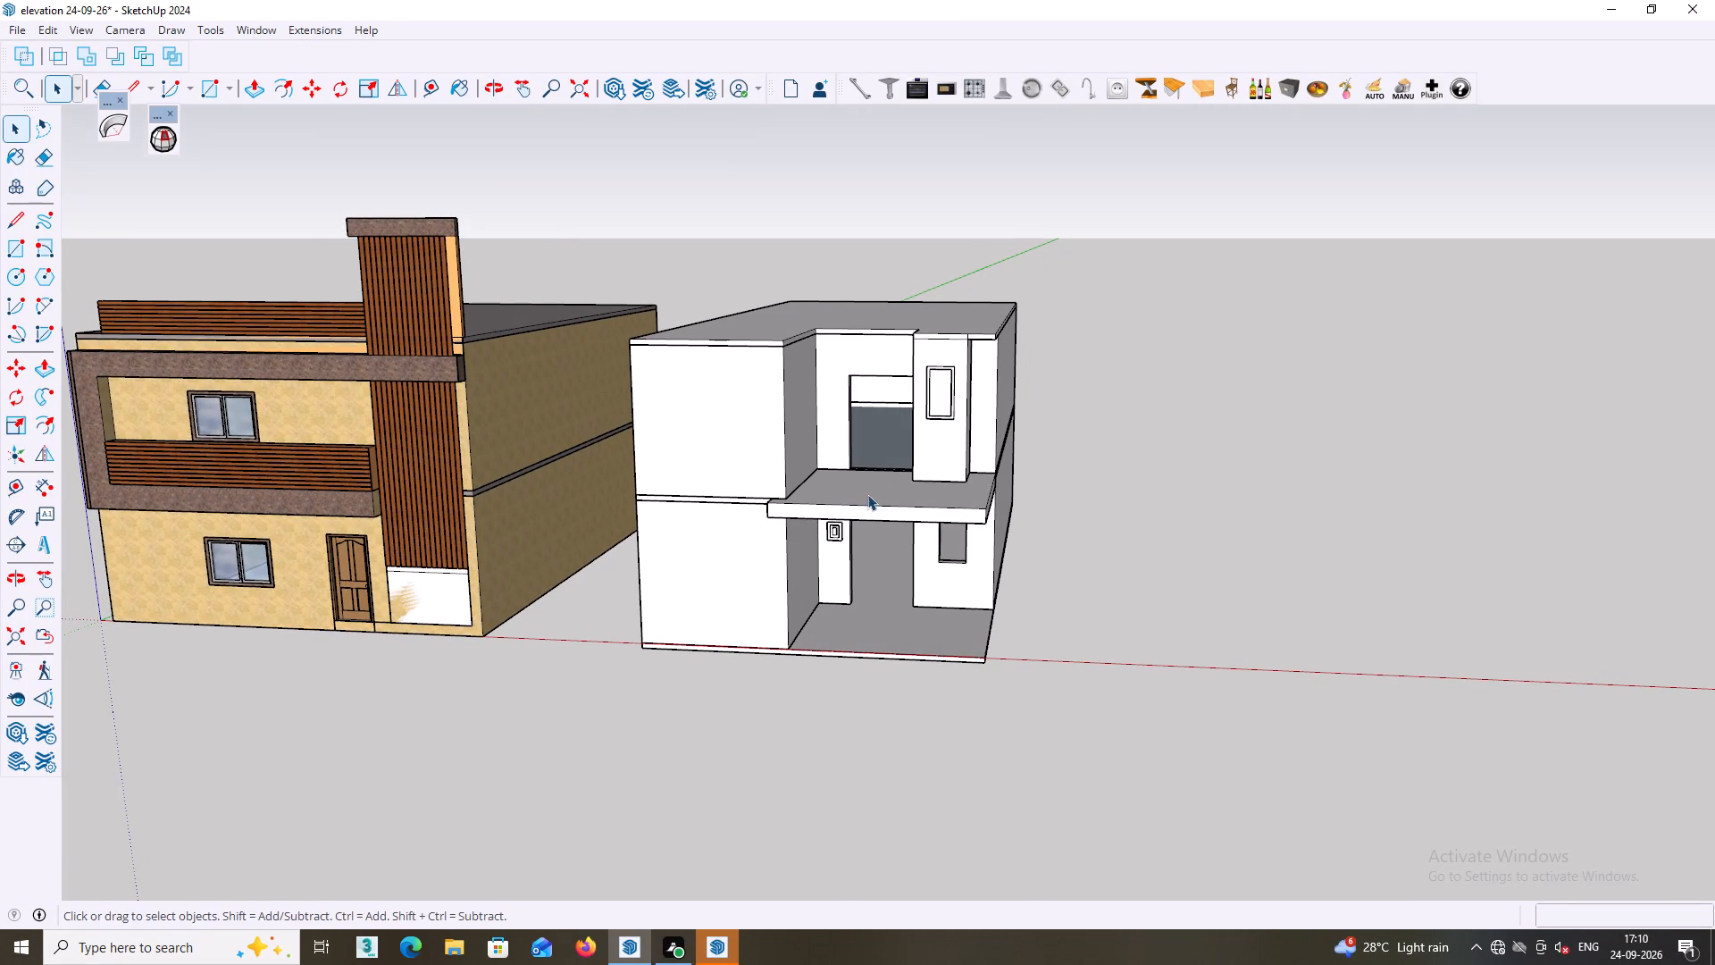
pyautogui.moveTo(916, 468); pyautogui.dragTo(987, 477, button='middle')
pyautogui.moveTo(944, 453); pyautogui.dragTo(1092, 436, button='middle')
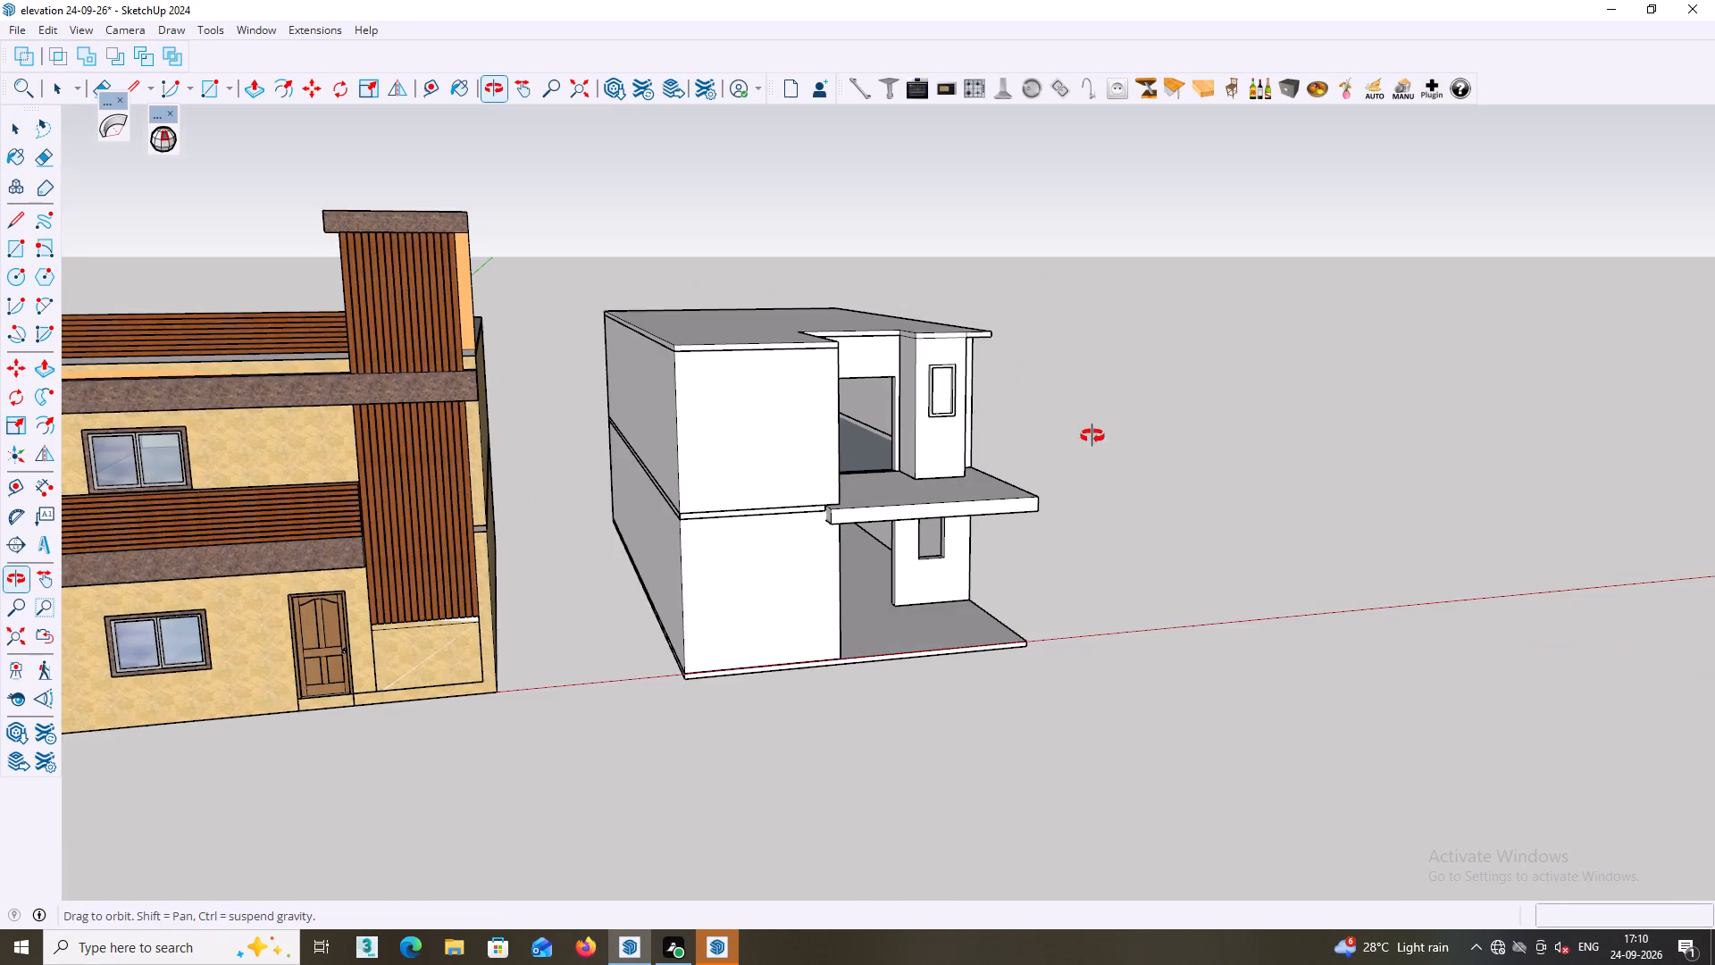
pyautogui.moveTo(1092, 436); pyautogui.dragTo(1092, 437, button='middle')
pyautogui.scroll(4, 856, 441)
pyautogui.moveTo(871, 408); pyautogui.dragTo(693, 432, button='middle')
pyautogui.scroll(-2, 724, 450)
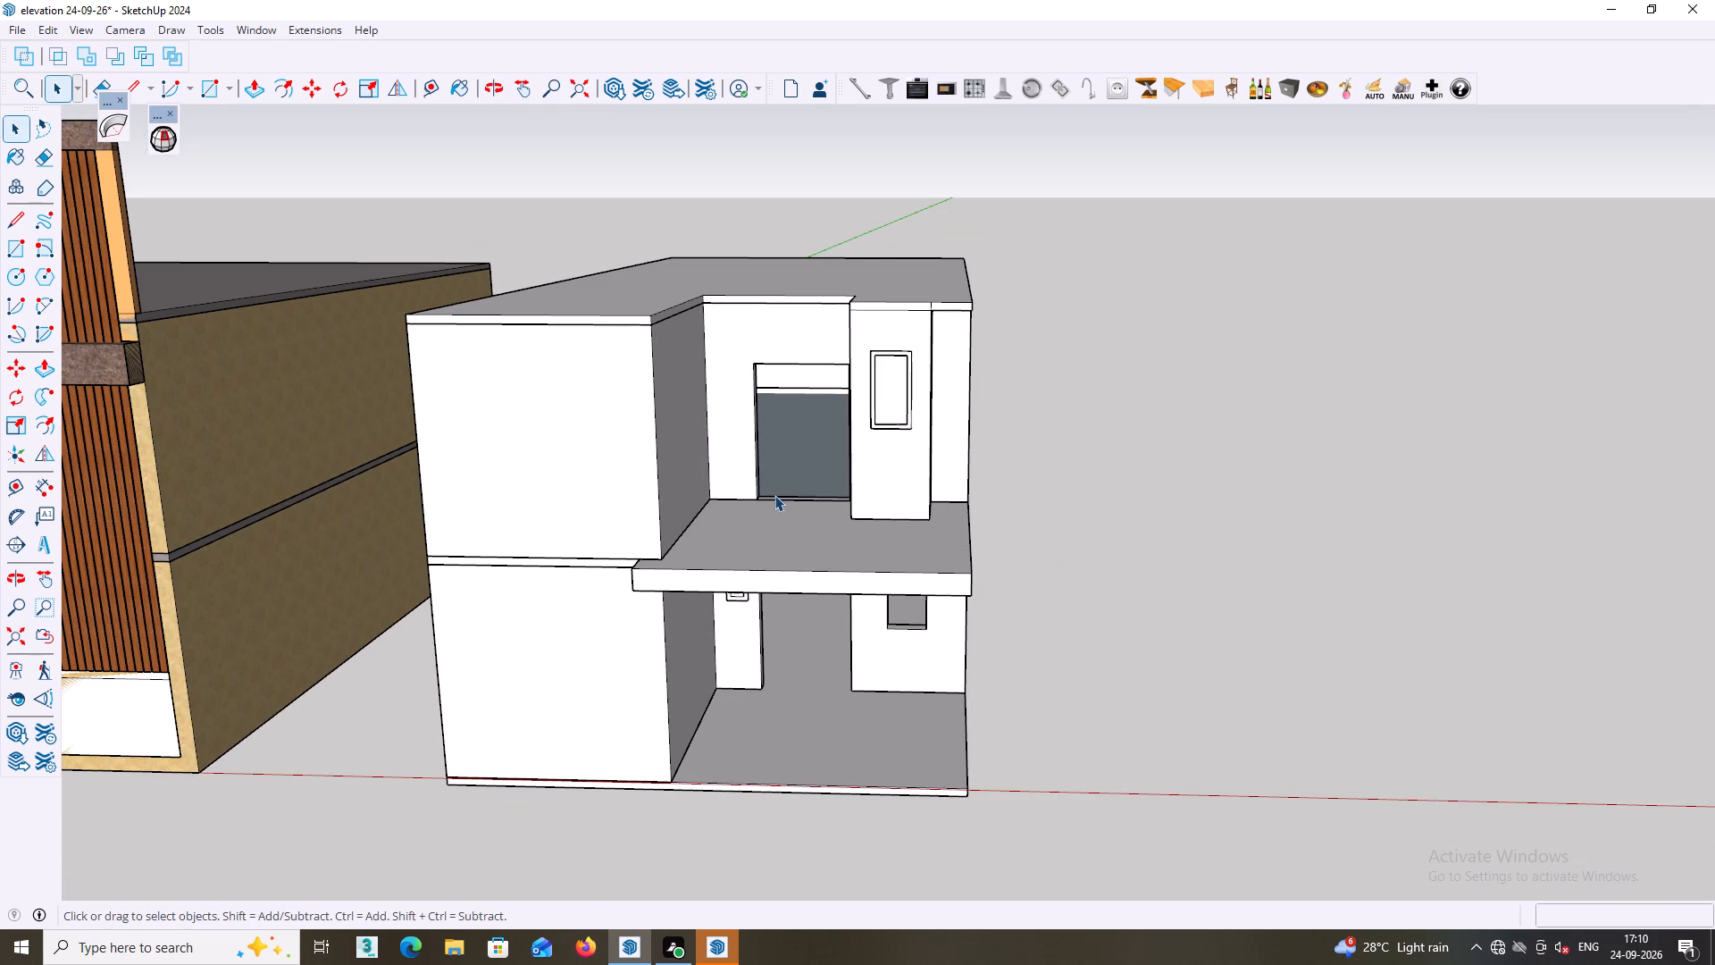
pyautogui.scroll(-6, 778, 516)
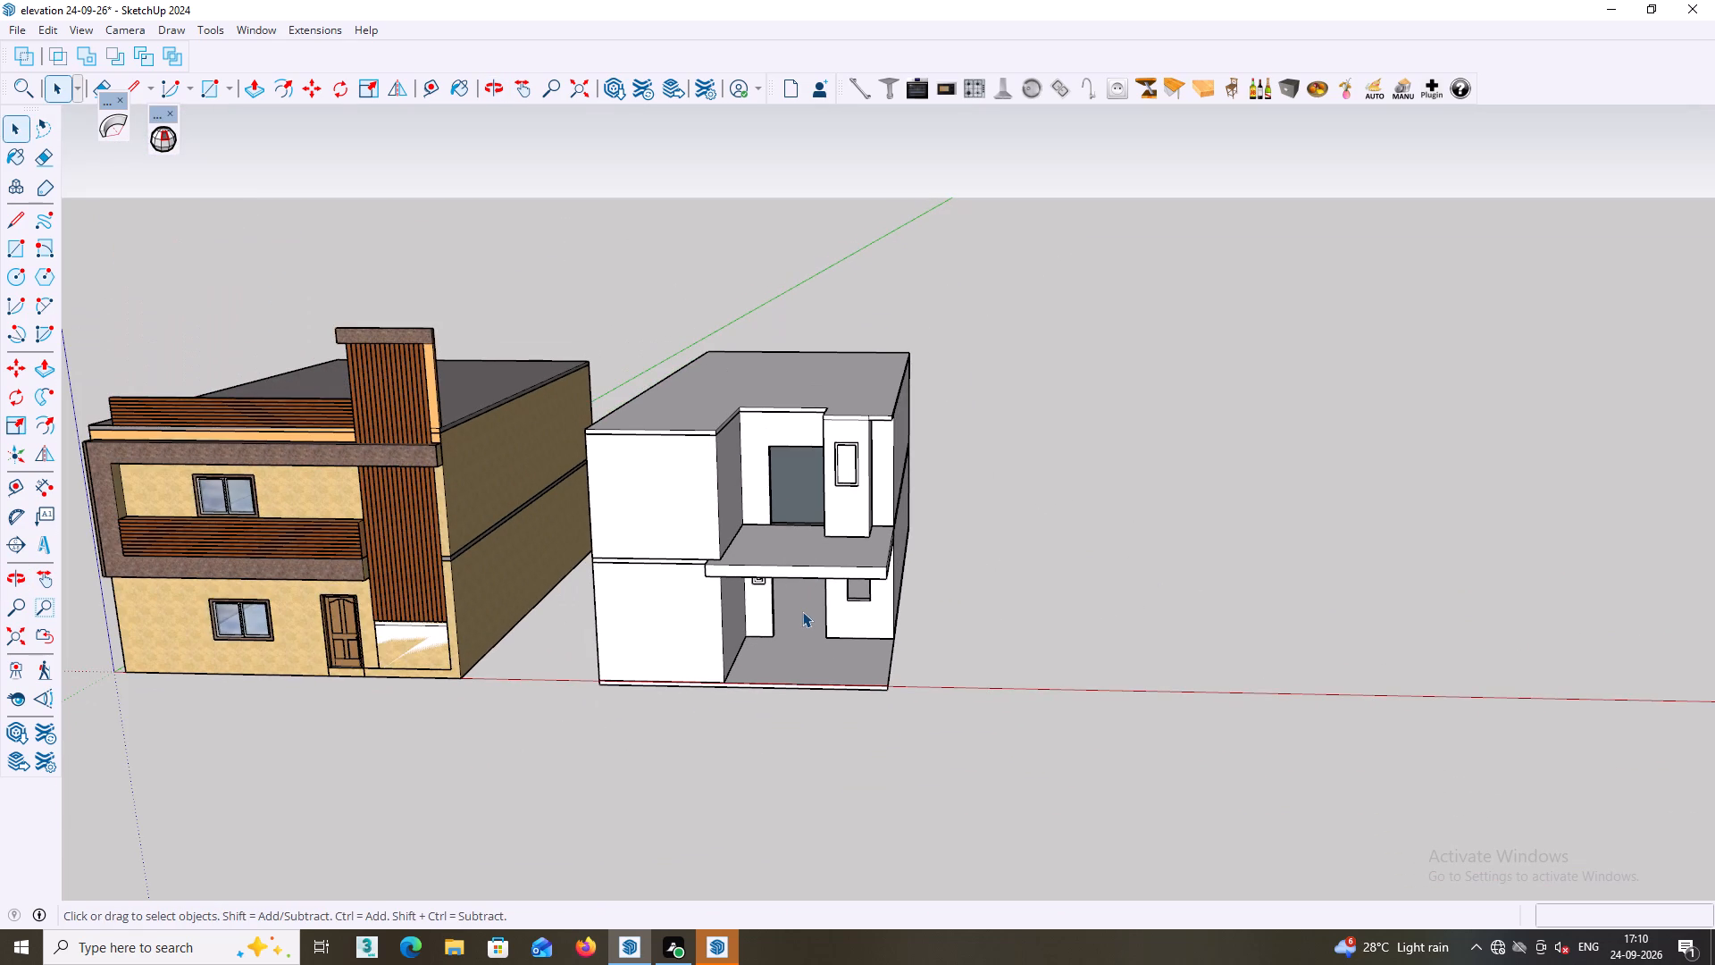
pyautogui.moveTo(803, 597); pyautogui.dragTo(791, 516, button='middle')
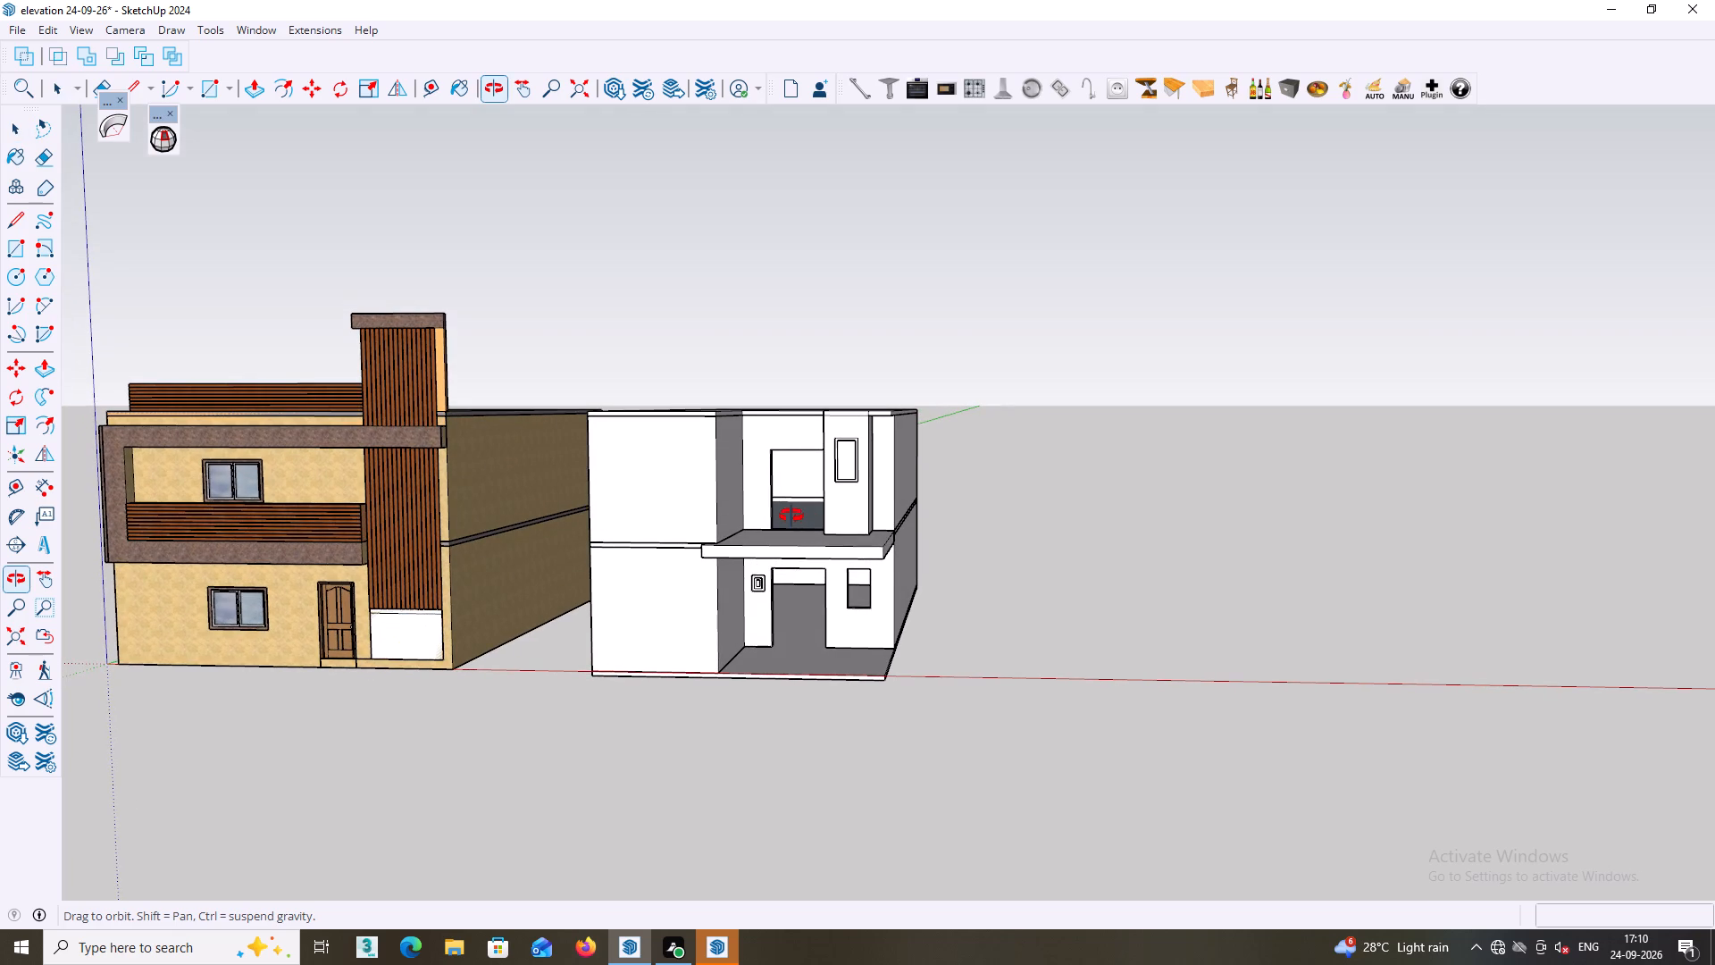
pyautogui.moveTo(791, 516); pyautogui.dragTo(794, 535, button='middle')
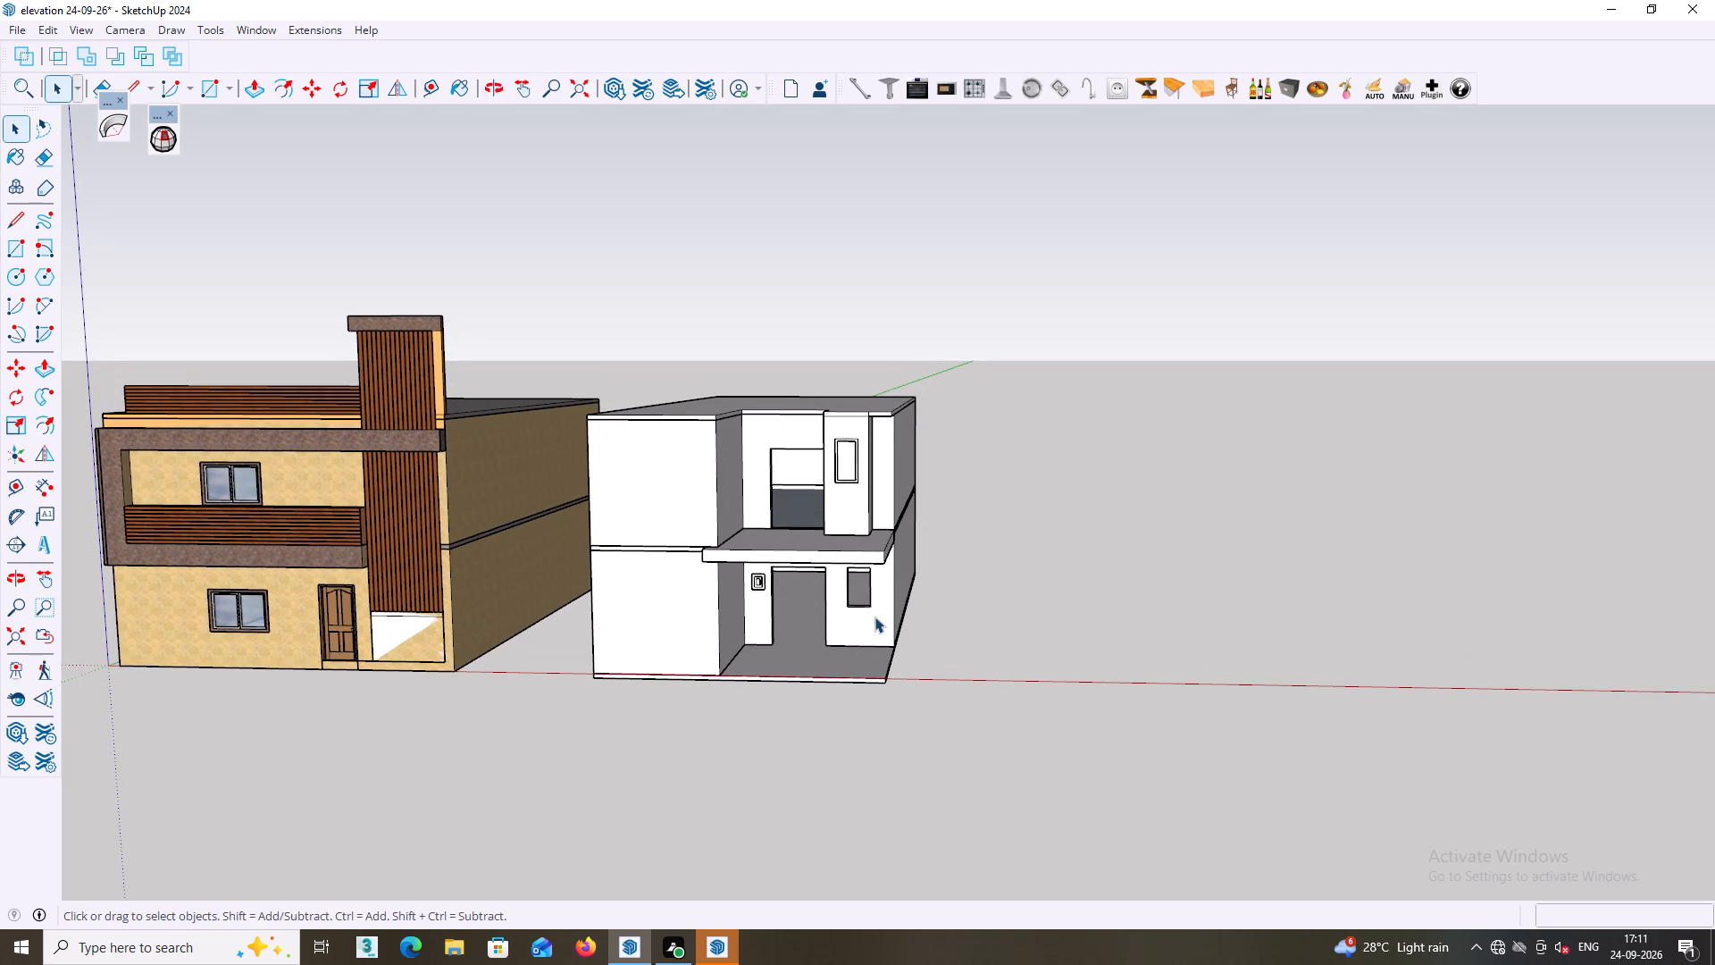
pyautogui.middleClick(802, 606)
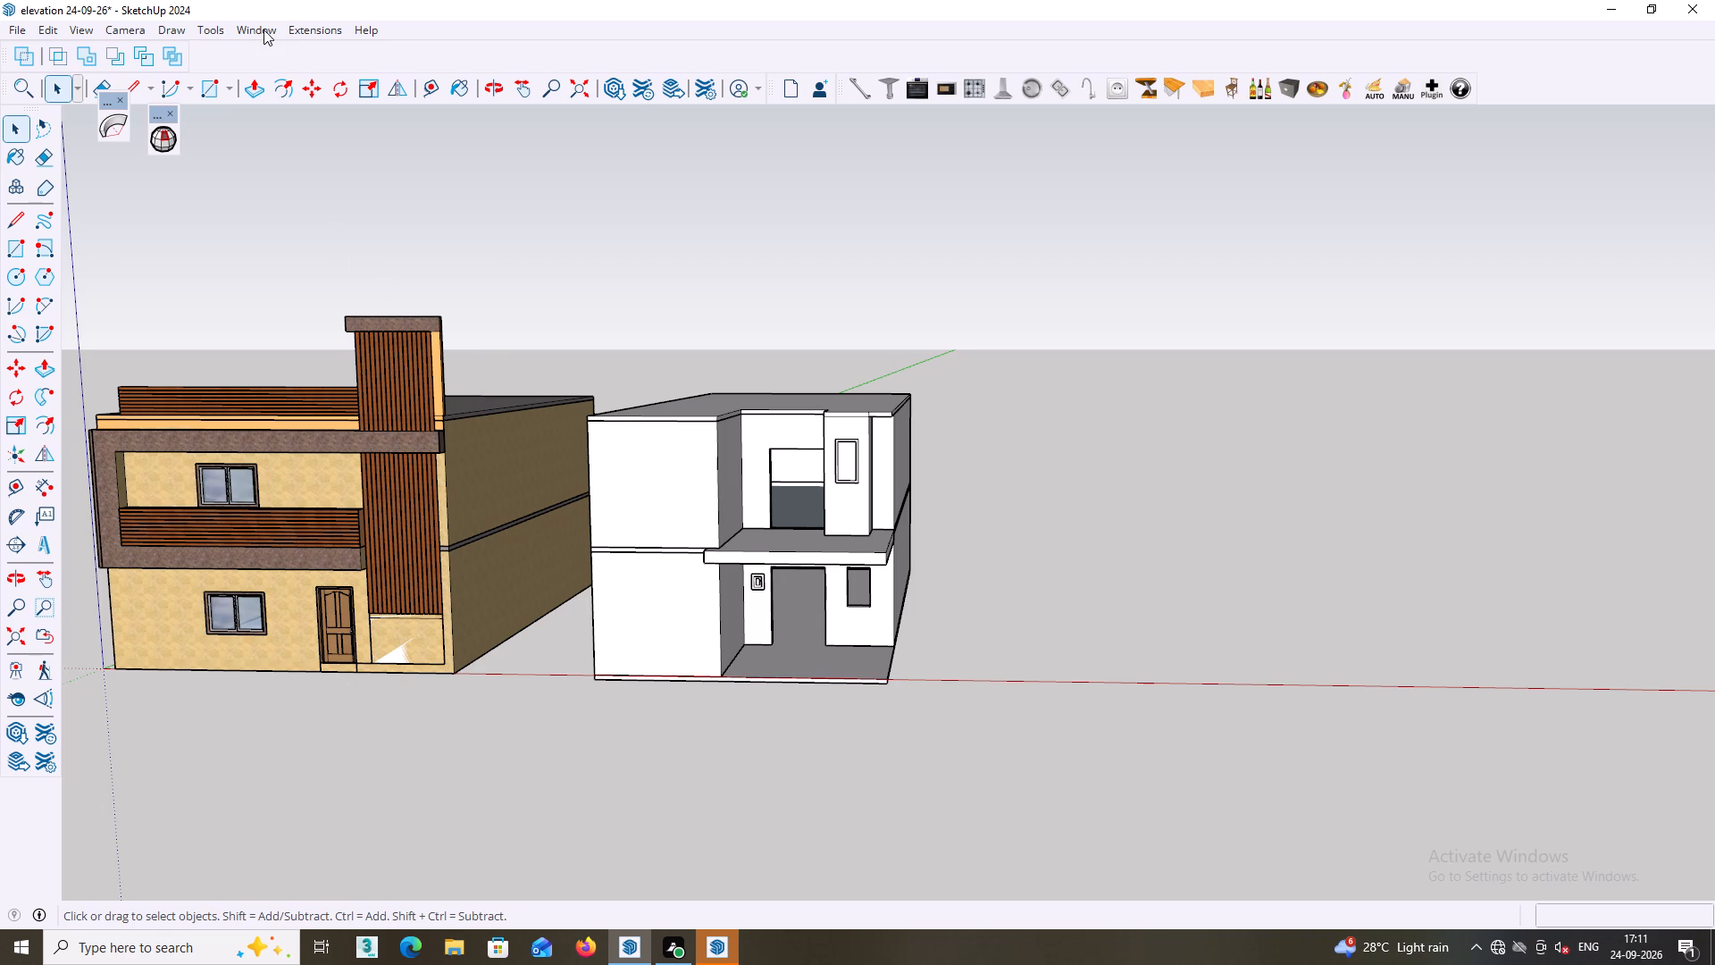
pyautogui.moveTo(880, 598); pyautogui.dragTo(850, 596, button='middle')
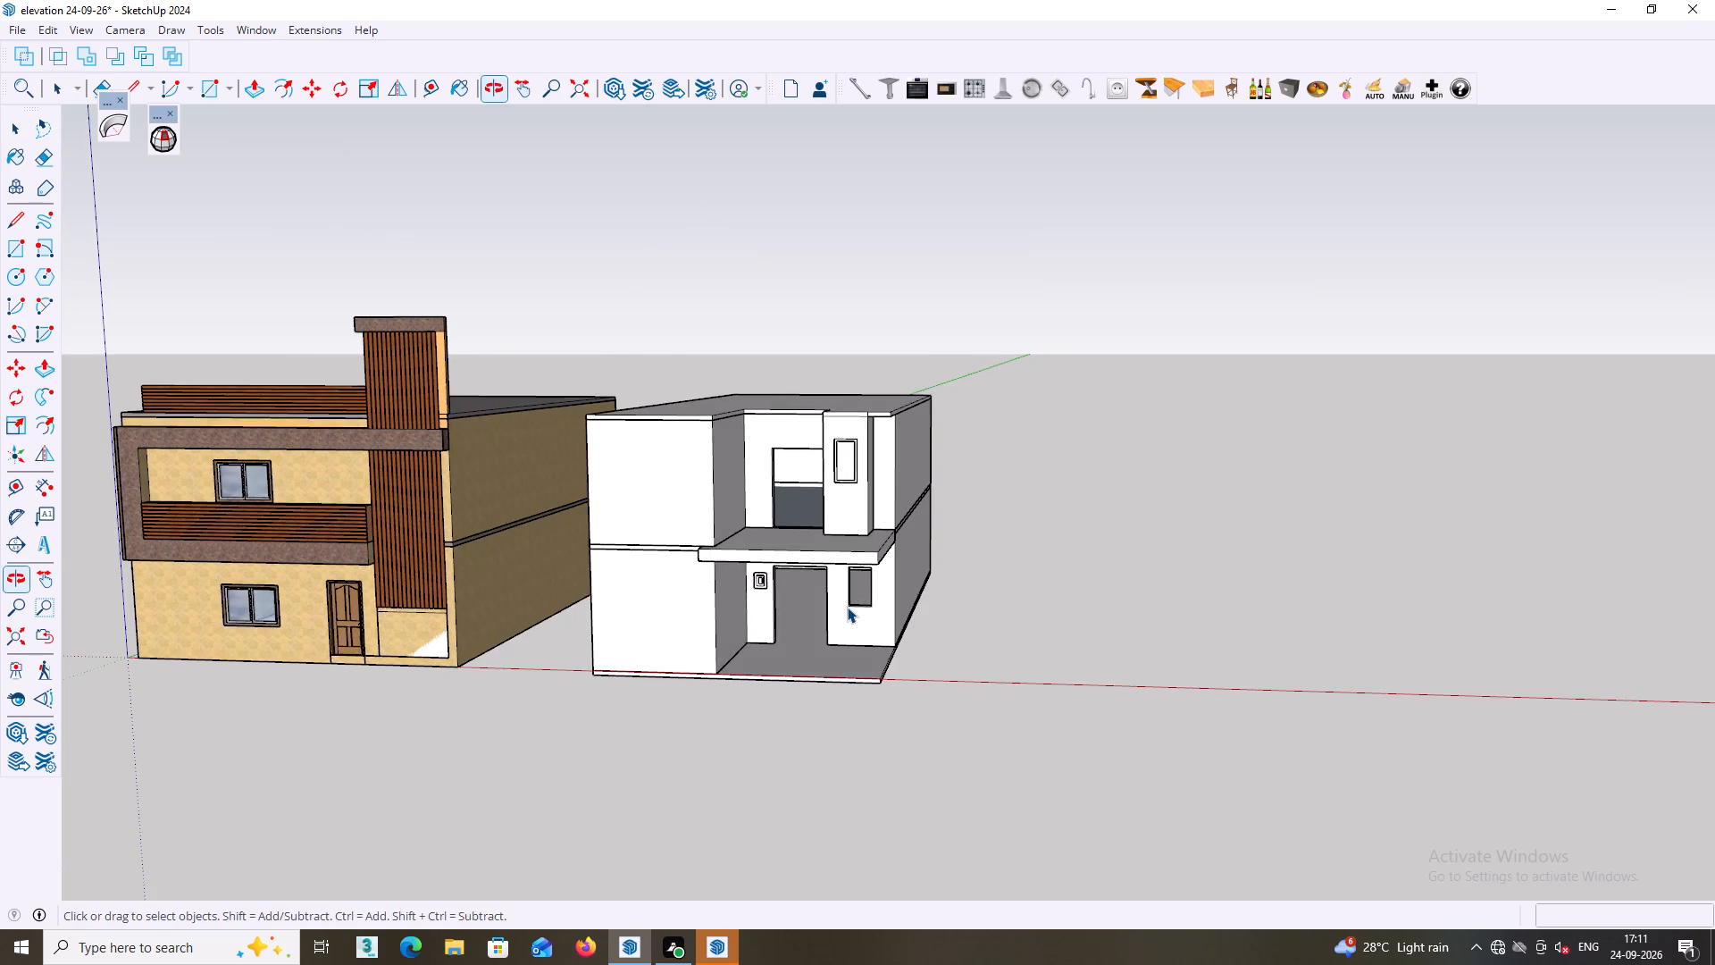
pyautogui.scroll(2, 847, 607)
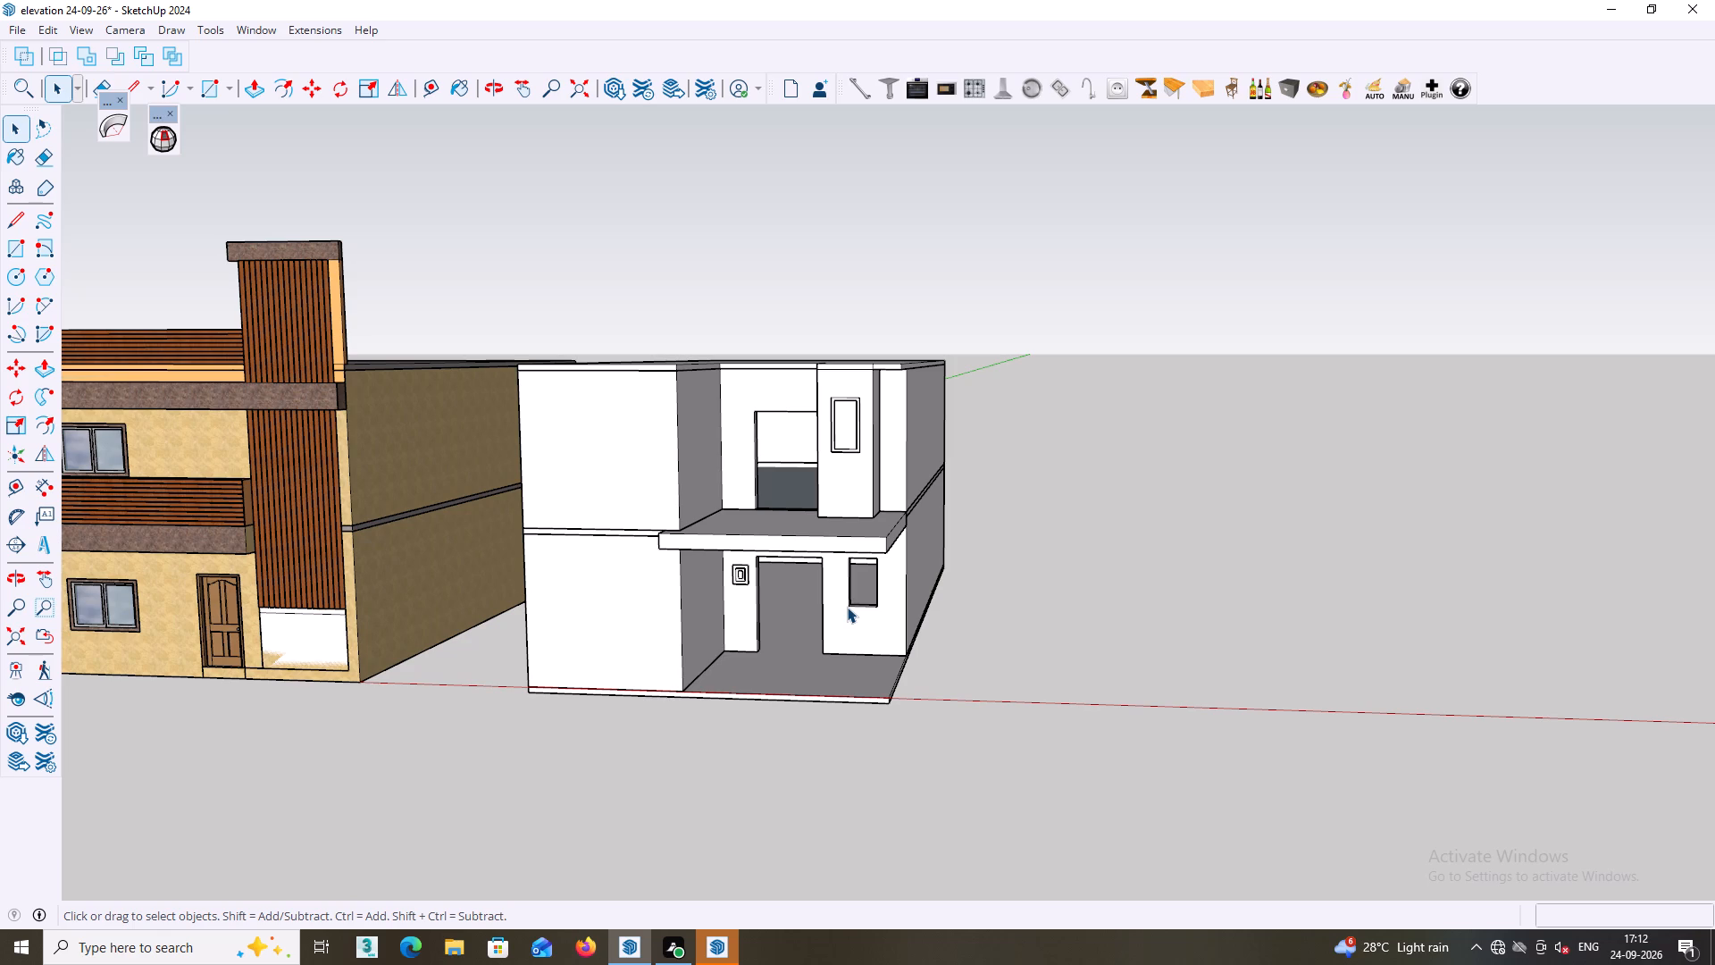
pyautogui.scroll(-1, 820, 628)
pyautogui.moveTo(809, 633); pyautogui.dragTo(891, 629, button='middle')
pyautogui.scroll(-2, 887, 631)
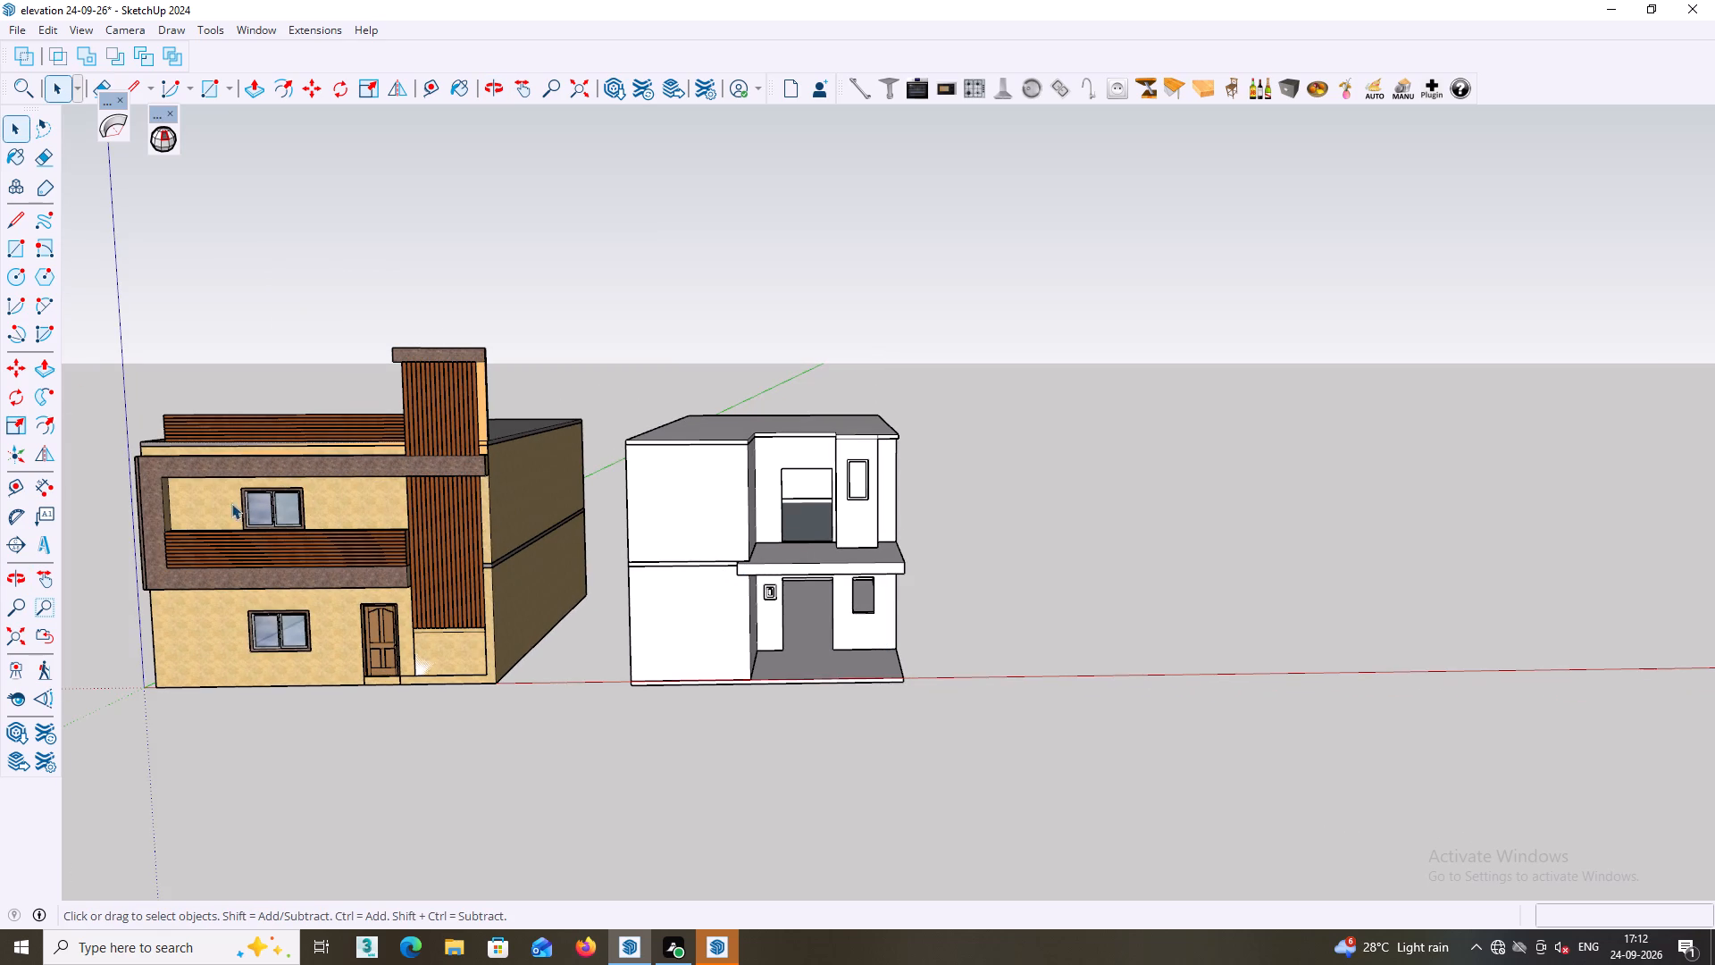
# Examine the finished building's windows and balcony cladding up close, and the white building's roof, front block and balcony slab from above.
pyautogui.scroll(9, 230, 502)
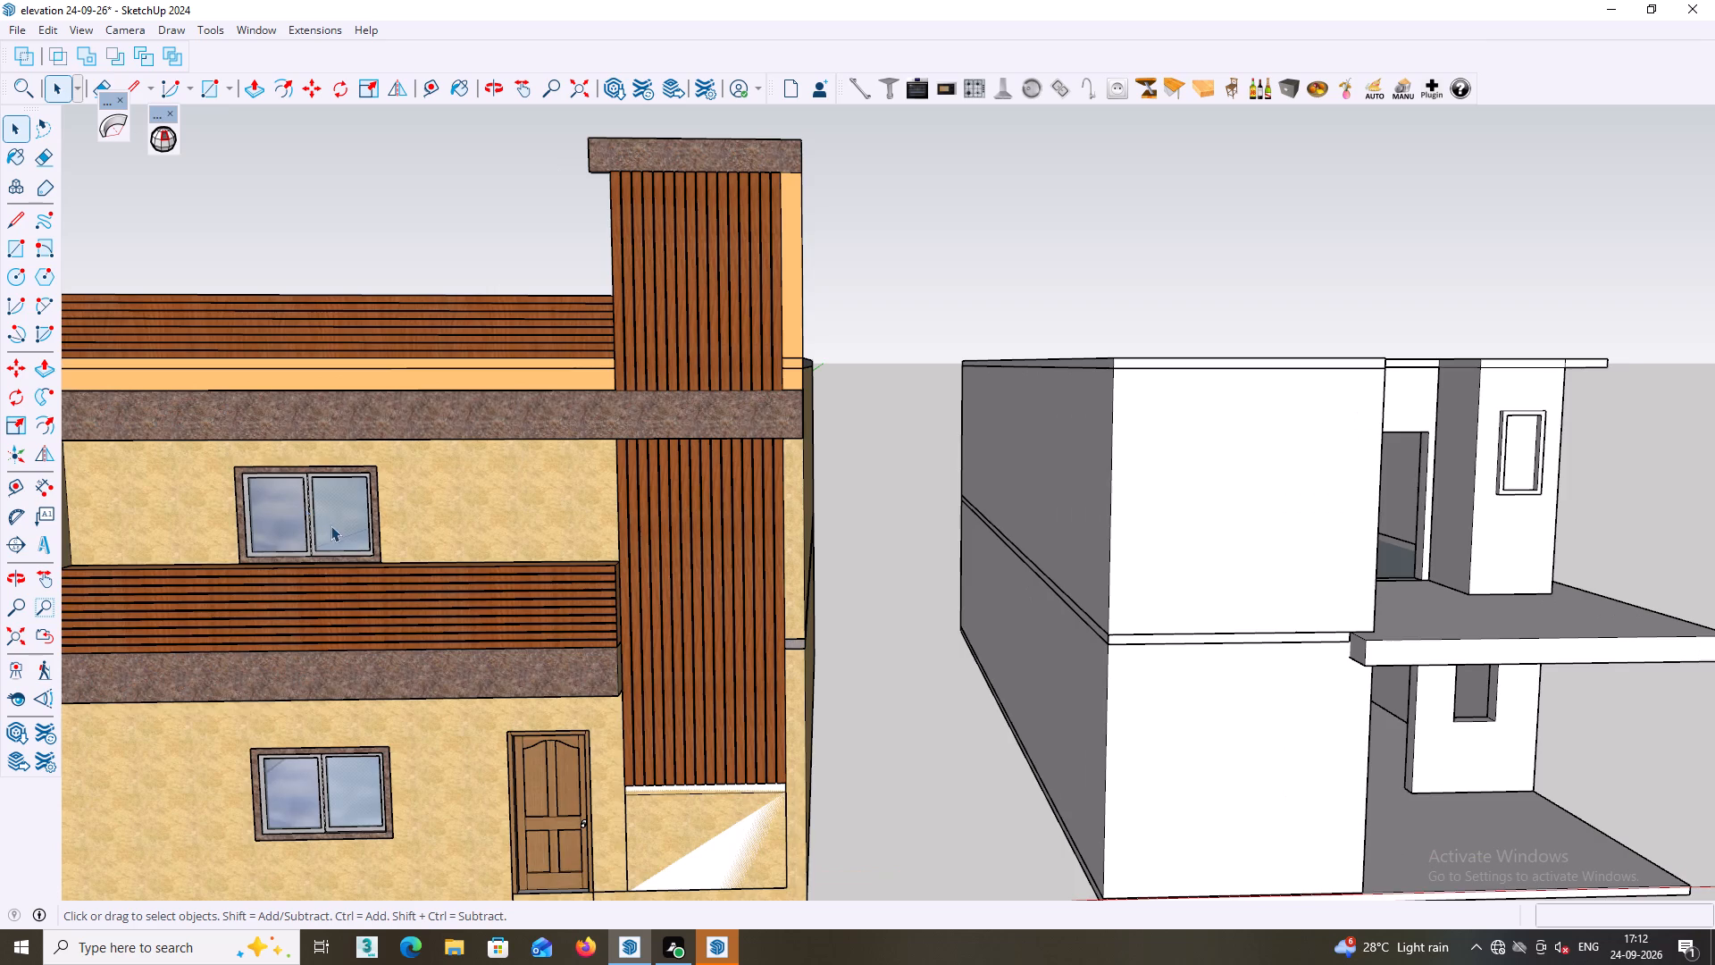
pyautogui.scroll(-5, 337, 543)
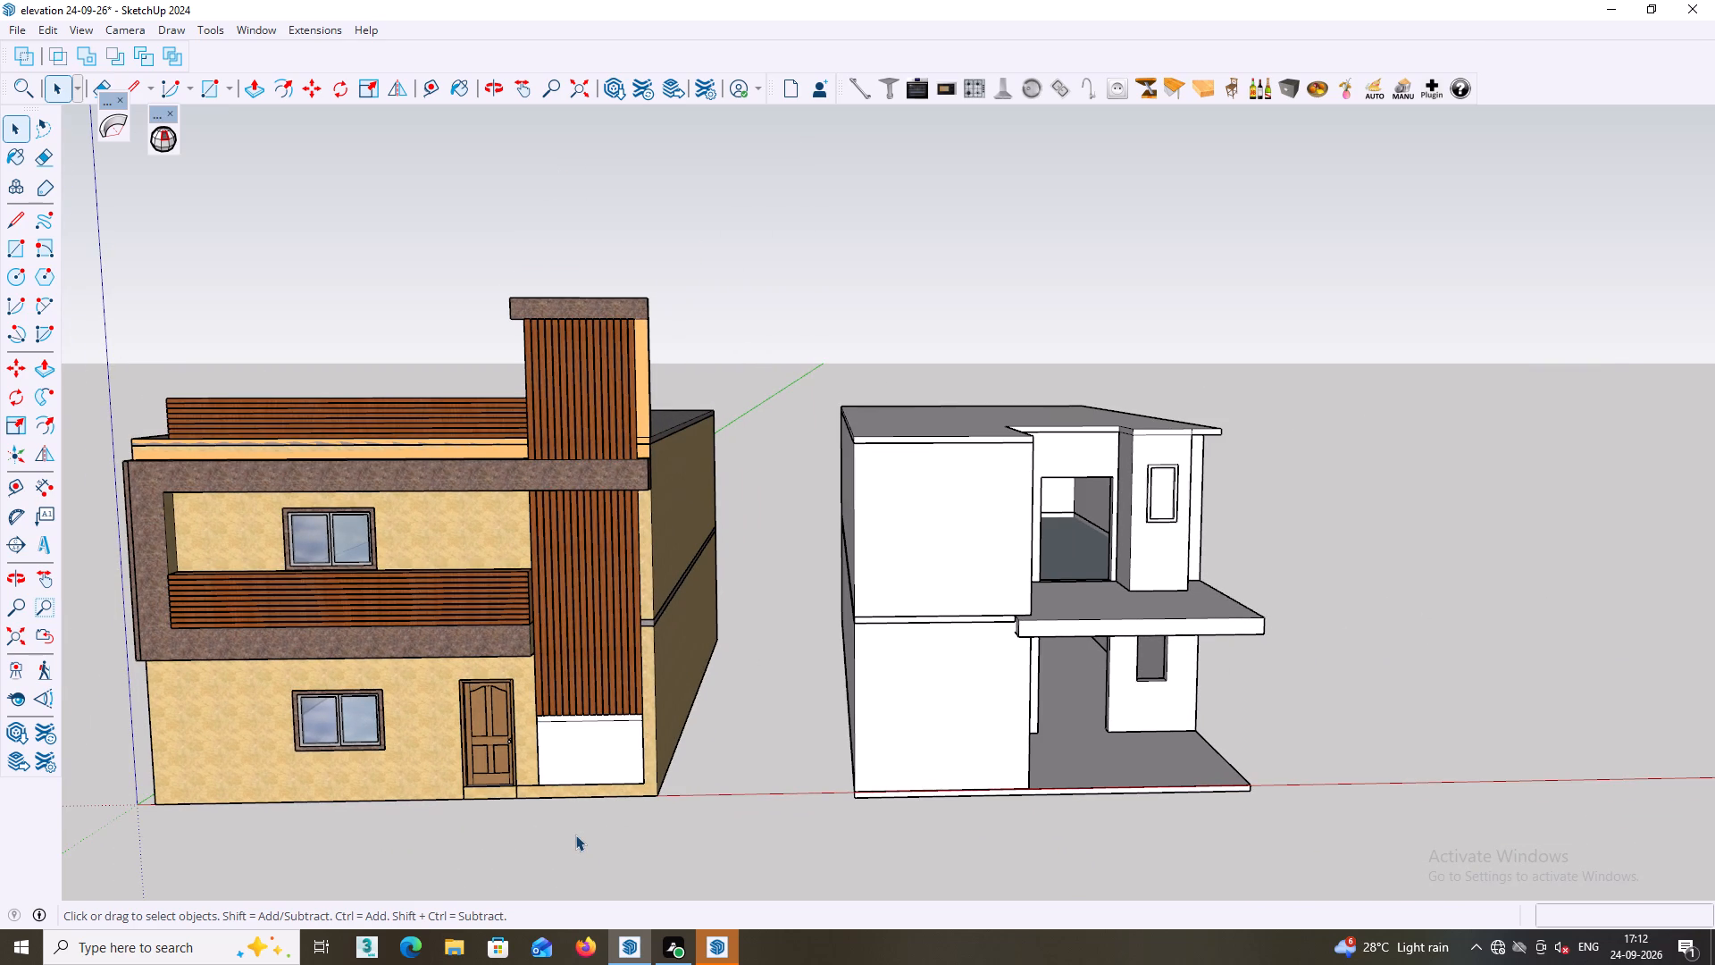
pyautogui.keyDown('shift'); pyautogui.moveTo(615, 760); pyautogui.dragTo(648, 697, button='middle'); pyautogui.keyUp('shift')
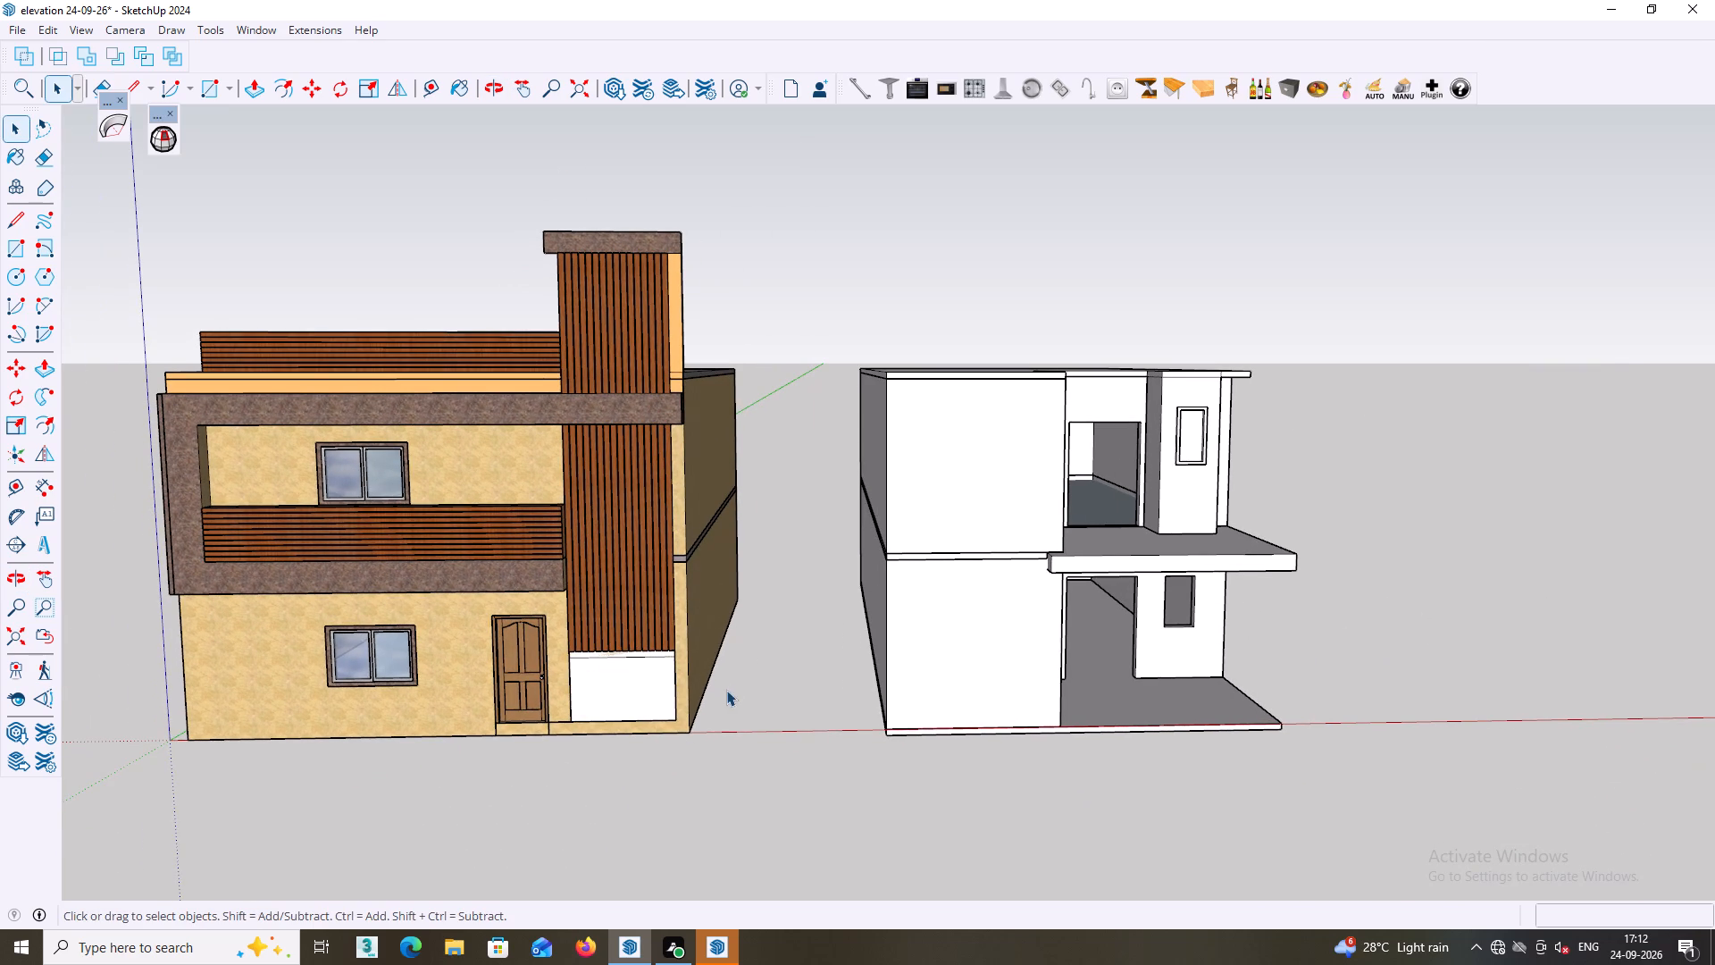
pyautogui.moveTo(736, 680); pyautogui.dragTo(746, 680, button='middle')
pyautogui.moveTo(857, 542); pyautogui.dragTo(846, 538, button='middle')
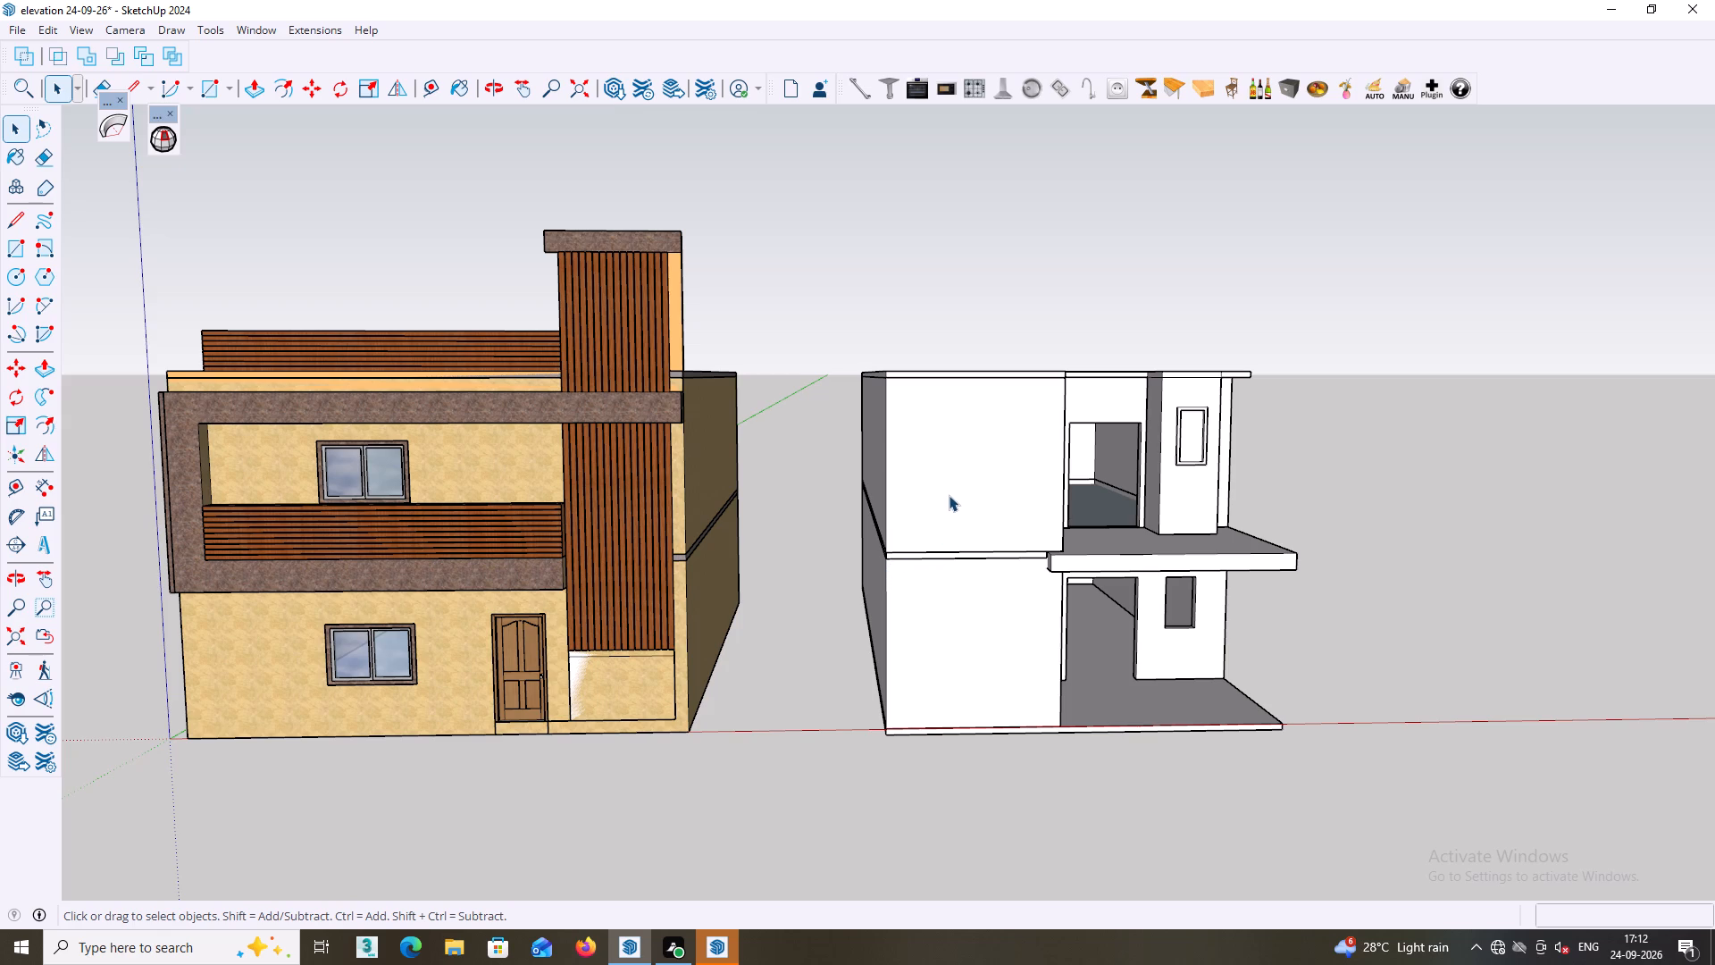
pyautogui.moveTo(1010, 503); pyautogui.dragTo(996, 566, button='middle')
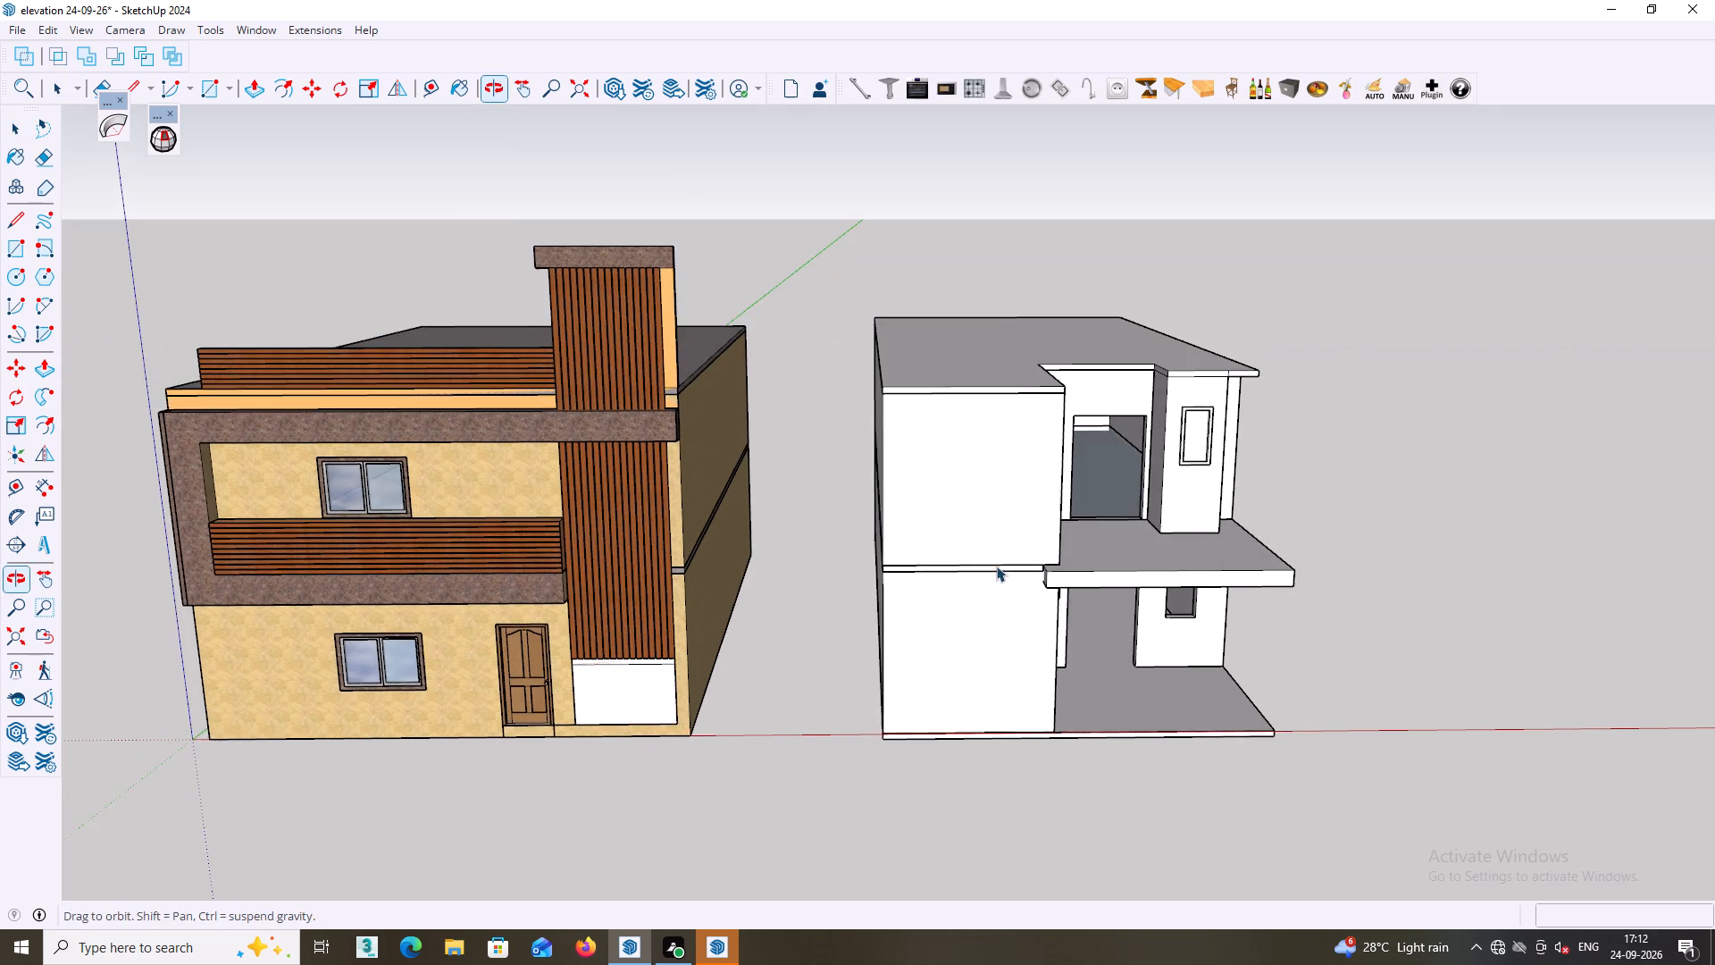
pyautogui.moveTo(996, 566); pyautogui.dragTo(996, 565, button='middle')
pyautogui.scroll(2, 1036, 546)
pyautogui.moveTo(1050, 556); pyautogui.dragTo(1058, 606, button='middle')
pyautogui.scroll(1, 1062, 608)
pyautogui.moveTo(1063, 617); pyautogui.dragTo(1066, 642, button='middle')
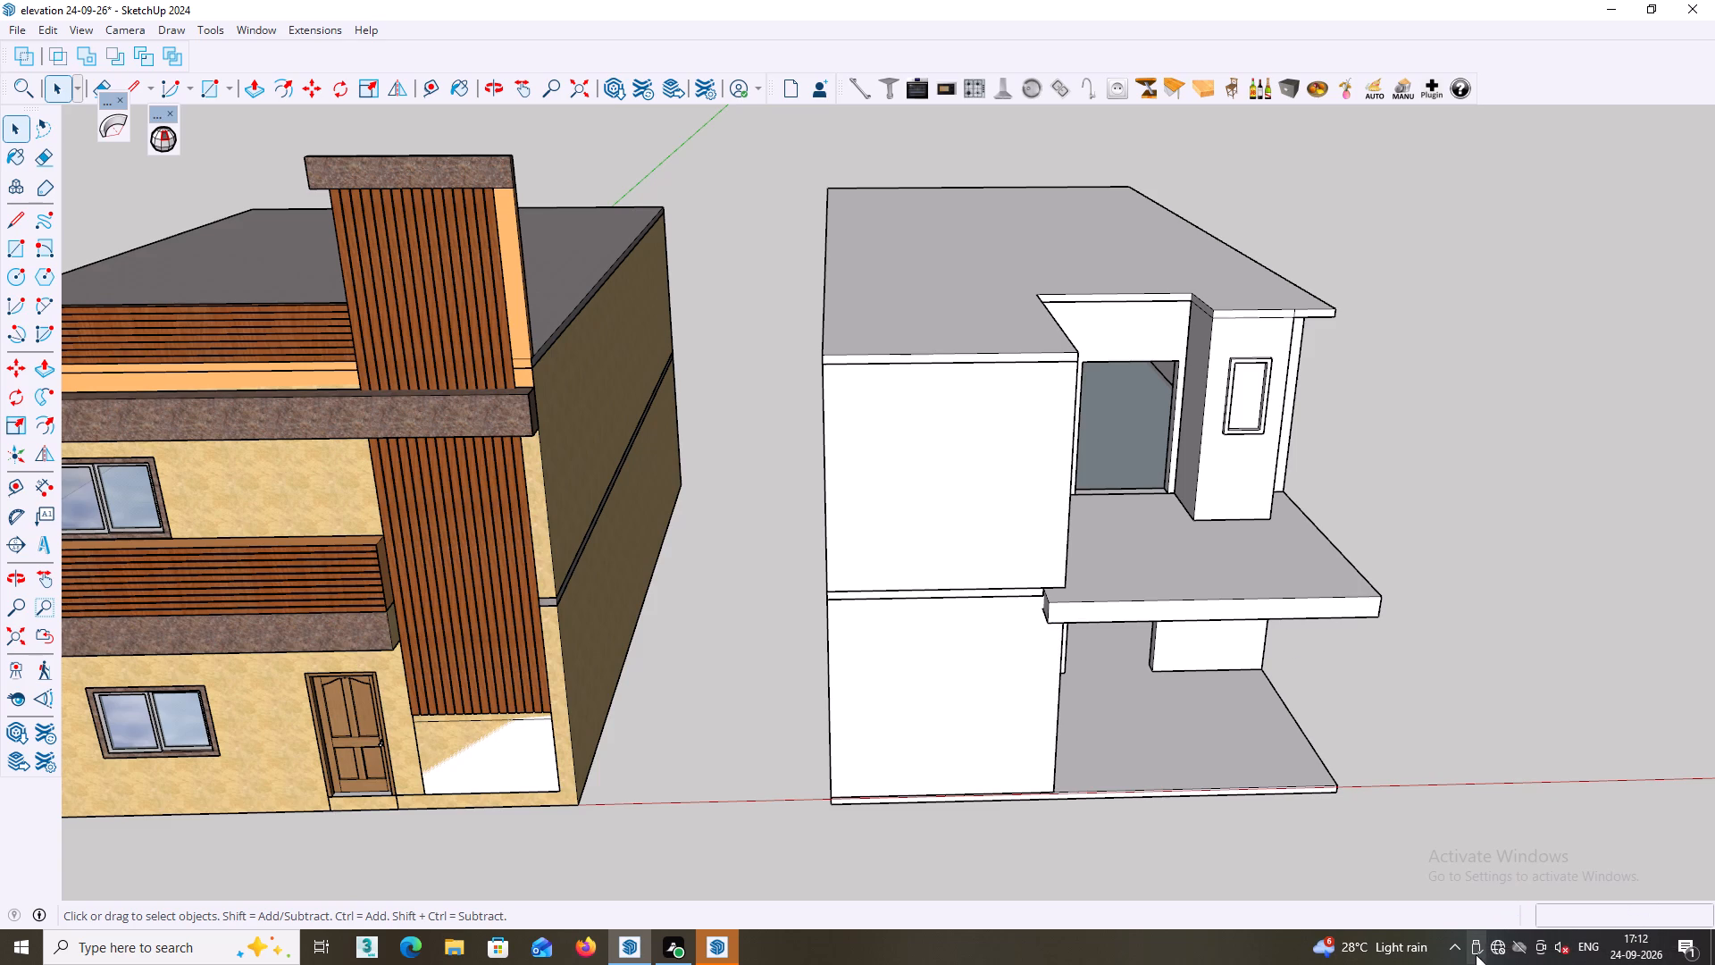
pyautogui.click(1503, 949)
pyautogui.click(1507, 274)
# Draw a rectangle about 9 1/4" by 1' 3 7/8" on the balcony slab's front corner, beside the projecting front block.
pyautogui.moveTo(1312, 511); pyautogui.dragTo(1219, 526, button='middle')
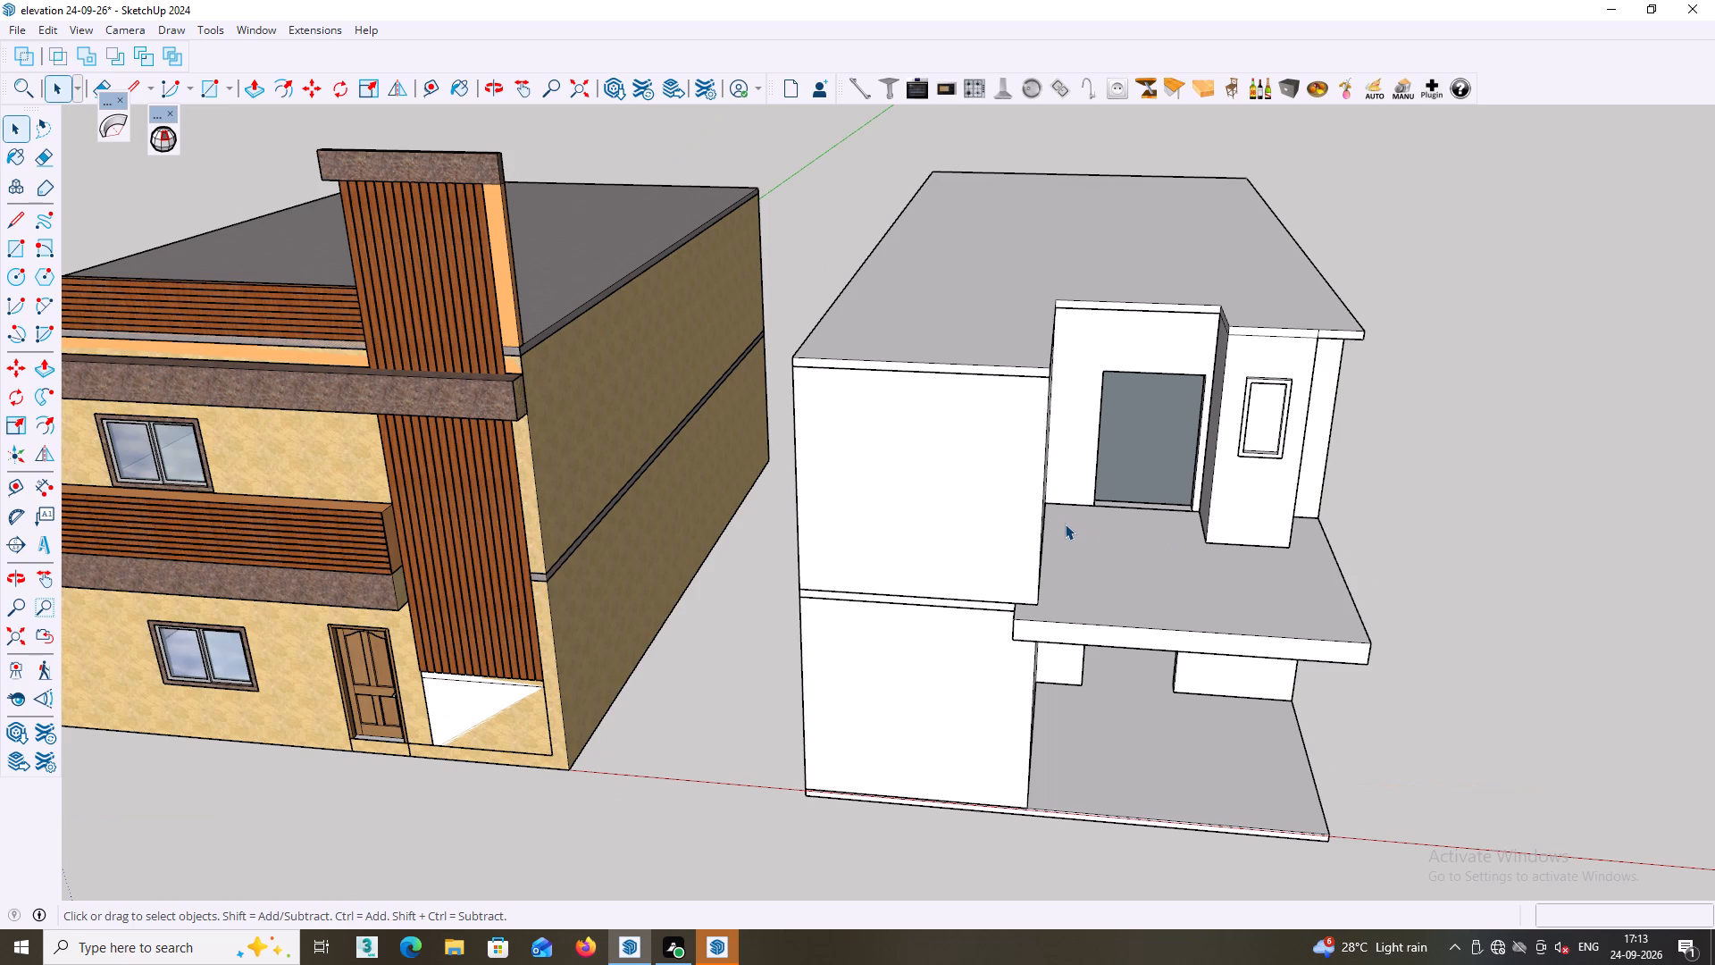
pyautogui.moveTo(1053, 618); pyautogui.dragTo(1115, 595, button='middle')
pyautogui.scroll(2, 1020, 573)
pyautogui.moveTo(1027, 572); pyautogui.dragTo(1081, 528, button='middle')
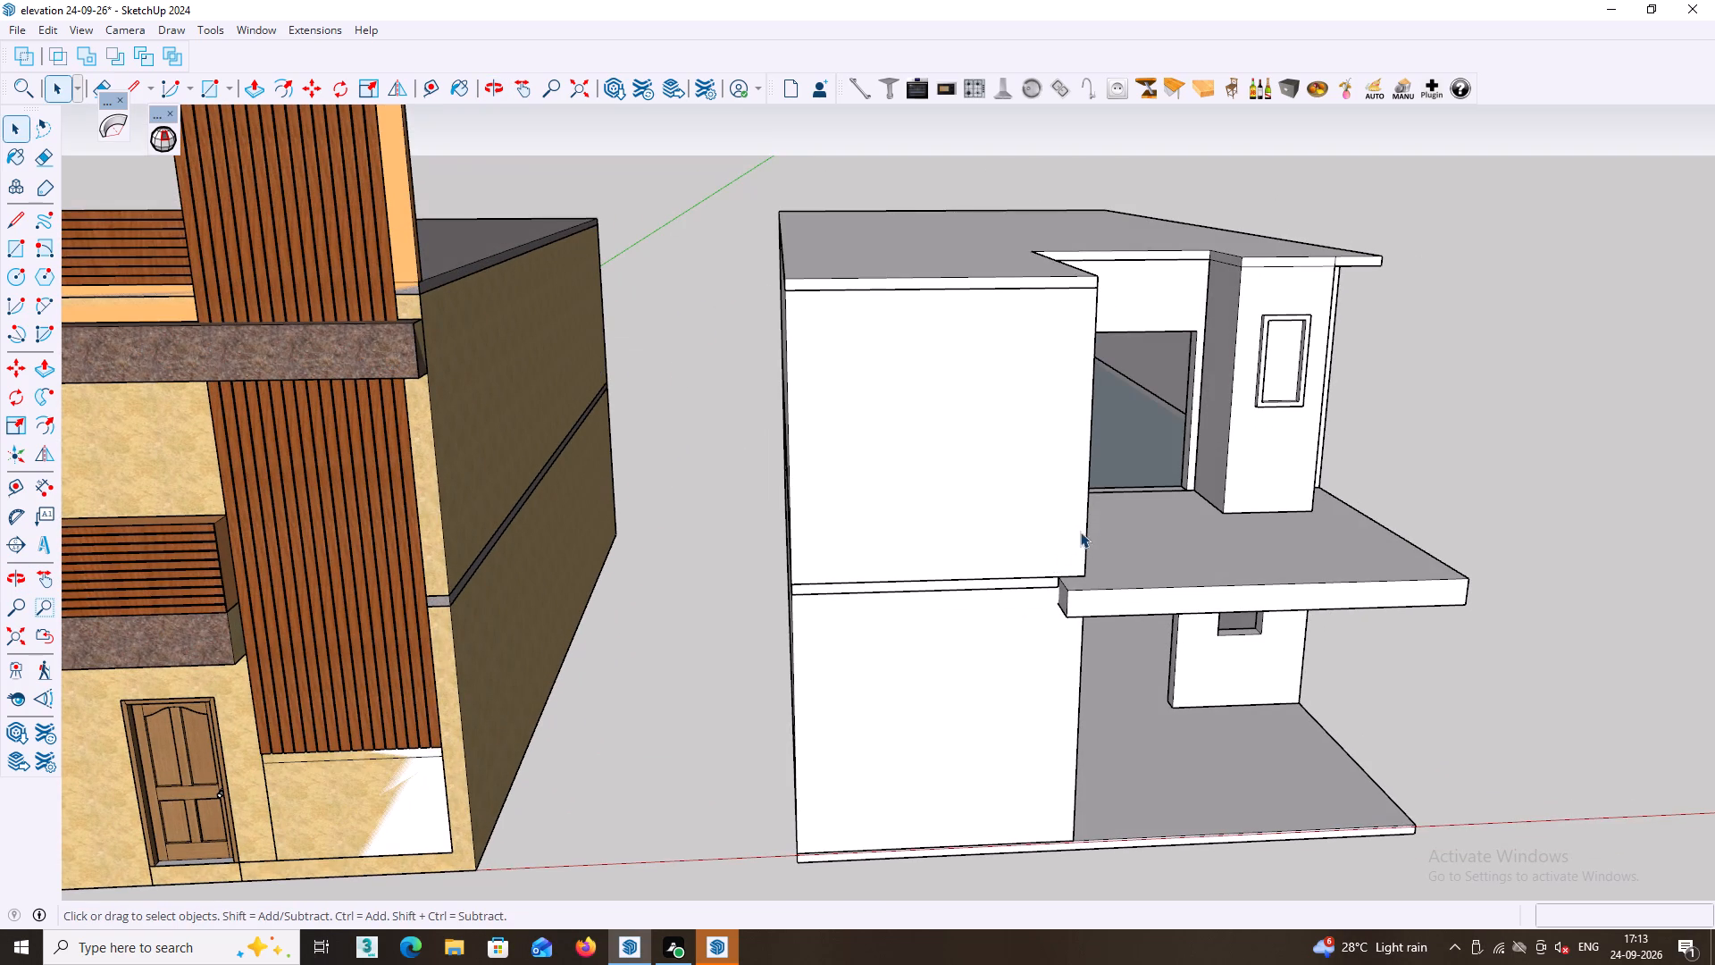
pyautogui.moveTo(1081, 562); pyautogui.dragTo(1106, 541, button='middle')
pyautogui.press('r')
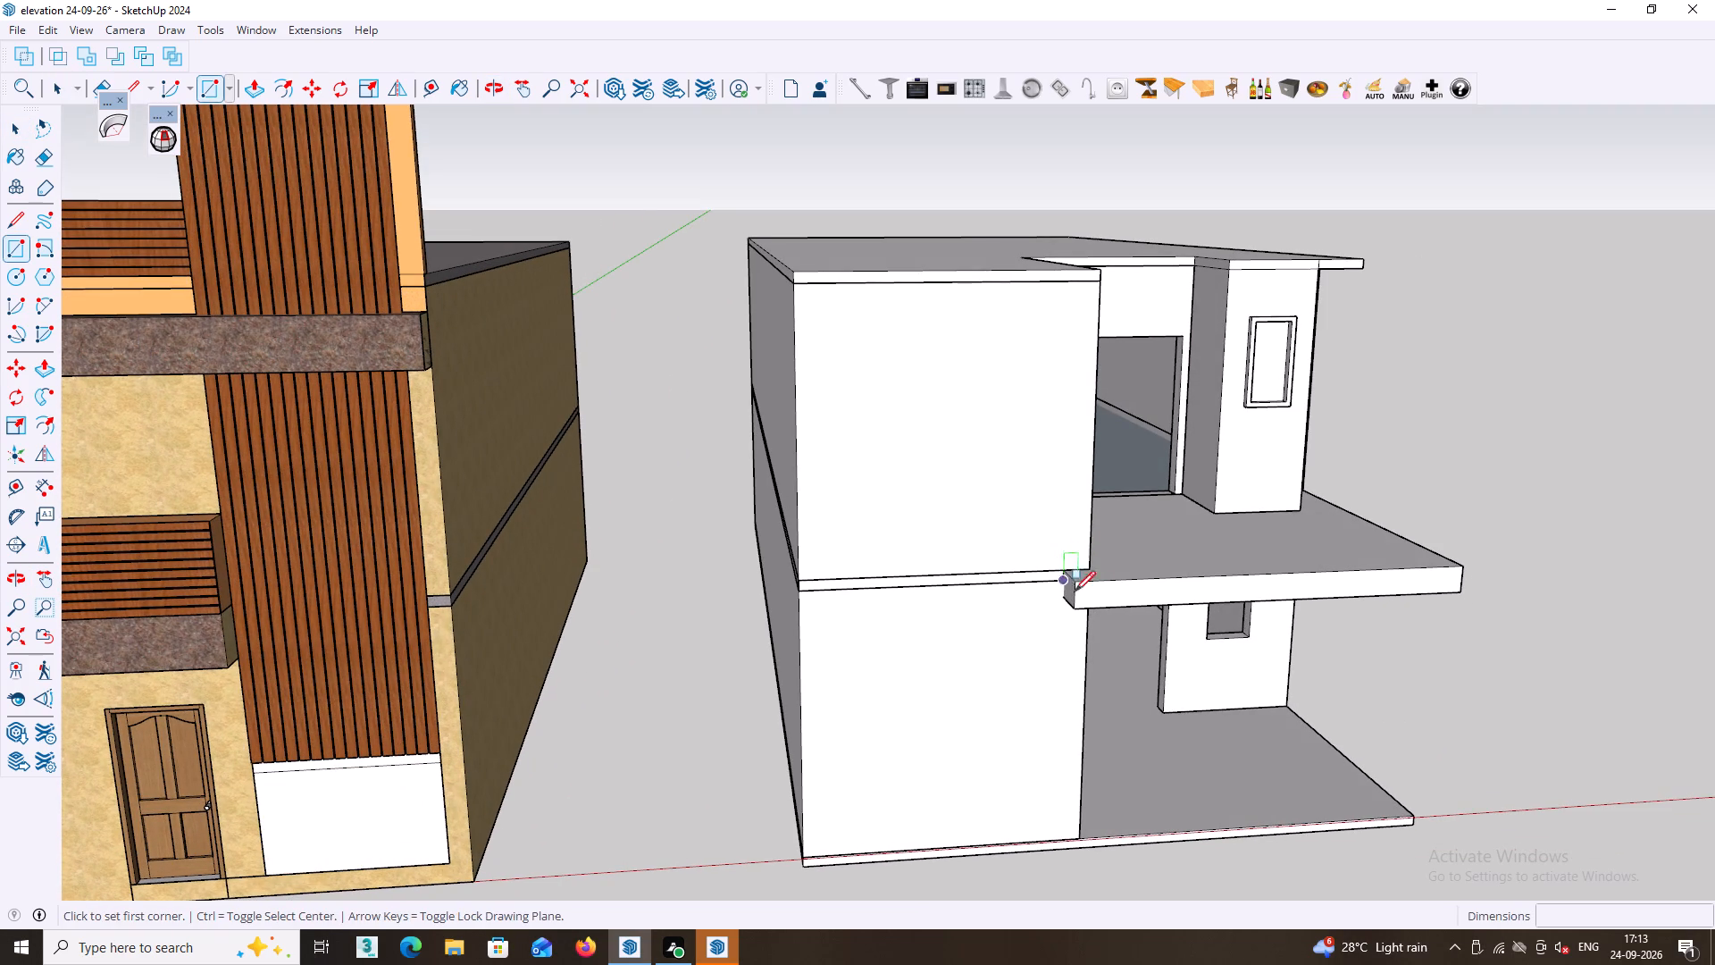
pyautogui.moveTo(1117, 597); pyautogui.dragTo(1110, 609, button='middle')
pyautogui.scroll(1, 1108, 600)
pyautogui.moveTo(1108, 612); pyautogui.dragTo(1110, 652, button='middle')
pyautogui.scroll(3, 1109, 650)
pyautogui.moveTo(1056, 601); pyautogui.dragTo(1054, 645, button='middle')
pyautogui.scroll(2, 1050, 600)
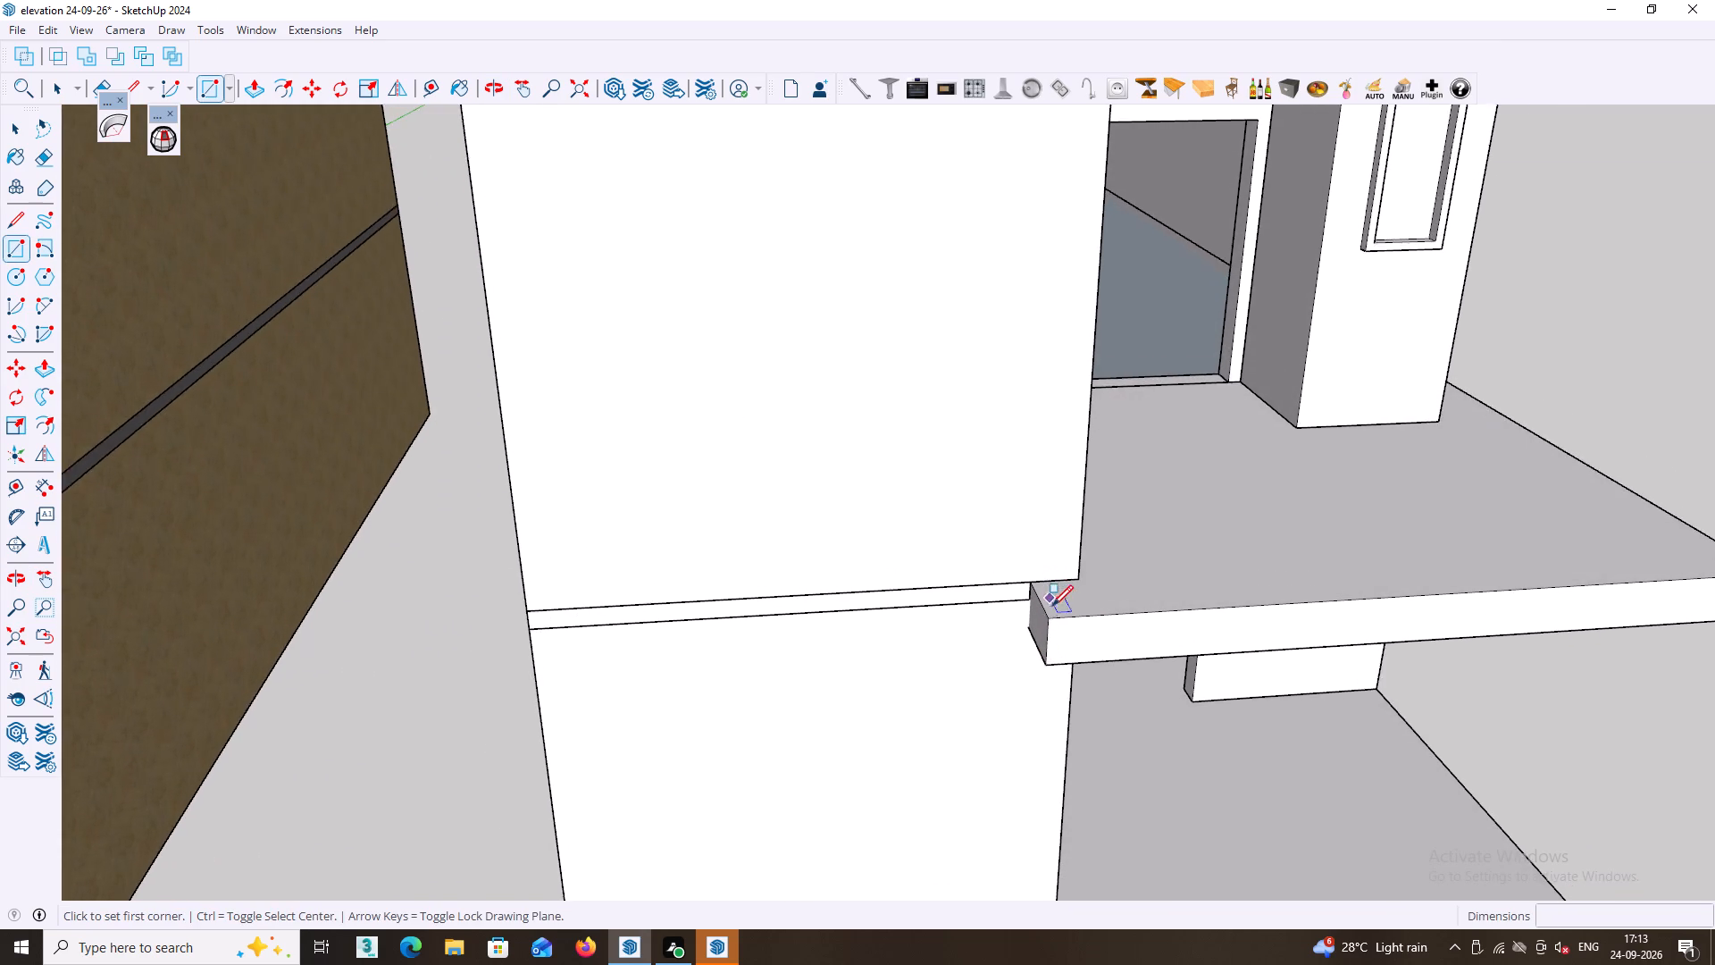
pyautogui.scroll(2, 1052, 606)
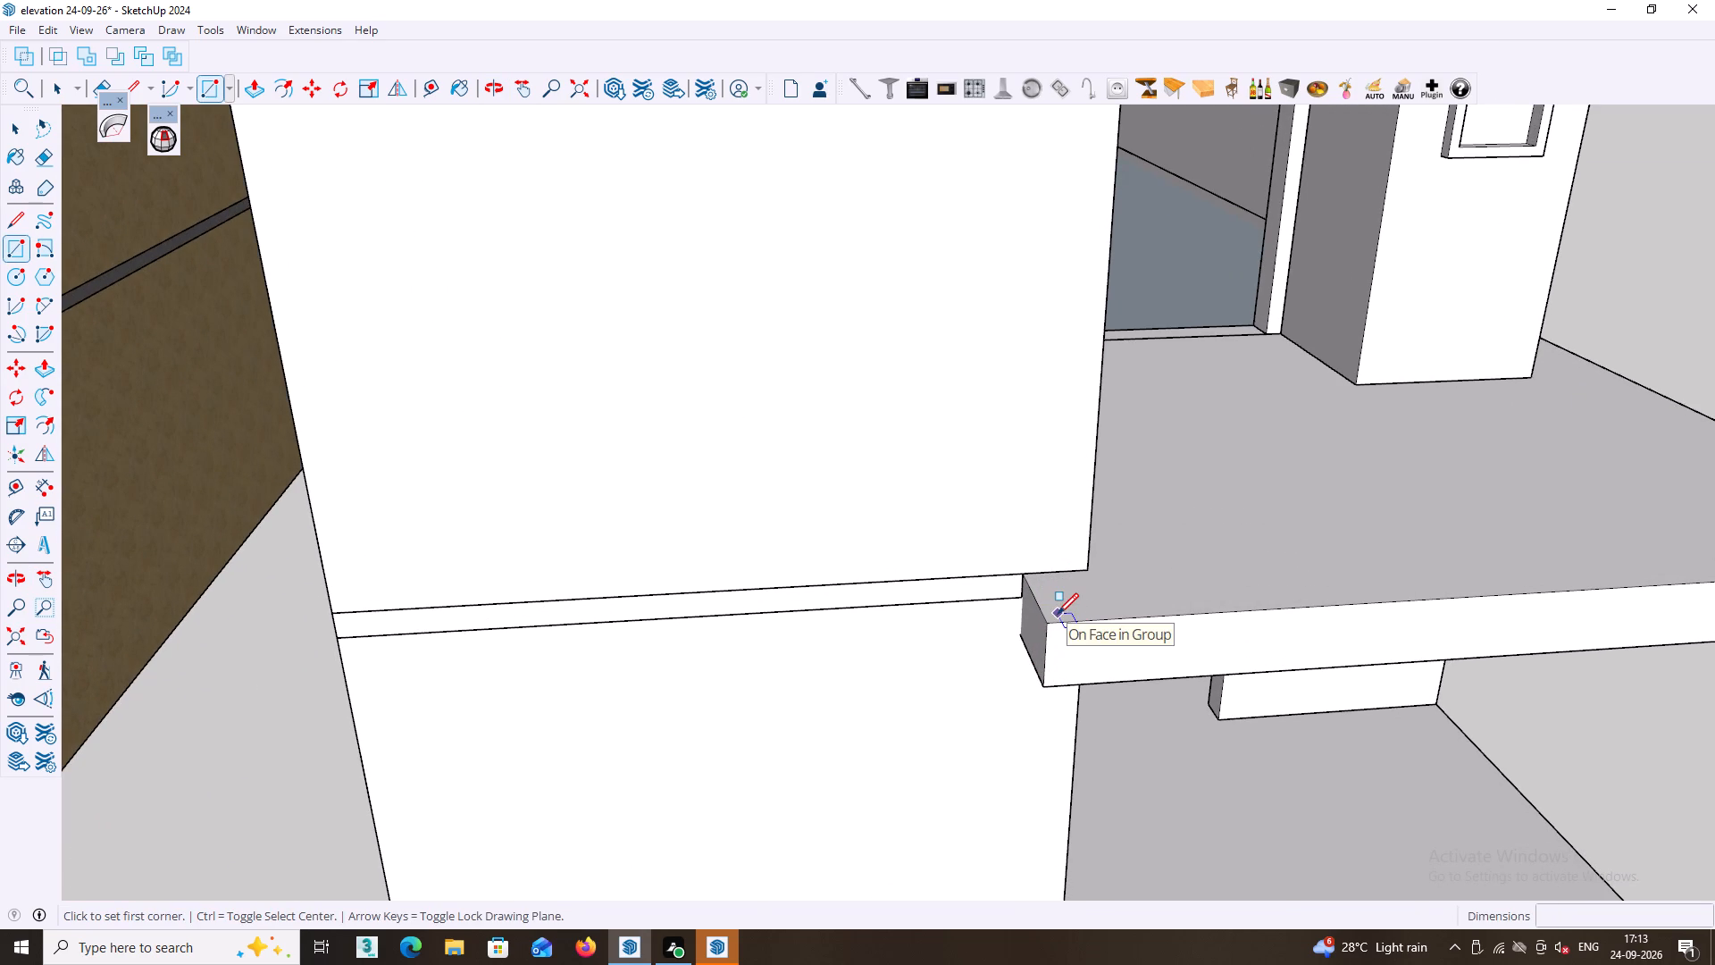
pyautogui.moveTo(1058, 614); pyautogui.dragTo(1060, 672, button='middle')
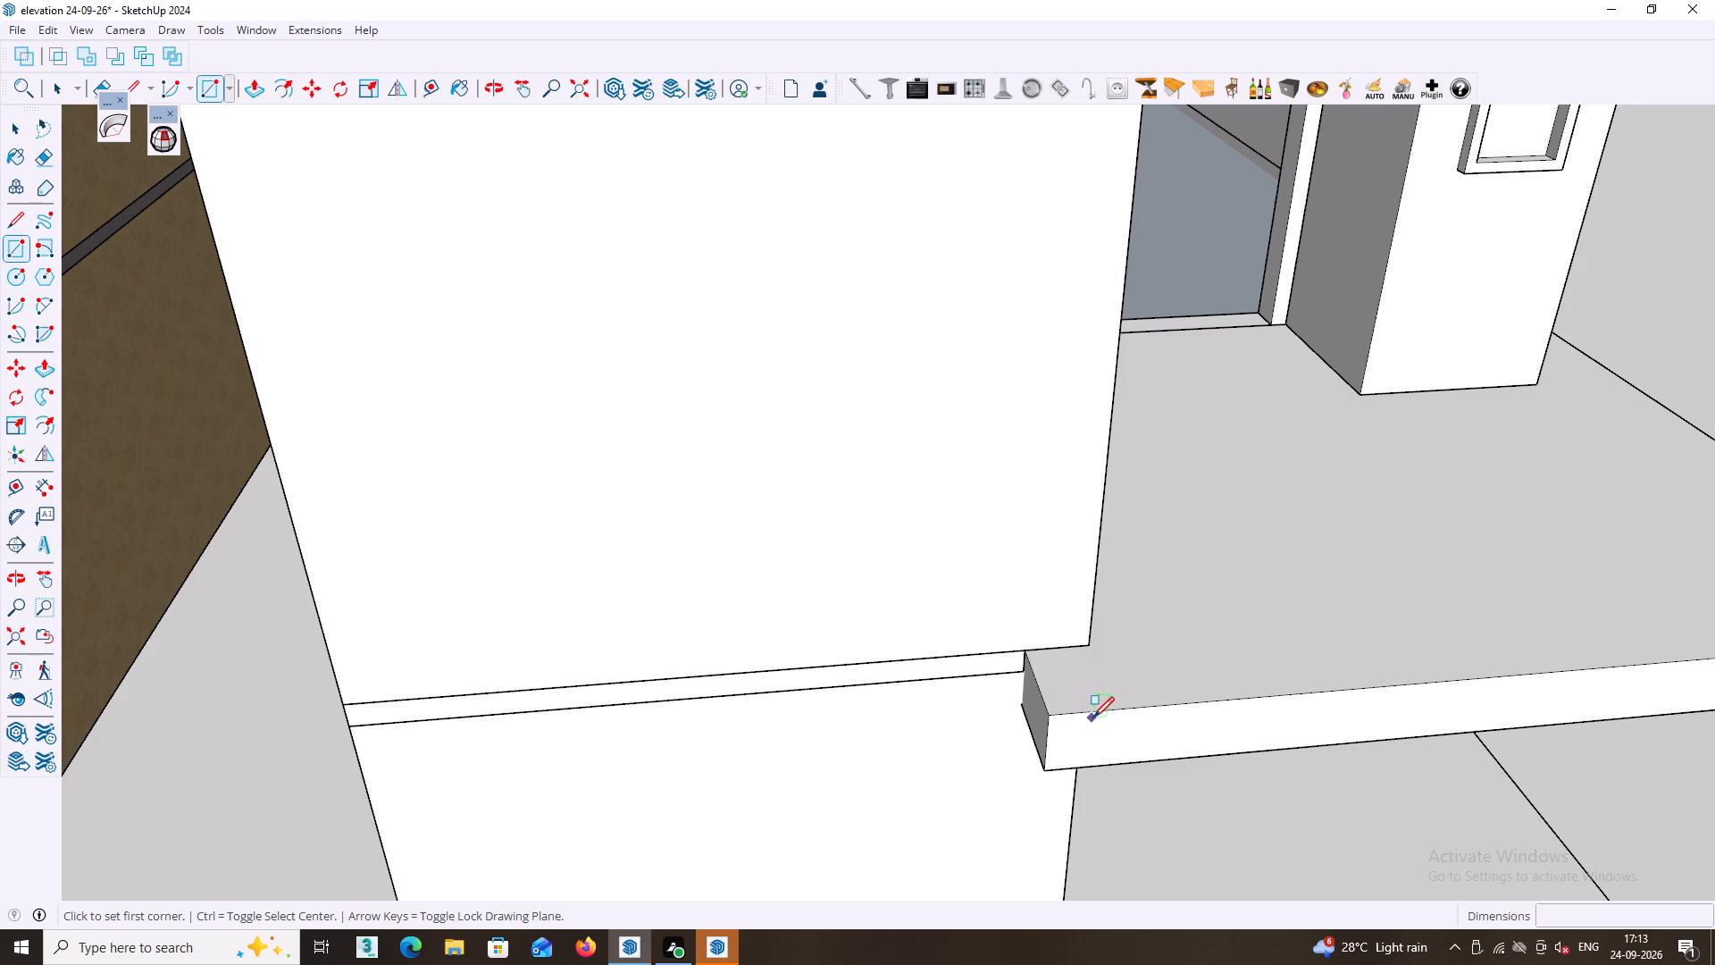
pyautogui.moveTo(1093, 717); pyautogui.dragTo(1092, 736, button='middle')
pyautogui.scroll(2, 1088, 732)
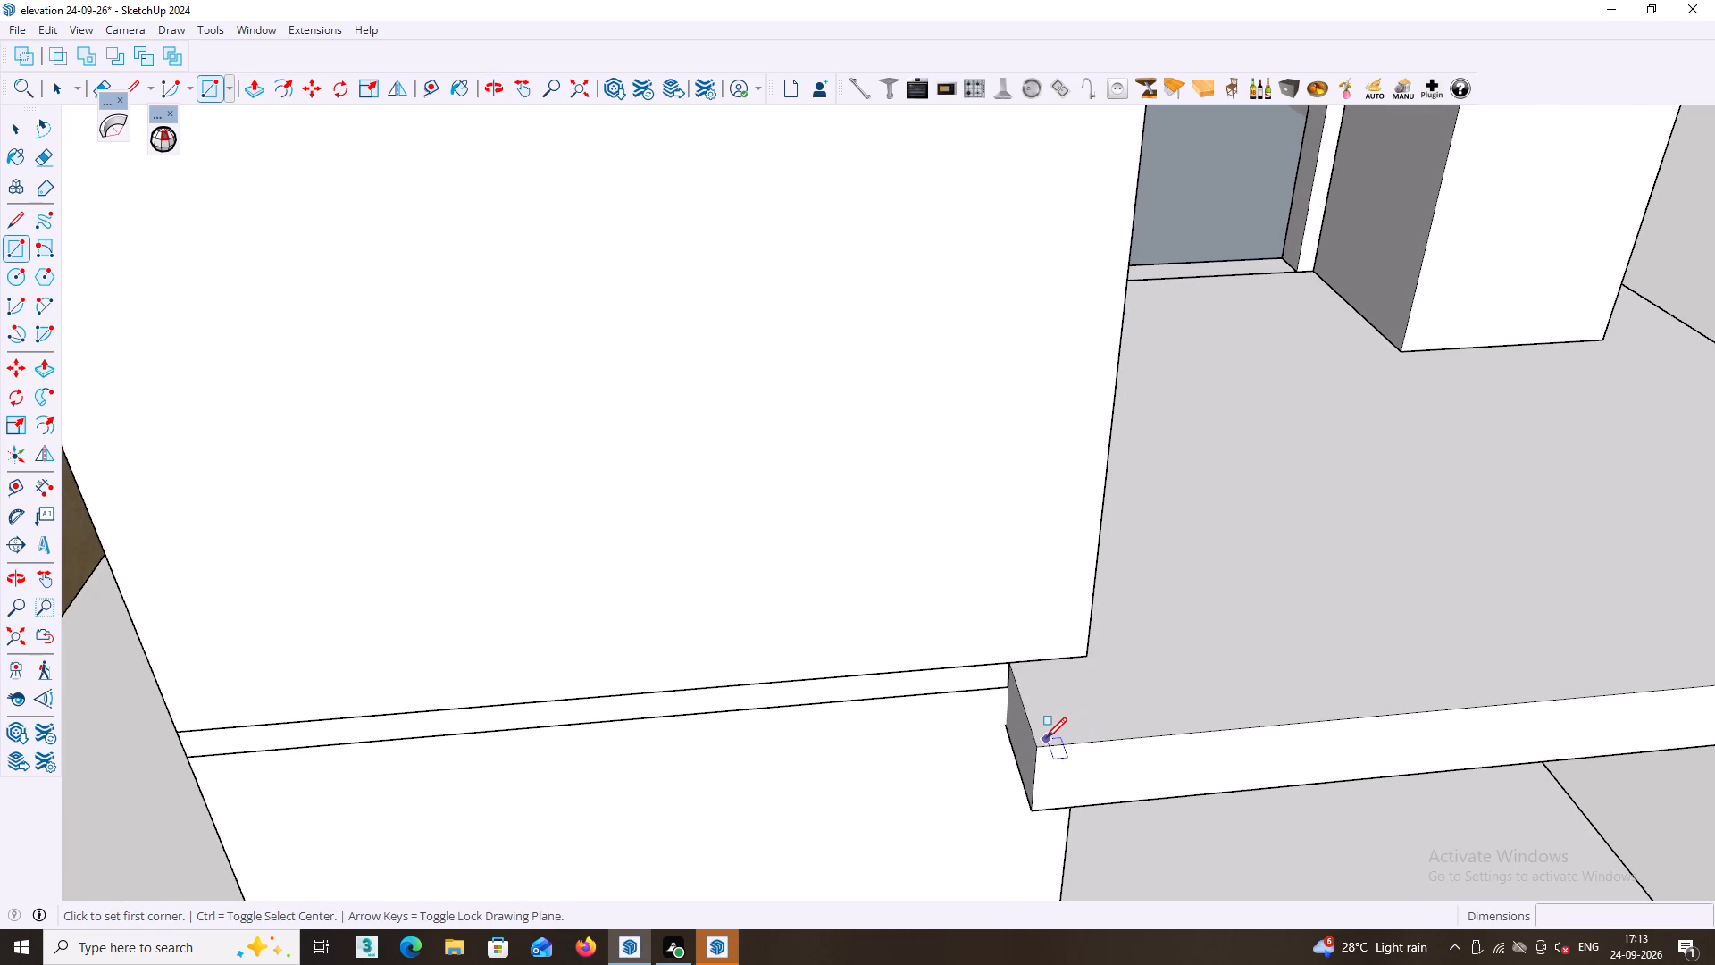
pyautogui.scroll(1, 1046, 738)
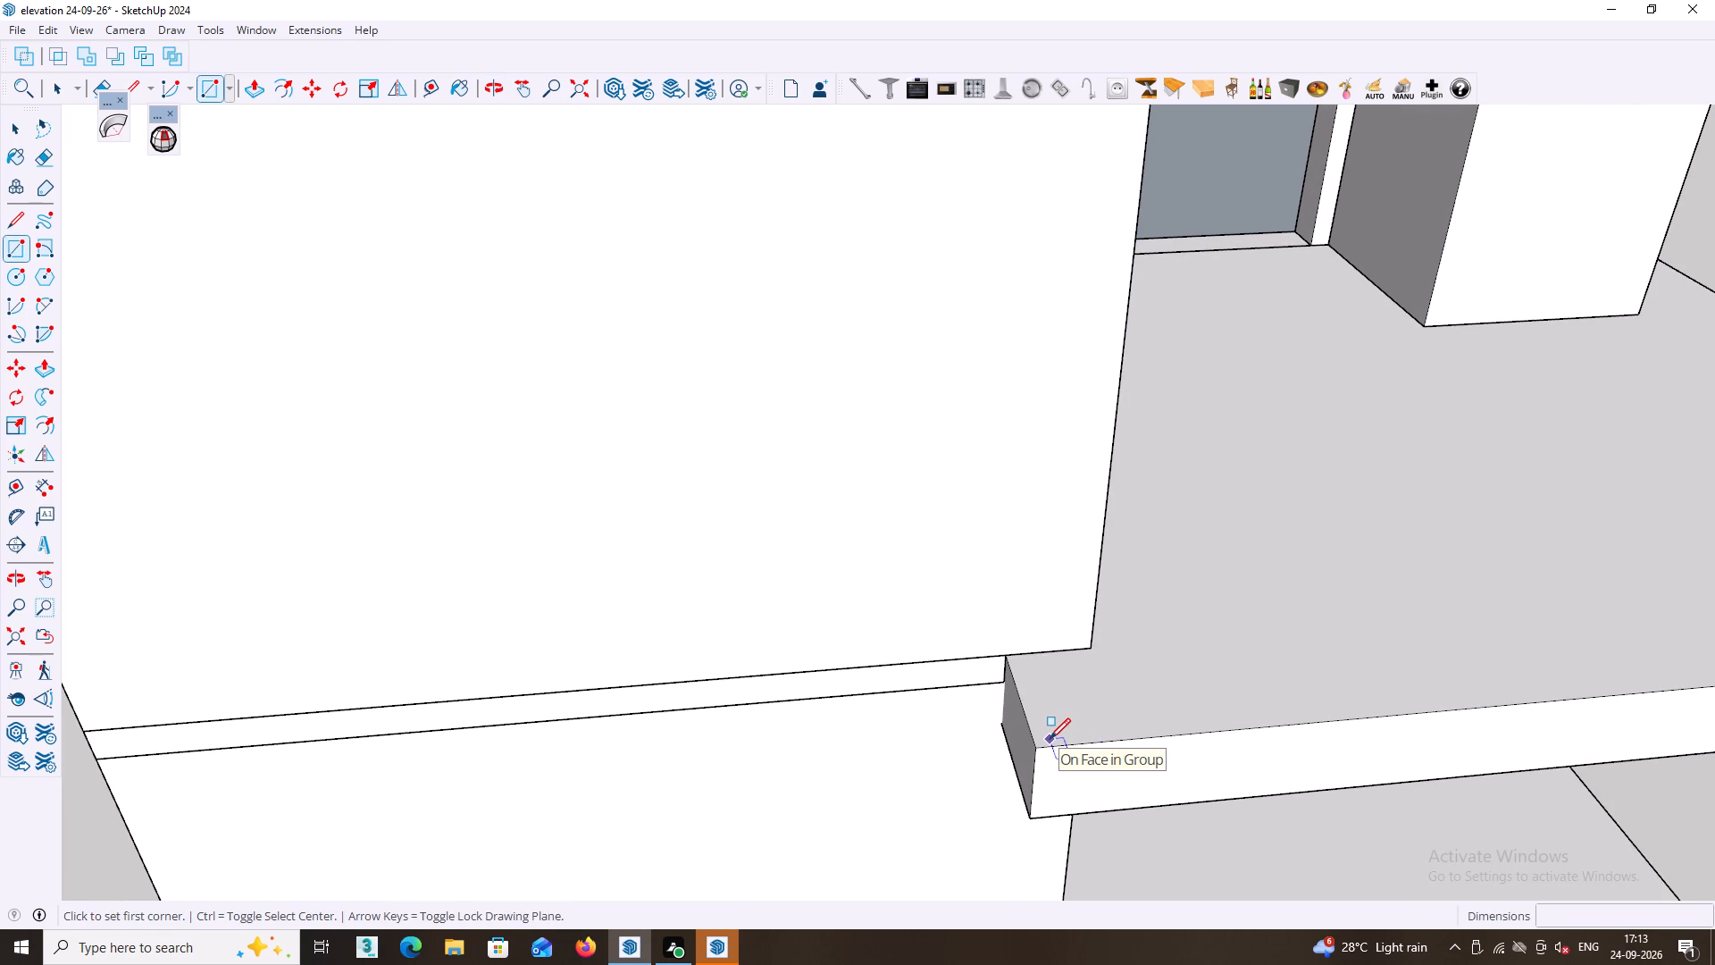
pyautogui.click(1050, 739)
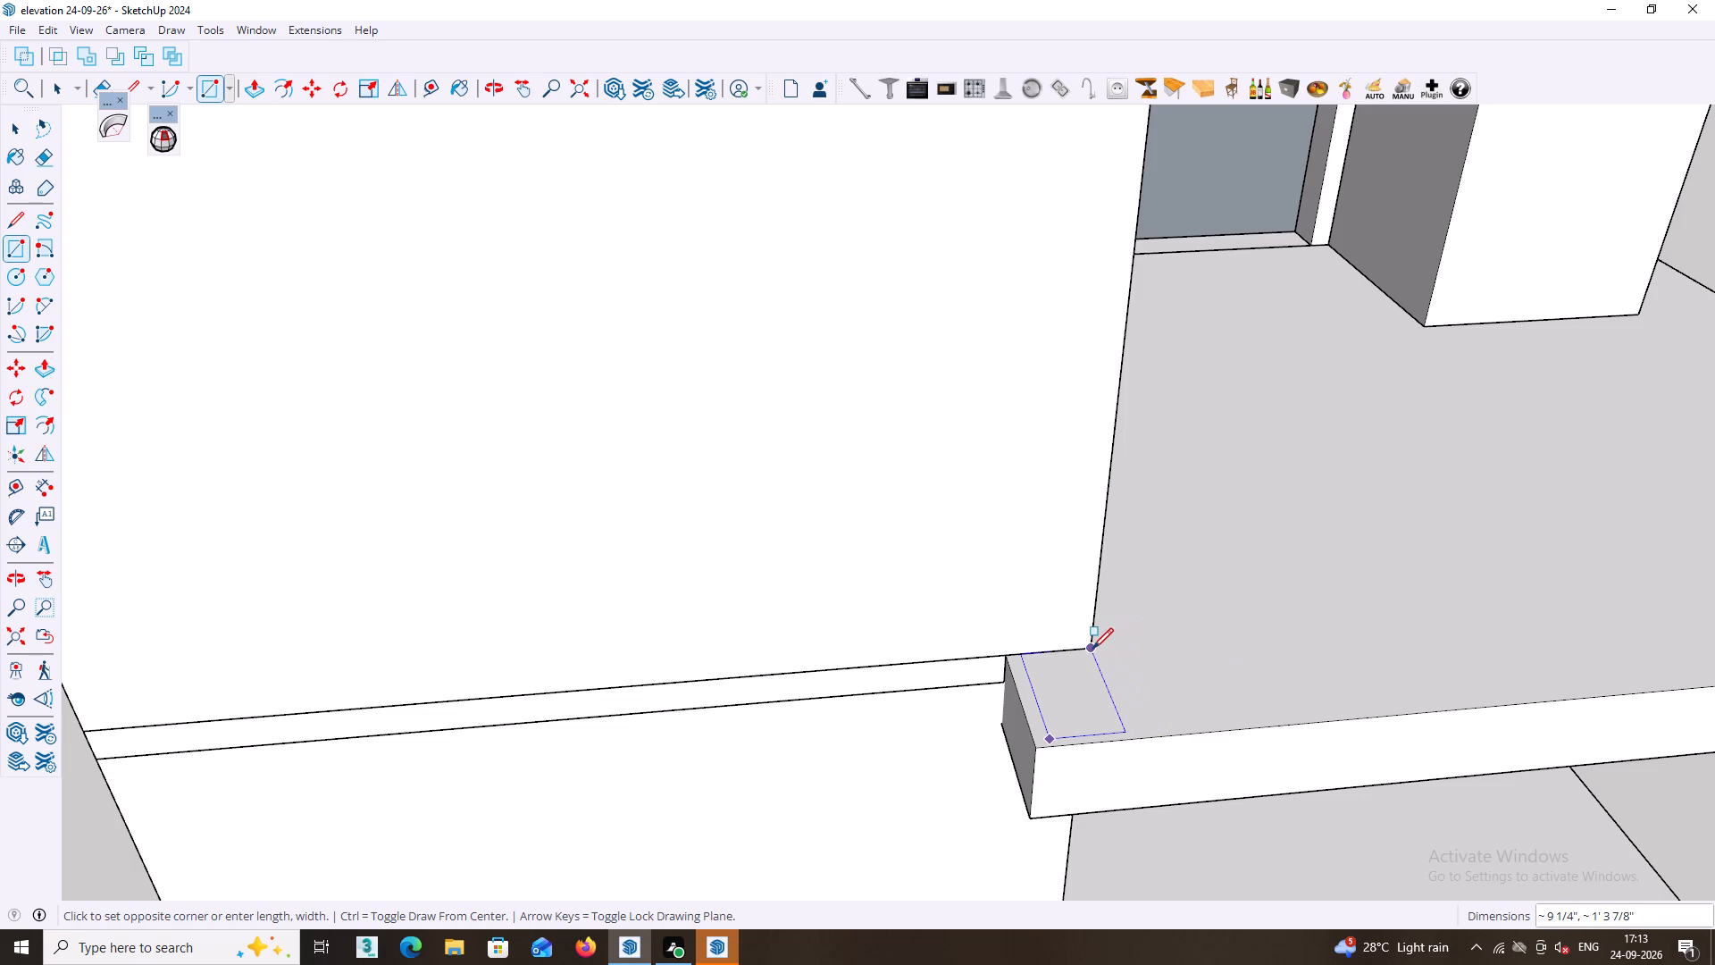
pyautogui.click(1092, 649)
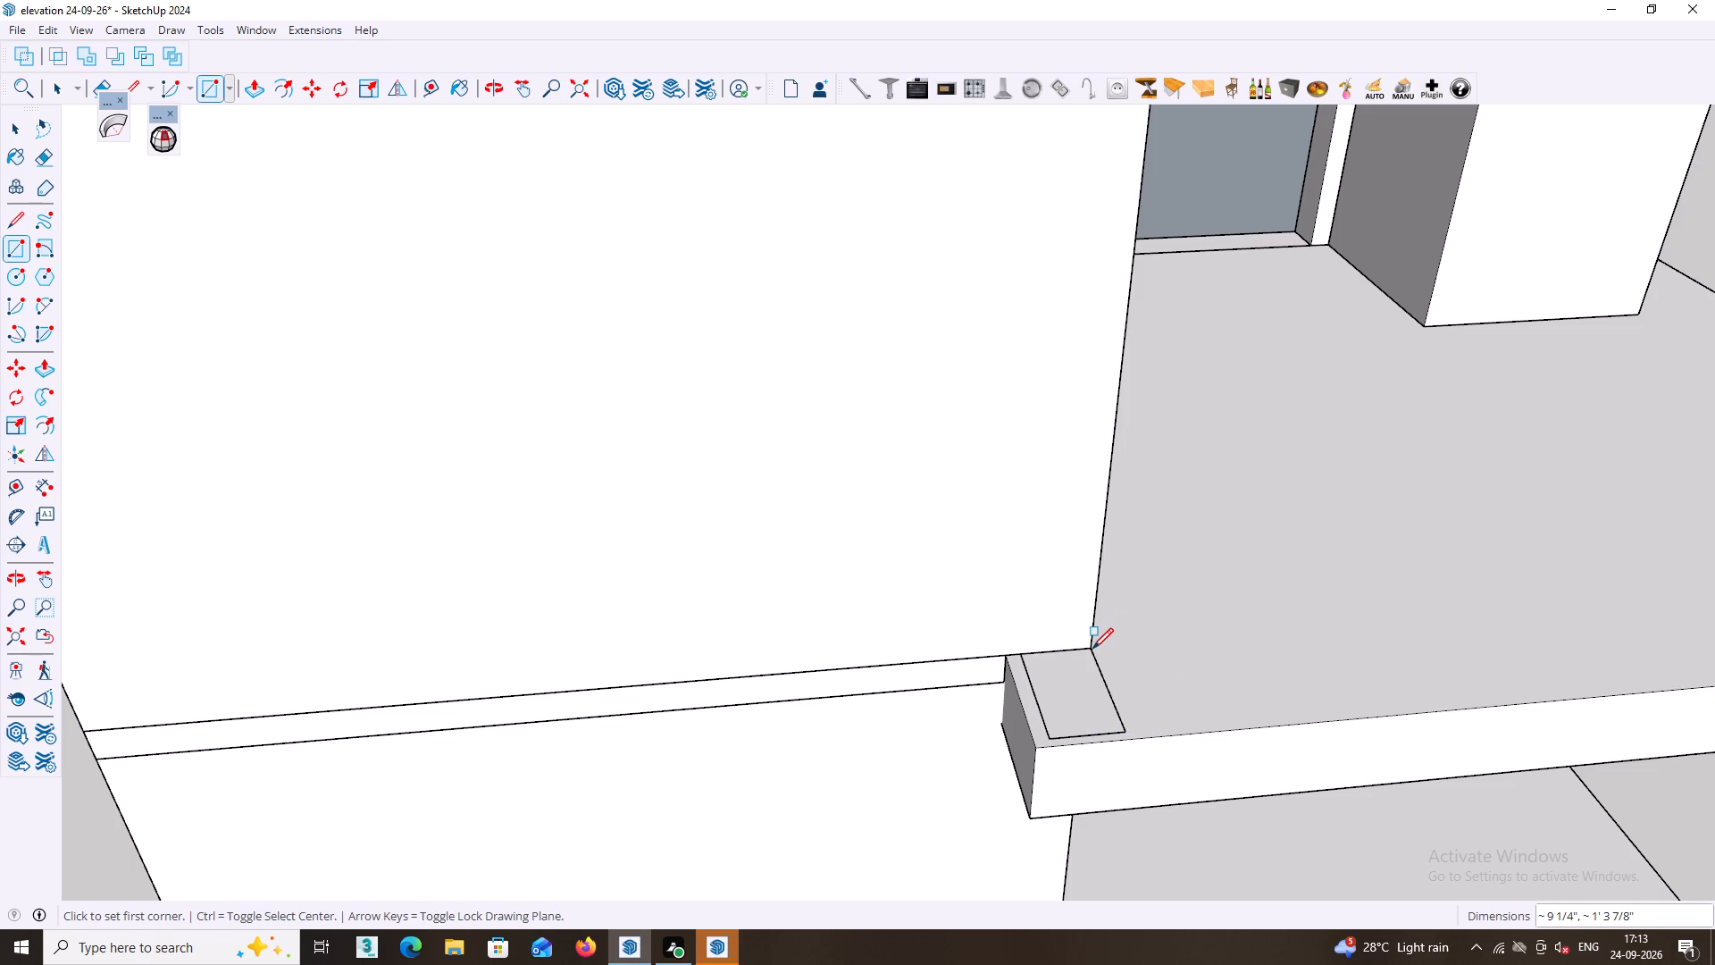
# Push/Pull the corner rectangle up about 2' 15/16" to form a balcony post.
pyautogui.press('p')
pyautogui.click(1070, 659)
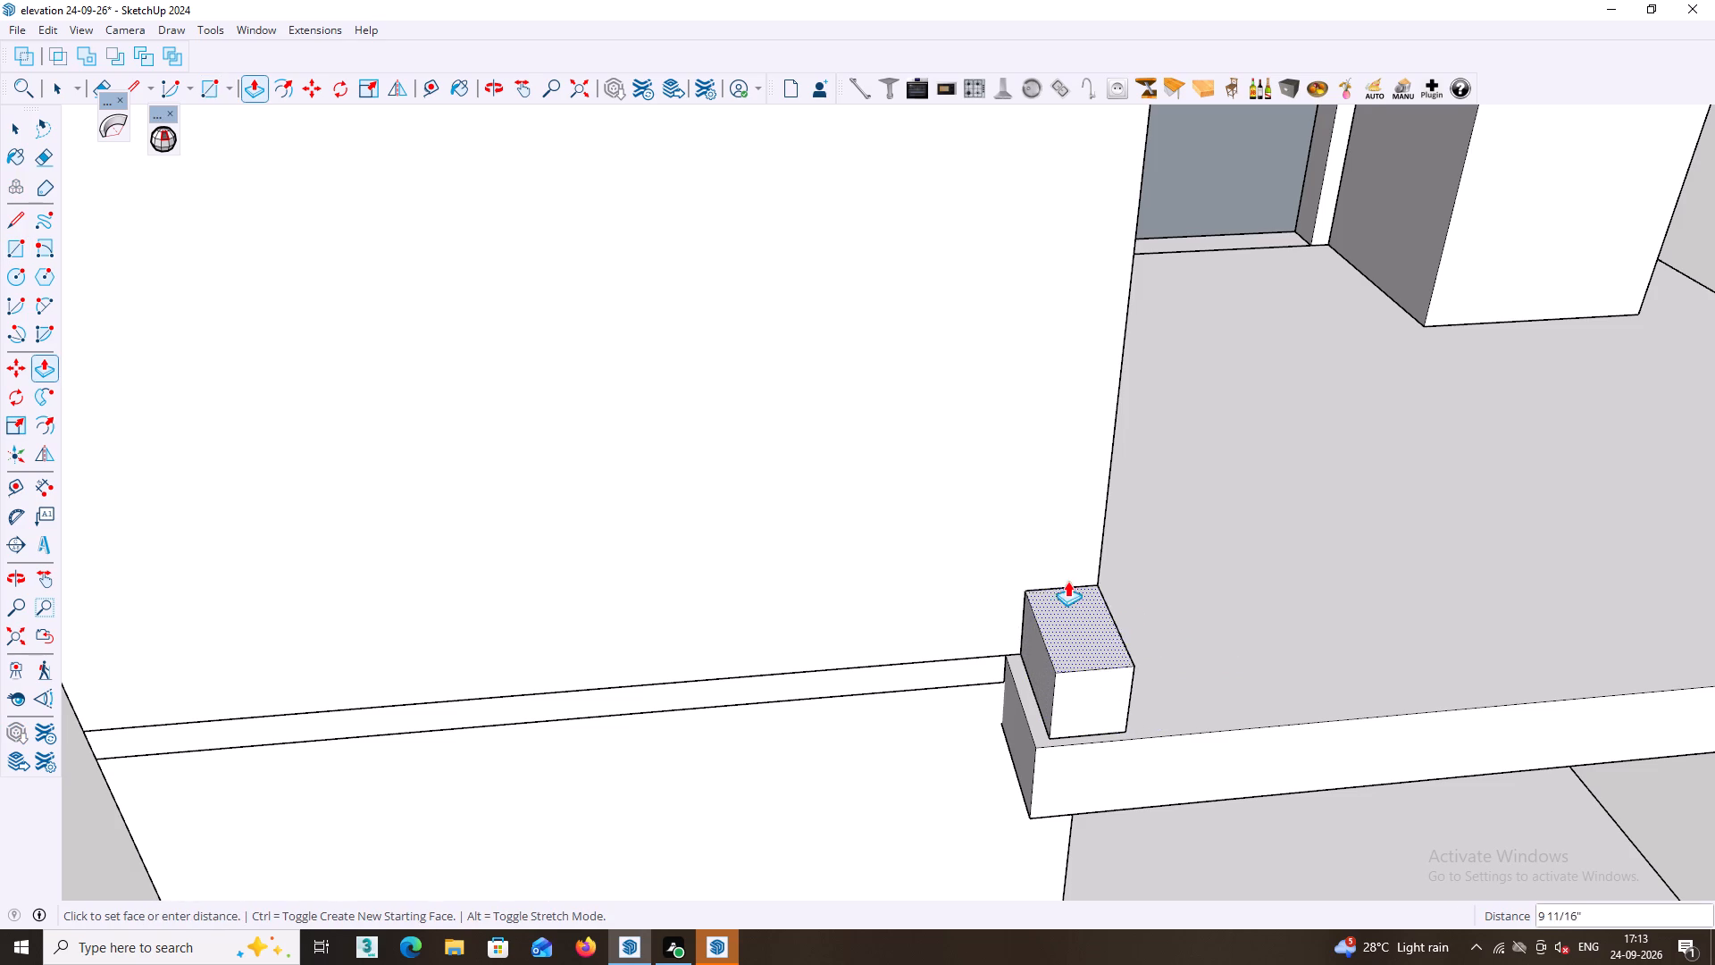
pyautogui.scroll(-3, 1058, 551)
pyautogui.moveTo(1058, 507); pyautogui.dragTo(1096, 241, button='middle')
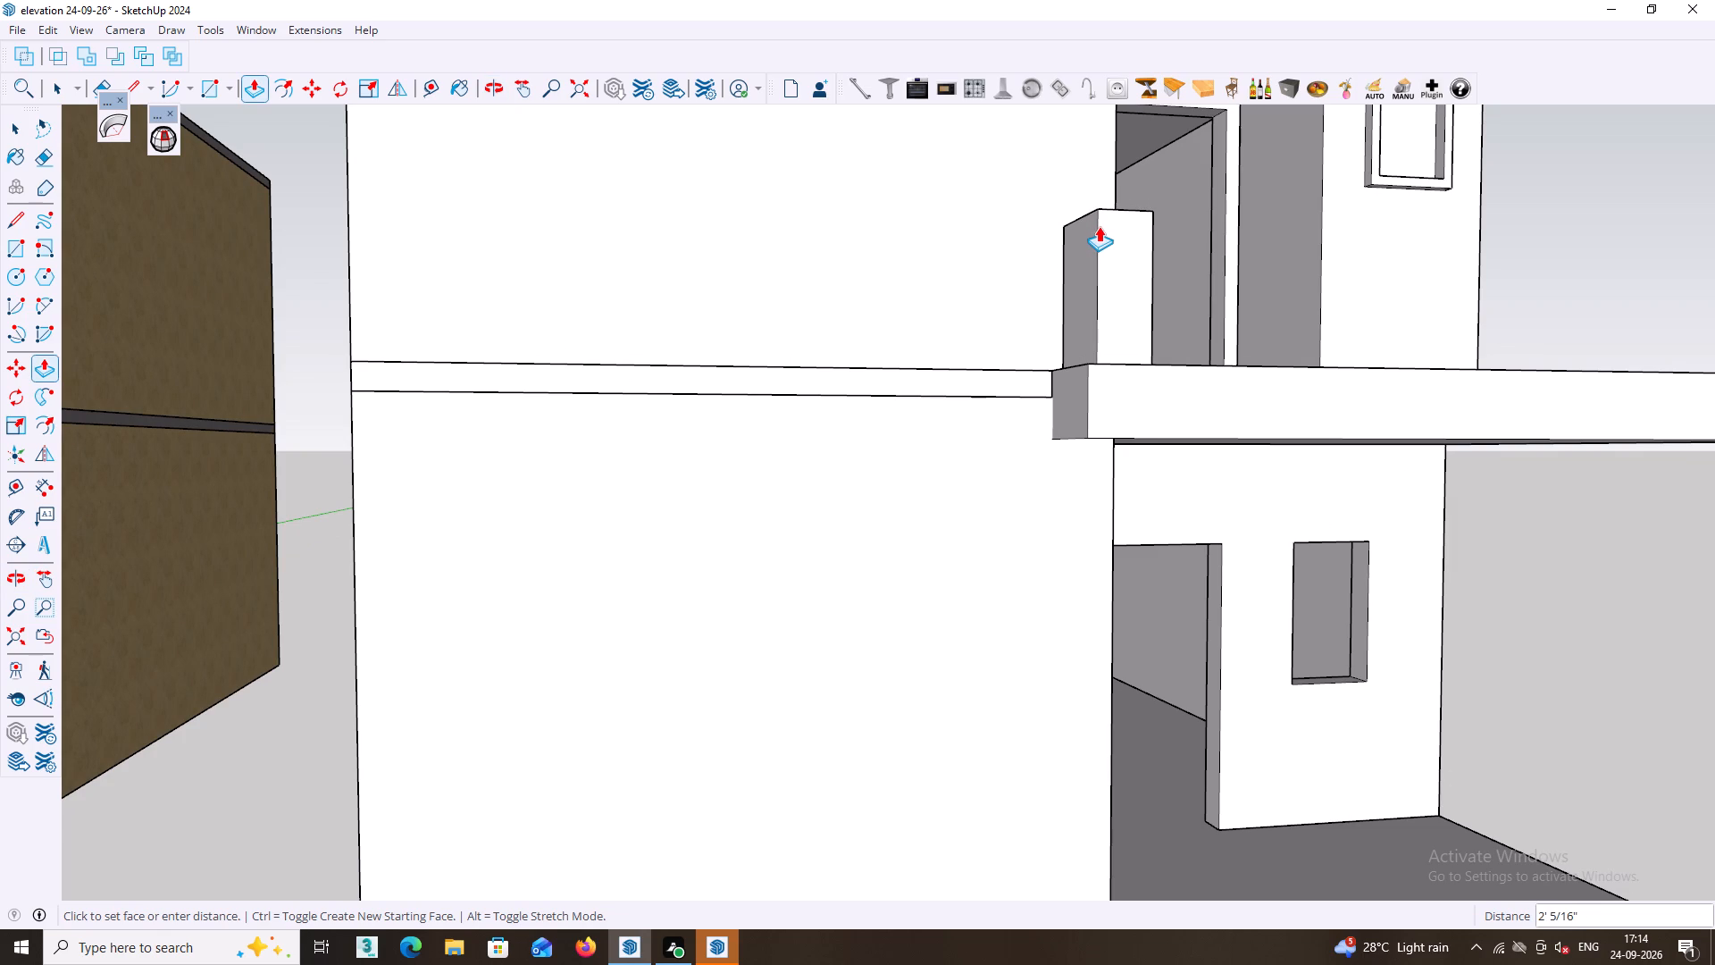
pyautogui.click(1099, 222)
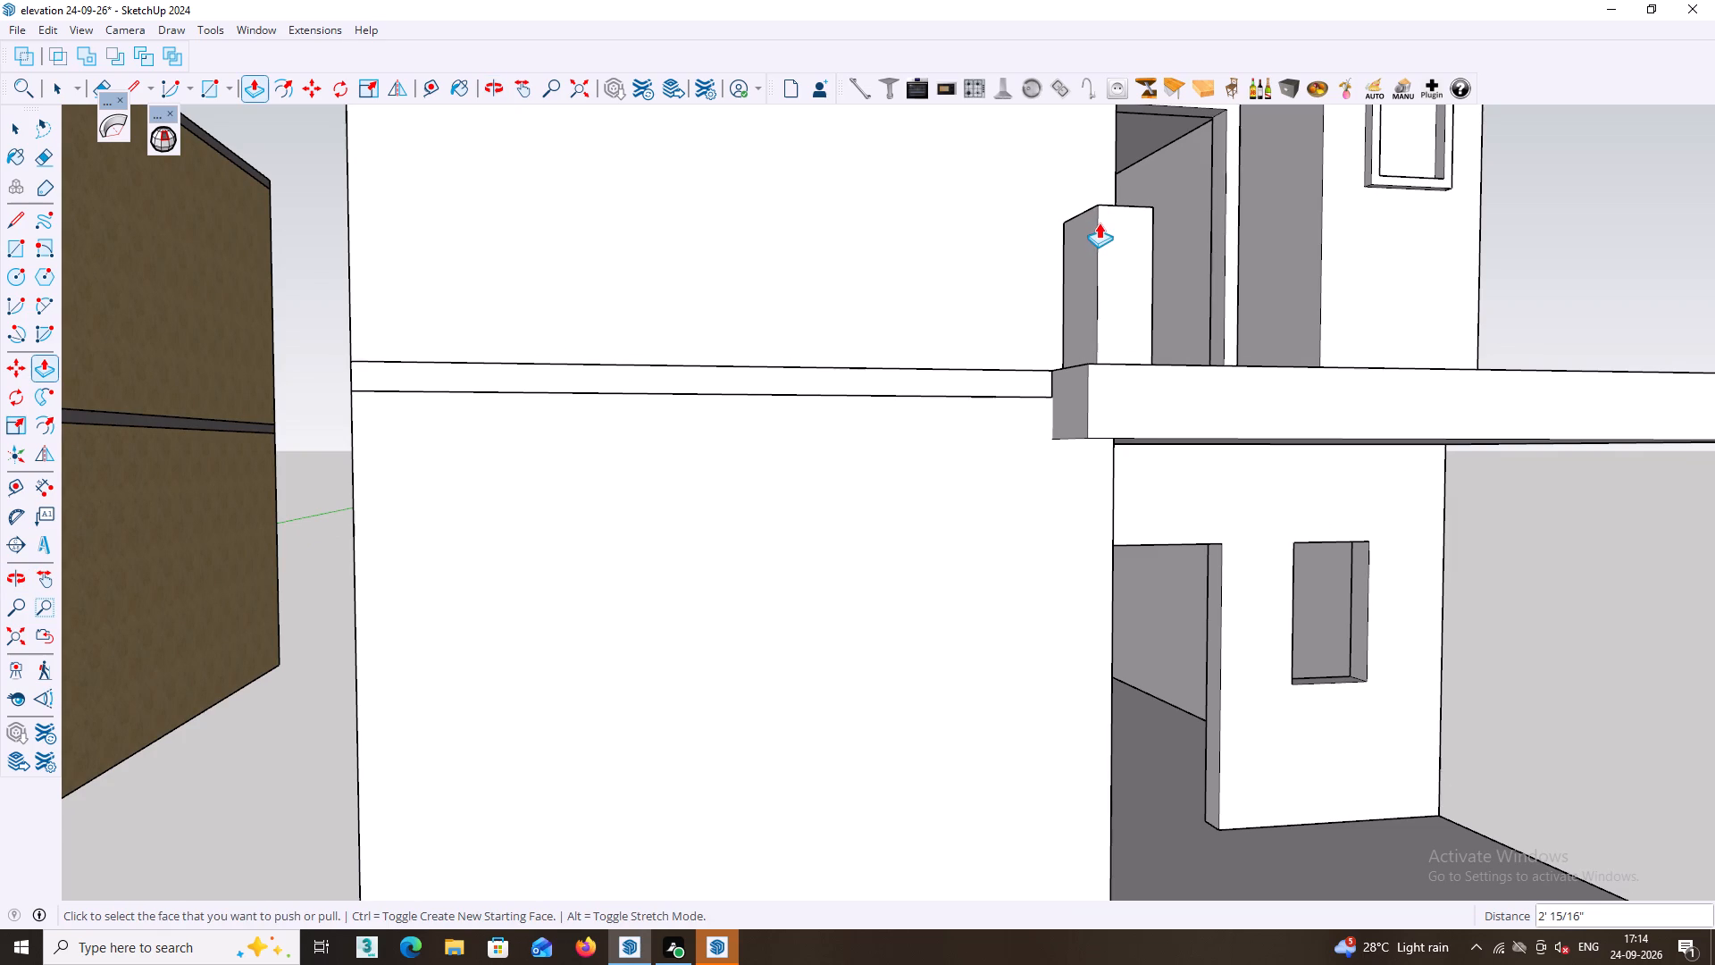
# Push/Pull the post's side face facing the open balcony outward by about 2 5/16" to widen it.
pyautogui.moveTo(1159, 304); pyautogui.dragTo(1085, 331, button='middle')
pyautogui.moveTo(1066, 340); pyautogui.dragTo(938, 380, button='middle')
pyautogui.scroll(2, 699, 402)
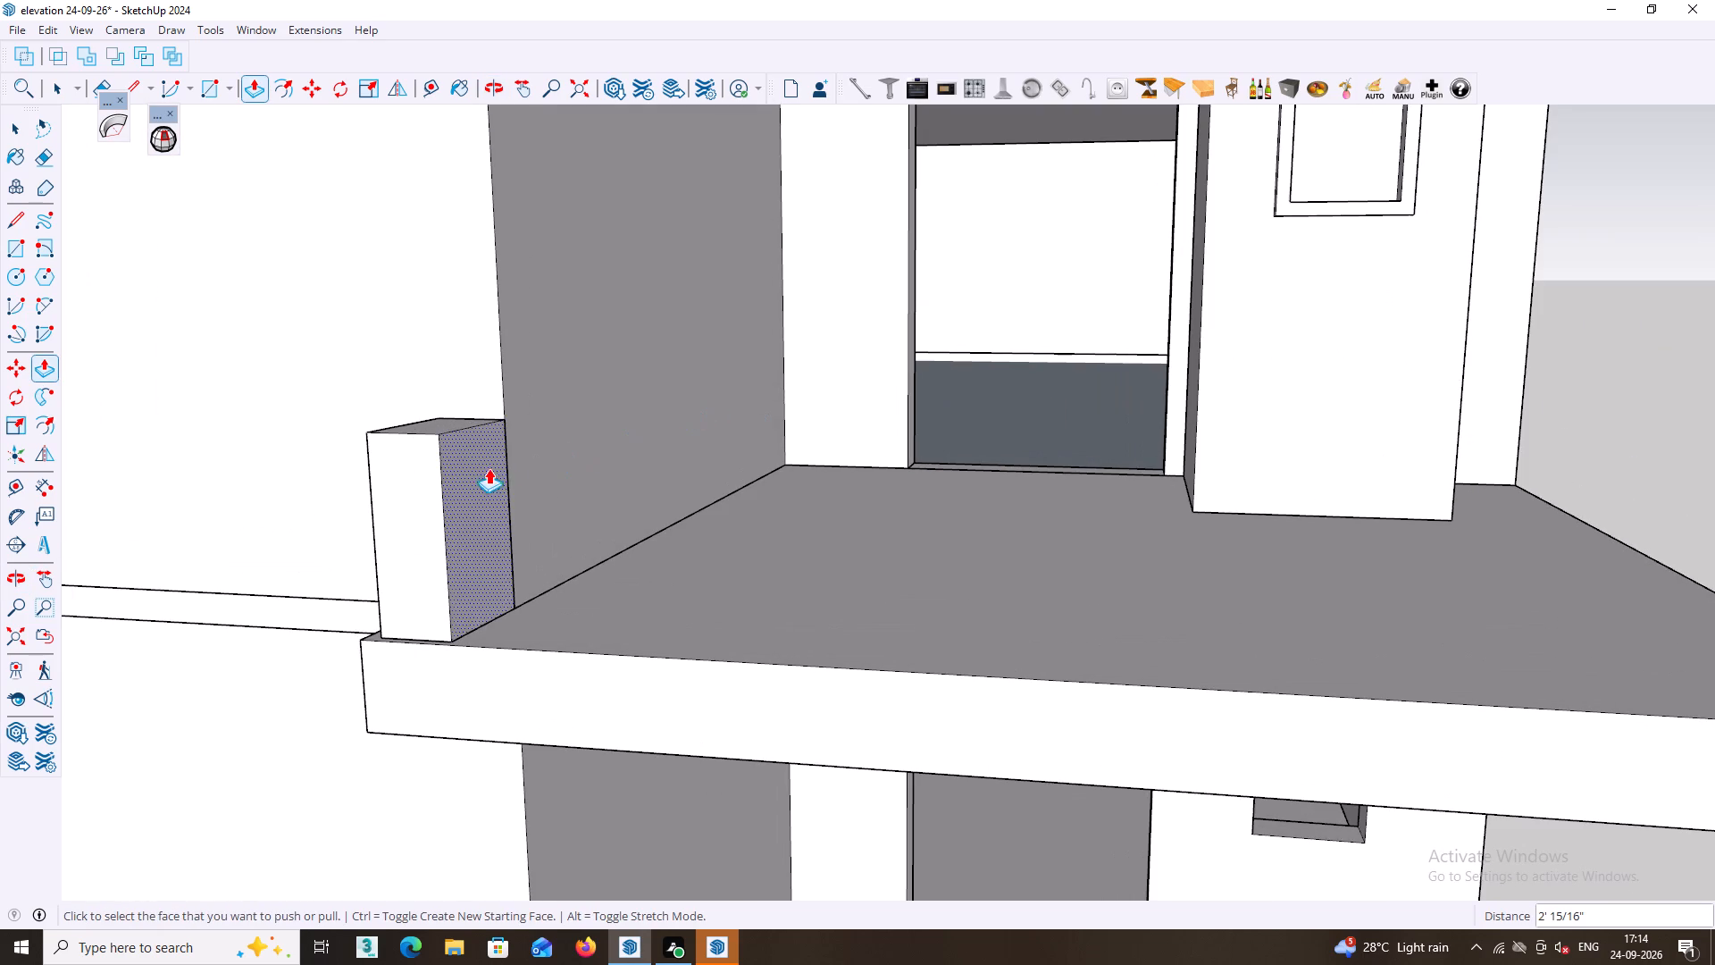
pyautogui.click(483, 470)
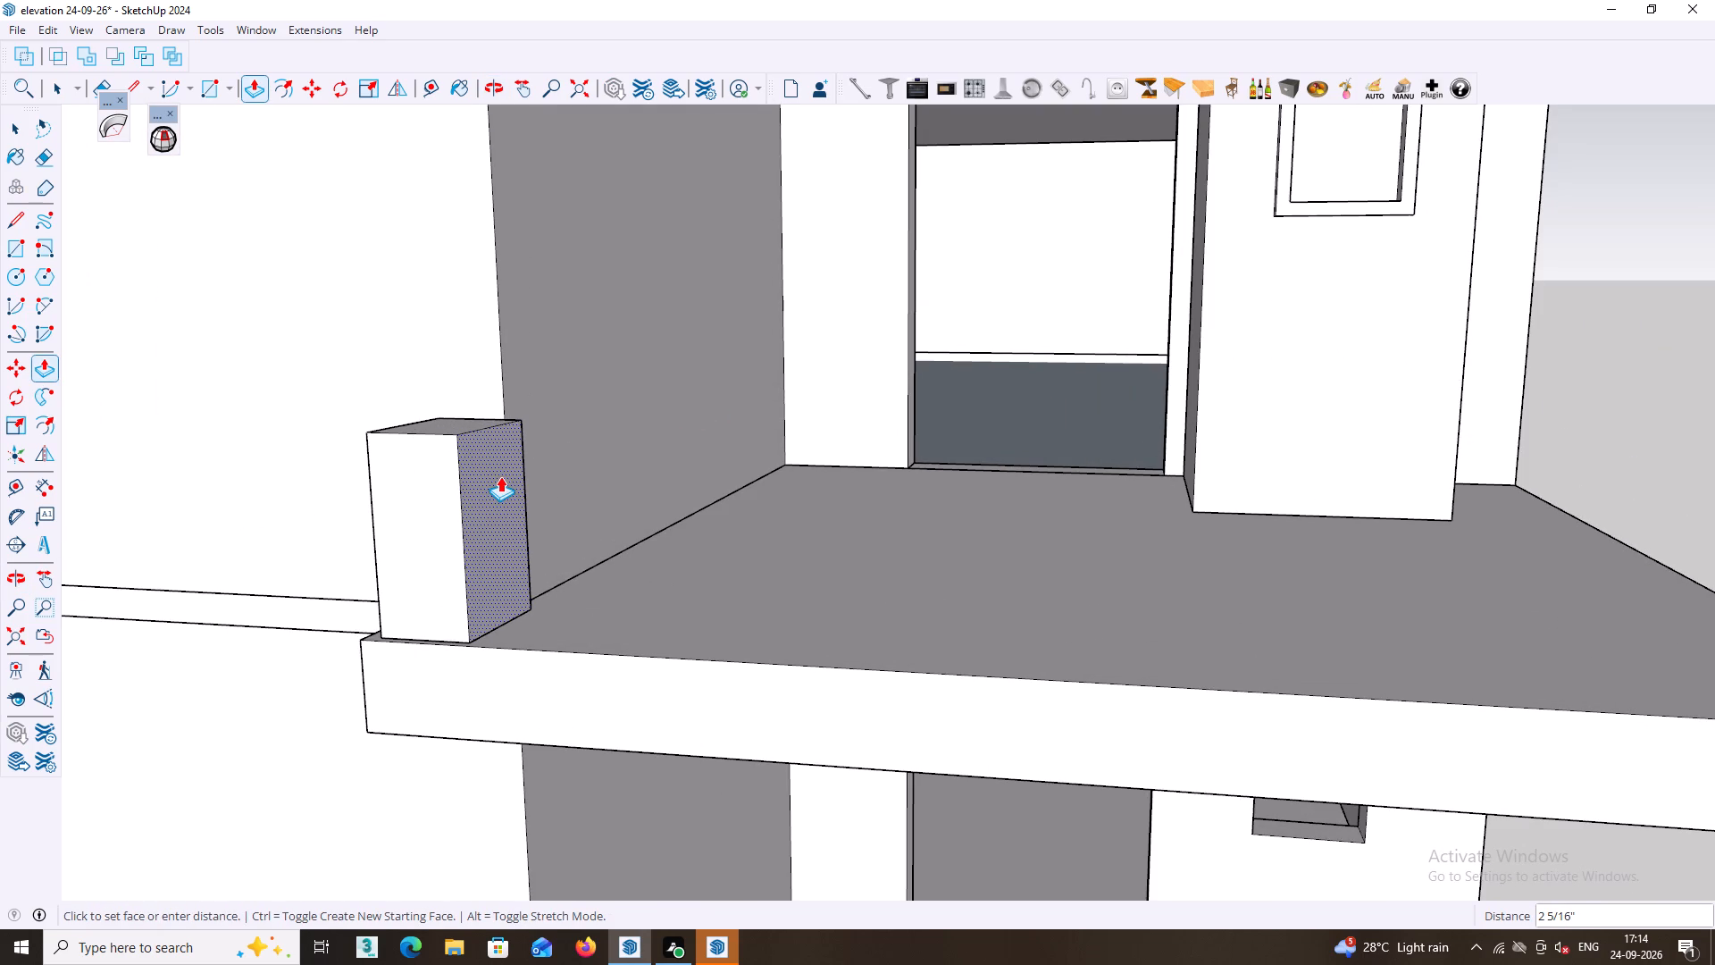
pyautogui.click(500, 476)
# Select all the balcony post's faces and edges and make them a group.
pyautogui.scroll(-1, 591, 491)
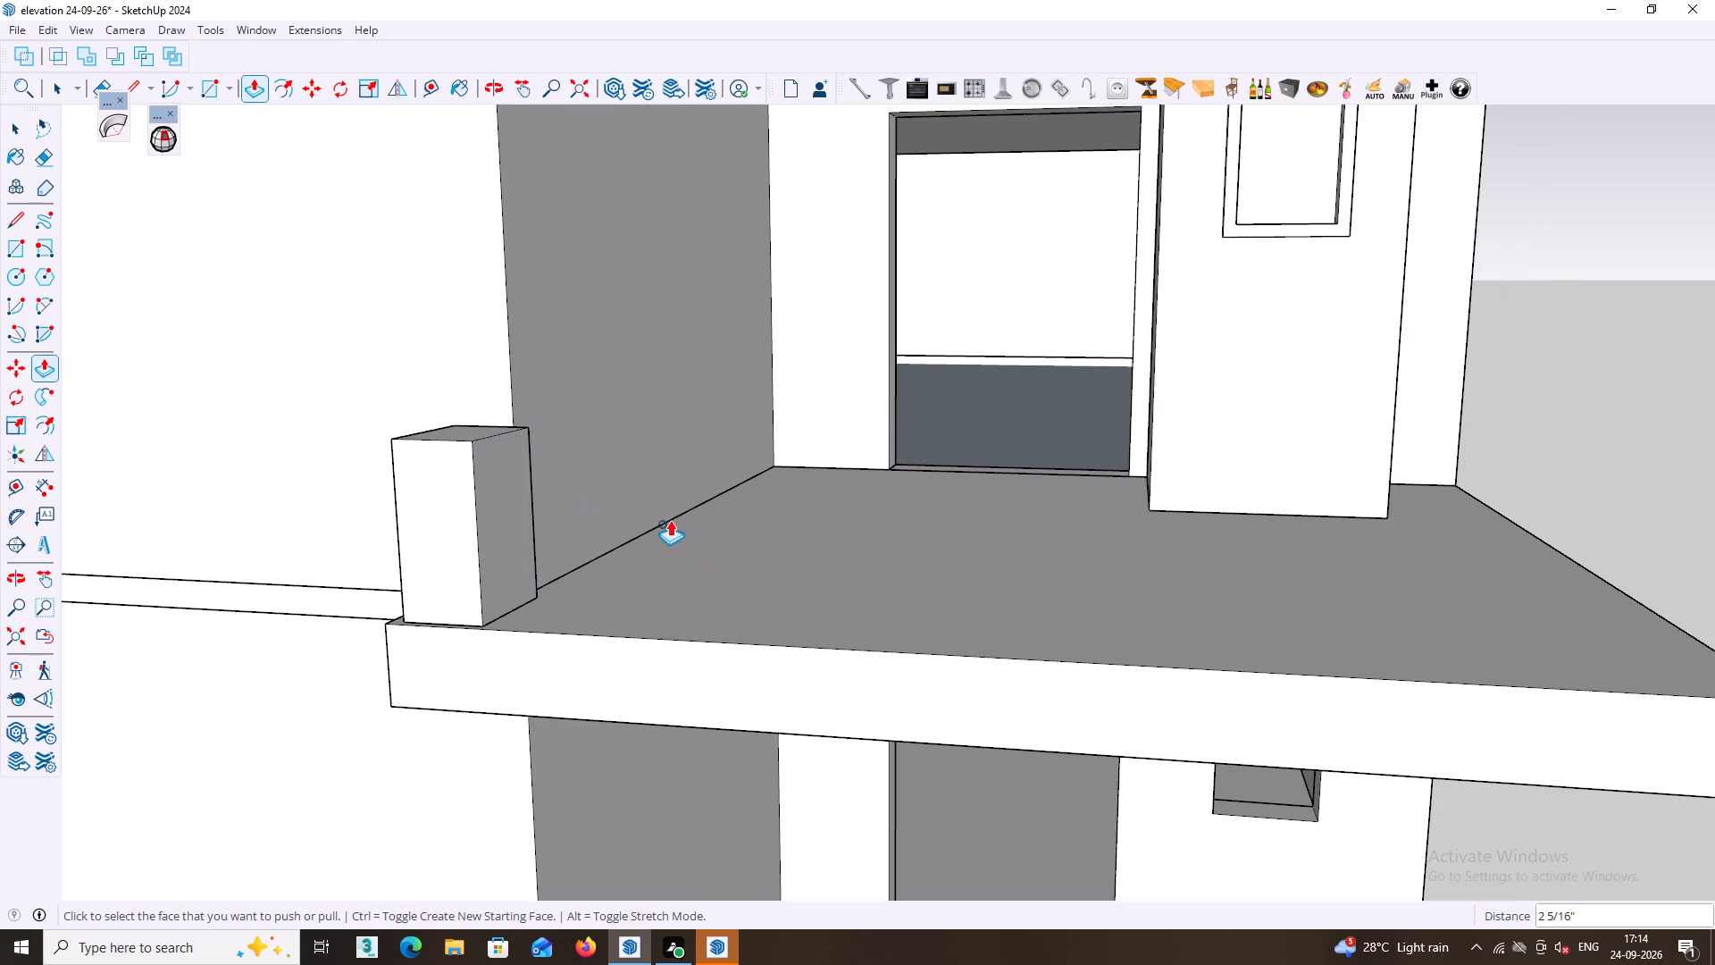
pyautogui.scroll(-1, 670, 520)
pyautogui.press('space')
pyautogui.tripleClick(515, 520)
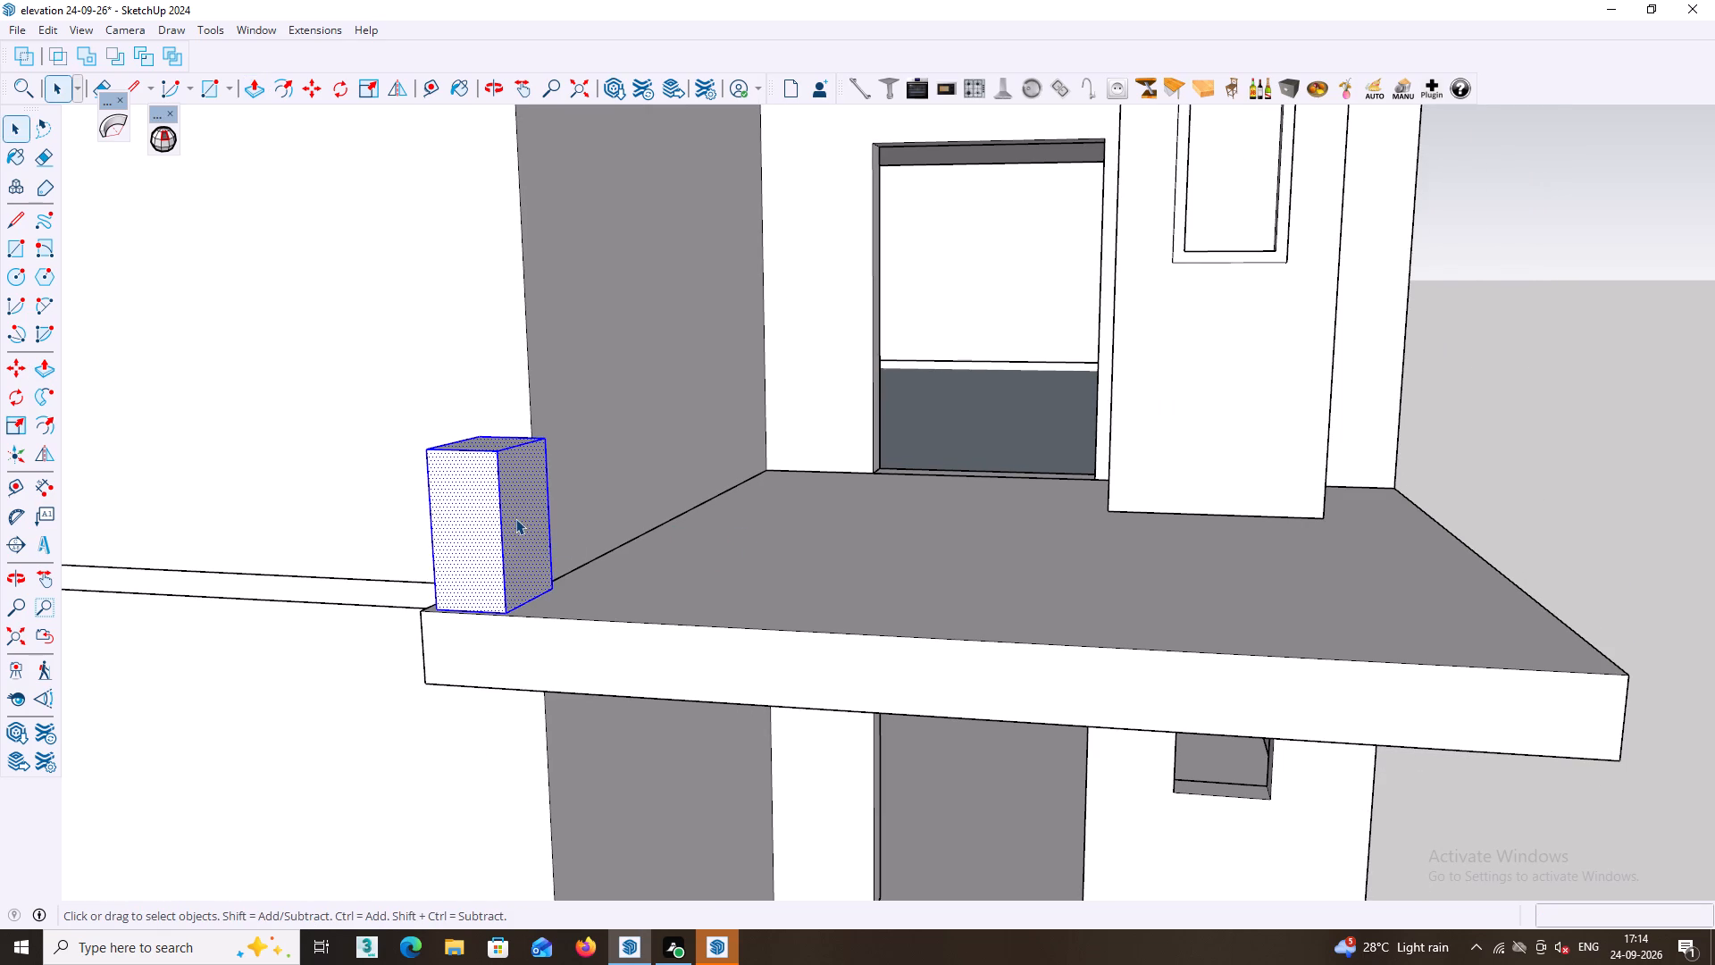
pyautogui.moveTo(515, 516); pyautogui.dragTo(760, 505, button='middle')
pyautogui.rightClick(800, 502)
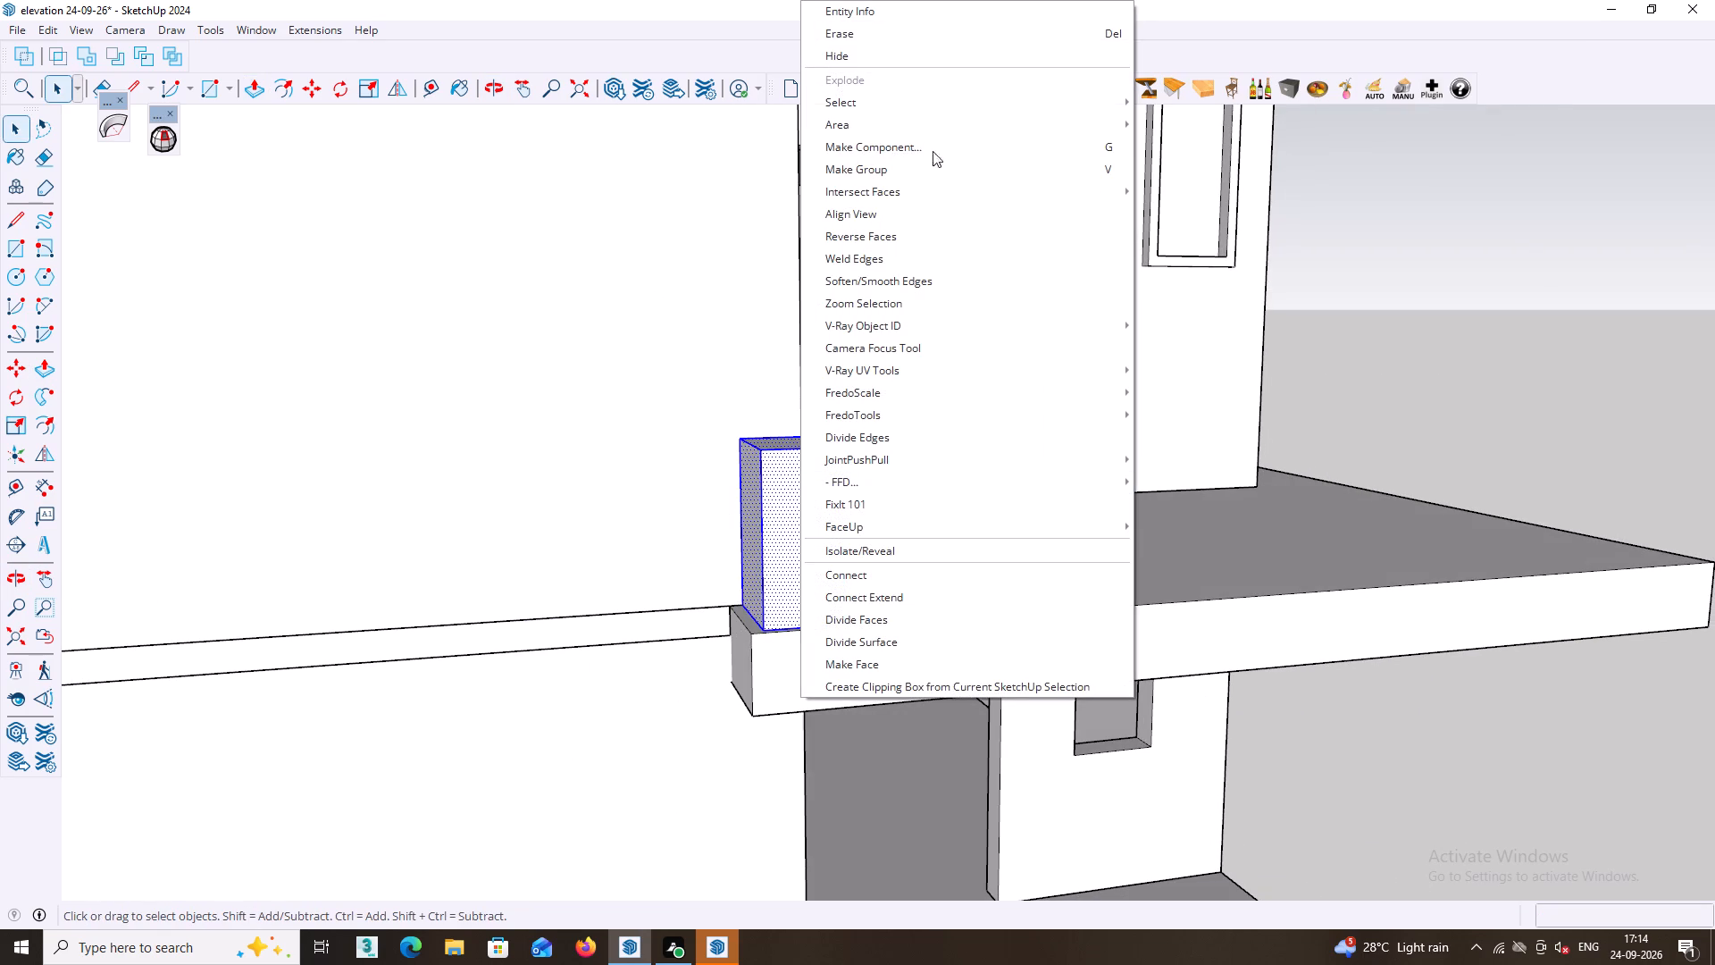
pyautogui.click(895, 173)
# Copy the post group about 12' 8 5/16" along the red axis to the other front corner of the balcony slab.
pyautogui.scroll(-2, 872, 348)
pyautogui.moveTo(931, 478); pyautogui.dragTo(886, 396, button='middle')
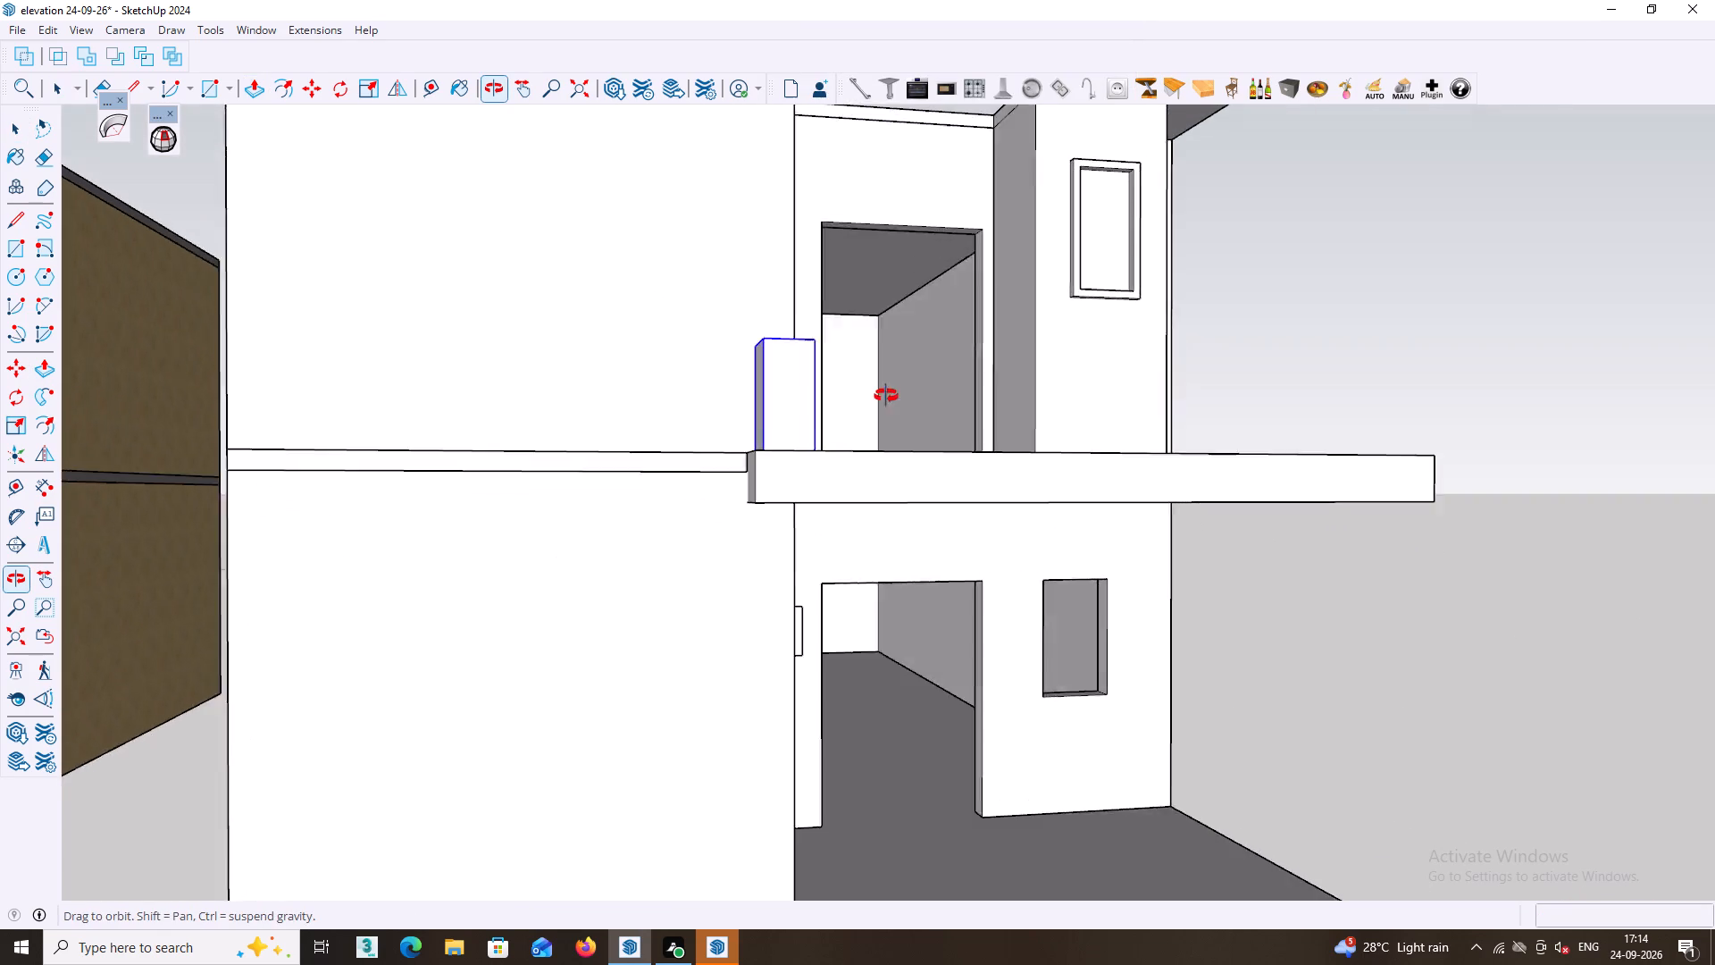
pyautogui.moveTo(886, 396); pyautogui.dragTo(874, 380, button='middle')
pyautogui.moveTo(925, 469); pyautogui.dragTo(973, 538, button='middle')
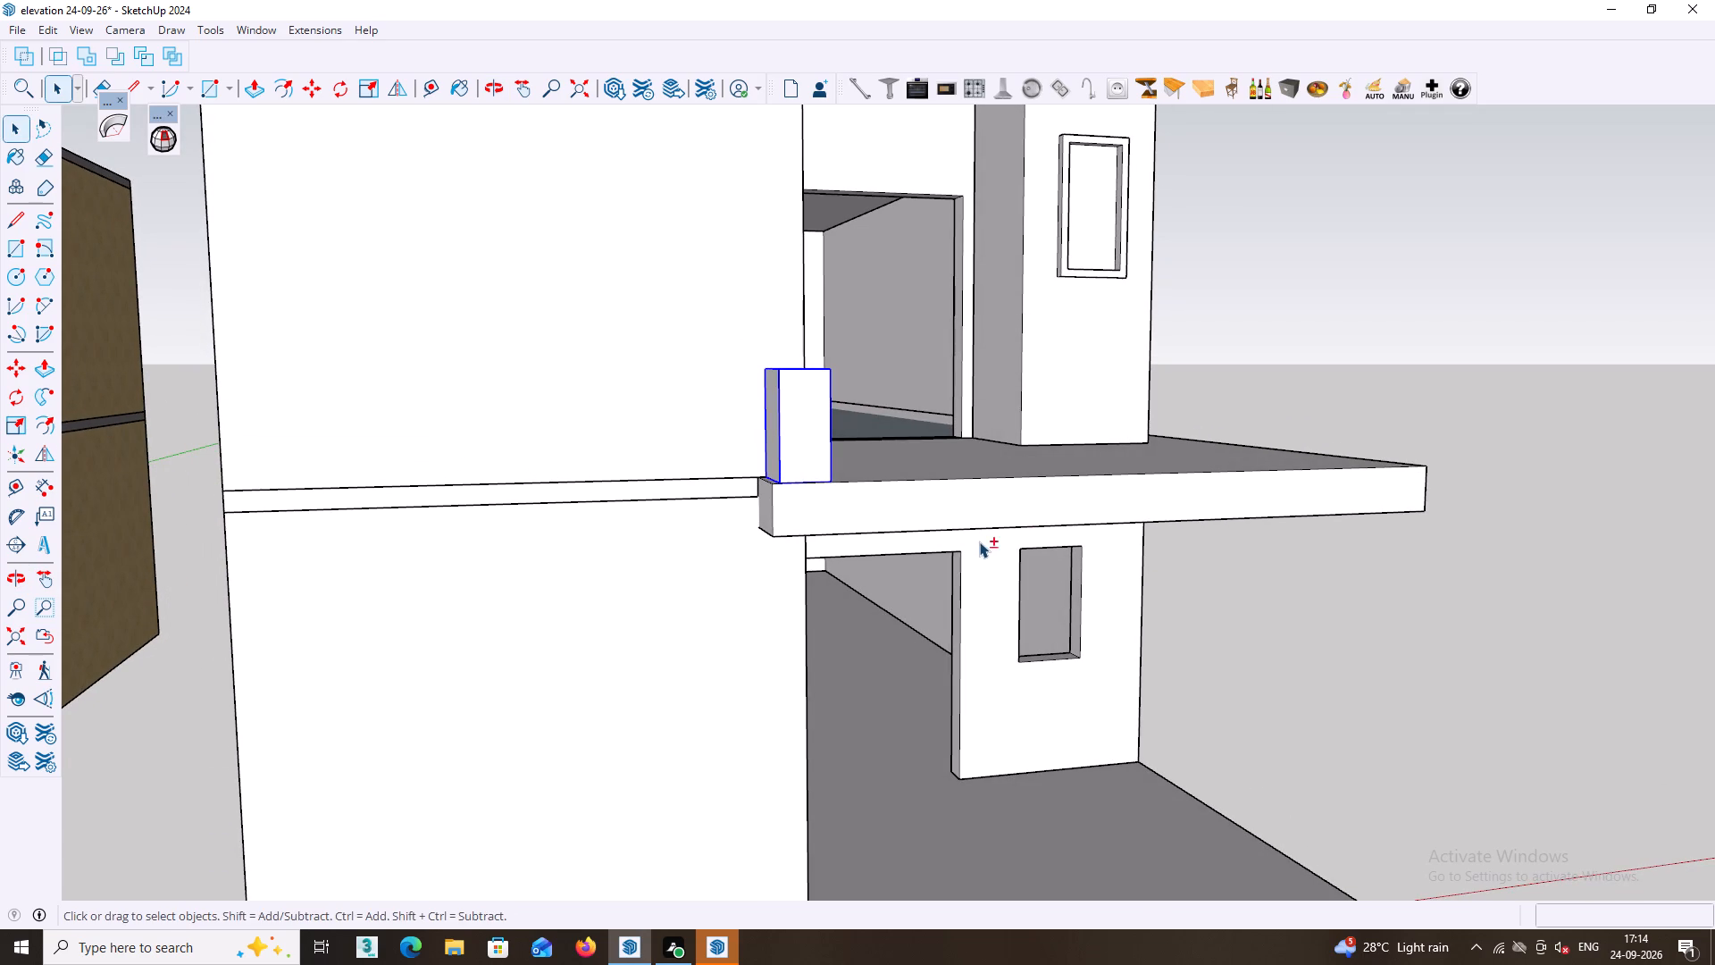
pyautogui.keyDown('shift'); pyautogui.moveTo(979, 541); pyautogui.dragTo(815, 458, button='middle'); pyautogui.keyUp('shift')
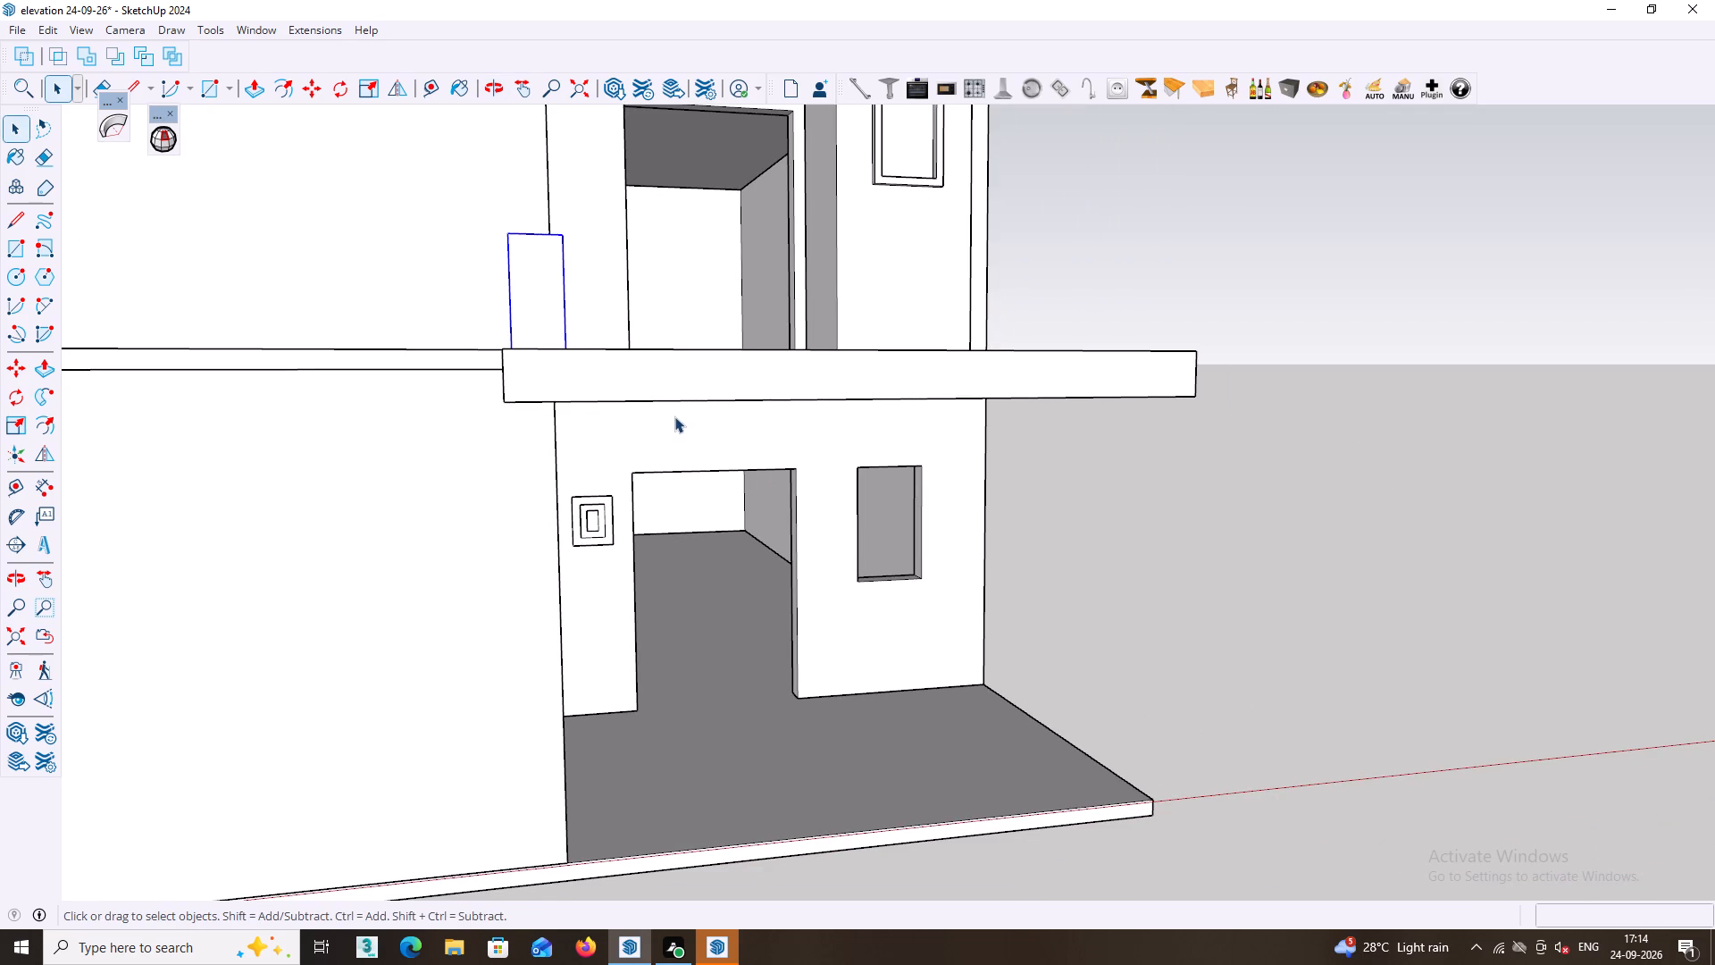
pyautogui.press('m')
pyautogui.moveTo(582, 349); pyautogui.dragTo(571, 459, button='middle')
pyautogui.scroll(2, 570, 452)
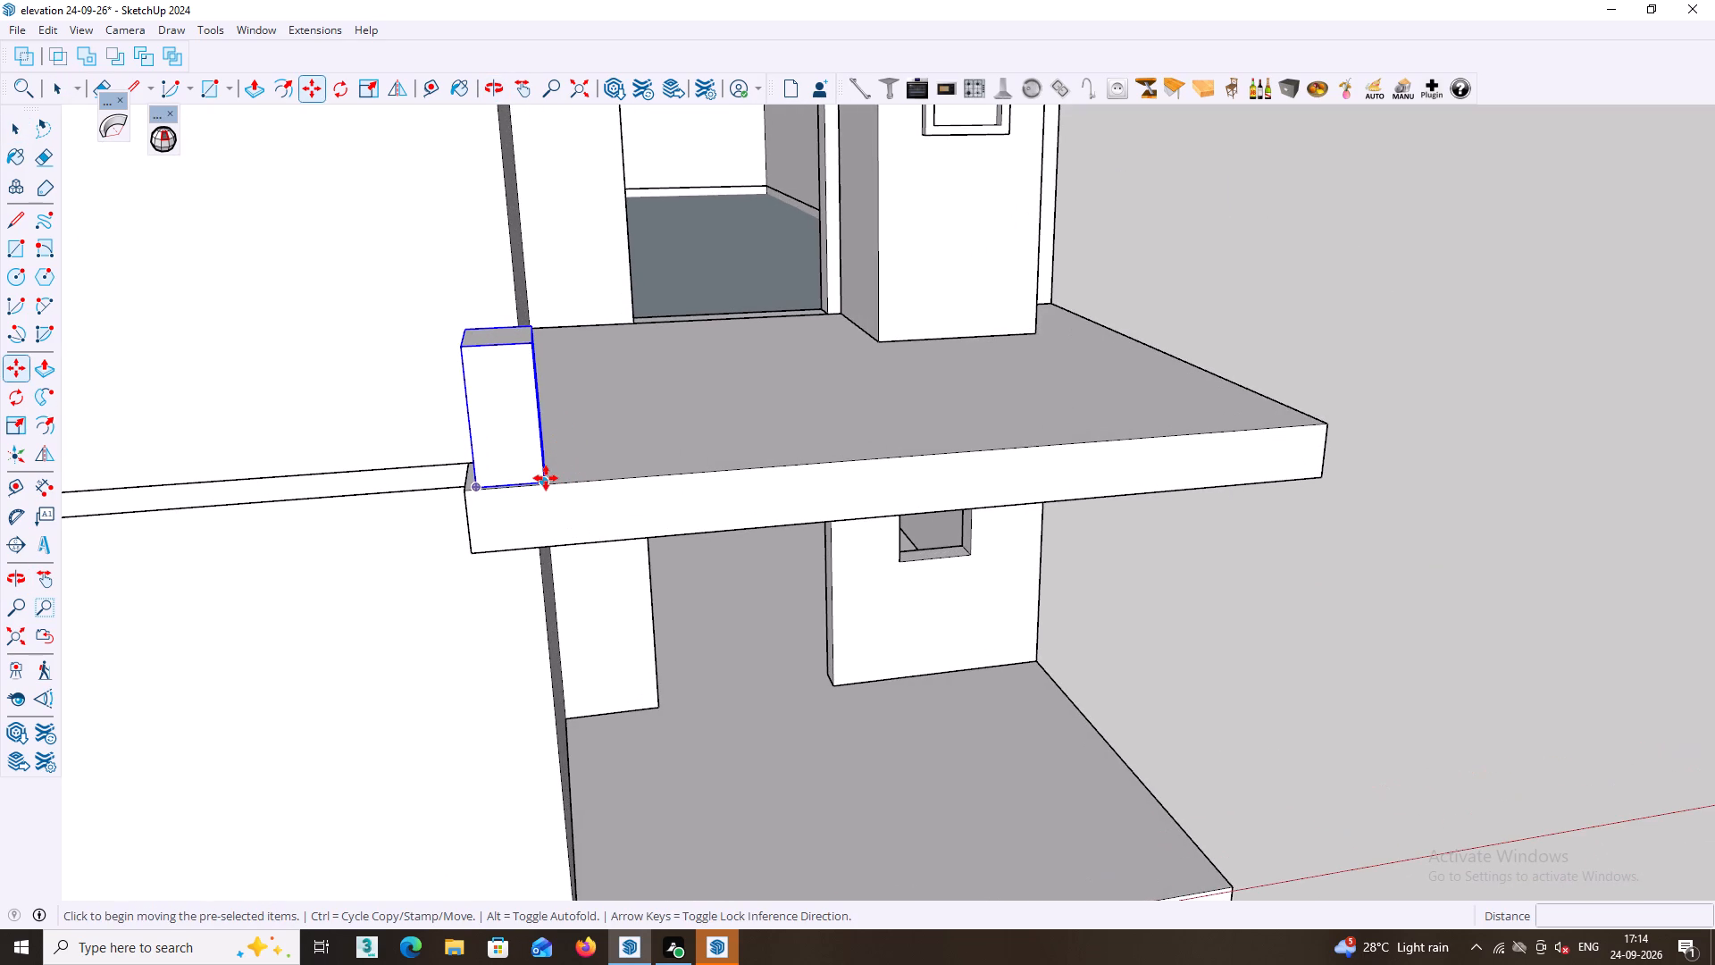
pyautogui.click(546, 479)
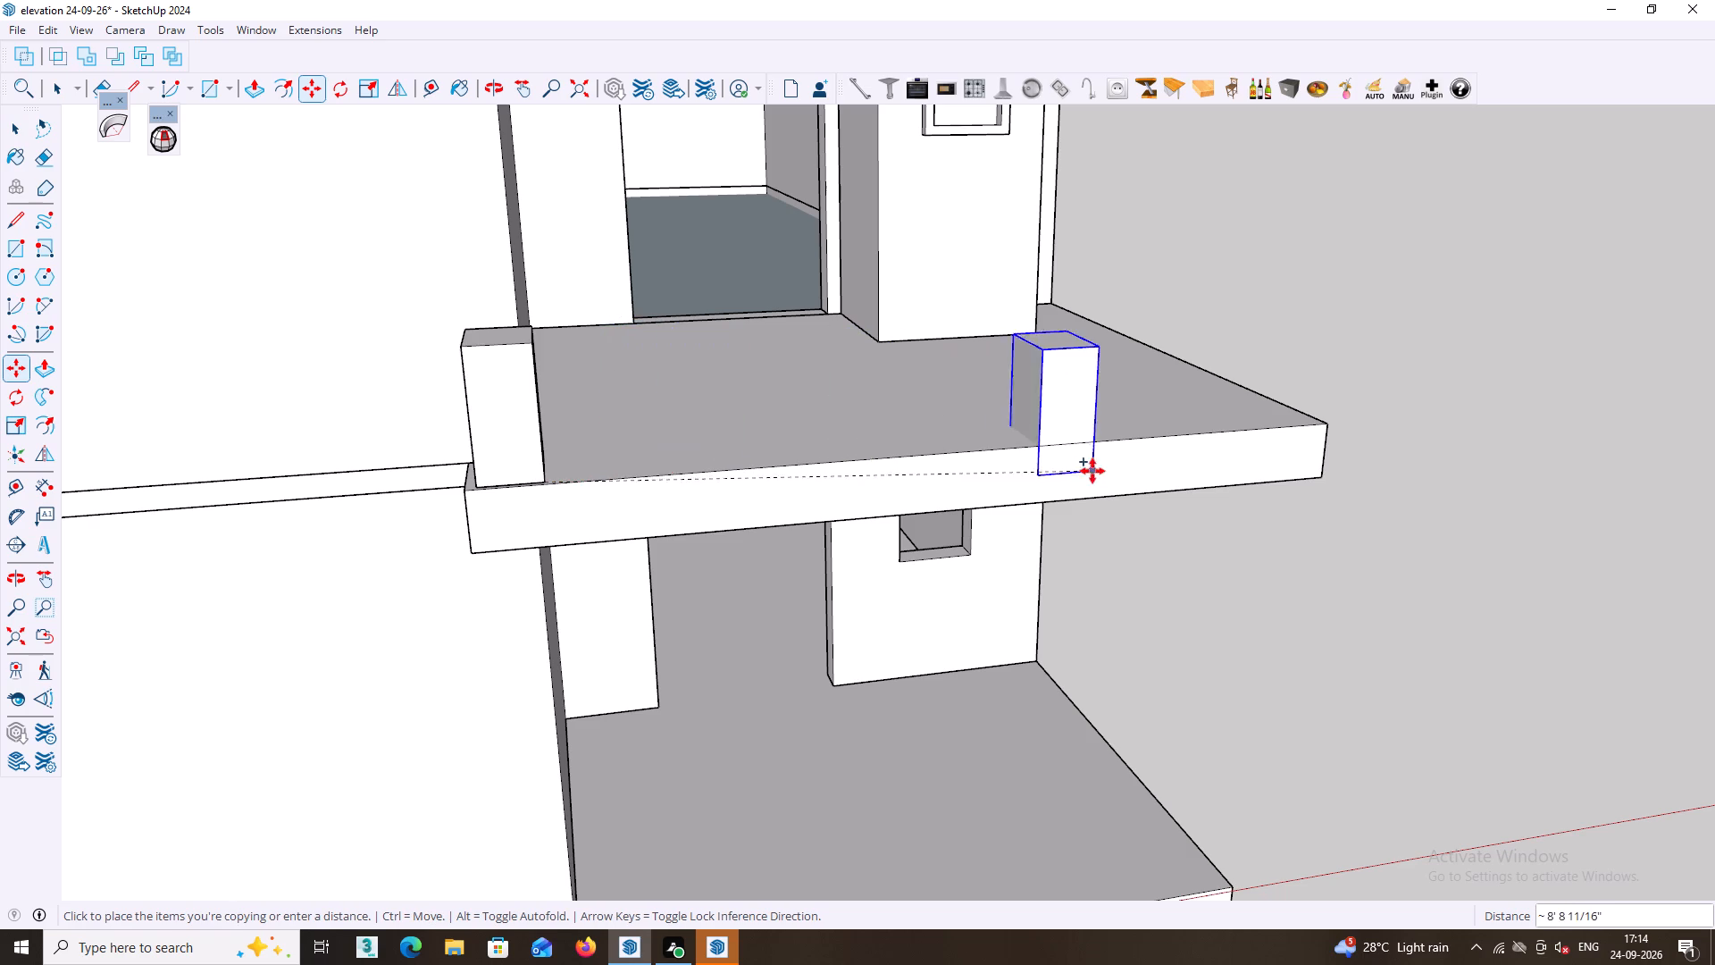
pyautogui.middleClick(1292, 421)
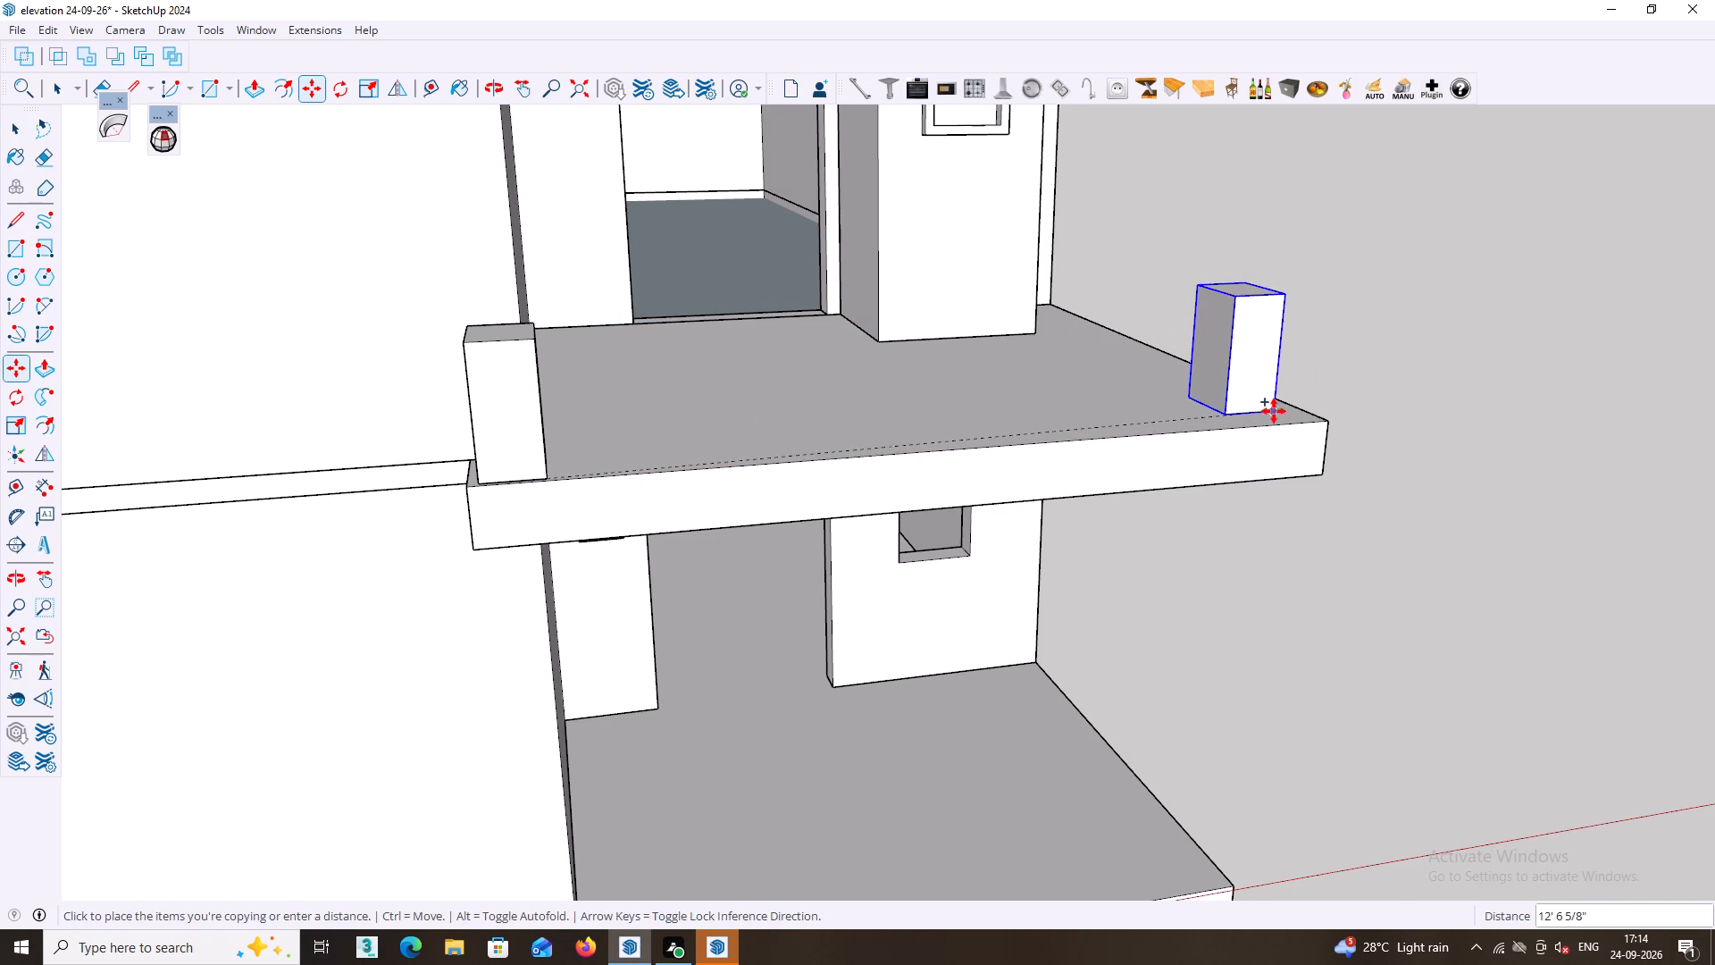
pyautogui.moveTo(745, 410); pyautogui.dragTo(776, 497, button='middle')
pyautogui.scroll(2, 632, 536)
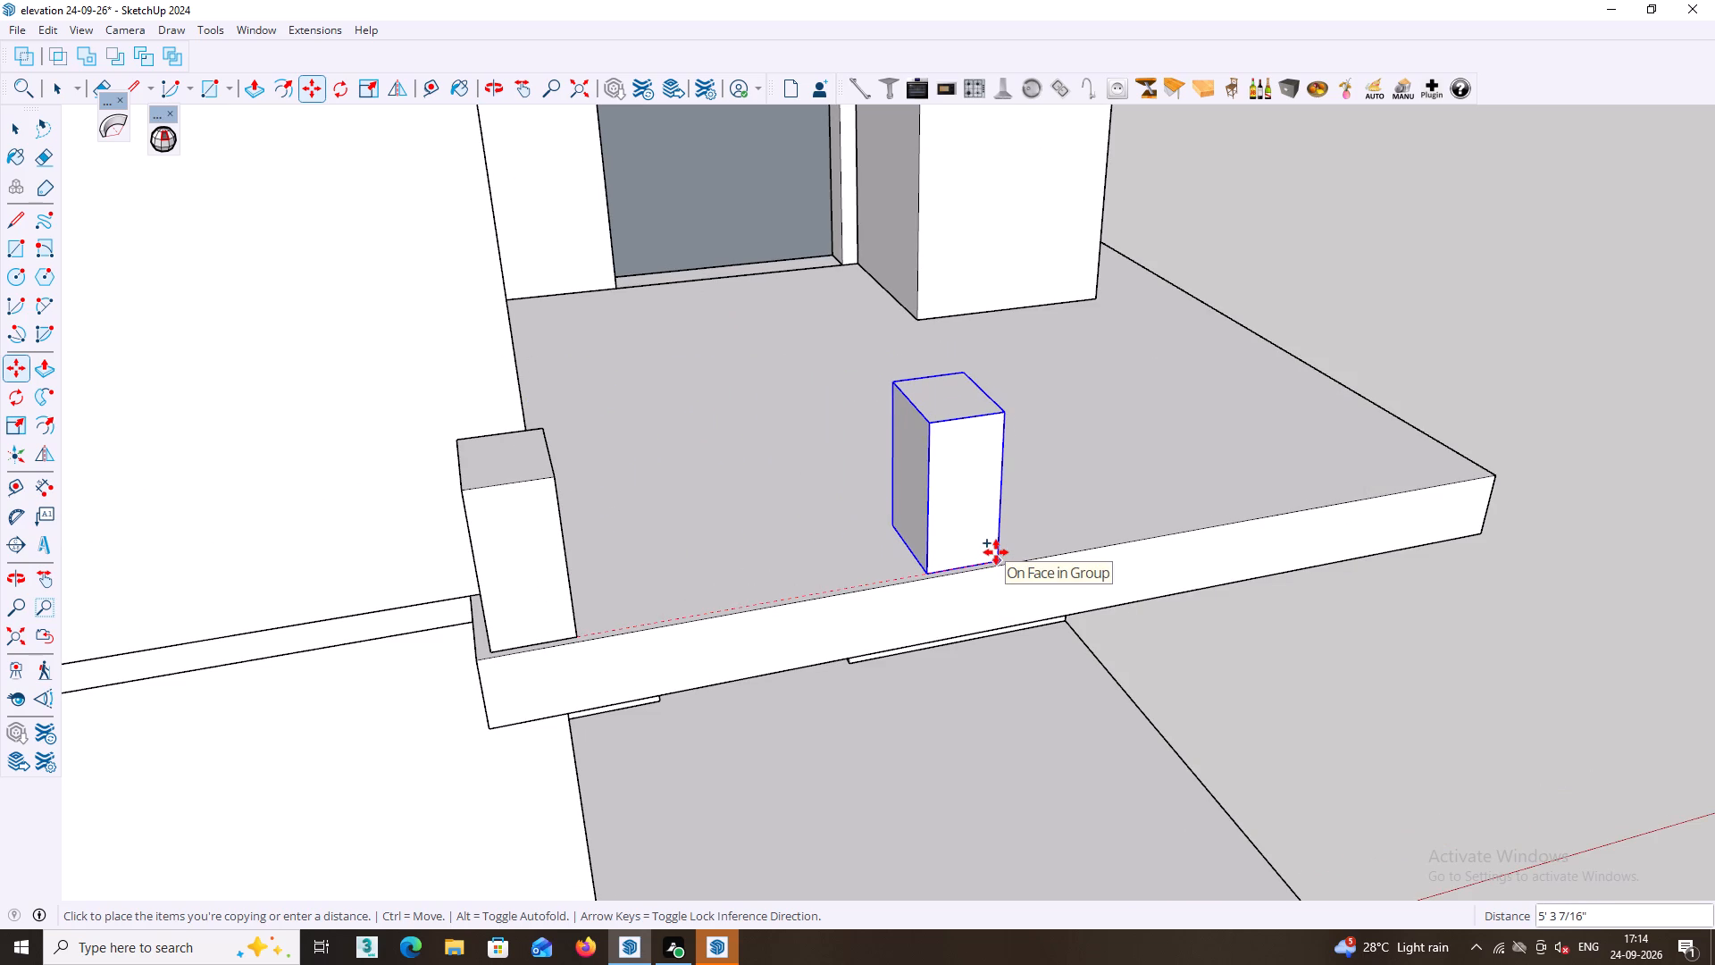
pyautogui.press('Right')
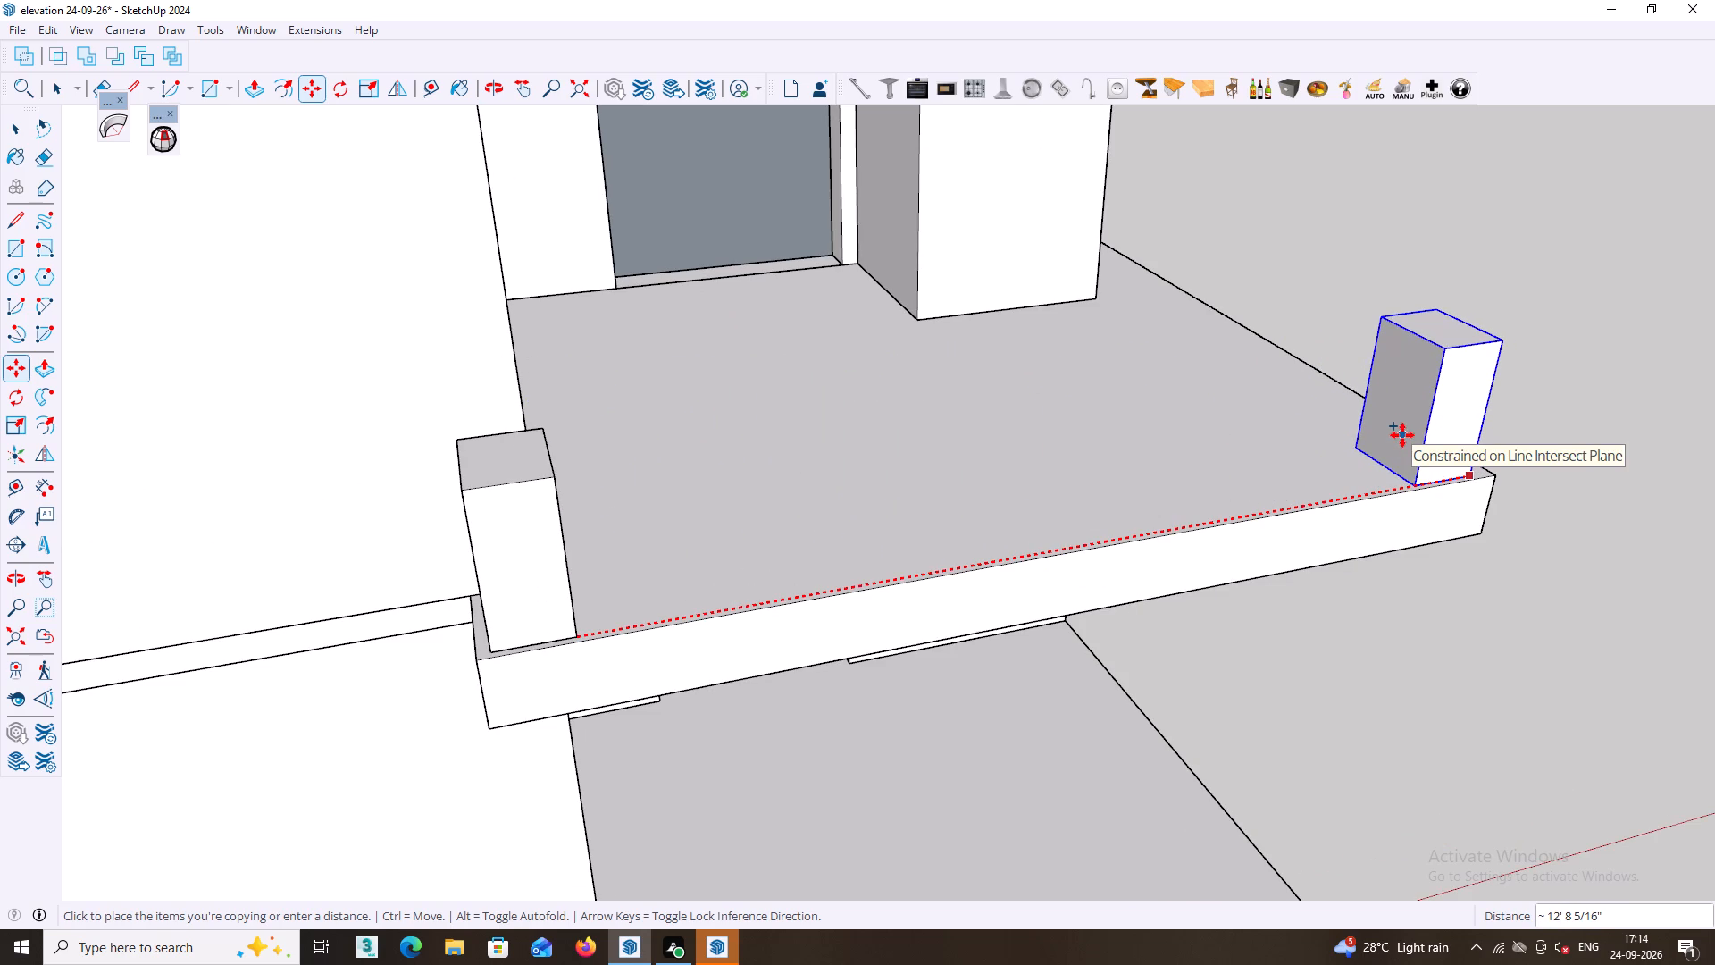
pyautogui.click(1402, 435)
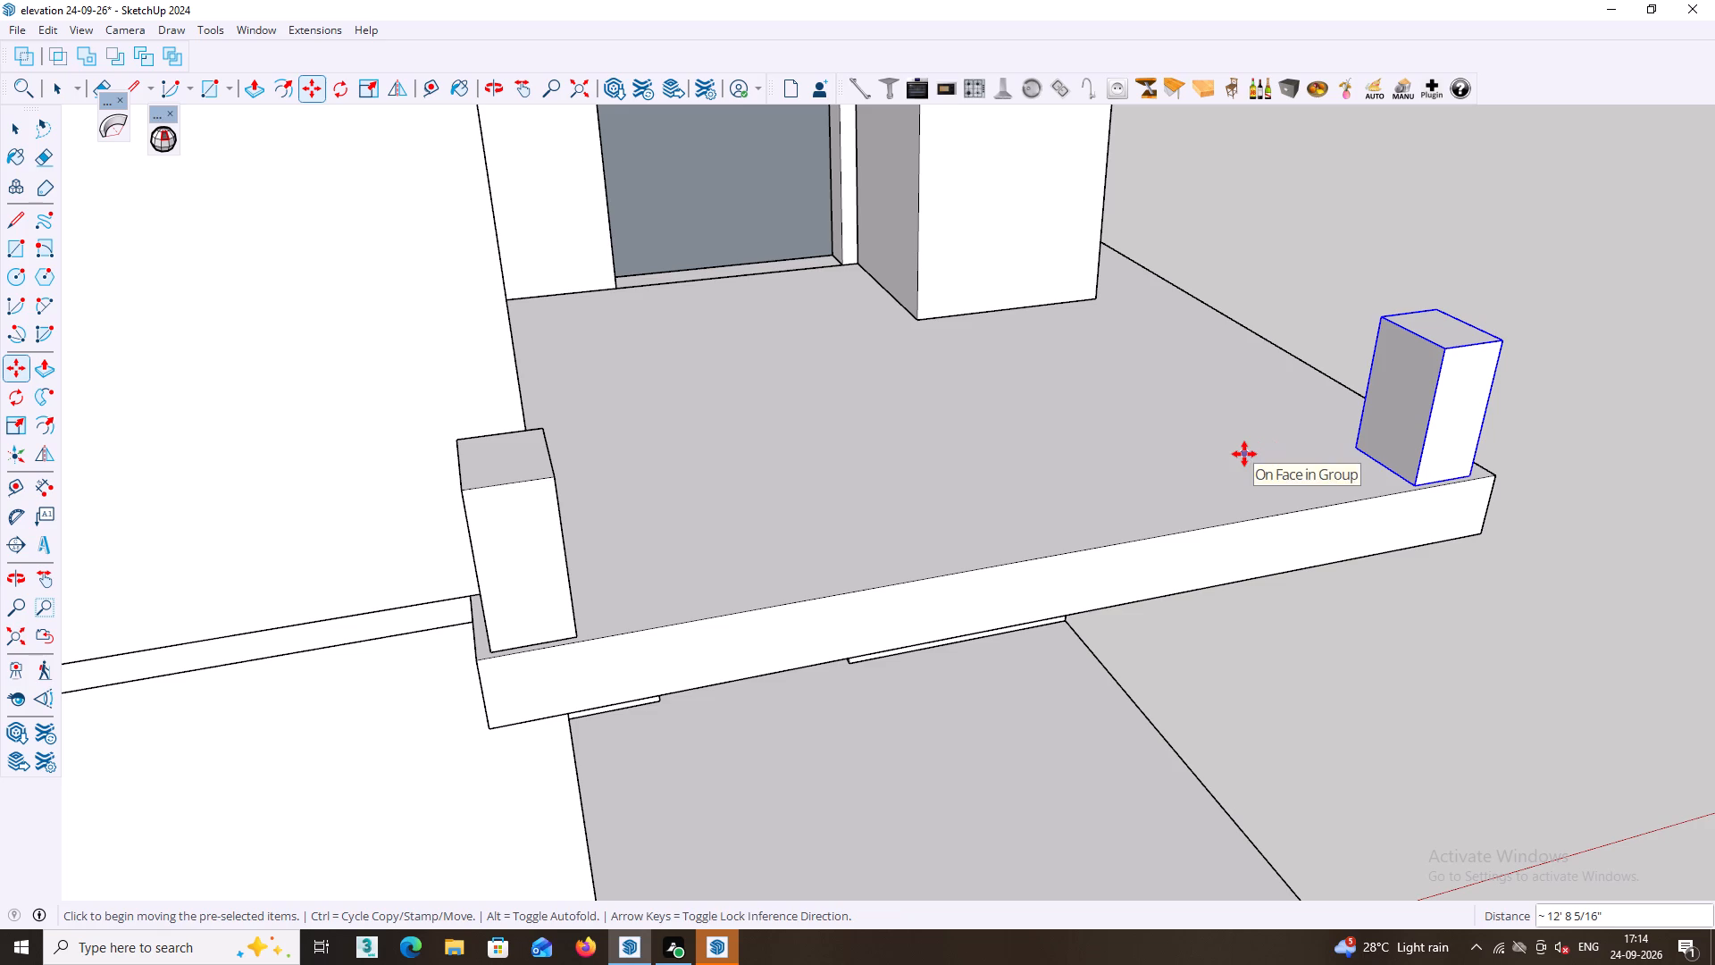
pyautogui.press('space')
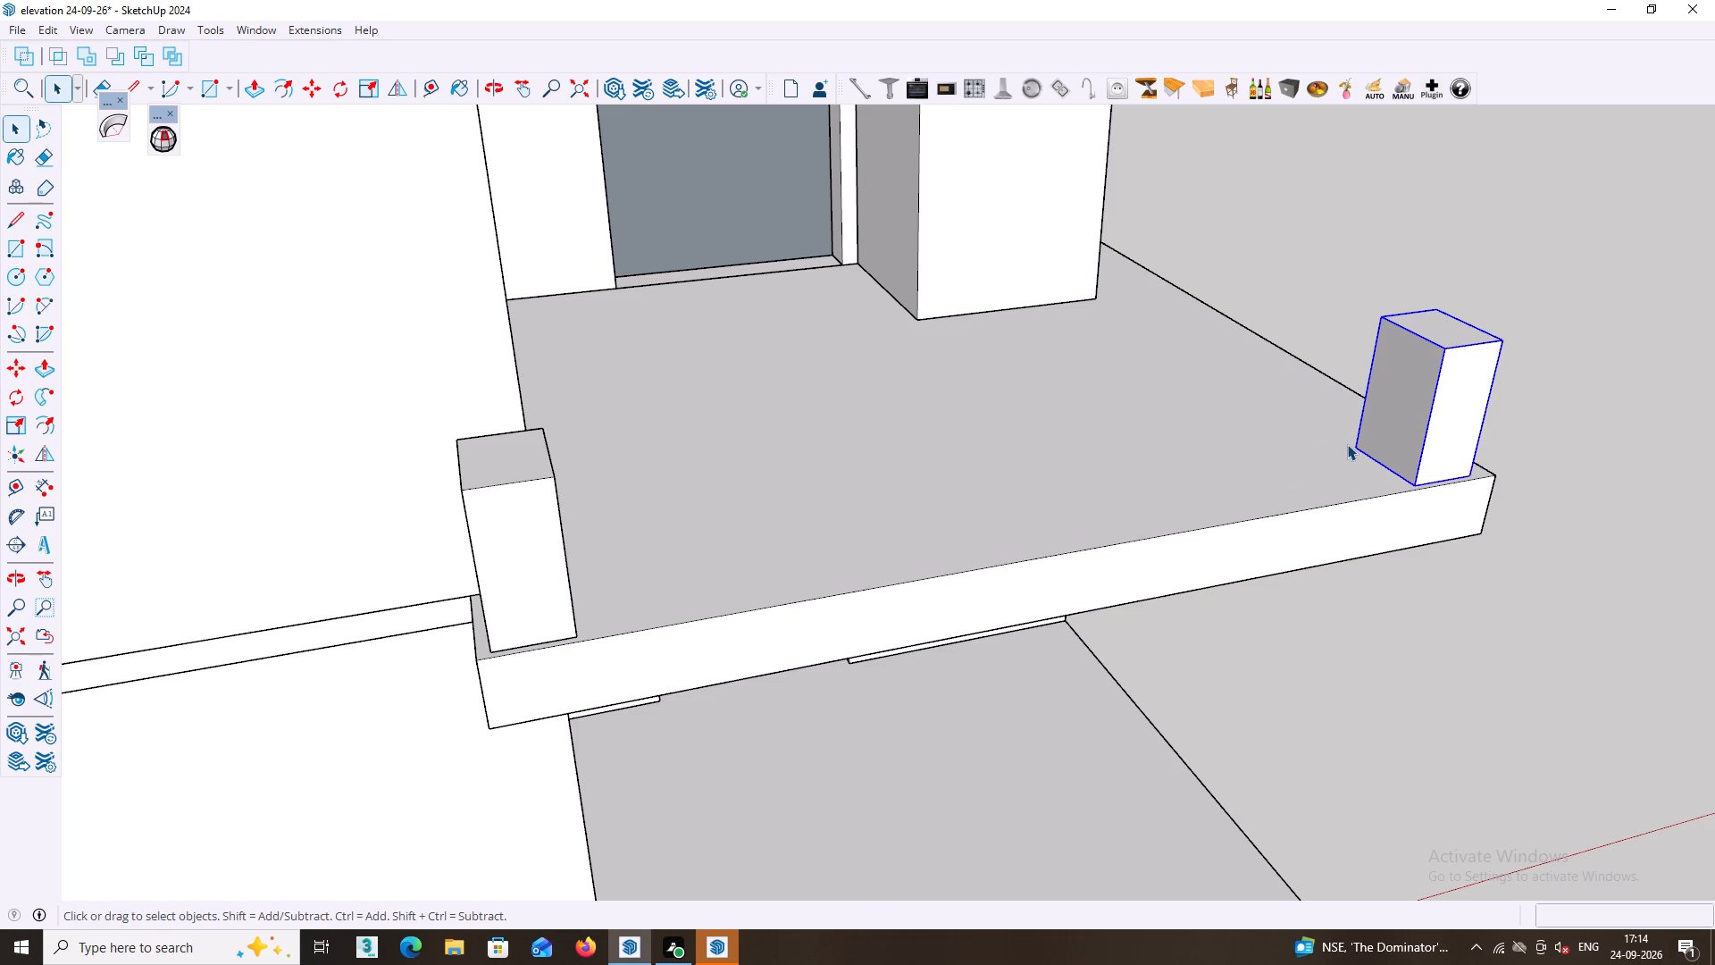
# Clear the selection and examine the balcony slab and its two corner posts from the front, above and the open side.
pyautogui.keyDown('shift'); pyautogui.moveTo(1351, 439); pyautogui.dragTo(1271, 347, button='middle'); pyautogui.keyUp('shift')
pyautogui.scroll(-6, 1256, 510)
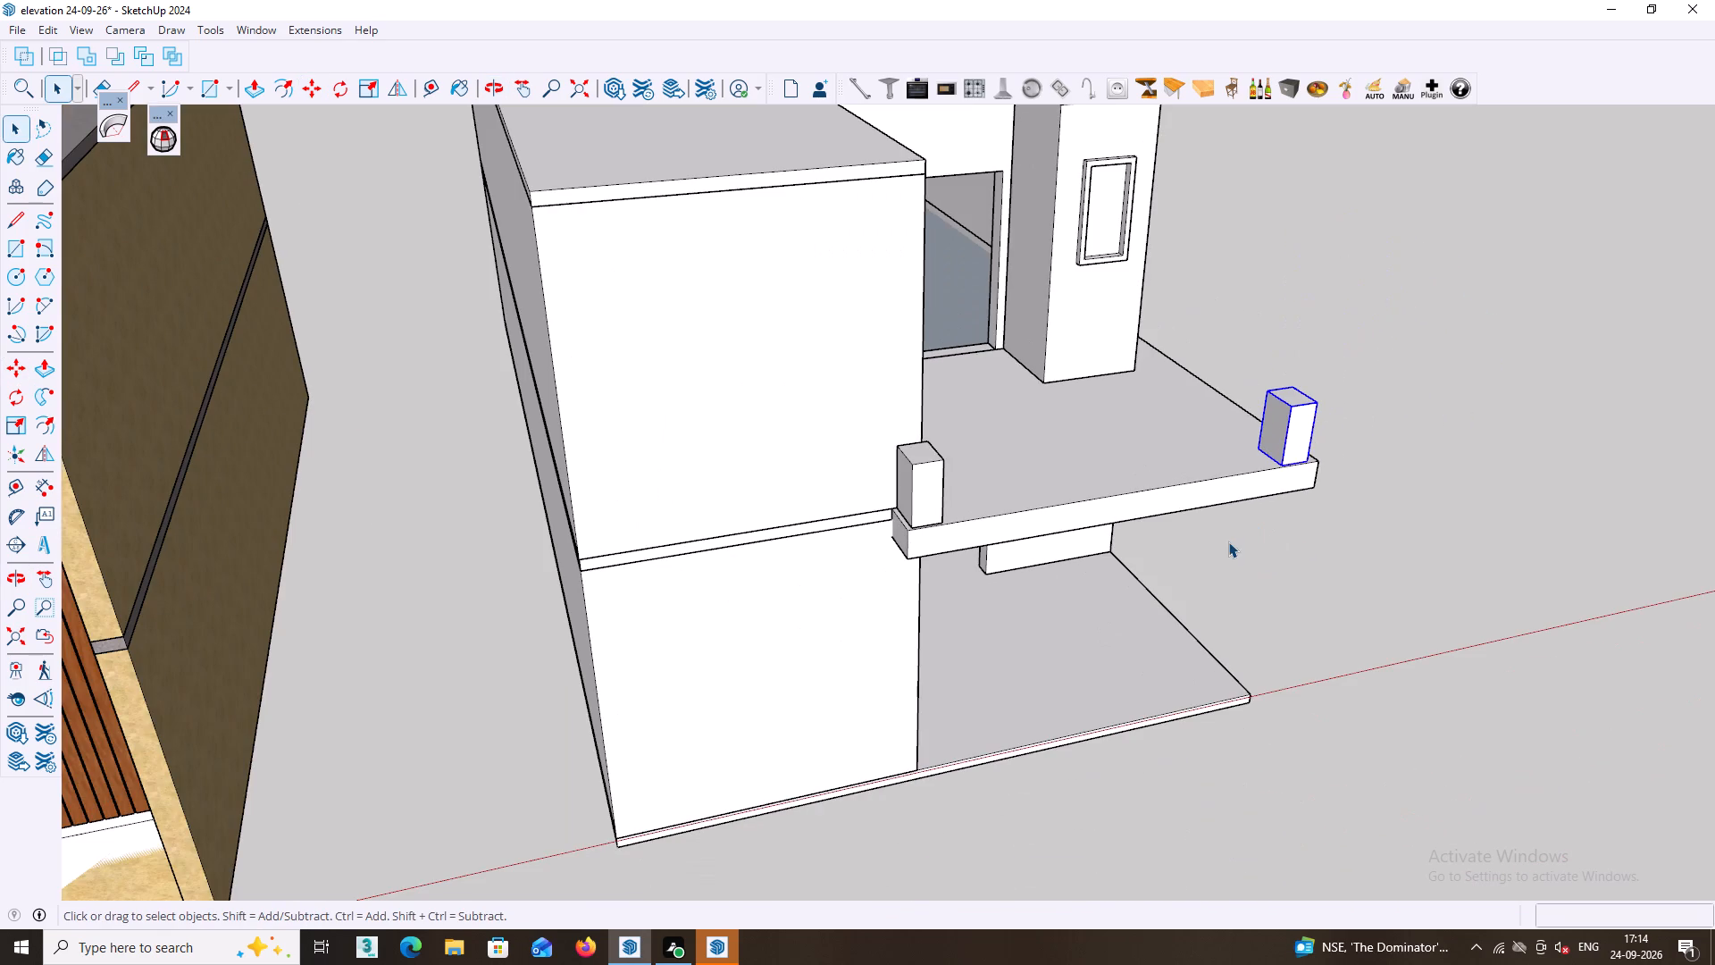
pyautogui.keyDown('shift'); pyautogui.moveTo(1335, 514); pyautogui.dragTo(1065, 465, button='middle'); pyautogui.keyUp('shift')
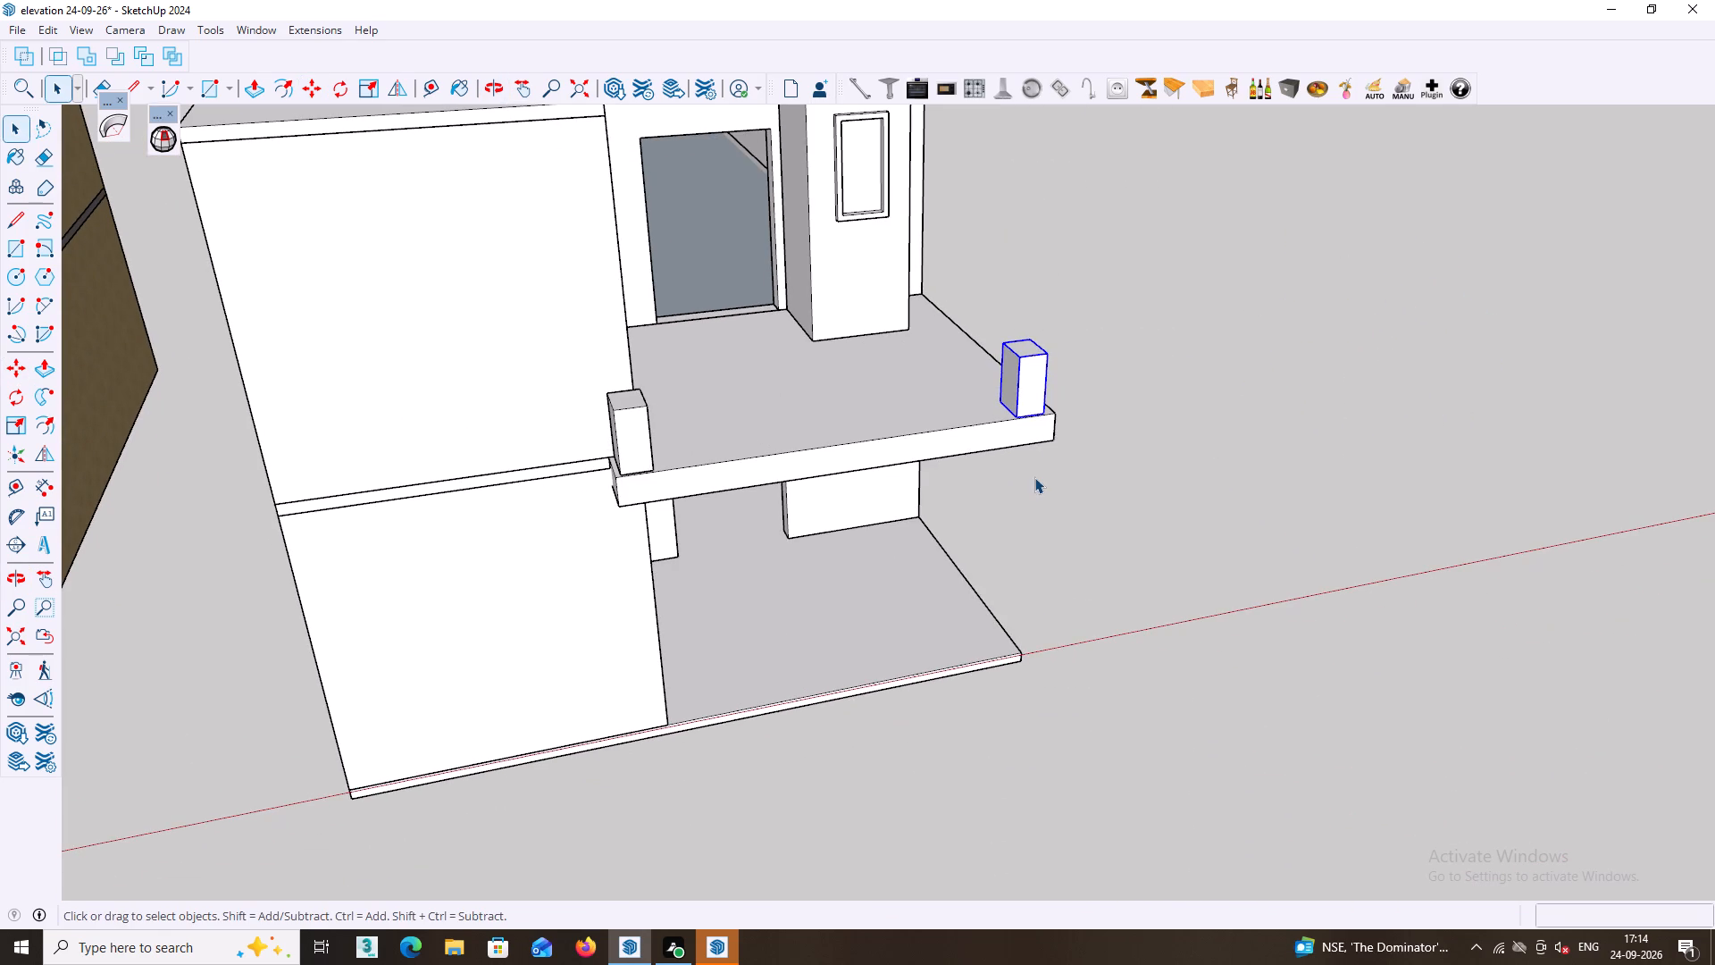
pyautogui.moveTo(991, 480); pyautogui.dragTo(871, 496, button='middle')
pyautogui.scroll(1, 778, 386)
pyautogui.scroll(1, 689, 405)
pyautogui.moveTo(707, 390); pyautogui.dragTo(790, 332, button='middle')
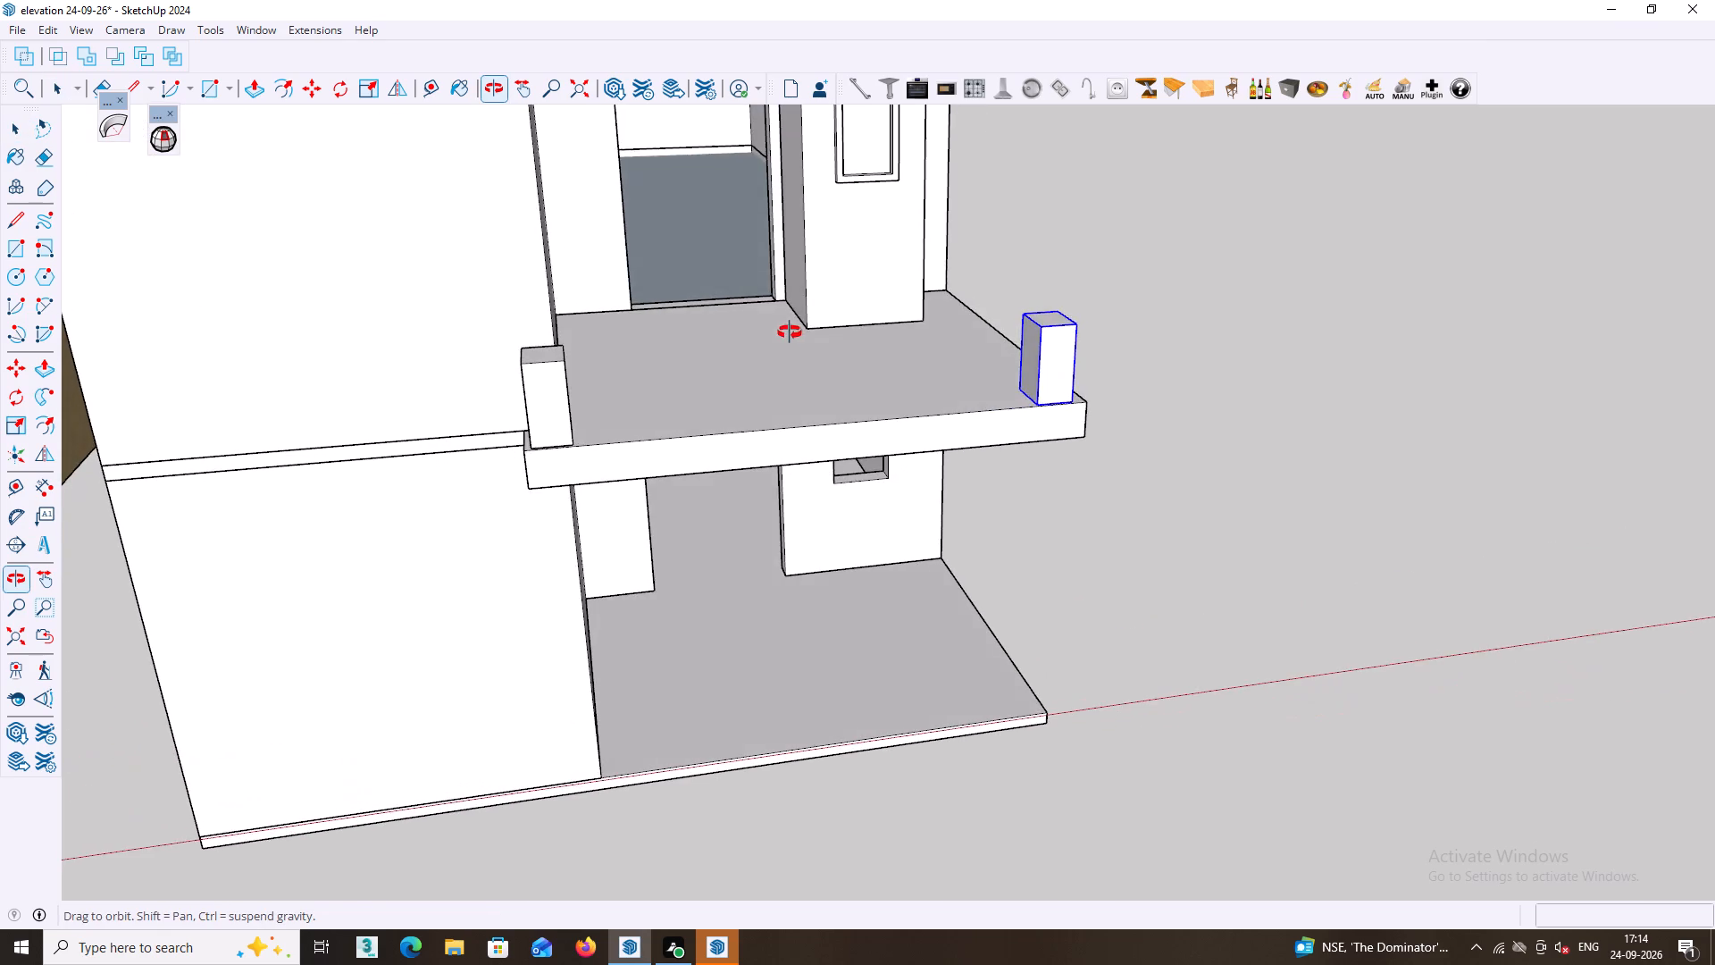
pyautogui.moveTo(790, 332); pyautogui.dragTo(802, 322, button='middle')
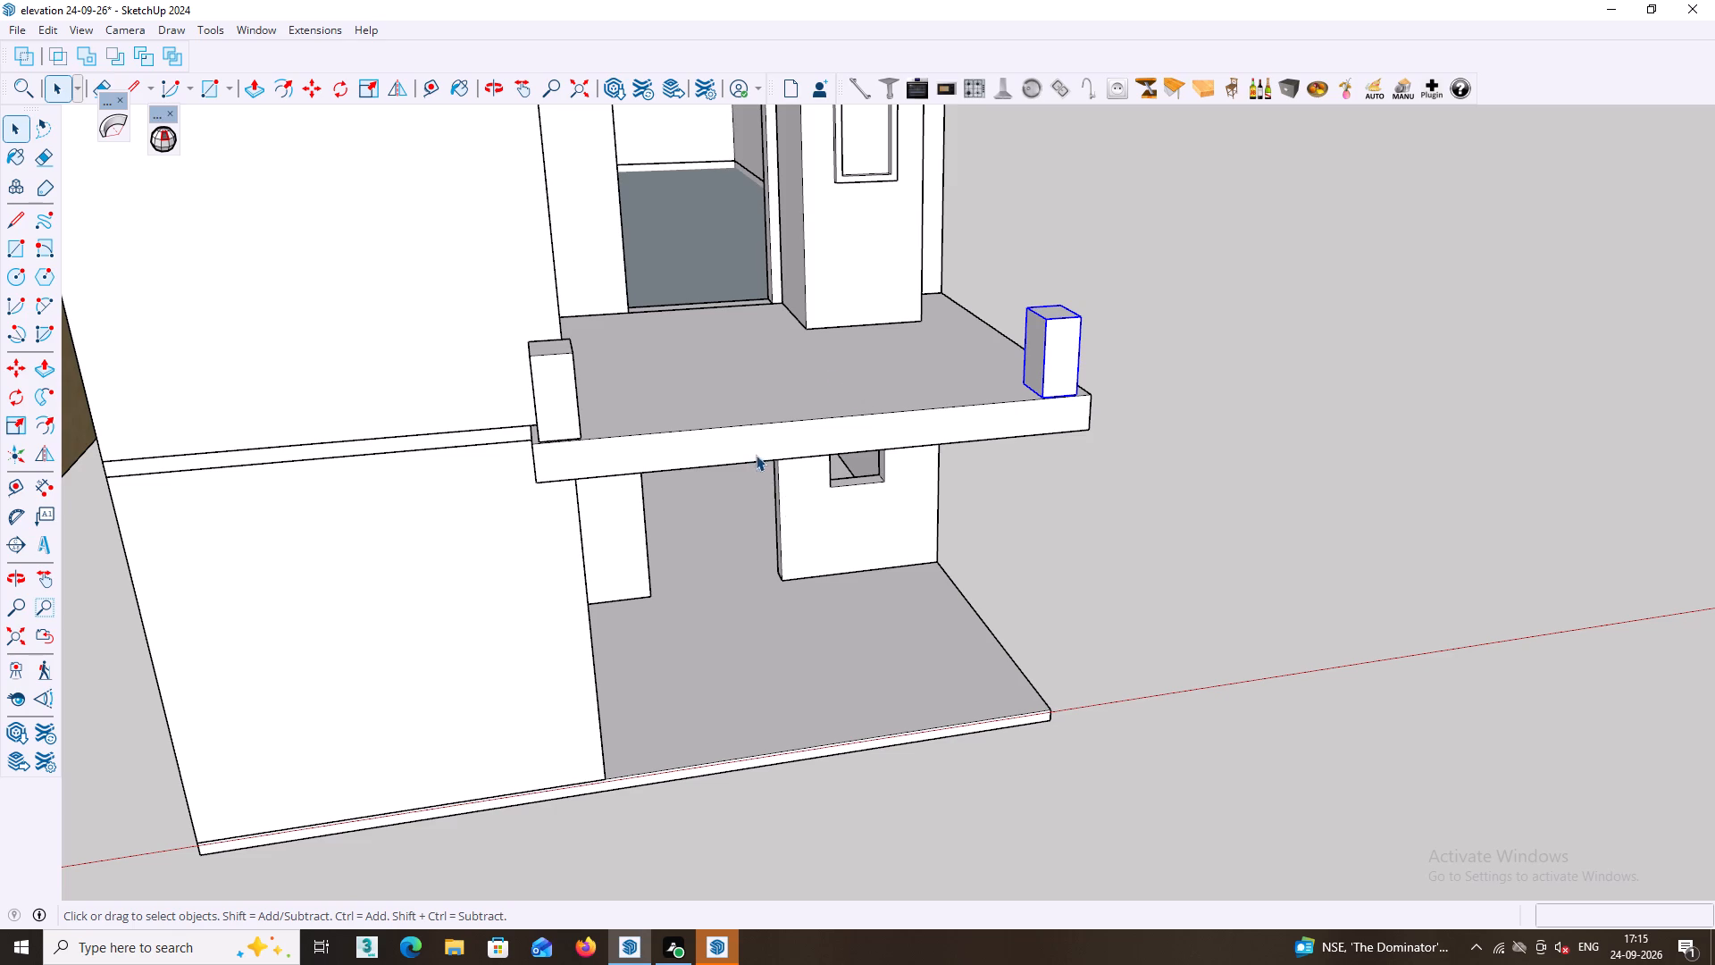
pyautogui.moveTo(750, 448); pyautogui.dragTo(764, 434, button='middle')
pyautogui.scroll(2, 715, 423)
pyautogui.scroll(1, 1083, 386)
pyautogui.click(1271, 335)
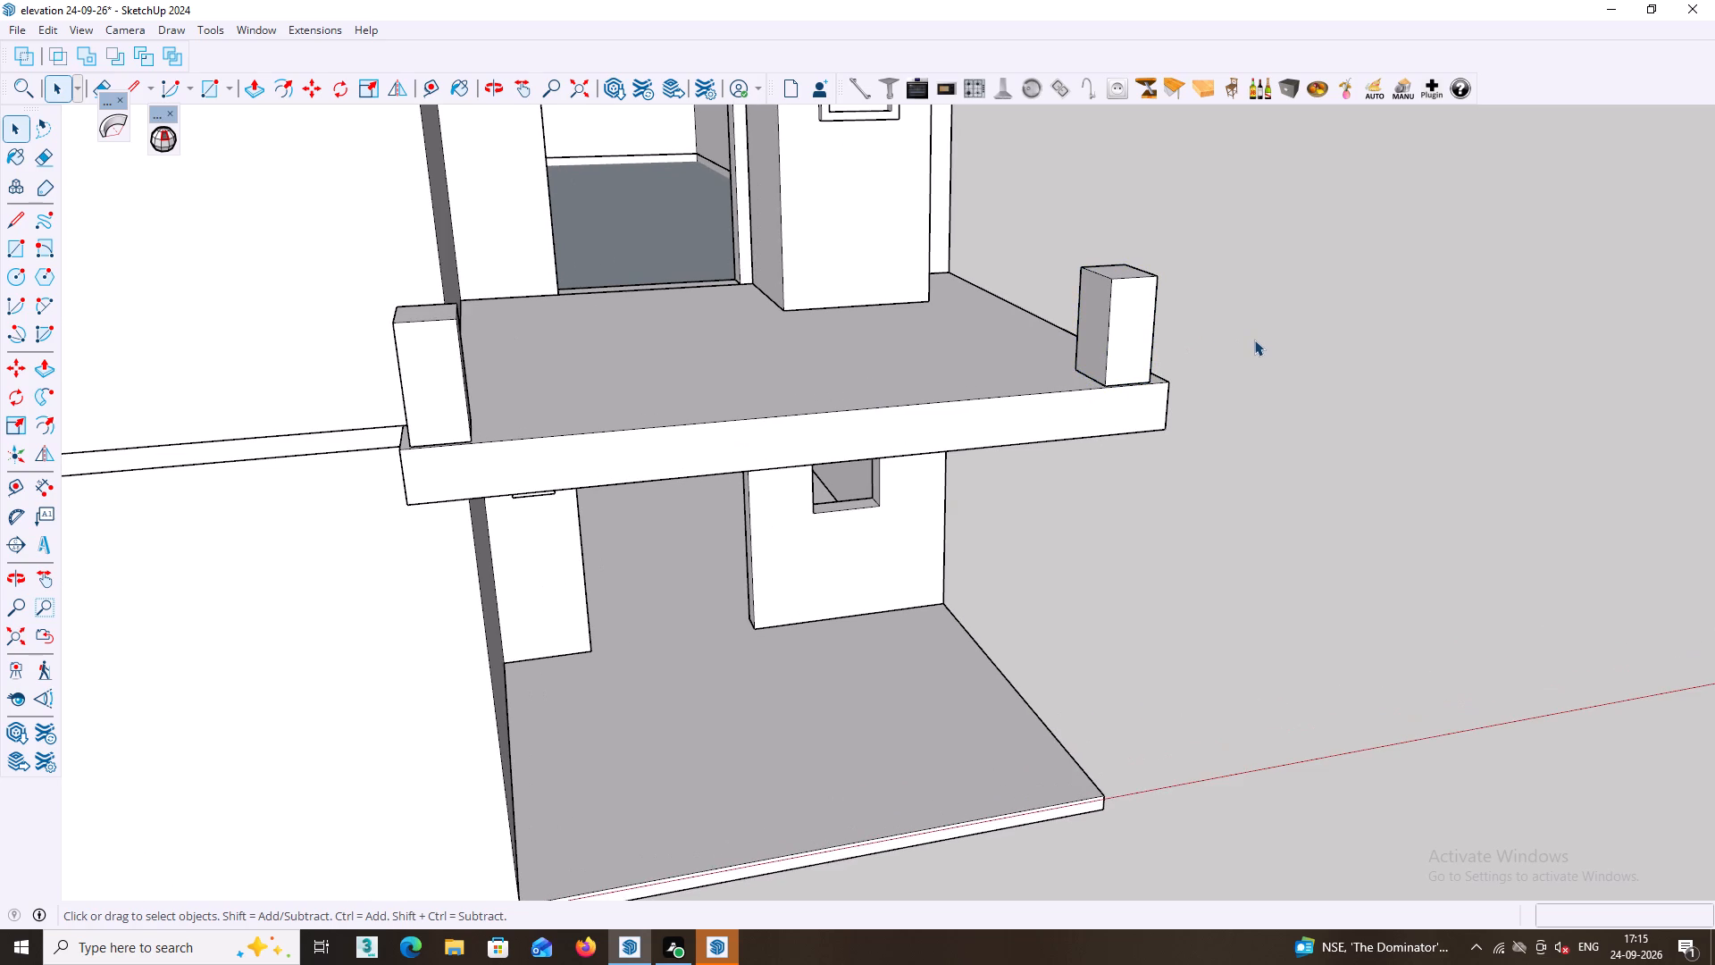
pyautogui.moveTo(1239, 337); pyautogui.dragTo(1142, 374, button='middle')
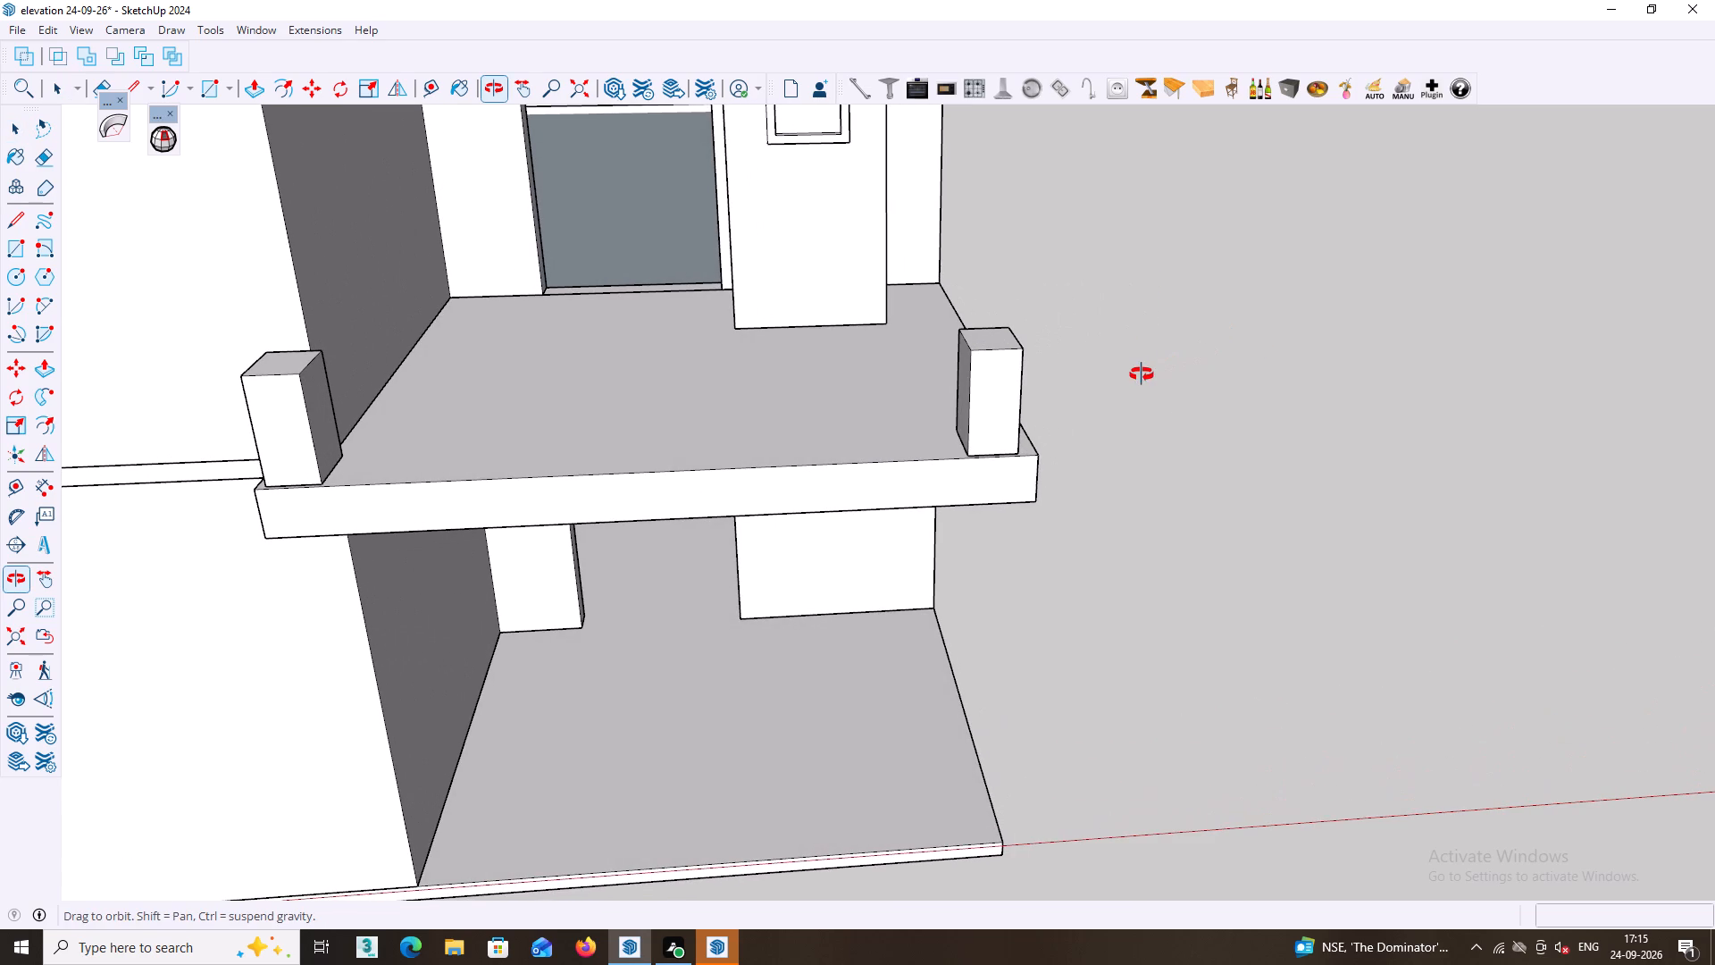
pyautogui.moveTo(1142, 374); pyautogui.dragTo(1004, 428, button='middle')
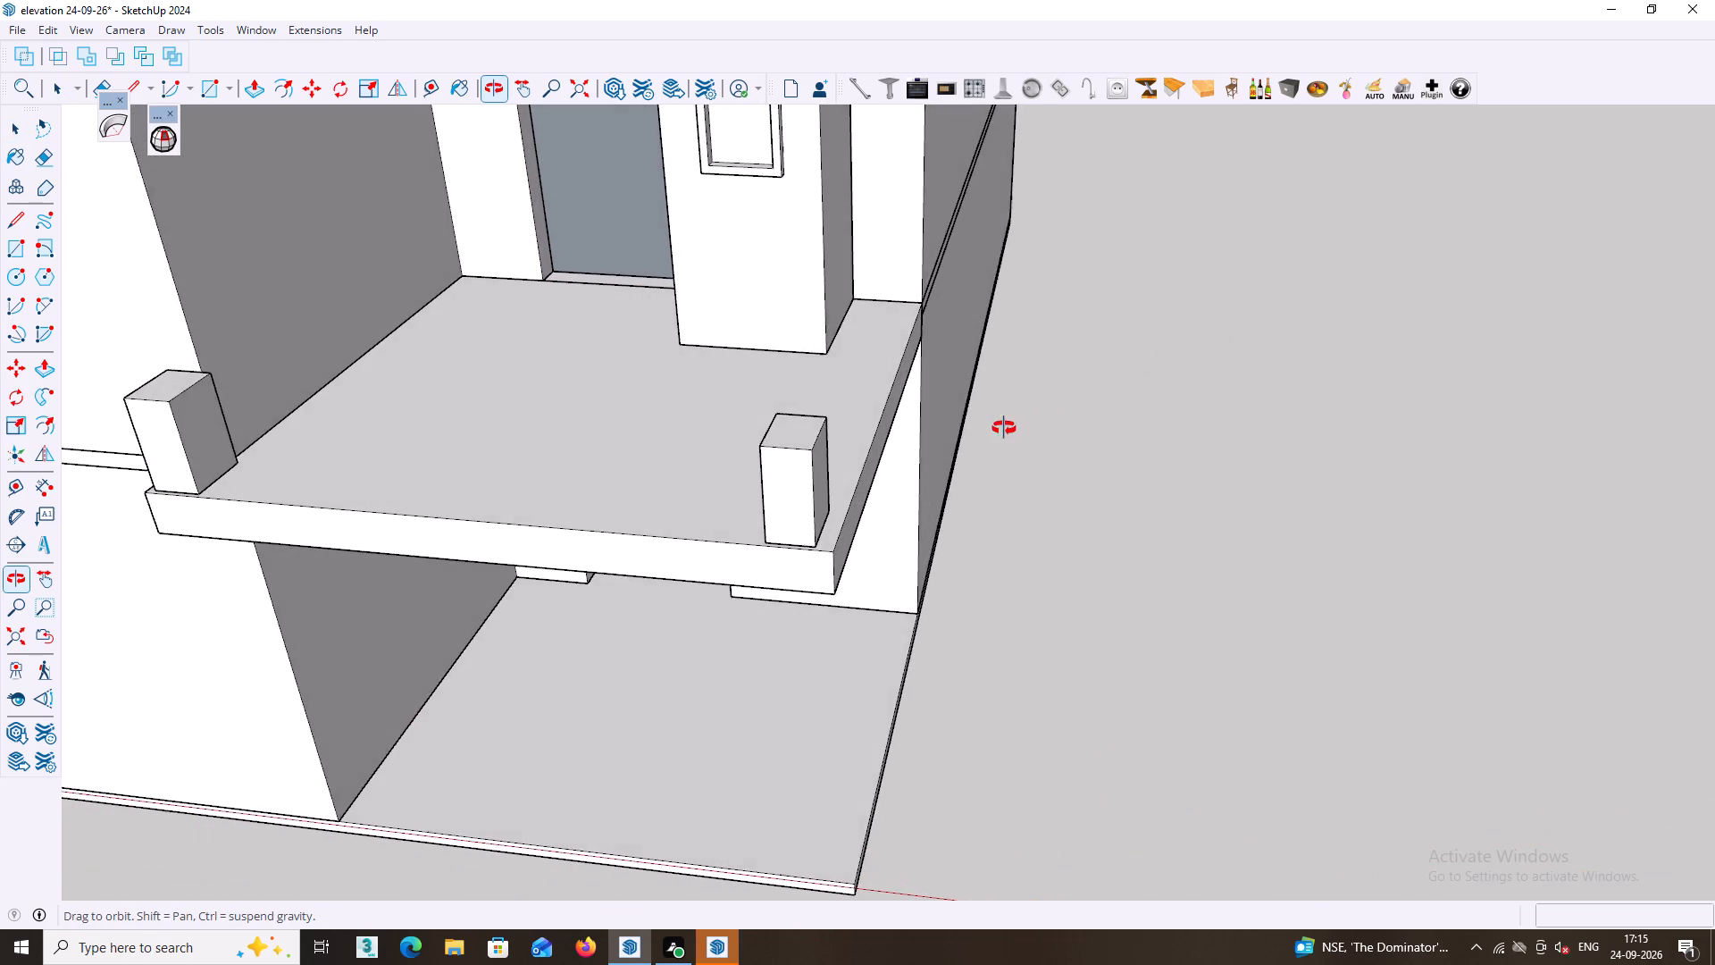
pyautogui.moveTo(1004, 428); pyautogui.dragTo(740, 416, button='middle')
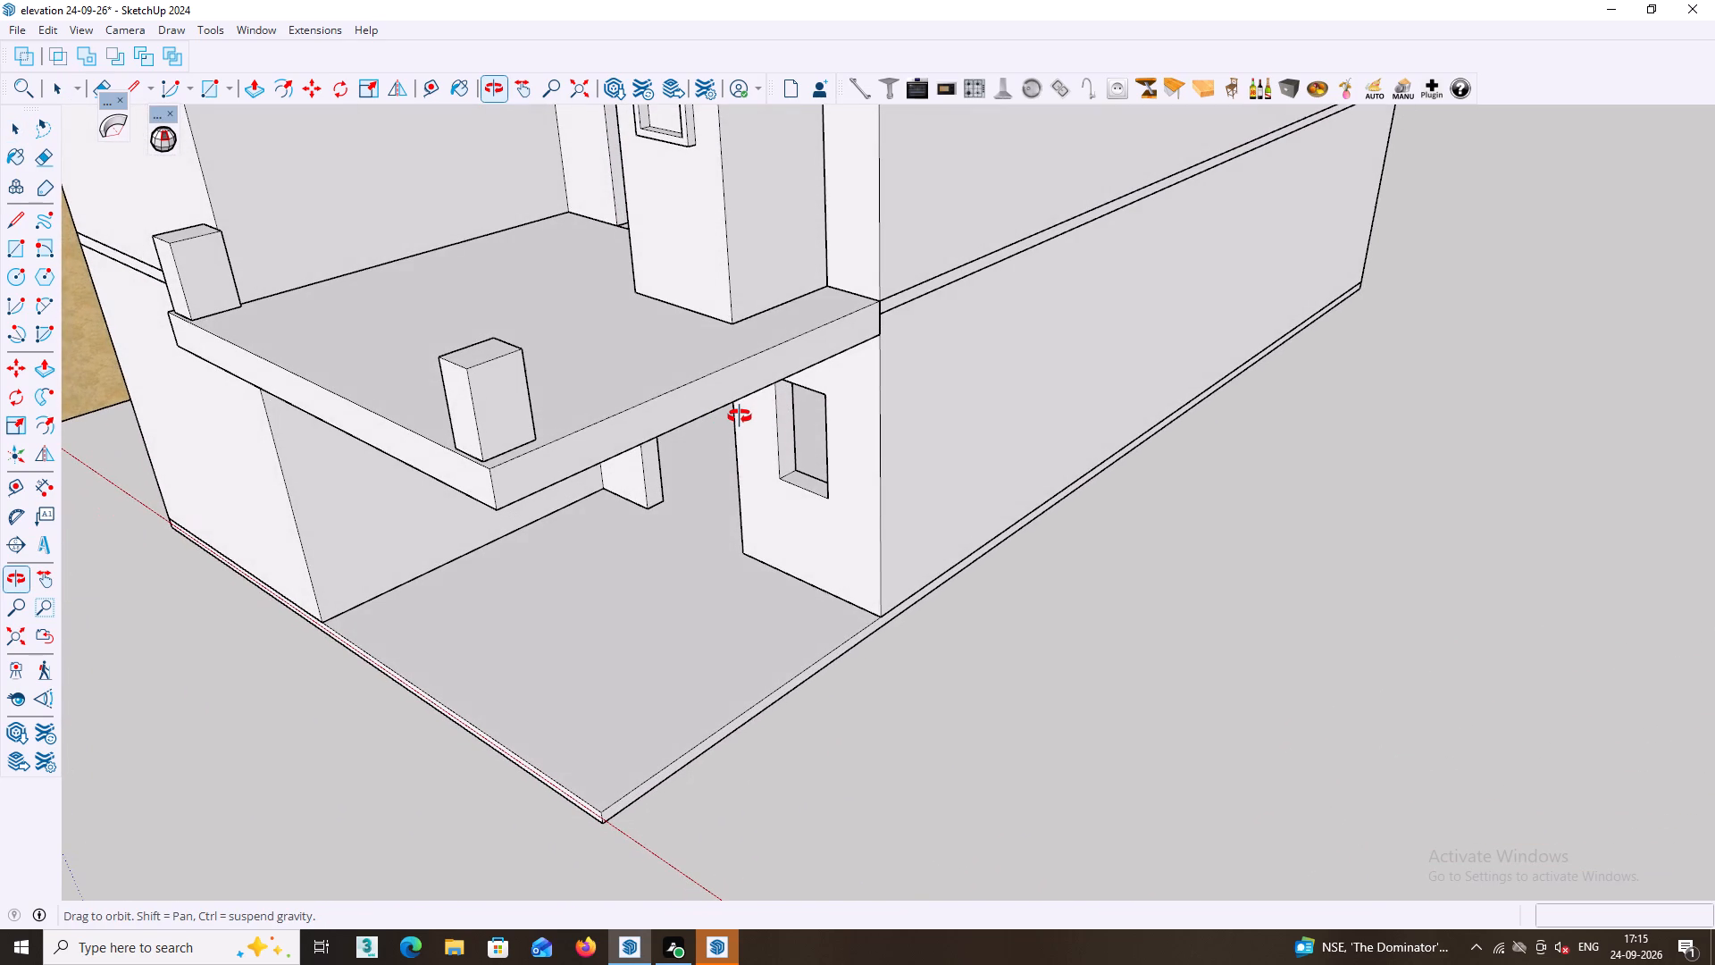
pyautogui.moveTo(740, 416); pyautogui.dragTo(776, 407, button='middle')
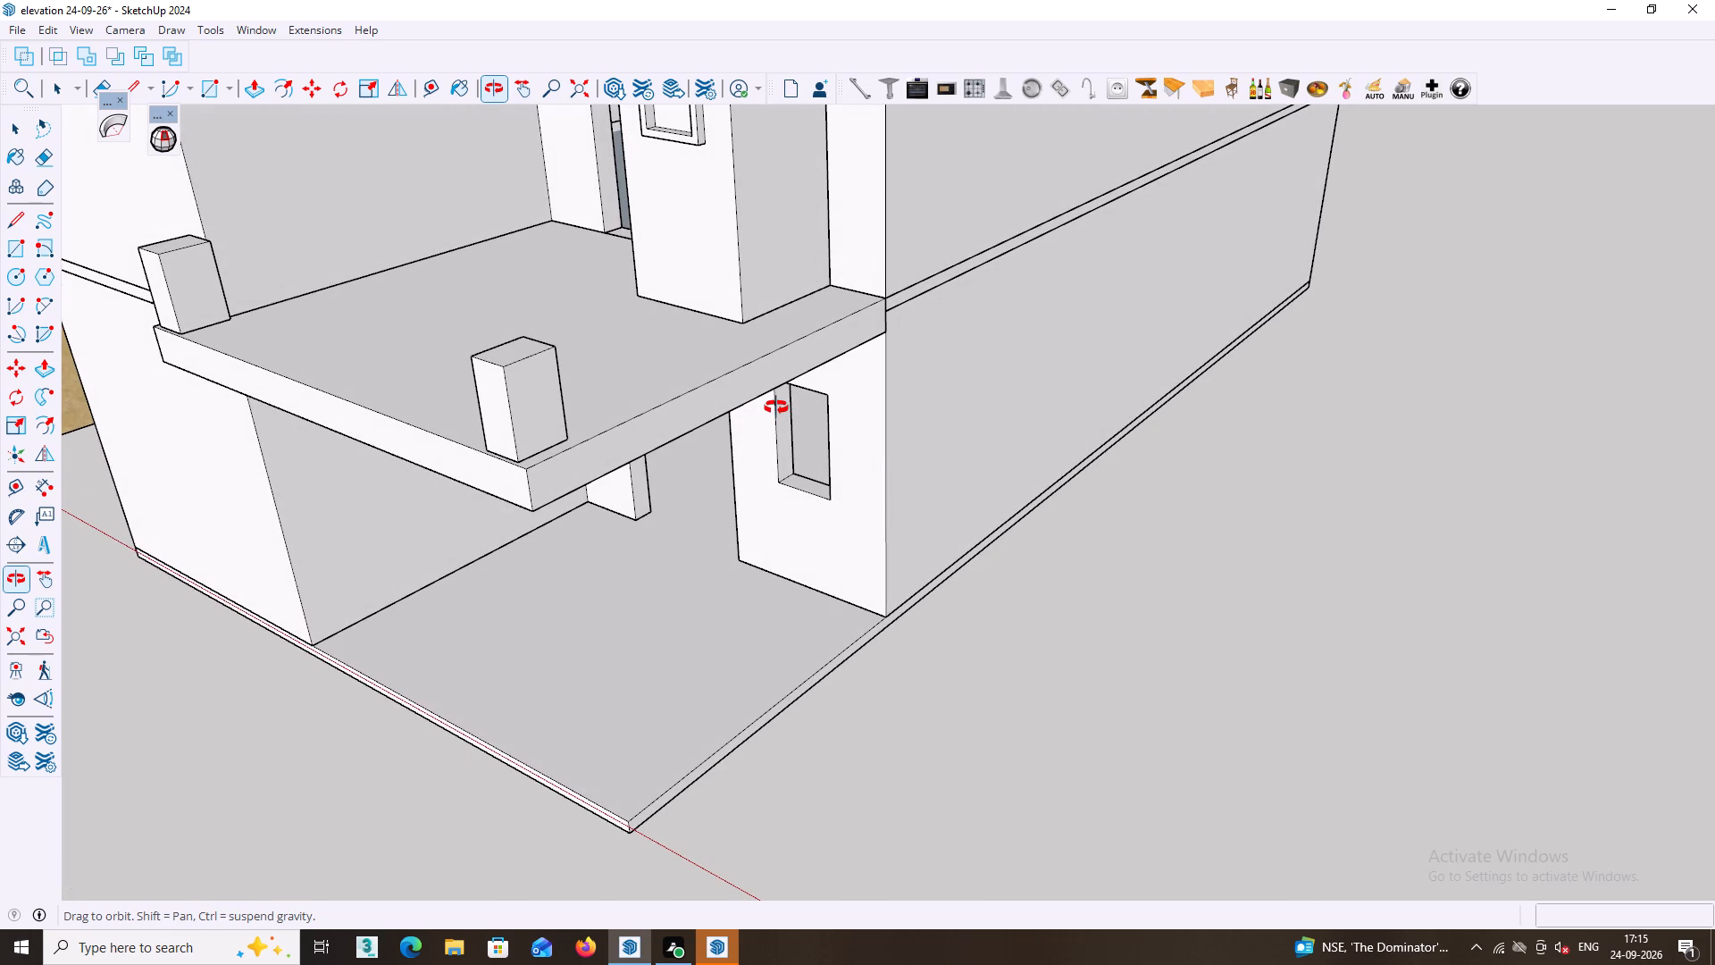
pyautogui.moveTo(776, 407); pyautogui.dragTo(859, 358, button='middle')
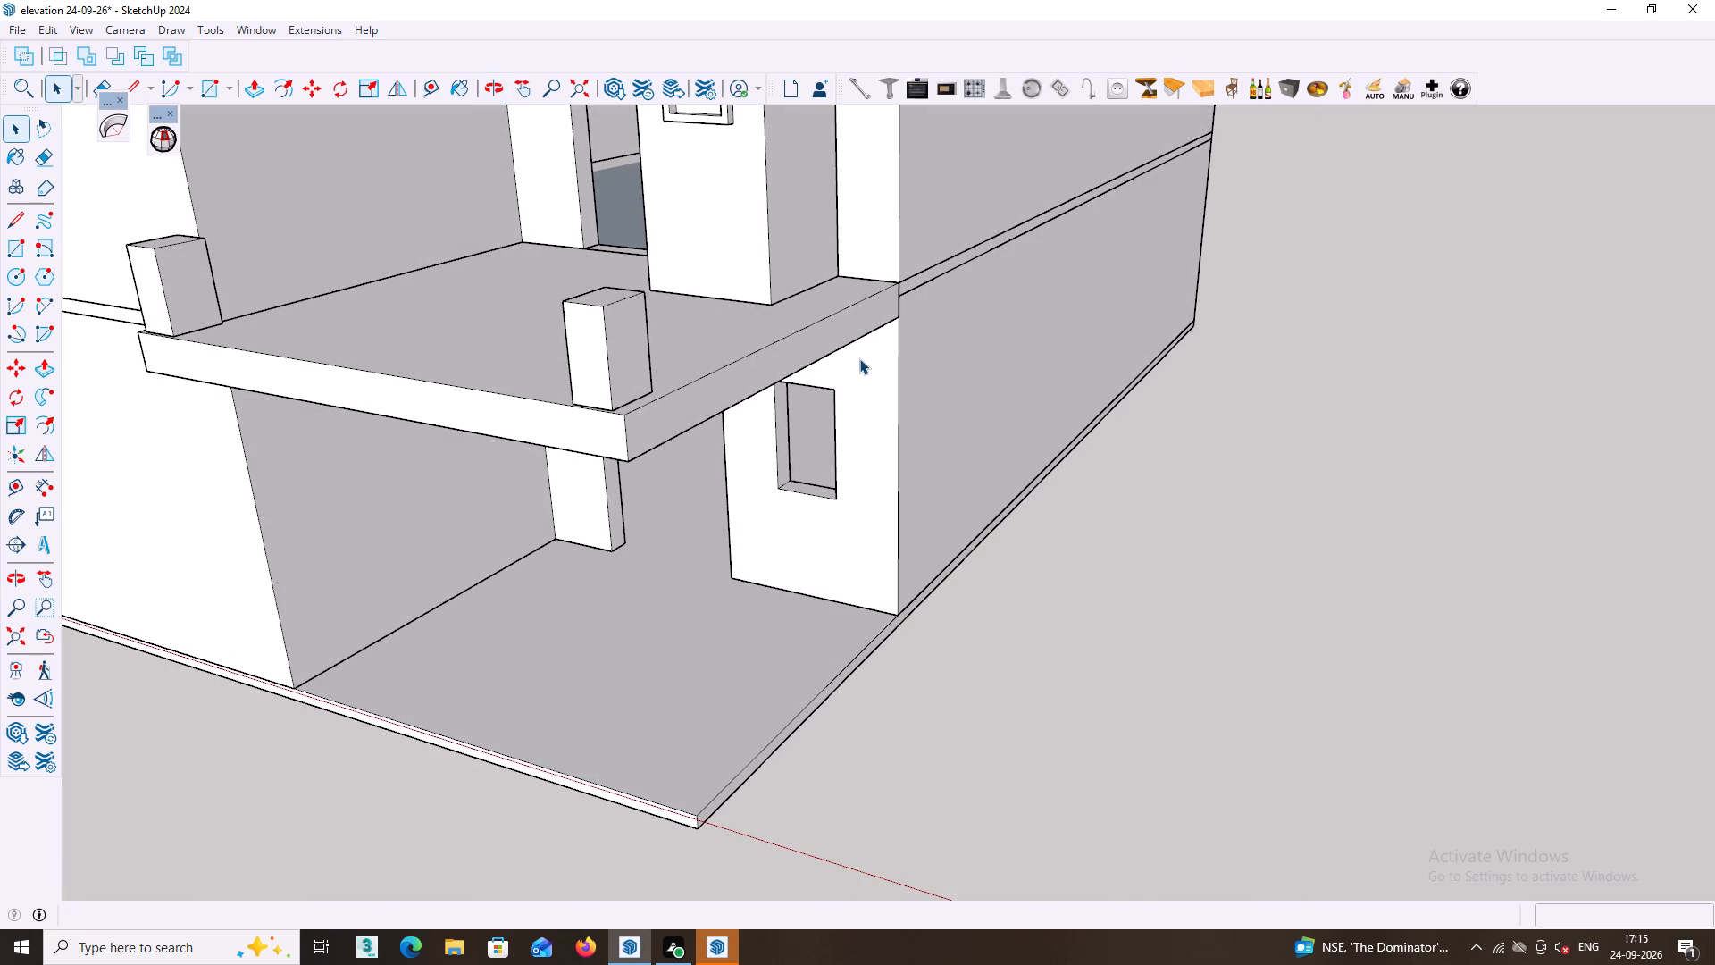
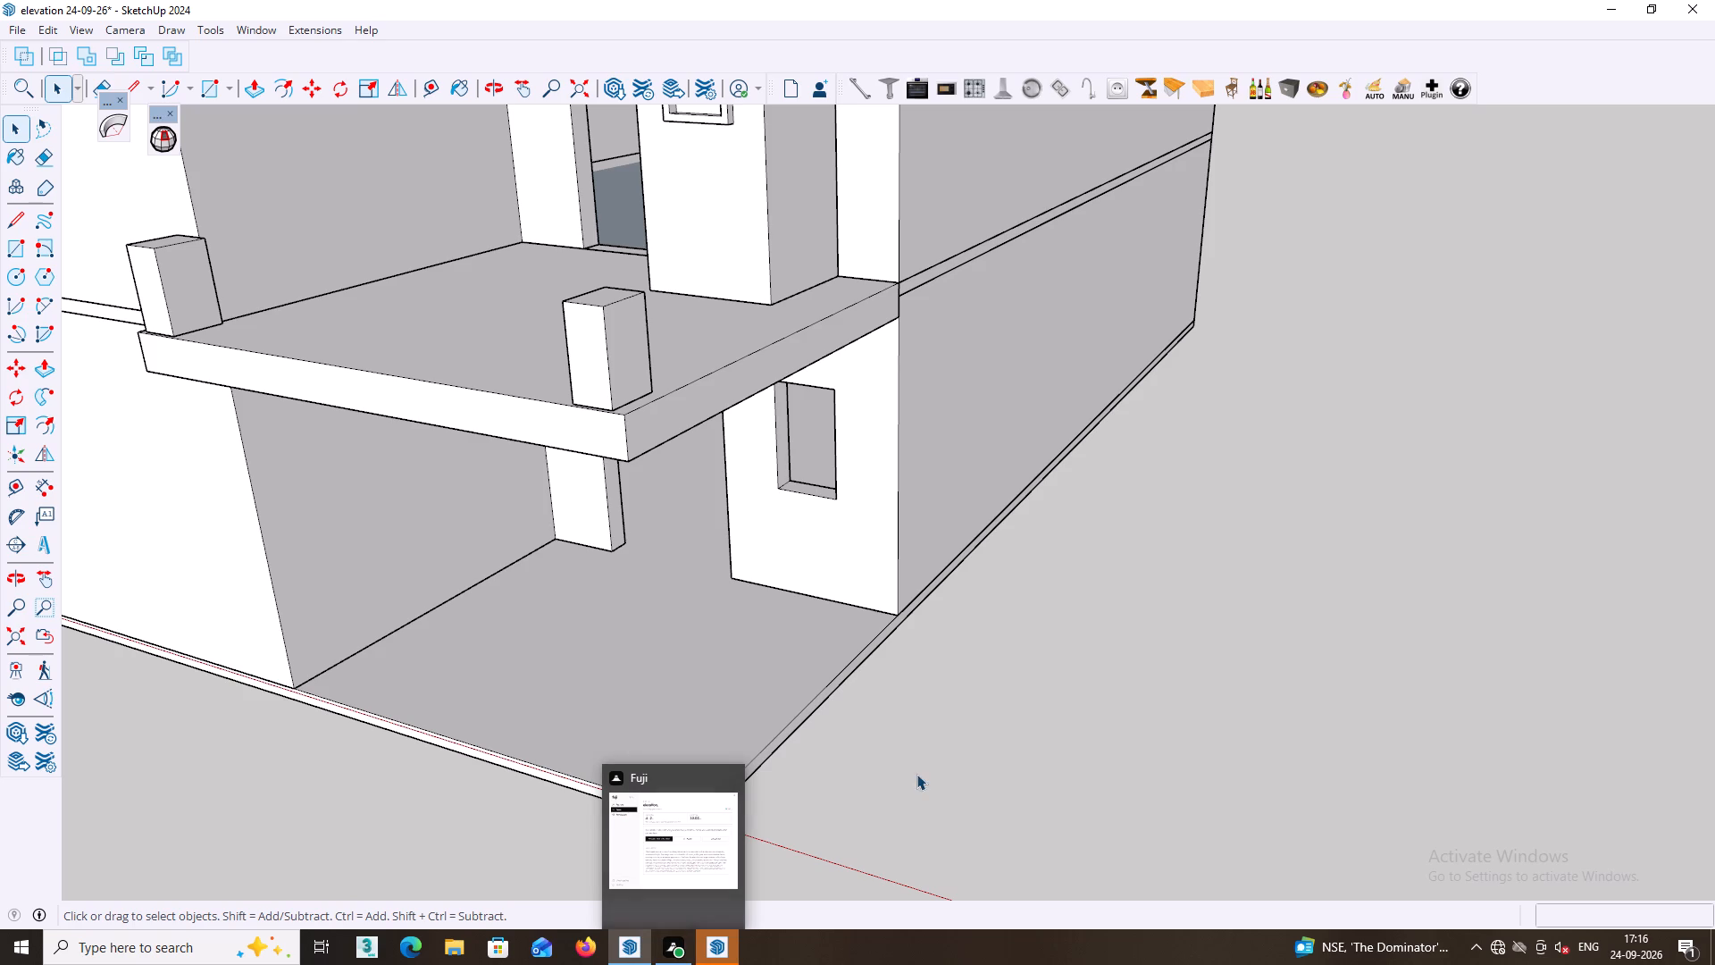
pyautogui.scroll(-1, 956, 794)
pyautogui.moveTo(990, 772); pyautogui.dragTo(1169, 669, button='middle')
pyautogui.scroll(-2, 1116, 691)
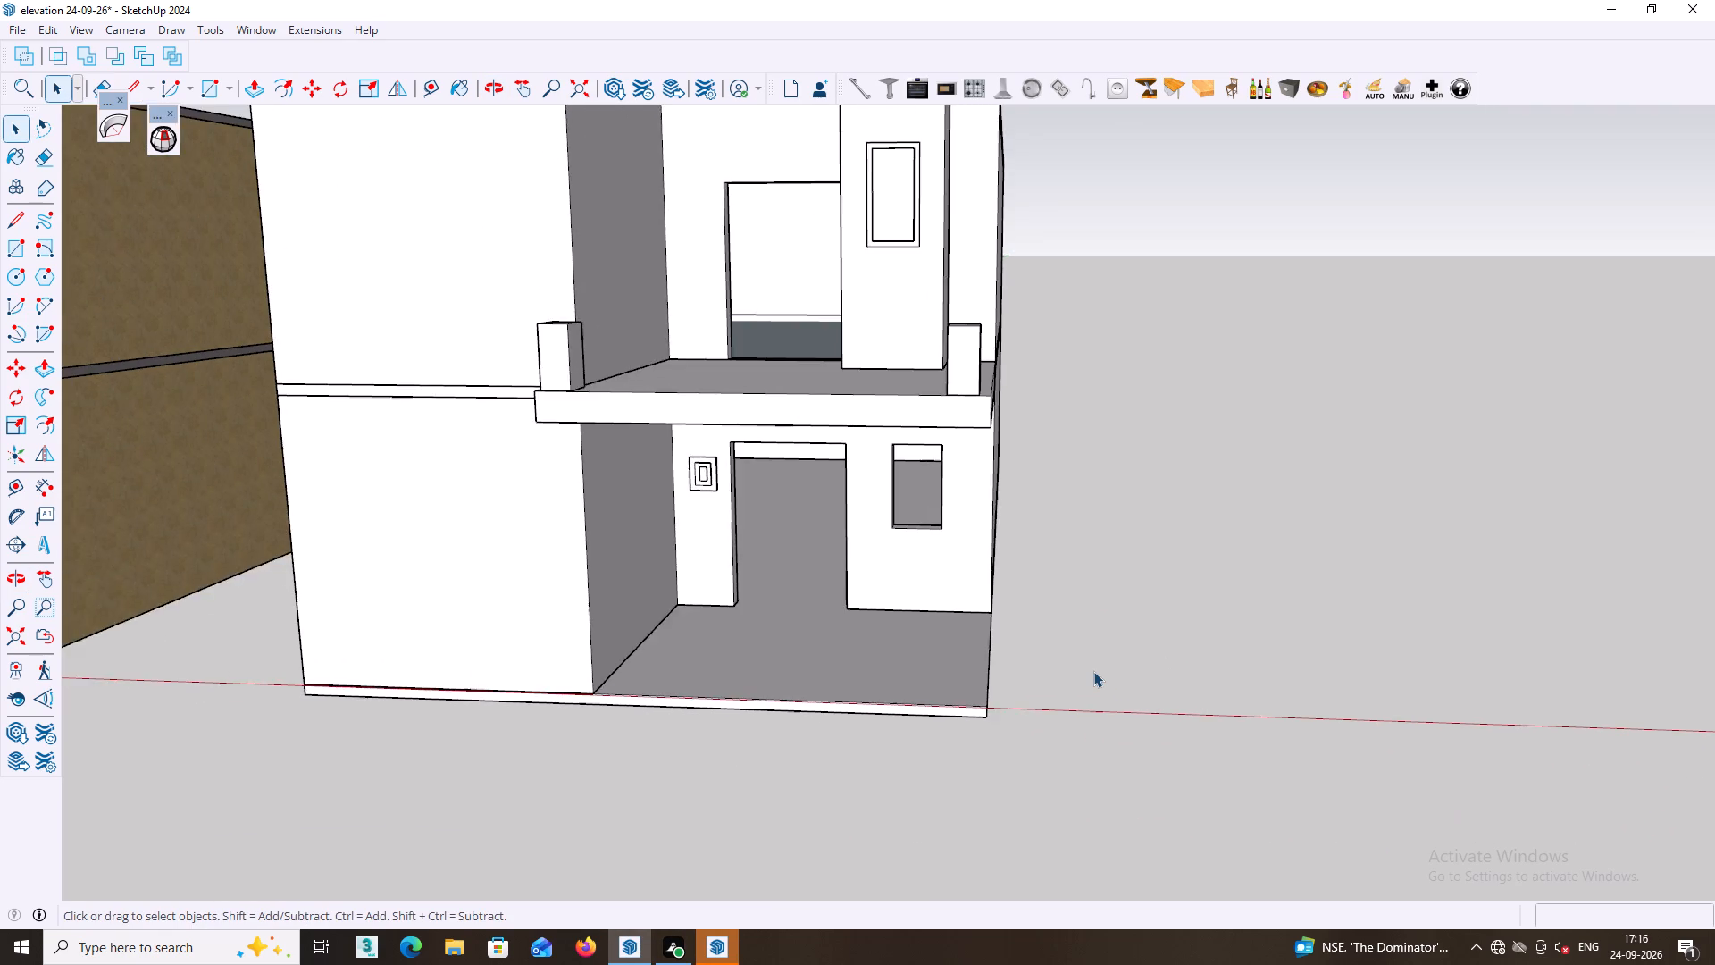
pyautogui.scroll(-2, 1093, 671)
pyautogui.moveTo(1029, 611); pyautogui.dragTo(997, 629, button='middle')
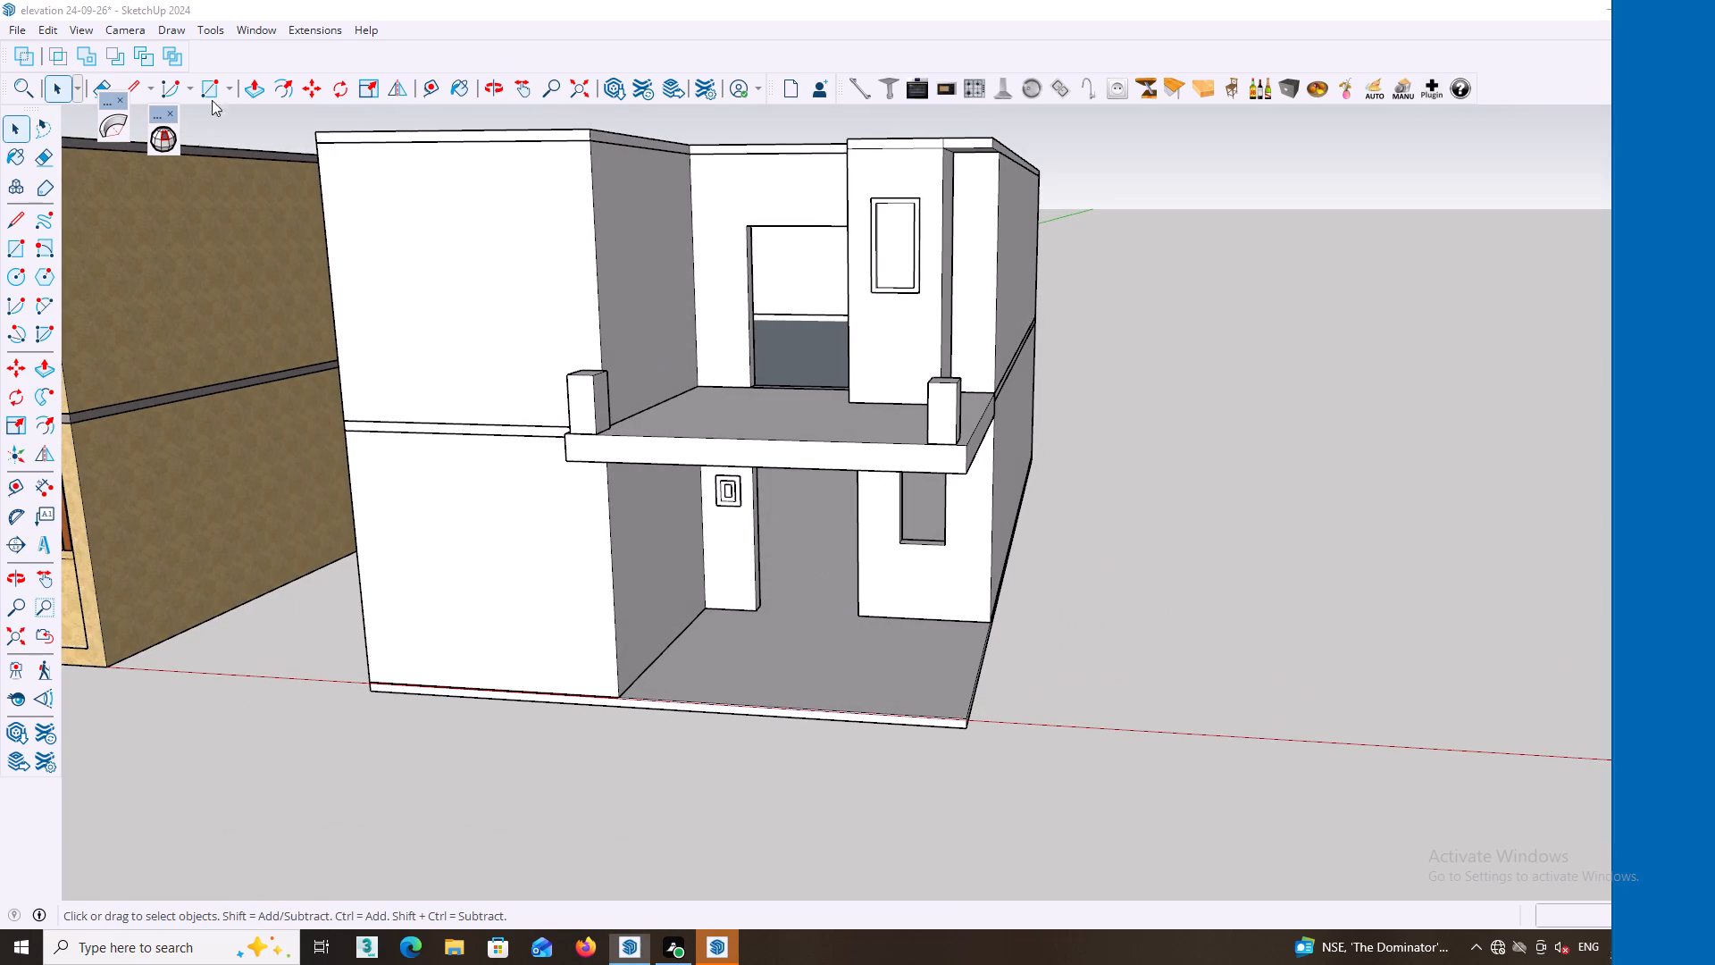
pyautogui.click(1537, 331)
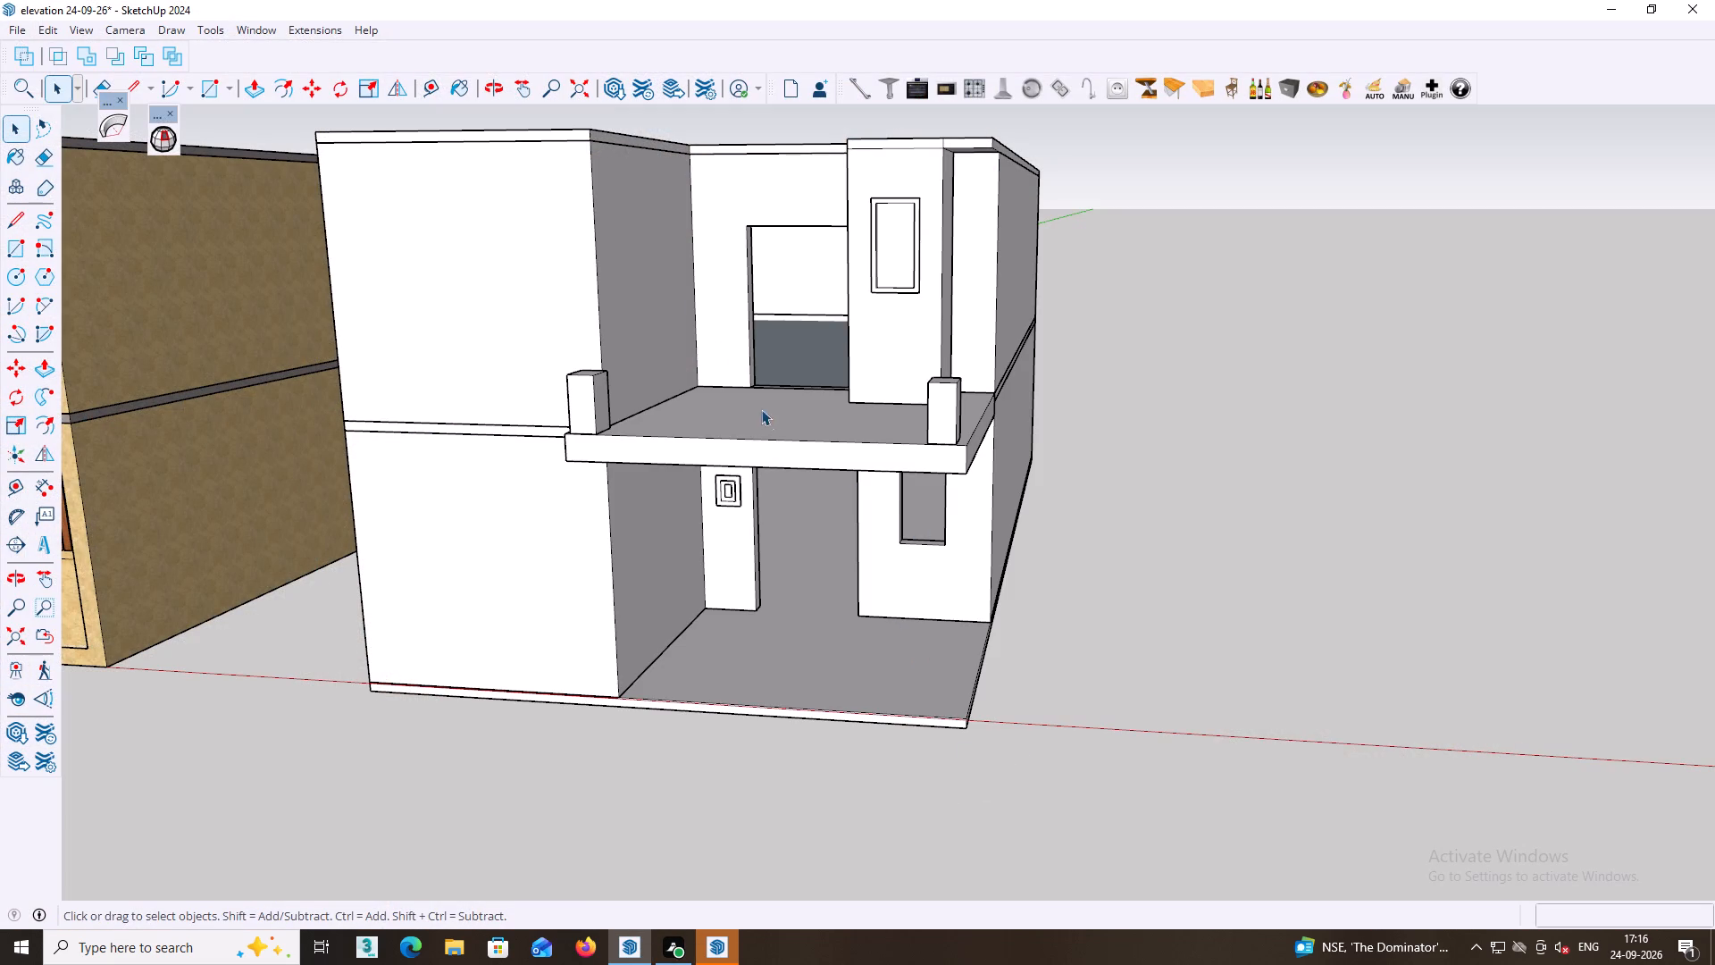
# Open 3D Warehouse, search its models for "rail" and look over the first results.
pyautogui.click(249, 21)
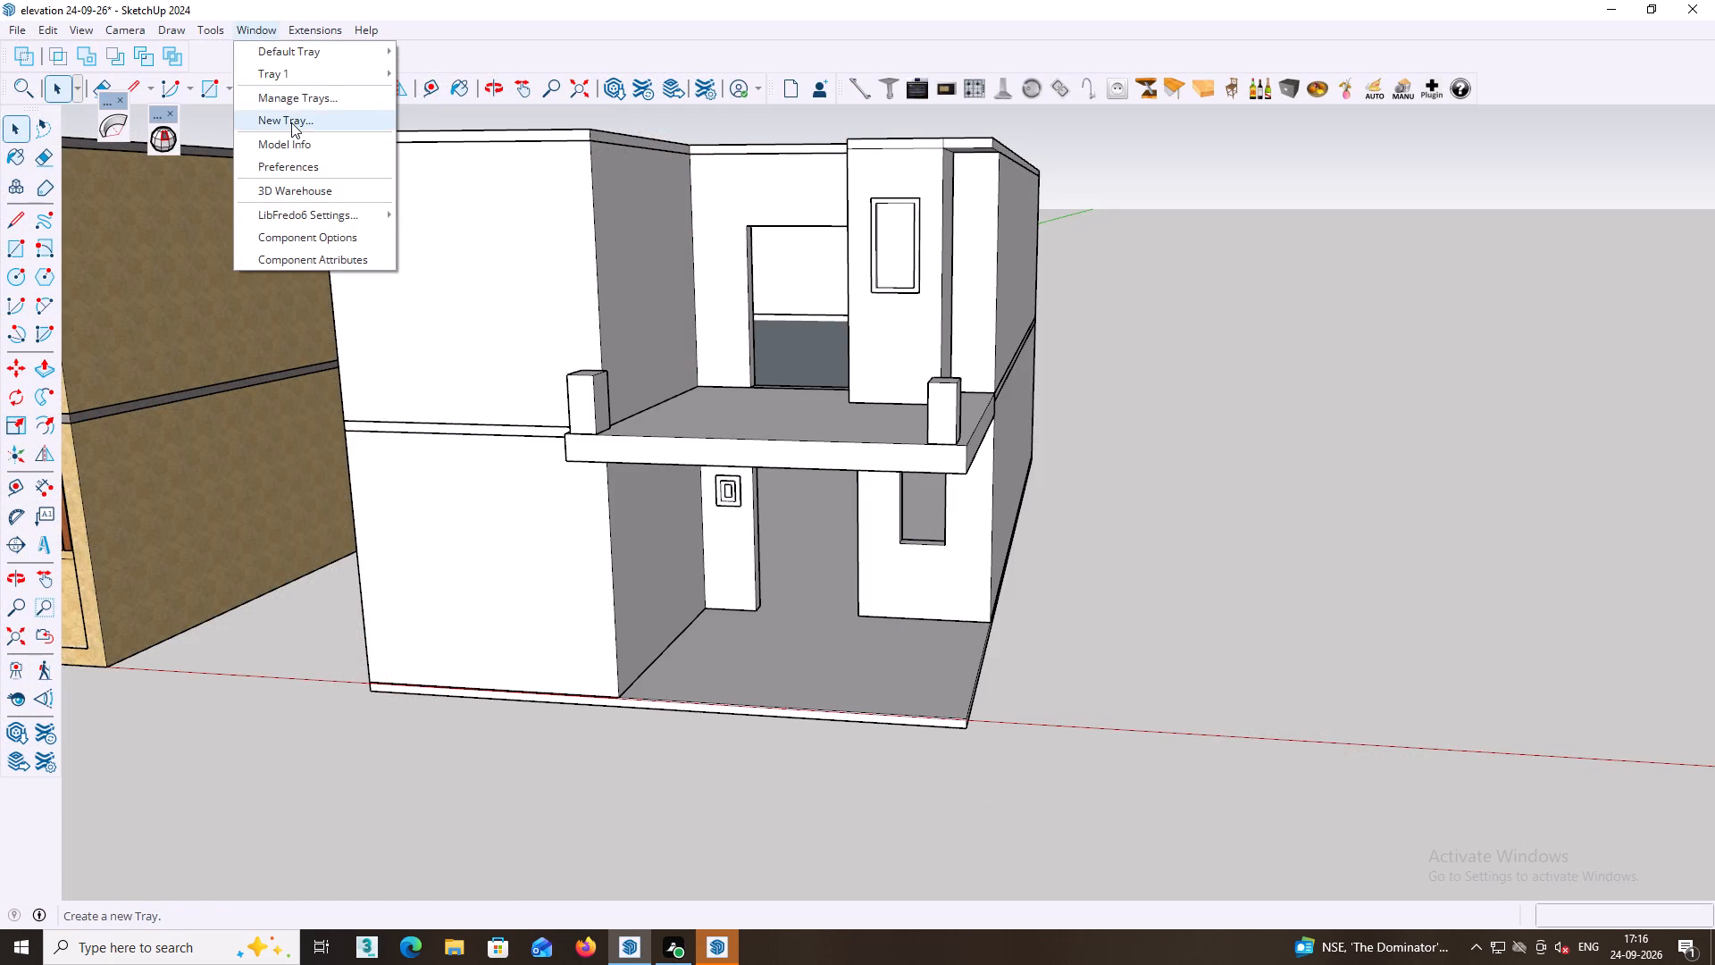
pyautogui.click(302, 192)
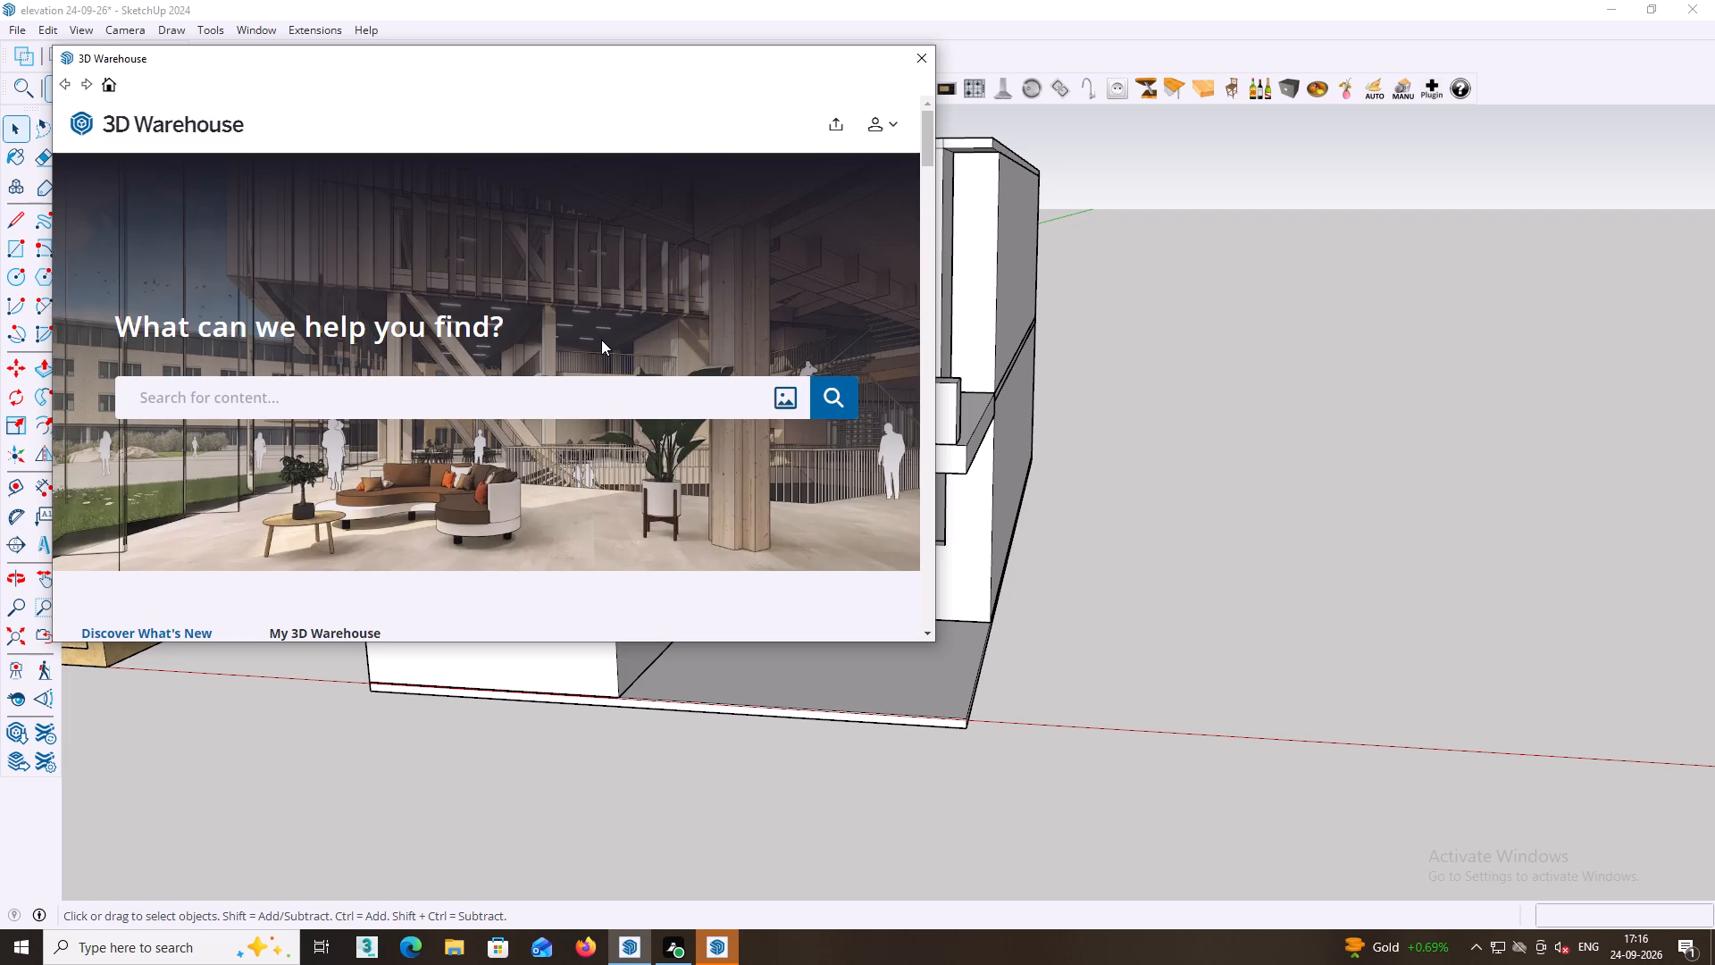
pyautogui.click(535, 390)
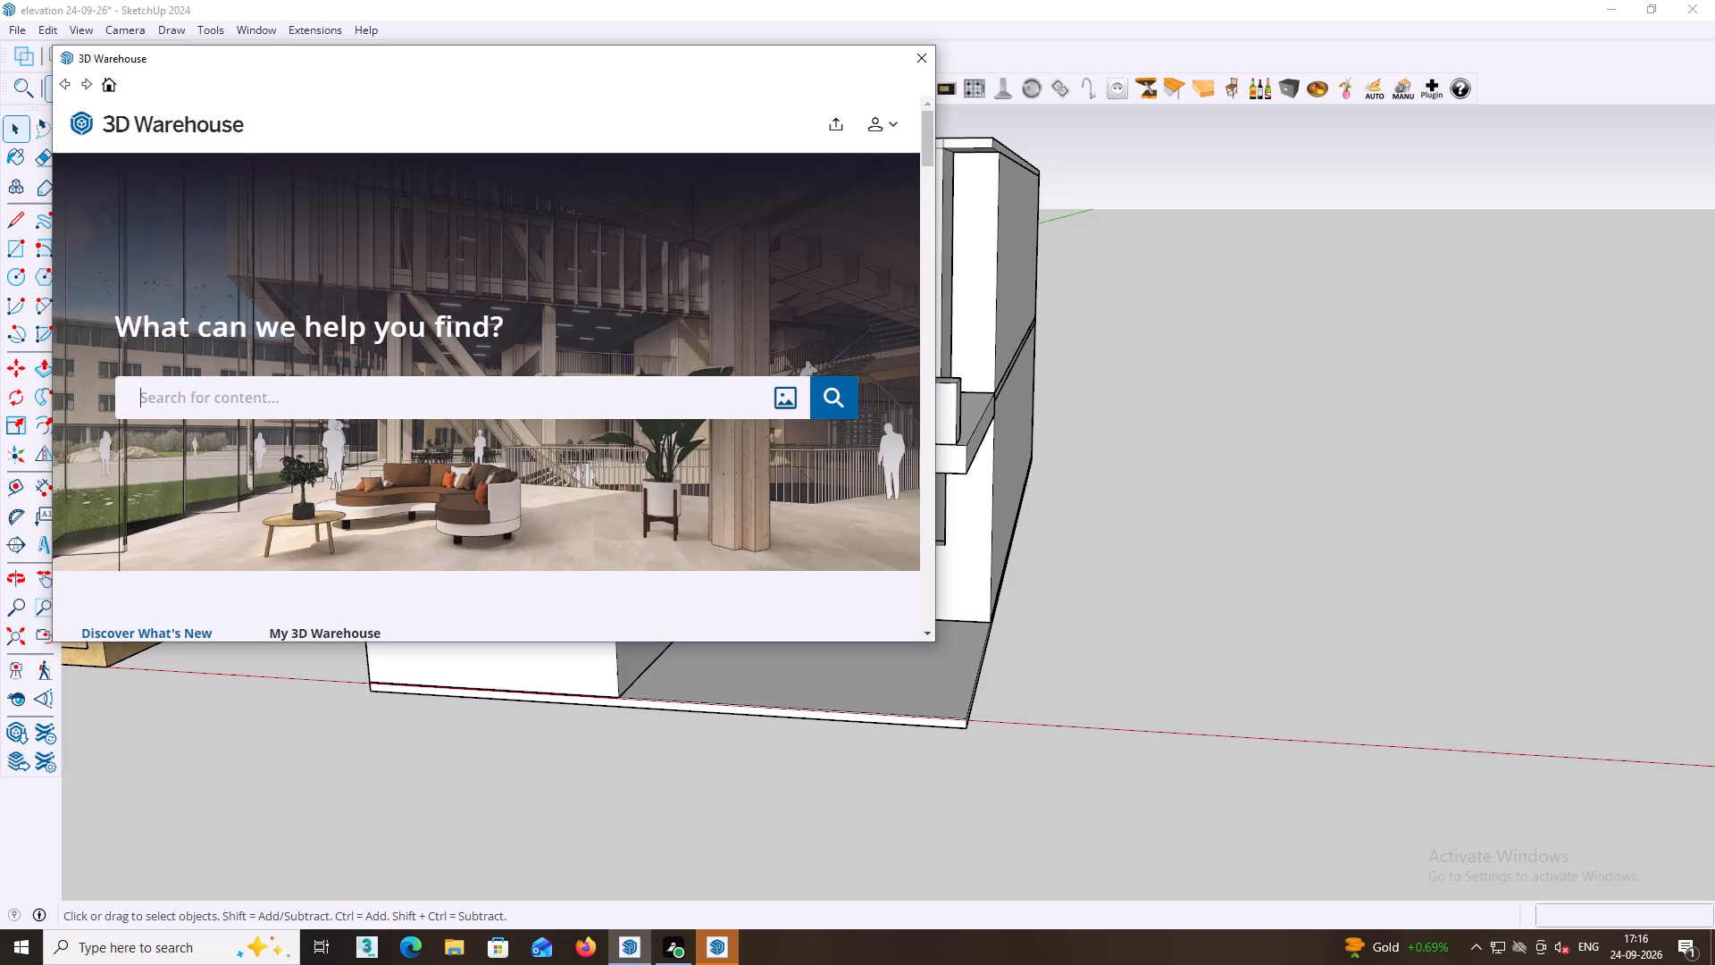
pyautogui.write('rai')
pyautogui.press('l')
pyautogui.press('Return')
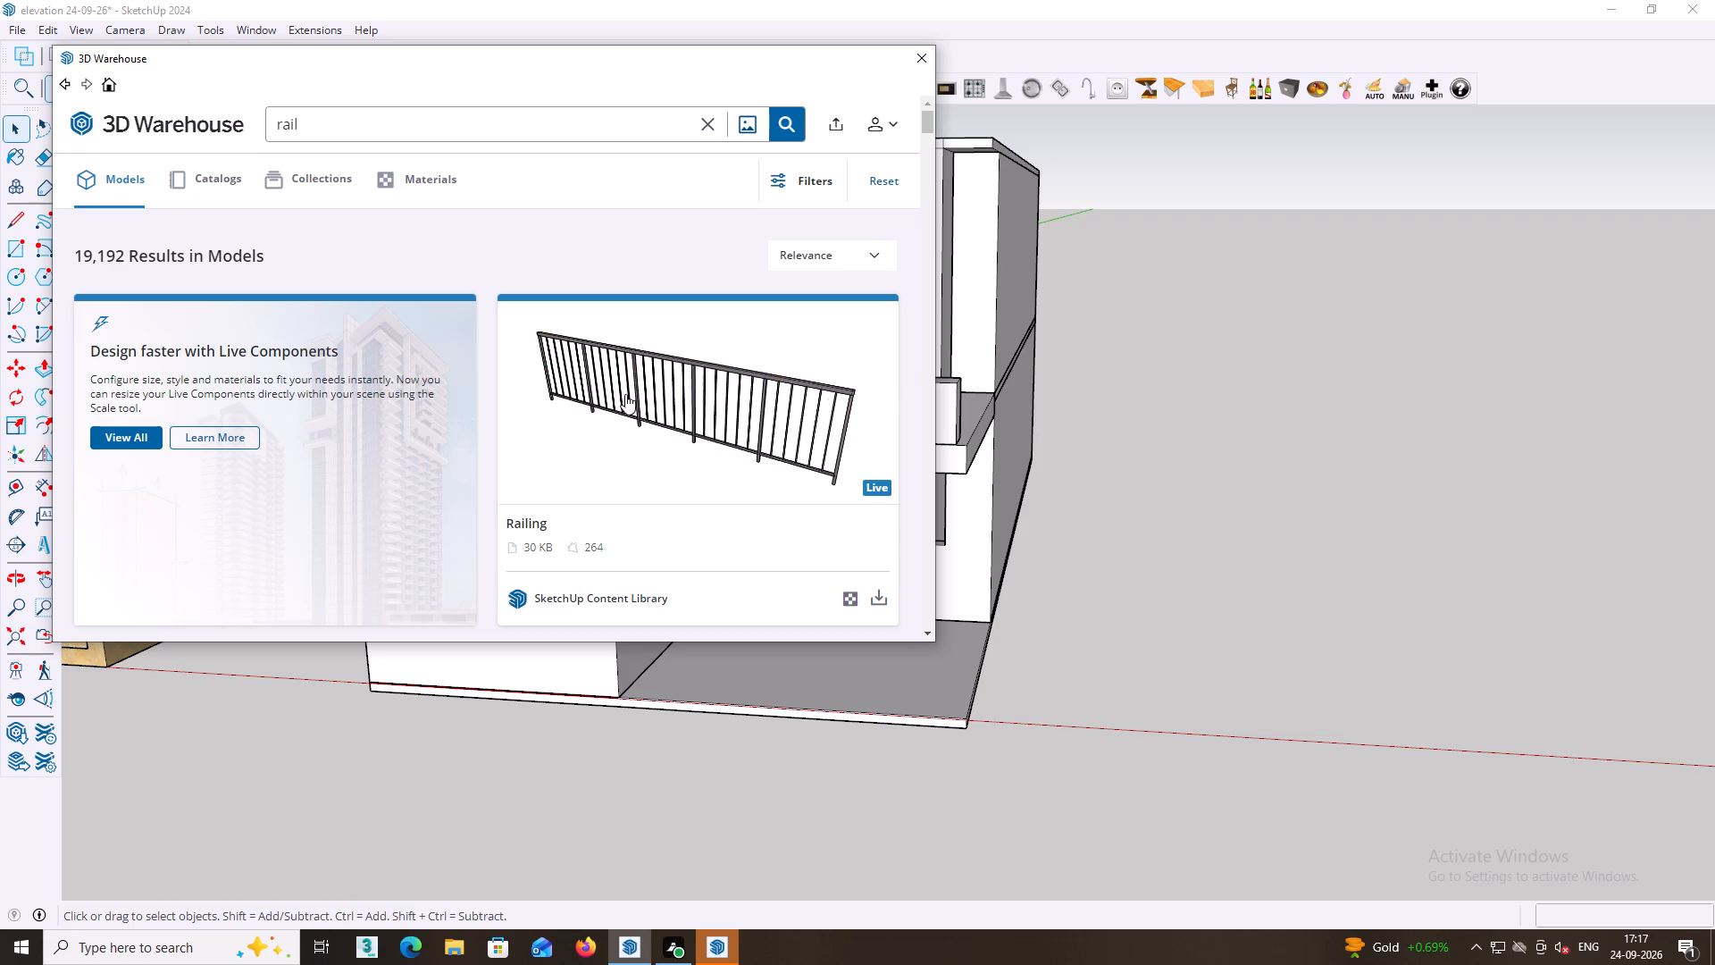
pyautogui.scroll(-2, 623, 424)
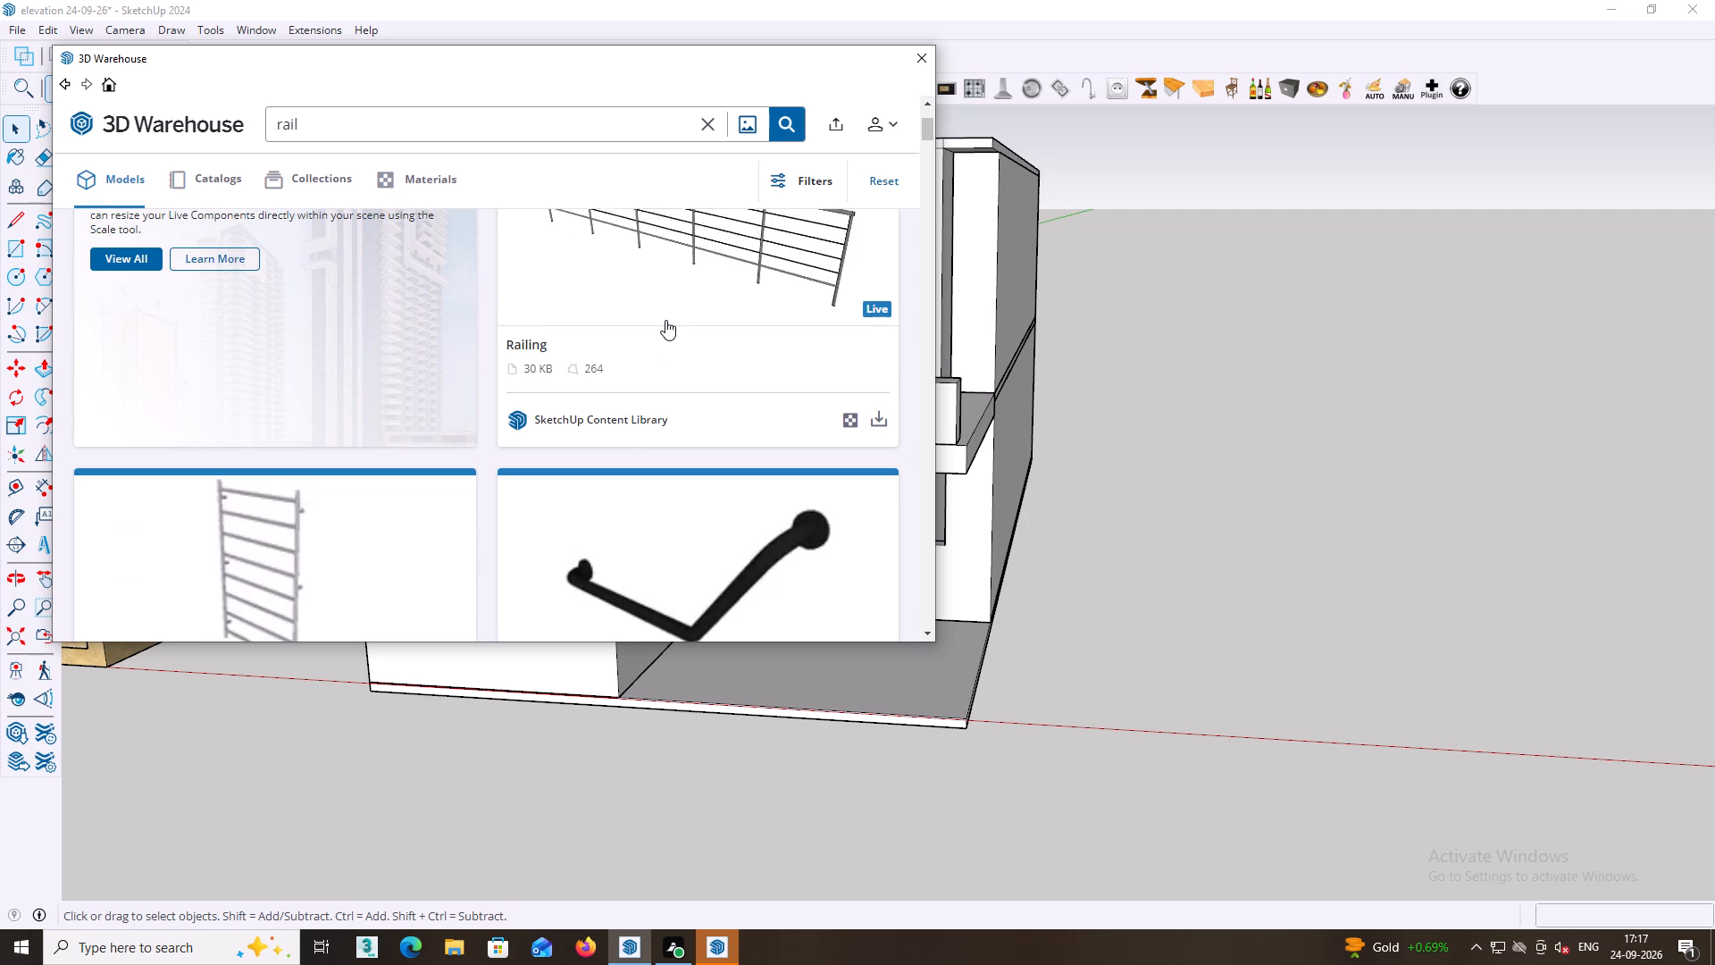
pyautogui.scroll(4, 636, 282)
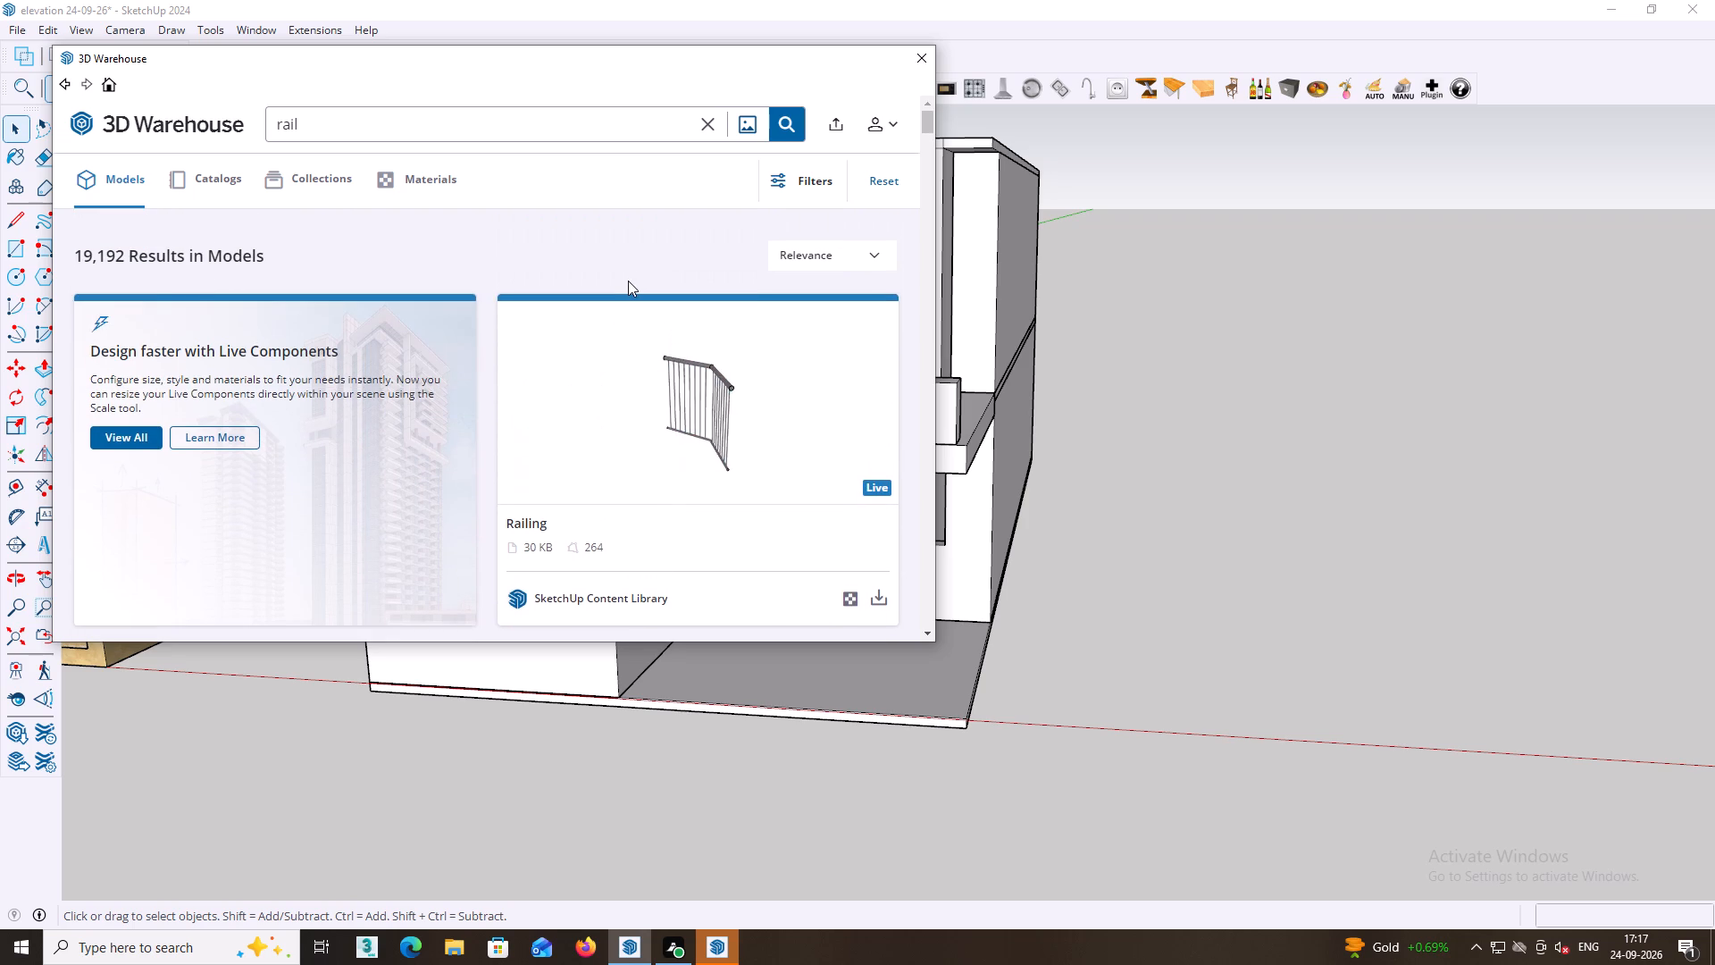
pyautogui.scroll(1, 628, 281)
# Replace the 3D Warehouse search term with "maj" and look over the models.
pyautogui.click(493, 117)
pyautogui.press('BackSpace')
pyautogui.press('BackSpace')
pyautogui.press('BackSpace')
pyautogui.press('BackSpace')
pyautogui.press('BackSpace')
pyautogui.press('BackSpace')
pyautogui.press('BackSpace')
pyautogui.press('BackSpace')
pyautogui.press('BackSpace')
pyautogui.press('BackSpace')
pyautogui.press('BackSpace')
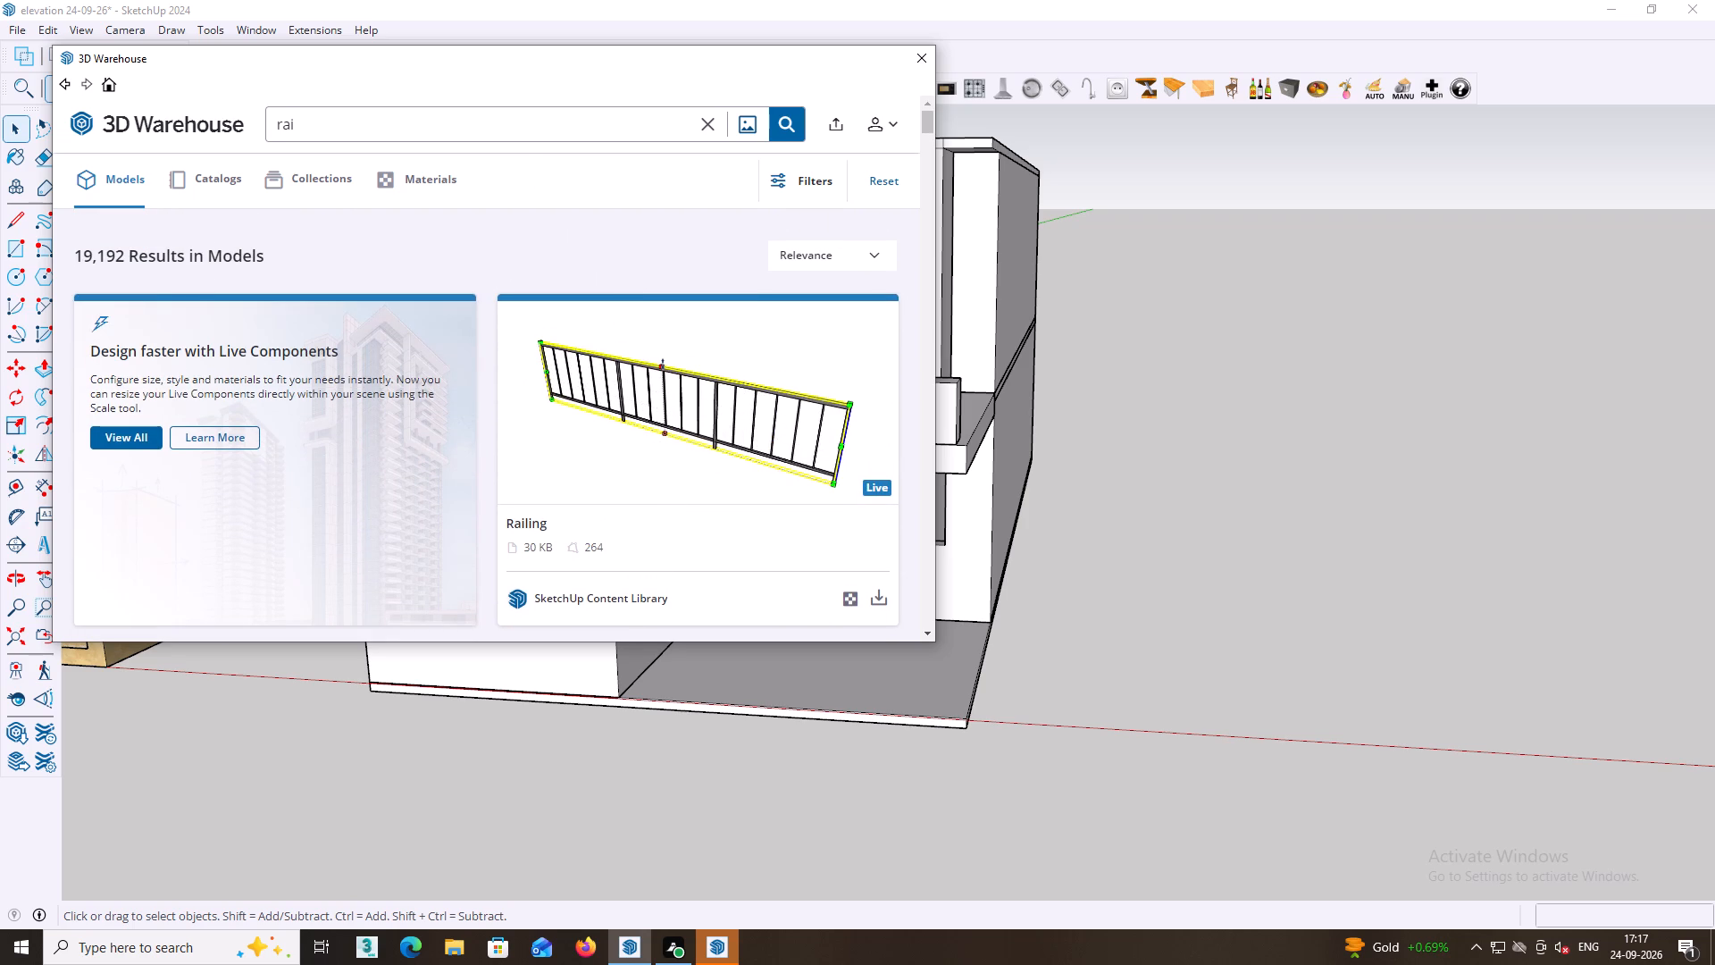
pyautogui.press('m')
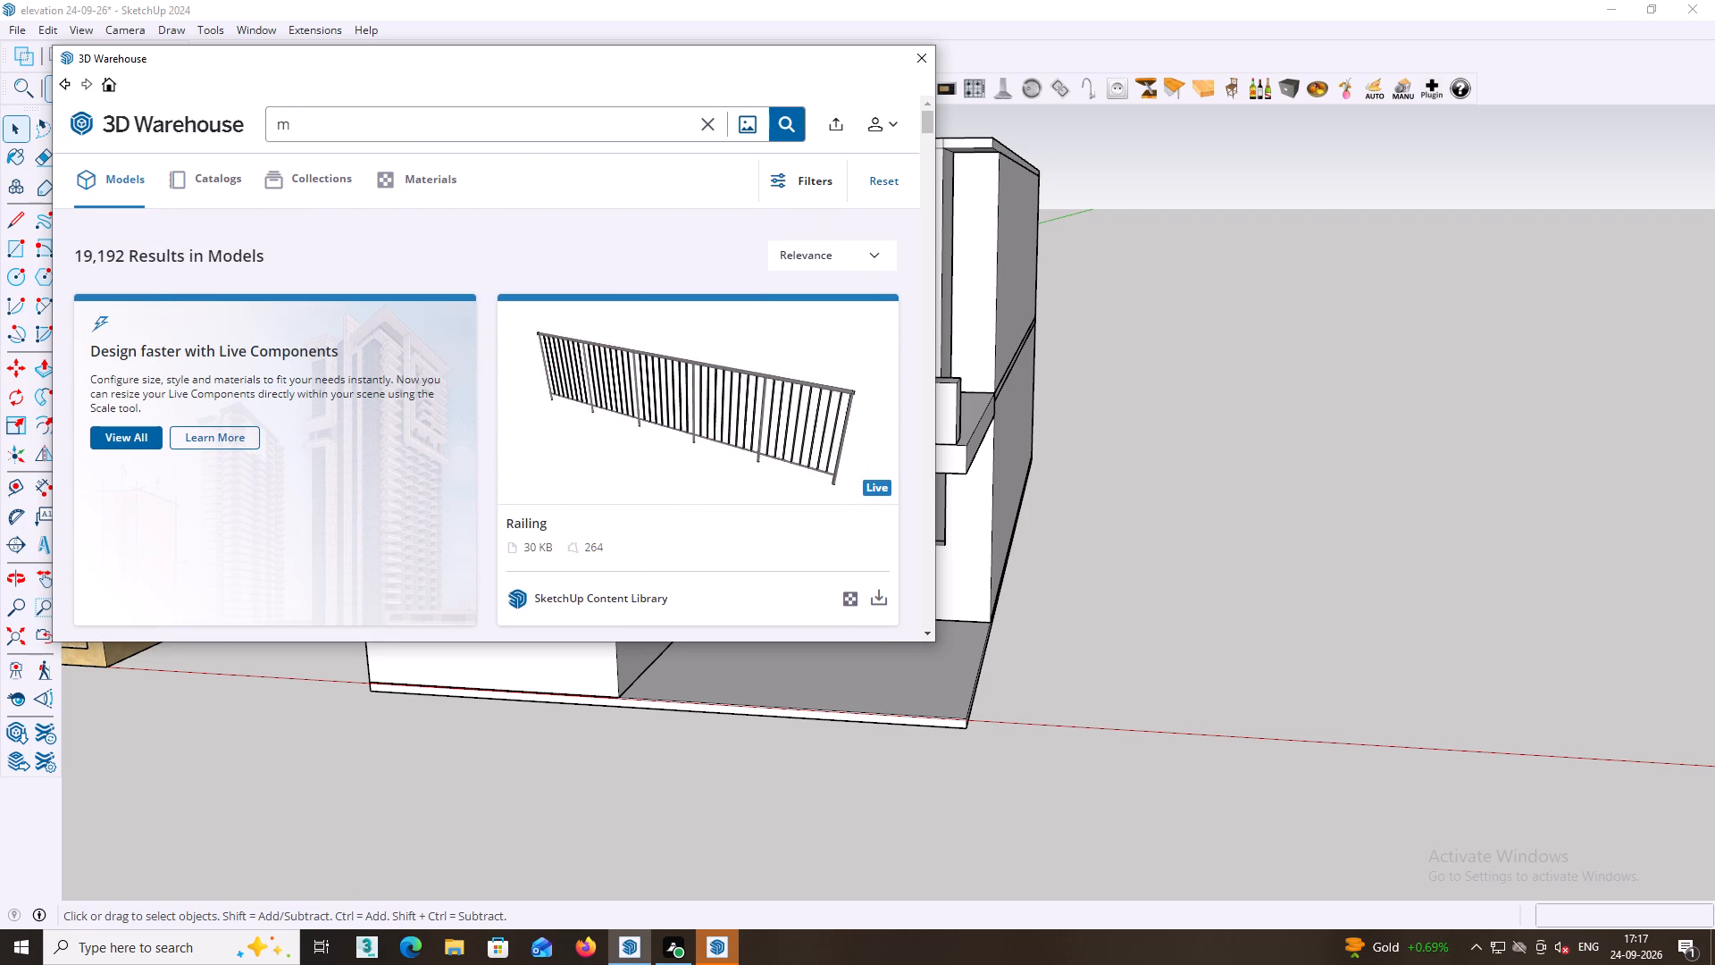
pyautogui.press('a')
pyautogui.press('j')
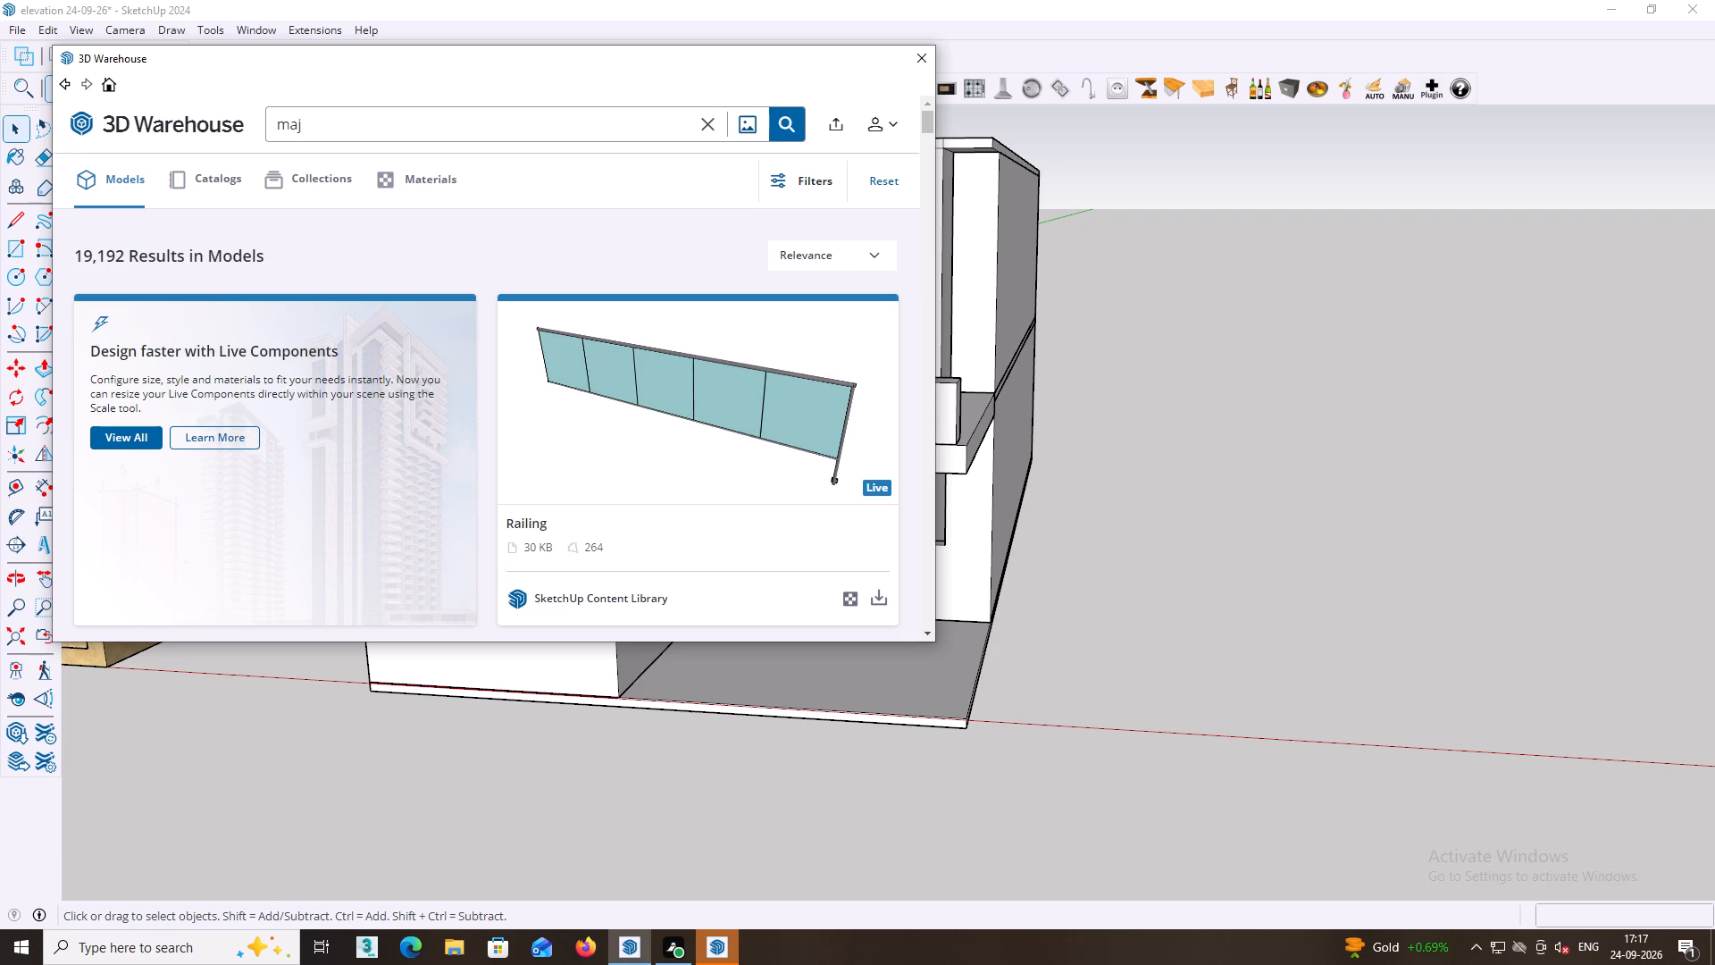
pyautogui.click(780, 118)
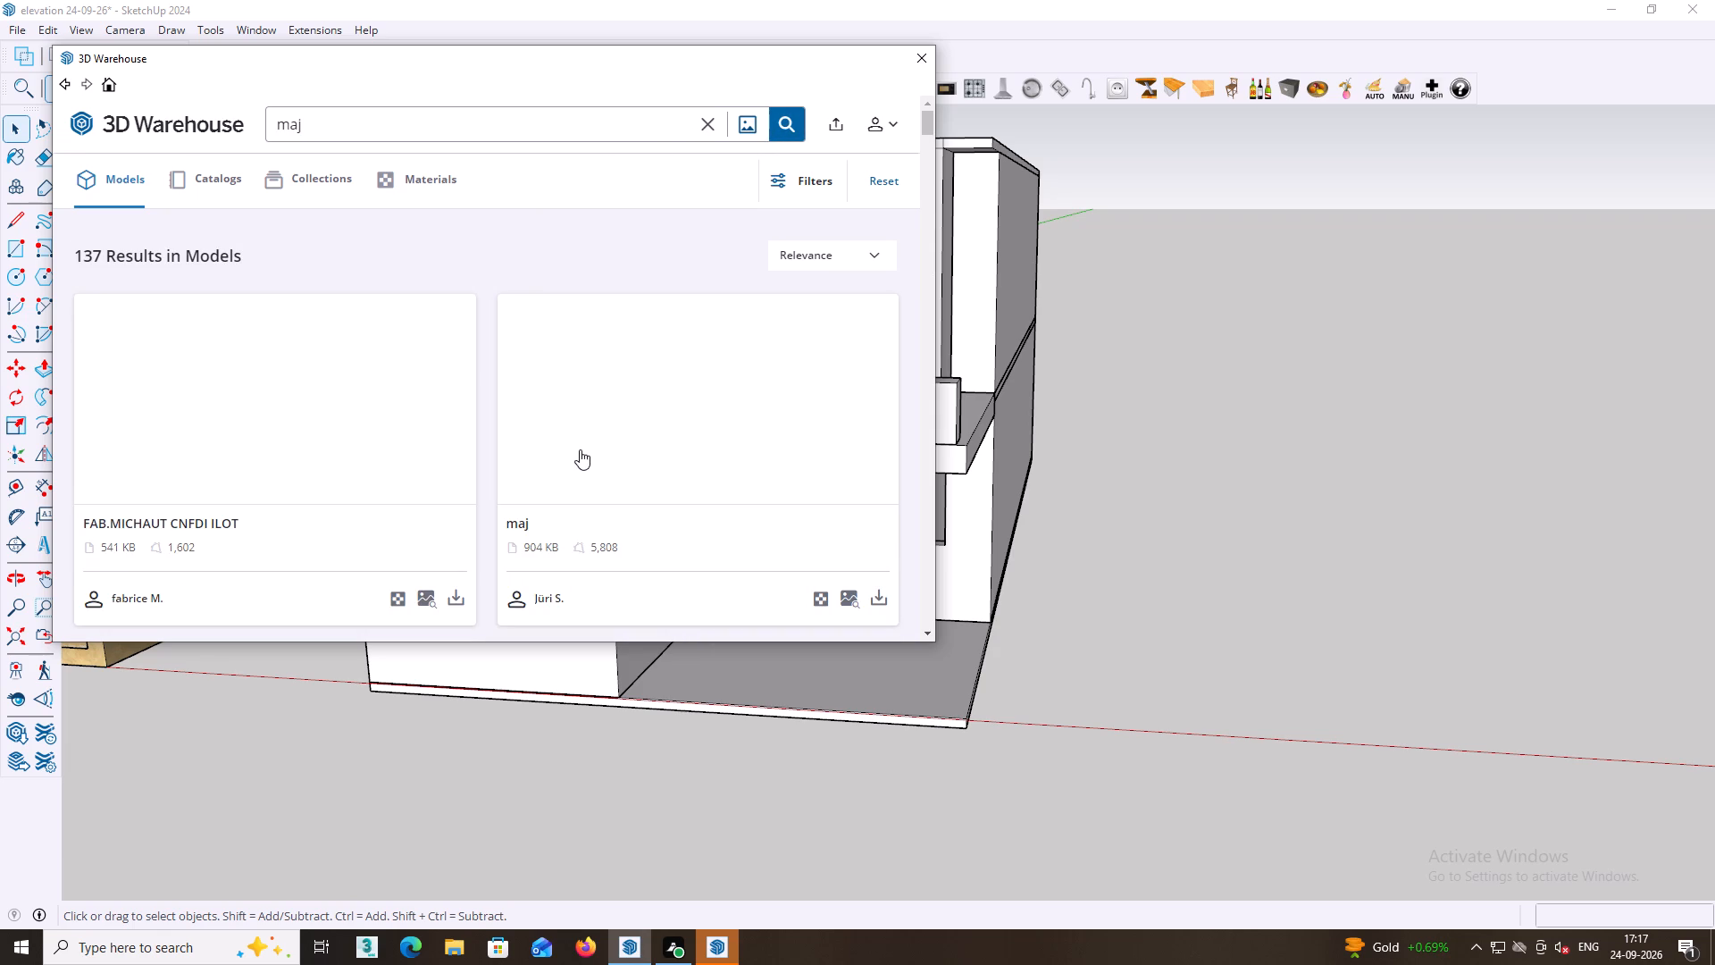
pyautogui.scroll(-3, 580, 467)
pyautogui.scroll(2, 522, 307)
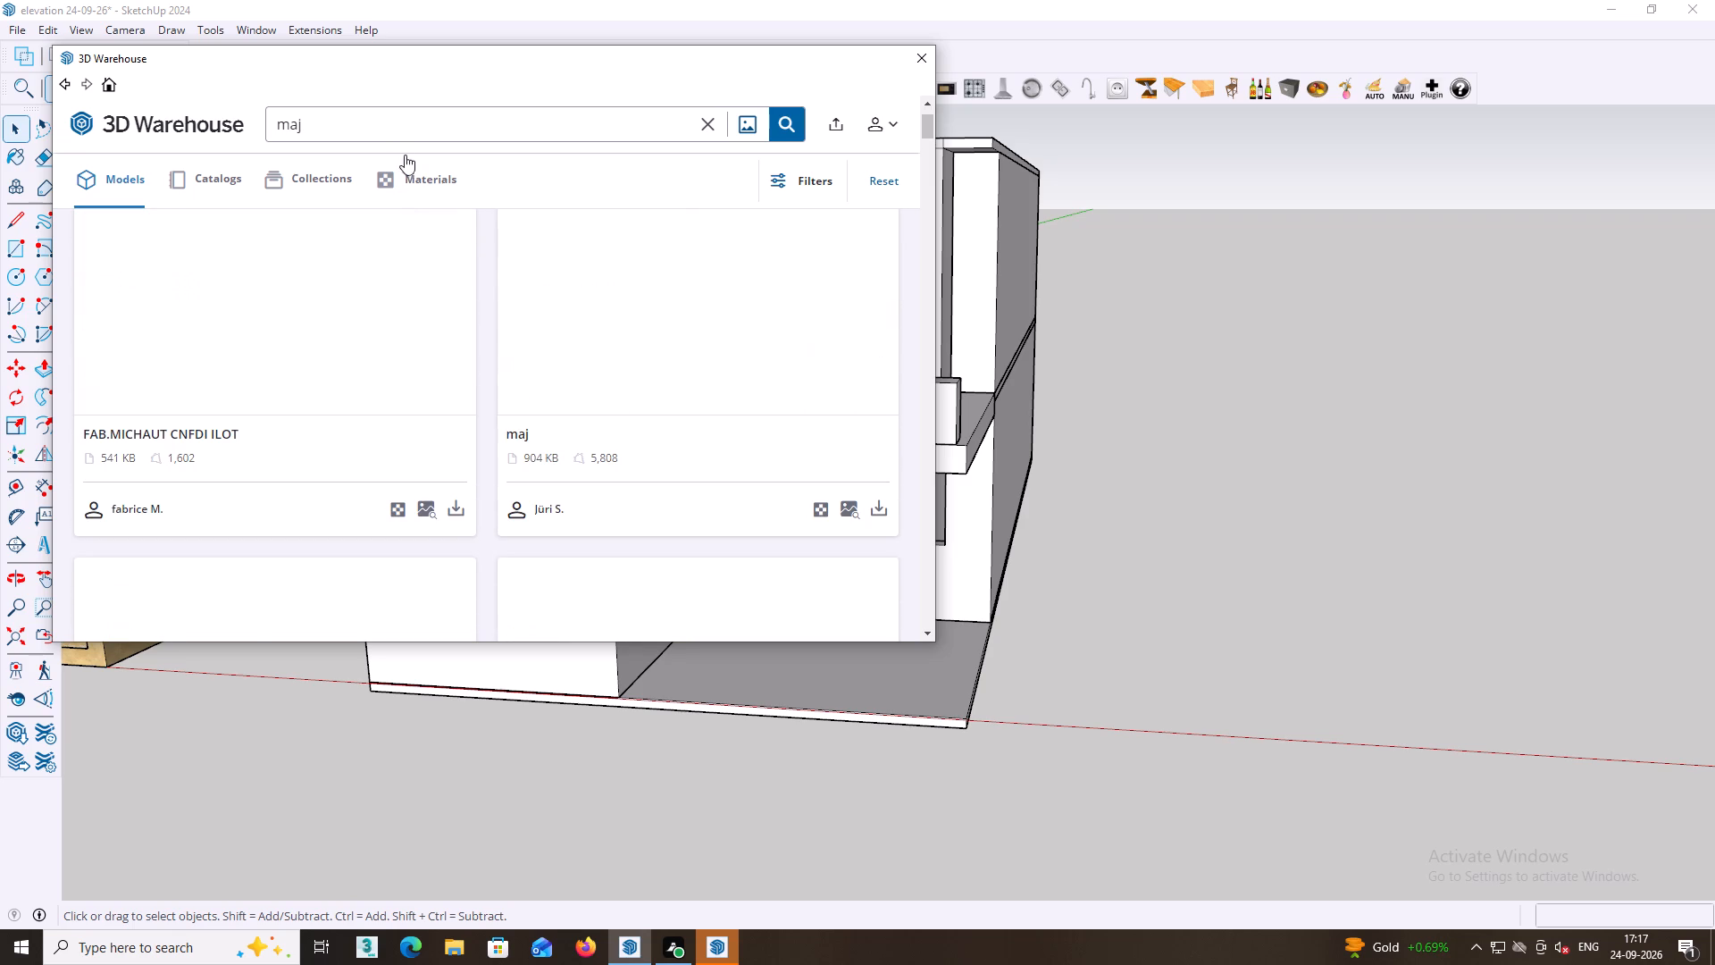
# Extend the model search to "maj rail" and check the results.
pyautogui.click(388, 127)
pyautogui.press('space')
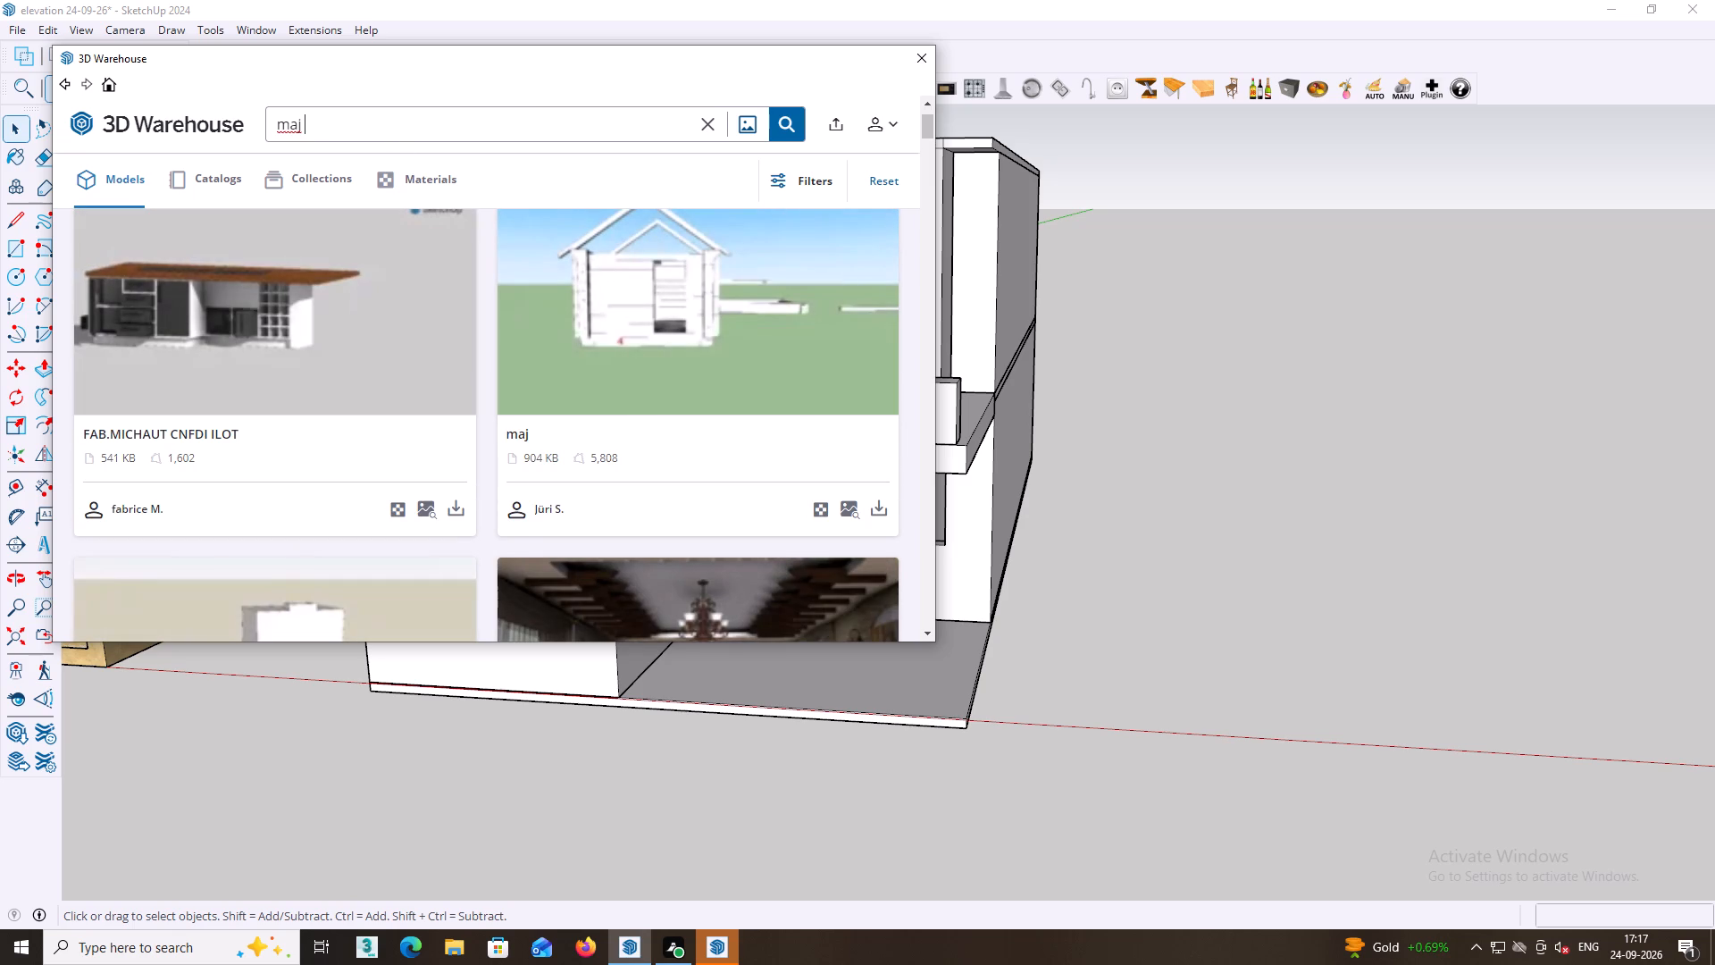
pyautogui.write('rail')
pyautogui.press('Return')
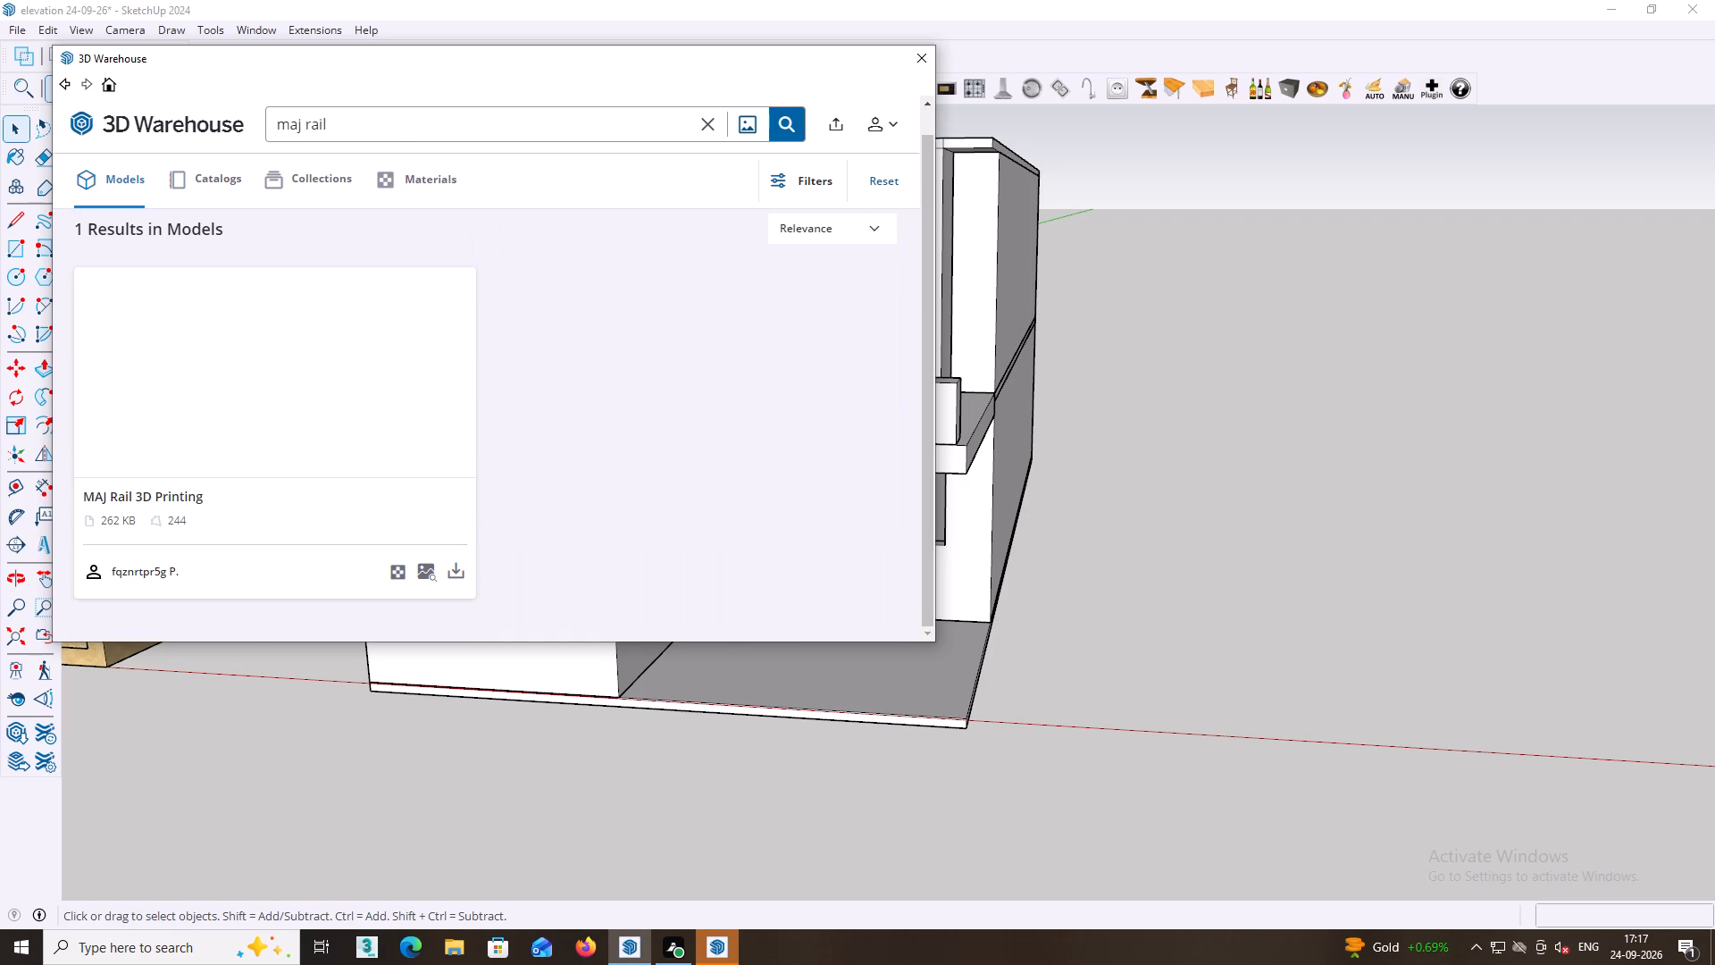
pyautogui.scroll(-3, 355, 388)
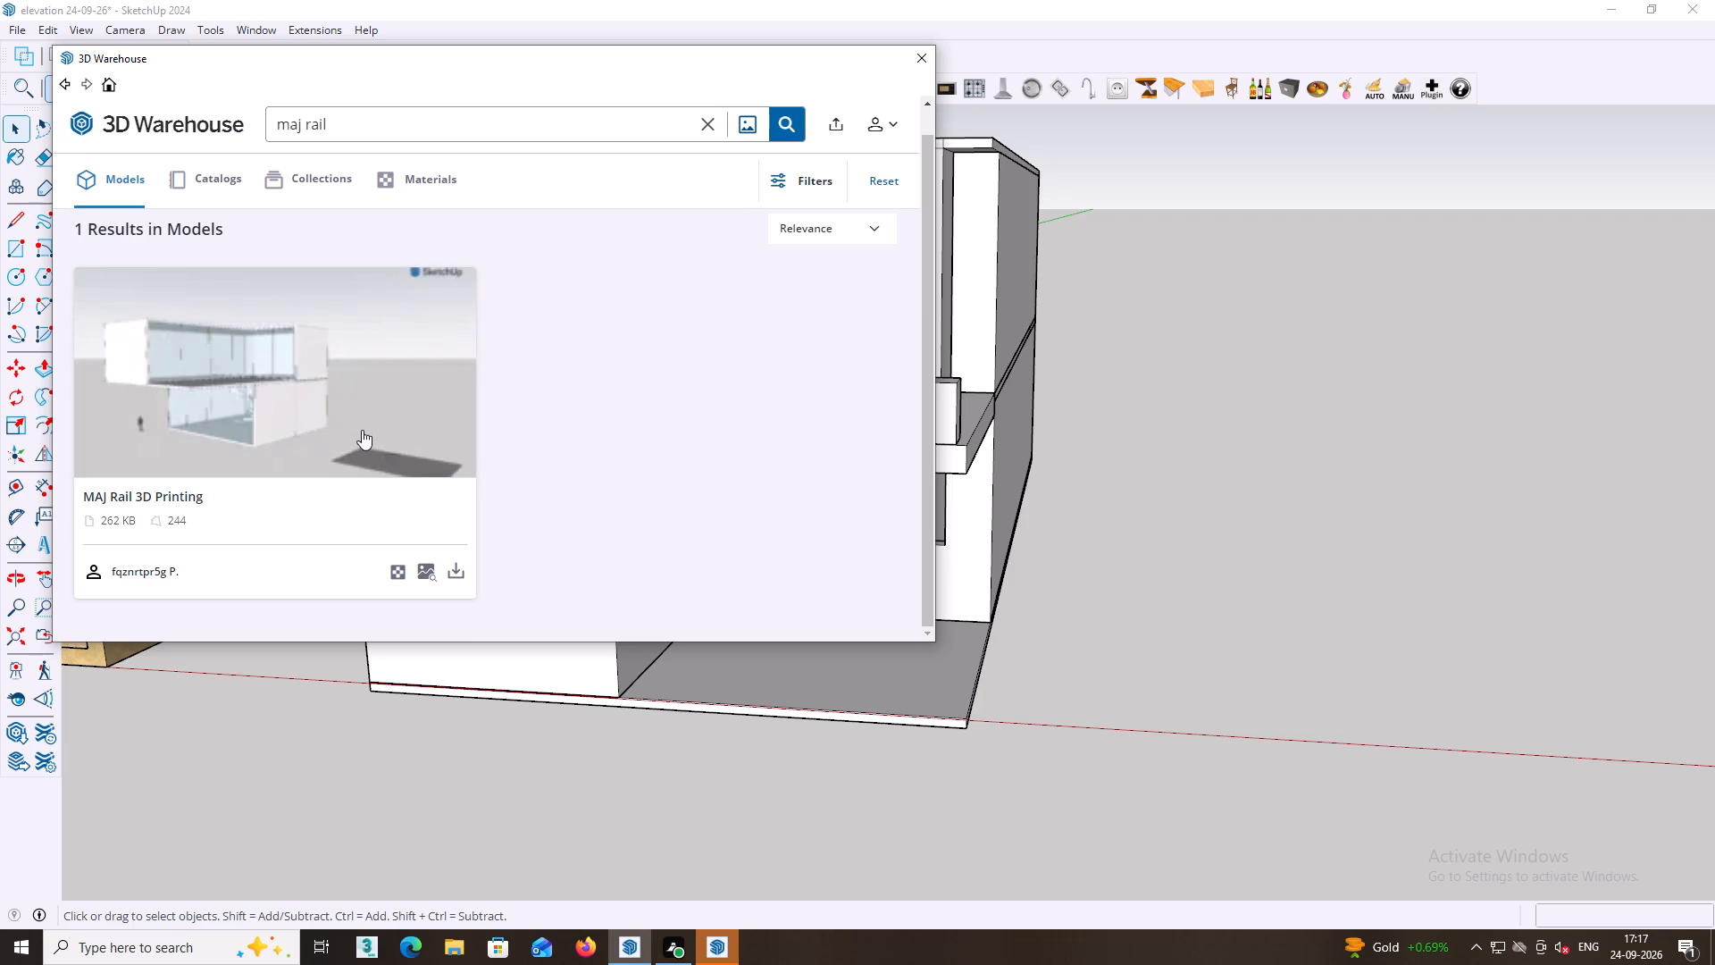
pyautogui.scroll(-2, 365, 418)
pyautogui.scroll(2, 384, 186)
# Search the models for "rail" again, browse the railing designs for the balcony and close 3D Warehouse.
pyautogui.click(301, 126)
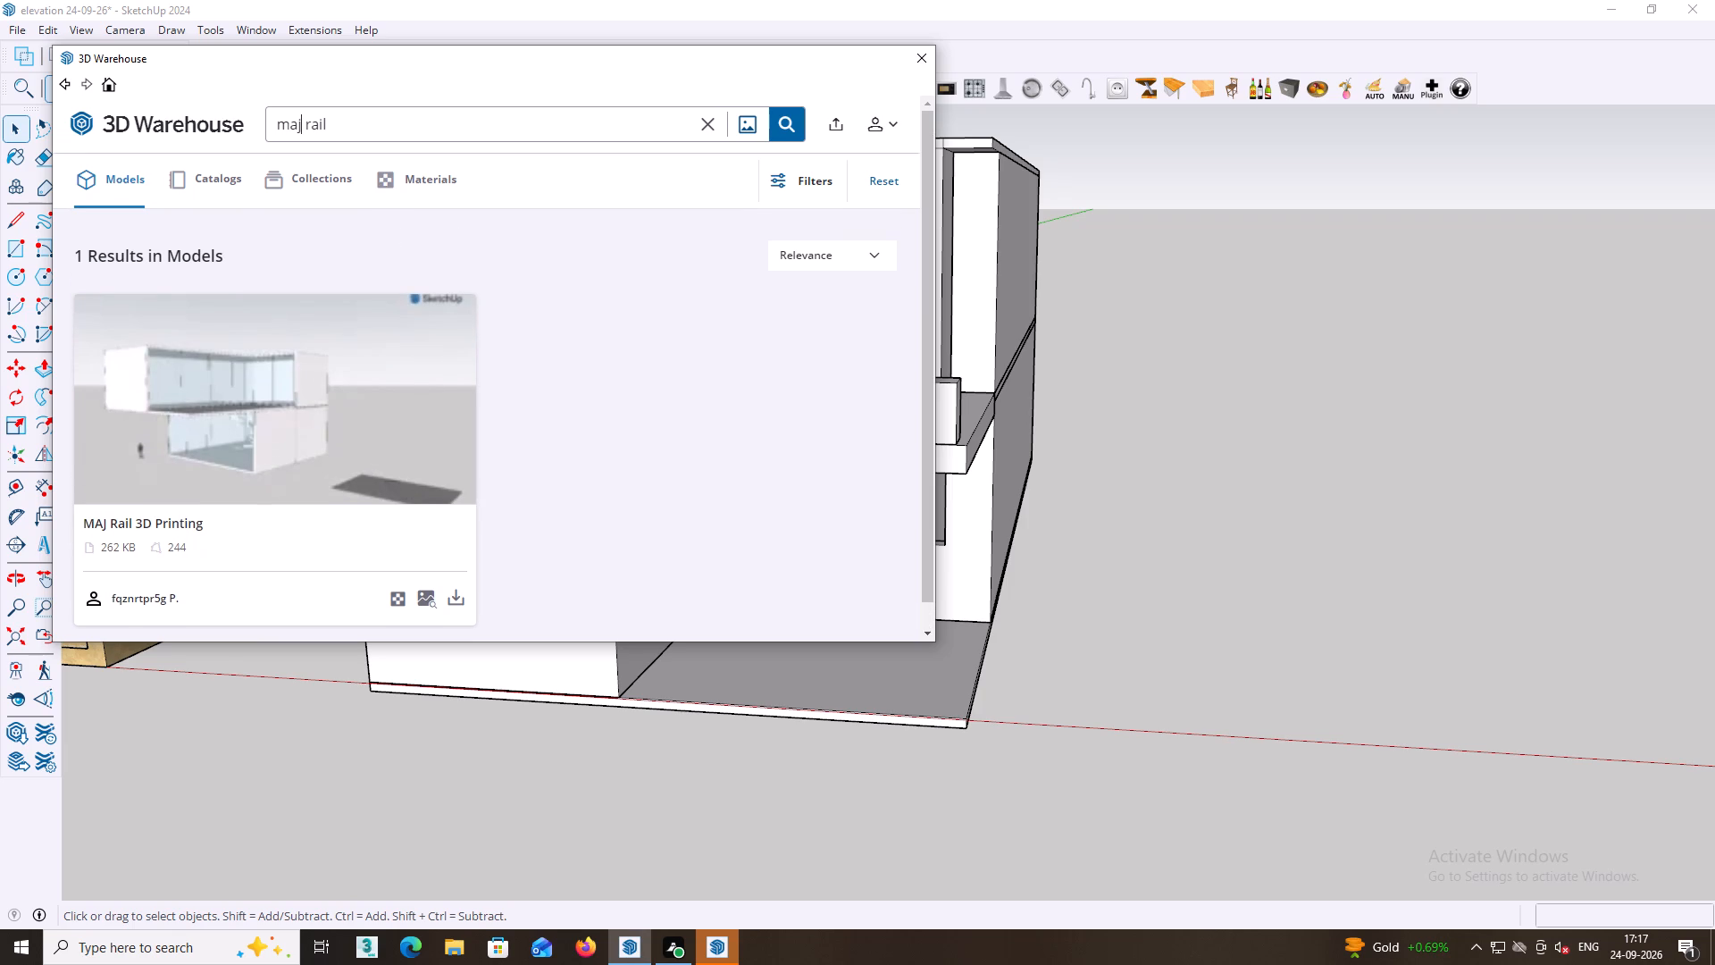
pyautogui.press('BackSpace')
pyautogui.press('BackSpace')
pyautogui.press('BackSpace')
pyautogui.press('BackSpace')
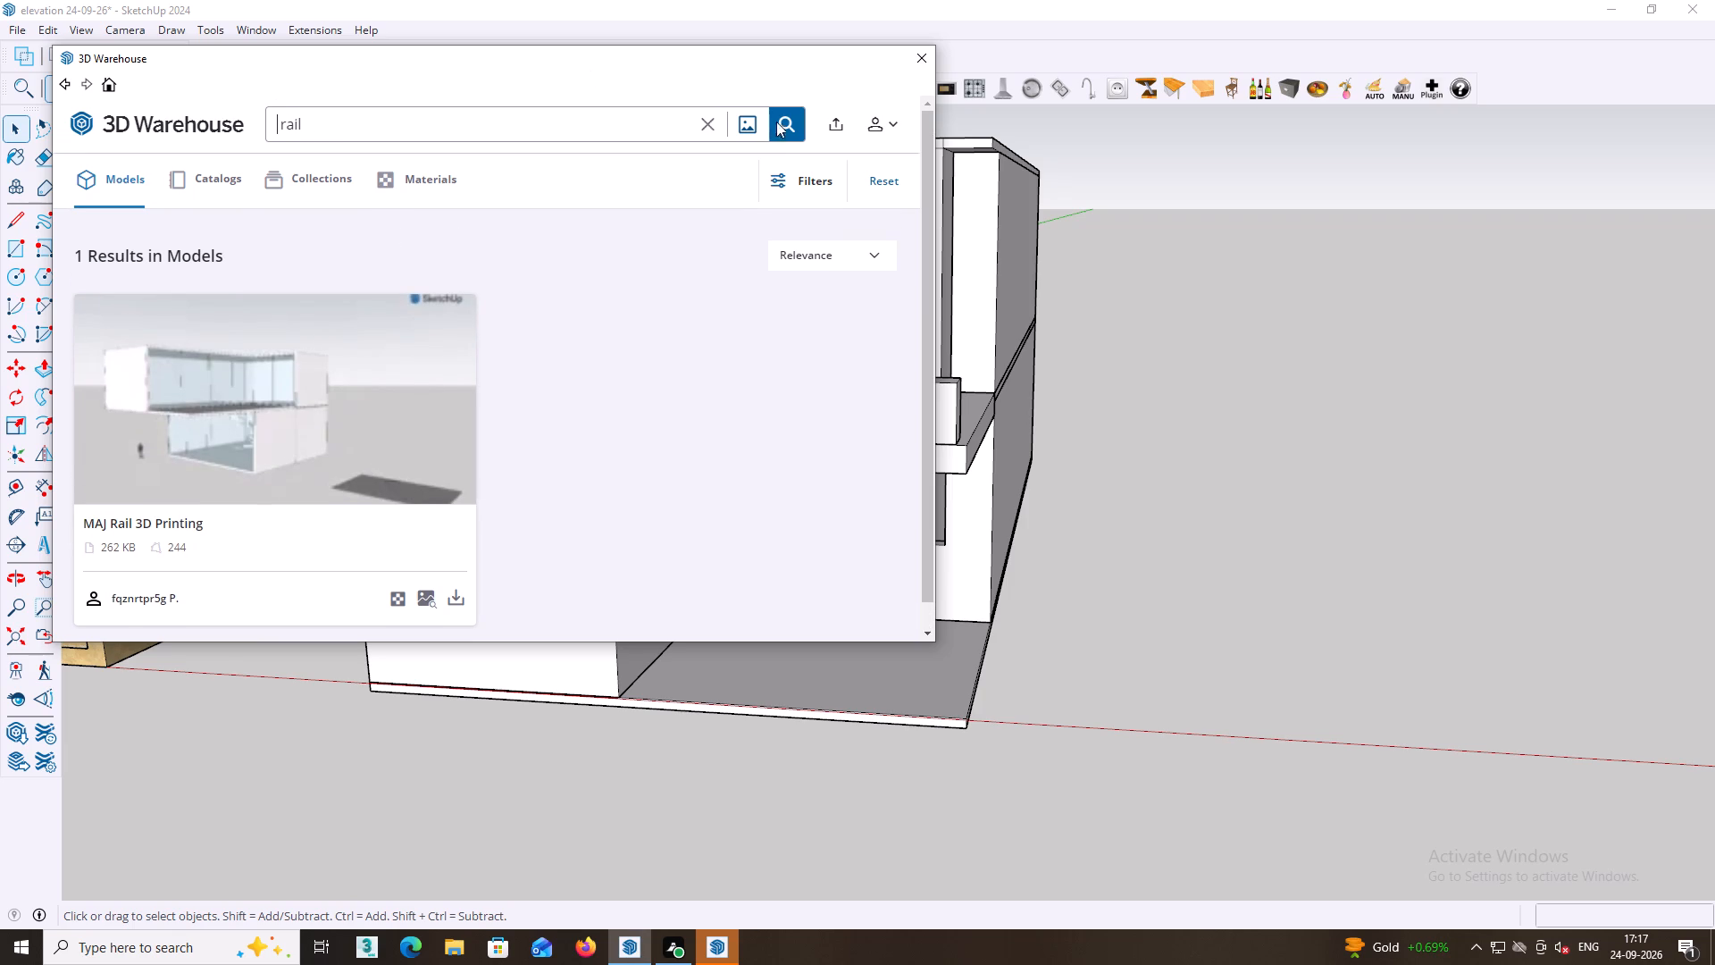
pyautogui.click(783, 128)
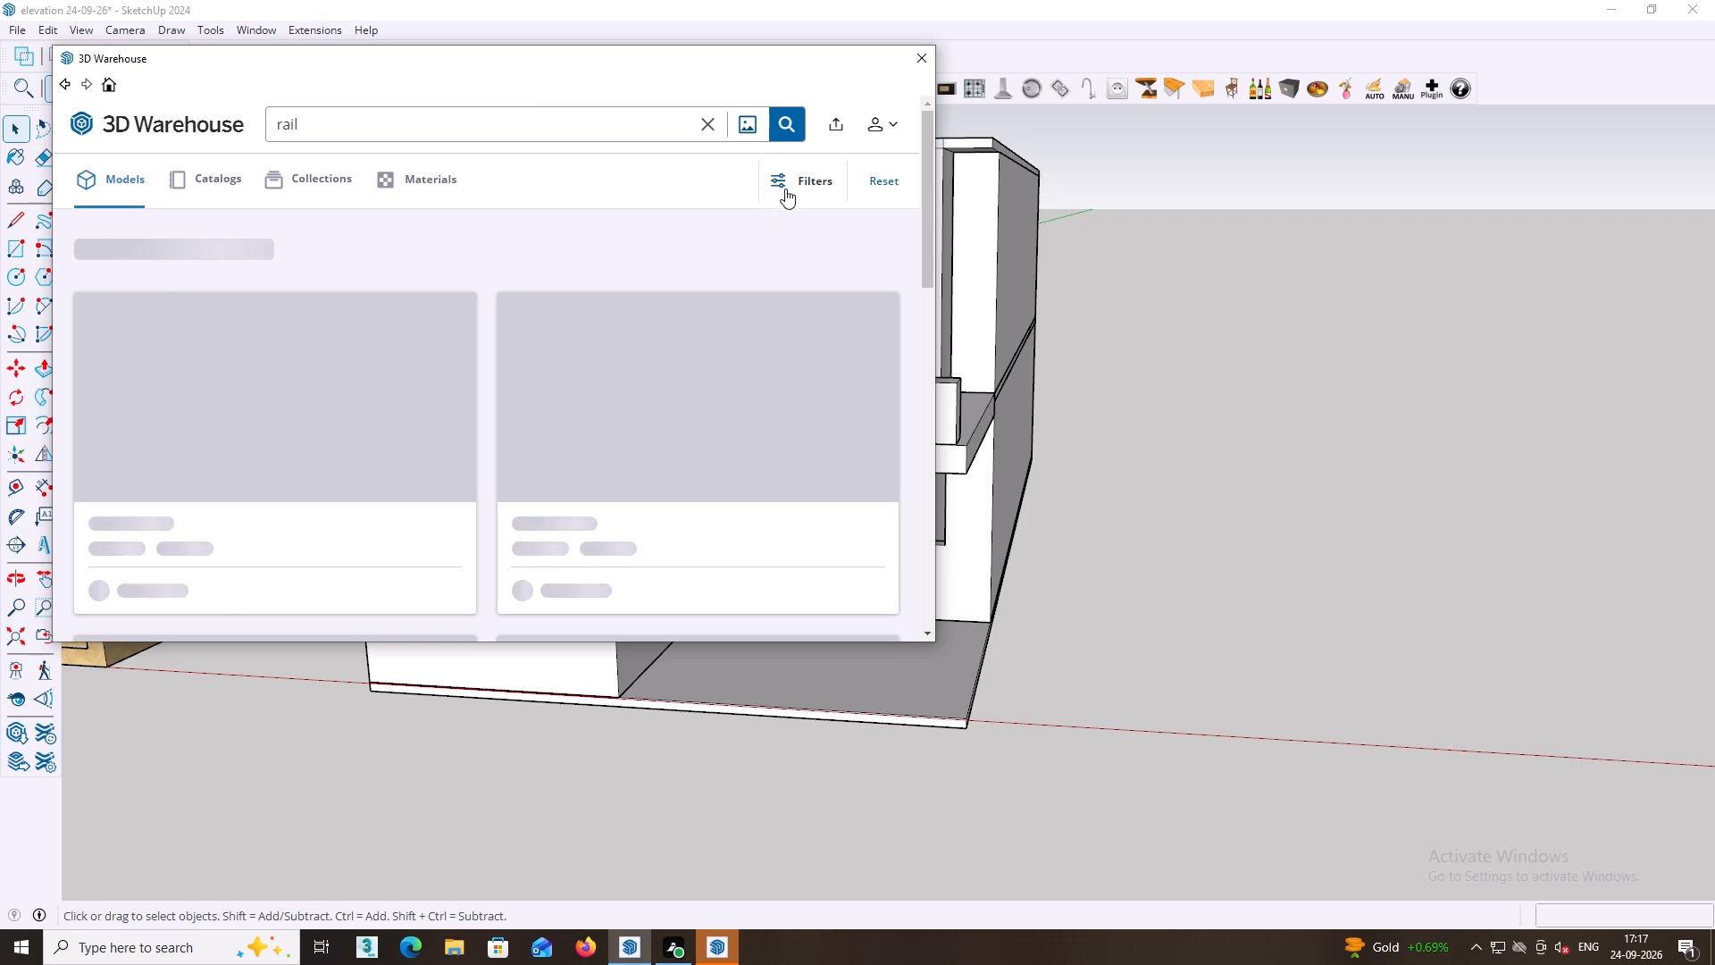
pyautogui.scroll(-2, 757, 441)
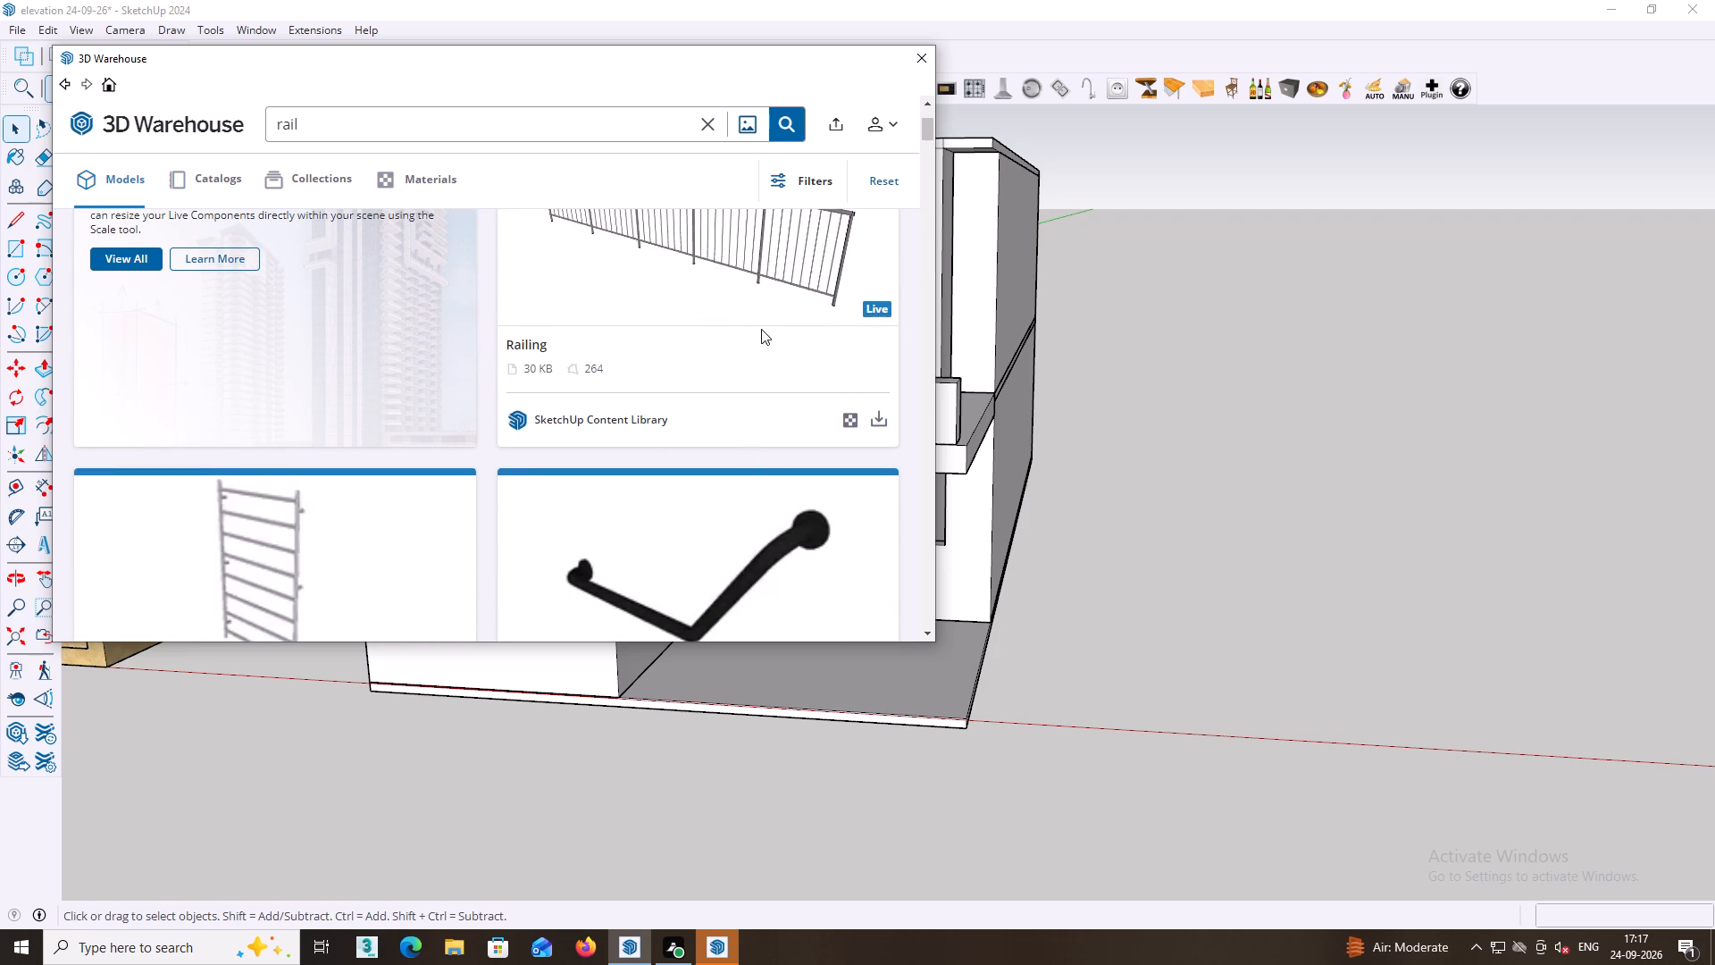
pyautogui.scroll(-4, 766, 444)
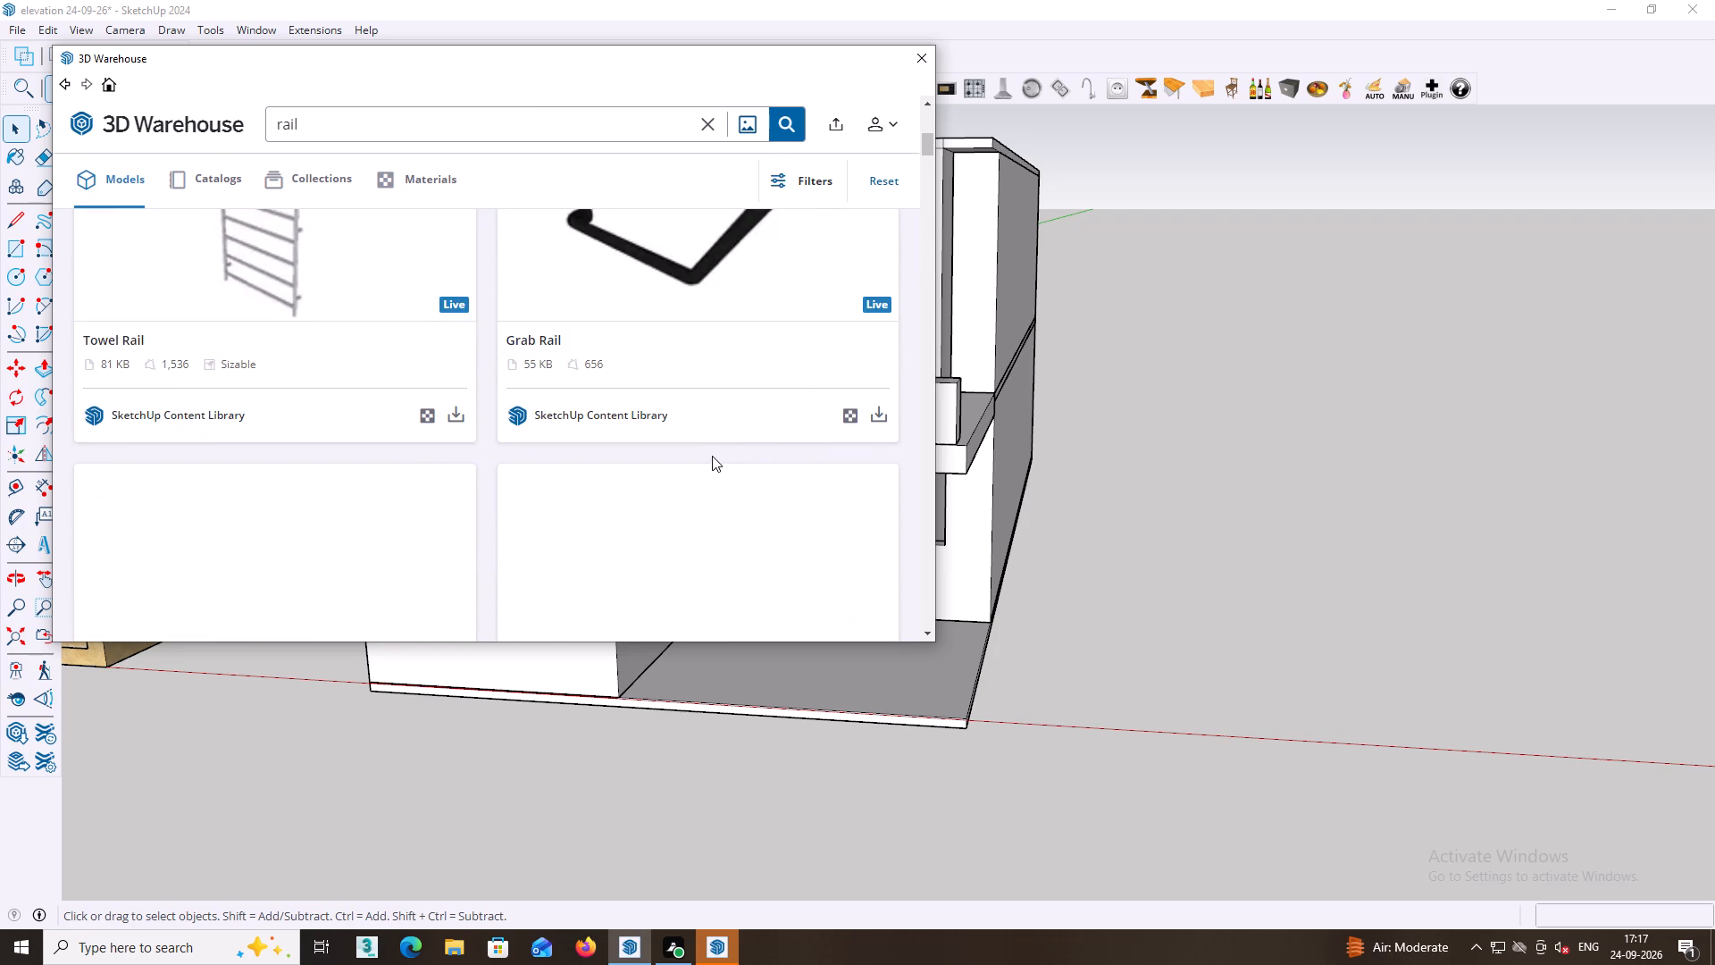
pyautogui.scroll(-2, 712, 456)
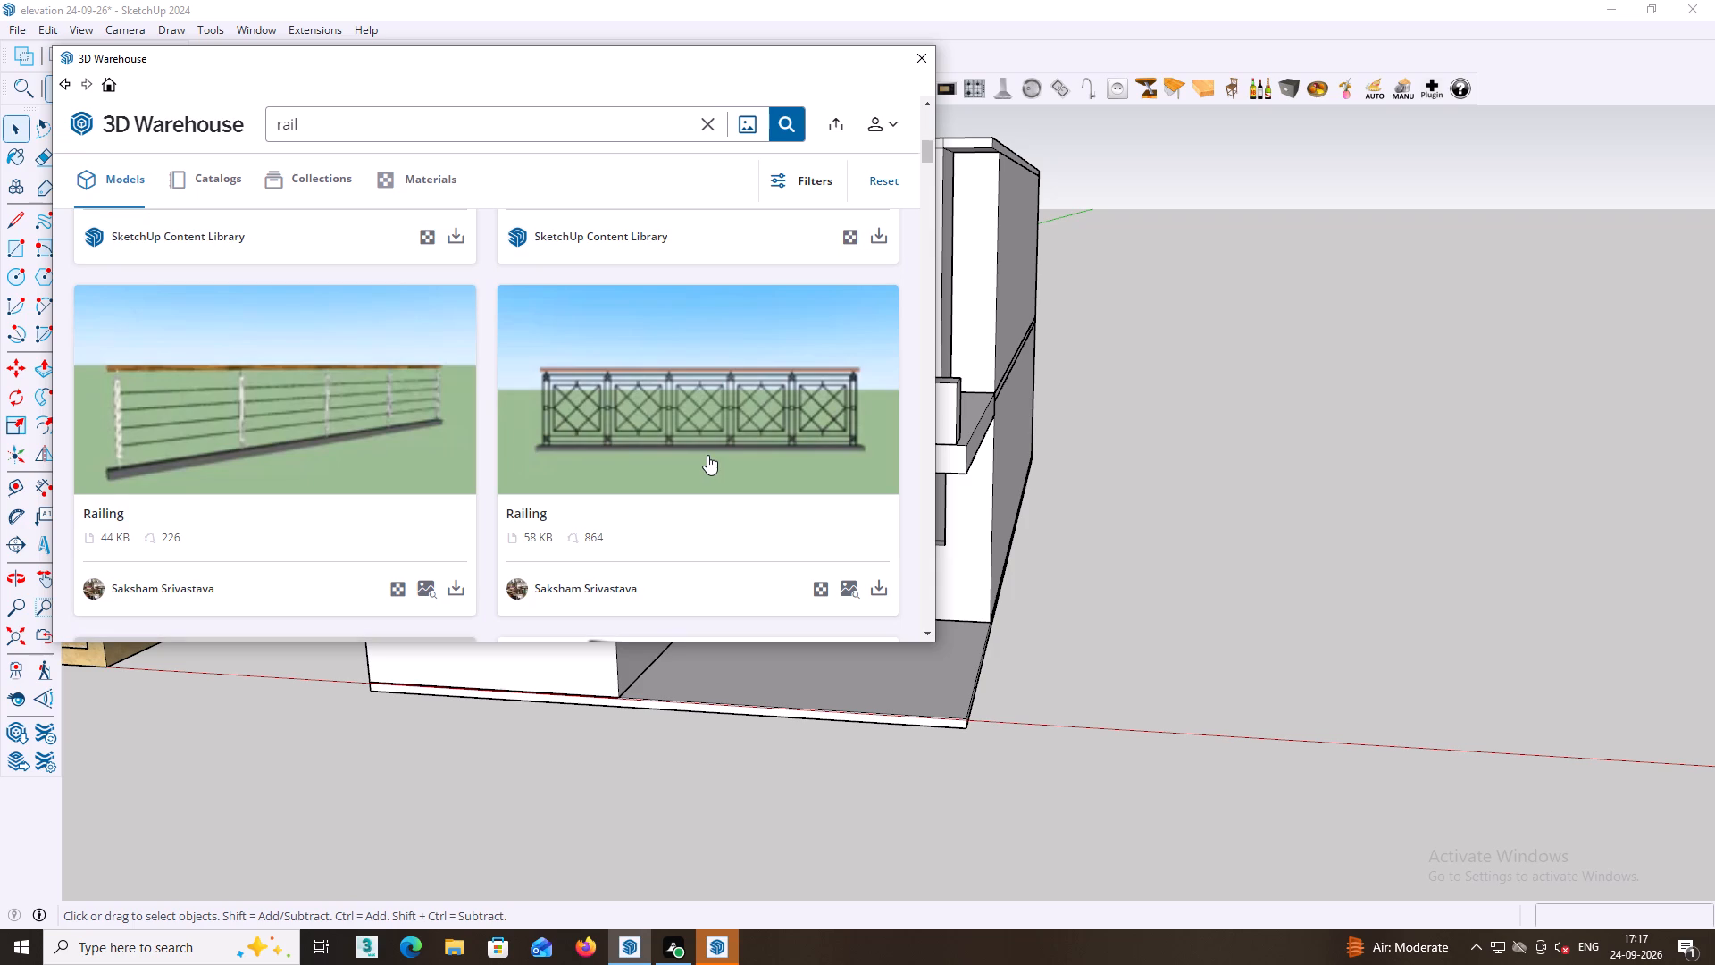
pyautogui.scroll(-5, 706, 454)
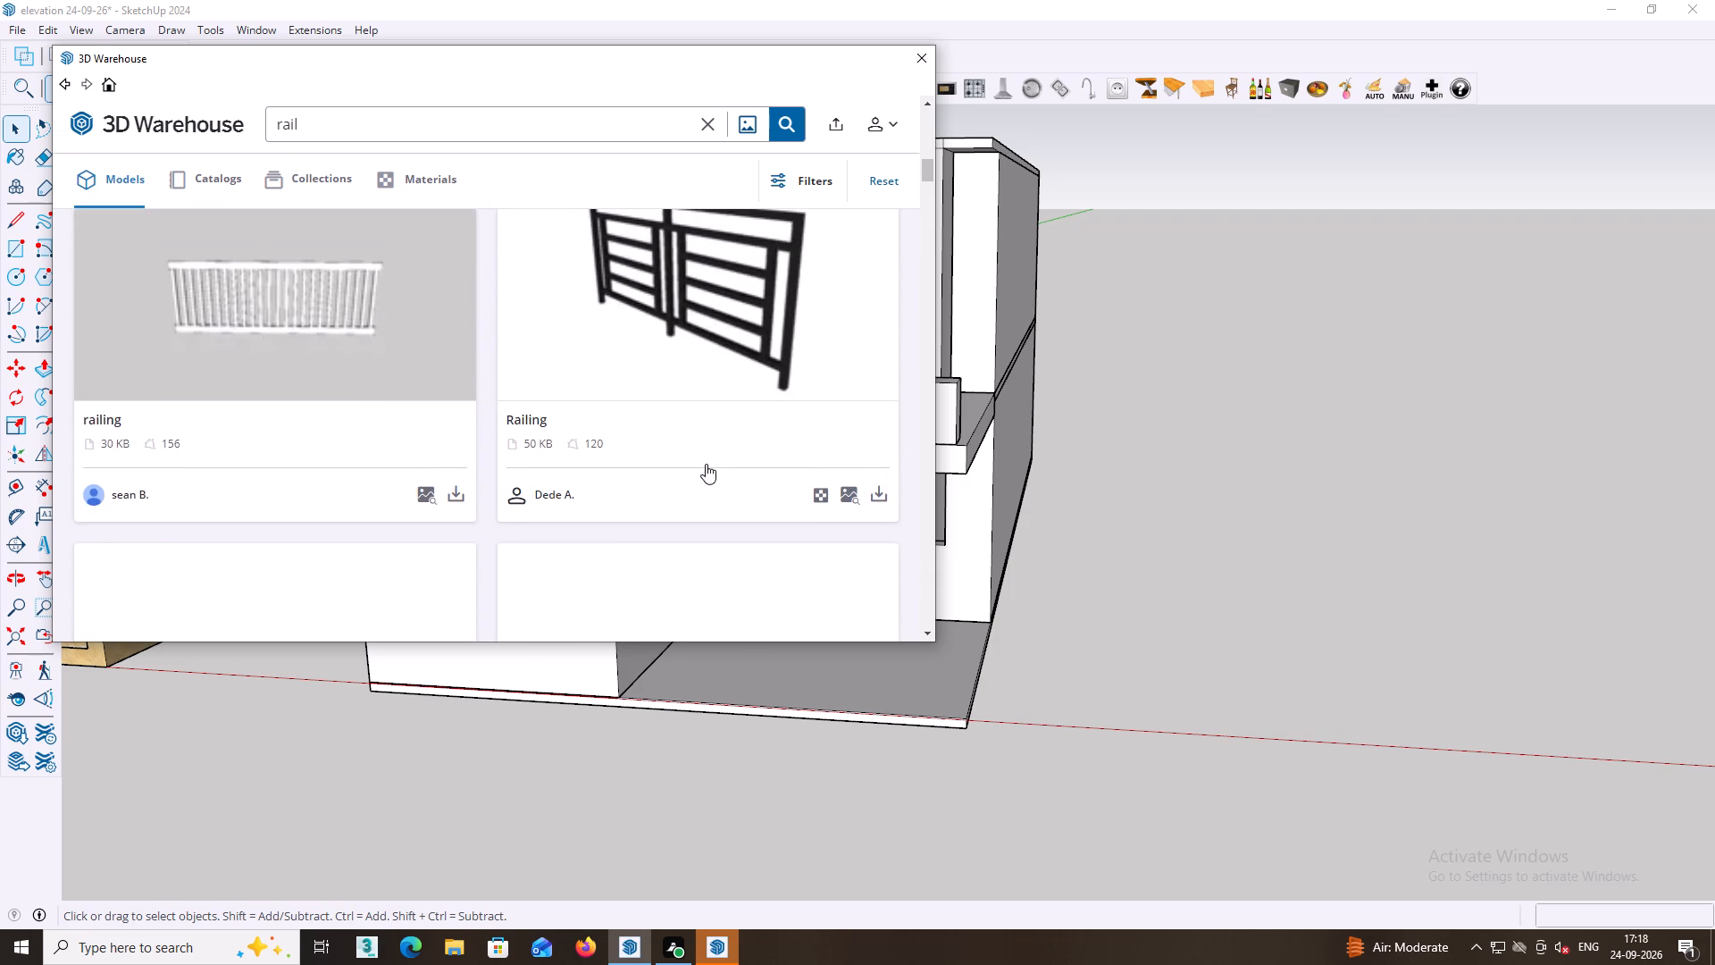
pyautogui.scroll(-4, 706, 464)
pyautogui.scroll(2, 706, 466)
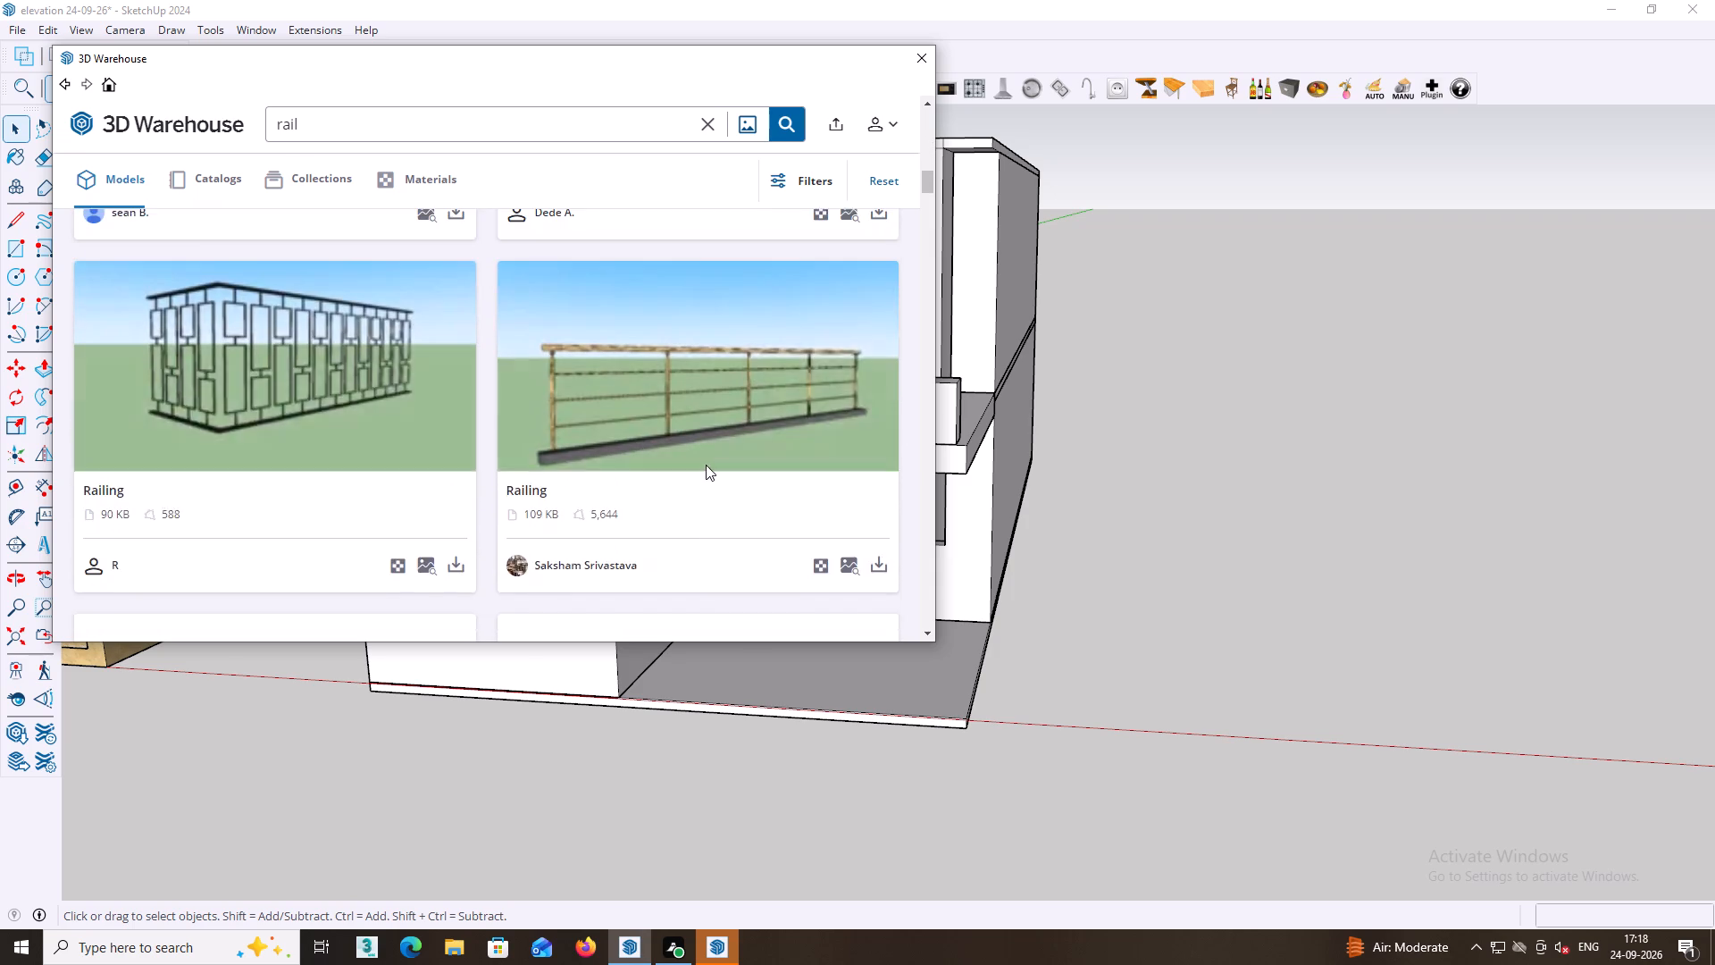
pyautogui.scroll(-4, 708, 485)
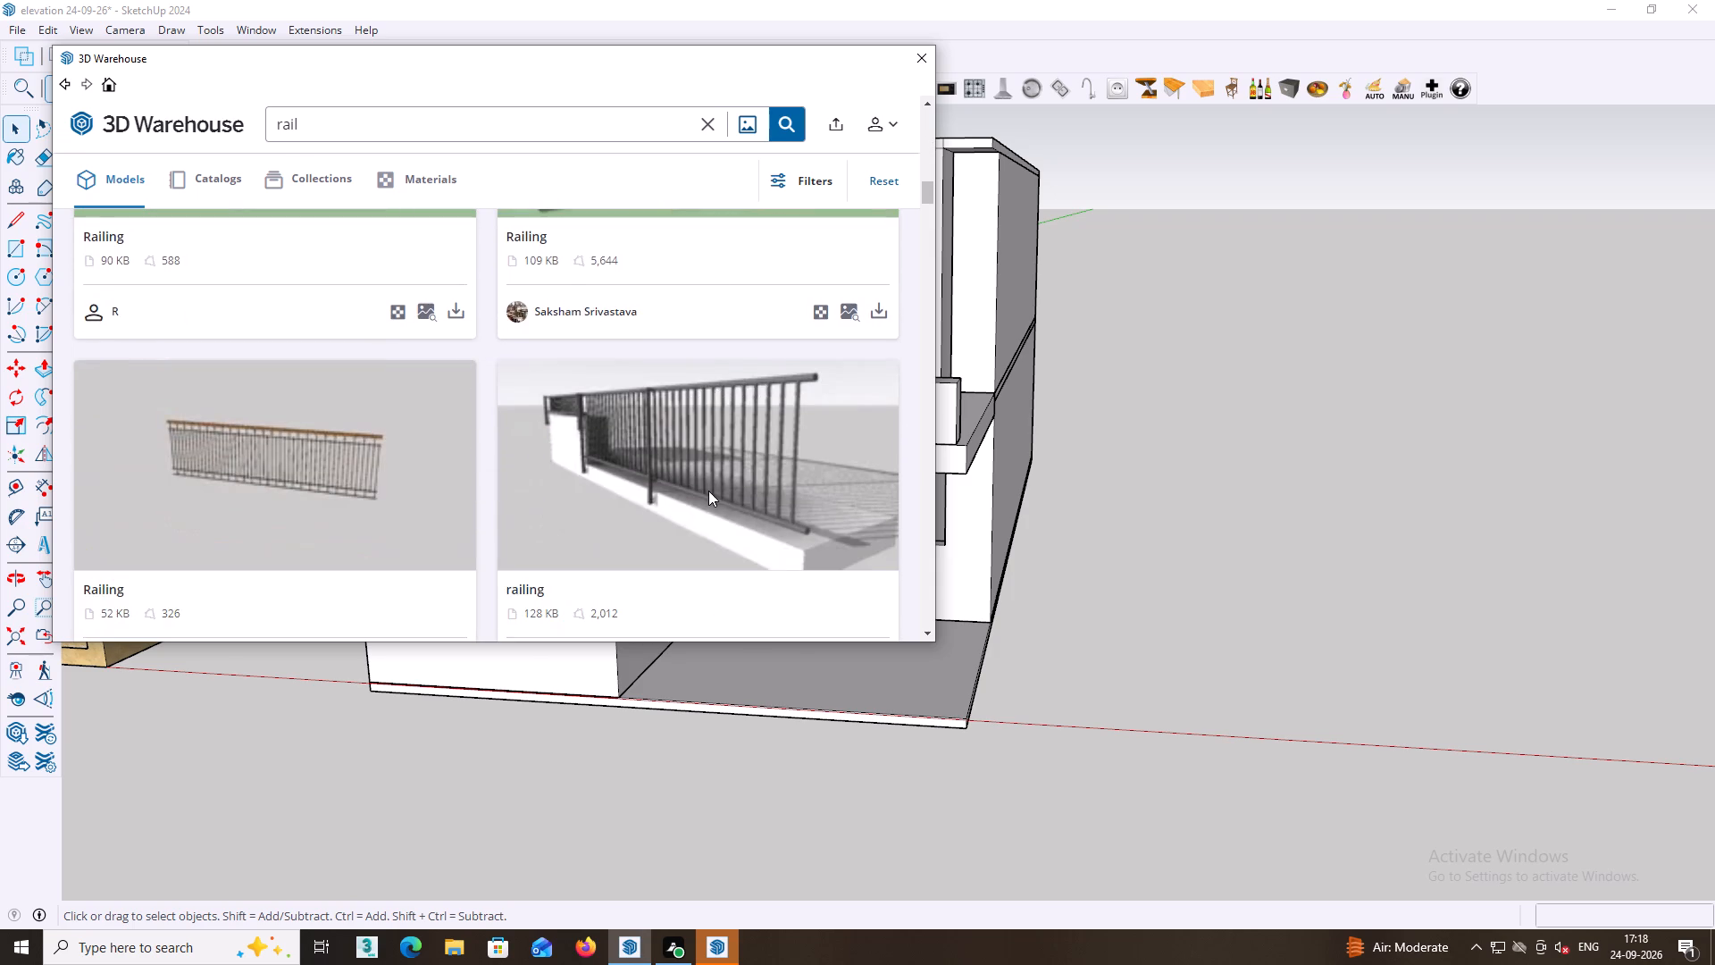
pyautogui.scroll(-1, 708, 491)
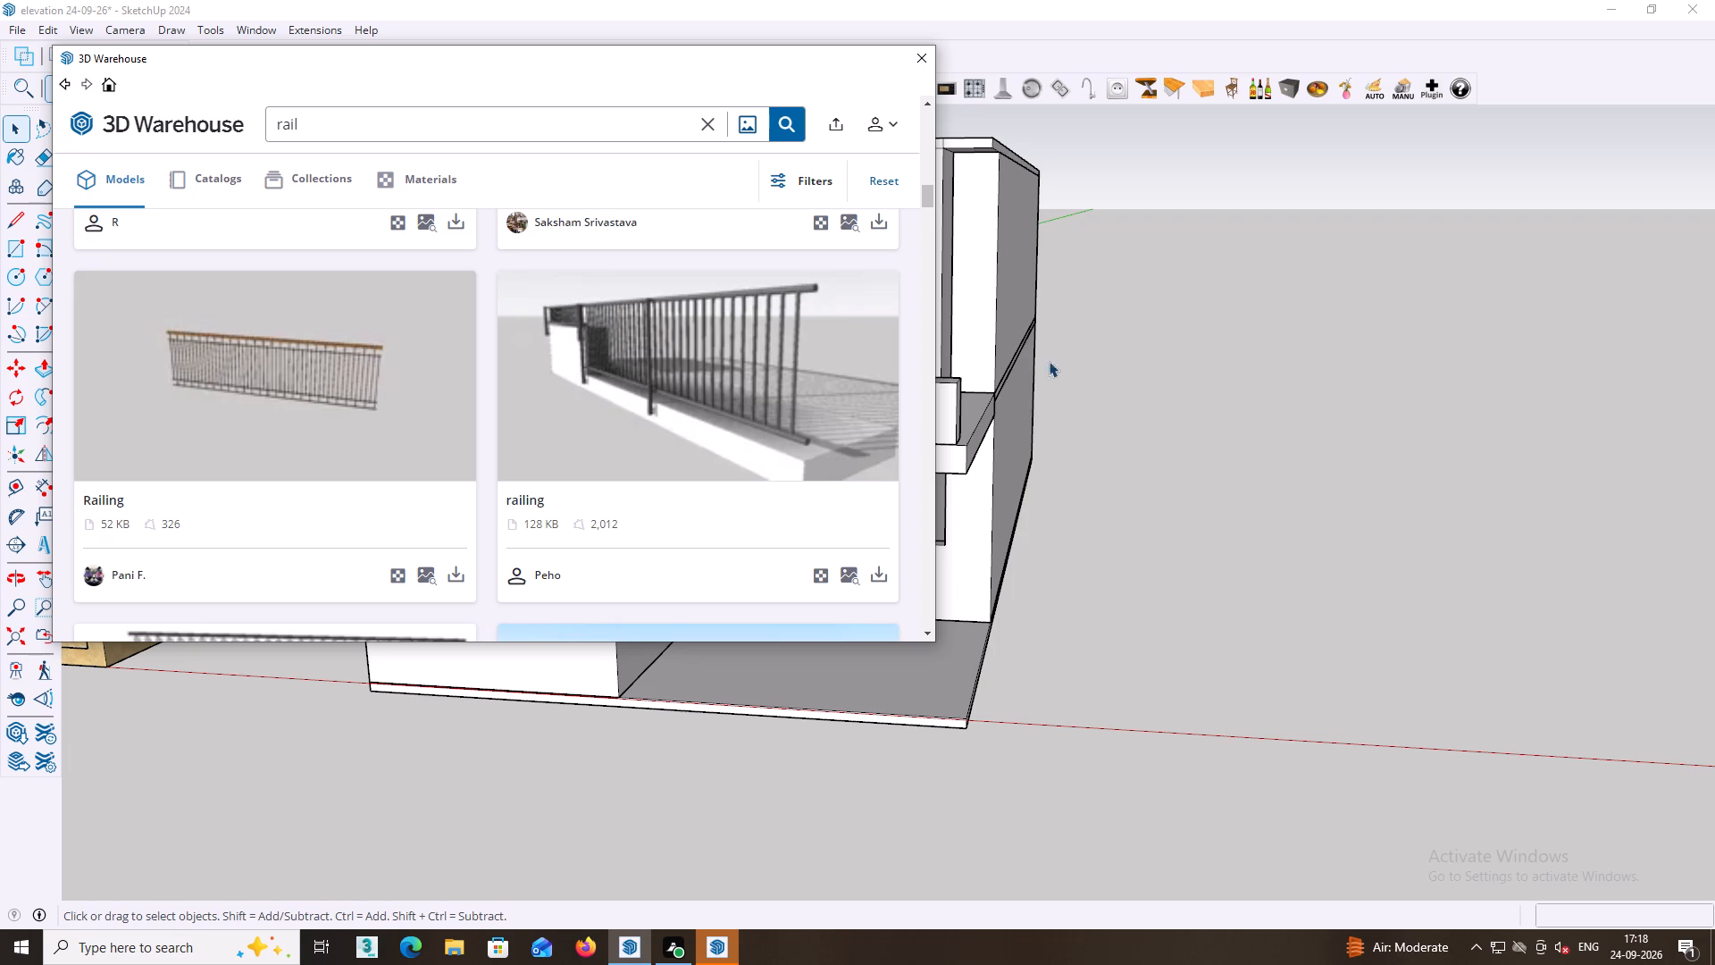
pyautogui.click(1090, 368)
pyautogui.click(929, 55)
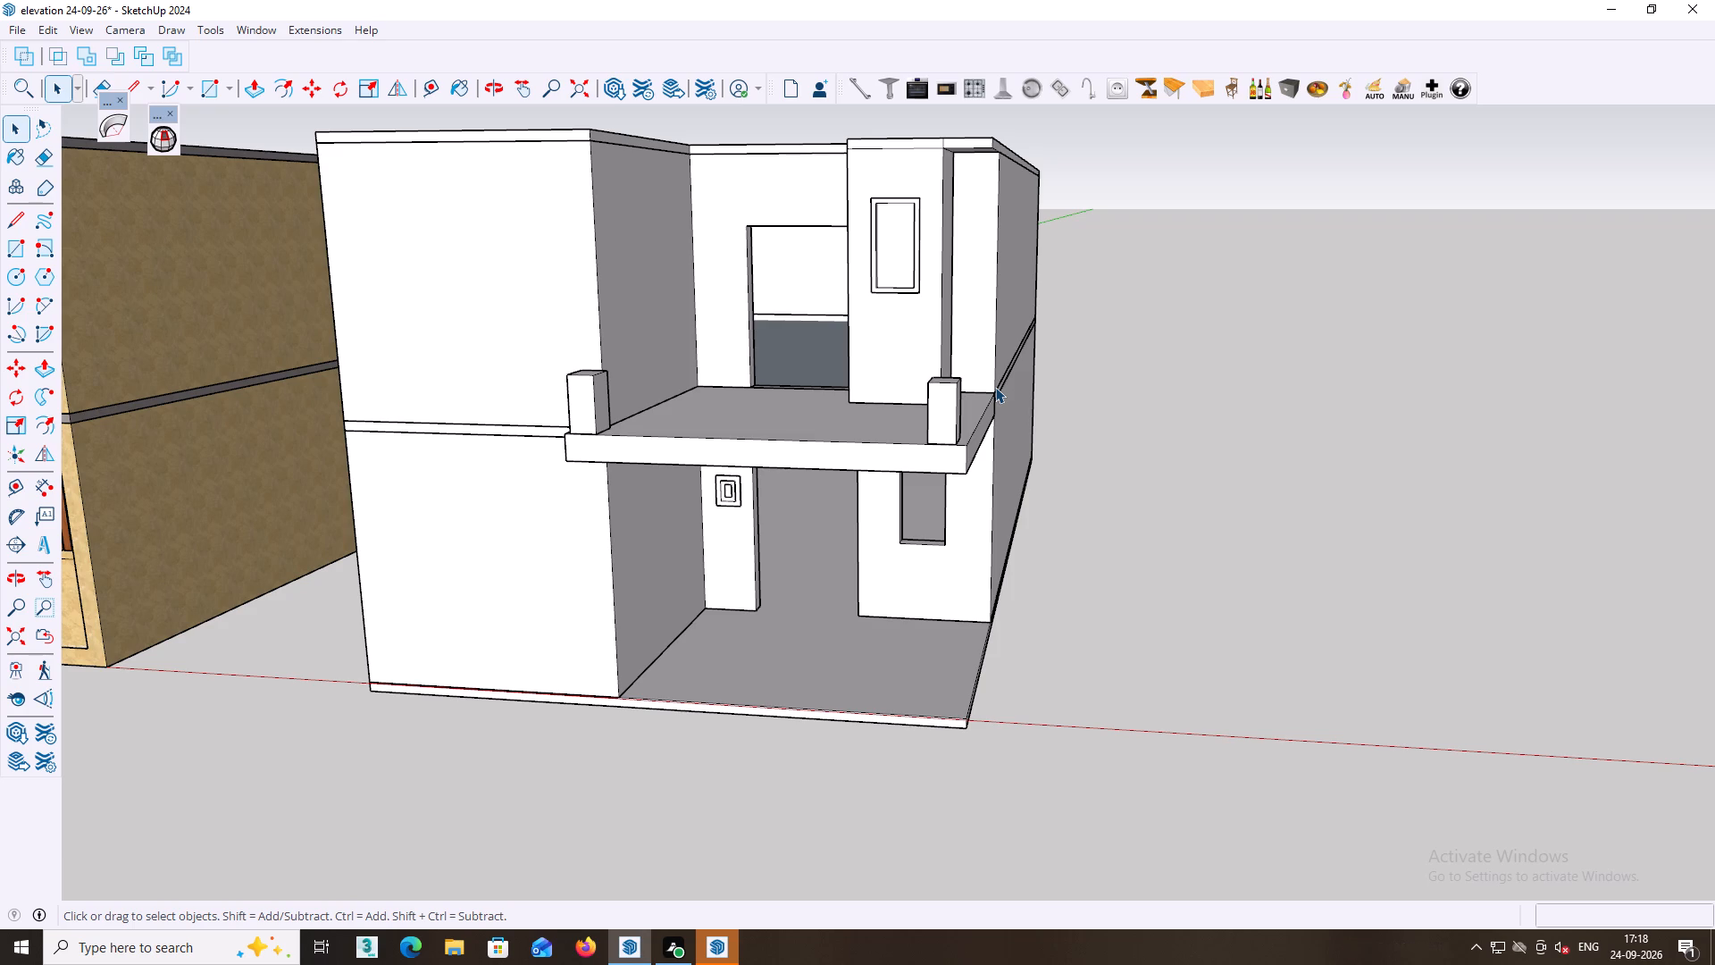
# Find the MajRail extension and open its rail dimension settings.
pyautogui.rightClick(1100, 40)
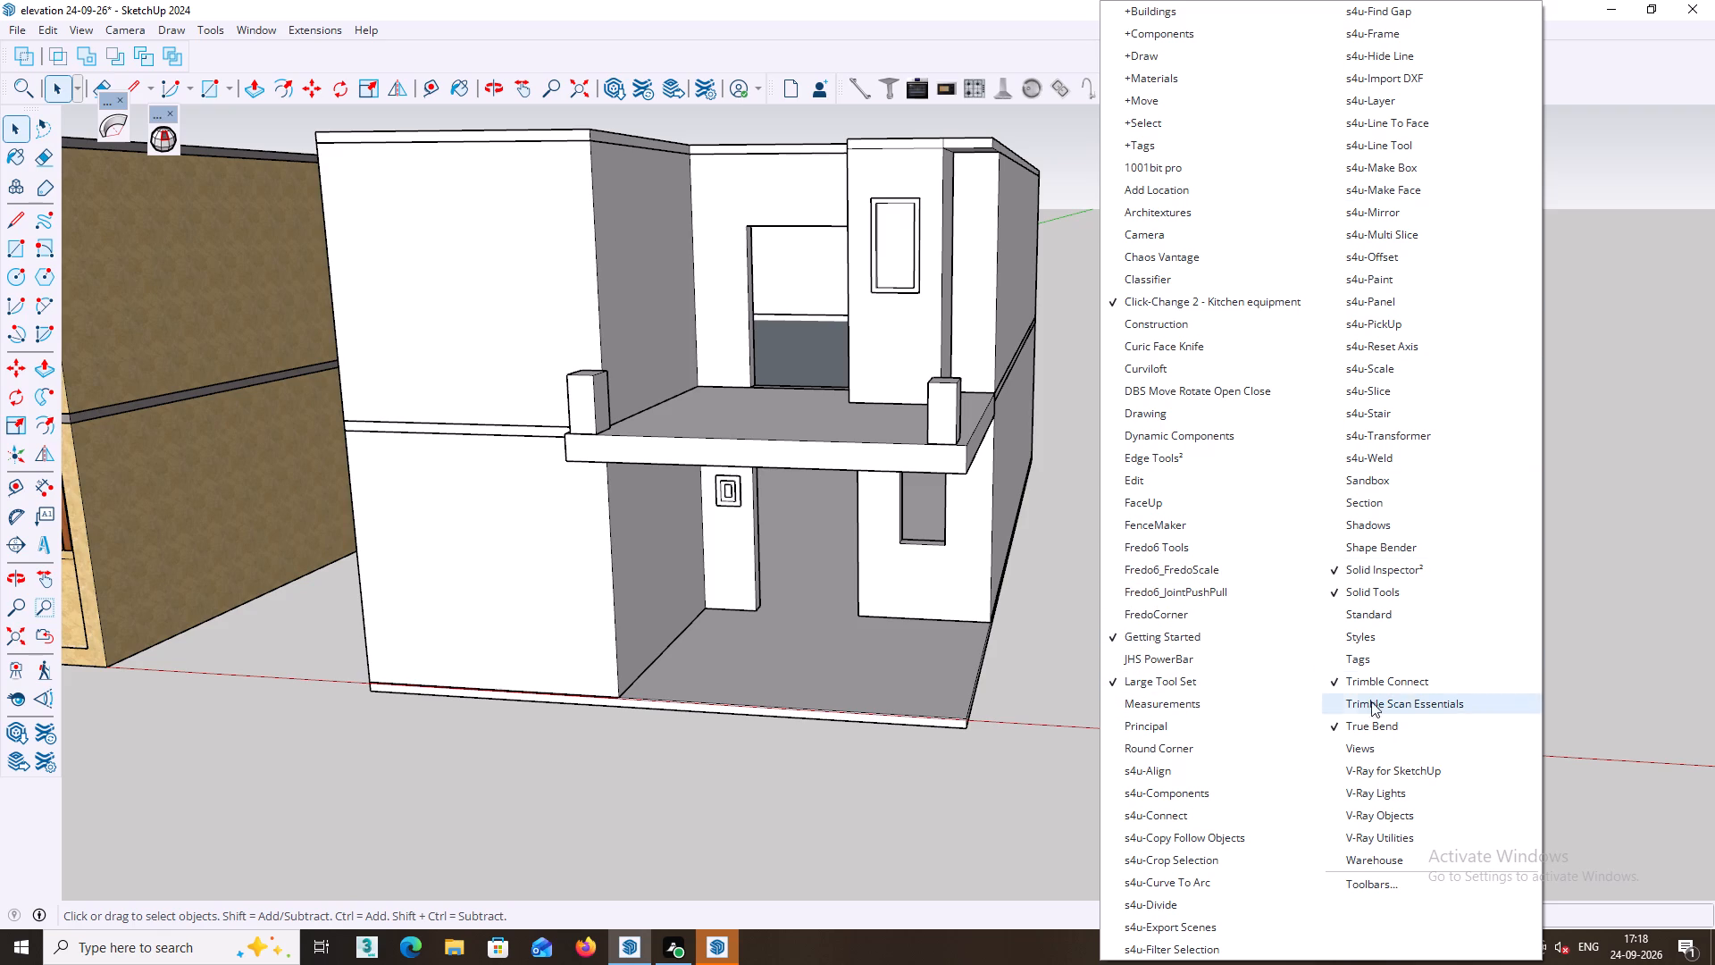
pyautogui.scroll(-2, 1187, 860)
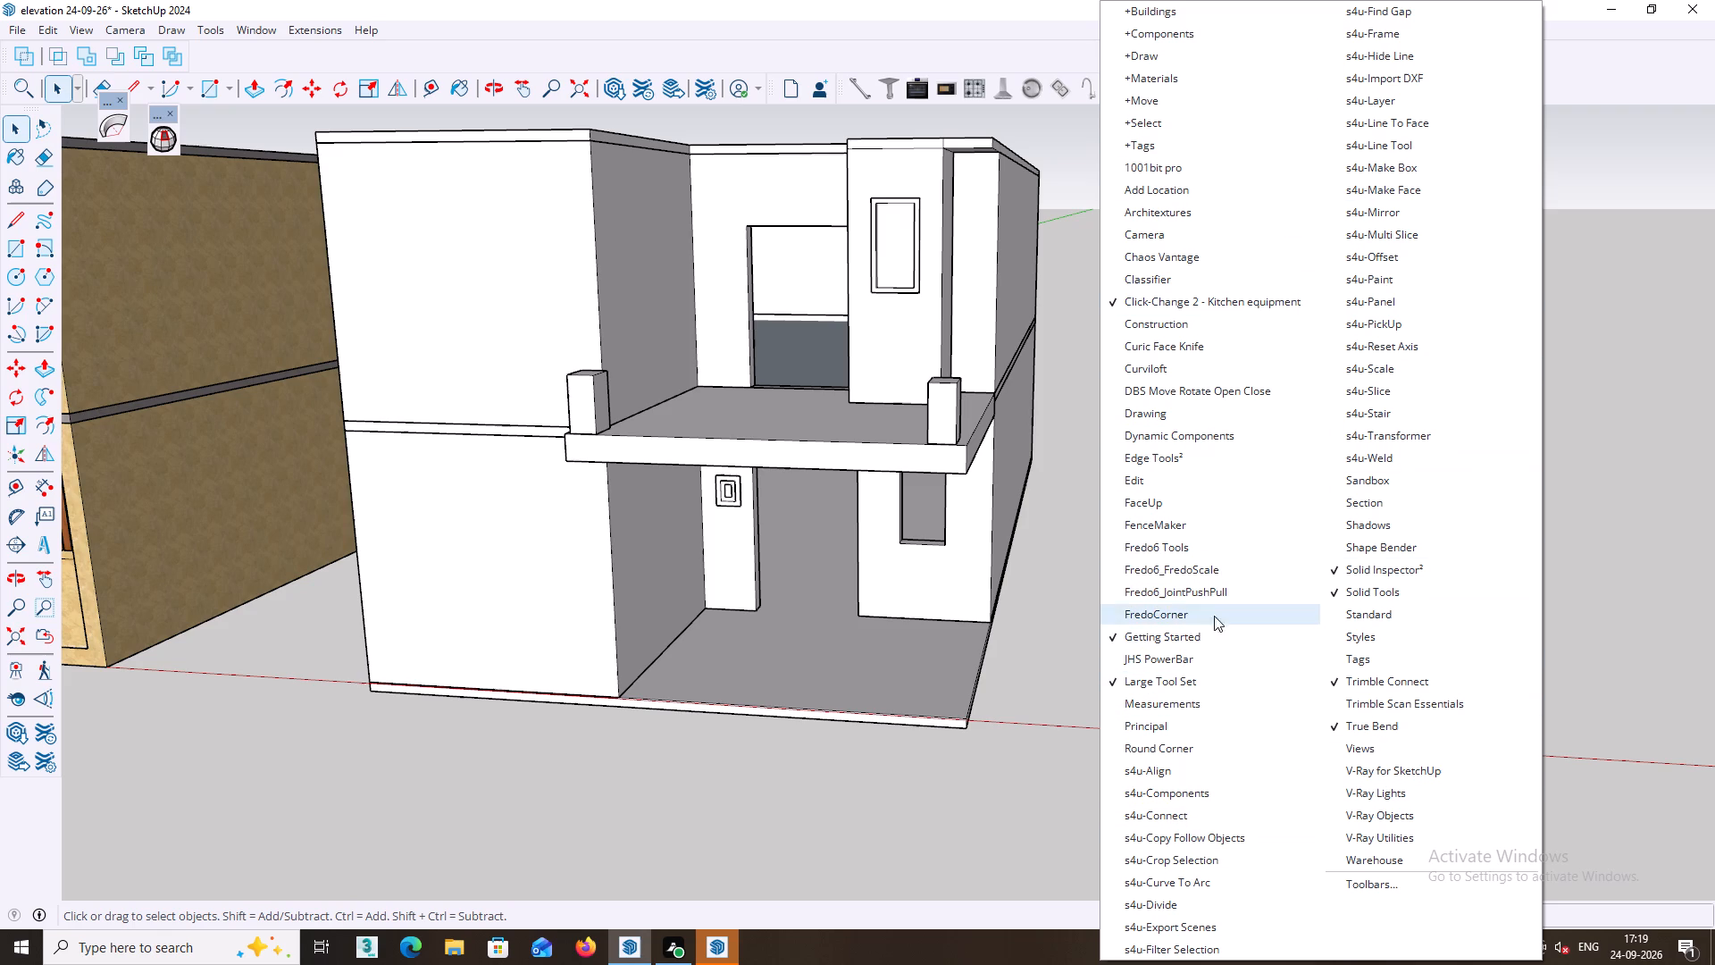
pyautogui.click(302, 28)
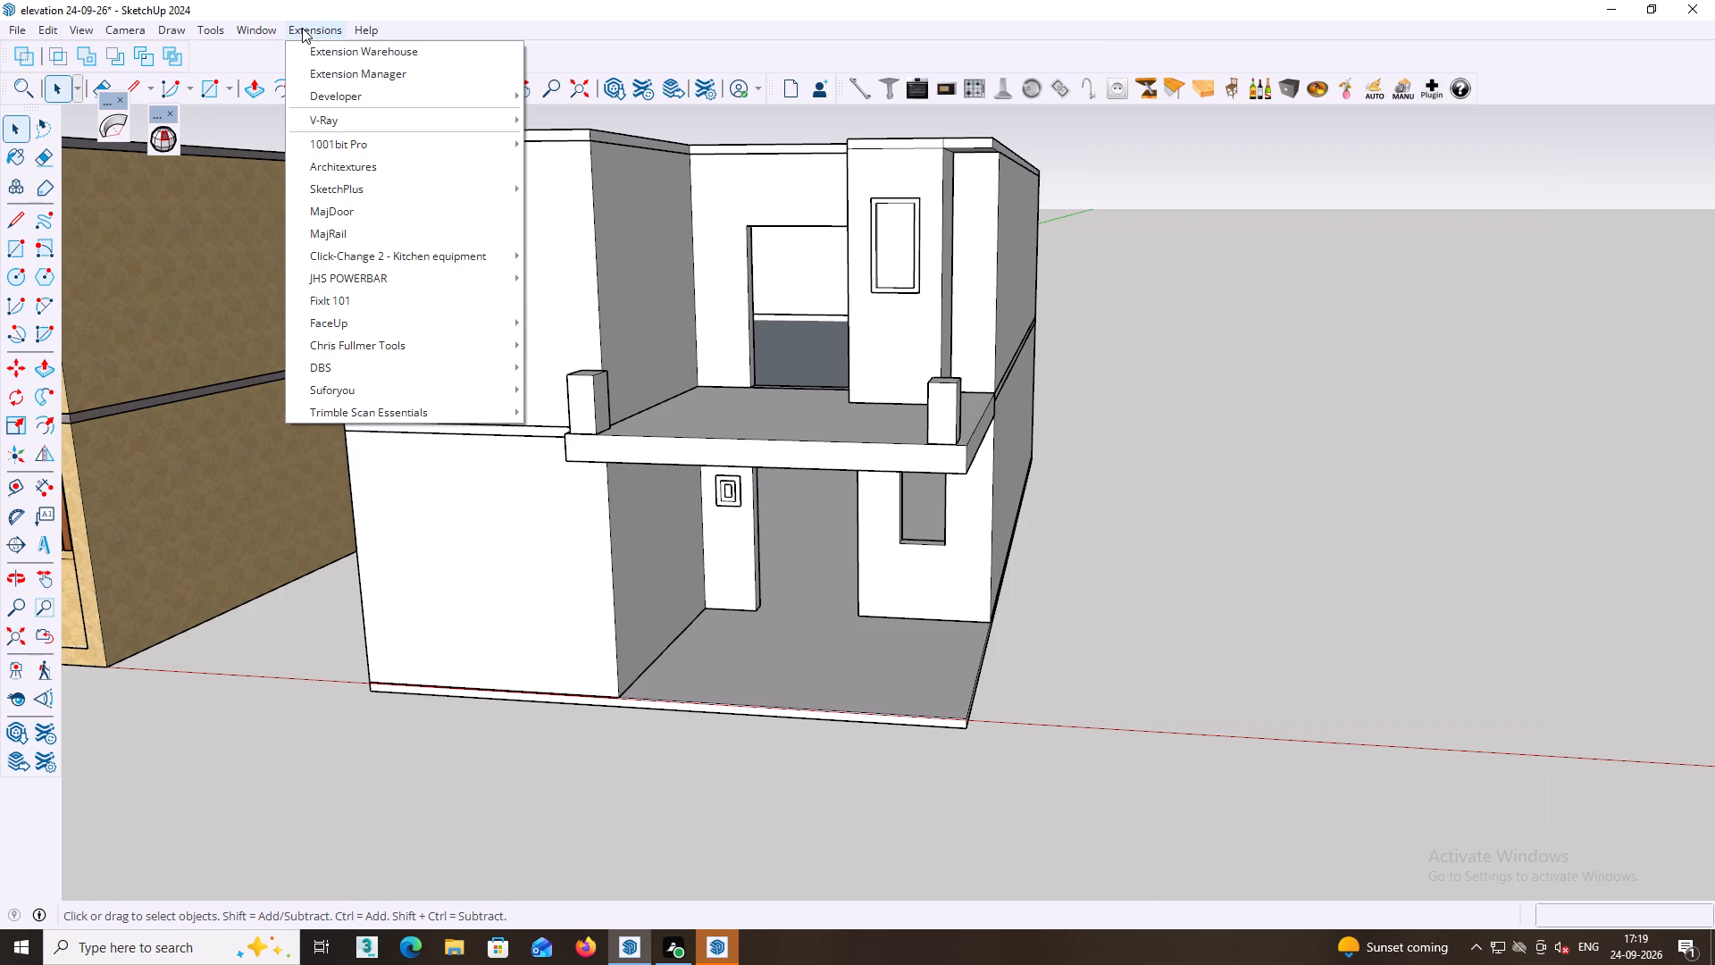
pyautogui.scroll(-2, 357, 318)
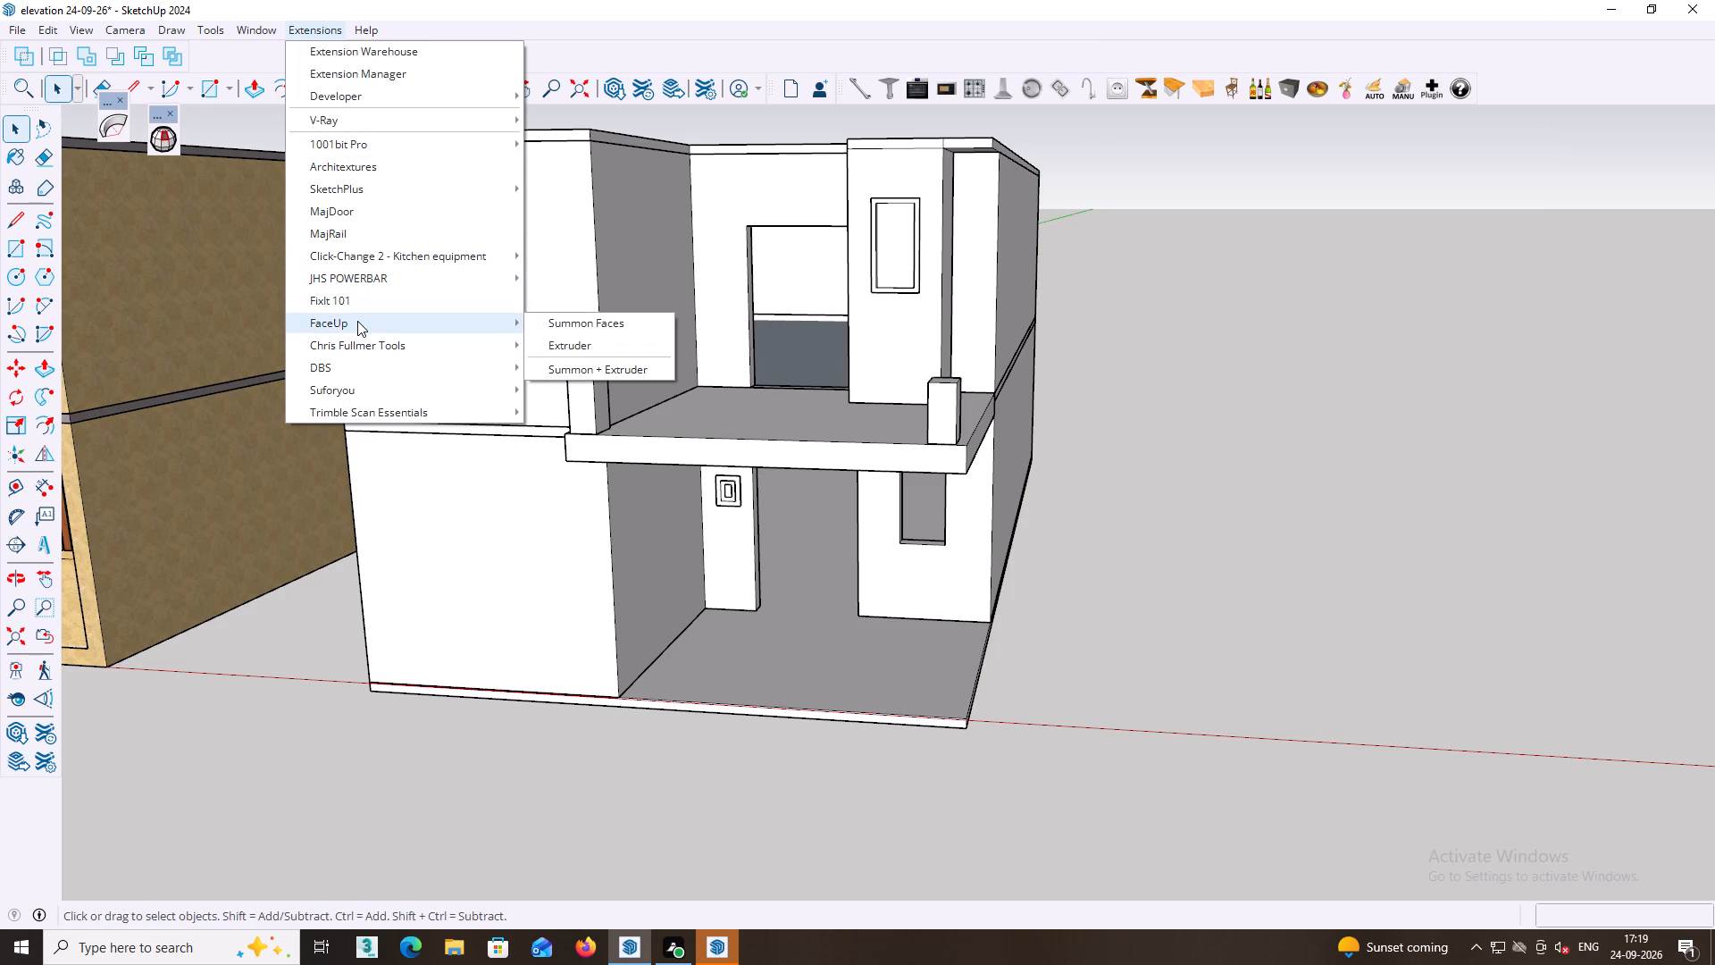
pyautogui.click(365, 229)
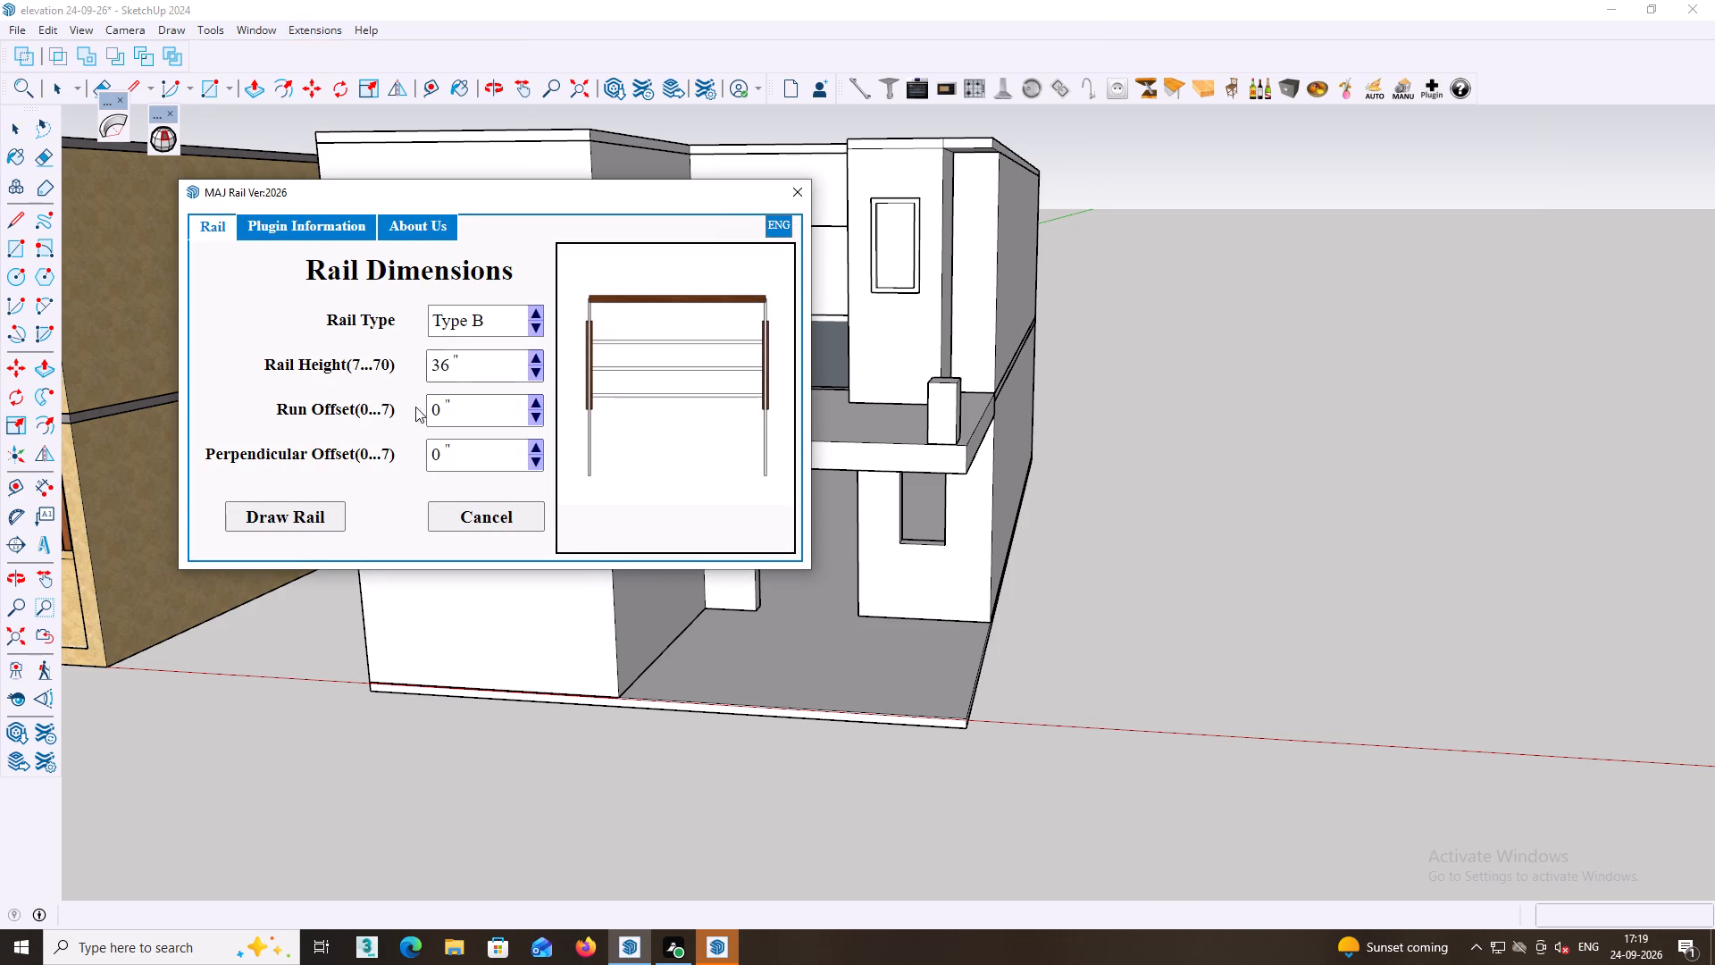
# Compare the available rail designs in MAJ Rail and set the rail type to Type C.
pyautogui.click(535, 328)
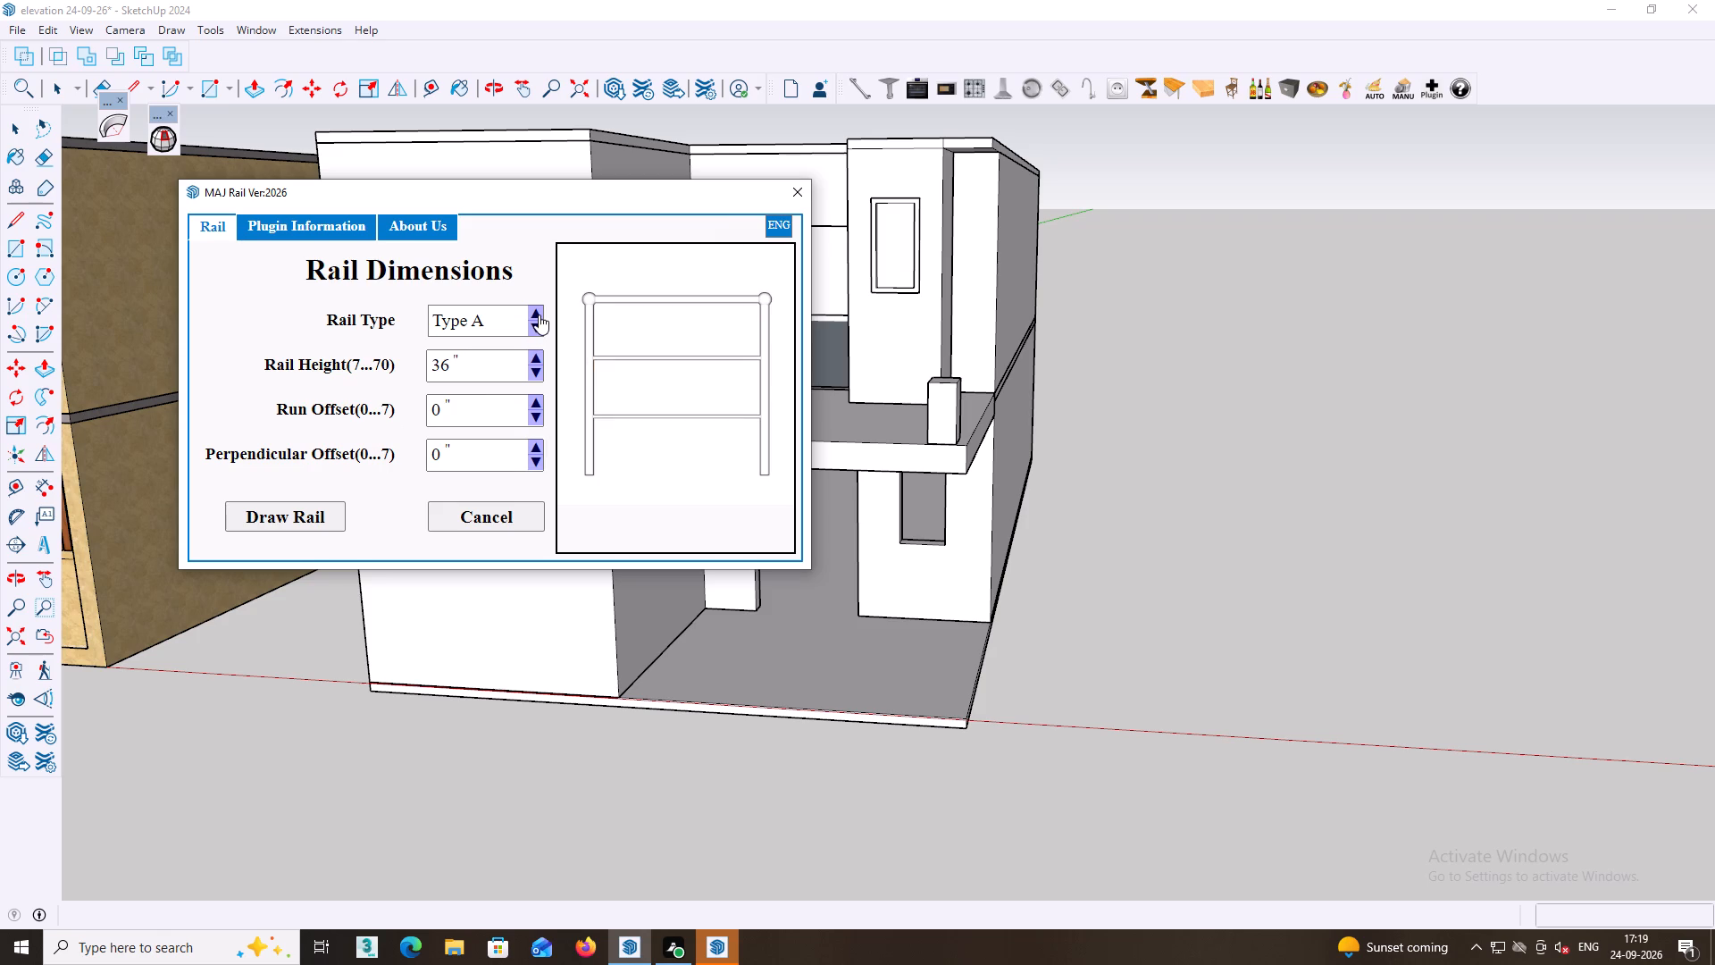
pyautogui.click(539, 310)
pyautogui.click(537, 310)
pyautogui.click(537, 310)
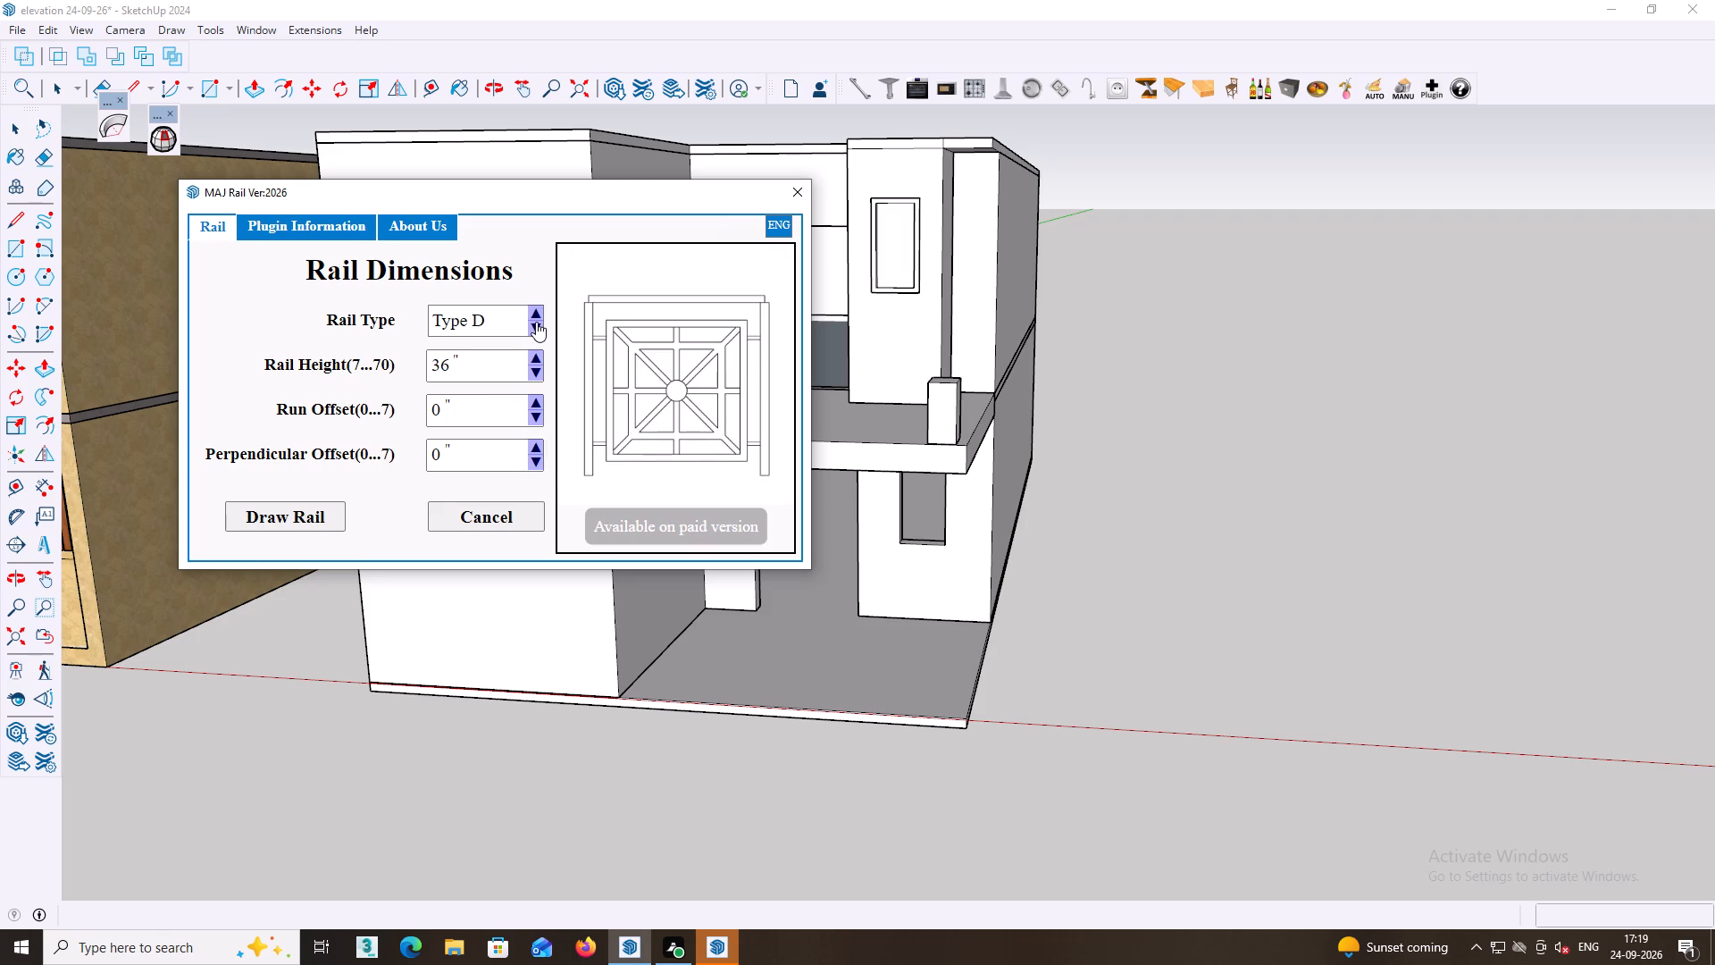
pyautogui.click(536, 322)
pyautogui.click(536, 322)
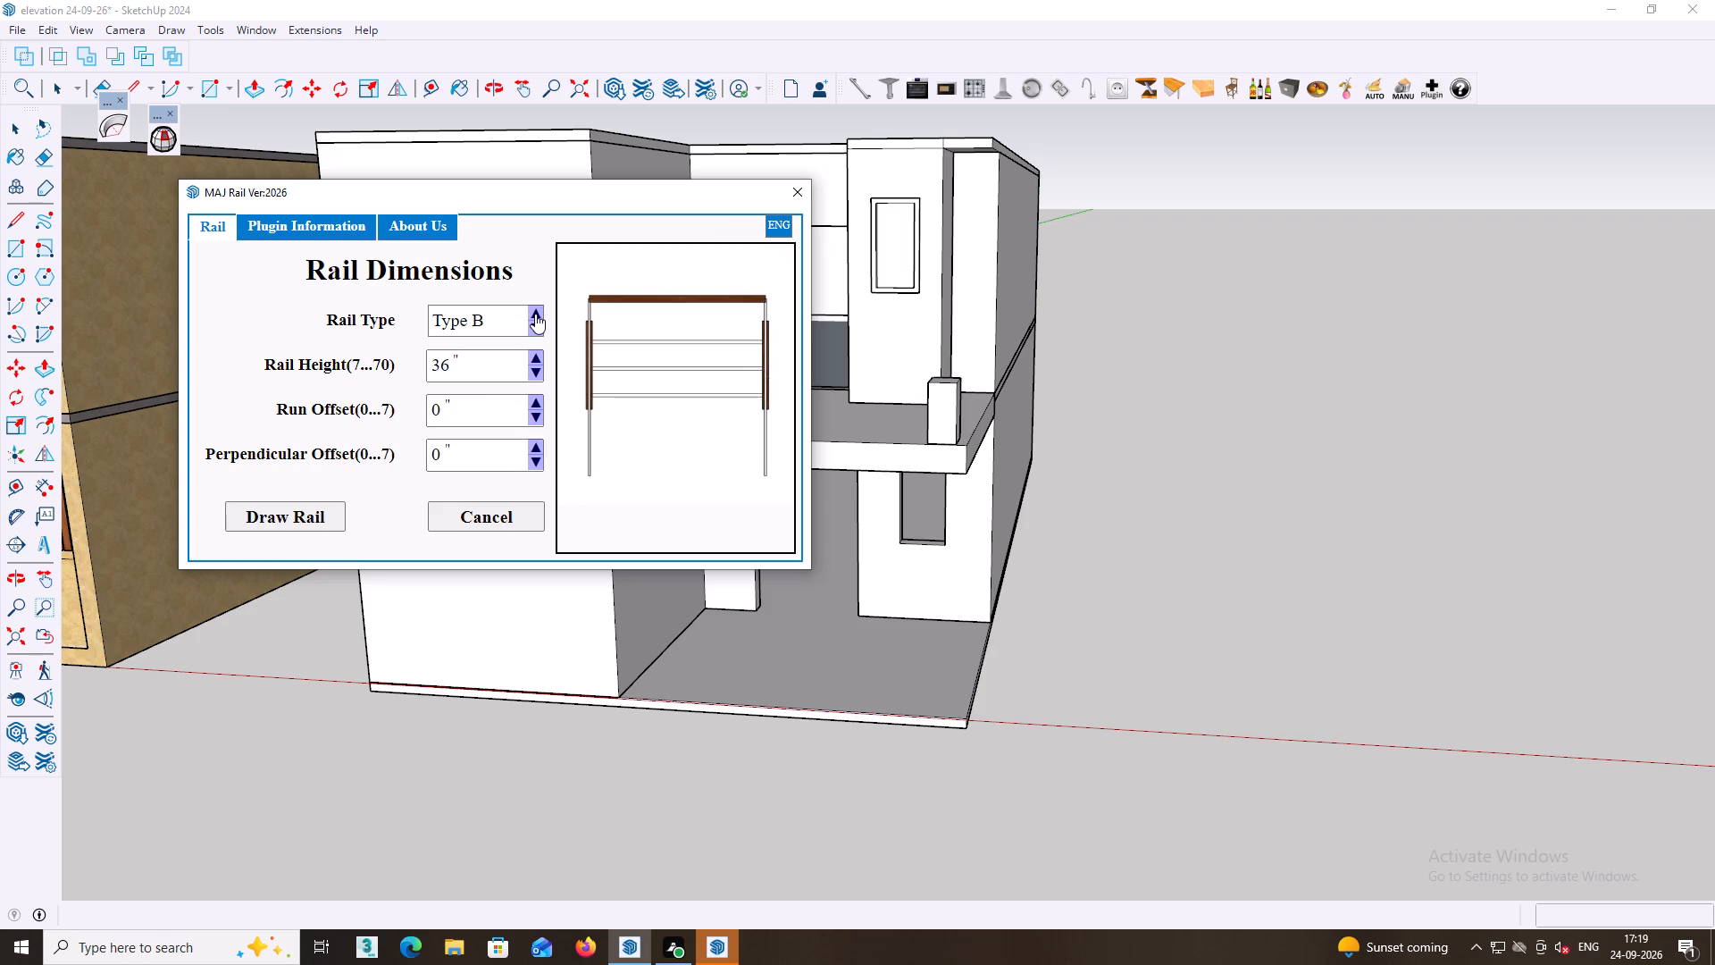
pyautogui.click(535, 314)
pyautogui.click(535, 329)
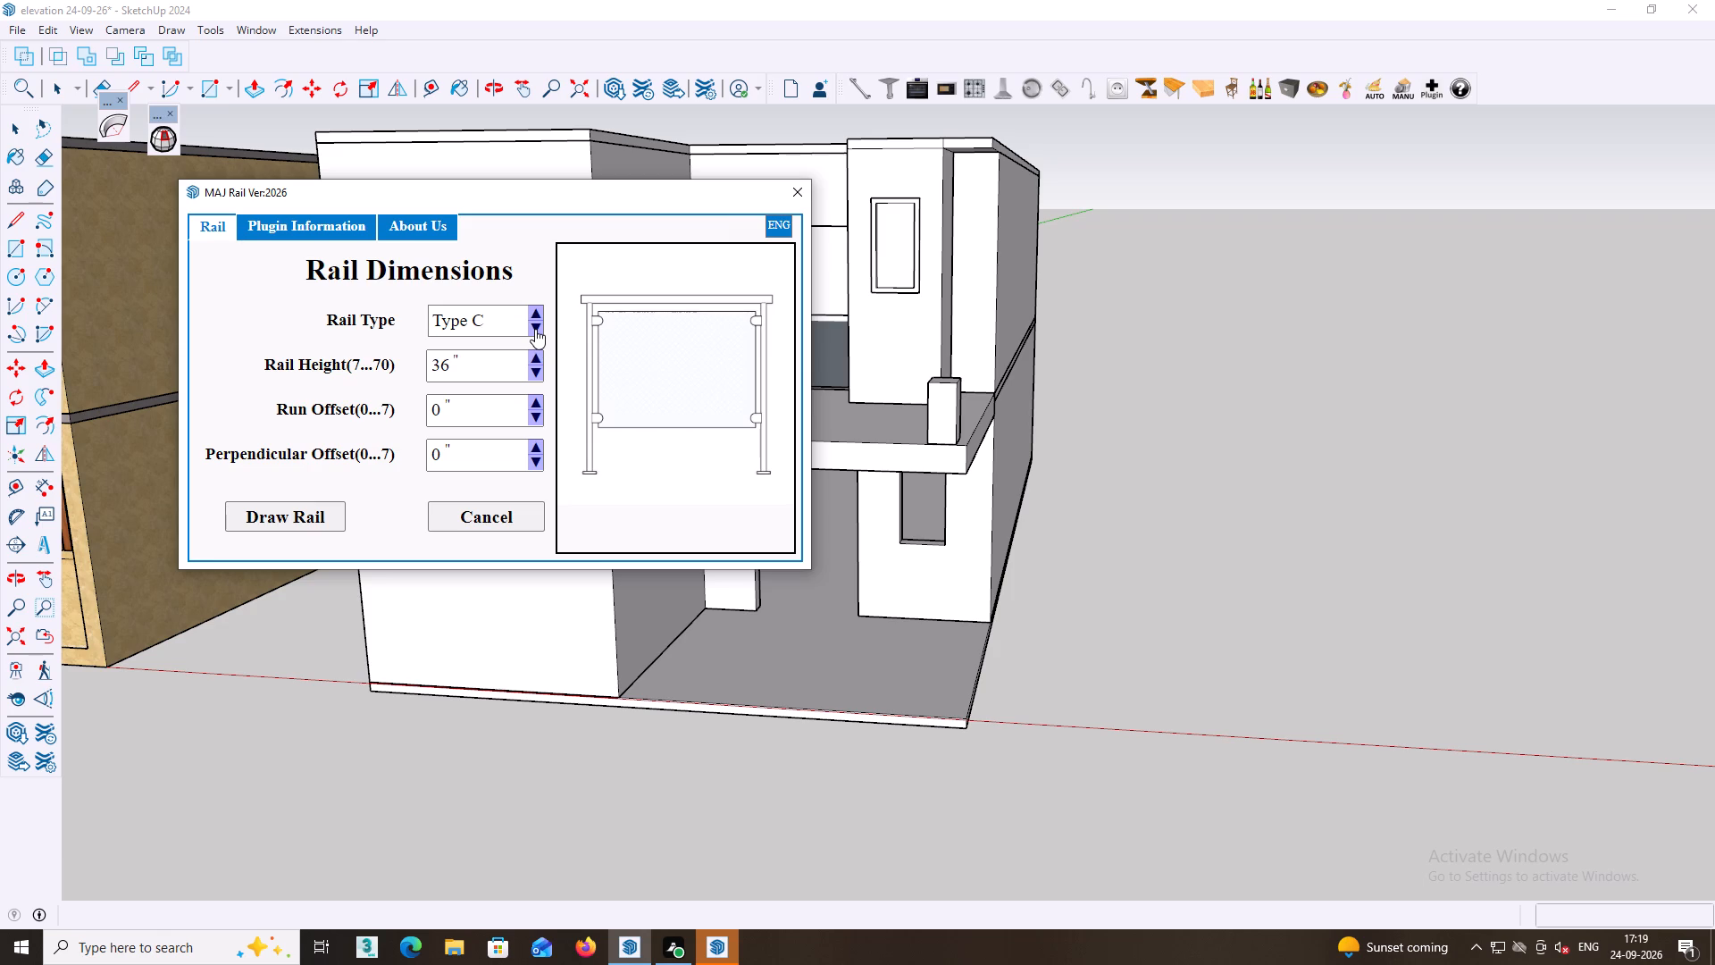
pyautogui.click(535, 329)
pyautogui.click(535, 329)
pyautogui.click(535, 329)
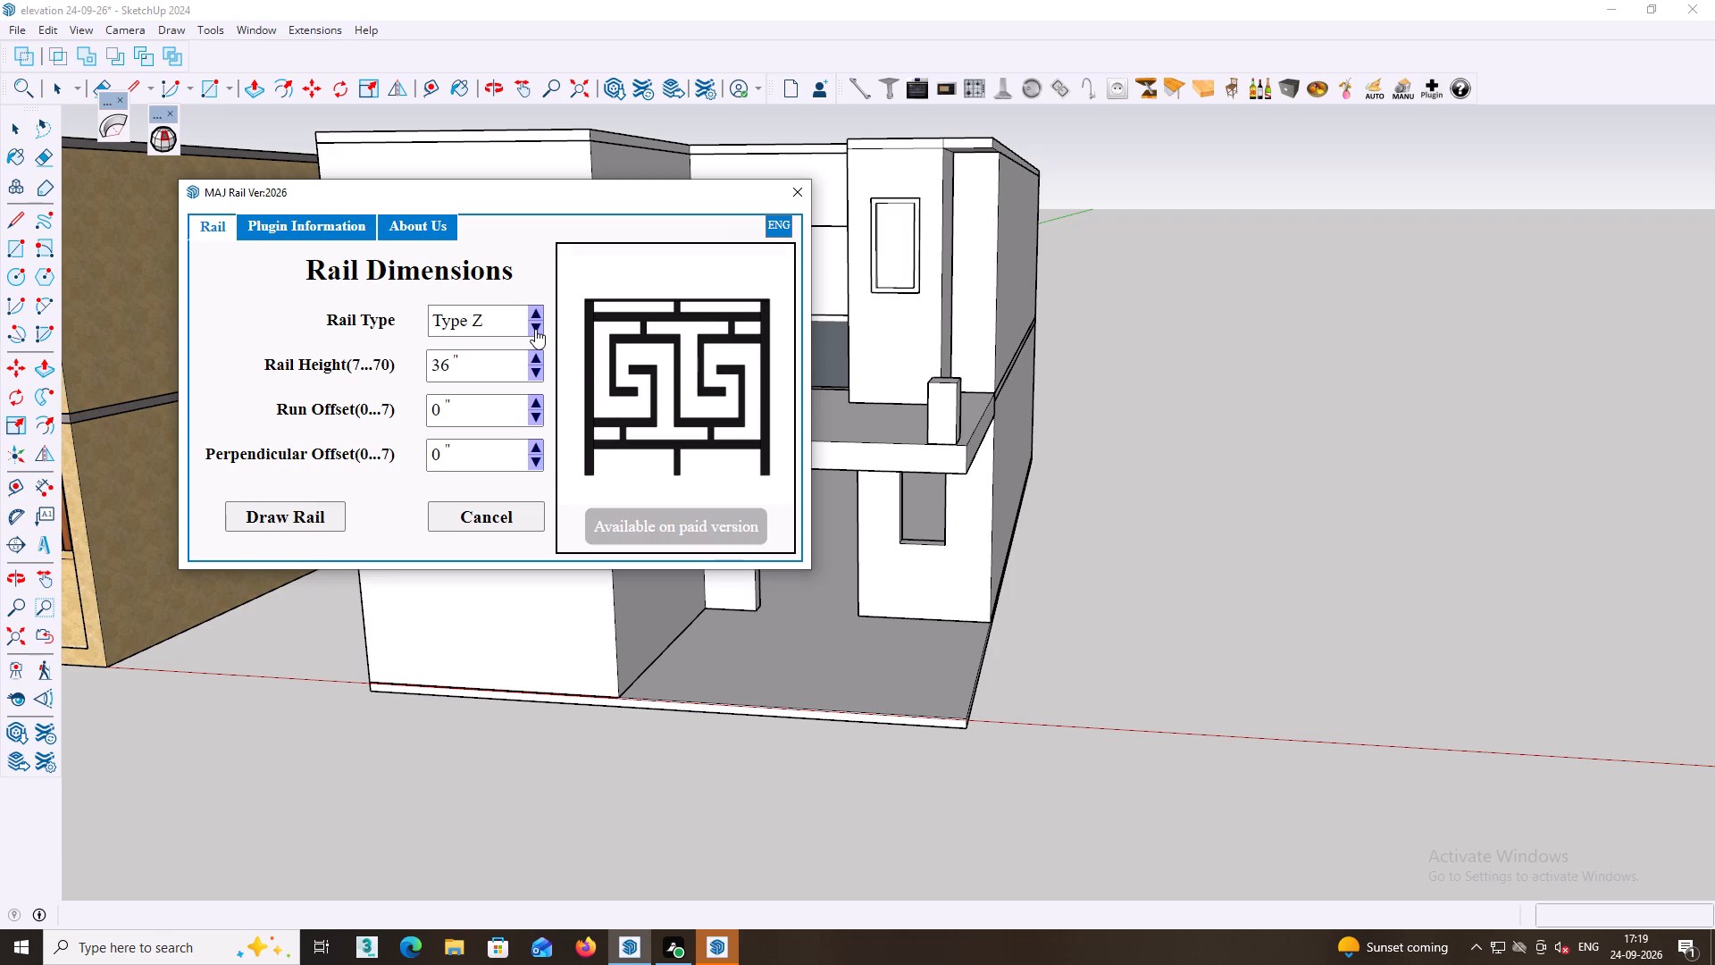
pyautogui.click(535, 327)
pyautogui.tripleClick(534, 309)
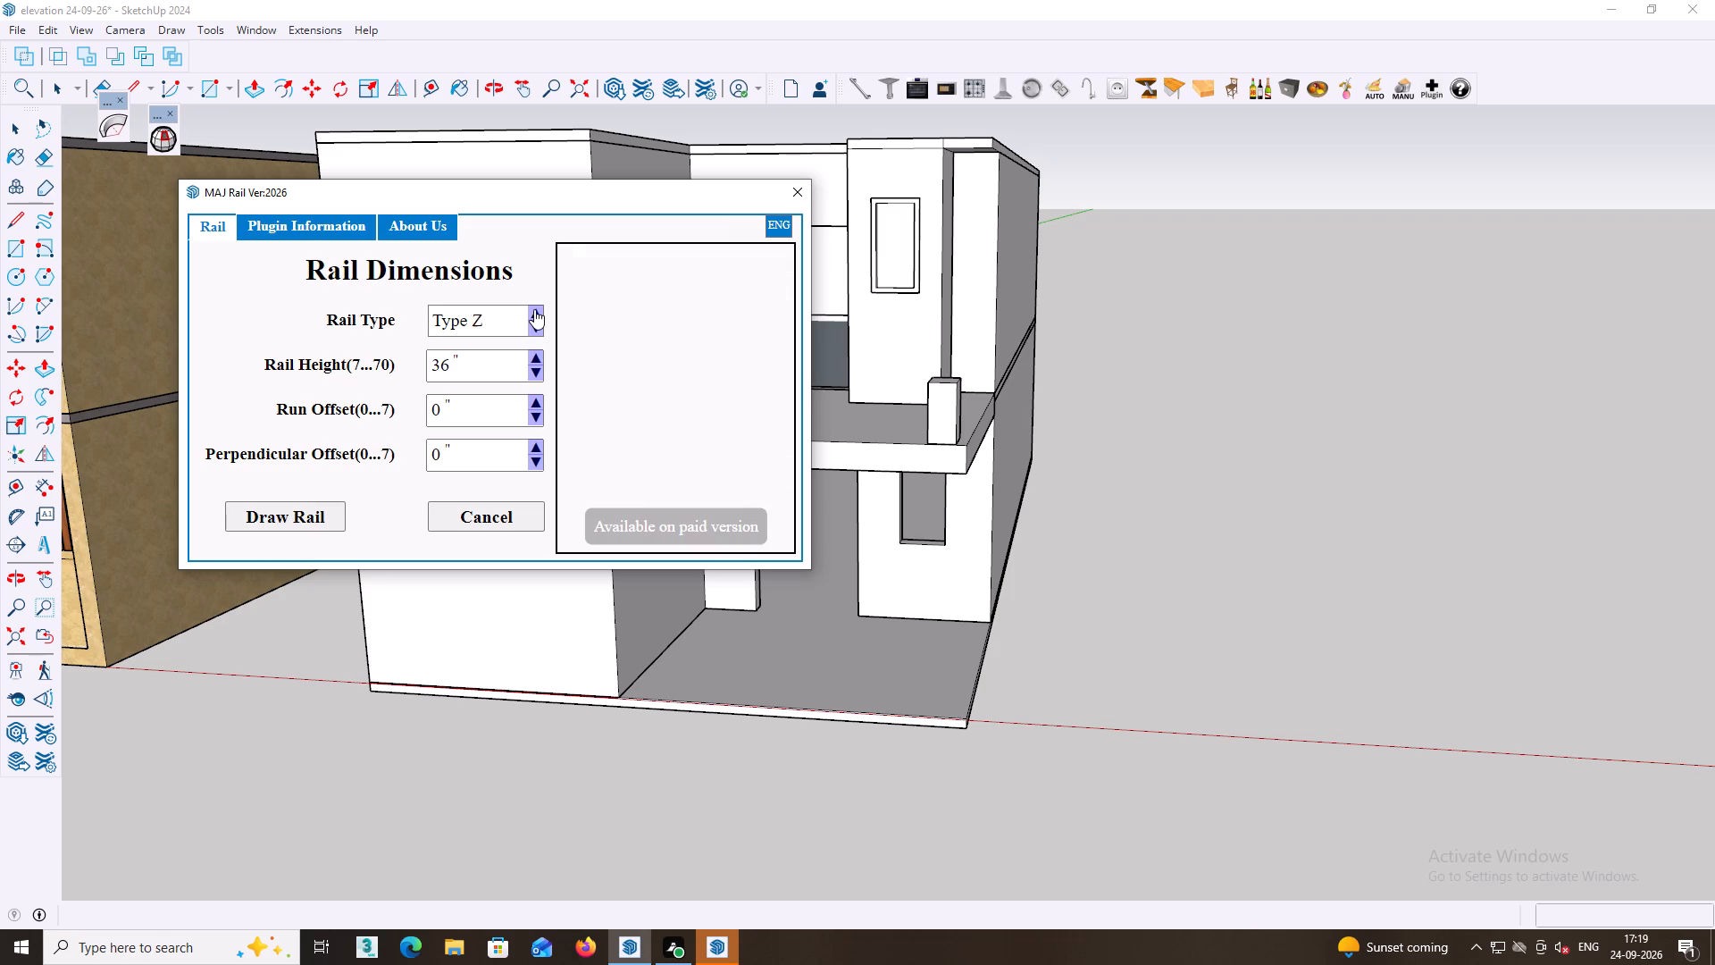
pyautogui.click(534, 309)
pyautogui.click(534, 309)
pyautogui.click(534, 309)
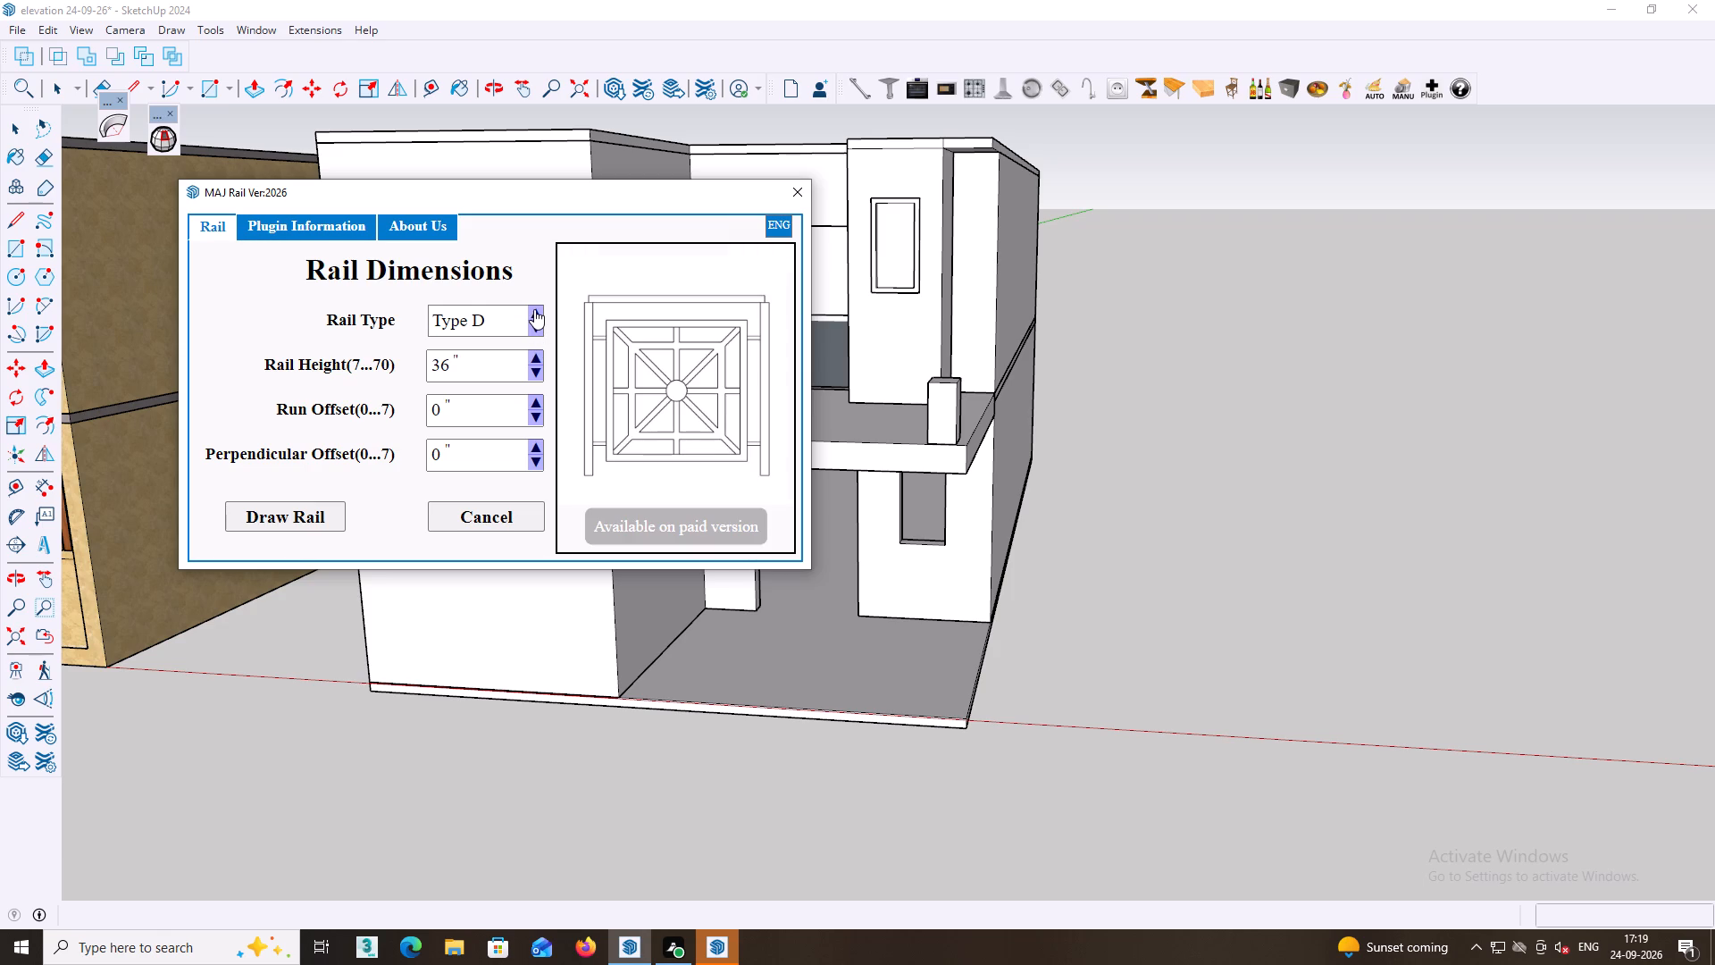
pyautogui.click(537, 326)
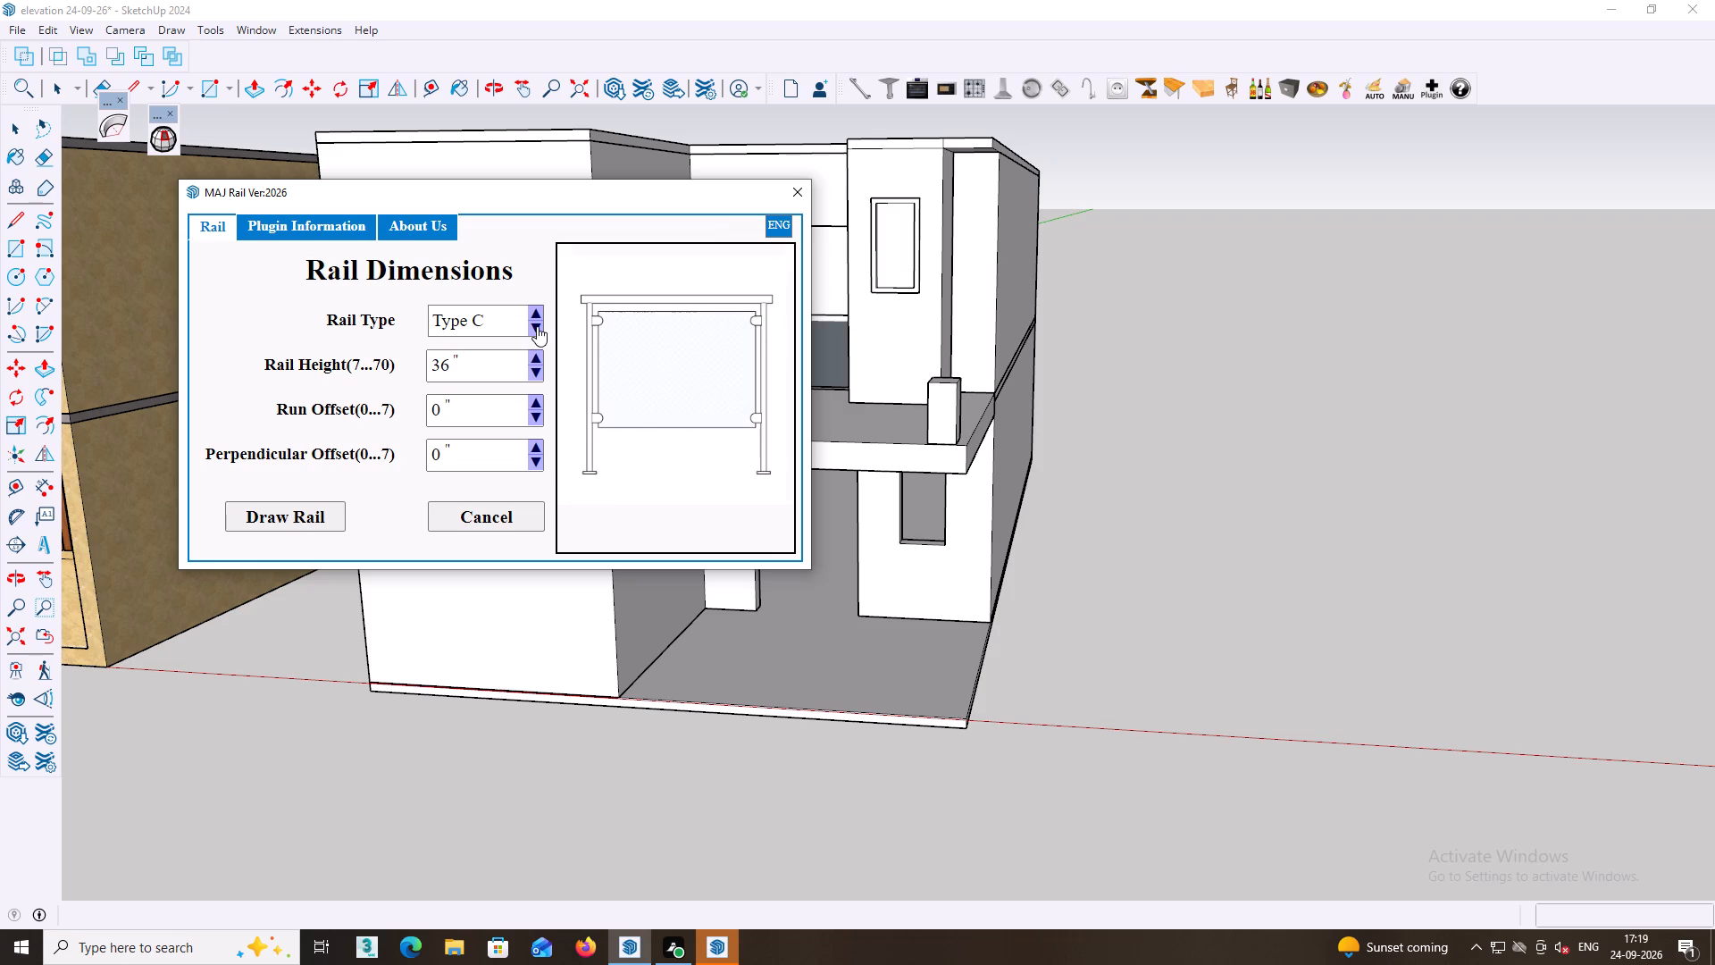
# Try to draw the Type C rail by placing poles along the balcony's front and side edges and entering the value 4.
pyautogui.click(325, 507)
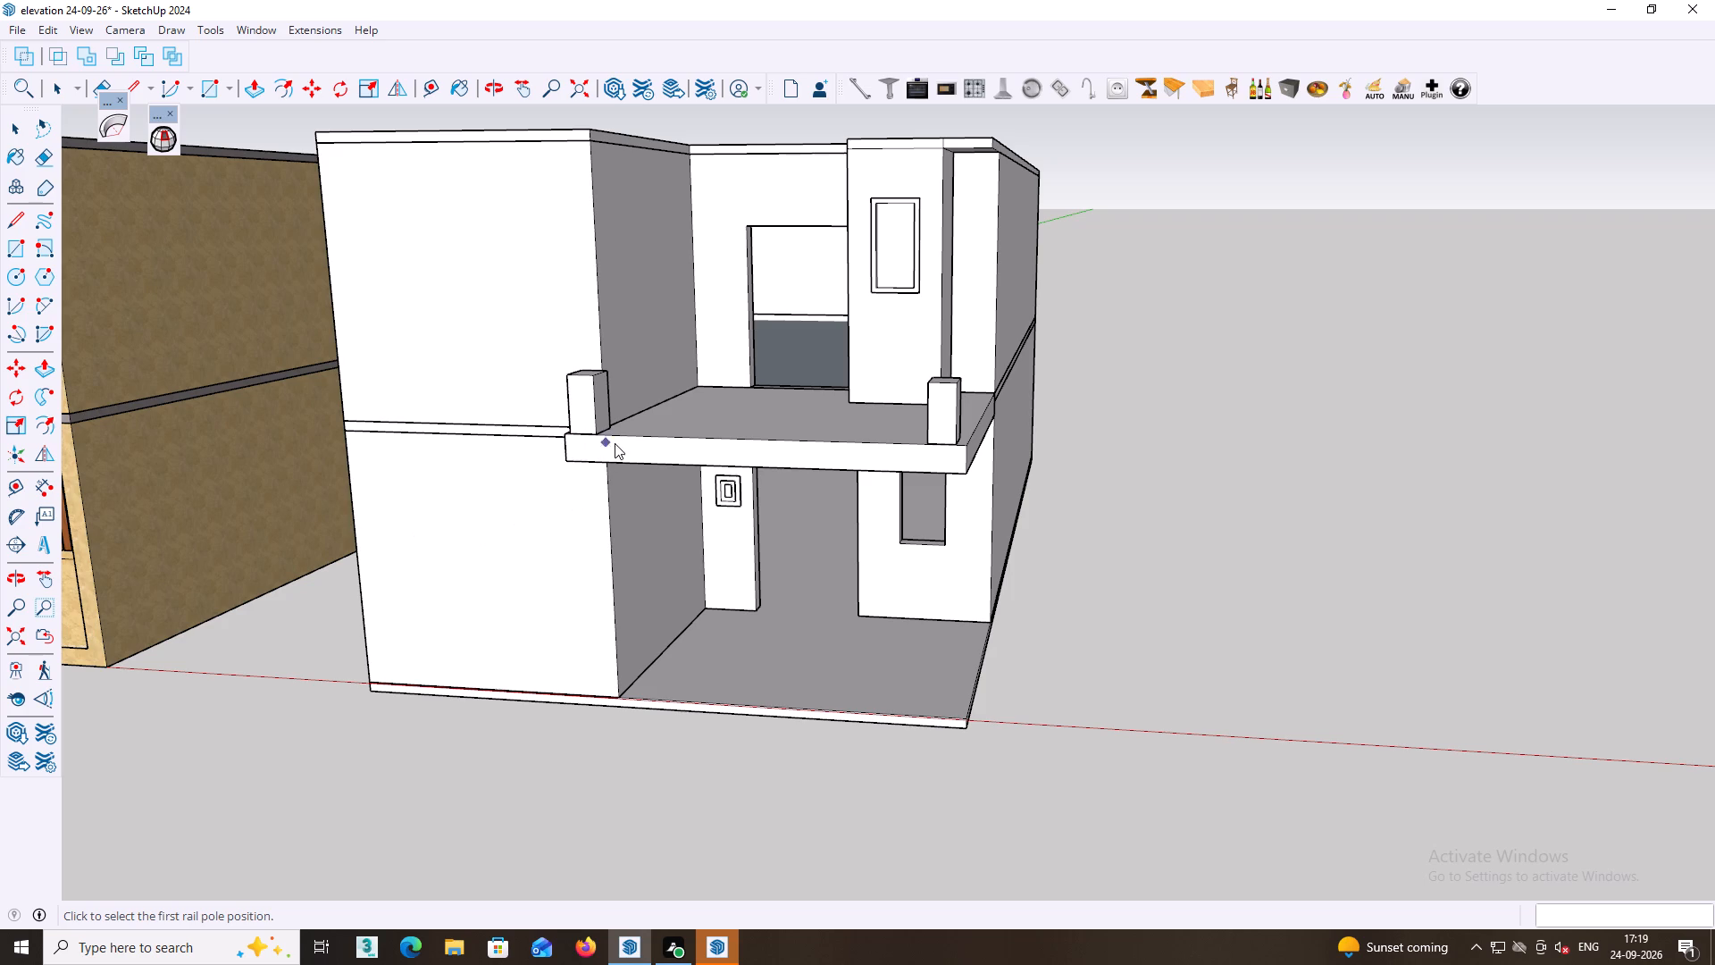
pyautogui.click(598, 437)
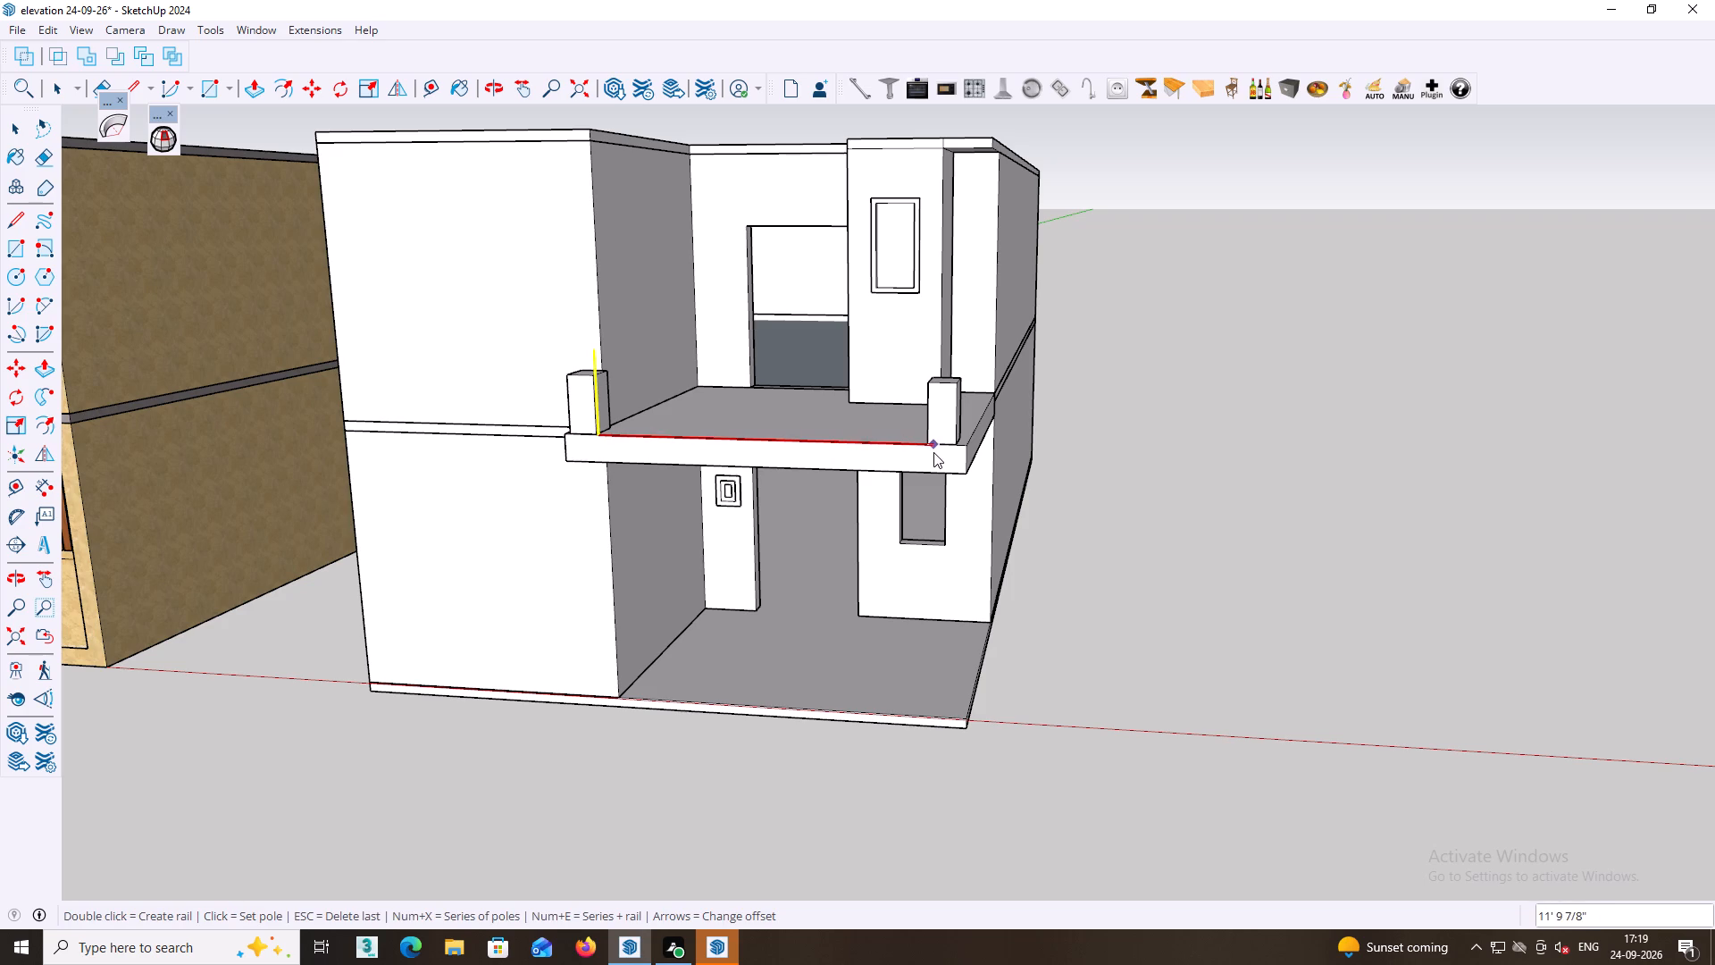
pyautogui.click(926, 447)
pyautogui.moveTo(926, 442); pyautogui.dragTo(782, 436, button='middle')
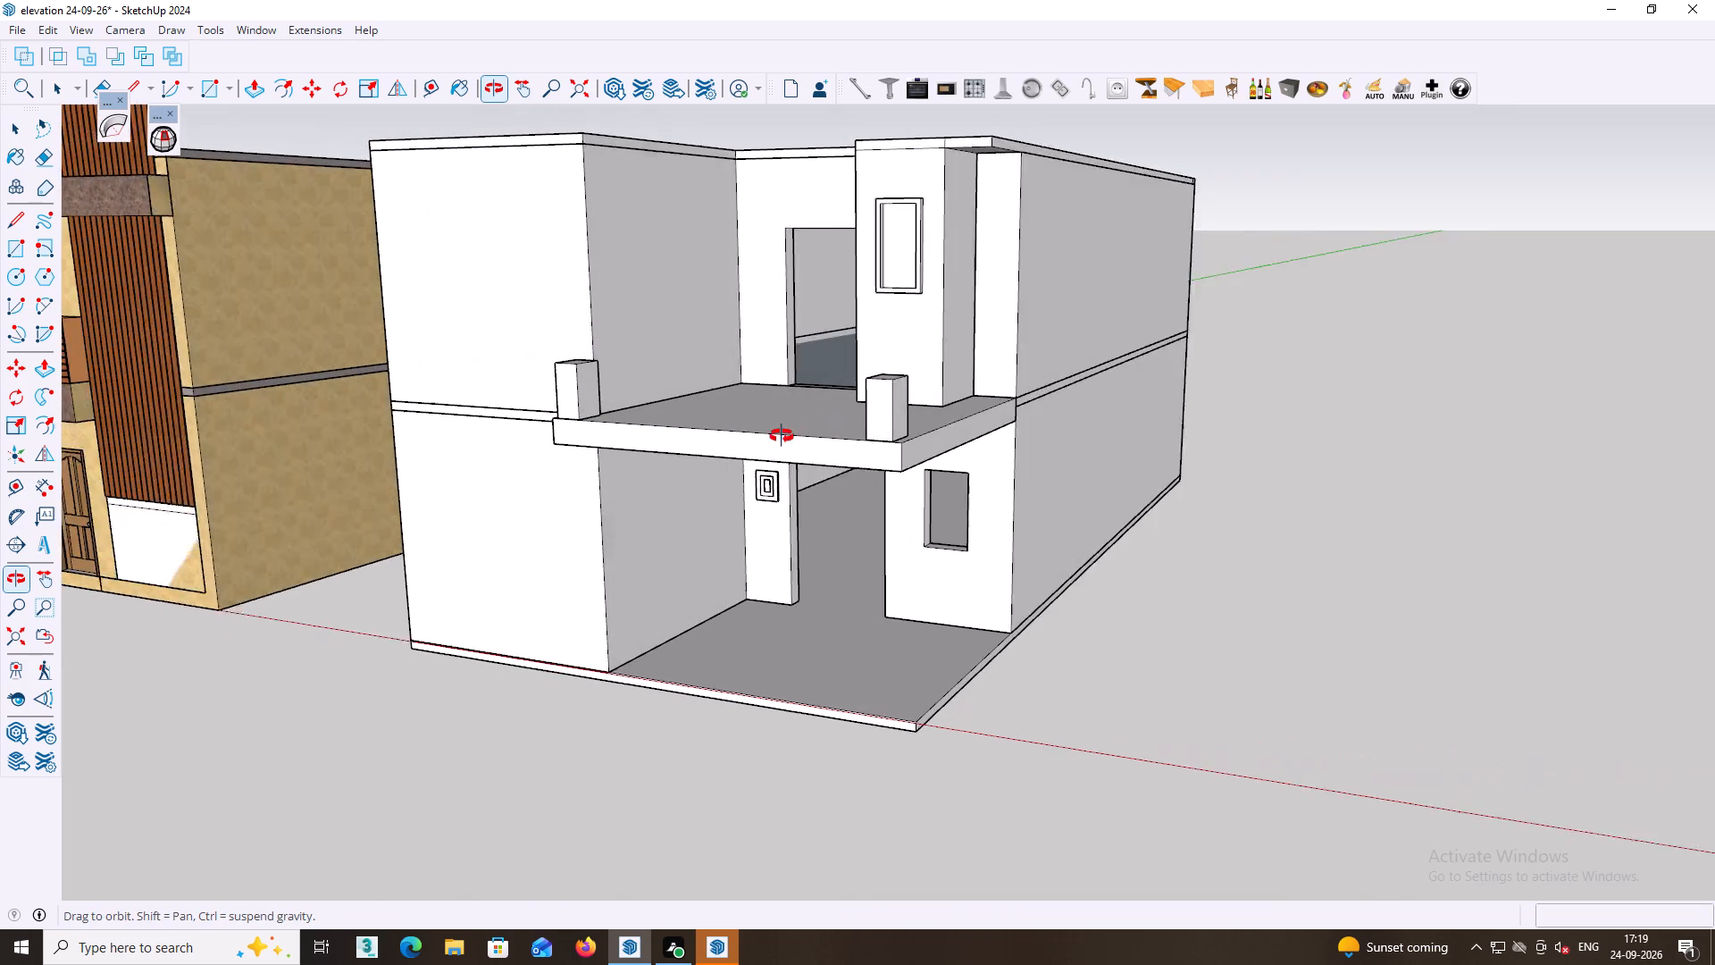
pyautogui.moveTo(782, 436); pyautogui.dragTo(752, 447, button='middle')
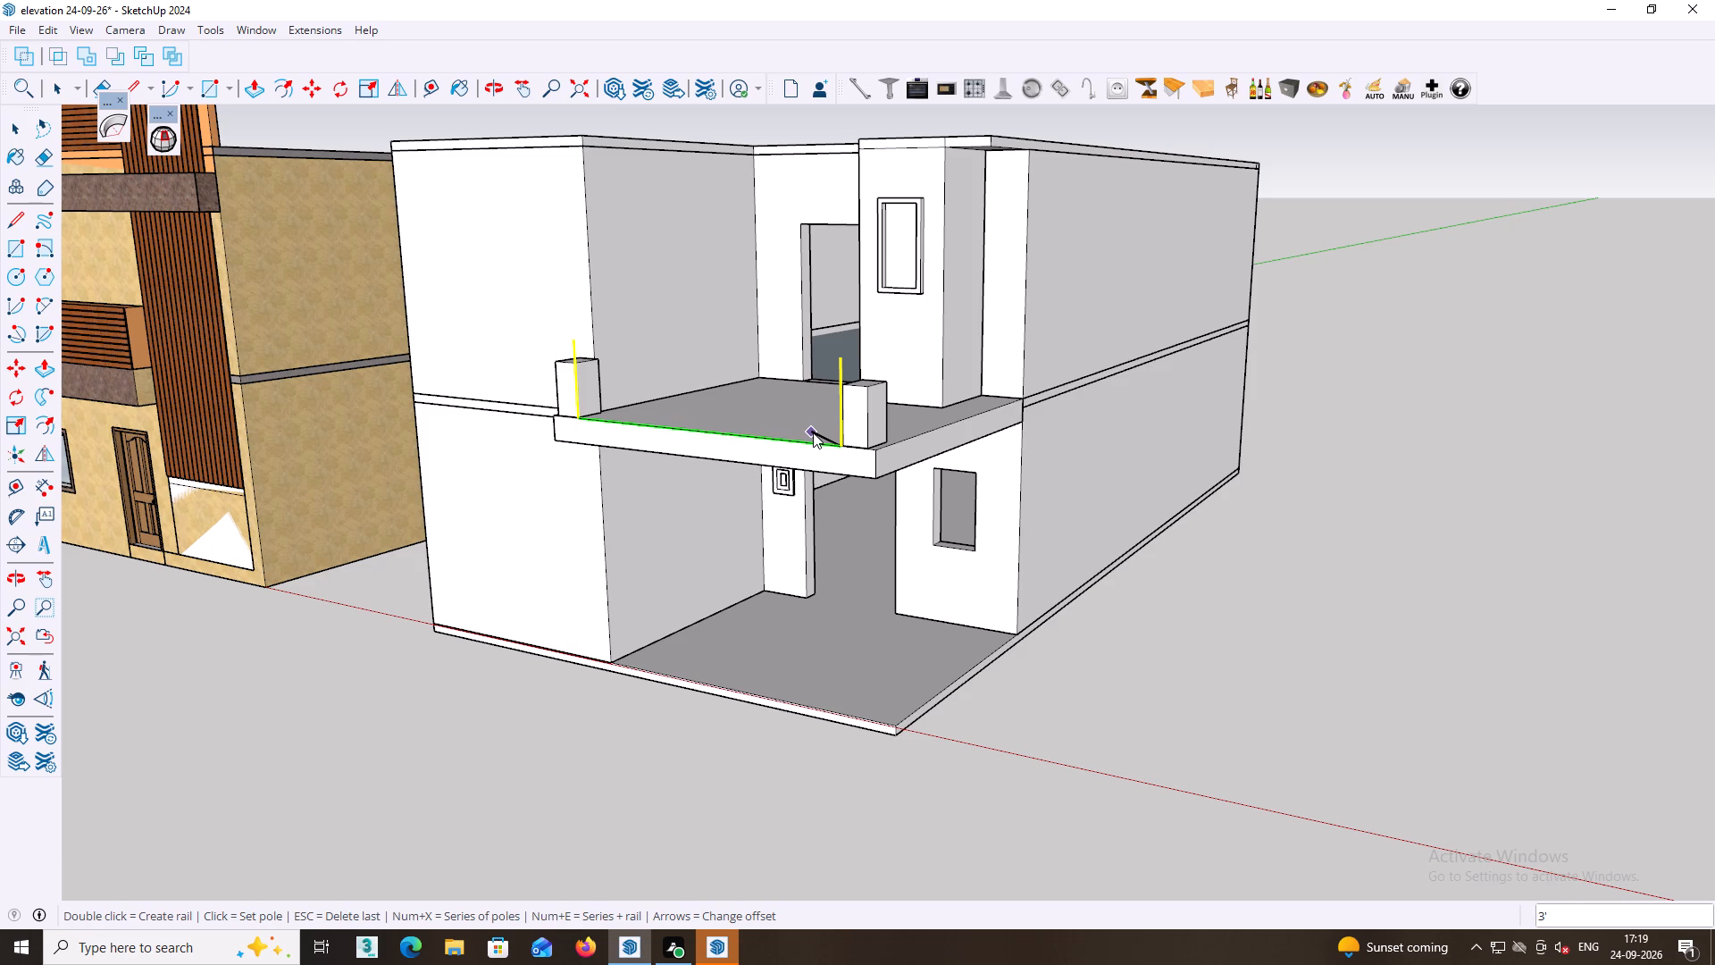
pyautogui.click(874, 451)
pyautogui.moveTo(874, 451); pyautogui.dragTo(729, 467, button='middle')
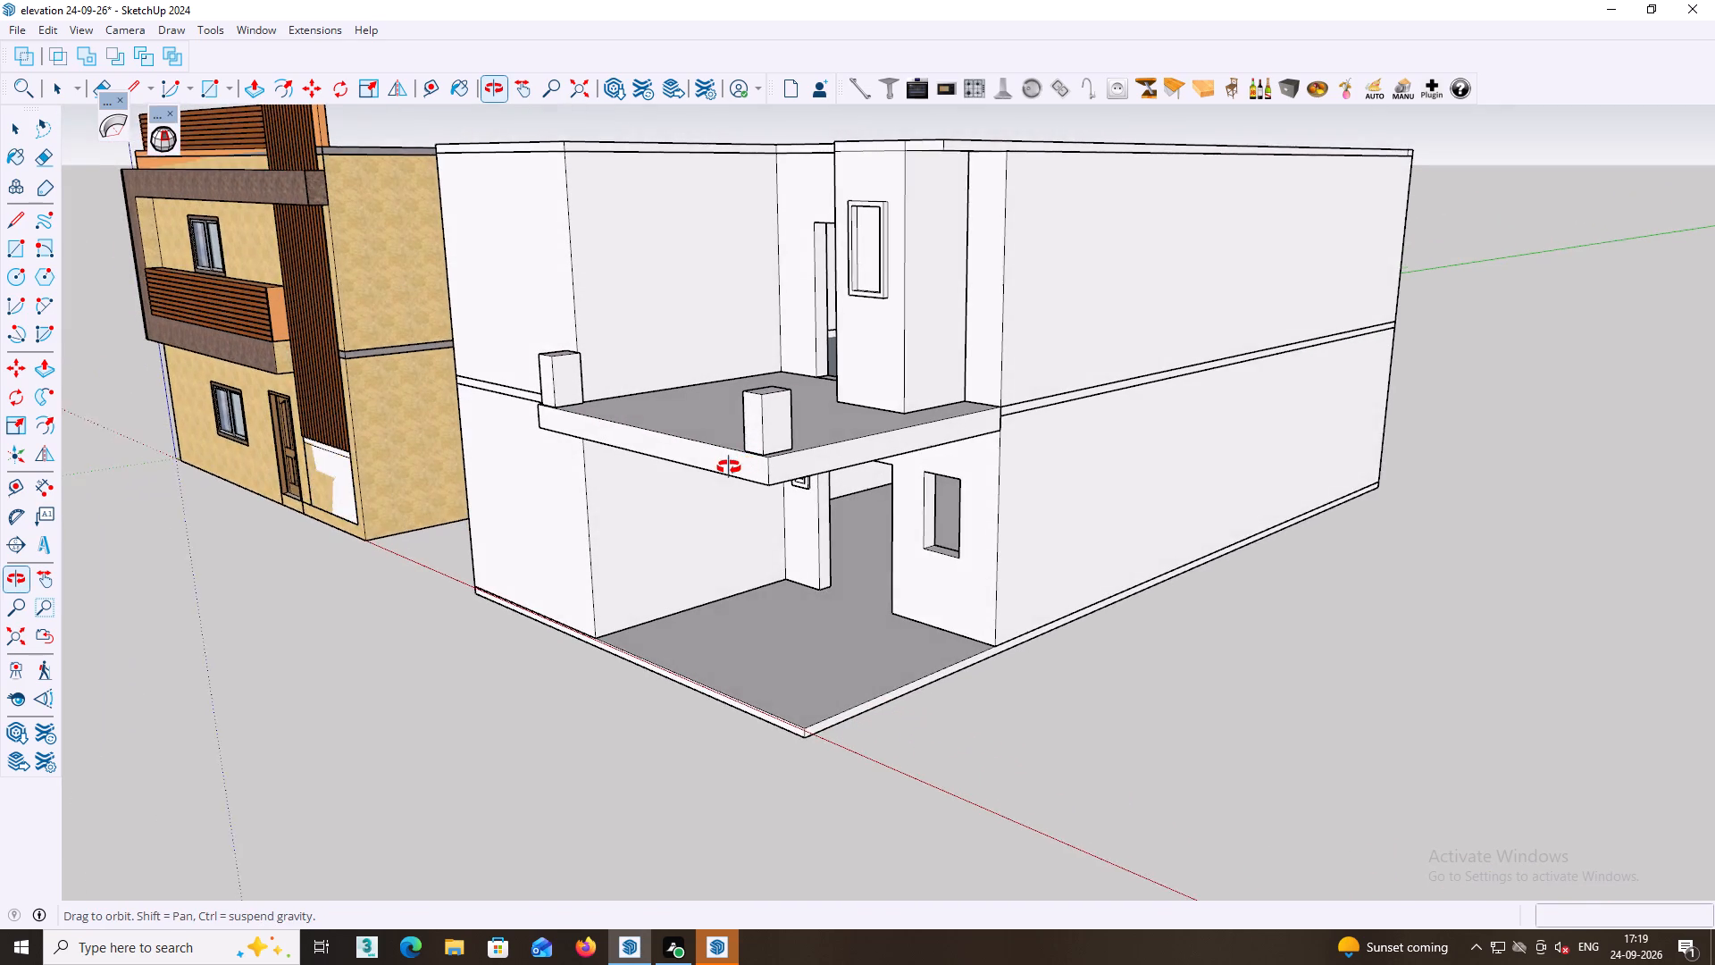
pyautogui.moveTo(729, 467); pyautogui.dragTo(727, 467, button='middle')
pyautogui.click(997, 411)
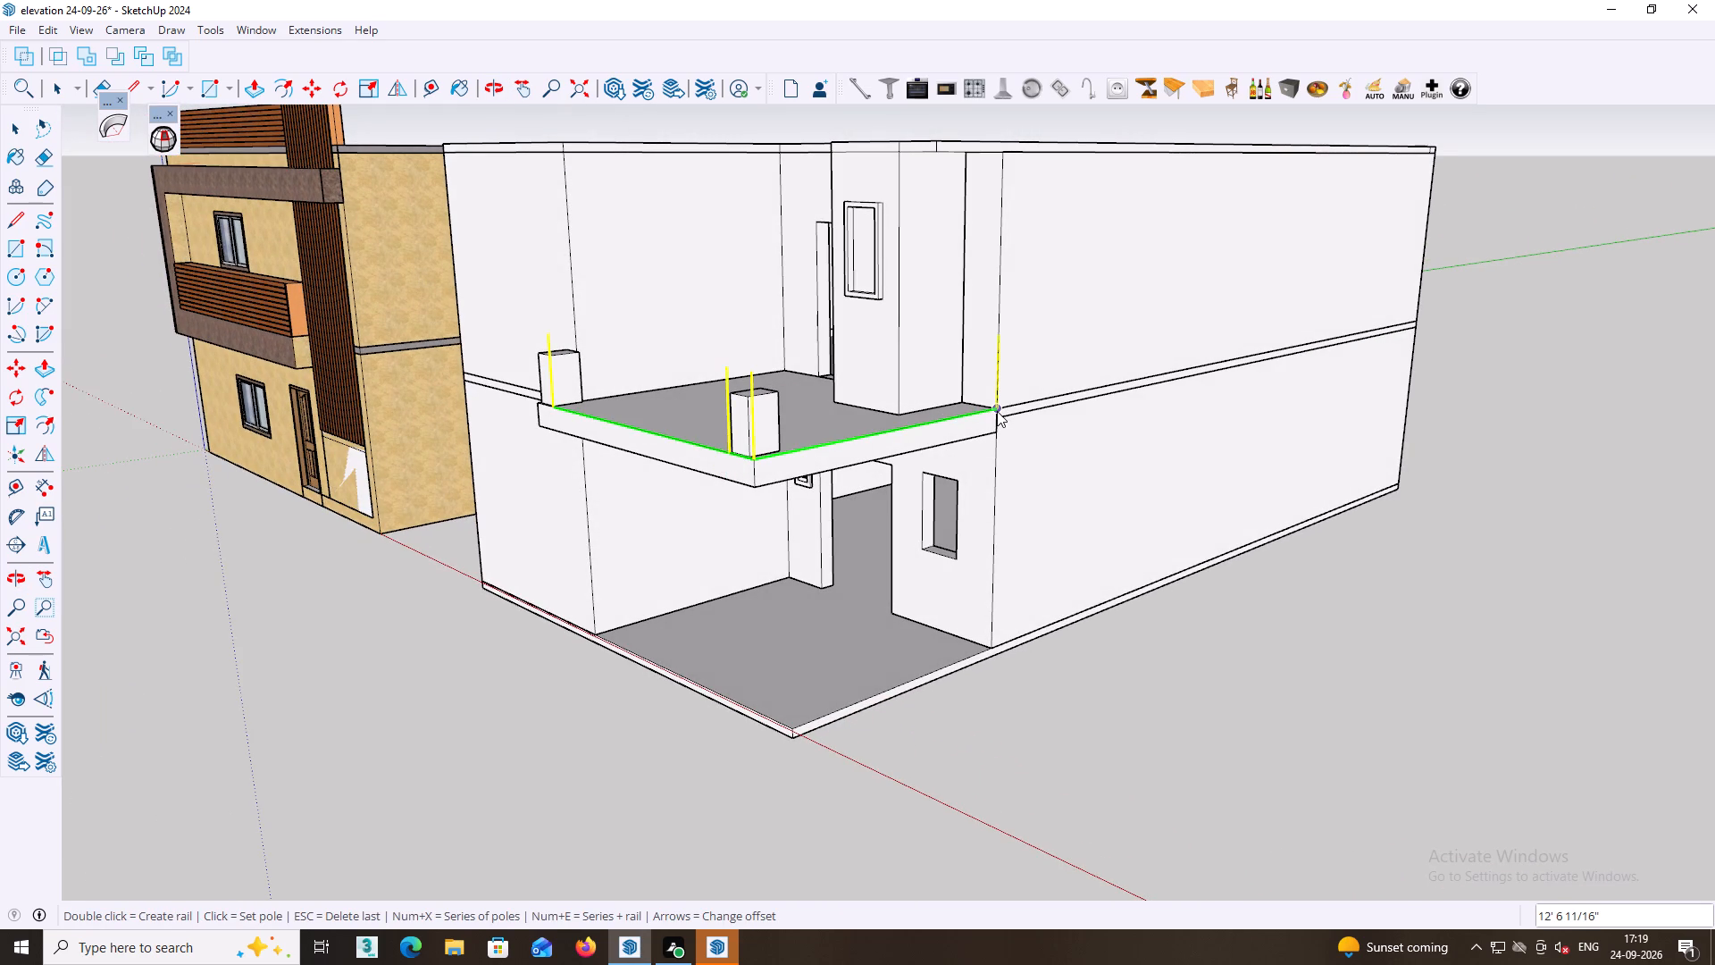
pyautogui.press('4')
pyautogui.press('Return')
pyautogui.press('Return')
# Undo the recent edits back past both balcony posts, and redo until the post beside the projecting front block is restored.
pyautogui.hotkey('ctrl', 'z')
pyautogui.hotkey('ctrl', 'z')
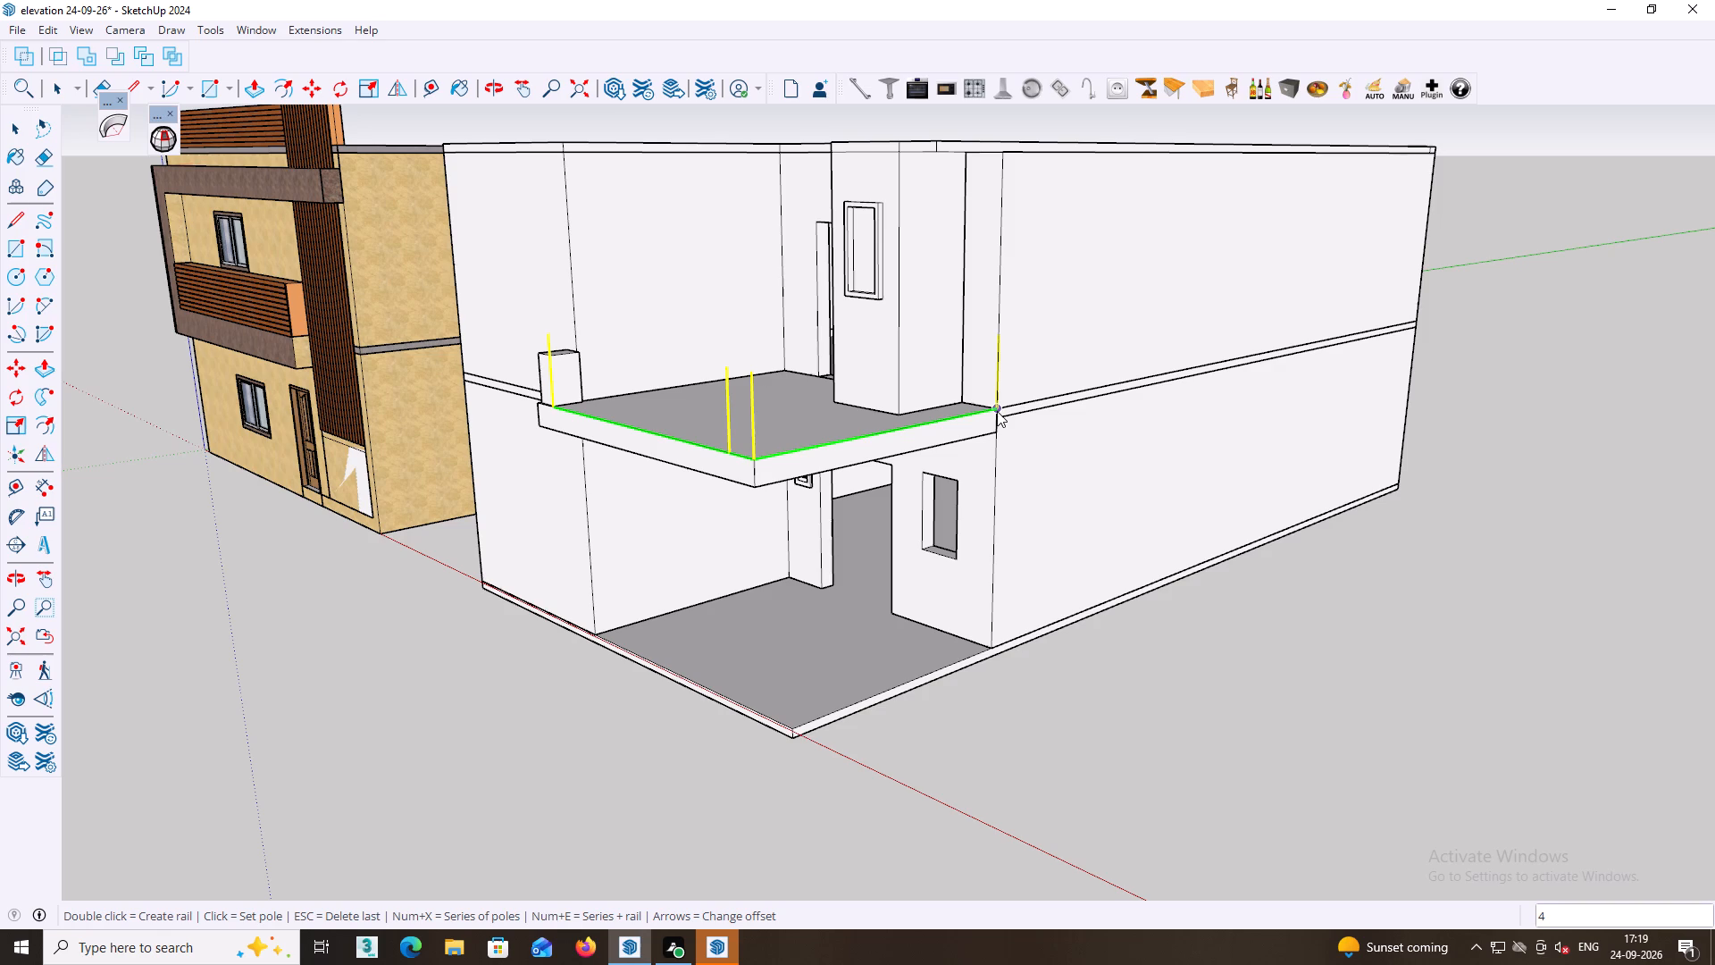
pyautogui.hotkey('ctrl', 'z')
pyautogui.hotkey('ctrl', 'z')
pyautogui.hotkey('ctrl', 'z')
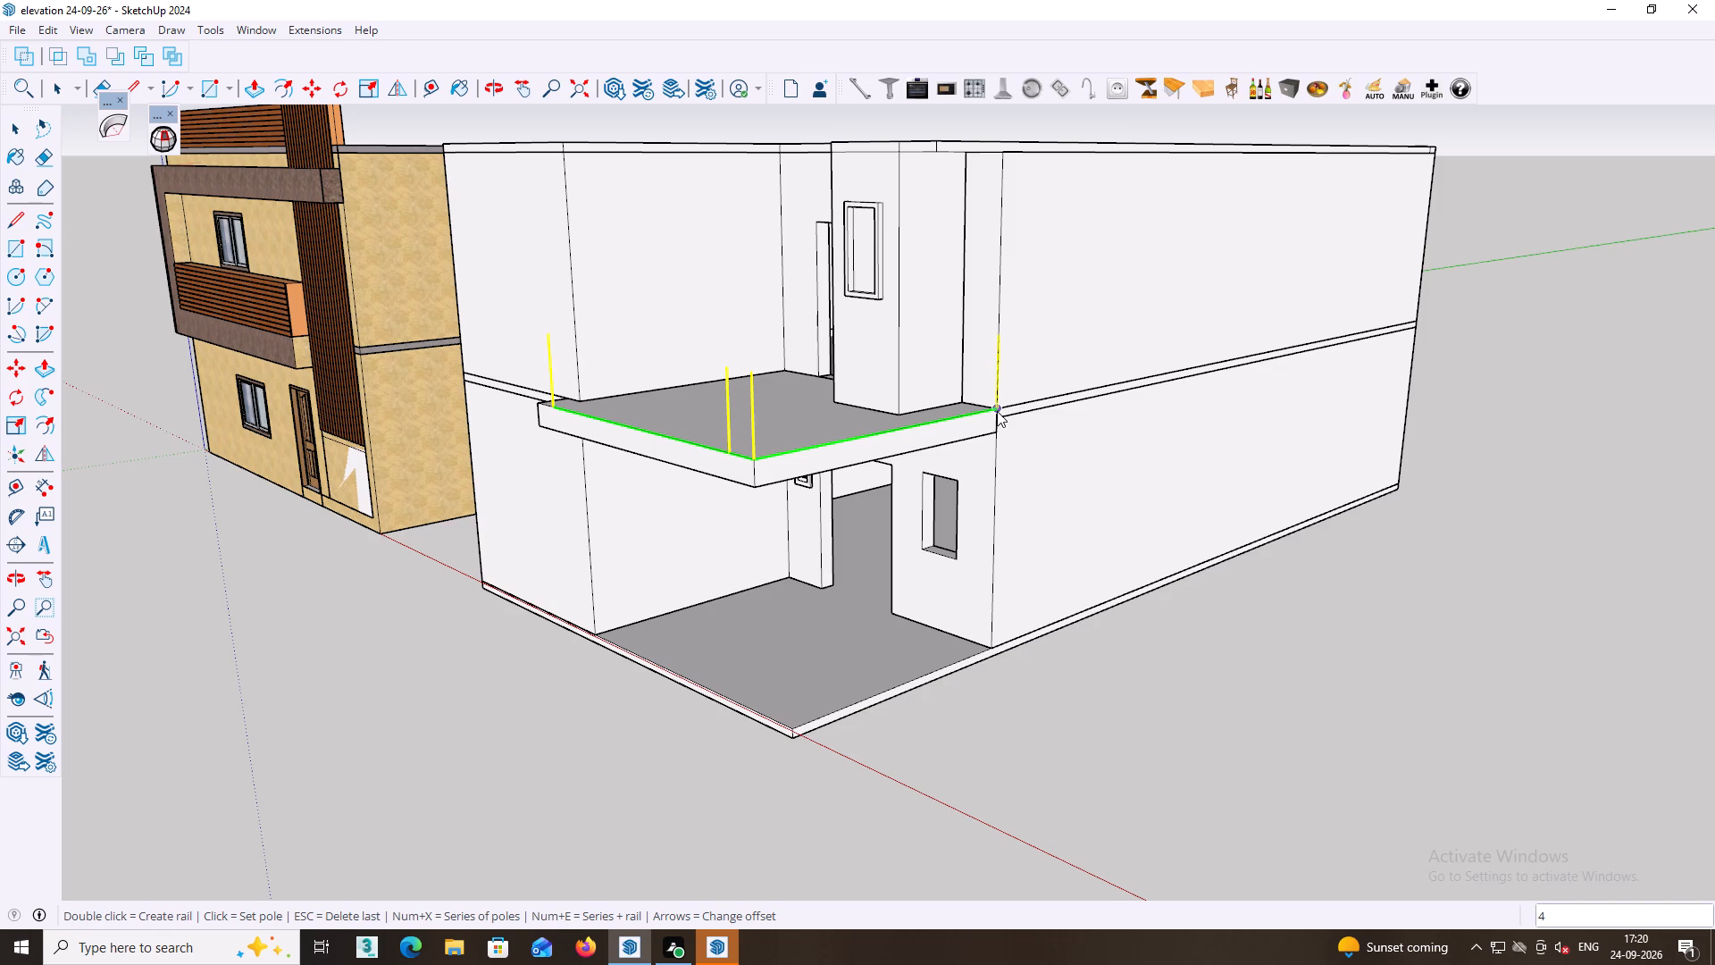
pyautogui.hotkey('ctrl', 'y')
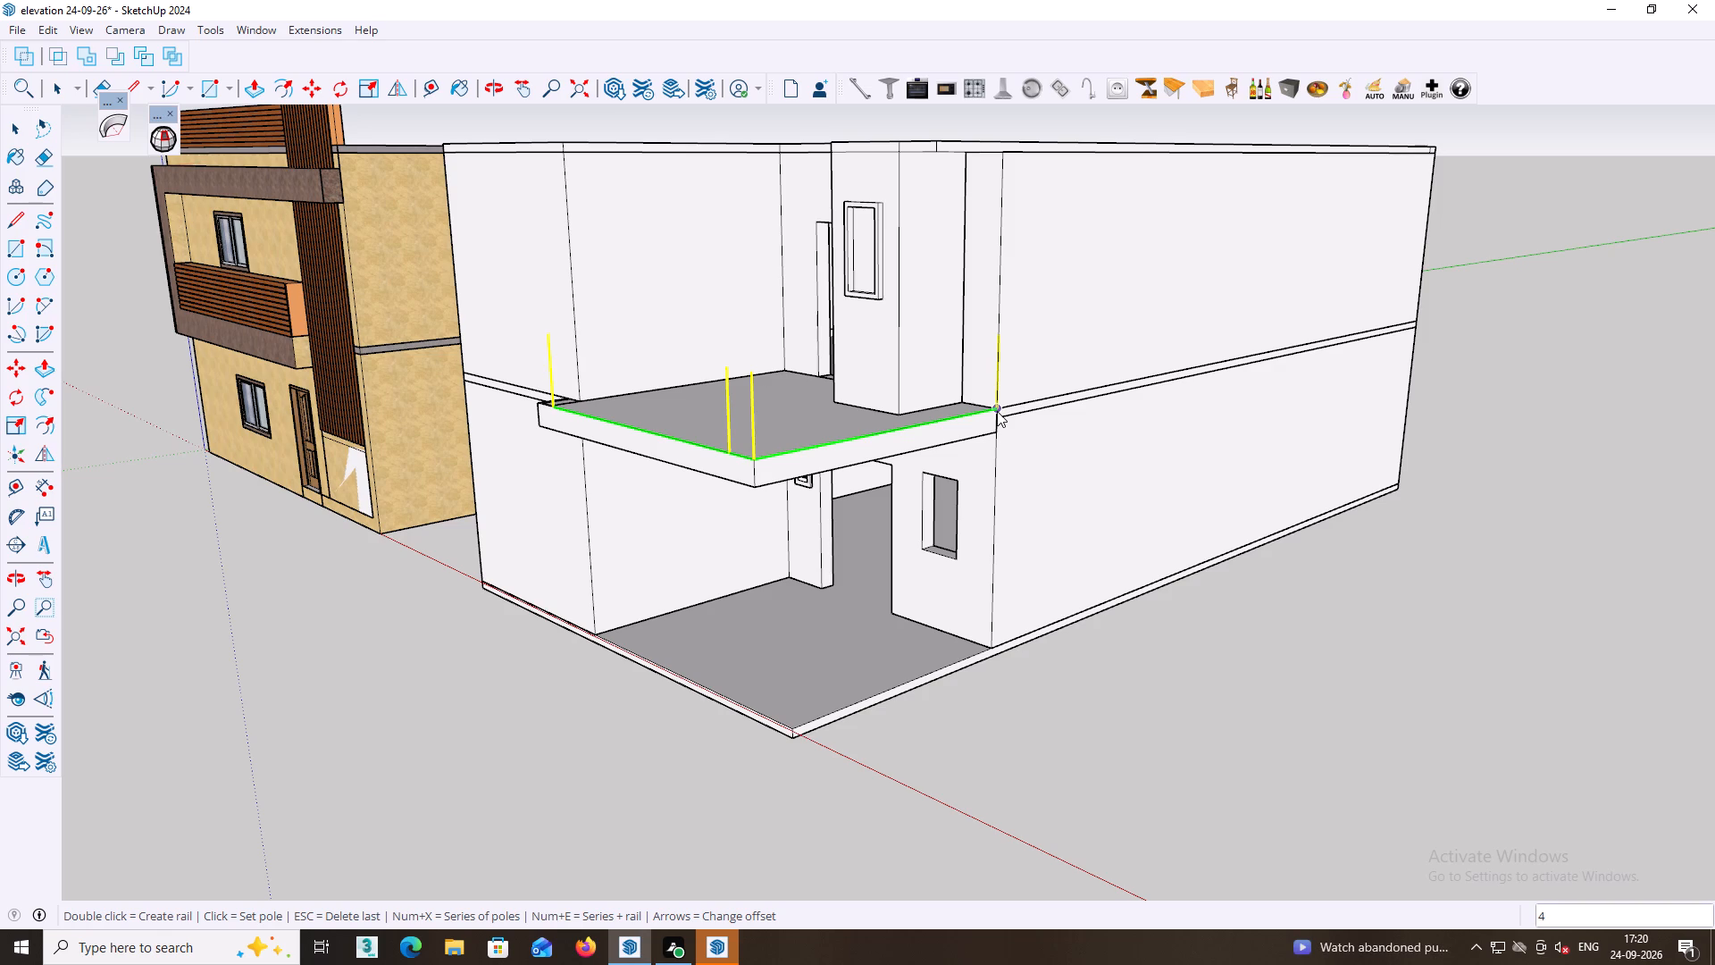
pyautogui.hotkey('ctrl', 'y')
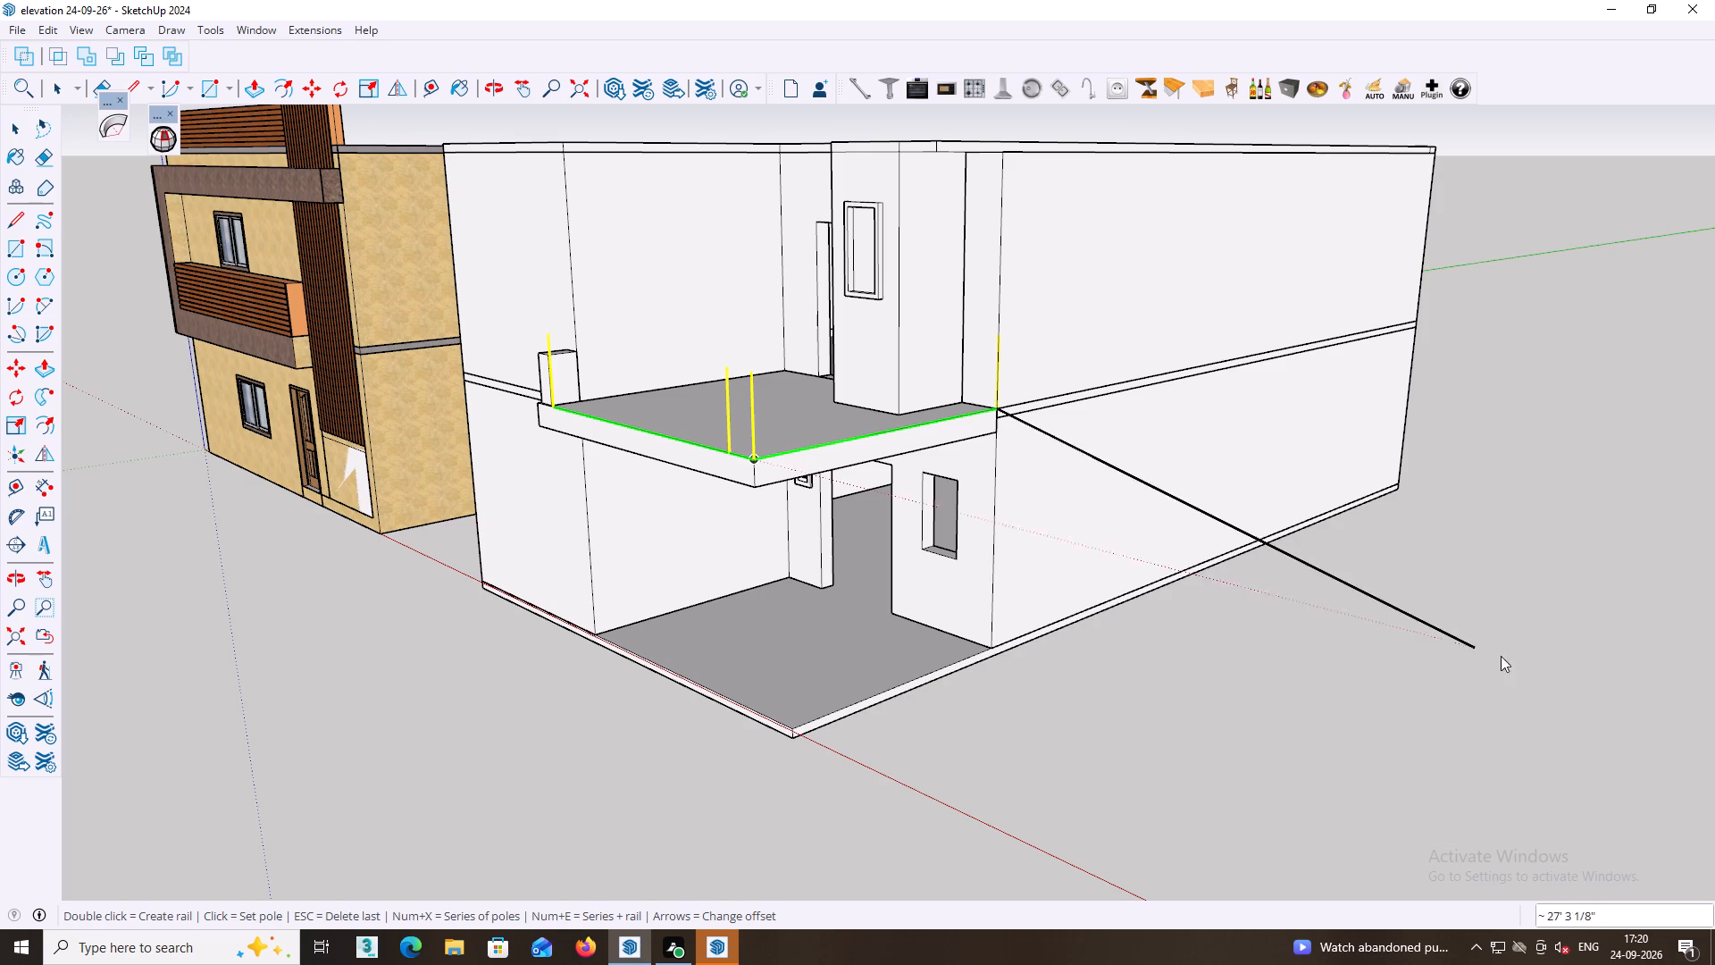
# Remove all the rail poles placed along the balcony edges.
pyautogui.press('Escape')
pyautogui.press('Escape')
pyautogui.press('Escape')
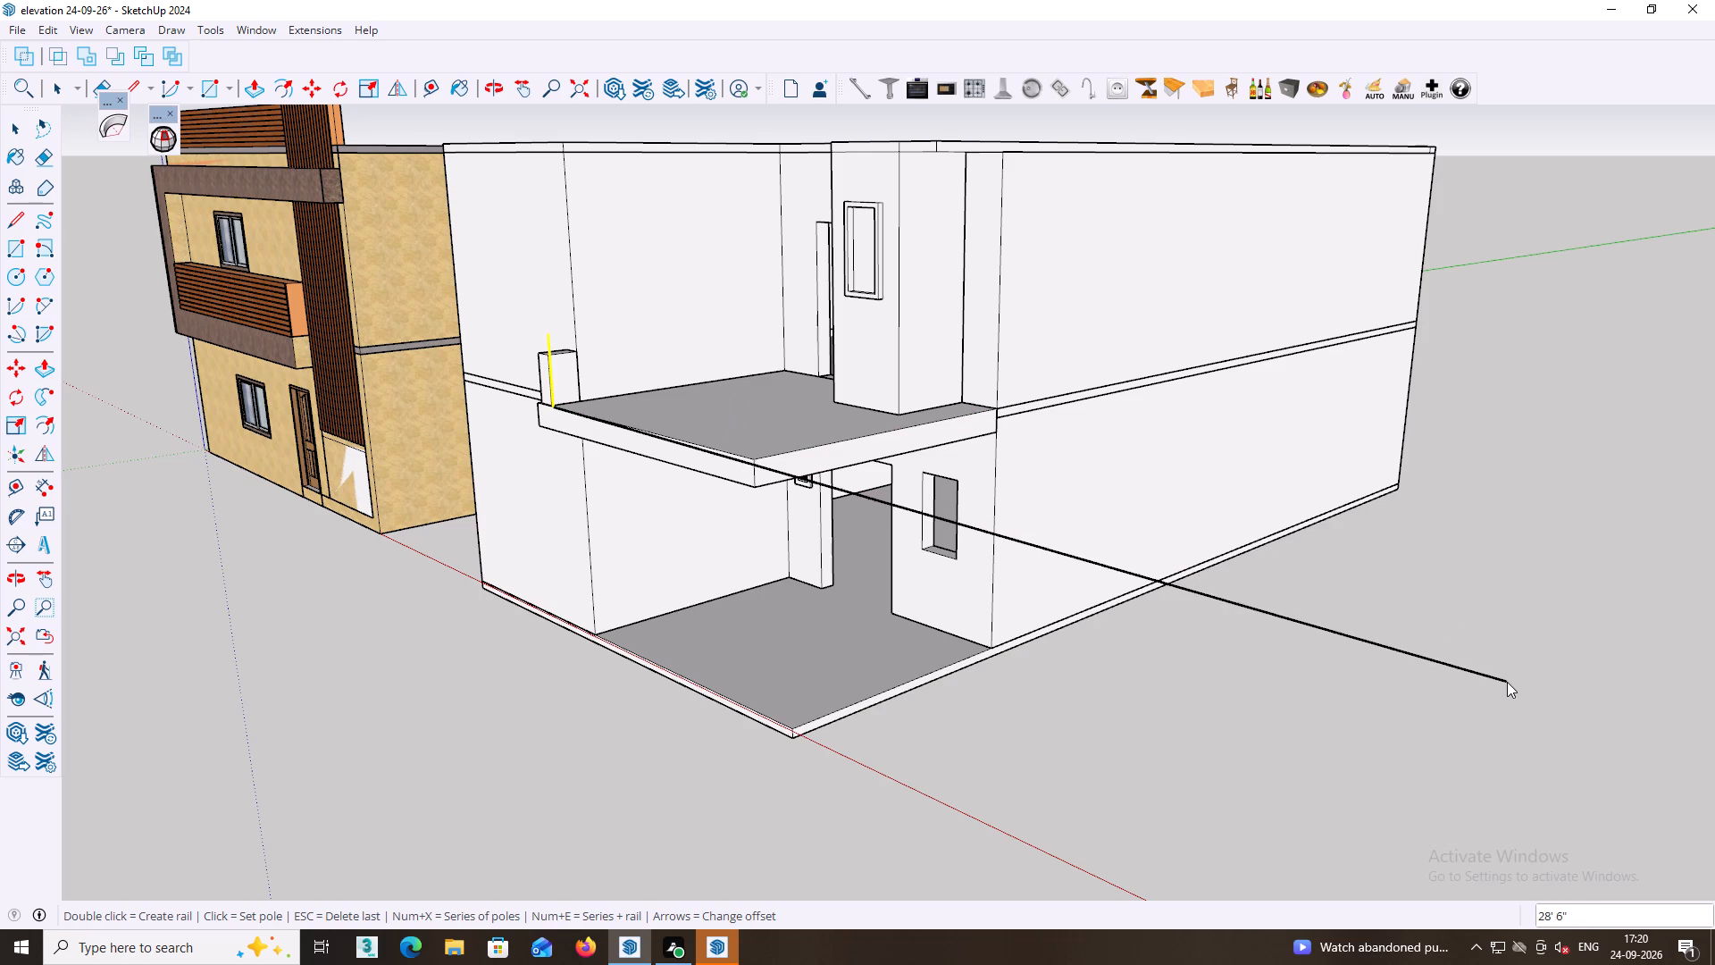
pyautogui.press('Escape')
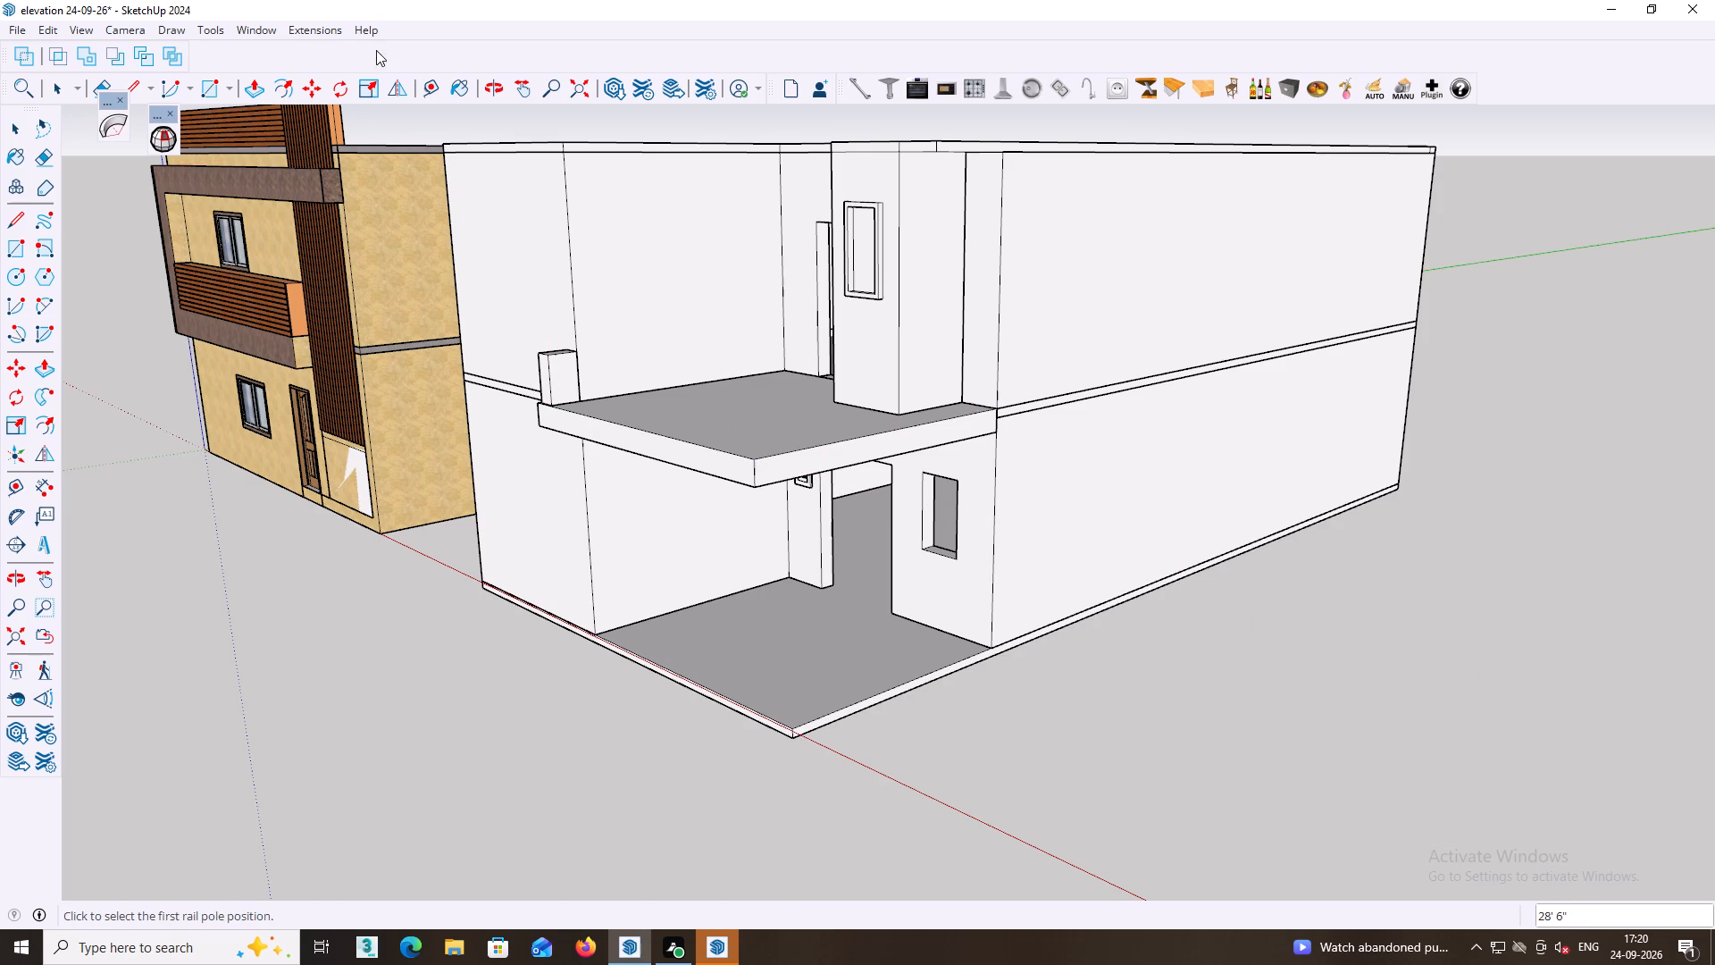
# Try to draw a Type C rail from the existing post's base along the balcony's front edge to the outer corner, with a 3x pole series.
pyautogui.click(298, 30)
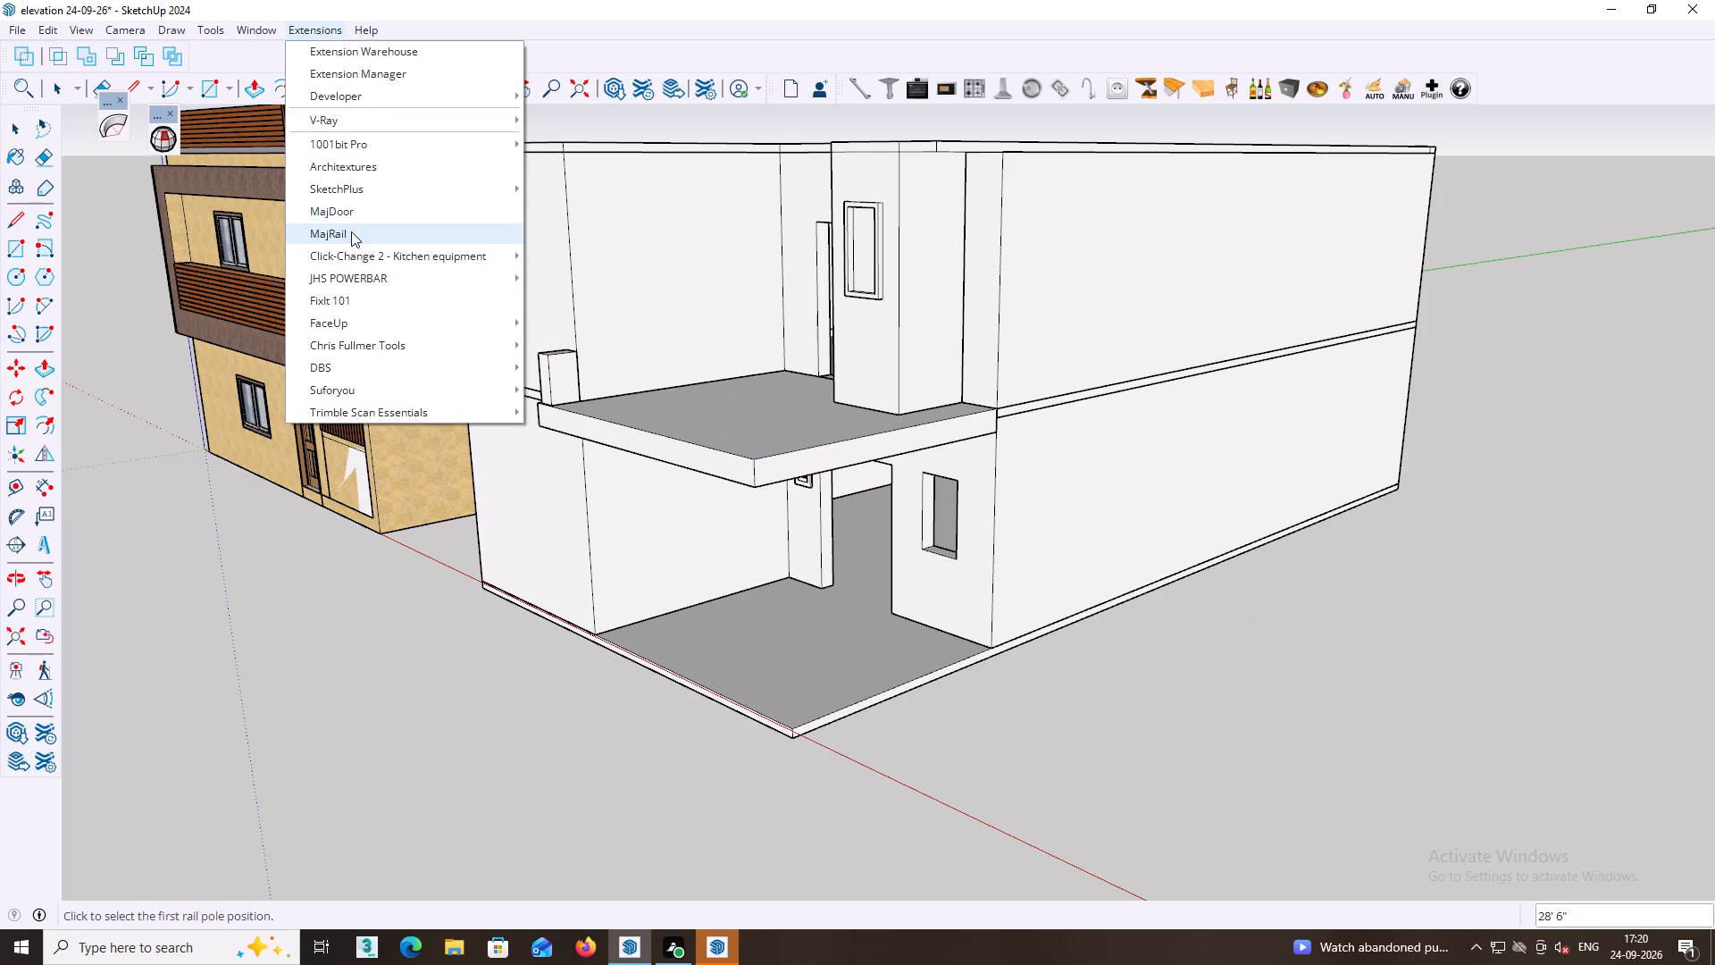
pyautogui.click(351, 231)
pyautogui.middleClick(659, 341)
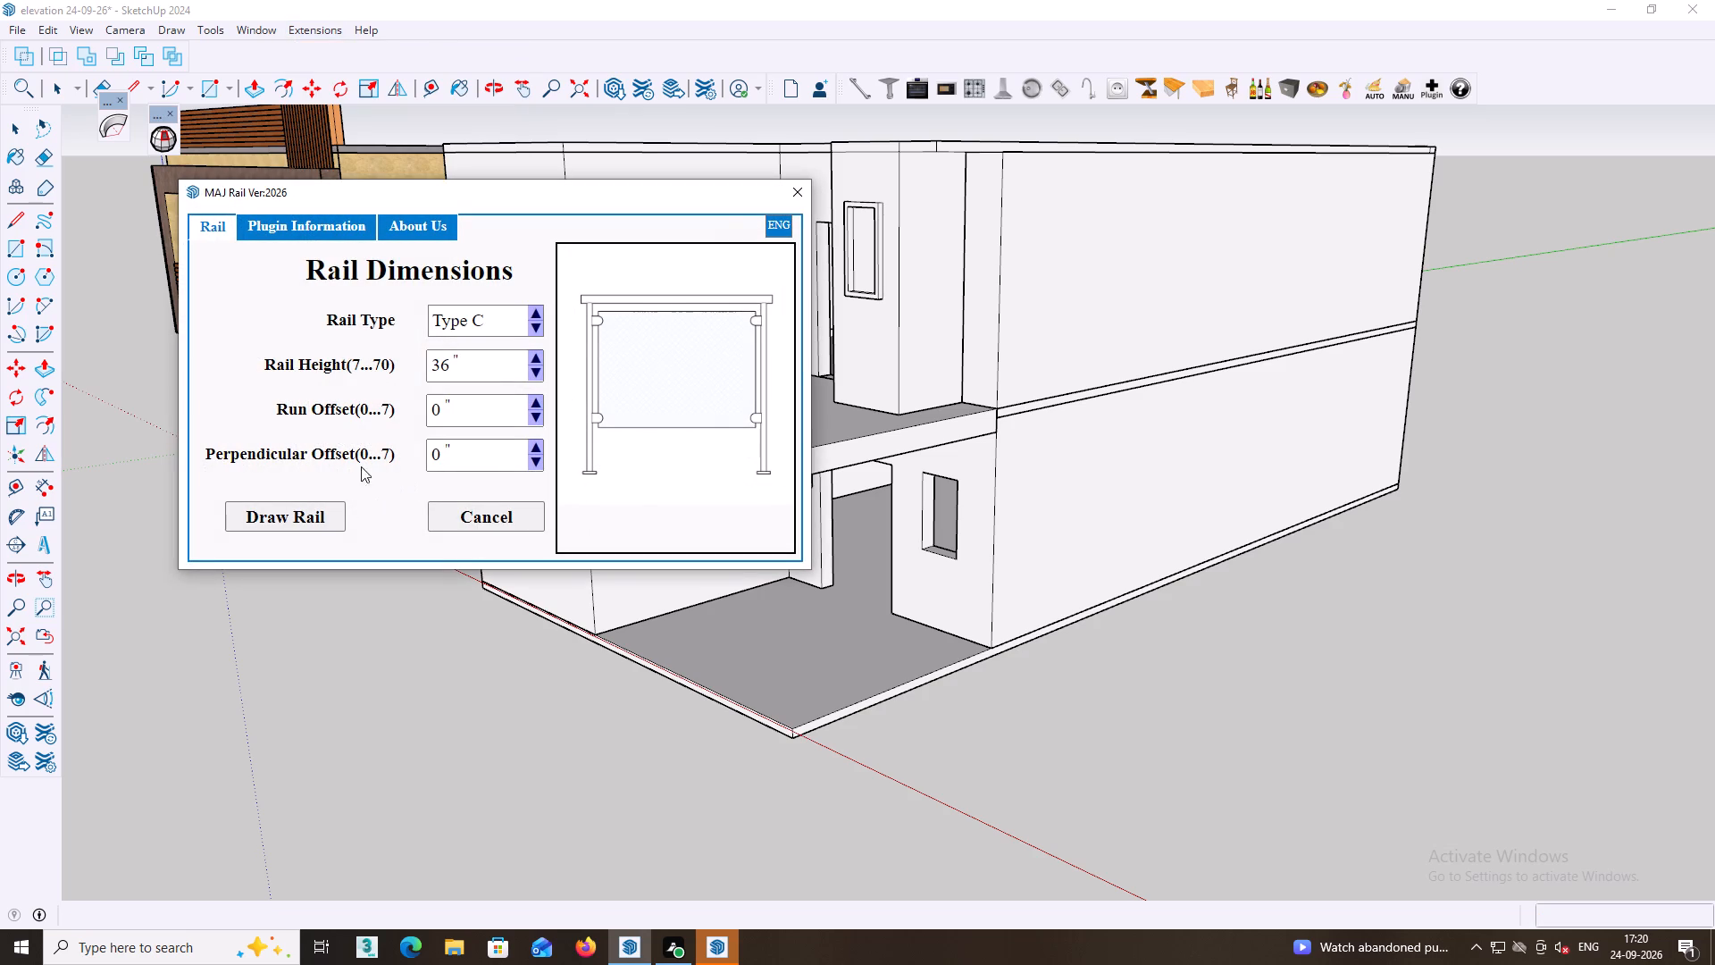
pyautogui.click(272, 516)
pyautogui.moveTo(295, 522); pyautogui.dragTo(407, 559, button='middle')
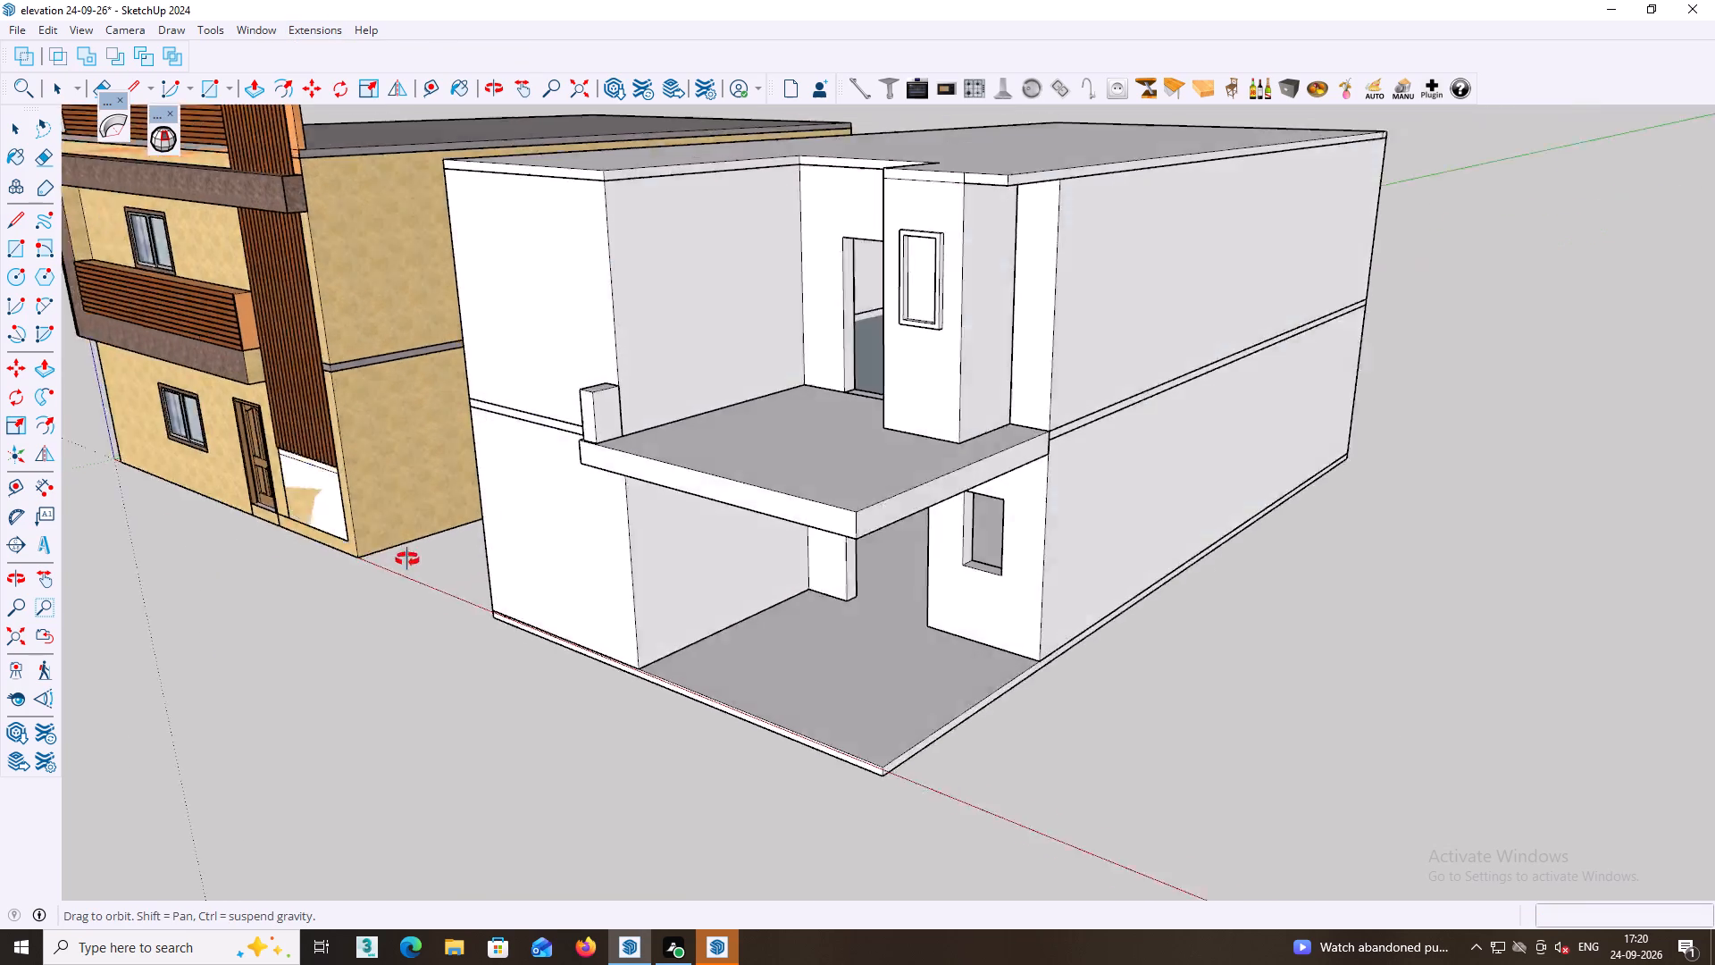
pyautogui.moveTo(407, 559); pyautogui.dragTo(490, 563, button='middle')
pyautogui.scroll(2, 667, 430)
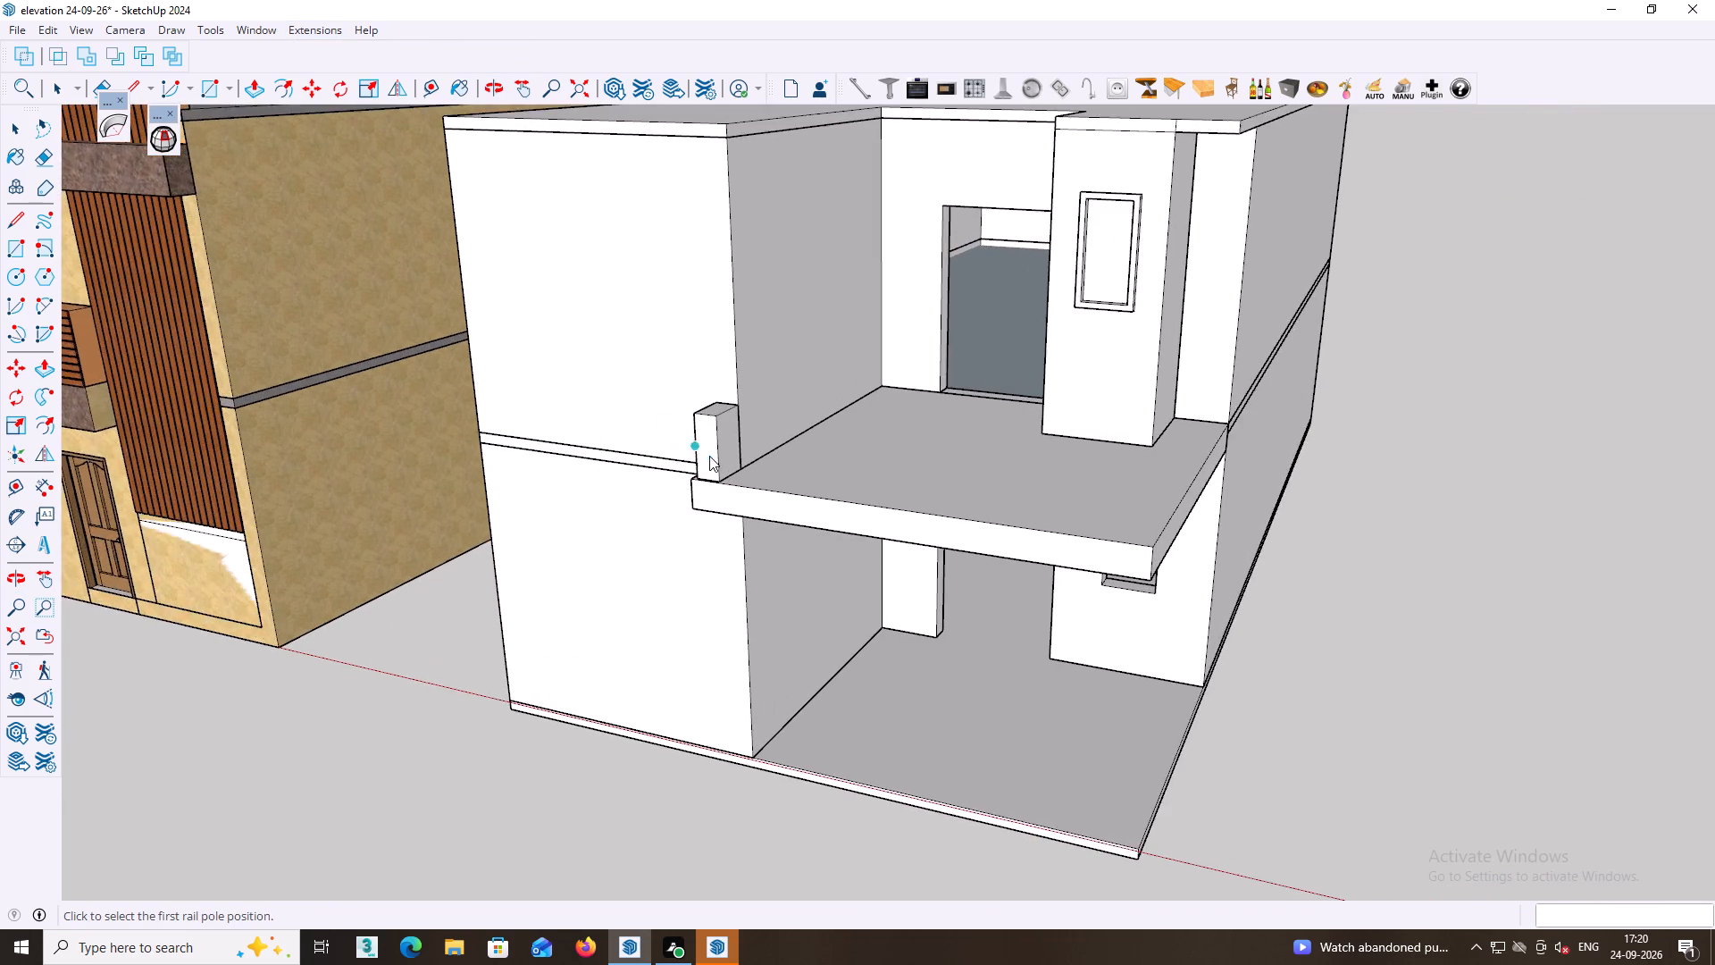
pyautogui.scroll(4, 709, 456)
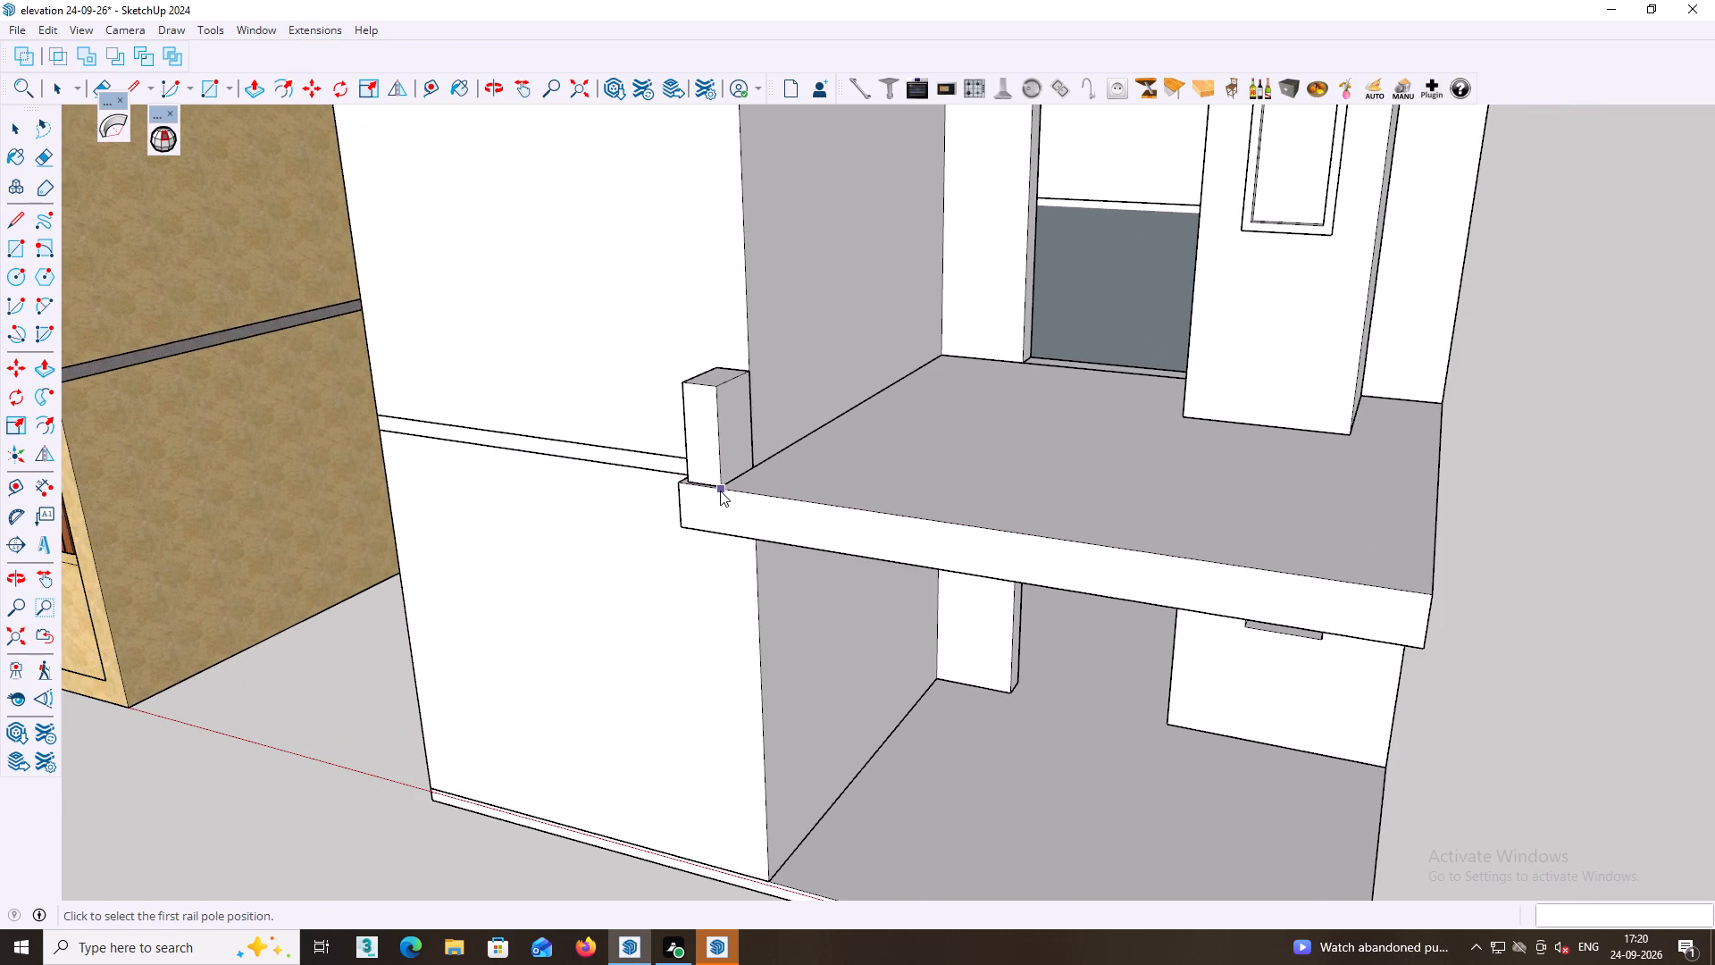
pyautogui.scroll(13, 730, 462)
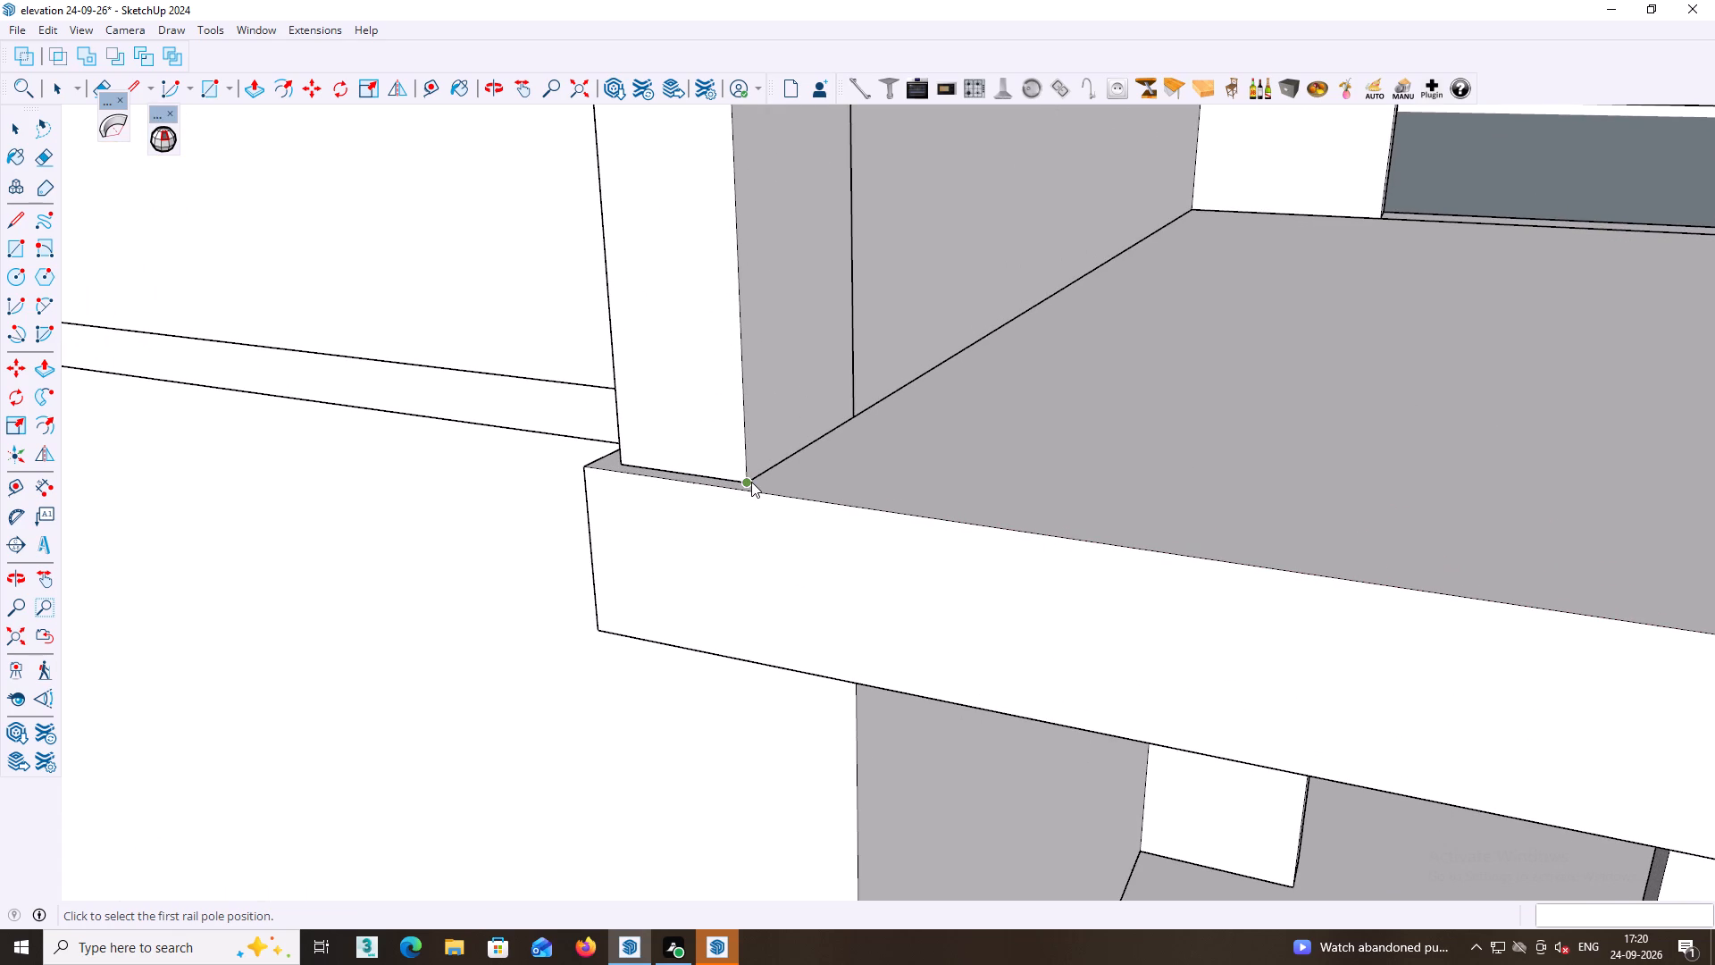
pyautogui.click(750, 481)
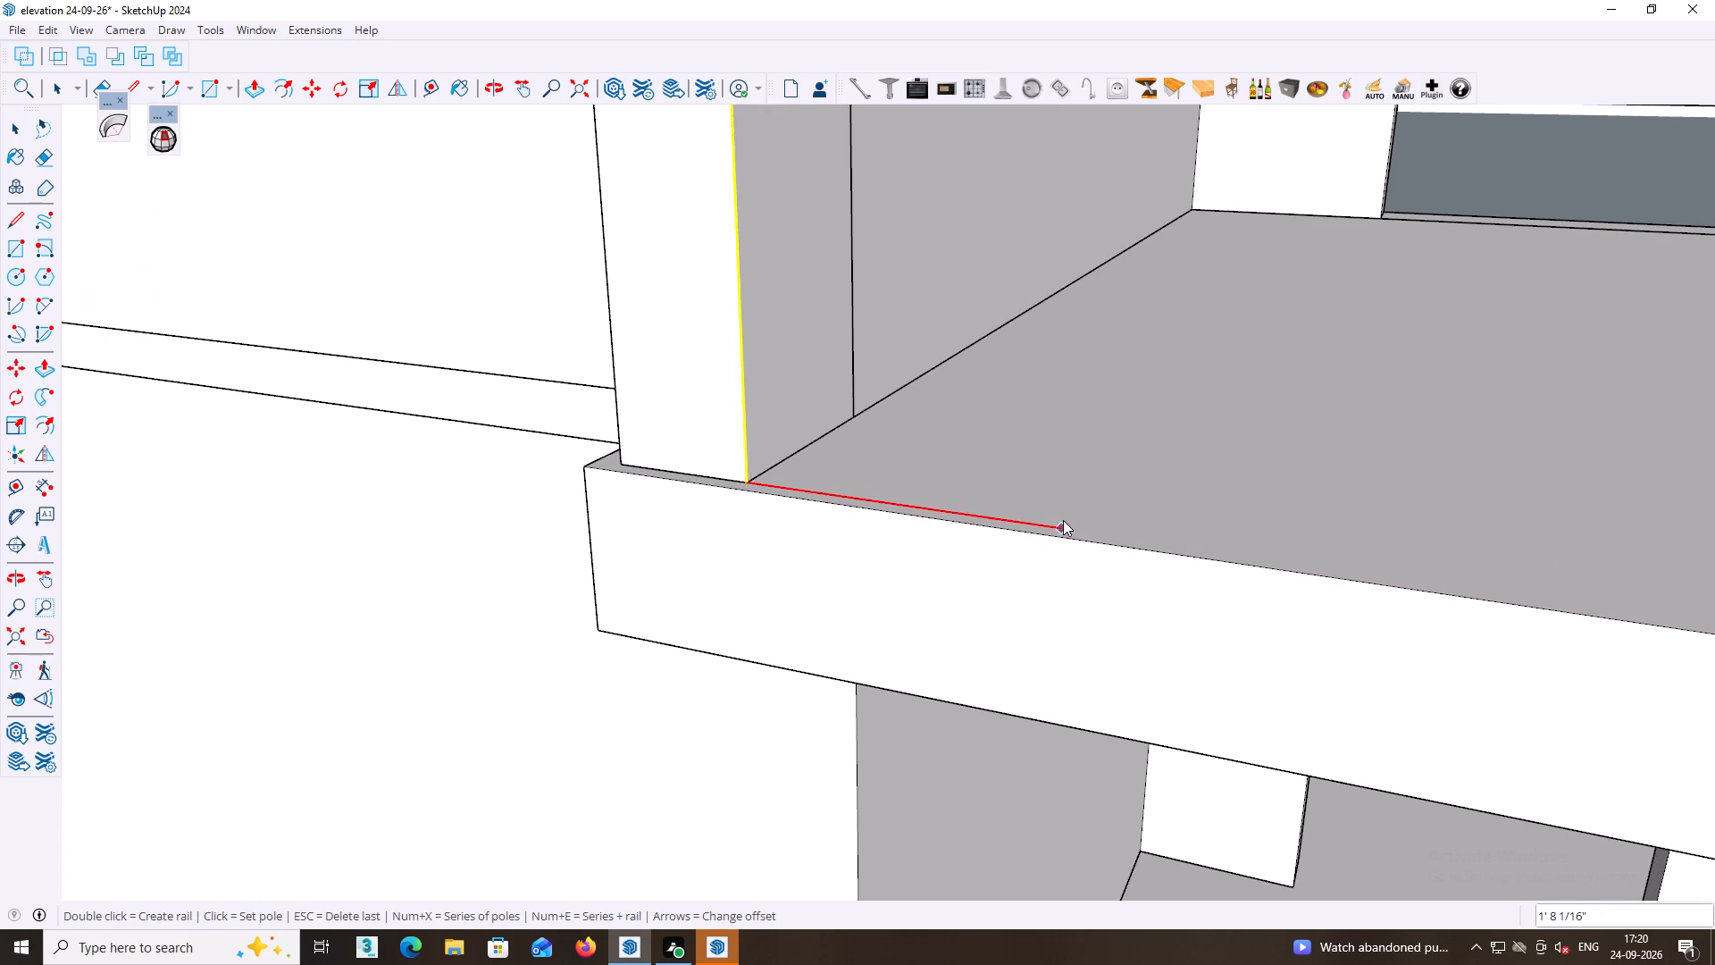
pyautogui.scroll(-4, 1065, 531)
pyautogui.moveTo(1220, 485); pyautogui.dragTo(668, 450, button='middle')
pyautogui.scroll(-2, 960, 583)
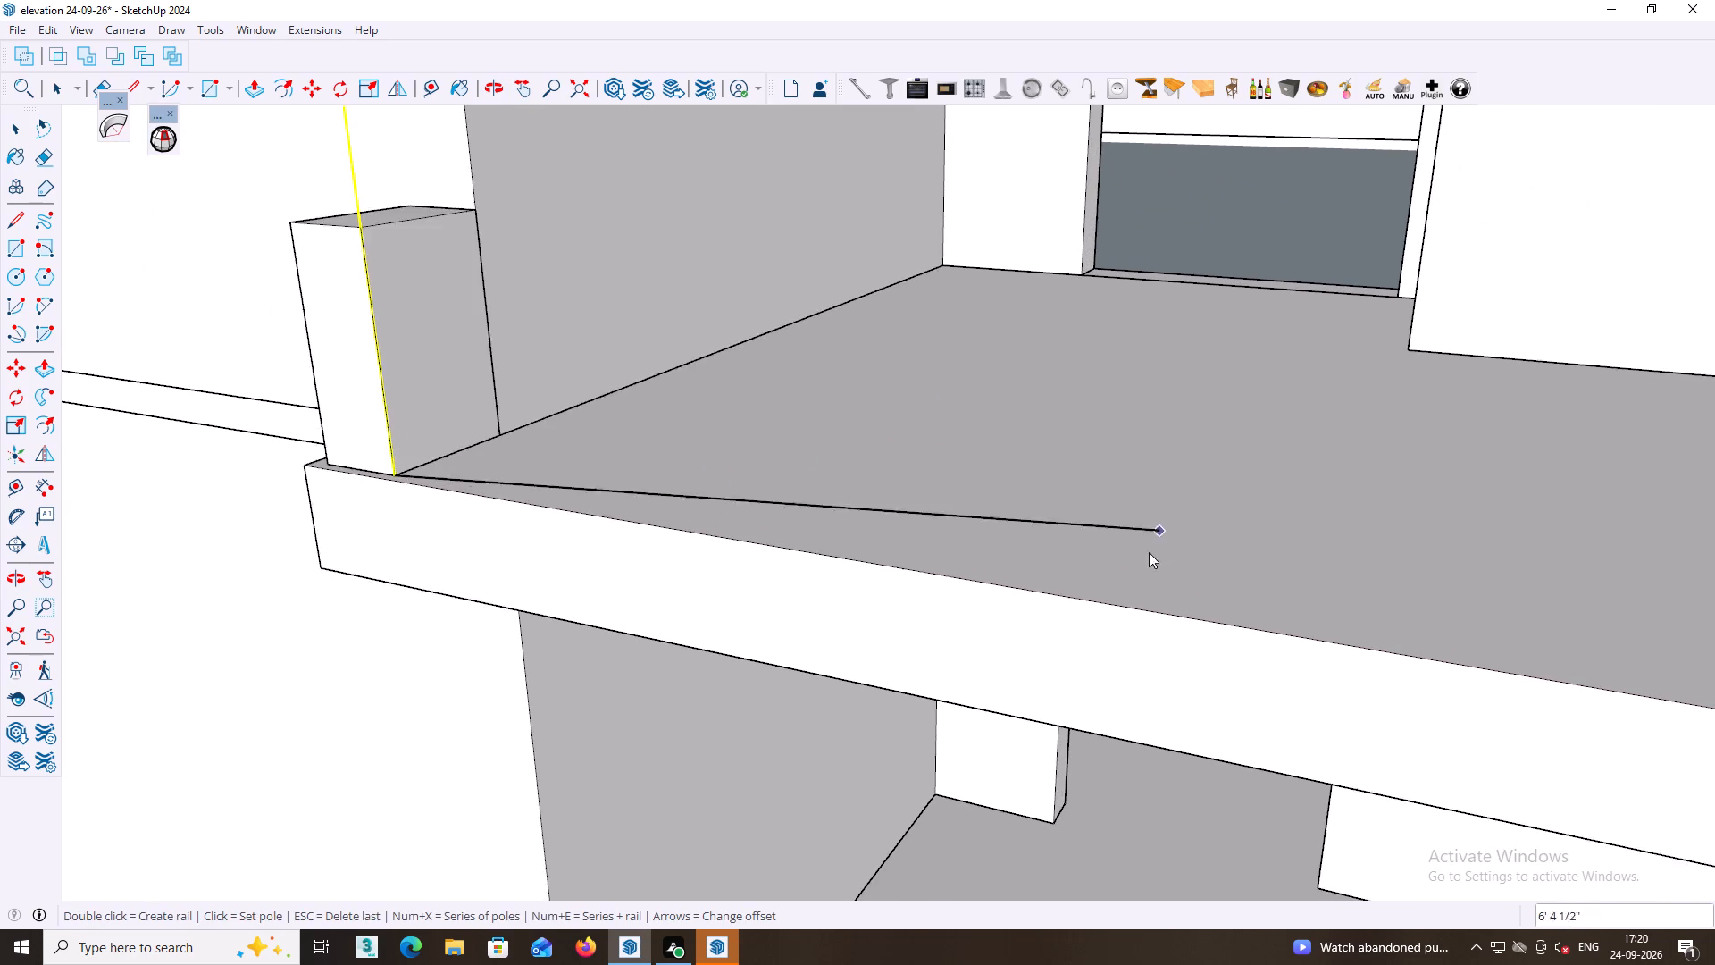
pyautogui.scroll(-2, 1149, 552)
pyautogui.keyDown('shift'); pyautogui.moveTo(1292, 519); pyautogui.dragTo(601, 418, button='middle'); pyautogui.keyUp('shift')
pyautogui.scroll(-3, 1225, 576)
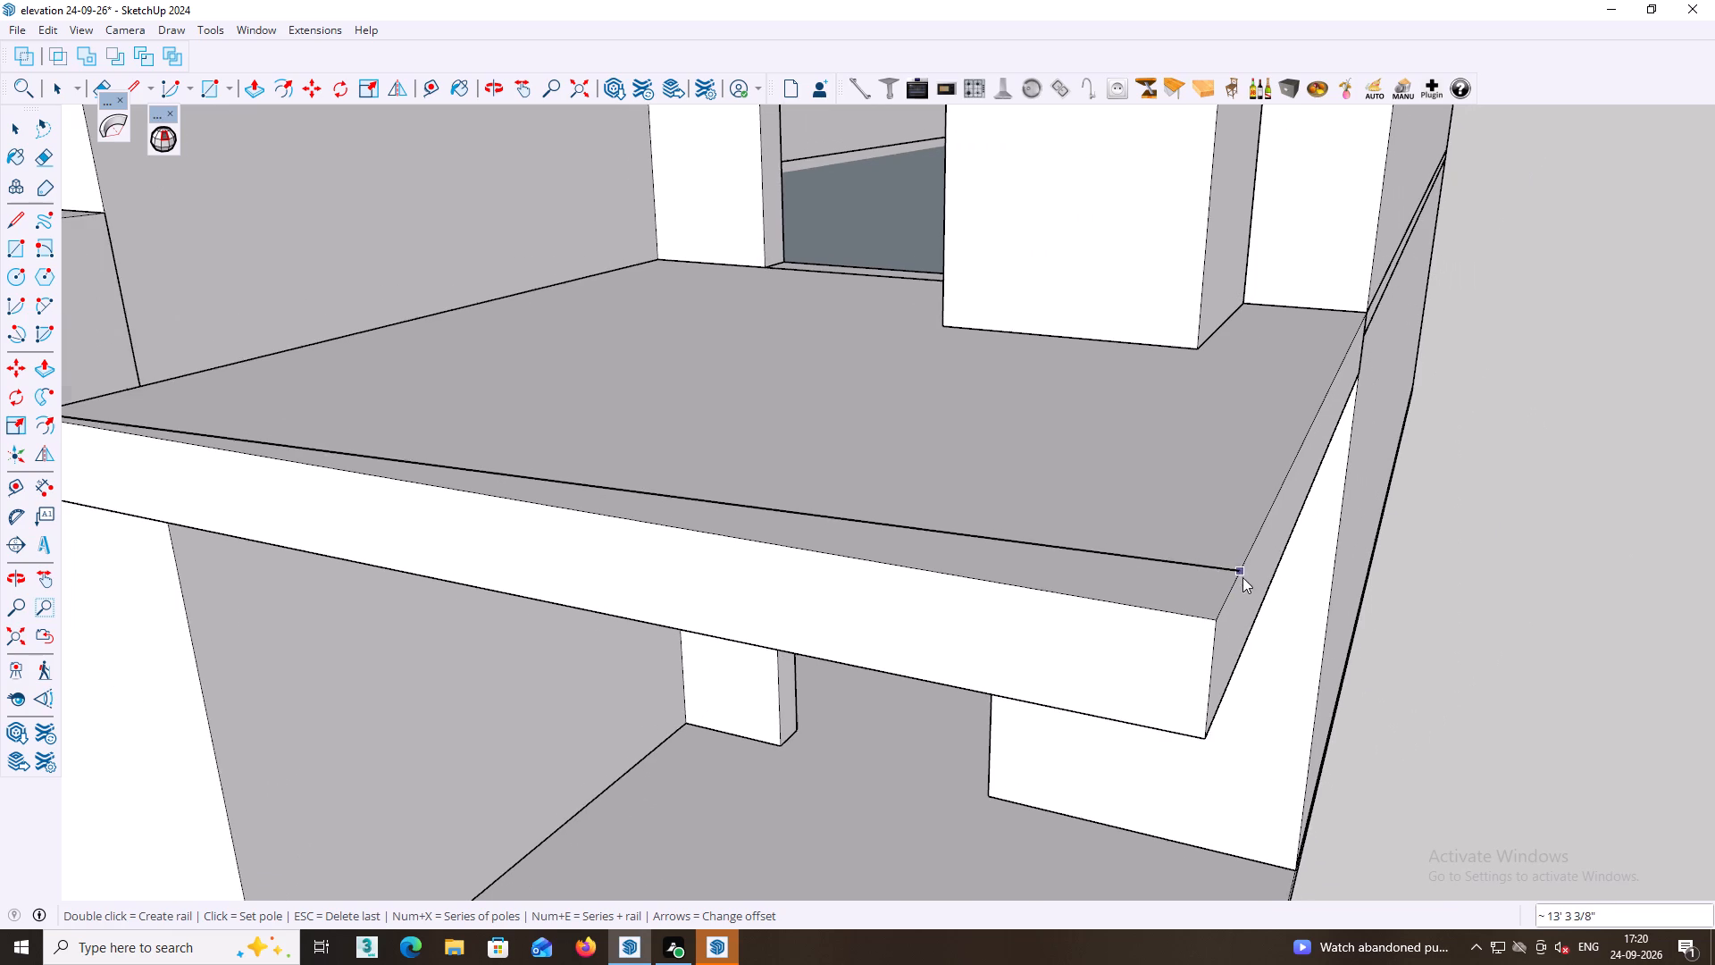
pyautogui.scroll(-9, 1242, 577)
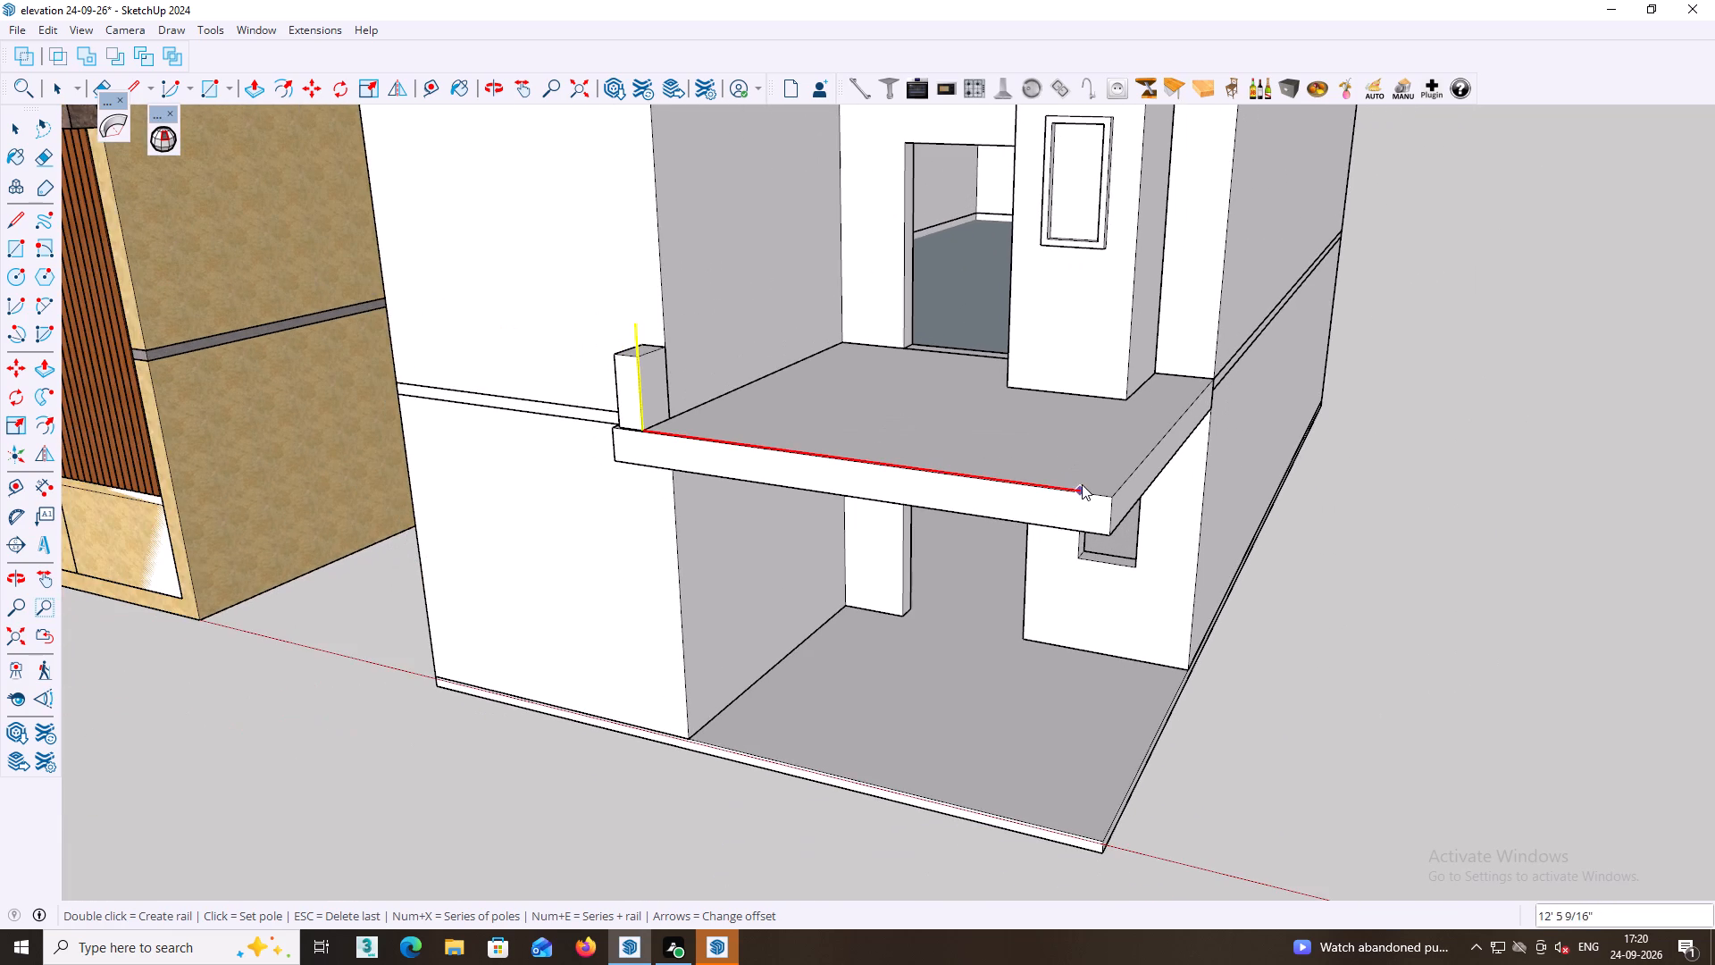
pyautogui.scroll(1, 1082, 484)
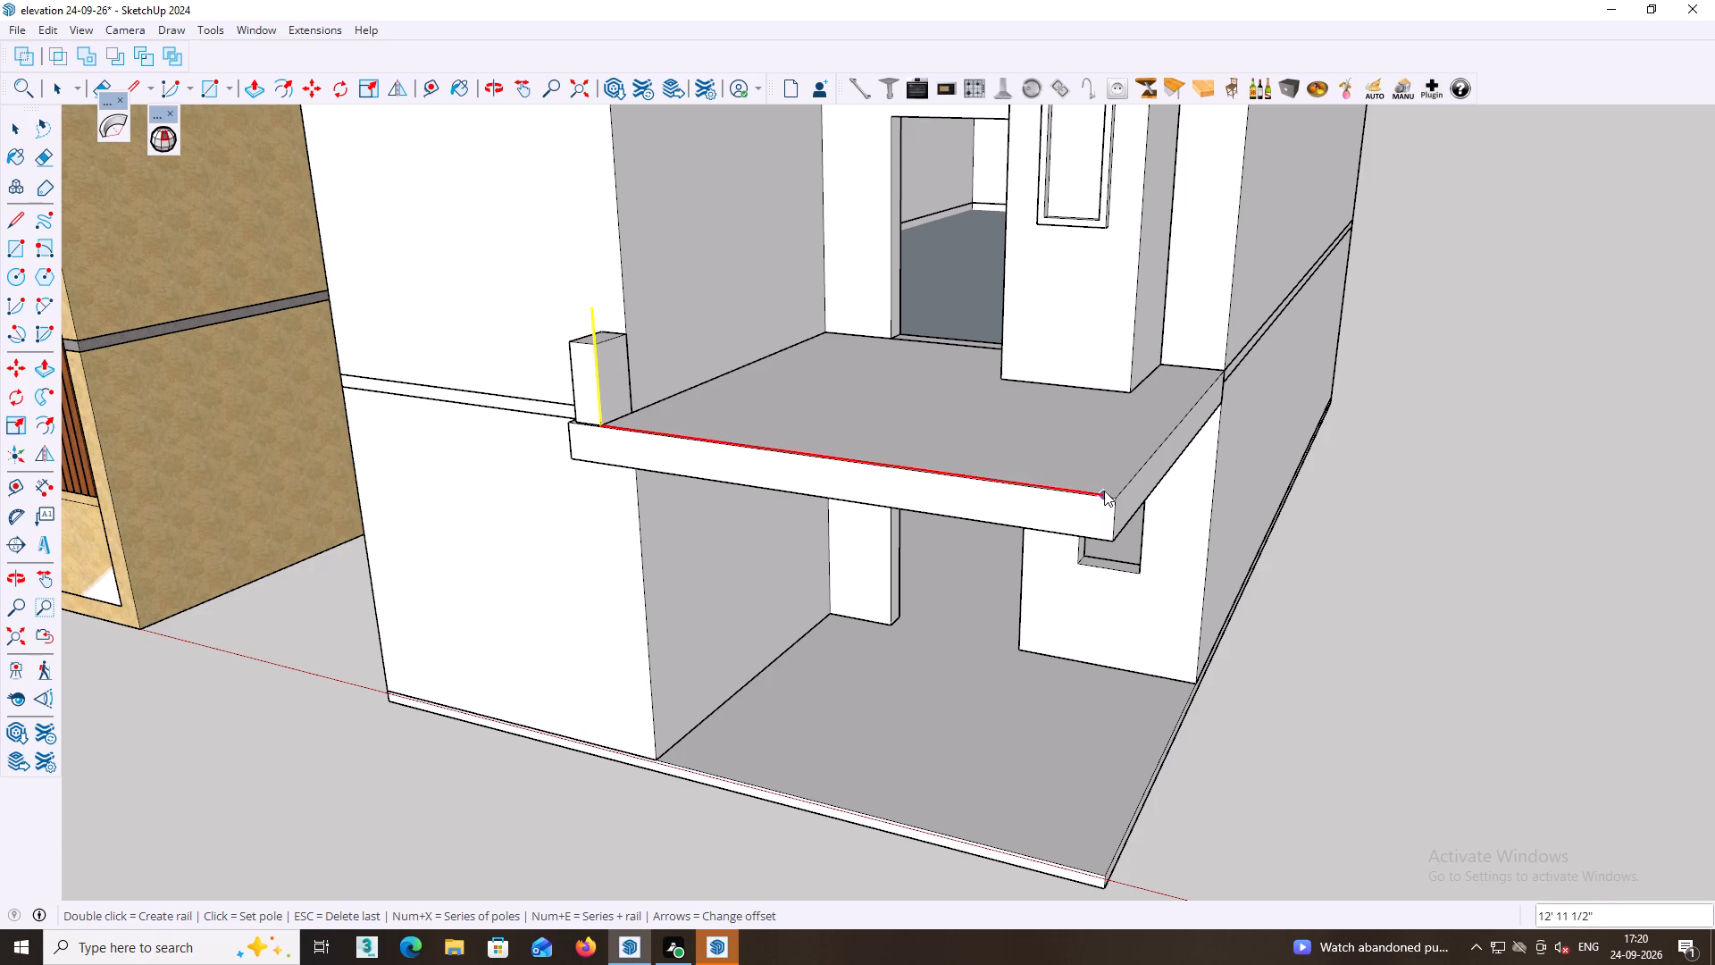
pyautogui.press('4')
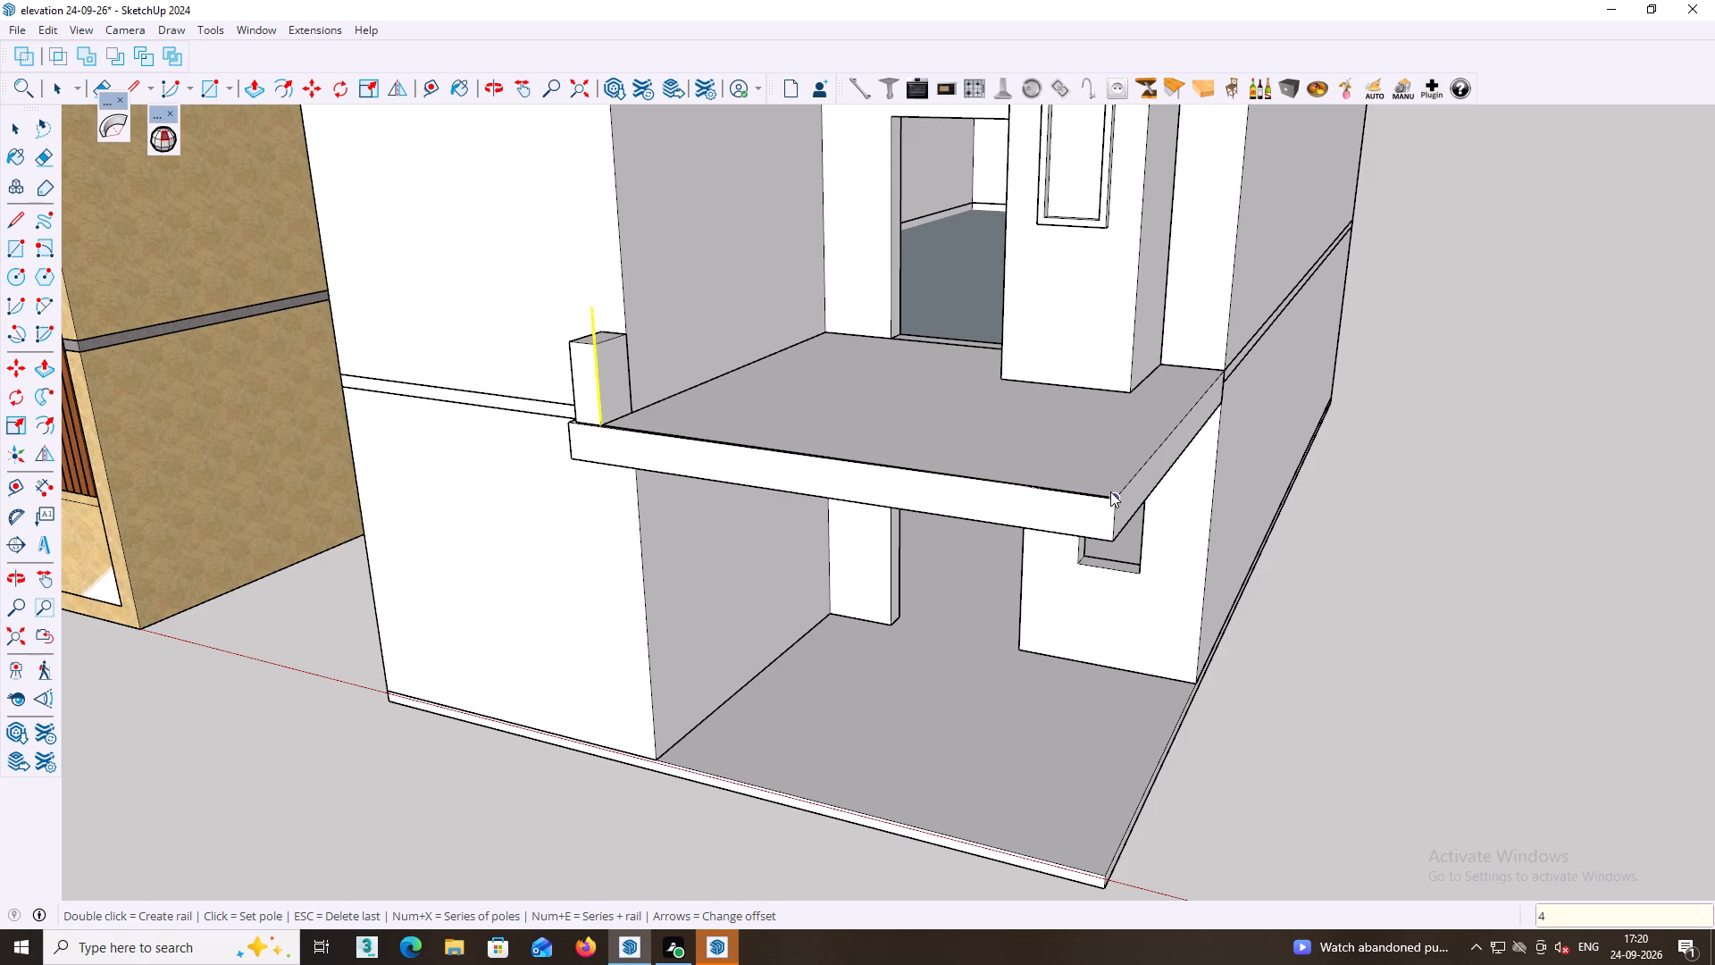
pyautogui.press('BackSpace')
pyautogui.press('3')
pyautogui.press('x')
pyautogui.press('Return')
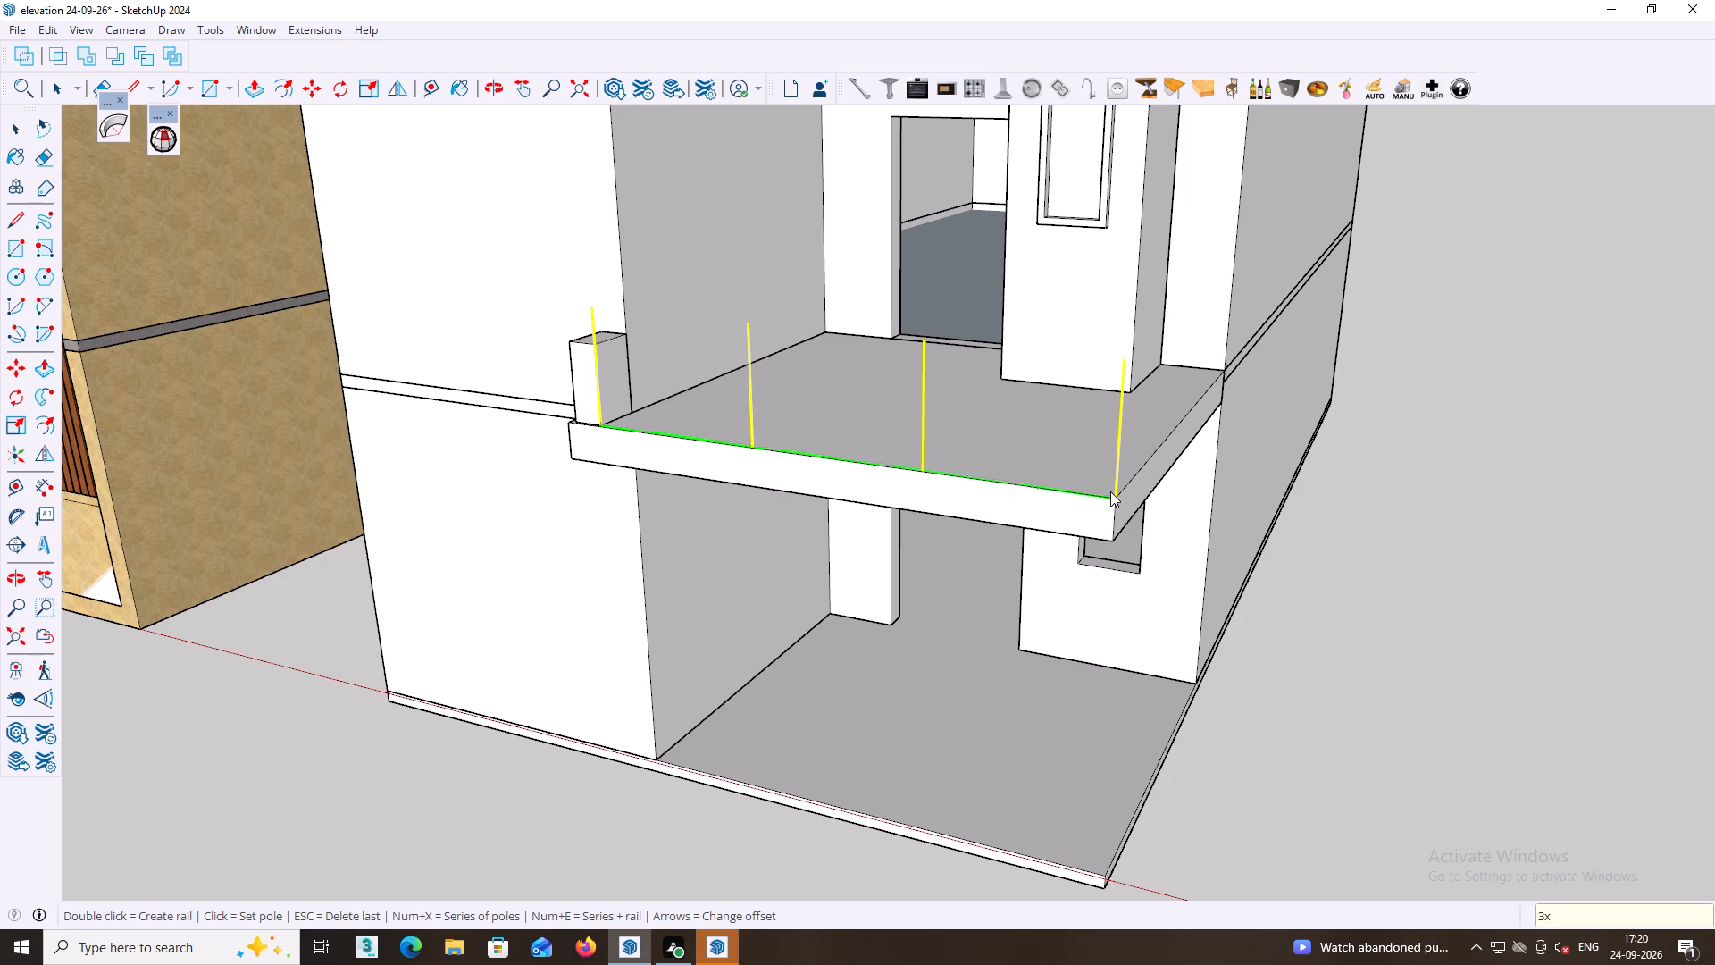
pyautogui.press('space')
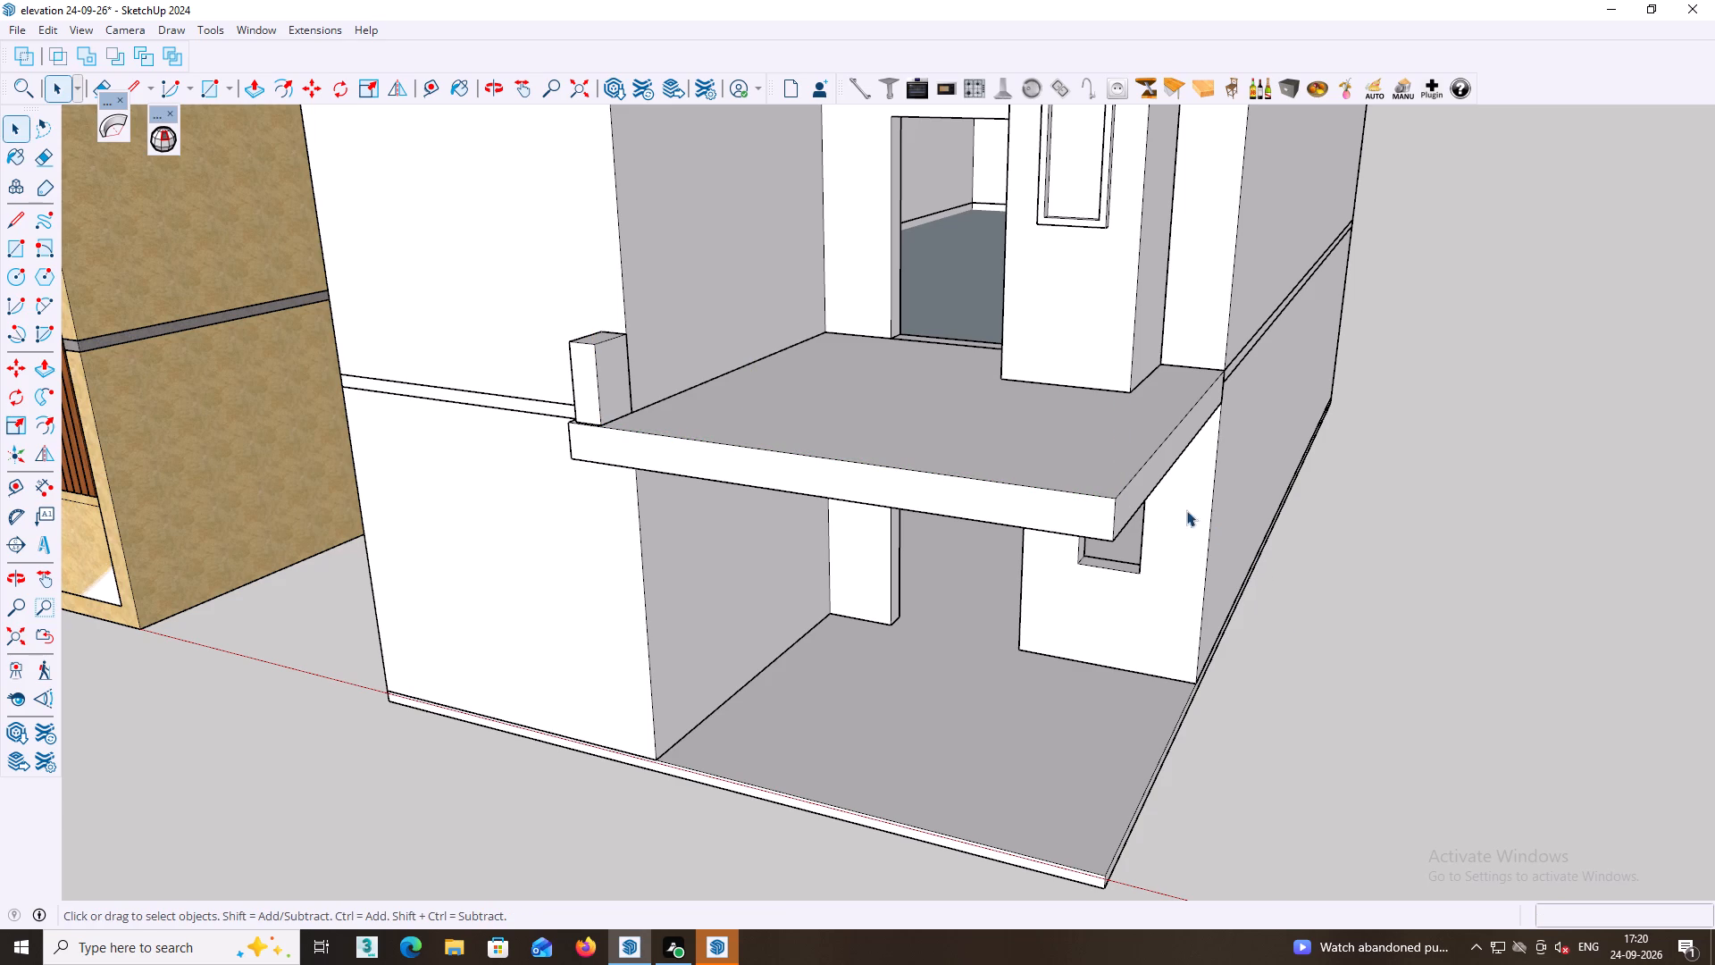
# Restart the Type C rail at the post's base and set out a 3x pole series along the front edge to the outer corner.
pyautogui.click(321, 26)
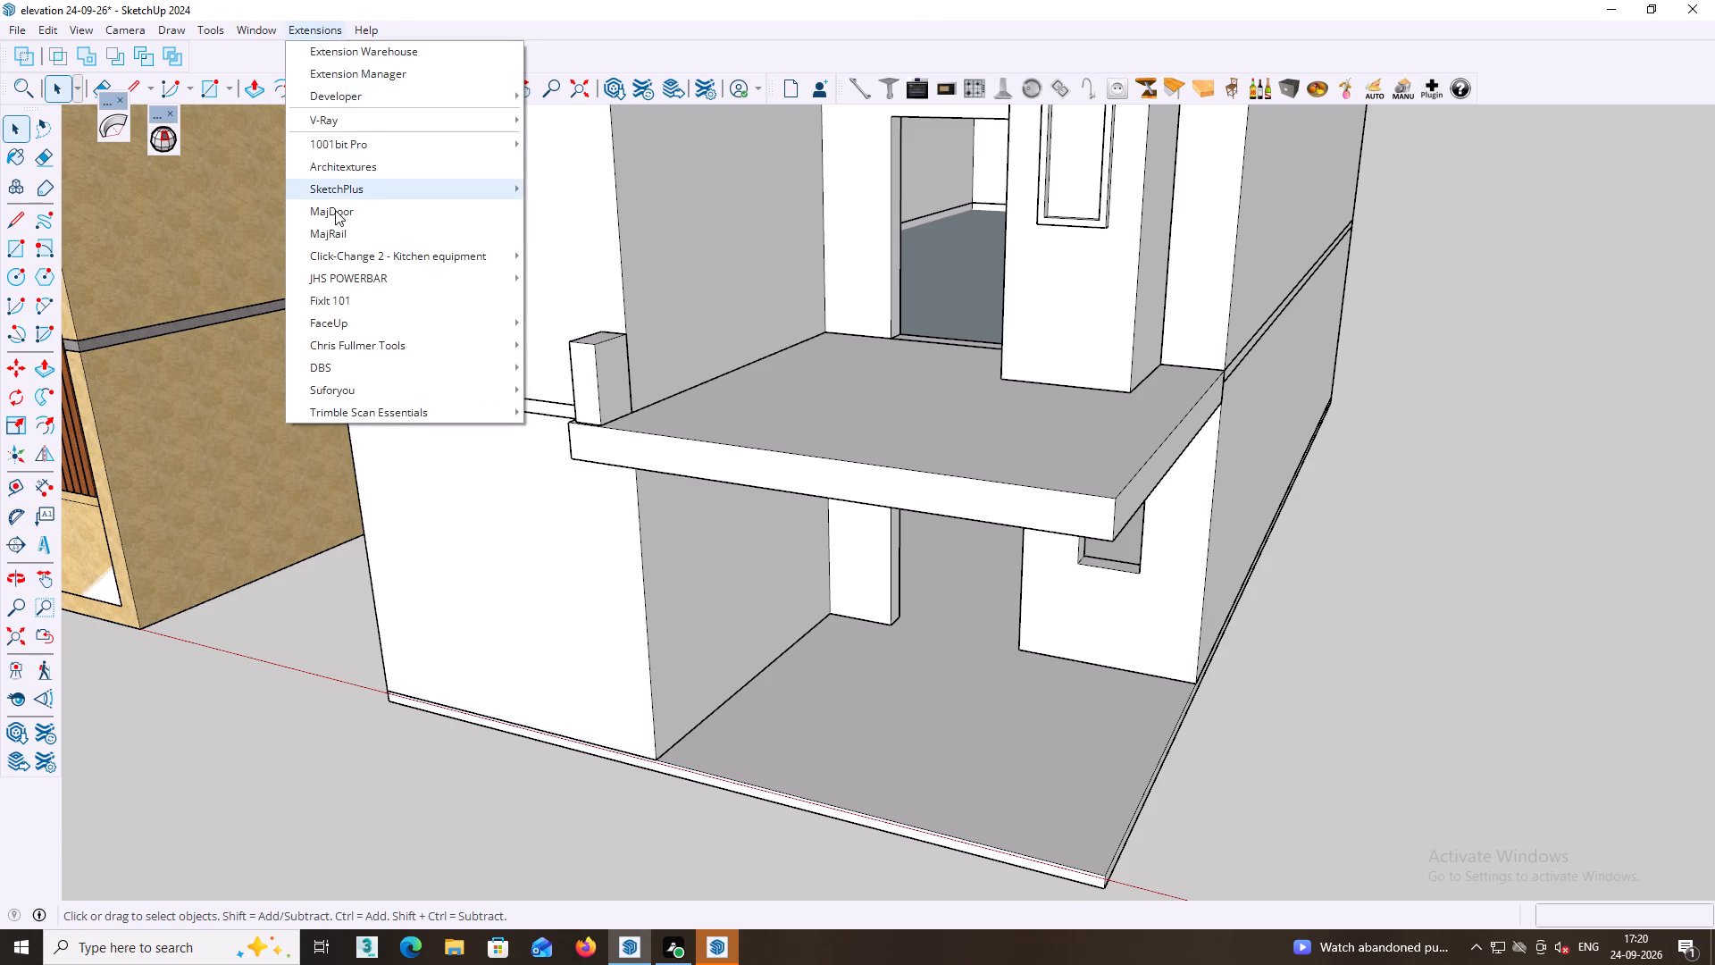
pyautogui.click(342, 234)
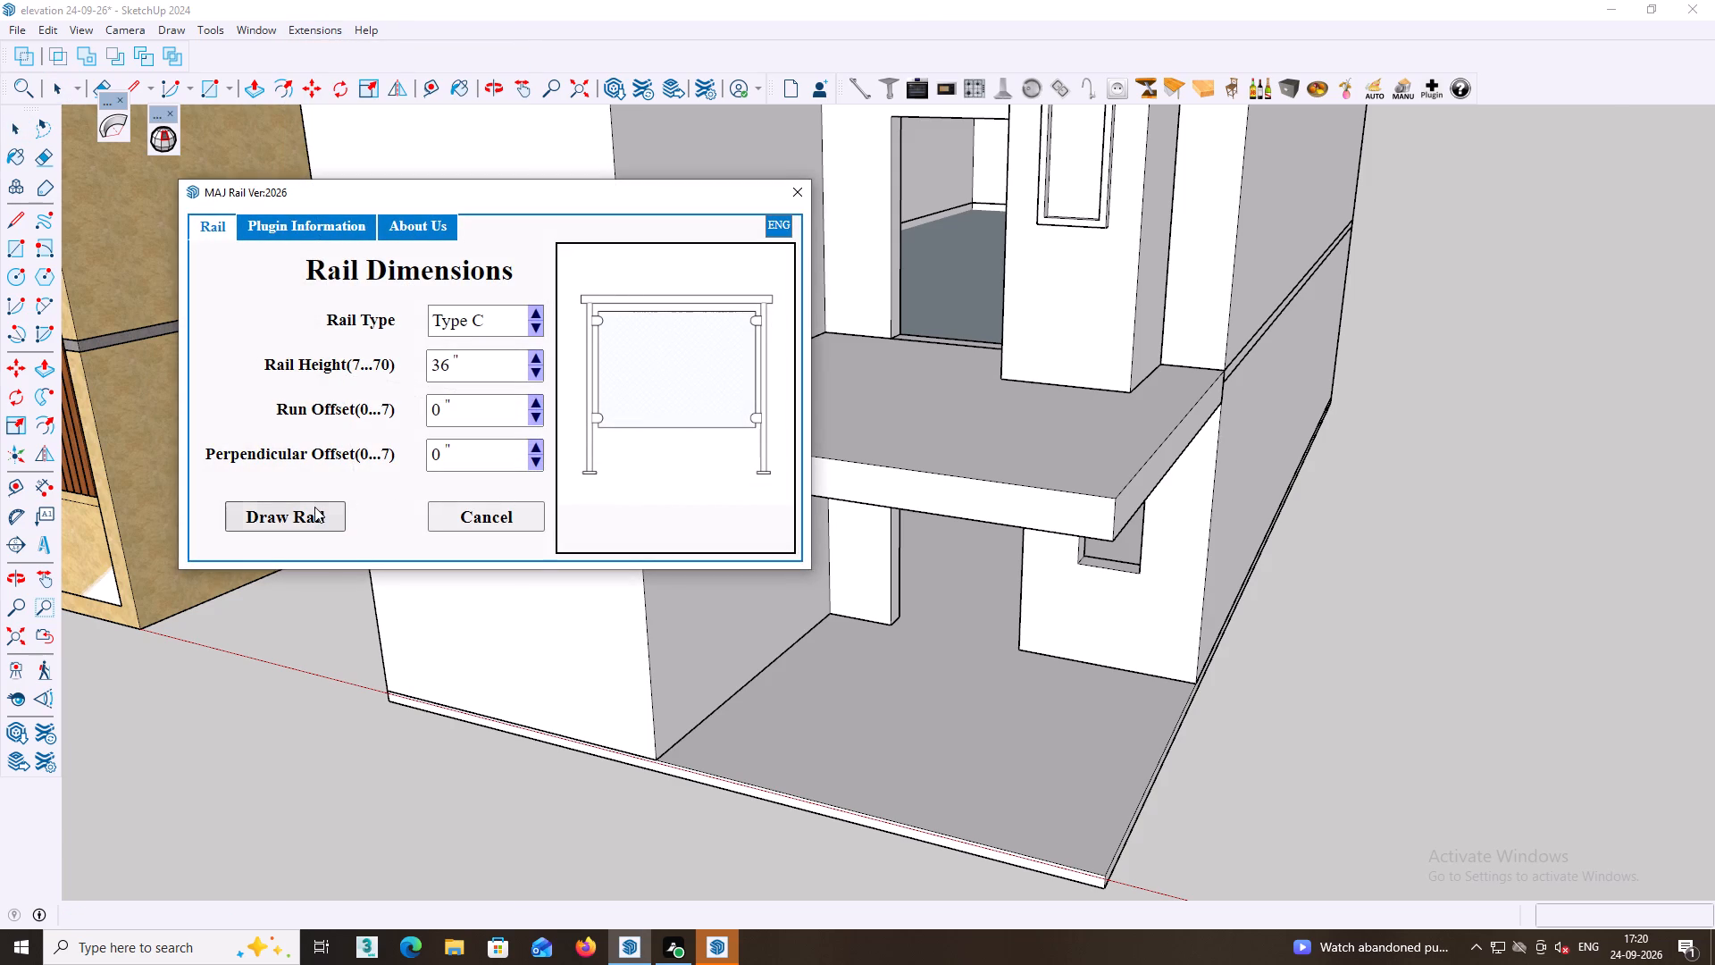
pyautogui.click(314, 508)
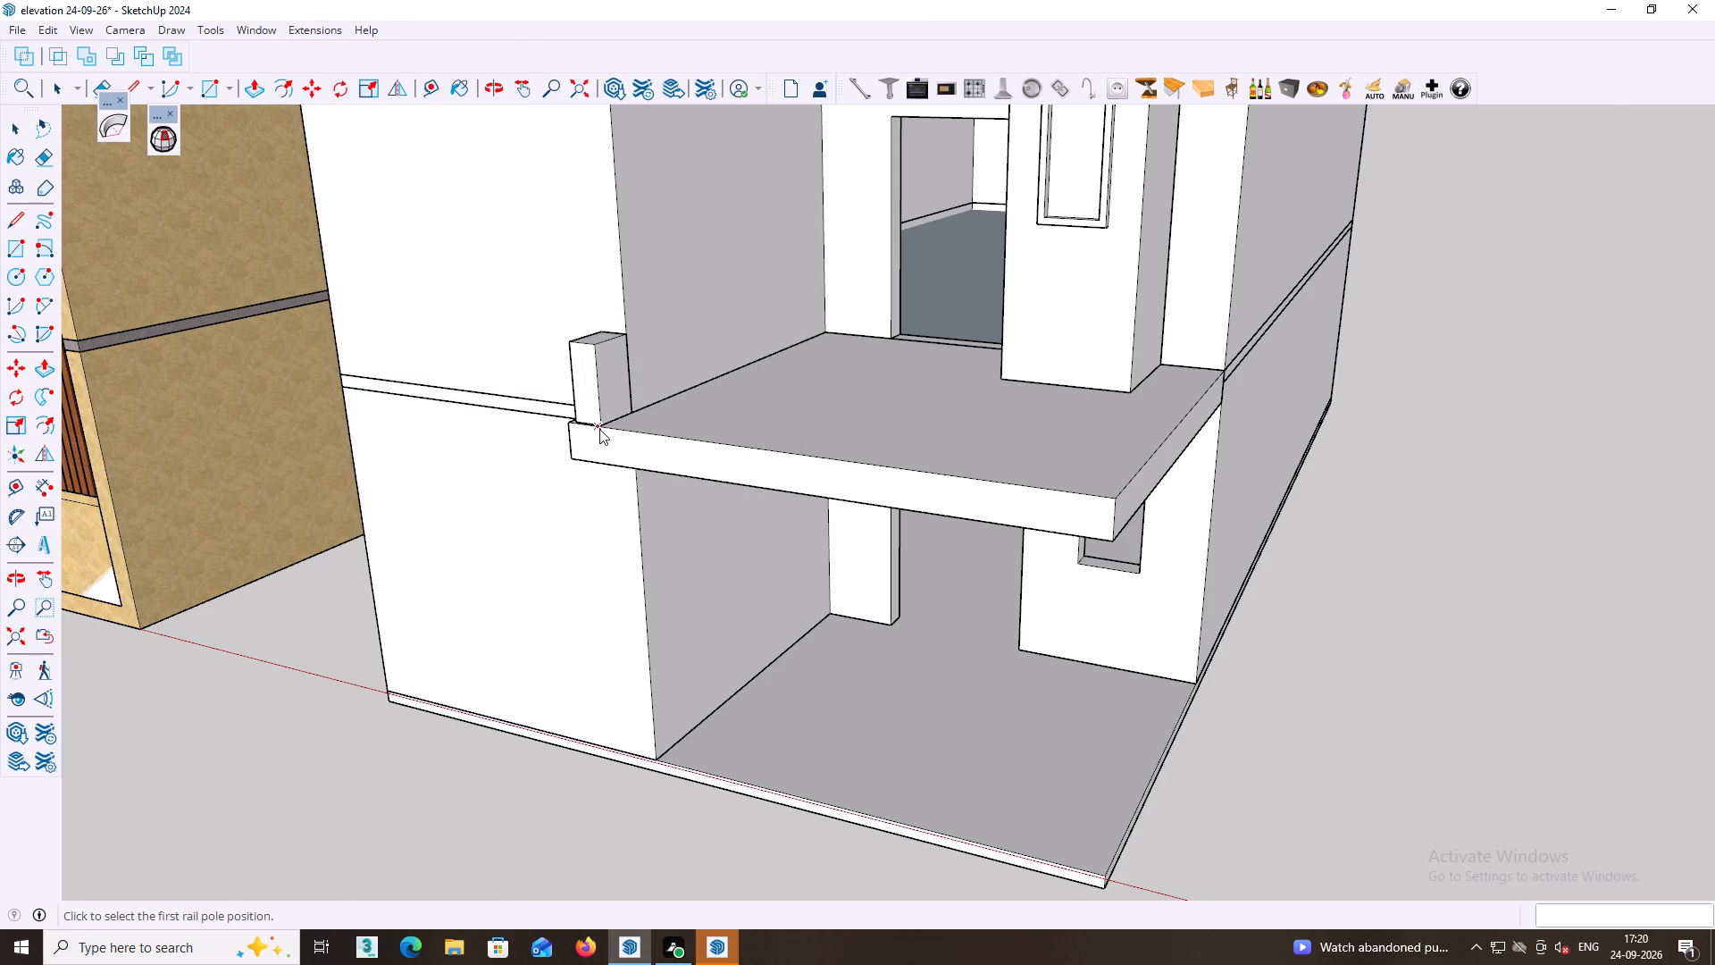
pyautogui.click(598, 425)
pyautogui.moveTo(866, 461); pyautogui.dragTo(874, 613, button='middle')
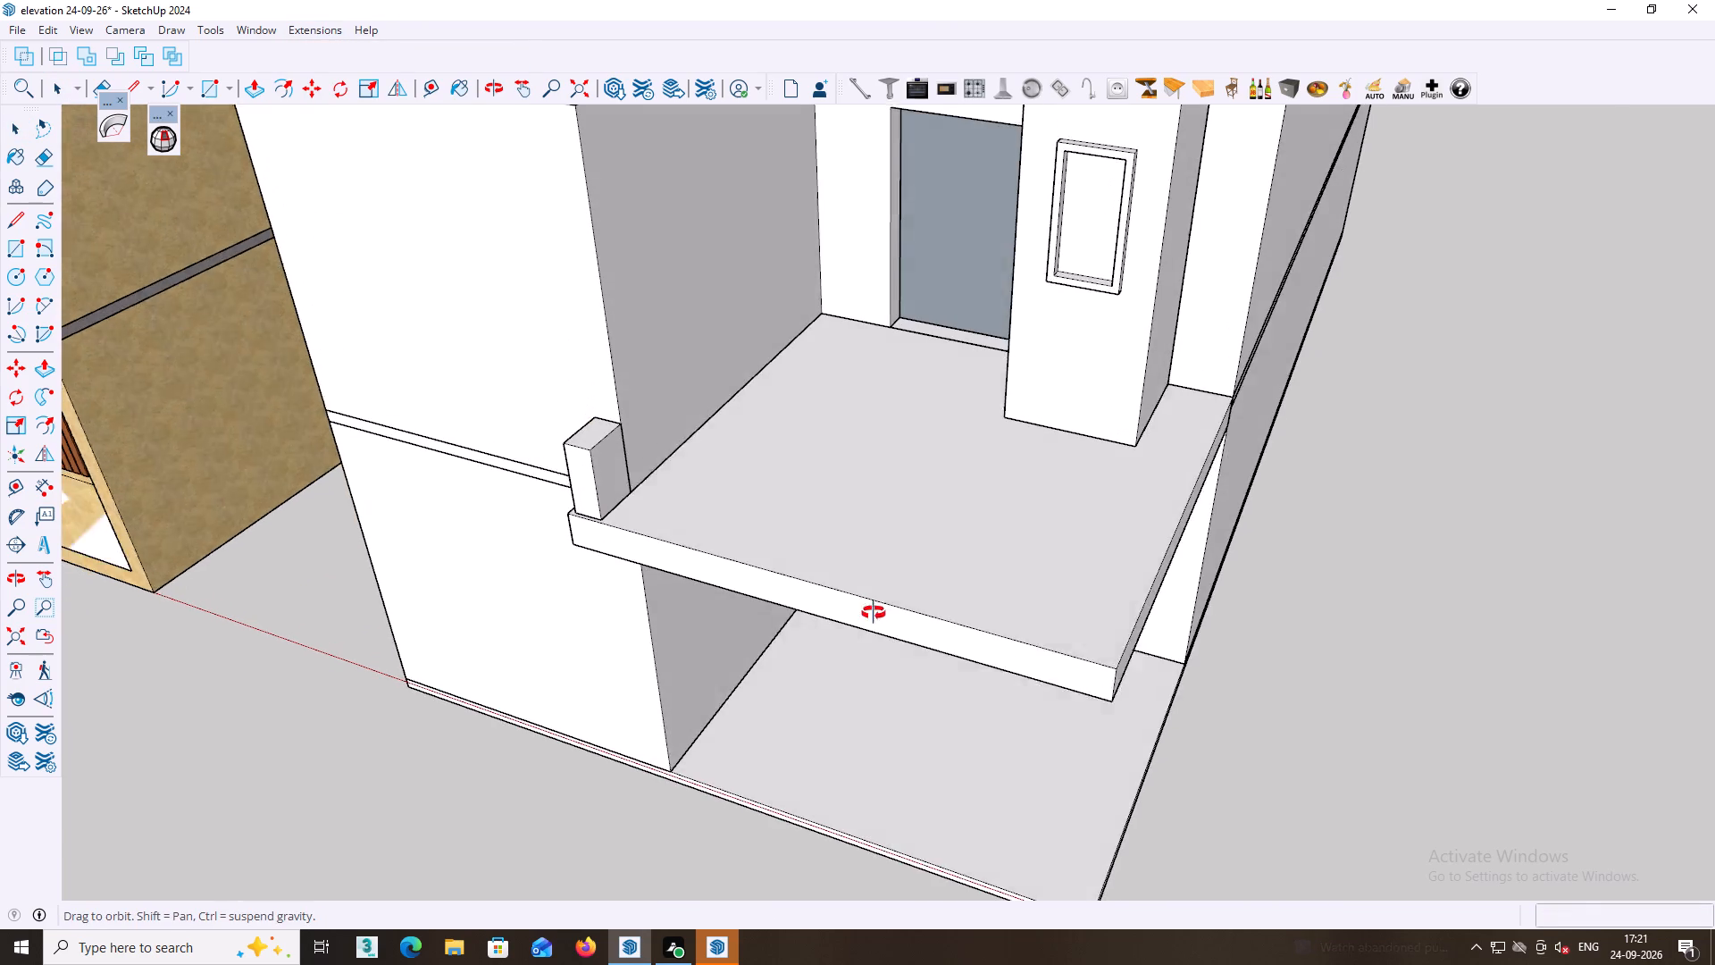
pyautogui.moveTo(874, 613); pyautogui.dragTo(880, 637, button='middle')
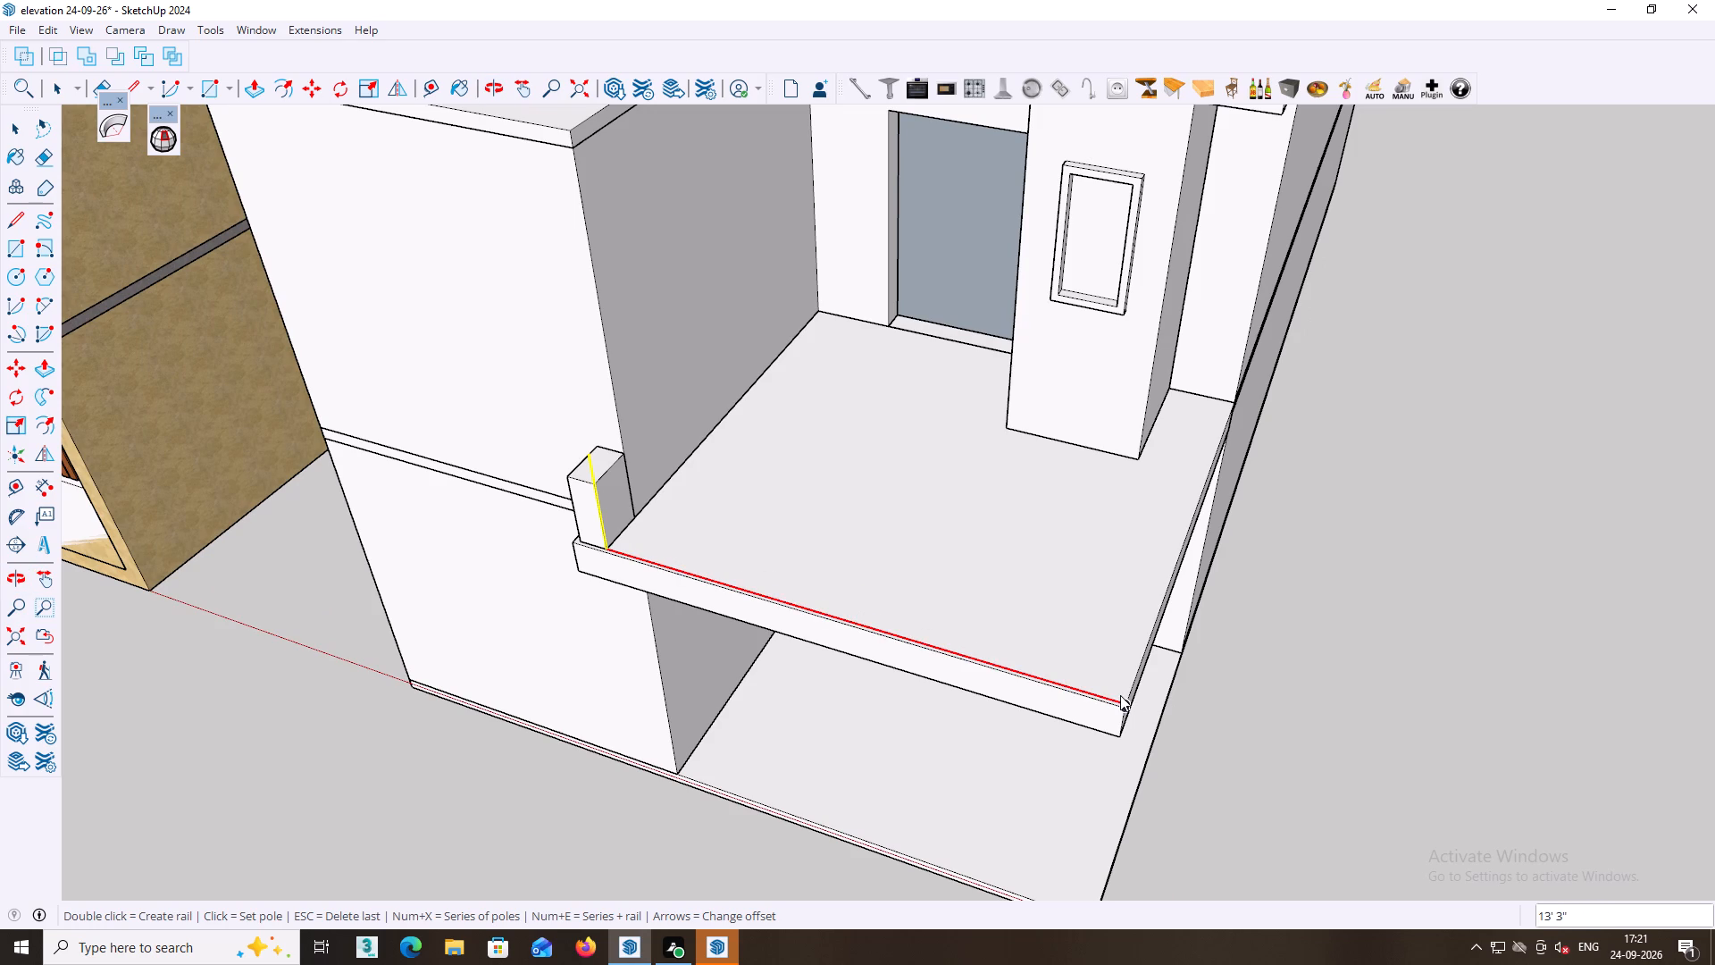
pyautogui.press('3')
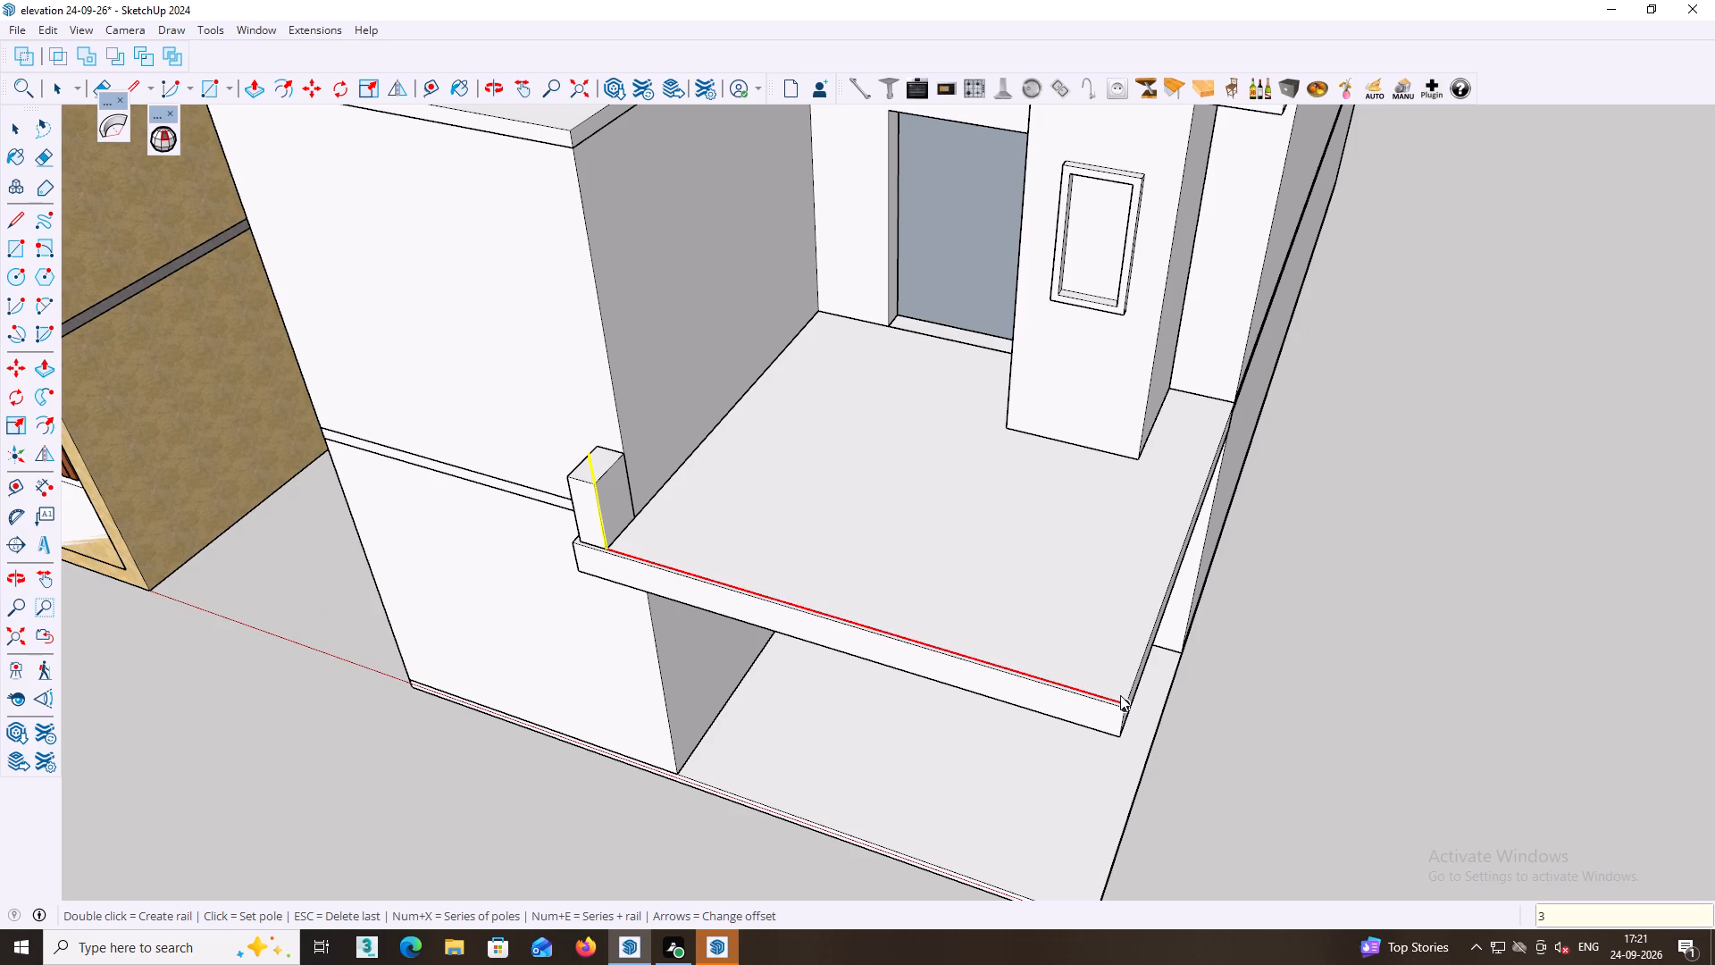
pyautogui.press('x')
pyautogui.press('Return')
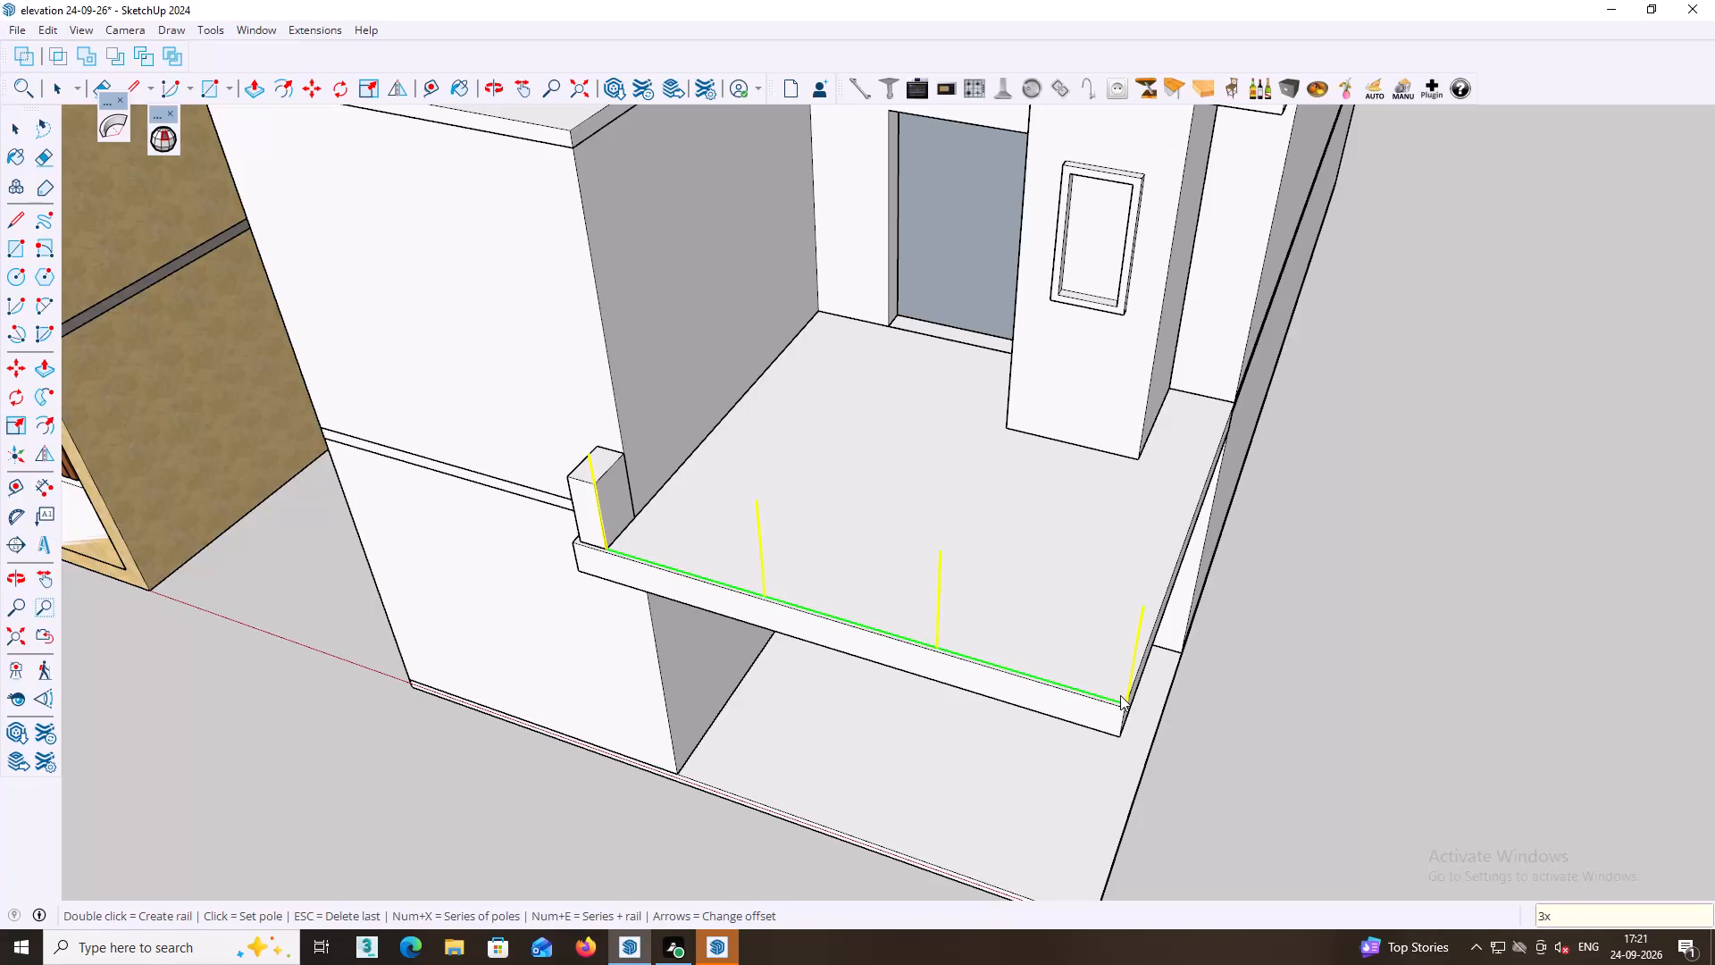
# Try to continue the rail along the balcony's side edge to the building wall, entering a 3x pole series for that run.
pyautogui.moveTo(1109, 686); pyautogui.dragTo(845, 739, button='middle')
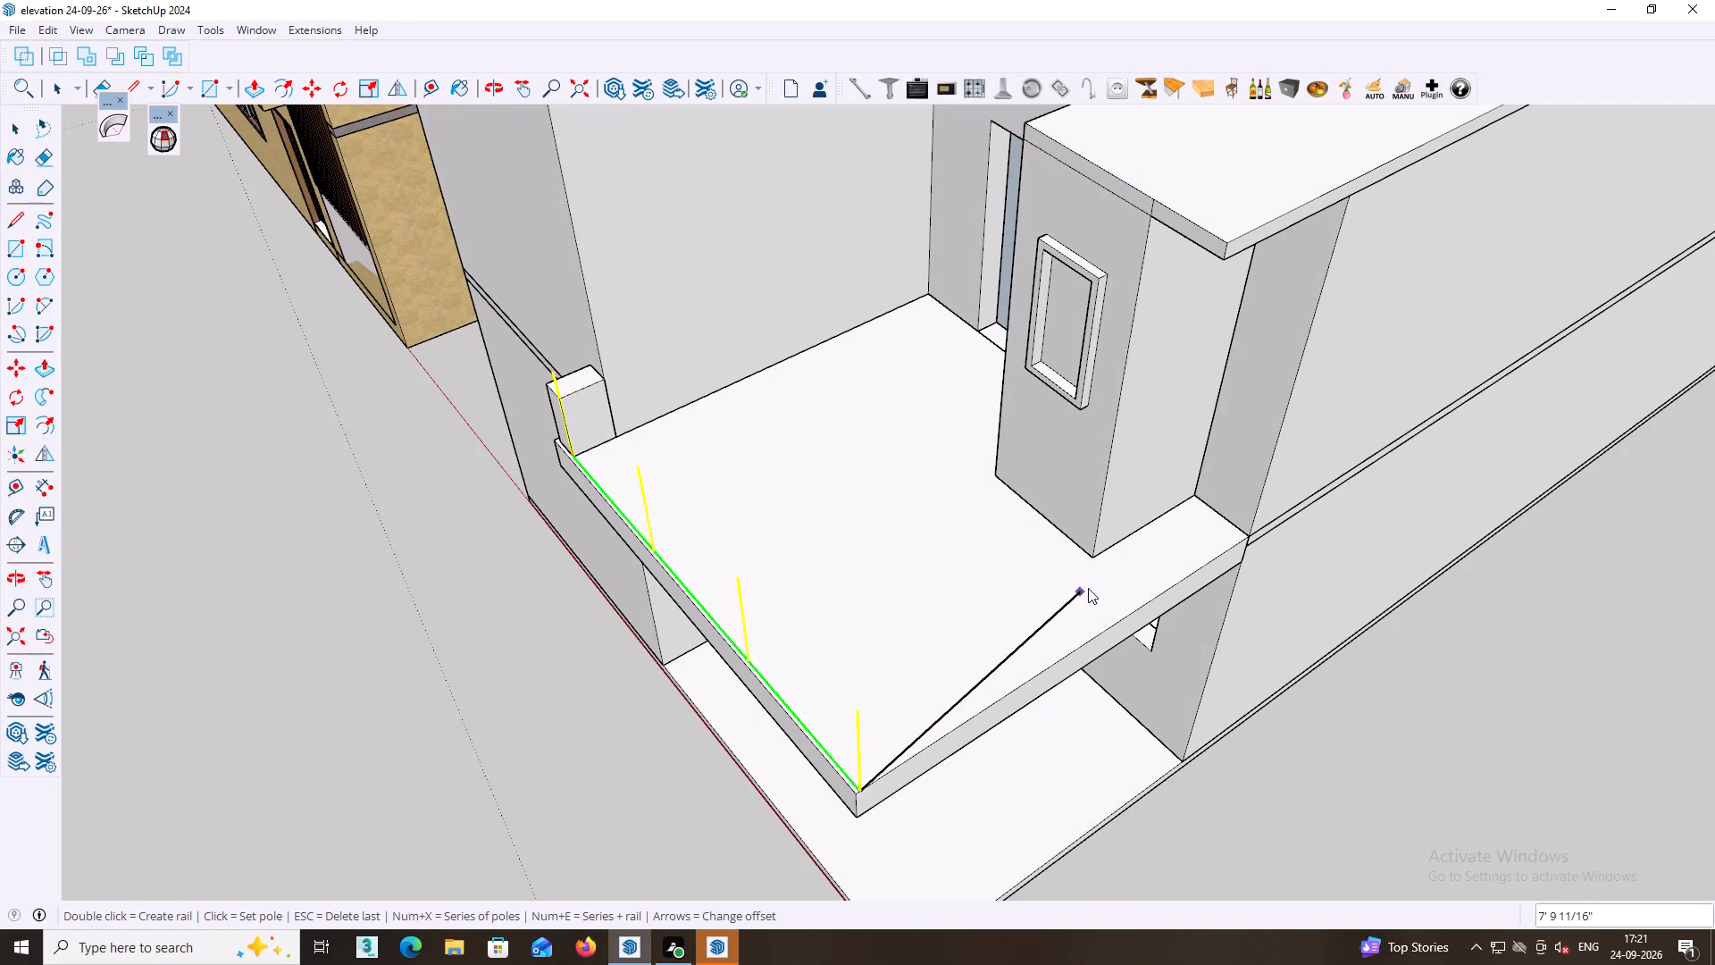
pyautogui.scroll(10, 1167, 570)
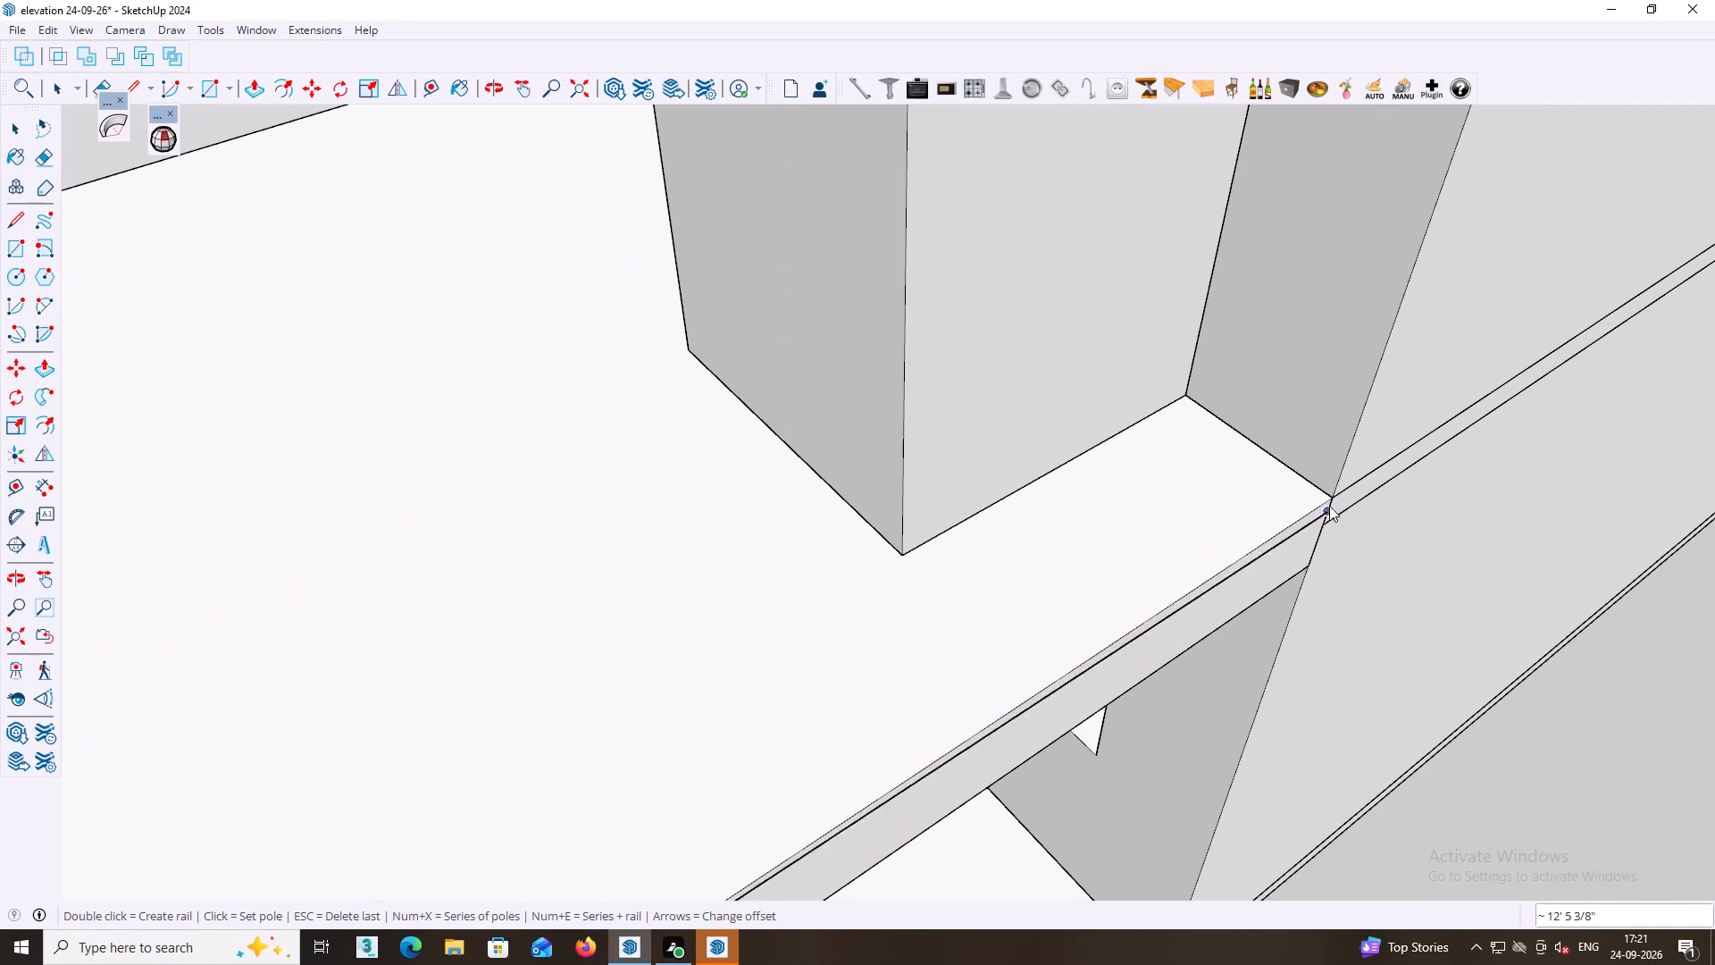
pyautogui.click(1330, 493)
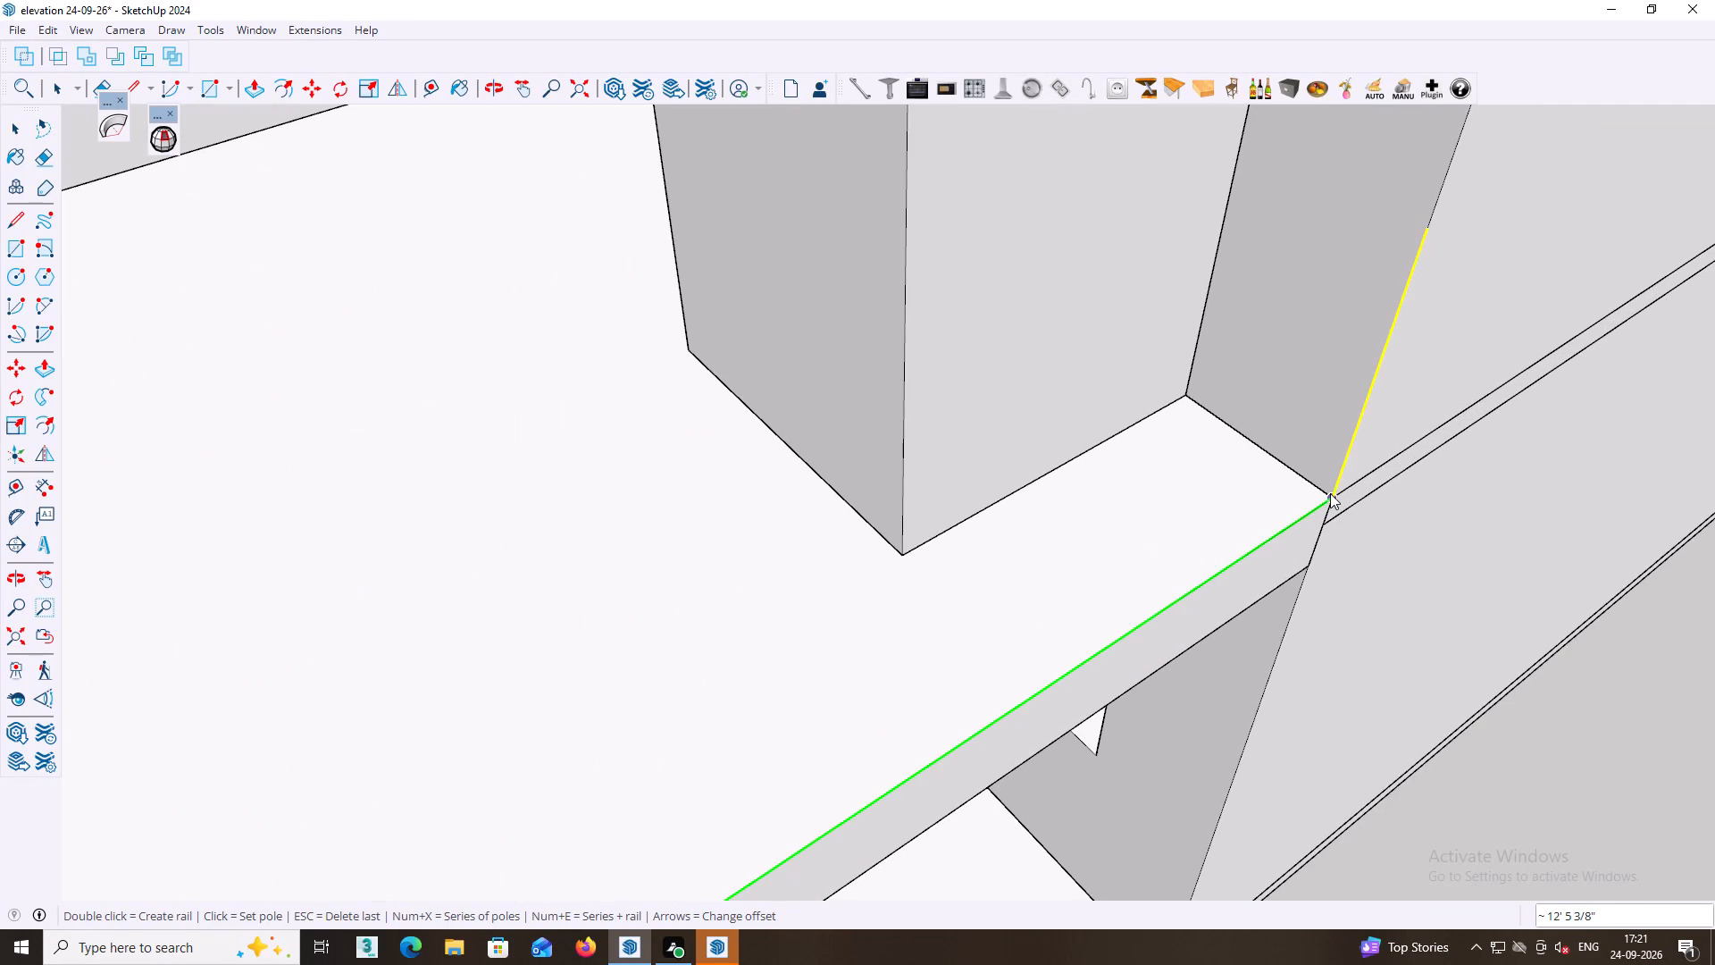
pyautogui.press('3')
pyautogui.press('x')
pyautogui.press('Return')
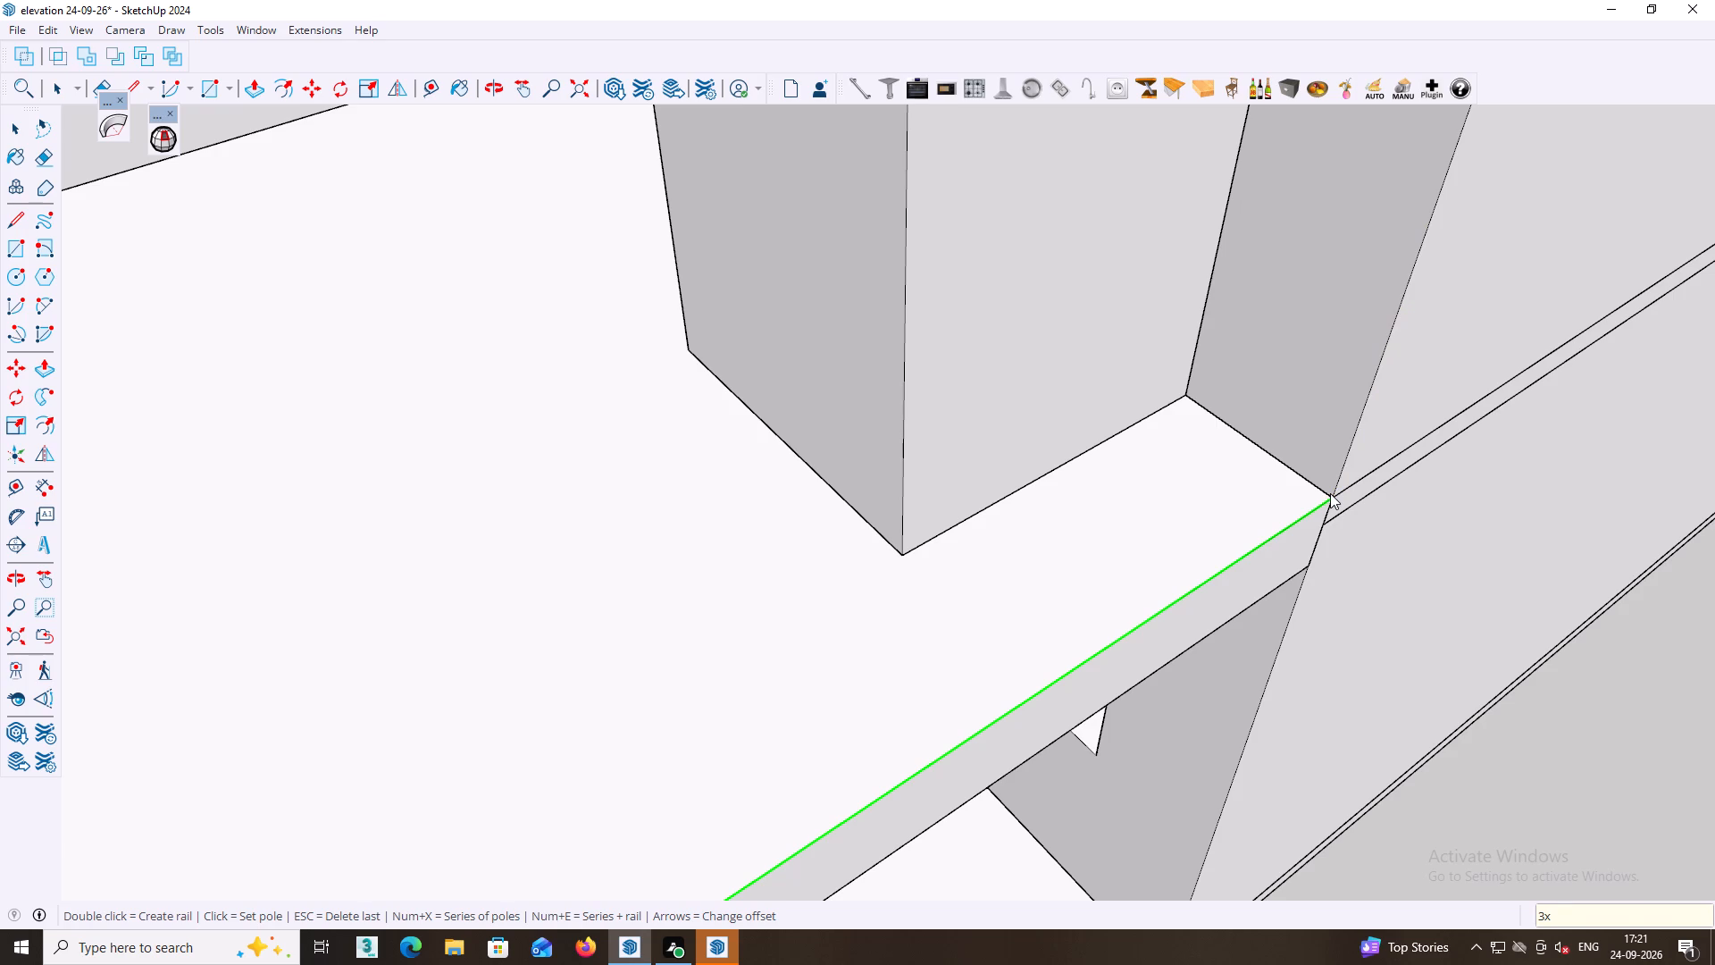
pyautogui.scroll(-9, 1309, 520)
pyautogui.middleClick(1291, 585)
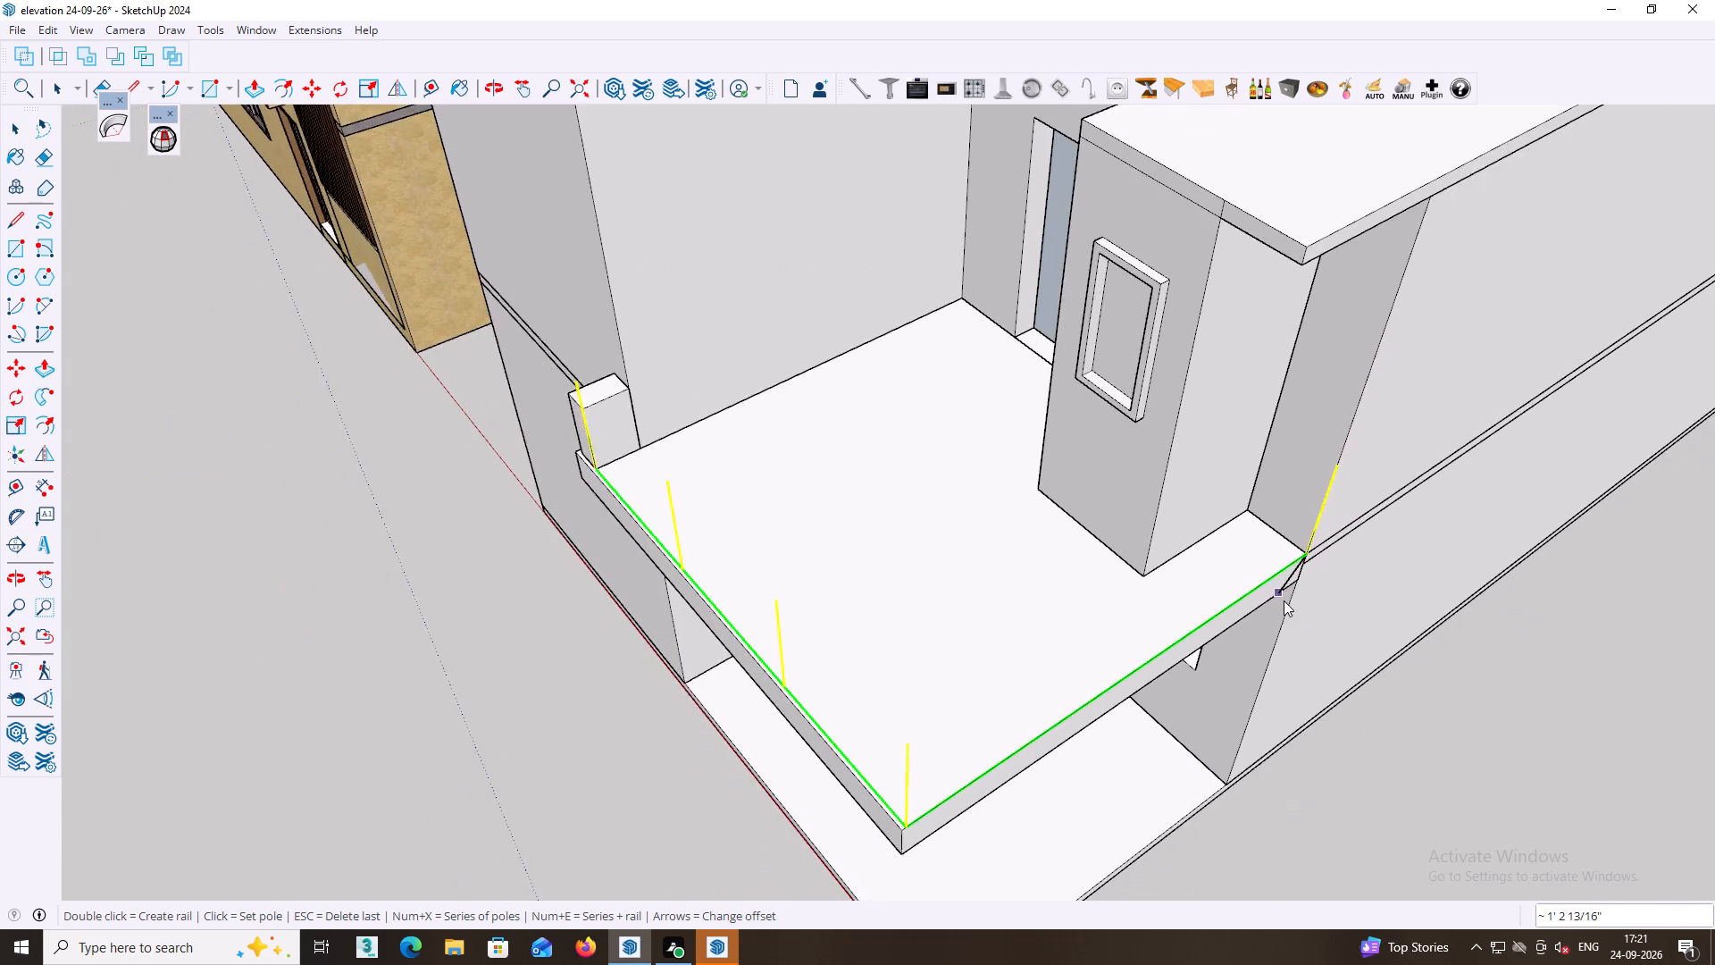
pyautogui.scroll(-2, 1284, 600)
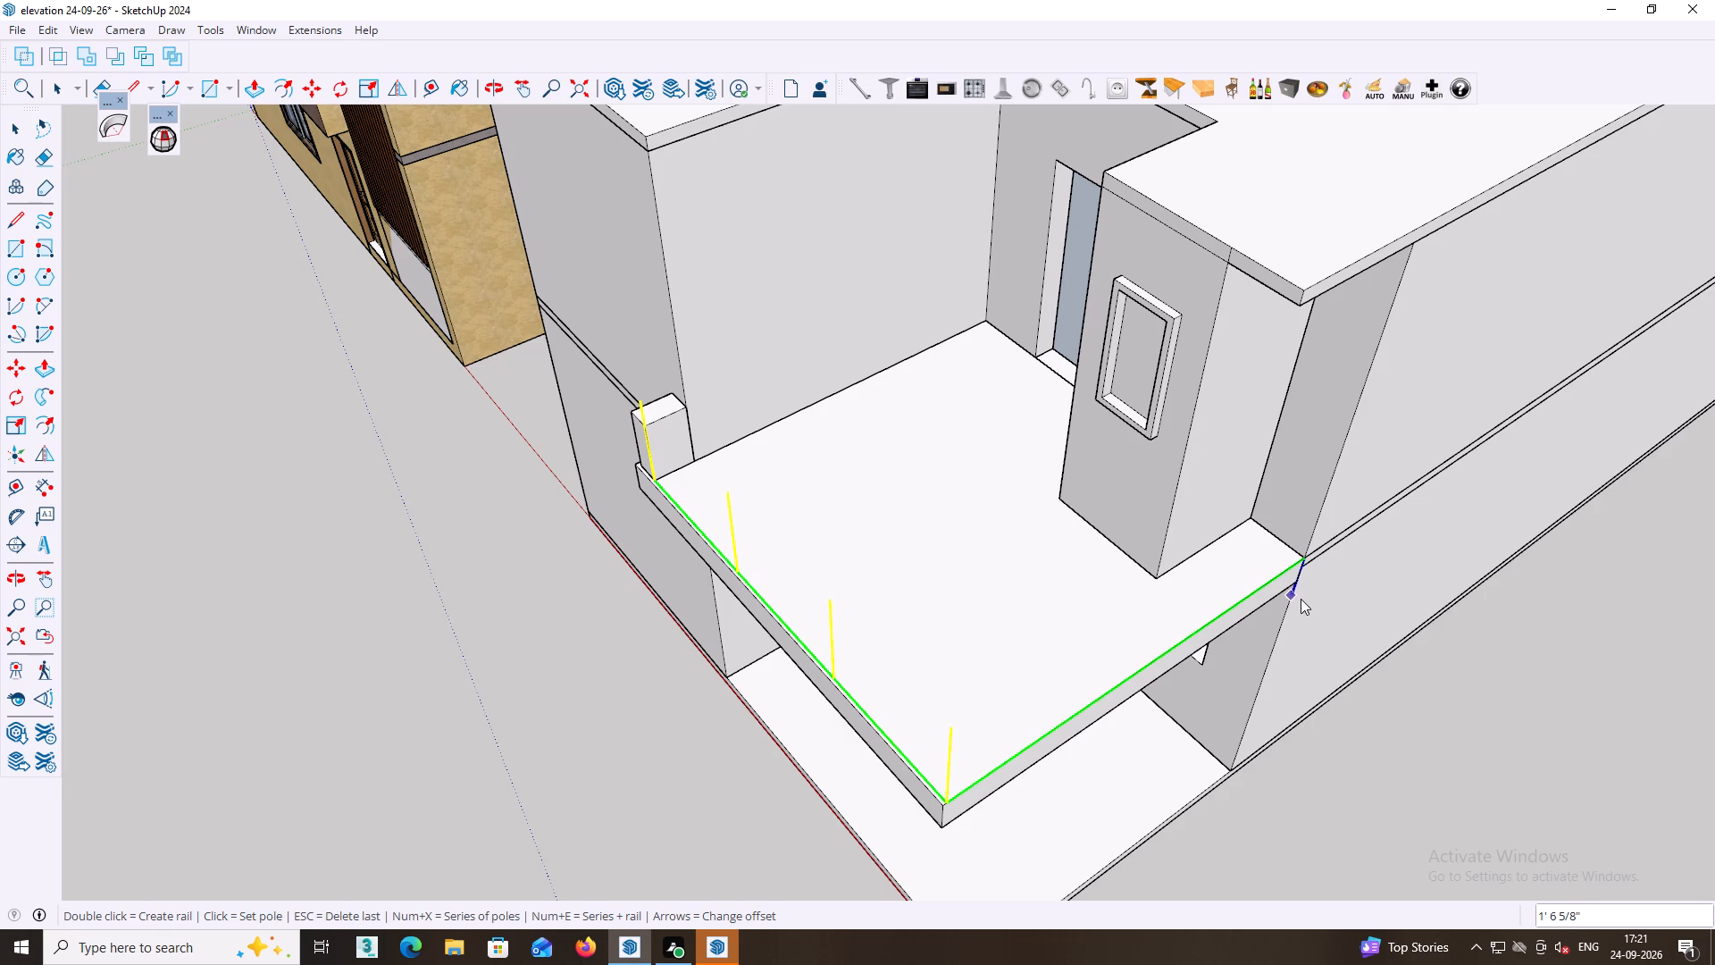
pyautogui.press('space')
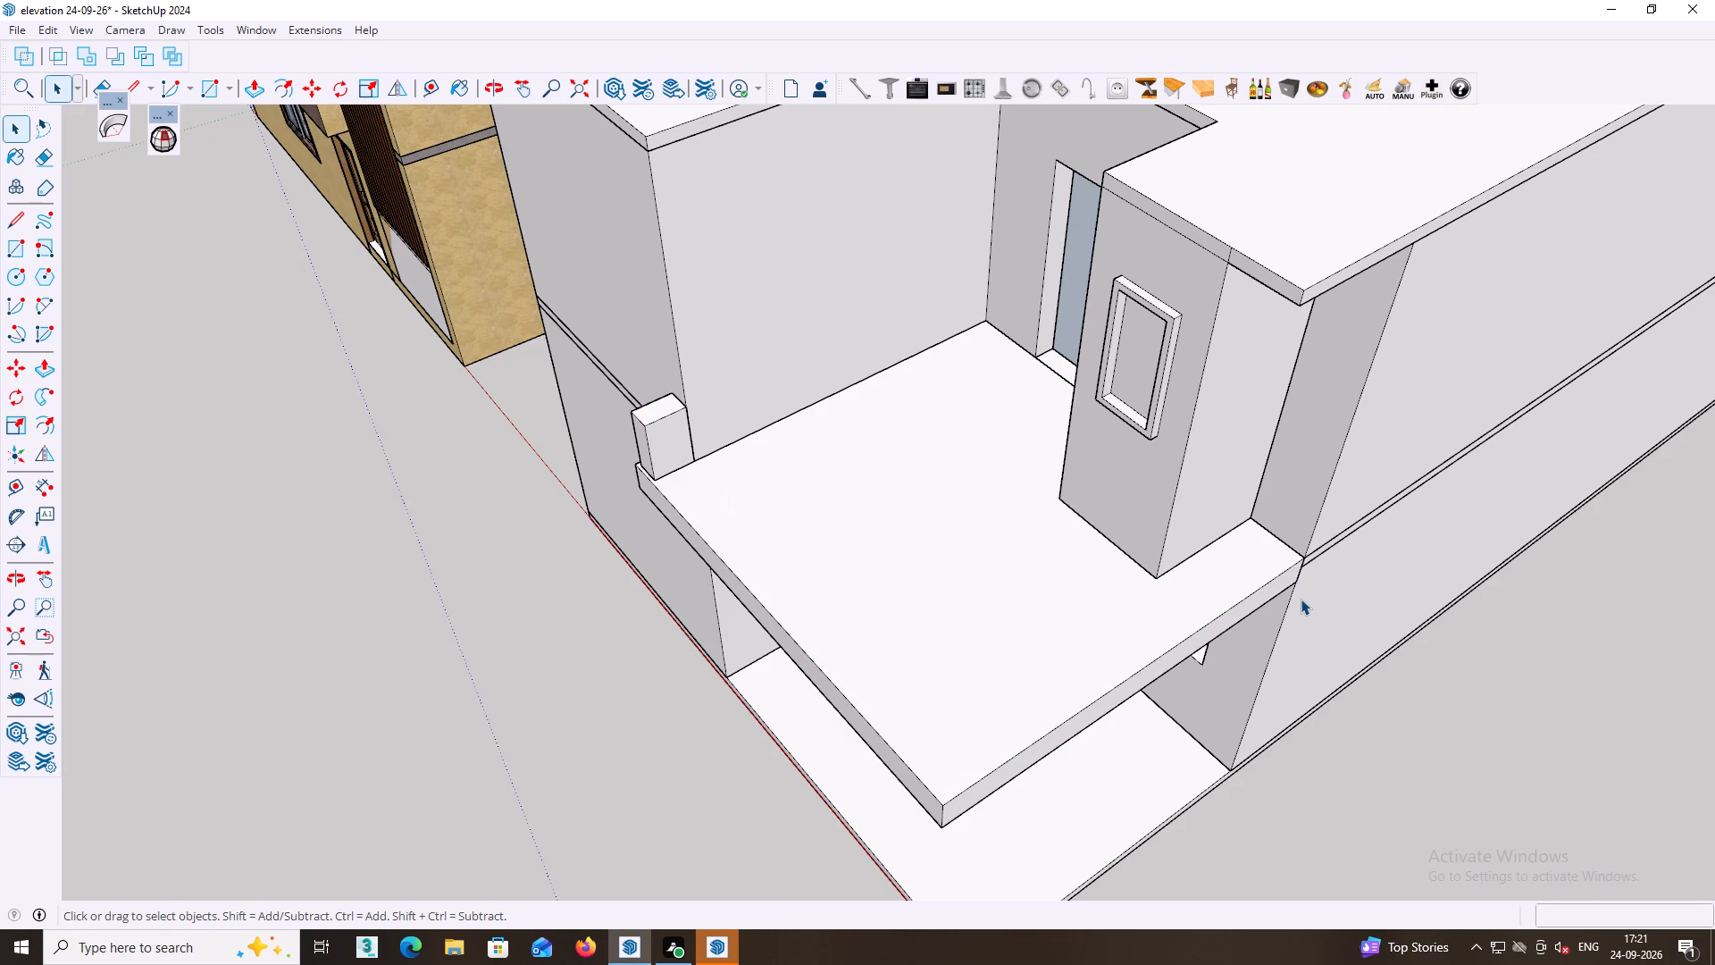
# Redo the undone edits until the post at the balcony's outer front corner is restored.
pyautogui.scroll(-4, 1075, 391)
pyautogui.moveTo(736, 443); pyautogui.dragTo(899, 367, button='middle')
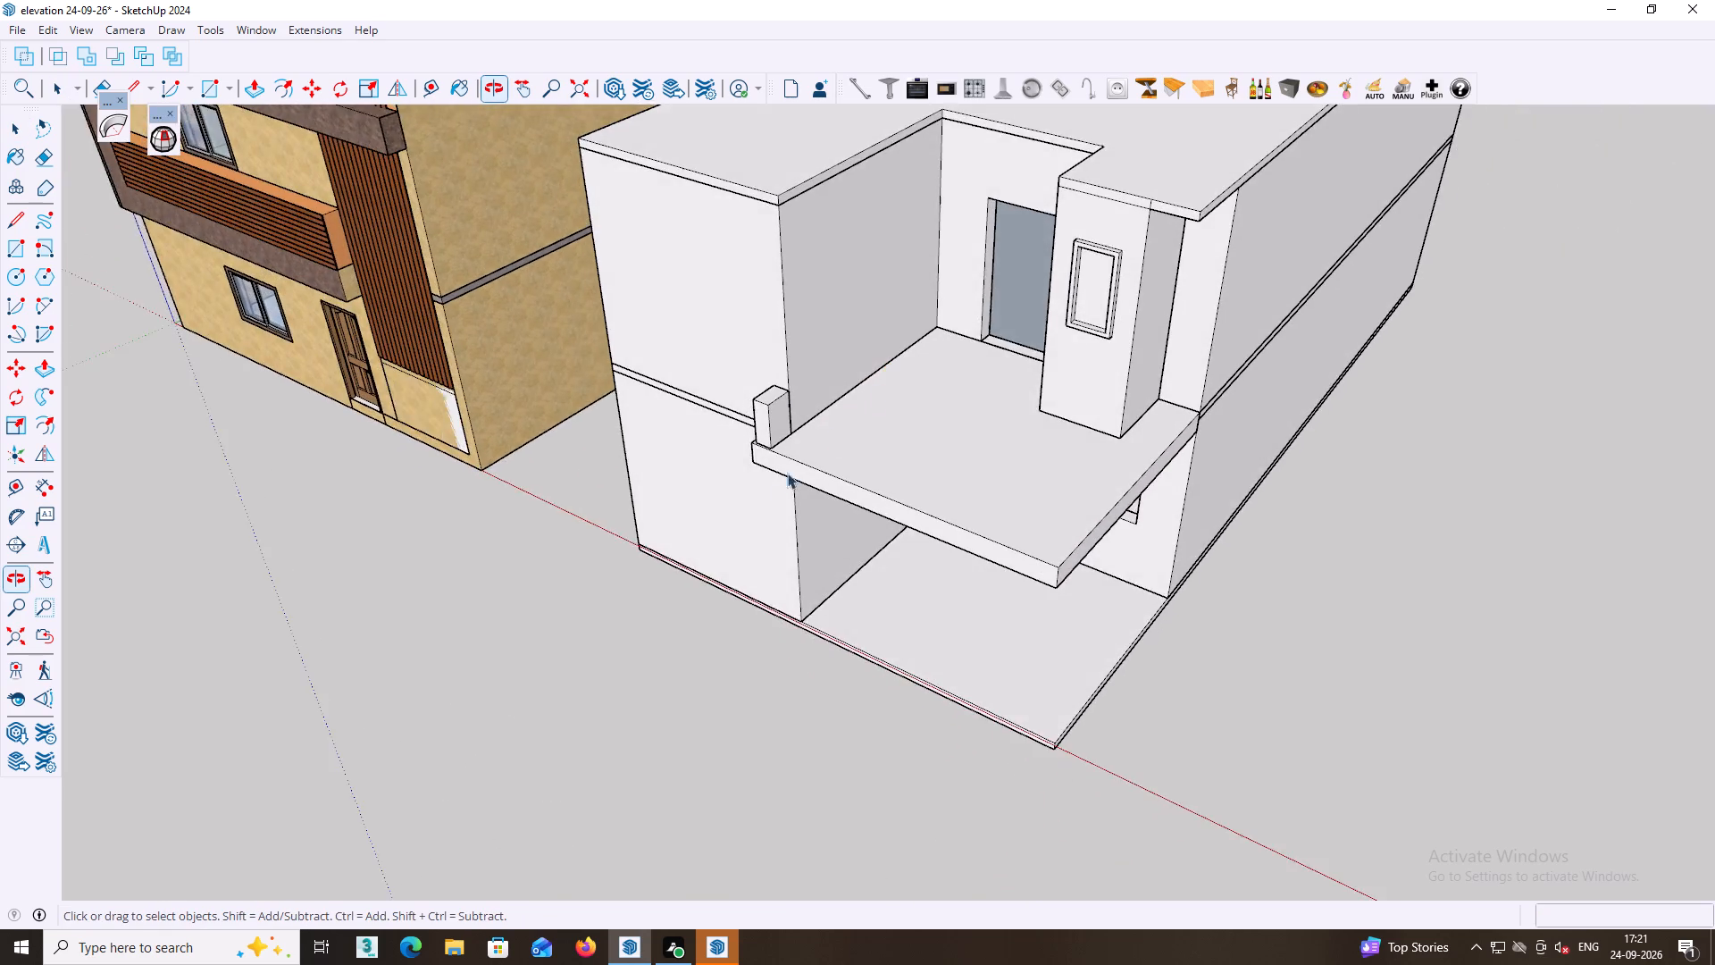
pyautogui.scroll(3, 784, 470)
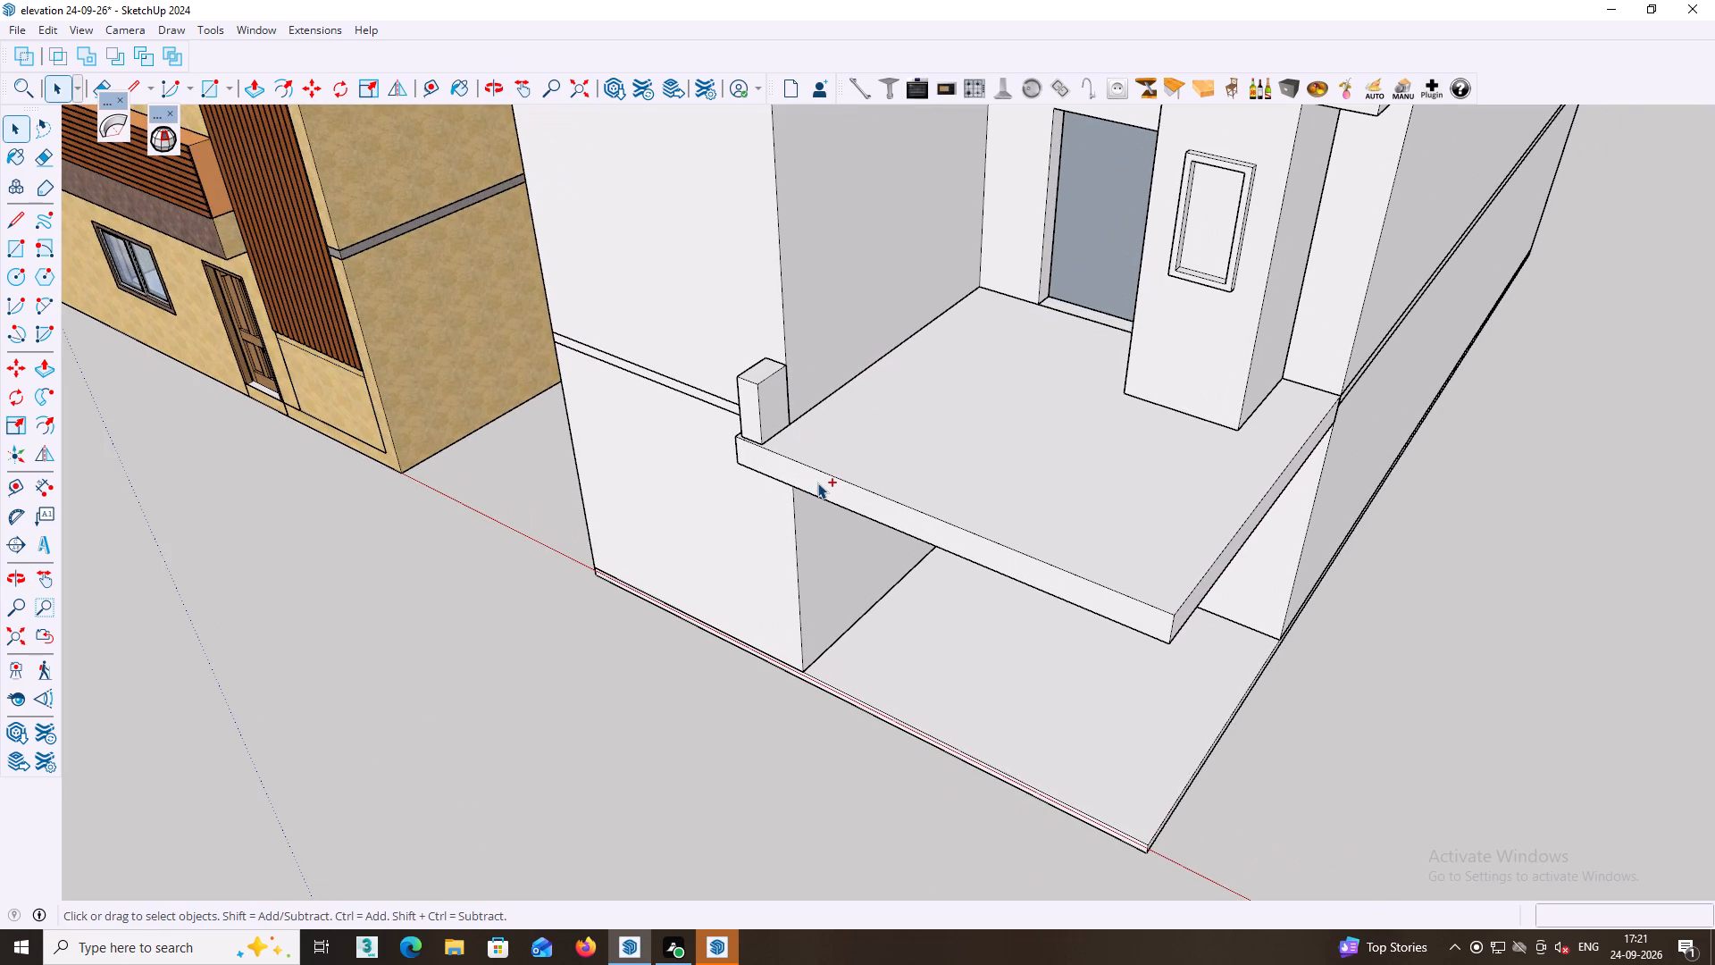
pyautogui.hotkey('ctrl', 'y')
pyautogui.hotkey('ctrl', 'y')
pyautogui.hotkey('ctrl', 'y')
pyautogui.hotkey('ctrl', 'y')
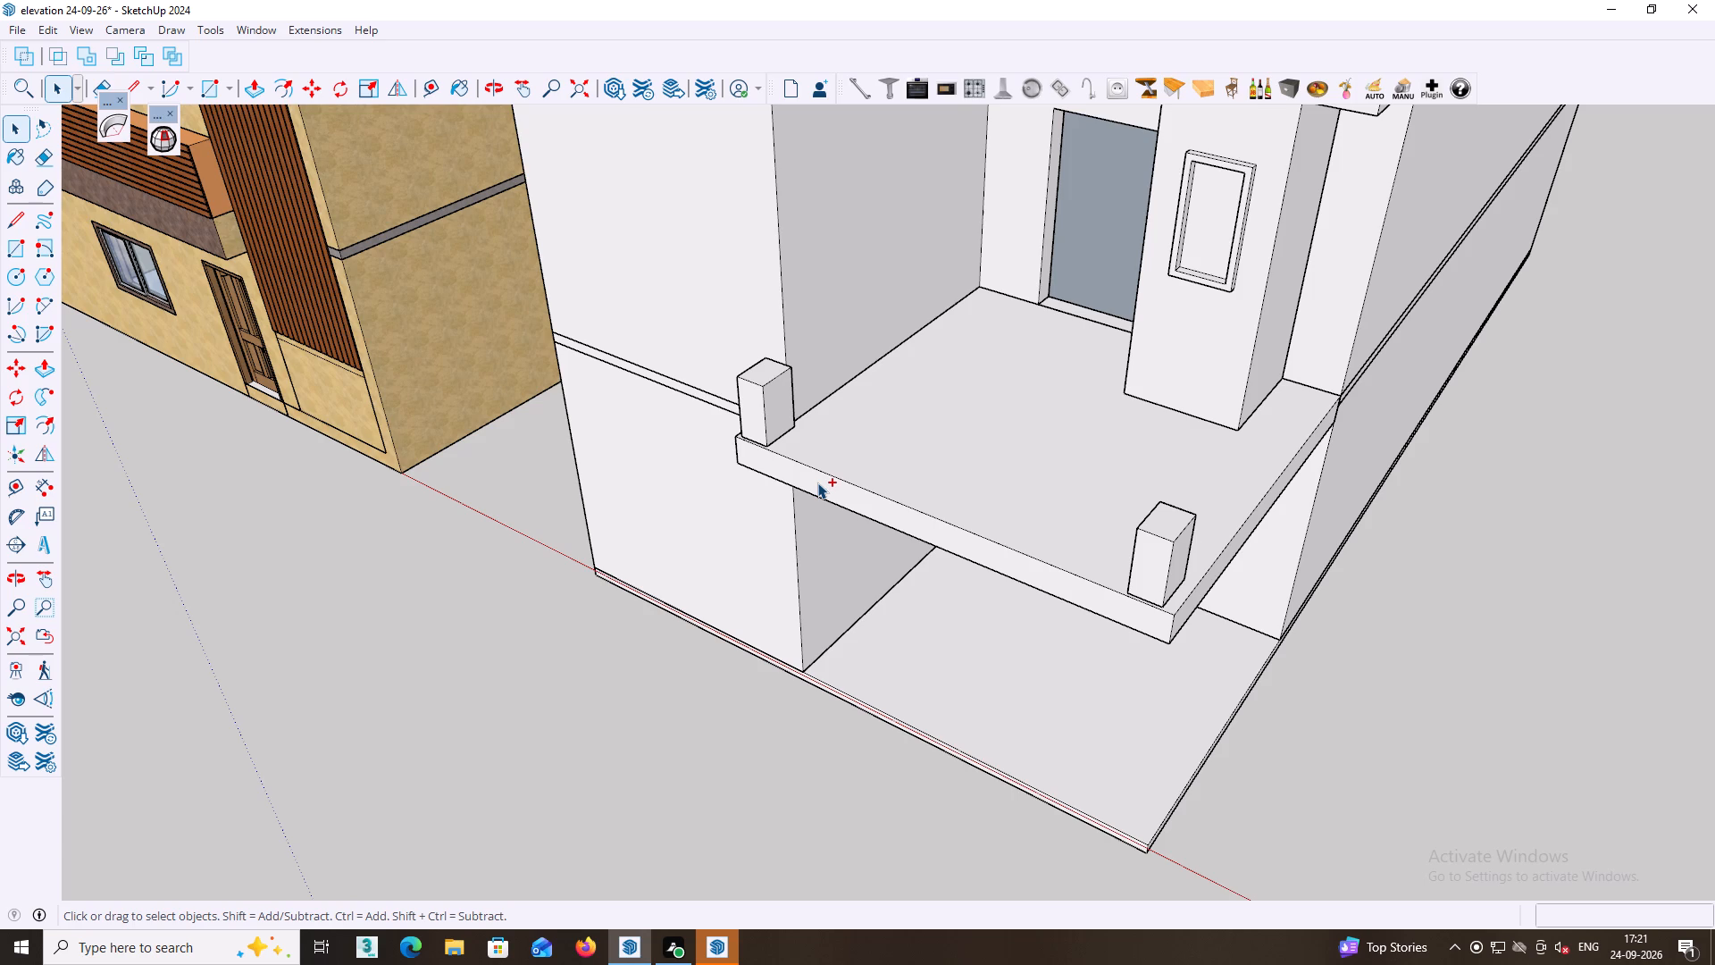
pyautogui.hotkey('ctrl', 'y')
pyautogui.hotkey('ctrl', 'y')
pyautogui.hotkey('ctrl', 'y')
pyautogui.hotkey('ctrl', 'y')
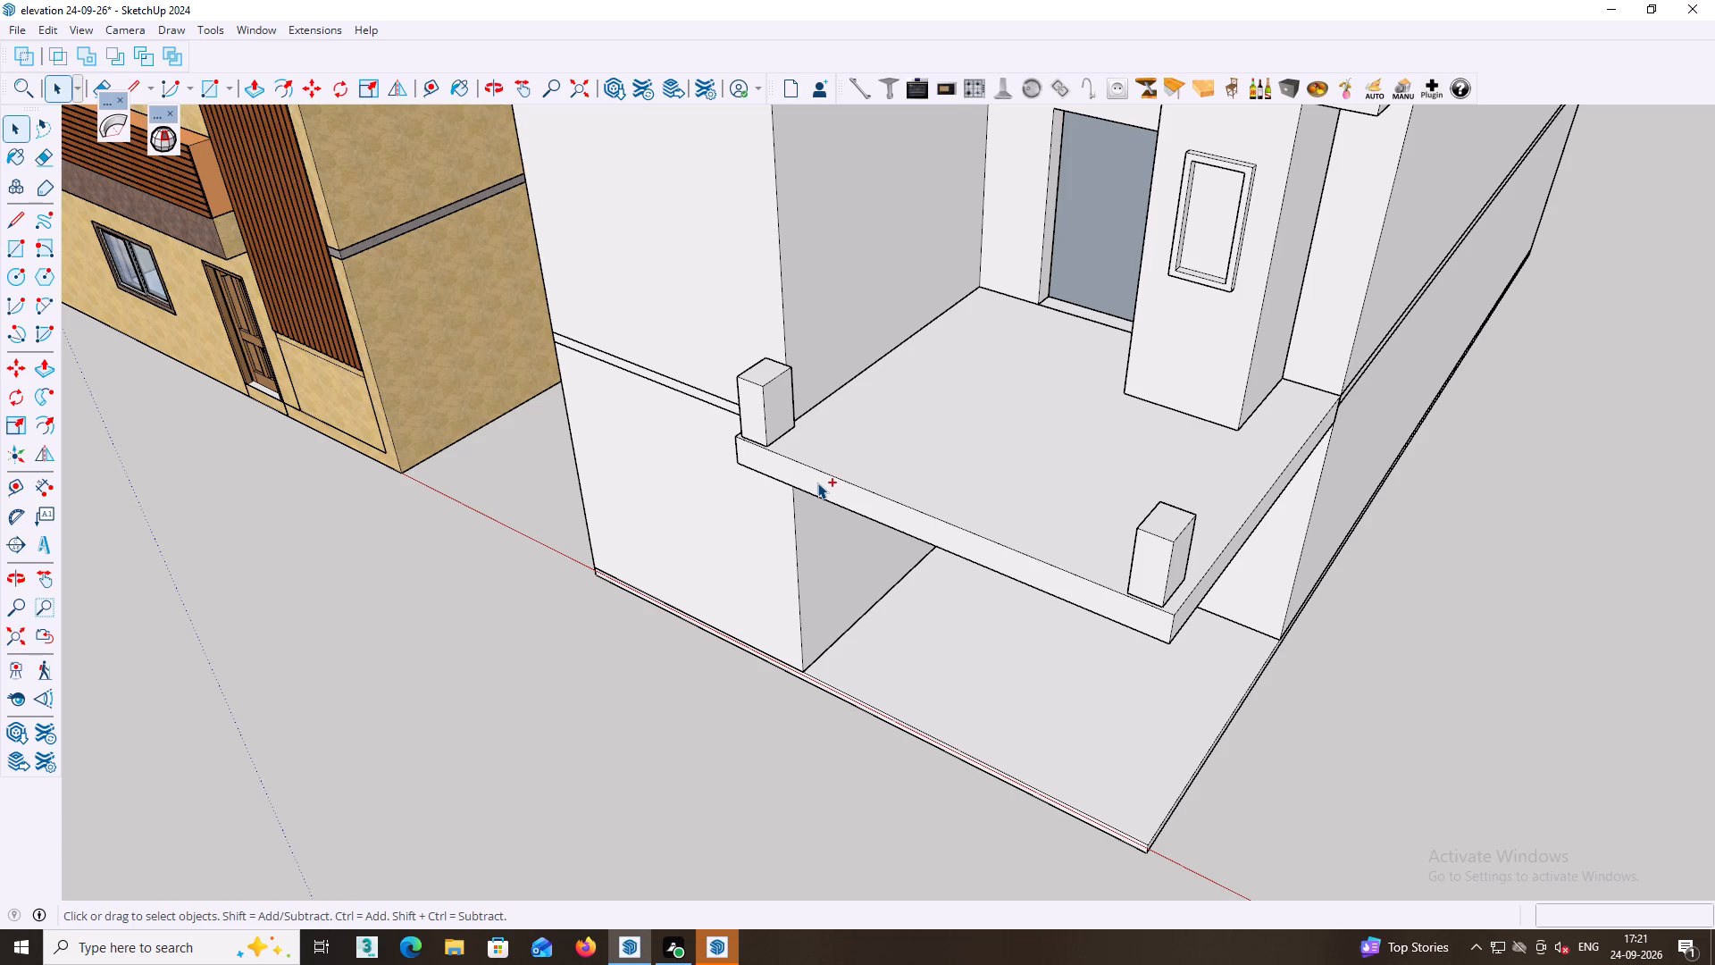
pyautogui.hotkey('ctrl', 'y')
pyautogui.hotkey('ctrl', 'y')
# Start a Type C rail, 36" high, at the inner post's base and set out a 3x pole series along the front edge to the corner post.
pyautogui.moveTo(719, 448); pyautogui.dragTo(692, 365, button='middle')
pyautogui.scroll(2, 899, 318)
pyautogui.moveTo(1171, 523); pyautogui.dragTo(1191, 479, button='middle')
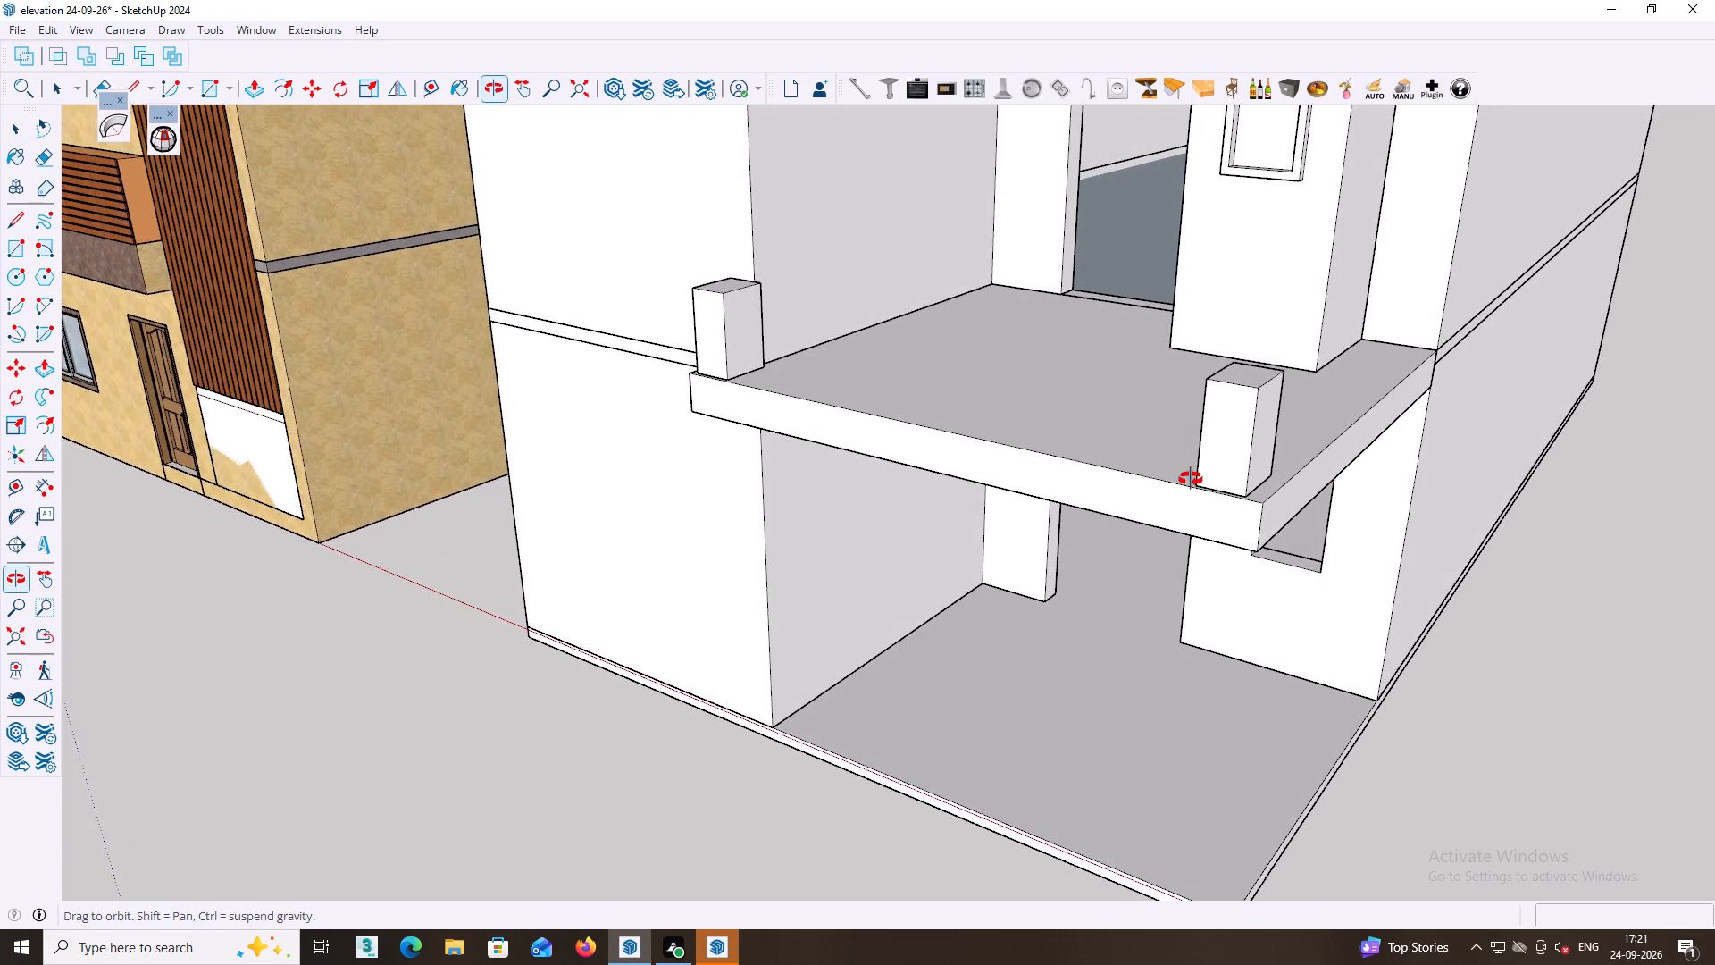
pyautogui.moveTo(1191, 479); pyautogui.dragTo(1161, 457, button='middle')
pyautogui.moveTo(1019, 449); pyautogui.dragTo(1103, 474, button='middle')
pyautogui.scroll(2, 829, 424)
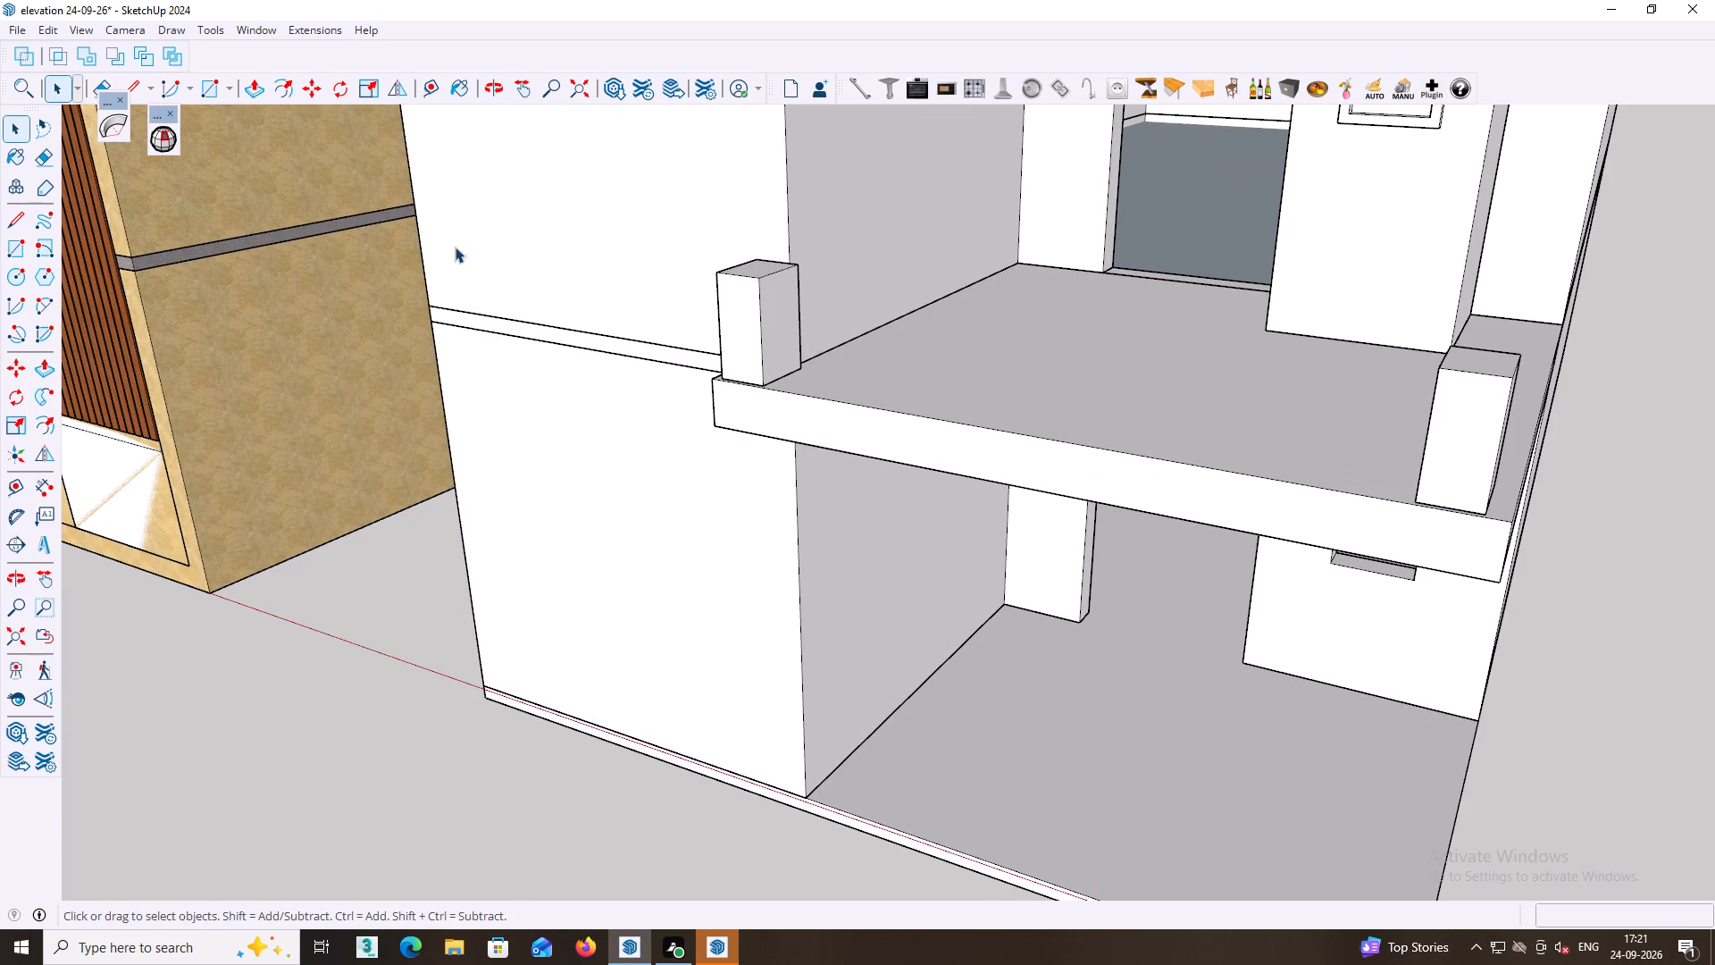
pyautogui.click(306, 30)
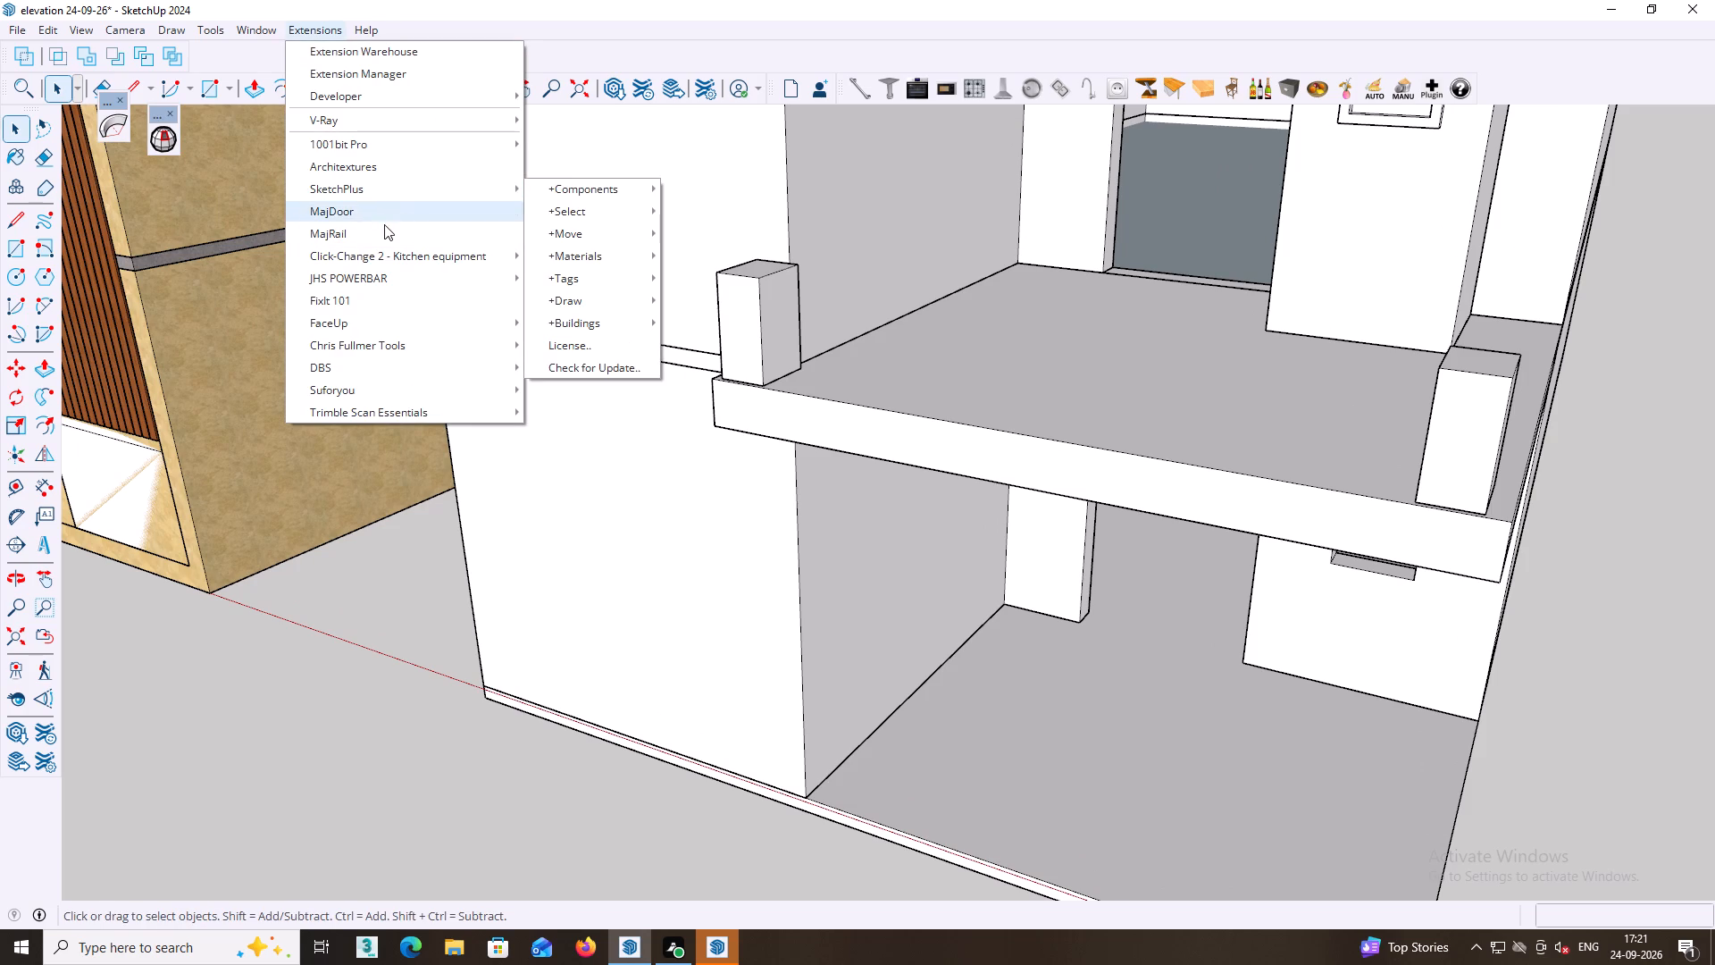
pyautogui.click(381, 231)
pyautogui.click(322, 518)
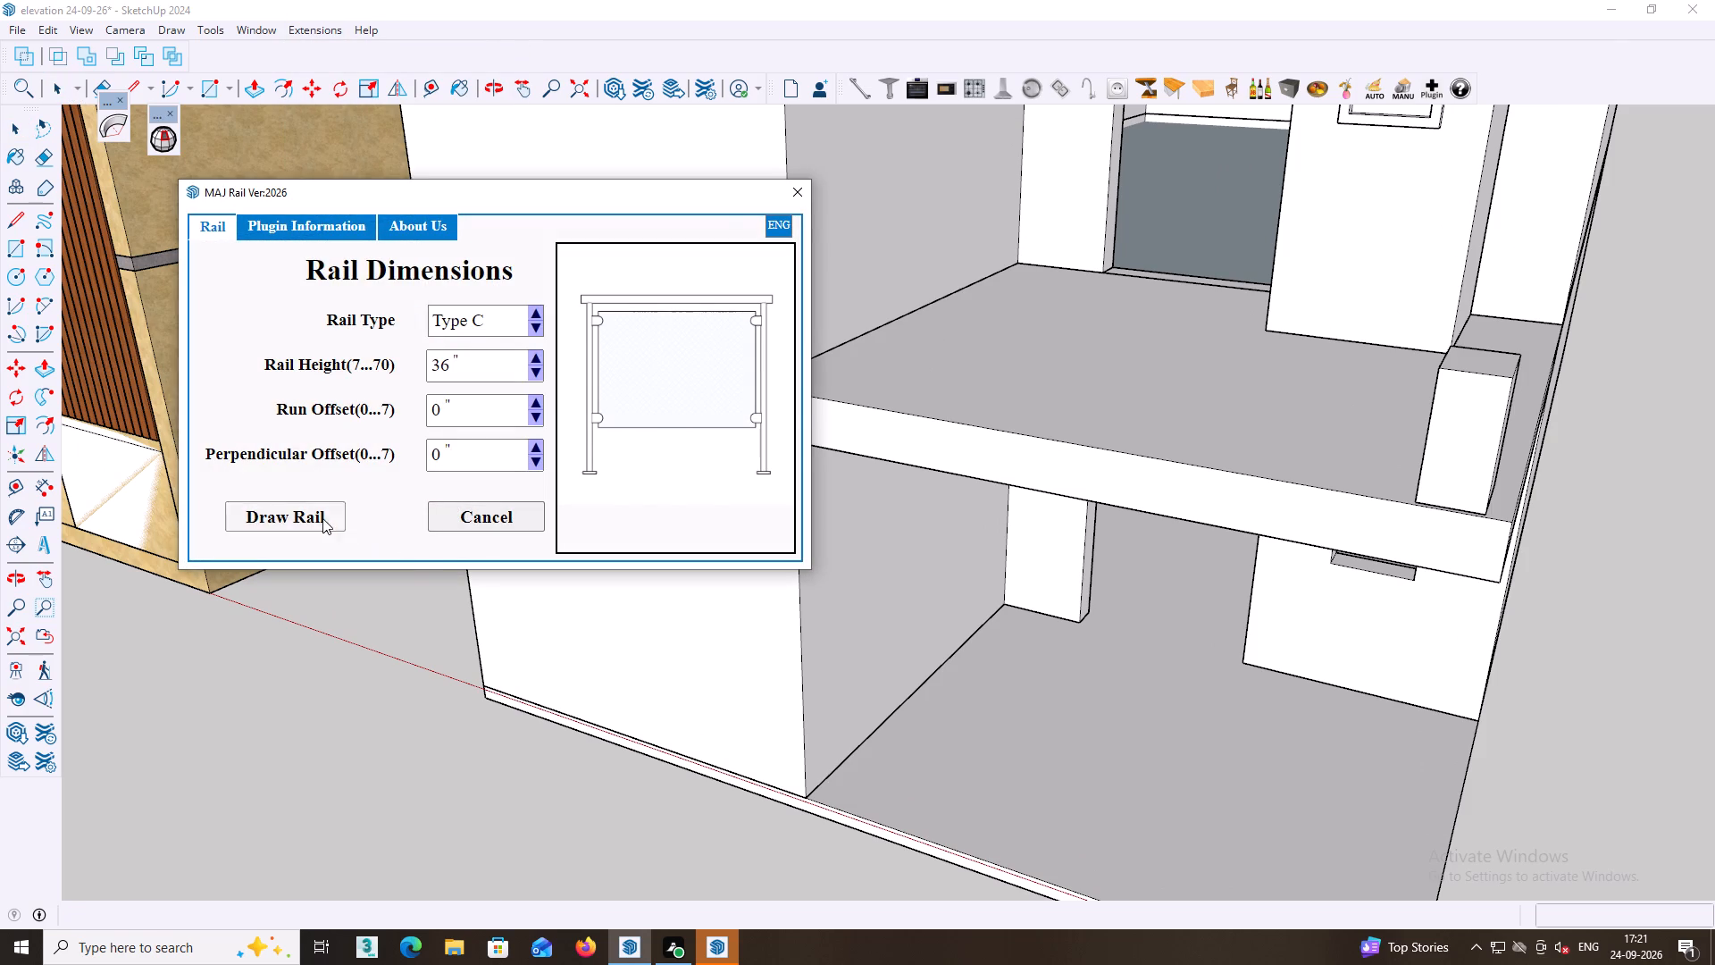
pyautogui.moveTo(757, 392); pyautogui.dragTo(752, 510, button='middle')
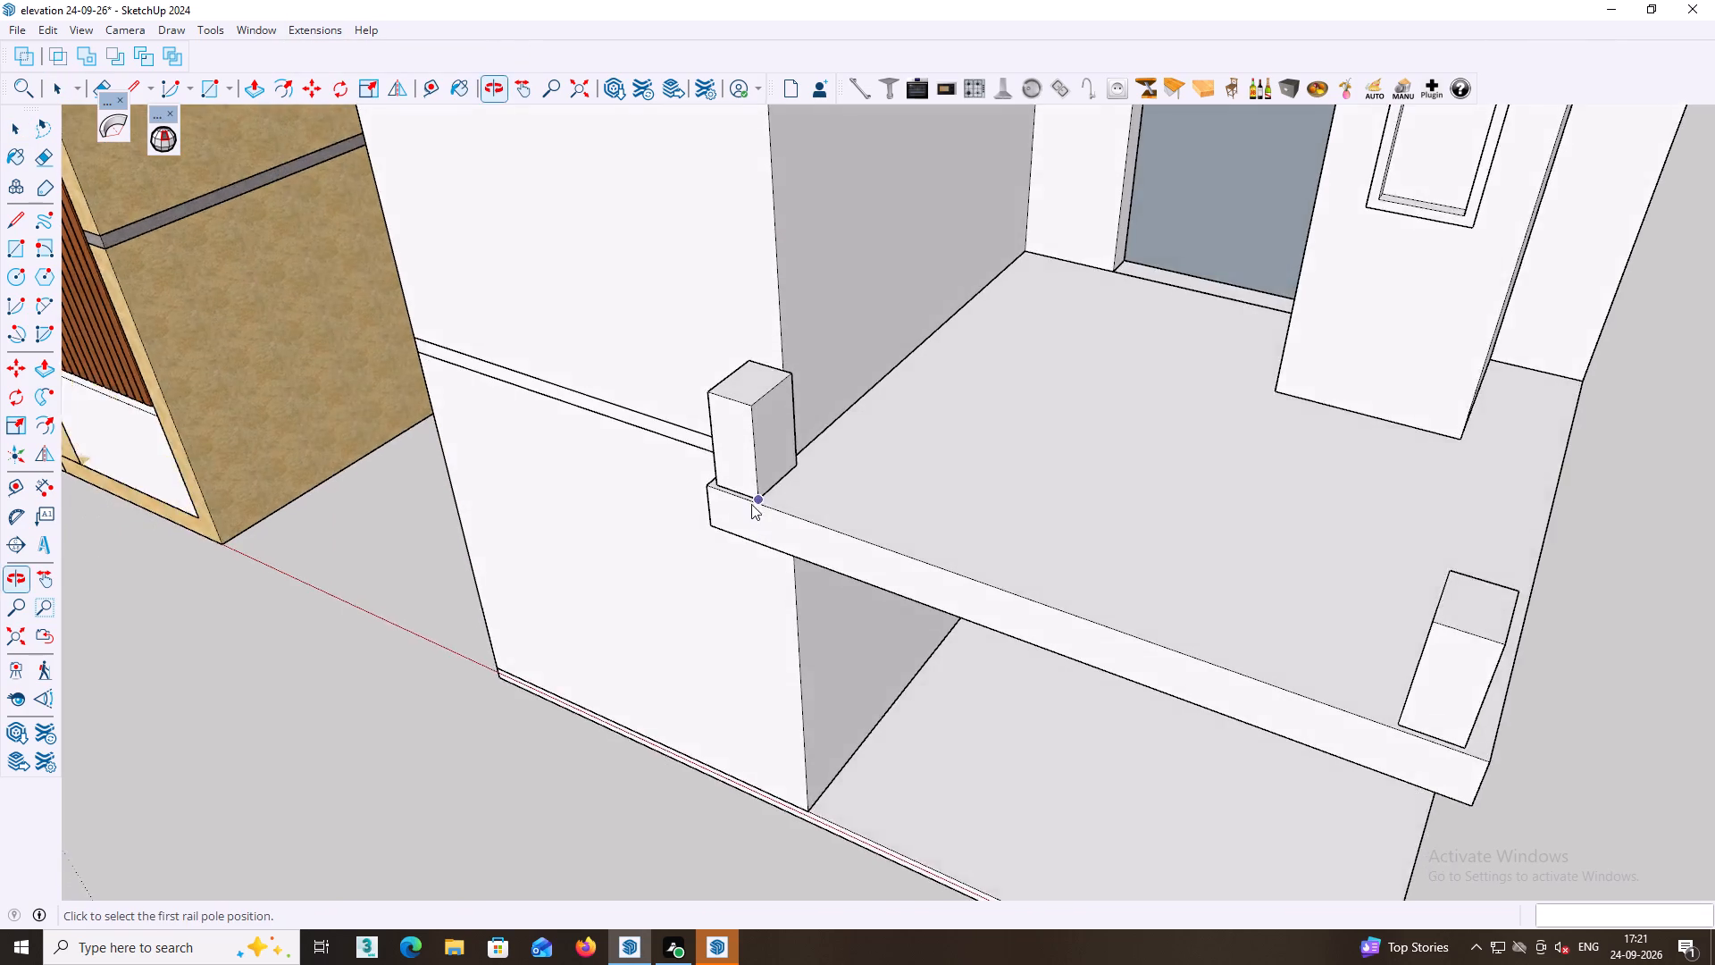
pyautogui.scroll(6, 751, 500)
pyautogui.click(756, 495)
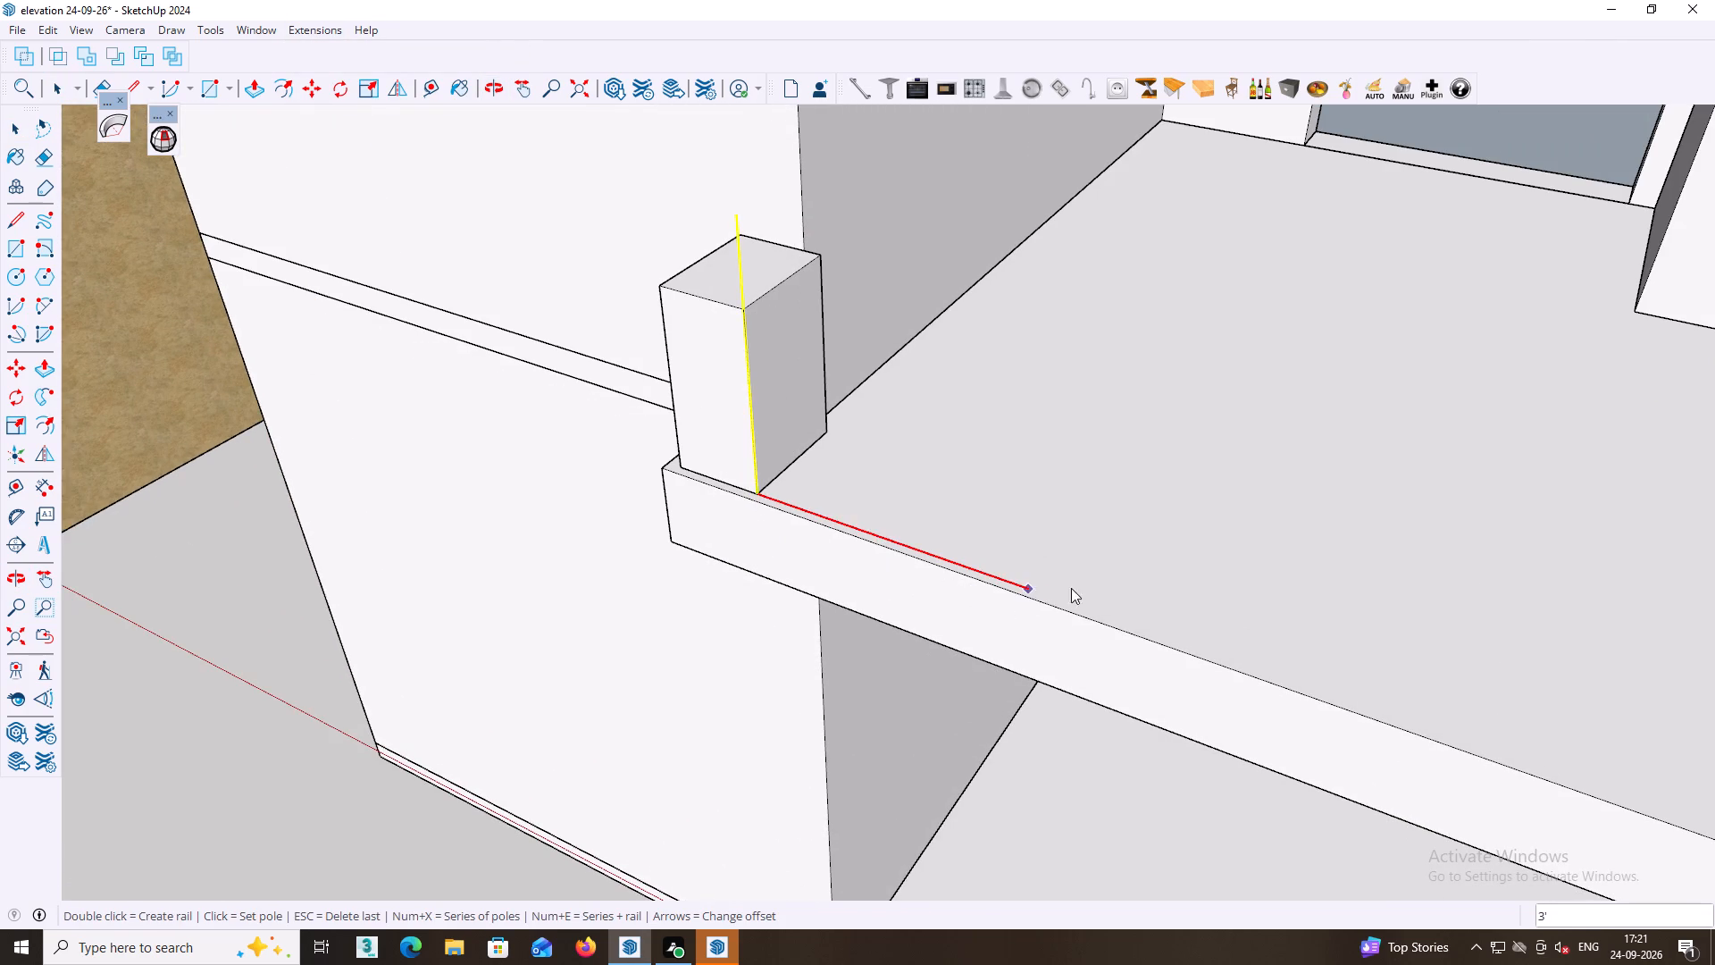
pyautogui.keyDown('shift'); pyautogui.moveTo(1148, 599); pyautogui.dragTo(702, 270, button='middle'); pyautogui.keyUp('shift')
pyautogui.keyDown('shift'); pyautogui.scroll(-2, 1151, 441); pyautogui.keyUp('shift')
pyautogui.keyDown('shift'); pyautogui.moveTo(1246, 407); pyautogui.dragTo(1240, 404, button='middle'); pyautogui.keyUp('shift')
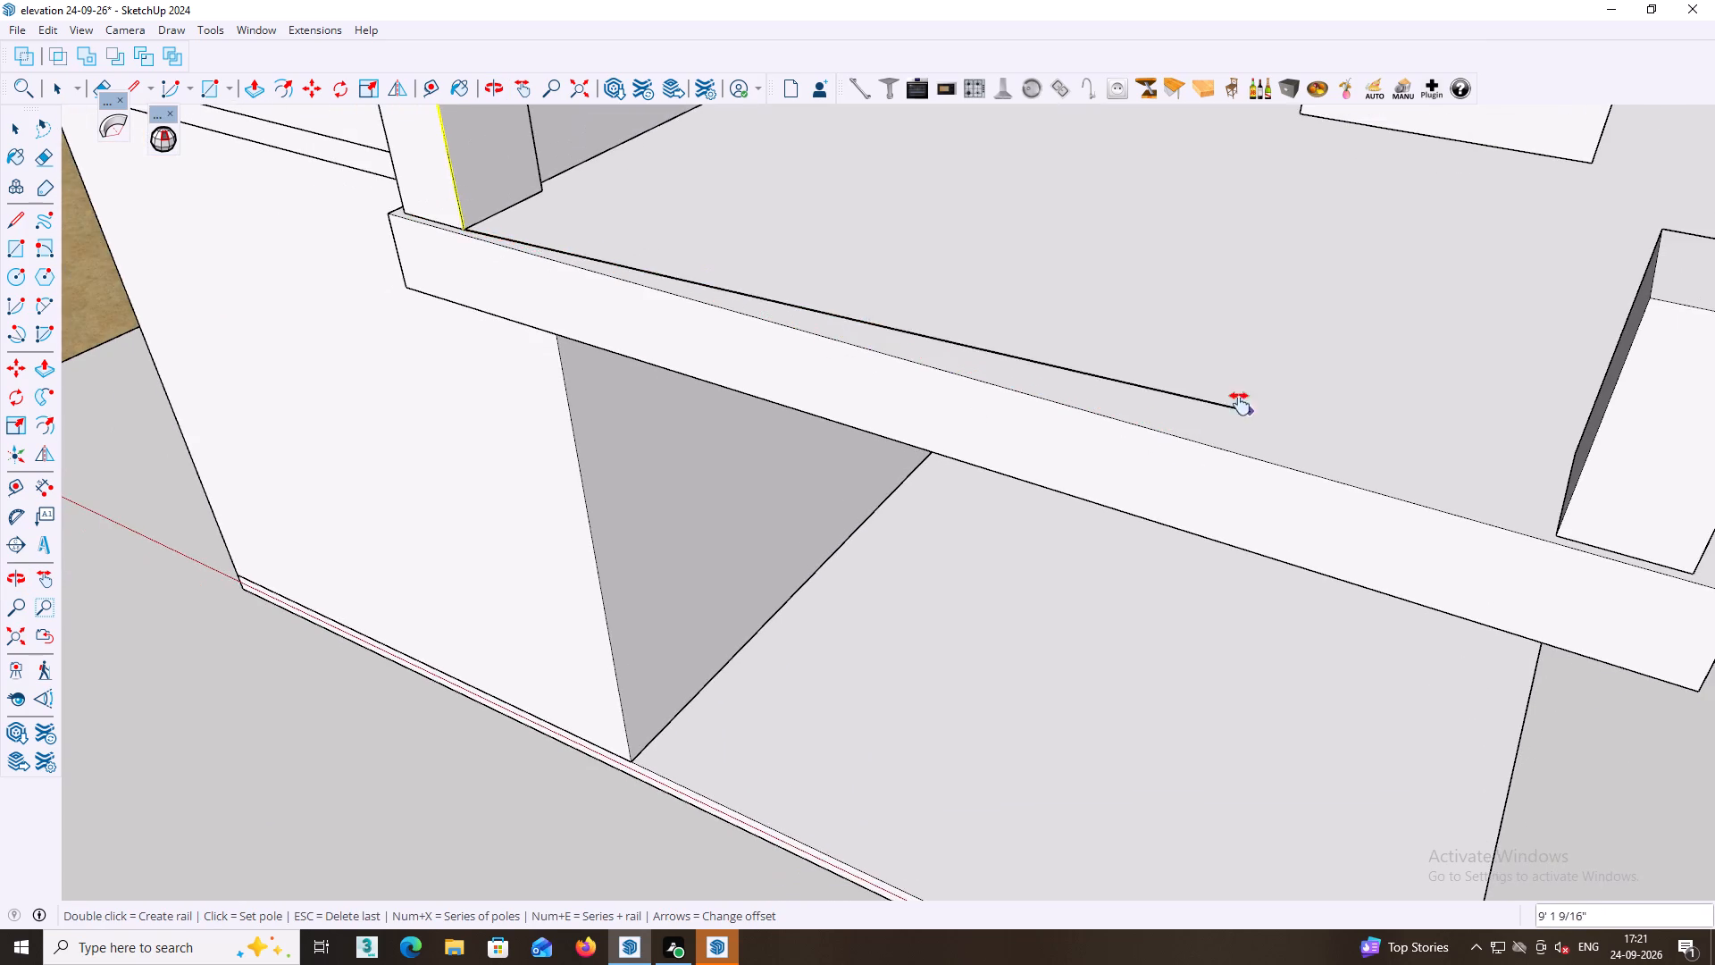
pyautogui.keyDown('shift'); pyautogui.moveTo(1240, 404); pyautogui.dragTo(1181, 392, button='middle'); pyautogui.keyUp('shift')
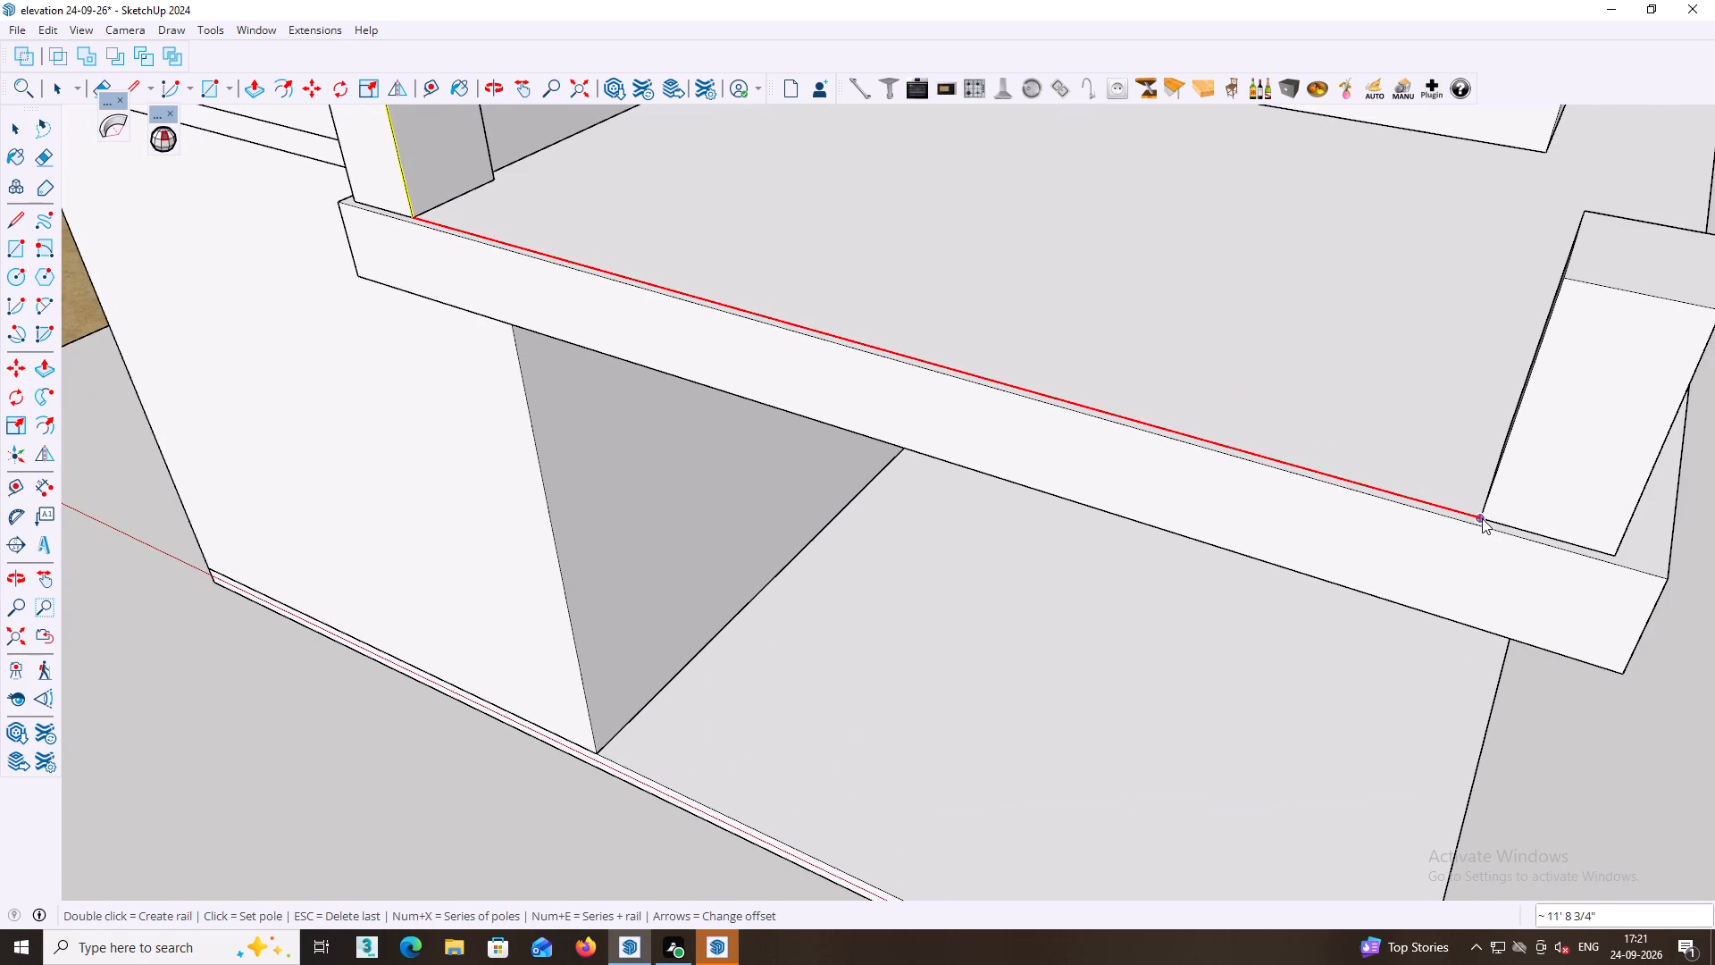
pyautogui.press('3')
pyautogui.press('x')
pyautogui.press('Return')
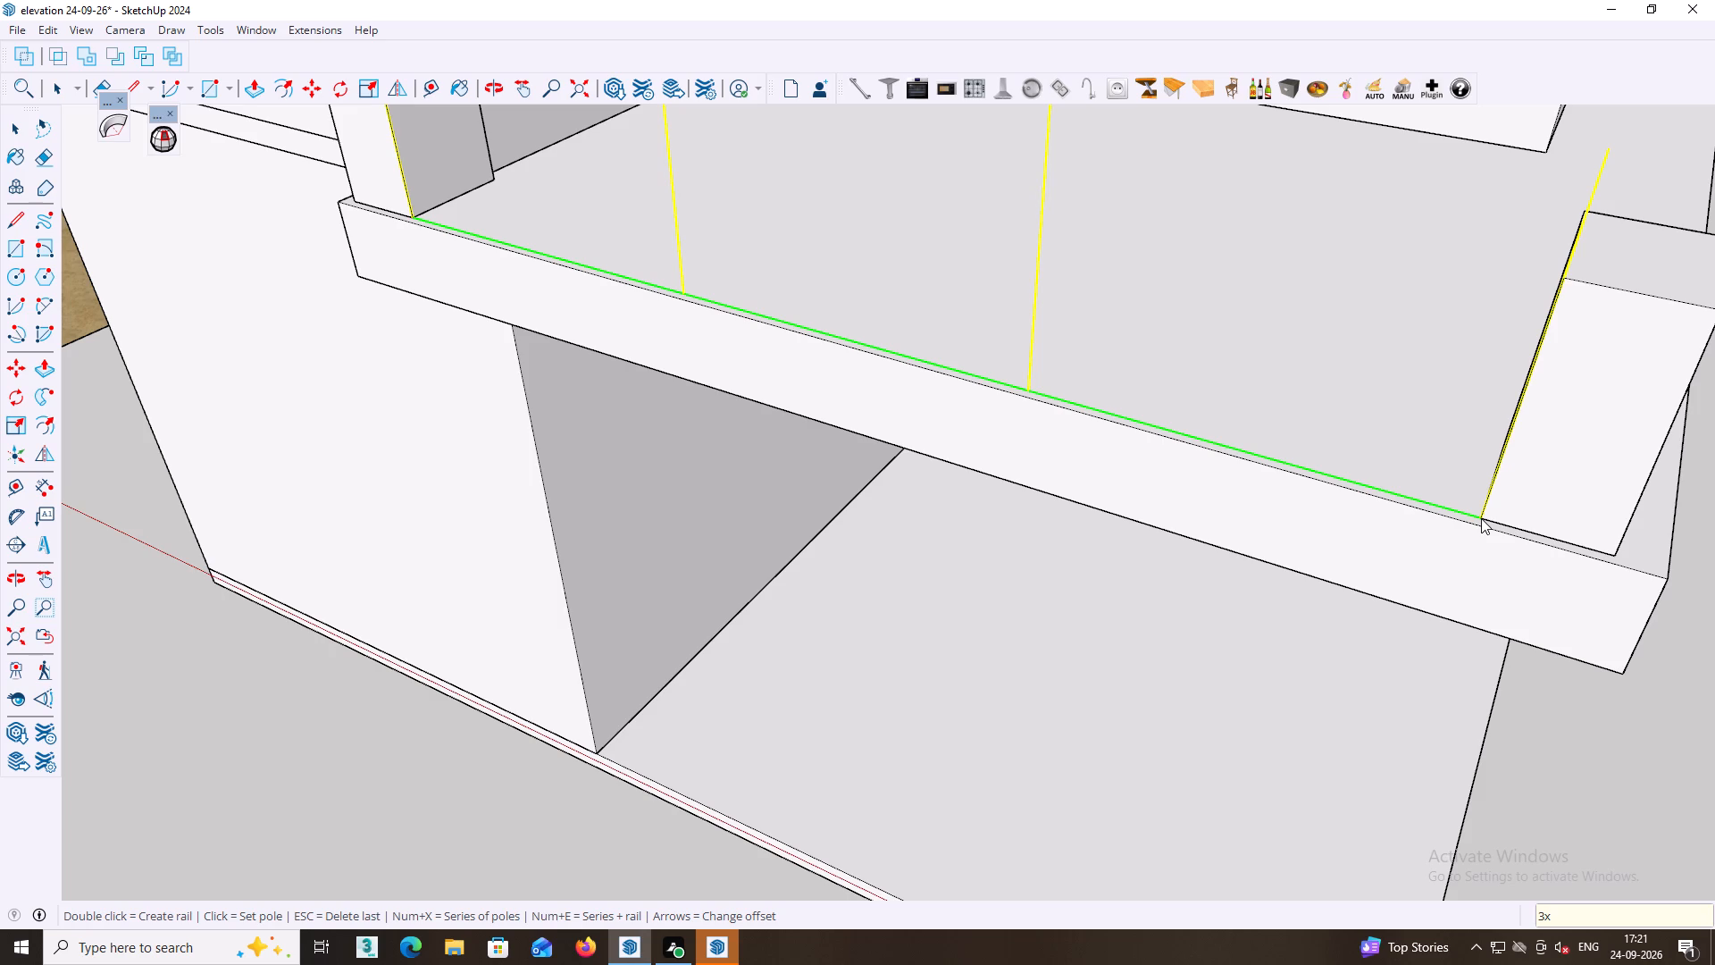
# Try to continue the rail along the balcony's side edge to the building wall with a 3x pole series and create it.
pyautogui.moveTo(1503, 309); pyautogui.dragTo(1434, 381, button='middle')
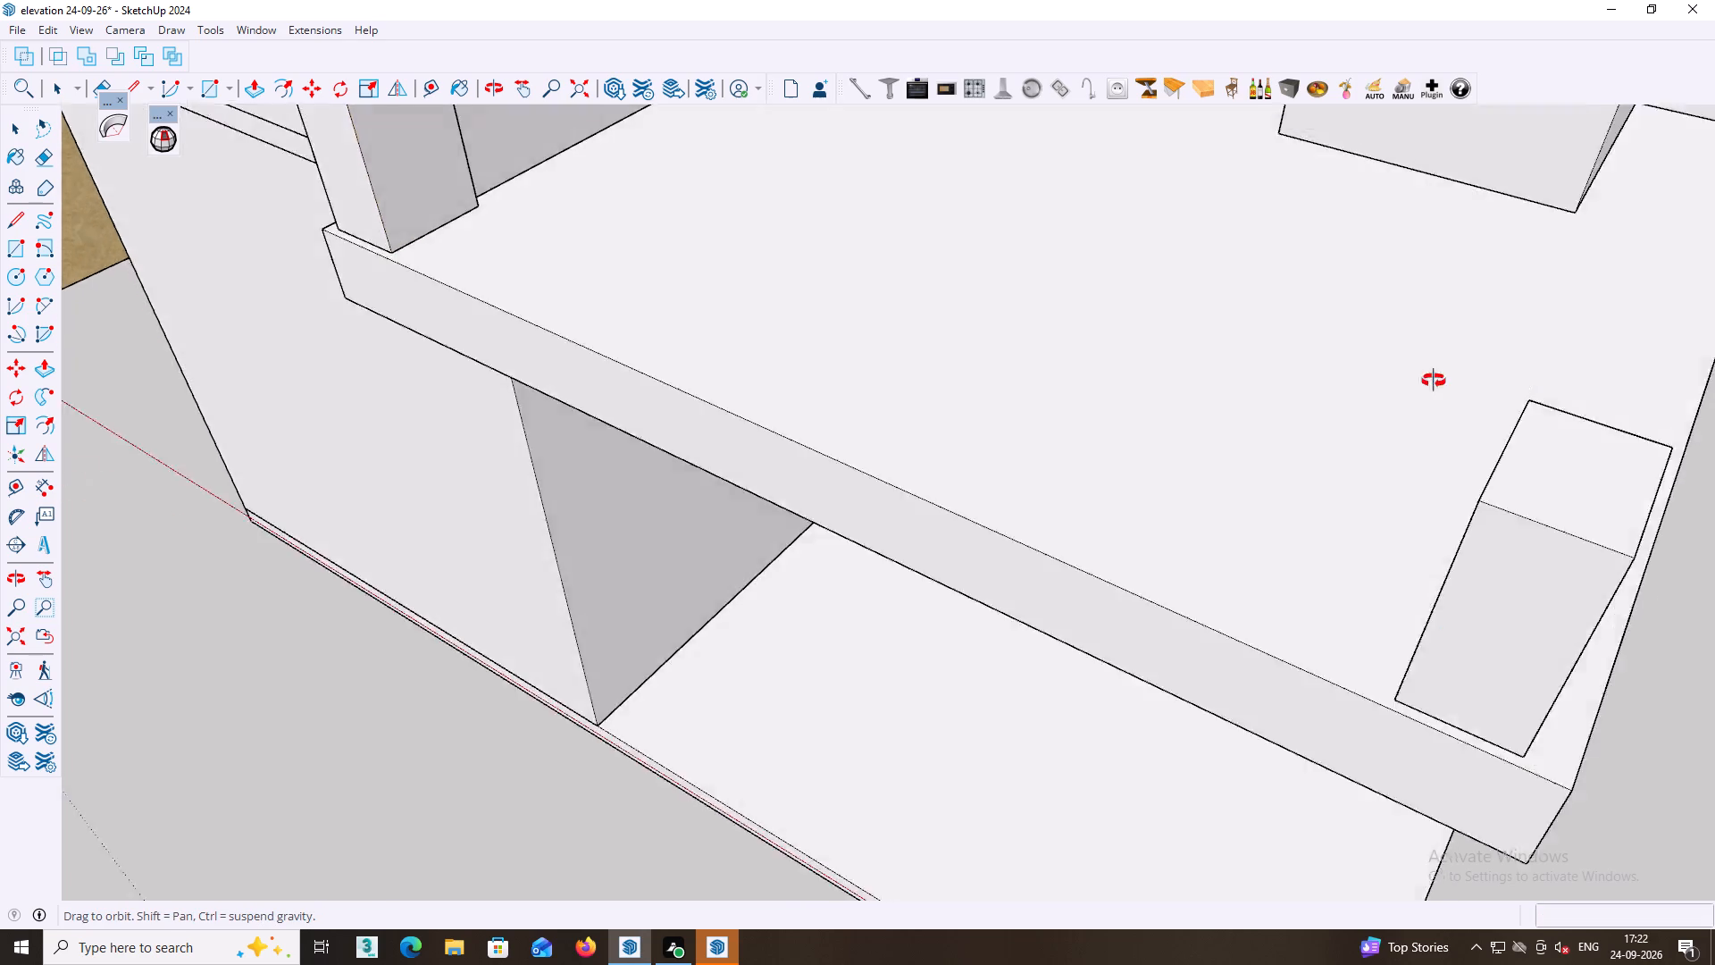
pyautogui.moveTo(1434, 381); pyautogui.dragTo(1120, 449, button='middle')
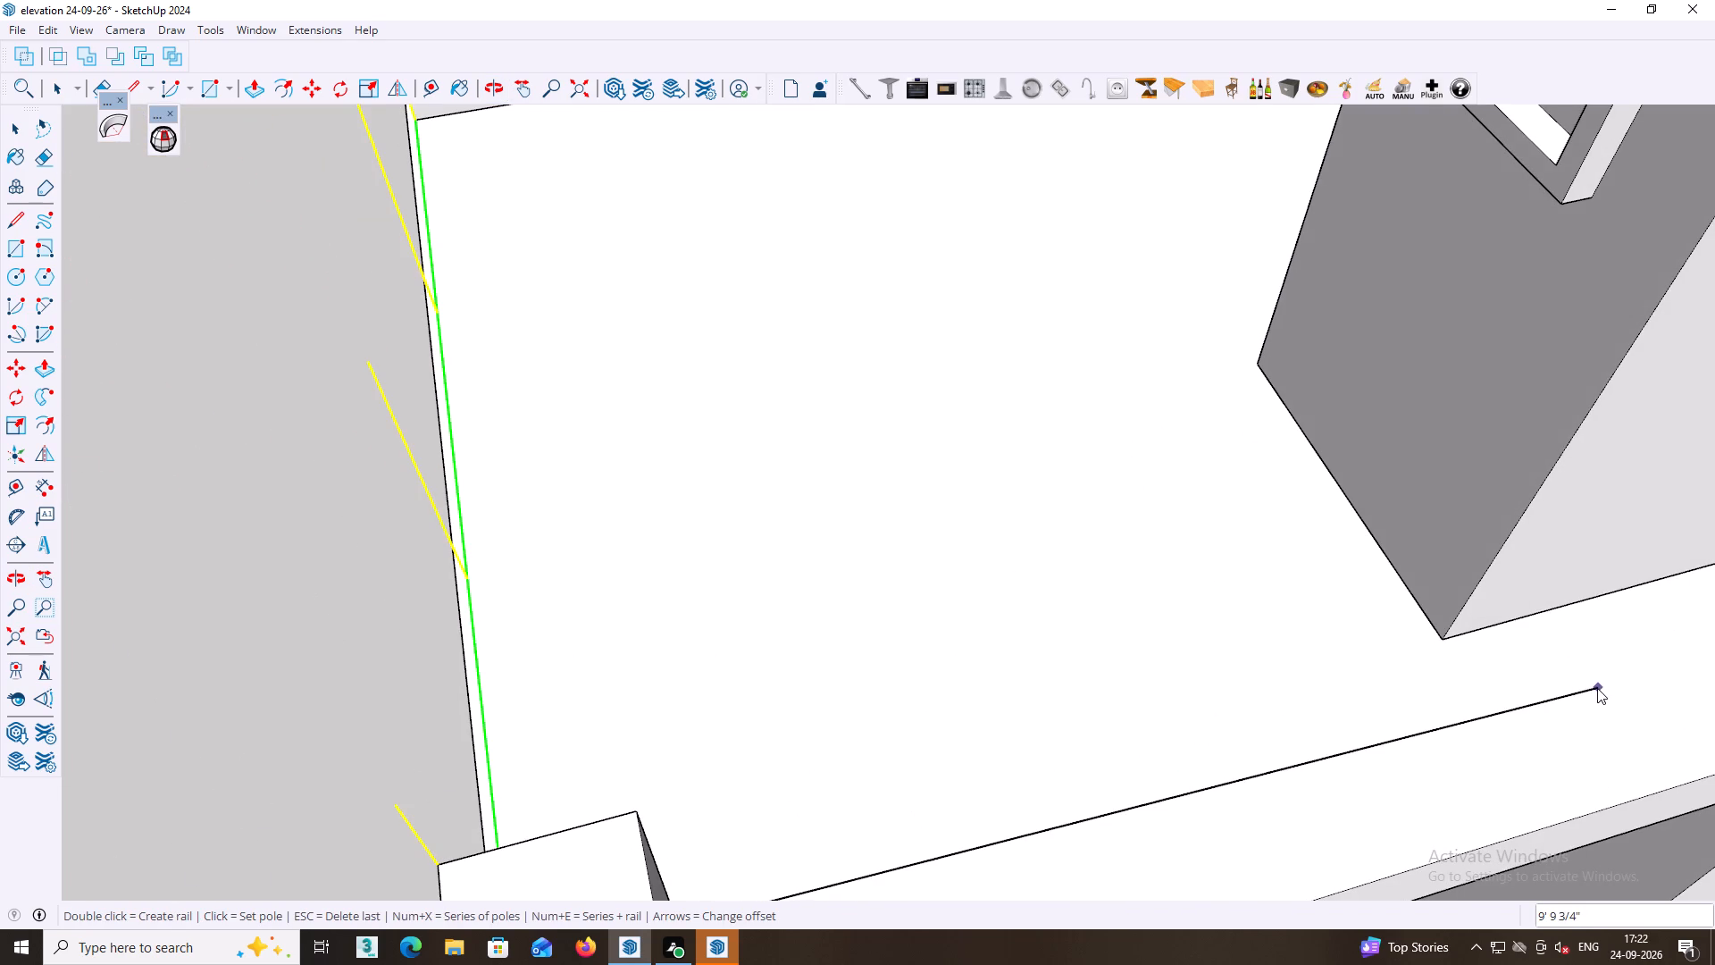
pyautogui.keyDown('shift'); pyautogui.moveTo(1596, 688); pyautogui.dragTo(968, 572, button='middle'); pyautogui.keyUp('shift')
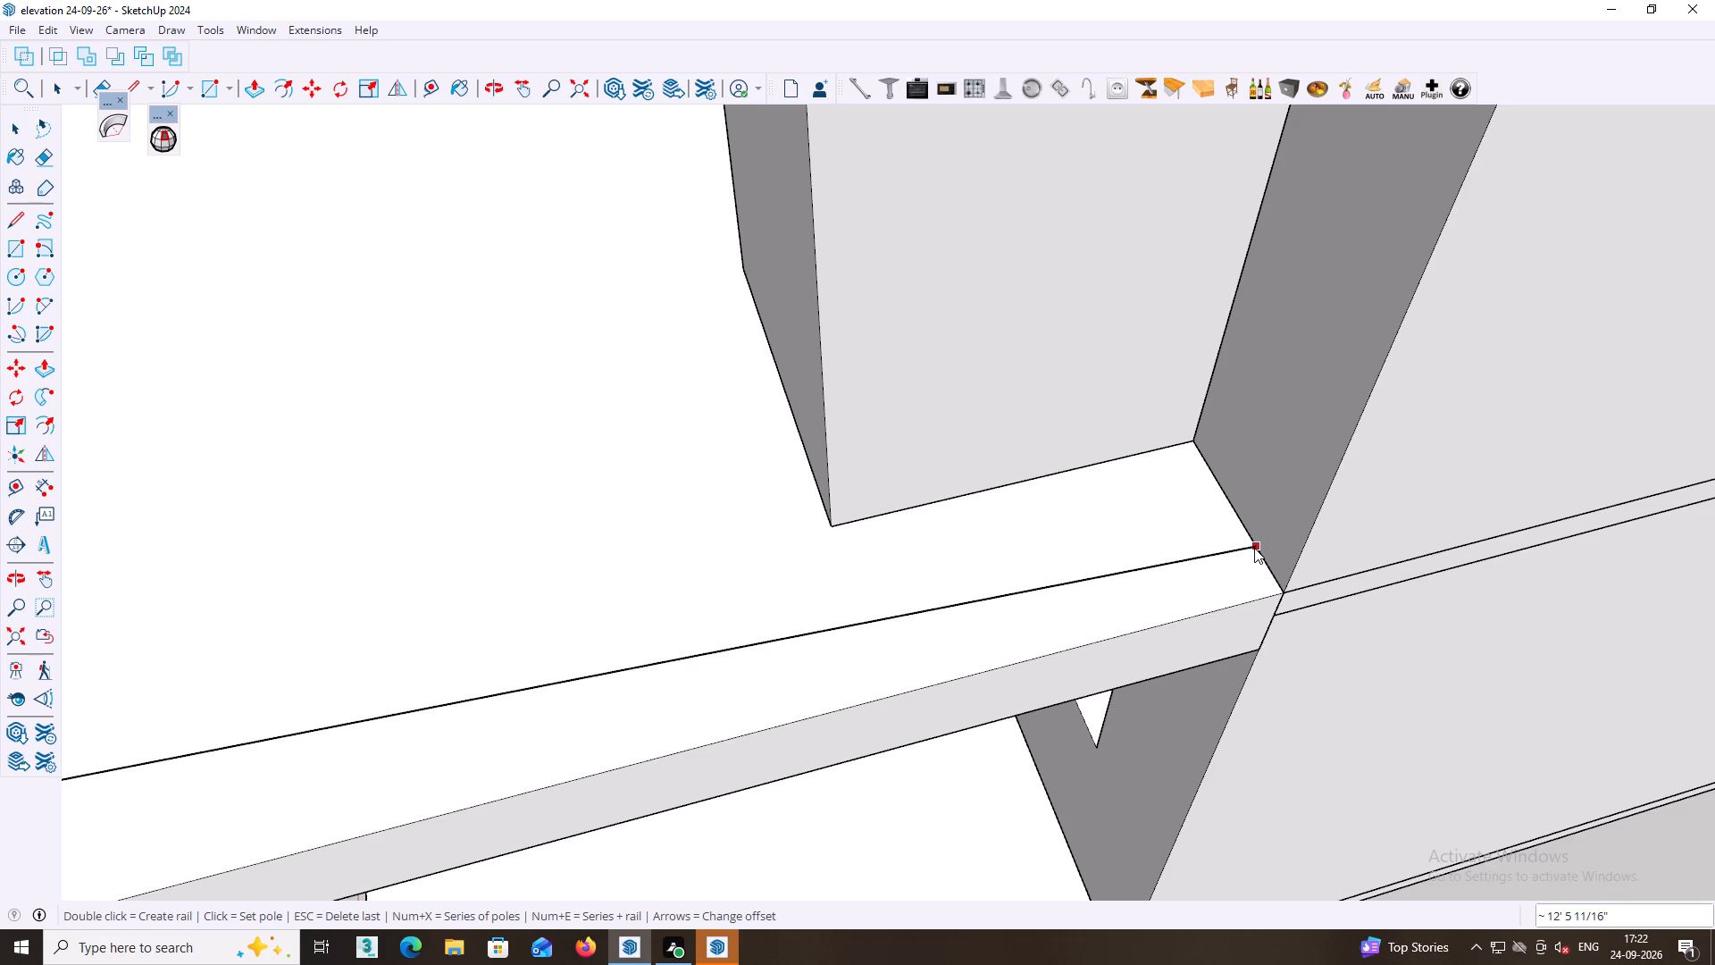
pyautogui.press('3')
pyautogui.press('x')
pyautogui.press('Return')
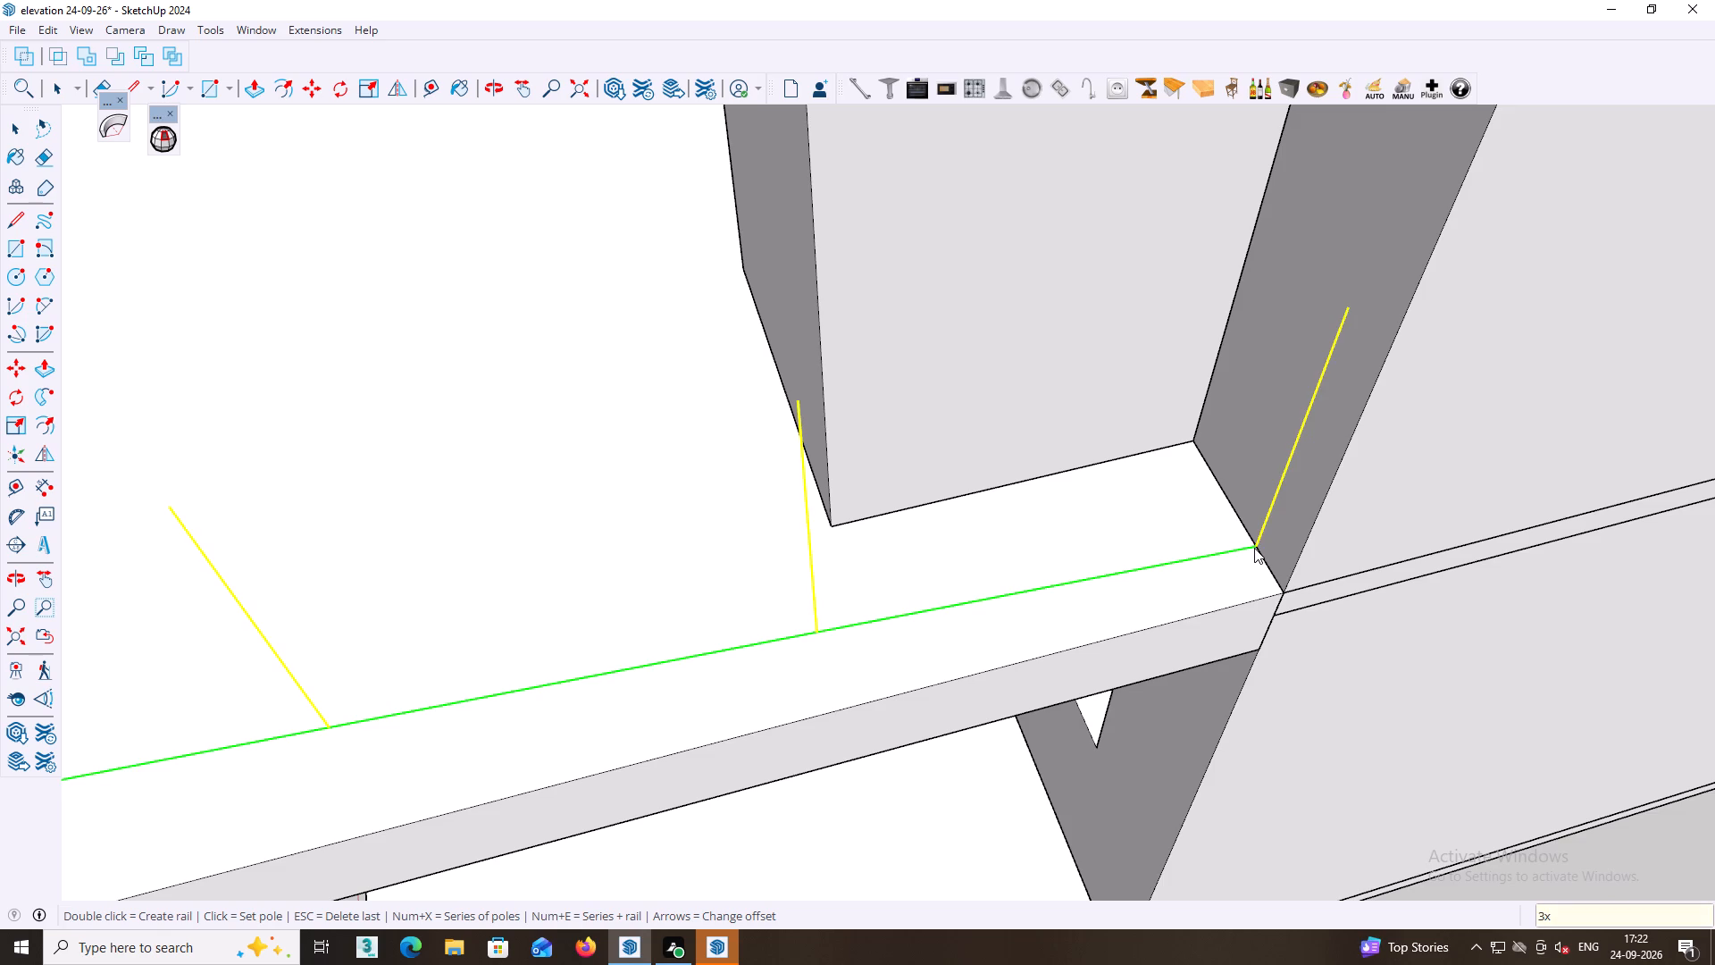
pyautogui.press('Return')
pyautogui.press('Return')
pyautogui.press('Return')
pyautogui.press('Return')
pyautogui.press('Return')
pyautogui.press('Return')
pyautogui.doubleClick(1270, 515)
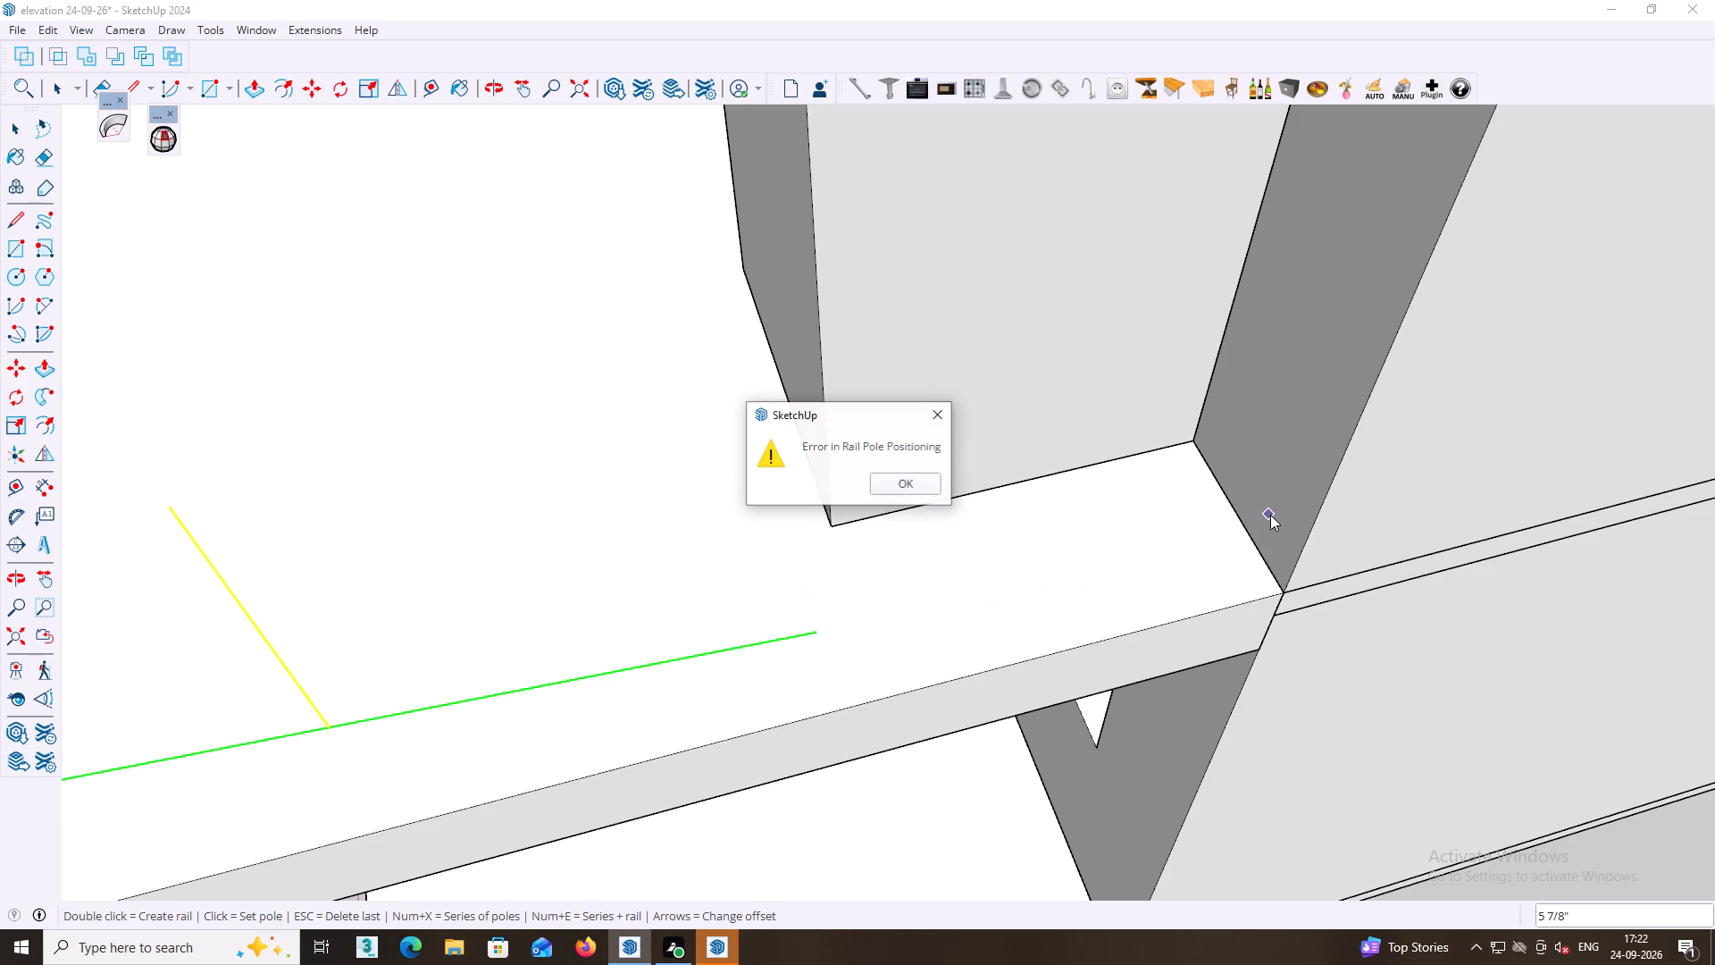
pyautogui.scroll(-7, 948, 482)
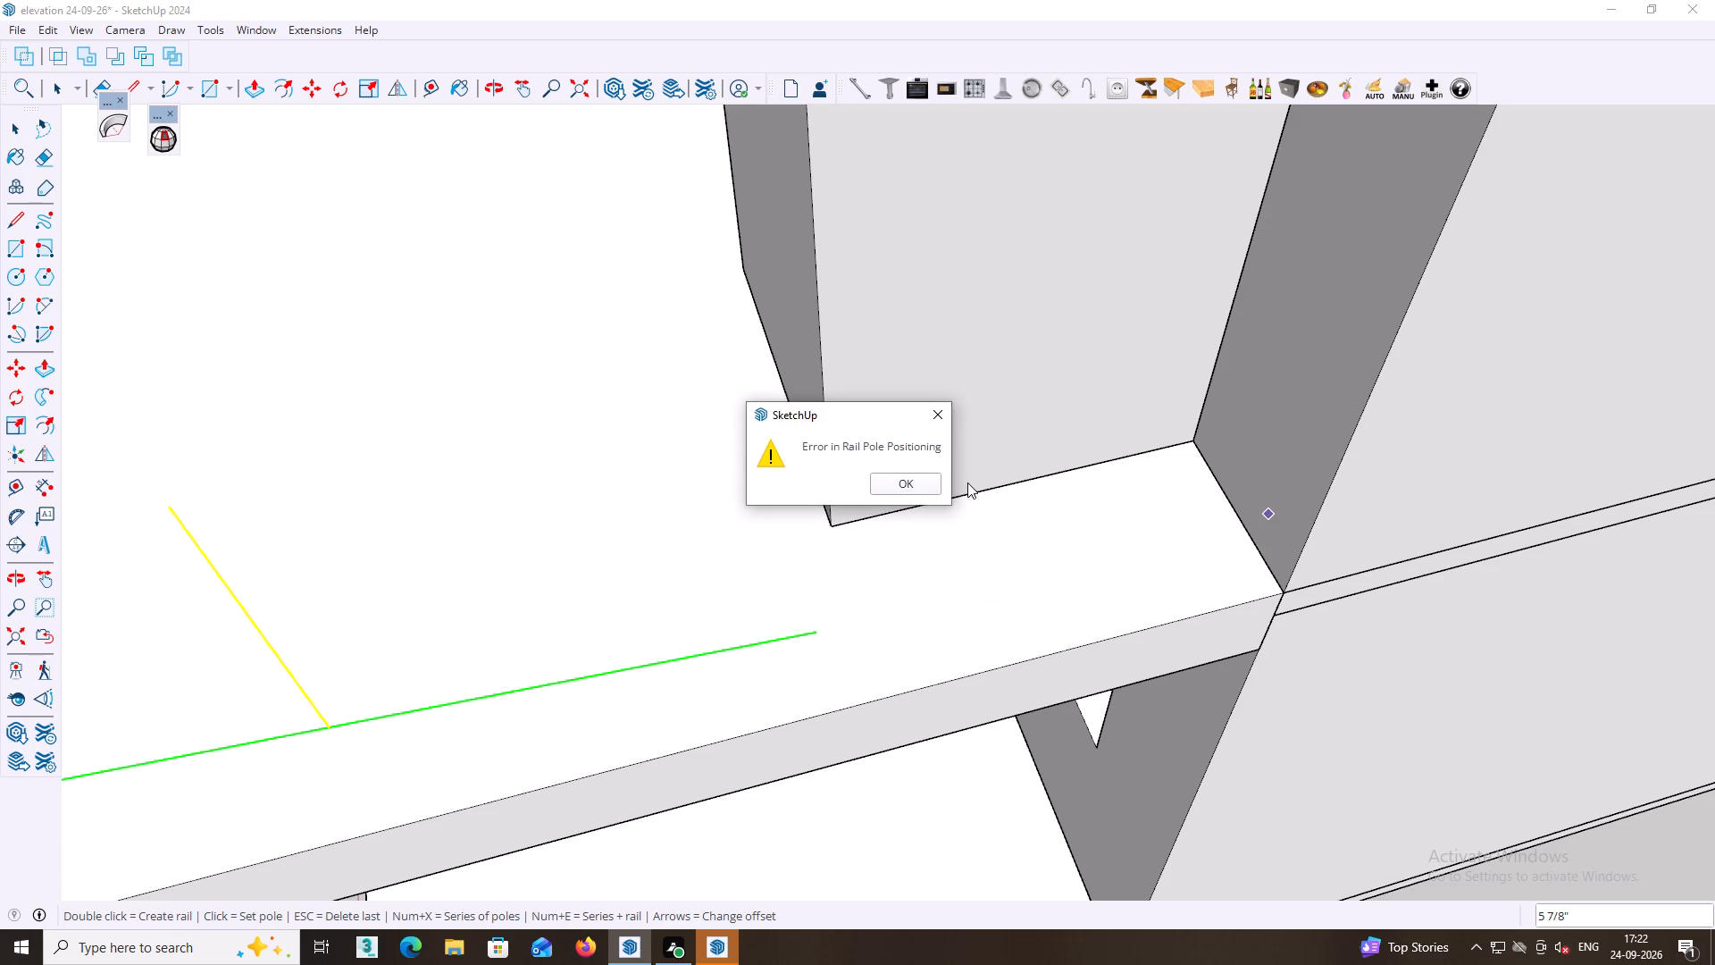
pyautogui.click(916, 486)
# Restart the 36" Type C rail at the inner post's base and set out a 3x pole series along the front edge to the corner post.
pyautogui.scroll(-3, 919, 524)
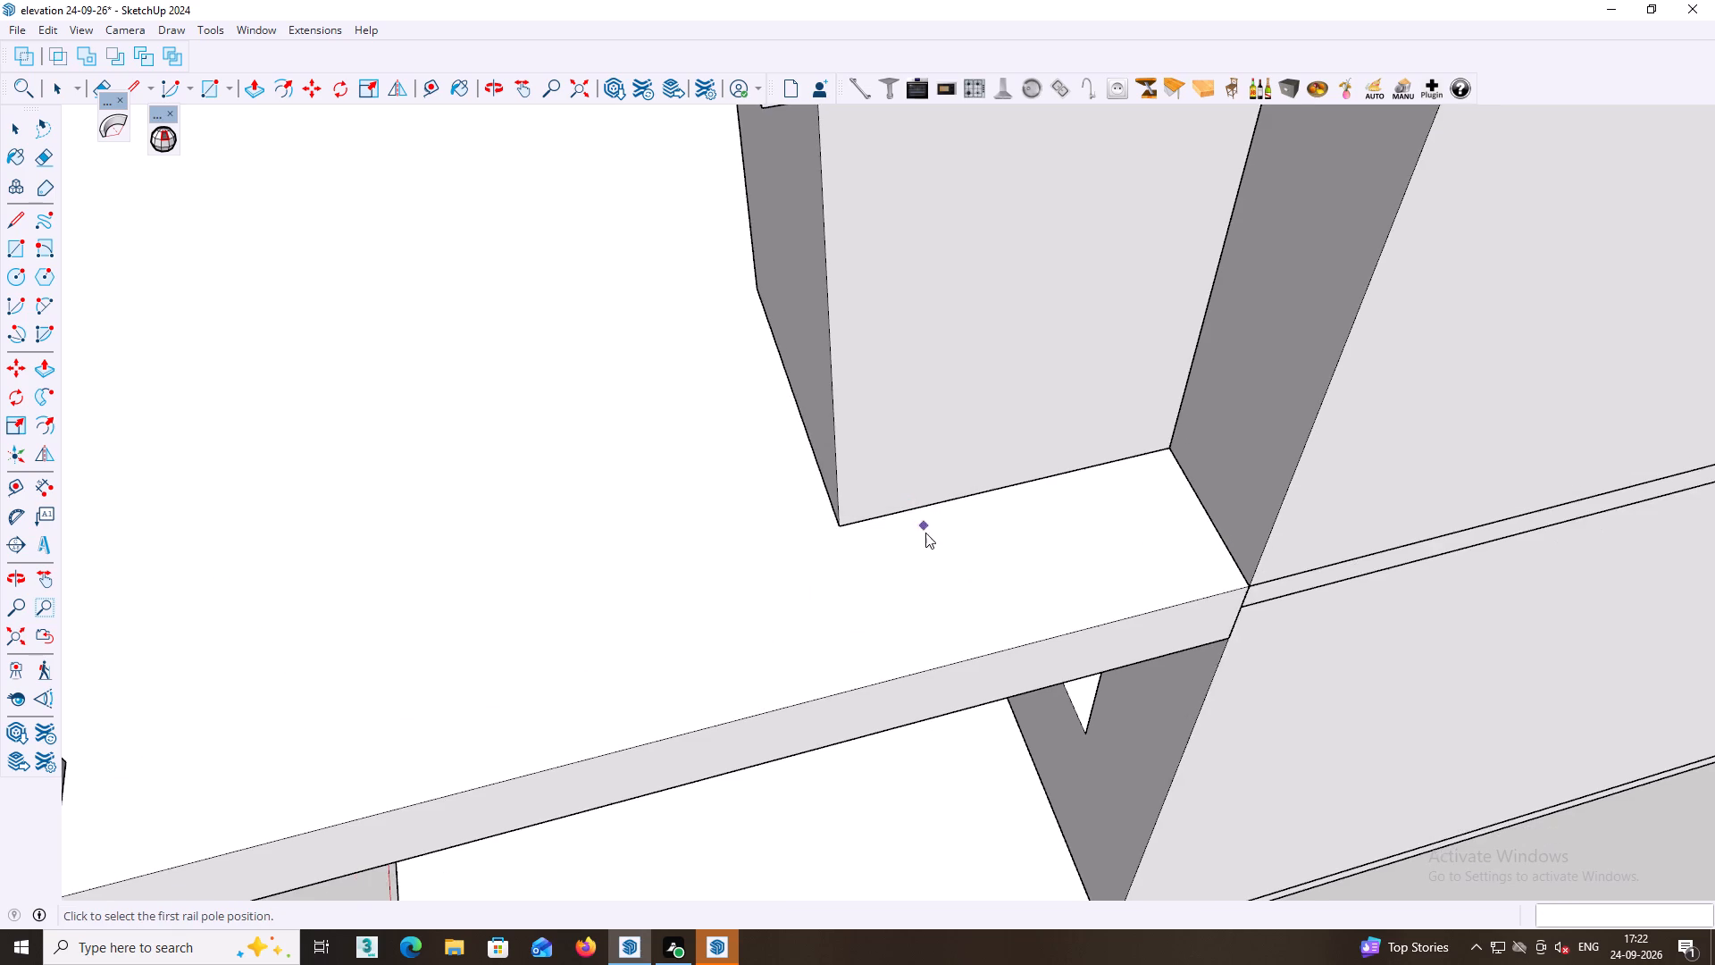
pyautogui.scroll(-5, 925, 533)
pyautogui.moveTo(793, 606); pyautogui.dragTo(1149, 448, button='middle')
pyautogui.scroll(-4, 1067, 504)
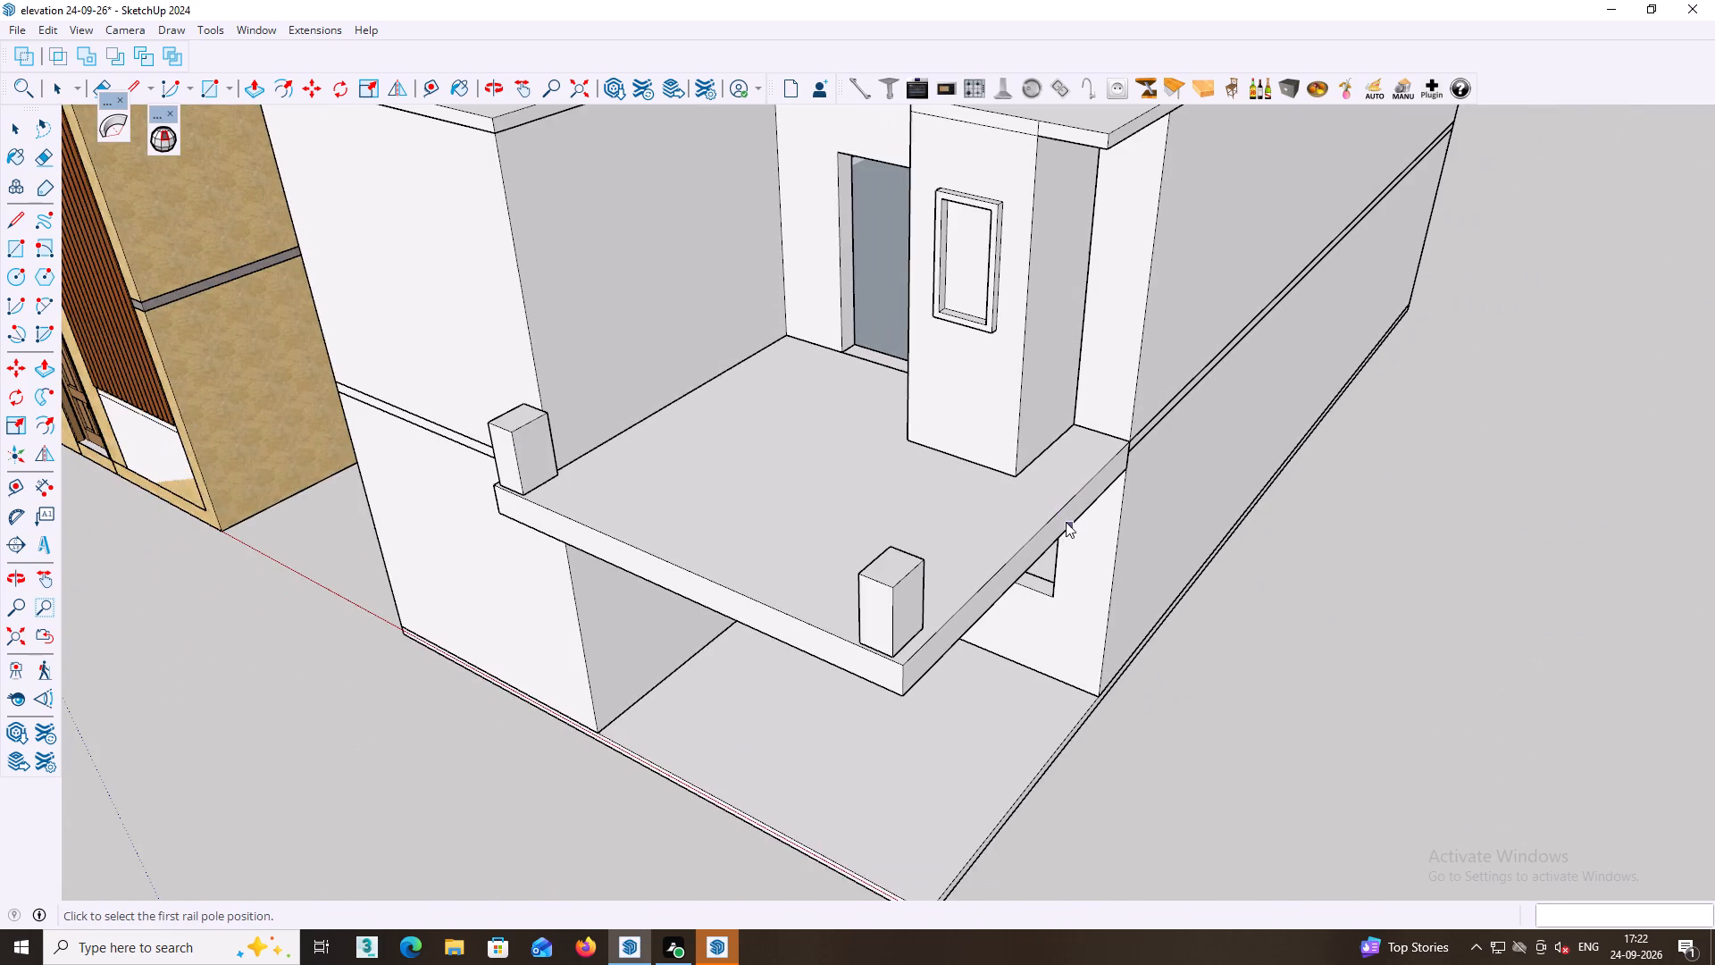
pyautogui.scroll(-2, 1061, 516)
pyautogui.moveTo(1037, 523); pyautogui.dragTo(1044, 499, button='middle')
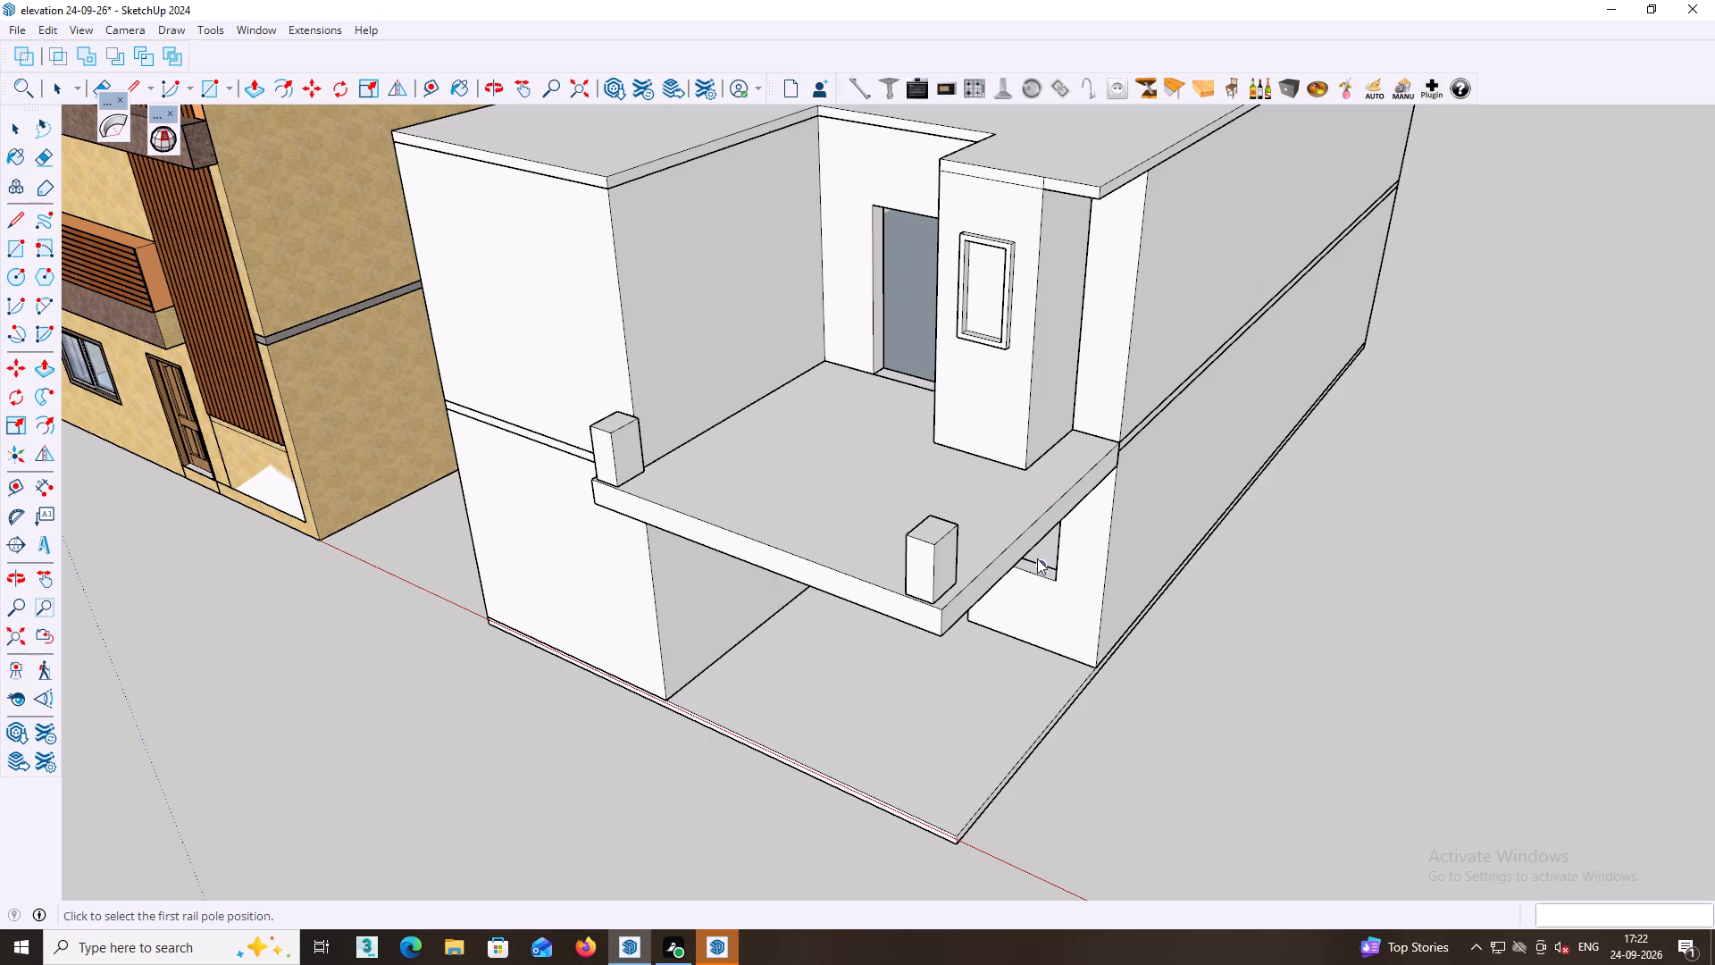
pyautogui.moveTo(1023, 513); pyautogui.dragTo(932, 525, button='middle')
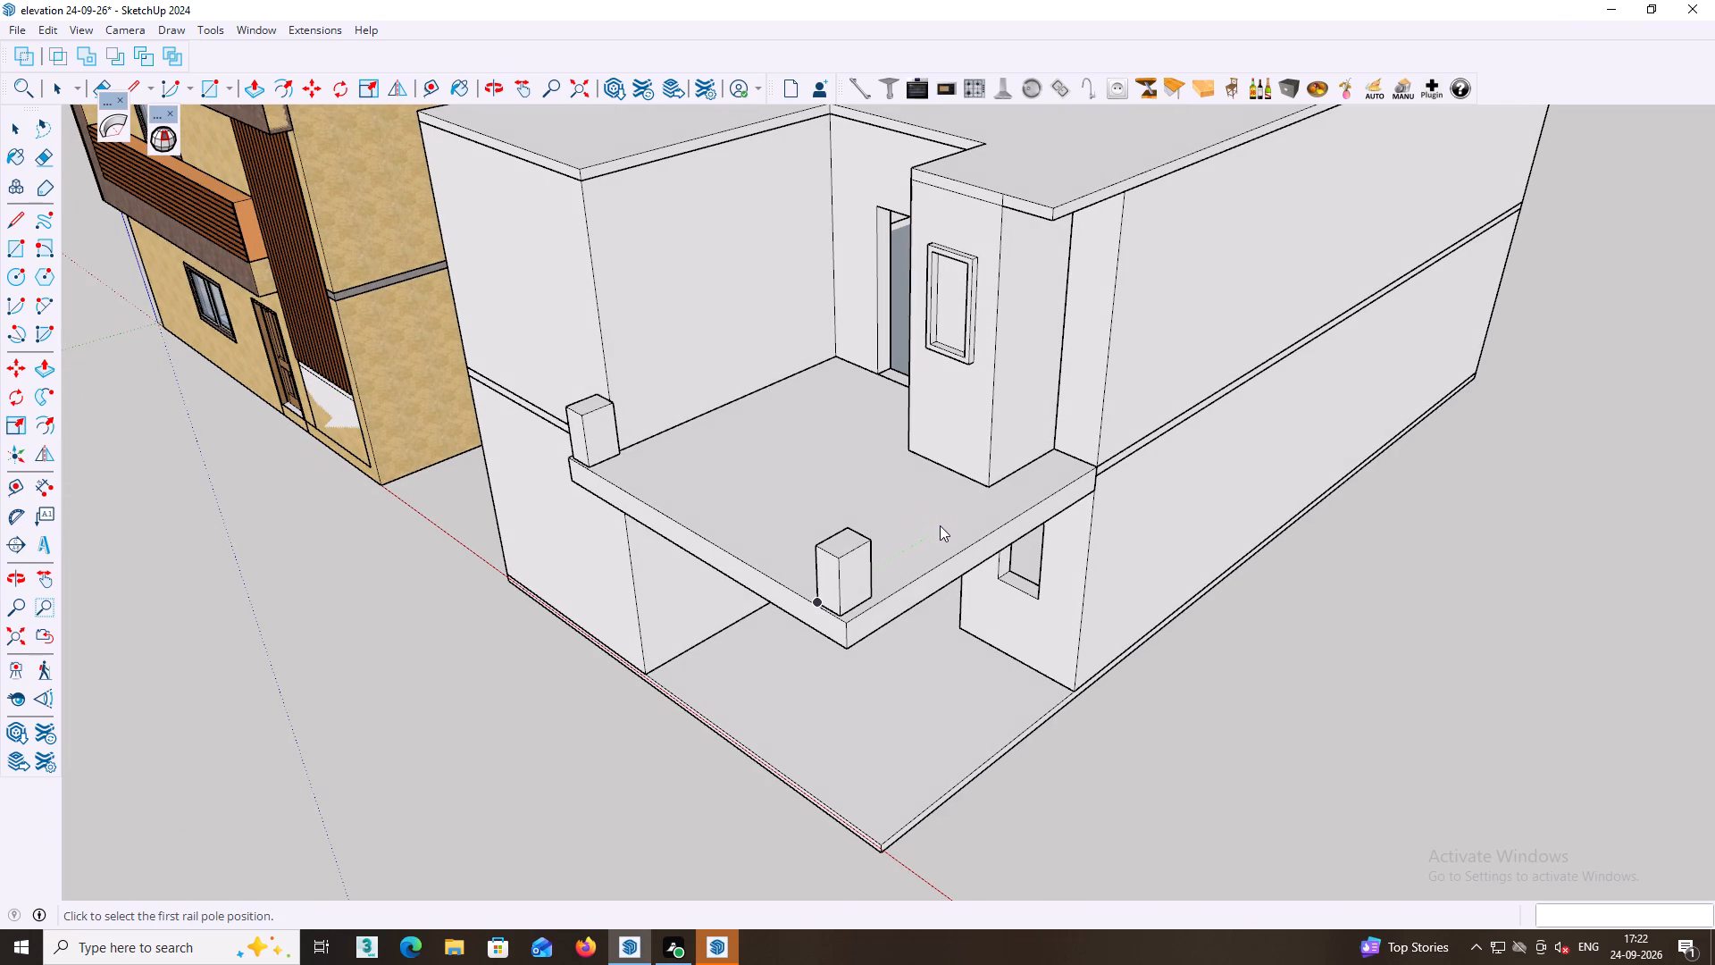
pyautogui.moveTo(780, 507); pyautogui.dragTo(950, 515, button='middle')
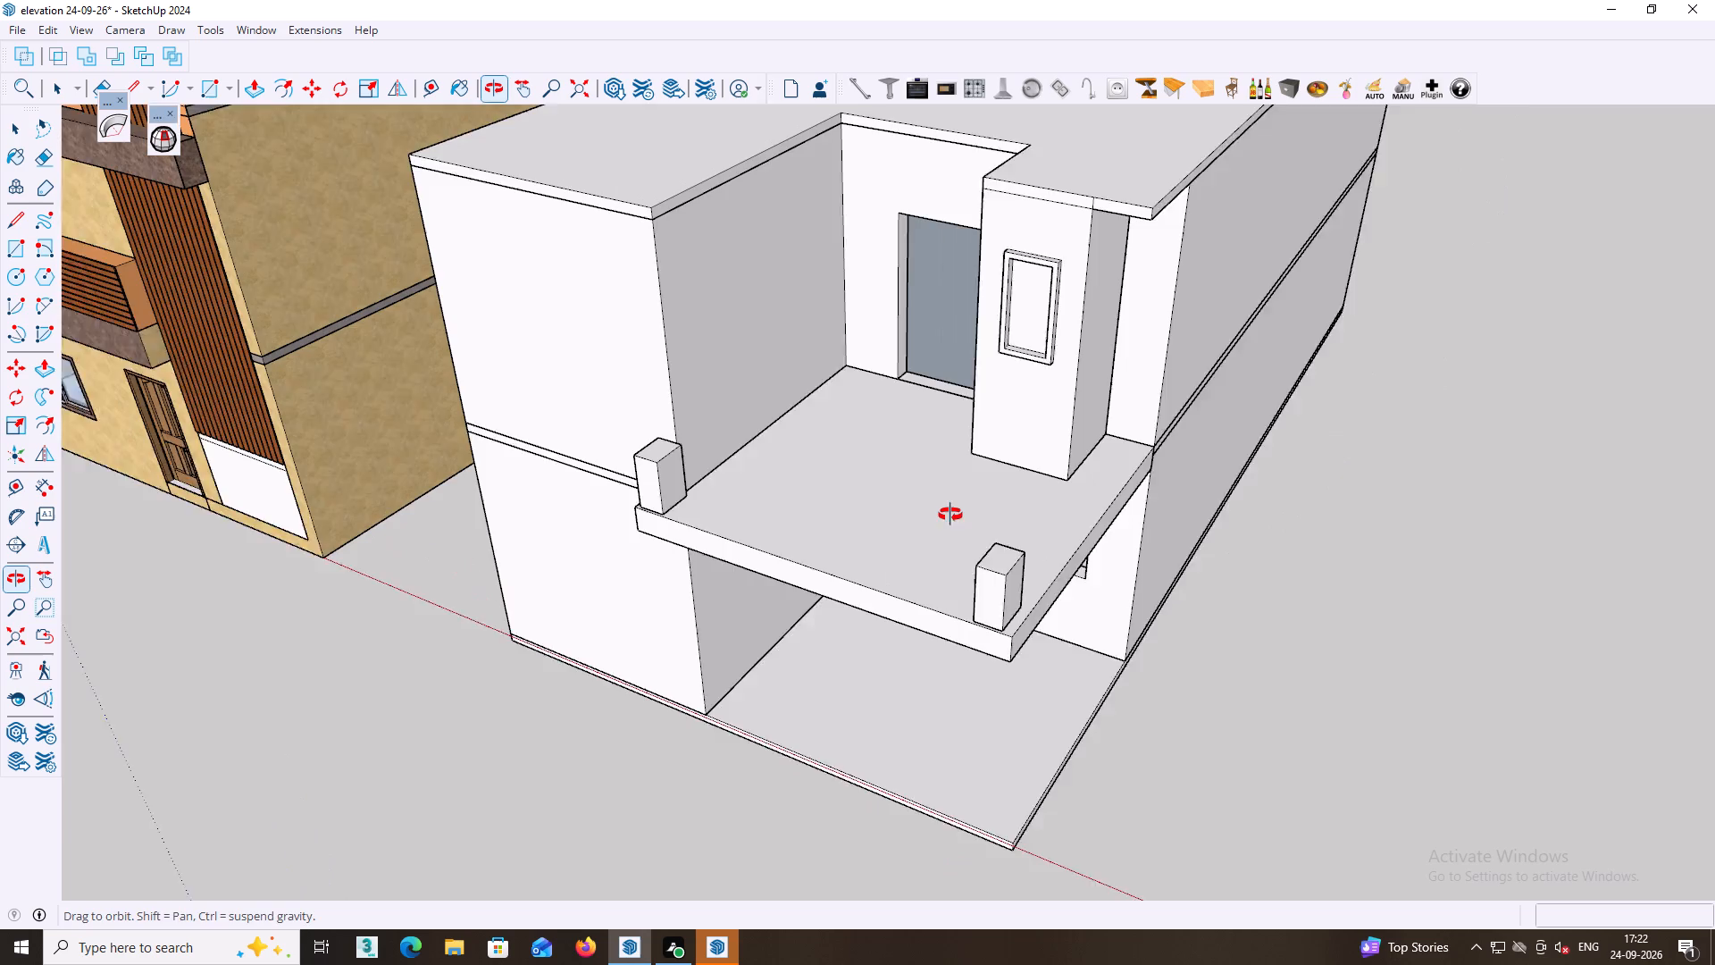
pyautogui.moveTo(950, 515); pyautogui.dragTo(960, 512, button='middle')
pyautogui.scroll(1, 1167, 690)
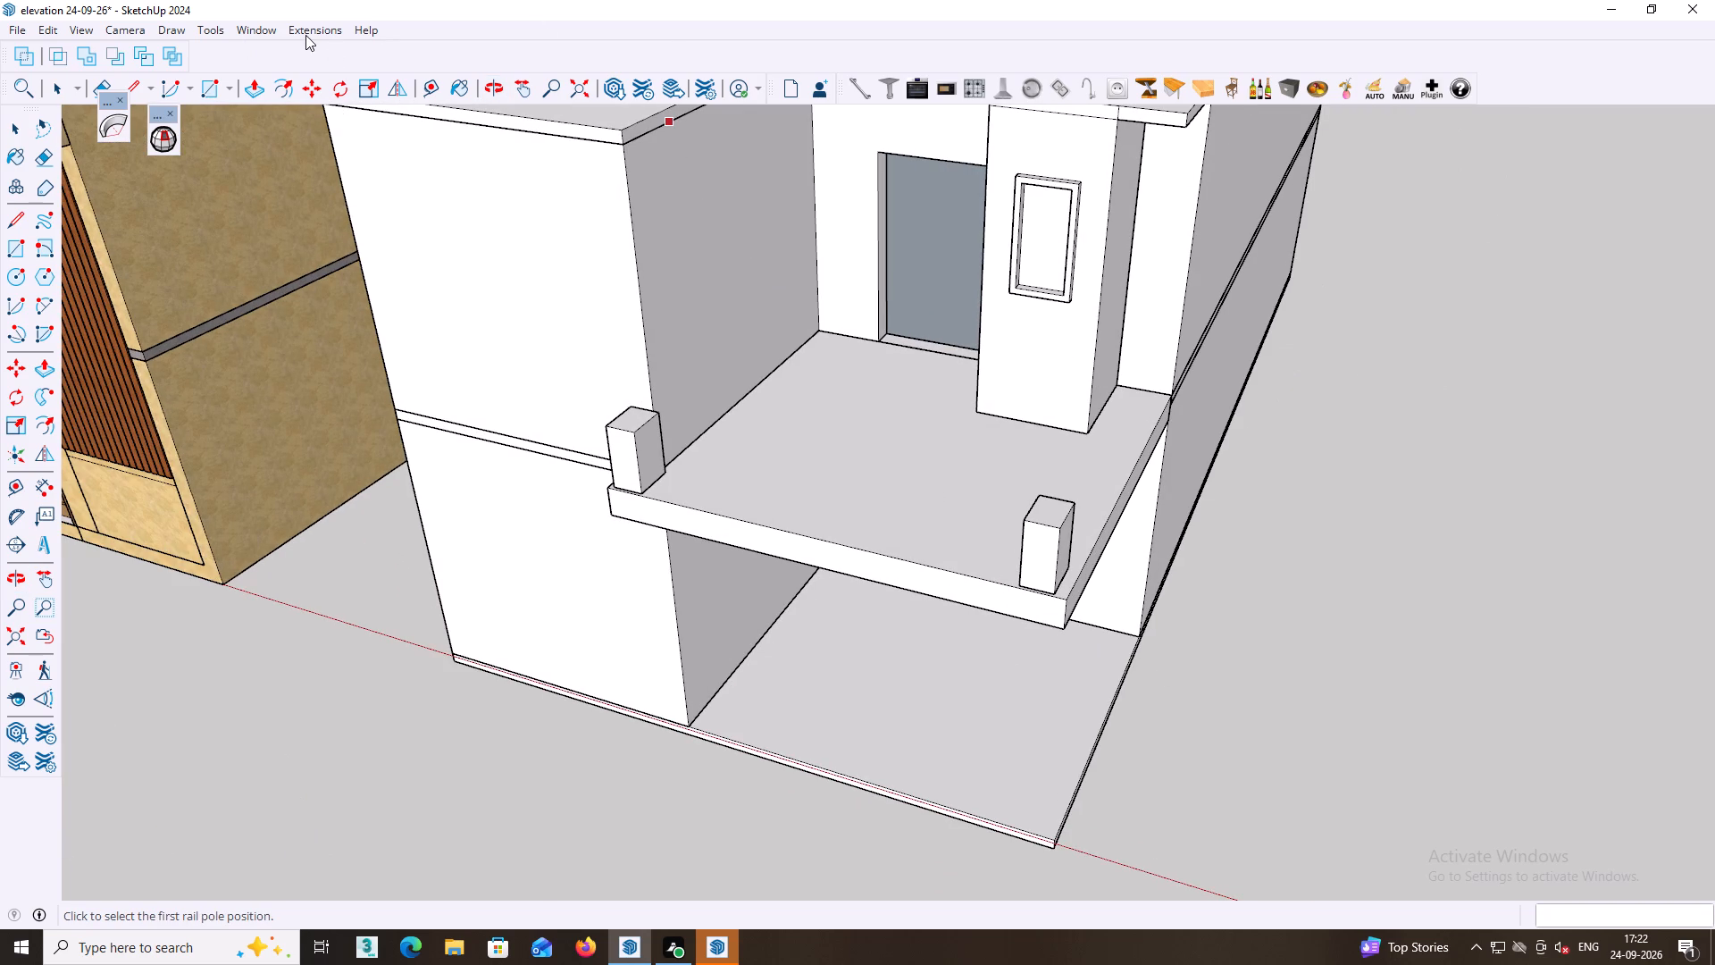
pyautogui.click(326, 31)
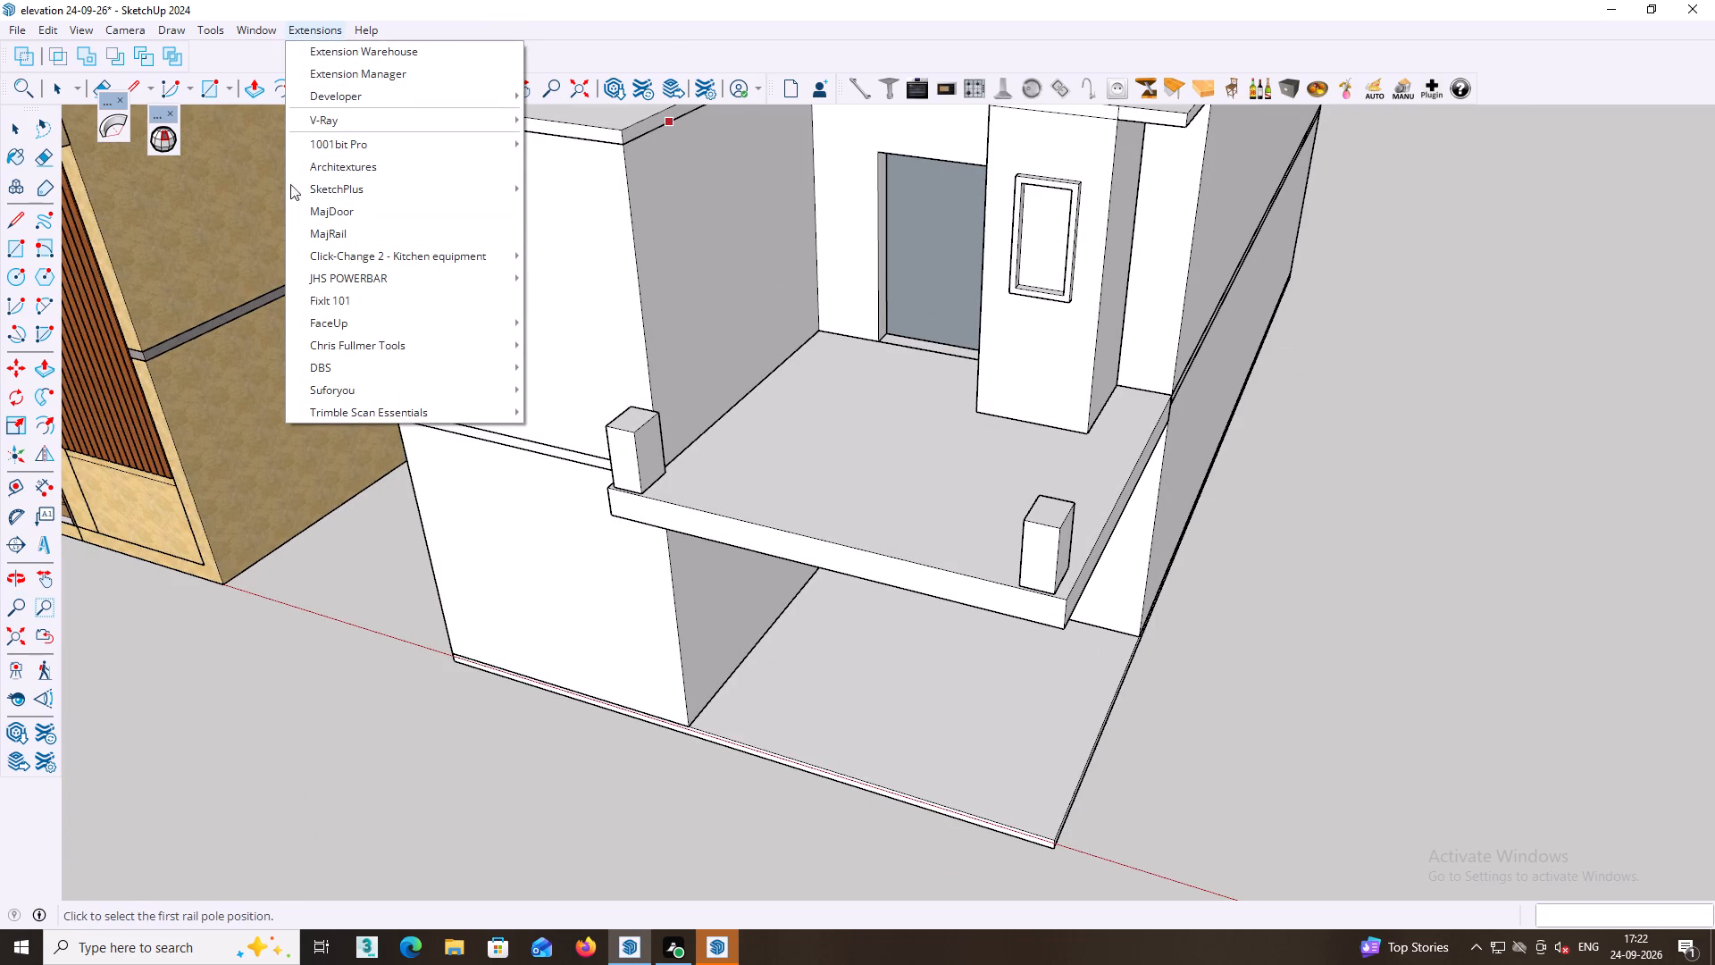
pyautogui.click(356, 231)
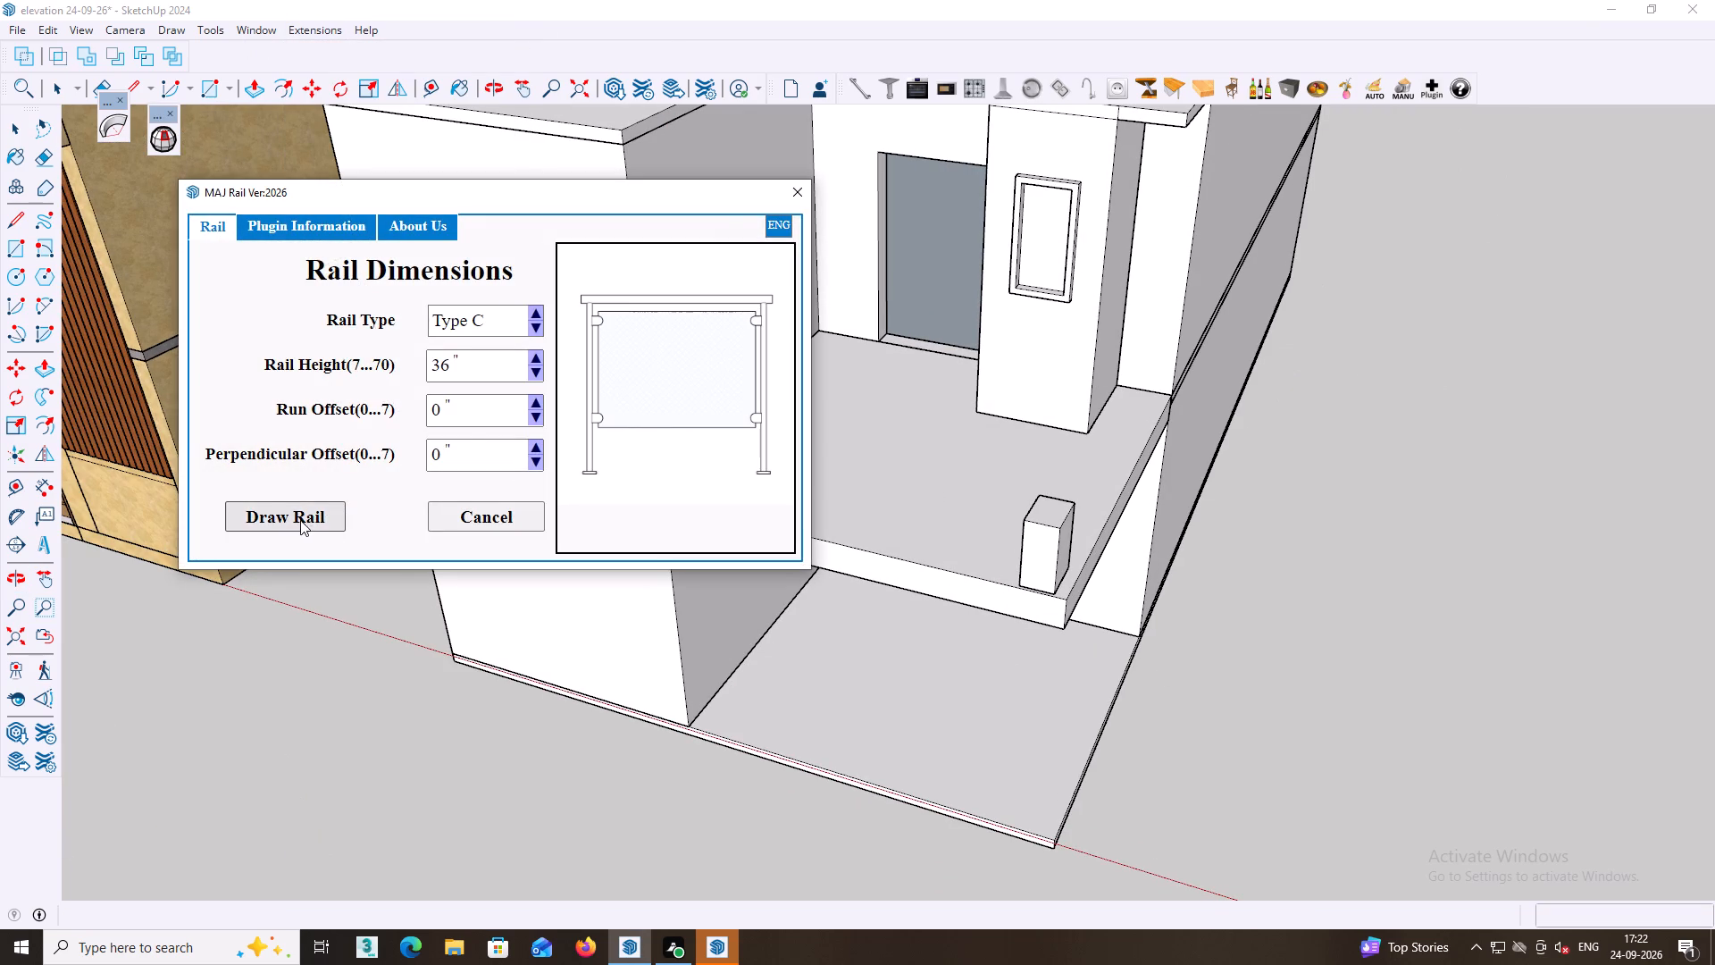
pyautogui.click(300, 516)
pyautogui.scroll(1, 607, 495)
pyautogui.moveTo(607, 495); pyautogui.dragTo(610, 549, button='middle')
pyautogui.scroll(4, 640, 541)
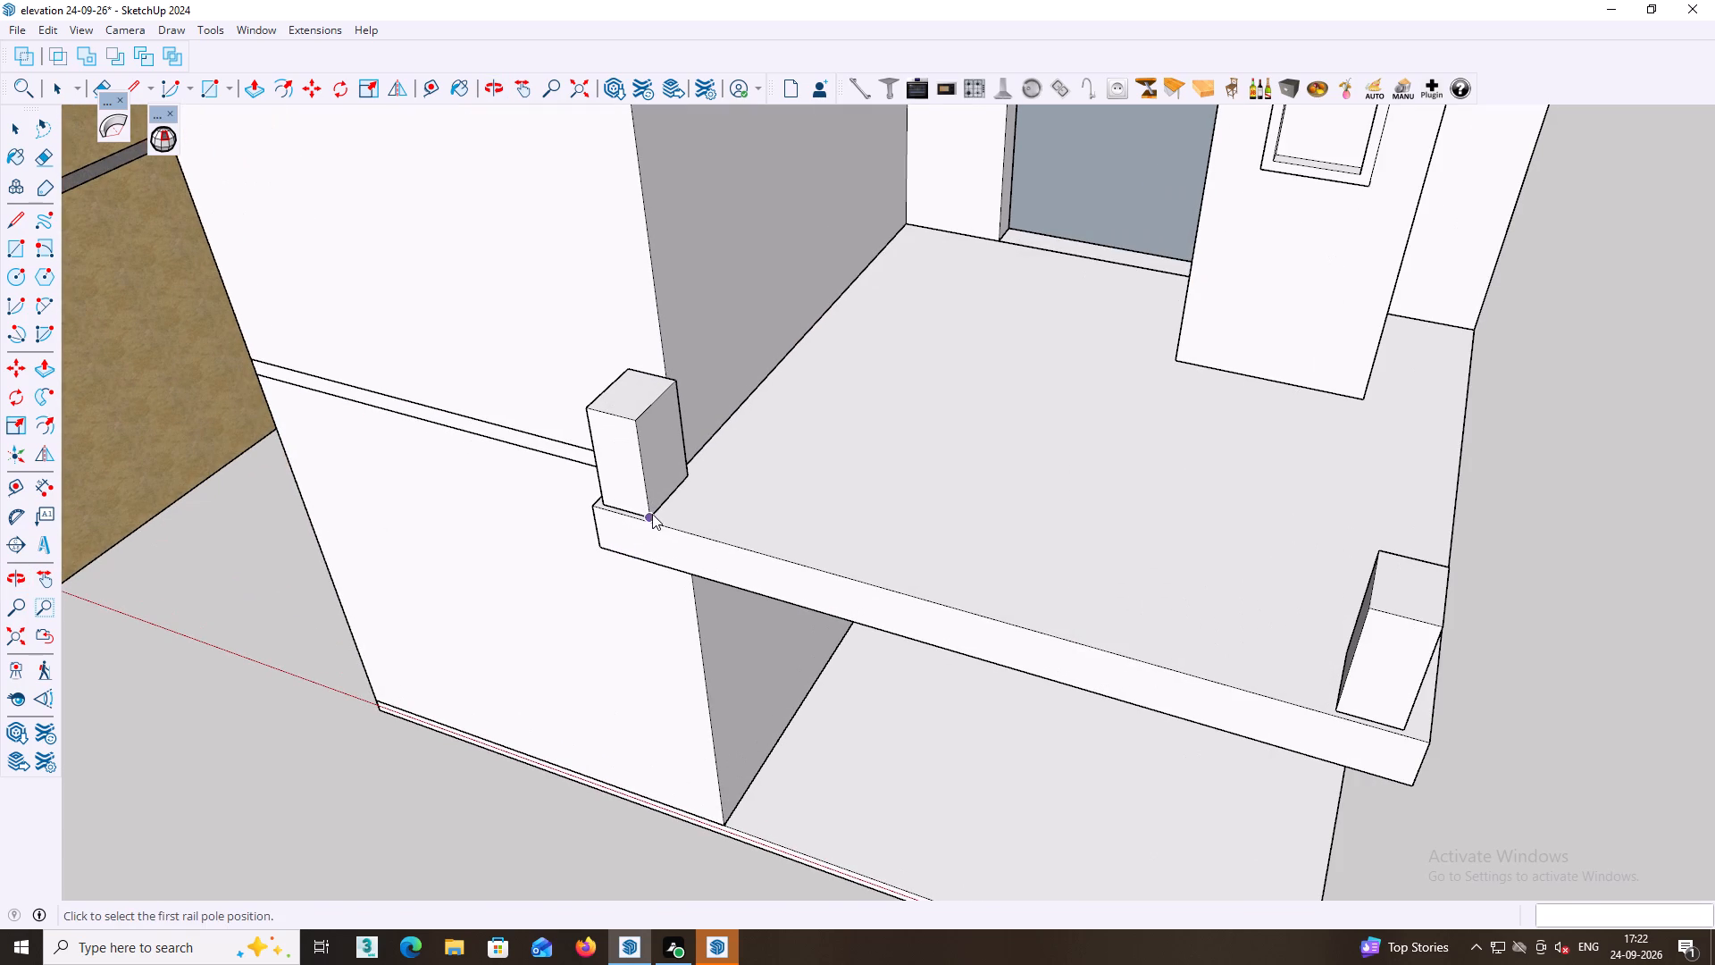
pyautogui.click(651, 513)
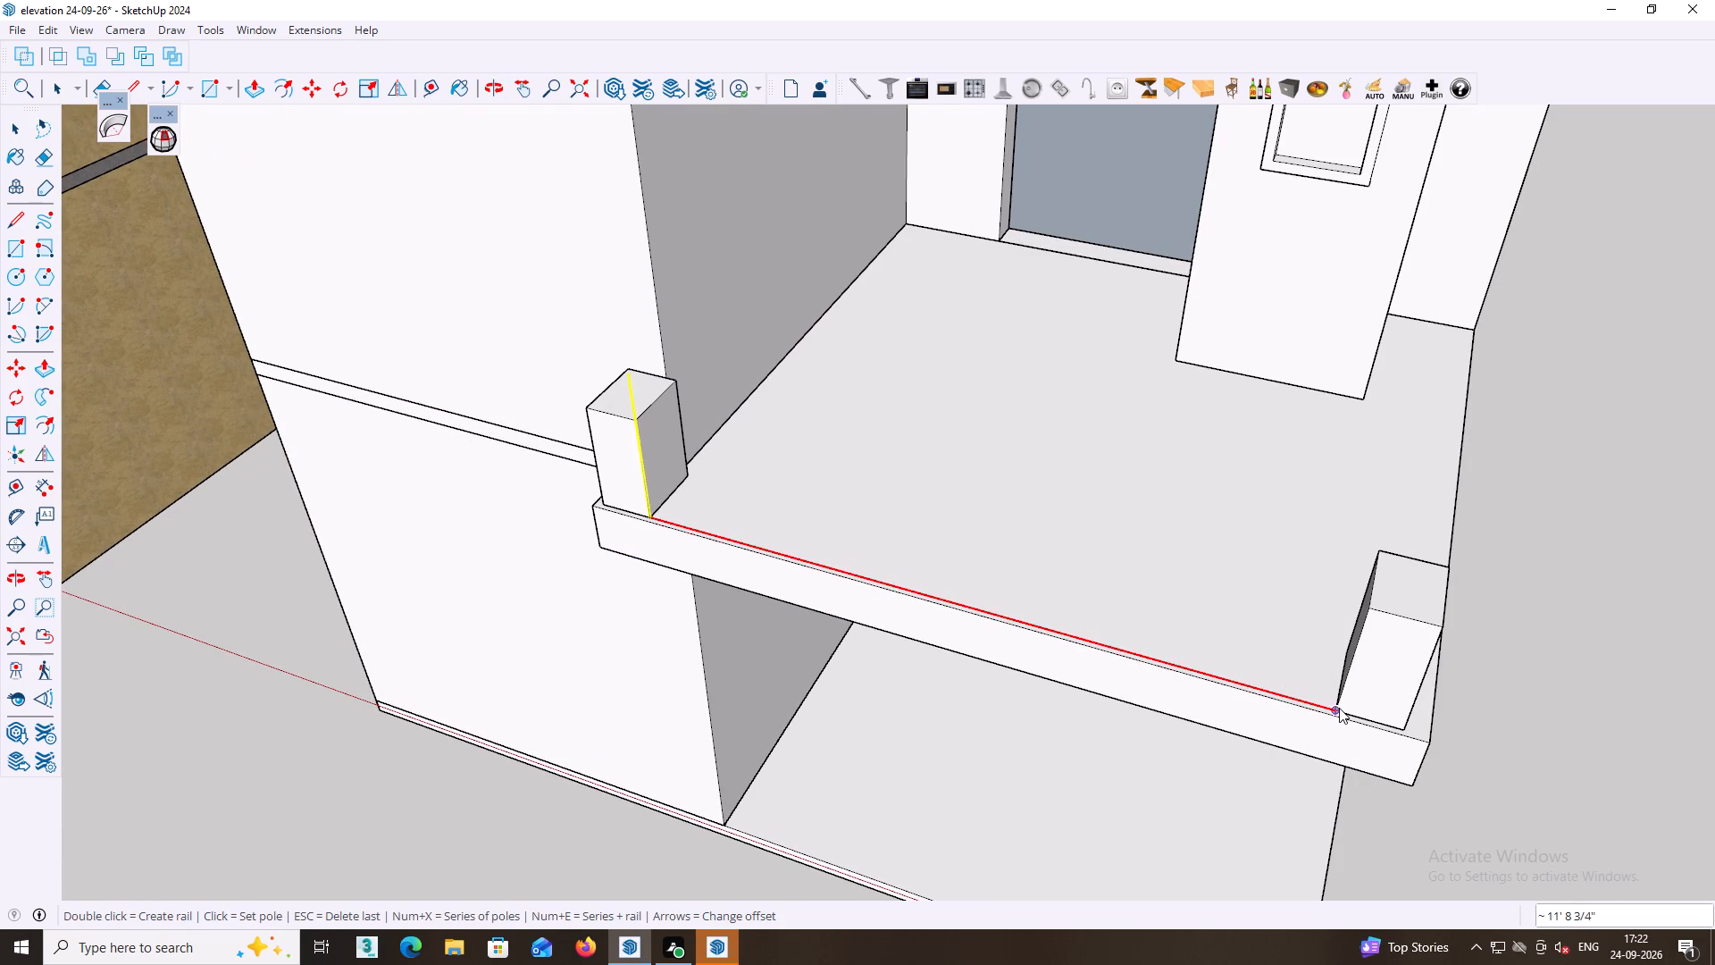
pyautogui.press('3')
pyautogui.press('x')
pyautogui.press('Return')
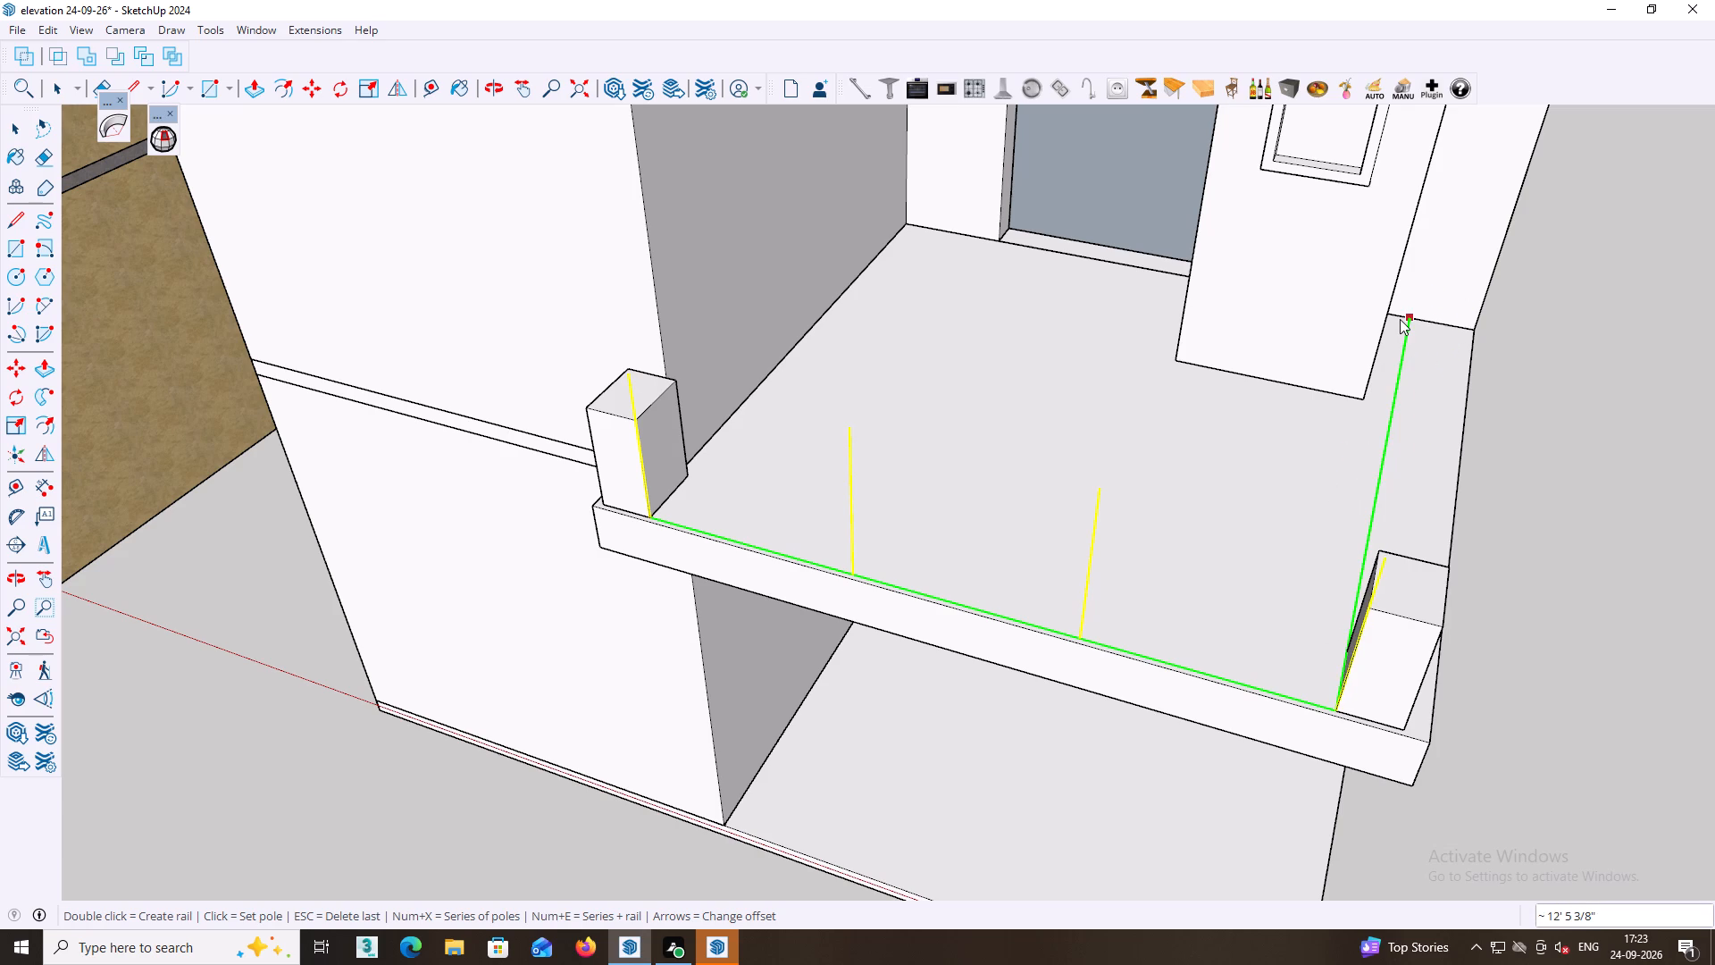
# Continue the rail from the corner post along the balcony's side to the building wall with a 4x pole series and create it.
pyautogui.press('4')
pyautogui.press('x')
pyautogui.press('Return')
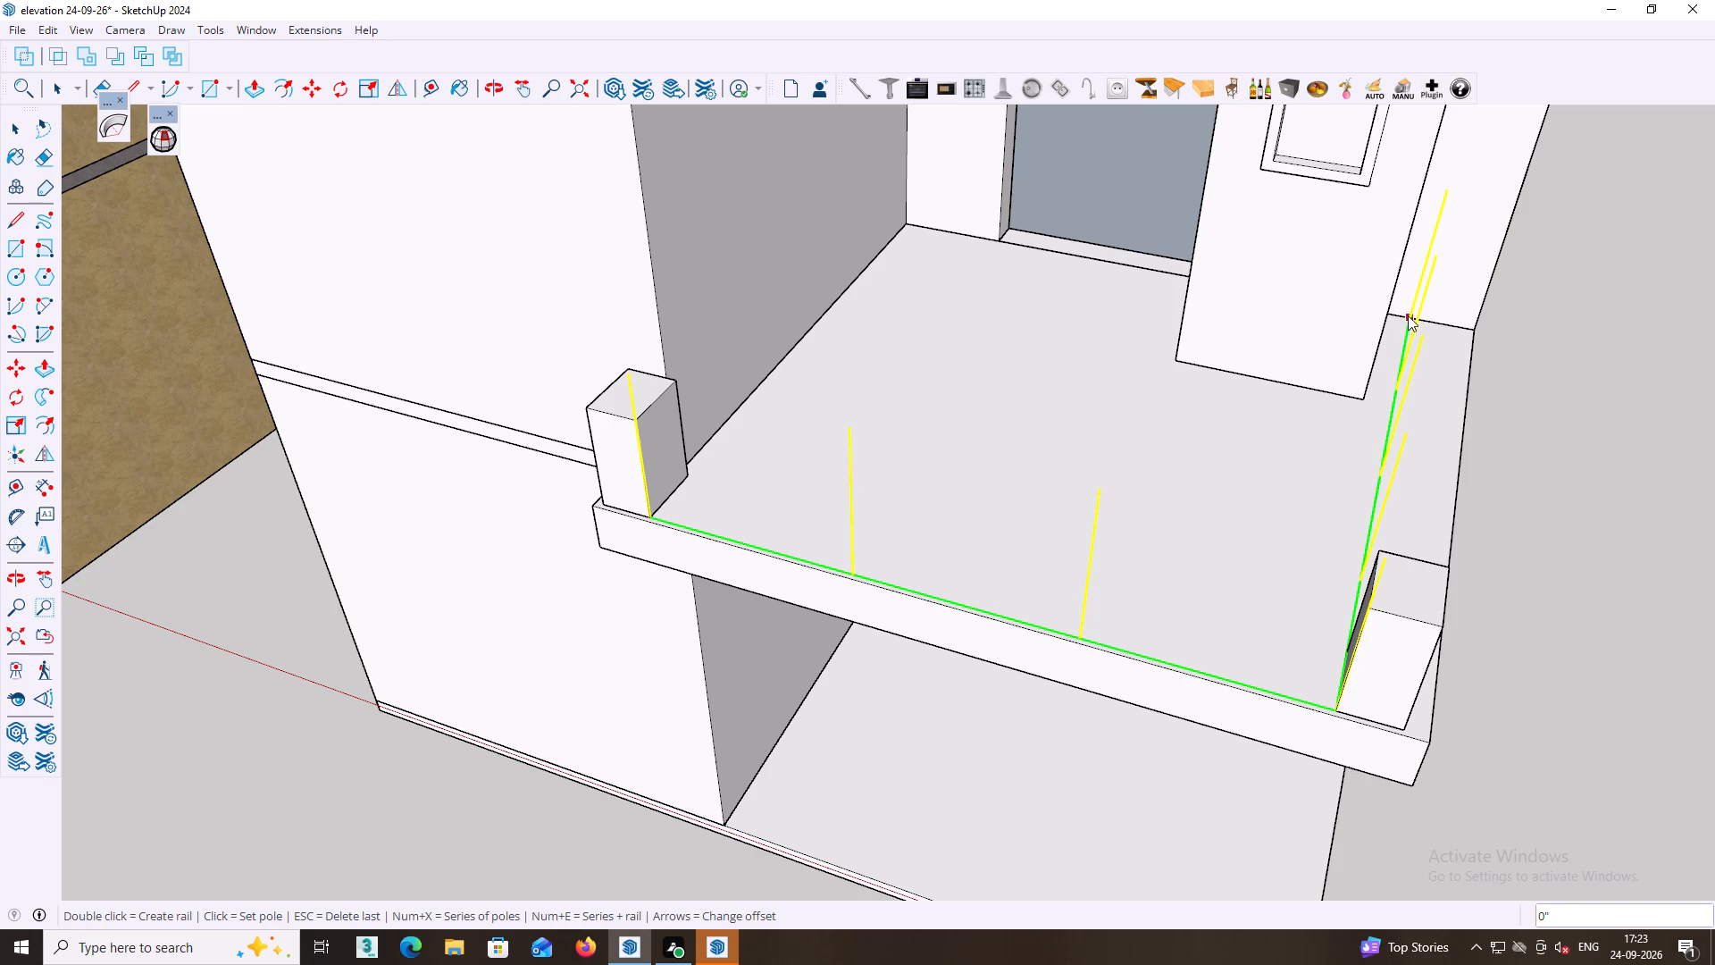
pyautogui.click(1411, 314)
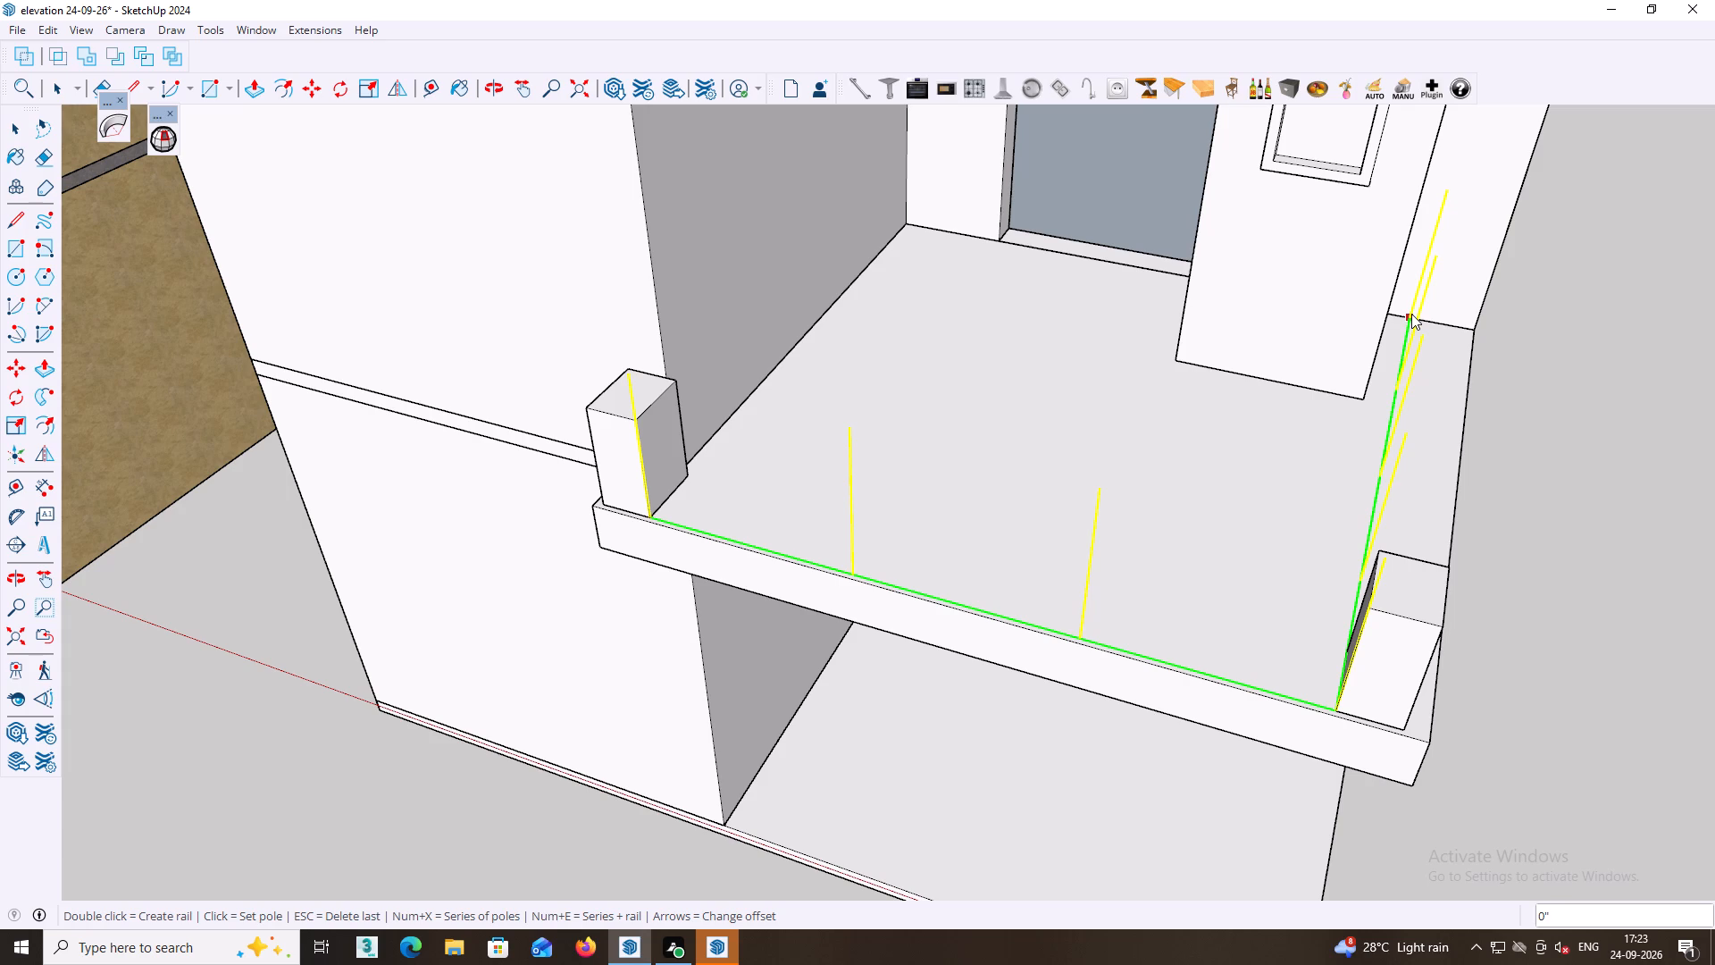
pyautogui.tripleClick(1411, 314)
pyautogui.click(1411, 314)
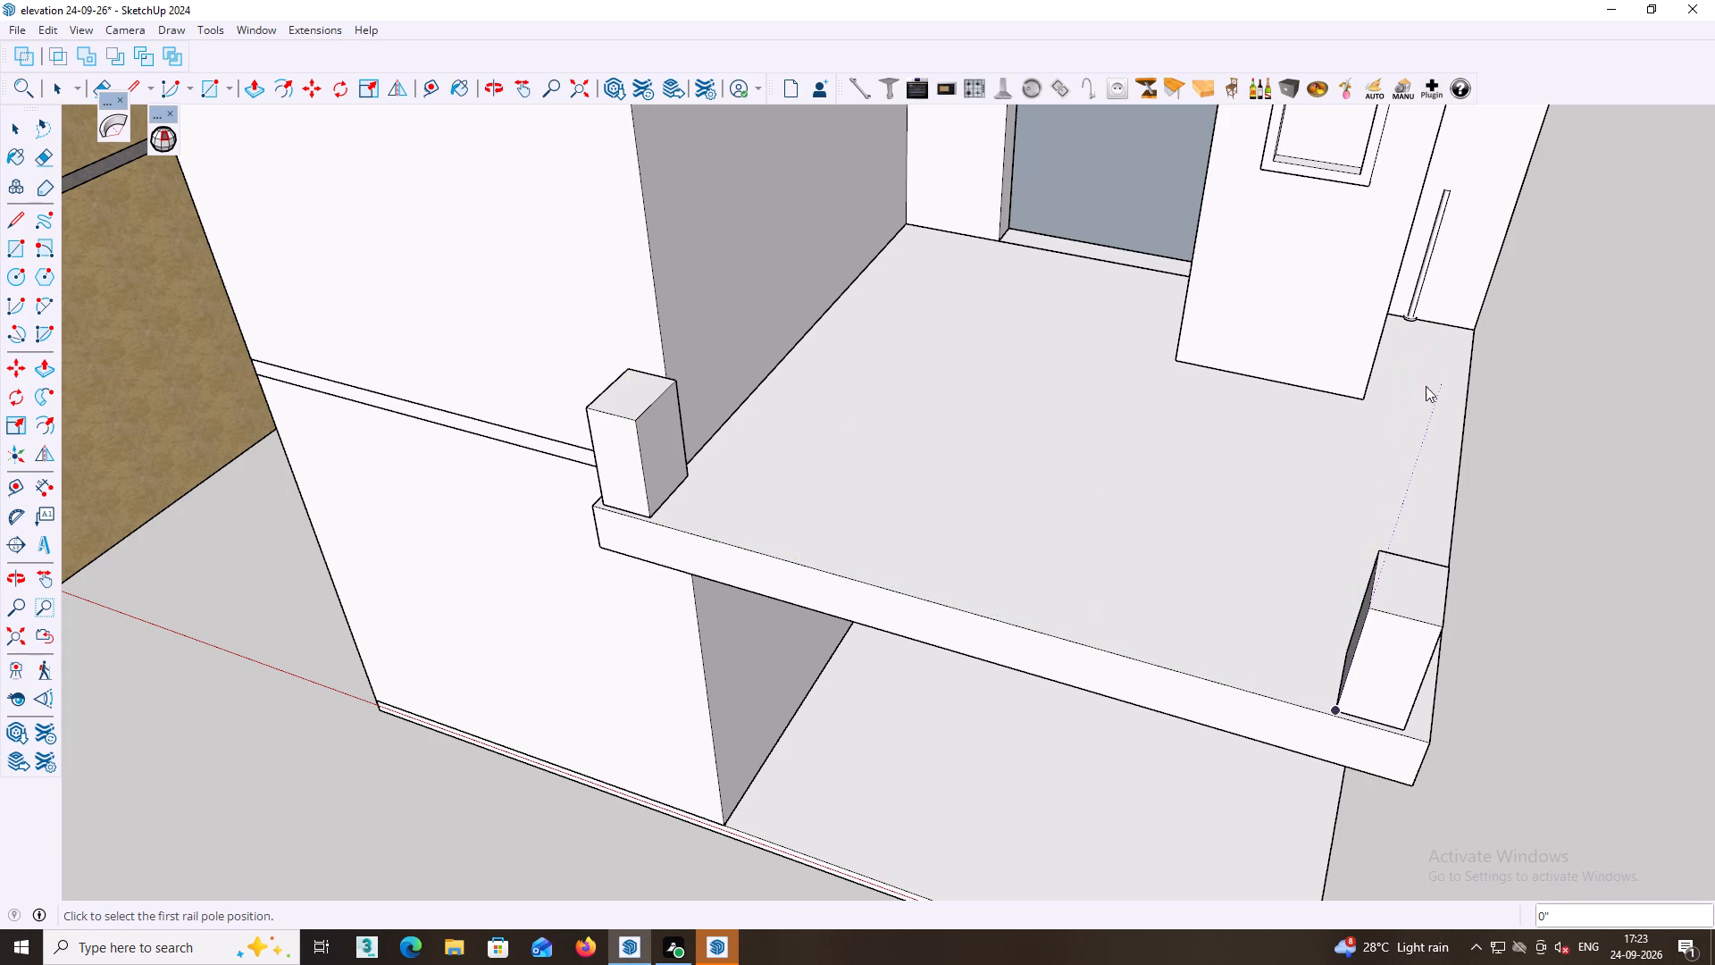
# Undo the stray rail pole left at the building wall on the balcony's side edge.
pyautogui.moveTo(1396, 477); pyautogui.dragTo(1086, 441, button='middle')
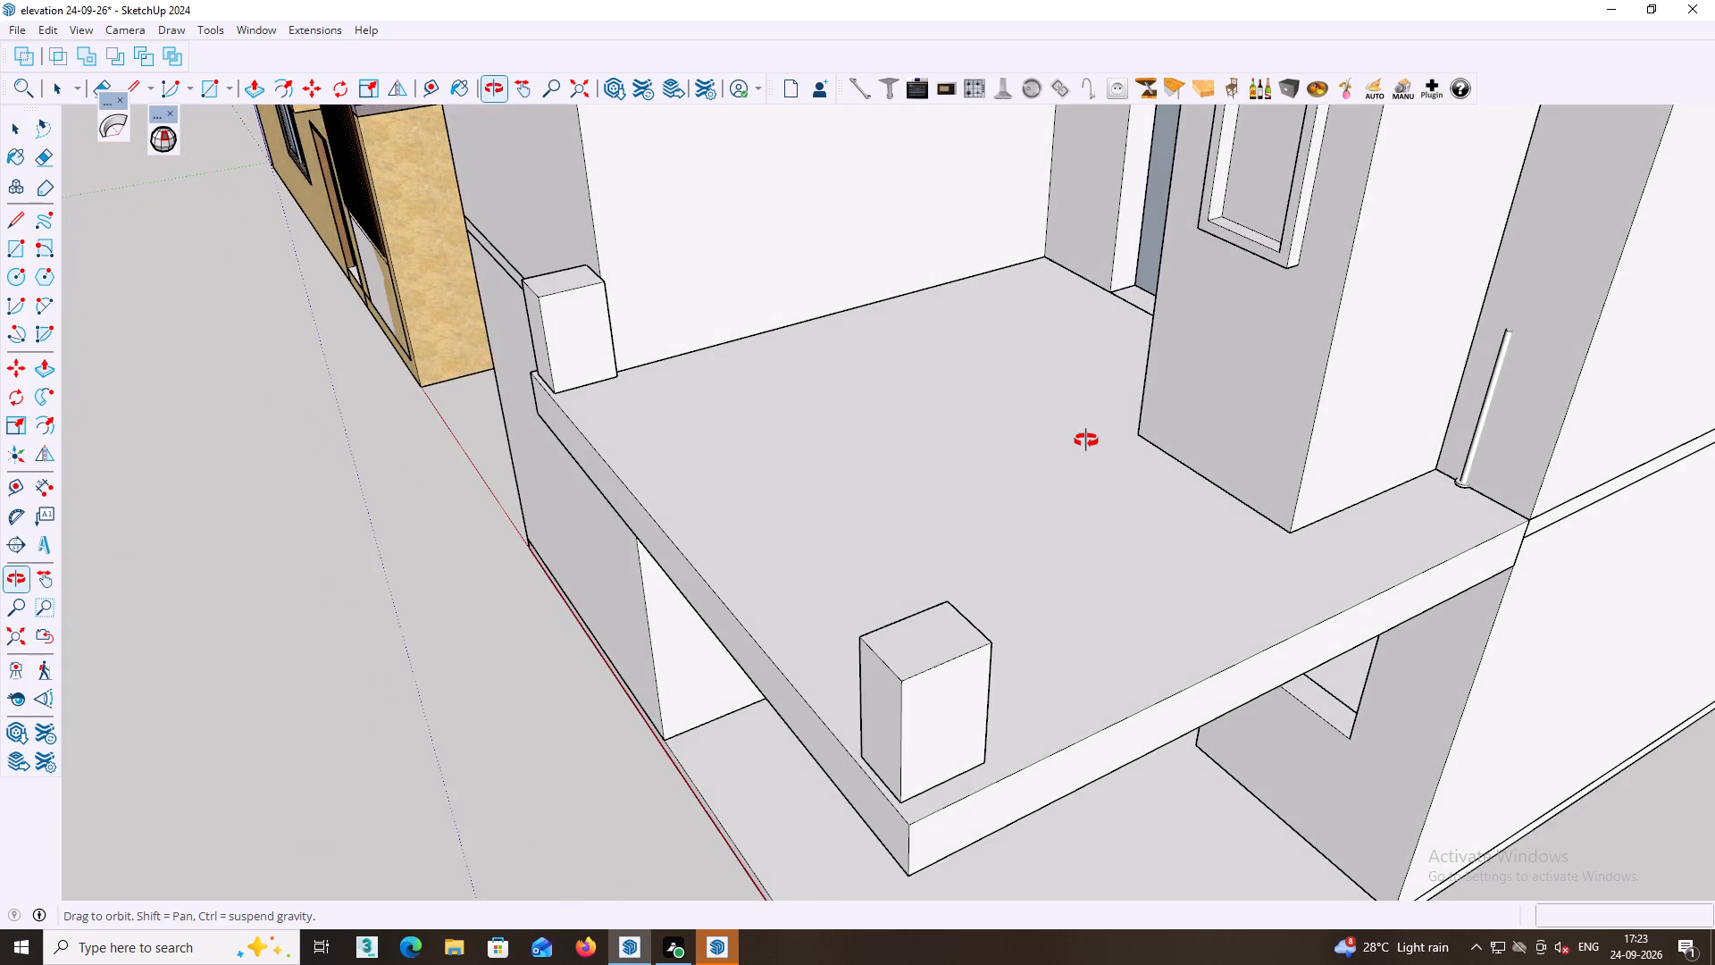
pyautogui.moveTo(1086, 441); pyautogui.dragTo(1437, 407, button='middle')
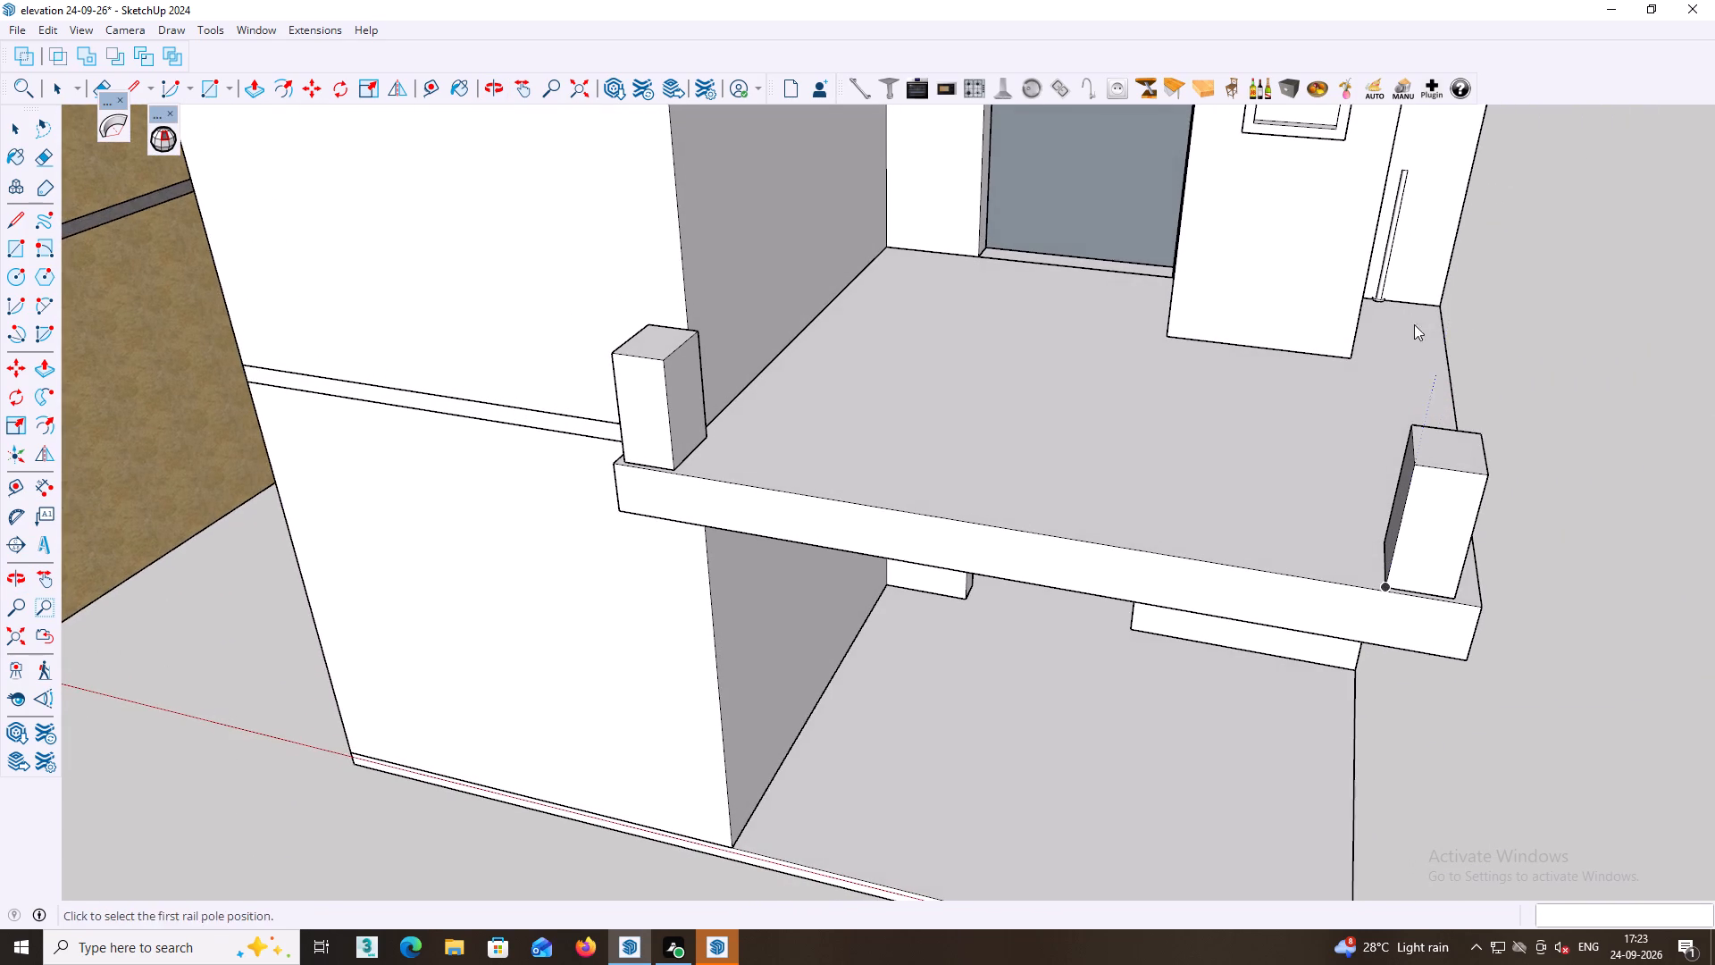
pyautogui.moveTo(1404, 290); pyautogui.dragTo(1311, 319, button='middle')
pyautogui.moveTo(1391, 339); pyautogui.dragTo(1343, 373, button='middle')
pyautogui.scroll(-2, 1408, 366)
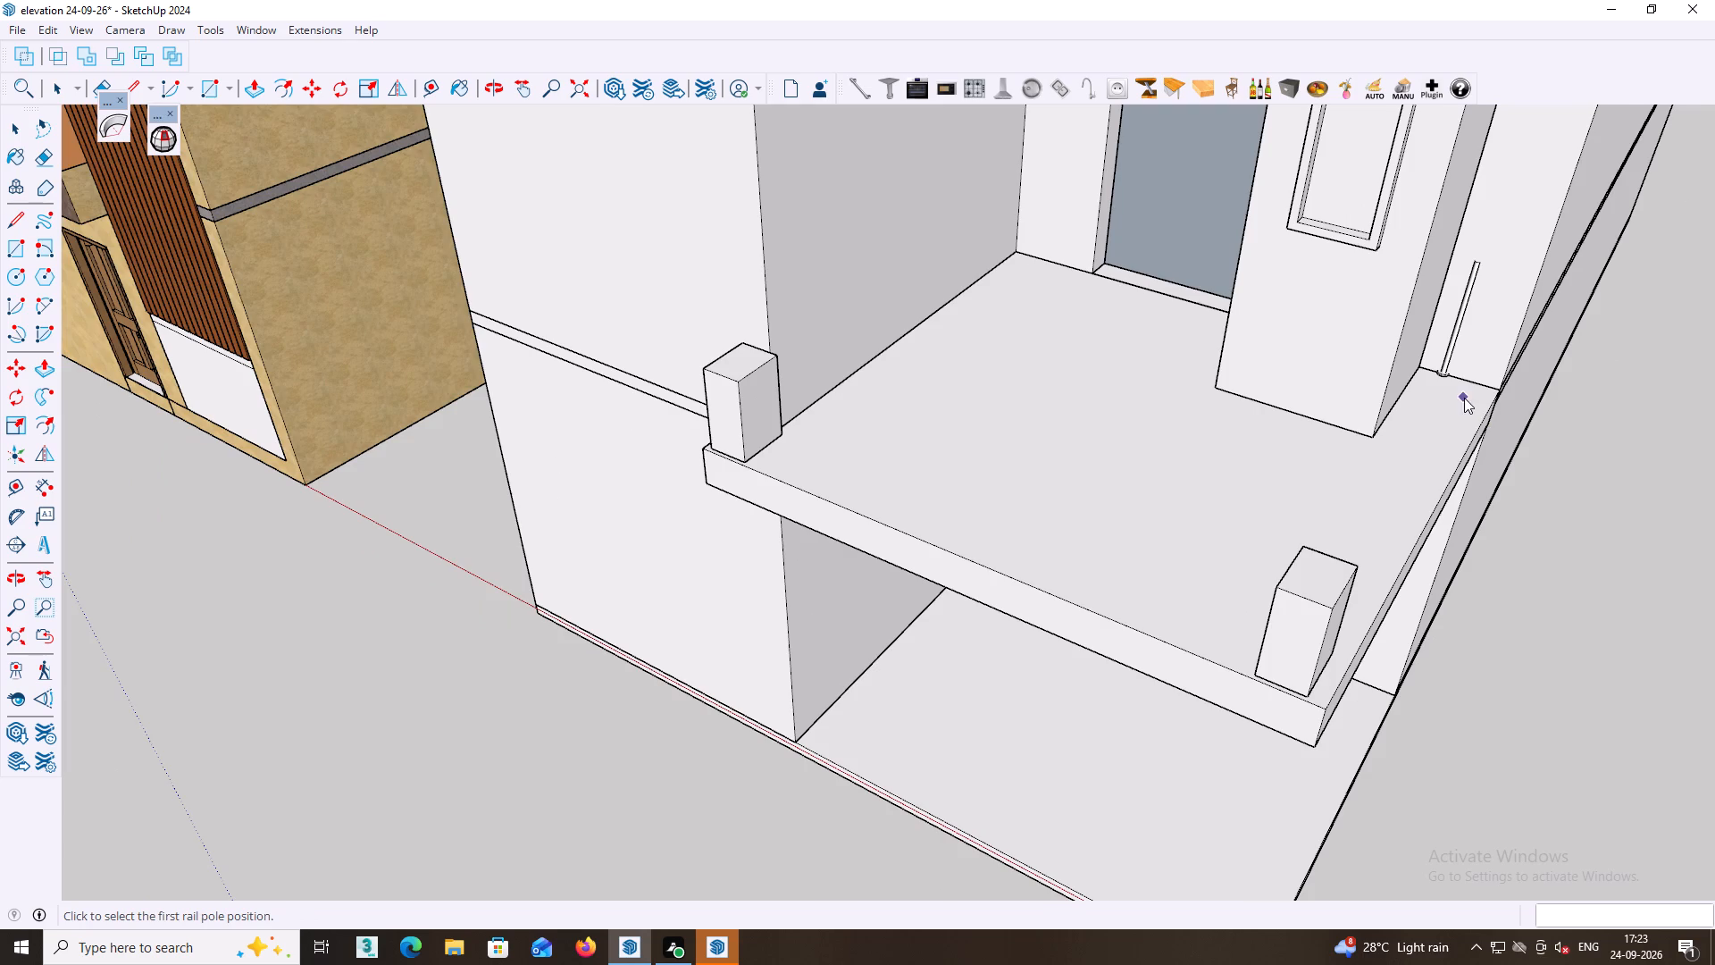
pyautogui.scroll(3, 1460, 387)
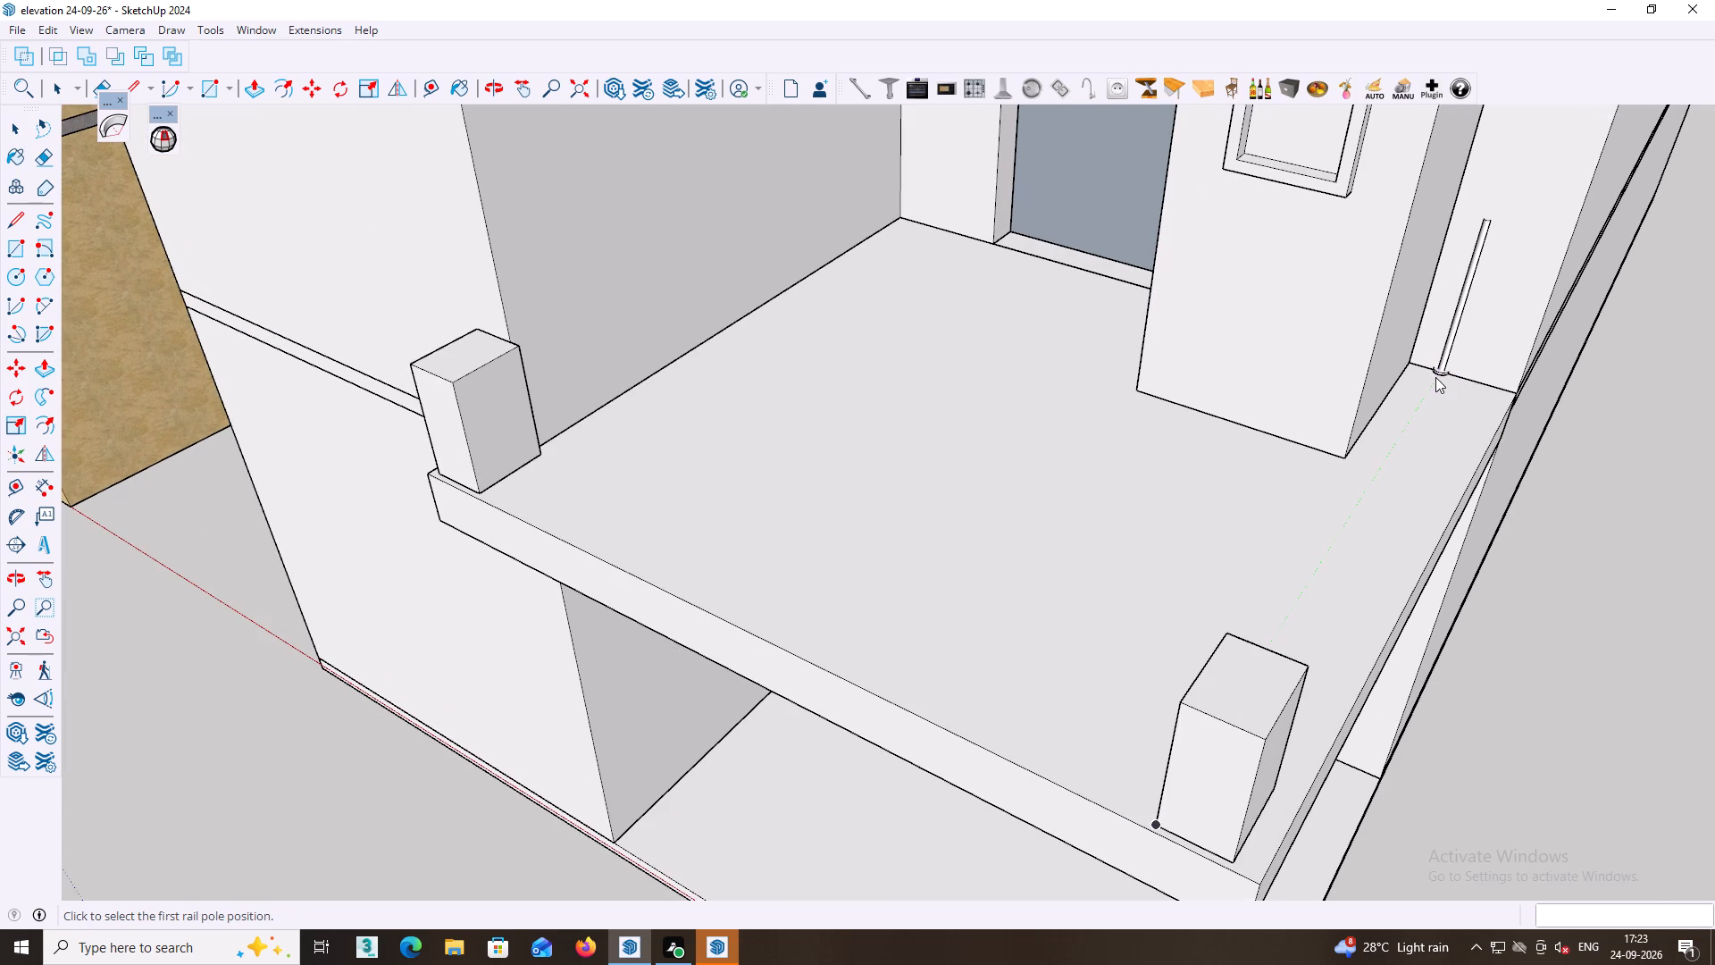
pyautogui.hotkey('ctrl', 'z')
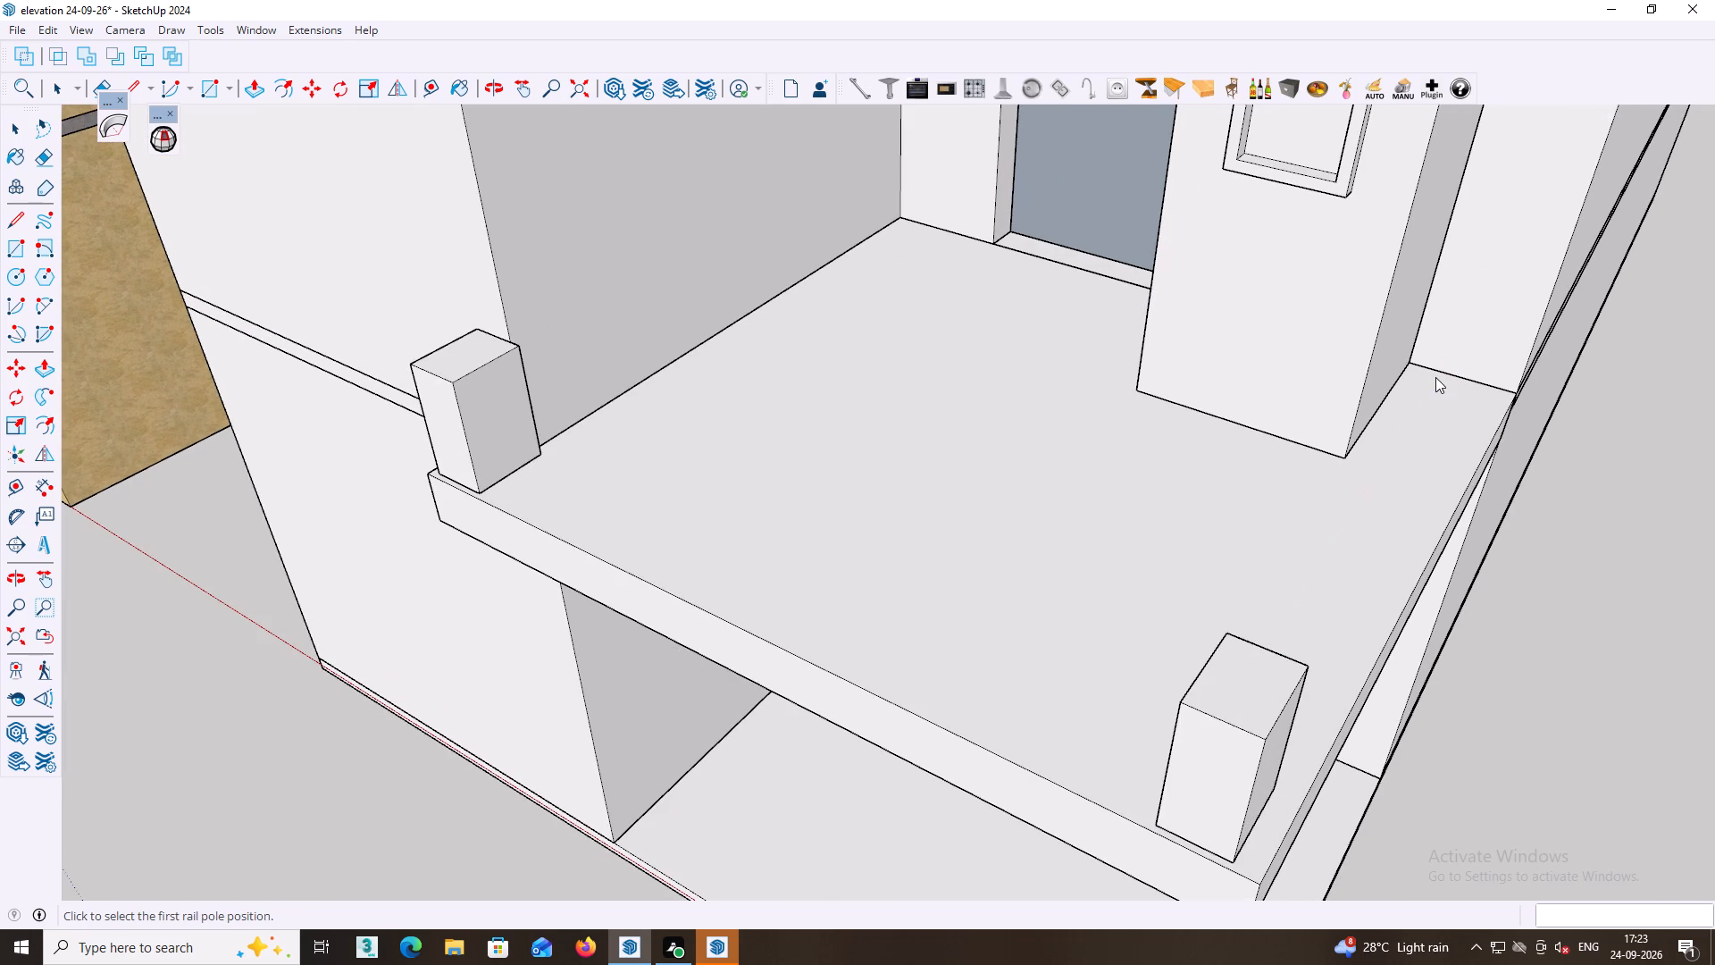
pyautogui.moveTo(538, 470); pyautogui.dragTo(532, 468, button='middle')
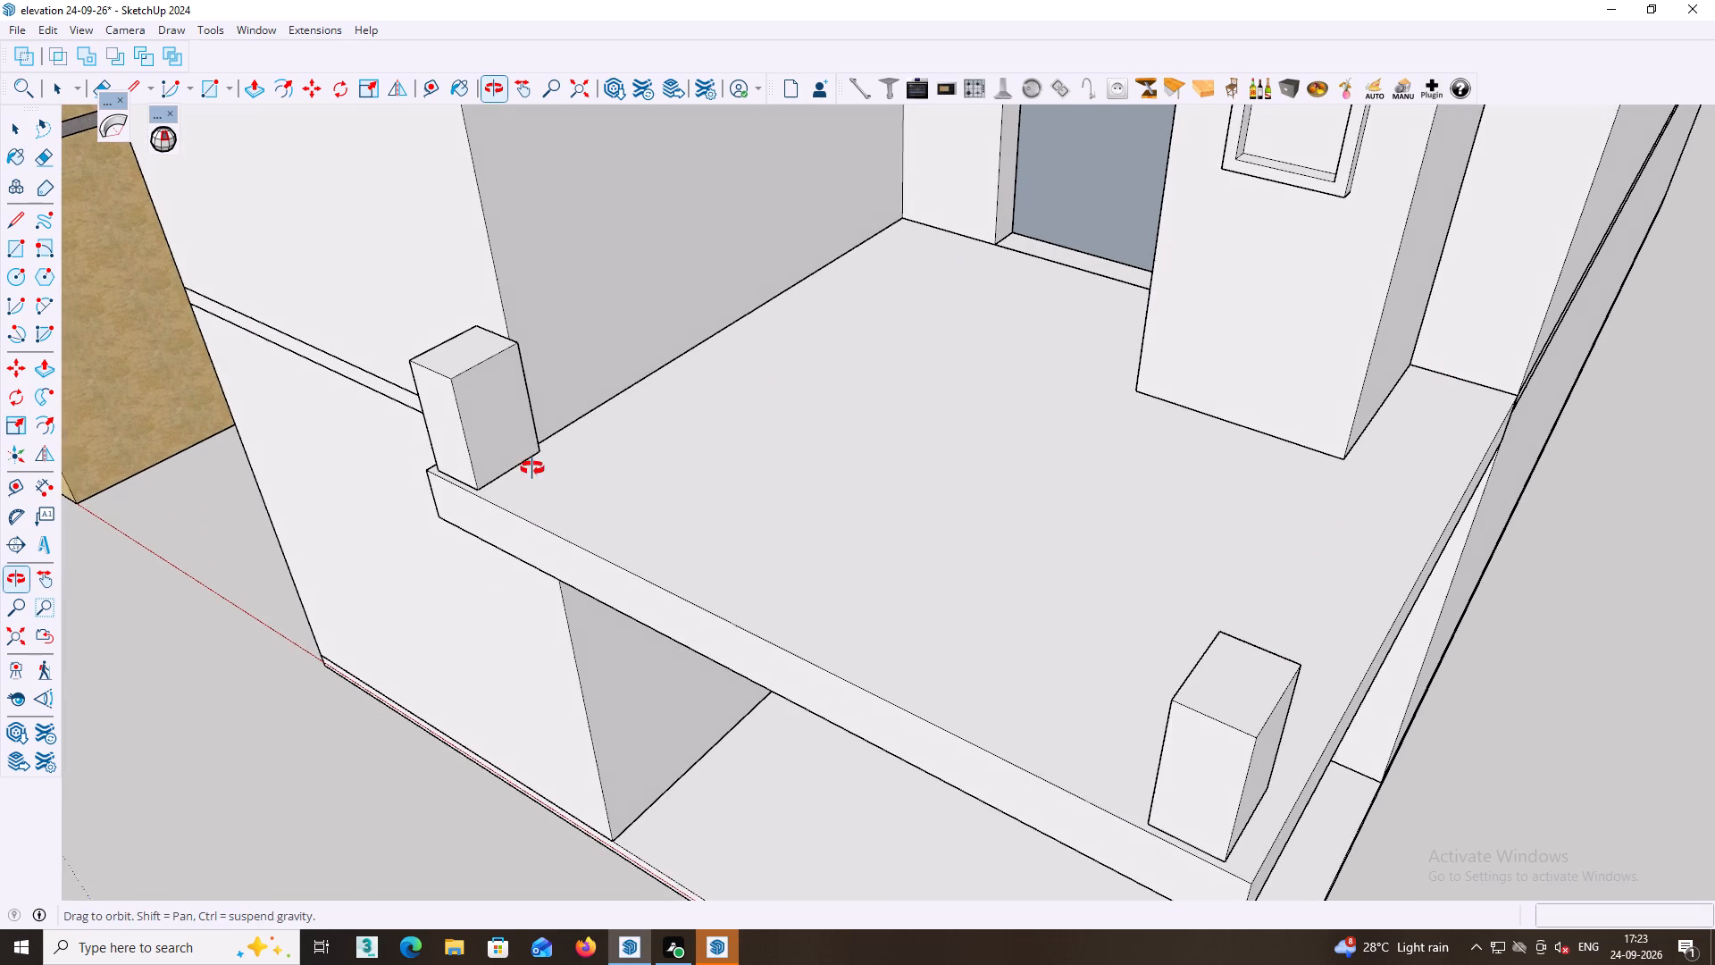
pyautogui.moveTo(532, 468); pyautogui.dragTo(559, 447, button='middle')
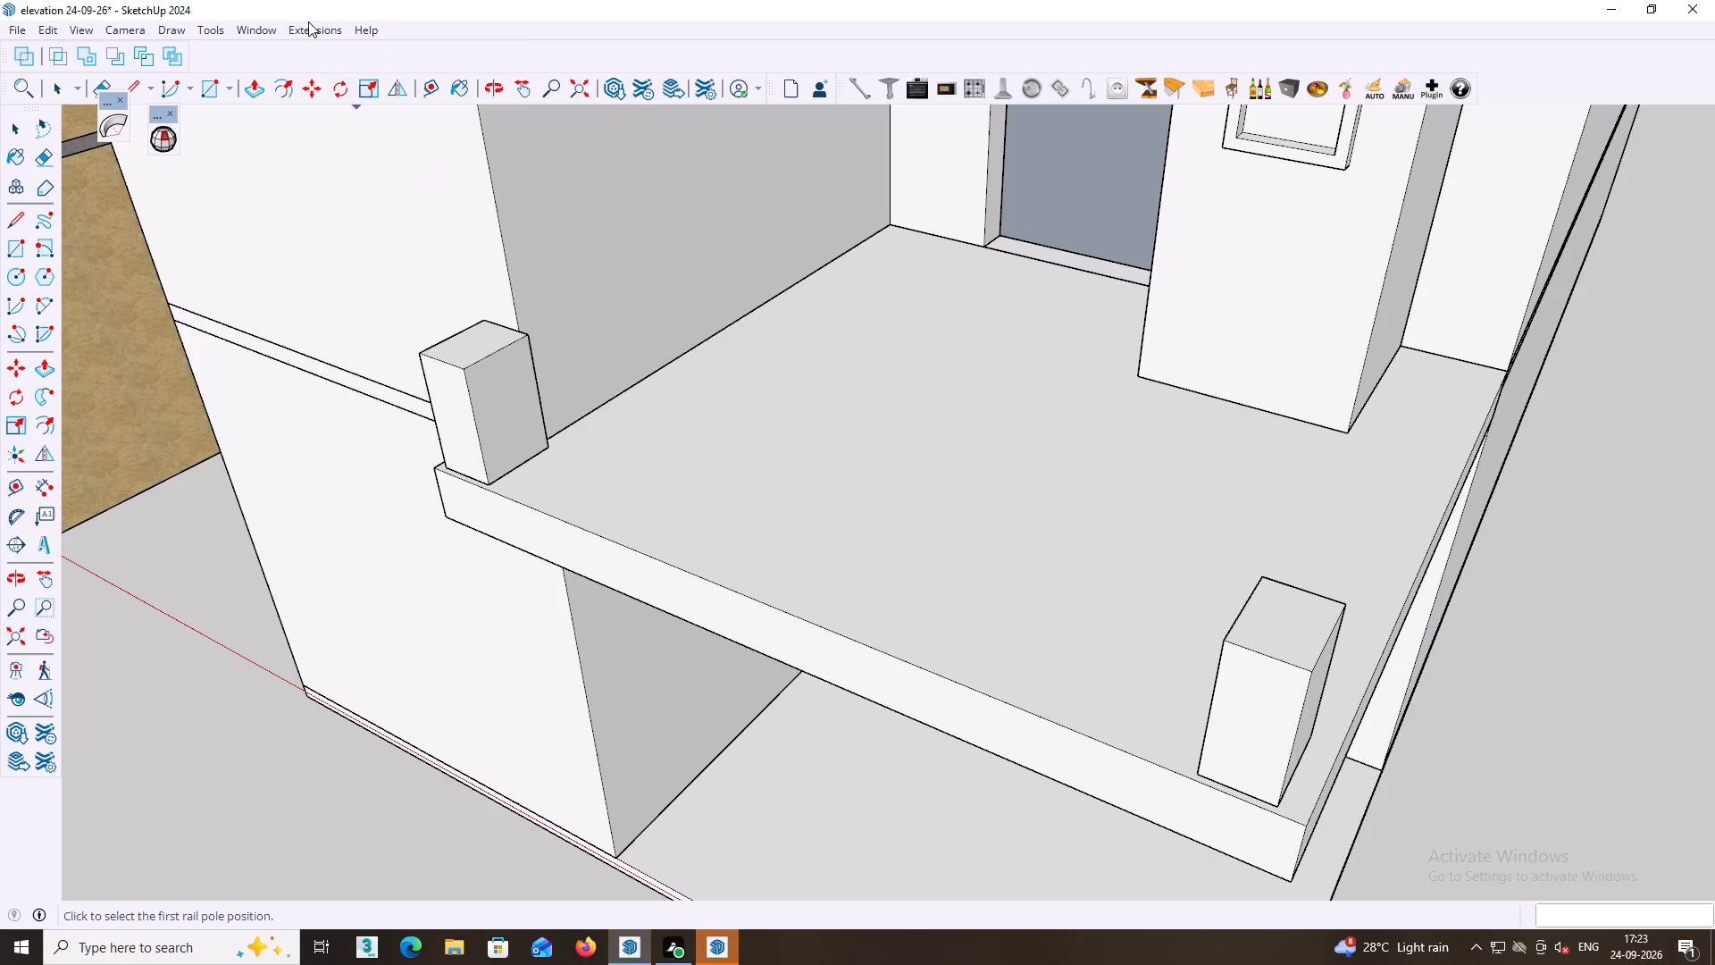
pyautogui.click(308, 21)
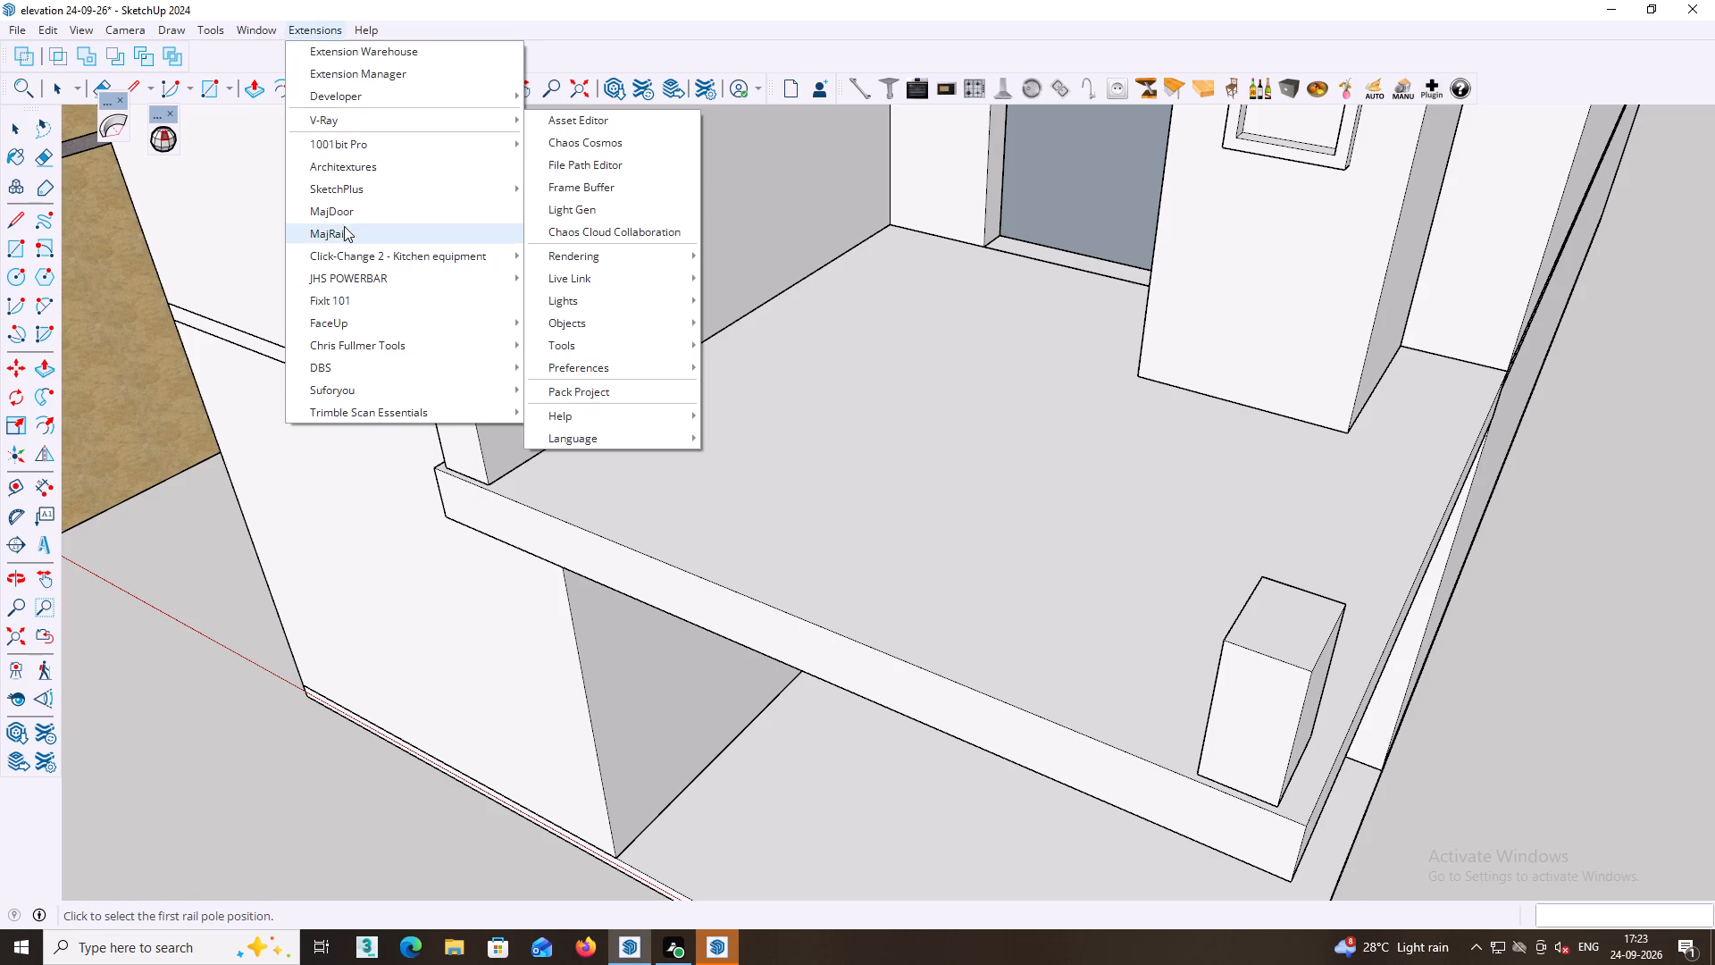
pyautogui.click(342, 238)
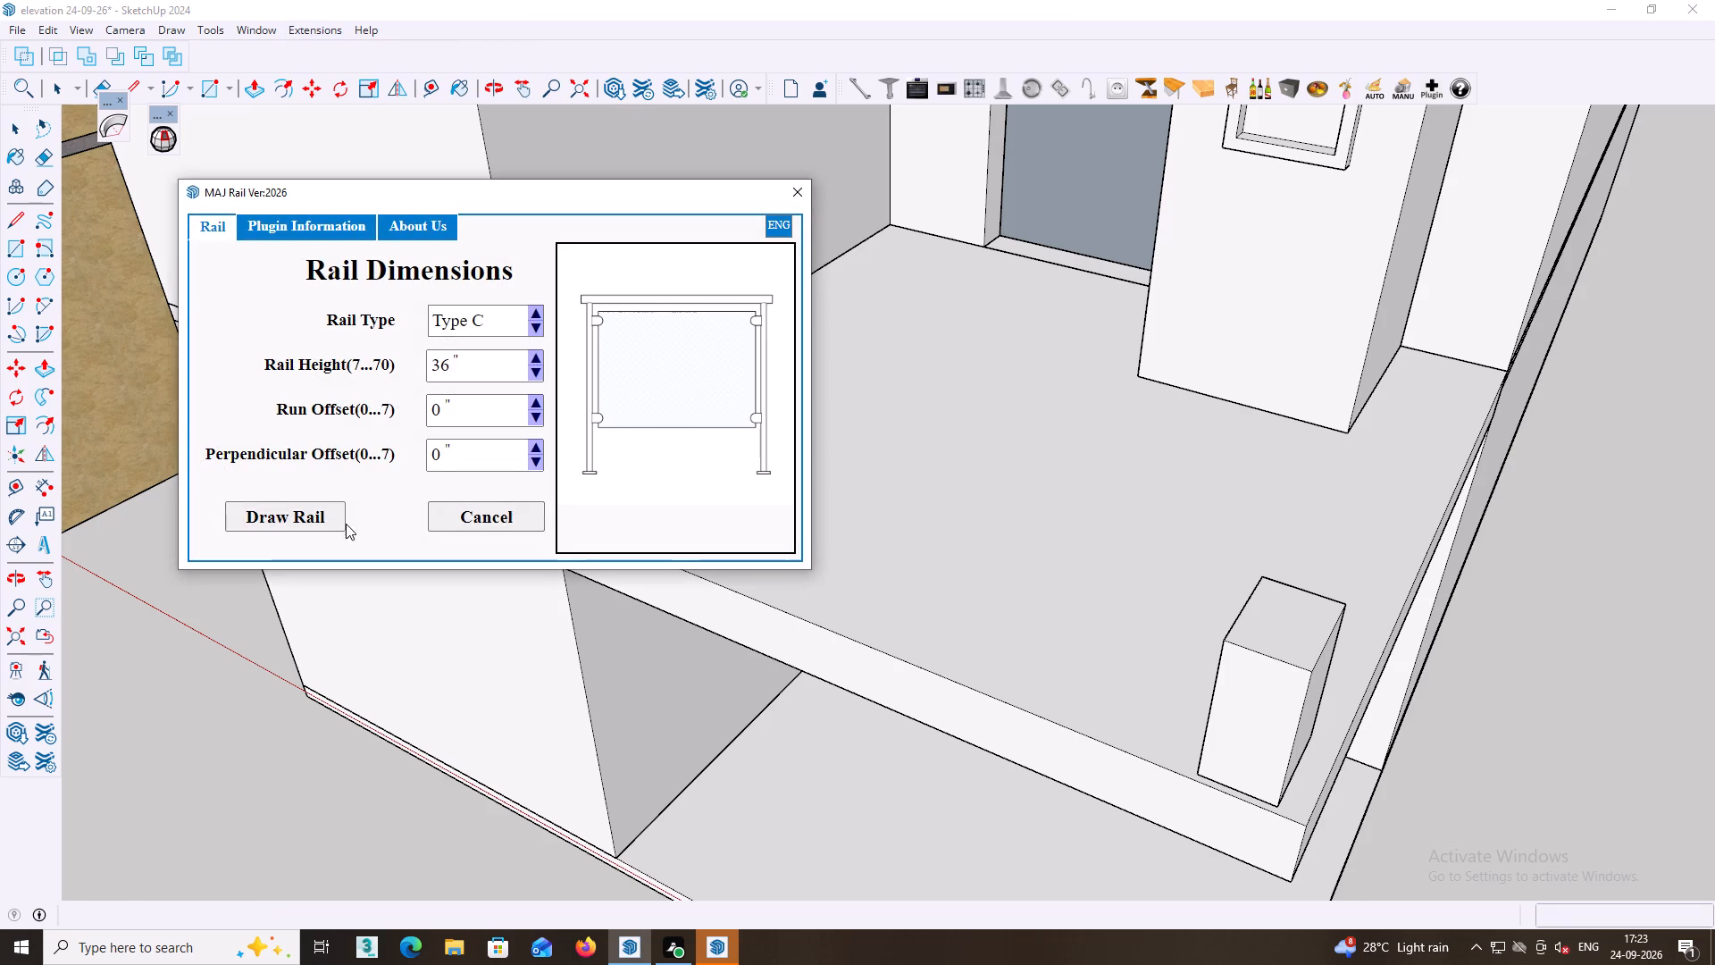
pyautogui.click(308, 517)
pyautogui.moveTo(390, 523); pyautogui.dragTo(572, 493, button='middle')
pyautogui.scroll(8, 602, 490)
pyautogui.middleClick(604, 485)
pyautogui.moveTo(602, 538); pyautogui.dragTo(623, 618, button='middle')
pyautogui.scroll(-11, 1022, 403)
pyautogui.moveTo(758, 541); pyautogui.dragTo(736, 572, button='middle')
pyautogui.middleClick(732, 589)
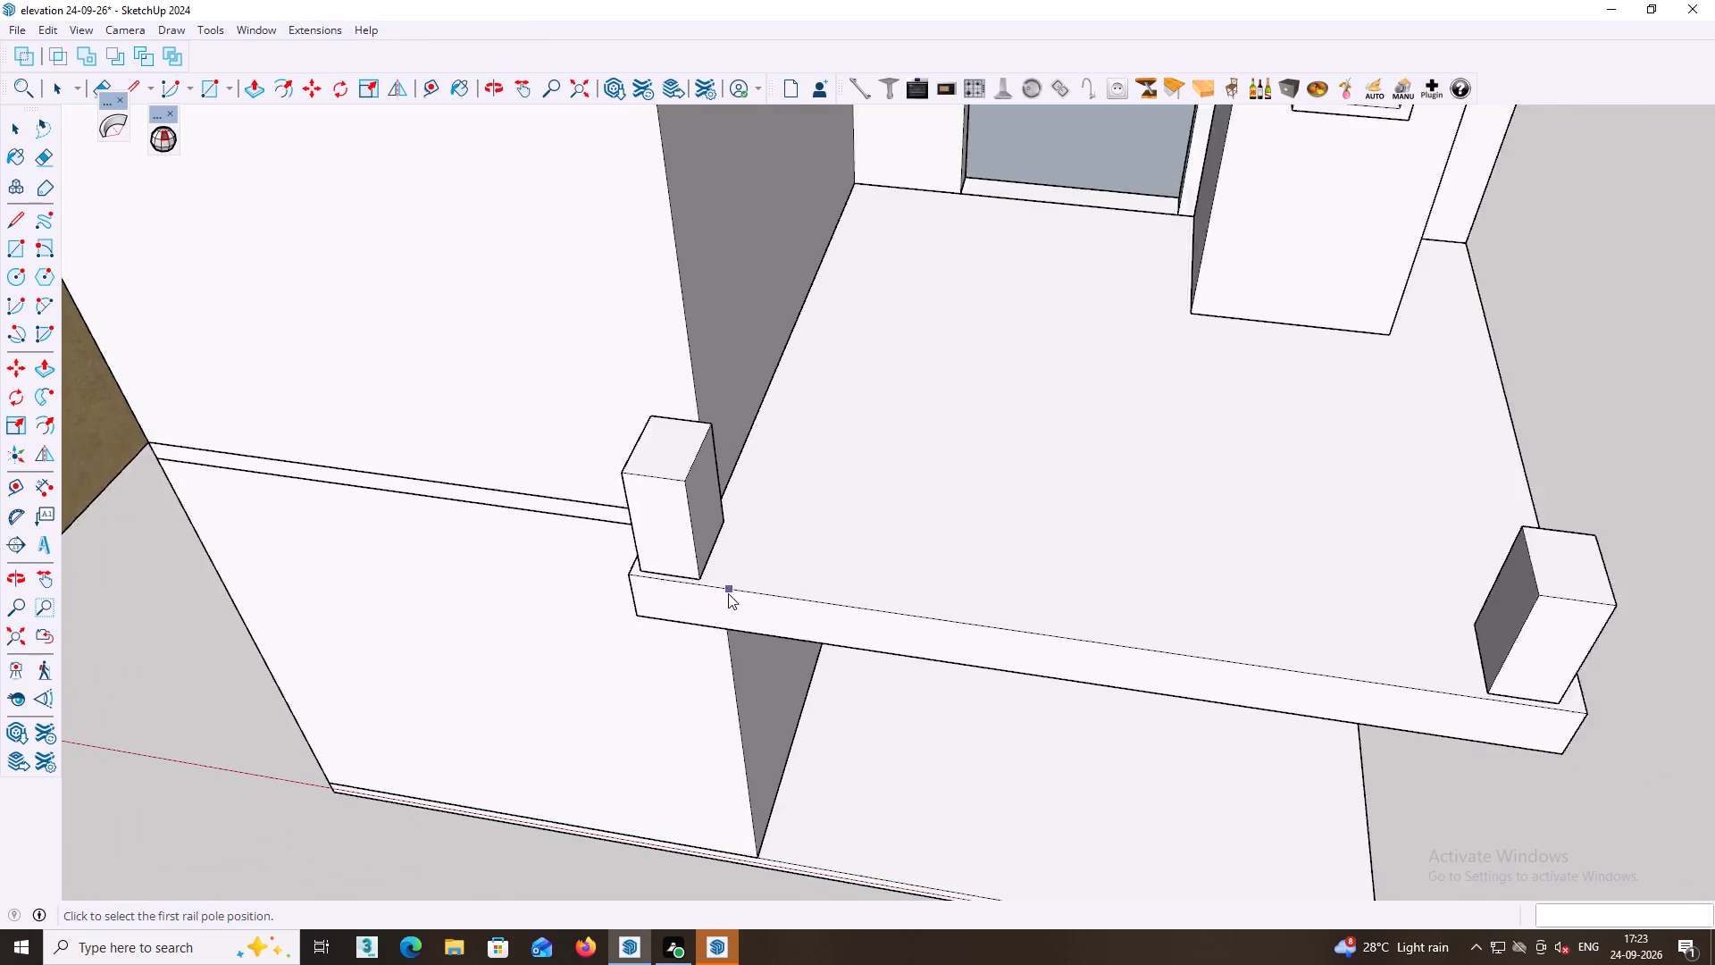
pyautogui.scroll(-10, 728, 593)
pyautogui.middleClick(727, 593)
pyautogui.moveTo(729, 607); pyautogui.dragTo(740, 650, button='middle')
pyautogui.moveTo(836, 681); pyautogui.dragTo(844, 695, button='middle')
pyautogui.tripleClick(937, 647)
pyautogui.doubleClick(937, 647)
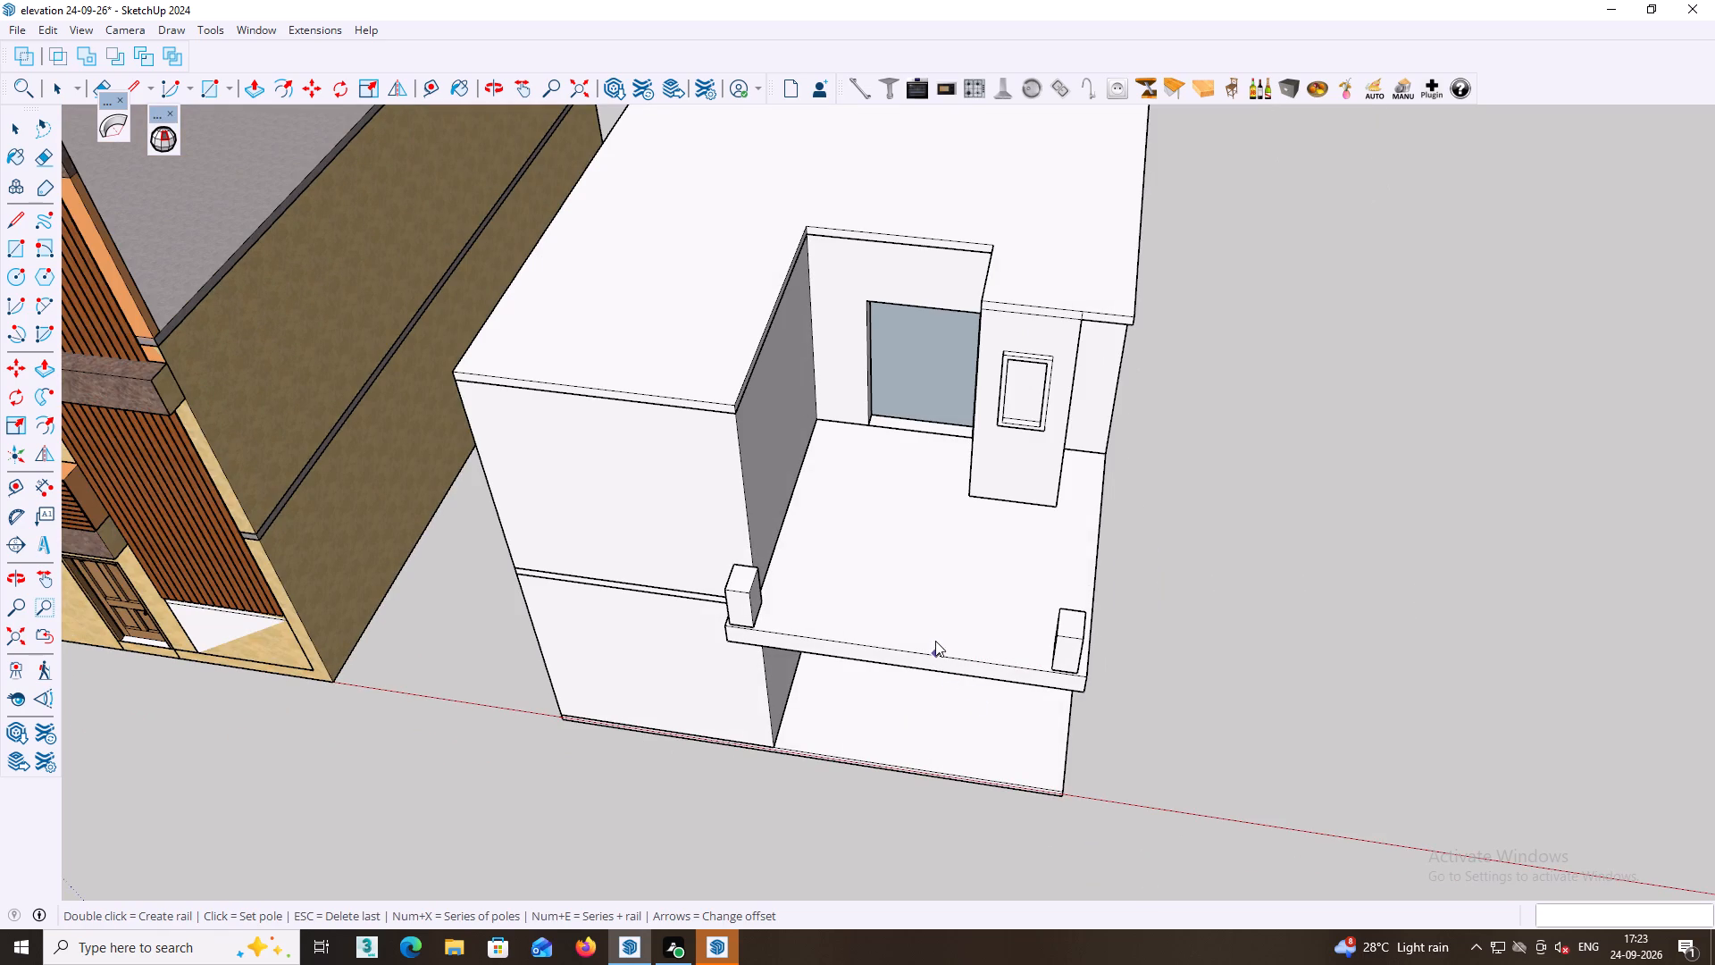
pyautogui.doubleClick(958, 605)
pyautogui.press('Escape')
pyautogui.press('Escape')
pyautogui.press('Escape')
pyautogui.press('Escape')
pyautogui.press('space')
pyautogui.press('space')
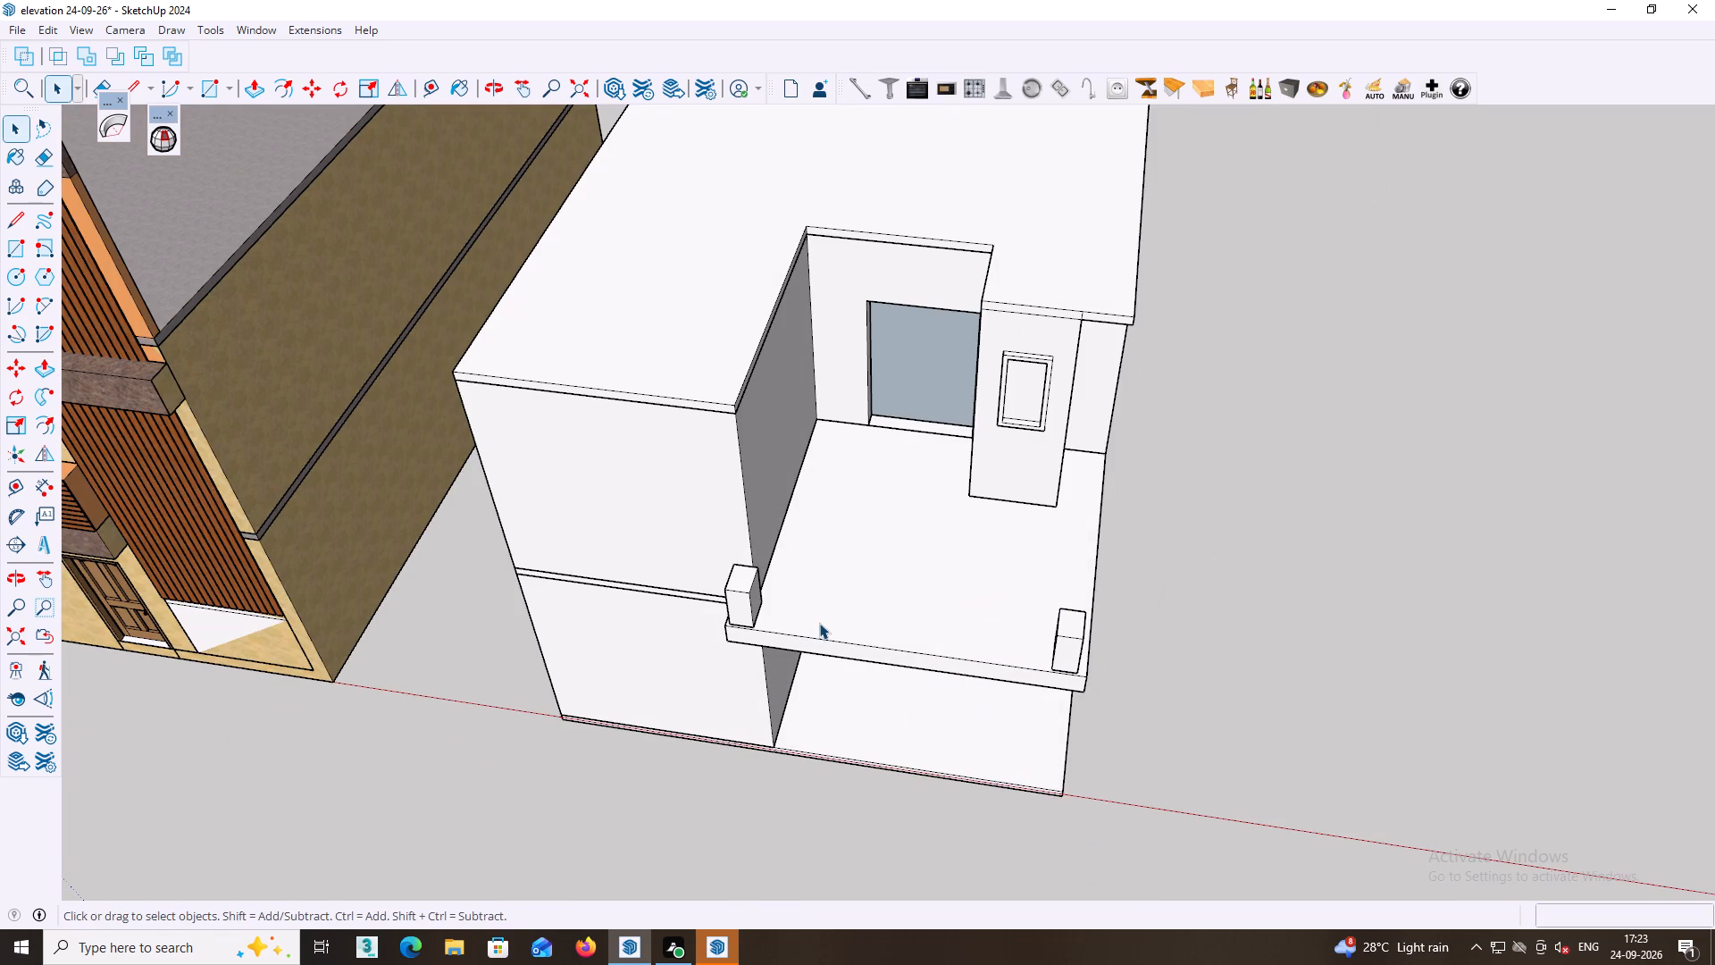
# Open the balcony slab's group for editing and select its connected geometry.
pyautogui.tripleClick(819, 623)
pyautogui.click(821, 620)
pyautogui.scroll(5, 801, 636)
pyautogui.middleClick(805, 613)
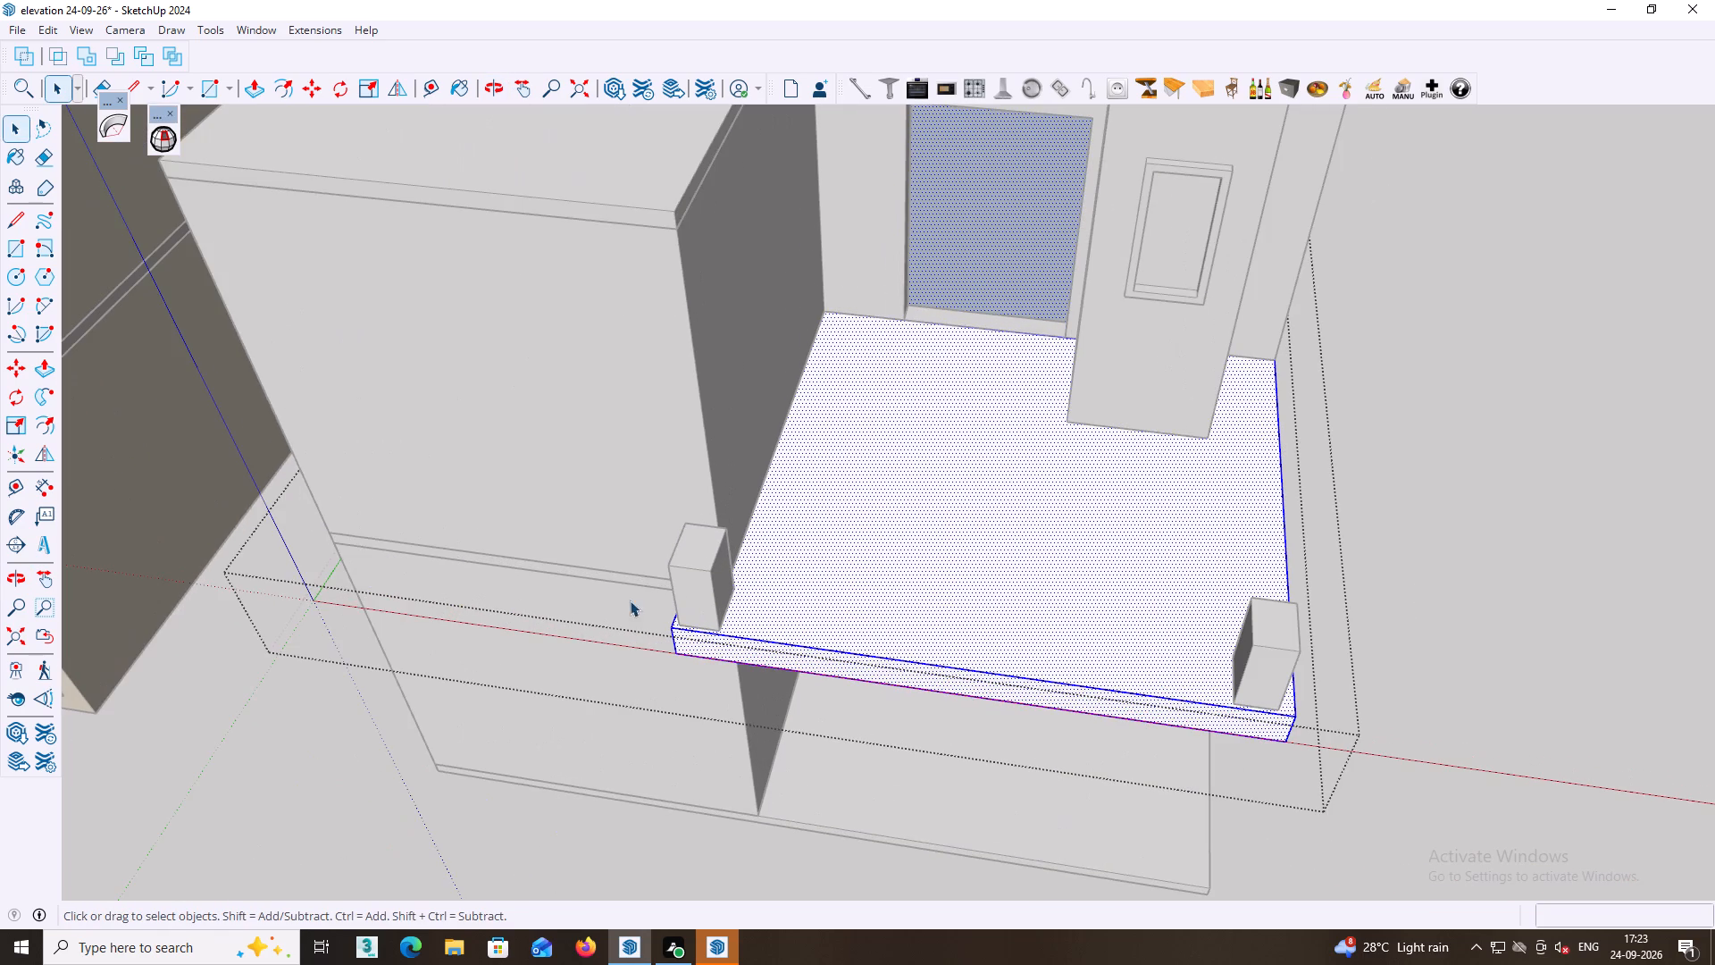
pyautogui.scroll(2, 682, 544)
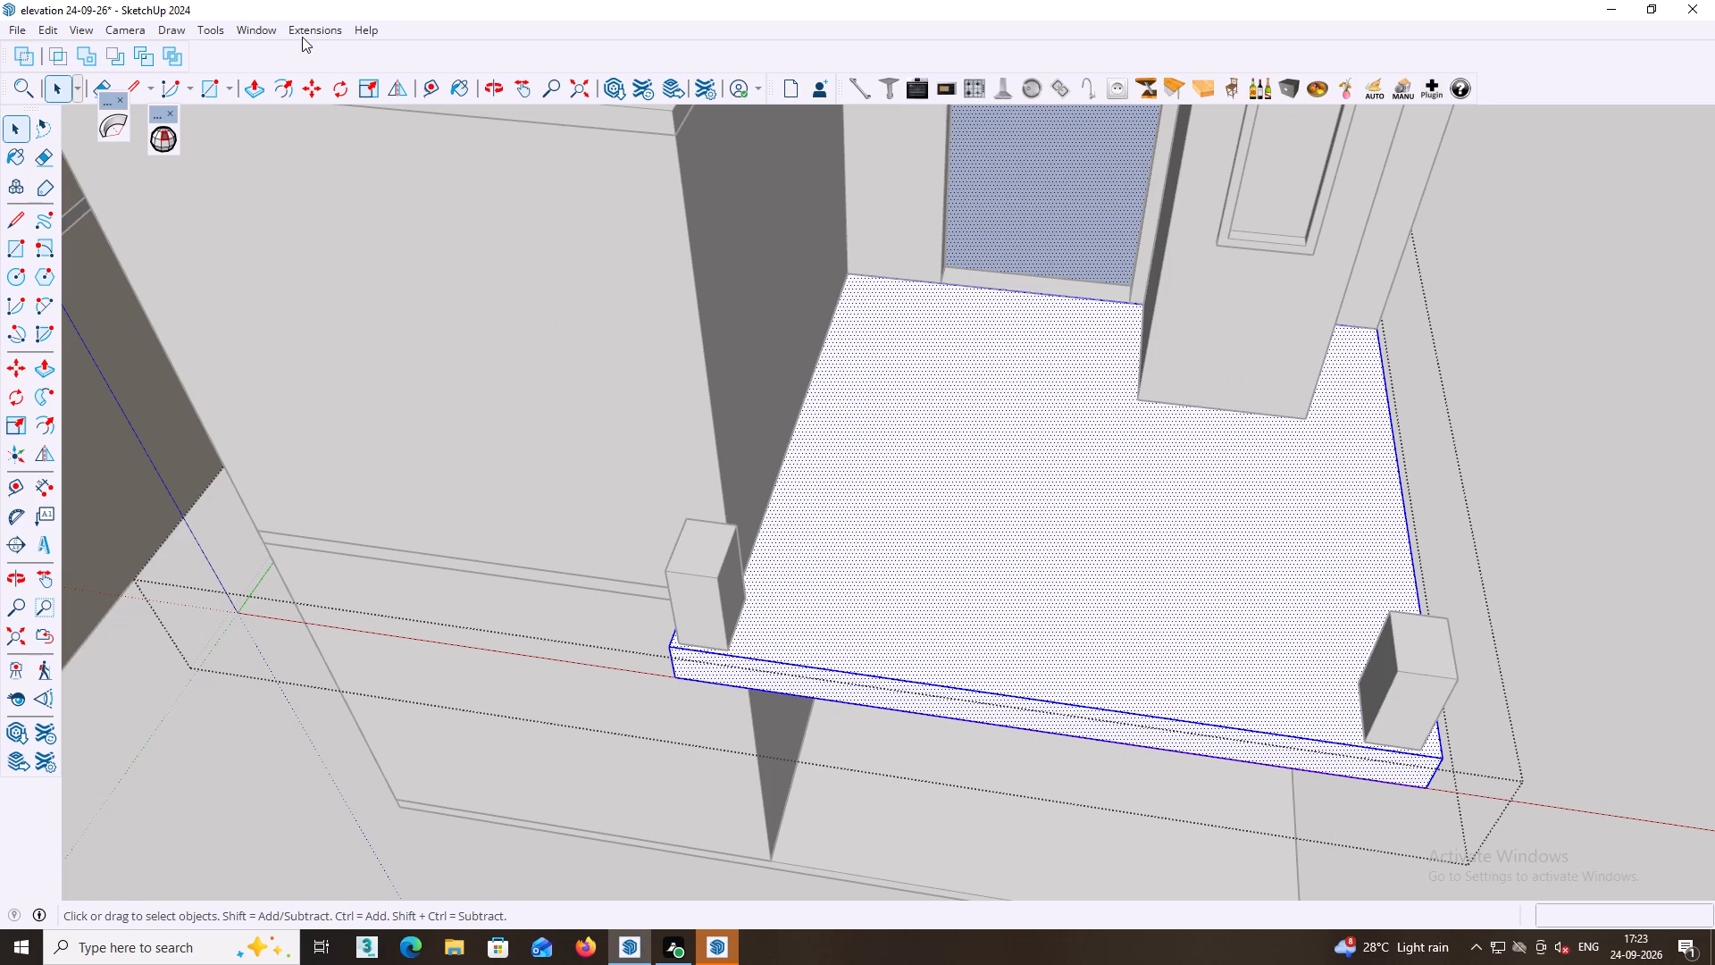
# Start a Type C rail, 36" high, at the inner post's base and set out a 4x pole series along the front edge to the corner post.
pyautogui.click(304, 25)
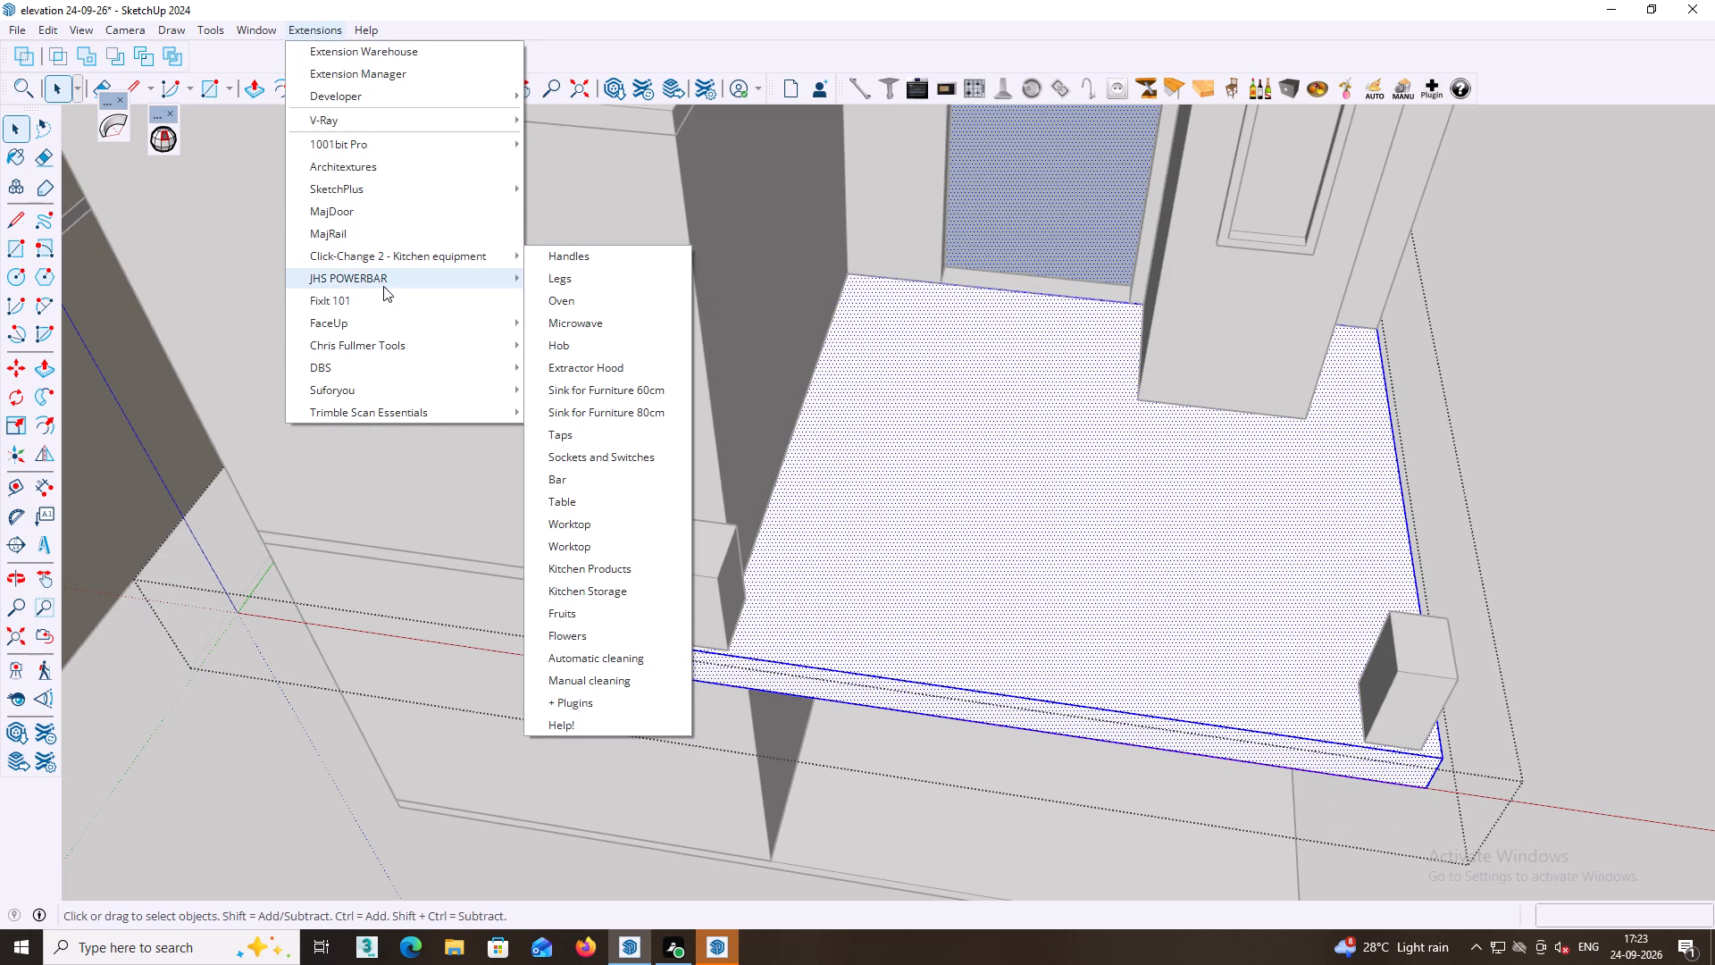
pyautogui.click(339, 231)
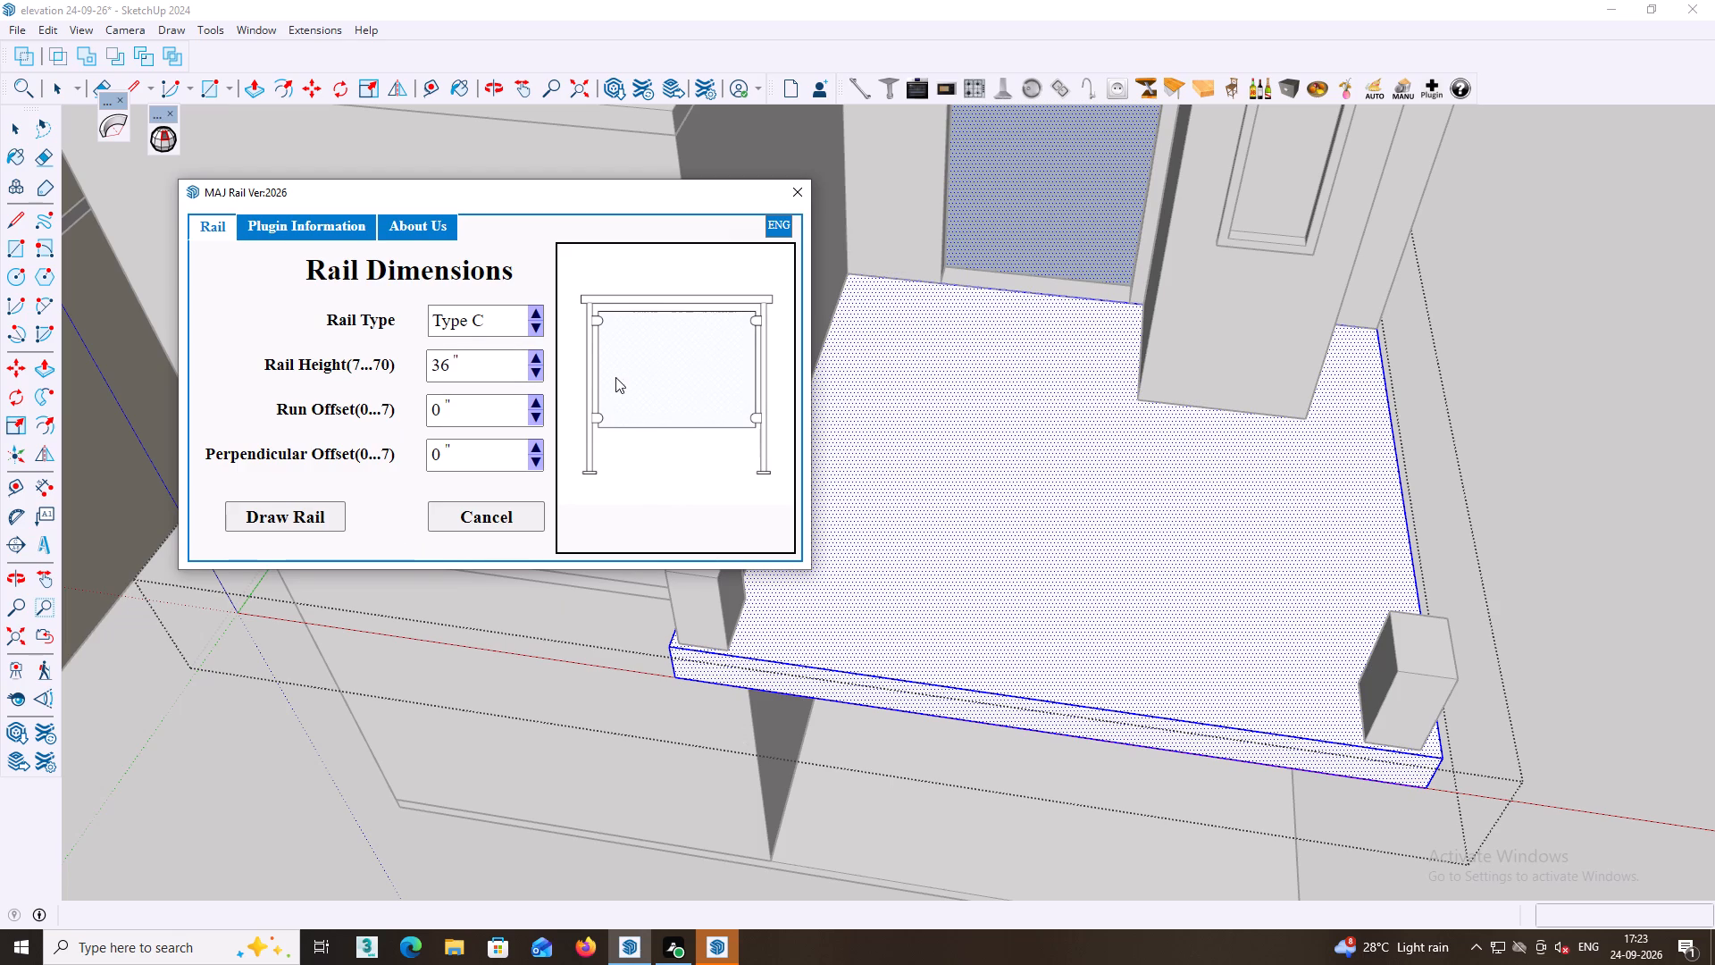
pyautogui.doubleClick(298, 516)
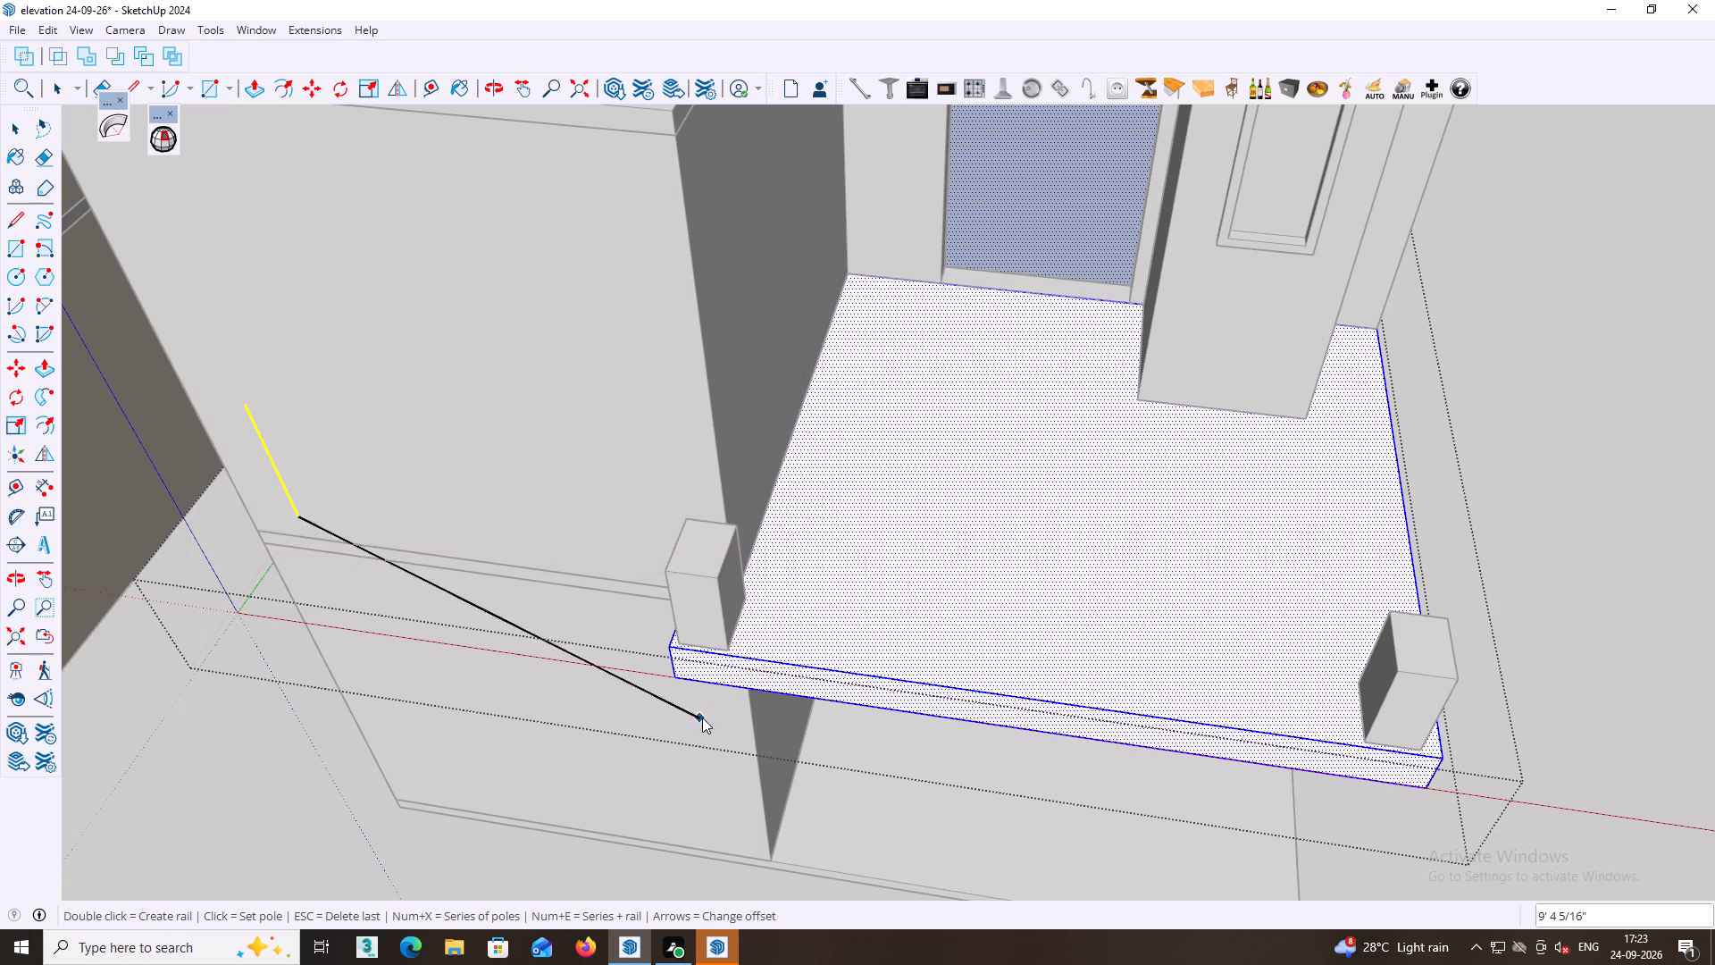
pyautogui.press('Escape')
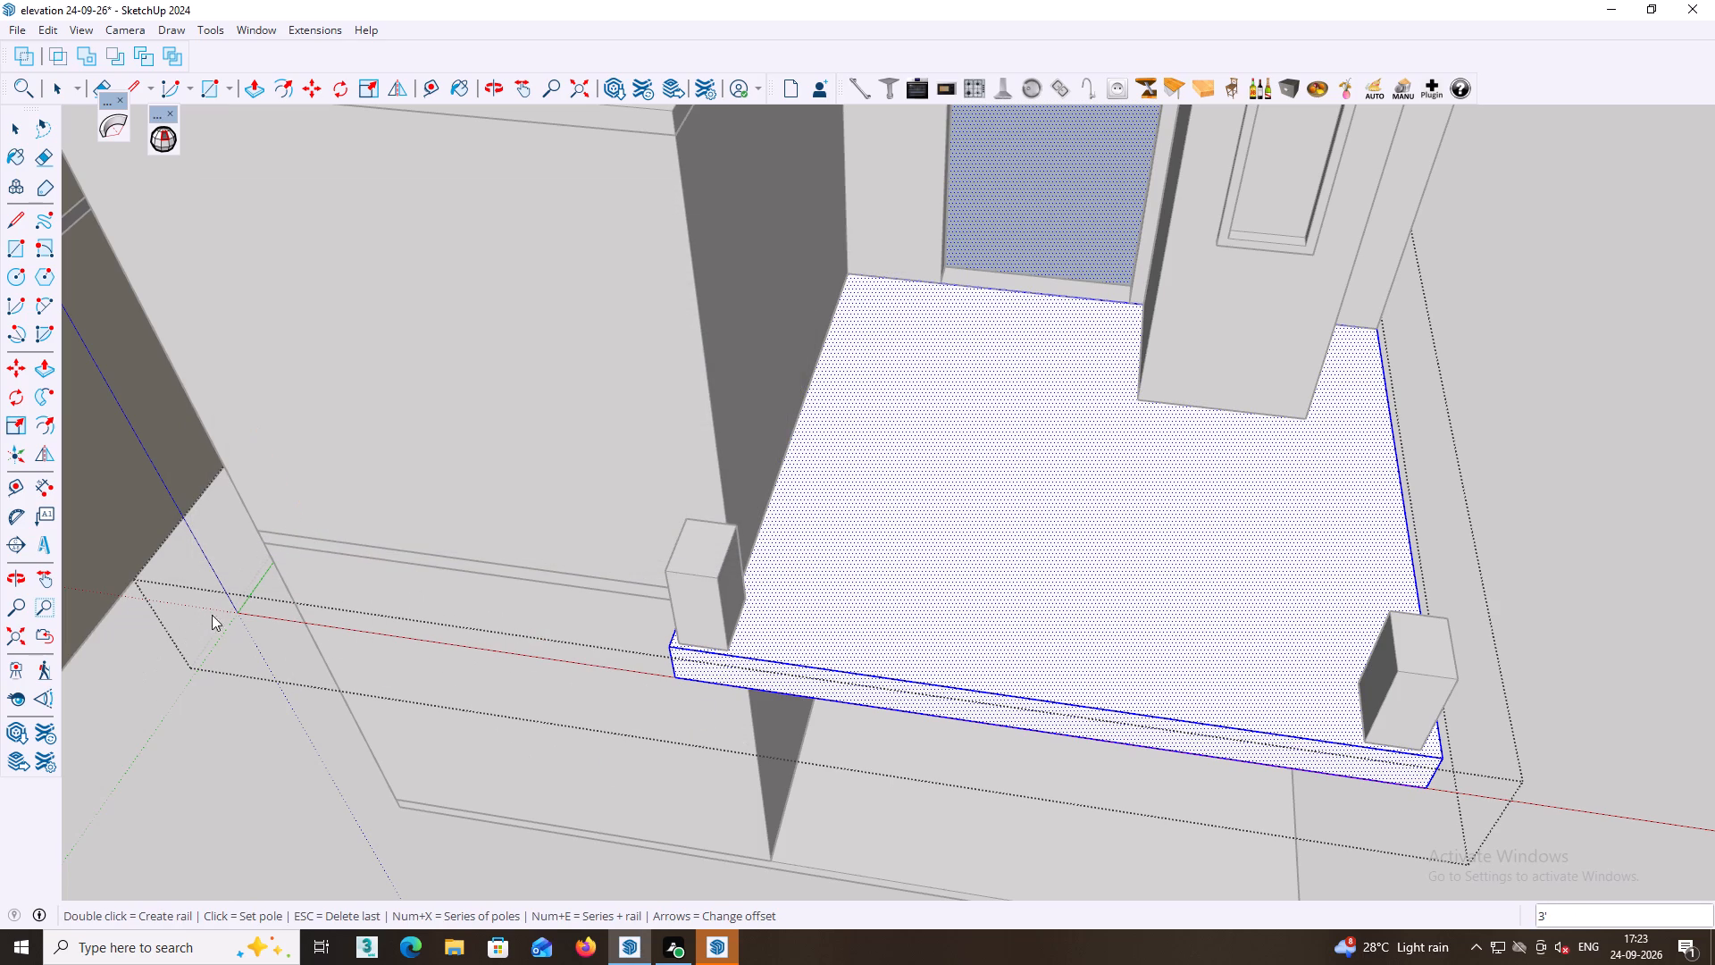
pyautogui.click(725, 651)
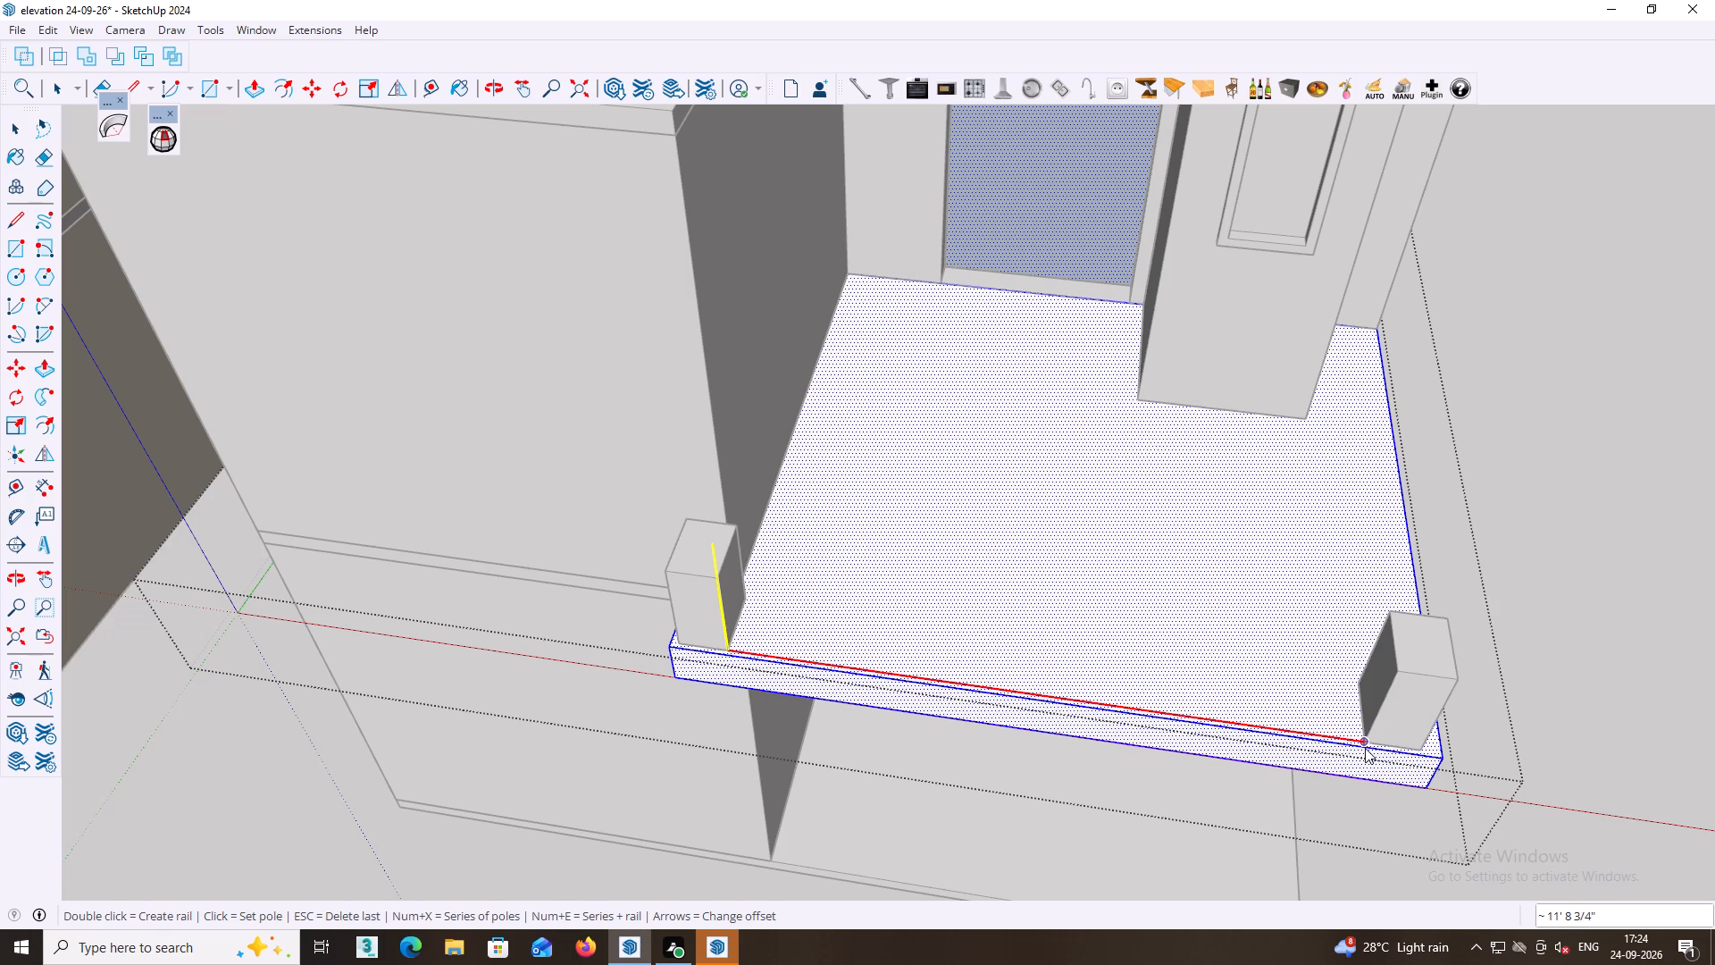
pyautogui.press('4')
pyautogui.press('x')
pyautogui.press('Return')
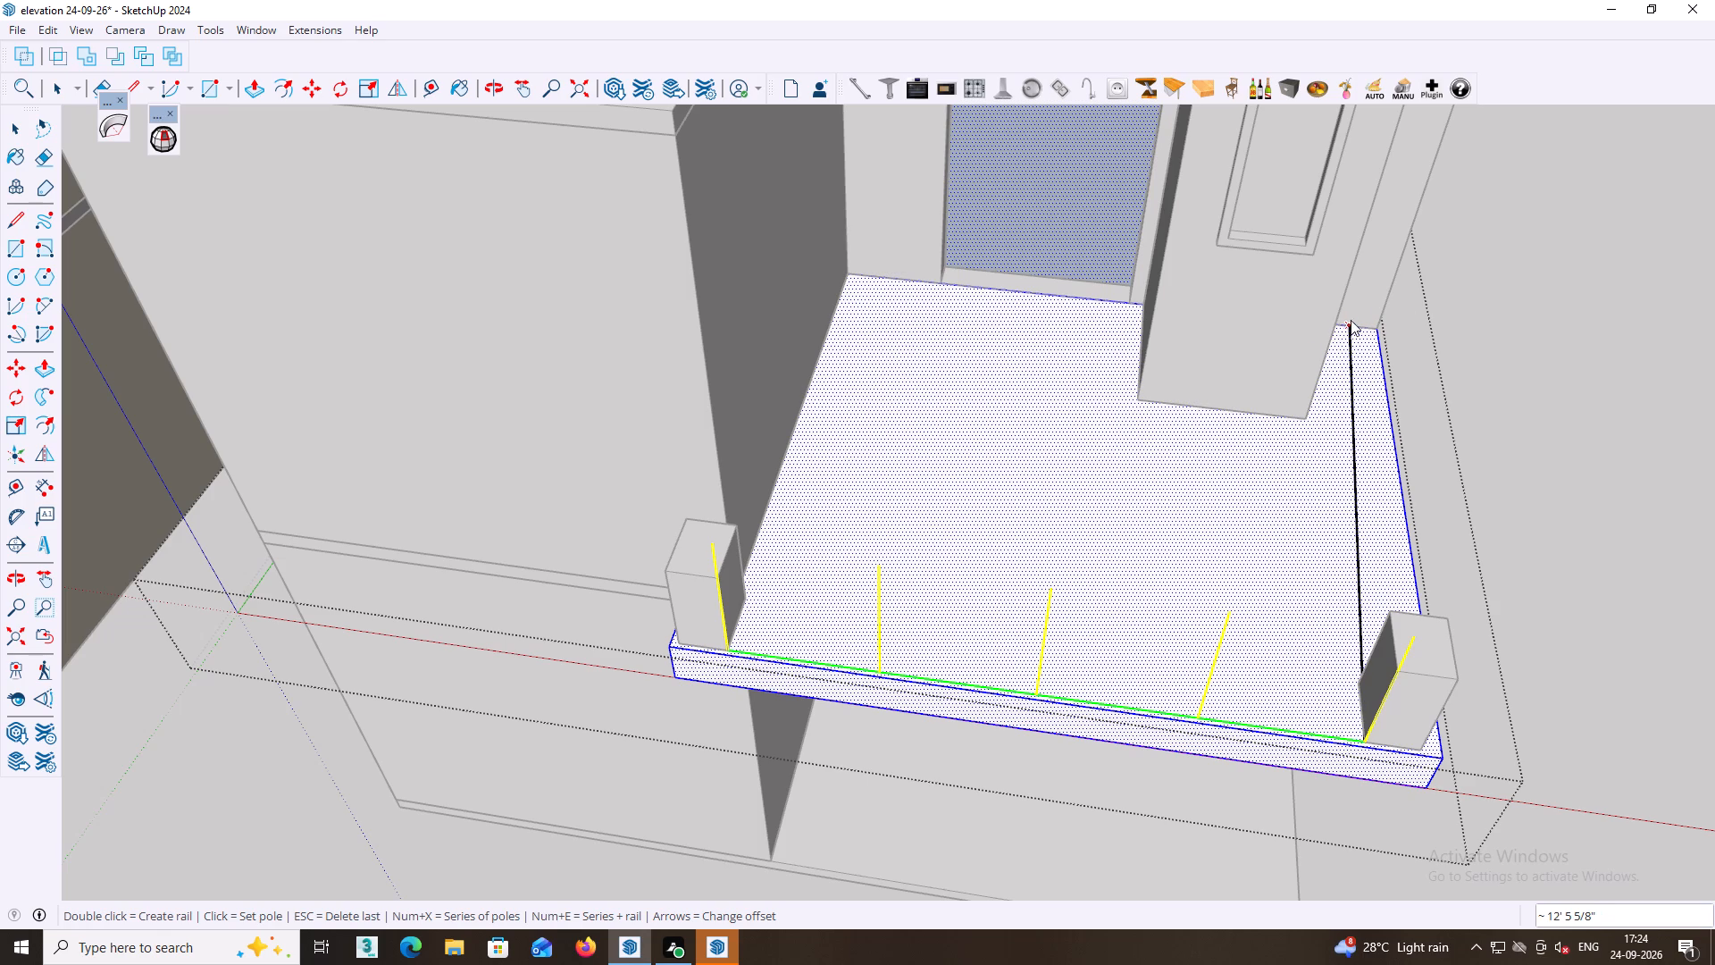
# Continue the rail from the corner post along the balcony's side to the building wall with a 4x pole series and create it.
pyautogui.scroll(-4, 1393, 305)
pyautogui.scroll(6, 1404, 303)
pyautogui.scroll(4, 1365, 367)
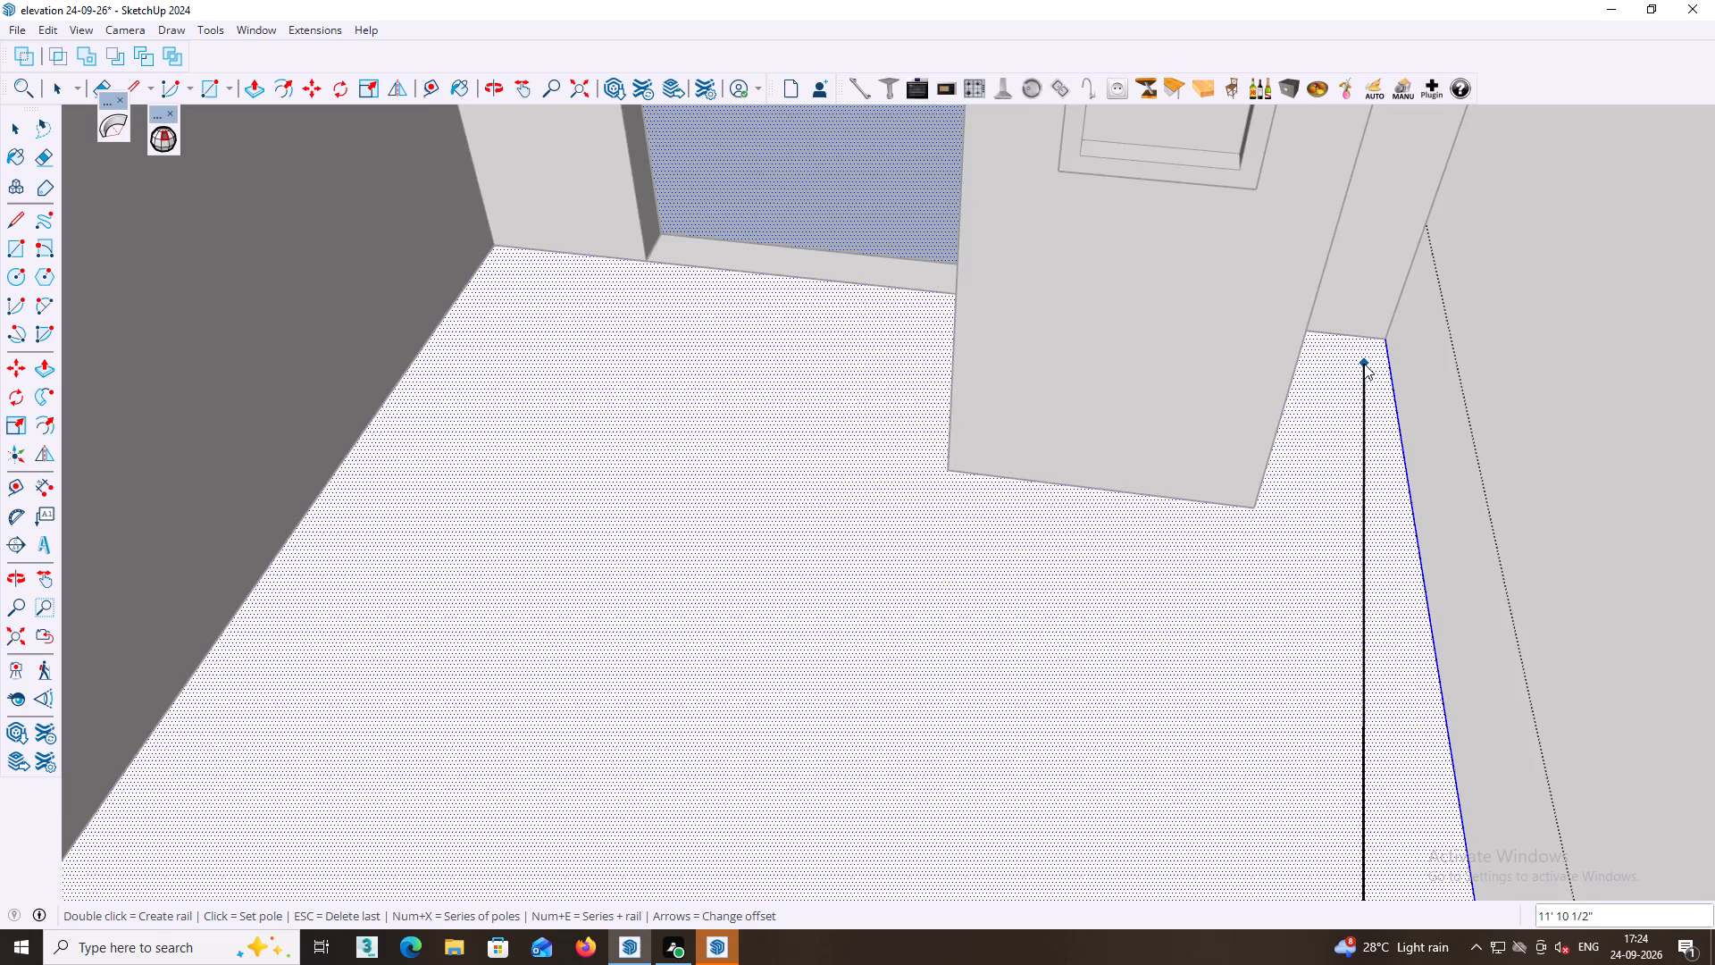
pyautogui.scroll(5, 1364, 364)
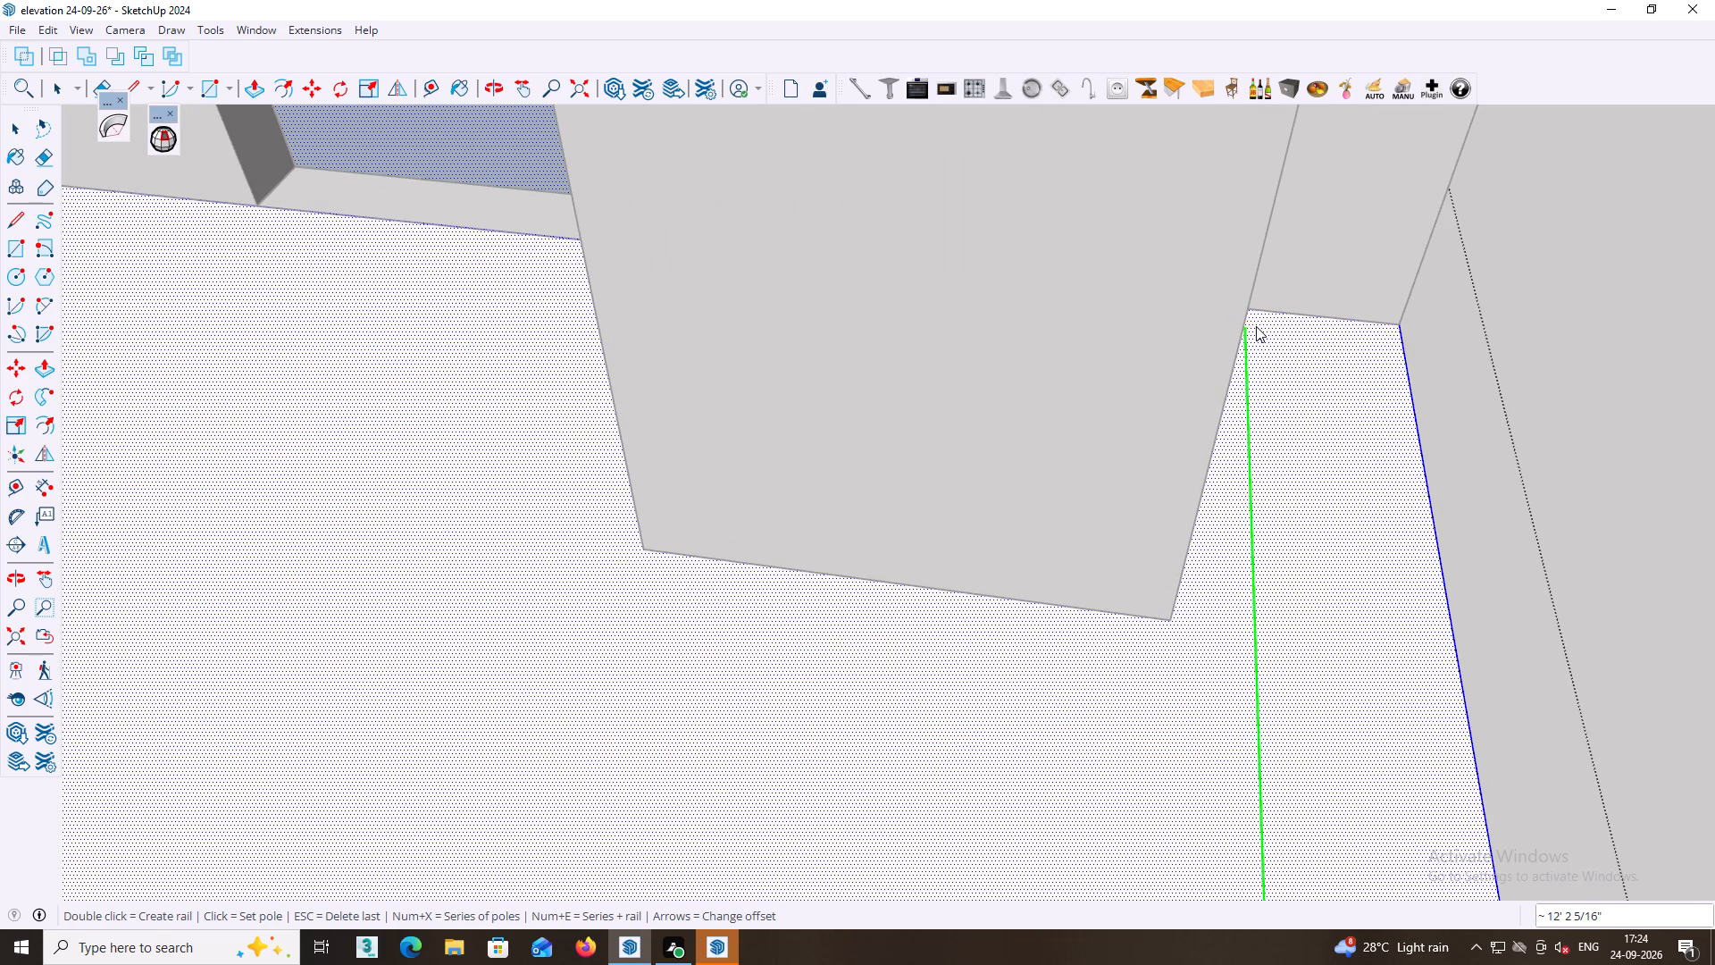
pyautogui.scroll(-11, 1256, 326)
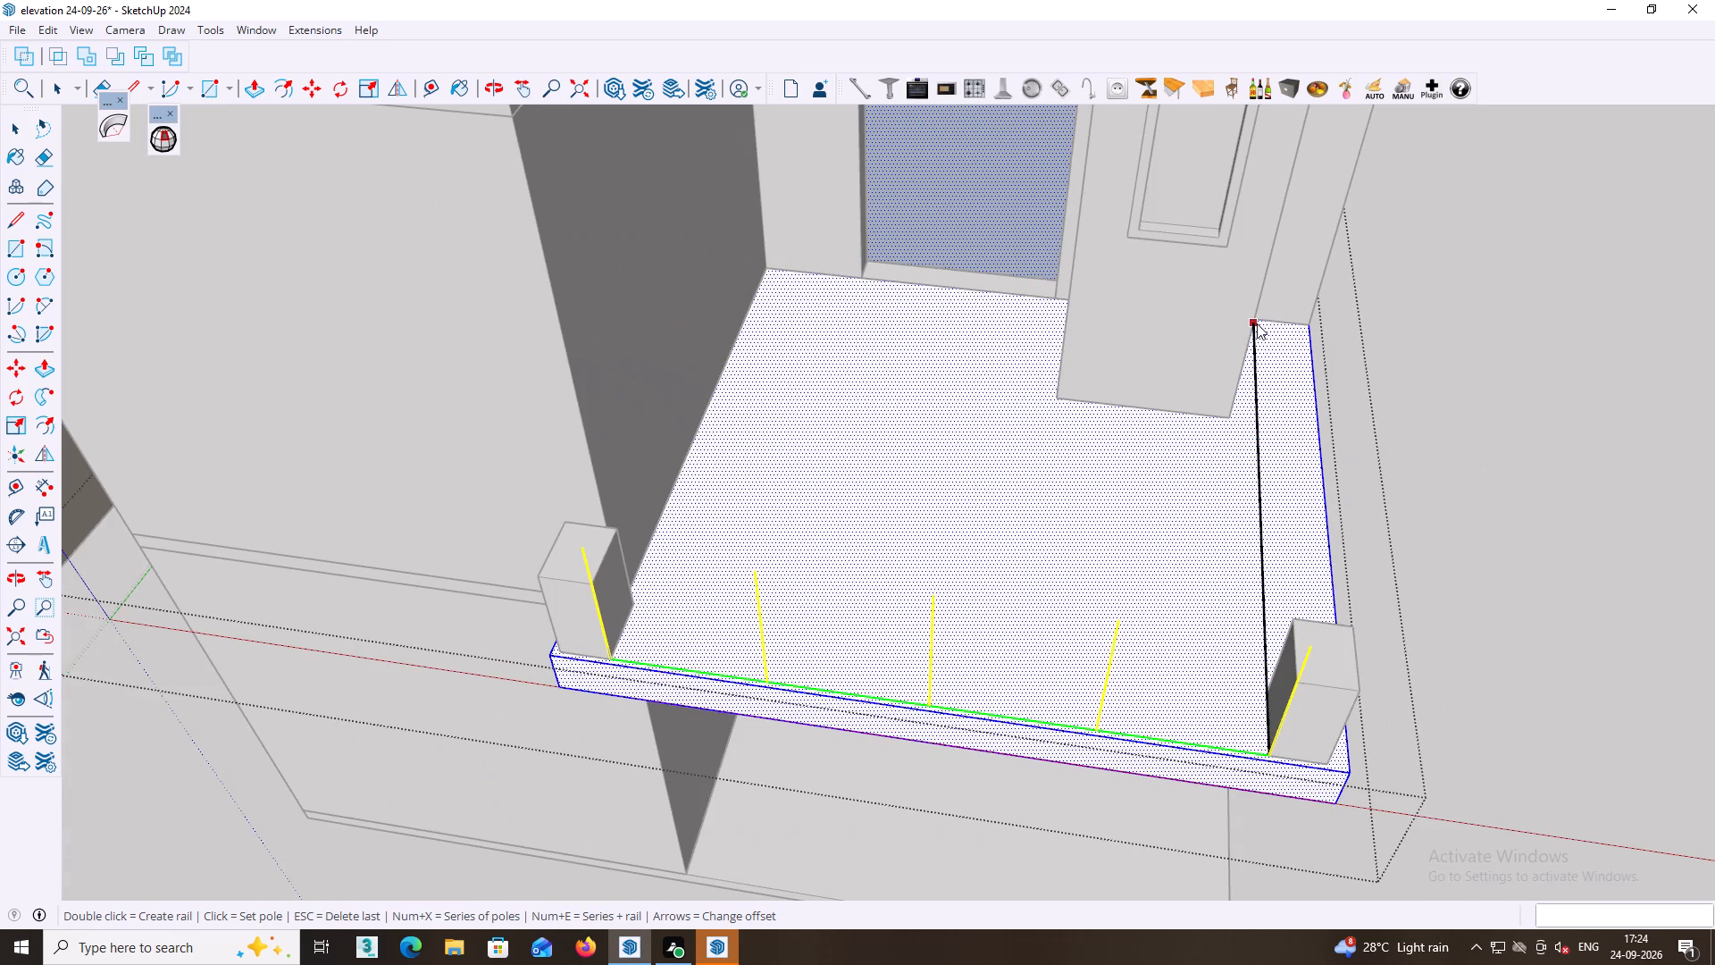
pyautogui.scroll(19, 1257, 323)
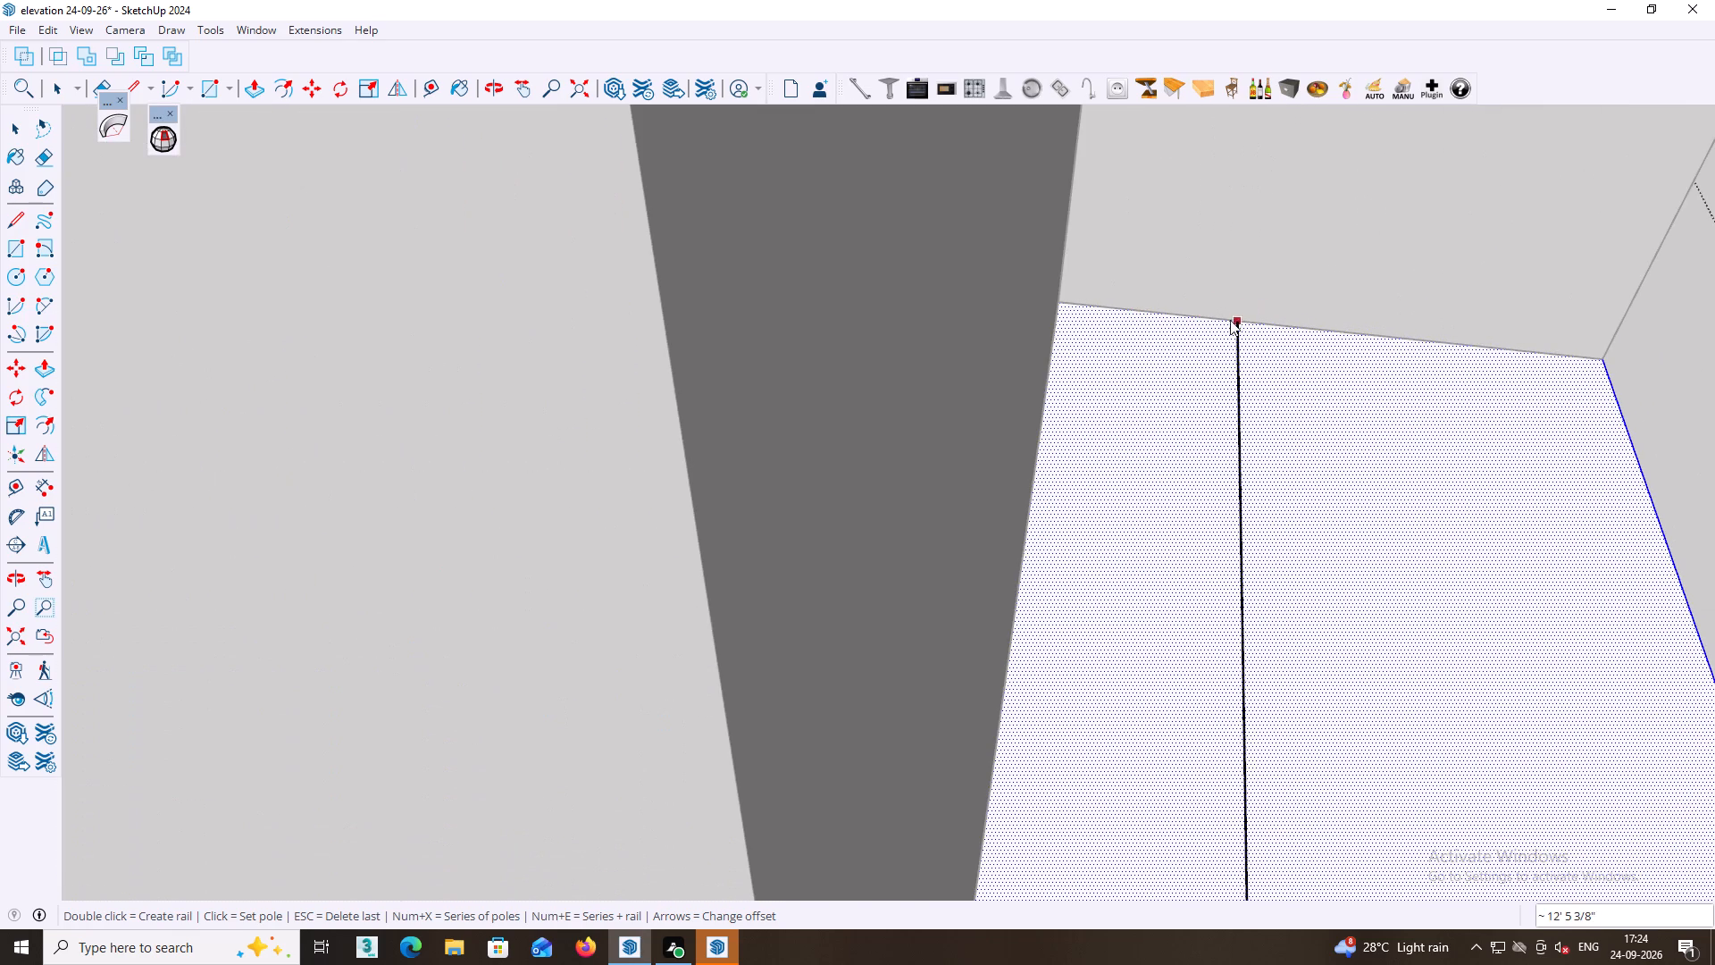
pyautogui.scroll(4, 1174, 317)
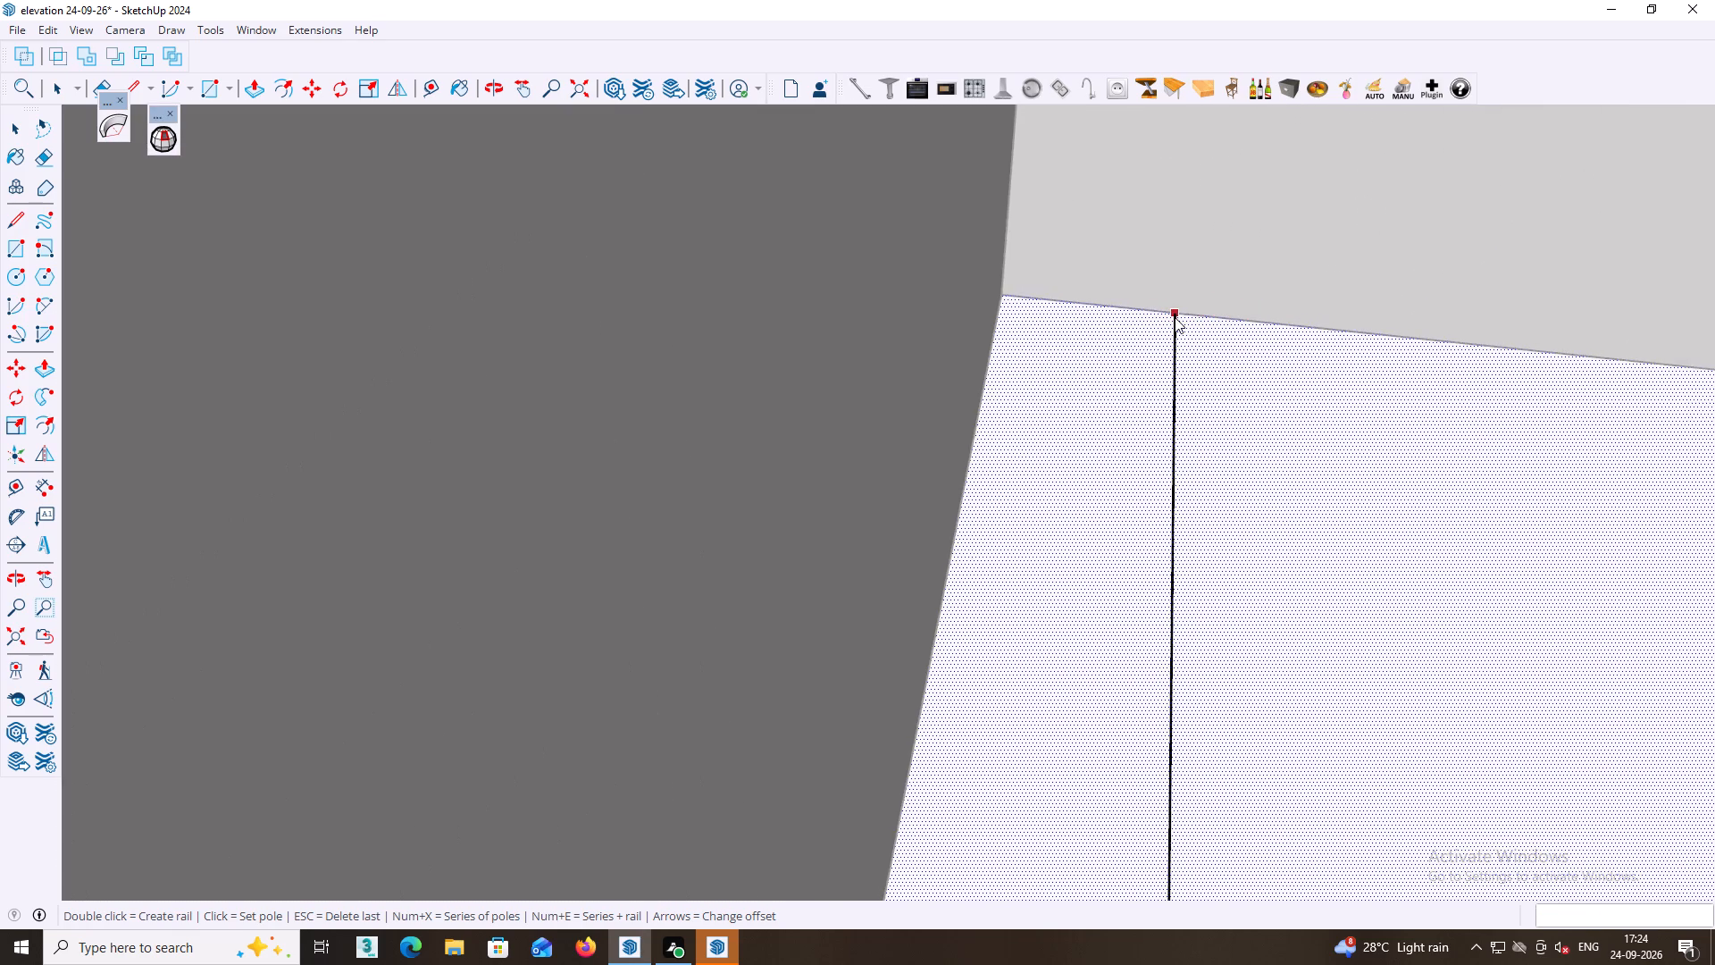
pyautogui.scroll(-8, 1176, 314)
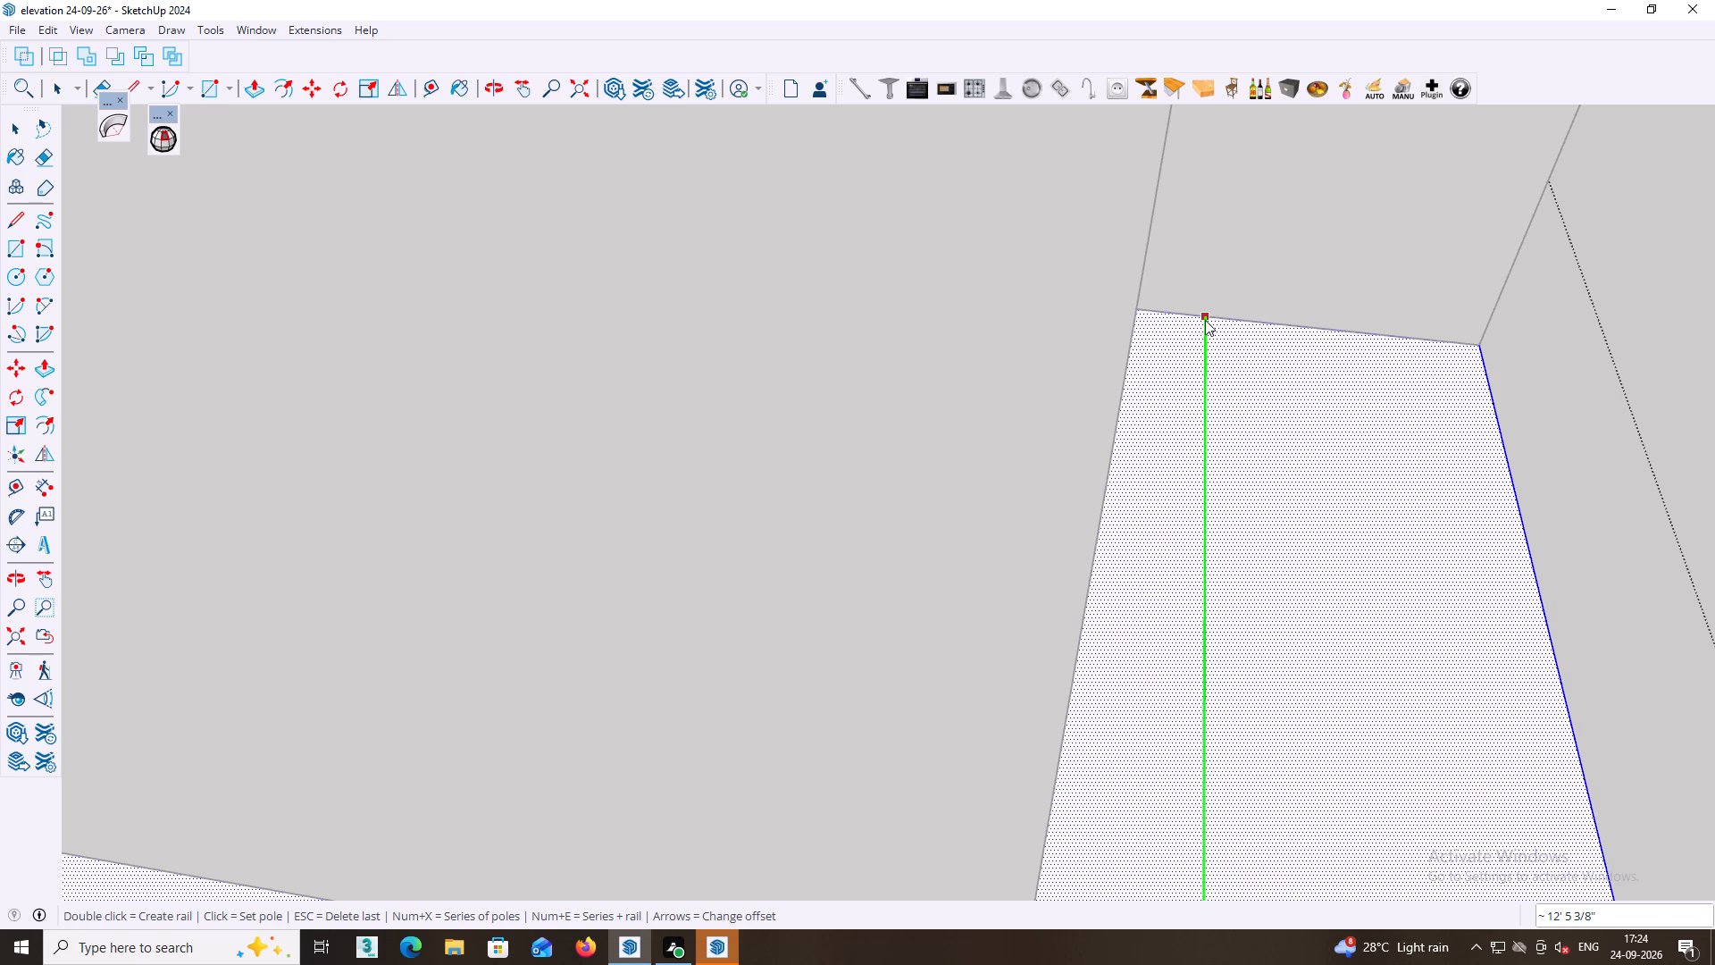
pyautogui.write('4x')
pyautogui.press('Return')
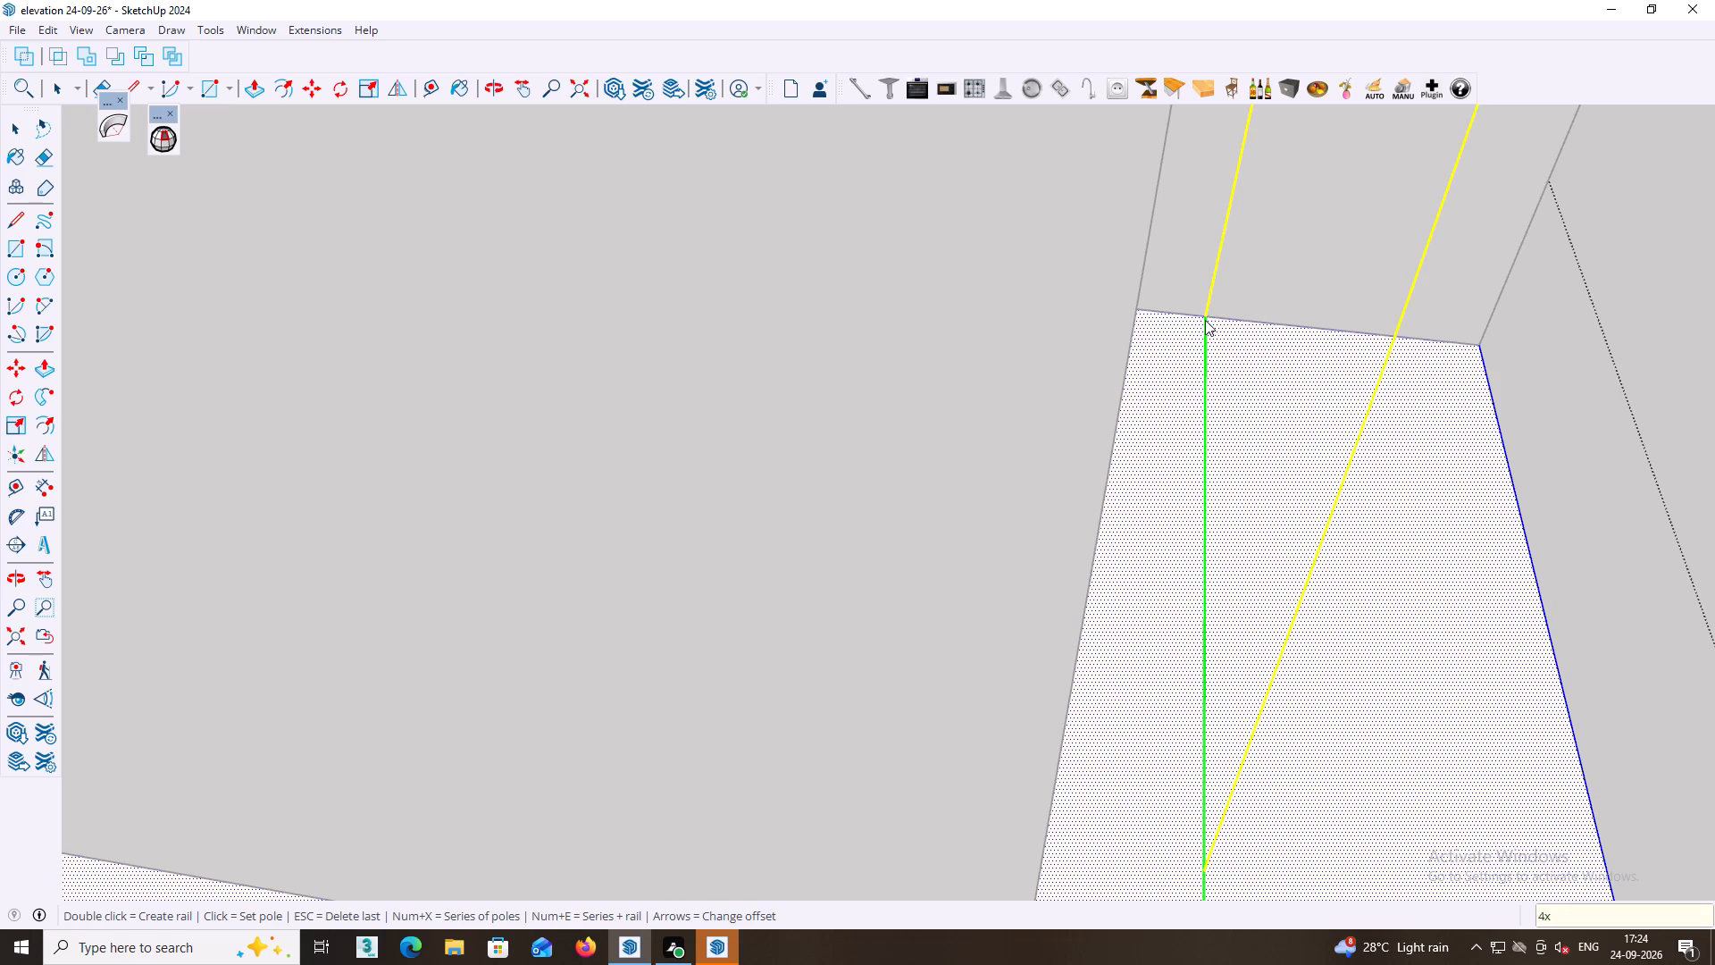
pyautogui.doubleClick(1205, 320)
pyautogui.tripleClick(1207, 319)
pyautogui.click(1207, 319)
pyautogui.tripleClick(1204, 315)
pyautogui.scroll(-18, 1200, 417)
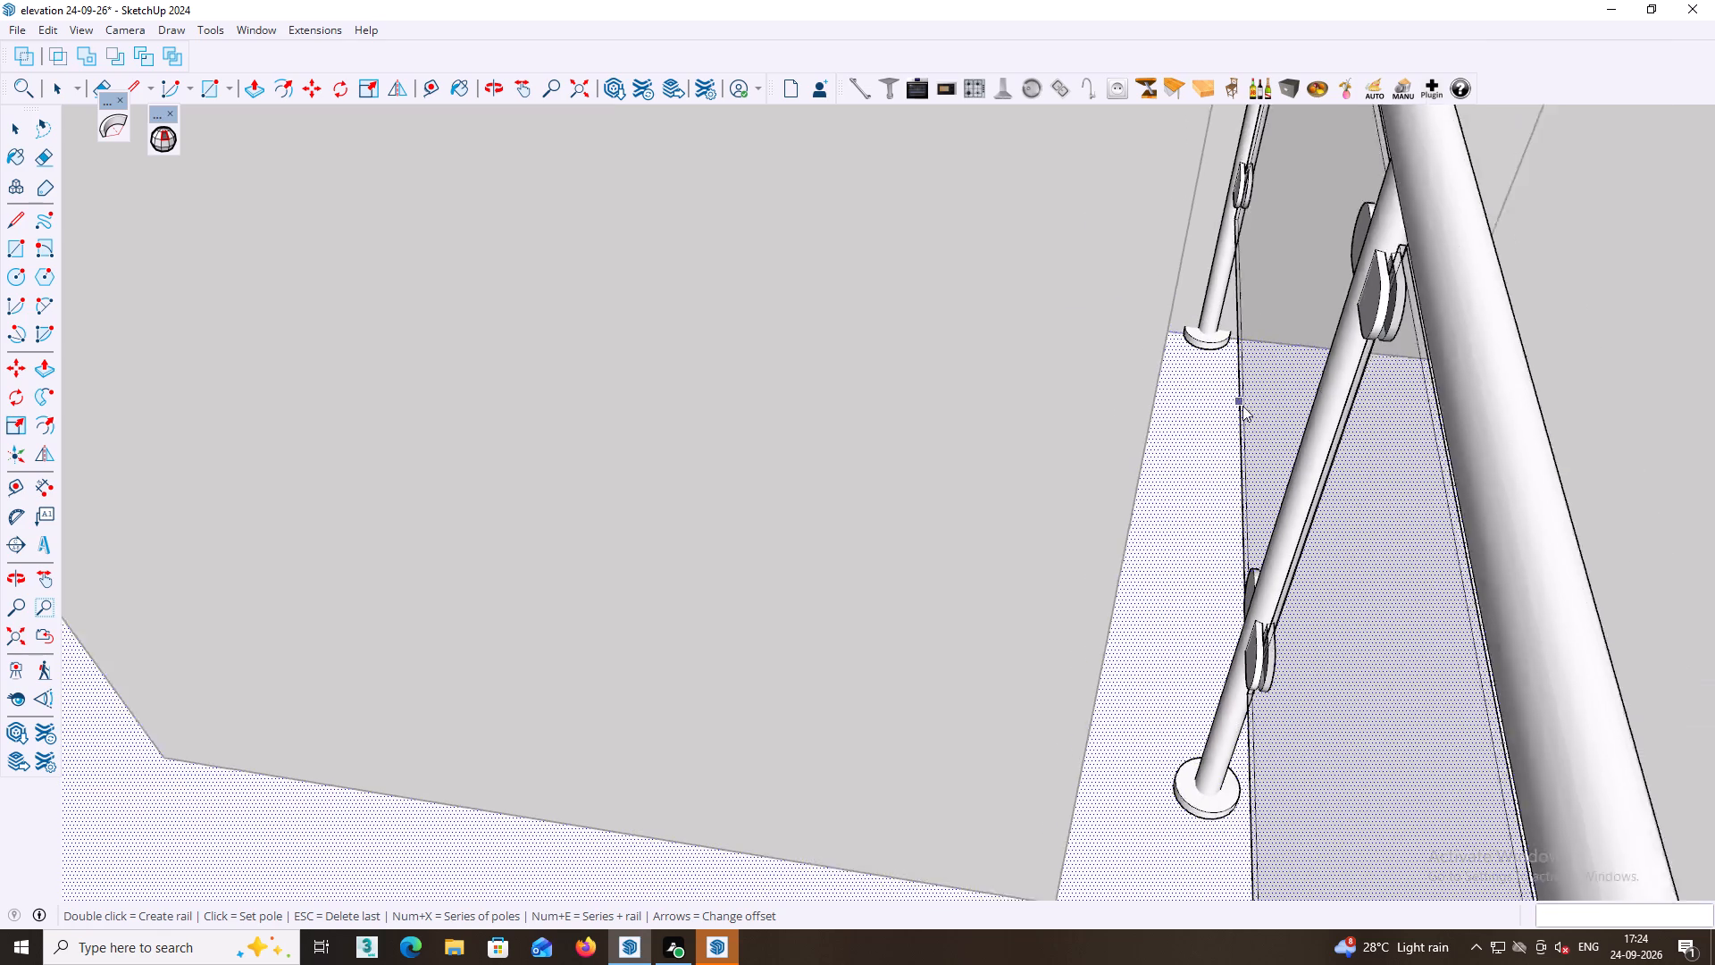
pyautogui.scroll(-7, 1242, 406)
pyautogui.scroll(-7, 1575, 432)
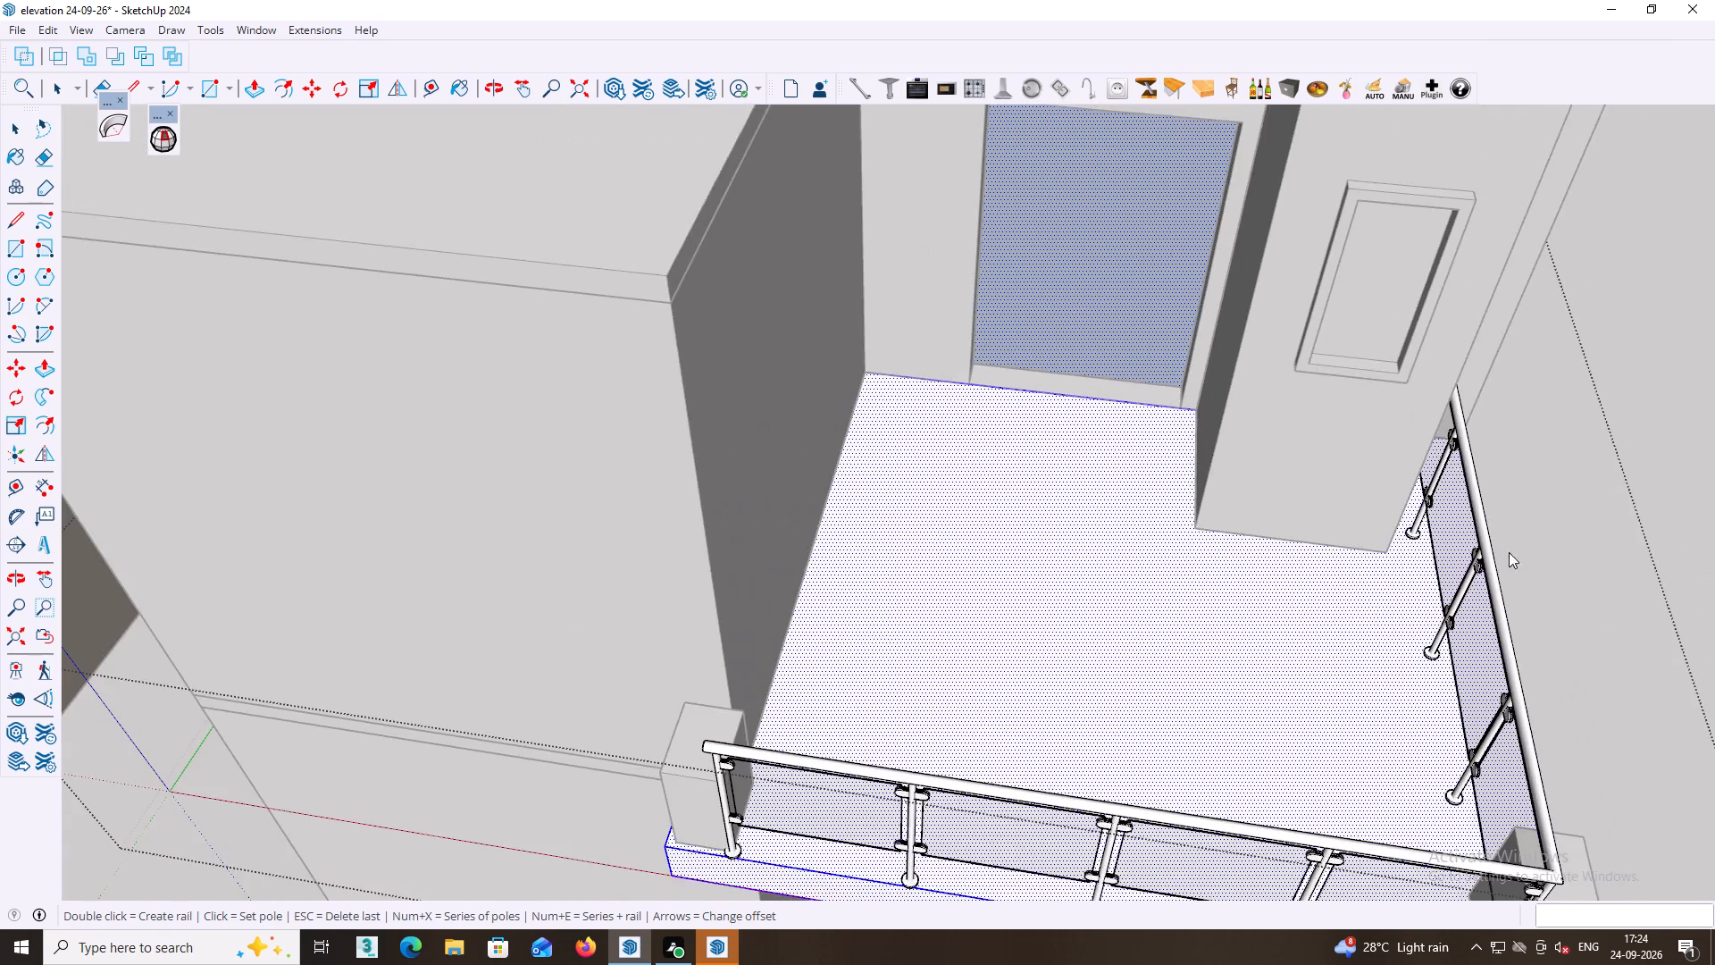
pyautogui.moveTo(1501, 575); pyautogui.dragTo(1270, 268, button='middle')
pyautogui.scroll(-1, 1334, 269)
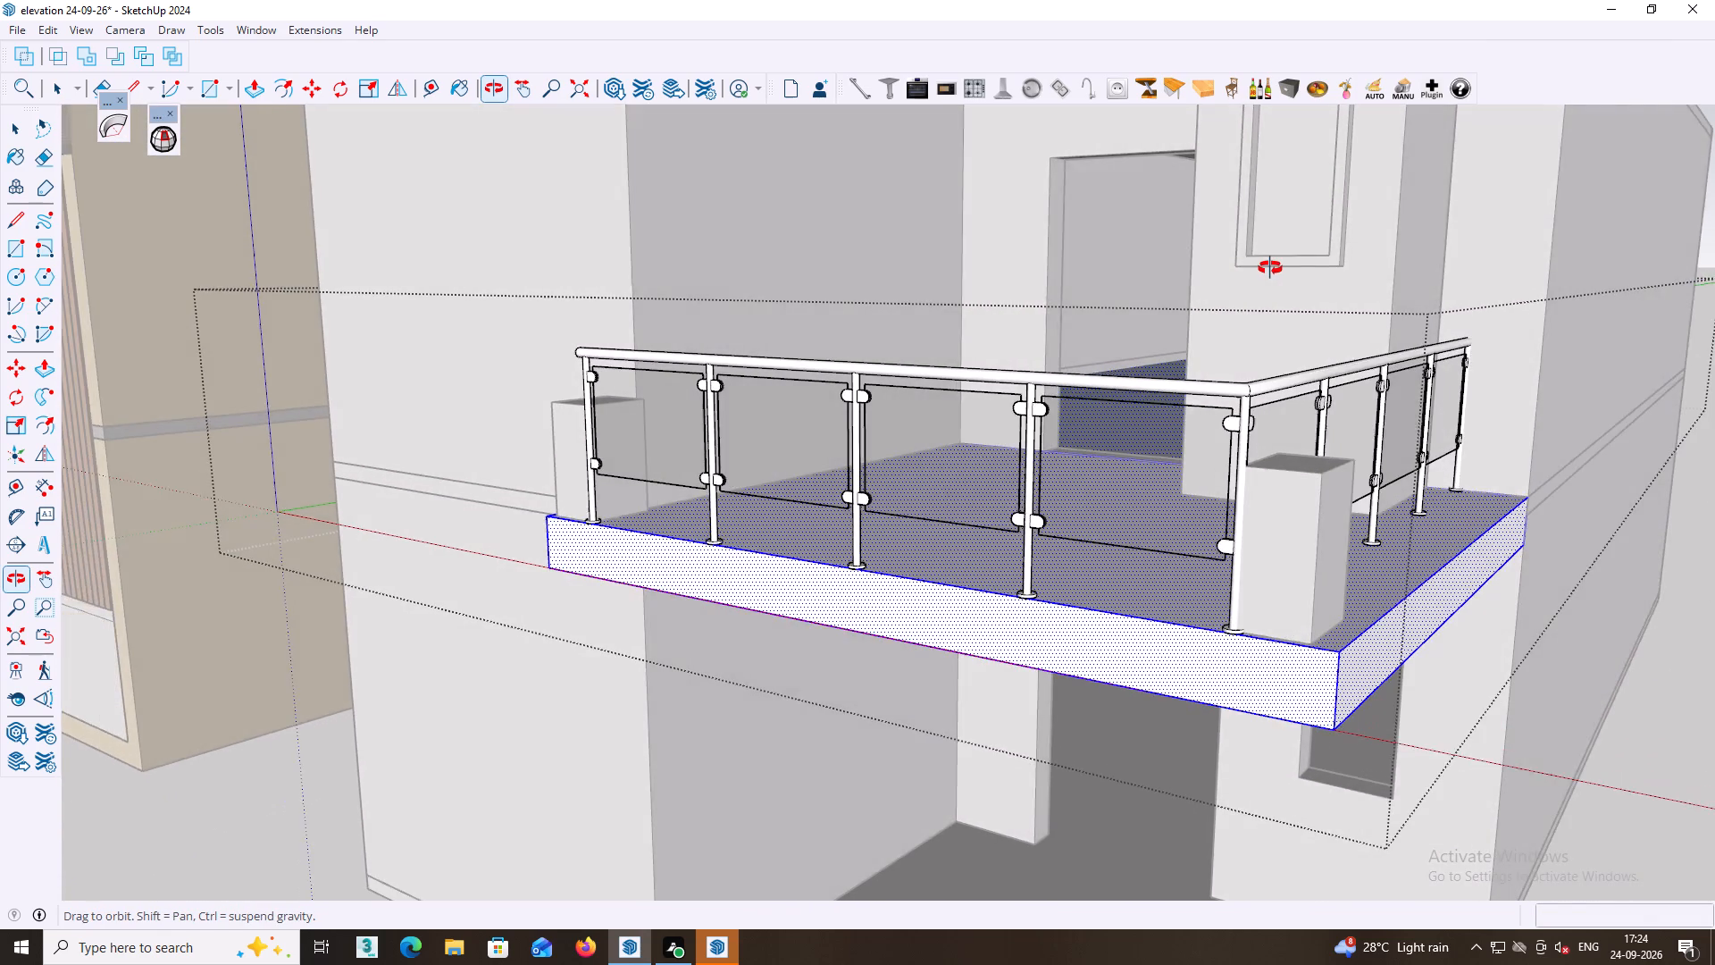
pyautogui.moveTo(1270, 268); pyautogui.dragTo(1145, 296, button='middle')
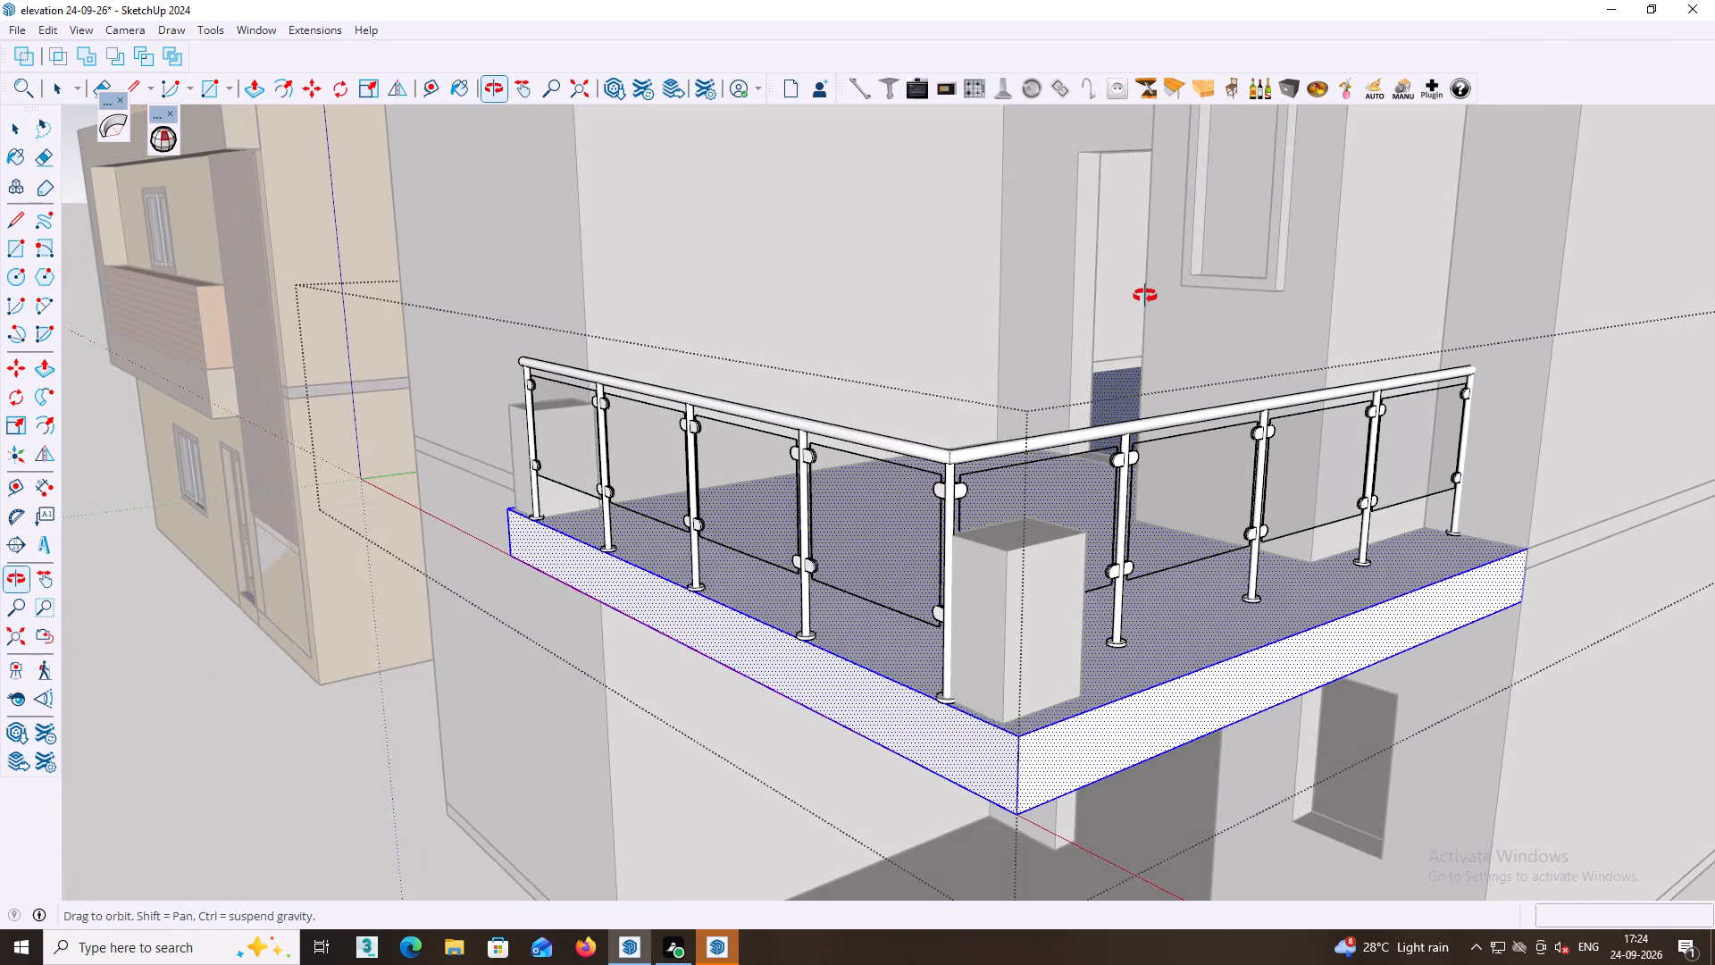
# Undo the railing created along the balcony's front and side edges.
pyautogui.moveTo(1145, 296); pyautogui.dragTo(1198, 328, button='middle')
pyautogui.scroll(4, 1169, 576)
pyautogui.click(1125, 486)
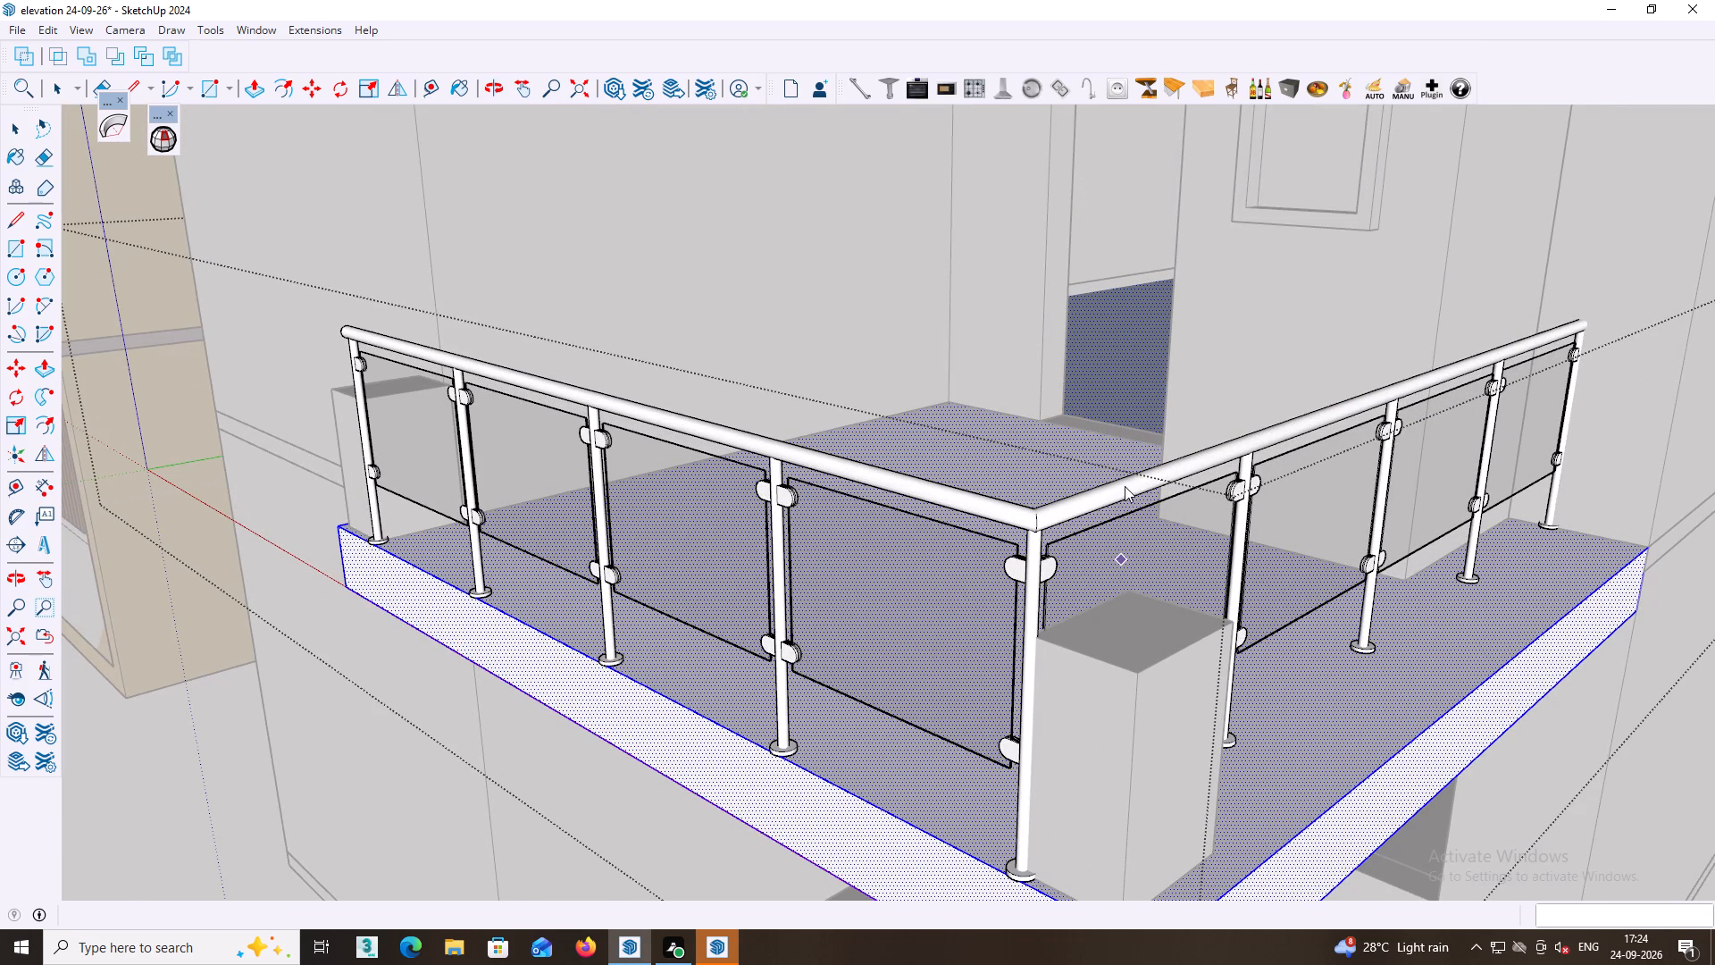
pyautogui.scroll(-2, 1243, 526)
pyautogui.click(1246, 503)
pyautogui.scroll(-3, 1249, 508)
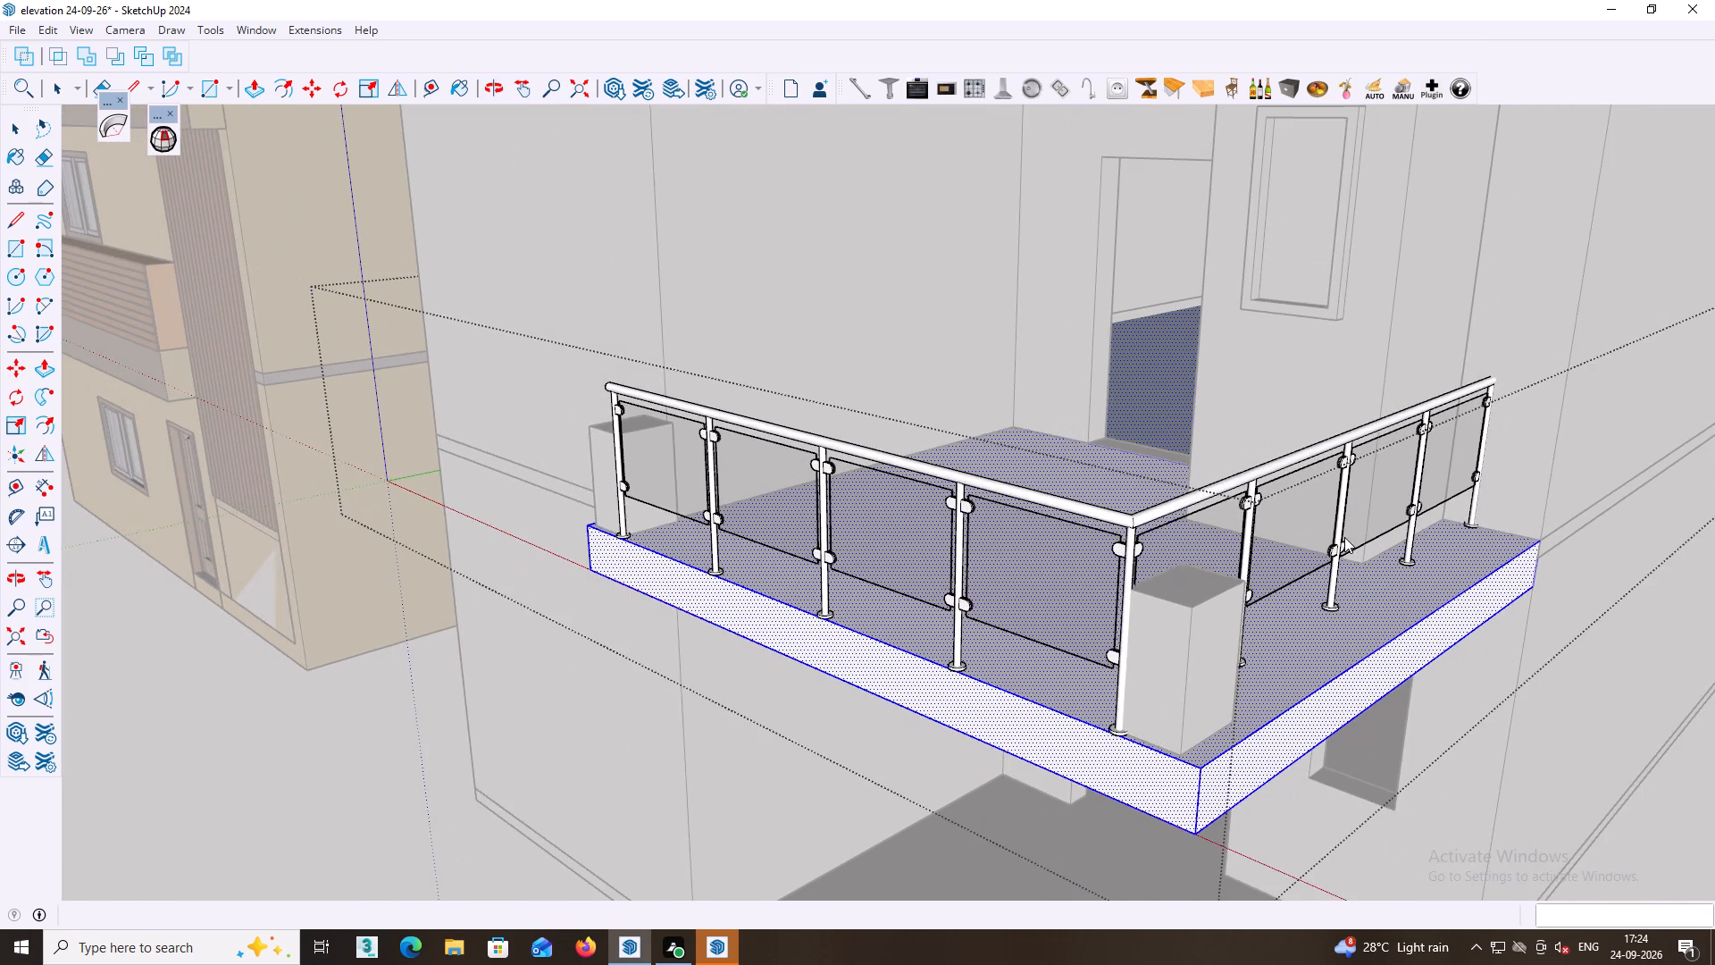
pyautogui.scroll(-5, 1415, 539)
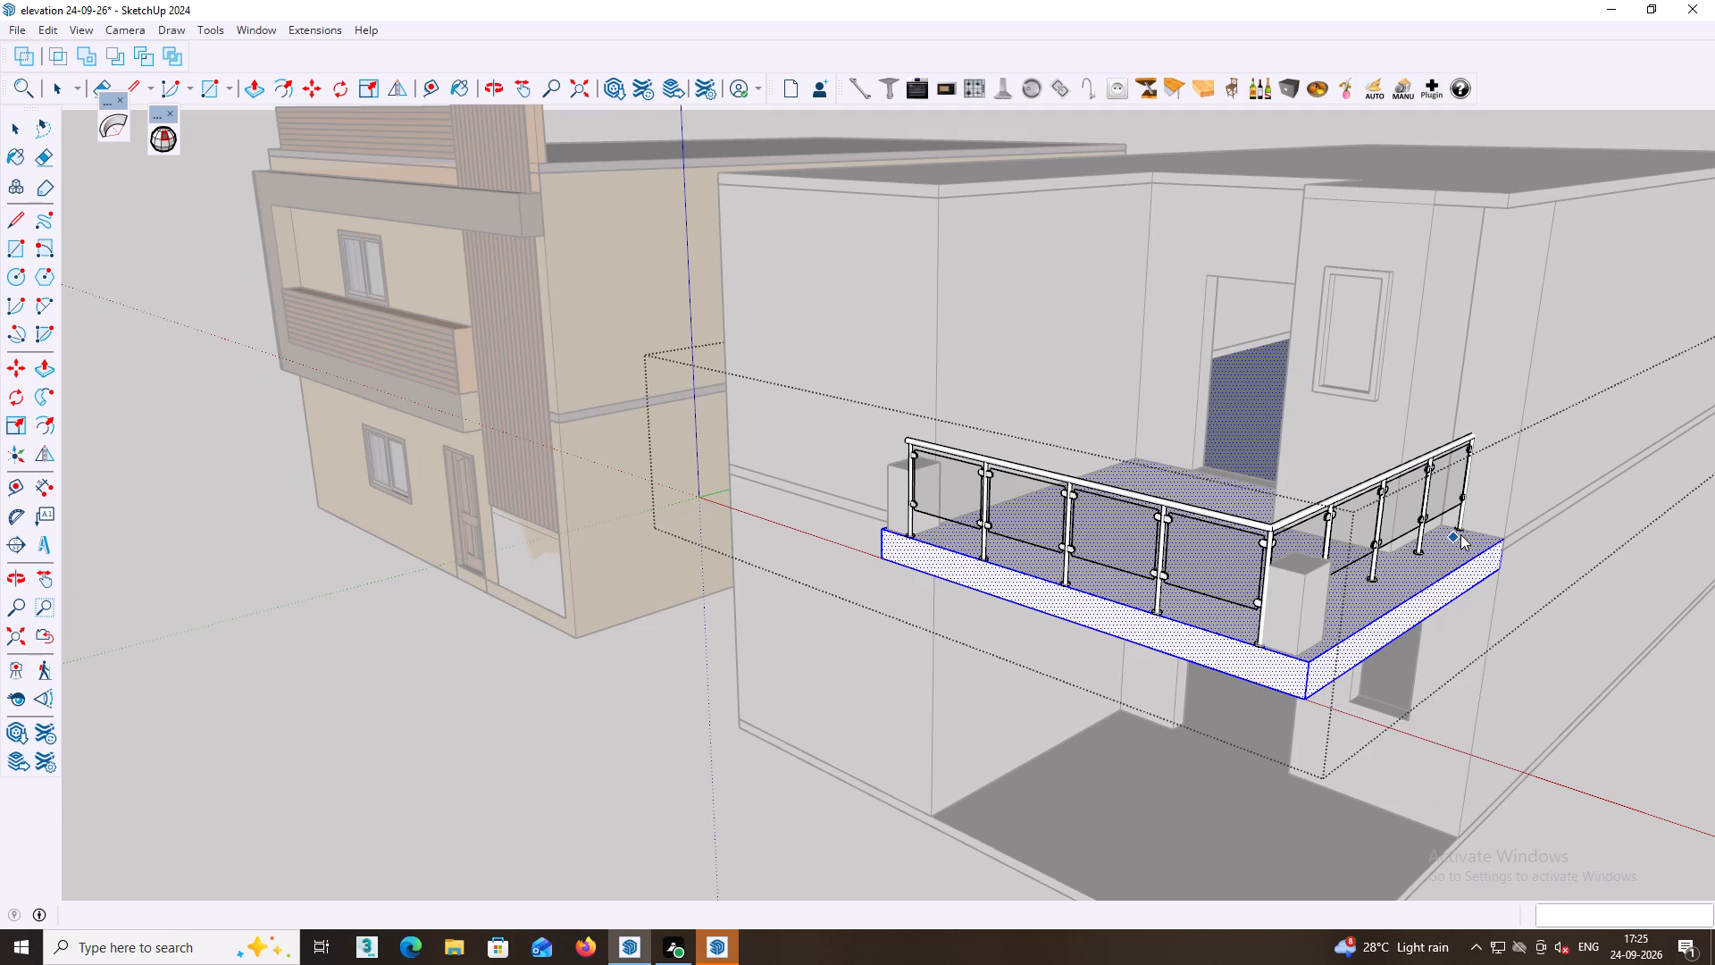
pyautogui.scroll(4, 1385, 566)
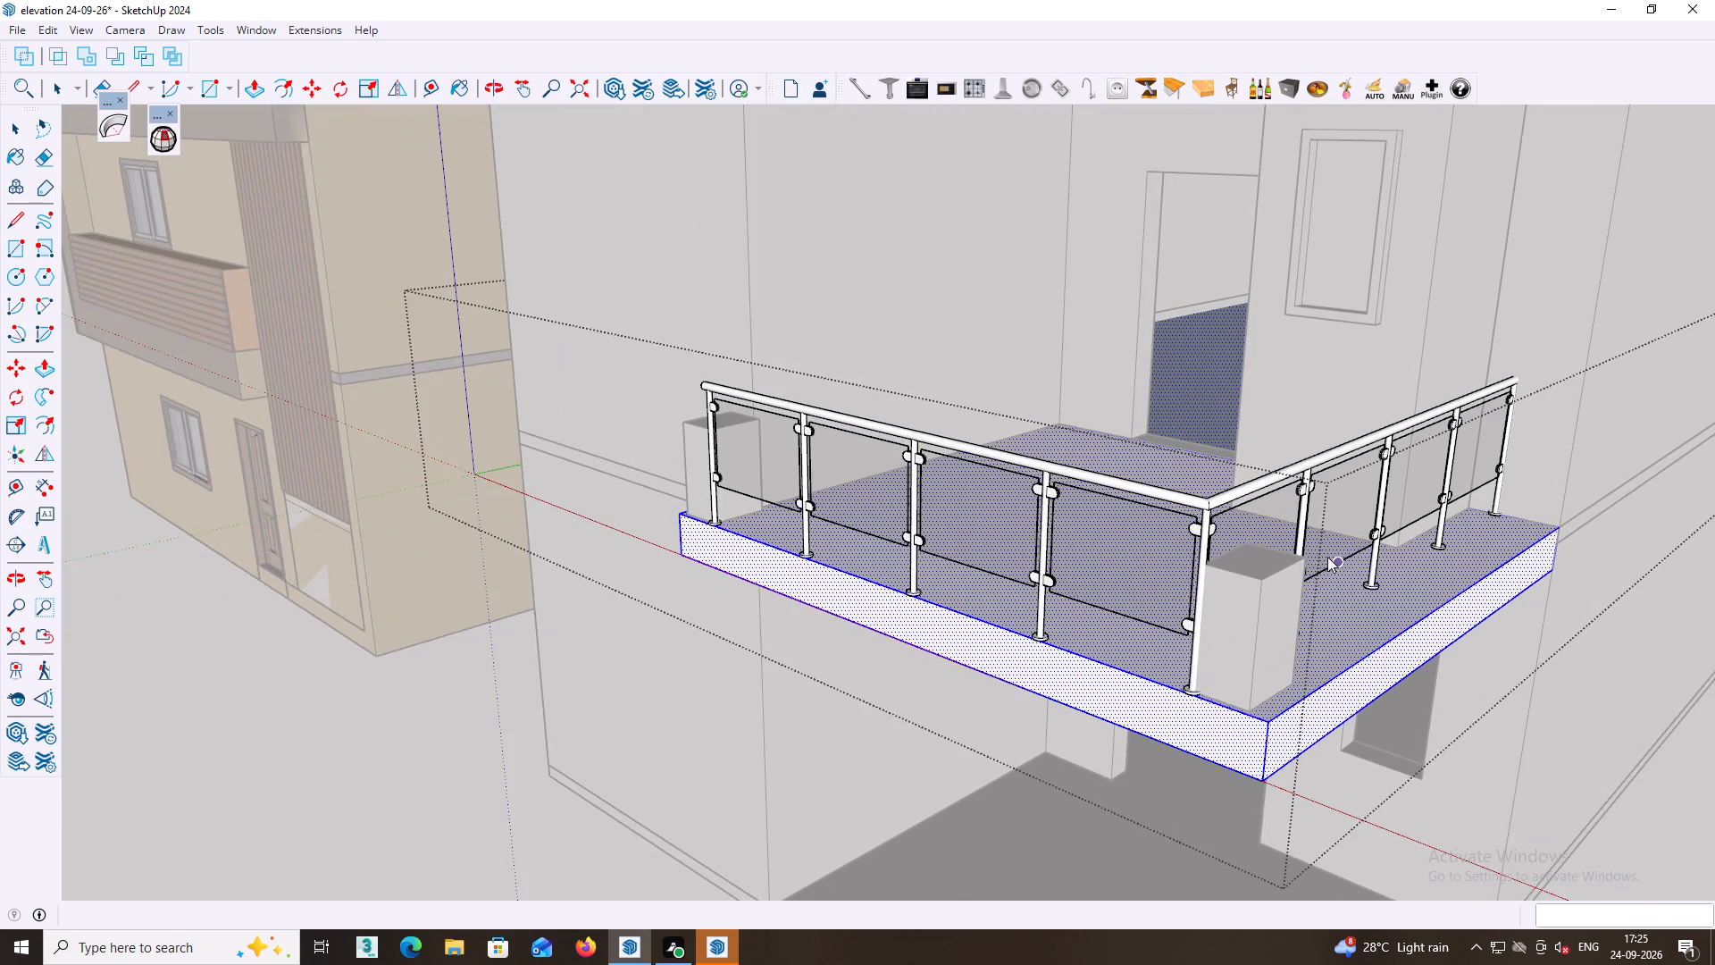
pyautogui.moveTo(1327, 557); pyautogui.dragTo(1348, 555, button='middle')
pyautogui.scroll(3, 1262, 518)
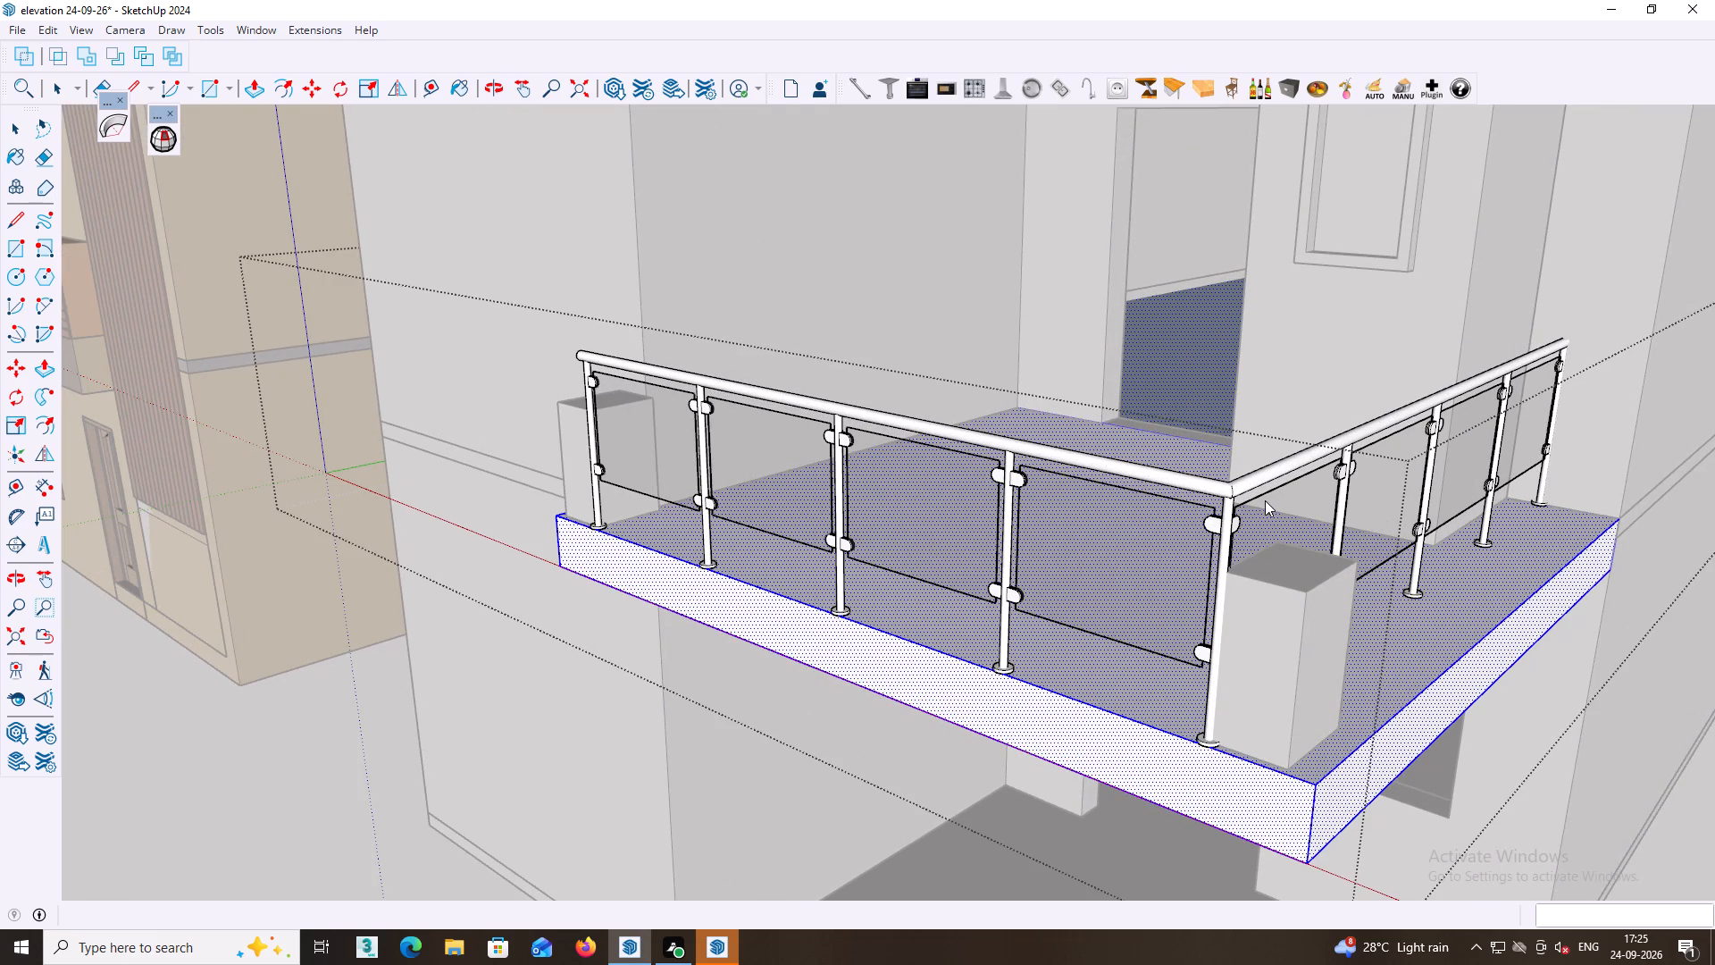
pyautogui.hotkey('ctrl', 'z')
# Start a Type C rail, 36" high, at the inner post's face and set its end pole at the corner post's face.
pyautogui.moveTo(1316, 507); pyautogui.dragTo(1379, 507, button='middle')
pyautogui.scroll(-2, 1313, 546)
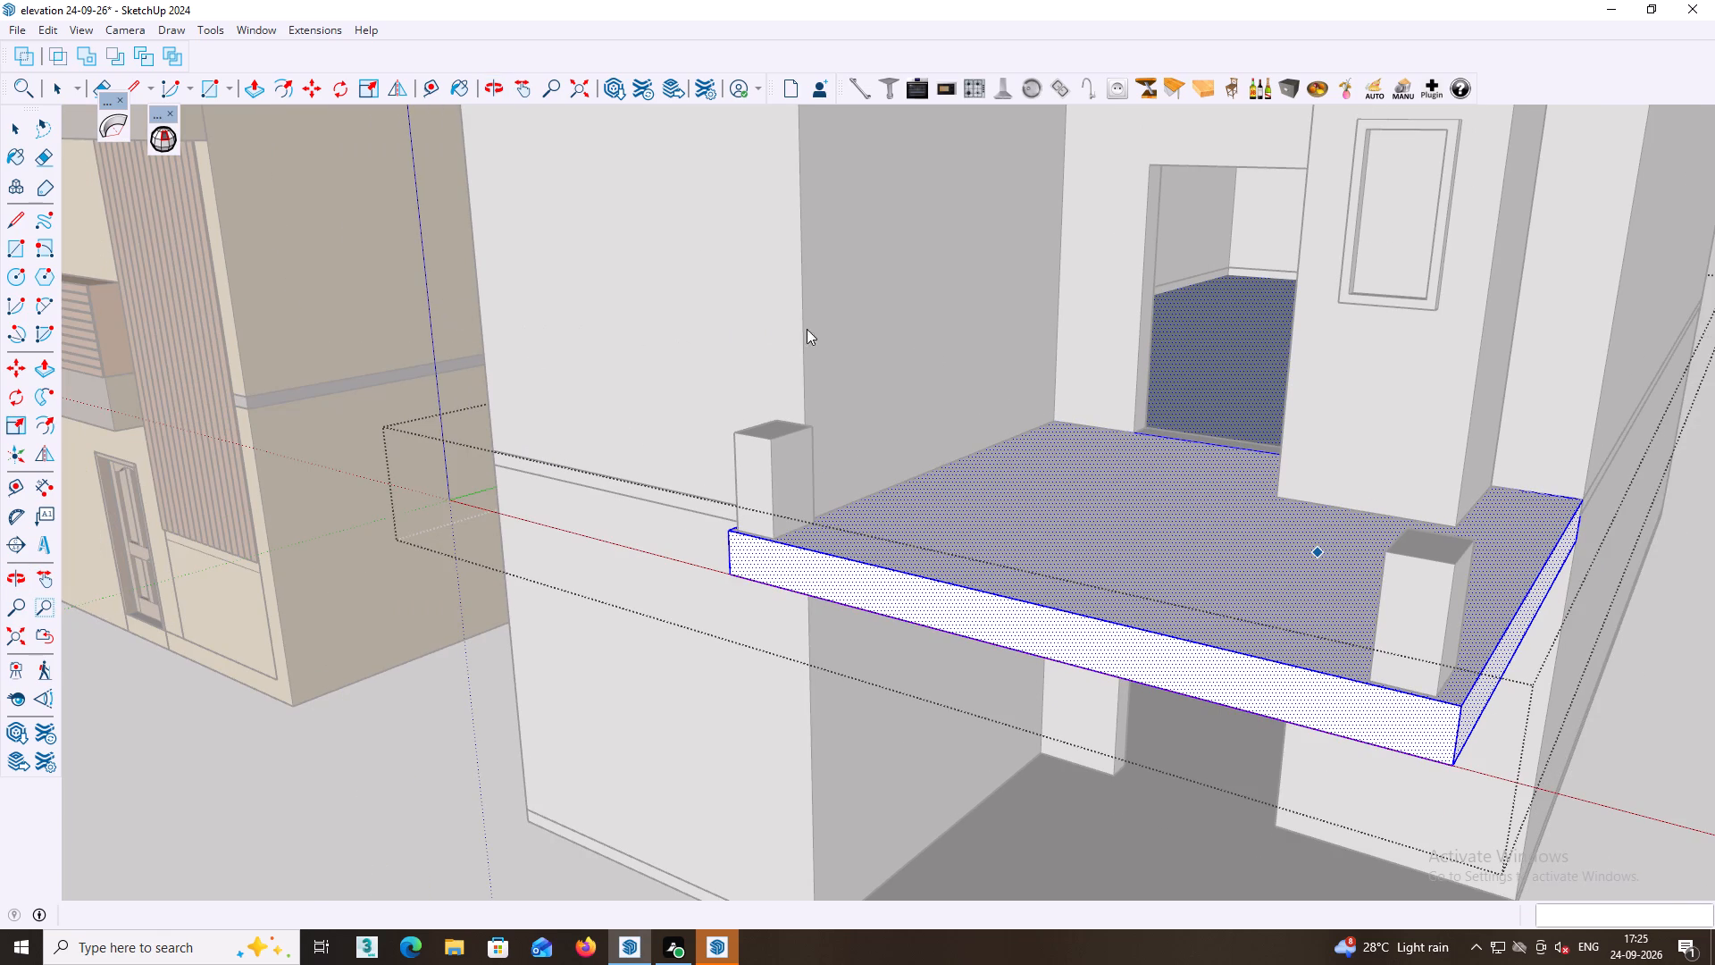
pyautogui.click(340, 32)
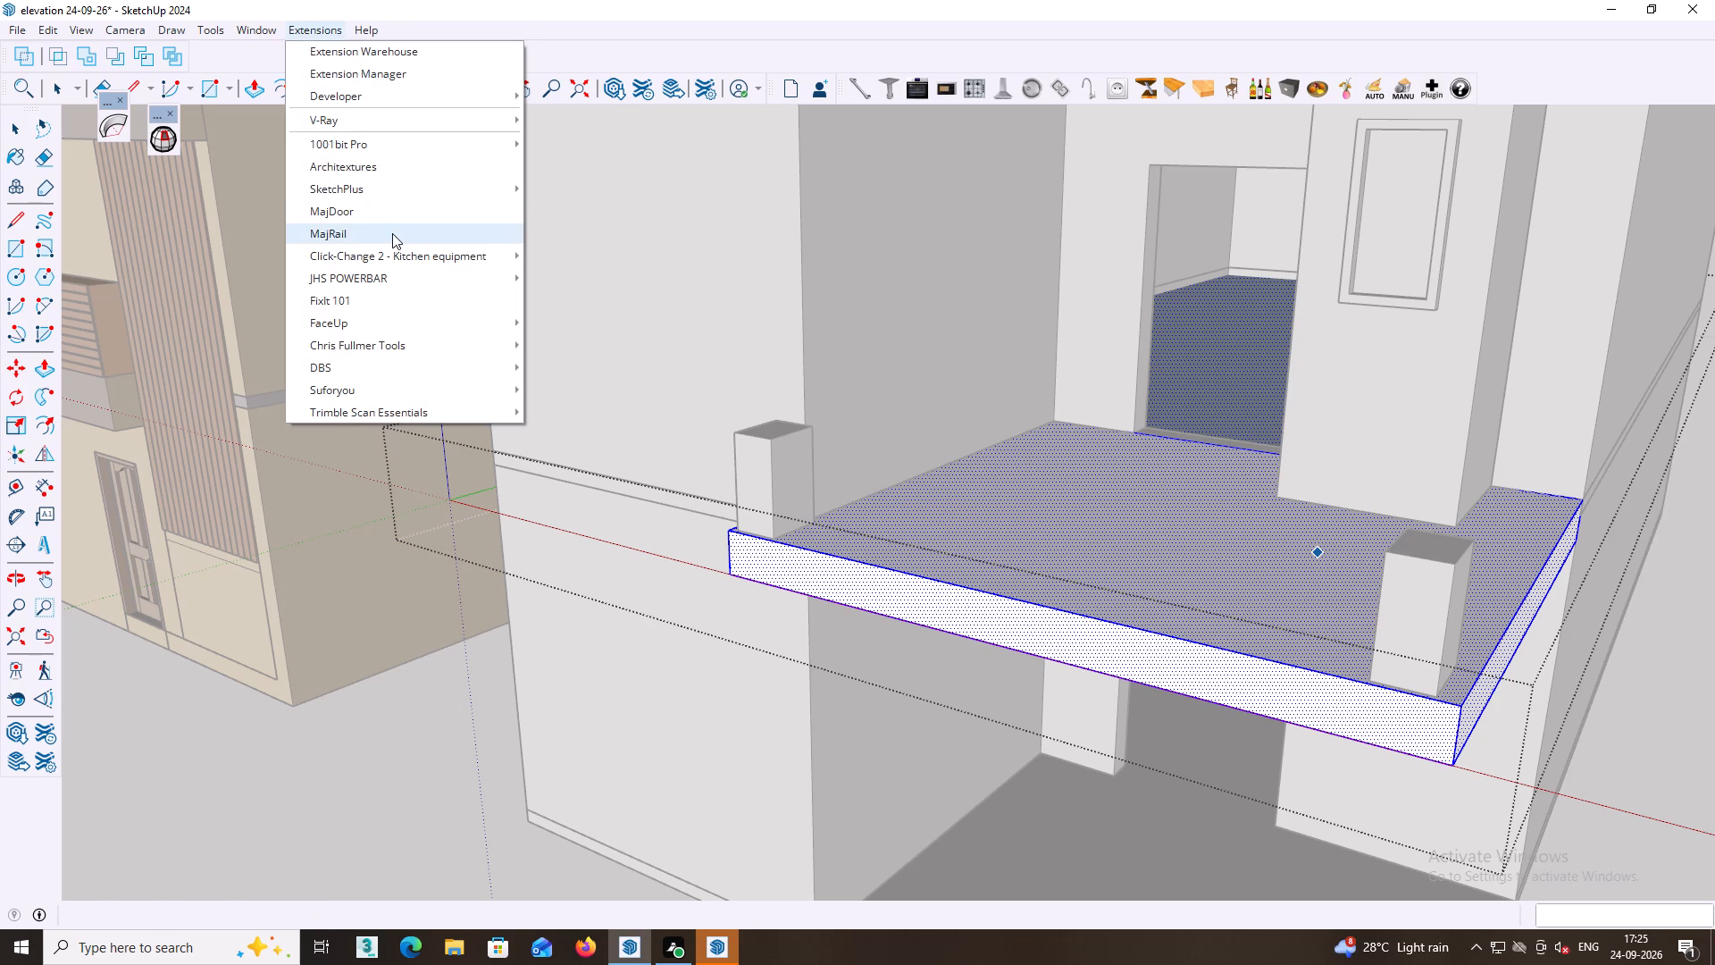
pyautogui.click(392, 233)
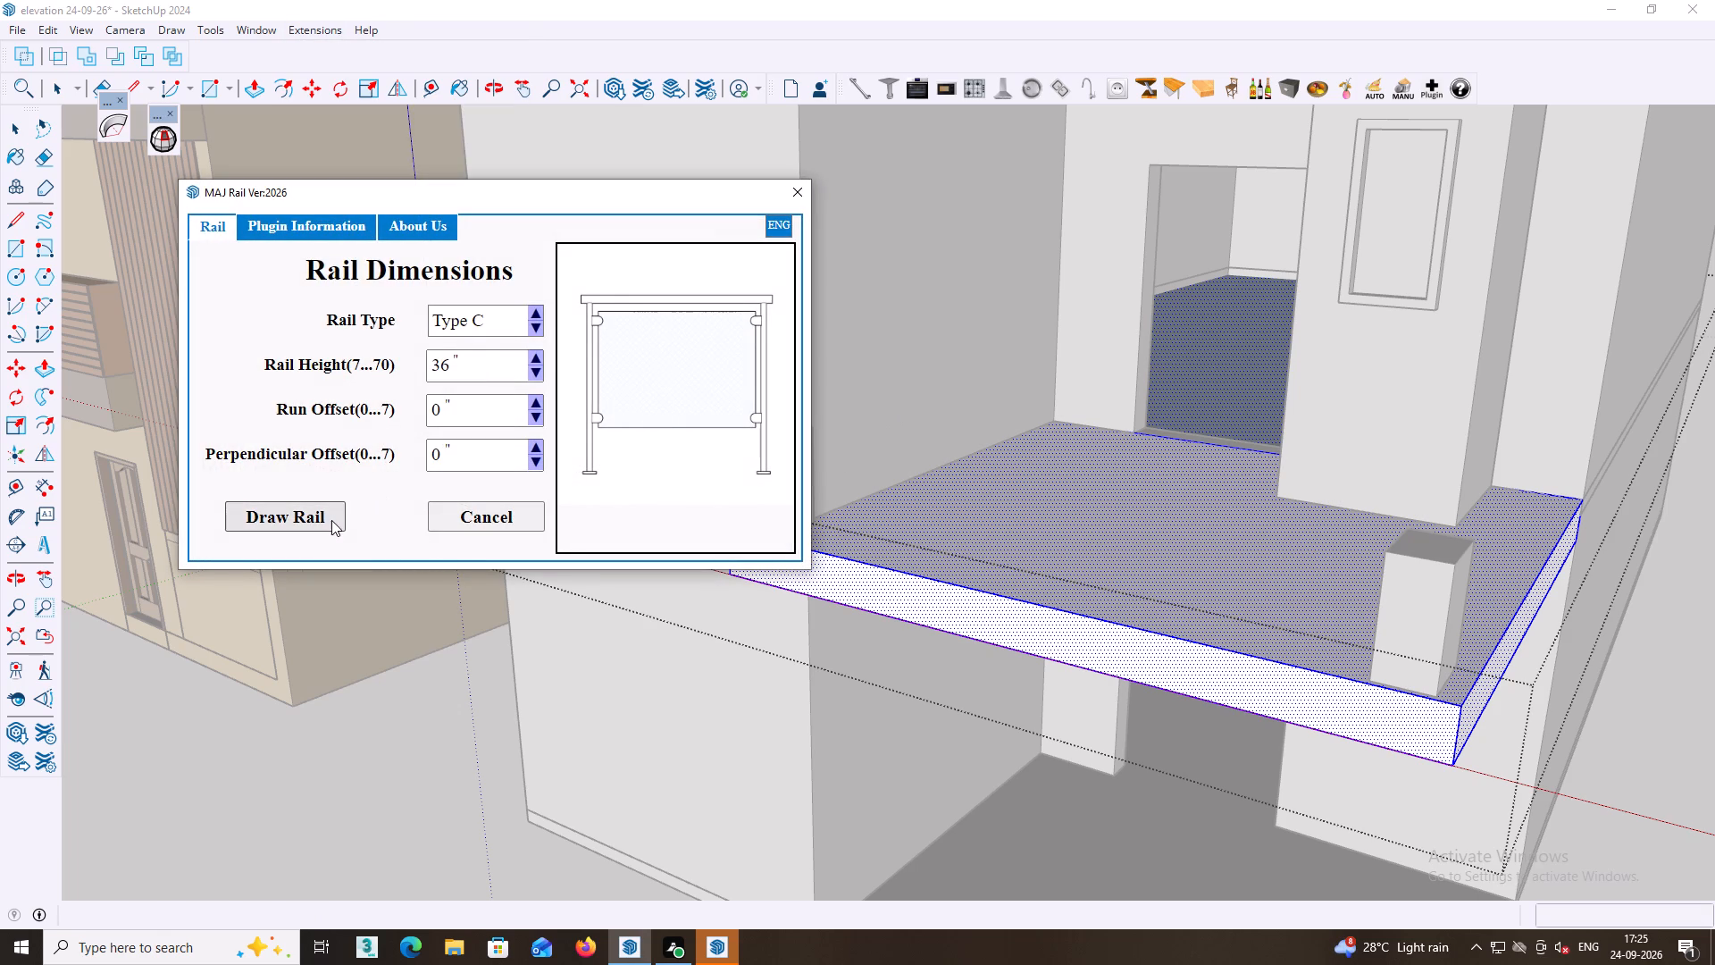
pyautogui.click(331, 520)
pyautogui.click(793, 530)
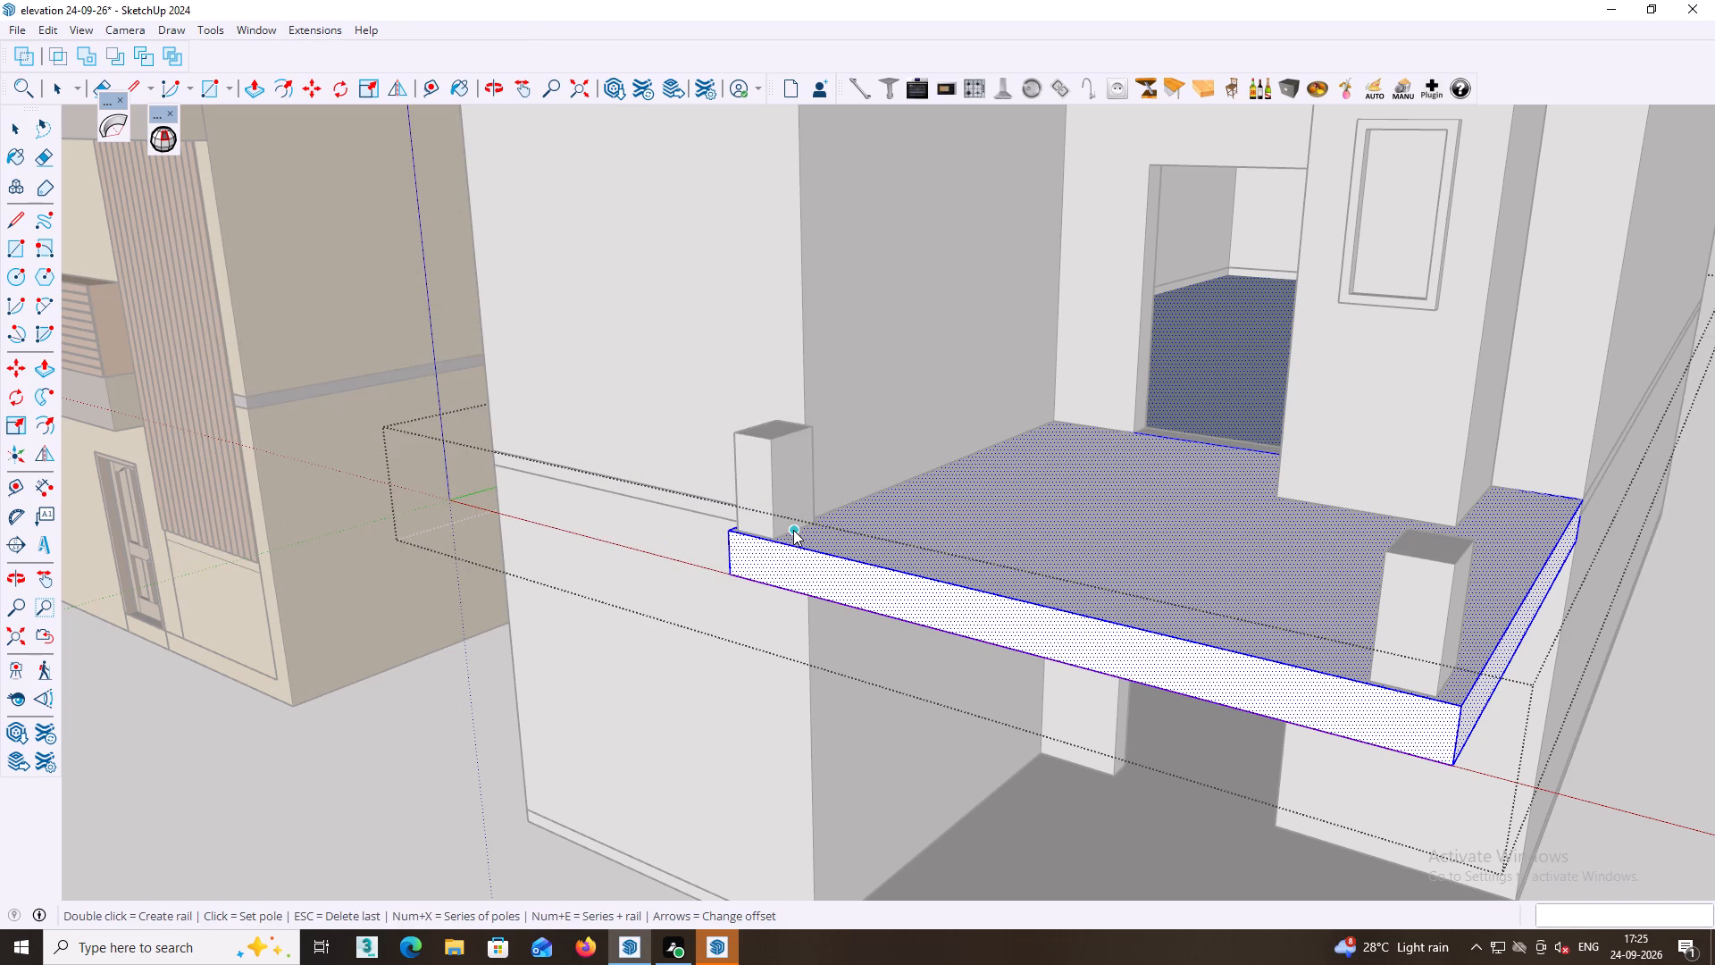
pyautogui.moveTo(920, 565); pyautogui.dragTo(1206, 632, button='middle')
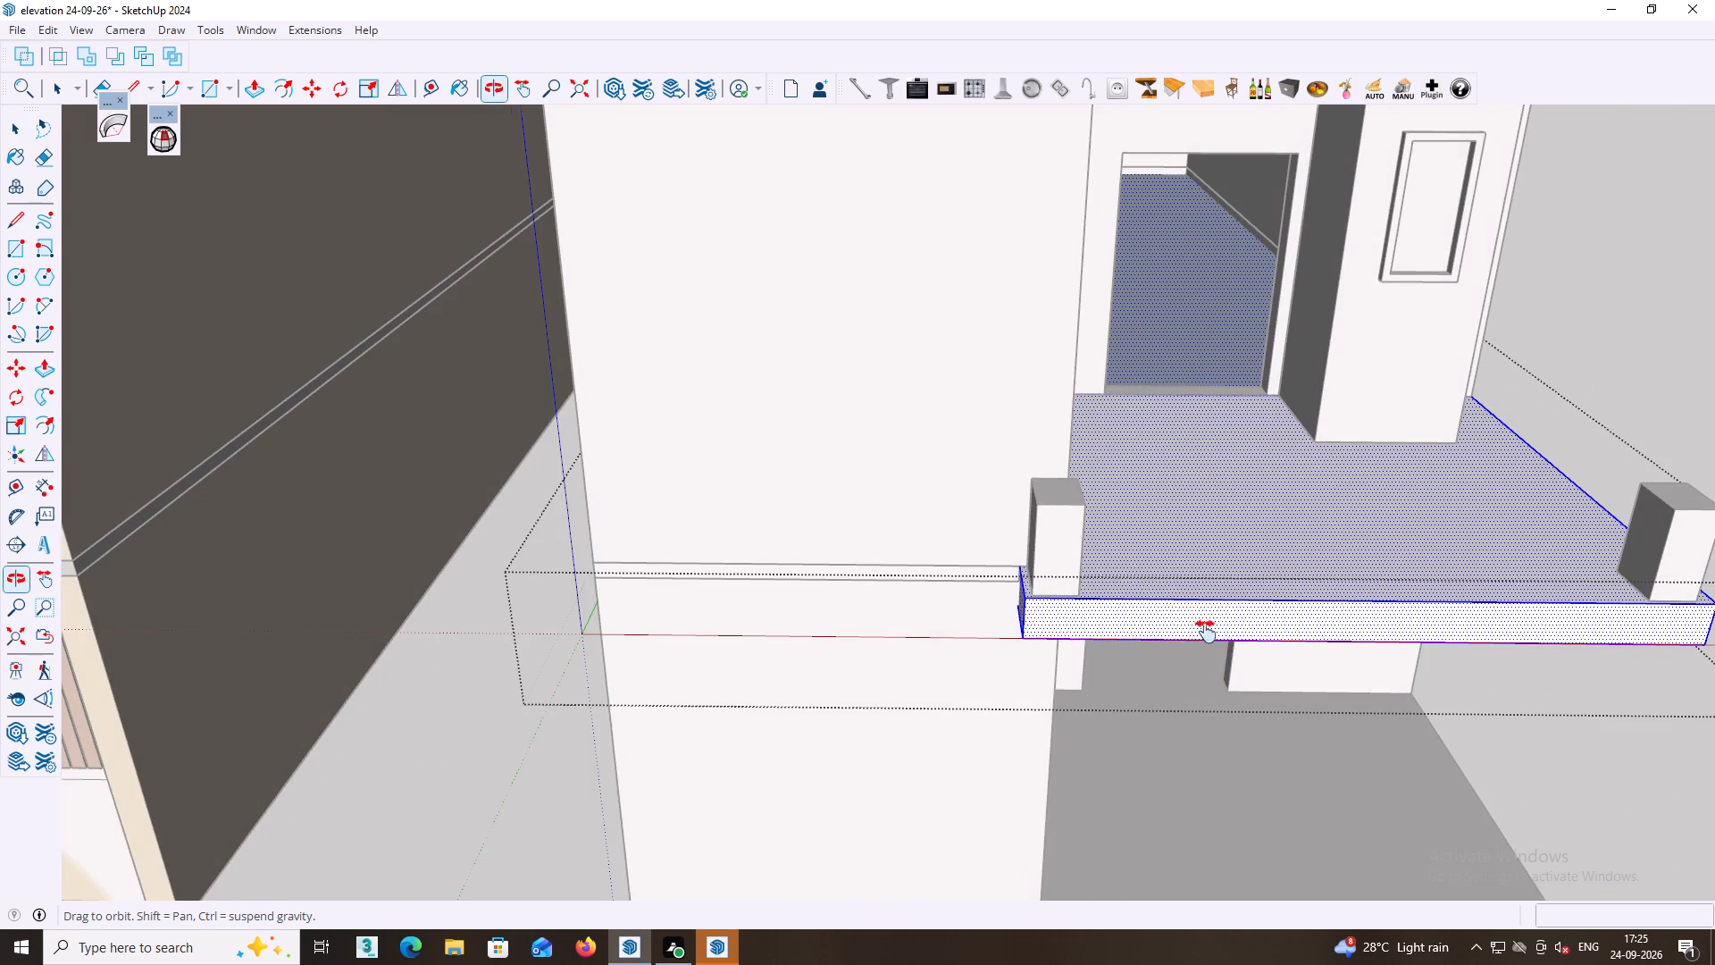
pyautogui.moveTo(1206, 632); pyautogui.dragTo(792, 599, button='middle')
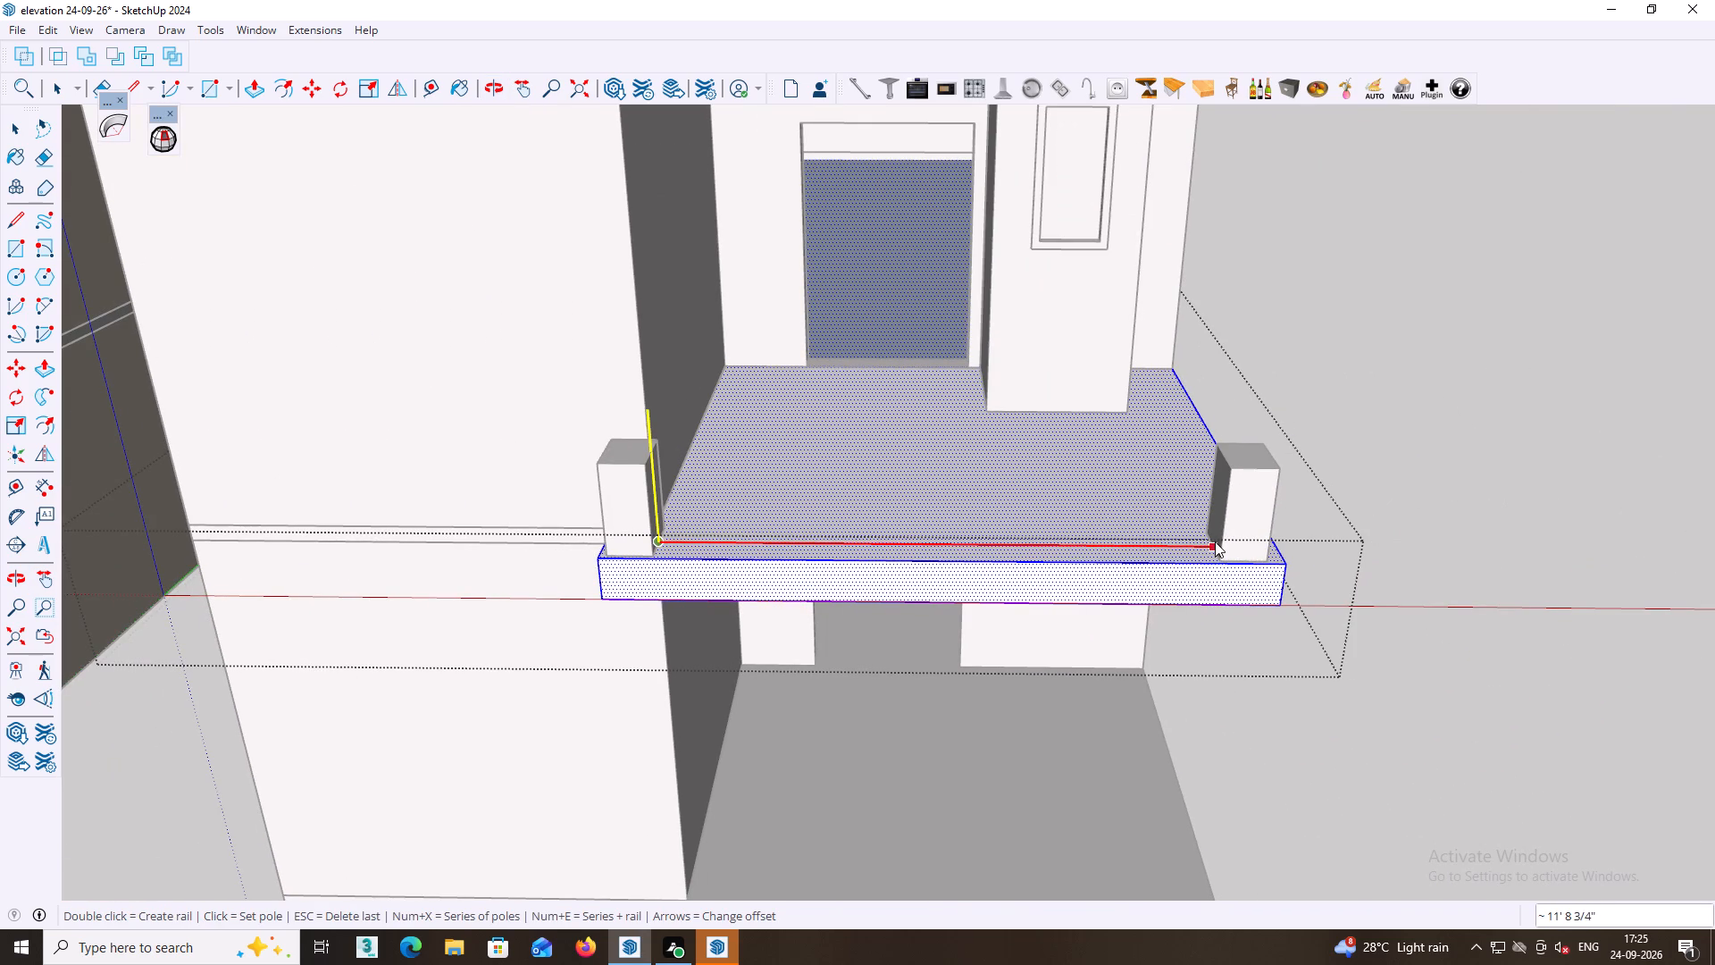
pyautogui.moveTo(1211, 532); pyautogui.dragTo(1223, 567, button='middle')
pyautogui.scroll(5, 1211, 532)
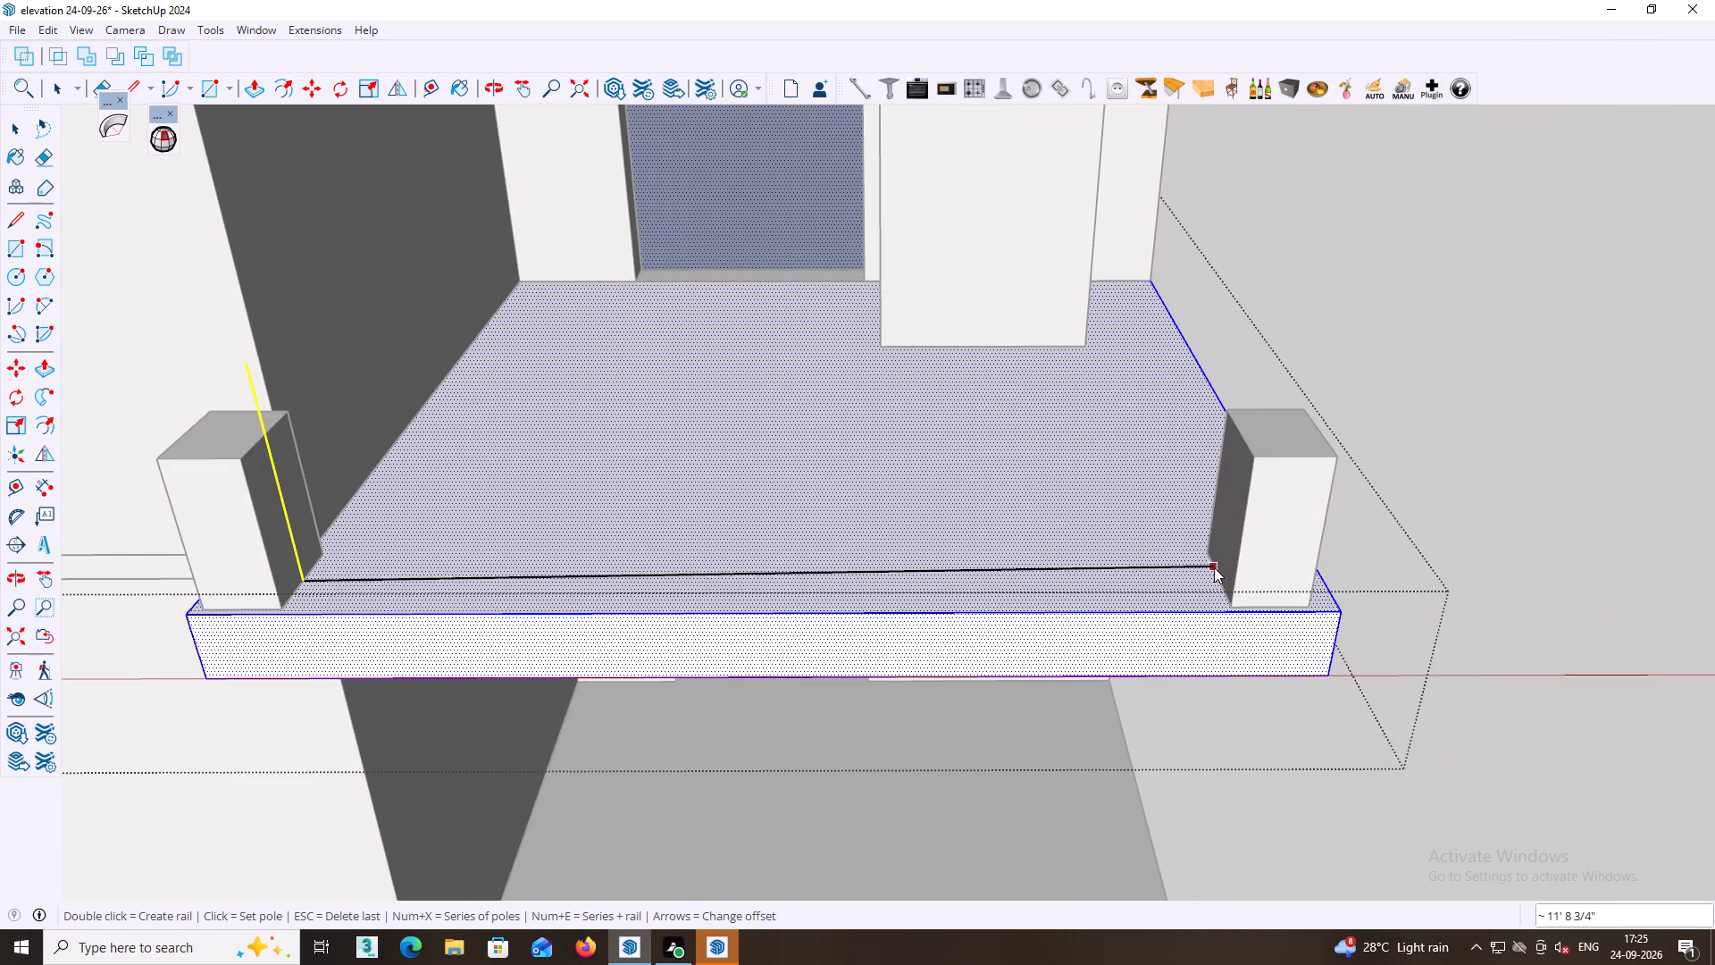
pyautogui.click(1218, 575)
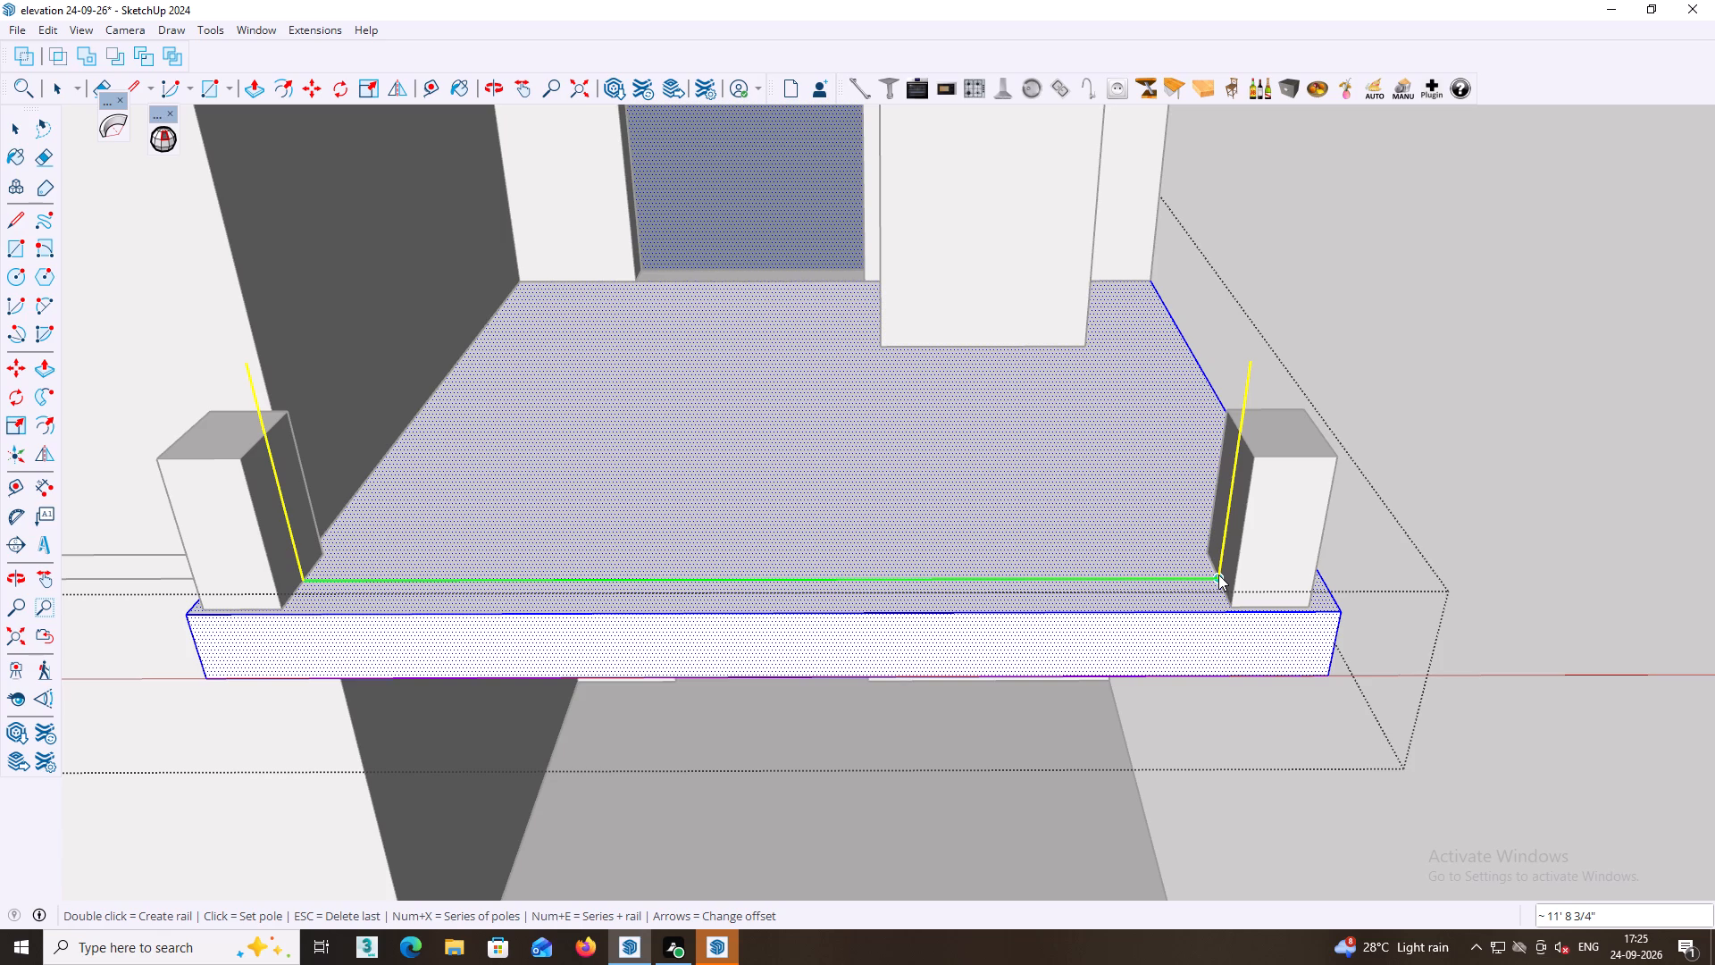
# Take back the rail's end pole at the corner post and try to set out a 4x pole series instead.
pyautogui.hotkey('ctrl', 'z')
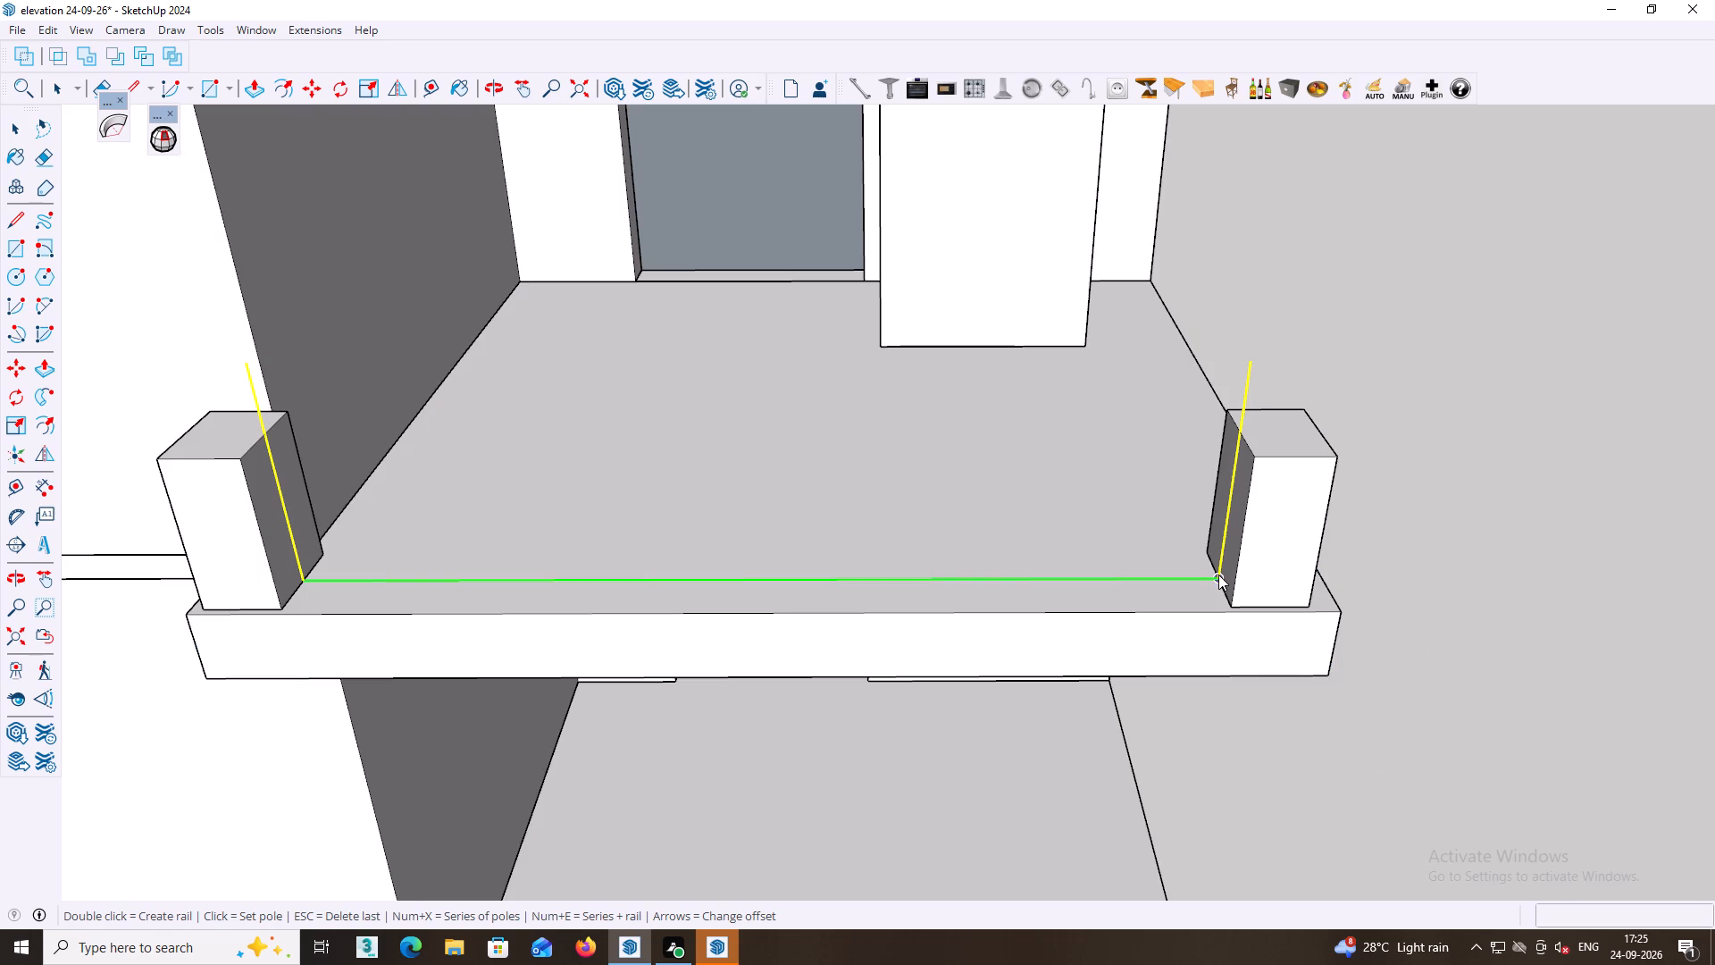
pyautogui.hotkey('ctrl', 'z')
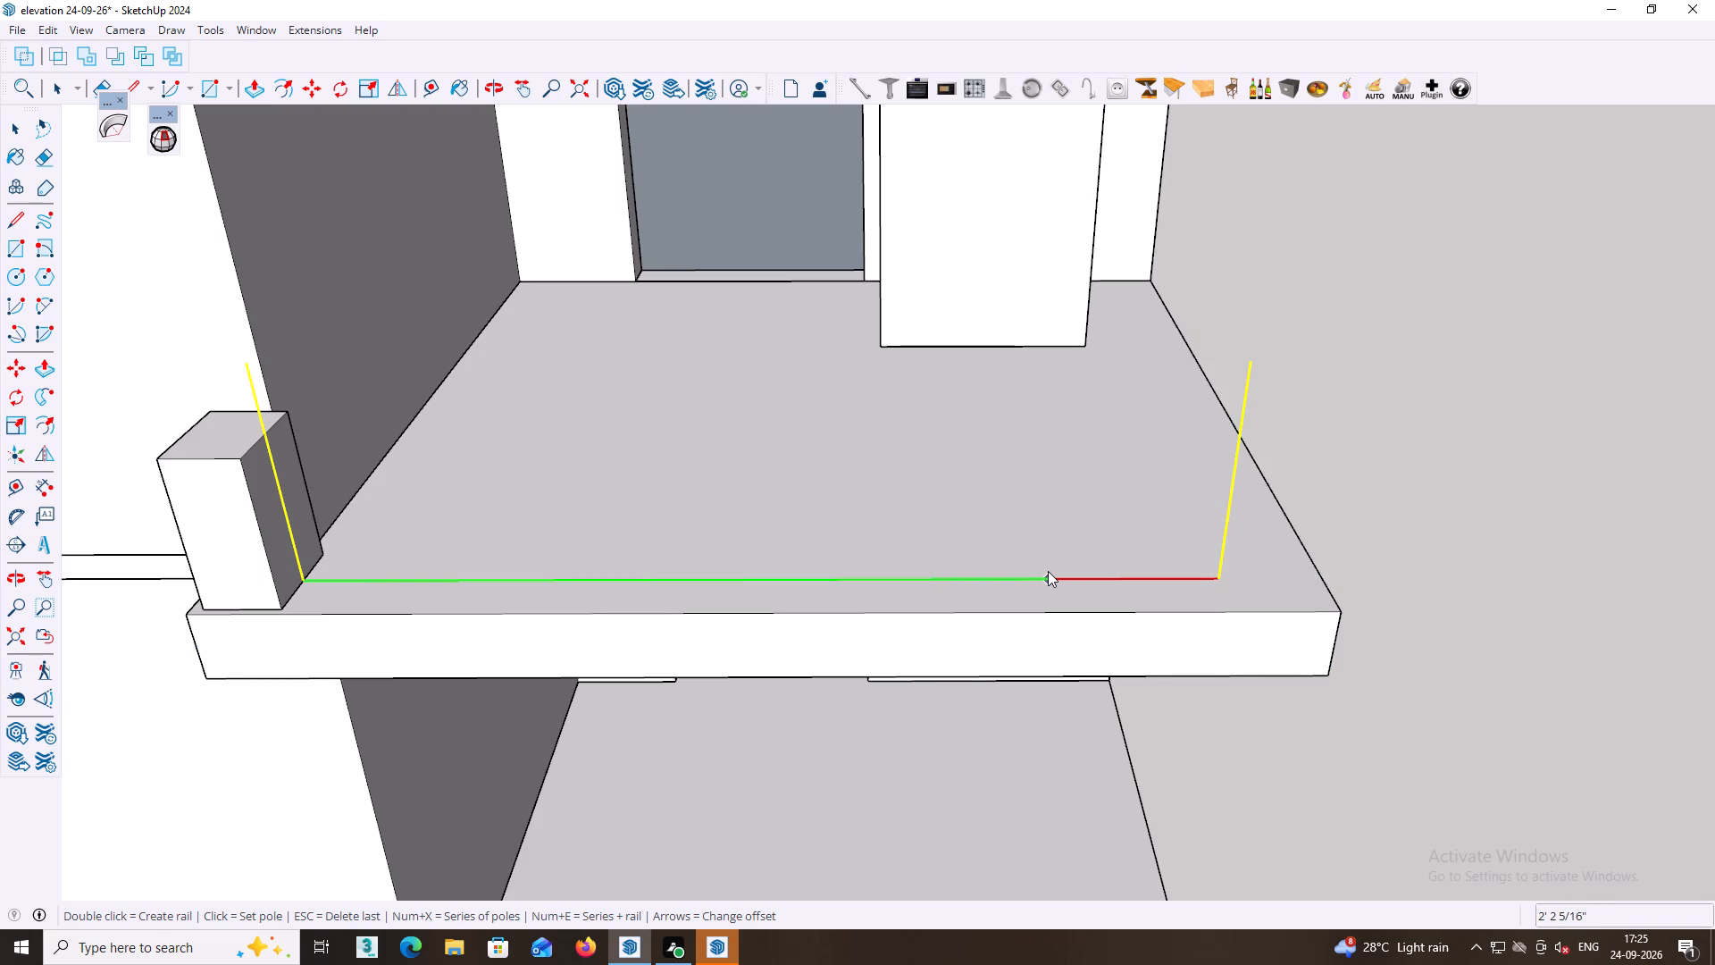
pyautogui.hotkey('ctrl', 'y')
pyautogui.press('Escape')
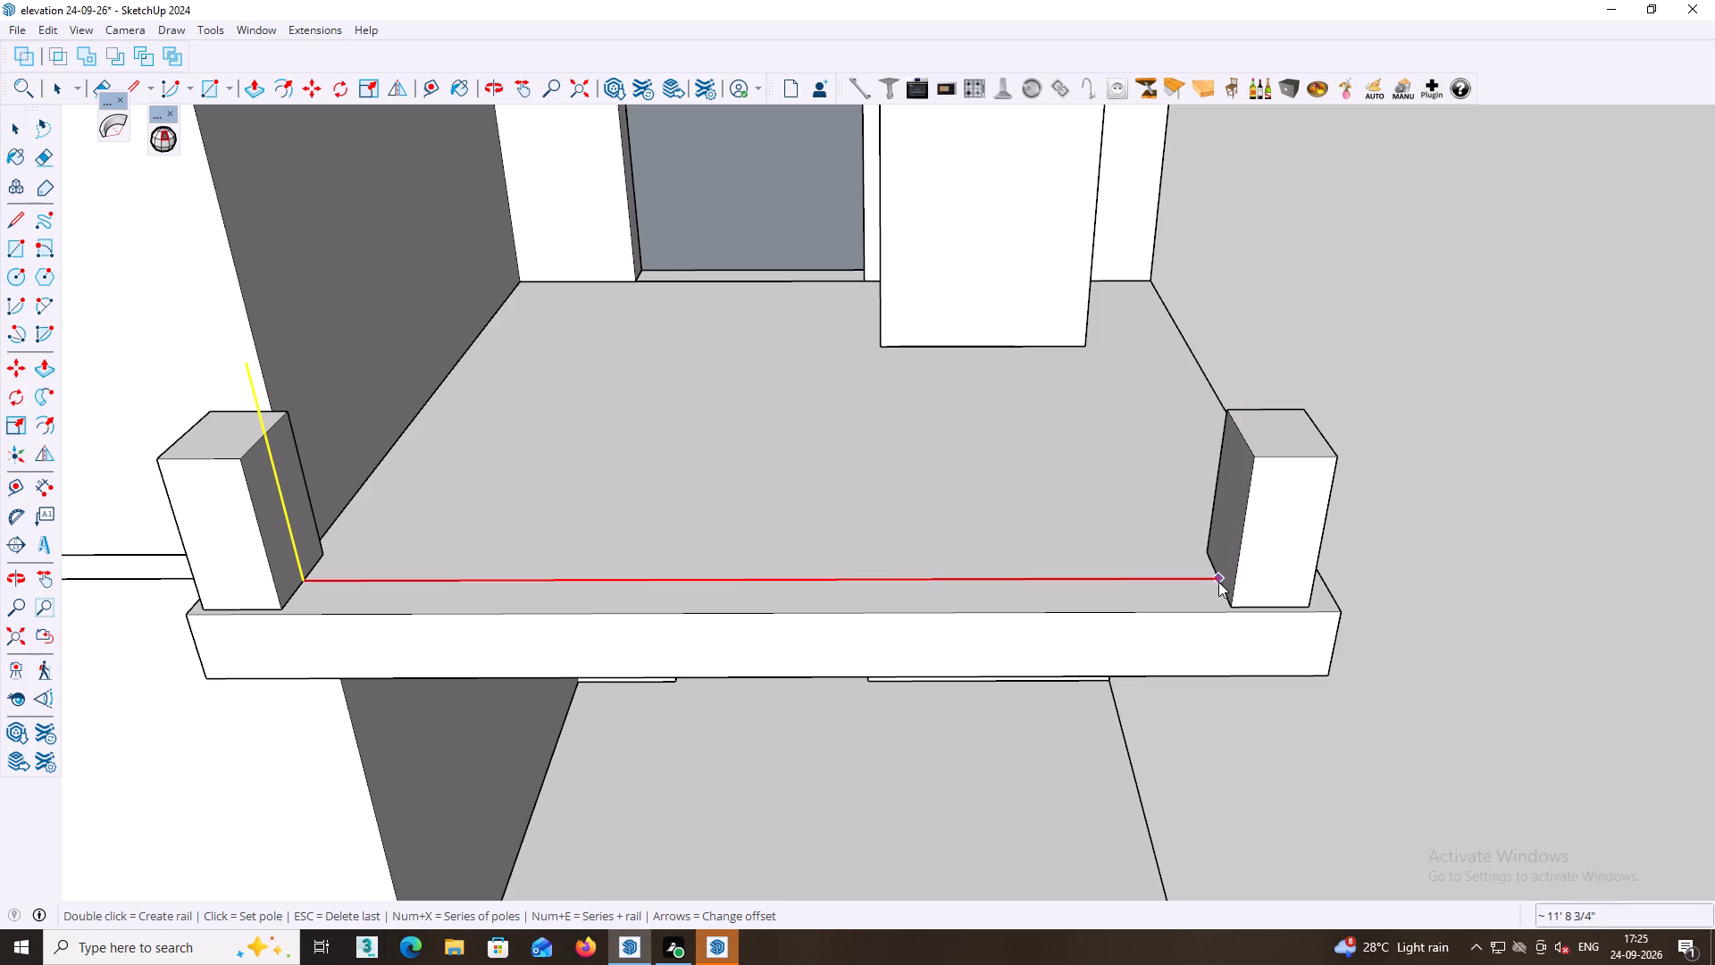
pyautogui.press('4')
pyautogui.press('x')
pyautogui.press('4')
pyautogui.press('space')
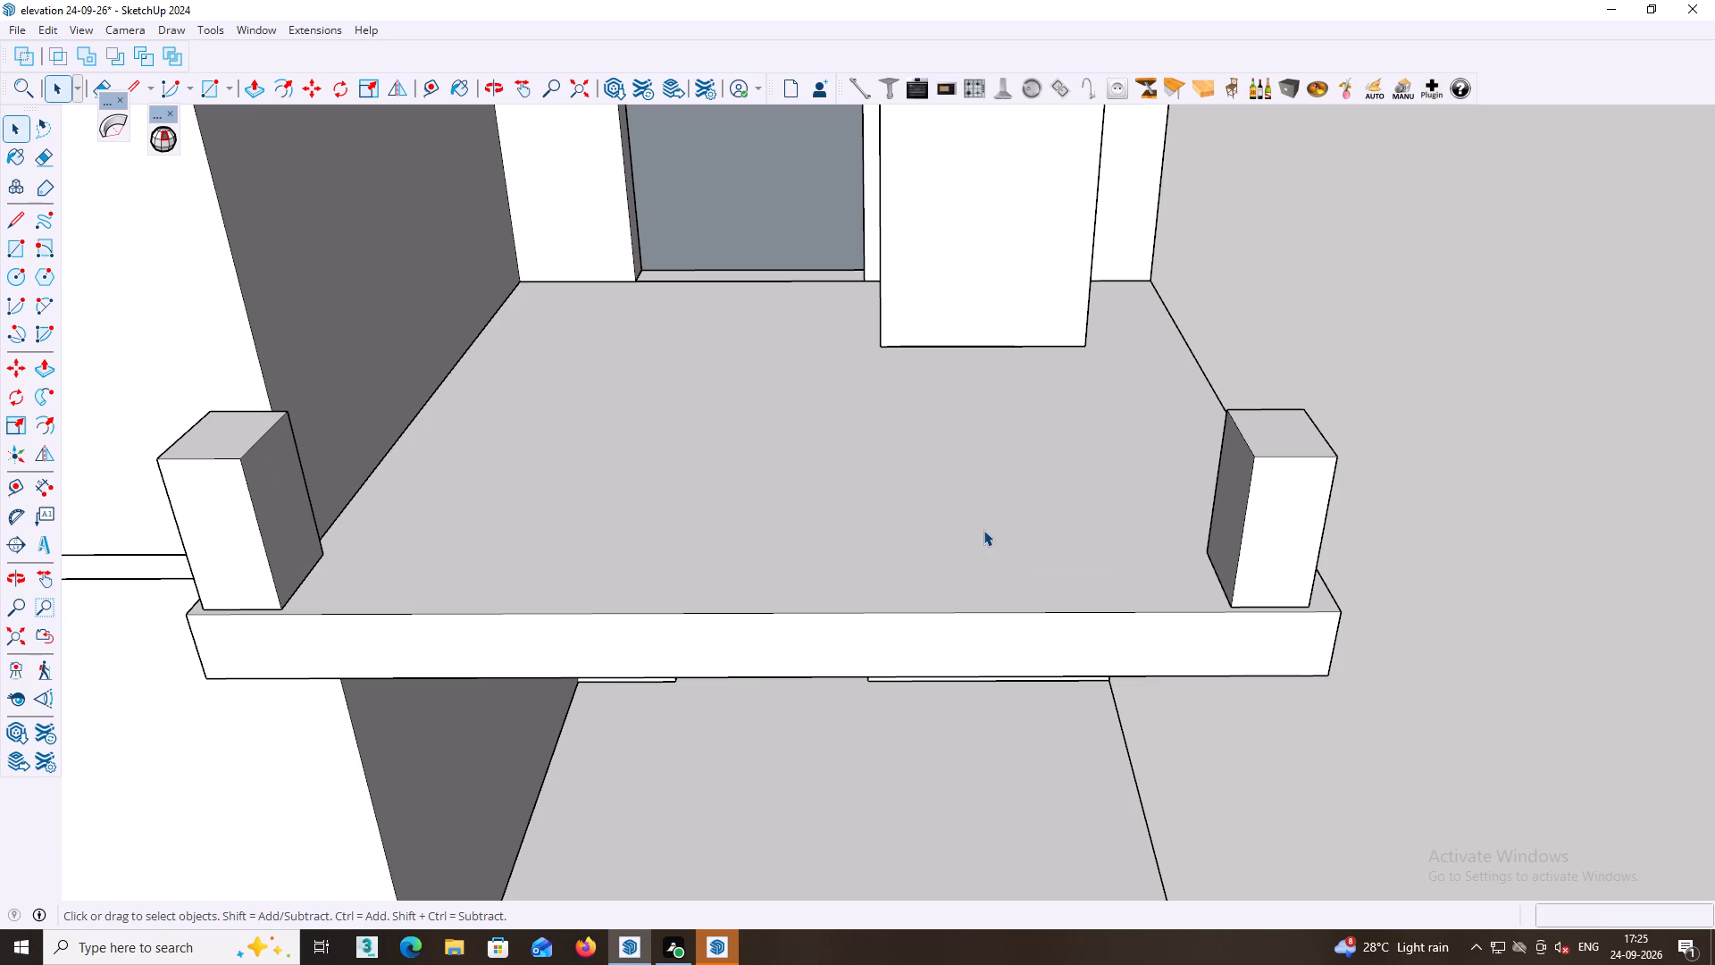
# Inside the balcony slab's group, create a Type C rail, 36" high, between the two front posts' facing sides with a 4x pole series.
pyautogui.doubleClick(983, 530)
pyautogui.click(975, 530)
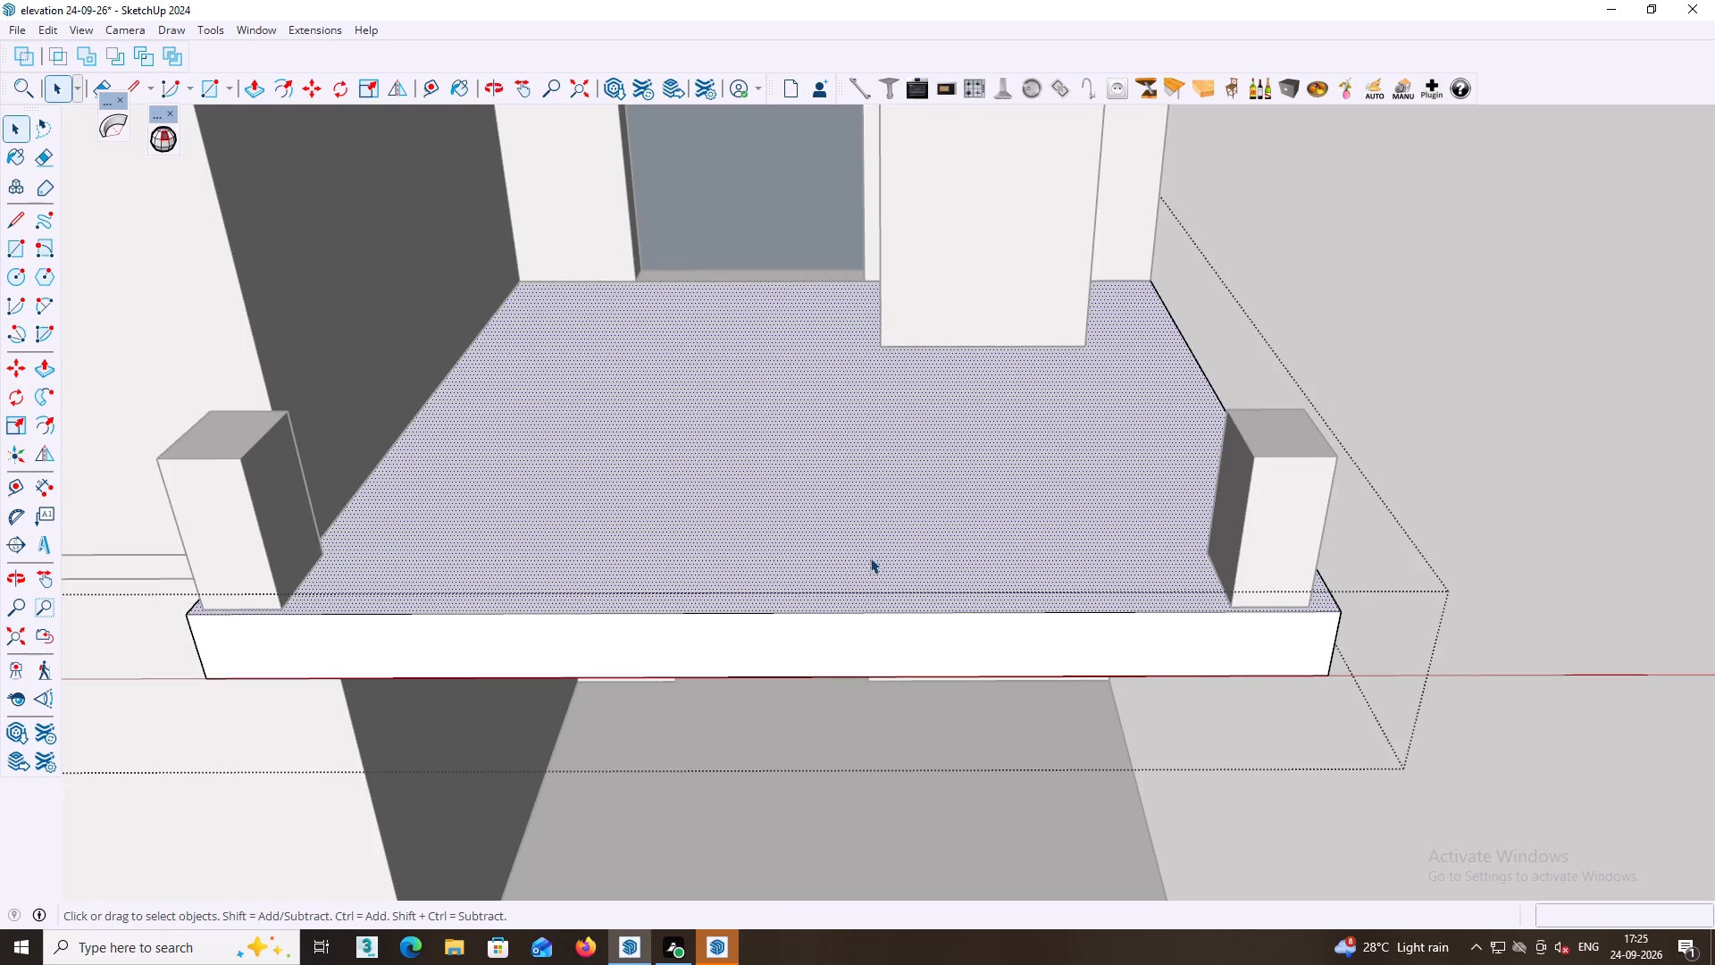
pyautogui.click(316, 36)
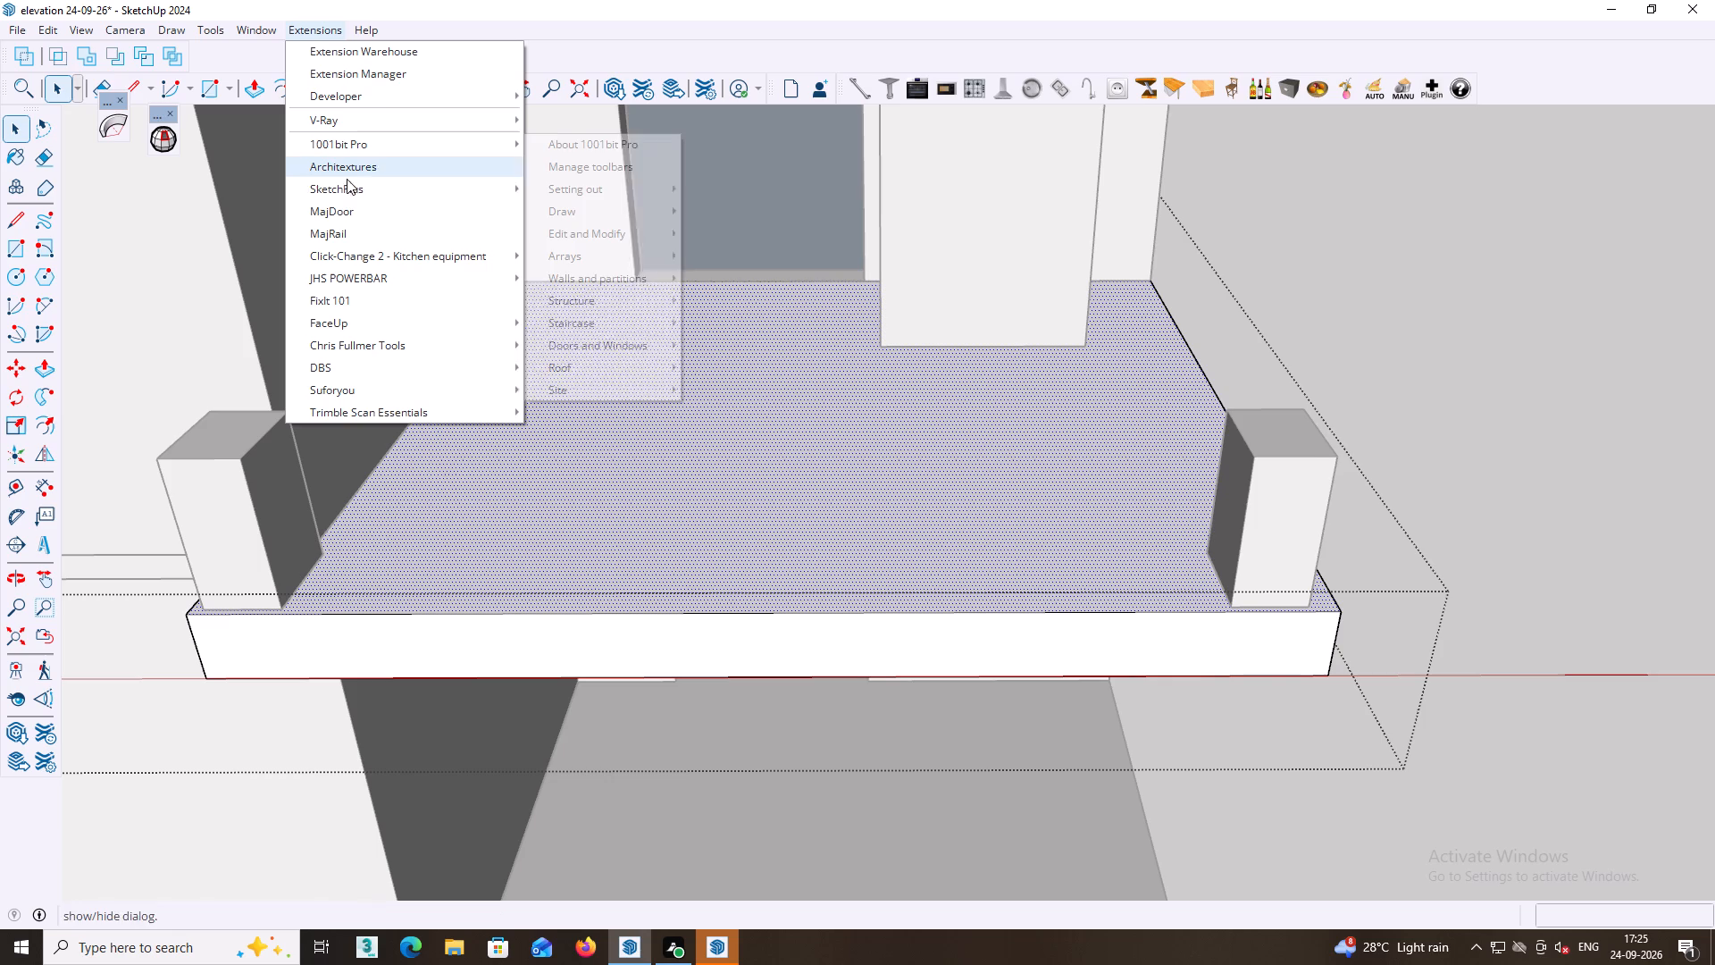
pyautogui.click(362, 231)
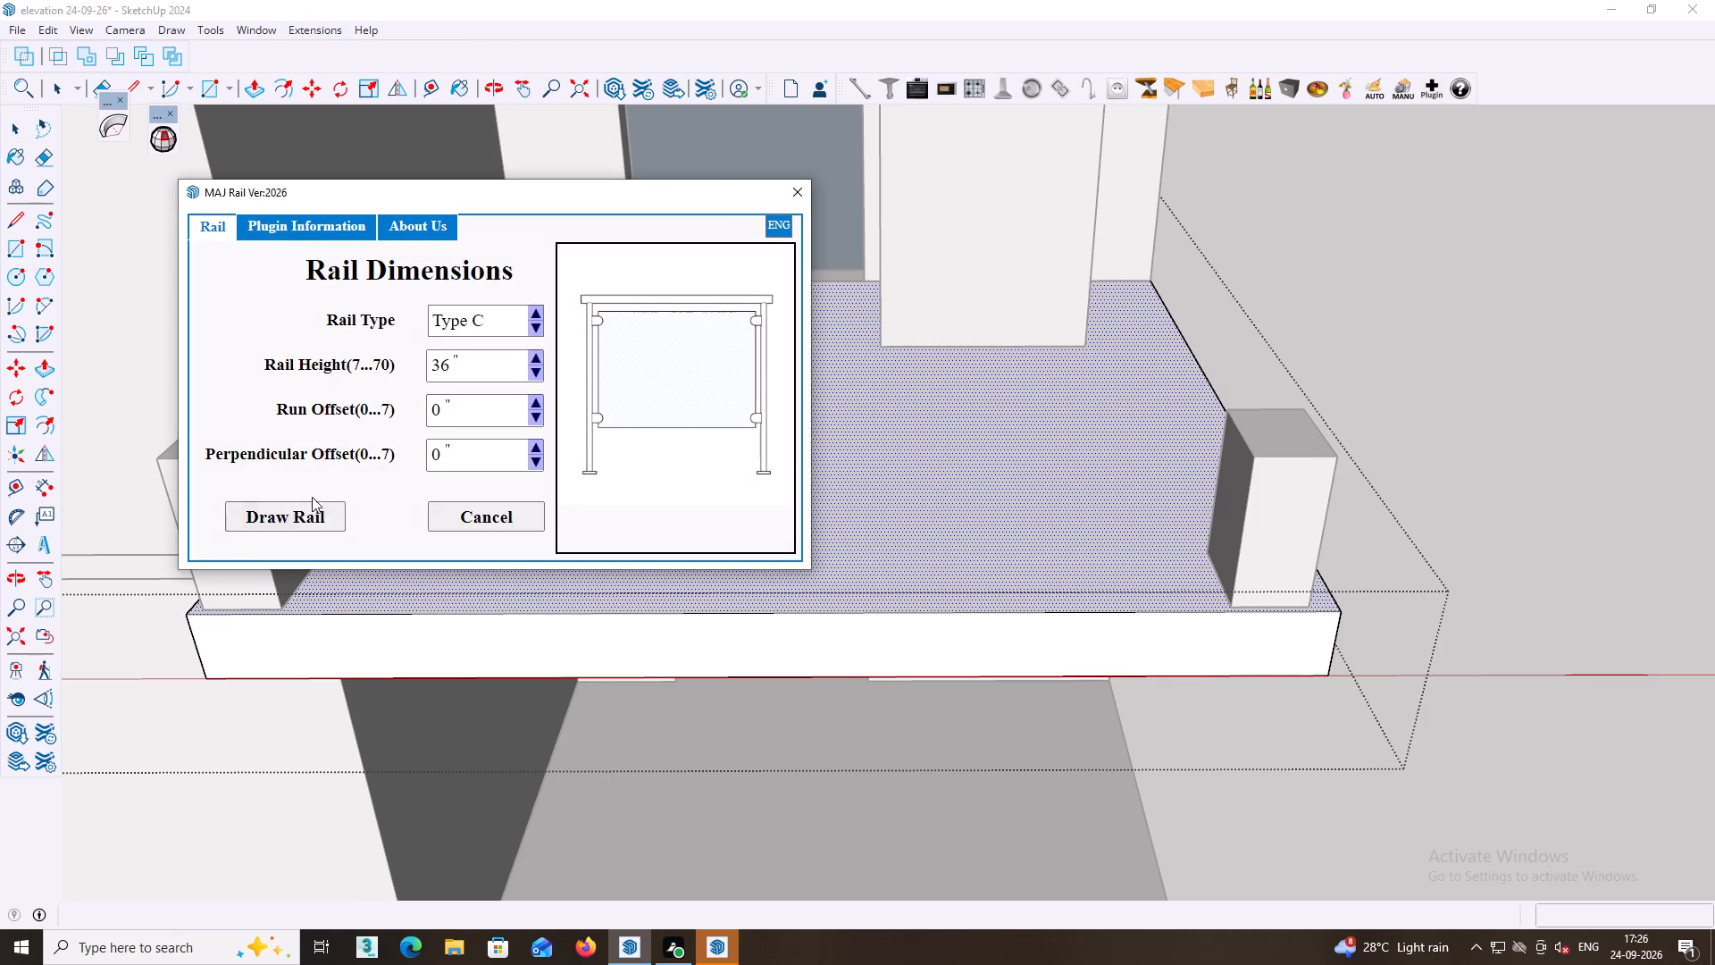
pyautogui.click(306, 517)
pyautogui.click(305, 574)
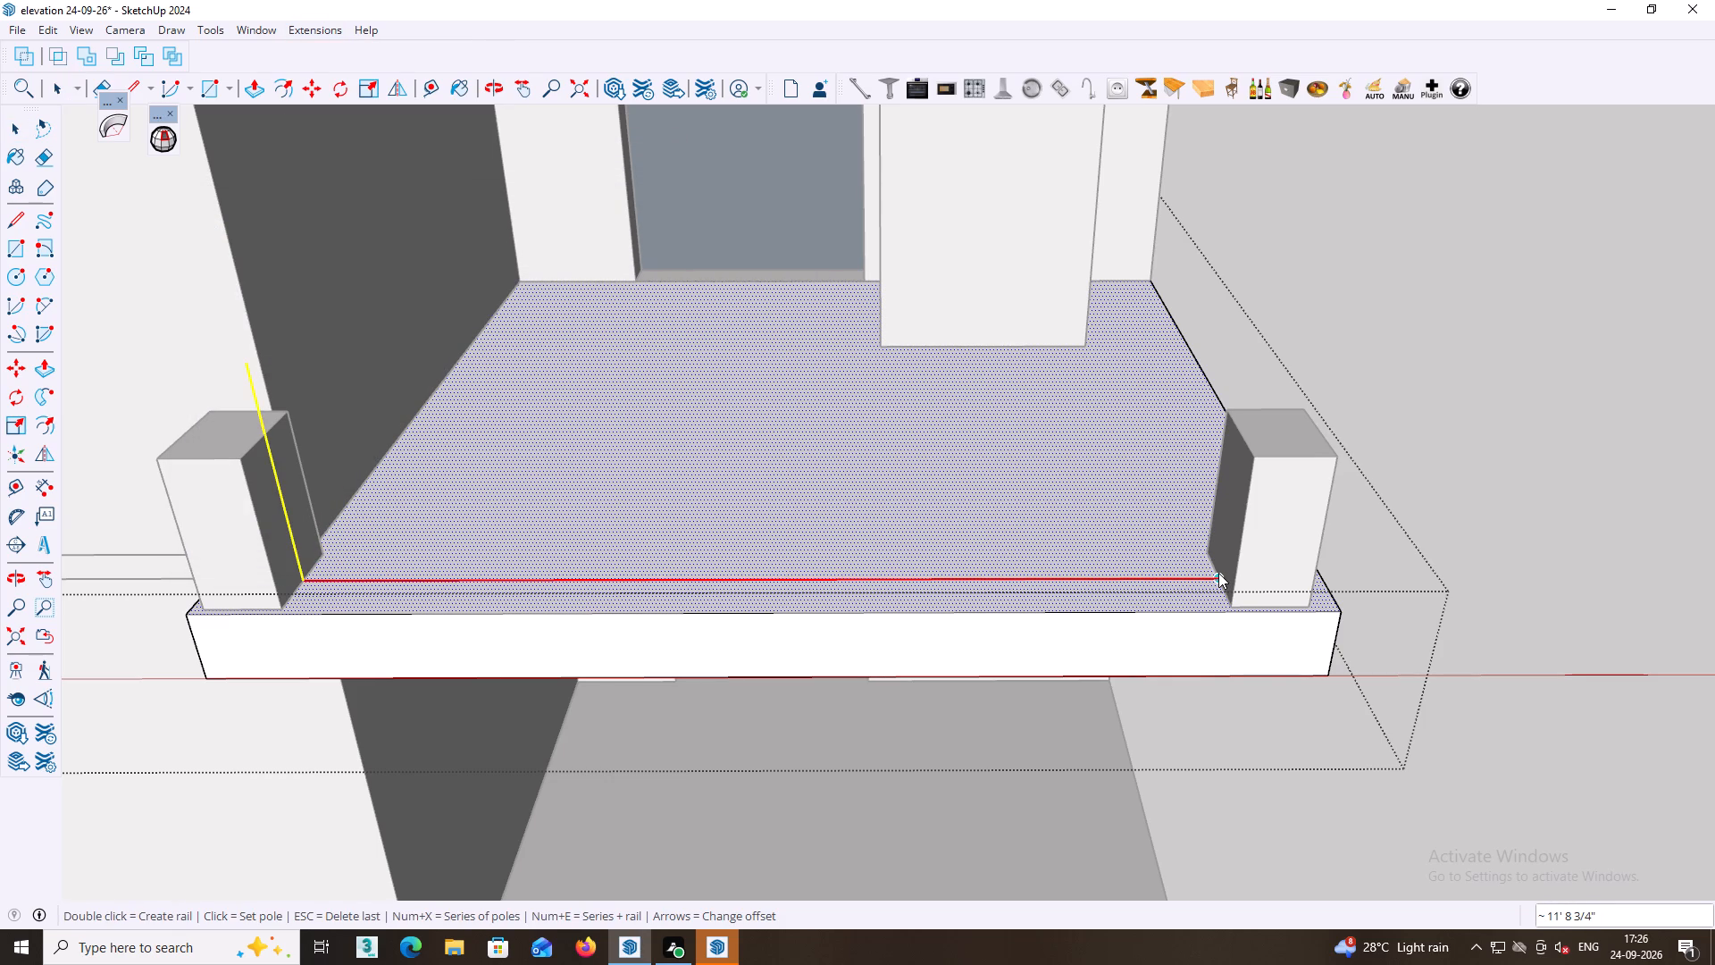
pyautogui.write('4x')
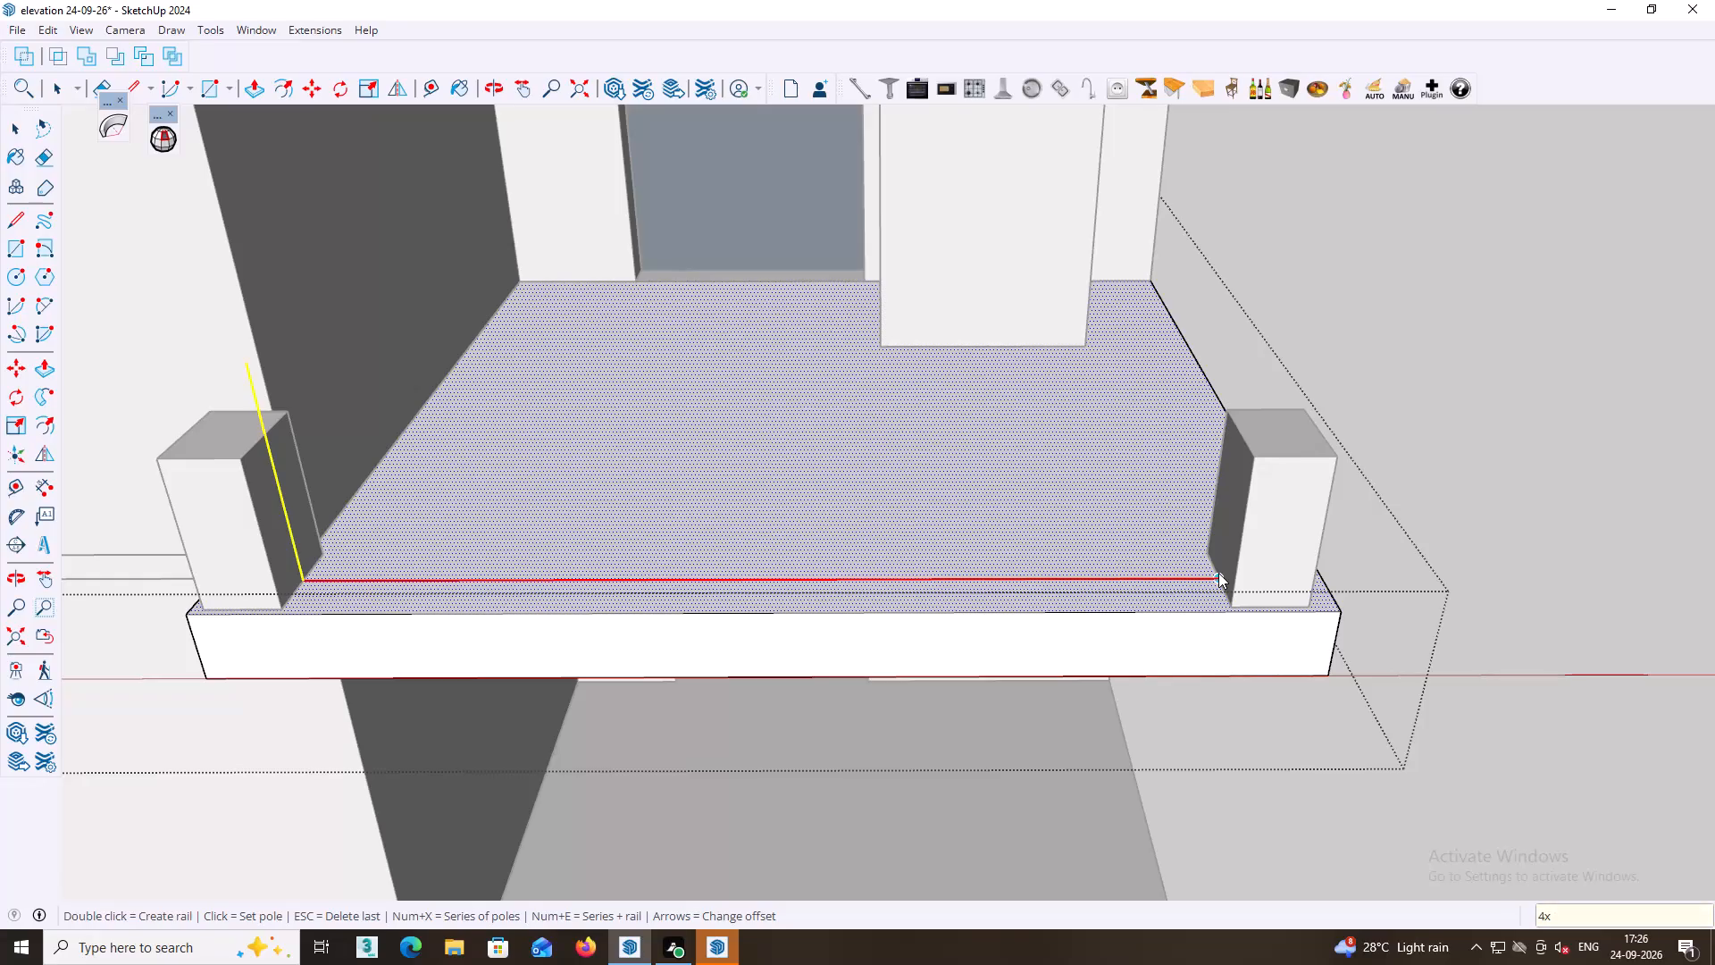
pyautogui.press('Return')
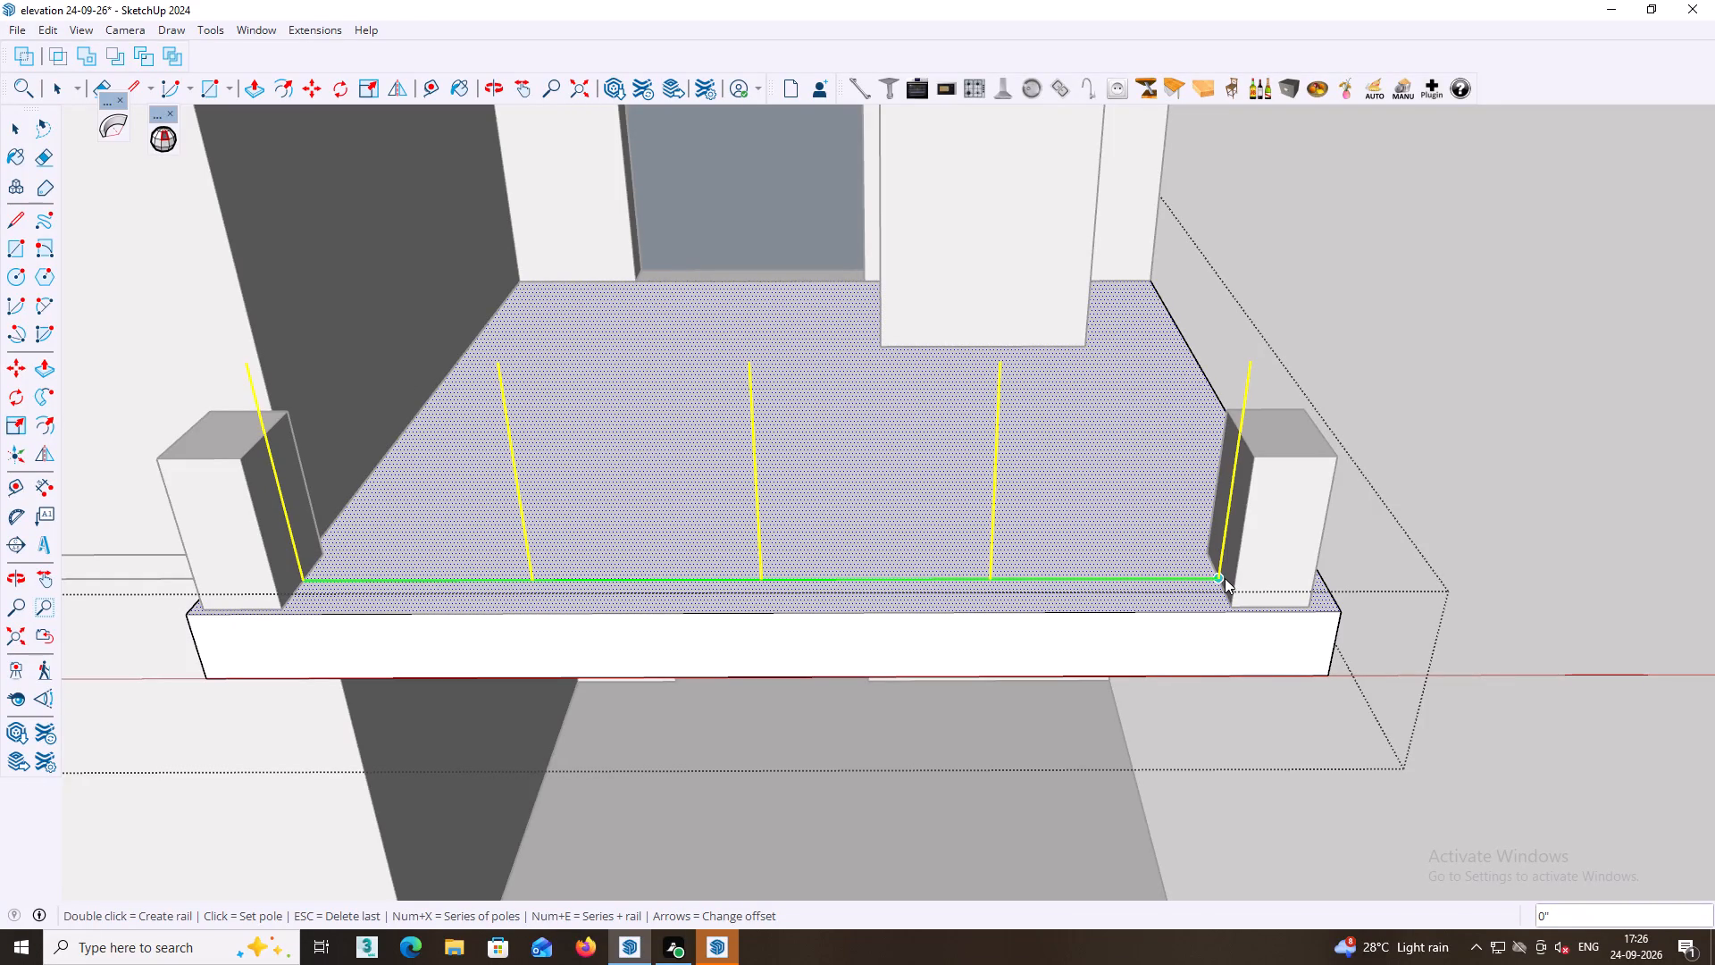
pyautogui.doubleClick(1225, 578)
pyautogui.doubleClick(1225, 578)
pyautogui.doubleClick(1215, 576)
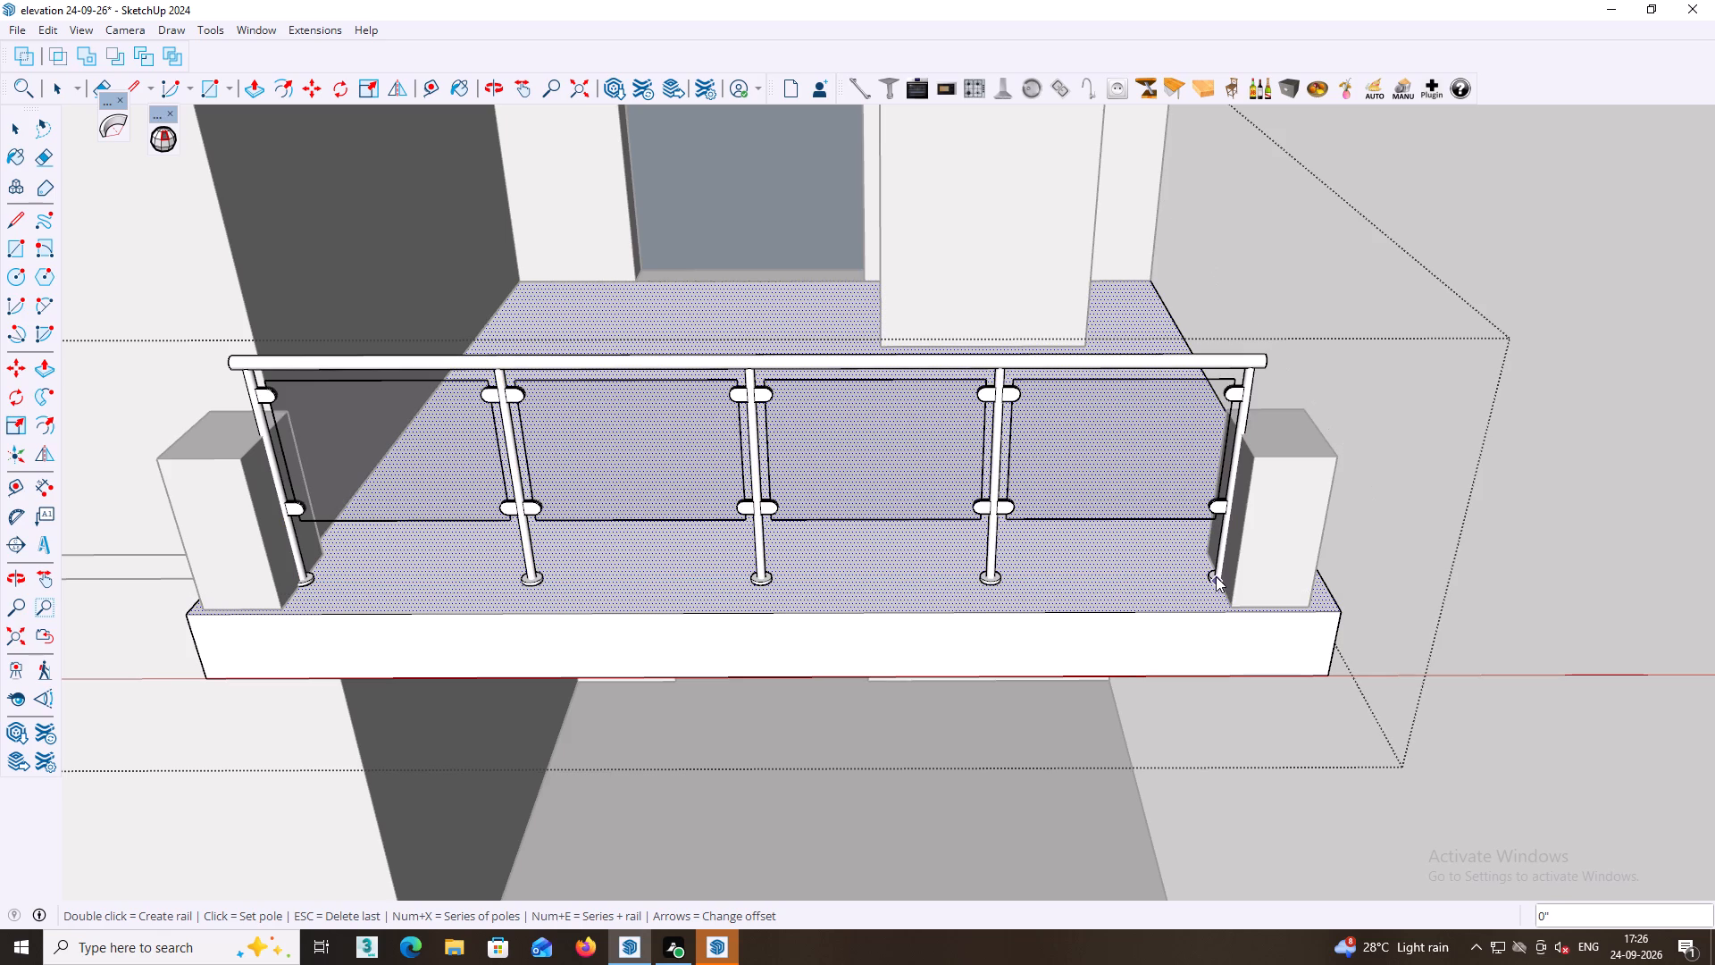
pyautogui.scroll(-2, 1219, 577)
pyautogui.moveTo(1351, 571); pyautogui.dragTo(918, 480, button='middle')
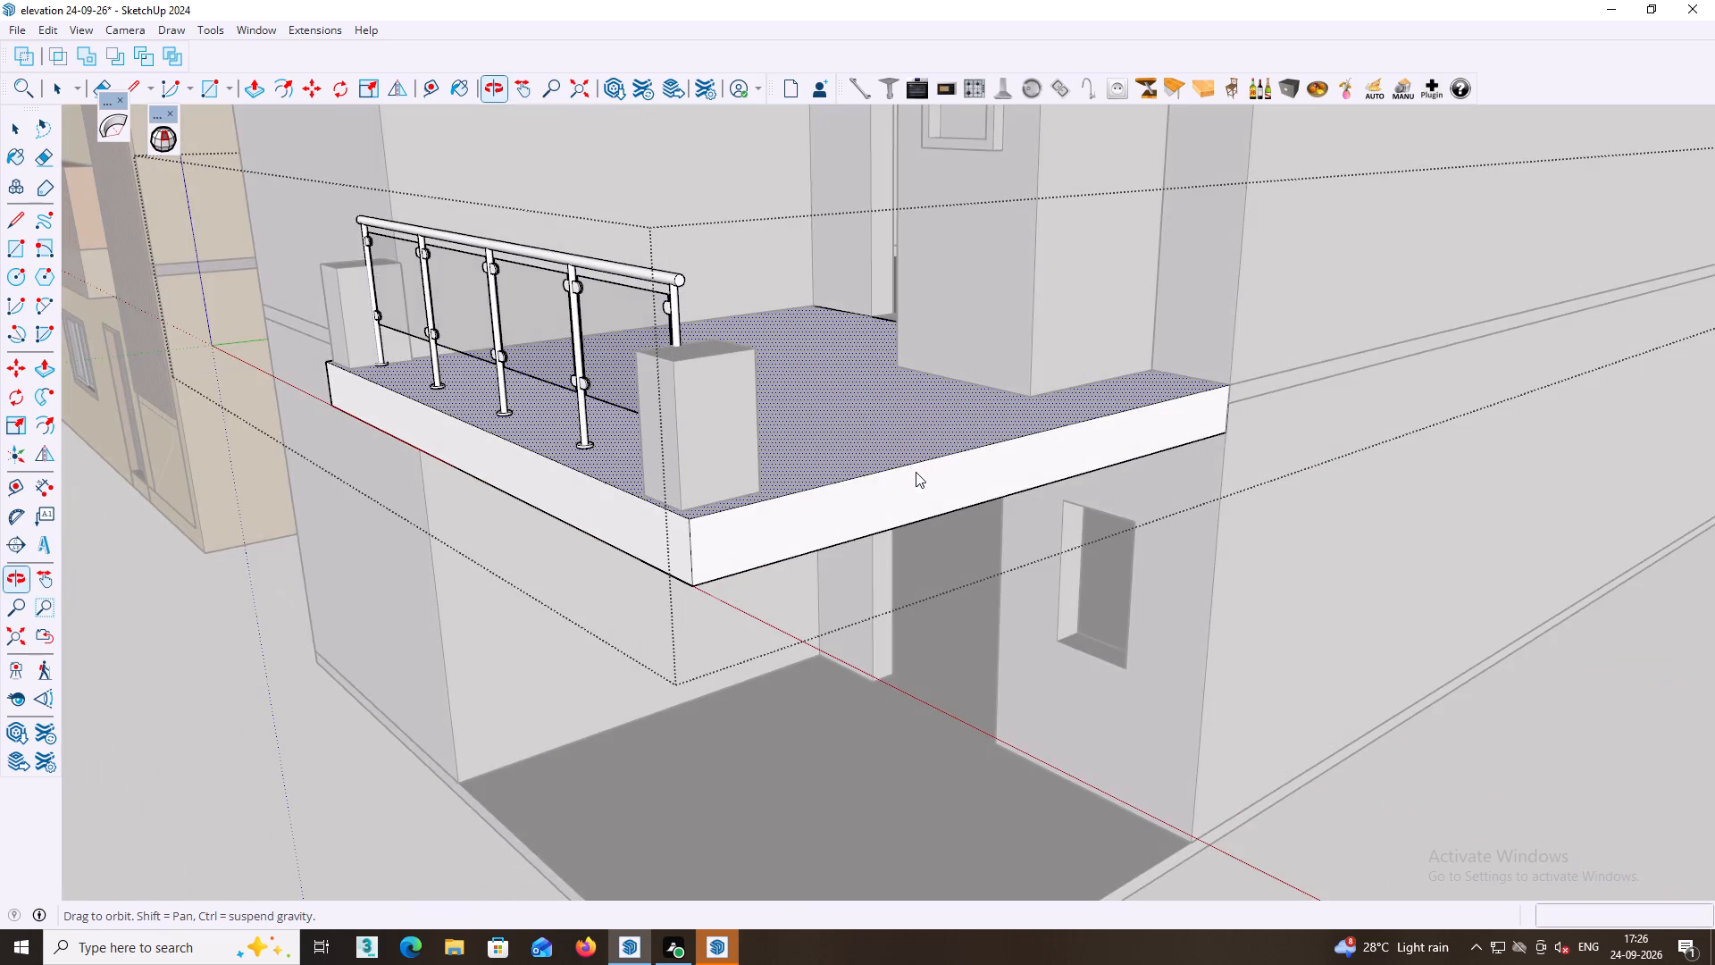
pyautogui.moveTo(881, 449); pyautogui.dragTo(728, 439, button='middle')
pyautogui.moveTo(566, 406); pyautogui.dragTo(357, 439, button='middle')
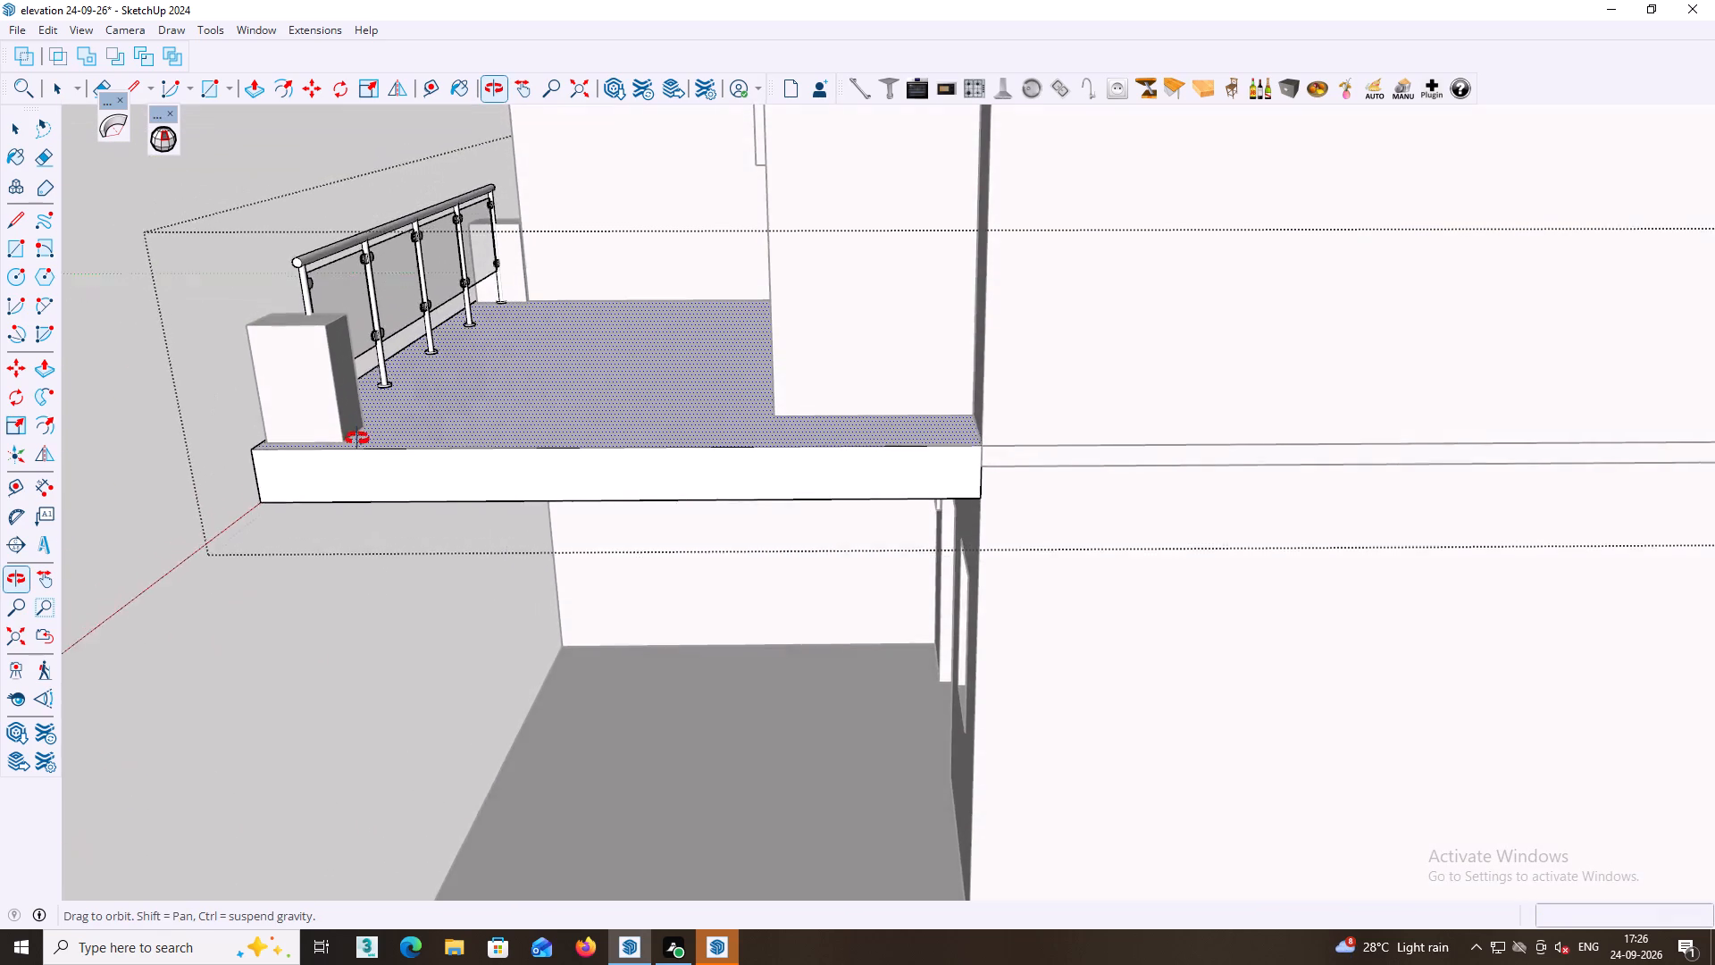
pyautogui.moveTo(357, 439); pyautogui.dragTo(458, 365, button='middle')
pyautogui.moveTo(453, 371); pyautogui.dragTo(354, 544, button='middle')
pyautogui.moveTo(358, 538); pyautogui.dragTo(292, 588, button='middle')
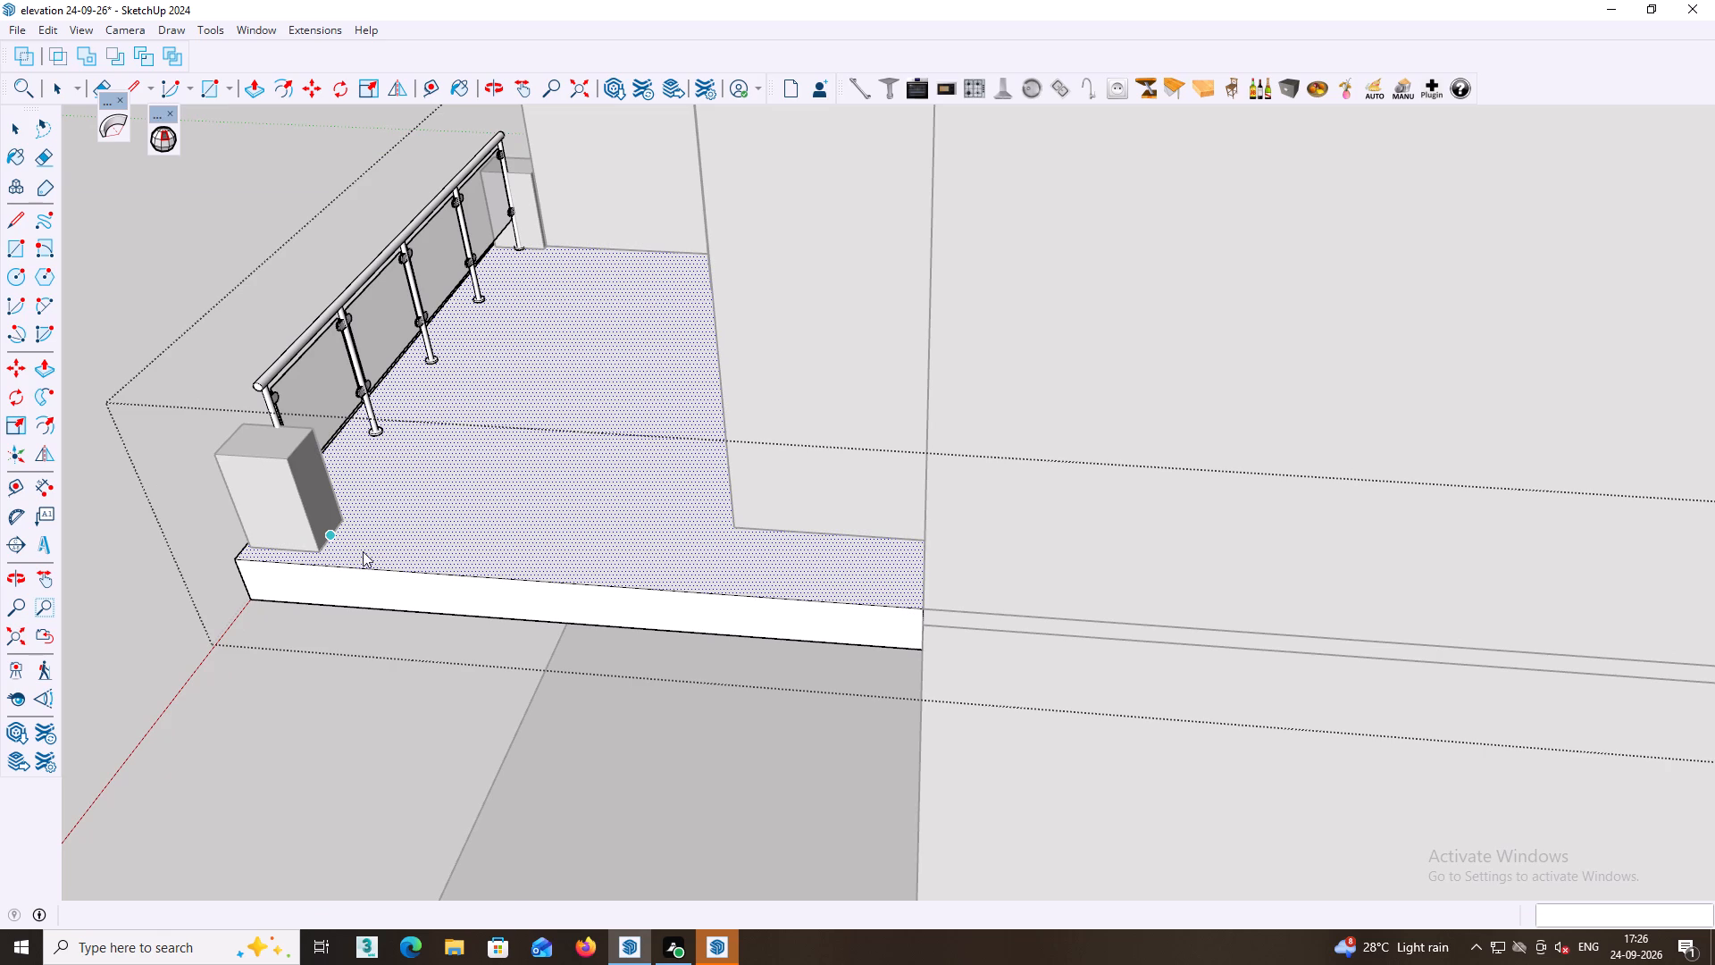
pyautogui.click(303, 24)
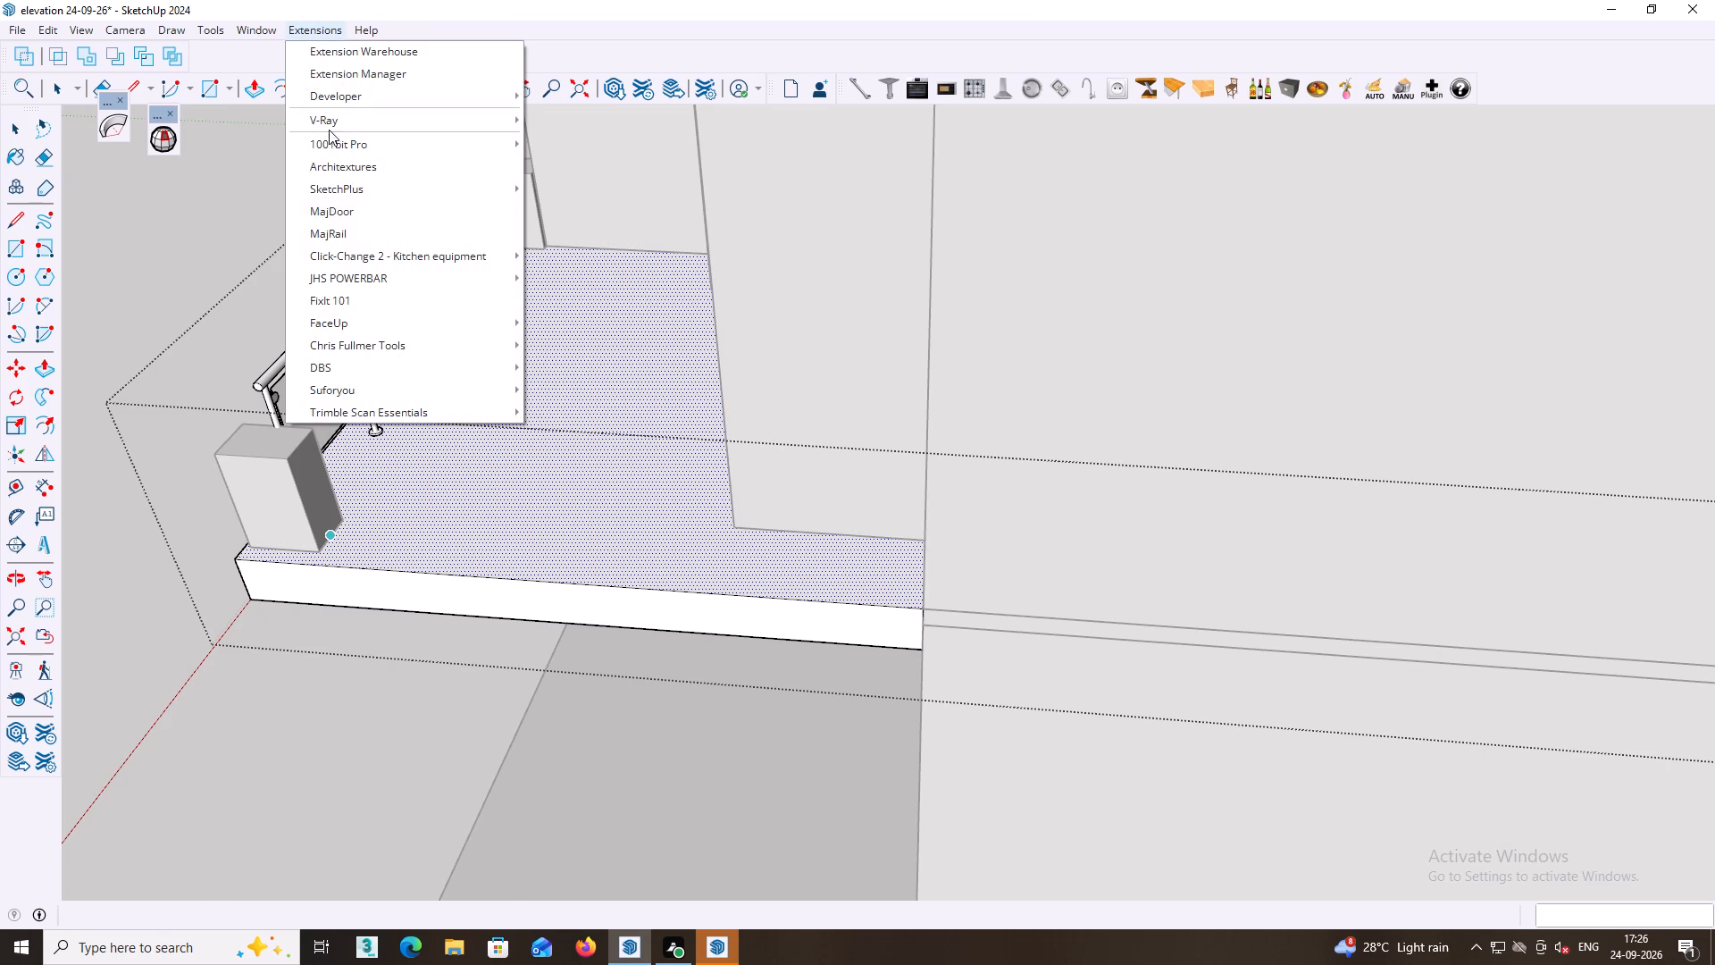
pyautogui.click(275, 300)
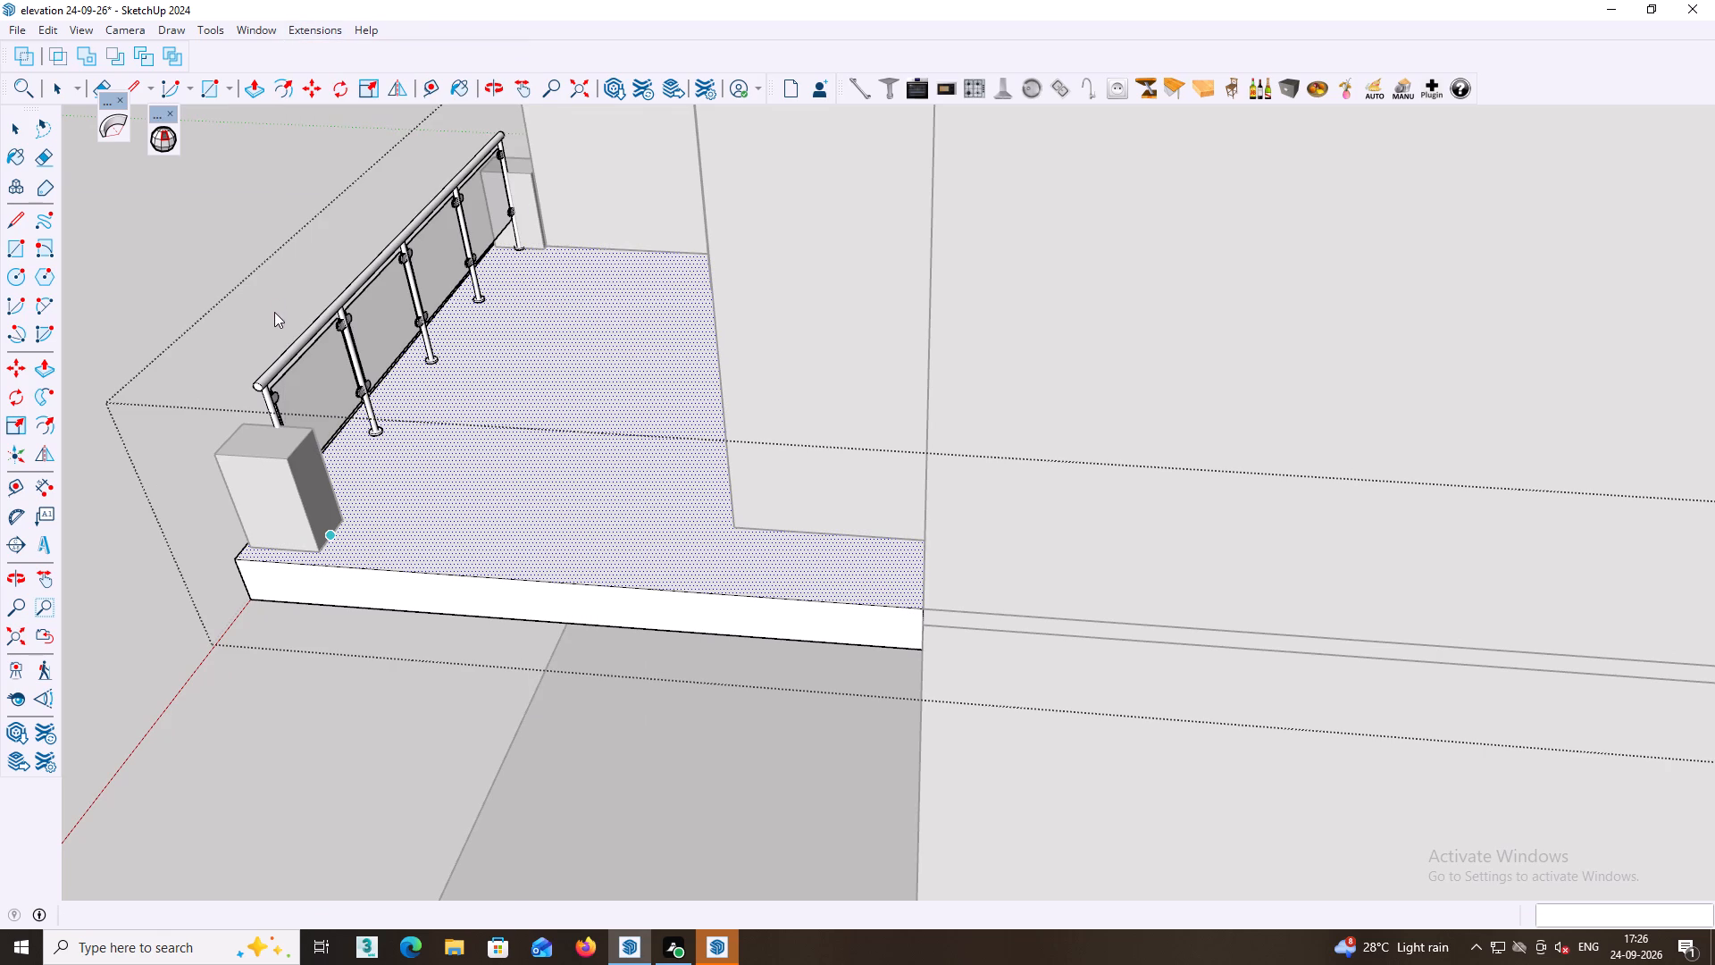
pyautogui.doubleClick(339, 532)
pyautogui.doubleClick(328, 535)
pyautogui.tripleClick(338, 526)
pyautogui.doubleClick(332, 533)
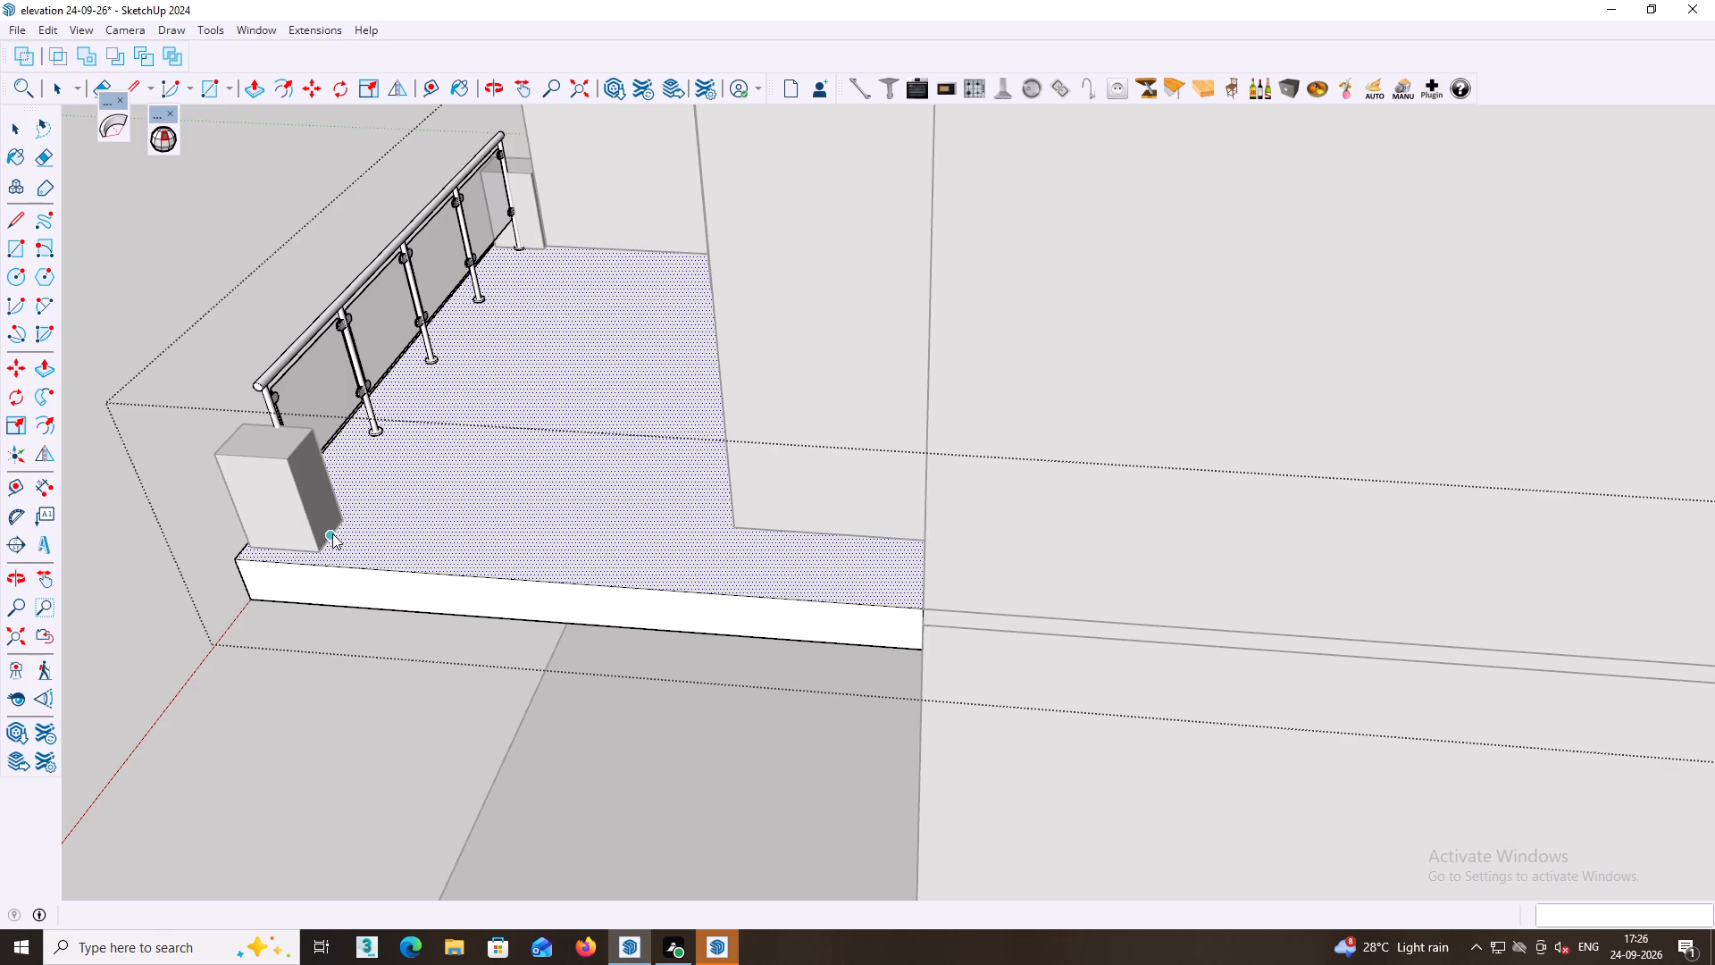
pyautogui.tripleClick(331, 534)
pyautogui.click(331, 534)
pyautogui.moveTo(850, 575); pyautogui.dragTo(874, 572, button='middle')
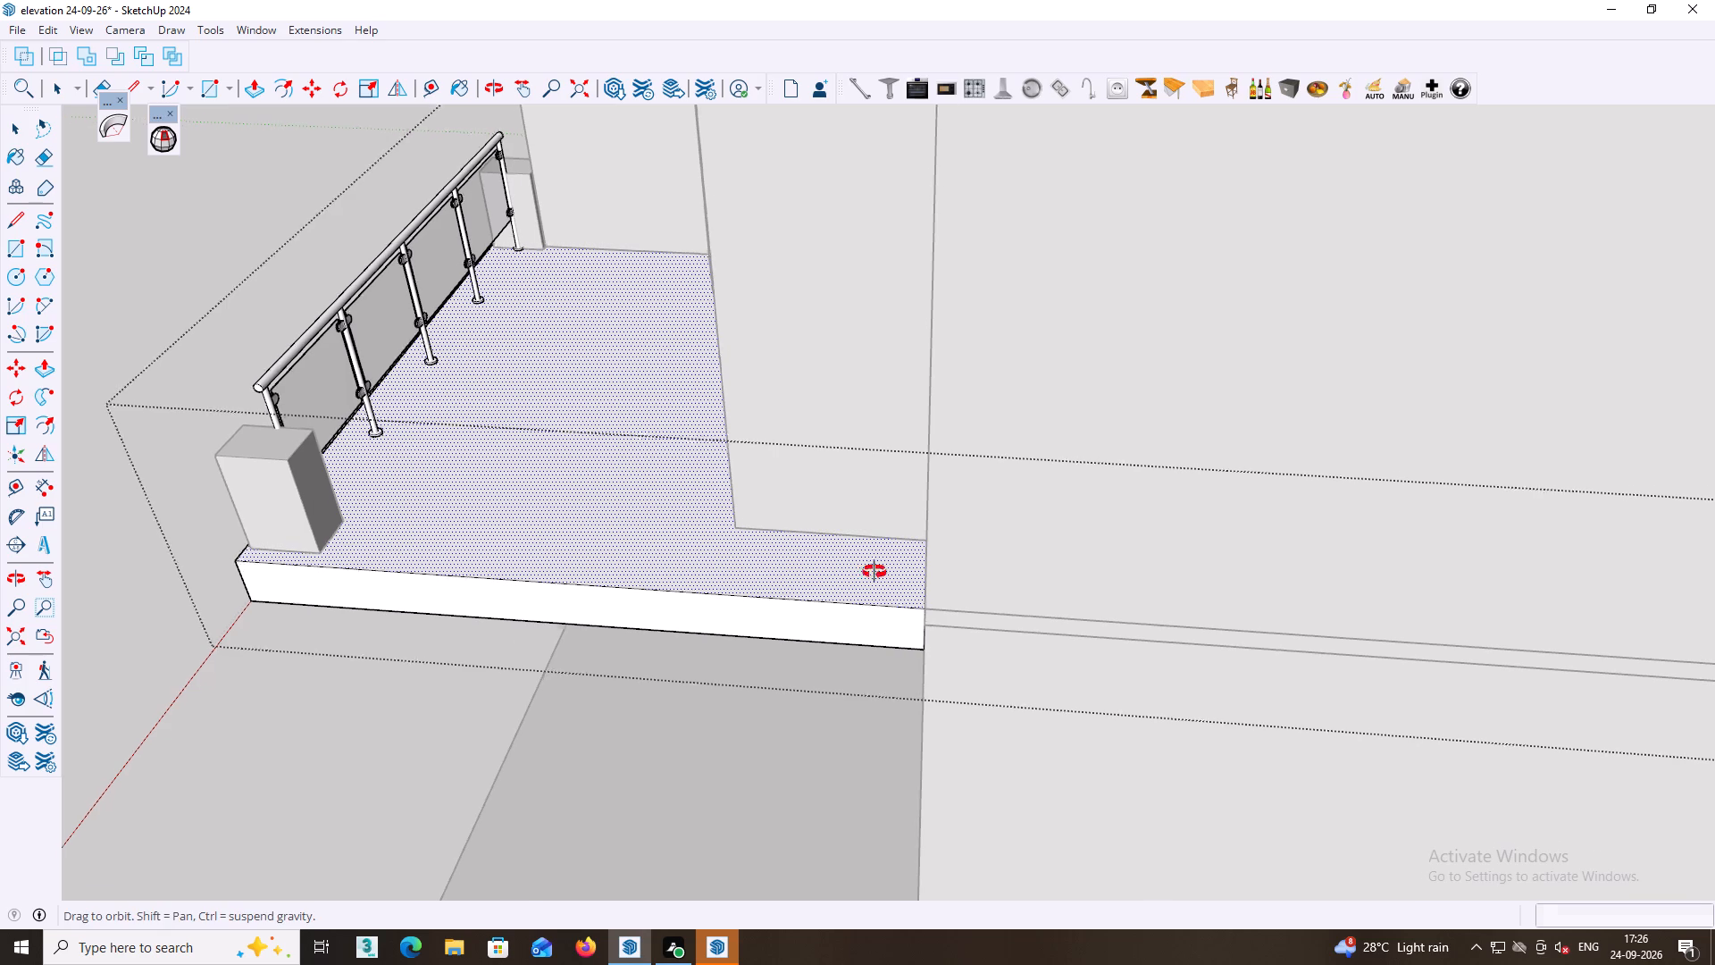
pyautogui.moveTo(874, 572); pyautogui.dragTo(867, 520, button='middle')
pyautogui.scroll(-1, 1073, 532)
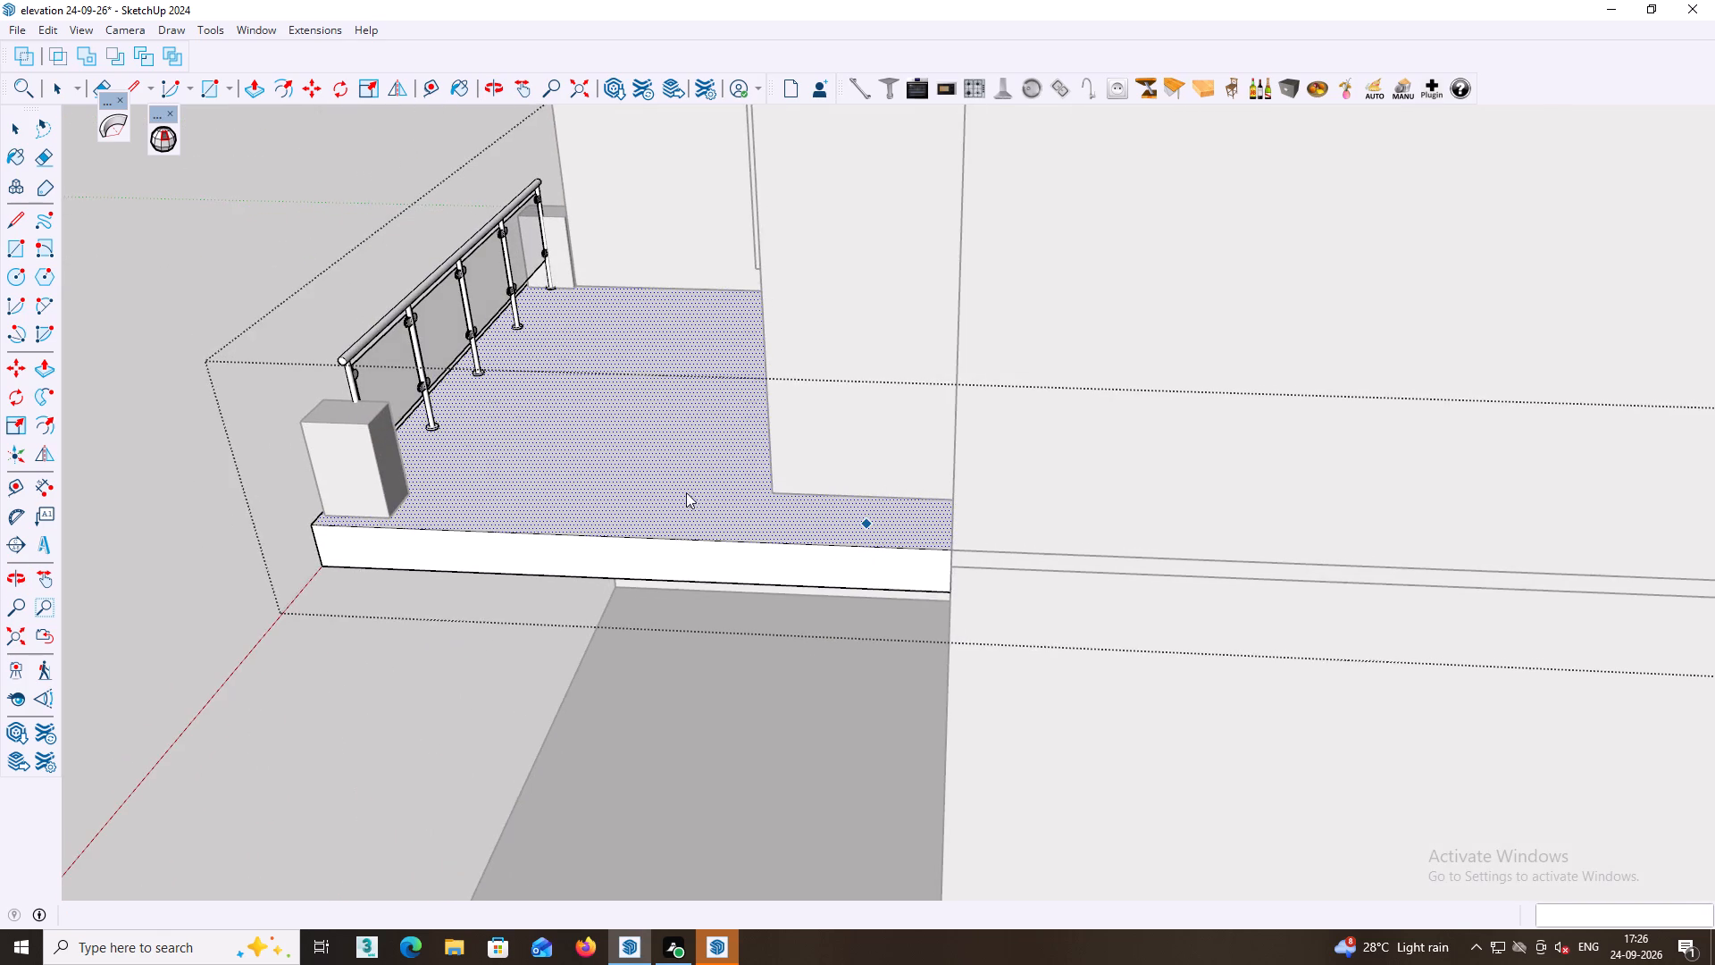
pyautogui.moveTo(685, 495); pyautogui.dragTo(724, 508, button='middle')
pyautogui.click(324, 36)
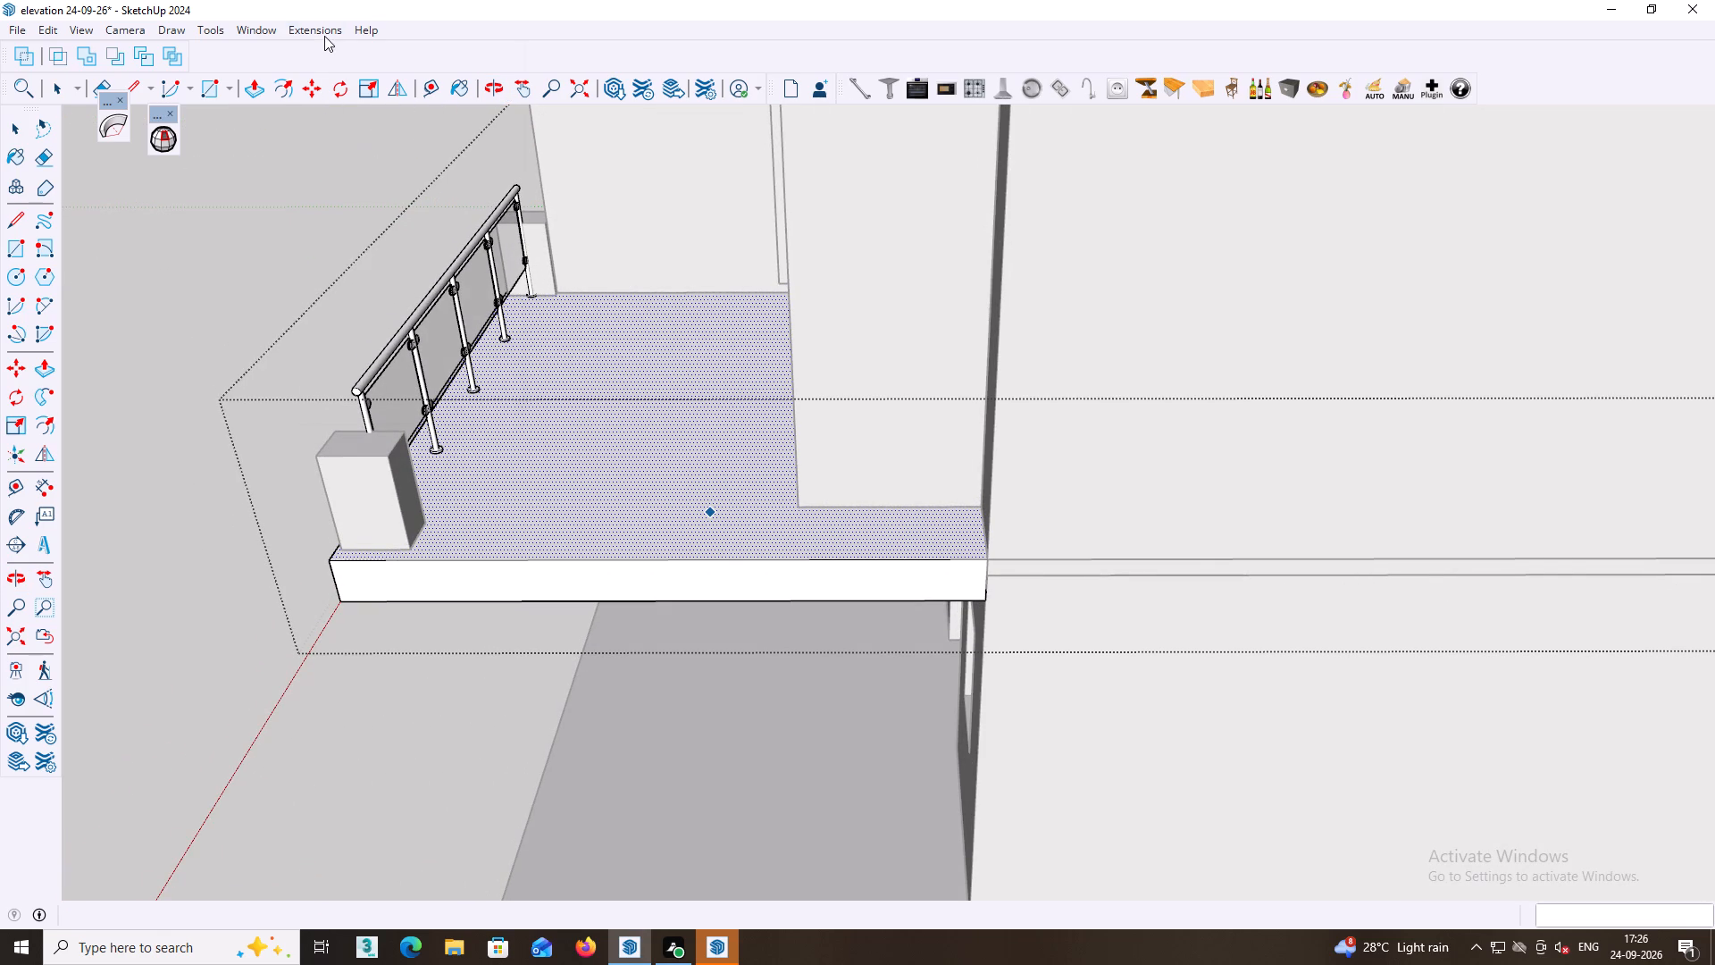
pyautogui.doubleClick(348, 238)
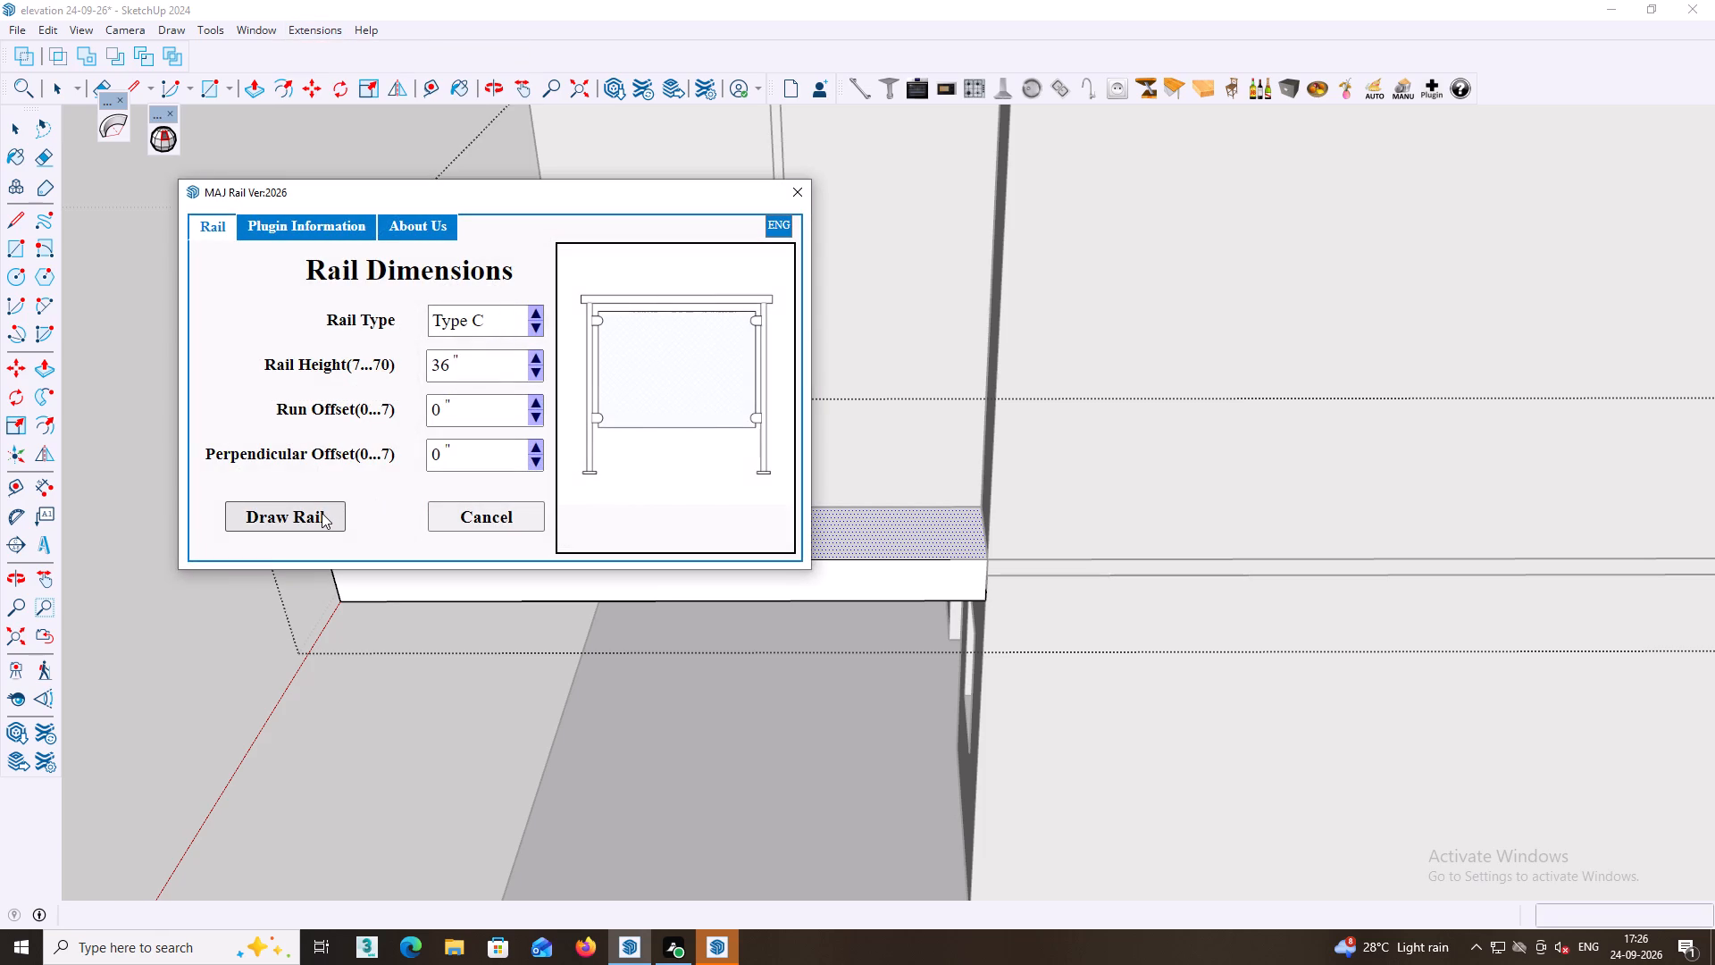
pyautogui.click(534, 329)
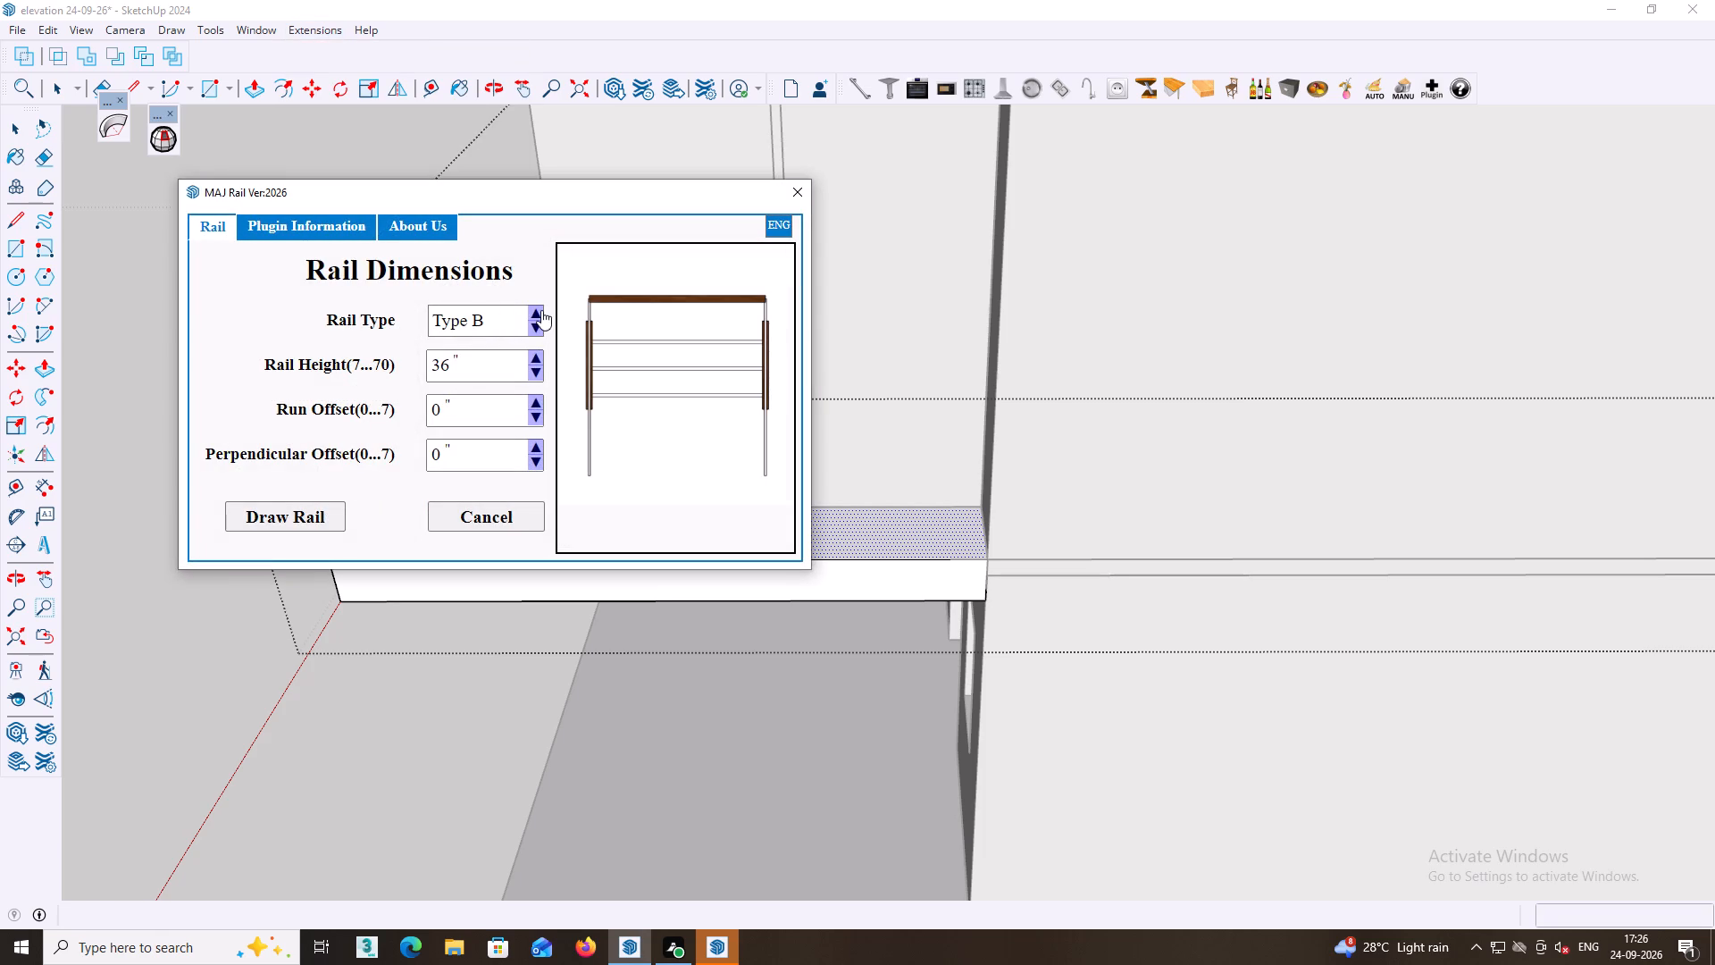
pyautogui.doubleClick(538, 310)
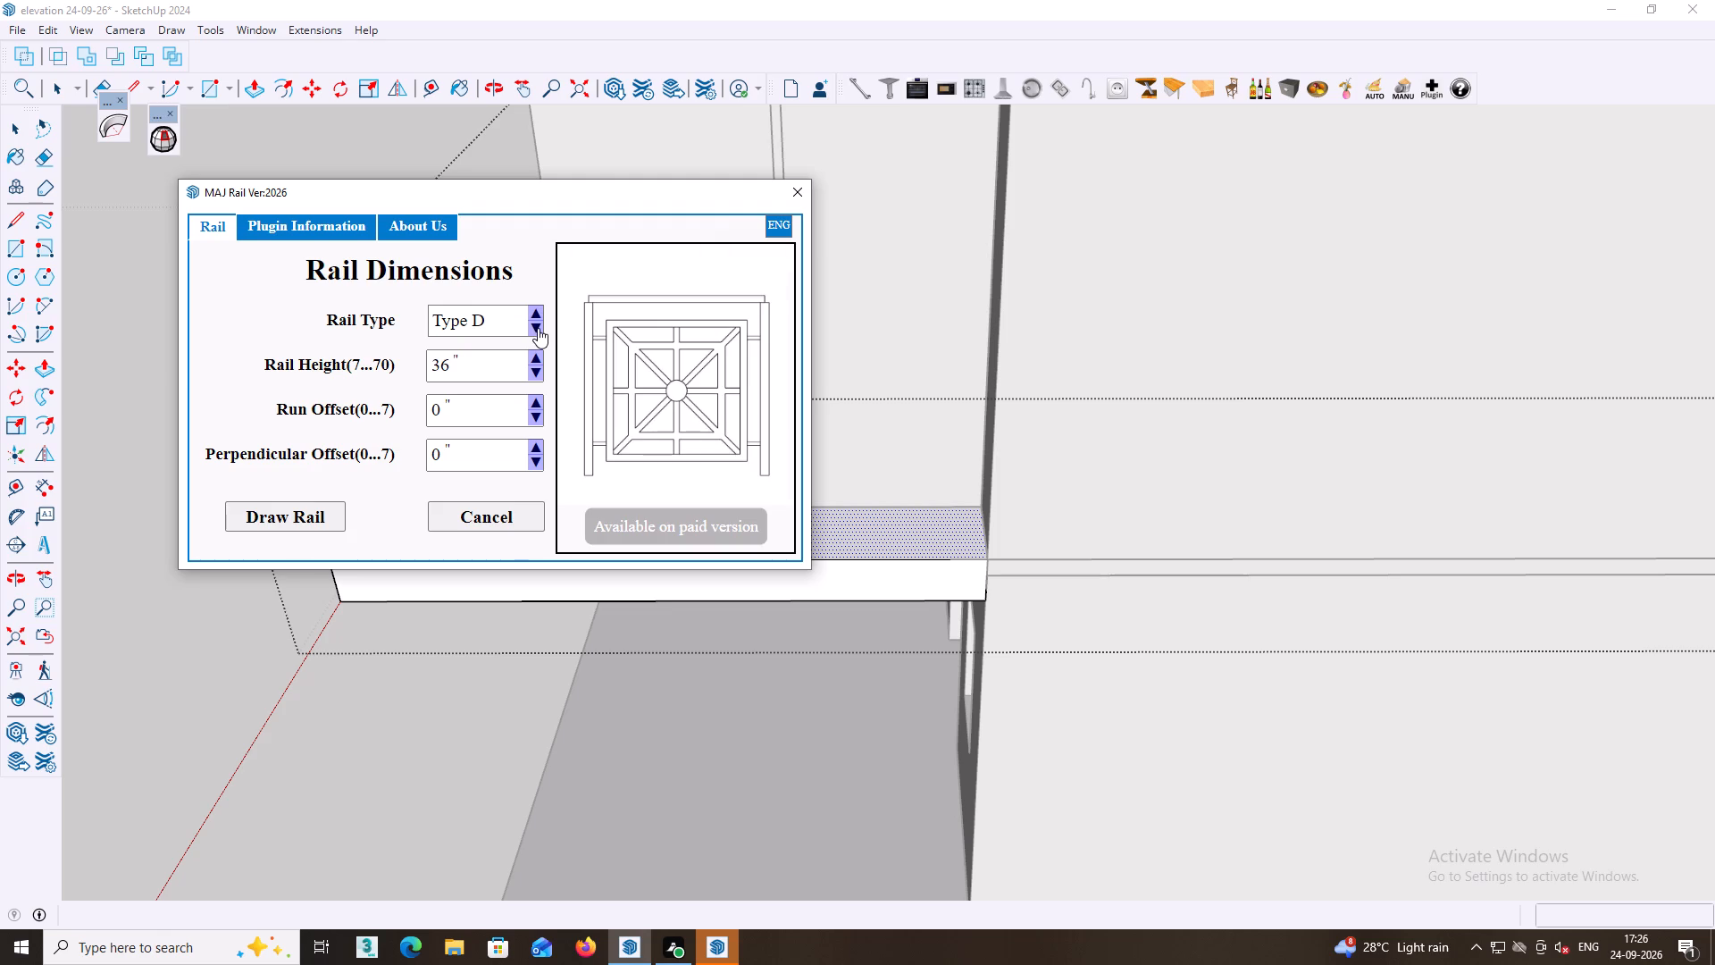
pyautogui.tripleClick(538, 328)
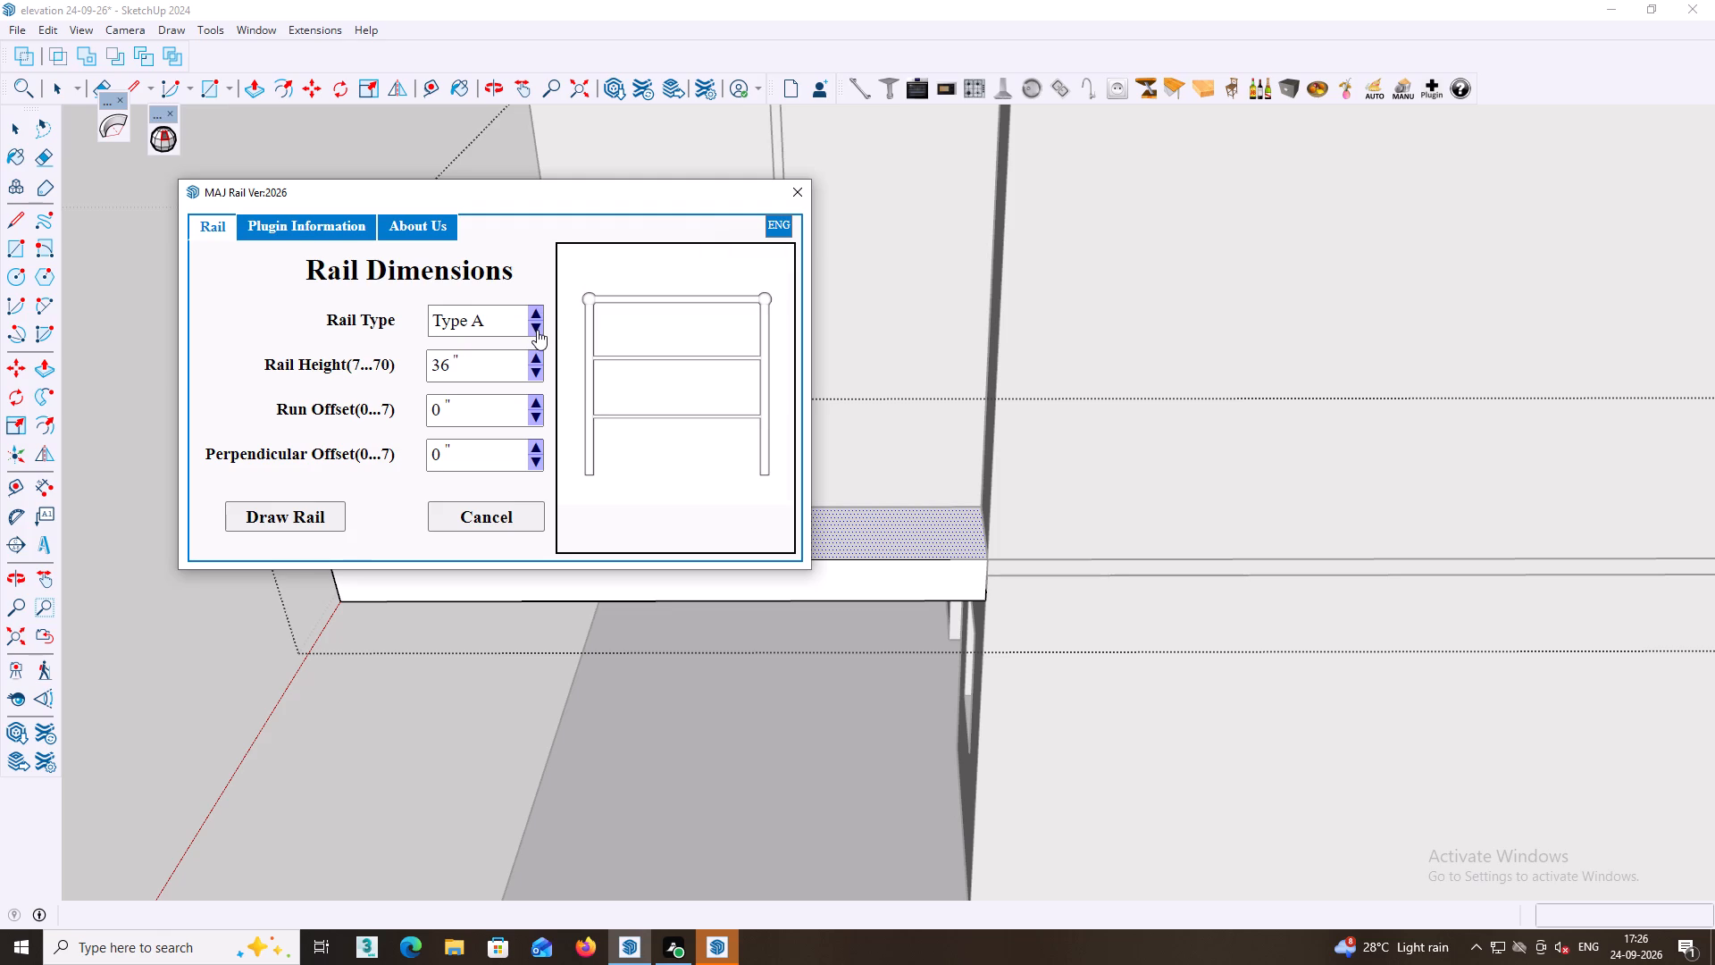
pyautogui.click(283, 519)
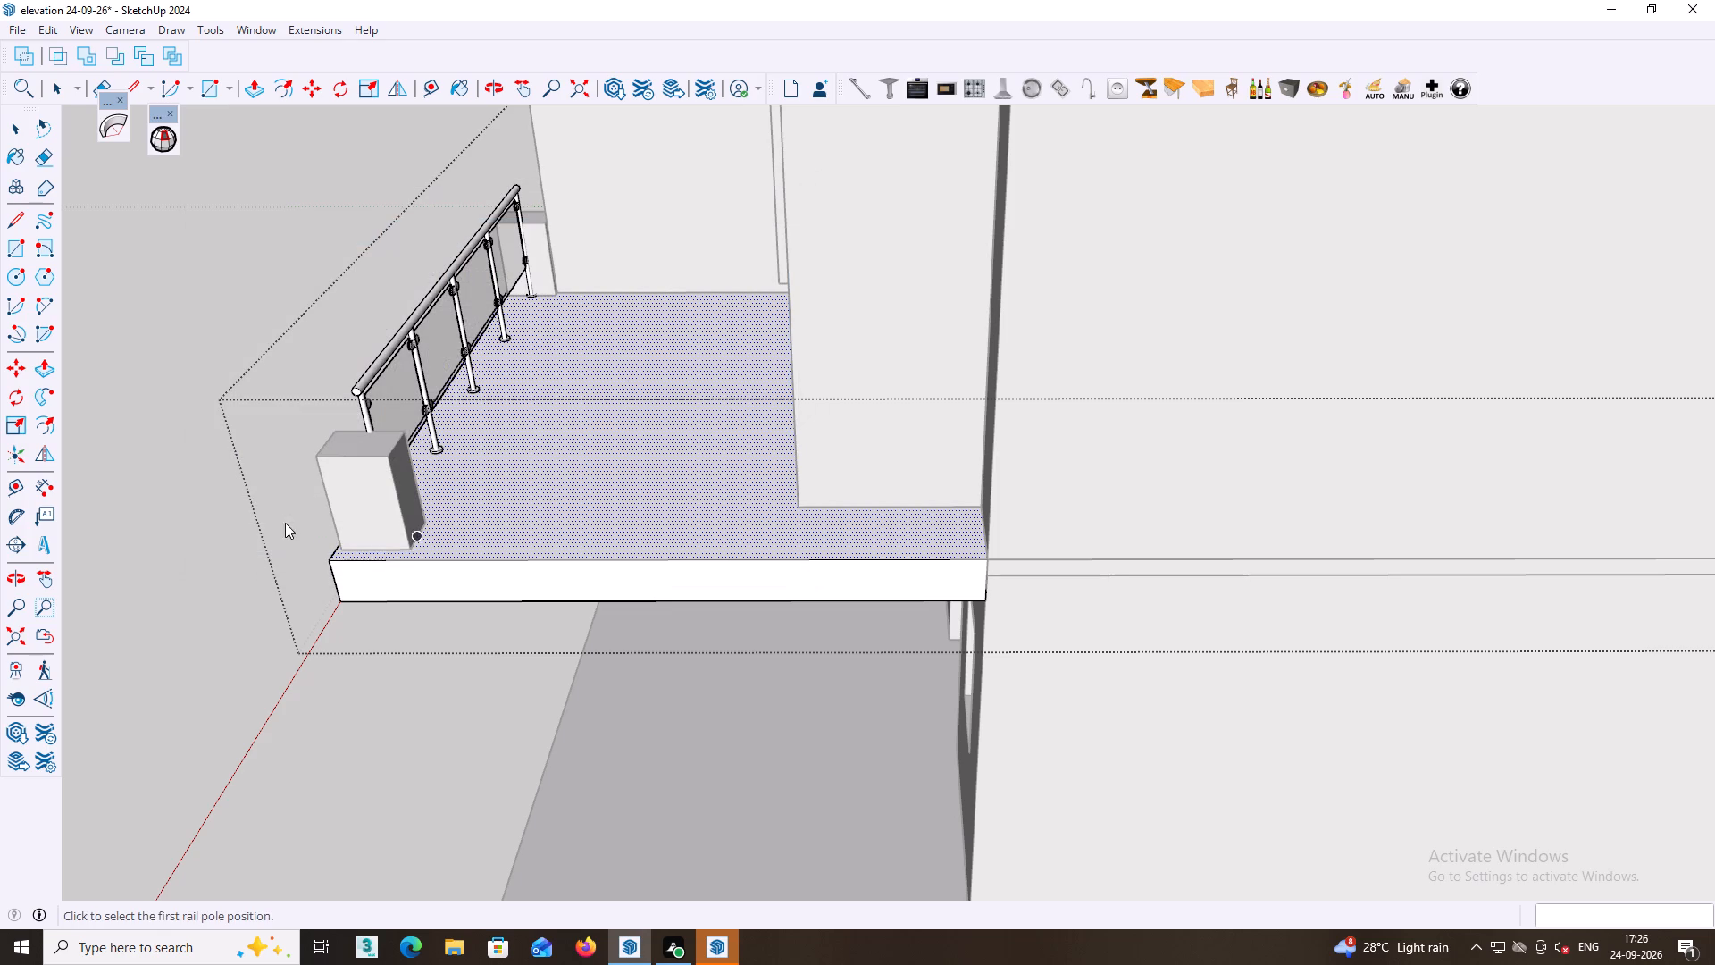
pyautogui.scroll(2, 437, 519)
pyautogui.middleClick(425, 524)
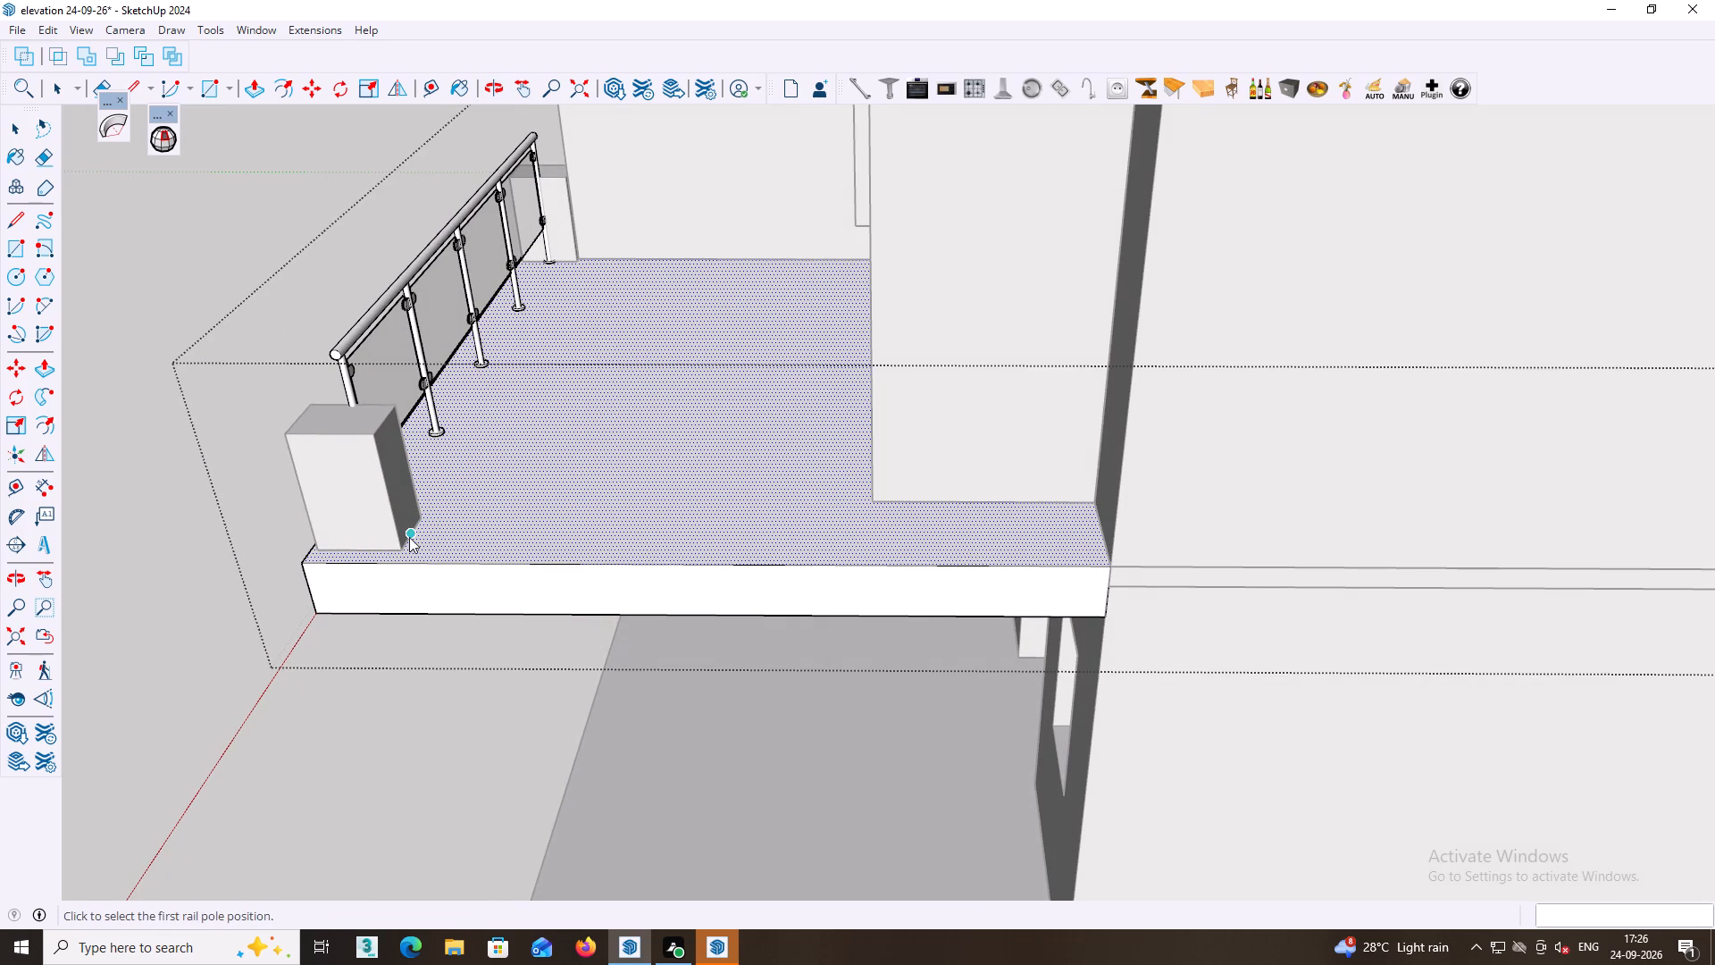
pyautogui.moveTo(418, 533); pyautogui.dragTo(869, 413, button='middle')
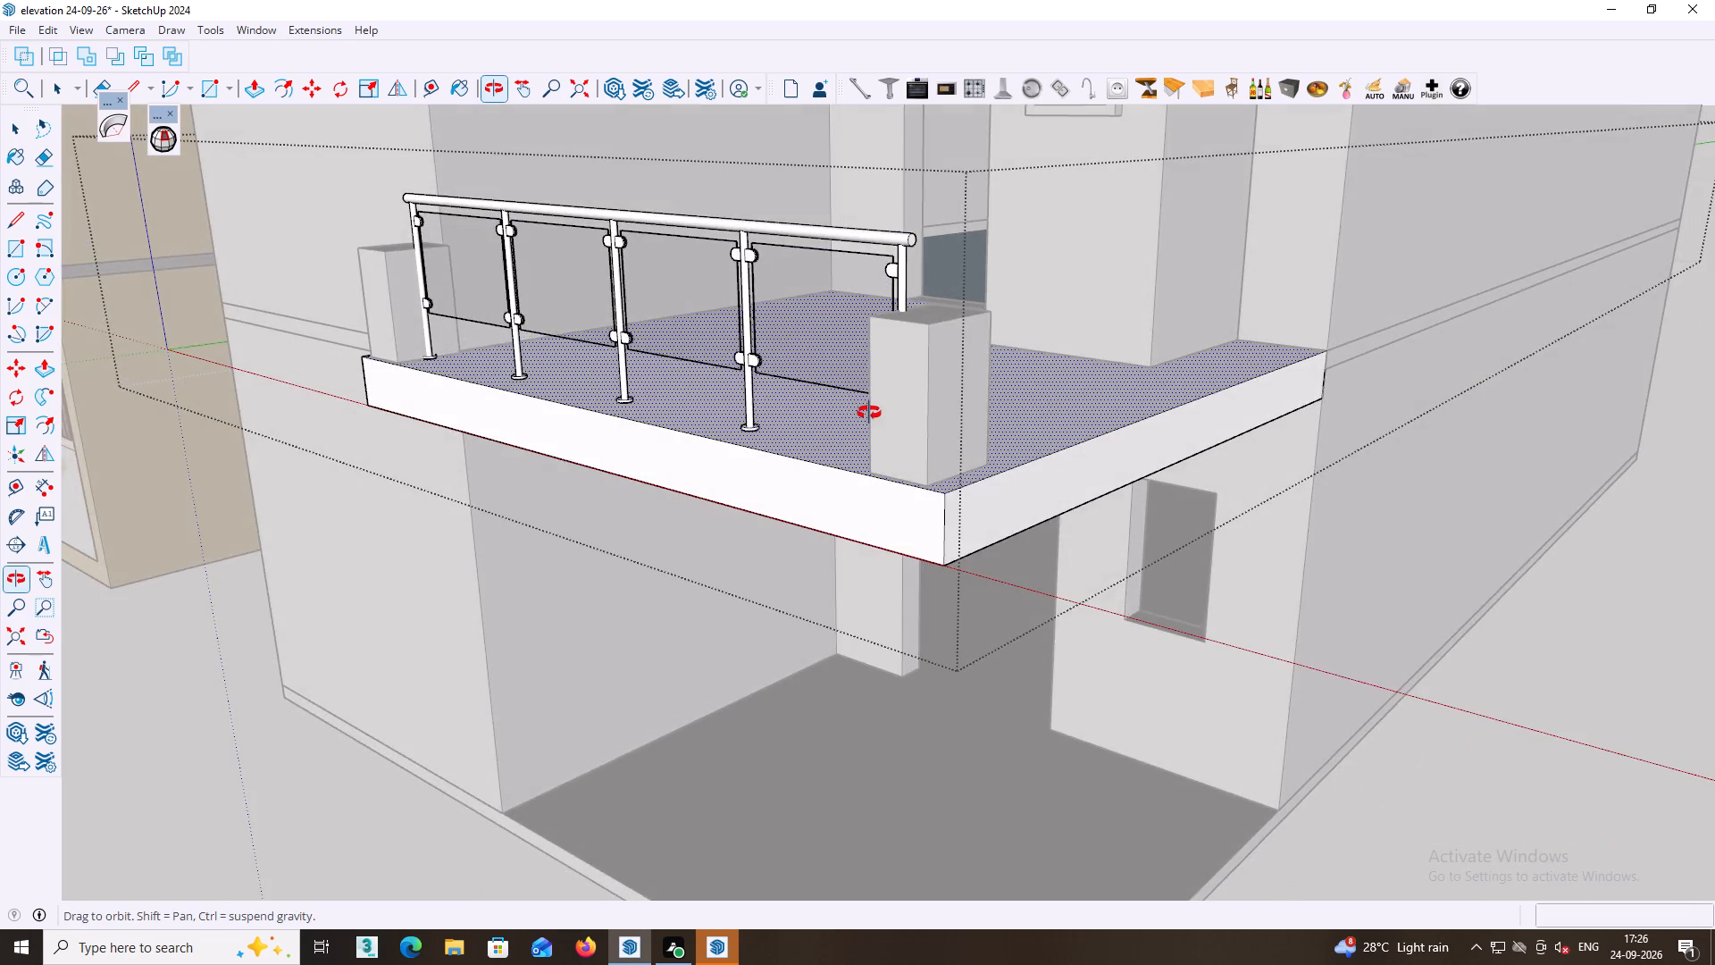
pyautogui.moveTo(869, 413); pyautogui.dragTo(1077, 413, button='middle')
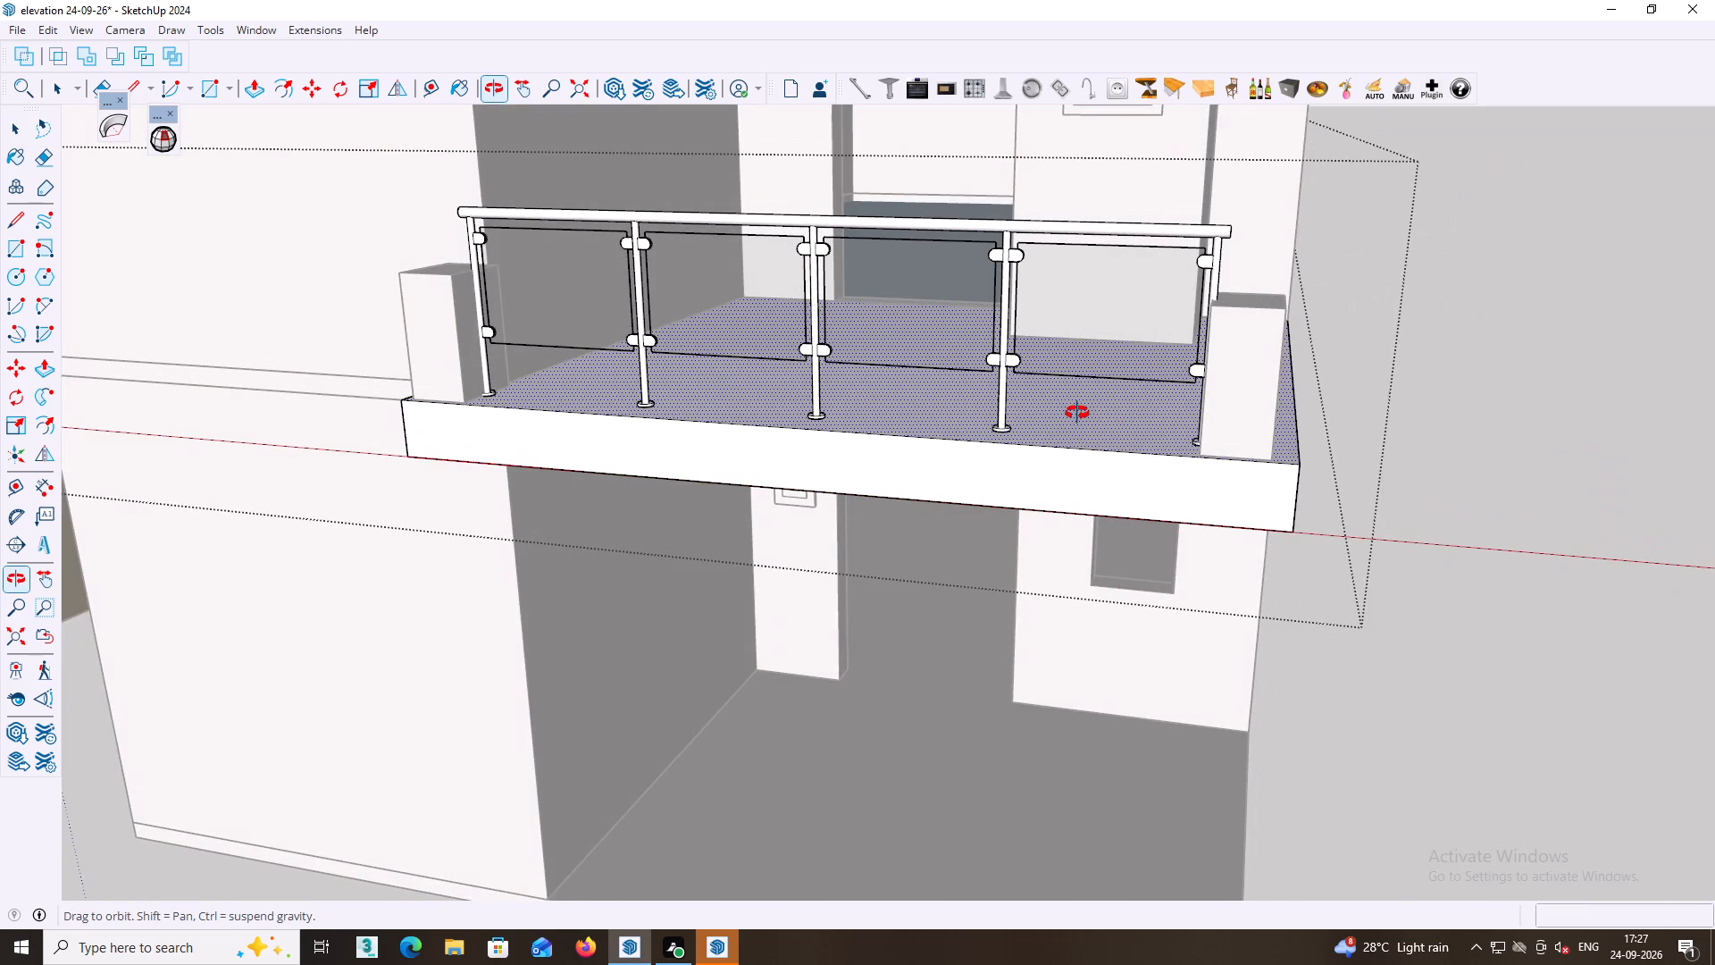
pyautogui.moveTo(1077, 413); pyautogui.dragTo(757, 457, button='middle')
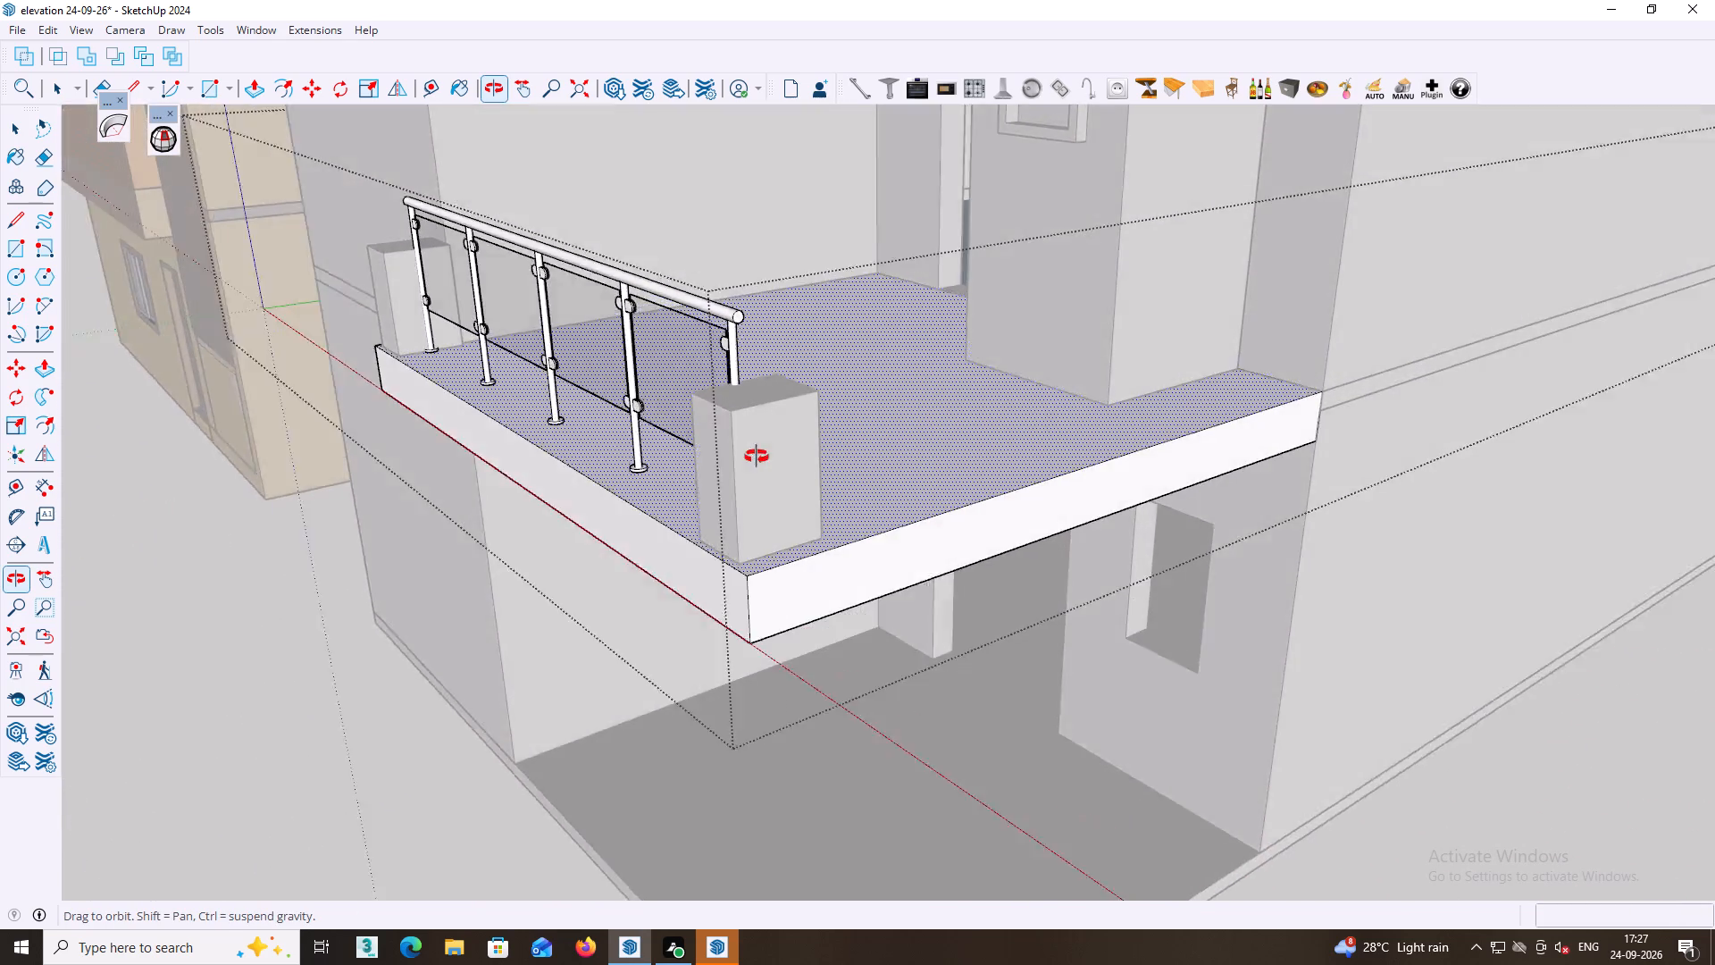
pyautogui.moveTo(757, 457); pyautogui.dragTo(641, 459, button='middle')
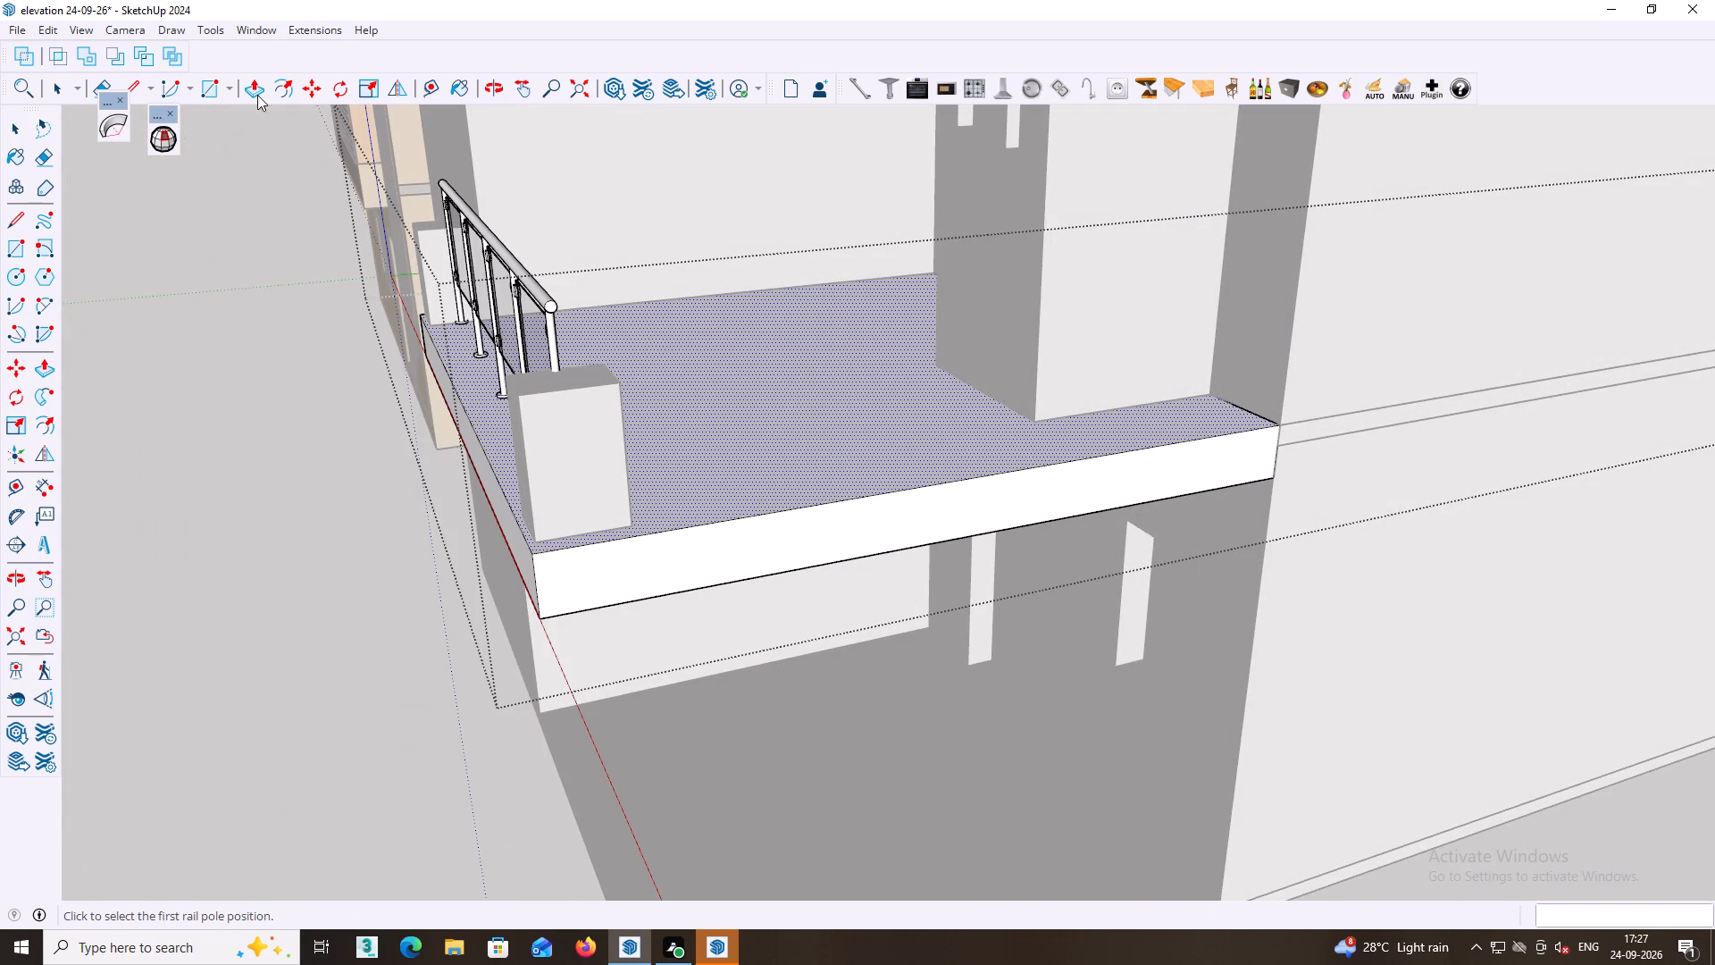
# Create a Type C rail, 36" high, along the balcony's open side from the corner post to the wall with a 4x pole series, and leave the group.
pyautogui.click(306, 25)
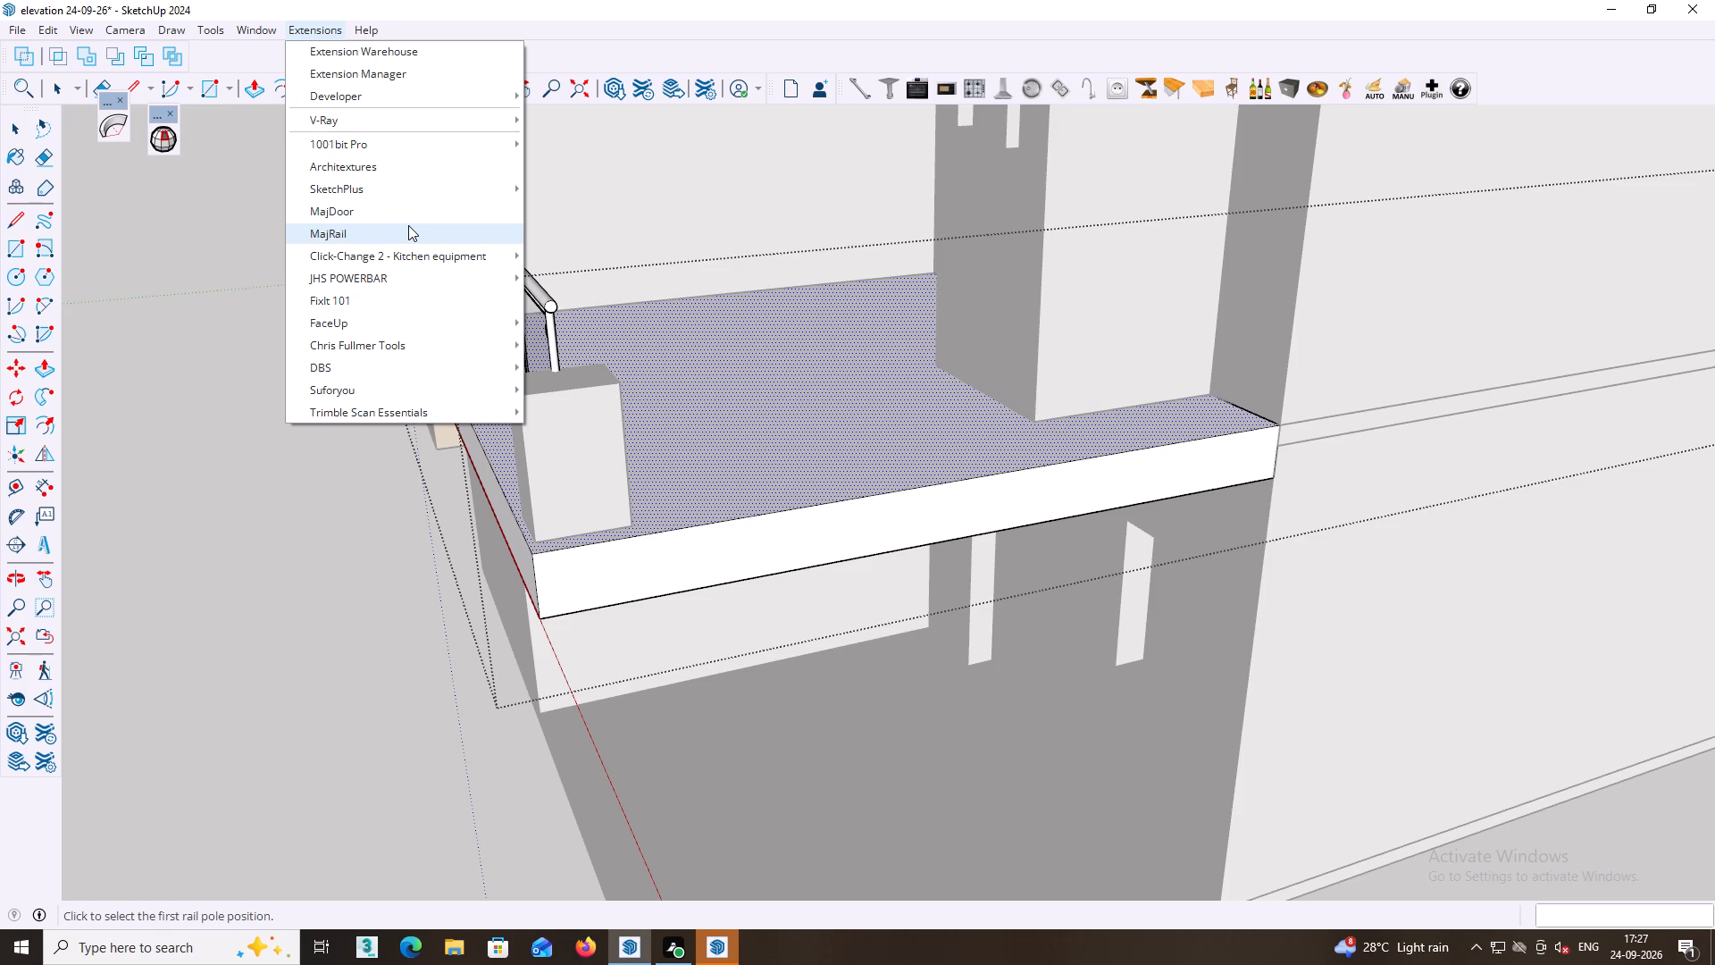
pyautogui.click(406, 231)
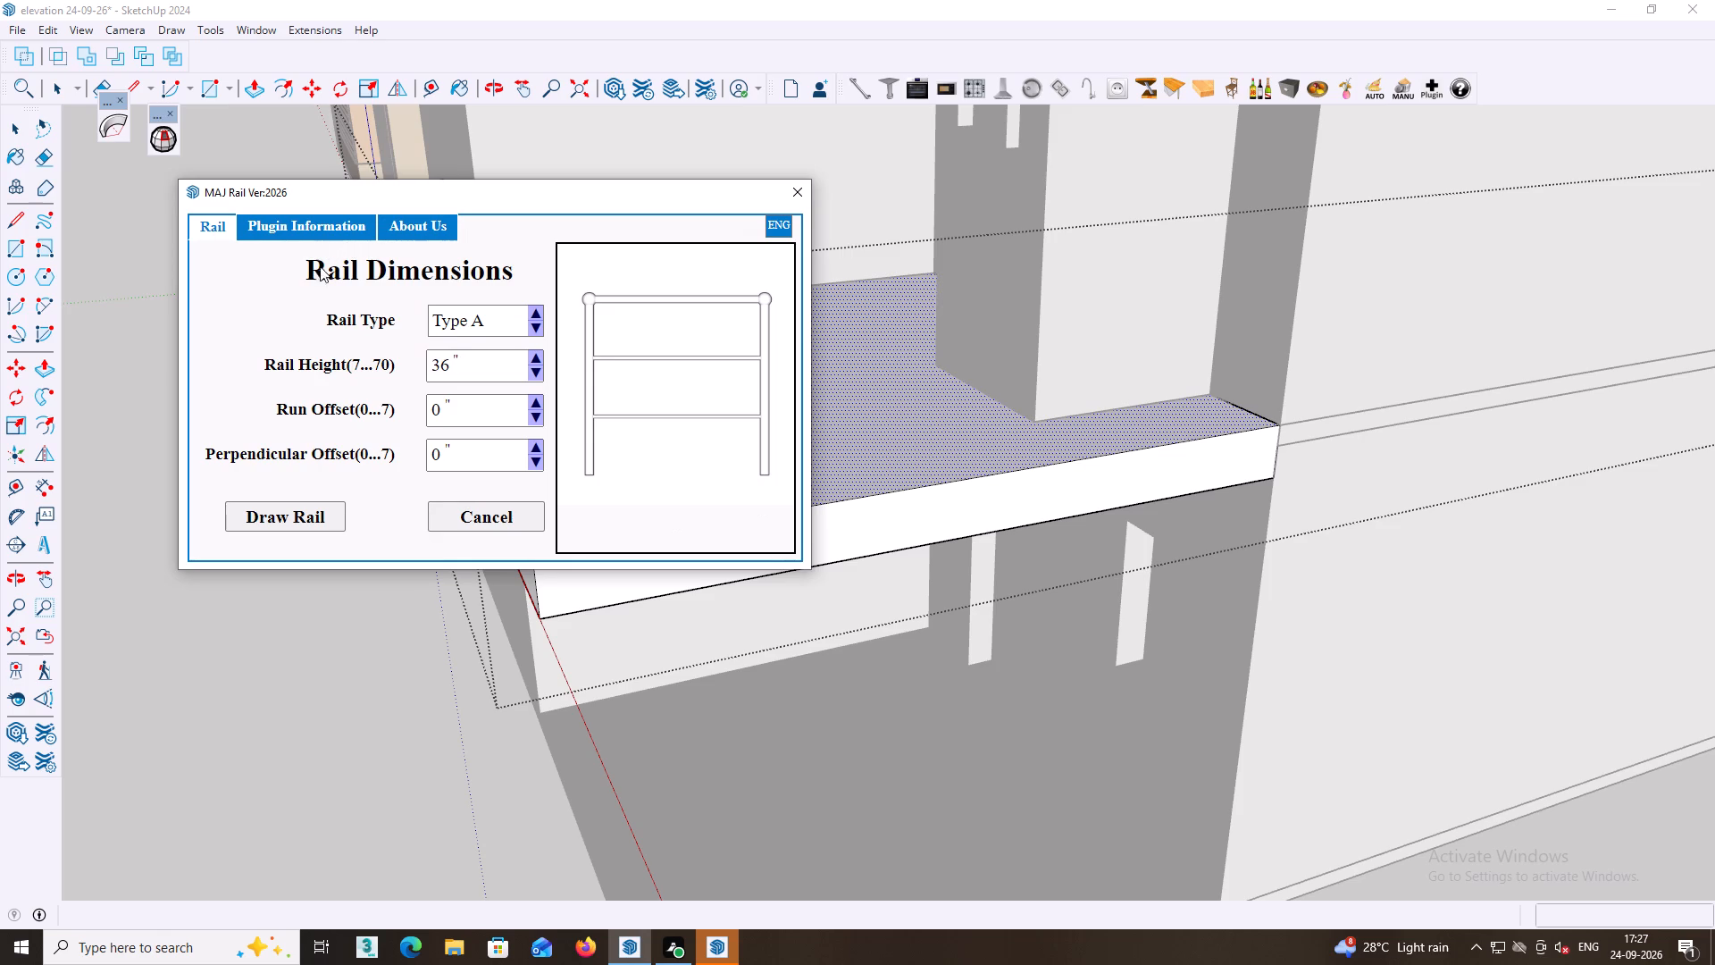
pyautogui.click(537, 312)
pyautogui.click(537, 312)
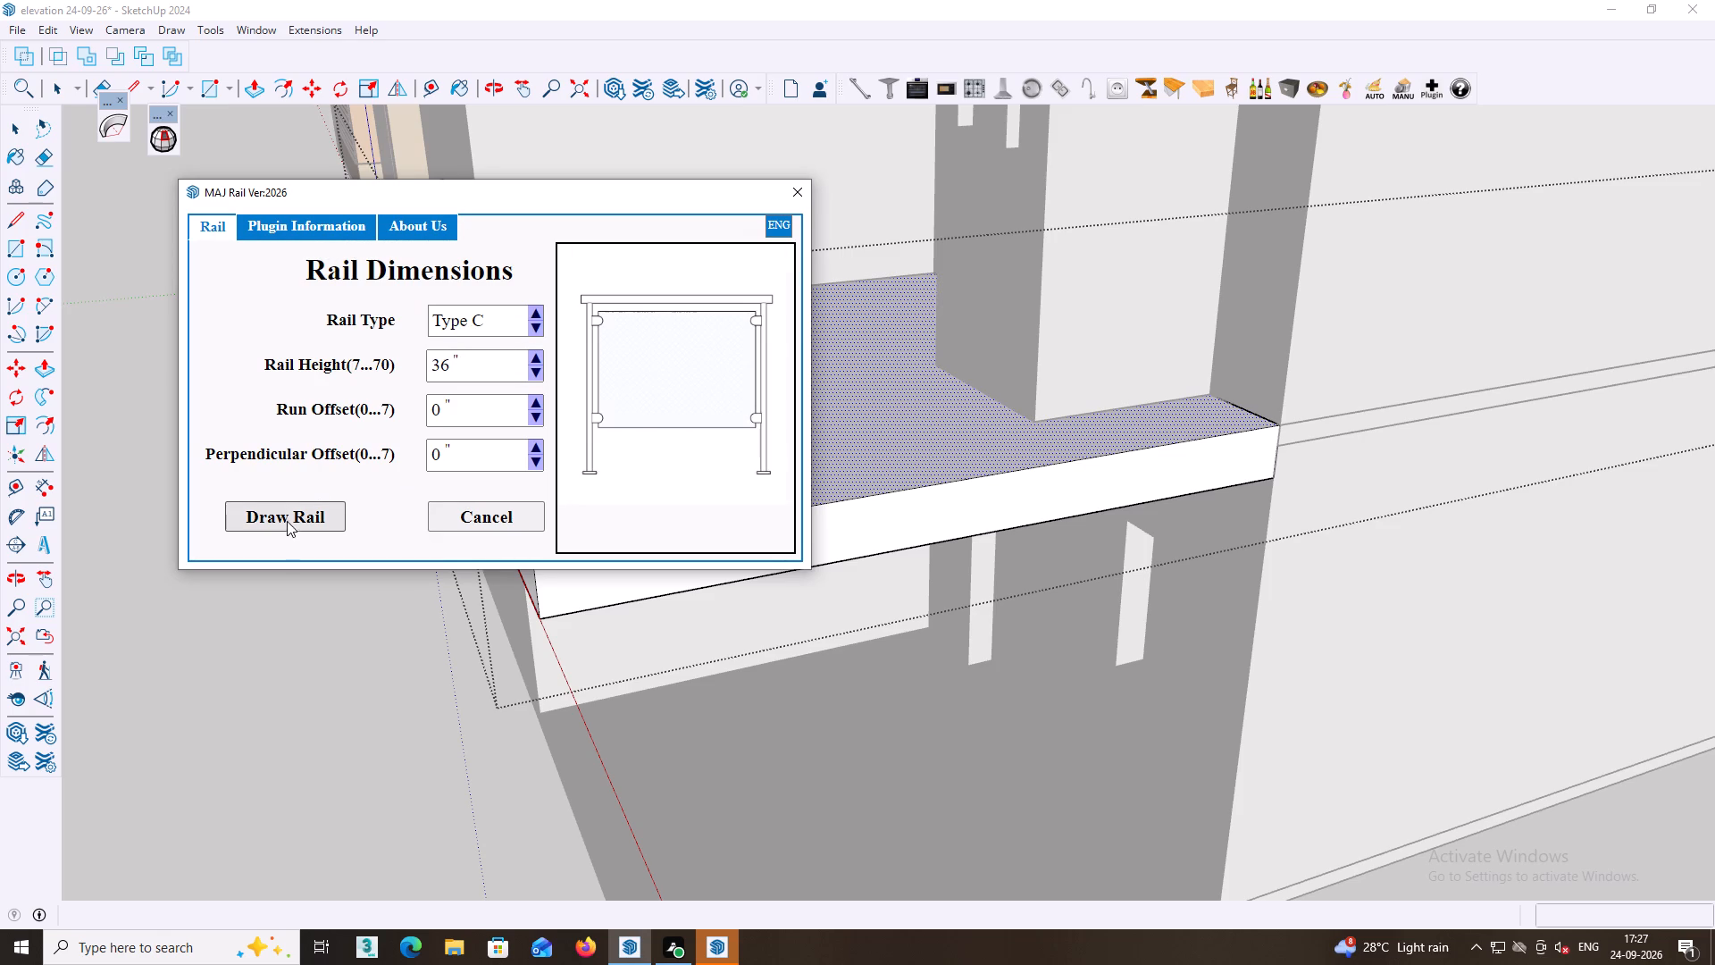
pyautogui.click(287, 520)
pyautogui.moveTo(765, 512); pyautogui.dragTo(538, 496, button='middle')
pyautogui.scroll(2, 461, 450)
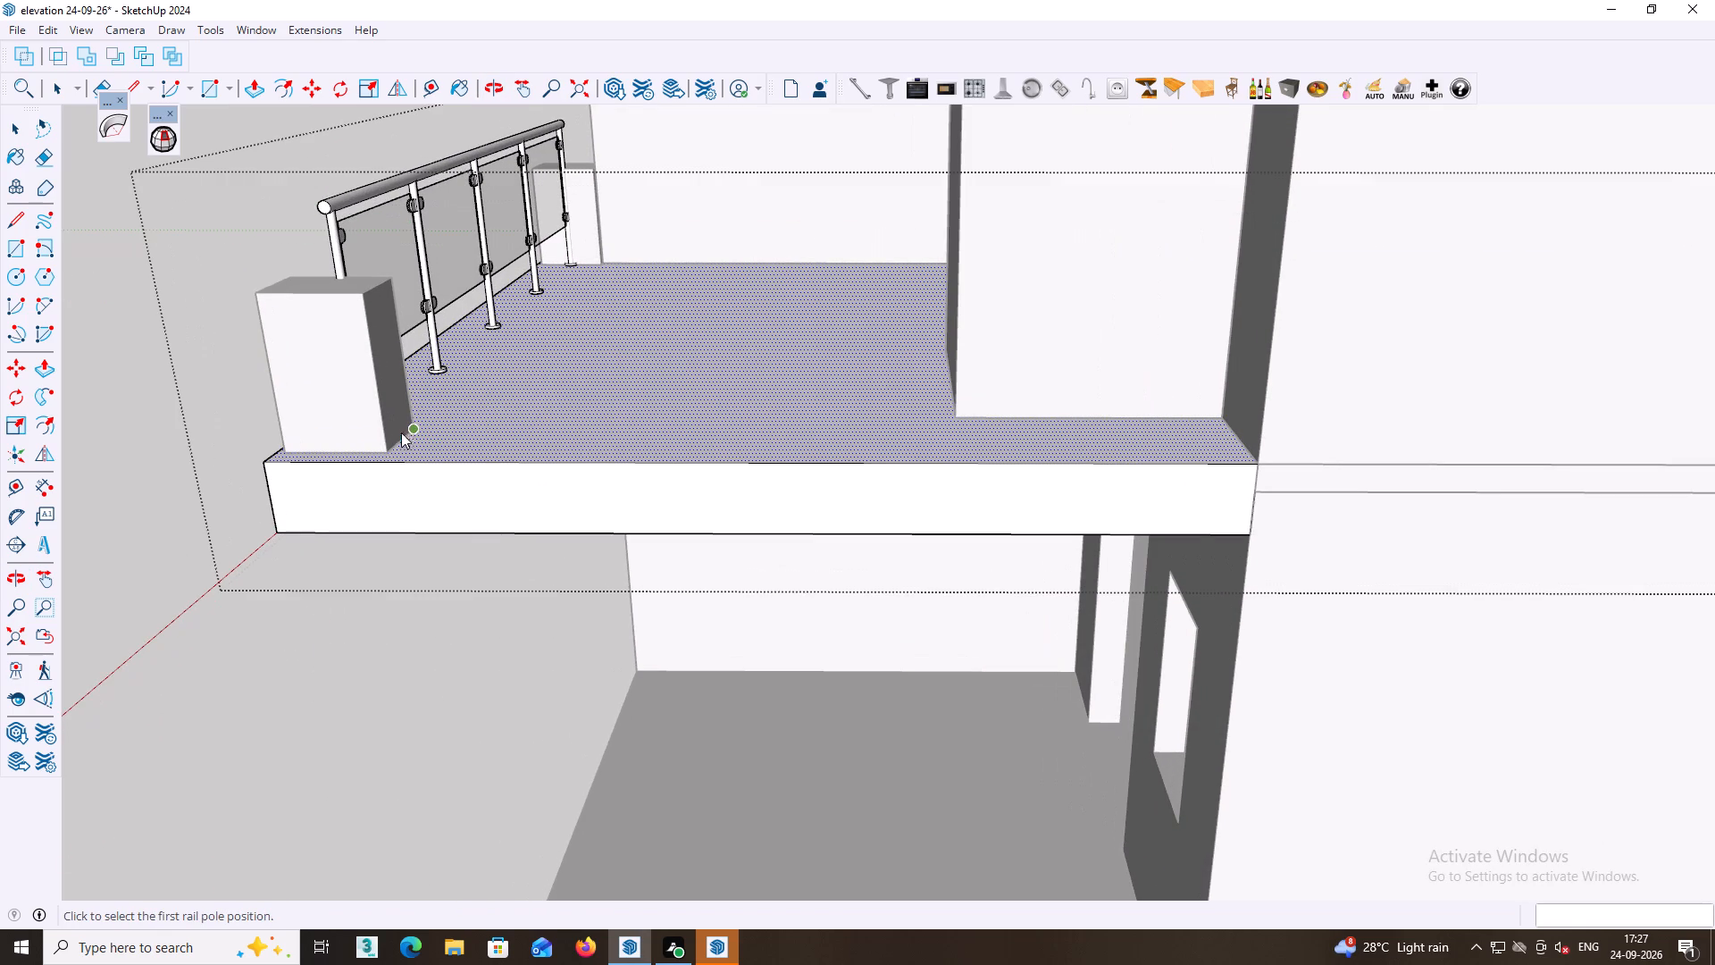
pyautogui.click(397, 437)
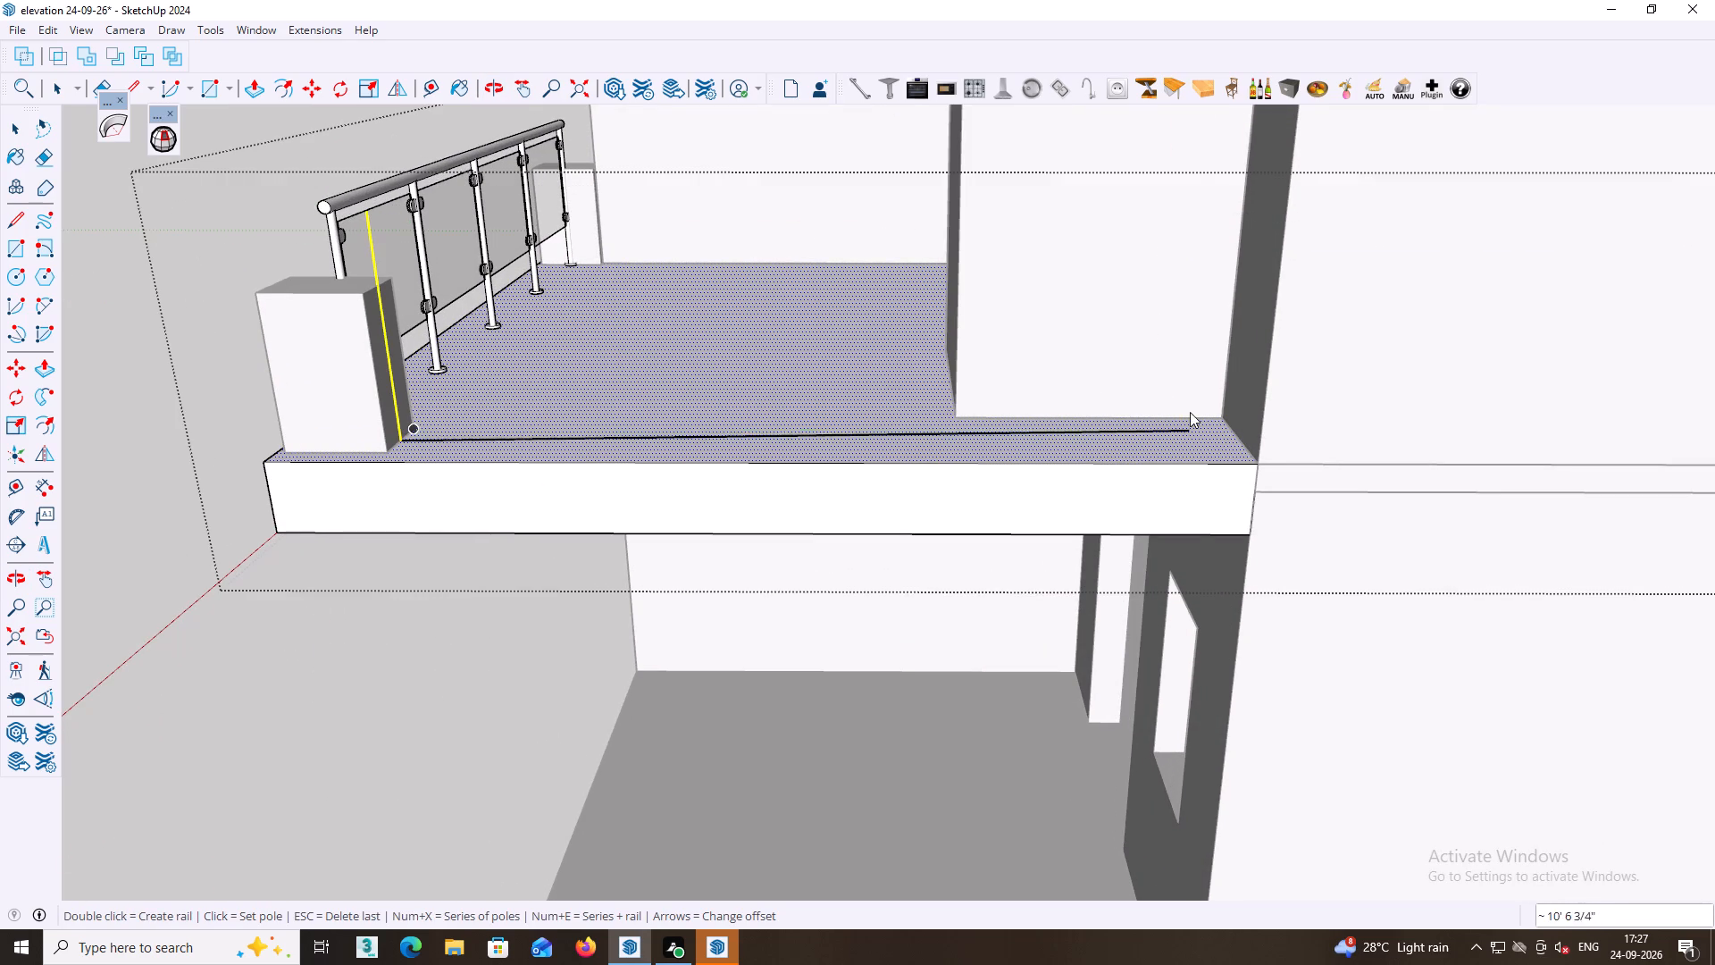
pyautogui.moveTo(1238, 439); pyautogui.dragTo(1240, 507, button='middle')
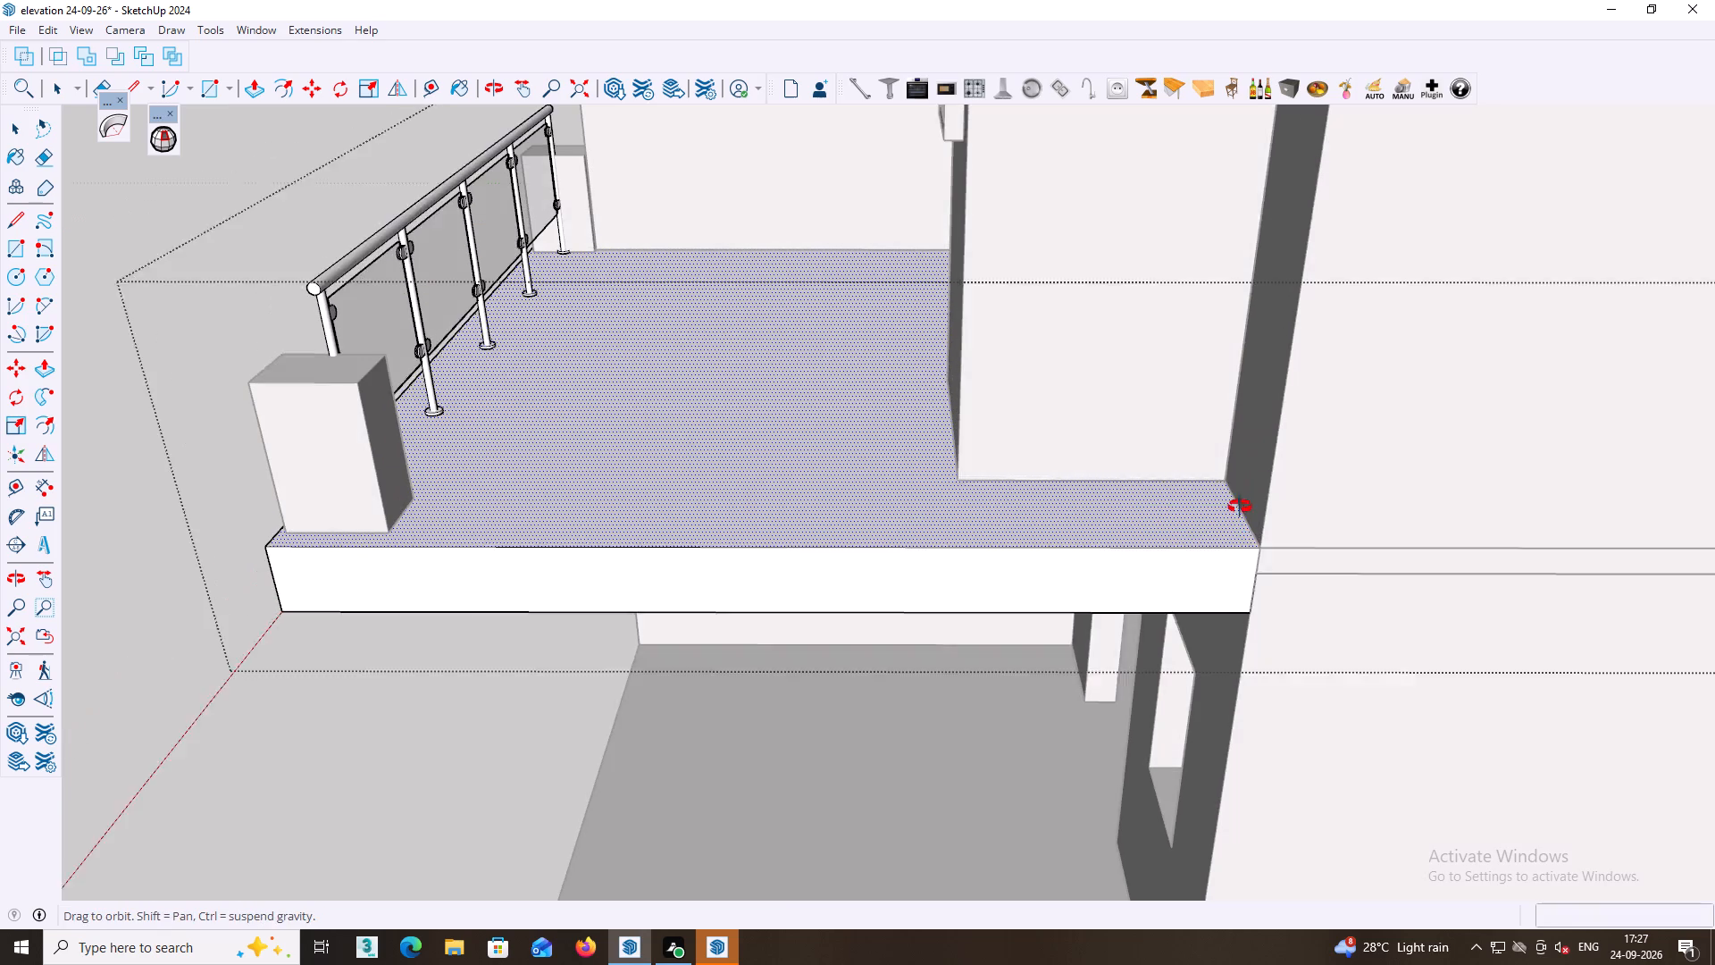
pyautogui.moveTo(1240, 507); pyautogui.dragTo(1242, 517, button='middle')
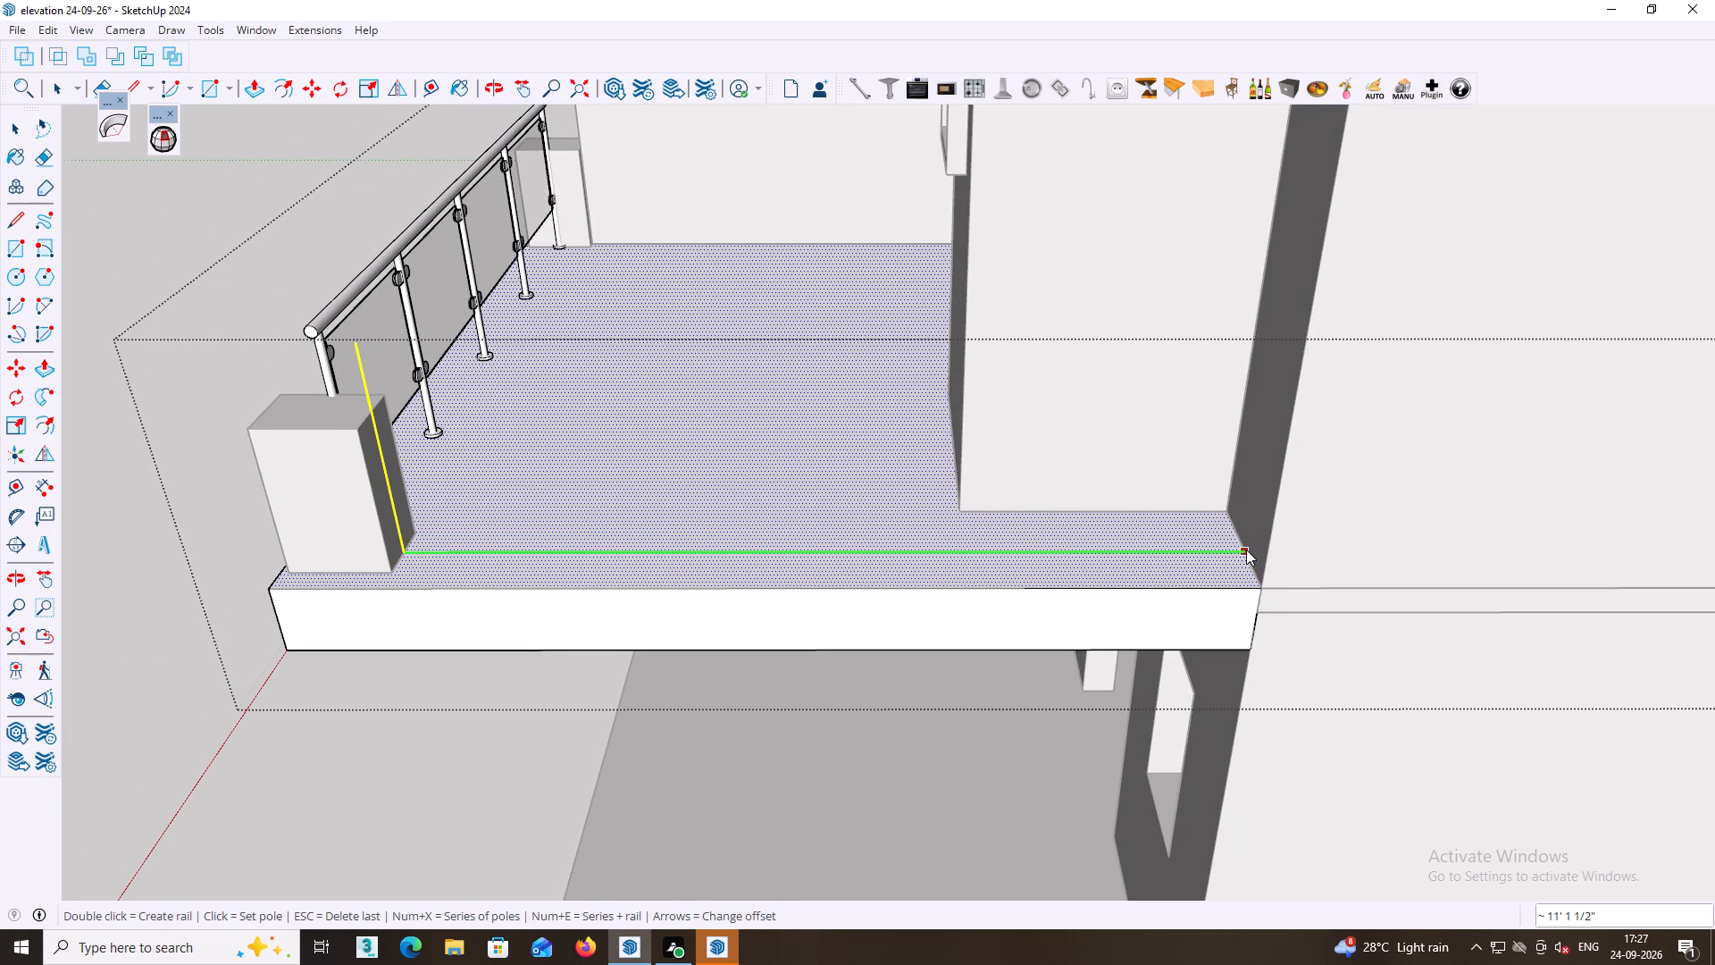
pyautogui.press('4')
pyautogui.press('x')
pyautogui.press('Return')
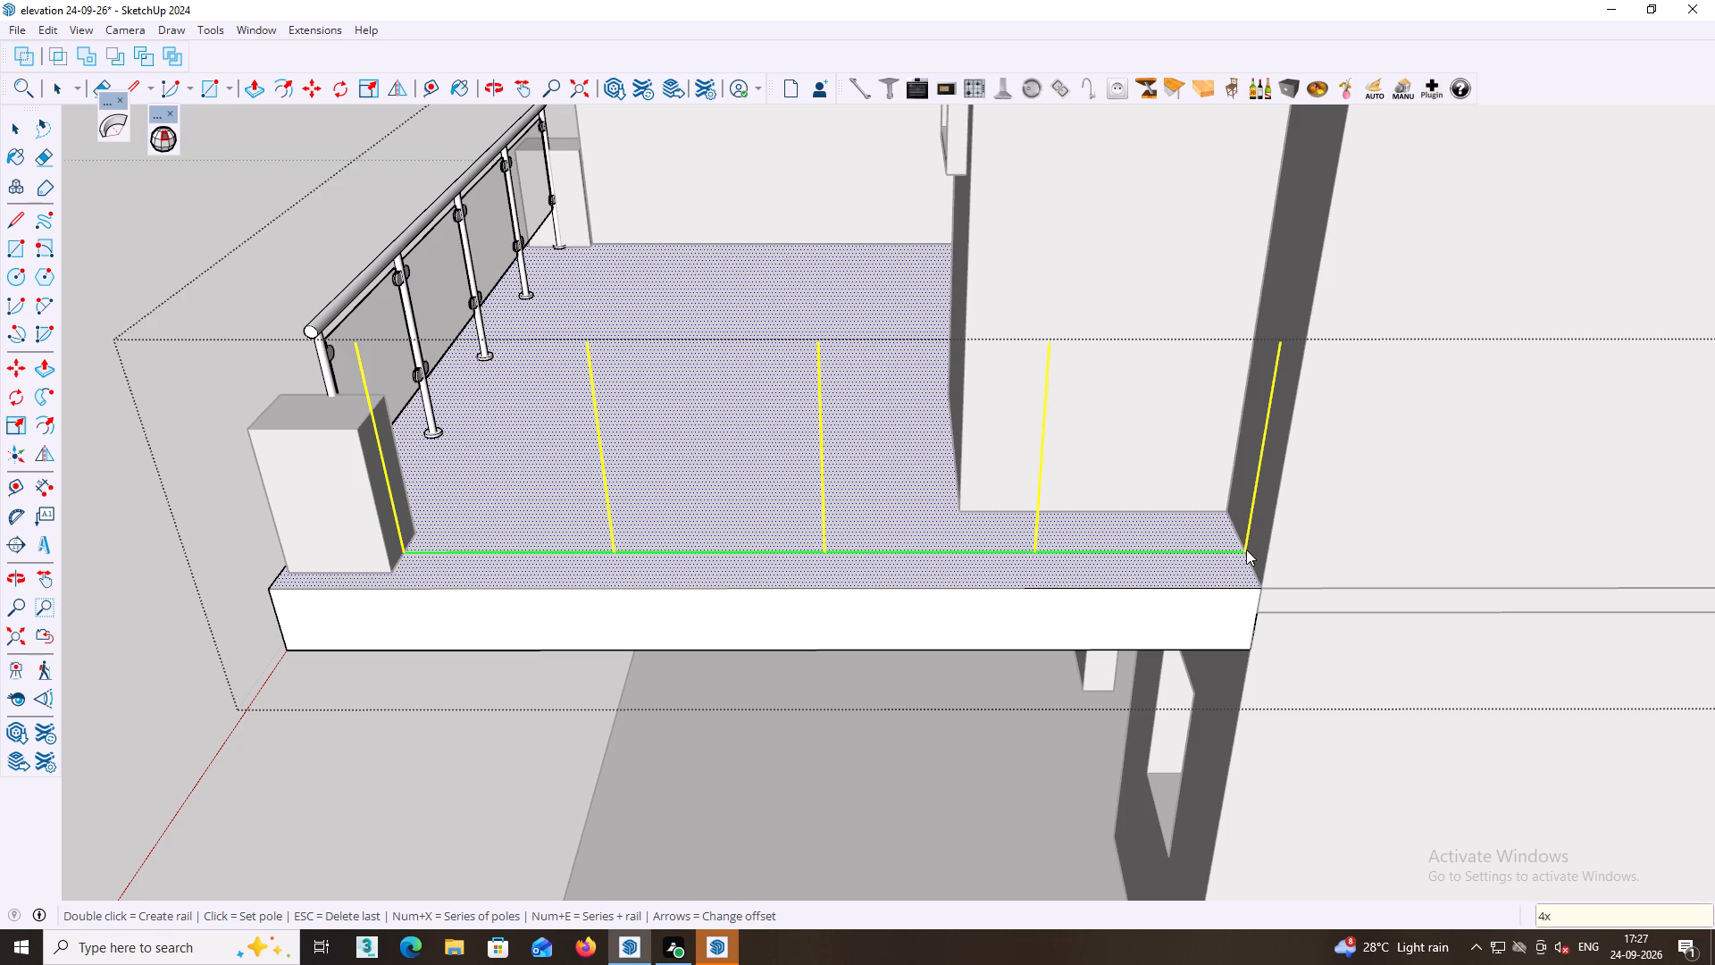
pyautogui.doubleClick(1246, 550)
pyautogui.tripleClick(1246, 550)
pyautogui.click(1246, 550)
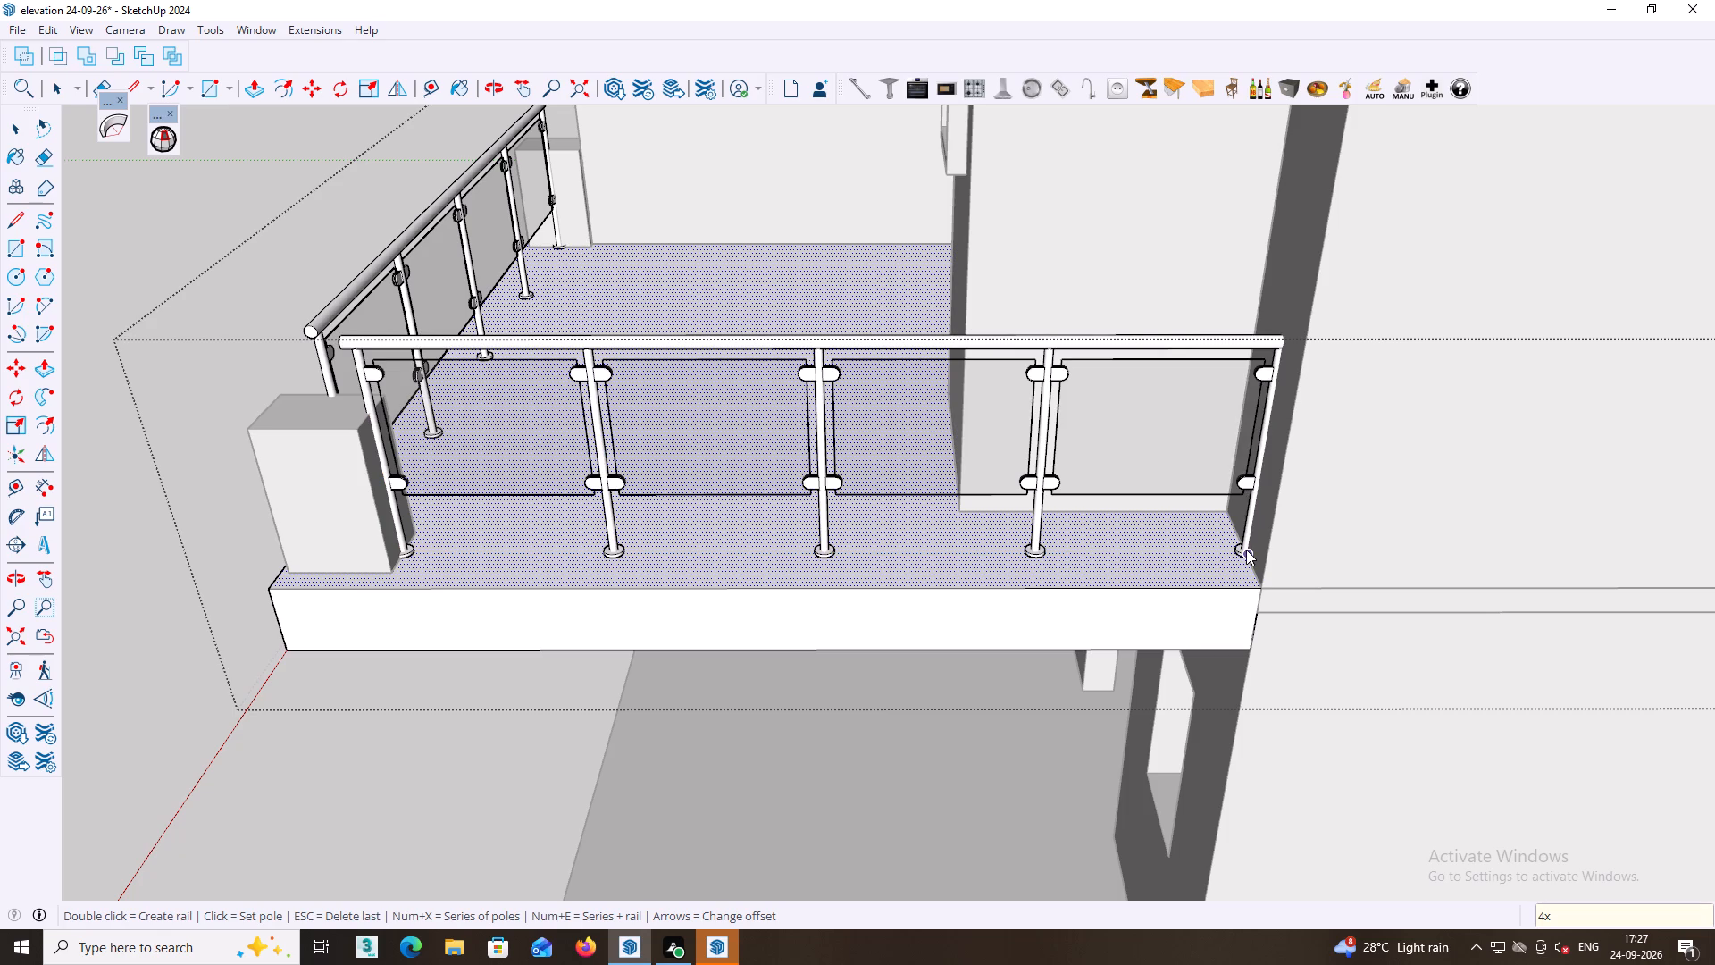
pyautogui.scroll(-4, 1247, 571)
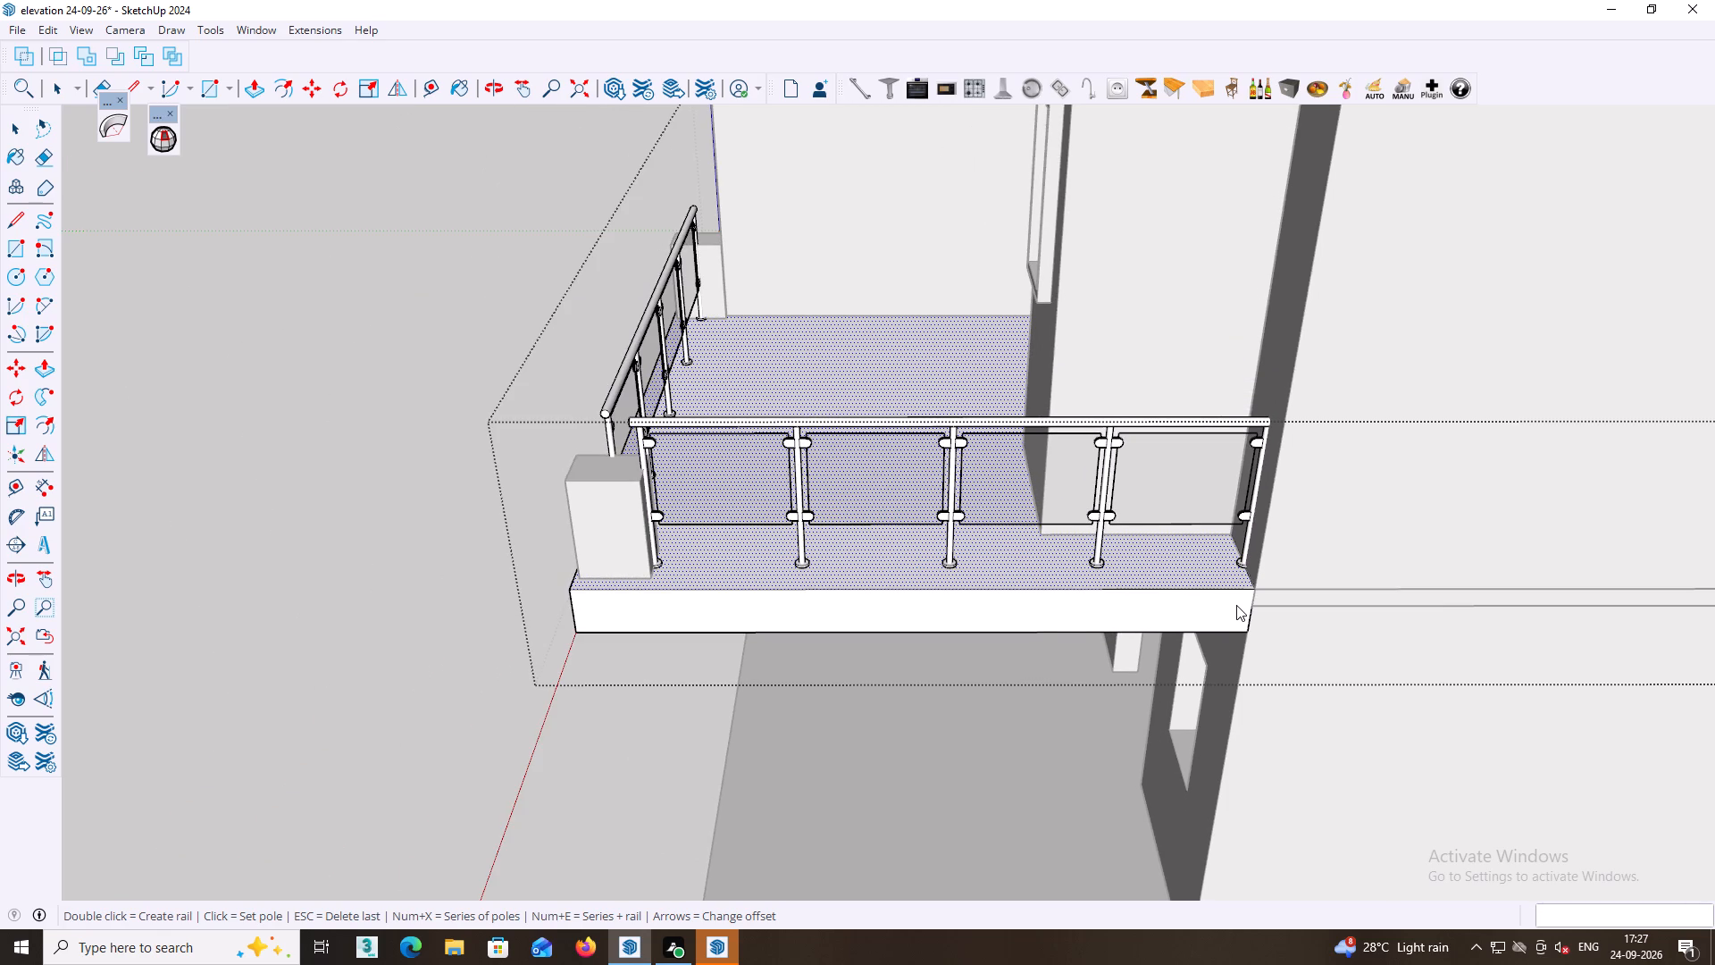
pyautogui.moveTo(1237, 604); pyautogui.dragTo(1380, 542, button='middle')
pyautogui.press('space')
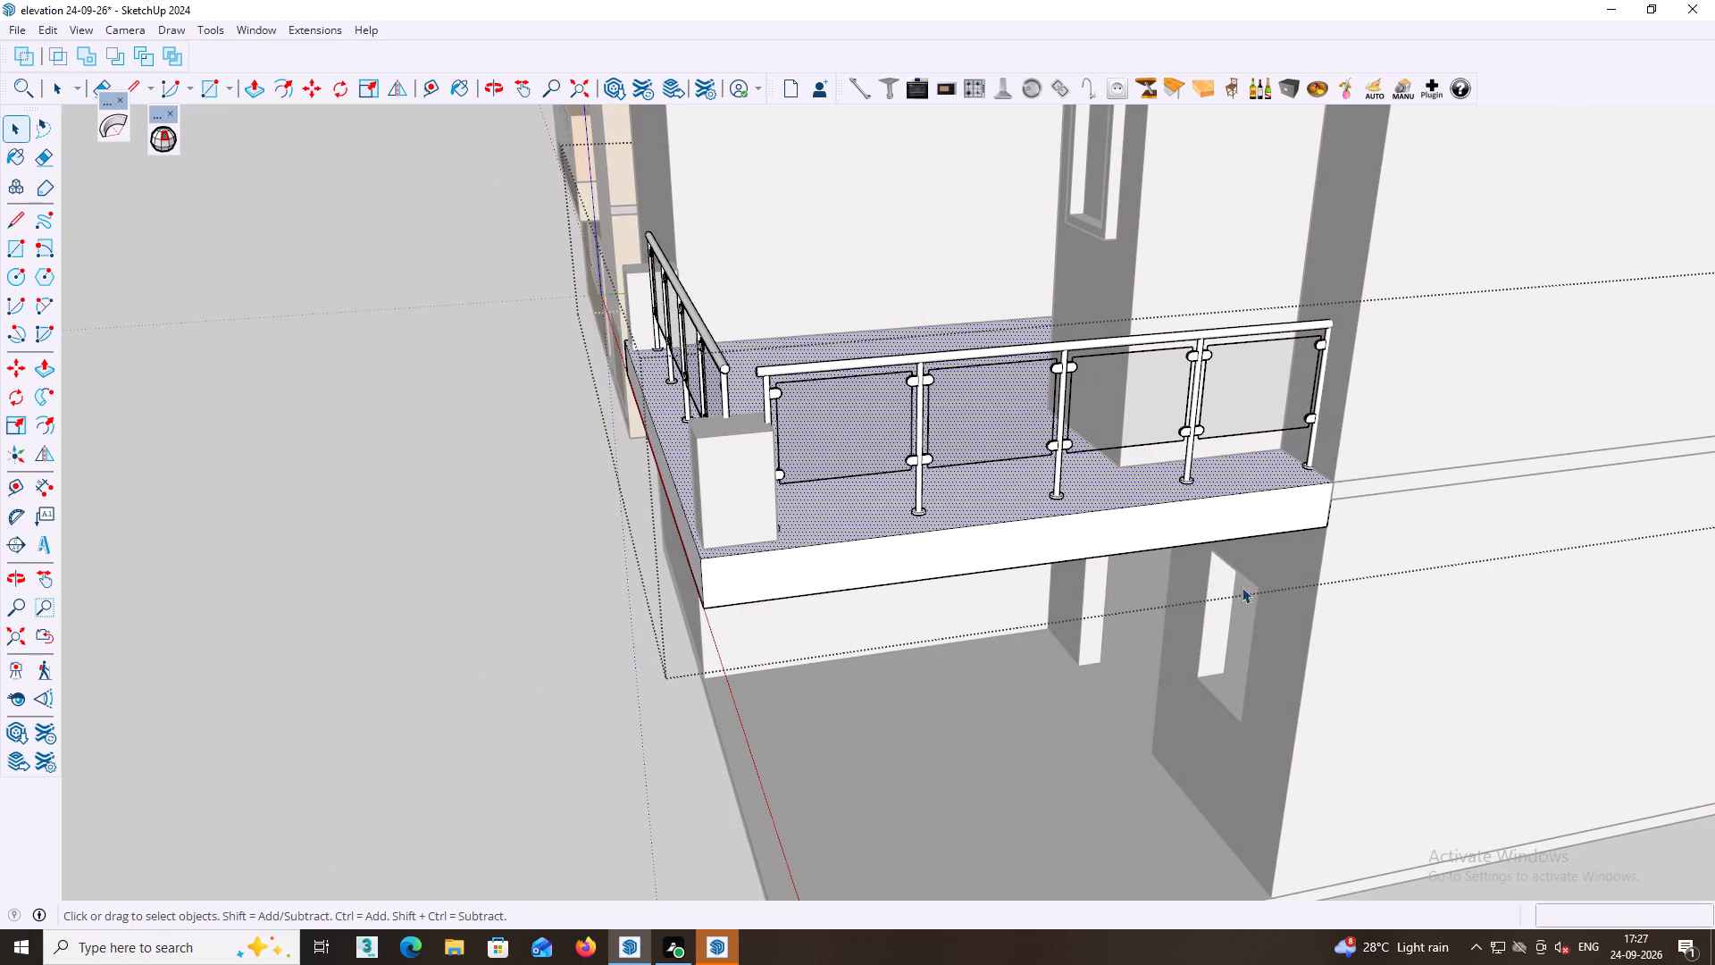
pyautogui.scroll(-2, 1081, 666)
pyautogui.click(580, 673)
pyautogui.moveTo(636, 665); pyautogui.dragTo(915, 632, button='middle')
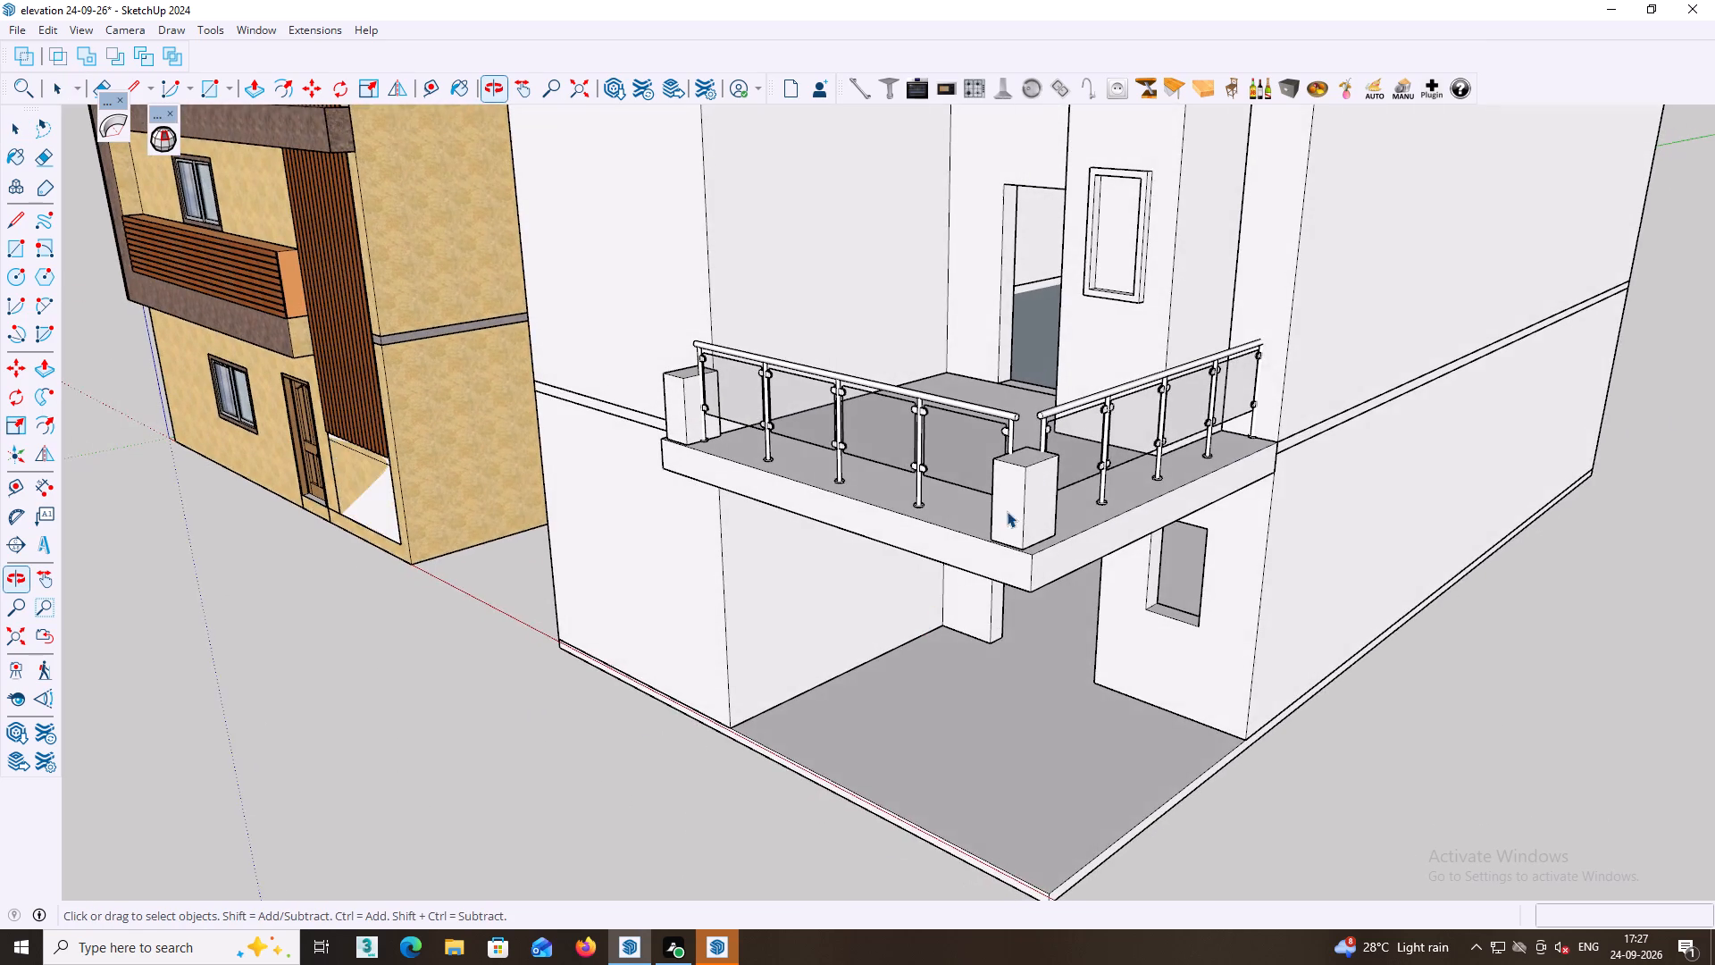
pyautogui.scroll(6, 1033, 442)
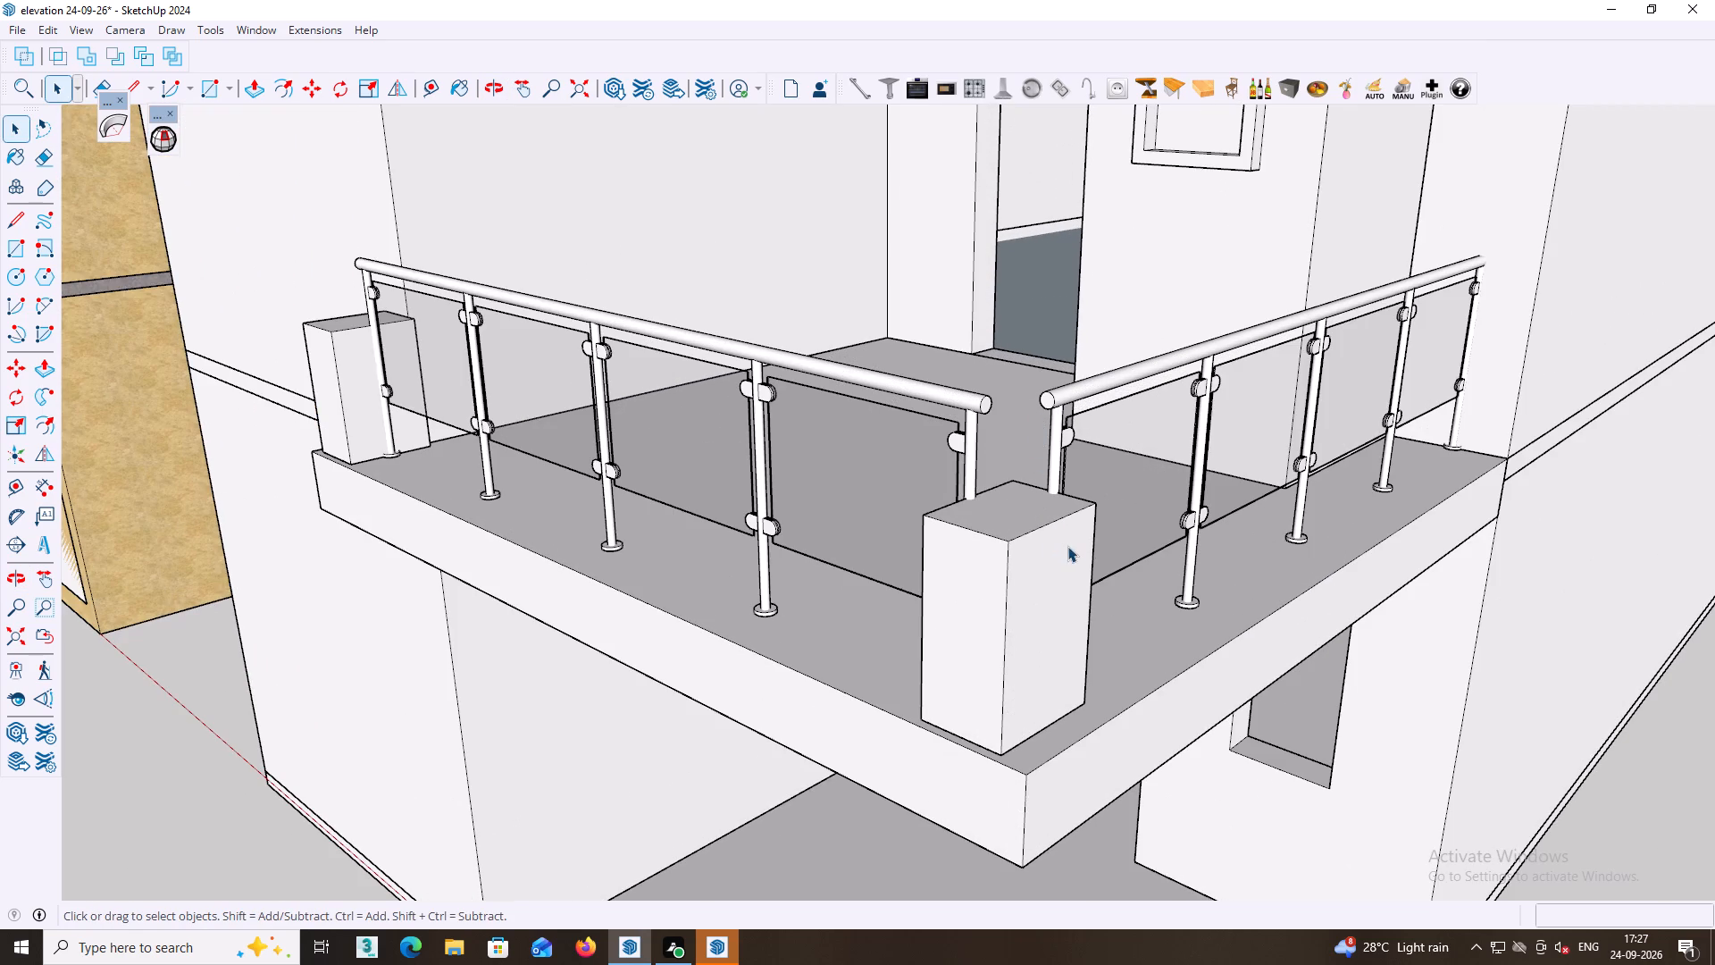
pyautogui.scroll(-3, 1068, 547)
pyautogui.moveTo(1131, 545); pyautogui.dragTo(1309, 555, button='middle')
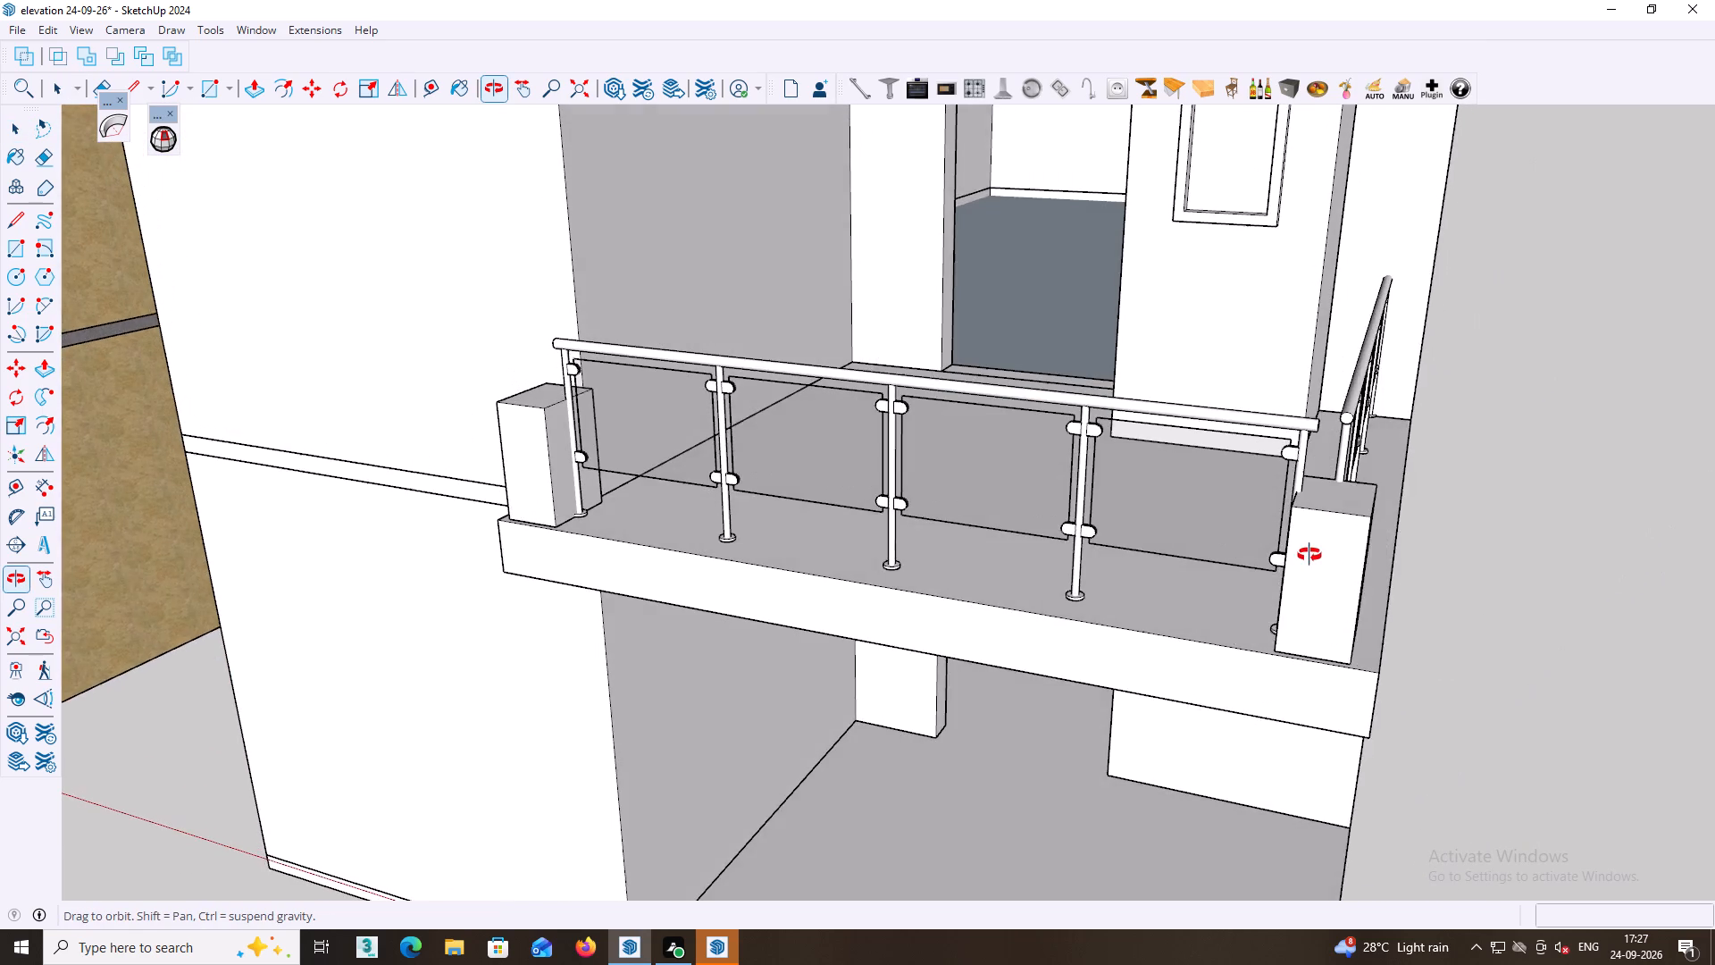
# Examine the balcony's new front and side railings from several angles, including where they meet at the corner post.
pyautogui.moveTo(1309, 555); pyautogui.dragTo(1310, 558, button='middle')
pyautogui.moveTo(1239, 554); pyautogui.dragTo(687, 582, button='middle')
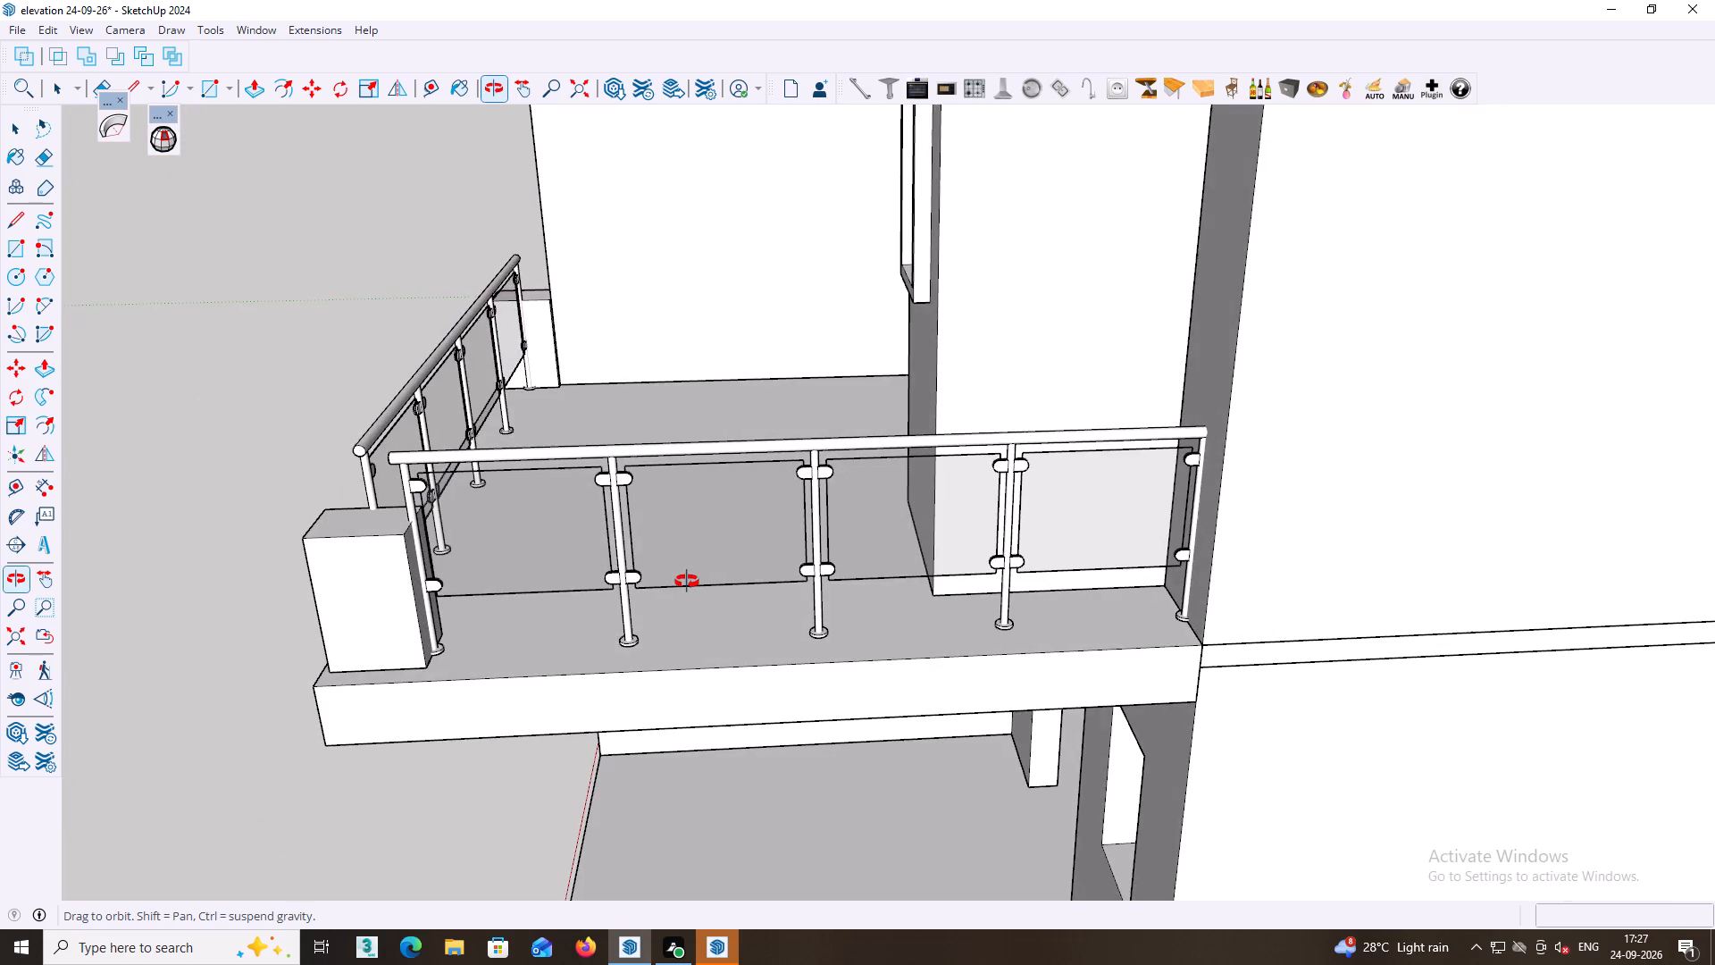
pyautogui.moveTo(687, 582); pyautogui.dragTo(1364, 529, button='middle')
pyautogui.scroll(-8, 1328, 537)
pyautogui.moveTo(1285, 544); pyautogui.dragTo(1306, 578, button='middle')
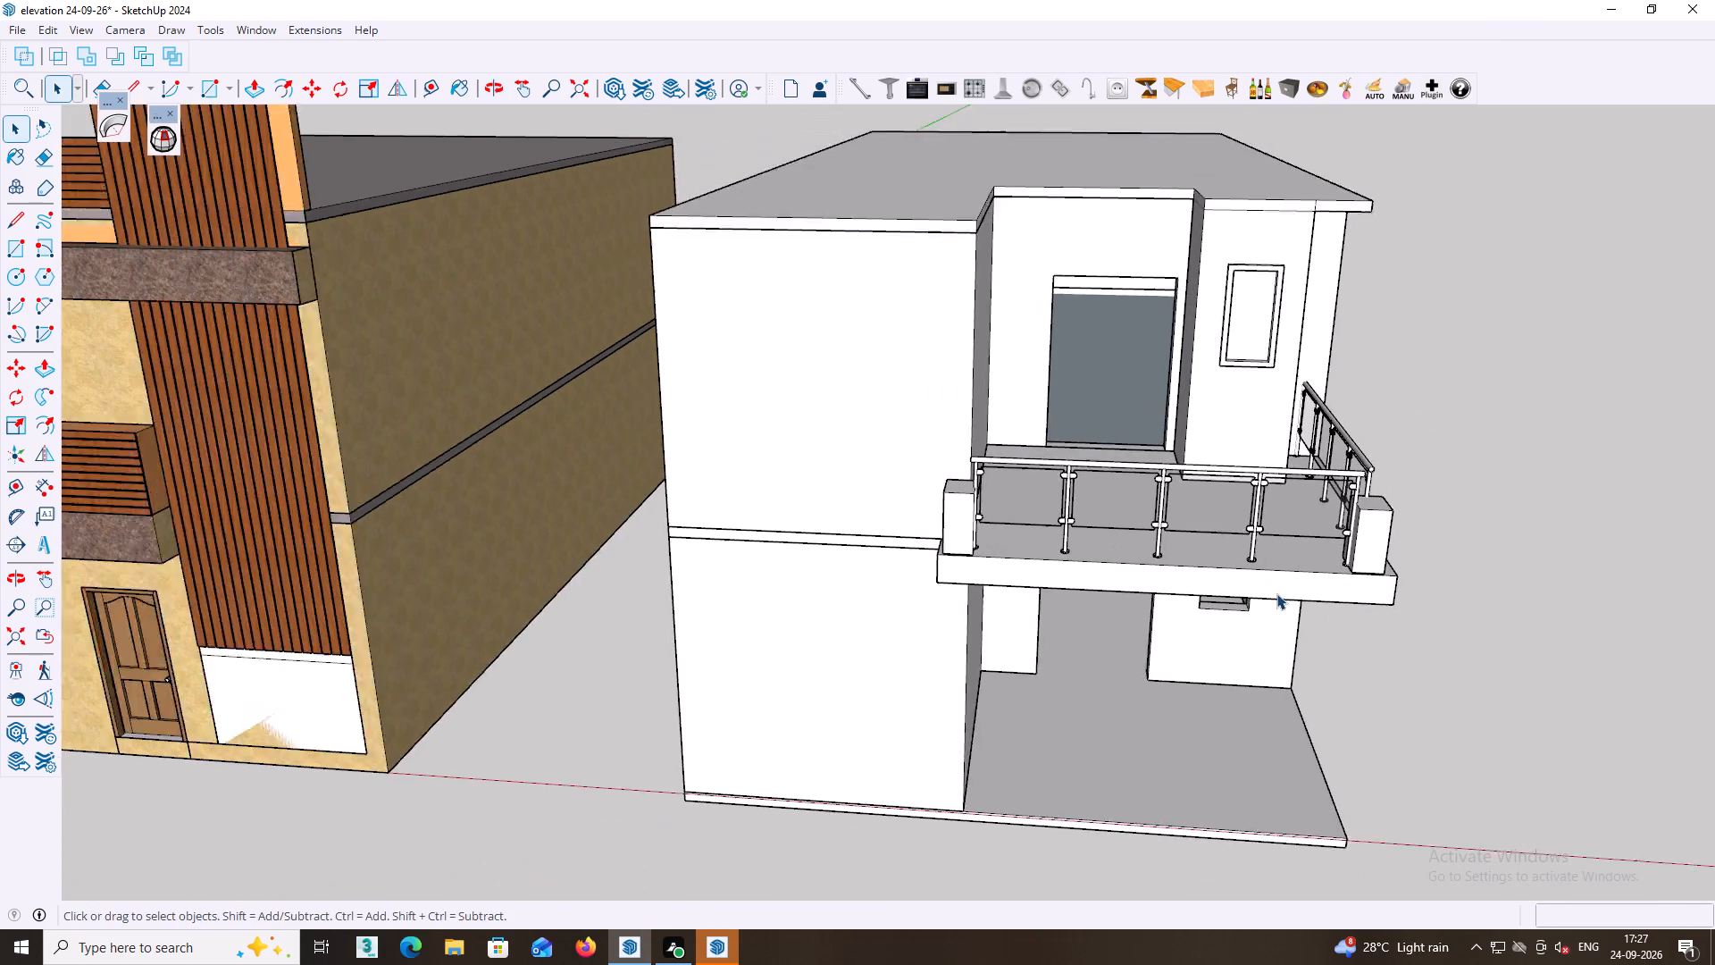
pyautogui.scroll(-2, 1276, 593)
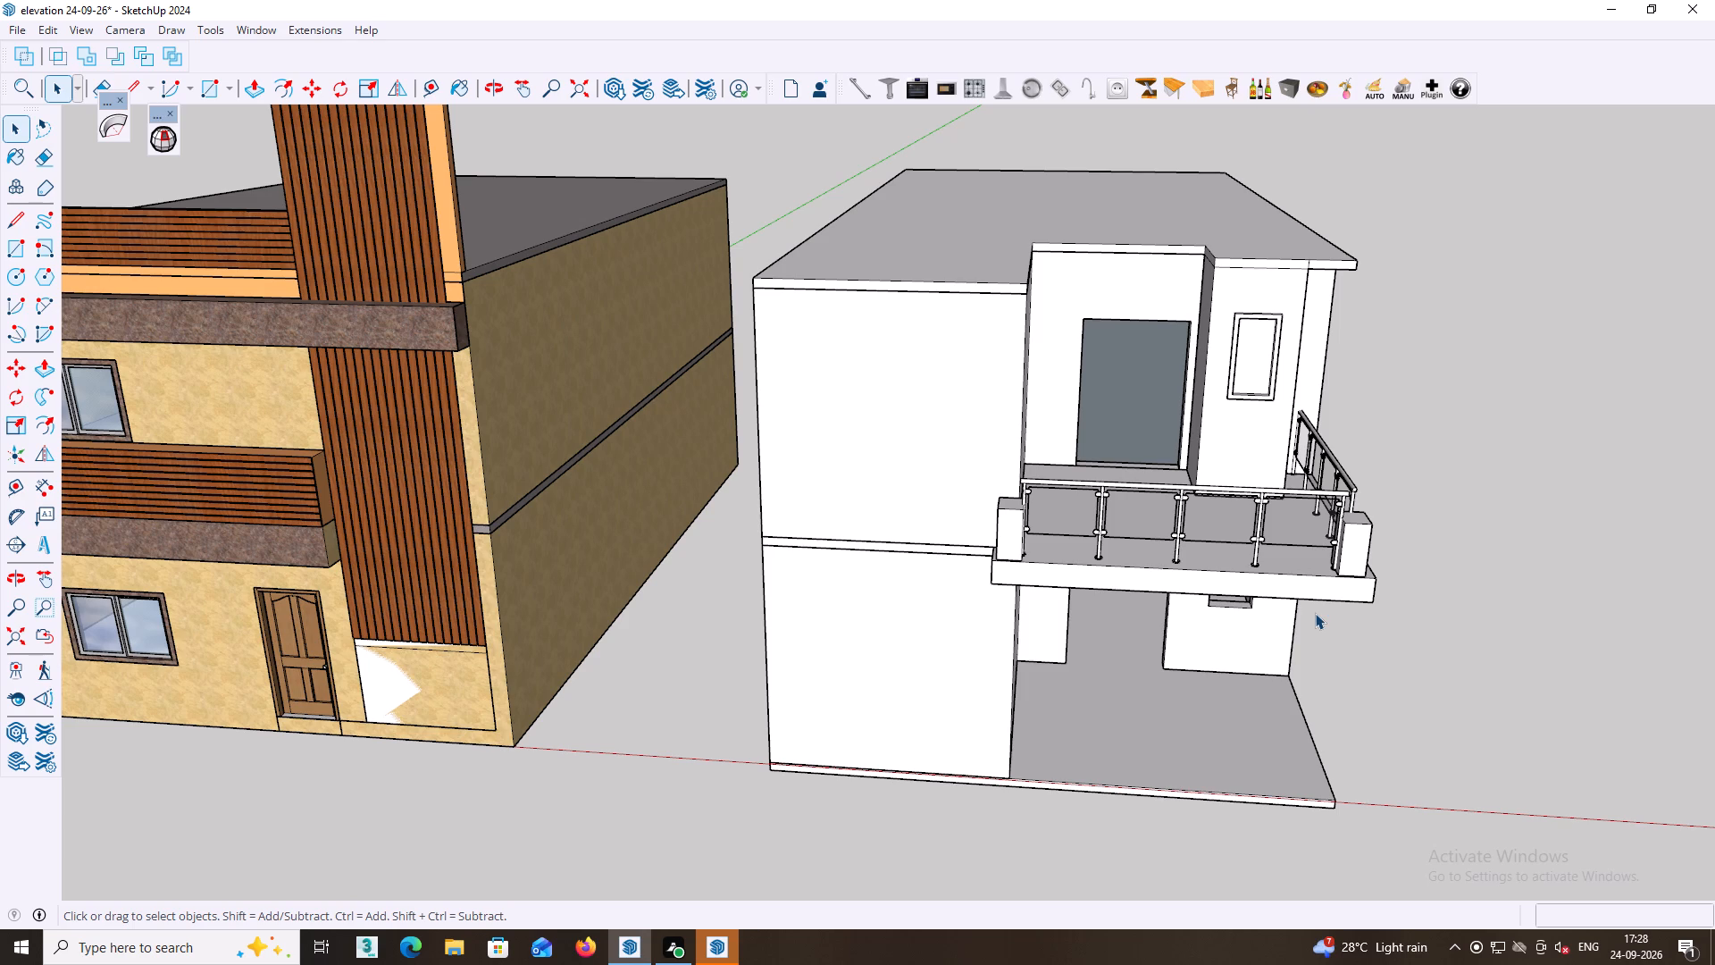
pyautogui.moveTo(1173, 632); pyautogui.dragTo(662, 600, button='middle')
pyautogui.scroll(2, 760, 531)
pyautogui.moveTo(813, 595); pyautogui.dragTo(831, 608, button='middle')
pyautogui.scroll(-2, 831, 628)
pyautogui.moveTo(872, 706); pyautogui.dragTo(1073, 695, button='middle')
pyautogui.moveTo(1084, 689); pyautogui.dragTo(1145, 541, button='middle')
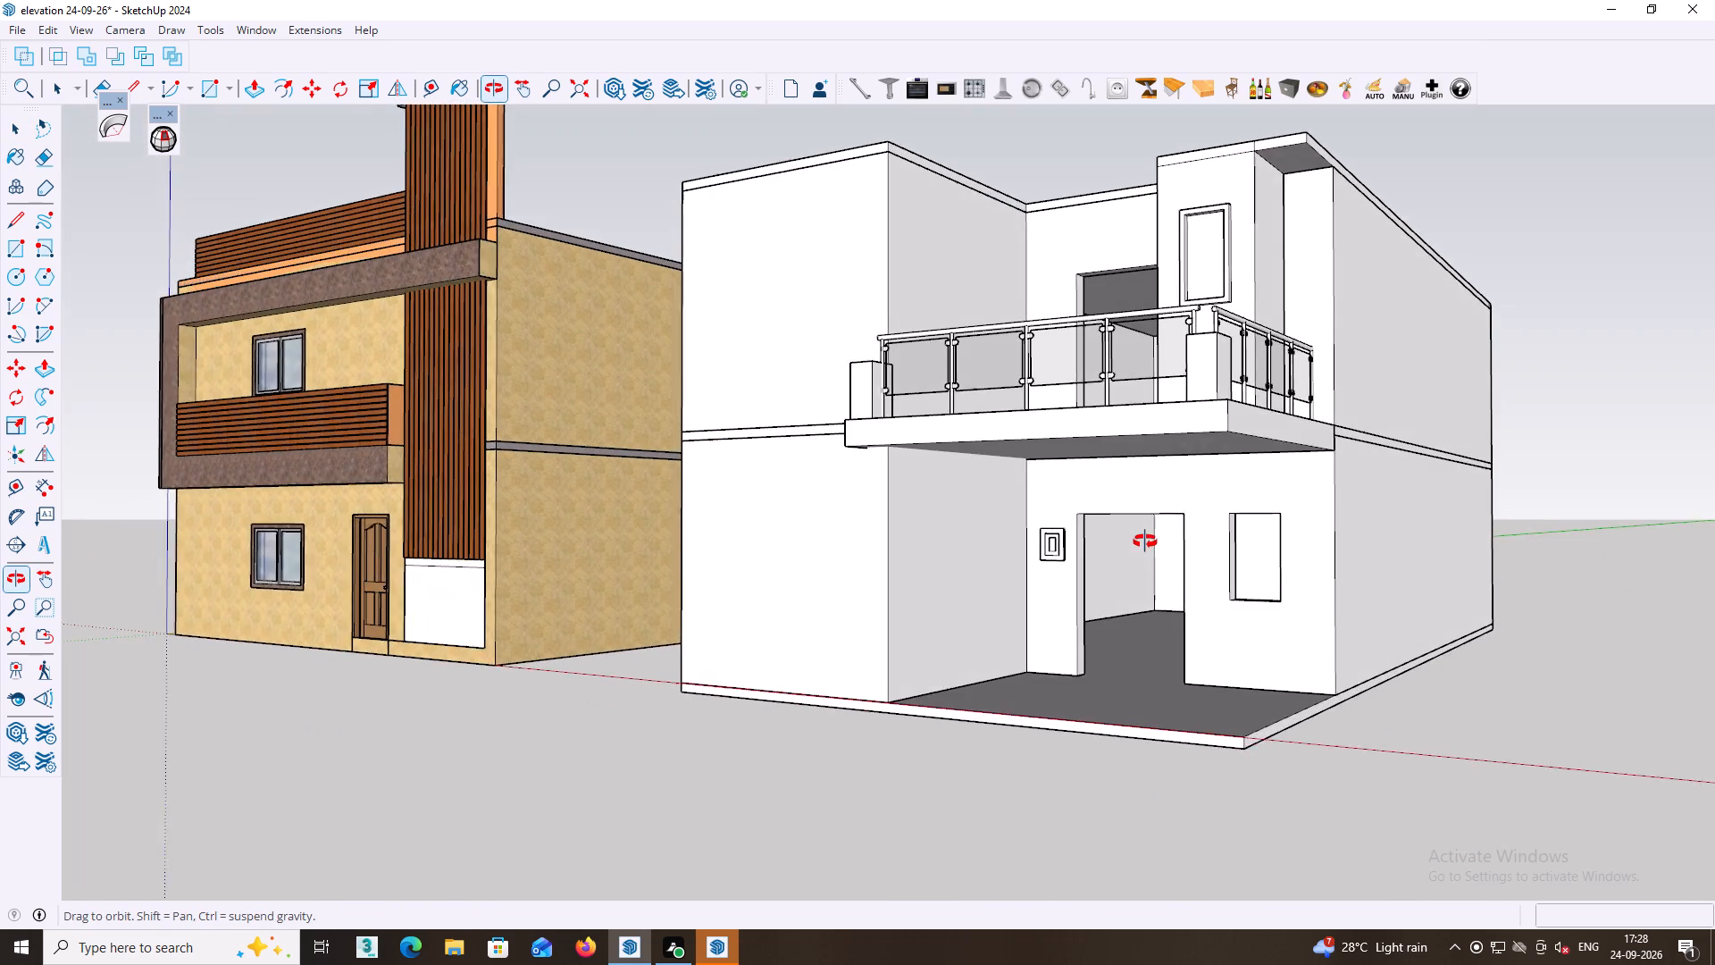
pyautogui.moveTo(1145, 541); pyautogui.dragTo(1234, 599, button='middle')
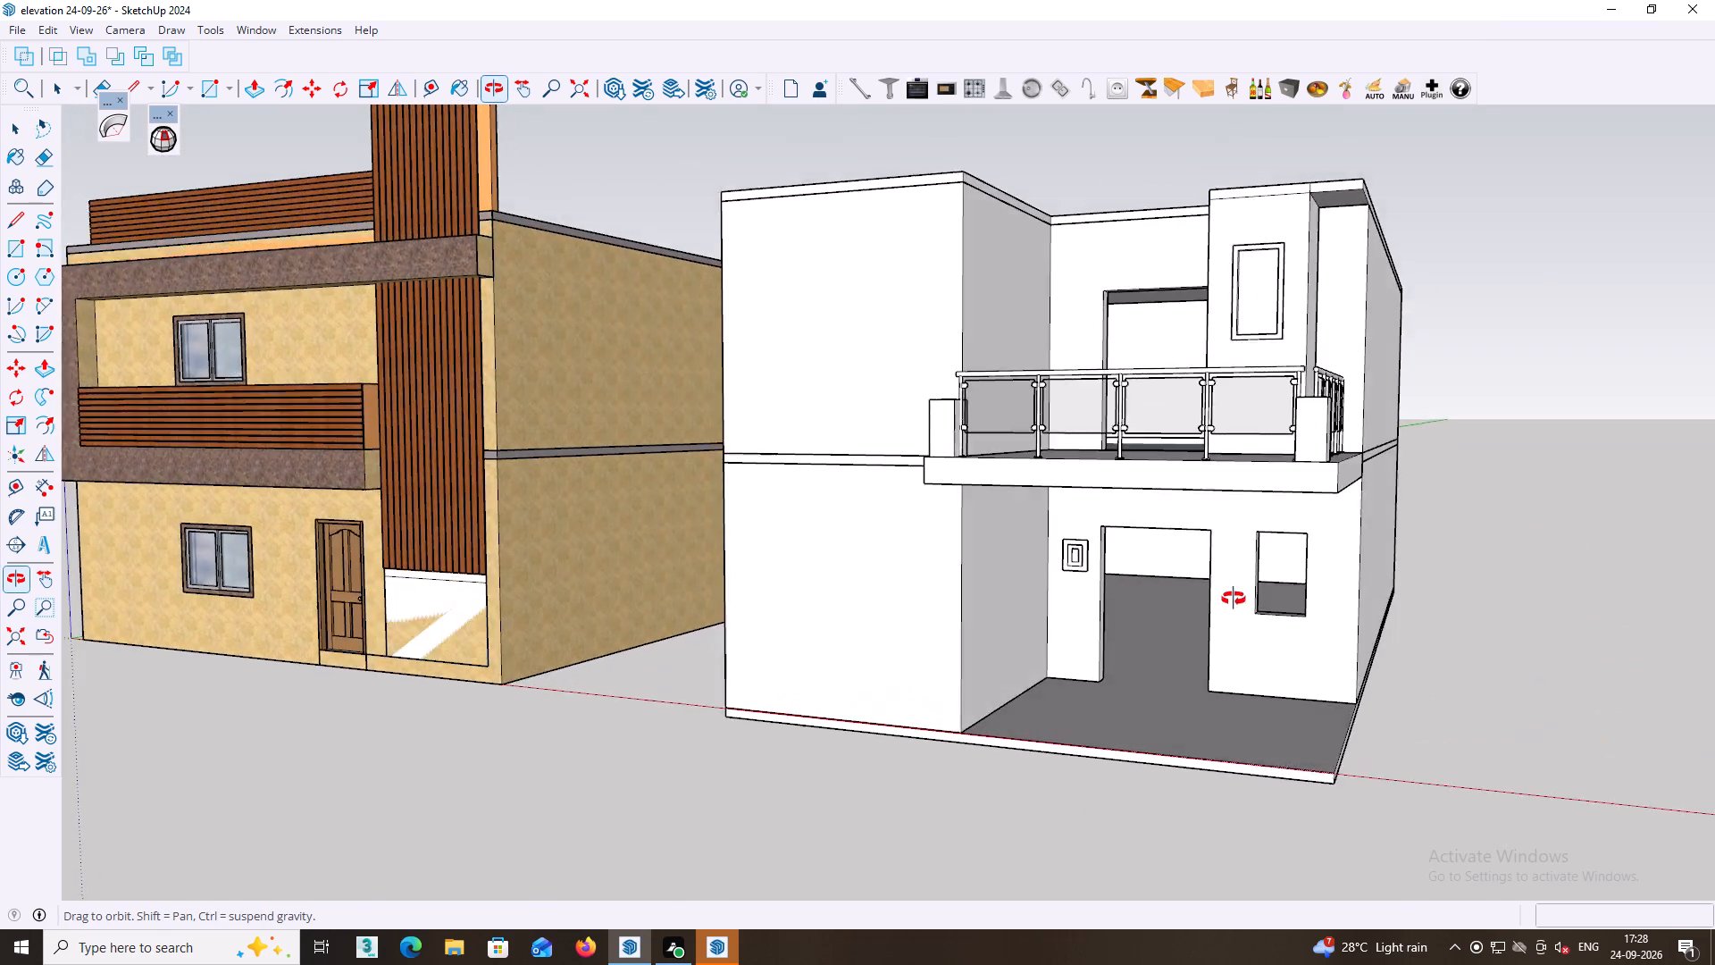
pyautogui.moveTo(1234, 599); pyautogui.dragTo(1240, 625, button='middle')
pyautogui.moveTo(1125, 533); pyautogui.dragTo(1122, 666, button='middle')
pyautogui.scroll(7, 1032, 592)
pyautogui.moveTo(1017, 498); pyautogui.dragTo(946, 499, button='middle')
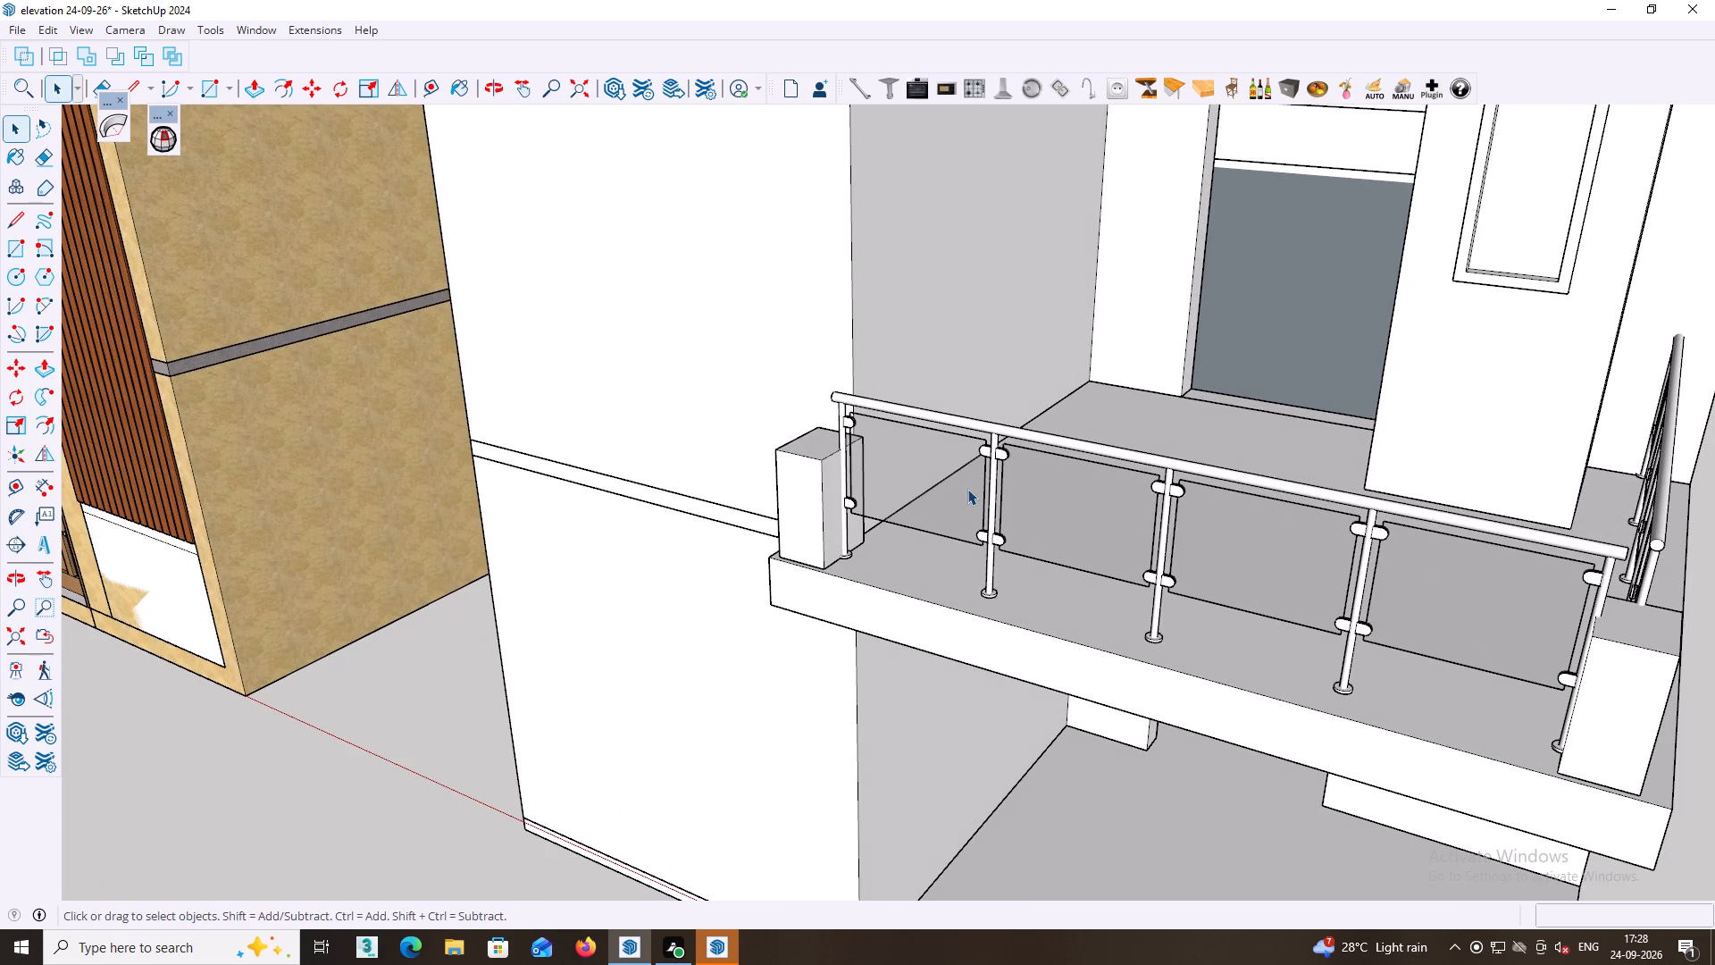
pyautogui.moveTo(1252, 511); pyautogui.dragTo(956, 459, button='middle')
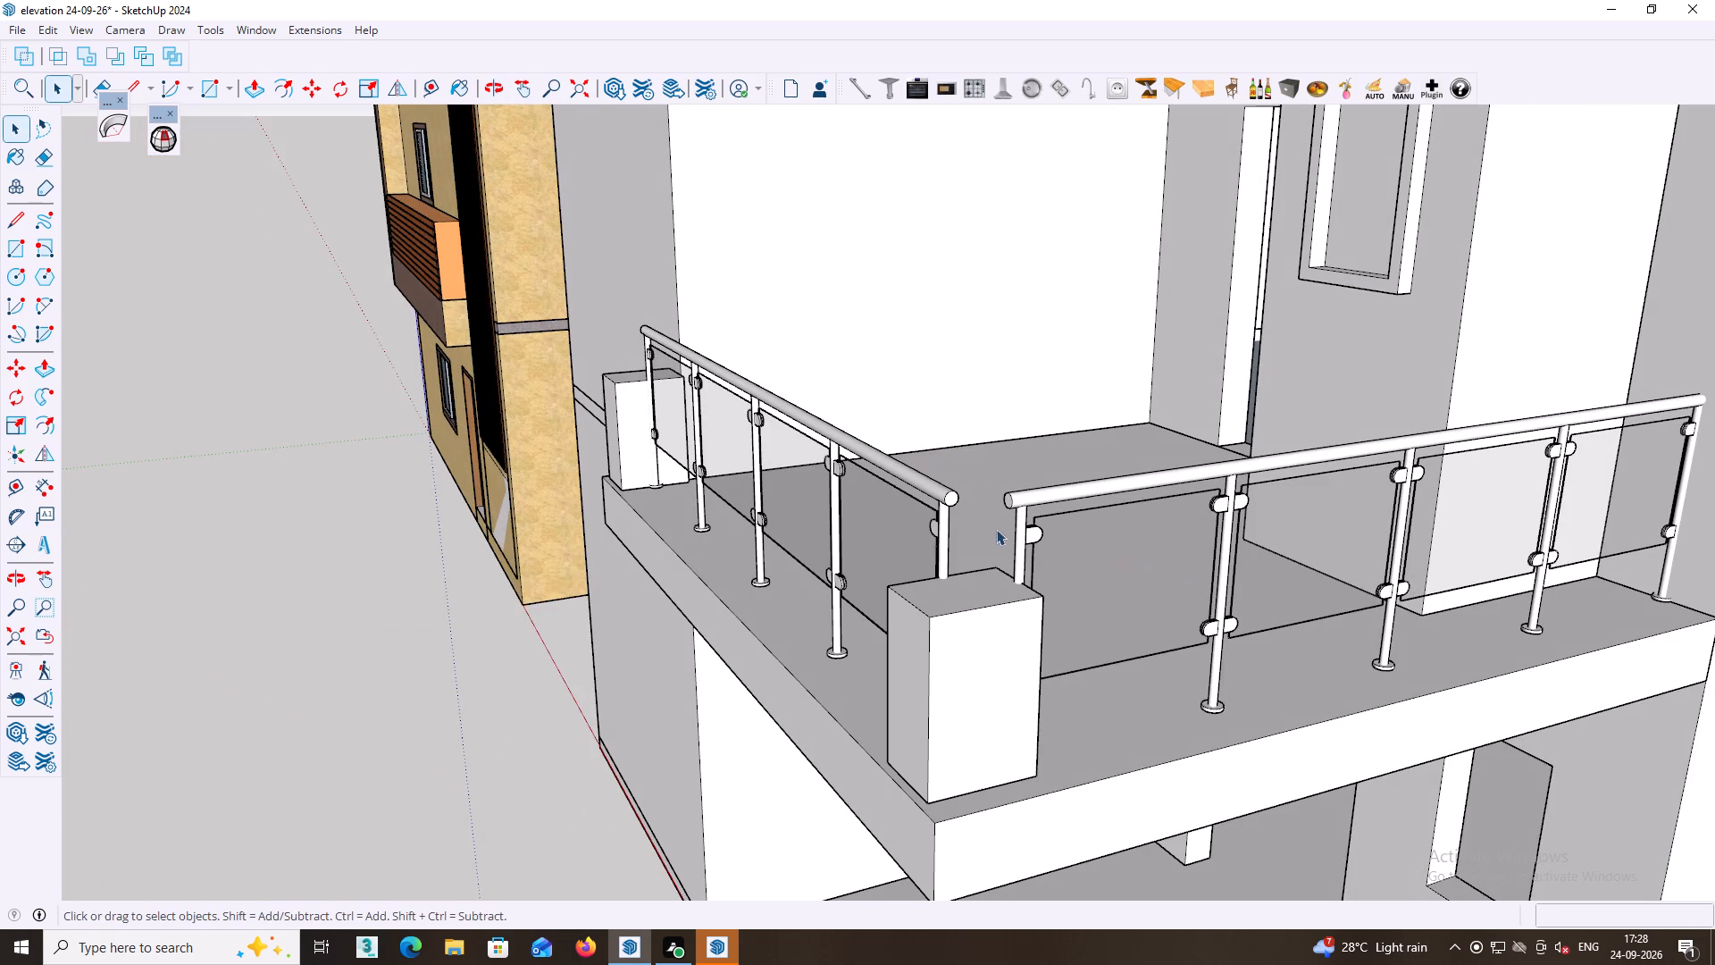
pyautogui.moveTo(1003, 524); pyautogui.dragTo(1033, 524, button='middle')
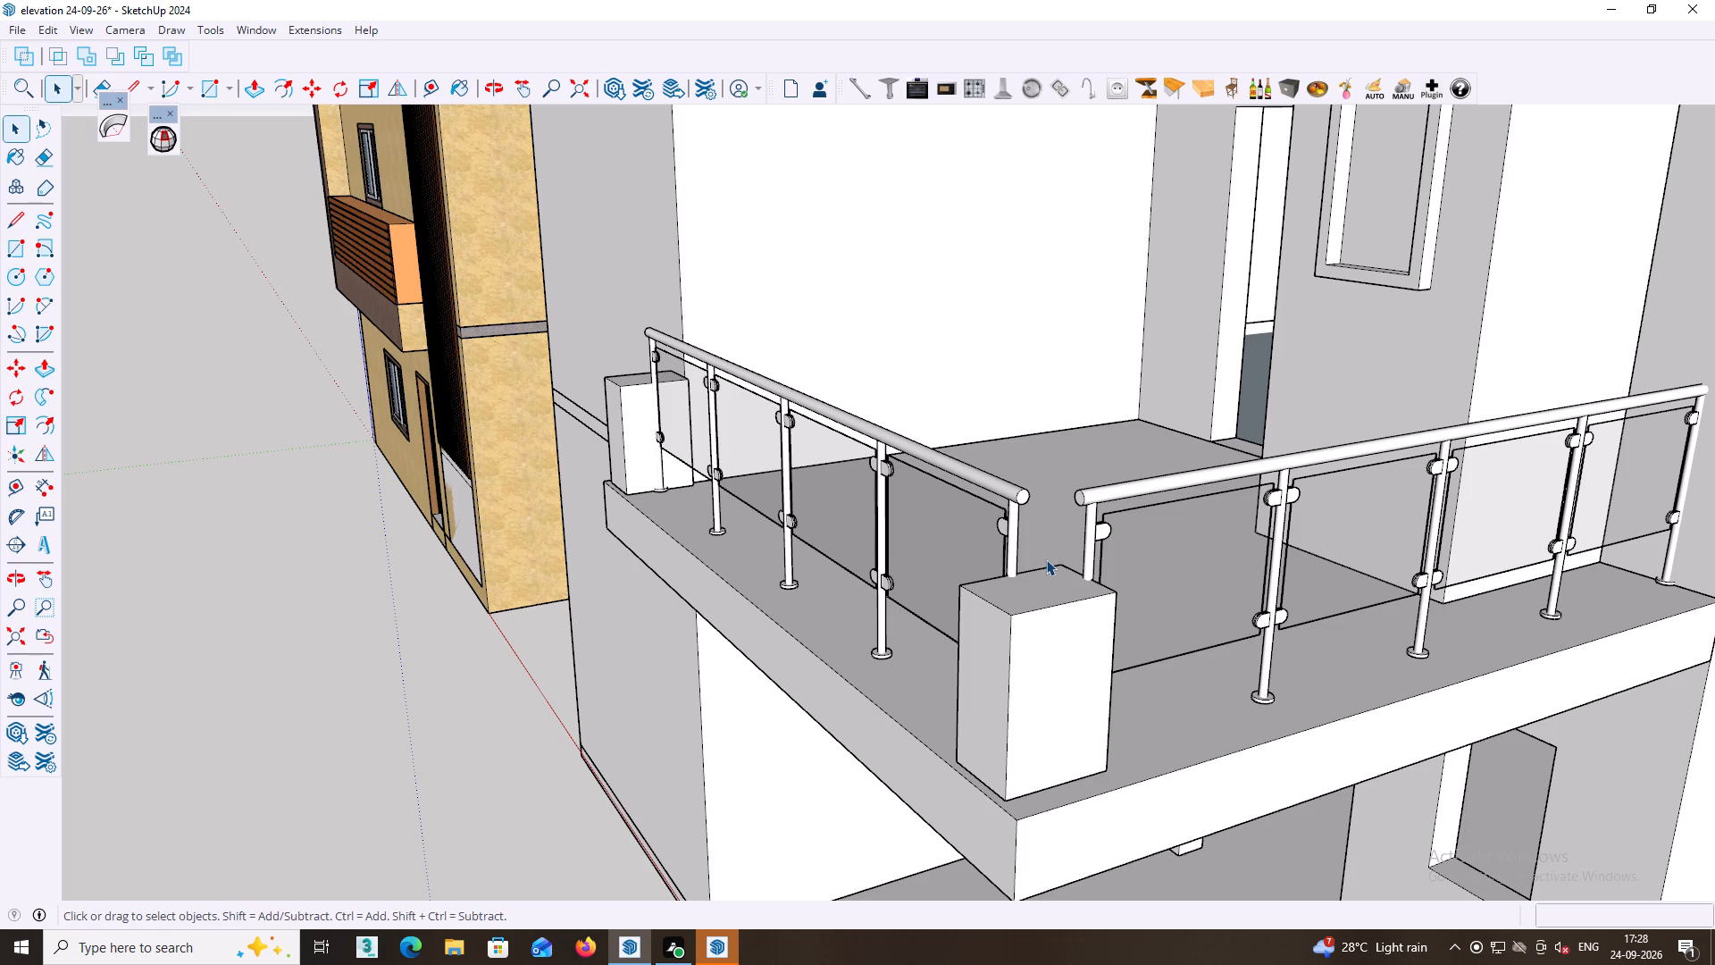
# Inside the front railing's group, push/pull the handrail's end face about 4 13/16" outward over the corner post.
pyautogui.scroll(4, 1033, 536)
pyautogui.moveTo(1032, 494); pyautogui.dragTo(1026, 538, button='middle')
pyautogui.scroll(5, 1030, 522)
pyautogui.click(1008, 570)
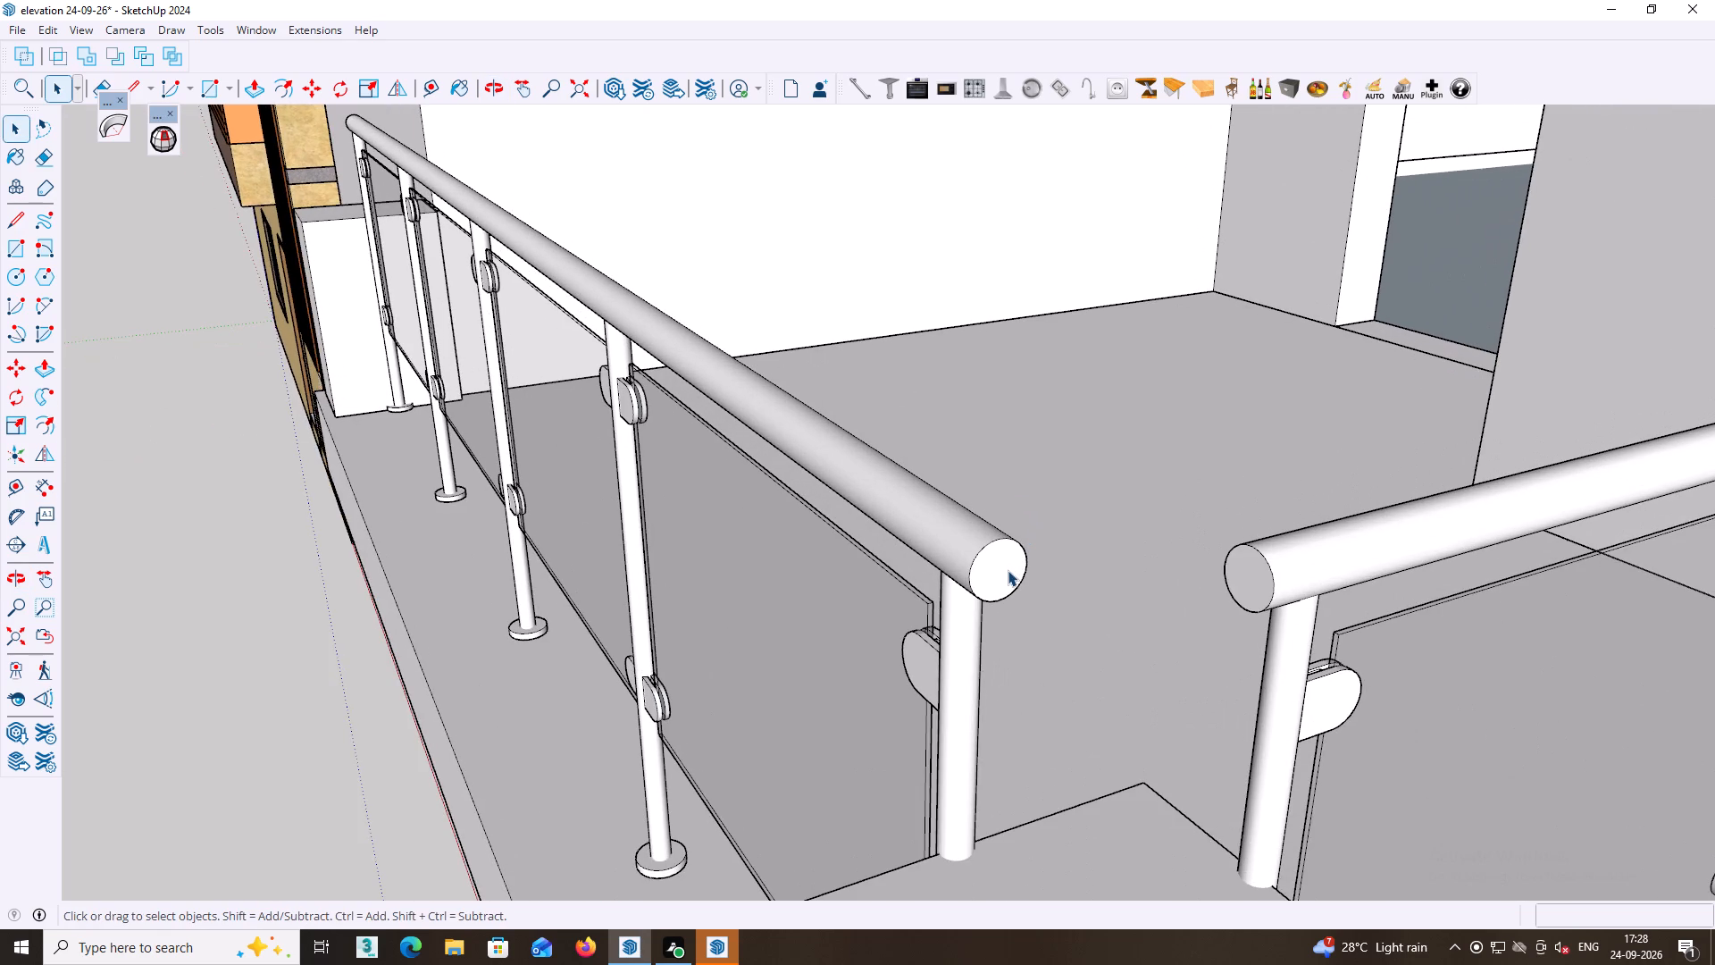
pyautogui.doubleClick(1008, 570)
pyautogui.tripleClick(1006, 568)
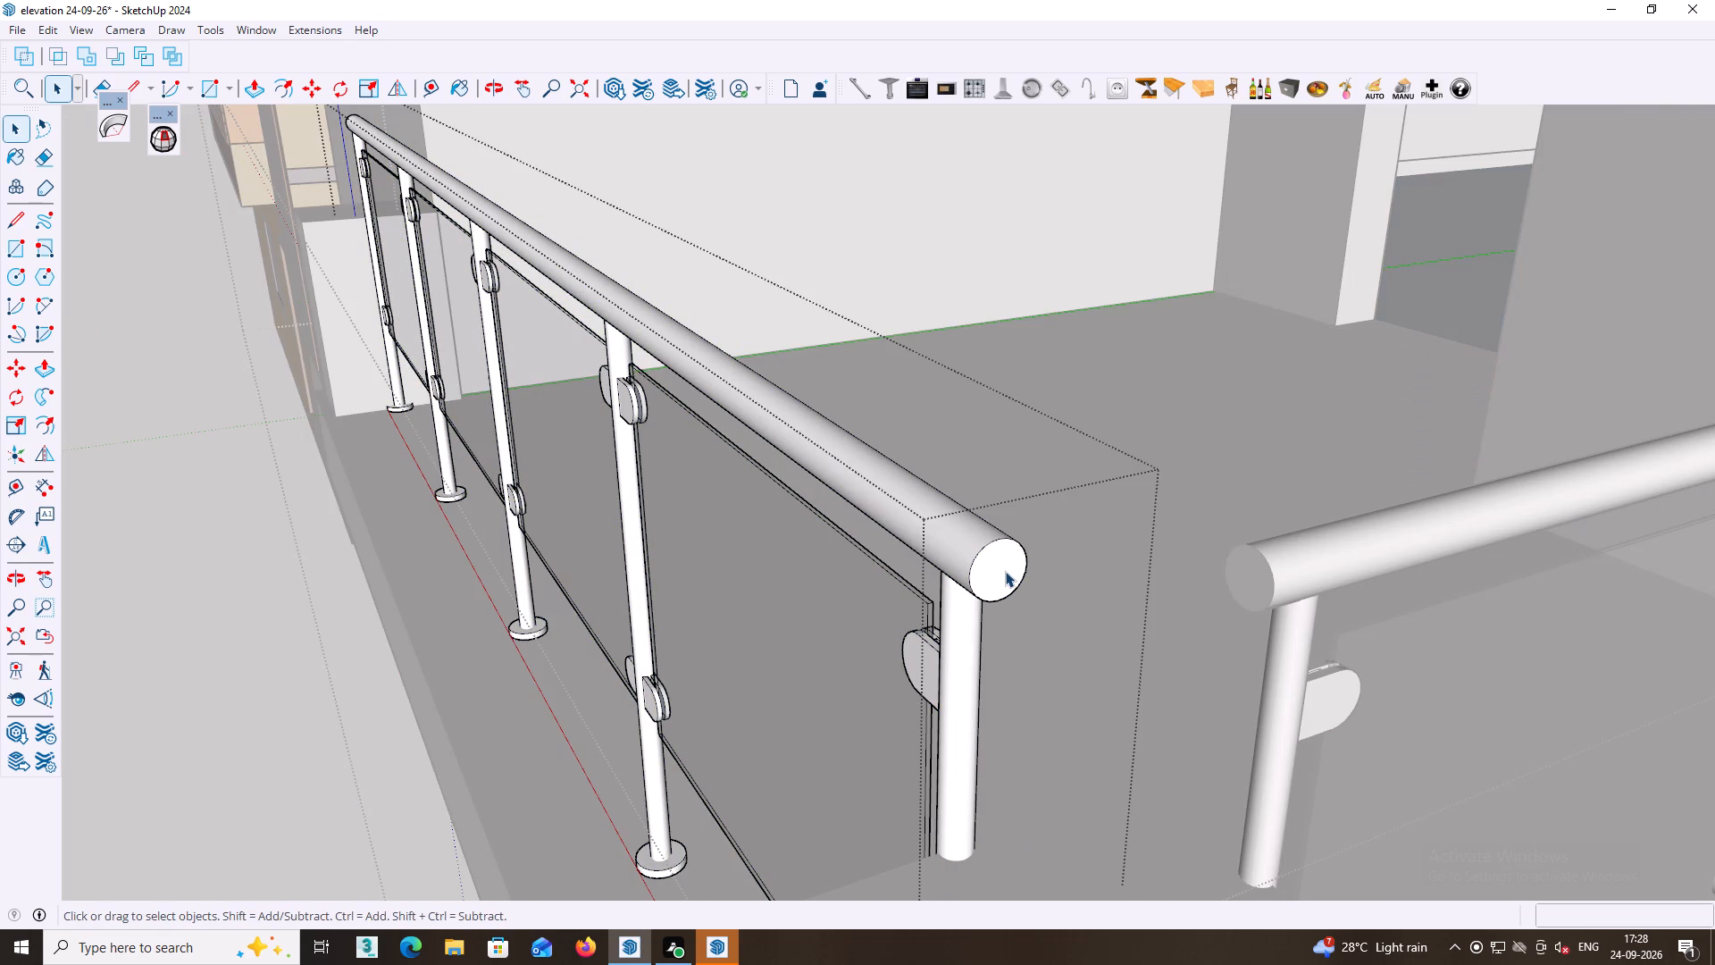
pyautogui.click(1004, 572)
pyautogui.moveTo(1004, 572); pyautogui.dragTo(1171, 504, button='middle')
pyautogui.press('p')
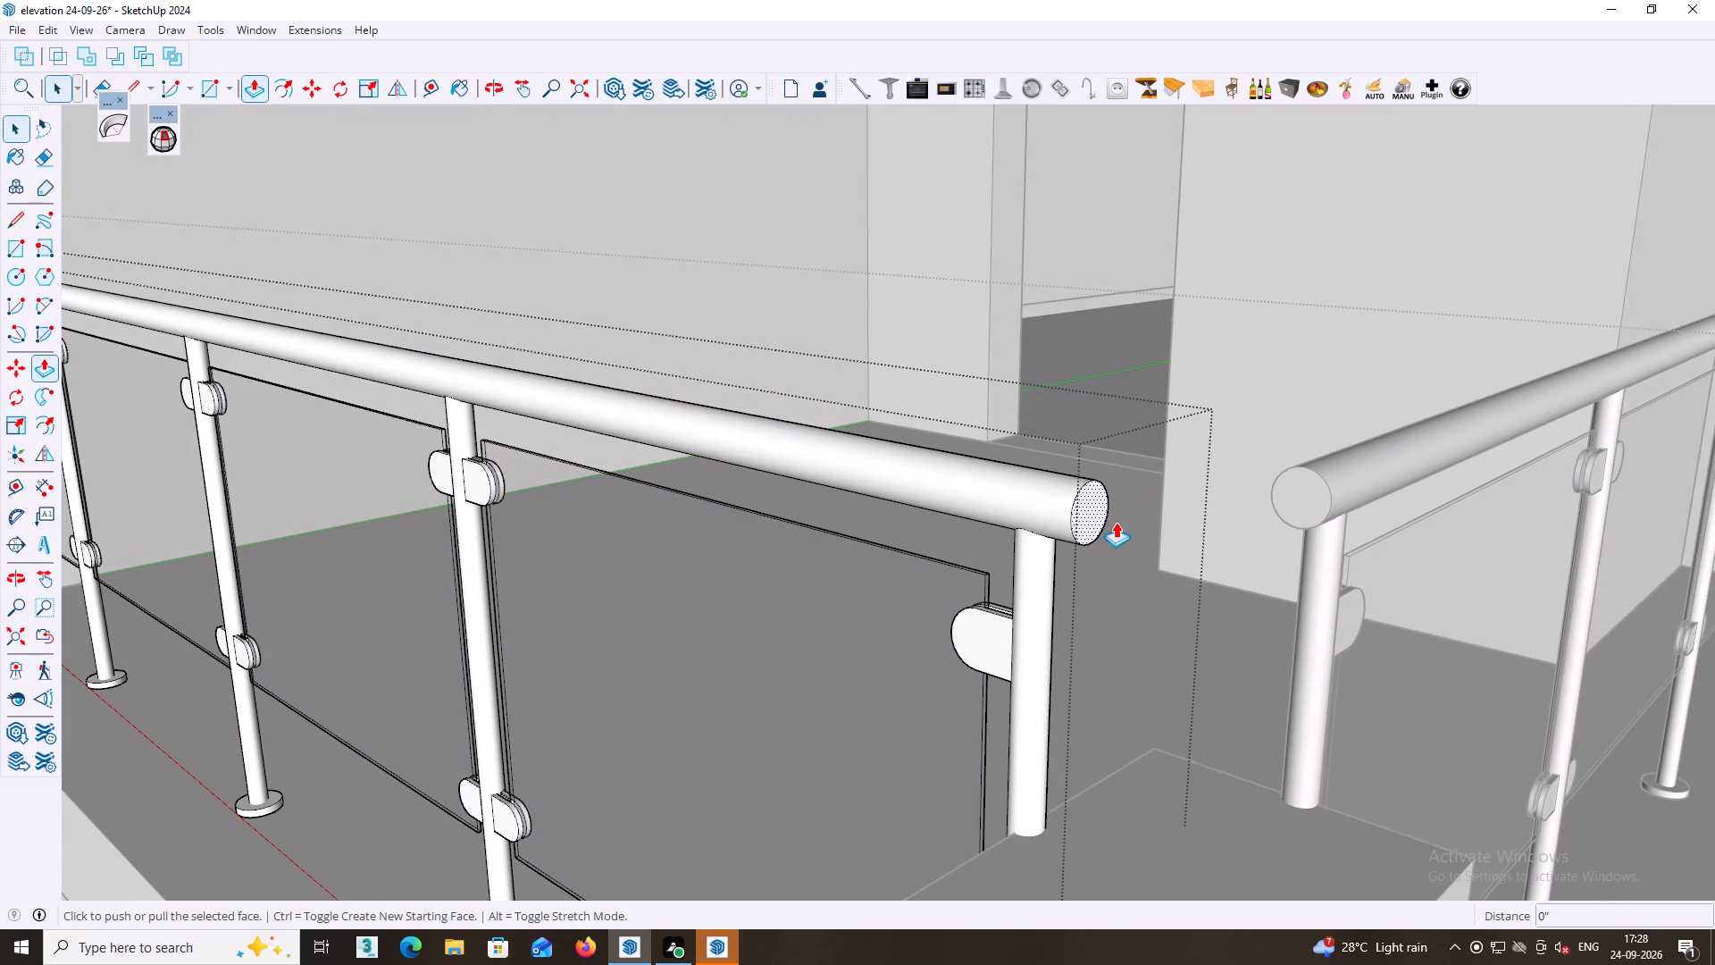
pyautogui.click(1098, 512)
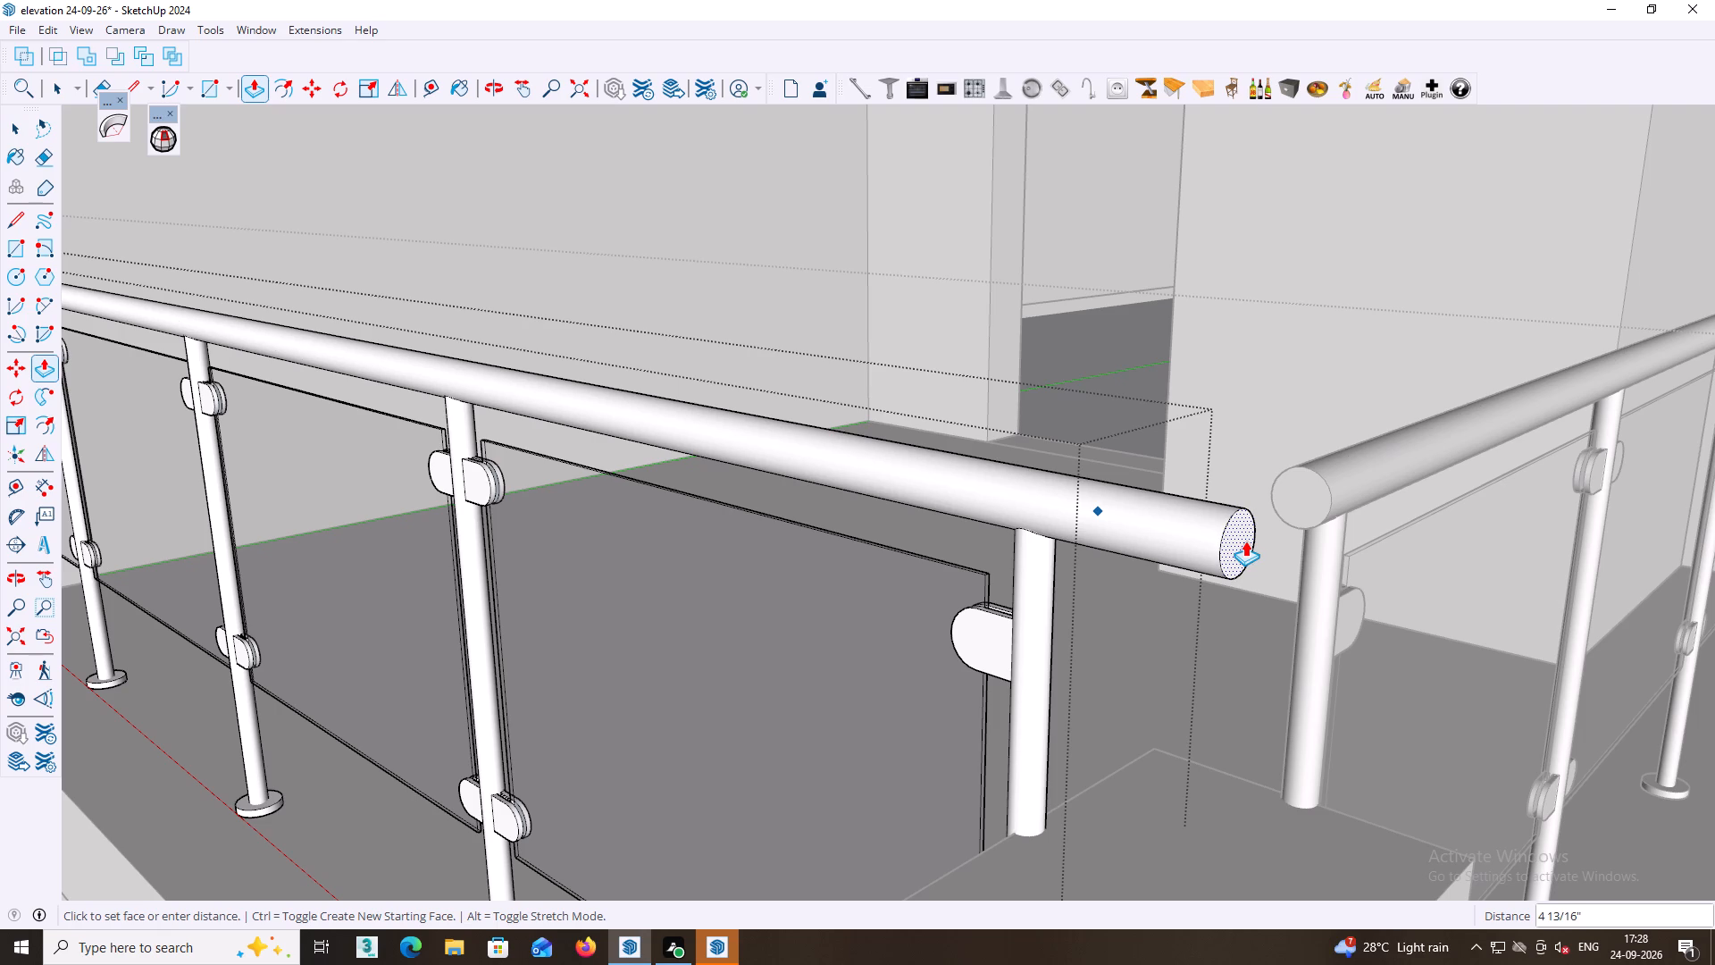
pyautogui.click(1245, 541)
pyautogui.press('space')
# Inside the side railing's group, push/pull the handrail's end face about 5 11/16" to meet the front handrail, and leave the group.
pyautogui.doubleClick(1293, 509)
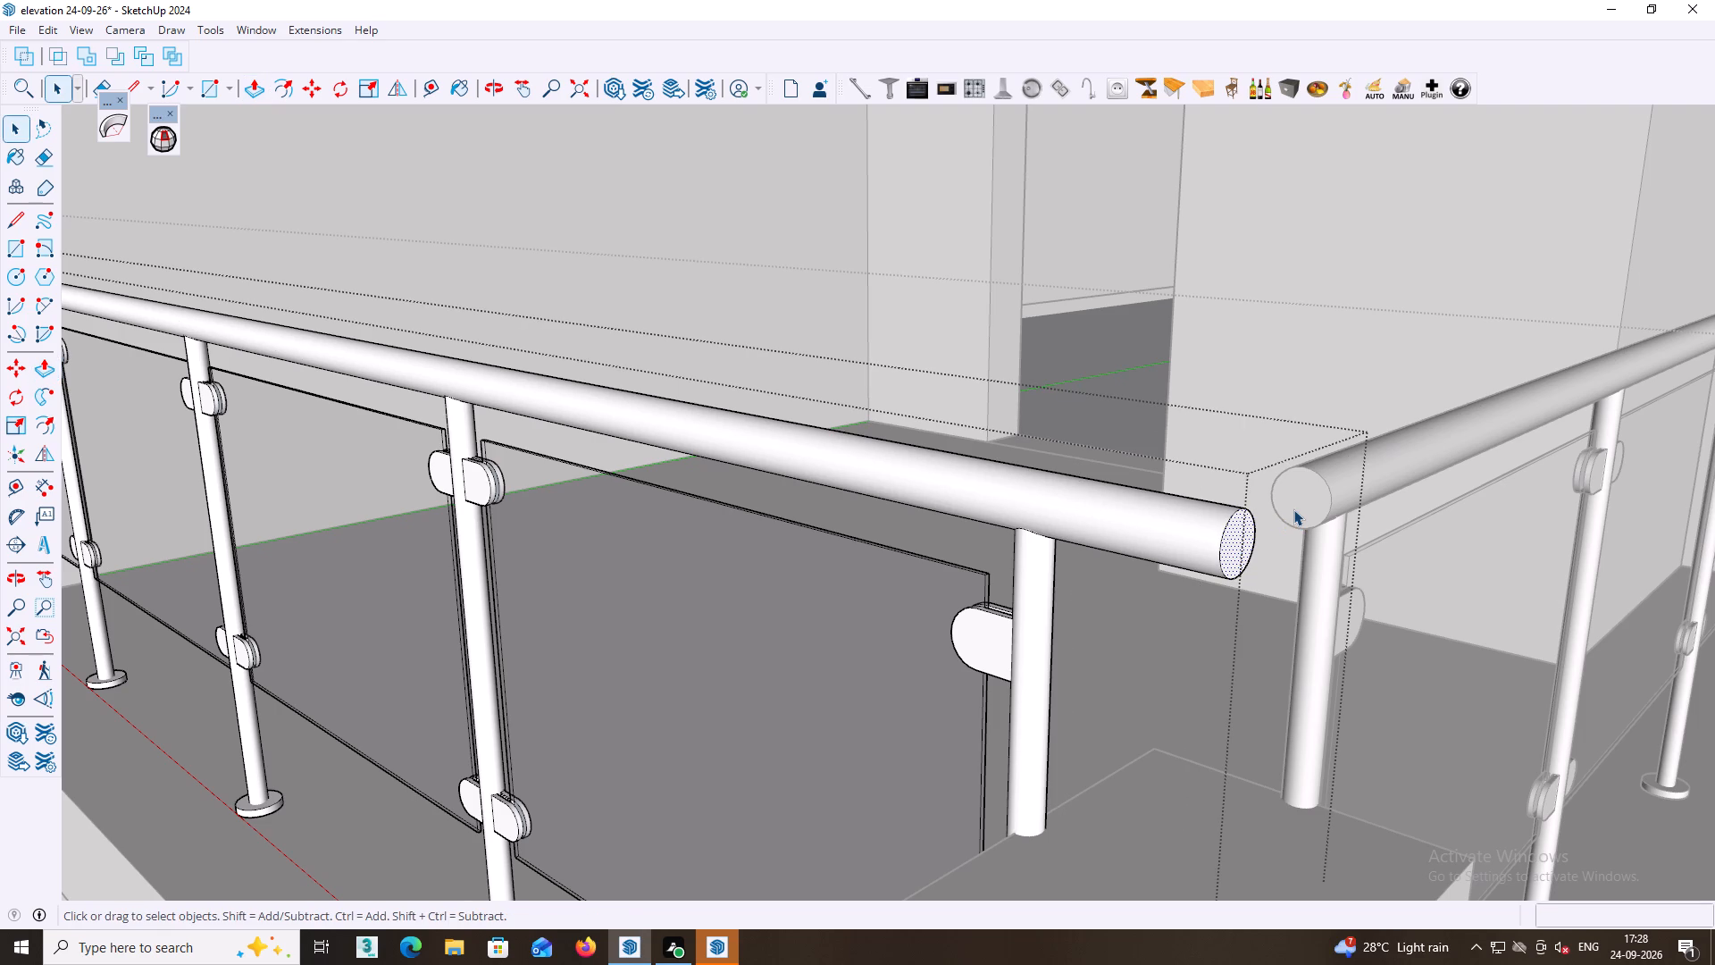
pyautogui.click(1306, 508)
pyautogui.press('p')
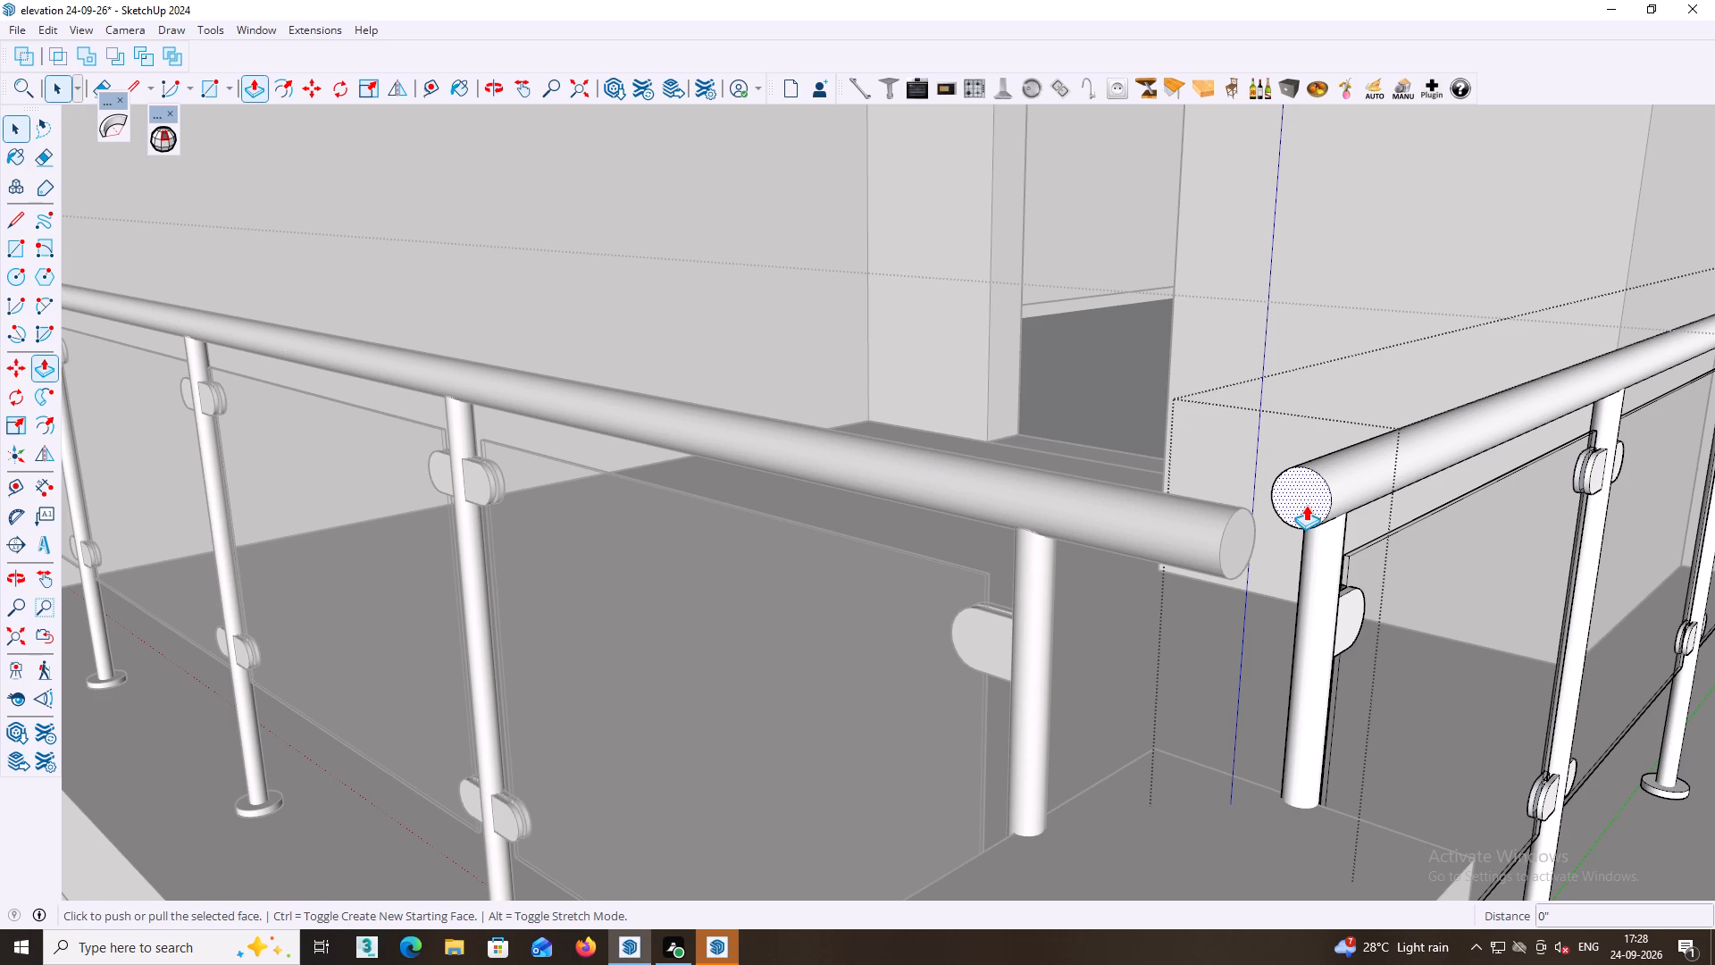
pyautogui.moveTo(1306, 505); pyautogui.dragTo(1302, 514)
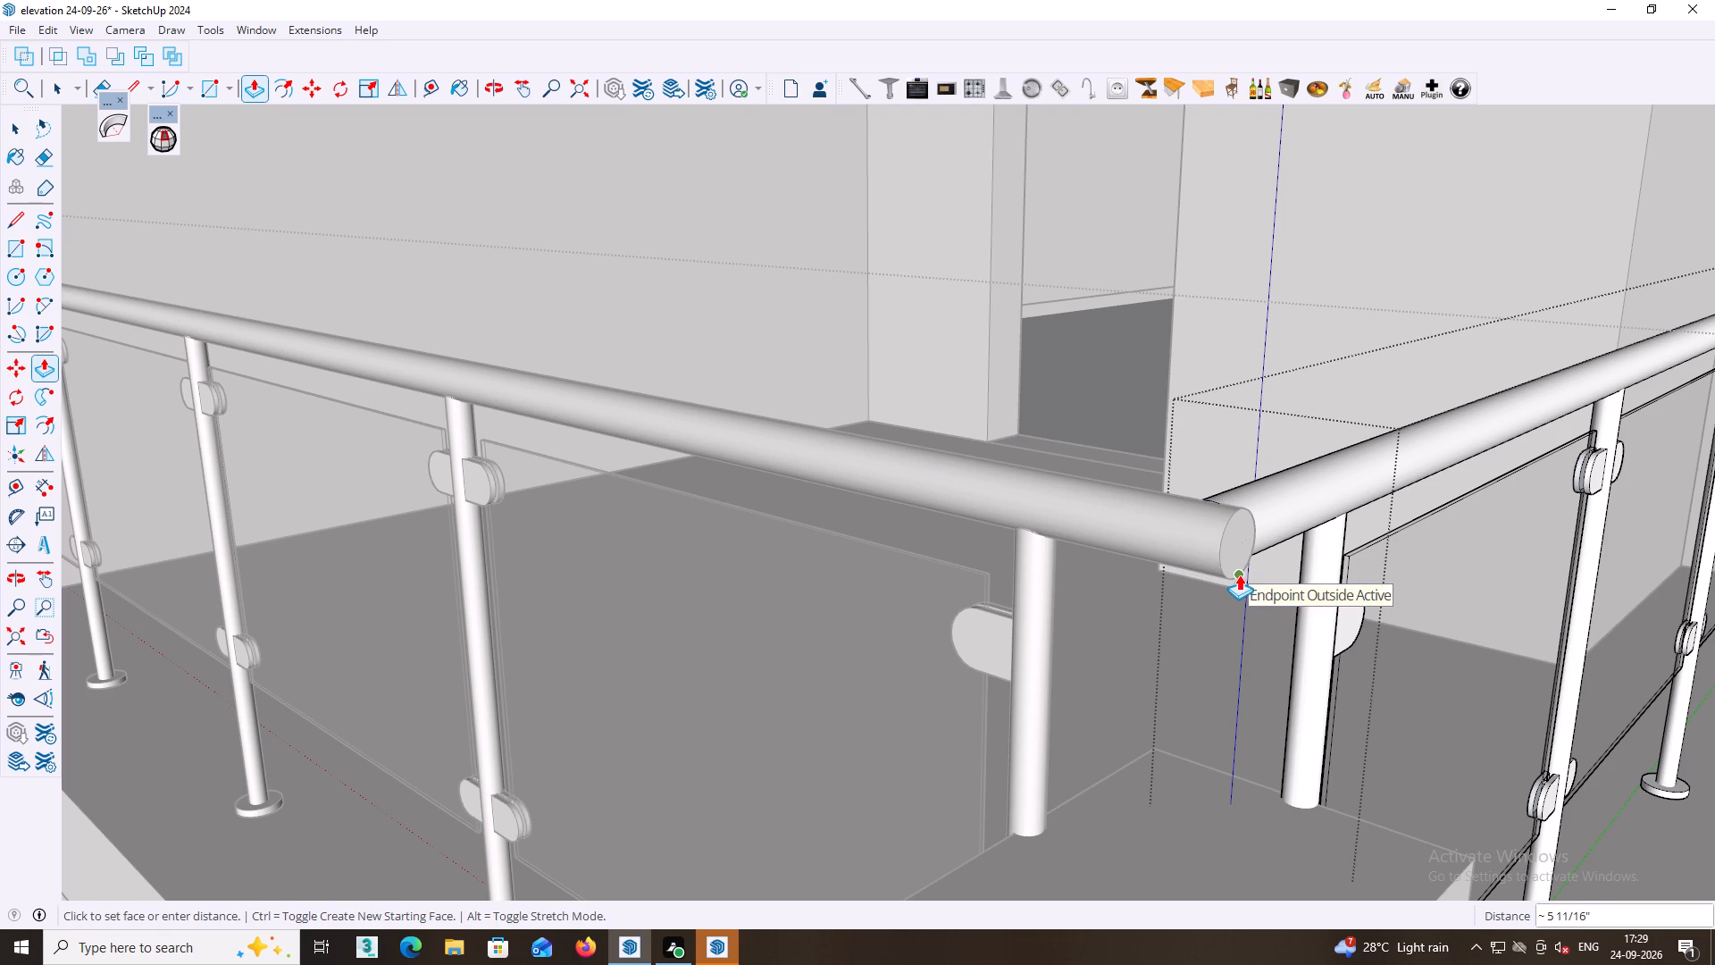
pyautogui.click(1239, 575)
pyautogui.moveTo(1233, 561); pyautogui.dragTo(1135, 517, button='middle')
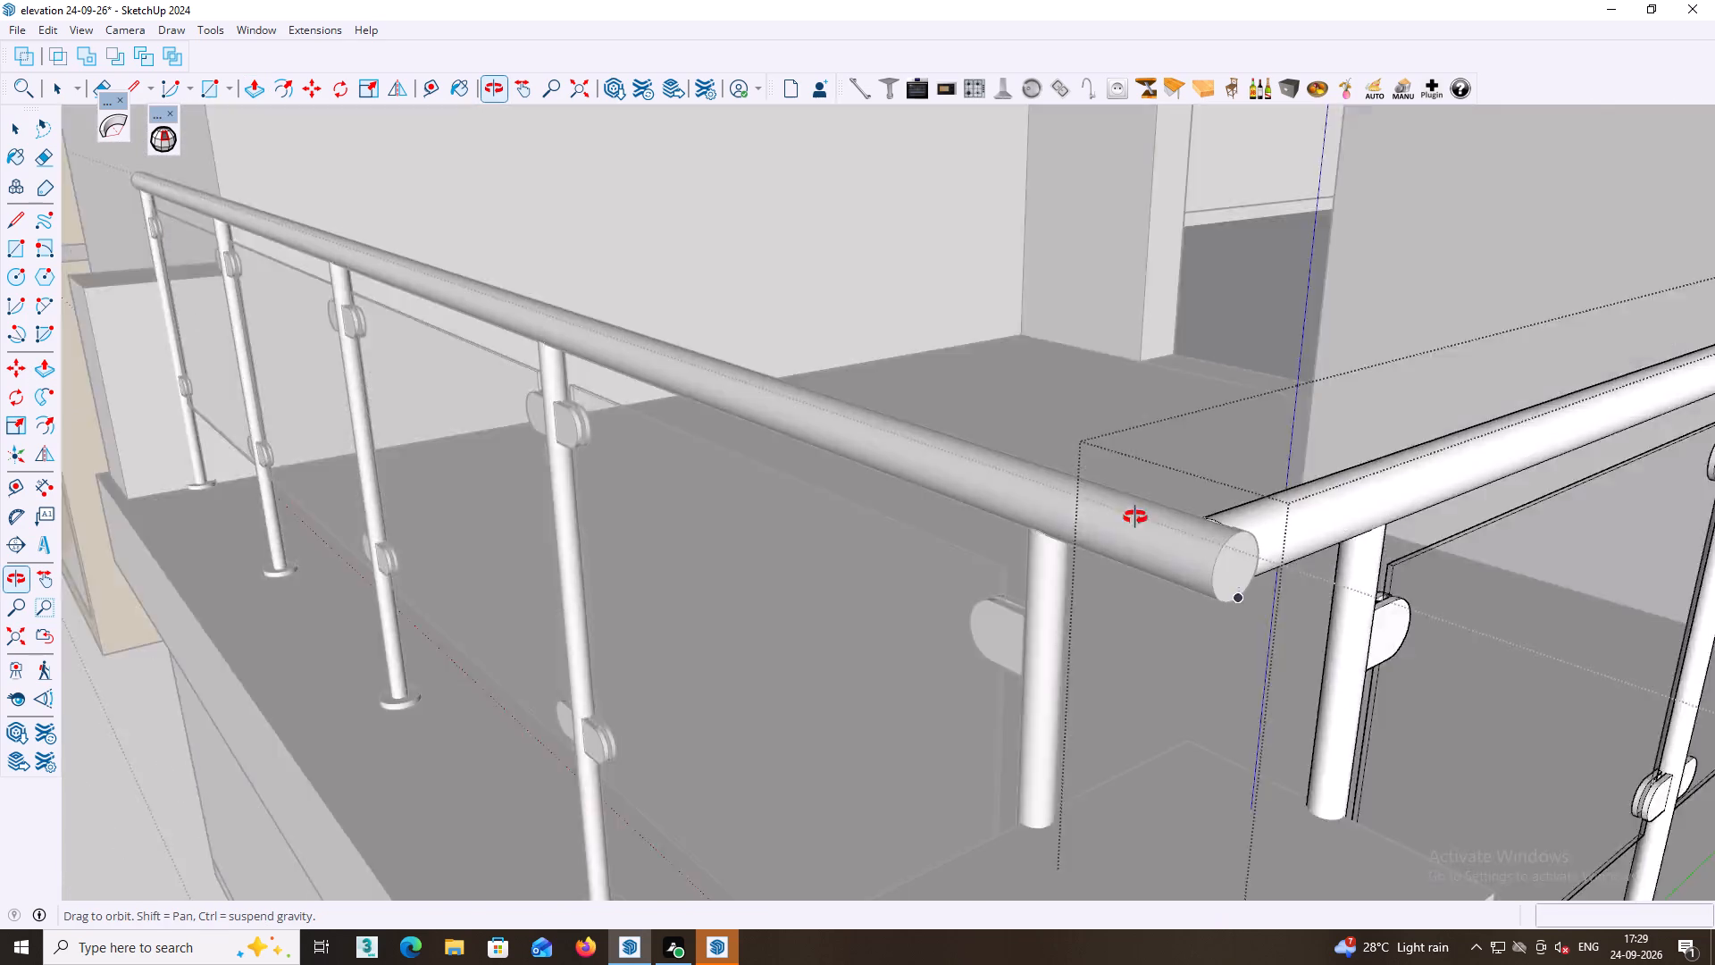
pyautogui.moveTo(1135, 517); pyautogui.dragTo(1115, 502, button='middle')
pyautogui.scroll(-8, 1140, 534)
pyautogui.moveTo(1350, 676); pyautogui.dragTo(1406, 670, button='middle')
pyautogui.press('space')
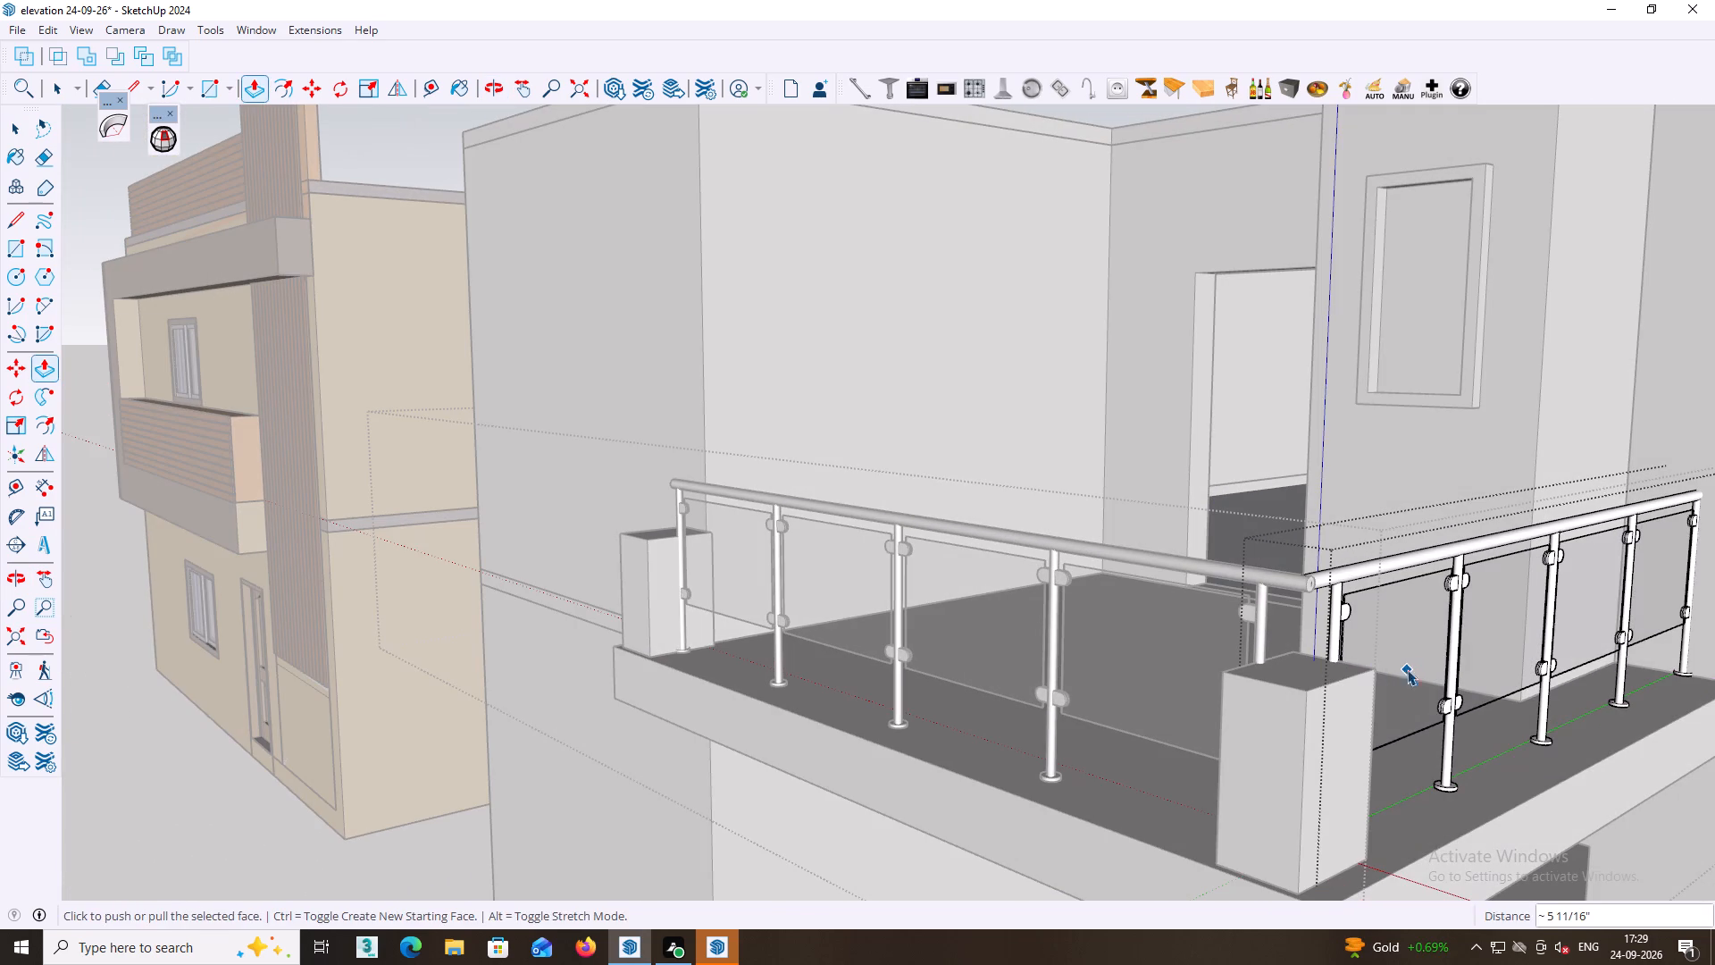
pyautogui.doubleClick(209, 780)
pyautogui.click(197, 796)
pyautogui.middleClick(225, 793)
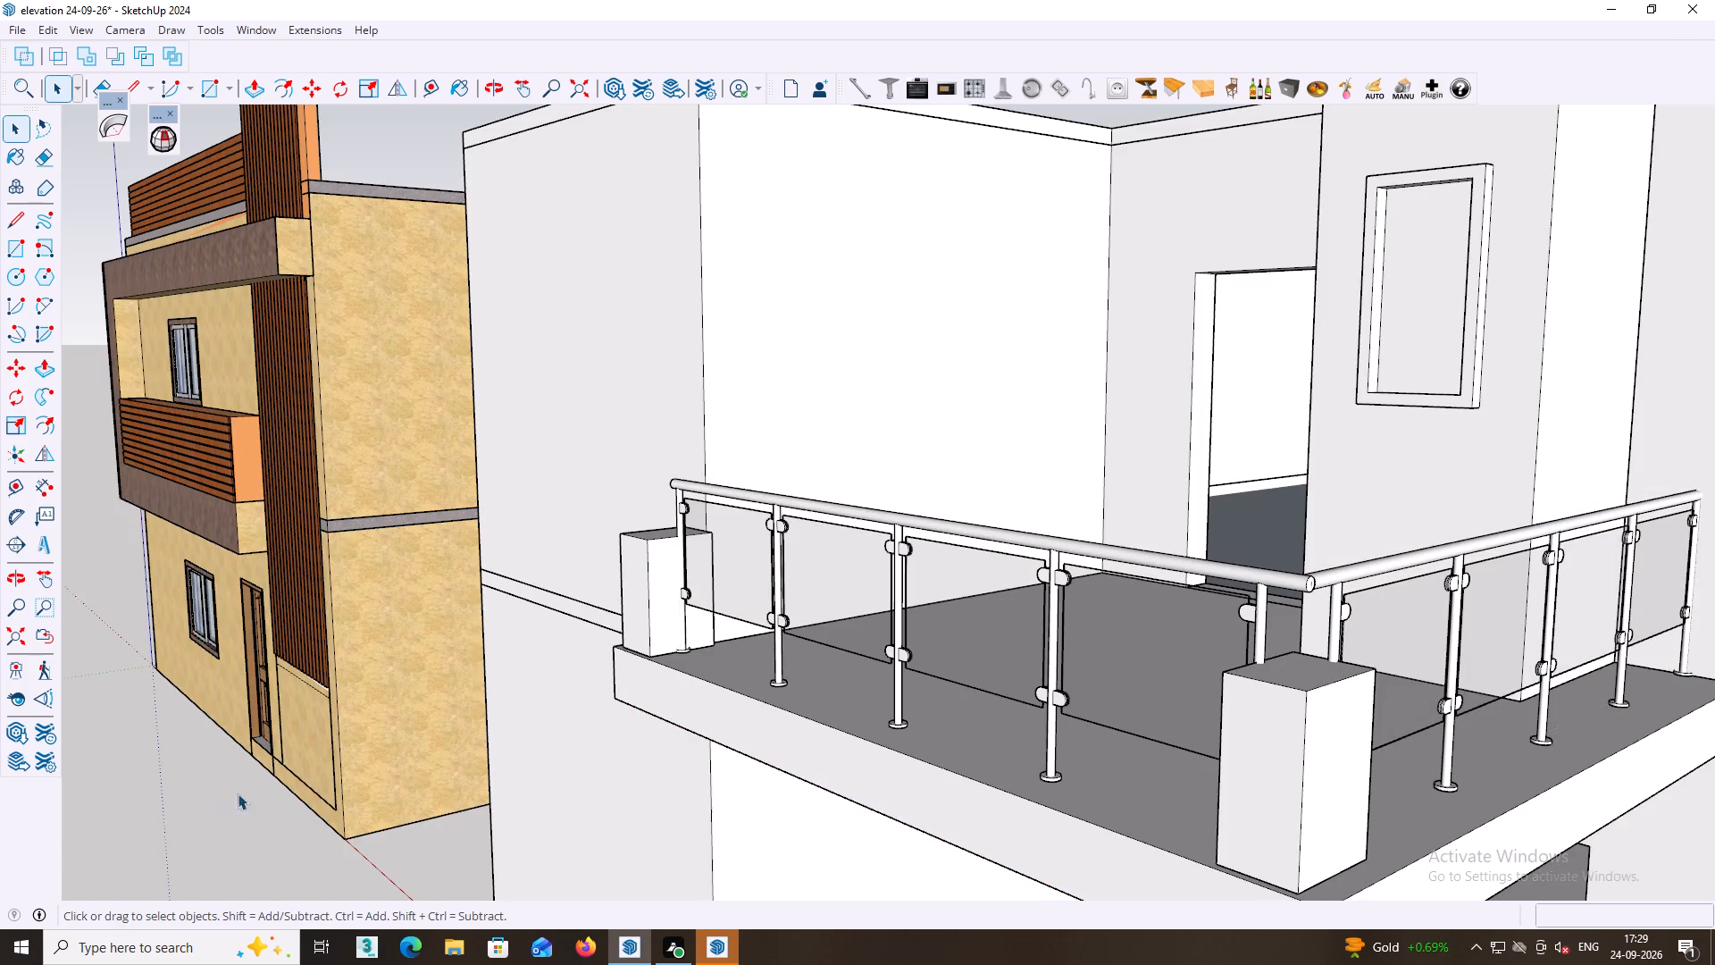
# Inspect the handrail joint above the balcony's corner post from close up and from both sides.
pyautogui.moveTo(395, 752); pyautogui.dragTo(747, 668, button='middle')
pyautogui.moveTo(1602, 613); pyautogui.dragTo(1240, 699, button='middle')
pyautogui.keyDown('shift'); pyautogui.moveTo(1245, 703); pyautogui.dragTo(1159, 701, button='middle'); pyautogui.keyUp('shift')
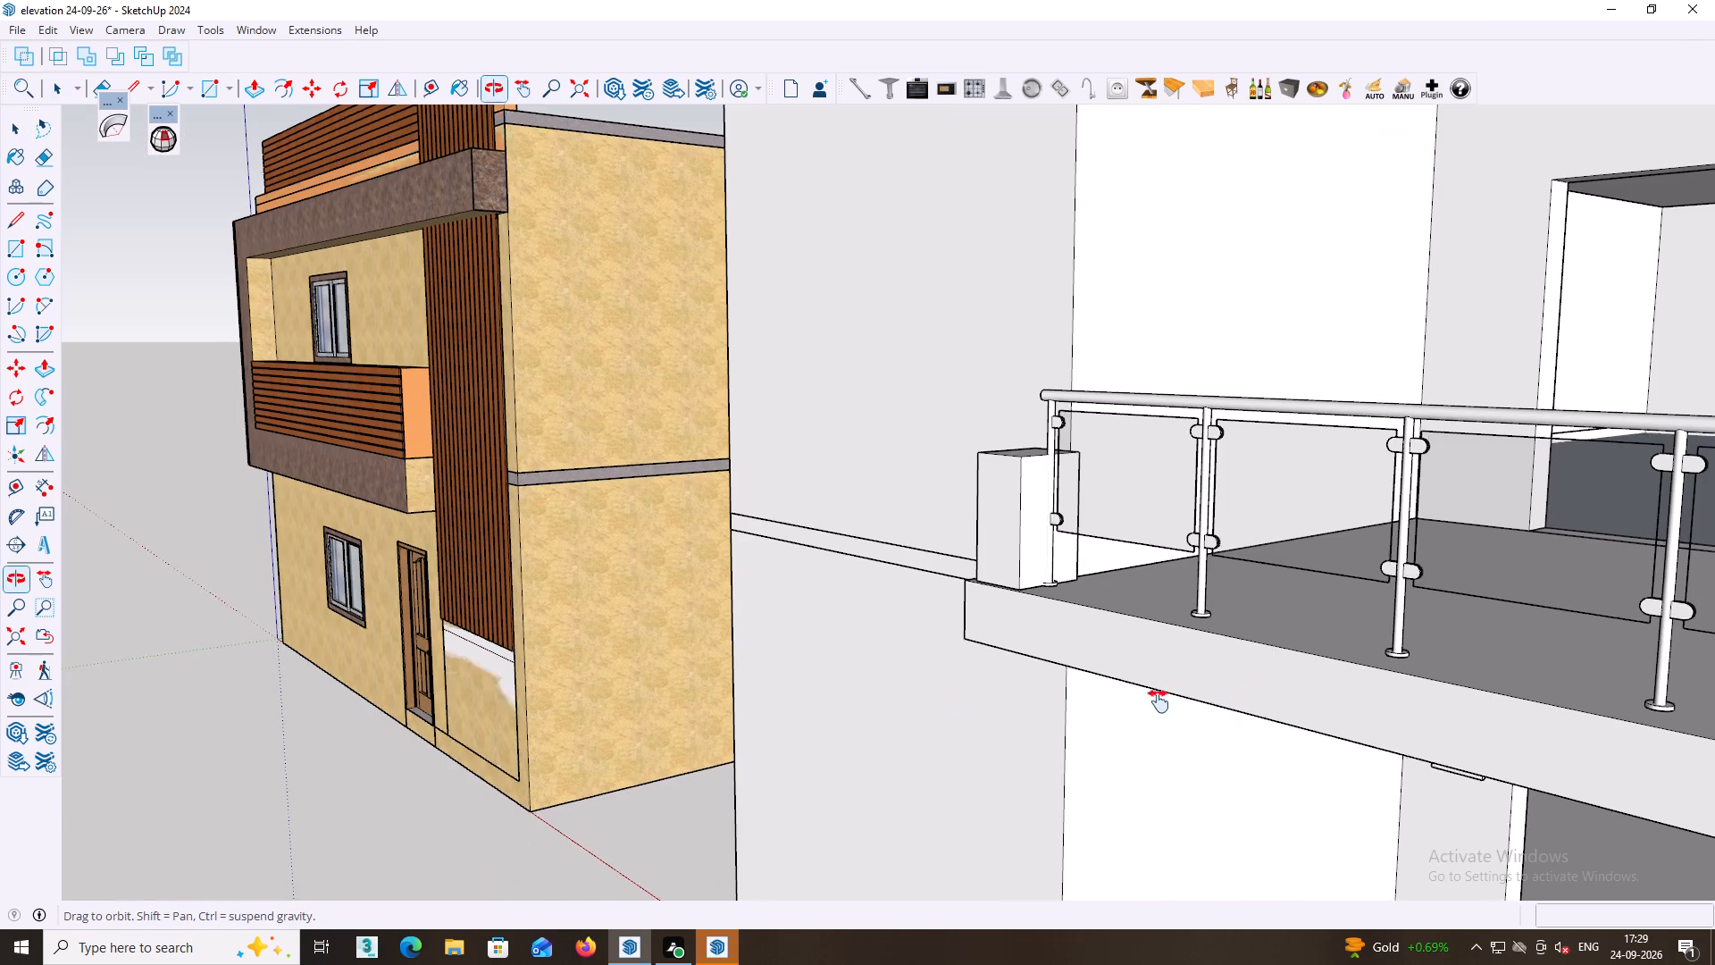
pyautogui.keyDown('shift'); pyautogui.moveTo(1159, 701); pyautogui.dragTo(754, 702, button='middle'); pyautogui.keyUp('shift')
pyautogui.keyDown('shift'); pyautogui.scroll(-1, 1122, 701); pyautogui.keyUp('shift')
pyautogui.moveTo(1291, 560); pyautogui.dragTo(1220, 607, button='middle')
pyautogui.scroll(2, 1080, 601)
pyautogui.scroll(2, 861, 797)
pyautogui.moveTo(871, 794); pyautogui.dragTo(939, 703, button='middle')
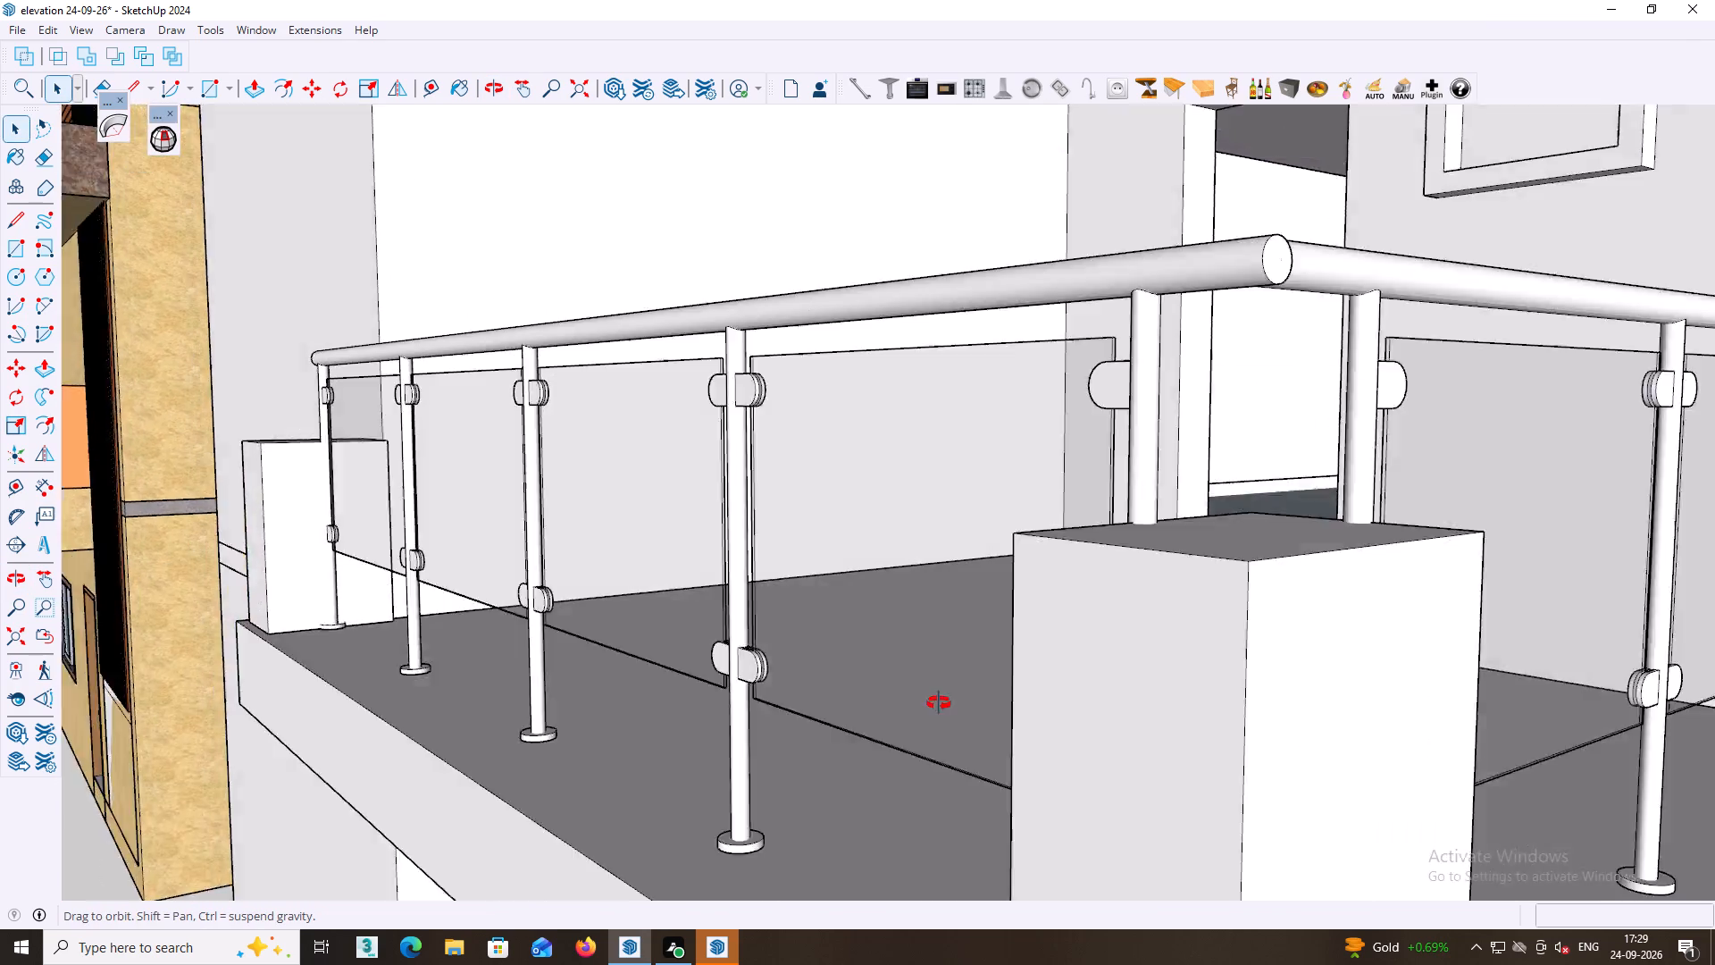
pyautogui.moveTo(939, 703); pyautogui.dragTo(916, 748, button='middle')
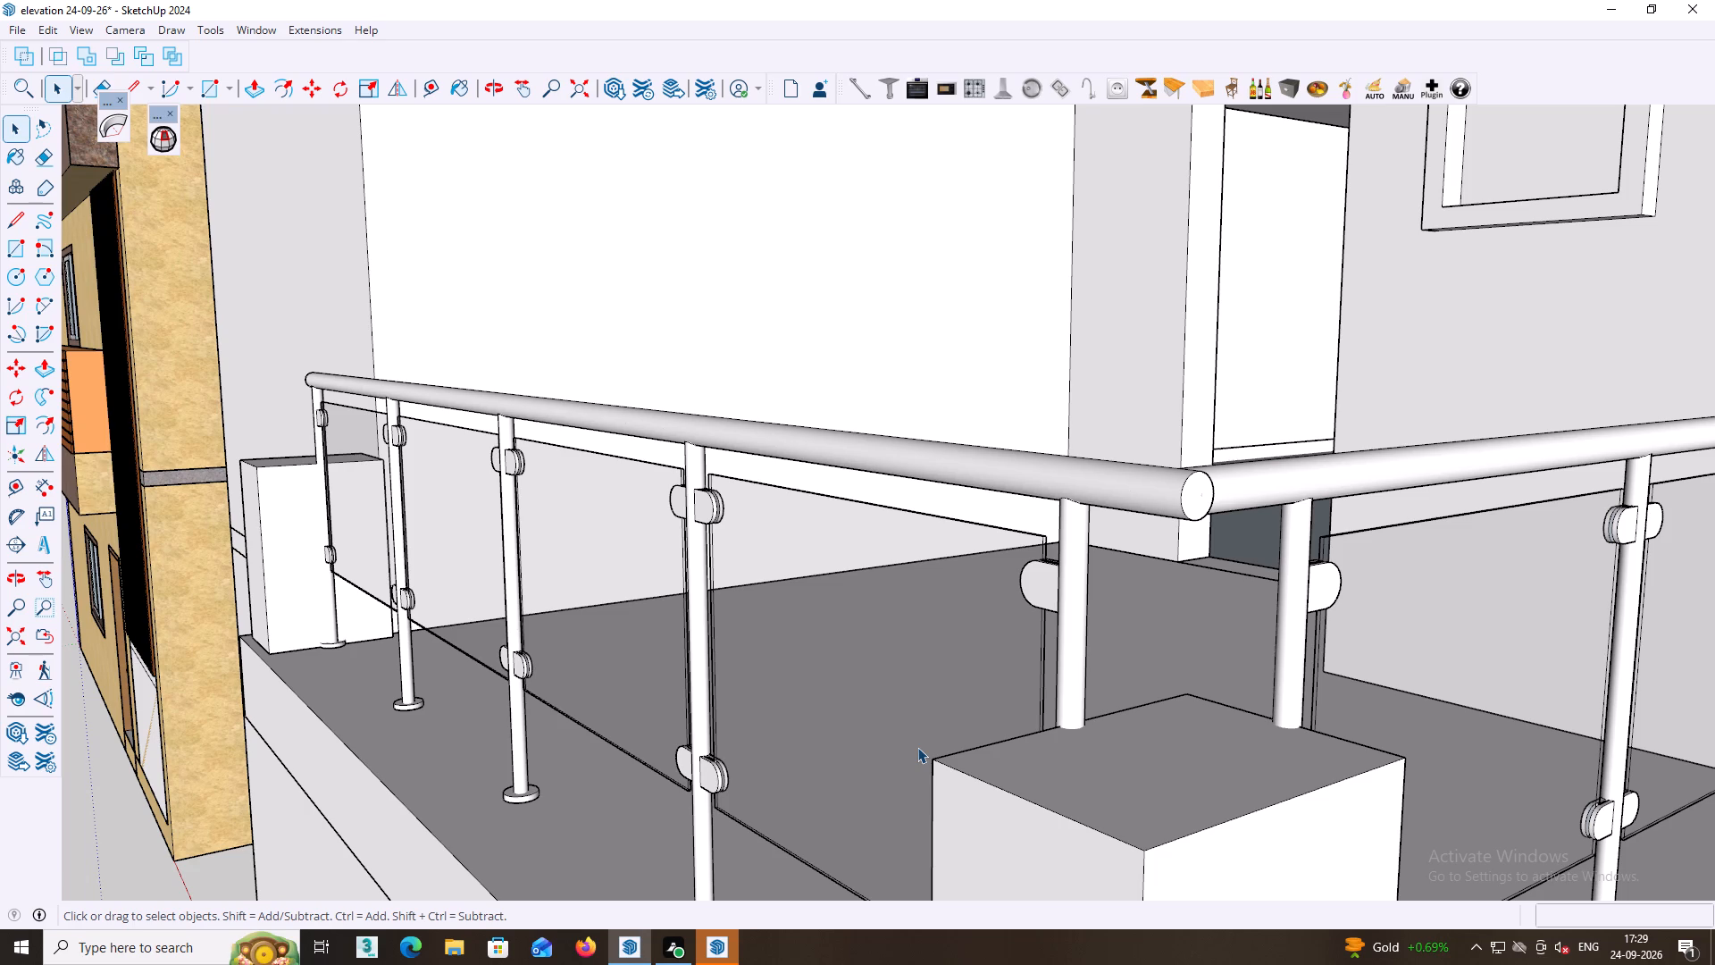
pyautogui.scroll(-2, 996, 684)
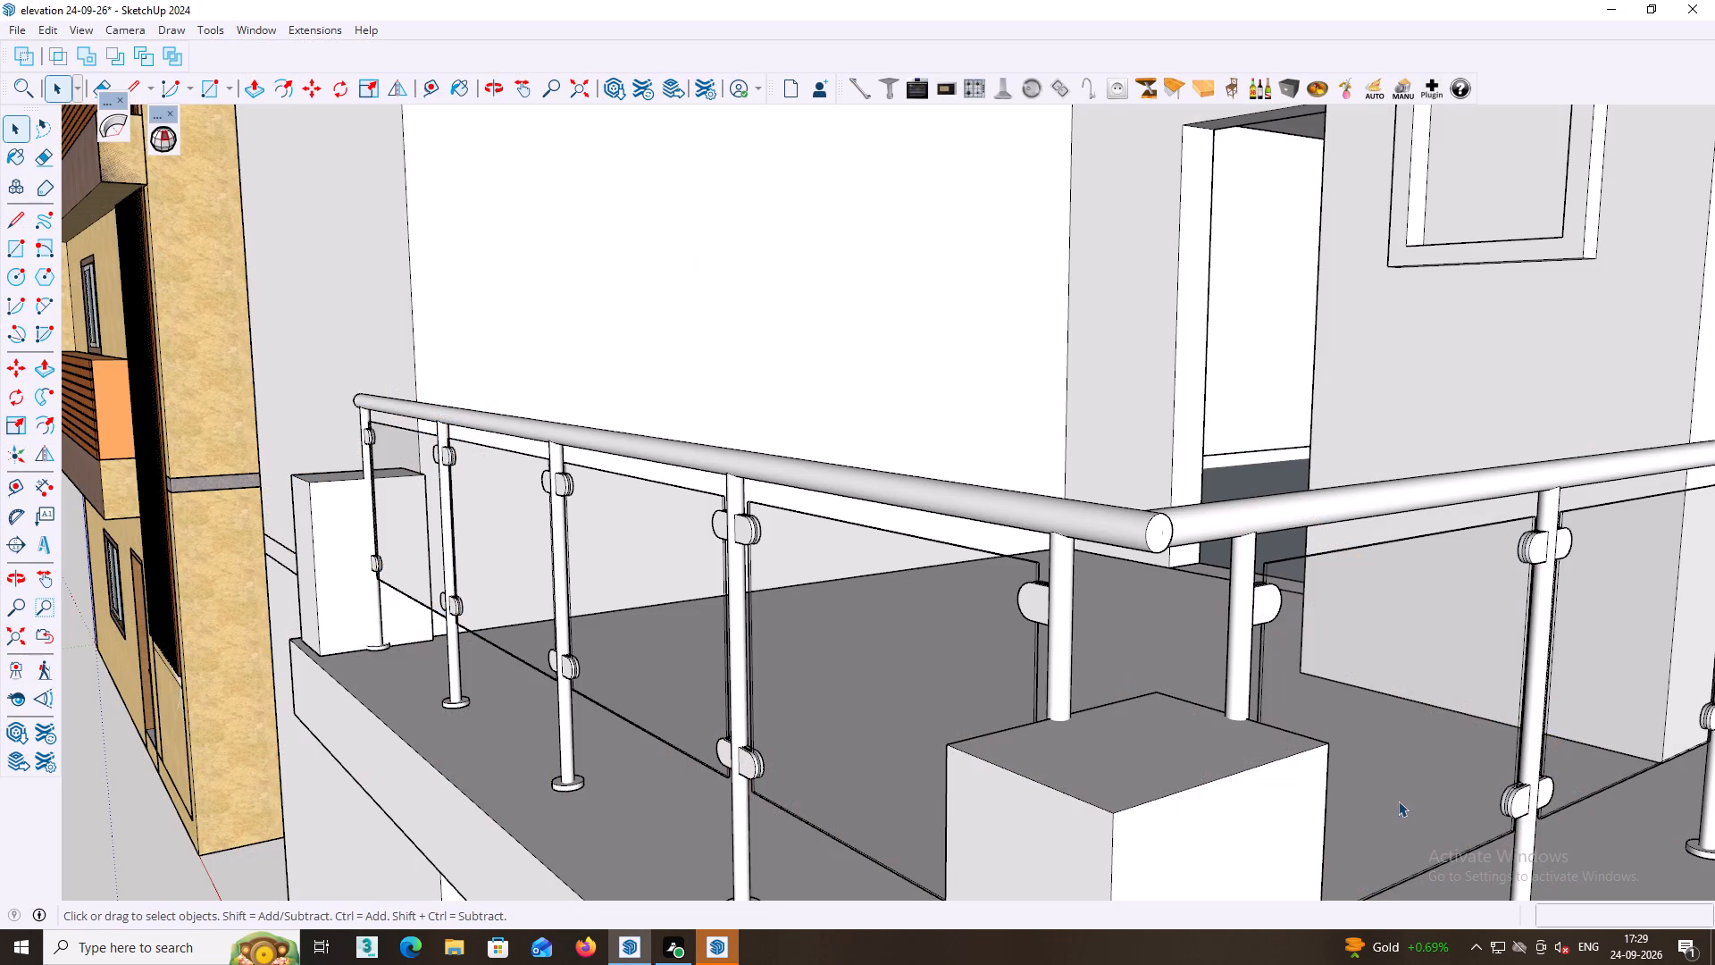
pyautogui.scroll(-3, 1325, 670)
pyautogui.scroll(-2, 1227, 589)
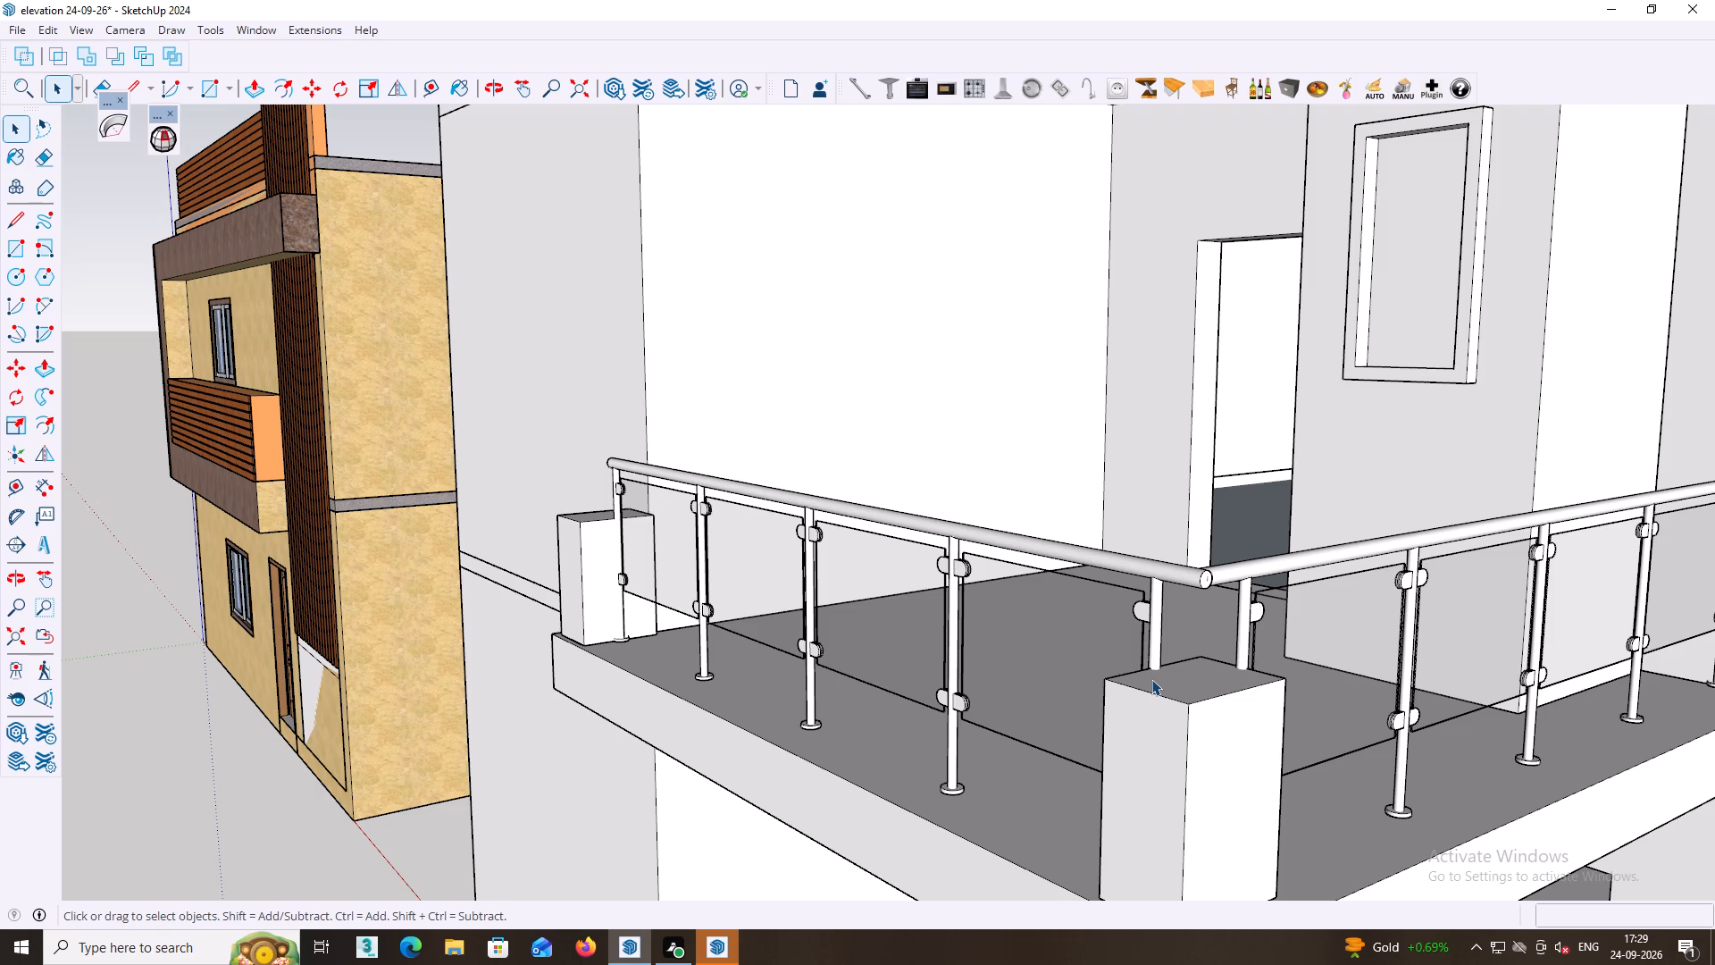
# Review the white building's whole elevation and its balcony beside the finished building from above, below and the front.
pyautogui.scroll(-5, 1162, 656)
pyautogui.scroll(-4, 1260, 581)
pyautogui.moveTo(1101, 634); pyautogui.dragTo(1114, 639, button='middle')
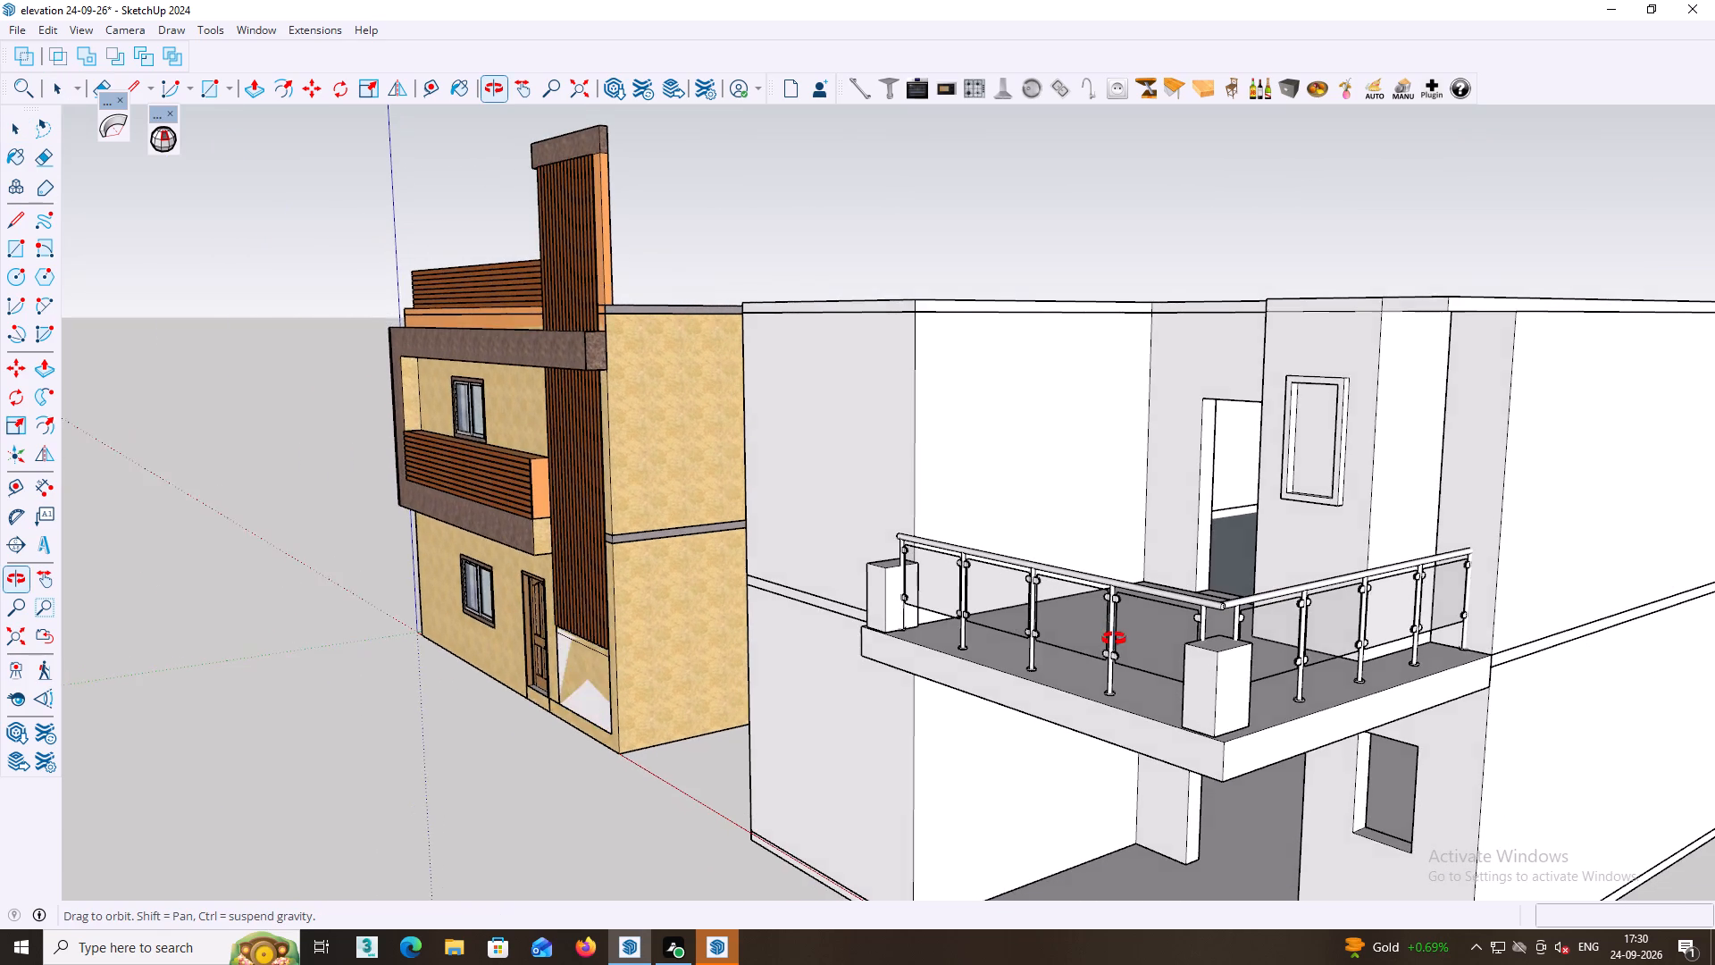
pyautogui.moveTo(1114, 639); pyautogui.dragTo(1244, 640, button='middle')
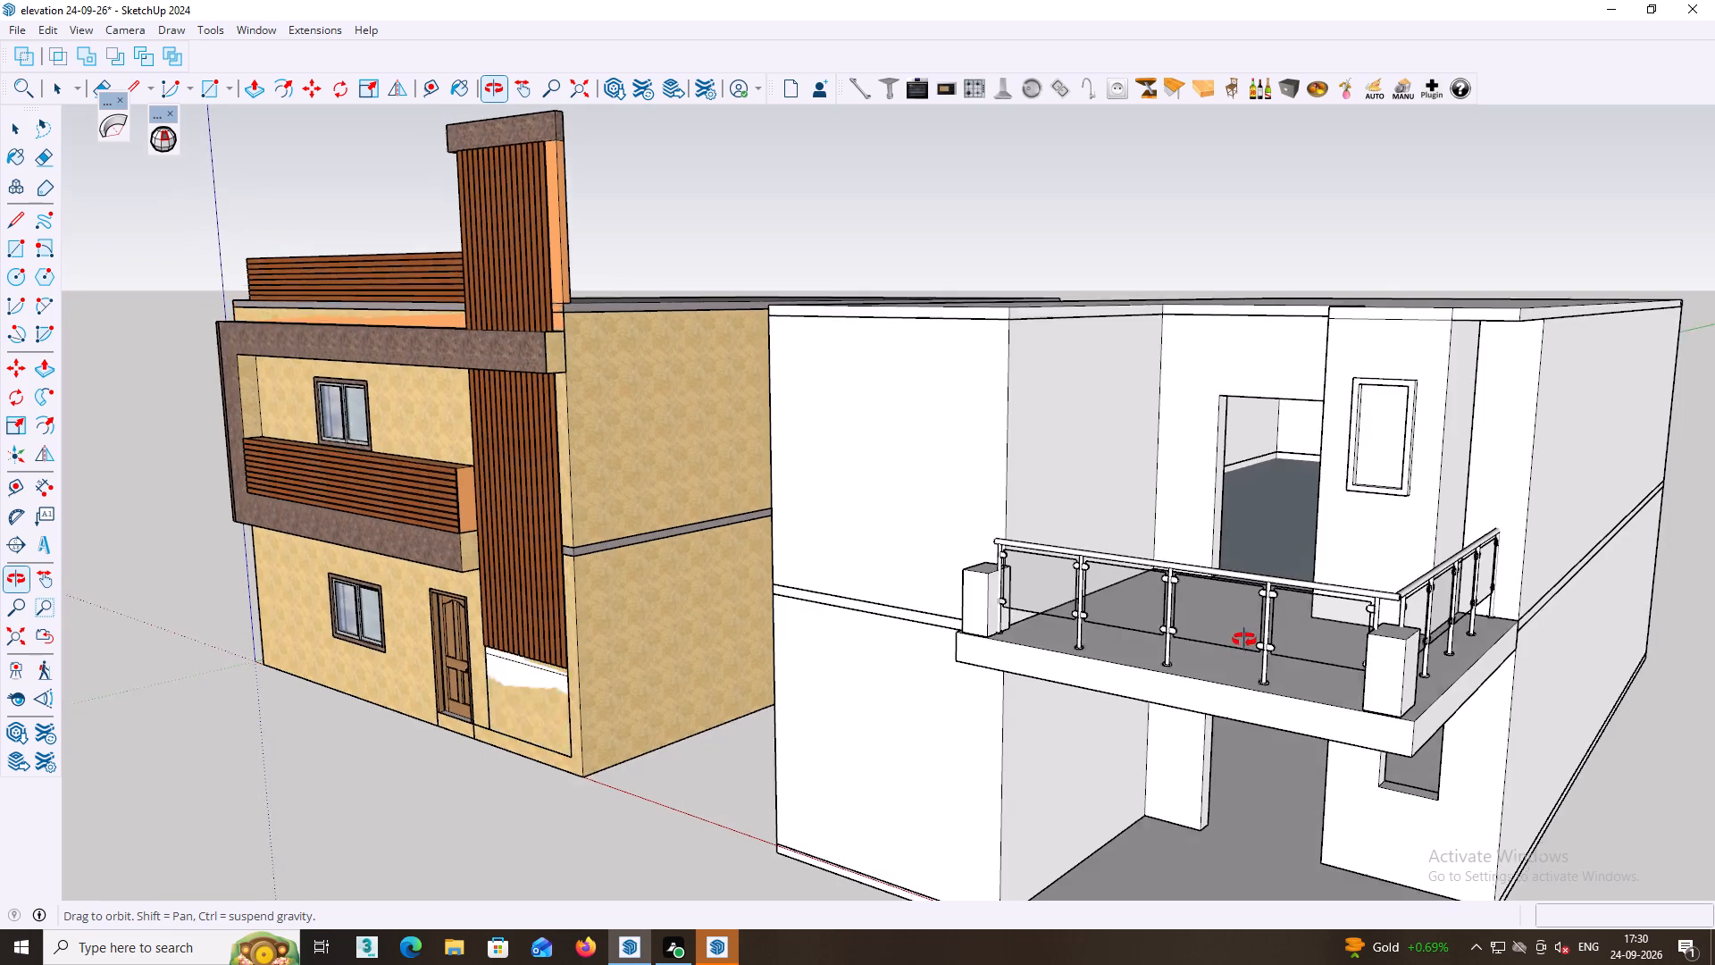
pyautogui.moveTo(1244, 640); pyautogui.dragTo(1202, 605, button='middle')
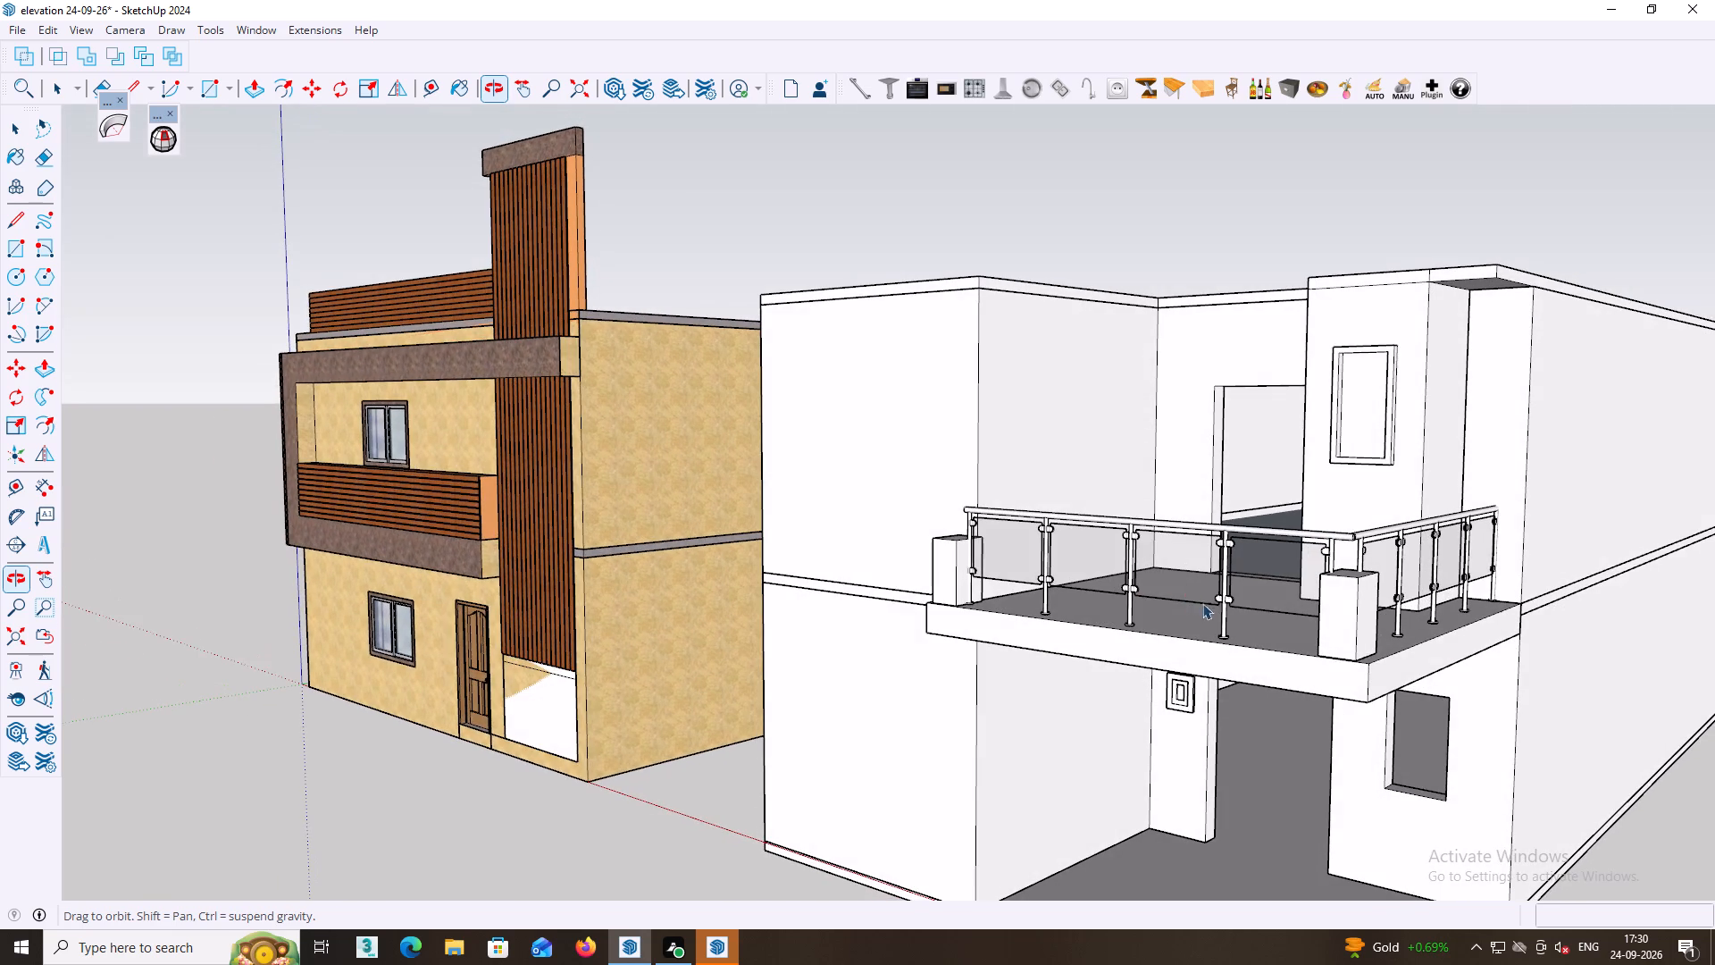
pyautogui.moveTo(1079, 548); pyautogui.dragTo(1128, 655, button='middle')
pyautogui.scroll(-1, 1083, 587)
pyautogui.moveTo(1141, 617); pyautogui.dragTo(1251, 612, button='middle')
pyautogui.scroll(1, 1251, 612)
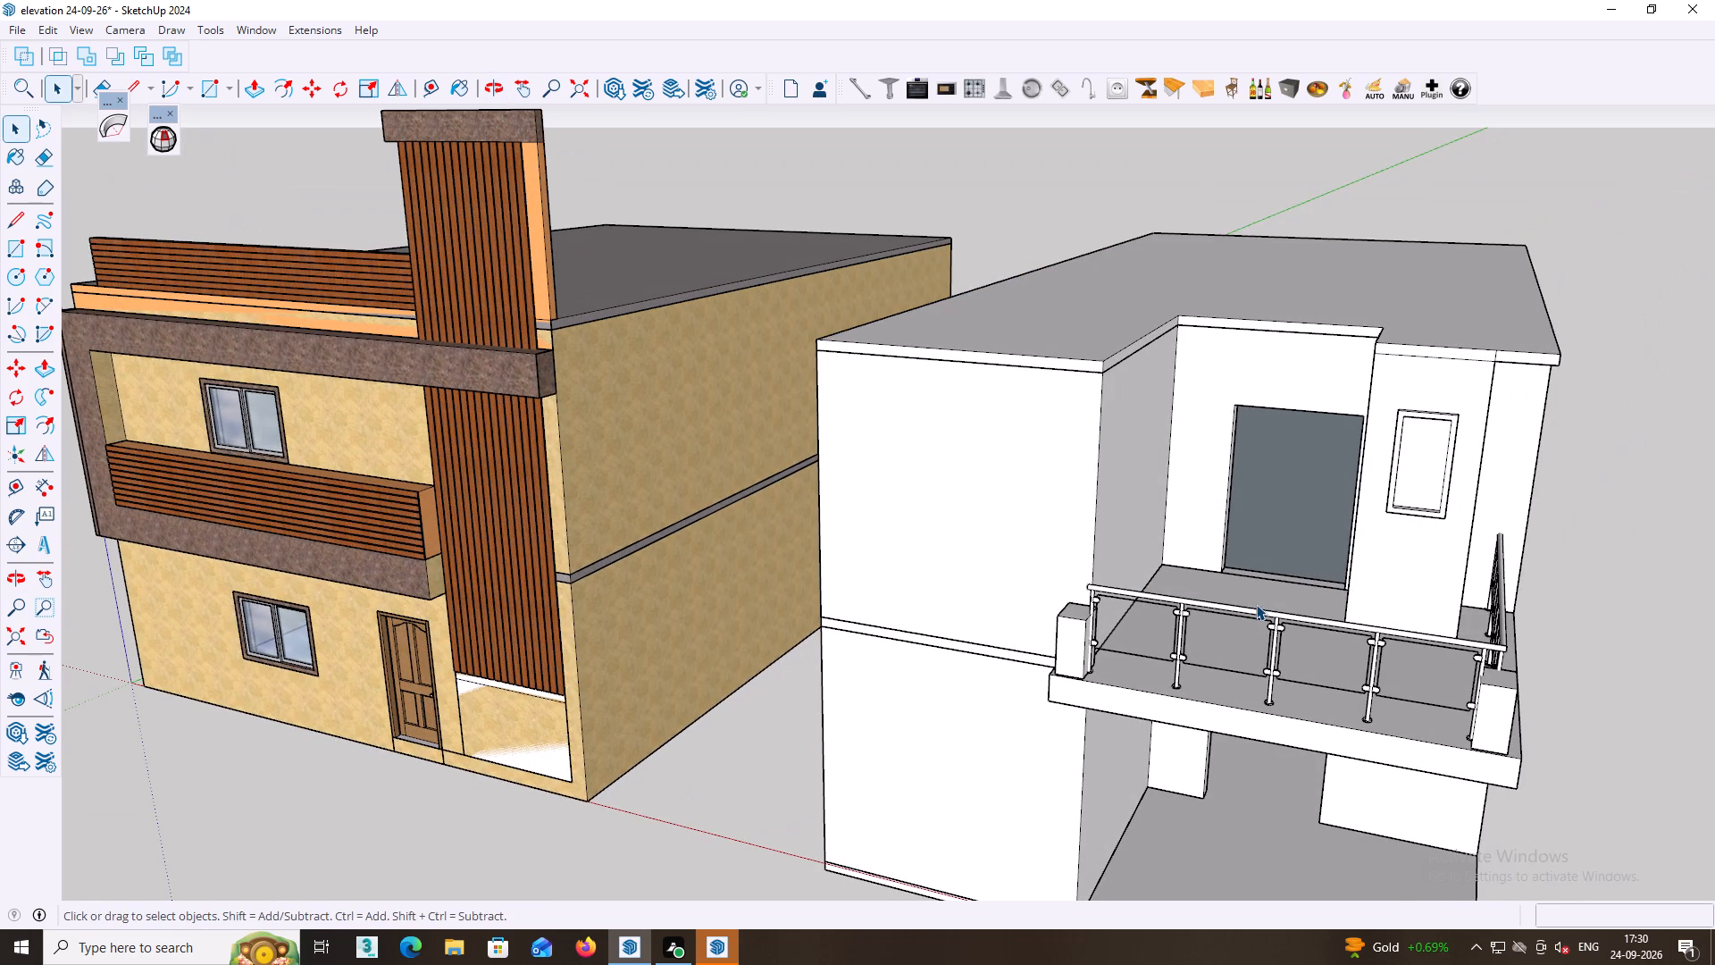
pyautogui.scroll(2, 1225, 494)
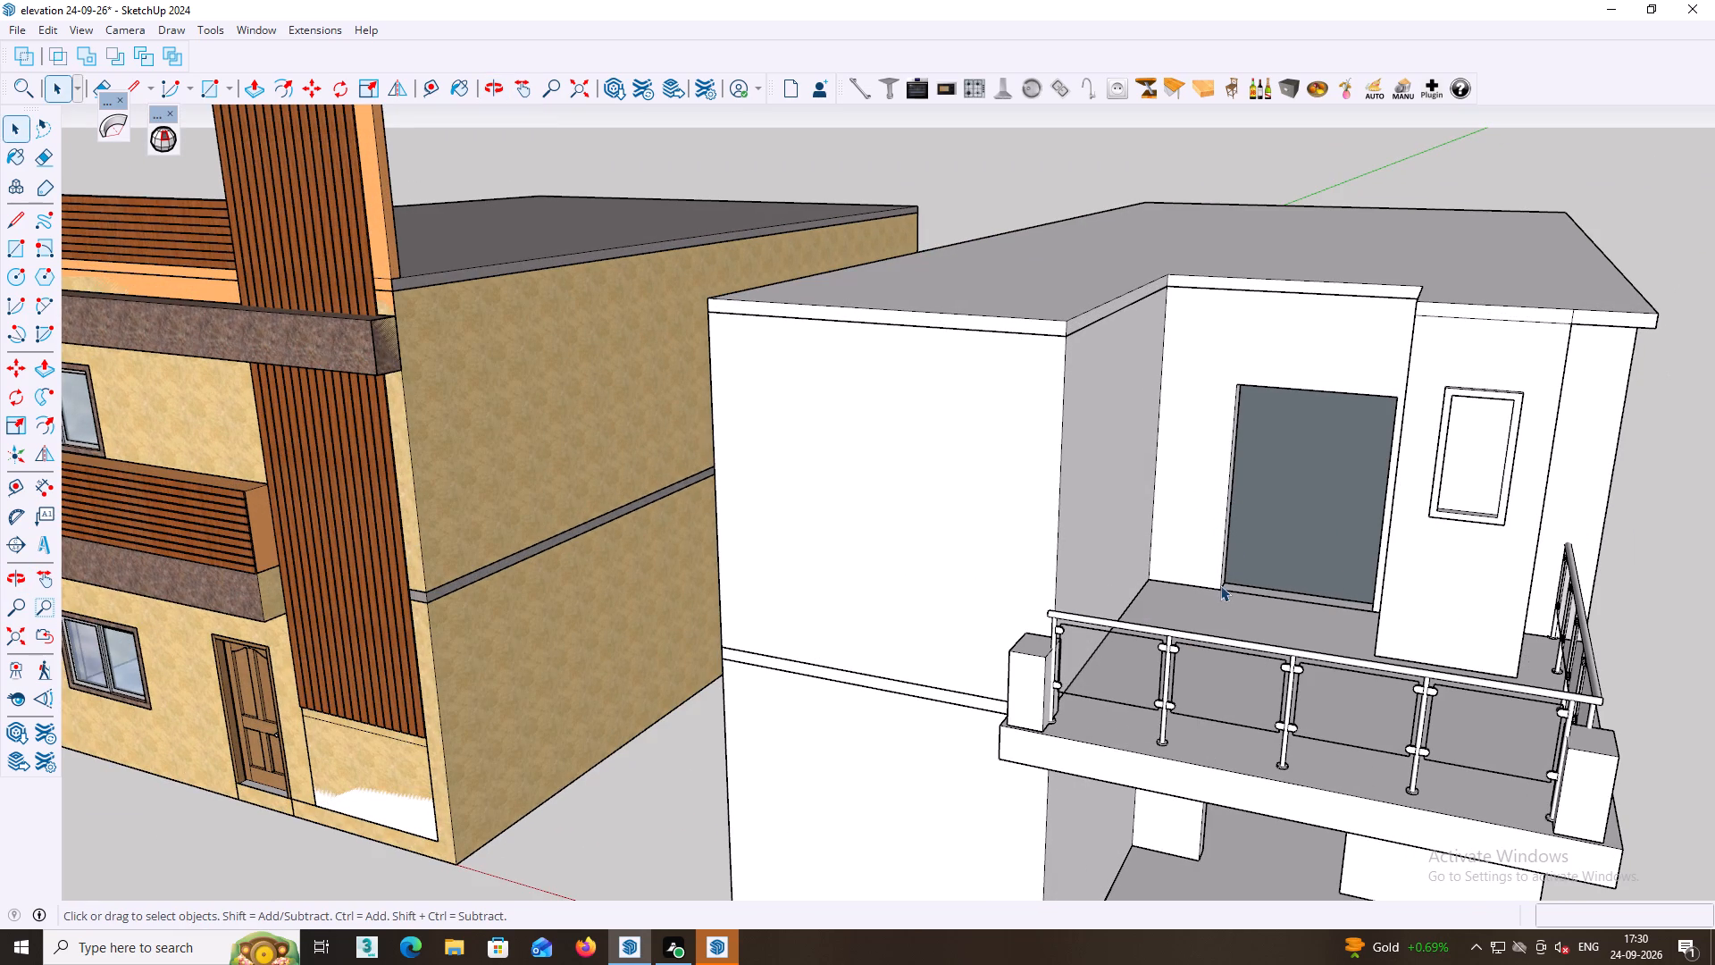
pyautogui.keyDown('shift'); pyautogui.moveTo(1223, 646); pyautogui.dragTo(902, 640, button='middle'); pyautogui.keyUp('shift')
pyautogui.moveTo(1135, 657); pyautogui.dragTo(1164, 645, button='middle')
pyautogui.moveTo(1184, 665); pyautogui.dragTo(1208, 709, button='middle')
pyautogui.scroll(-2, 1199, 693)
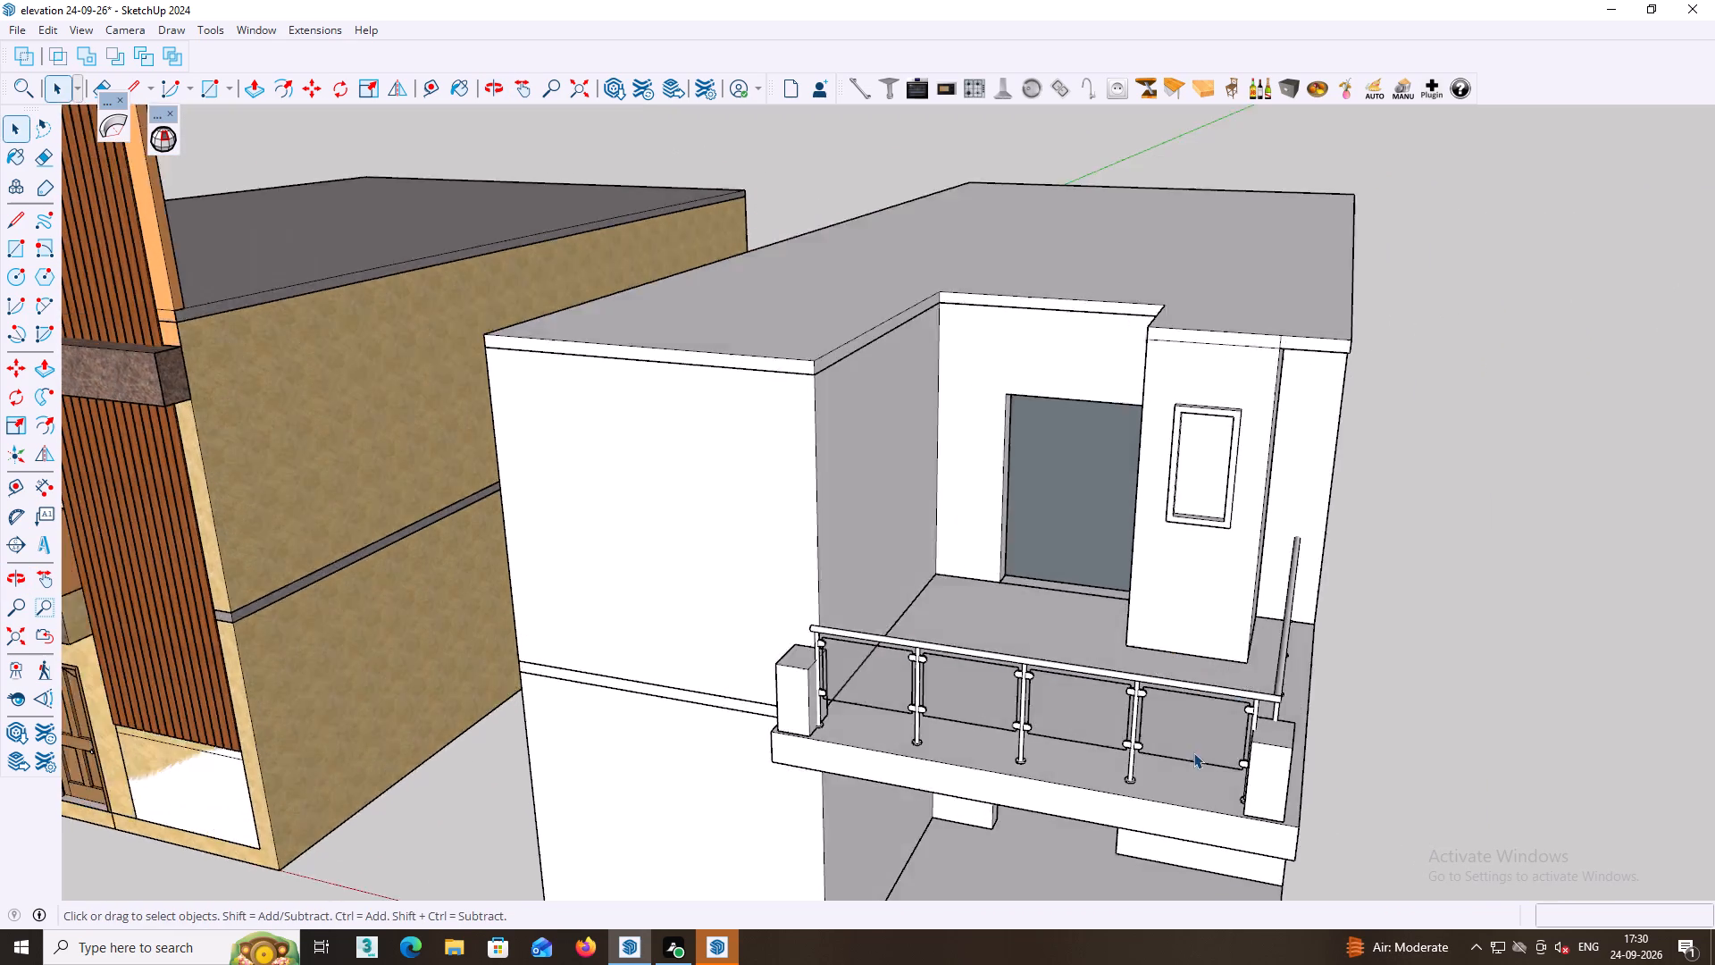
pyautogui.scroll(-6, 1193, 752)
pyautogui.middleClick(1221, 755)
pyautogui.middleClick(1224, 749)
pyautogui.moveTo(1226, 742); pyautogui.dragTo(1233, 548, button='middle')
pyautogui.keyDown('ctrl'); pyautogui.moveTo(1209, 701); pyautogui.dragTo(1160, 544, button='middle'); pyautogui.keyUp('ctrl')
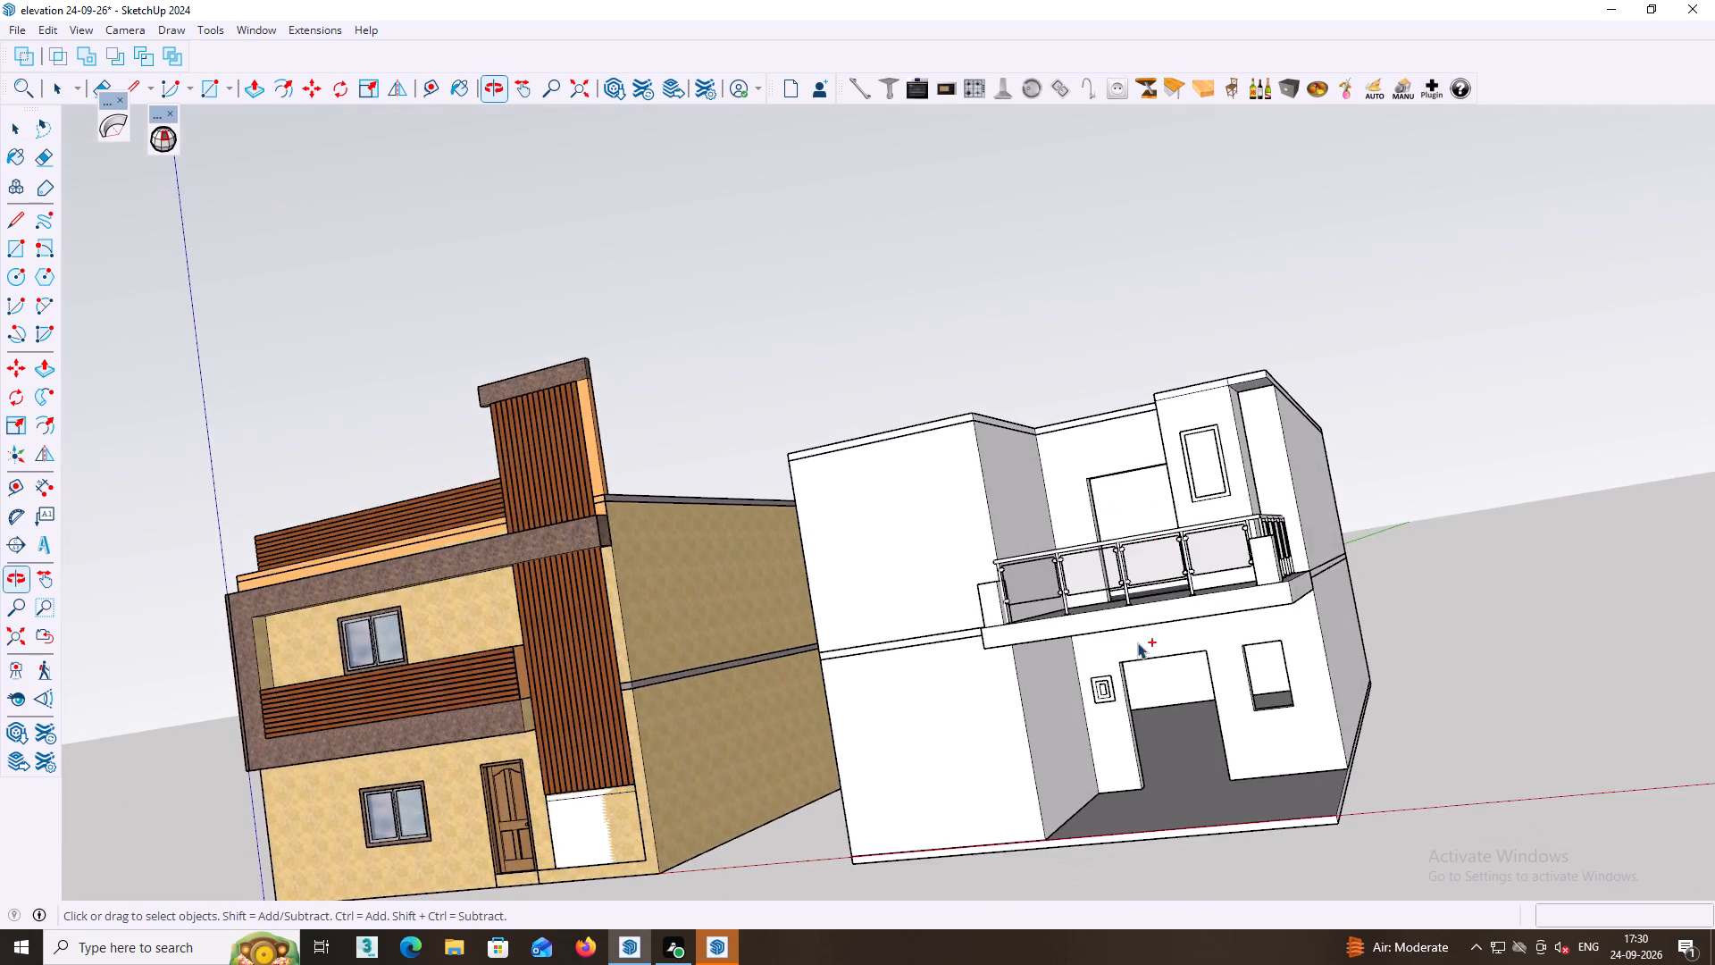
pyautogui.keyDown('ctrl'); pyautogui.scroll(-5, 1156, 689); pyautogui.keyUp('ctrl')
pyautogui.moveTo(1182, 725); pyautogui.dragTo(1234, 776, button='middle')
pyautogui.moveTo(1234, 776); pyautogui.dragTo(1236, 706, button='middle')
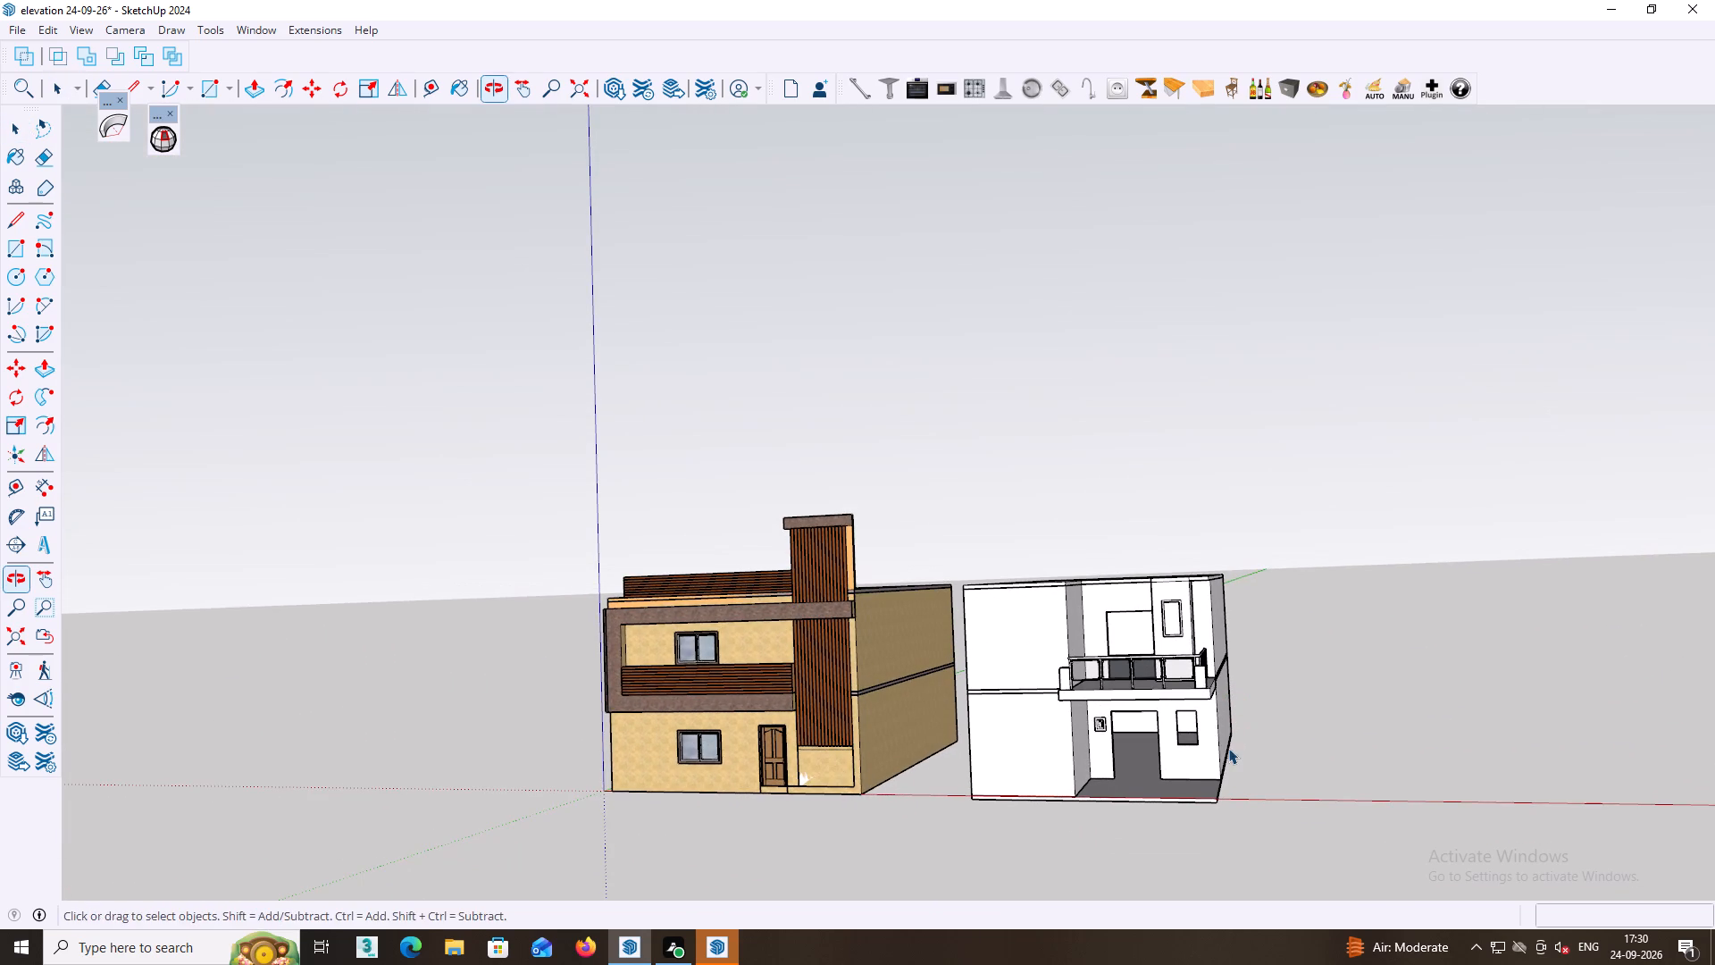
pyautogui.moveTo(1228, 748); pyautogui.dragTo(1246, 734, button='middle')
pyautogui.keyDown('shift'); pyautogui.moveTo(1256, 727); pyautogui.dragTo(1259, 607, button='middle'); pyautogui.keyUp('shift')
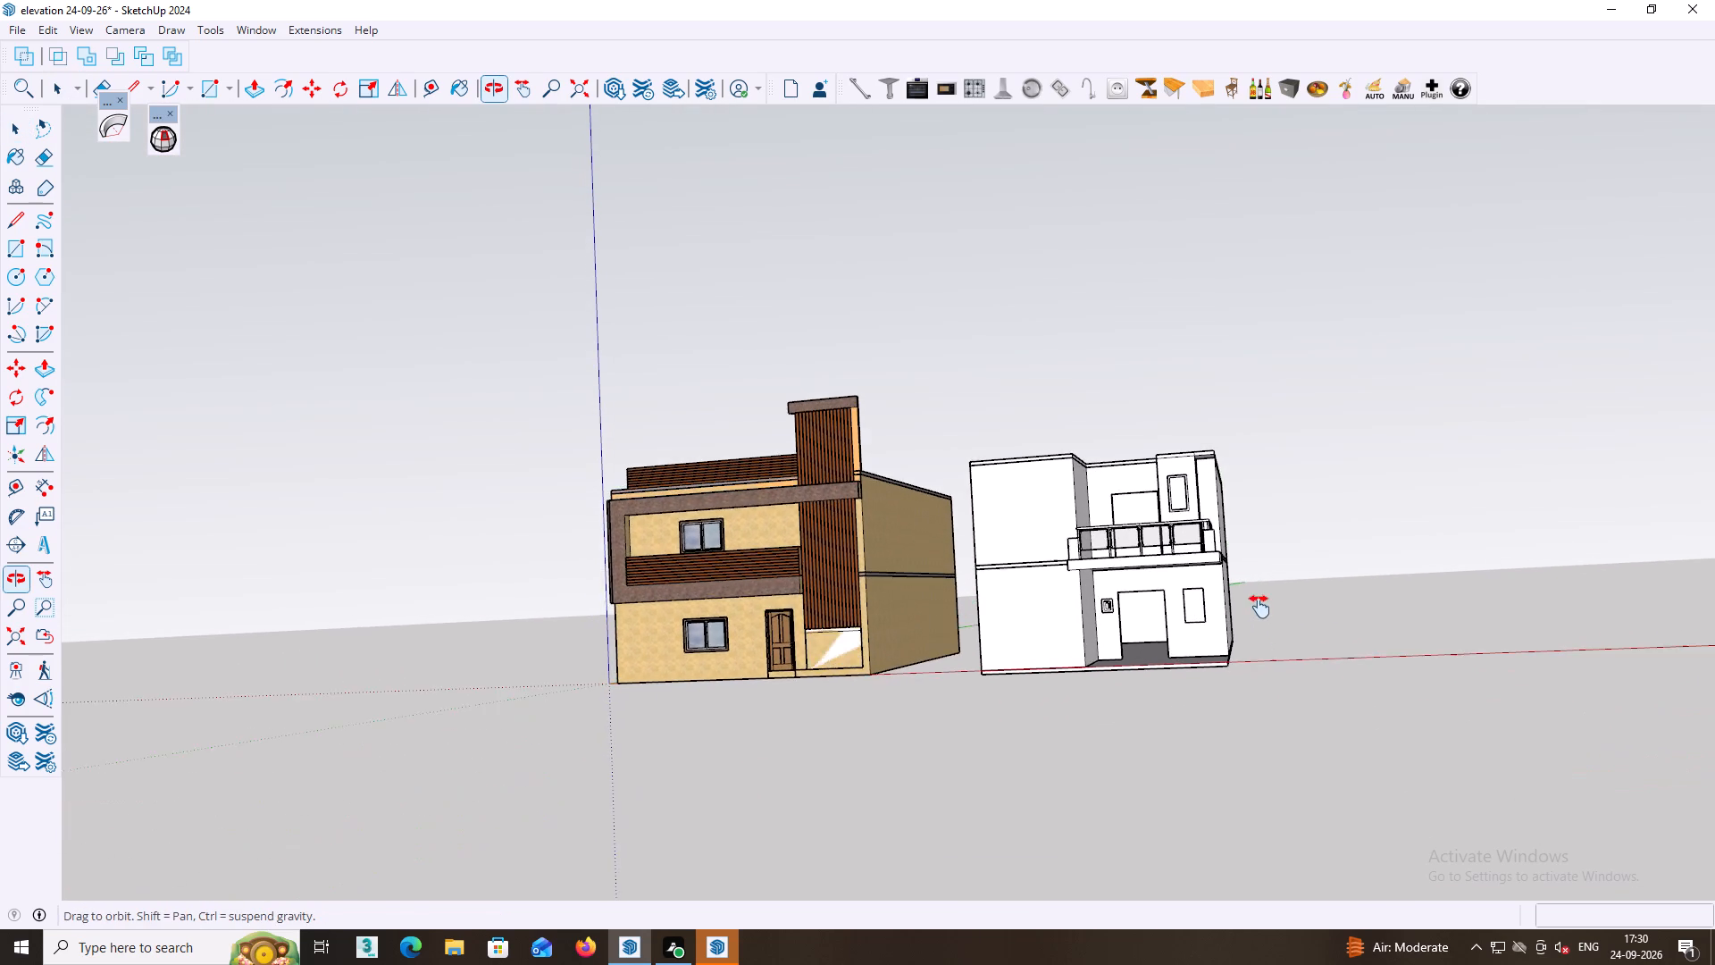
pyautogui.keyDown('shift'); pyautogui.moveTo(1259, 607); pyautogui.dragTo(1259, 608, button='middle'); pyautogui.keyUp('shift')
pyautogui.moveTo(1242, 733); pyautogui.dragTo(1276, 810, button='middle')
pyautogui.scroll(5, 1221, 692)
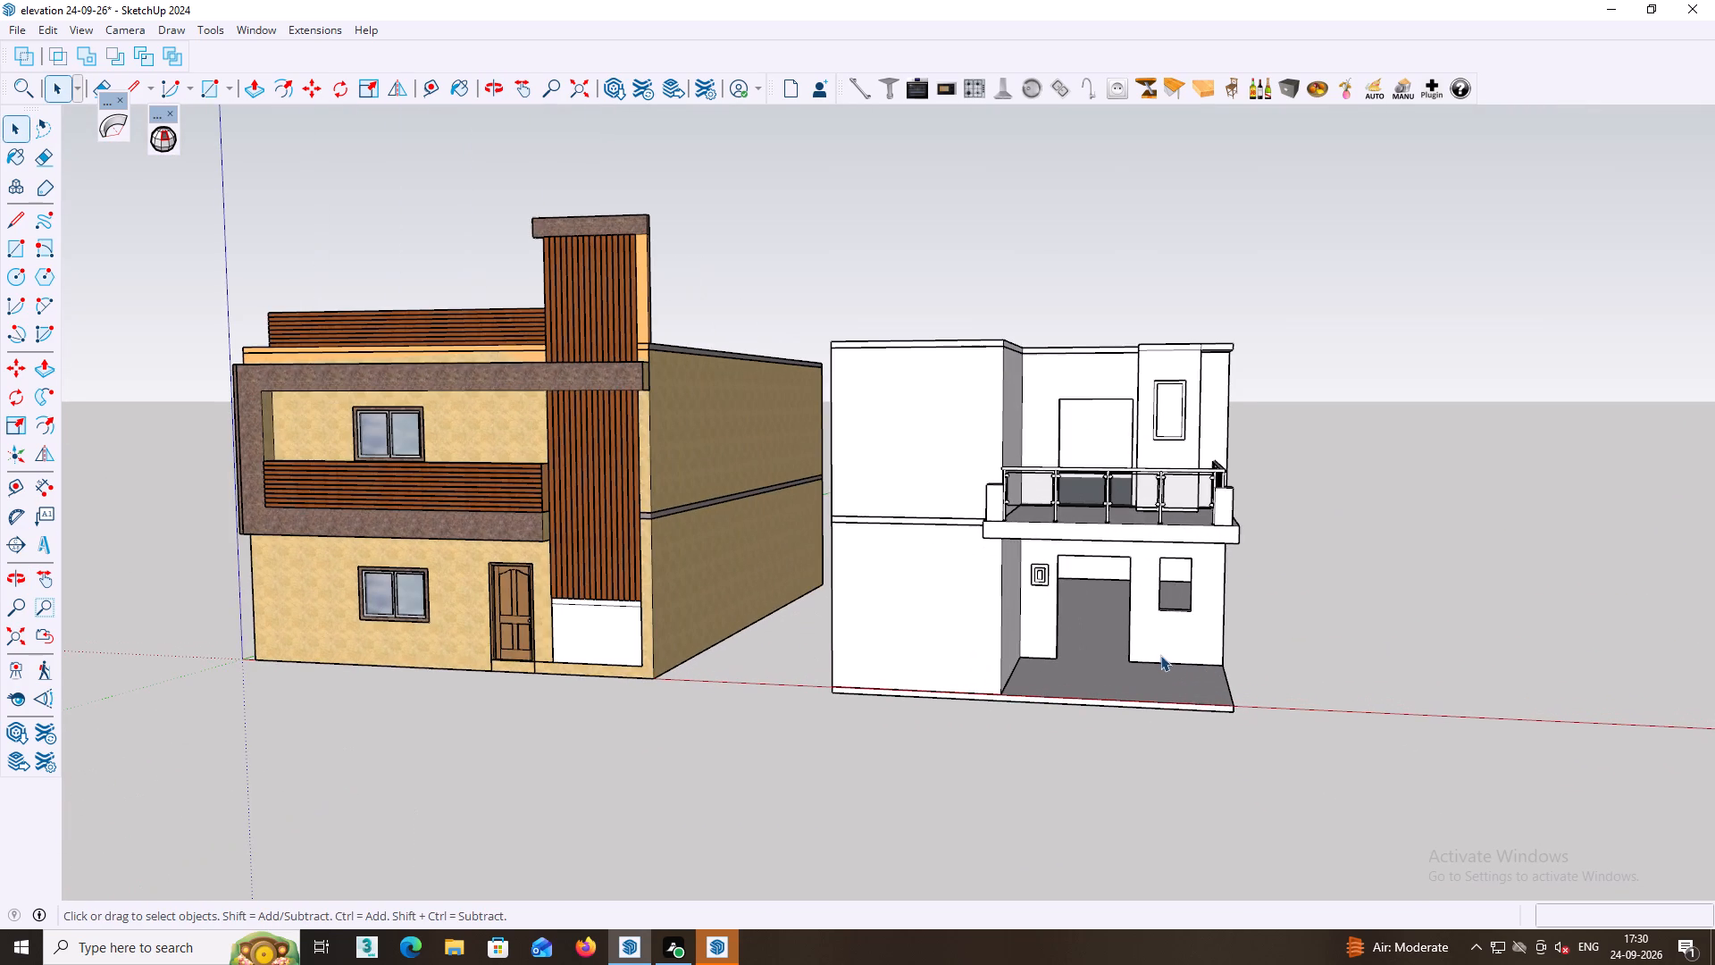
pyautogui.moveTo(1225, 548); pyautogui.dragTo(1180, 458, button='middle')
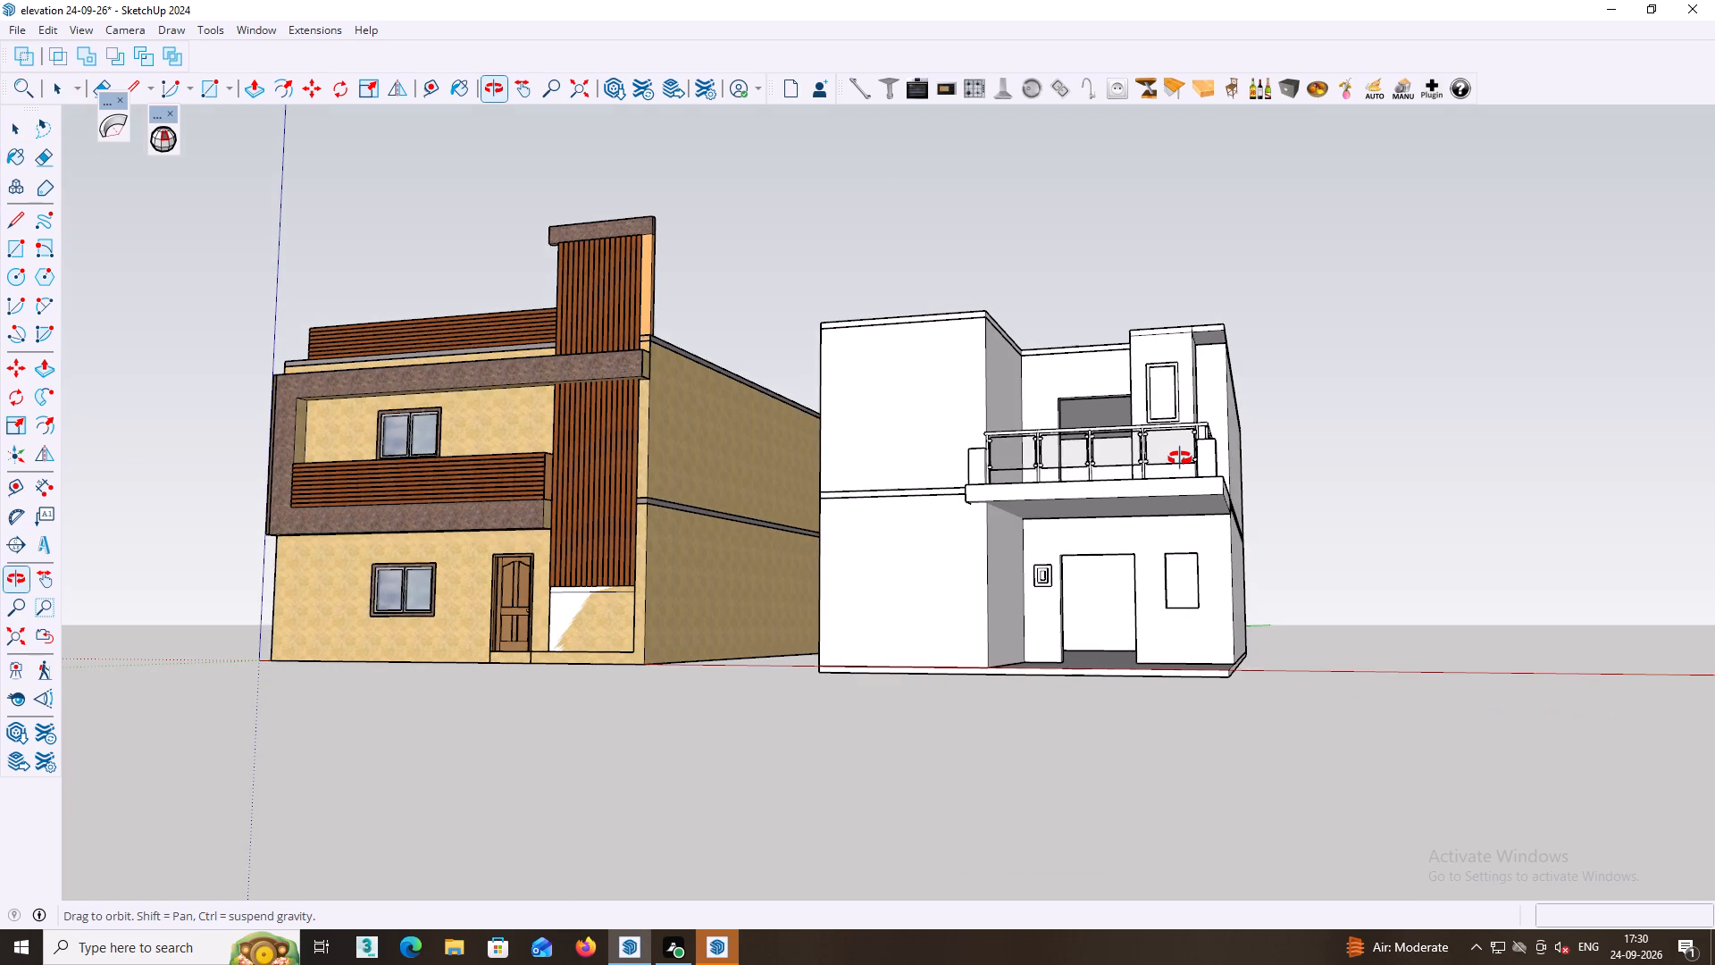
pyautogui.moveTo(1180, 458); pyautogui.dragTo(1168, 600, button='middle')
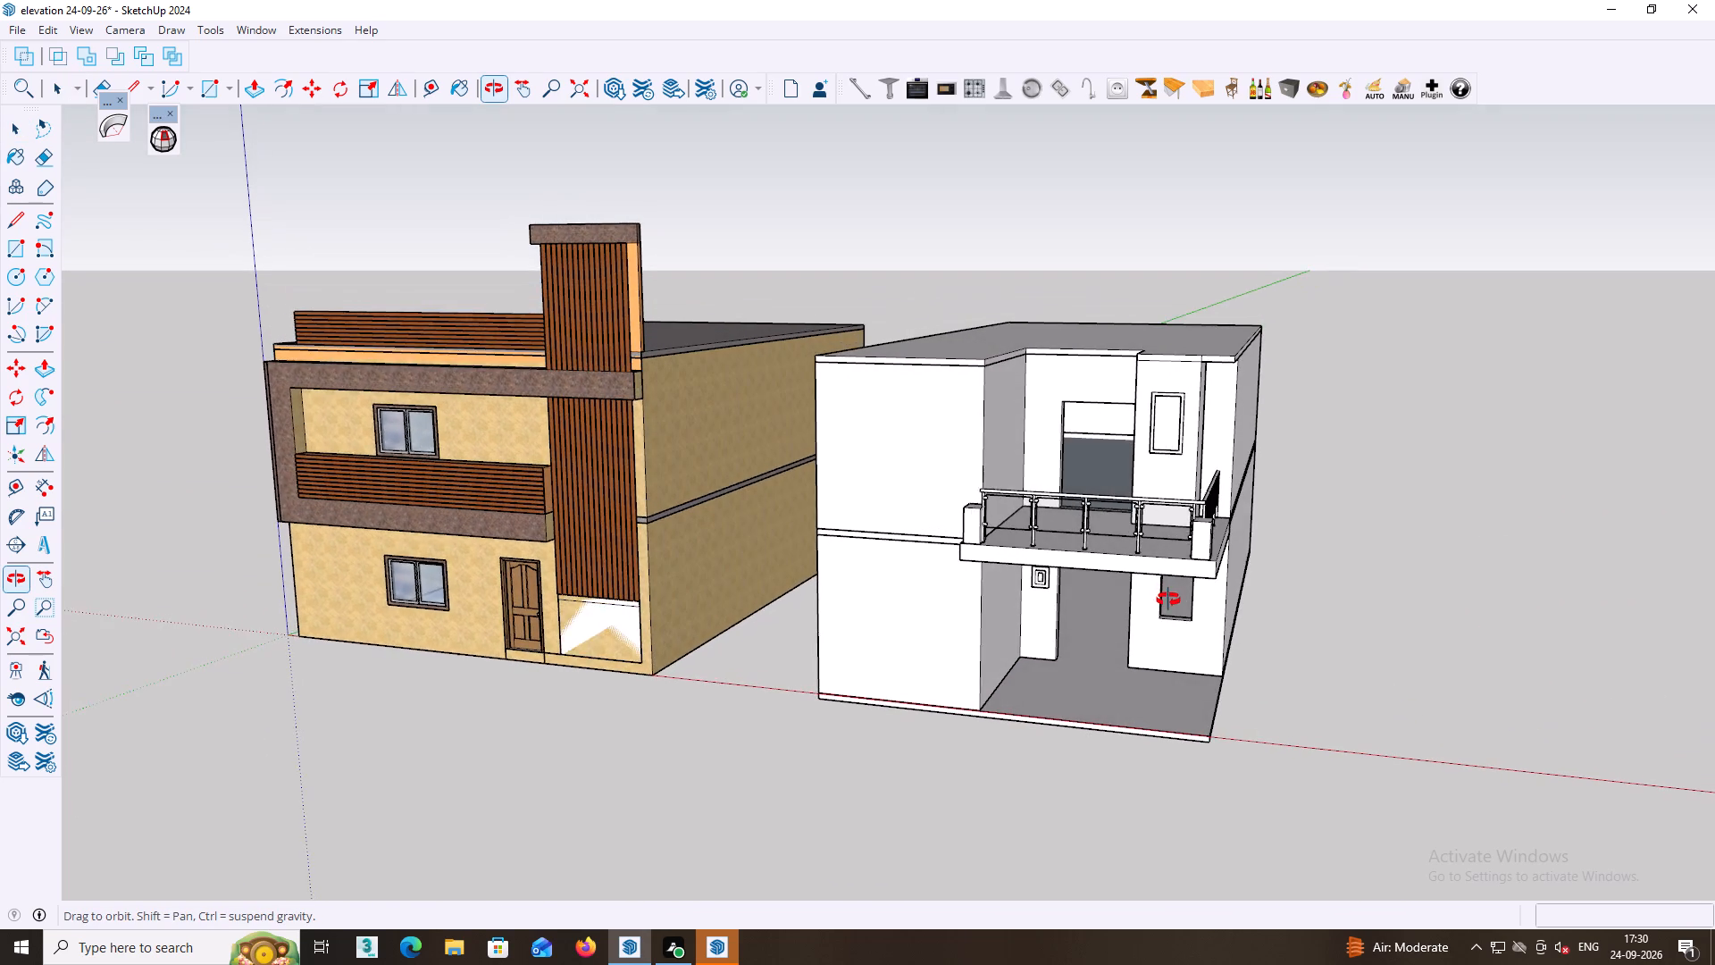
# Examine the white building's front, its balcony underside and the ground-floor porch from below, above and close up.
pyautogui.moveTo(1168, 600); pyautogui.dragTo(1233, 564, button='middle')
pyautogui.scroll(5, 1238, 466)
pyautogui.moveTo(1236, 459); pyautogui.dragTo(1226, 427, button='middle')
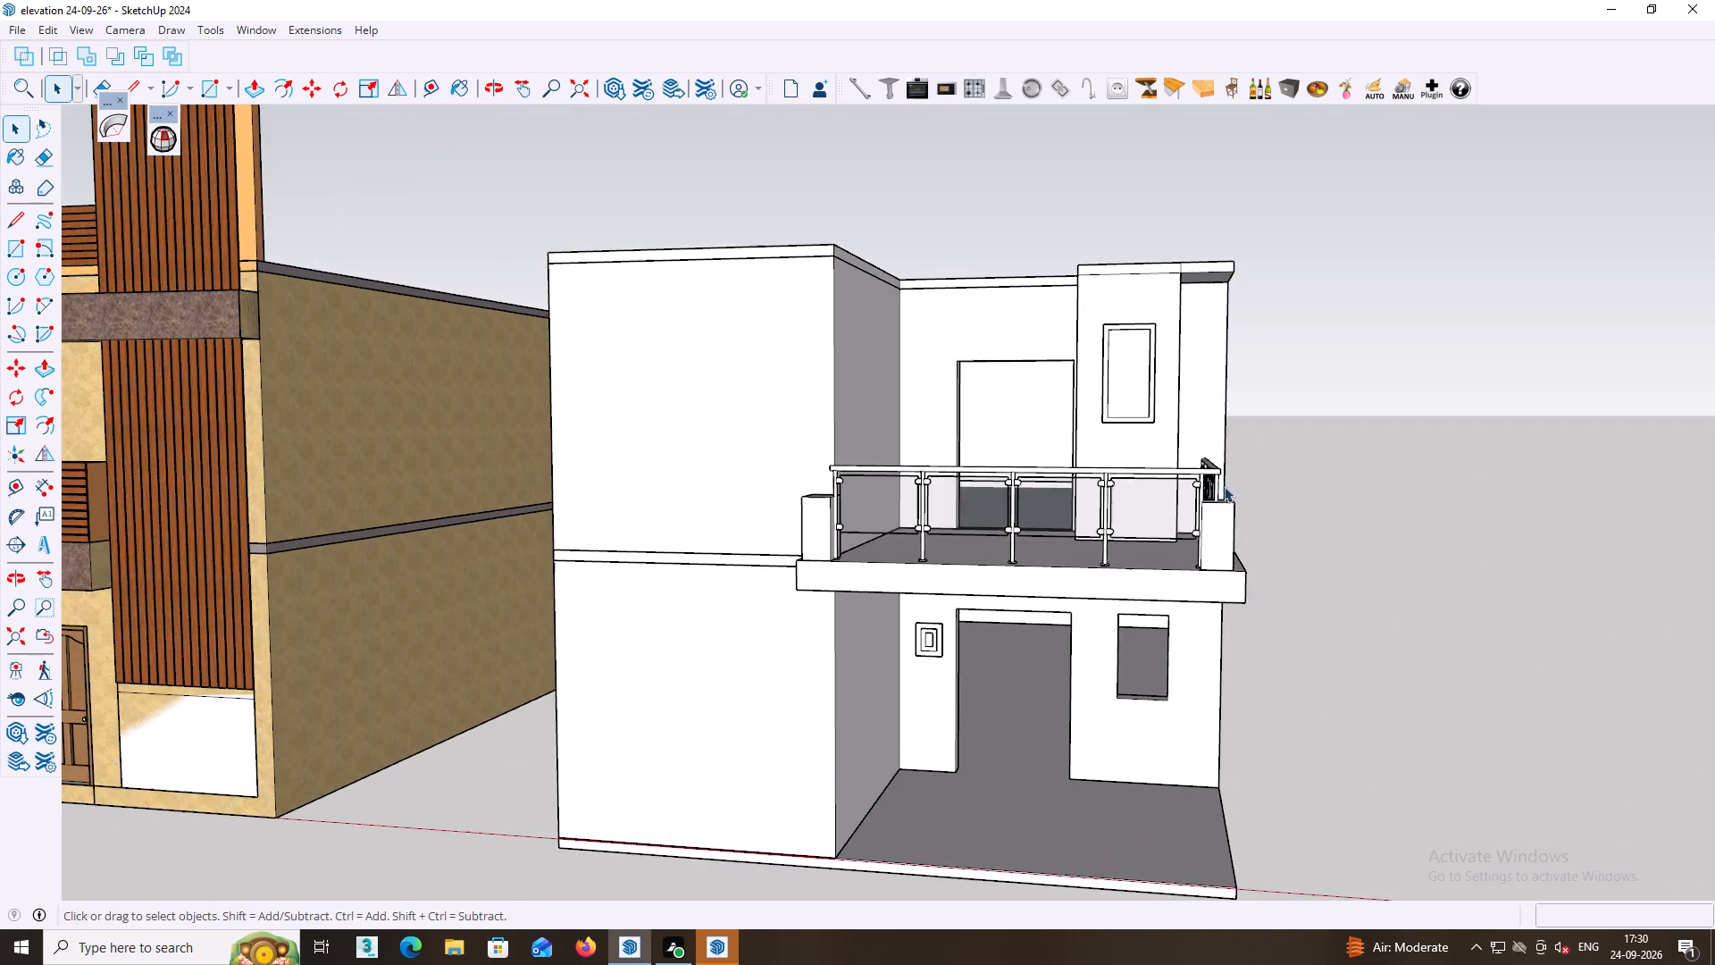
pyautogui.moveTo(1230, 541); pyautogui.dragTo(1229, 495, button='middle')
pyautogui.keyDown('shift'); pyautogui.moveTo(1233, 584); pyautogui.dragTo(1147, 455, button='middle'); pyautogui.keyUp('shift')
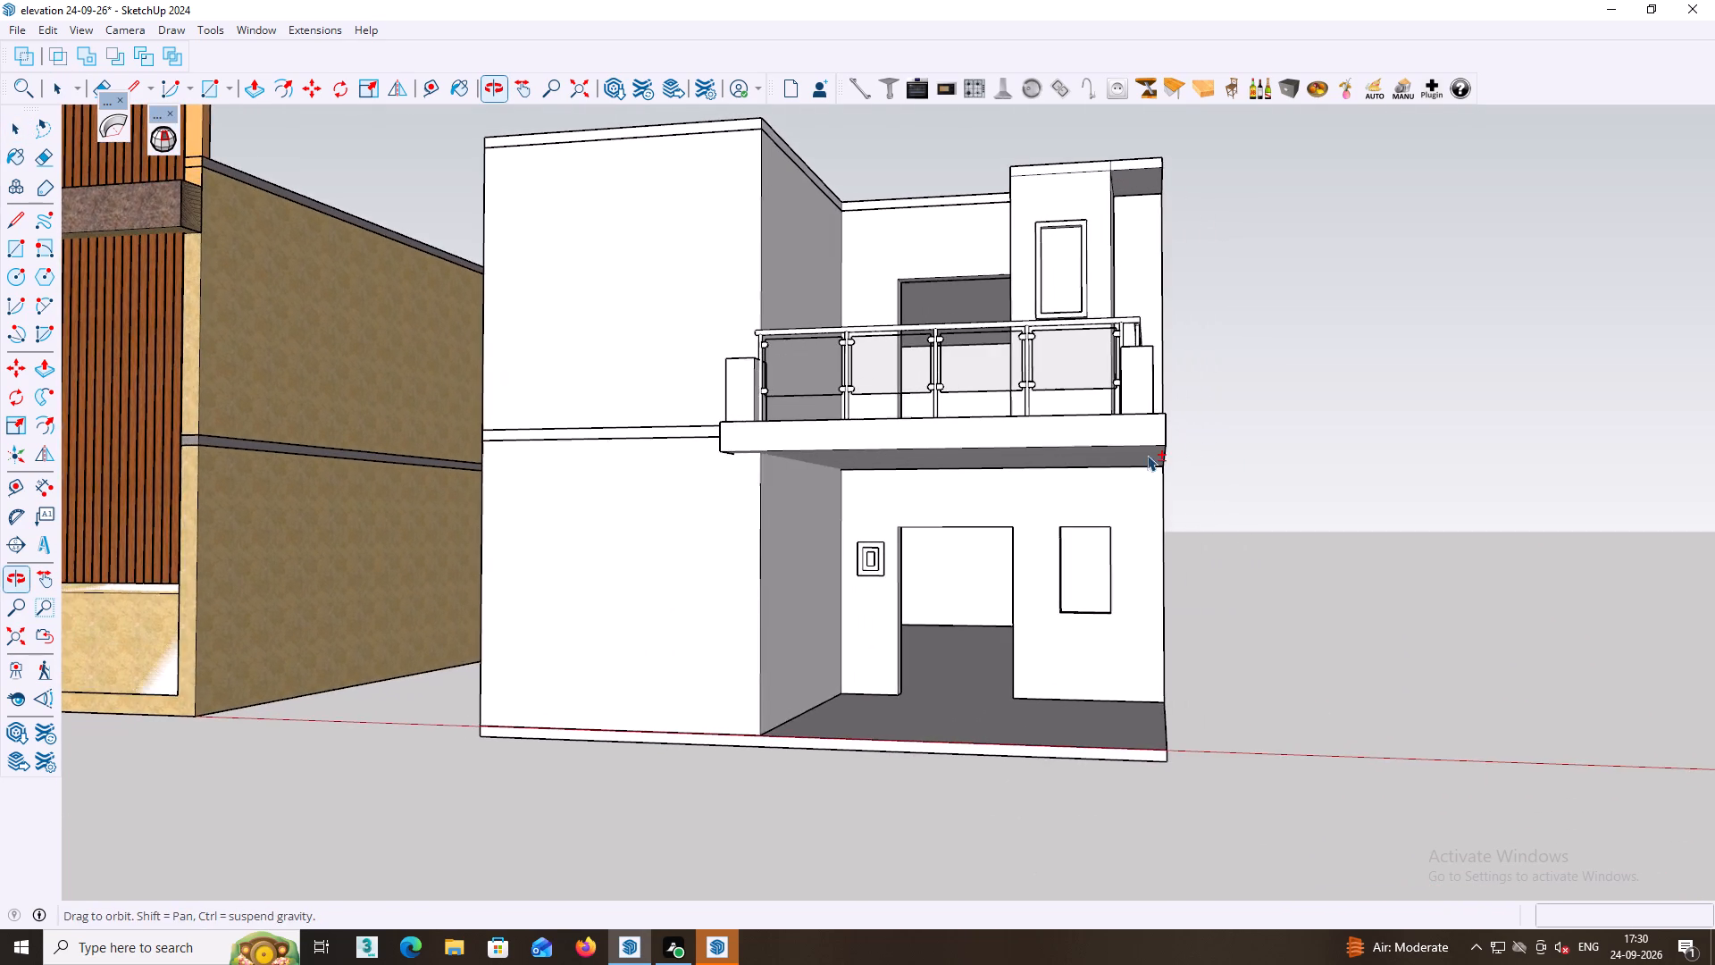
pyautogui.keyDown('shift'); pyautogui.moveTo(1147, 455); pyautogui.dragTo(1150, 455, button='middle'); pyautogui.keyUp('shift')
pyautogui.keyDown('shift'); pyautogui.moveTo(1154, 519); pyautogui.dragTo(1154, 448, button='middle'); pyautogui.keyUp('shift')
pyautogui.moveTo(1147, 479); pyautogui.dragTo(1142, 474, button='middle')
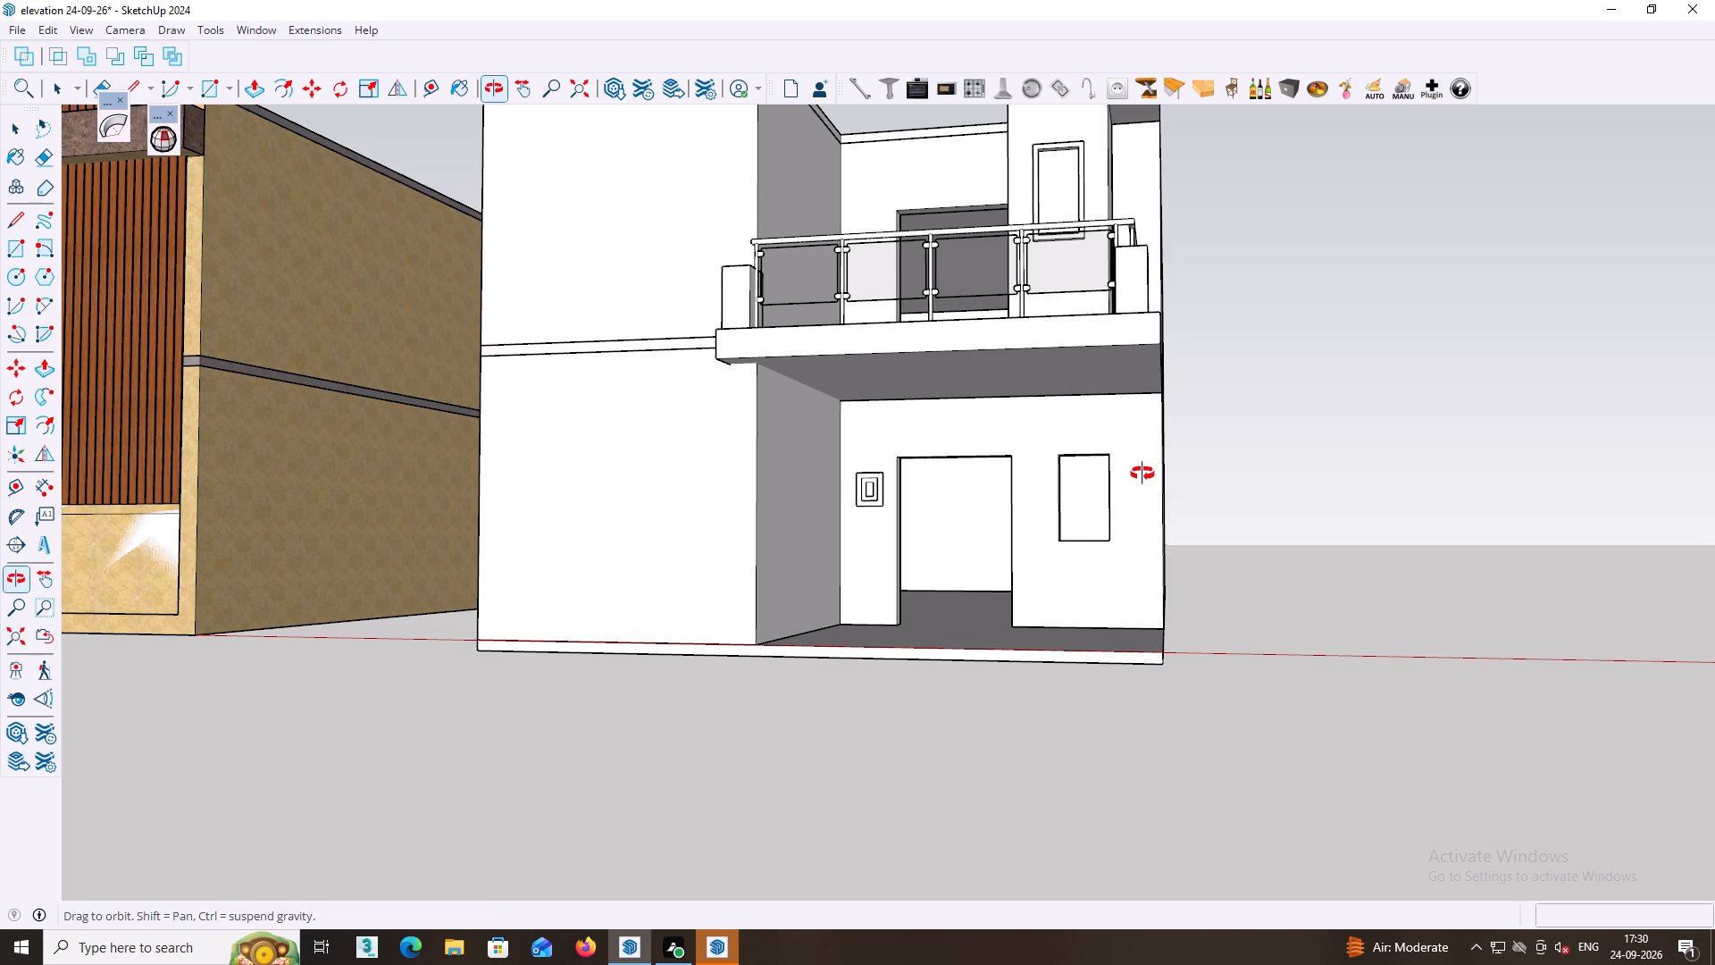
pyautogui.moveTo(1142, 474); pyautogui.dragTo(1130, 474, button='middle')
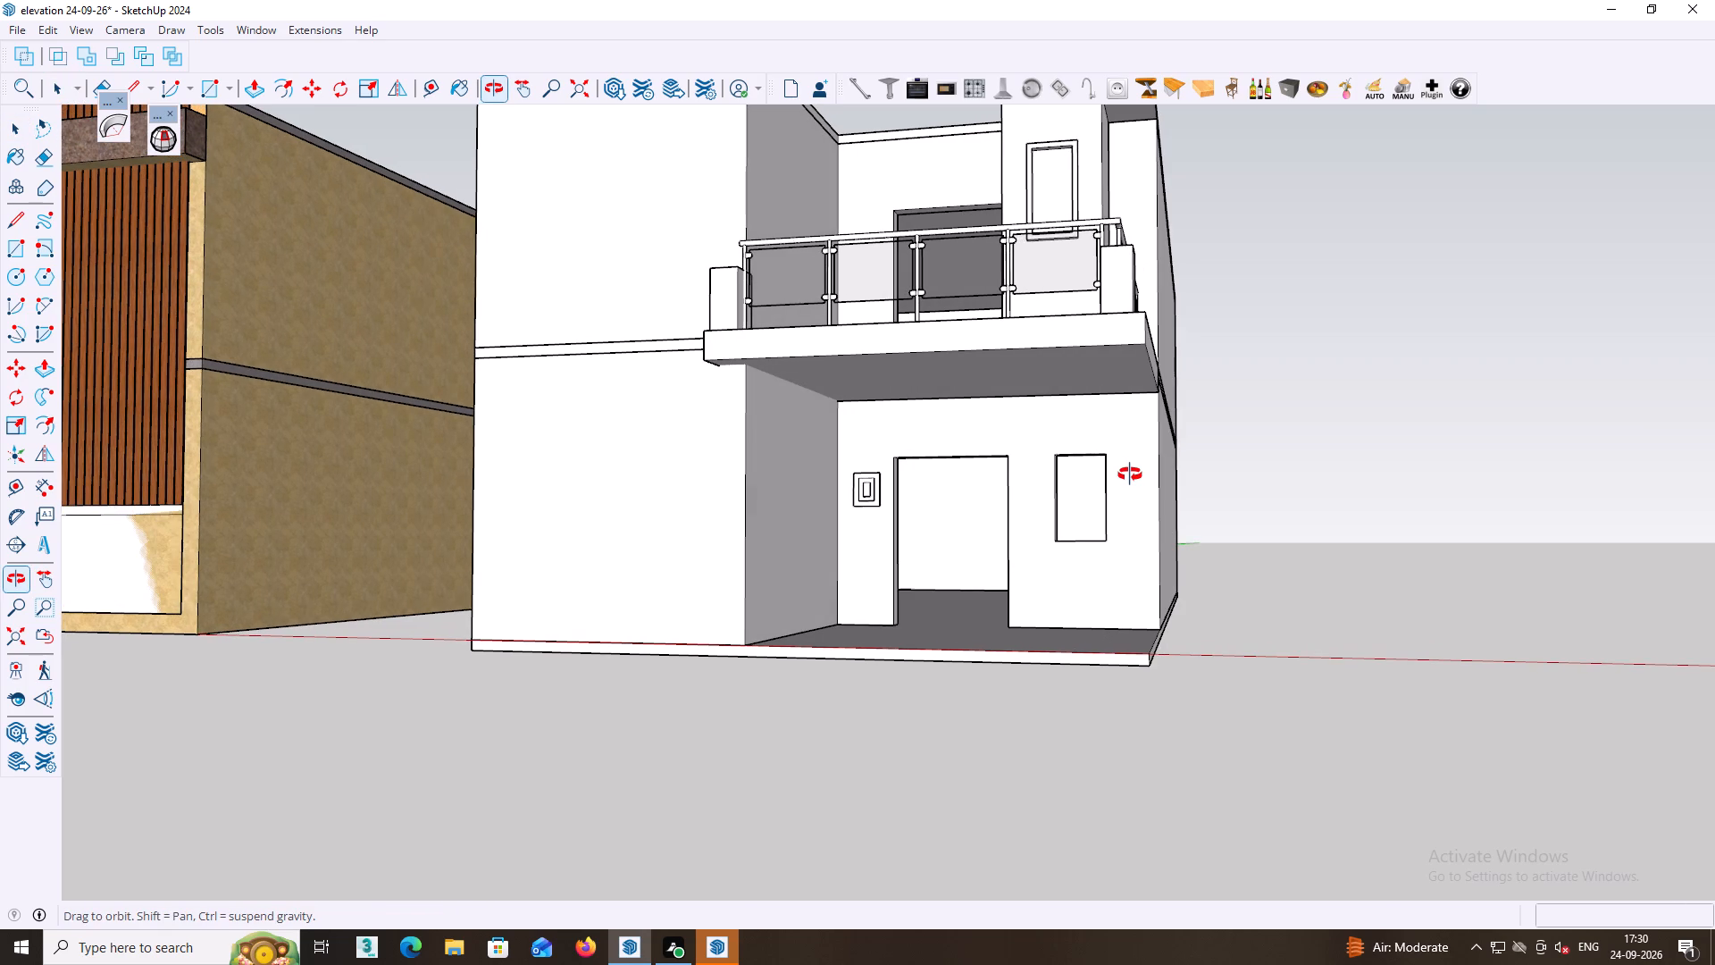
pyautogui.moveTo(1130, 474); pyautogui.dragTo(1097, 474, button='middle')
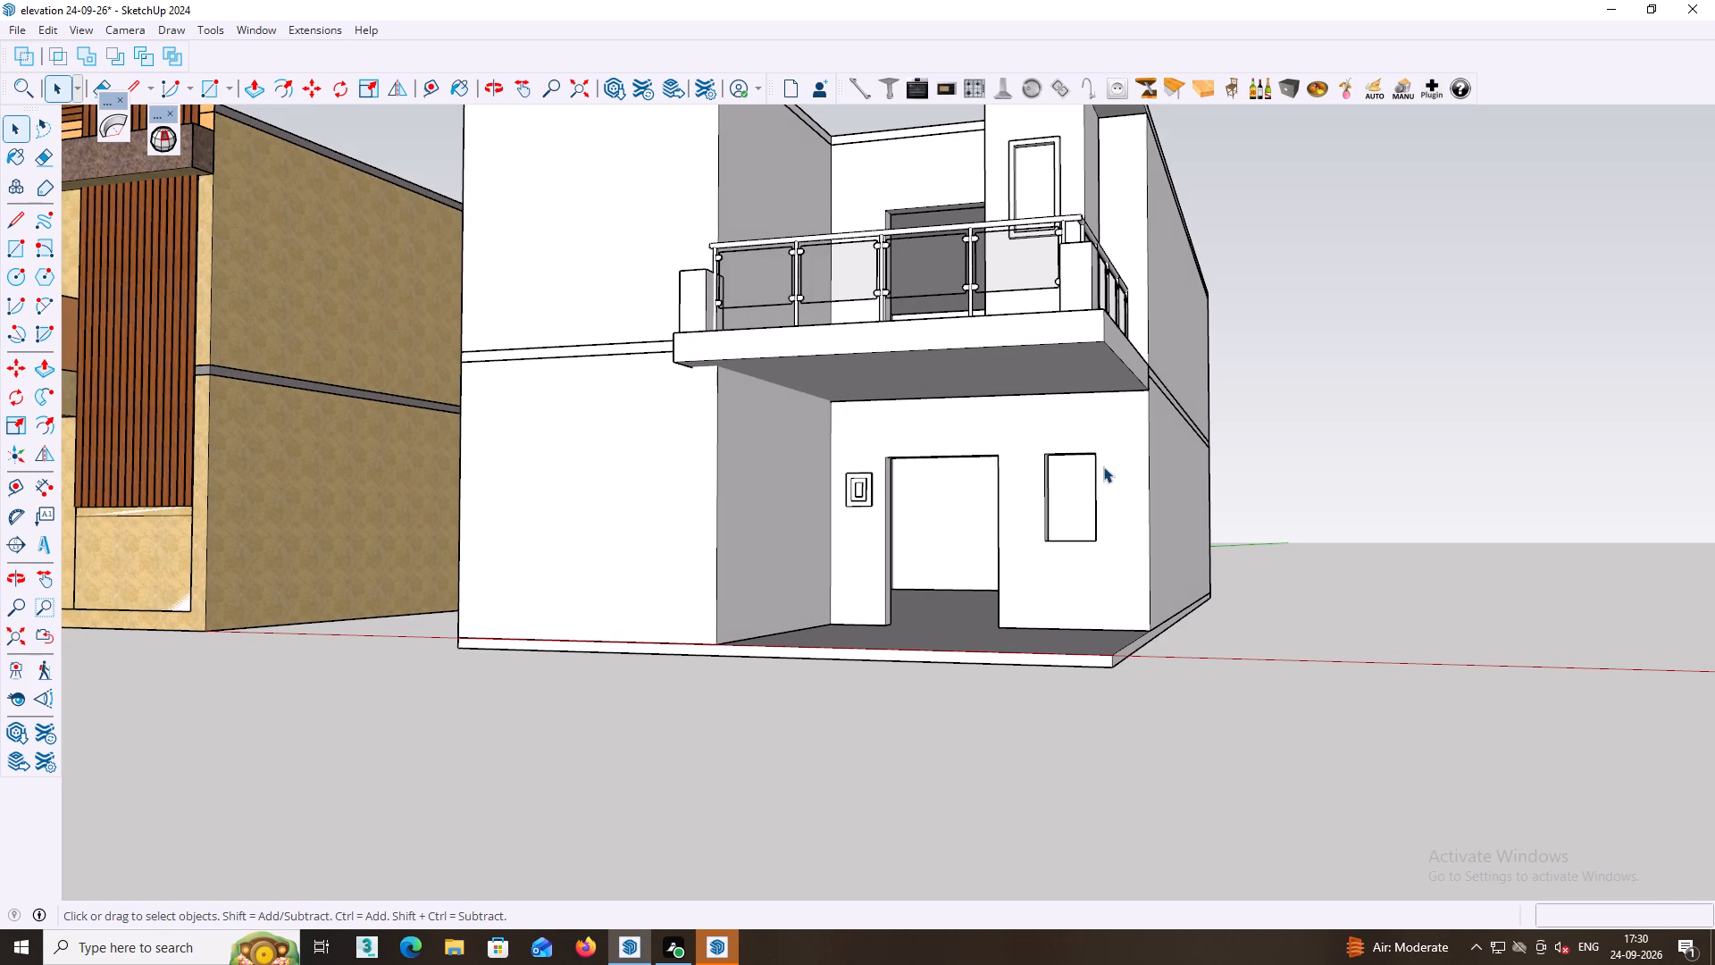
pyautogui.moveTo(1105, 465); pyautogui.dragTo(1105, 366, button='middle')
pyautogui.scroll(1, 1100, 350)
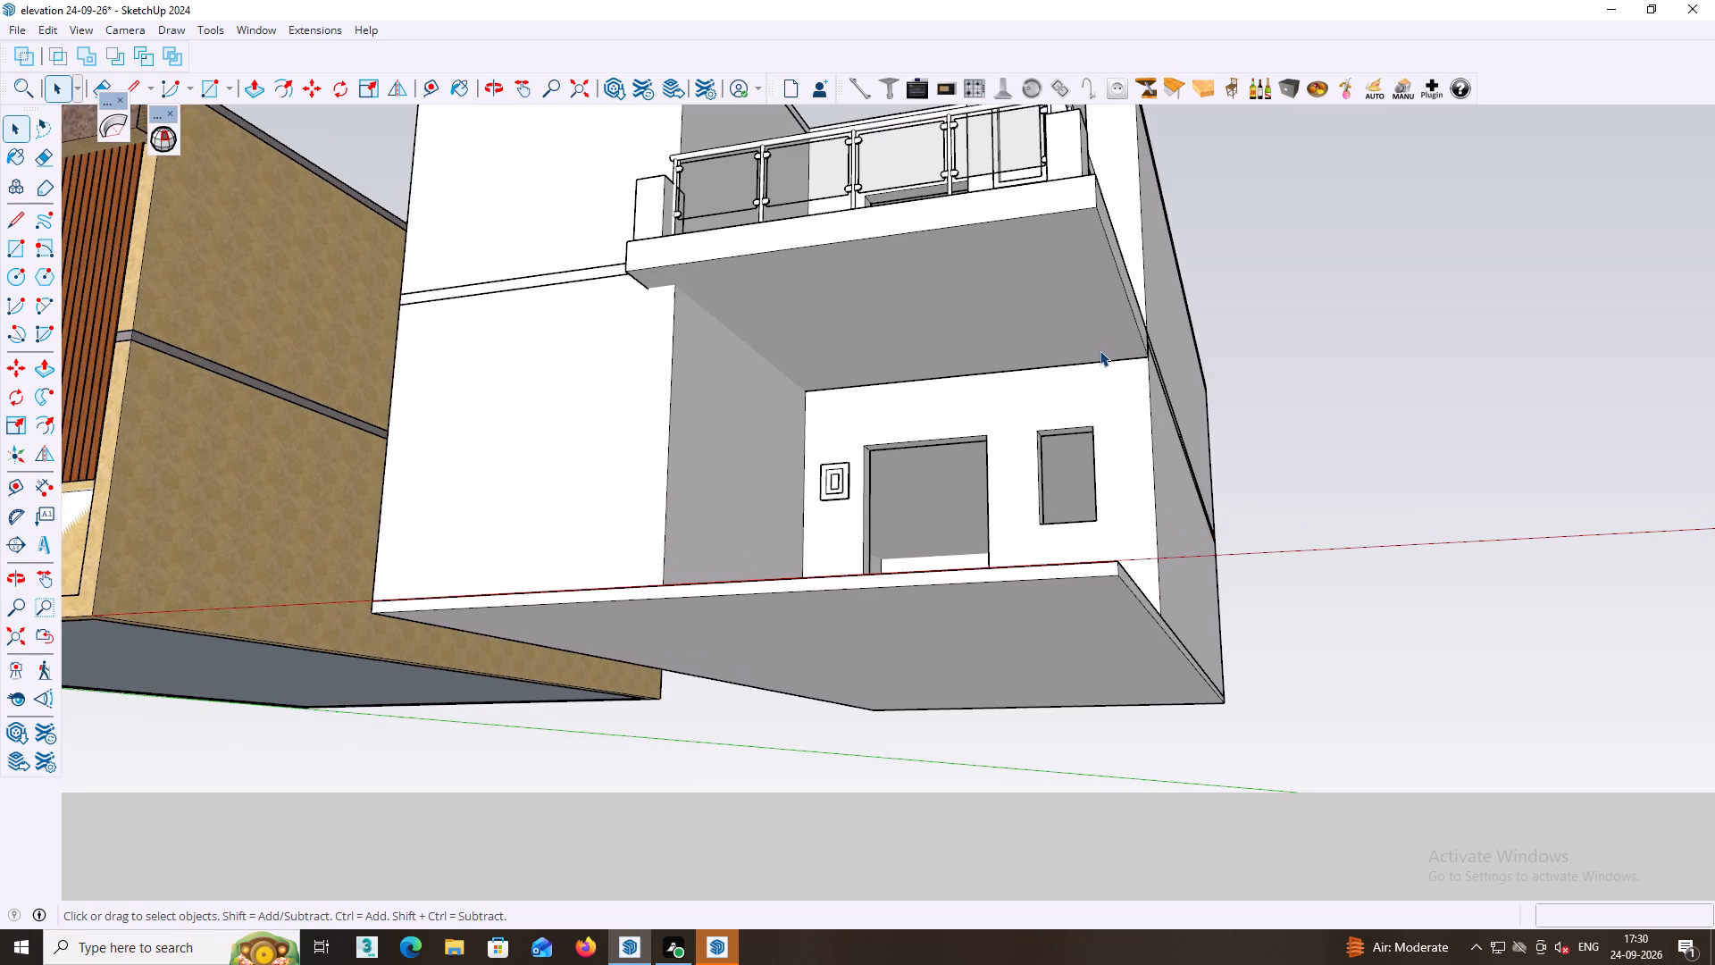
pyautogui.scroll(4, 1111, 366)
pyautogui.moveTo(1119, 358); pyautogui.dragTo(1104, 408, button='middle')
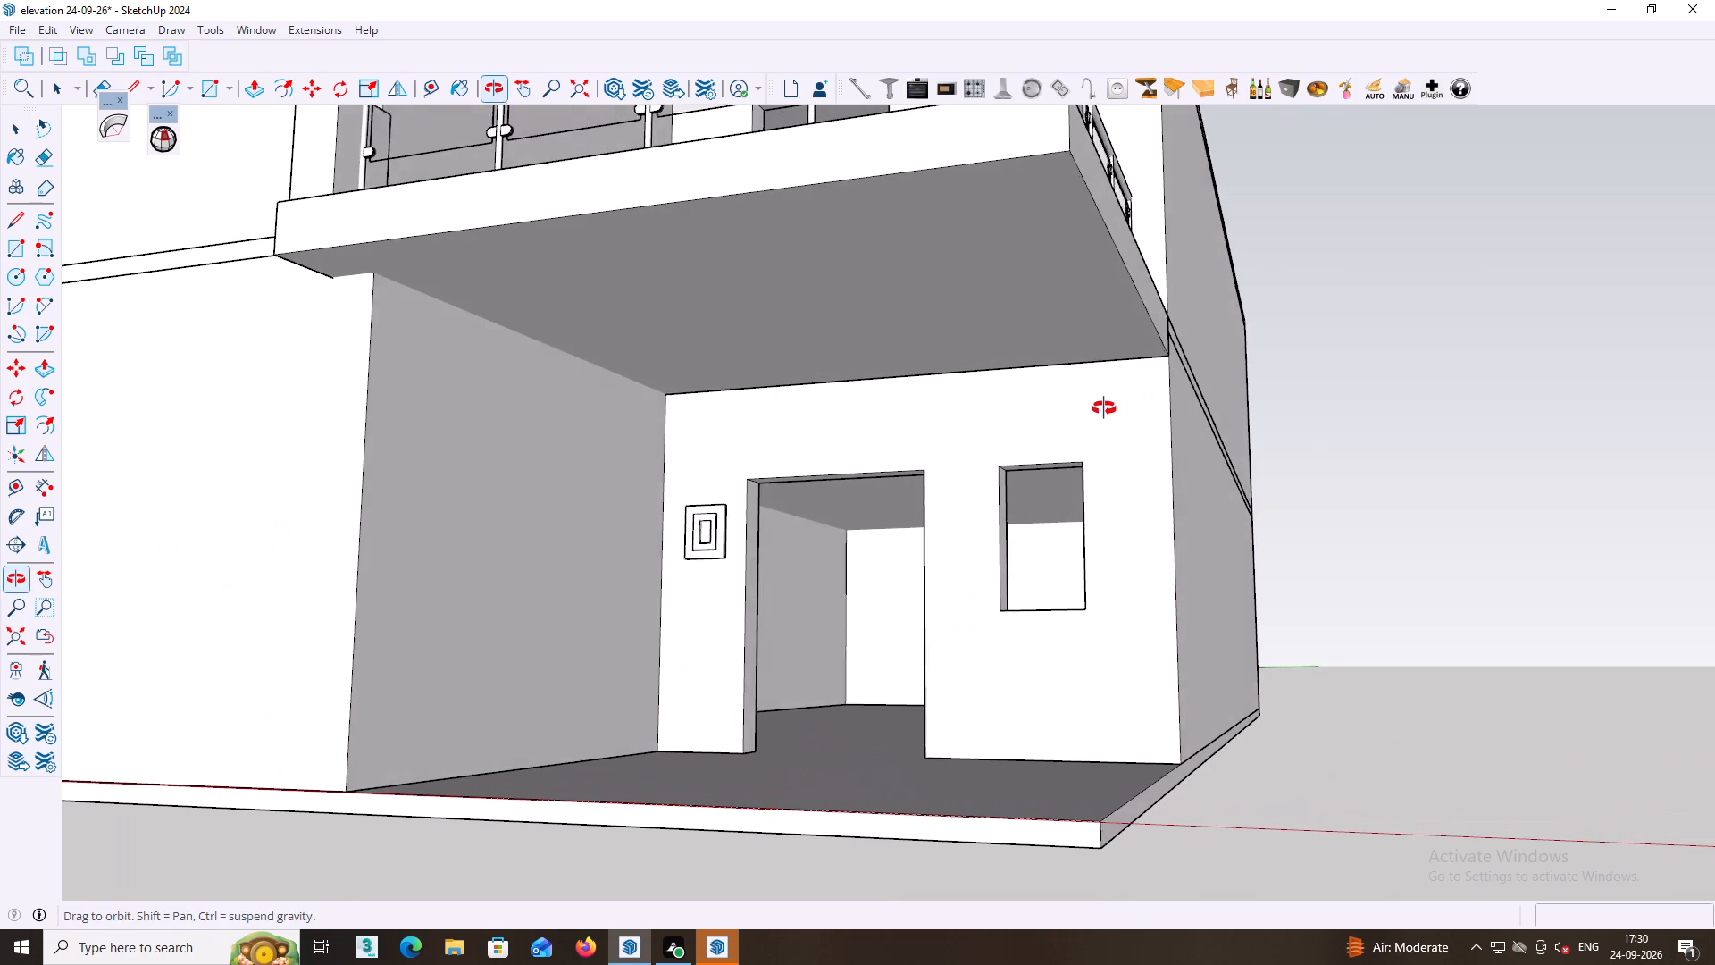
pyautogui.moveTo(1104, 408); pyautogui.dragTo(1101, 409, button='middle')
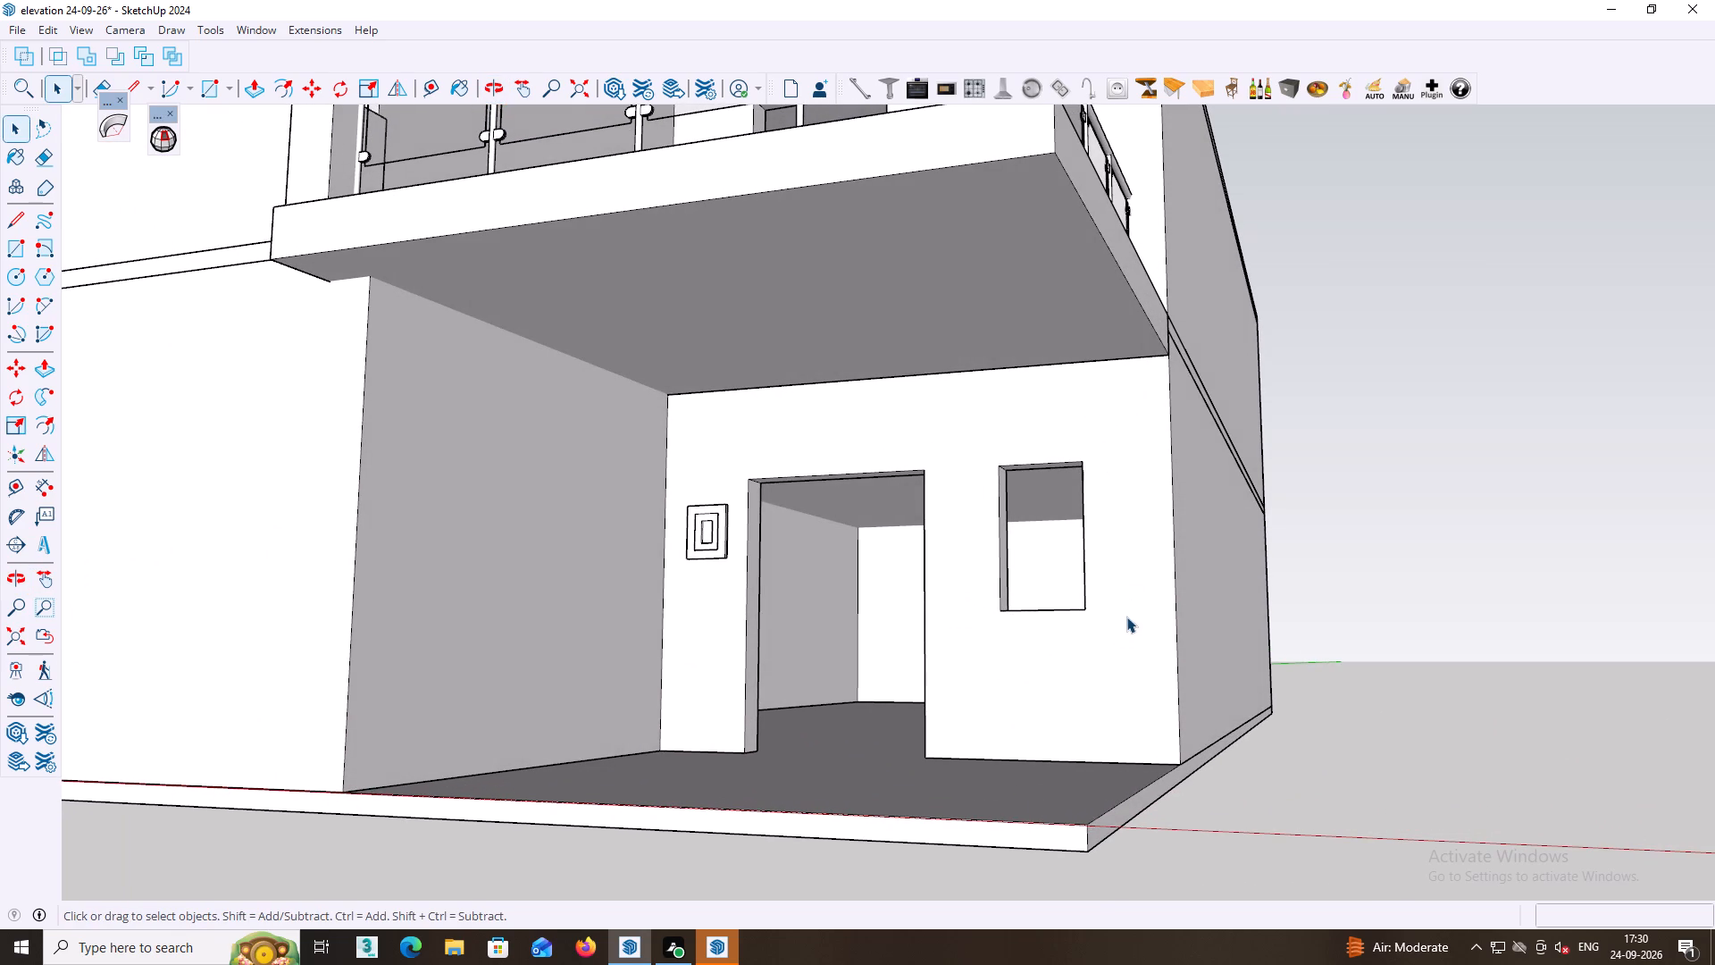
pyautogui.scroll(-2, 1134, 657)
pyautogui.scroll(-2, 1119, 782)
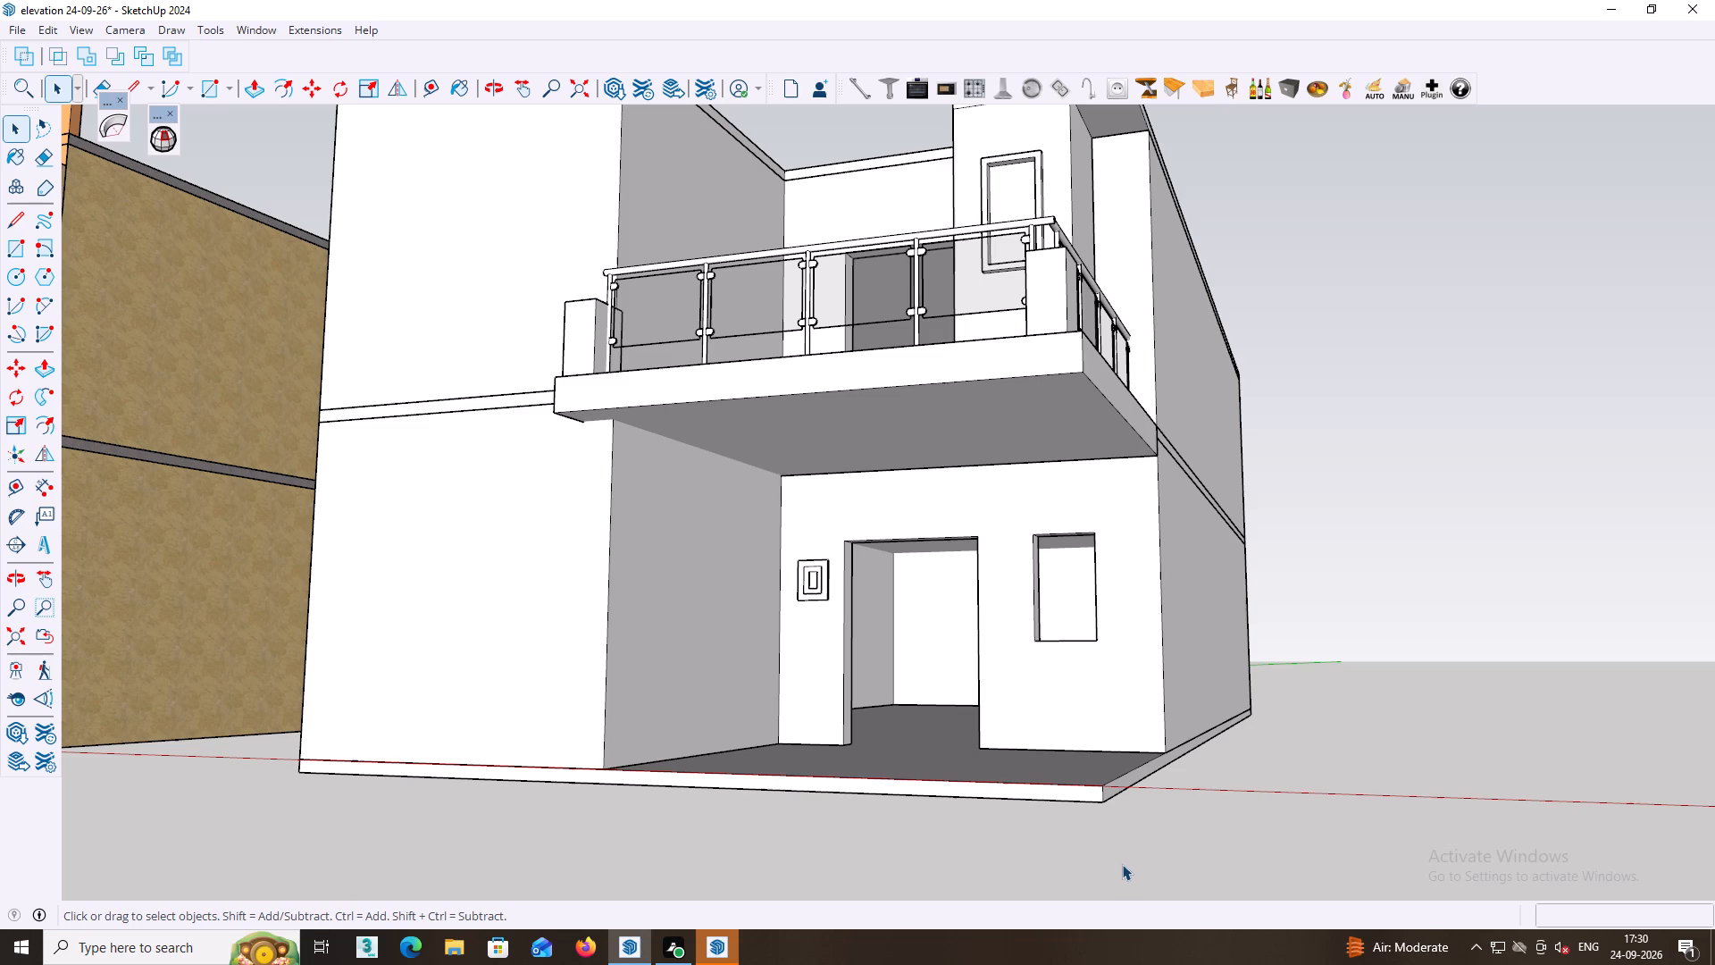
pyautogui.moveTo(1122, 864); pyautogui.dragTo(1135, 938, button='middle')
pyautogui.scroll(-7, 1140, 929)
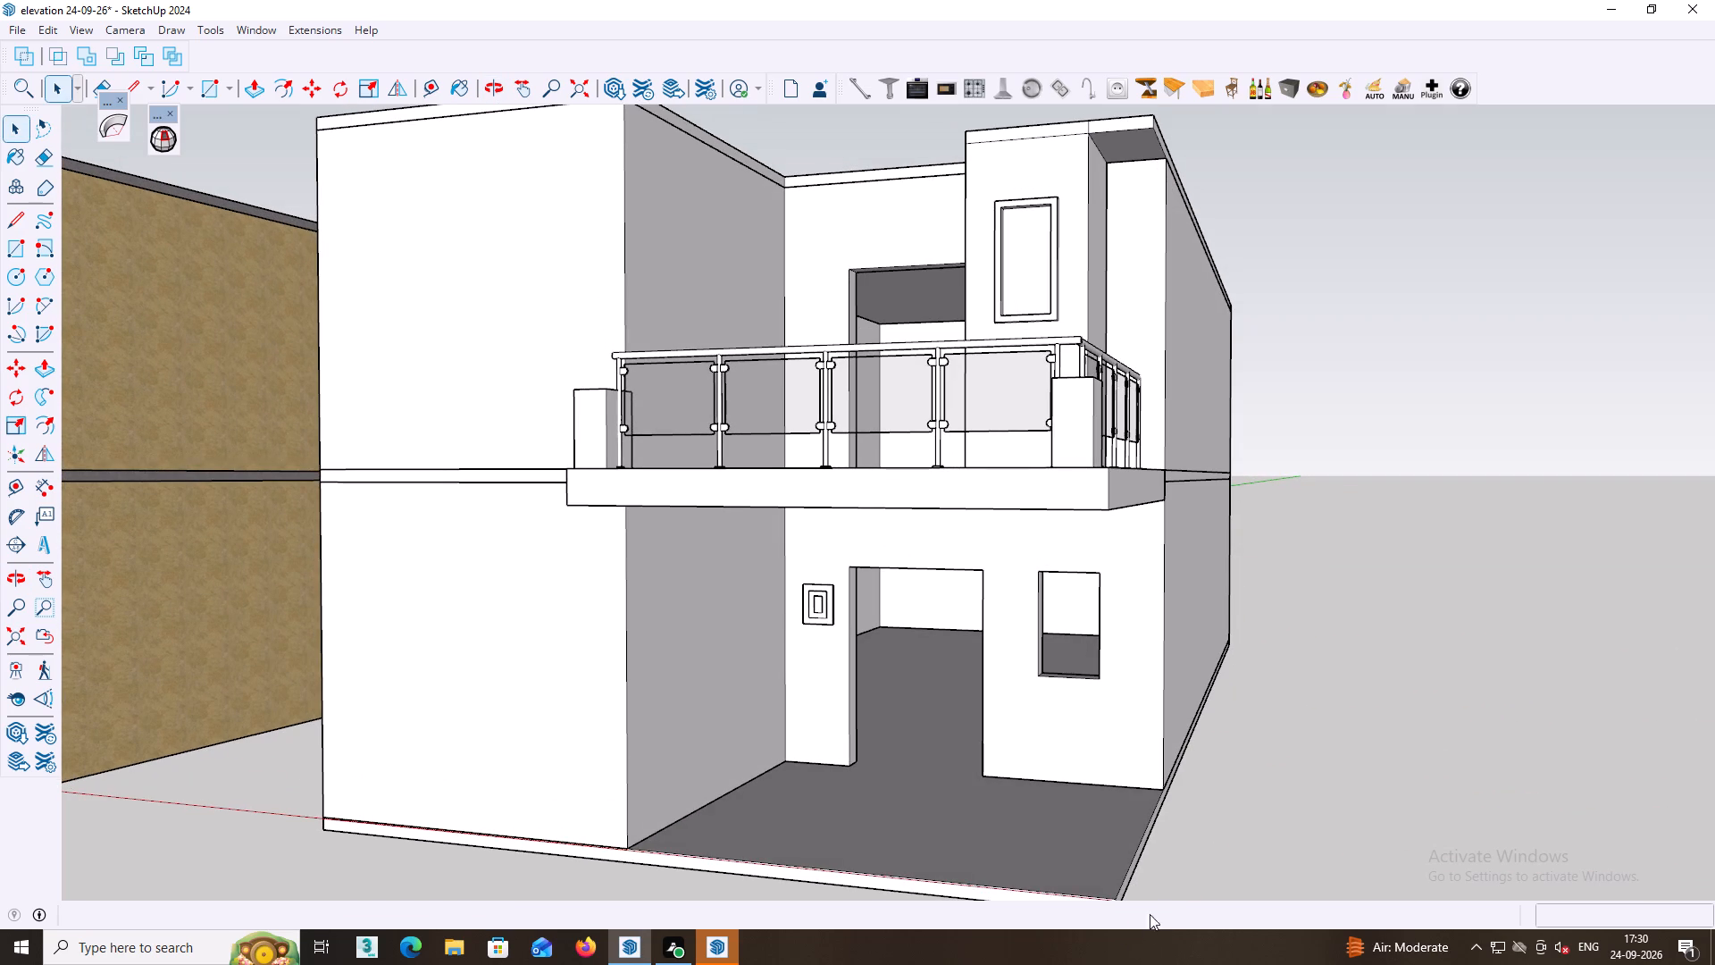
pyautogui.moveTo(1168, 847); pyautogui.dragTo(1159, 727, button='middle')
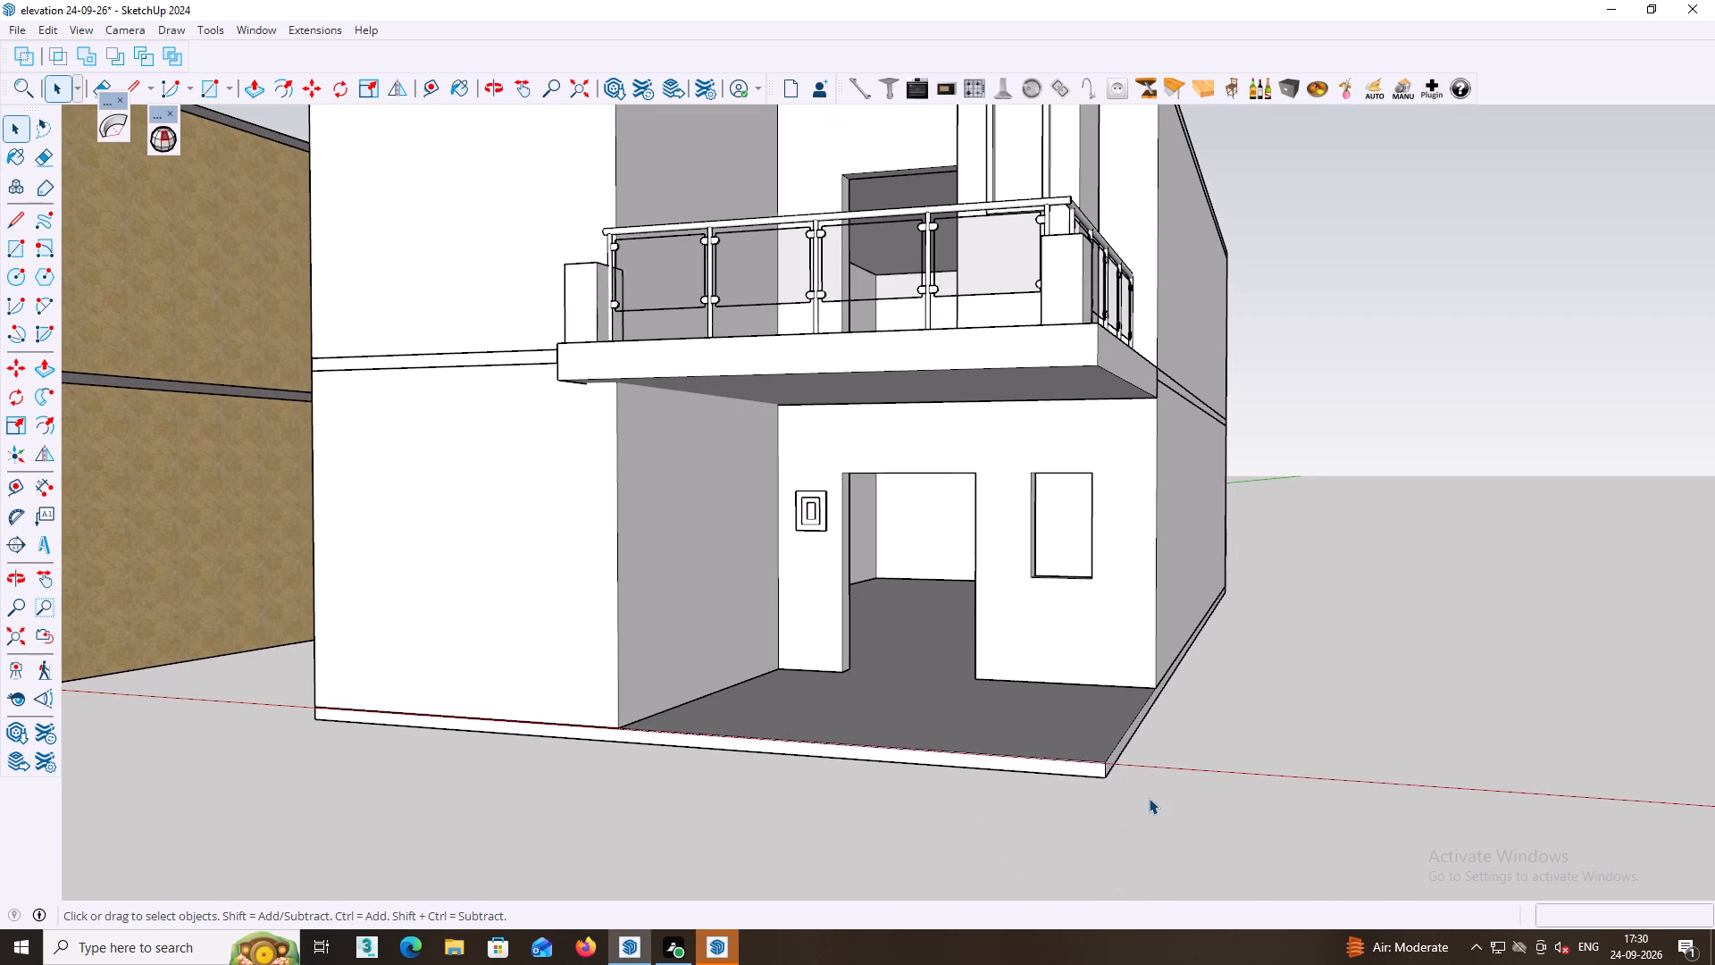
# Place a guide line on the porch floor, offset 4.5" inward from the floor's open side edge.
pyautogui.press('r')
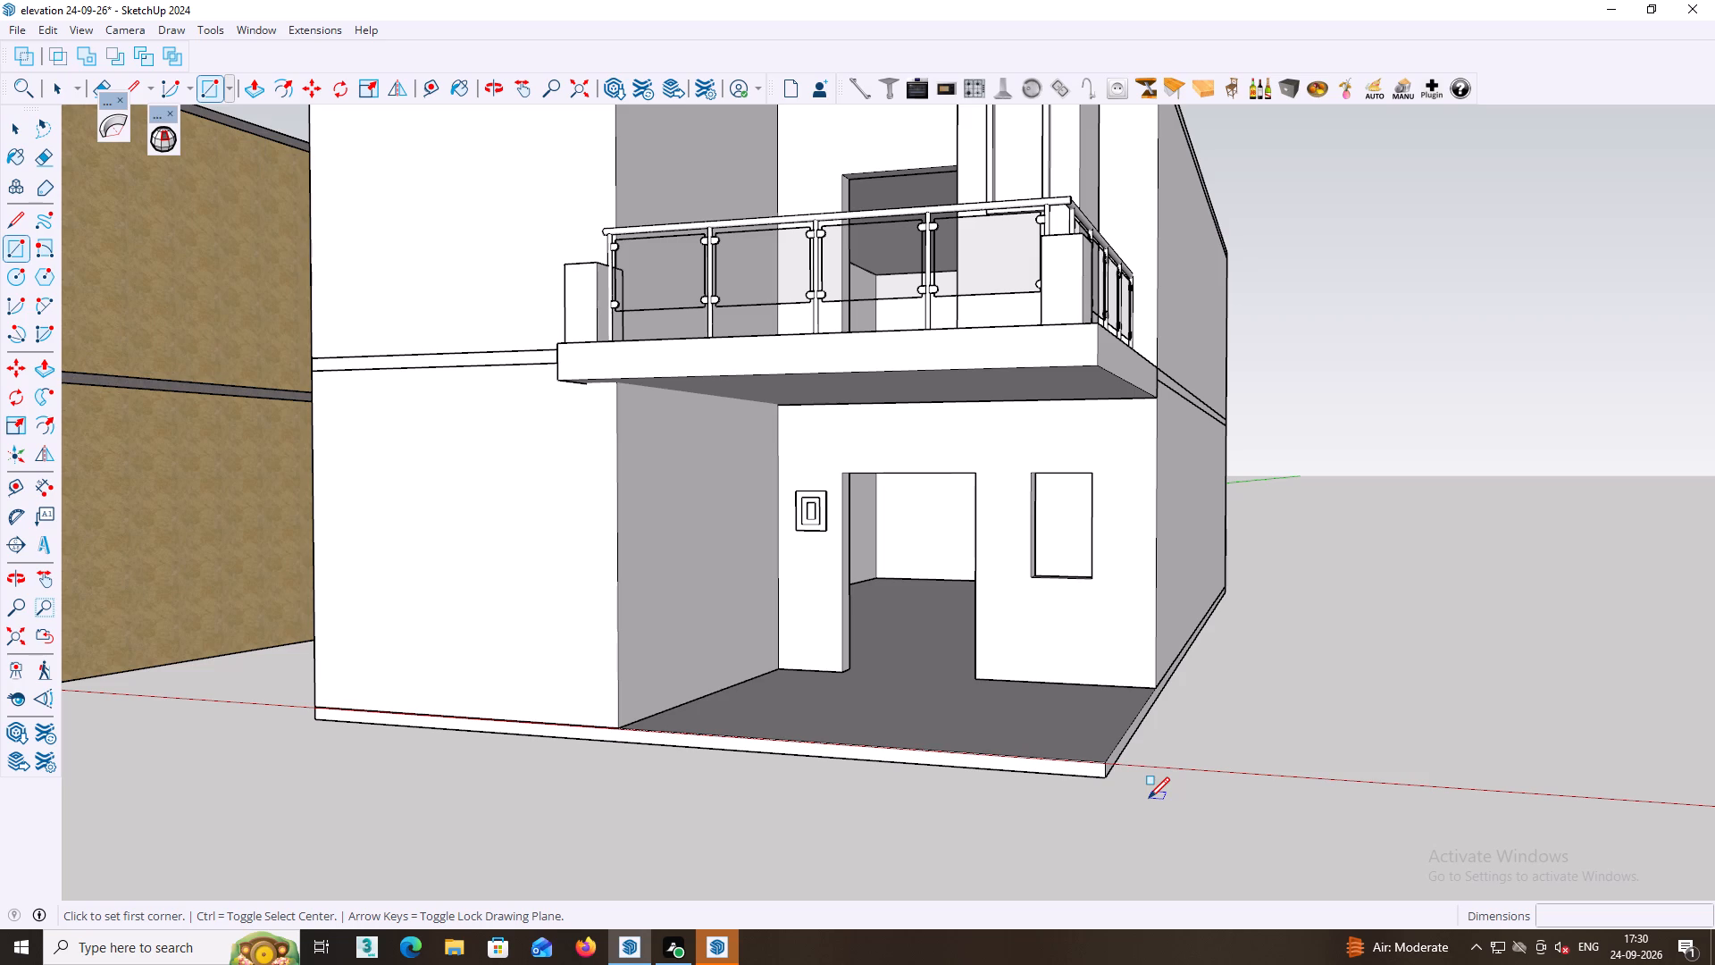
pyautogui.moveTo(1100, 751); pyautogui.dragTo(1108, 772, button='middle')
pyautogui.moveTo(1101, 768); pyautogui.dragTo(1099, 812, button='middle')
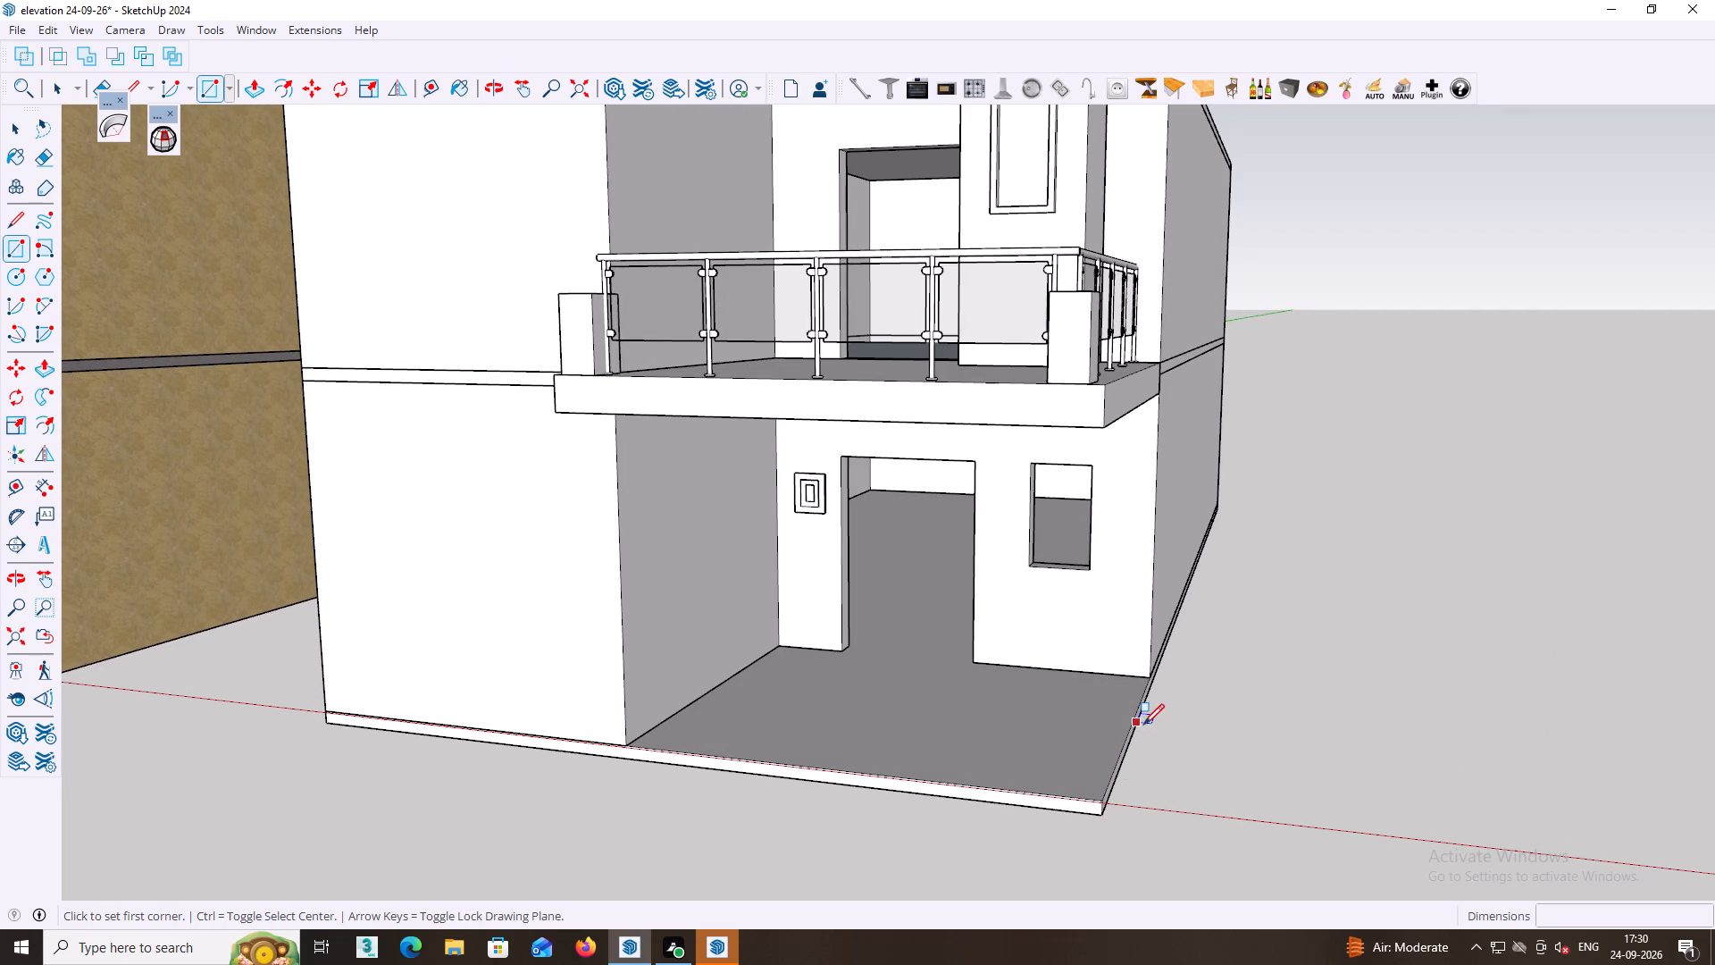
pyautogui.moveTo(1164, 650); pyautogui.dragTo(1174, 608, button='middle')
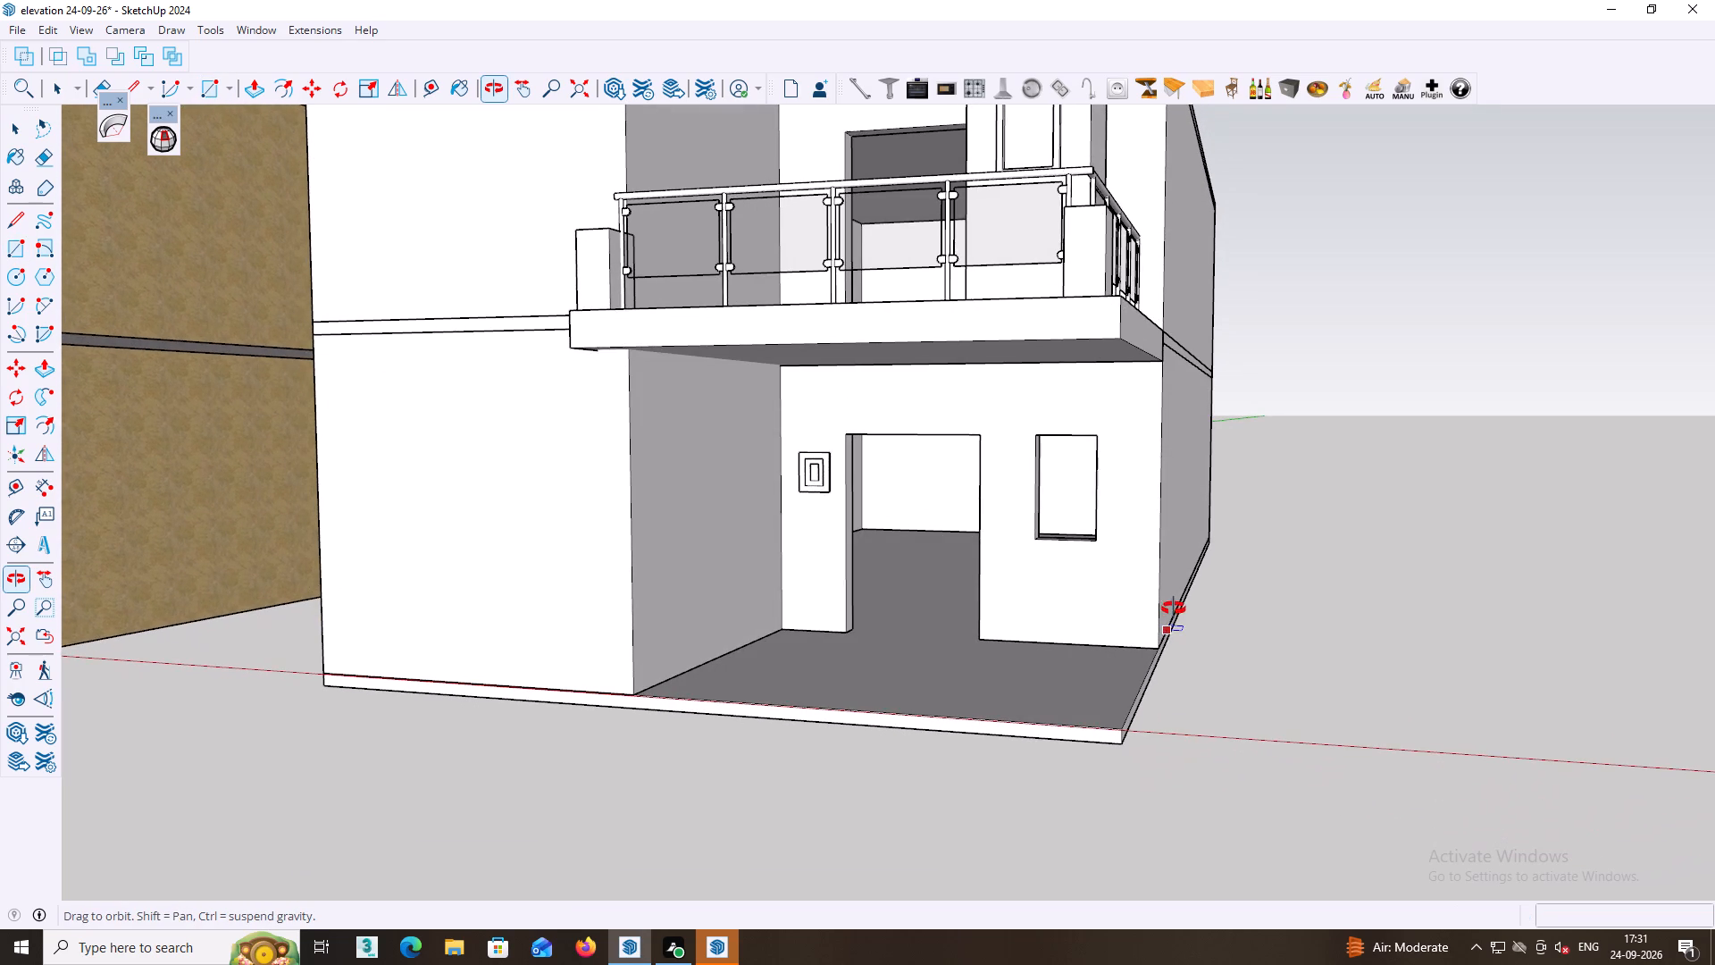
pyautogui.moveTo(1174, 608); pyautogui.dragTo(1184, 614, button='middle')
pyautogui.scroll(2, 1182, 661)
pyautogui.moveTo(1184, 719); pyautogui.dragTo(1229, 714, button='middle')
pyautogui.press('t')
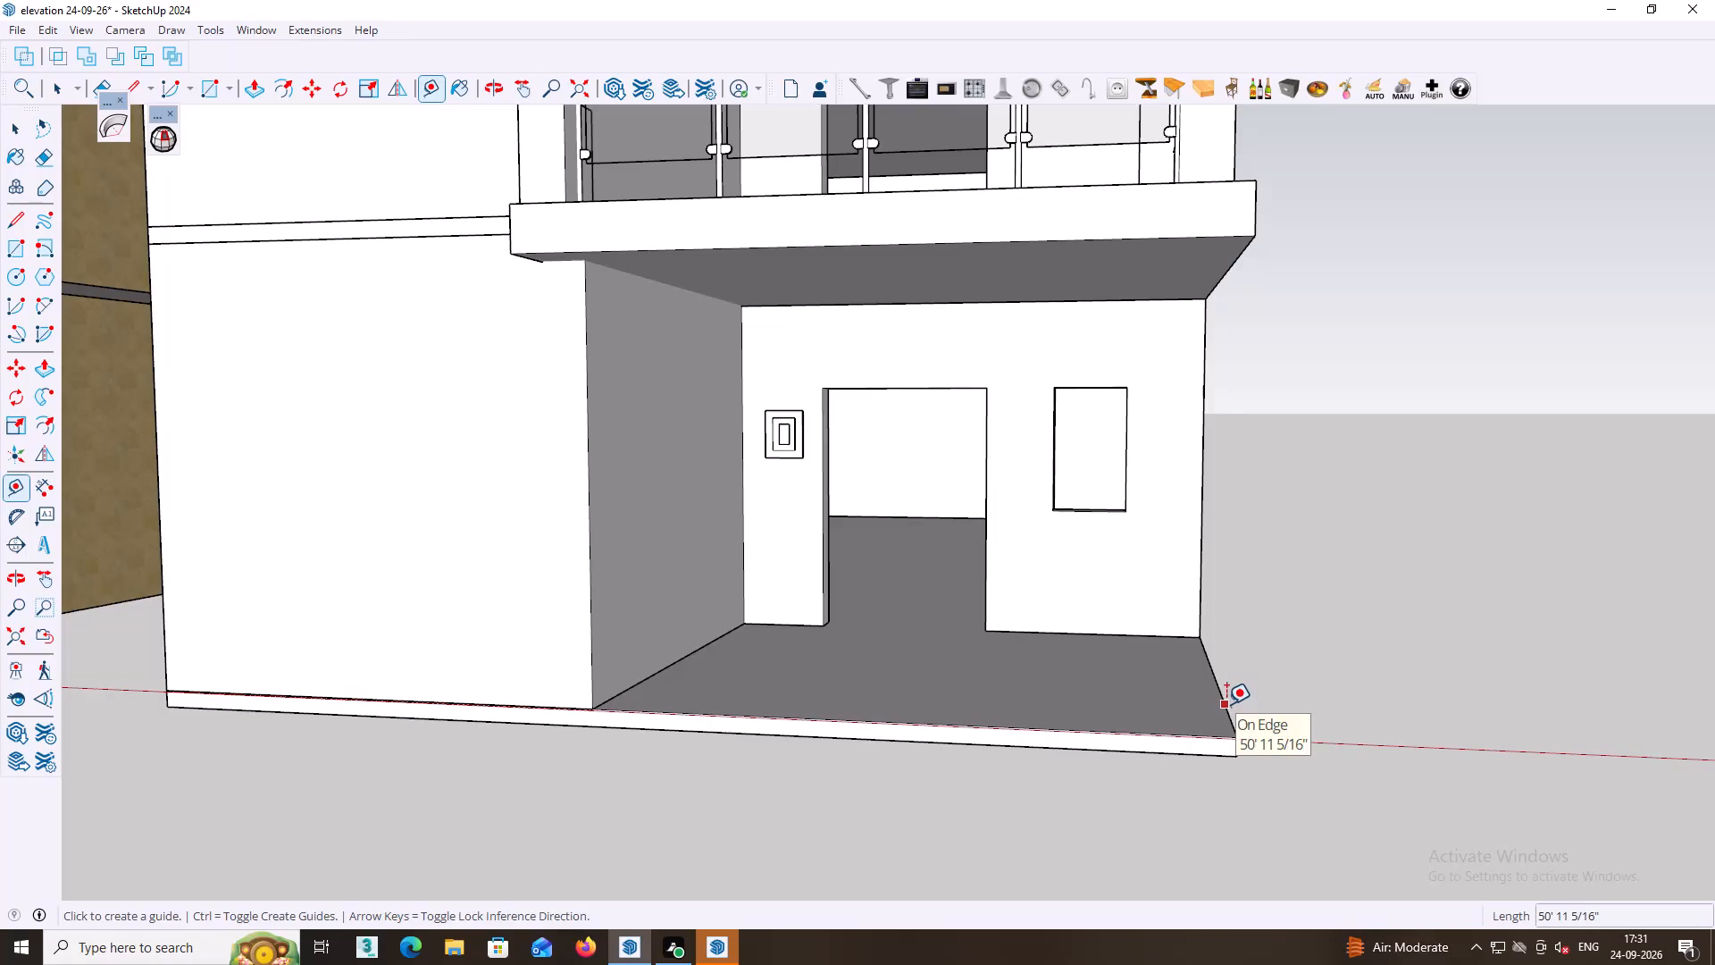
pyautogui.click(1226, 704)
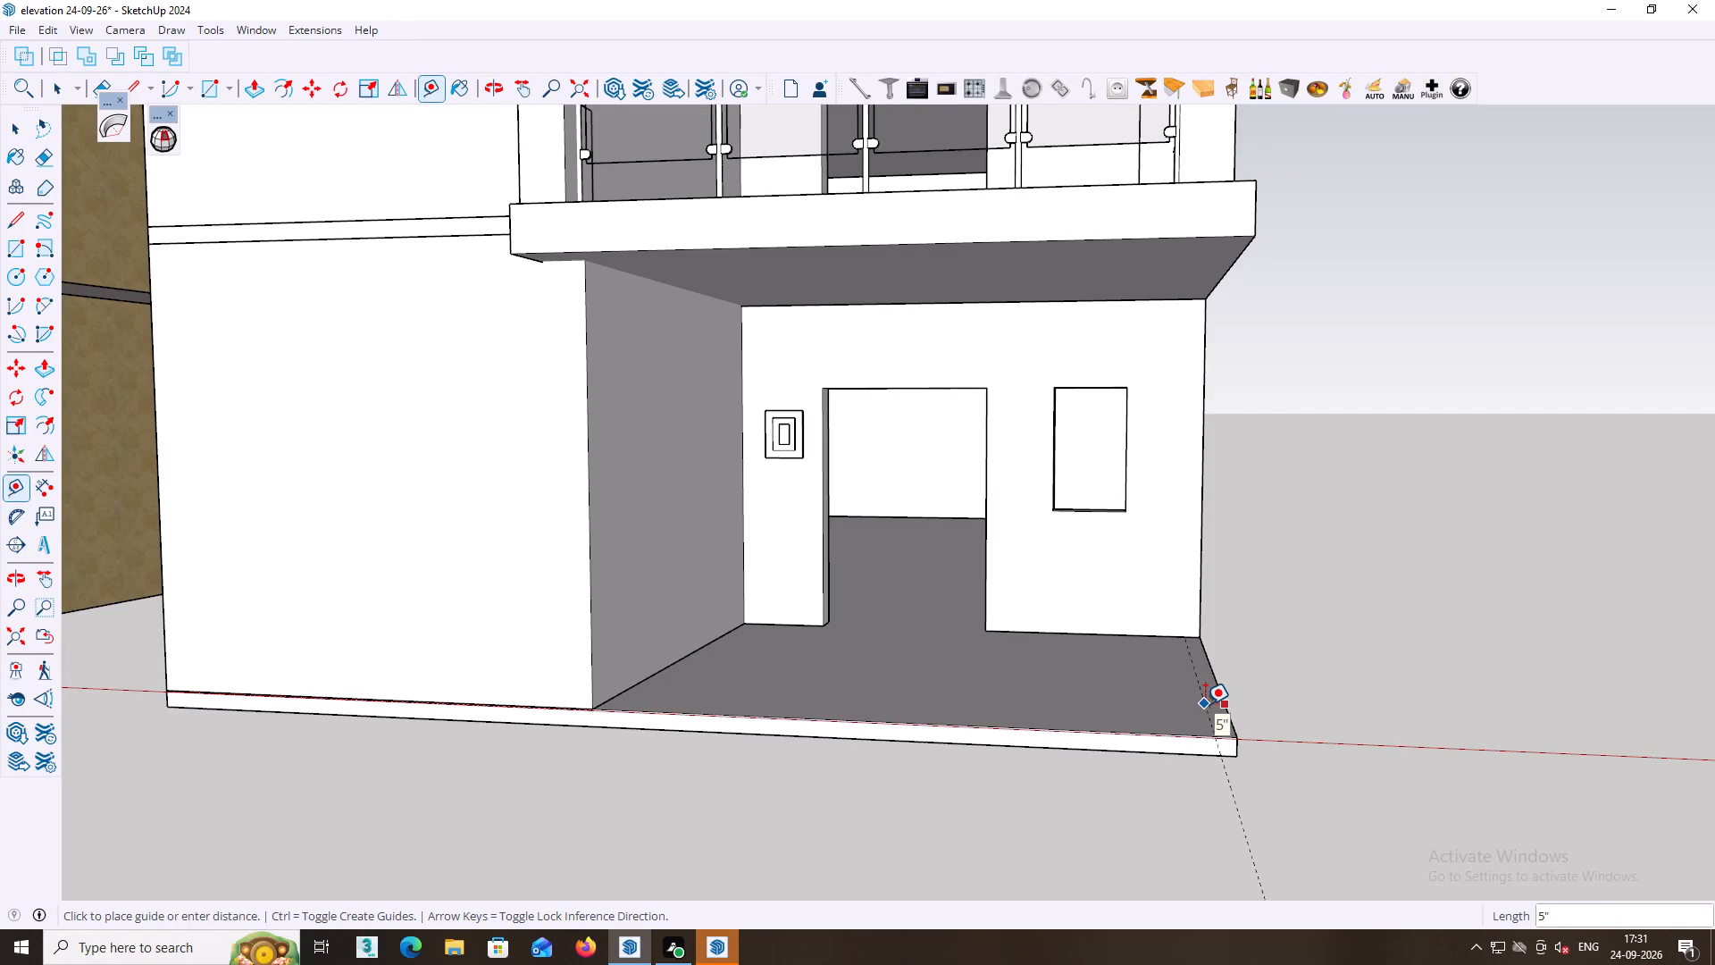
pyautogui.write('4.5')
pyautogui.press('Return')
# Draw a 4 1/2" by about 11' 1 1/2" rectangle between the guide and the porch floor's open side edge.
pyautogui.moveTo(1204, 704); pyautogui.dragTo(1236, 713, button='middle')
pyautogui.press('r')
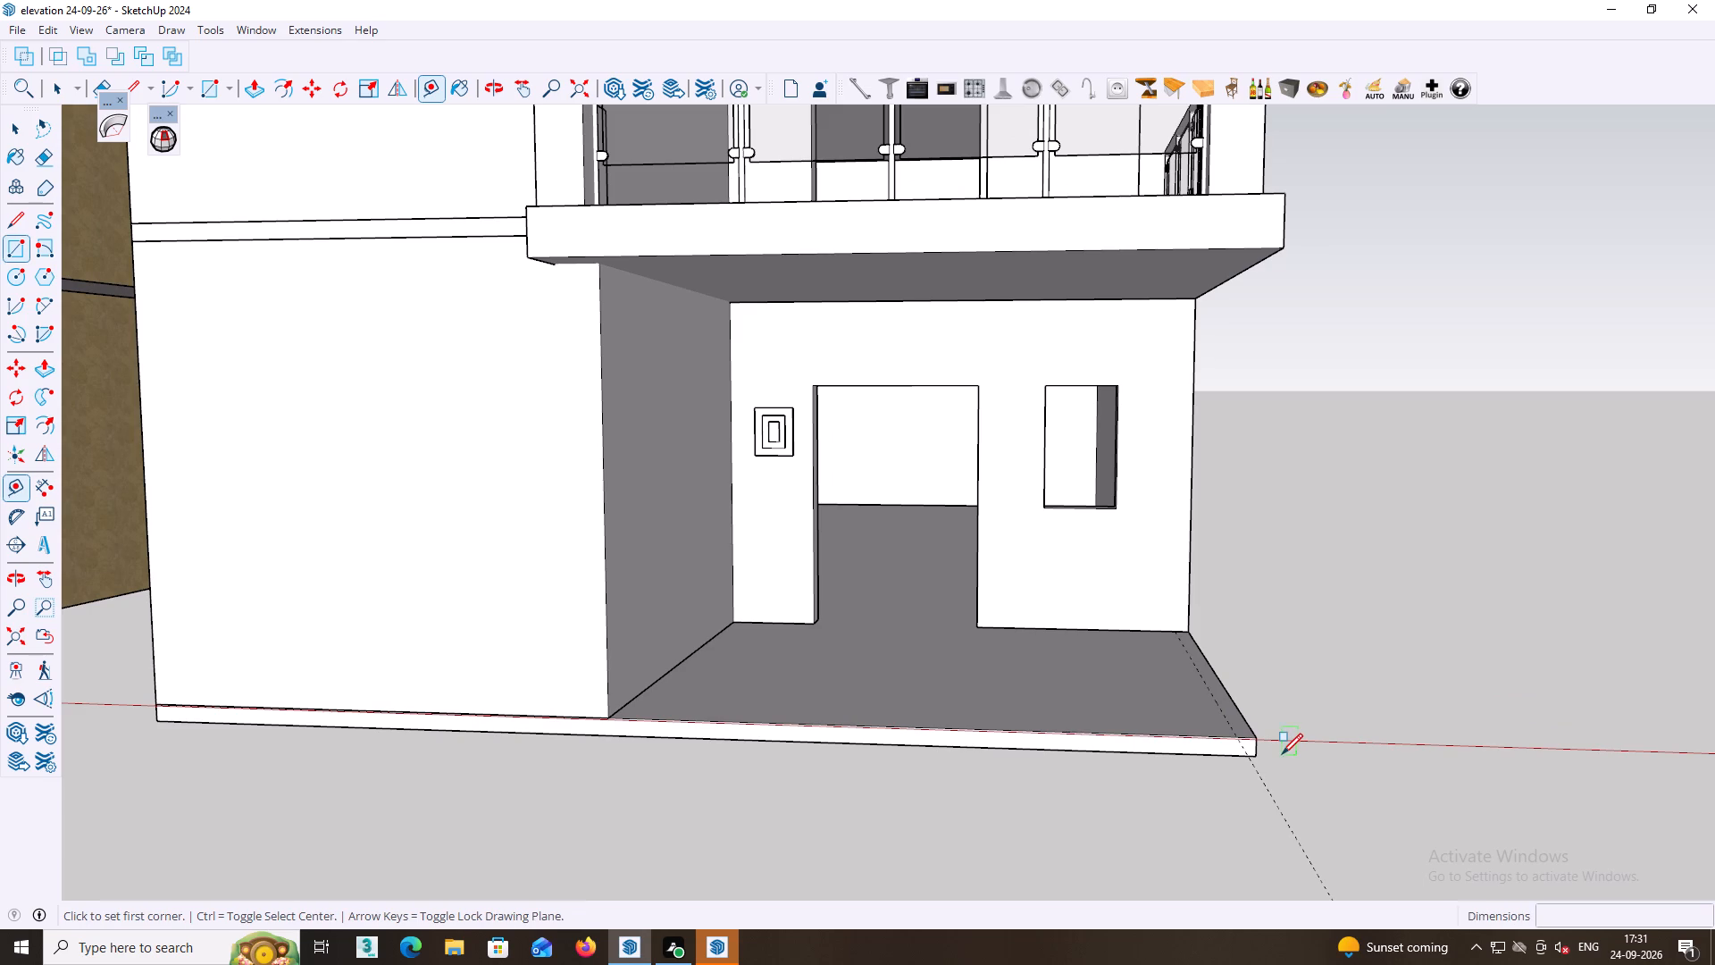
pyautogui.moveTo(1282, 754); pyautogui.dragTo(1267, 853, button='middle')
pyautogui.moveTo(1205, 739); pyautogui.dragTo(1204, 689, button='middle')
pyautogui.moveTo(1212, 693); pyautogui.dragTo(1212, 577, button='middle')
pyautogui.moveTo(1227, 774); pyautogui.dragTo(1230, 743, button='middle')
pyautogui.moveTo(1227, 709); pyautogui.dragTo(1229, 692, button='middle')
pyautogui.scroll(2, 1227, 682)
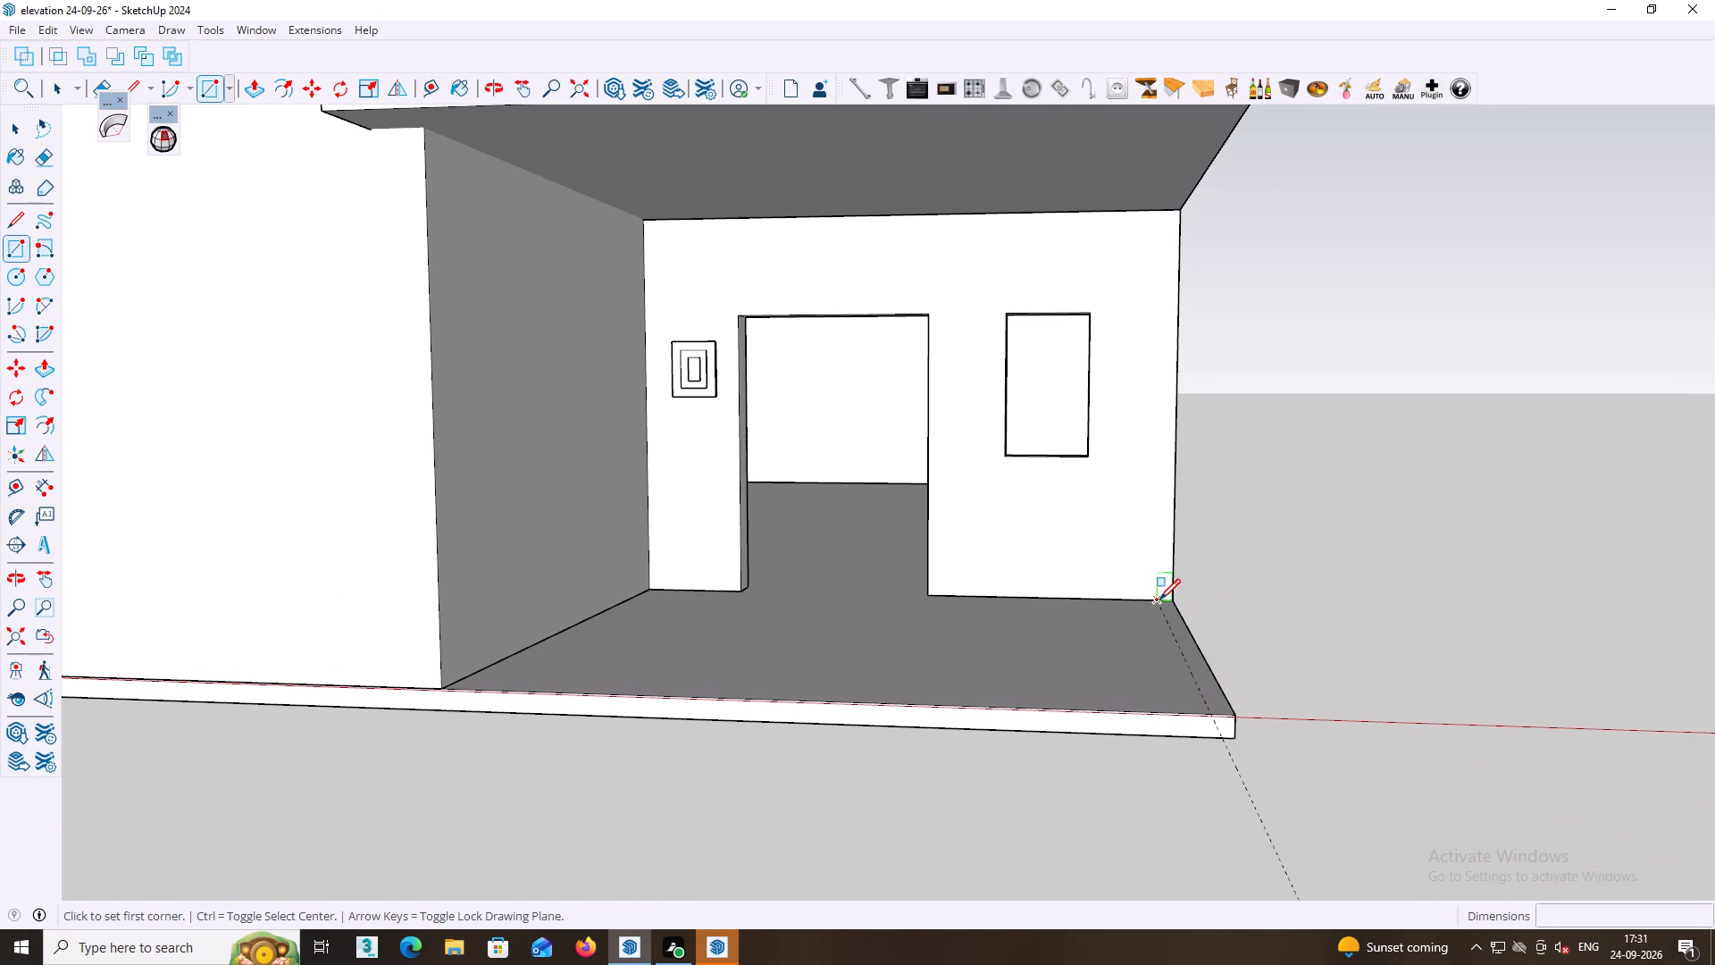
pyautogui.click(1159, 600)
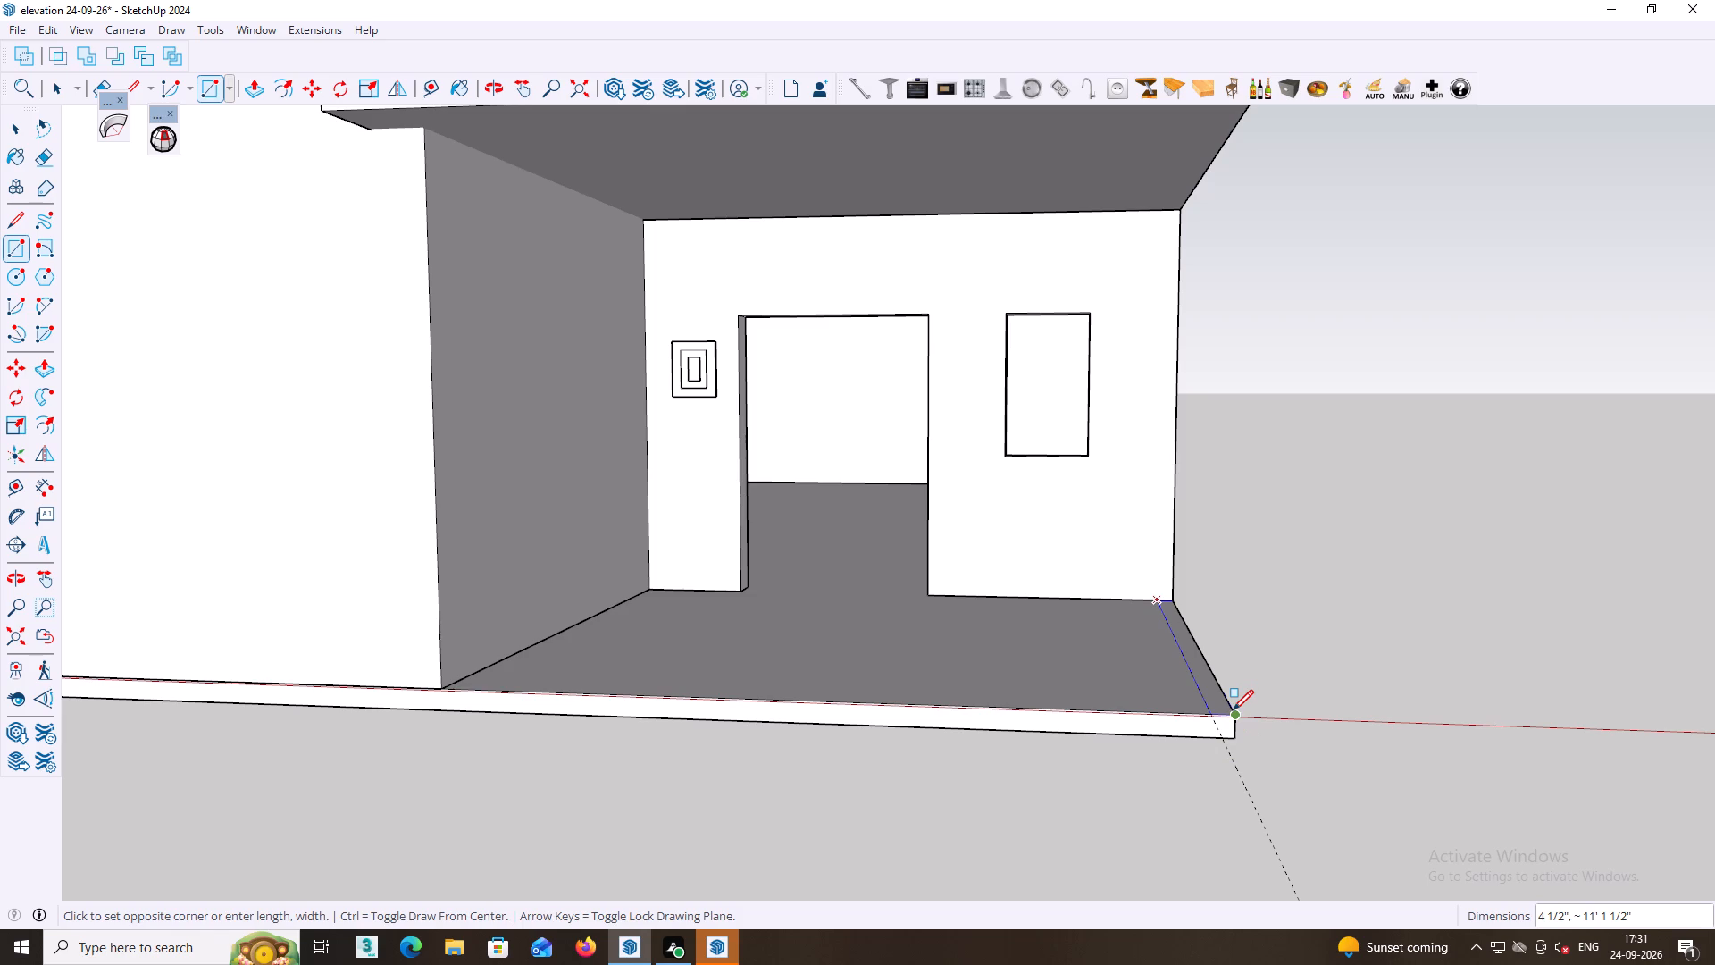
pyautogui.click(1233, 710)
pyautogui.moveTo(1234, 702); pyautogui.dragTo(1234, 765, button='middle')
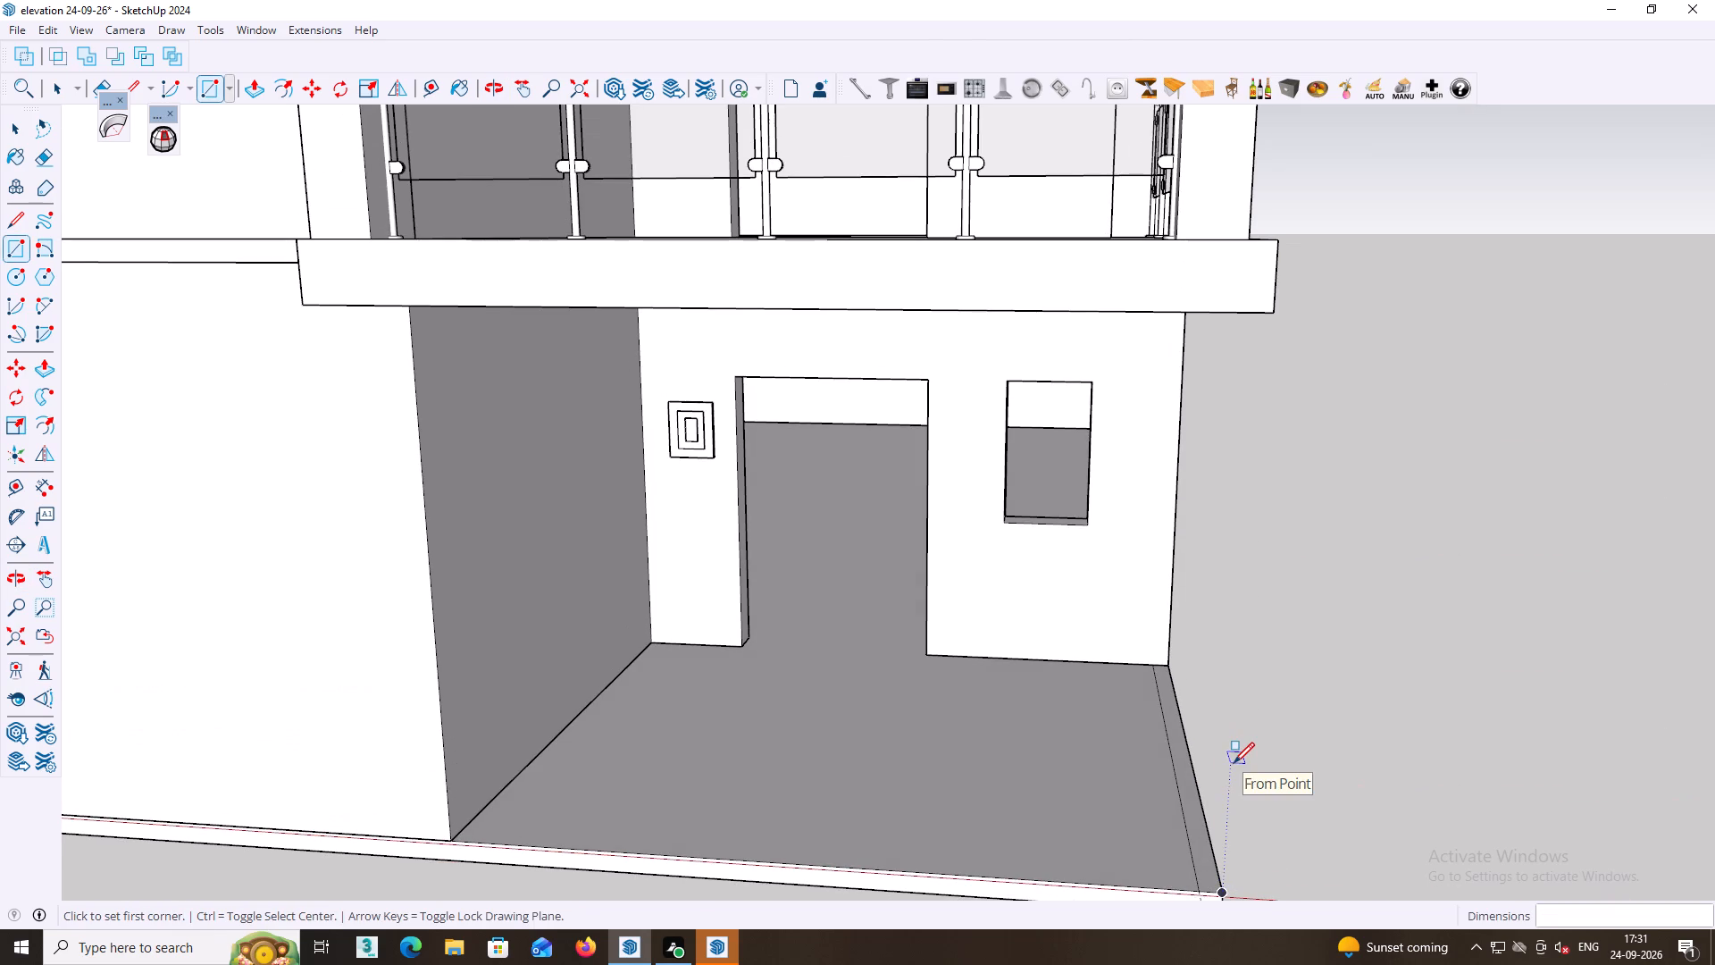
# Push/pull the floor strip up 3' 6" to the ground-floor window's sill level as a low porch side wall.
pyautogui.press('p')
pyautogui.click(1188, 791)
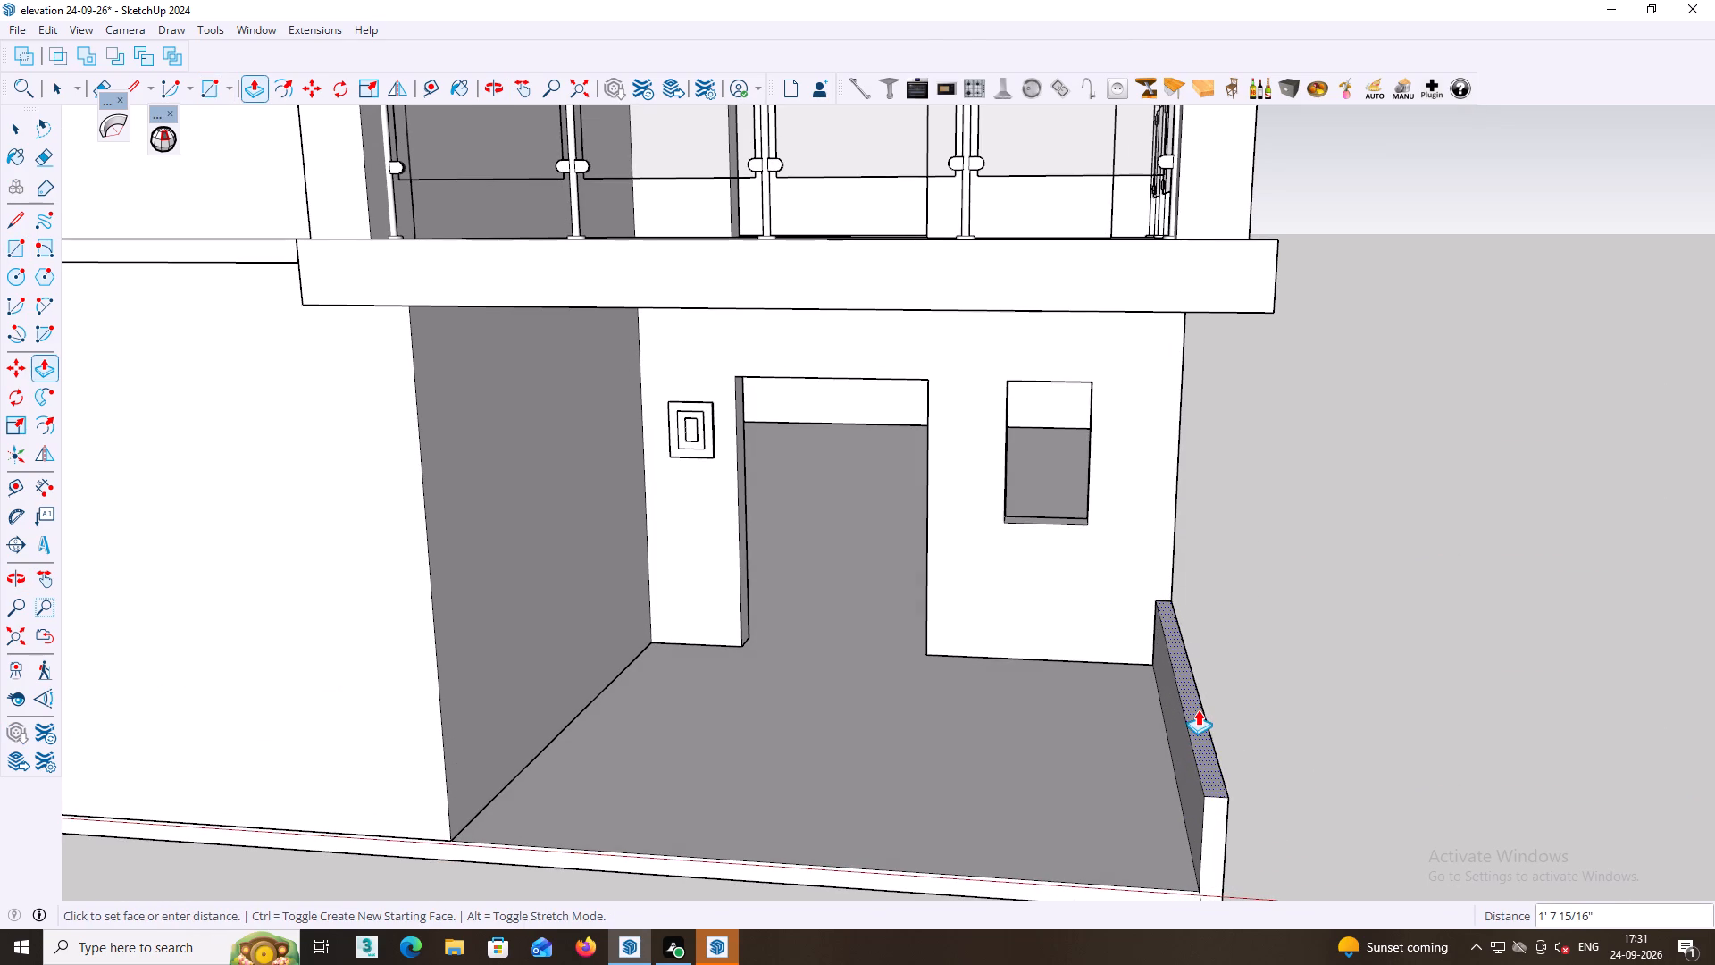
pyautogui.moveTo(1199, 699); pyautogui.dragTo(1221, 592, button='middle')
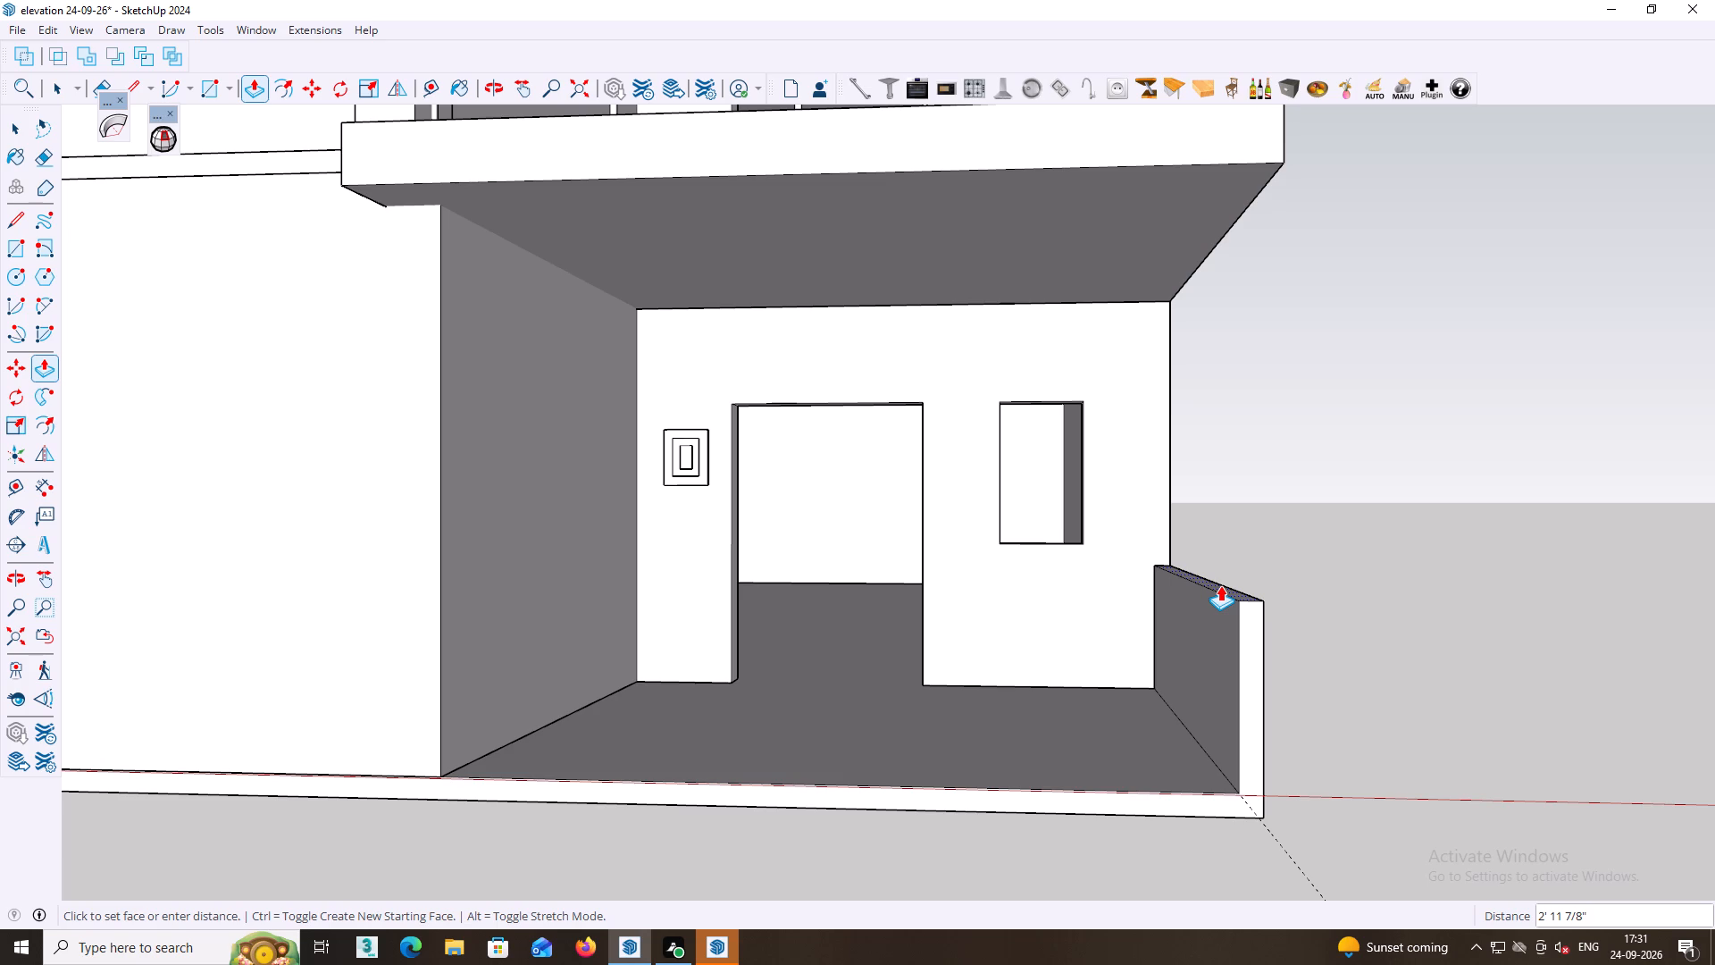
pyautogui.click(1083, 540)
# Inspect the low porch side wall and the open front of the porch from the front, above and the side.
pyautogui.scroll(-3, 1117, 589)
pyautogui.moveTo(1185, 624); pyautogui.dragTo(1300, 629, button='middle')
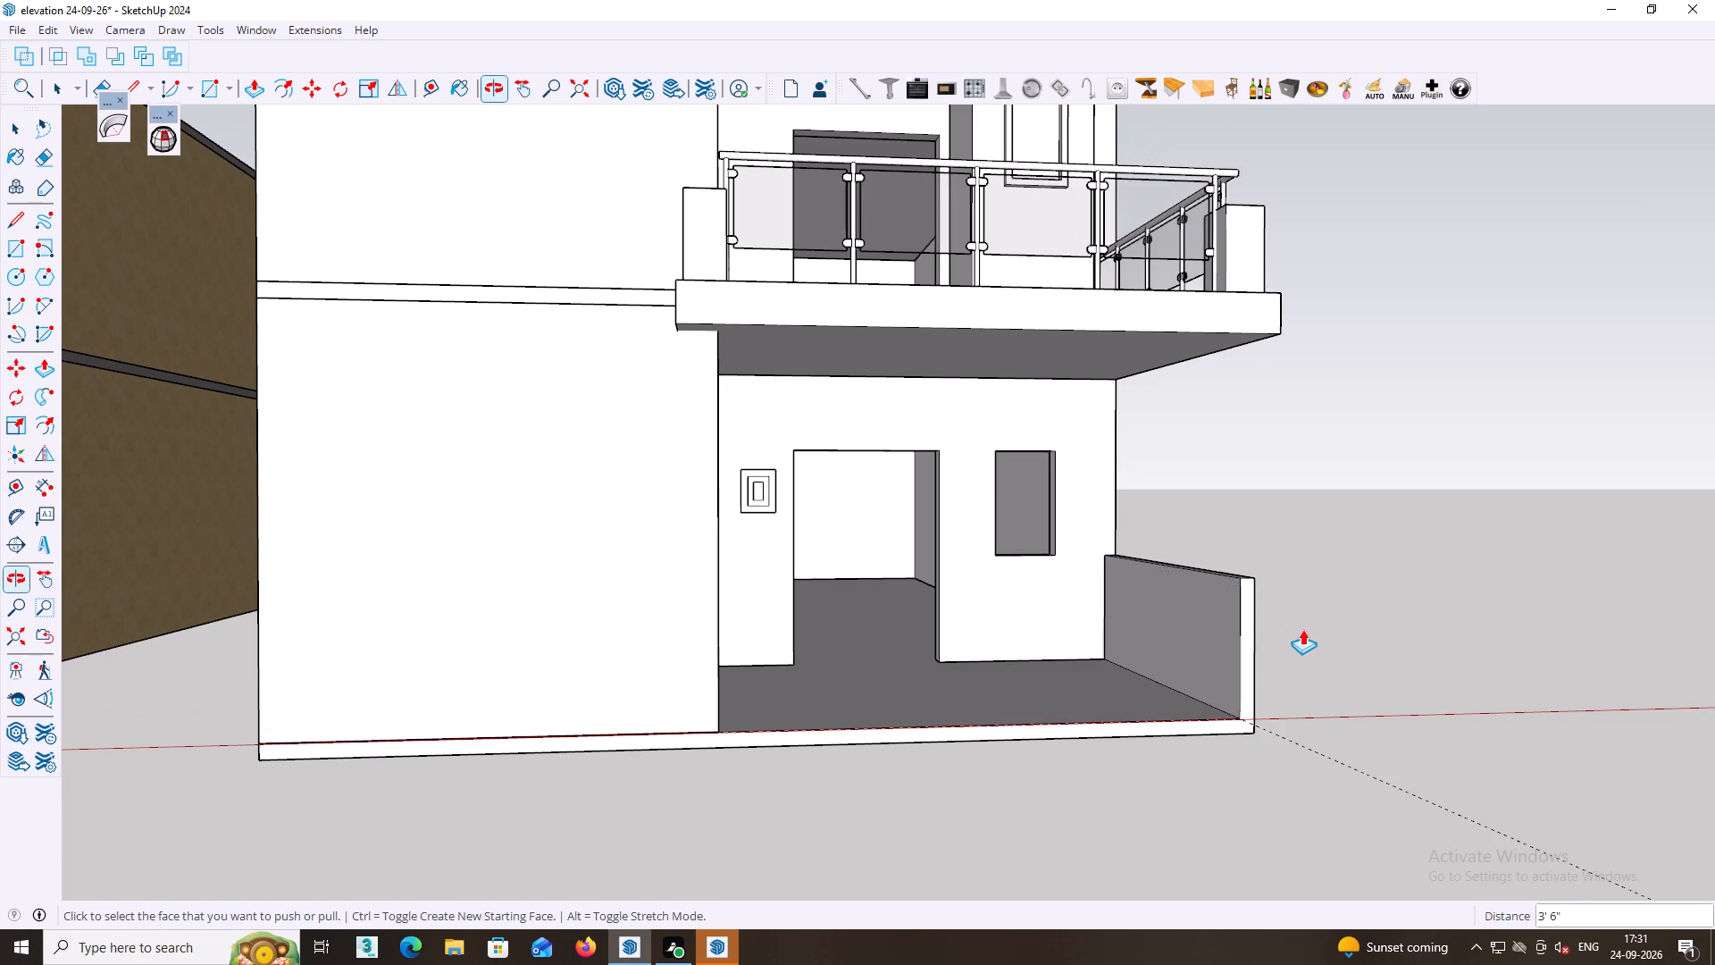
pyautogui.moveTo(1316, 654); pyautogui.dragTo(1194, 580, button='middle')
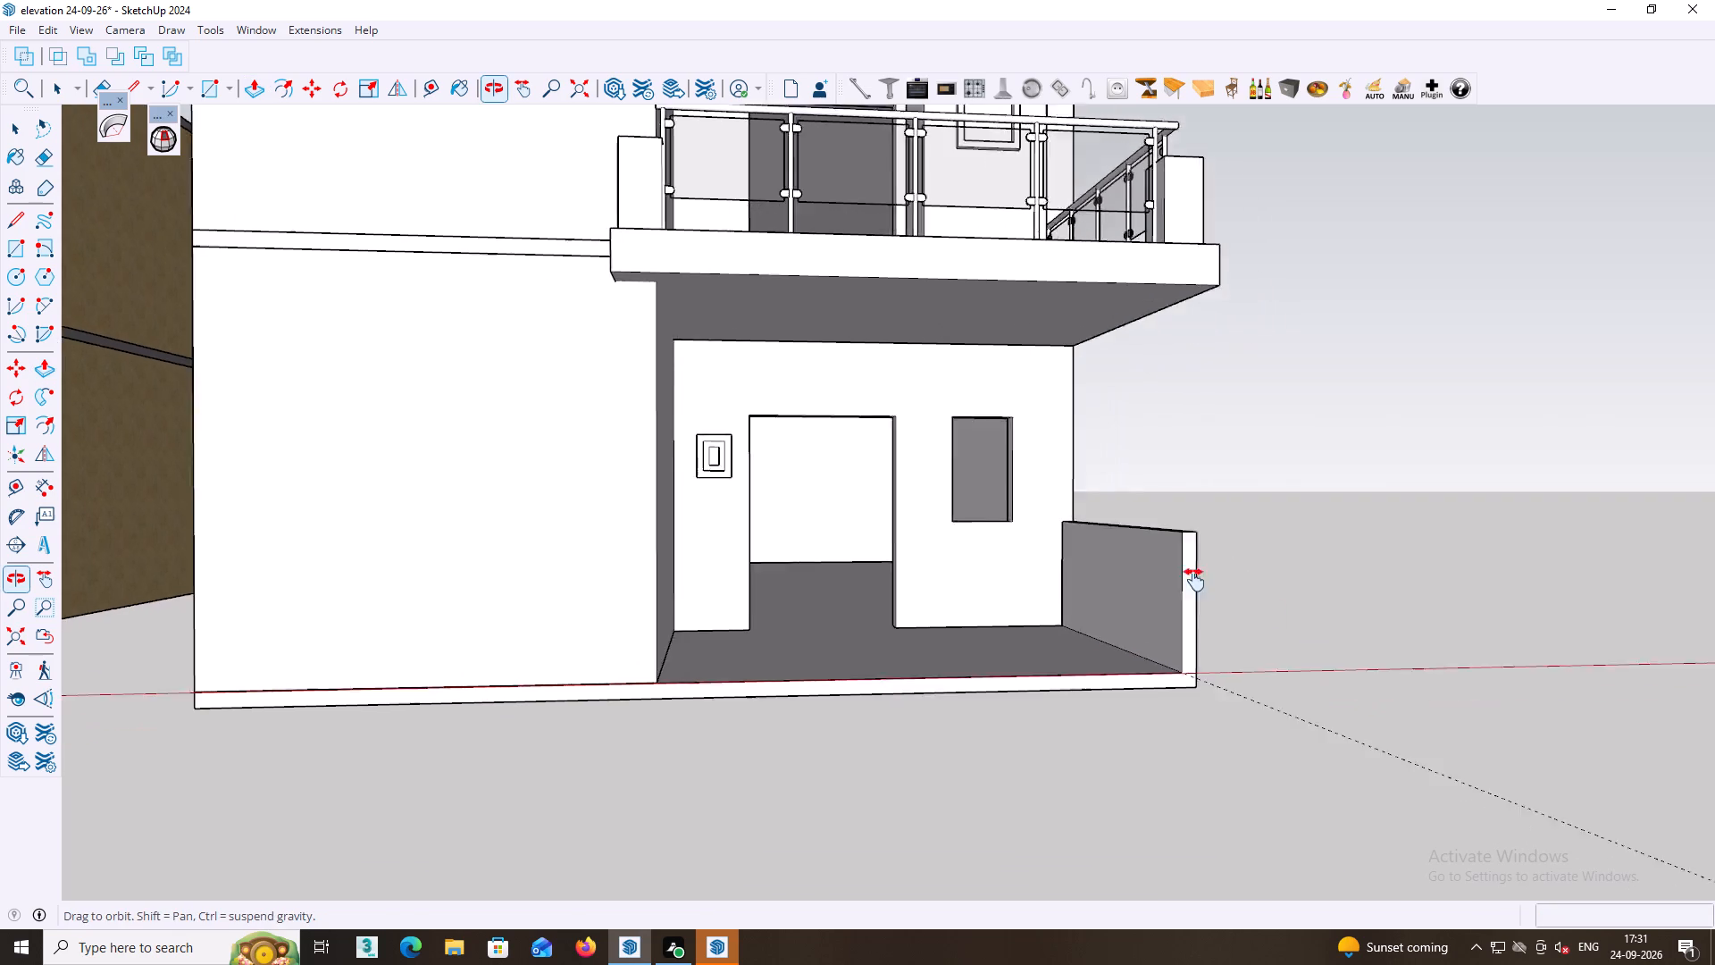
pyautogui.moveTo(1194, 580); pyautogui.dragTo(1063, 513, button='middle')
pyautogui.doubleClick(1221, 507)
pyautogui.press('space')
pyautogui.moveTo(1207, 500); pyautogui.dragTo(1200, 546, button='middle')
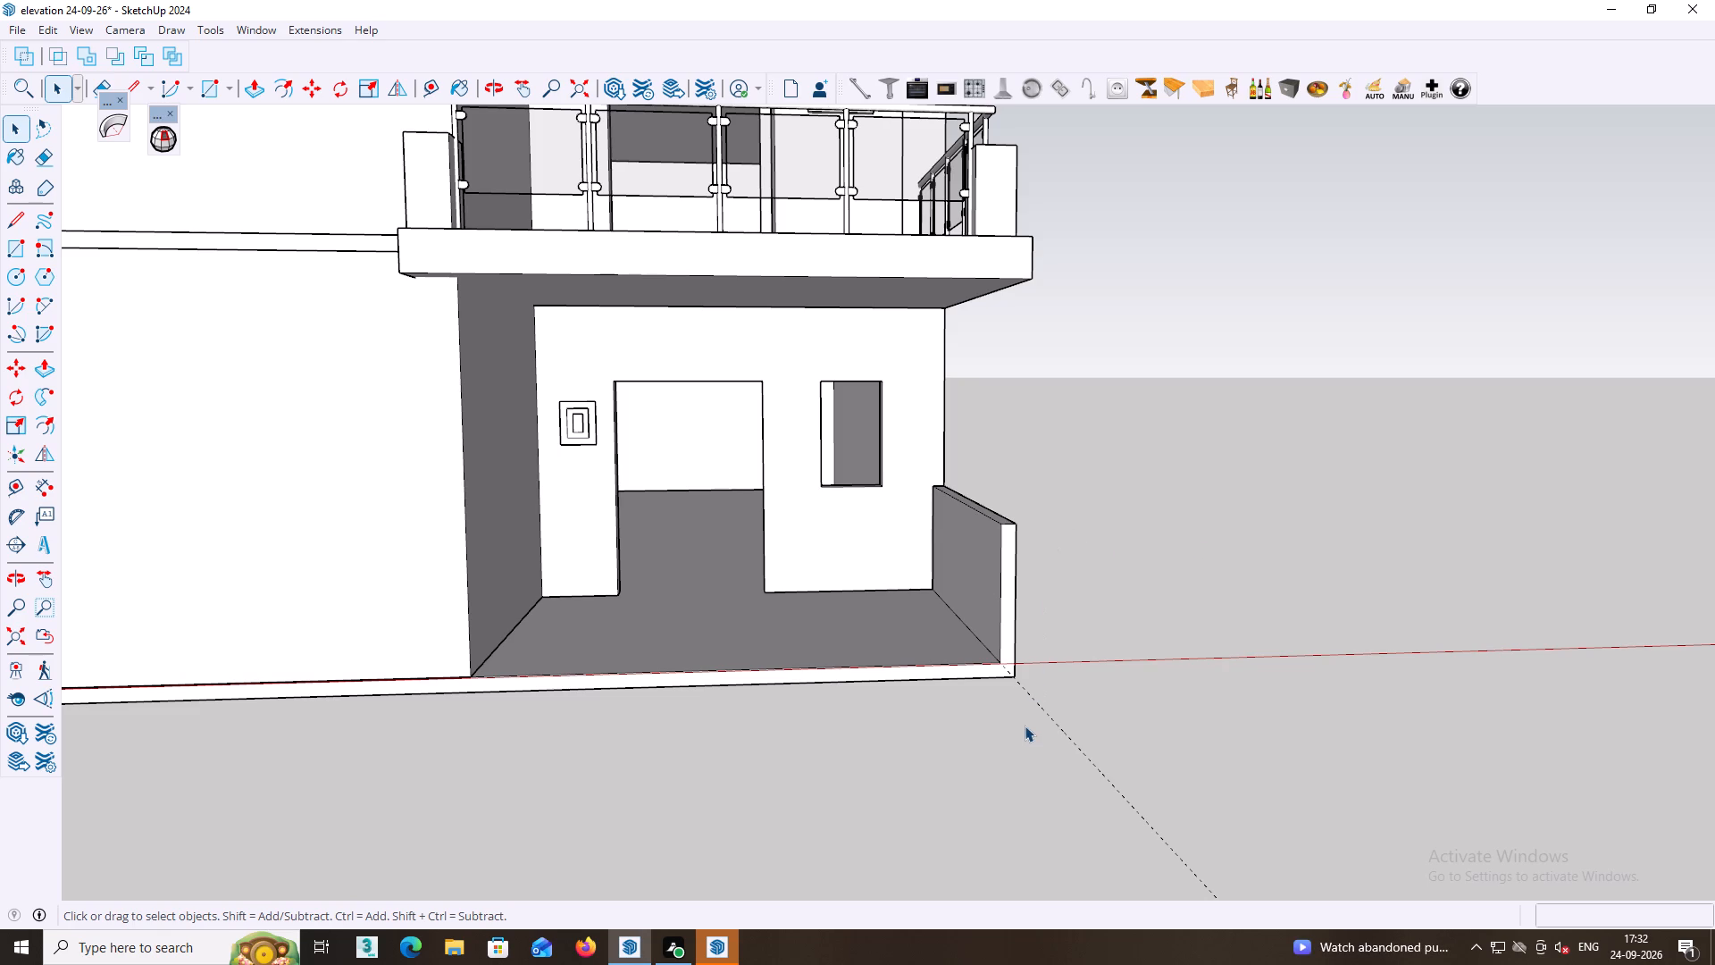
pyautogui.keyDown('shift'); pyautogui.moveTo(1022, 709); pyautogui.dragTo(957, 536, button='middle'); pyautogui.keyUp('shift')
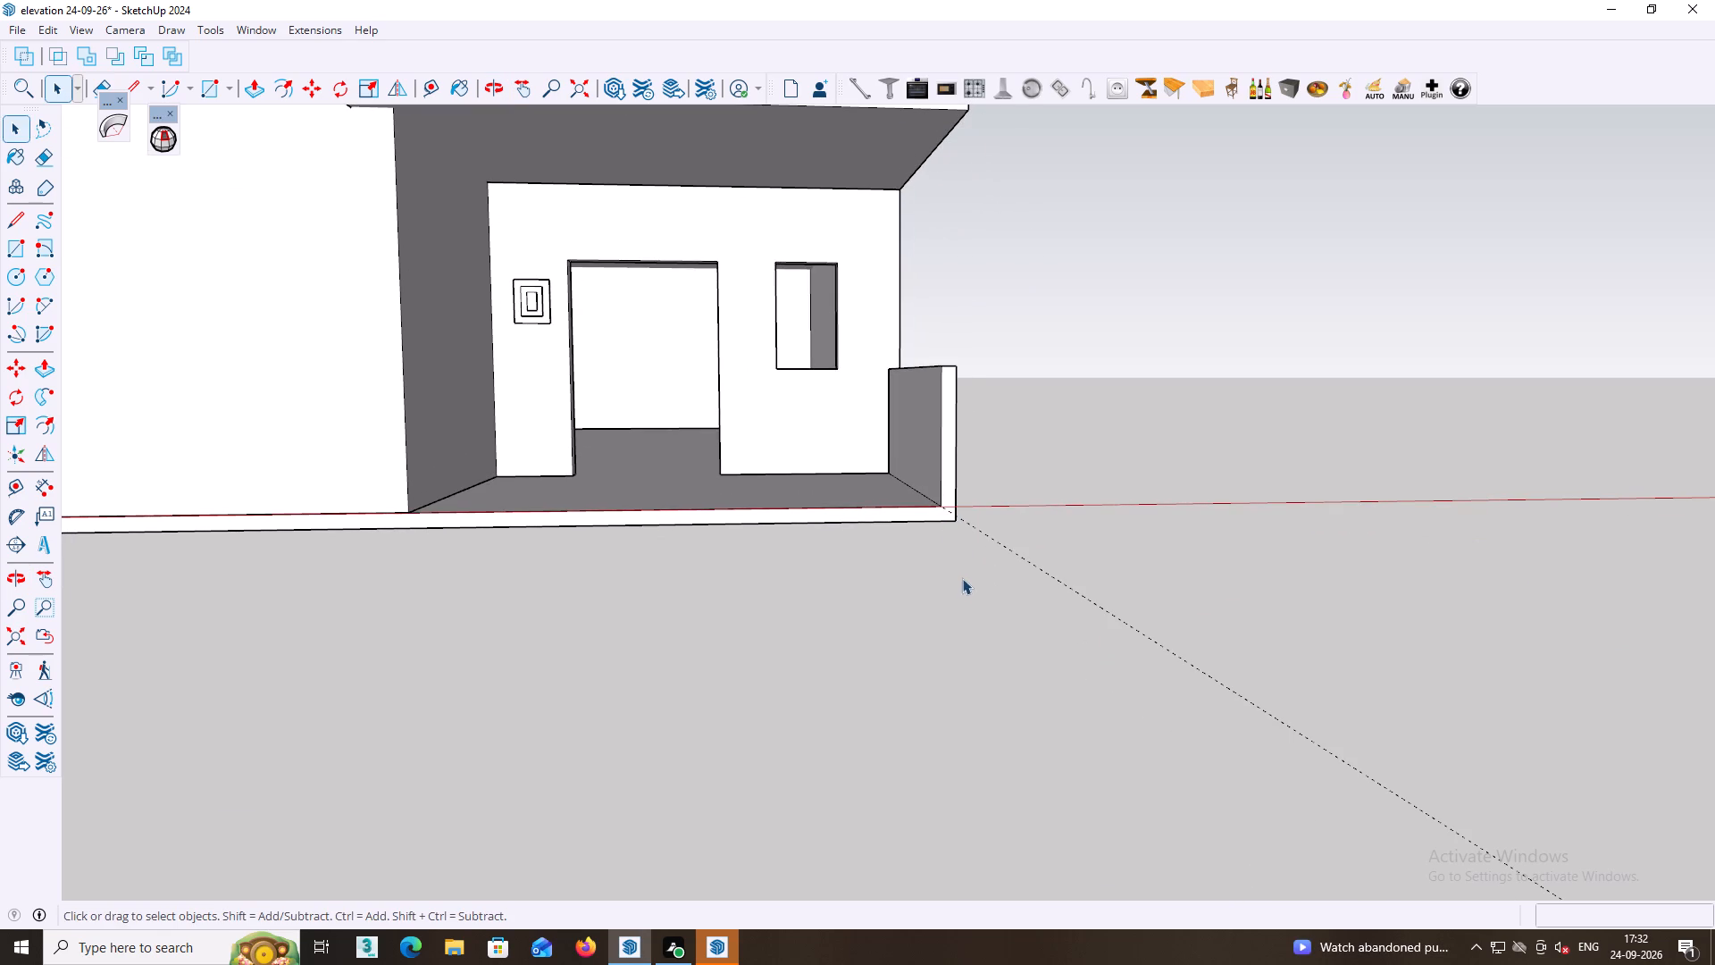
pyautogui.moveTo(978, 659); pyautogui.dragTo(979, 680, button='middle')
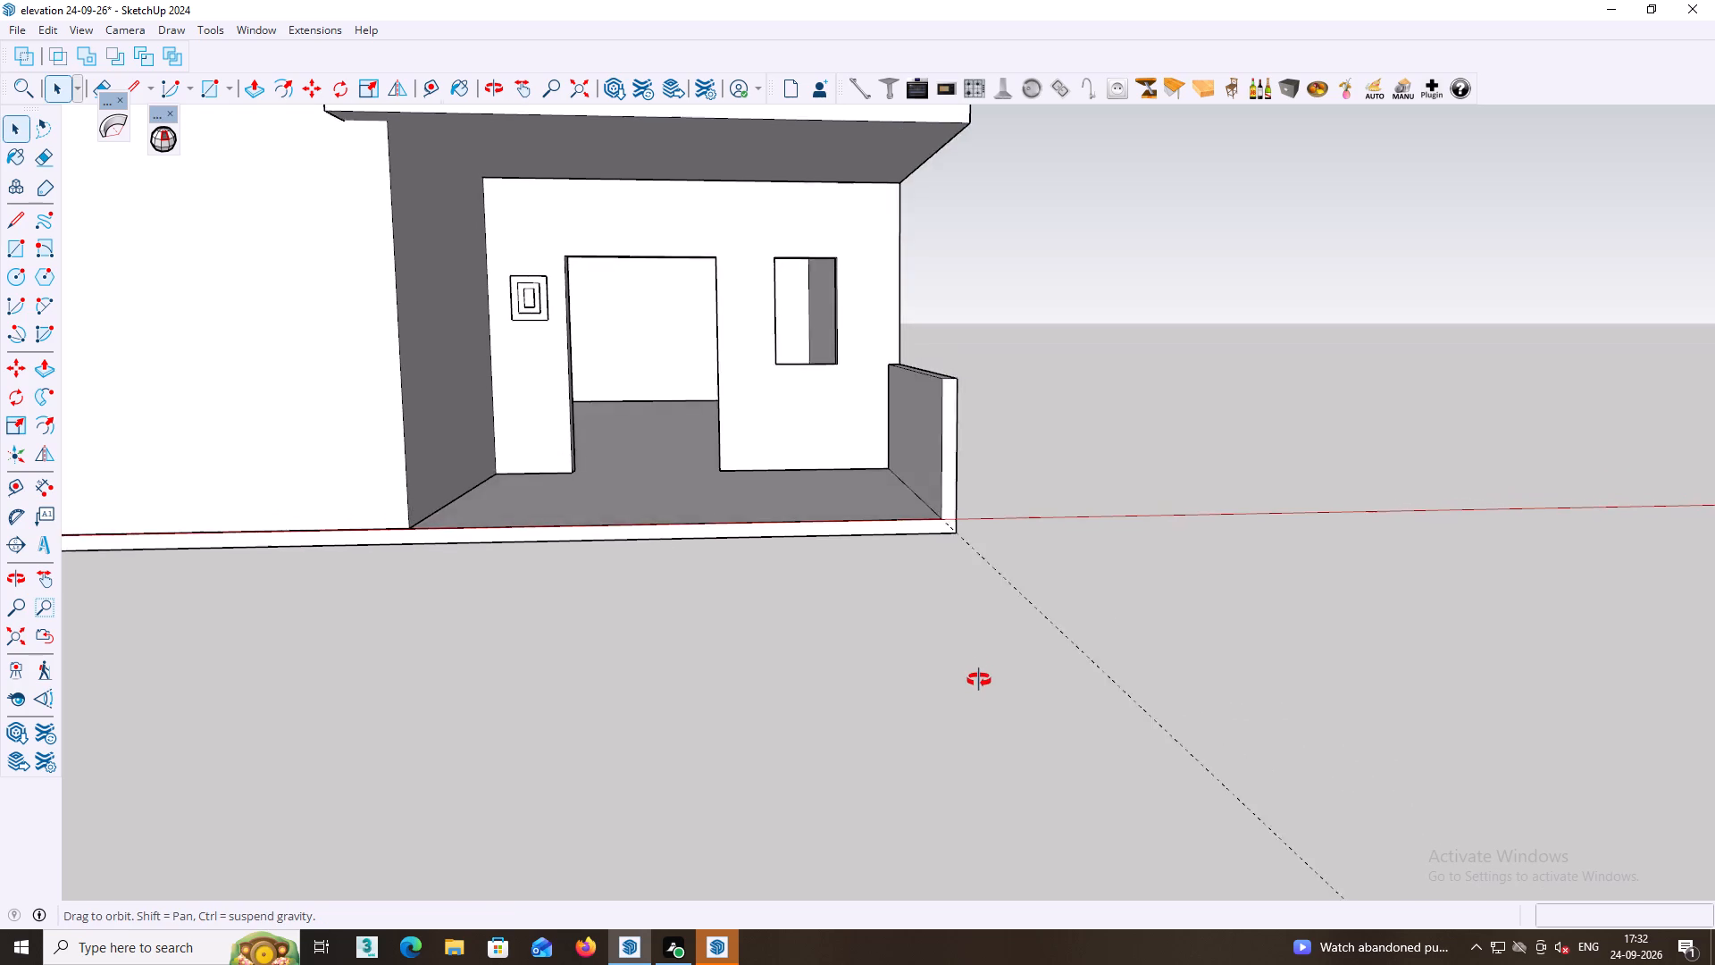
pyautogui.moveTo(979, 680); pyautogui.dragTo(979, 749, button='middle')
pyautogui.scroll(-3, 978, 745)
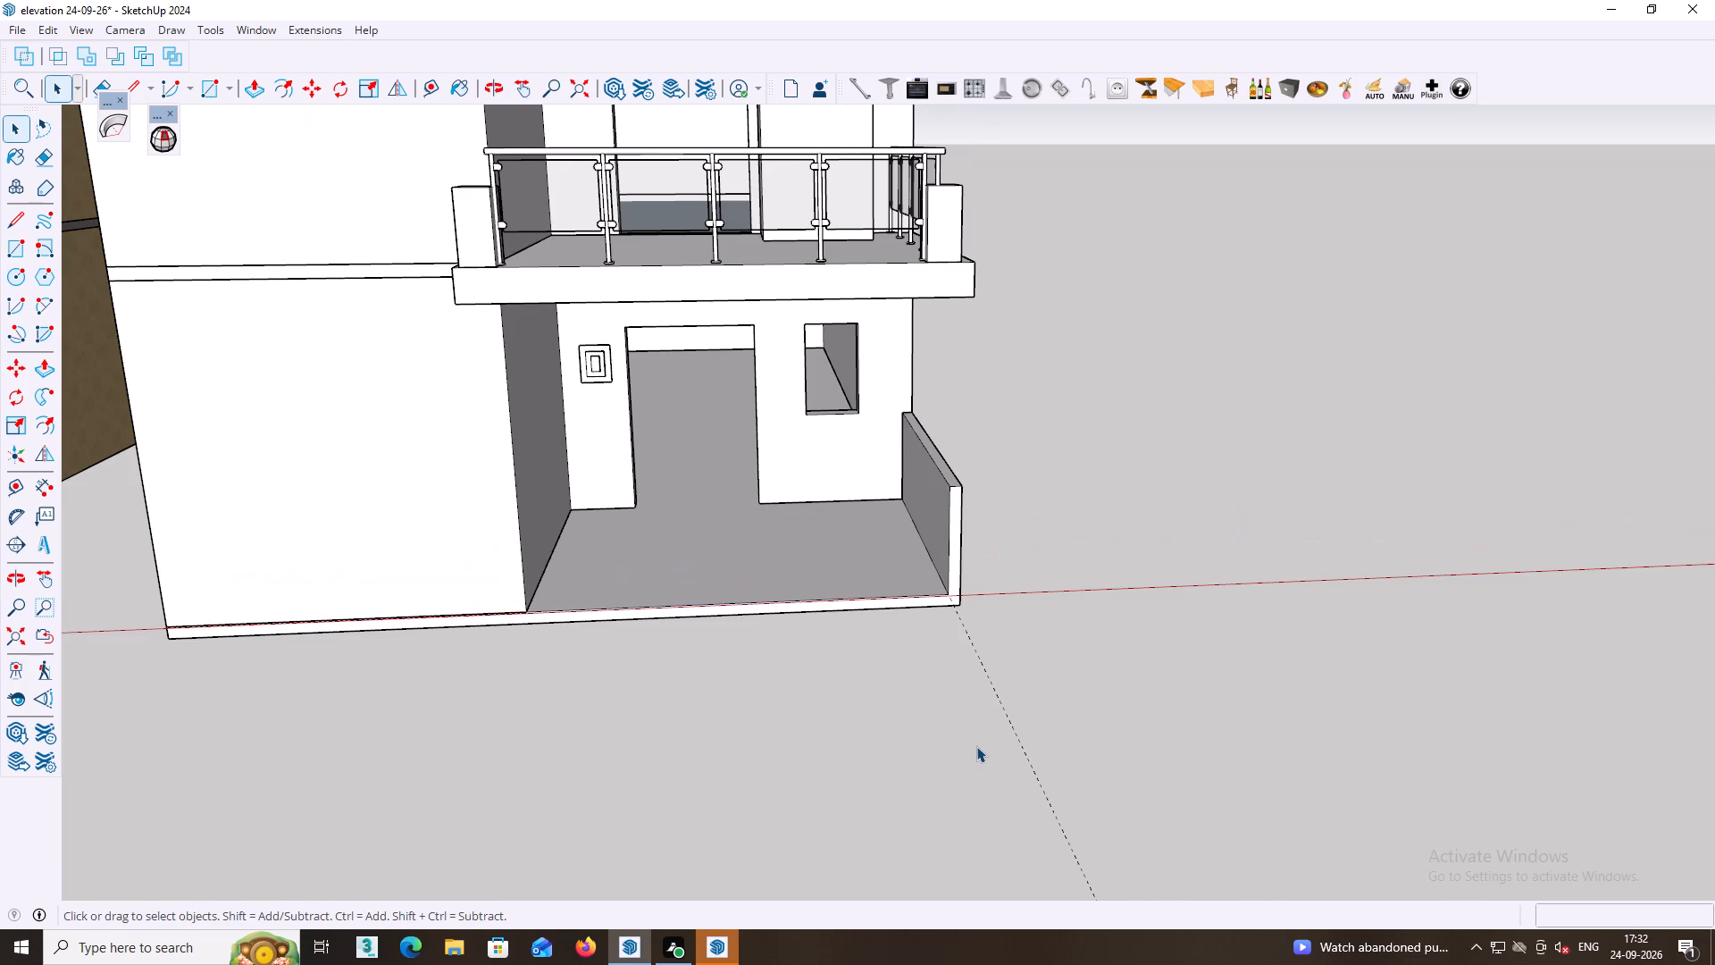
pyautogui.moveTo(999, 634); pyautogui.dragTo(987, 621, button='middle')
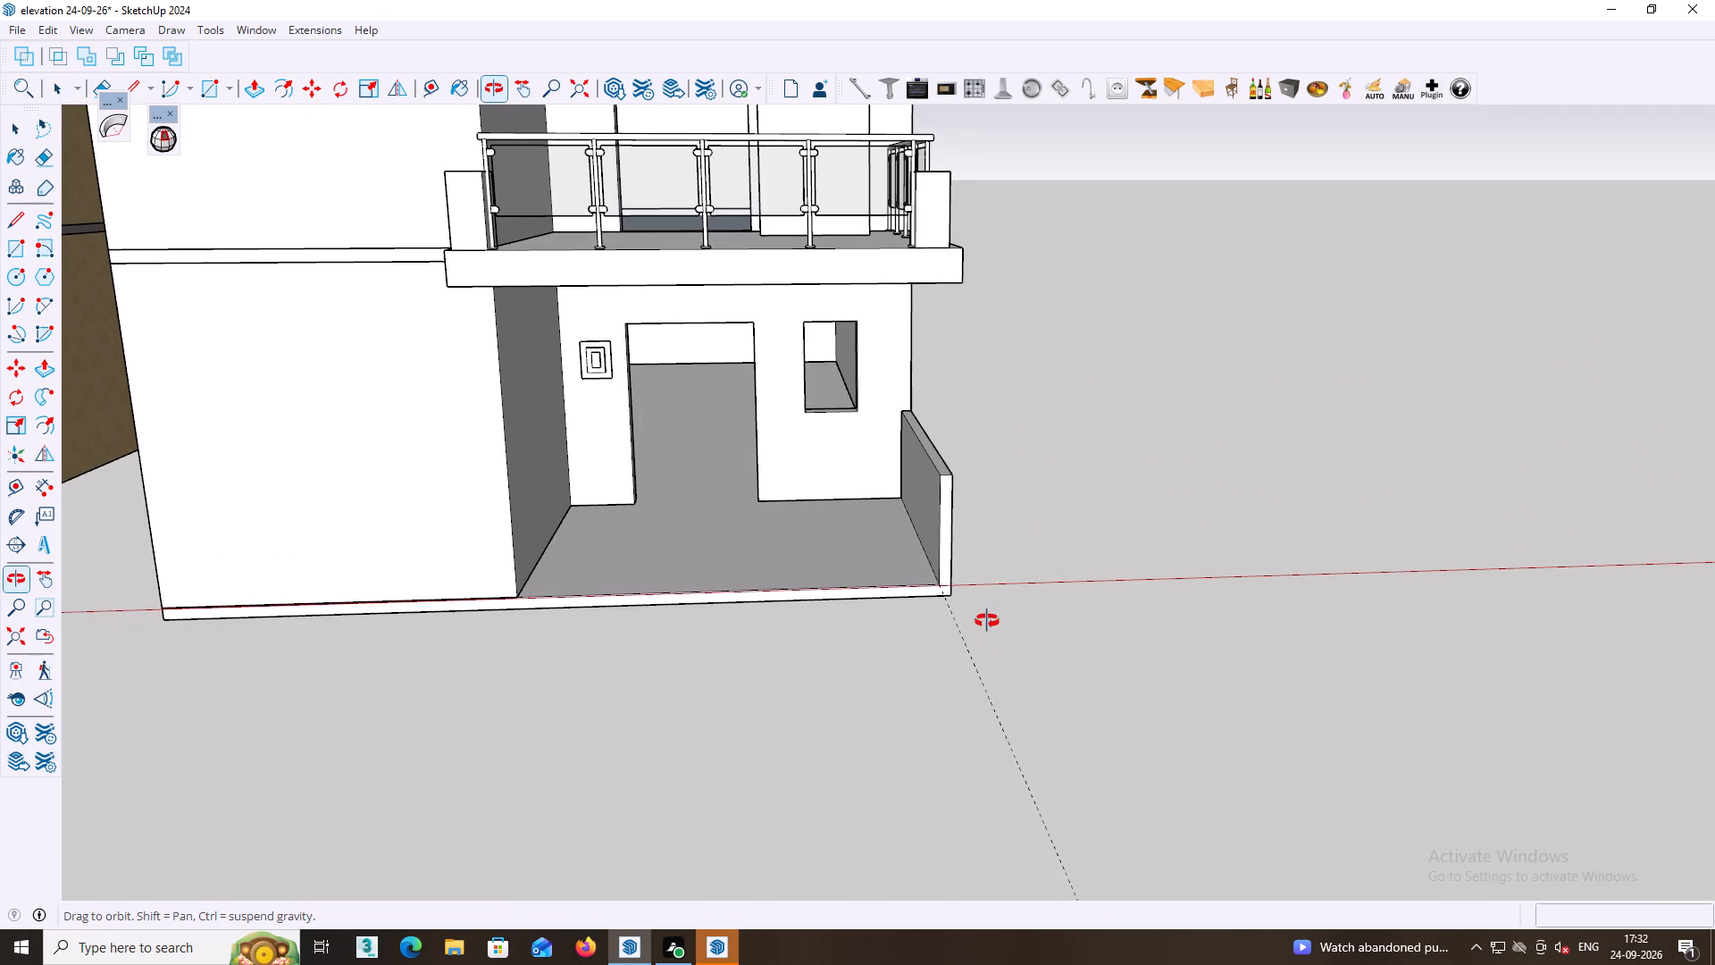
pyautogui.moveTo(987, 621); pyautogui.dragTo(999, 623, button='middle')
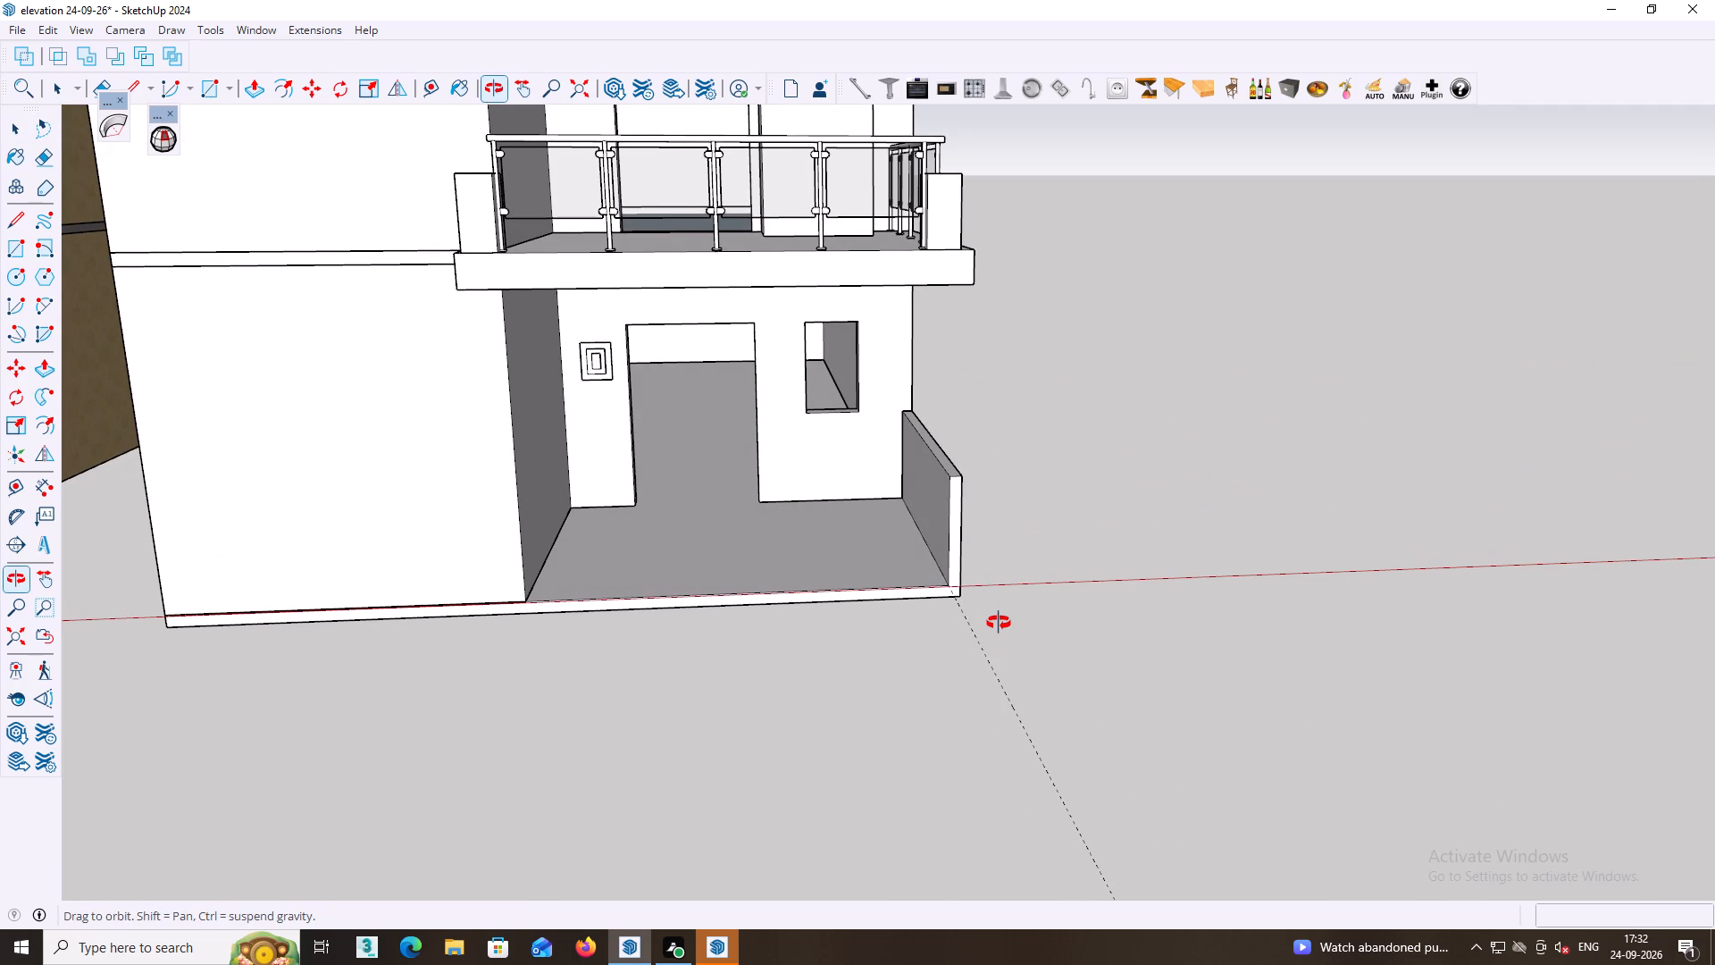
pyautogui.moveTo(999, 623); pyautogui.dragTo(1005, 620, button='middle')
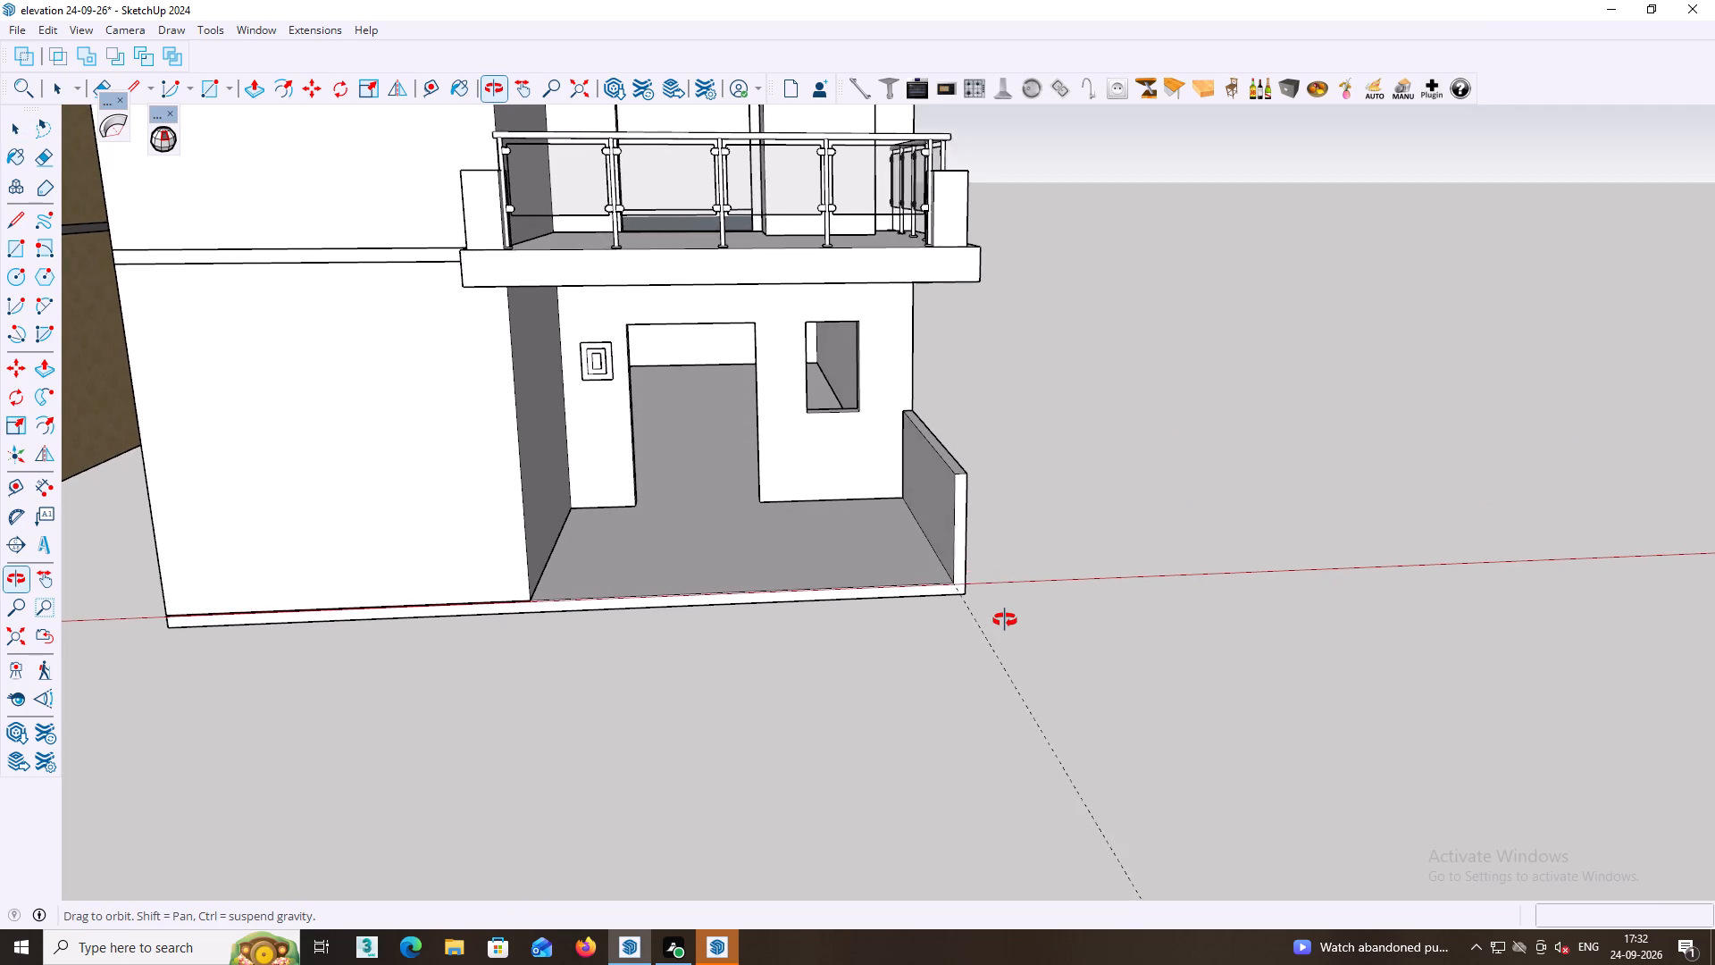
pyautogui.moveTo(1005, 620); pyautogui.dragTo(1042, 613, button='middle')
pyautogui.scroll(1, 928, 560)
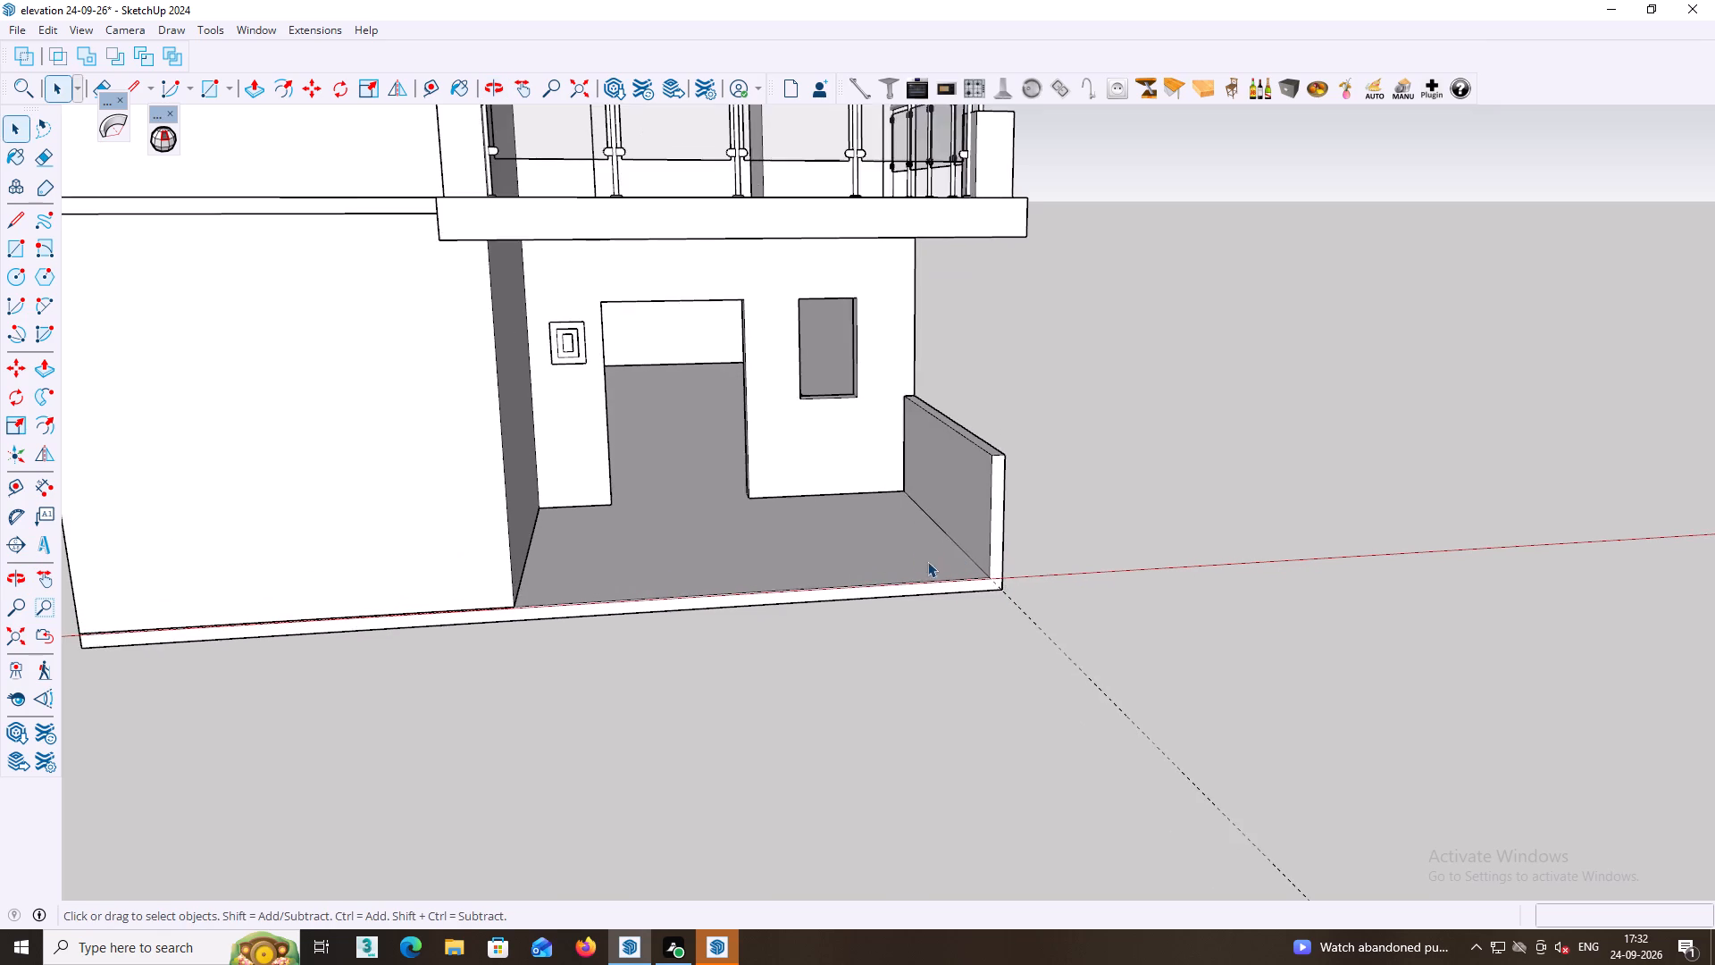
# Draw a rectangle about 6 3/16" by 7 13/16" on the porch floor, in the front corner beside the low side wall.
pyautogui.moveTo(927, 562); pyautogui.dragTo(886, 591, button='middle')
pyautogui.moveTo(899, 598); pyautogui.dragTo(894, 636, button='middle')
pyautogui.press('r')
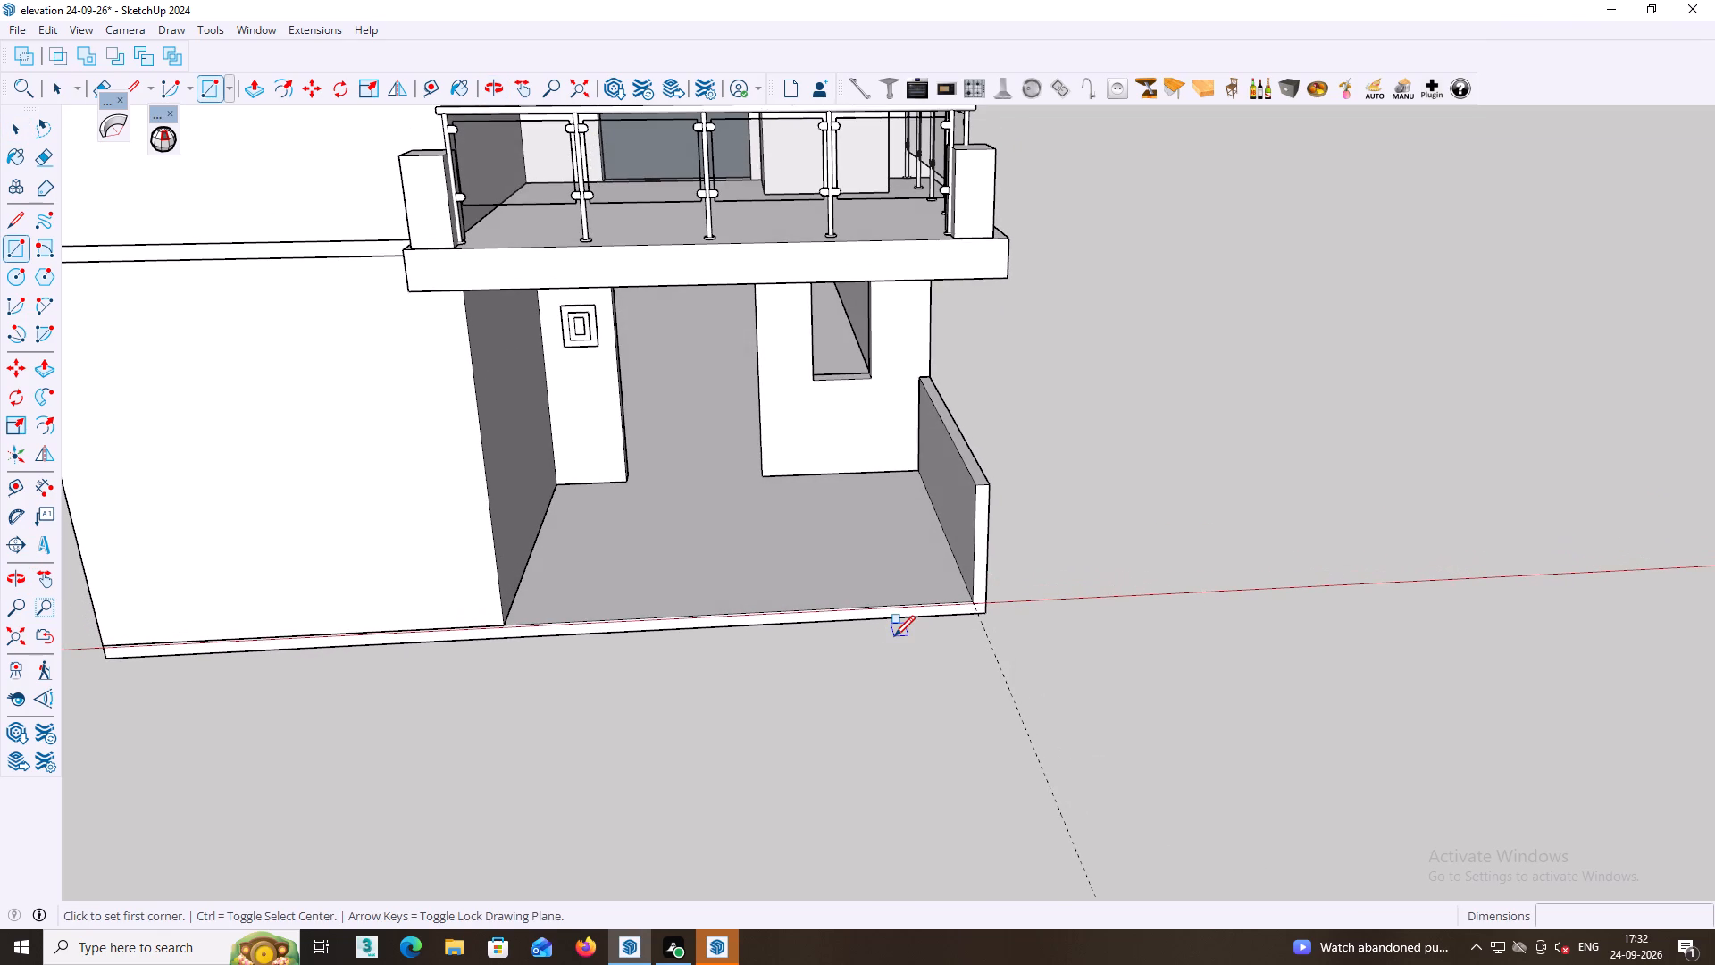
pyautogui.scroll(2, 924, 591)
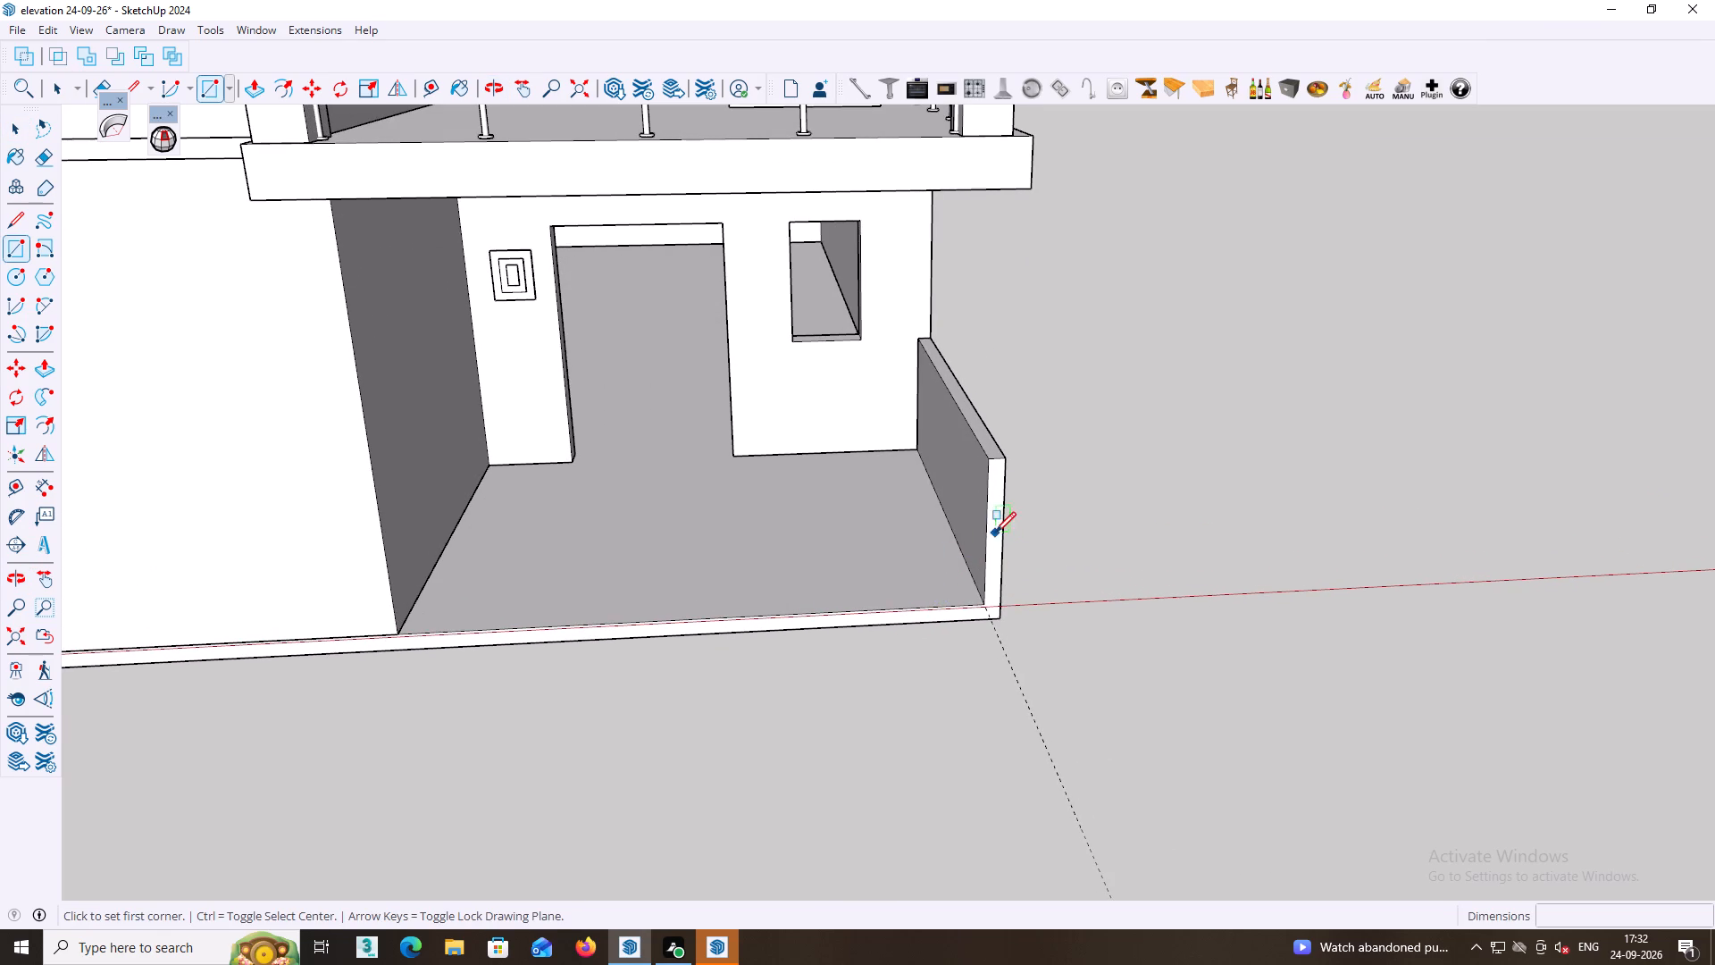
pyautogui.moveTo(1005, 540); pyautogui.dragTo(1033, 576, button='middle')
pyautogui.scroll(8, 1033, 573)
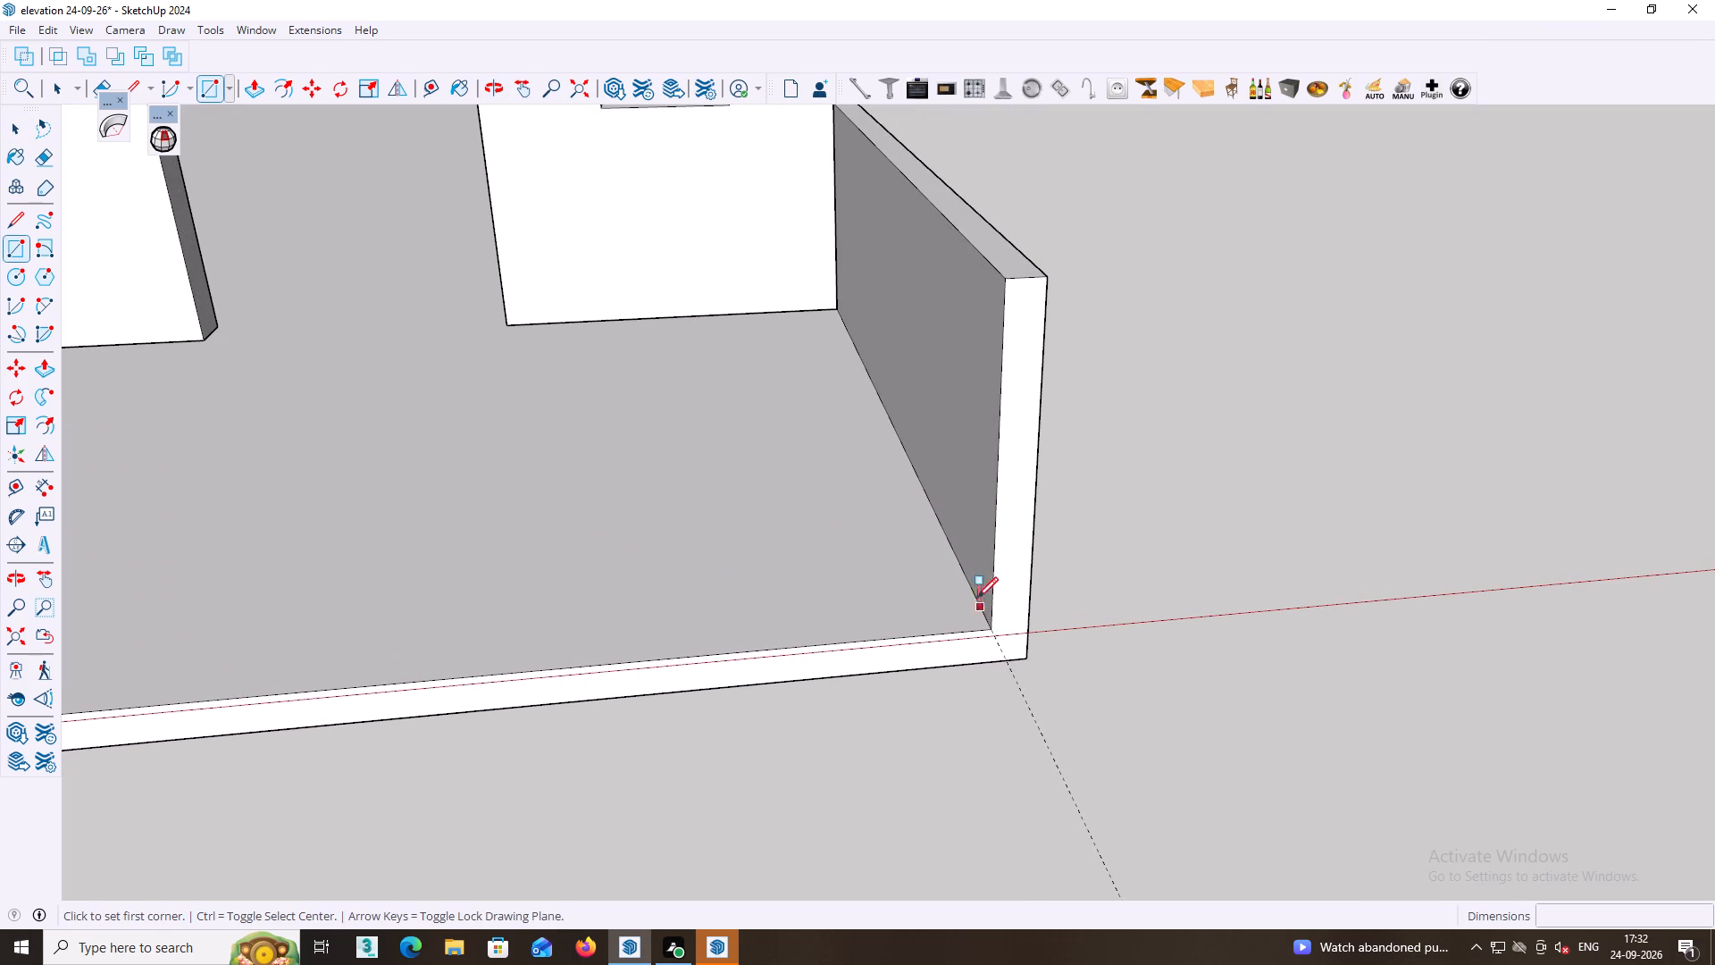
pyautogui.scroll(2, 950, 596)
pyautogui.scroll(-2, 950, 608)
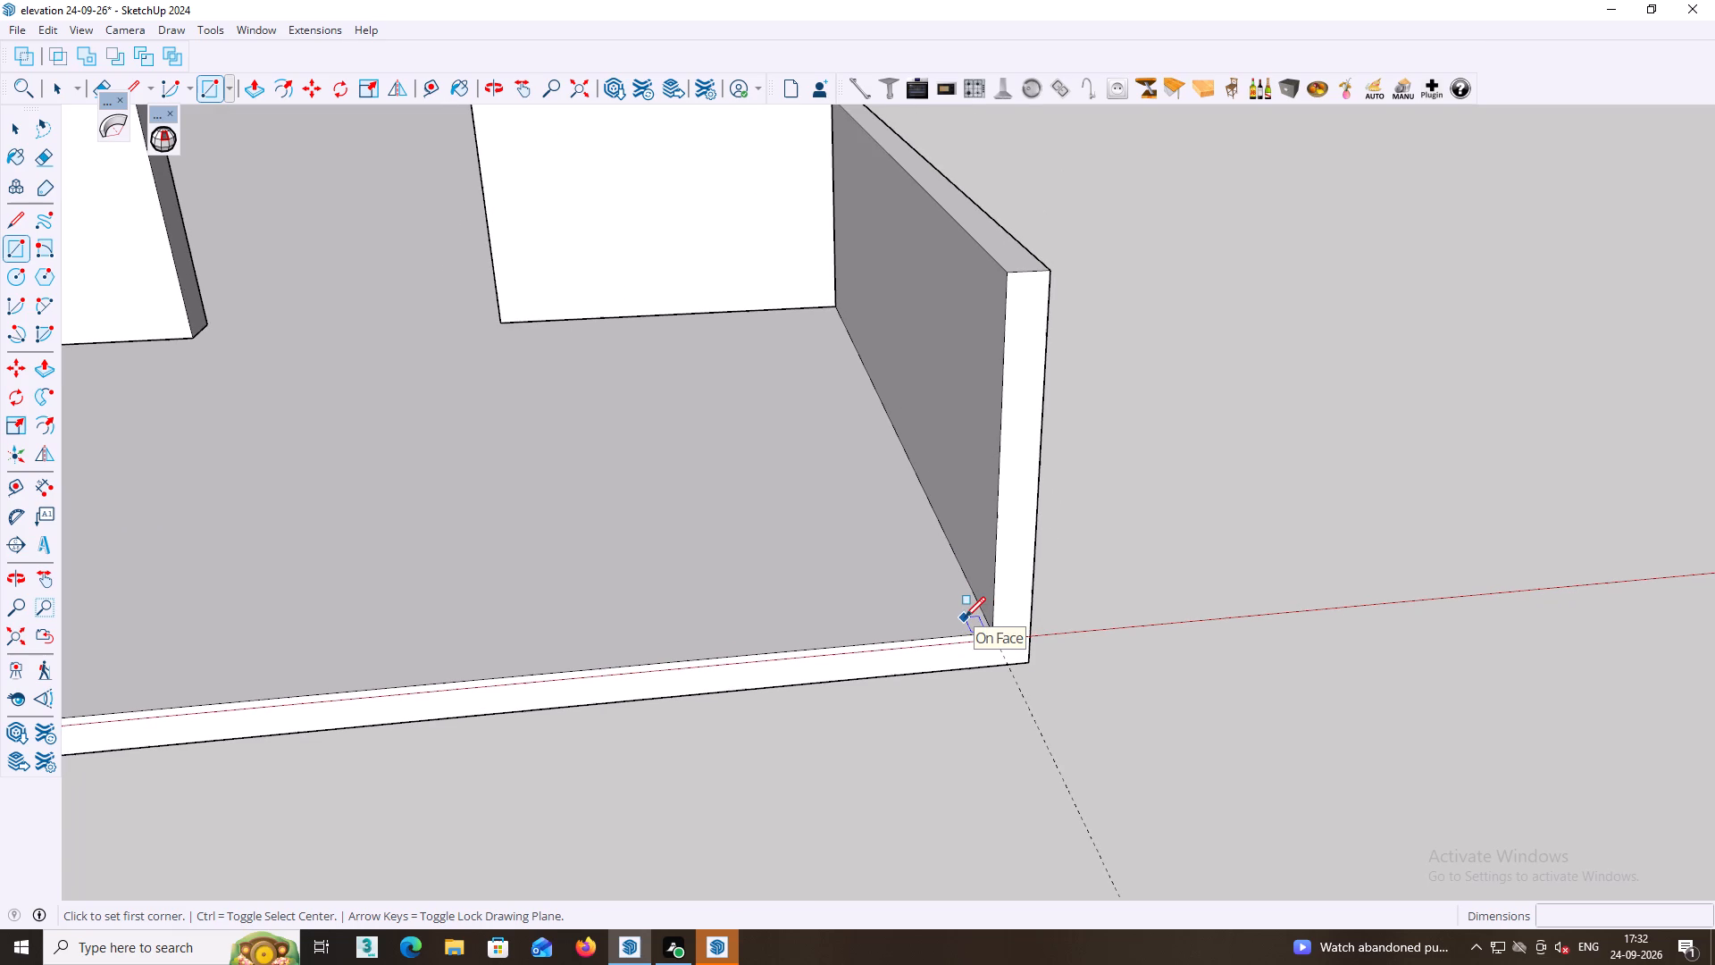
pyautogui.click(965, 617)
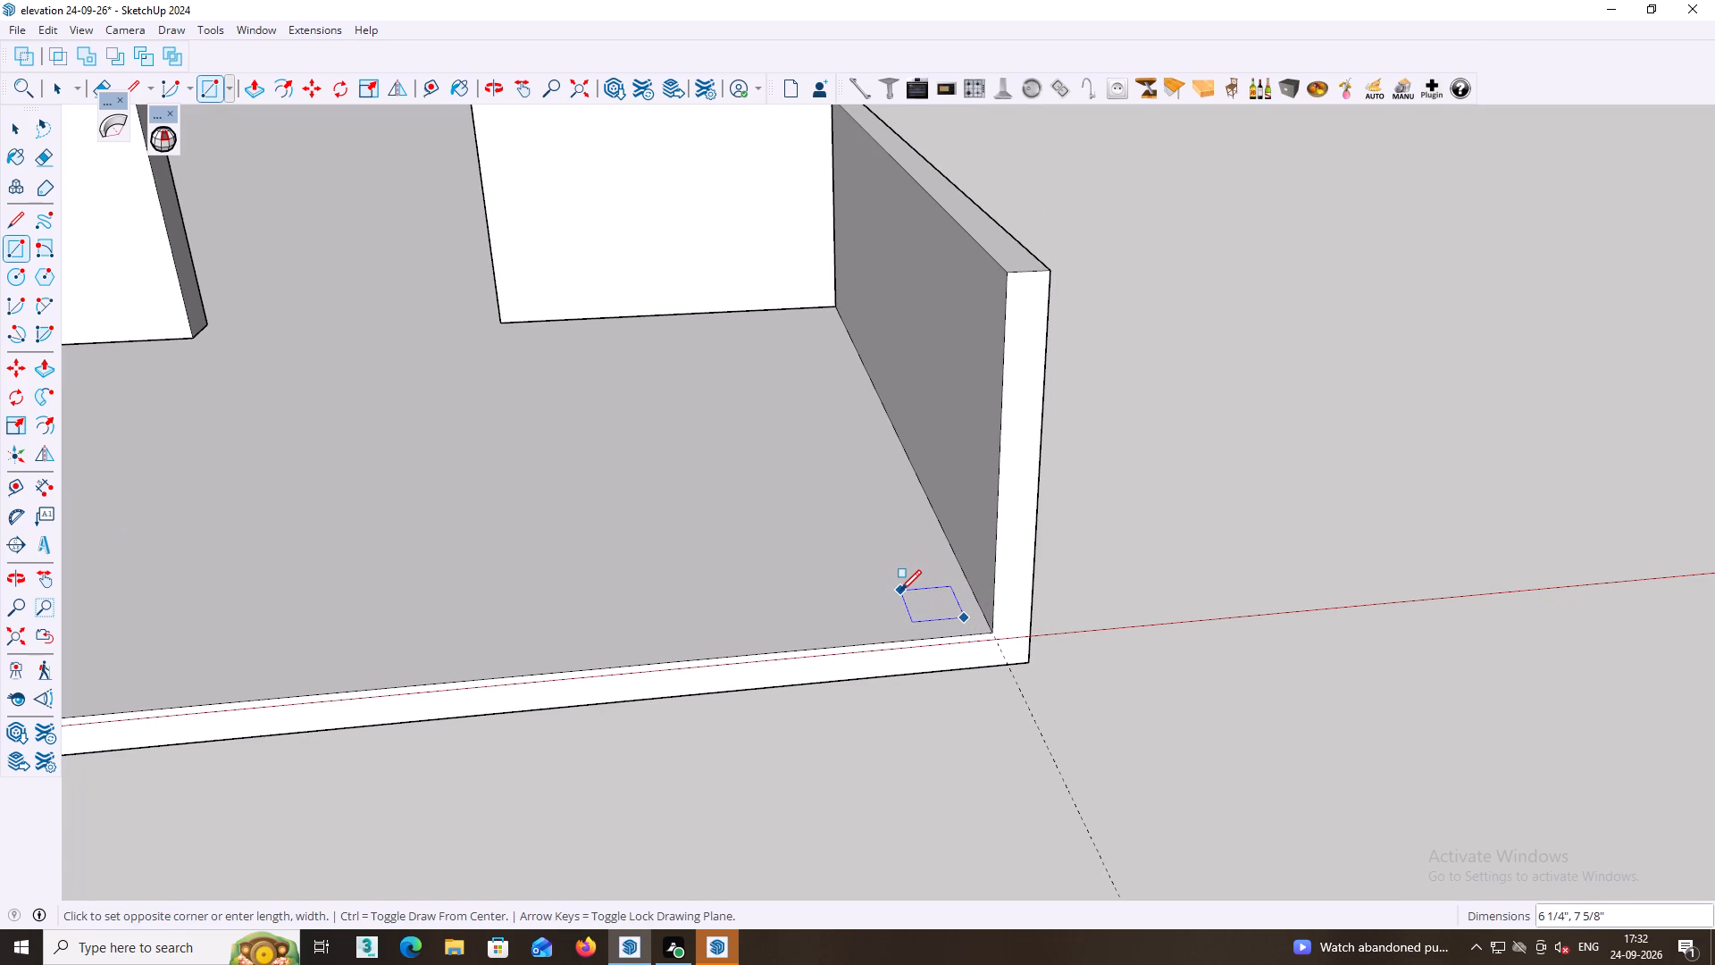
pyautogui.click(900, 590)
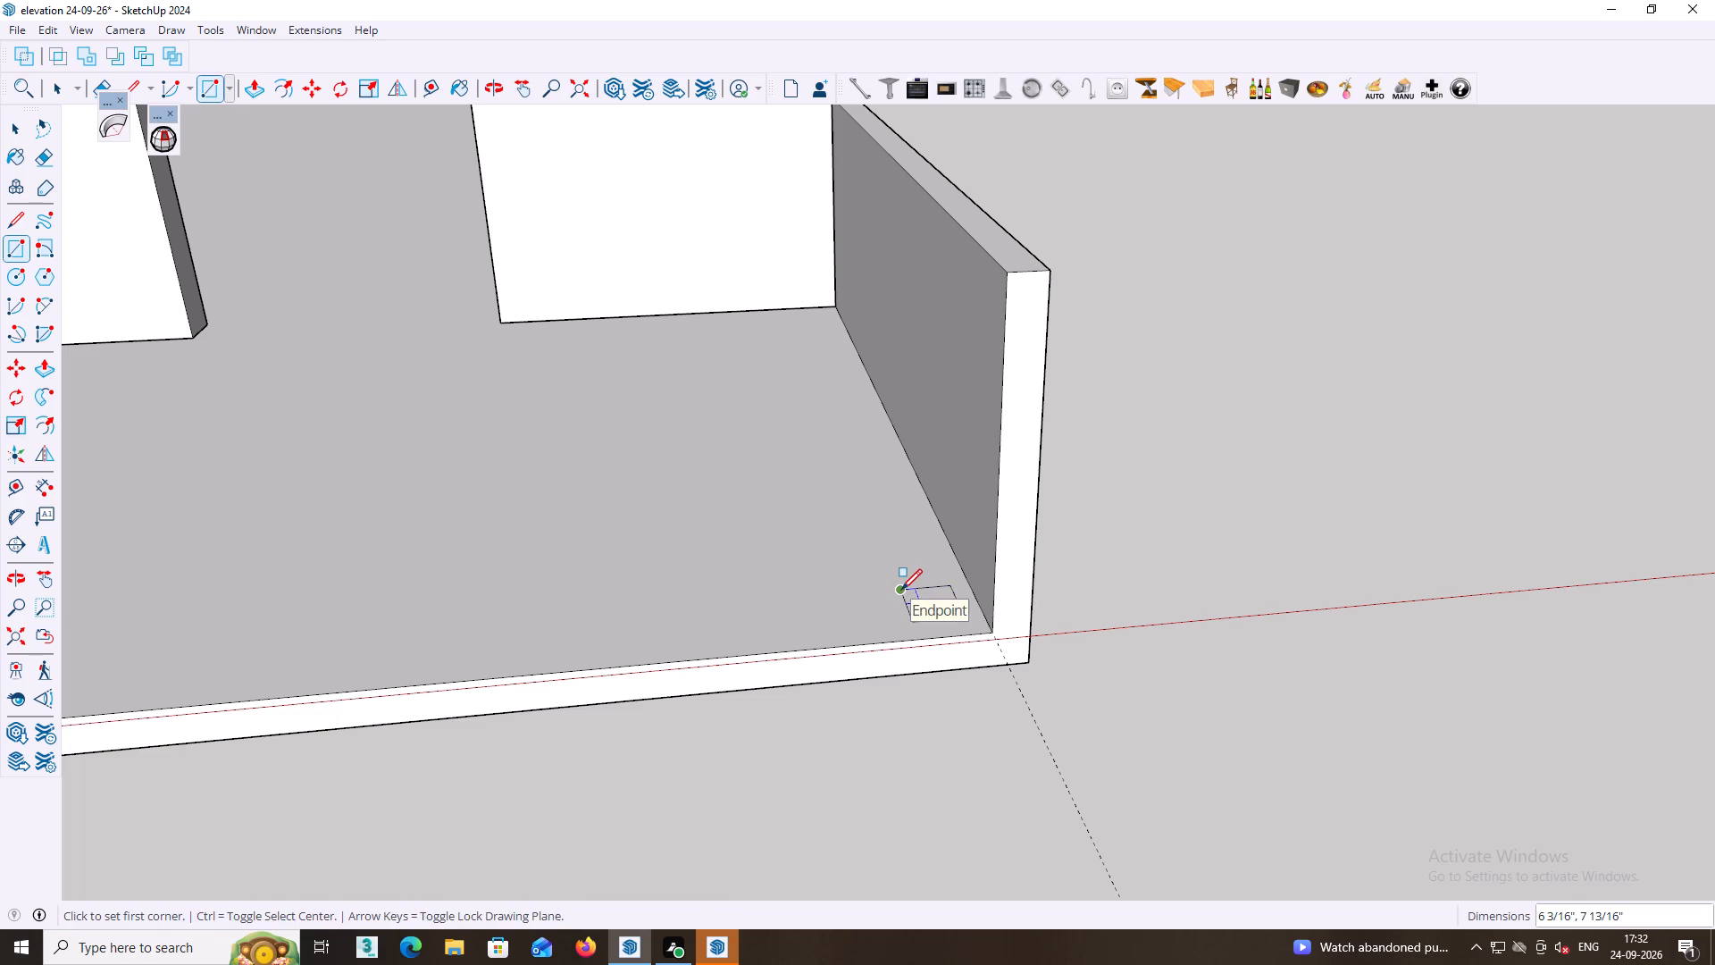
# Push/pull the small floor rectangle up about 9' 4 7/8" to the balcony slab's underside as a porch column.
pyautogui.press('p')
pyautogui.click(936, 592)
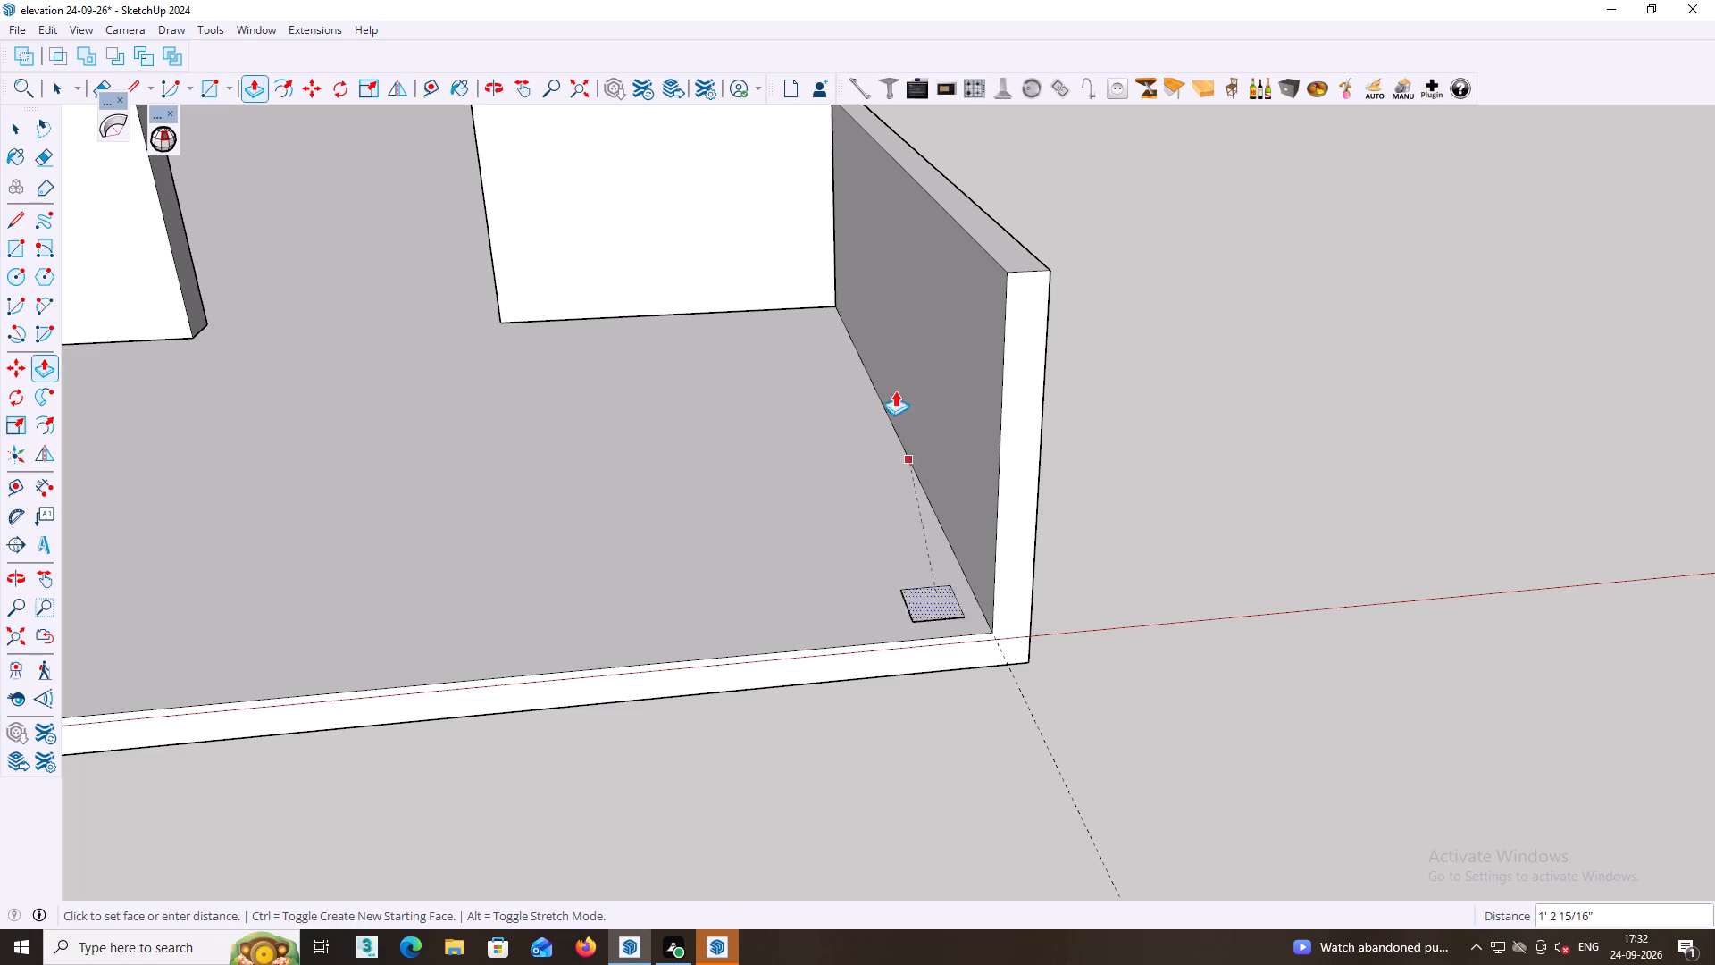
pyautogui.scroll(-5, 879, 348)
pyautogui.scroll(-3, 853, 216)
pyautogui.moveTo(853, 213); pyautogui.dragTo(852, 248, button='middle')
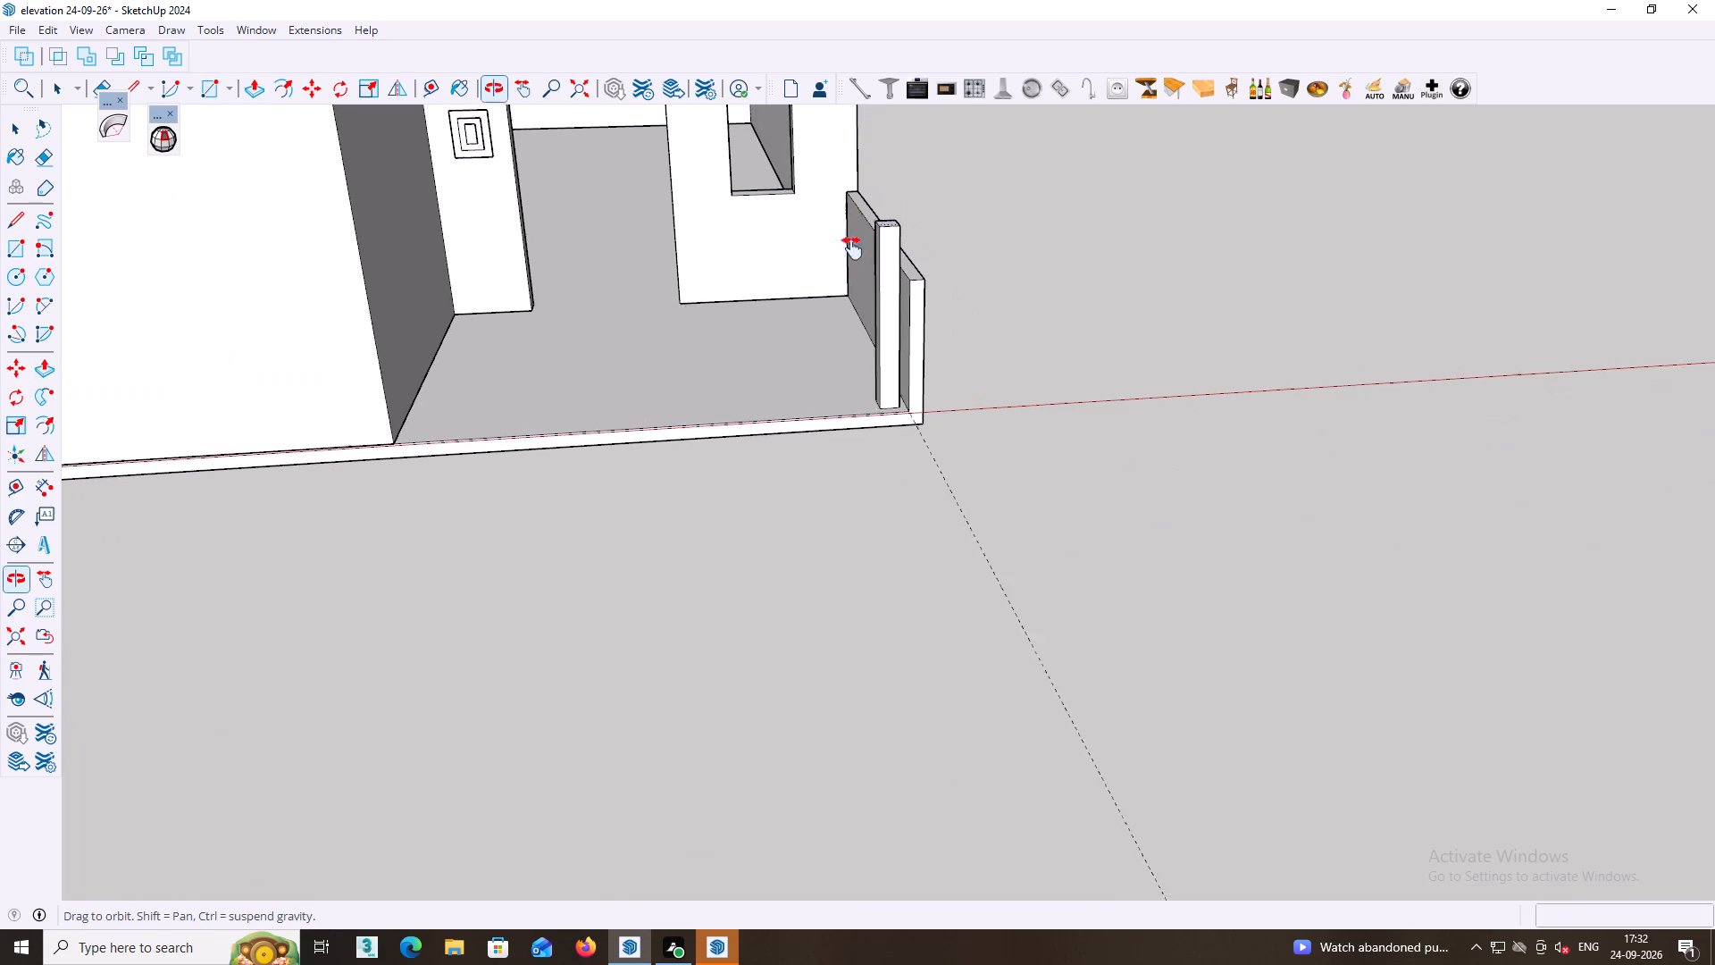
pyautogui.moveTo(852, 248); pyautogui.dragTo(847, 451, button='middle')
pyautogui.moveTo(779, 298); pyautogui.dragTo(778, 172, button='middle')
pyautogui.scroll(6, 824, 256)
pyautogui.moveTo(887, 244); pyautogui.dragTo(888, 221, button='middle')
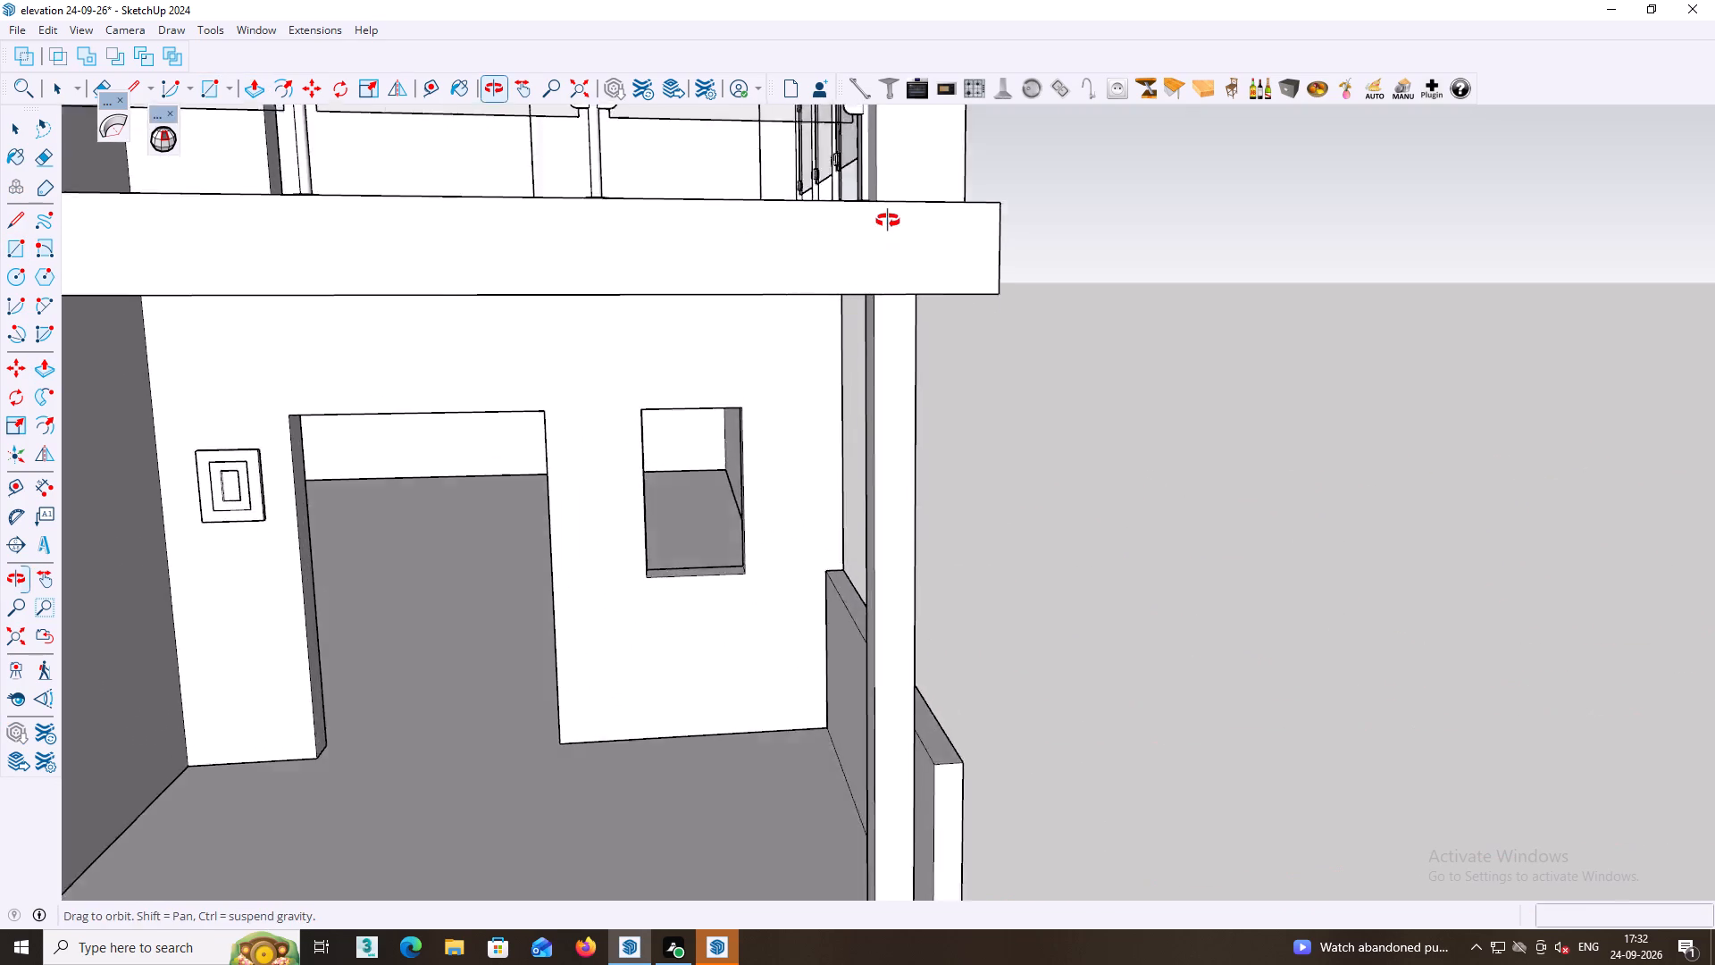
pyautogui.moveTo(888, 221); pyautogui.dragTo(889, 122, button='middle')
pyautogui.scroll(10, 888, 150)
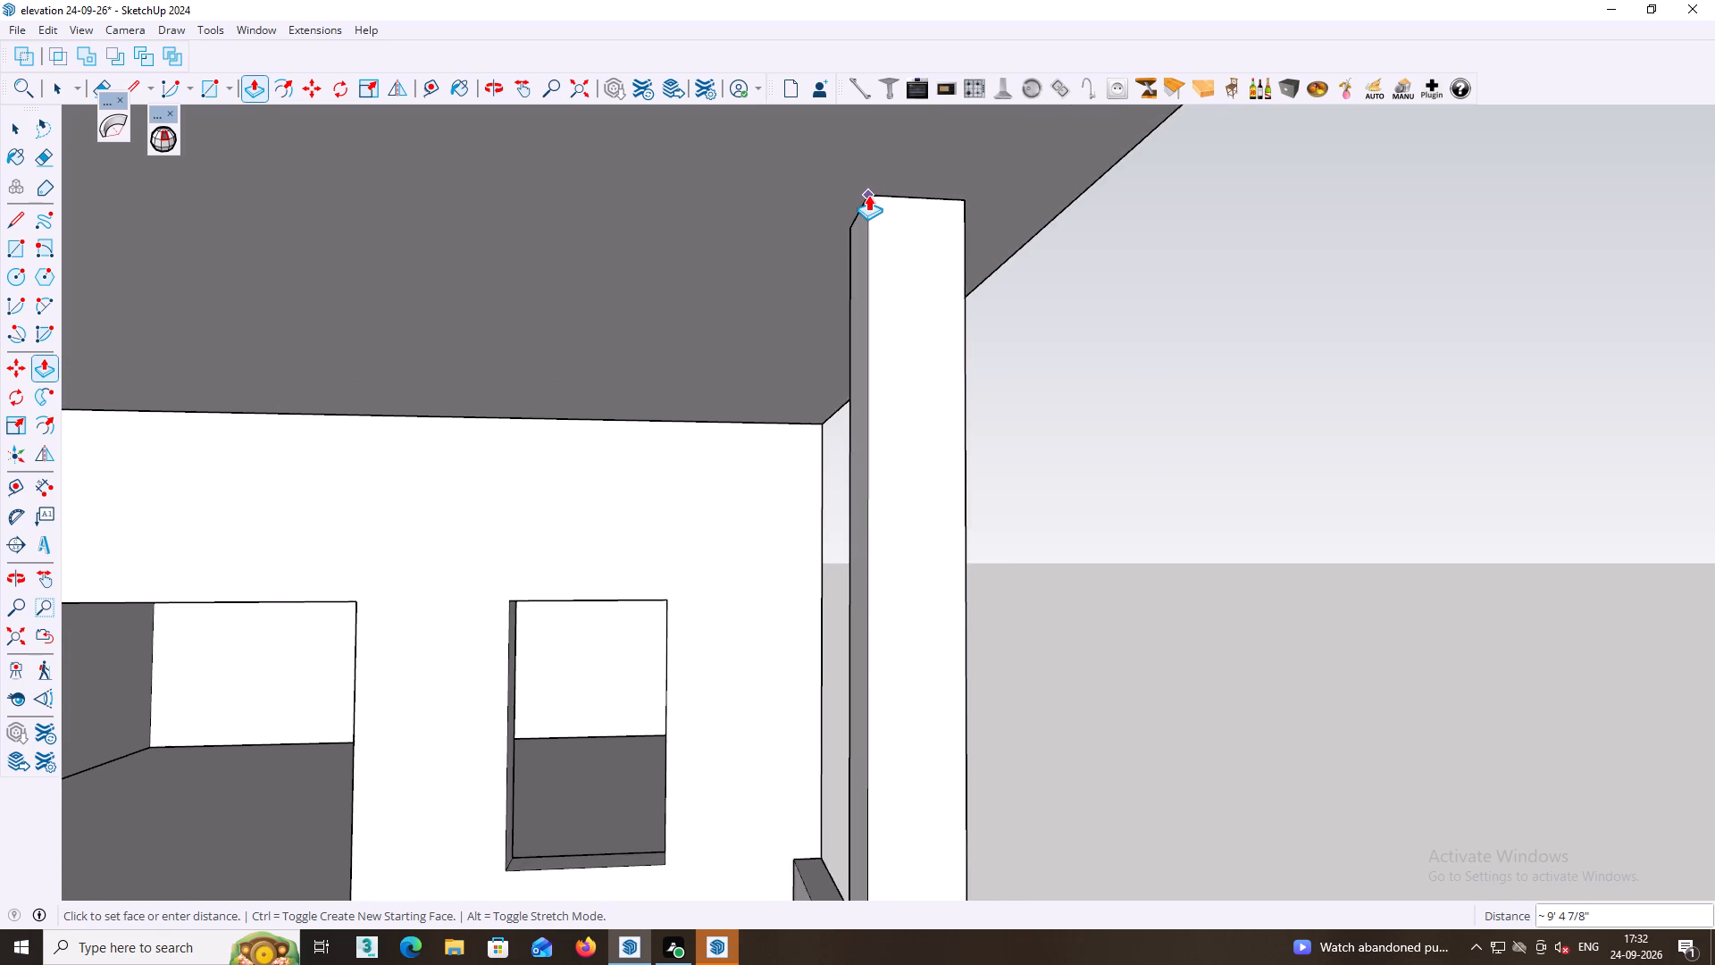
pyautogui.scroll(4, 866, 192)
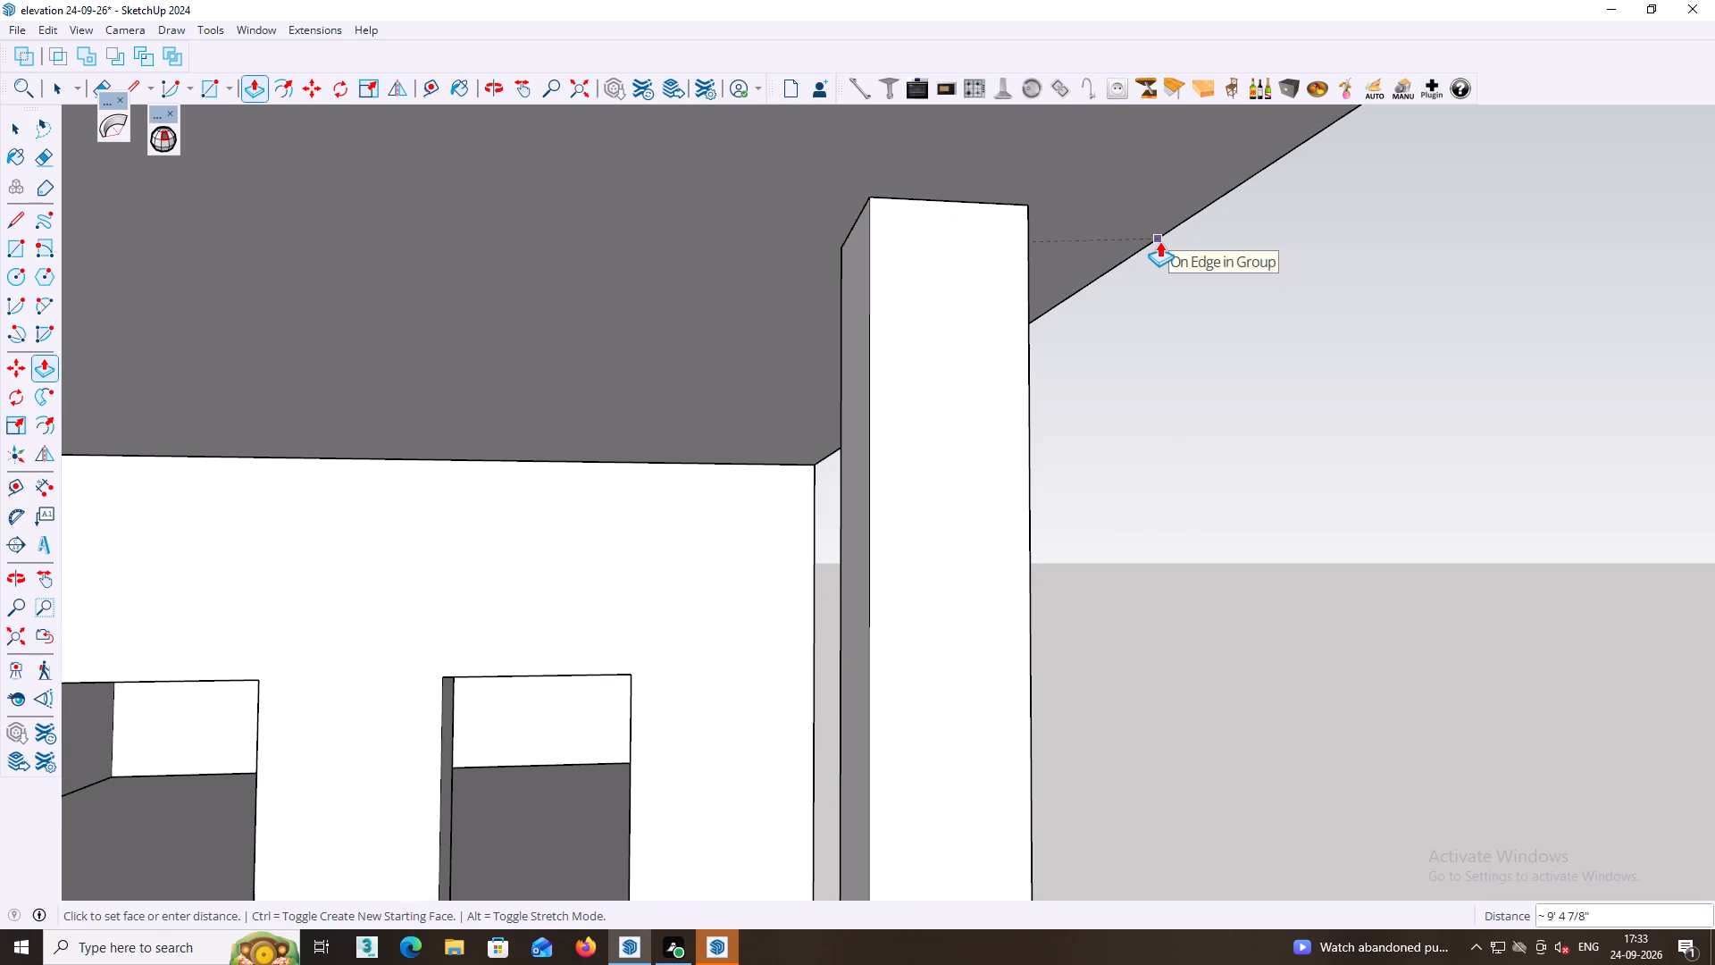
pyautogui.click(1159, 241)
# Inspect the new porch column and how it meets the balcony slab from the inside, below and both sides.
pyautogui.scroll(-2, 1116, 357)
pyautogui.moveTo(1047, 350); pyautogui.dragTo(1370, 379, button='middle')
pyautogui.moveTo(1022, 358); pyautogui.dragTo(1178, 424, button='middle')
pyautogui.moveTo(1067, 399); pyautogui.dragTo(1022, 320, button='middle')
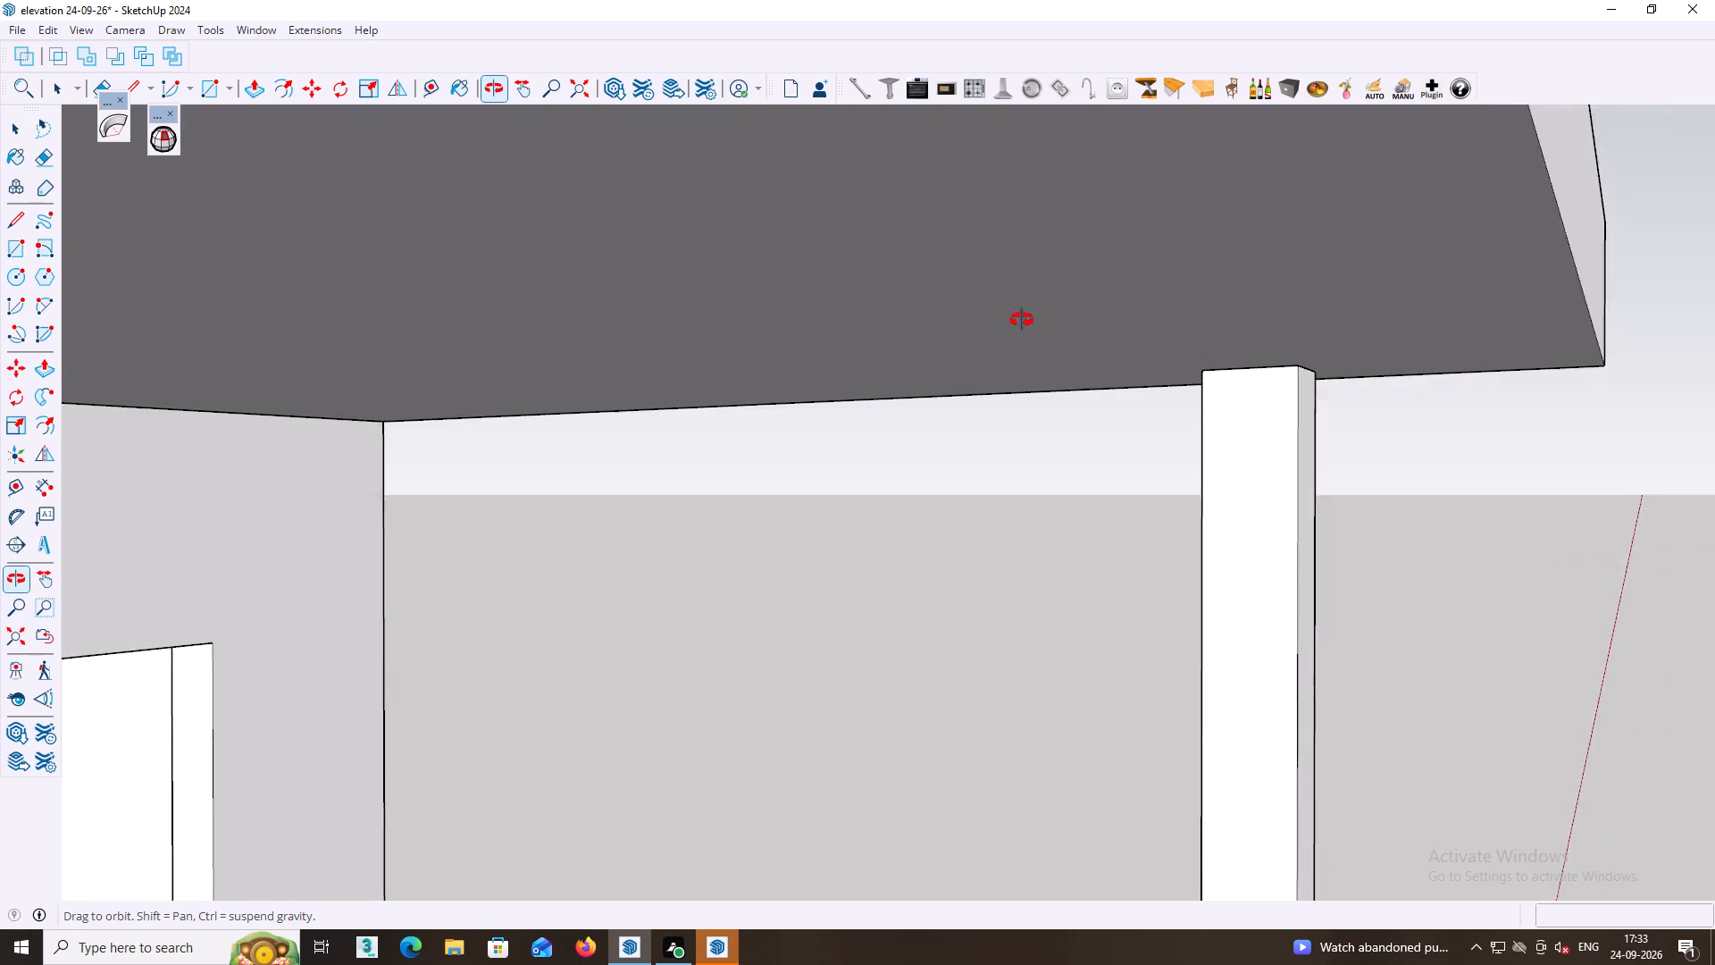
pyautogui.moveTo(1022, 320); pyautogui.dragTo(1140, 298, button='middle')
pyautogui.scroll(-3, 1109, 411)
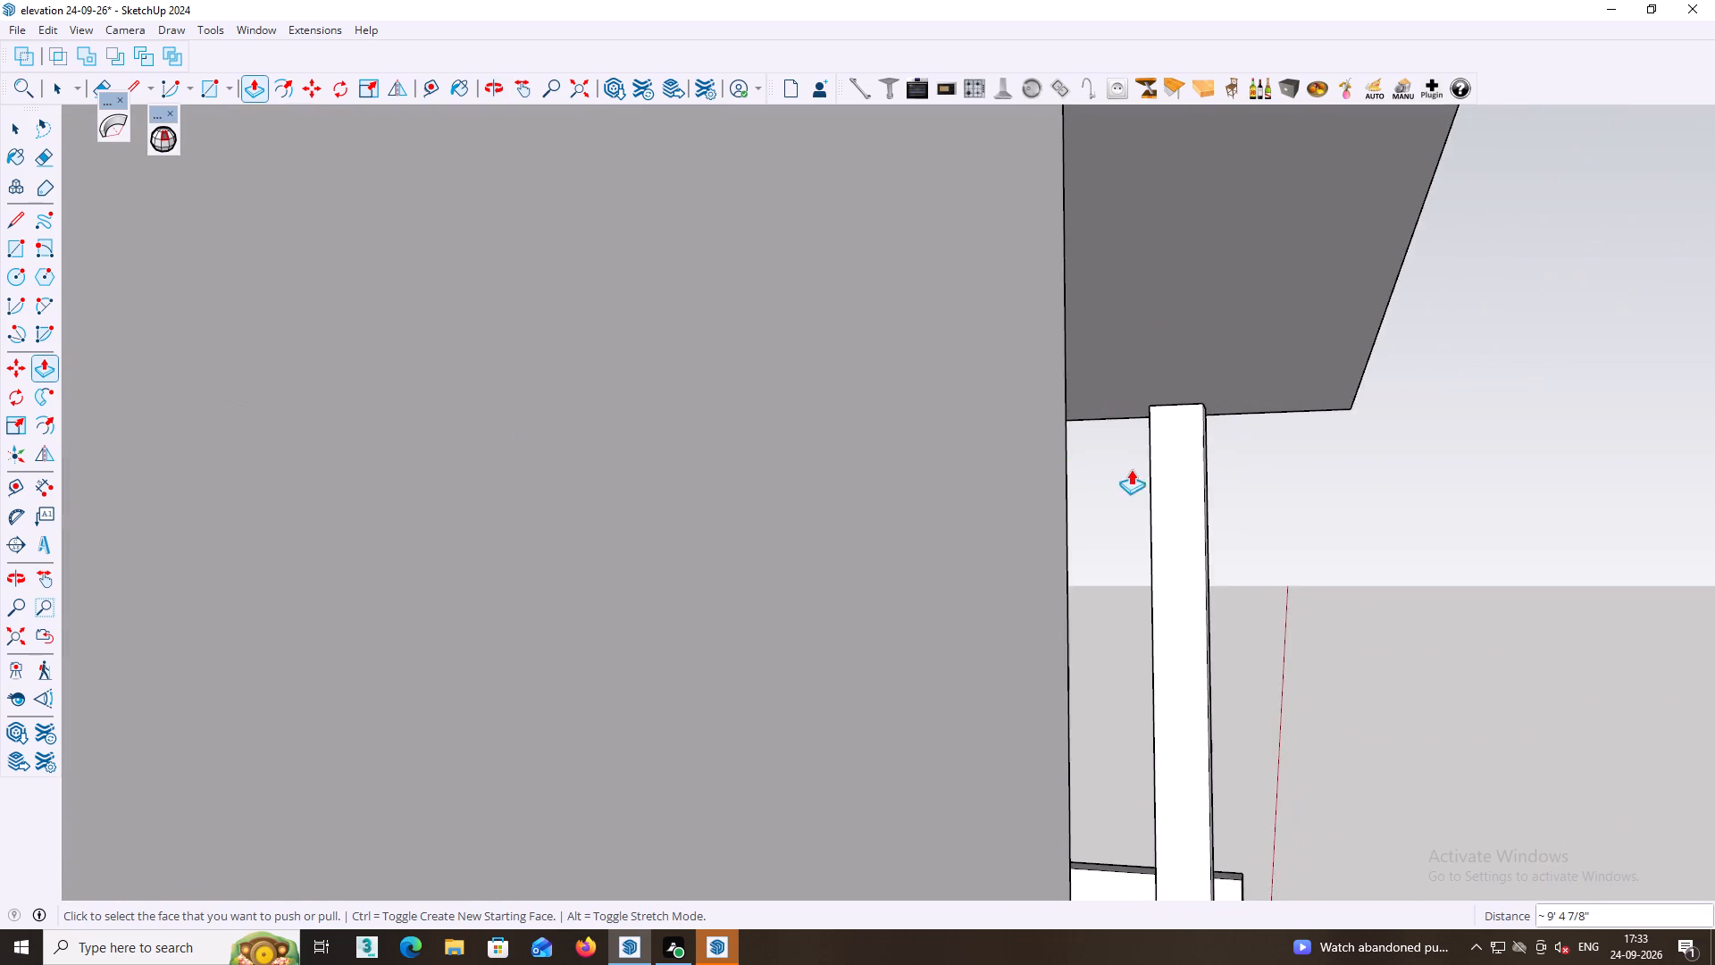
pyautogui.scroll(-20, 1131, 469)
pyautogui.scroll(-1, 1131, 469)
pyautogui.moveTo(1084, 517); pyautogui.dragTo(1086, 533, button='middle')
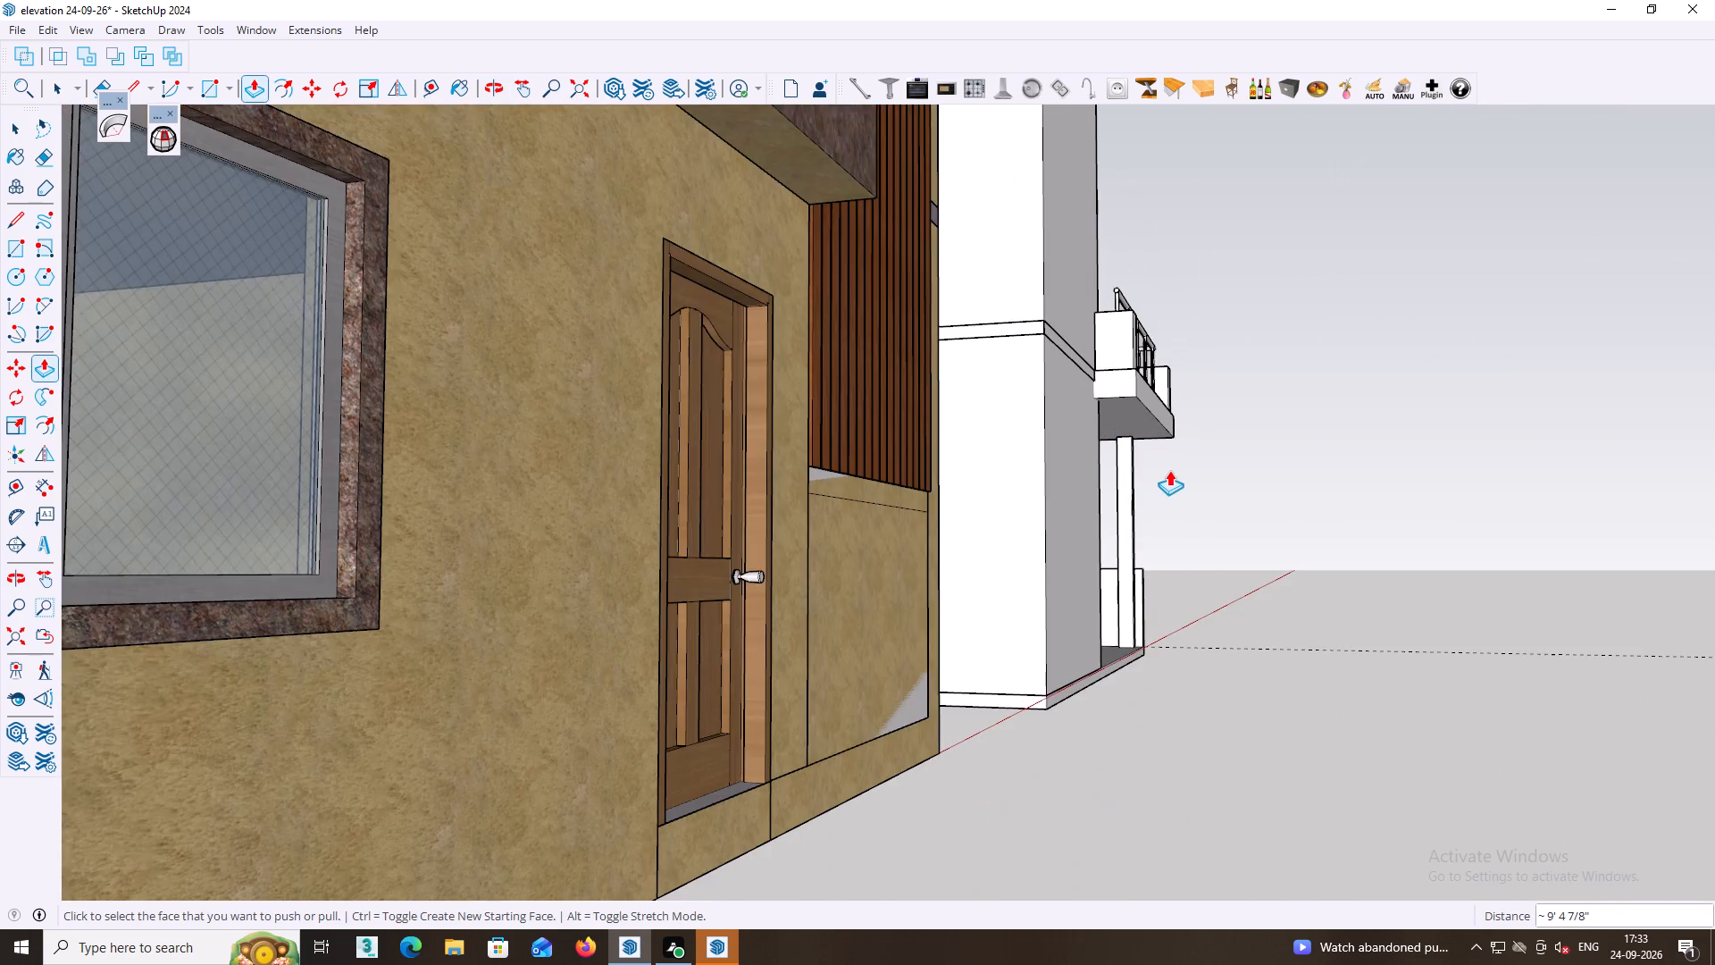
pyautogui.moveTo(1167, 454); pyautogui.dragTo(1193, 466, button='middle')
pyautogui.scroll(10, 1038, 460)
pyautogui.moveTo(1193, 436); pyautogui.dragTo(1004, 407, button='middle')
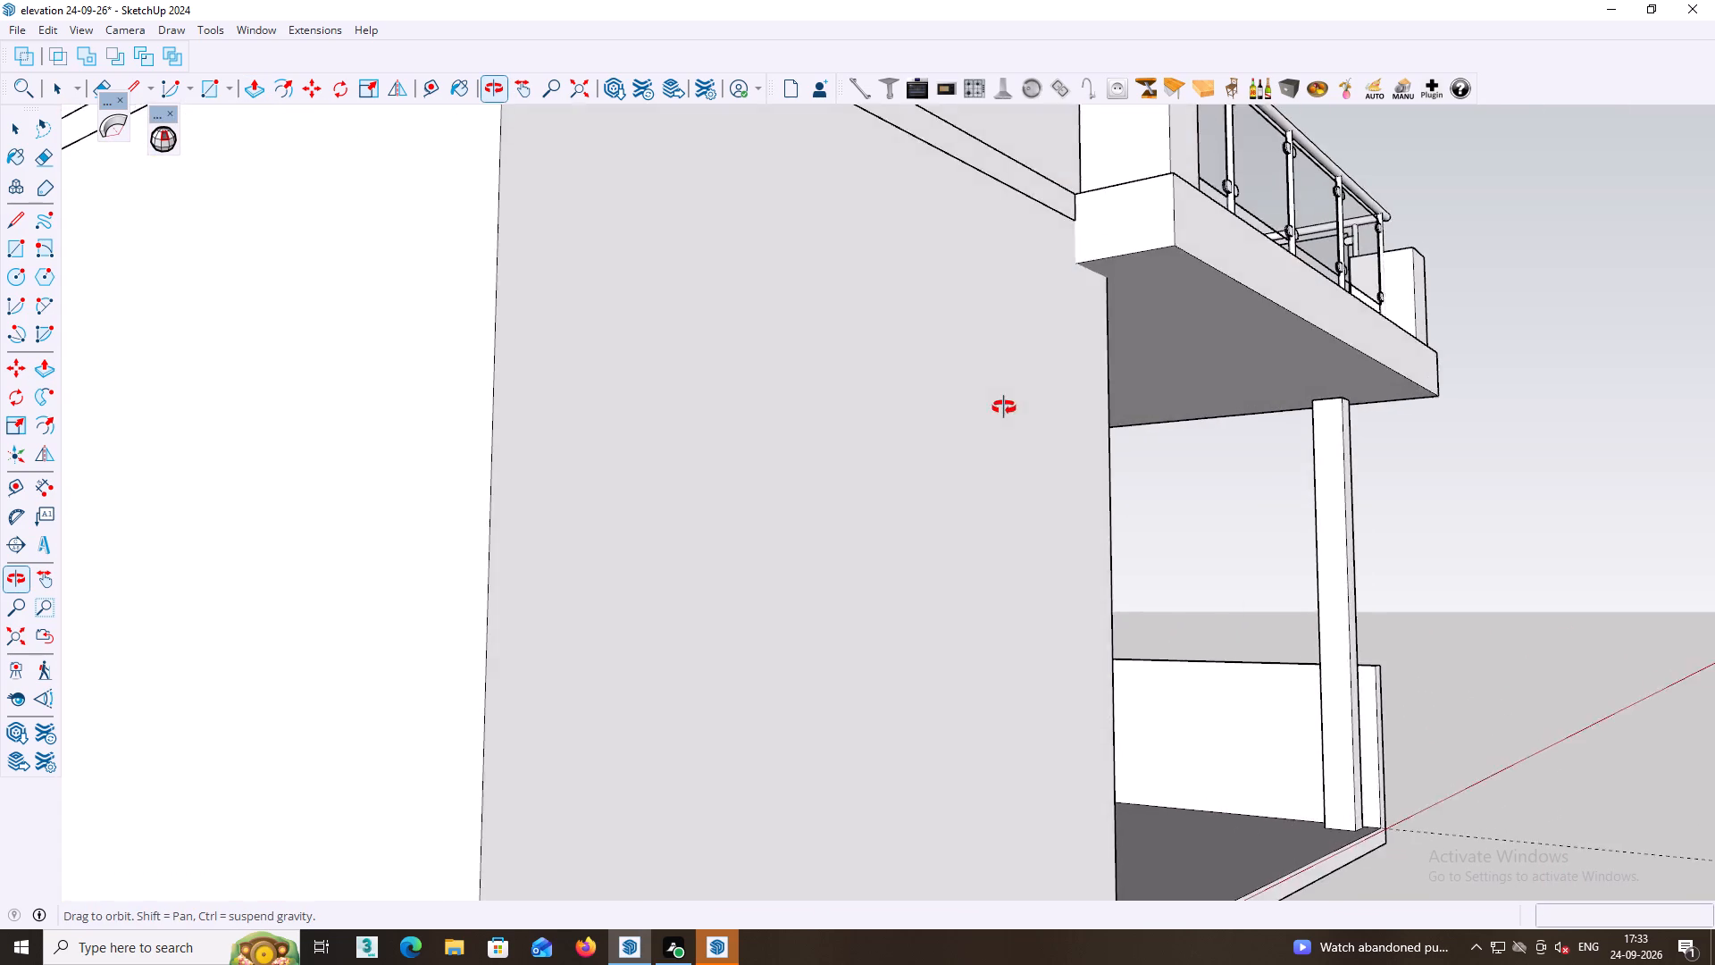
pyautogui.moveTo(1004, 407); pyautogui.dragTo(589, 324, button='middle')
pyautogui.moveTo(706, 348); pyautogui.dragTo(724, 383, button='middle')
pyautogui.scroll(-4, 707, 355)
pyautogui.keyDown('shift'); pyautogui.moveTo(767, 461); pyautogui.dragTo(264, 258, button='middle'); pyautogui.keyUp('shift')
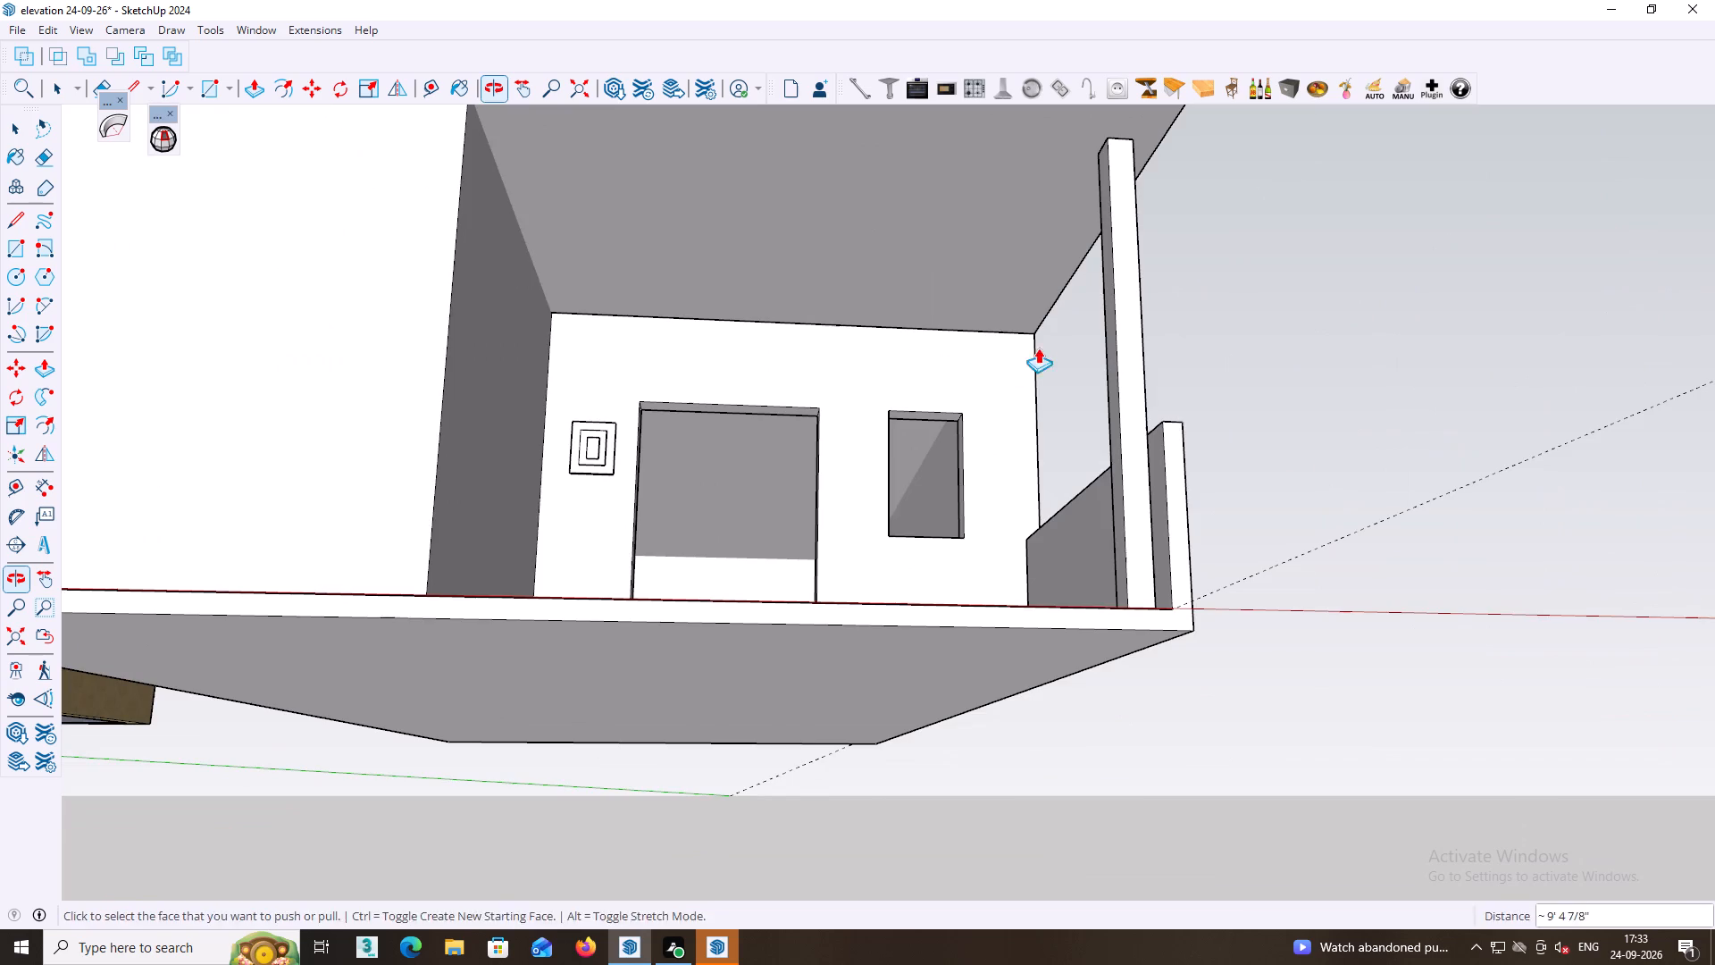
pyautogui.moveTo(1038, 348); pyautogui.dragTo(359, 439, button='middle')
pyautogui.moveTo(406, 373); pyautogui.dragTo(212, 407, button='middle')
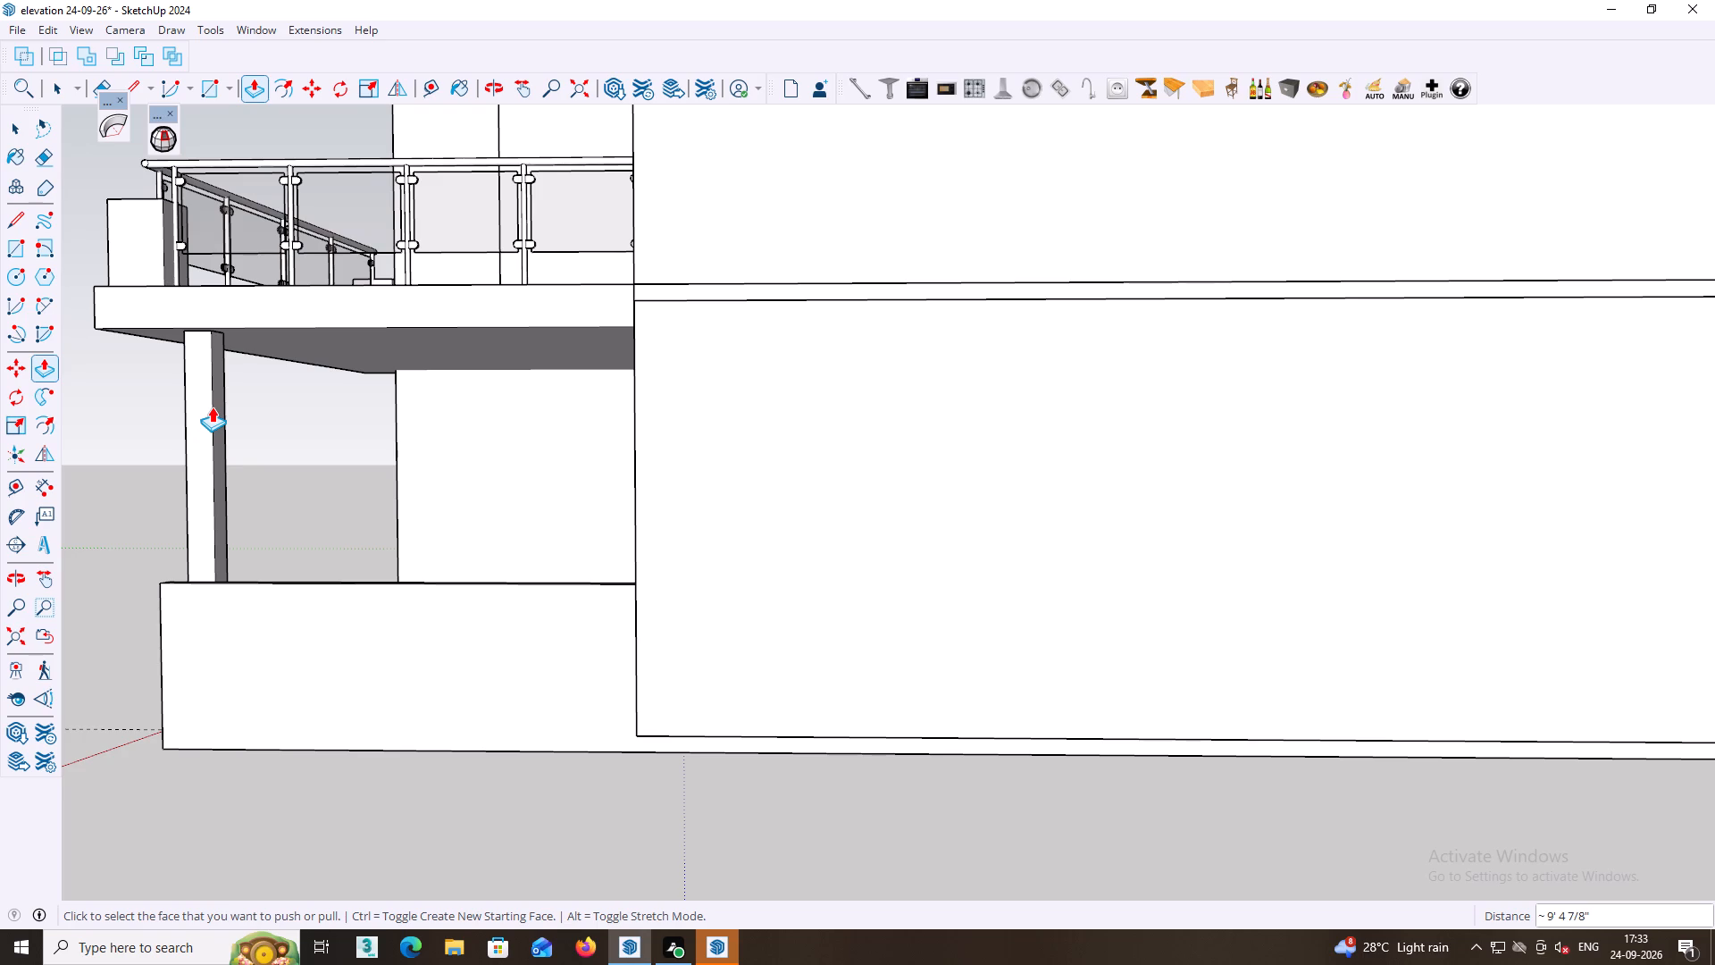
pyautogui.moveTo(181, 391); pyautogui.dragTo(85, 372, button='middle')
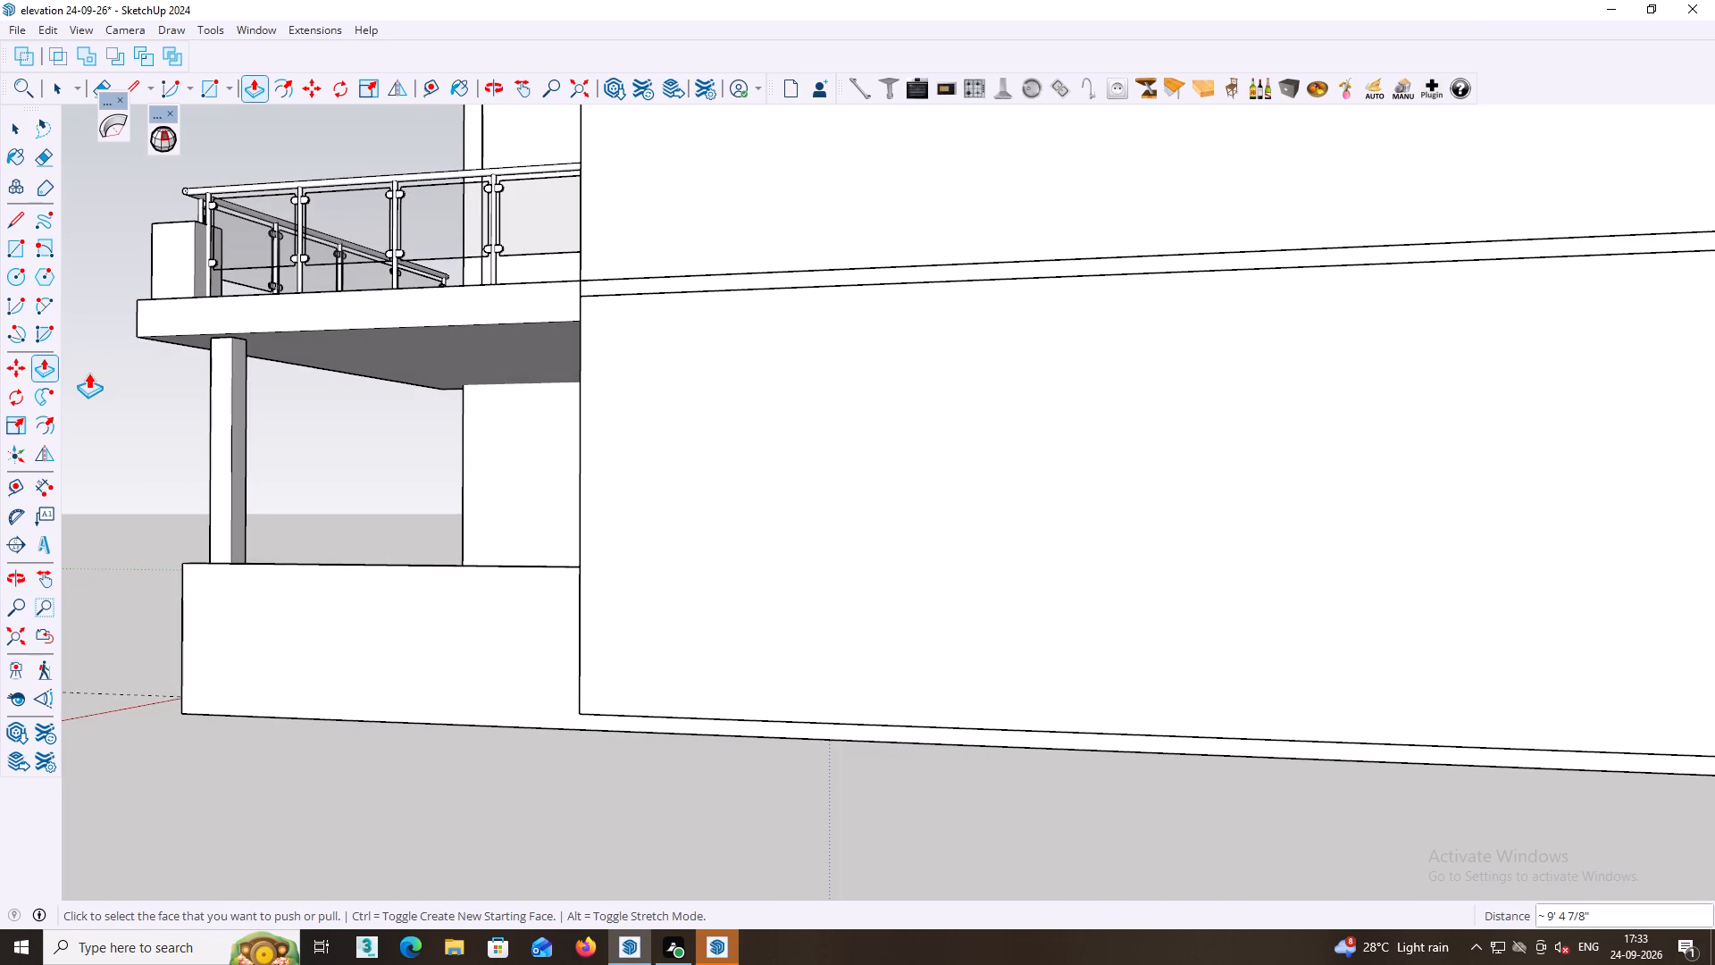
# Draw a square of about 6 3/16" at the top of the column's rear face, directly under the balcony slab.
pyautogui.press('r')
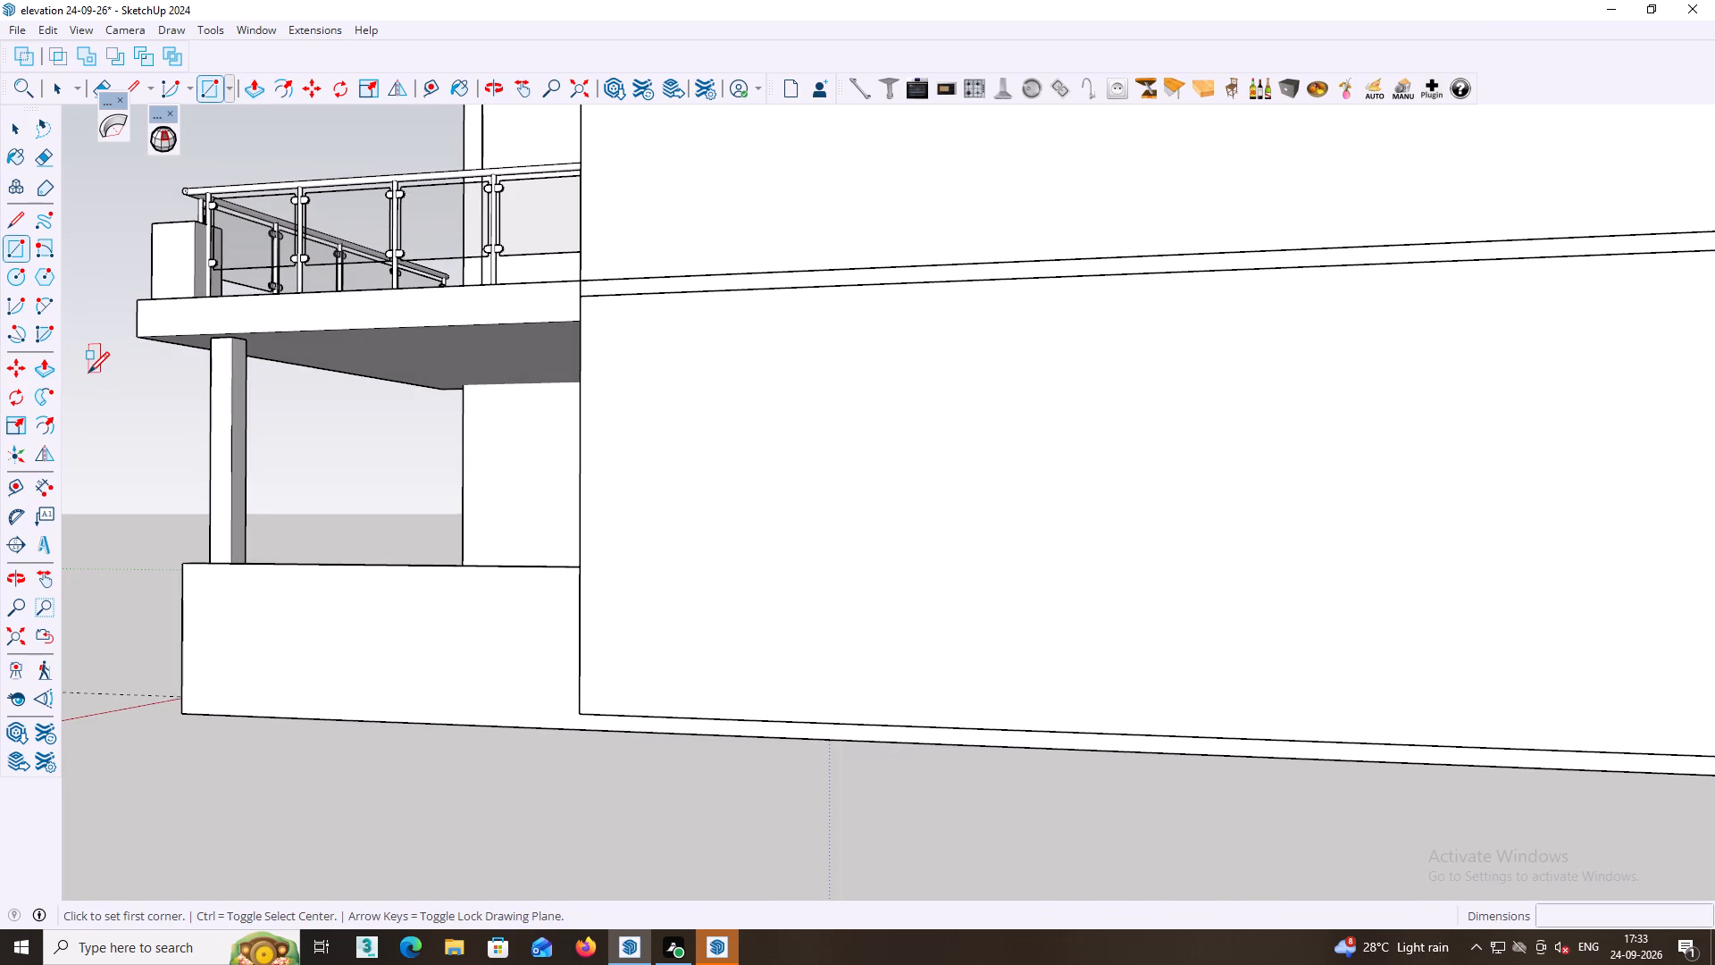
pyautogui.moveTo(91, 384); pyautogui.dragTo(93, 412, button='middle')
pyautogui.moveTo(174, 371); pyautogui.dragTo(178, 393, button='middle')
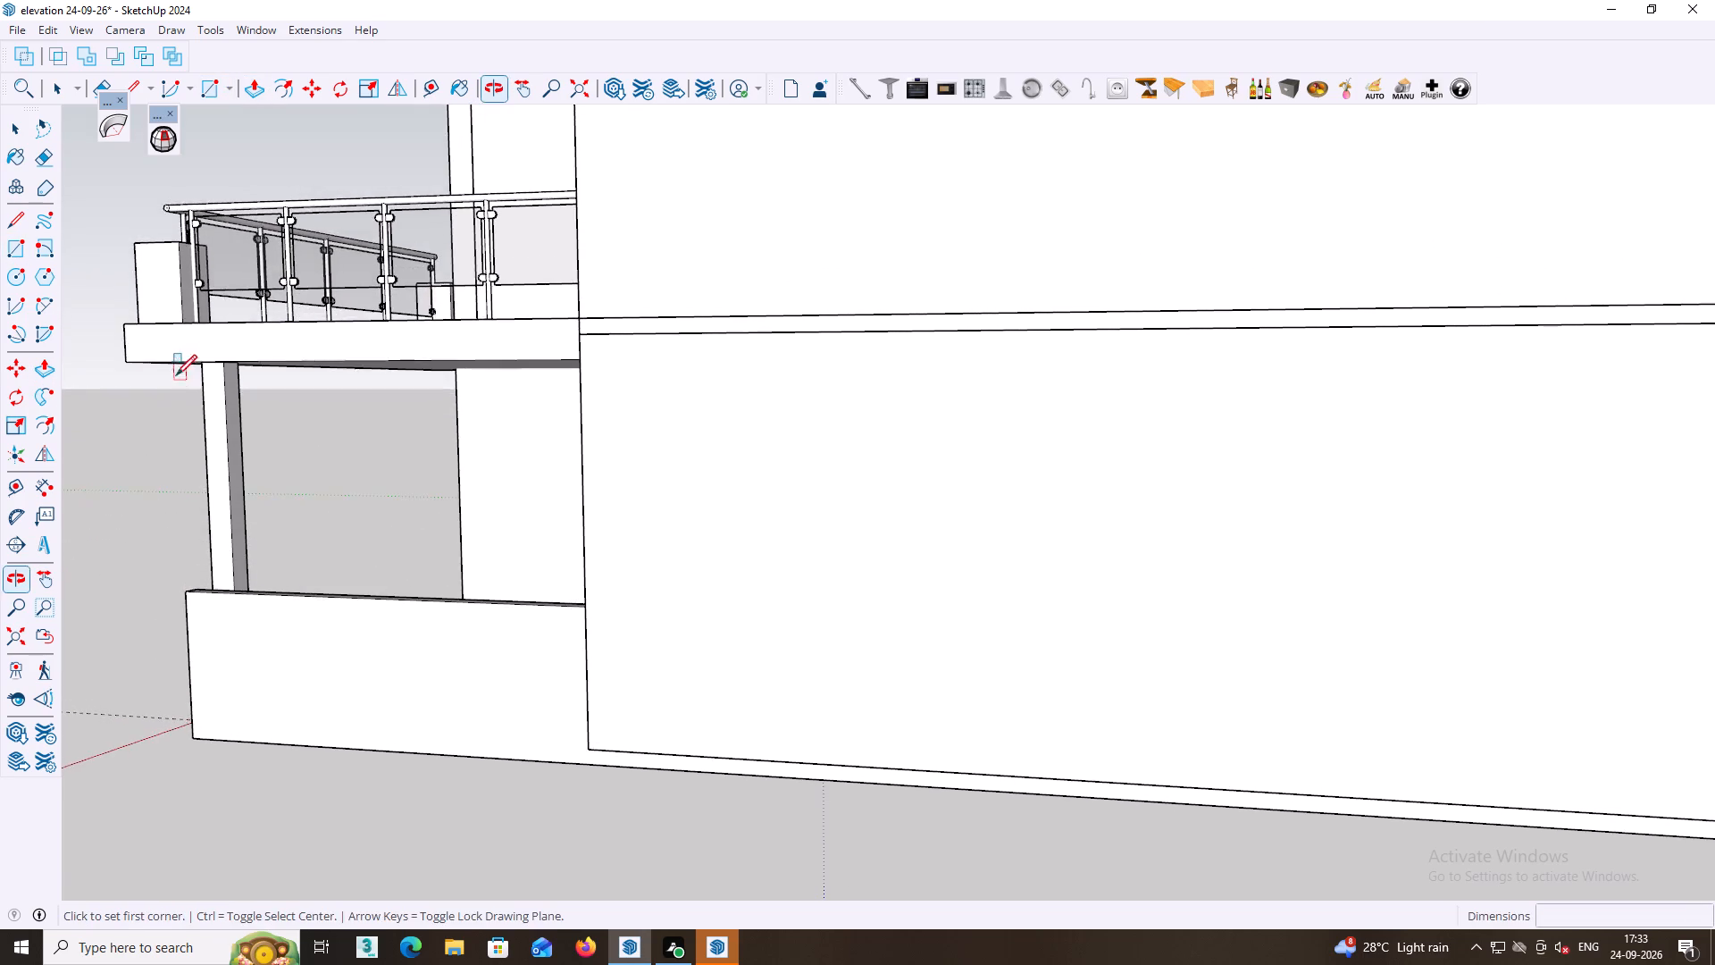
pyautogui.scroll(2, 180, 368)
pyautogui.moveTo(254, 419); pyautogui.dragTo(296, 318, button='middle')
pyautogui.scroll(5, 235, 260)
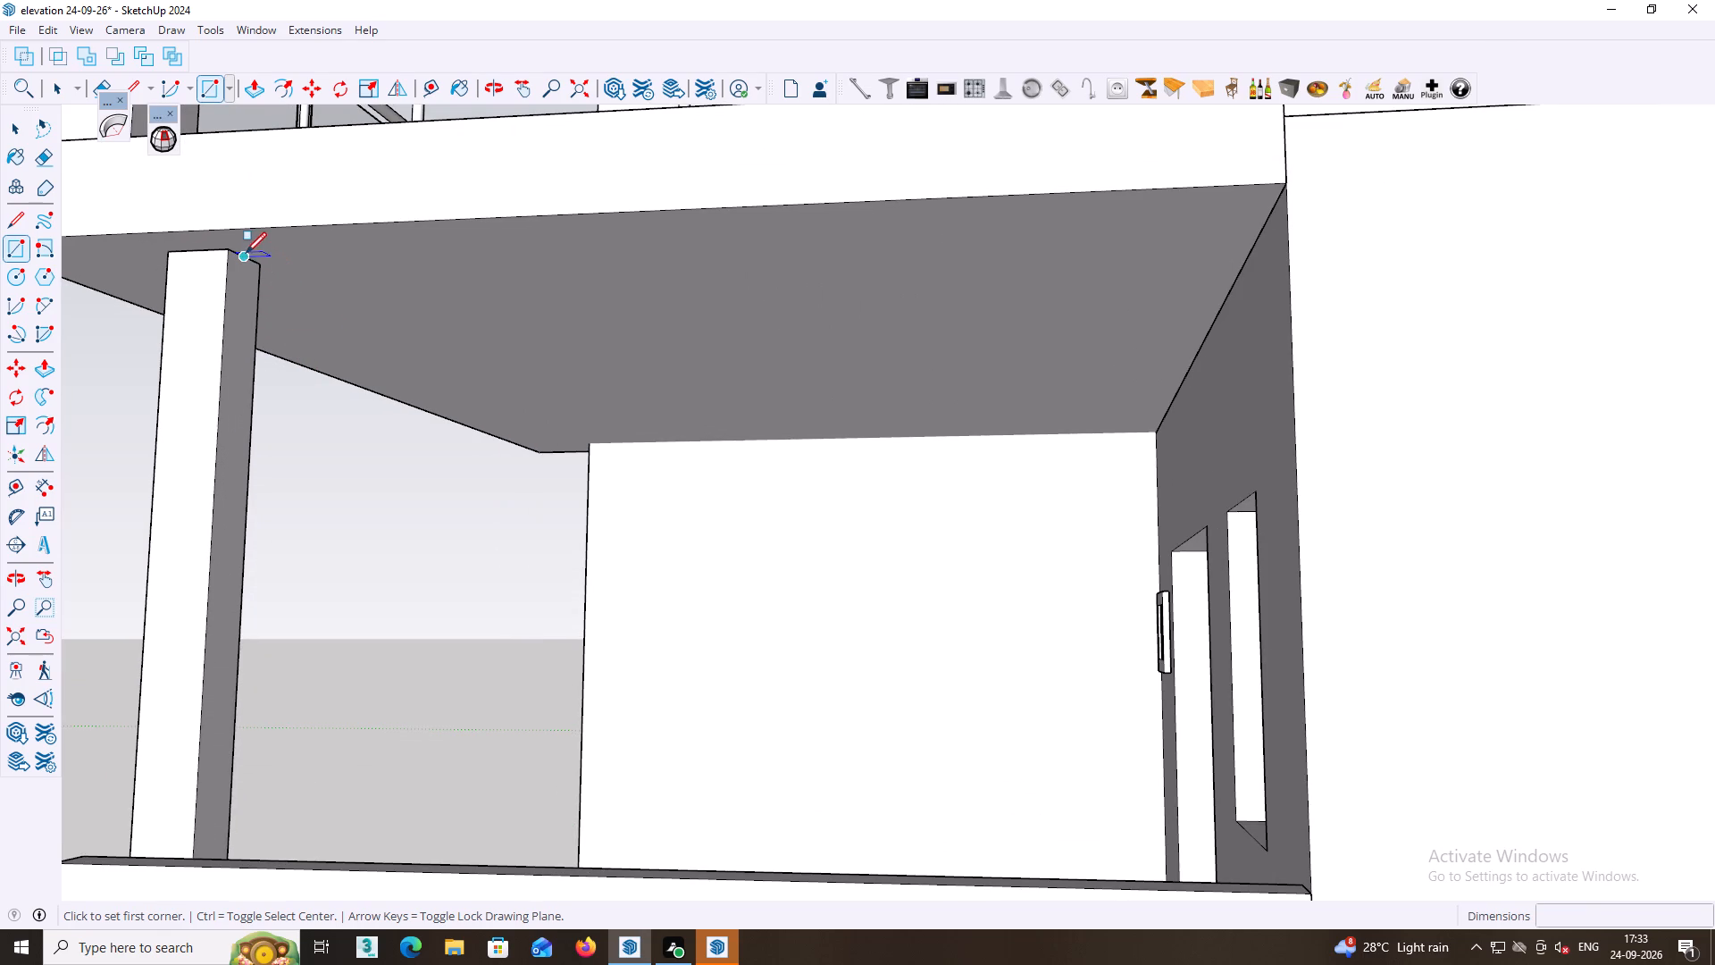
pyautogui.click(229, 248)
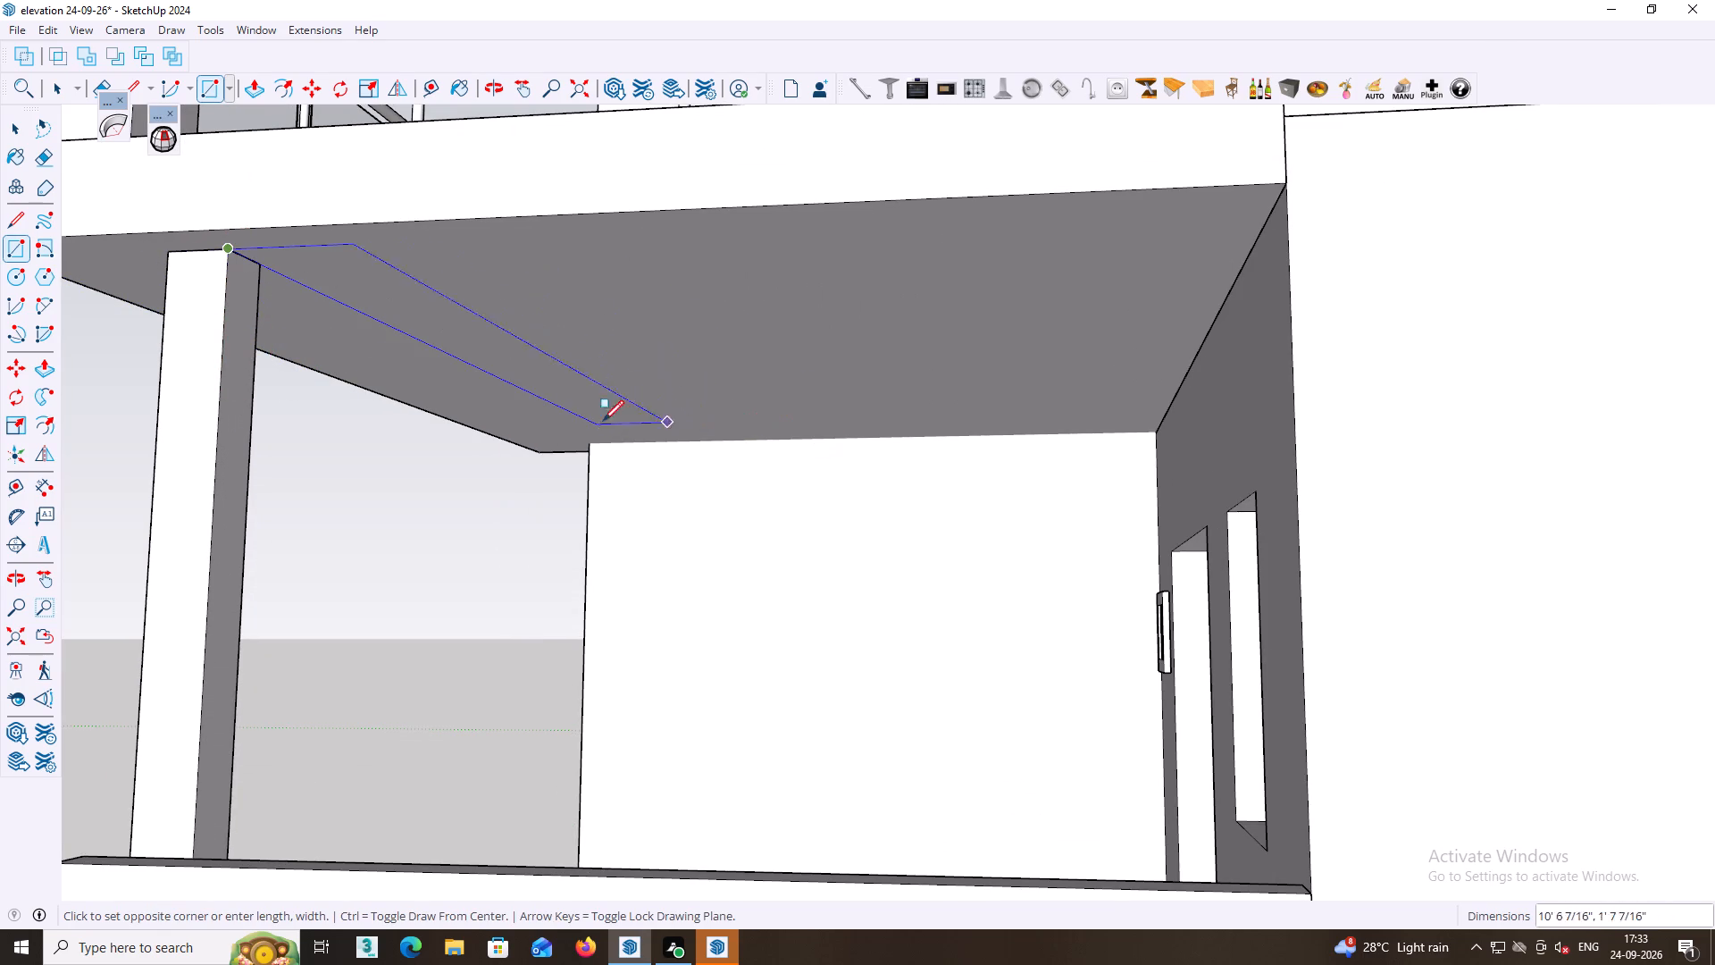
pyautogui.moveTo(339, 333); pyautogui.dragTo(16, 342, button='middle')
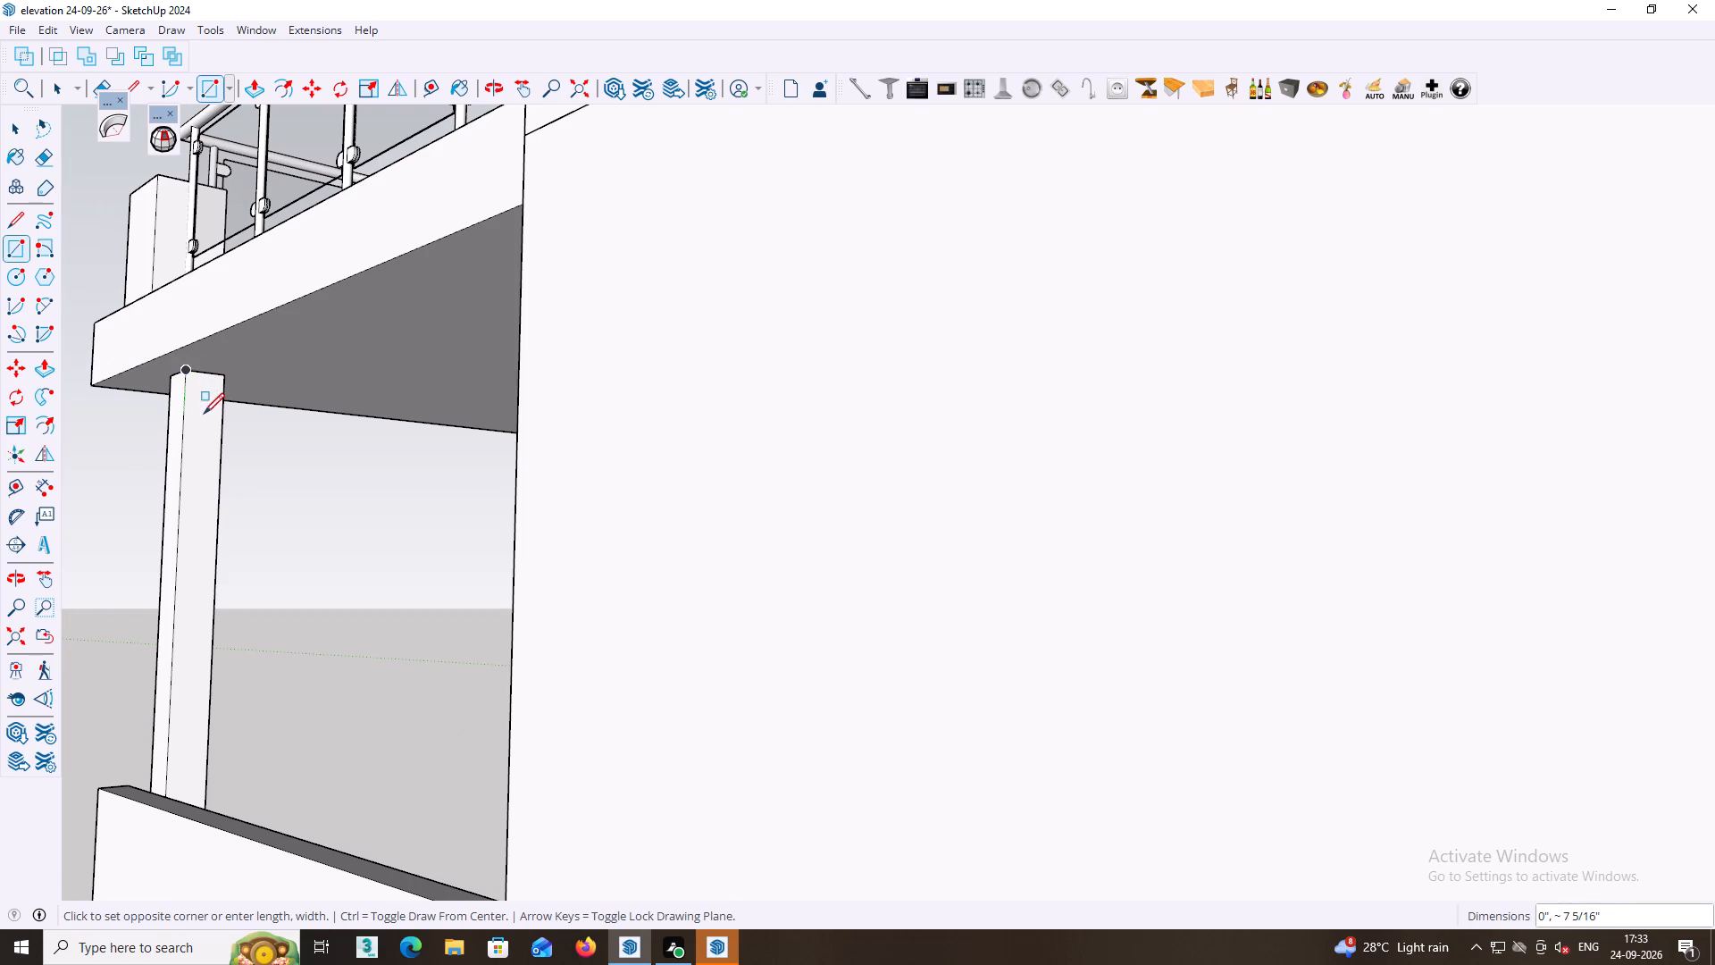
pyautogui.scroll(4, 217, 407)
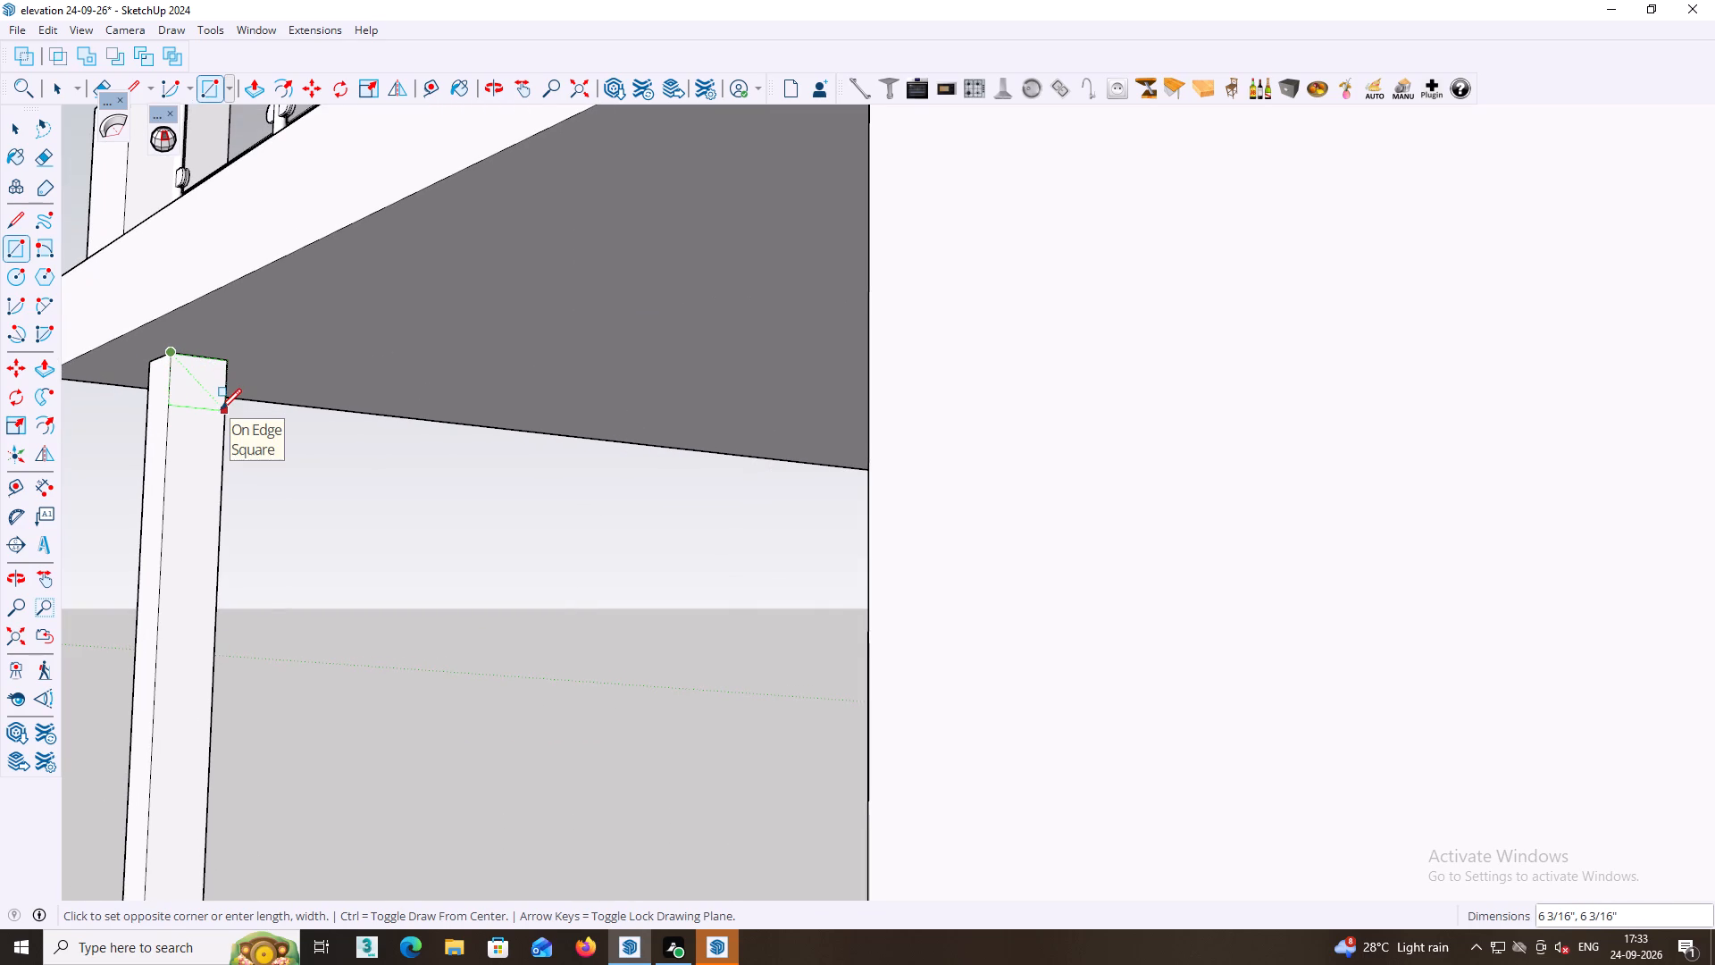
pyautogui.click(221, 409)
pyautogui.middleClick(221, 409)
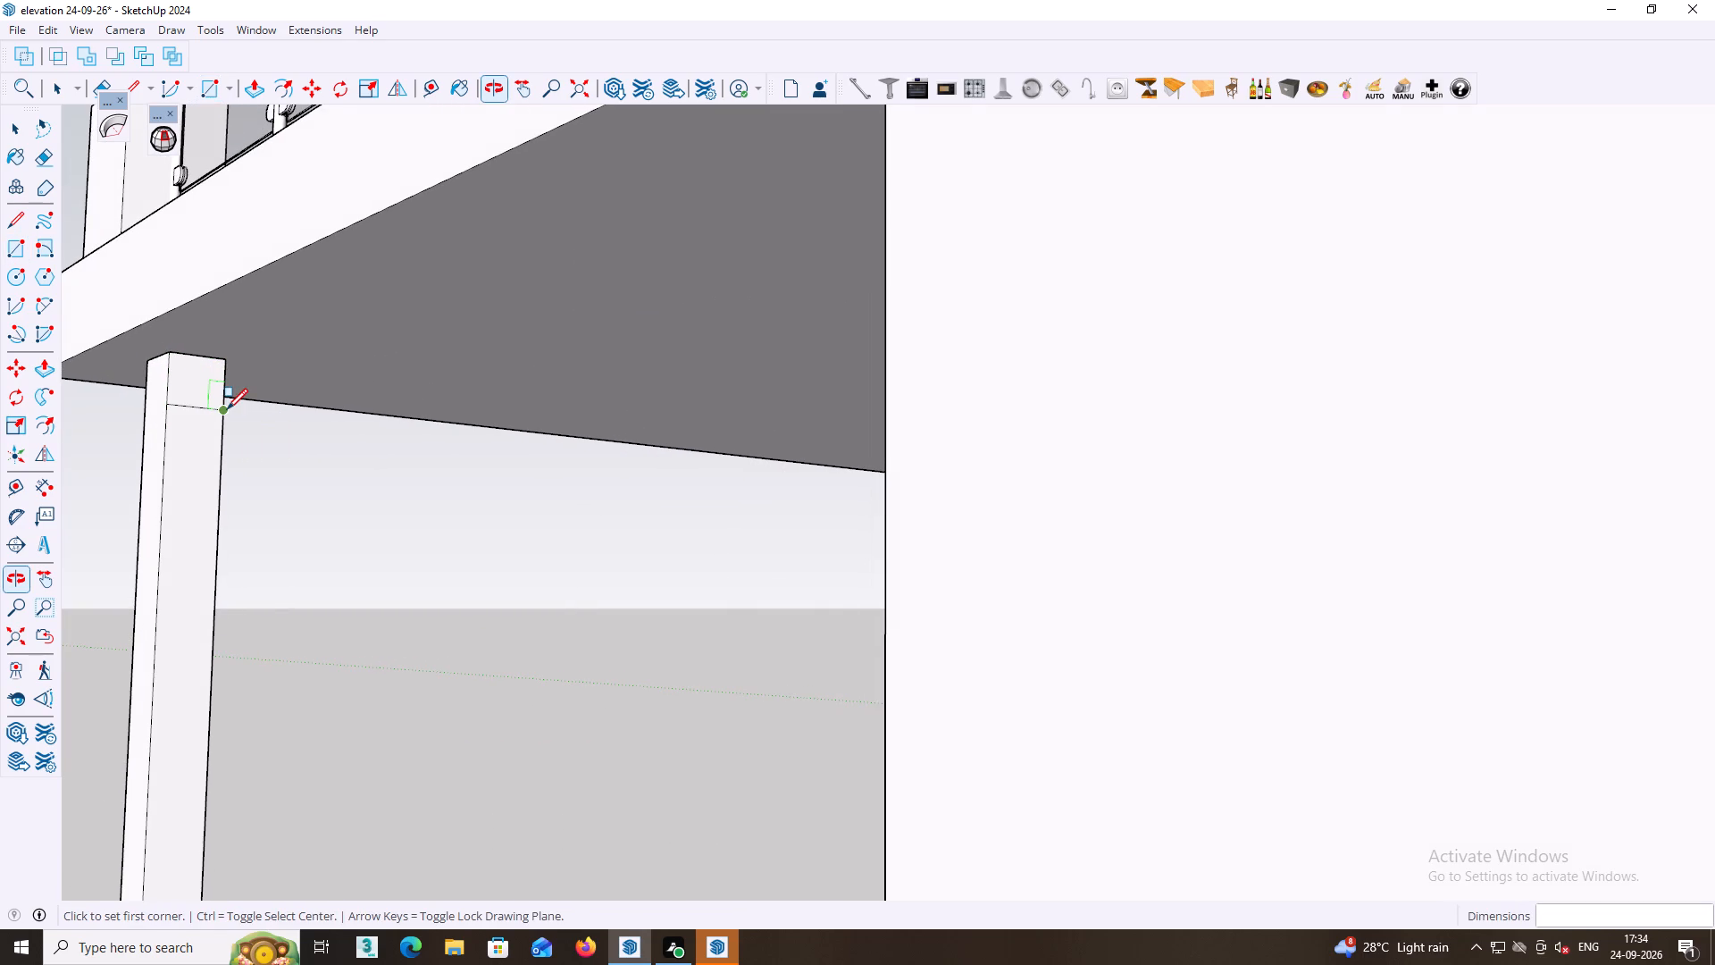
# Push/pull the square about 10' 1 3/4" back to the house wall as a beam under the balcony slab.
pyautogui.press('p')
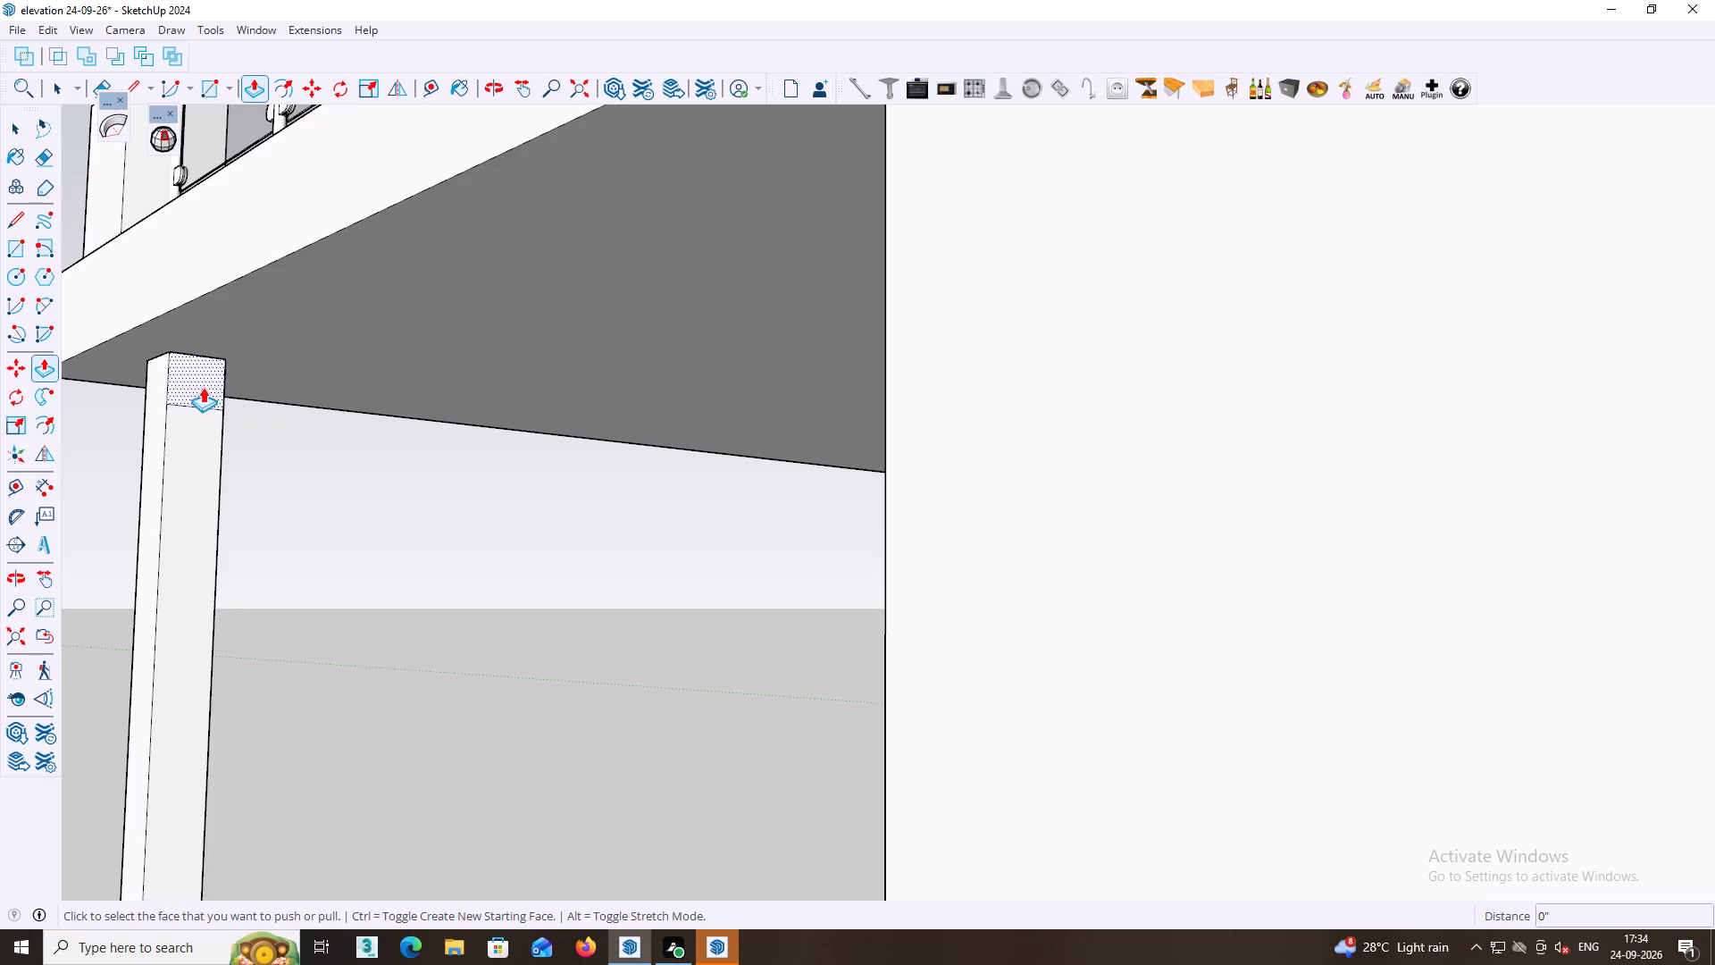
pyautogui.click(202, 384)
pyautogui.scroll(-5, 397, 373)
pyautogui.moveTo(521, 313); pyautogui.dragTo(731, 305, button='middle')
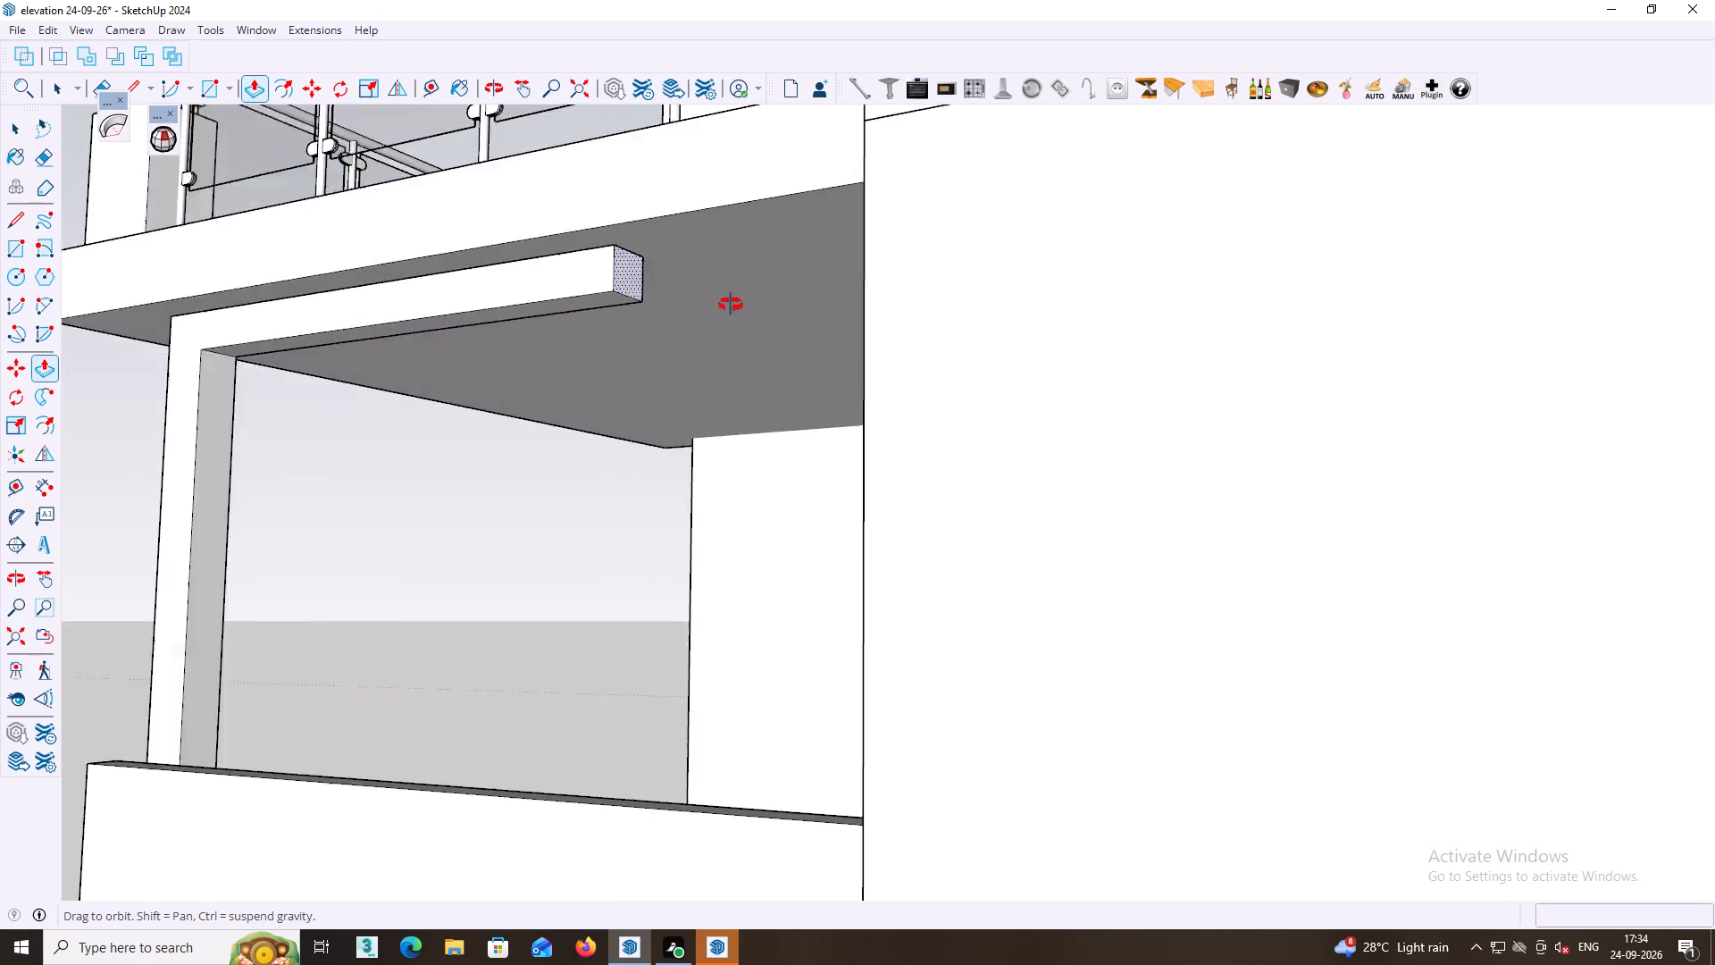
pyautogui.moveTo(731, 305); pyautogui.dragTo(939, 290, button='middle')
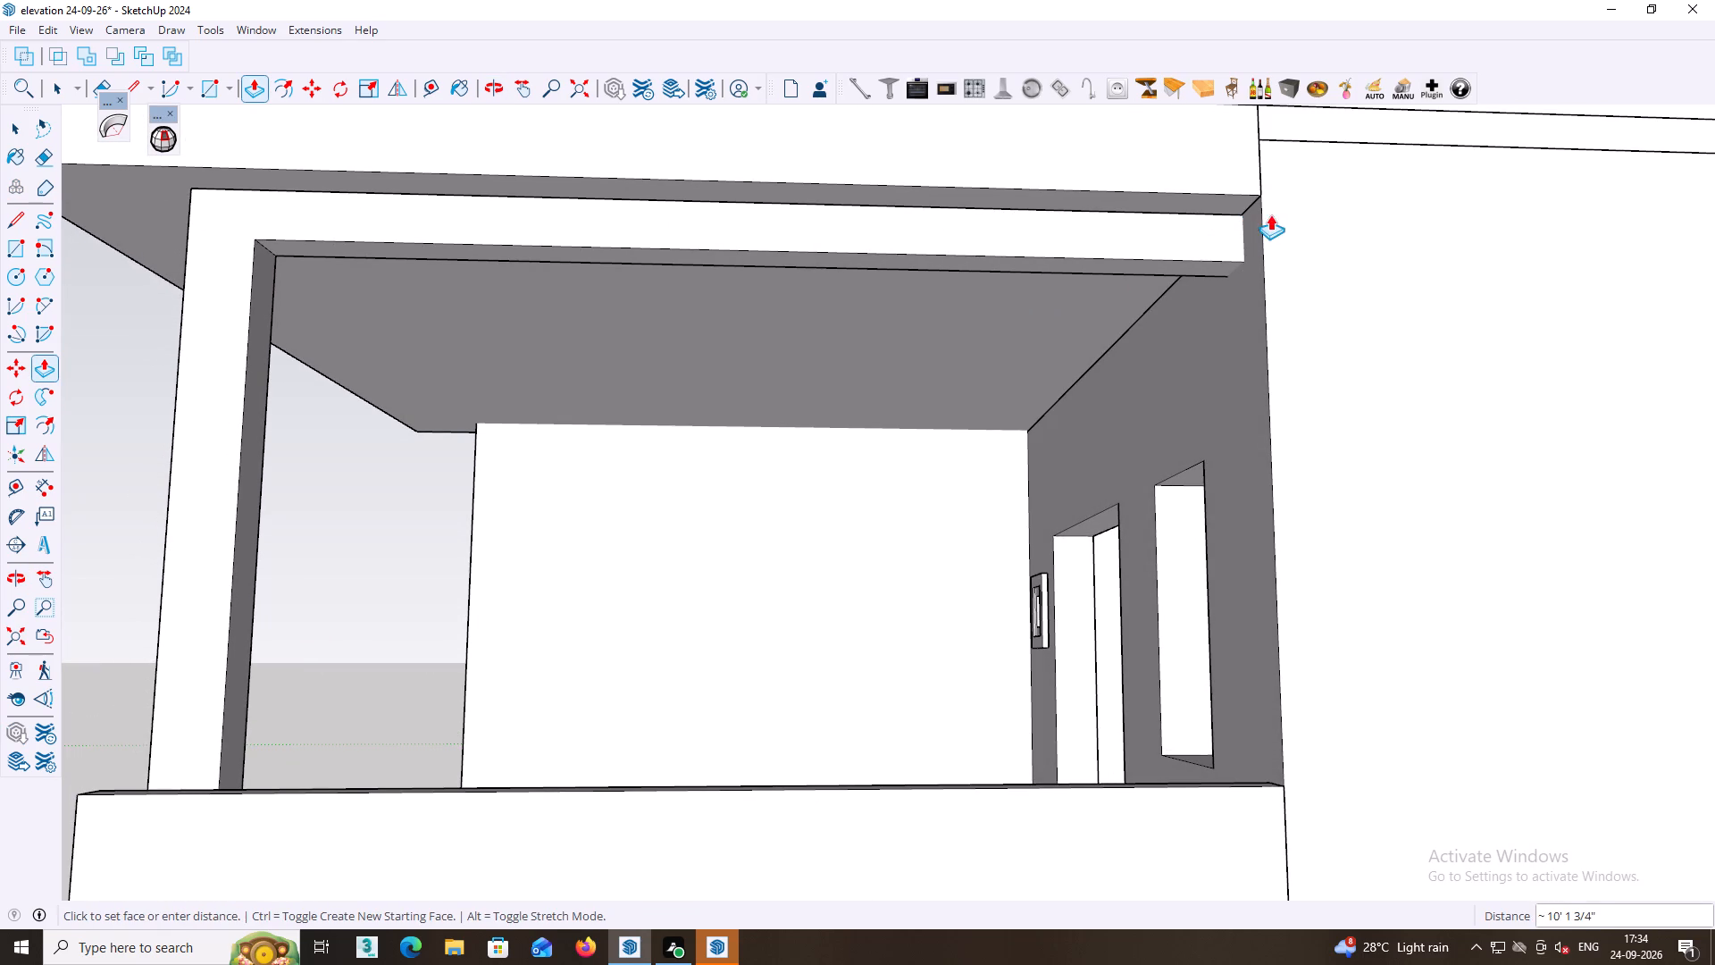
pyautogui.click(1261, 196)
# Examine the porch column and beam in the context of the whole elevation from the side and front.
pyautogui.moveTo(1263, 296); pyautogui.dragTo(1272, 327, button='middle')
pyautogui.scroll(-1, 1267, 314)
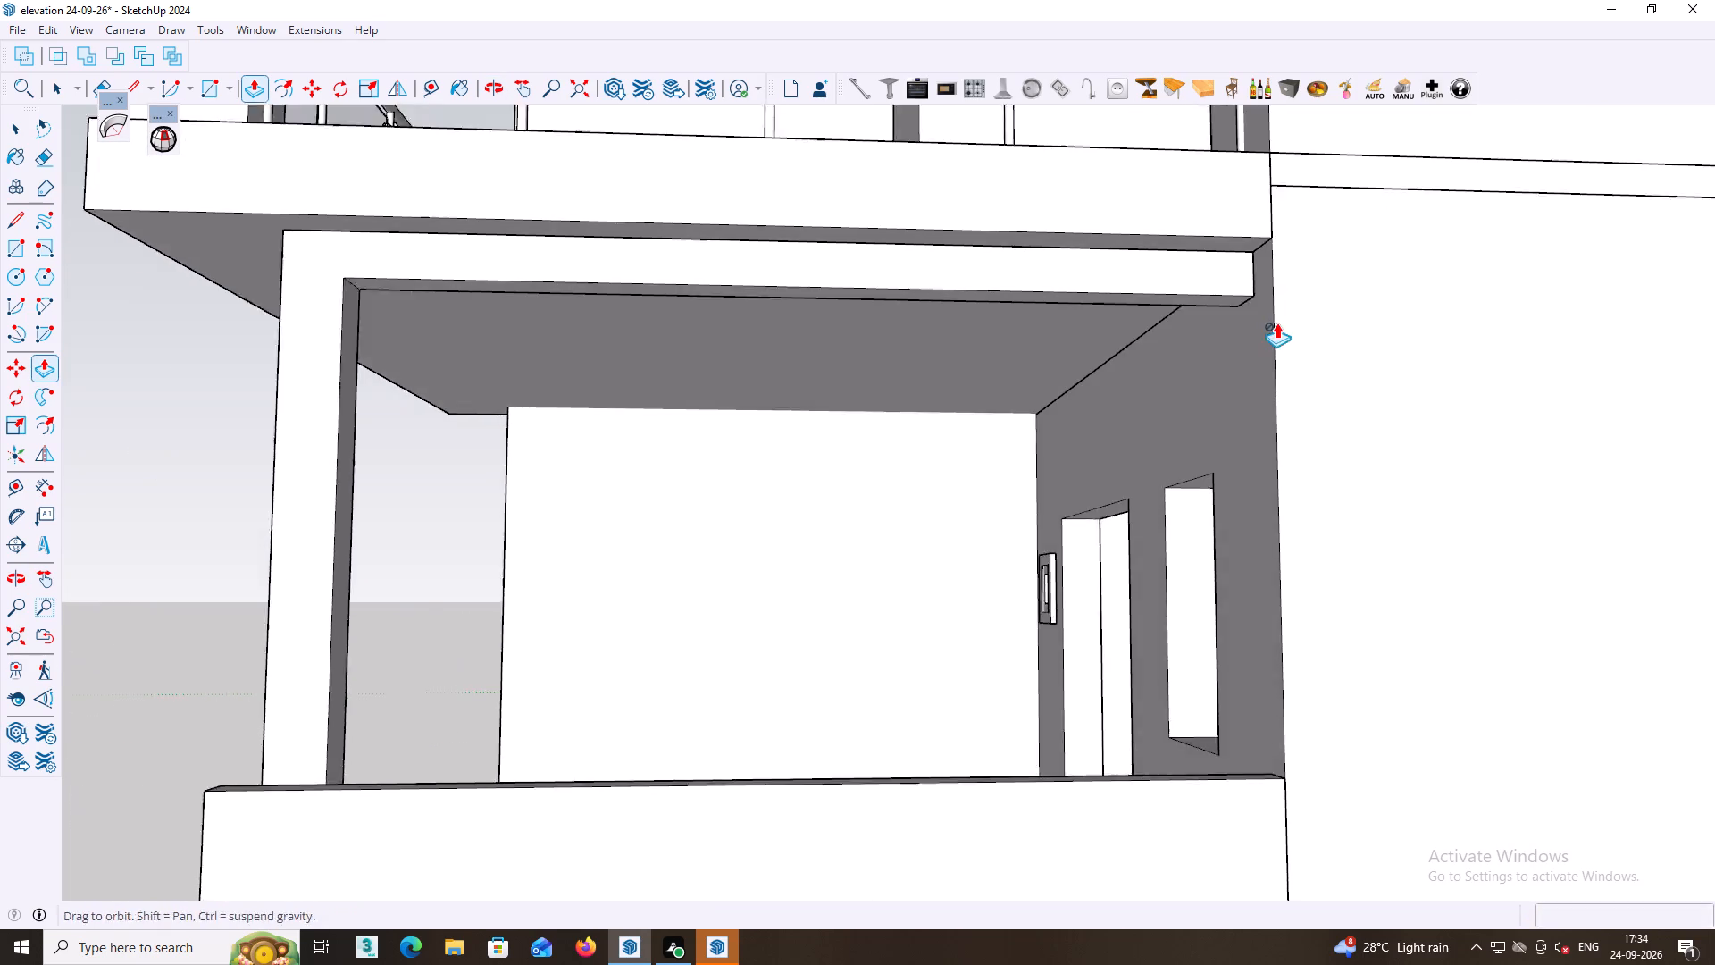
pyautogui.scroll(-1, 1276, 323)
pyautogui.scroll(-1, 1169, 340)
pyautogui.scroll(-1, 795, 377)
pyautogui.moveTo(659, 385); pyautogui.dragTo(964, 400, button='middle')
pyautogui.scroll(-1, 832, 407)
pyautogui.moveTo(961, 406); pyautogui.dragTo(966, 430, button='middle')
pyautogui.scroll(-2, 963, 423)
pyautogui.moveTo(966, 431); pyautogui.dragTo(1132, 452, button='middle')
pyautogui.press('space')
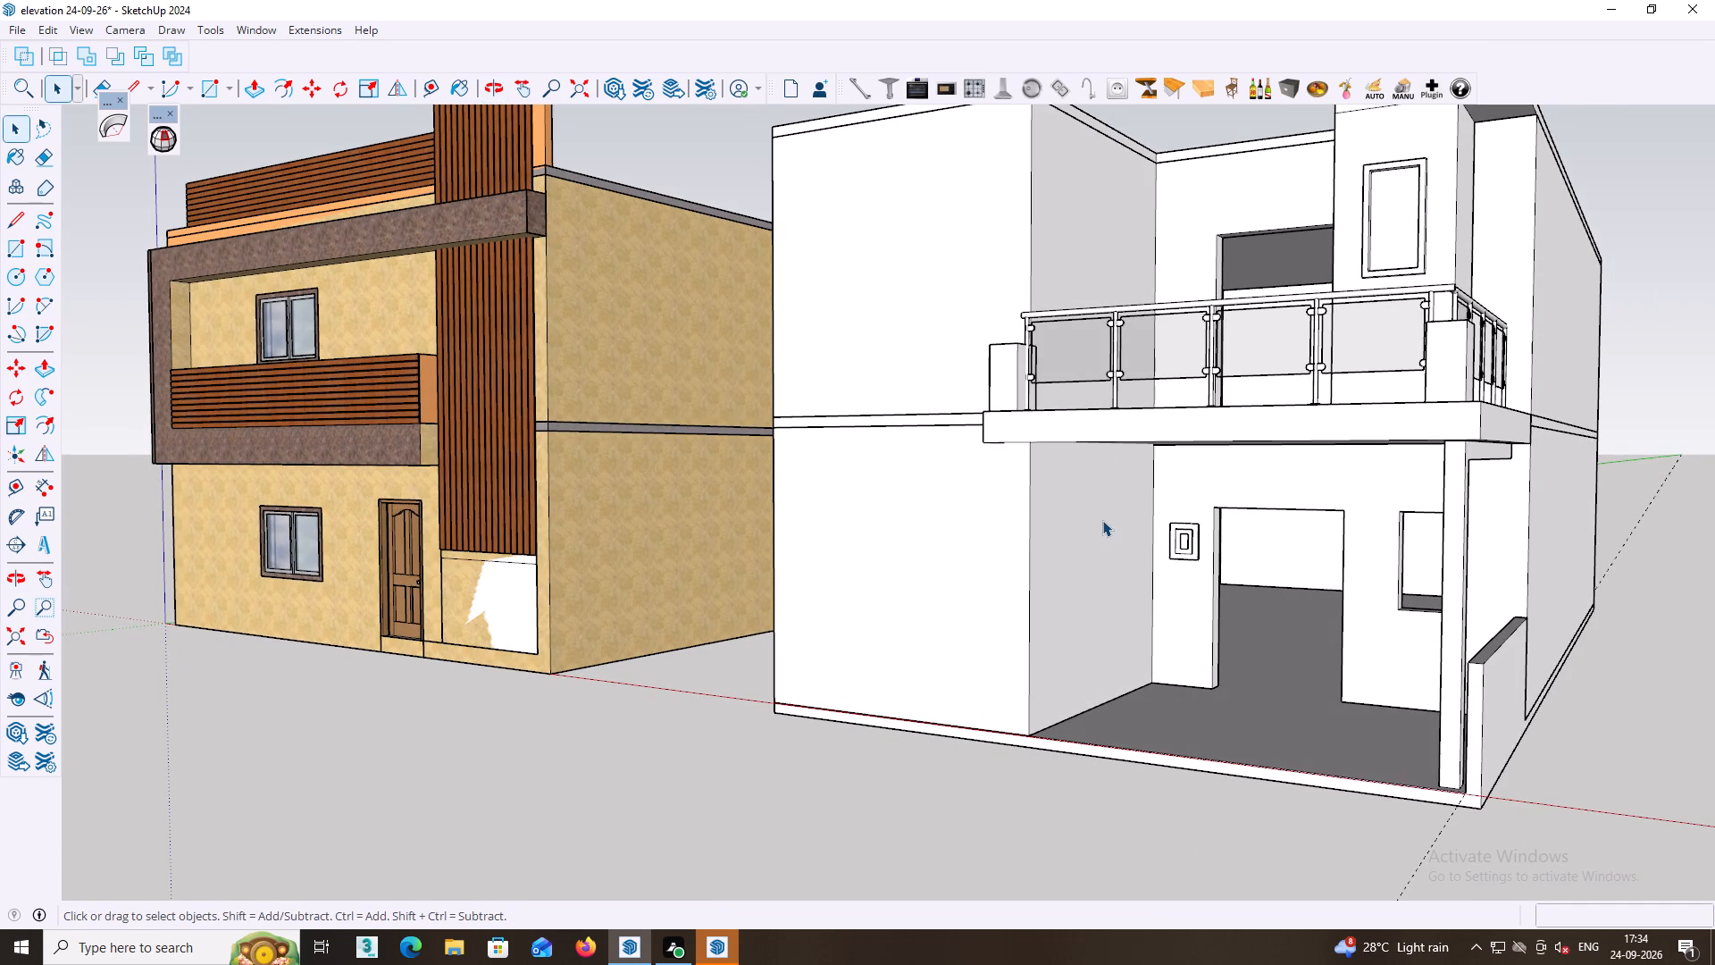
pyautogui.moveTo(1094, 515); pyautogui.dragTo(826, 493, button='middle')
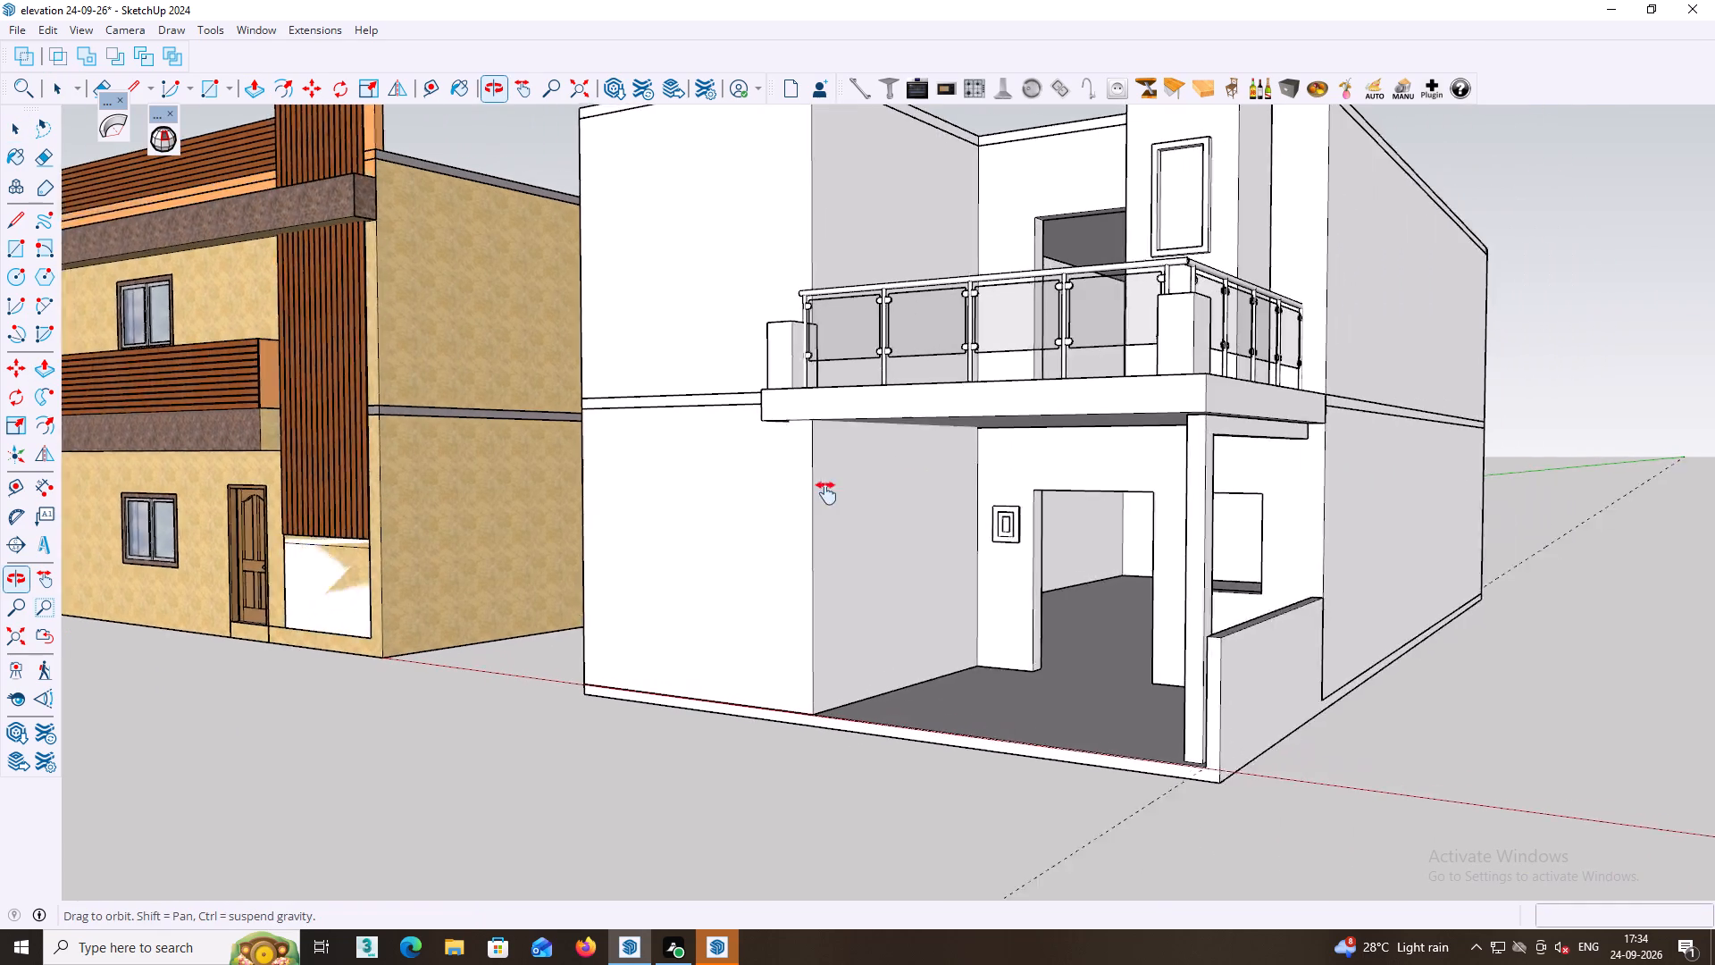
pyautogui.moveTo(826, 493); pyautogui.dragTo(761, 493, button='middle')
pyautogui.moveTo(816, 492); pyautogui.dragTo(911, 499, button='middle')
pyautogui.moveTo(974, 530); pyautogui.dragTo(1100, 491, button='middle')
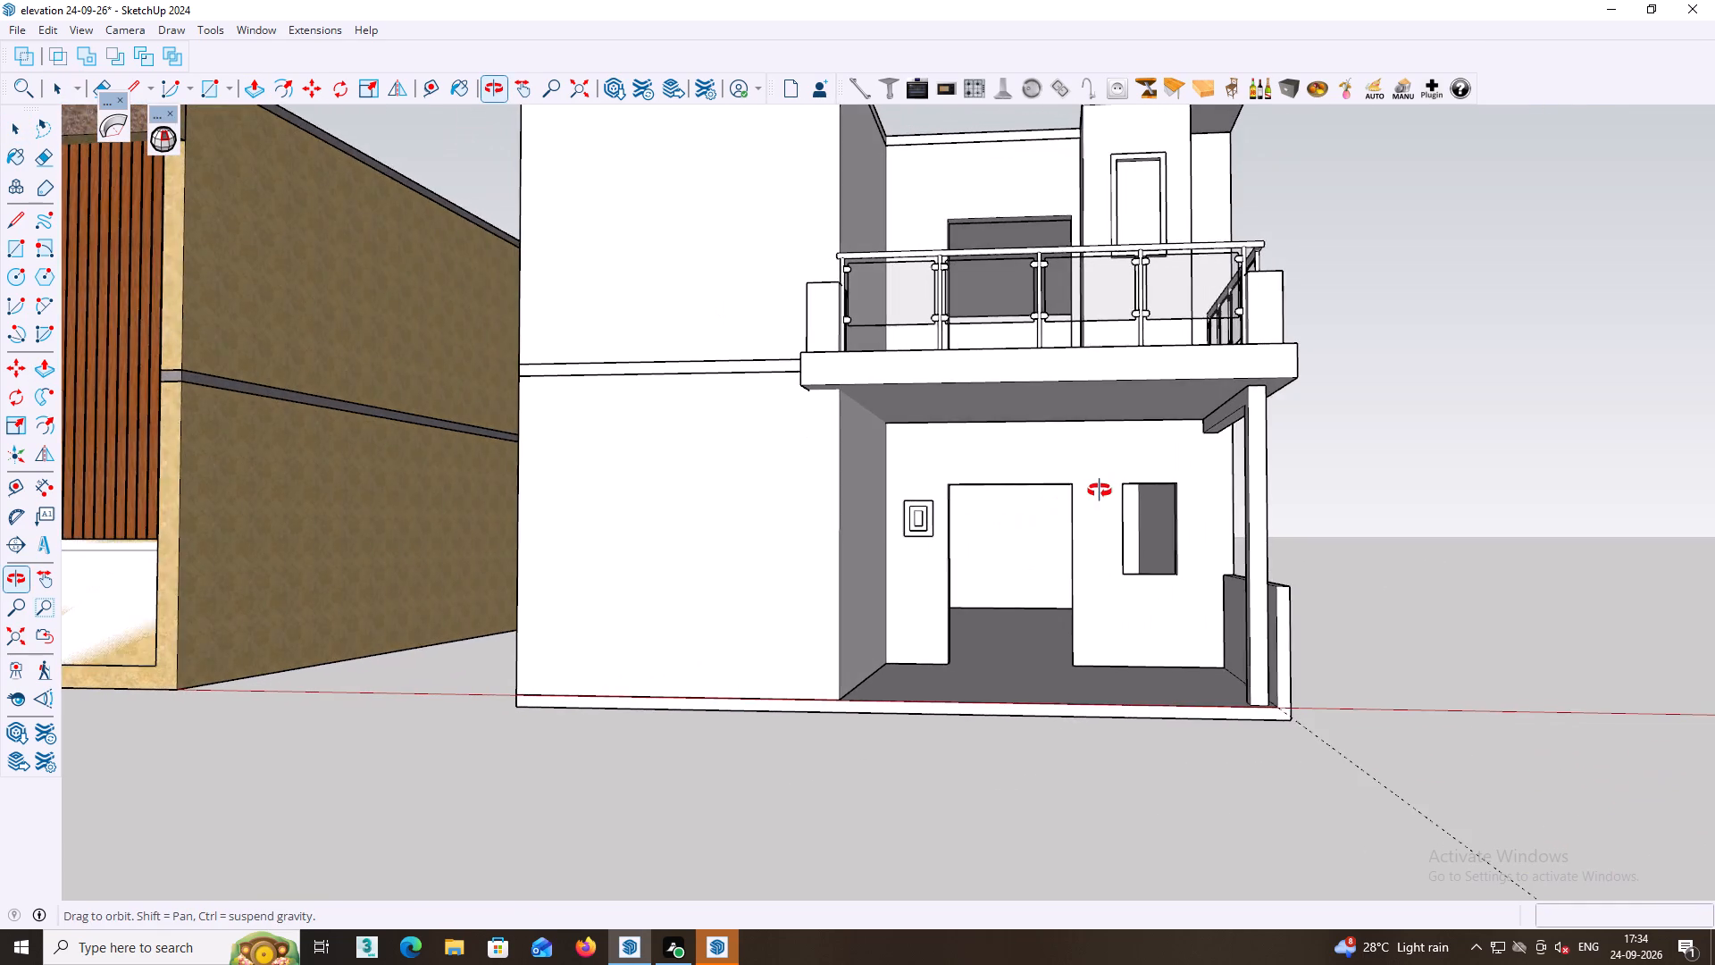
pyautogui.moveTo(1100, 491); pyautogui.dragTo(1074, 493, button='middle')
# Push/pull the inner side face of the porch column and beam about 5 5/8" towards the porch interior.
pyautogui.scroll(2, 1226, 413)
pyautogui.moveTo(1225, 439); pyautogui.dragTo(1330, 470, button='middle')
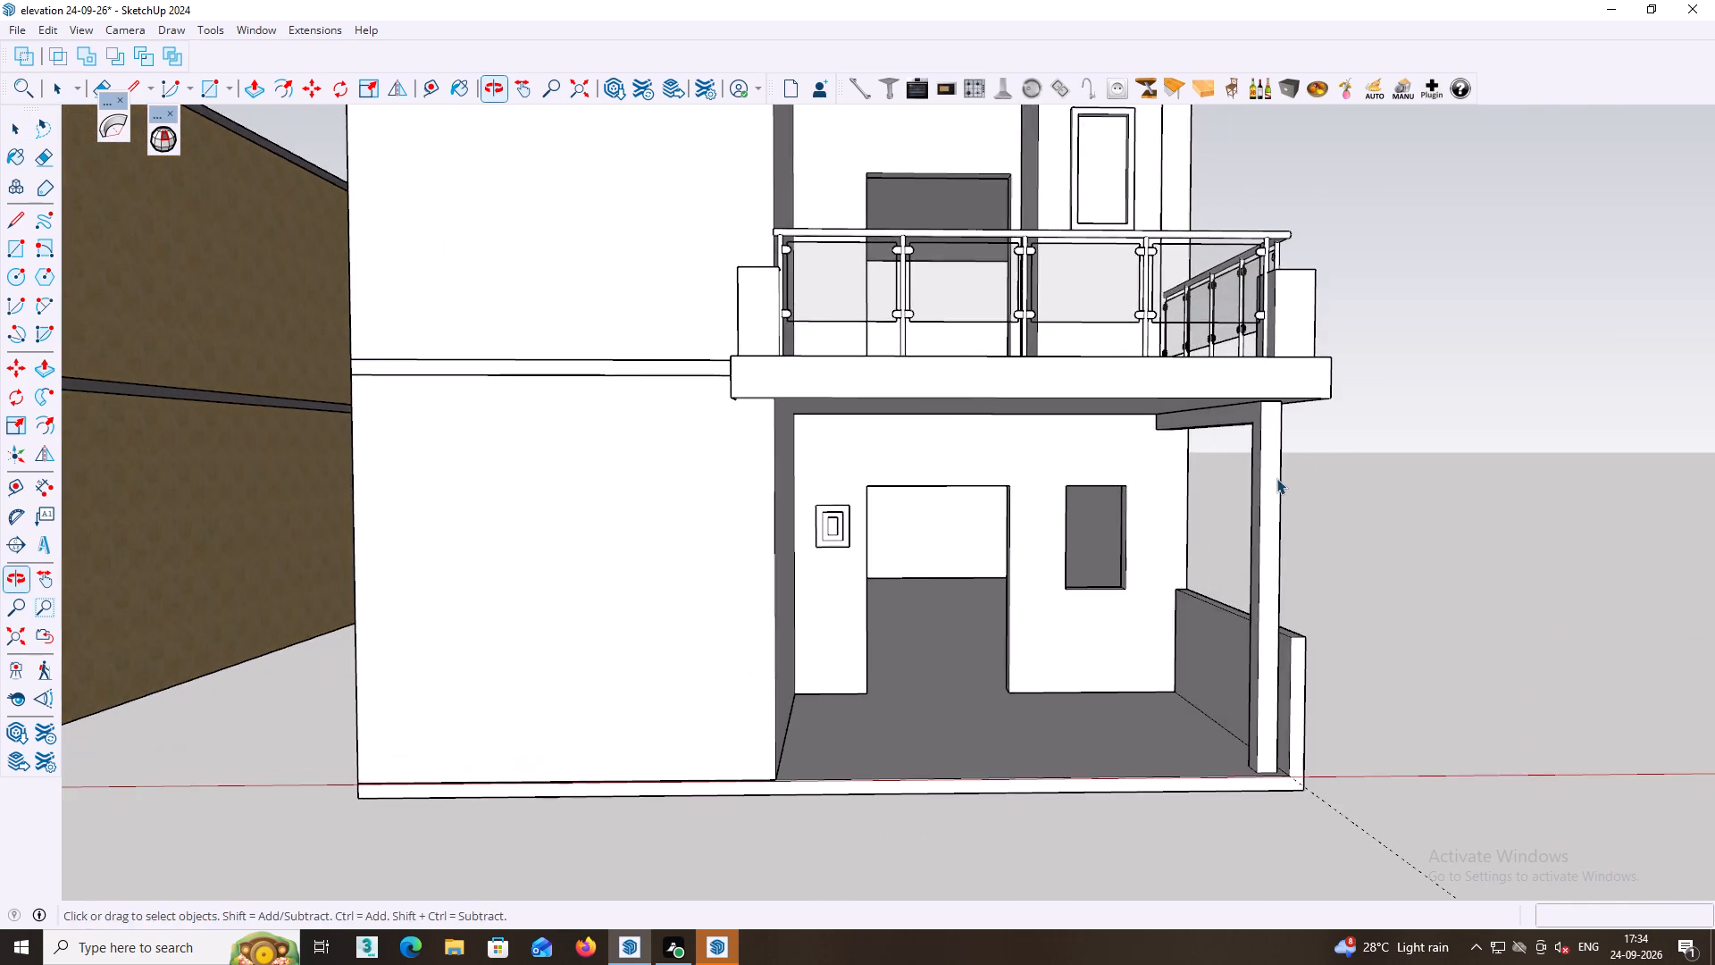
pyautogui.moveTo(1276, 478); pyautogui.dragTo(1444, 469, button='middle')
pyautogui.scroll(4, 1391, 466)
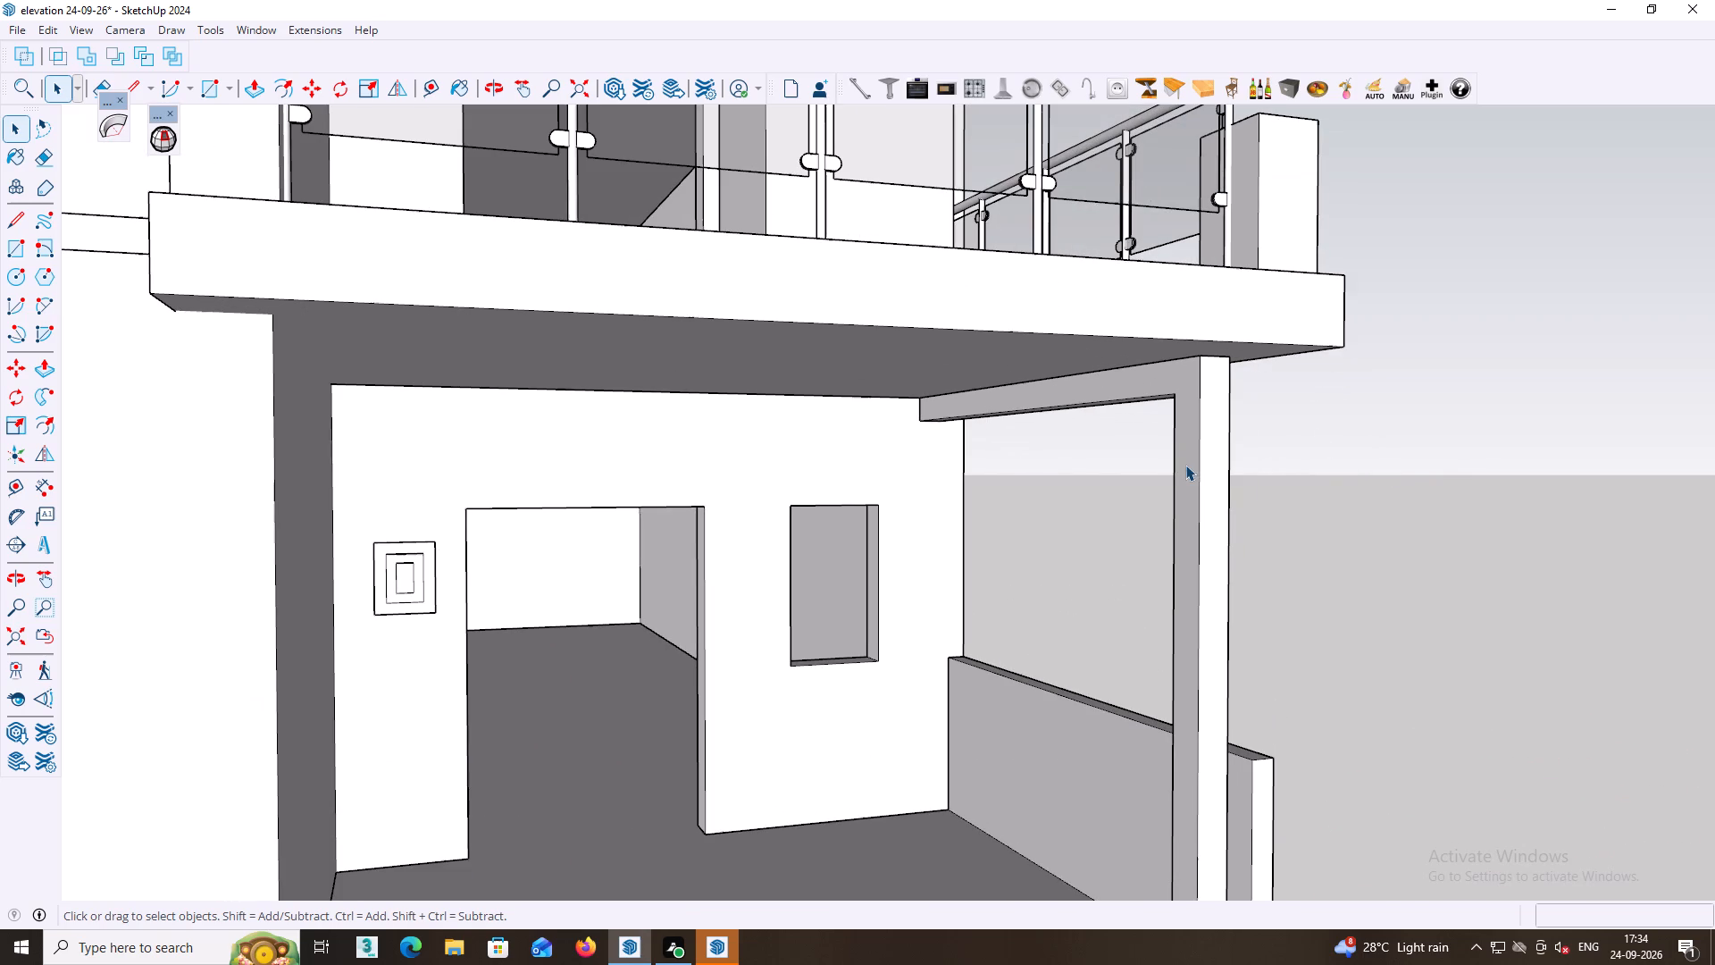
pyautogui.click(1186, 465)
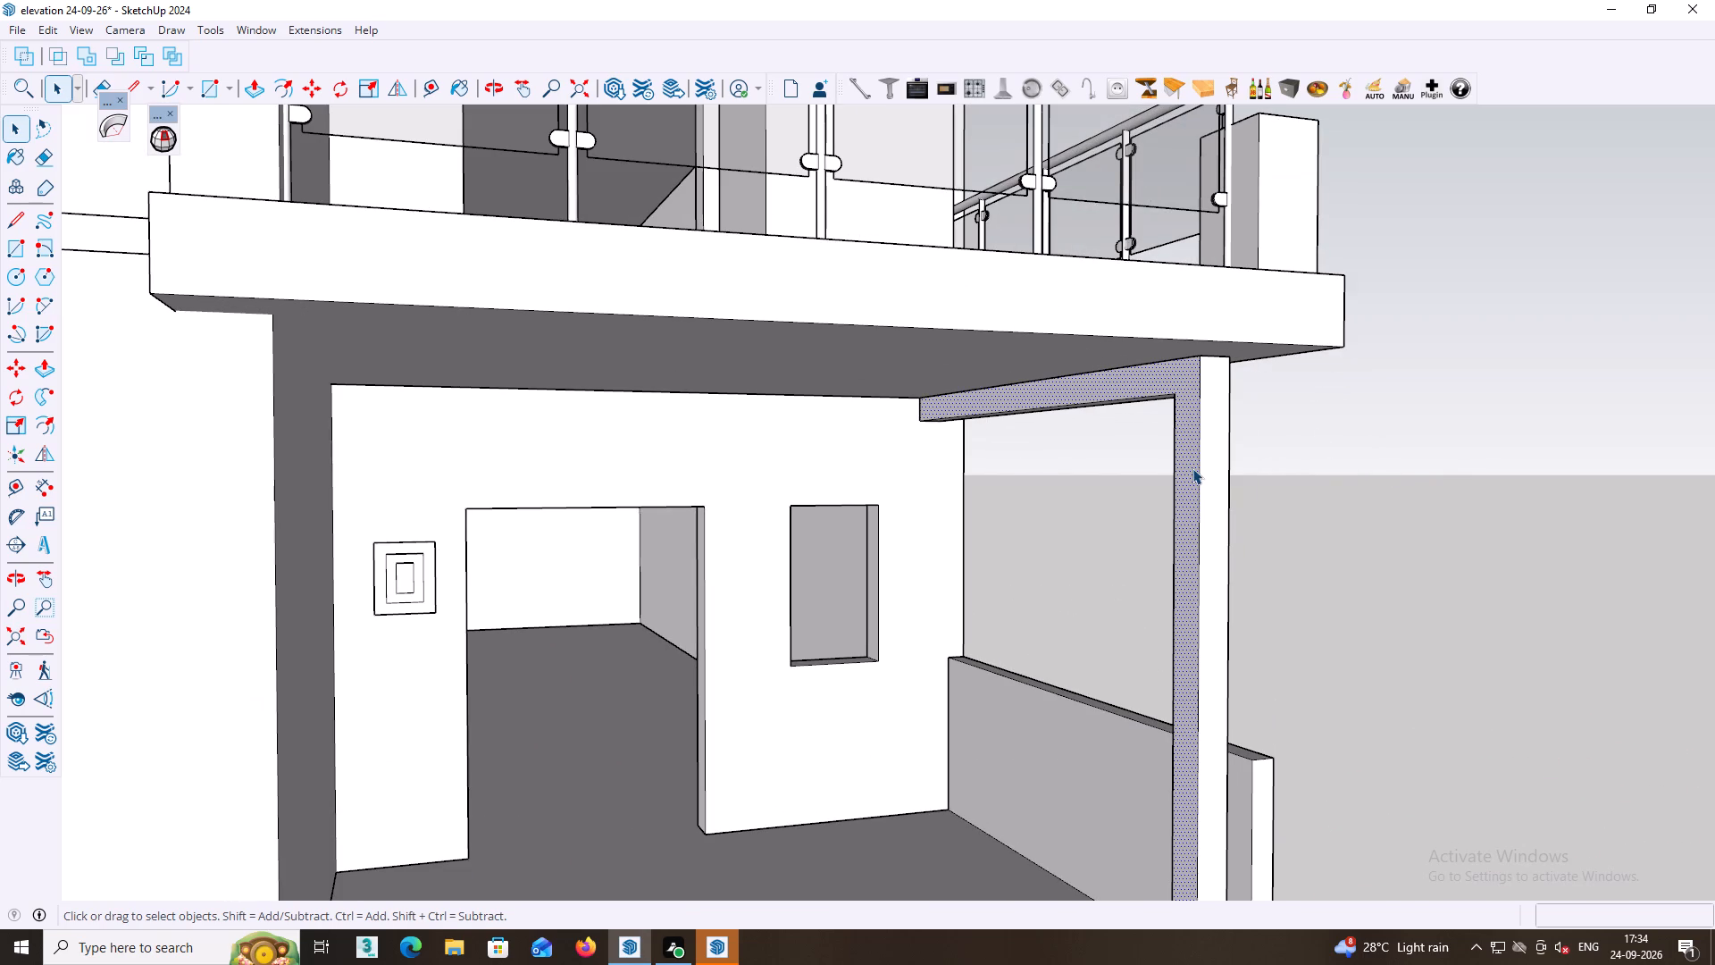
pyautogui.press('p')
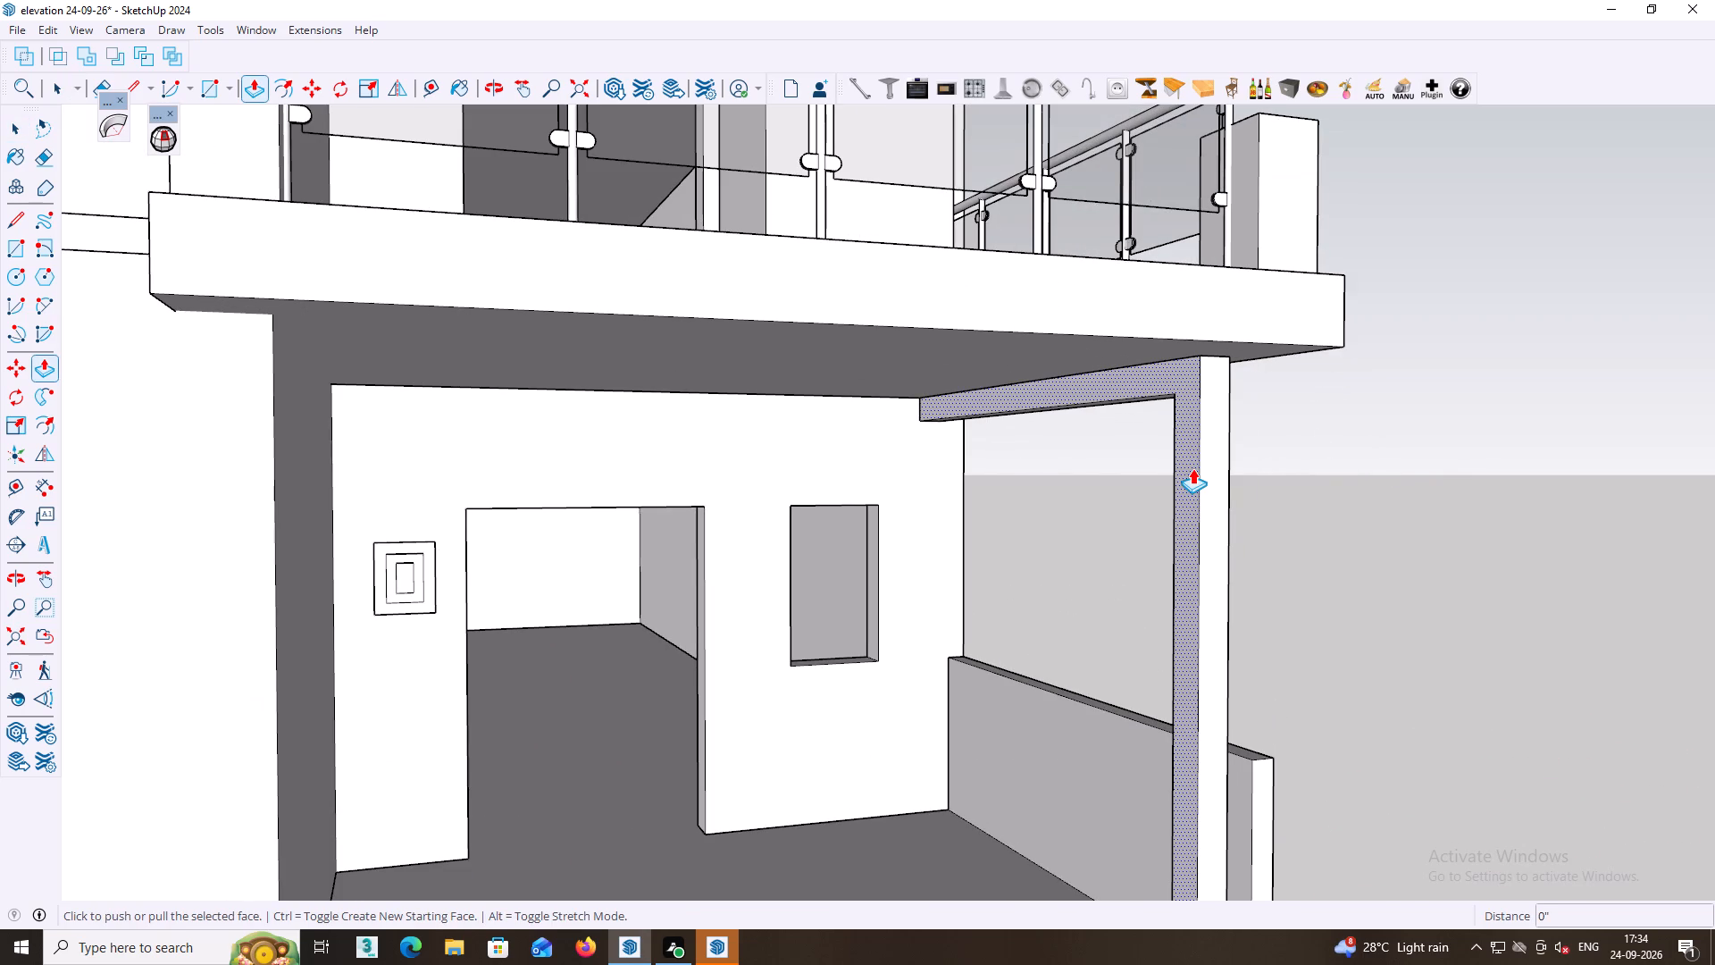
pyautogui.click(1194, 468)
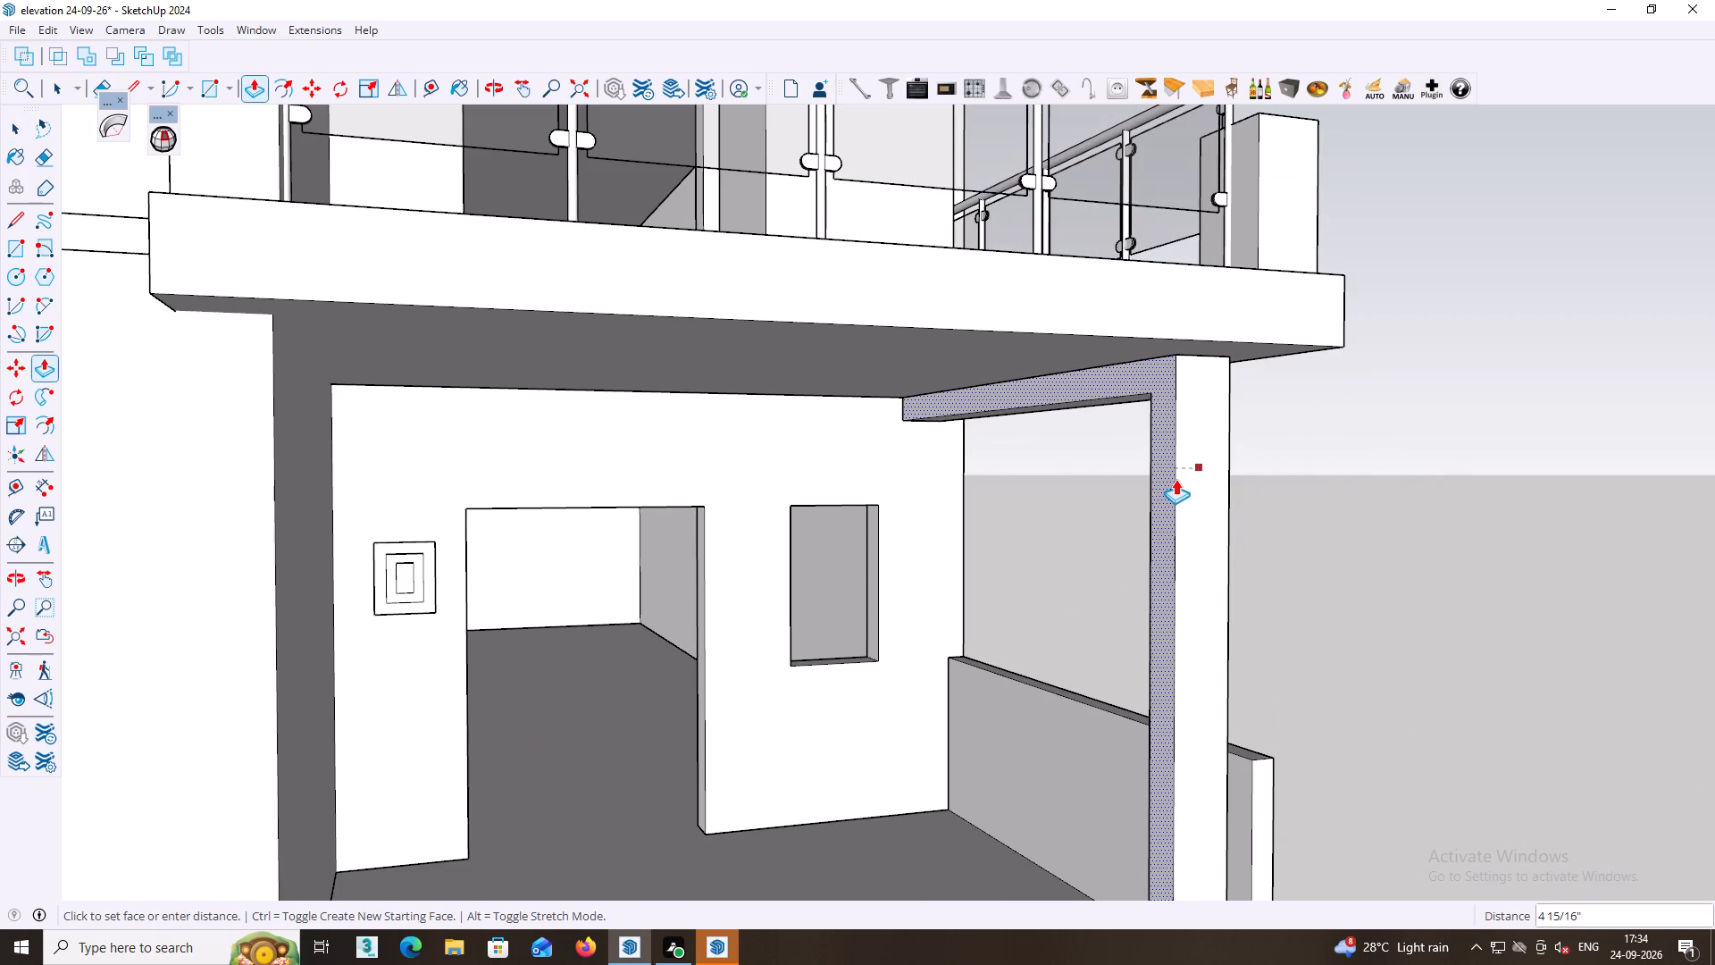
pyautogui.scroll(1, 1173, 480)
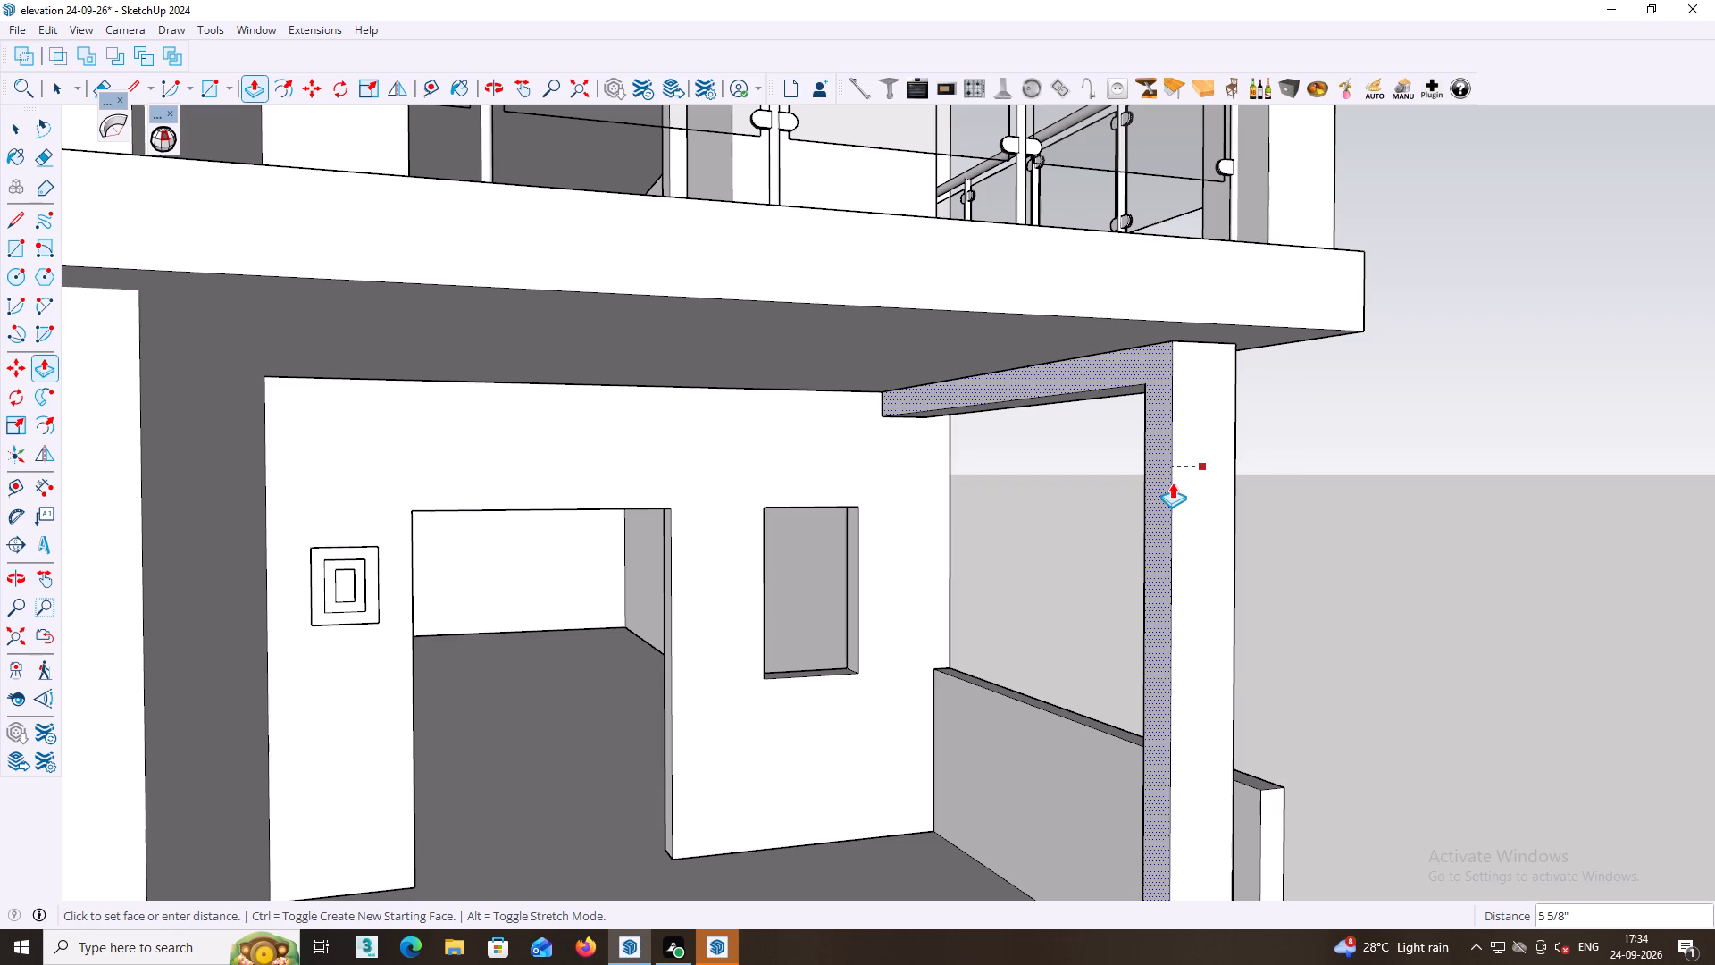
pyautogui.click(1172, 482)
# Examine the thickened porch column and beam from the front and sides, and check which geometry is connected to the column.
pyautogui.moveTo(1172, 482); pyautogui.dragTo(803, 464, button='middle')
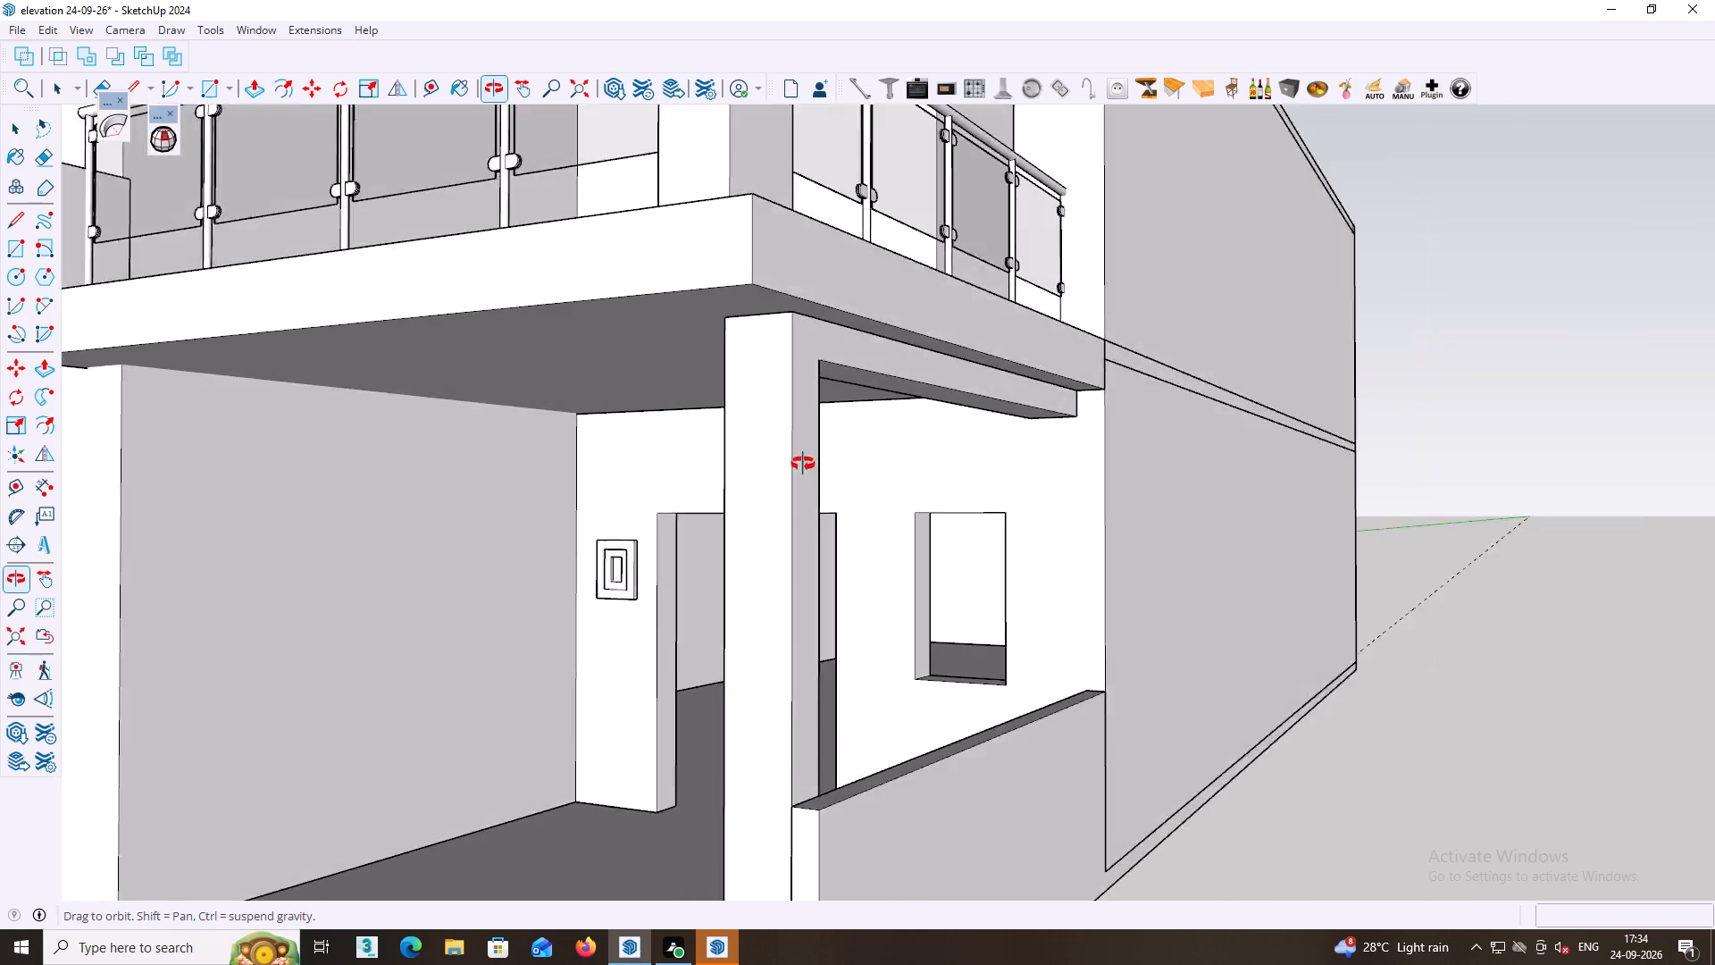
pyautogui.moveTo(803, 464); pyautogui.dragTo(828, 466, button='middle')
pyautogui.scroll(-12, 828, 482)
pyautogui.middleClick(823, 494)
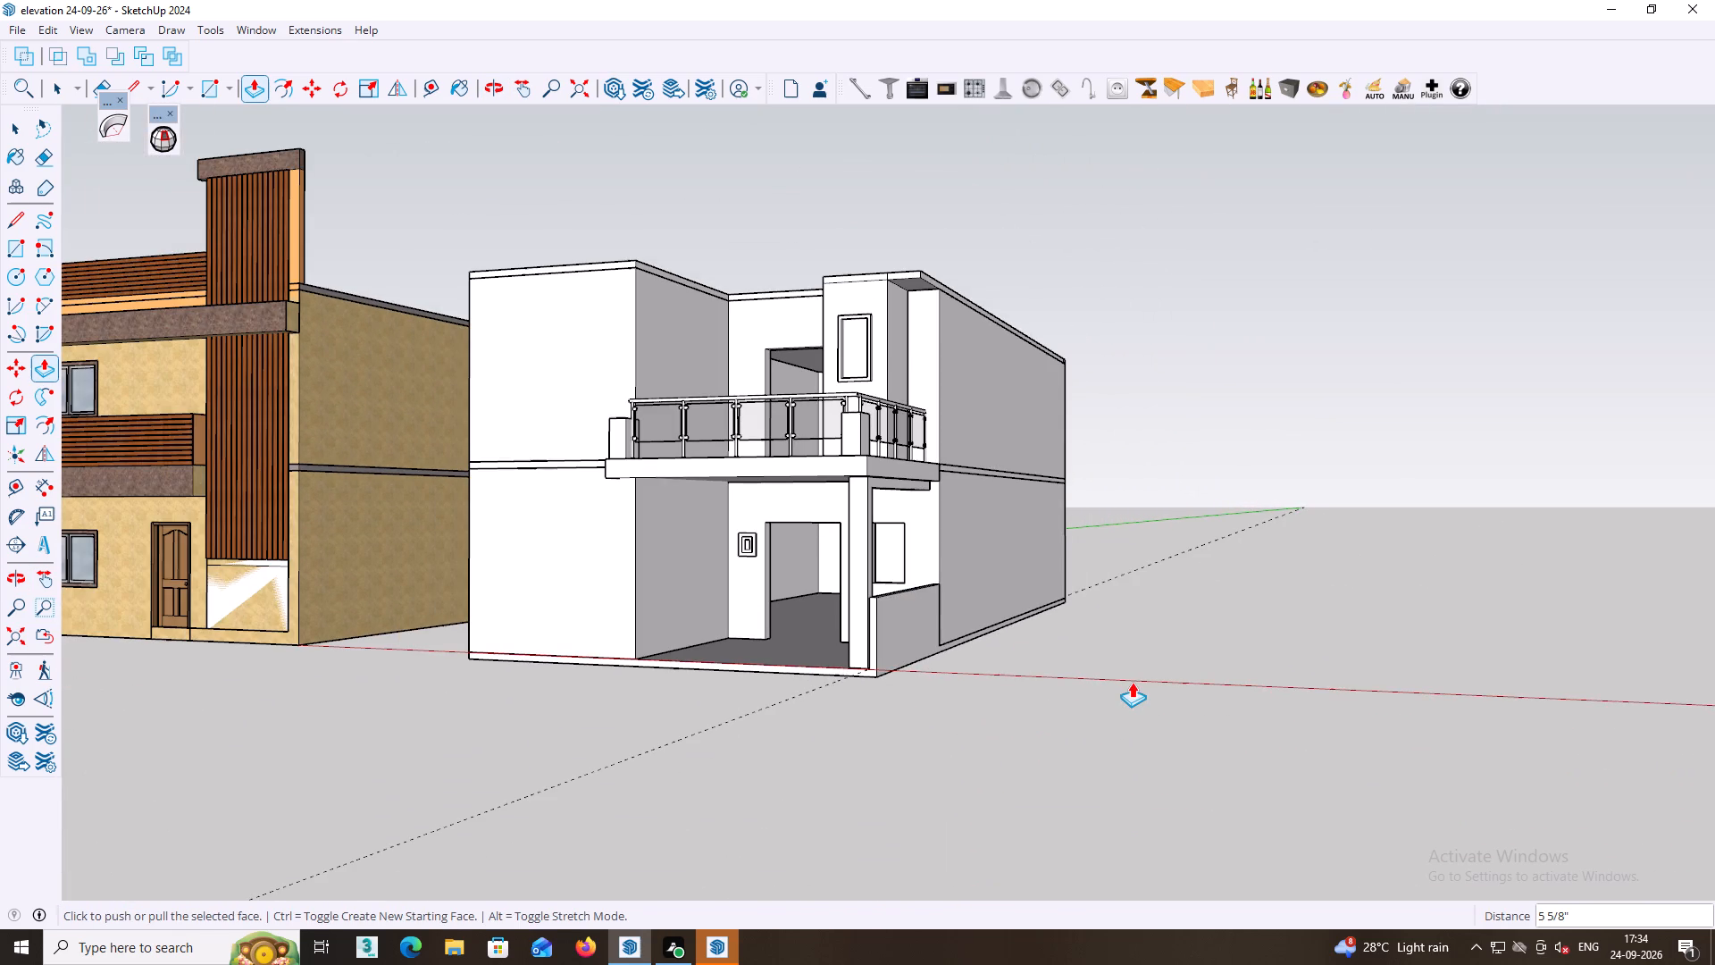
pyautogui.press('space')
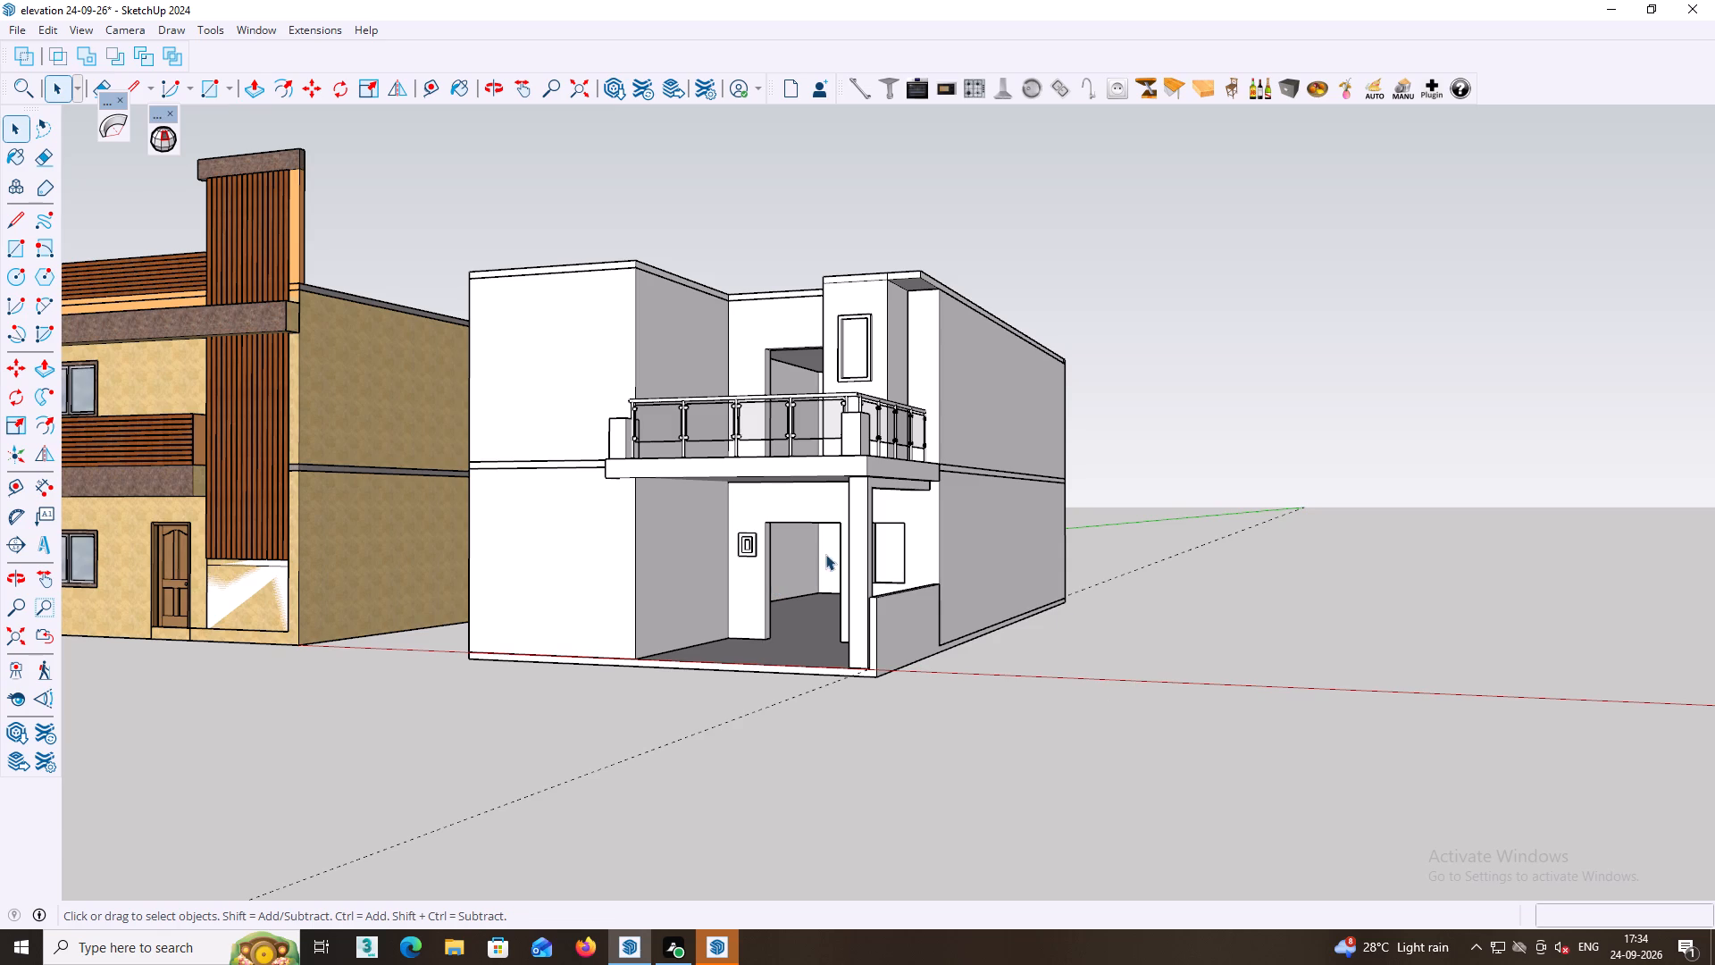
pyautogui.tripleClick(861, 551)
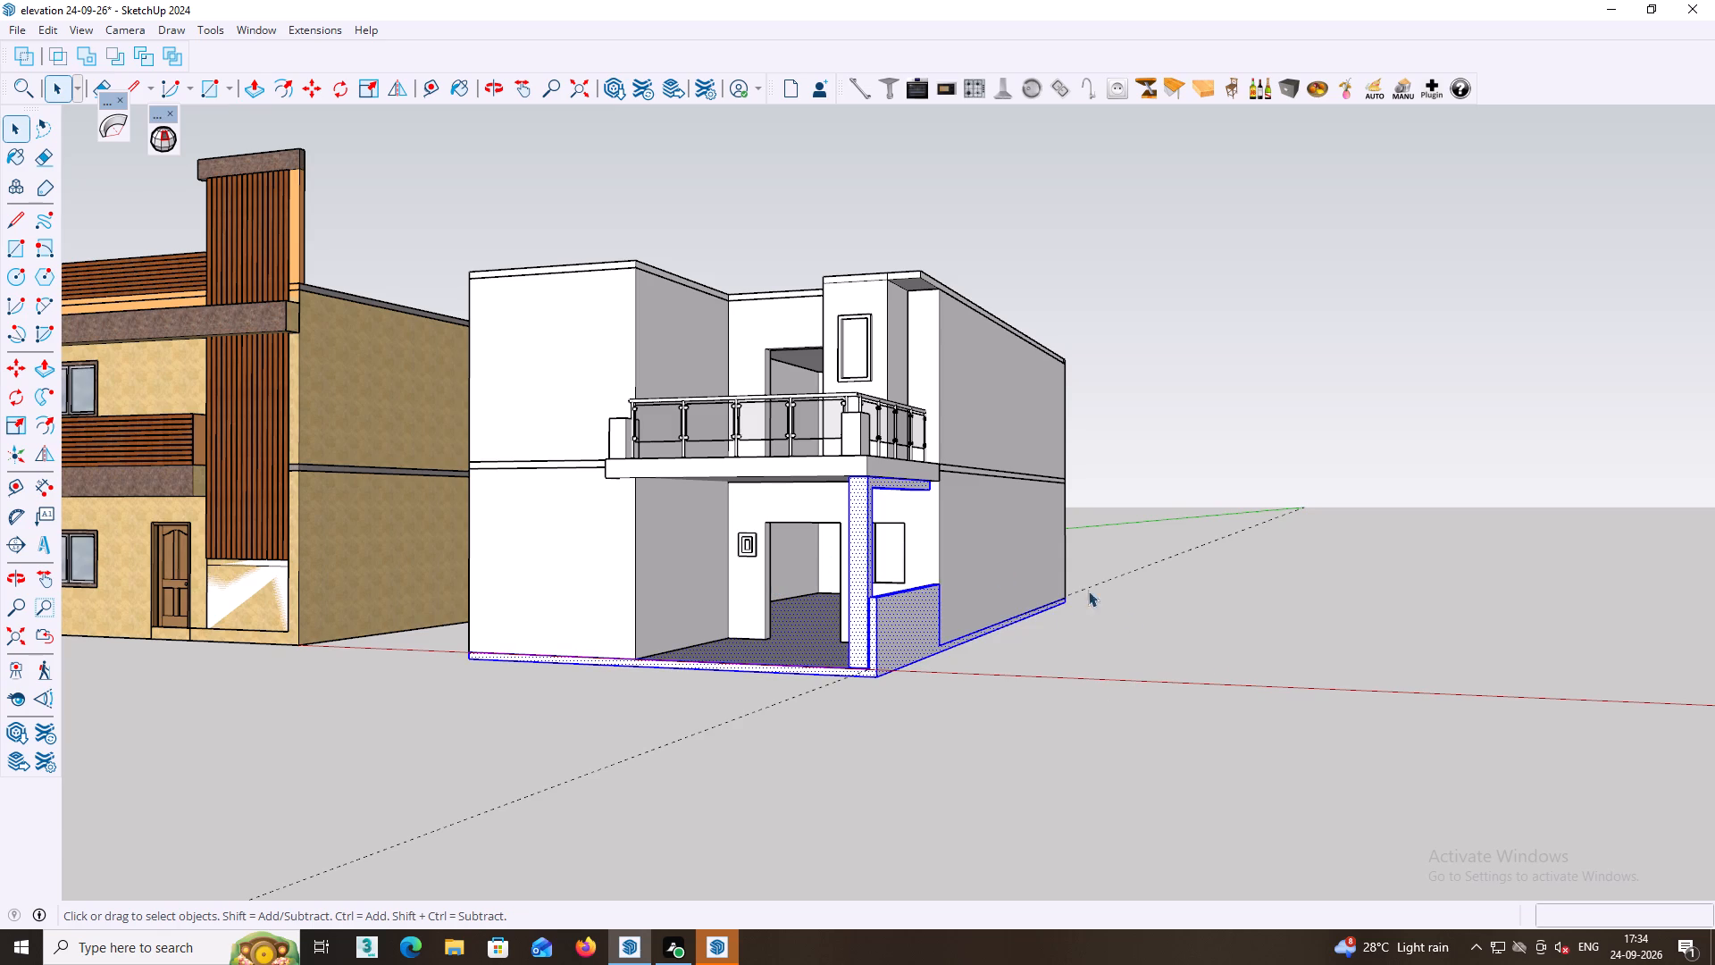
pyautogui.doubleClick(1216, 657)
pyautogui.moveTo(1211, 660); pyautogui.dragTo(1351, 643, button='middle')
pyautogui.scroll(7, 908, 580)
pyautogui.moveTo(997, 553); pyautogui.dragTo(1063, 558, button='middle')
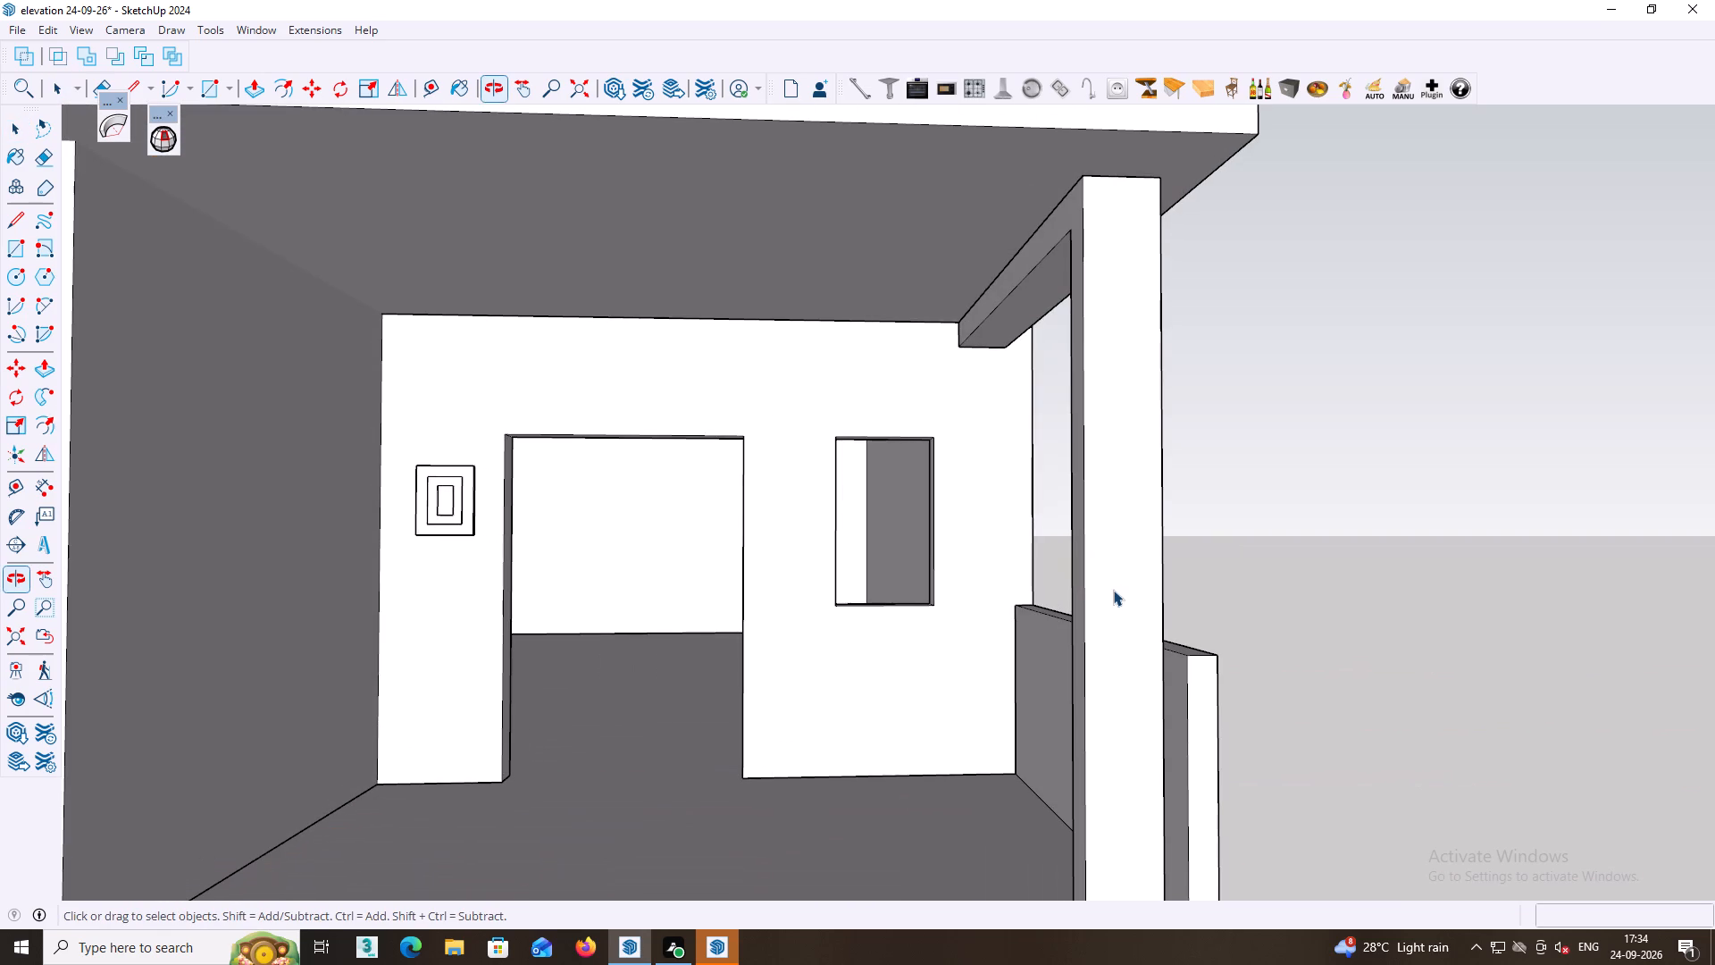
pyautogui.doubleClick(1113, 589)
pyautogui.click(1113, 589)
pyautogui.moveTo(1113, 589); pyautogui.dragTo(927, 597, button='middle')
pyautogui.scroll(-5, 960, 626)
pyautogui.click(1178, 749)
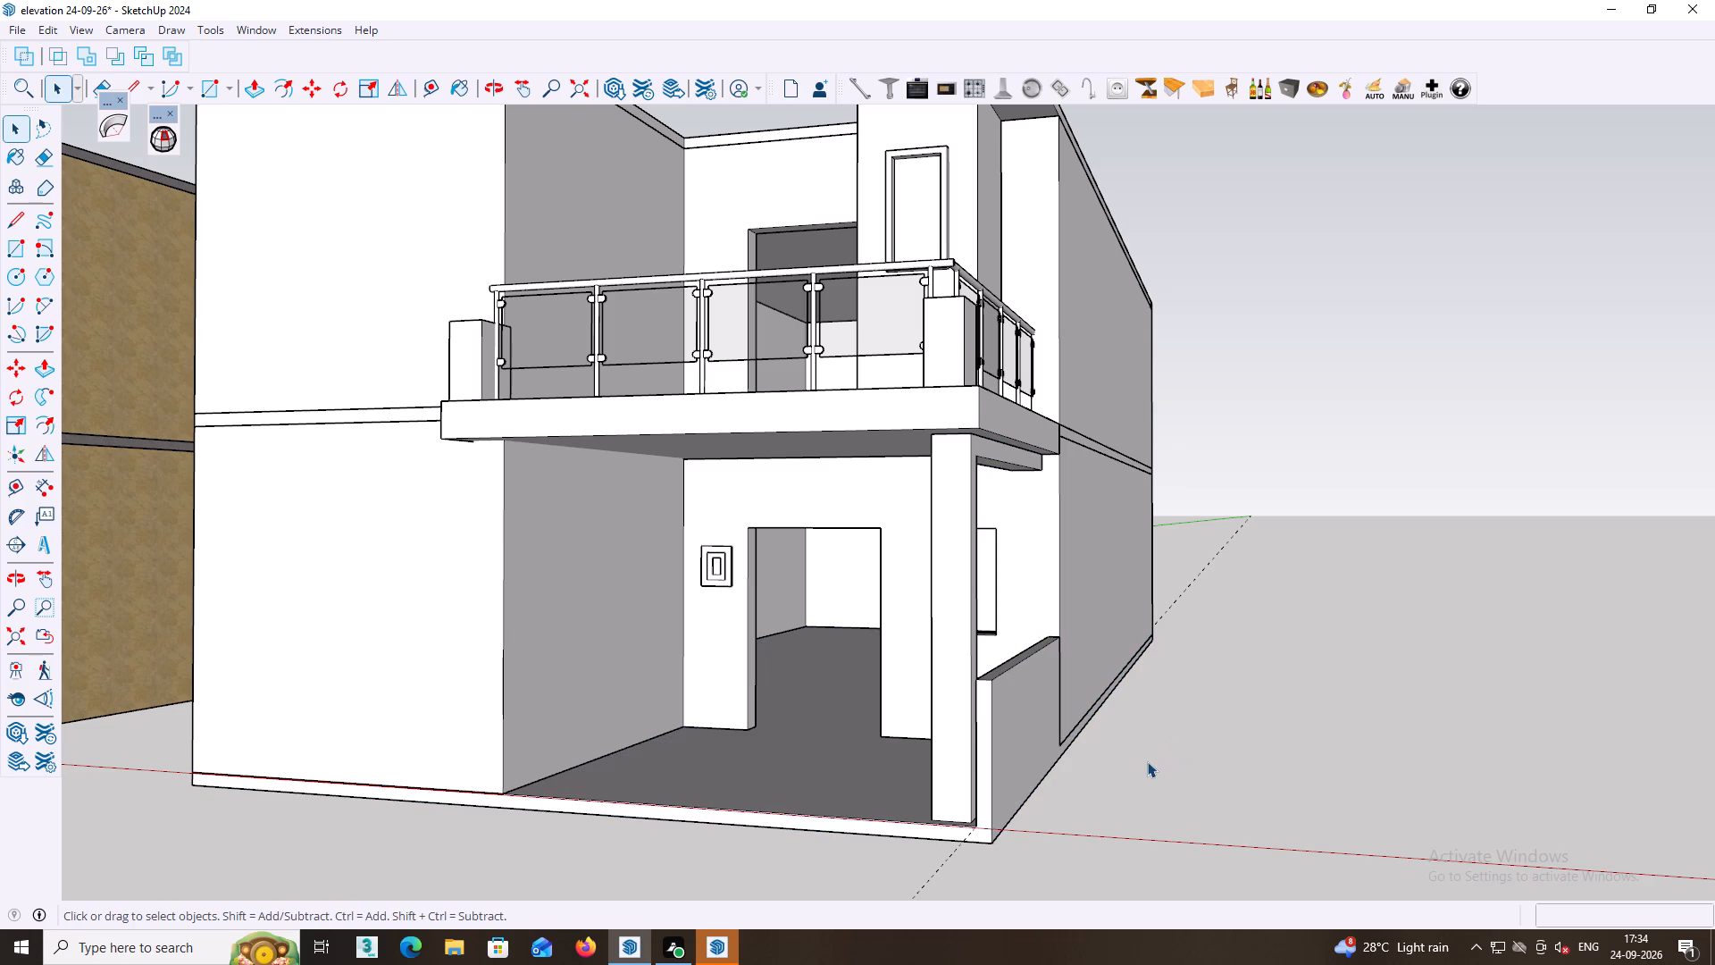
pyautogui.middleClick(1147, 761)
# Undo the column and beam modelling back to the flat square footprint on the porch floor.
pyautogui.hotkey('ctrl', 'z')
pyautogui.hotkey('ctrl', 'z')
pyautogui.hotkey('ctrl', 'z')
pyautogui.hotkey('ctrl', 'z')
pyautogui.hotkey('ctrl', 'z')
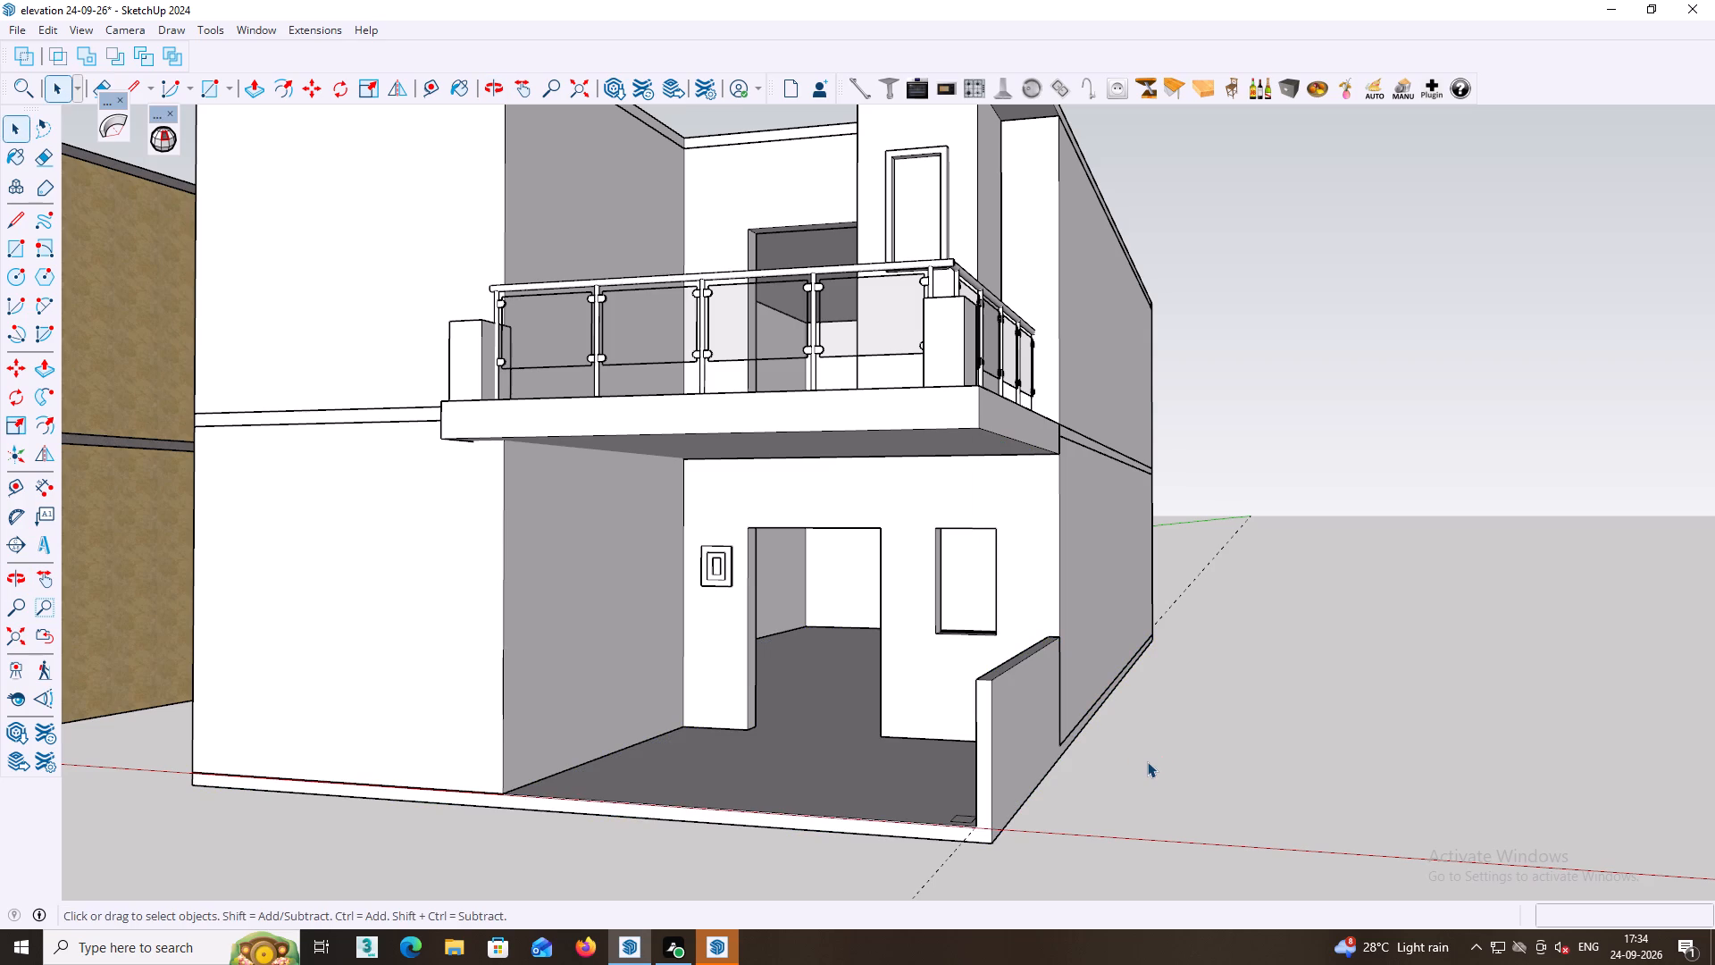
# Make the square column footprint at the porch floor's front corner into a group.
pyautogui.moveTo(998, 899); pyautogui.dragTo(1000, 922, button='middle')
pyautogui.scroll(5, 961, 844)
pyautogui.middleClick(978, 836)
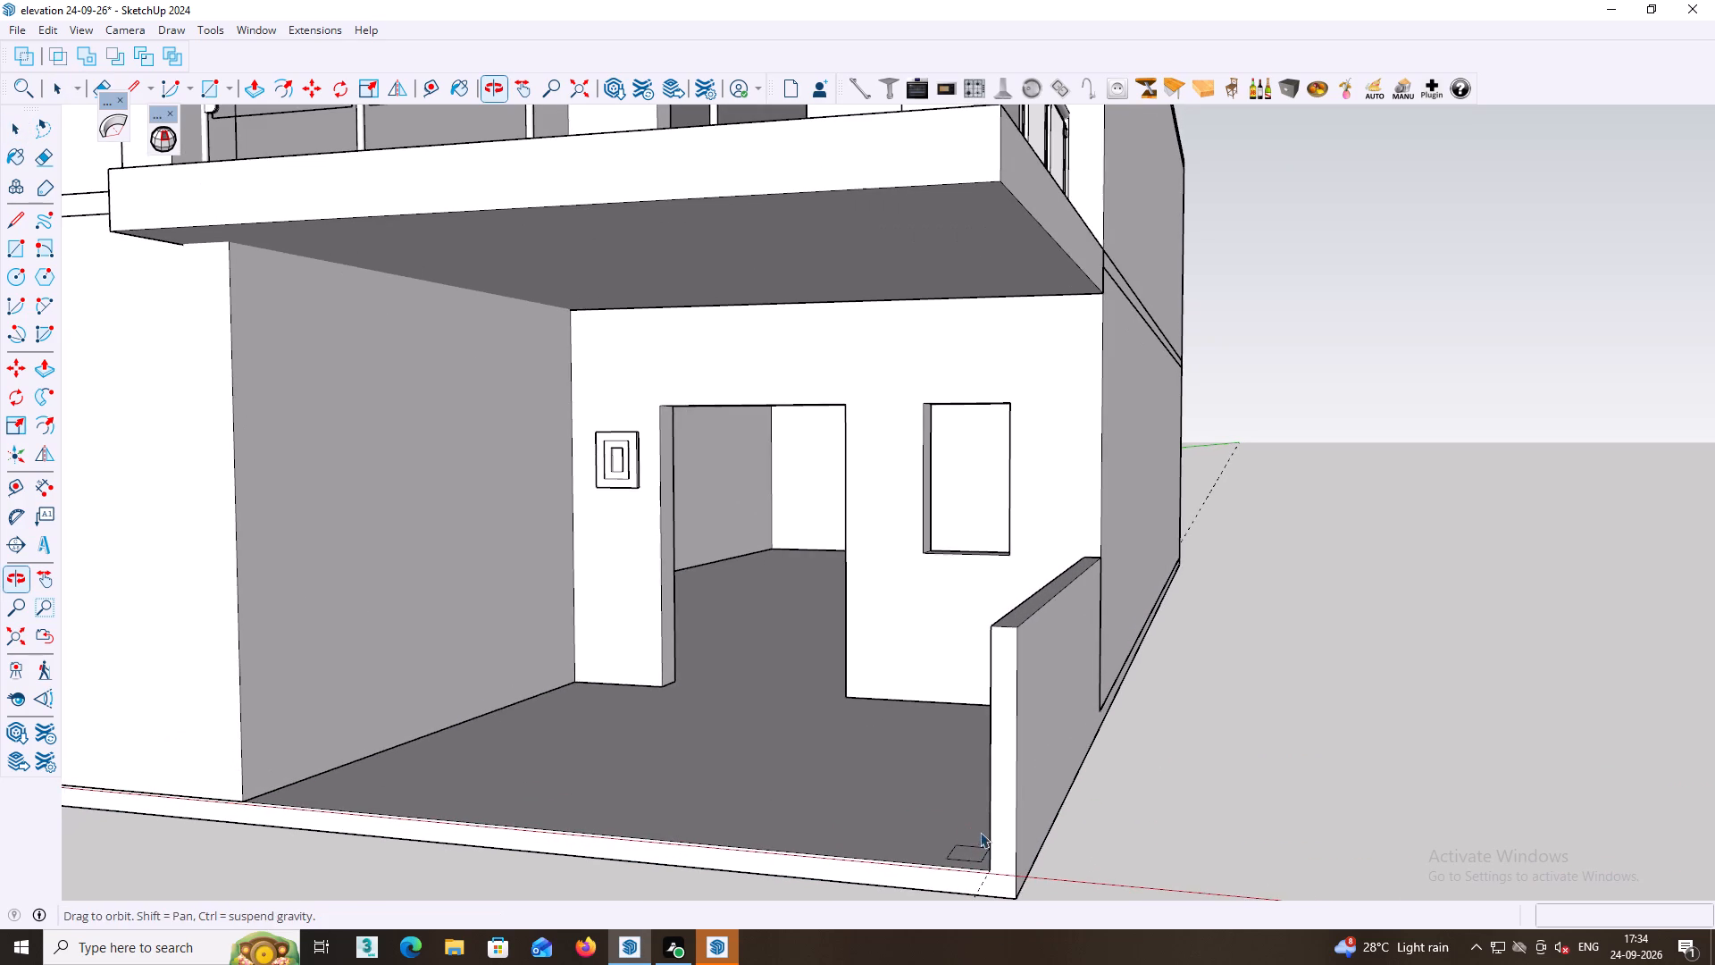
pyautogui.keyDown('shift'); pyautogui.moveTo(981, 818); pyautogui.dragTo(948, 538, button='middle'); pyautogui.keyUp('shift')
pyautogui.moveTo(958, 652); pyautogui.dragTo(997, 827, button='middle')
pyautogui.scroll(5, 979, 770)
pyautogui.click(991, 747)
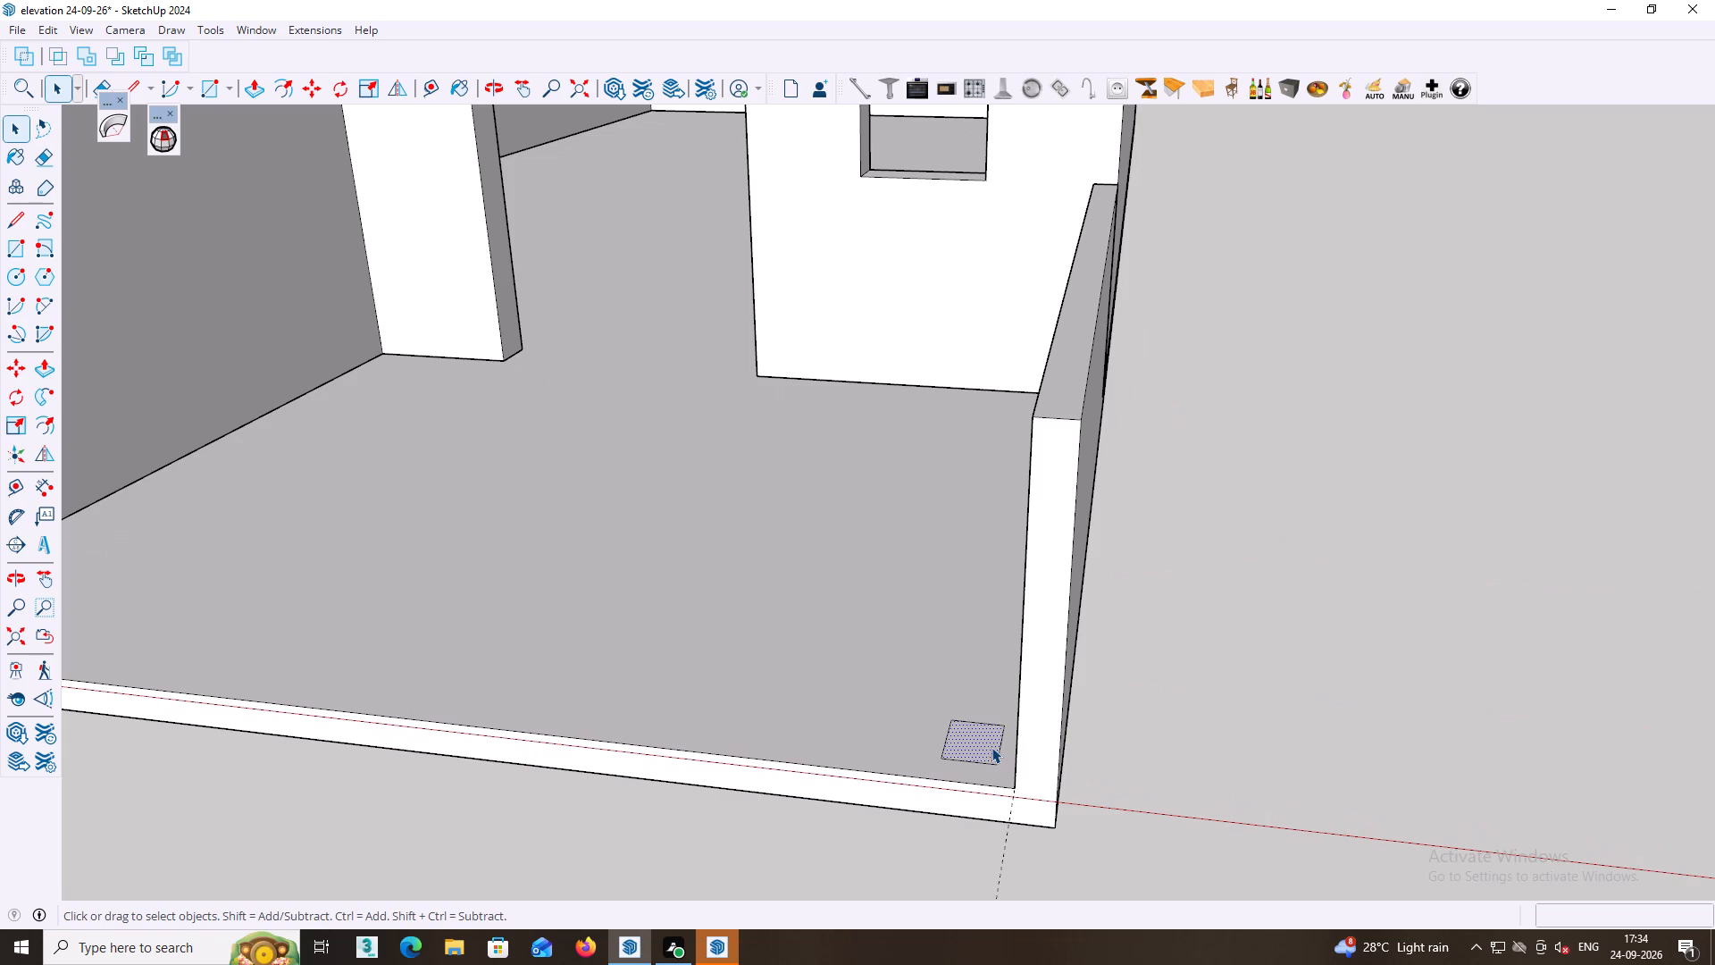
pyautogui.rightClick(991, 747)
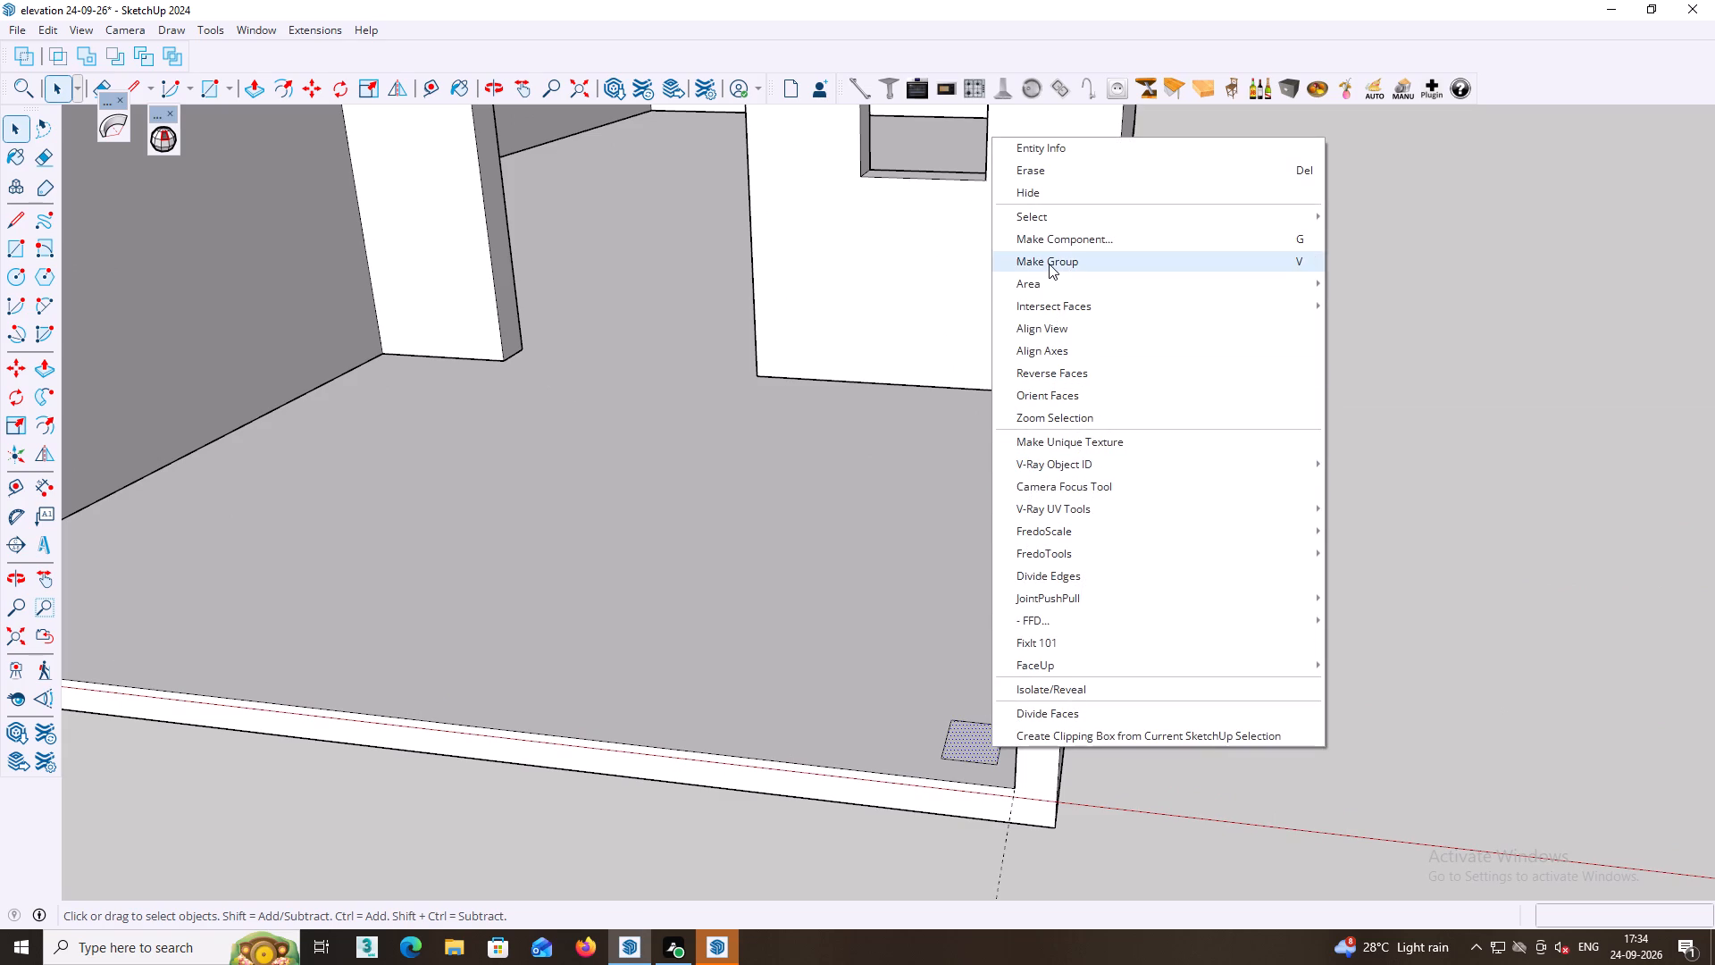
pyautogui.click(1049, 264)
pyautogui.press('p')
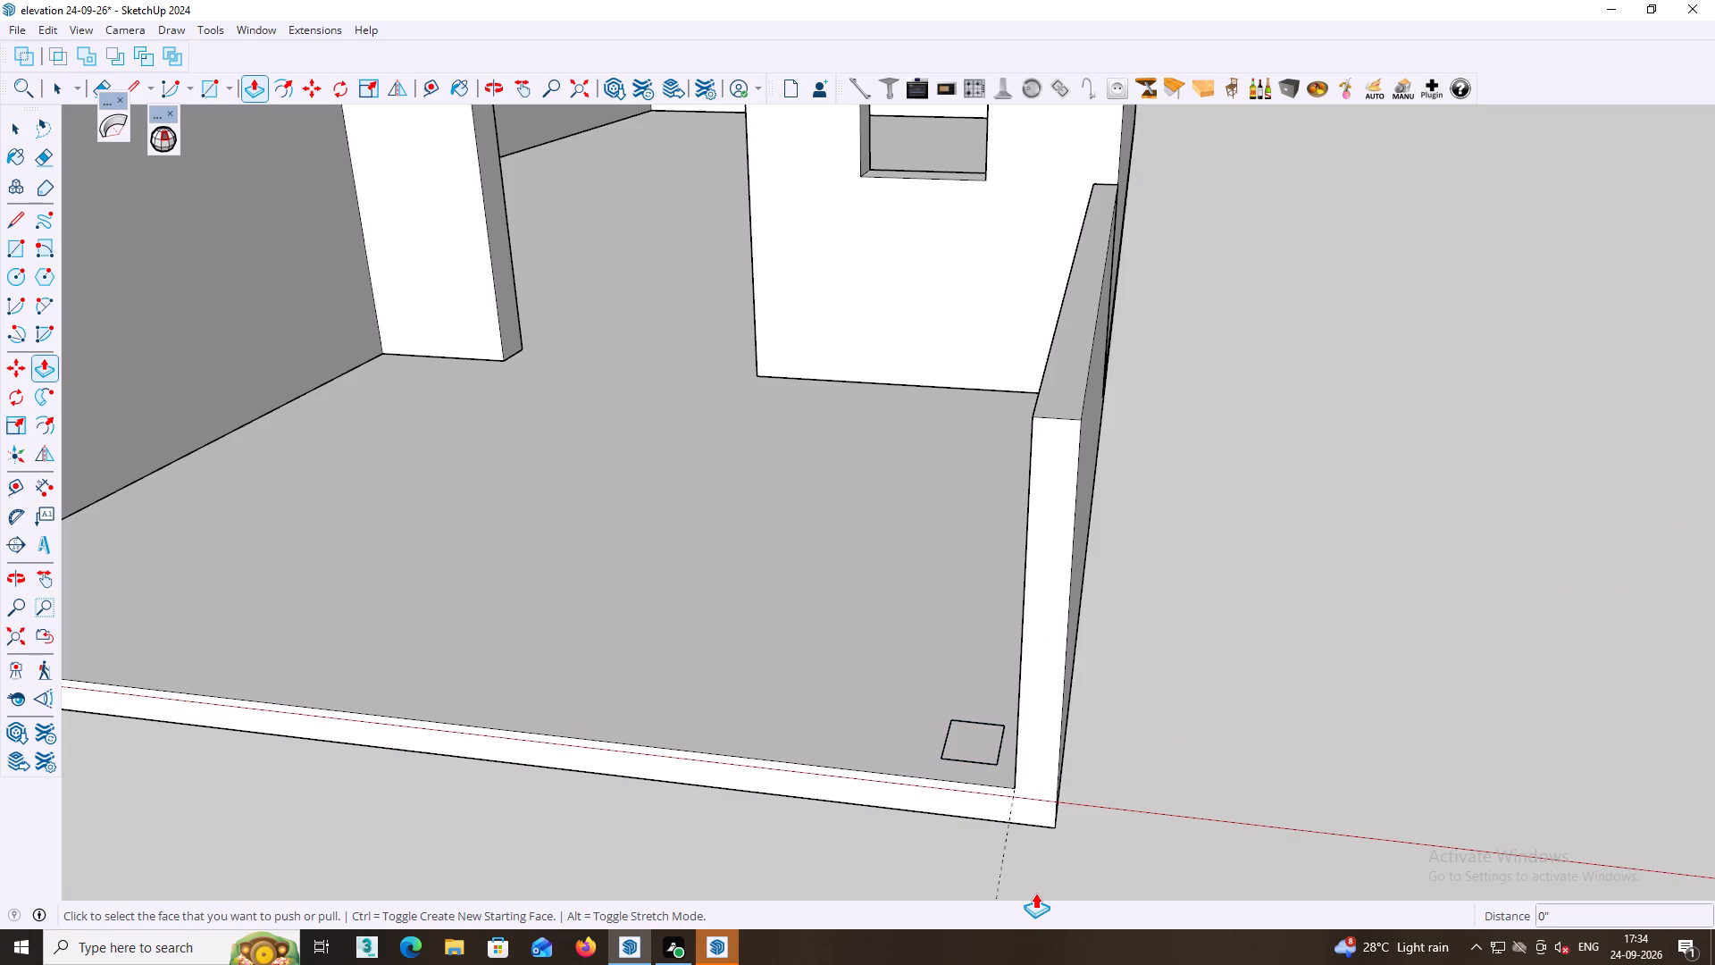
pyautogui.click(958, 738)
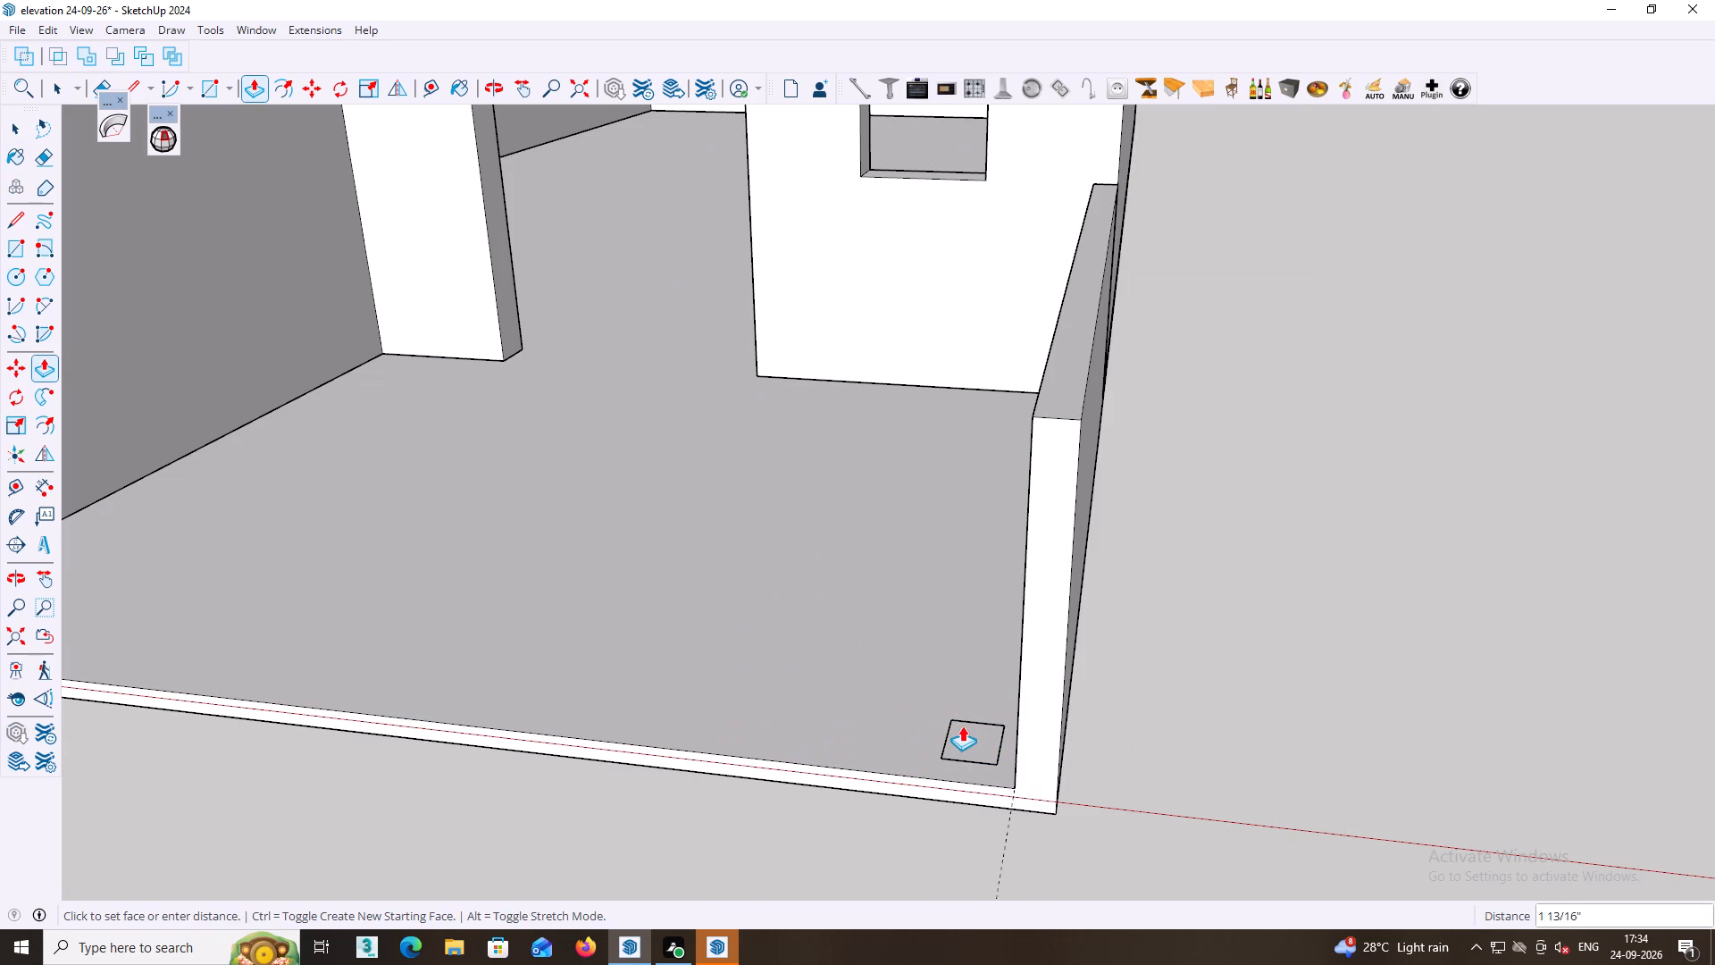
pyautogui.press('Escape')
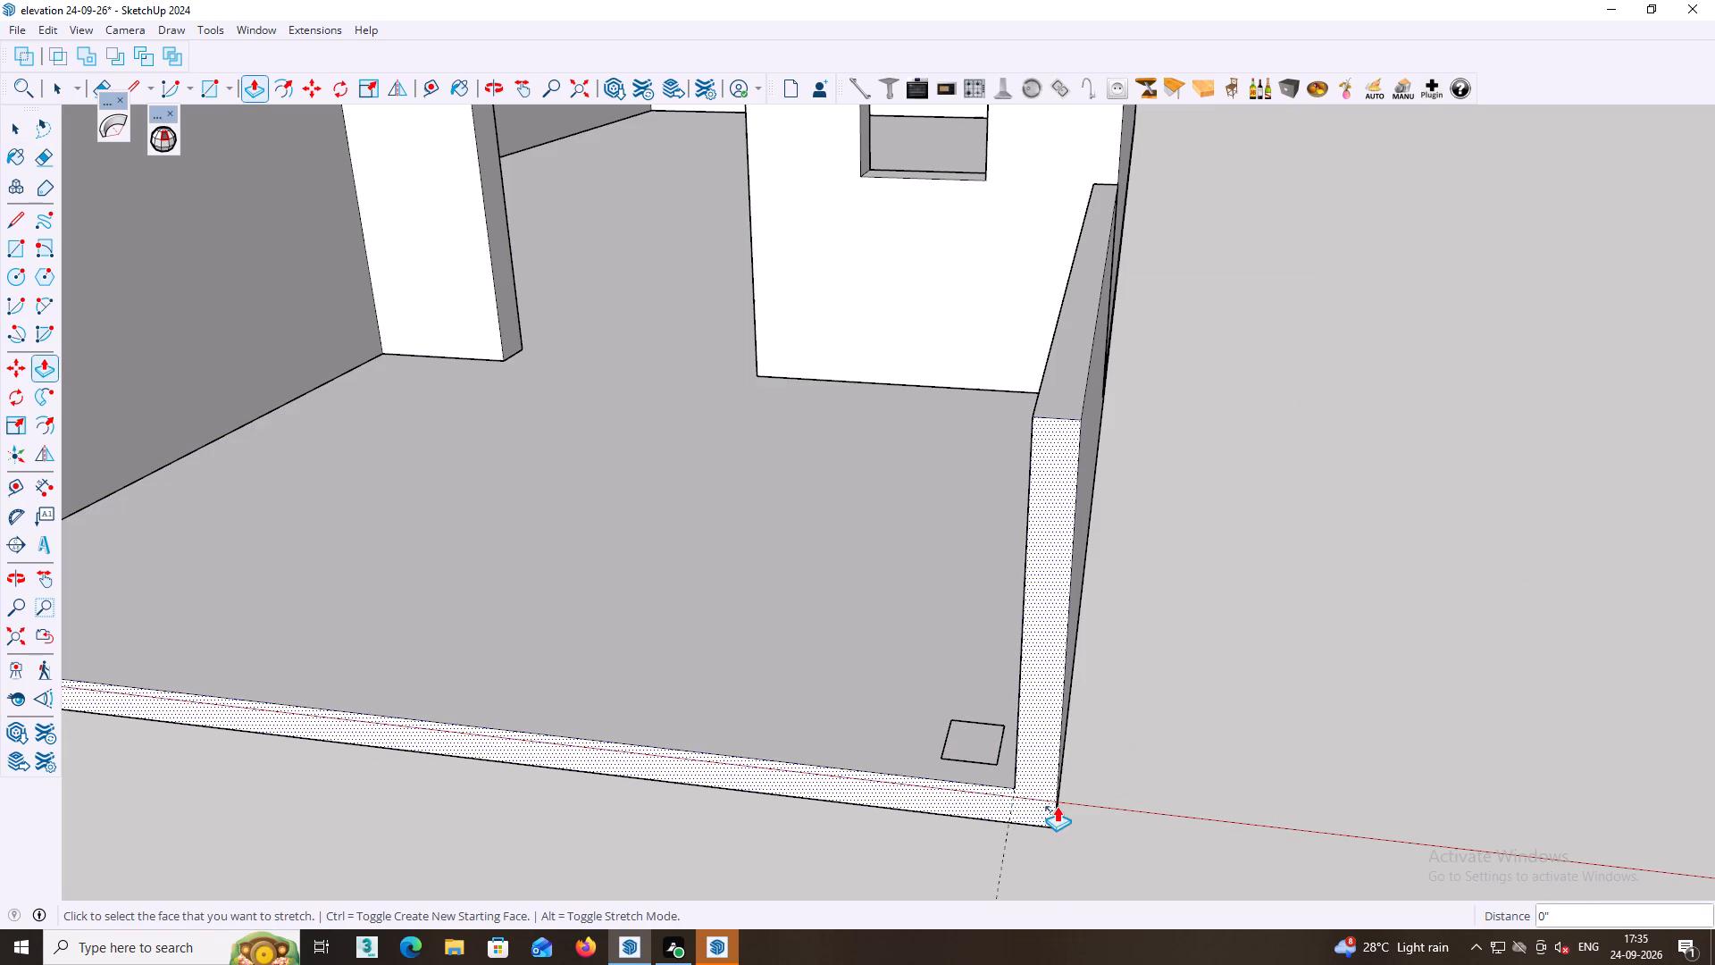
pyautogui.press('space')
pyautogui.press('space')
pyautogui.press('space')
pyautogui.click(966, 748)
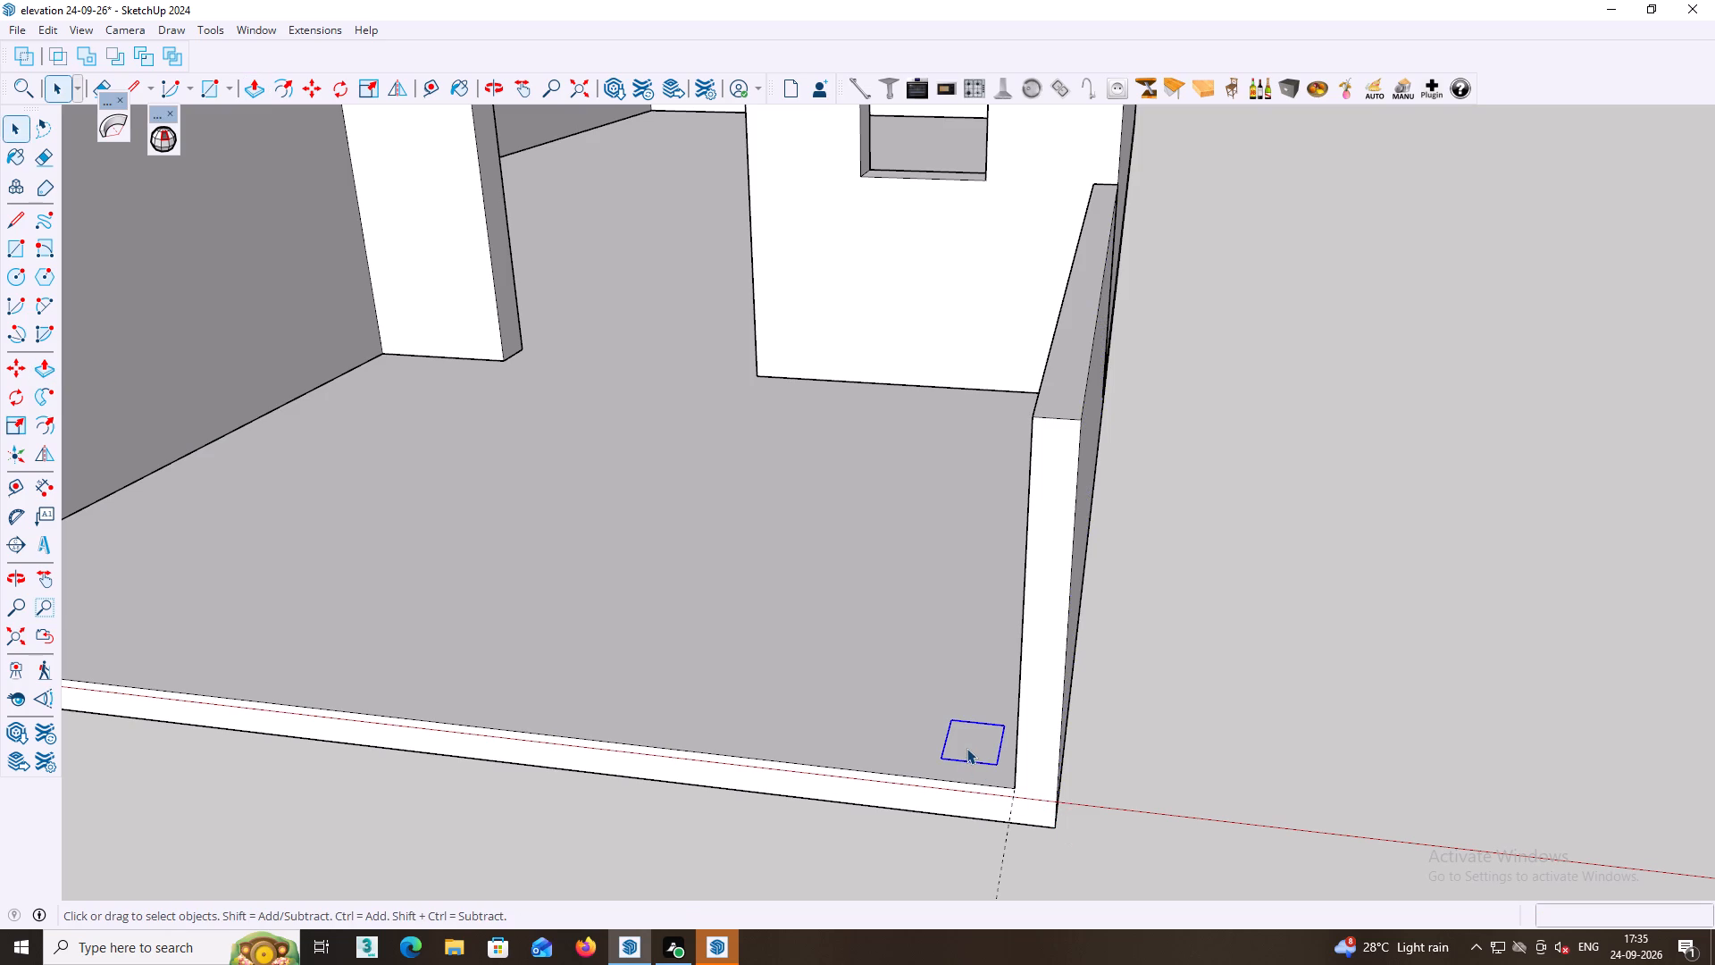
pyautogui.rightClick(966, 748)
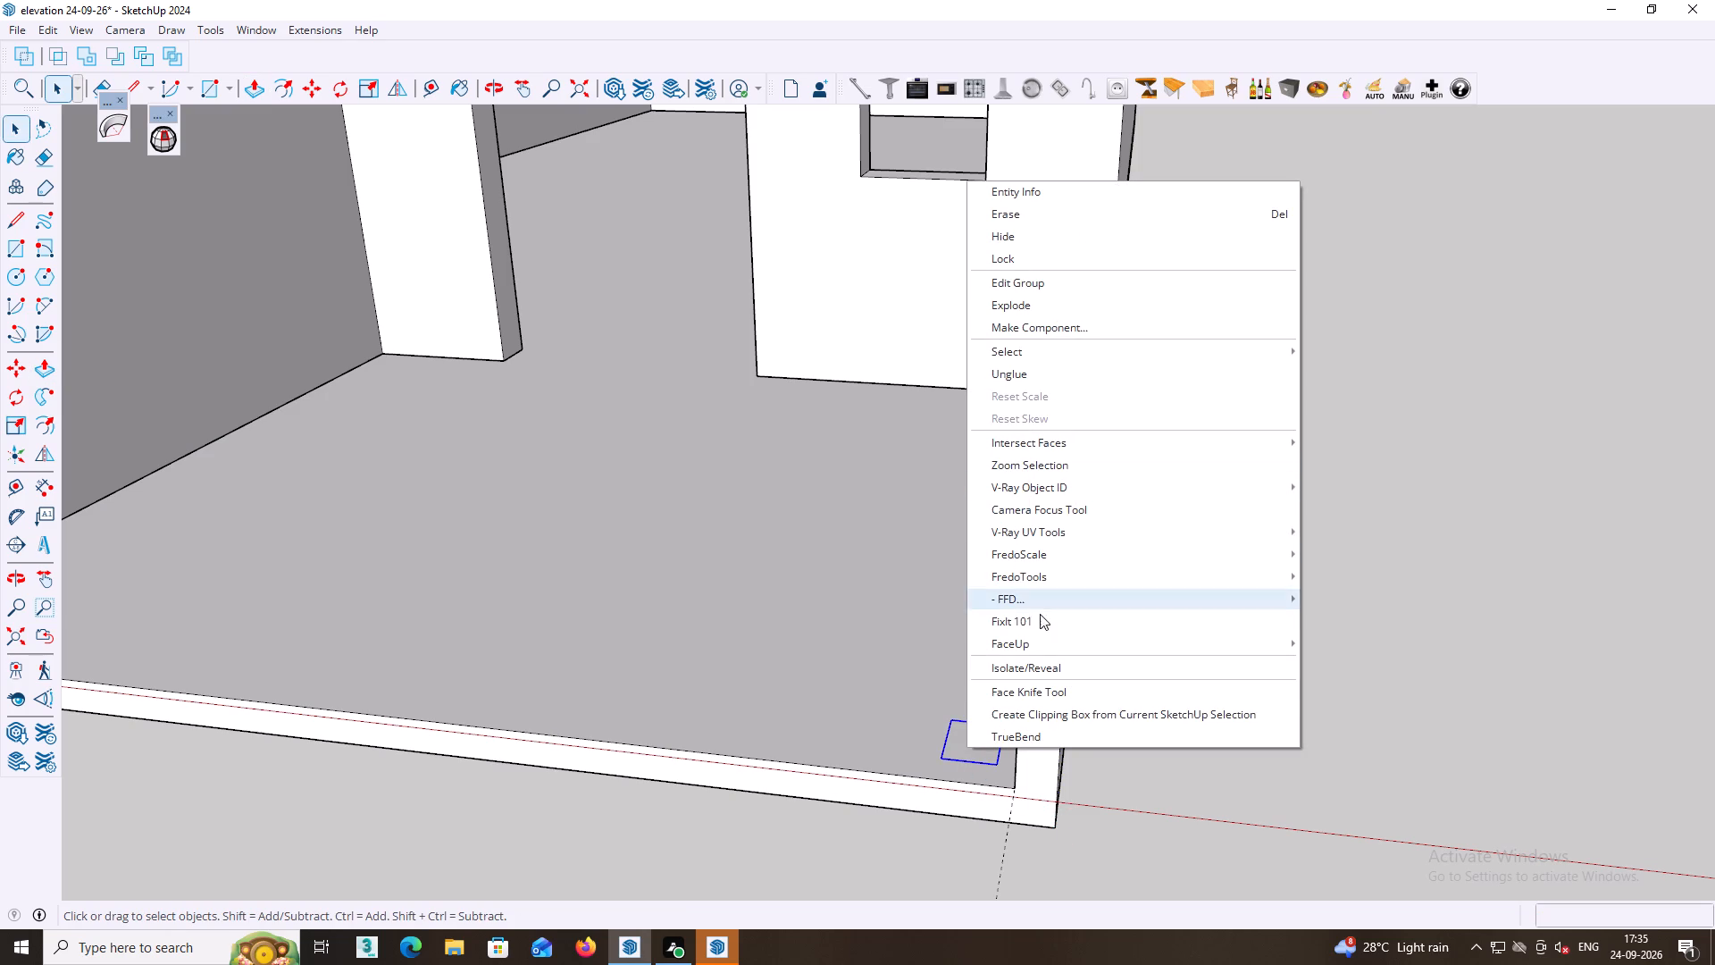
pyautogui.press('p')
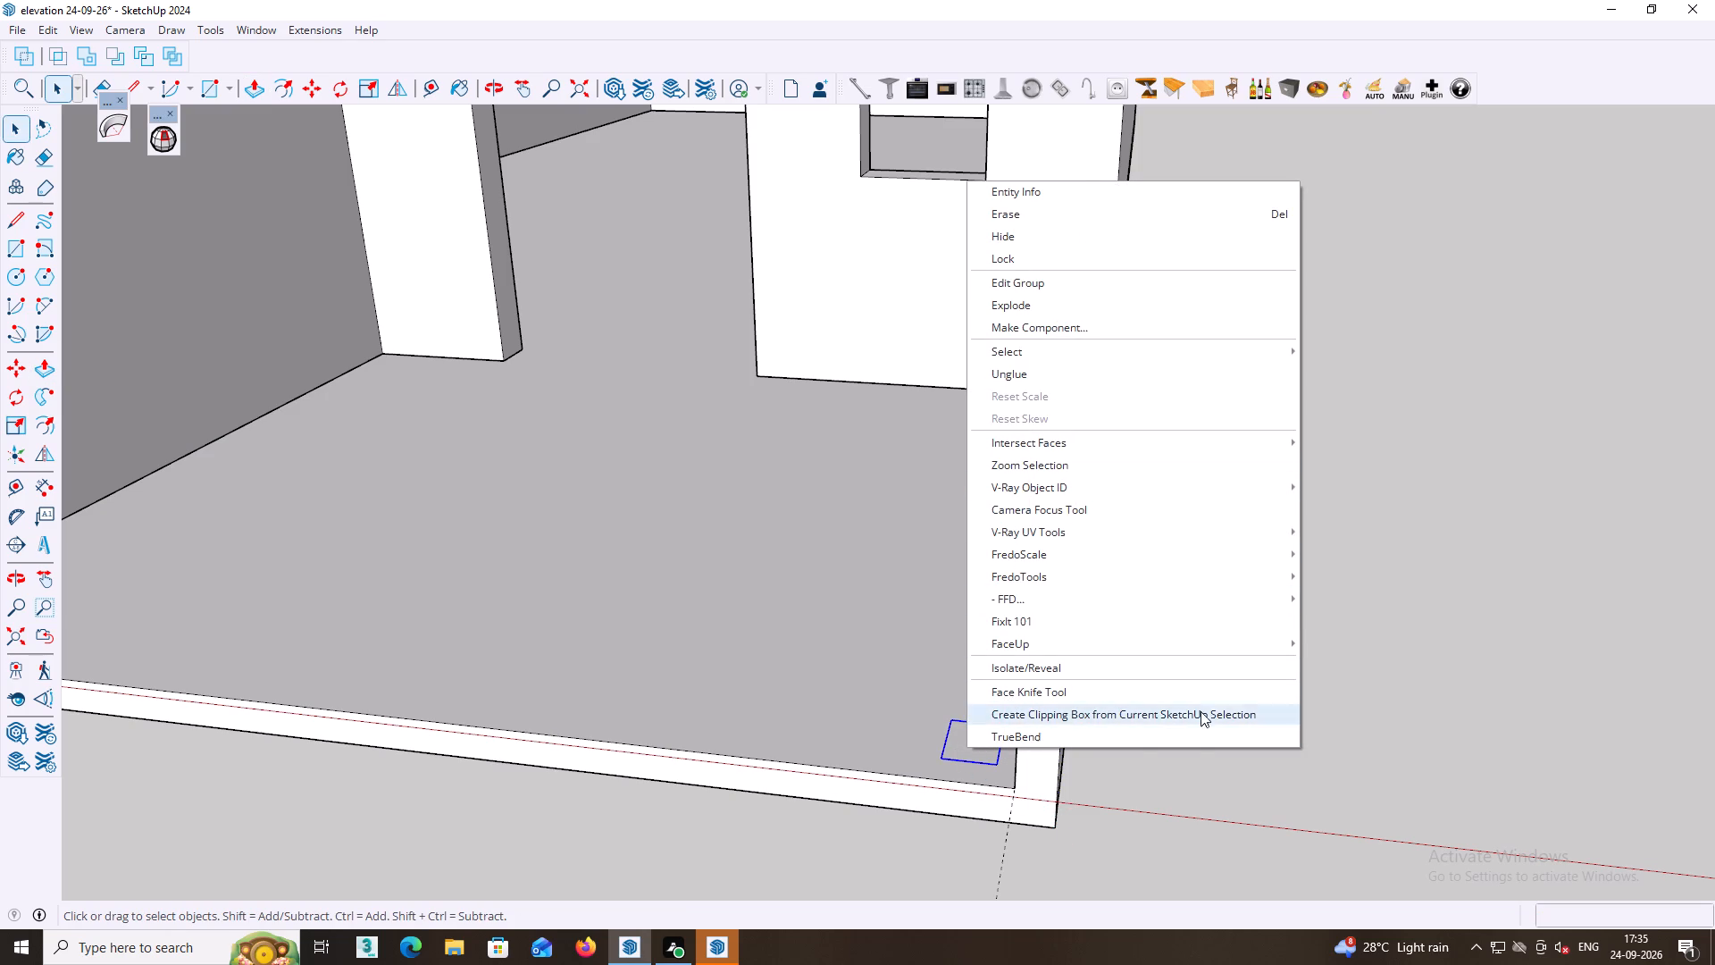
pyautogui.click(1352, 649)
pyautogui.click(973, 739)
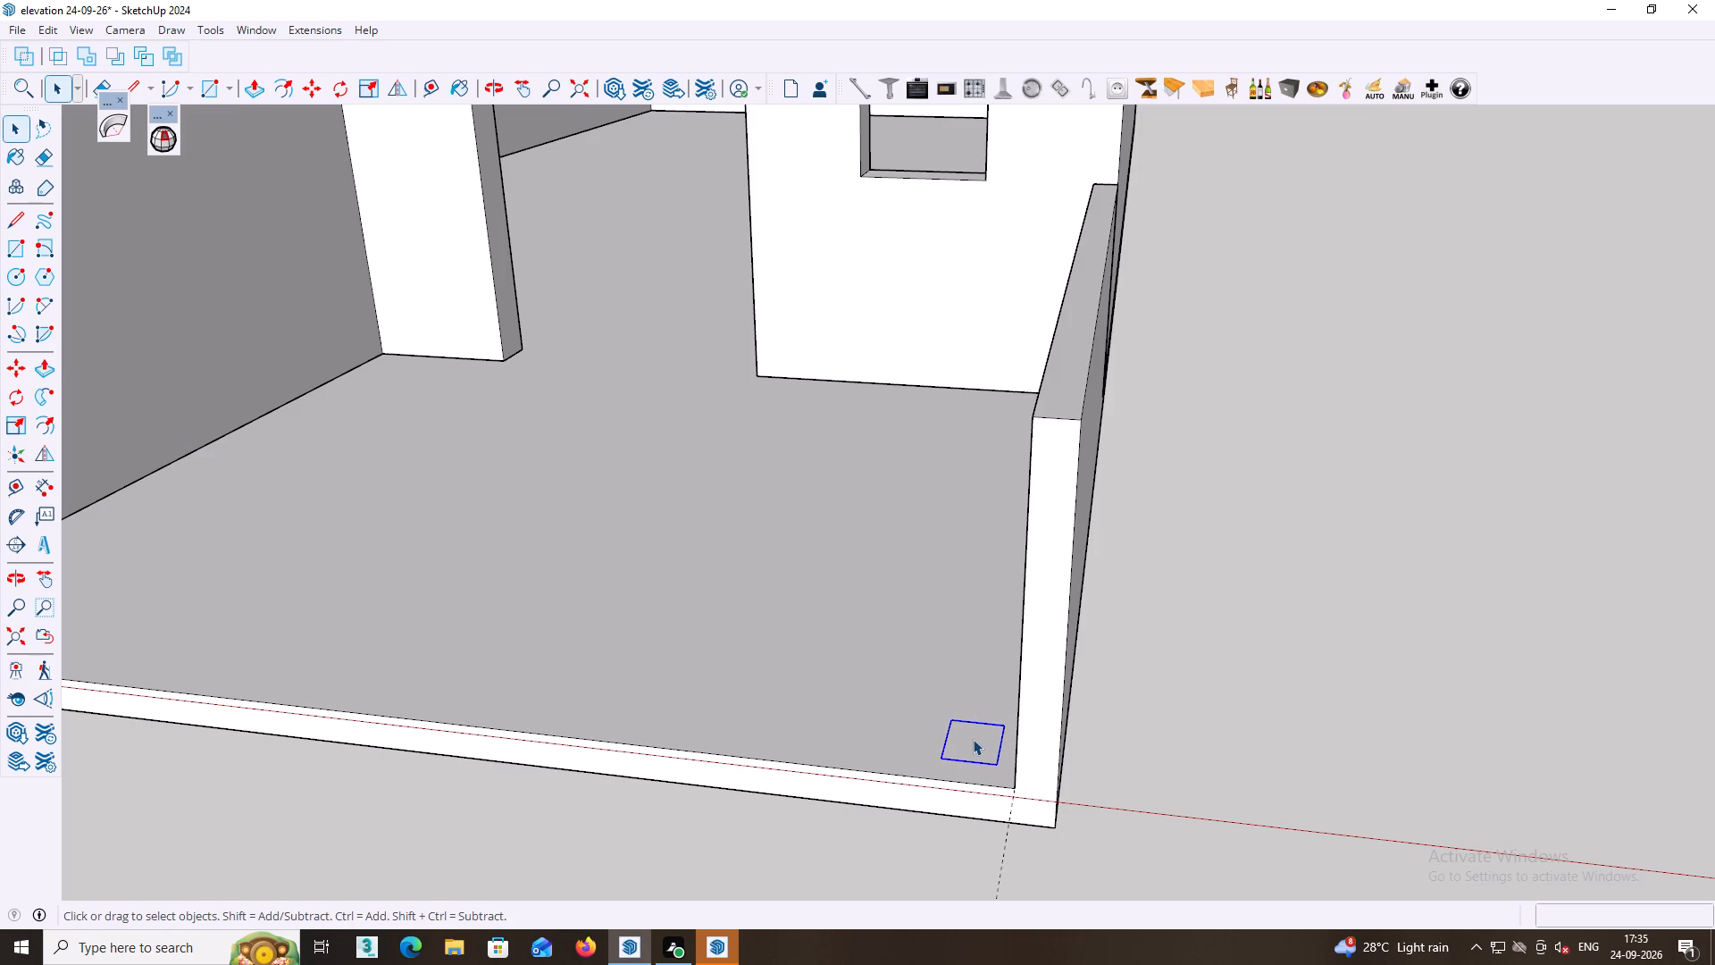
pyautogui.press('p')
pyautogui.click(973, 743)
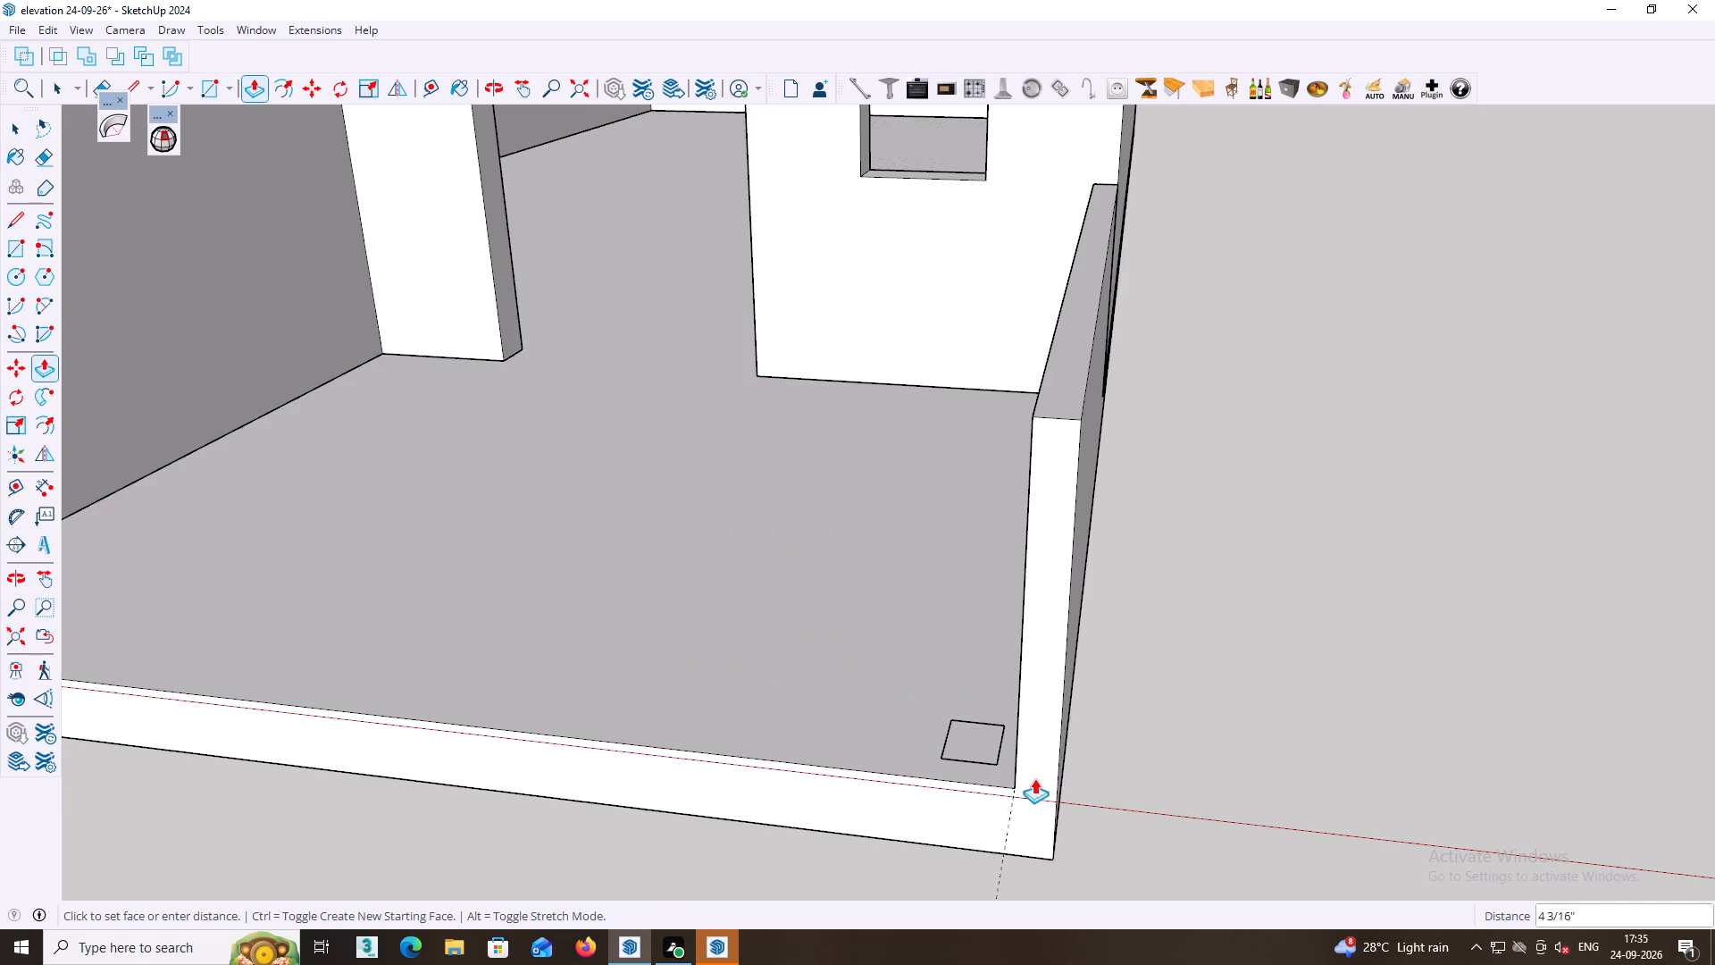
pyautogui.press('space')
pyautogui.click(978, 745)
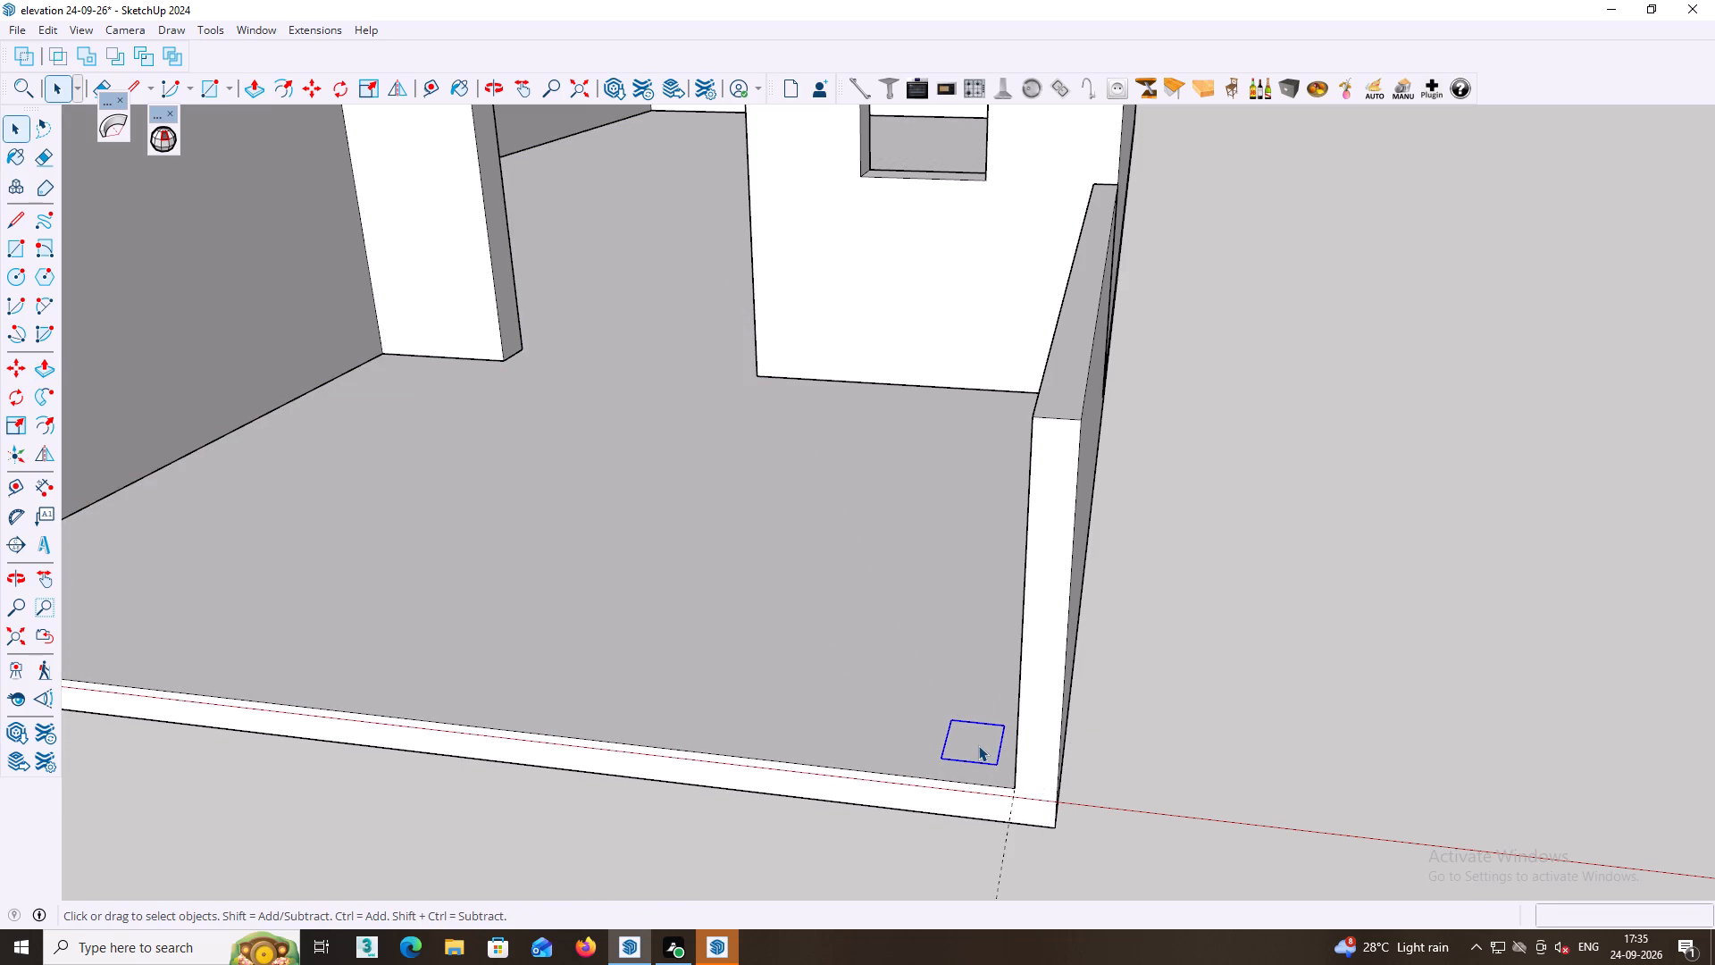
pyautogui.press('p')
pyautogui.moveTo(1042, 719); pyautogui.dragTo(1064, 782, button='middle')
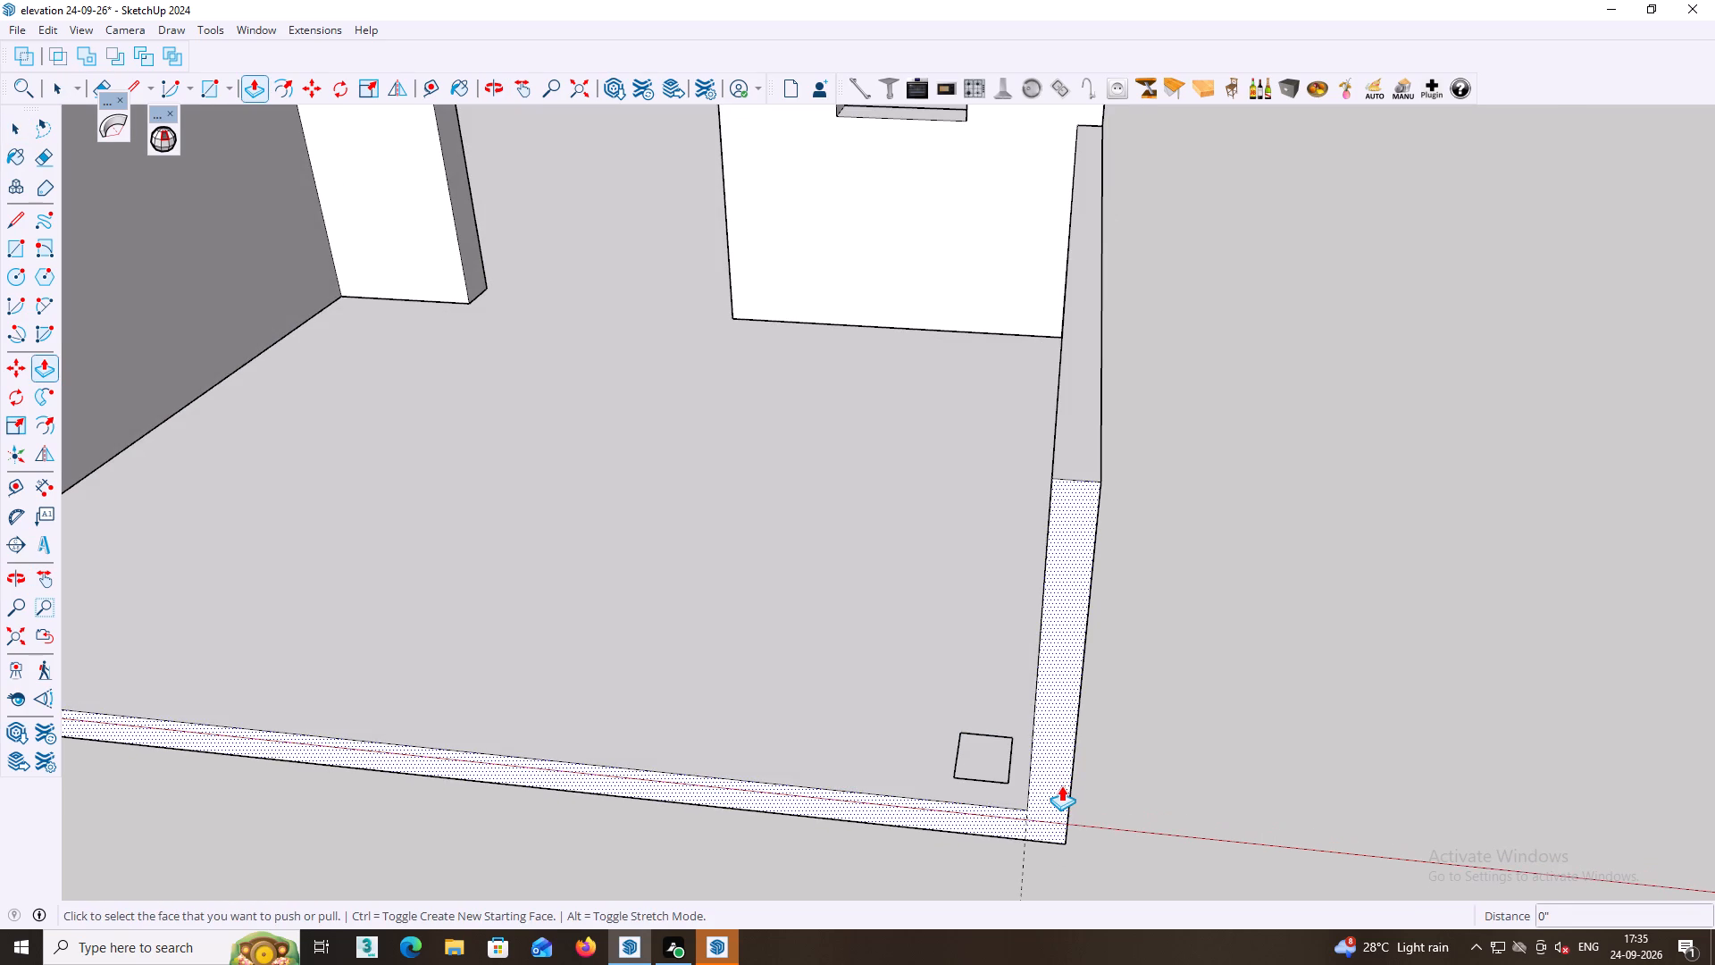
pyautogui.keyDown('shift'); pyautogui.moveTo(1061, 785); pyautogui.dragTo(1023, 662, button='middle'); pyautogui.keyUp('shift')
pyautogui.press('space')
# Inside the footprint group, push/pull the square up about 9' 4 7/8" to the underside of the balcony slab as a column.
pyautogui.scroll(5, 933, 628)
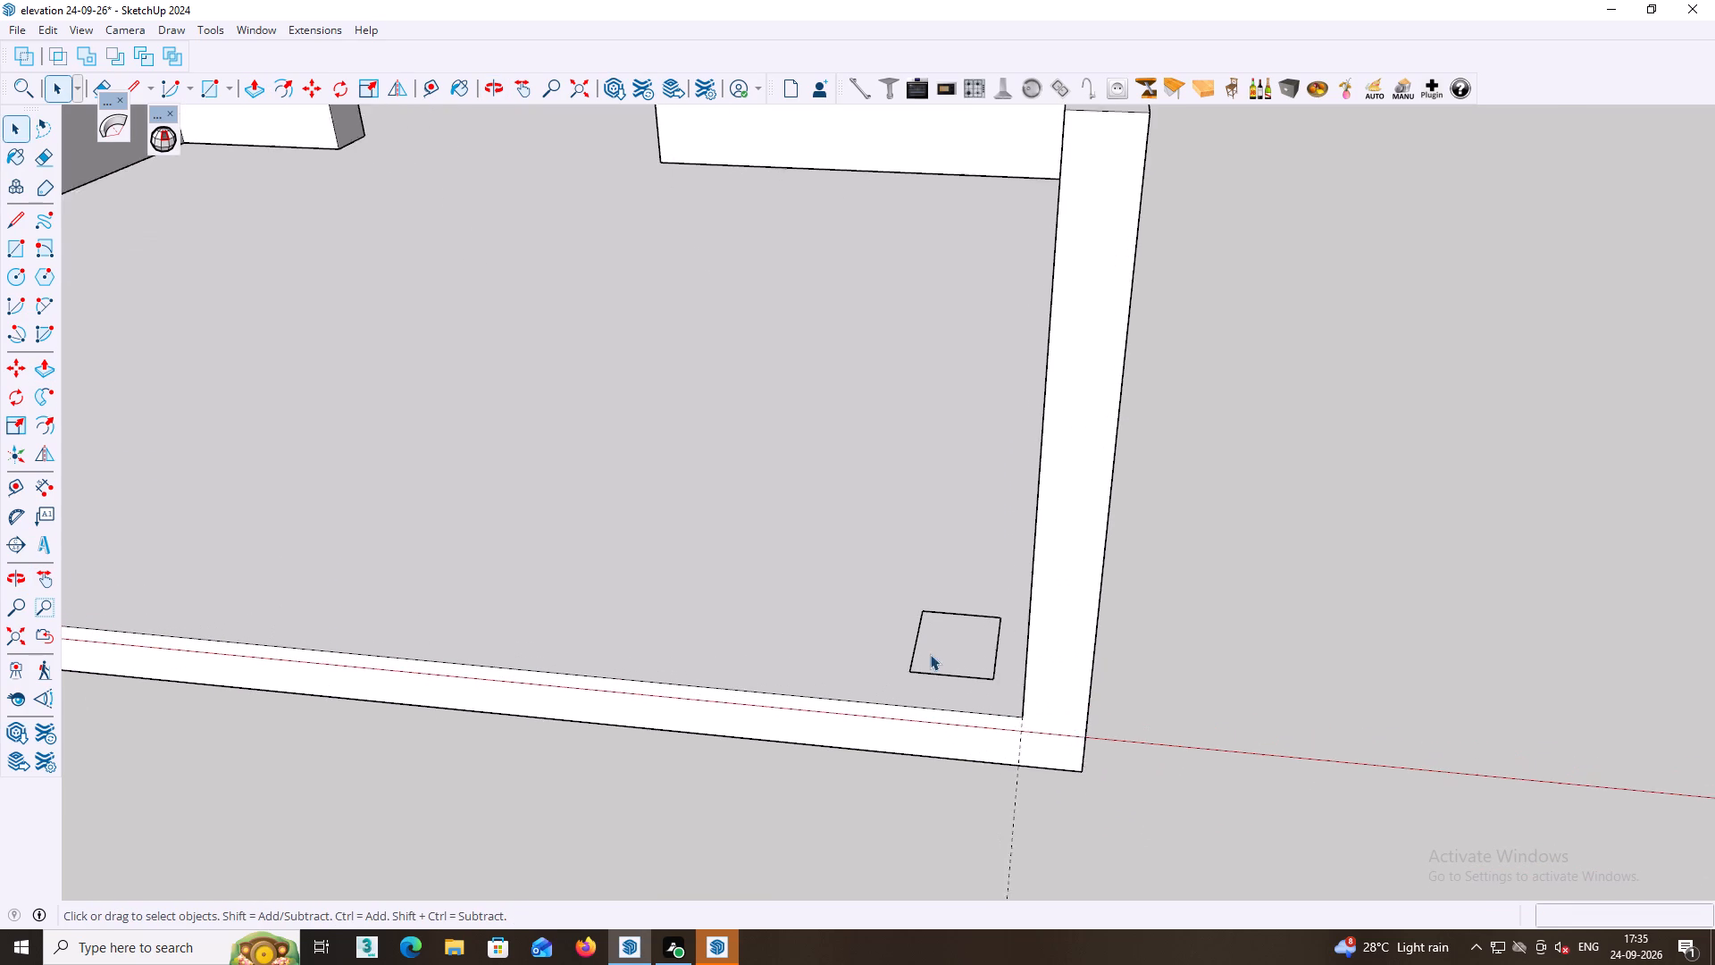
pyautogui.click(928, 638)
pyautogui.scroll(-1, 946, 653)
pyautogui.doubleClick(946, 653)
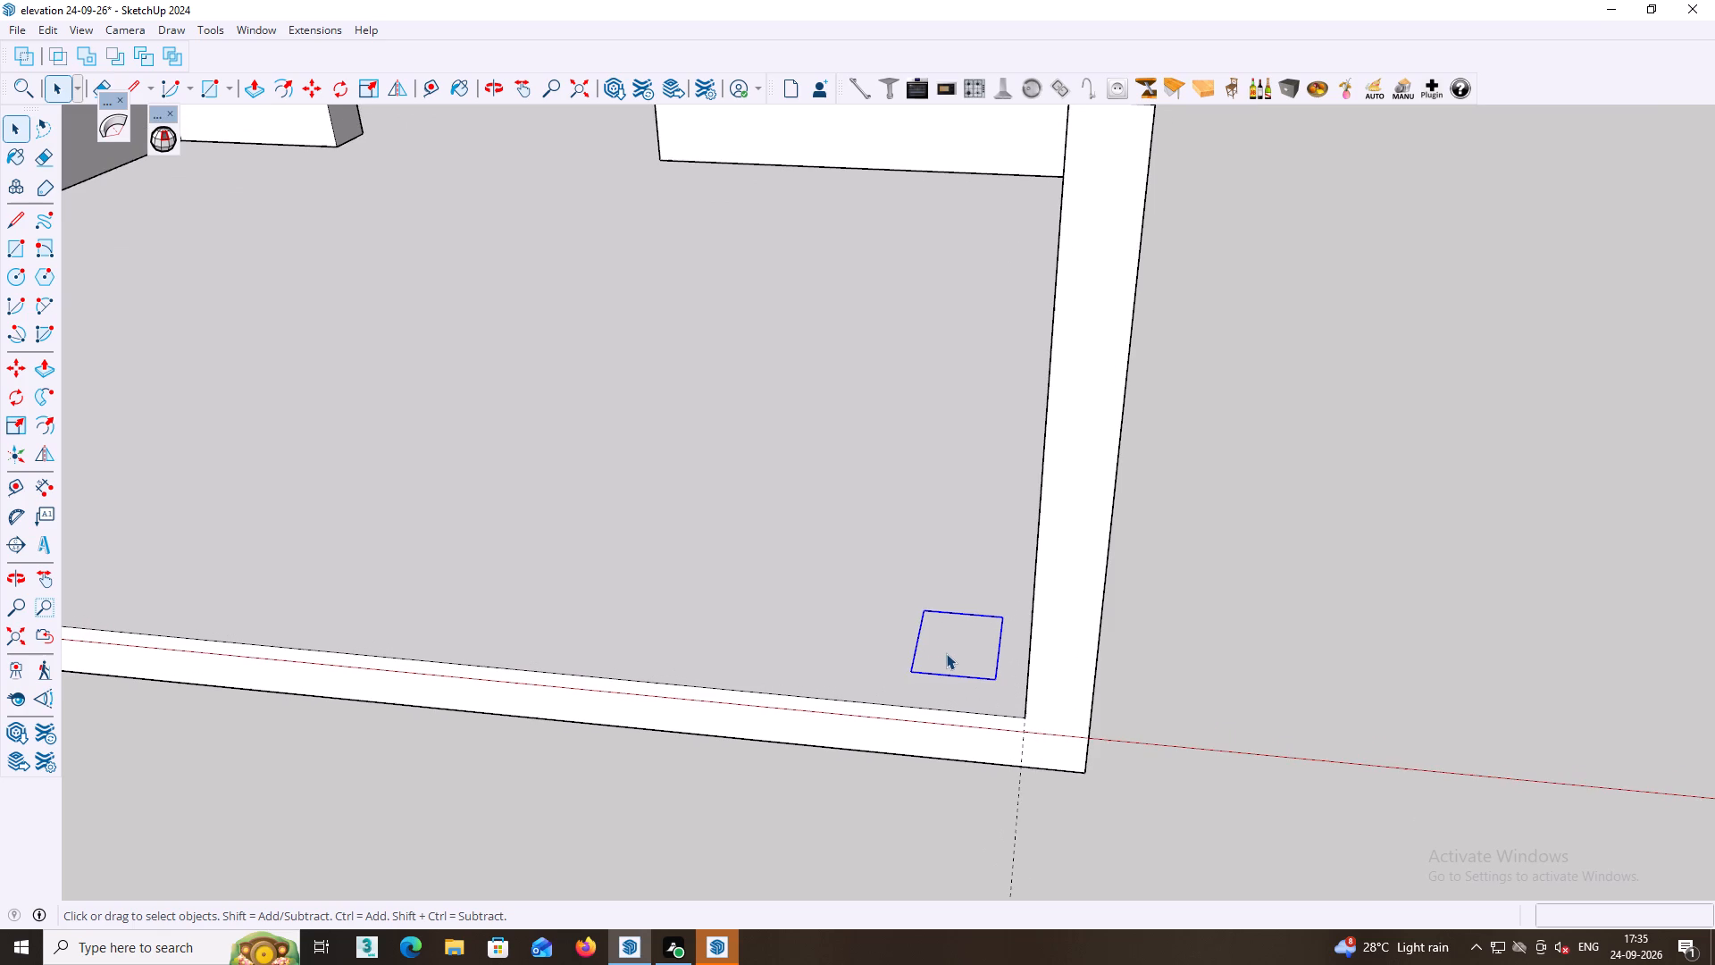
pyautogui.click(964, 657)
pyautogui.press('p')
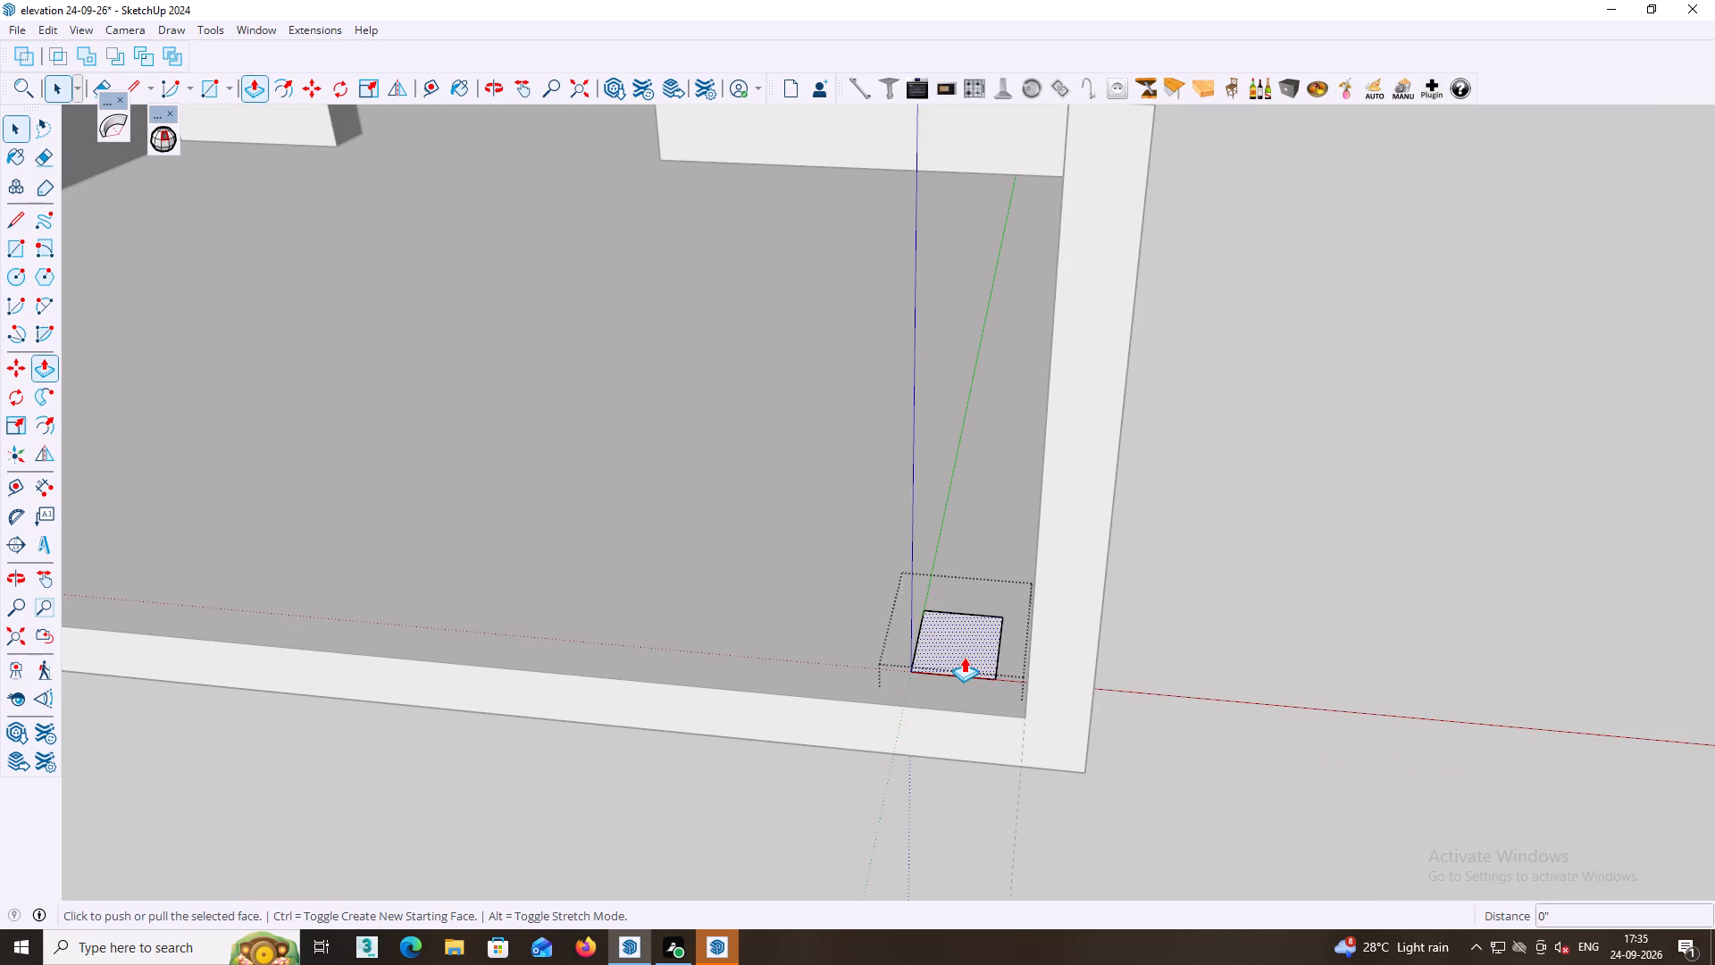
pyautogui.click(964, 657)
pyautogui.scroll(-5, 886, 465)
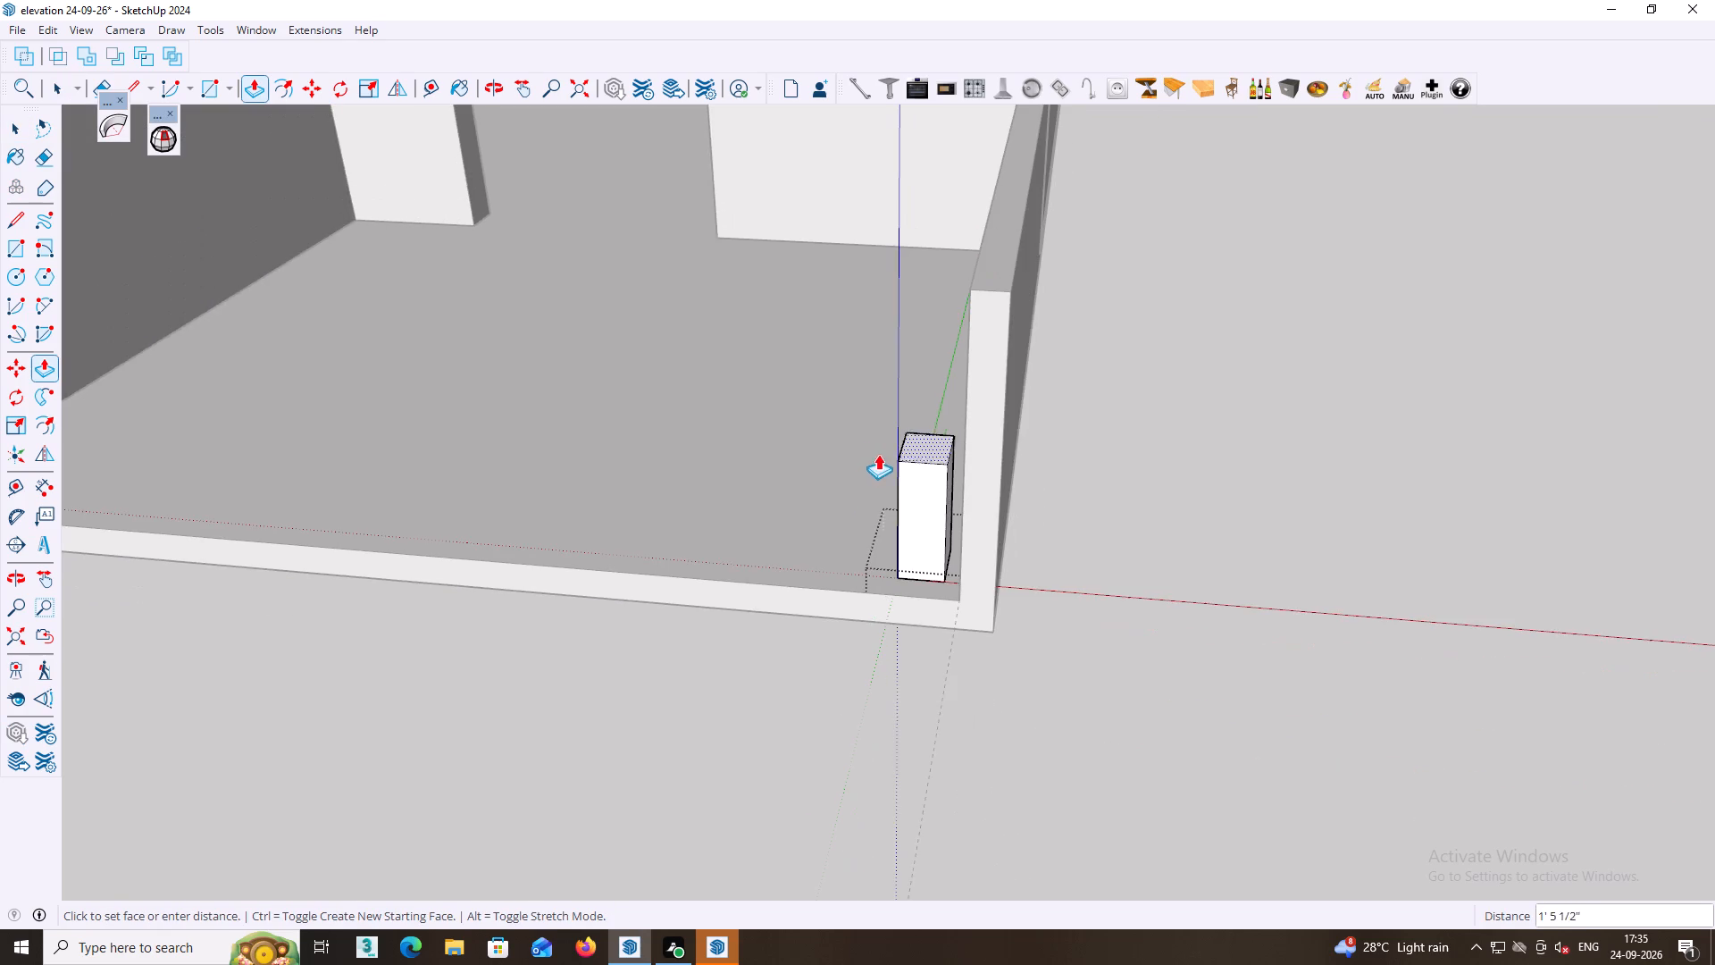
pyautogui.scroll(-3, 862, 428)
pyautogui.keyDown('shift'); pyautogui.moveTo(887, 405); pyautogui.dragTo(894, 753, button='middle'); pyautogui.keyUp('shift')
pyautogui.scroll(-3, 773, 571)
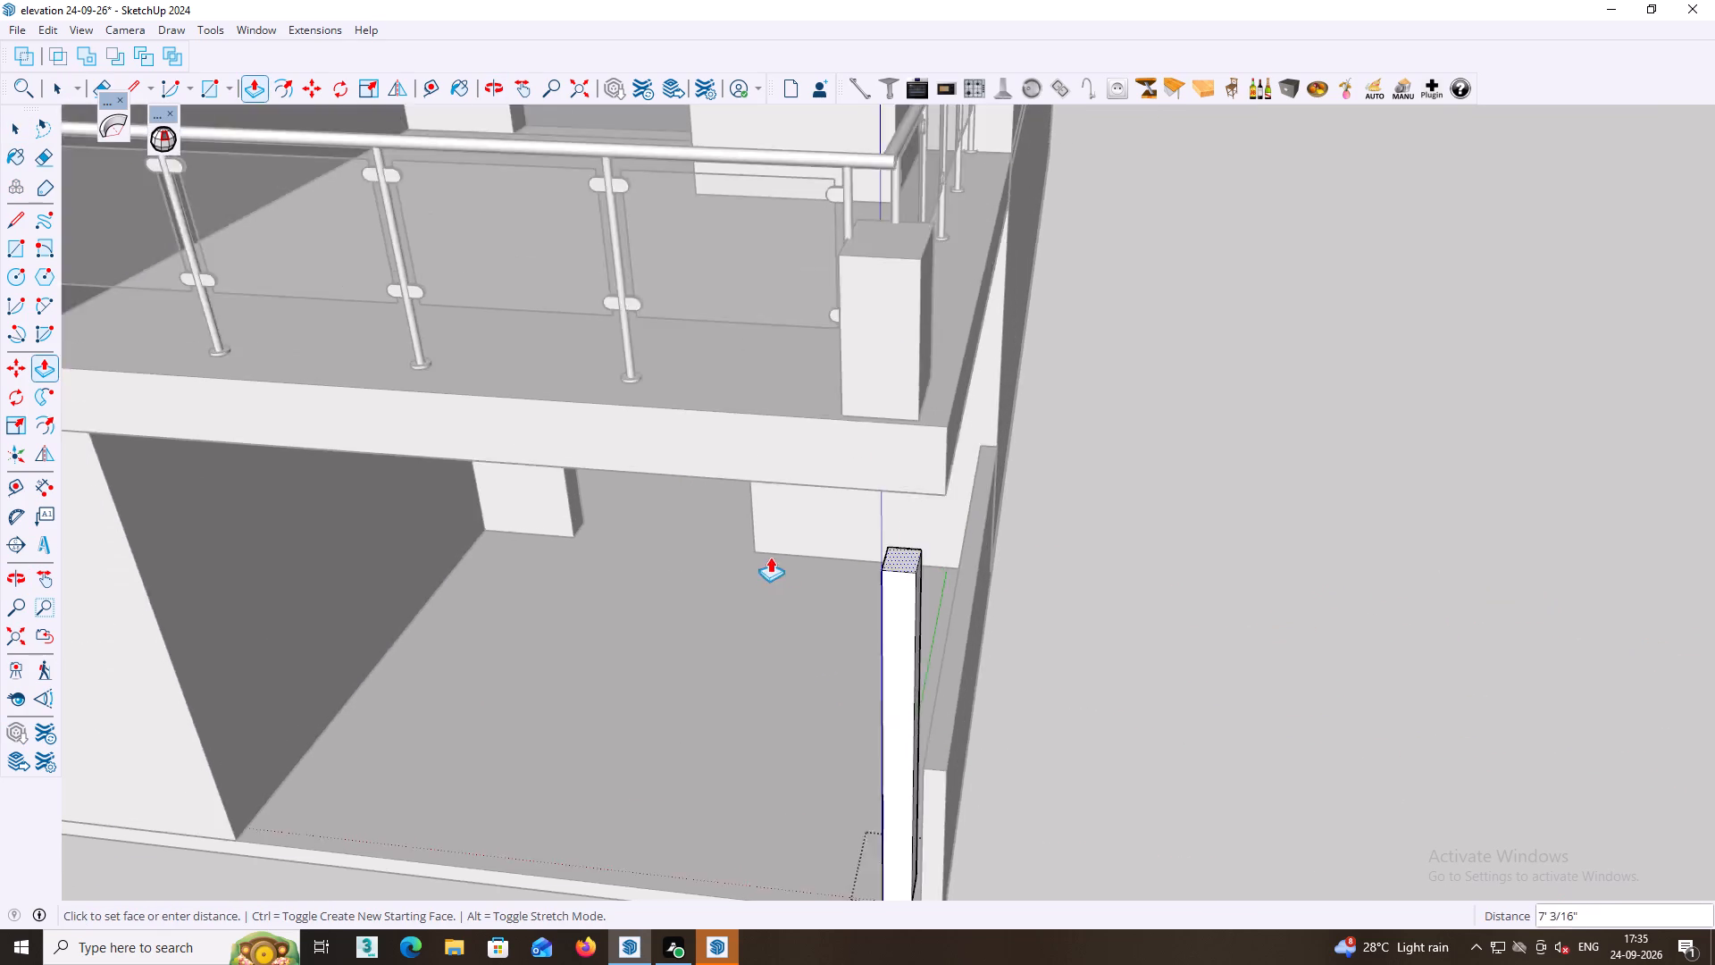
pyautogui.moveTo(753, 531); pyautogui.dragTo(681, 303, button='middle')
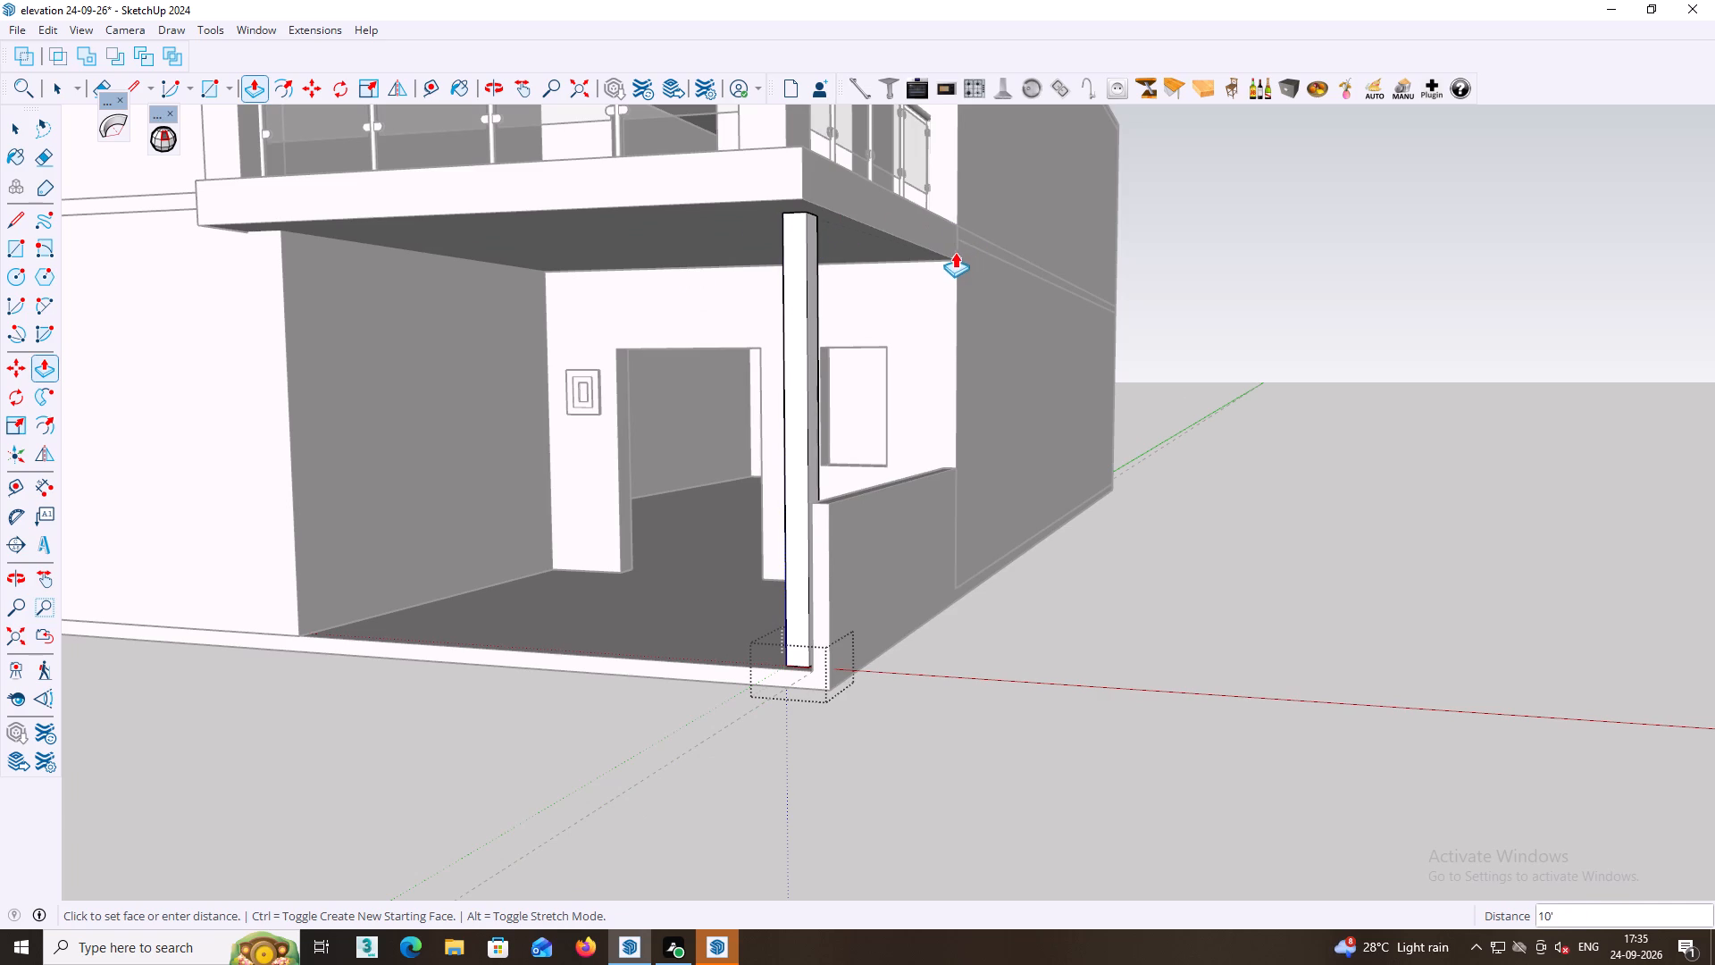
pyautogui.click(955, 261)
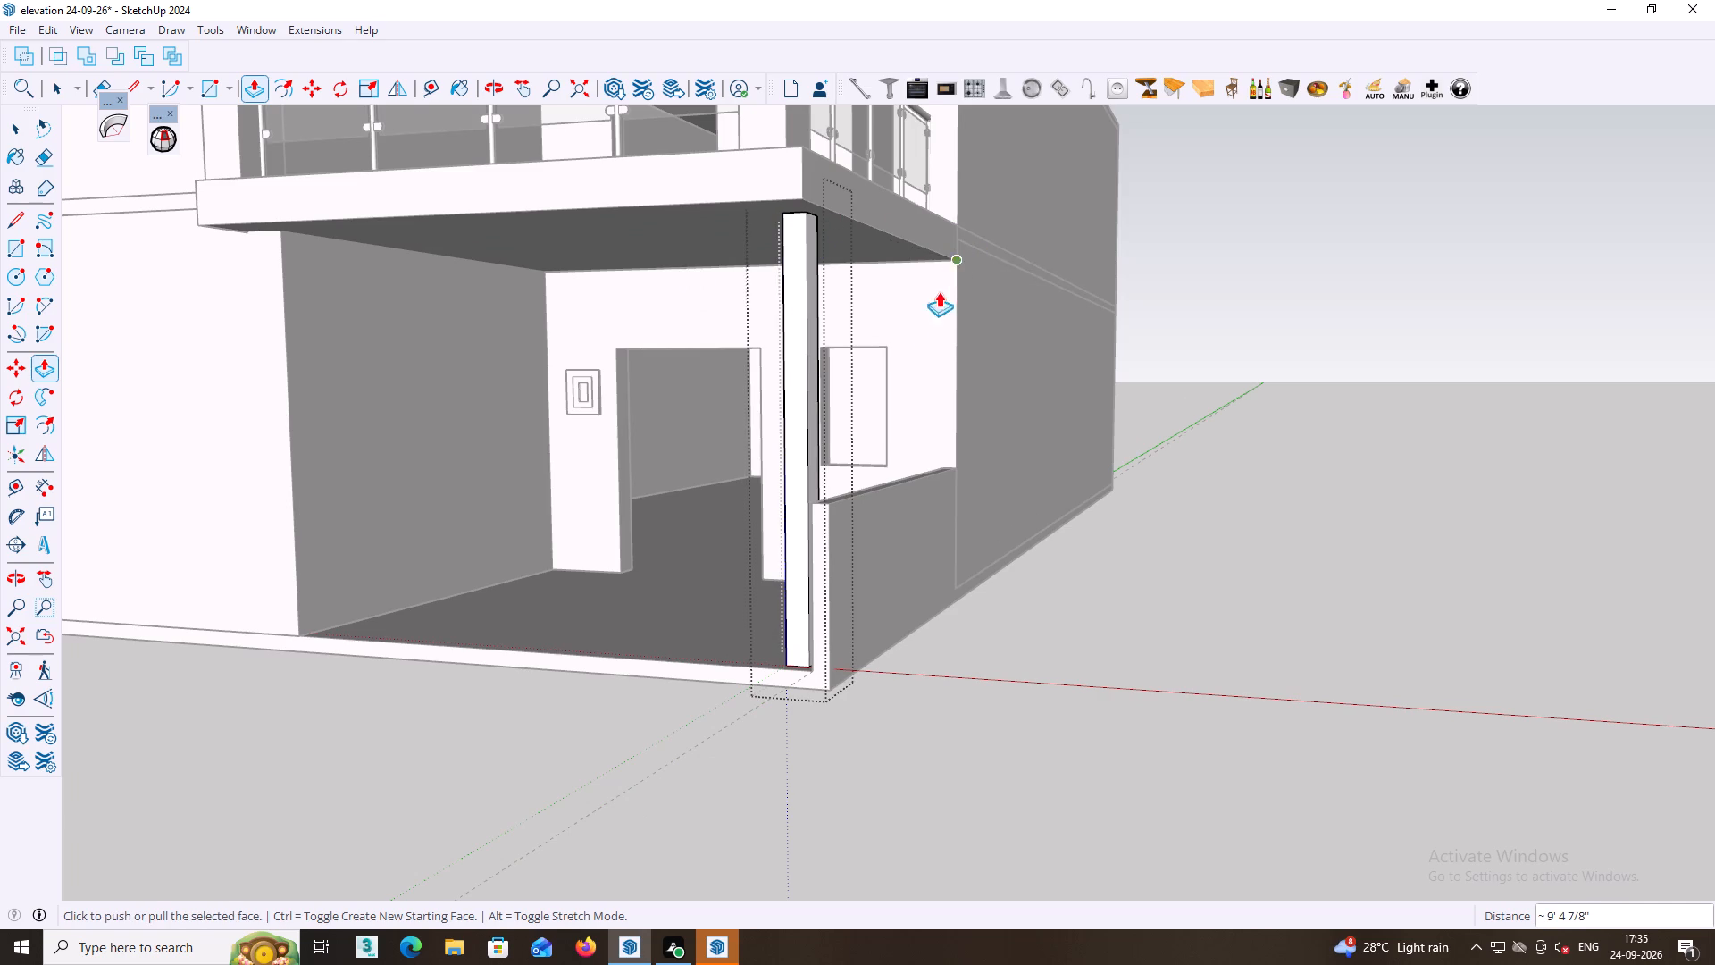
pyautogui.moveTo(896, 326); pyautogui.dragTo(615, 370, button='middle')
pyautogui.press('space')
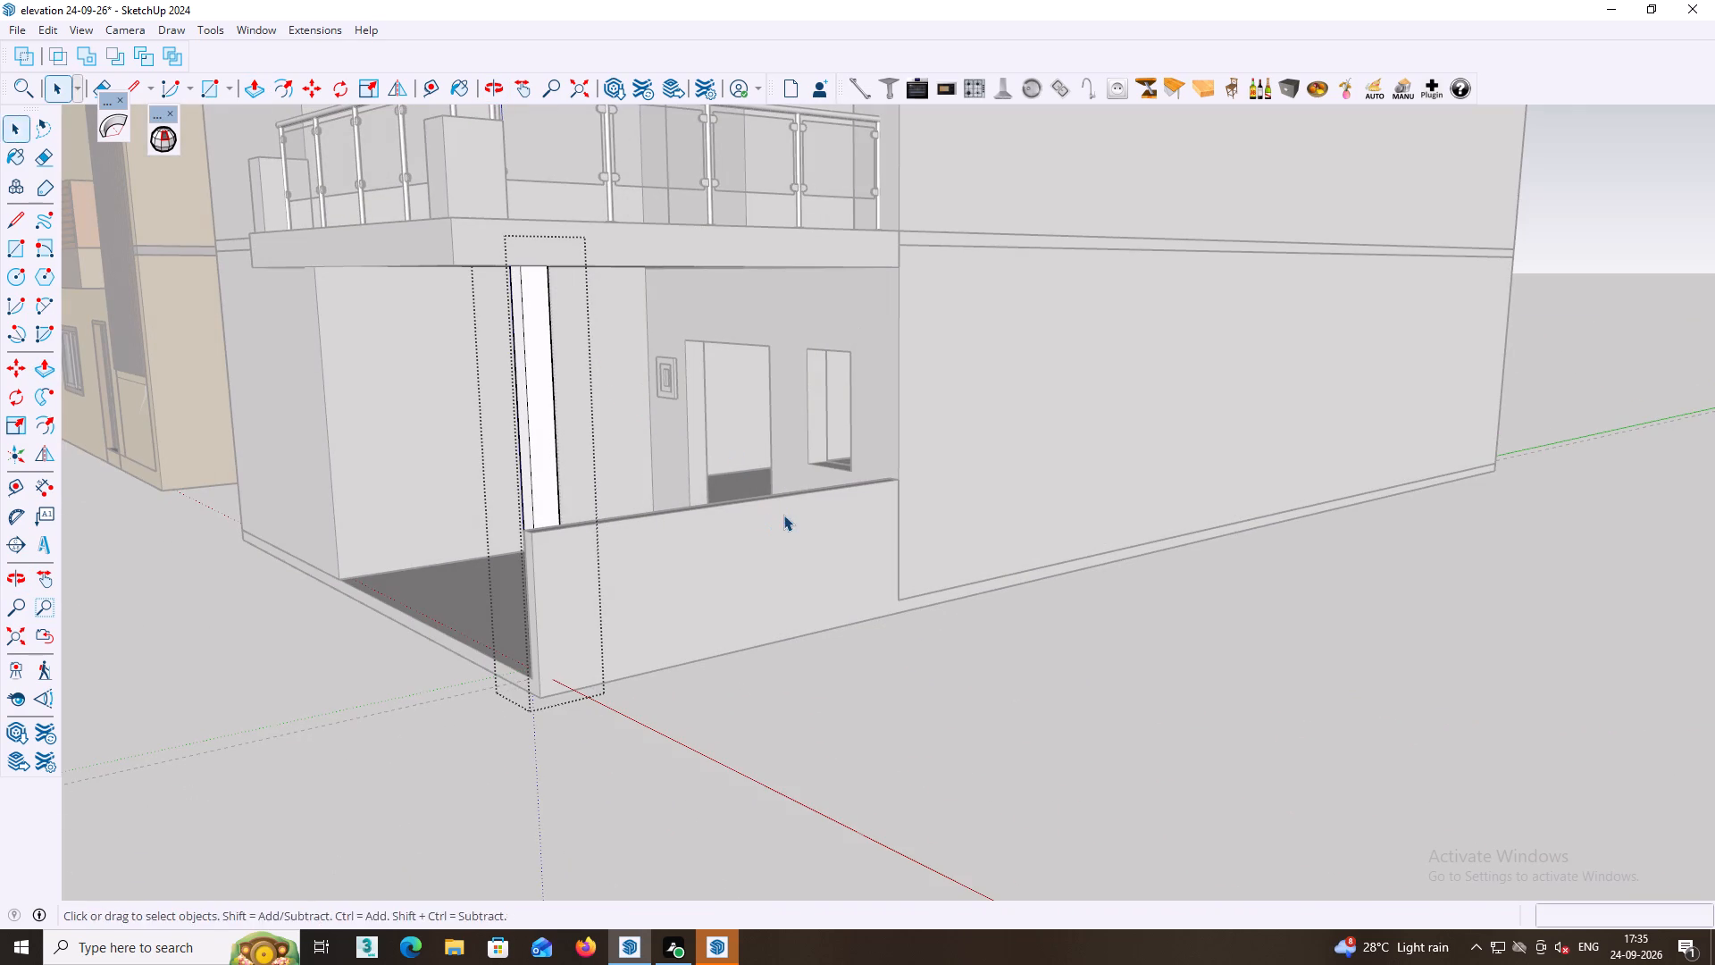
# Draw a rectangle about 7 1/16" by 6 3/16" at the top of the porch column's rear face, under the balcony slab.
pyautogui.moveTo(783, 515); pyautogui.dragTo(547, 535, button='middle')
pyautogui.click(578, 696)
pyautogui.moveTo(576, 649); pyautogui.dragTo(528, 625, button='middle')
pyautogui.scroll(4, 220, 306)
pyautogui.moveTo(322, 212); pyautogui.dragTo(135, 213, button='middle')
pyautogui.scroll(3, 335, 254)
pyautogui.moveTo(309, 225); pyautogui.dragTo(189, 204, button='middle')
pyautogui.scroll(2, 196, 210)
pyautogui.moveTo(232, 216); pyautogui.dragTo(149, 205, button='middle')
pyautogui.scroll(1, 330, 270)
pyautogui.moveTo(322, 272); pyautogui.dragTo(291, 273, button='middle')
pyautogui.scroll(1, 291, 273)
pyautogui.press('r')
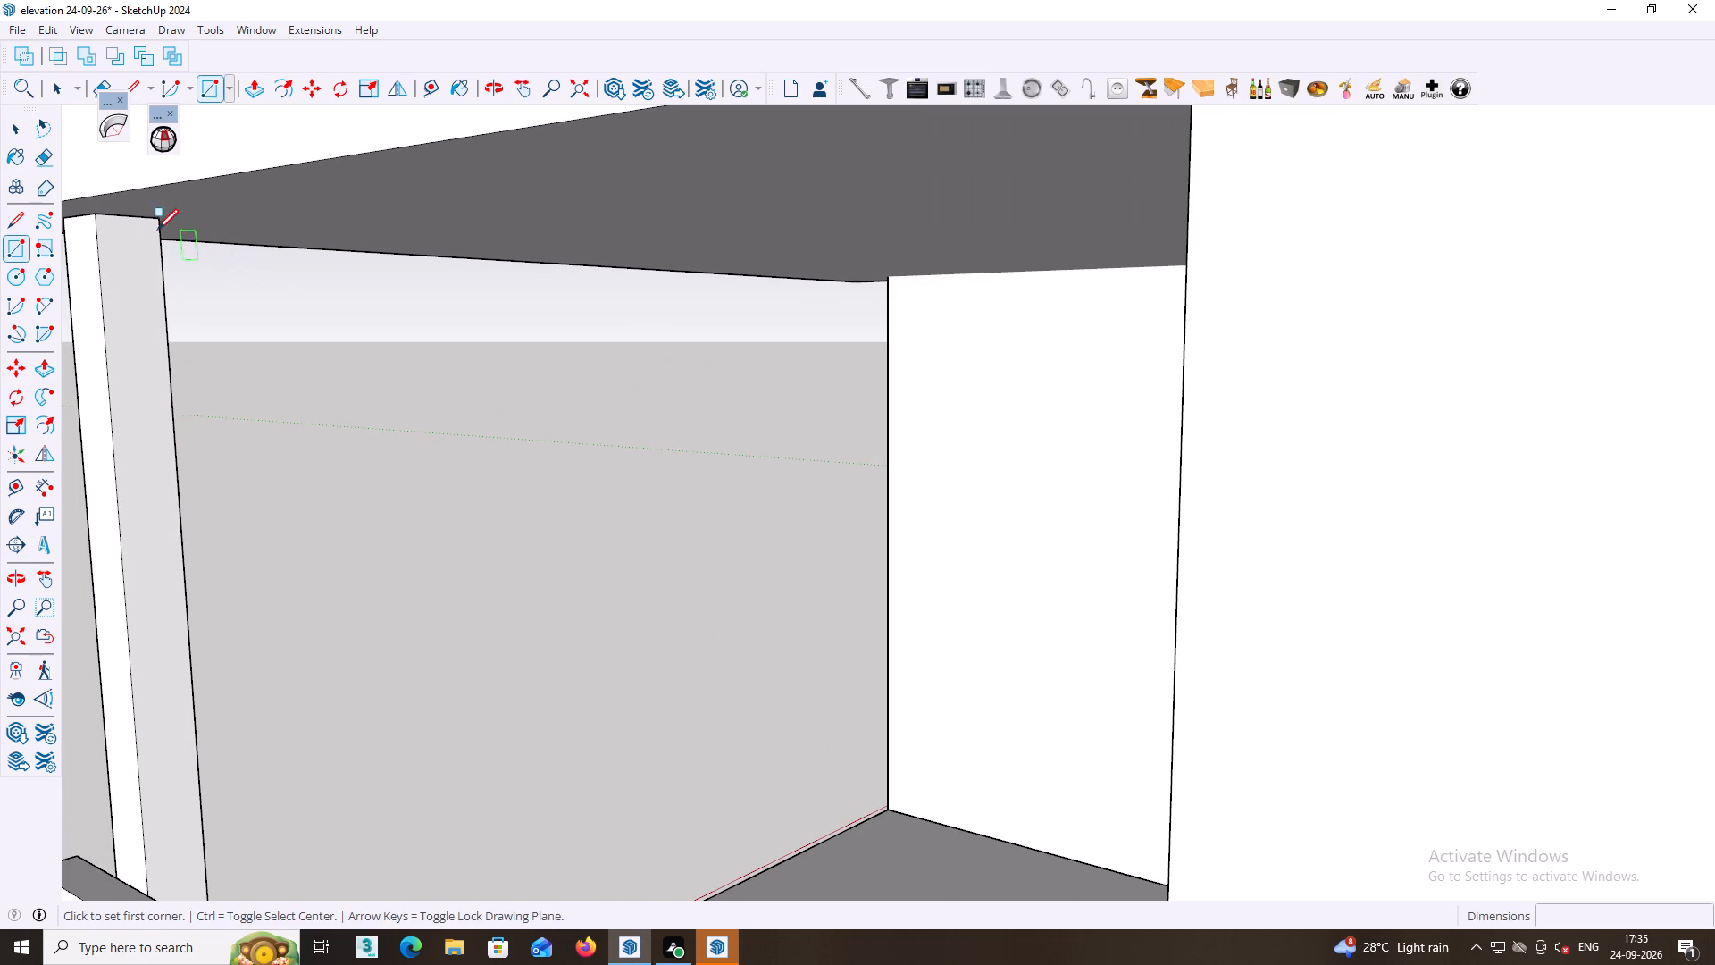
pyautogui.click(96, 220)
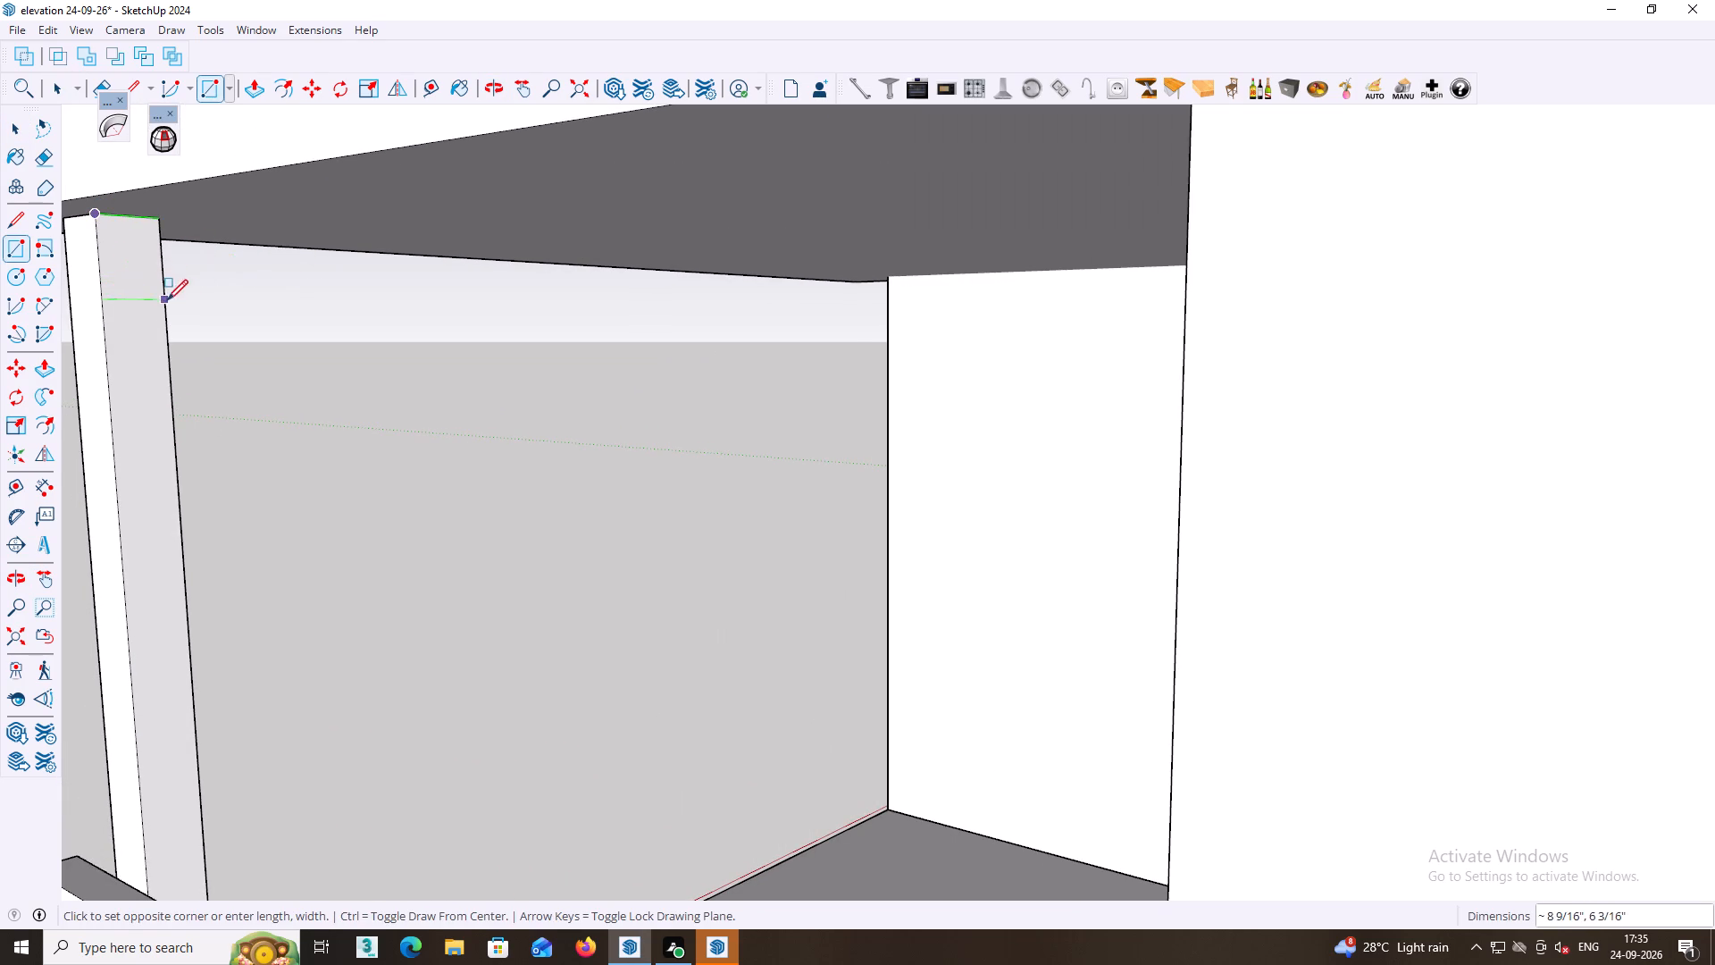
pyautogui.click(161, 286)
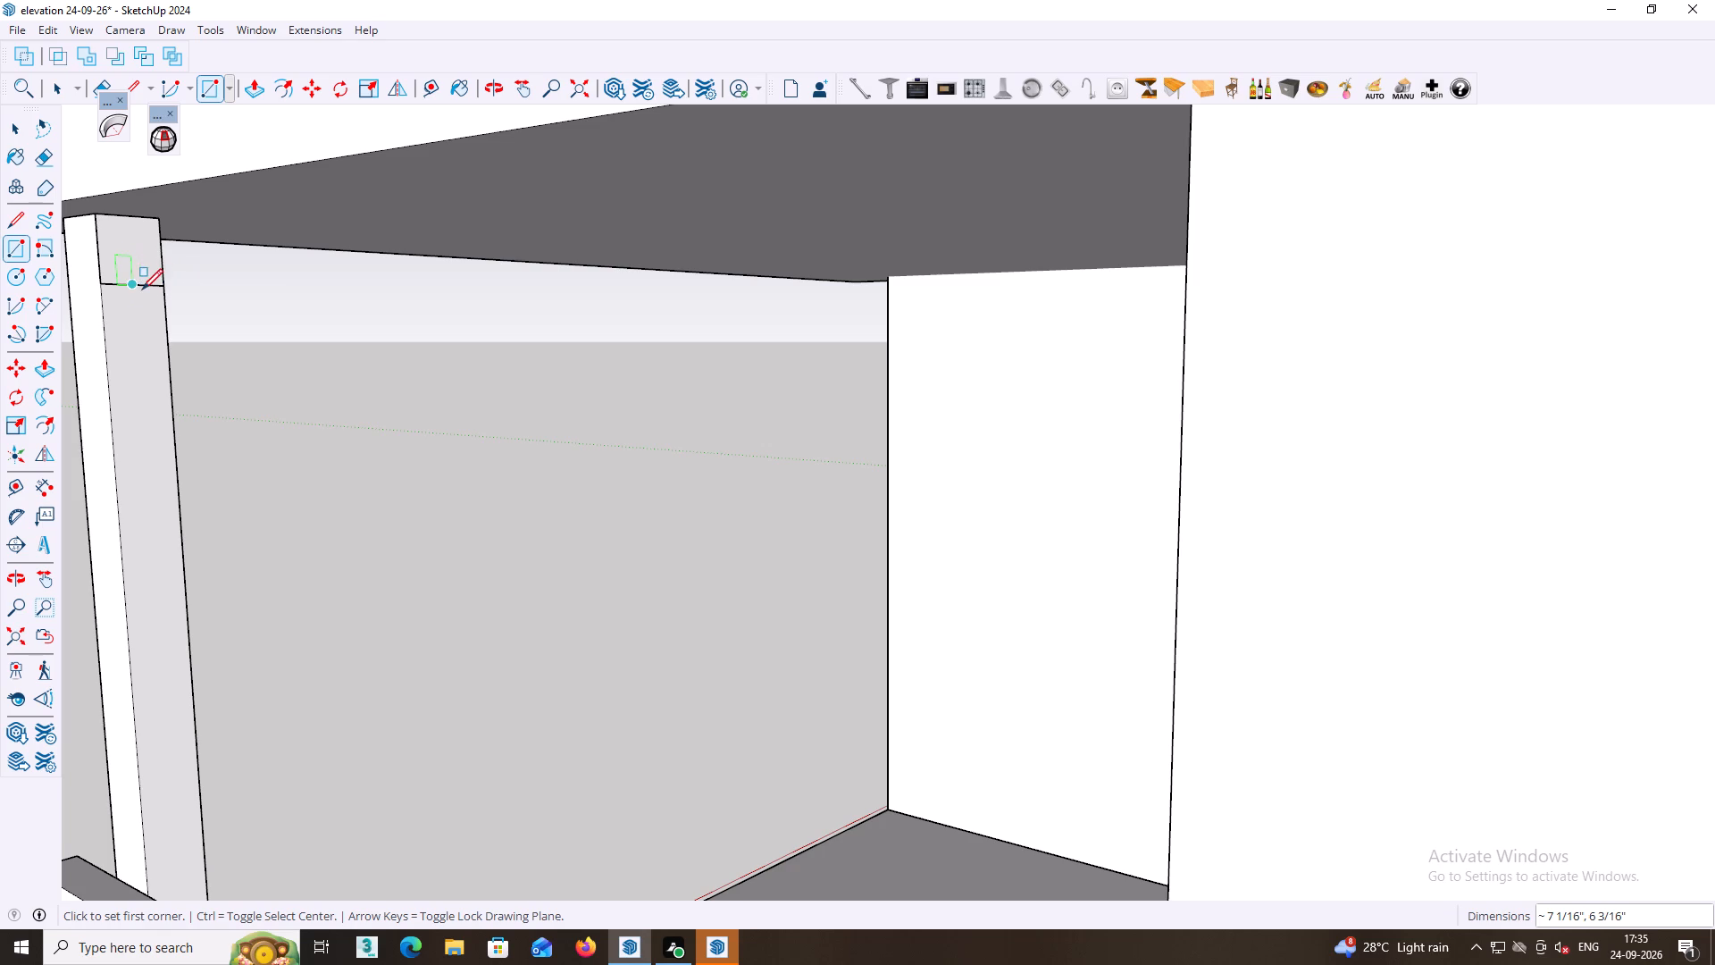
# Make the small rectangle at the top of the porch column into a group.
pyautogui.press('space')
pyautogui.click(137, 272)
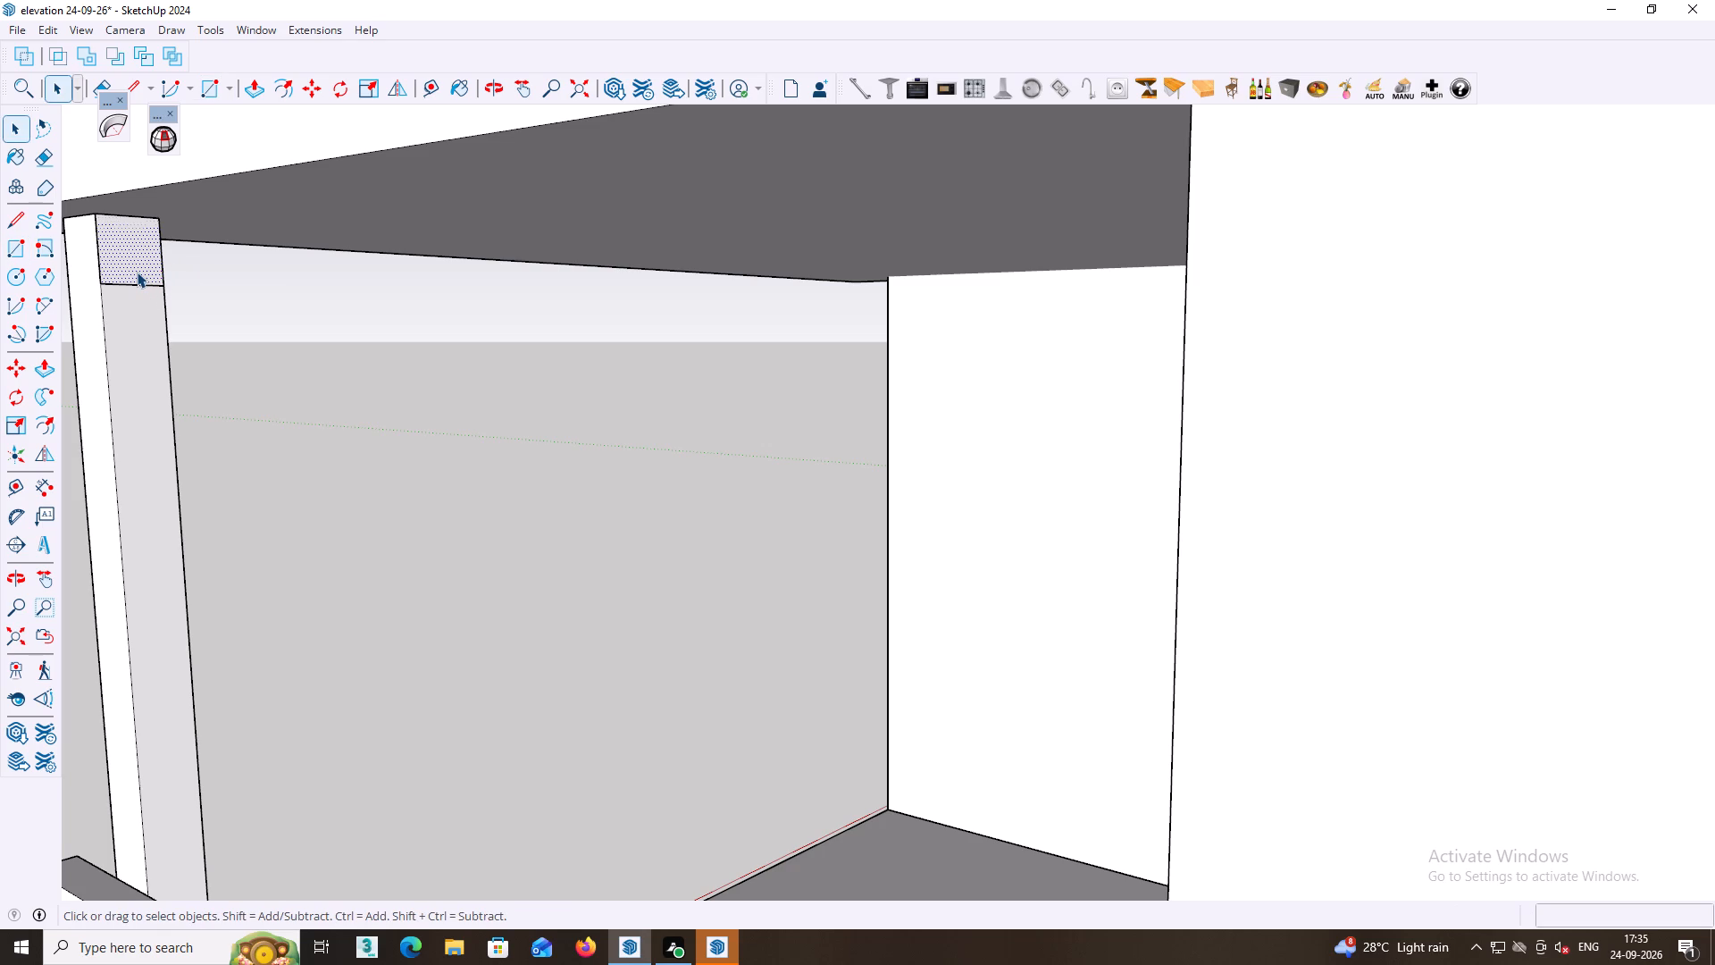
pyautogui.doubleClick(137, 272)
pyautogui.rightClick(137, 272)
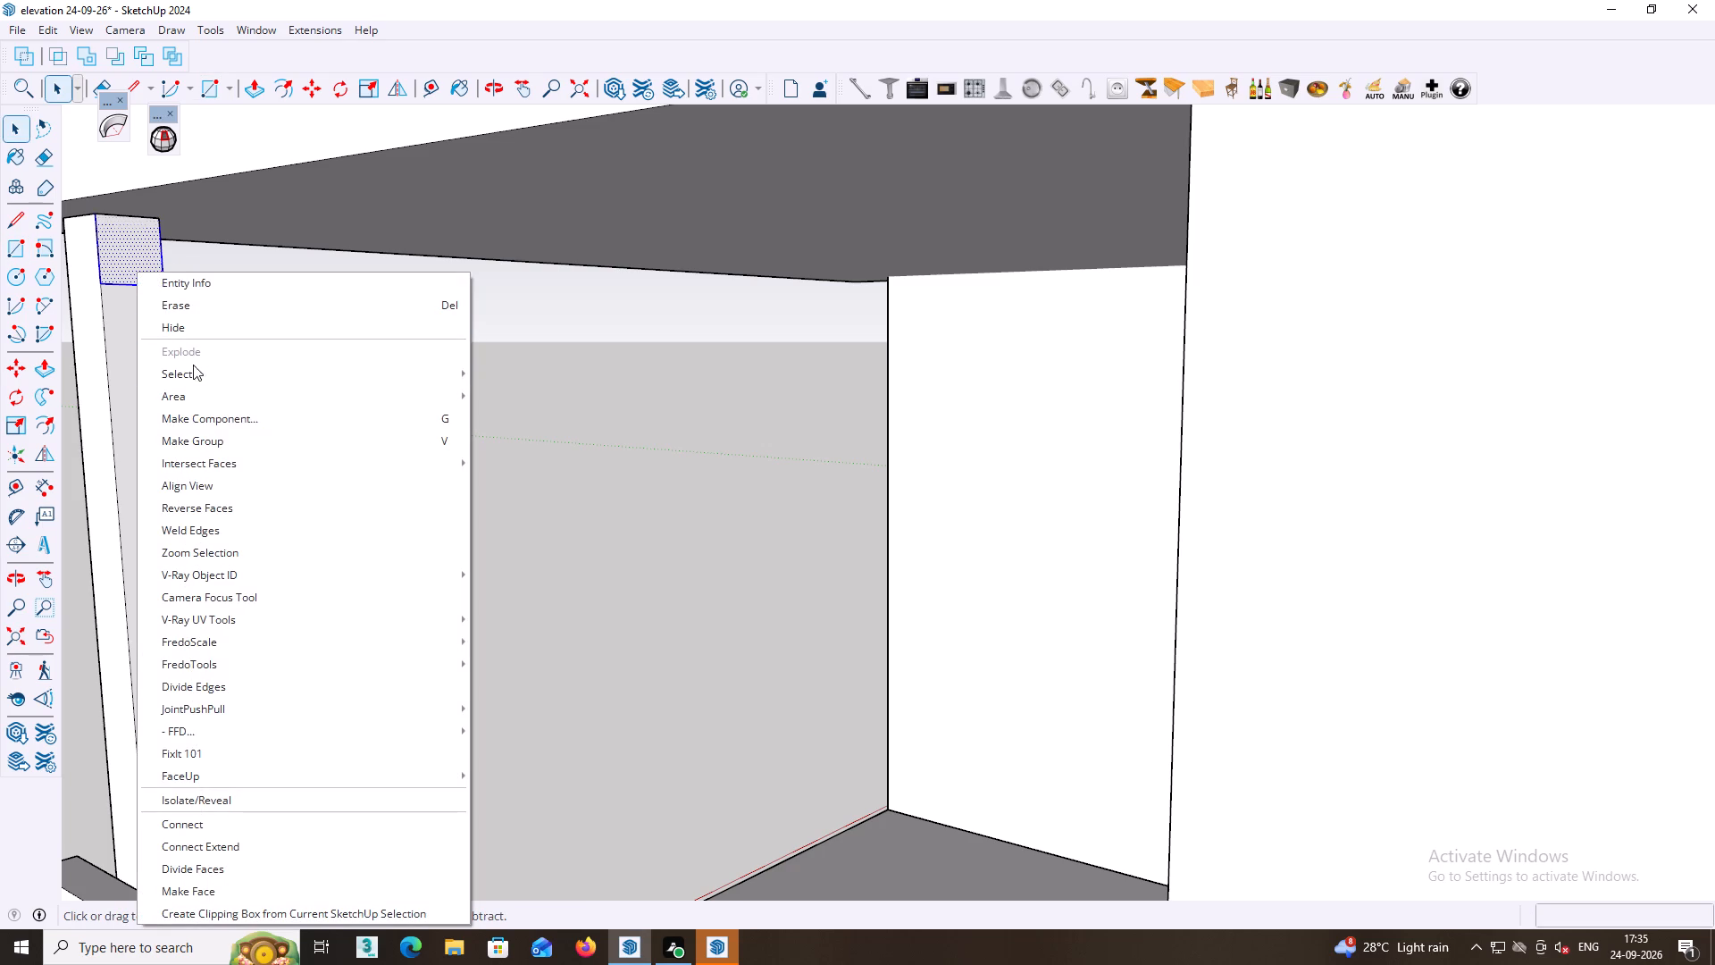
pyautogui.click(194, 439)
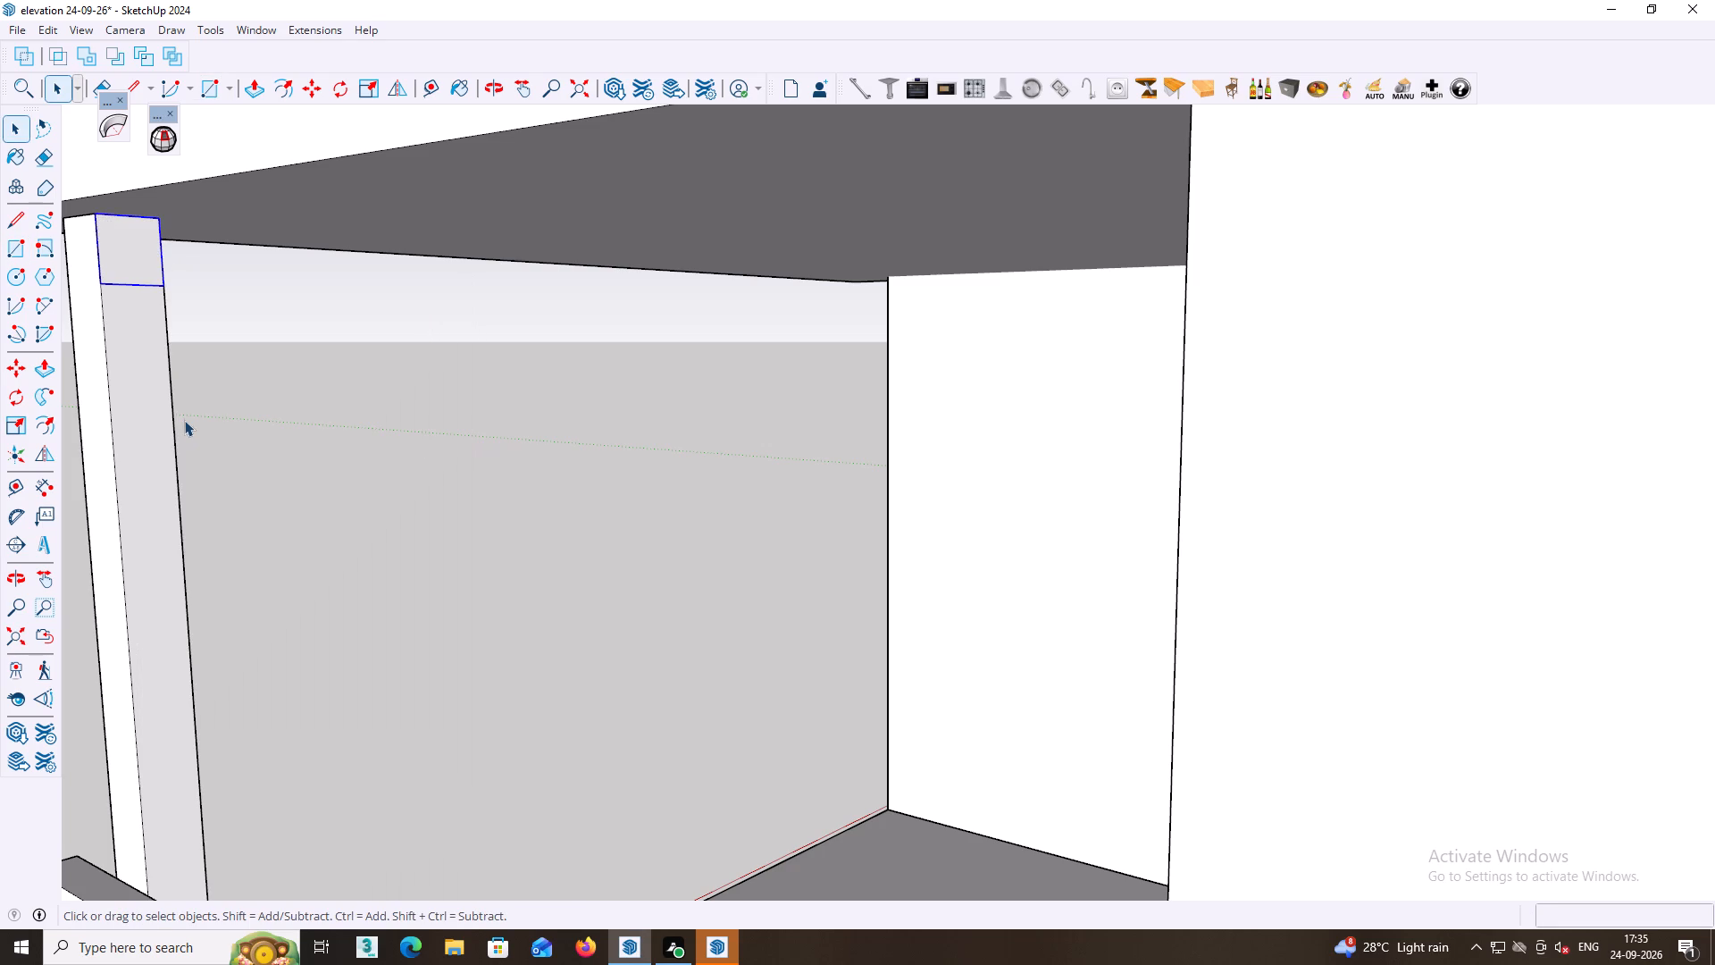
# Inside the rectangle's group, push/pull the face about 10' 1 3/4" from the column towards the house wall as a beam.
pyautogui.press('p')
pyautogui.press('space')
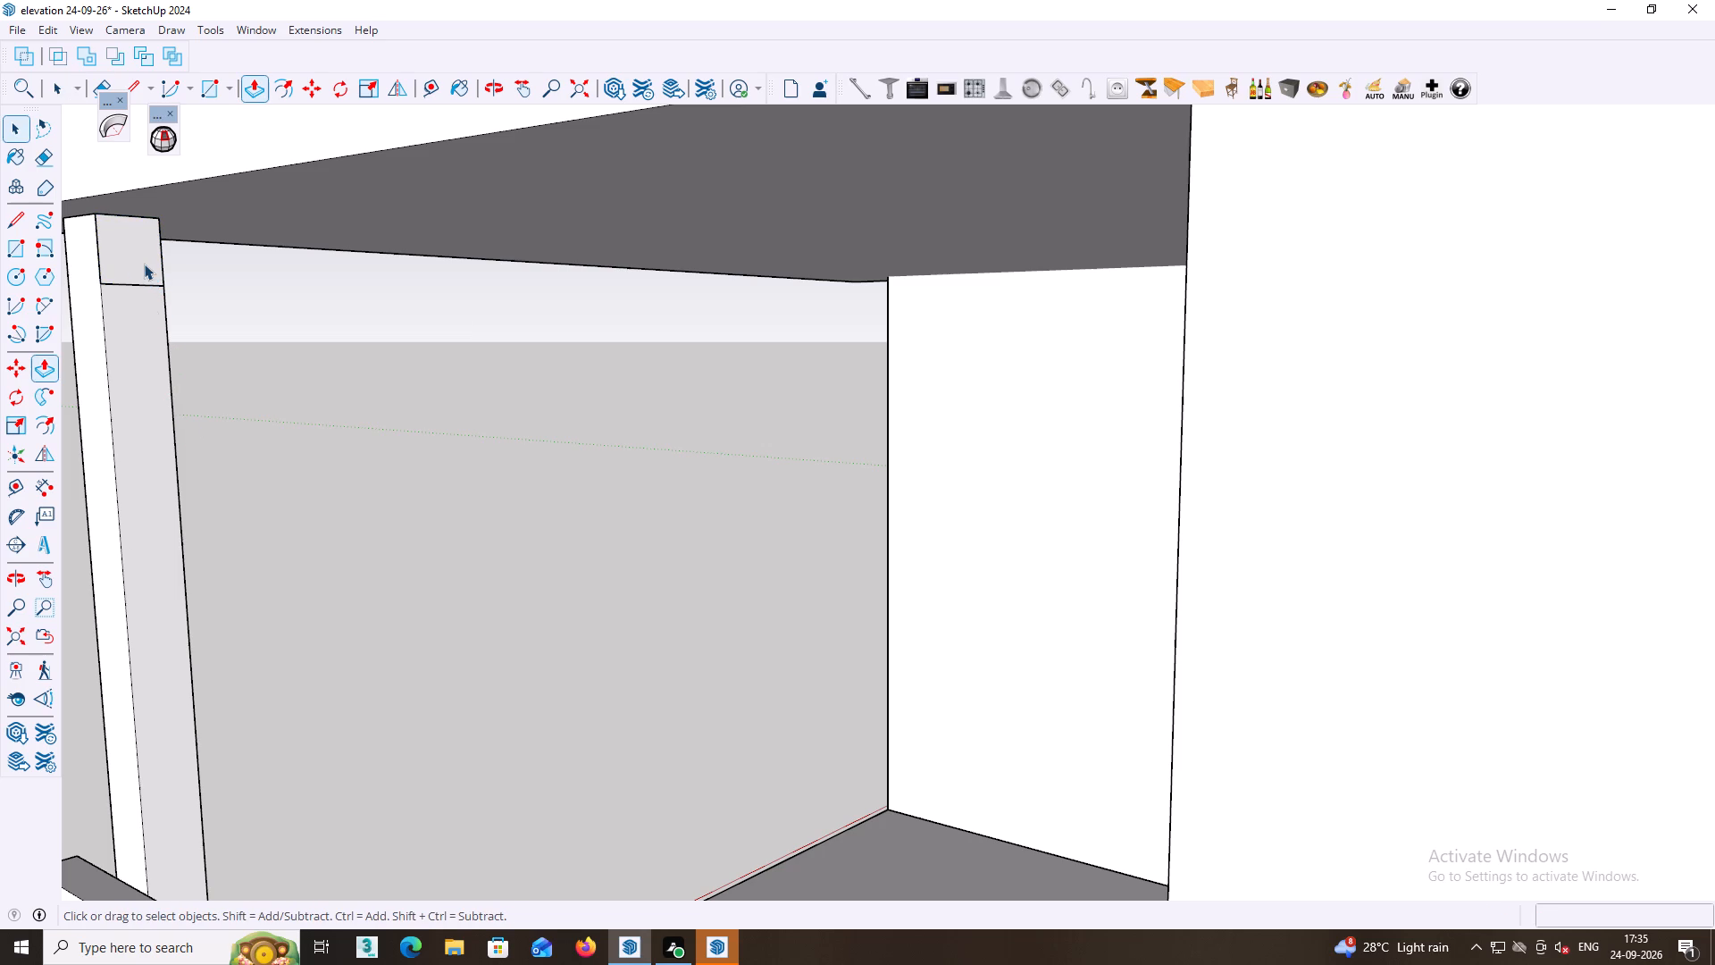
pyautogui.doubleClick(133, 262)
pyautogui.press('p')
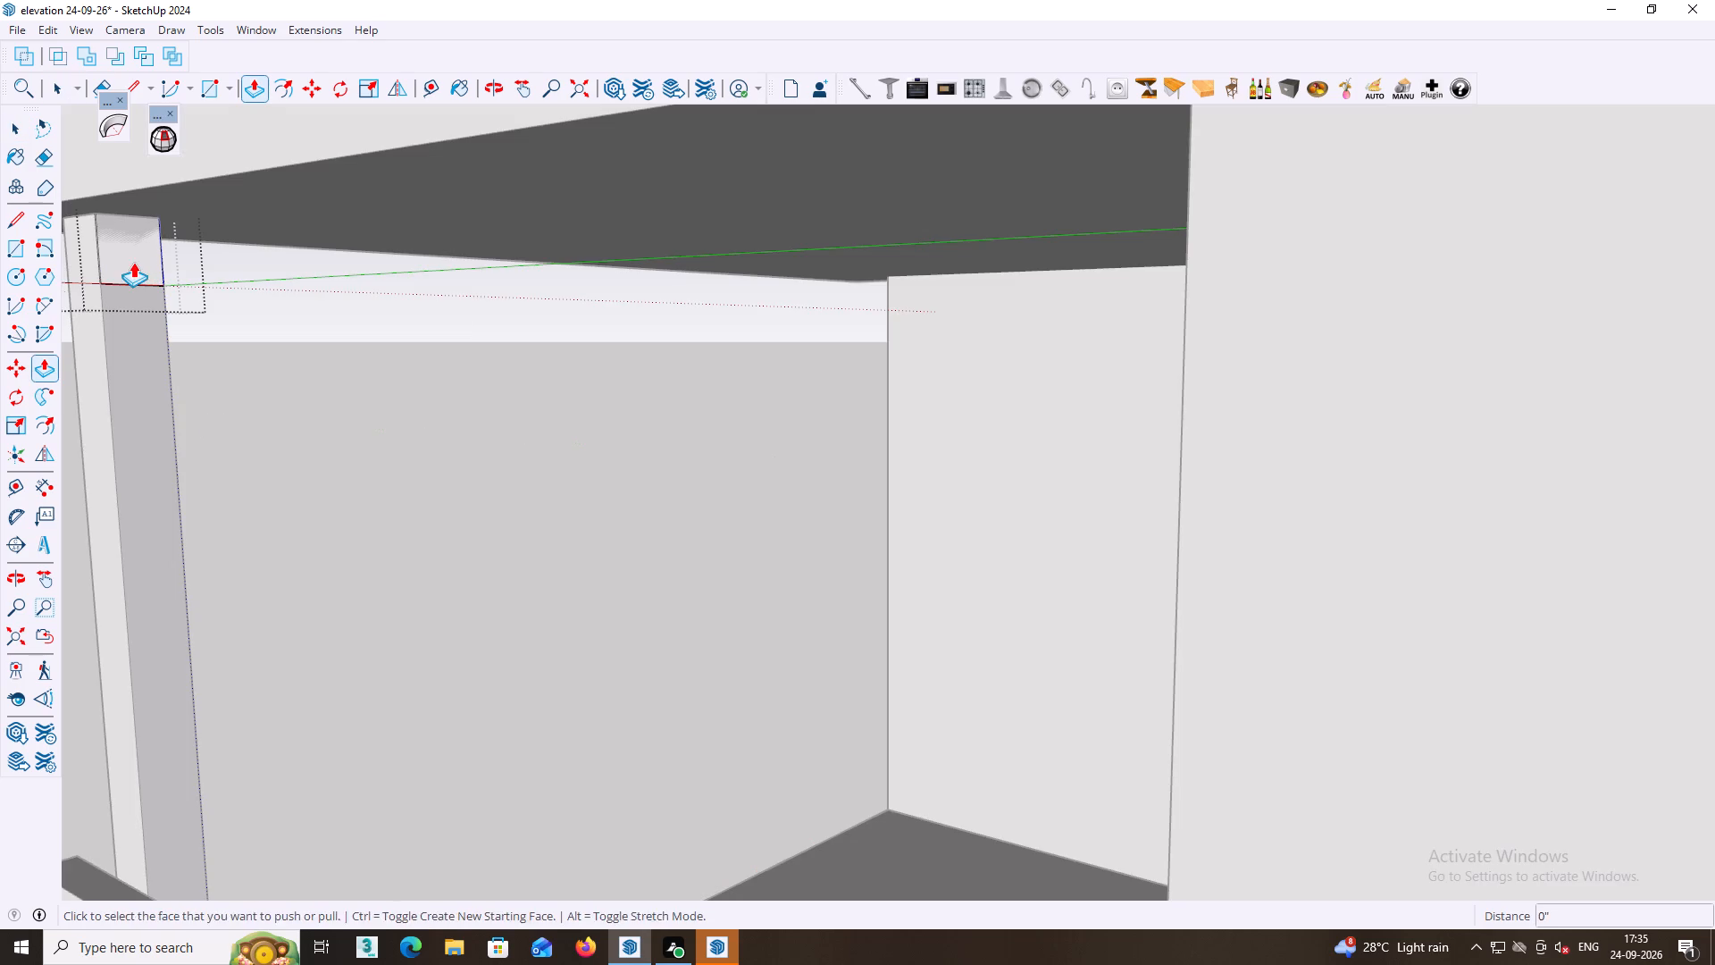
pyautogui.click(133, 262)
pyautogui.scroll(-3, 367, 339)
pyautogui.moveTo(488, 359); pyautogui.dragTo(518, 369, button='middle')
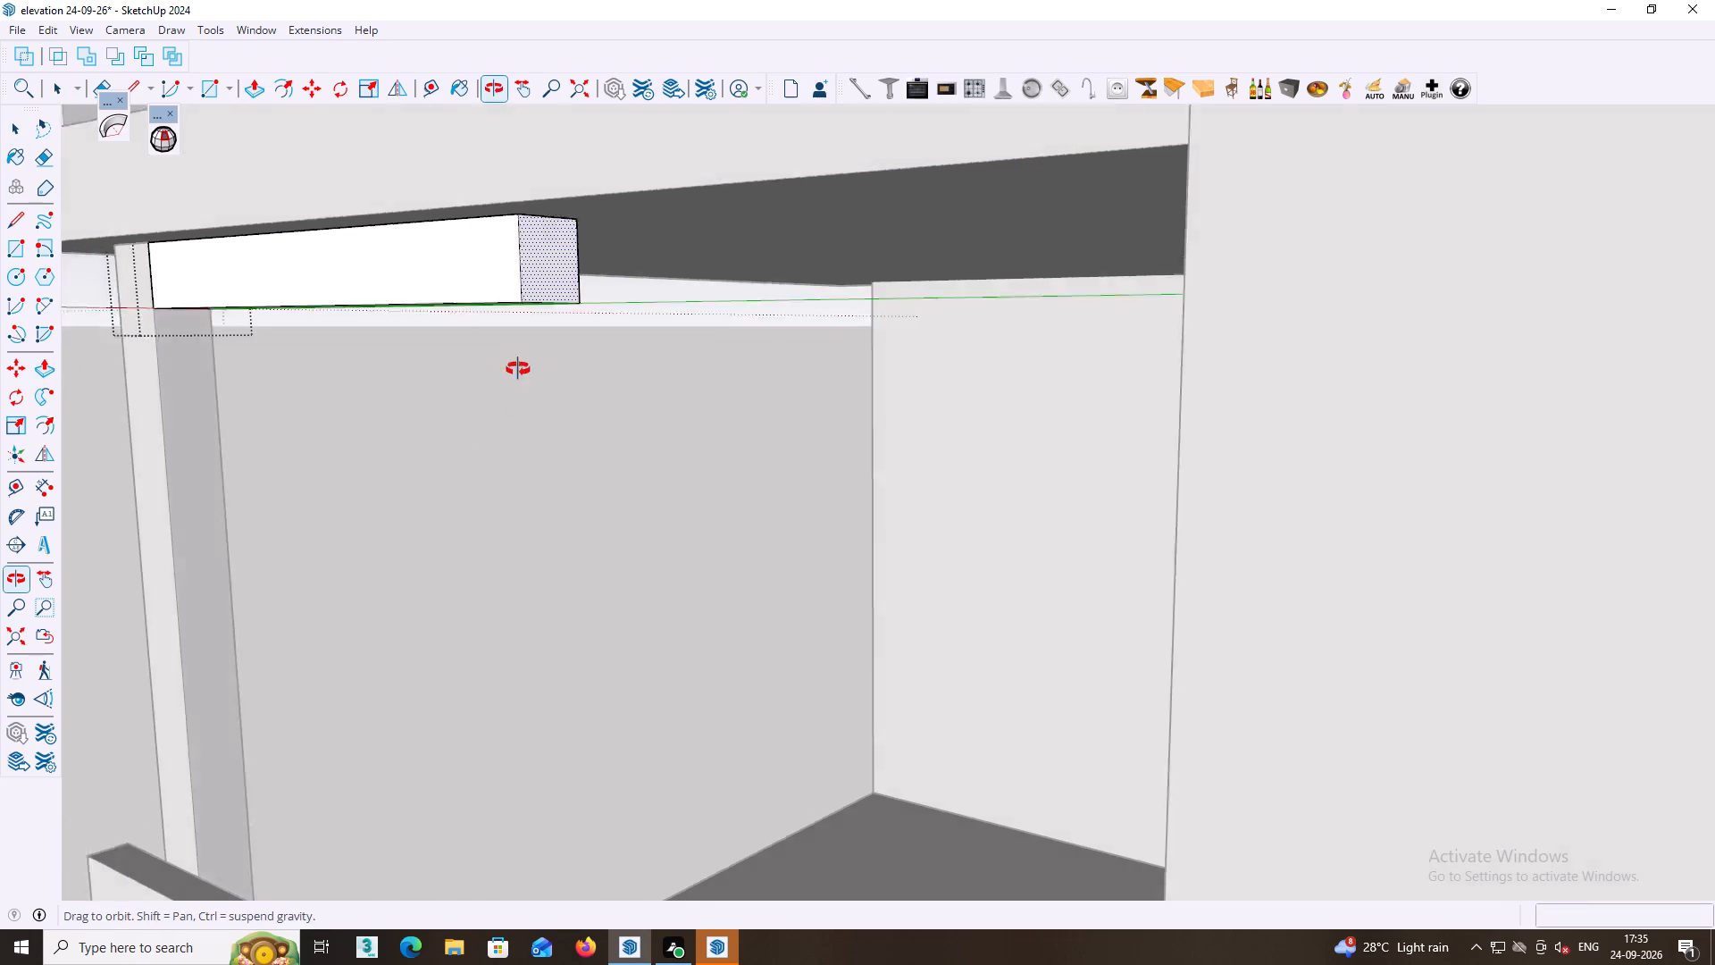
pyautogui.moveTo(518, 369); pyautogui.dragTo(639, 378, button='middle')
pyautogui.moveTo(643, 376); pyautogui.dragTo(0, 286, button='middle')
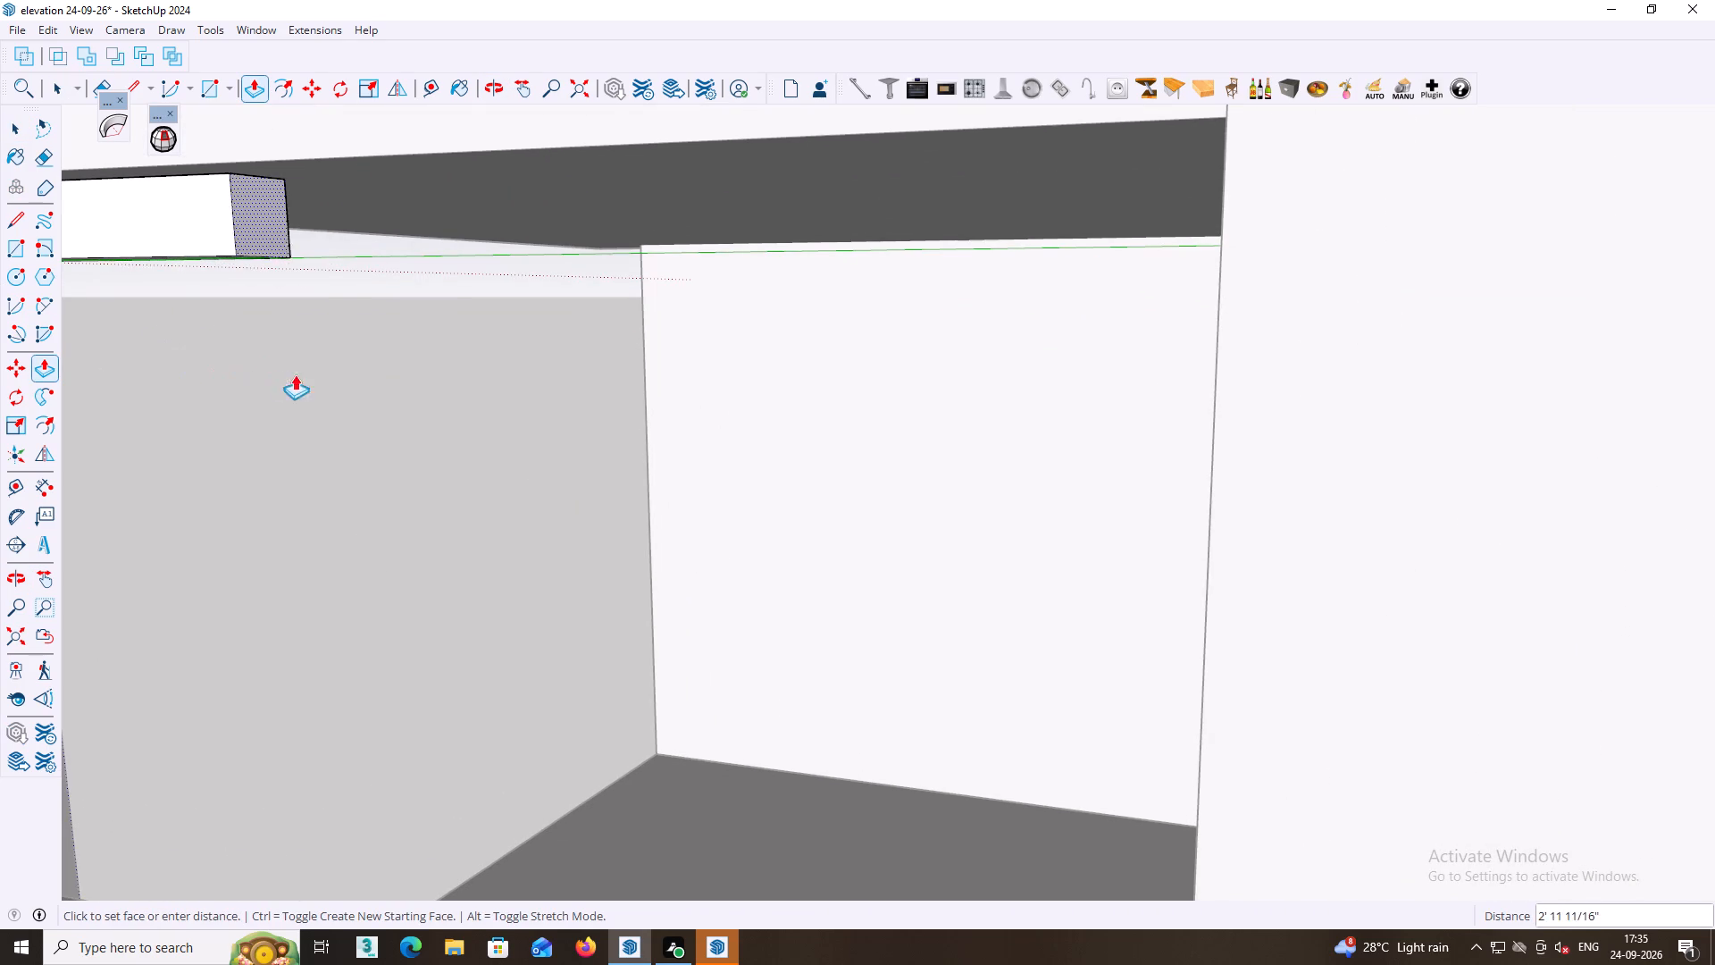
pyautogui.click(1225, 243)
pyautogui.moveTo(848, 461); pyautogui.dragTo(848, 499, button='middle')
pyautogui.scroll(-2, 848, 461)
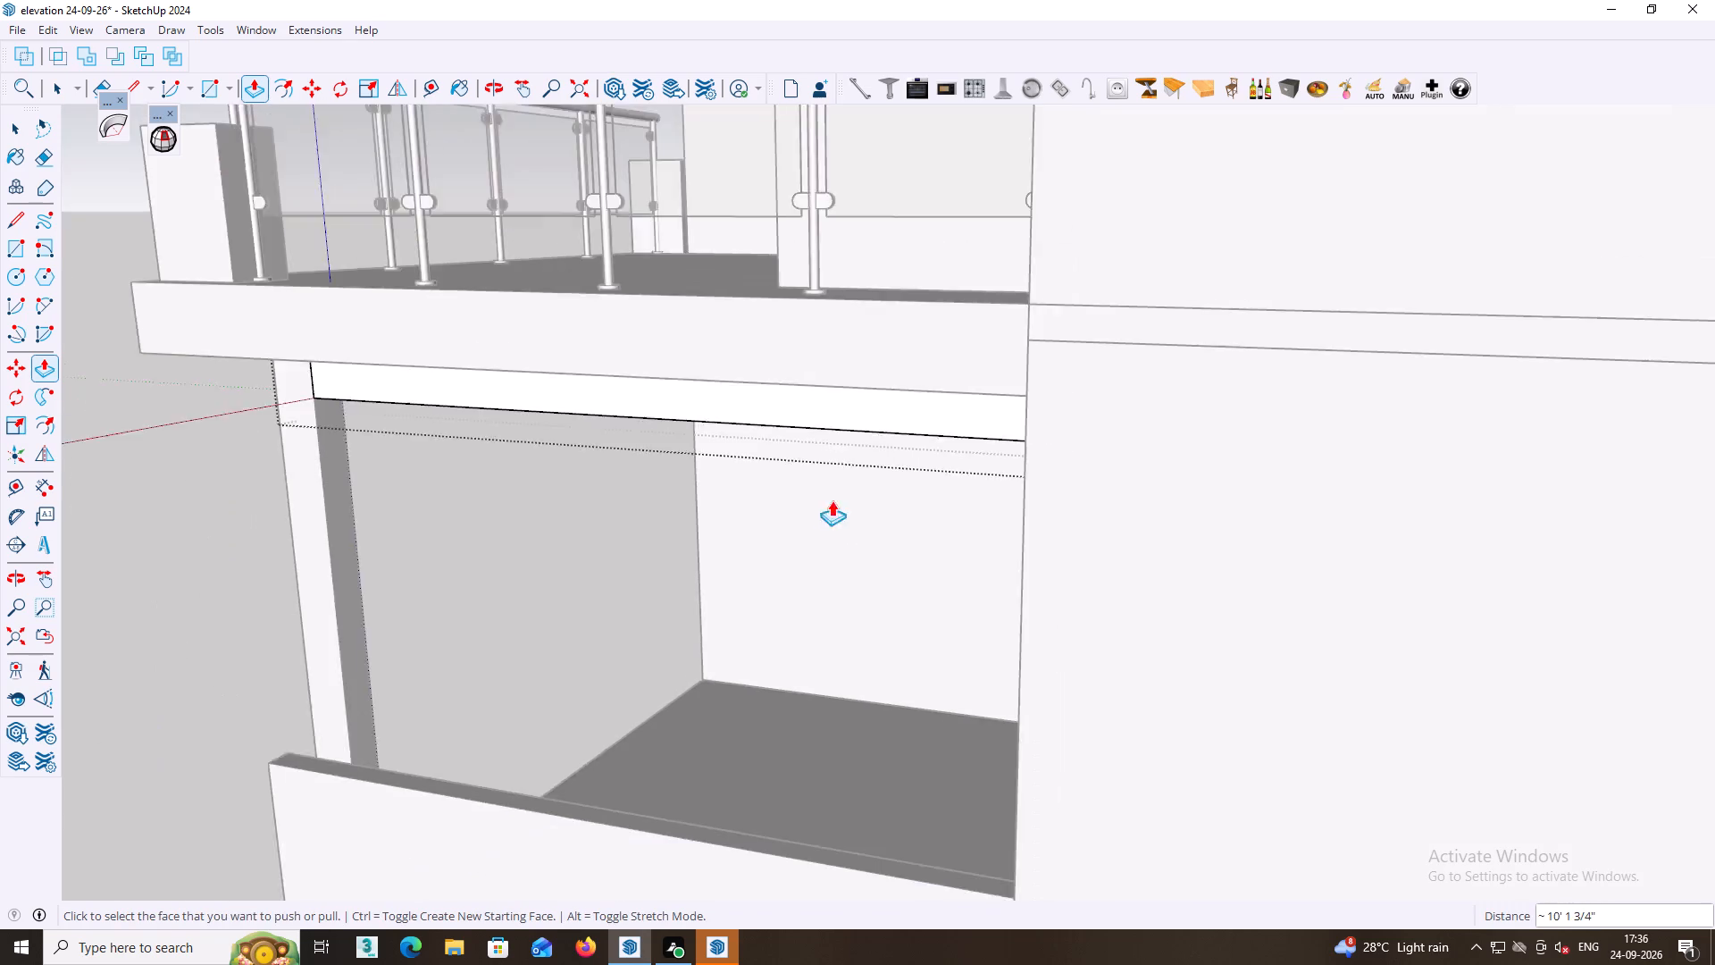
pyautogui.scroll(-4, 832, 500)
pyautogui.press('space')
pyautogui.middleClick(313, 533)
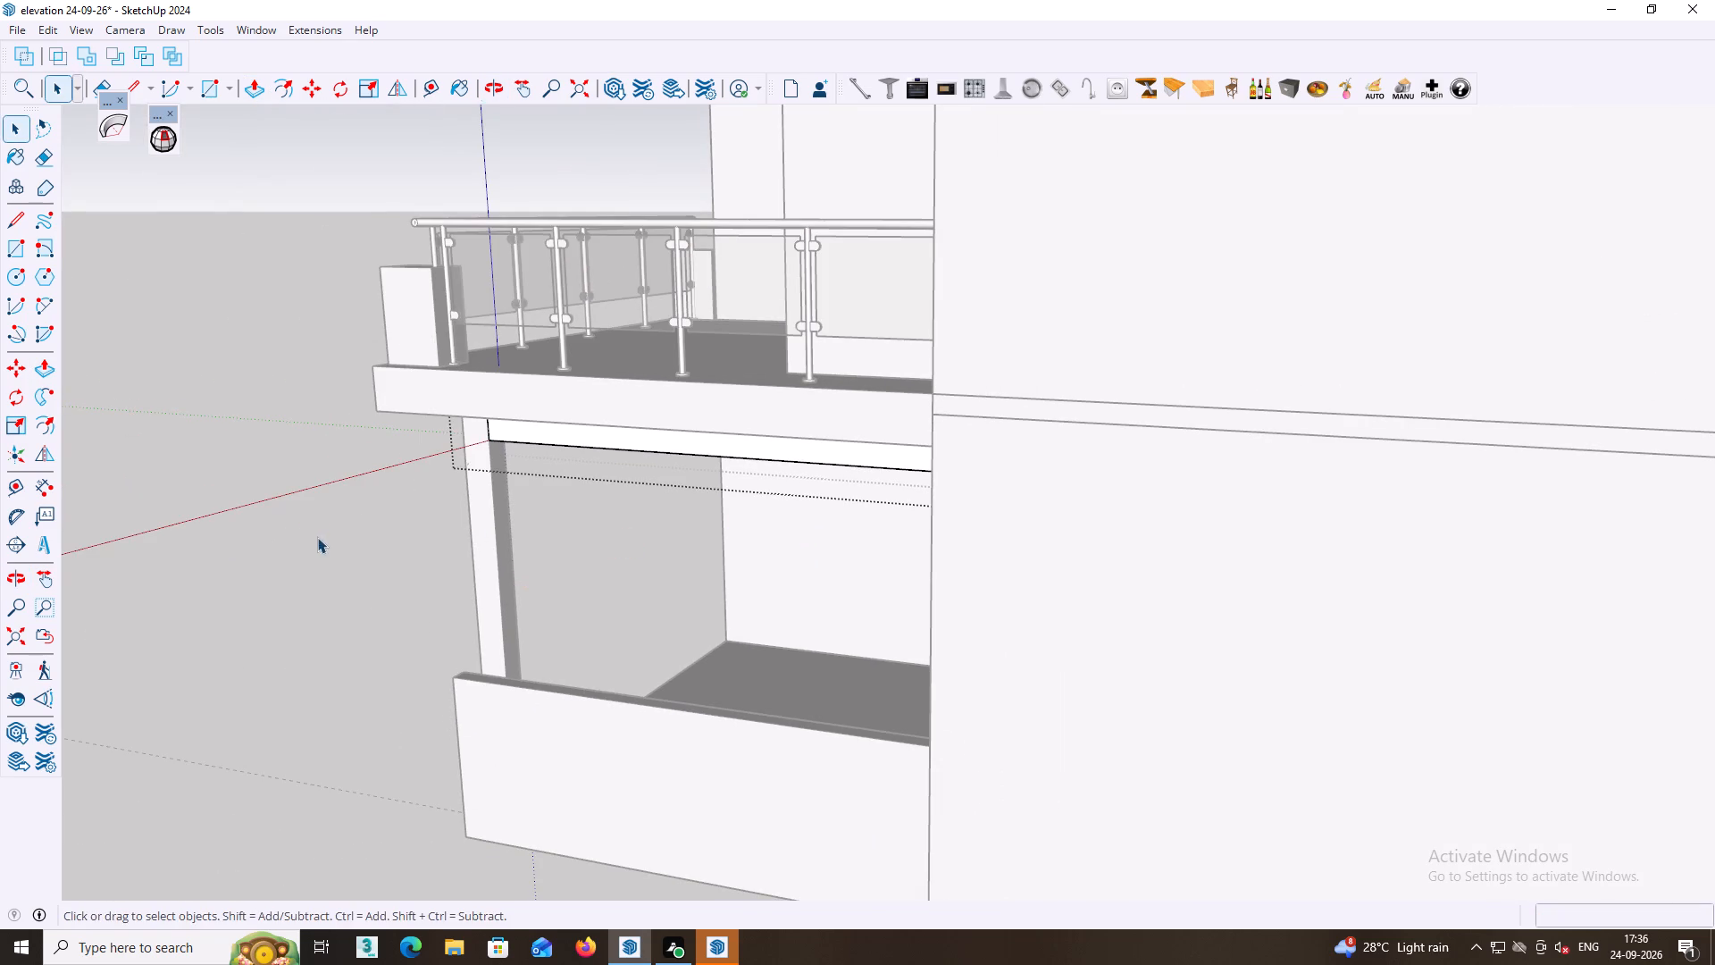
pyautogui.click(317, 537)
# Examine the new beam and column under the balcony slab from the front and side.
pyautogui.moveTo(425, 520); pyautogui.dragTo(589, 449, button='middle')
pyautogui.moveTo(639, 420); pyautogui.dragTo(900, 513, button='middle')
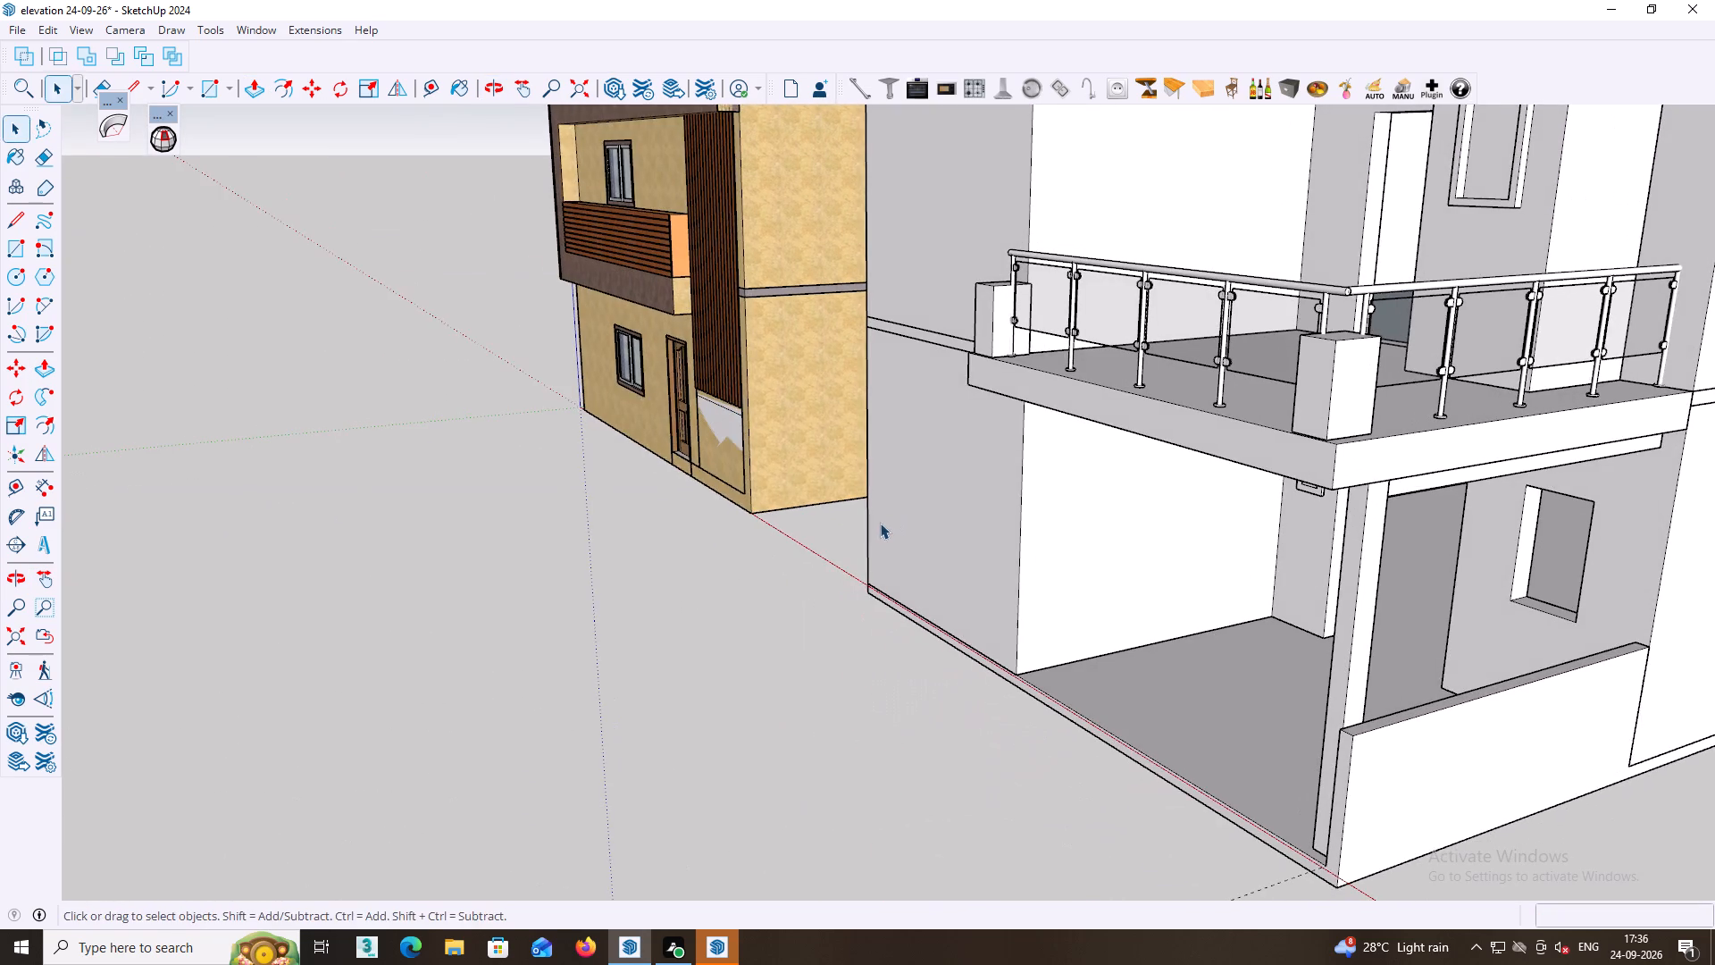
pyautogui.moveTo(880, 523); pyautogui.dragTo(0, 353, button='middle')
pyautogui.moveTo(52, 390); pyautogui.dragTo(546, 426, button='middle')
pyautogui.moveTo(203, 460); pyautogui.dragTo(519, 451, button='middle')
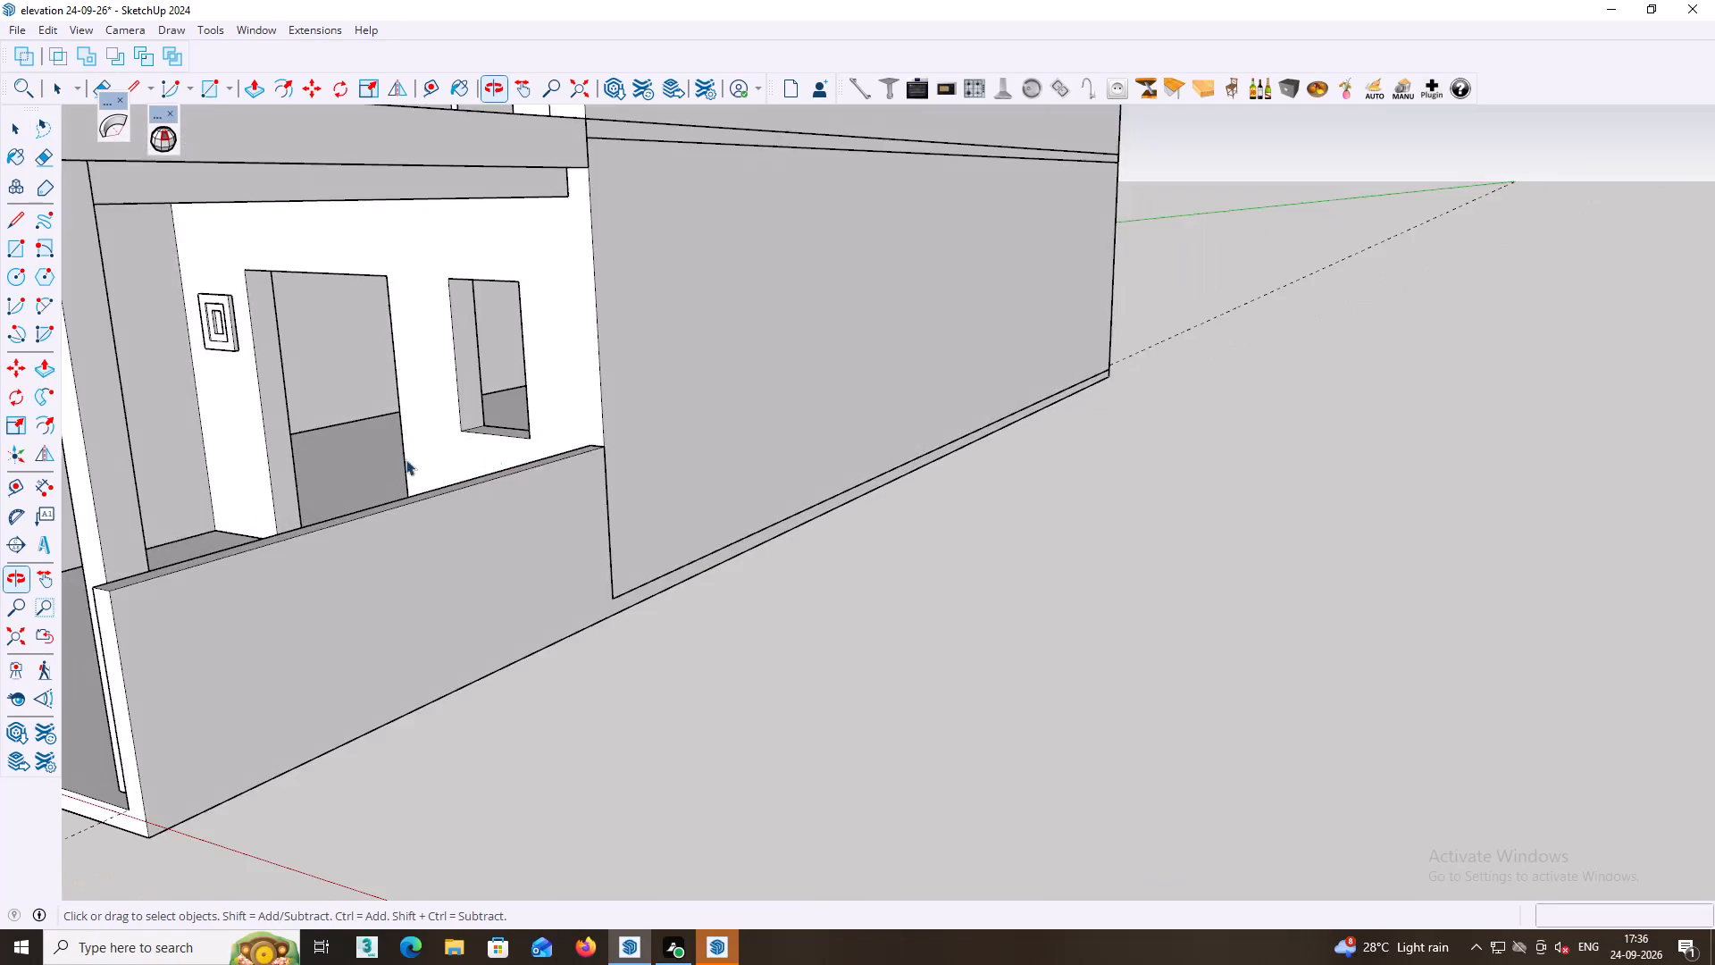
pyautogui.scroll(-12, 359, 467)
pyautogui.moveTo(550, 588); pyautogui.dragTo(699, 569, button='middle')
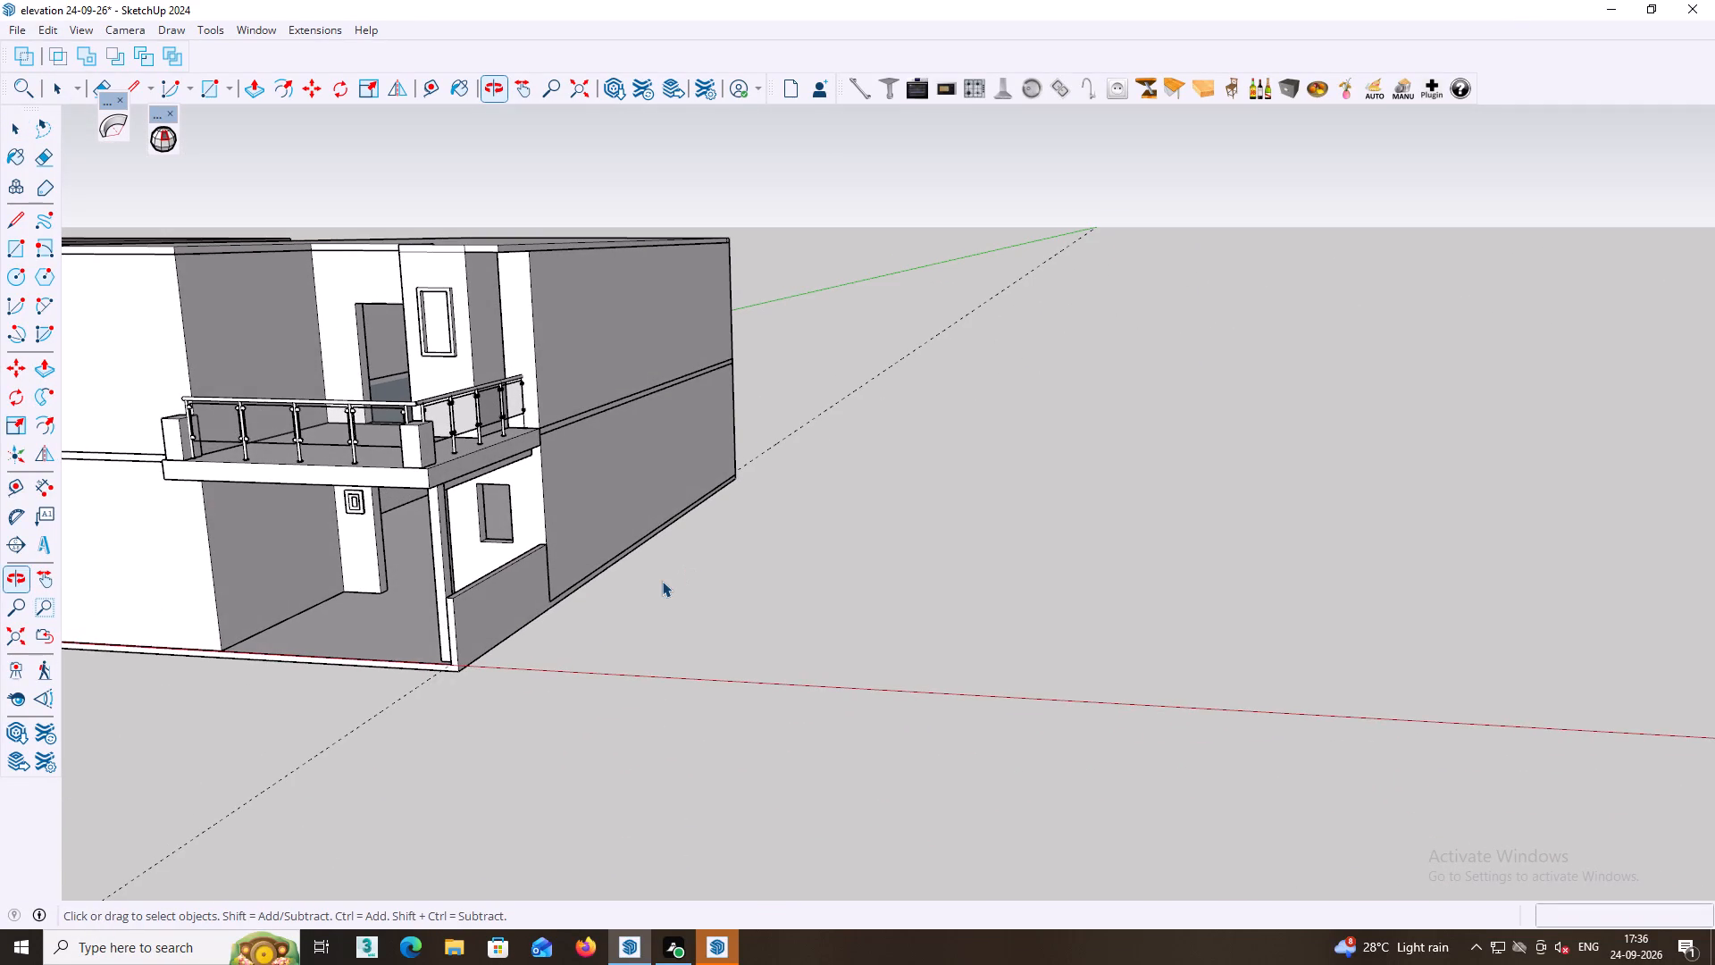
pyautogui.scroll(6, 548, 487)
pyautogui.moveTo(336, 385); pyautogui.dragTo(195, 354, button='middle')
pyautogui.moveTo(337, 437); pyautogui.dragTo(106, 454, button='middle')
pyautogui.scroll(12, 425, 455)
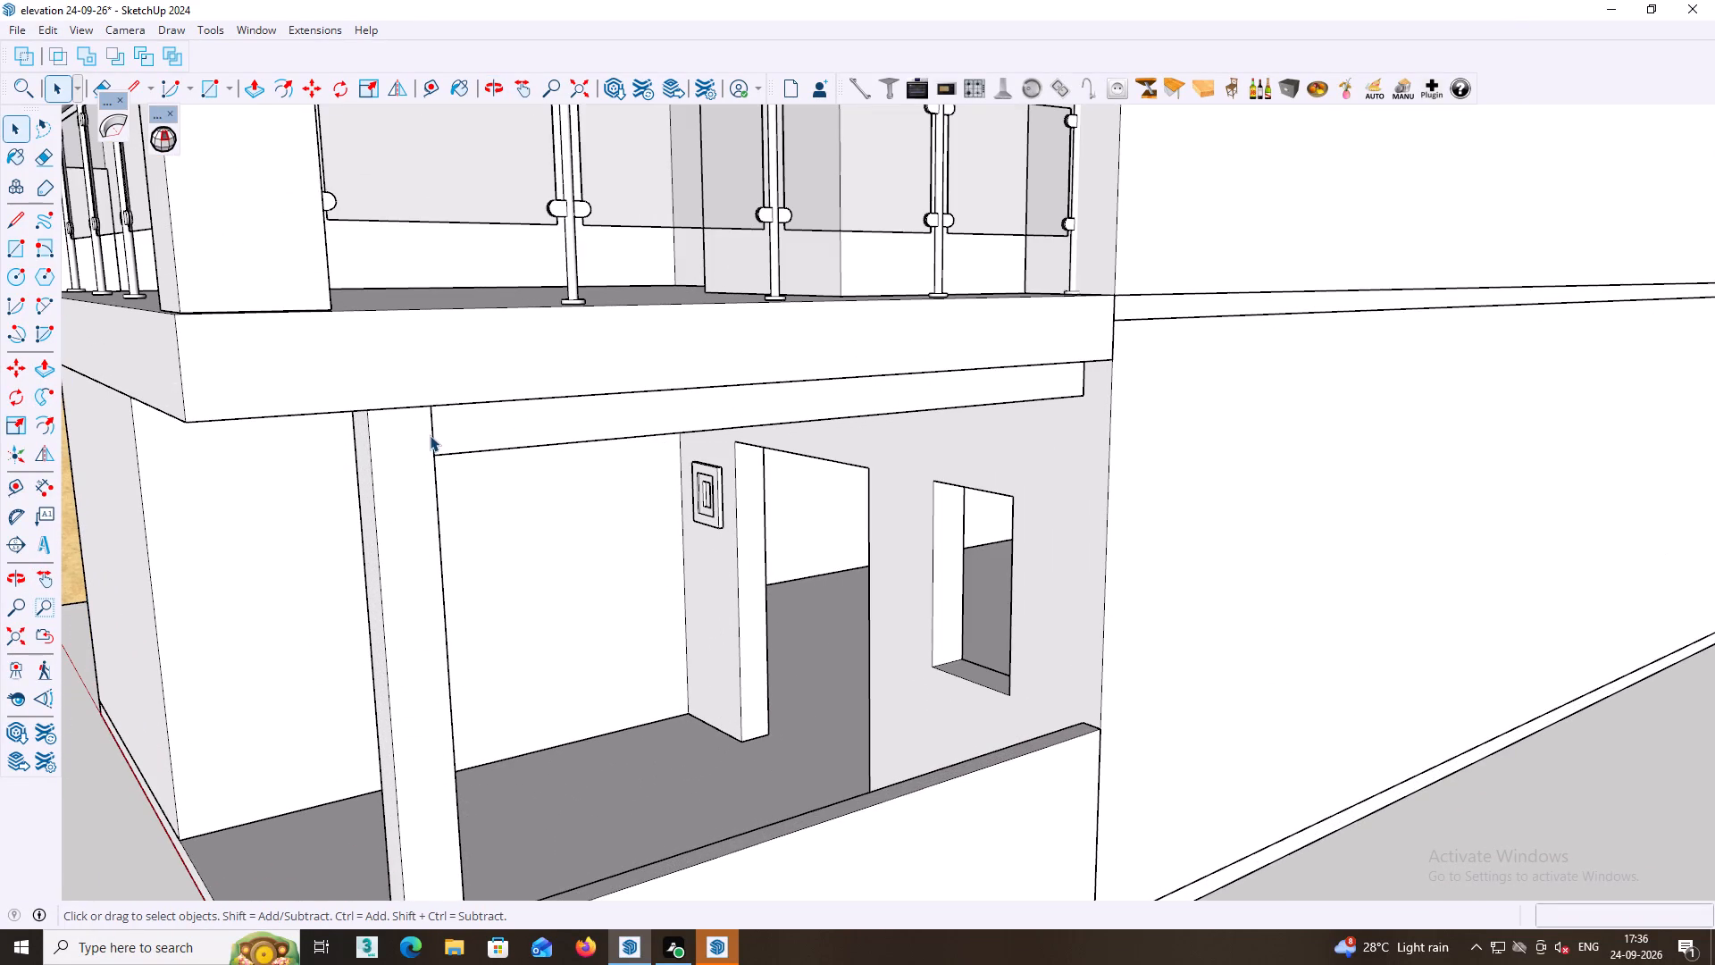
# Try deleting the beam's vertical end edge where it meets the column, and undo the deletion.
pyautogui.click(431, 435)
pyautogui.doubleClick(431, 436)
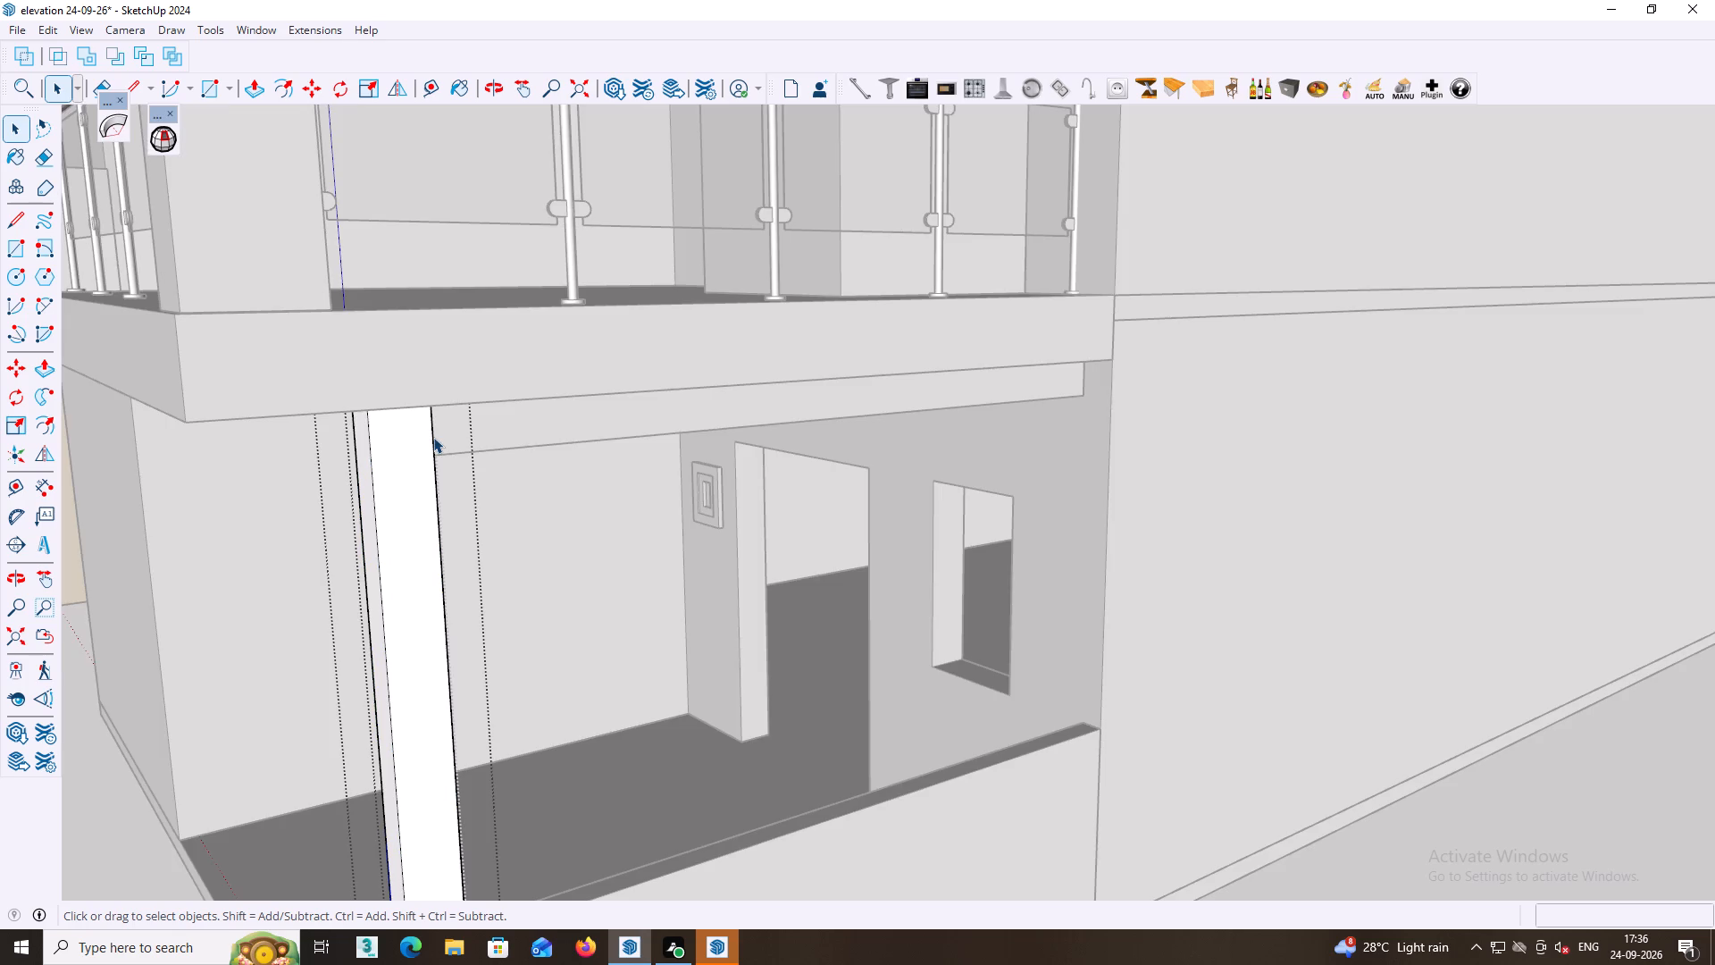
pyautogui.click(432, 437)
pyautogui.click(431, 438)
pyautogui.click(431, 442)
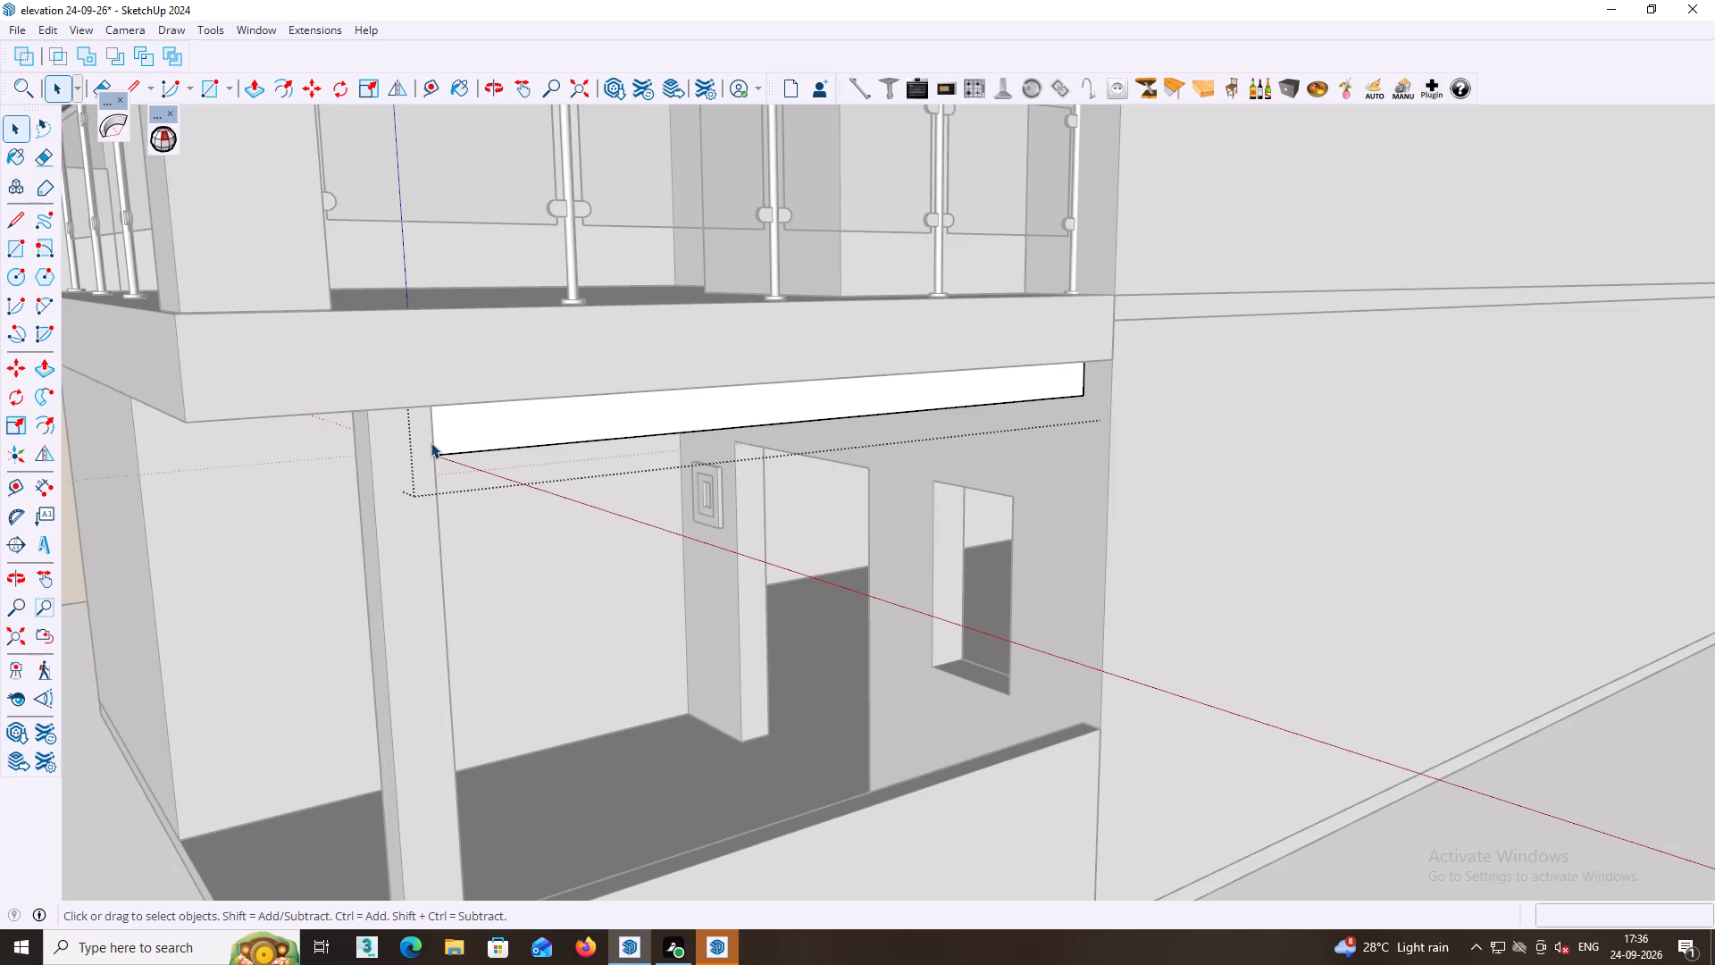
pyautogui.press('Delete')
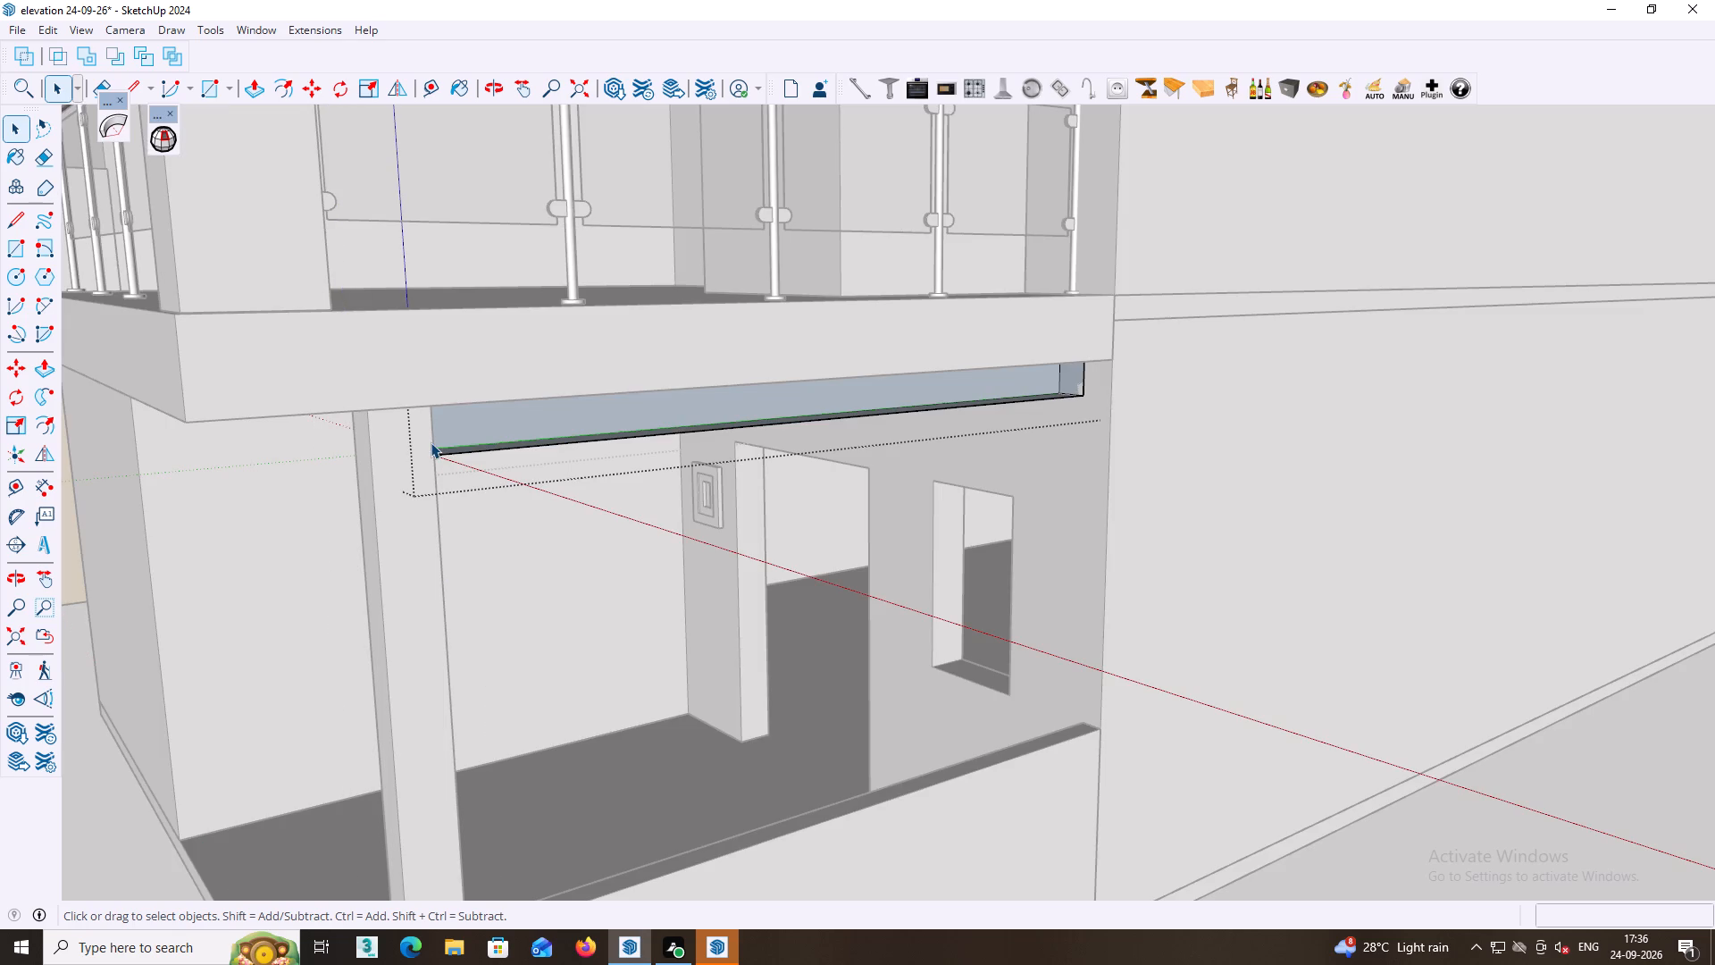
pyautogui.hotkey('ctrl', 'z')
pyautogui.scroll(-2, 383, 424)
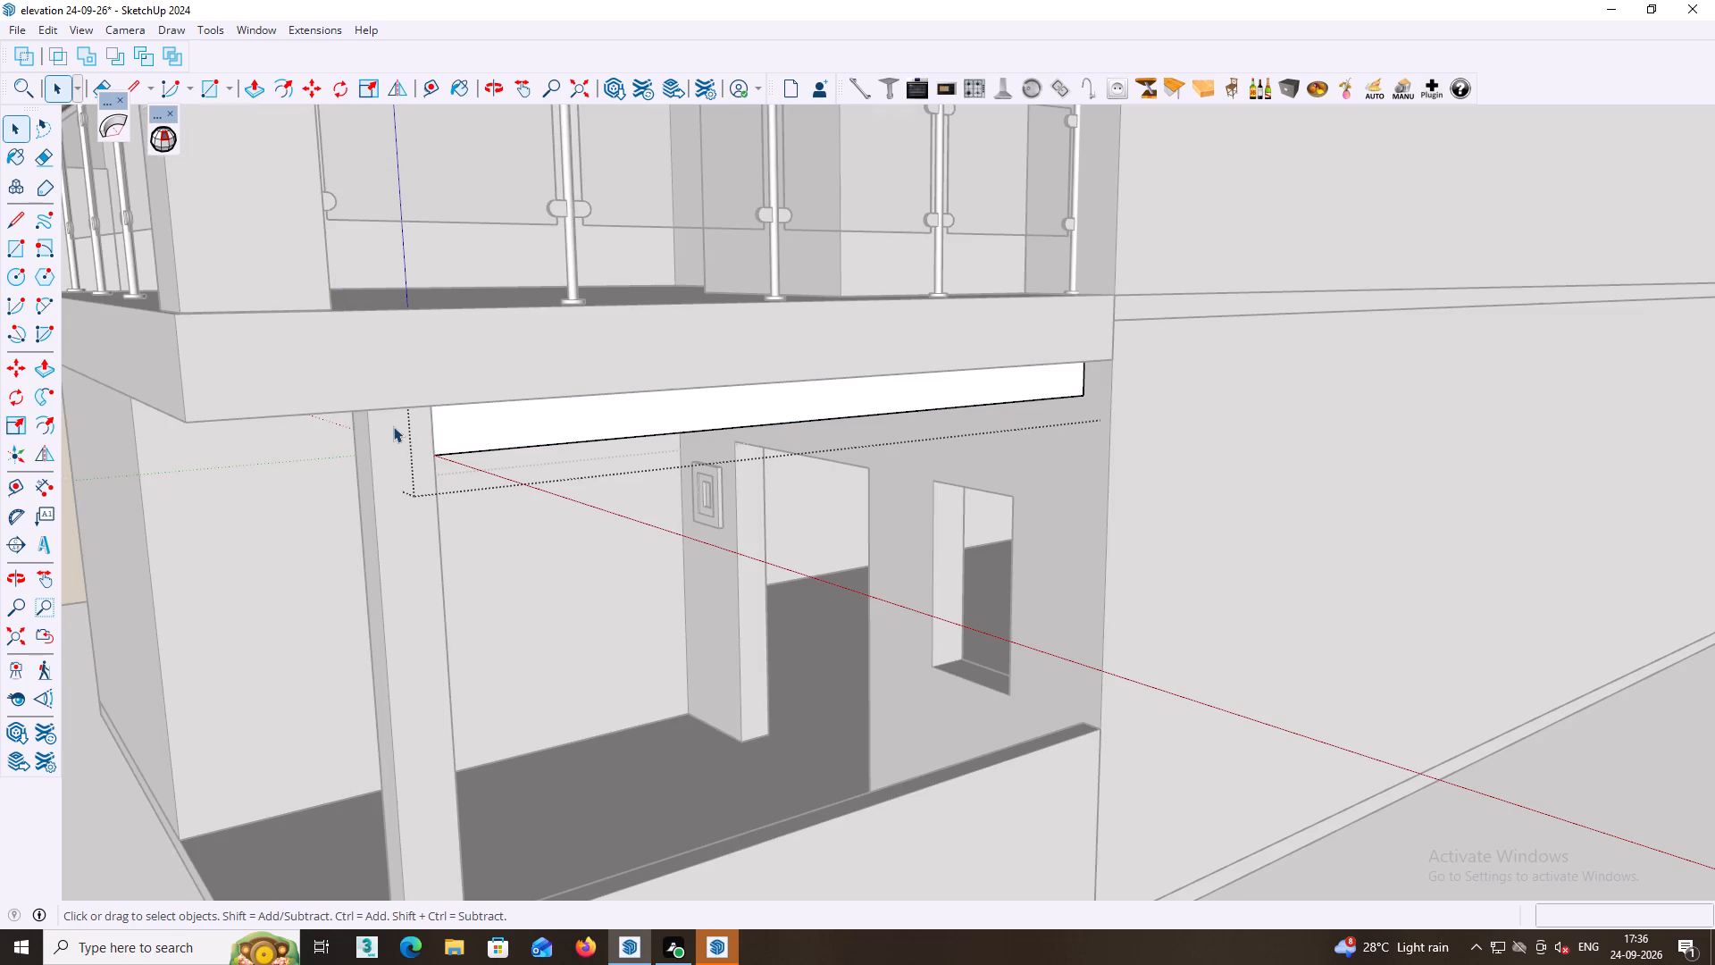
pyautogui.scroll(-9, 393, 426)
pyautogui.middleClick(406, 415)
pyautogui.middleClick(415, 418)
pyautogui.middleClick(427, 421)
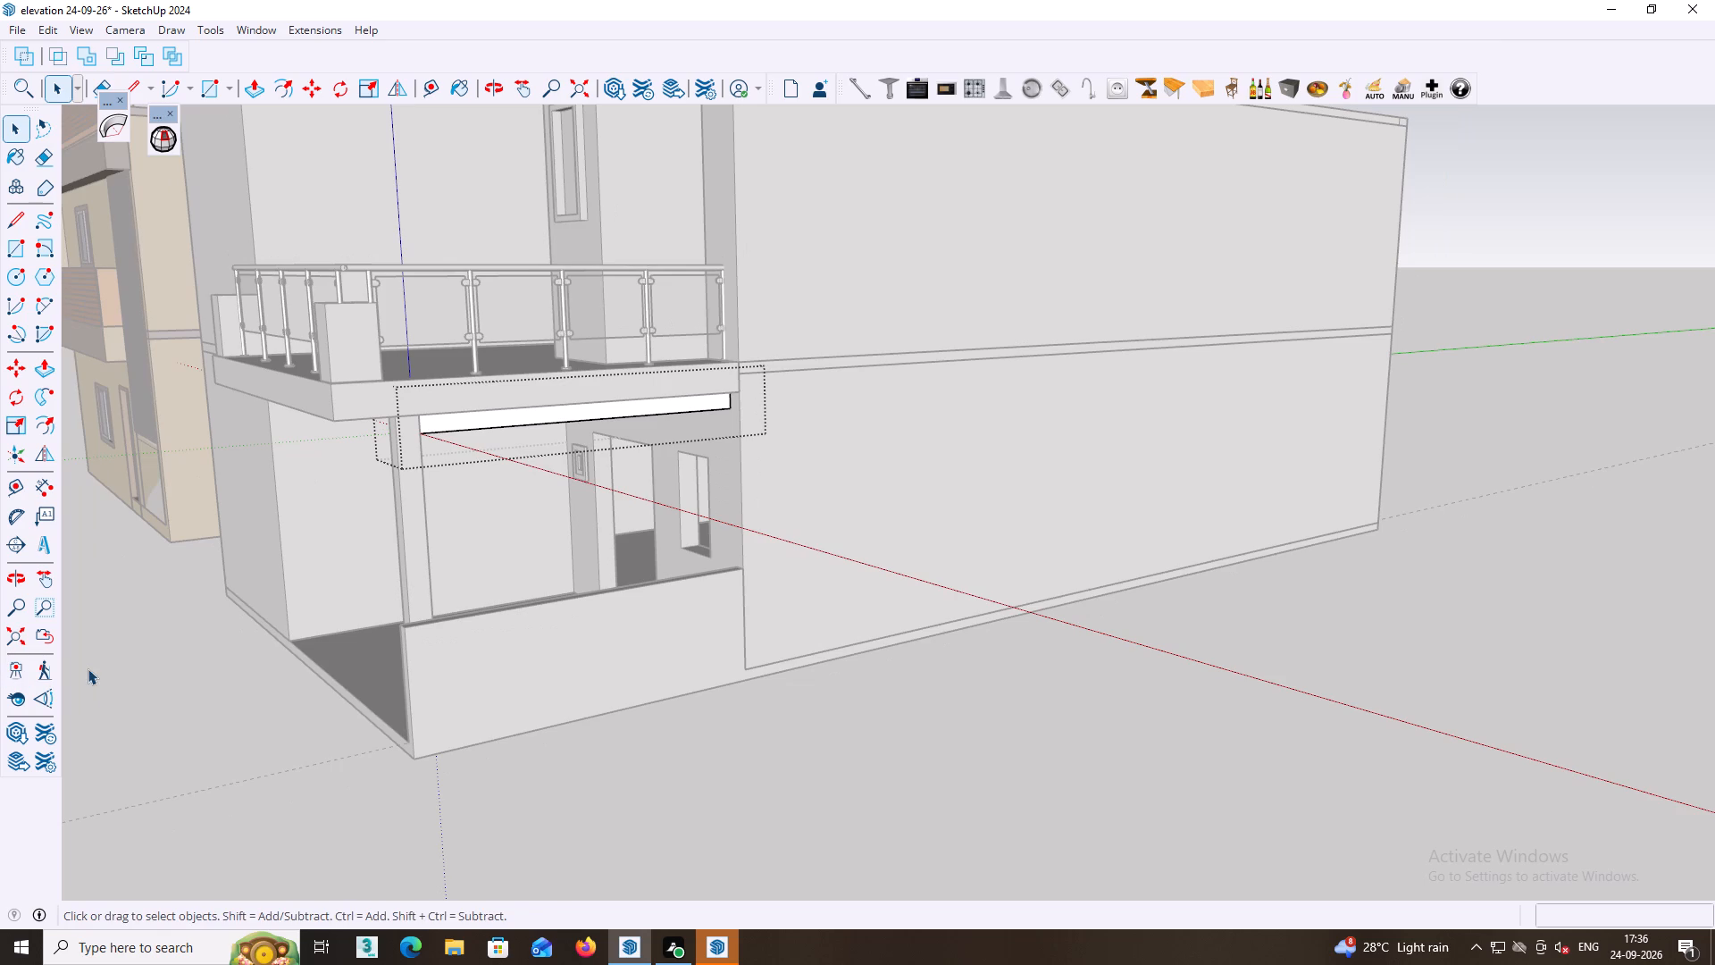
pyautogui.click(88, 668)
# Examine the porch column and beam, and compare the whole building with the finished building beside it.
pyautogui.moveTo(105, 666); pyautogui.dragTo(420, 673, button='middle')
pyautogui.moveTo(417, 674); pyautogui.dragTo(130, 531, button='middle')
pyautogui.moveTo(304, 569); pyautogui.dragTo(379, 589, button='middle')
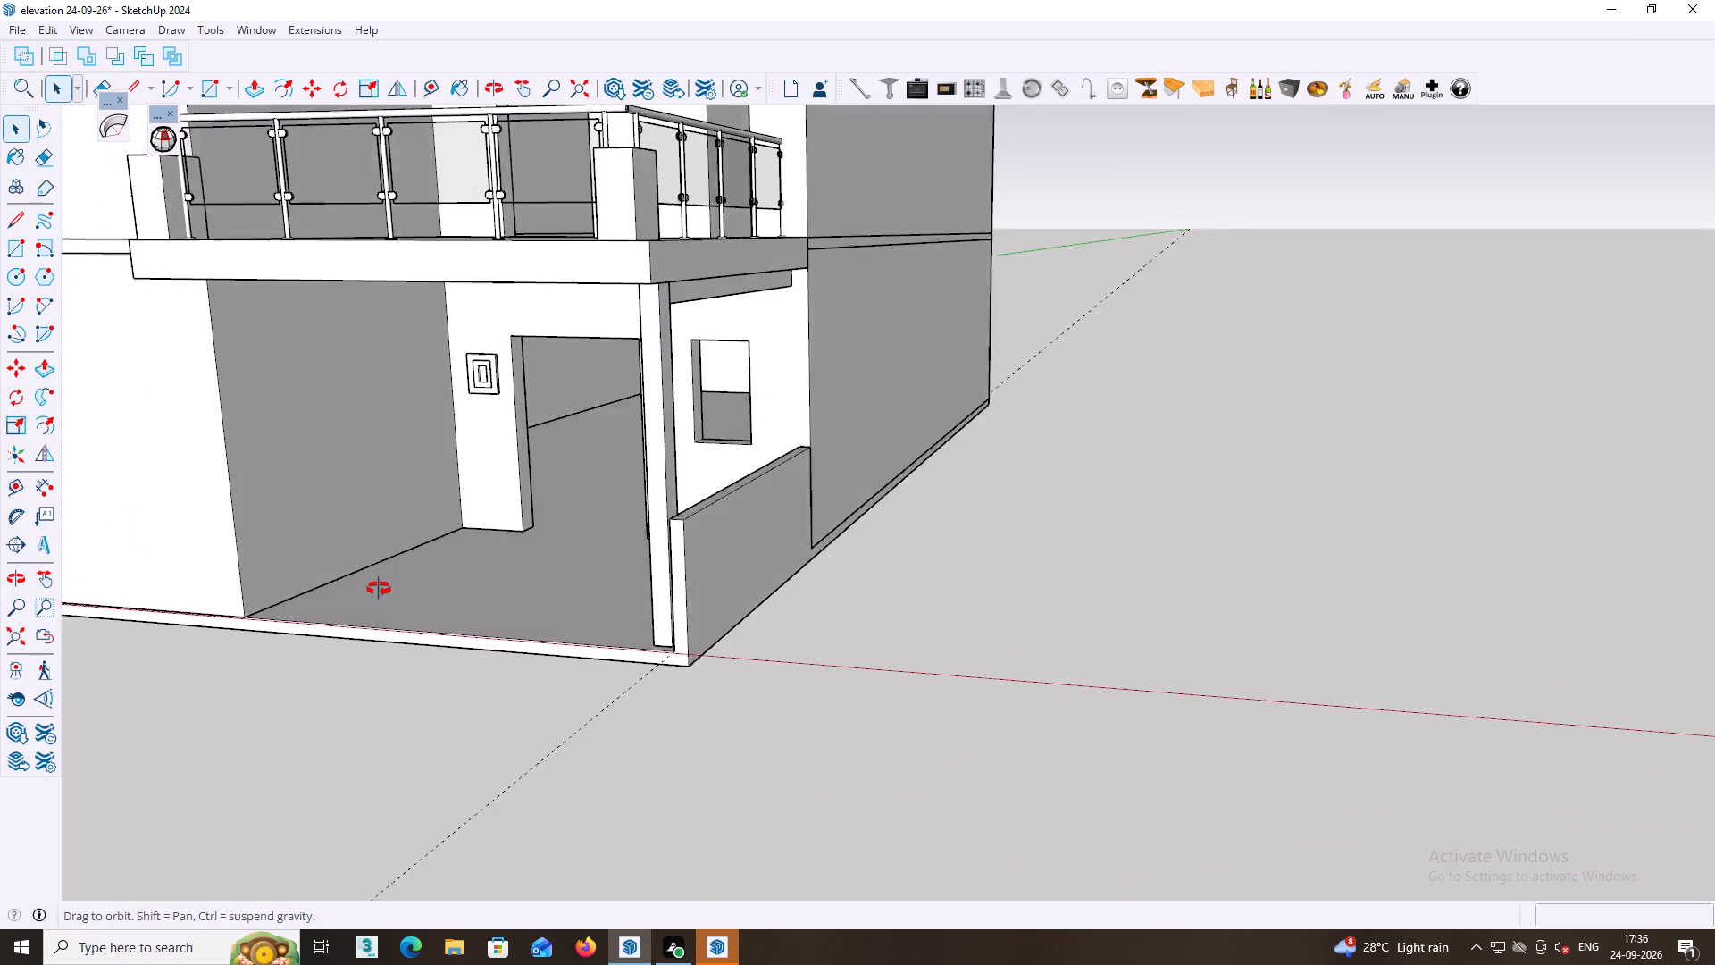
pyautogui.moveTo(379, 589); pyautogui.dragTo(386, 589, button='middle')
pyautogui.moveTo(393, 607); pyautogui.dragTo(605, 508, button='middle')
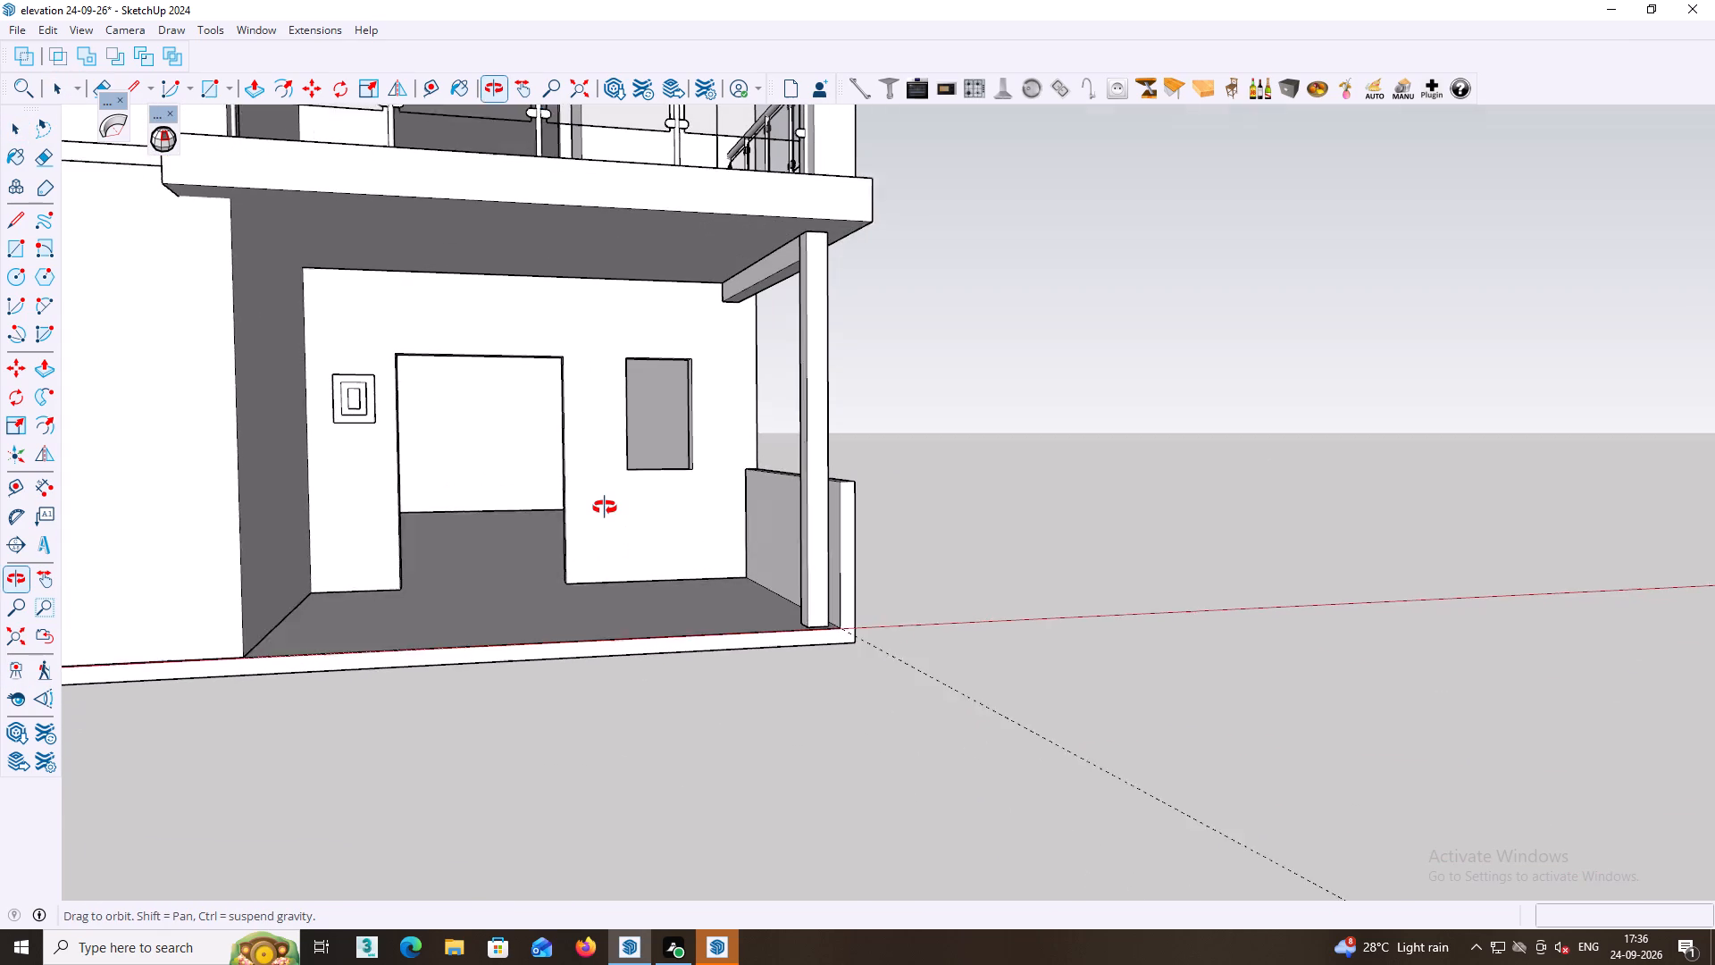
pyautogui.moveTo(605, 508); pyautogui.dragTo(561, 515, button='middle')
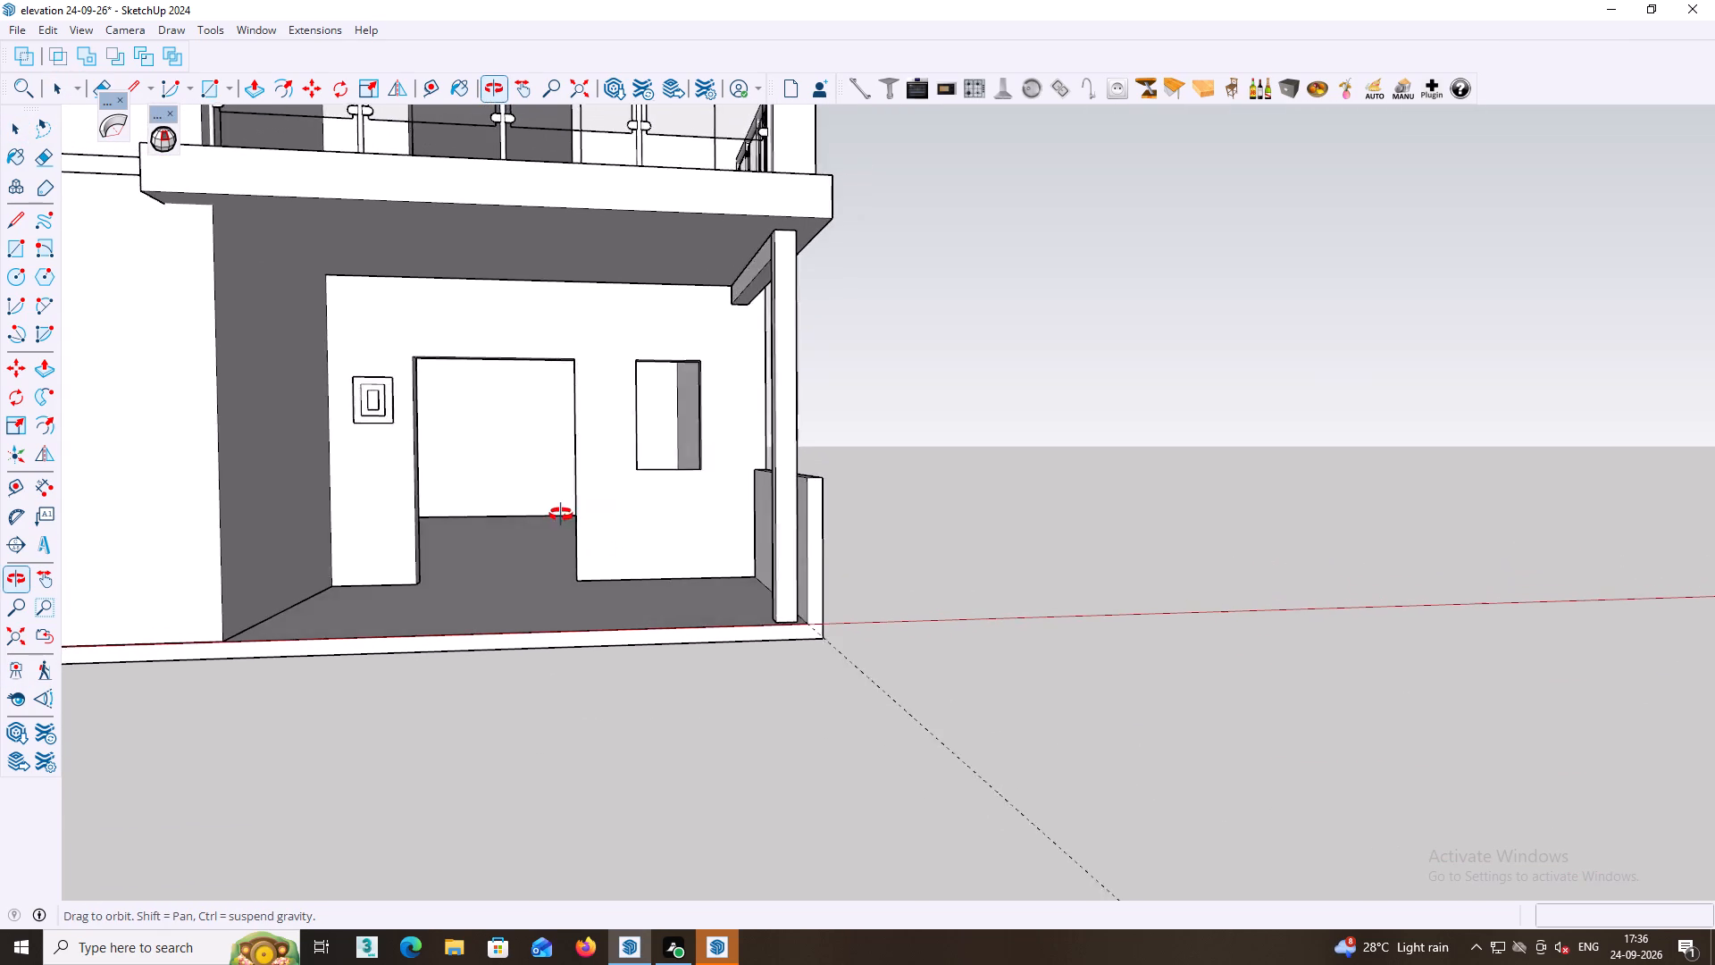
pyautogui.moveTo(561, 515); pyautogui.dragTo(581, 523, button='middle')
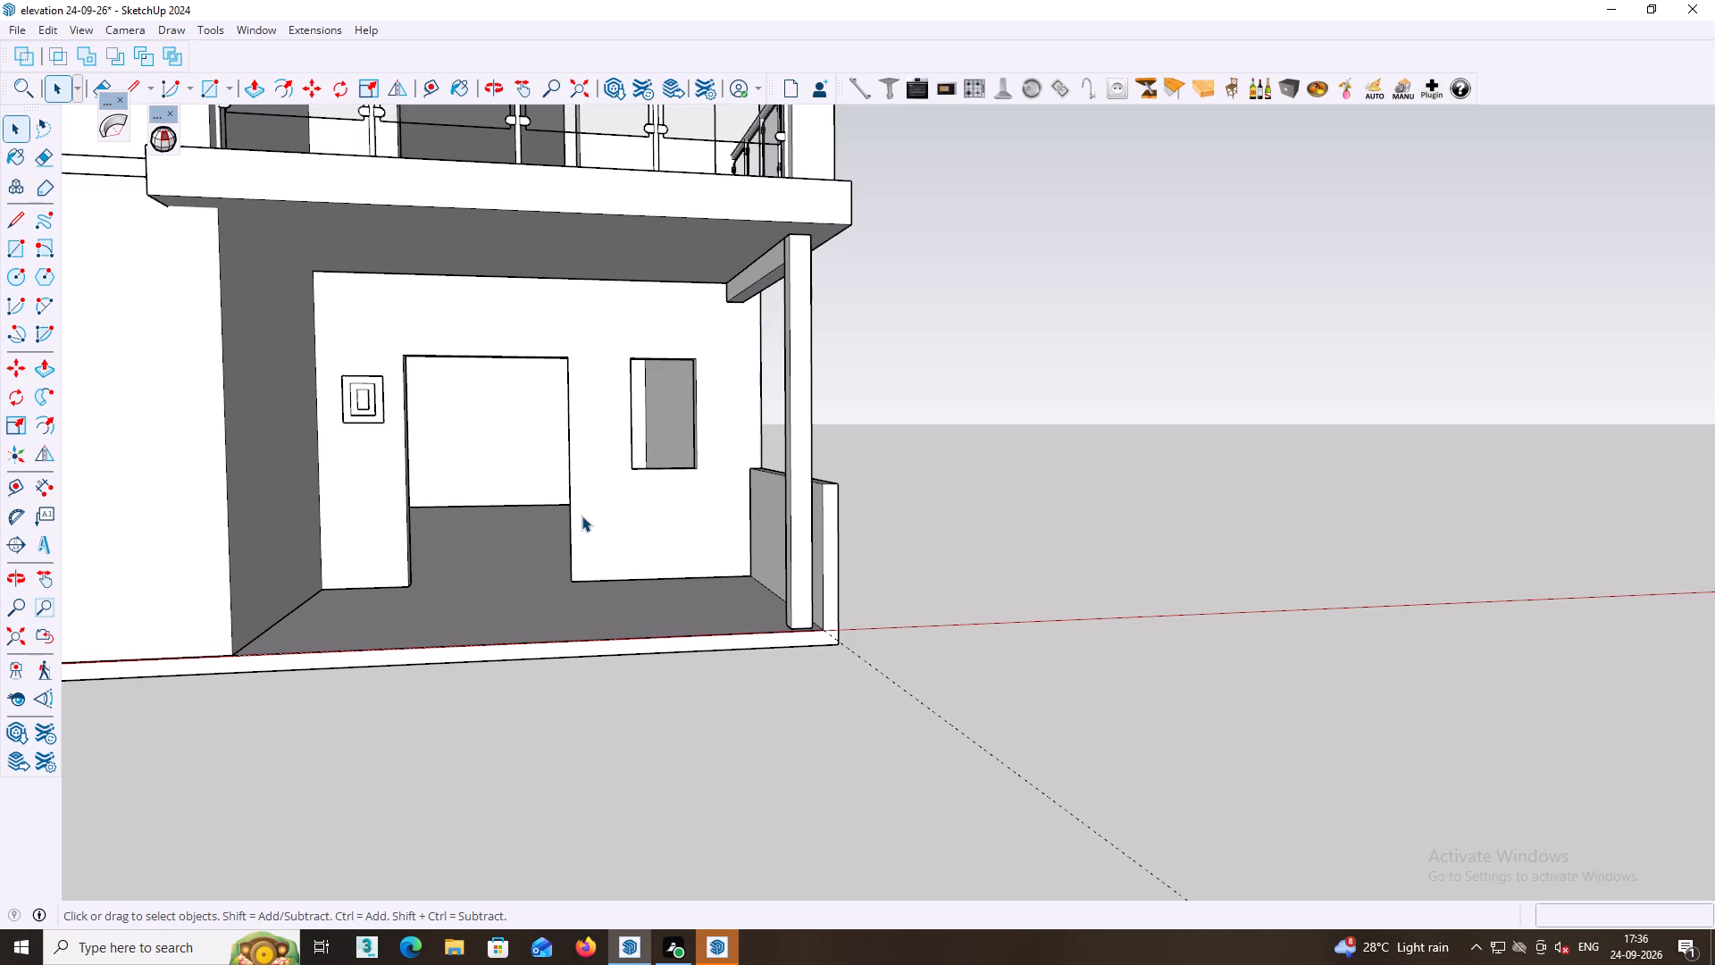
pyautogui.moveTo(289, 623); pyautogui.dragTo(297, 630, button='middle')
pyautogui.moveTo(283, 623); pyautogui.dragTo(287, 655, button='middle')
pyautogui.scroll(-7, 283, 623)
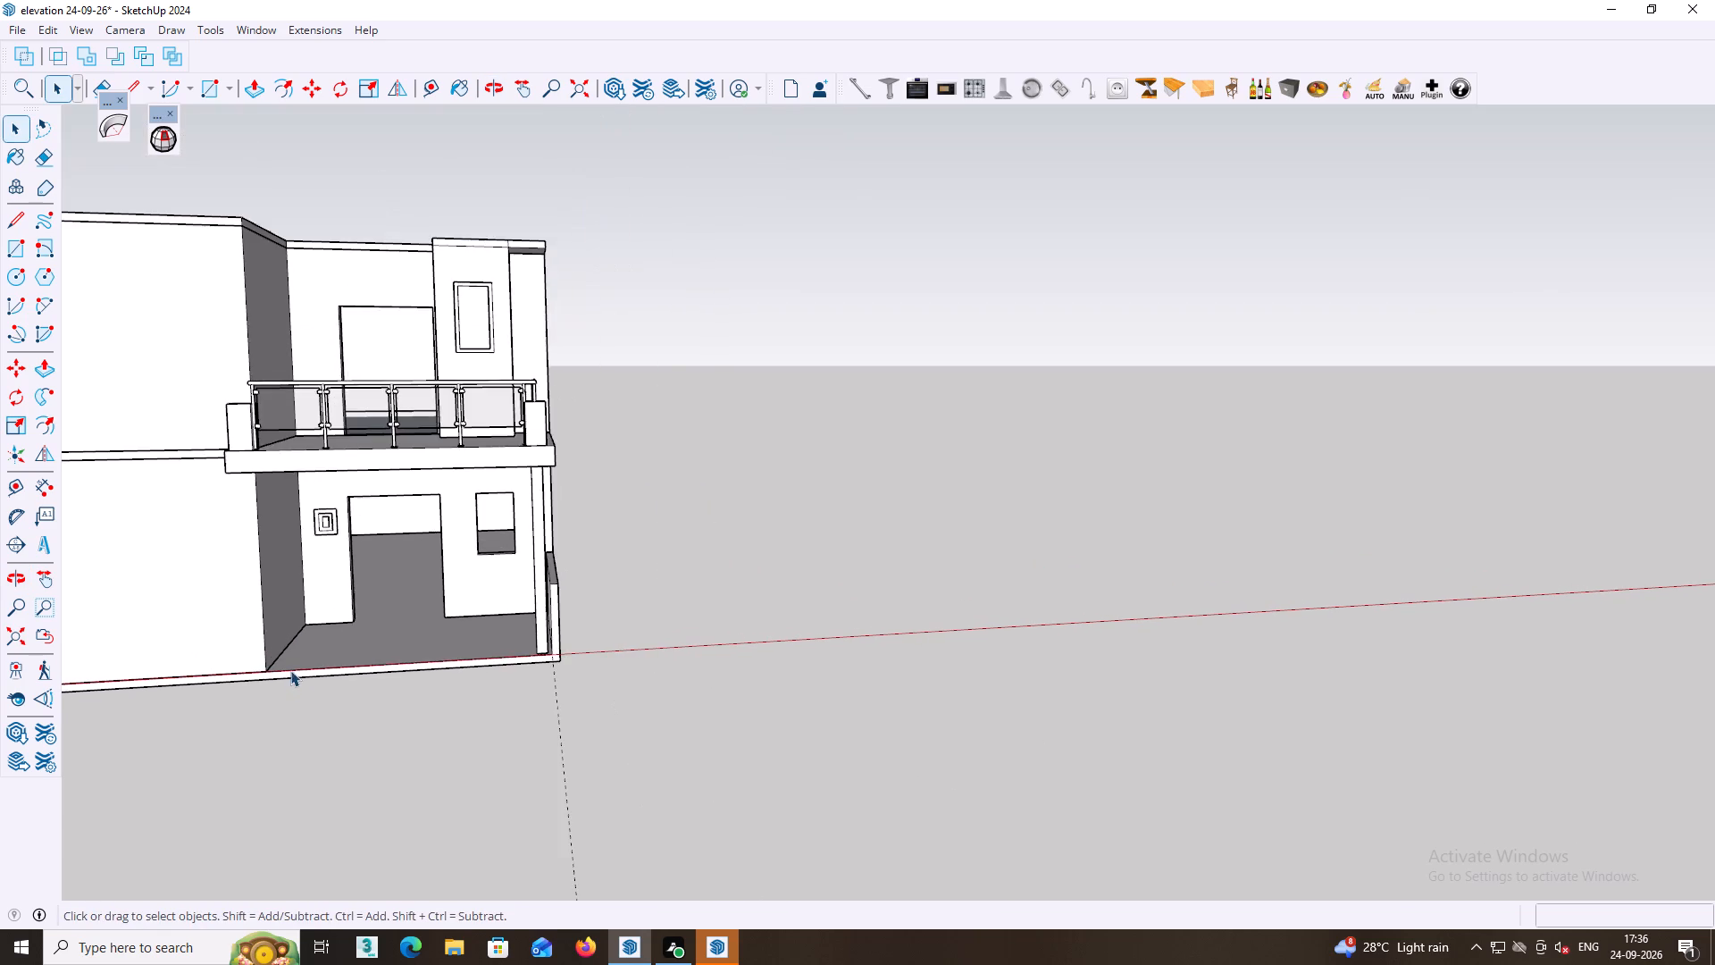
pyautogui.scroll(-7, 290, 670)
pyautogui.middleClick(294, 678)
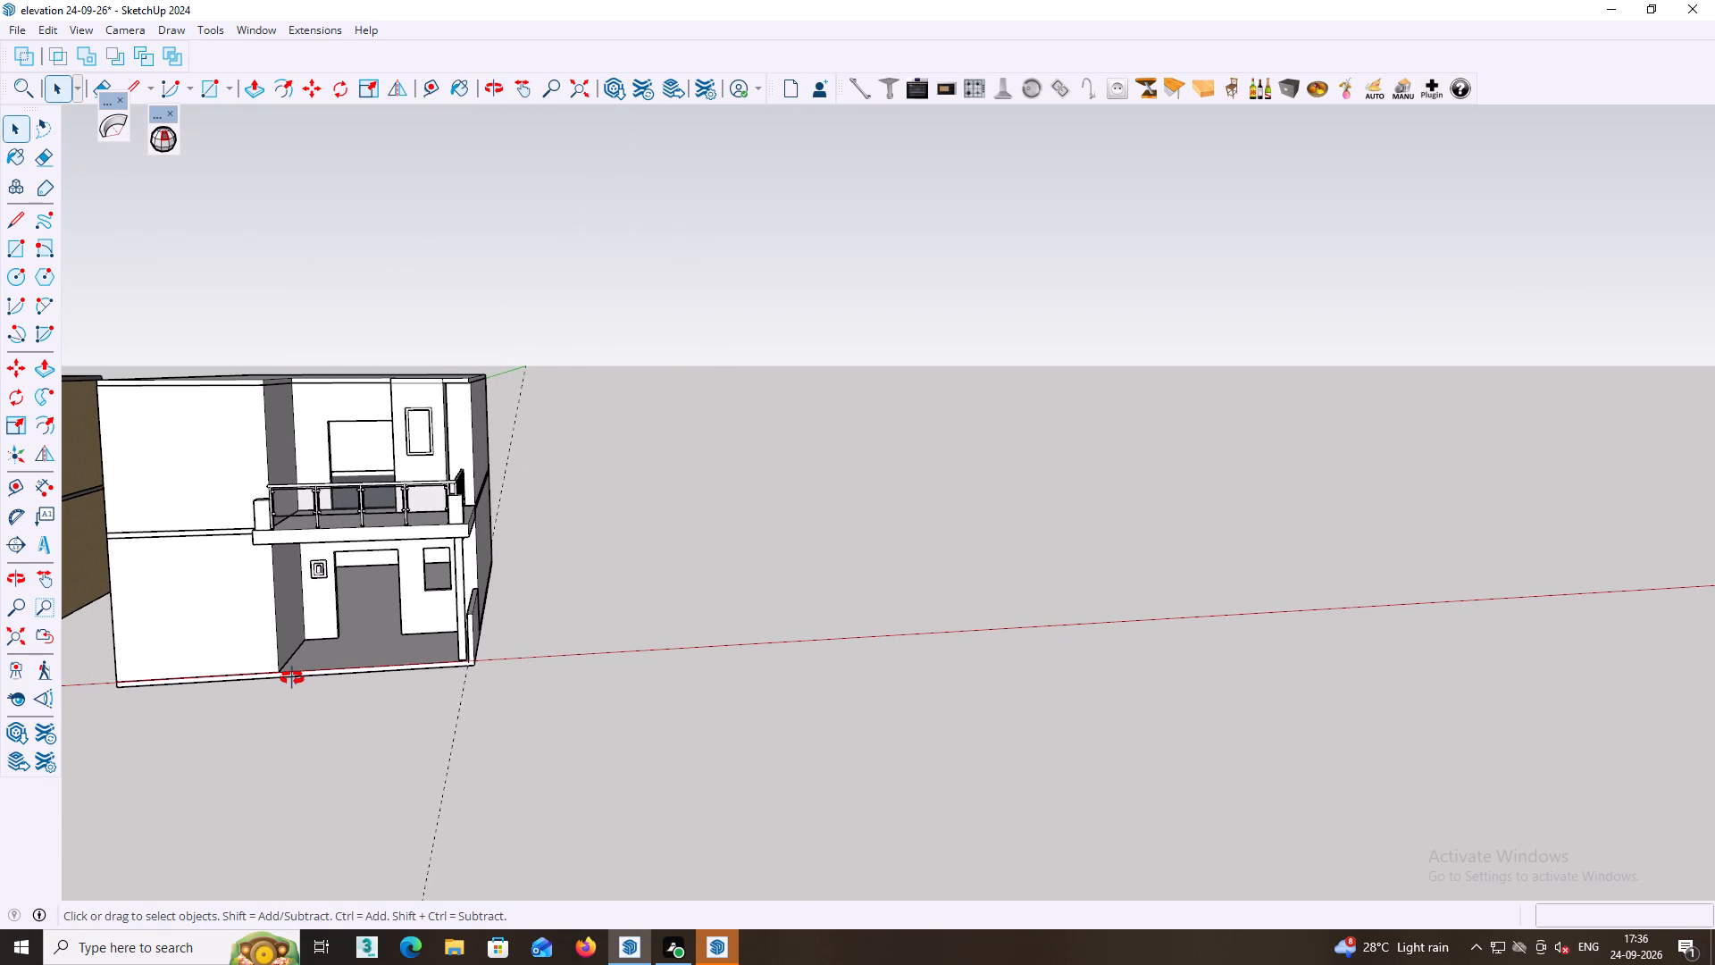
pyautogui.moveTo(245, 688); pyautogui.dragTo(217, 699, button='middle')
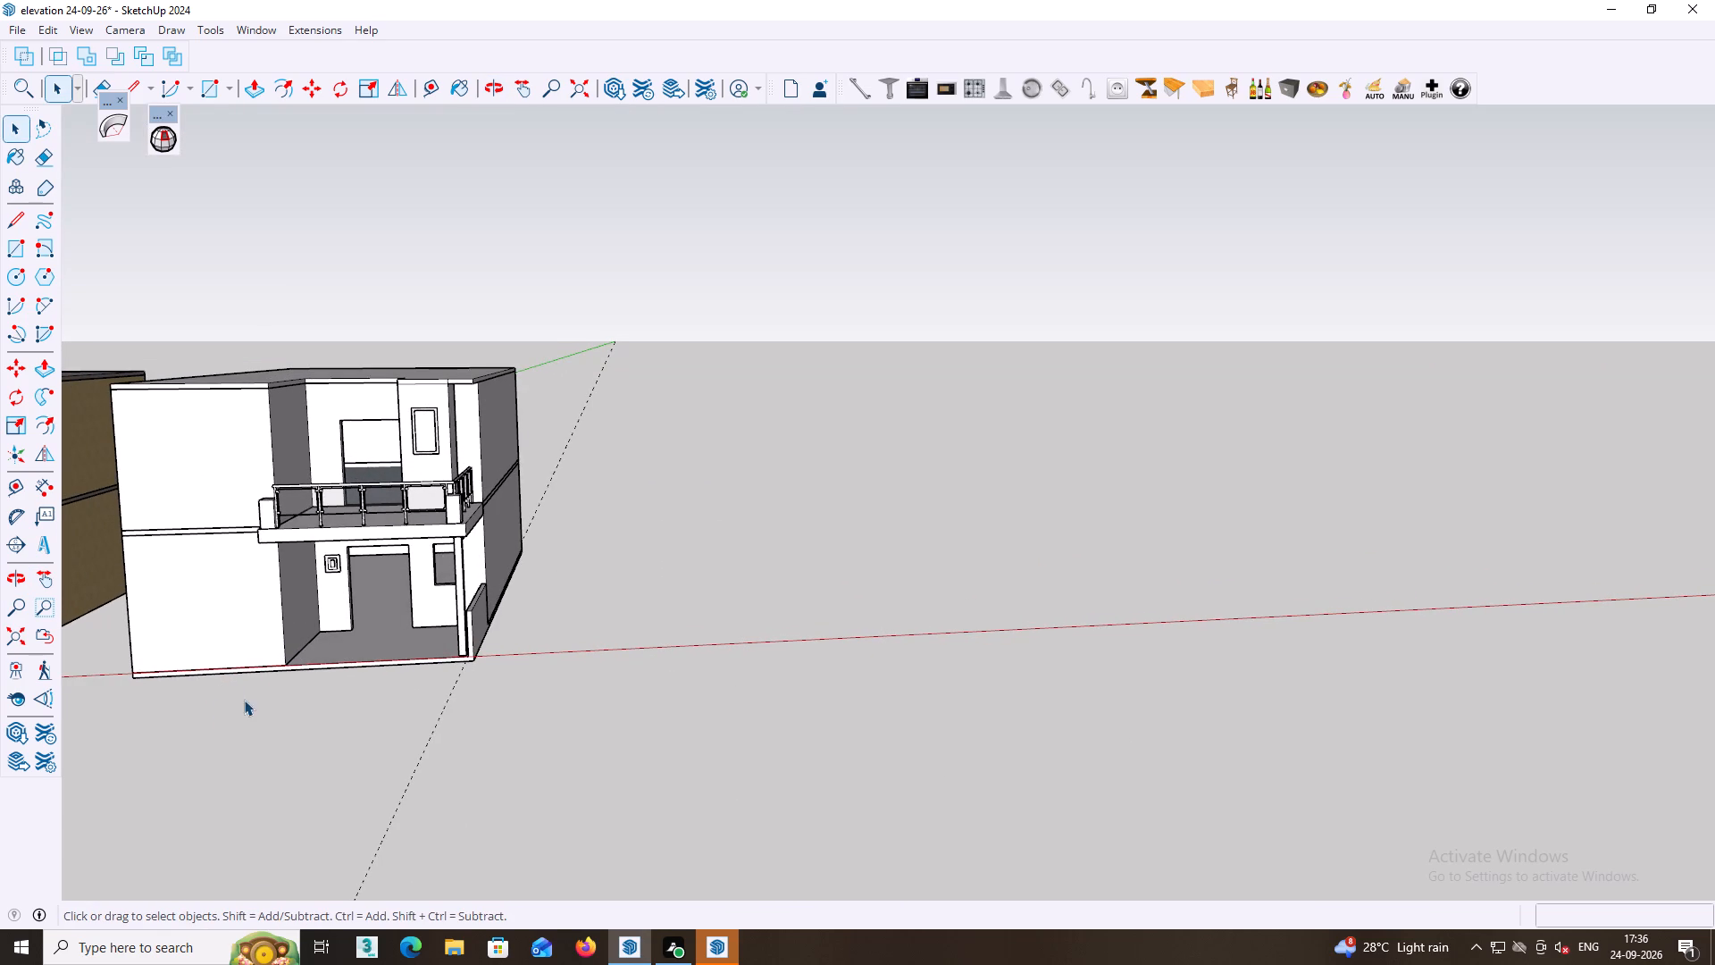
pyautogui.moveTo(244, 700); pyautogui.dragTo(256, 710, button='middle')
pyautogui.keyDown('shift'); pyautogui.moveTo(260, 707); pyautogui.dragTo(367, 607, button='middle'); pyautogui.keyUp('shift')
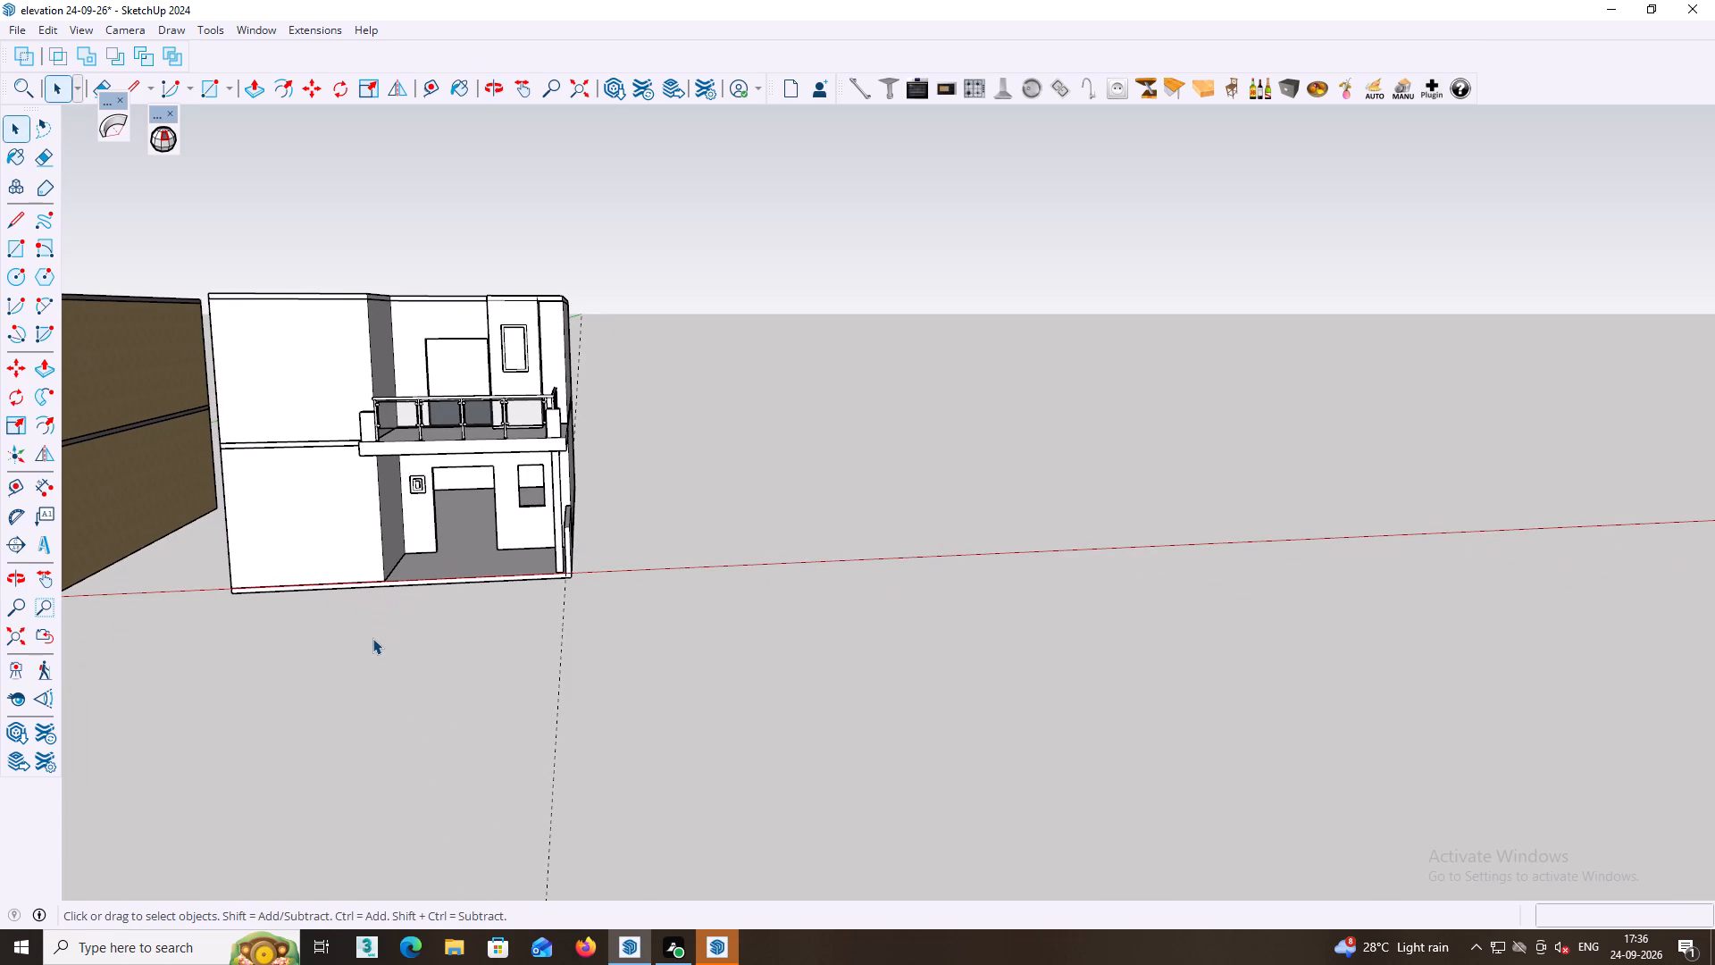
pyautogui.scroll(-2, 372, 639)
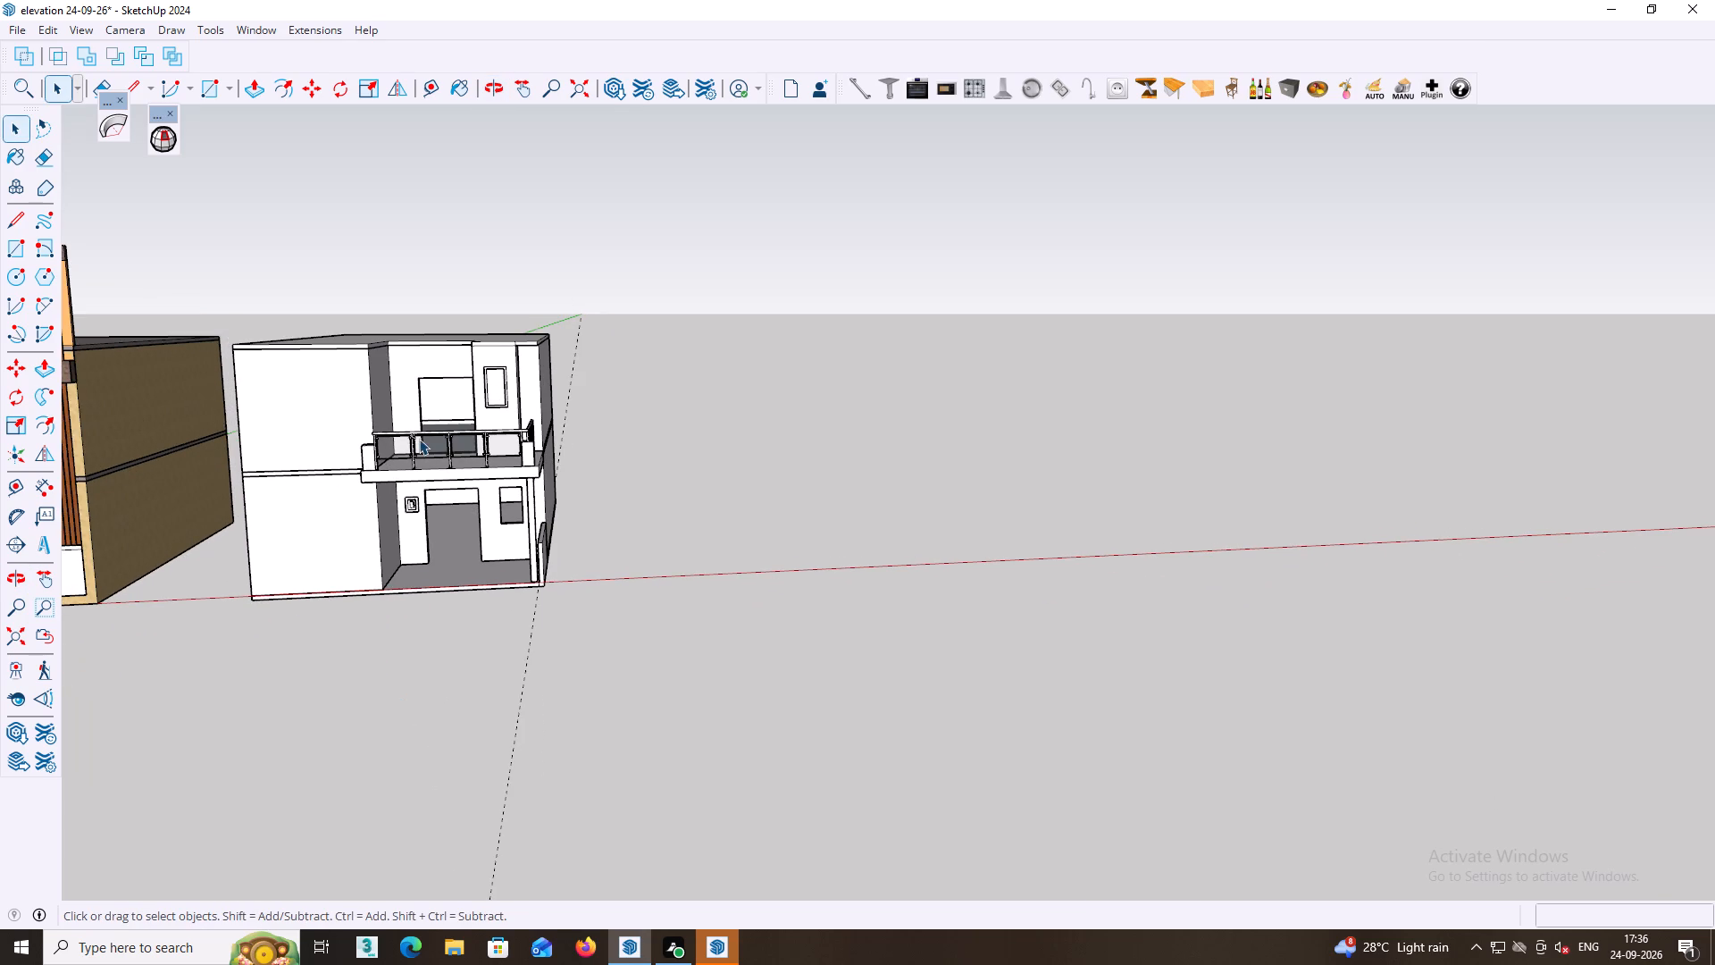
pyautogui.moveTo(412, 413); pyautogui.dragTo(410, 378, button='middle')
pyautogui.scroll(2, 581, 374)
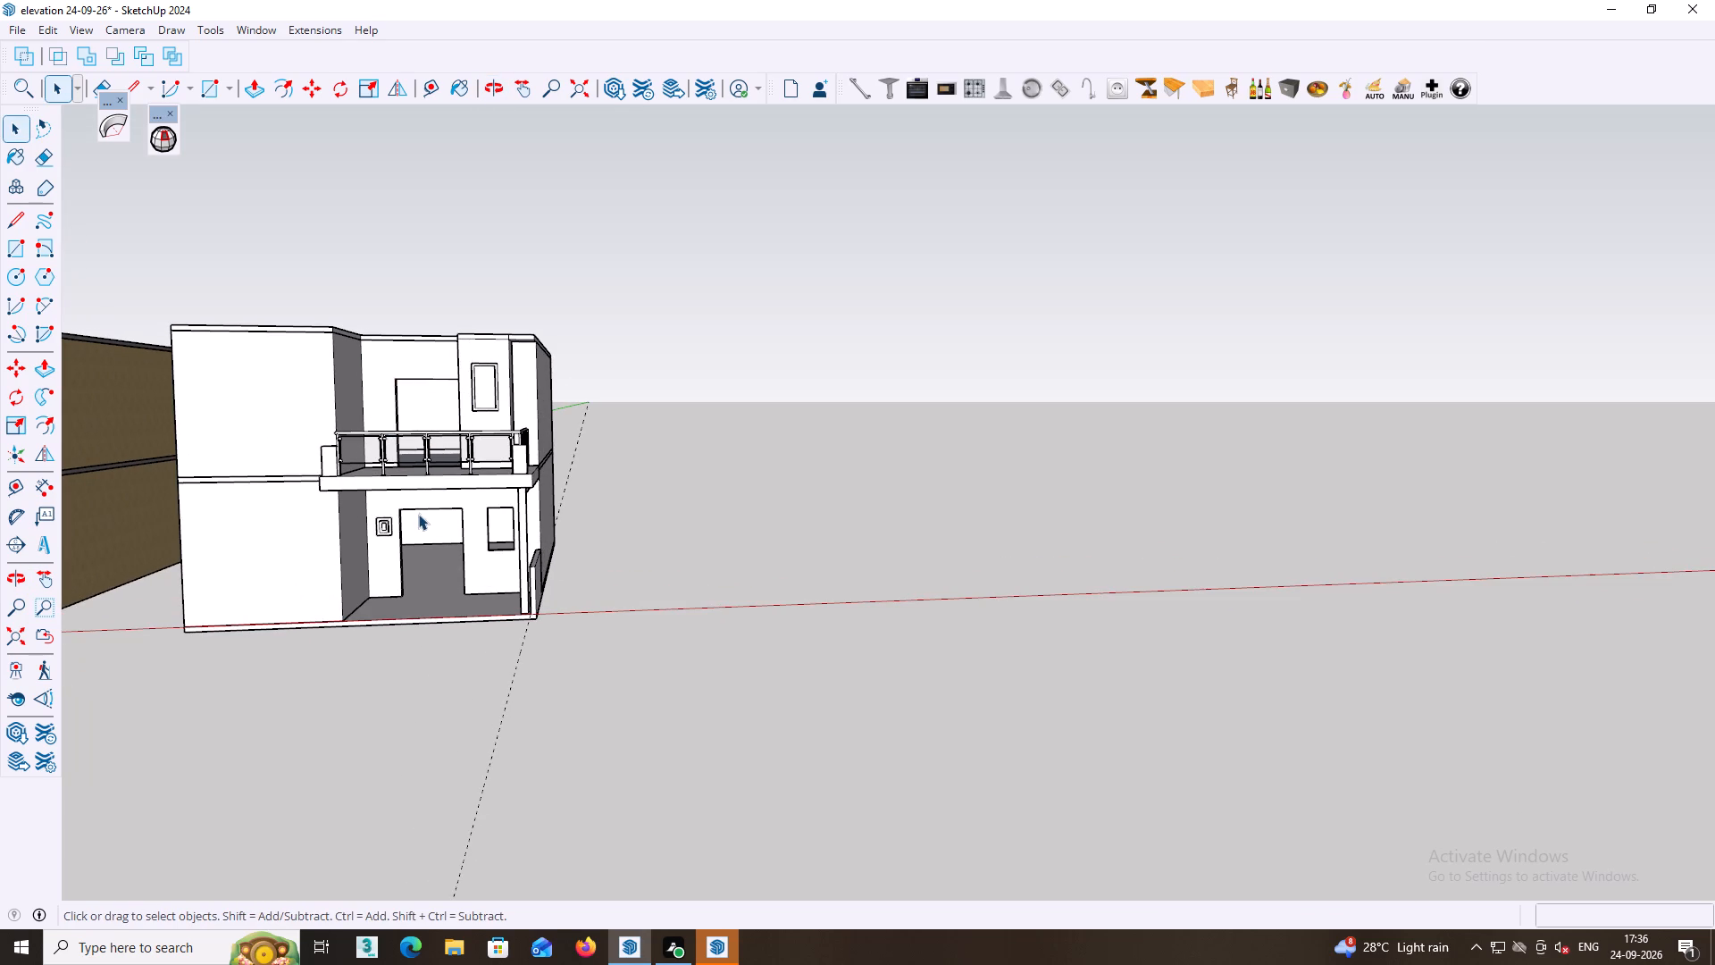
pyautogui.keyDown('shift'); pyautogui.moveTo(418, 432); pyautogui.dragTo(563, 400, button='middle'); pyautogui.keyUp('shift')
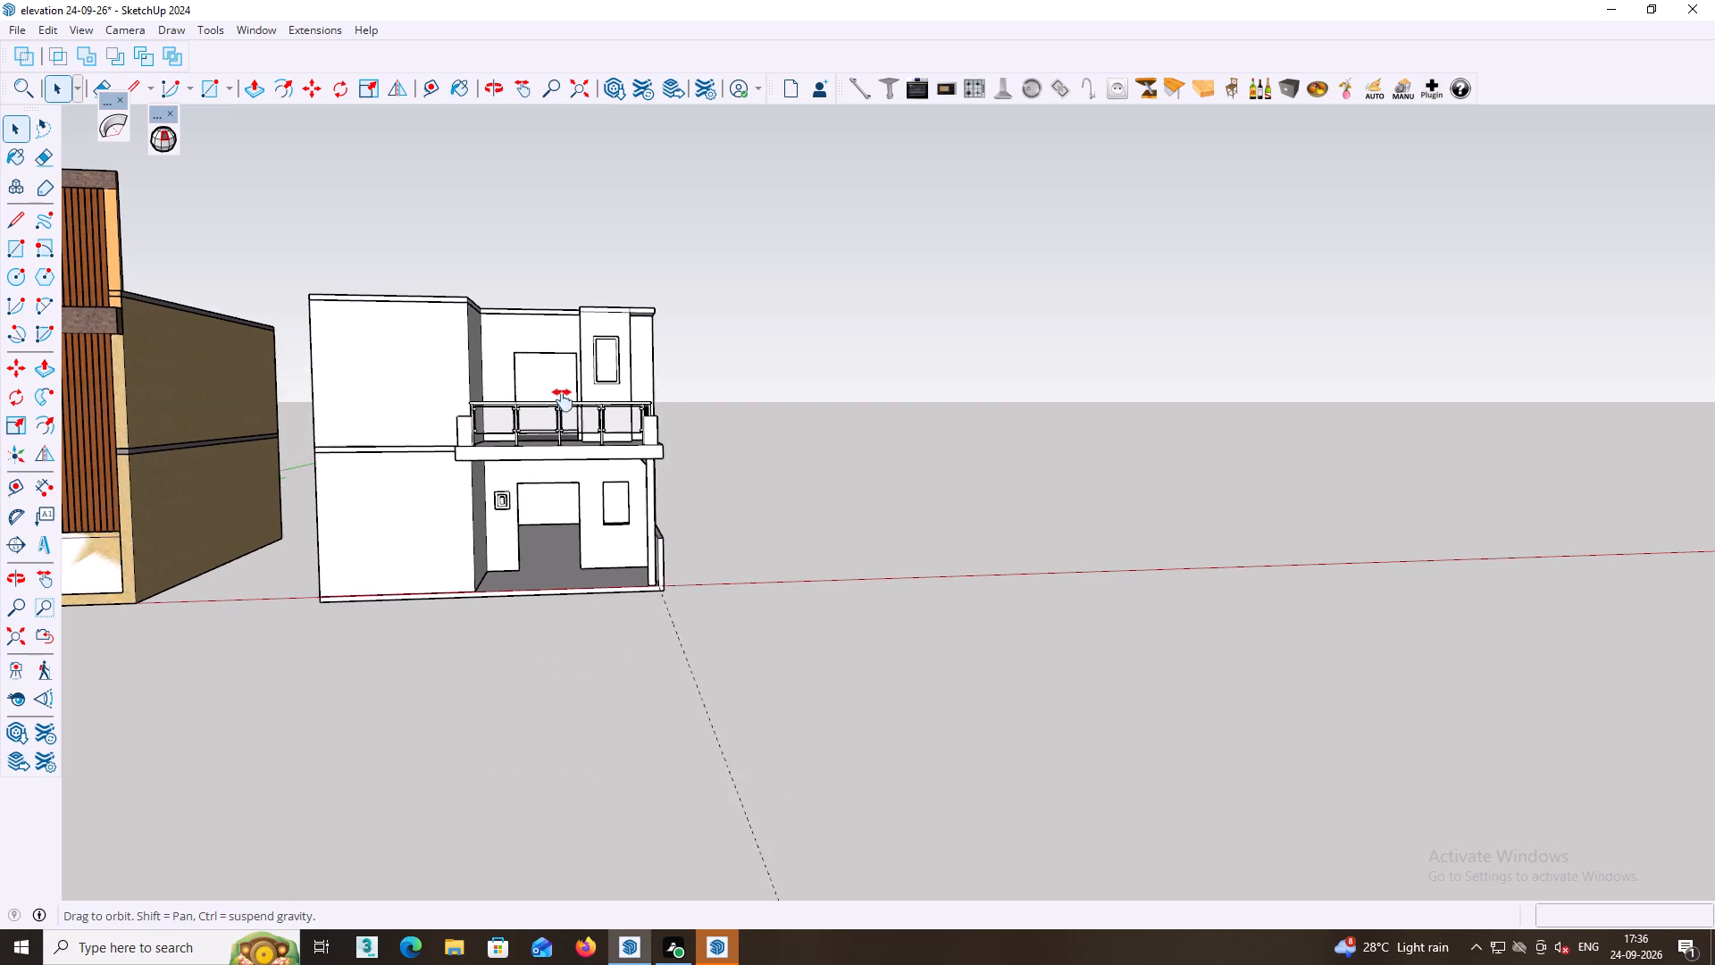
pyautogui.keyDown('shift'); pyautogui.moveTo(563, 400); pyautogui.dragTo(569, 399, button='middle'); pyautogui.keyUp('shift')
pyautogui.moveTo(548, 557); pyautogui.dragTo(522, 617, button='middle')
pyautogui.scroll(-5, 521, 619)
pyautogui.scroll(-3, 282, 646)
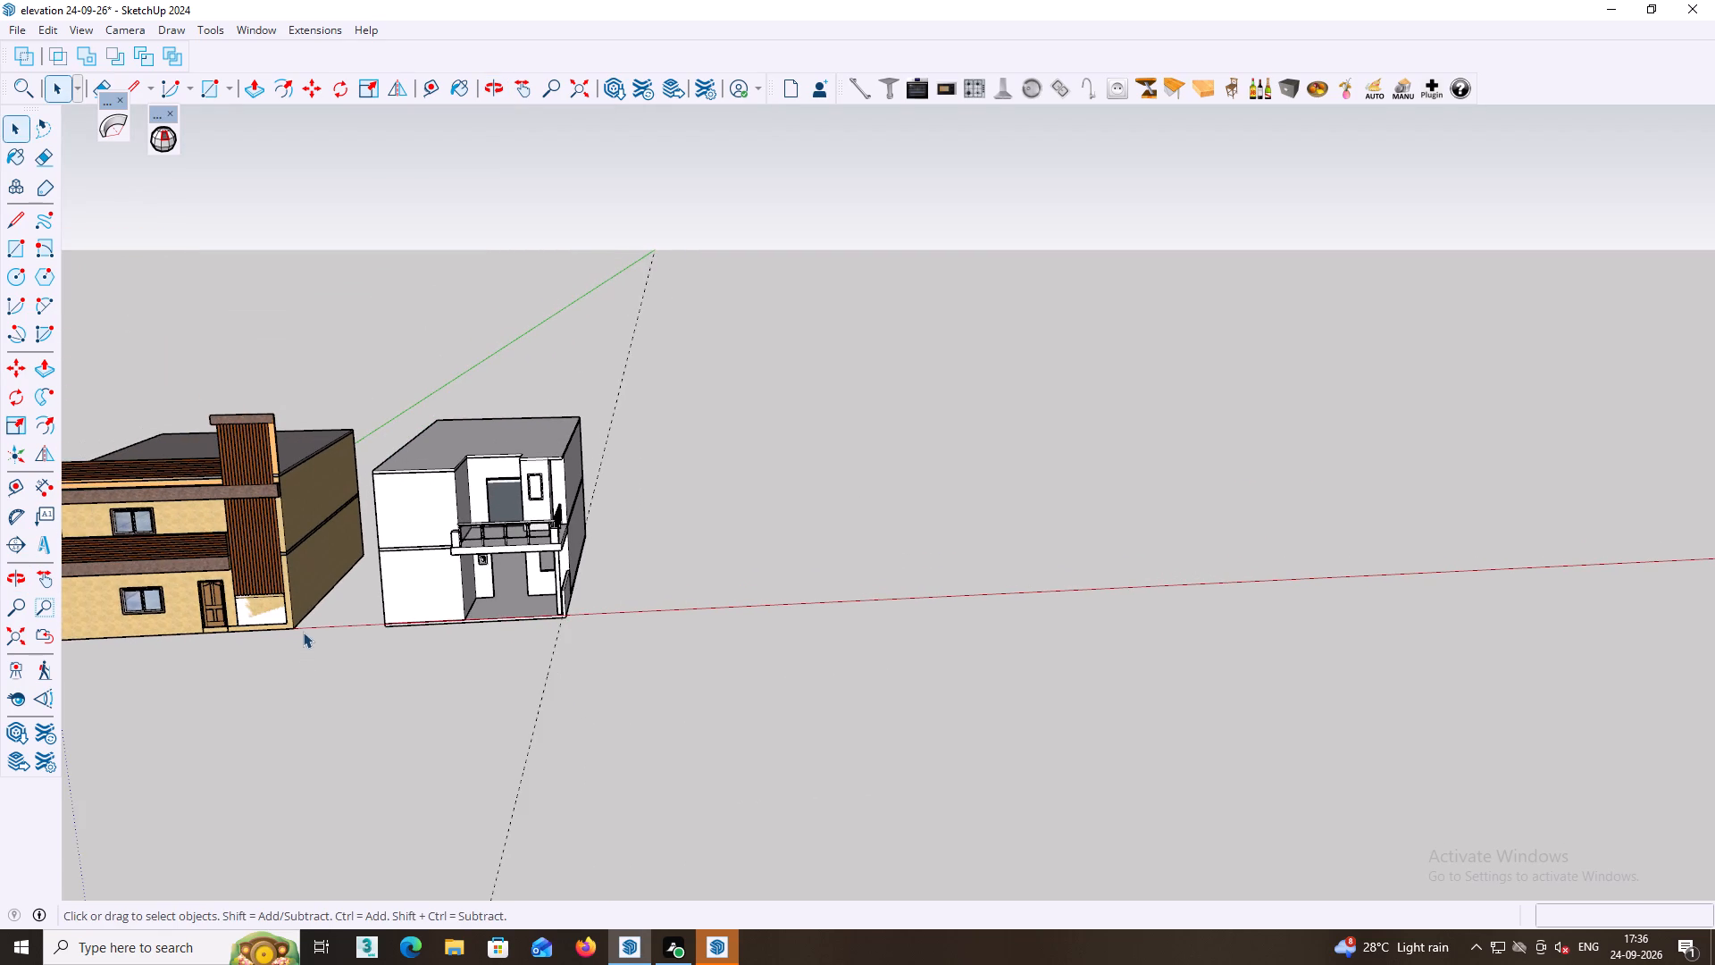
pyautogui.scroll(4, 487, 533)
pyautogui.keyDown('shift'); pyautogui.moveTo(483, 522); pyautogui.dragTo(490, 521, button='middle'); pyautogui.keyUp('shift')
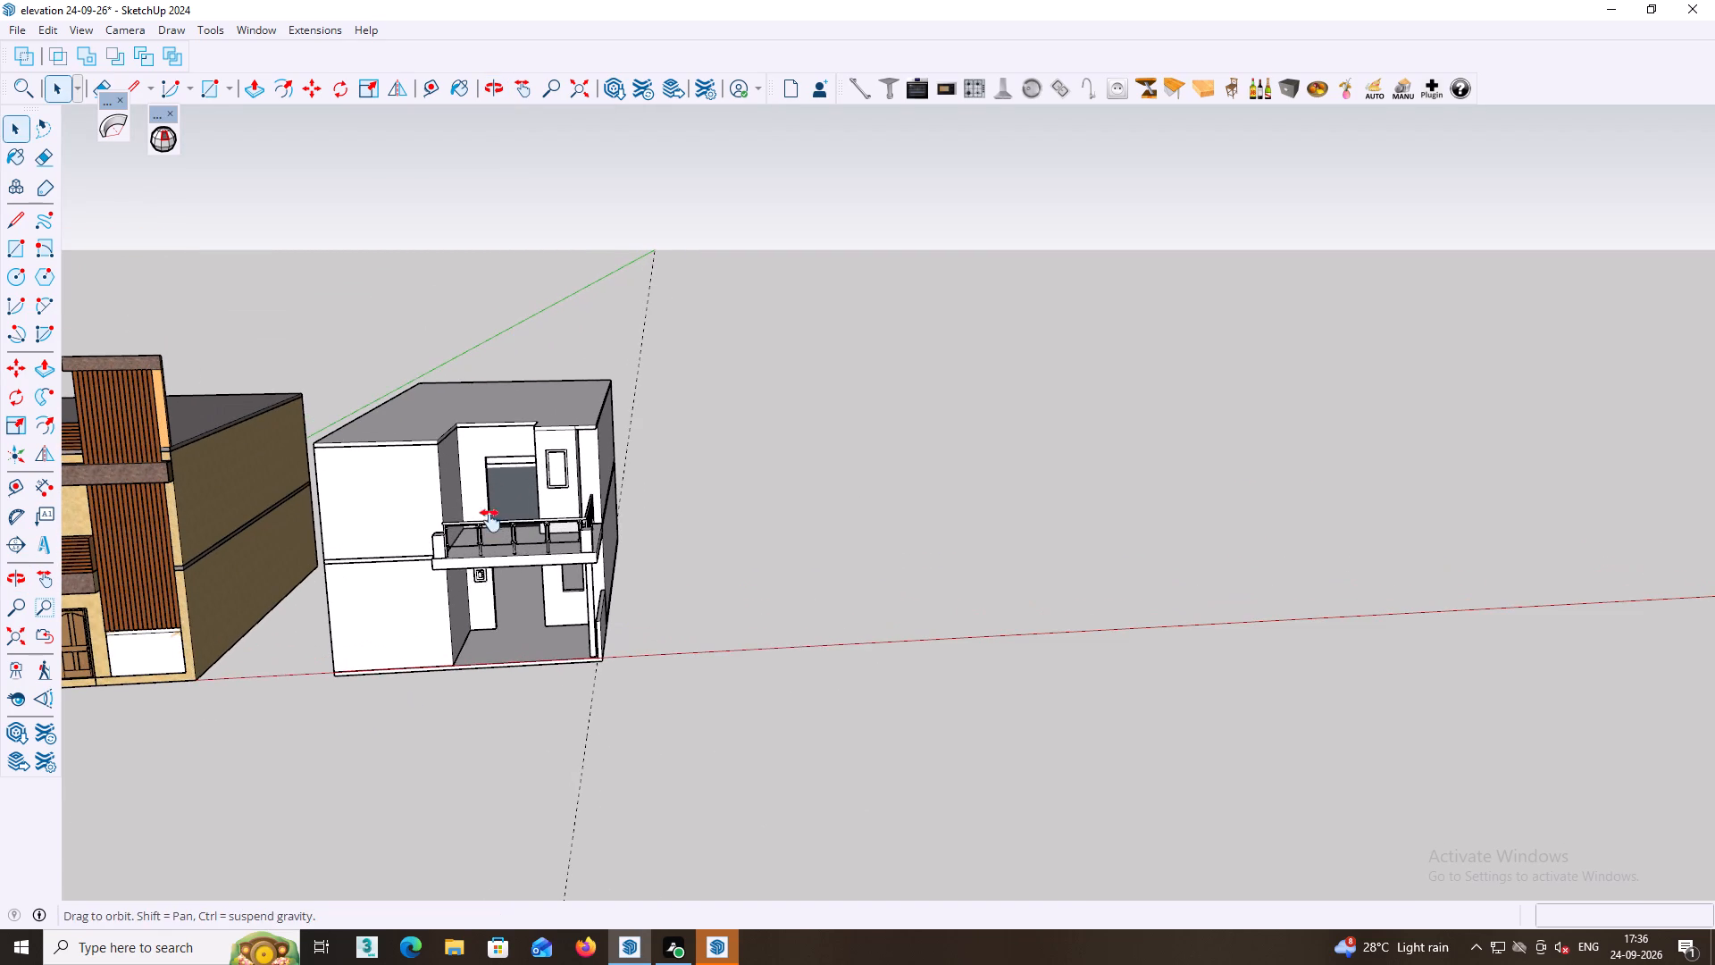
pyautogui.keyDown('shift'); pyautogui.moveTo(490, 521); pyautogui.dragTo(768, 489, button='middle'); pyautogui.keyUp('shift')
pyautogui.moveTo(422, 588); pyautogui.dragTo(495, 566, button='middle')
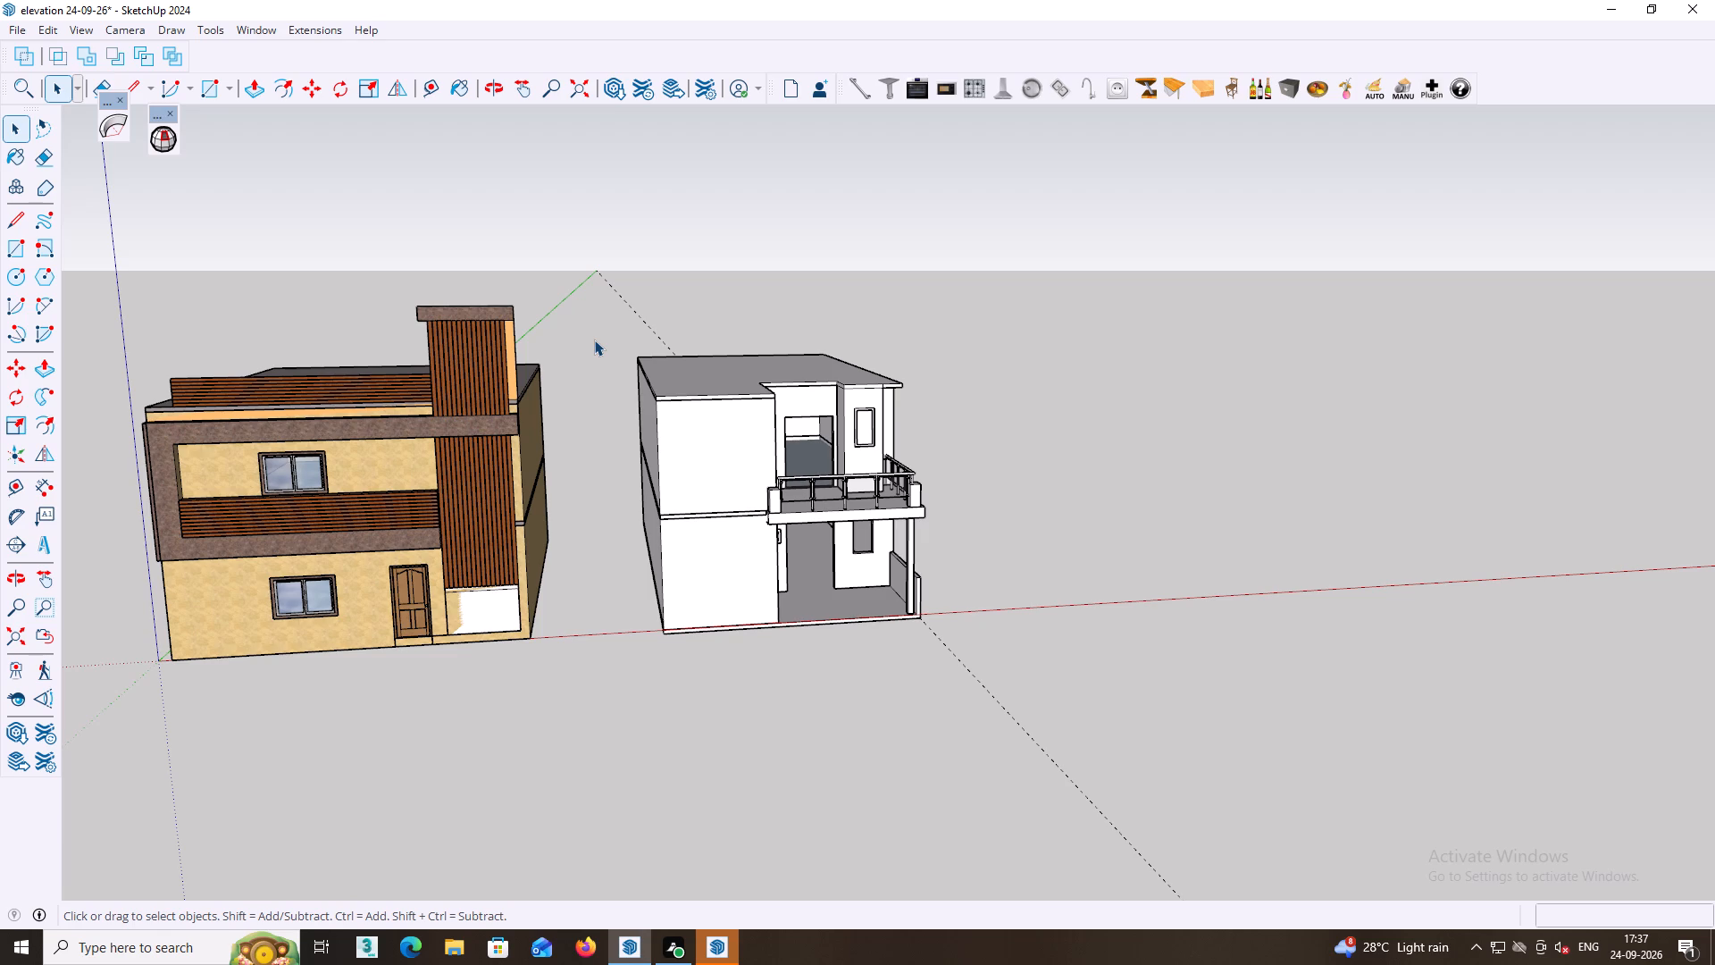
# Examine the ground-floor porch beneath the railed balcony, including its doorway, window opening, column and low side wall.
pyautogui.click(590, 336)
pyautogui.scroll(3, 610, 372)
pyautogui.keyDown('shift'); pyautogui.moveTo(857, 390); pyautogui.dragTo(404, 411, button='middle'); pyautogui.keyUp('shift')
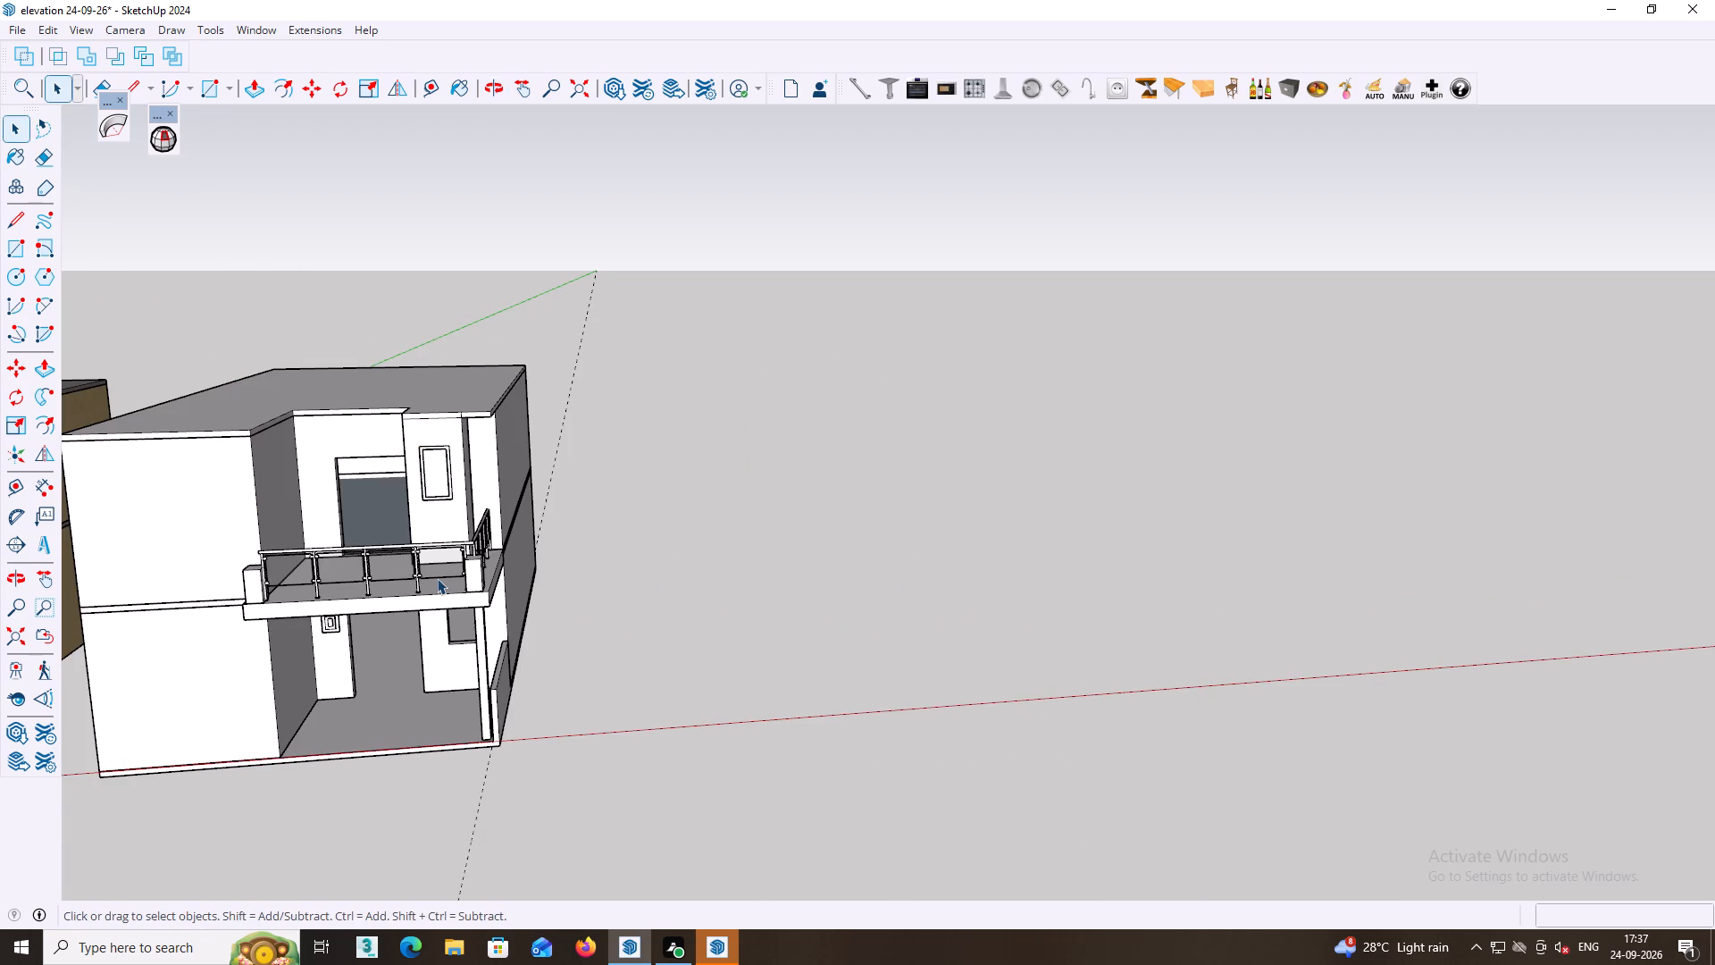
pyautogui.keyDown('shift'); pyautogui.moveTo(503, 556); pyautogui.dragTo(571, 532, button='middle'); pyautogui.keyUp('shift')
pyautogui.keyDown('shift'); pyautogui.scroll(3, 517, 642); pyautogui.keyUp('shift')
pyautogui.keyDown('shift'); pyautogui.moveTo(594, 693); pyautogui.dragTo(668, 620, button='middle'); pyautogui.keyUp('shift')
pyautogui.keyDown('shift'); pyautogui.scroll(2, 664, 614); pyautogui.keyUp('shift')
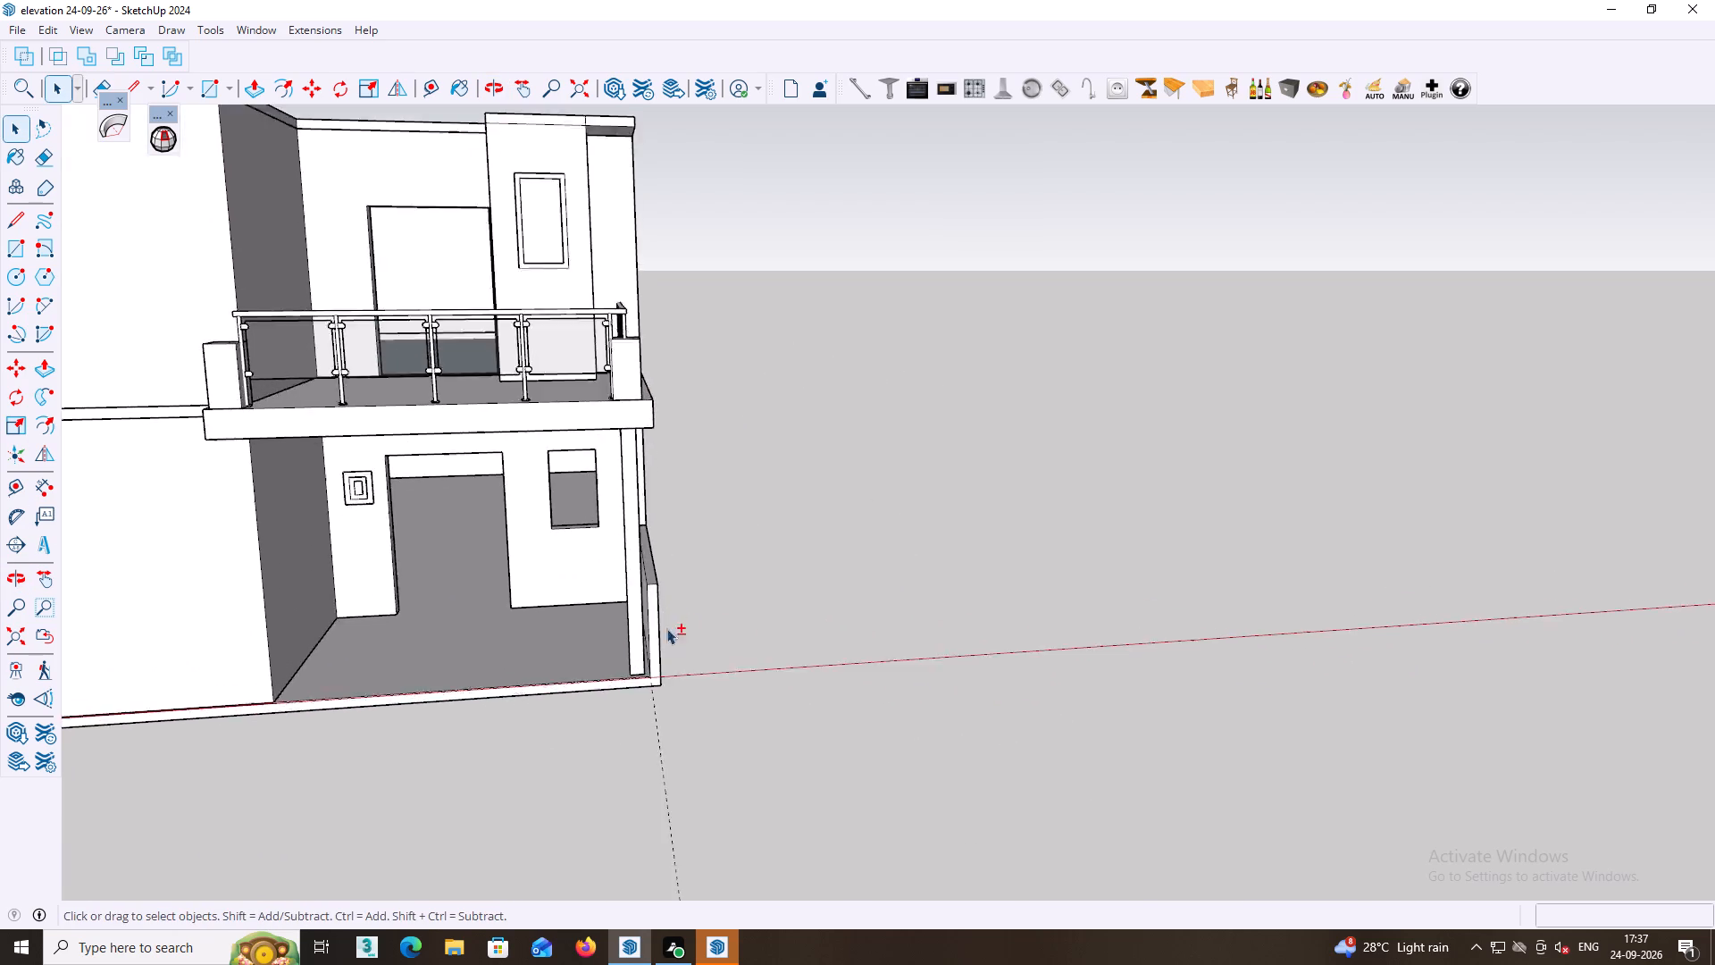
pyautogui.keyDown('shift'); pyautogui.scroll(4, 666, 628); pyautogui.keyUp('shift')
pyautogui.keyDown('shift'); pyautogui.moveTo(630, 593); pyautogui.dragTo(598, 586, button='middle'); pyautogui.keyUp('shift')
pyautogui.moveTo(598, 589); pyautogui.dragTo(794, 532, button='middle')
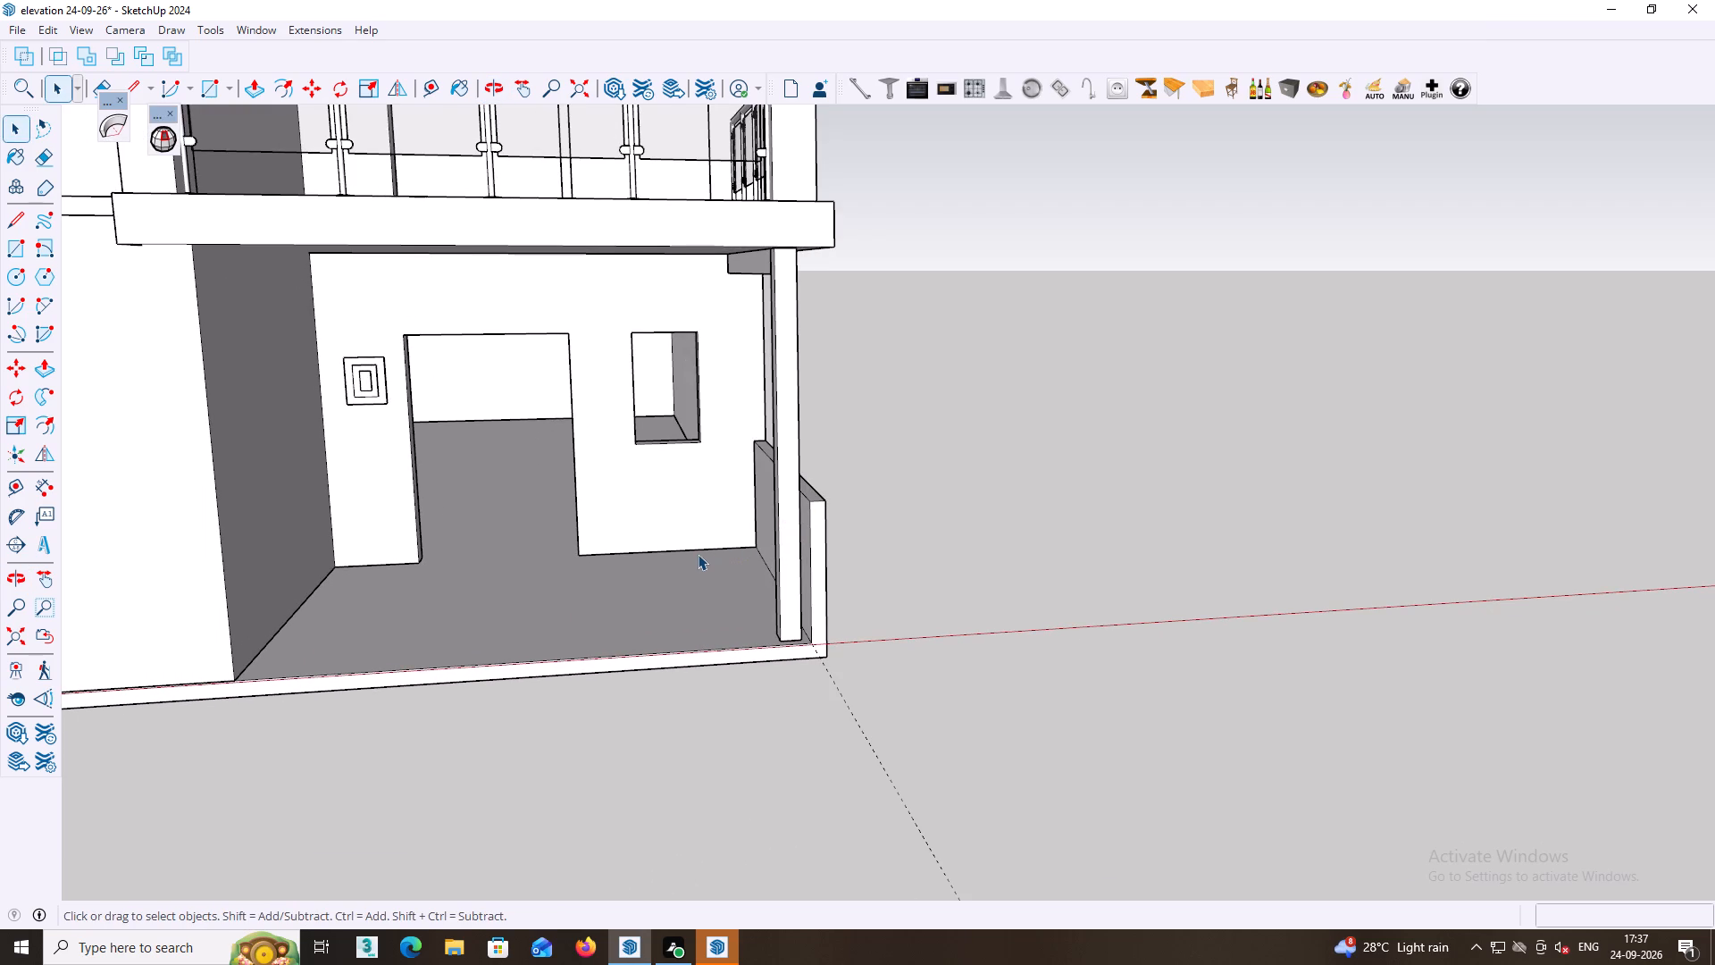
pyautogui.moveTo(619, 574); pyautogui.dragTo(473, 599, button='middle')
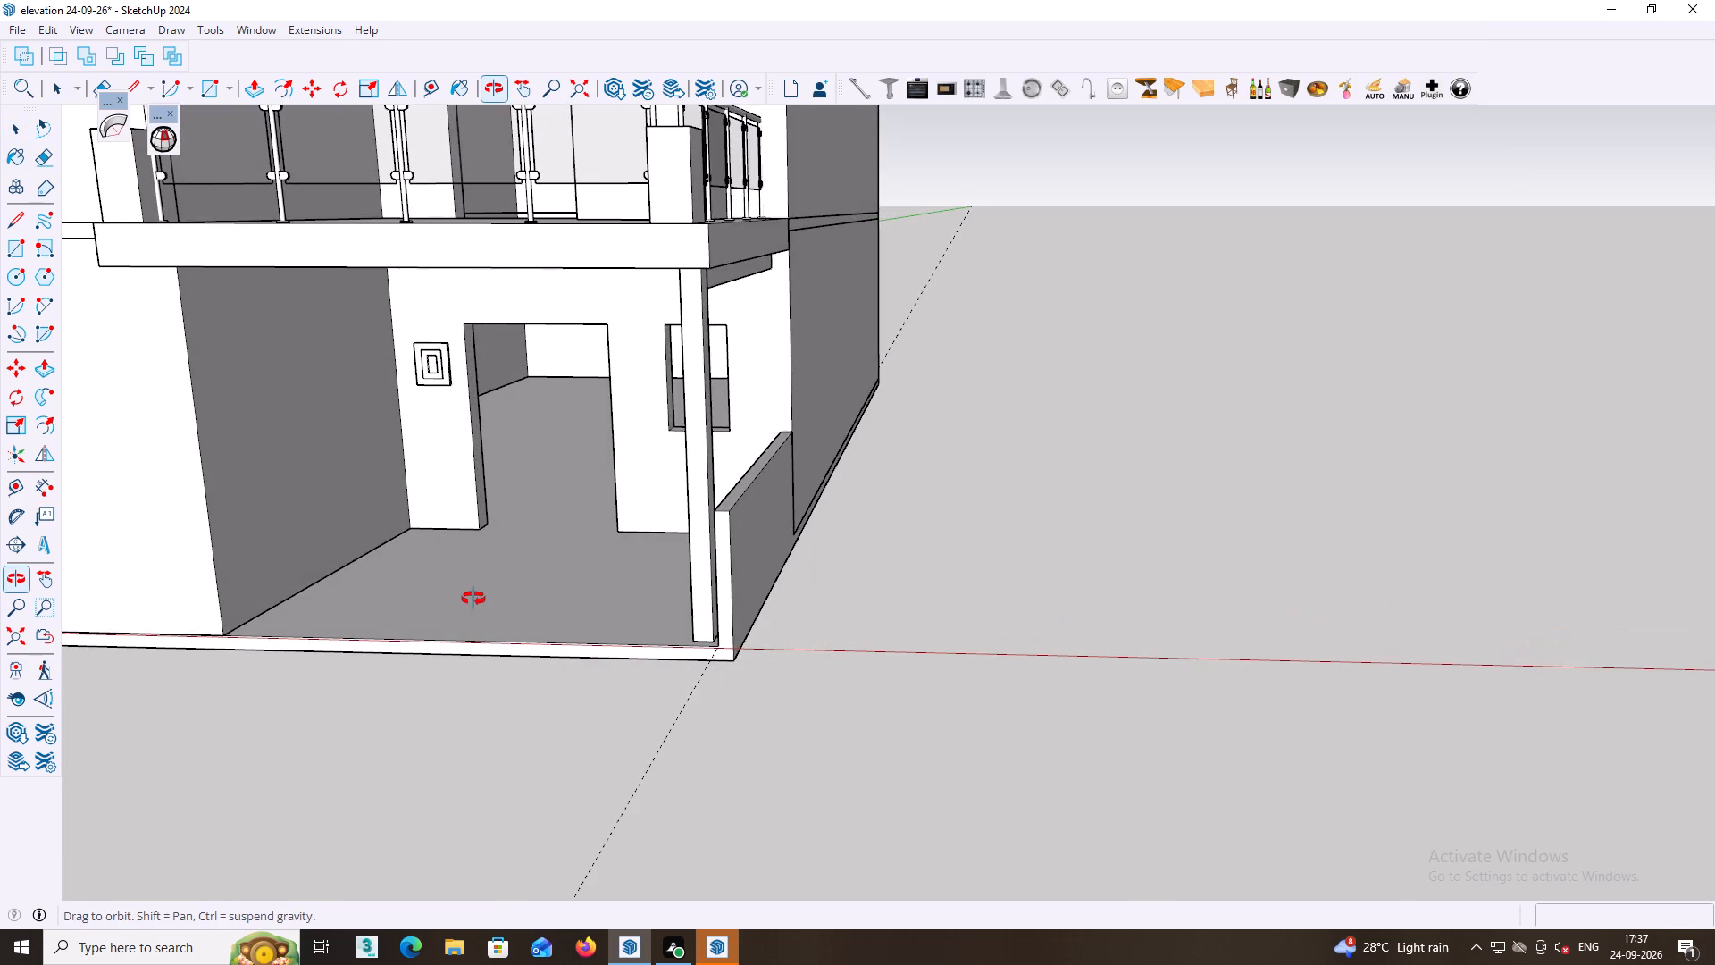
pyautogui.moveTo(473, 599); pyautogui.dragTo(560, 702, button='middle')
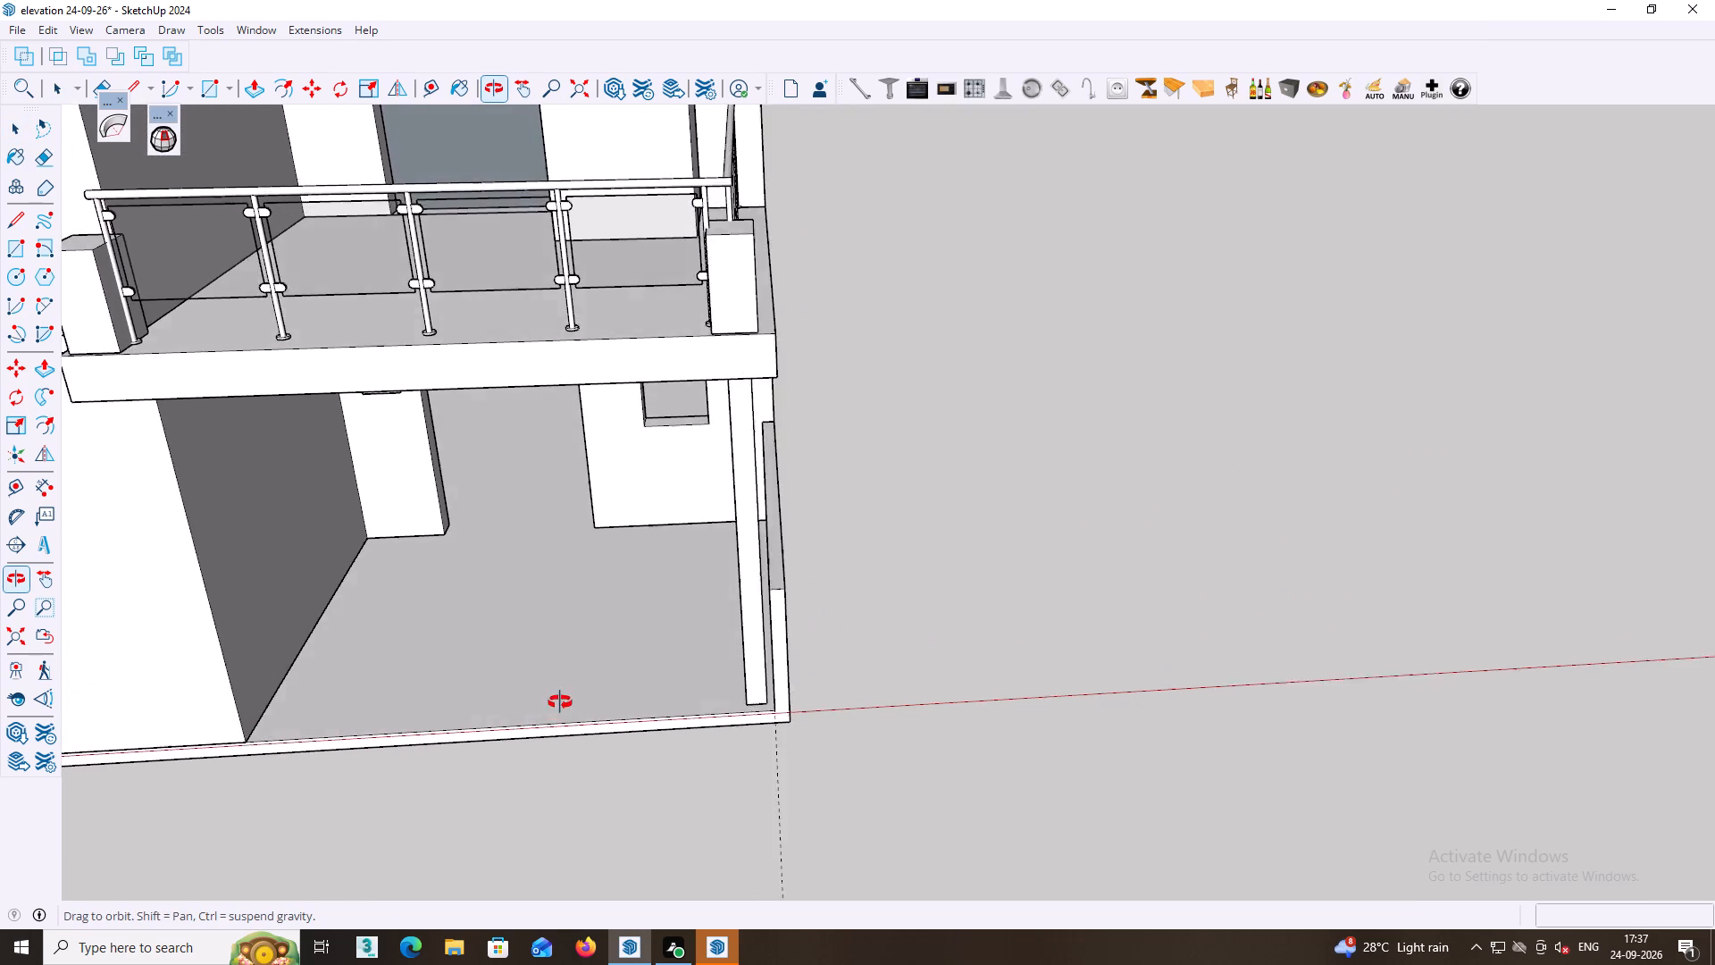
pyautogui.moveTo(560, 702); pyautogui.dragTo(550, 534, button='middle')
pyautogui.scroll(4, 558, 549)
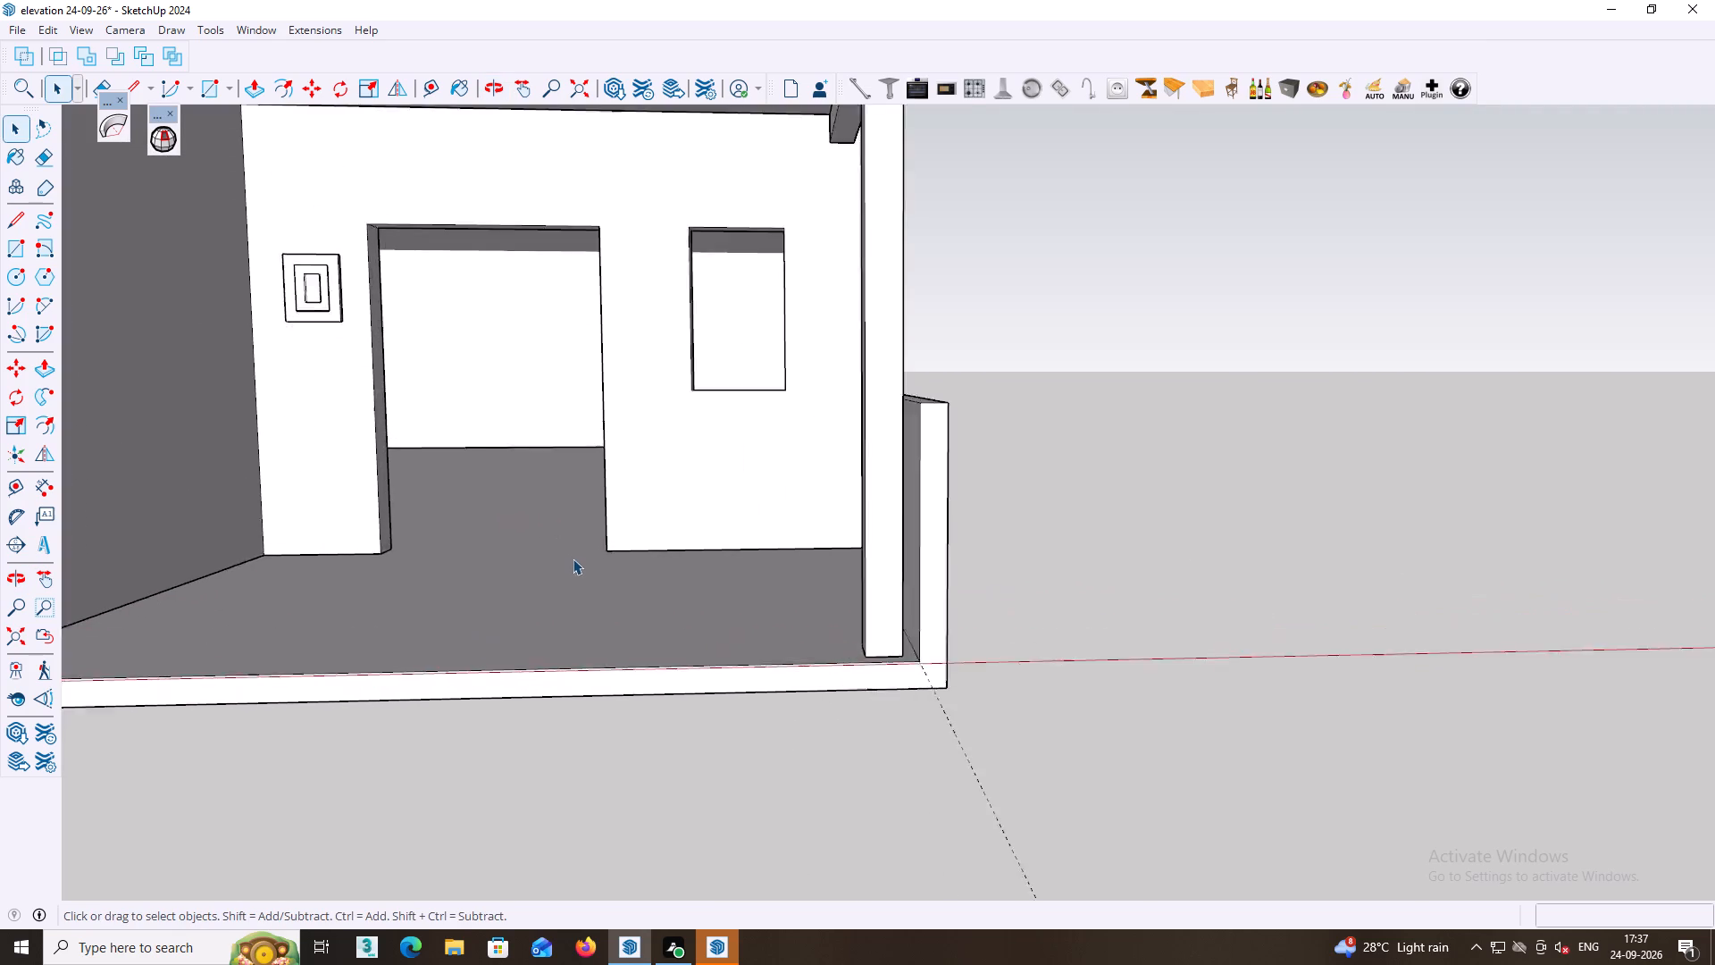
pyautogui.scroll(2, 573, 558)
pyautogui.scroll(-3, 583, 573)
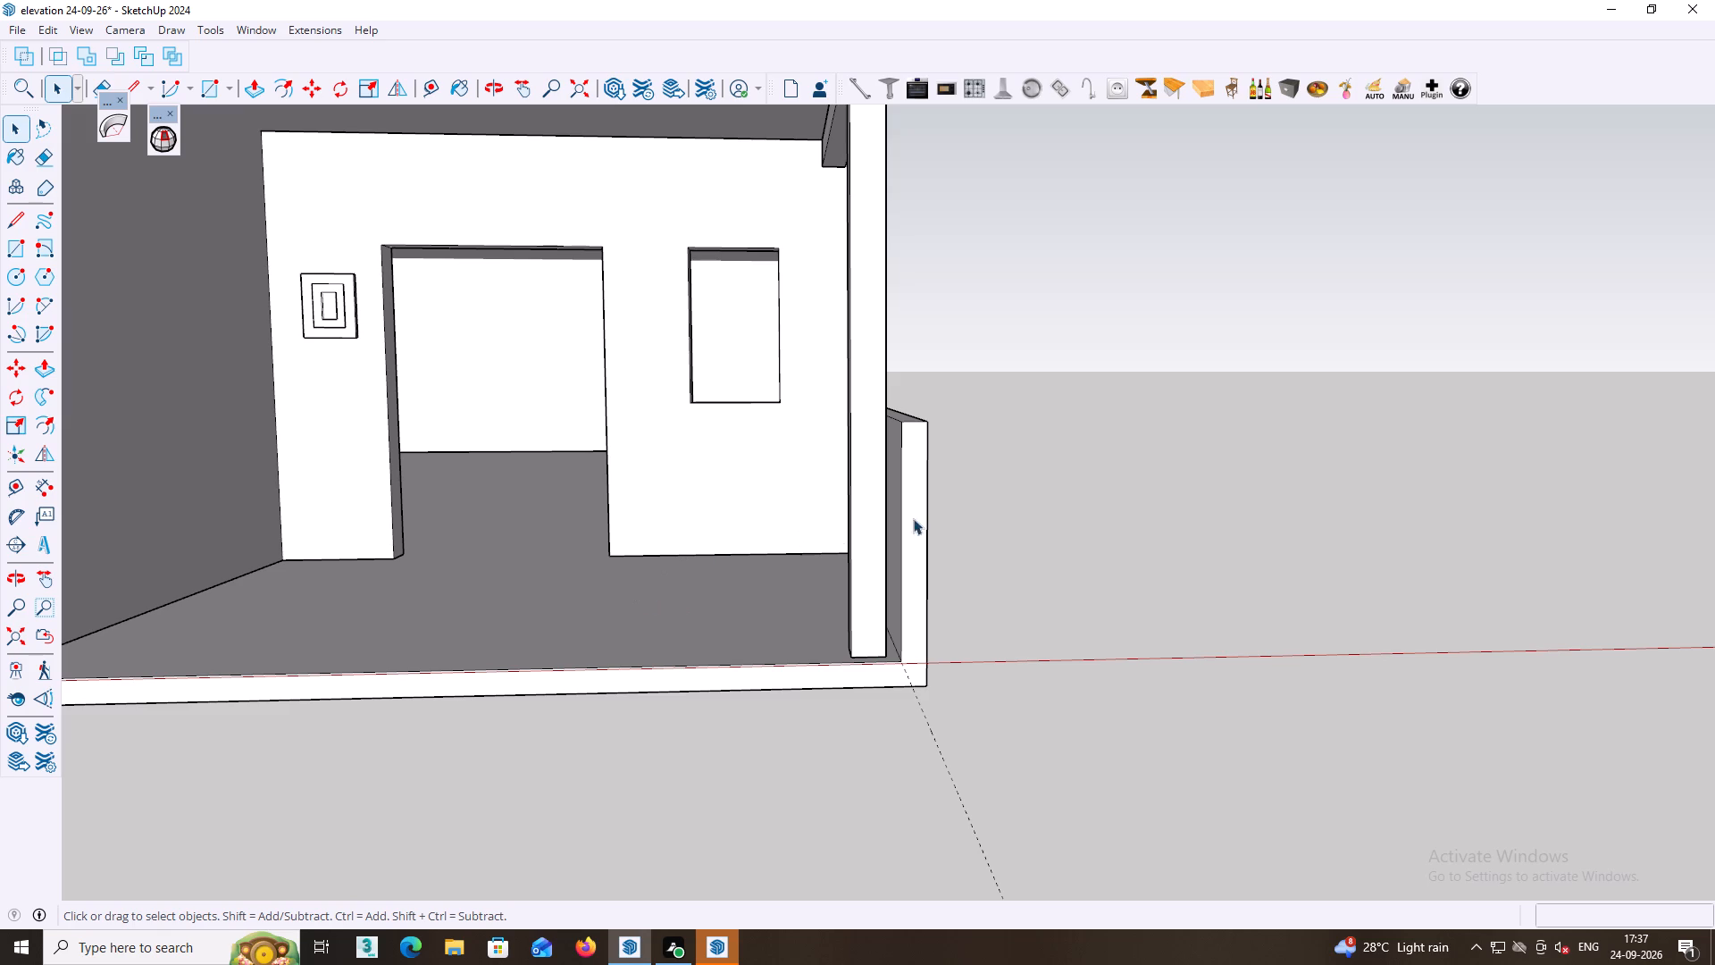
pyautogui.keyDown('shift'); pyautogui.moveTo(653, 637); pyautogui.dragTo(776, 602, button='middle'); pyautogui.keyUp('shift')
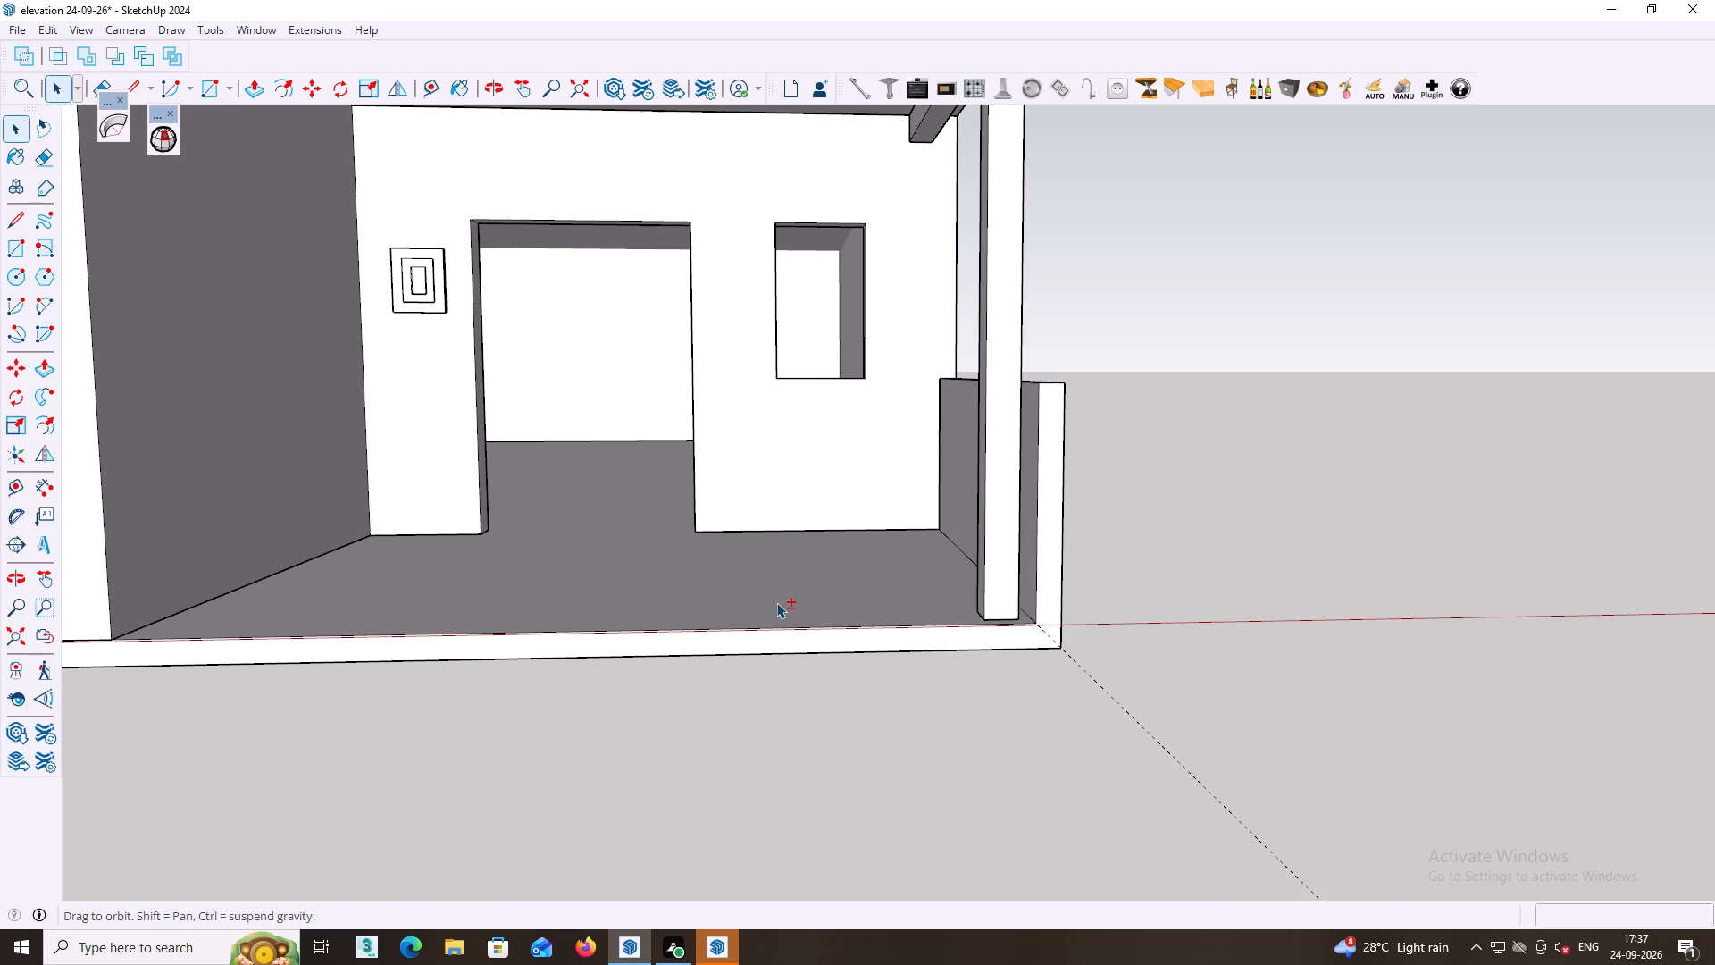
pyautogui.moveTo(670, 662); pyautogui.dragTo(674, 701, button='middle')
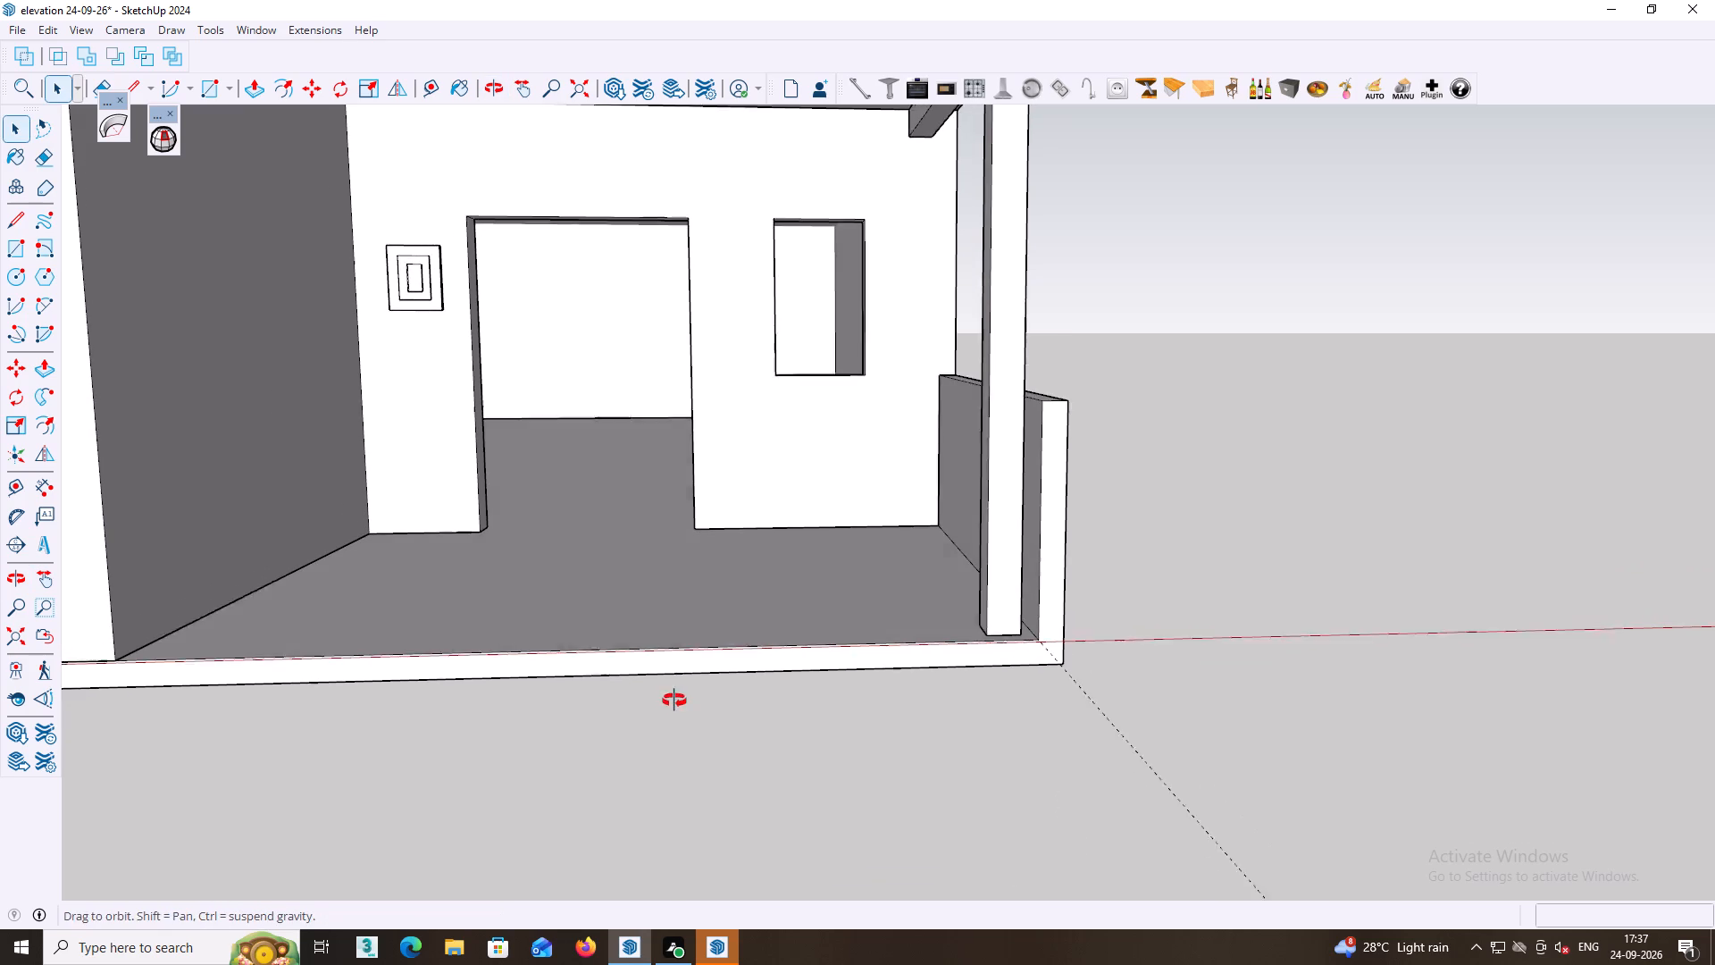
pyautogui.moveTo(674, 701); pyautogui.dragTo(674, 705, button='middle')
pyautogui.scroll(-8, 671, 695)
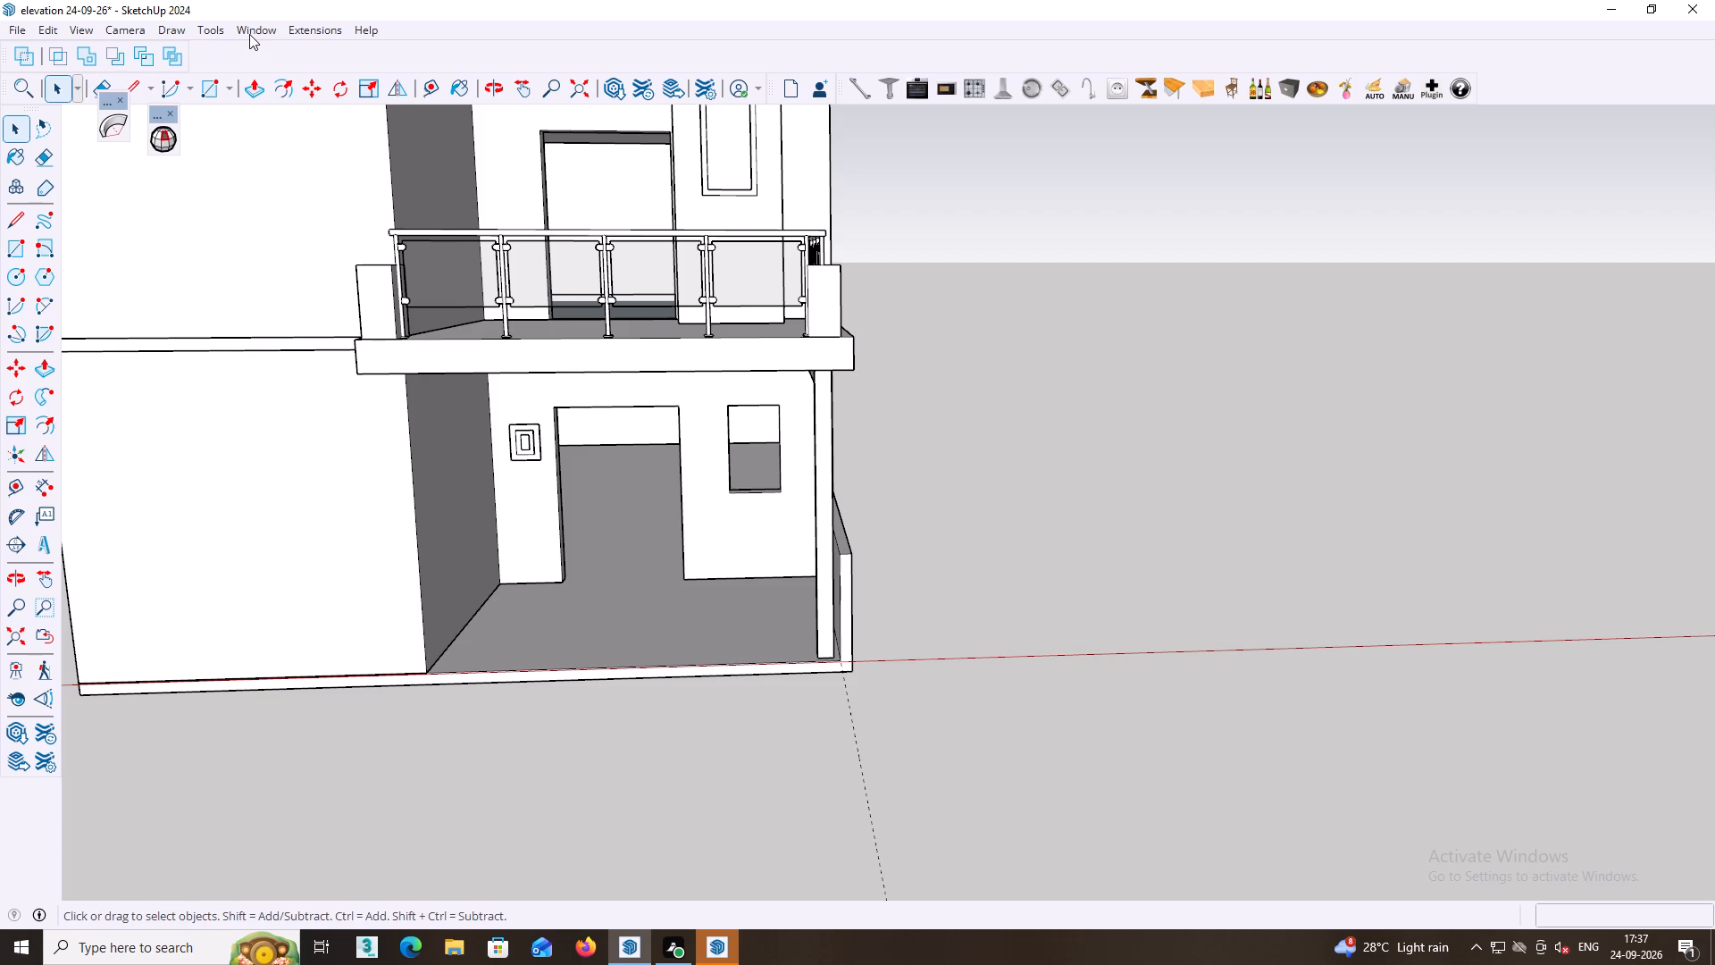
# Search 3D Warehouse for door models, replacing the earlier rail search, and close the library.
pyautogui.click(249, 34)
pyautogui.click(282, 189)
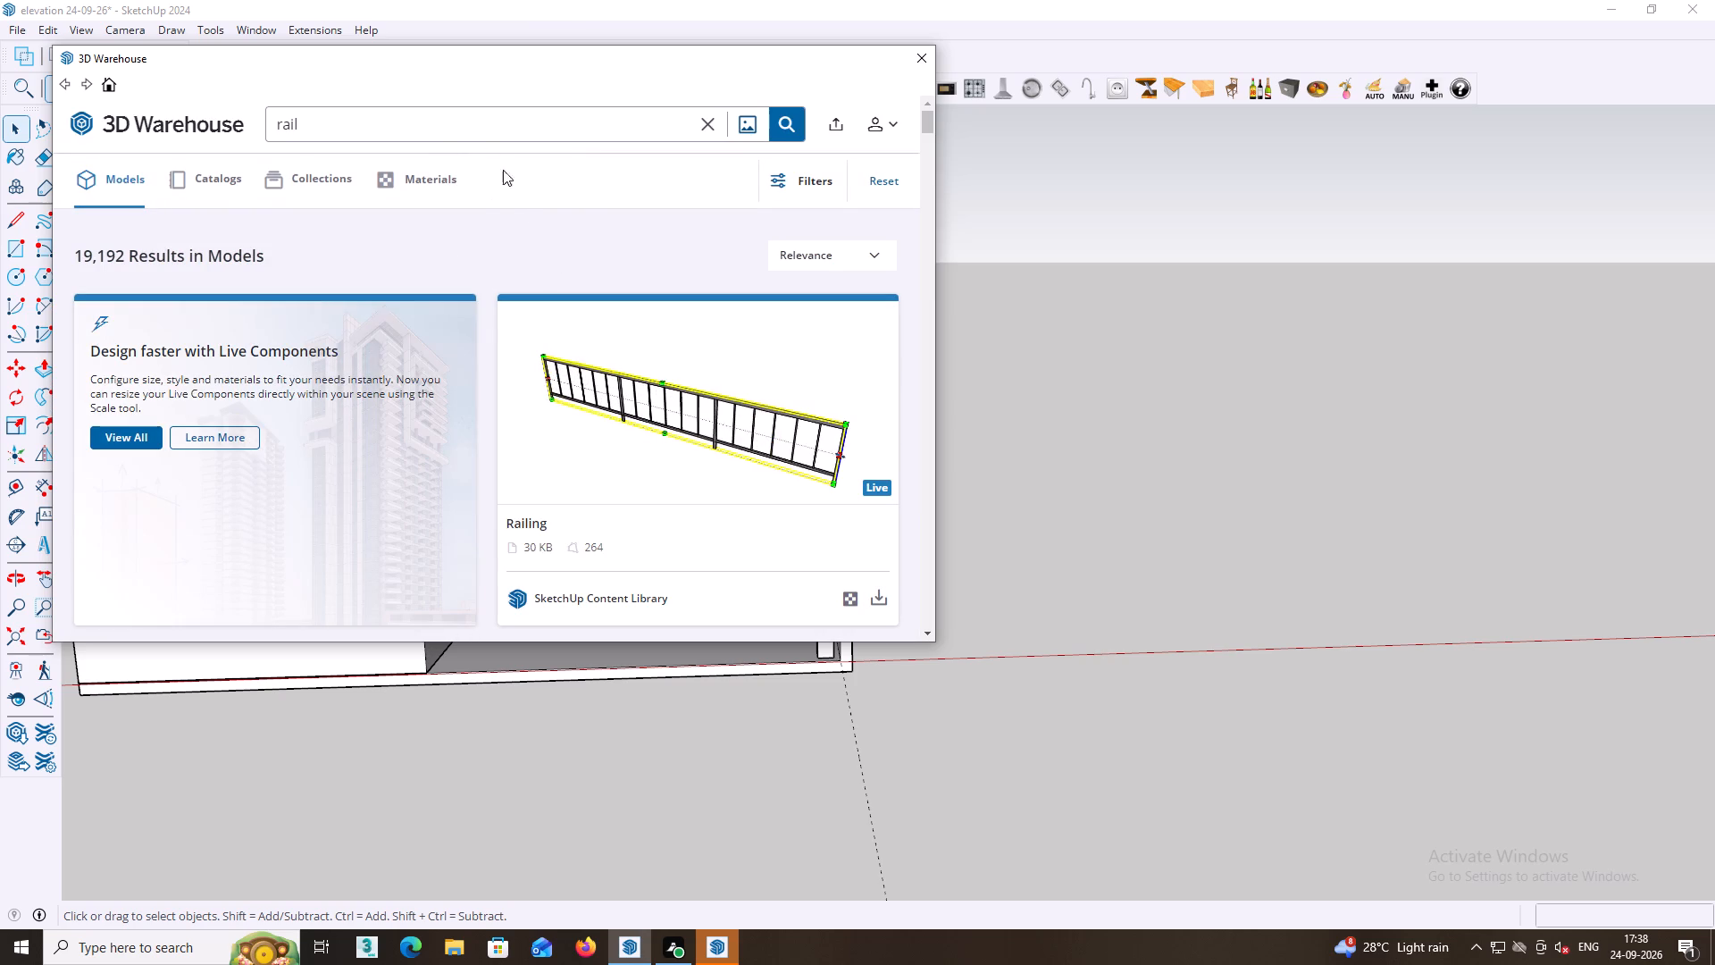
pyautogui.click(462, 132)
pyautogui.press('BackSpace')
pyautogui.press('BackSpace')
pyautogui.press('BackSpace')
pyautogui.press('BackSpace')
pyautogui.press('BackSpace')
pyautogui.press('BackSpace')
pyautogui.press('BackSpace')
pyautogui.press('BackSpace')
pyautogui.press('BackSpace')
pyautogui.press('BackSpace')
pyautogui.press('BackSpace')
pyautogui.press('BackSpace')
pyautogui.press('BackSpace')
pyautogui.press('BackSpace')
pyautogui.press('BackSpace')
pyautogui.press('BackSpace')
pyautogui.press('BackSpace')
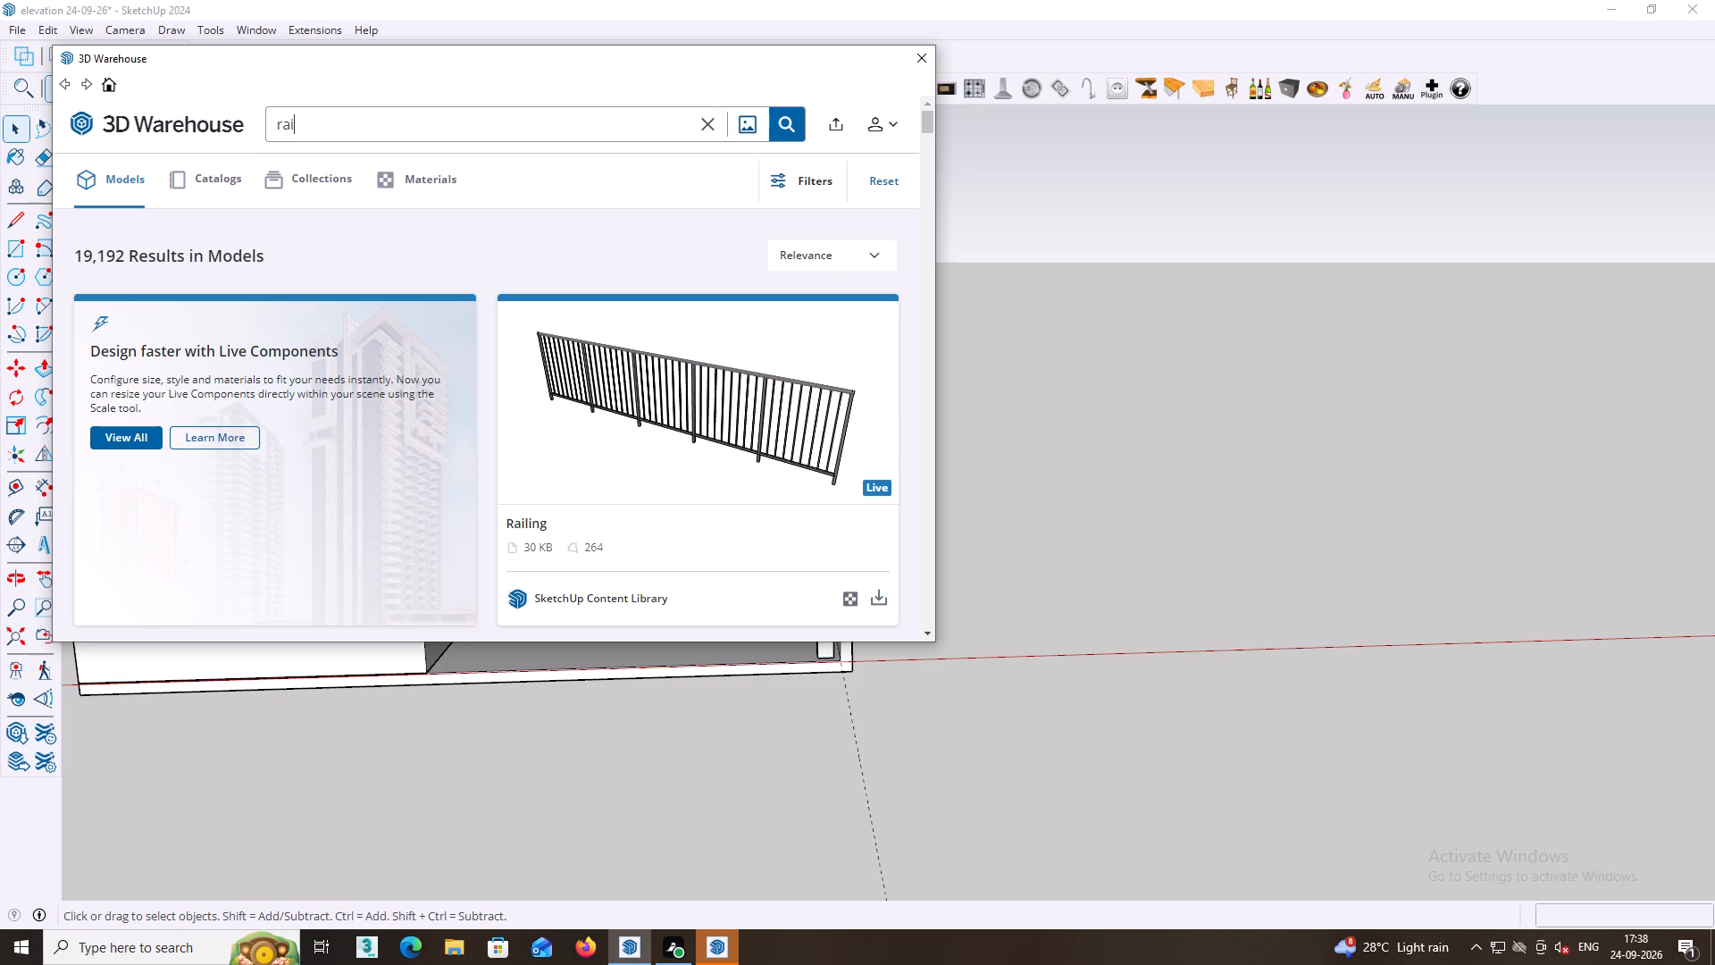
pyautogui.write('door')
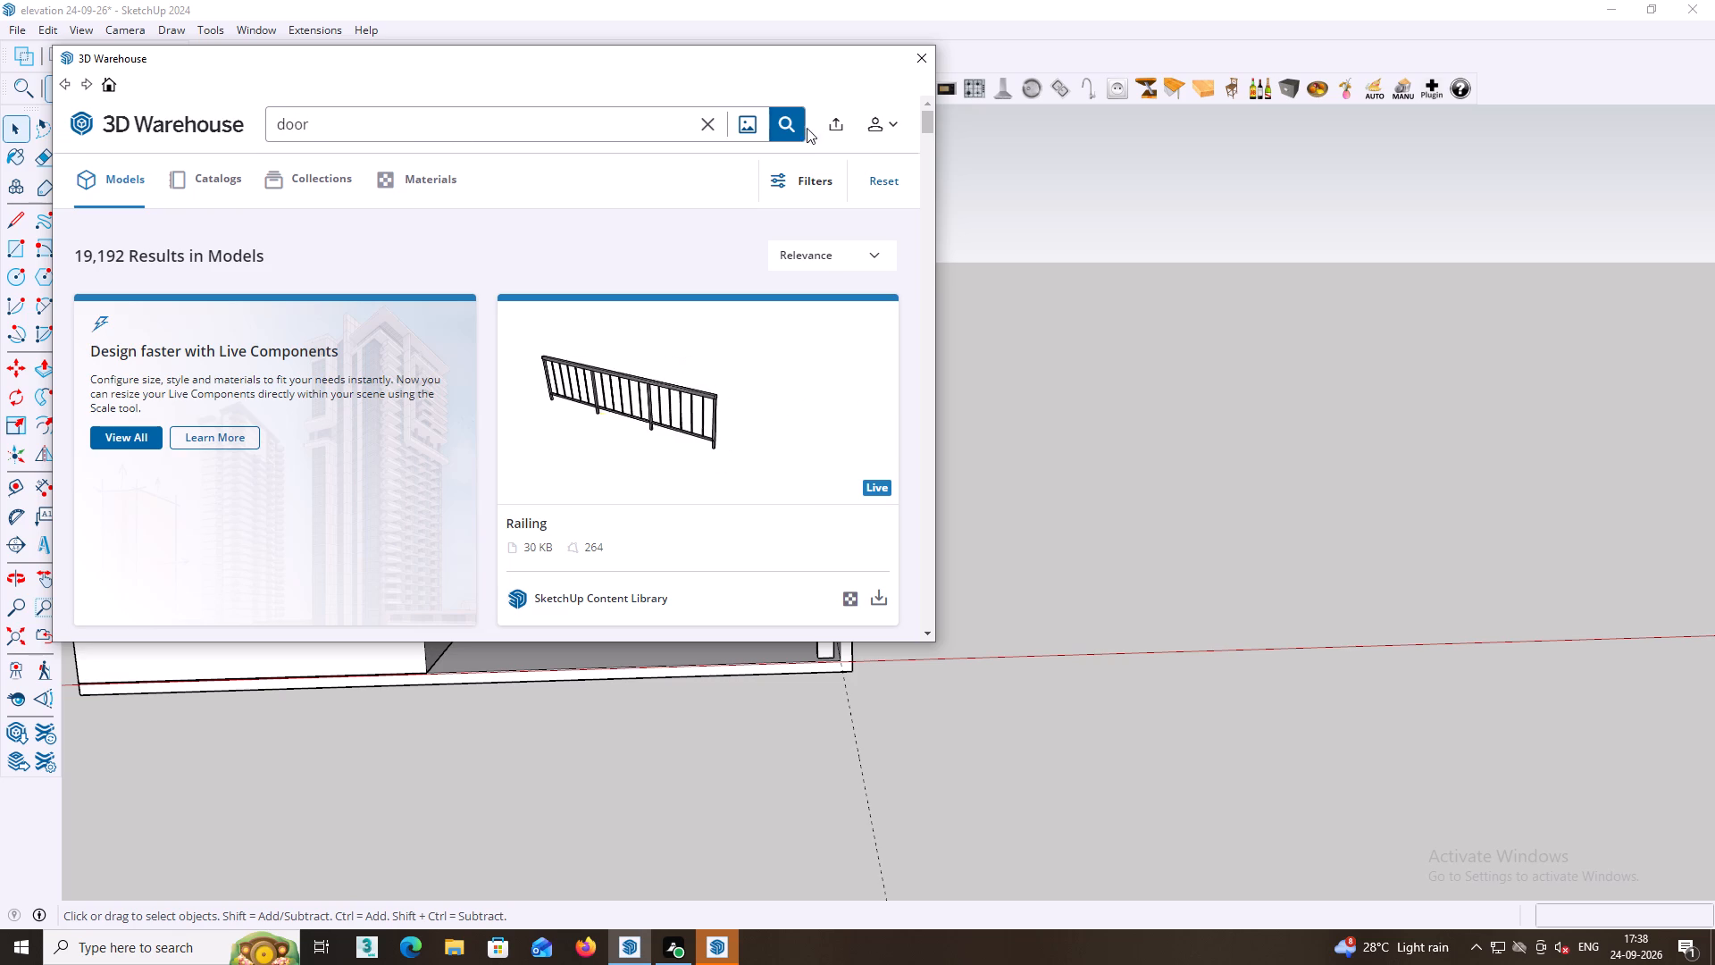
pyautogui.click(803, 128)
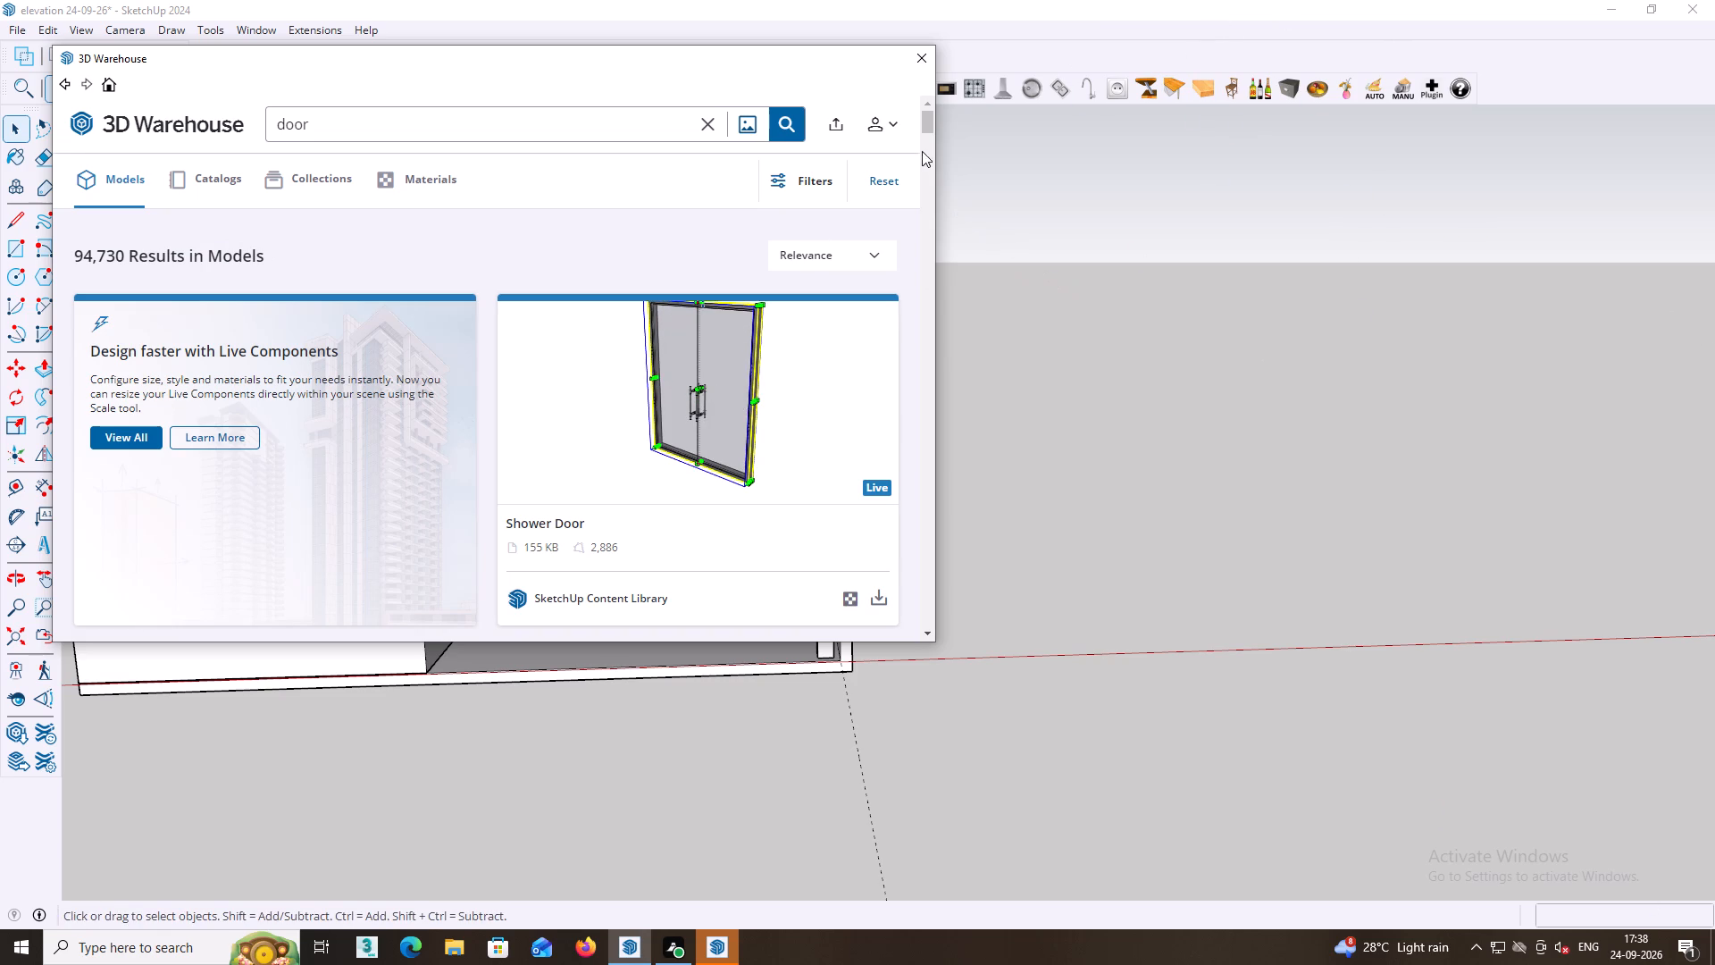
pyautogui.click(920, 62)
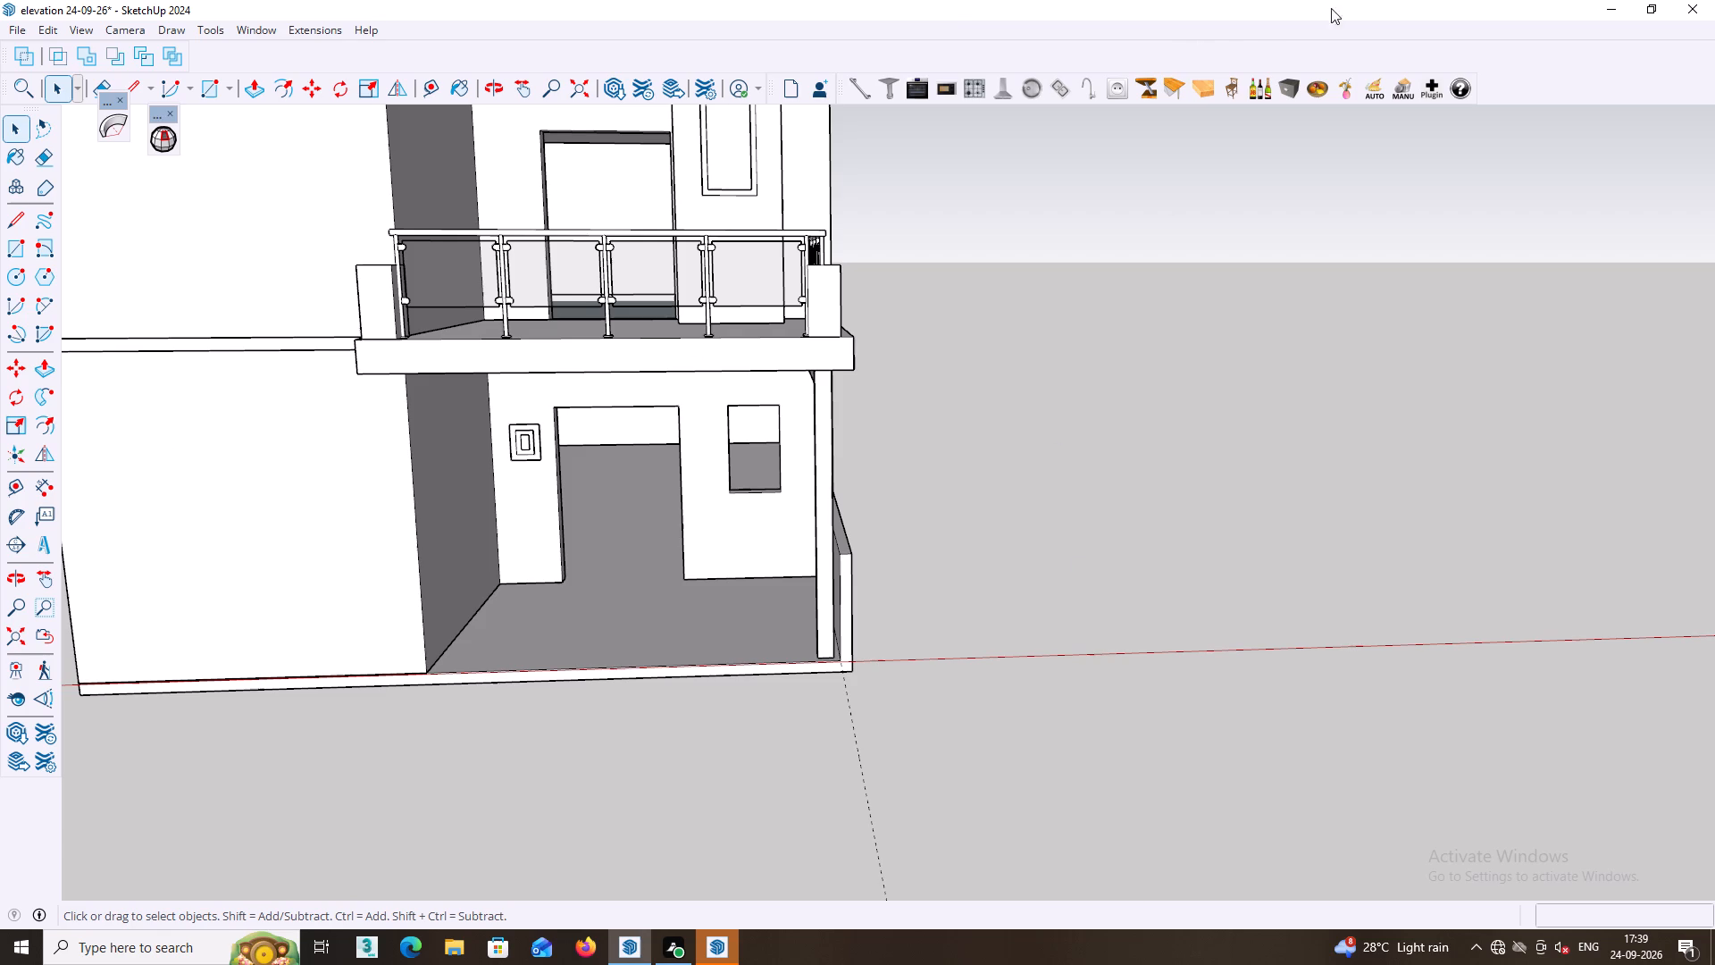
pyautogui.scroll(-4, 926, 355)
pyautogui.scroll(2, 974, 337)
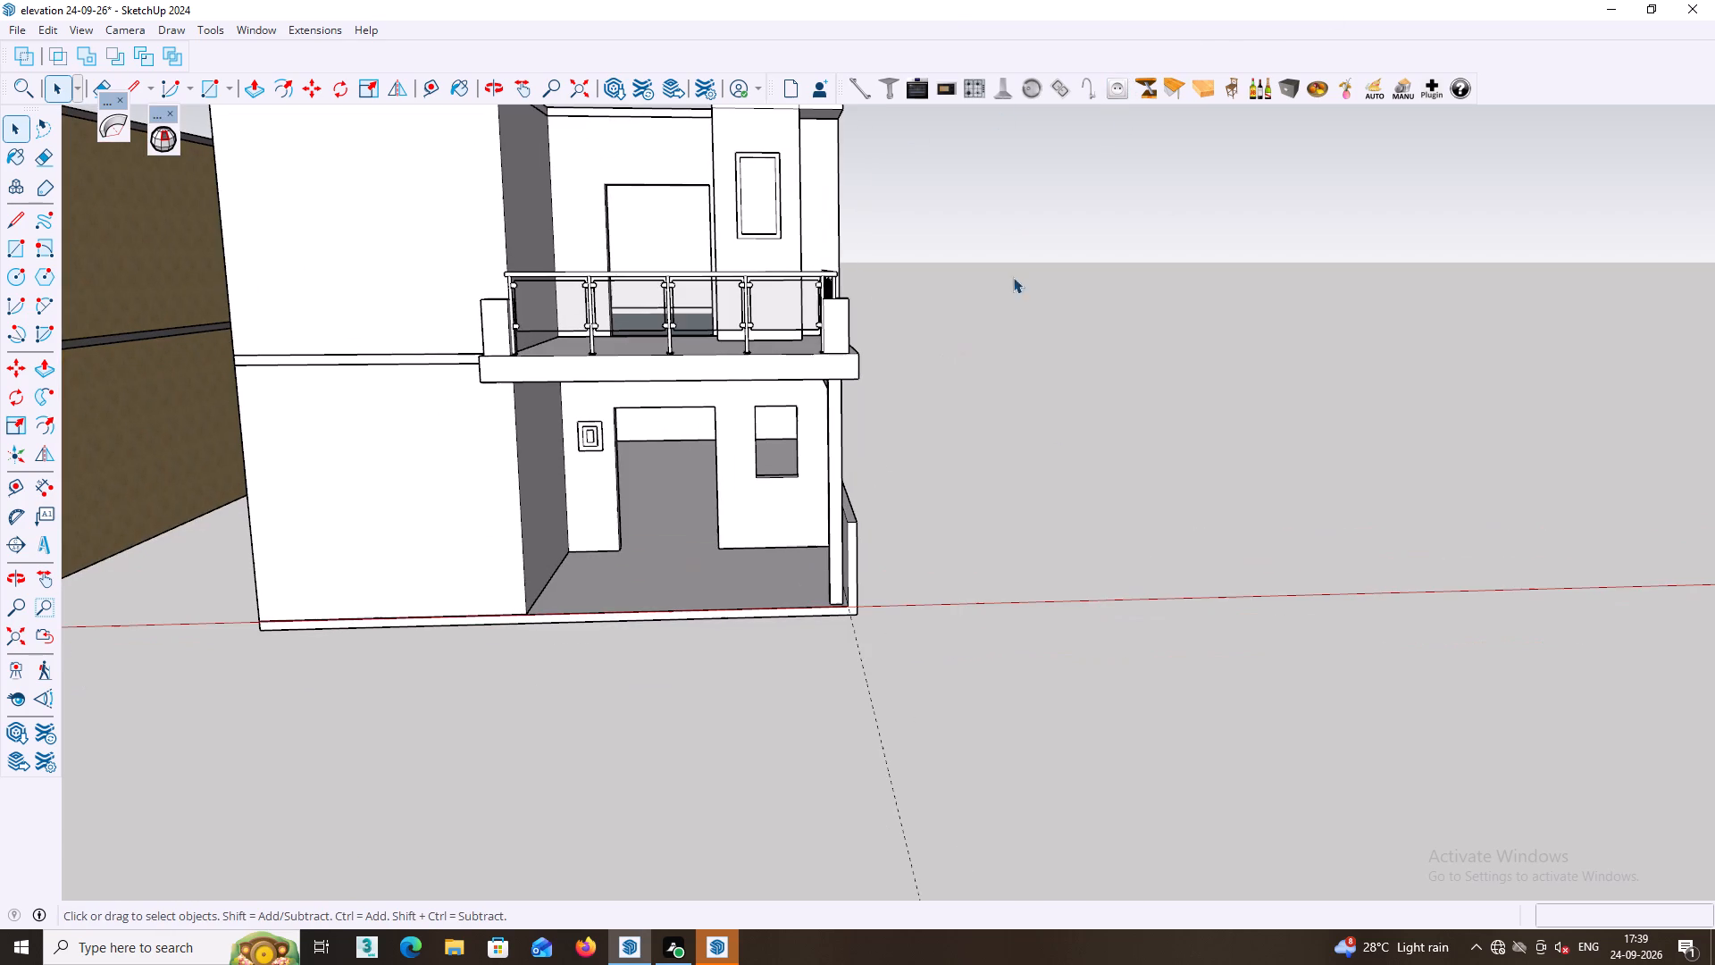
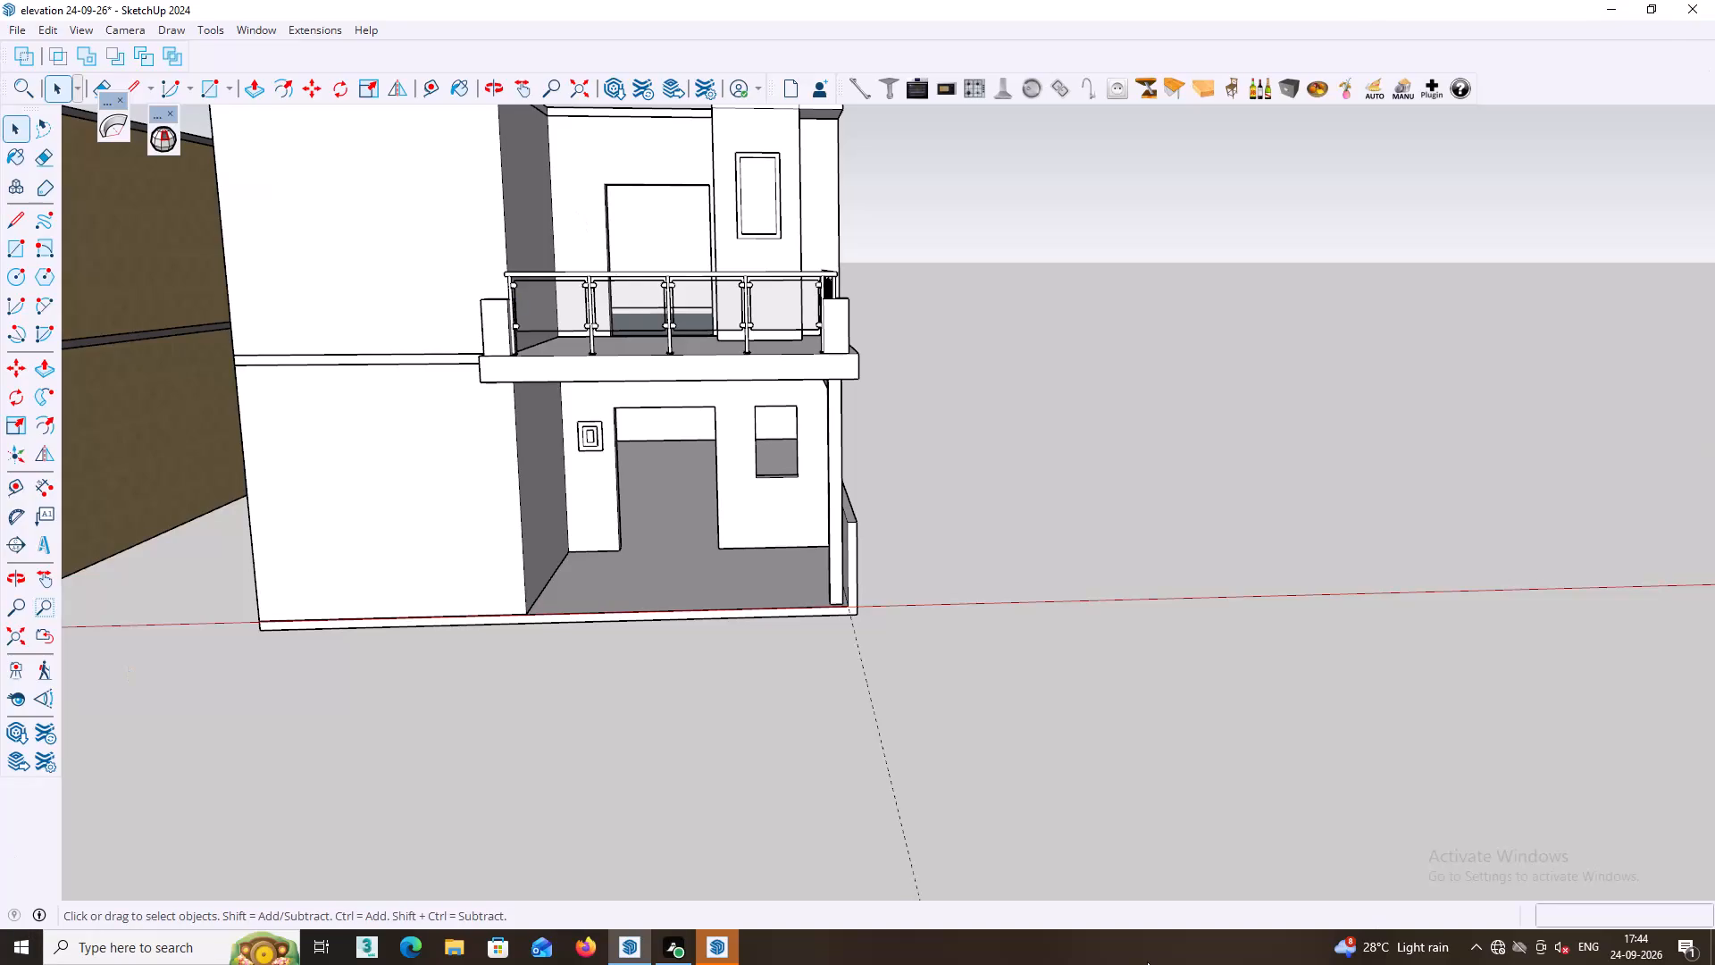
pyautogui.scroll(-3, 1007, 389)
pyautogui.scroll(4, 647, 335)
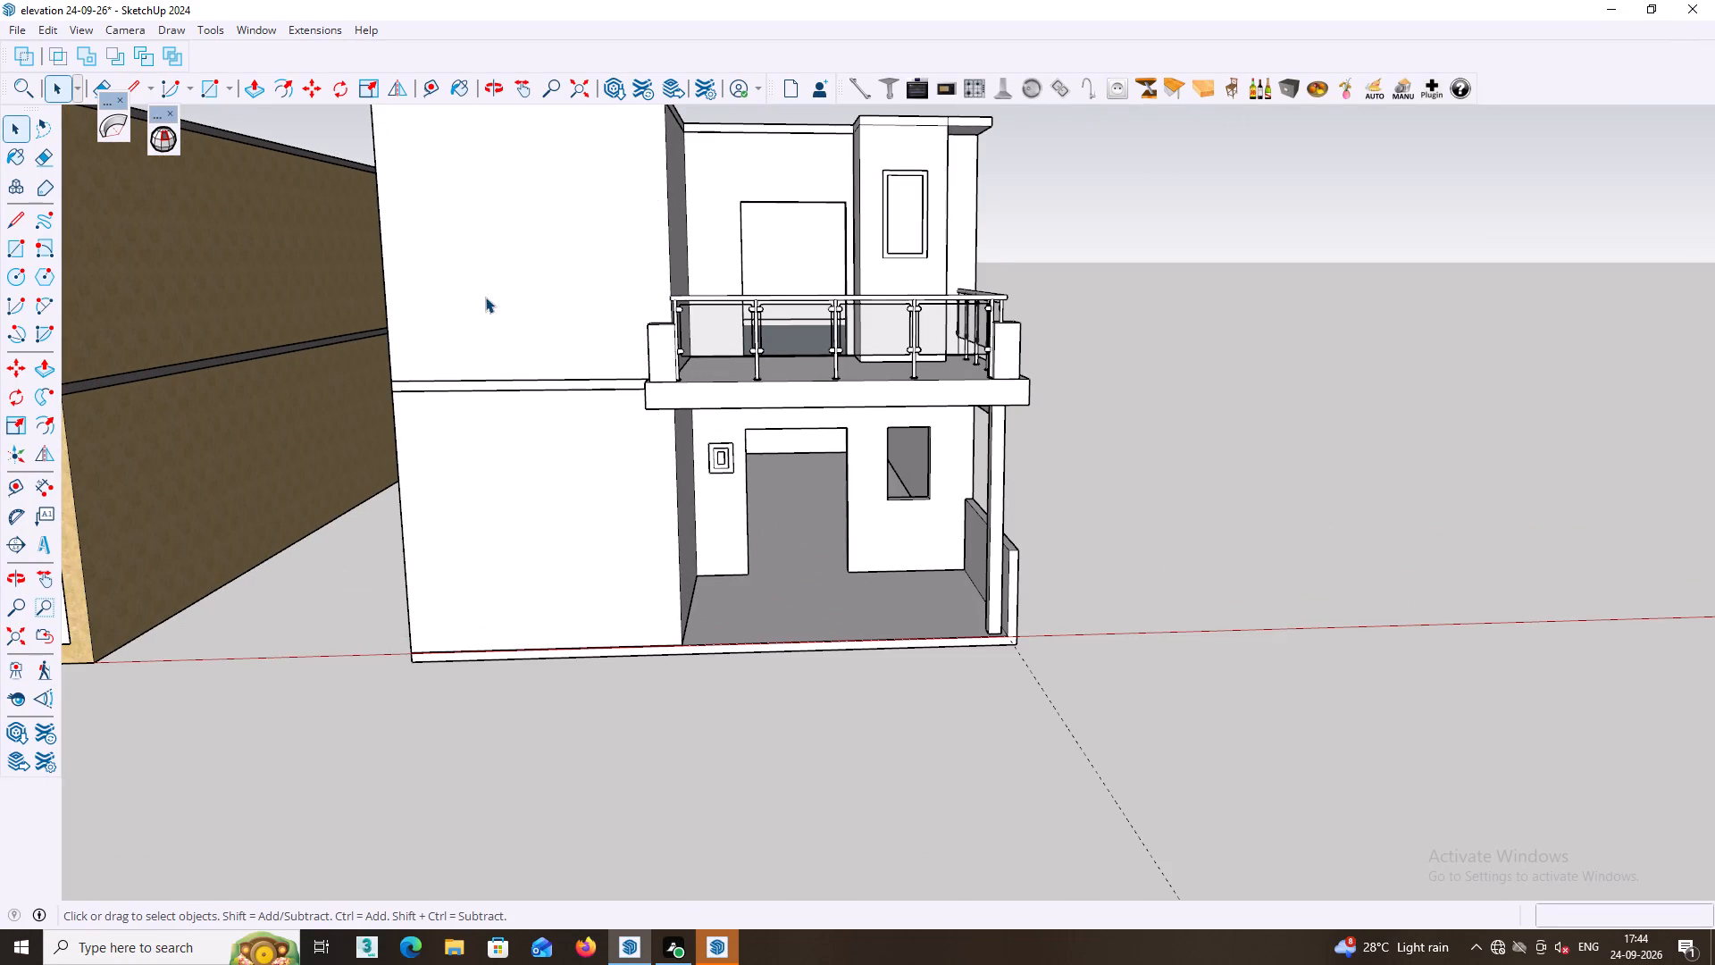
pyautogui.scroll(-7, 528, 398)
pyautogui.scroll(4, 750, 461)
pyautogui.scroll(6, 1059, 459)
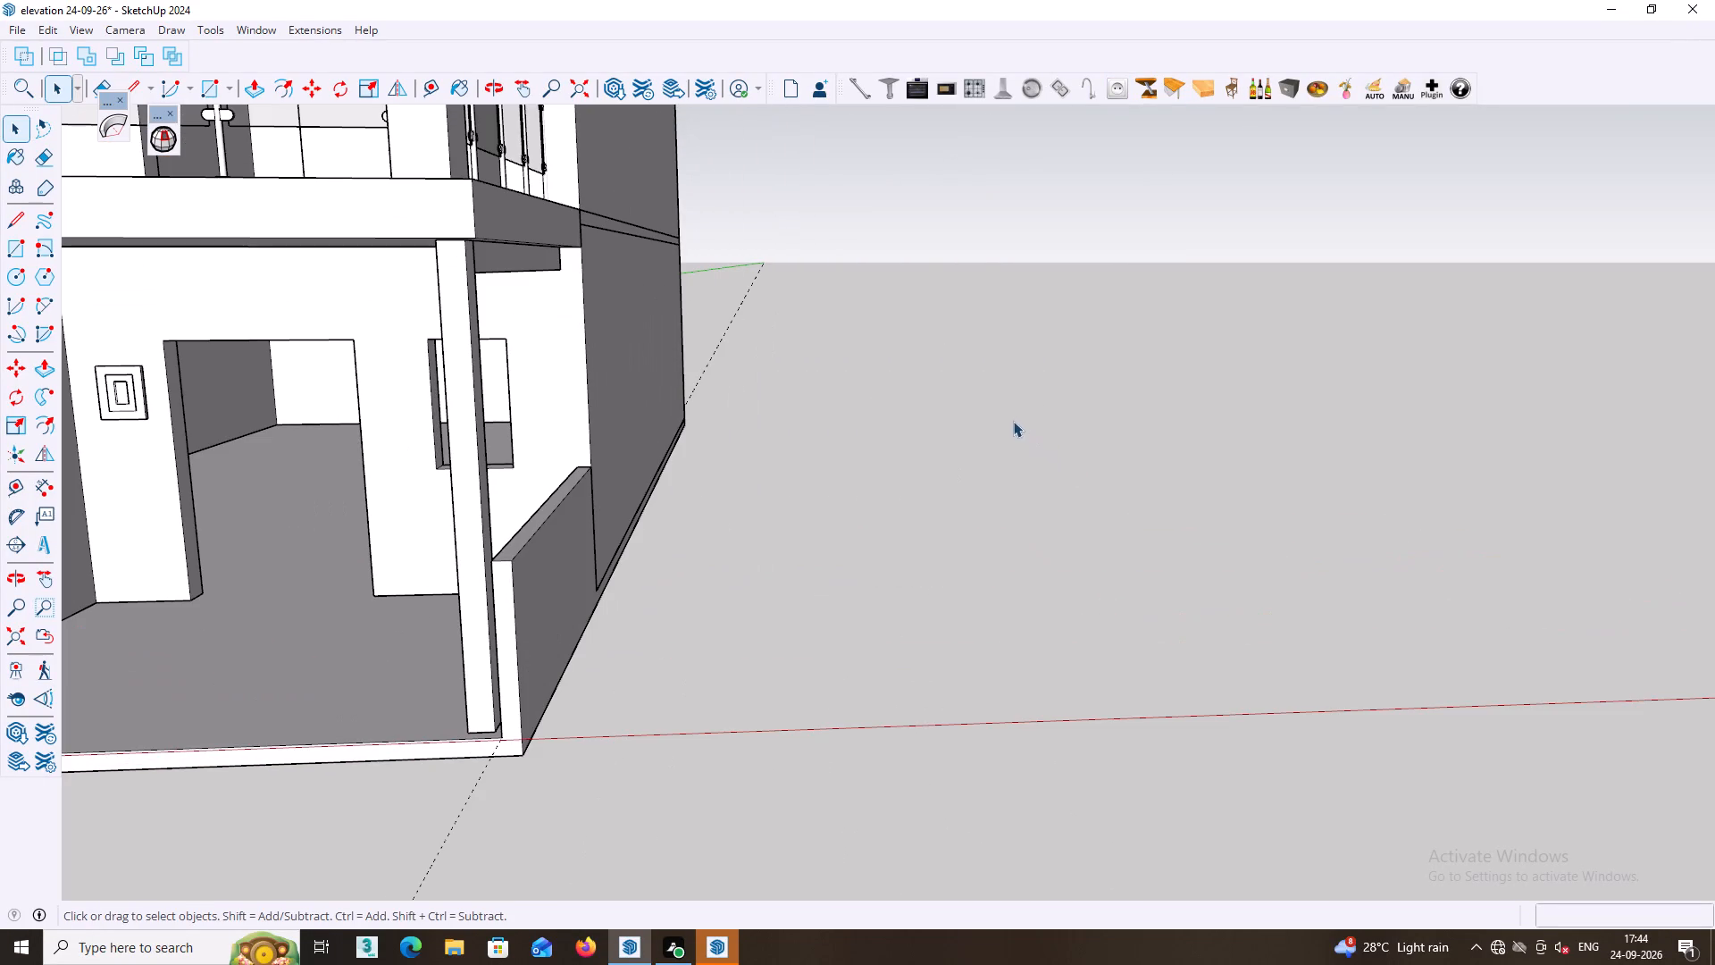
# Dock the two floating single-tool toolbars among the fixed toolbars above the model view.
pyautogui.moveTo(102, 100); pyautogui.dragTo(213, 58)
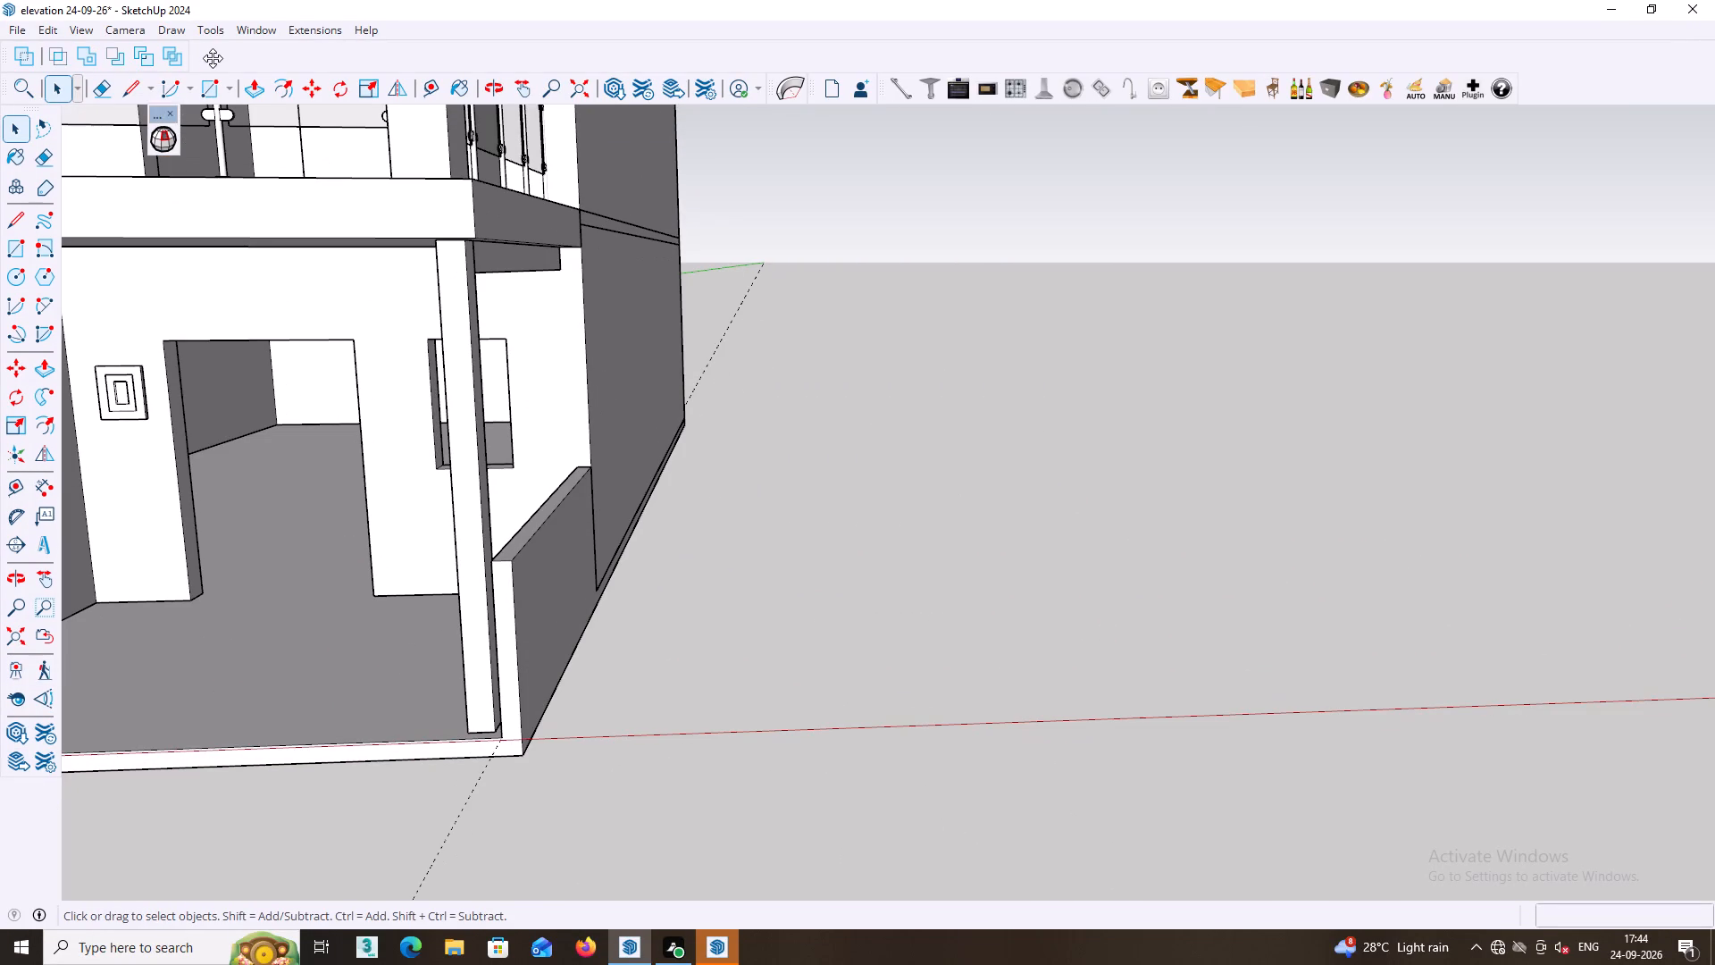
pyautogui.moveTo(213, 58); pyautogui.dragTo(221, 57)
pyautogui.scroll(3, 211, 87)
pyautogui.click(157, 113)
pyautogui.moveTo(199, 94); pyautogui.dragTo(209, 82)
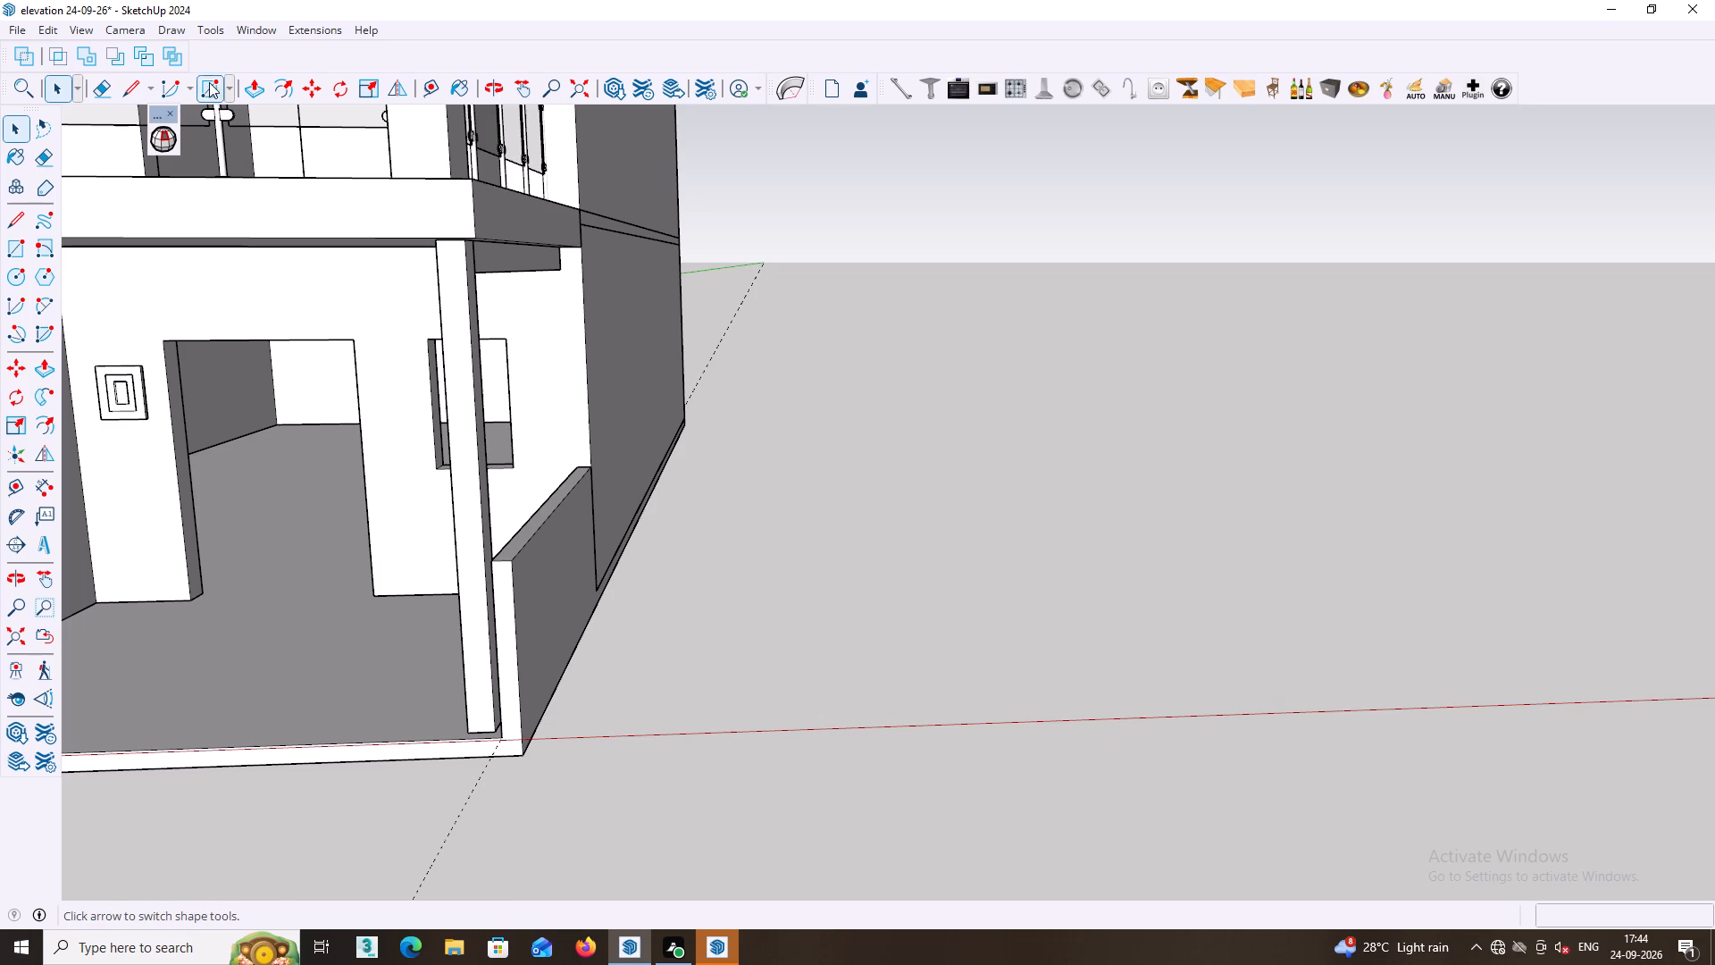
pyautogui.moveTo(209, 82); pyautogui.dragTo(231, 55)
pyautogui.click(157, 113)
pyautogui.moveTo(158, 110); pyautogui.dragTo(187, 63)
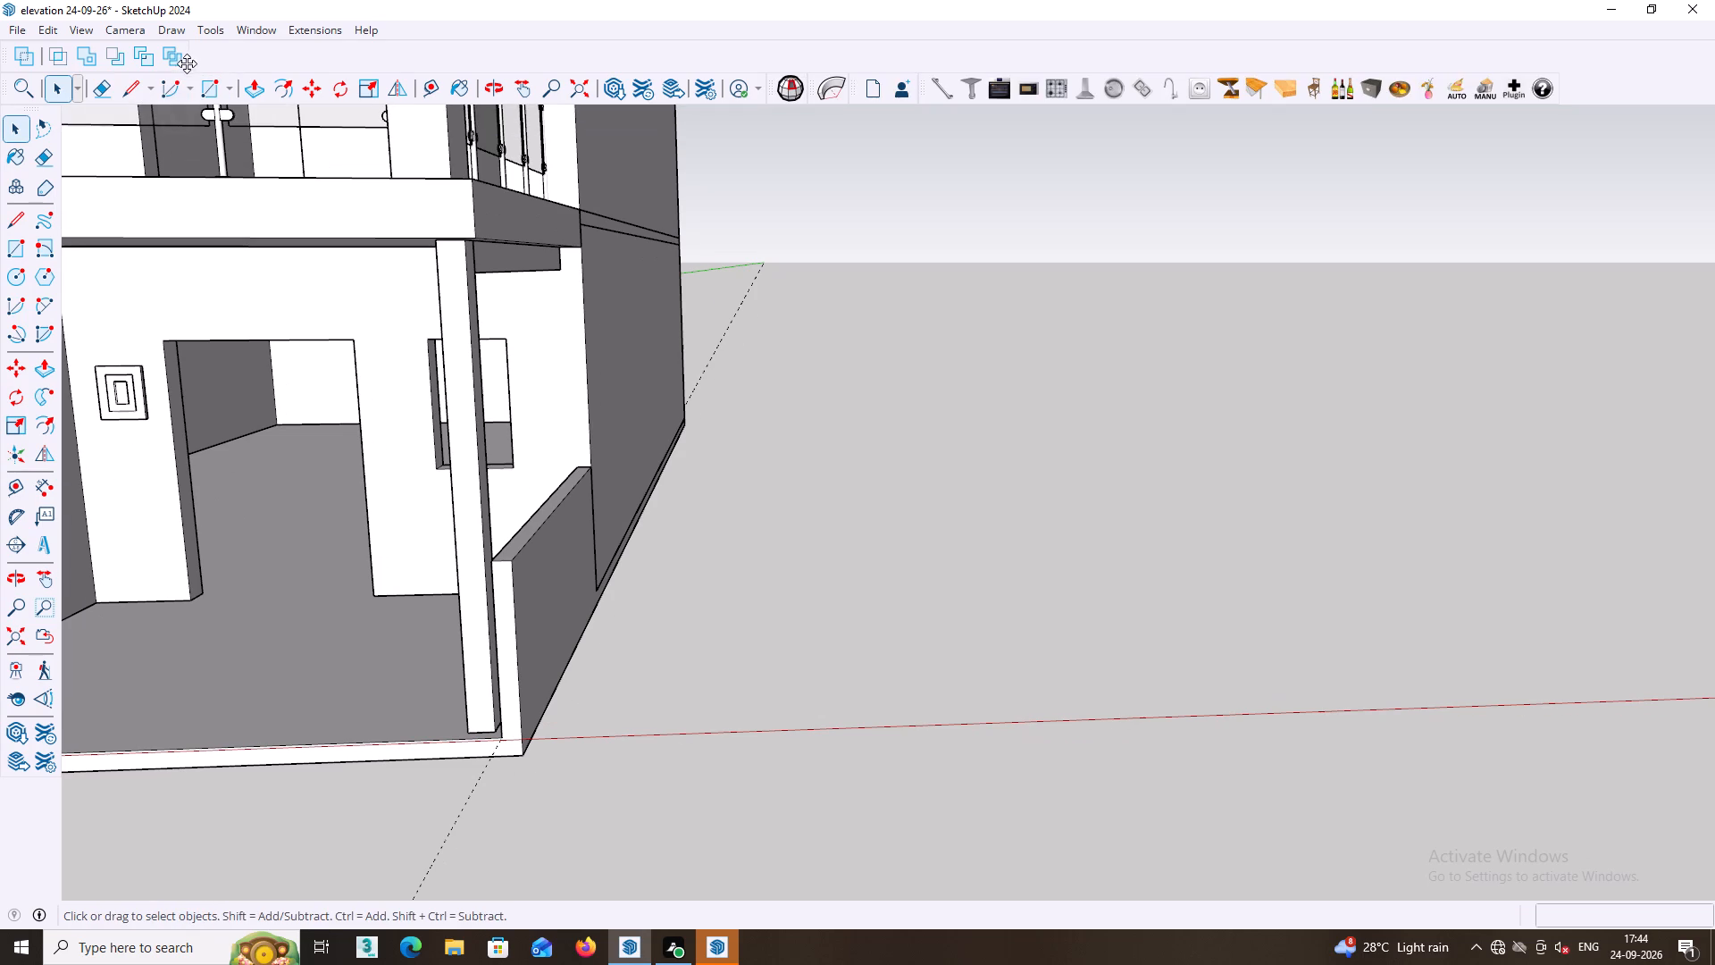
pyautogui.moveTo(187, 63); pyautogui.dragTo(196, 55)
pyautogui.click(197, 55)
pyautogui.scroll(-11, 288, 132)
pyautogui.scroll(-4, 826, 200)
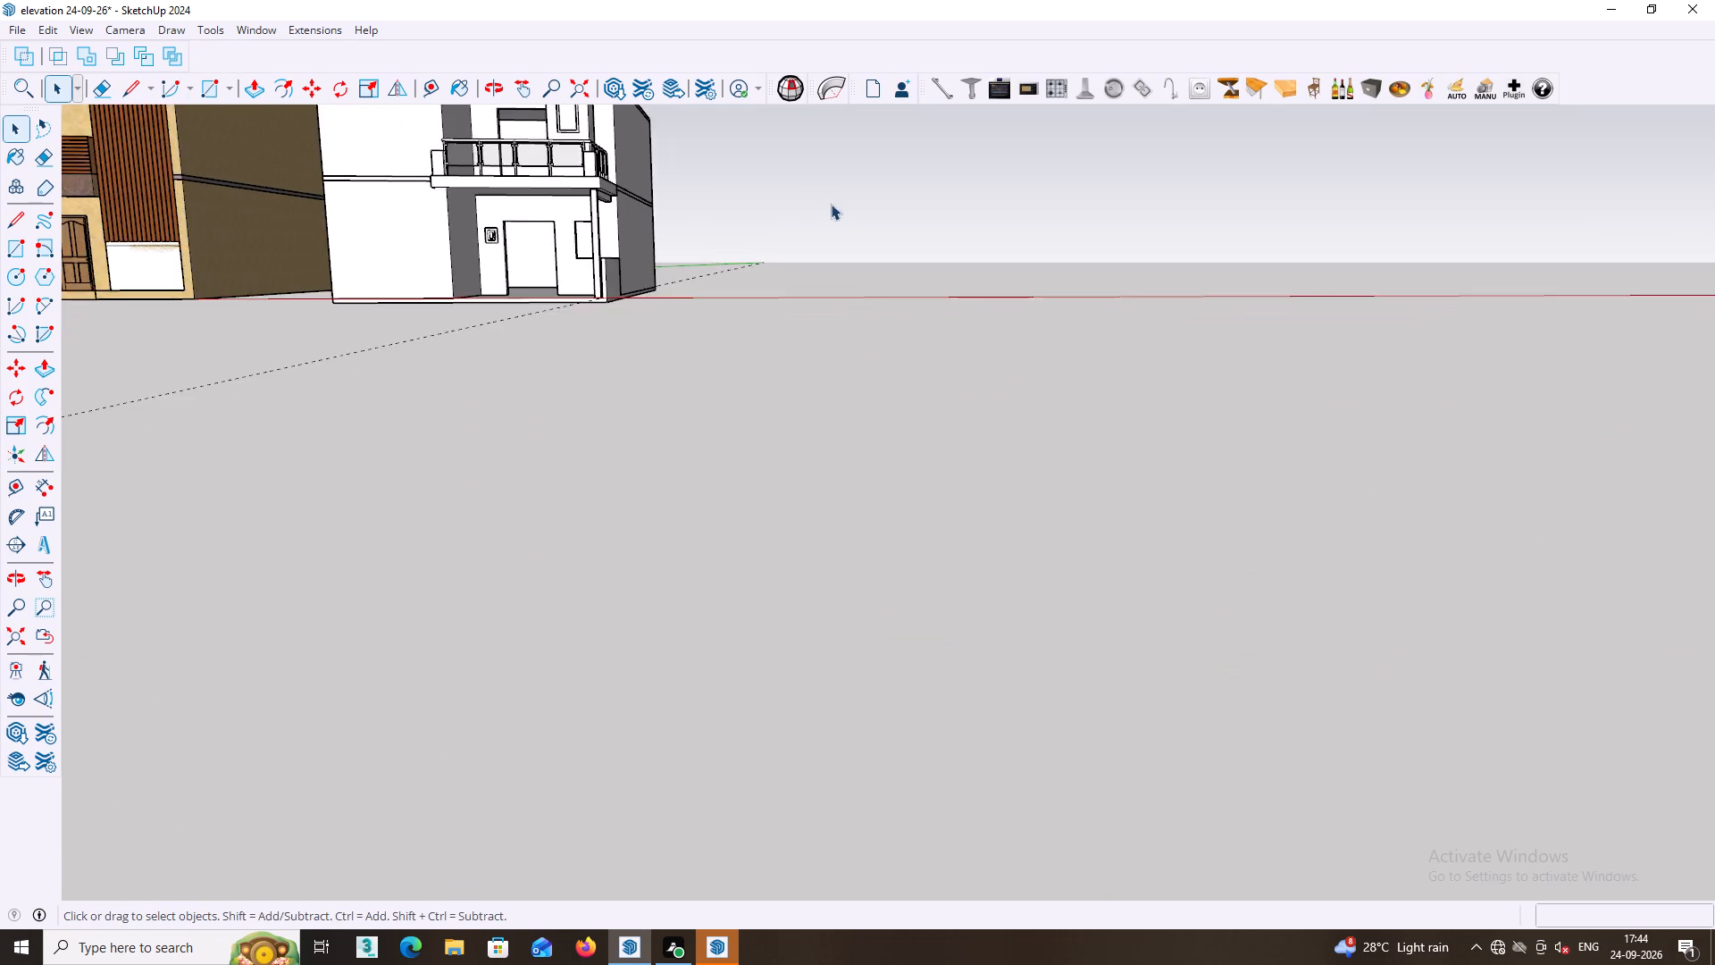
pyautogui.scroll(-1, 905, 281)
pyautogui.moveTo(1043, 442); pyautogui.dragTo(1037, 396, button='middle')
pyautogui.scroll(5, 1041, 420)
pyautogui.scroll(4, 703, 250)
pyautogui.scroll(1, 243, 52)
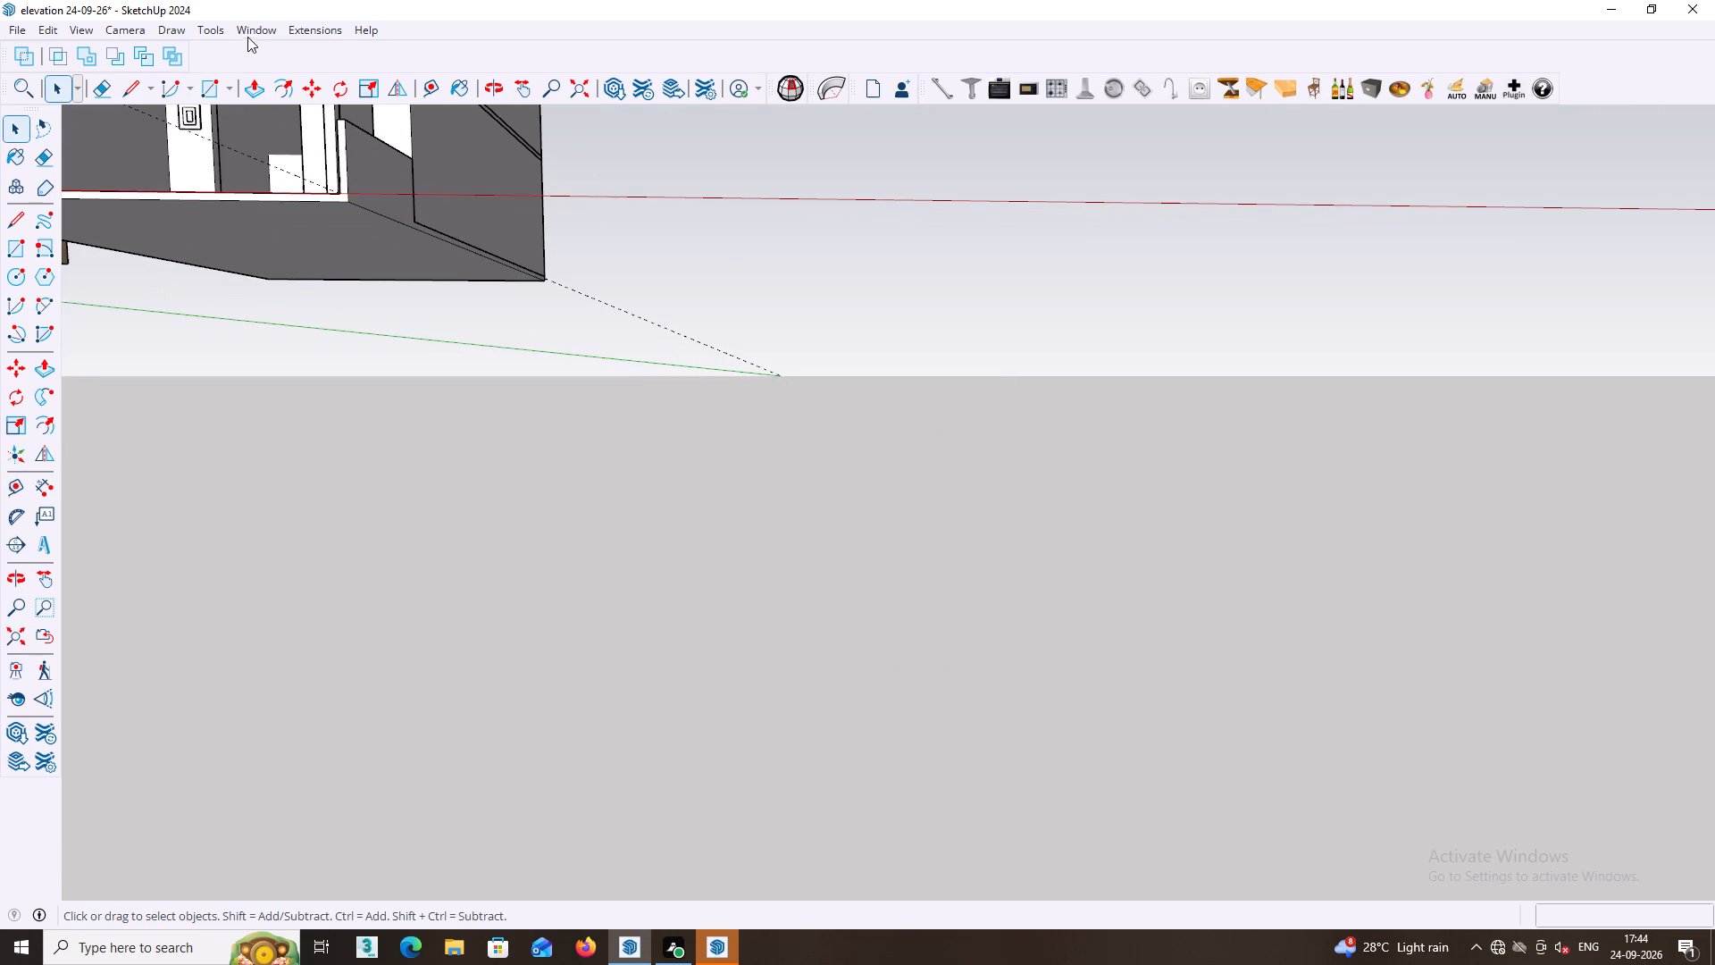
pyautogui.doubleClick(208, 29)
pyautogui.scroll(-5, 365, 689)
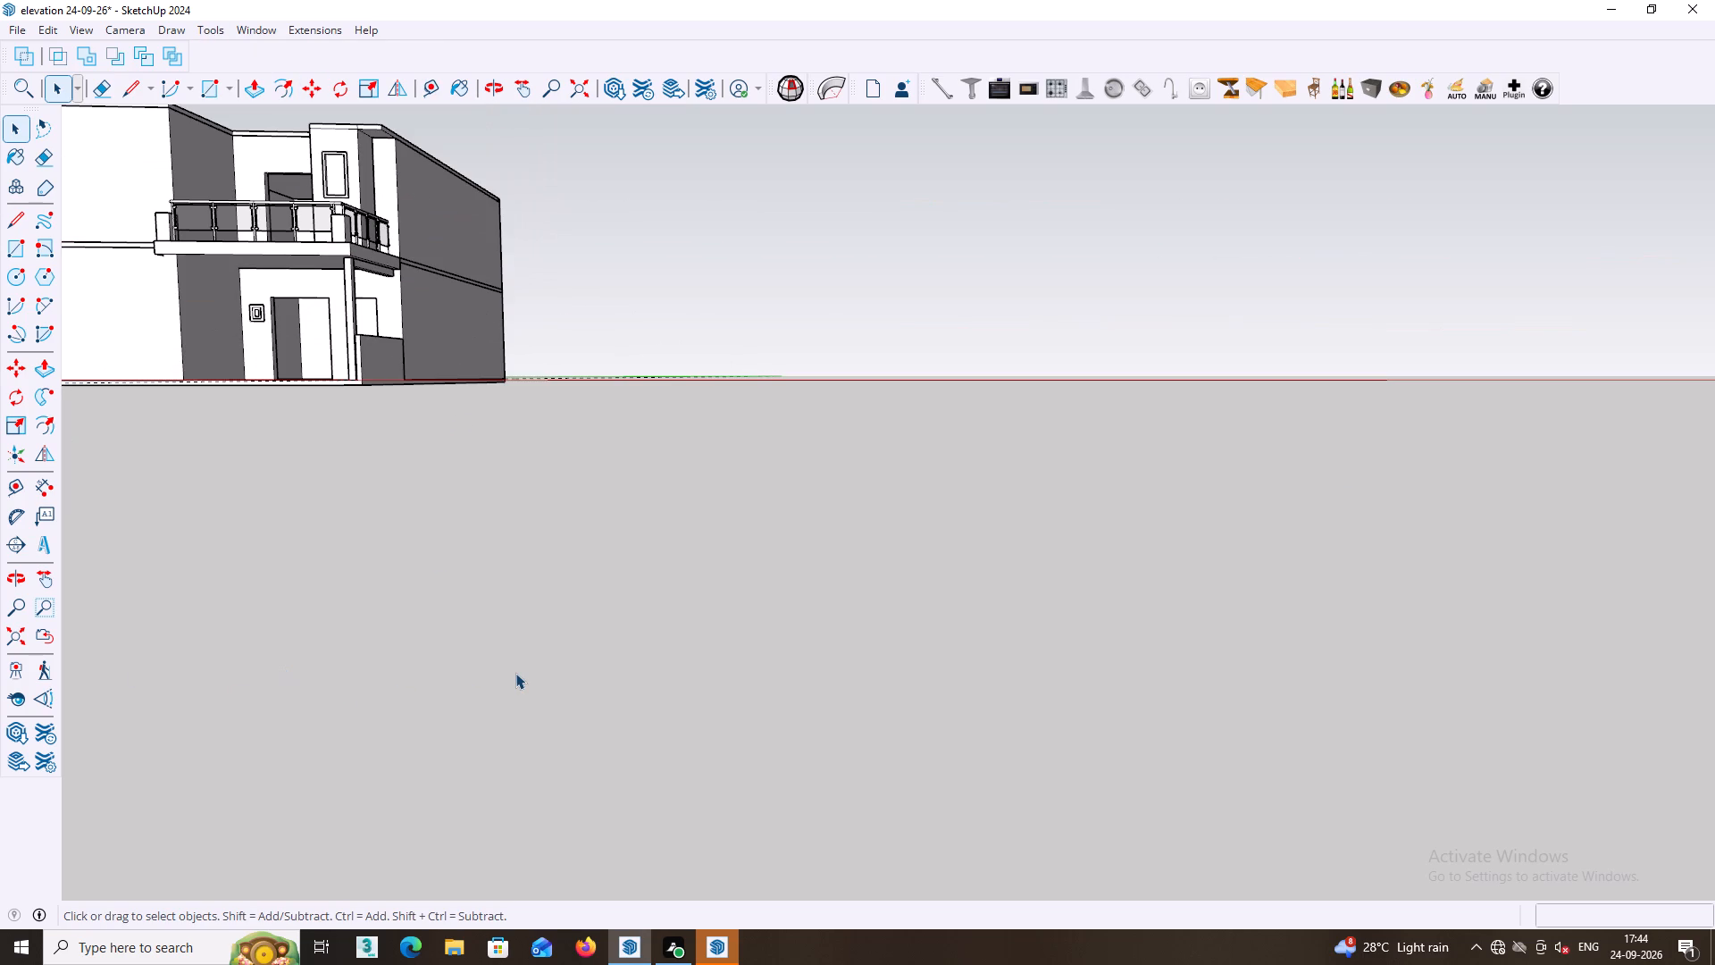
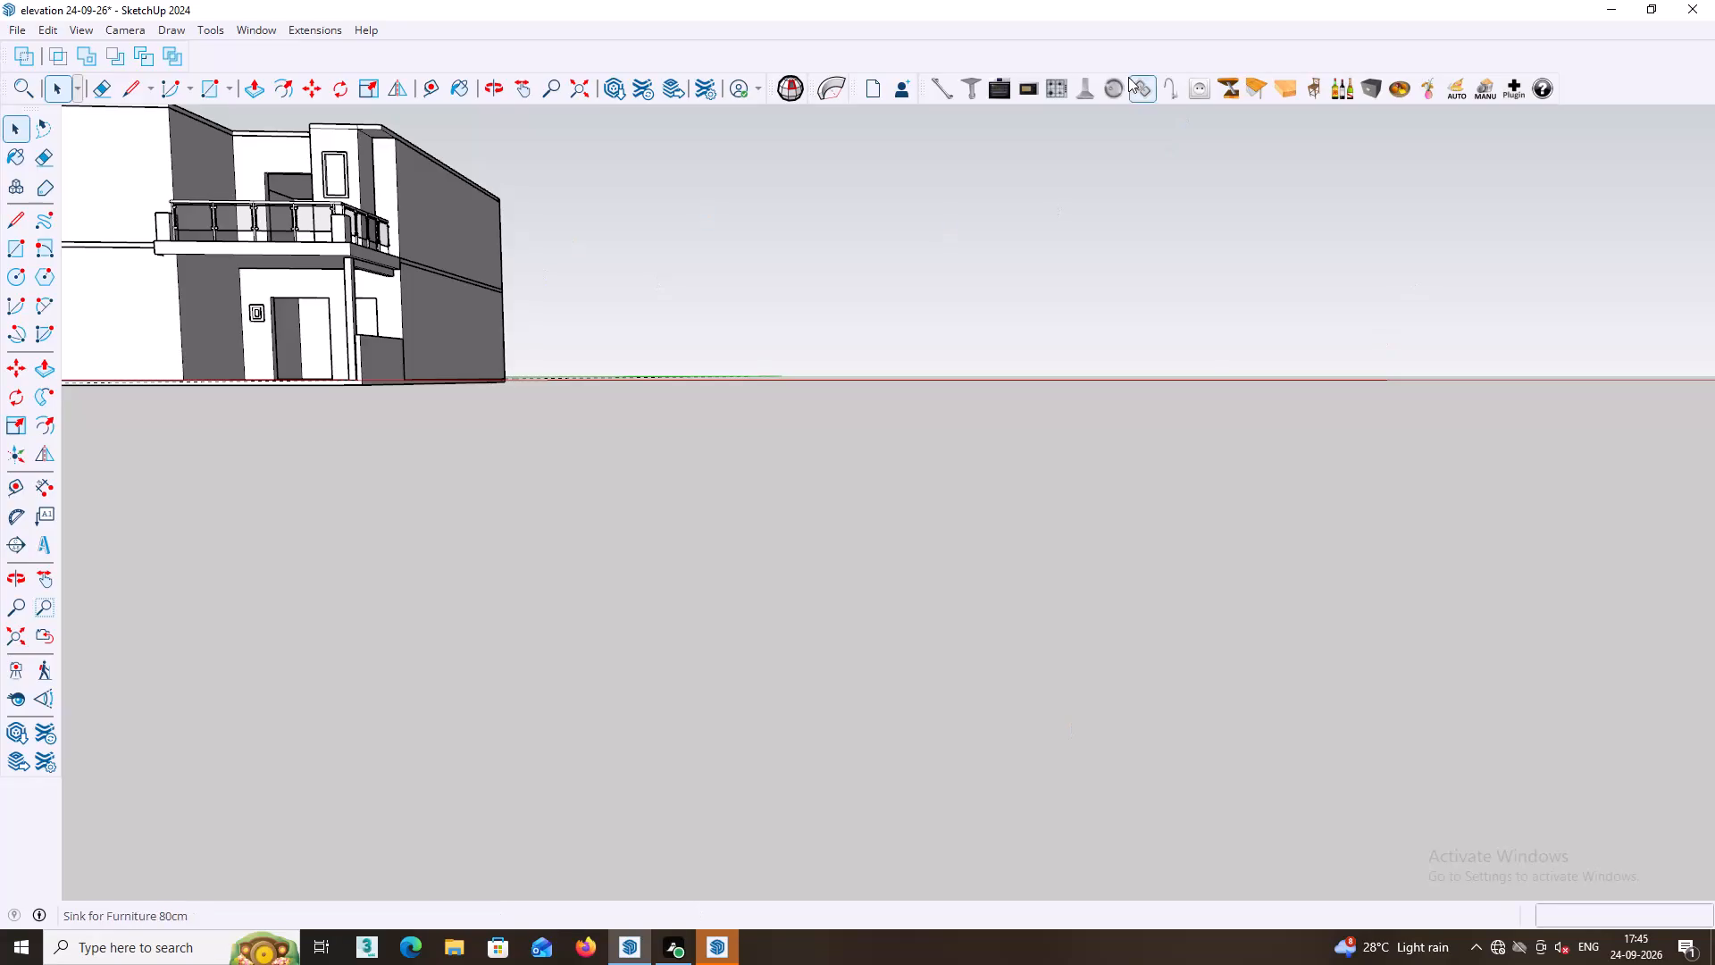
# Draw a Type C MajRail railing, 36" high with zero offsets, about 9' along the white house's roof side edge from the front corner.
pyautogui.scroll(-8, 471, 230)
pyautogui.scroll(6, 191, 248)
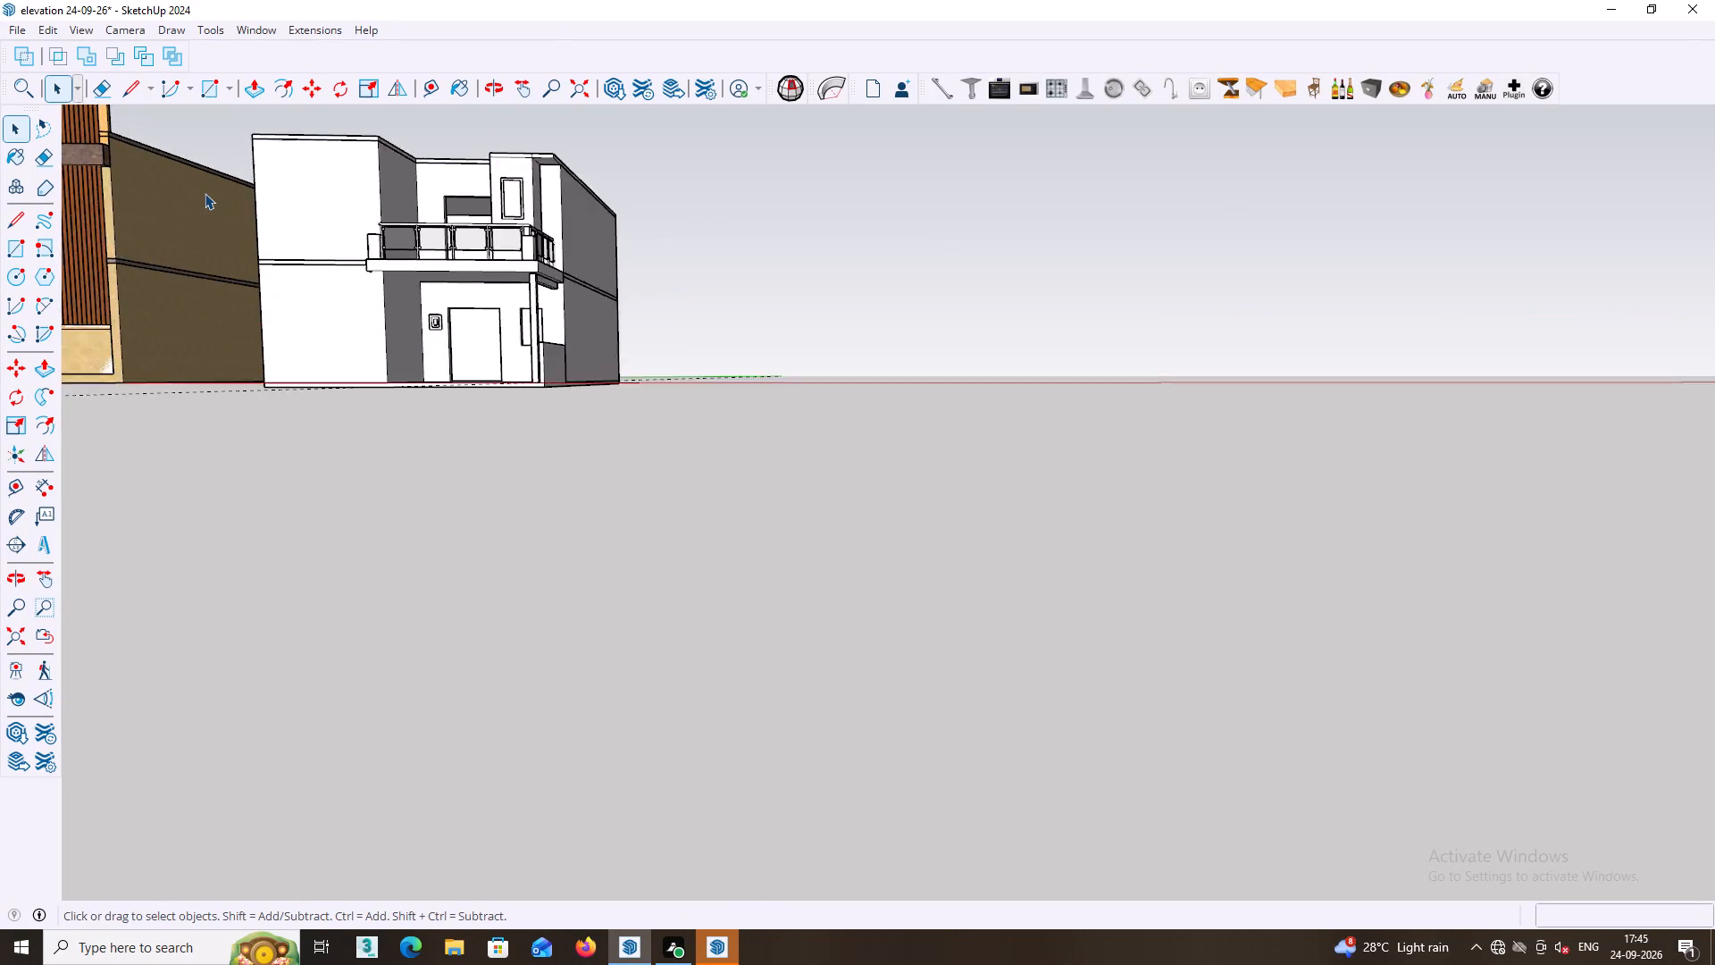
pyautogui.scroll(7, 205, 193)
pyautogui.moveTo(333, 235); pyautogui.dragTo(376, 455, button='middle')
pyautogui.scroll(-1, 378, 456)
pyautogui.scroll(2, 582, 495)
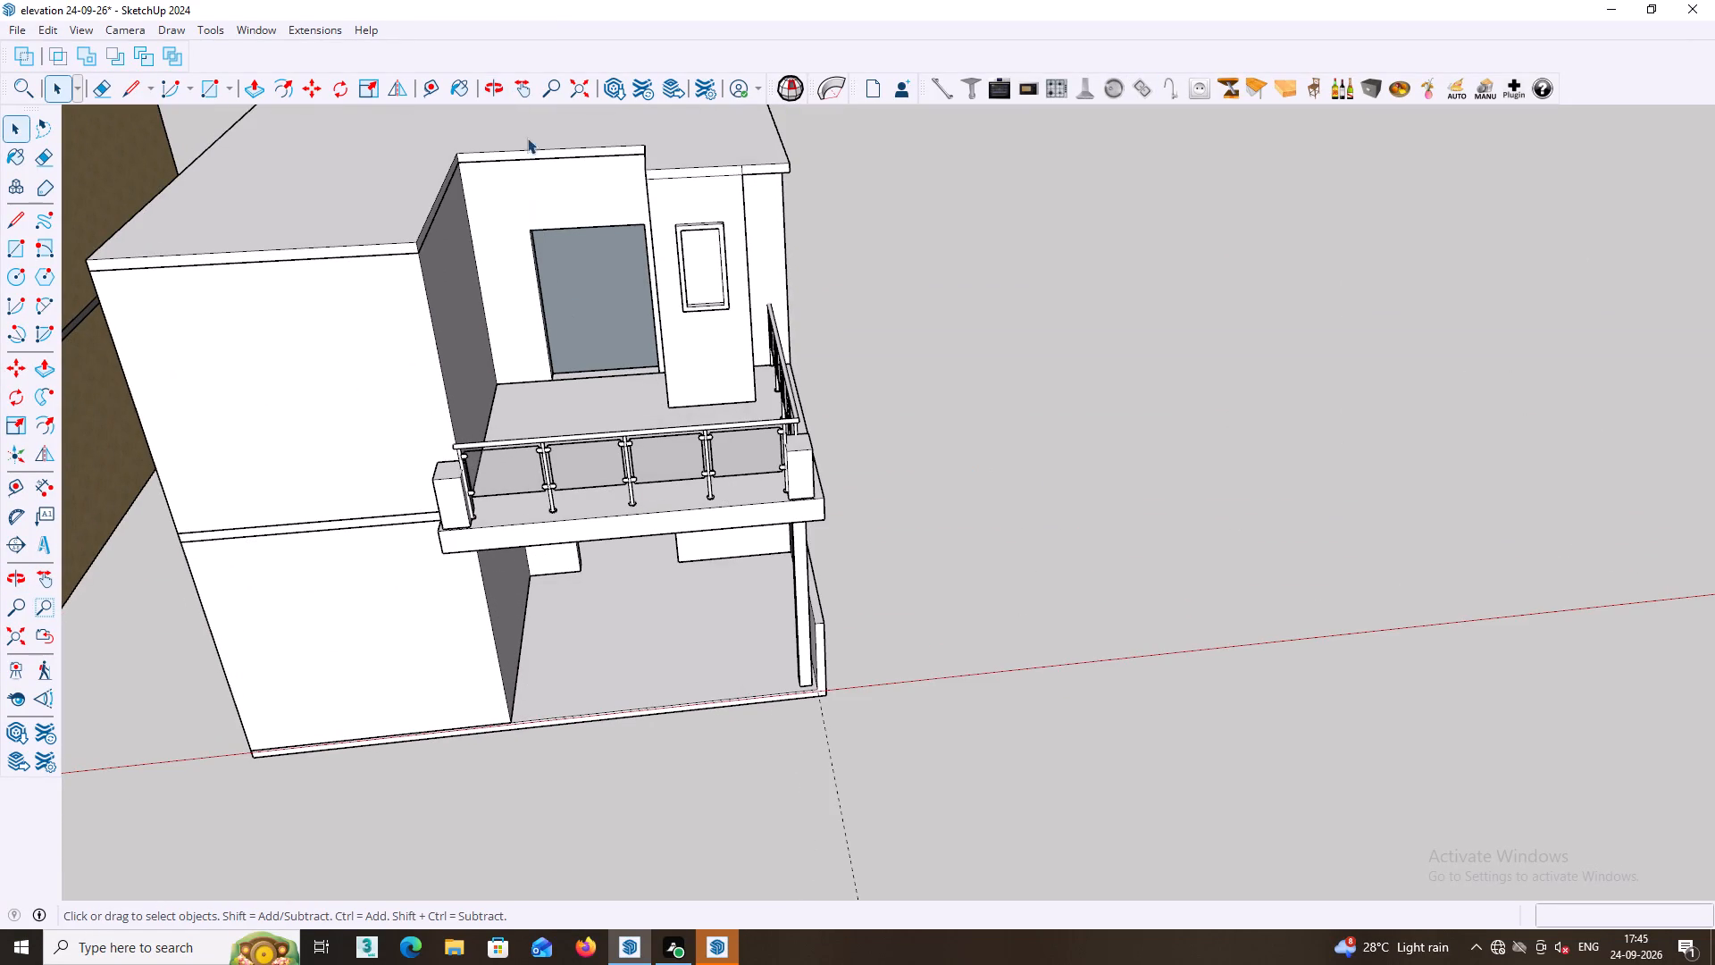
pyautogui.doubleClick(247, 33)
pyautogui.click(237, 25)
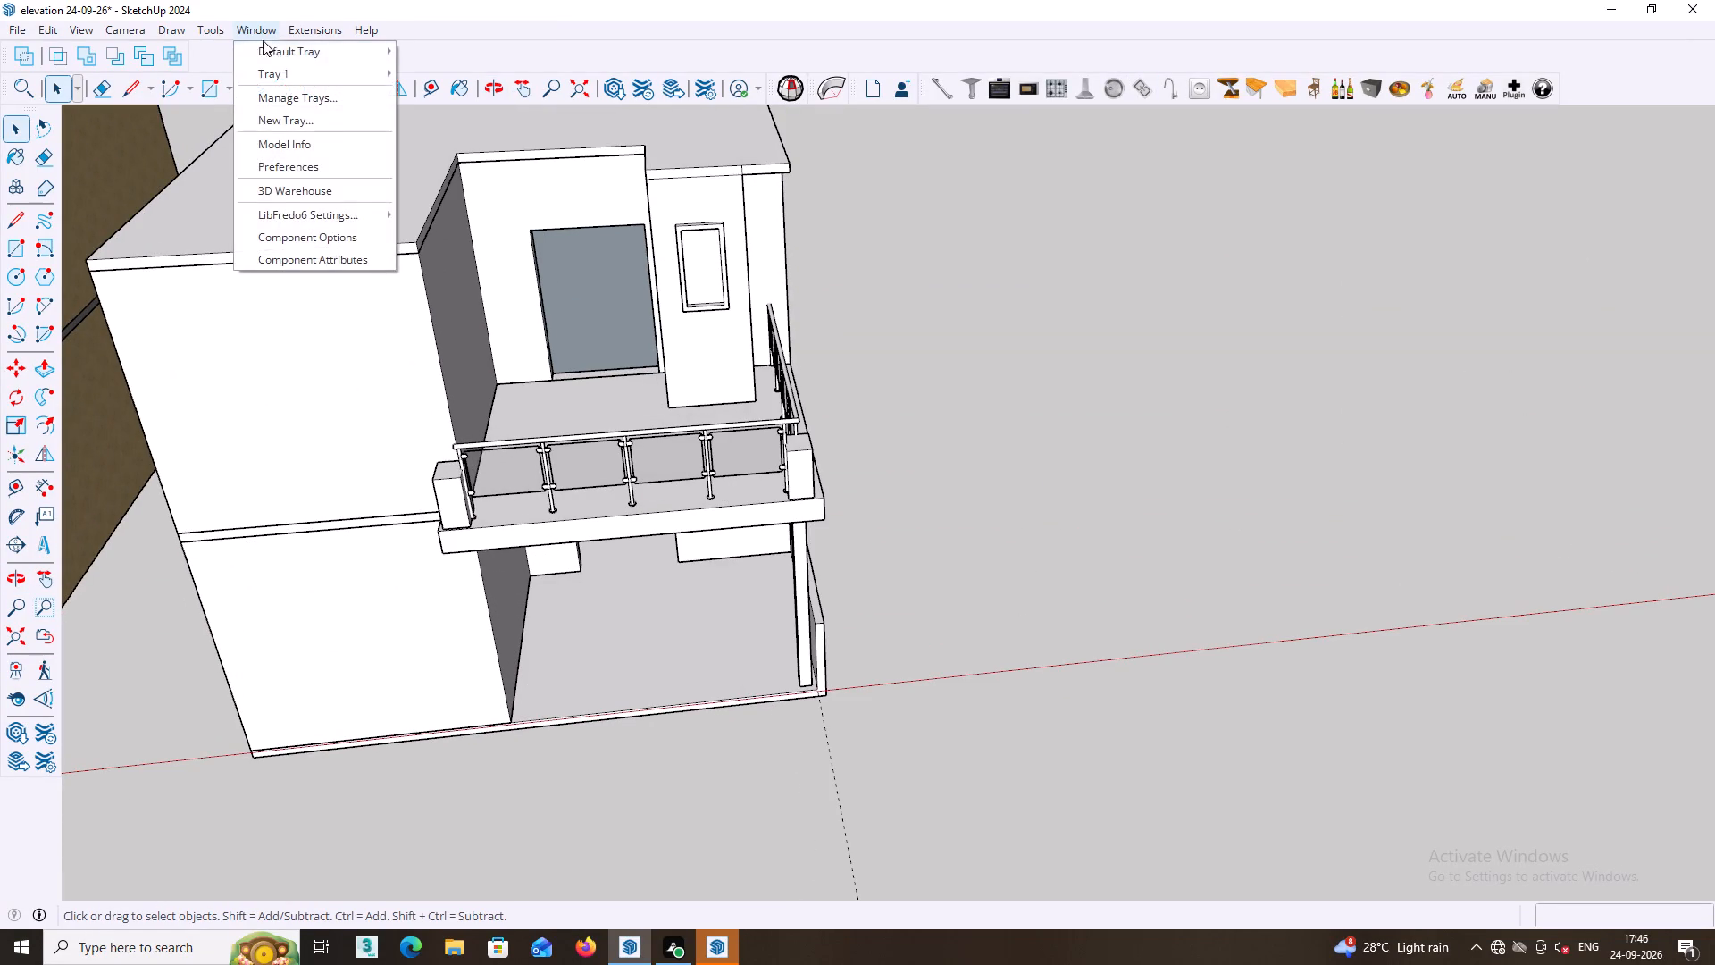
pyautogui.click(296, 38)
pyautogui.click(296, 38)
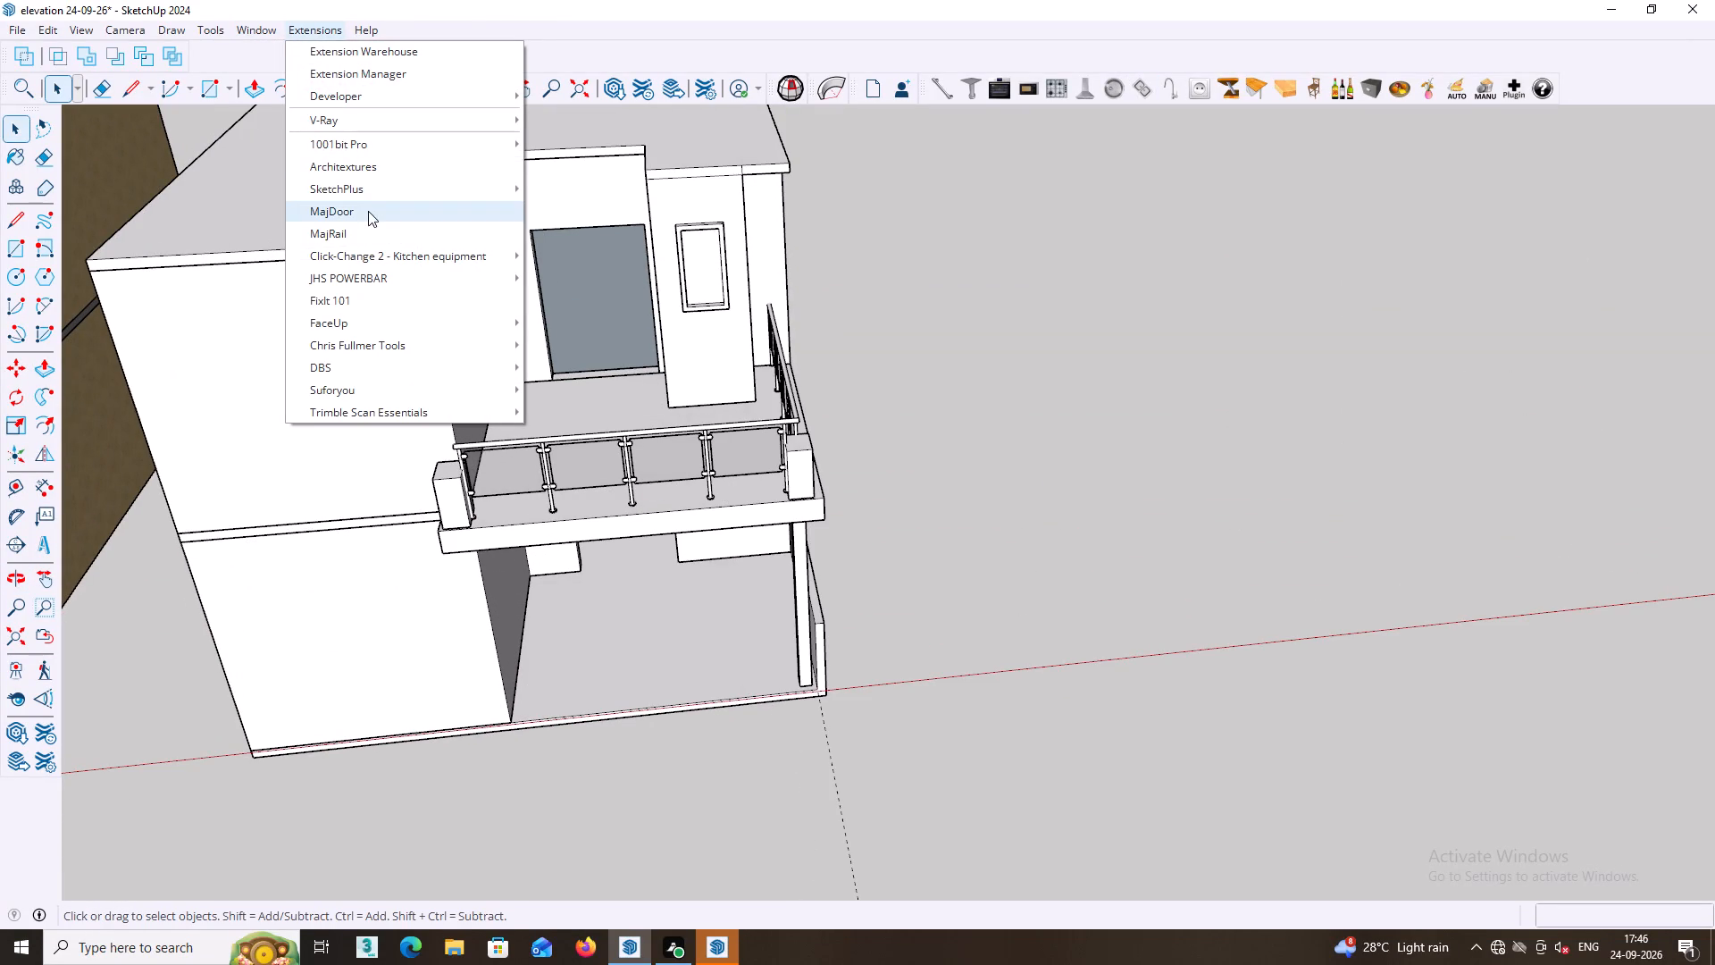
pyautogui.click(367, 238)
pyautogui.scroll(-4, 707, 293)
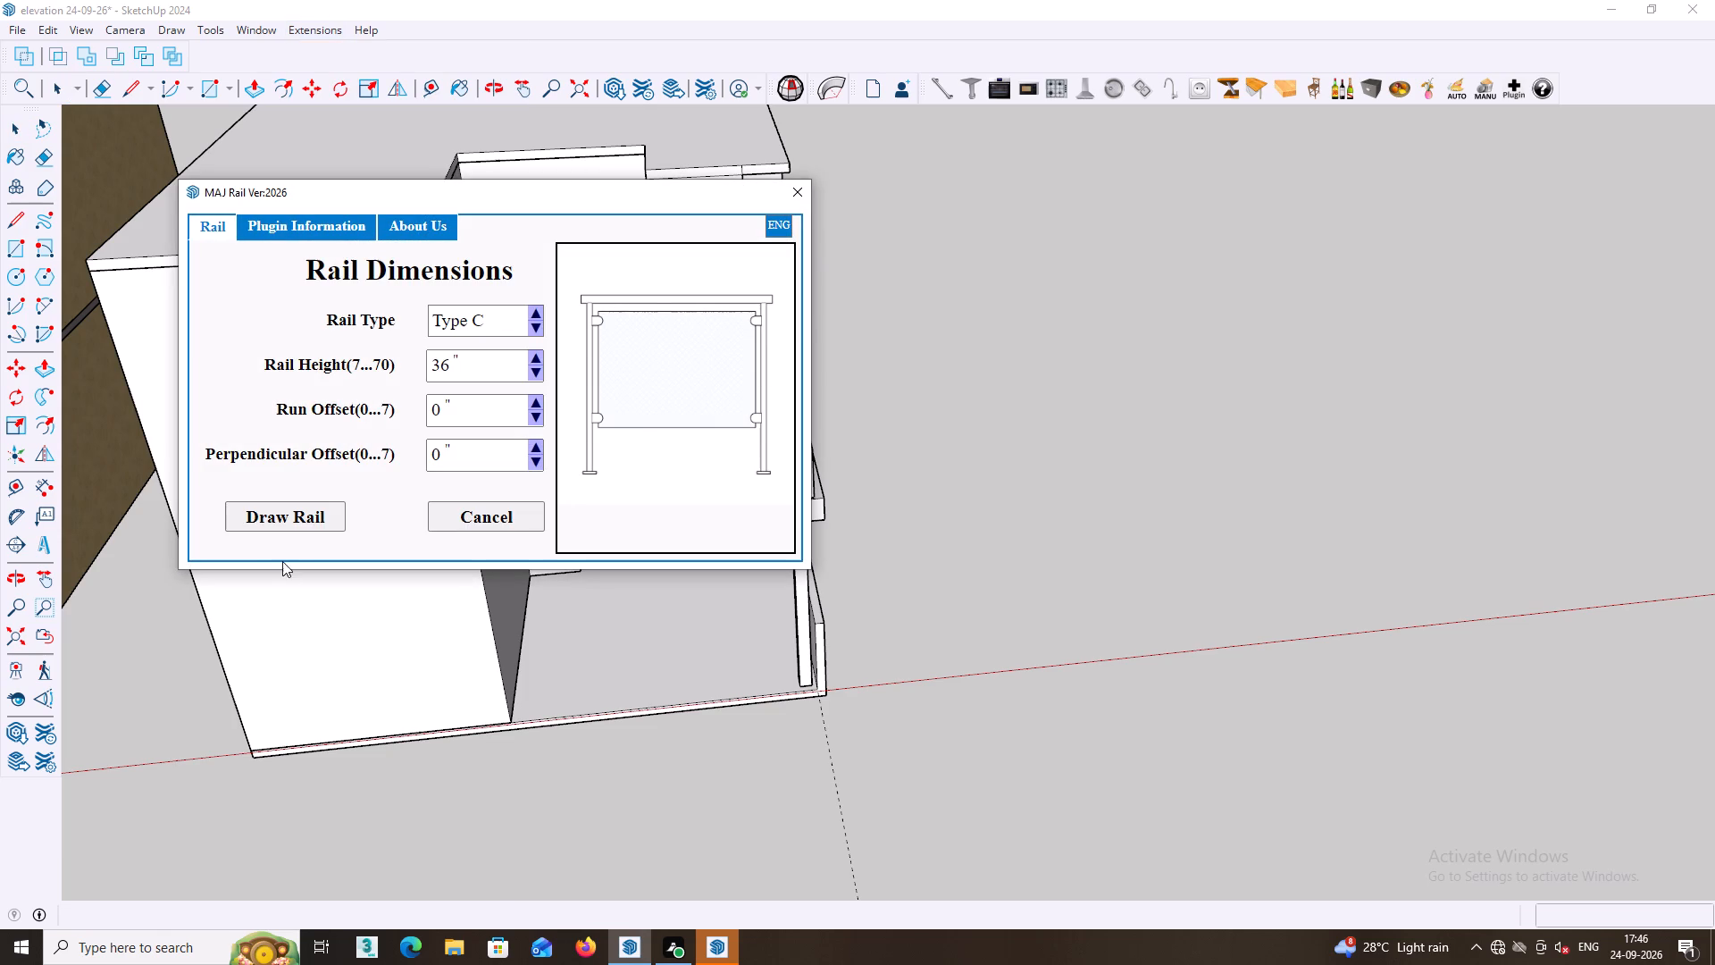
pyautogui.click(290, 509)
pyautogui.scroll(-8, 640, 471)
pyautogui.scroll(3, 655, 356)
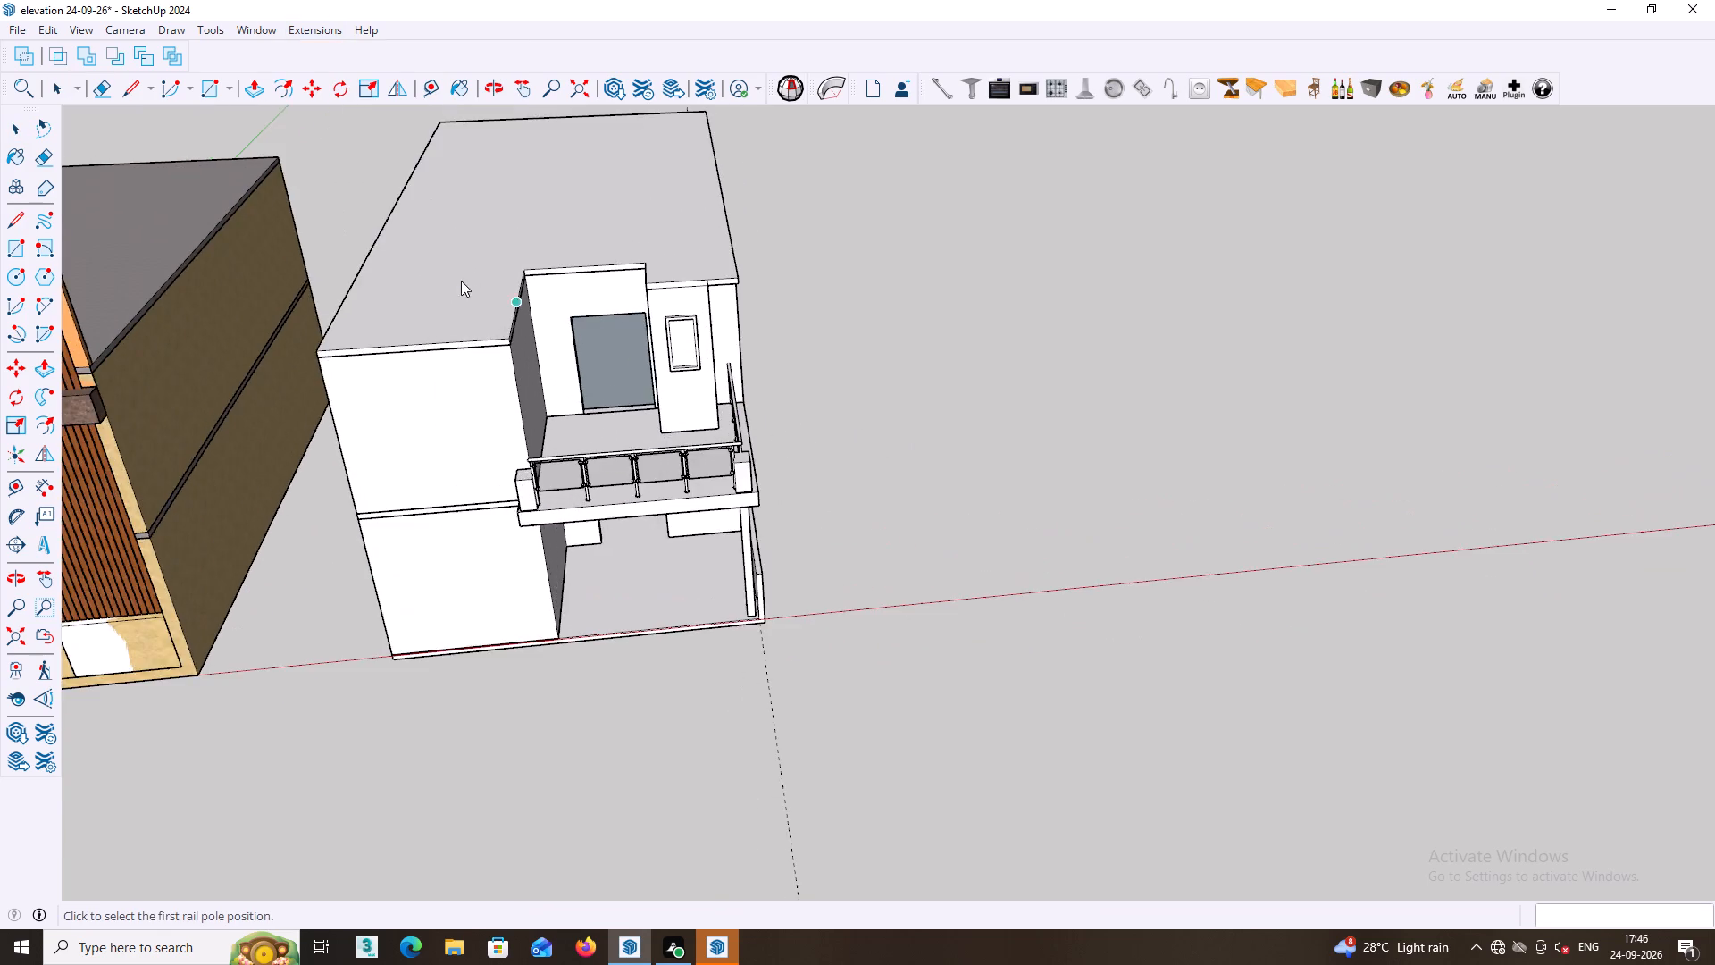
pyautogui.scroll(4, 439, 275)
pyautogui.scroll(2, 351, 368)
pyautogui.scroll(3, 272, 382)
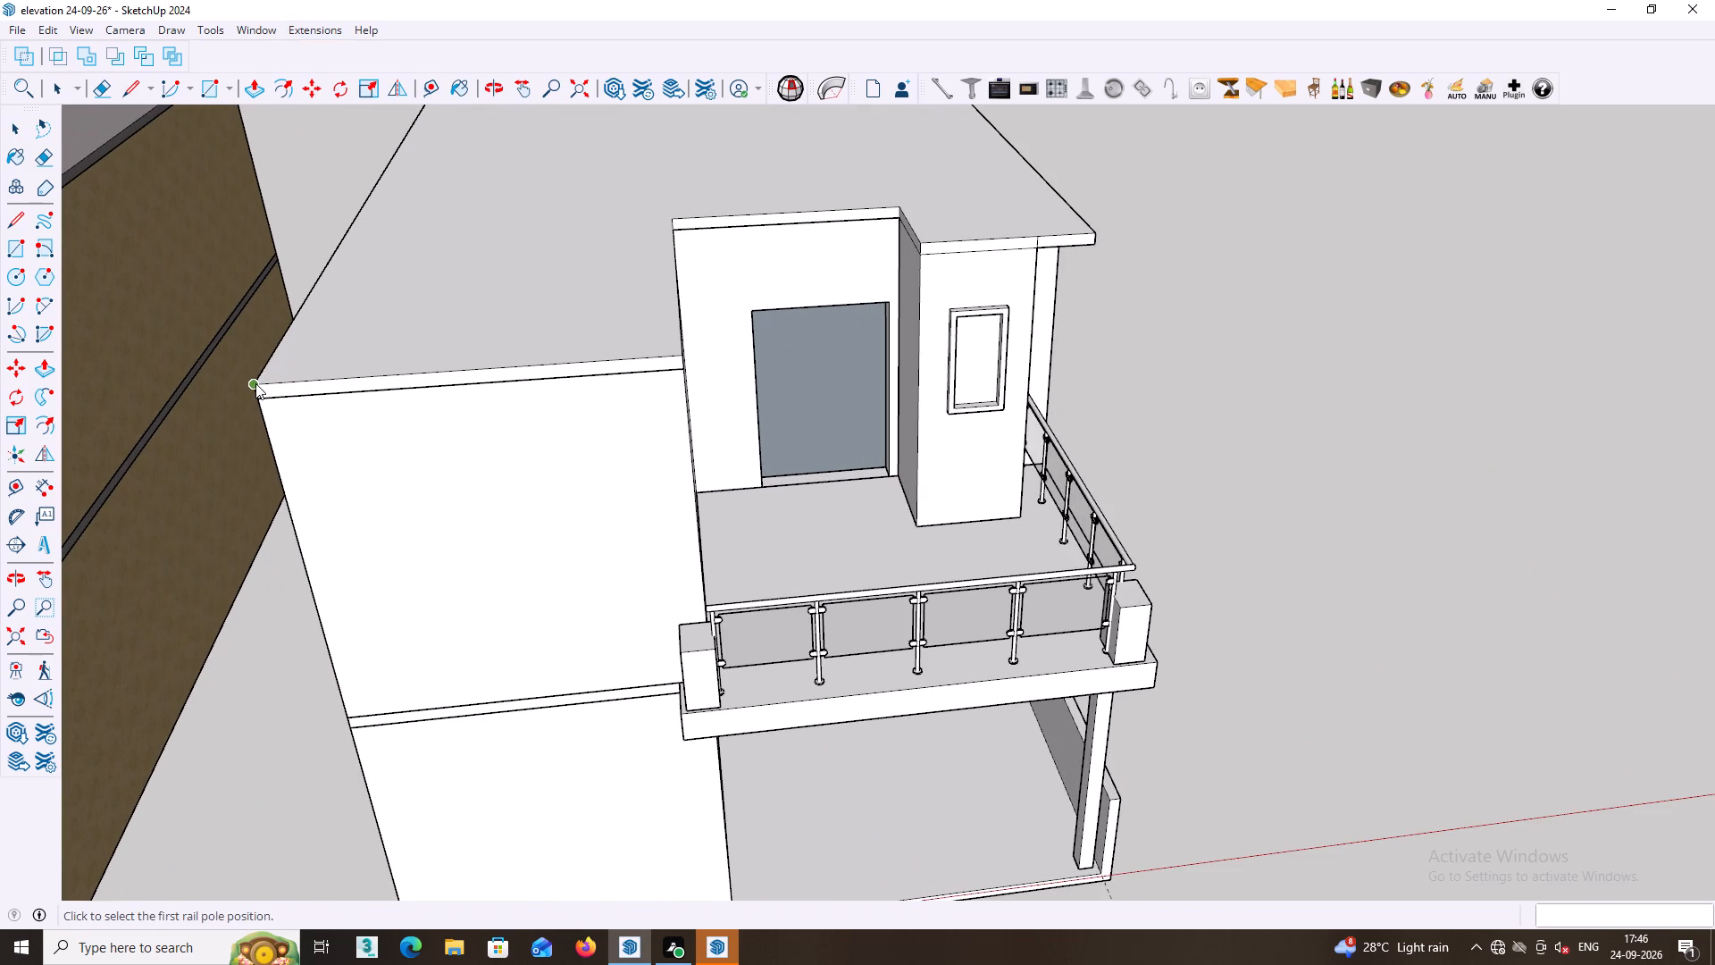
pyautogui.click(255, 383)
pyautogui.tripleClick(327, 256)
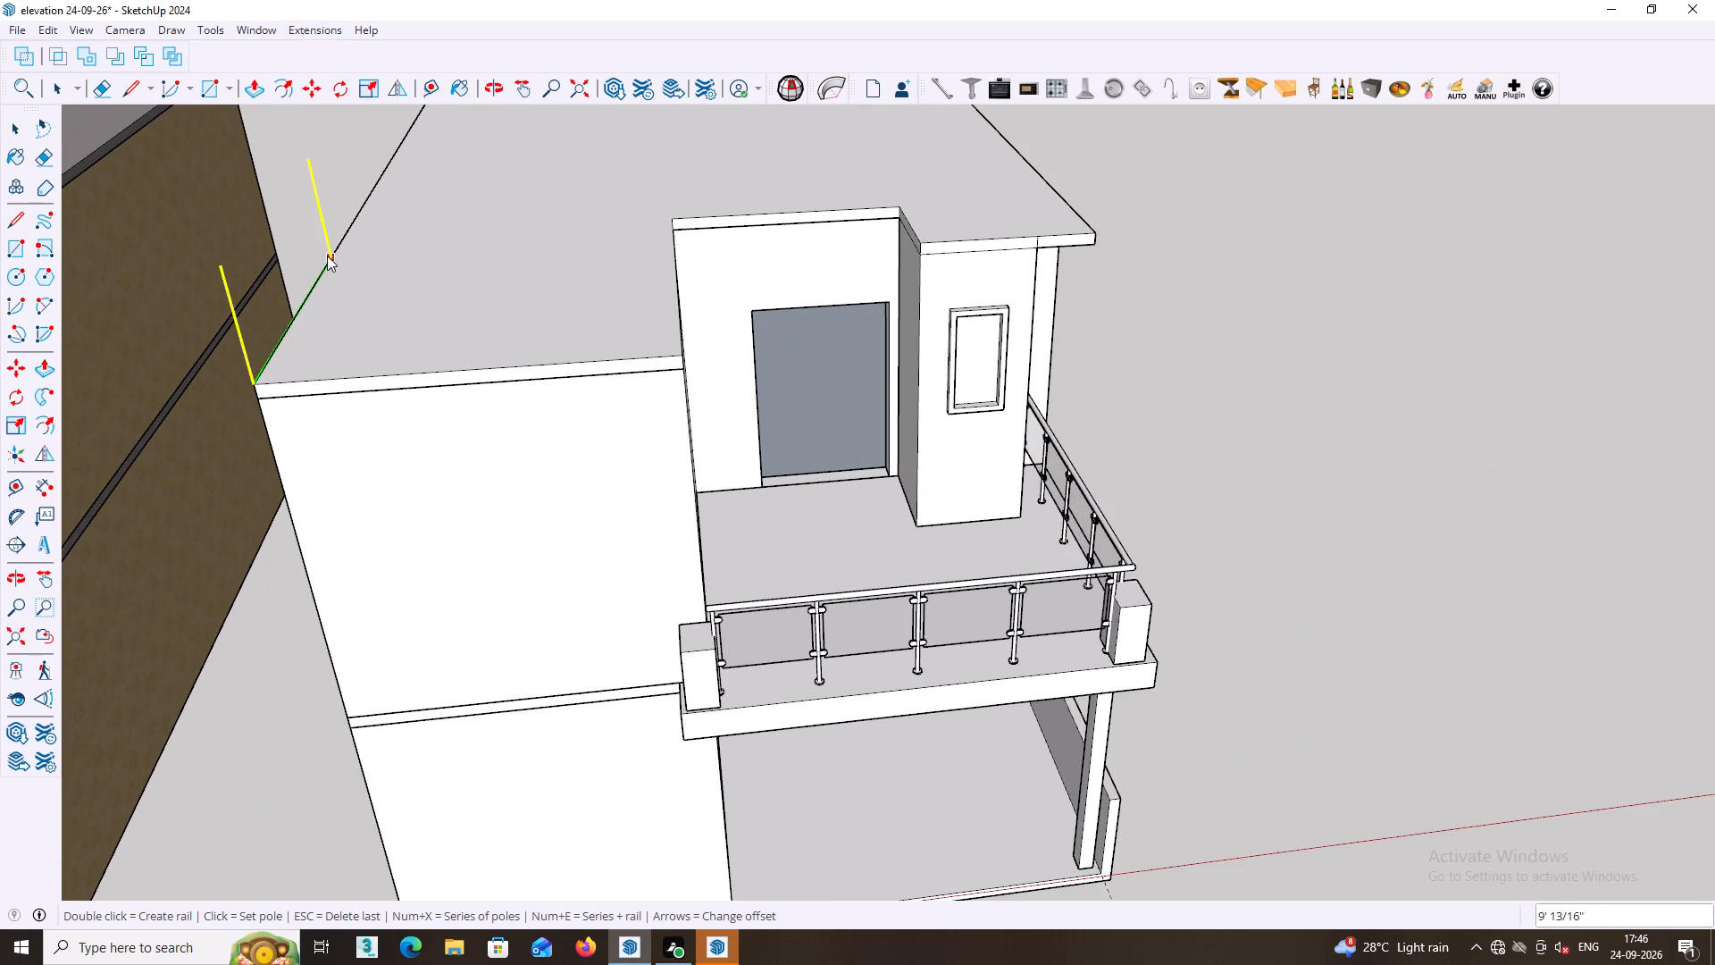
pyautogui.scroll(-4, 280, 274)
pyautogui.scroll(3, 288, 343)
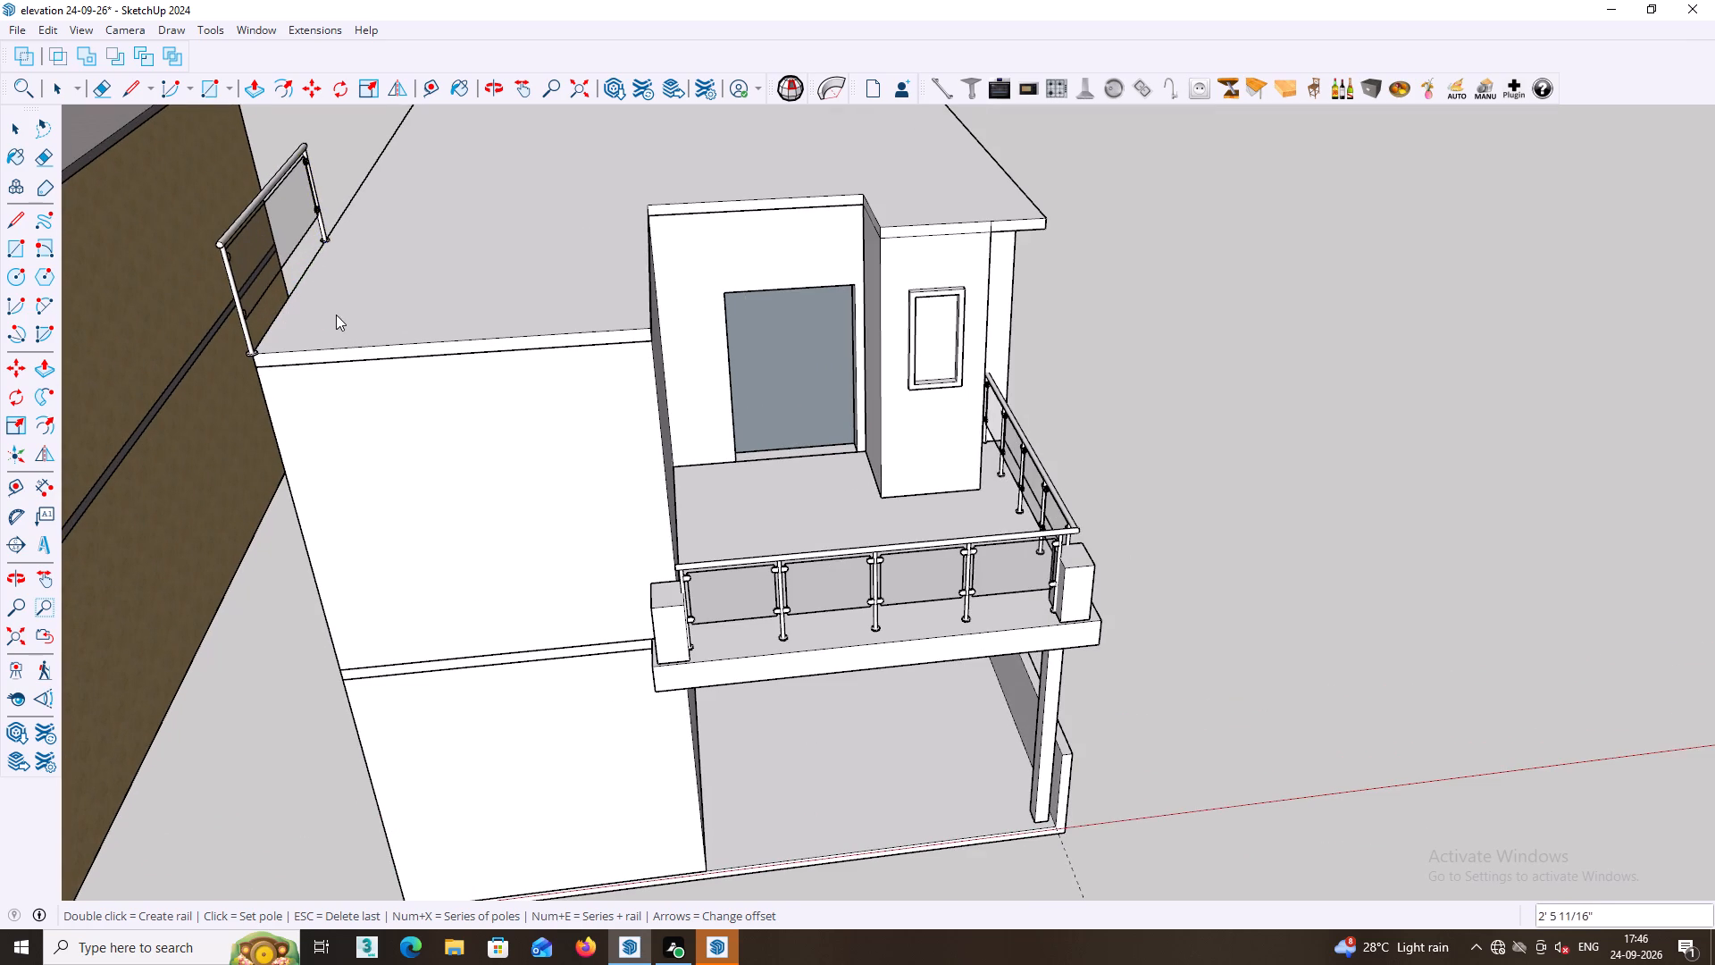
pyautogui.press('Escape')
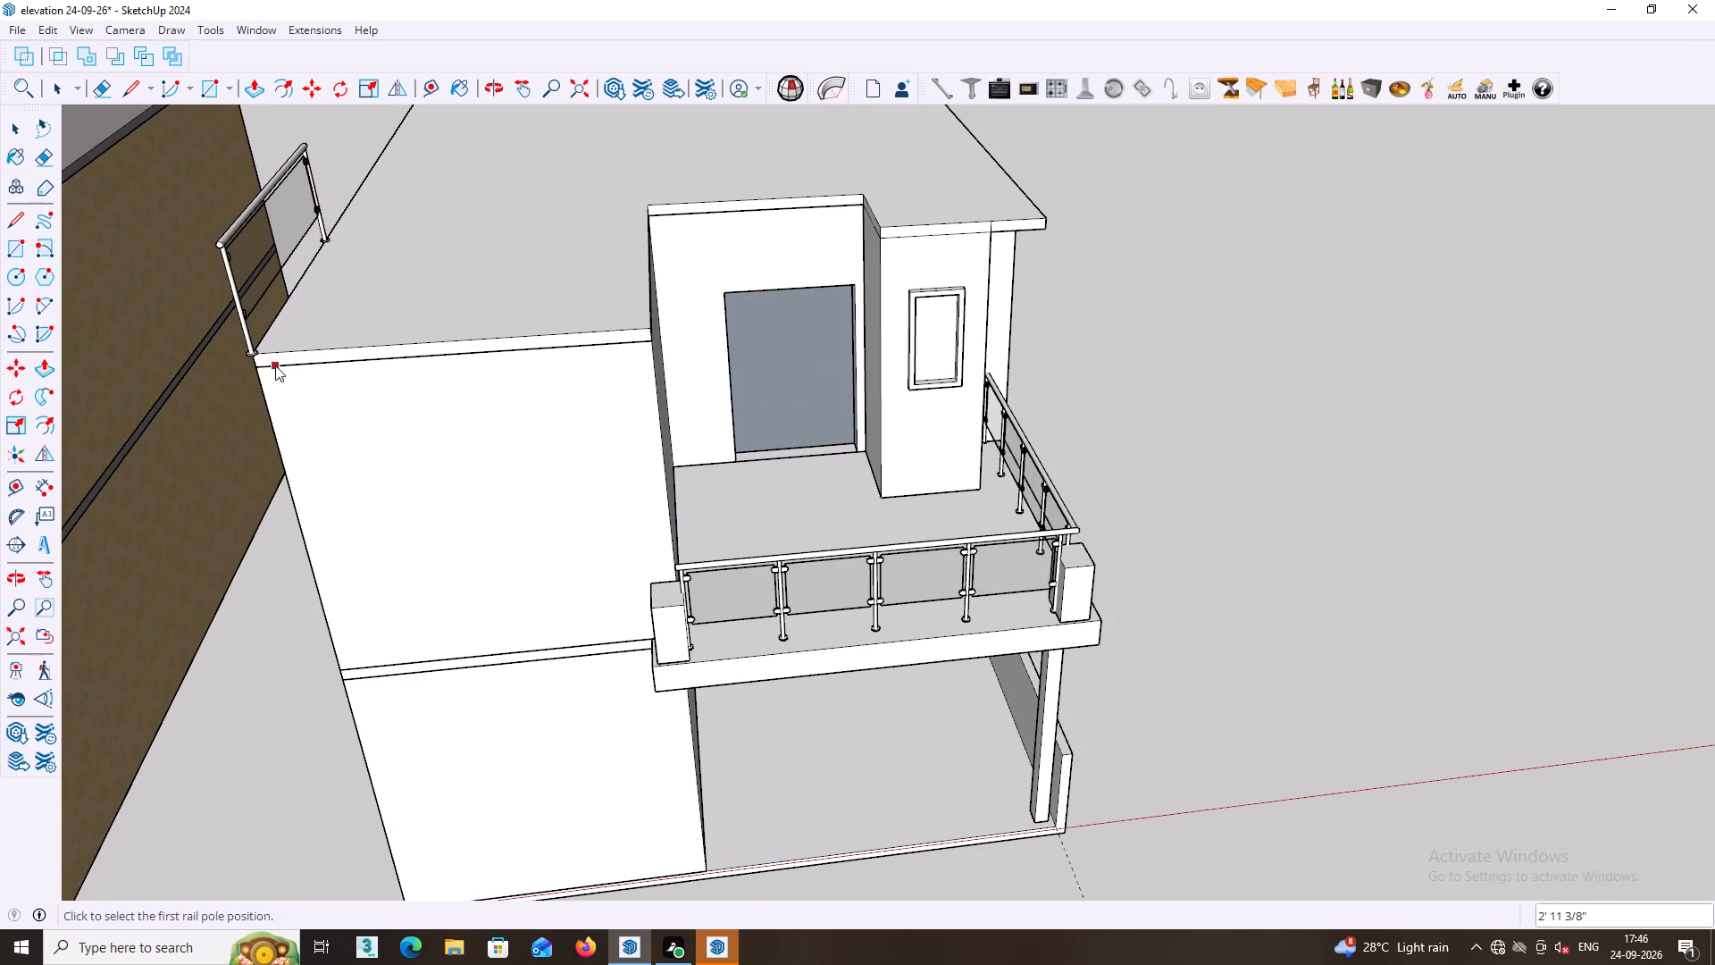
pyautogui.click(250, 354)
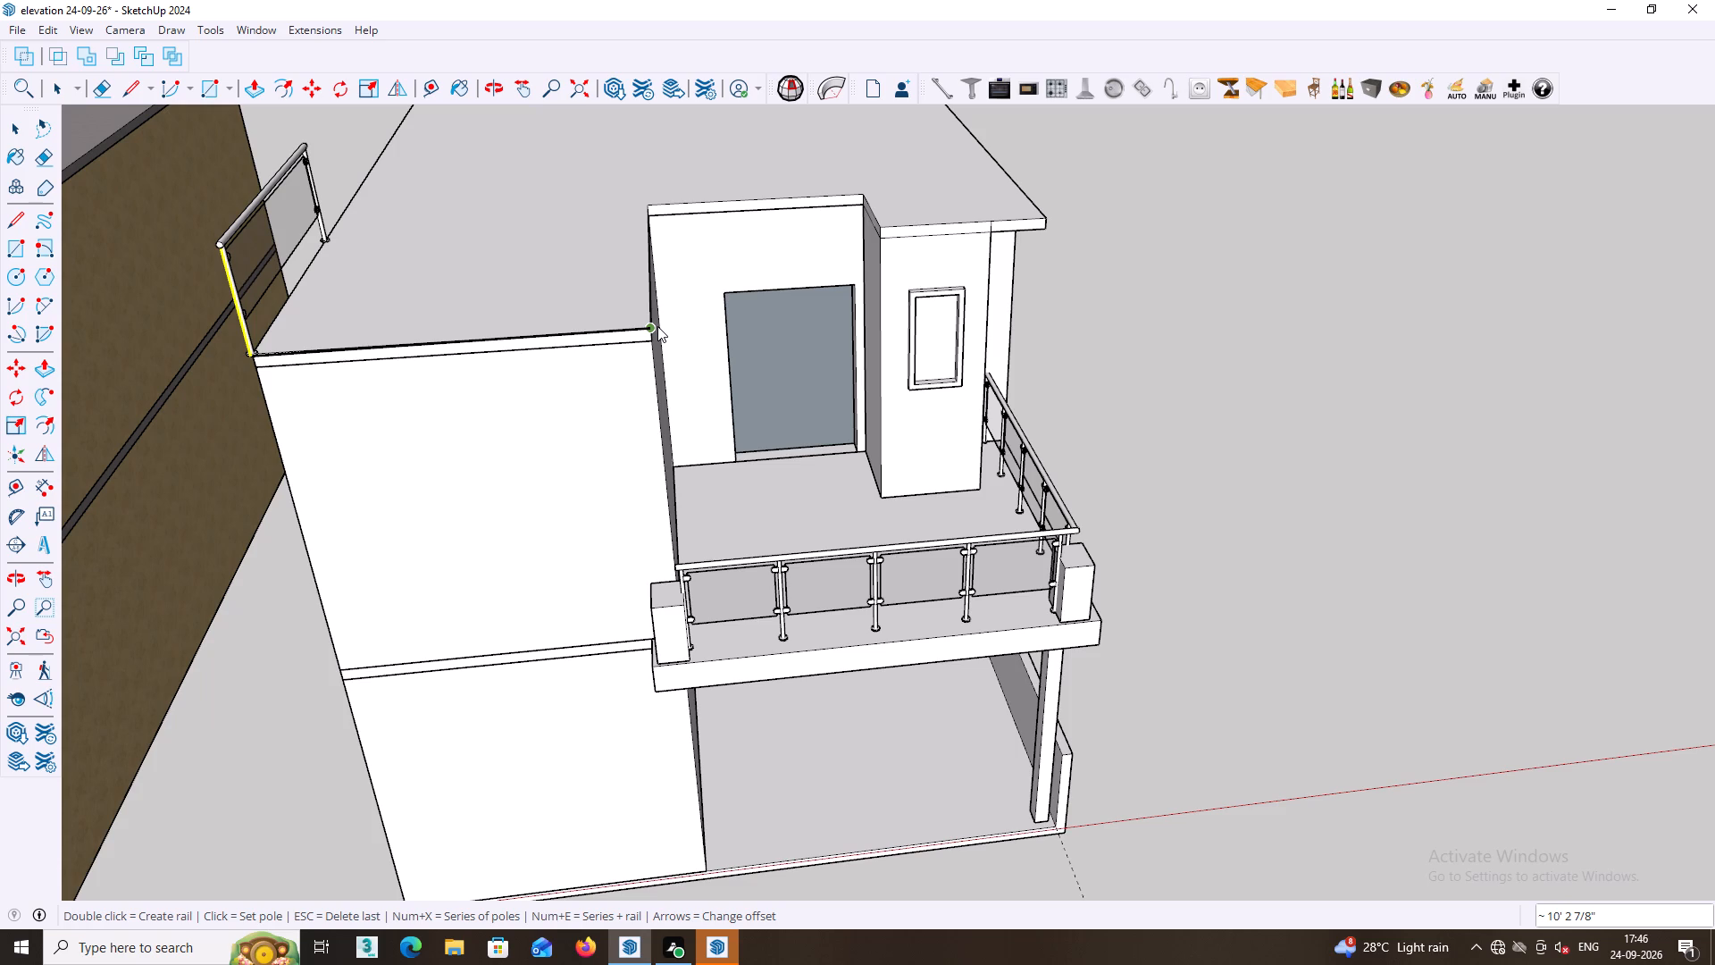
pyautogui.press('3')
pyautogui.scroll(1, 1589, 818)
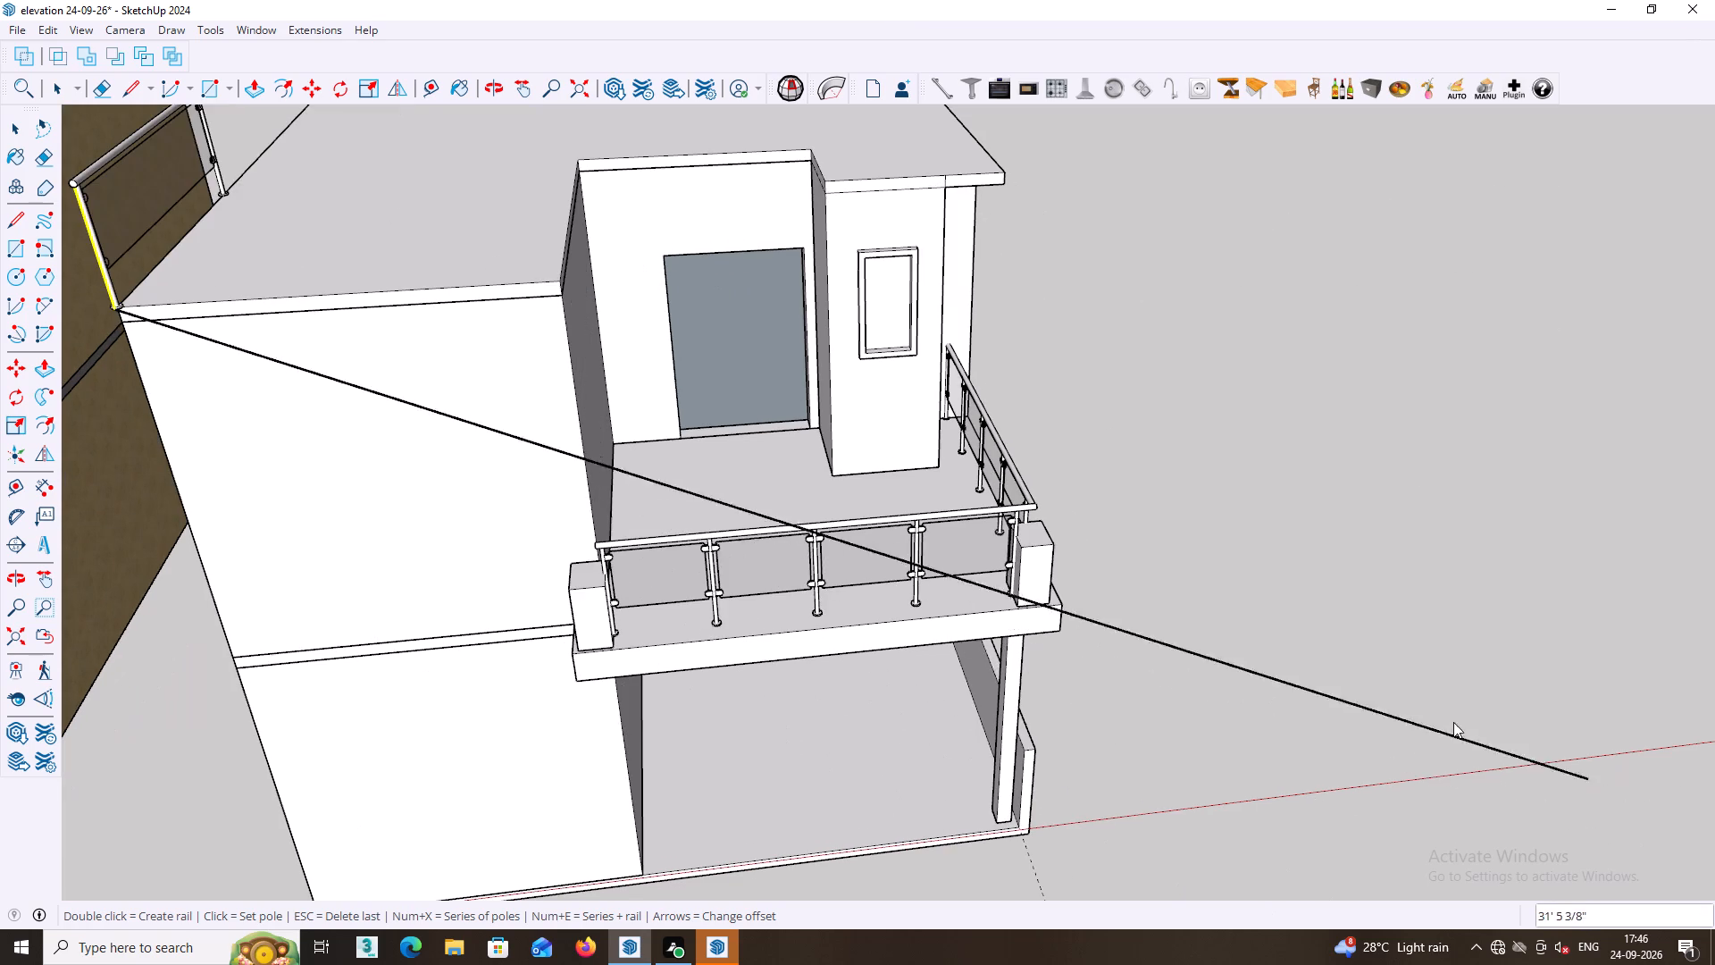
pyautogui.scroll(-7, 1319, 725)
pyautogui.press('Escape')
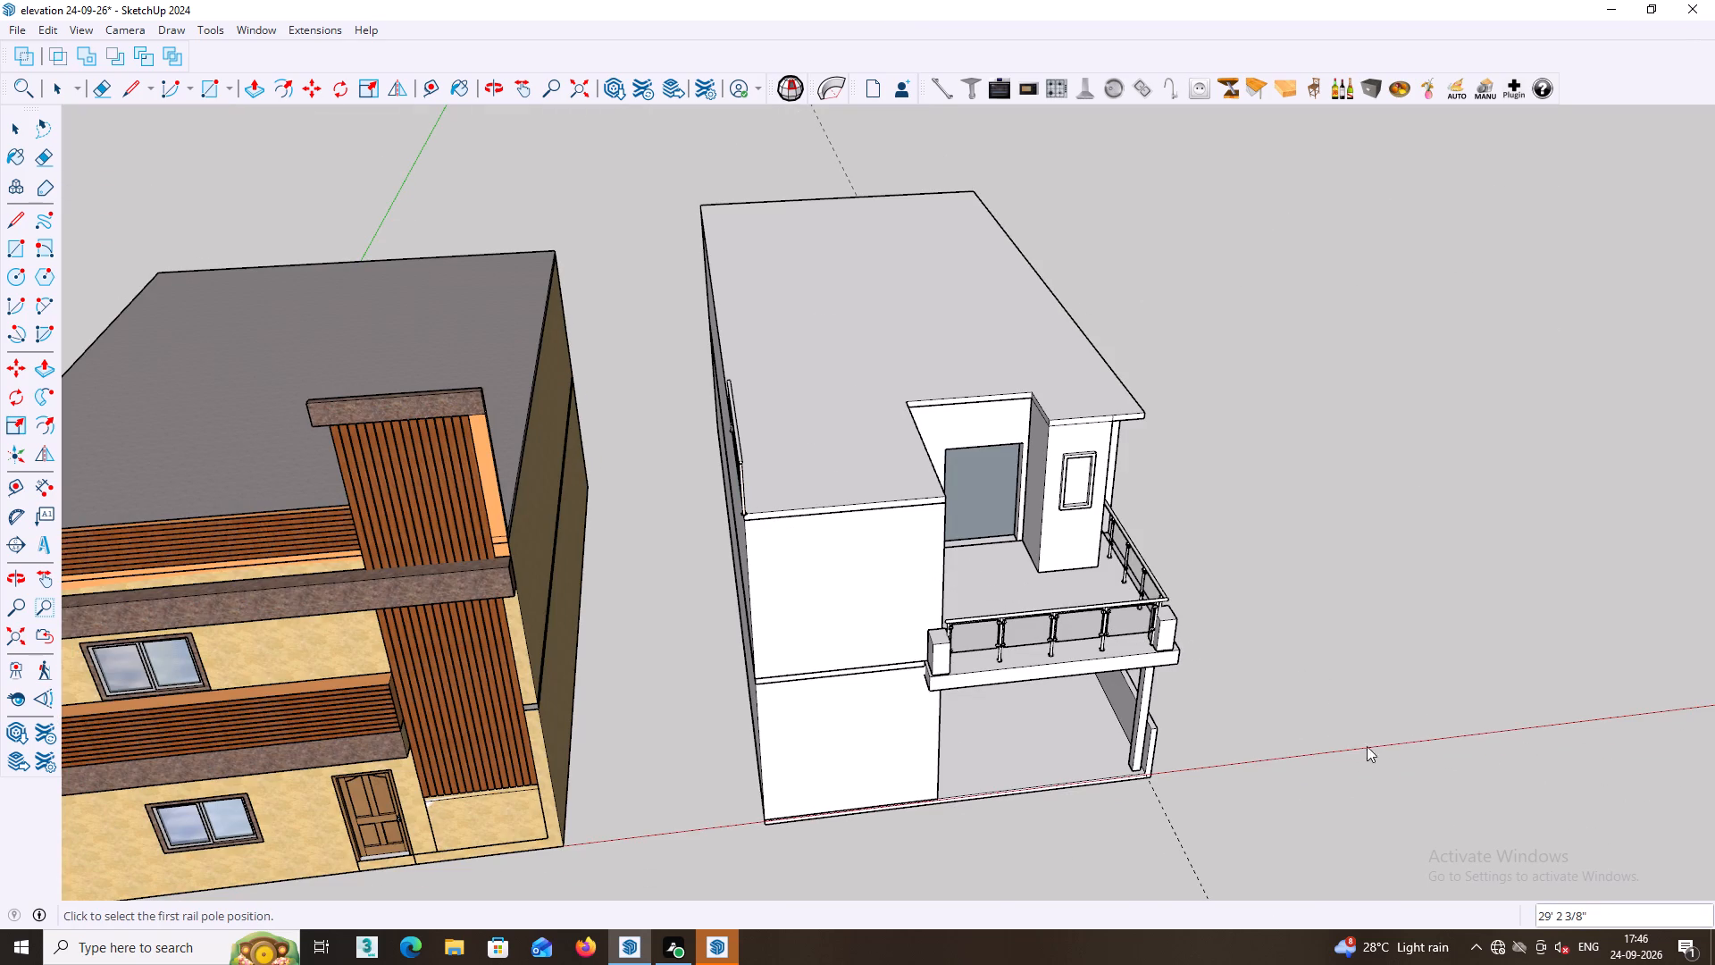
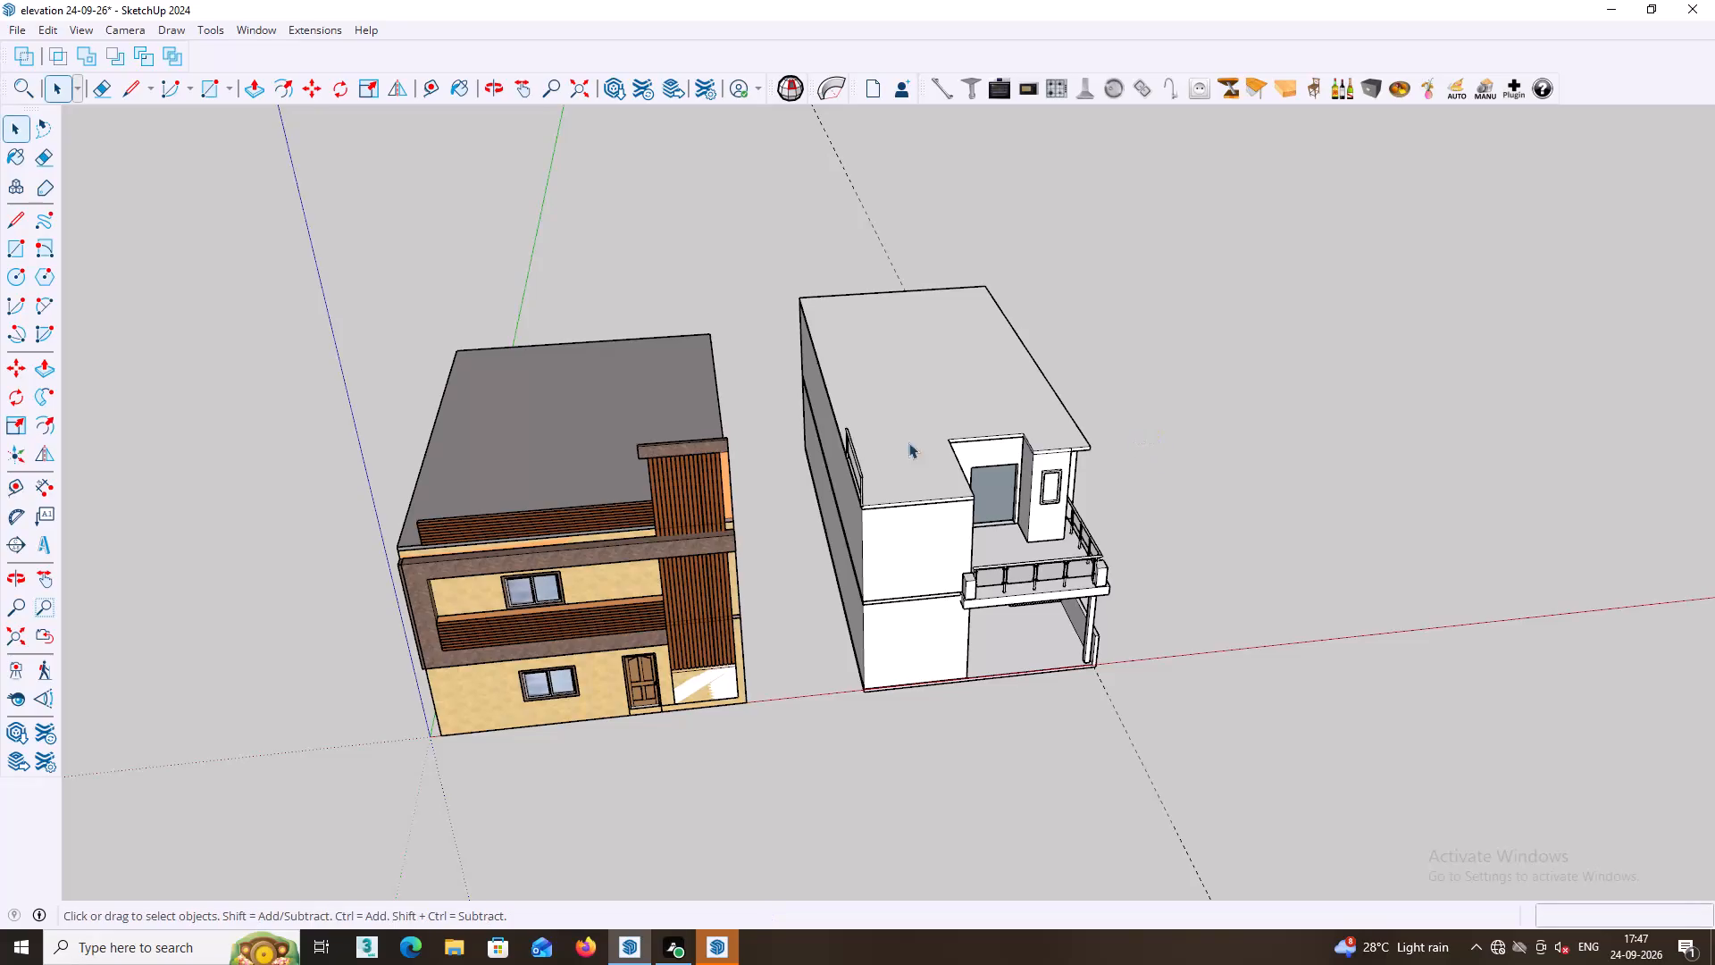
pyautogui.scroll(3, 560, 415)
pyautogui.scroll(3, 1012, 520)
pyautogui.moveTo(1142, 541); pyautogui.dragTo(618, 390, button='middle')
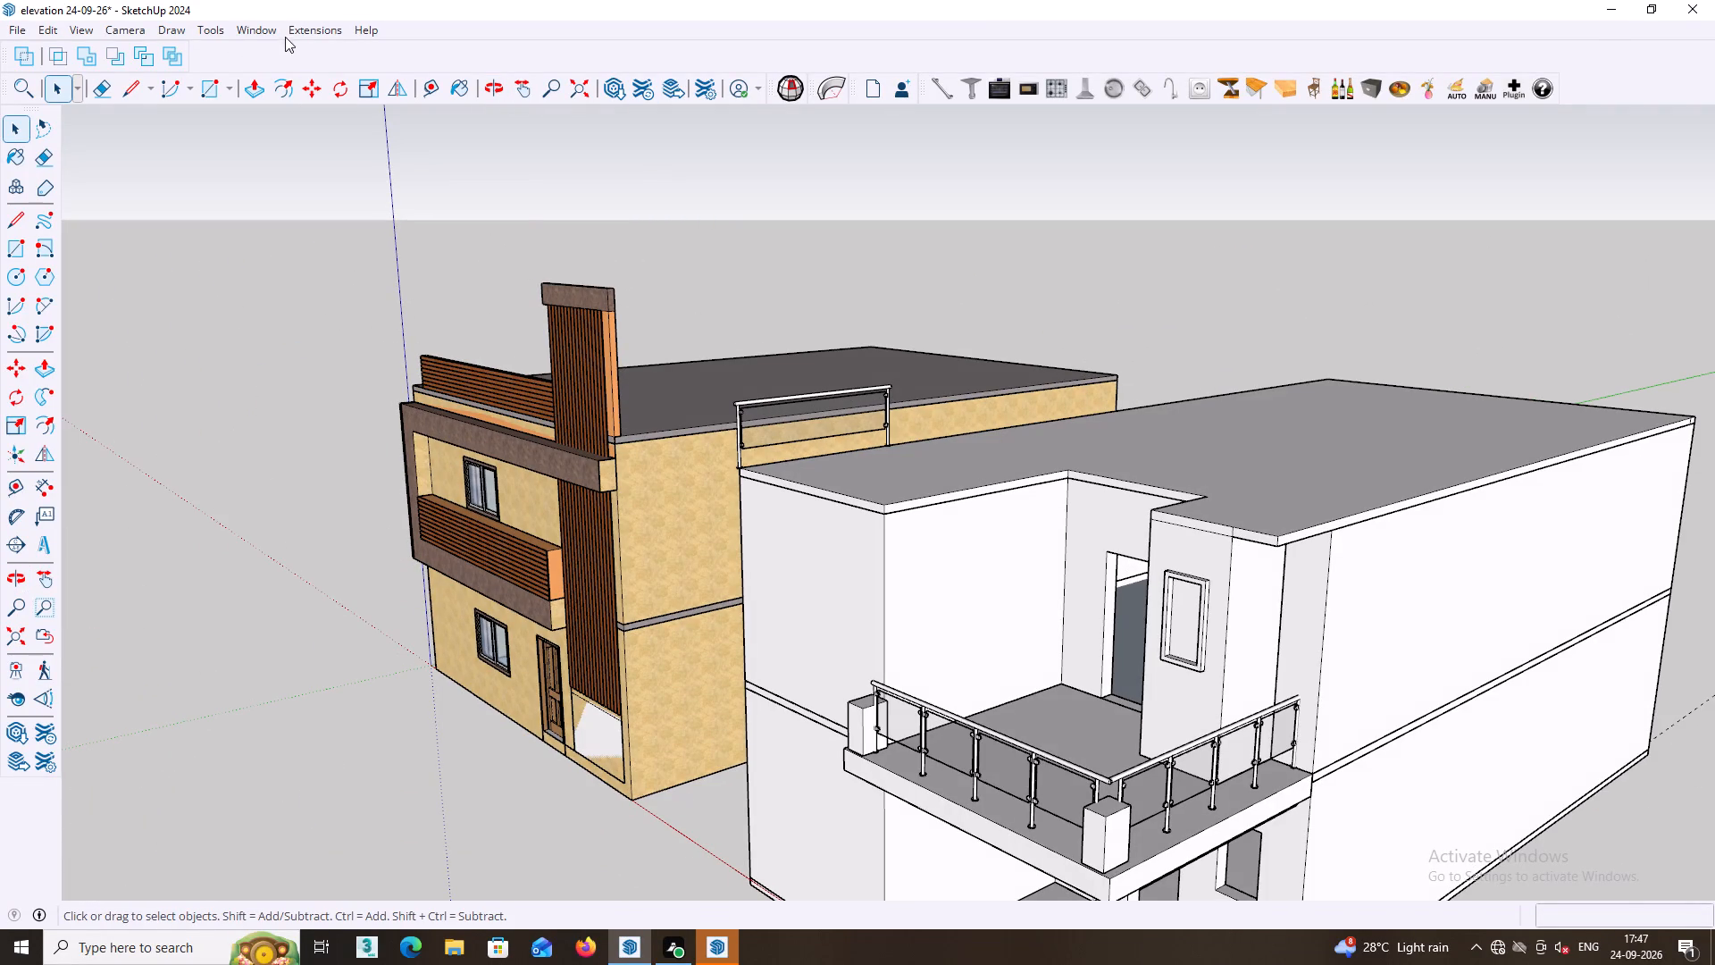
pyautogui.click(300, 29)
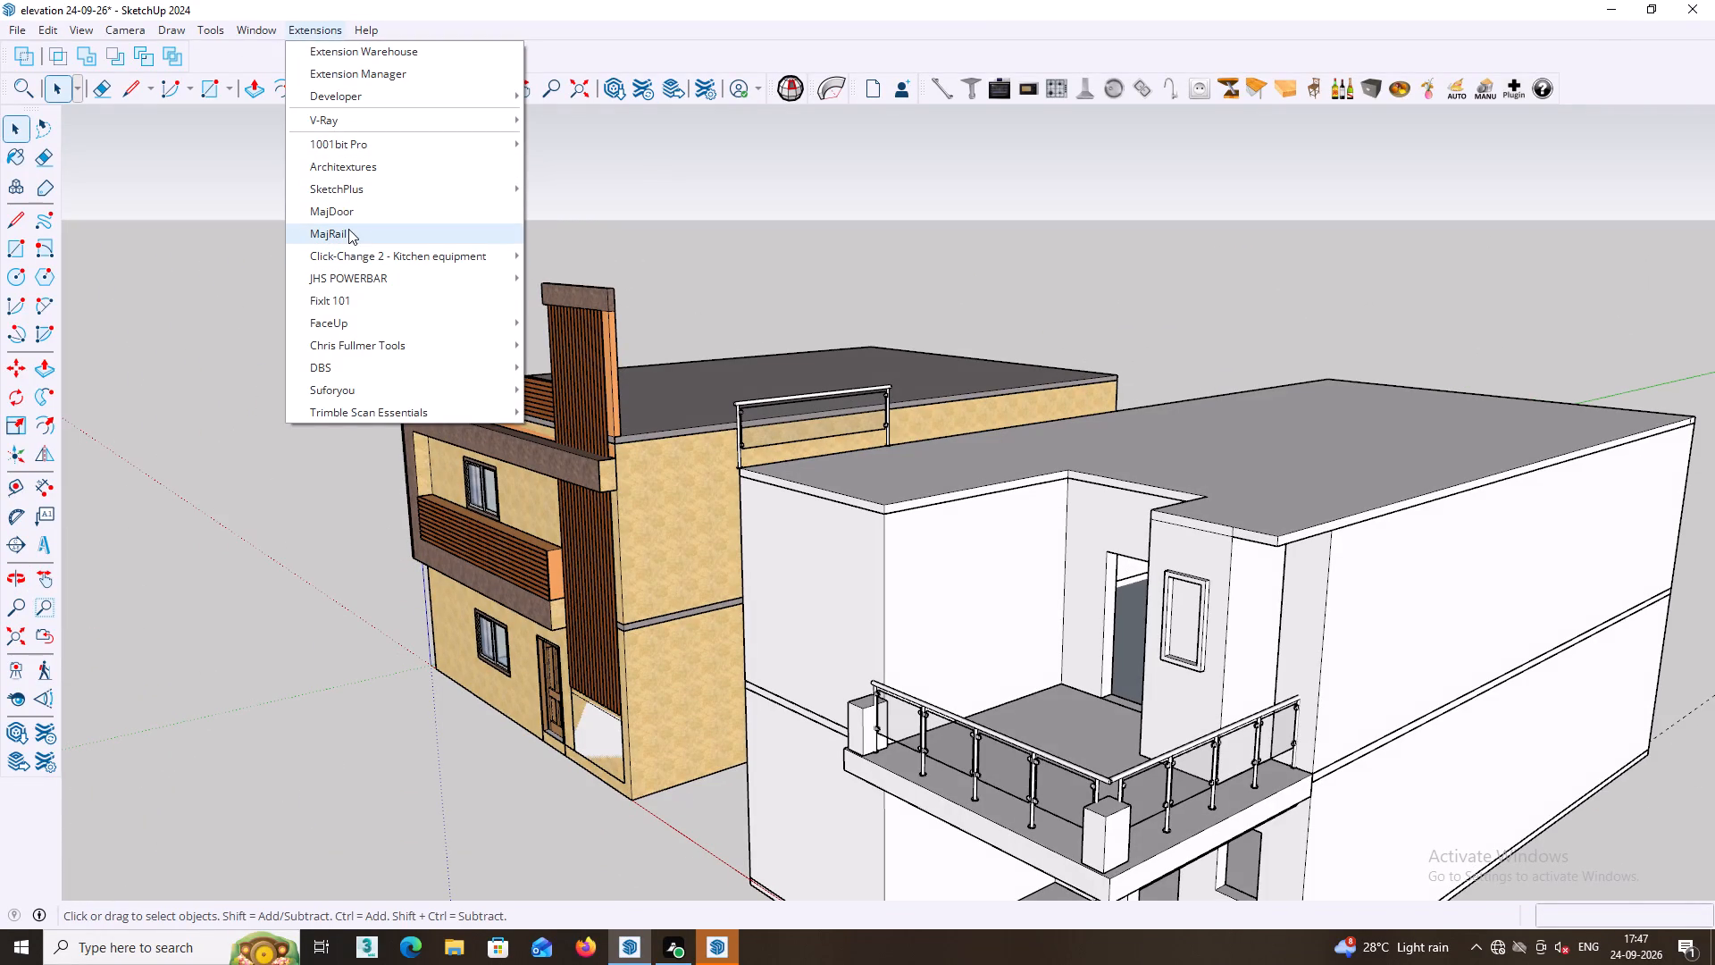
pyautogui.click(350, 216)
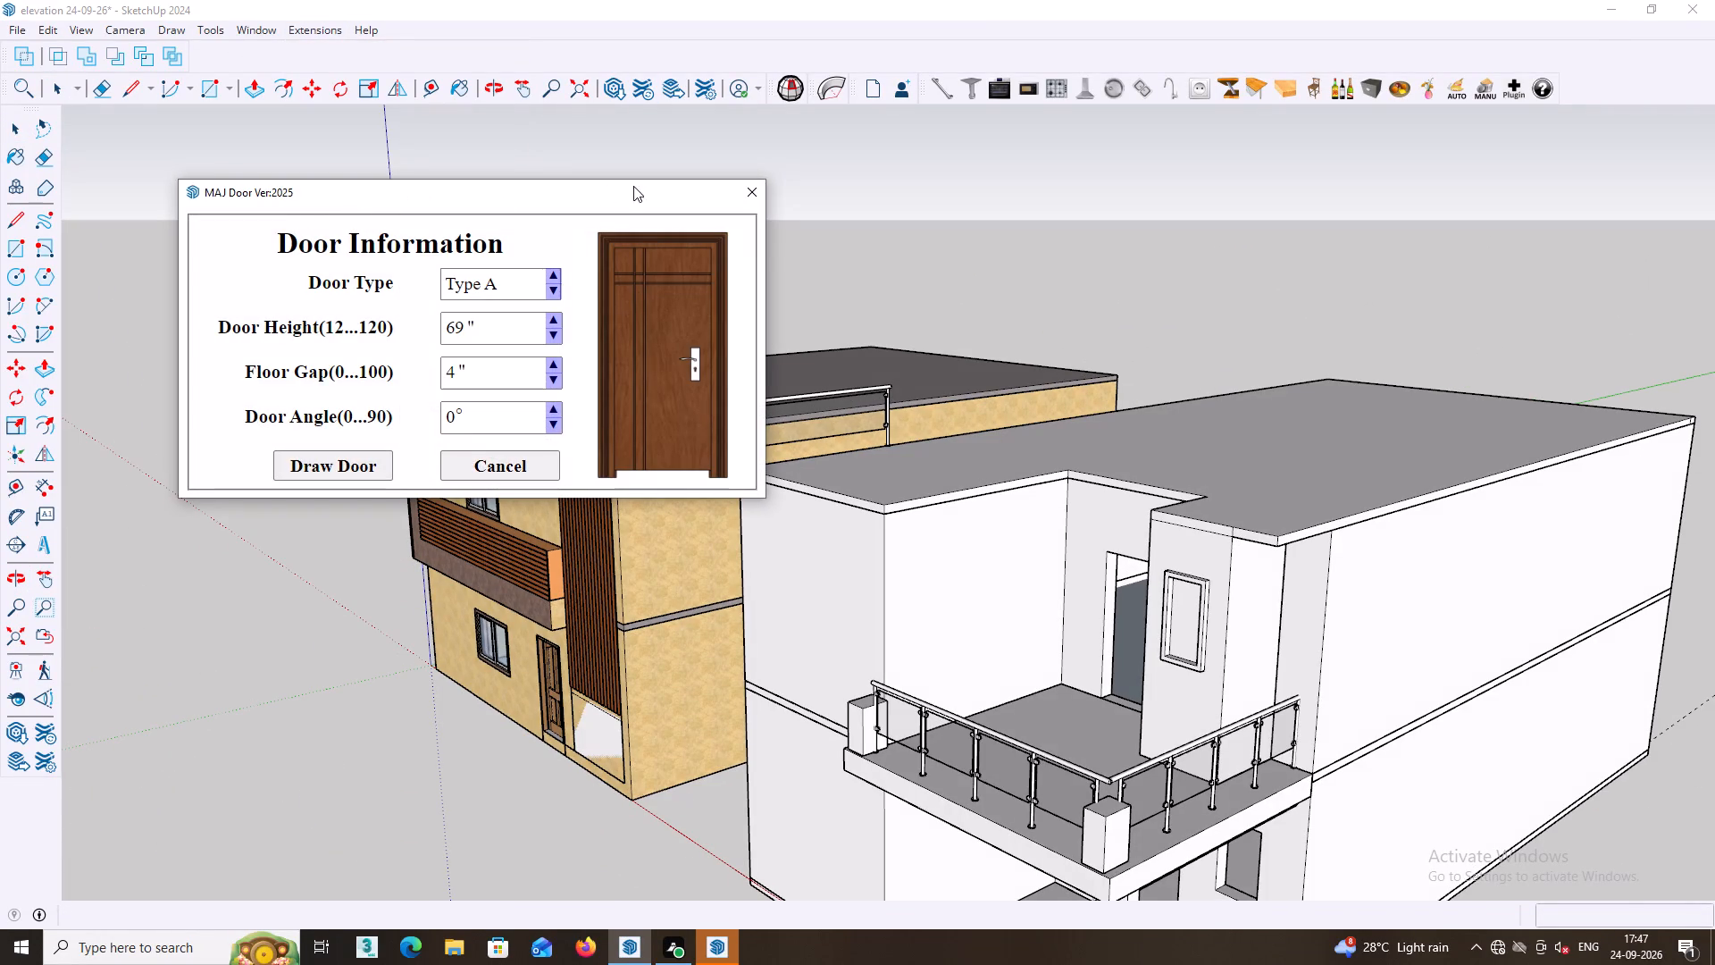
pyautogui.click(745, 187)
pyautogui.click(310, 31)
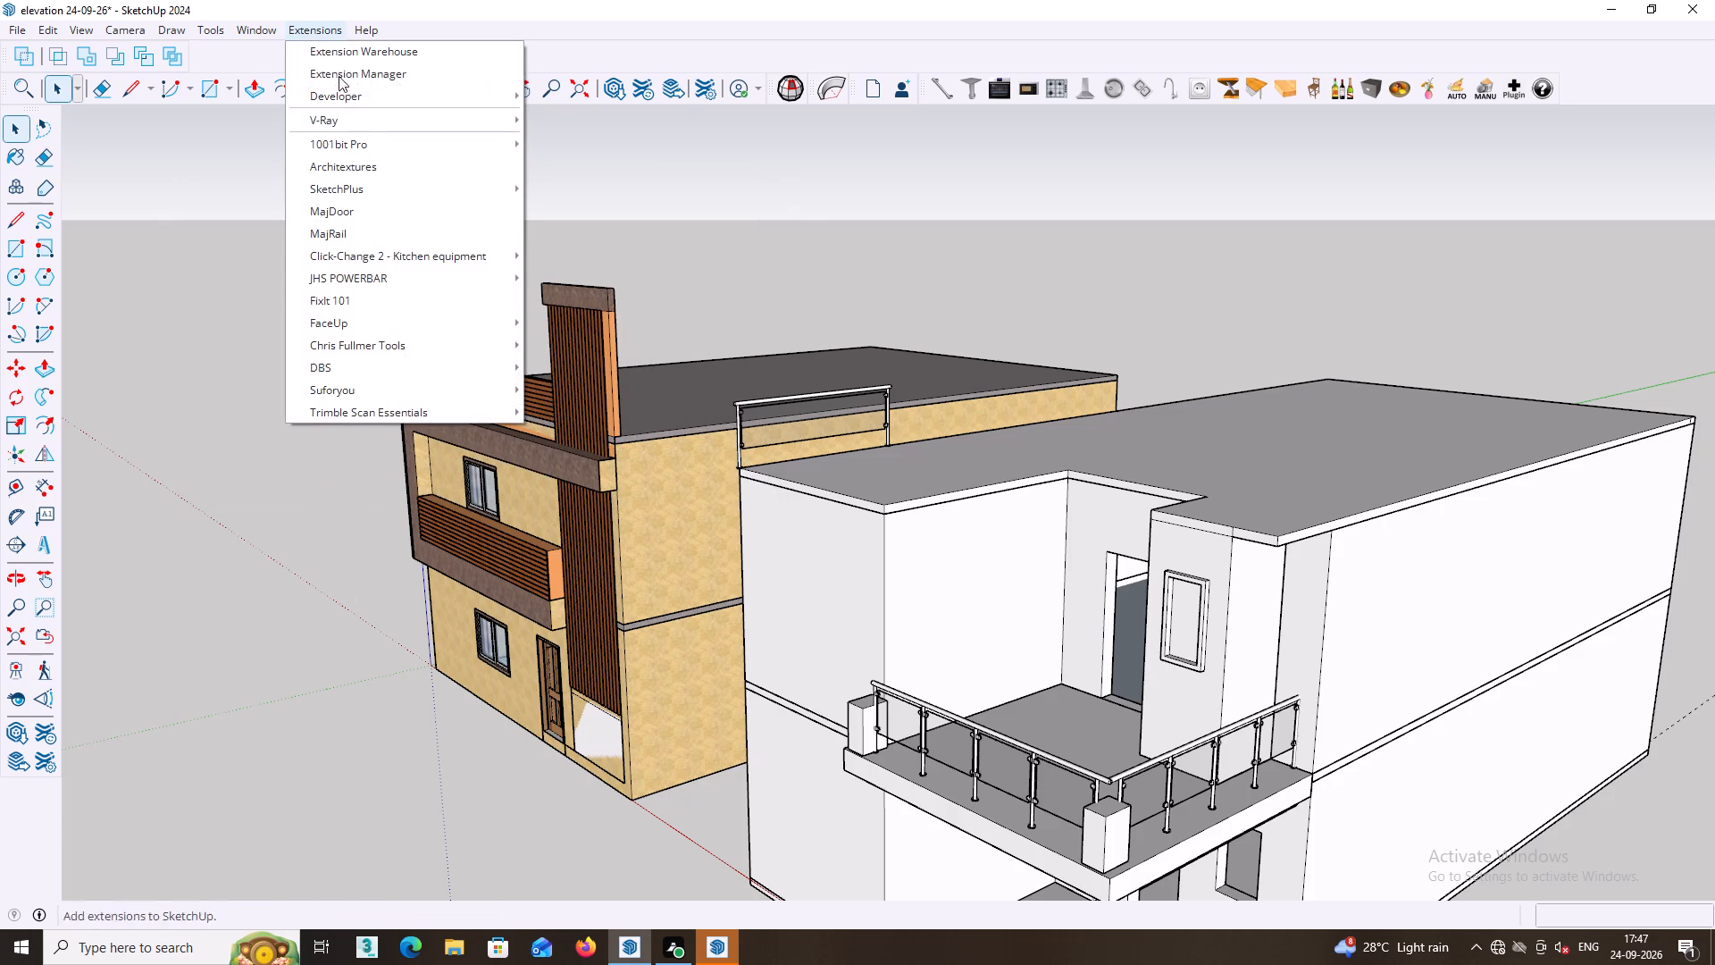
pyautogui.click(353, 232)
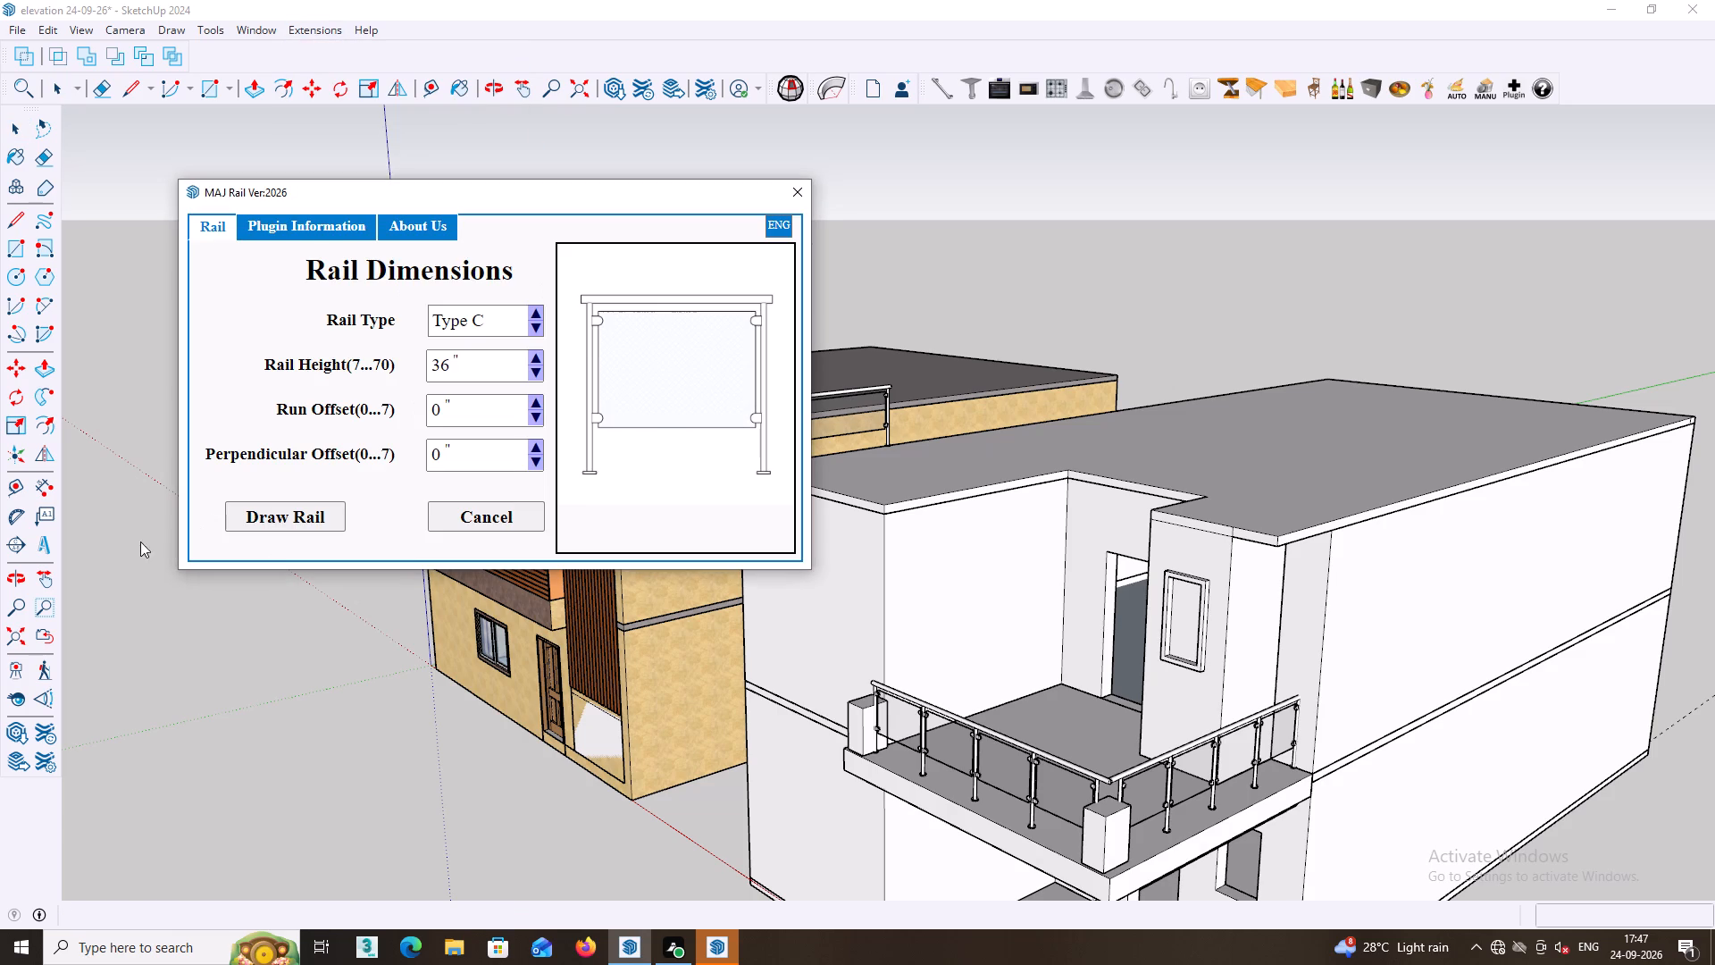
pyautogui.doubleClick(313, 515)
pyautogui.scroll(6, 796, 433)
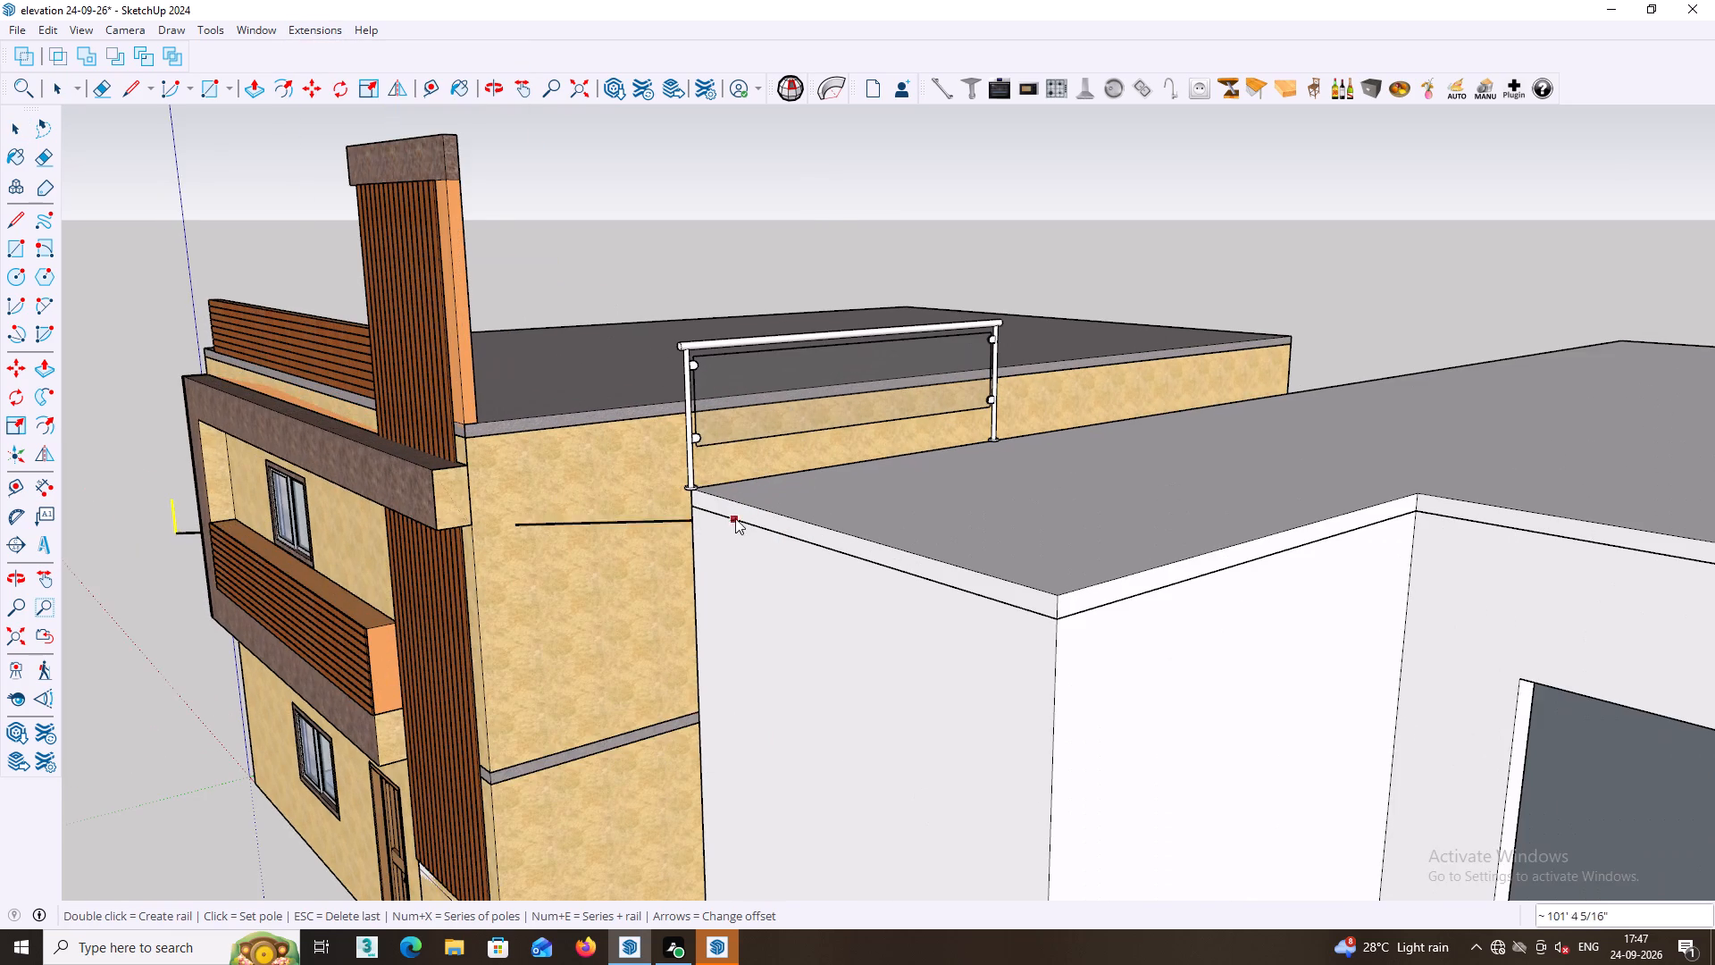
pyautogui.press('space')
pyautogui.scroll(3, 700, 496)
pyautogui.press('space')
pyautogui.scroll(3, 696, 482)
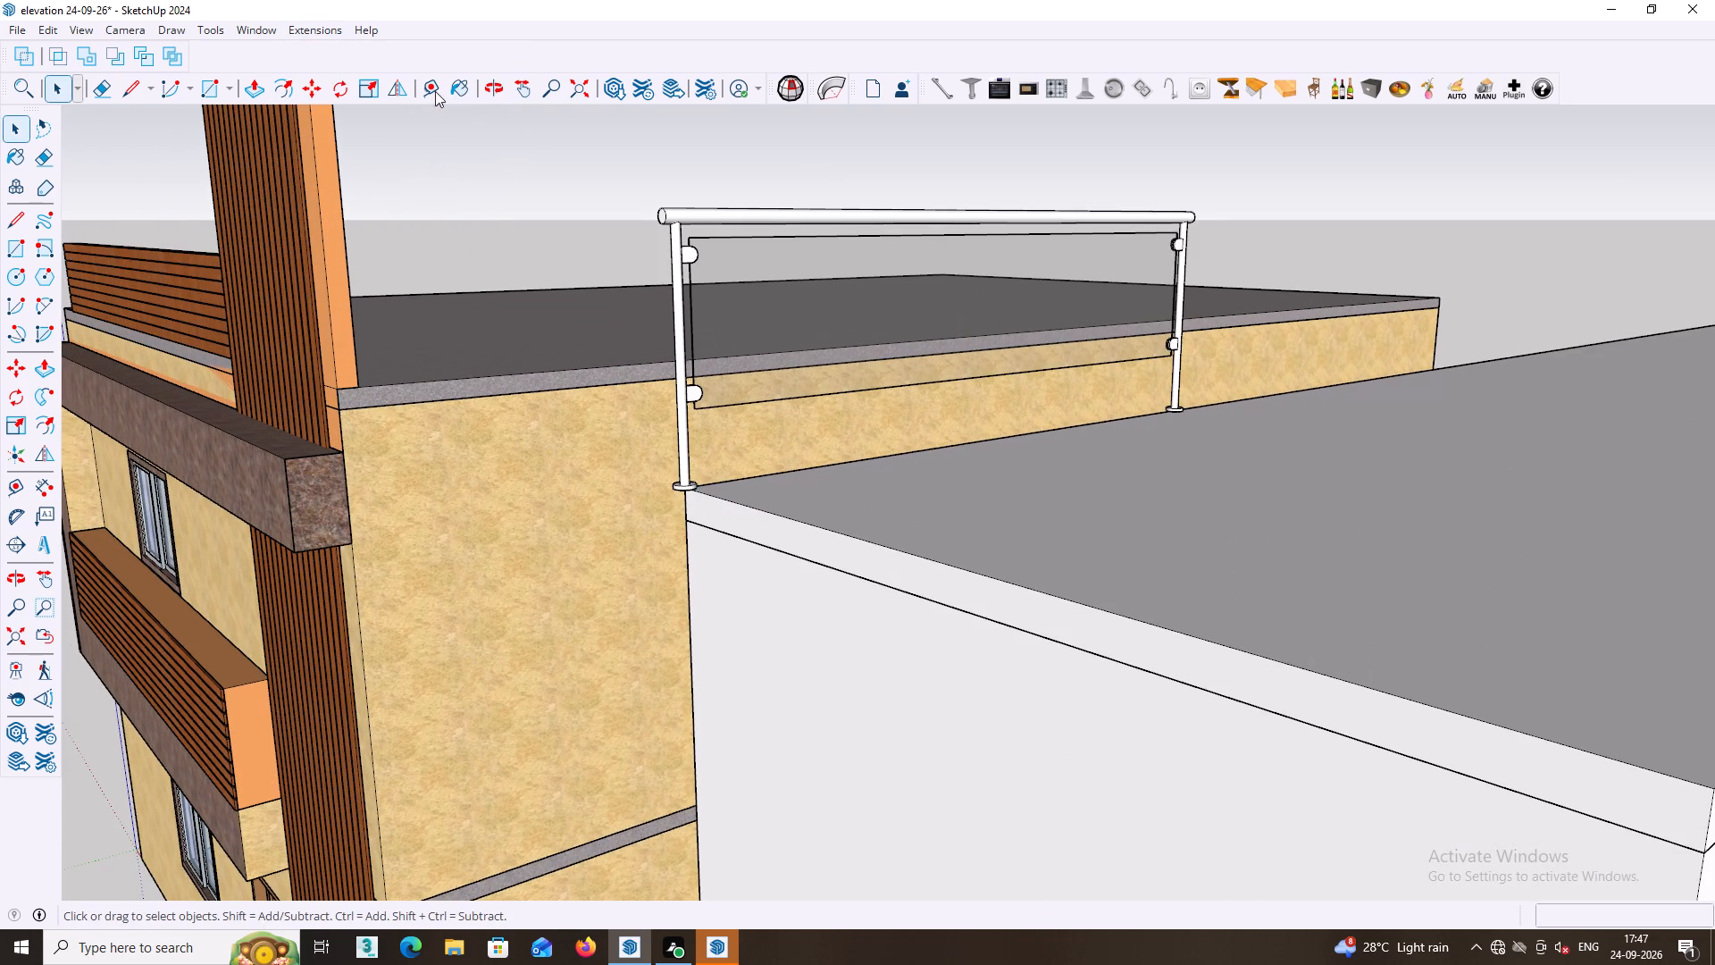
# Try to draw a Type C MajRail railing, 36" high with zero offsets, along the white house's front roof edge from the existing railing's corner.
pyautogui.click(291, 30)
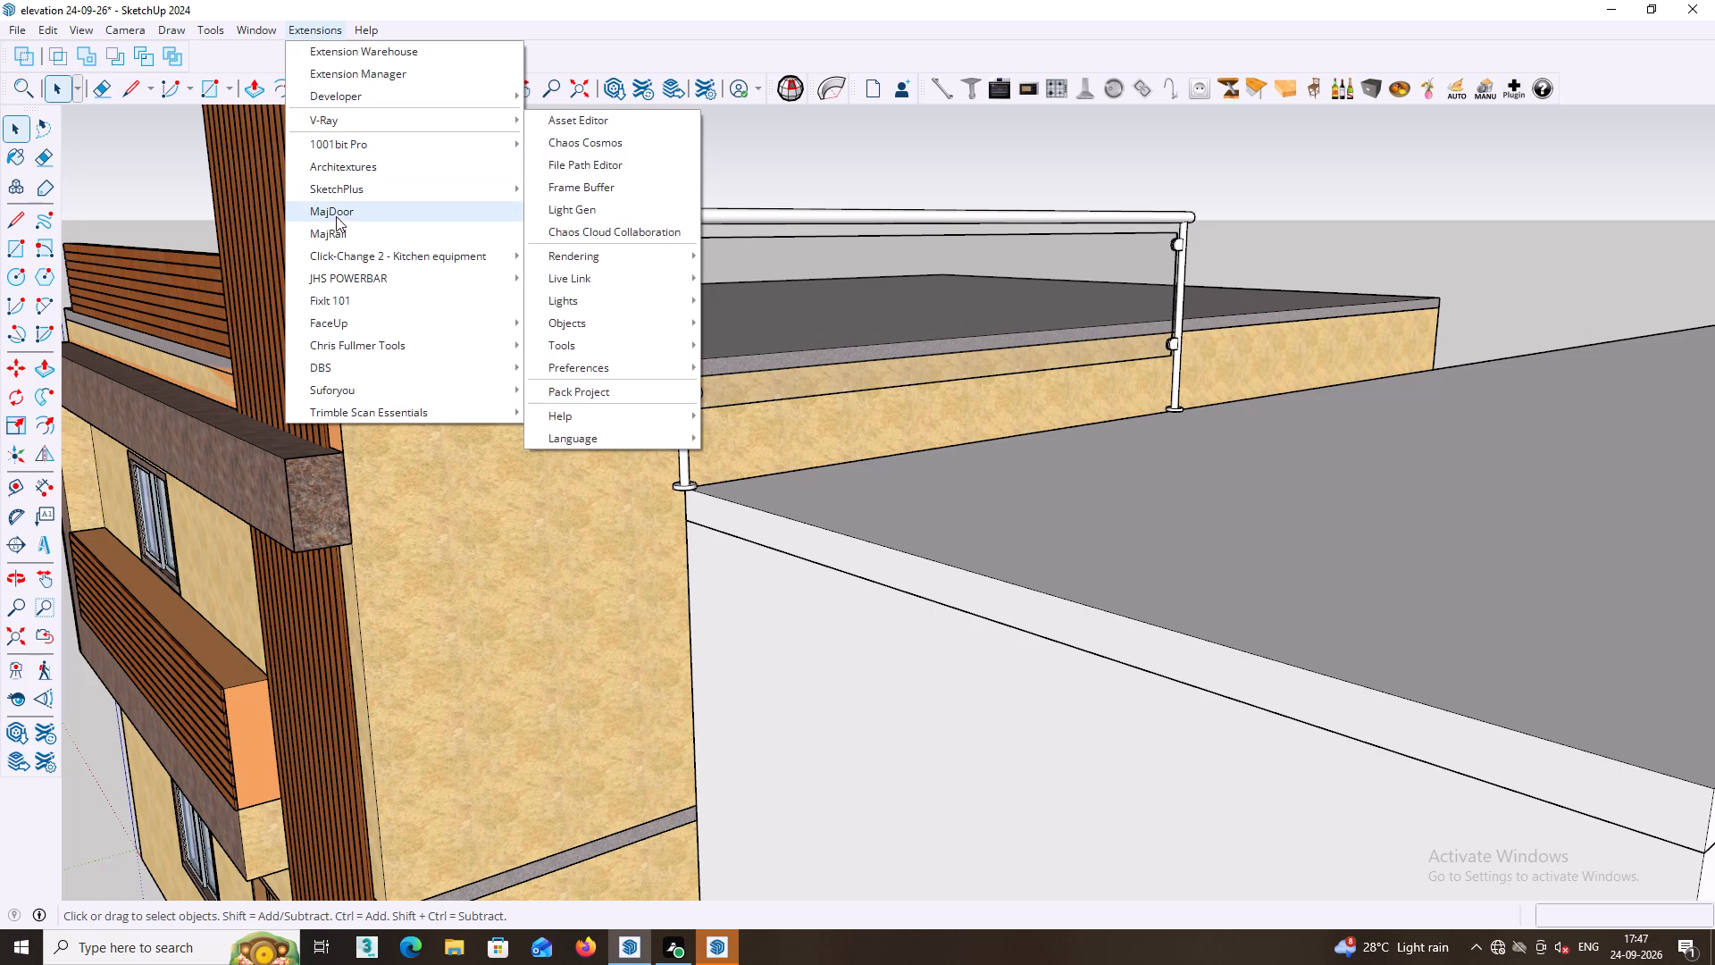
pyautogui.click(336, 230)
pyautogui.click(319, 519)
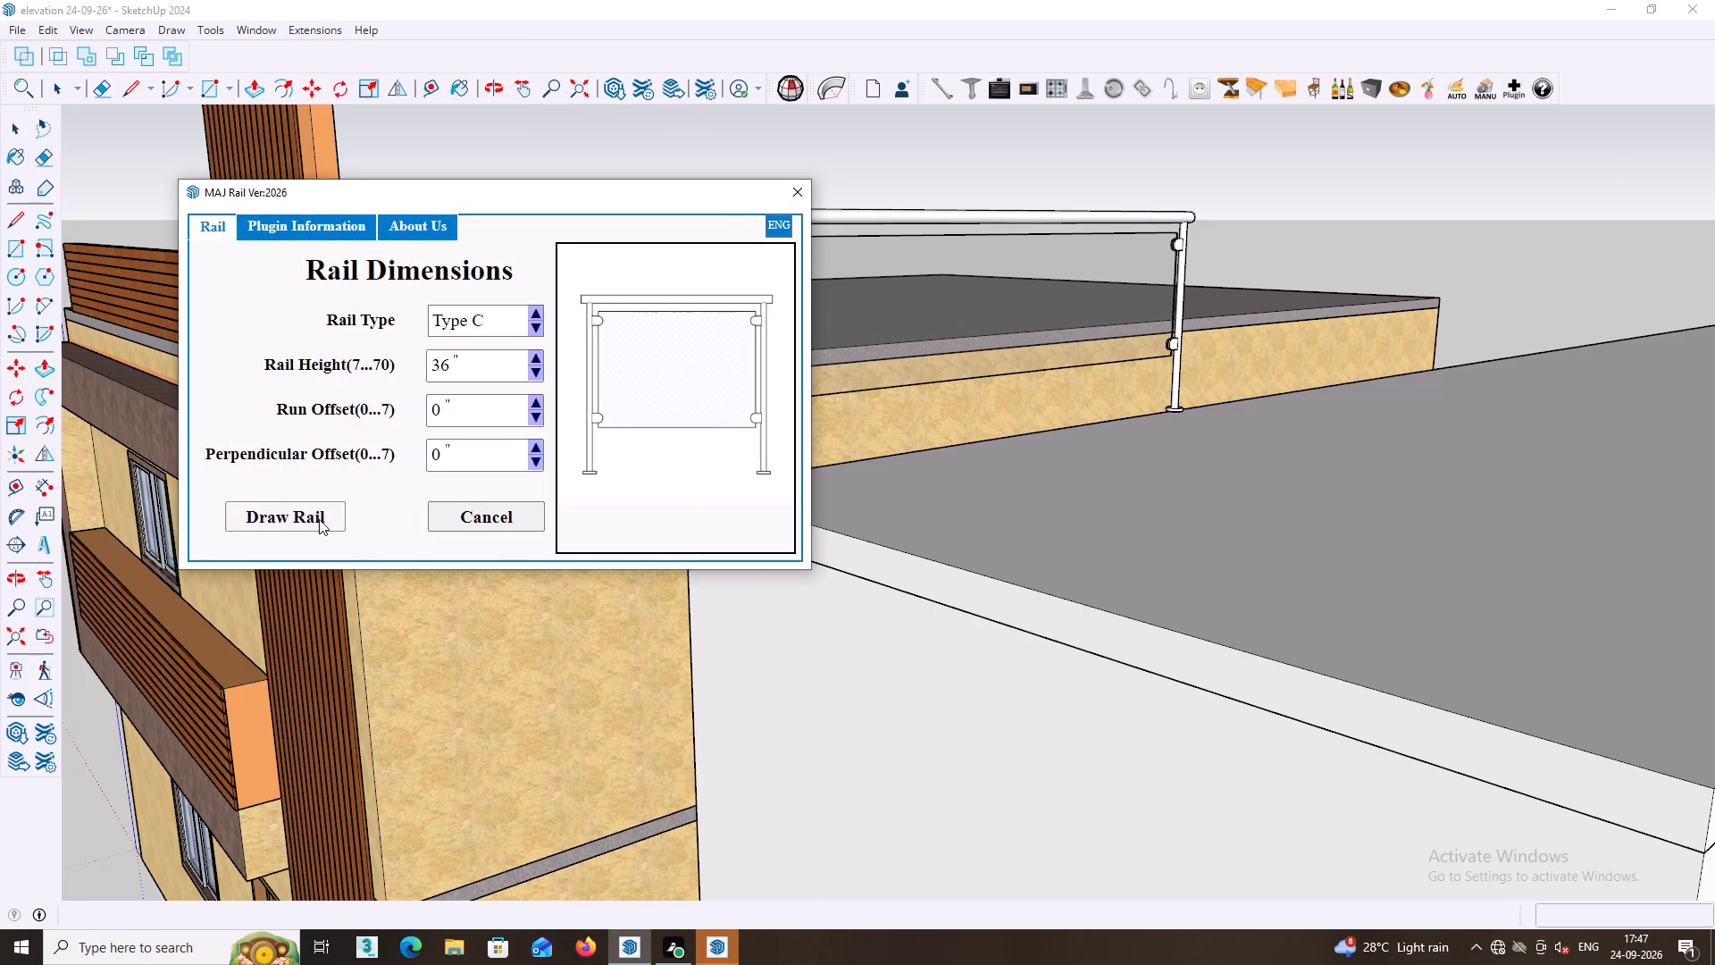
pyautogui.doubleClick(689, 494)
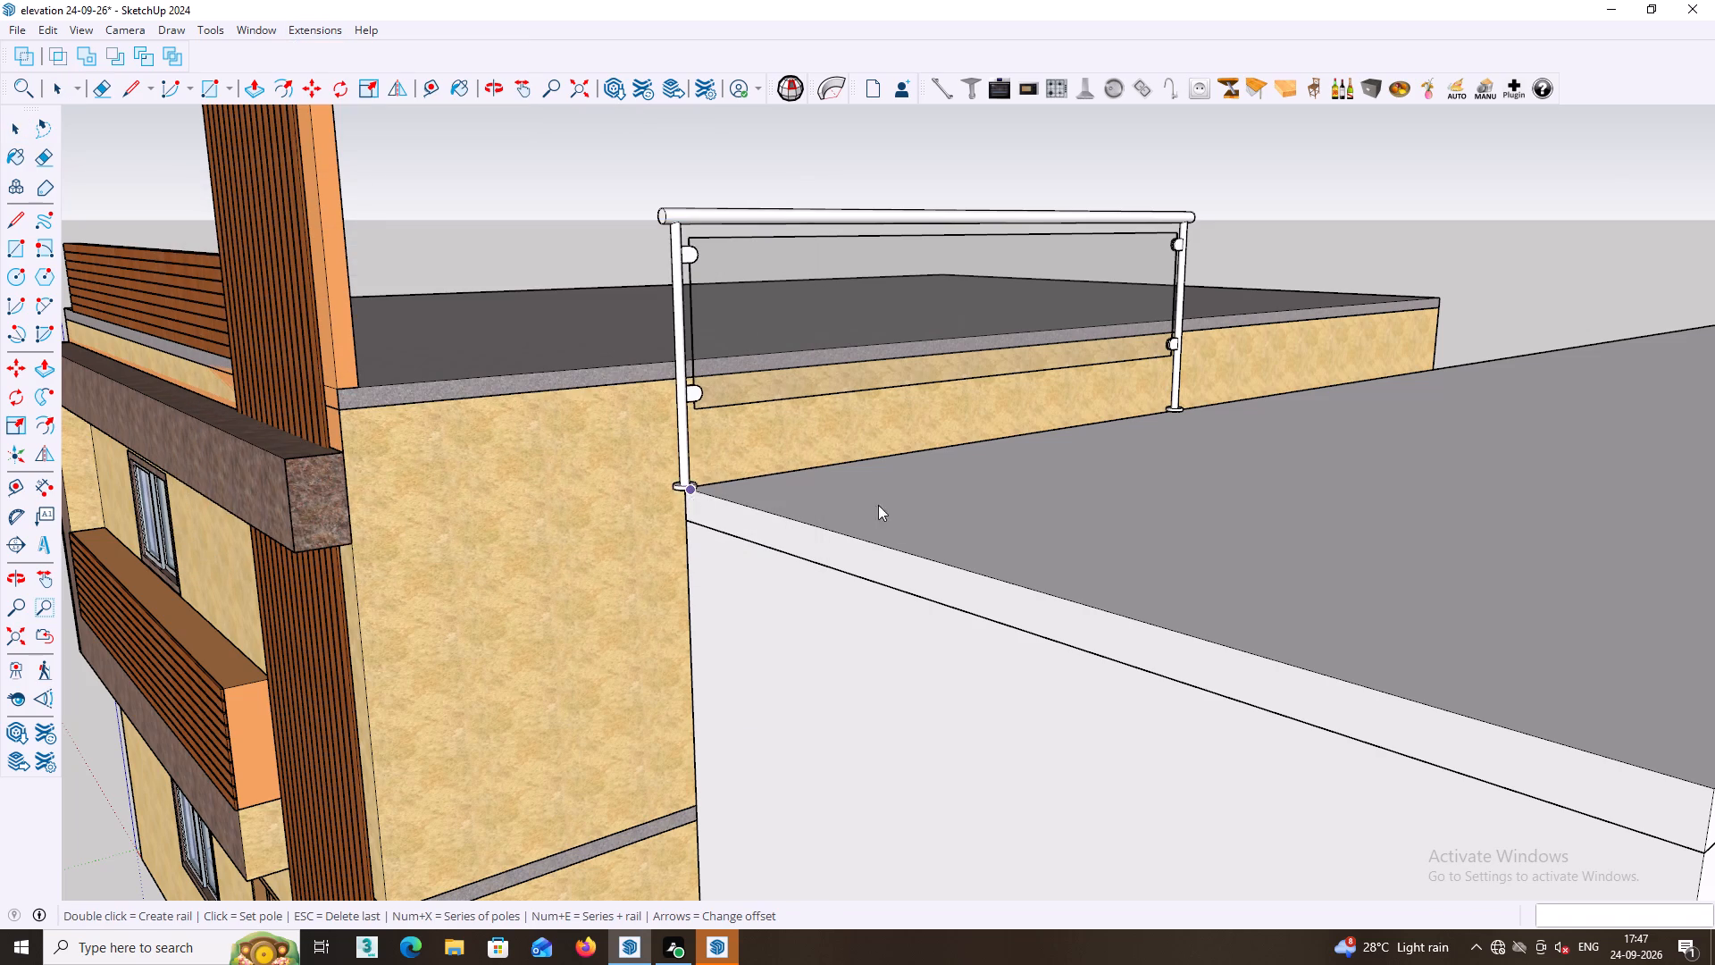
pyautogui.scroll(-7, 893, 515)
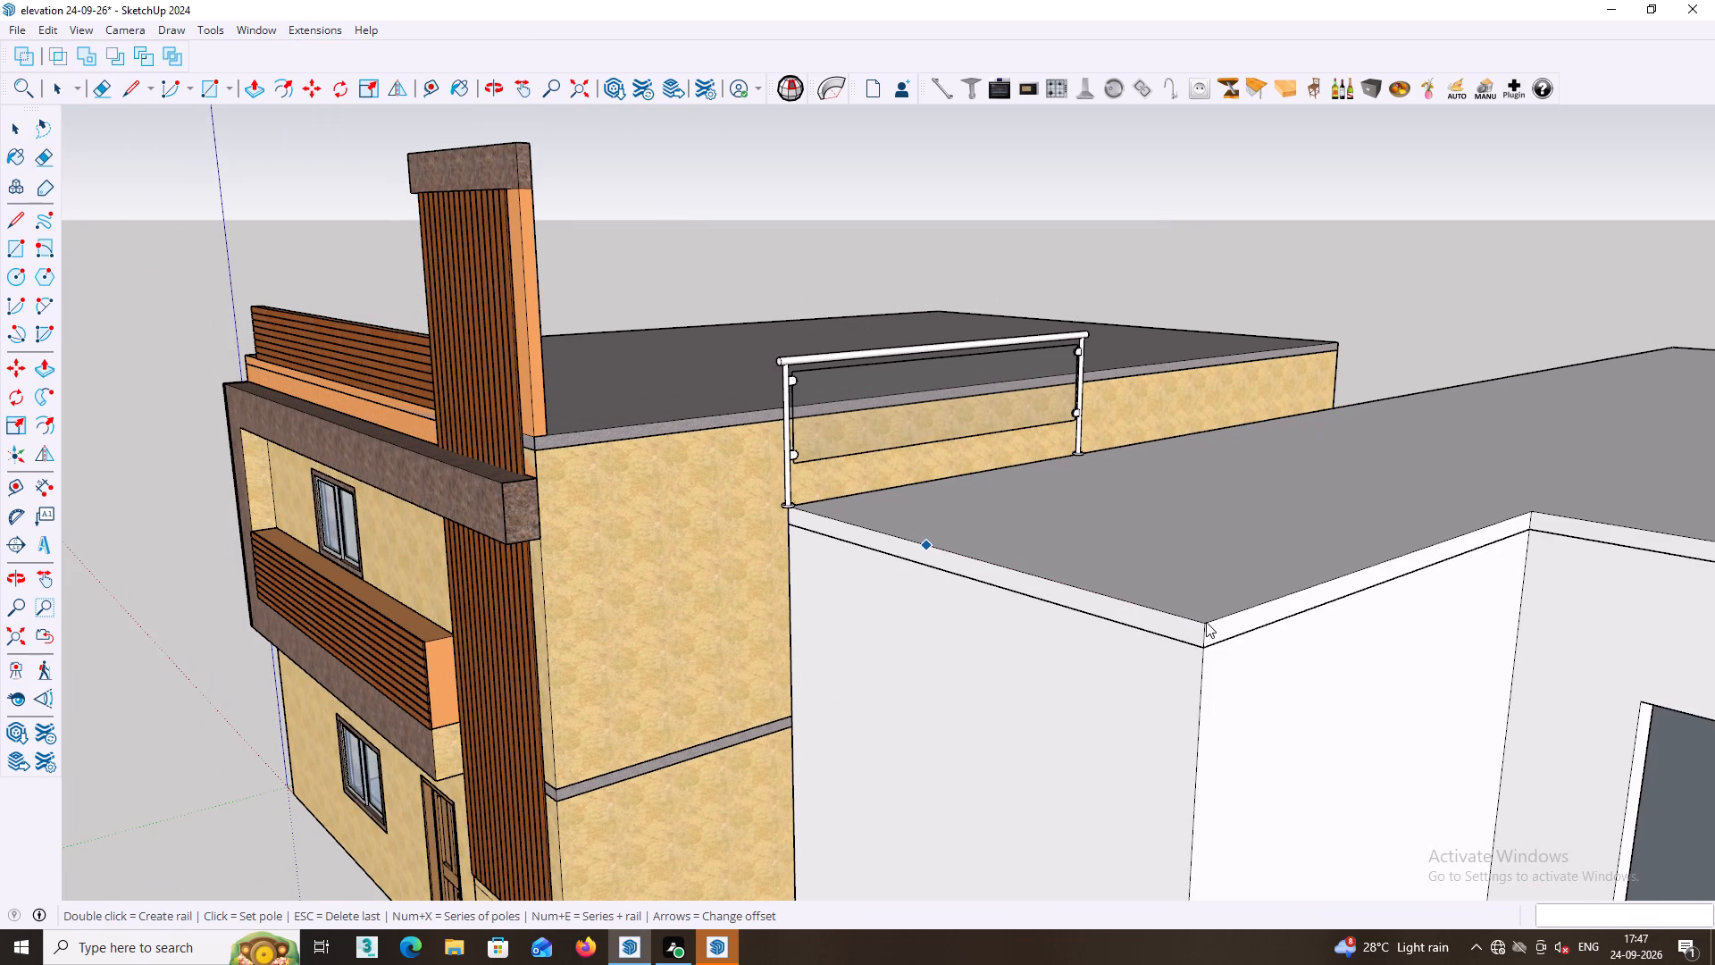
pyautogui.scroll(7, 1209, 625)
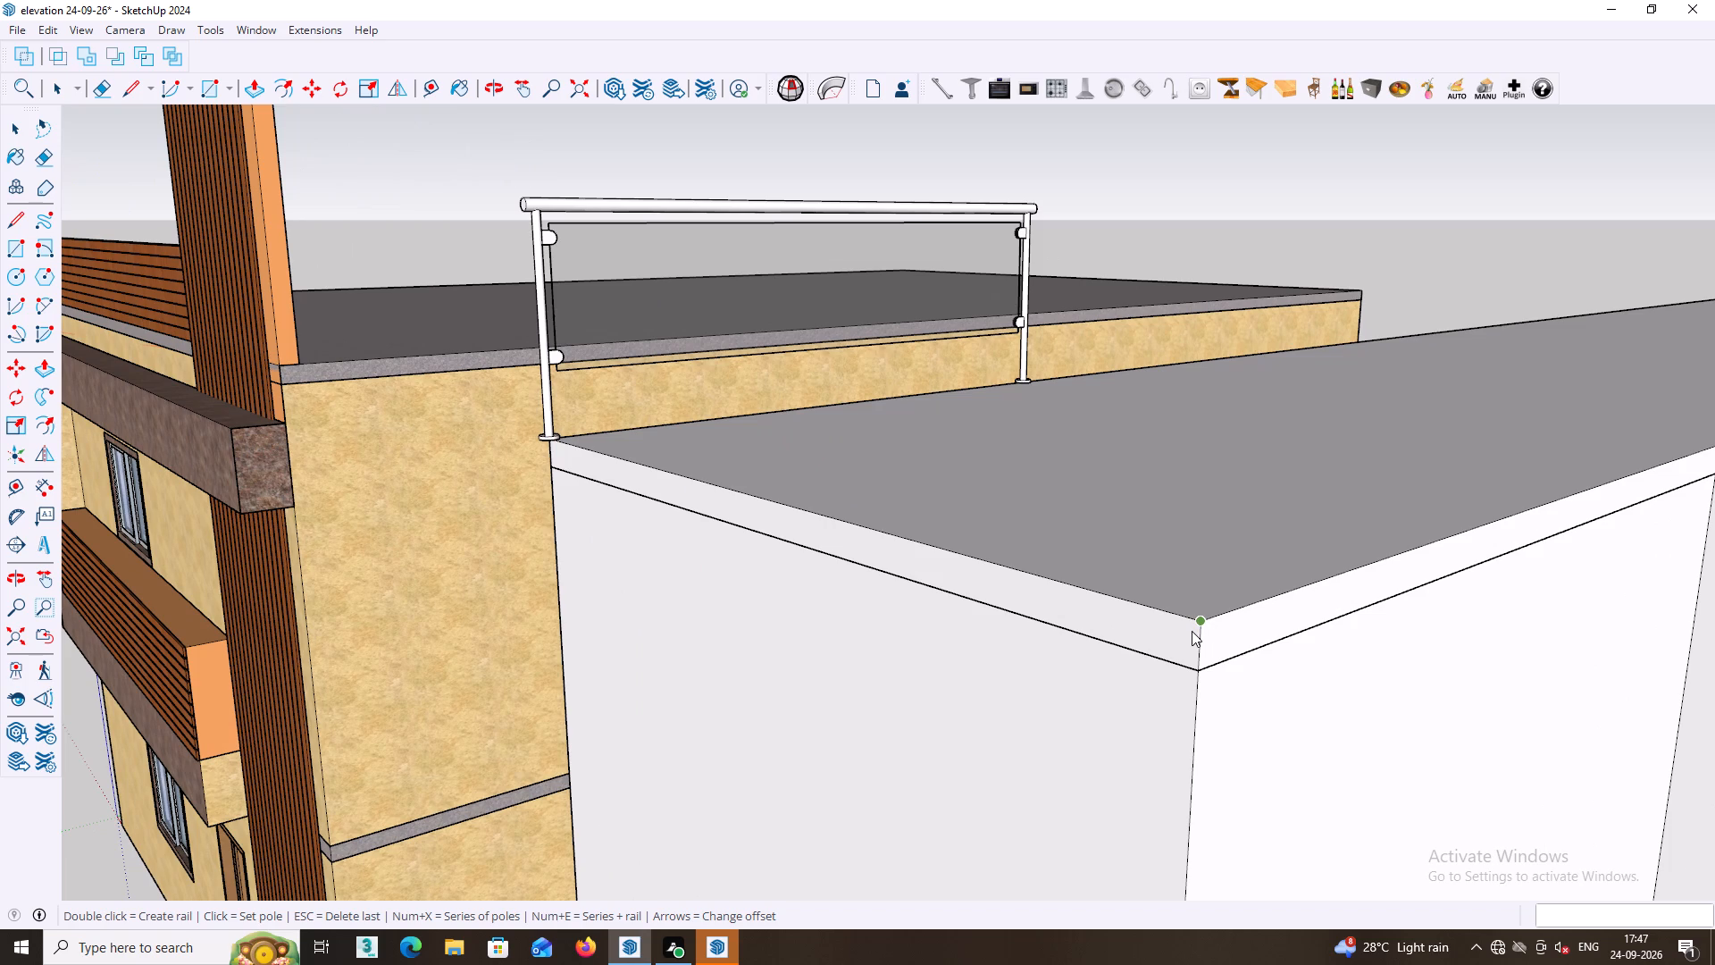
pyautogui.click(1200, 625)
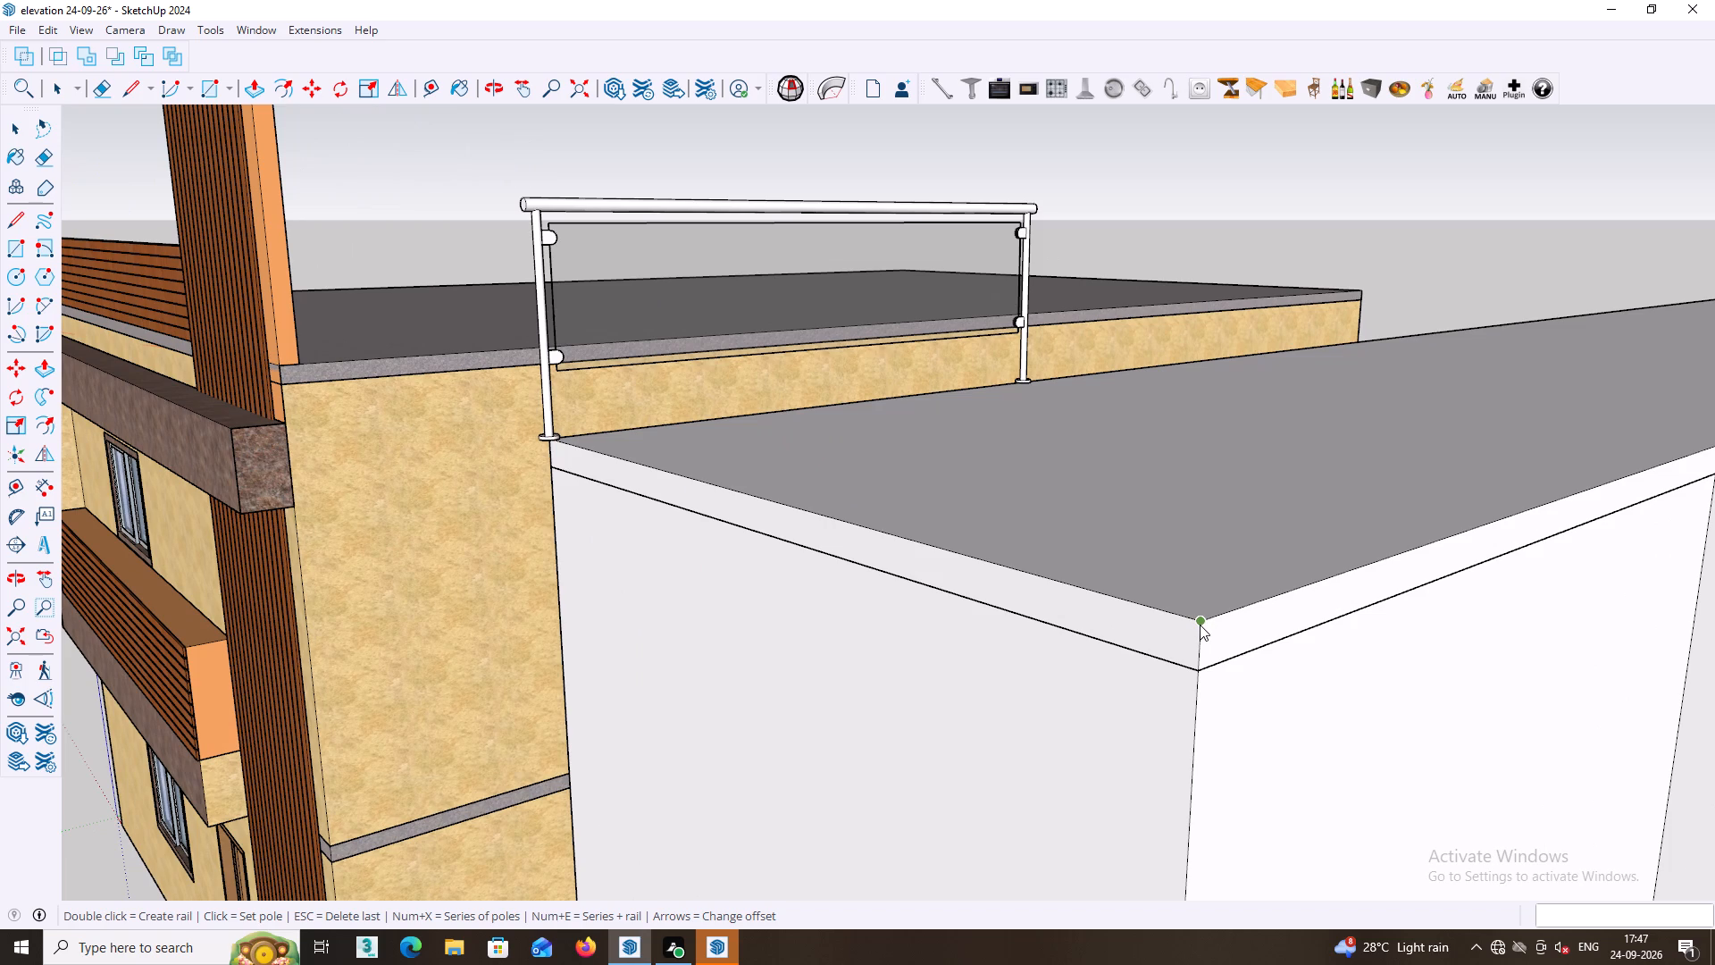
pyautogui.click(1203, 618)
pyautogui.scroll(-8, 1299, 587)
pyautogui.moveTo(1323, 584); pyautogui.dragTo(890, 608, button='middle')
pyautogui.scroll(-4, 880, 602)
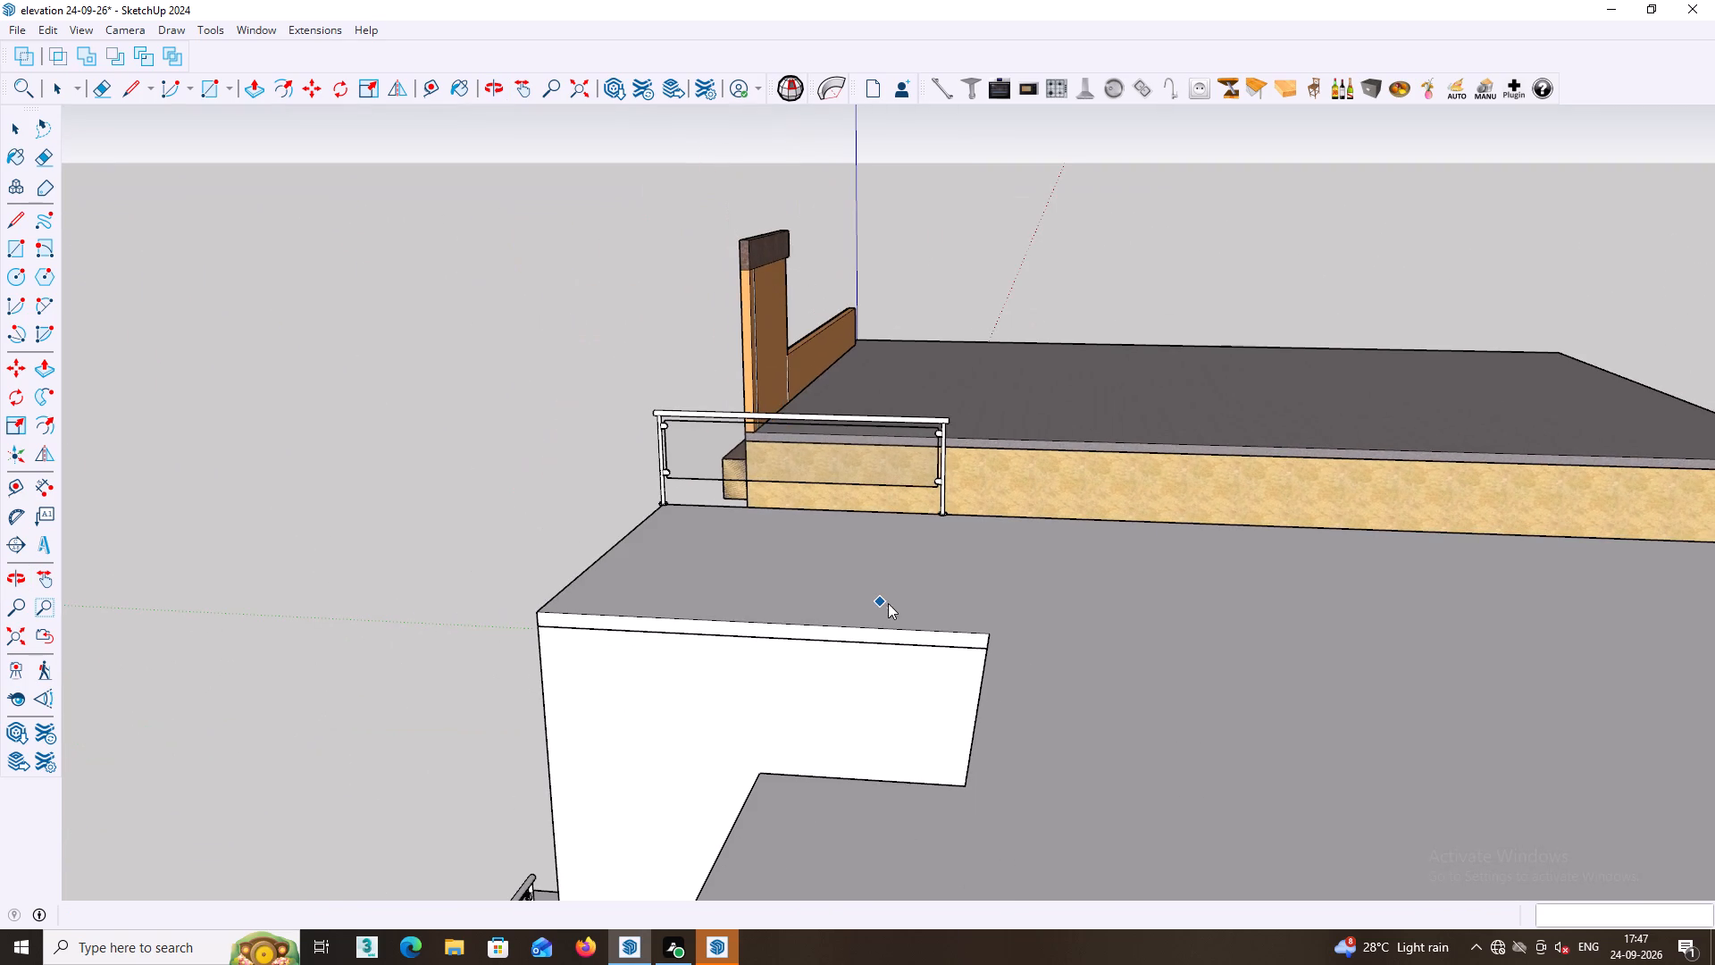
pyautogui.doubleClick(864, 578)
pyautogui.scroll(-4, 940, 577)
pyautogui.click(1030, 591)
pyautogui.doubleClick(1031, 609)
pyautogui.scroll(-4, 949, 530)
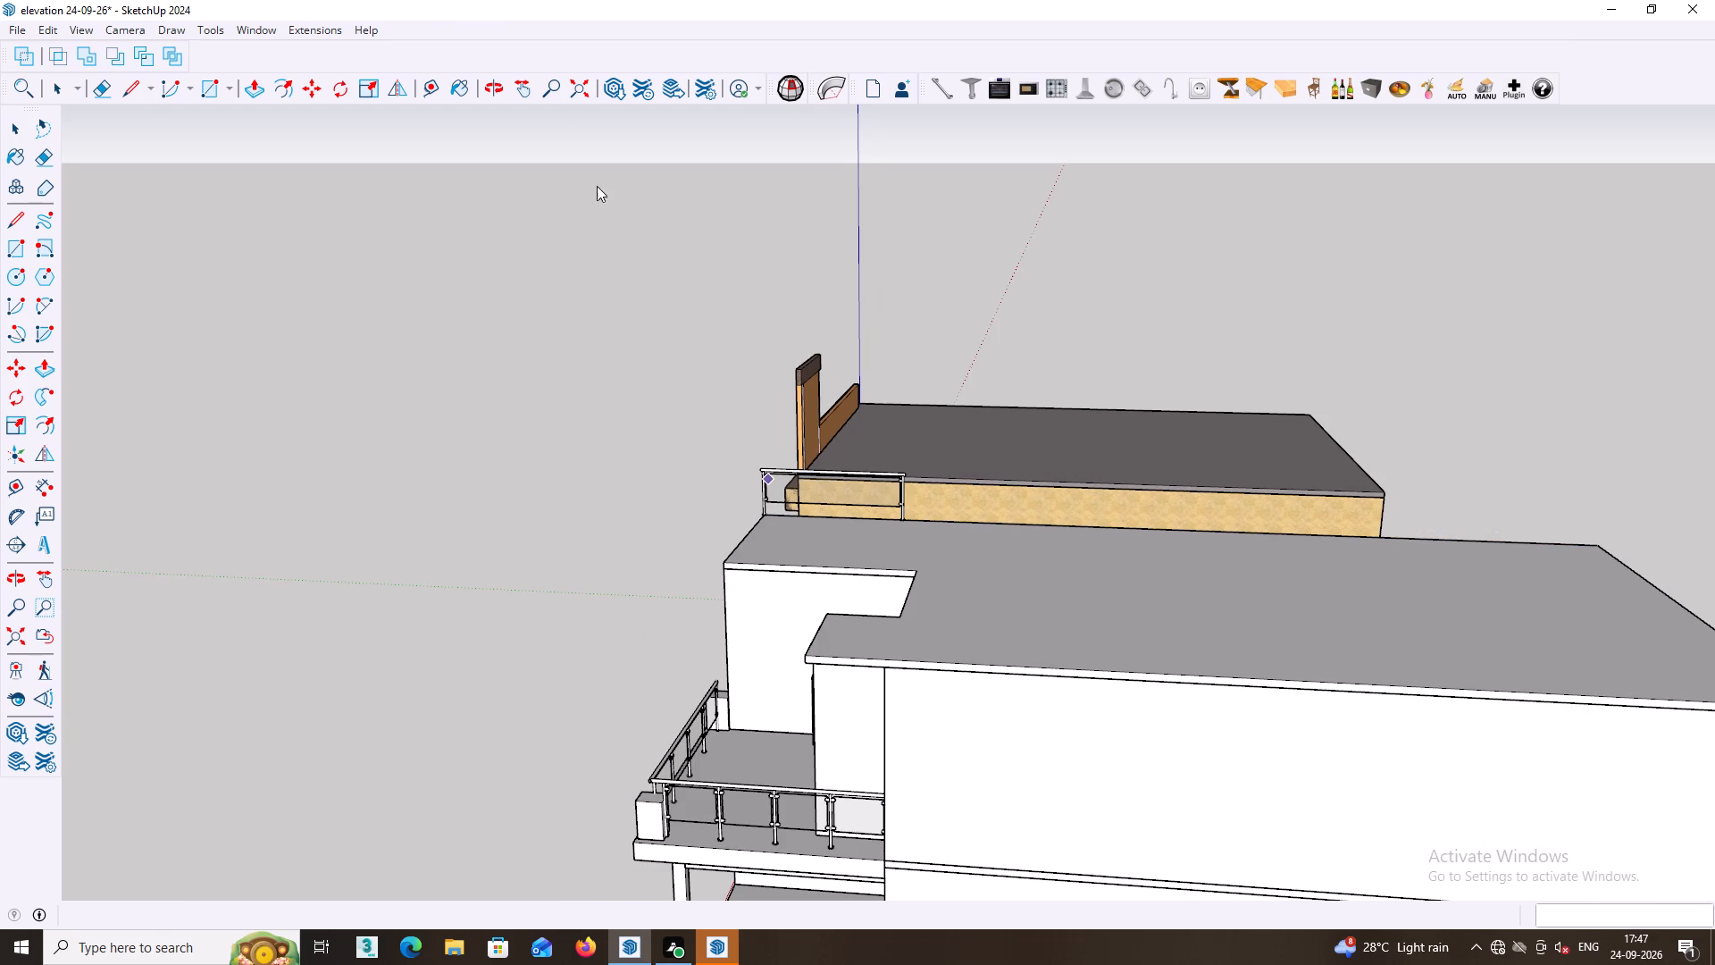
# Try to place a 3x series of MajRail poles along the front edge of the white house's lower roof section beside the notch.
pyautogui.doubleClick(306, 32)
pyautogui.click(309, 29)
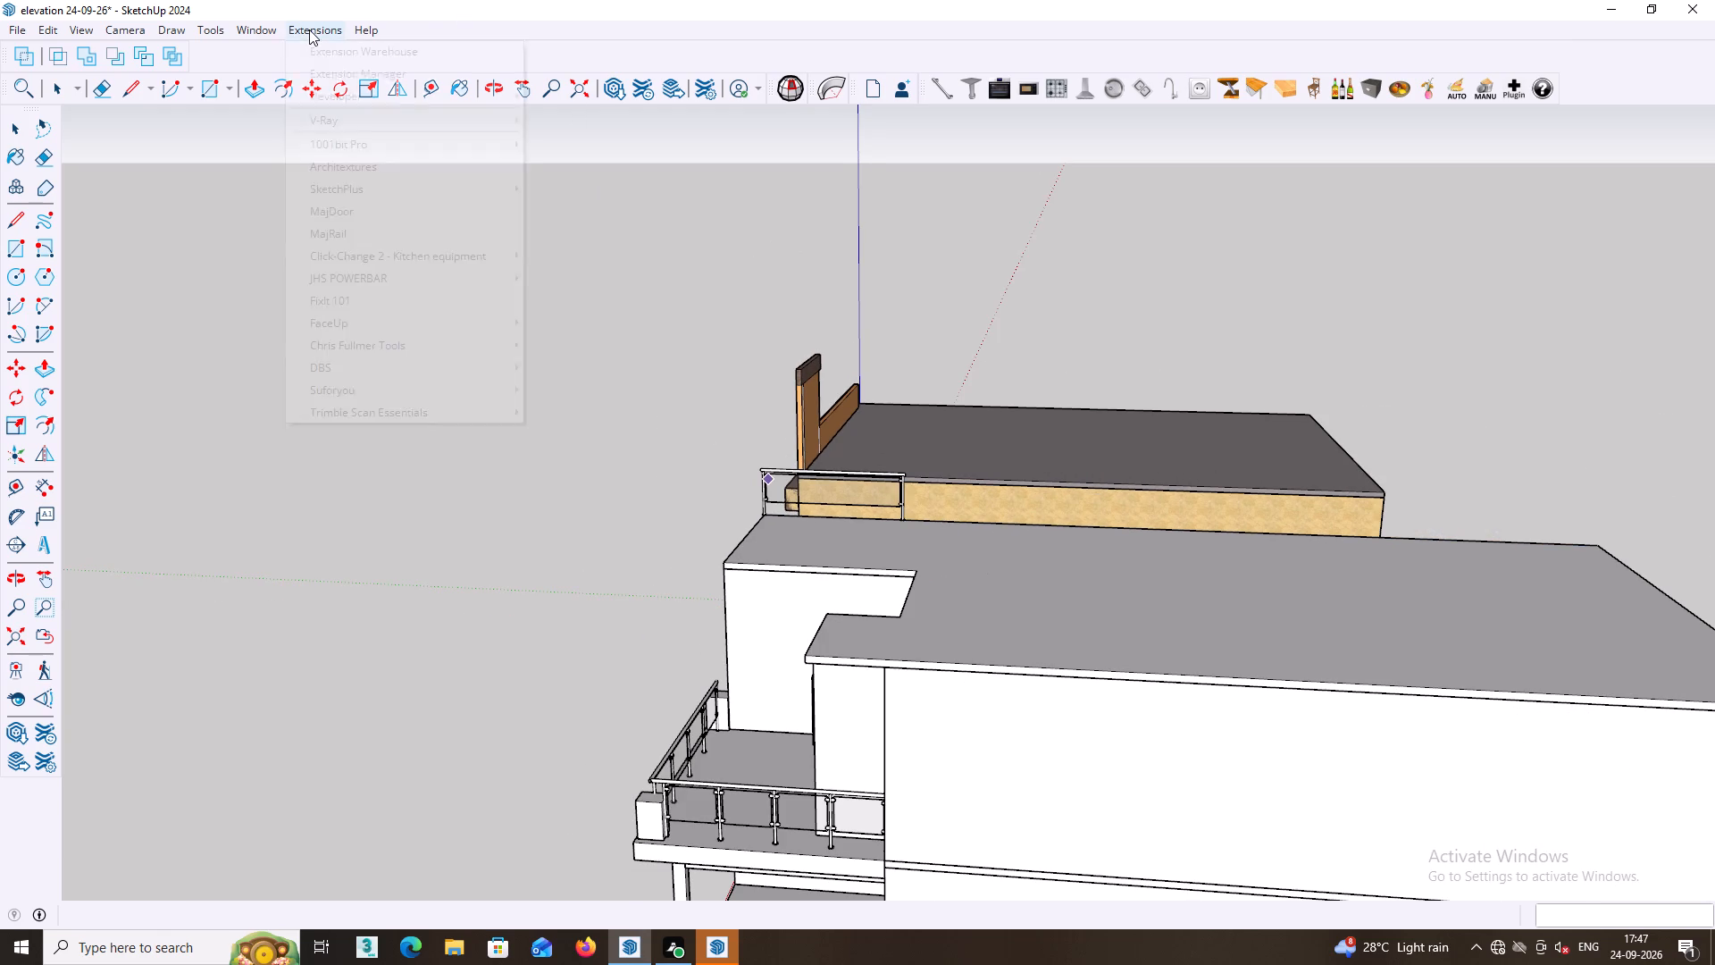
pyautogui.click(339, 228)
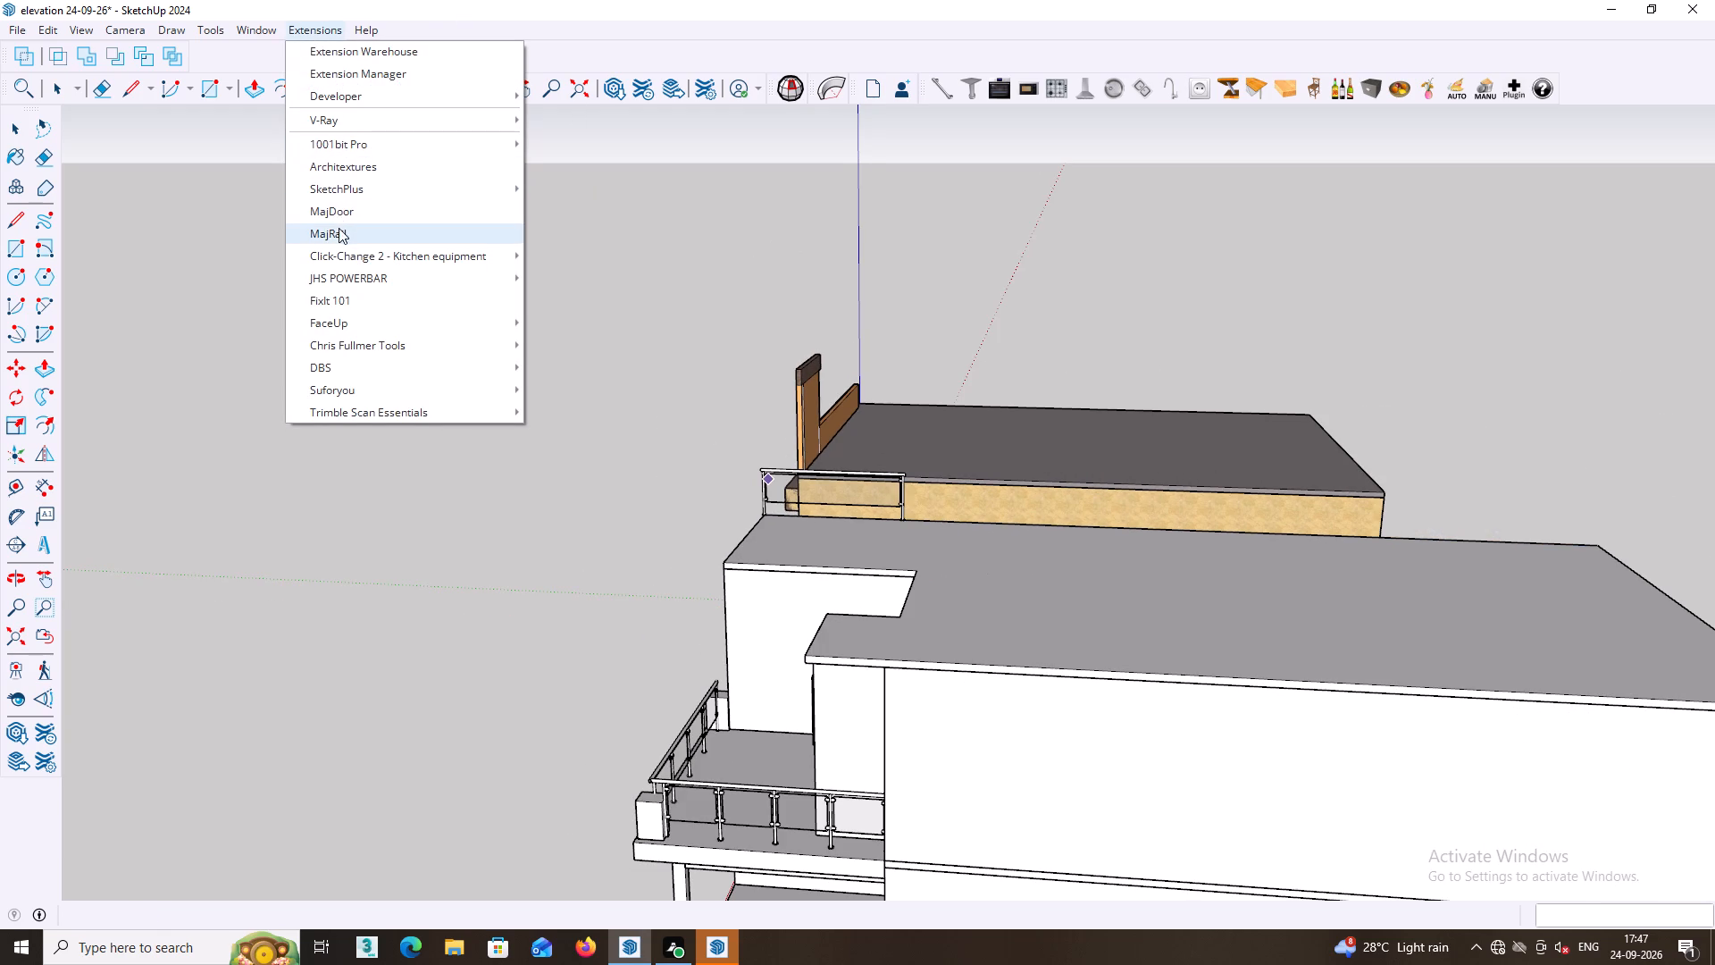
pyautogui.click(288, 520)
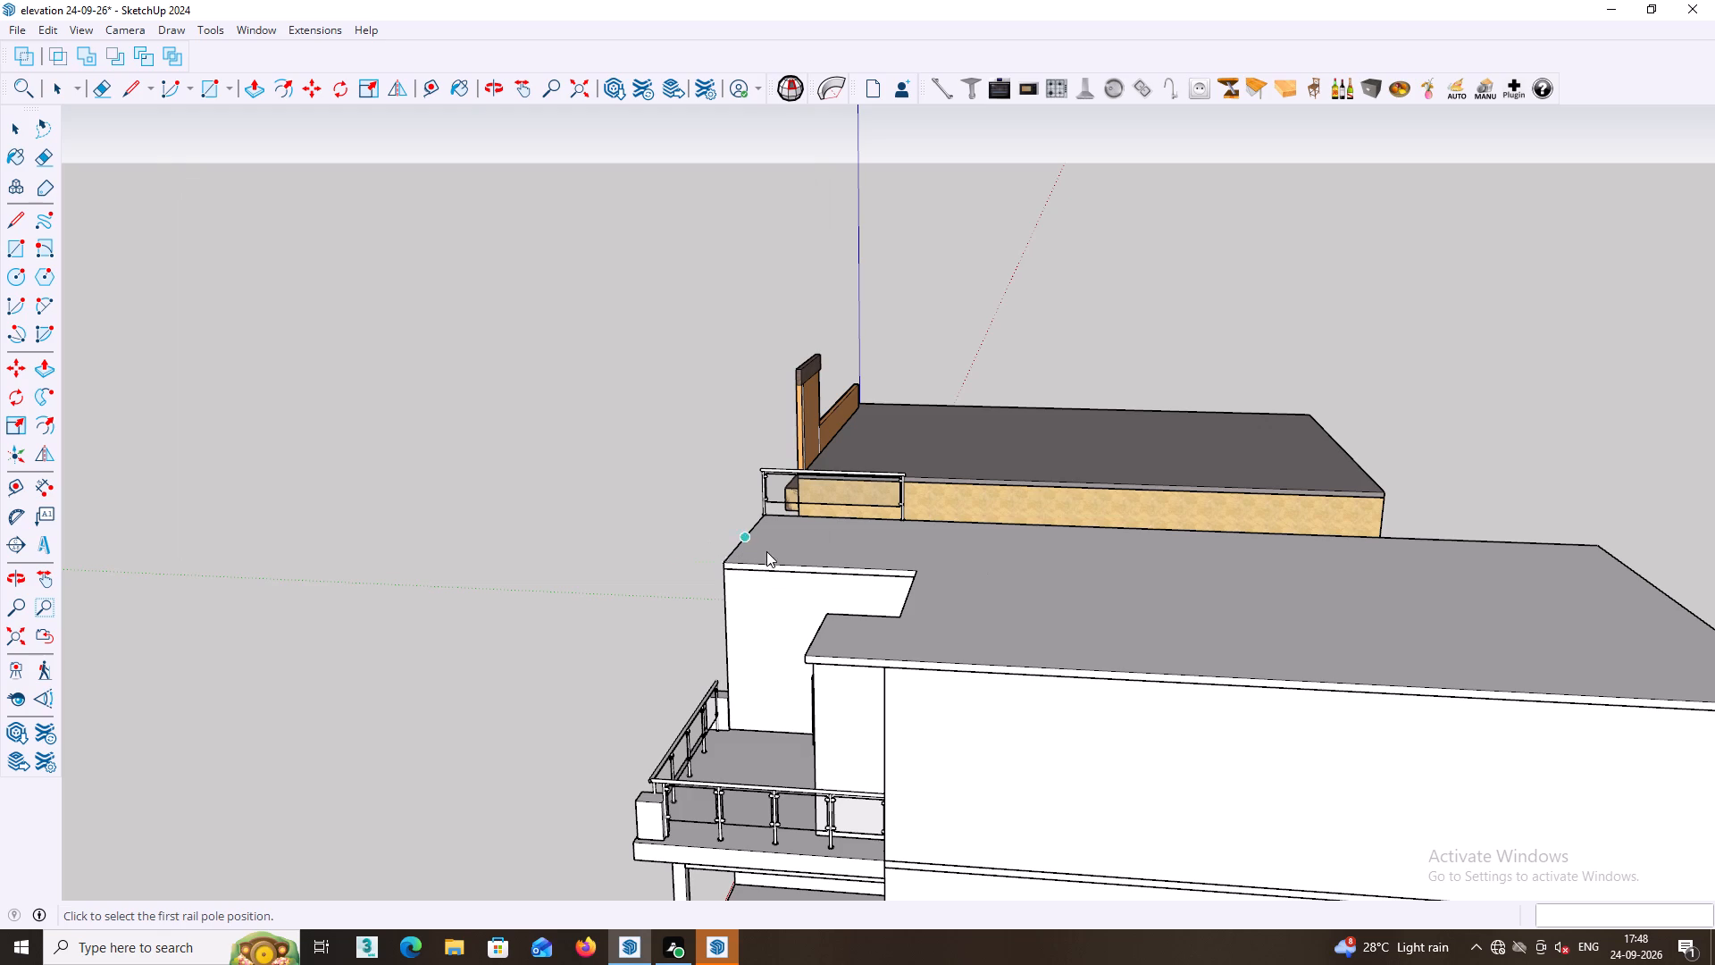
pyautogui.scroll(7, 813, 613)
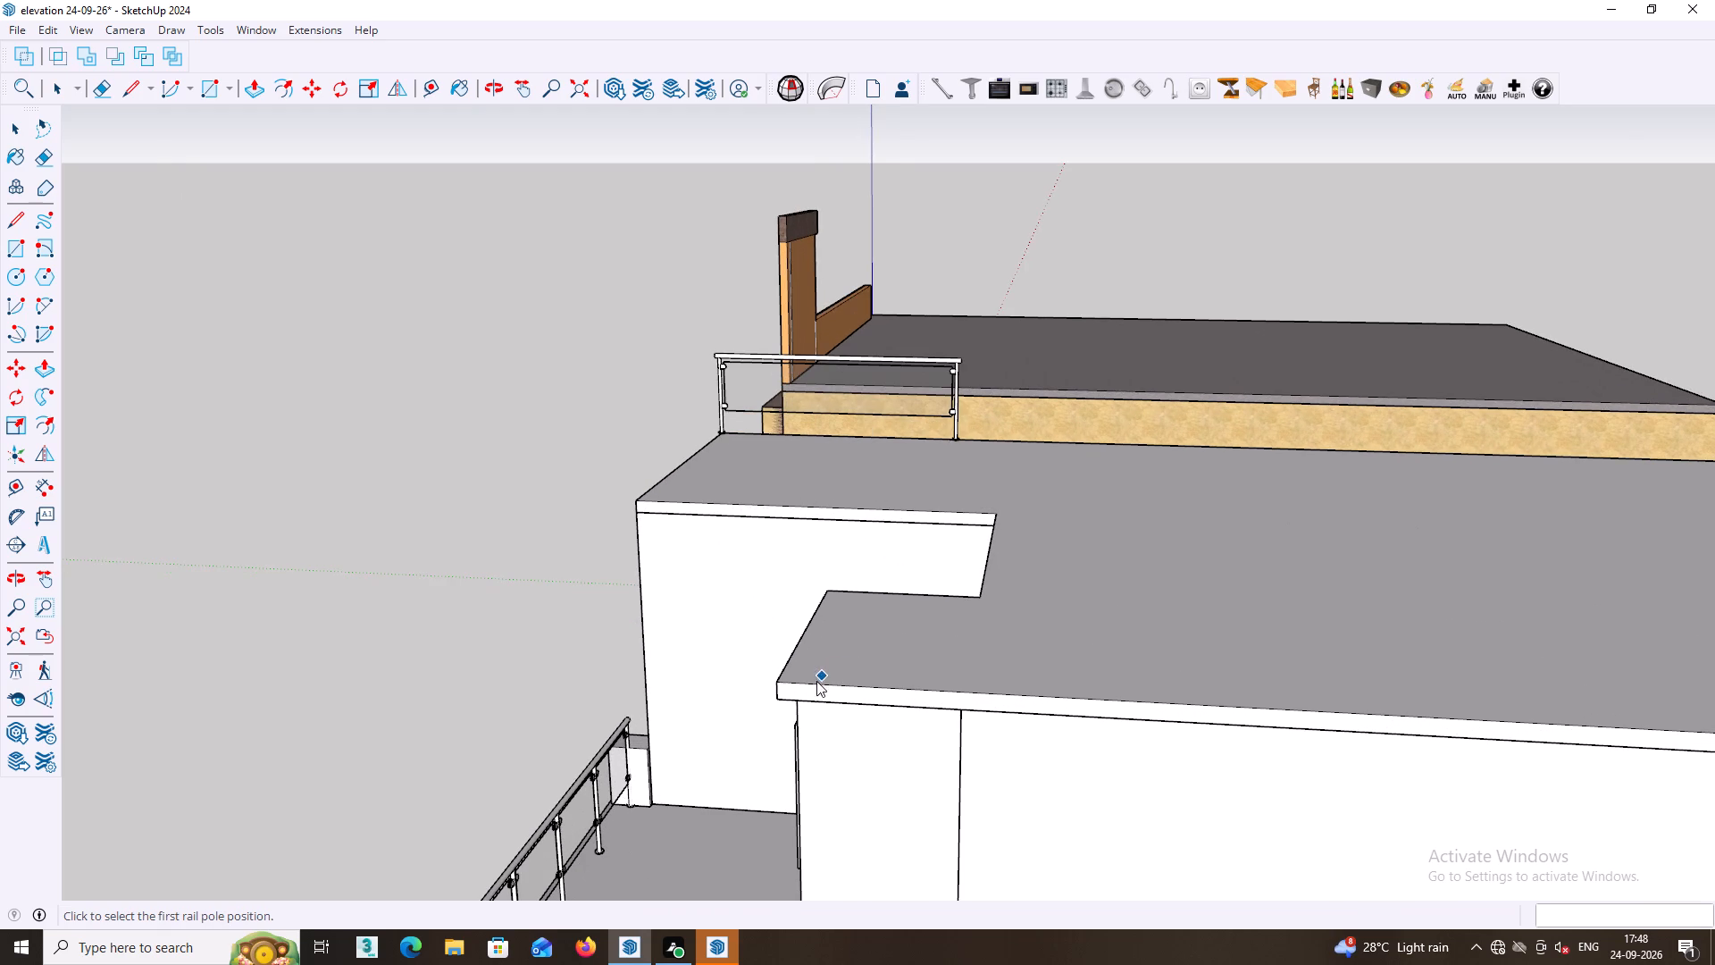
pyautogui.doubleClick(778, 691)
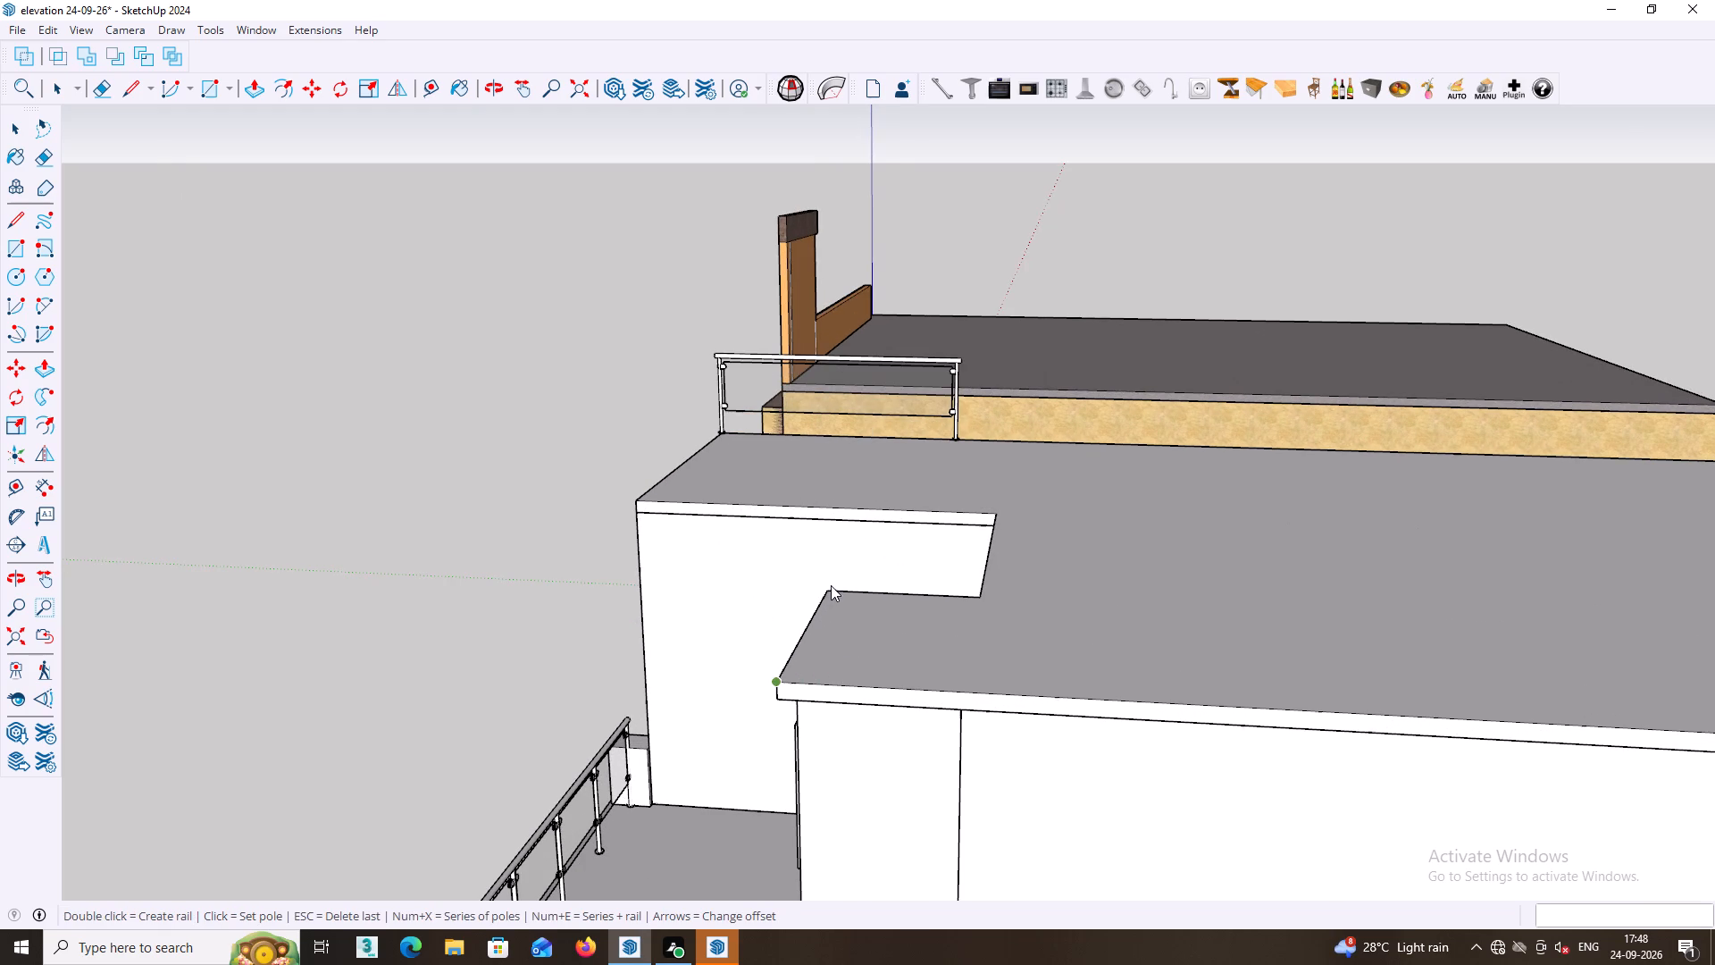
pyautogui.scroll(3, 824, 595)
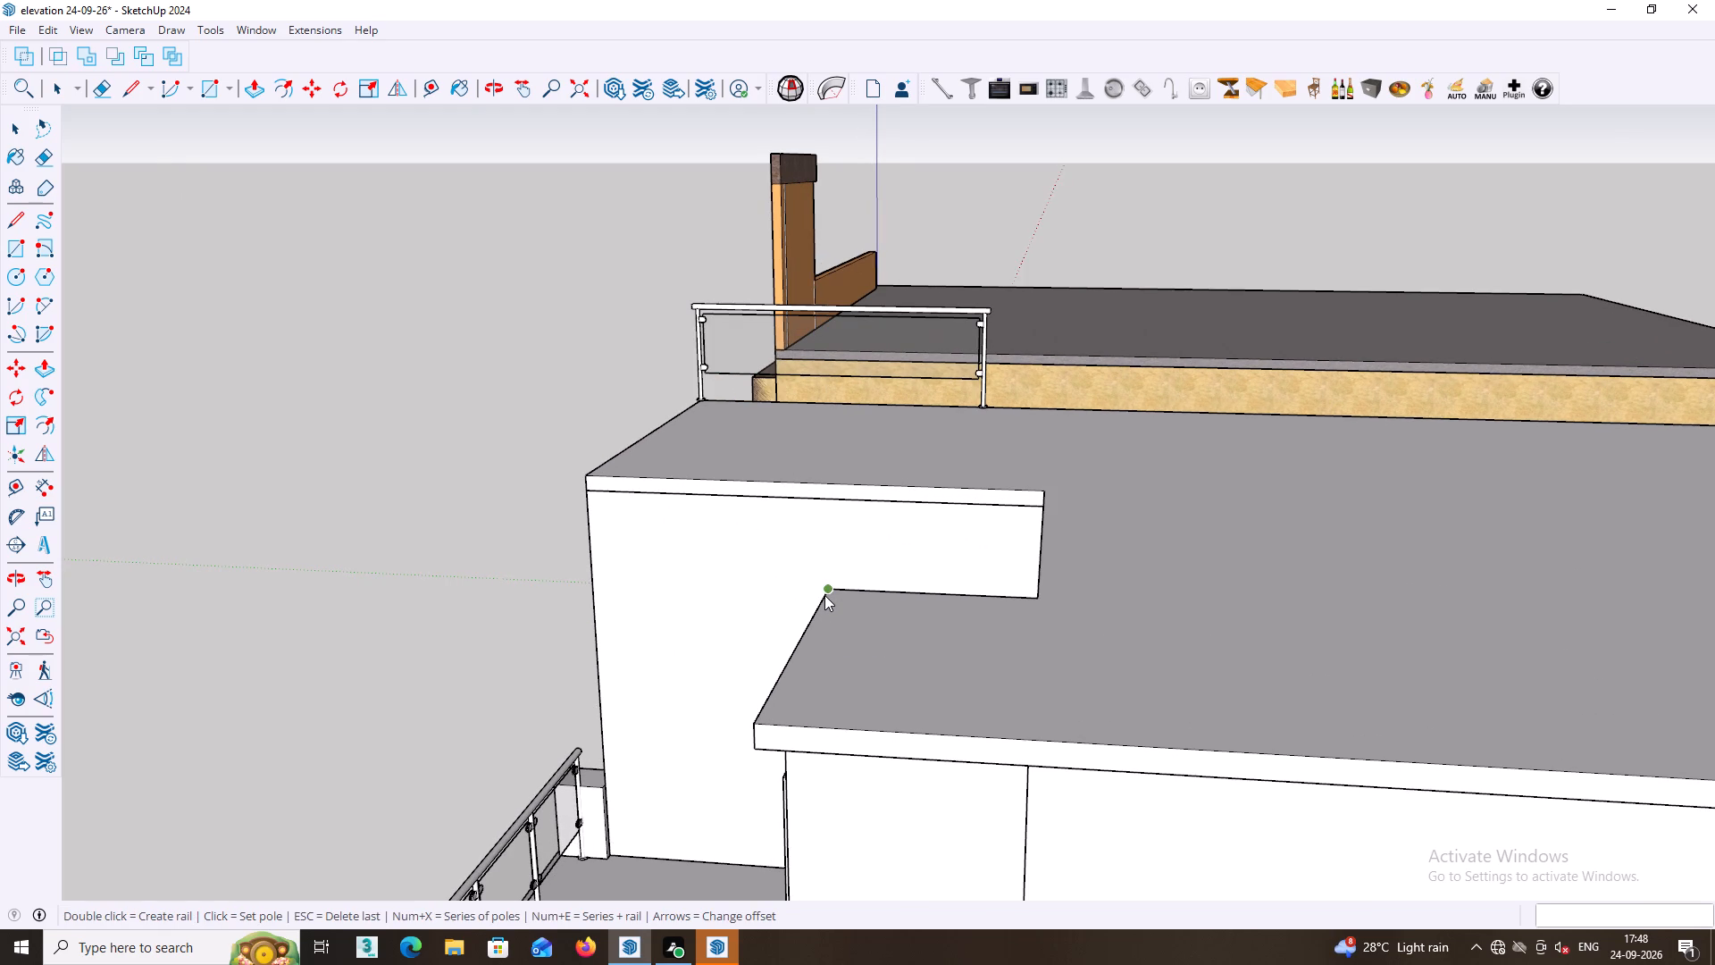
pyautogui.press('3')
pyautogui.press('x')
pyautogui.press('Return')
pyautogui.press('Return')
pyautogui.press('Return')
pyautogui.press('Return')
pyautogui.press('Return')
pyautogui.press('Return')
pyautogui.scroll(-3, 523, 729)
pyautogui.click(487, 493)
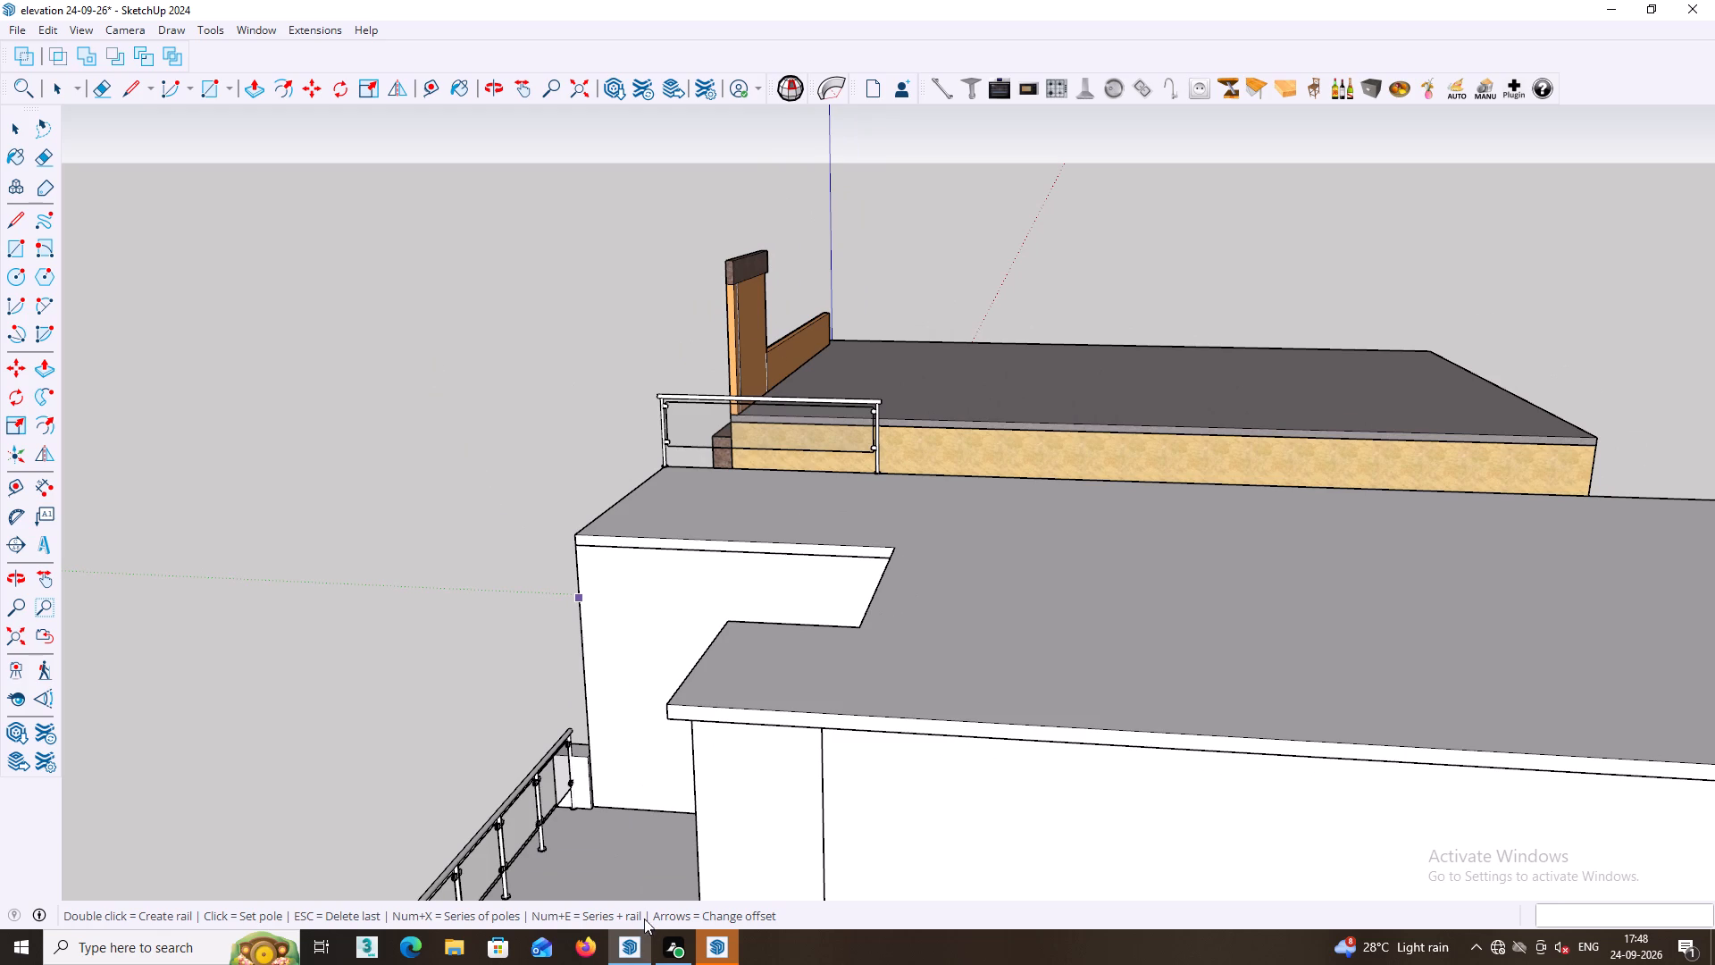
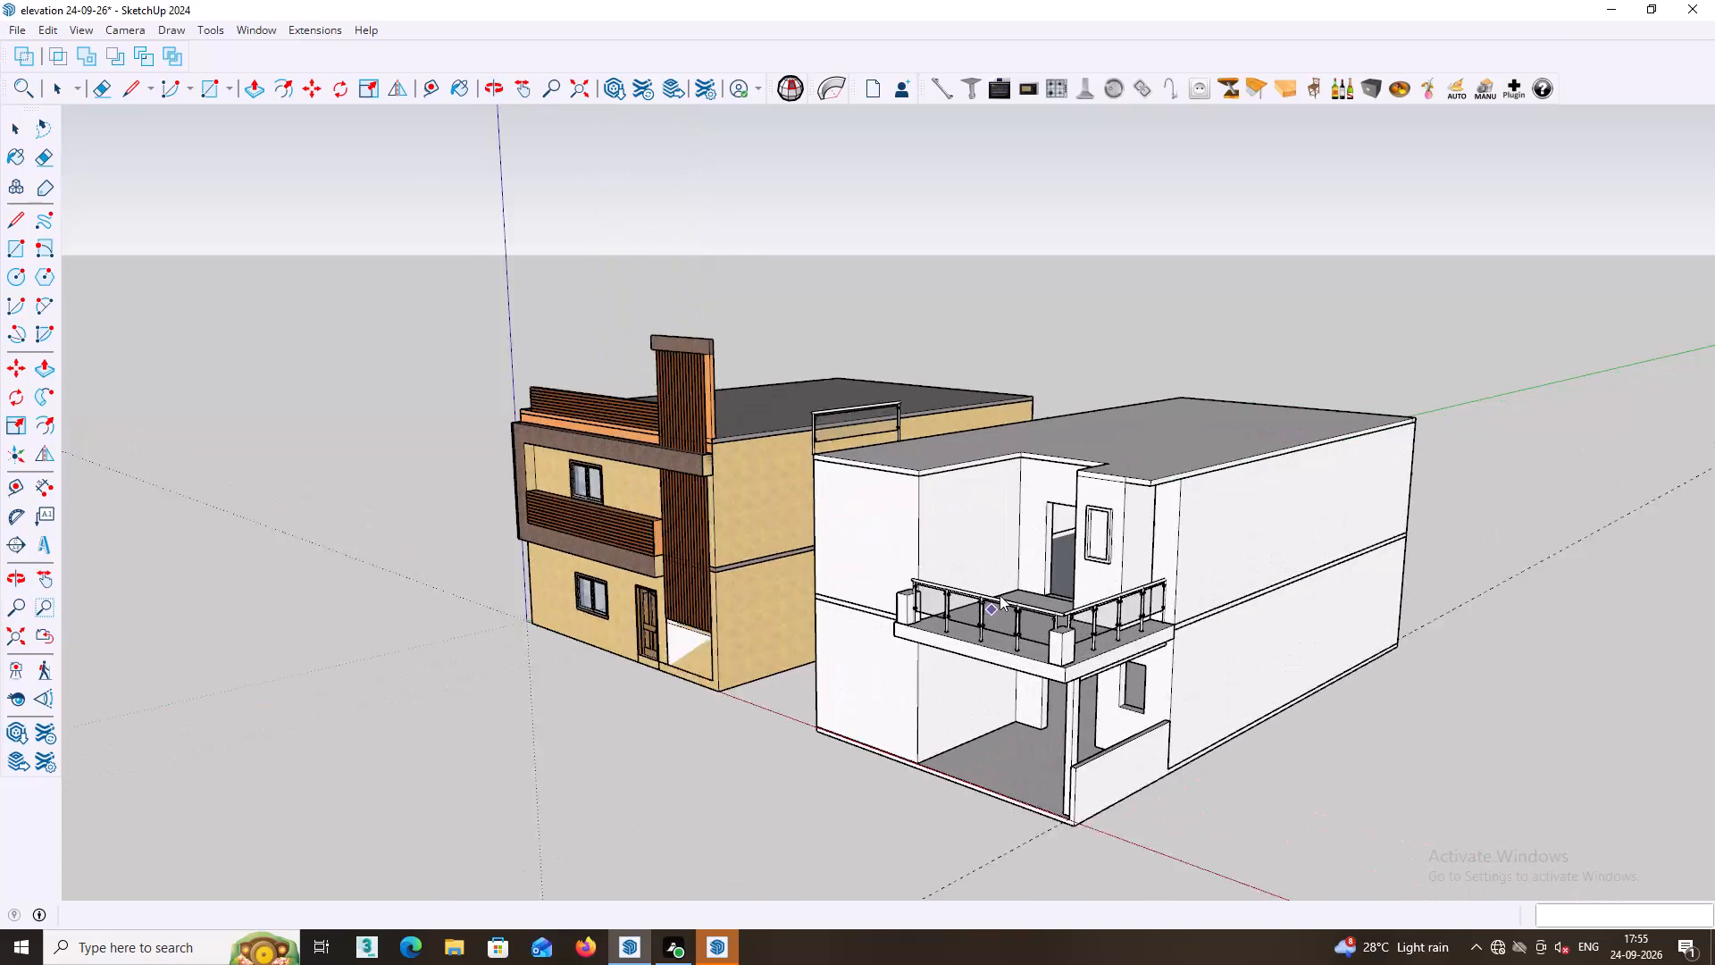
# Examine the textured house and the white house together from the front, from above and from below.
pyautogui.moveTo(1018, 664); pyautogui.dragTo(1053, 391, button='middle')
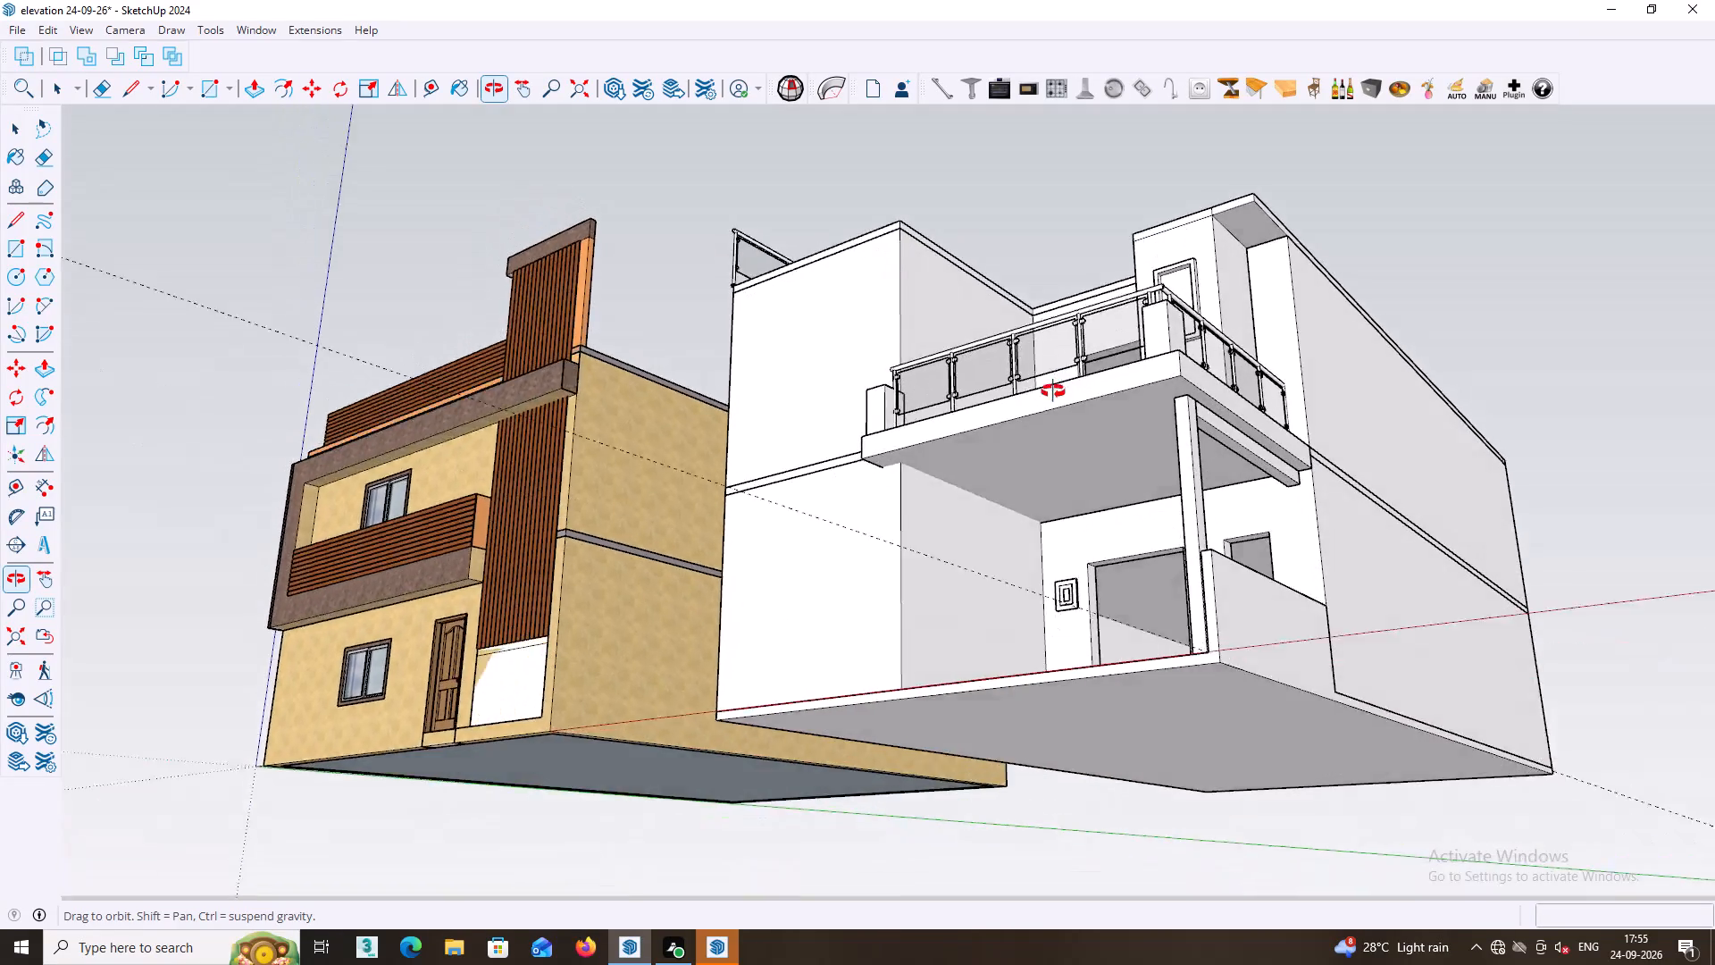
pyautogui.moveTo(1053, 391); pyautogui.dragTo(1102, 652, button='middle')
pyautogui.scroll(1, 1122, 684)
pyautogui.scroll(-8, 1025, 552)
pyautogui.middleClick(1031, 550)
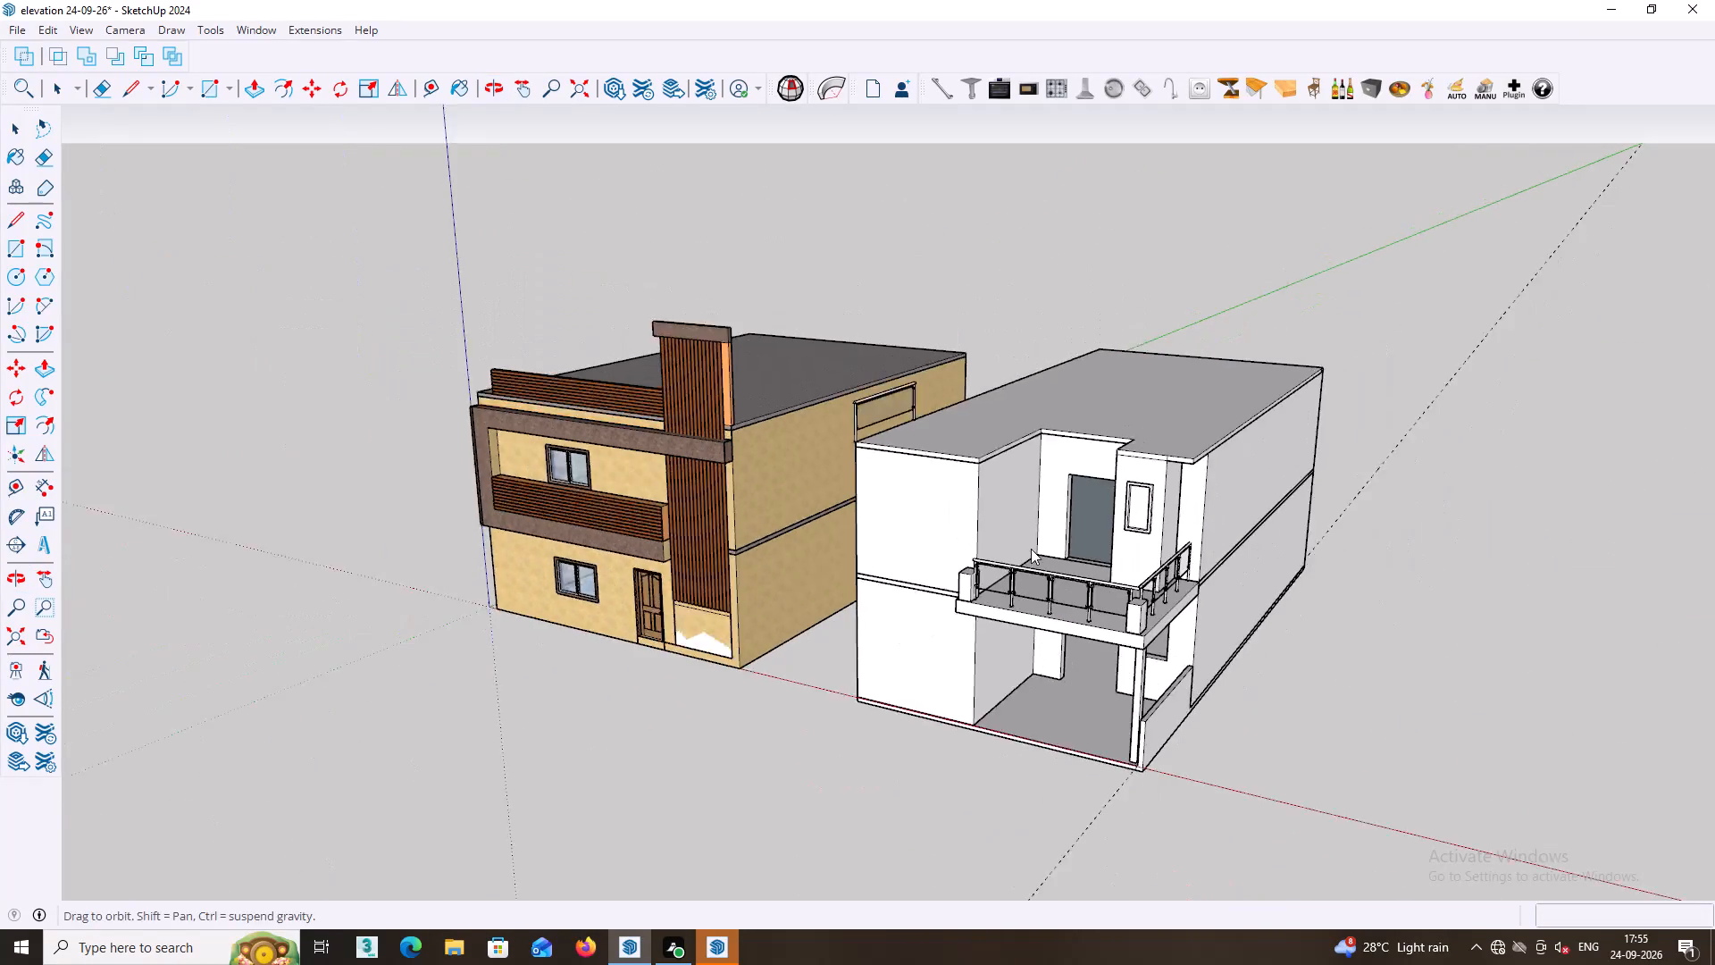
pyautogui.scroll(-4, 1031, 549)
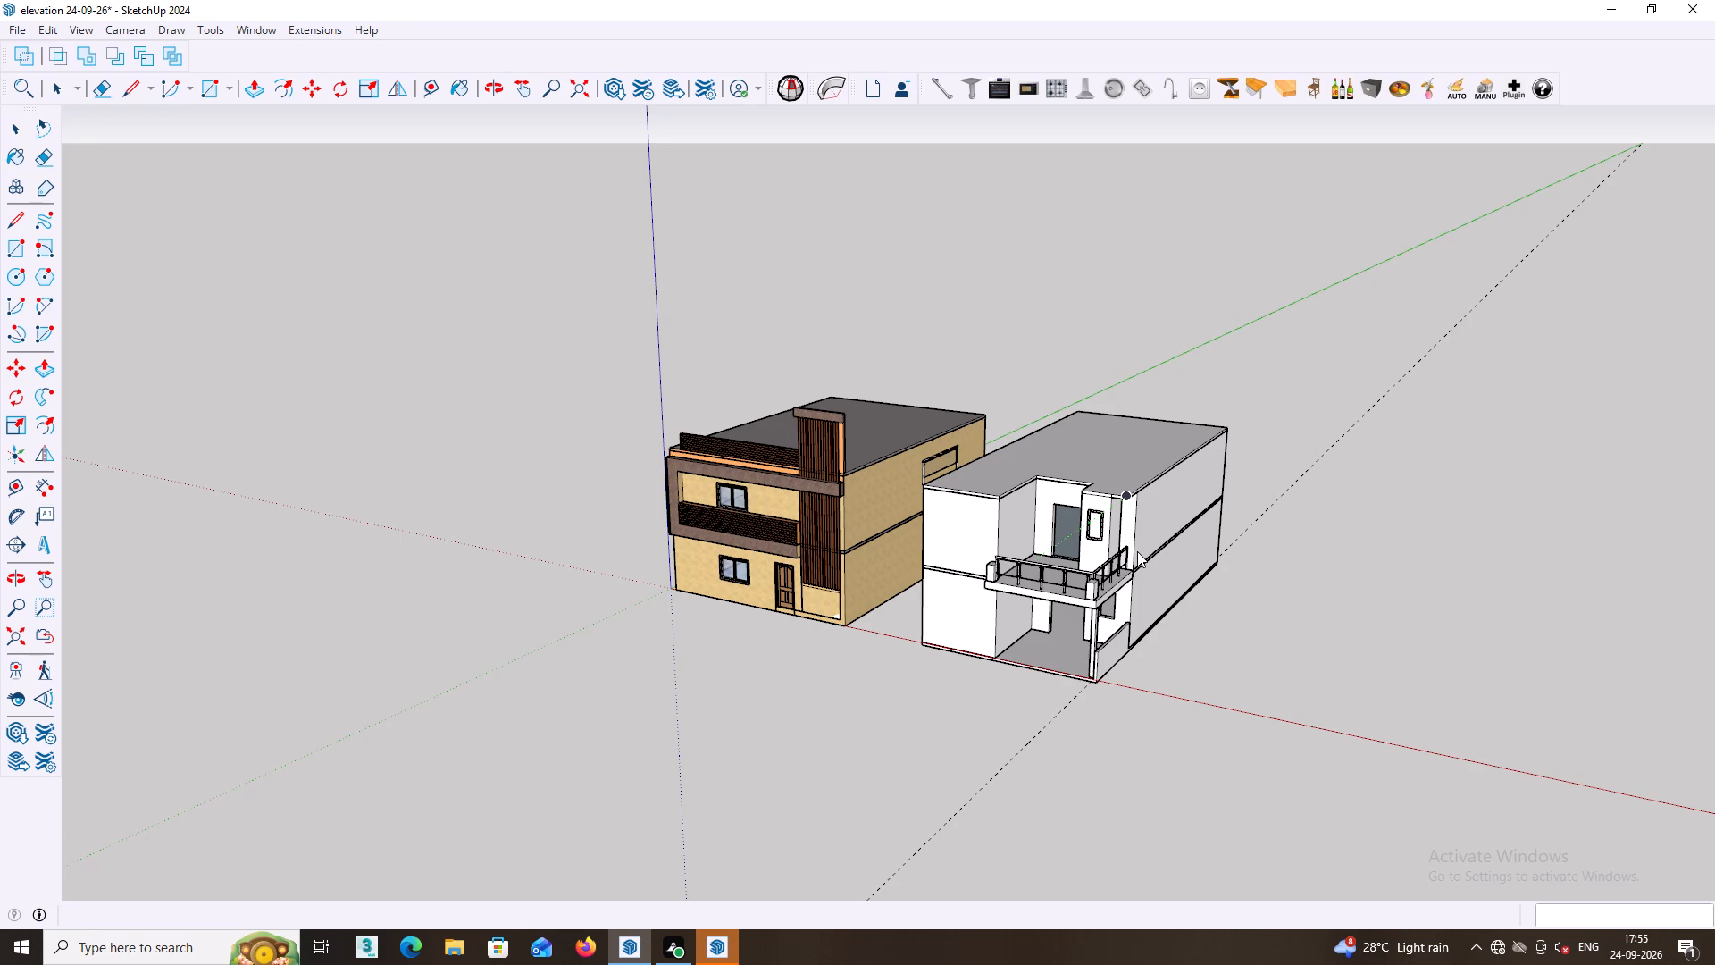
pyautogui.moveTo(307, 964); pyautogui.dragTo(1714, 359)
pyautogui.scroll(-2, 776, 615)
pyautogui.scroll(-3, 337, 430)
pyautogui.scroll(1, 642, 460)
pyautogui.scroll(8, 1029, 309)
pyautogui.scroll(-9, 539, 426)
pyautogui.moveTo(609, 579); pyautogui.dragTo(889, 291, button='middle')
pyautogui.scroll(1, 813, 469)
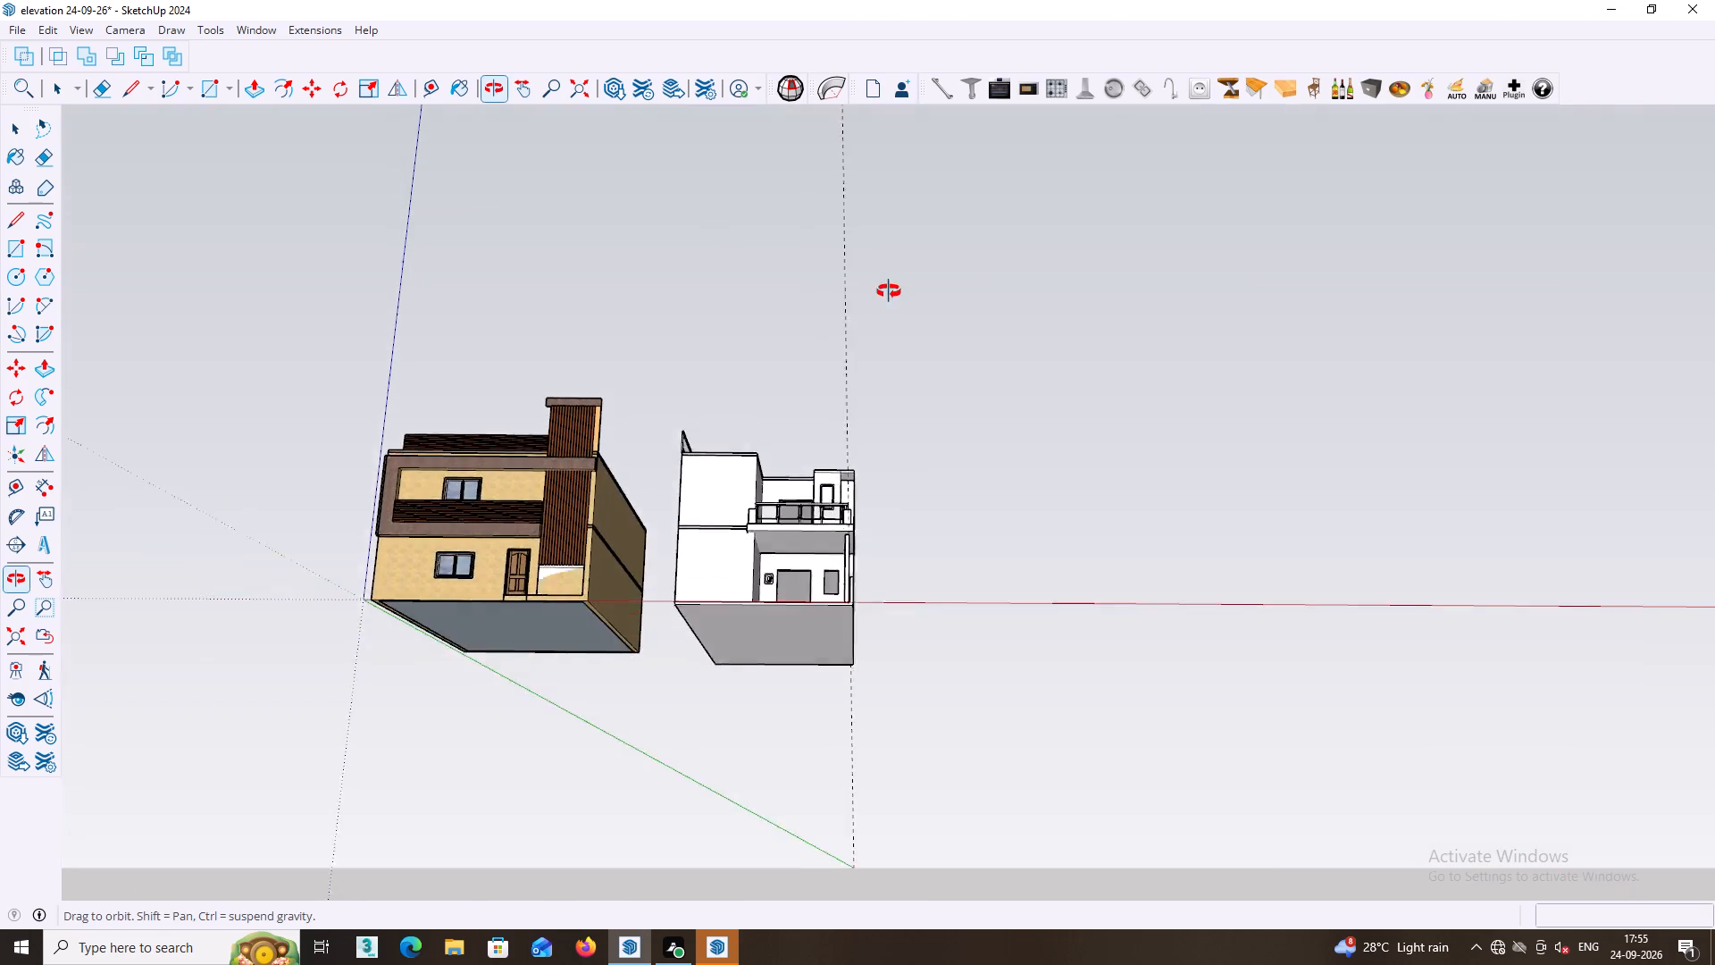
pyautogui.moveTo(889, 291); pyautogui.dragTo(896, 267, button='middle')
pyautogui.scroll(1, 892, 277)
pyautogui.scroll(-3, 765, 451)
pyautogui.scroll(1, 762, 477)
pyautogui.scroll(-5, 762, 477)
pyautogui.moveTo(810, 457); pyautogui.dragTo(781, 736, button='middle')
pyautogui.scroll(6, 834, 644)
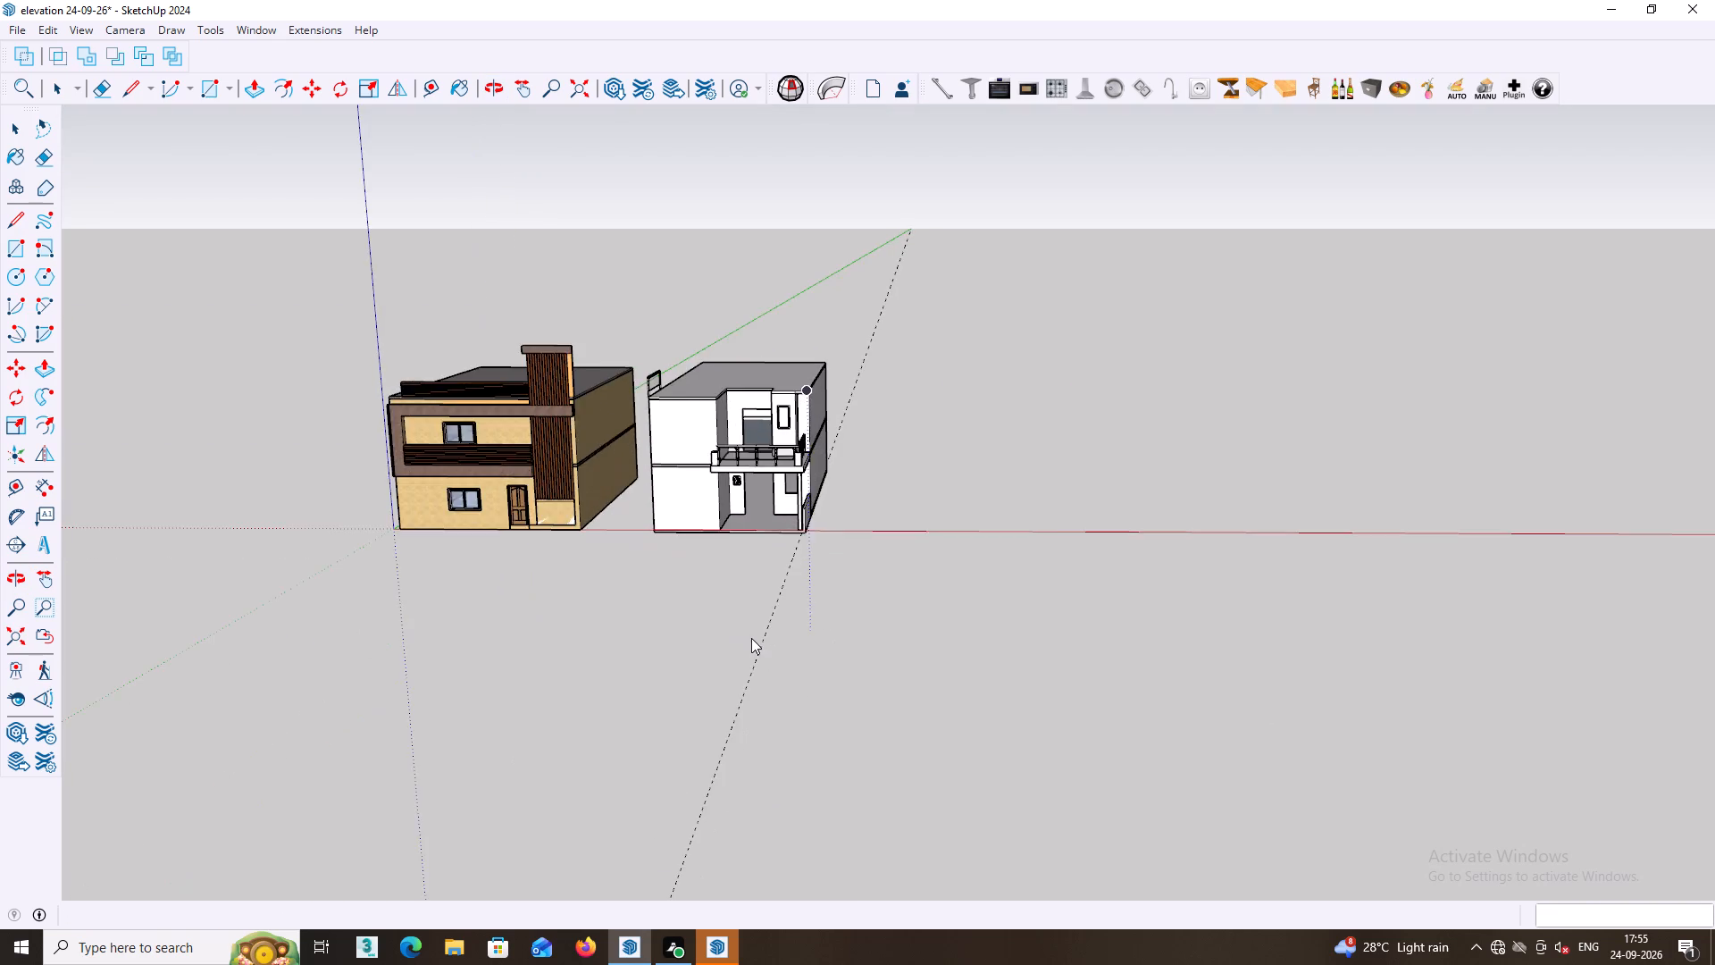
pyautogui.scroll(11, 751, 638)
pyautogui.scroll(-16, 779, 610)
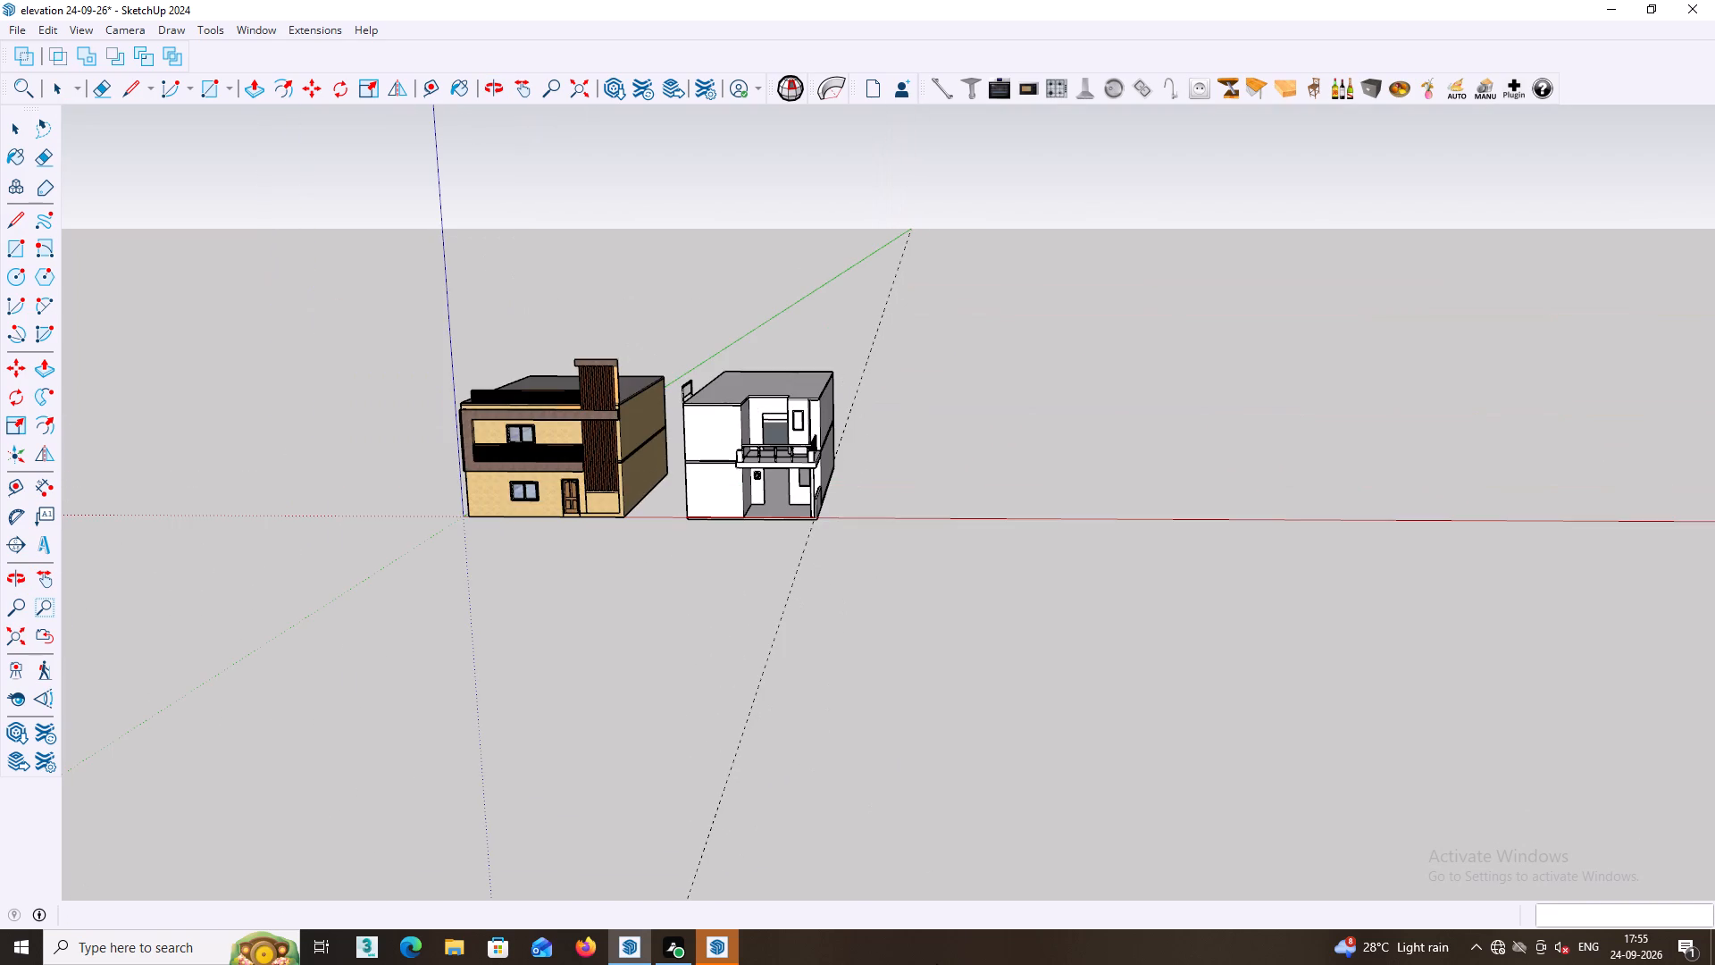
pyautogui.scroll(14, 728, 743)
pyautogui.scroll(-11, 748, 727)
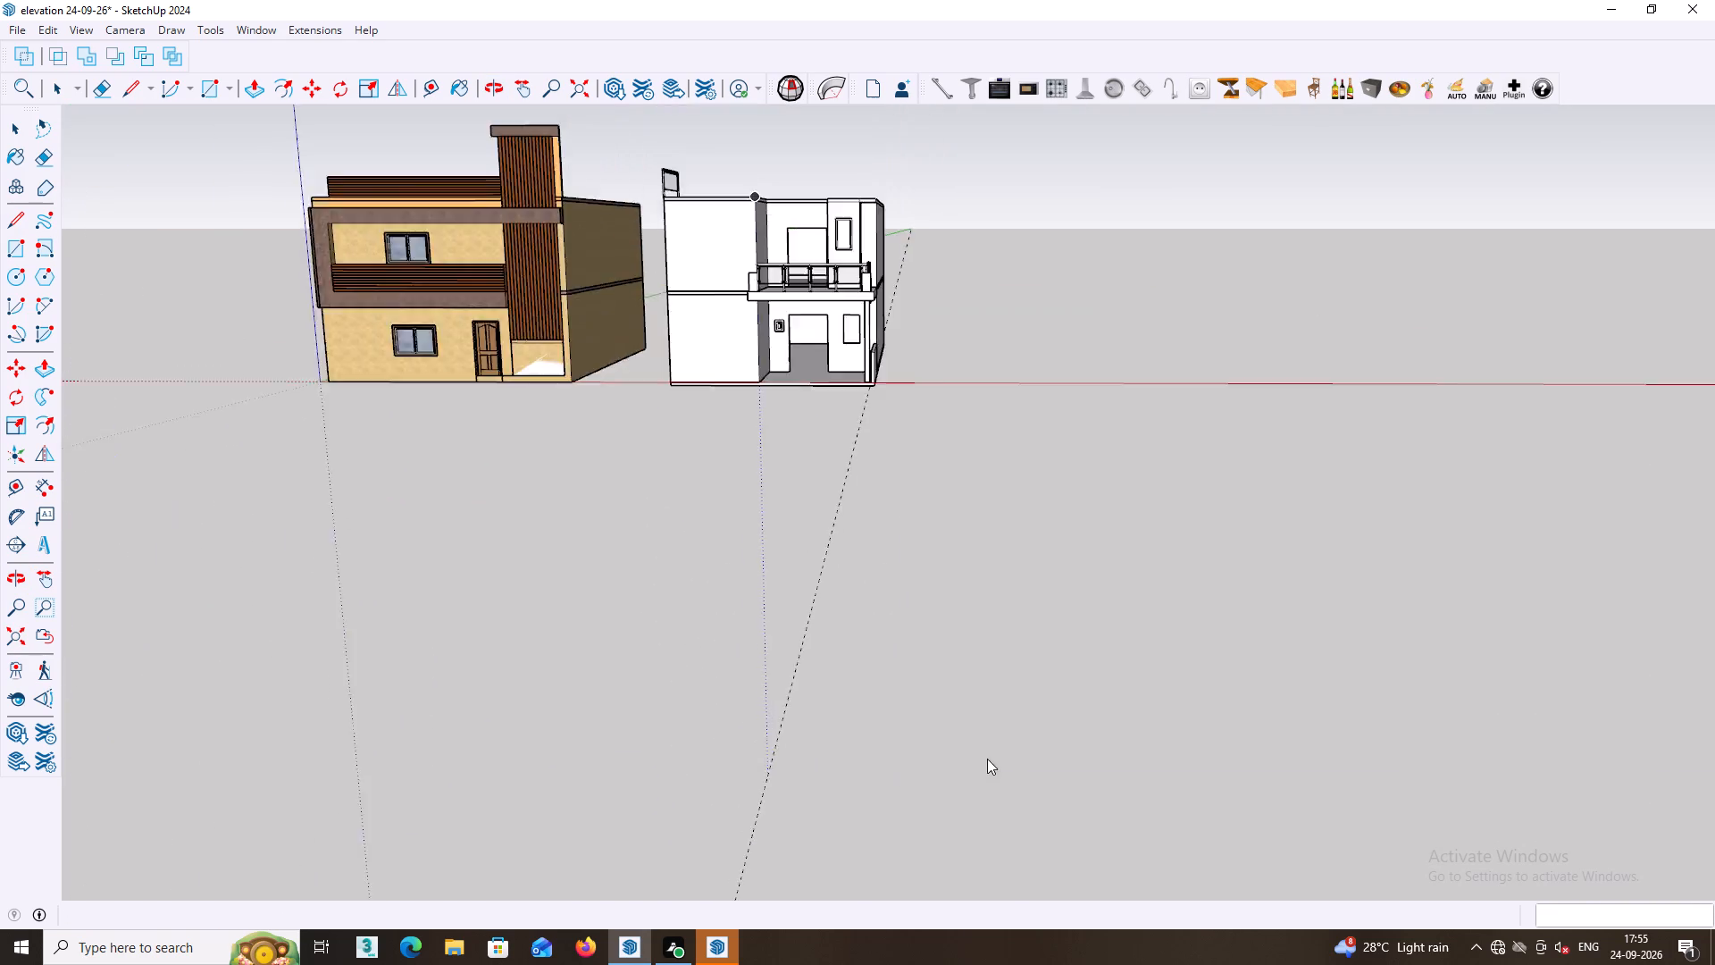
pyautogui.scroll(-3, 987, 759)
pyautogui.scroll(13, 784, 511)
pyautogui.moveTo(781, 514); pyautogui.dragTo(775, 573, button='middle')
# Examine the textured house's ground-floor front wall around the entrance door and the panel beneath the vertical wood slats.
pyautogui.scroll(3, 525, 453)
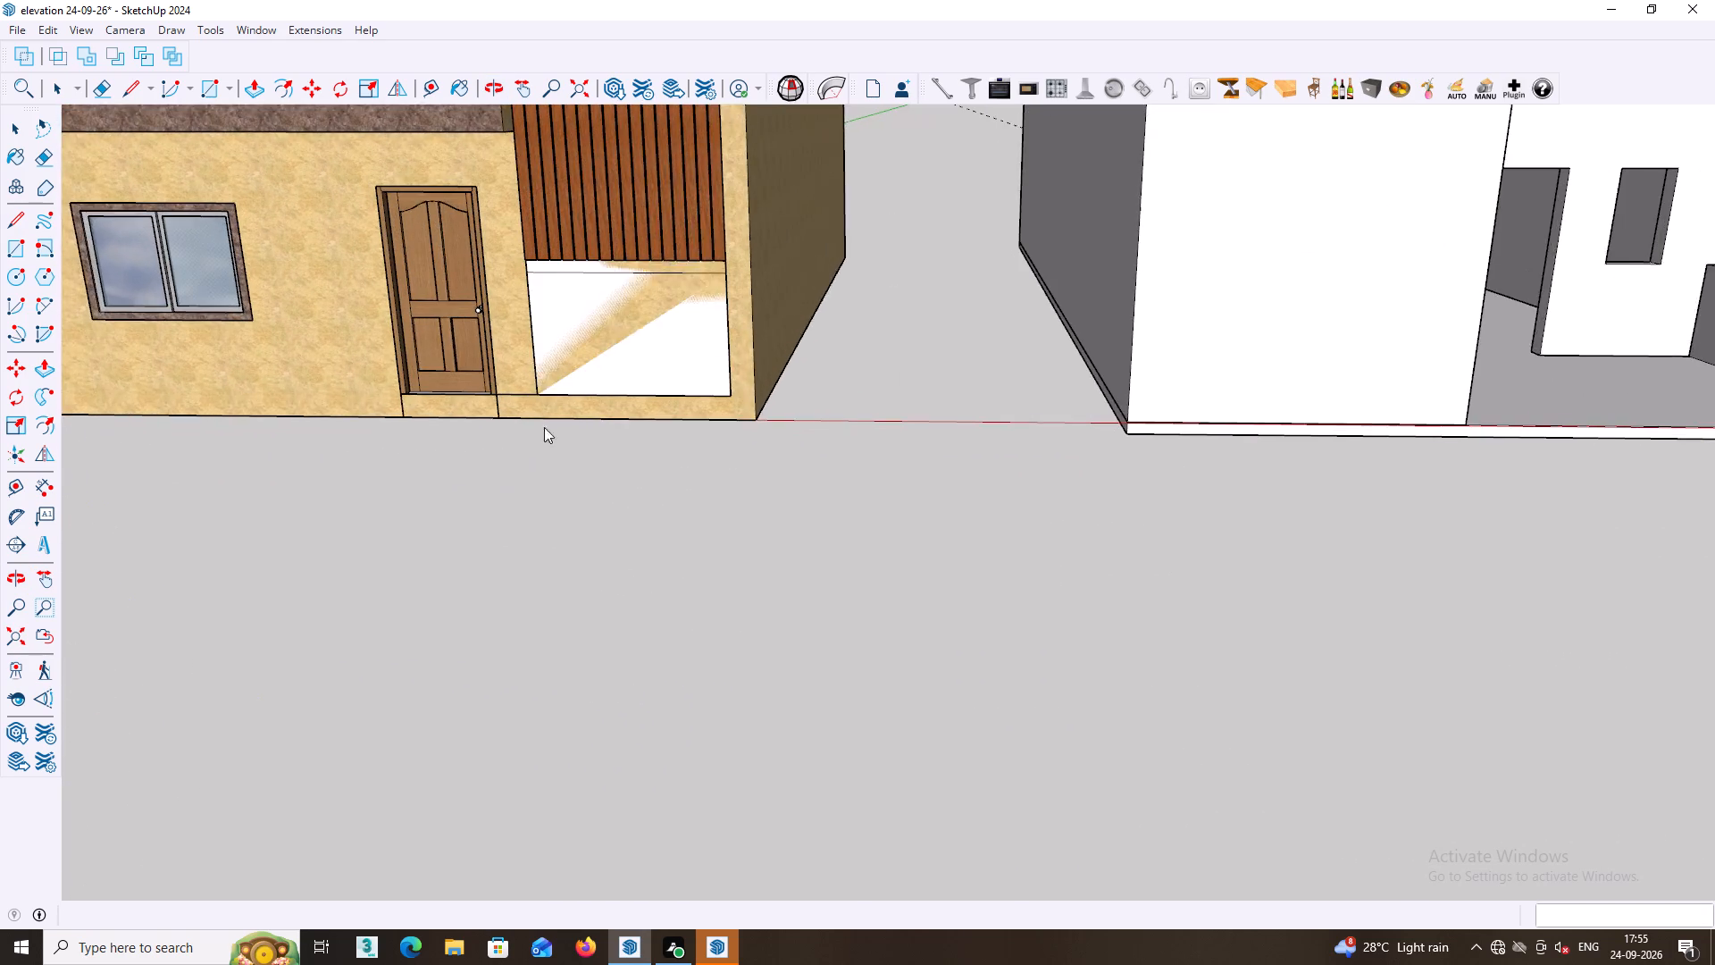
pyautogui.scroll(3, 544, 427)
pyautogui.moveTo(577, 354); pyautogui.dragTo(896, 409)
pyautogui.moveTo(577, 315); pyautogui.dragTo(489, 391)
pyautogui.moveTo(429, 454); pyautogui.dragTo(366, 528)
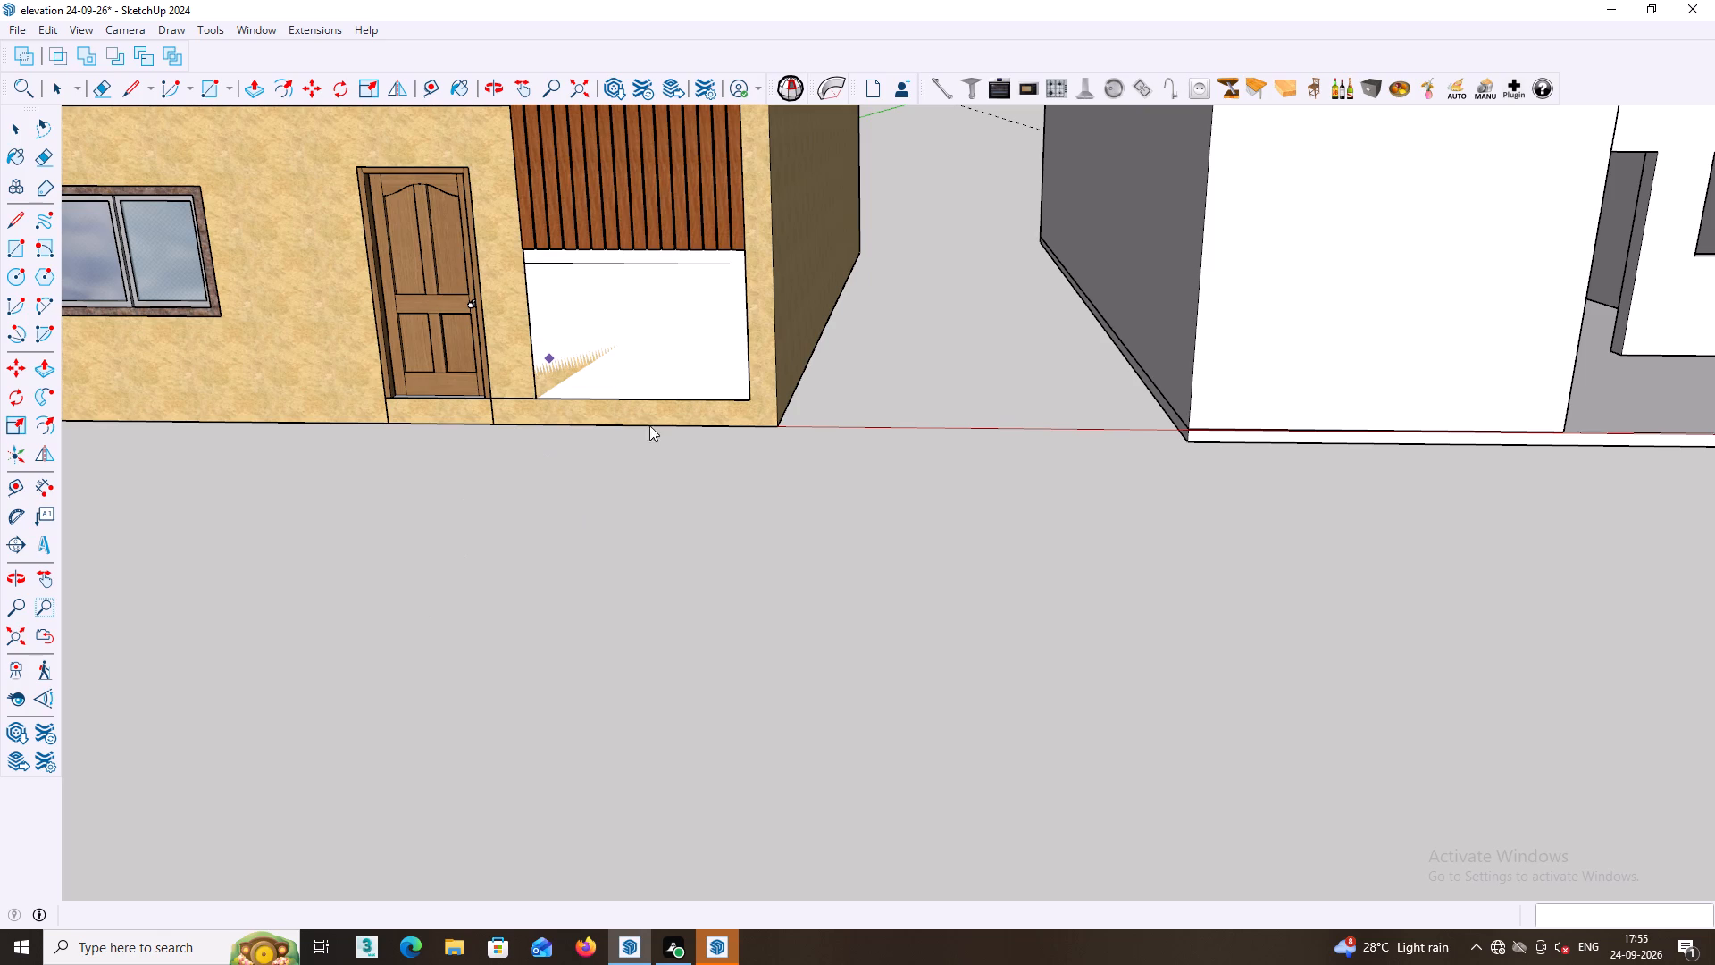
pyautogui.moveTo(756, 272); pyautogui.dragTo(472, 499)
pyautogui.moveTo(874, 254); pyautogui.dragTo(337, 566)
pyautogui.click(332, 572)
pyautogui.scroll(-4, 604, 396)
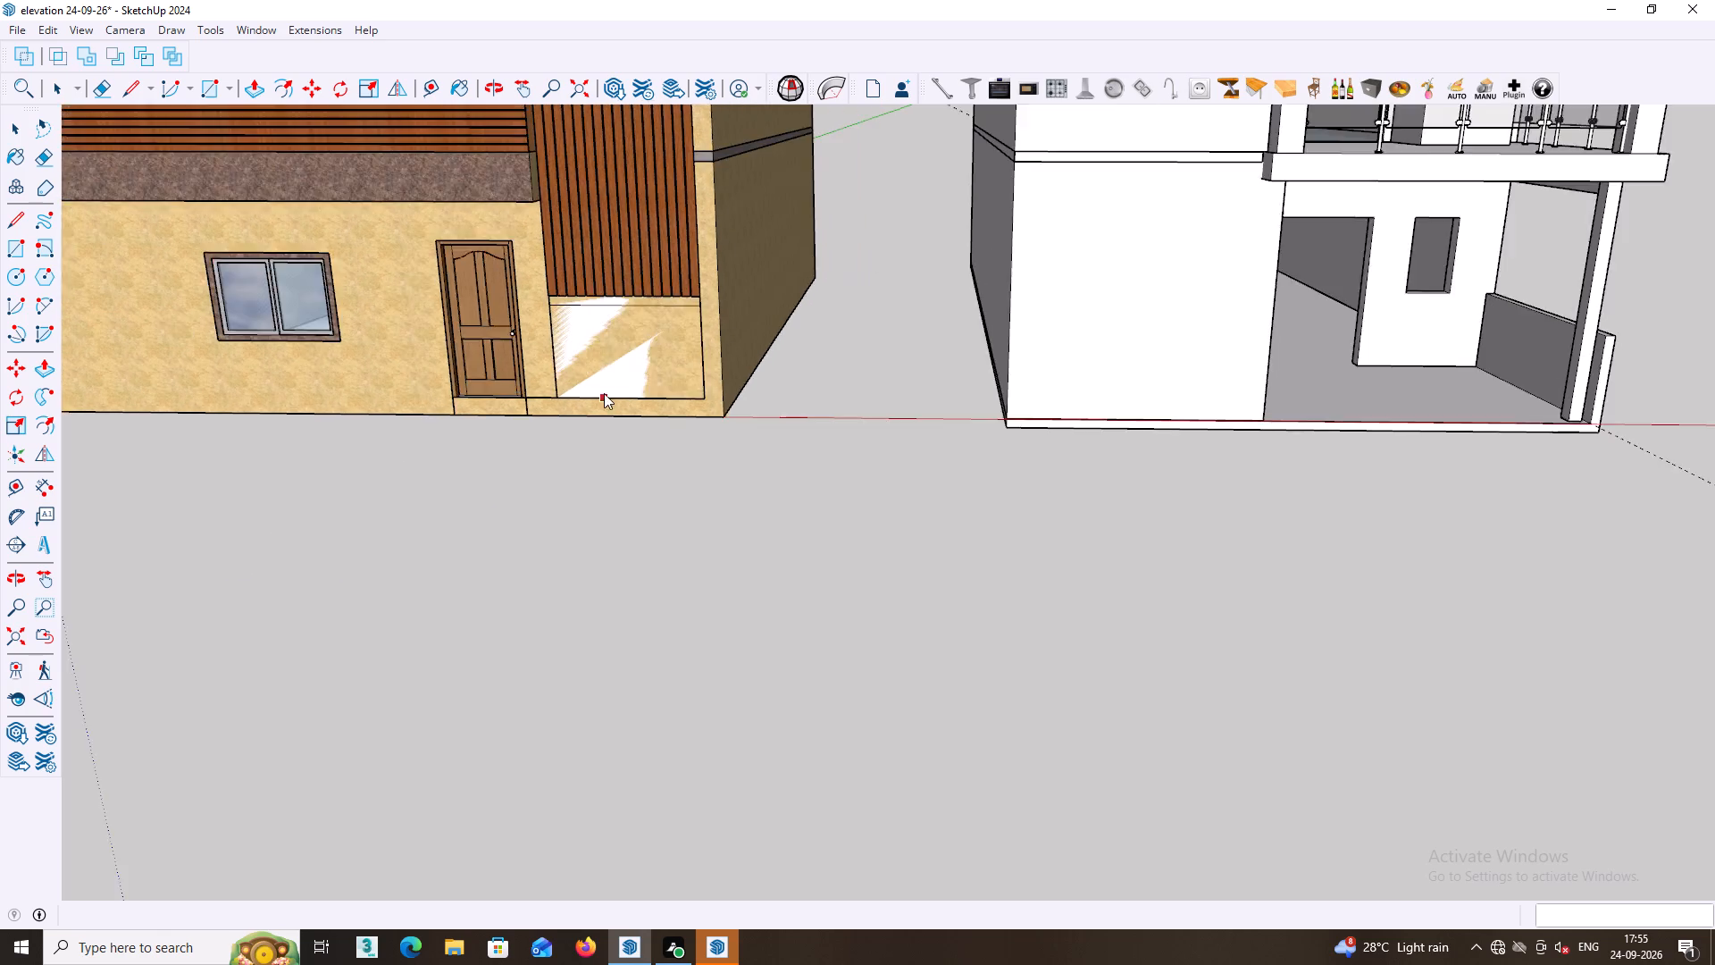
pyautogui.scroll(-12, 604, 393)
pyautogui.middleClick(603, 387)
pyautogui.scroll(10, 603, 387)
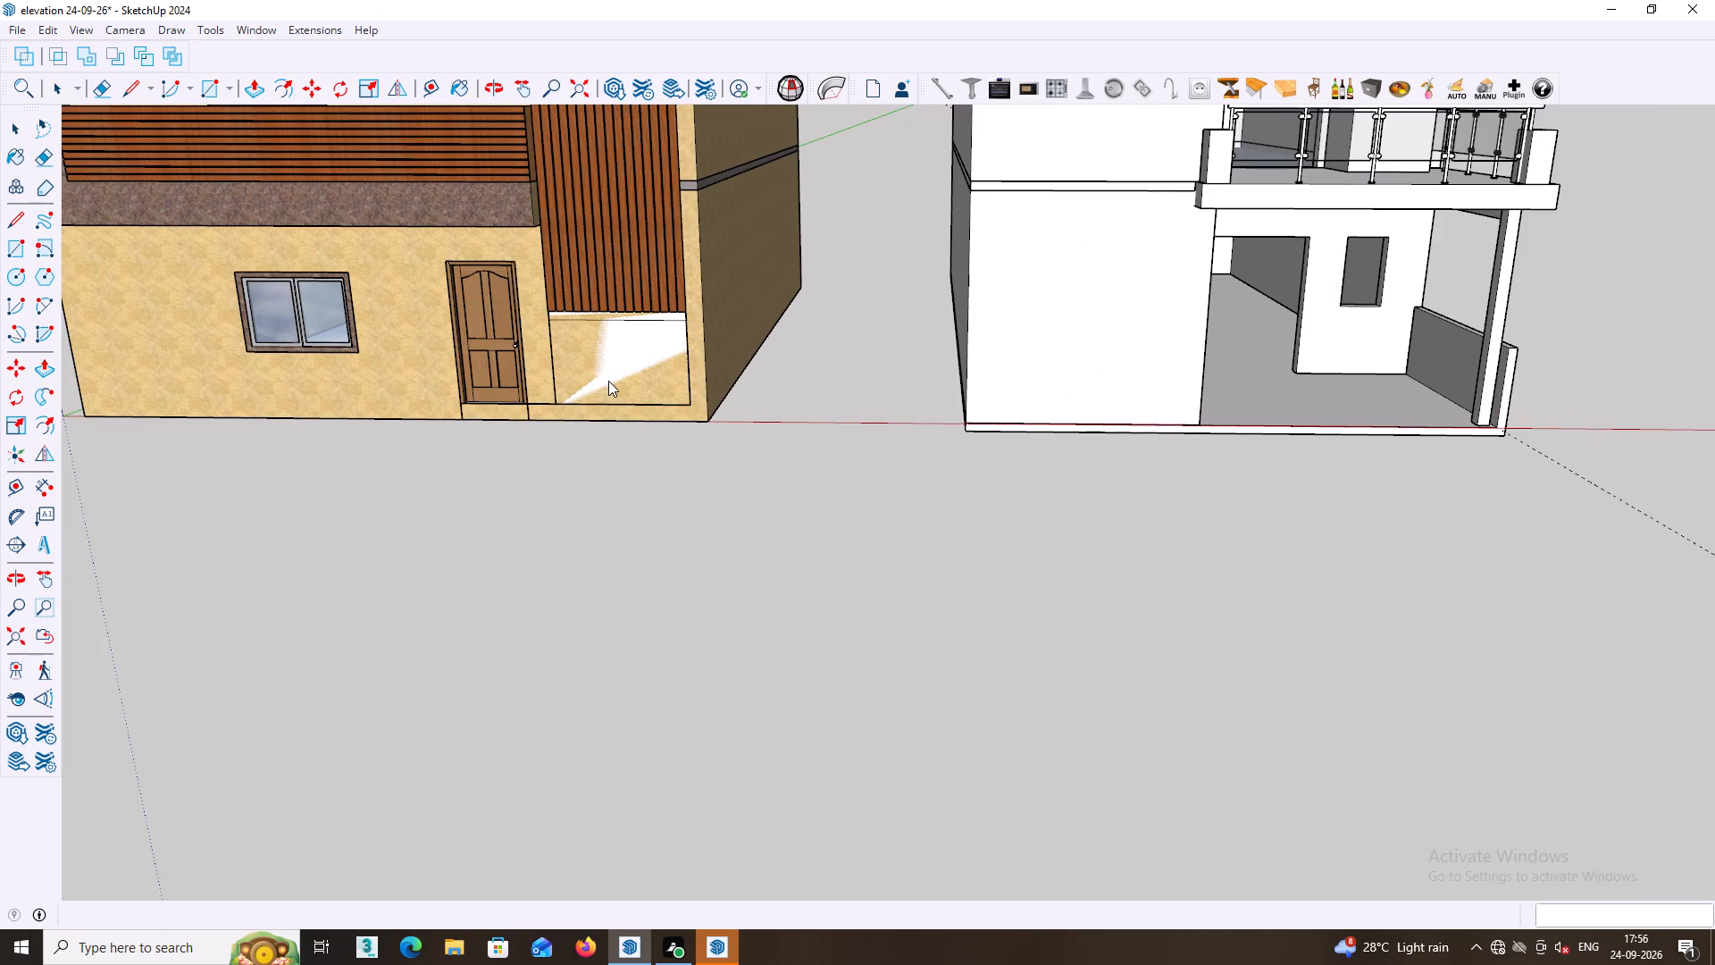
pyautogui.tripleClick(608, 381)
pyautogui.click(608, 381)
pyautogui.scroll(4, 608, 381)
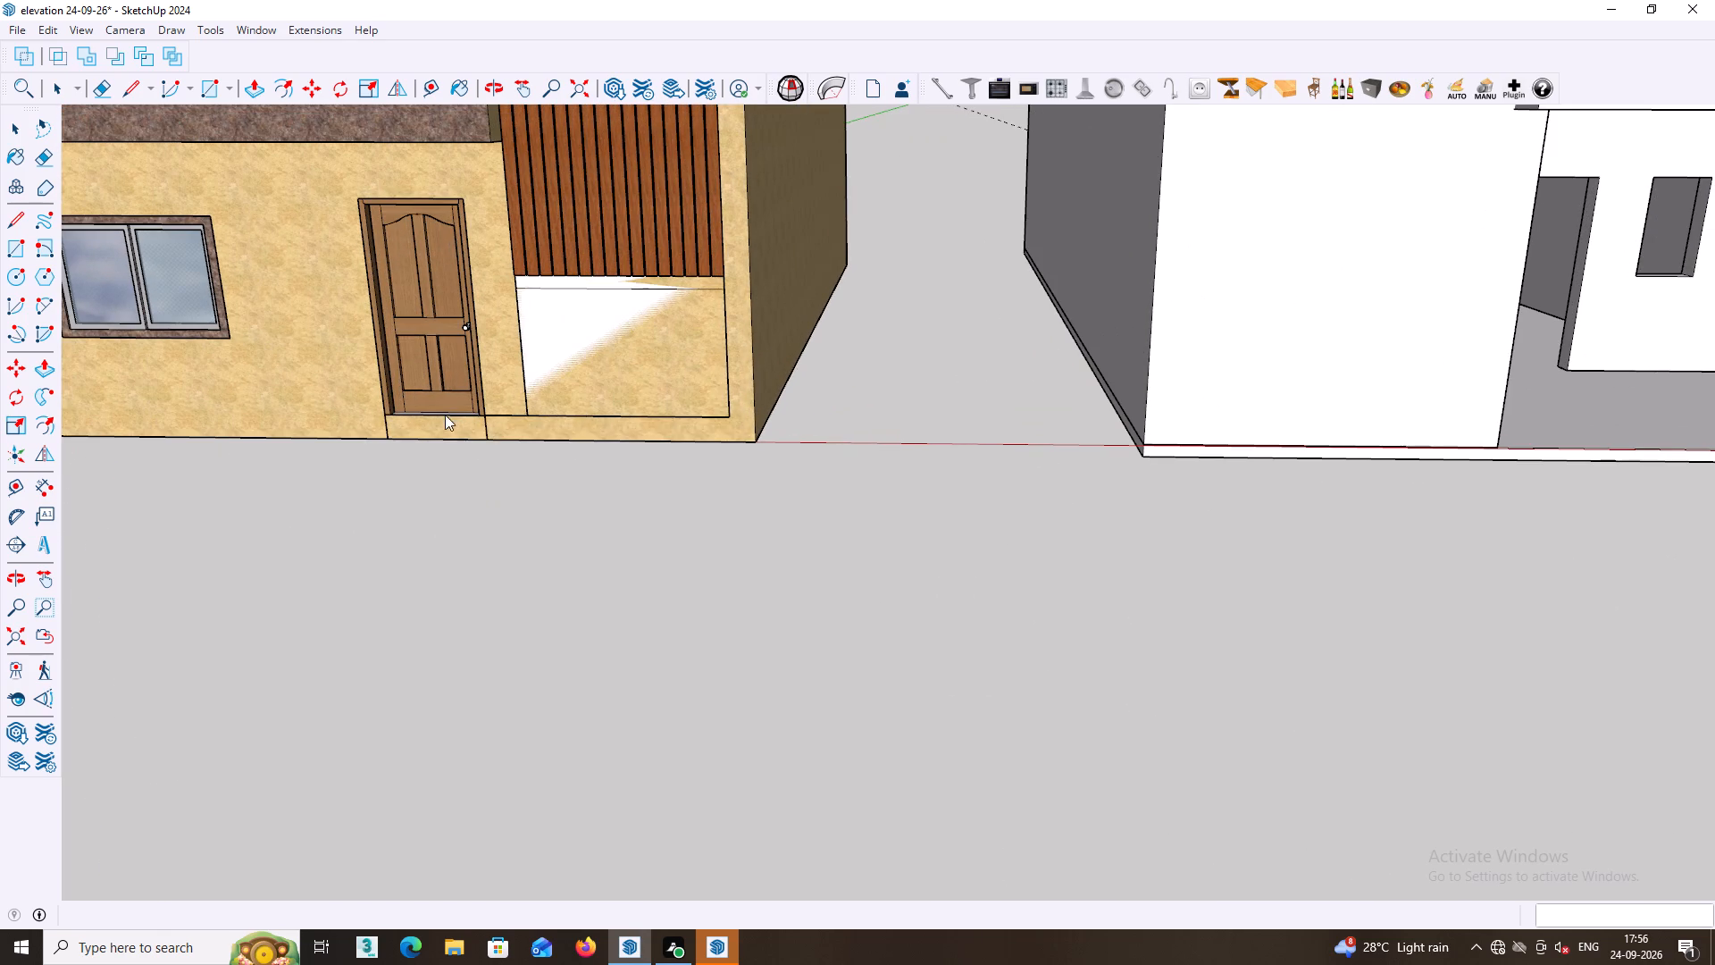
pyautogui.scroll(-7, 447, 366)
pyautogui.moveTo(427, 435); pyautogui.dragTo(387, 273, button='middle')
pyautogui.scroll(4, 400, 331)
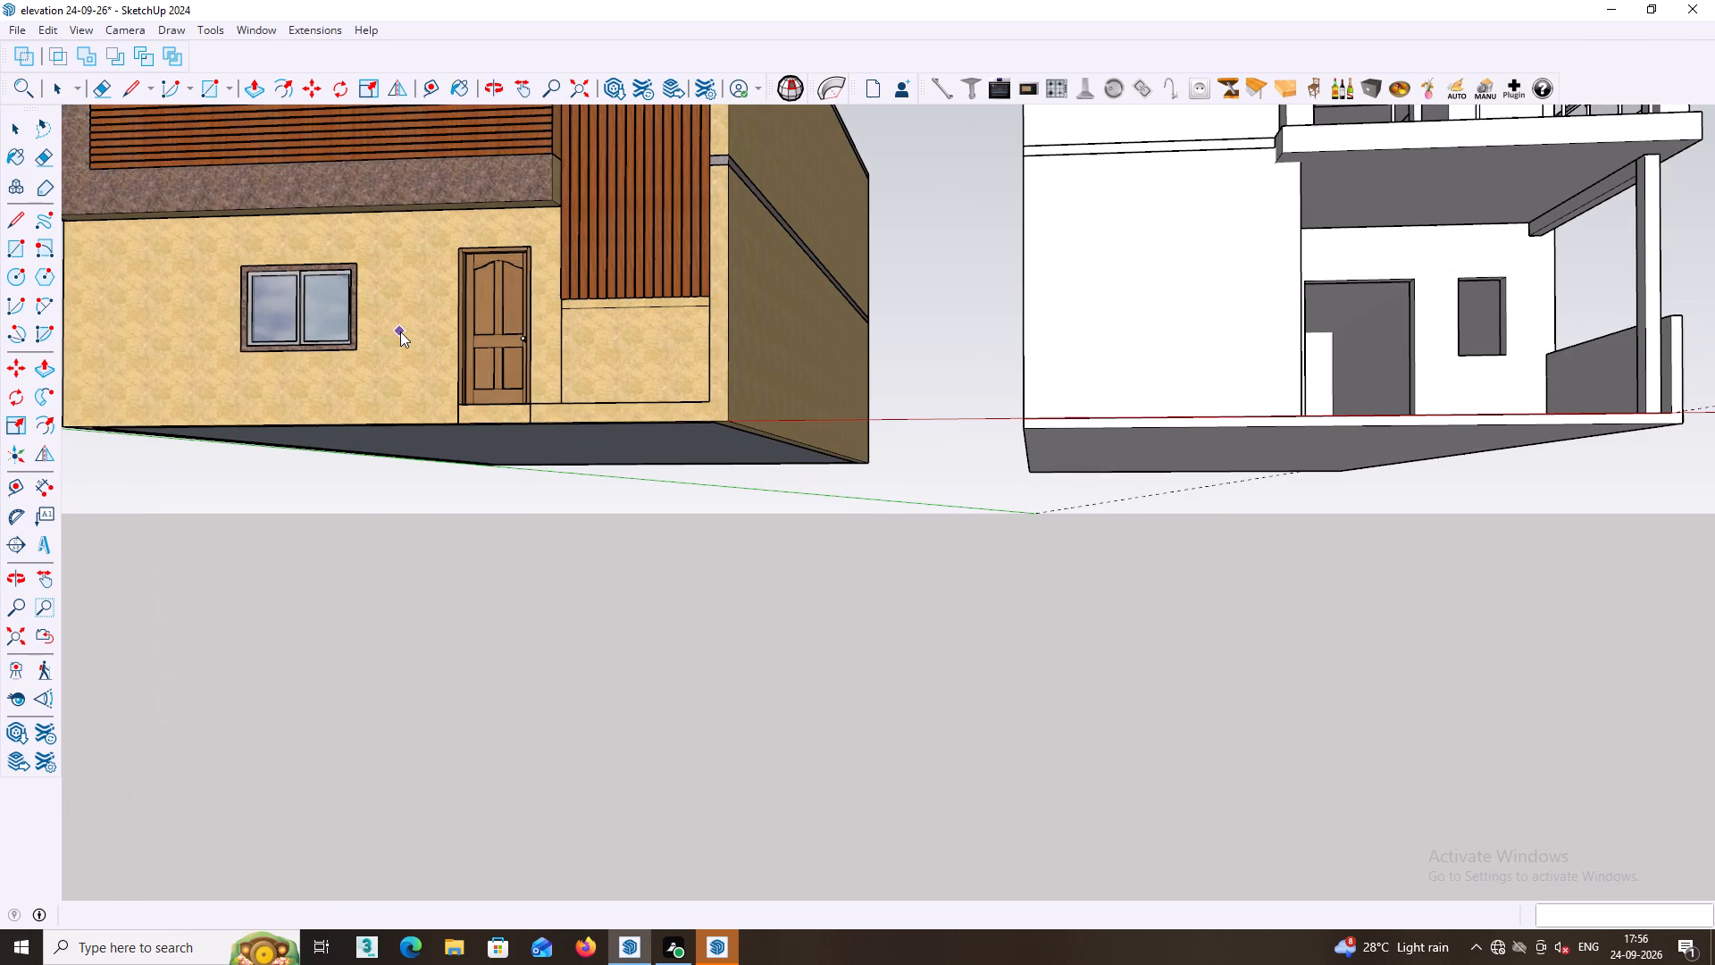
pyautogui.doubleClick(401, 331)
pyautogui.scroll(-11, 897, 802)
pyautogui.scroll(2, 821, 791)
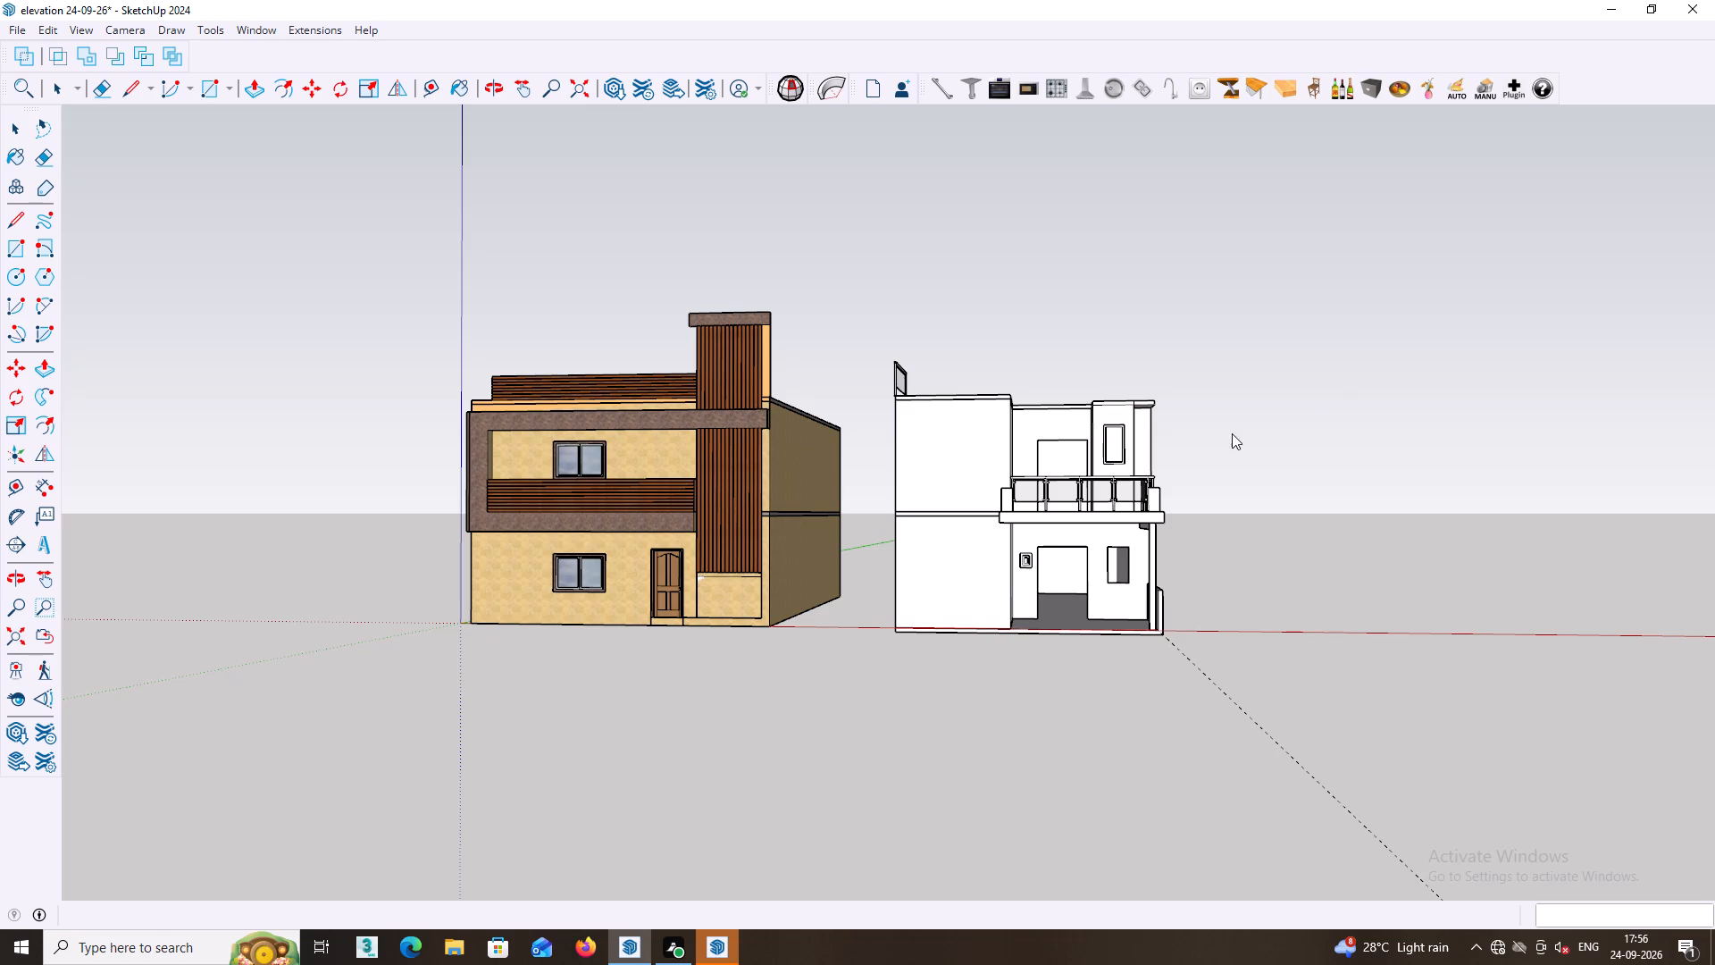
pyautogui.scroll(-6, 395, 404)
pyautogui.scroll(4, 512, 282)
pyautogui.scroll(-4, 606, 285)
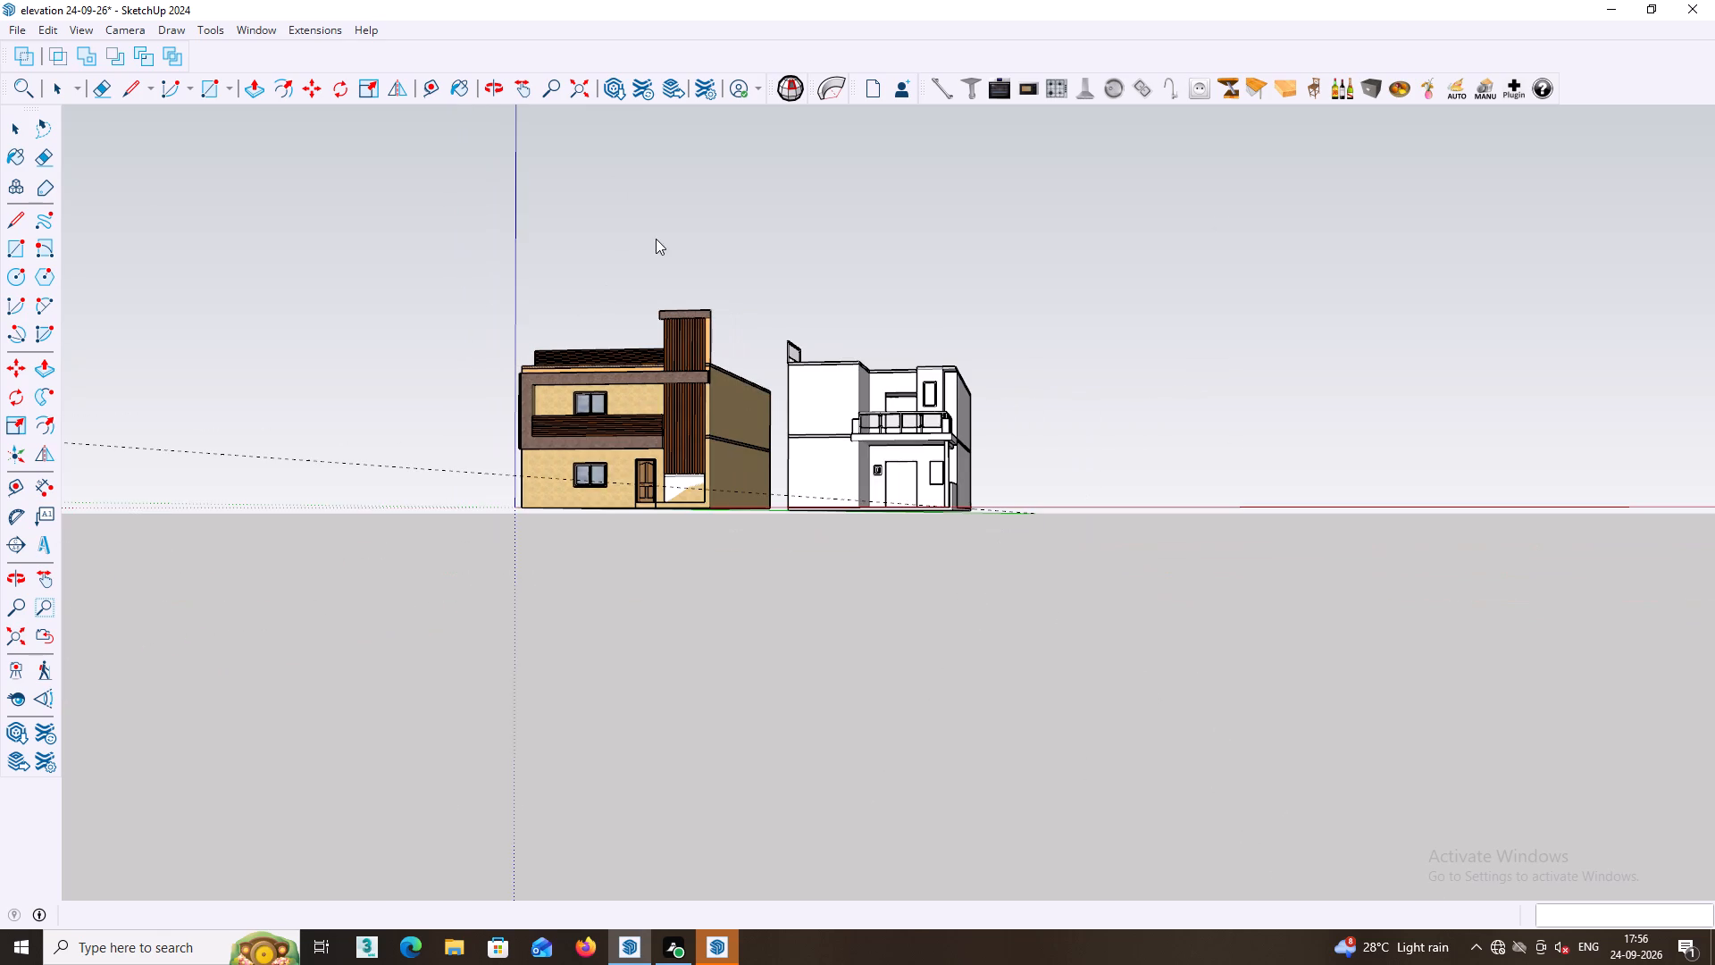
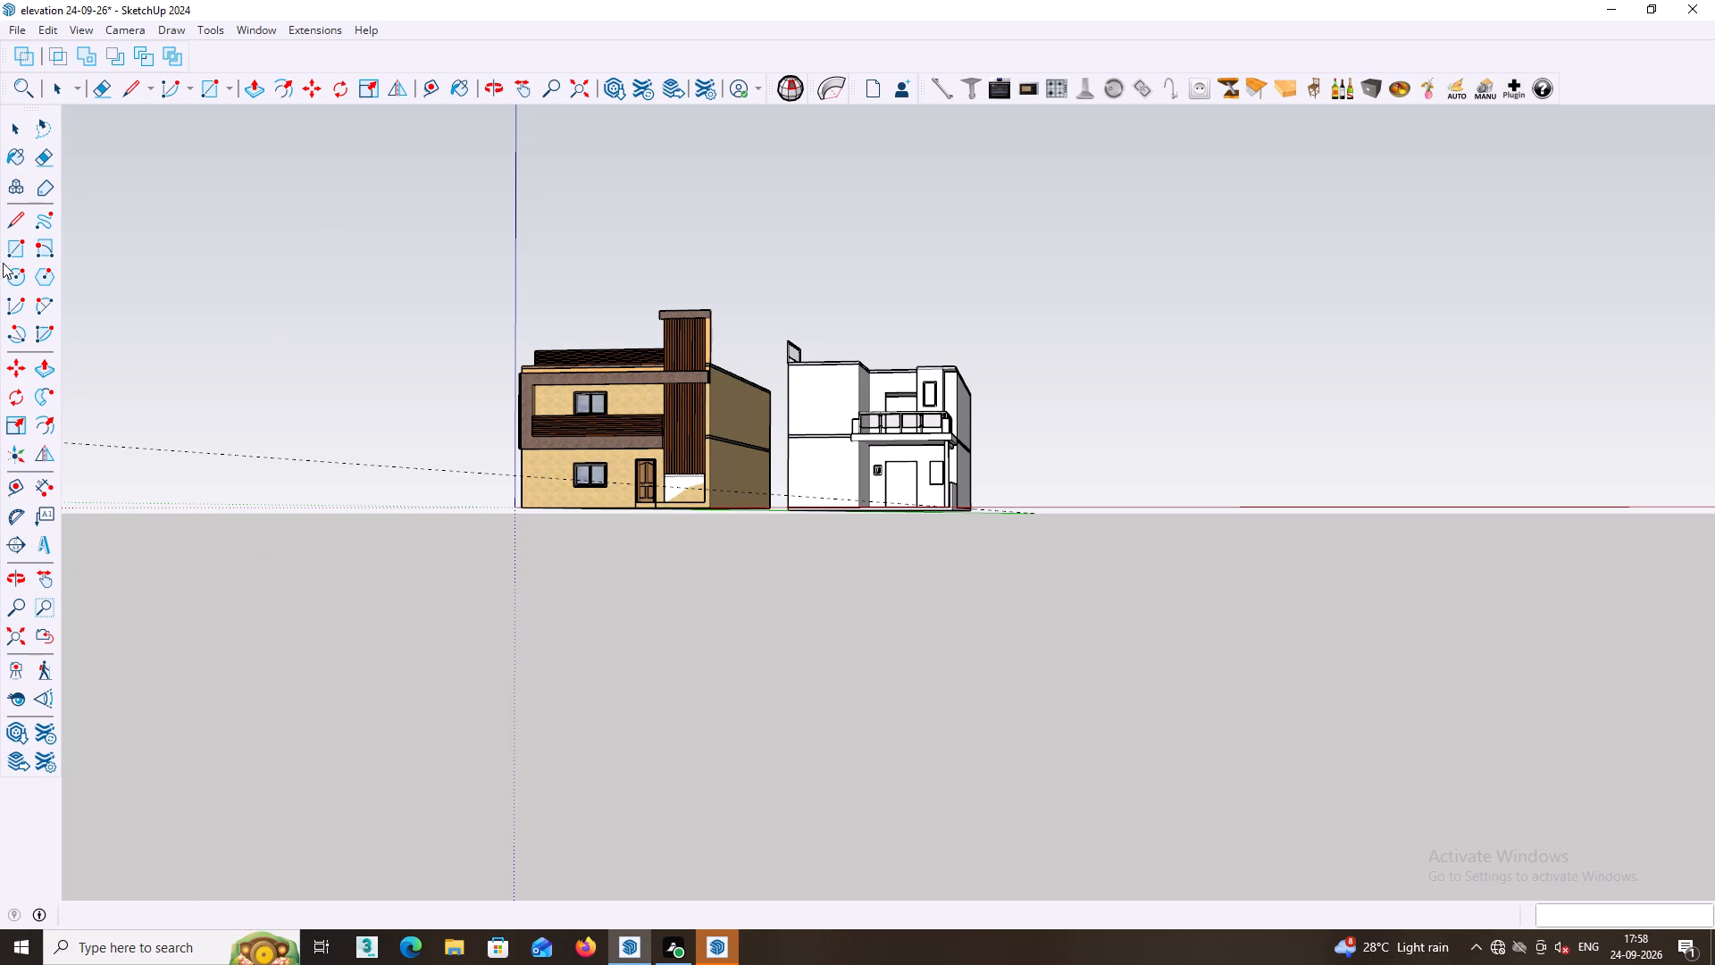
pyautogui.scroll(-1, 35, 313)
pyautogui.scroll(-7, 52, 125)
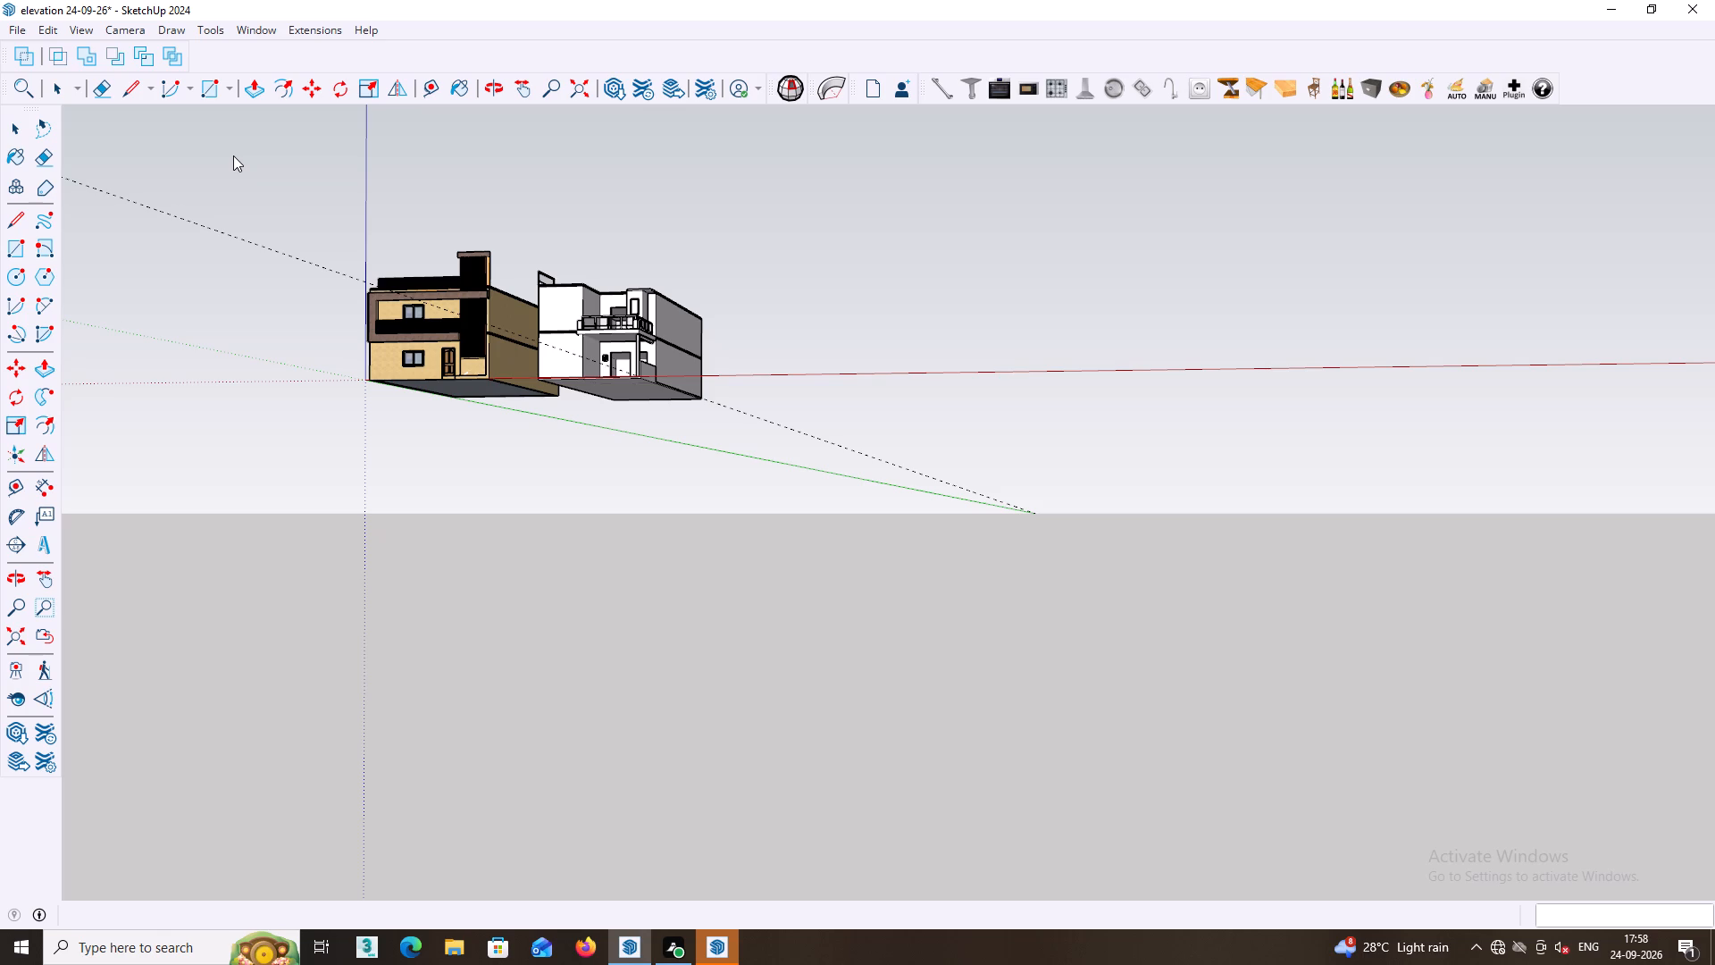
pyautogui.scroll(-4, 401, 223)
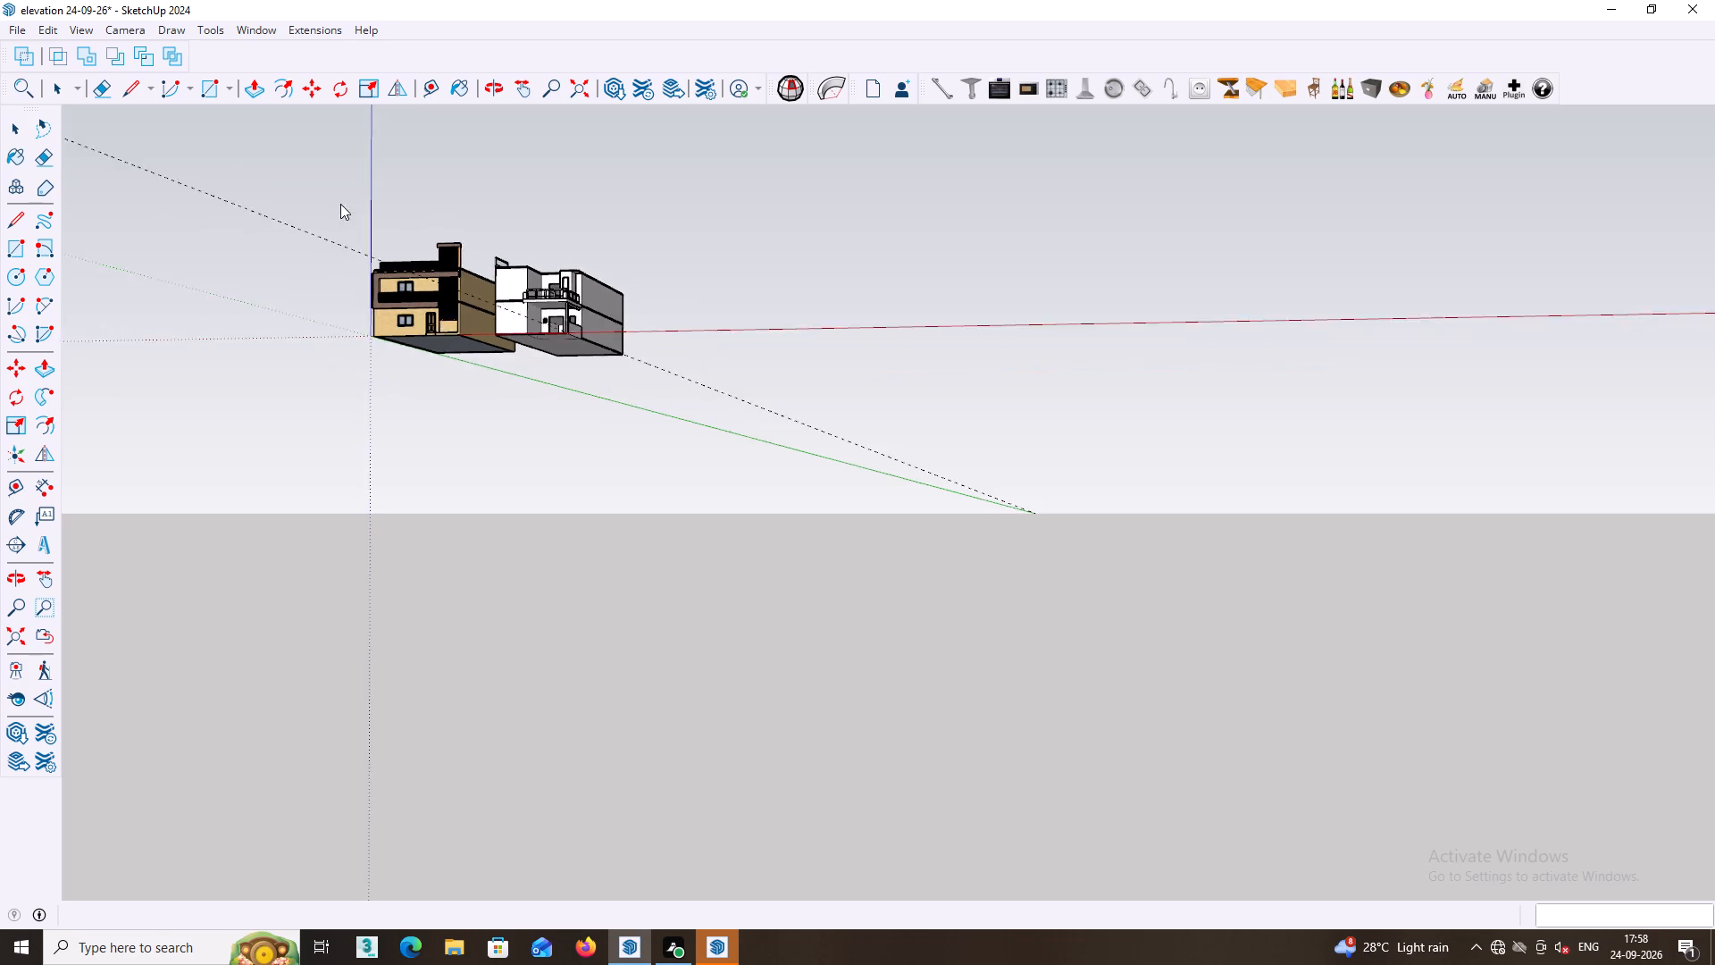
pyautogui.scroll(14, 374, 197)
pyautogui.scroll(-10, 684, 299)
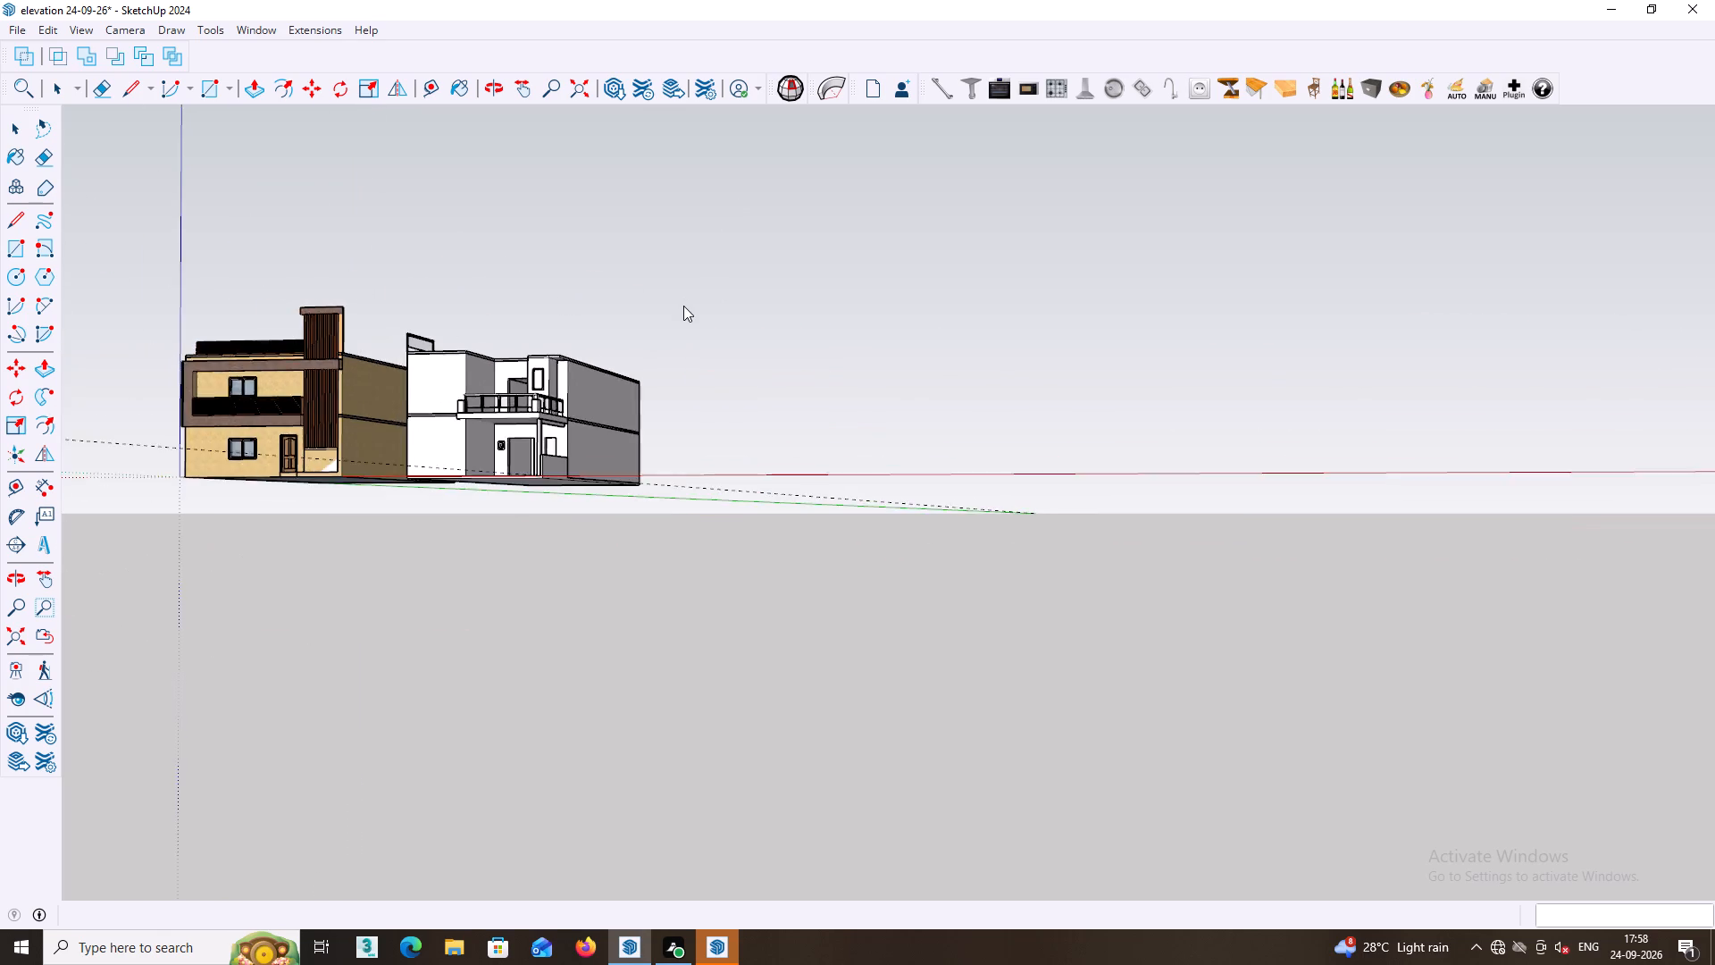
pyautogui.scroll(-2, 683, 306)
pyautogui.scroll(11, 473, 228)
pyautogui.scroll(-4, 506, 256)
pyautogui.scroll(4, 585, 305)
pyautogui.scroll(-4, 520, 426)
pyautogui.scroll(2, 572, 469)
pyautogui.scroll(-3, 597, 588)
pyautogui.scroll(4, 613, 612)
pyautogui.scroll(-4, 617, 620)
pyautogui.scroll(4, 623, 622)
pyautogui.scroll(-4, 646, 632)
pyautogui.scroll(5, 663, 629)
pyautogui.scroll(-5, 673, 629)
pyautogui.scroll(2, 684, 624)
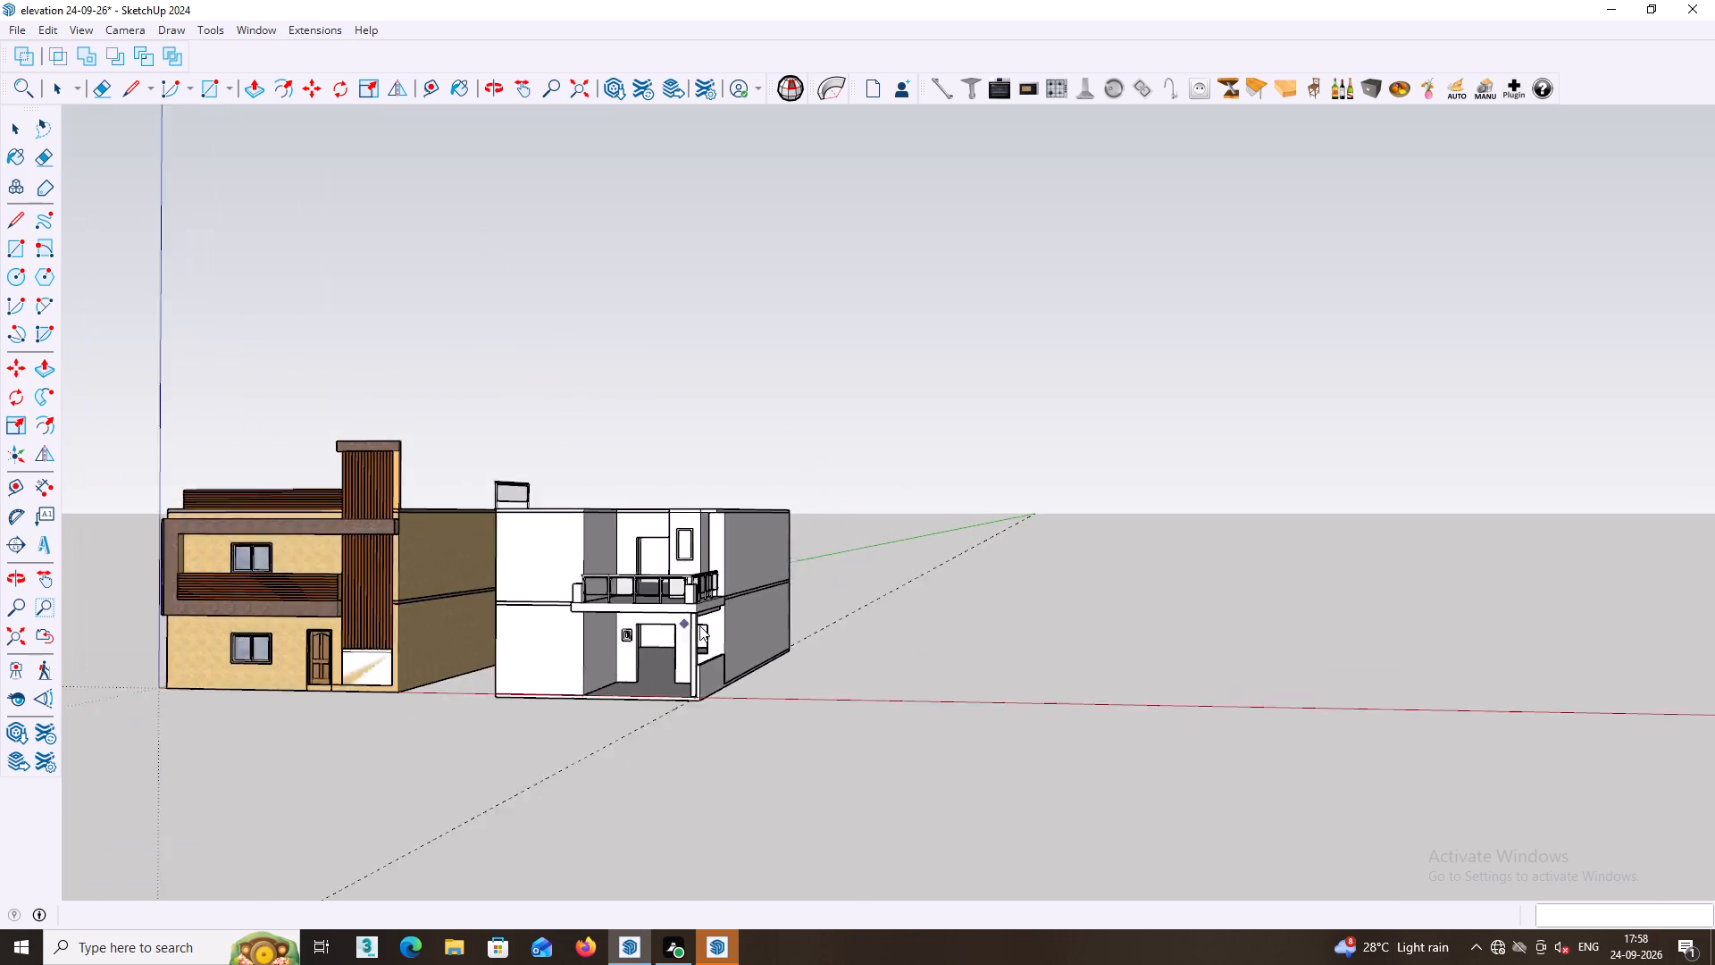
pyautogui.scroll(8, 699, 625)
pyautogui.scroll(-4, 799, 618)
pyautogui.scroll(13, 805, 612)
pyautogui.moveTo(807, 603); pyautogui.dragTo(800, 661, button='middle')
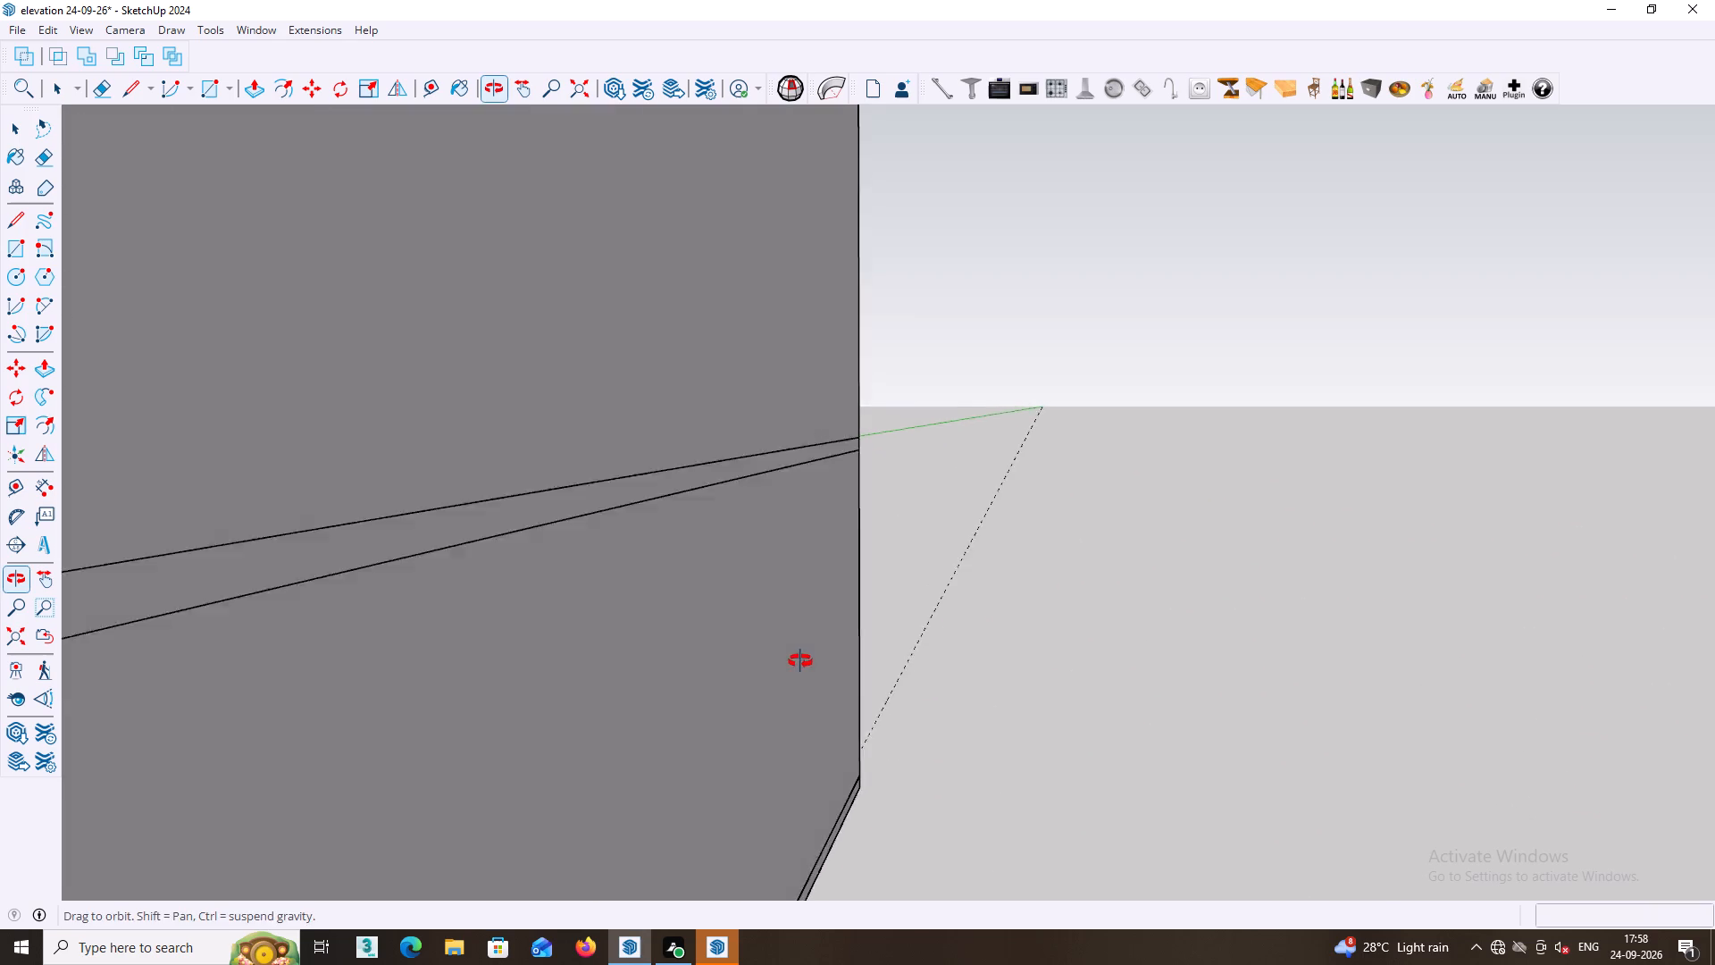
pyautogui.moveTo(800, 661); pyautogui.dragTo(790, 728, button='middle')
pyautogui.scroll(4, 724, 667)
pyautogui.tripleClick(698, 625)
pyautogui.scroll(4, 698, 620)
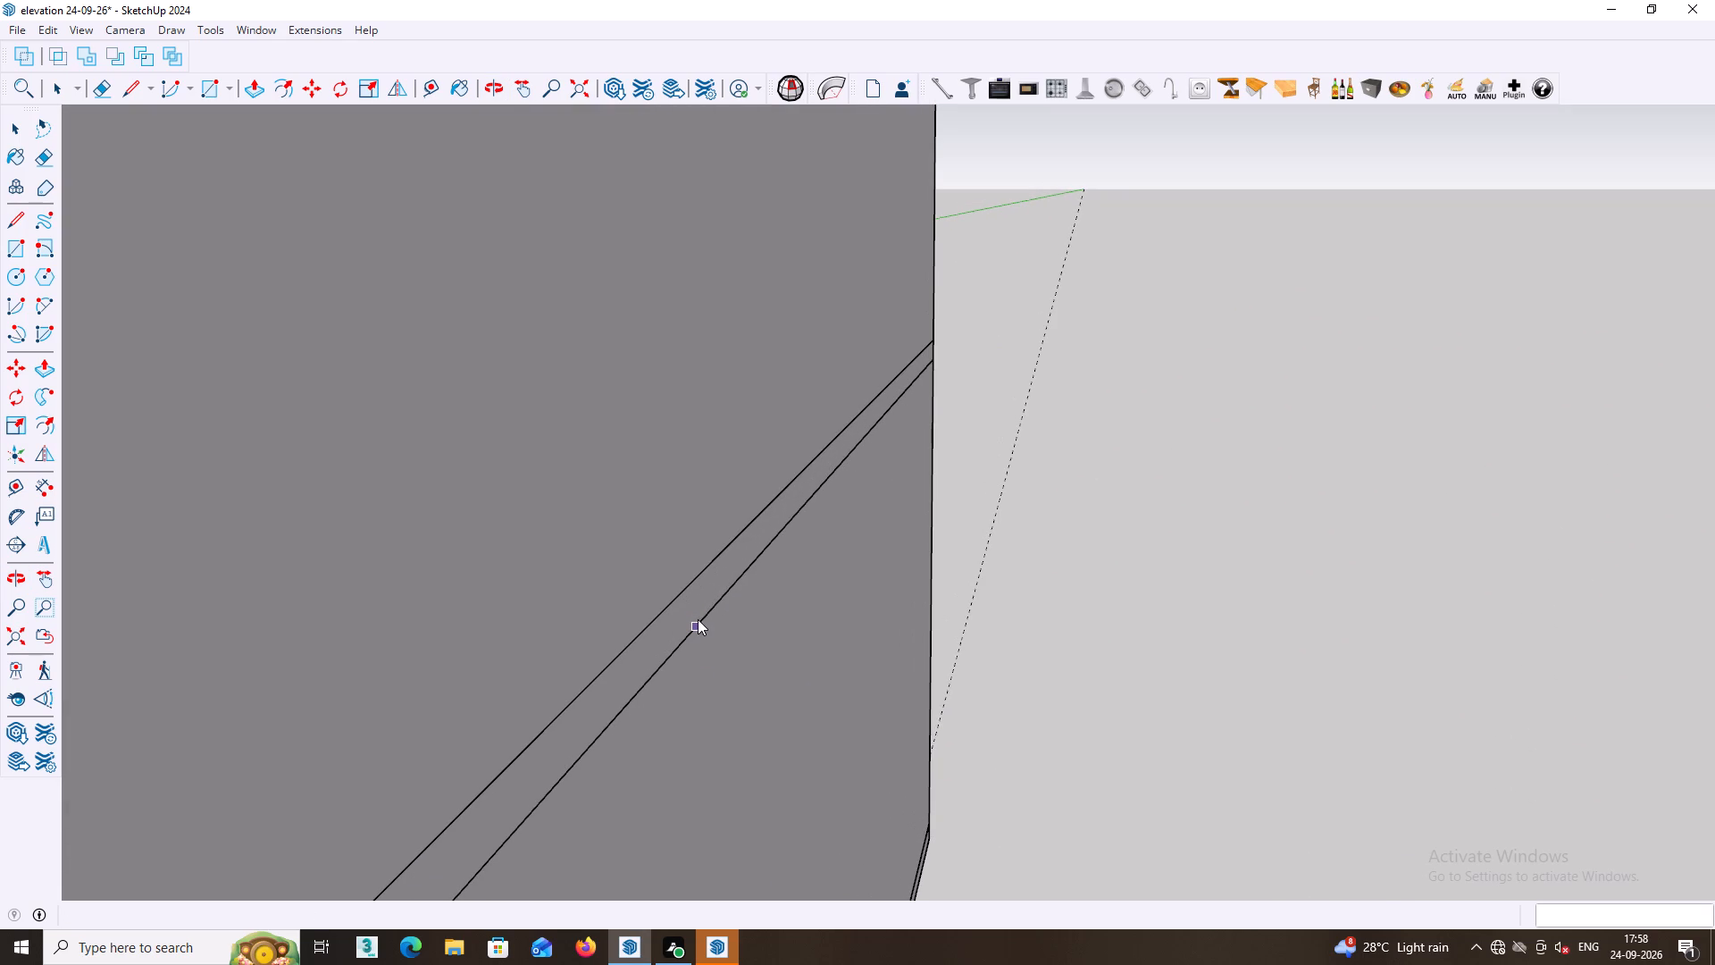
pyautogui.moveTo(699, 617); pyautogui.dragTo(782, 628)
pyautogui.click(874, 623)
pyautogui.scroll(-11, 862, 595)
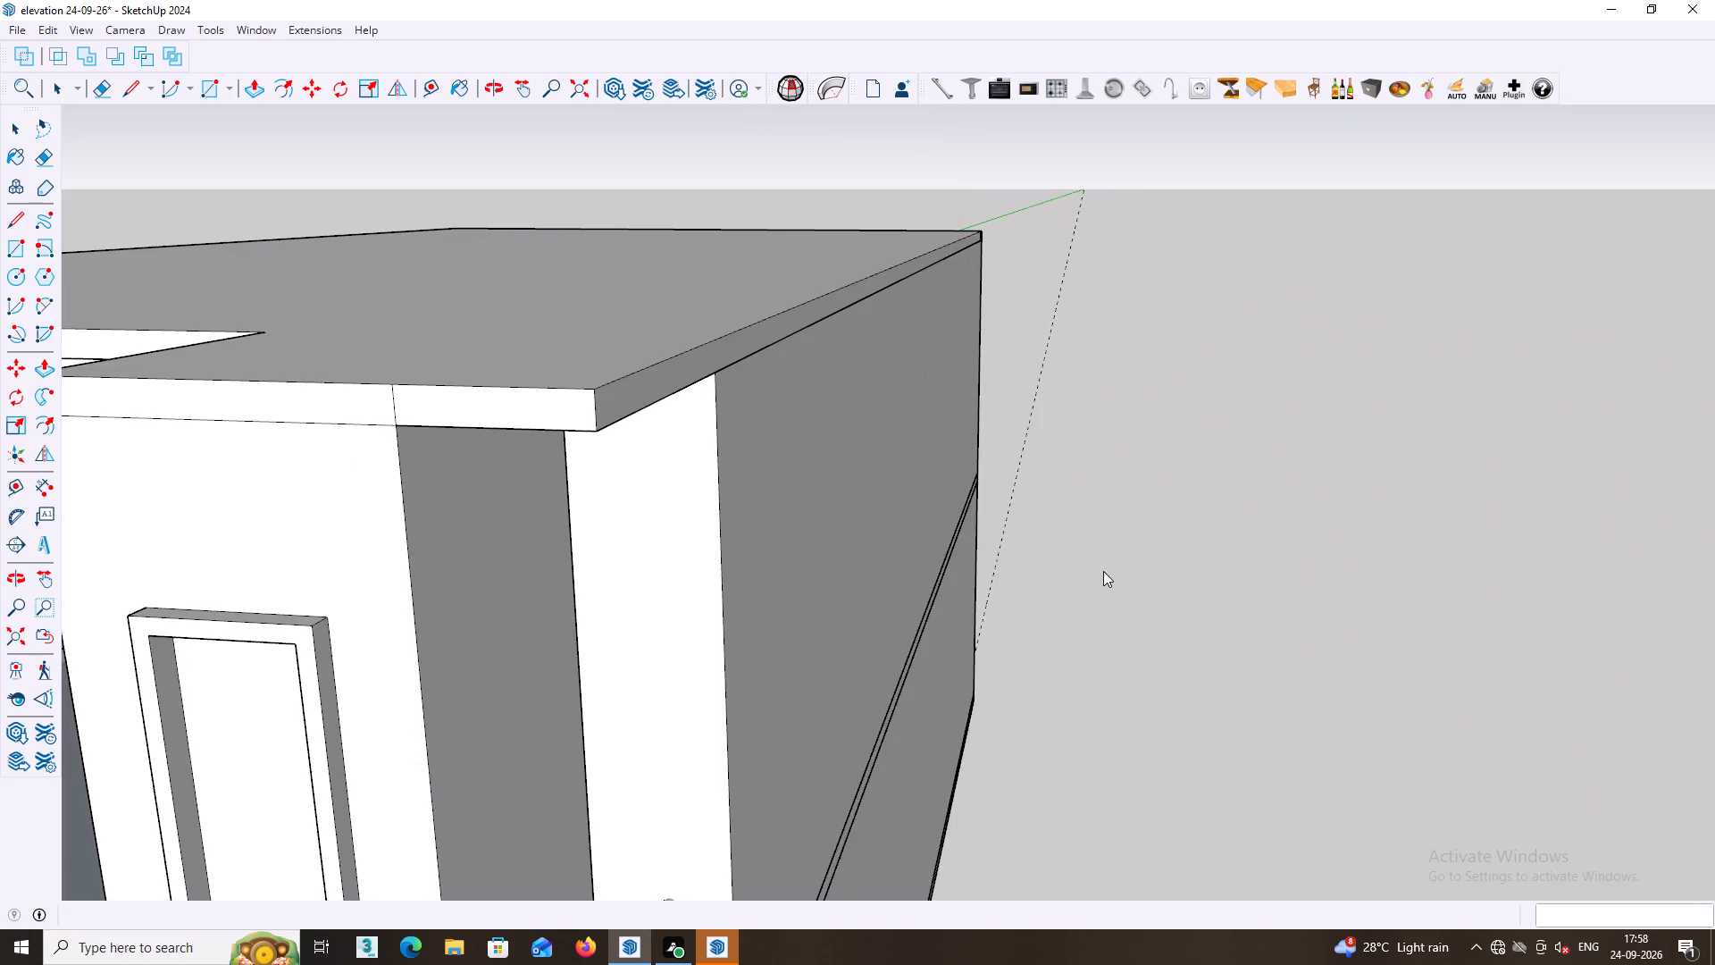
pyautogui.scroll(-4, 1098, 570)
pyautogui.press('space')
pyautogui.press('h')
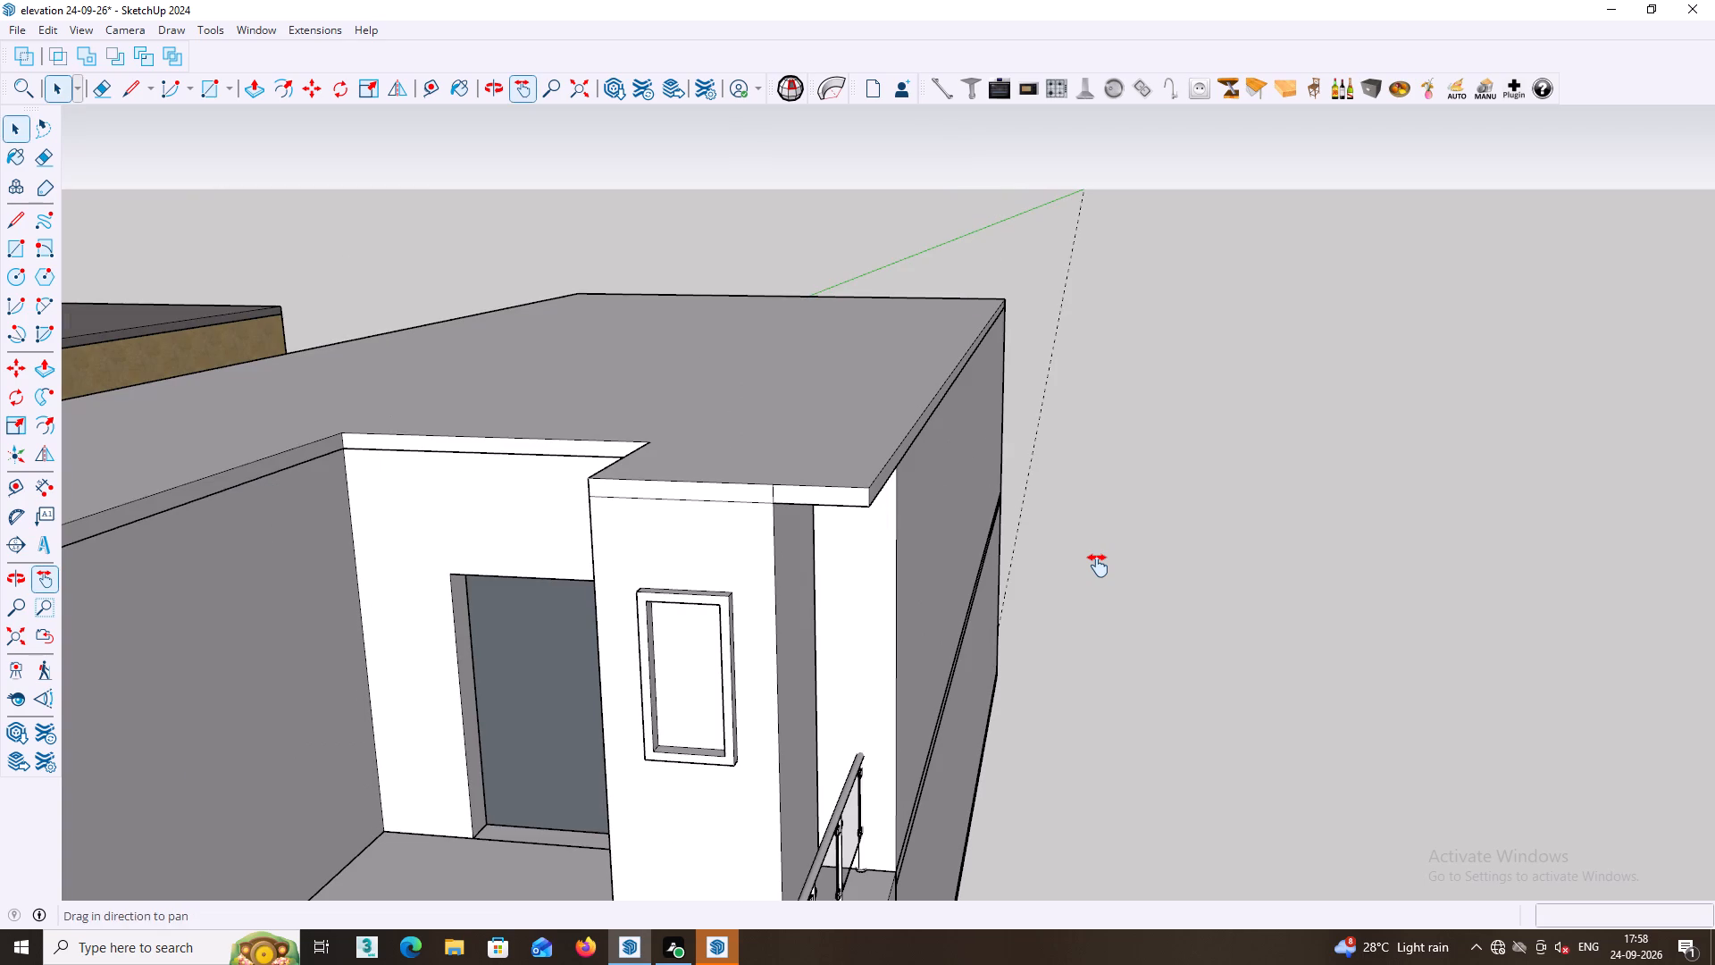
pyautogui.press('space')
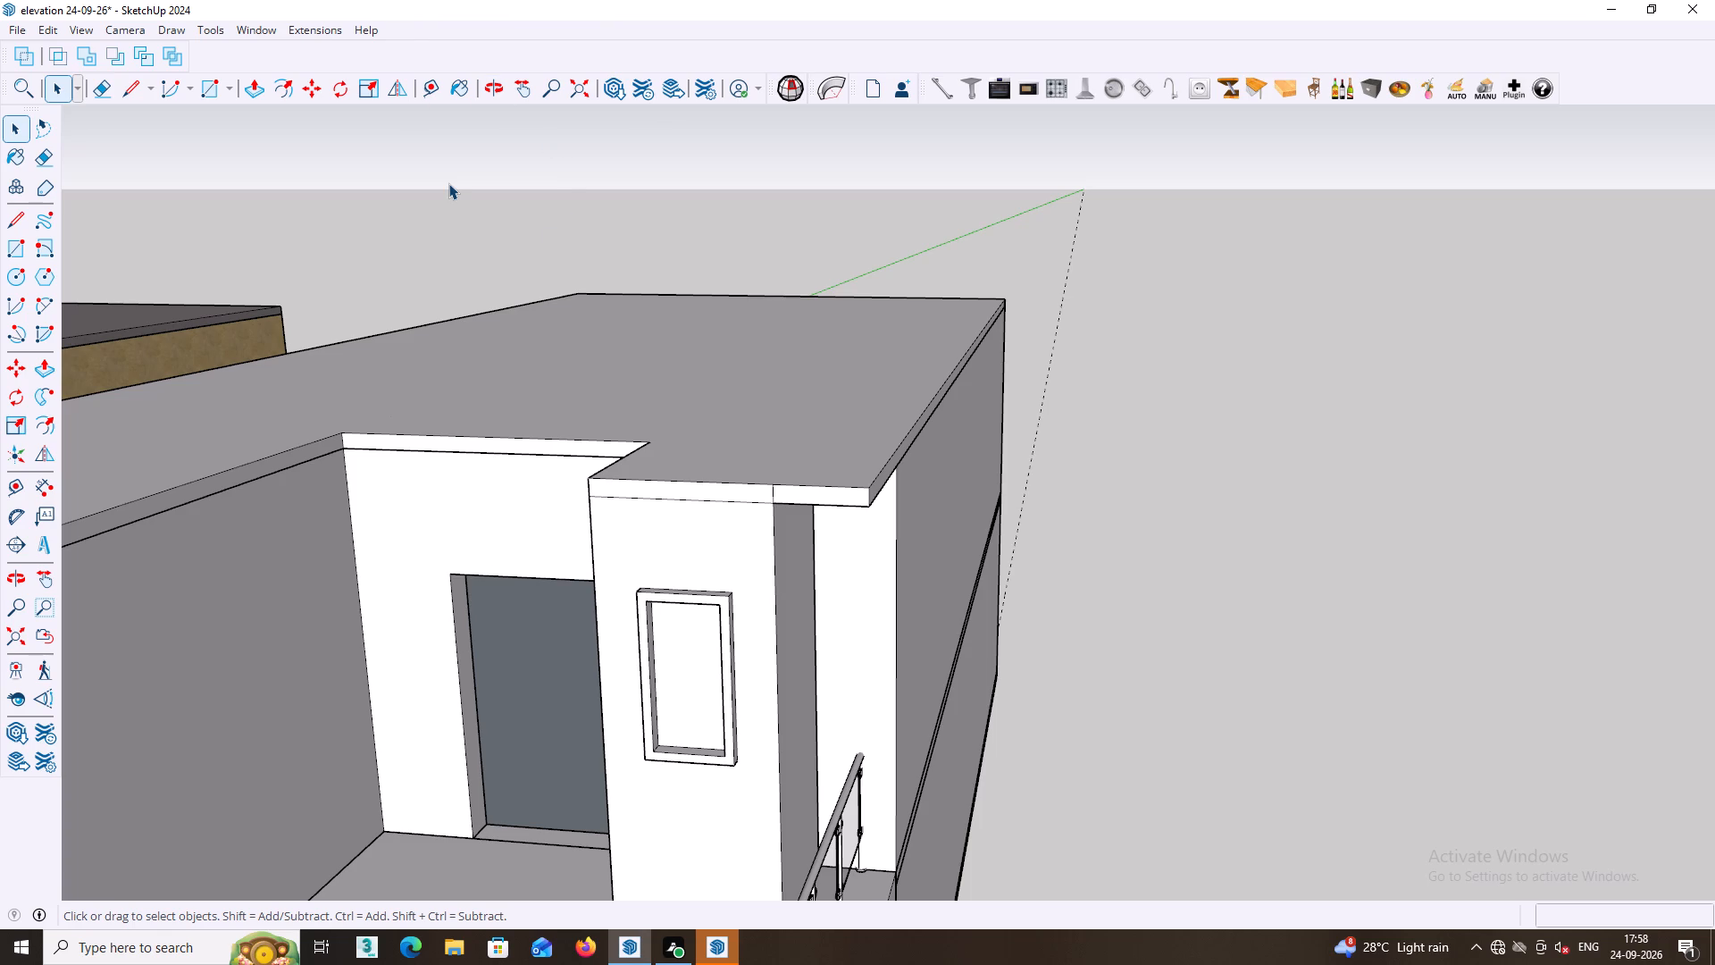
# Examine the white house's upper floor from several angles, covering the roof slab, roof railing, terrace opening and balcony railings.
pyautogui.scroll(-4, 760, 608)
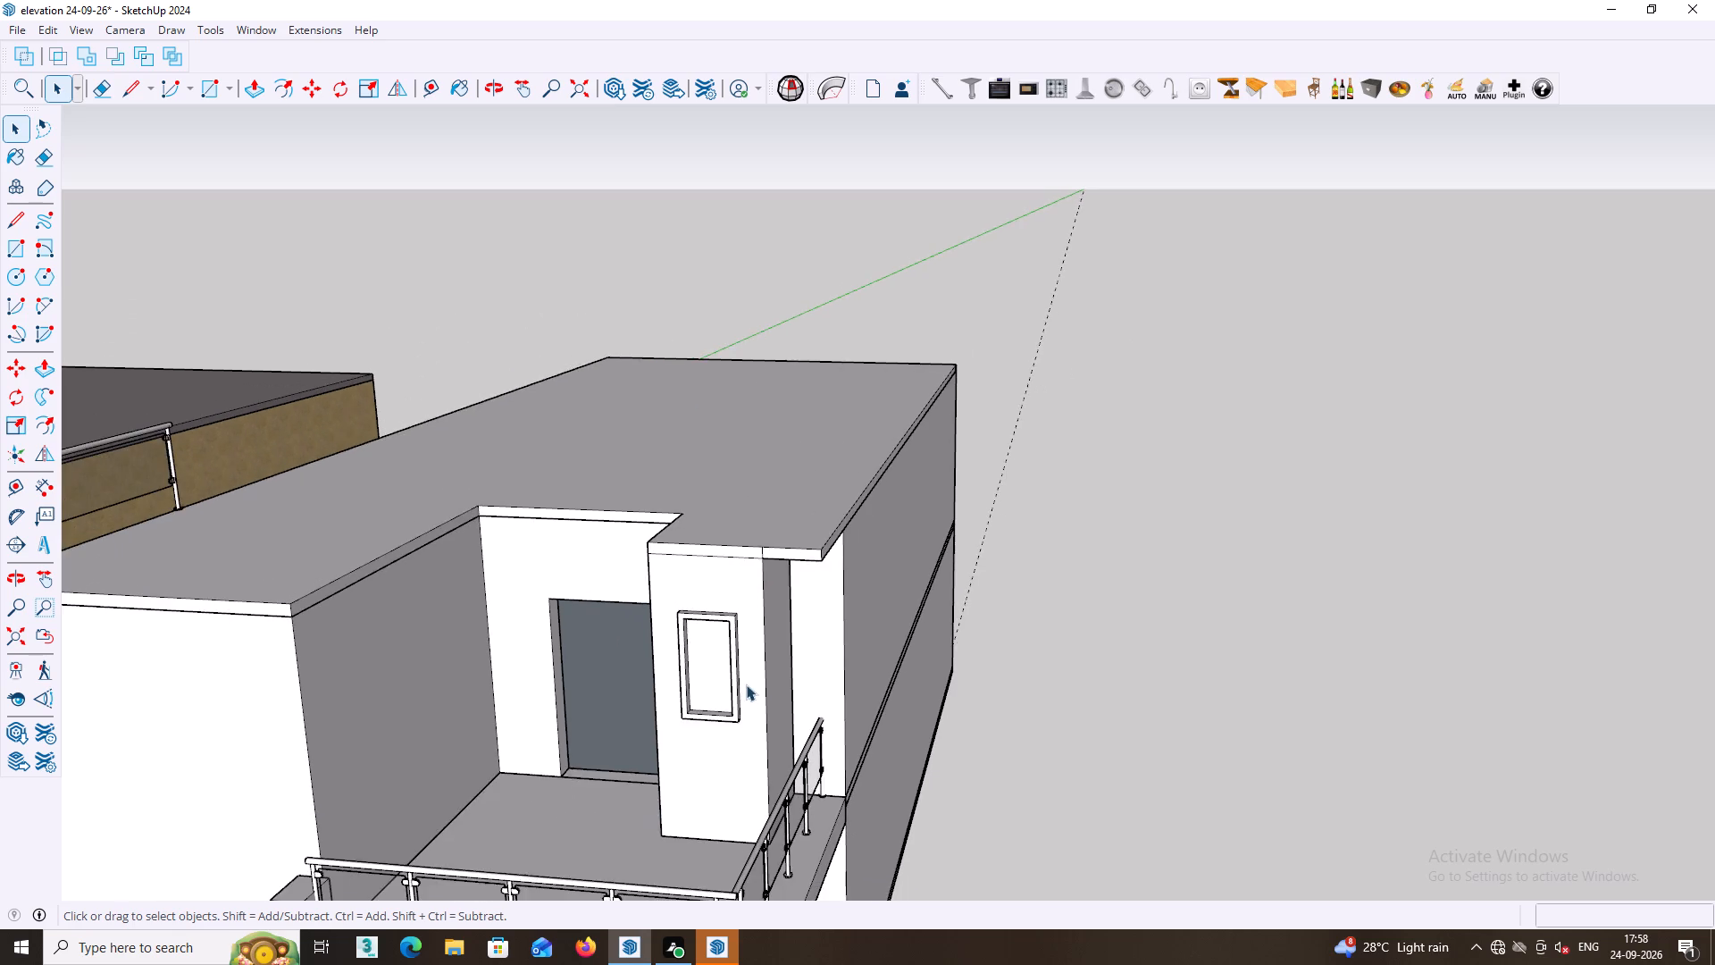
pyautogui.scroll(-3, 746, 684)
pyautogui.moveTo(758, 698); pyautogui.dragTo(799, 560, button='middle')
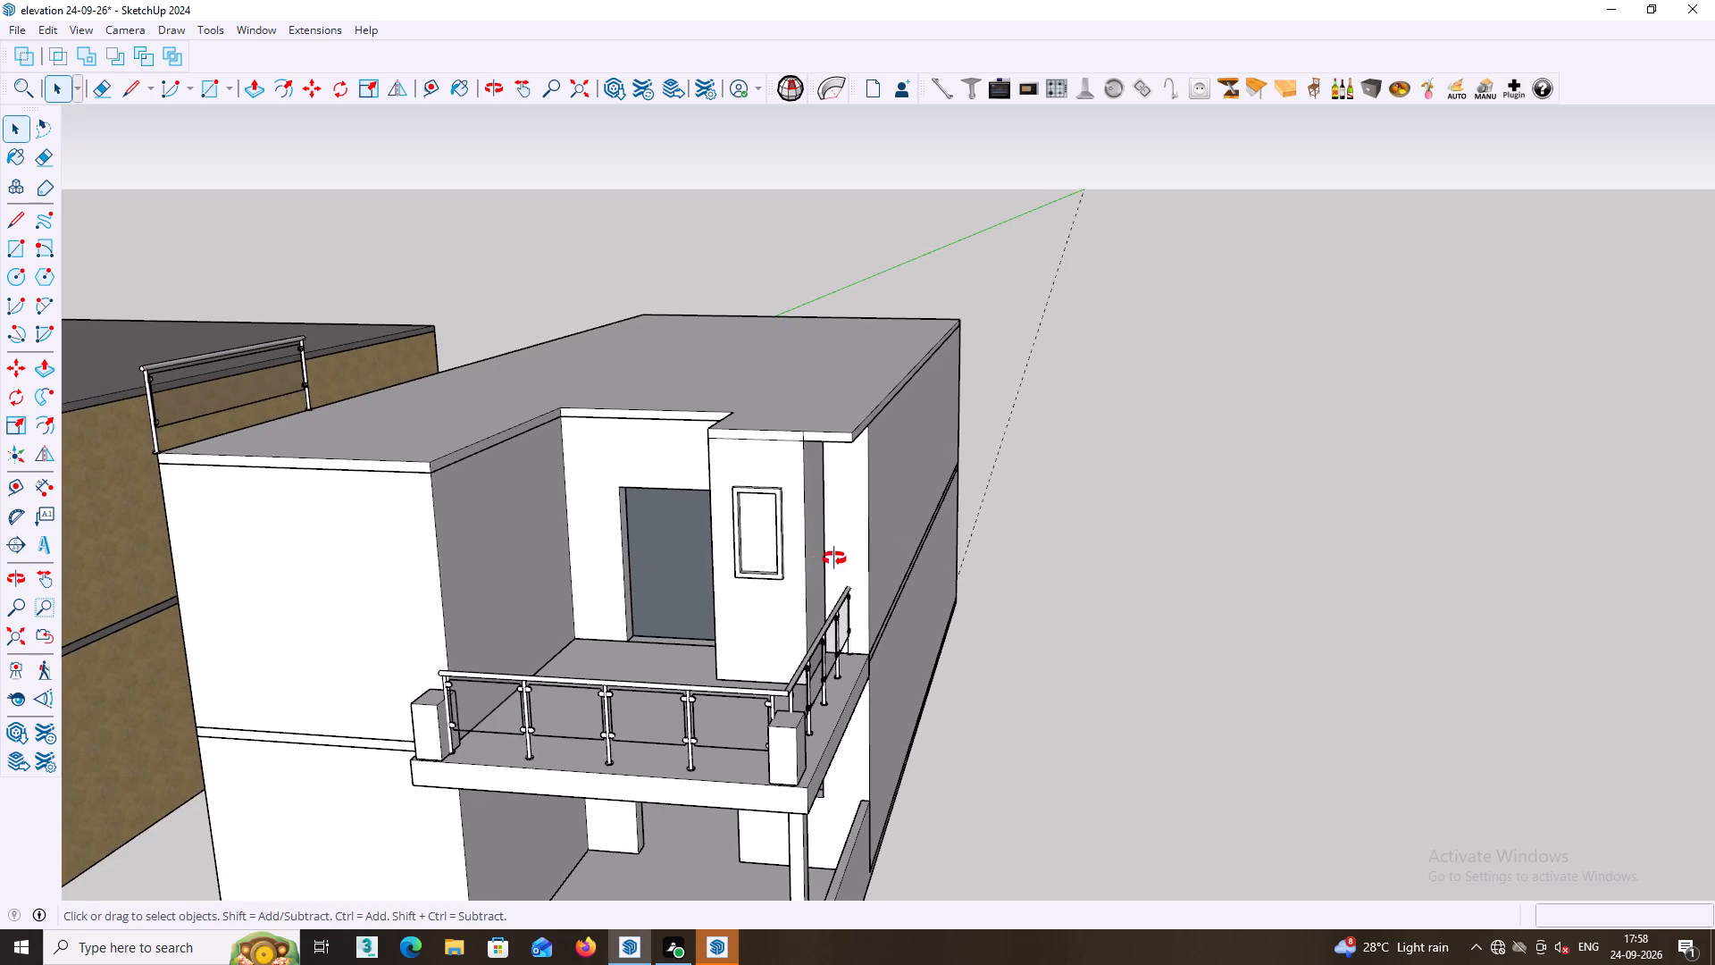
pyautogui.moveTo(834, 558); pyautogui.dragTo(987, 550, button='middle')
pyautogui.moveTo(924, 572); pyautogui.dragTo(923, 588, button='middle')
pyautogui.scroll(-2, 923, 588)
pyautogui.moveTo(907, 601); pyautogui.dragTo(1022, 467, button='middle')
pyautogui.moveTo(818, 537); pyautogui.dragTo(1044, 523, button='middle')
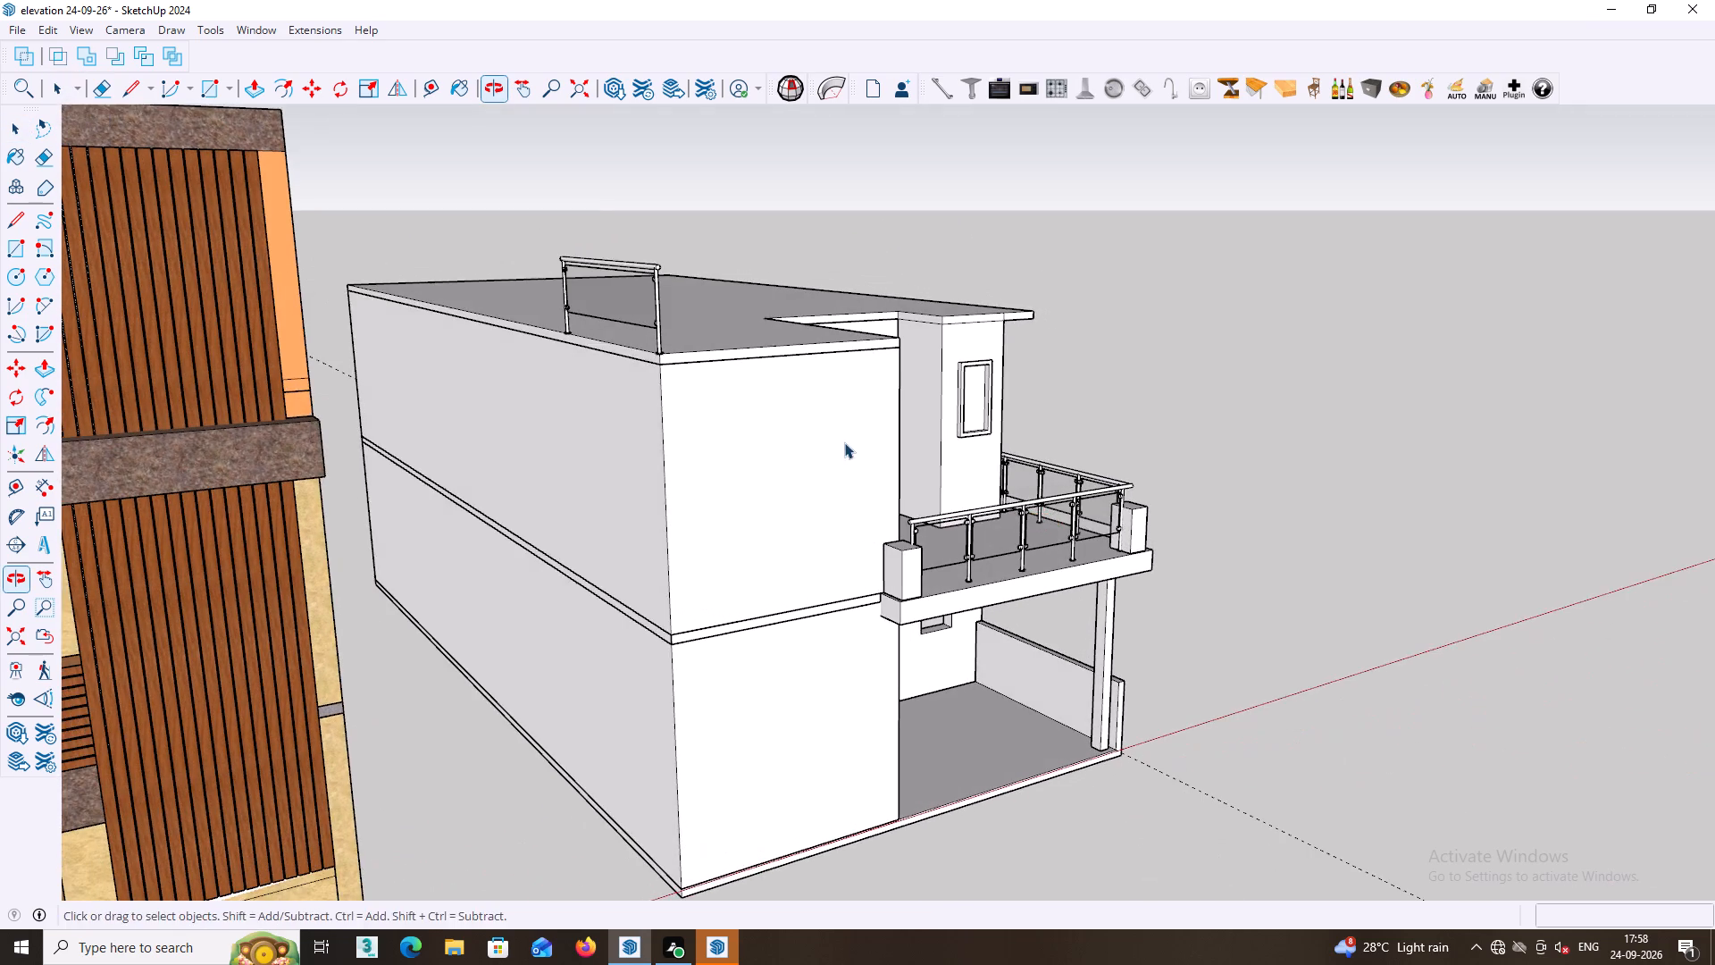
pyautogui.moveTo(844, 441); pyautogui.dragTo(793, 467, button='middle')
pyautogui.scroll(4, 641, 286)
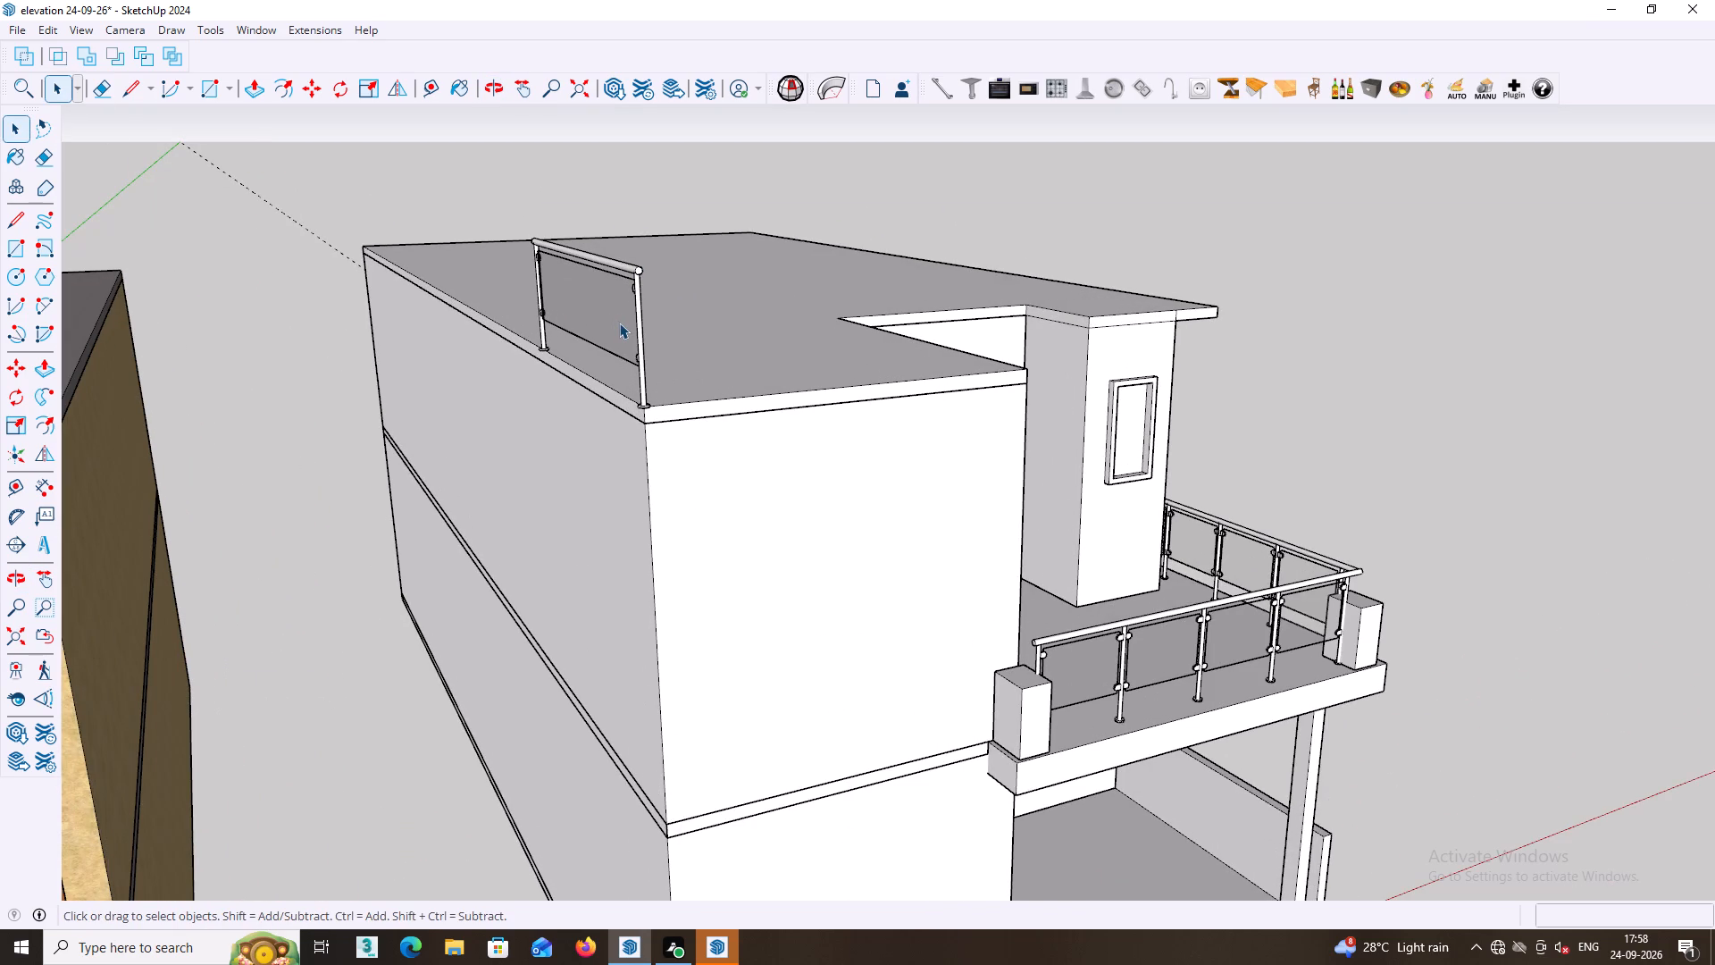
pyautogui.moveTo(631, 327); pyautogui.dragTo(602, 338, button='middle')
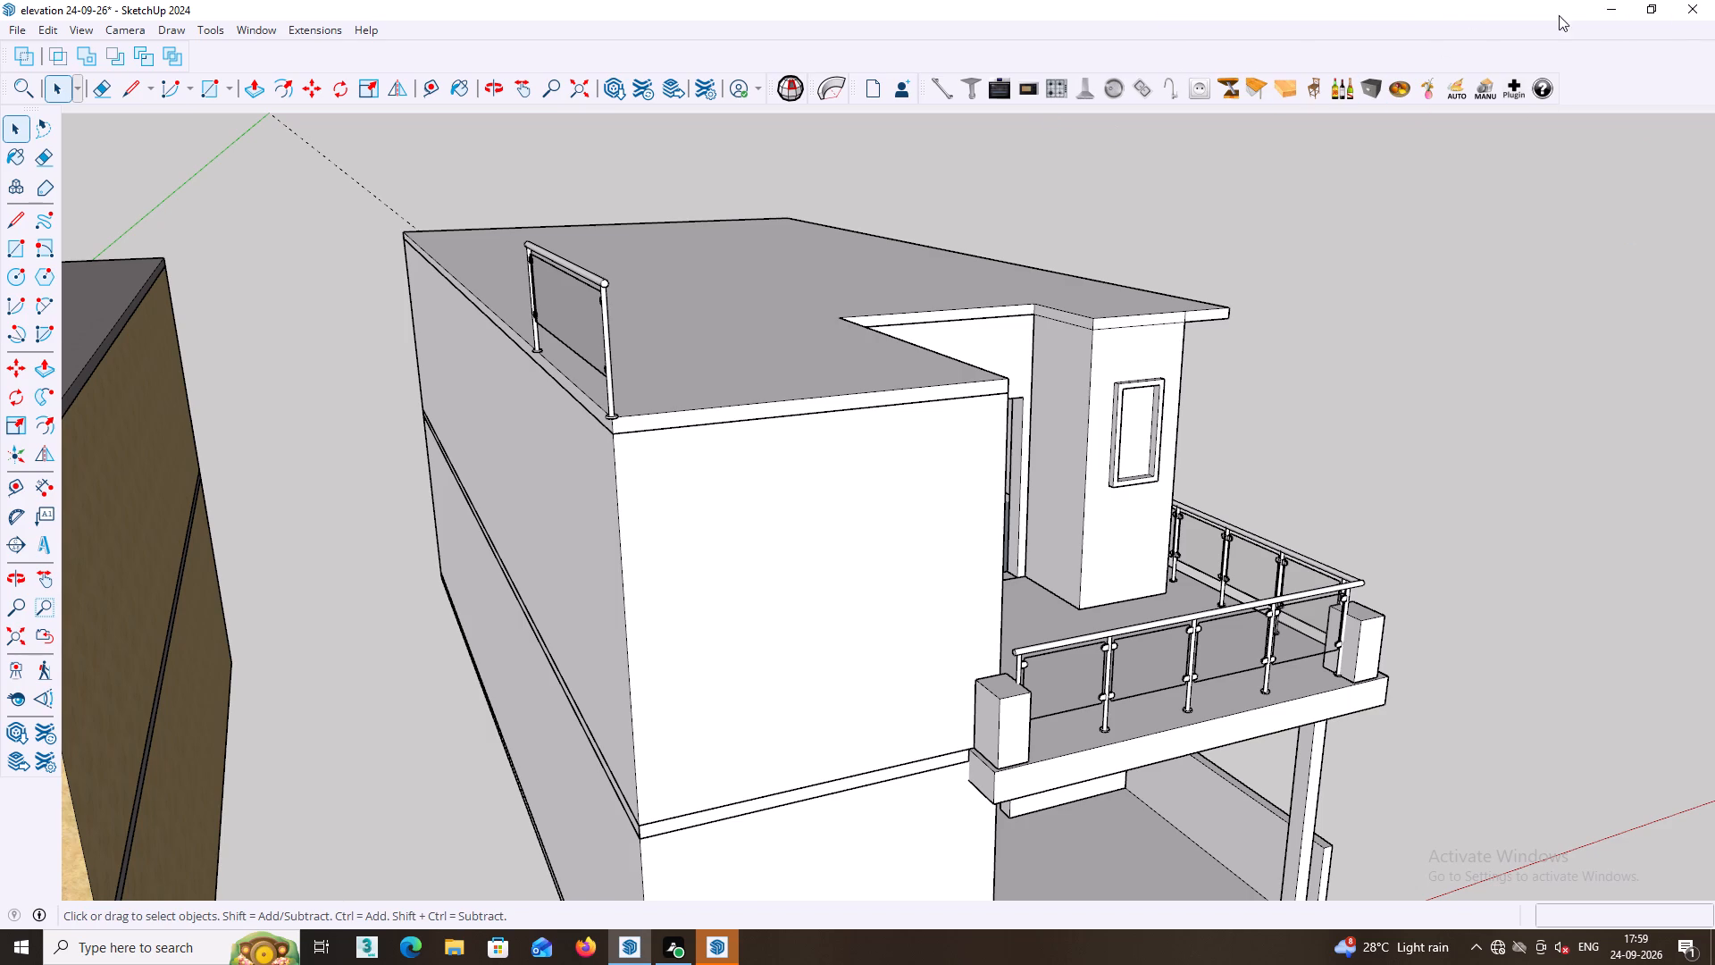
pyautogui.moveTo(714, 498); pyautogui.dragTo(615, 454, button='middle')
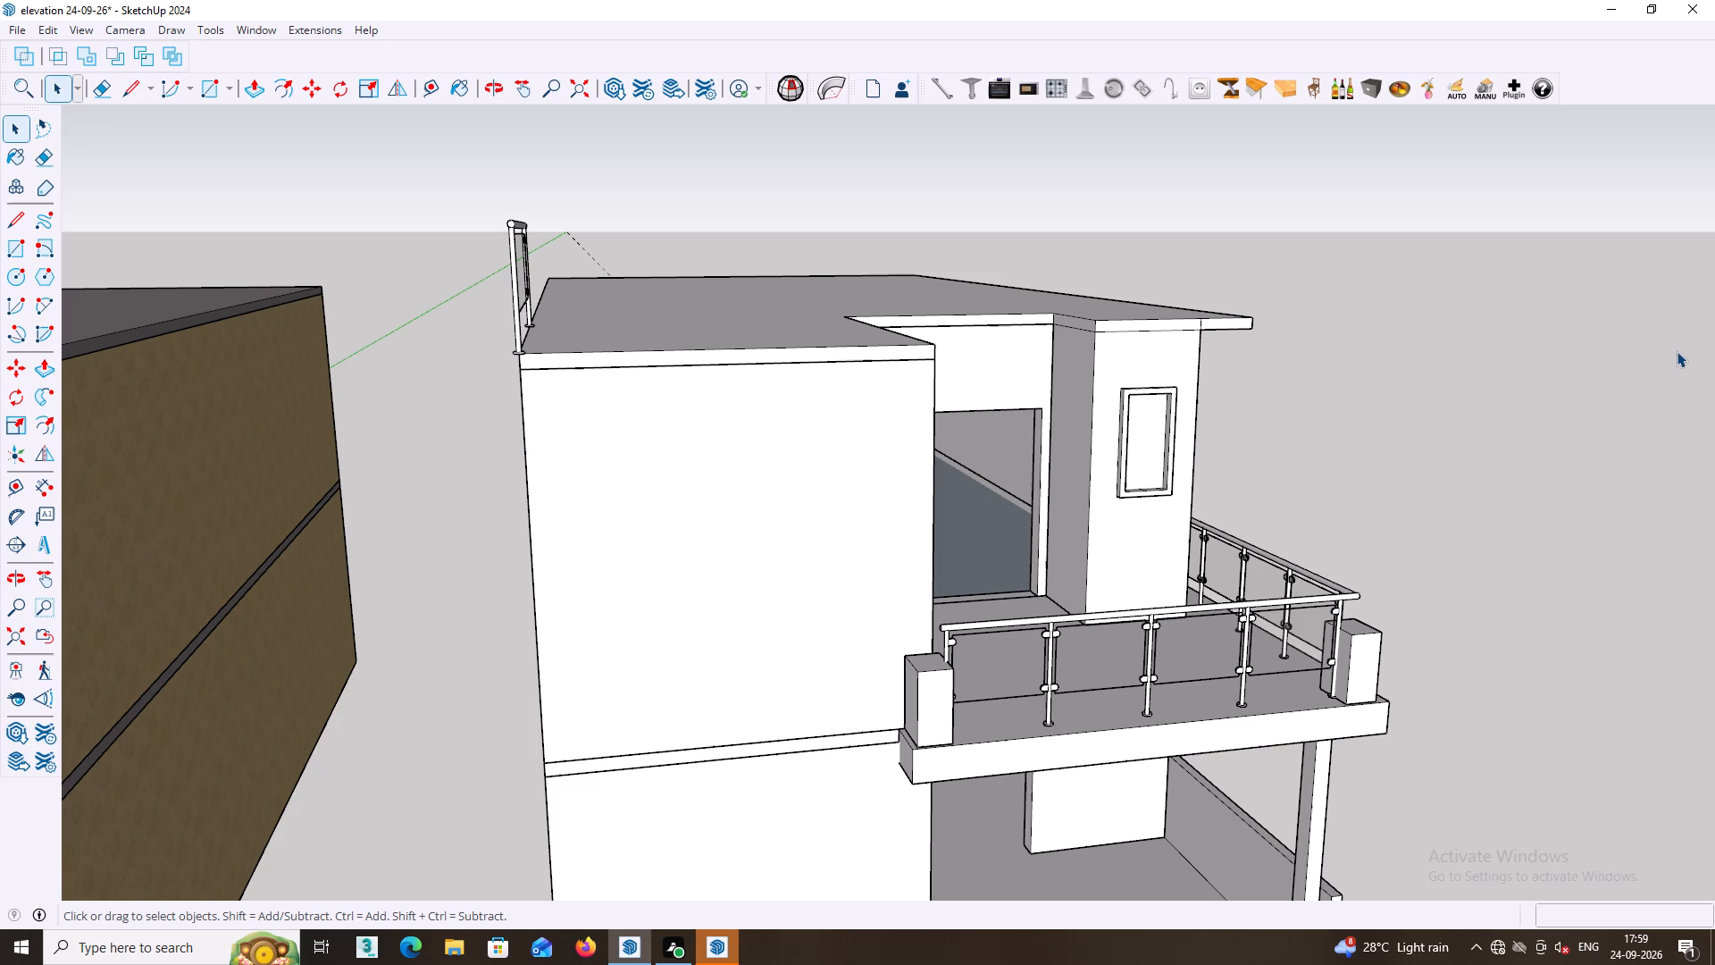
pyautogui.keyDown('shift'); pyautogui.moveTo(1702, 366); pyautogui.dragTo(1524, 273, button='middle'); pyautogui.keyUp('shift')
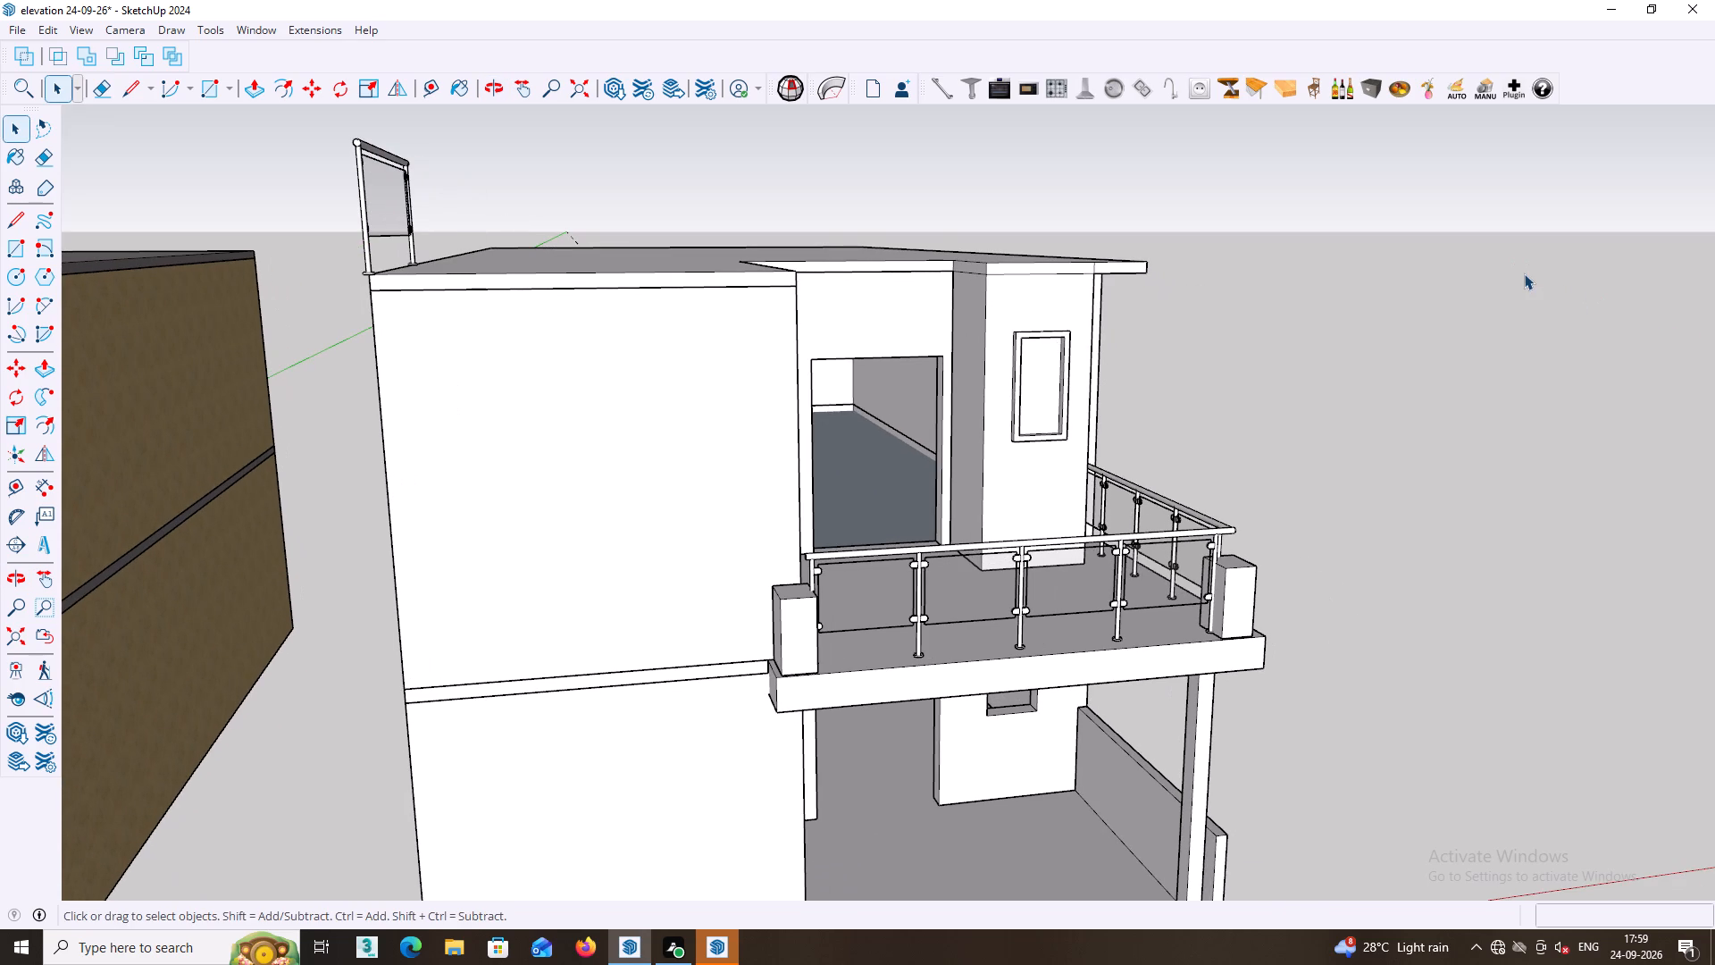
# Examine the white house's ground-floor porch, including its low side wall, post, plinth and plain front wall.
pyautogui.scroll(-3, 1154, 586)
pyautogui.keyDown('shift'); pyautogui.moveTo(1075, 573); pyautogui.dragTo(823, 307, button='middle'); pyautogui.keyUp('shift')
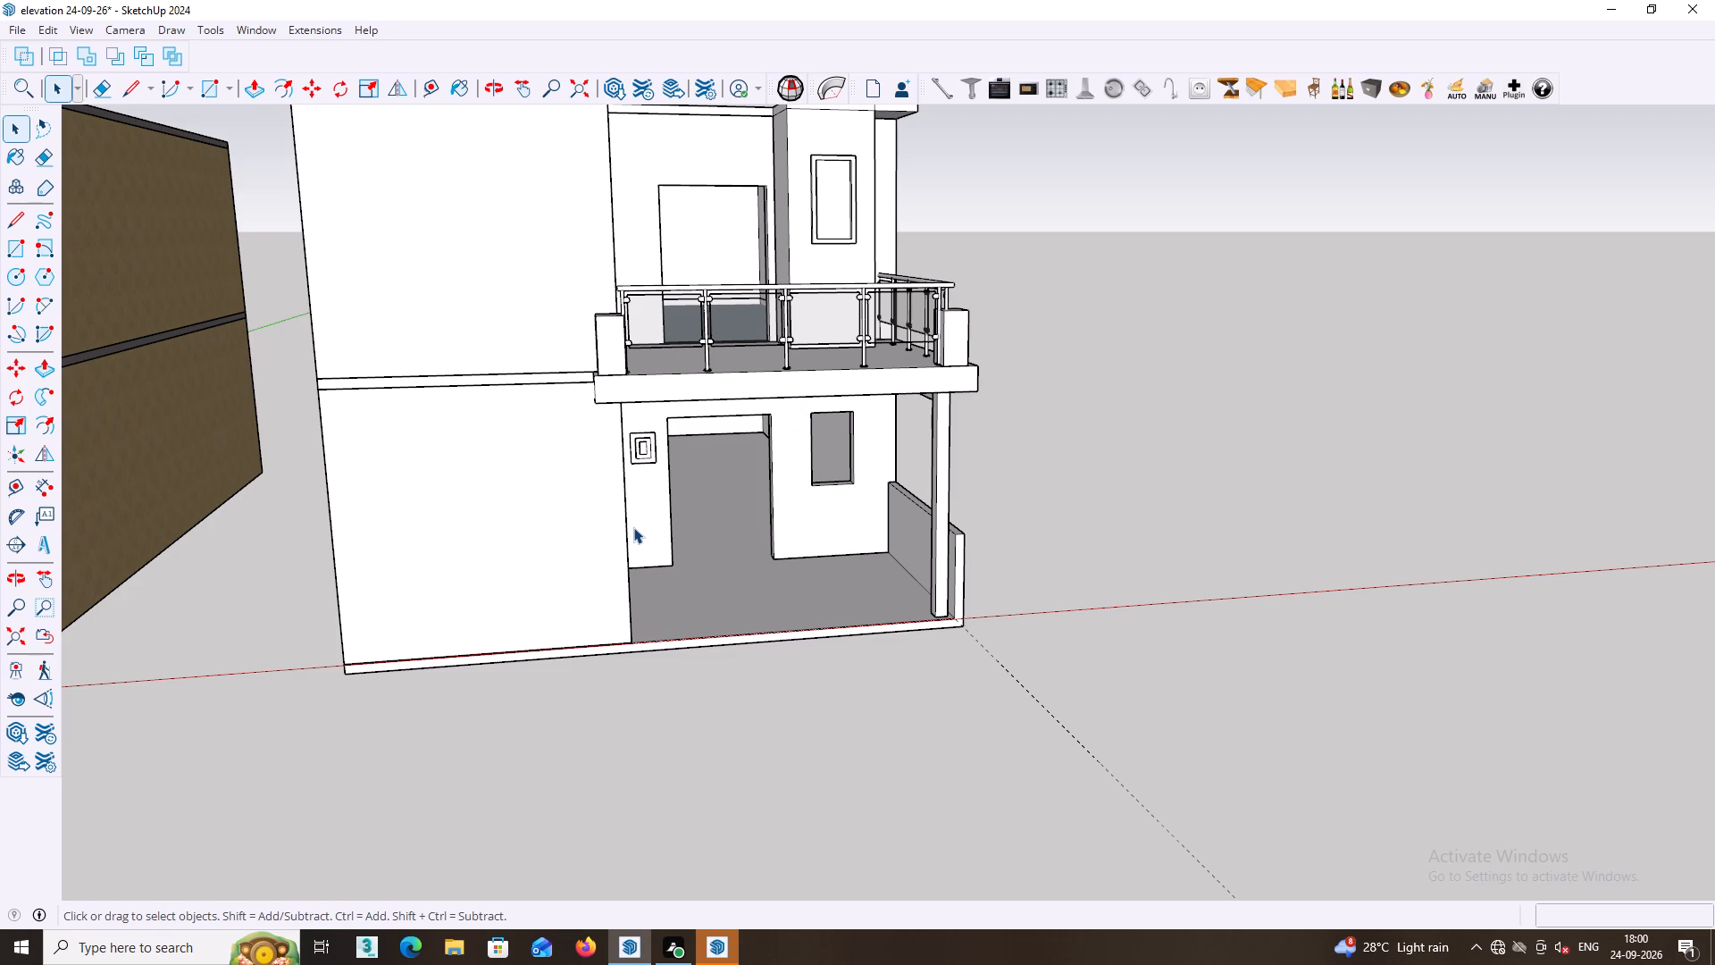
pyautogui.keyDown('shift'); pyautogui.moveTo(633, 527); pyautogui.dragTo(556, 486, button='middle'); pyautogui.keyUp('shift')
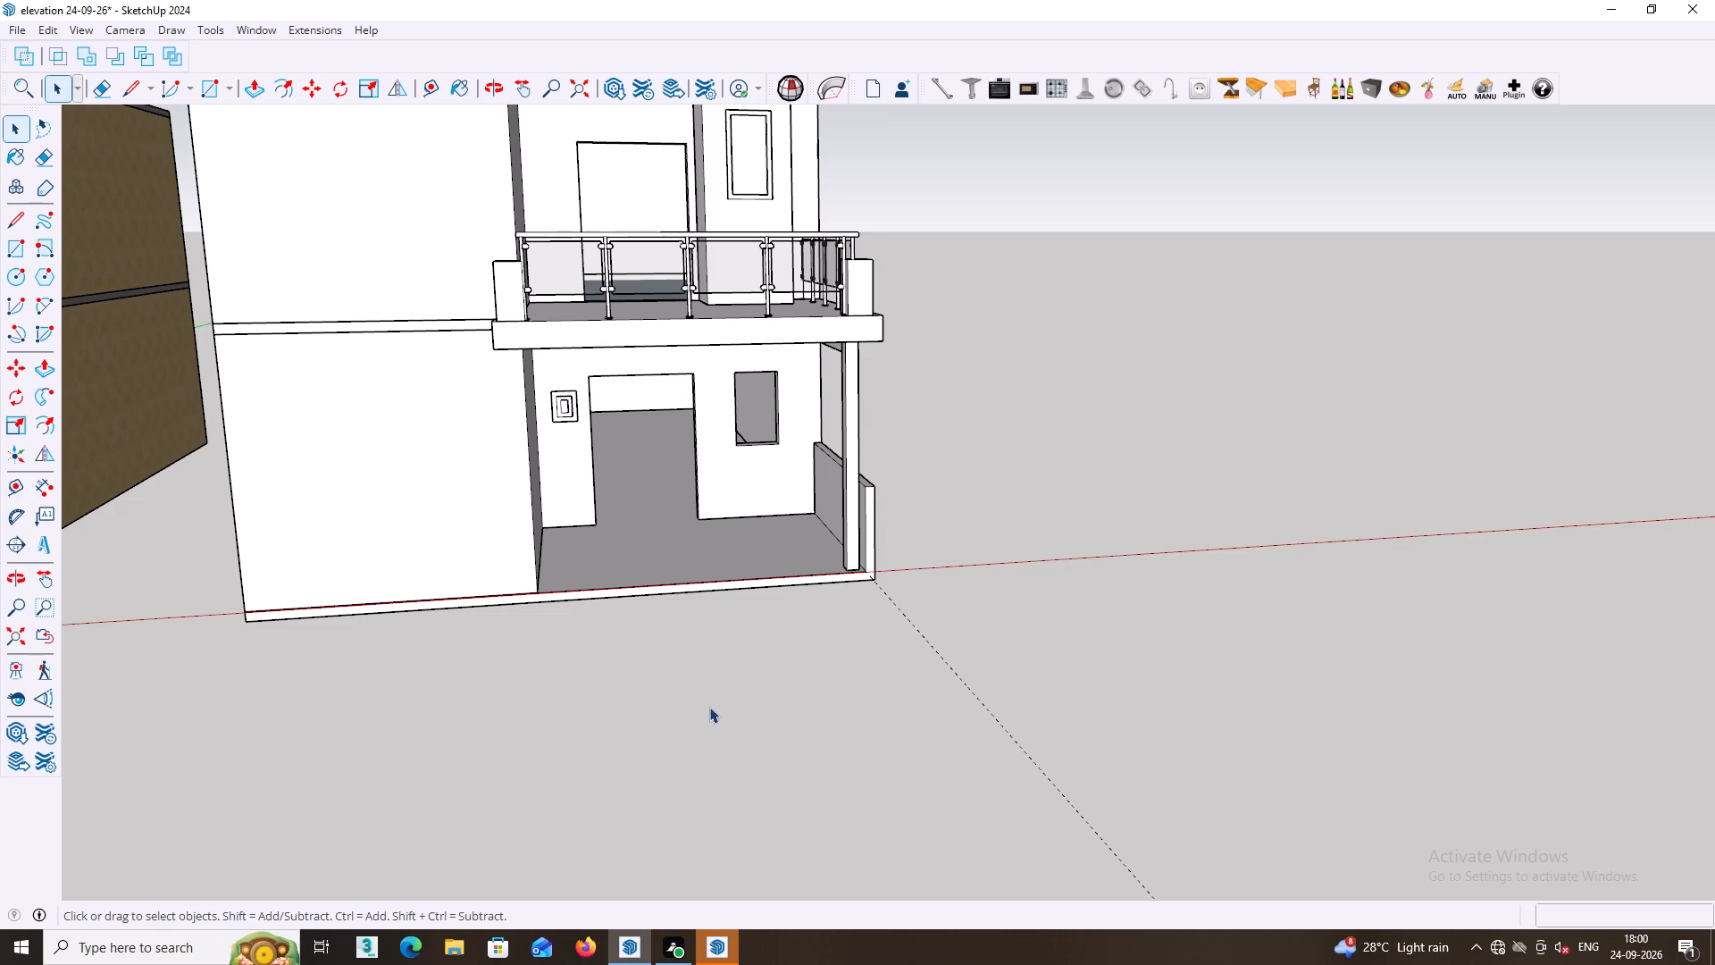
pyautogui.moveTo(839, 584); pyautogui.dragTo(767, 633, button='middle')
pyautogui.moveTo(868, 541); pyautogui.dragTo(804, 558, button='middle')
pyautogui.scroll(-1, 849, 551)
pyautogui.moveTo(857, 502); pyautogui.dragTo(749, 525, button='middle')
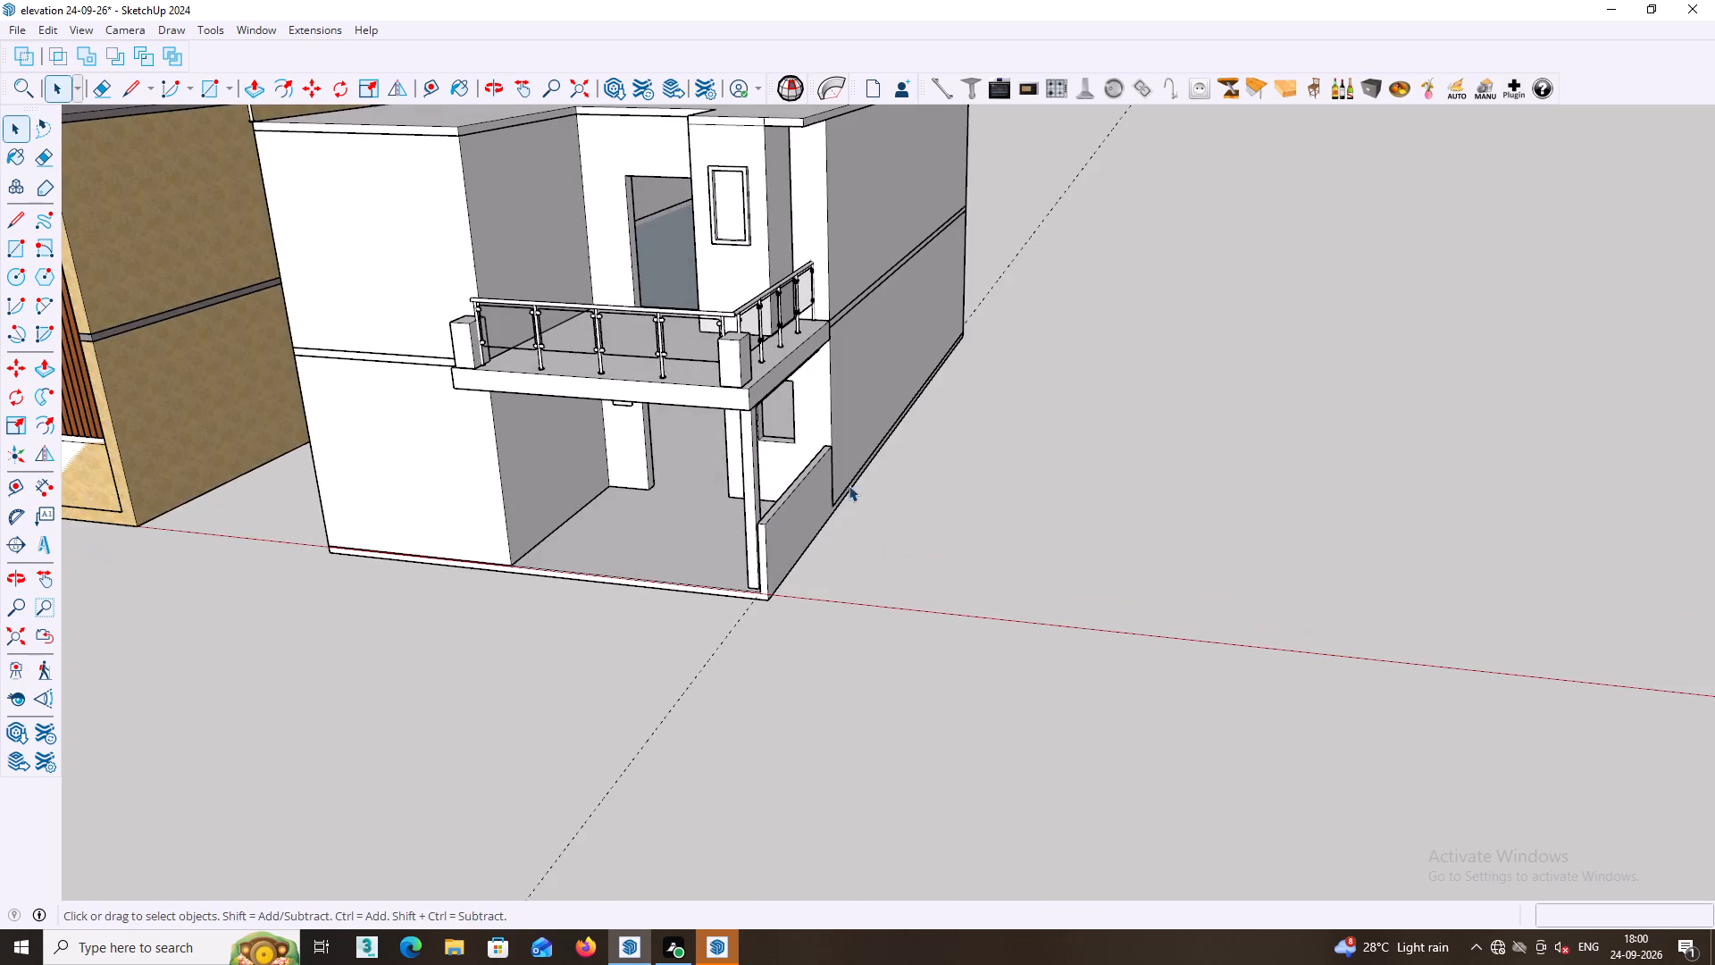
pyautogui.moveTo(850, 477); pyautogui.dragTo(779, 515, button='middle')
pyautogui.keyDown('shift'); pyautogui.moveTo(788, 504); pyautogui.dragTo(581, 458, button='middle'); pyautogui.keyUp('shift')
pyautogui.moveTo(637, 543); pyautogui.dragTo(643, 576, button='middle')
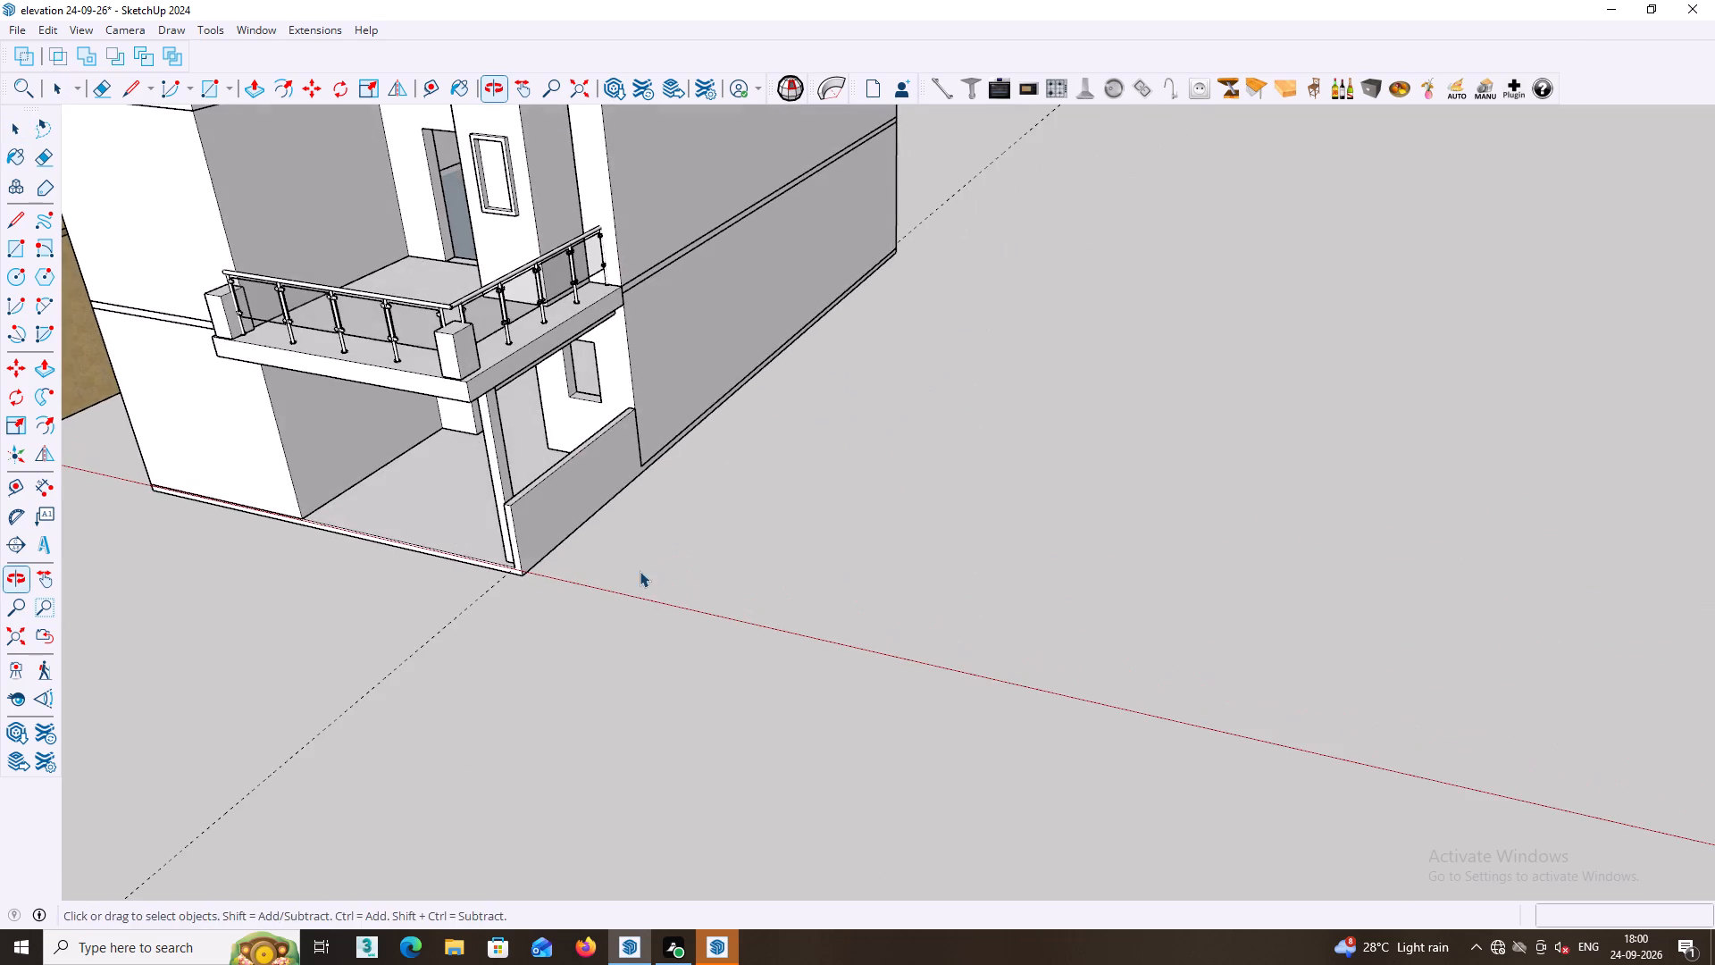
pyautogui.moveTo(624, 566); pyautogui.dragTo(968, 515, button='middle')
pyautogui.keyDown('shift'); pyautogui.moveTo(862, 550); pyautogui.dragTo(968, 425, button='middle'); pyautogui.keyUp('shift')
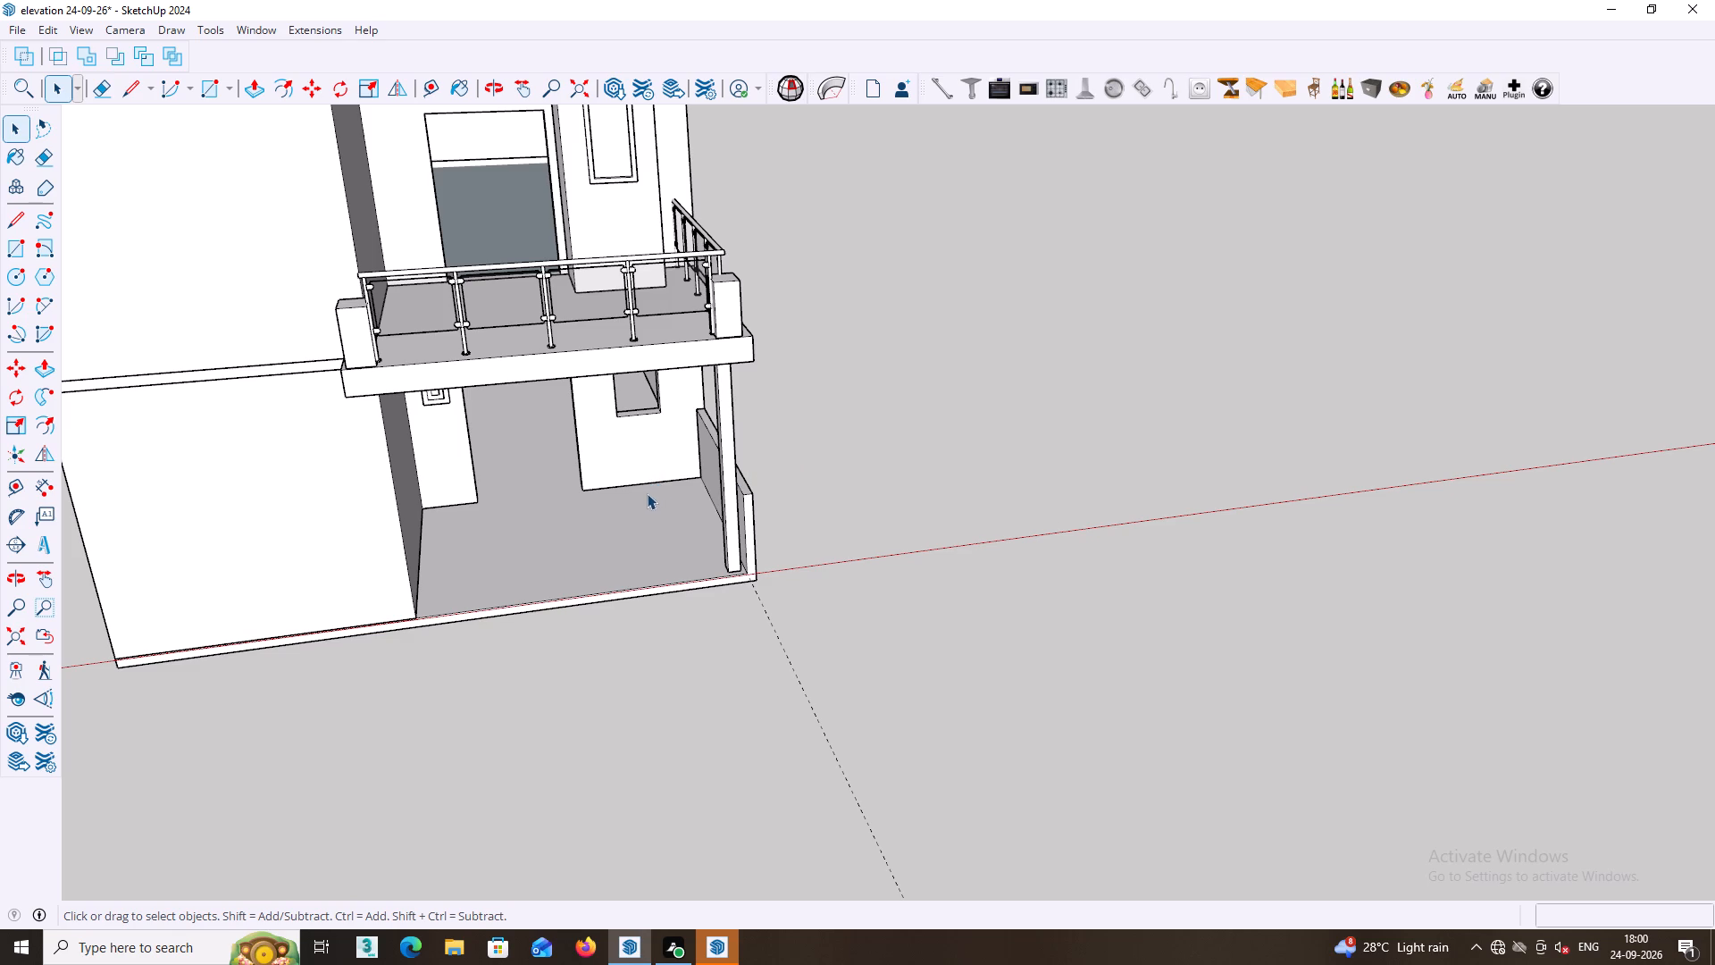
pyautogui.keyDown('shift'); pyautogui.moveTo(665, 485); pyautogui.dragTo(921, 357, button='middle'); pyautogui.keyUp('shift')
pyautogui.scroll(-5, 615, 438)
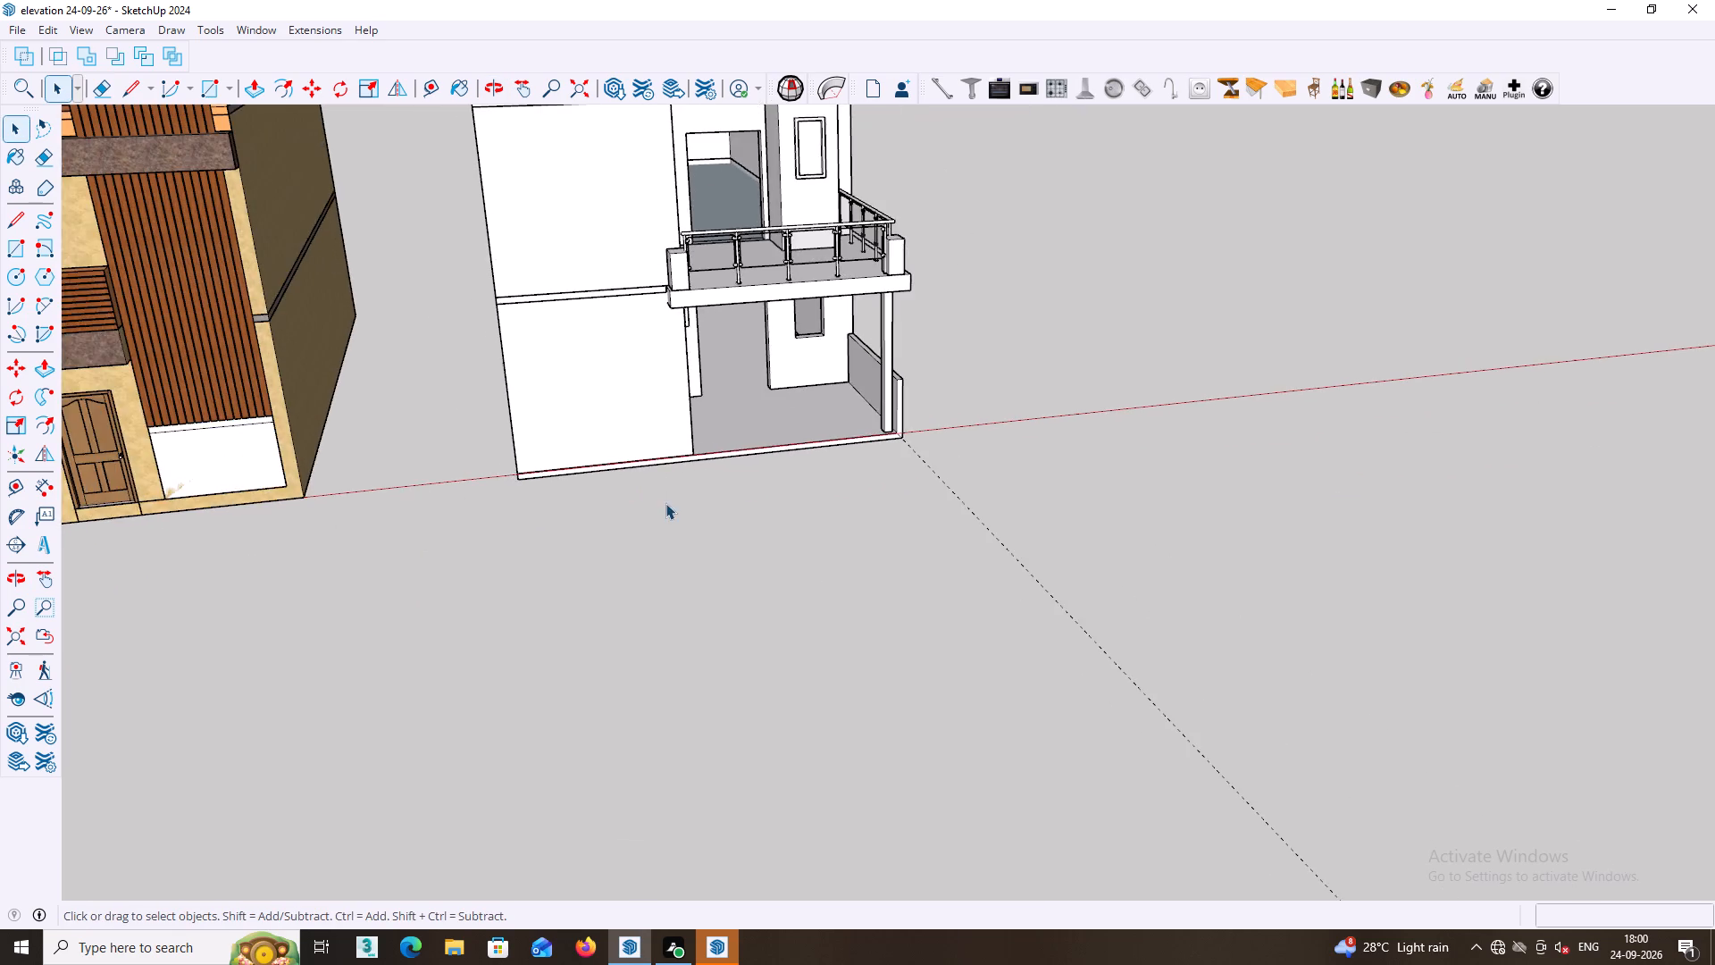
pyautogui.middleClick(669, 505)
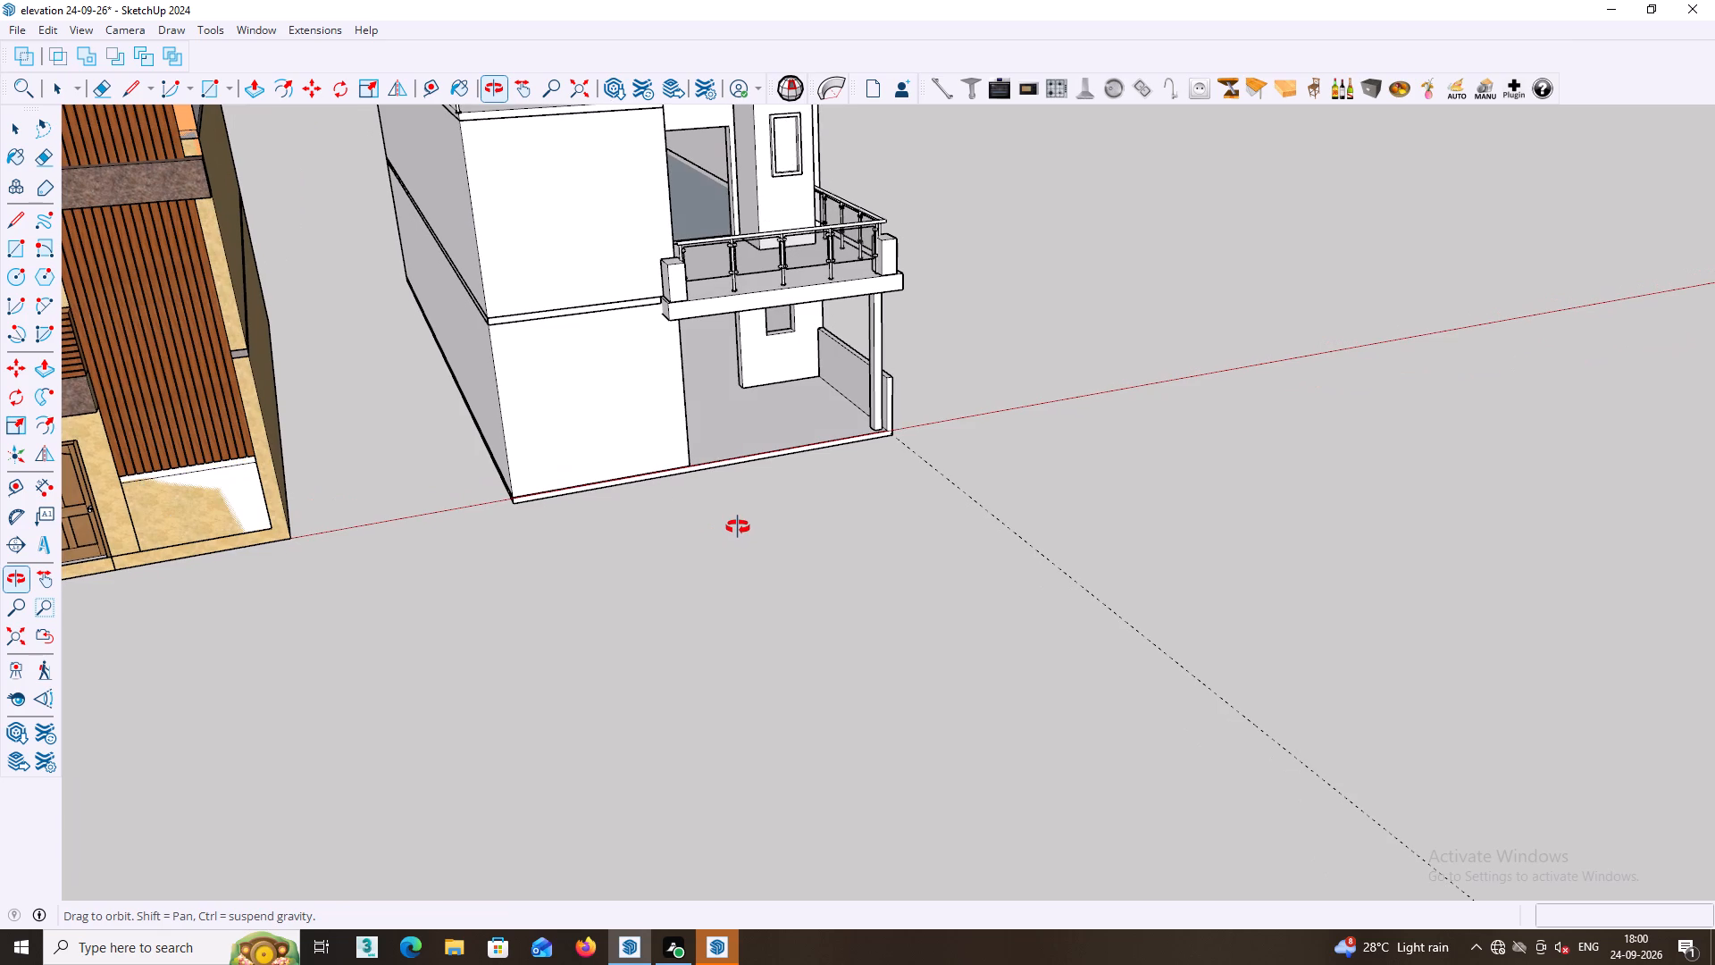
pyautogui.moveTo(668, 509); pyautogui.dragTo(846, 465, button='middle')
pyautogui.moveTo(674, 510); pyautogui.dragTo(636, 521, button='middle')
pyautogui.scroll(-2, 640, 504)
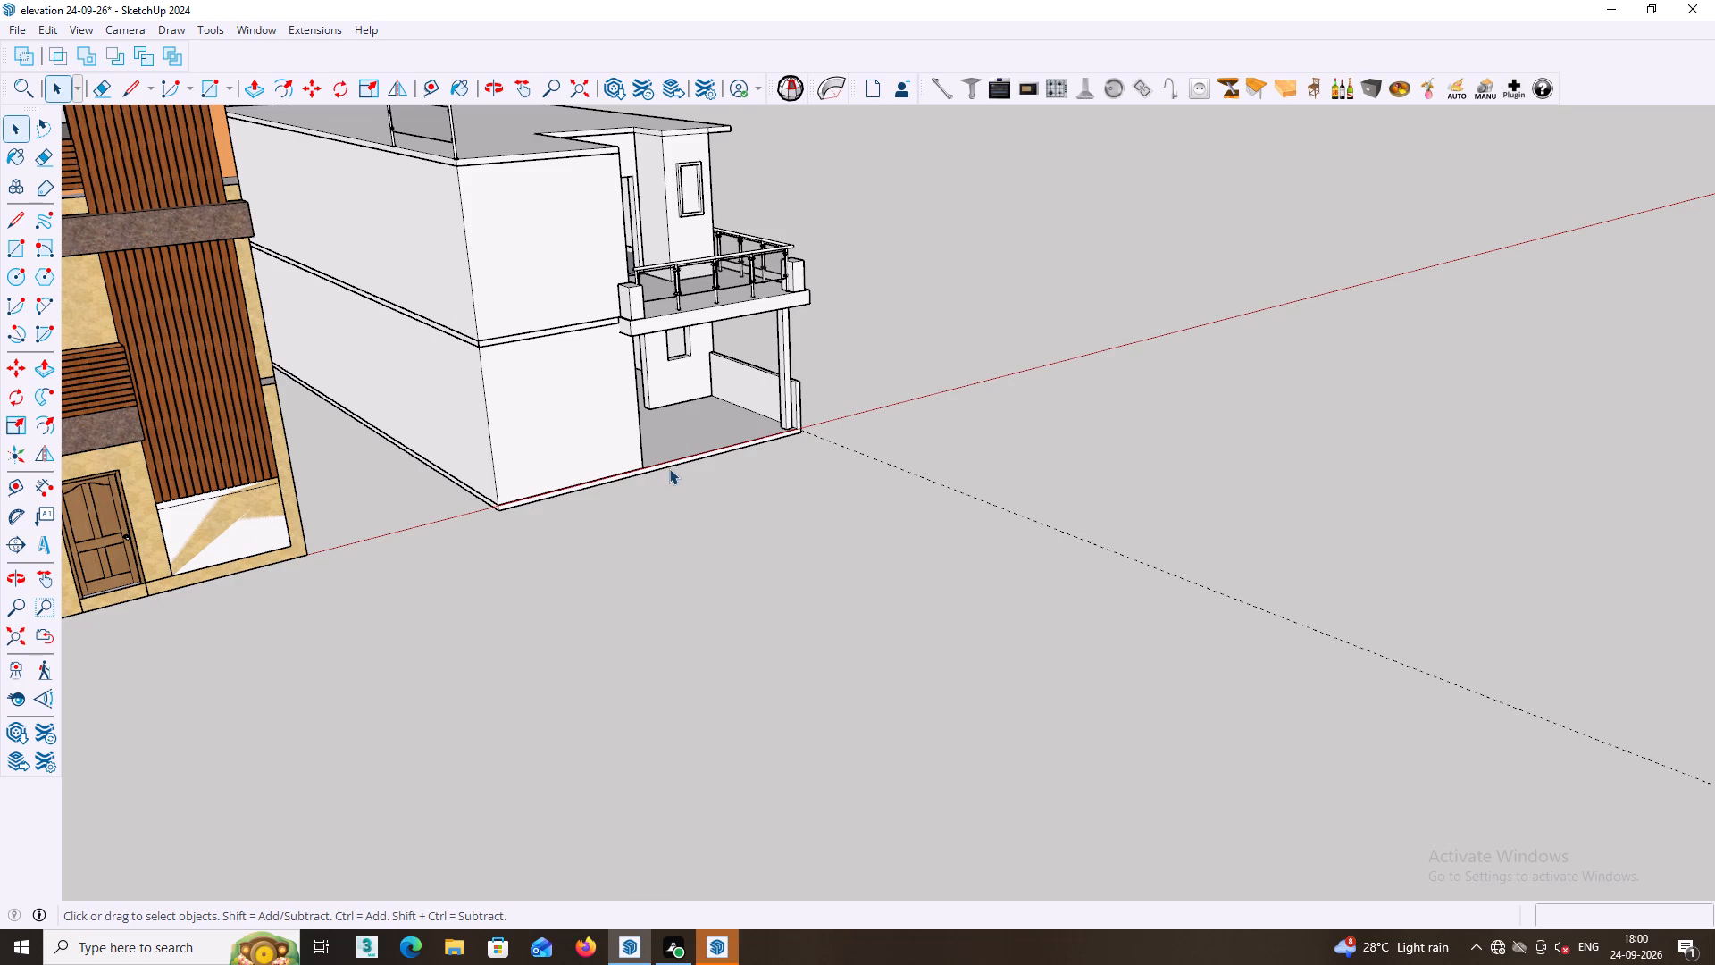
pyautogui.keyDown('shift'); pyautogui.moveTo(665, 470); pyautogui.dragTo(596, 415, button='middle'); pyautogui.keyUp('shift')
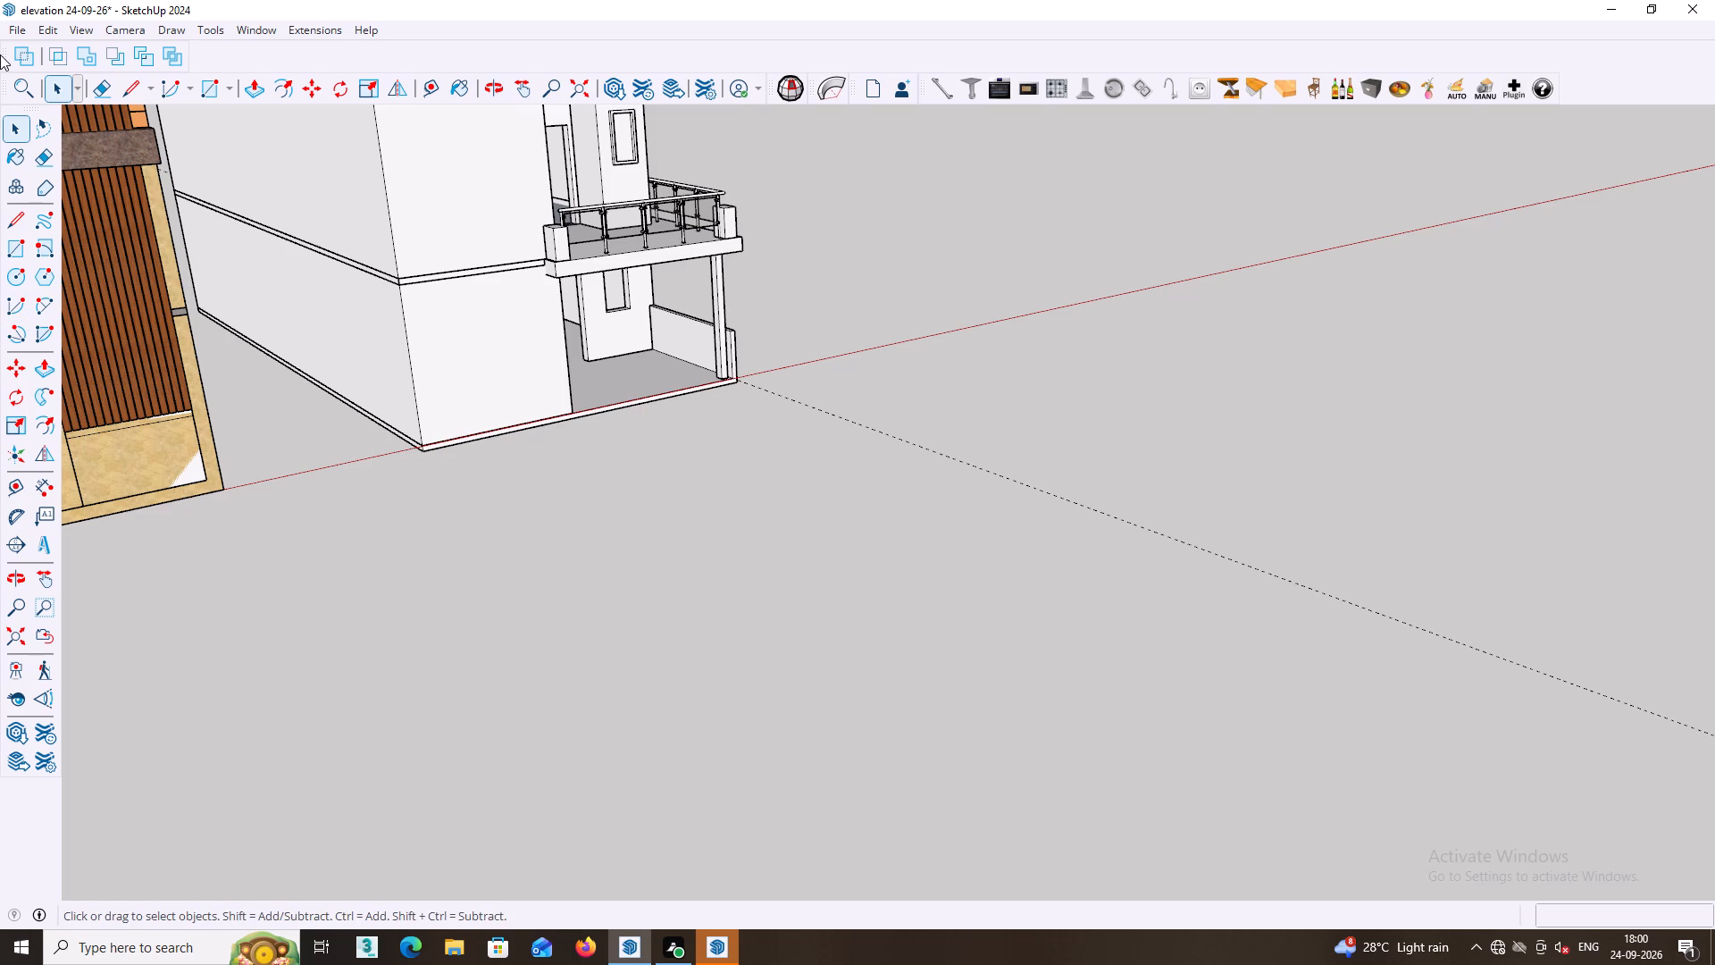
pyautogui.scroll(-3, 303, 369)
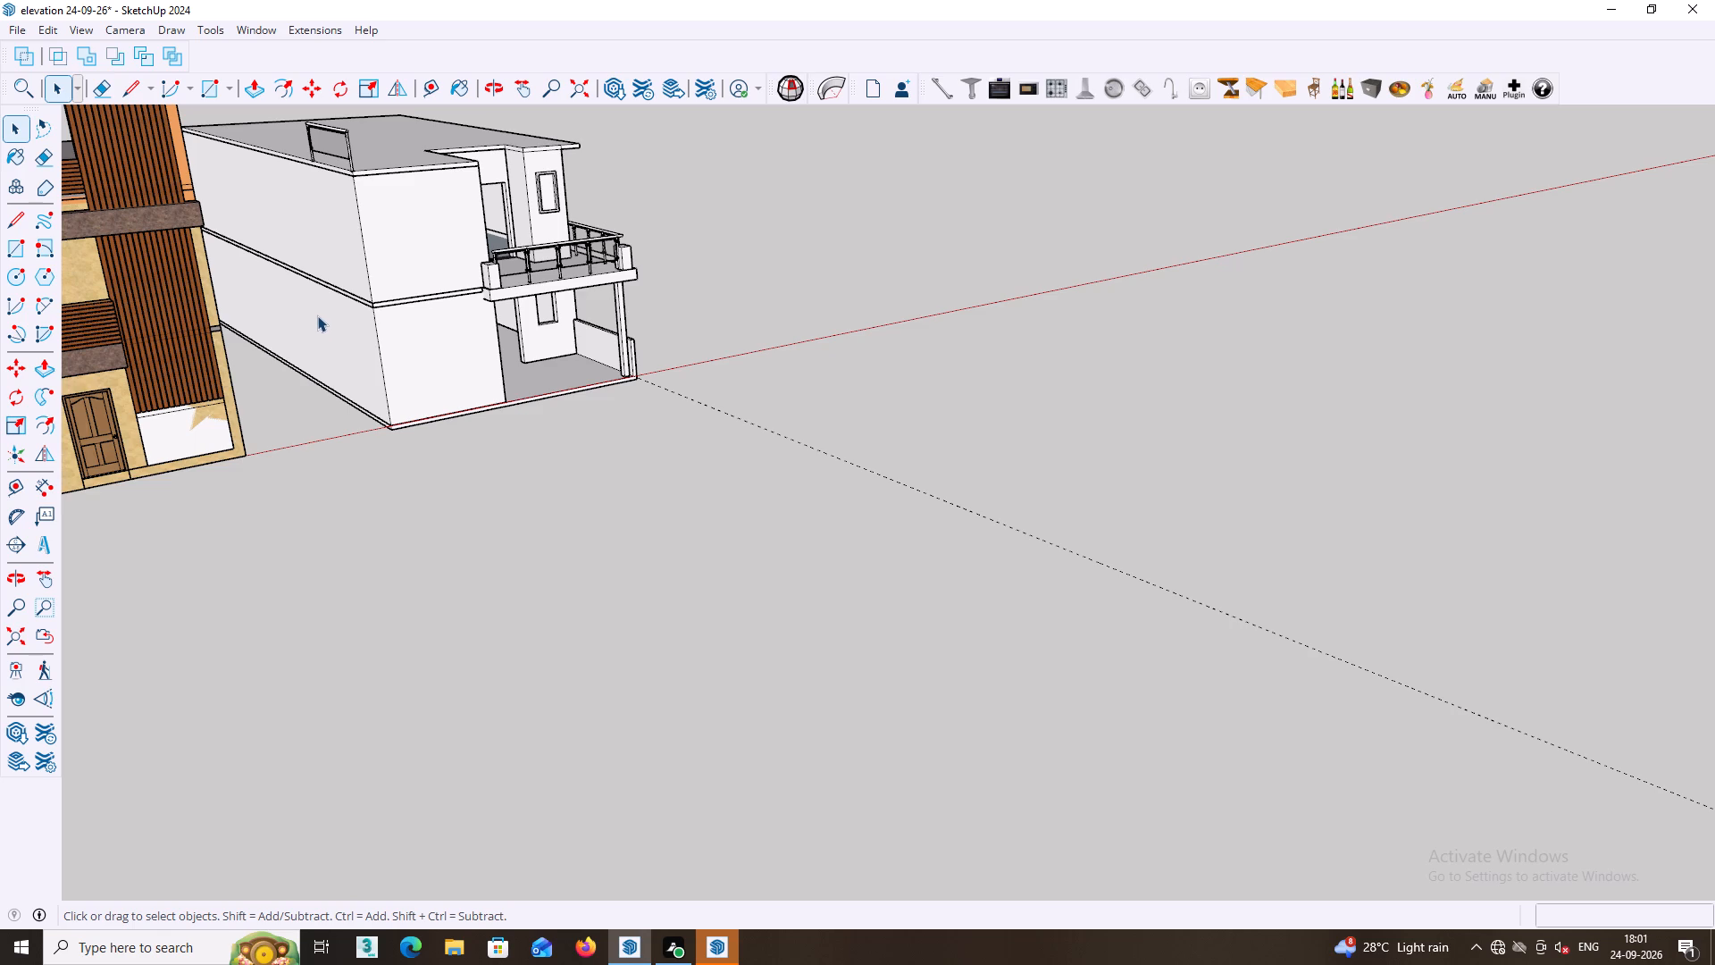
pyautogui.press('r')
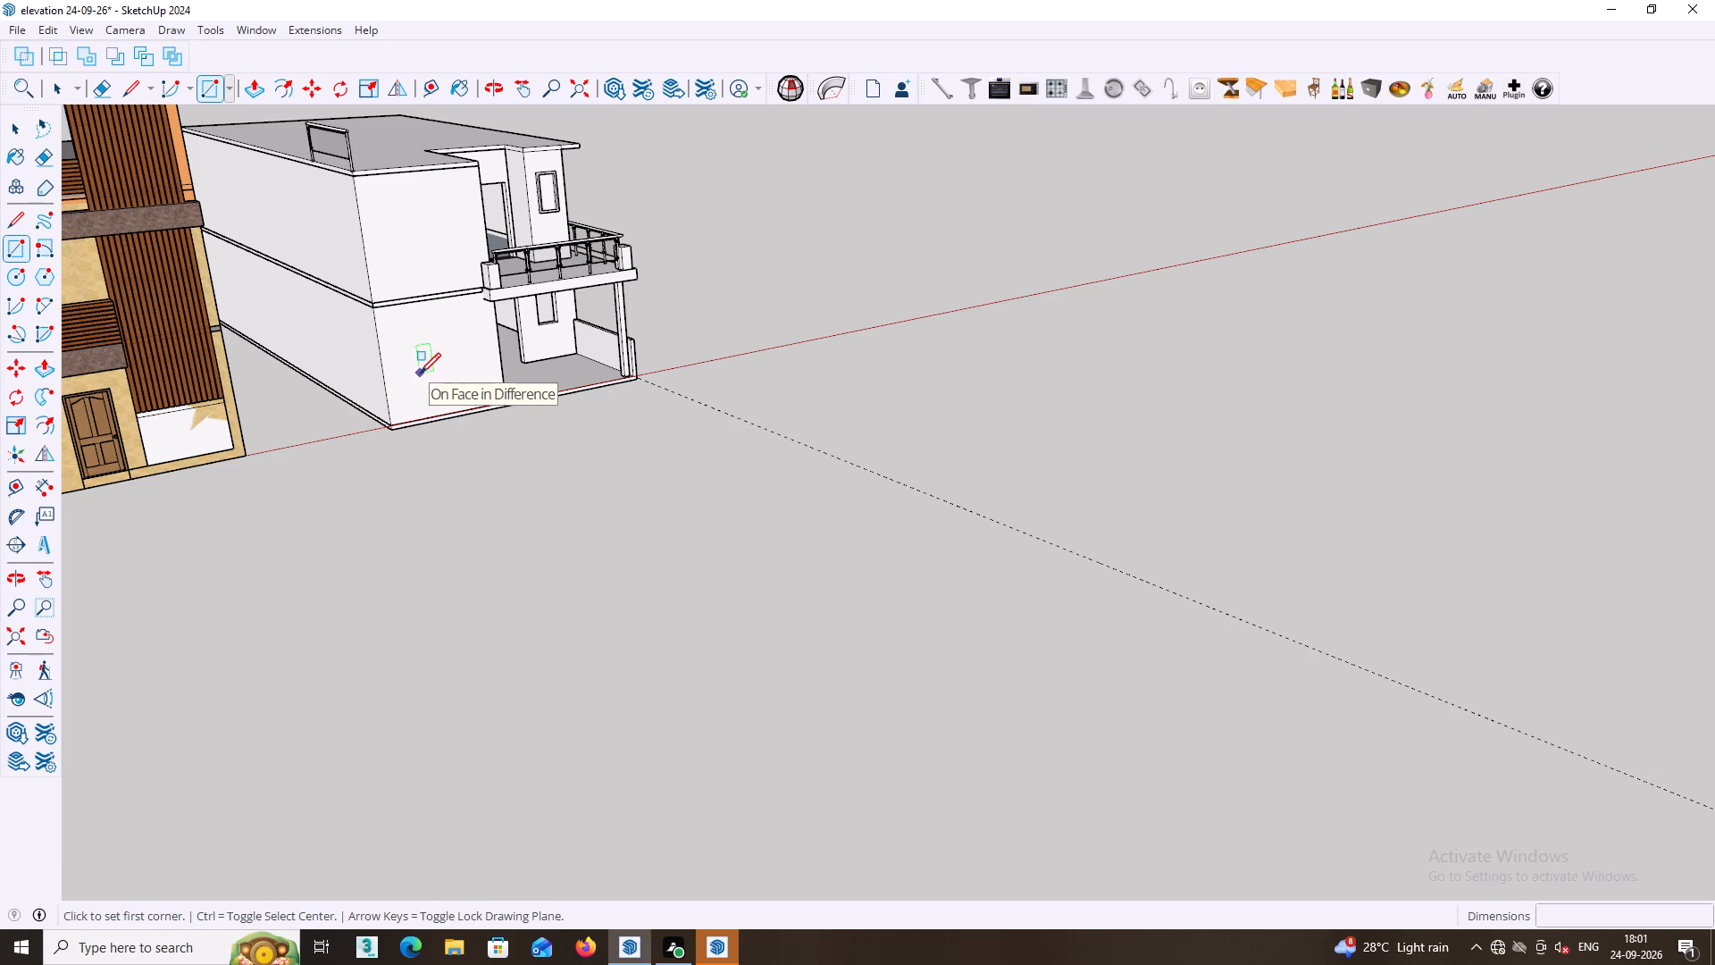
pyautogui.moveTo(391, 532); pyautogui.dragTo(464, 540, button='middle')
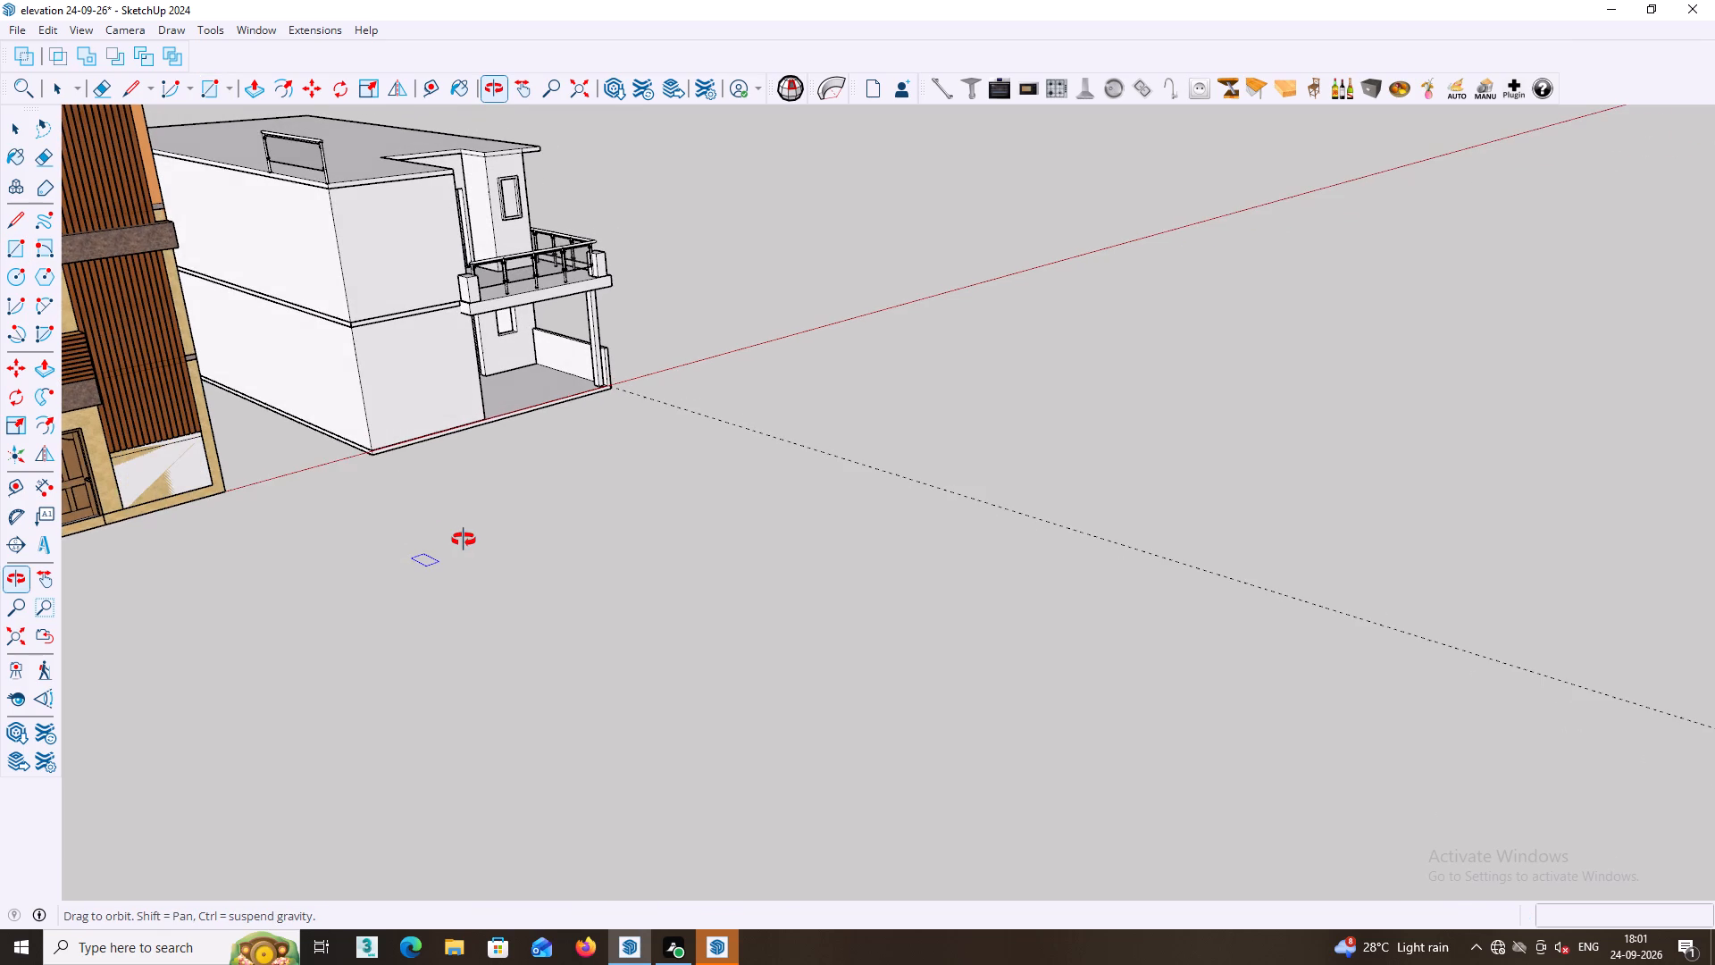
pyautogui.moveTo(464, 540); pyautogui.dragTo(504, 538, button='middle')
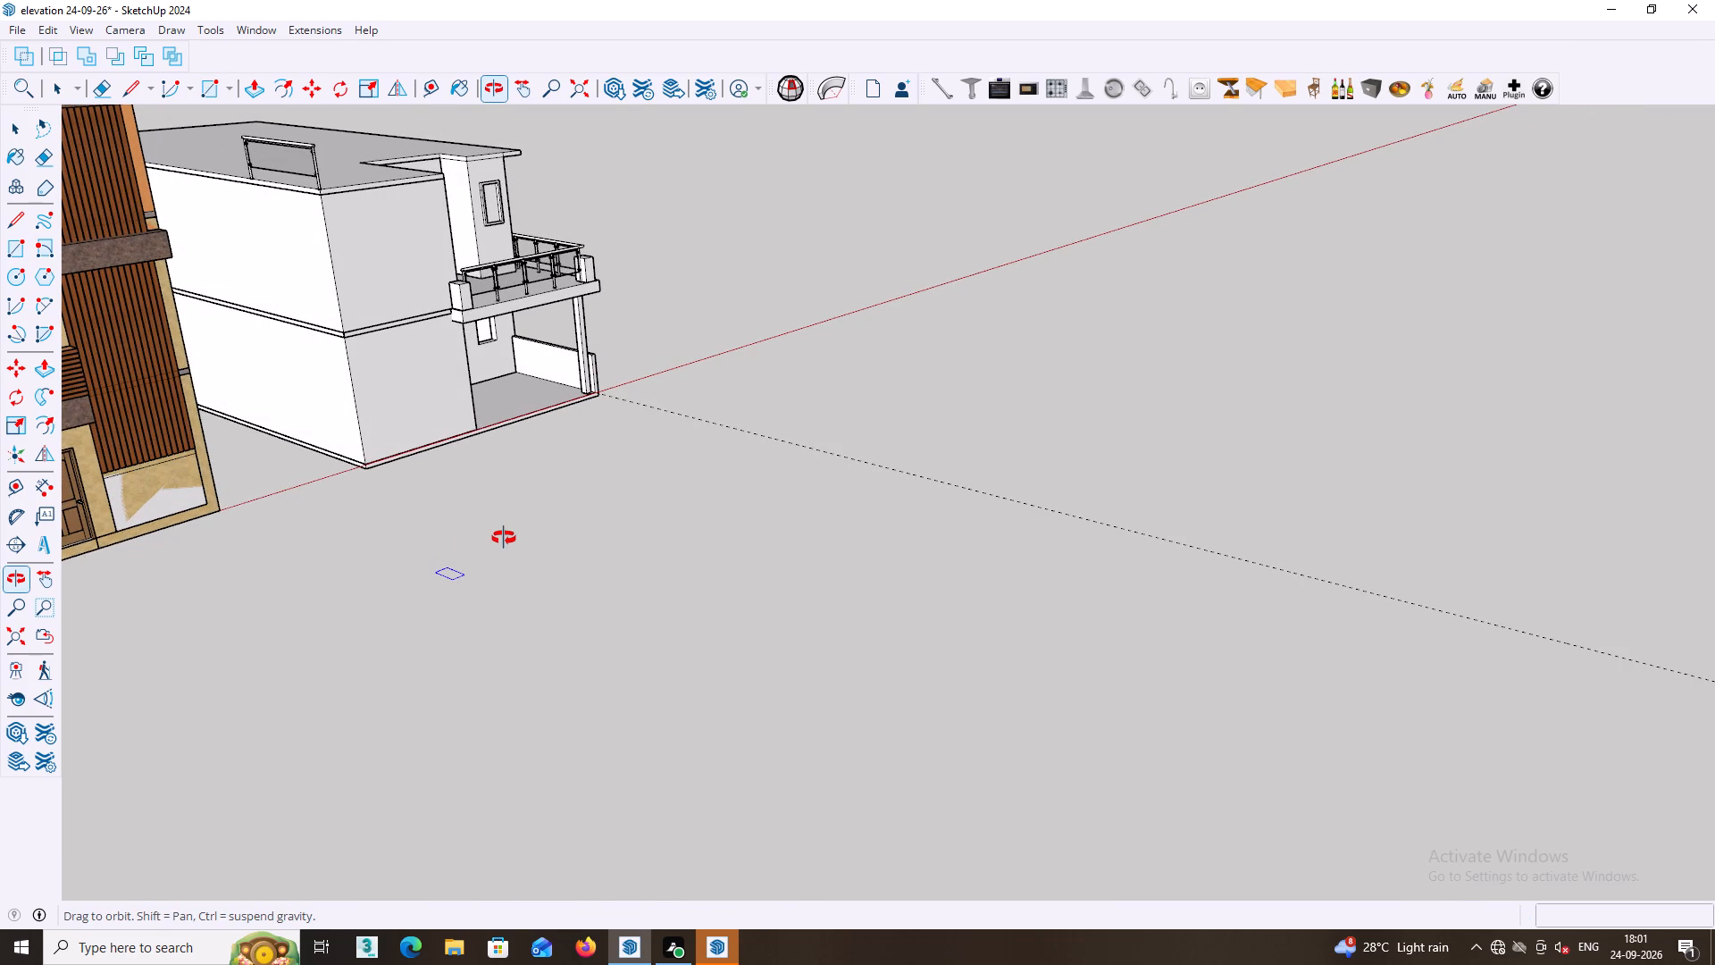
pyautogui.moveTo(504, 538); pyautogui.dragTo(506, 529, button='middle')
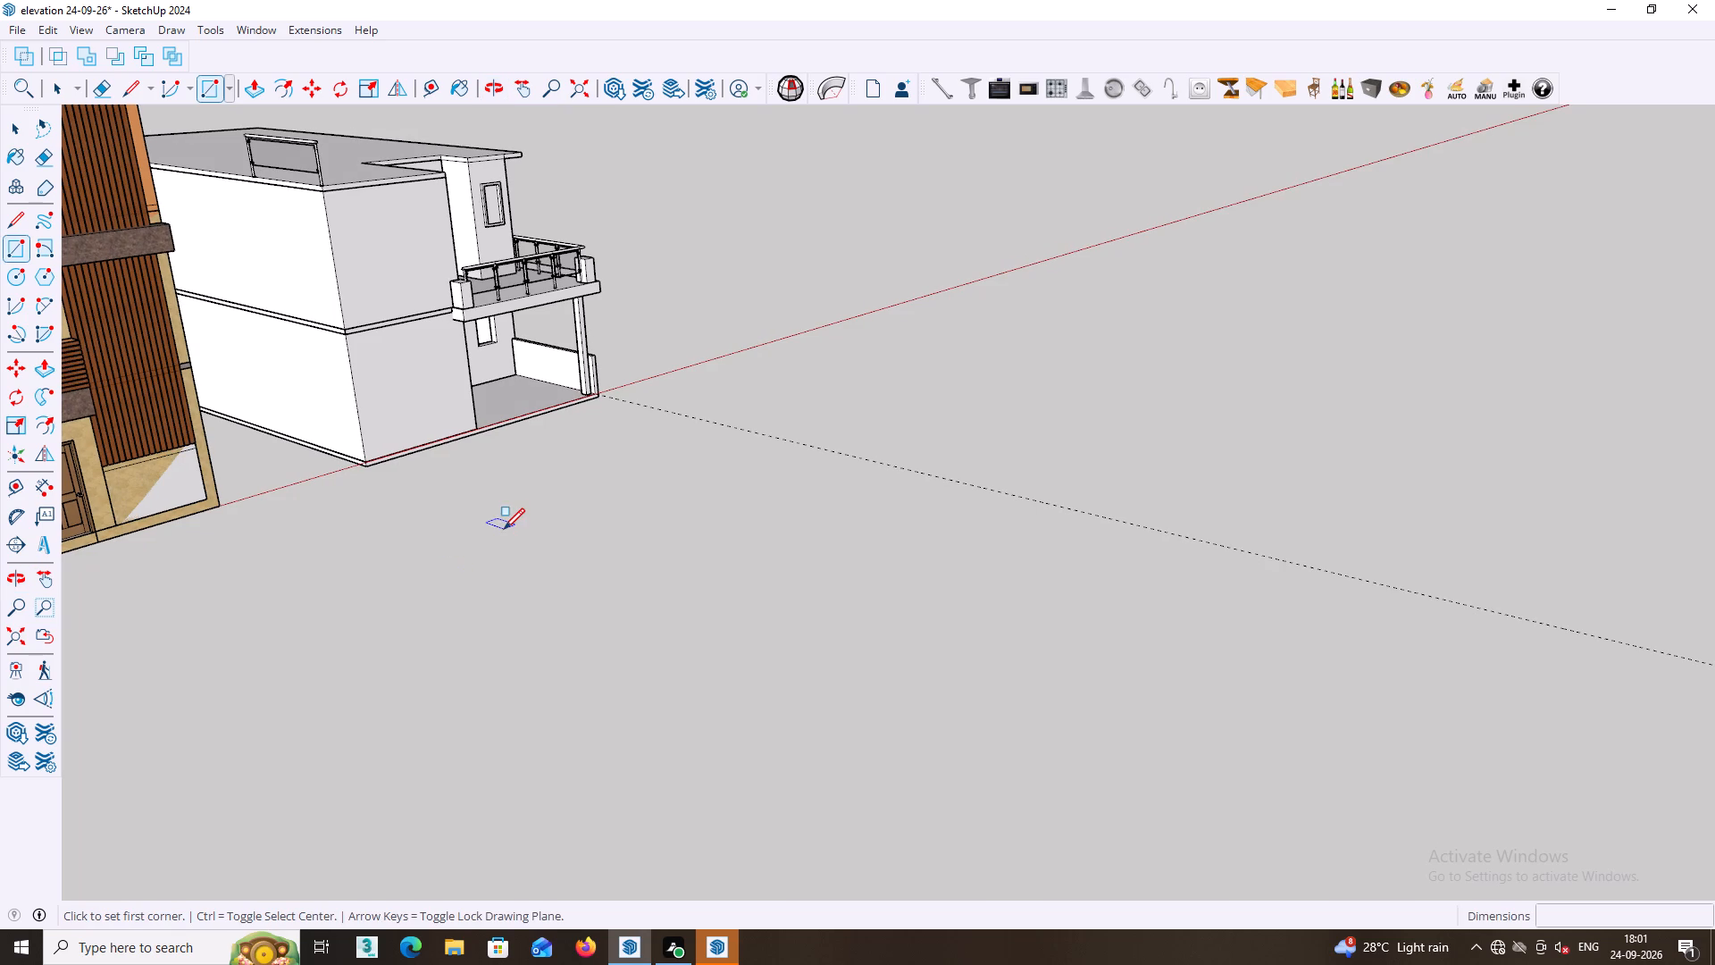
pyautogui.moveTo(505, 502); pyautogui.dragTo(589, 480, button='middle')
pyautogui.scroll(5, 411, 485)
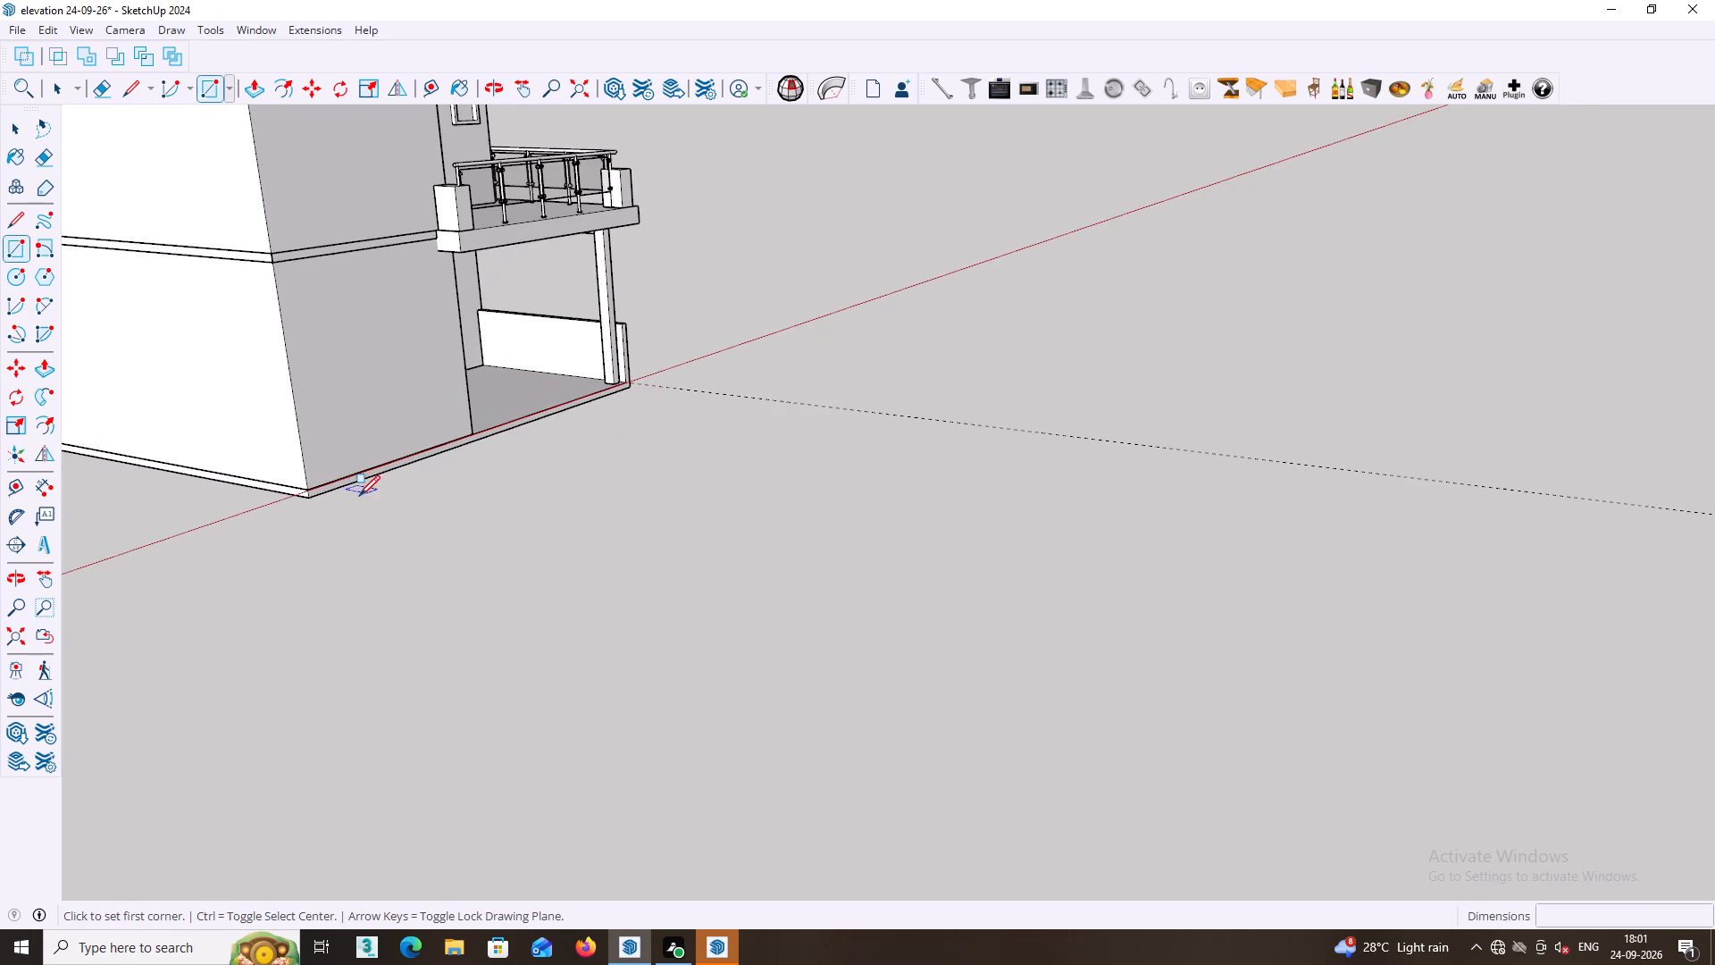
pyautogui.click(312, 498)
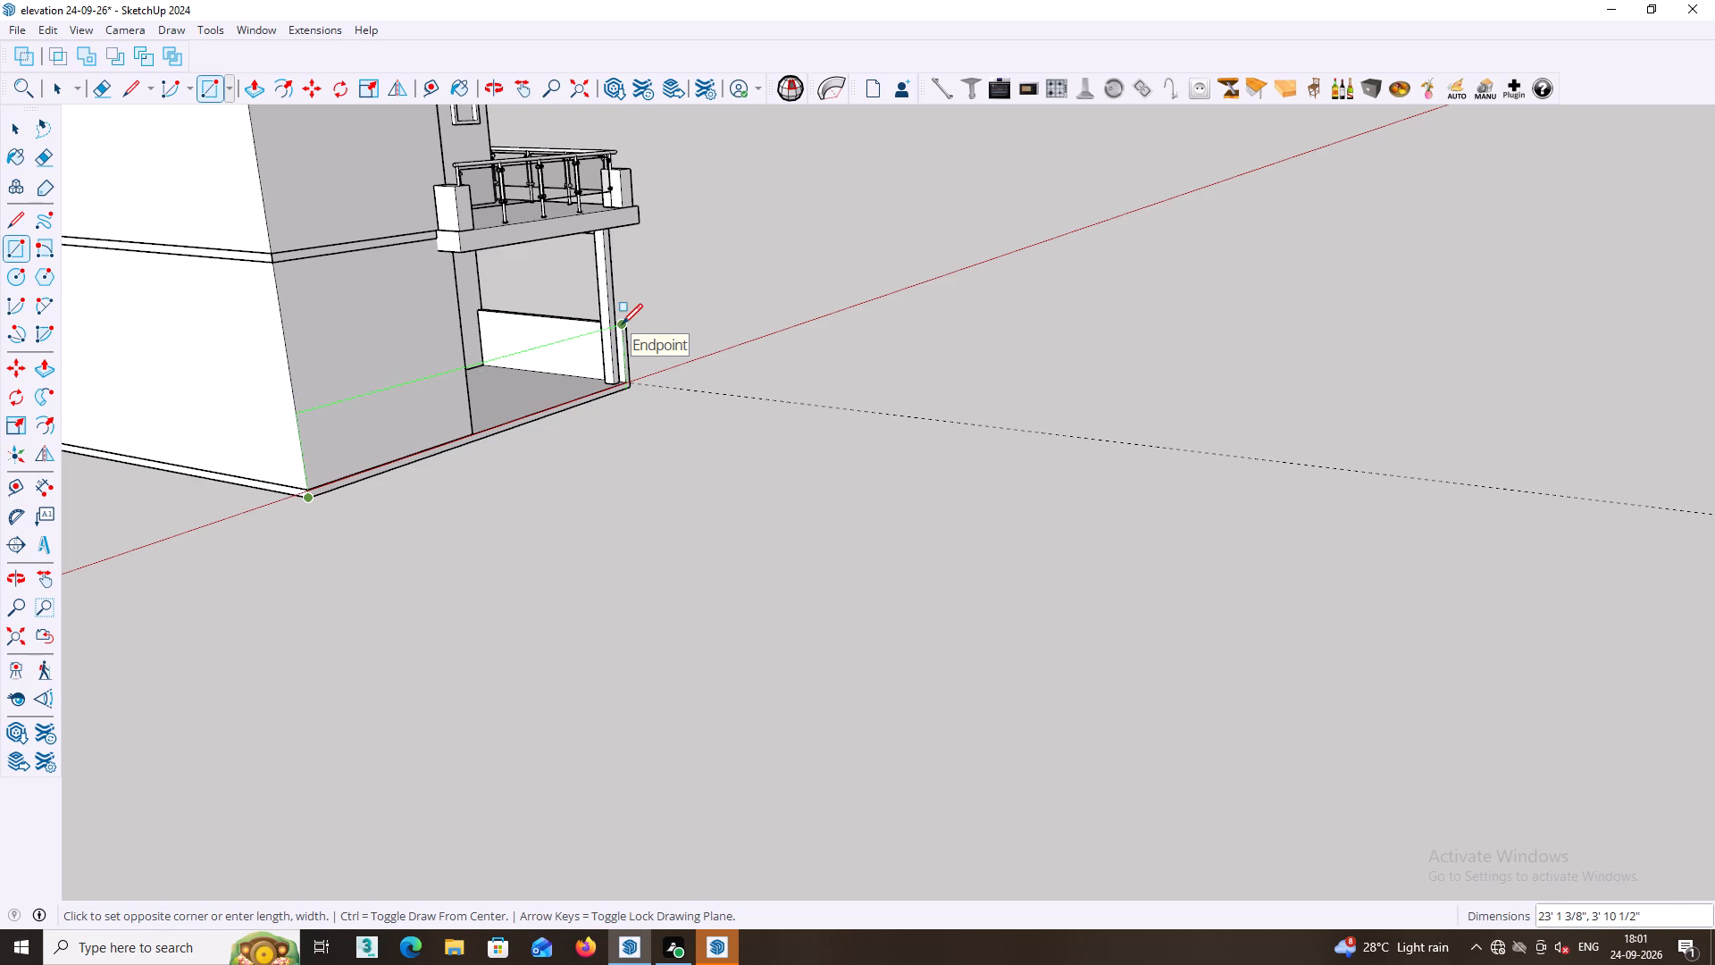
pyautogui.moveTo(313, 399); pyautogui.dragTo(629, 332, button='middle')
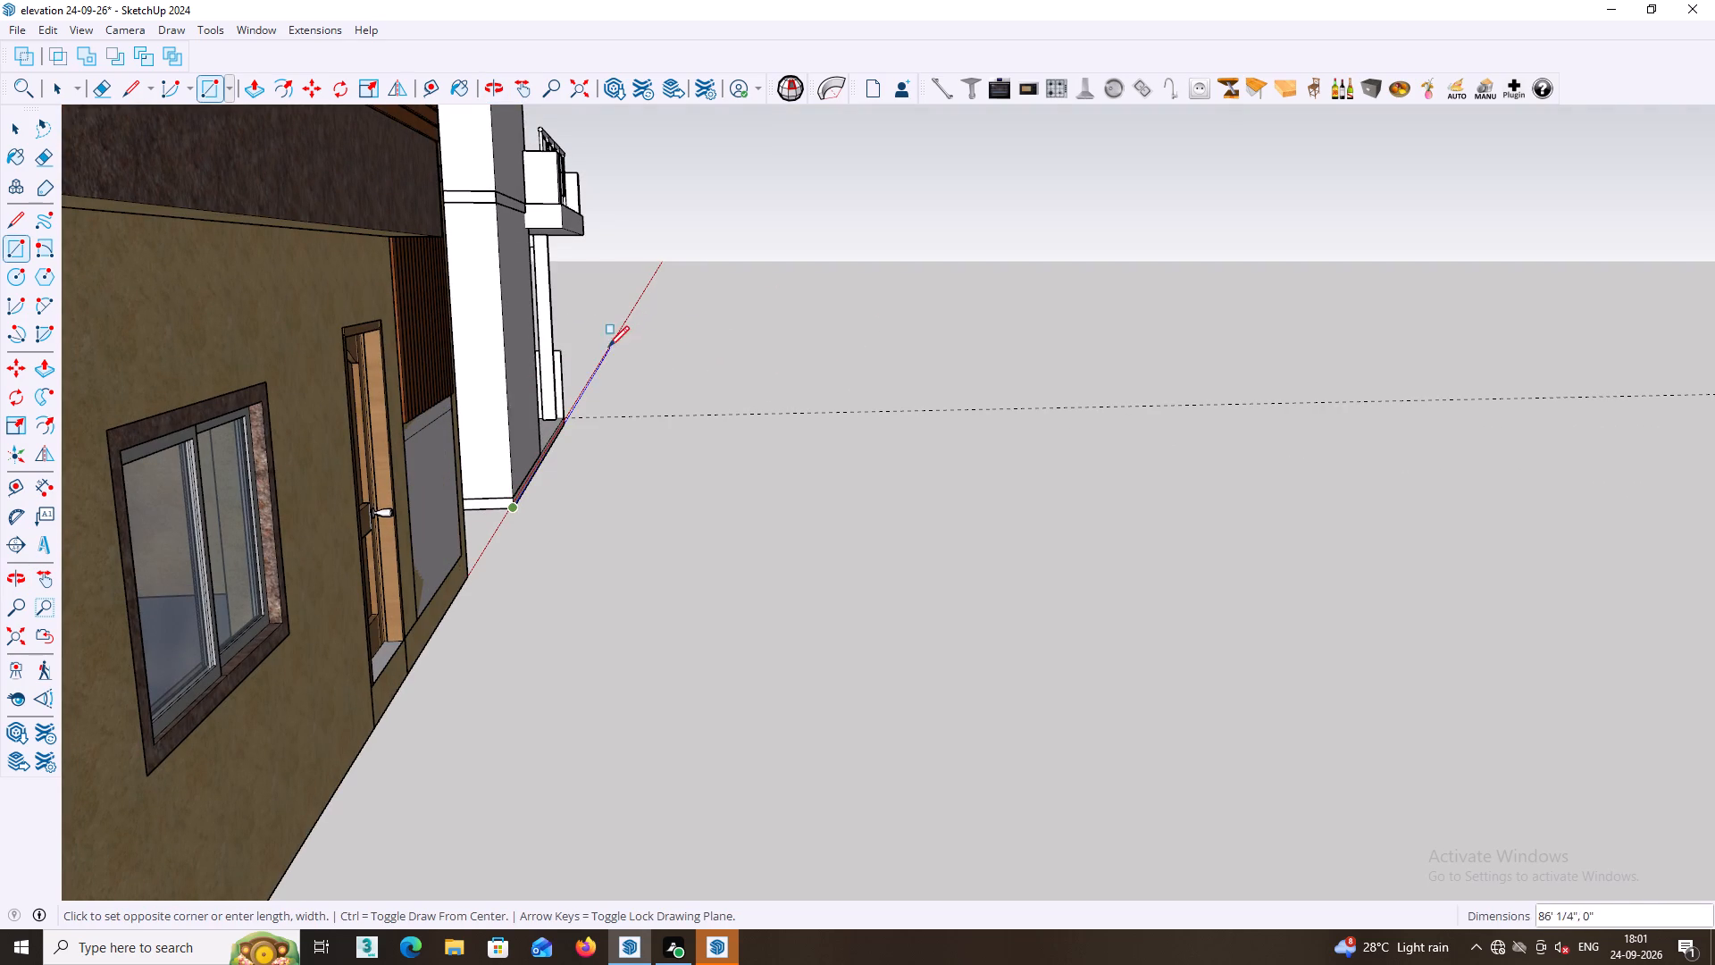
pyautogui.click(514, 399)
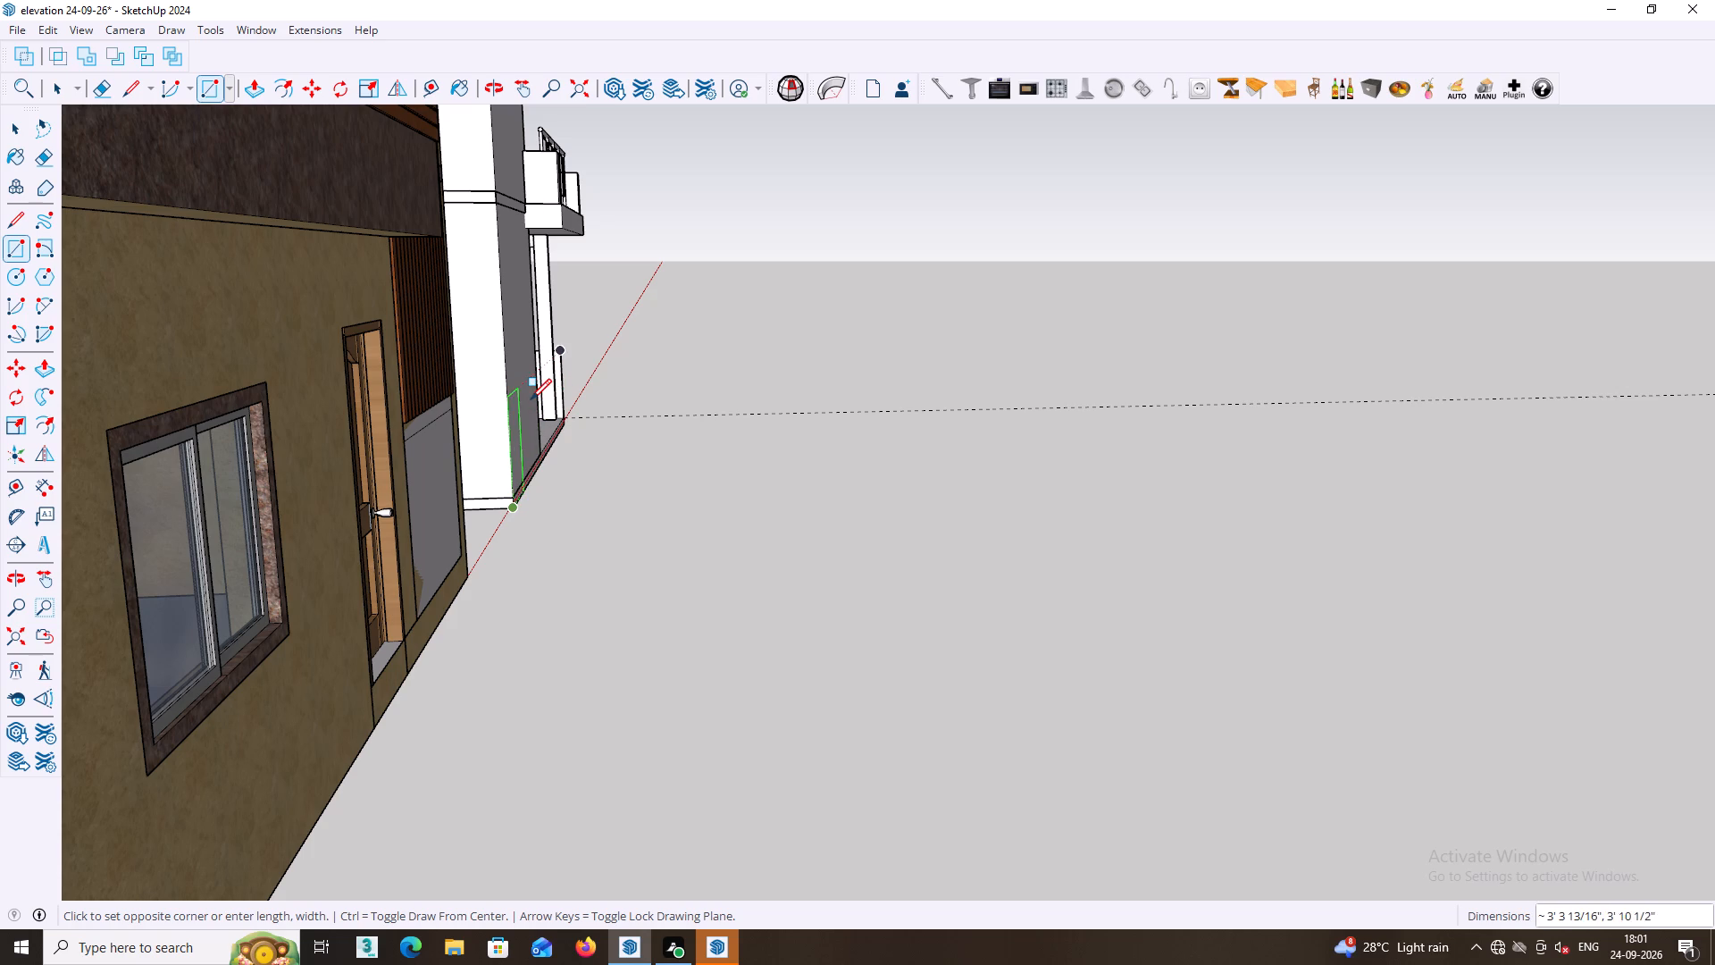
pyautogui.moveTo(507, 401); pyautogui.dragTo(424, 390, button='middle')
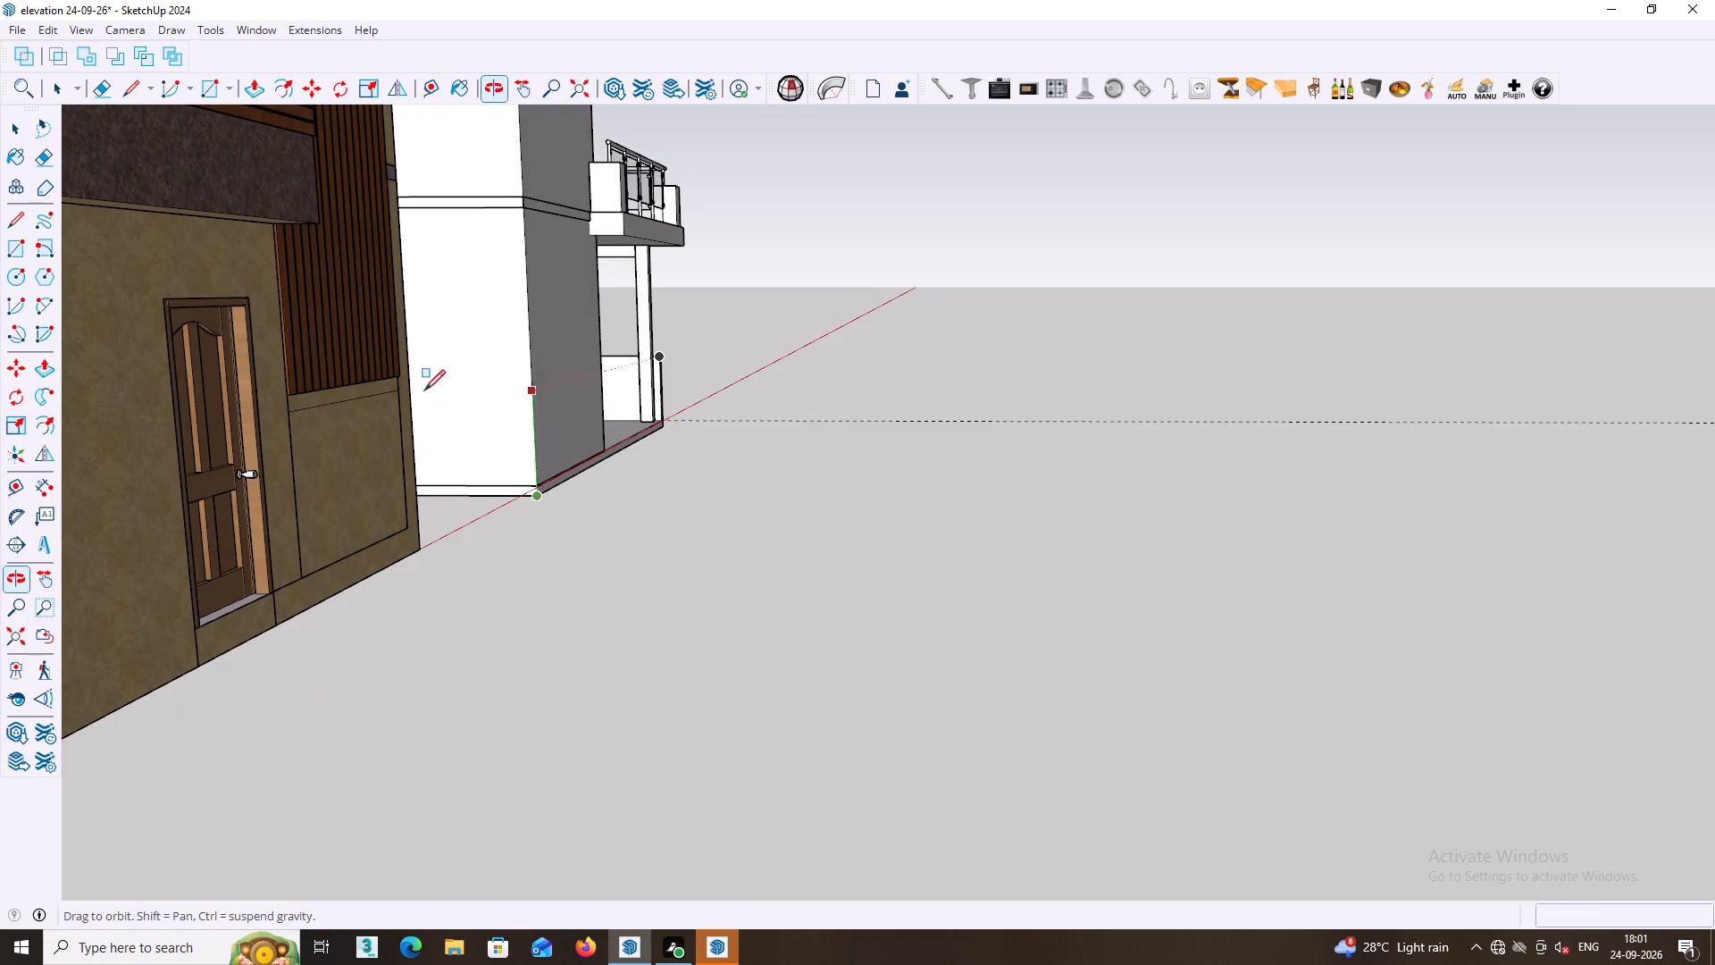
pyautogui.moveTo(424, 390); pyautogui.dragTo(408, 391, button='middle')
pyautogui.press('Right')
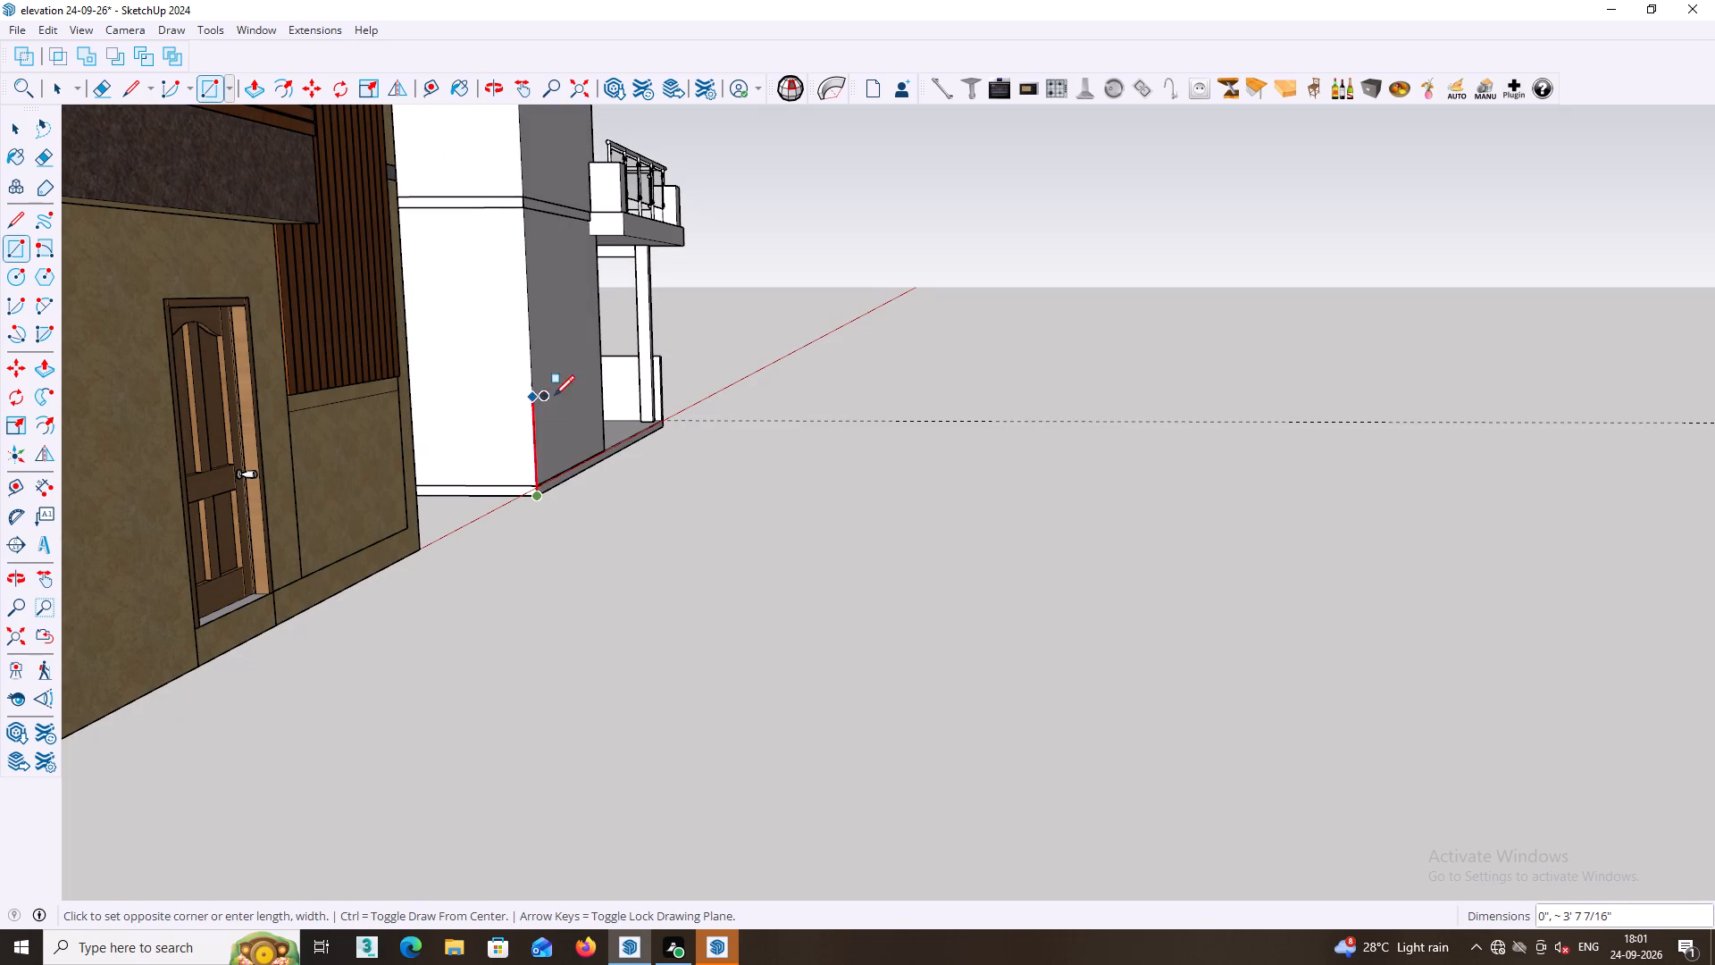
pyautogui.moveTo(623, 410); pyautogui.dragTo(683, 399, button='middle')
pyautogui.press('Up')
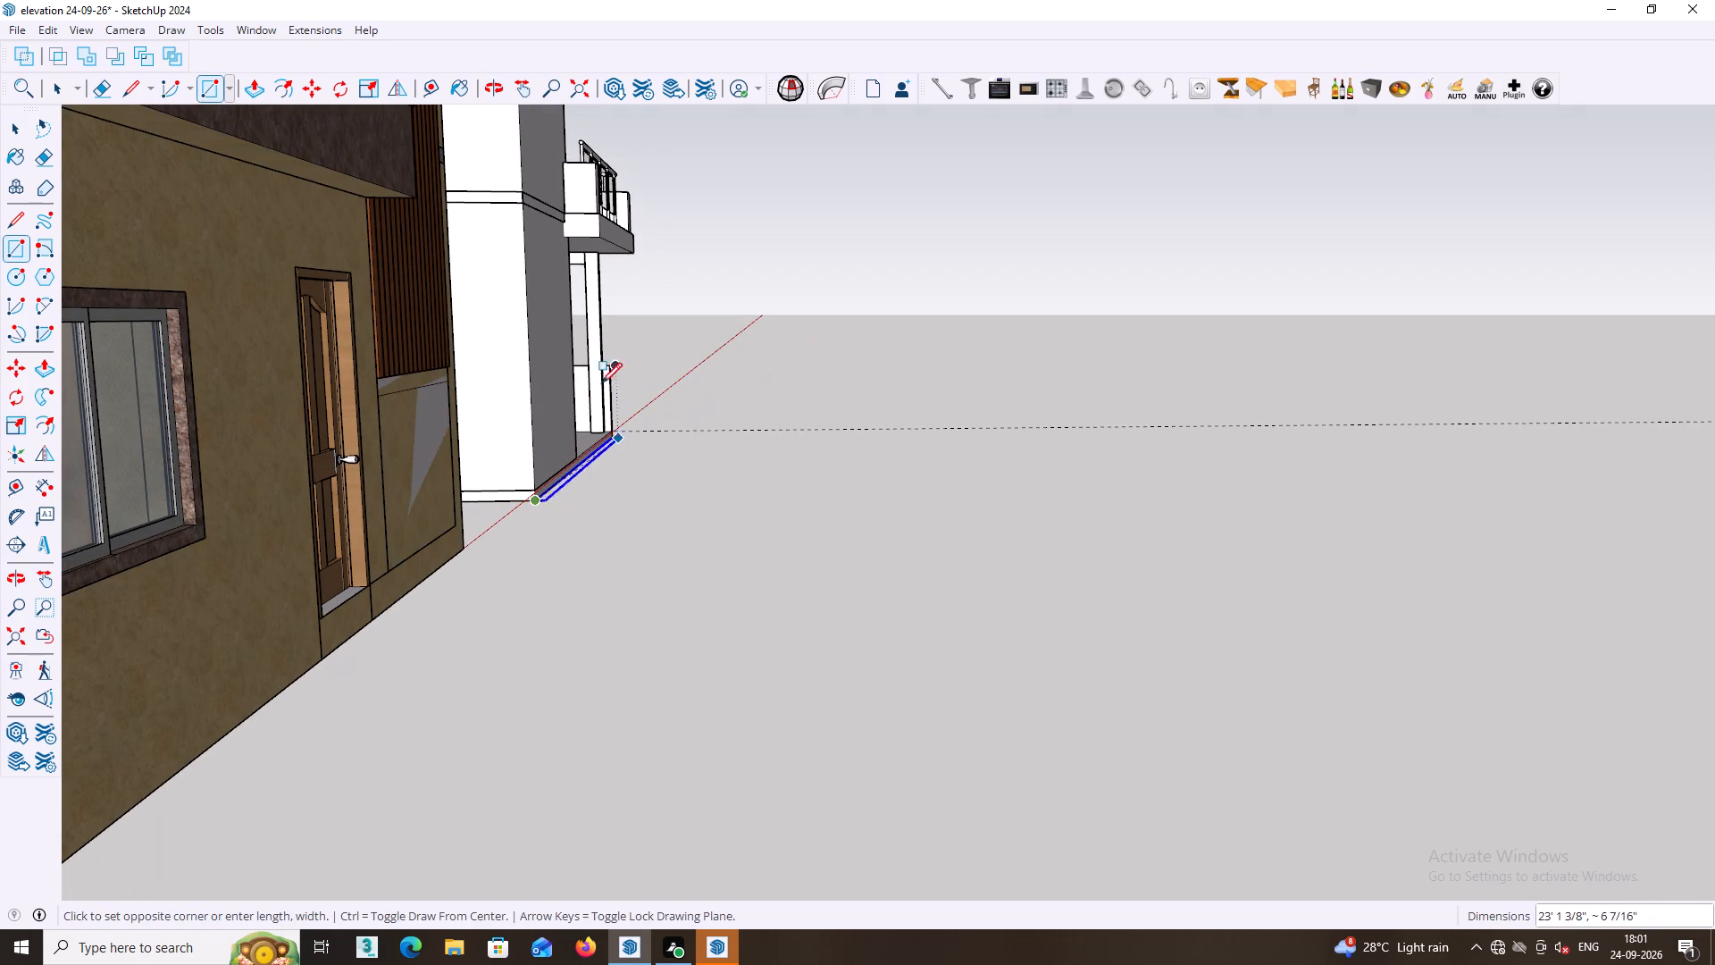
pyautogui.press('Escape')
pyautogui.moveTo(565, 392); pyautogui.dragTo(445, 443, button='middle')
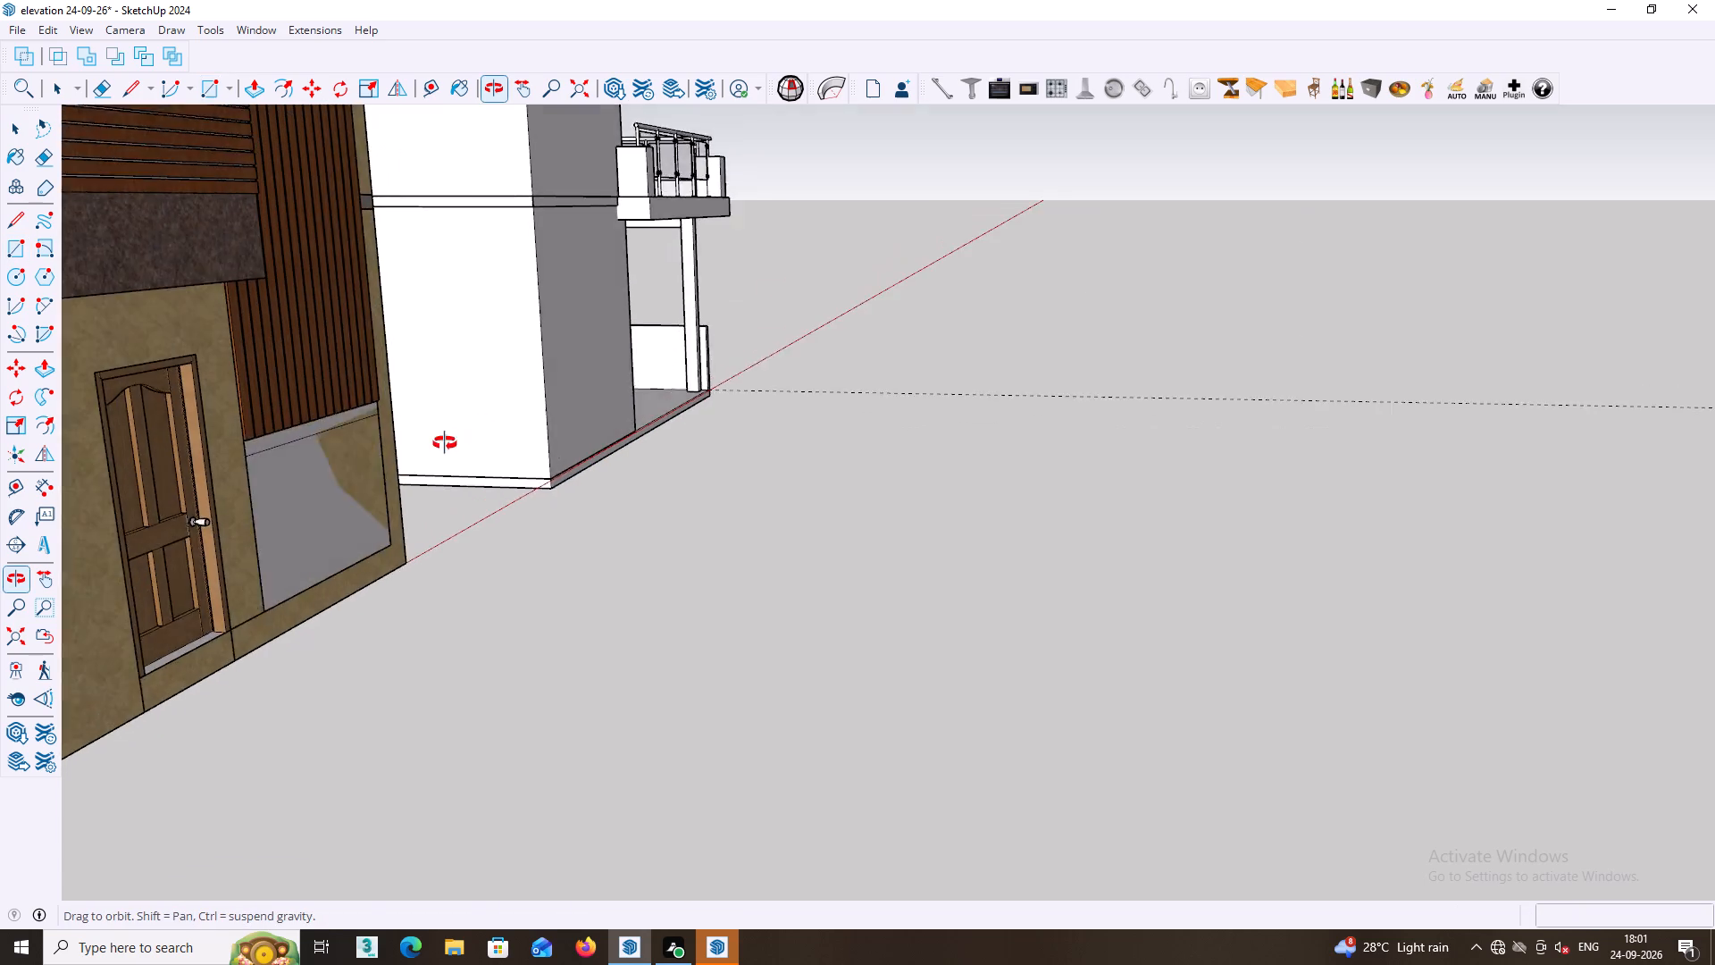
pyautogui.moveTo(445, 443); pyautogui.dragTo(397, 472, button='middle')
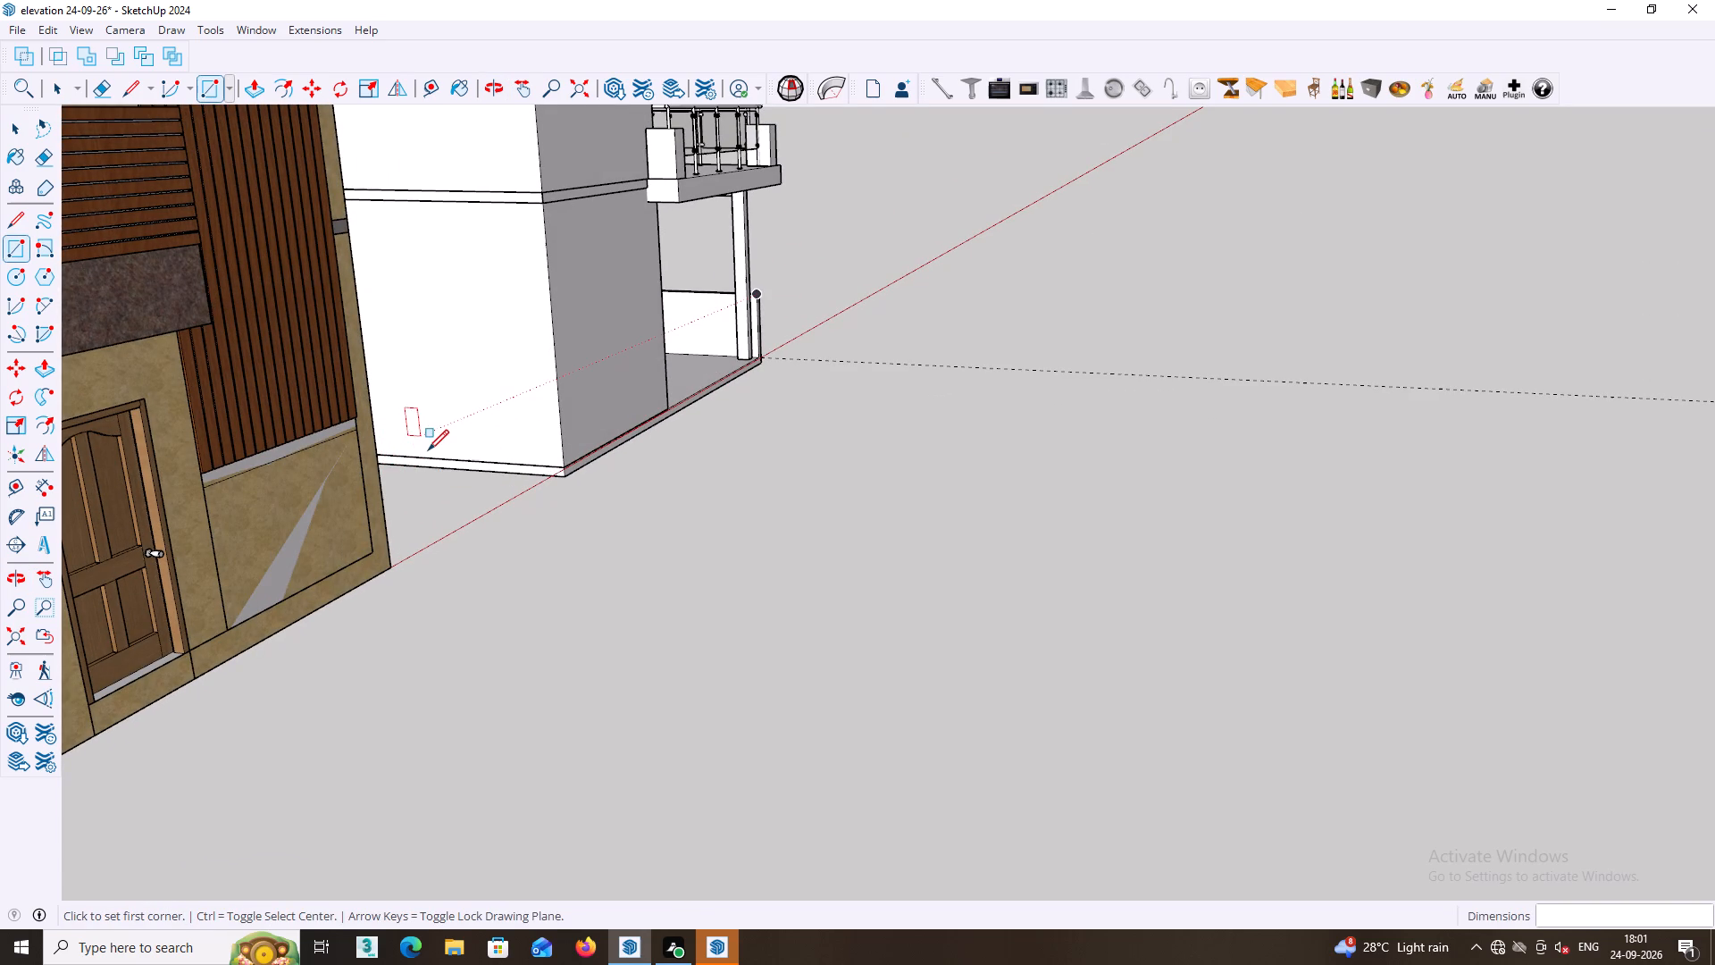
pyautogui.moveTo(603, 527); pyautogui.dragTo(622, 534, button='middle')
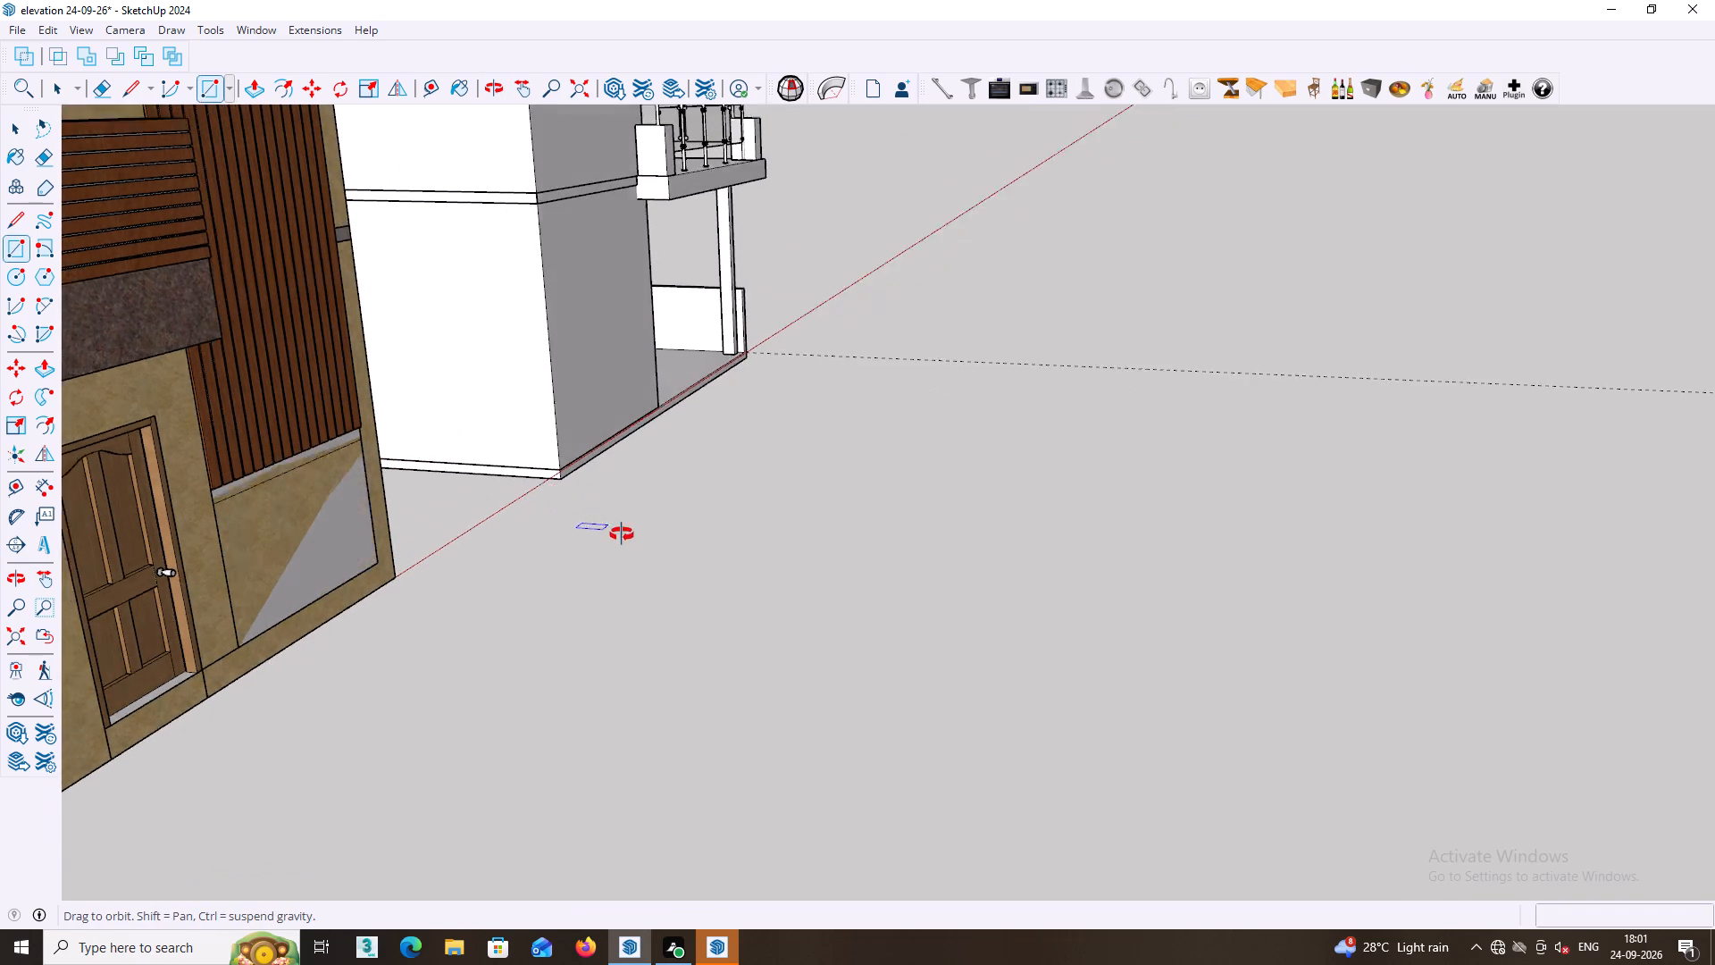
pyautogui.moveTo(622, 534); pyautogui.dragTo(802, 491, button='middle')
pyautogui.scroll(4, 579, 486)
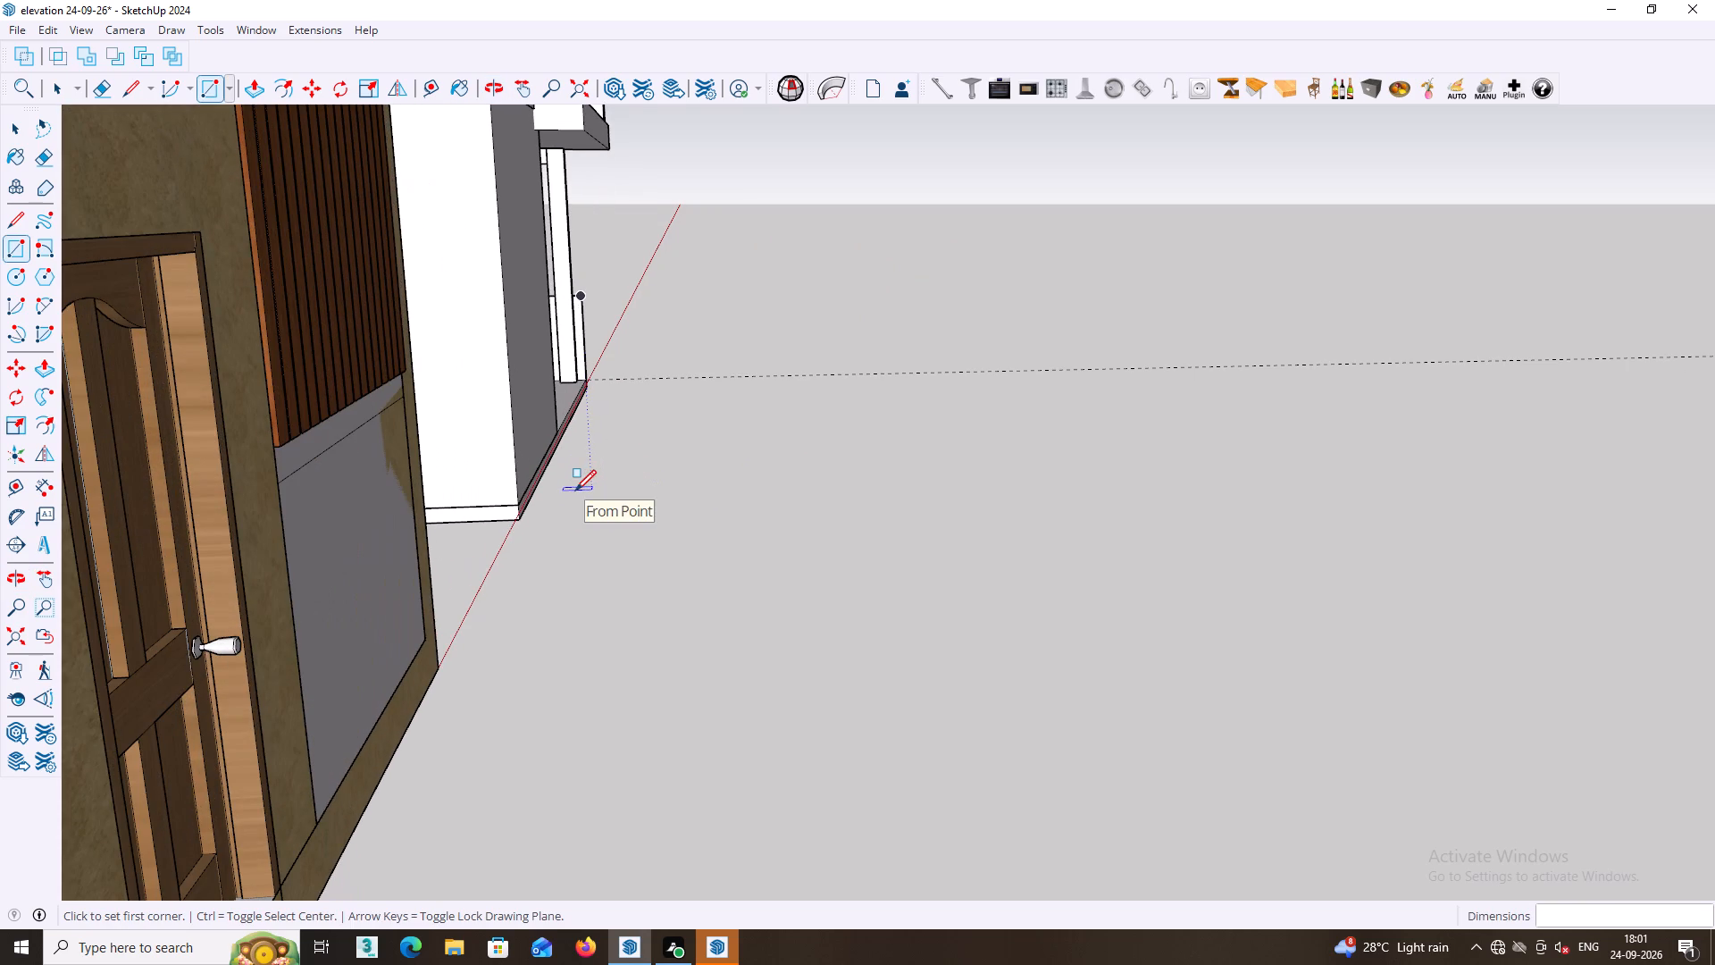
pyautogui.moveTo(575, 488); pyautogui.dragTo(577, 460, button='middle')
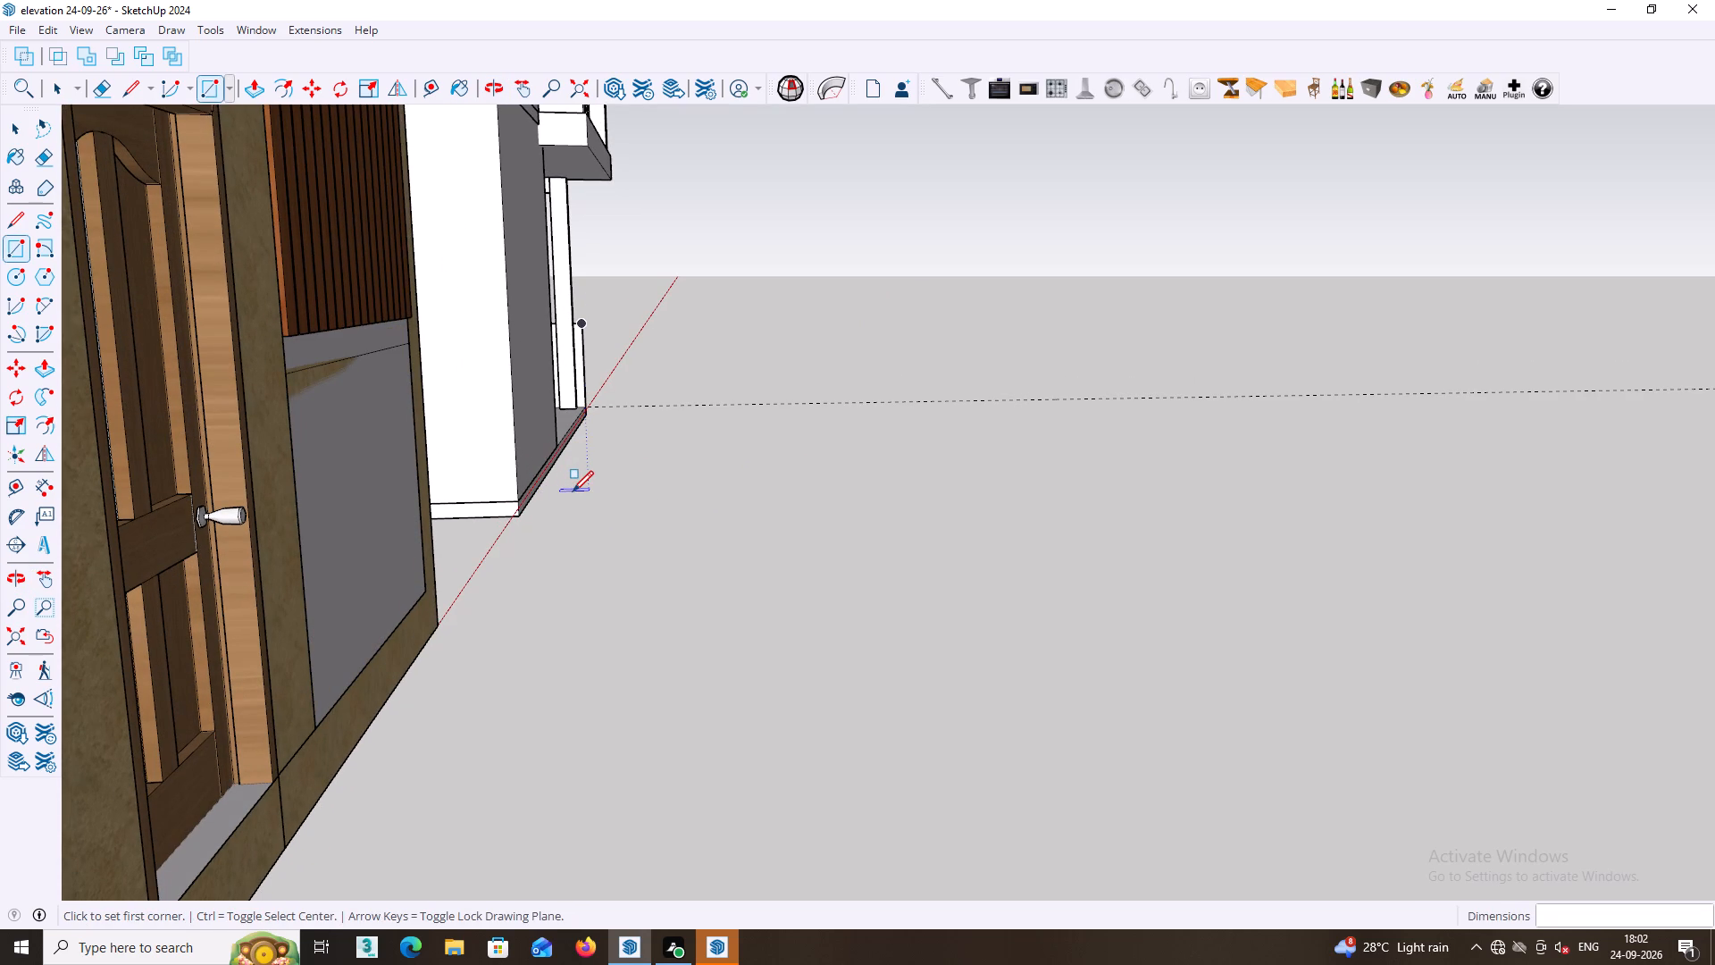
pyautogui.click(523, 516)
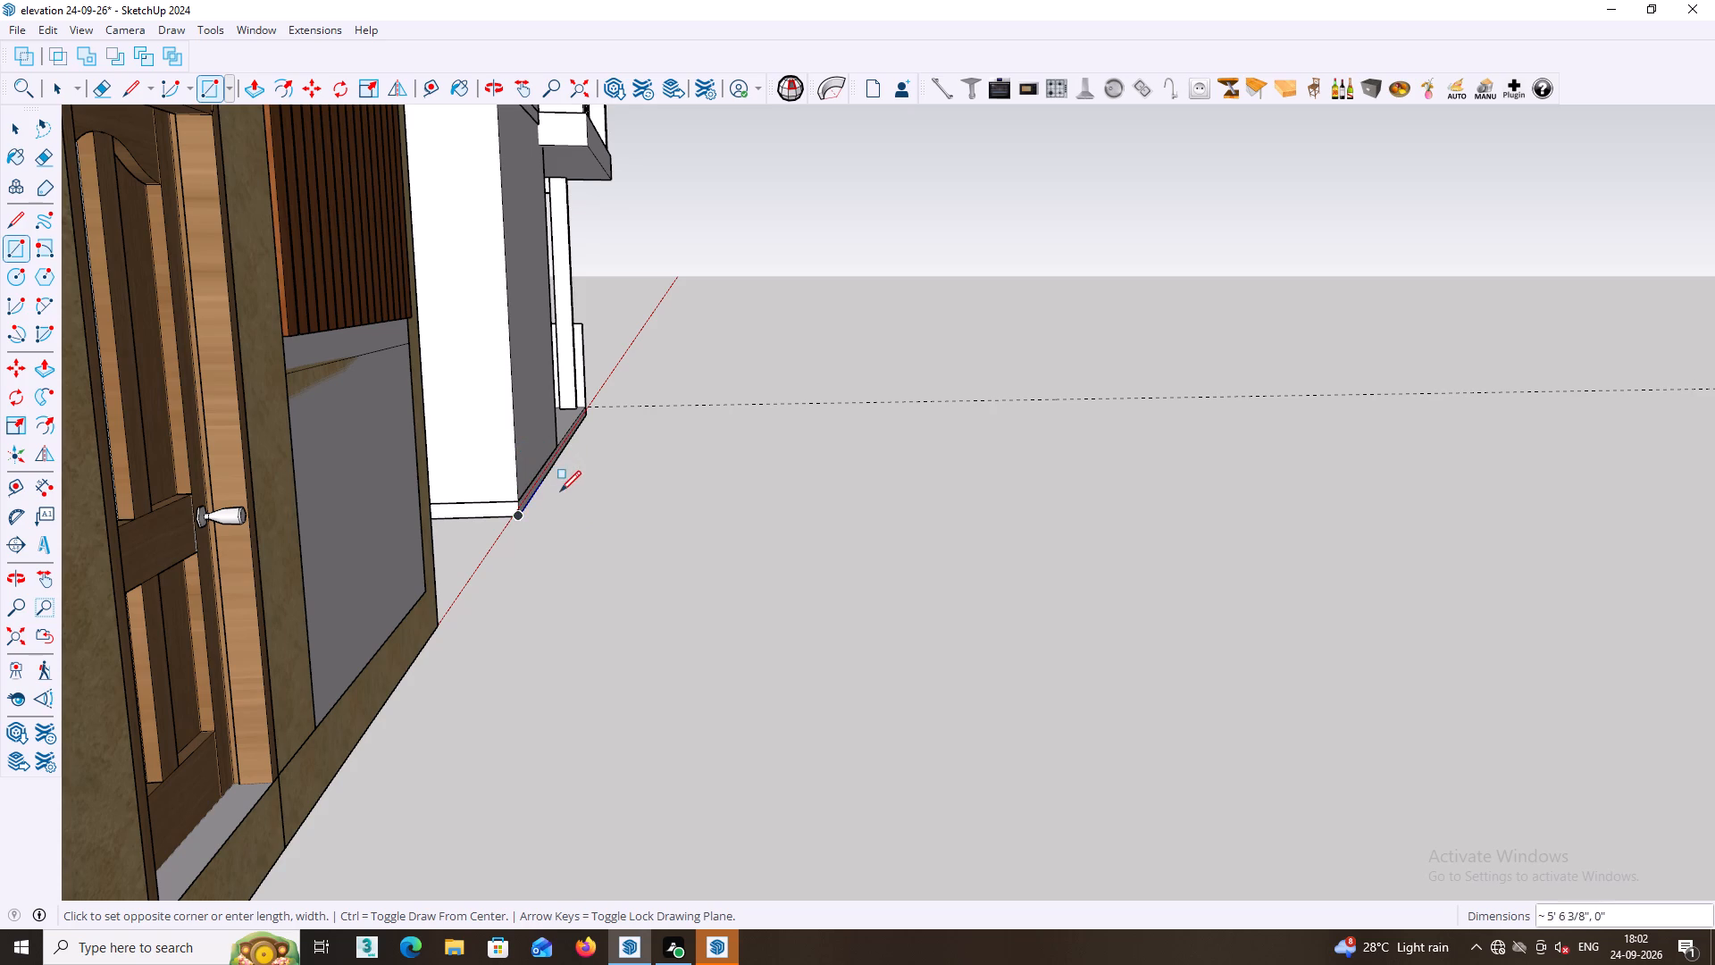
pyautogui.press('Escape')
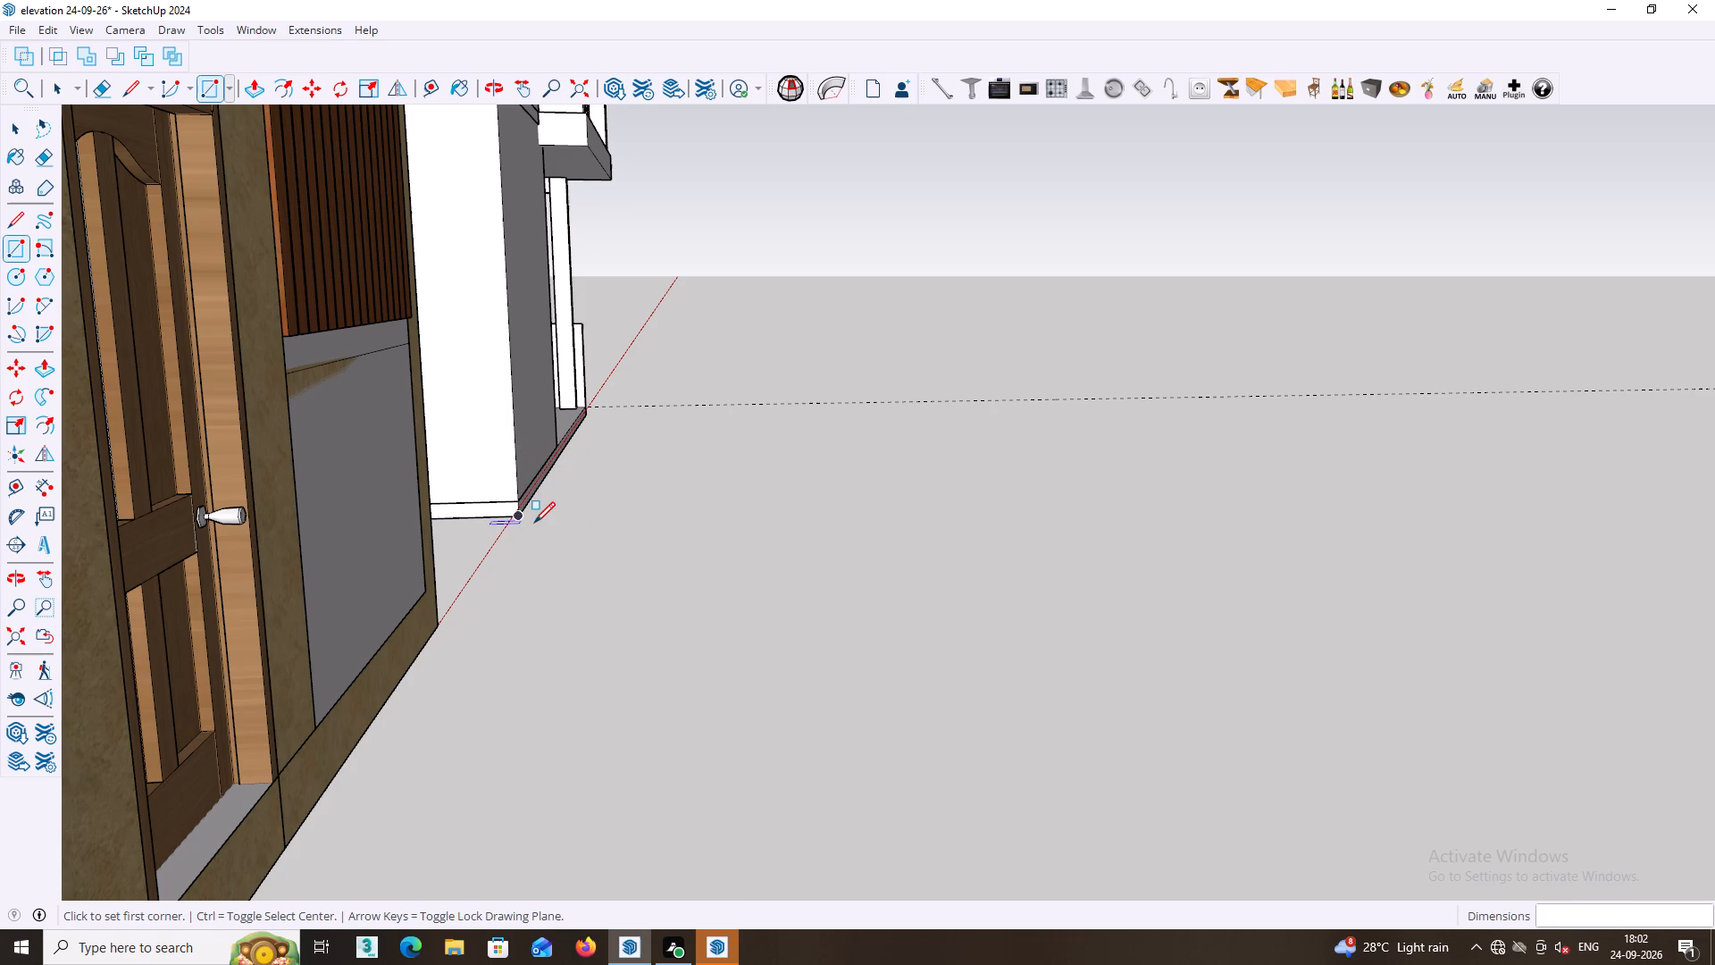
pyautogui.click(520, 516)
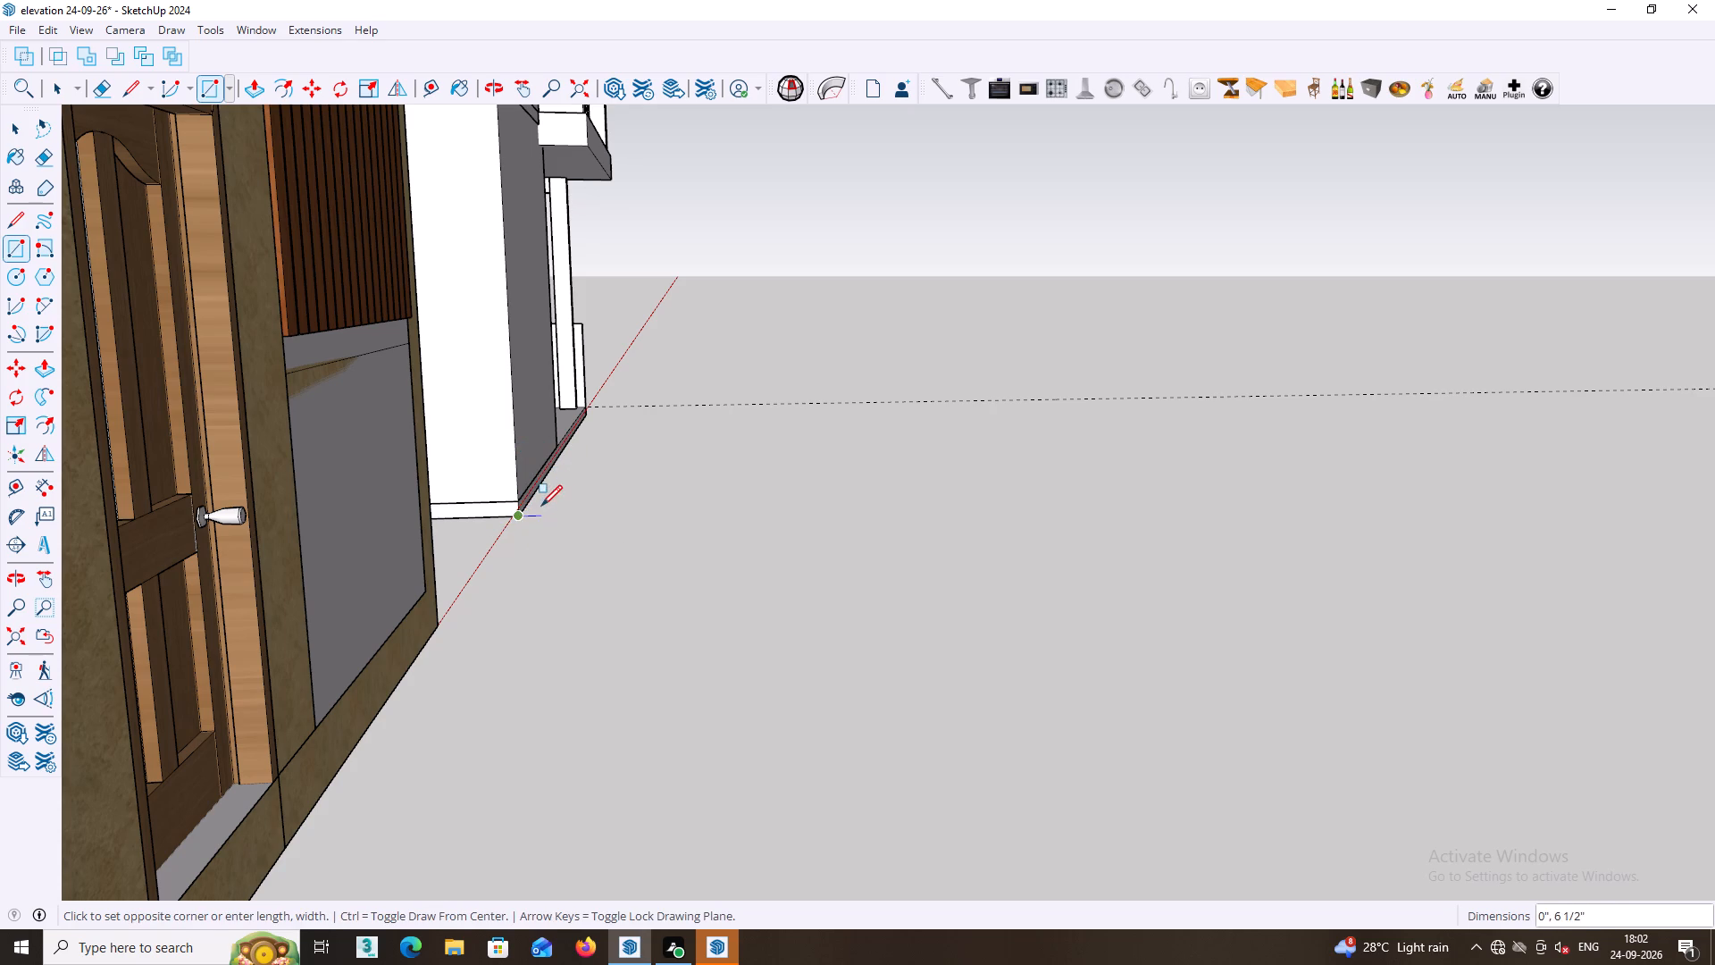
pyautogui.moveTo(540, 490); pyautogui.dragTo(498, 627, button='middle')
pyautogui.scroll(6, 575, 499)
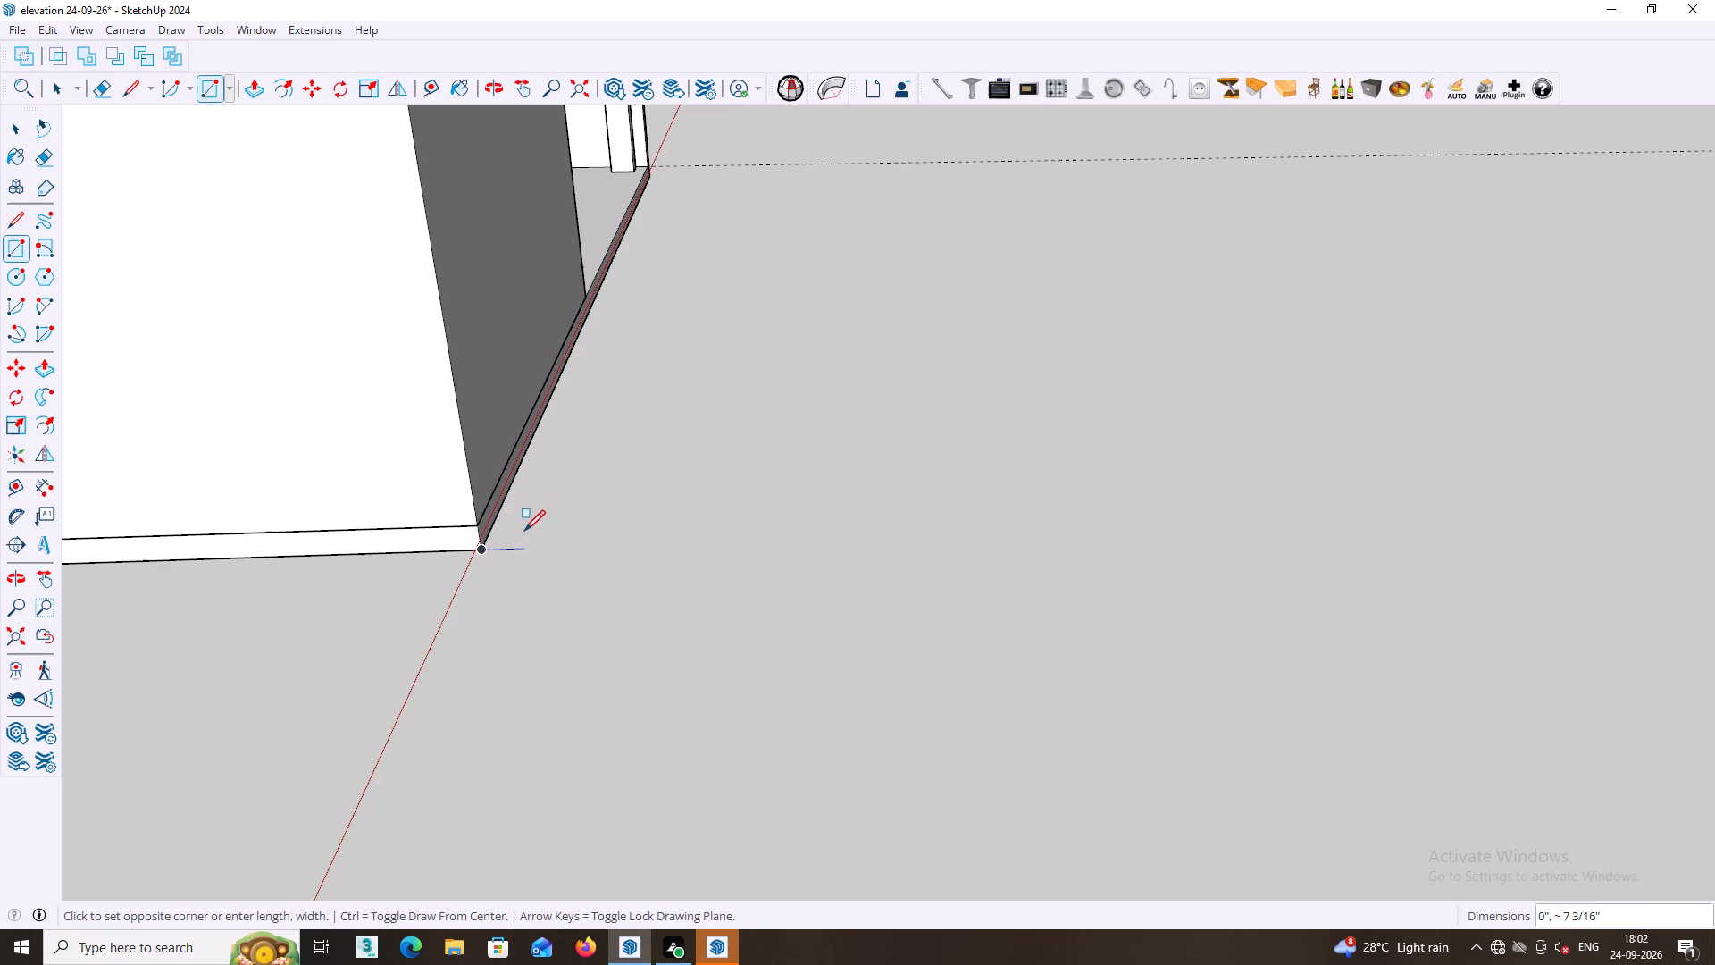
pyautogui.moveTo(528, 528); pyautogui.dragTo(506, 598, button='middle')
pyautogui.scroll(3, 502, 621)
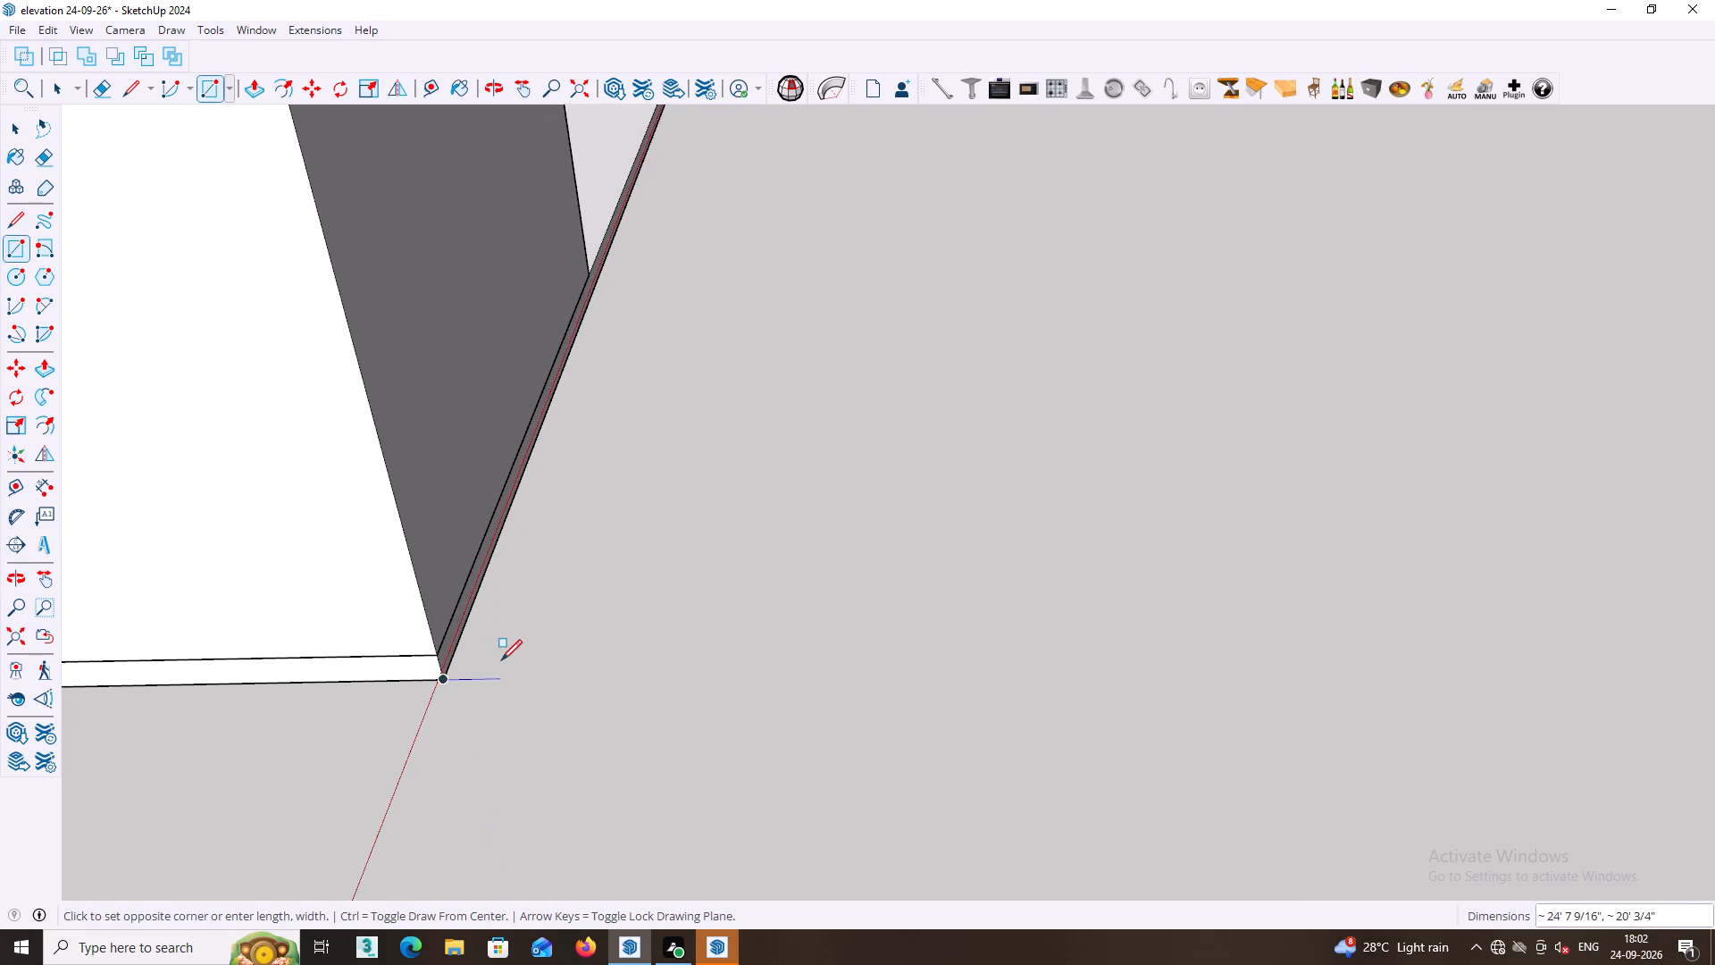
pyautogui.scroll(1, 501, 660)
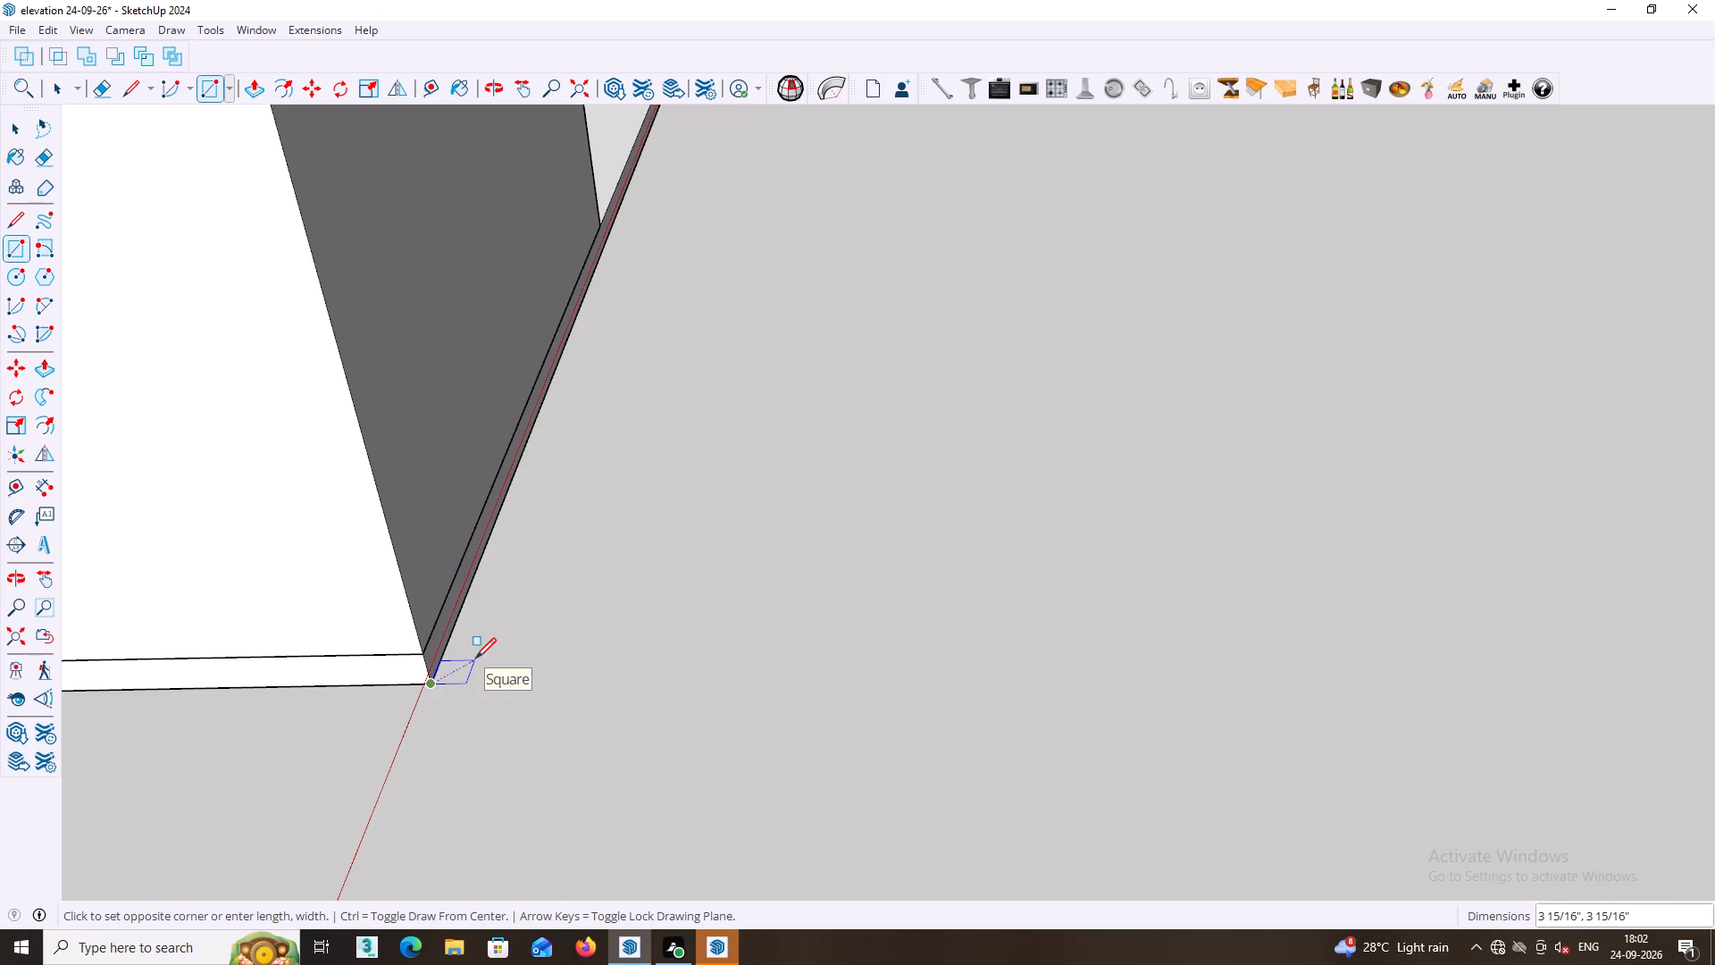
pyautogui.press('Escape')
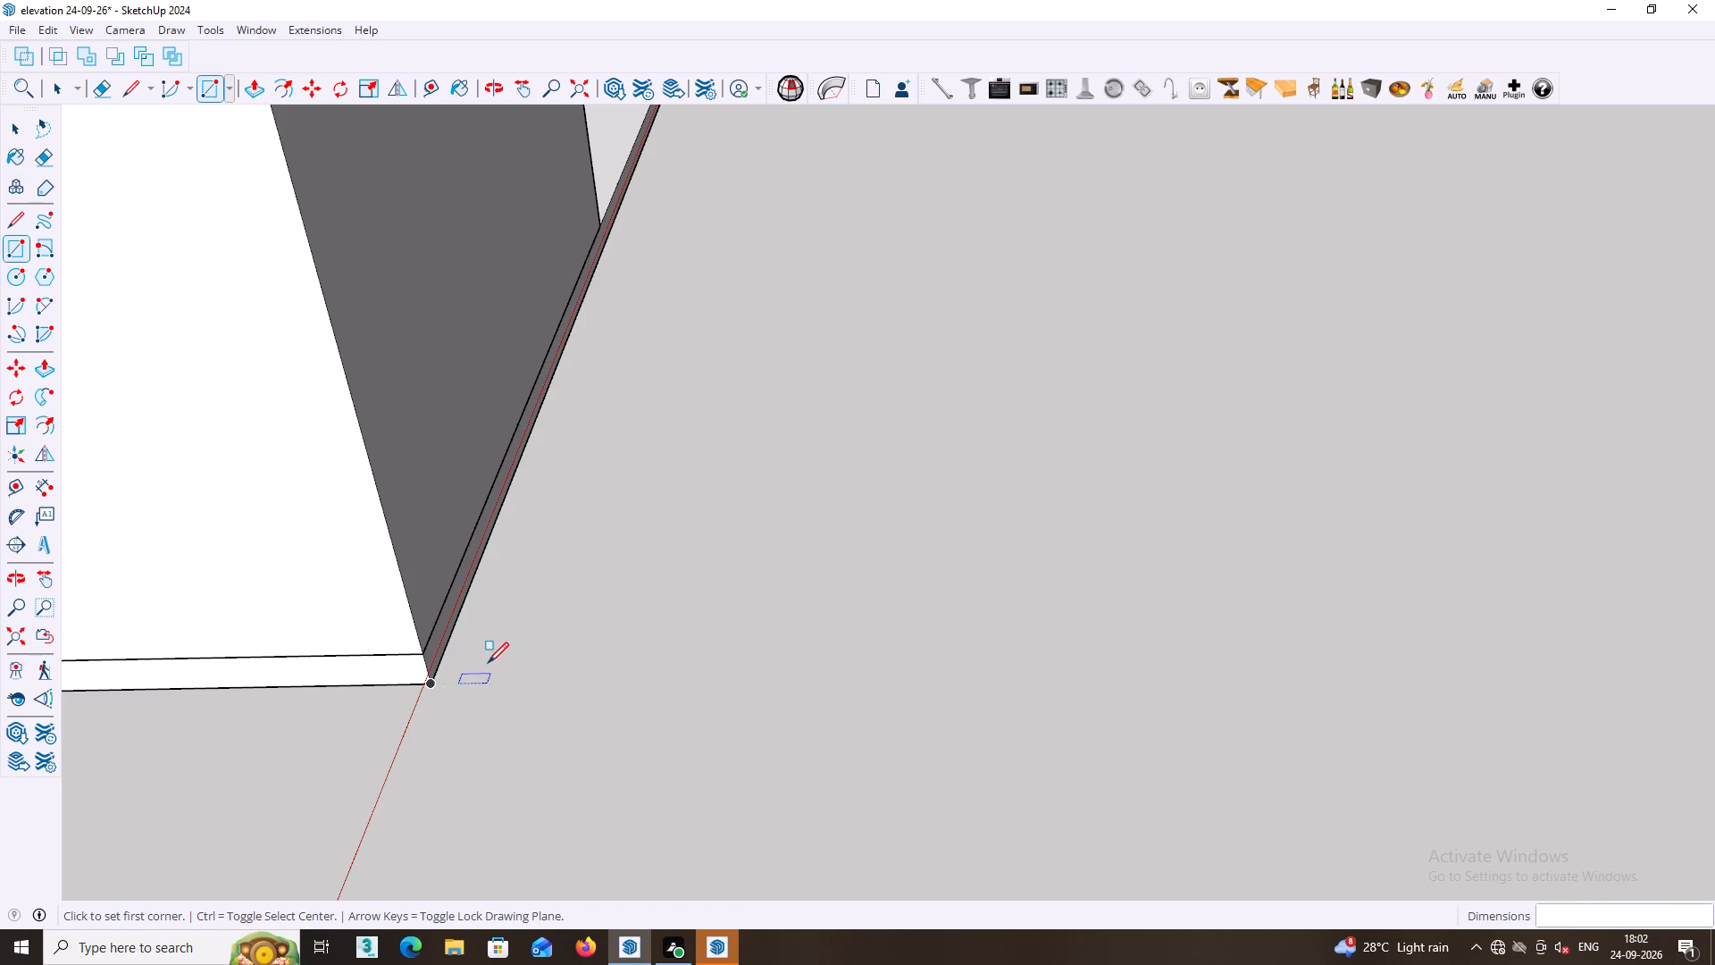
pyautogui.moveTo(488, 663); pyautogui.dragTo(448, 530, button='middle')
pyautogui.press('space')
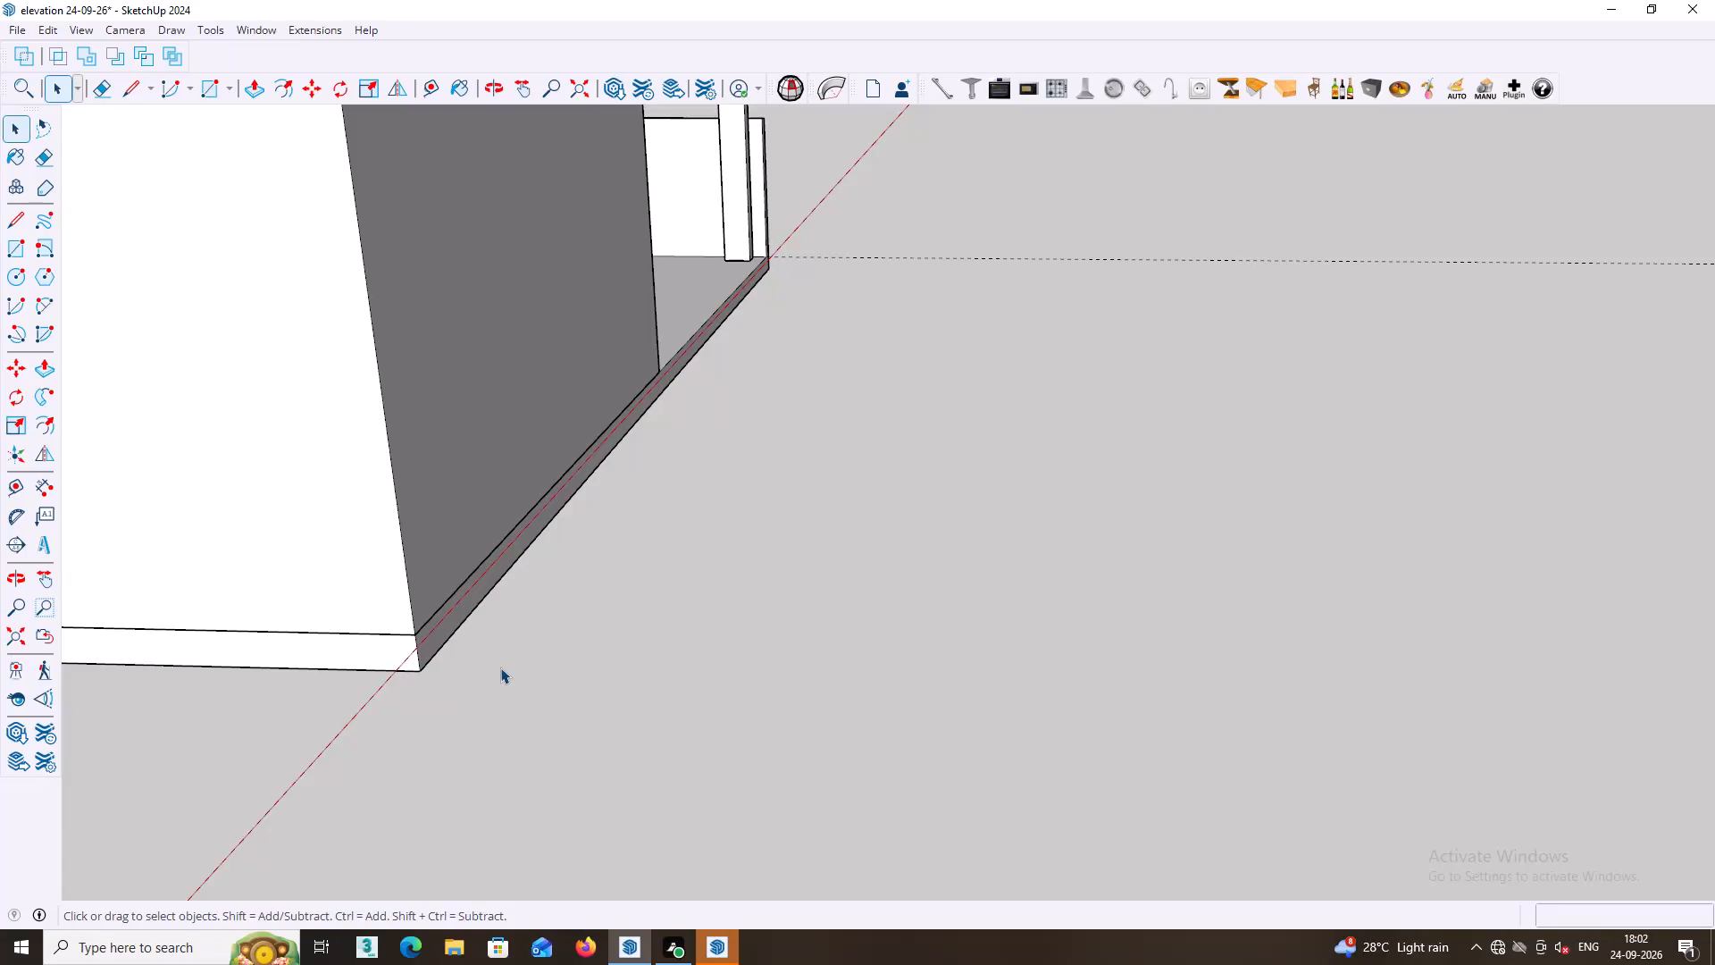
# Draw a line about 3' 6" long outward along the green axis from the plinth's bottom front corner at the plain front wall.
pyautogui.press('l')
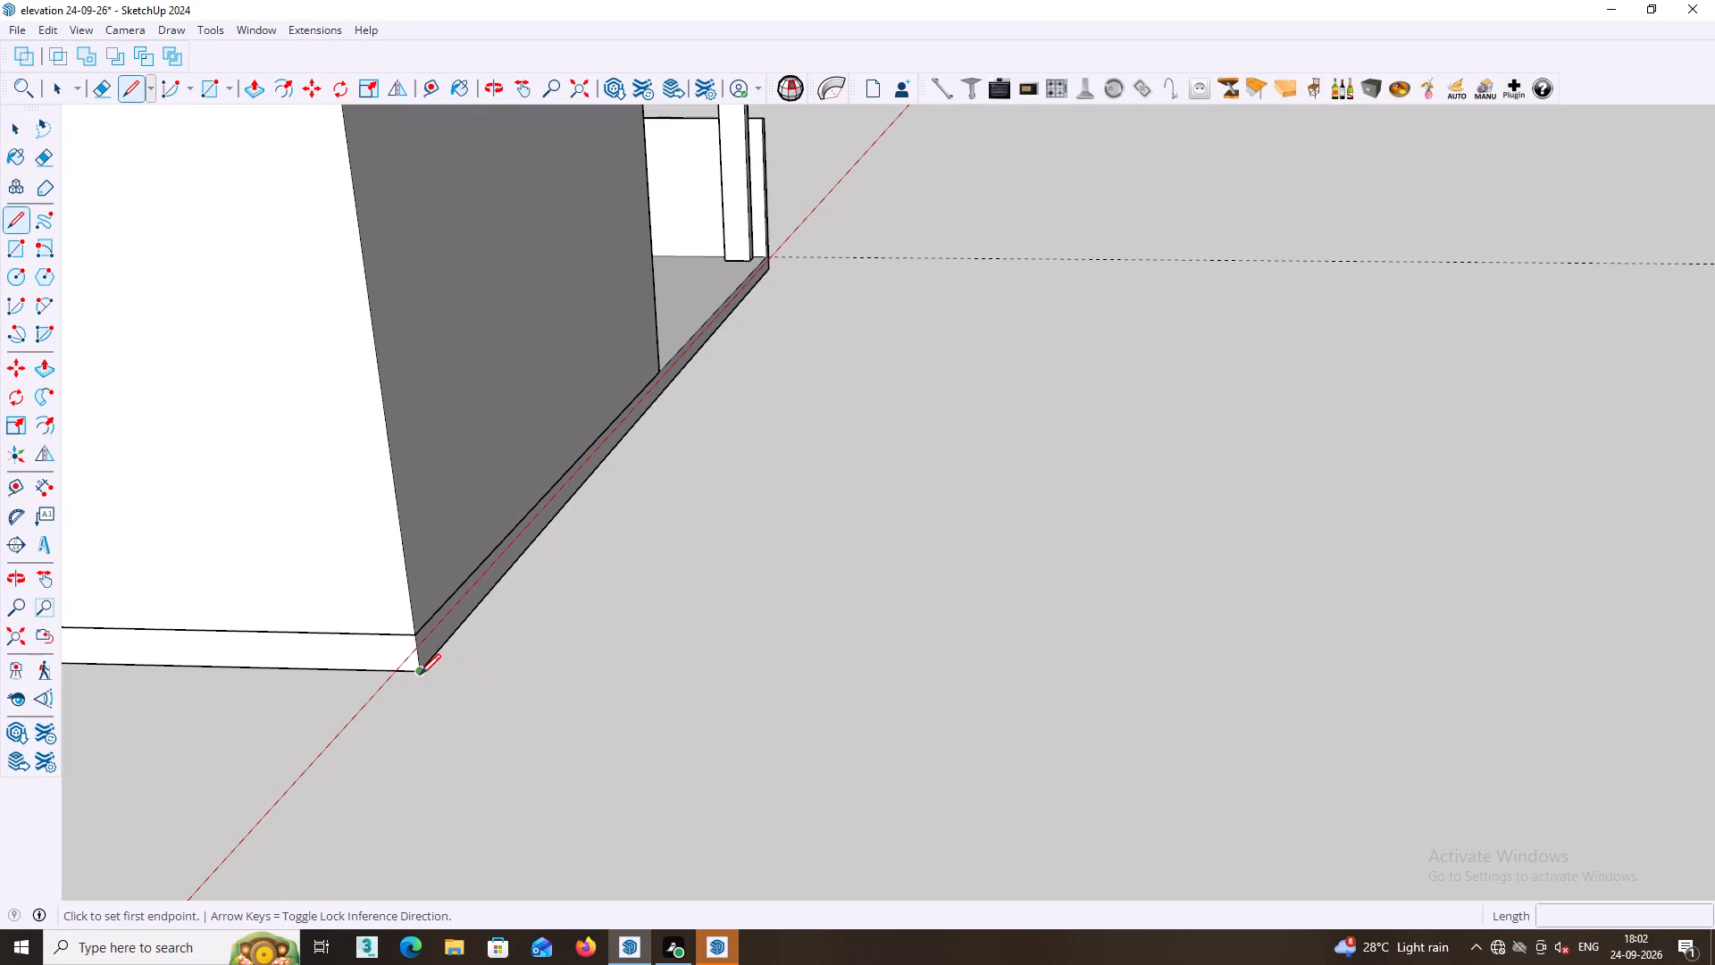
pyautogui.click(420, 675)
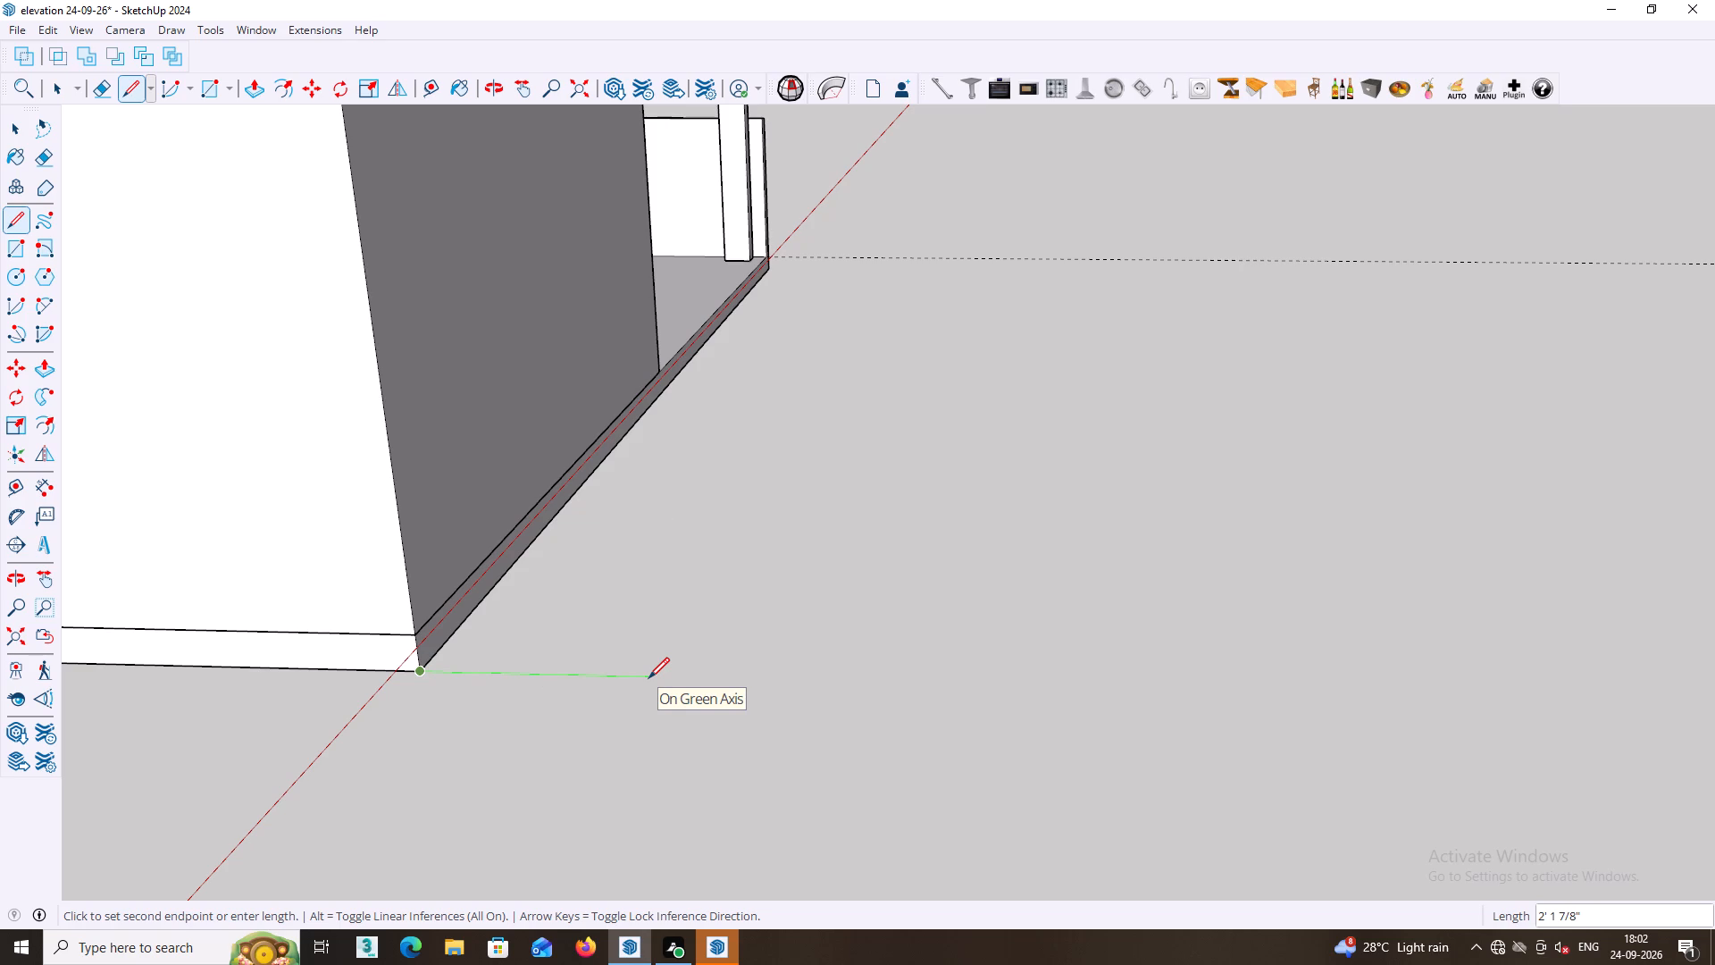
pyautogui.press('Right')
pyautogui.press('Left')
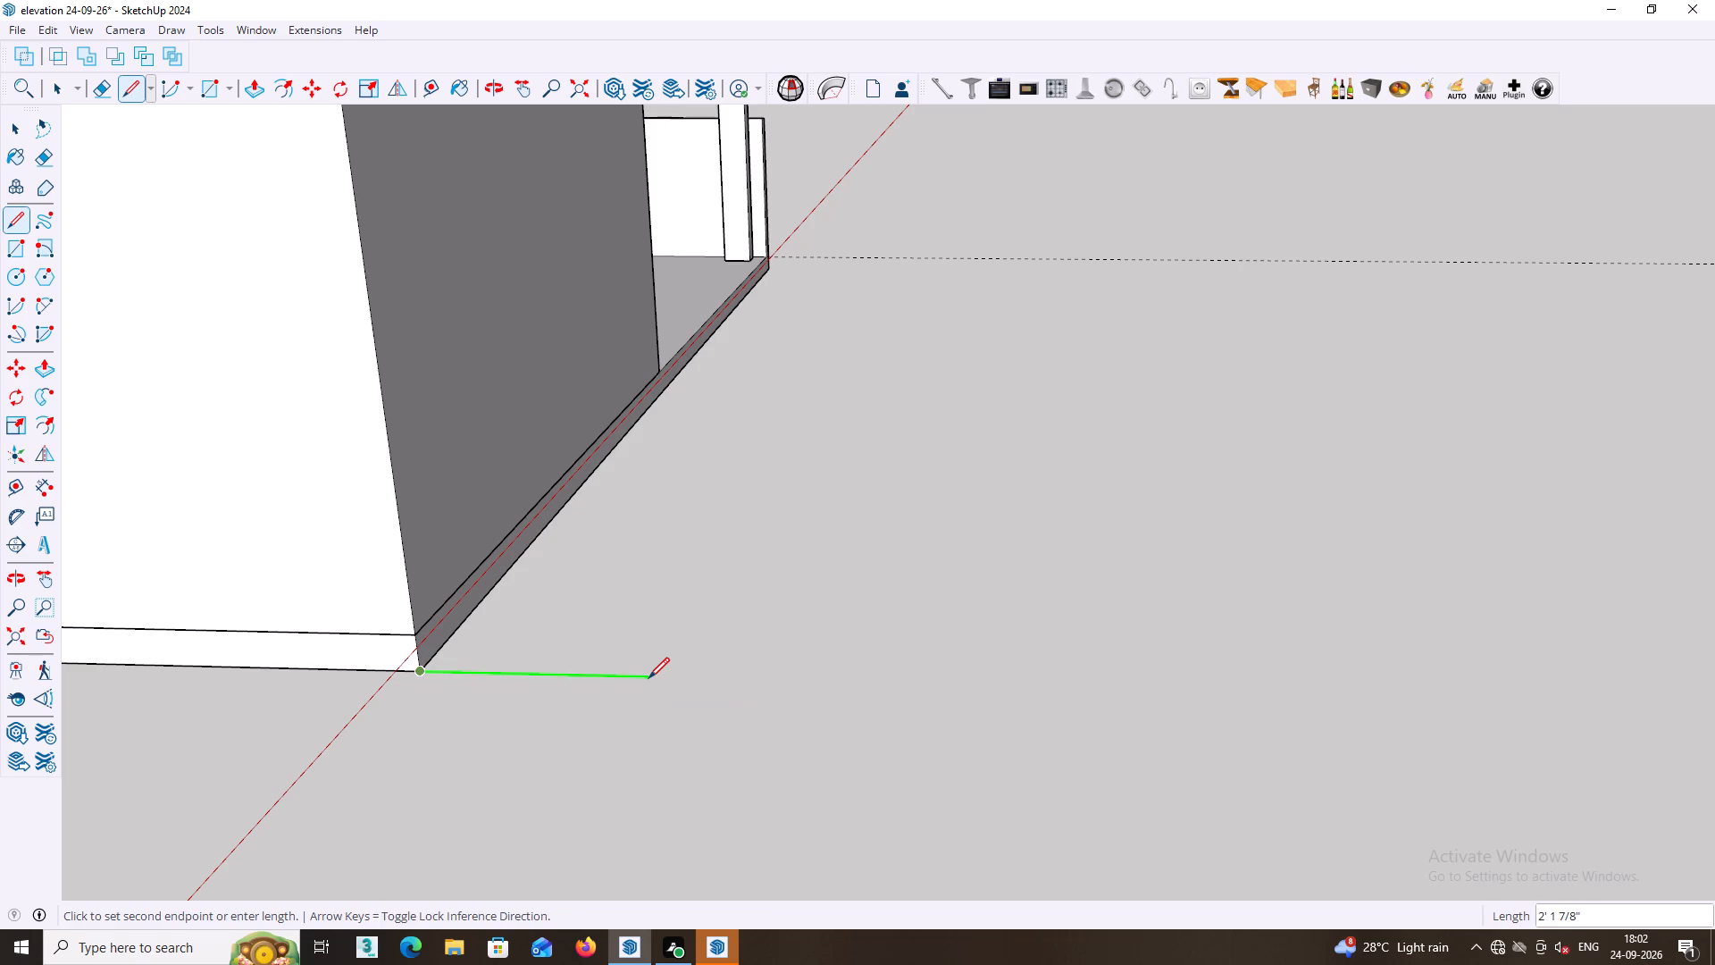
pyautogui.scroll(-5, 651, 670)
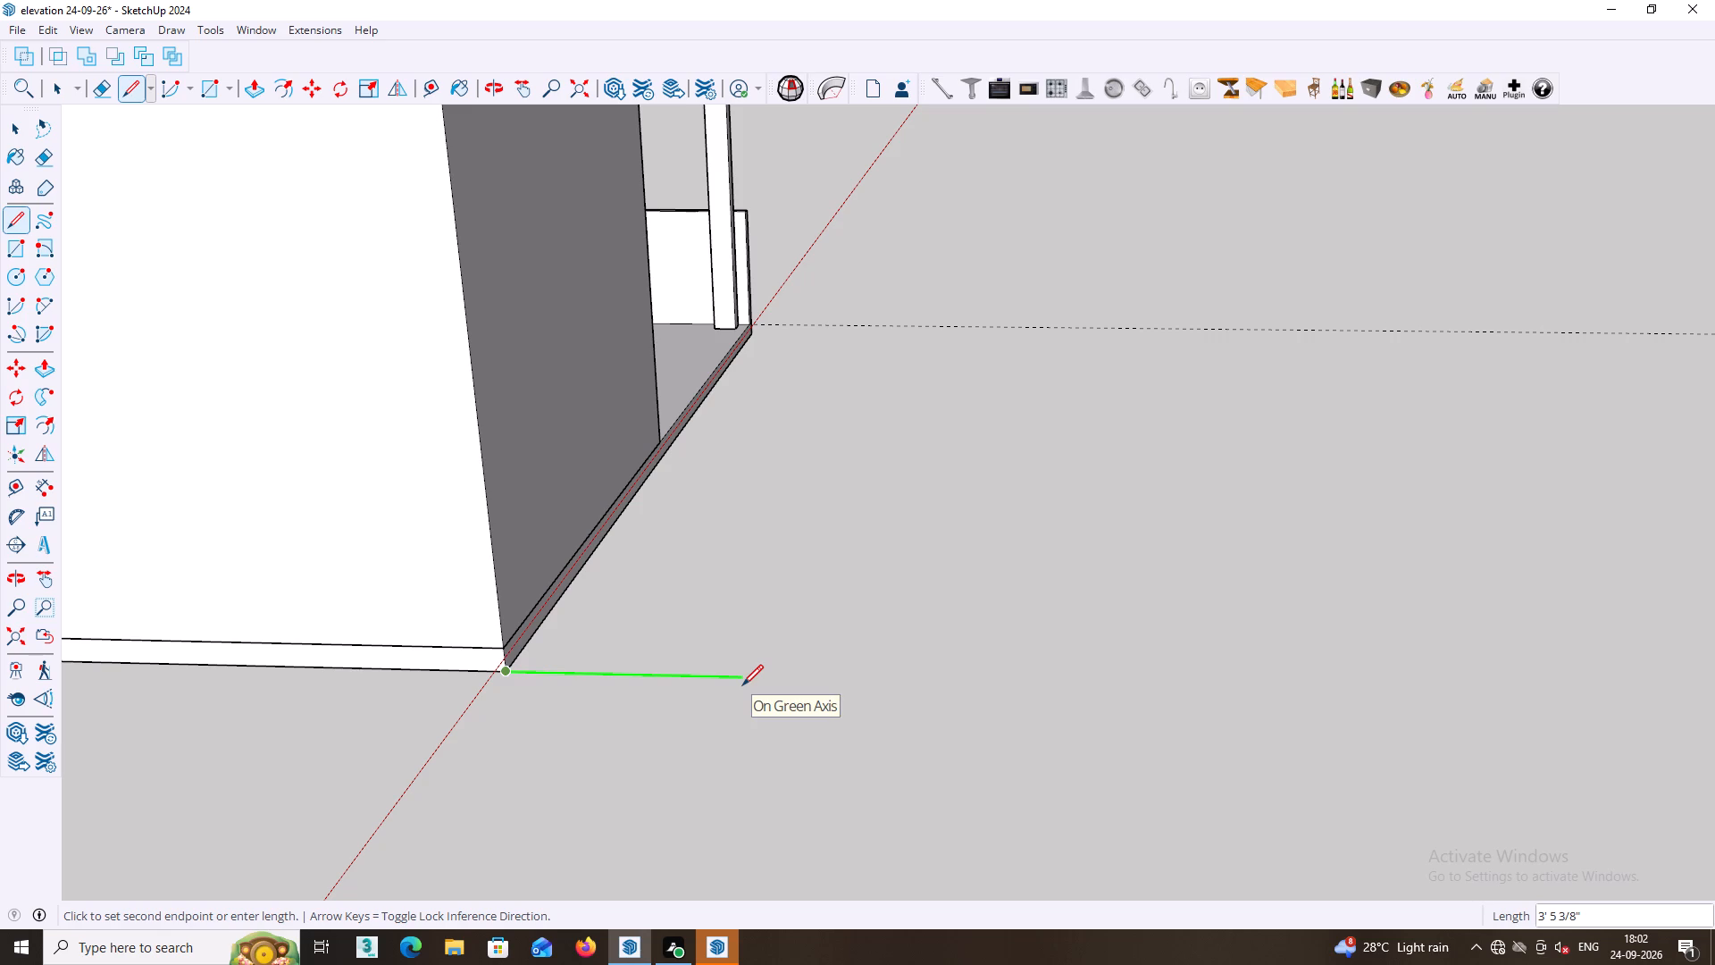
pyautogui.click(749, 687)
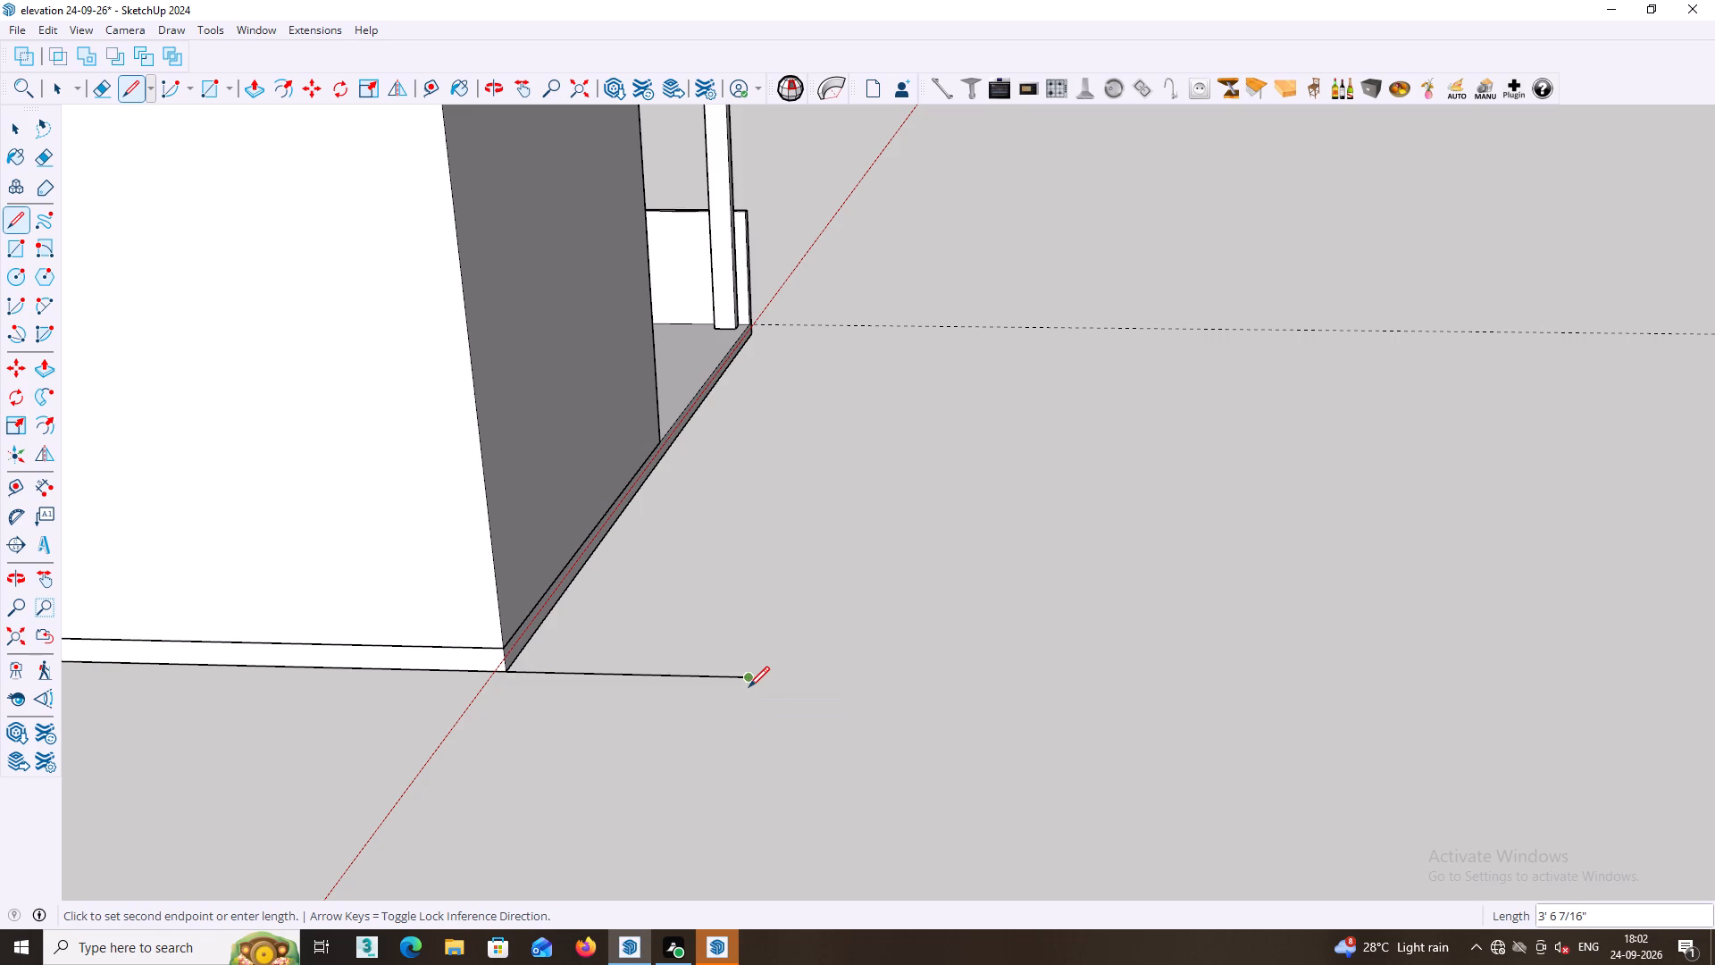
# Place a guide parallel to the new line, offset 4.5" from it towards the porch side.
pyautogui.moveTo(749, 687); pyautogui.dragTo(420, 750, button='middle')
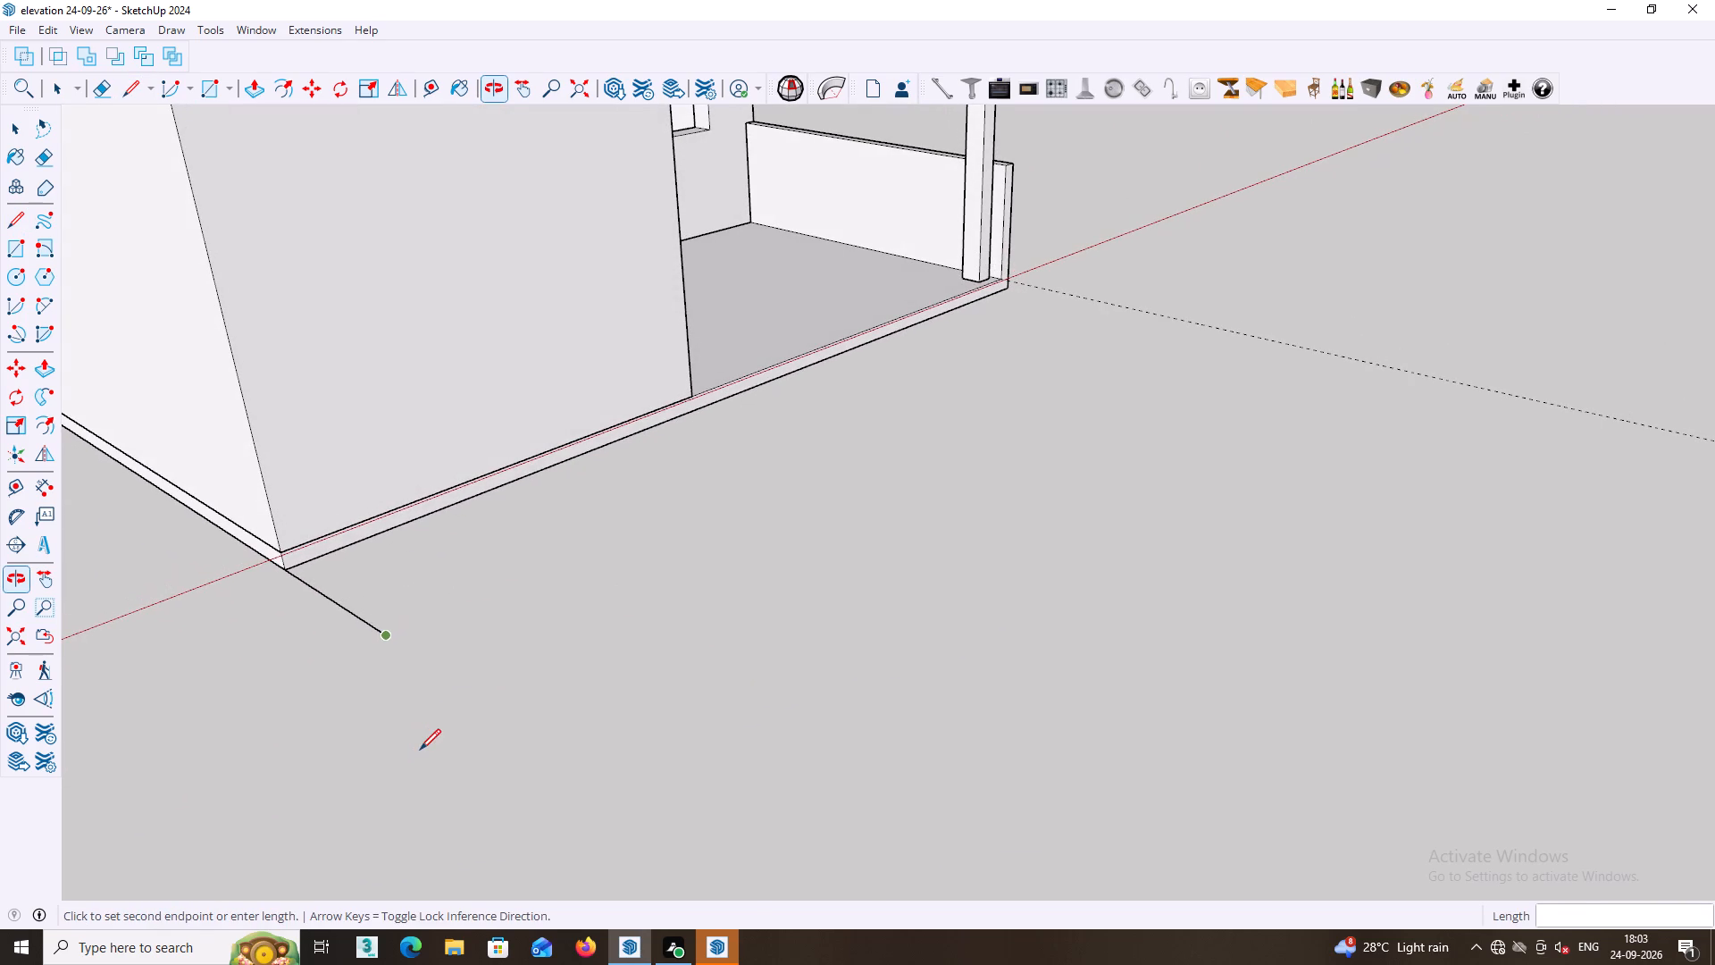
pyautogui.press('t')
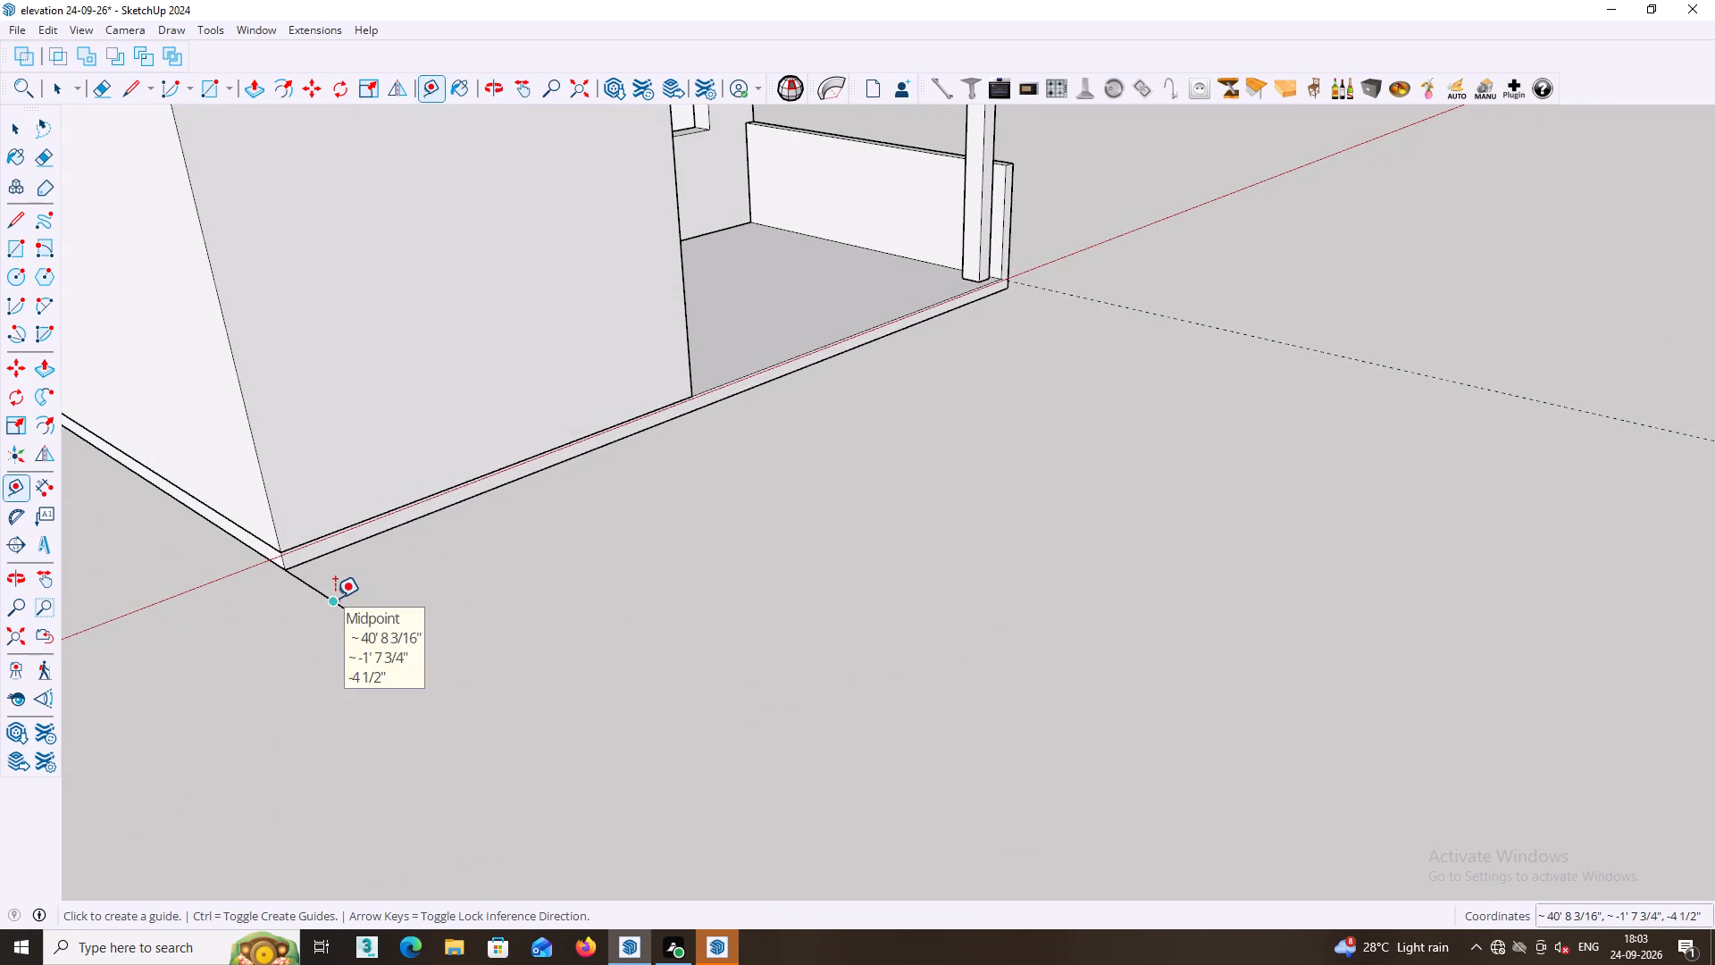
pyautogui.click(328, 596)
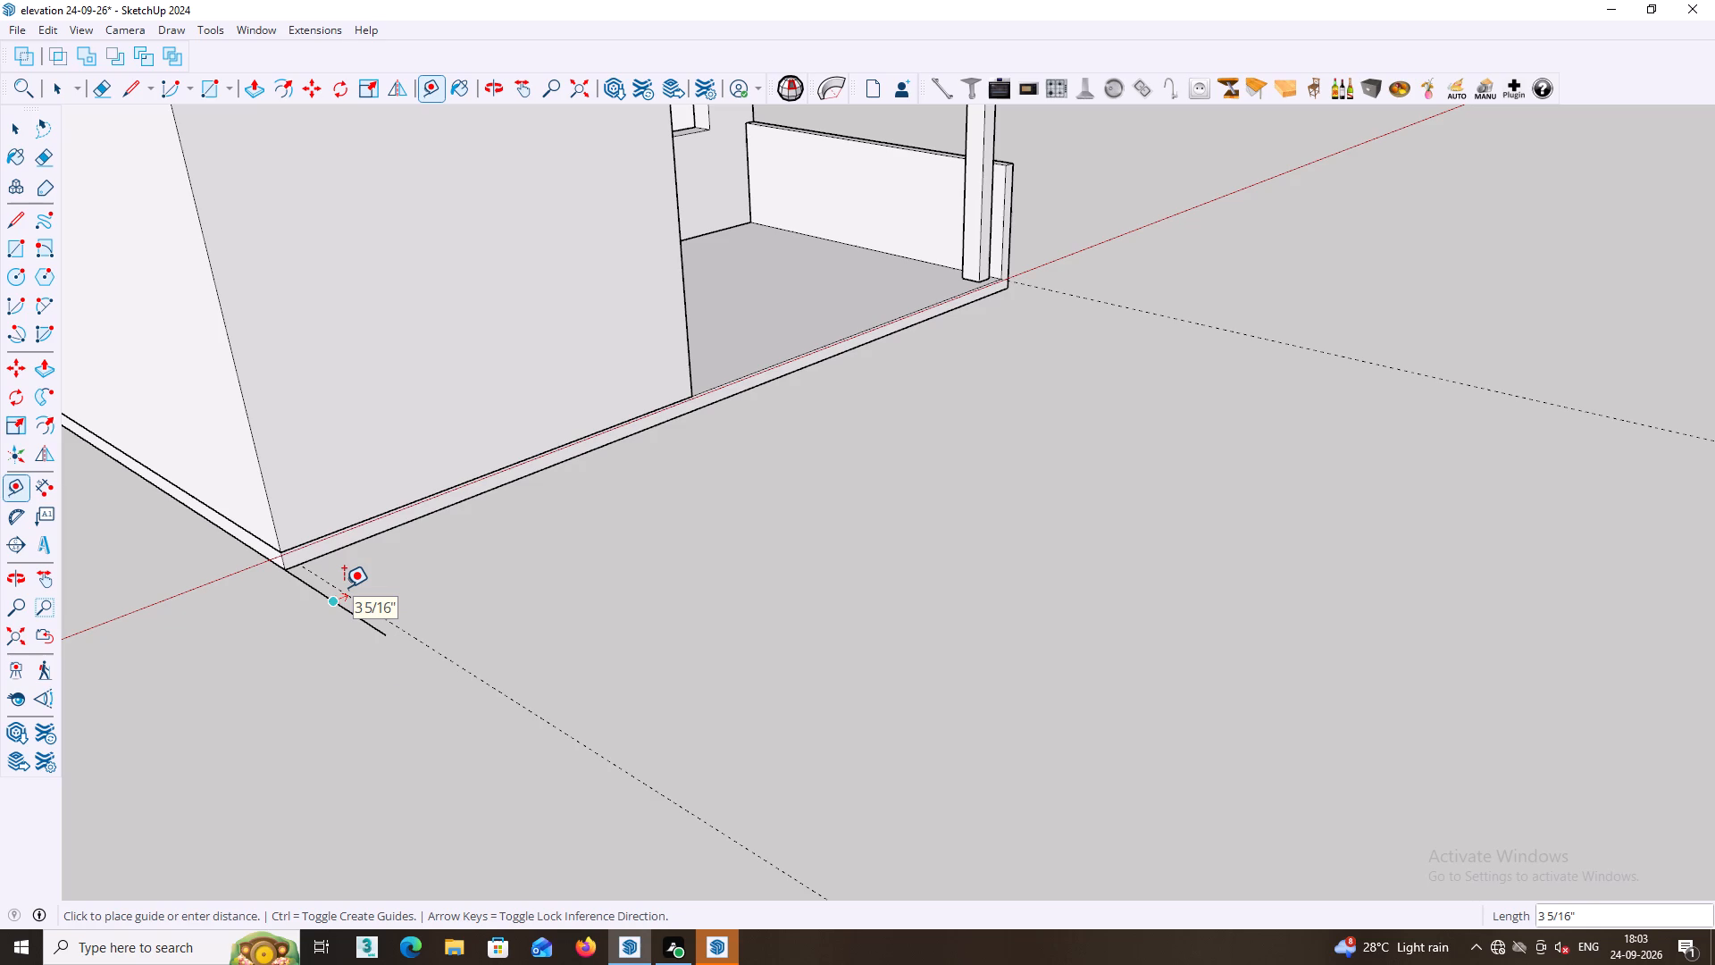
pyautogui.write('4.5')
pyautogui.press('Return')
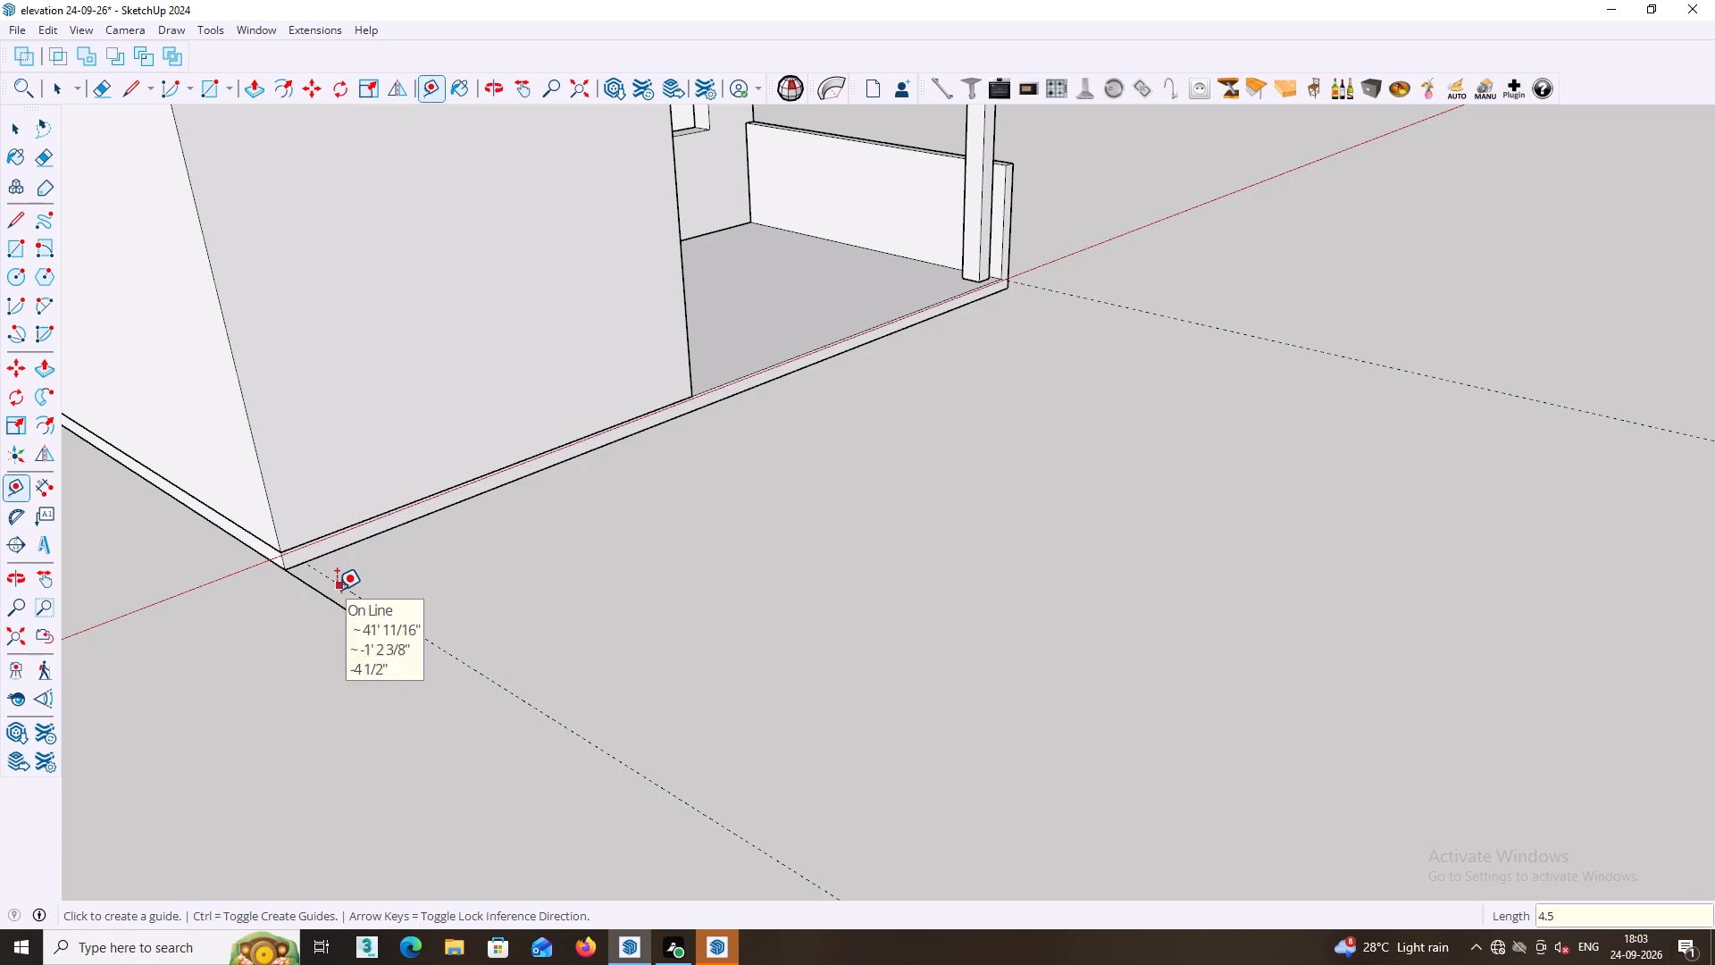
pyautogui.scroll(-2, 333, 598)
pyautogui.moveTo(309, 602); pyautogui.dragTo(174, 614, button='middle')
pyautogui.moveTo(253, 615); pyautogui.dragTo(285, 620, button='middle')
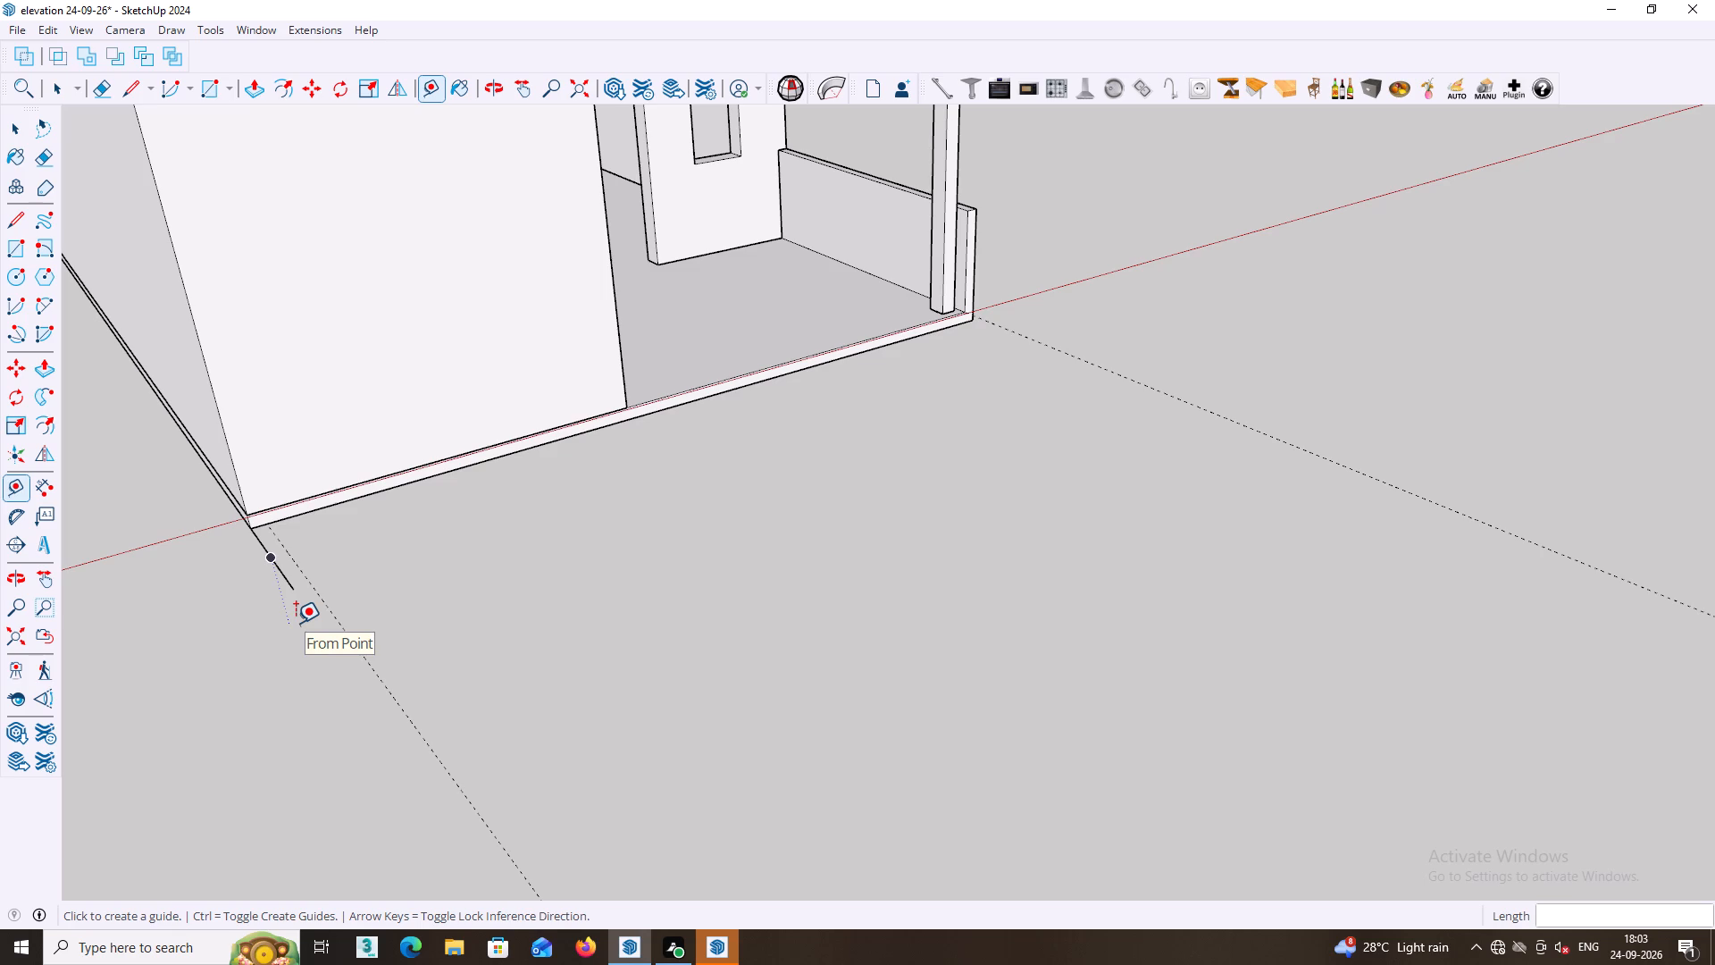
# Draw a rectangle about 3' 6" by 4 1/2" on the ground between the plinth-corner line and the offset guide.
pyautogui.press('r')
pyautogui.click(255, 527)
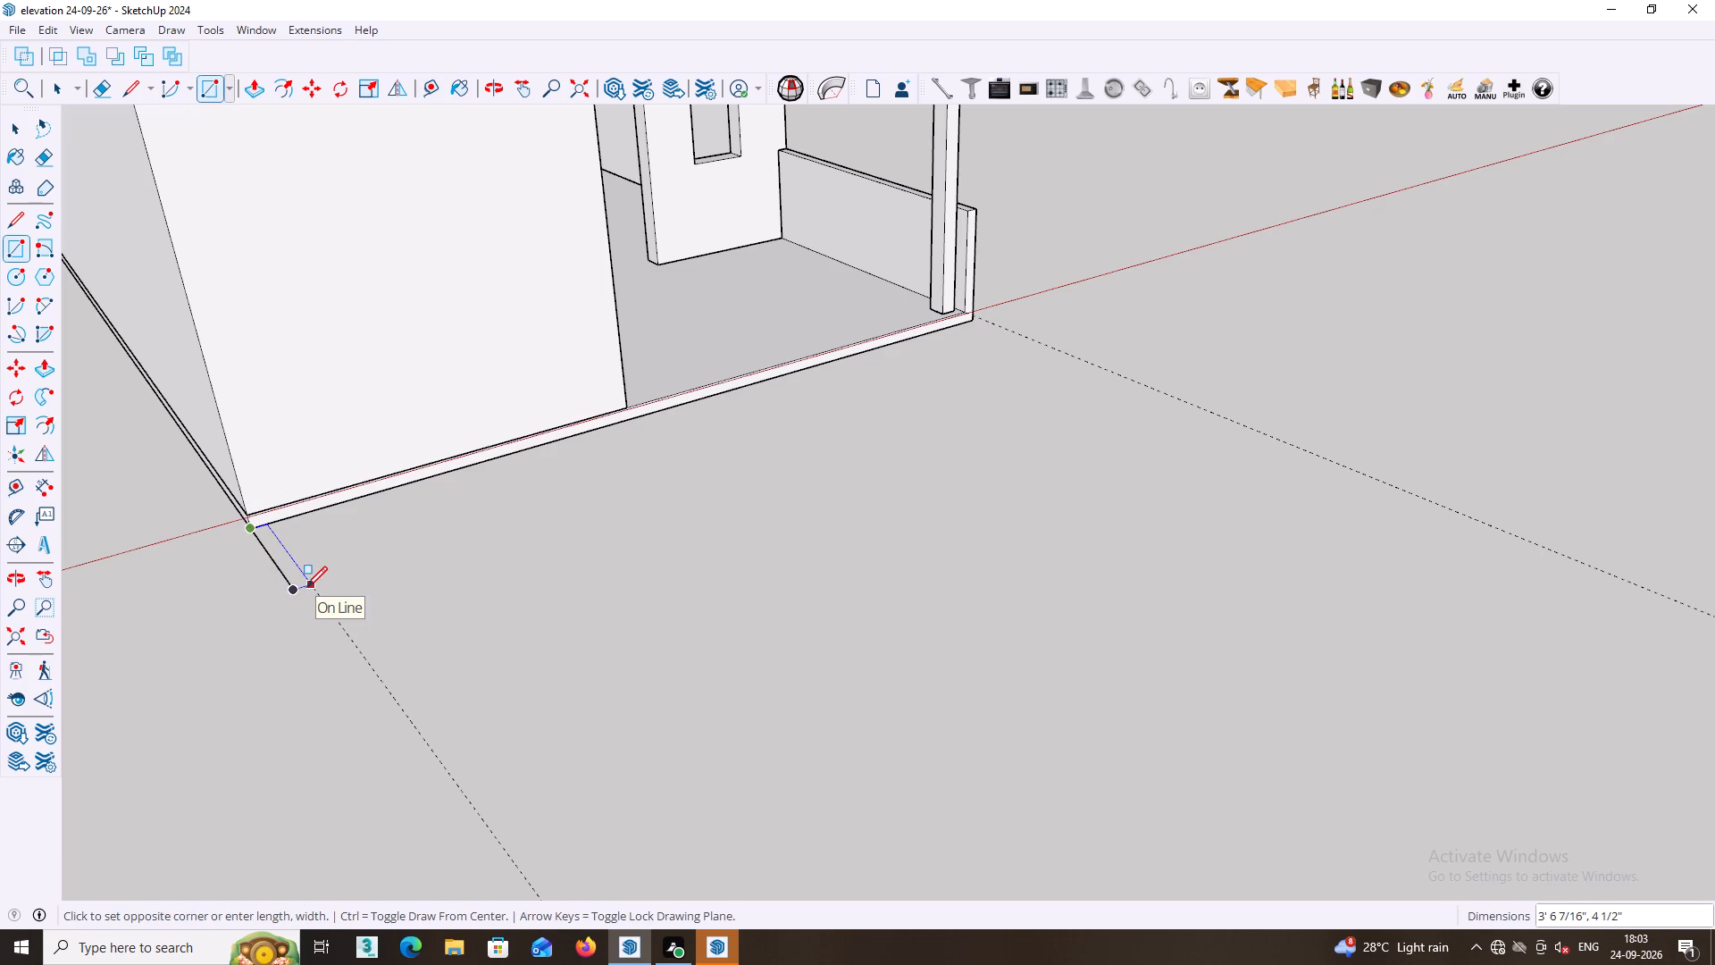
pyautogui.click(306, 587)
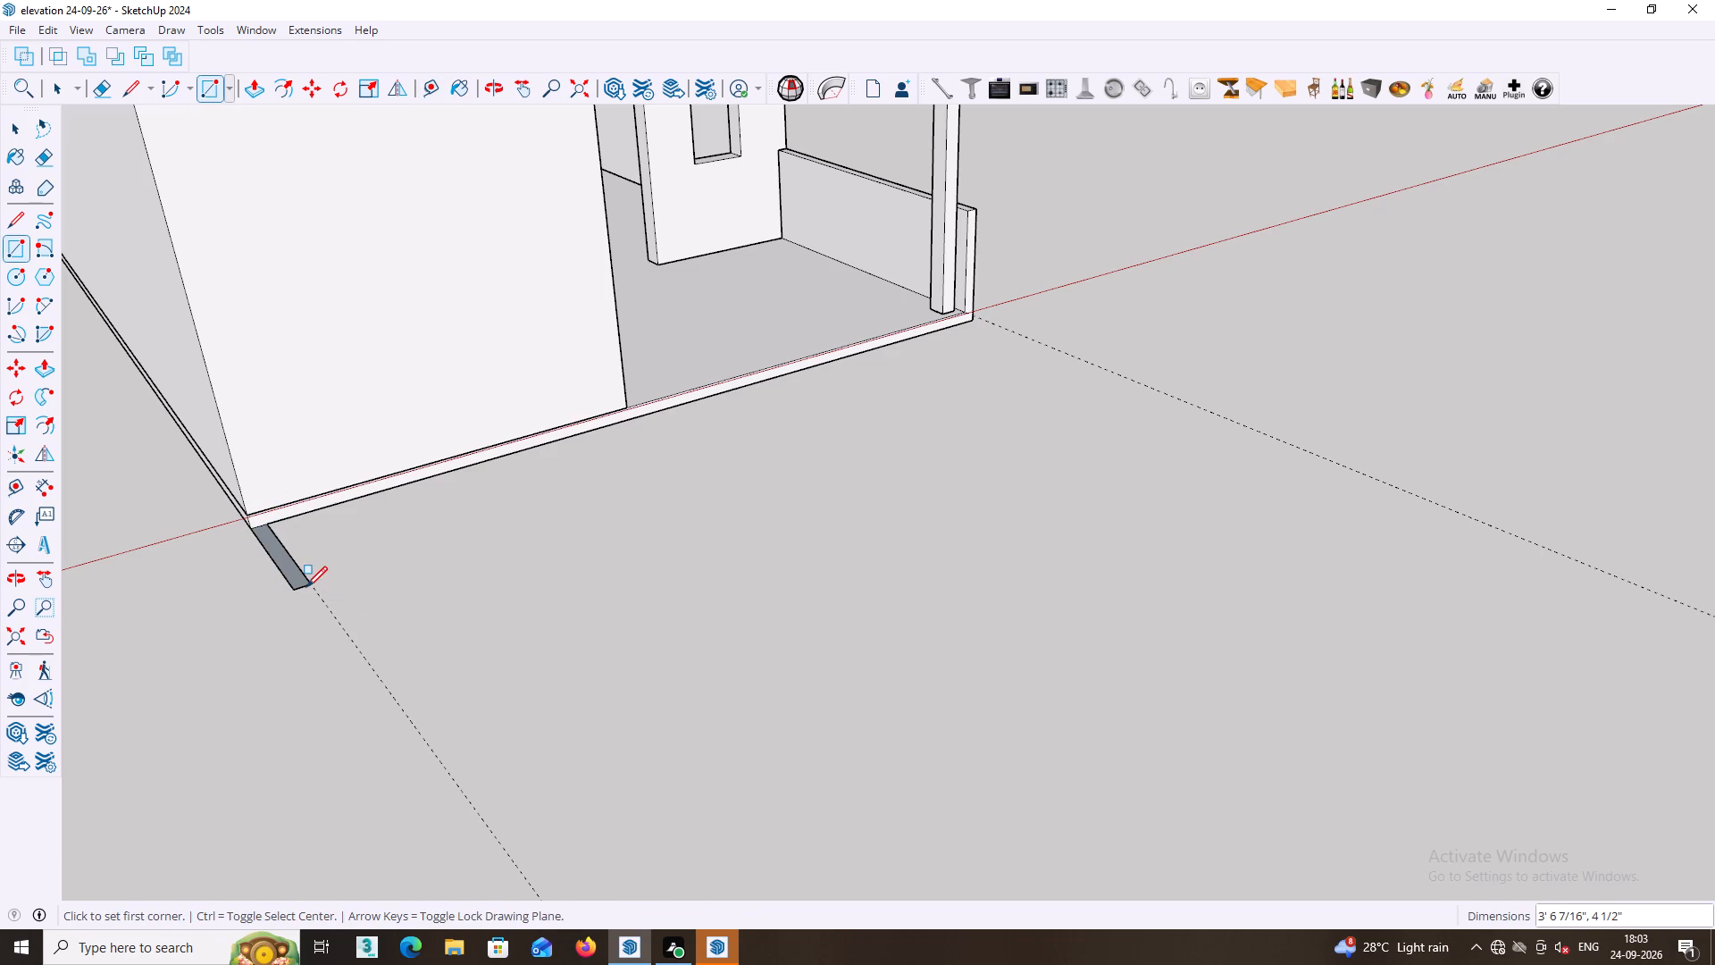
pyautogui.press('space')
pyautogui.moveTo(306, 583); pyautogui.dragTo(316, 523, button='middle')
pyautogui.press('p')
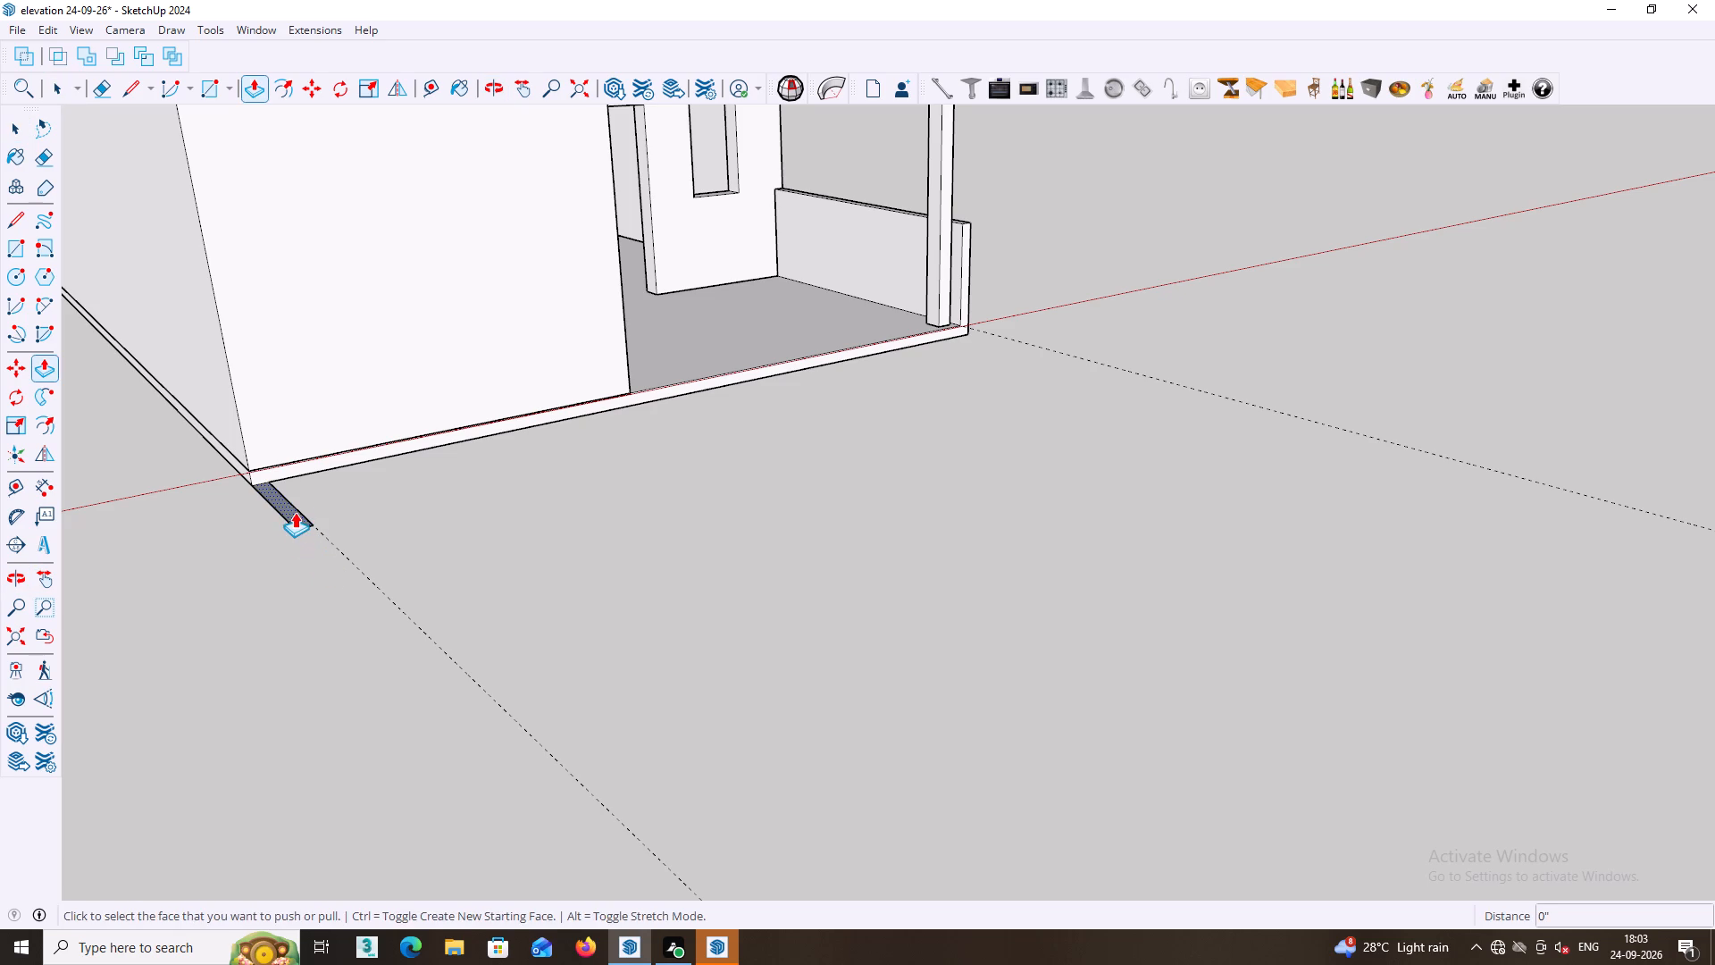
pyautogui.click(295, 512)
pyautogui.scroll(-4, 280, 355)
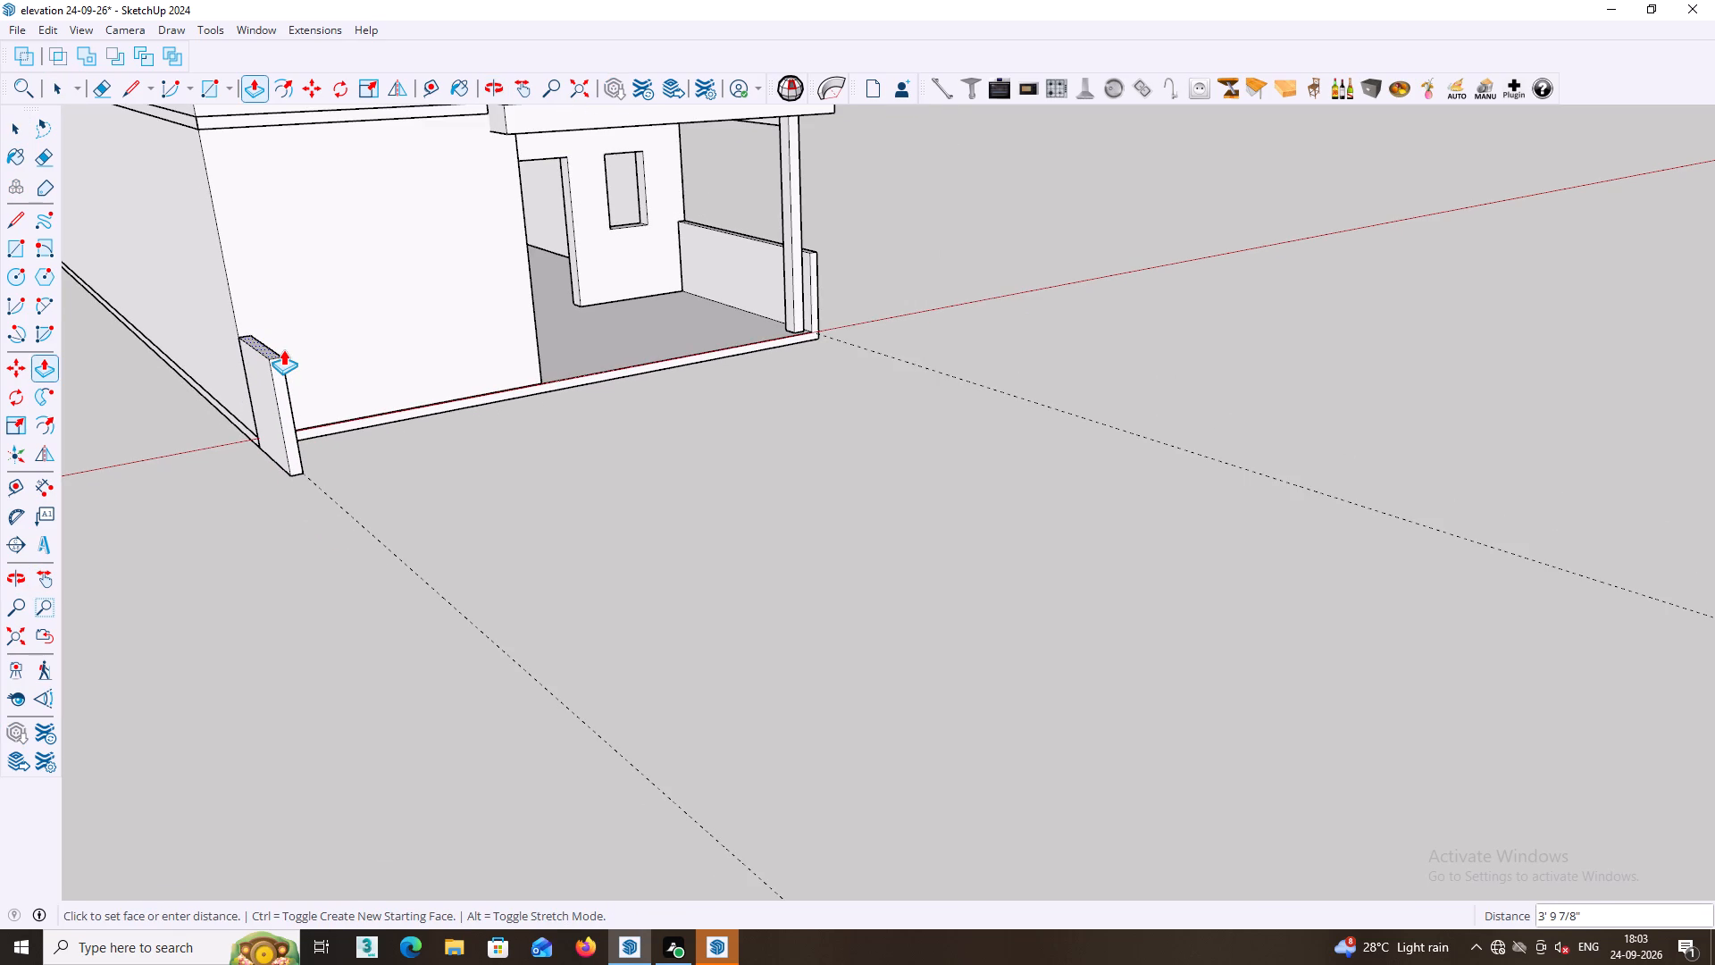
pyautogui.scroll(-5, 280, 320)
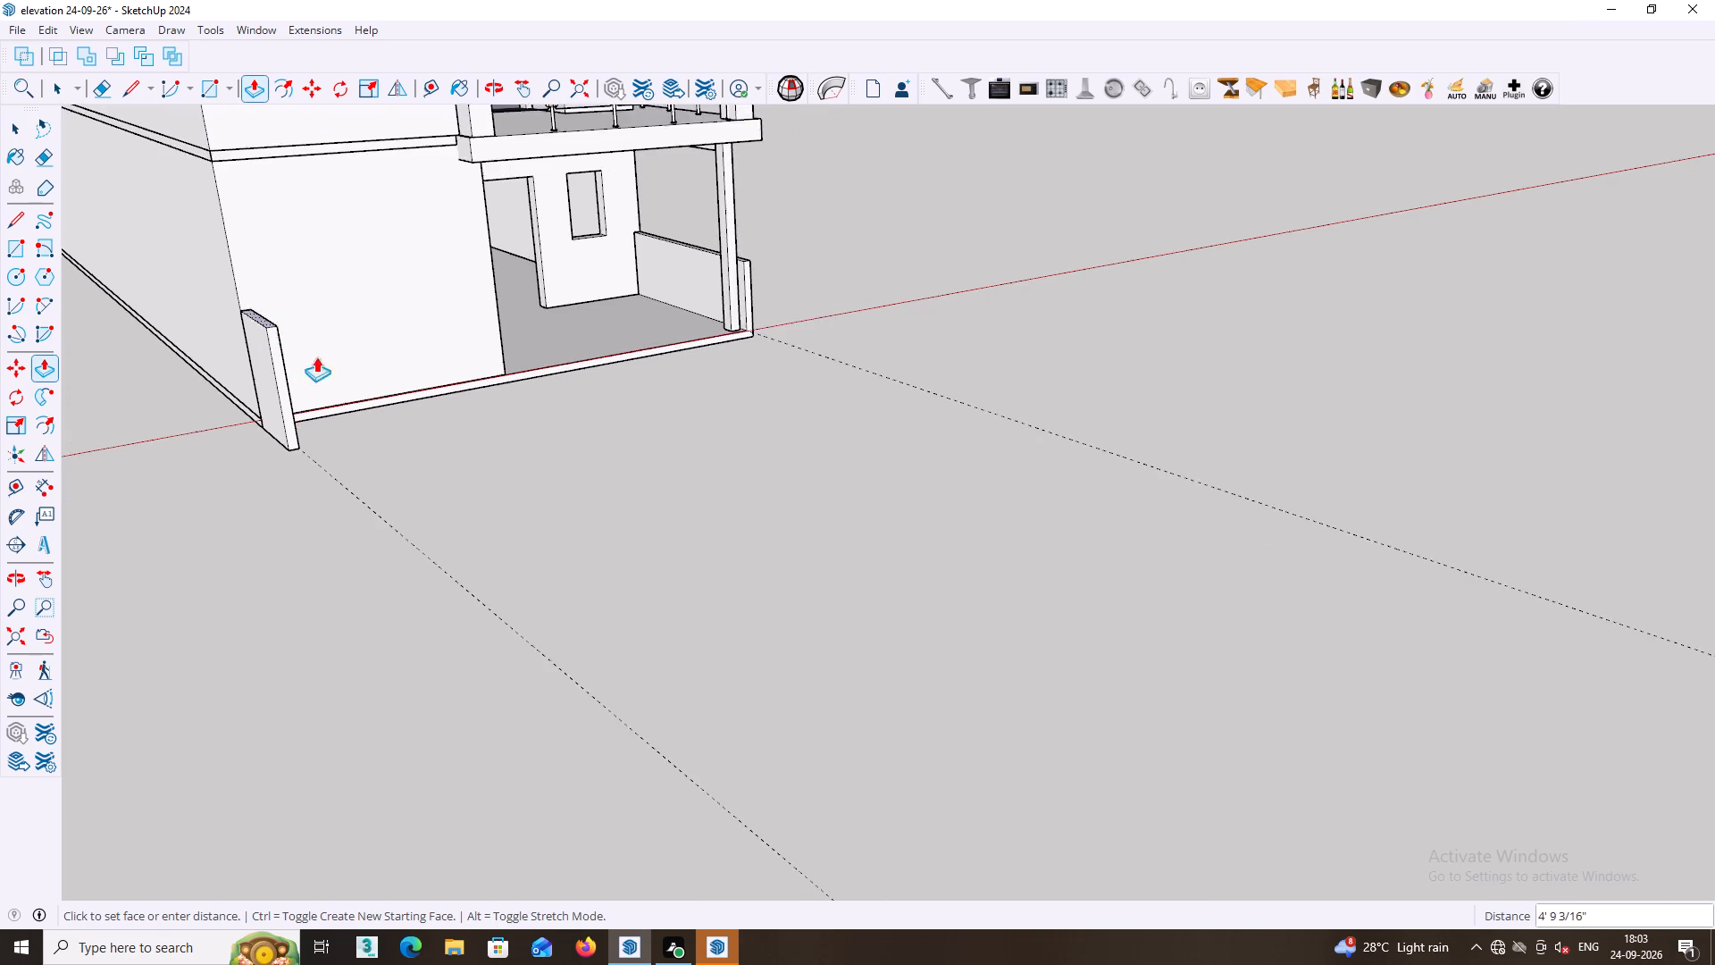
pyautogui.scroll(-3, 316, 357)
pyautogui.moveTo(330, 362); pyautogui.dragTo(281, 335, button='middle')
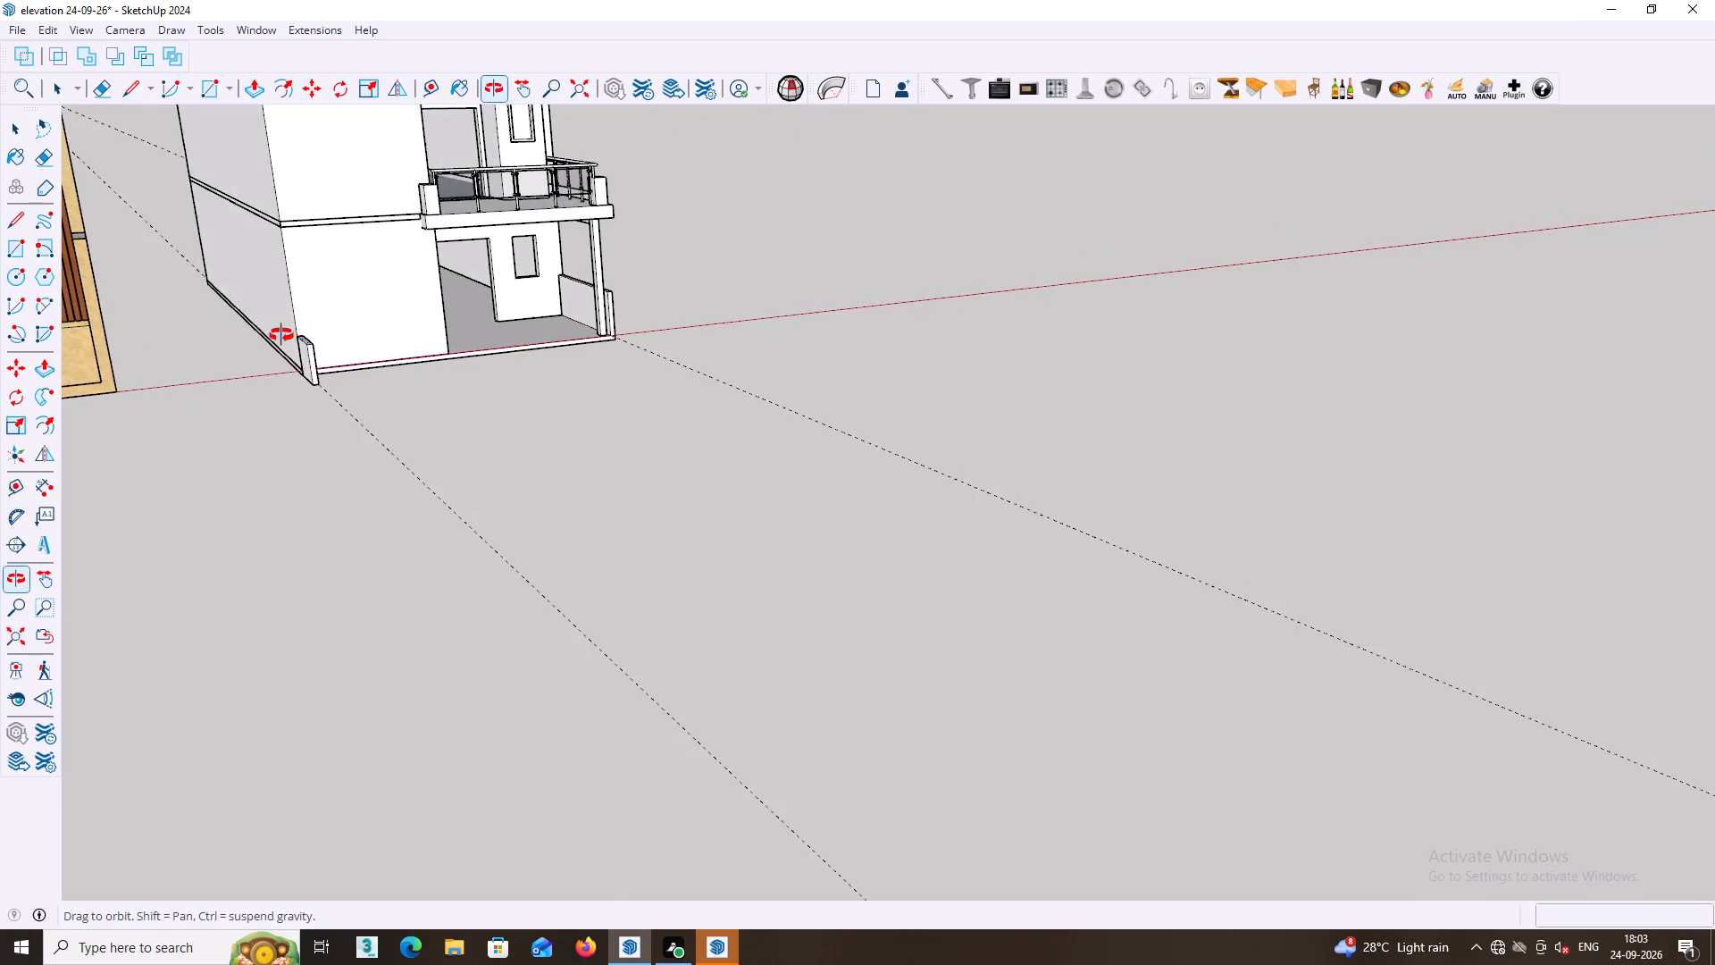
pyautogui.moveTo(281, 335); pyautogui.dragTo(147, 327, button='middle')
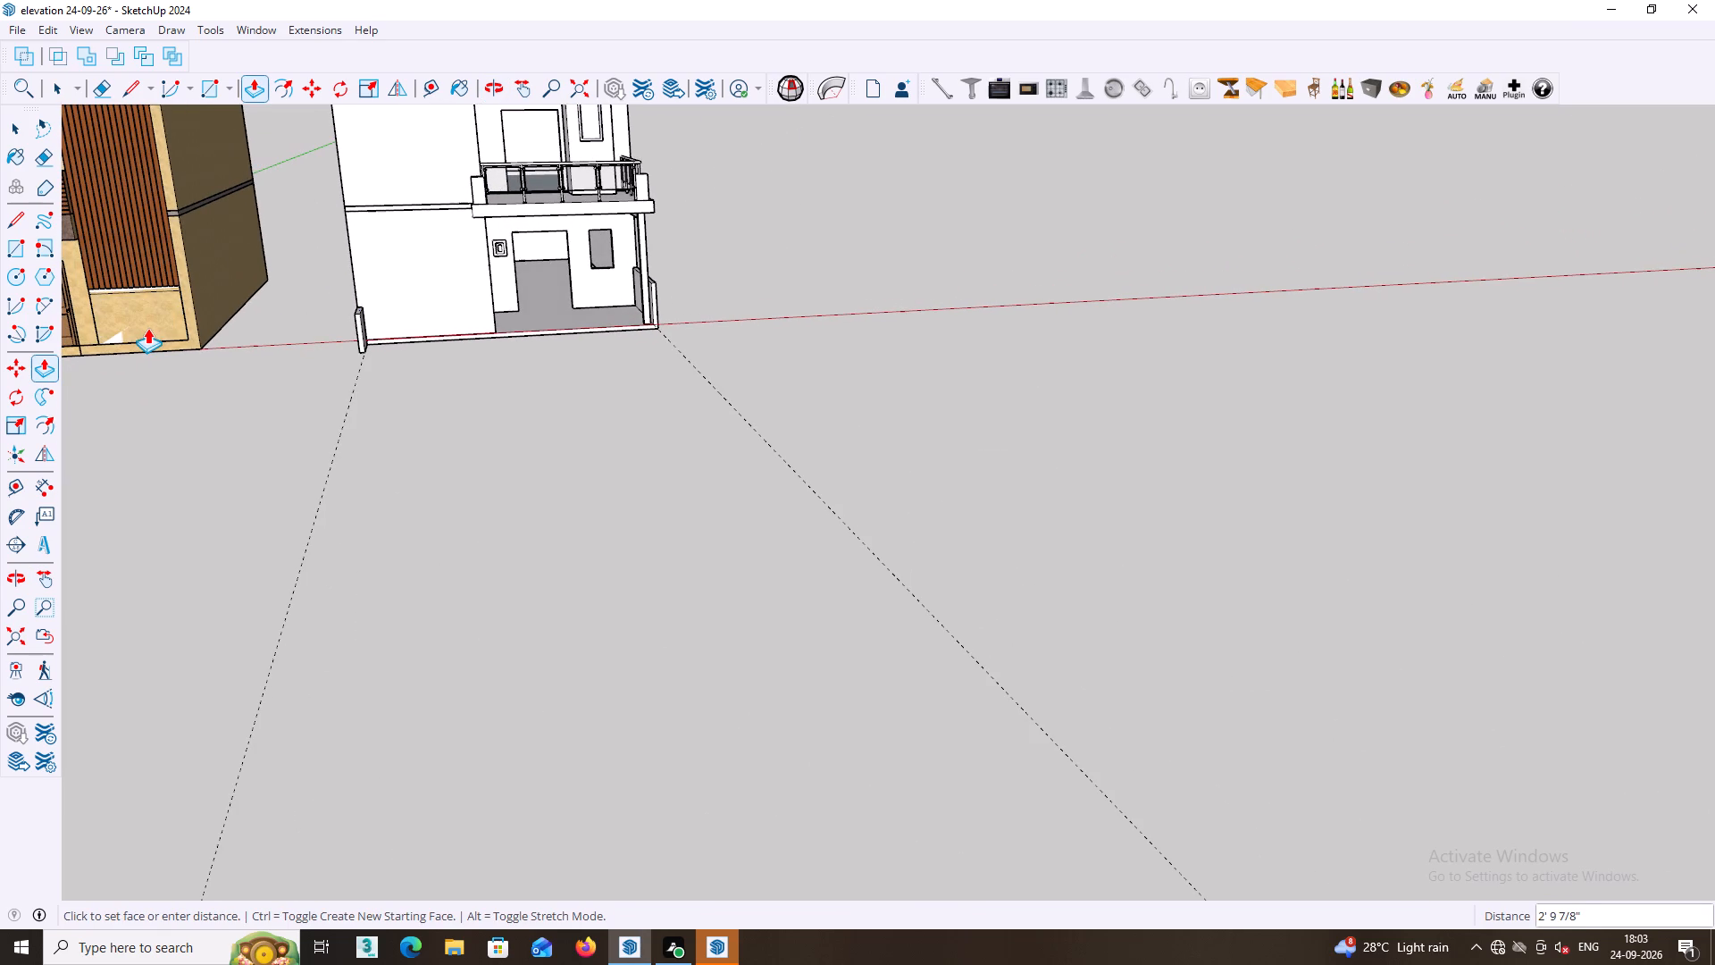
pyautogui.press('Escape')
# Delete the narrow ground rectangle at the plinth's front corner together with all its remaining edges, keeping the guide.
pyautogui.moveTo(255, 466); pyautogui.dragTo(364, 470, button='middle')
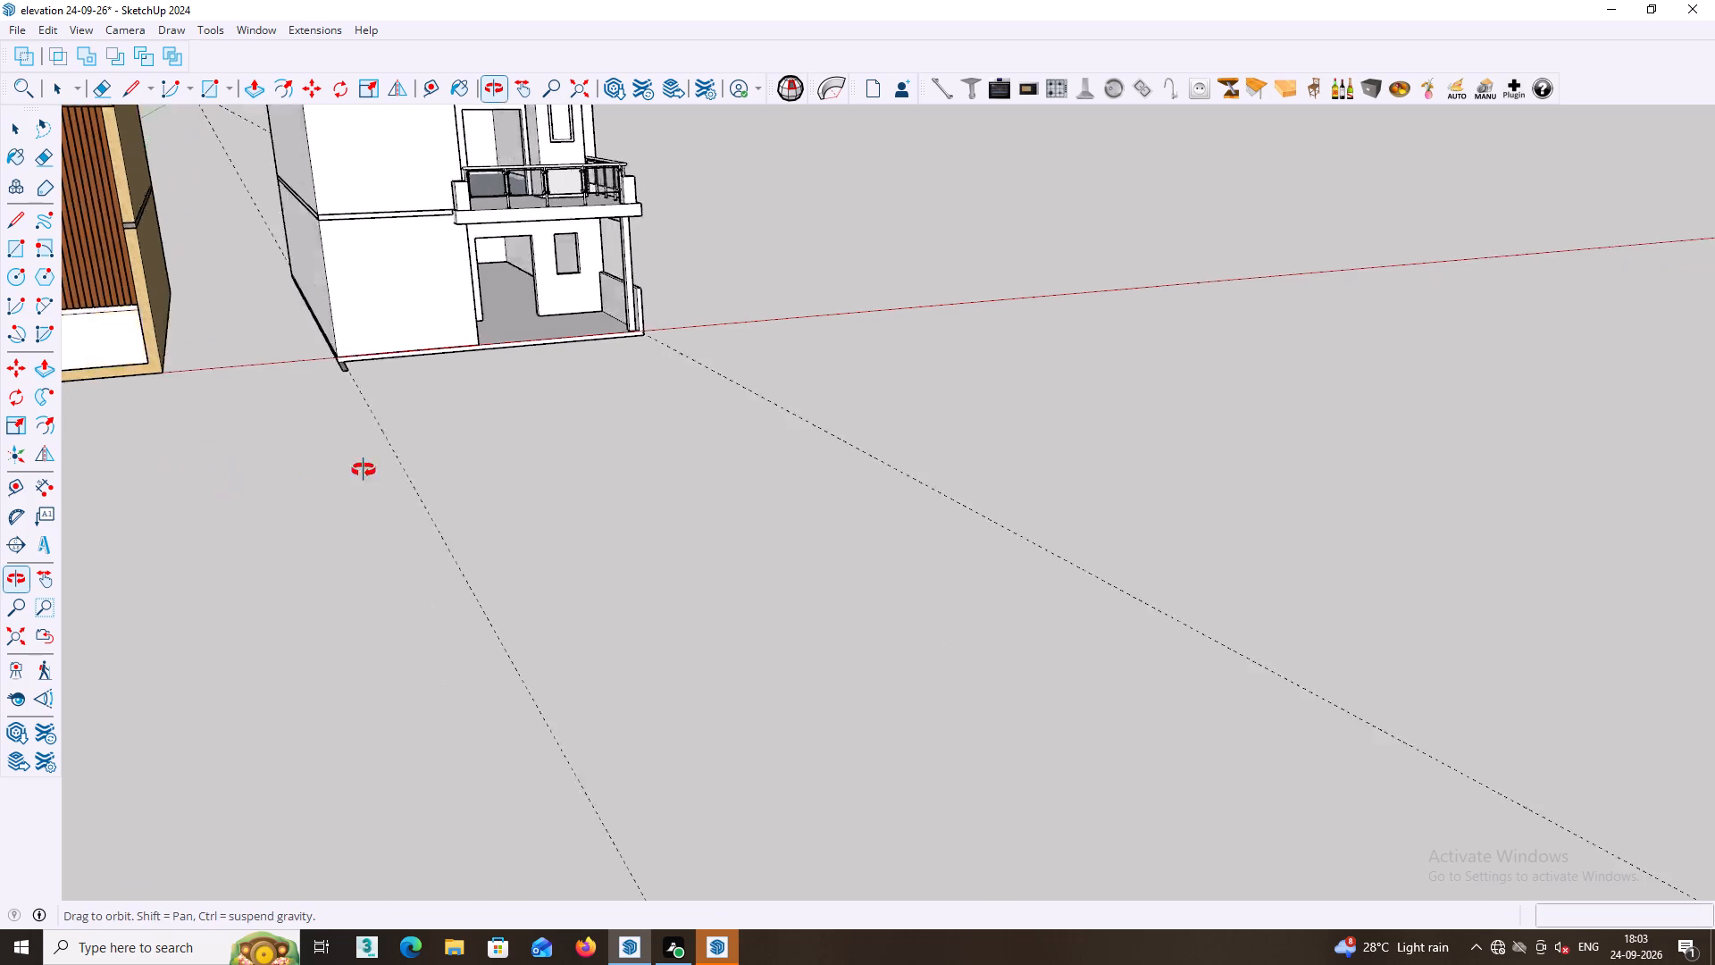
pyautogui.moveTo(364, 470); pyautogui.dragTo(420, 456, button='middle')
pyautogui.scroll(1, 319, 363)
pyautogui.moveTo(319, 363); pyautogui.dragTo(297, 541, button='middle')
pyautogui.scroll(4, 318, 526)
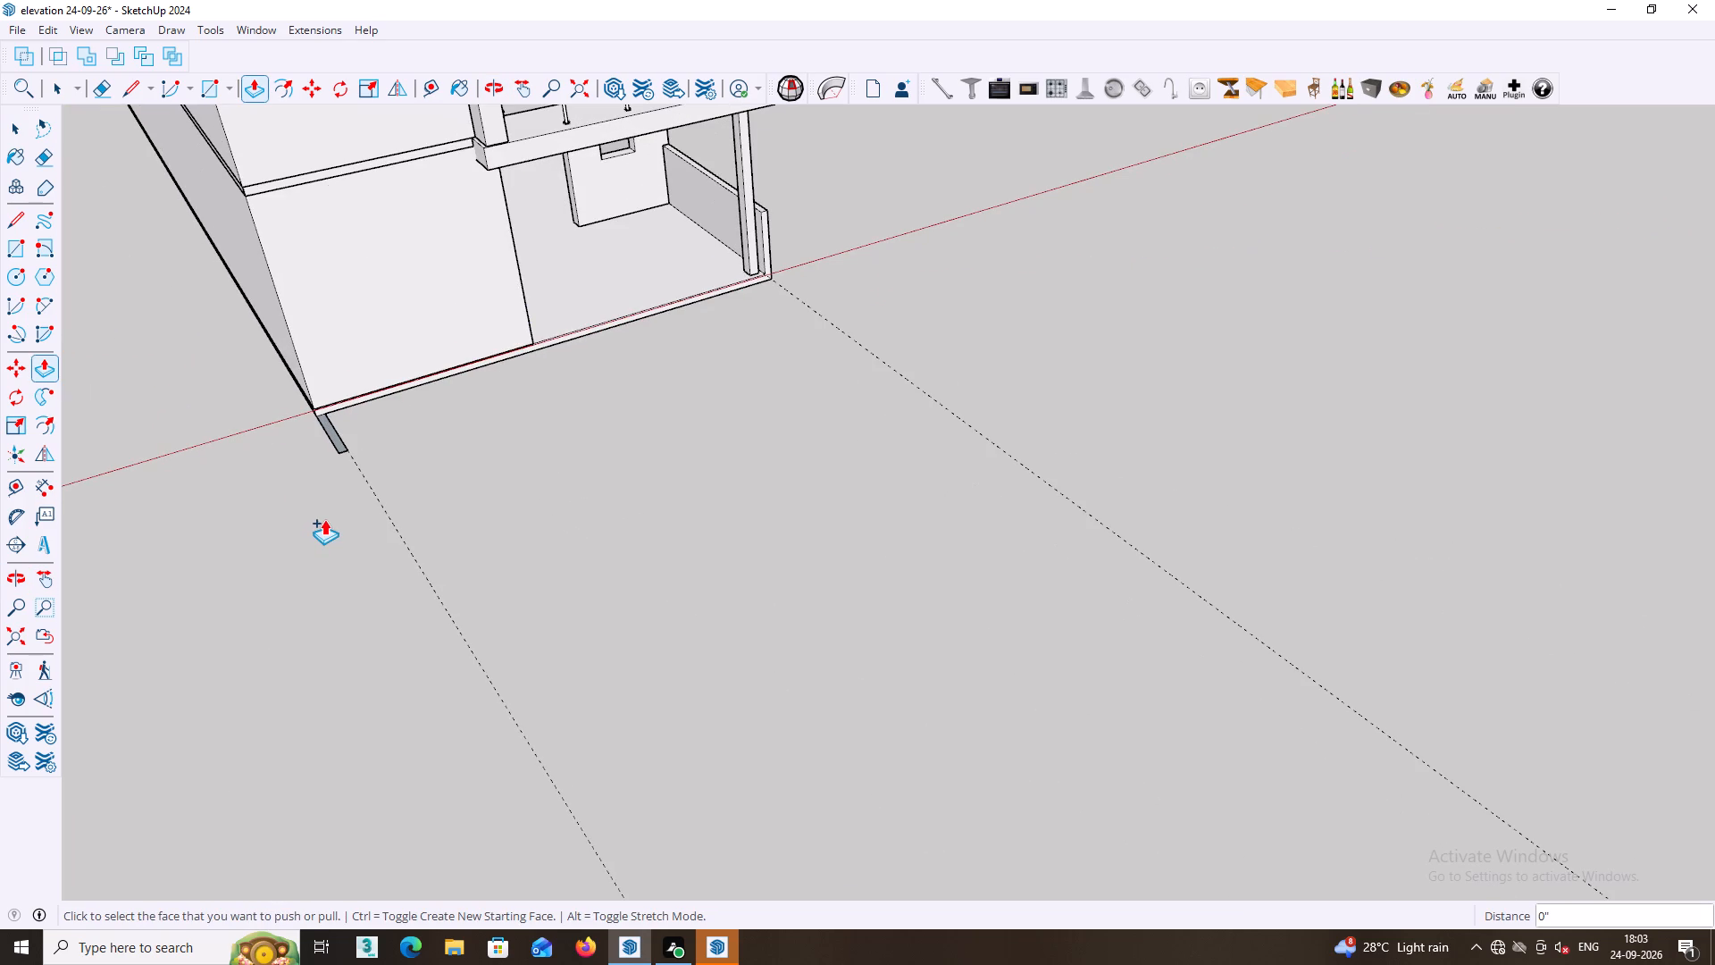
pyautogui.press('space')
pyautogui.click(339, 441)
pyautogui.click(338, 445)
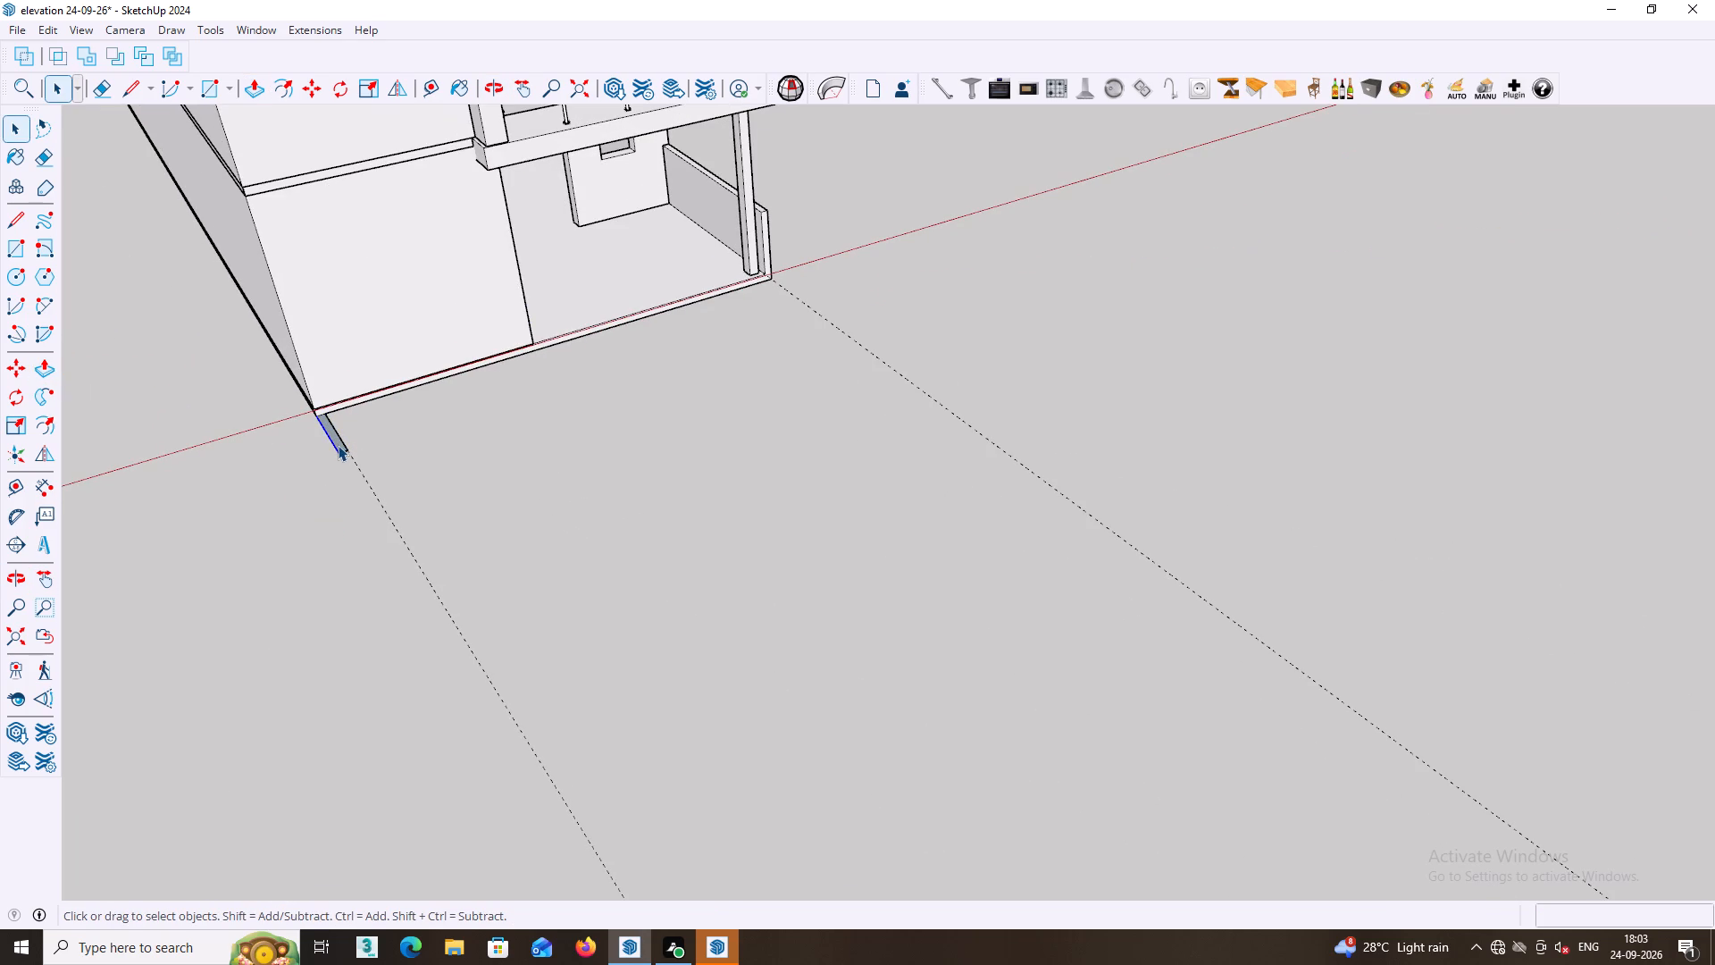
pyautogui.press('Delete')
pyautogui.click(342, 440)
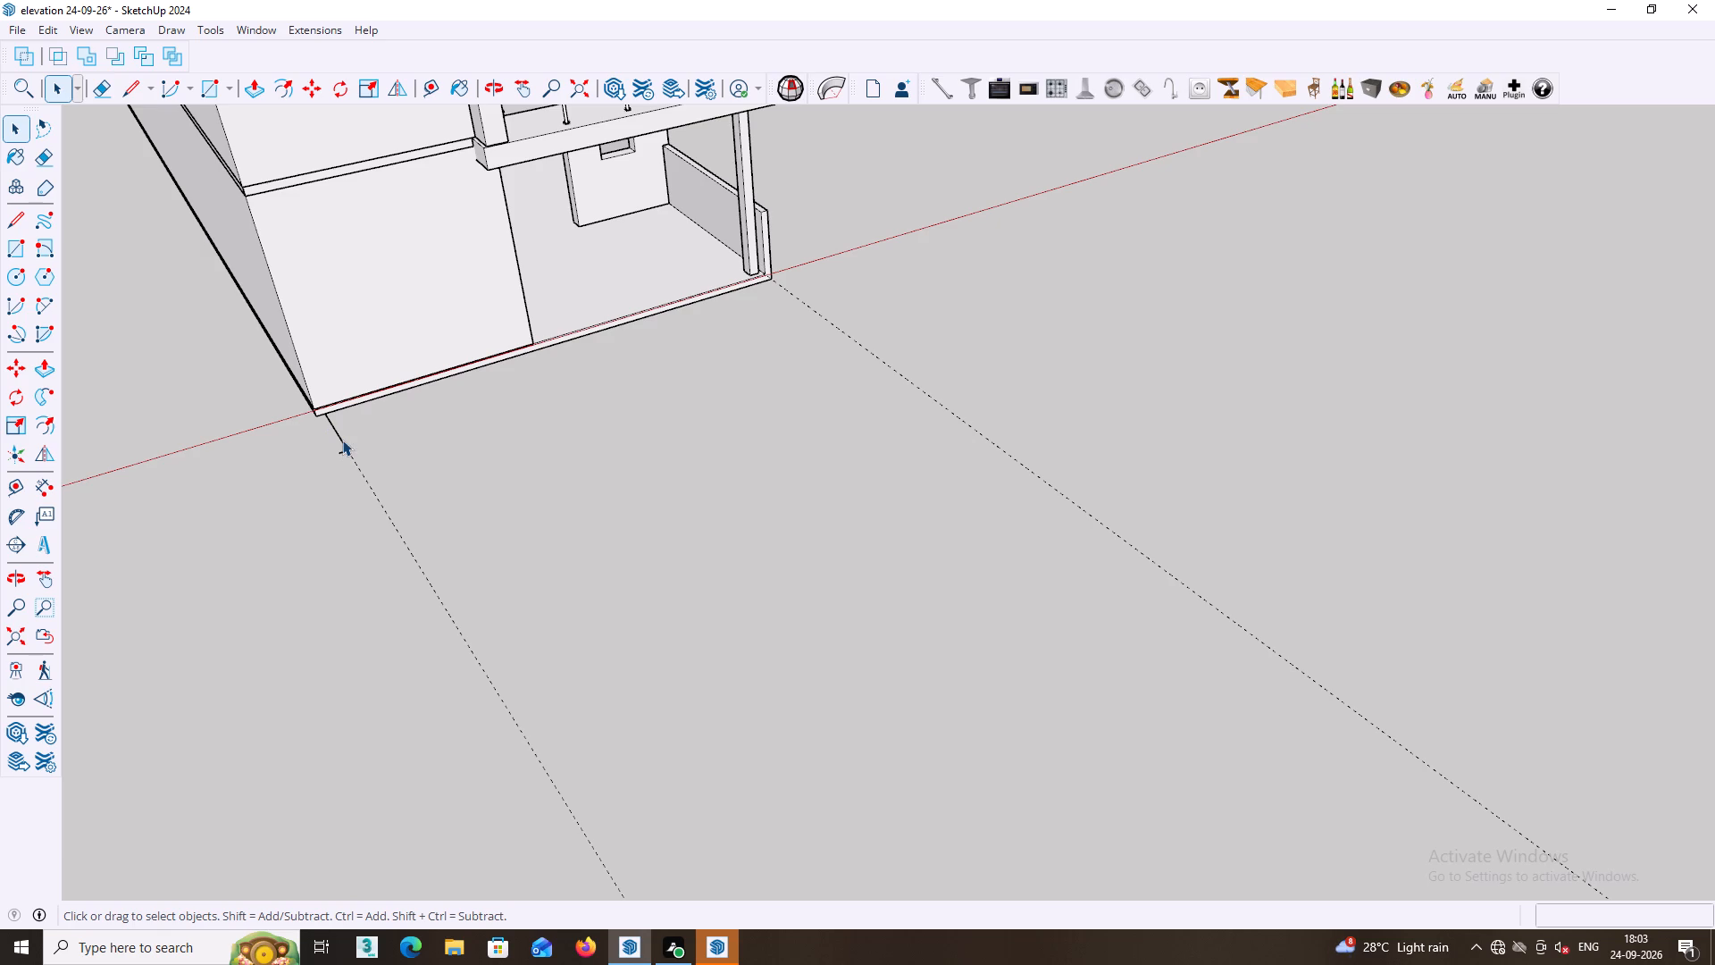
pyautogui.press('Delete')
pyautogui.click(341, 450)
pyautogui.press('Delete')
# Examine the front plinth edge, the porch-side corner and the ground in front of the white house.
pyautogui.moveTo(357, 450); pyautogui.dragTo(342, 411, button='middle')
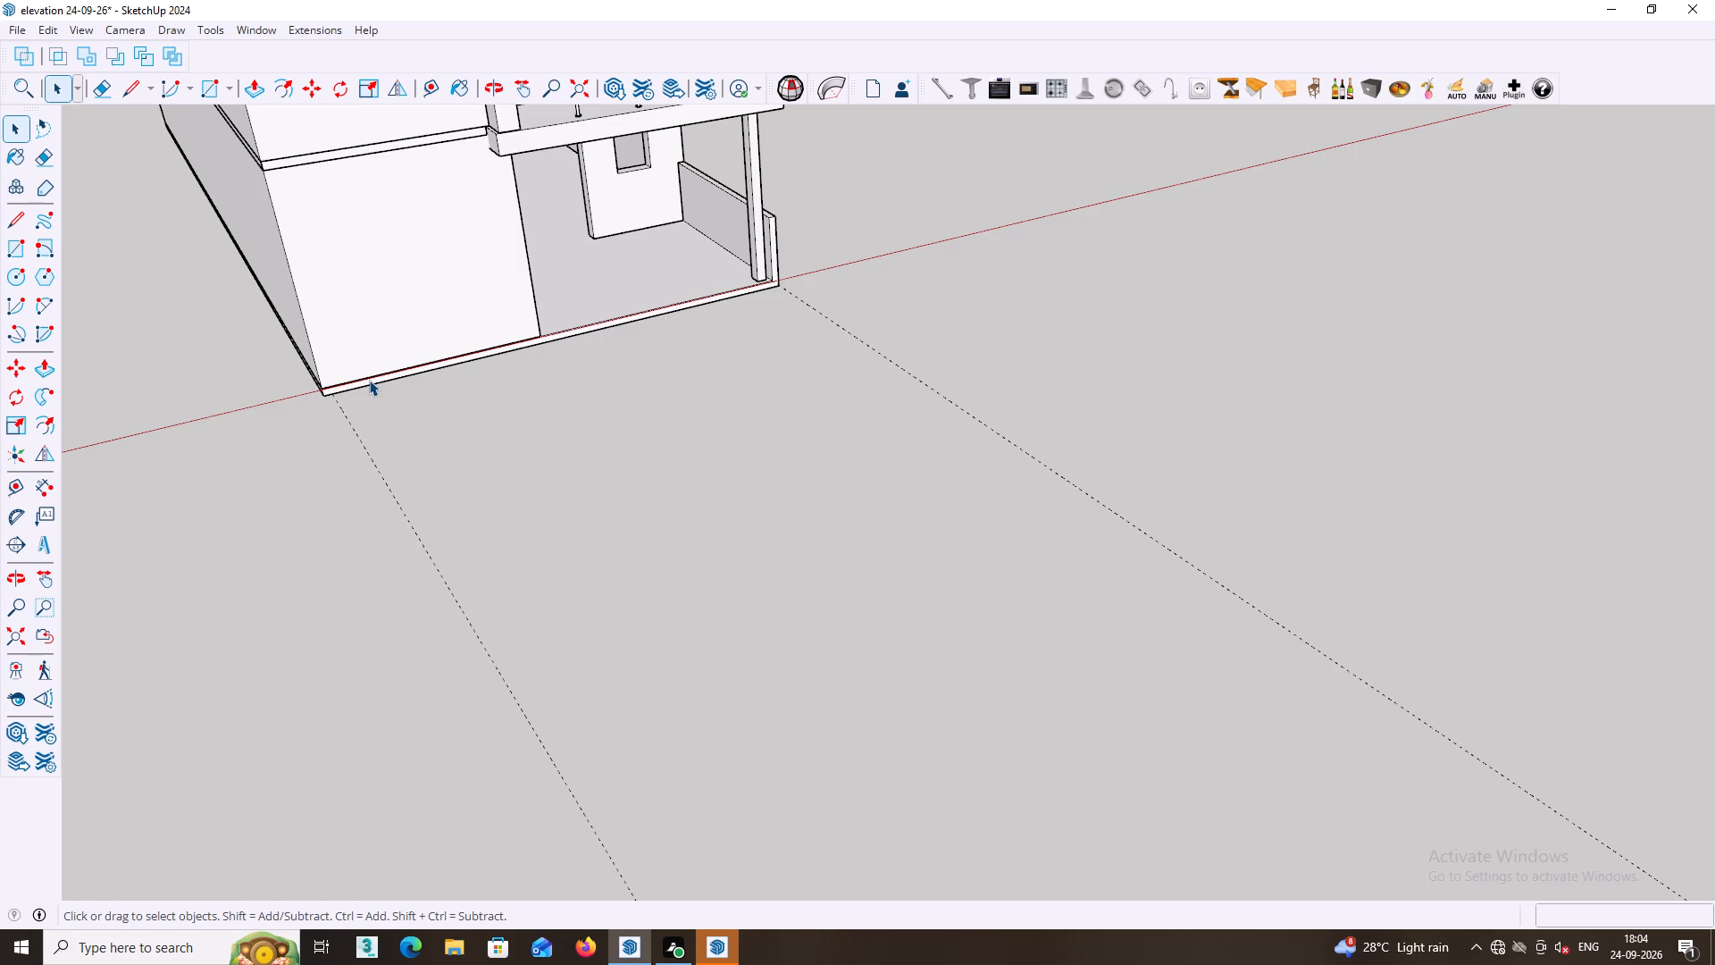
pyautogui.moveTo(379, 507); pyautogui.dragTo(316, 550, button='middle')
pyautogui.moveTo(348, 552); pyautogui.dragTo(301, 445, button='middle')
pyautogui.moveTo(397, 473); pyautogui.dragTo(389, 564, button='middle')
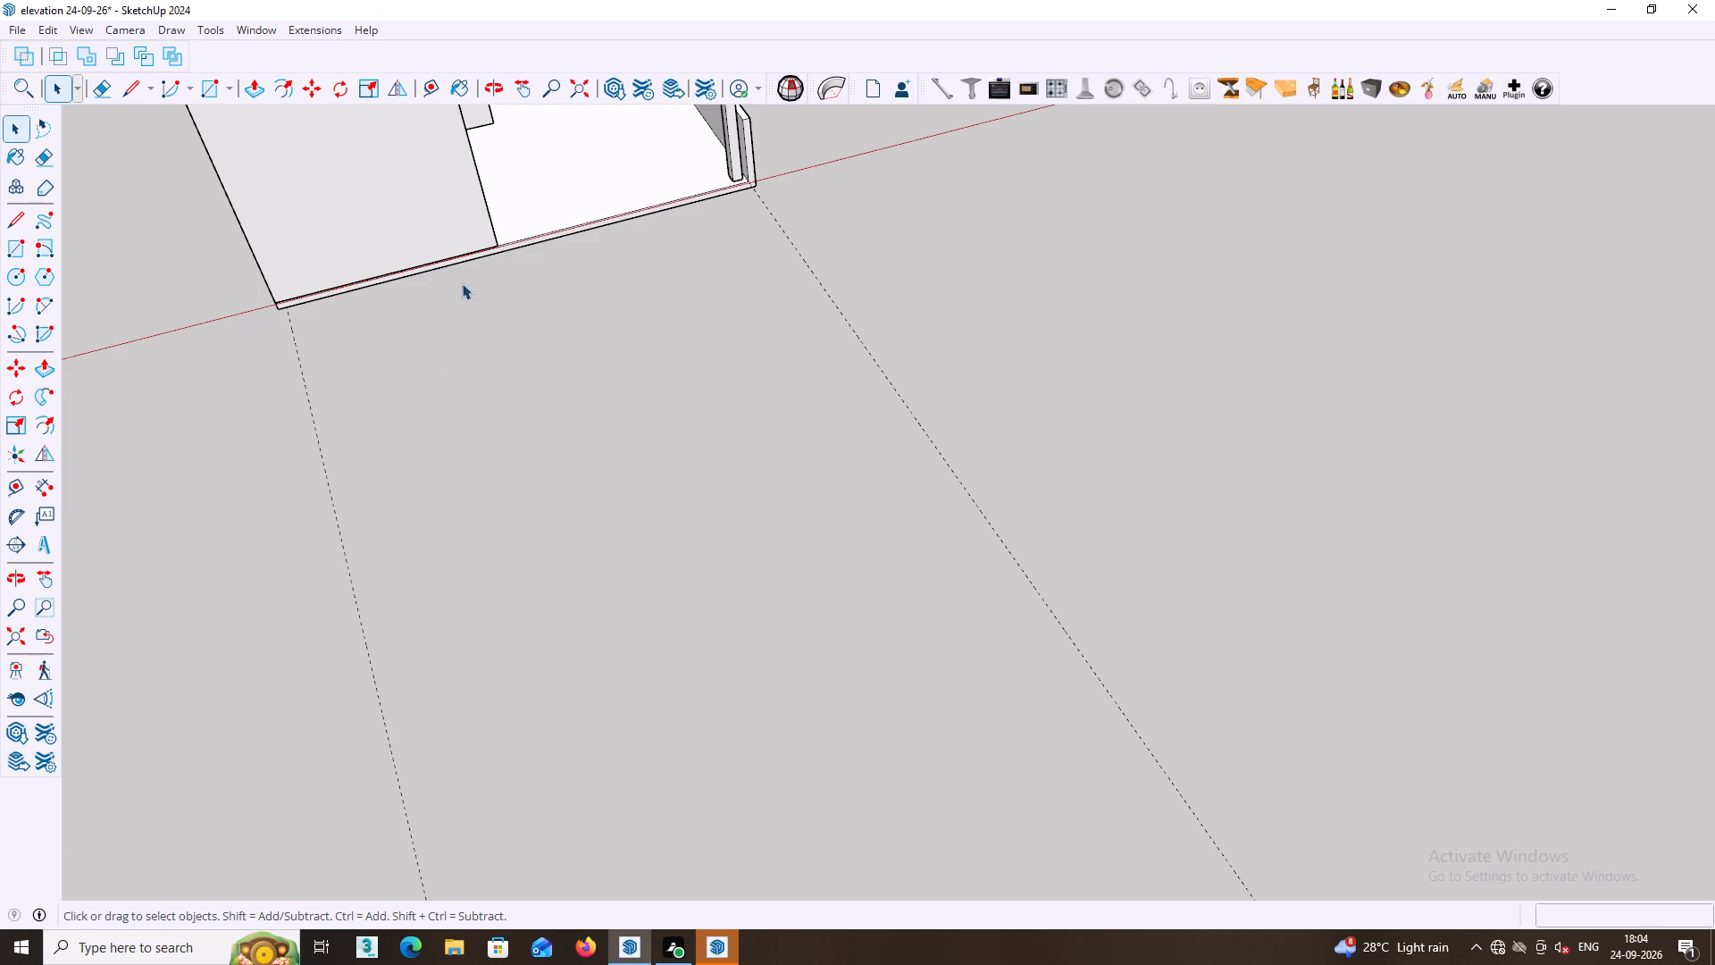
pyautogui.scroll(-3, 462, 283)
pyautogui.moveTo(422, 299); pyautogui.dragTo(510, 239, button='middle')
pyautogui.scroll(7, 875, 288)
pyautogui.moveTo(662, 314); pyautogui.dragTo(636, 206, button='middle')
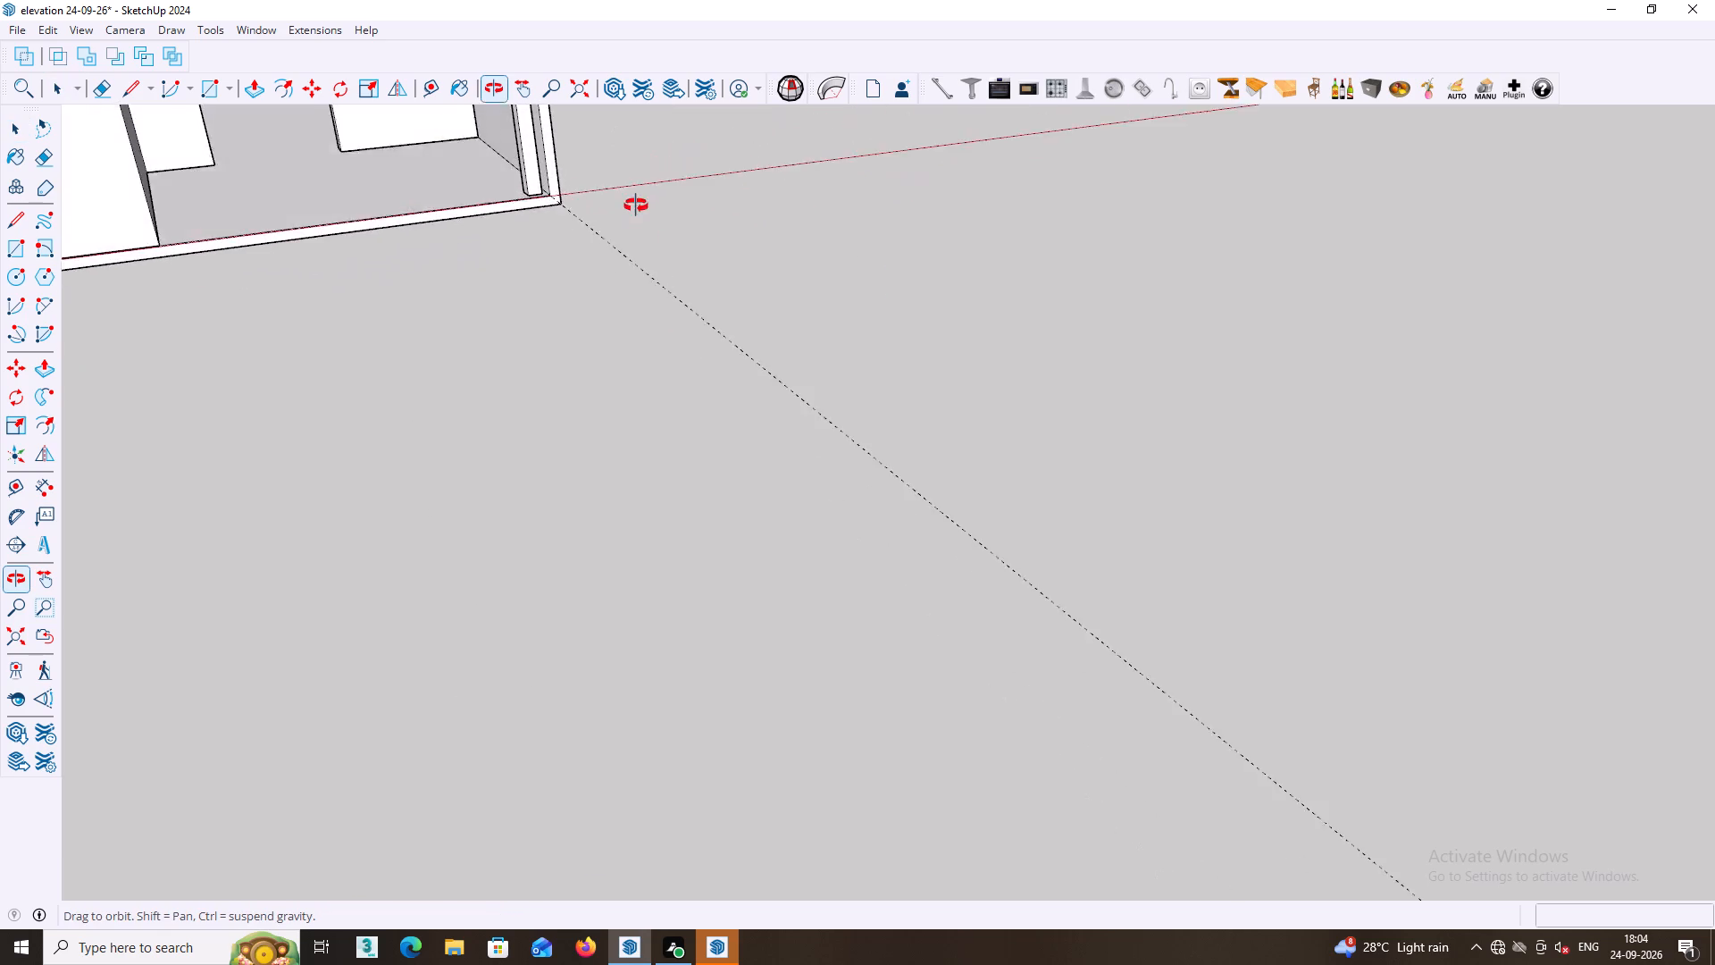
pyautogui.moveTo(636, 206); pyautogui.dragTo(517, 173, button='middle')
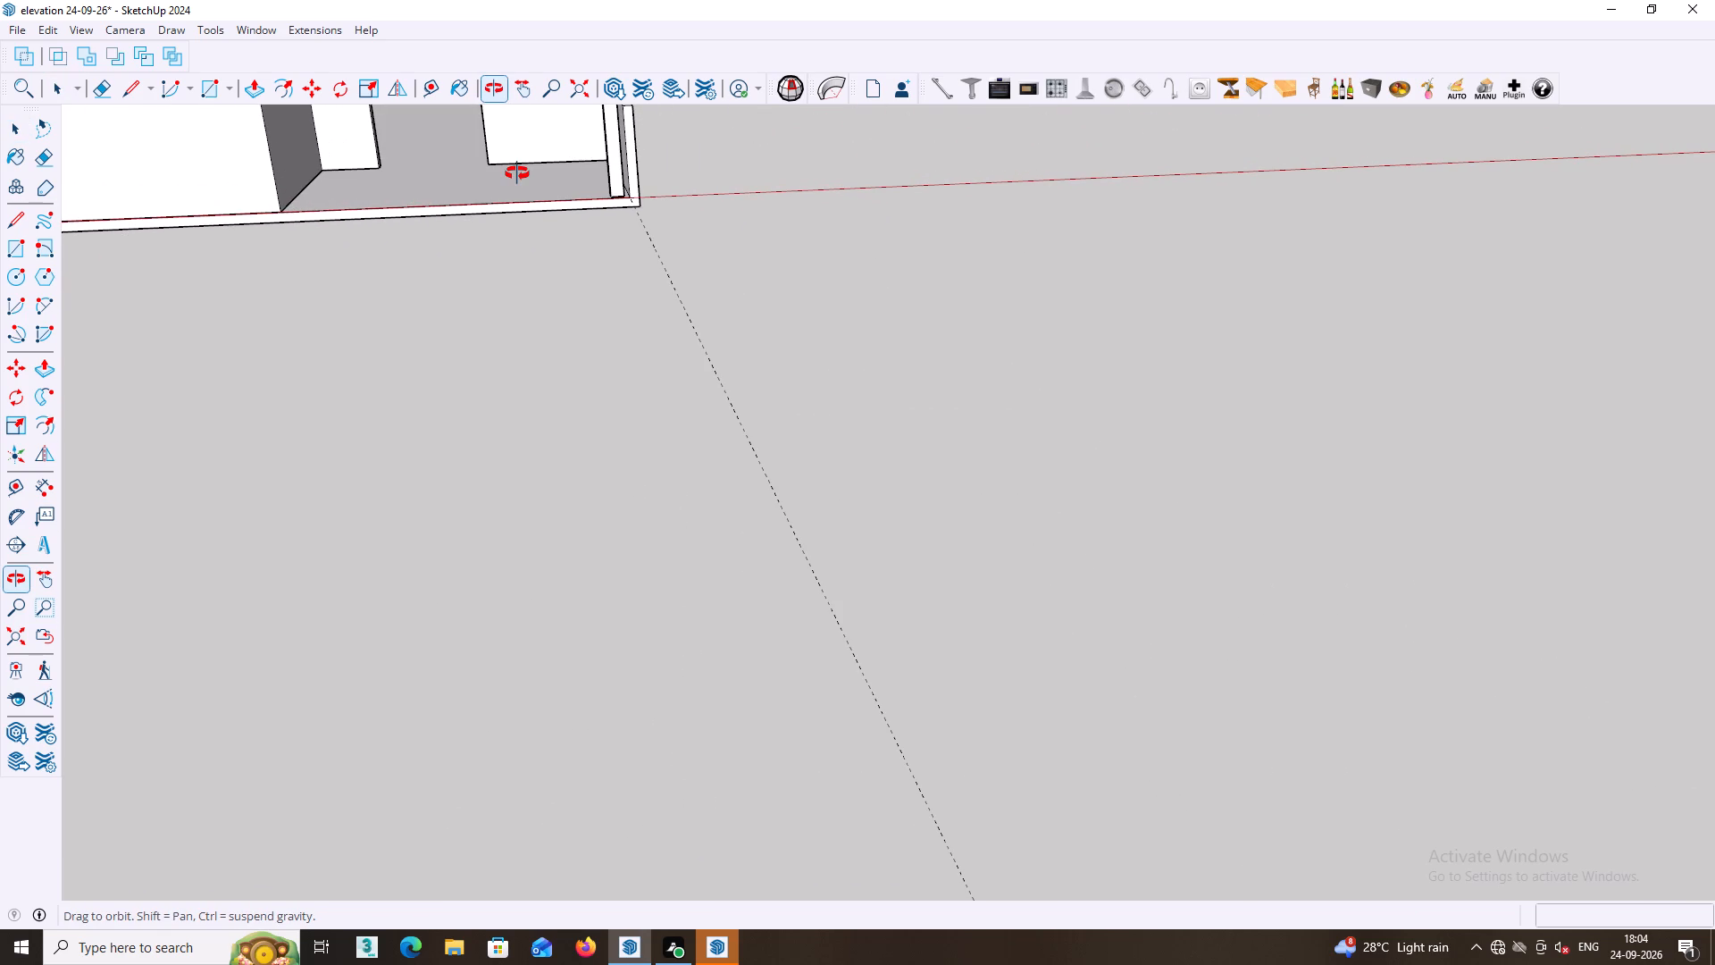
pyautogui.moveTo(517, 173); pyautogui.dragTo(522, 173, button='middle')
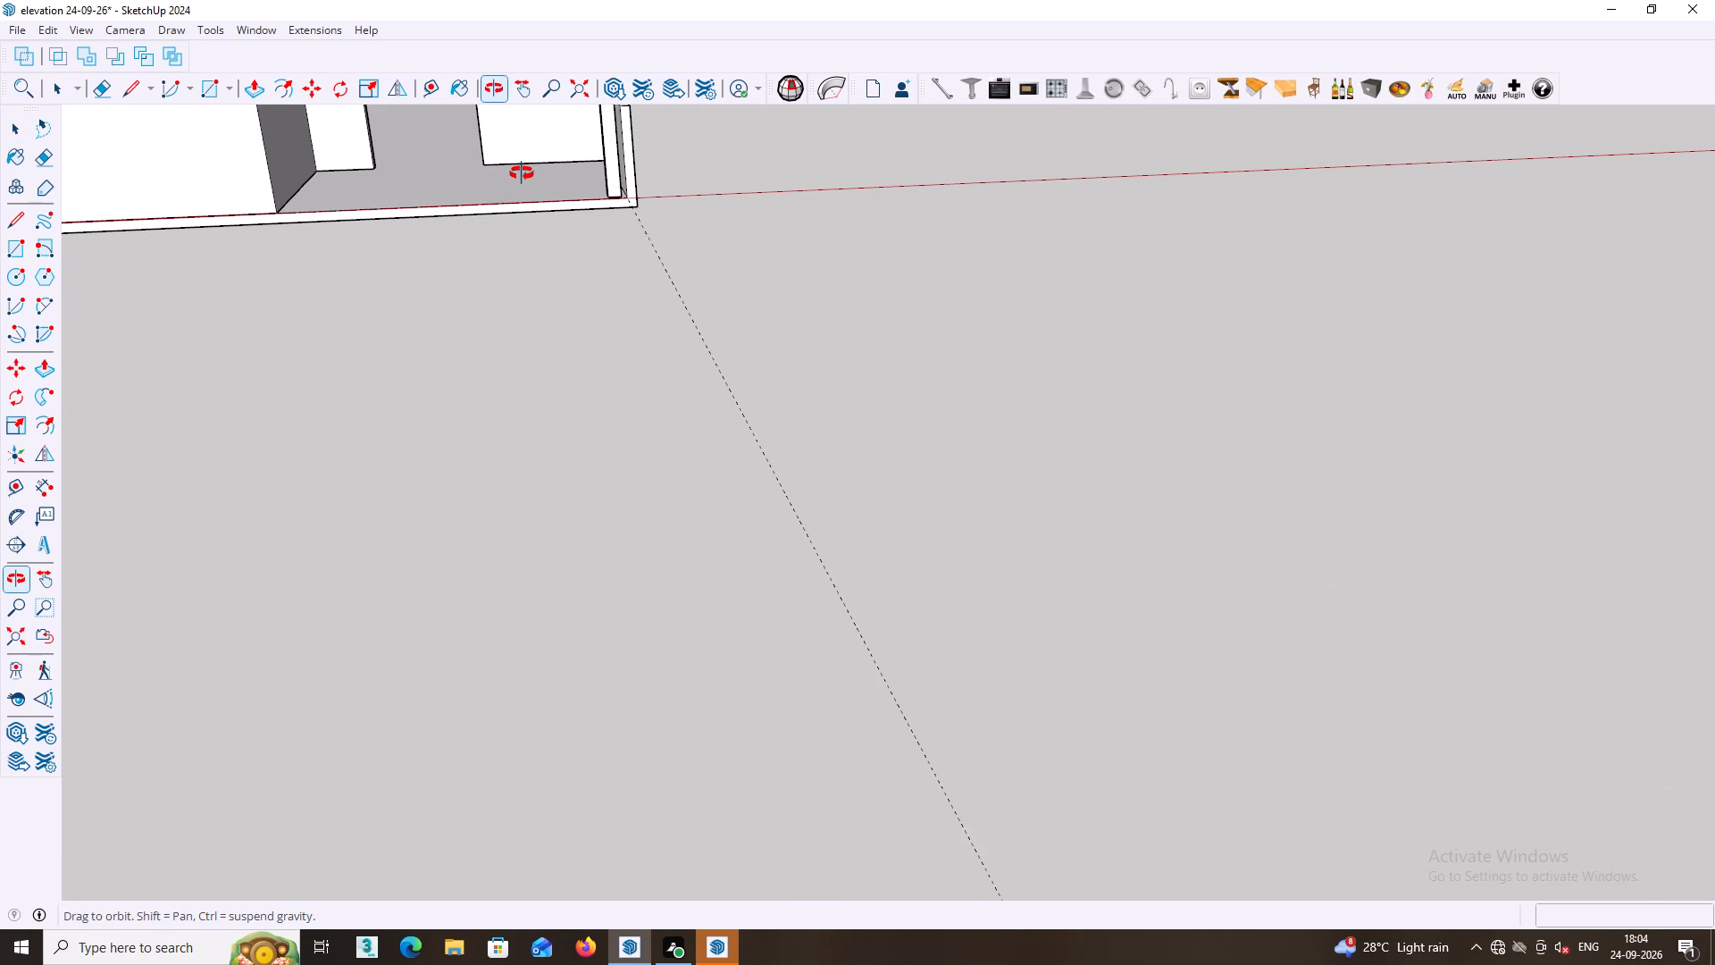
pyautogui.moveTo(522, 173); pyautogui.dragTo(531, 194, button='middle')
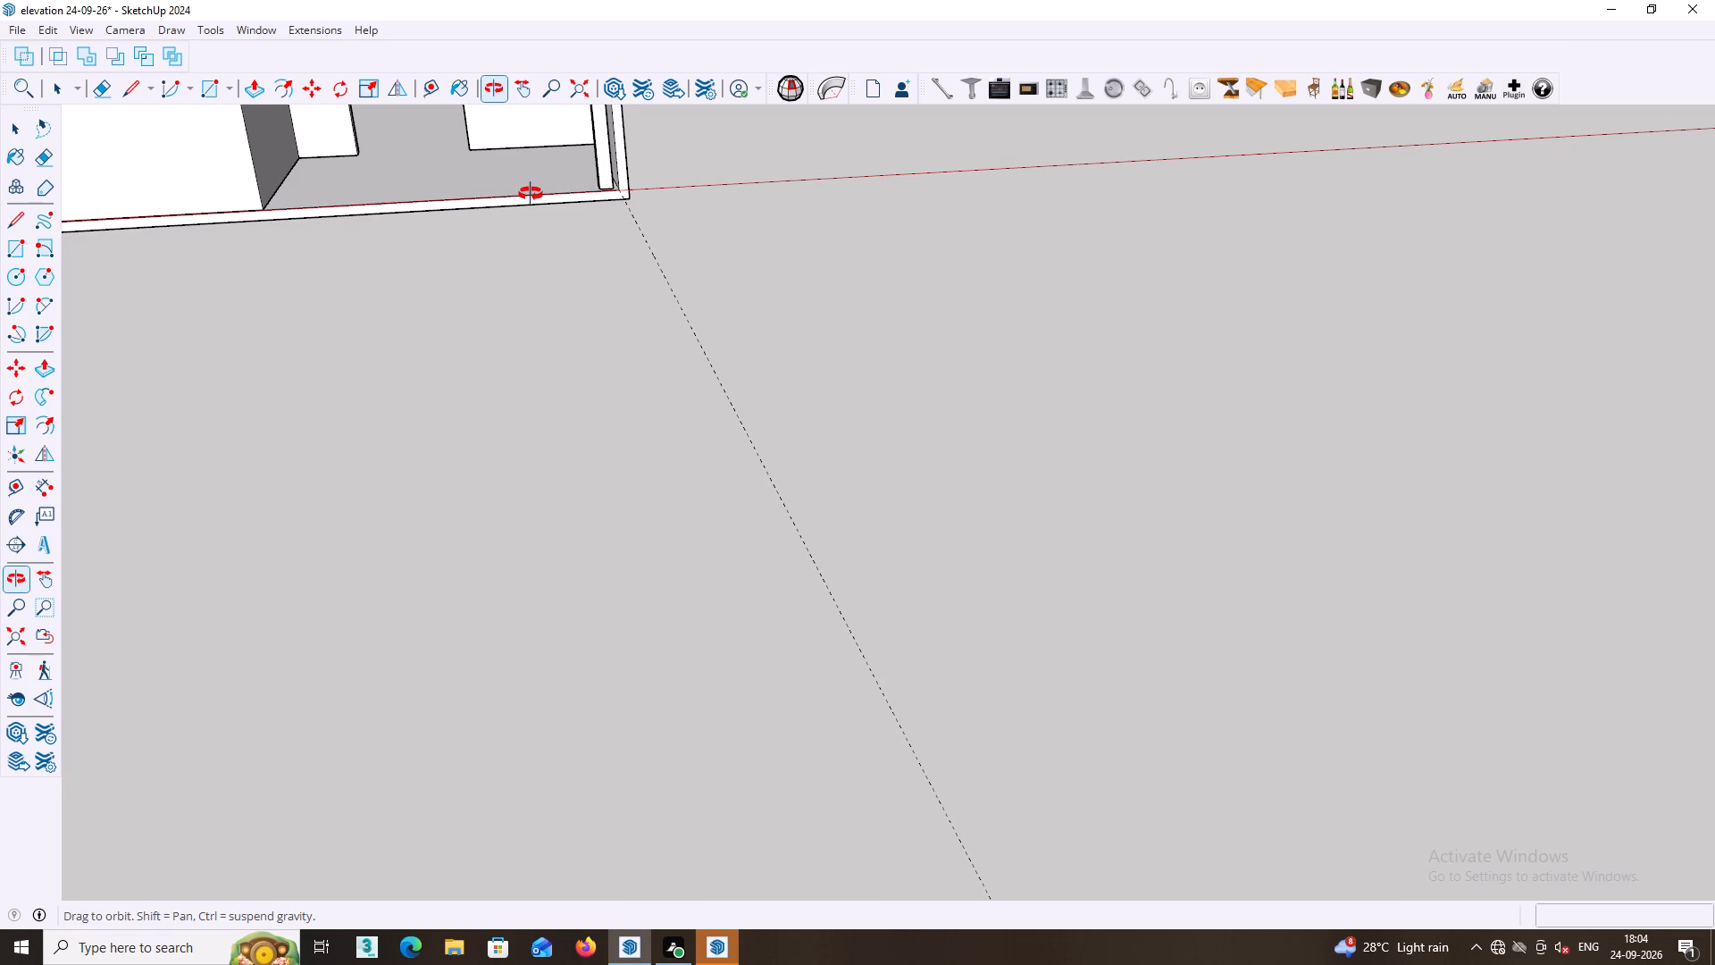
pyautogui.moveTo(531, 194); pyautogui.dragTo(538, 194, button='middle')
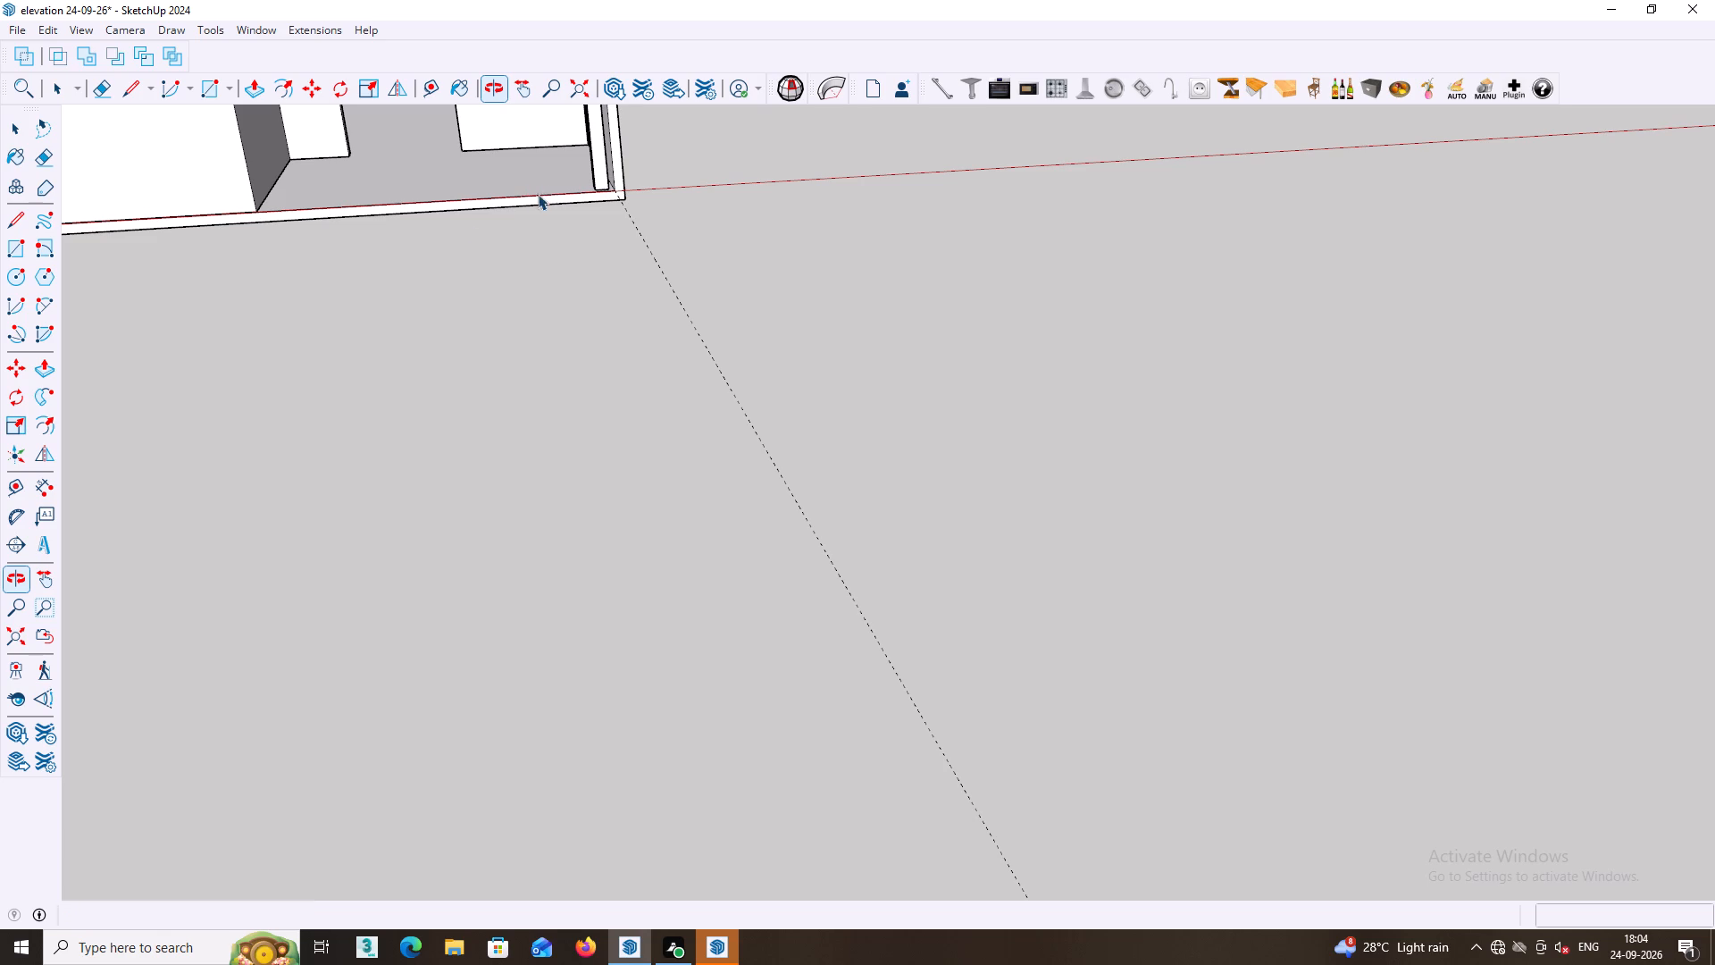
pyautogui.scroll(-9, 369, 271)
pyautogui.moveTo(438, 309); pyautogui.dragTo(441, 326, button='middle')
pyautogui.middleClick(464, 362)
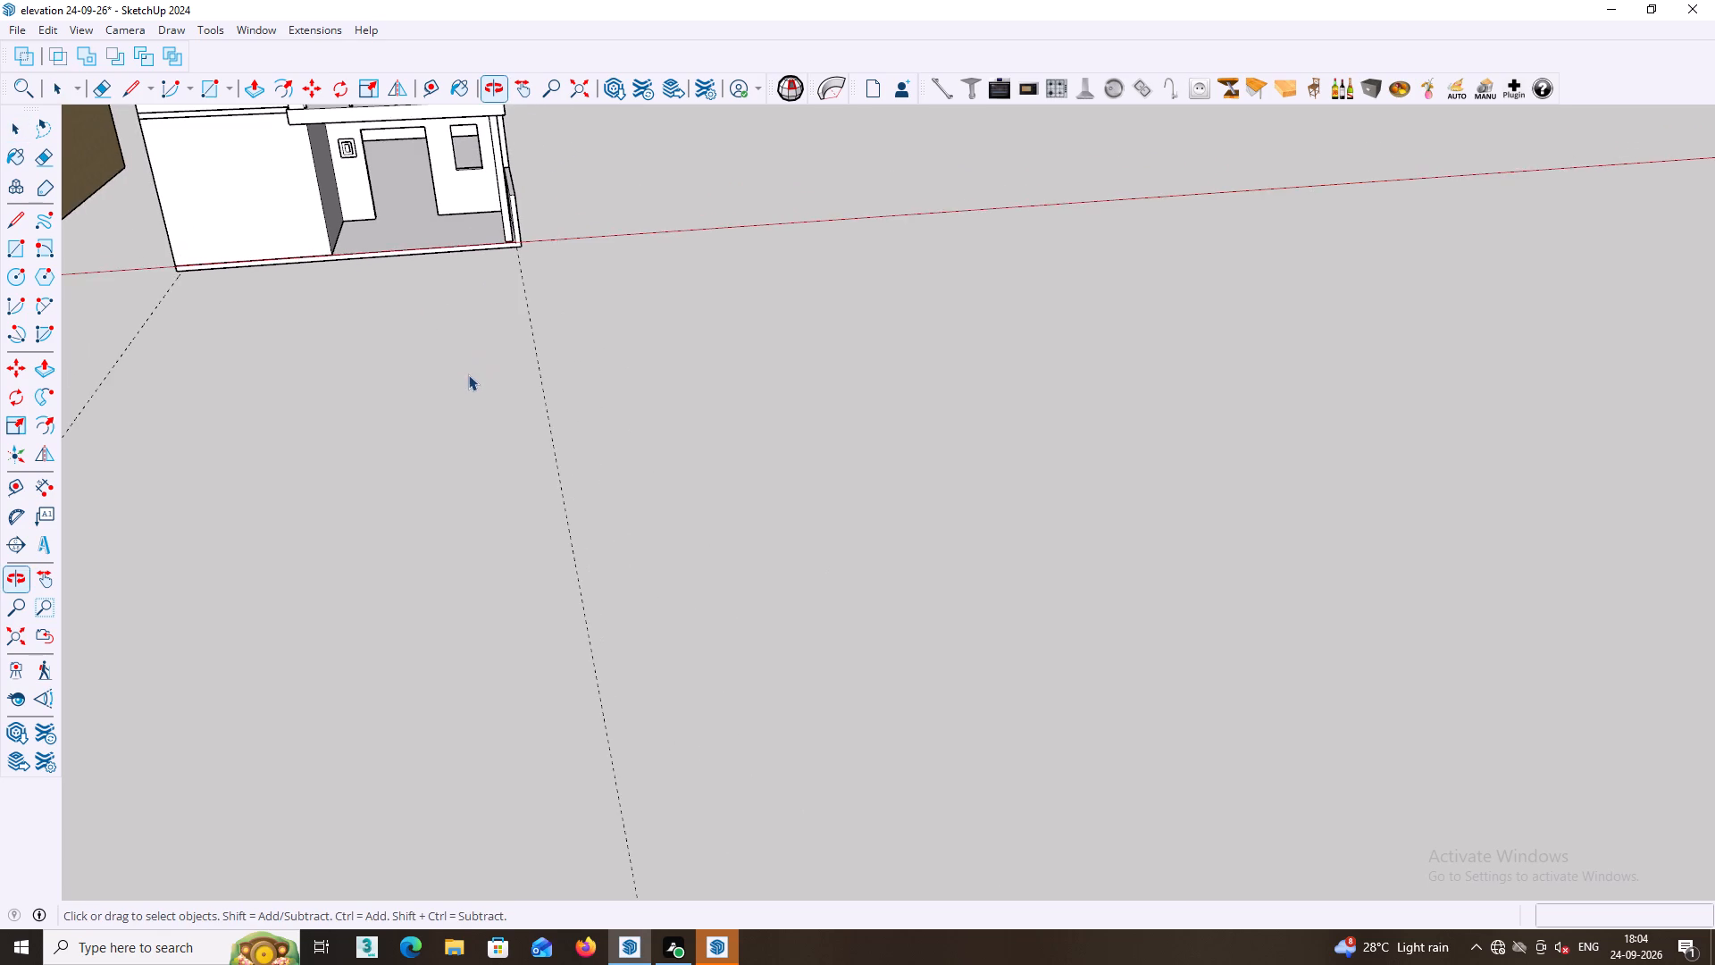
# Examine the whole white house from the front and above, from roof to plinth.
pyautogui.moveTo(468, 372); pyautogui.dragTo(767, 267, button='middle')
pyautogui.scroll(-13, 620, 285)
pyautogui.moveTo(445, 292); pyautogui.dragTo(422, 334, button='middle')
pyautogui.scroll(4, 411, 247)
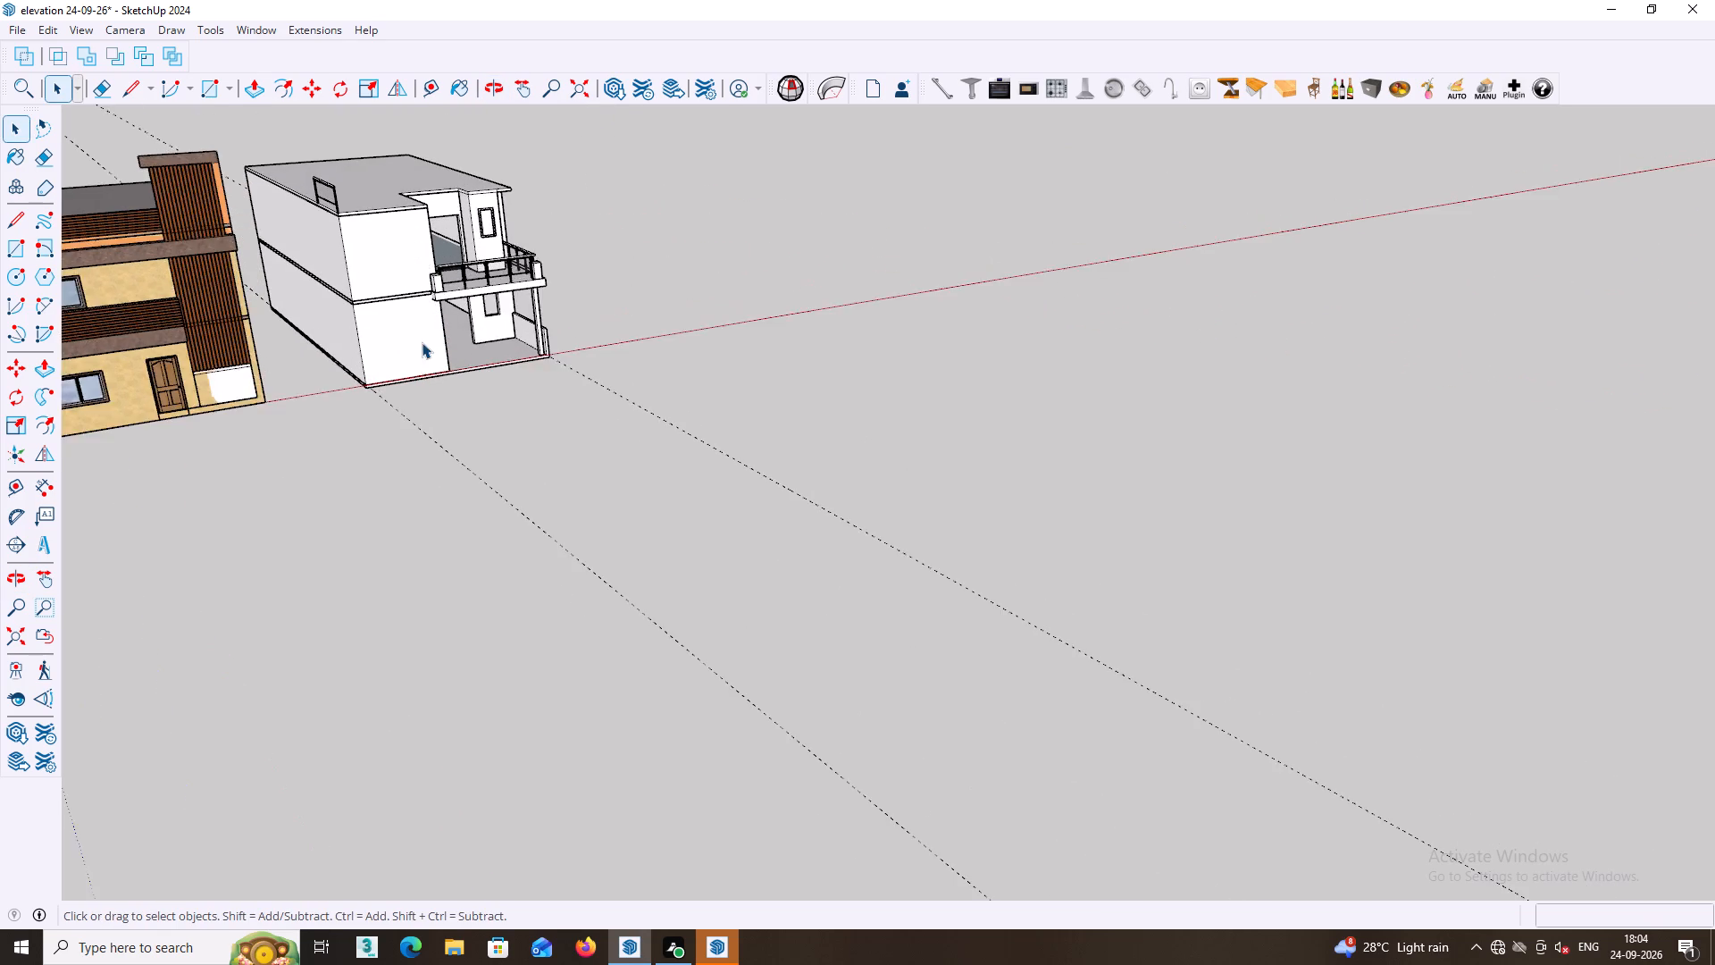
pyautogui.scroll(4, 422, 342)
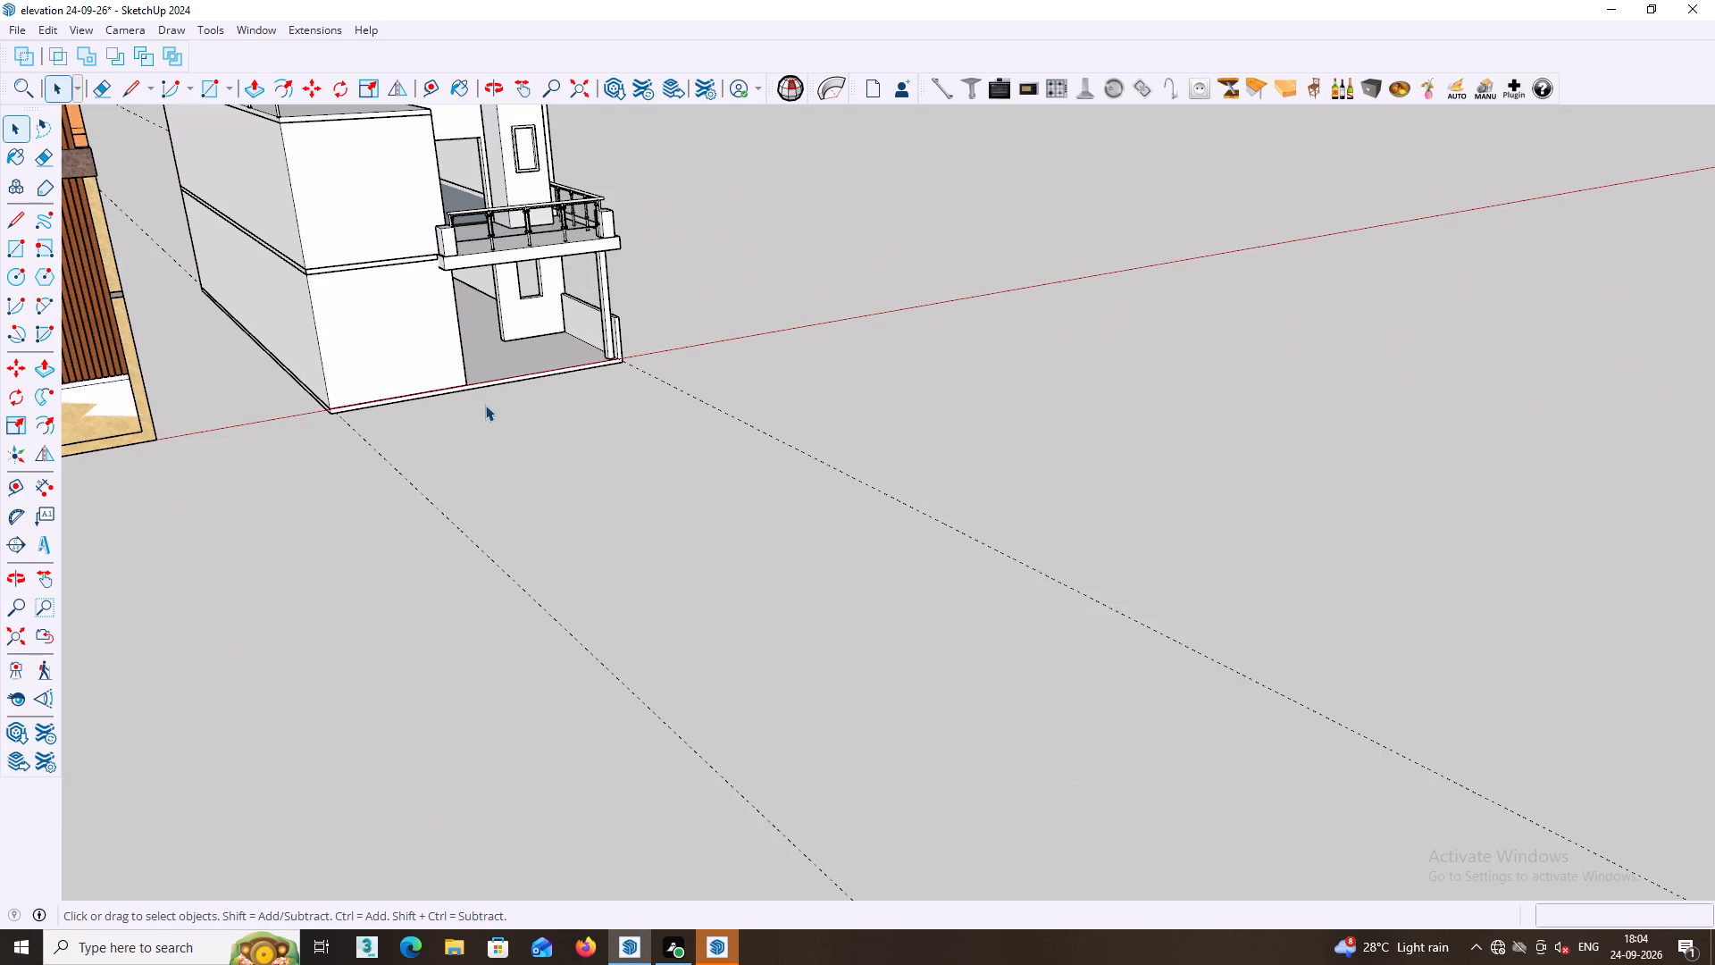
pyautogui.moveTo(483, 405); pyautogui.dragTo(455, 407, button='middle')
pyautogui.moveTo(463, 405); pyautogui.dragTo(475, 536, button='middle')
pyautogui.moveTo(482, 491); pyautogui.dragTo(452, 488, button='middle')
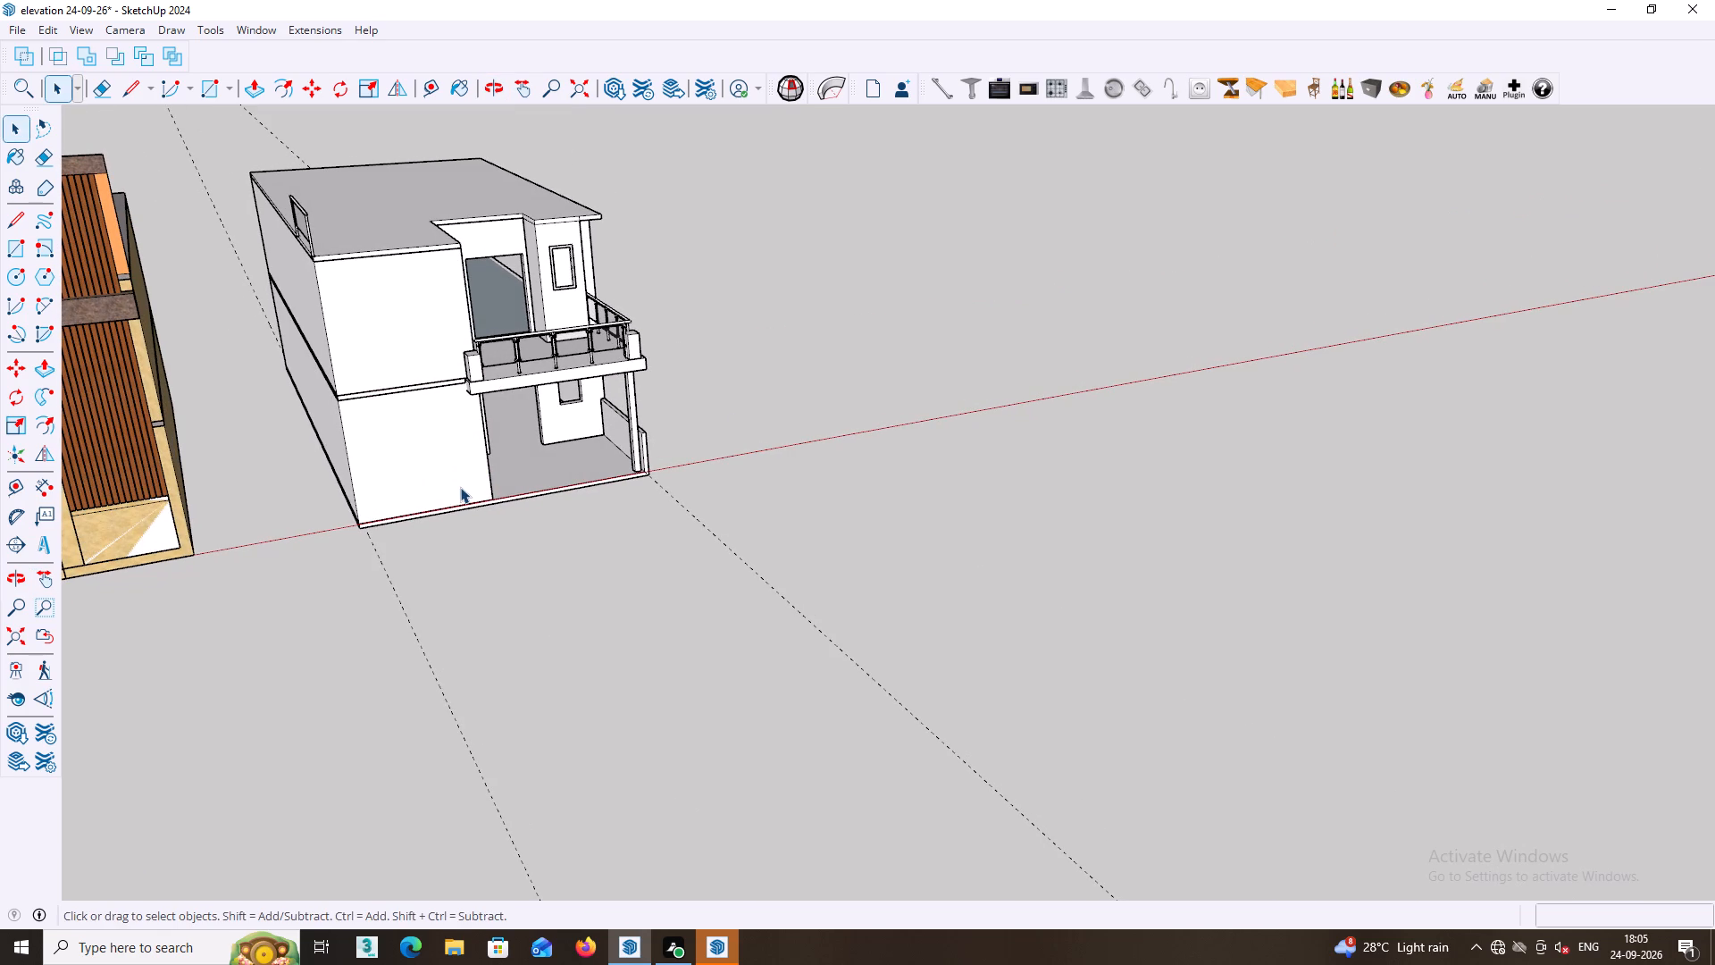
# Delete the railing piece standing on the white house's roof slab near the front corner above the plain wall.
pyautogui.press('r')
pyautogui.moveTo(335, 265); pyautogui.dragTo(270, 230, button='middle')
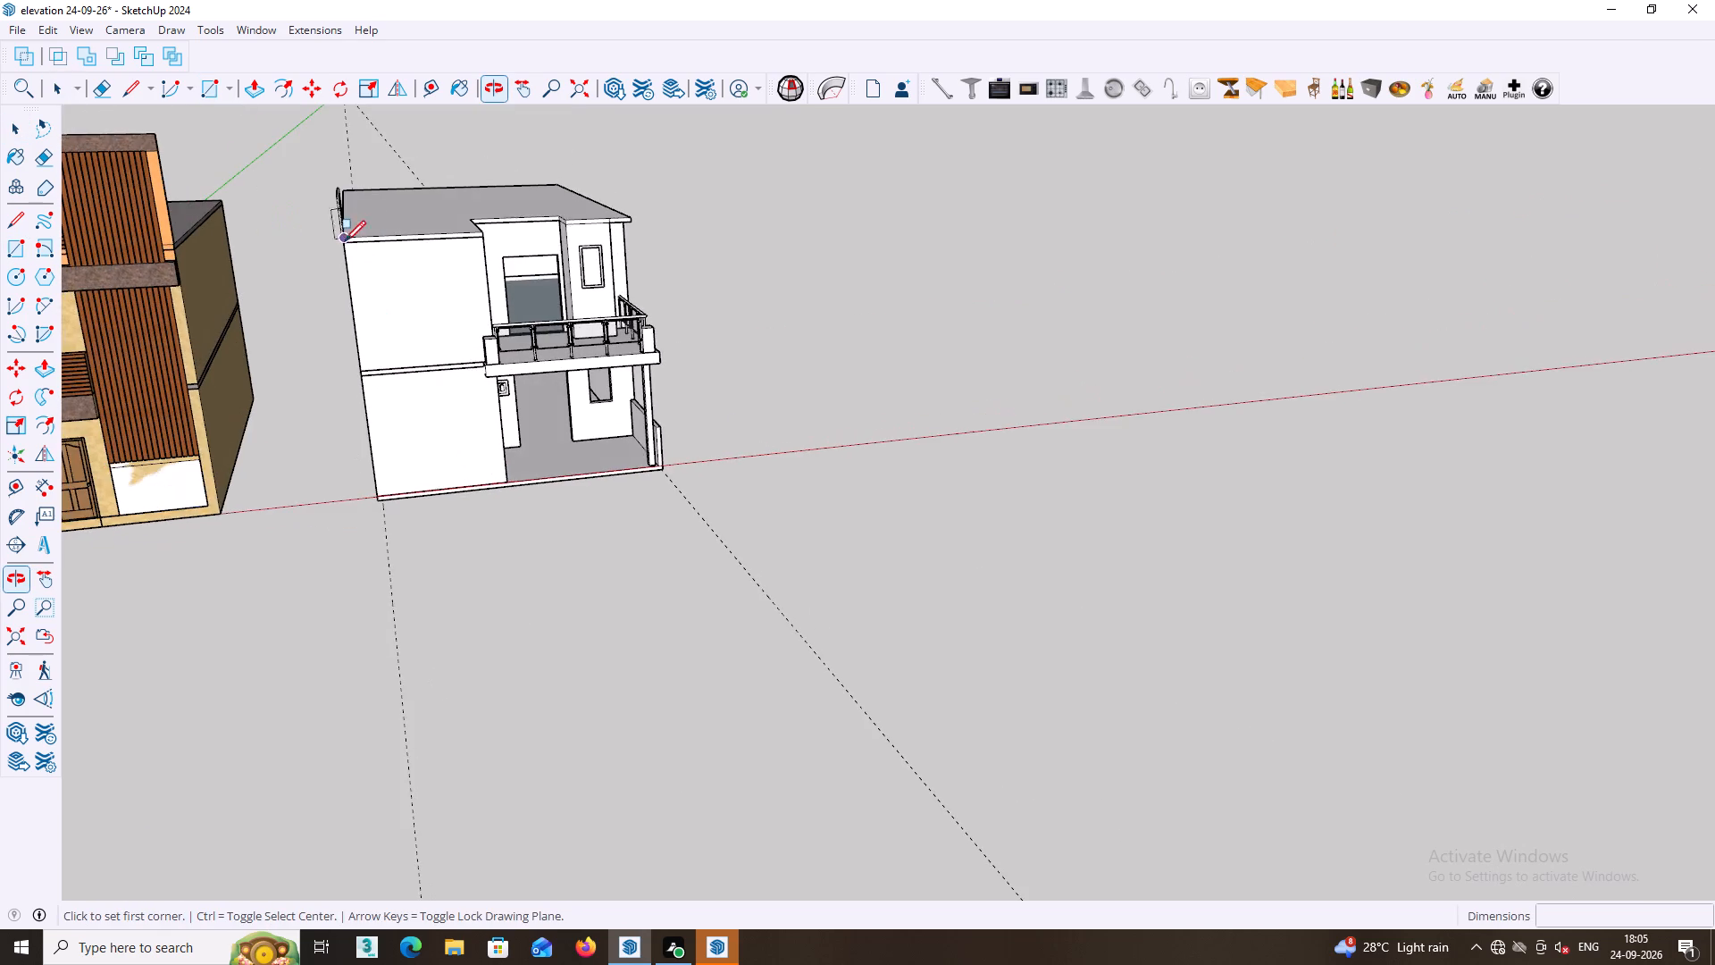
pyautogui.scroll(7, 348, 239)
pyautogui.moveTo(368, 256); pyautogui.dragTo(512, 240, button='middle')
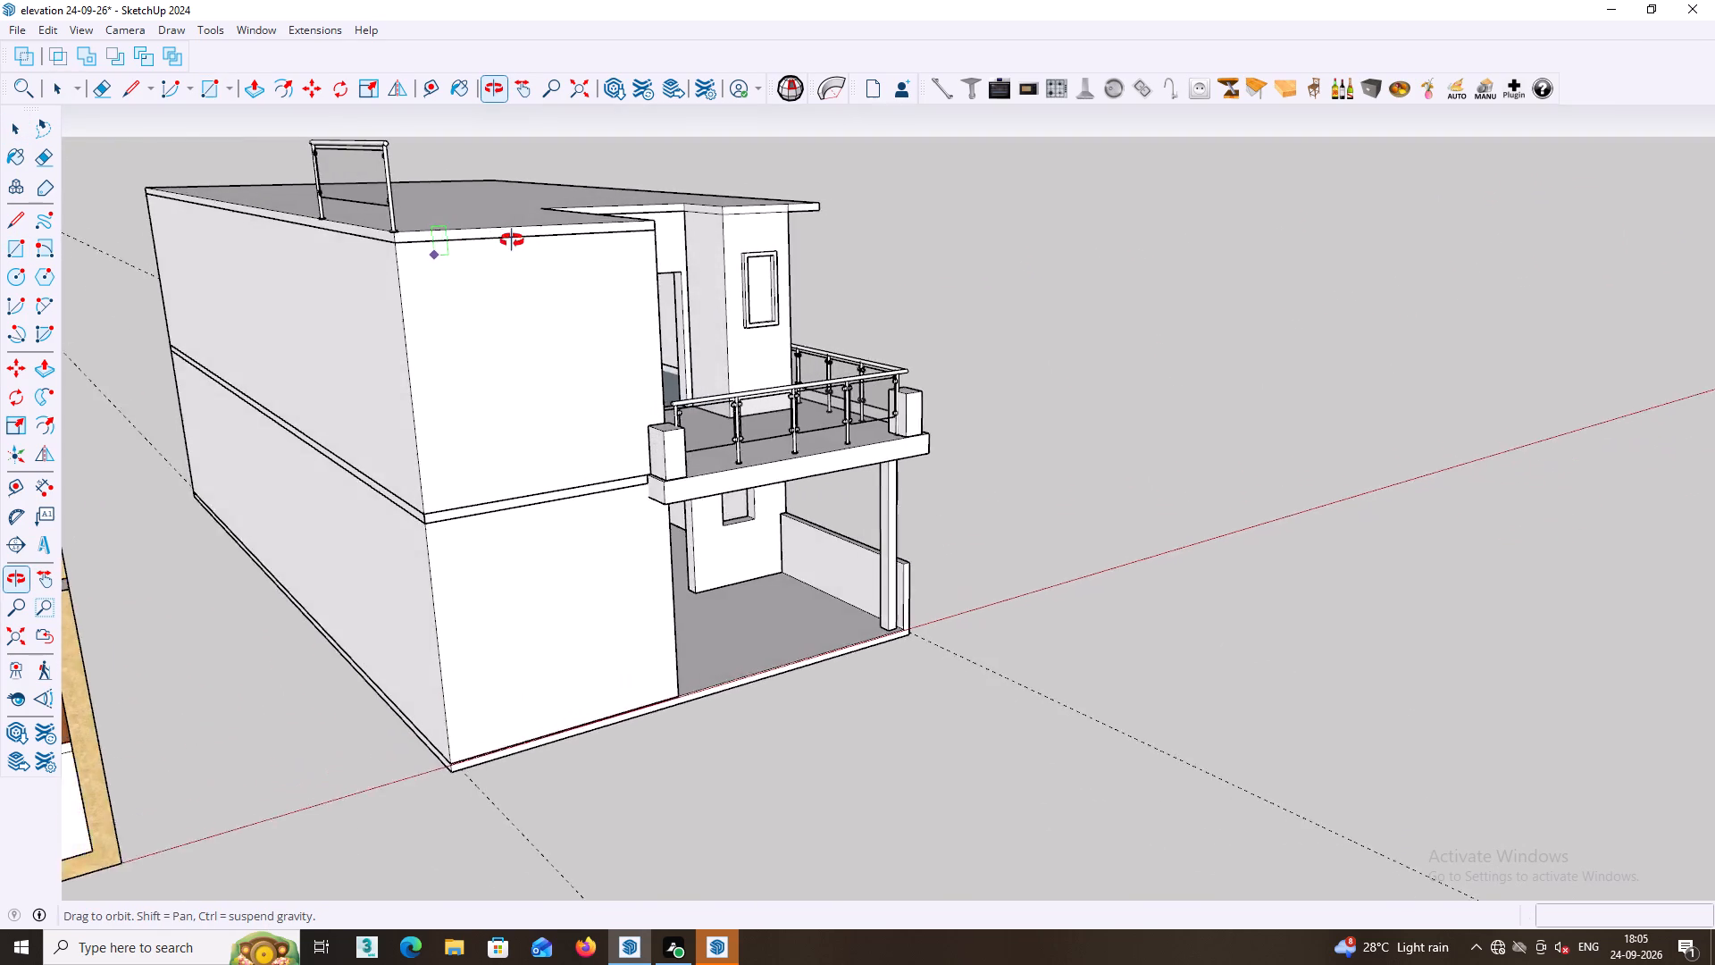
pyautogui.moveTo(512, 240); pyautogui.dragTo(549, 252, button='middle')
pyautogui.press('space')
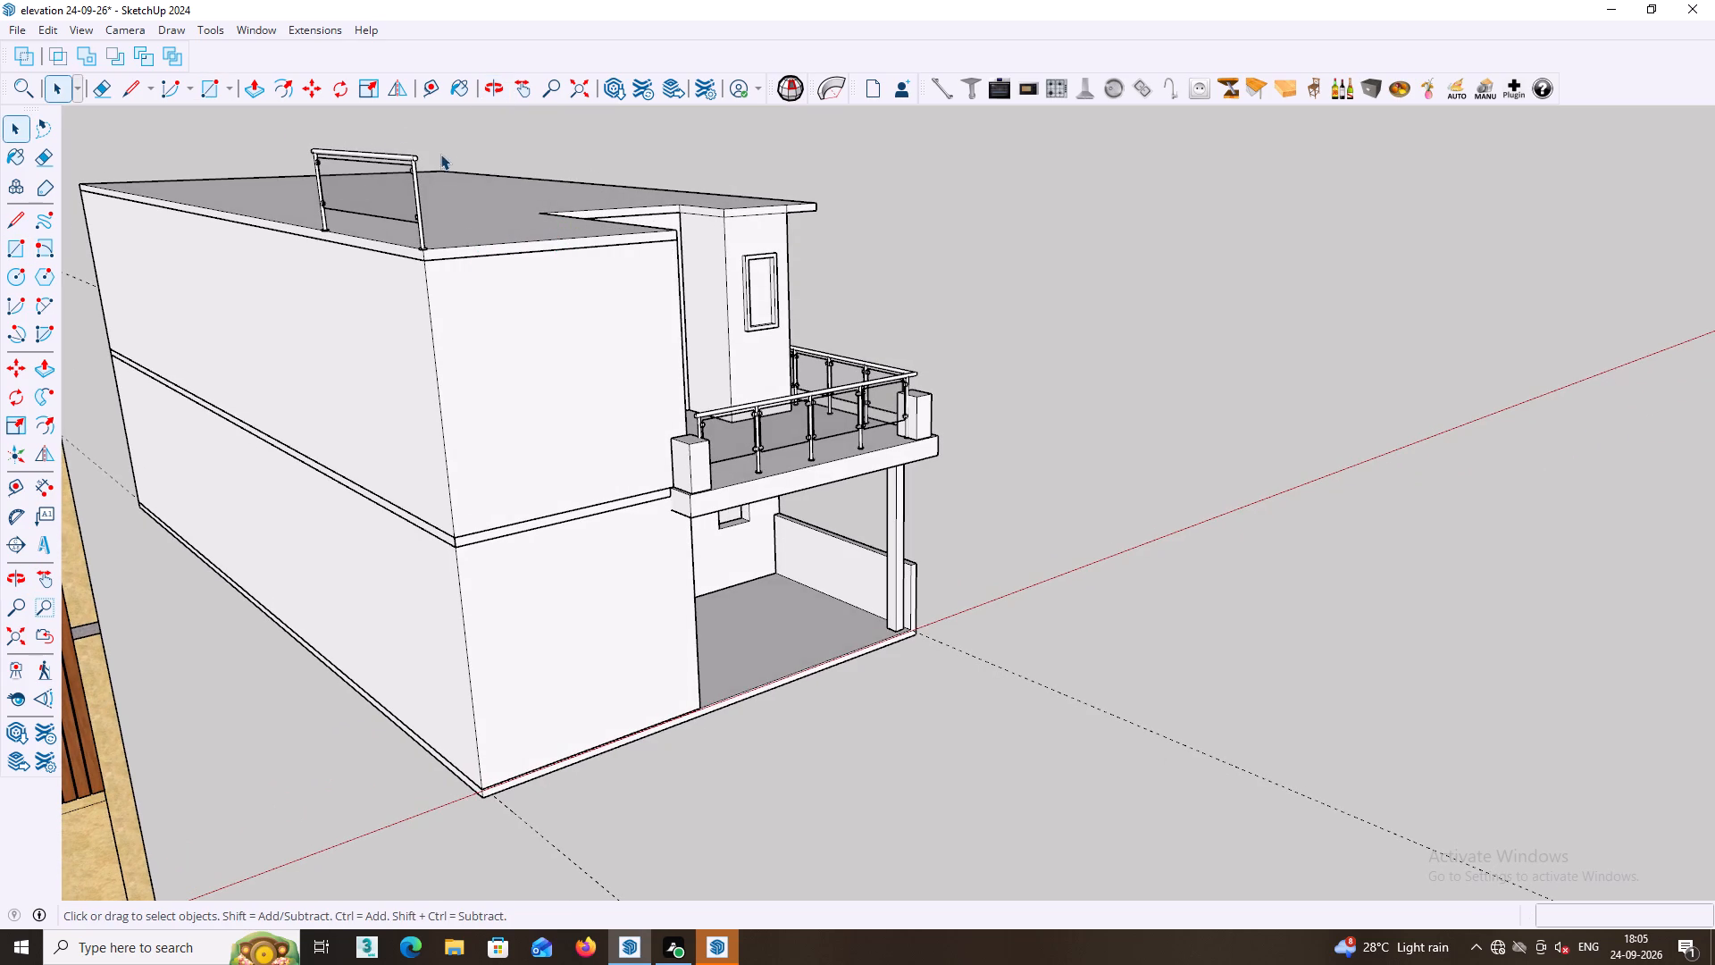
pyautogui.click(420, 200)
pyautogui.press('Delete')
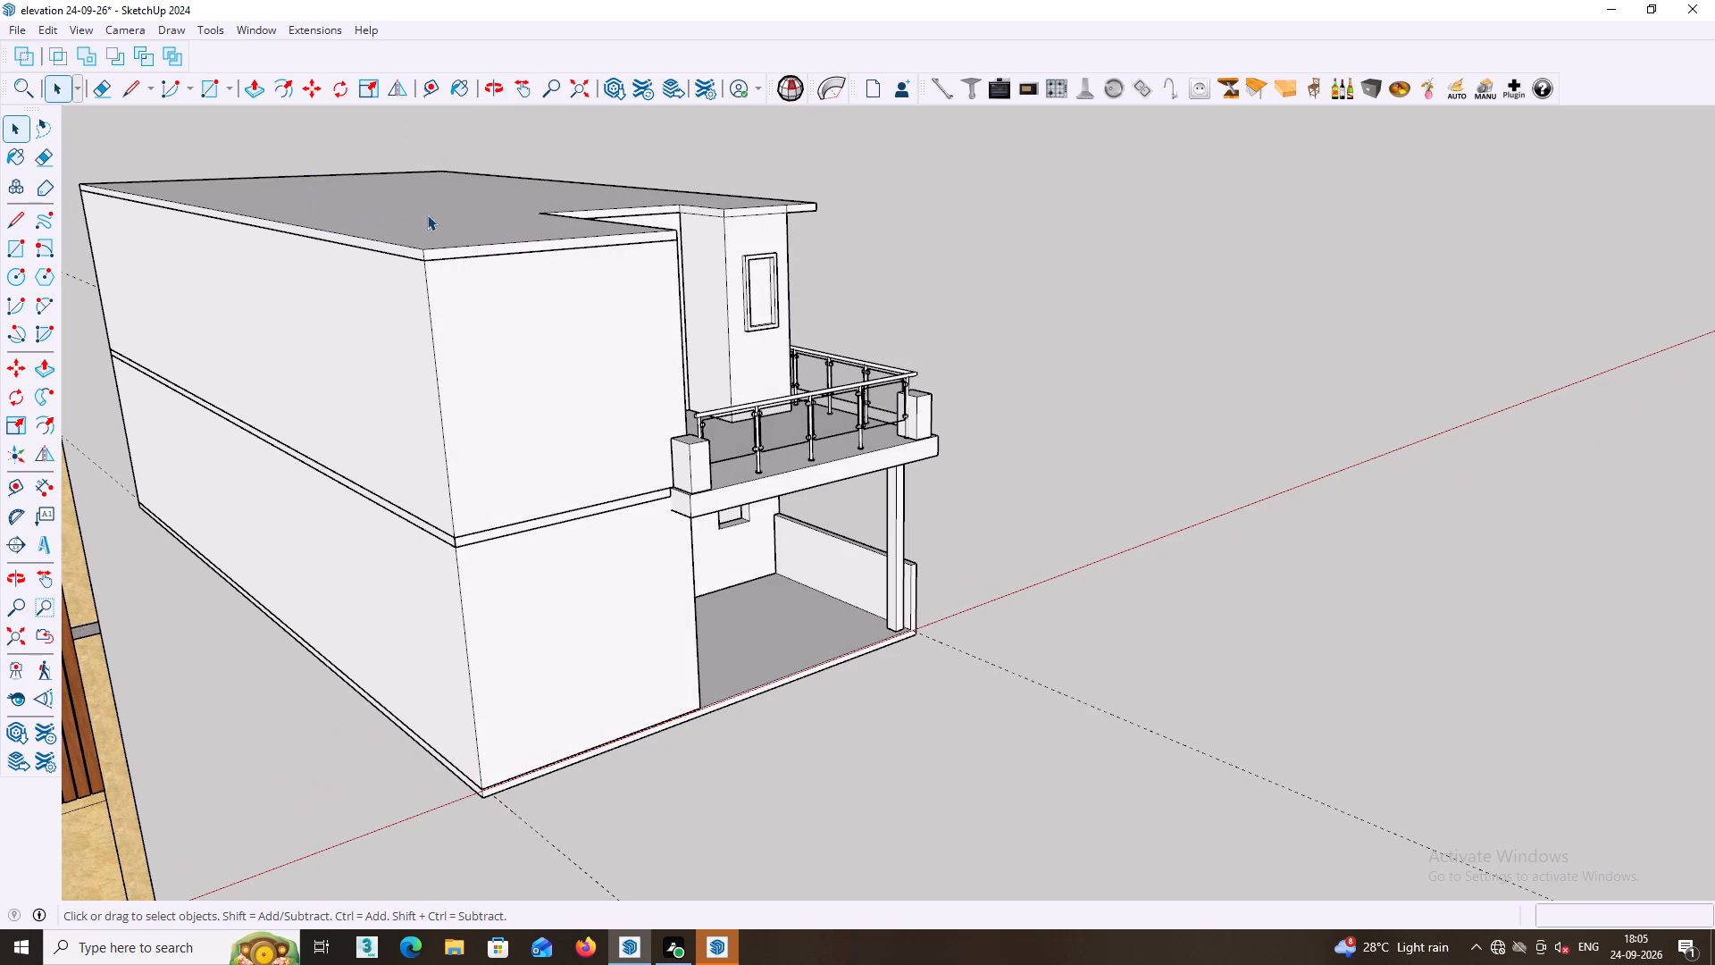
# Draw a rectangle about 11' 2" by 10' 3" on the roof's front section, from the terrace-side front corner to the outer side edge.
pyautogui.moveTo(446, 235); pyautogui.dragTo(426, 239, button='middle')
pyautogui.moveTo(498, 302); pyautogui.dragTo(420, 281, button='middle')
pyautogui.moveTo(452, 299); pyautogui.dragTo(451, 346, button='middle')
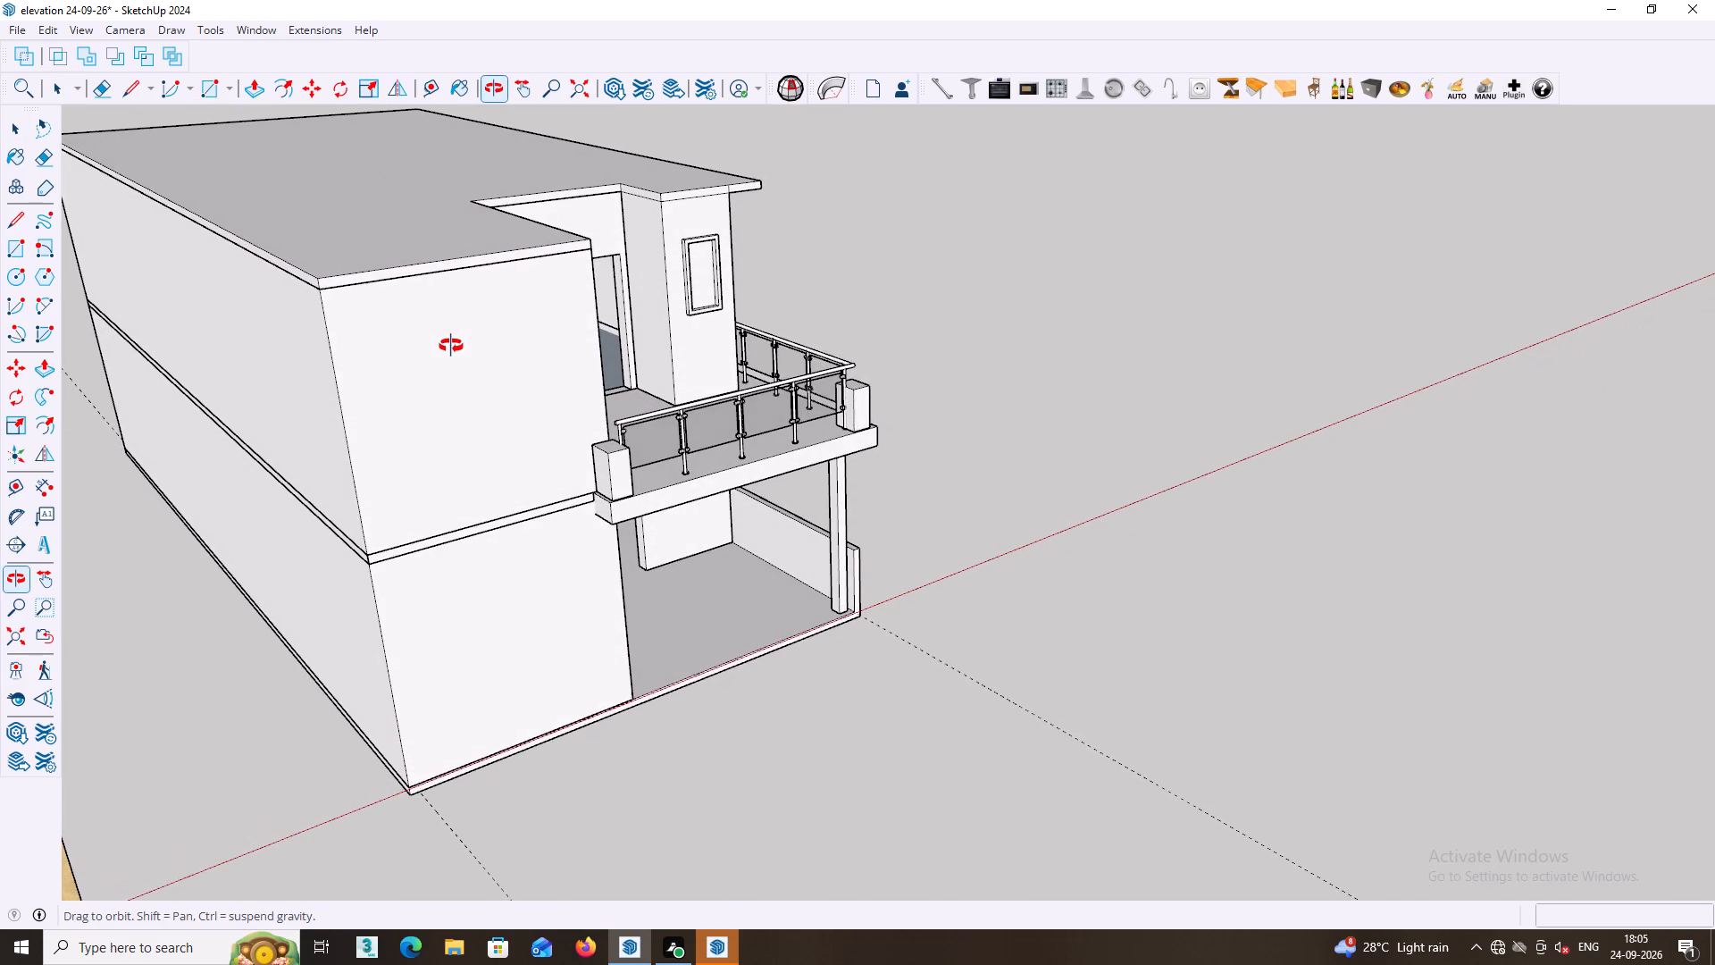
pyautogui.moveTo(451, 346); pyautogui.dragTo(438, 349, button='middle')
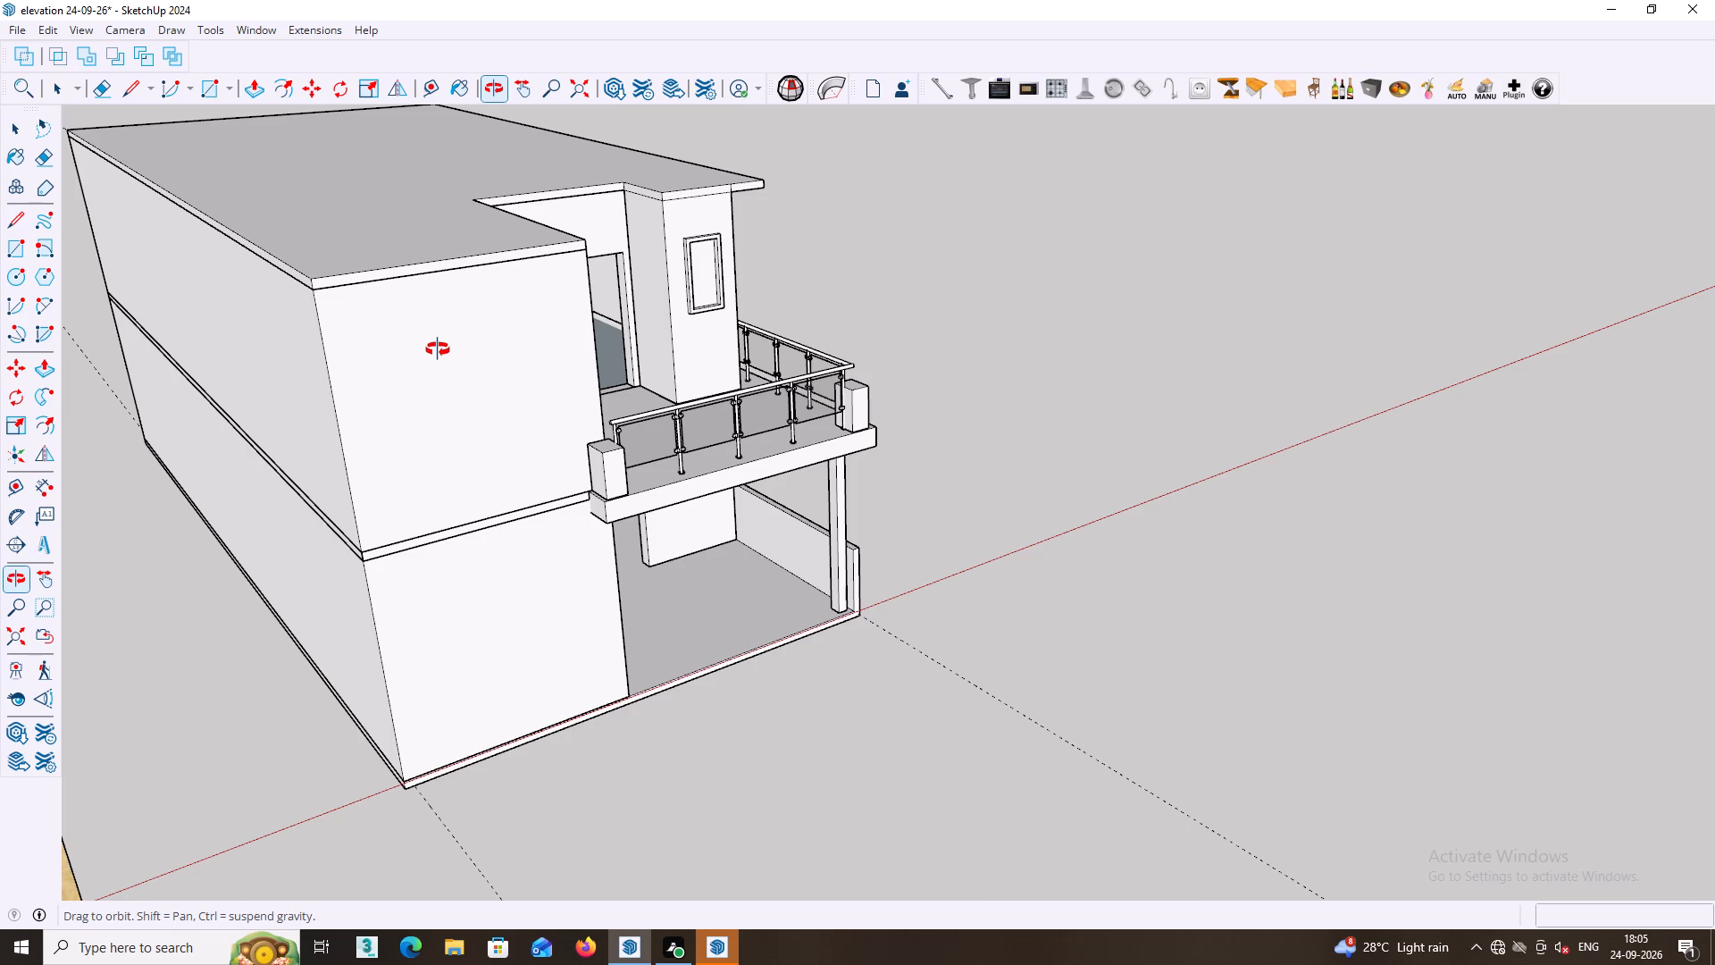
pyautogui.moveTo(438, 349); pyautogui.dragTo(397, 352, button='middle')
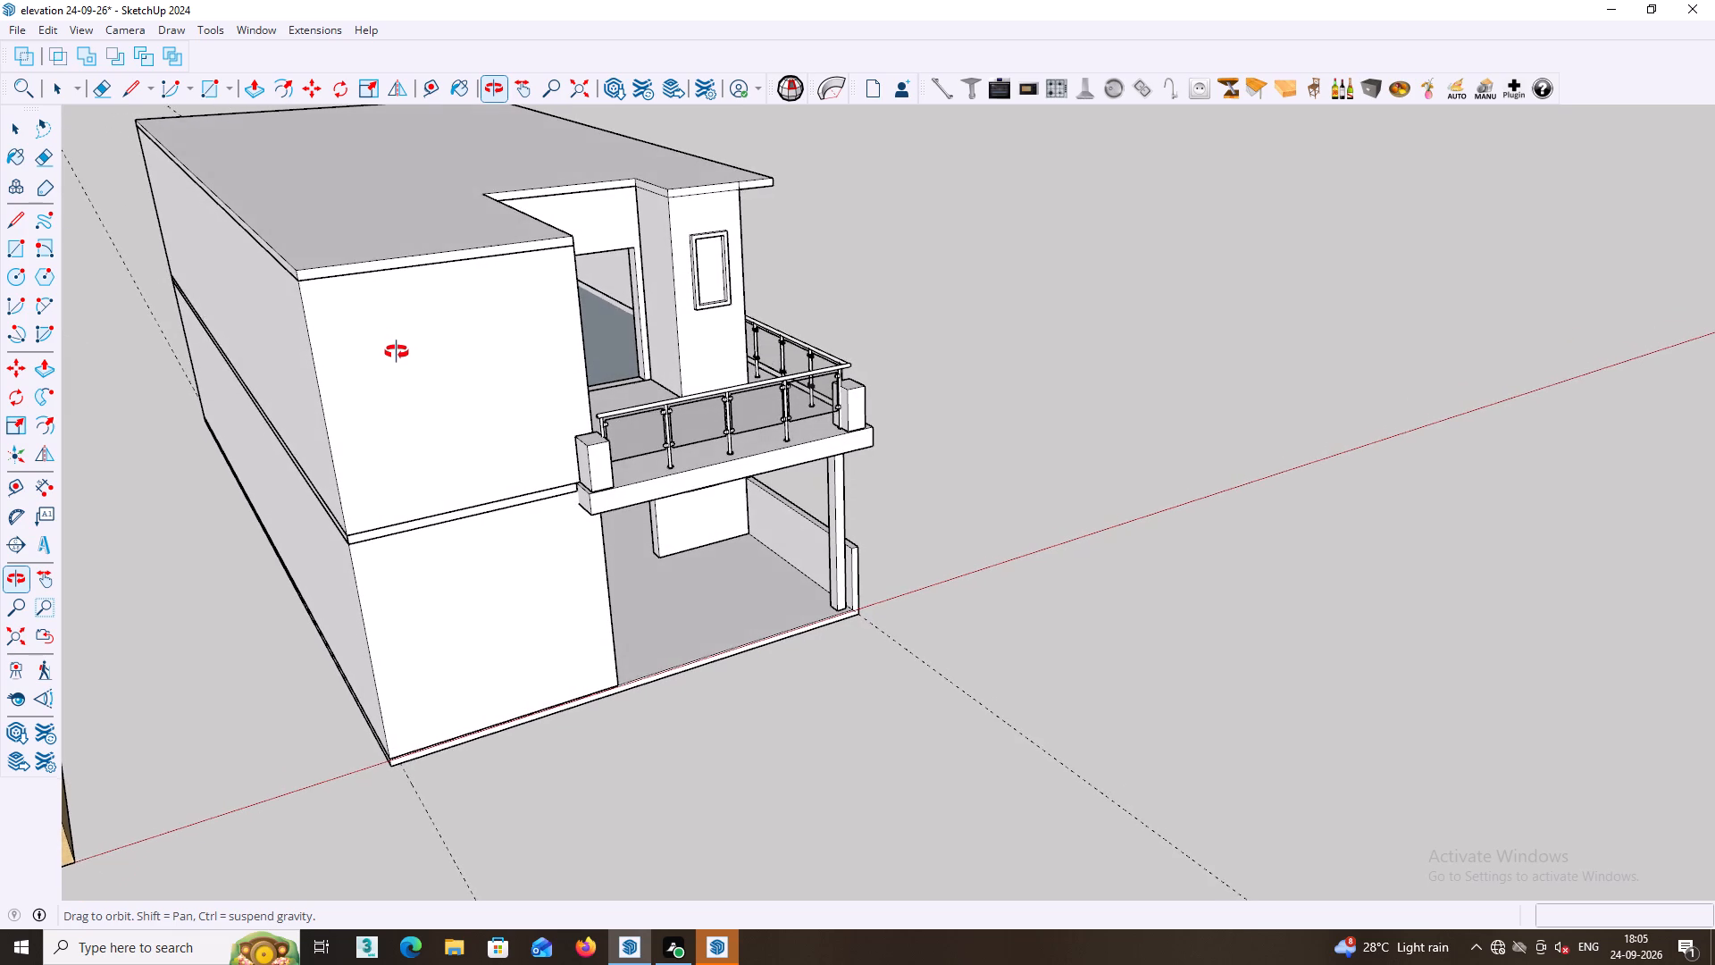
pyautogui.moveTo(397, 352); pyautogui.dragTo(380, 321, button='middle')
pyautogui.moveTo(381, 312); pyautogui.dragTo(360, 476, button='middle')
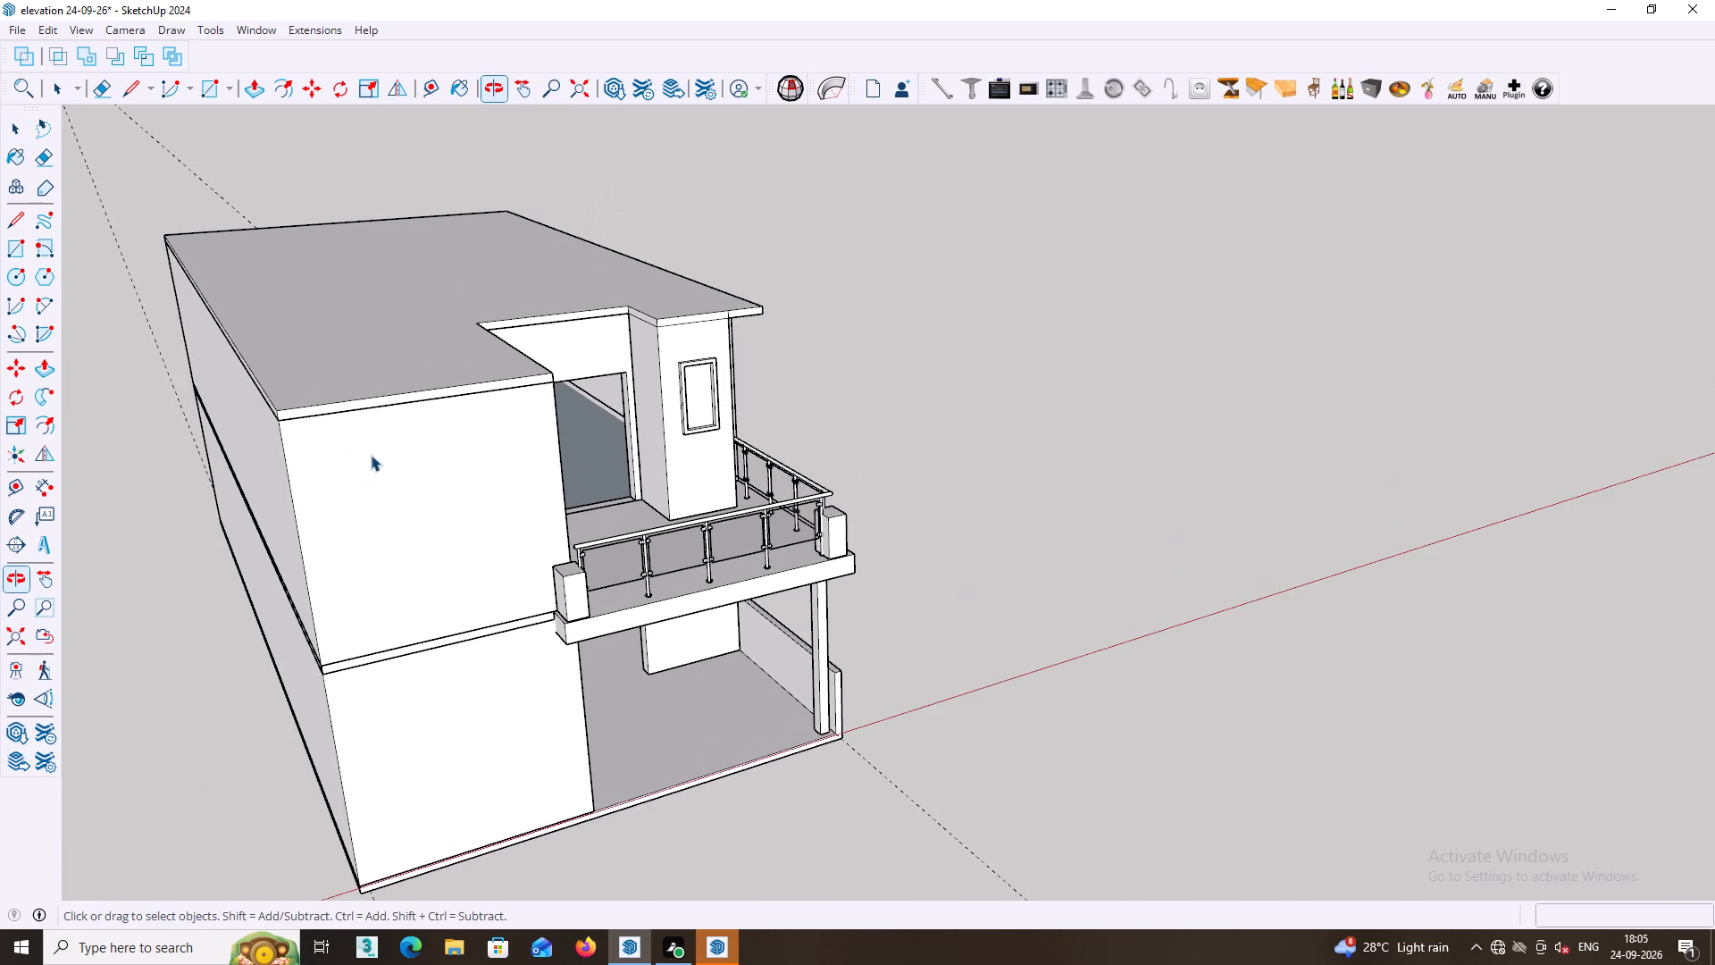
pyautogui.moveTo(371, 447); pyautogui.dragTo(372, 432, button='middle')
pyautogui.moveTo(395, 390); pyautogui.dragTo(389, 472, button='middle')
pyautogui.moveTo(414, 505); pyautogui.dragTo(410, 546, button='middle')
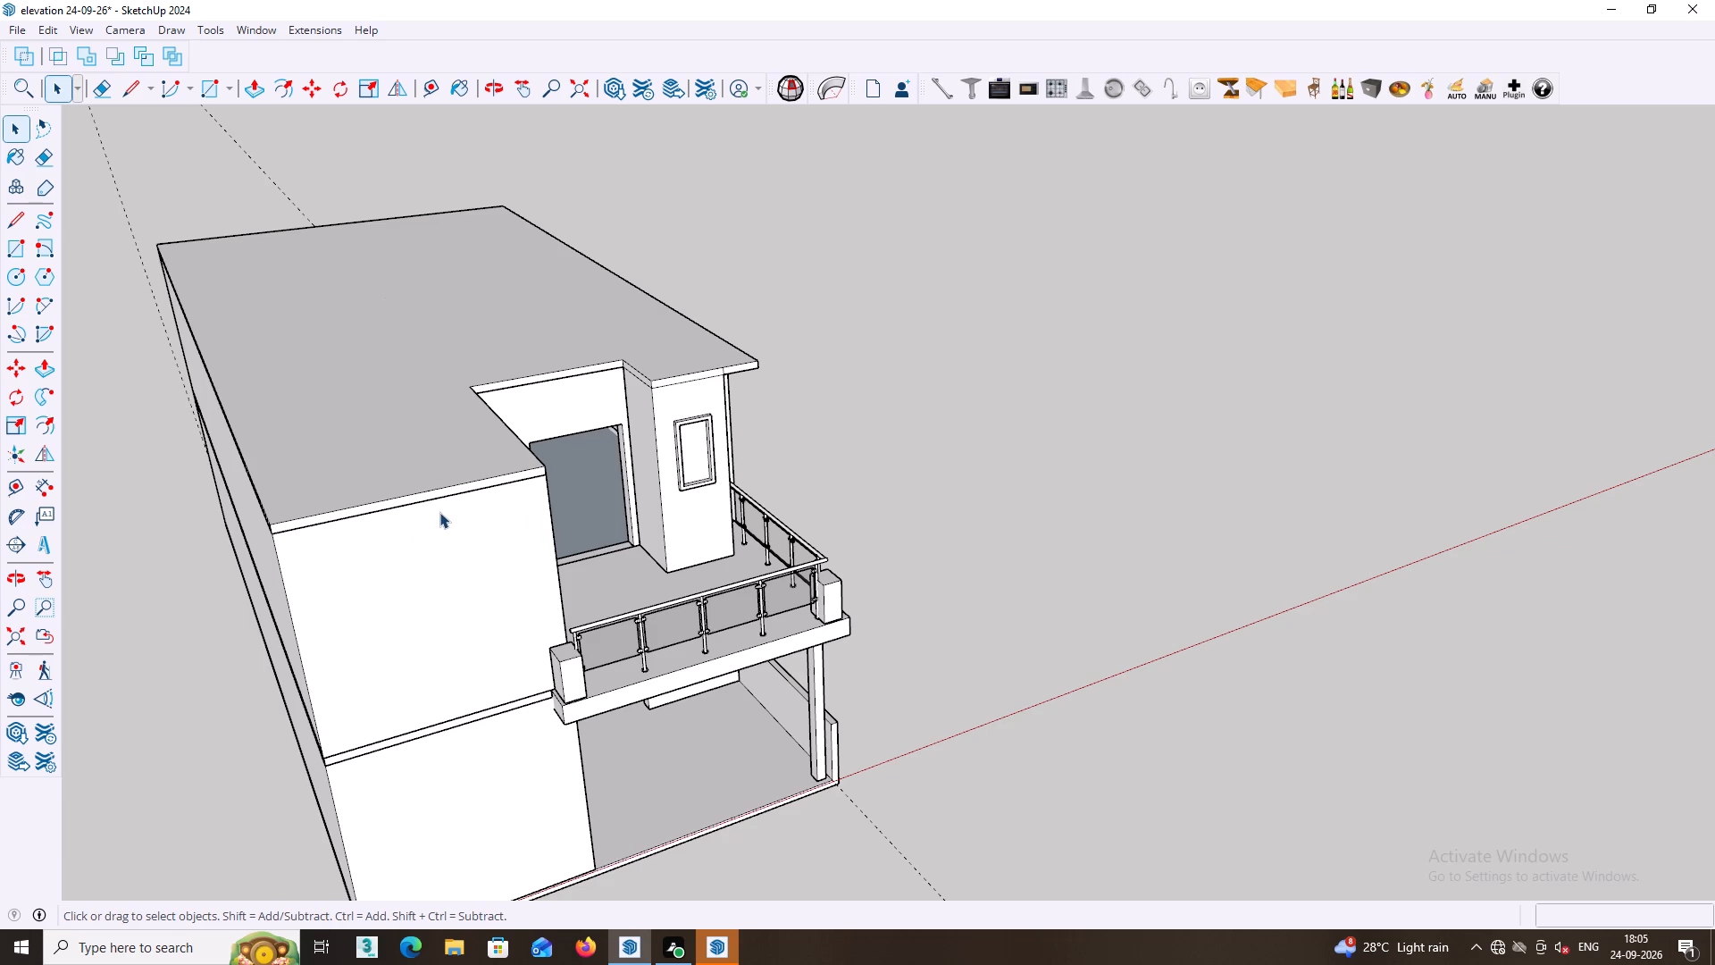
pyautogui.press('r')
pyautogui.click(543, 469)
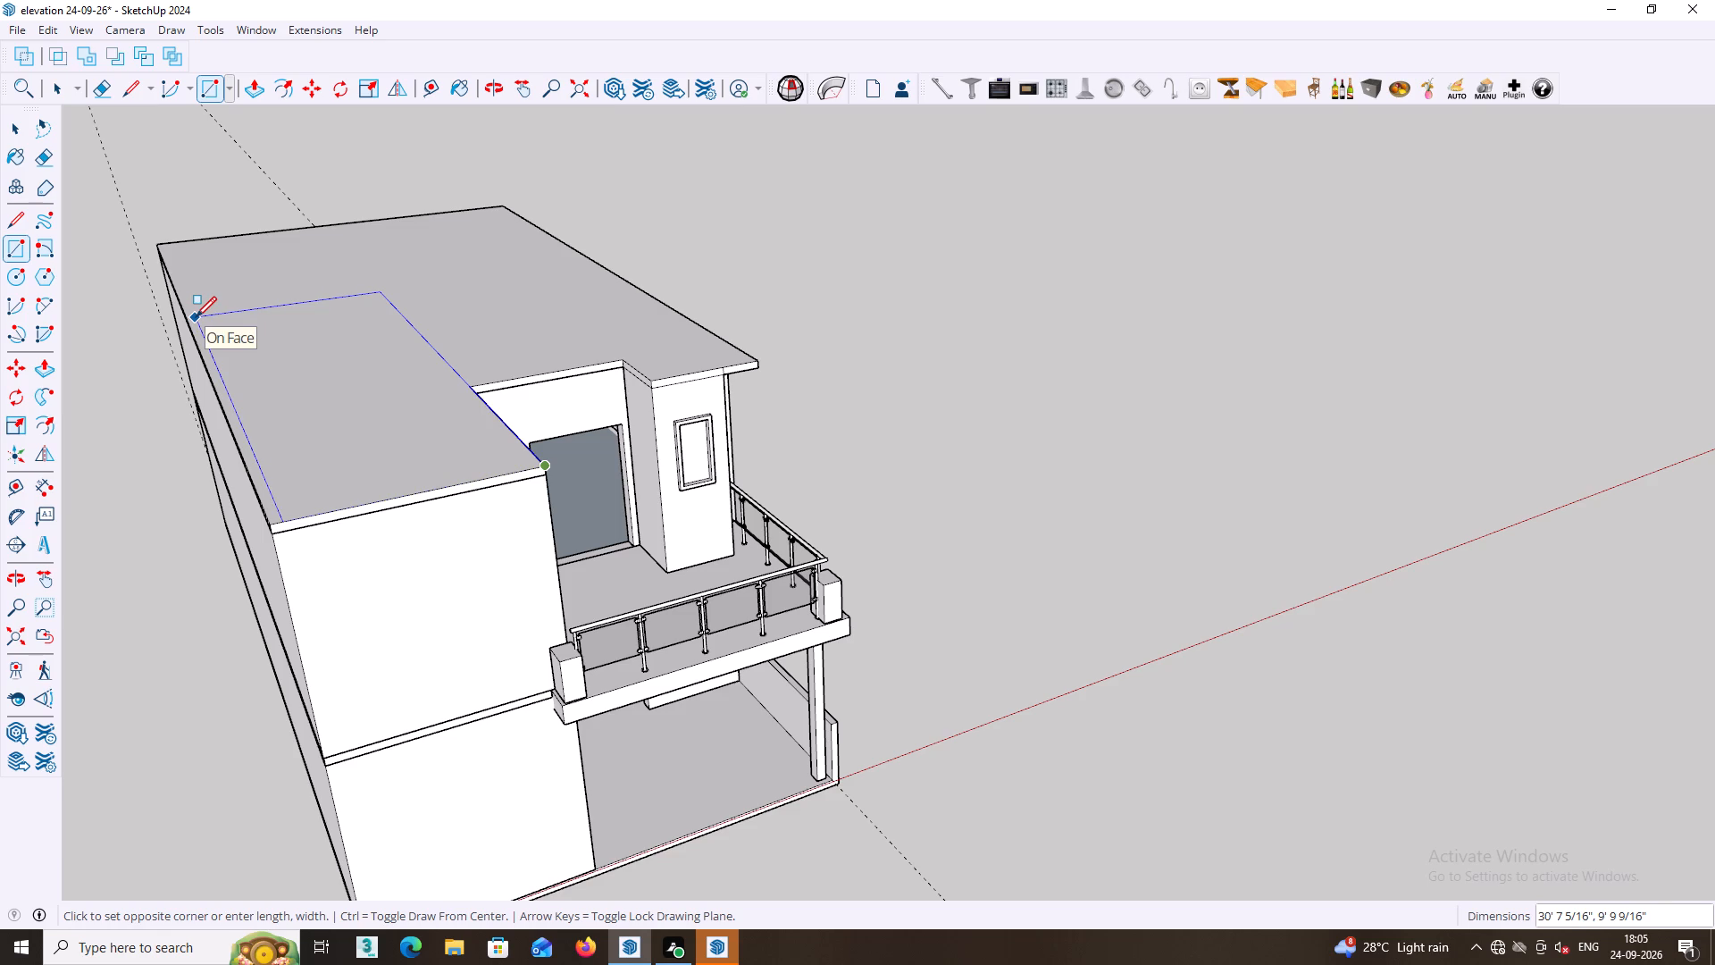
pyautogui.moveTo(197, 317); pyautogui.dragTo(202, 346, button='middle')
pyautogui.scroll(-1, 200, 331)
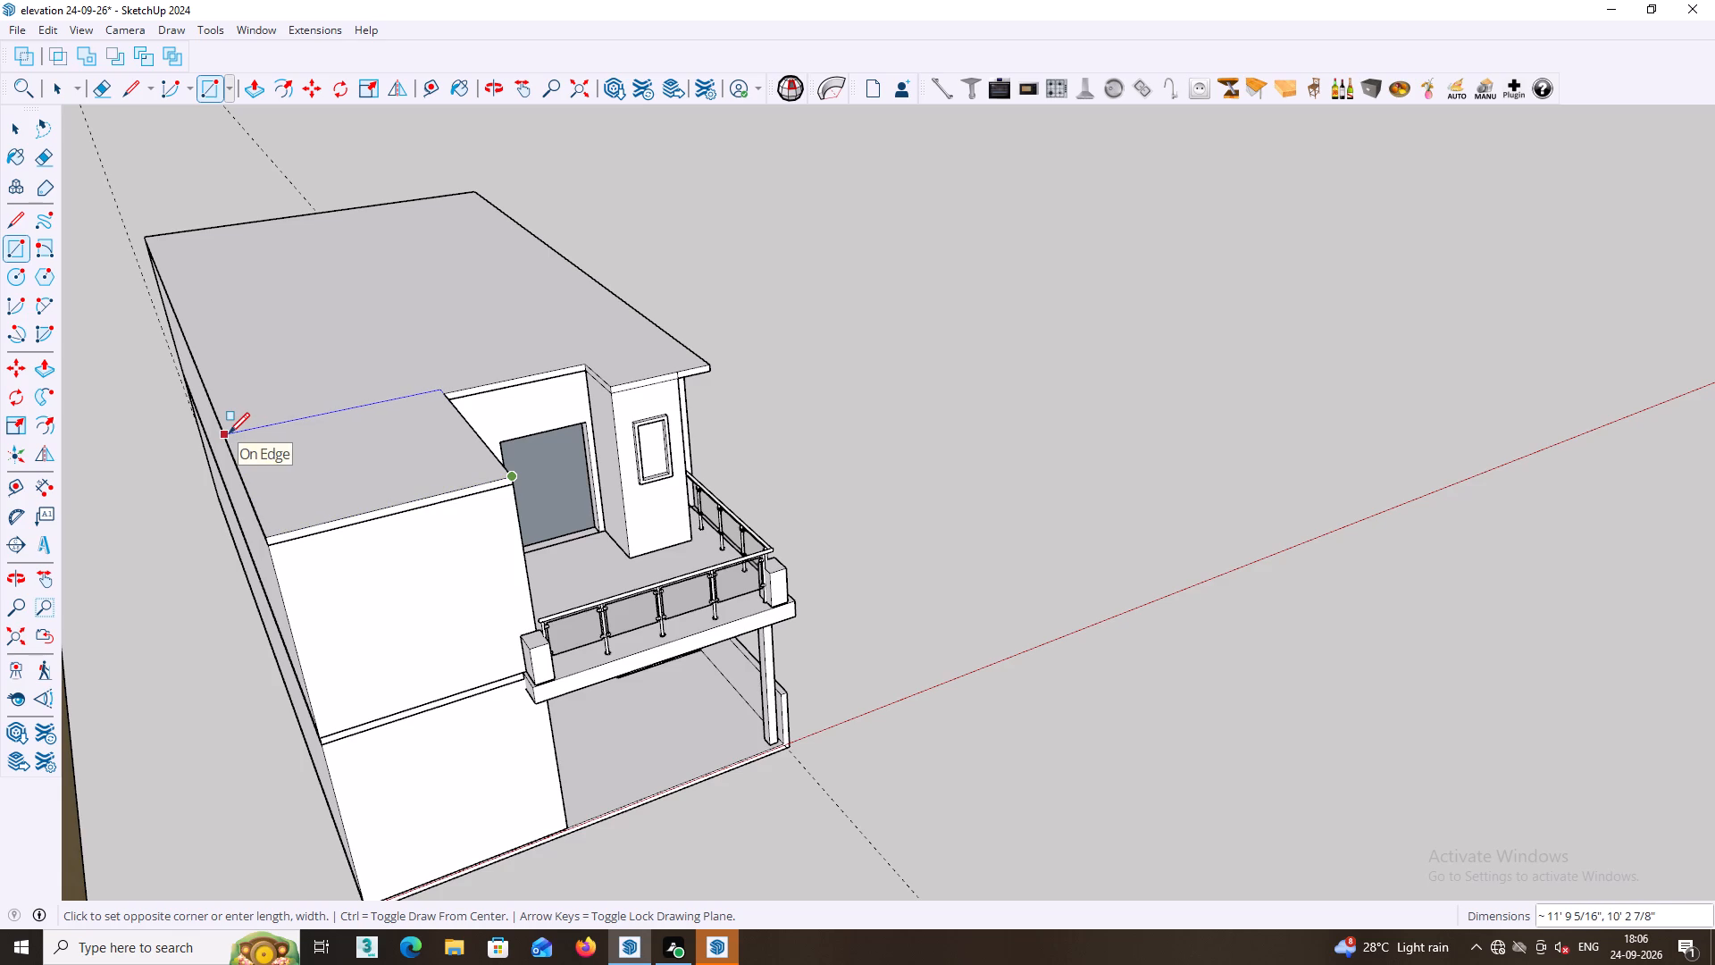
pyautogui.click(230, 439)
pyautogui.press('Escape')
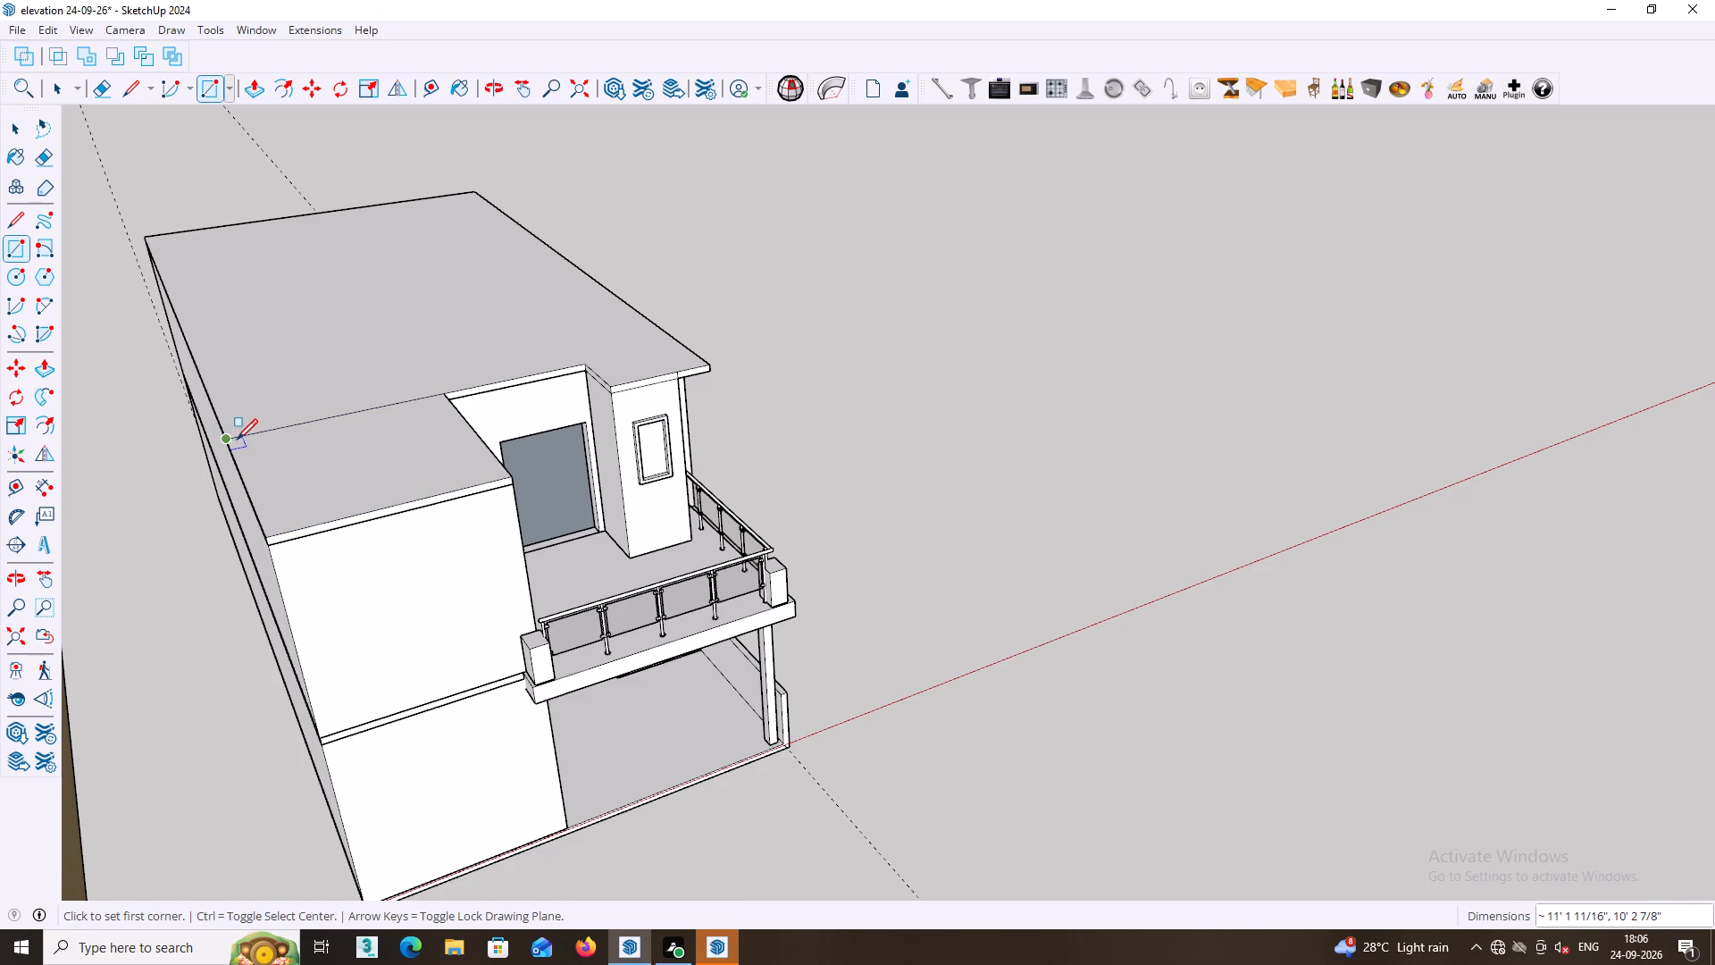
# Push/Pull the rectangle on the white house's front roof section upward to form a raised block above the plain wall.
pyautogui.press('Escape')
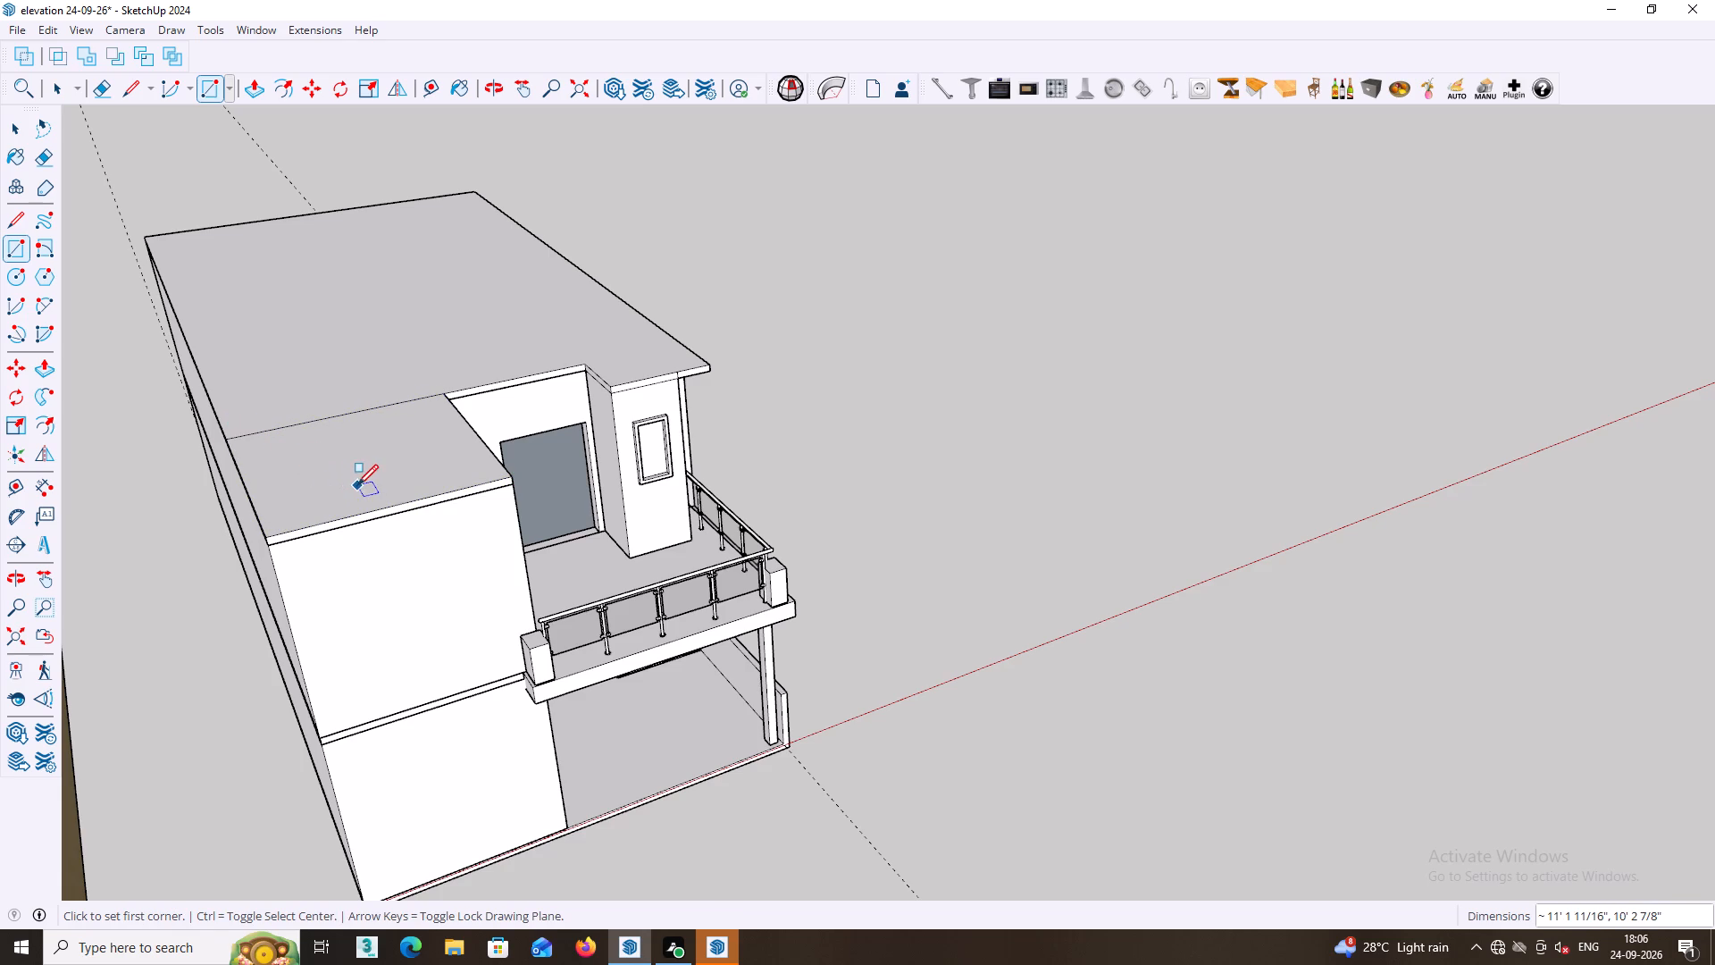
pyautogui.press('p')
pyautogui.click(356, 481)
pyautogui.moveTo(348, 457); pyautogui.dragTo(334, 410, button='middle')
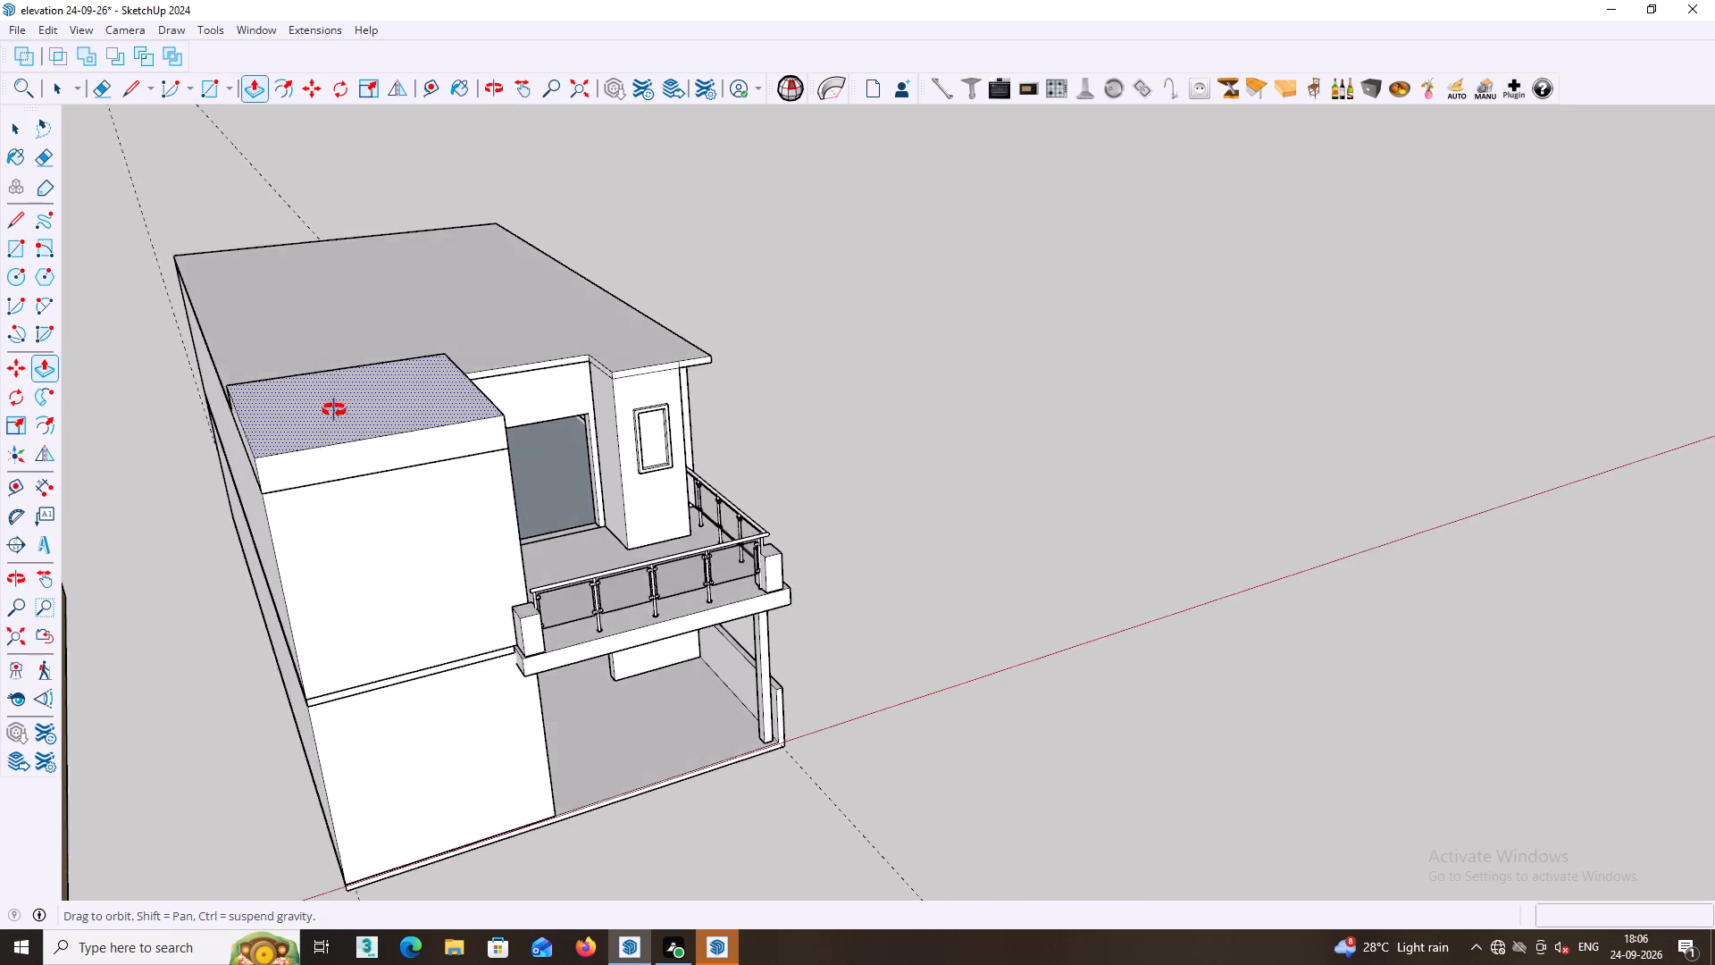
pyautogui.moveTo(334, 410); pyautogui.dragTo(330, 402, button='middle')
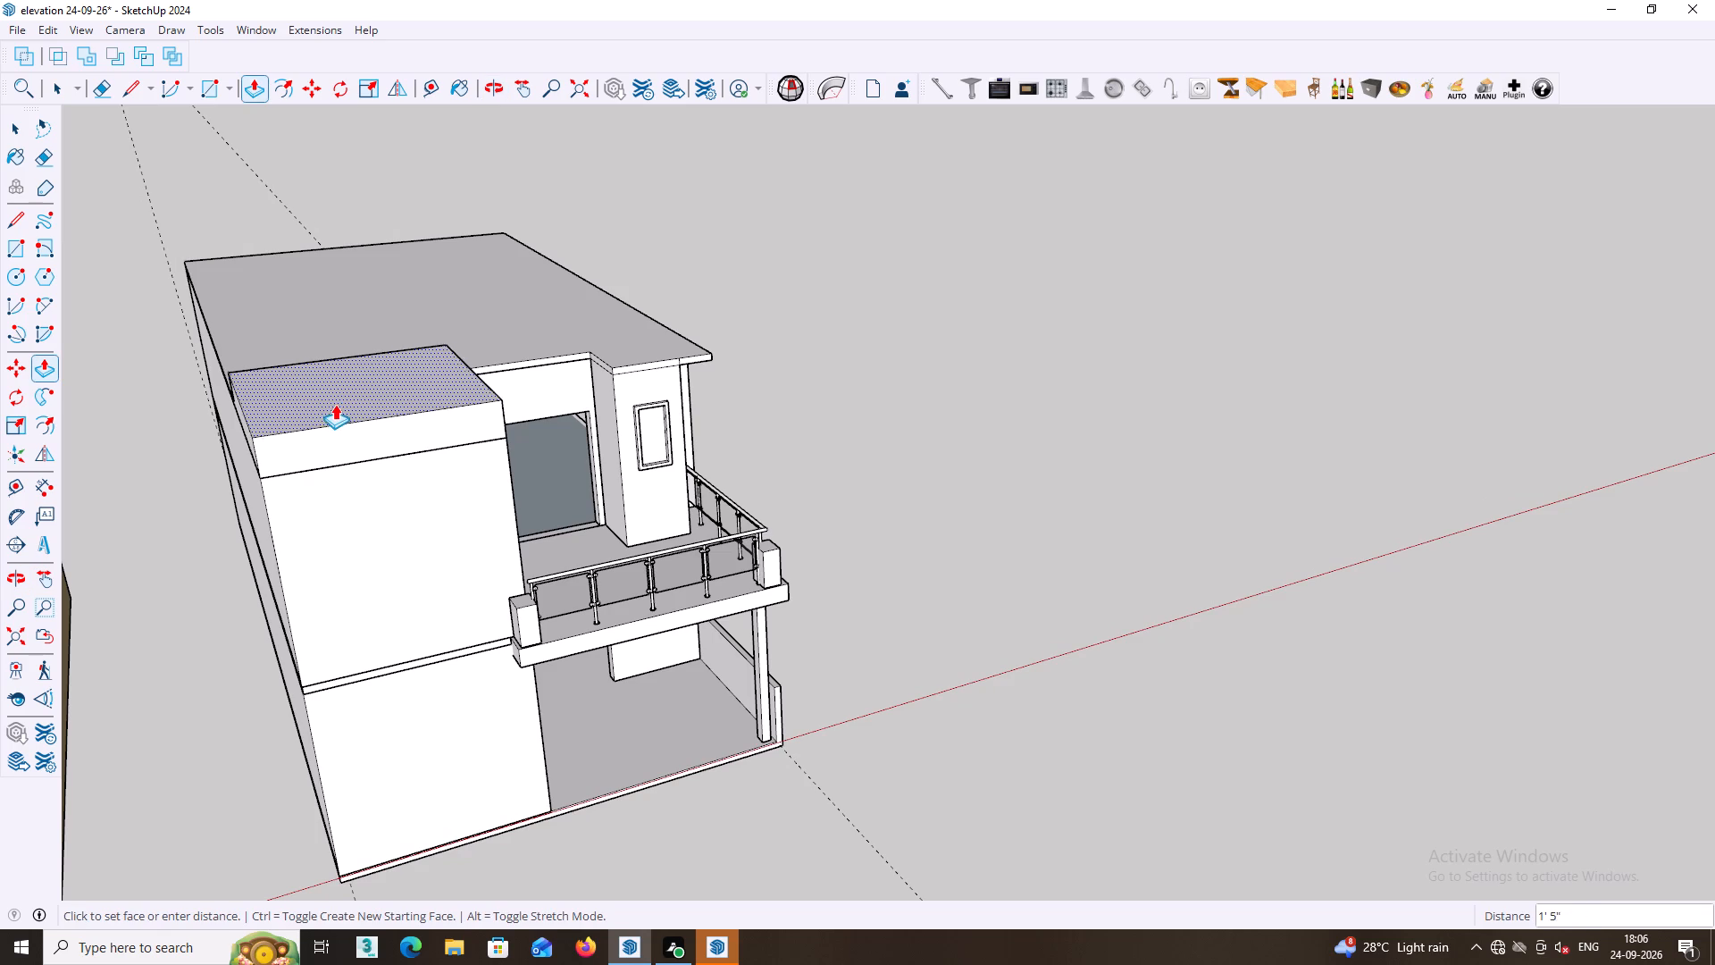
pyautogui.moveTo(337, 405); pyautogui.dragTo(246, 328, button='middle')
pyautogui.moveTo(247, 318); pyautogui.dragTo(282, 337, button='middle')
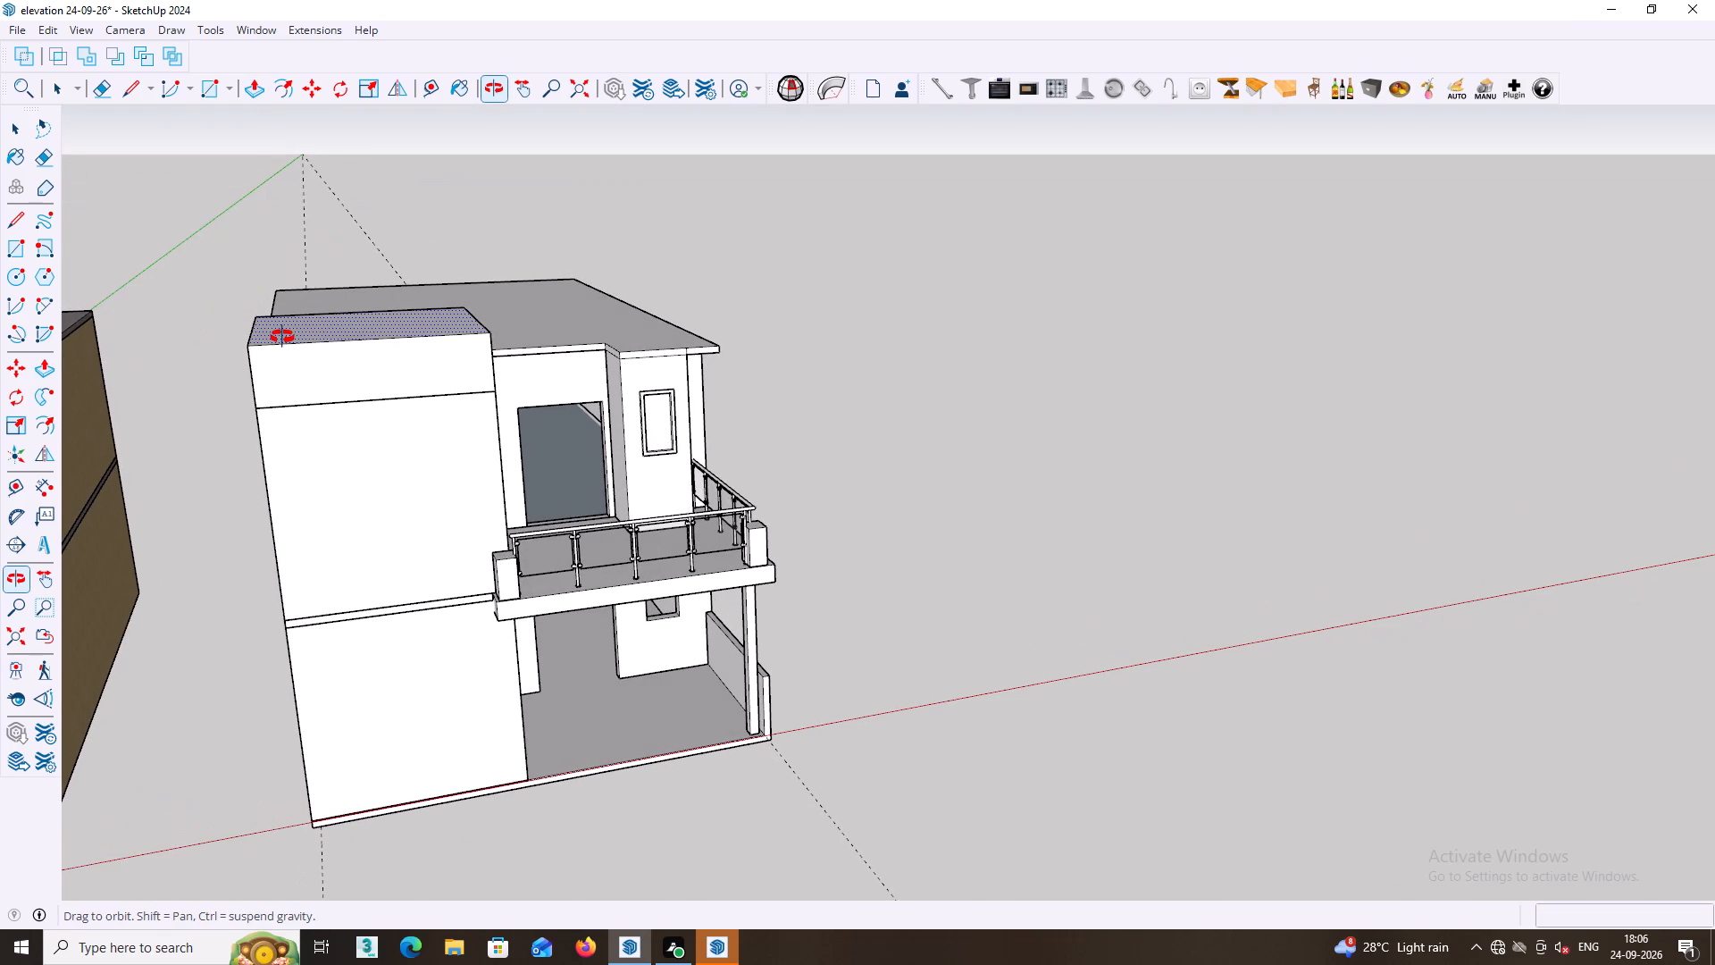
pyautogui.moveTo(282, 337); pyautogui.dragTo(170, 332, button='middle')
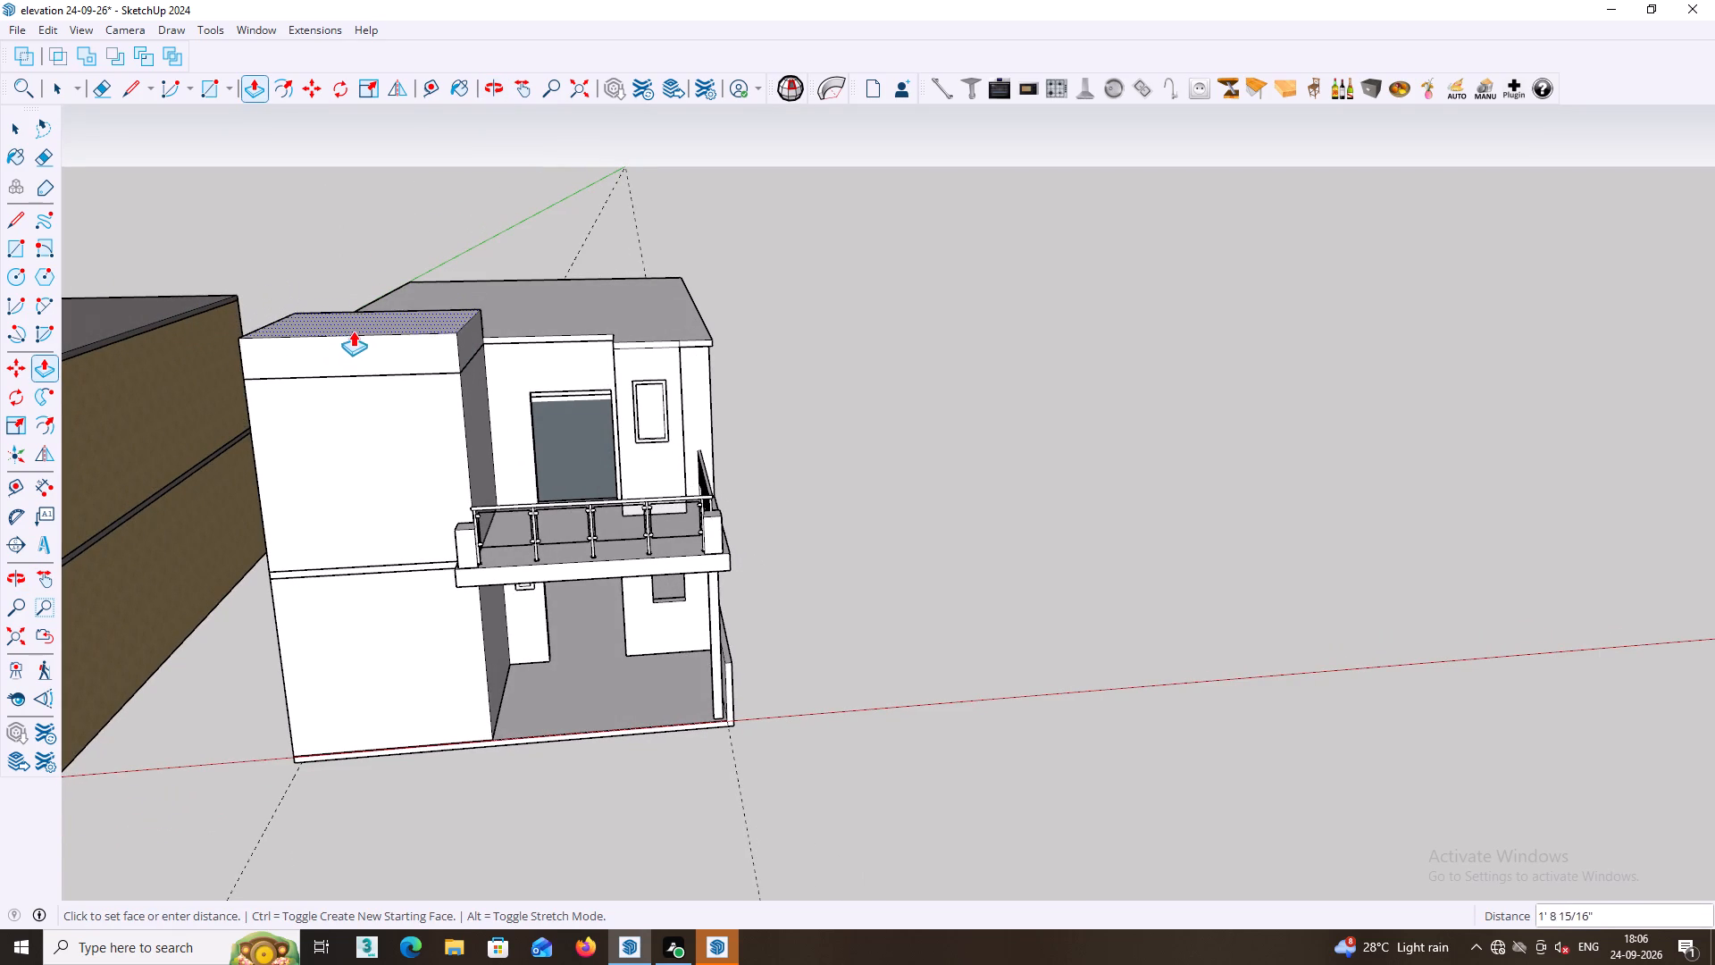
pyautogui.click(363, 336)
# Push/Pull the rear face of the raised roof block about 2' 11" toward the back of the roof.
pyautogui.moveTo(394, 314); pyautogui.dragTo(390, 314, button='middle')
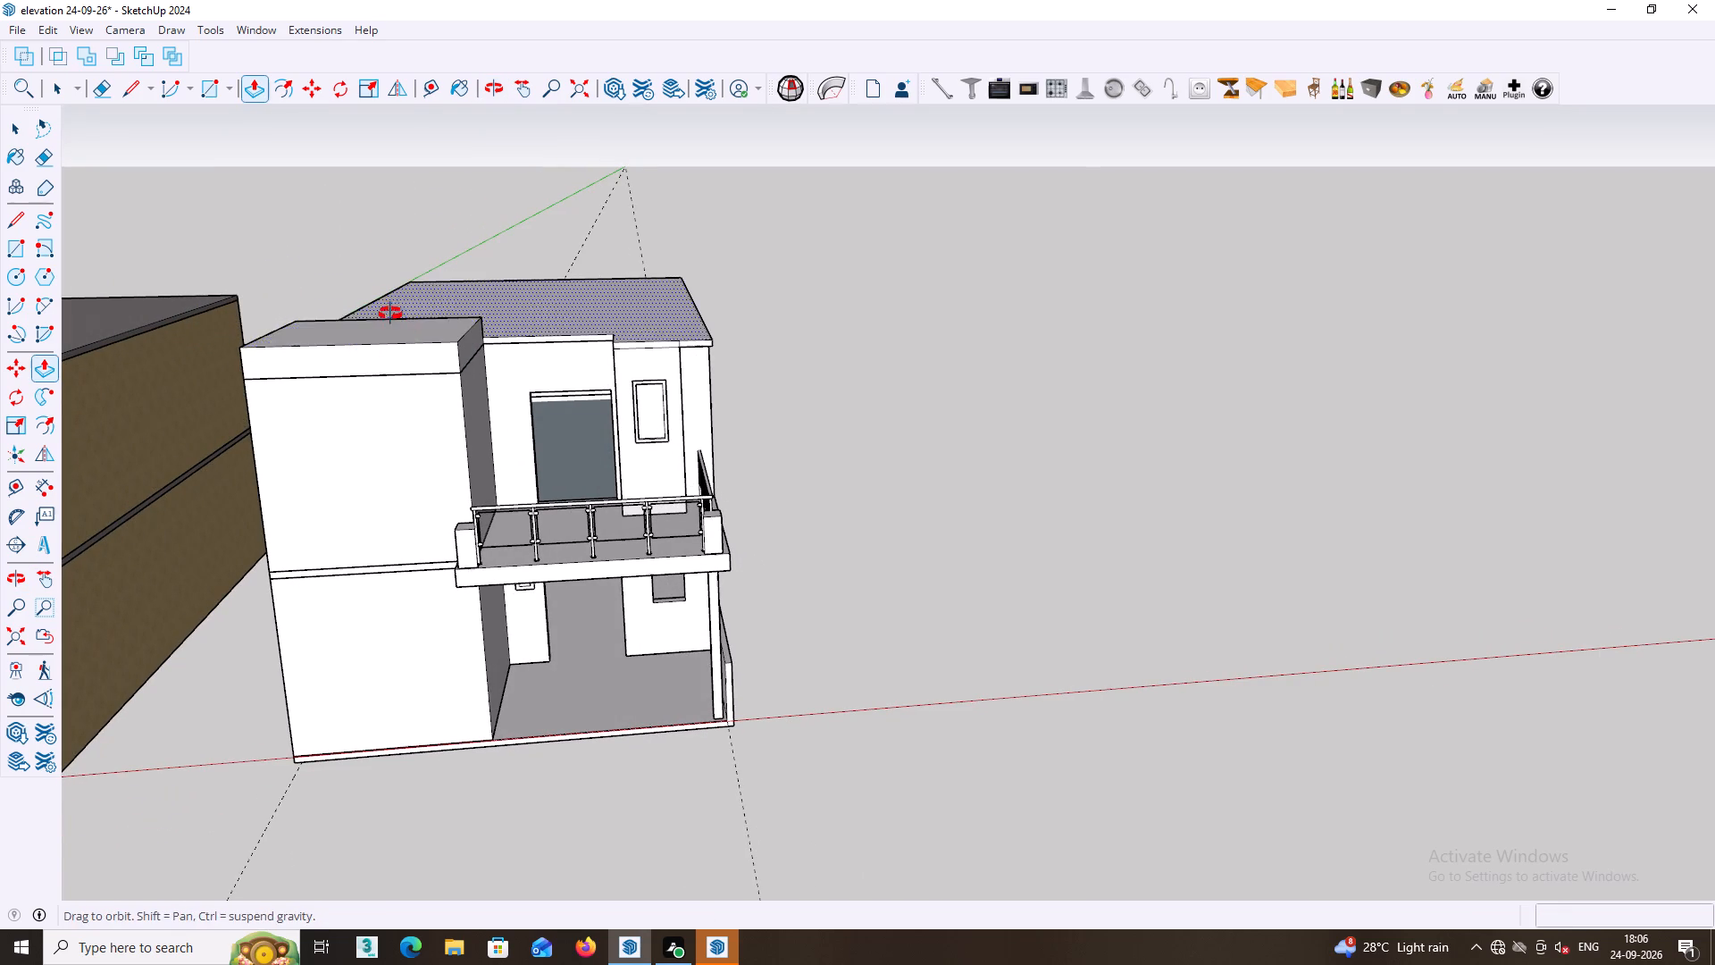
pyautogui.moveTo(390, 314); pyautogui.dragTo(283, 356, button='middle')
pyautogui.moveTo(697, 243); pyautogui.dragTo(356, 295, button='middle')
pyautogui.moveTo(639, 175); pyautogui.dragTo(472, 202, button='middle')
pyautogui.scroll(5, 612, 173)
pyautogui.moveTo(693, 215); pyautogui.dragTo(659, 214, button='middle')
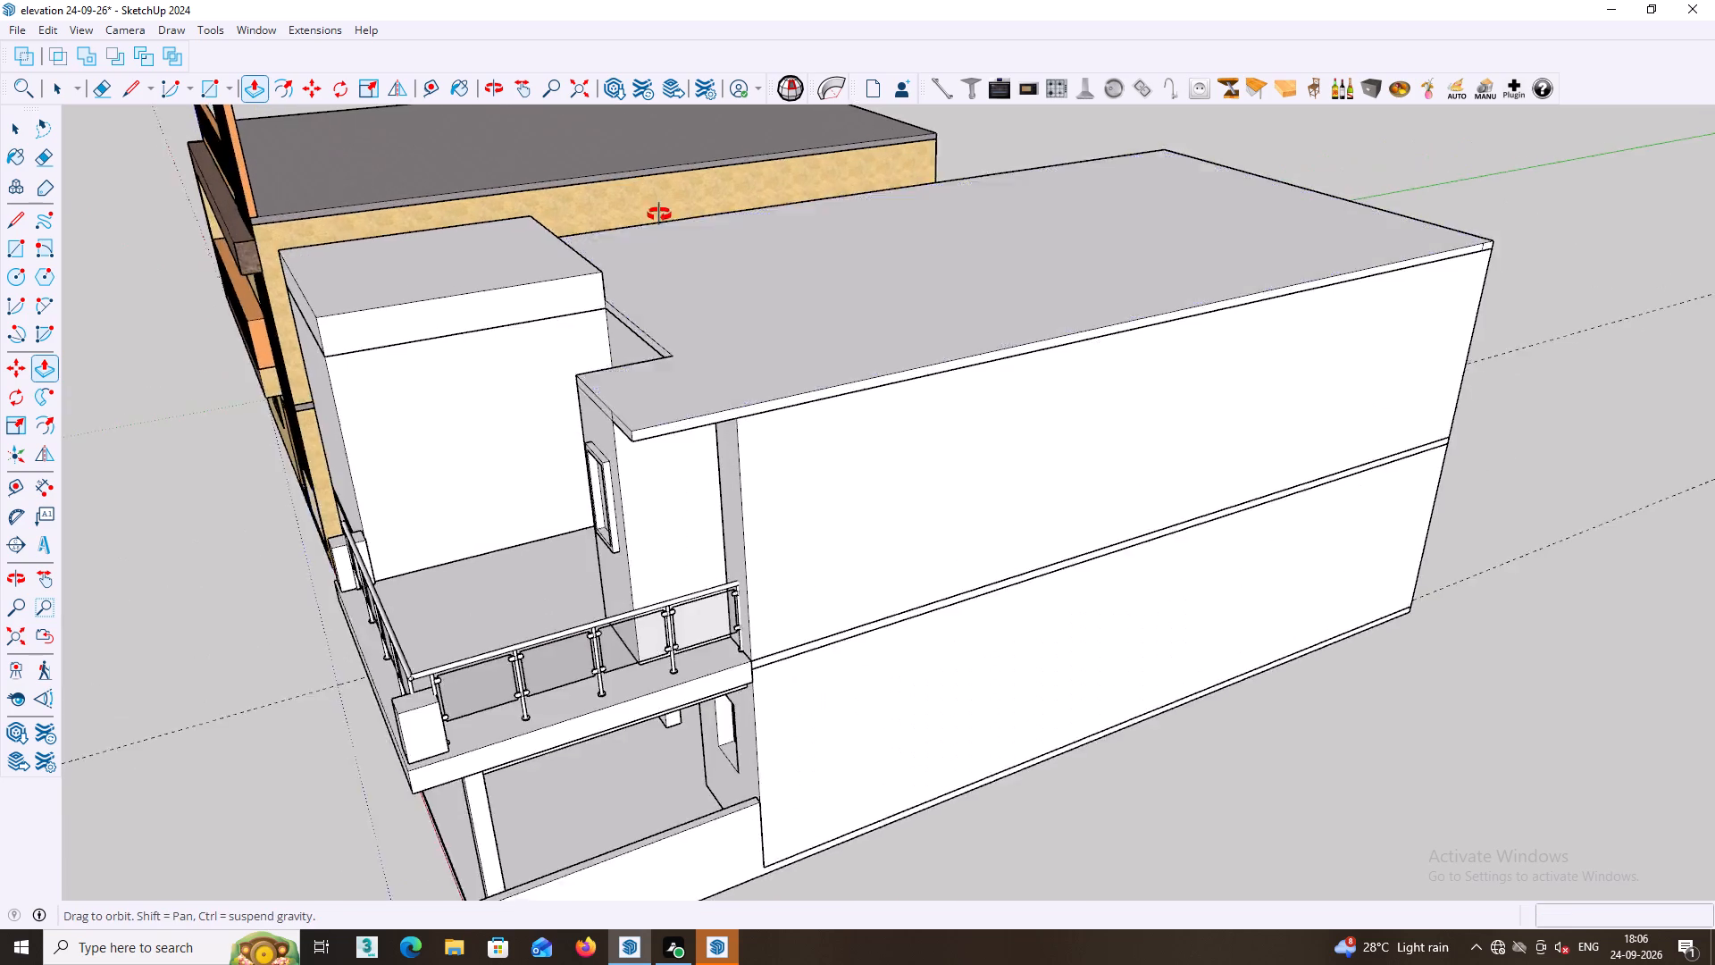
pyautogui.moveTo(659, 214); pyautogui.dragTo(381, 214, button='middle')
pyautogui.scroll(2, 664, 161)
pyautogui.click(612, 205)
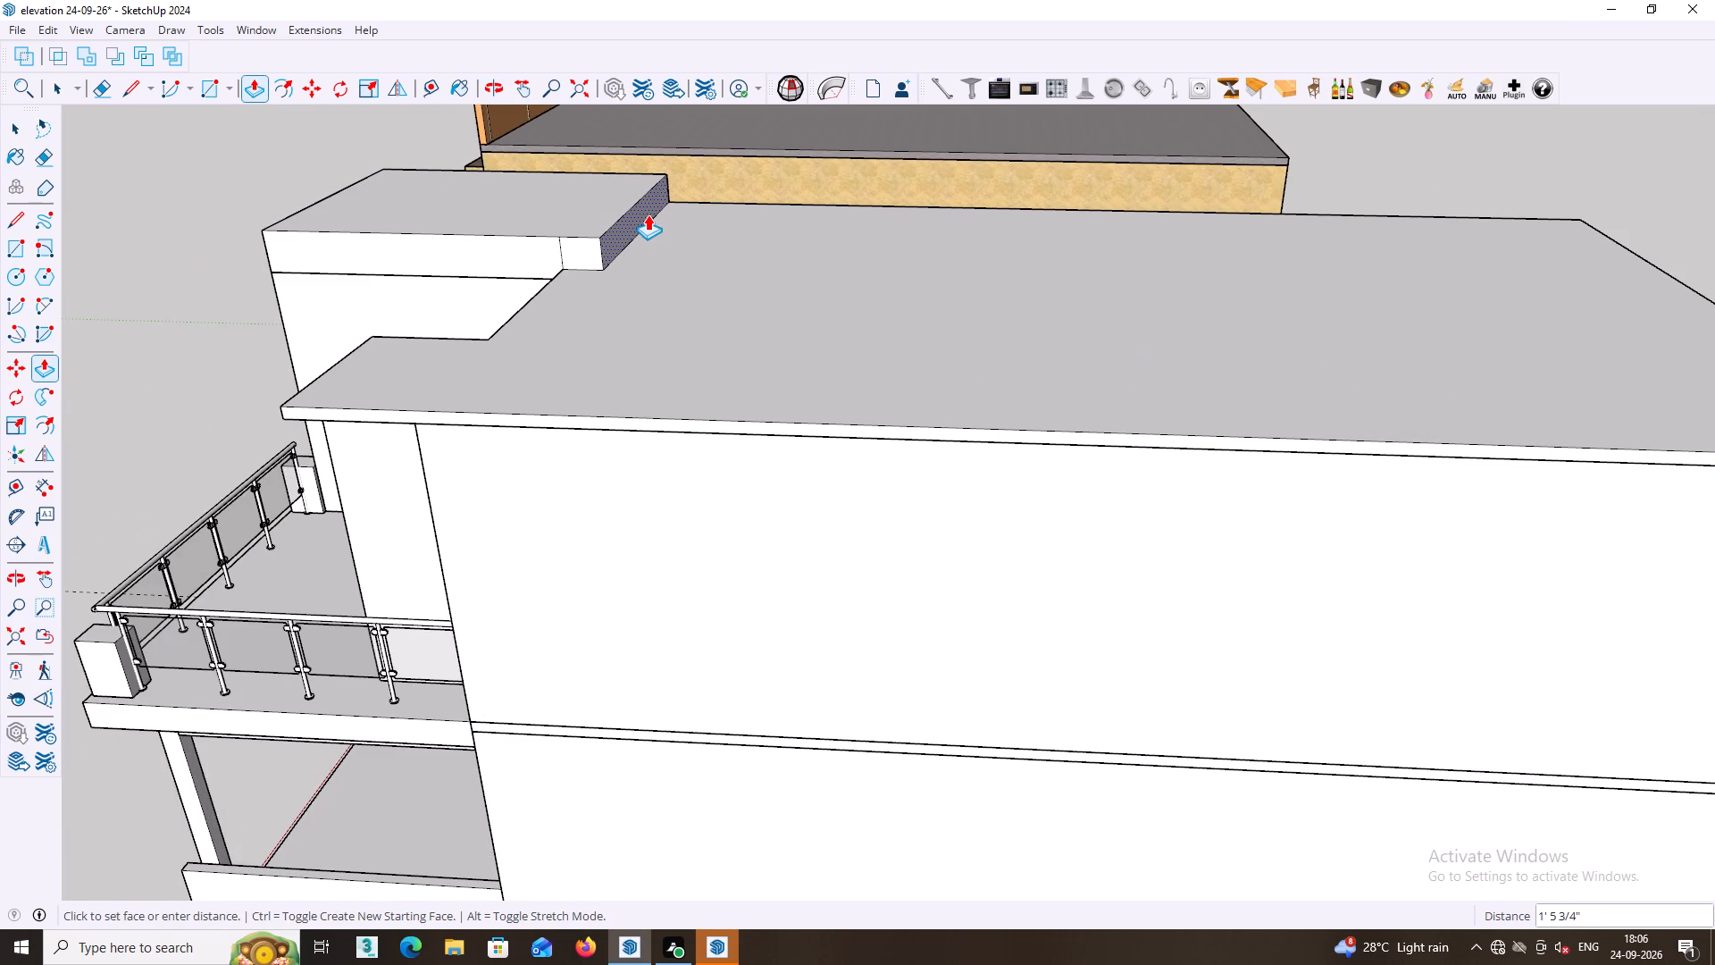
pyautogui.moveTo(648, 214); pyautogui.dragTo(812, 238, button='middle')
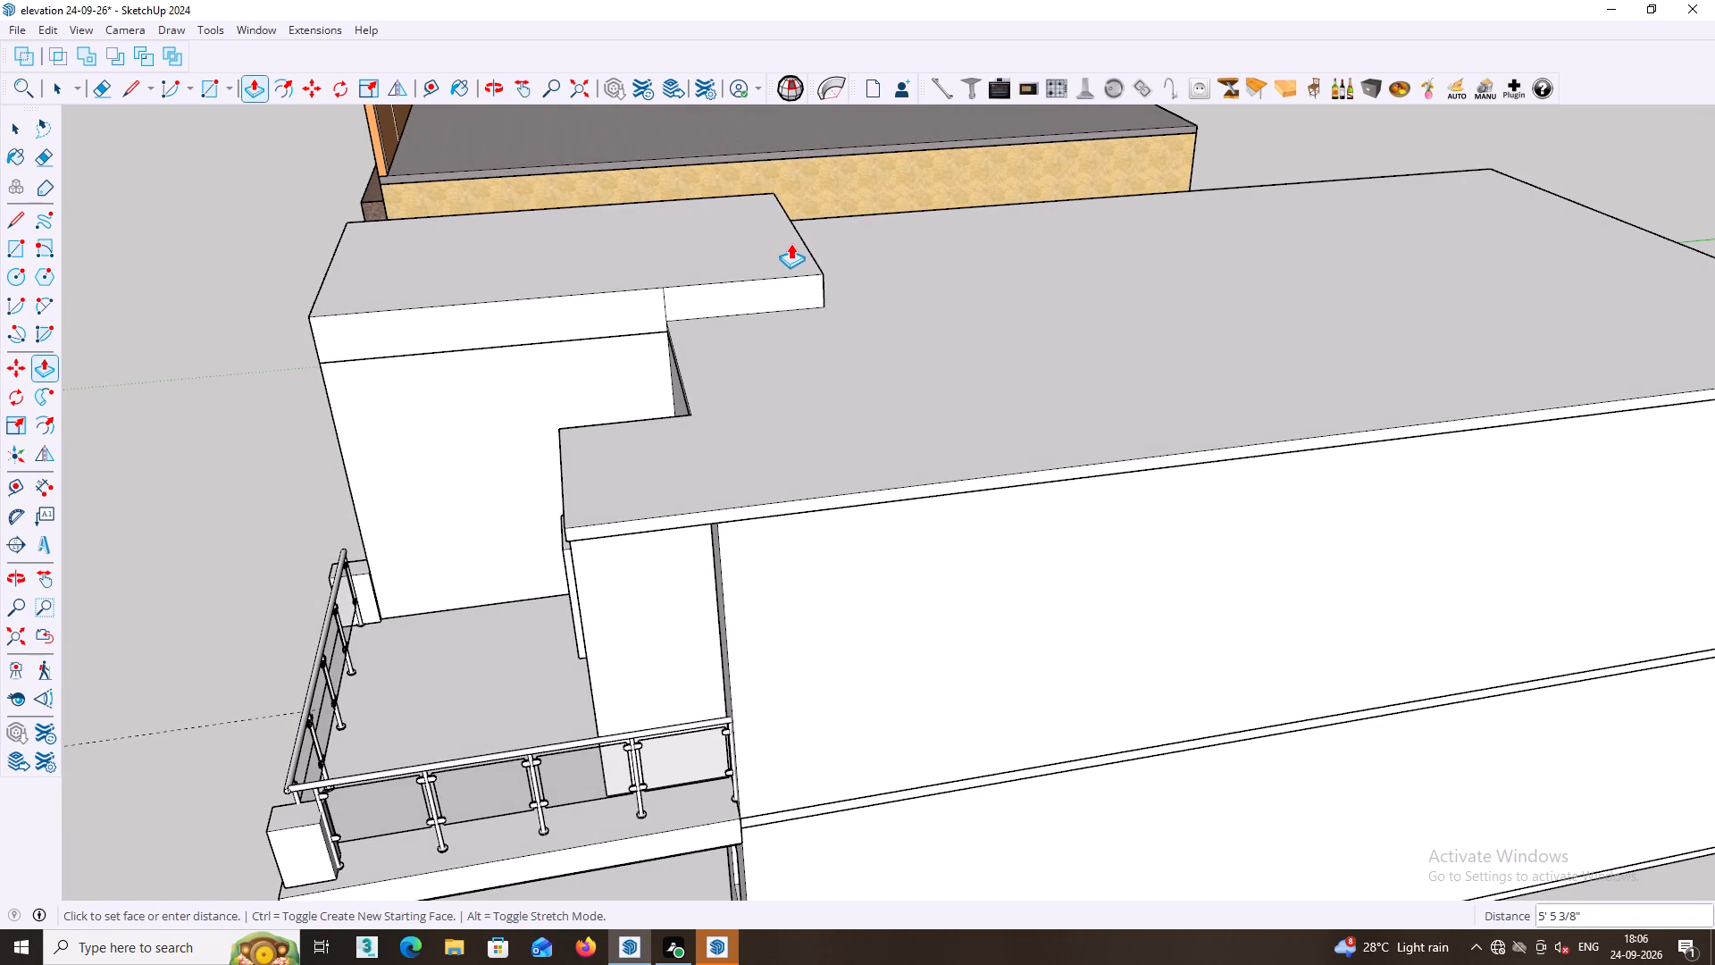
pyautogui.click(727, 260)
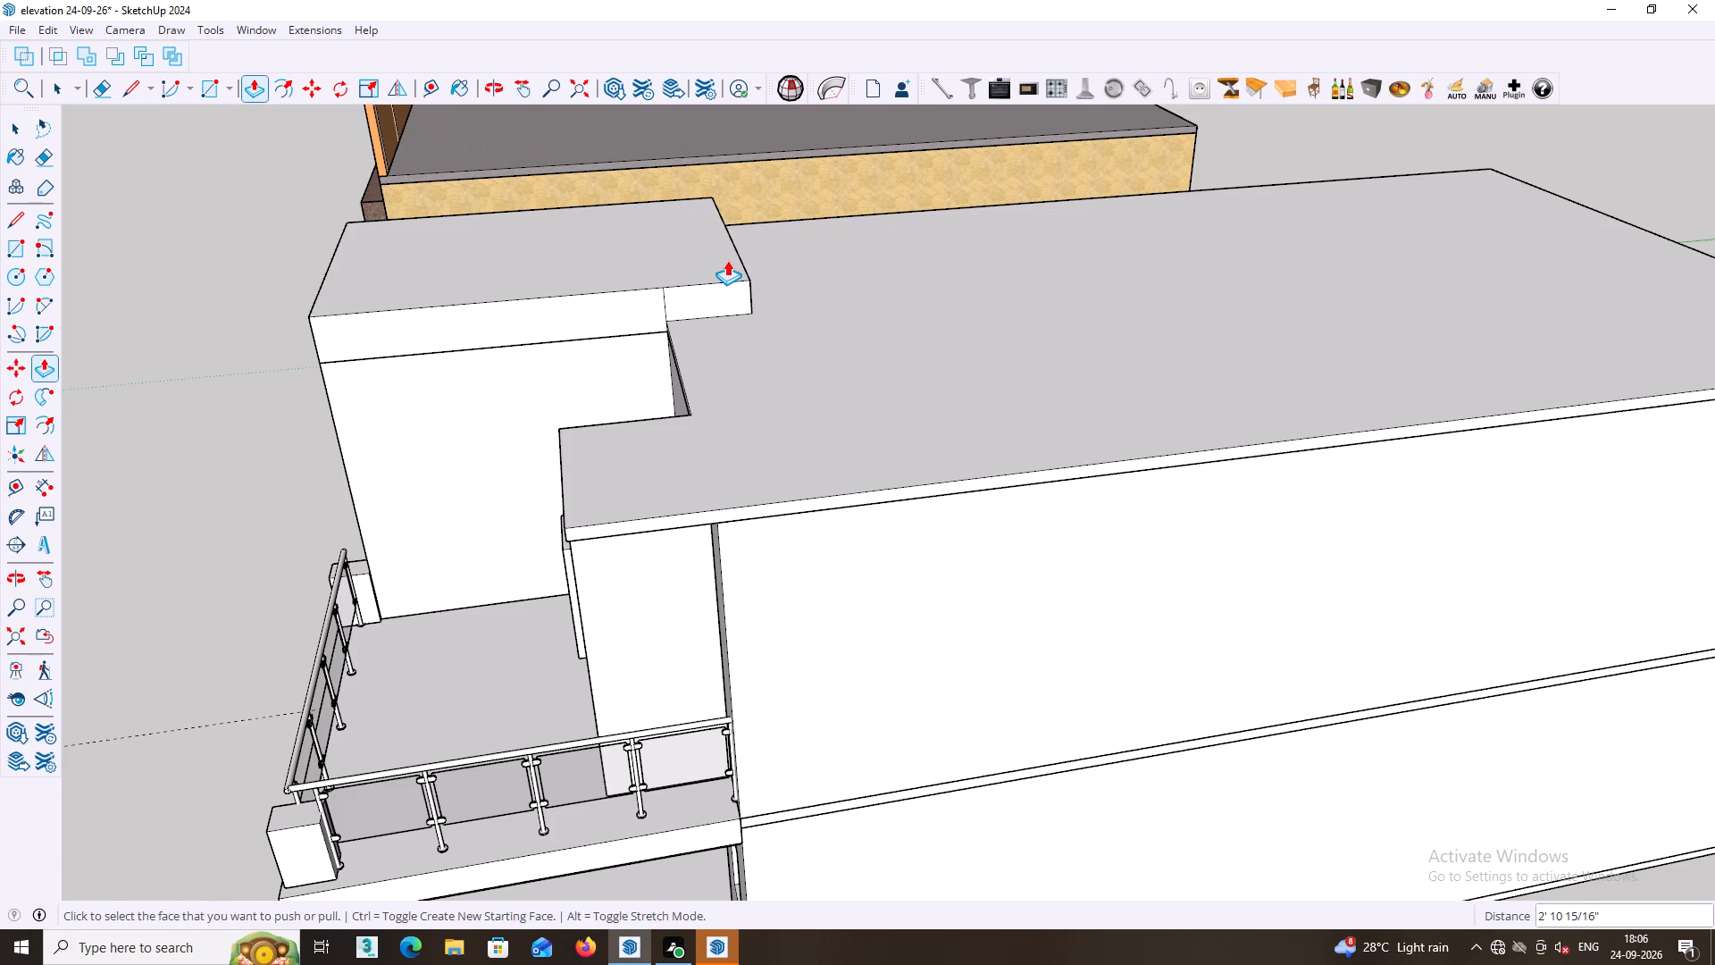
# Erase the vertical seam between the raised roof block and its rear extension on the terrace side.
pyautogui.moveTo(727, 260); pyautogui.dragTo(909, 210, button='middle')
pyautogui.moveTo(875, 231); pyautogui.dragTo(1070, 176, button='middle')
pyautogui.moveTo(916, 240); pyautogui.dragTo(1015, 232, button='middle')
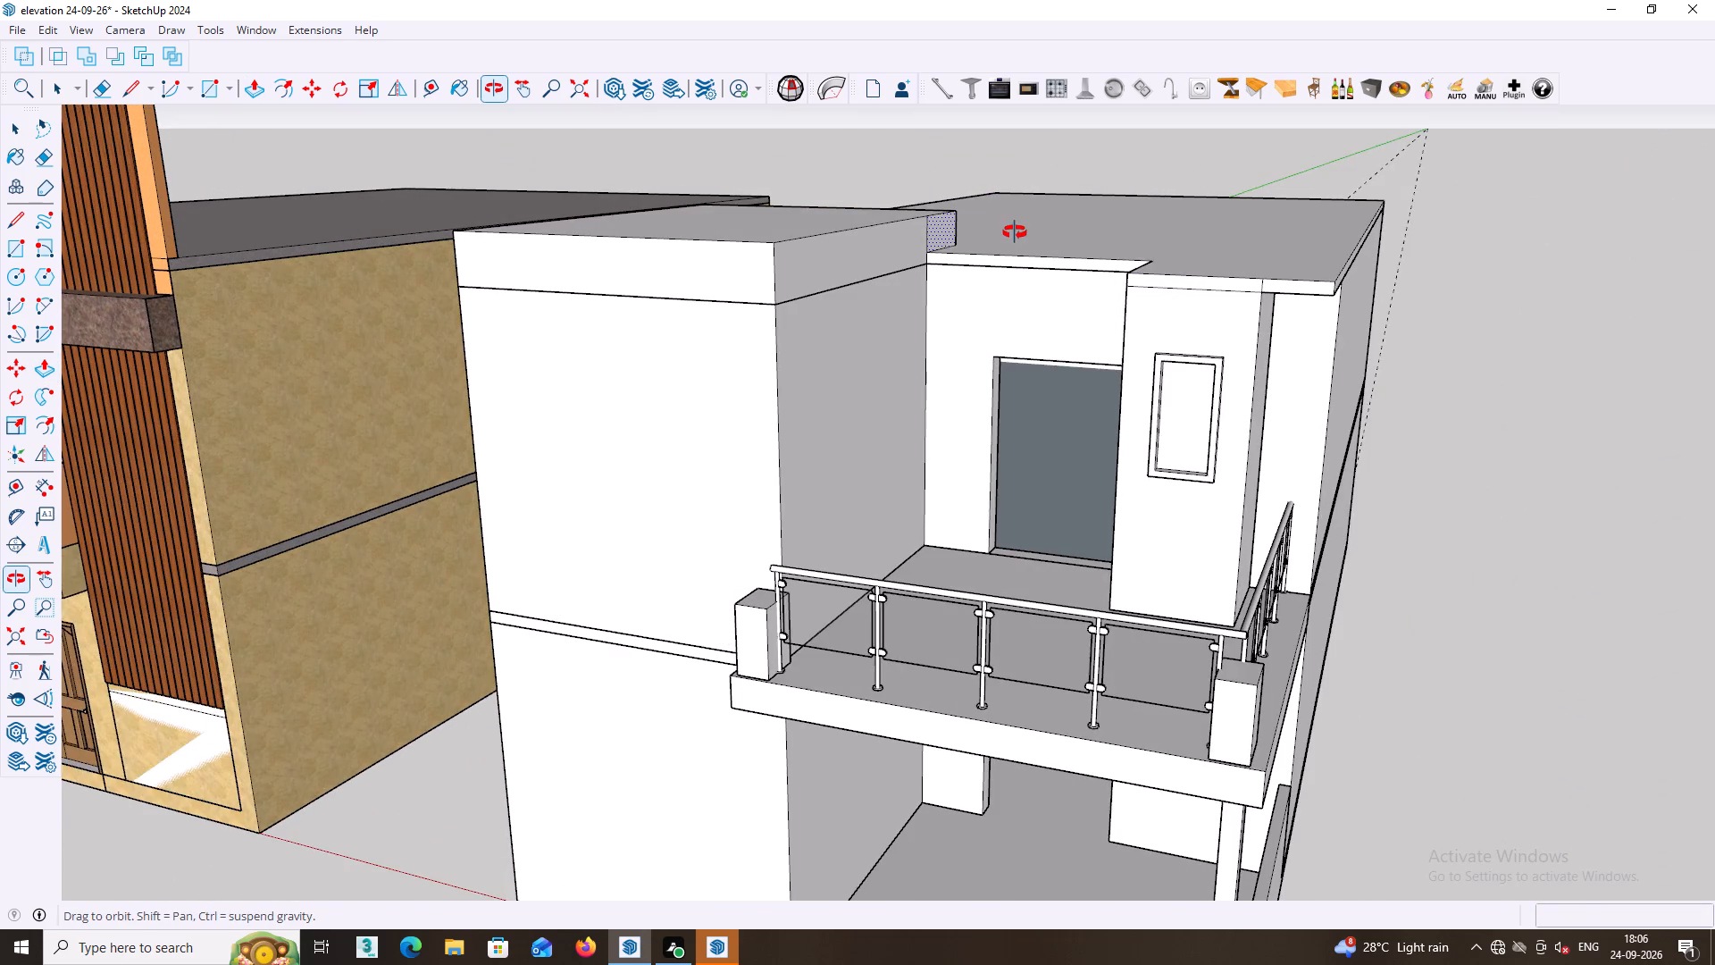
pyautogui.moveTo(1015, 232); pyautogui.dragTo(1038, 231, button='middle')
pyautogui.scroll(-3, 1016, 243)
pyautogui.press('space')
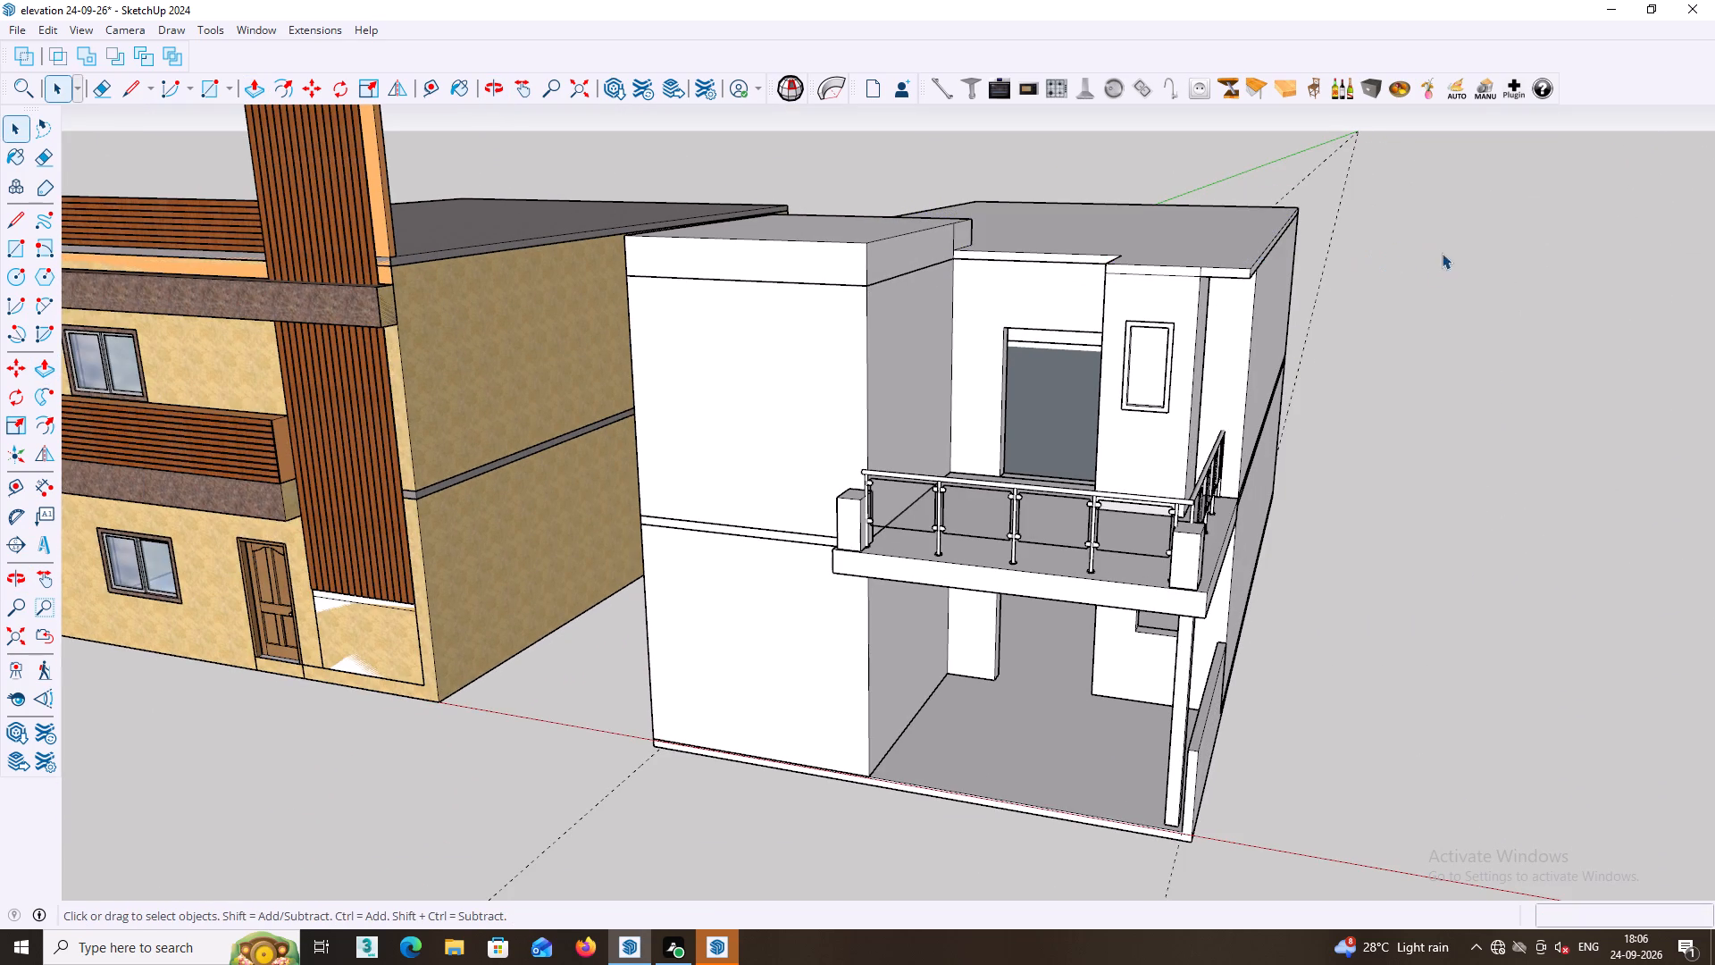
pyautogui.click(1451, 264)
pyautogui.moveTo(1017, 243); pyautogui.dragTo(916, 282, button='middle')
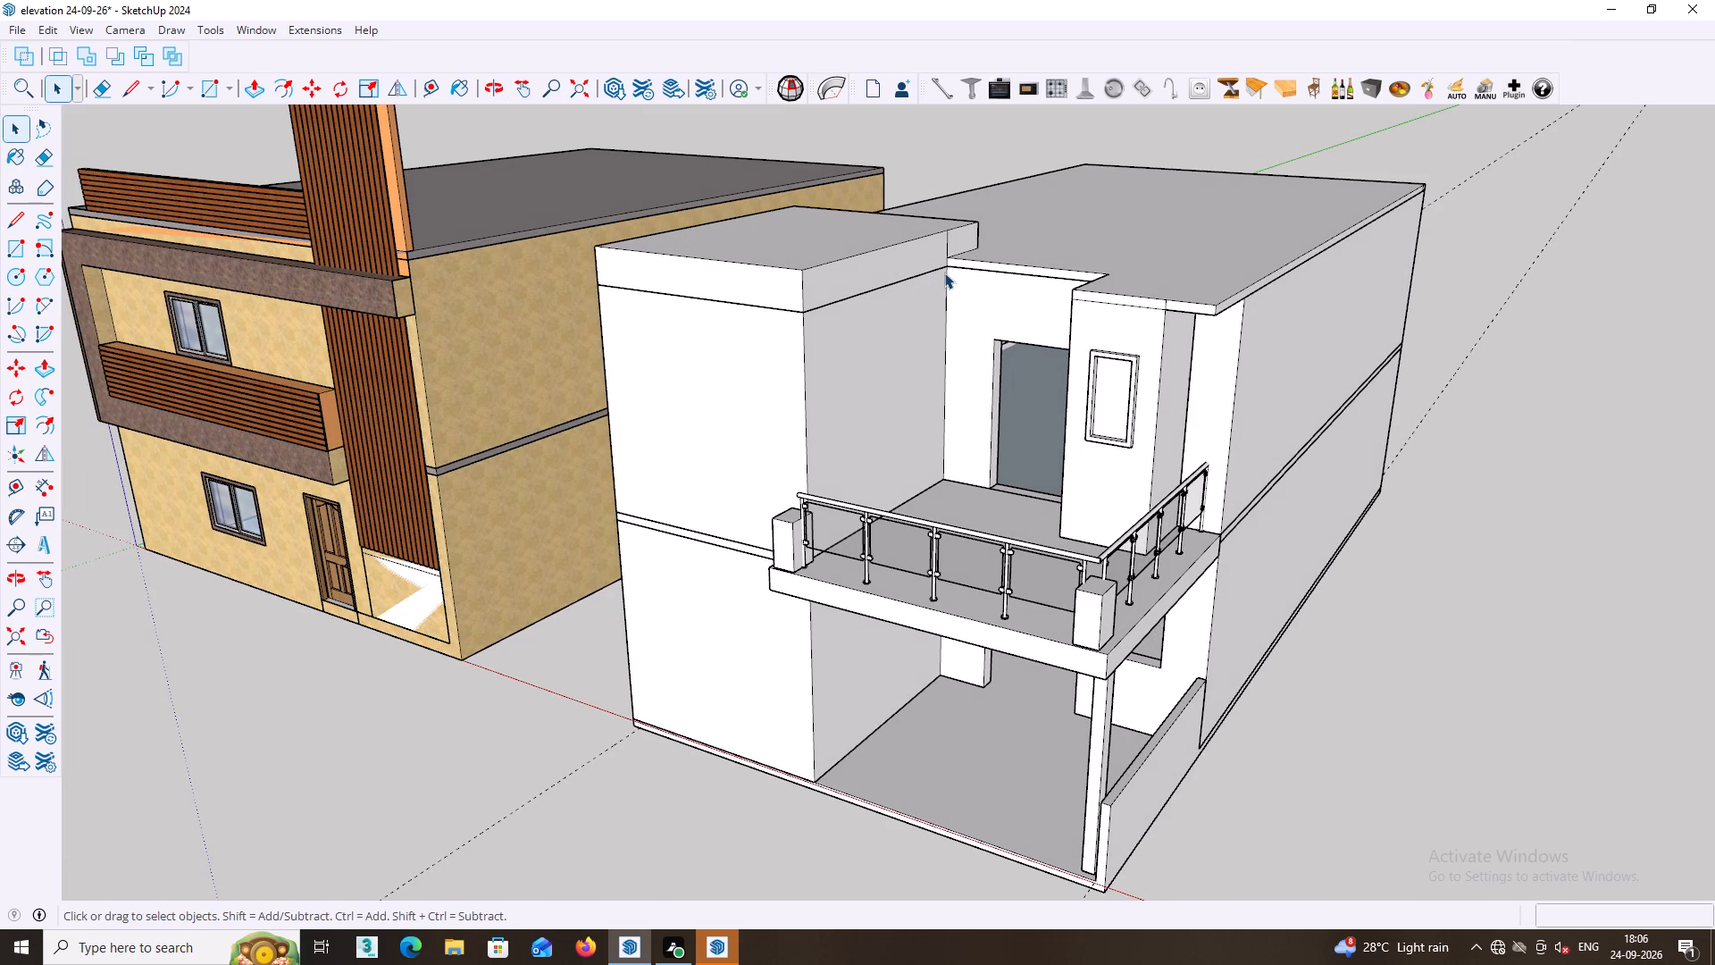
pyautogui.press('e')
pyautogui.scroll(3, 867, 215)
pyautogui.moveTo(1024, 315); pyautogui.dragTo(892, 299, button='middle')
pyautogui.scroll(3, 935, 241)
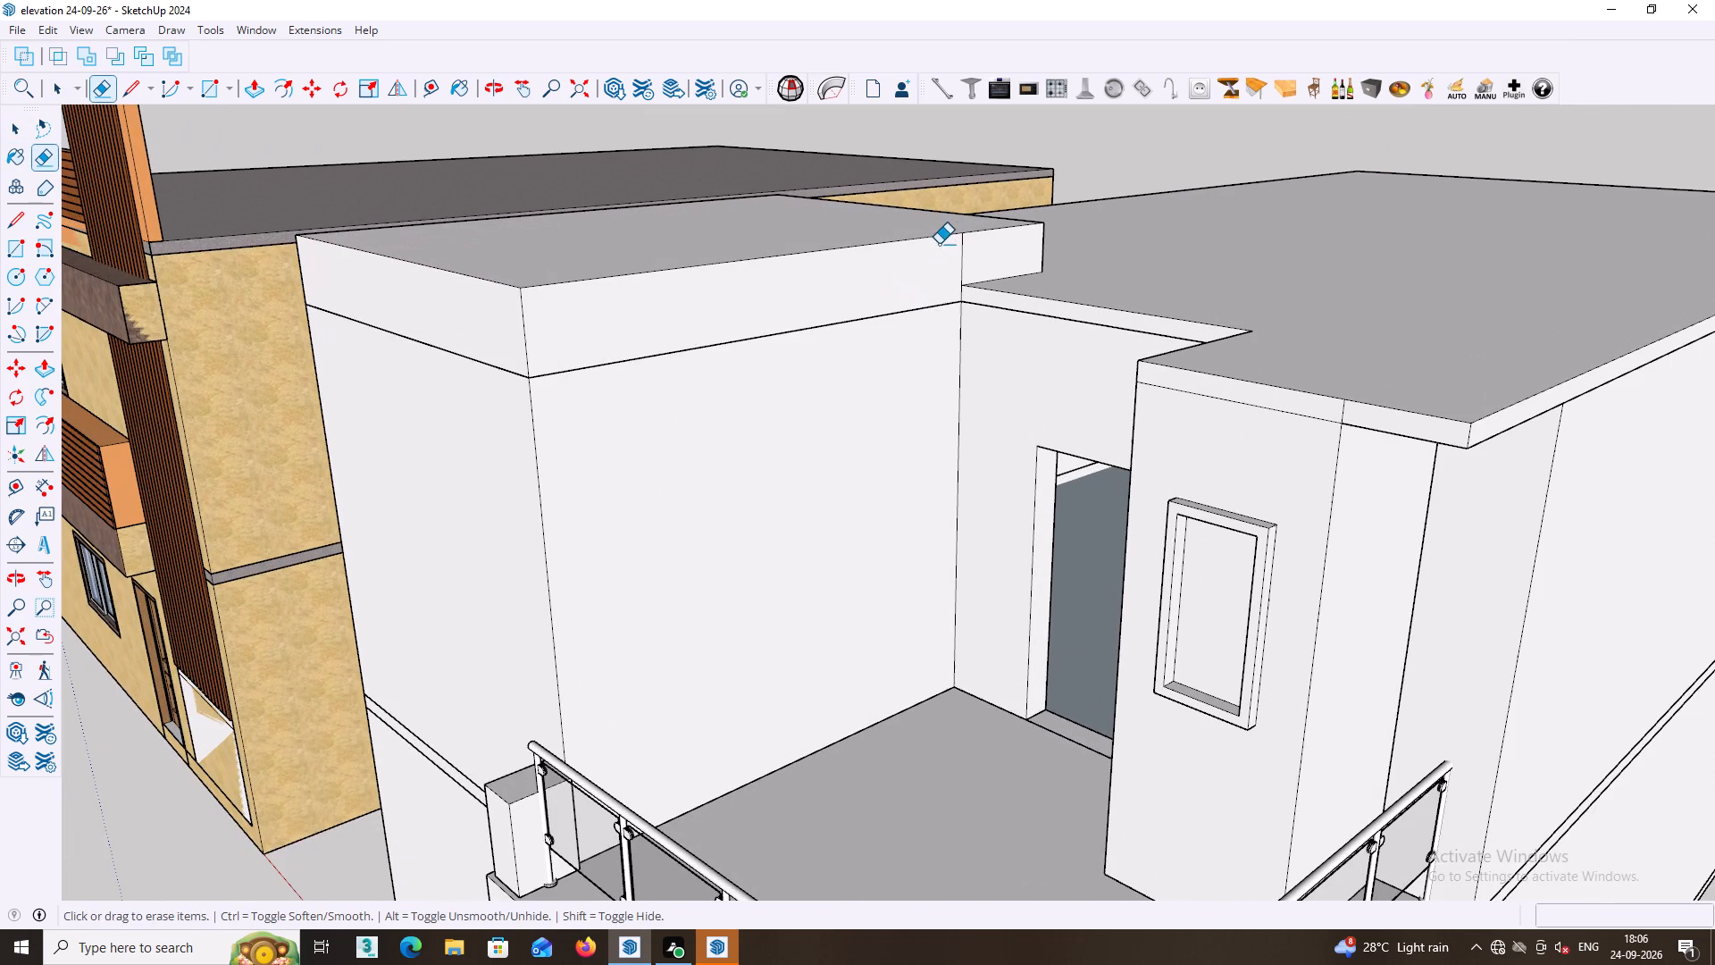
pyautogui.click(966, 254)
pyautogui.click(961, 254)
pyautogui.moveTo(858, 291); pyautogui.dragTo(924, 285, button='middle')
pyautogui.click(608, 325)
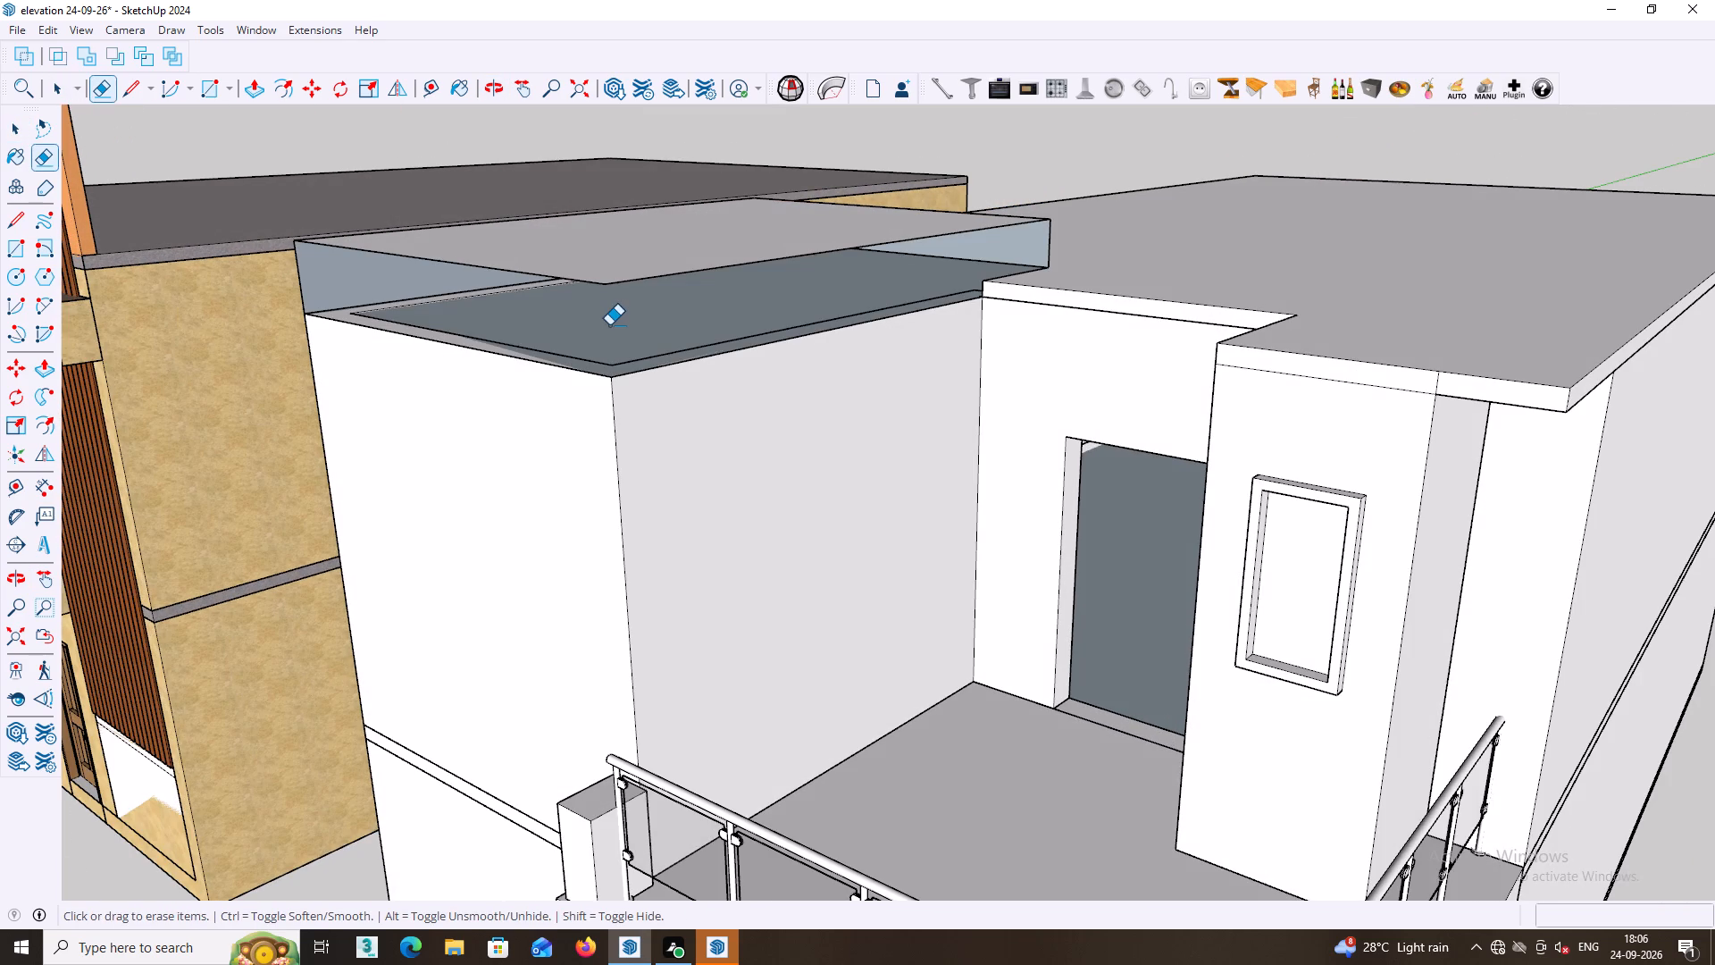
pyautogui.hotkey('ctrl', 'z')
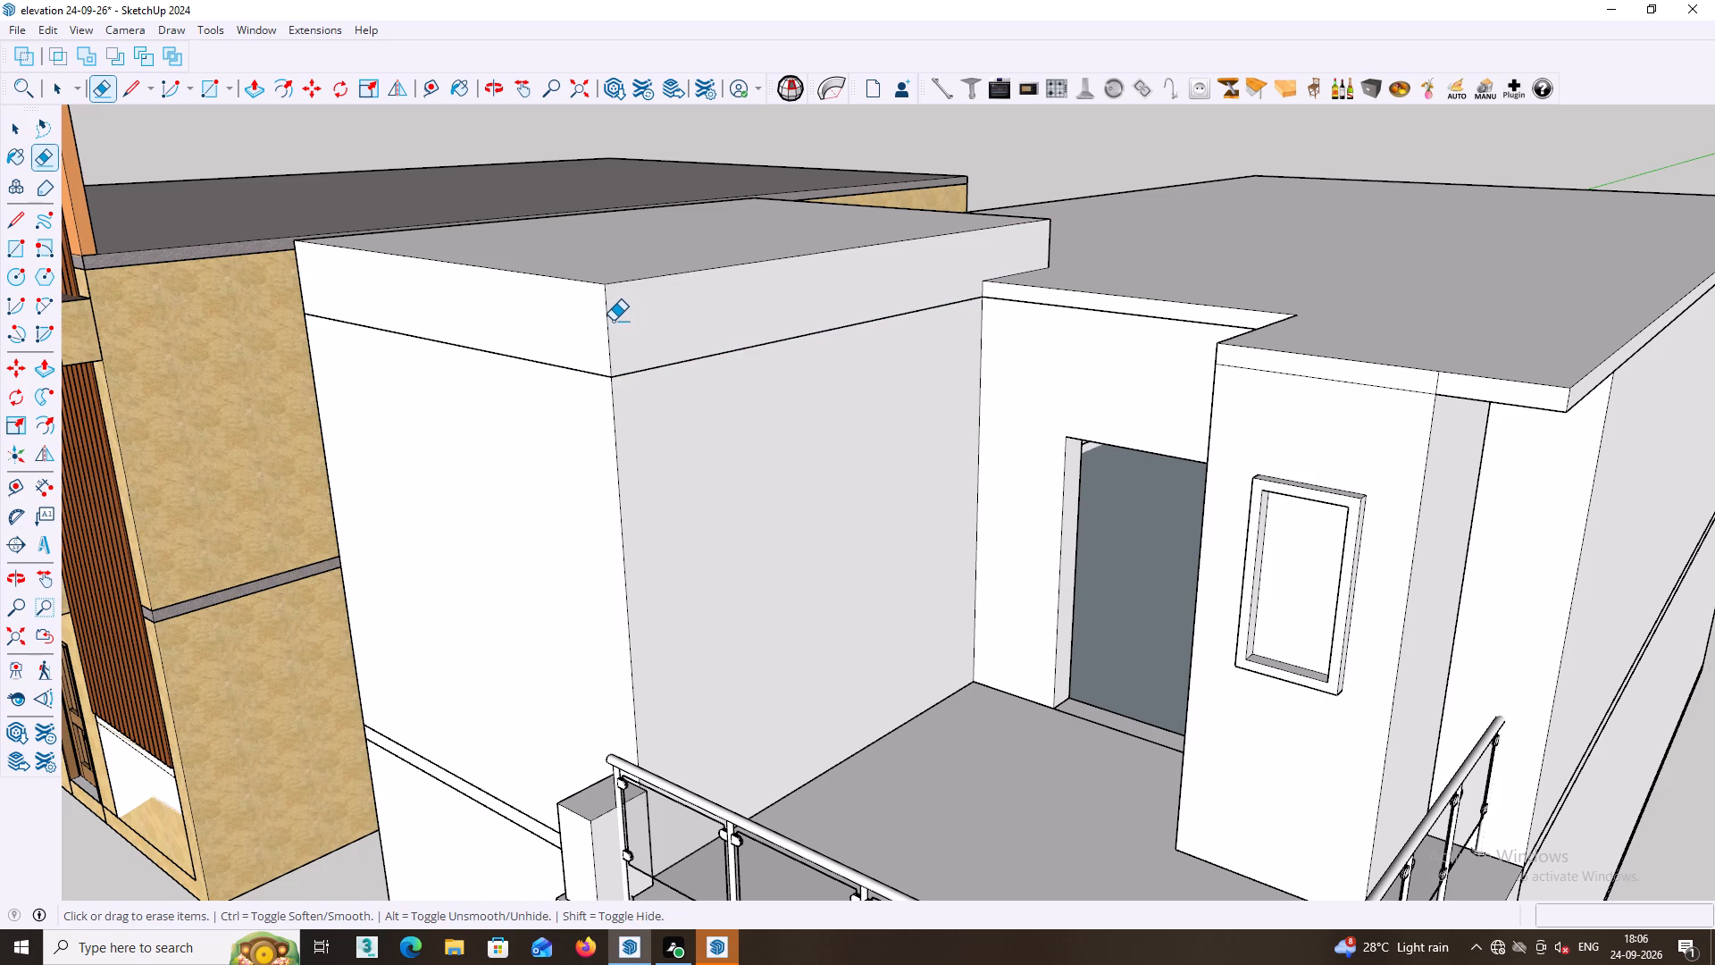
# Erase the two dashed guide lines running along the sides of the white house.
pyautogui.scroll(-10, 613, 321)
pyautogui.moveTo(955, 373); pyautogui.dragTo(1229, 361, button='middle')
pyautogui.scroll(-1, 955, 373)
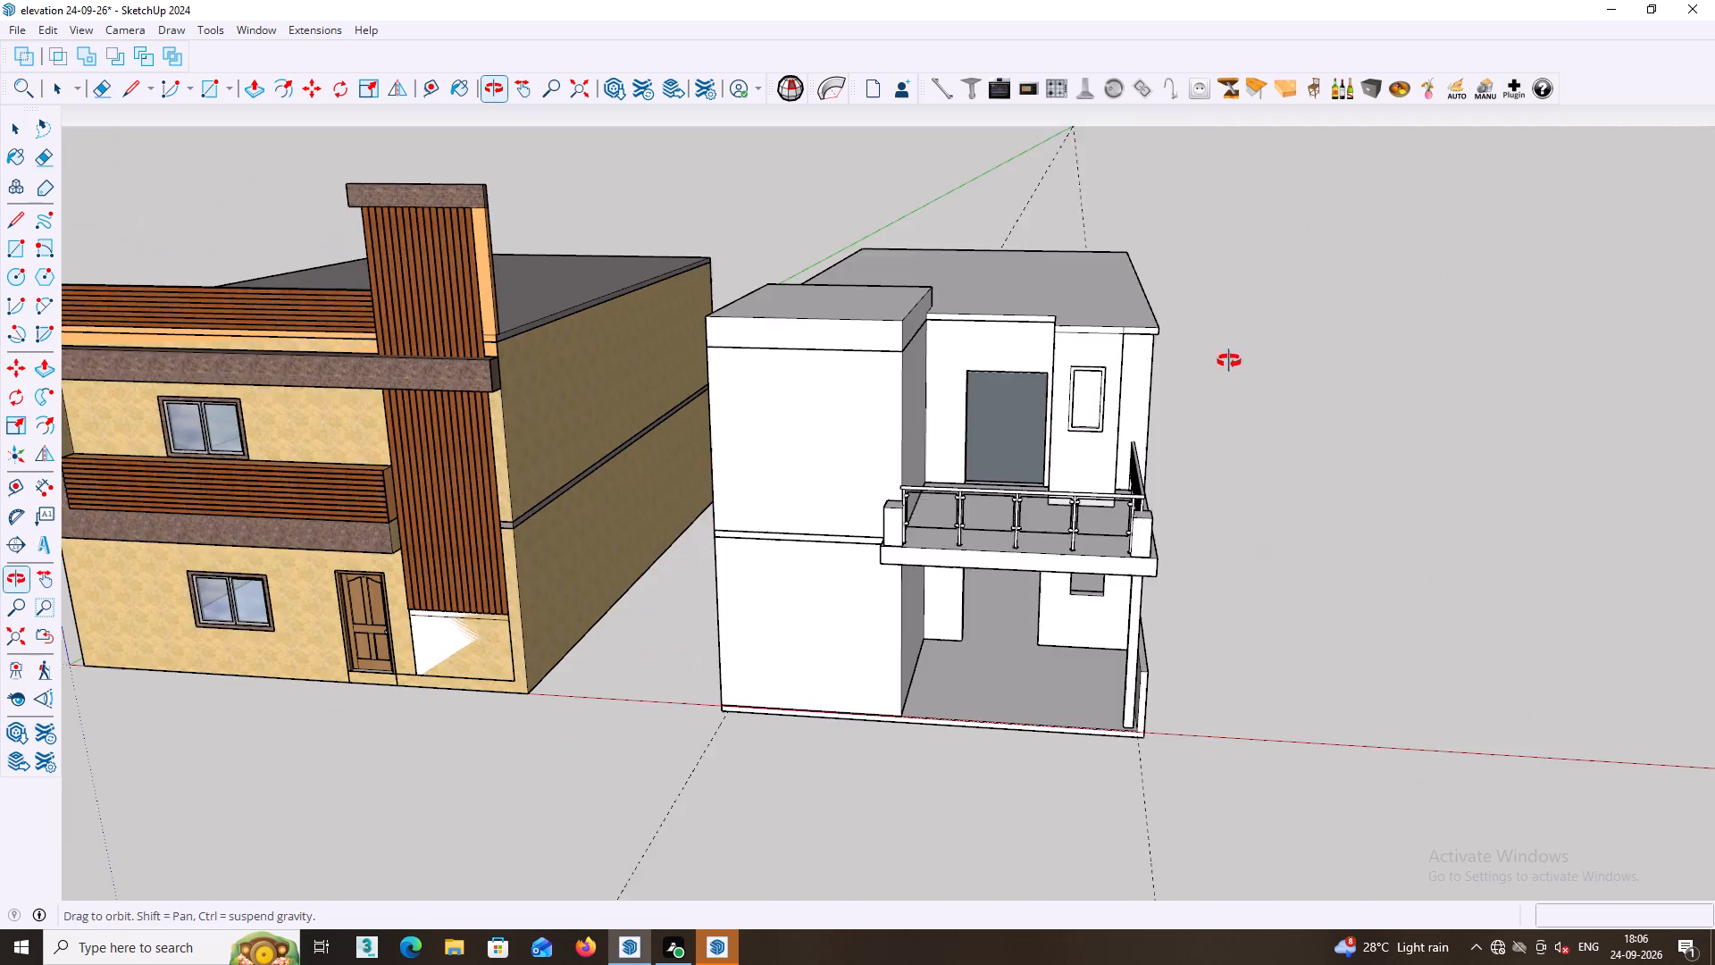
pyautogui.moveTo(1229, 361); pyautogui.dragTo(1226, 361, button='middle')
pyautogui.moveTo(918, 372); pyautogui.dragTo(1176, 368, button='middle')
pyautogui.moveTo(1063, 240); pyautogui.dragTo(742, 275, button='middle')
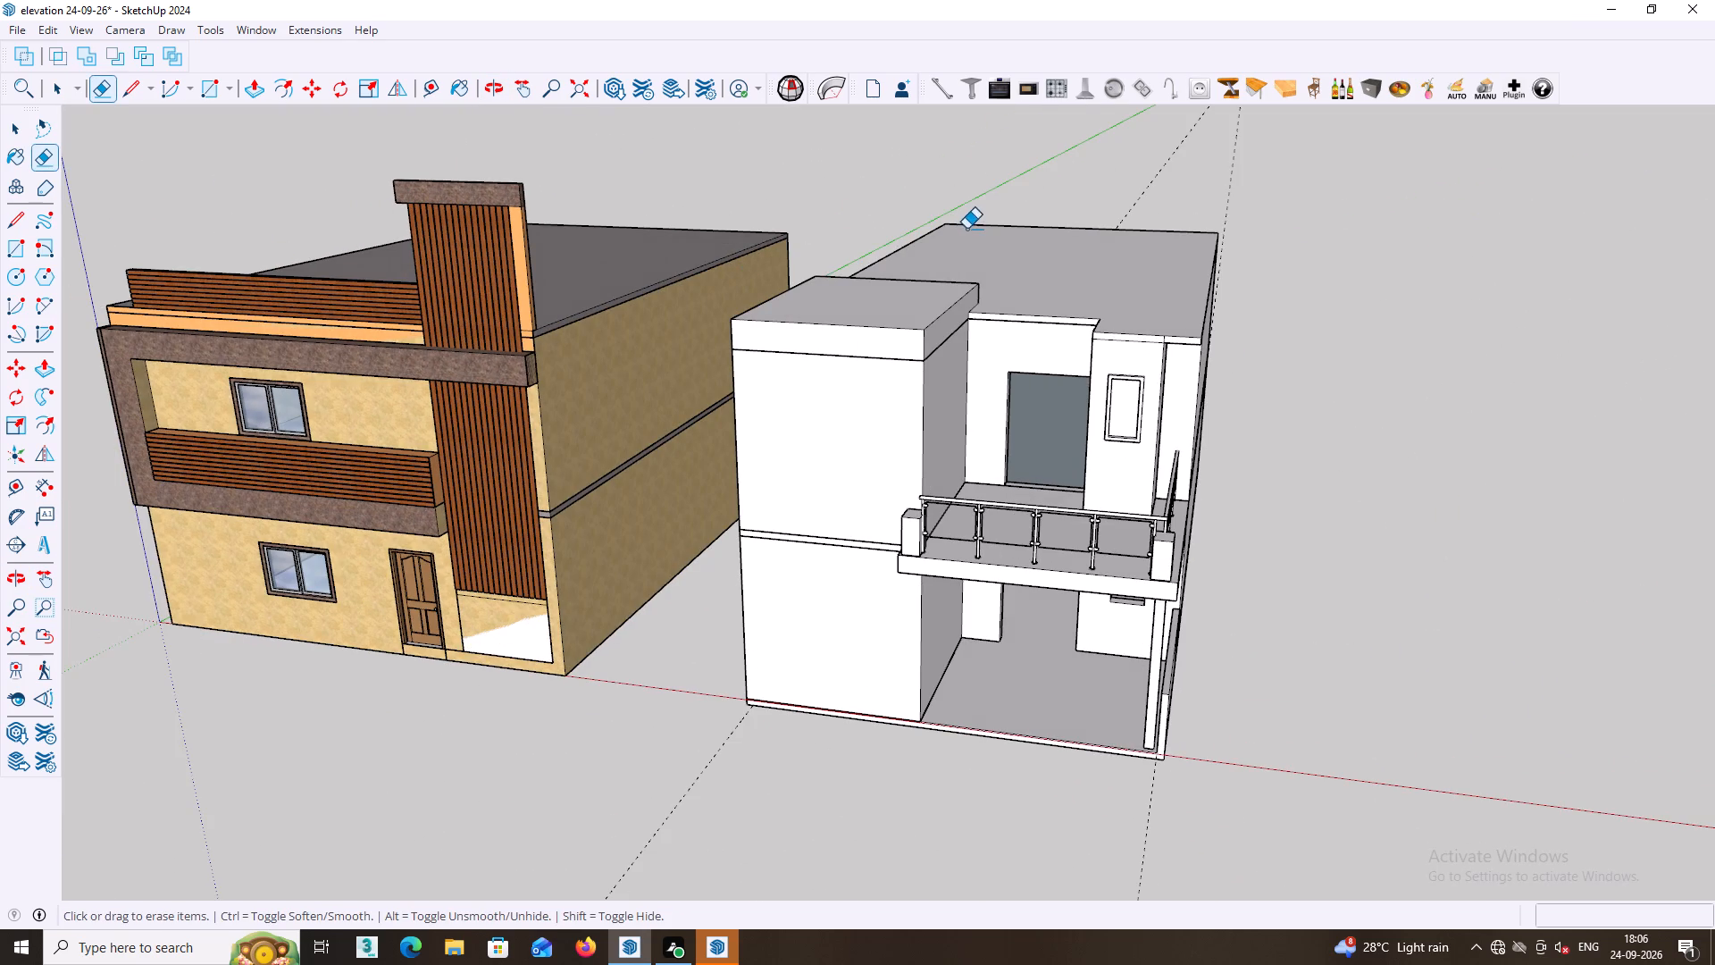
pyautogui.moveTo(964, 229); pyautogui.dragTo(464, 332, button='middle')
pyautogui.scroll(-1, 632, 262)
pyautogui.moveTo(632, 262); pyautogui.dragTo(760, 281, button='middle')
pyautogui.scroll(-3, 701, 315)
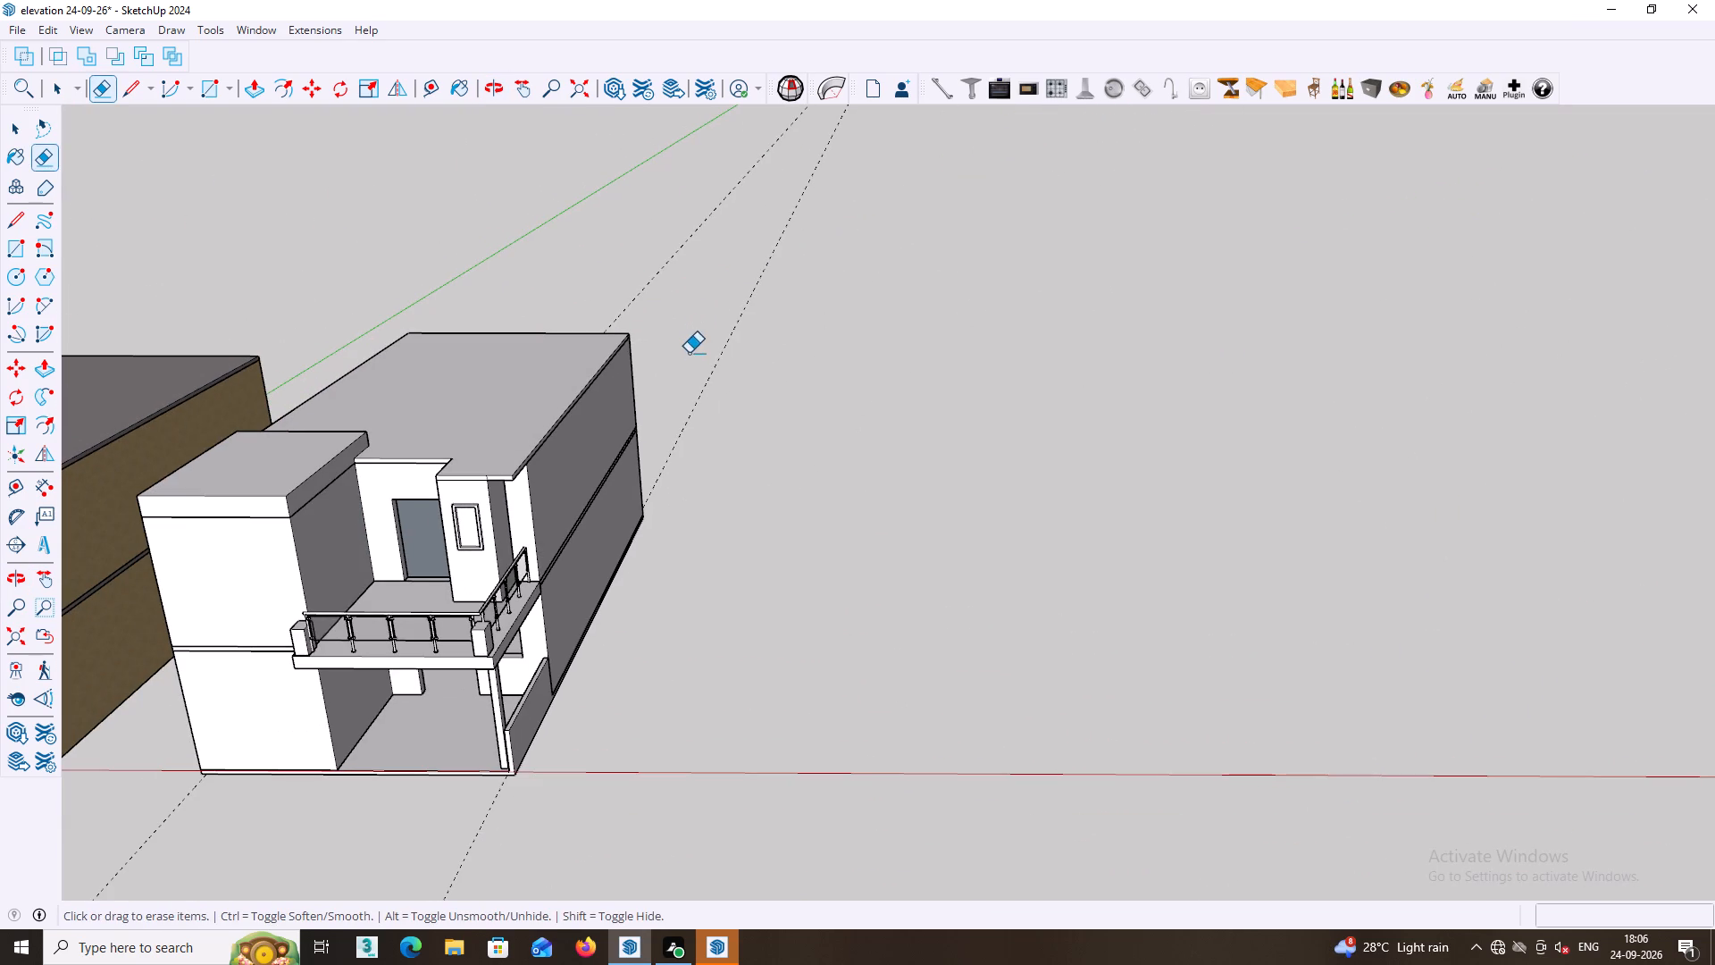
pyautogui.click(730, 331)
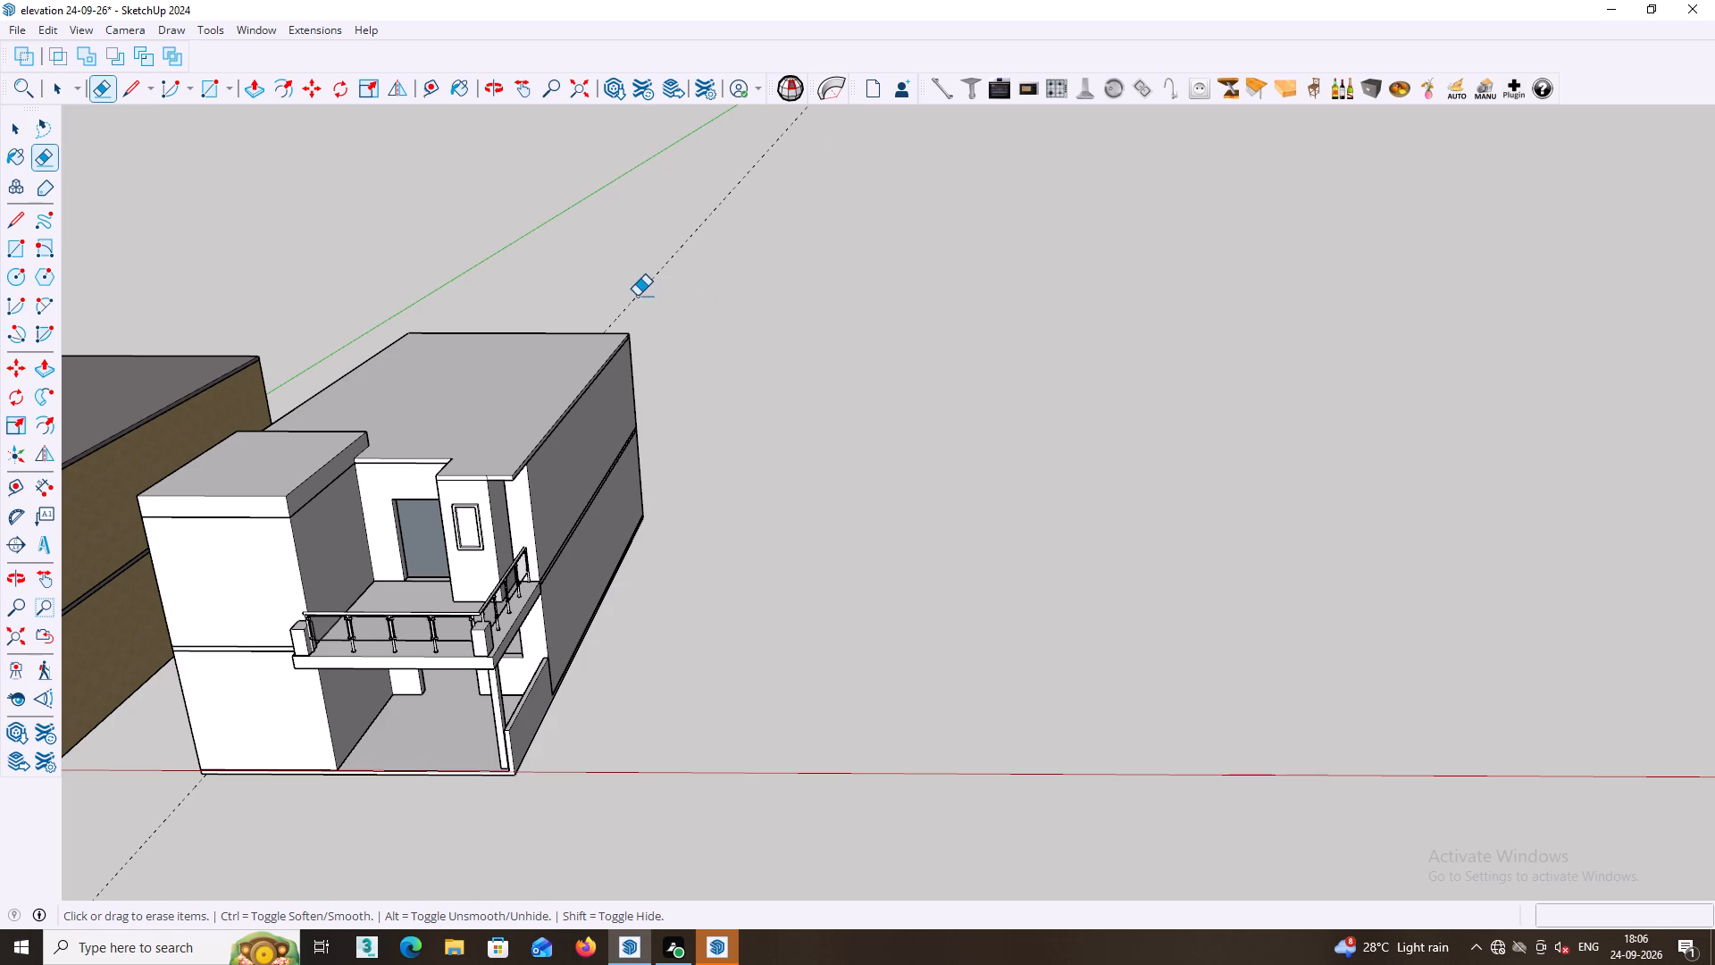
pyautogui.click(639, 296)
# Examine the white house's front with the raised roof block from several angles beside the finished house.
pyautogui.moveTo(643, 332); pyautogui.dragTo(652, 326, button='middle')
pyautogui.moveTo(623, 405); pyautogui.dragTo(667, 288, button='middle')
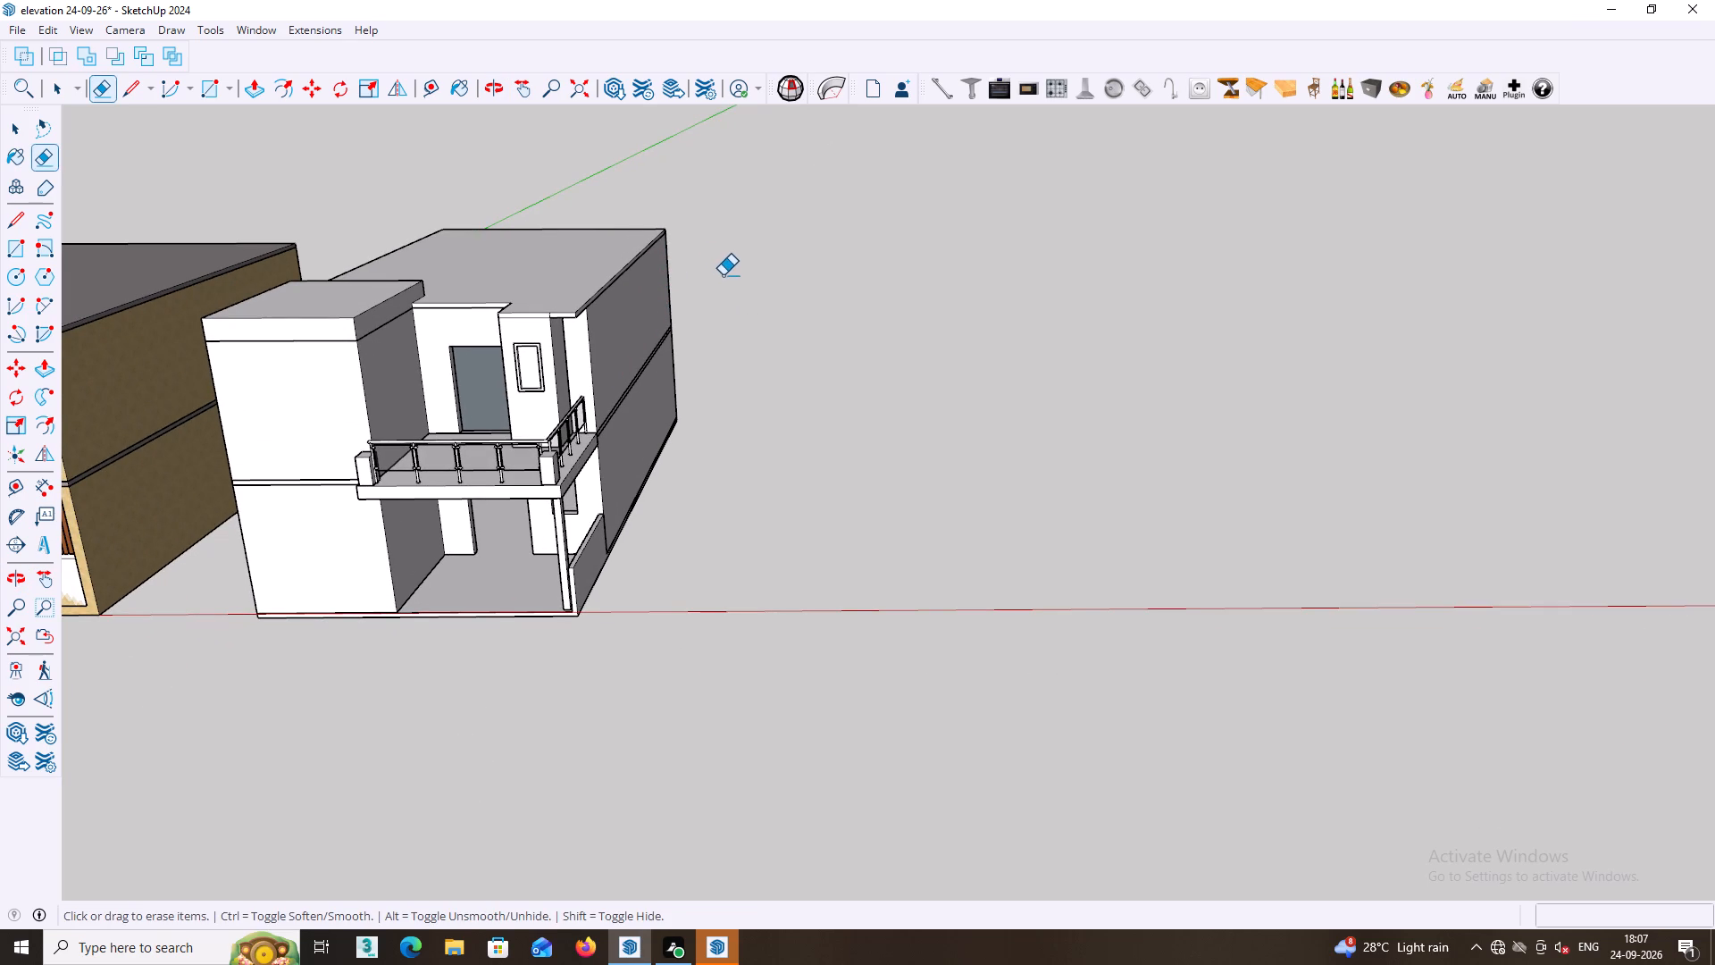
pyautogui.moveTo(738, 275); pyautogui.dragTo(790, 263, button='middle')
pyautogui.moveTo(772, 274); pyautogui.dragTo(708, 248, button='middle')
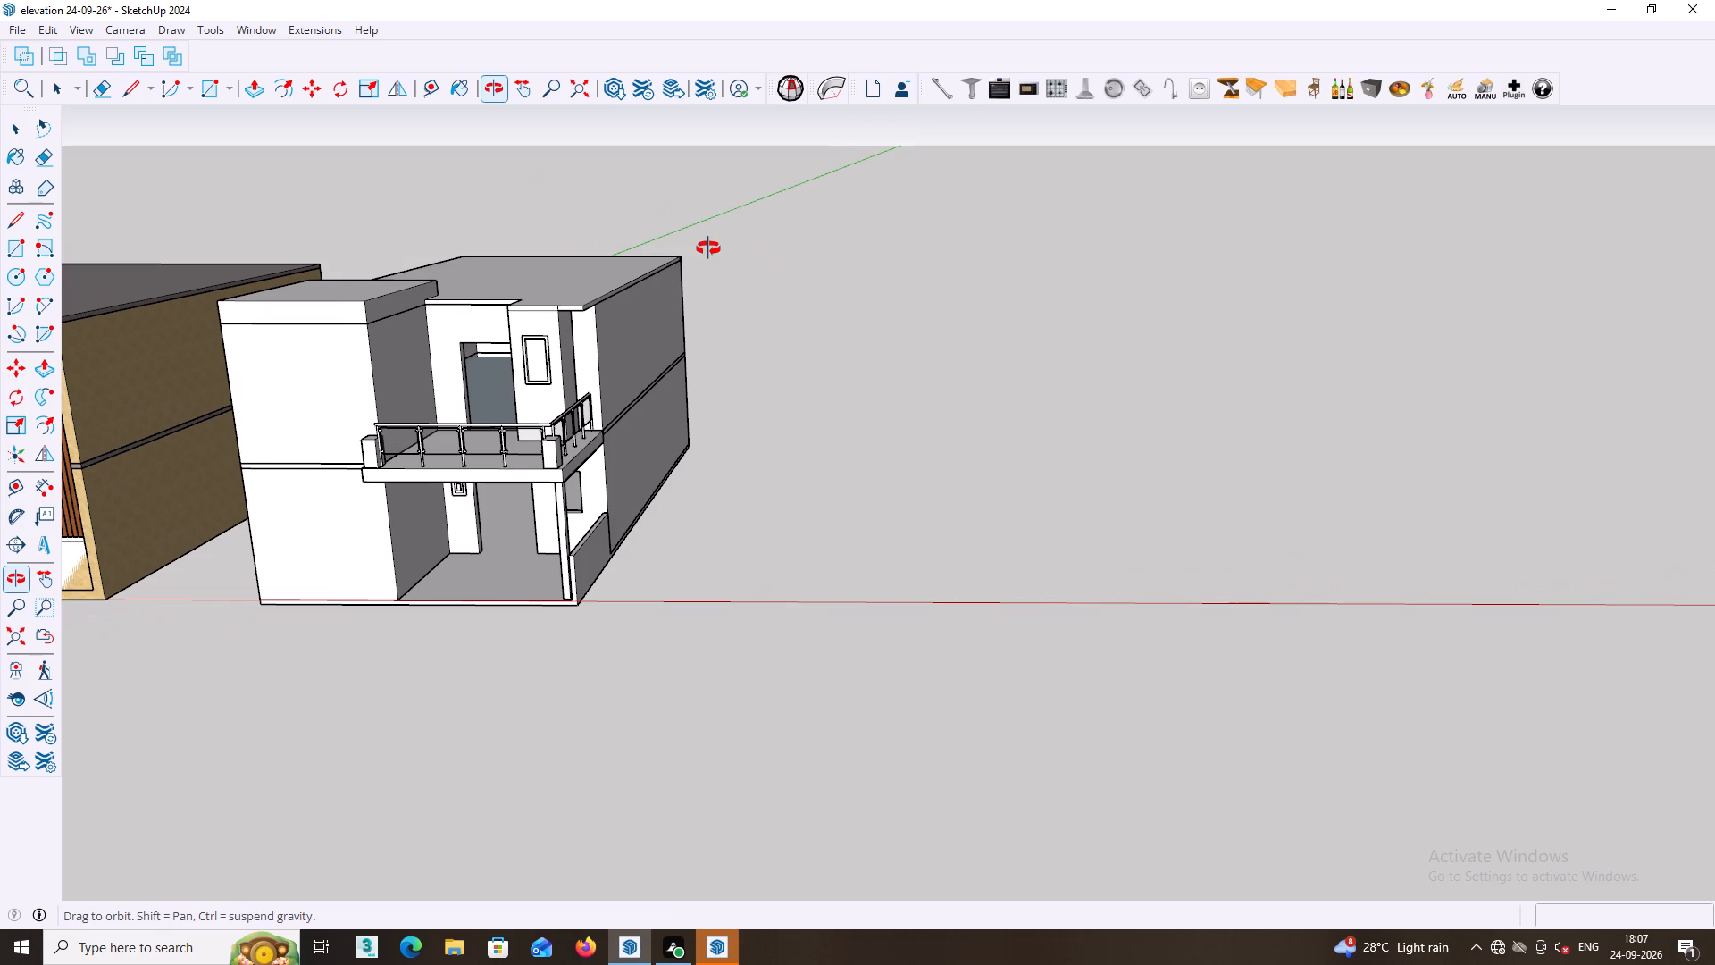
pyautogui.moveTo(708, 248); pyautogui.dragTo(706, 253, button='middle')
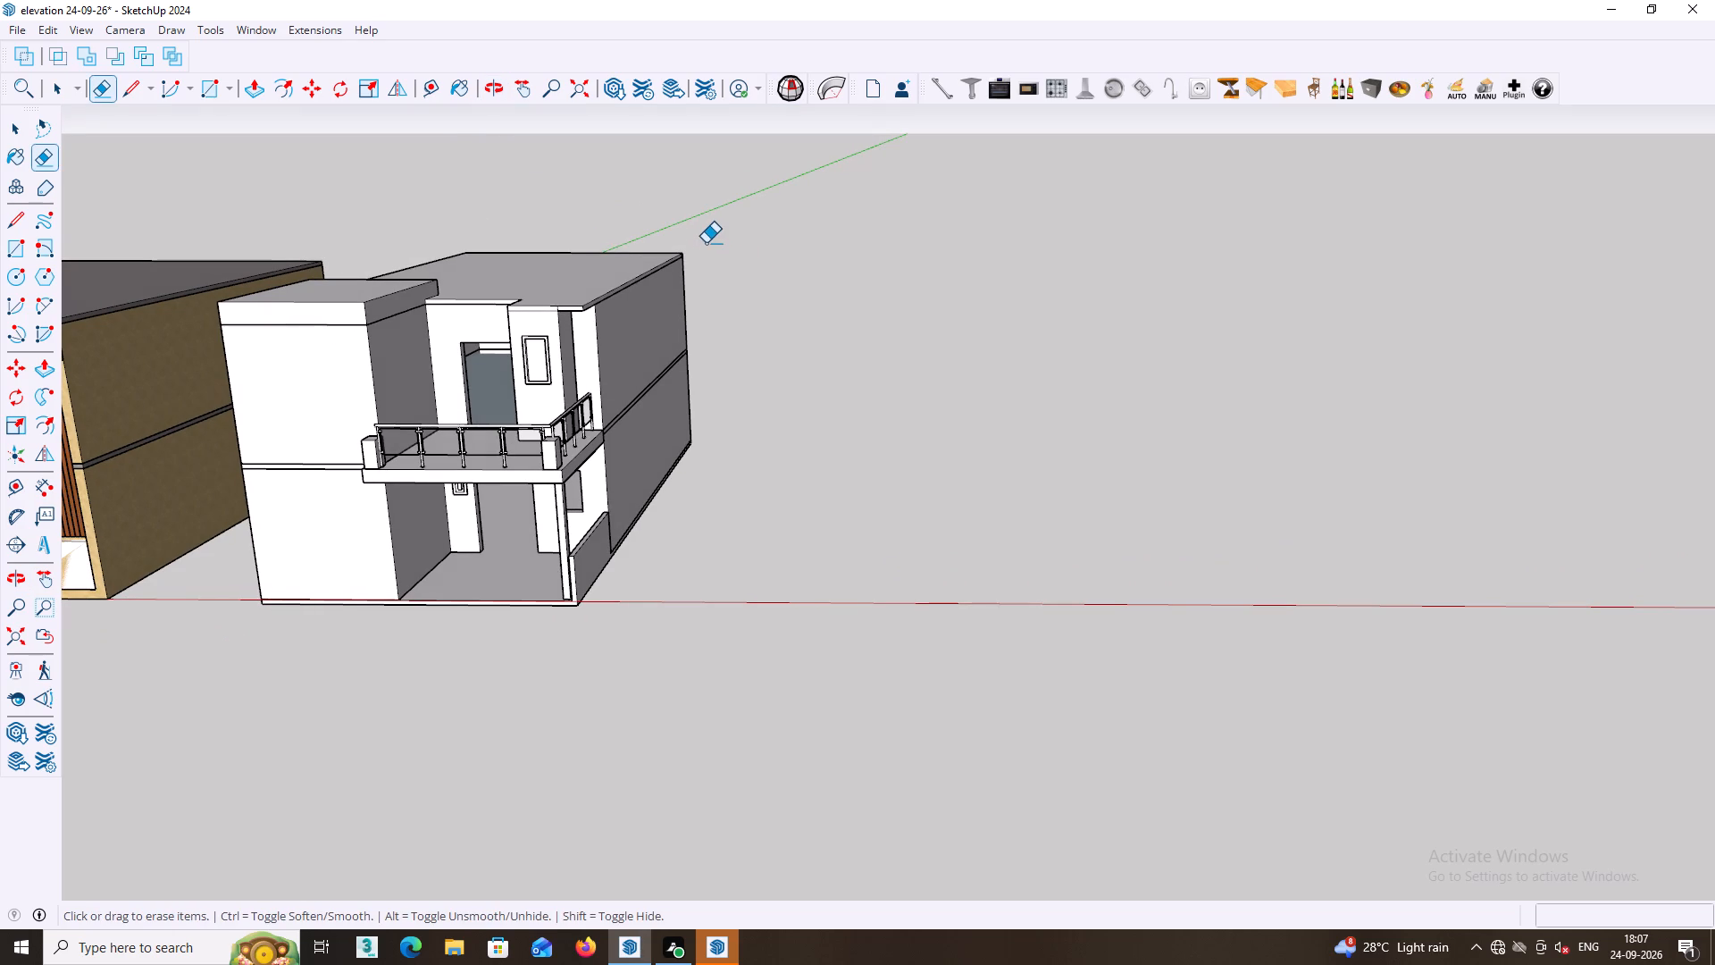
pyautogui.press('space')
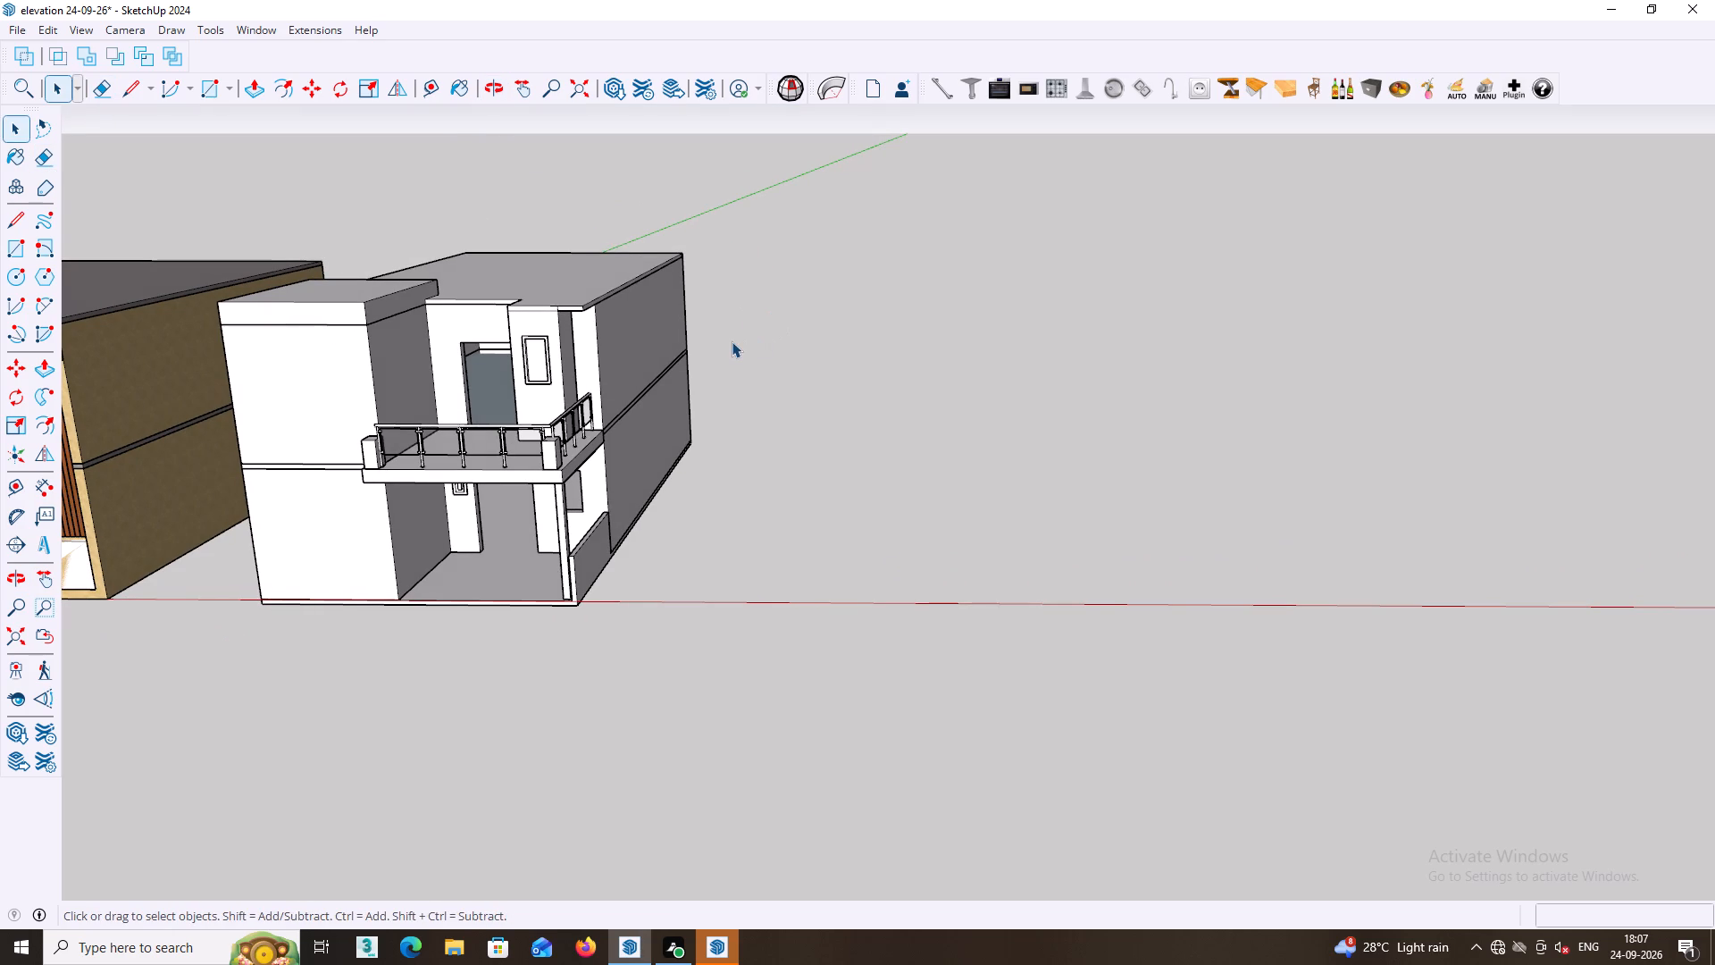
pyautogui.keyDown('shift'); pyautogui.moveTo(732, 341); pyautogui.dragTo(831, 324, button='middle'); pyautogui.keyUp('shift')
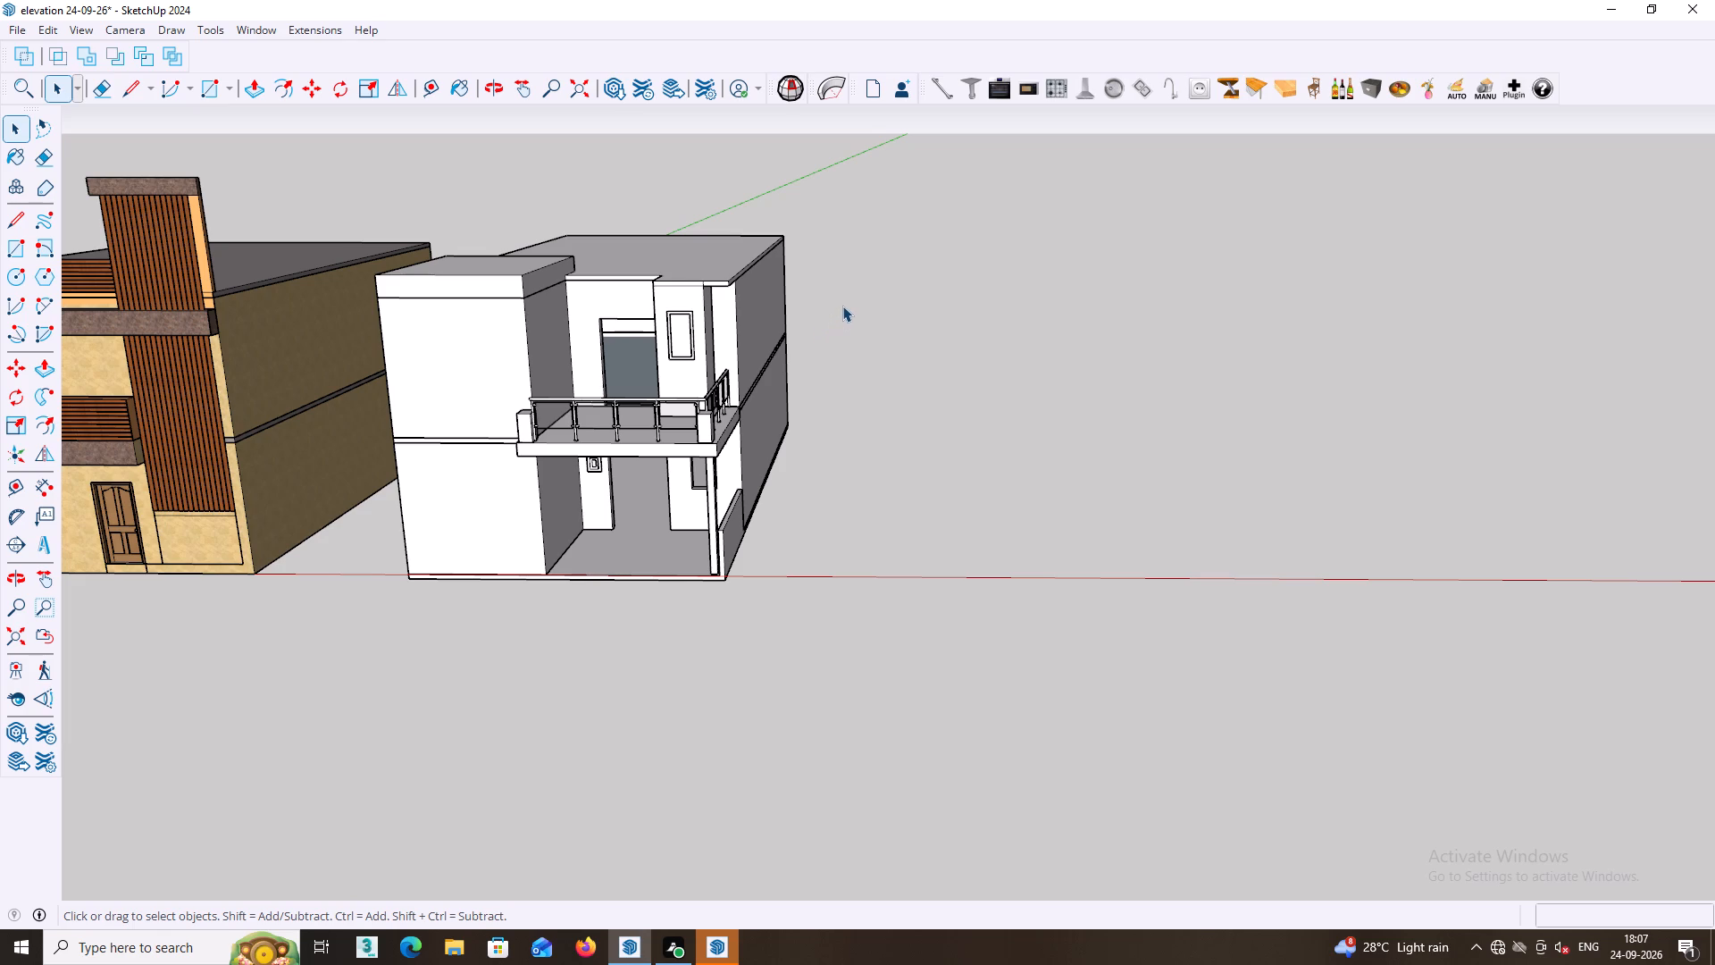
pyautogui.moveTo(728, 382); pyautogui.dragTo(820, 365, button='middle')
pyautogui.scroll(3, 437, 331)
pyautogui.moveTo(432, 326); pyautogui.dragTo(476, 328, button='middle')
pyautogui.scroll(1, 400, 277)
pyautogui.moveTo(412, 277); pyautogui.dragTo(485, 271, button='middle')
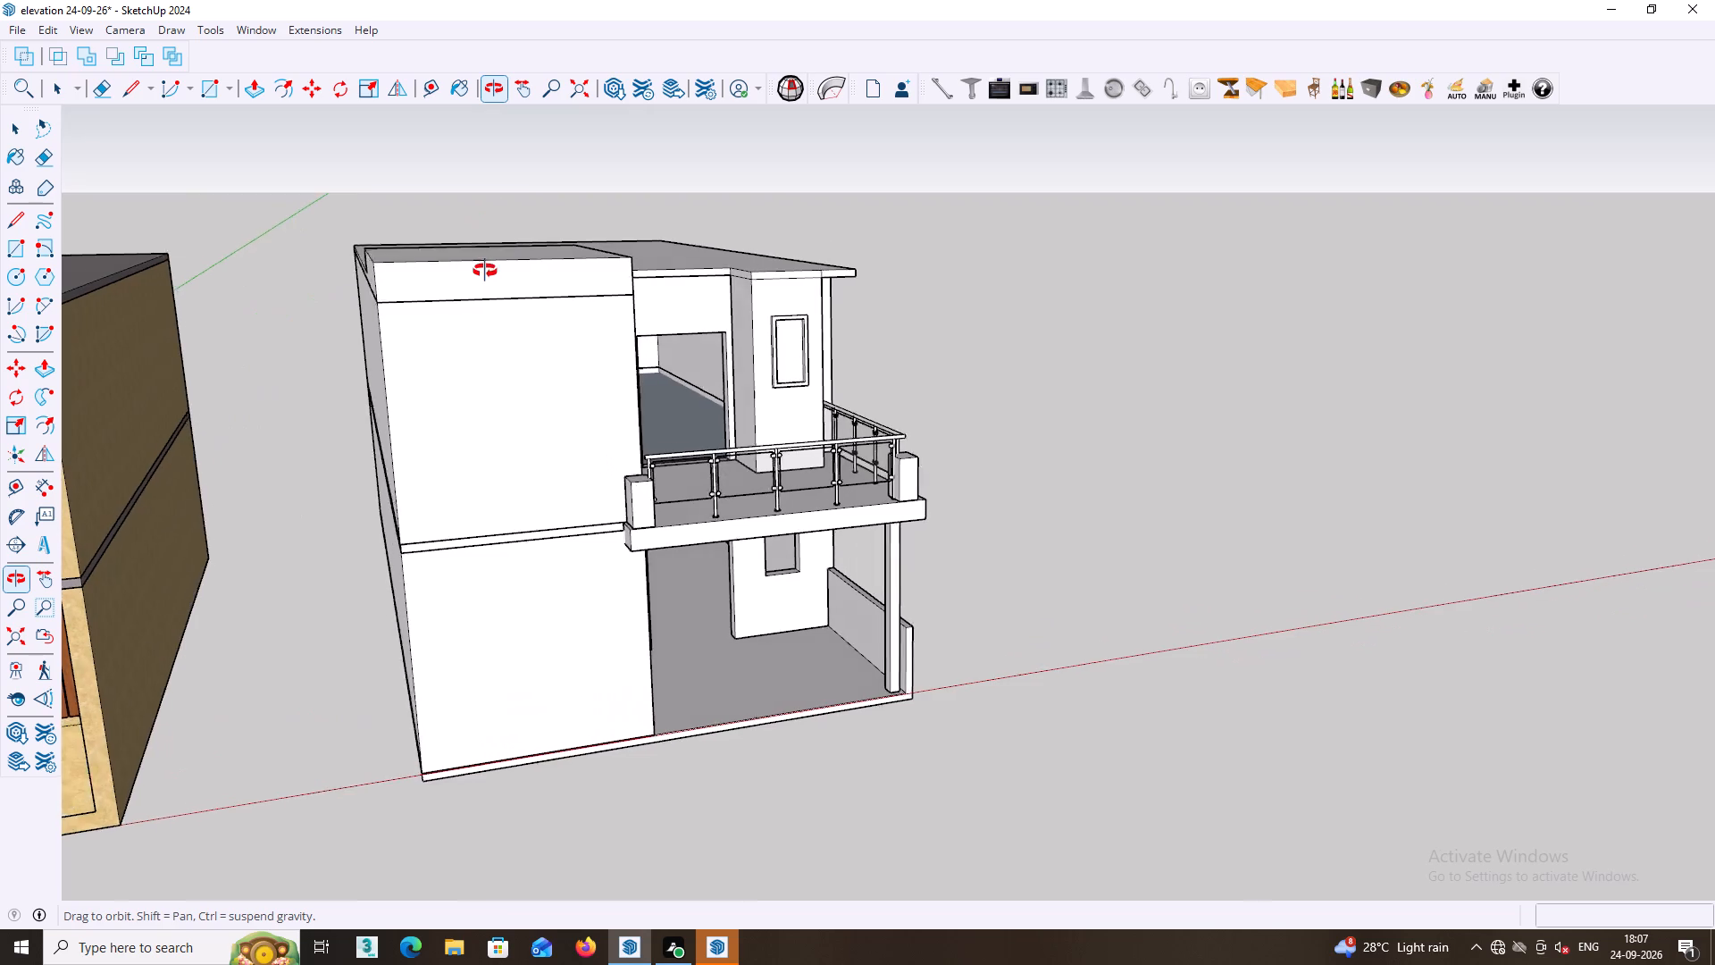
pyautogui.moveTo(485, 271); pyautogui.dragTo(342, 305, button='middle')
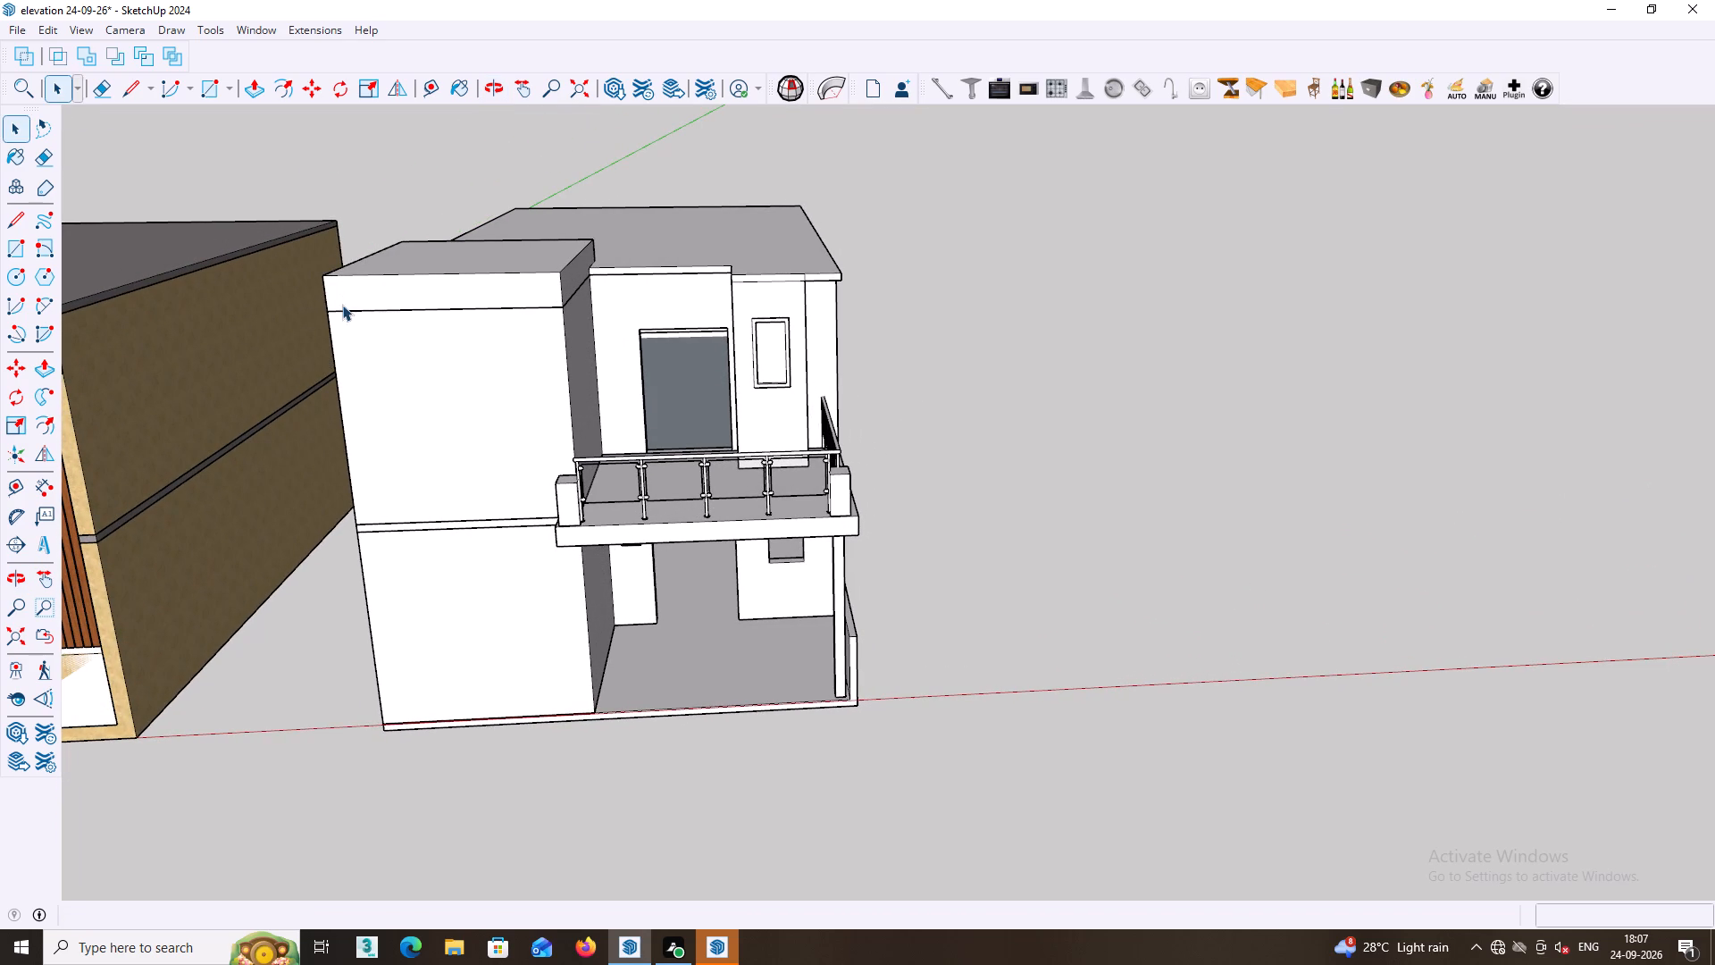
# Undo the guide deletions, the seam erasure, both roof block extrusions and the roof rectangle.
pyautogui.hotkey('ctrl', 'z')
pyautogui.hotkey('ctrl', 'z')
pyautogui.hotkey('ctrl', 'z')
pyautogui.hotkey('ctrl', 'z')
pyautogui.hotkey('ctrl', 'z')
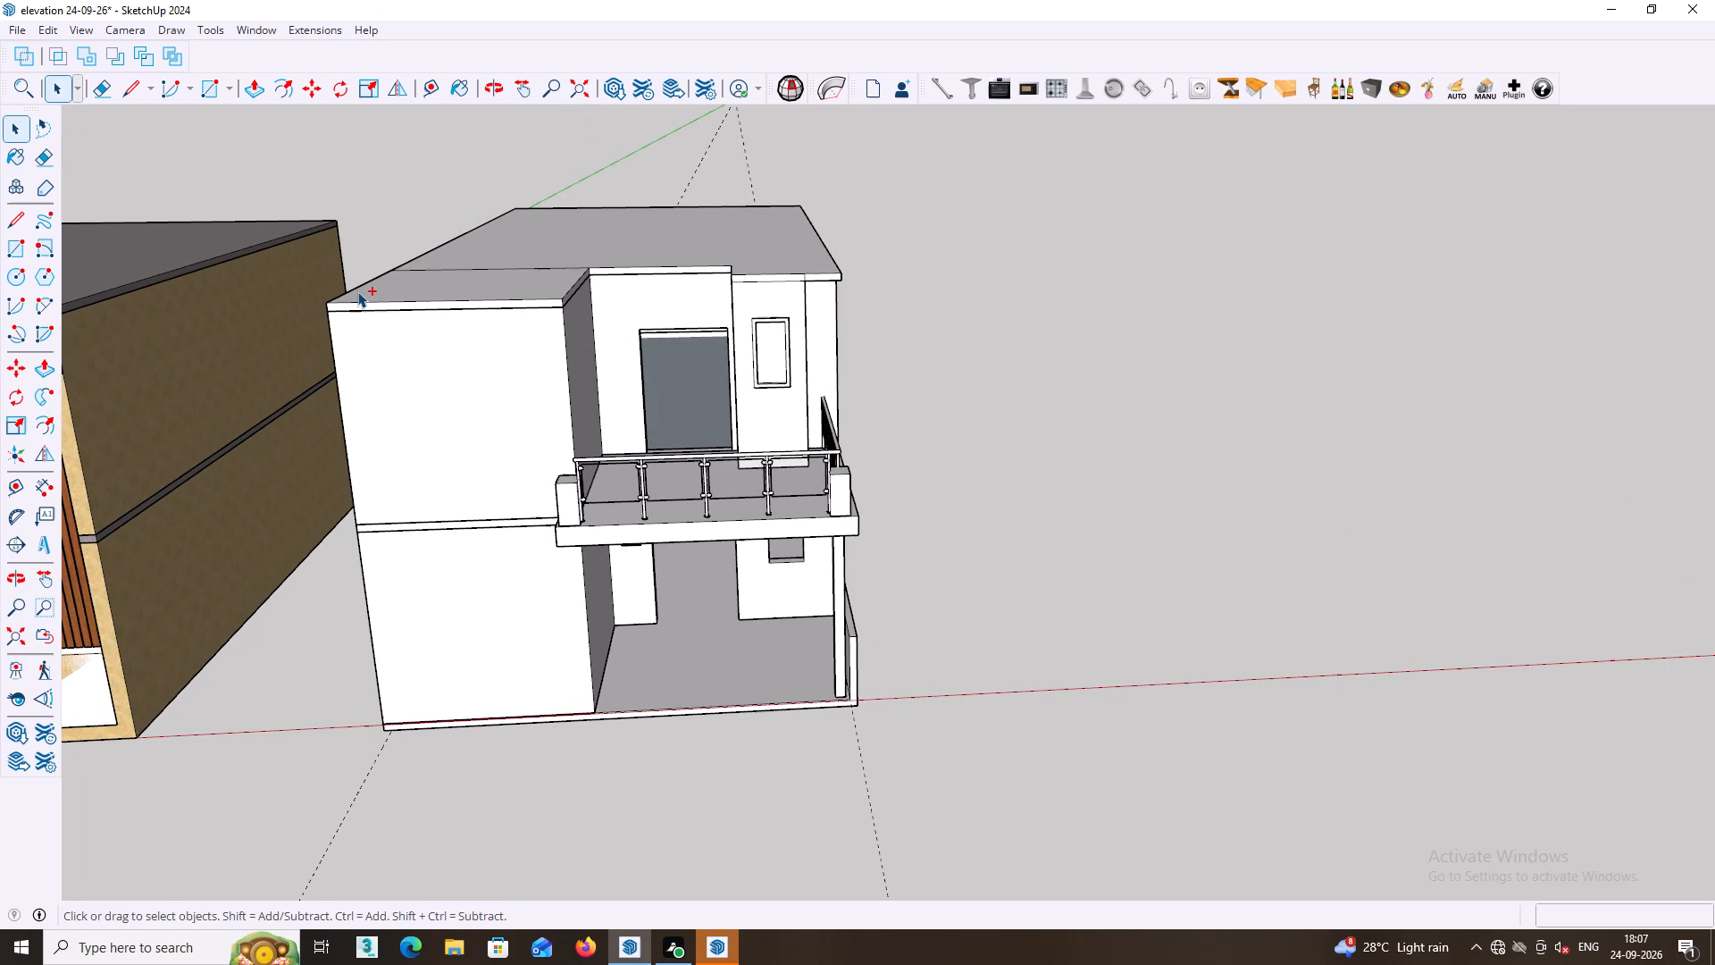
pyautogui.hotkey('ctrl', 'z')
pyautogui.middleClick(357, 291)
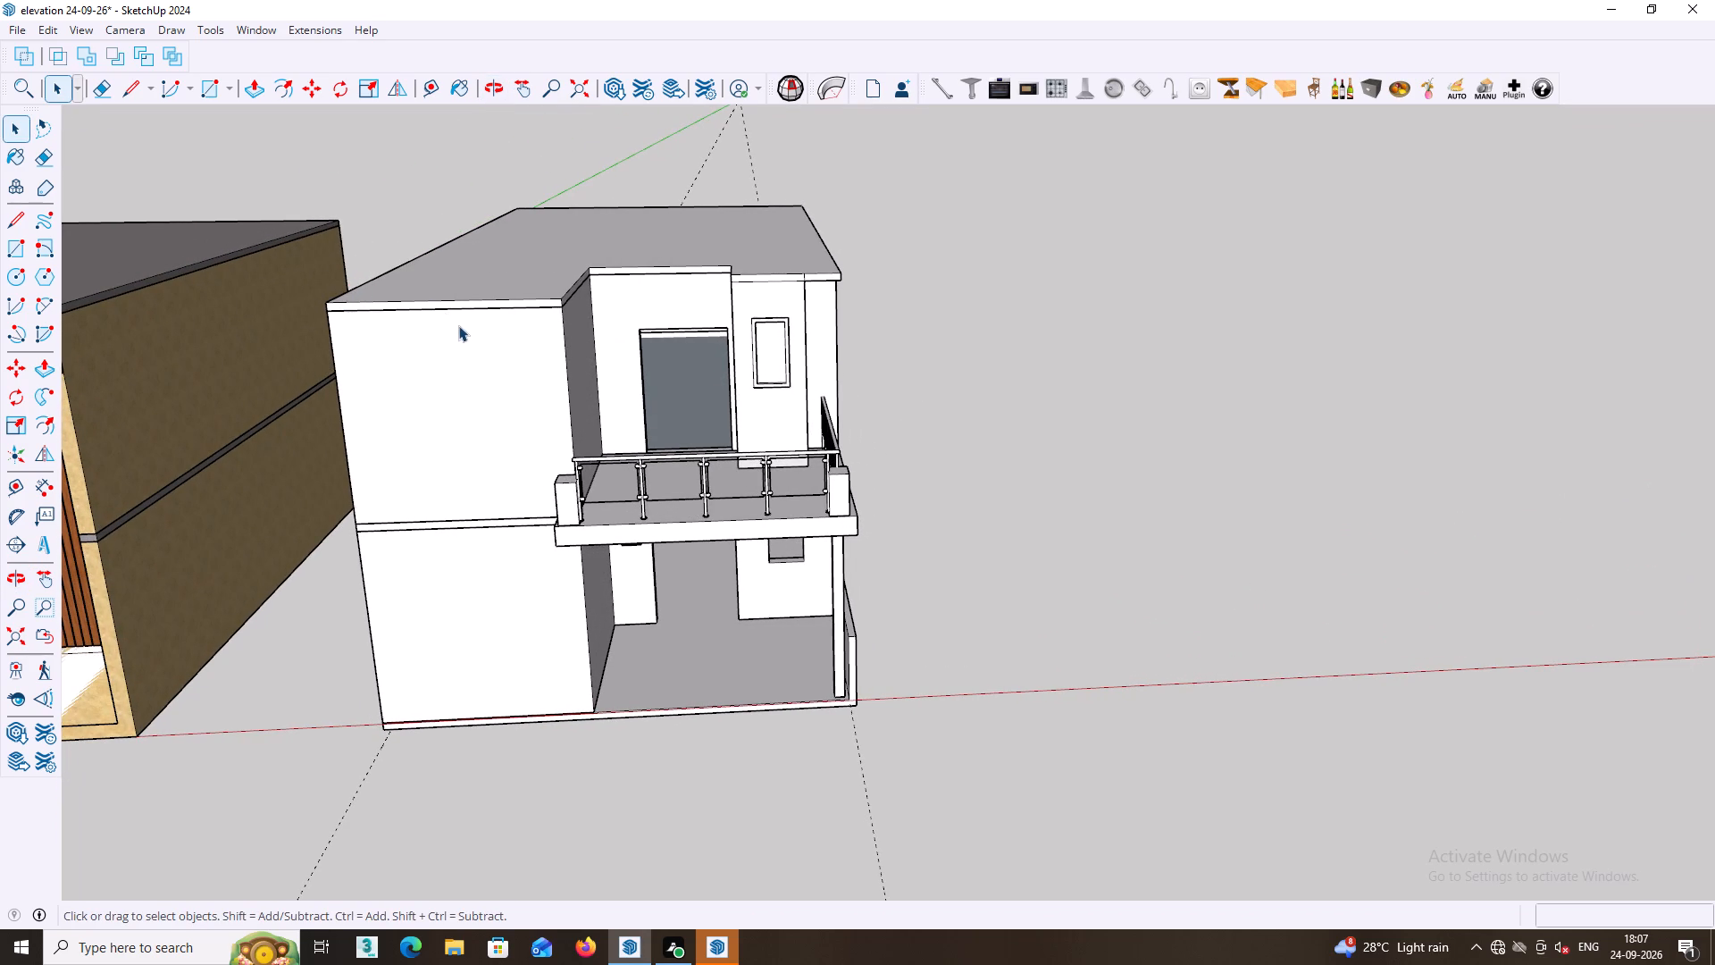
# Draw a rectangle about 11' 7" by 10' 3" over the white house's front roof section above the plain wall.
pyautogui.moveTo(458, 325); pyautogui.dragTo(534, 341, button='middle')
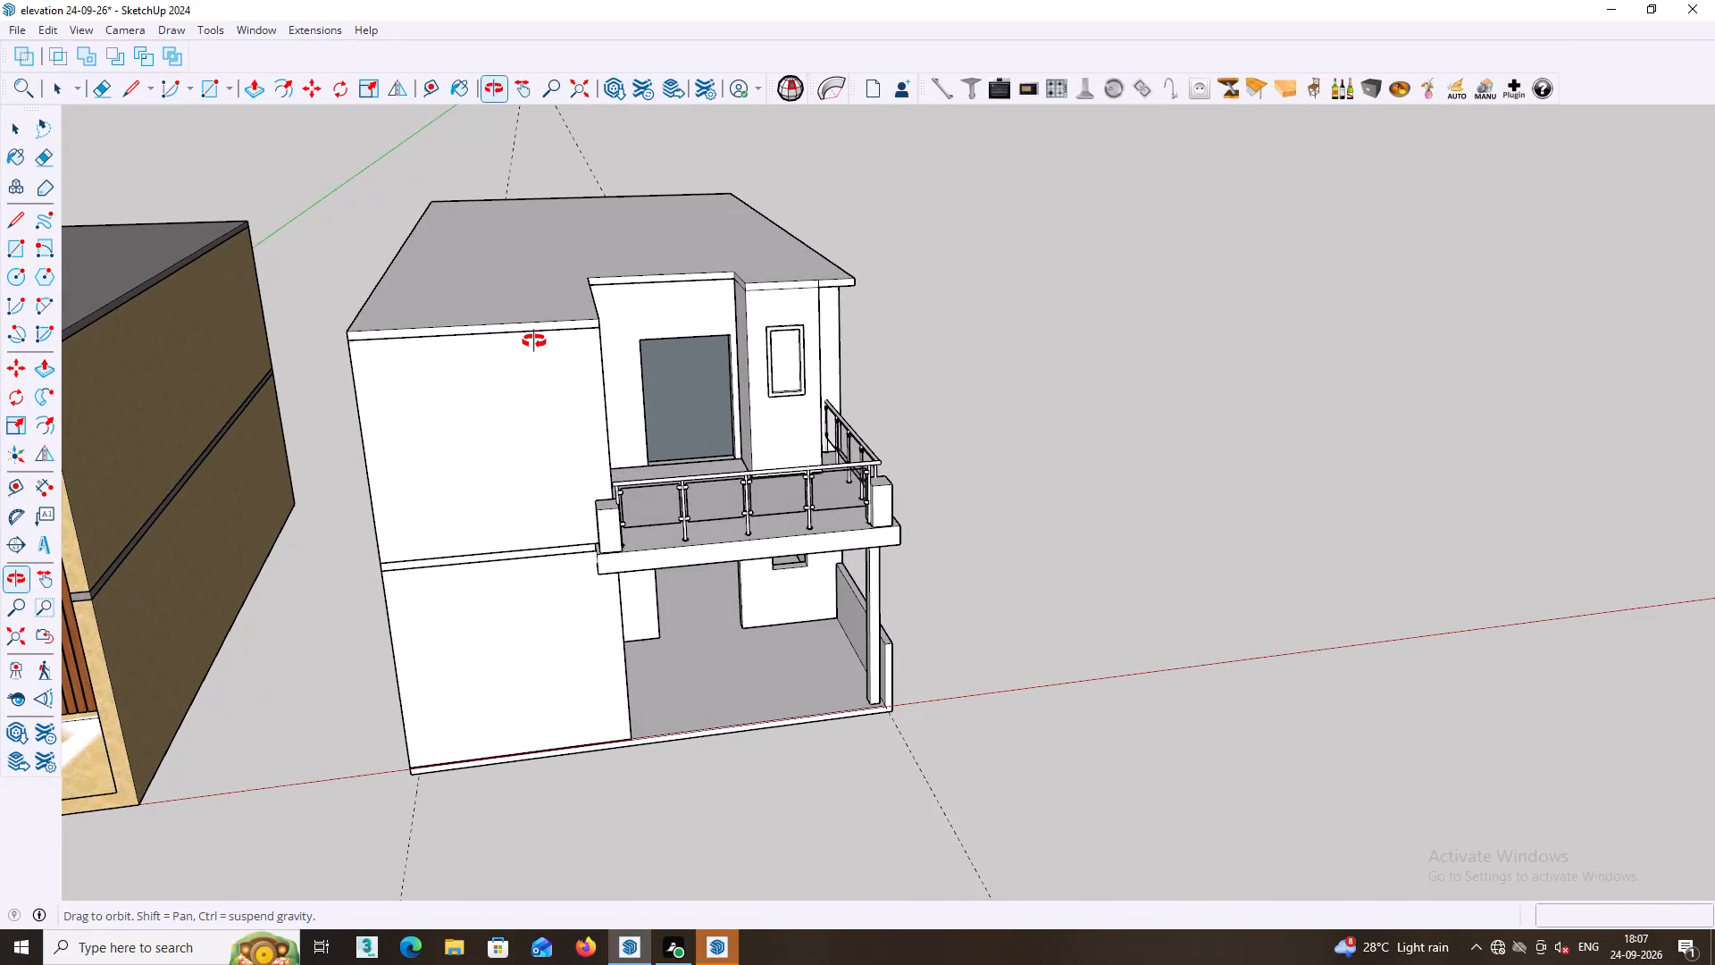
pyautogui.moveTo(534, 341); pyautogui.dragTo(531, 331, button='middle')
pyautogui.moveTo(531, 308); pyautogui.dragTo(498, 407, button='middle')
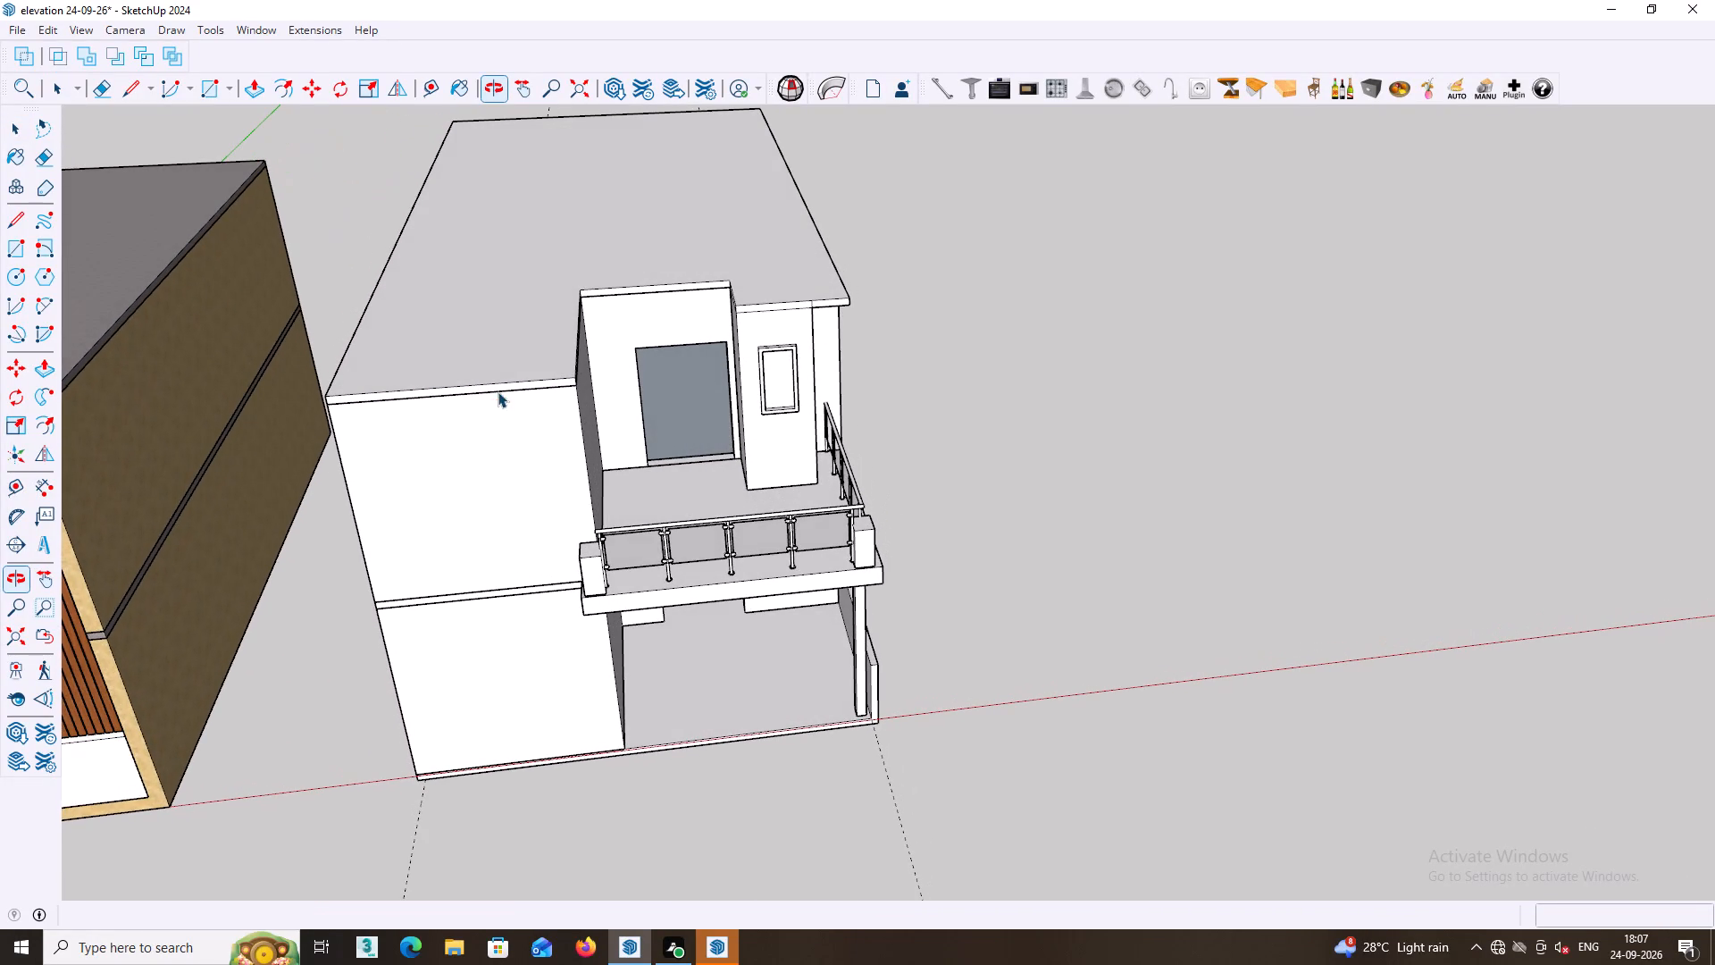
pyautogui.press('r')
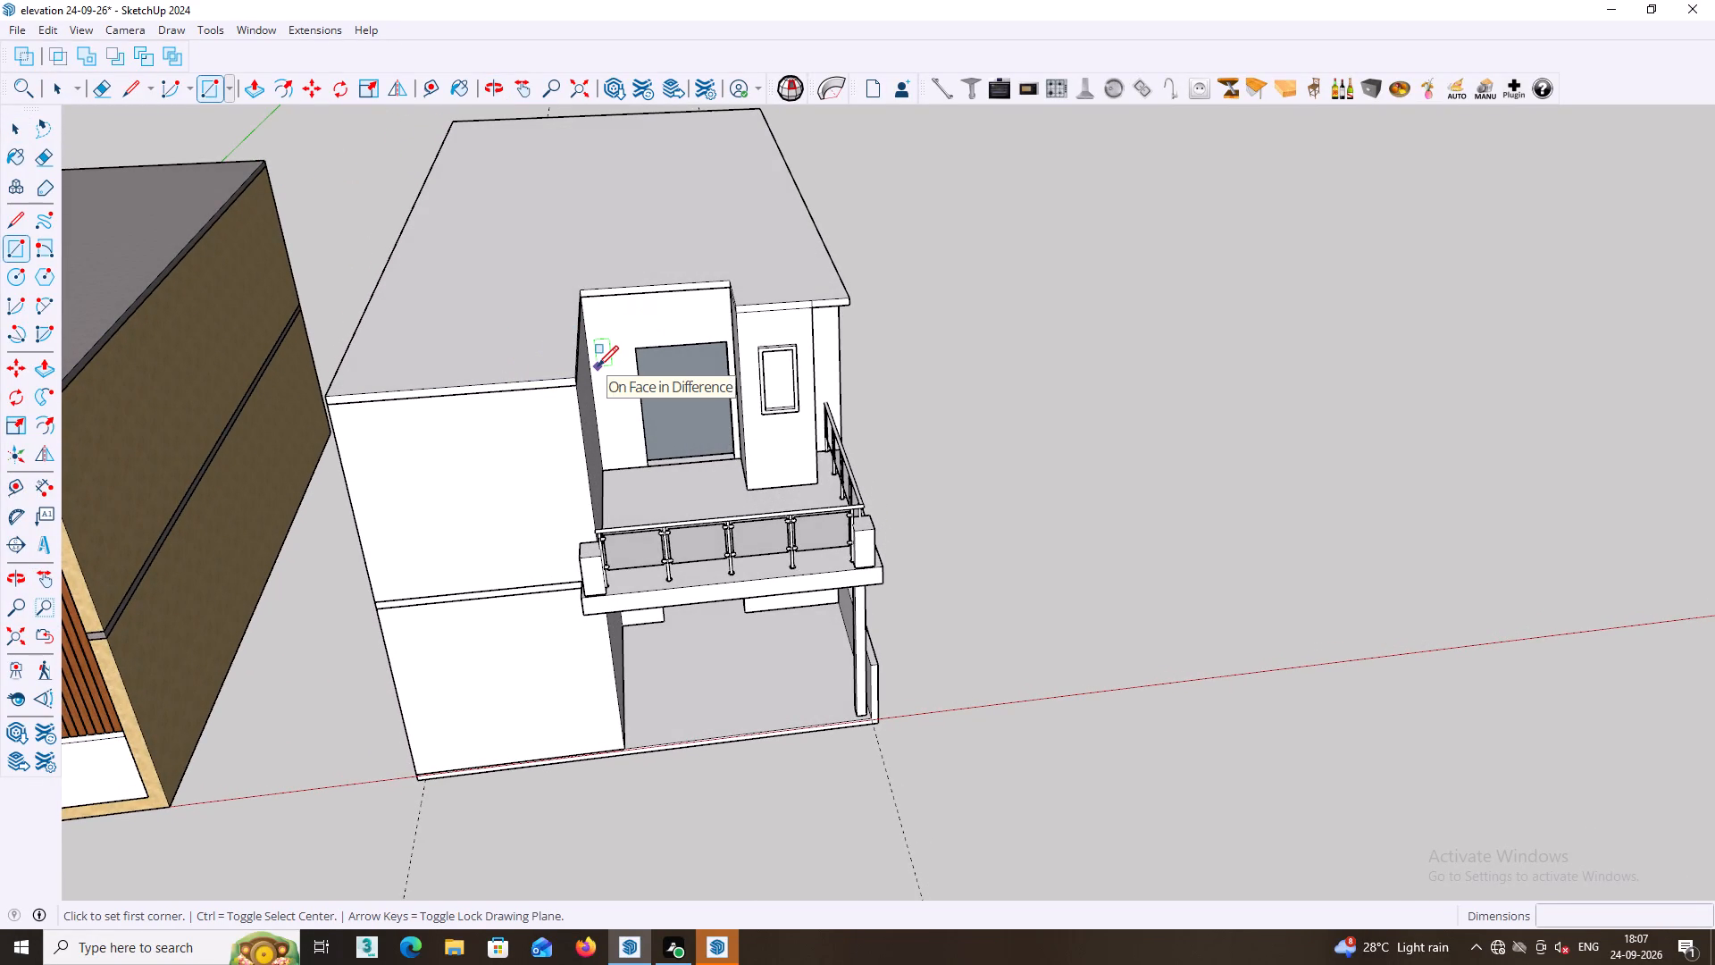
pyautogui.moveTo(585, 367); pyautogui.dragTo(565, 310, button='middle')
pyautogui.scroll(1, 572, 338)
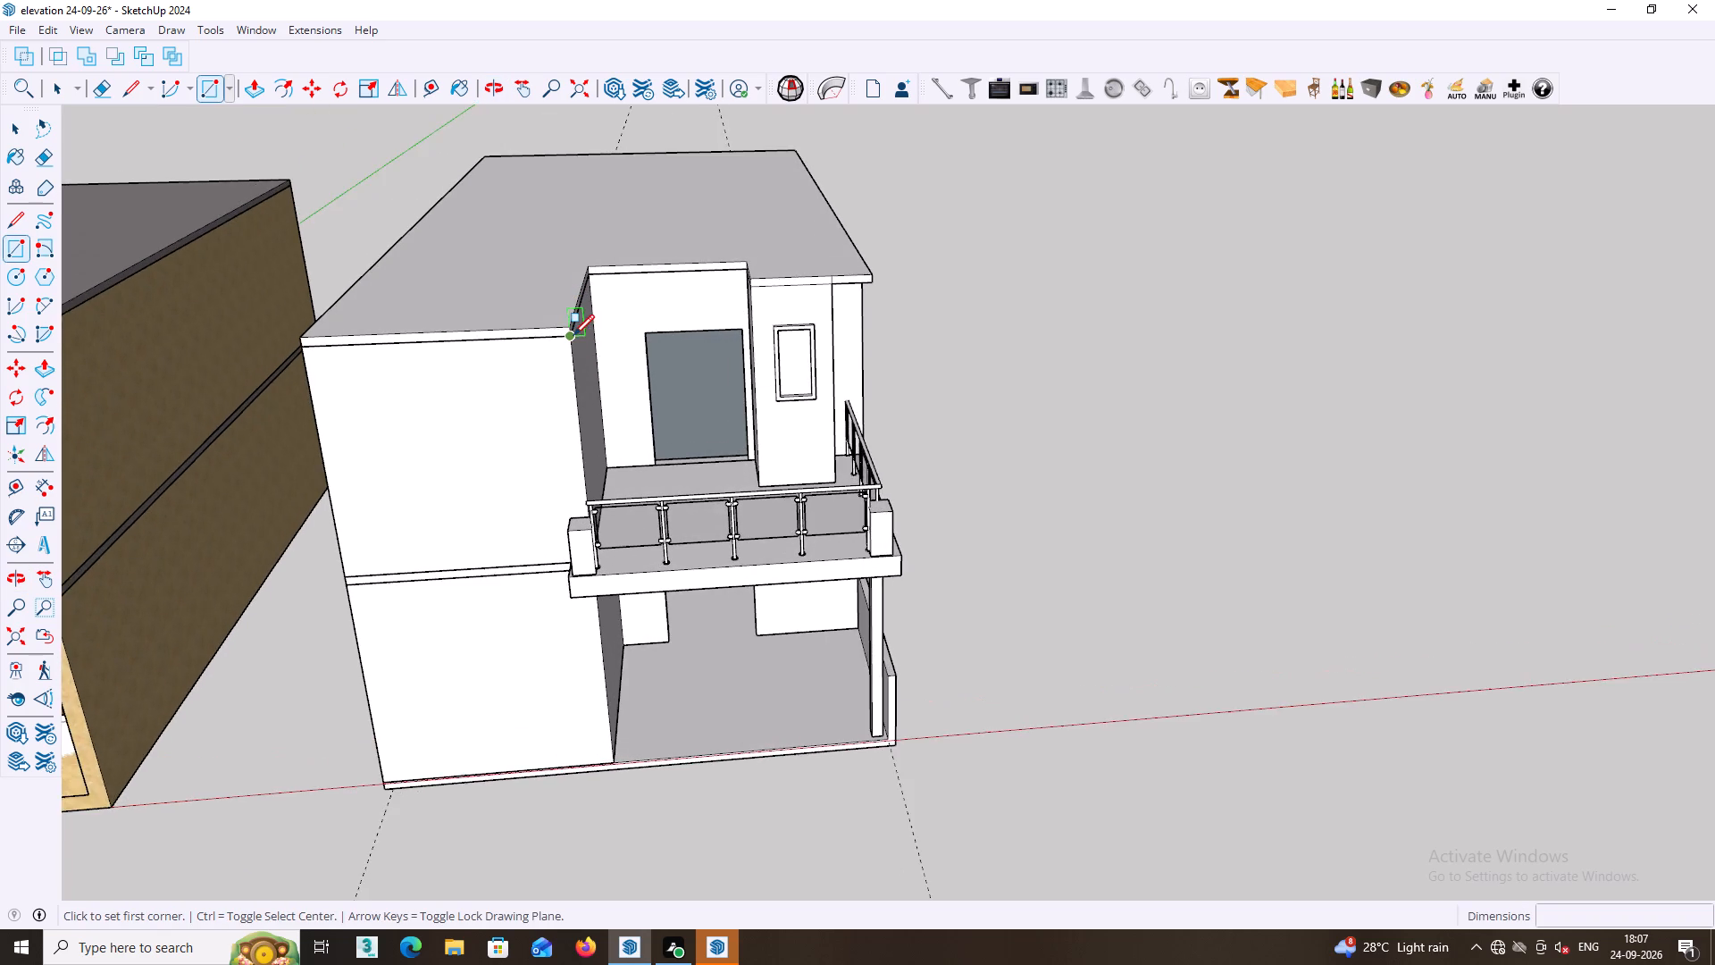
pyautogui.scroll(2, 573, 334)
pyautogui.click(569, 326)
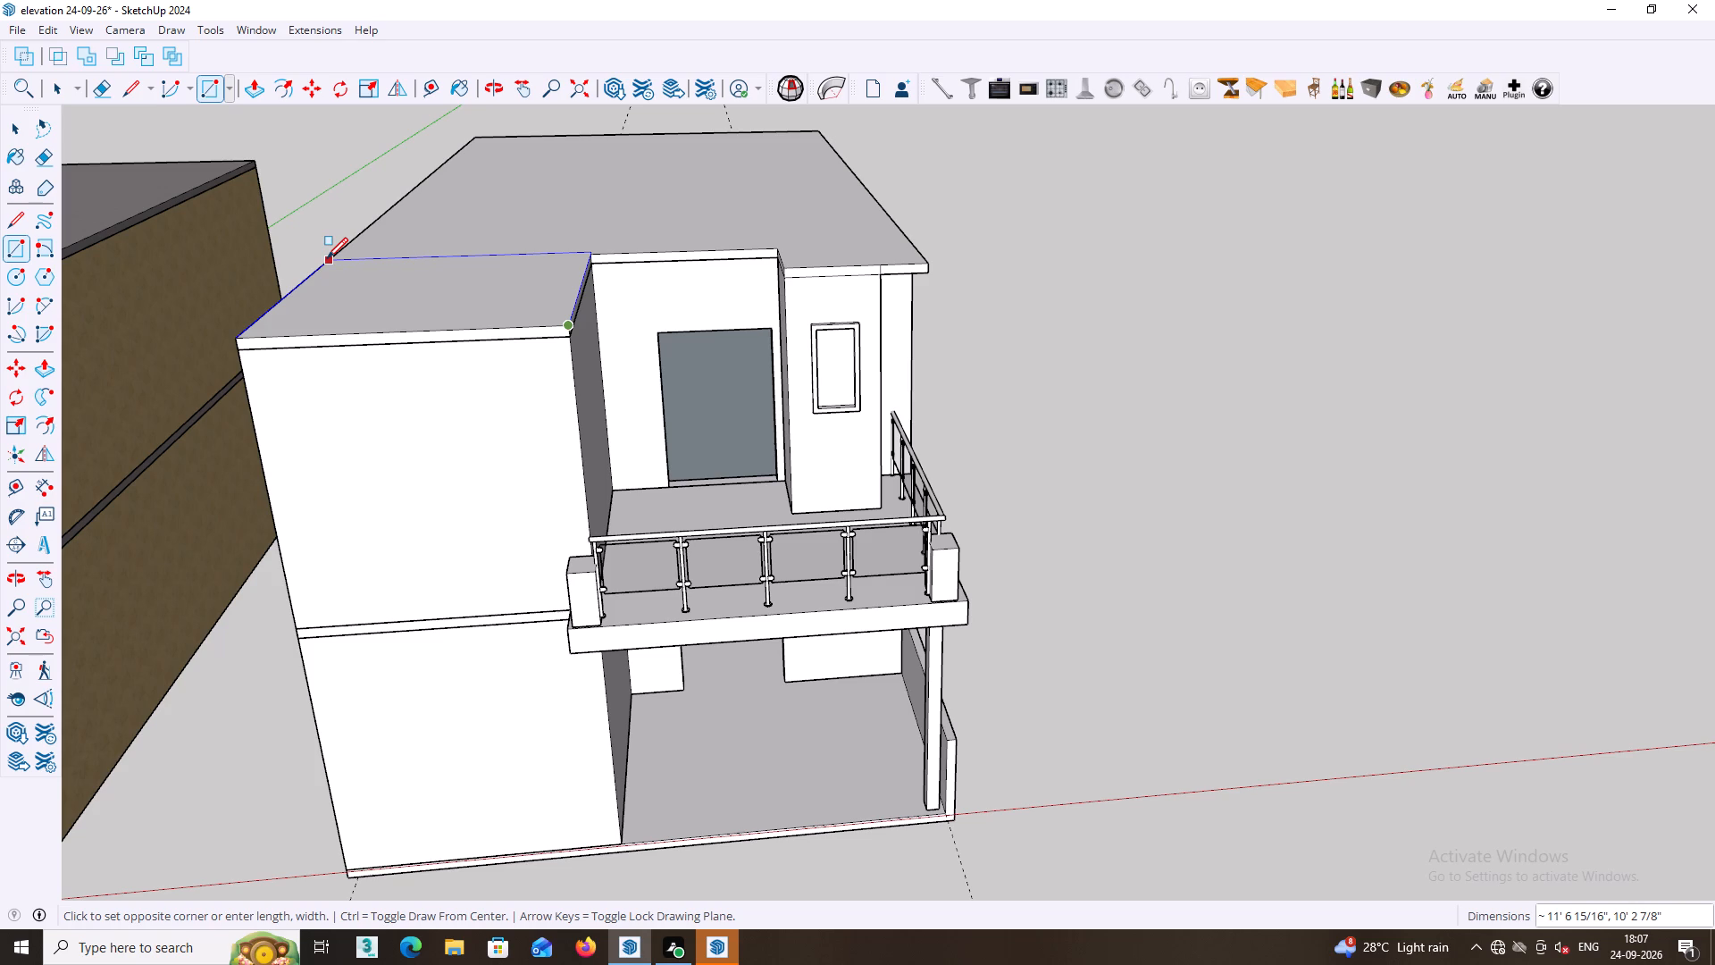
pyautogui.click(327, 258)
# Extrude the front roof rectangle upward about 1' 7" into a raised block.
pyautogui.press('p')
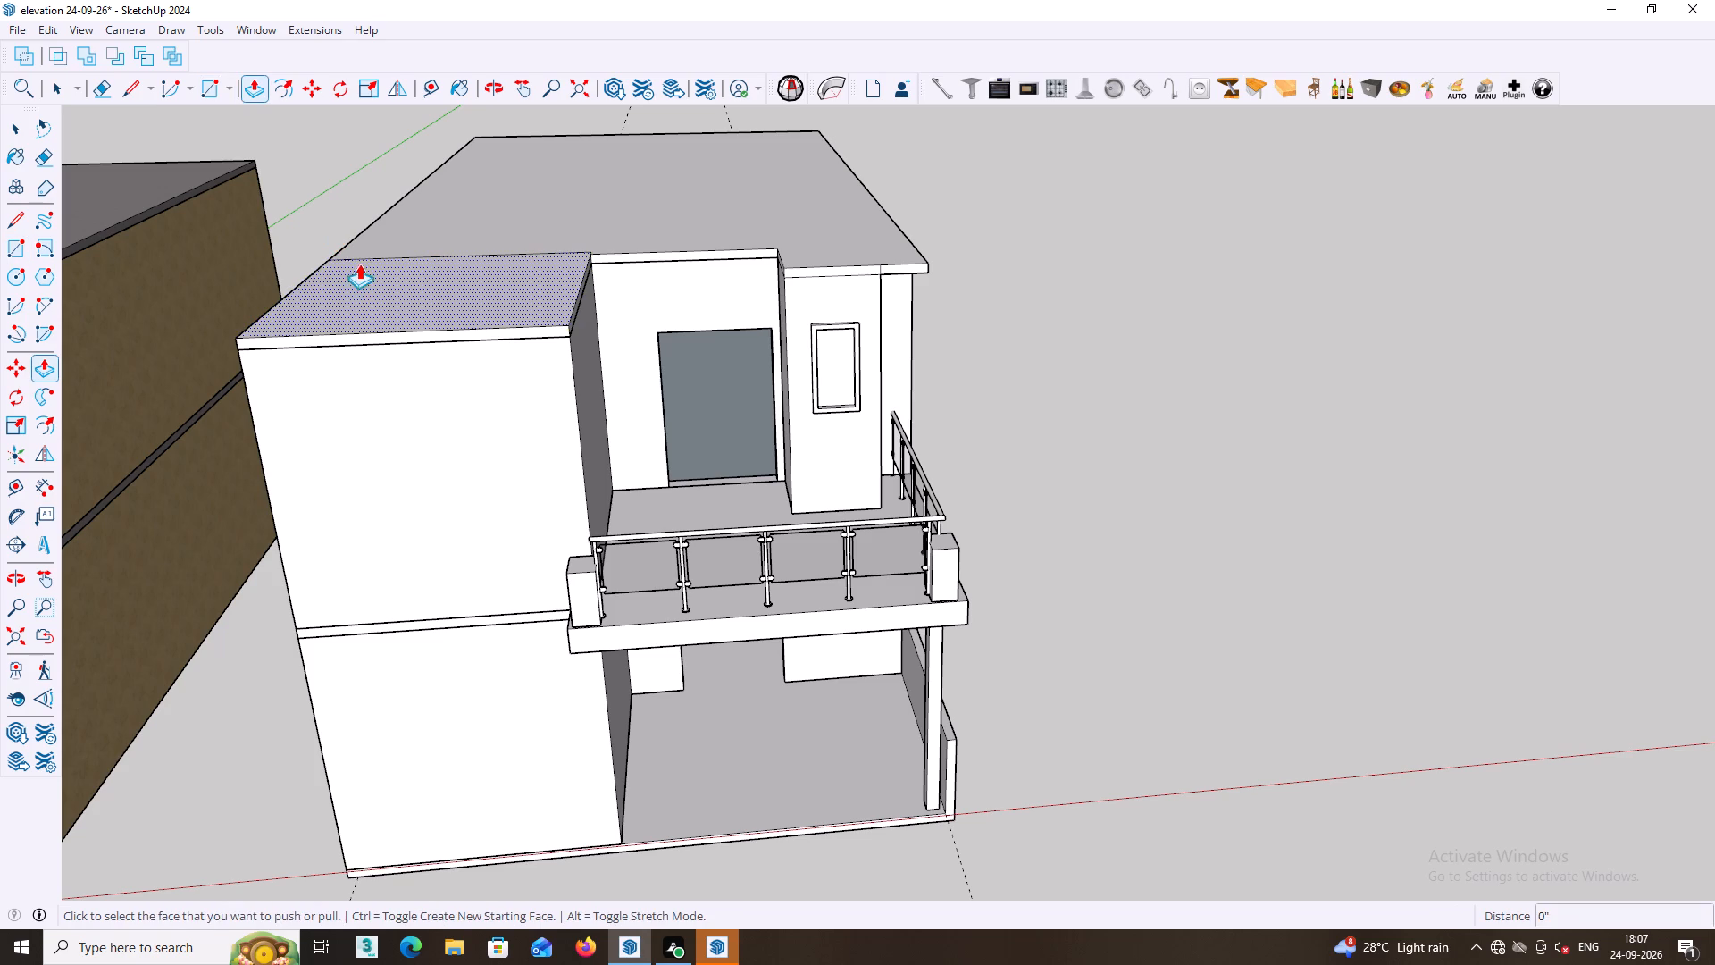
pyautogui.click(367, 267)
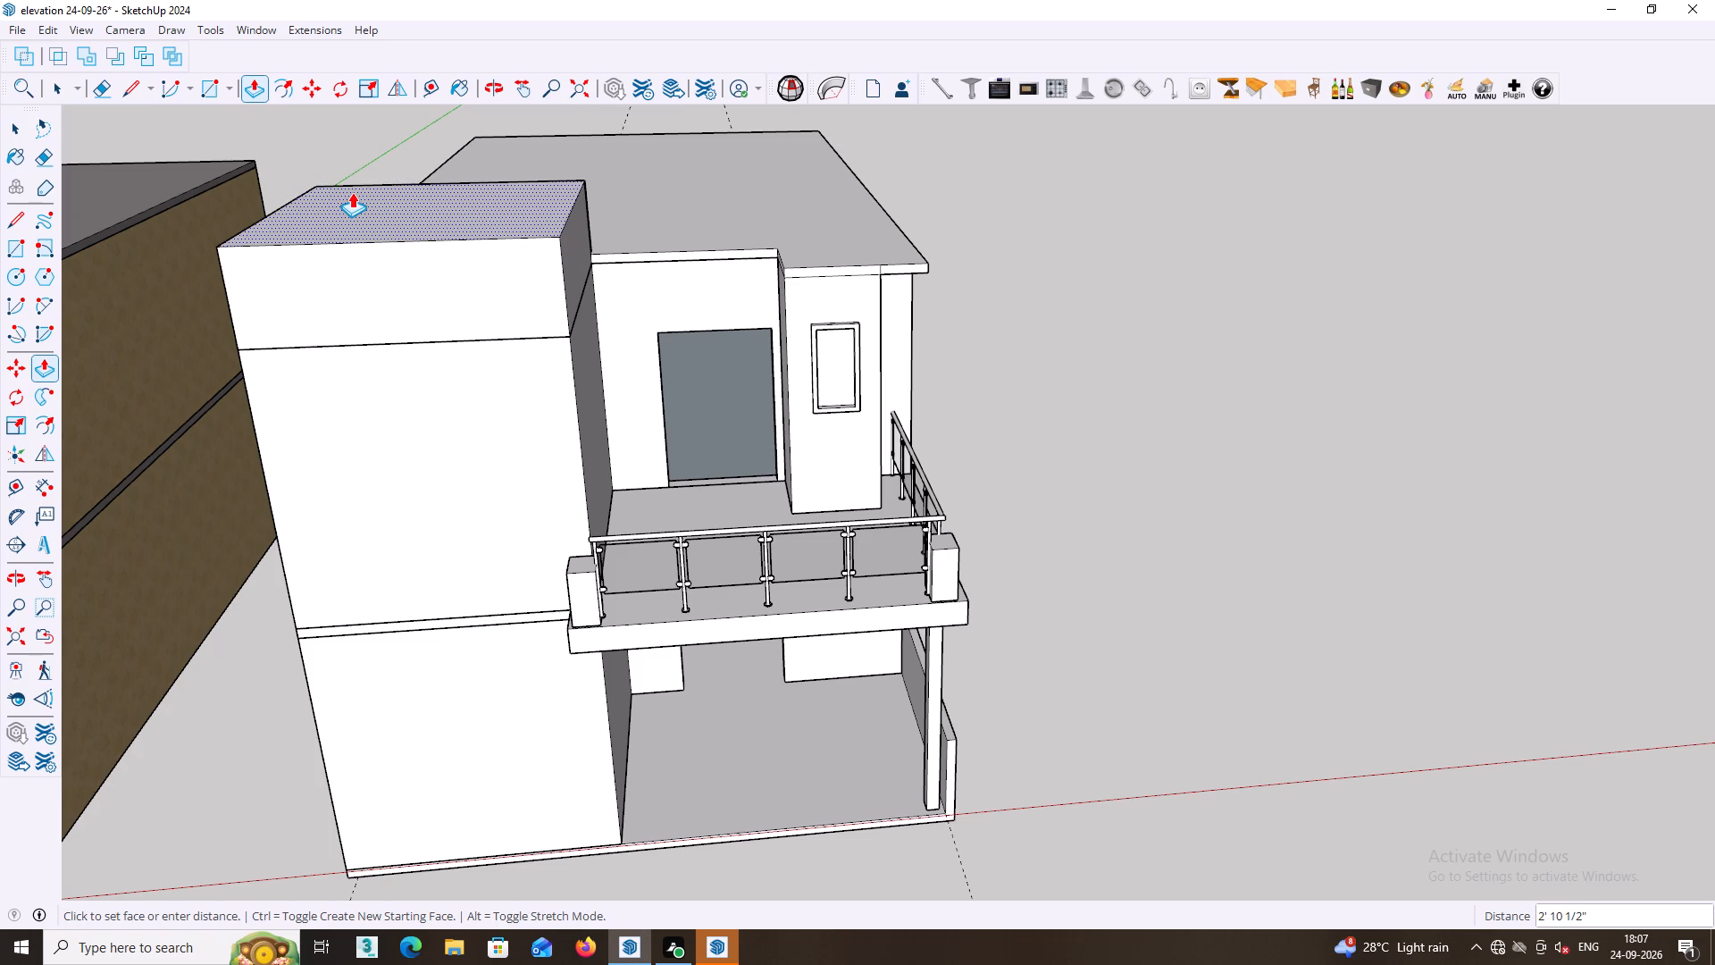
pyautogui.moveTo(352, 190); pyautogui.dragTo(359, 158, button='middle')
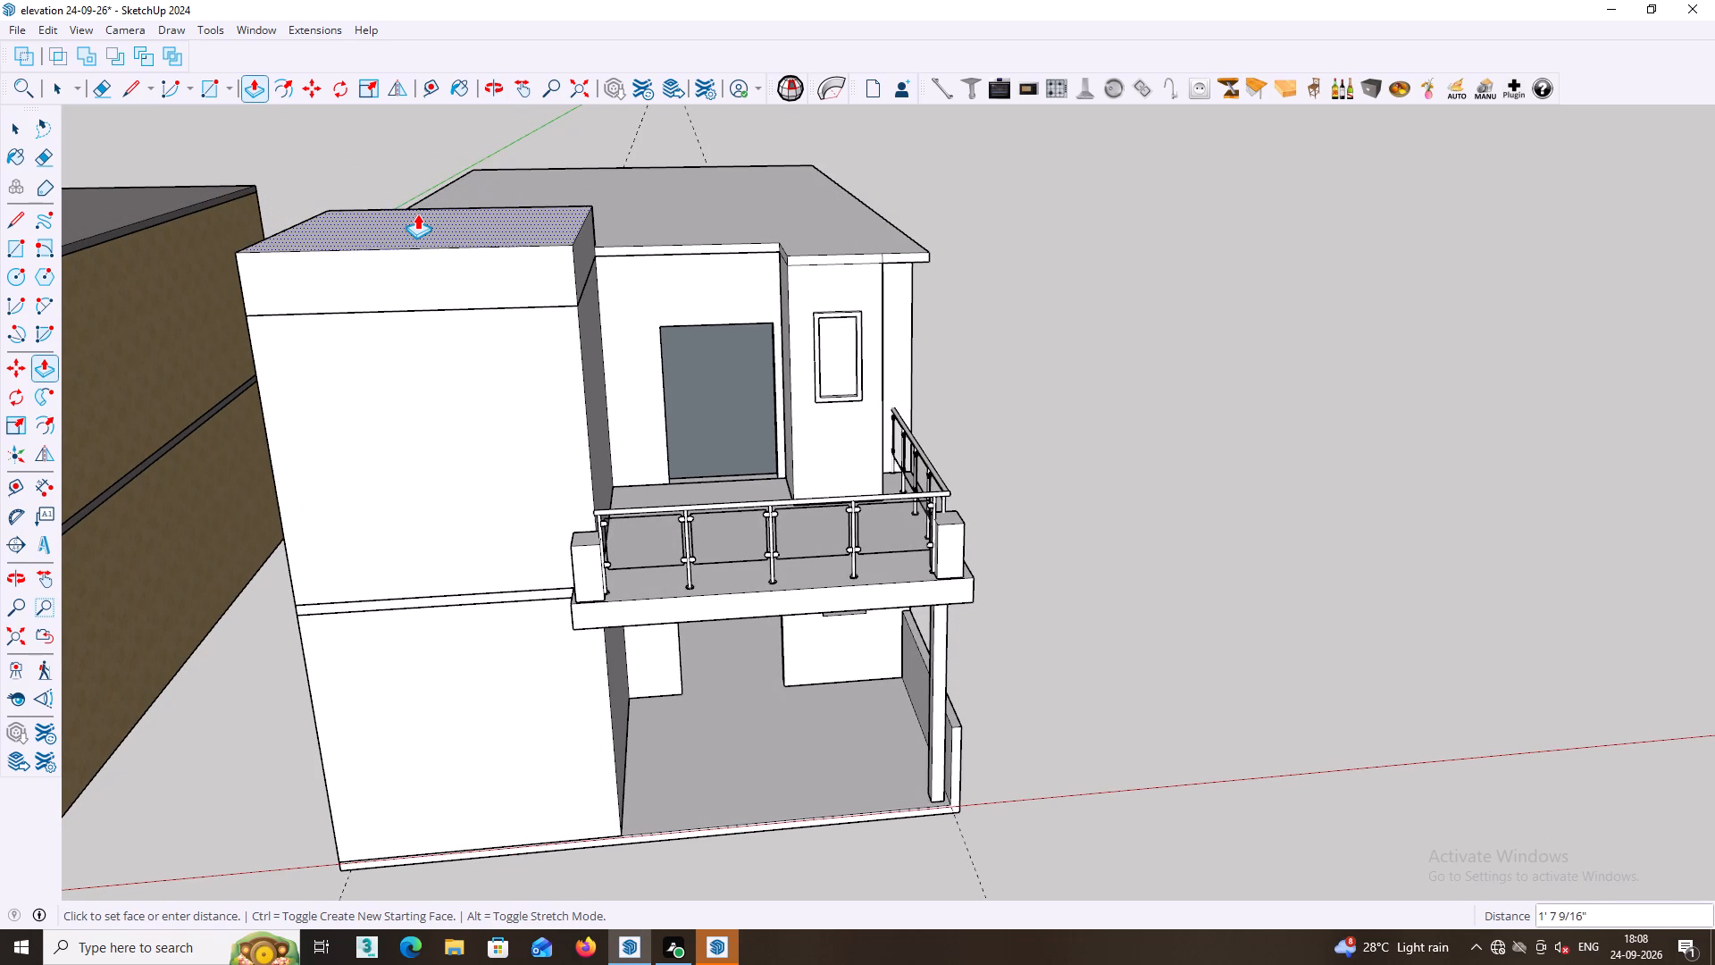
pyautogui.click(417, 214)
# Extend the raised roof block's rear face about 1' backward over the main roof.
pyautogui.moveTo(453, 212); pyautogui.dragTo(184, 334, button='middle')
pyautogui.moveTo(400, 270); pyautogui.dragTo(274, 315, button='middle')
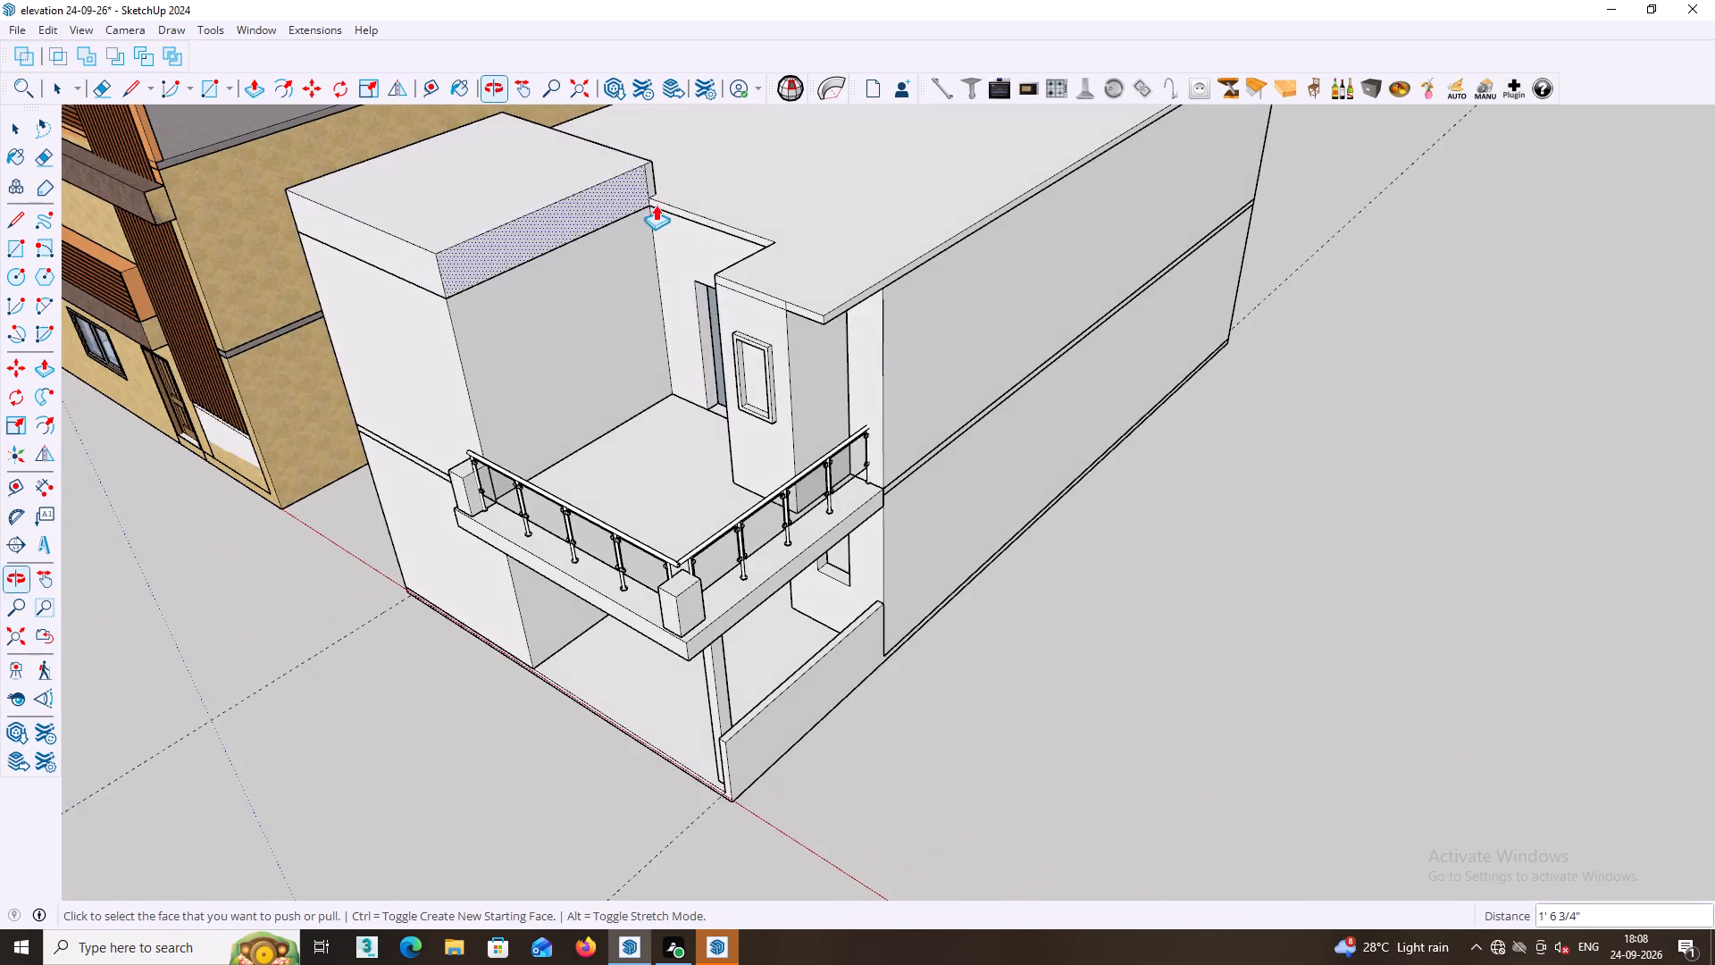
pyautogui.moveTo(670, 192); pyautogui.dragTo(621, 153, button='middle')
pyautogui.keyDown('shift'); pyautogui.moveTo(631, 166); pyautogui.dragTo(471, 539, button='middle'); pyautogui.keyUp('shift')
pyautogui.moveTo(571, 488); pyautogui.dragTo(436, 393, button='middle')
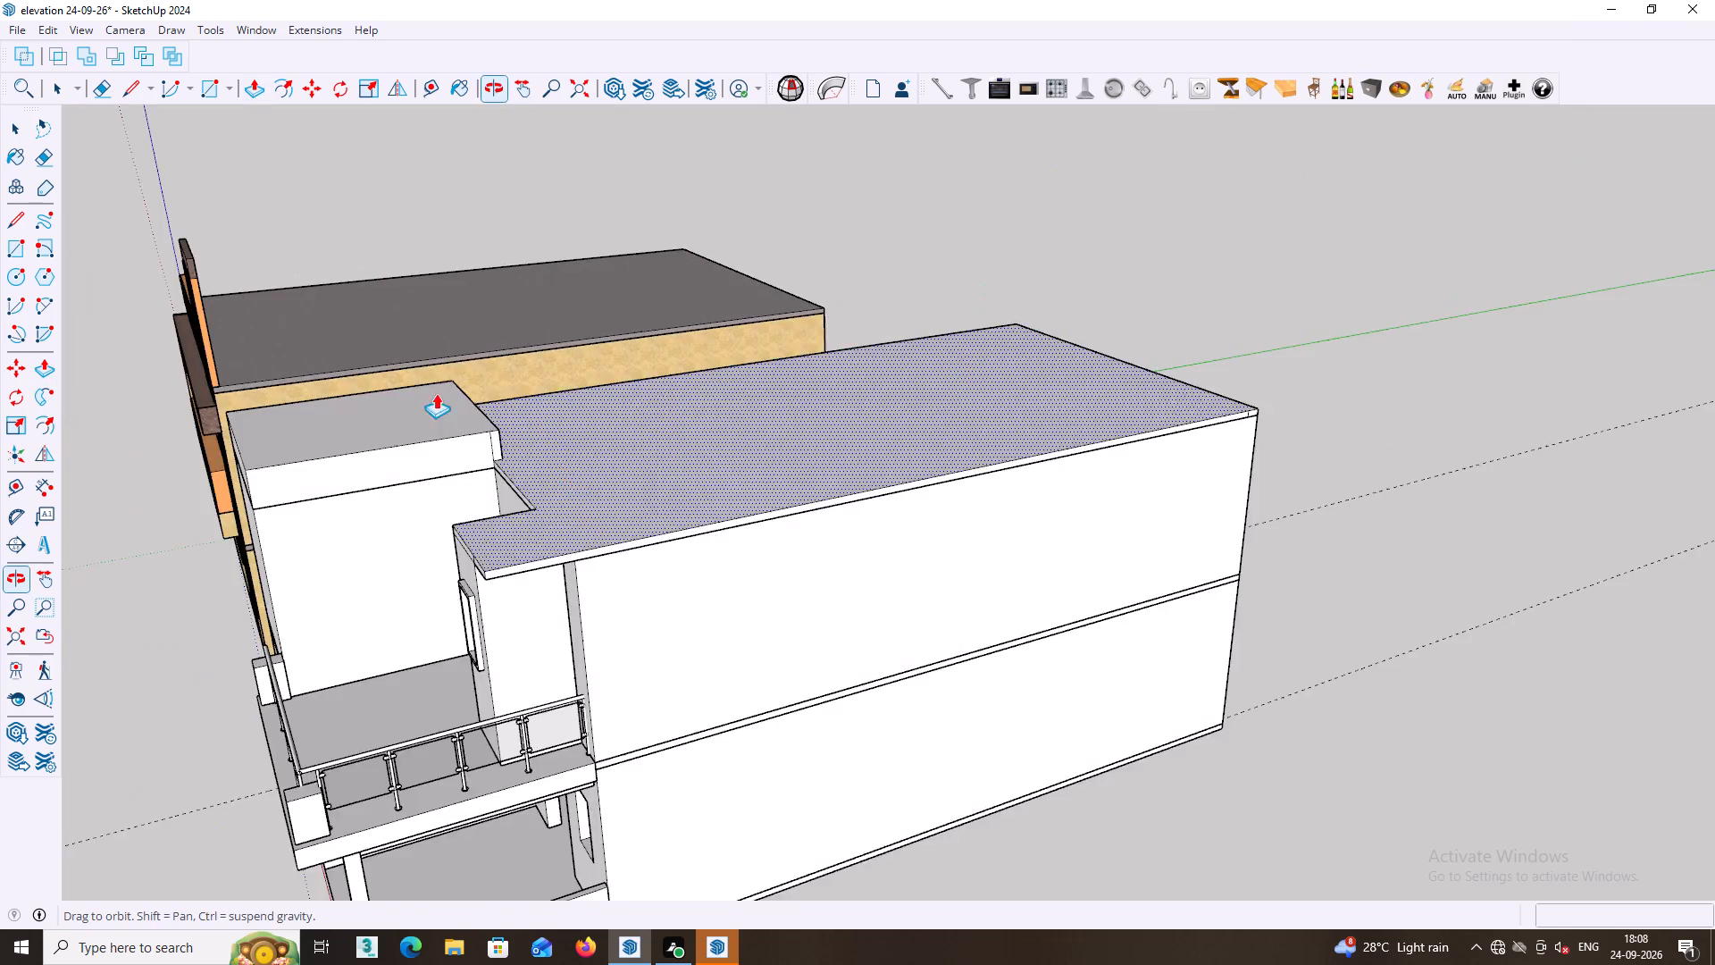
pyautogui.moveTo(436, 393); pyautogui.dragTo(418, 393, button='middle')
pyautogui.scroll(2, 523, 384)
pyautogui.moveTo(524, 387); pyautogui.dragTo(347, 398, button='middle')
pyautogui.scroll(2, 507, 399)
pyautogui.click(455, 388)
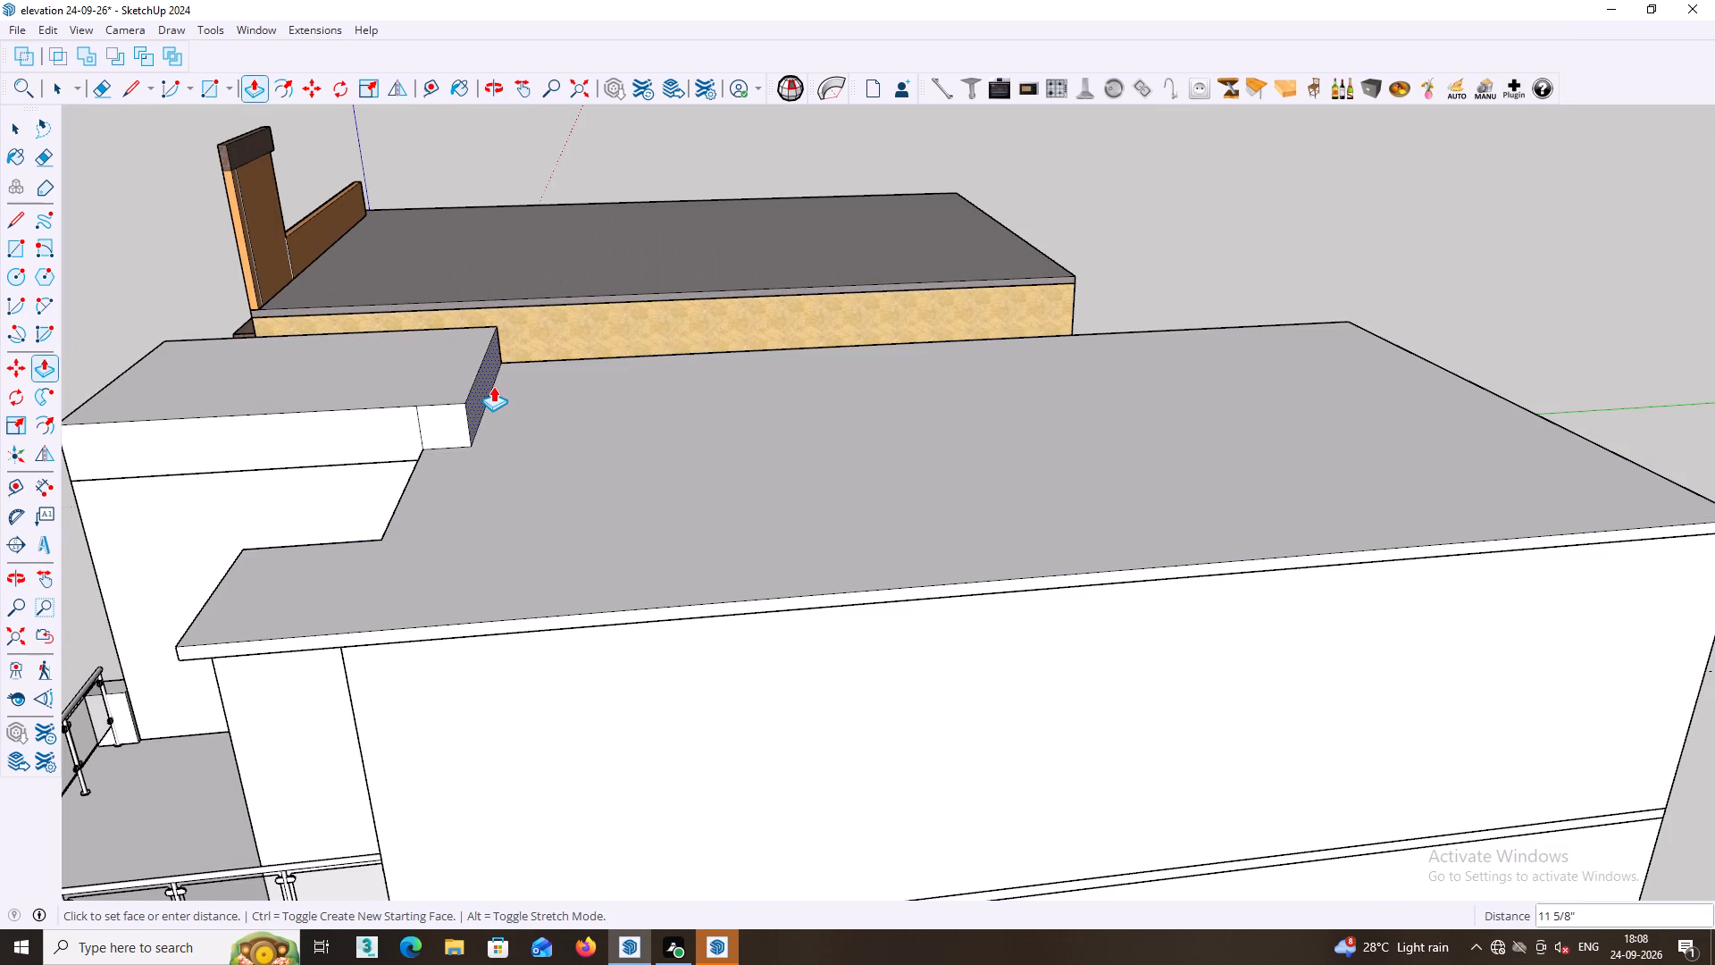
pyautogui.click(505, 385)
# Erase the vertical seam between the raised block and its rear extension on the terrace side.
pyautogui.moveTo(505, 385); pyautogui.dragTo(770, 337, button='middle')
pyautogui.press('space')
pyautogui.press('e')
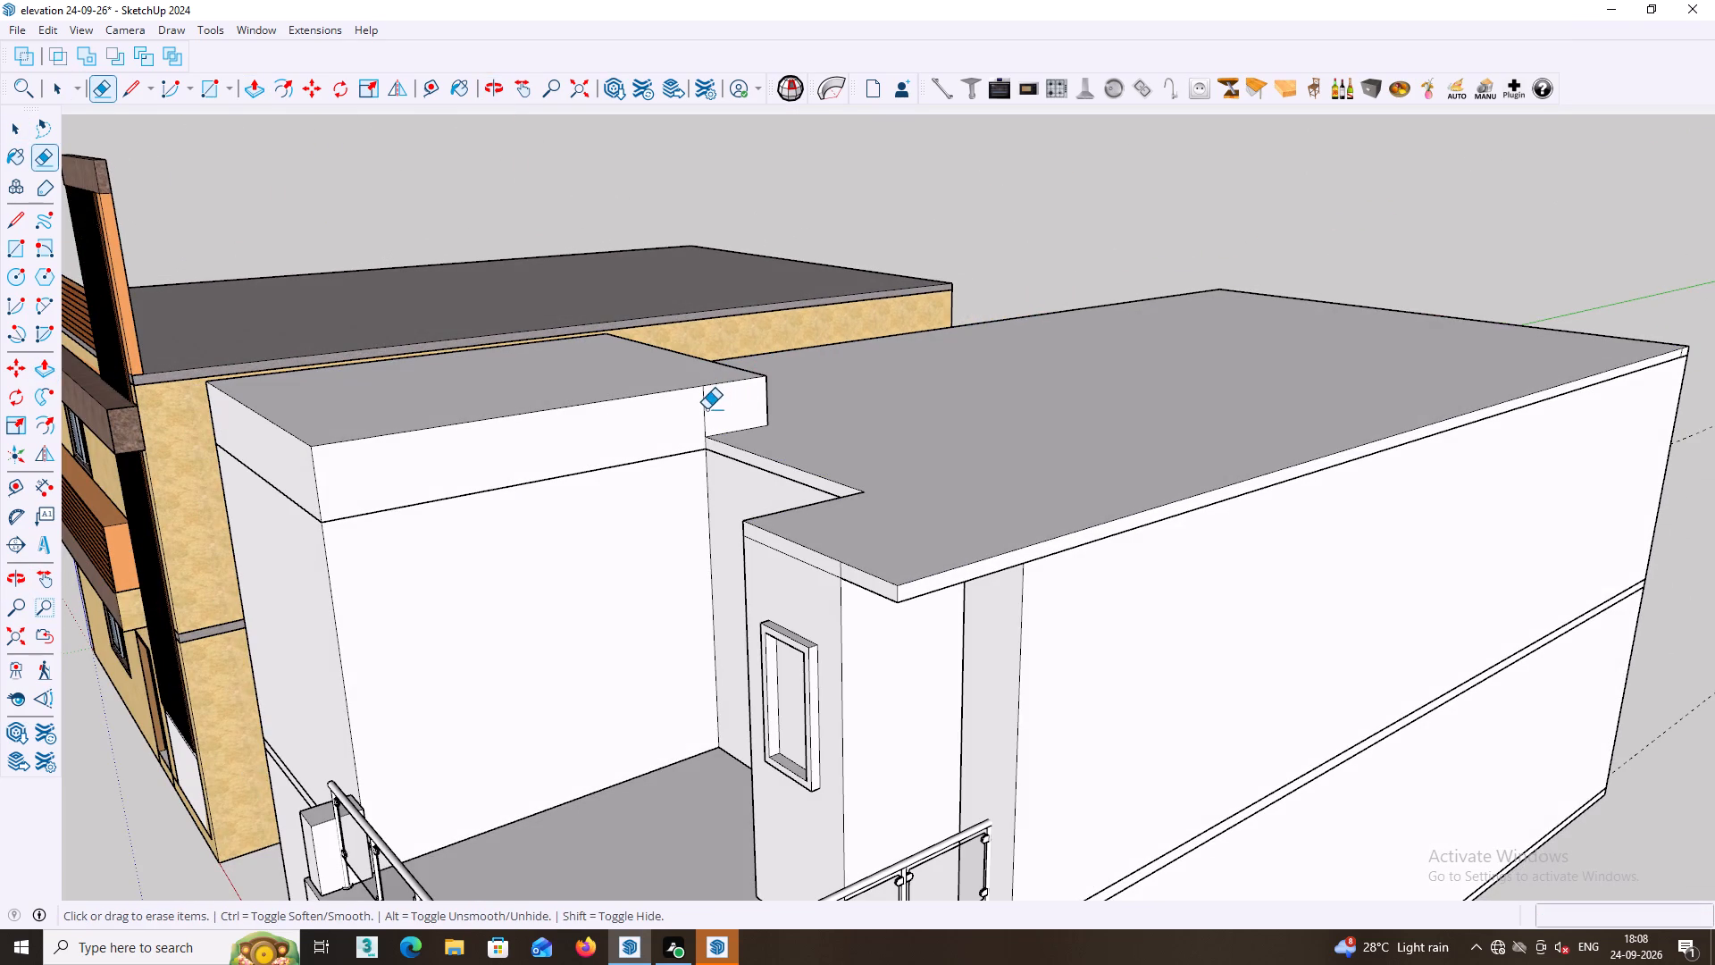
pyautogui.click(706, 410)
# Examine the white house's front massing with the raised roof block from several angles beside the finished house.
pyautogui.scroll(-9, 702, 424)
pyautogui.moveTo(682, 553); pyautogui.dragTo(774, 537, button='middle')
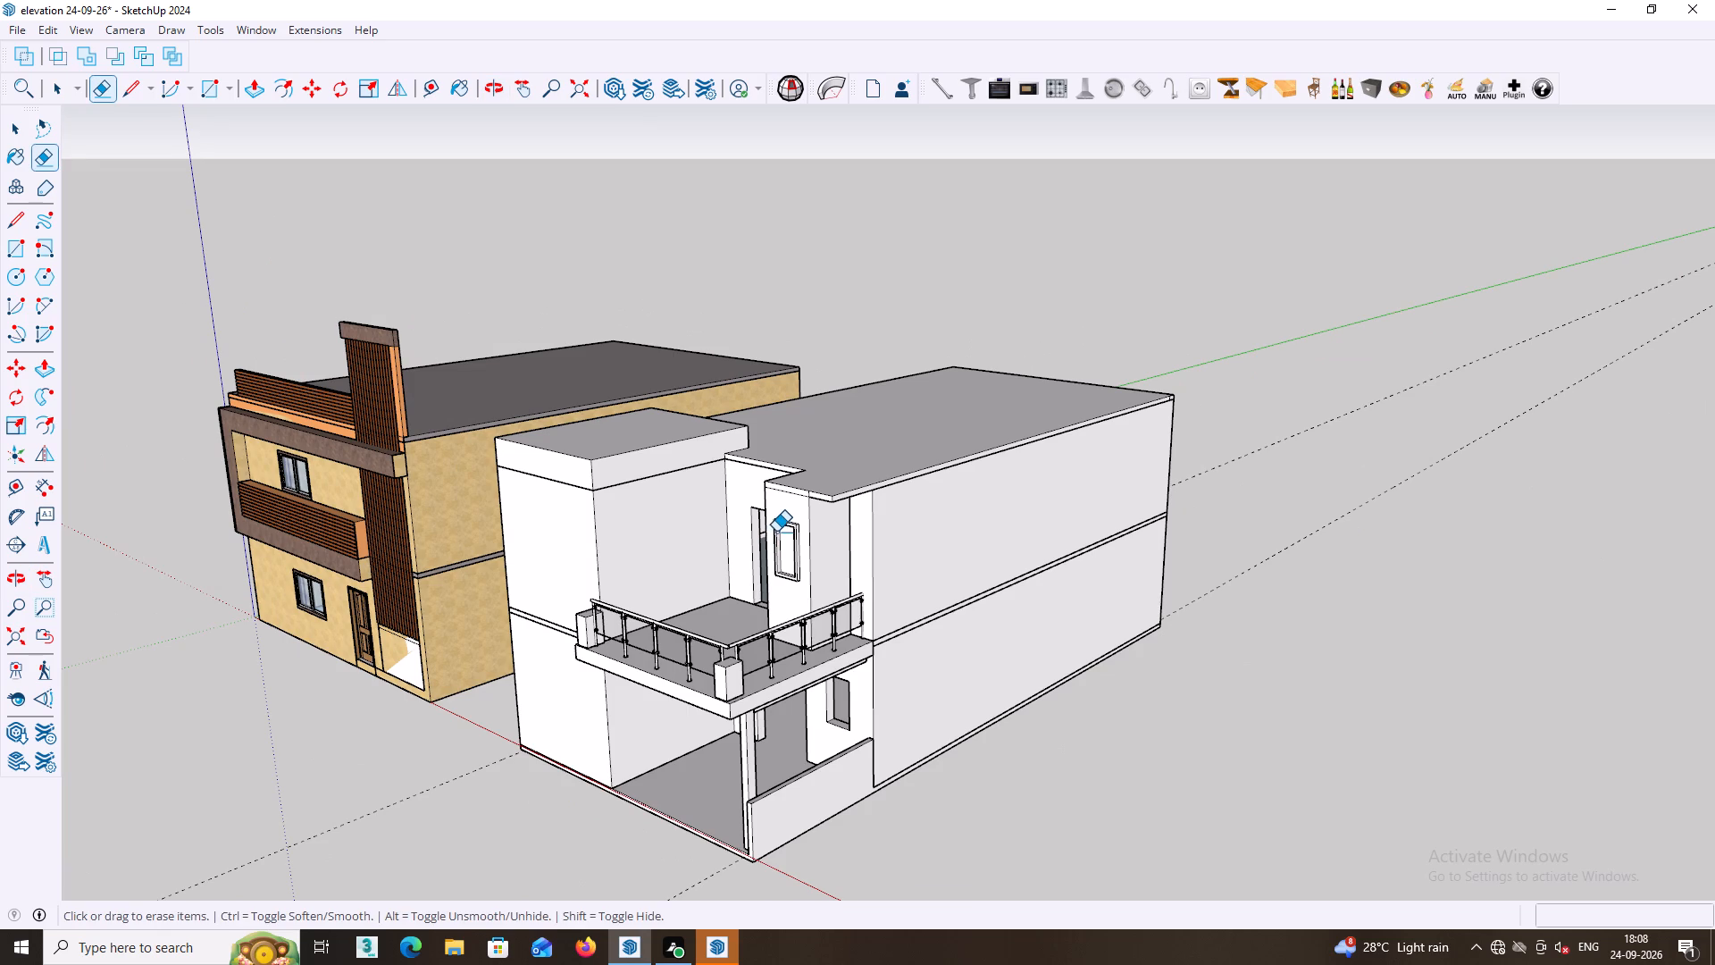
pyautogui.moveTo(781, 524); pyautogui.dragTo(892, 509, button='middle')
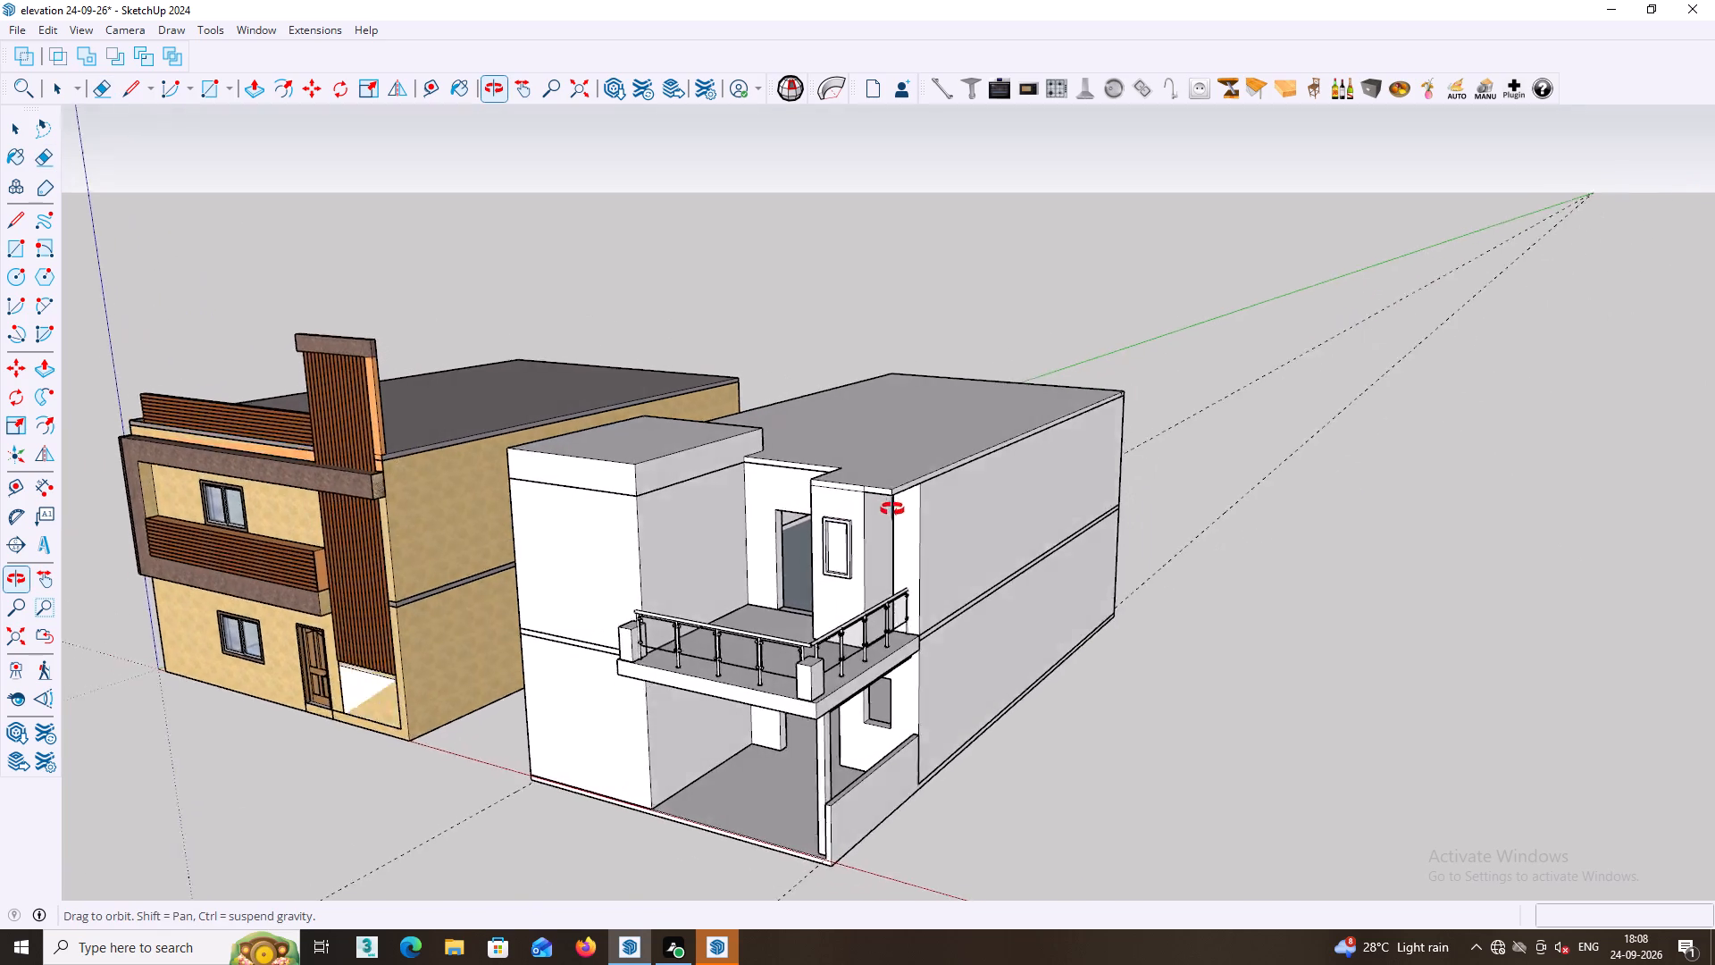
pyautogui.moveTo(892, 509); pyautogui.dragTo(999, 498, button='middle')
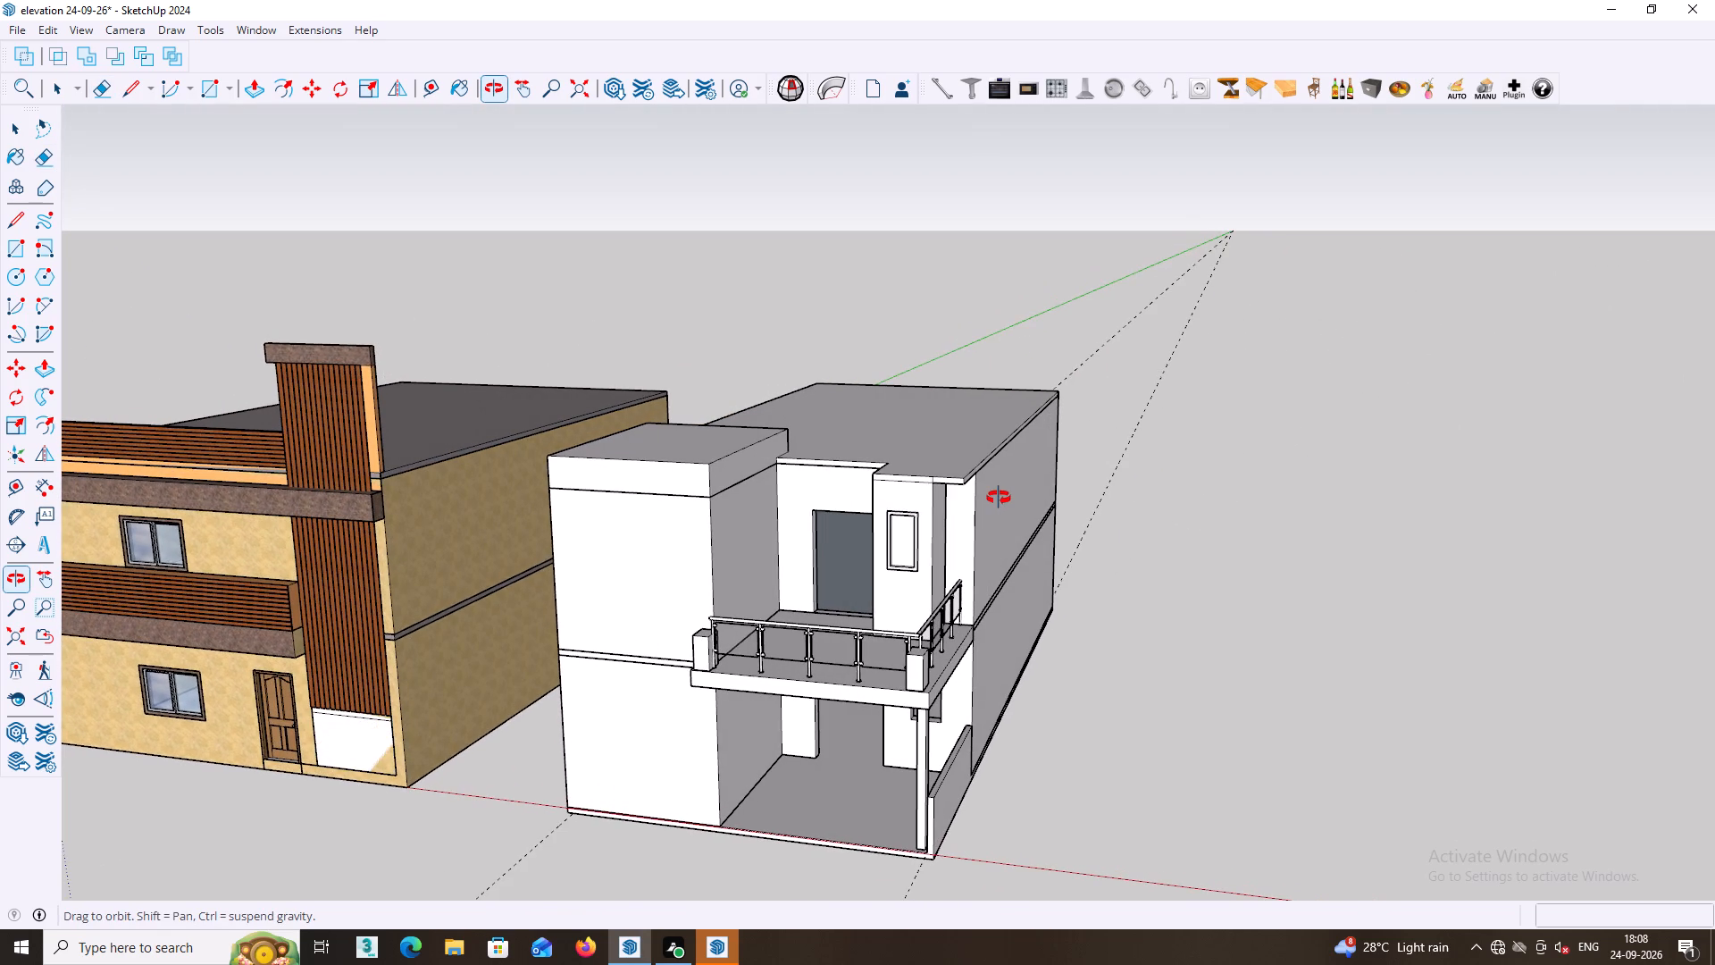
pyautogui.moveTo(999, 498); pyautogui.dragTo(982, 485, button='middle')
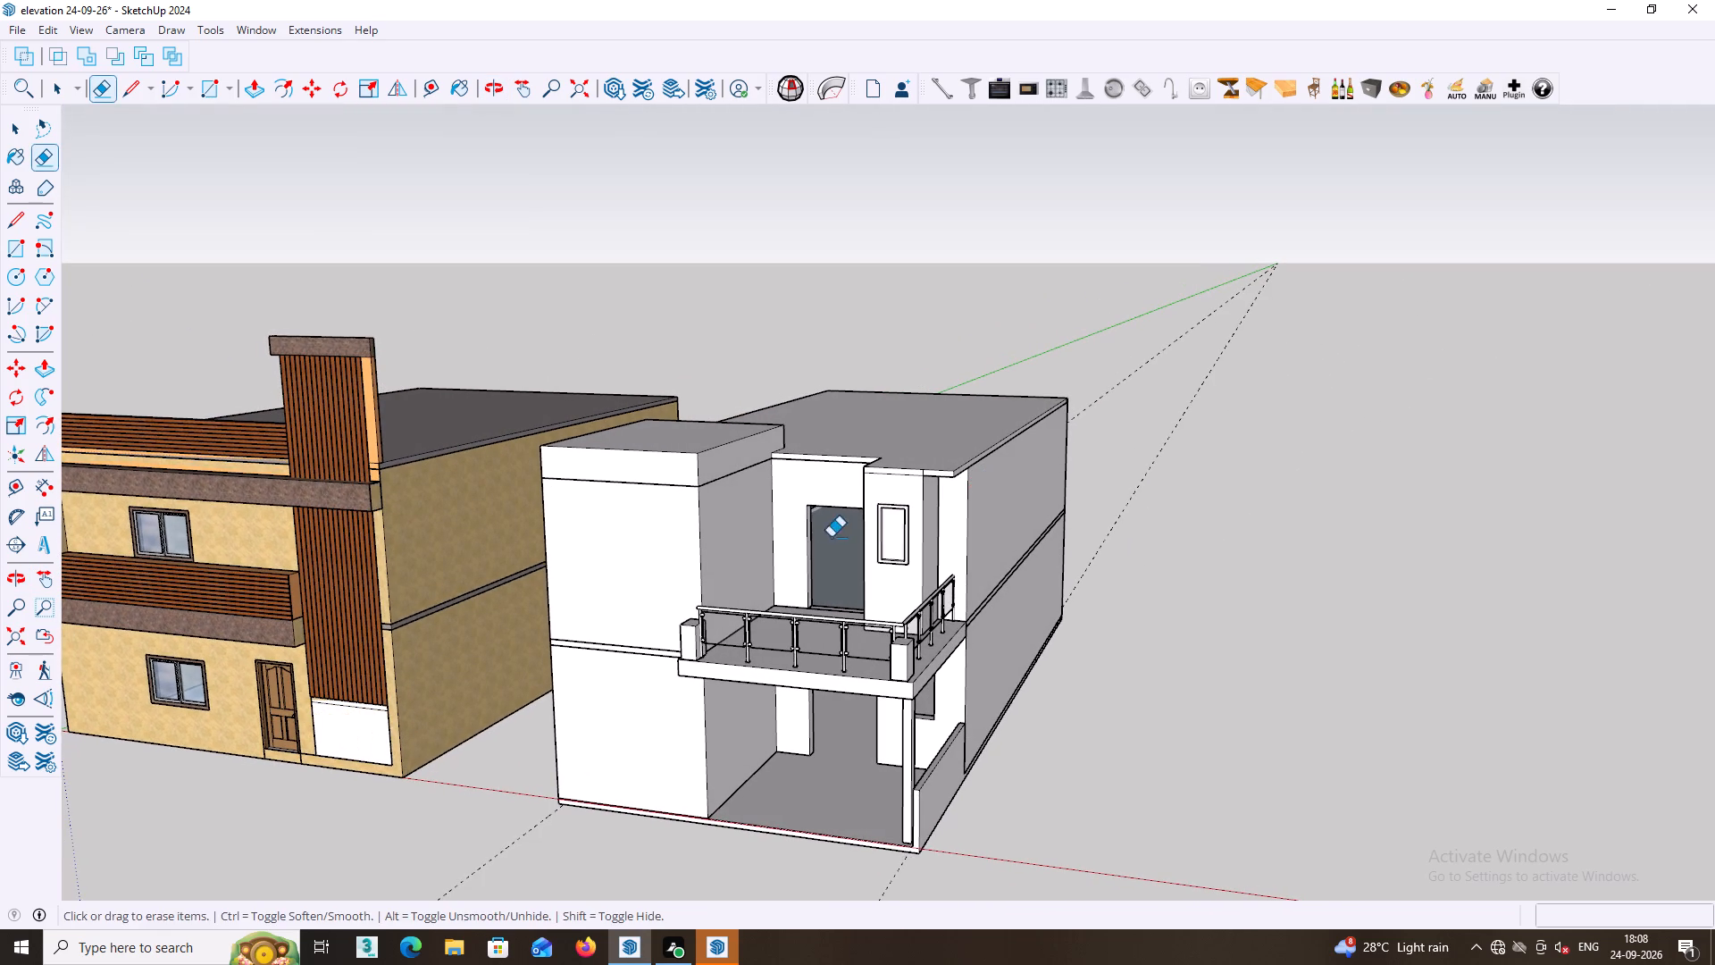
pyautogui.moveTo(779, 533); pyautogui.dragTo(796, 529, button='middle')
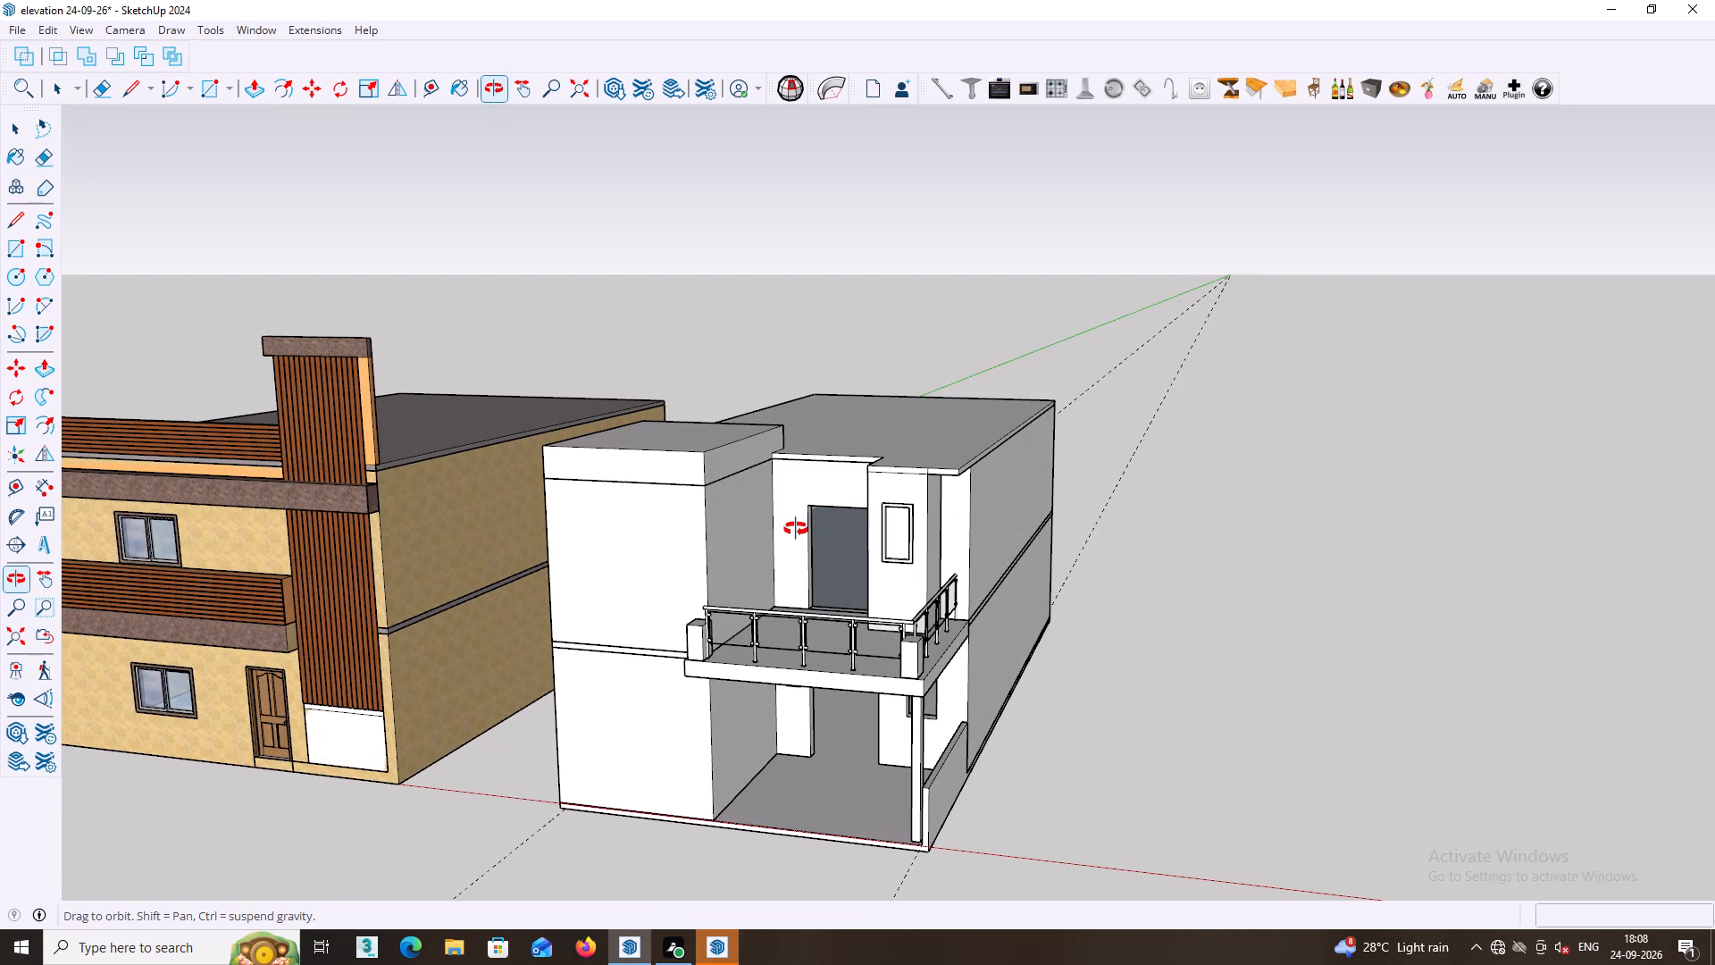
pyautogui.moveTo(796, 529); pyautogui.dragTo(765, 536, button='middle')
pyautogui.moveTo(740, 461); pyautogui.dragTo(778, 477, button='middle')
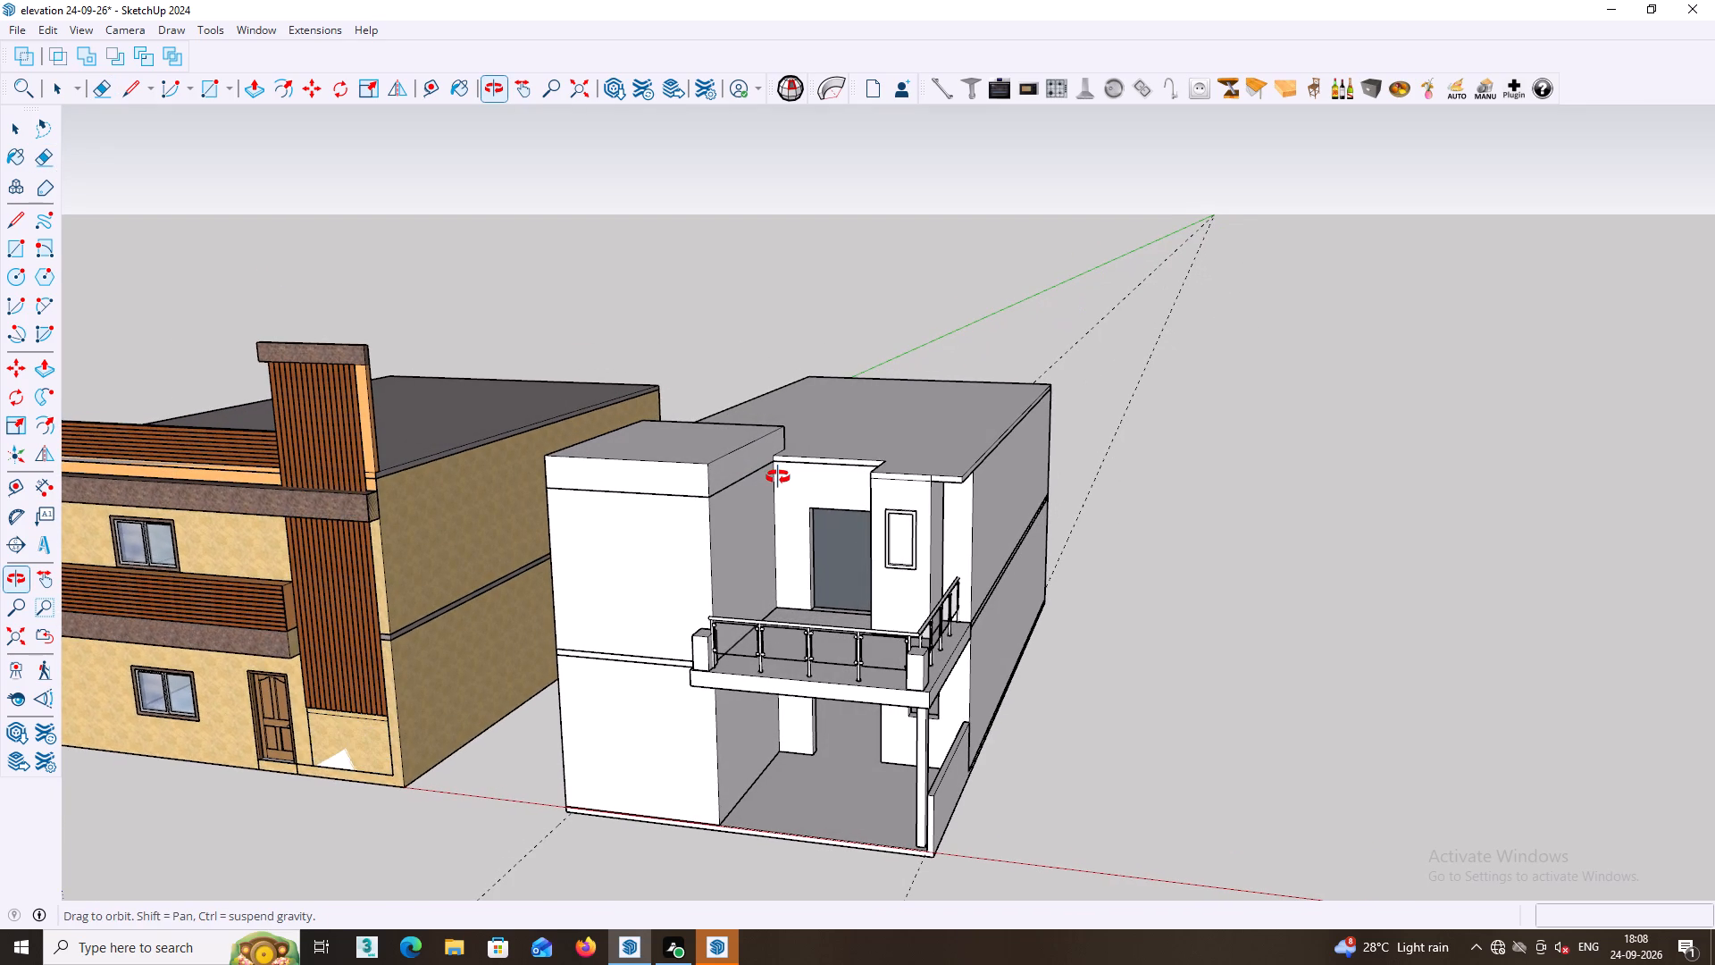
pyautogui.moveTo(778, 477); pyautogui.dragTo(800, 485, button='middle')
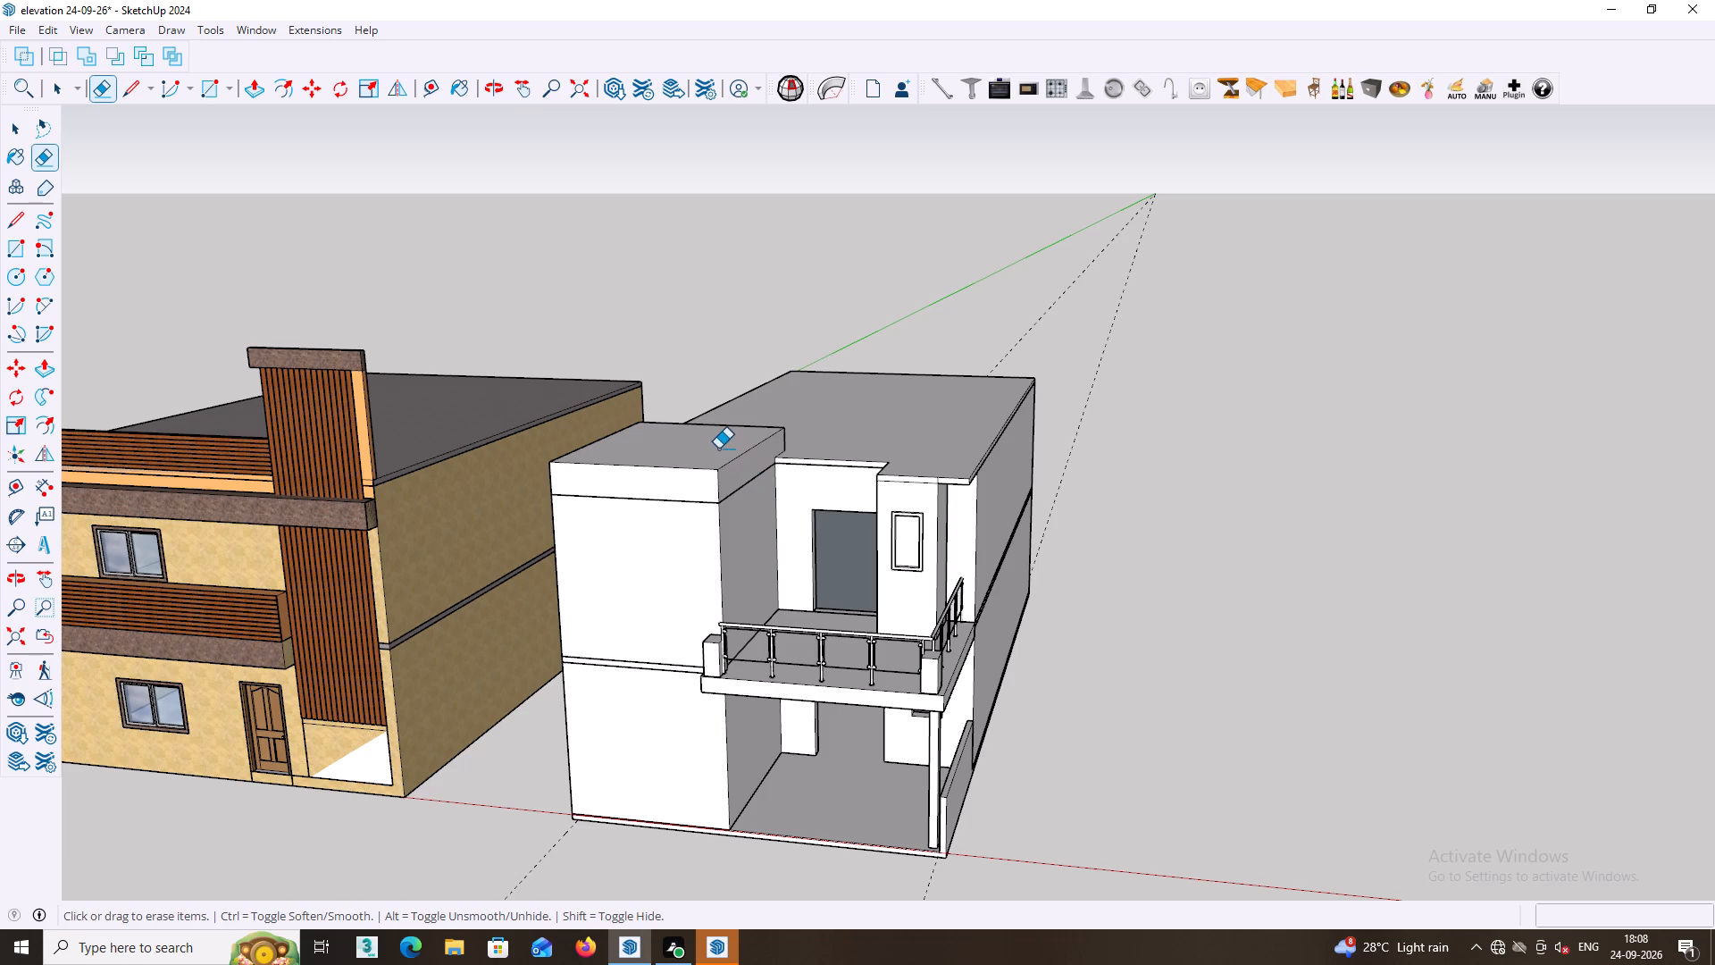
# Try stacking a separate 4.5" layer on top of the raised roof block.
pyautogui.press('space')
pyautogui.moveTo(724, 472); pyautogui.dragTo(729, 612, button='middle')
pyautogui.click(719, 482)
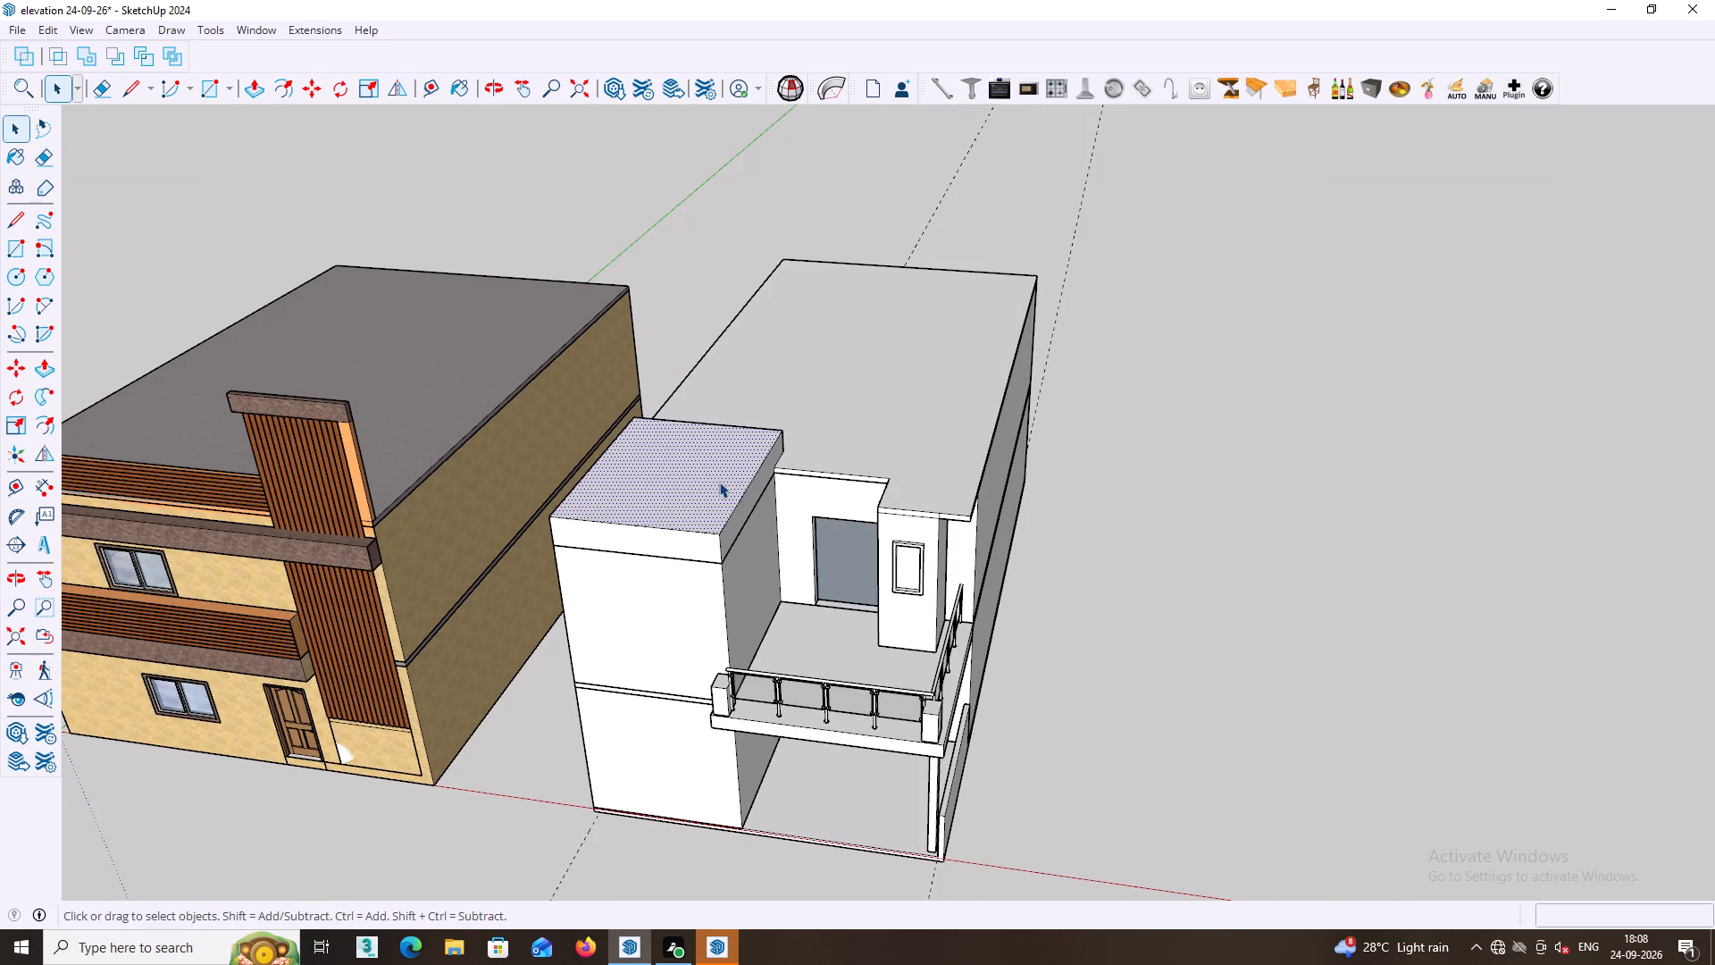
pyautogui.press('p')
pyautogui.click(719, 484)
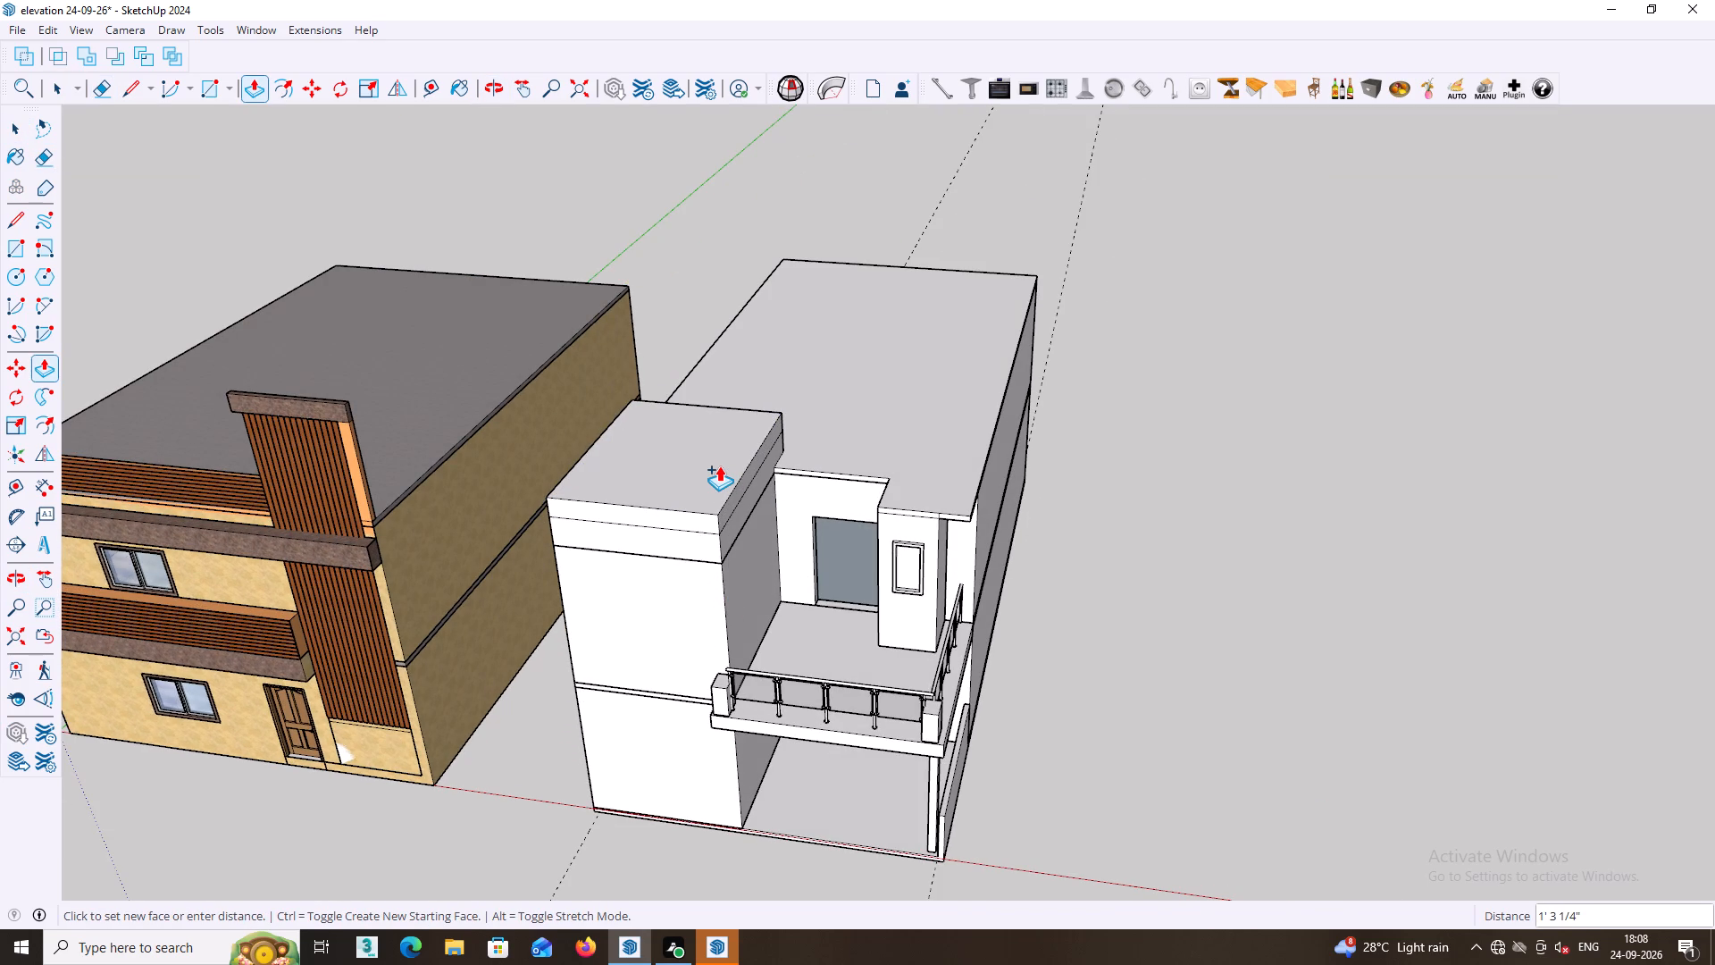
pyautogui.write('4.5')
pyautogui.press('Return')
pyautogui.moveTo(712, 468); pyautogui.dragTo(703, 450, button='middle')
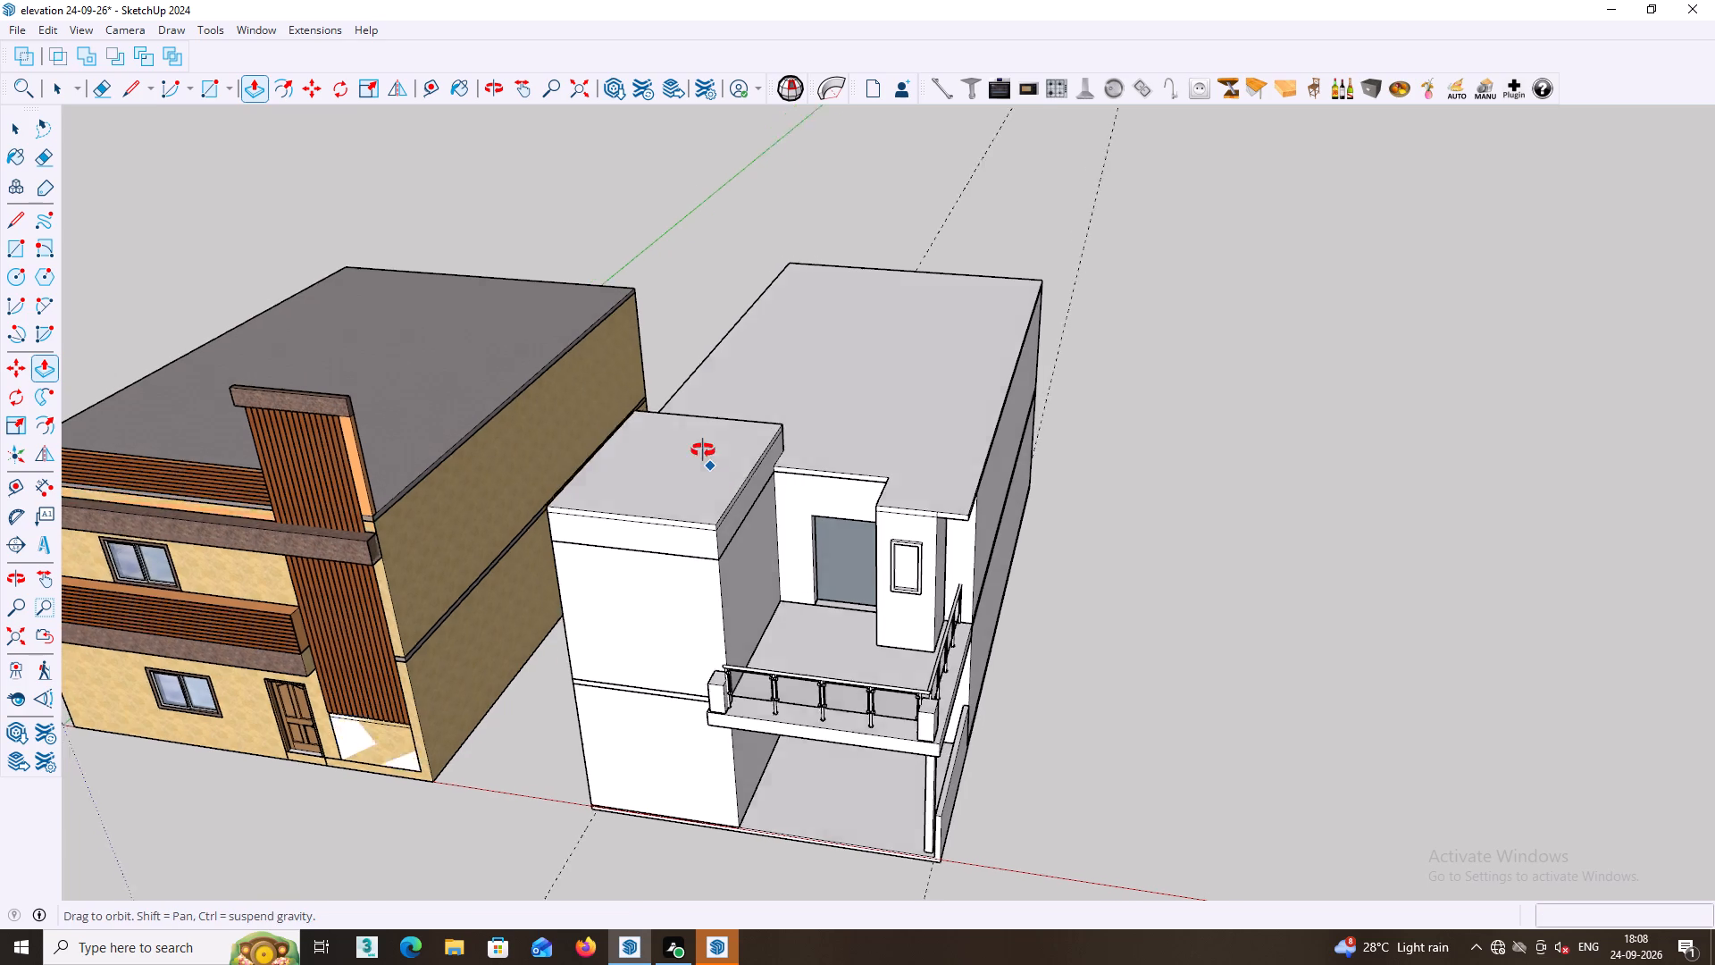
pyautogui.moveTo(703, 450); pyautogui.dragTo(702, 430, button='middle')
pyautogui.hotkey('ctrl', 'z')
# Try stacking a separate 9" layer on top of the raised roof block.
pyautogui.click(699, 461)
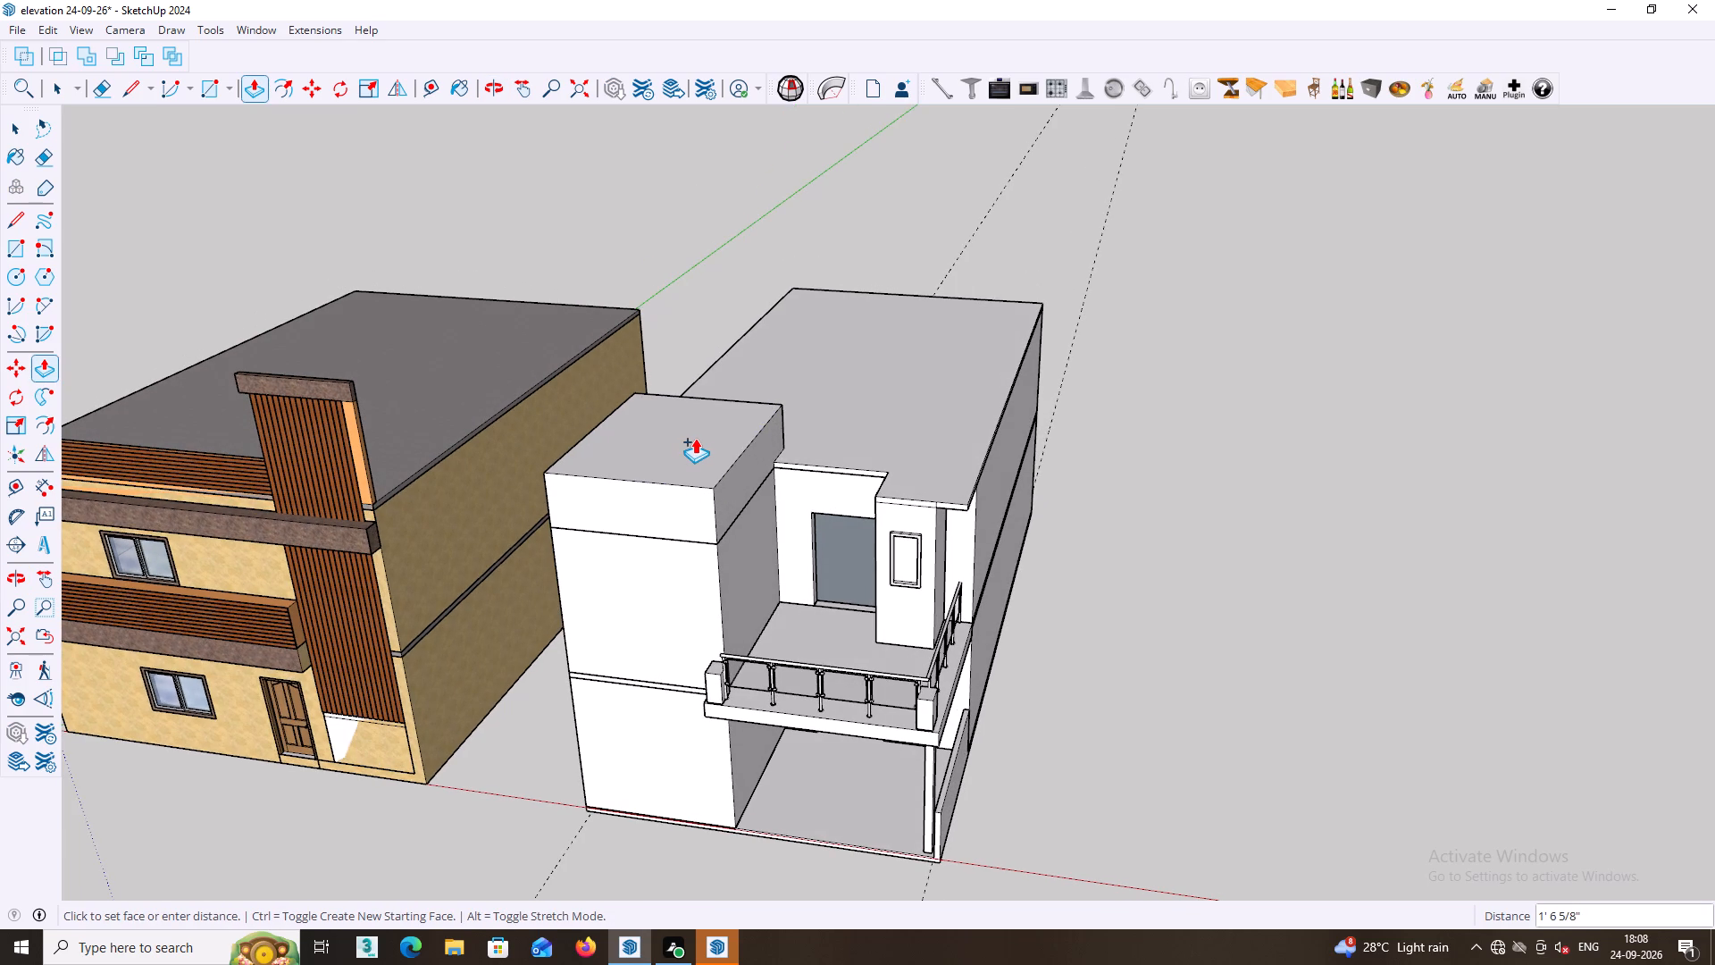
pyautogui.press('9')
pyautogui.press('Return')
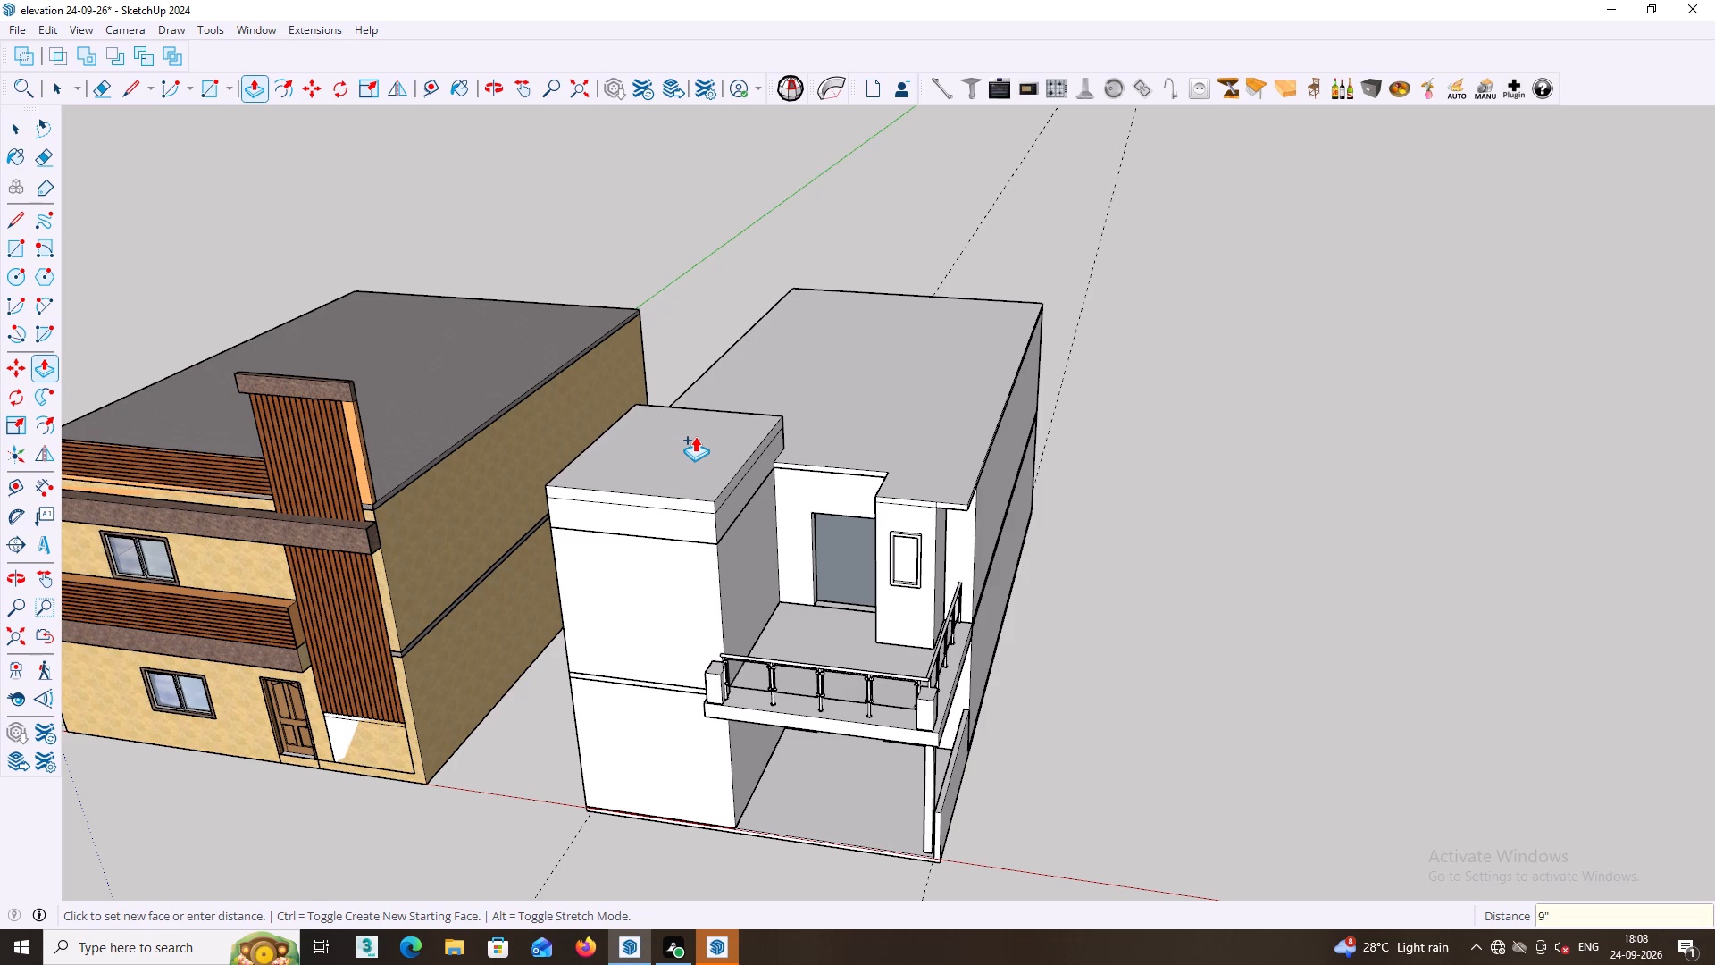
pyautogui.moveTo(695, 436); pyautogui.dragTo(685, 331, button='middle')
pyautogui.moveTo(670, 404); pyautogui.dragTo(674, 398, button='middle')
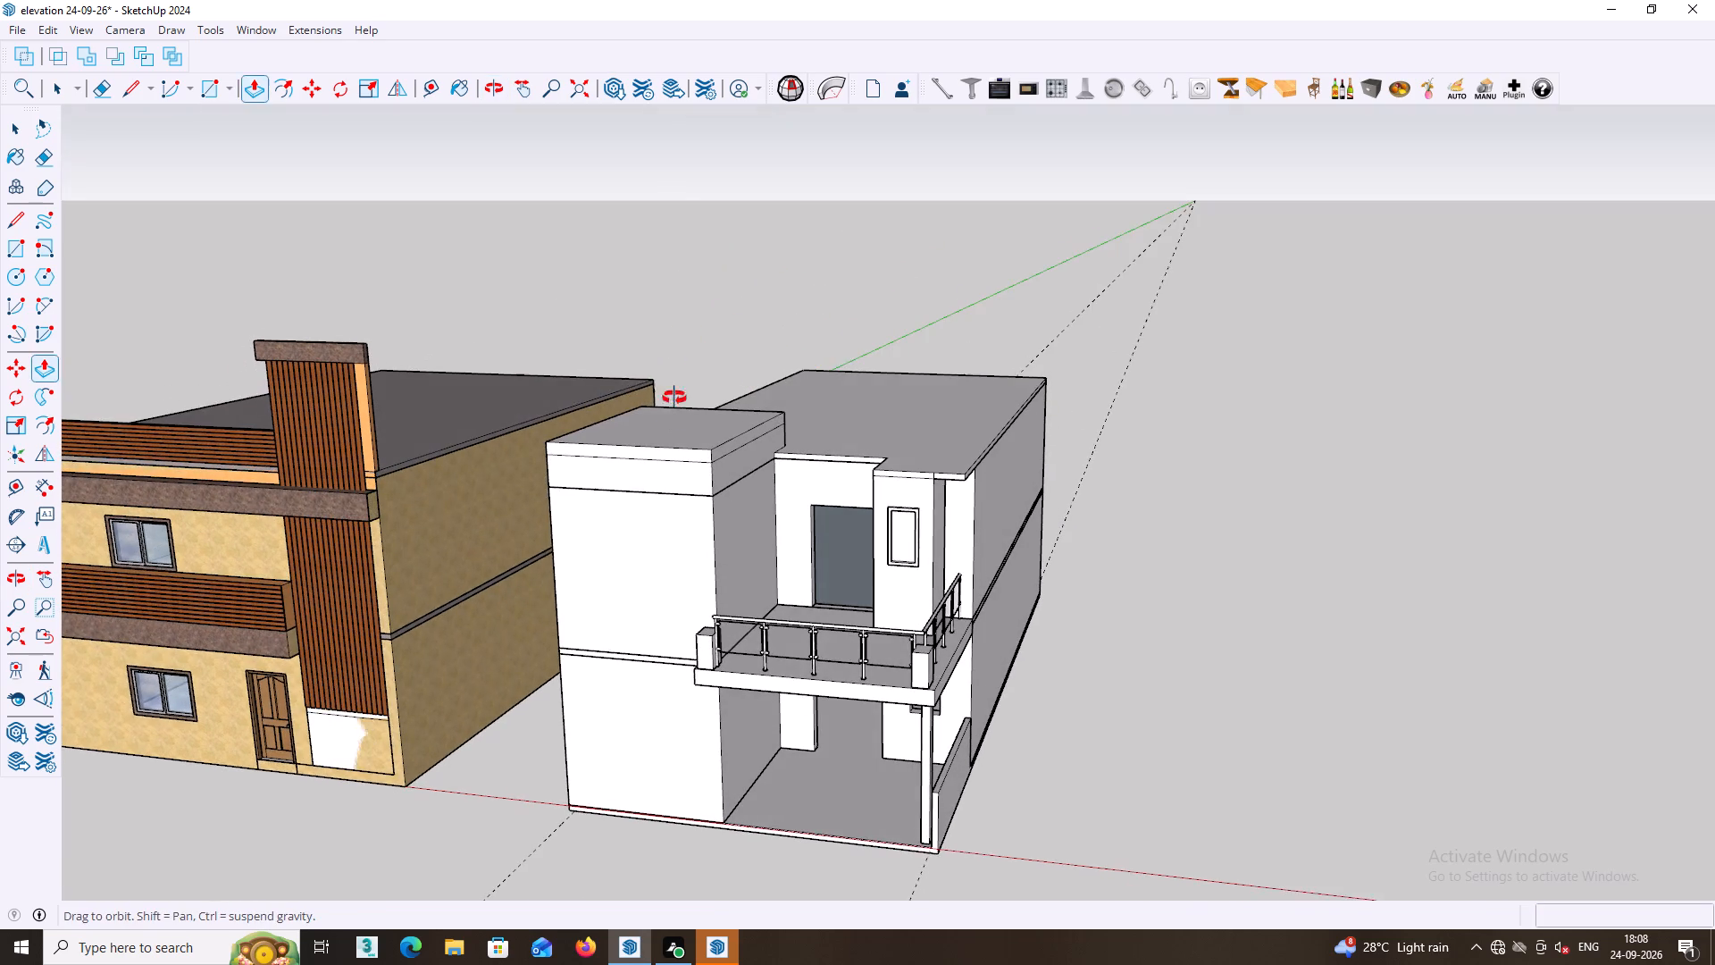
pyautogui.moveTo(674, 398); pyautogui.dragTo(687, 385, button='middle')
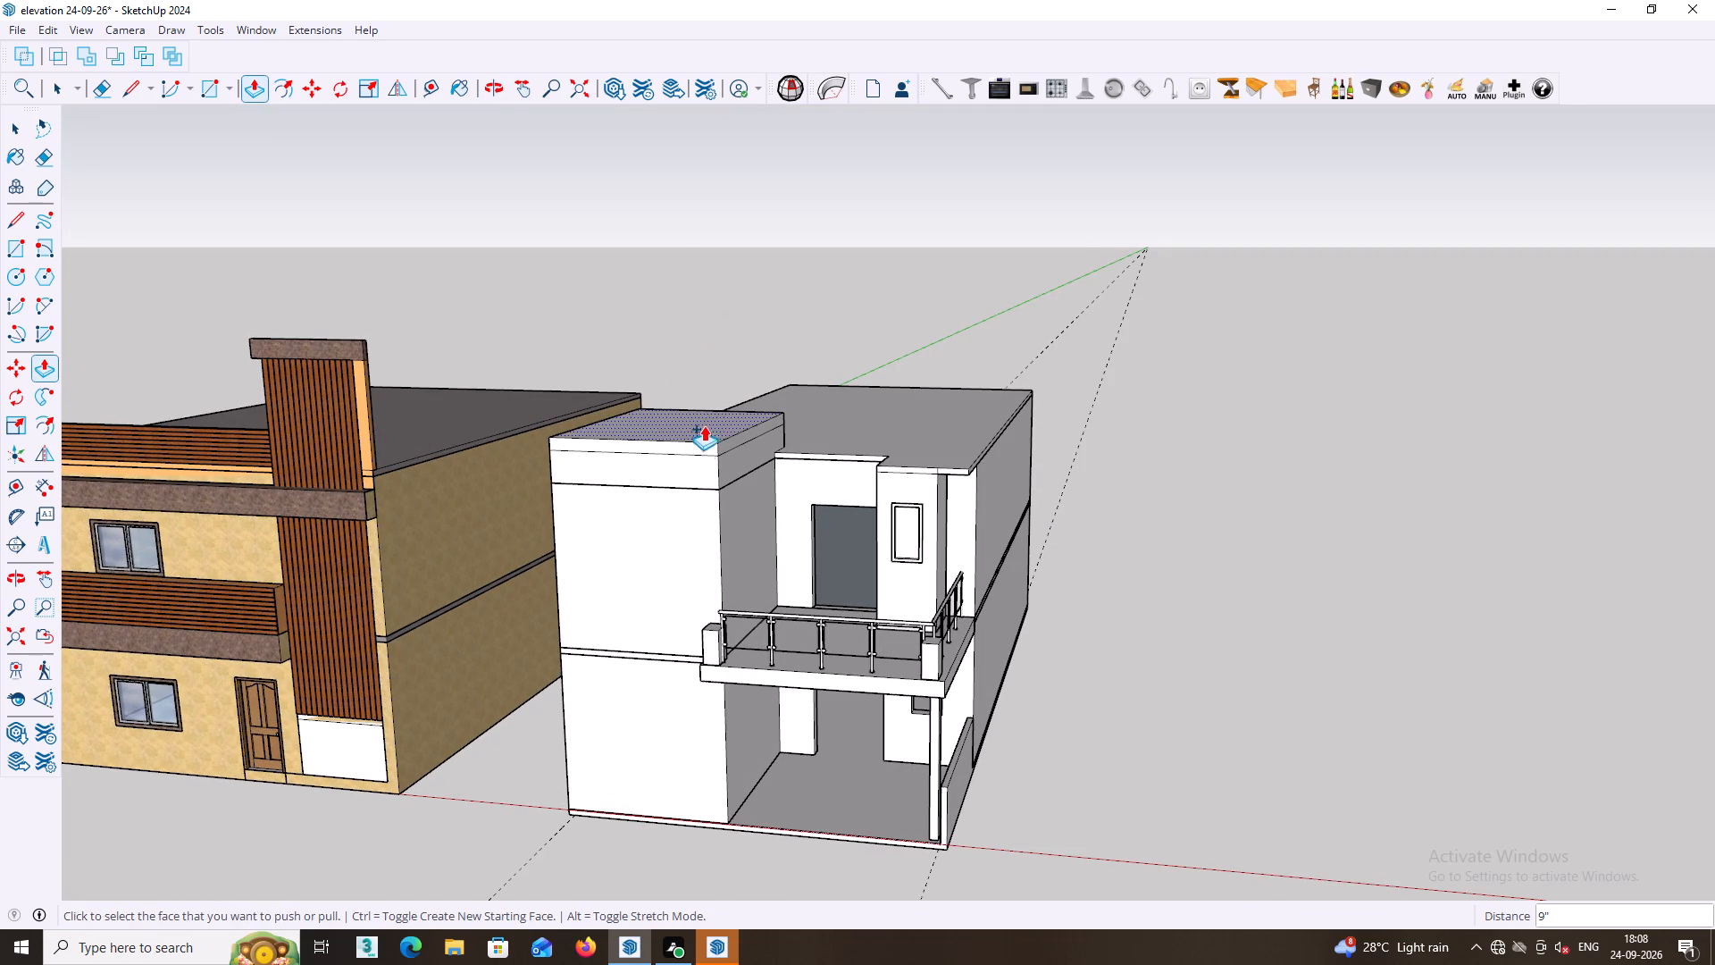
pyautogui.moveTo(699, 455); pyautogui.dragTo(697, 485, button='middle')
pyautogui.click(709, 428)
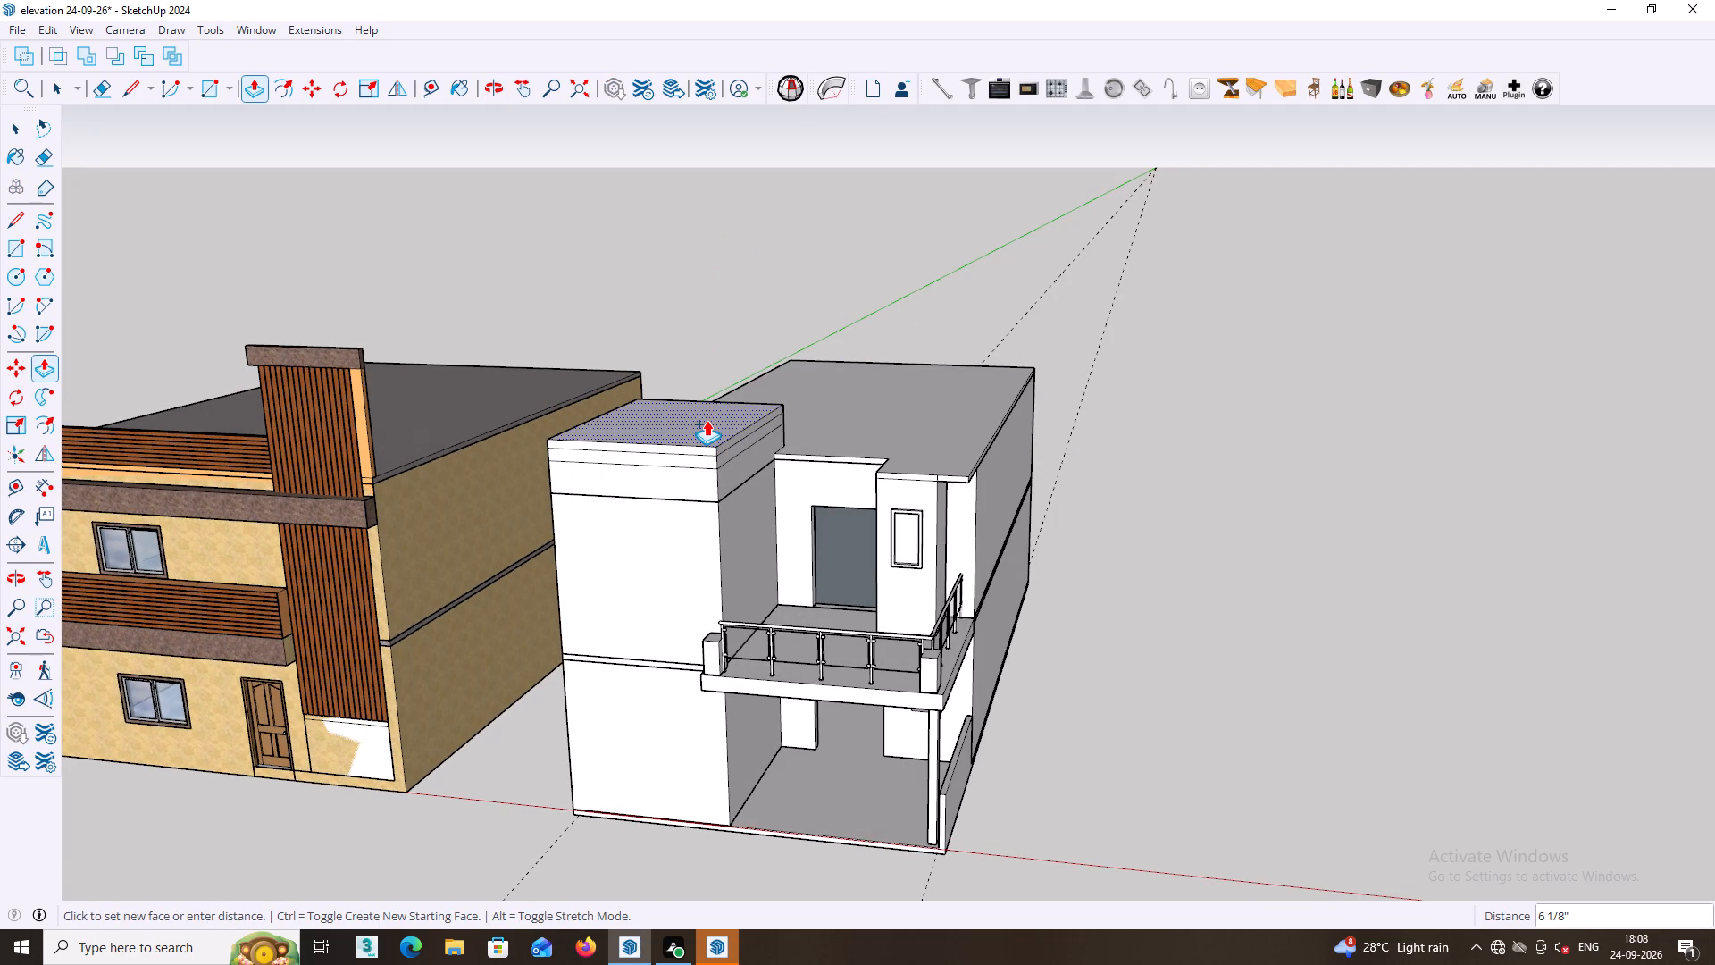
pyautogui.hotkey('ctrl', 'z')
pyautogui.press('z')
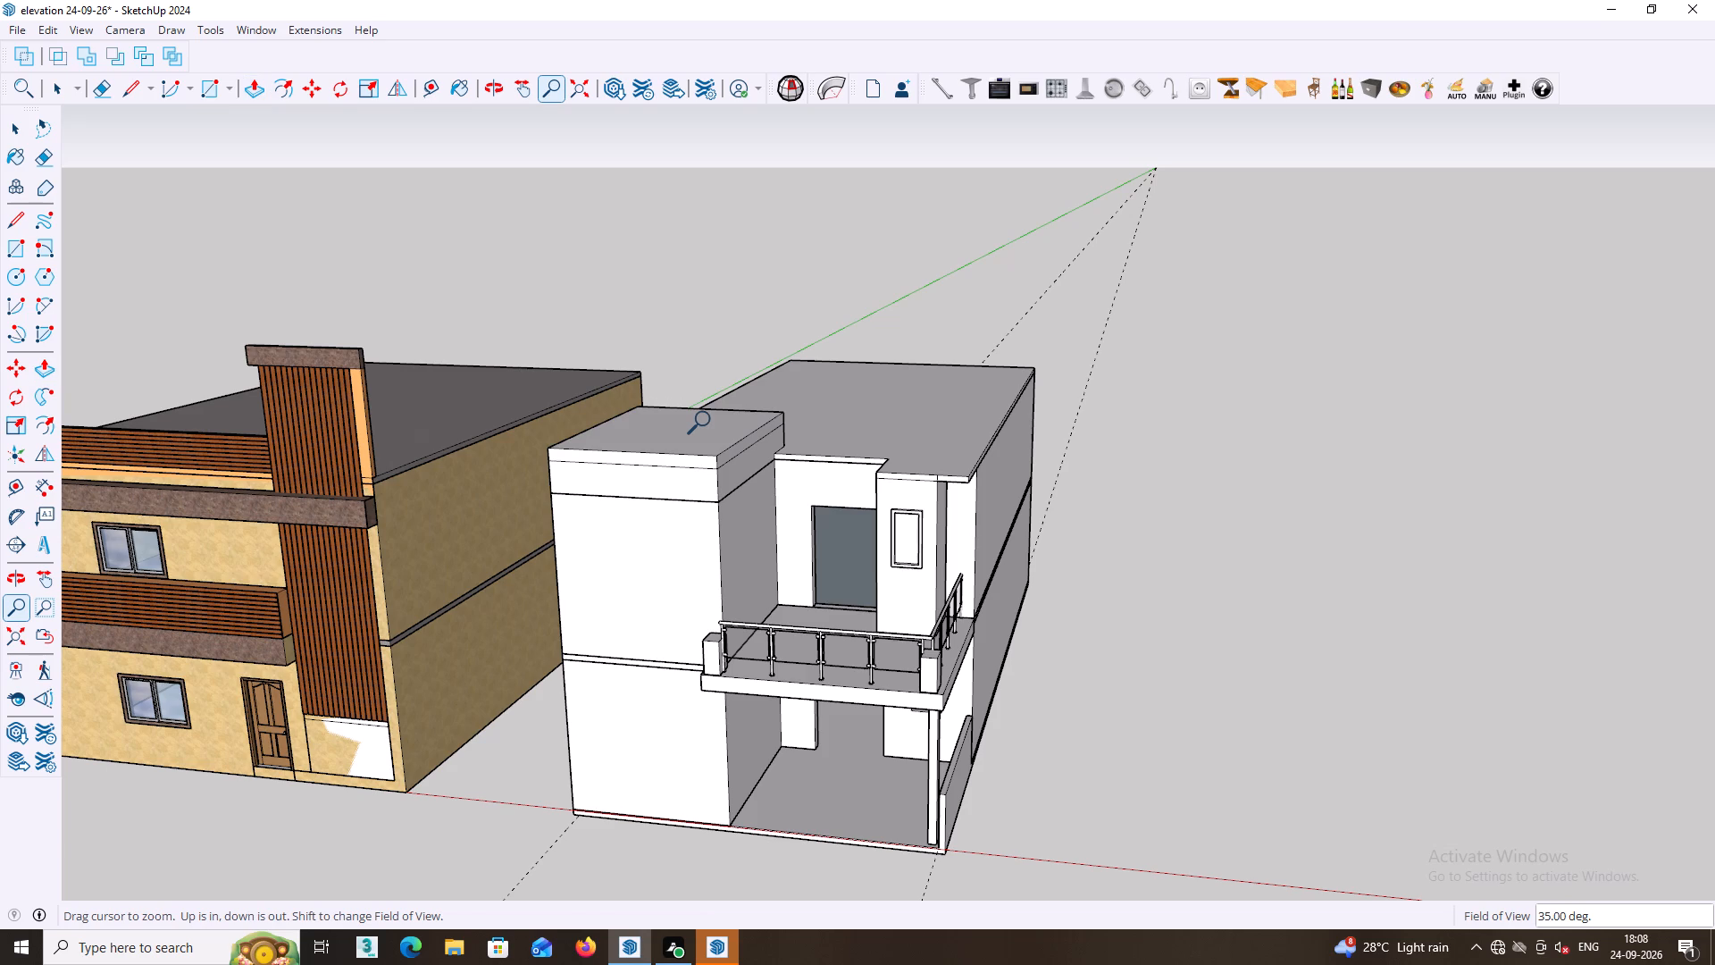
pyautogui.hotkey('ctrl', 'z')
# Extrude a separate layer about 1' 5" high on top of the raised roof block.
pyautogui.press('p')
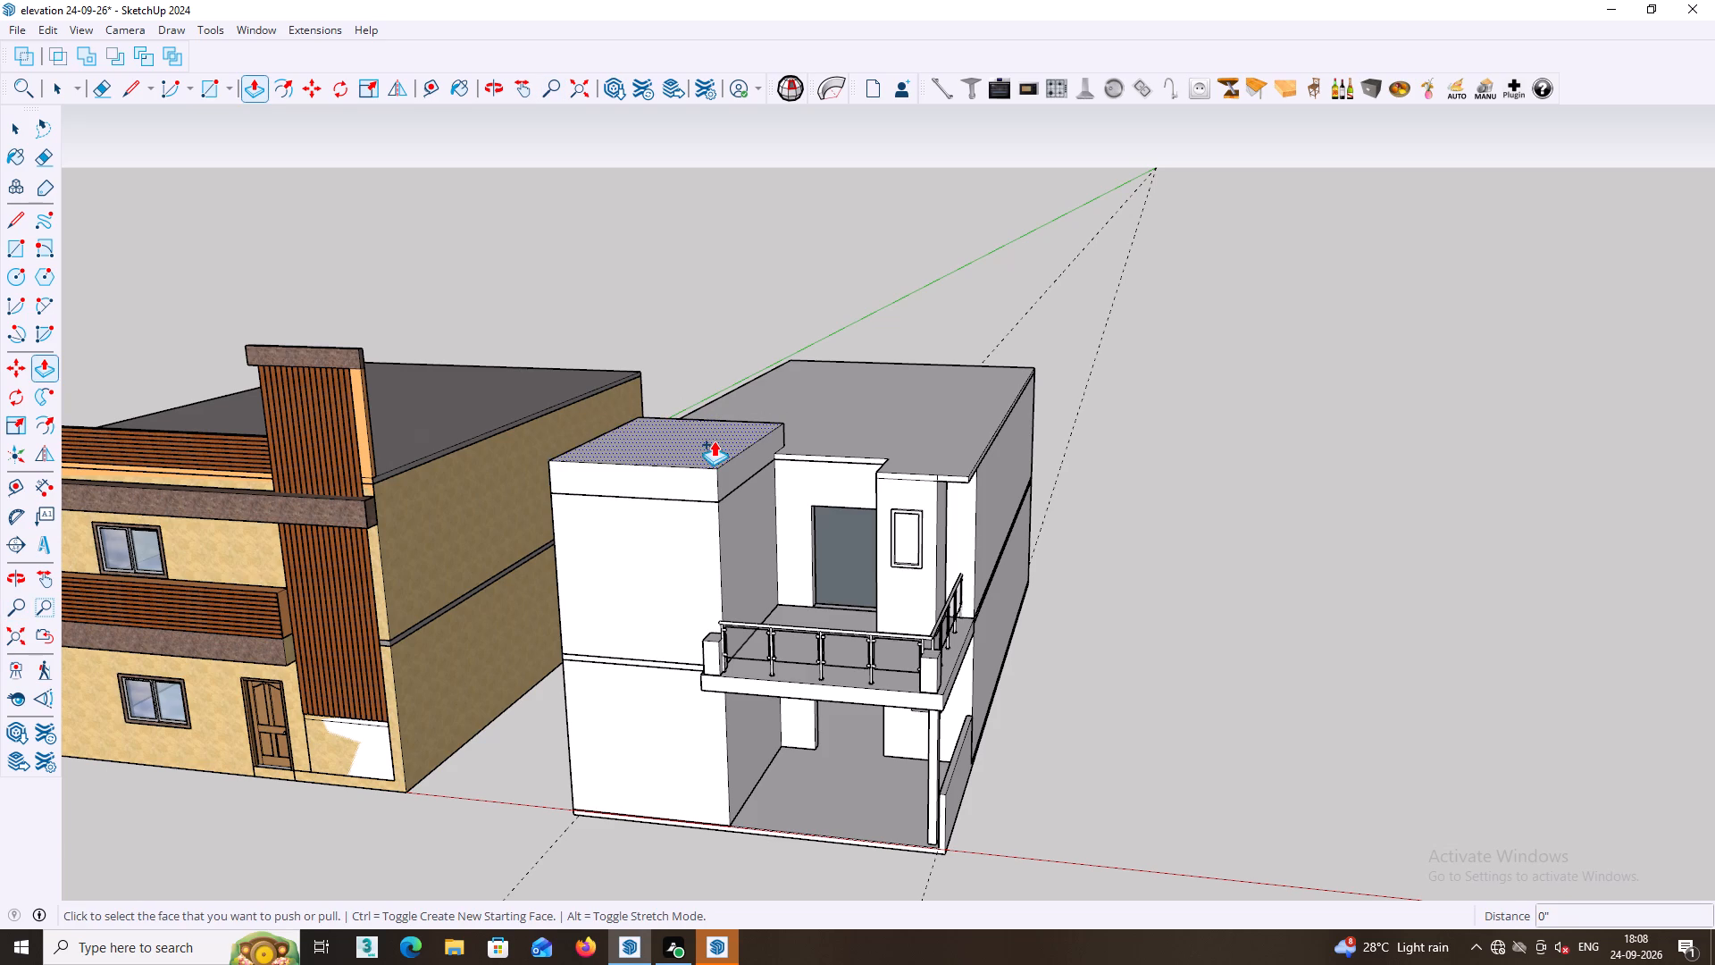
pyautogui.click(714, 441)
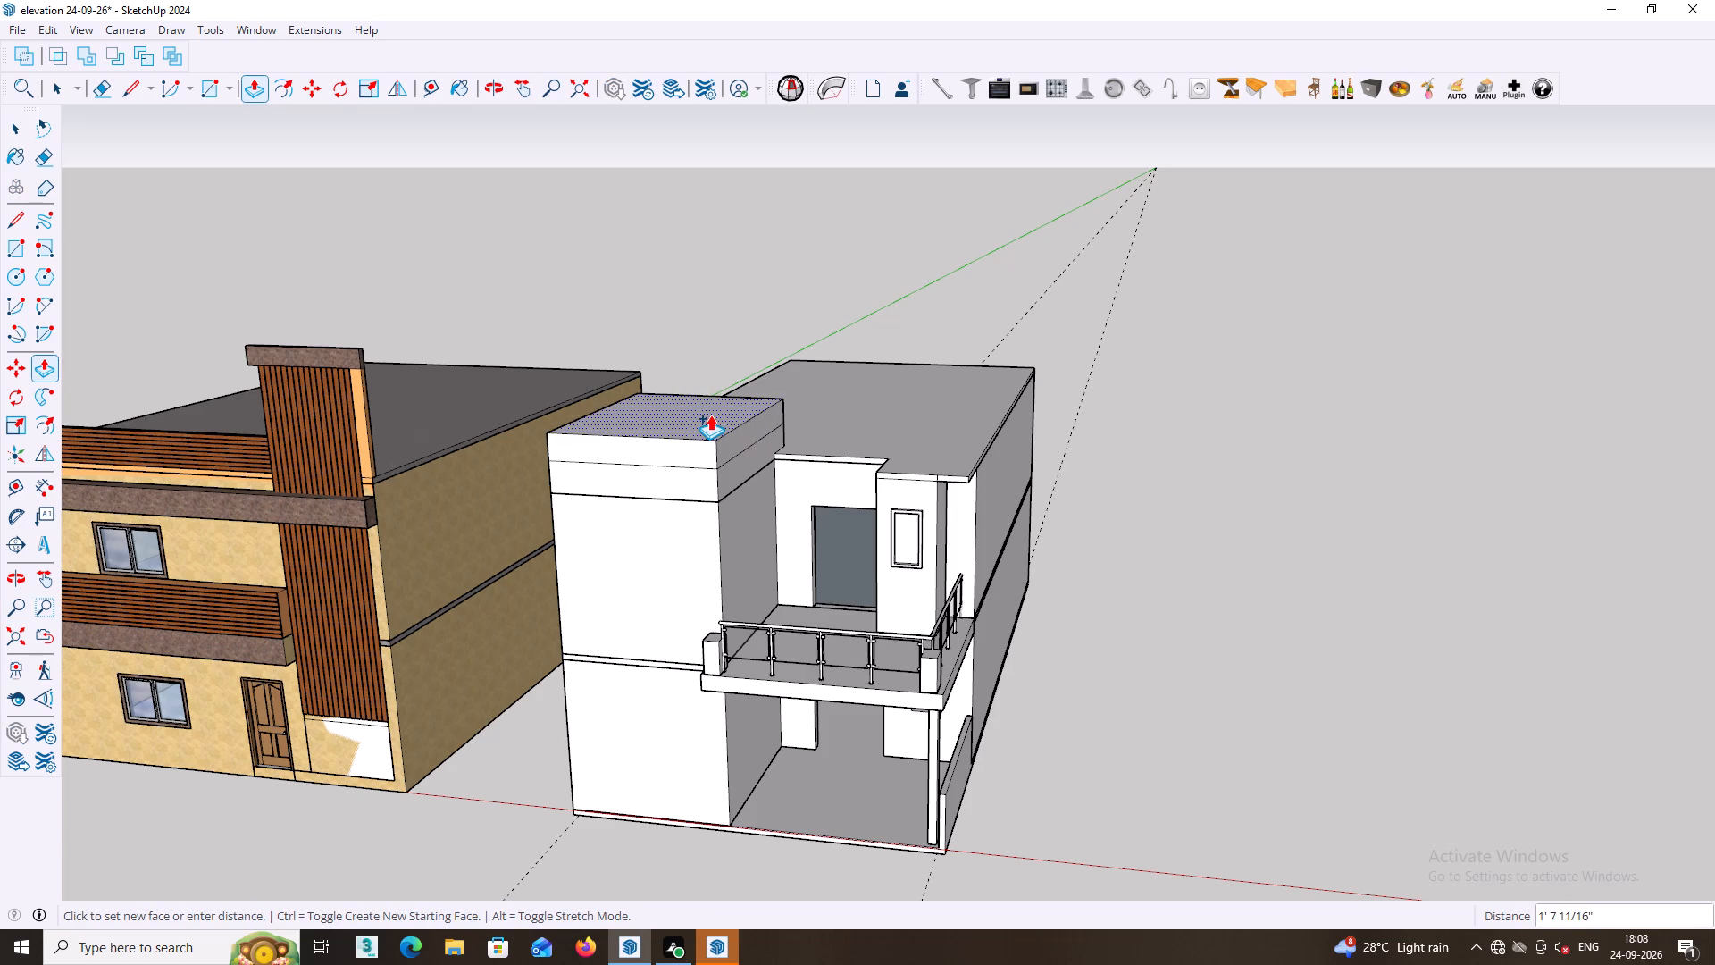
pyautogui.moveTo(710, 415); pyautogui.dragTo(783, 402, button='middle')
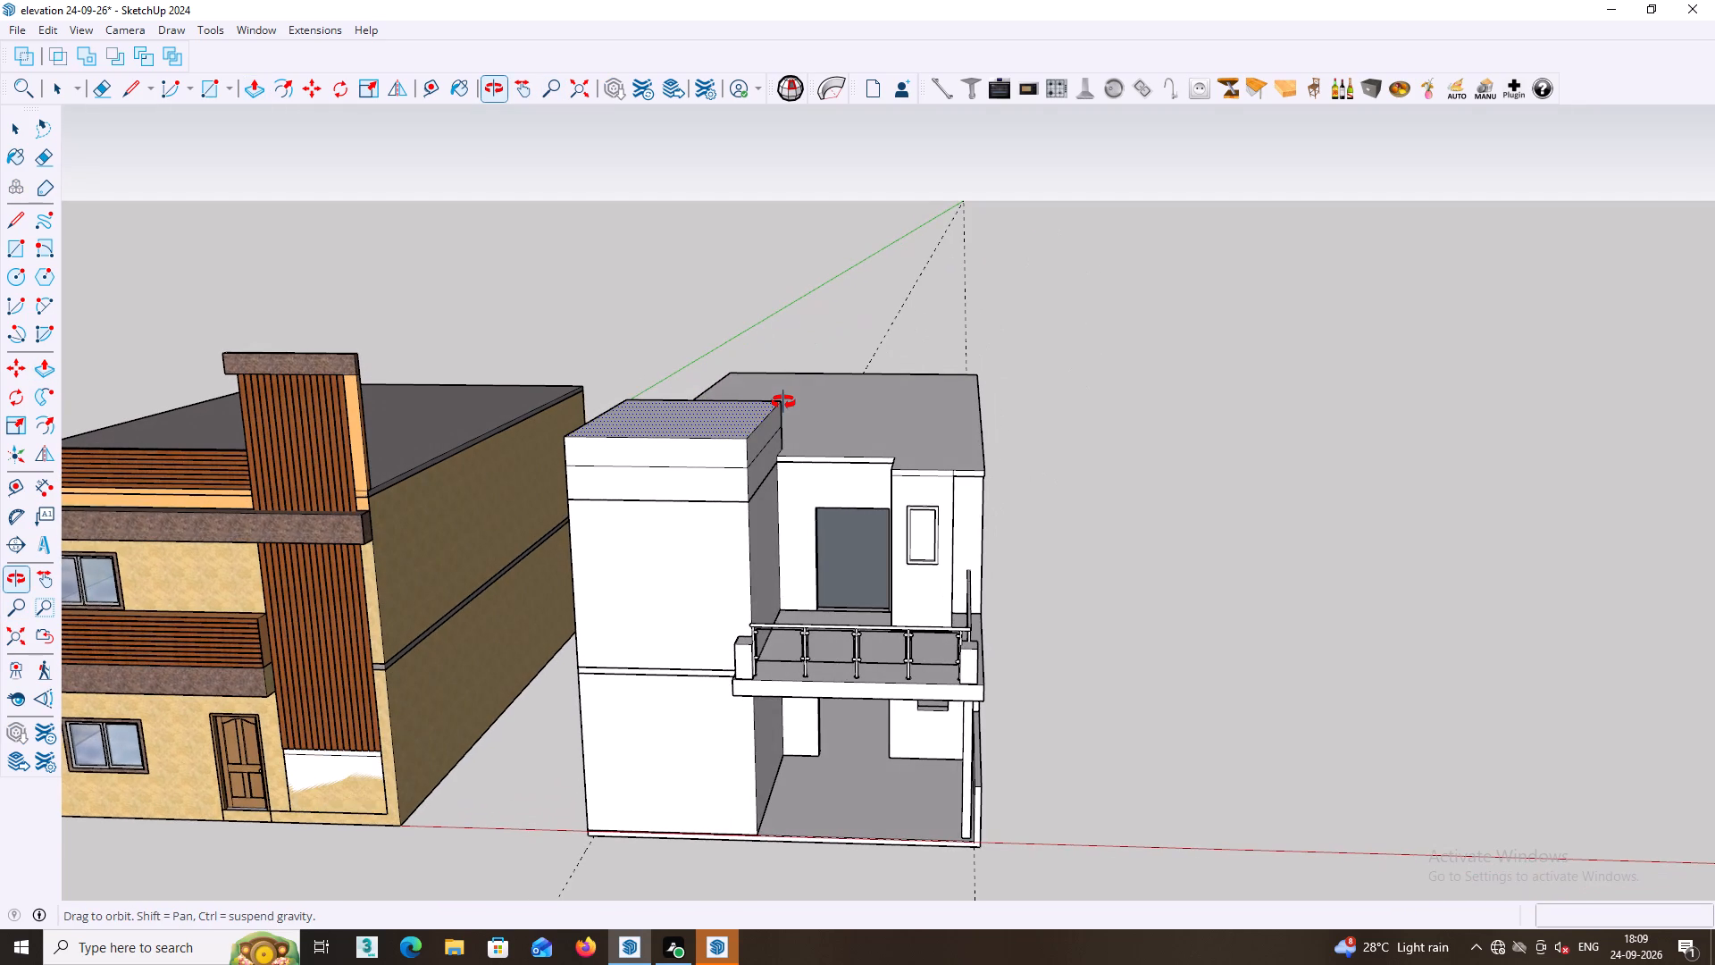
pyautogui.moveTo(783, 402); pyautogui.dragTo(762, 406, button='middle')
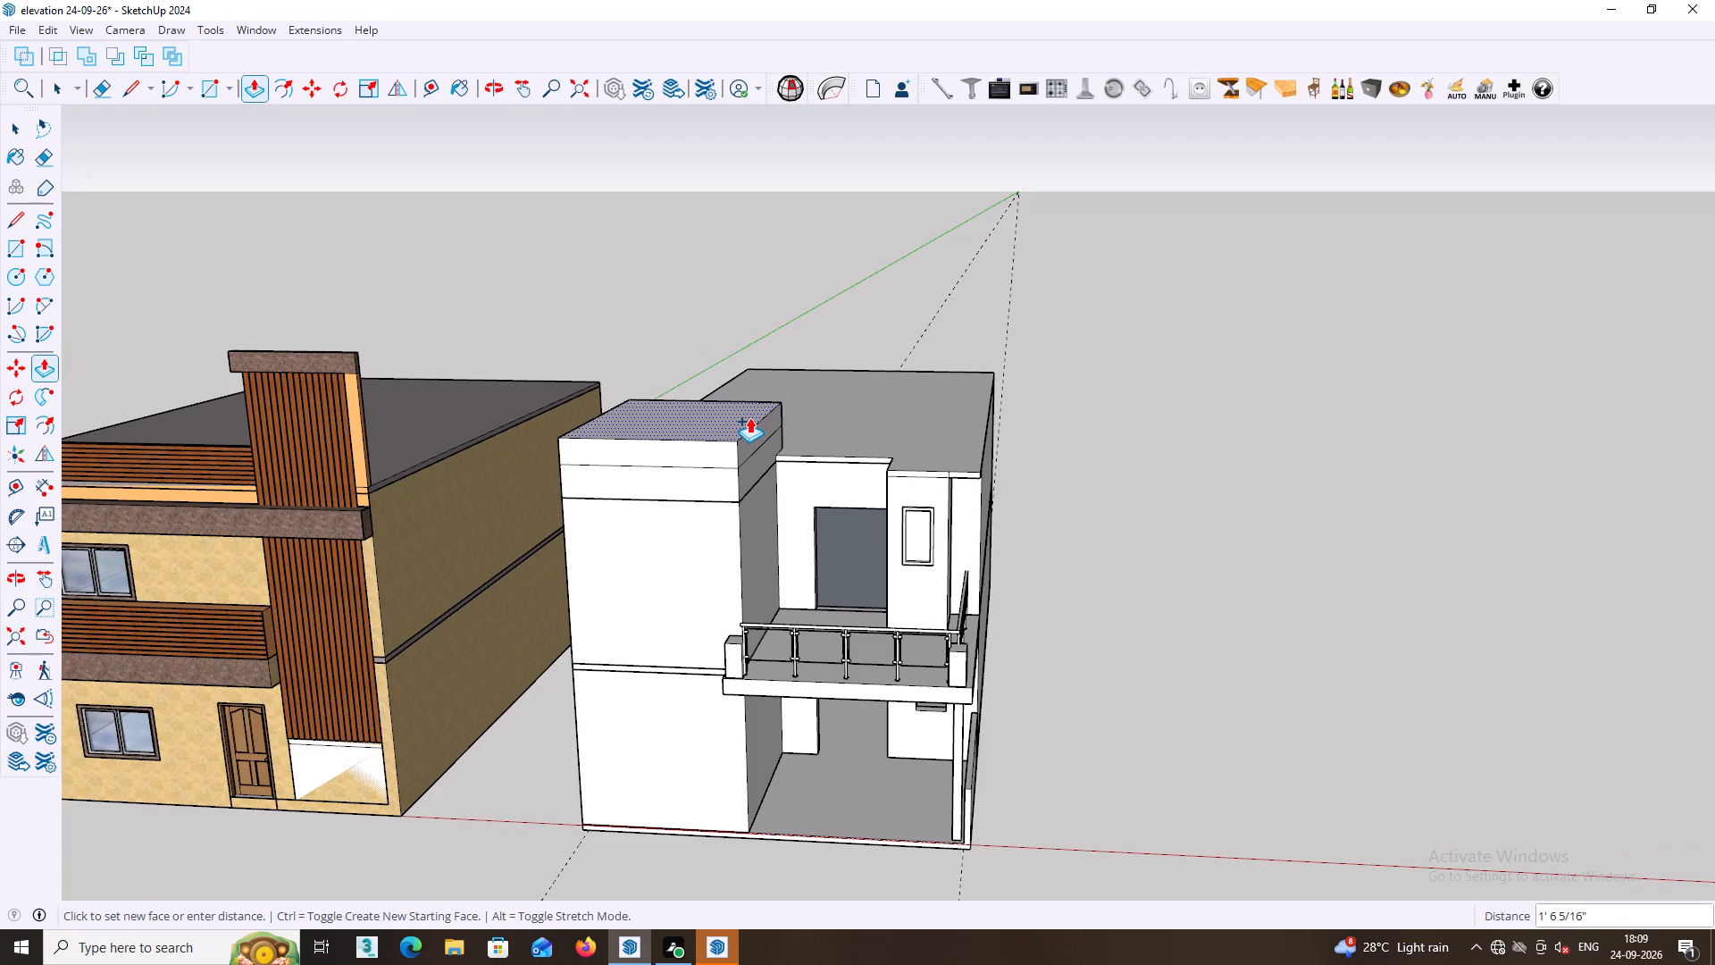
pyautogui.click(749, 419)
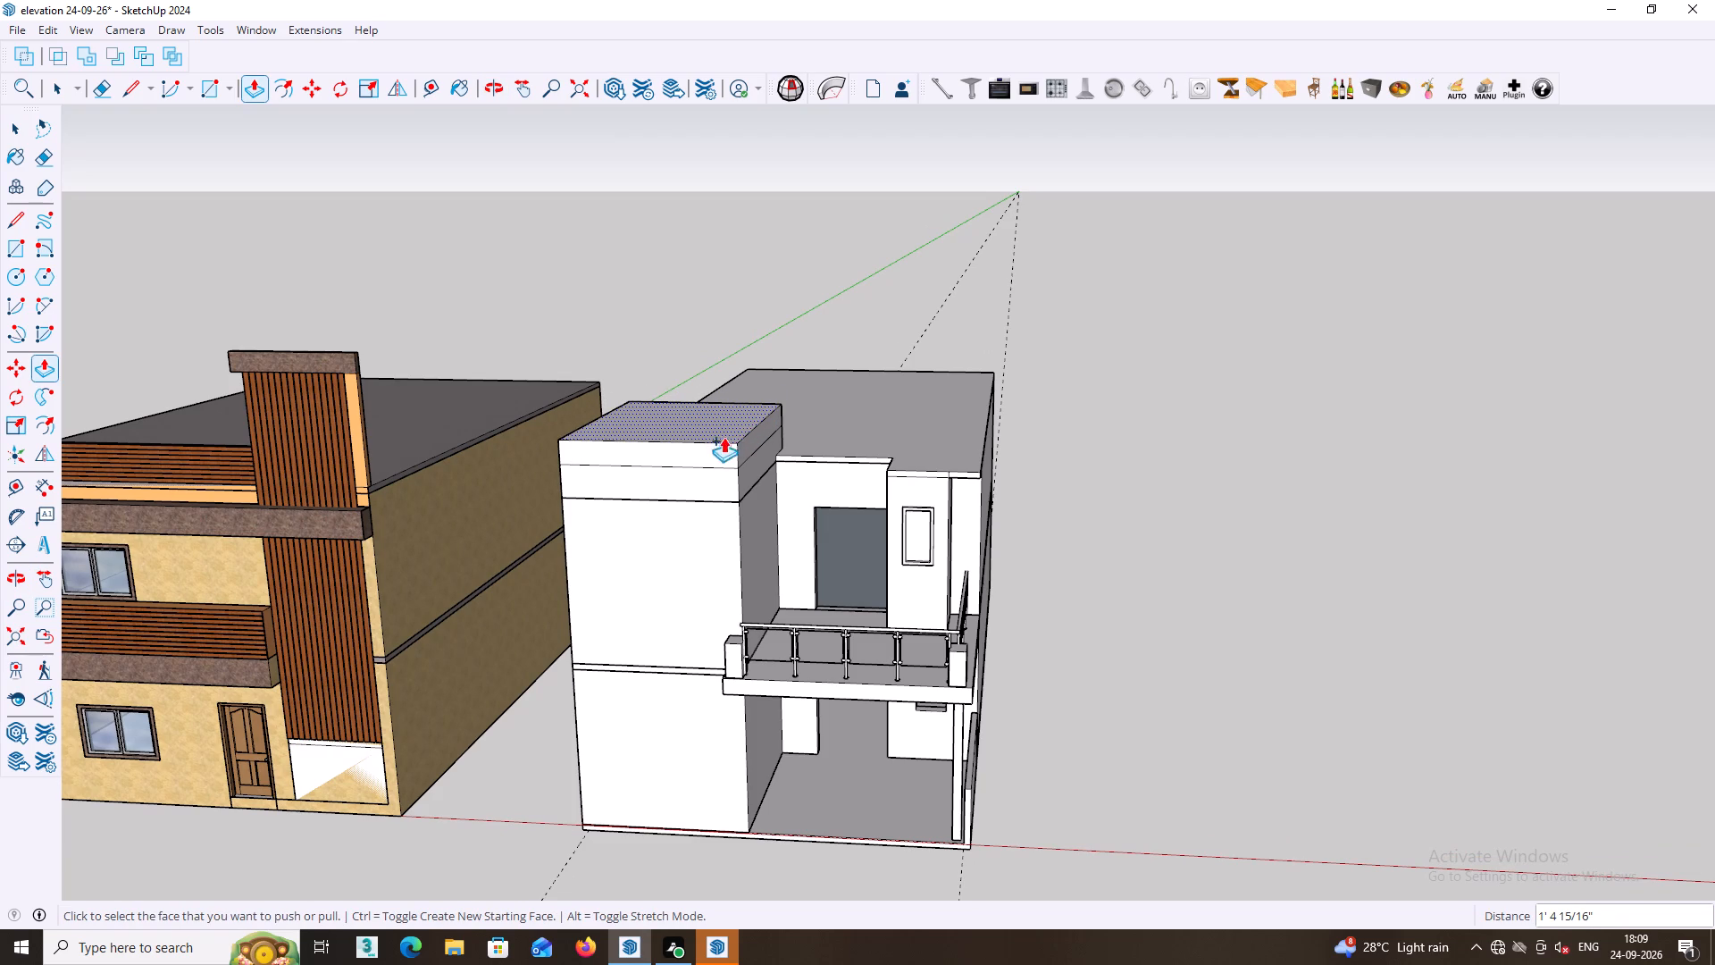
pyautogui.click(706, 447)
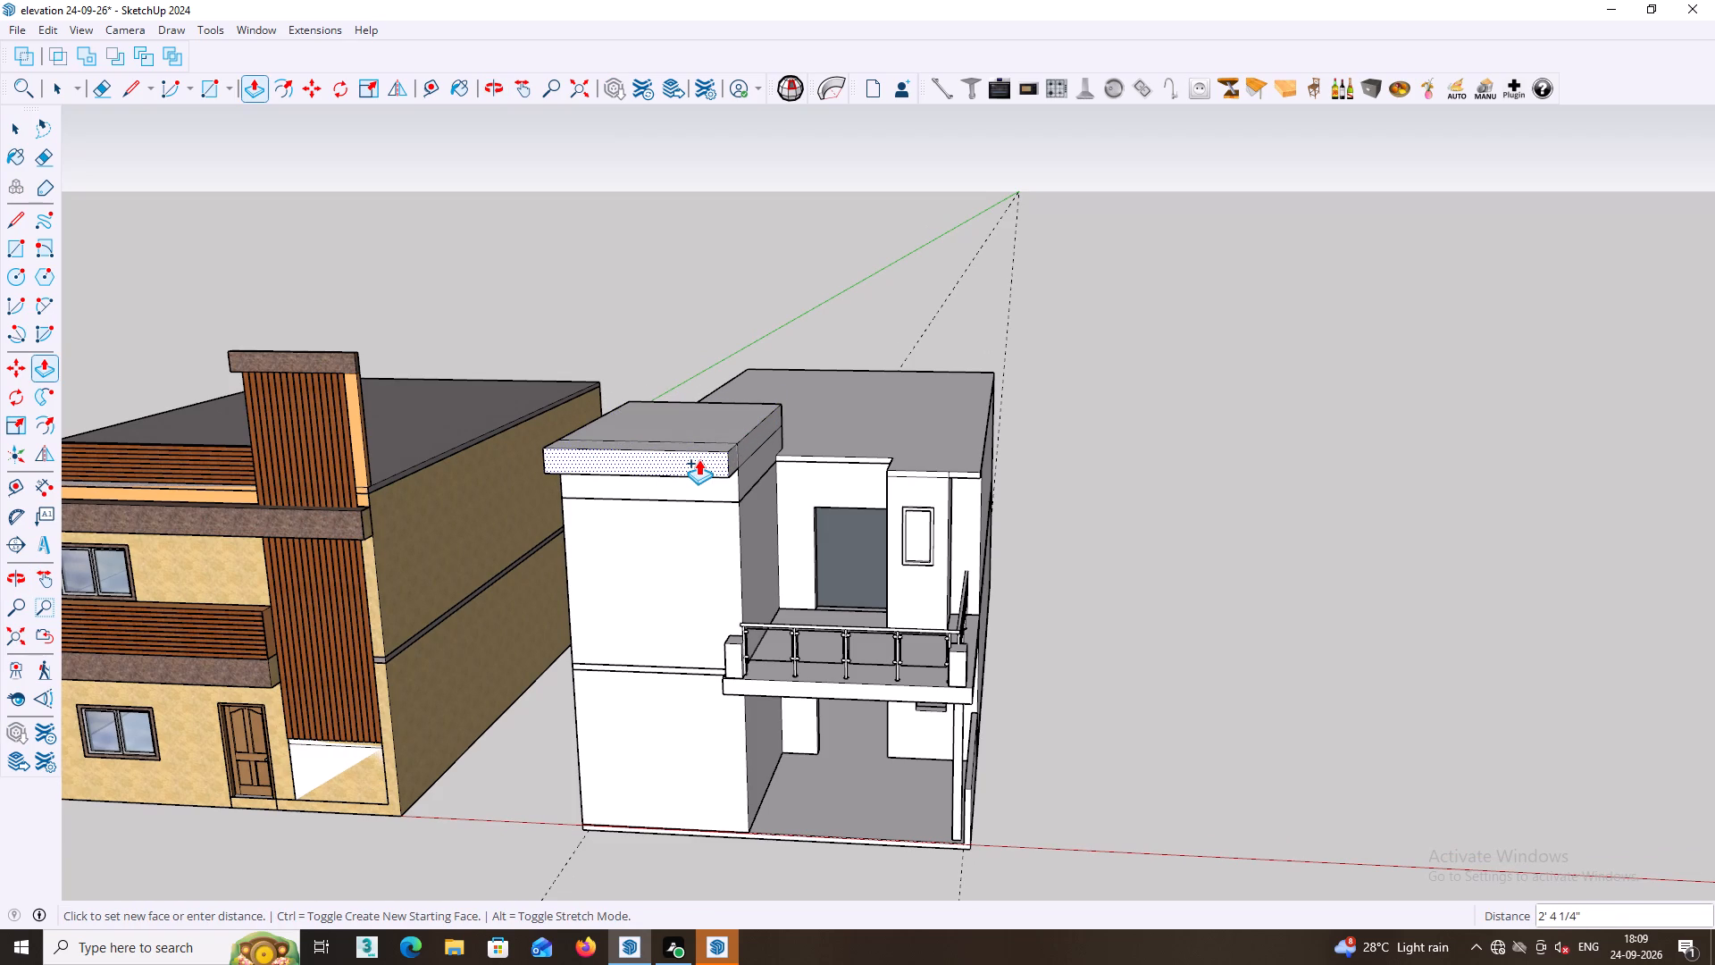
pyautogui.press('Escape')
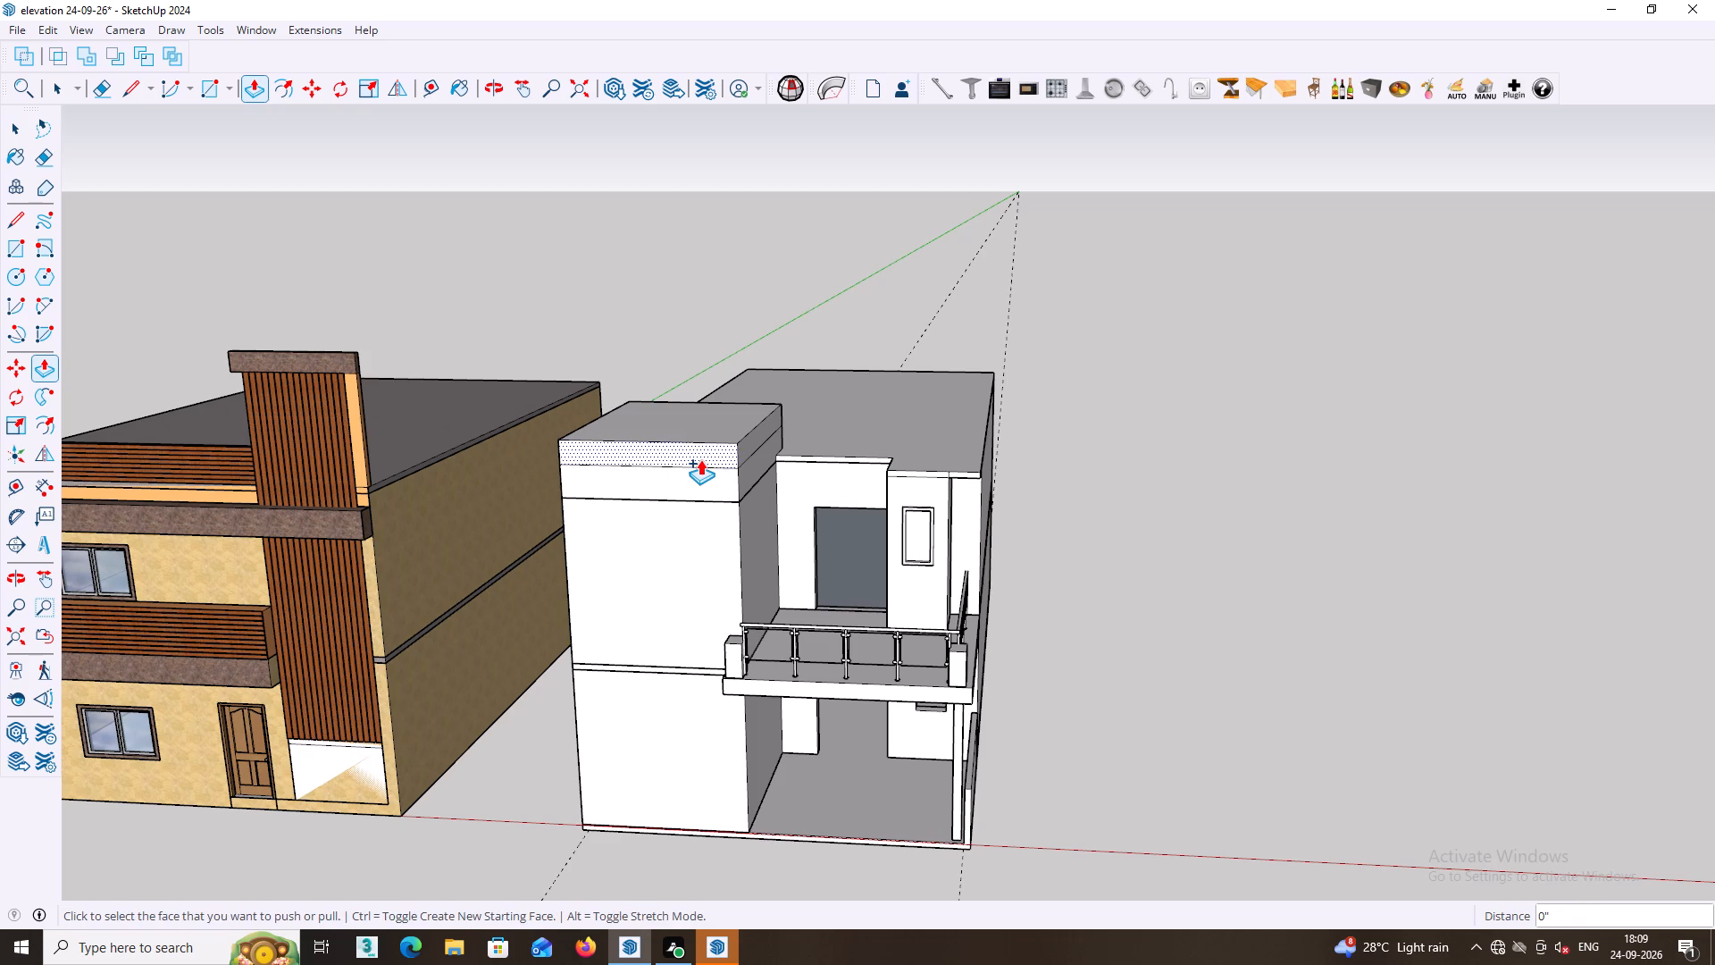
# Pull the front face of the roof block's top layer outward 9".
pyautogui.press('space')
pyautogui.click(700, 457)
pyautogui.press('p')
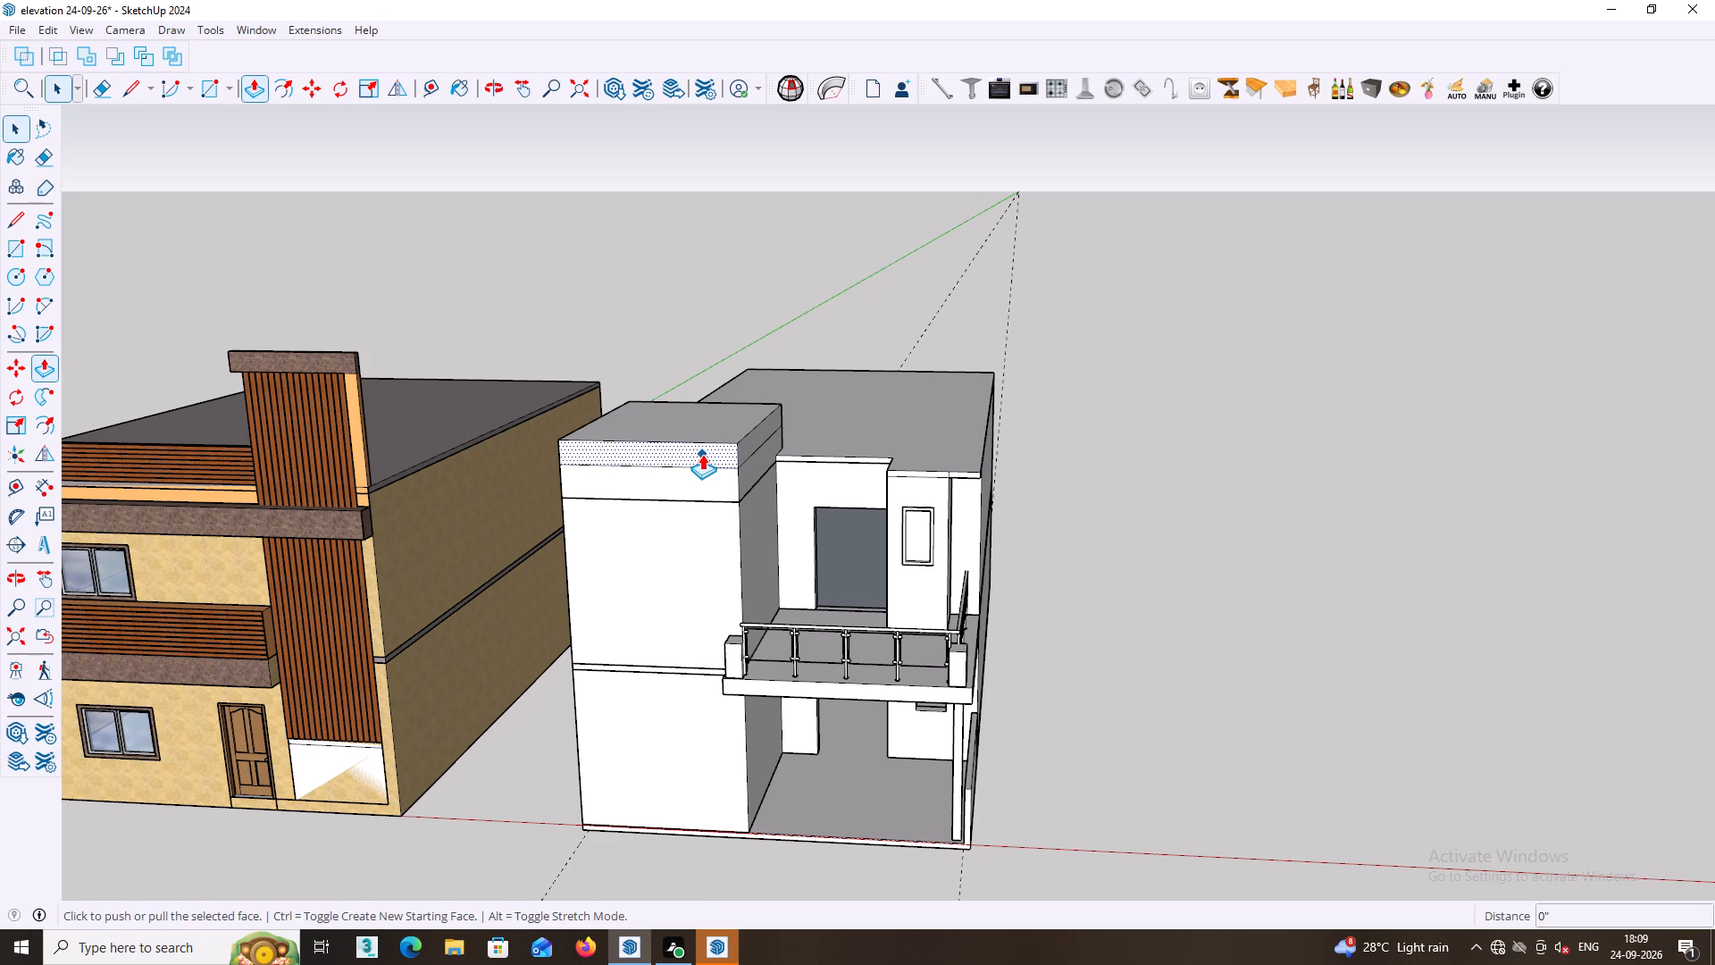
pyautogui.click(702, 454)
pyautogui.press('9')
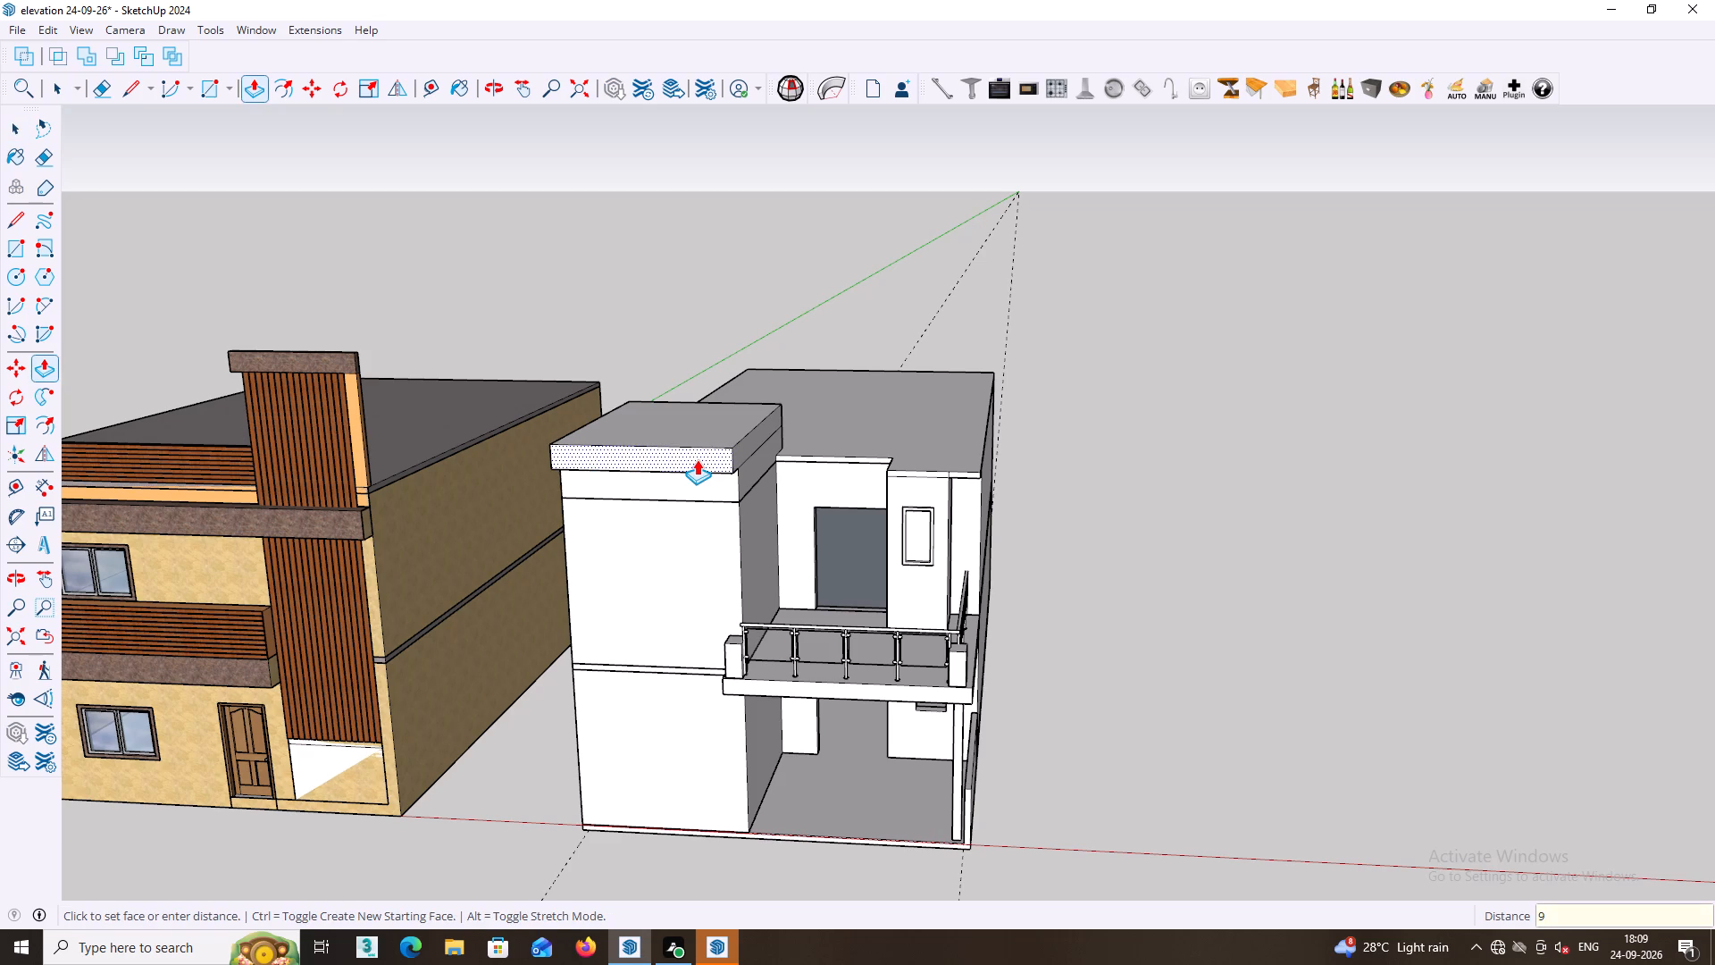
pyautogui.press('Return')
# Extend the top layer's balcony-side, outer-side and rear faces outward by the same 9" to form an overhanging cap.
pyautogui.moveTo(699, 448); pyautogui.dragTo(711, 243, button='middle')
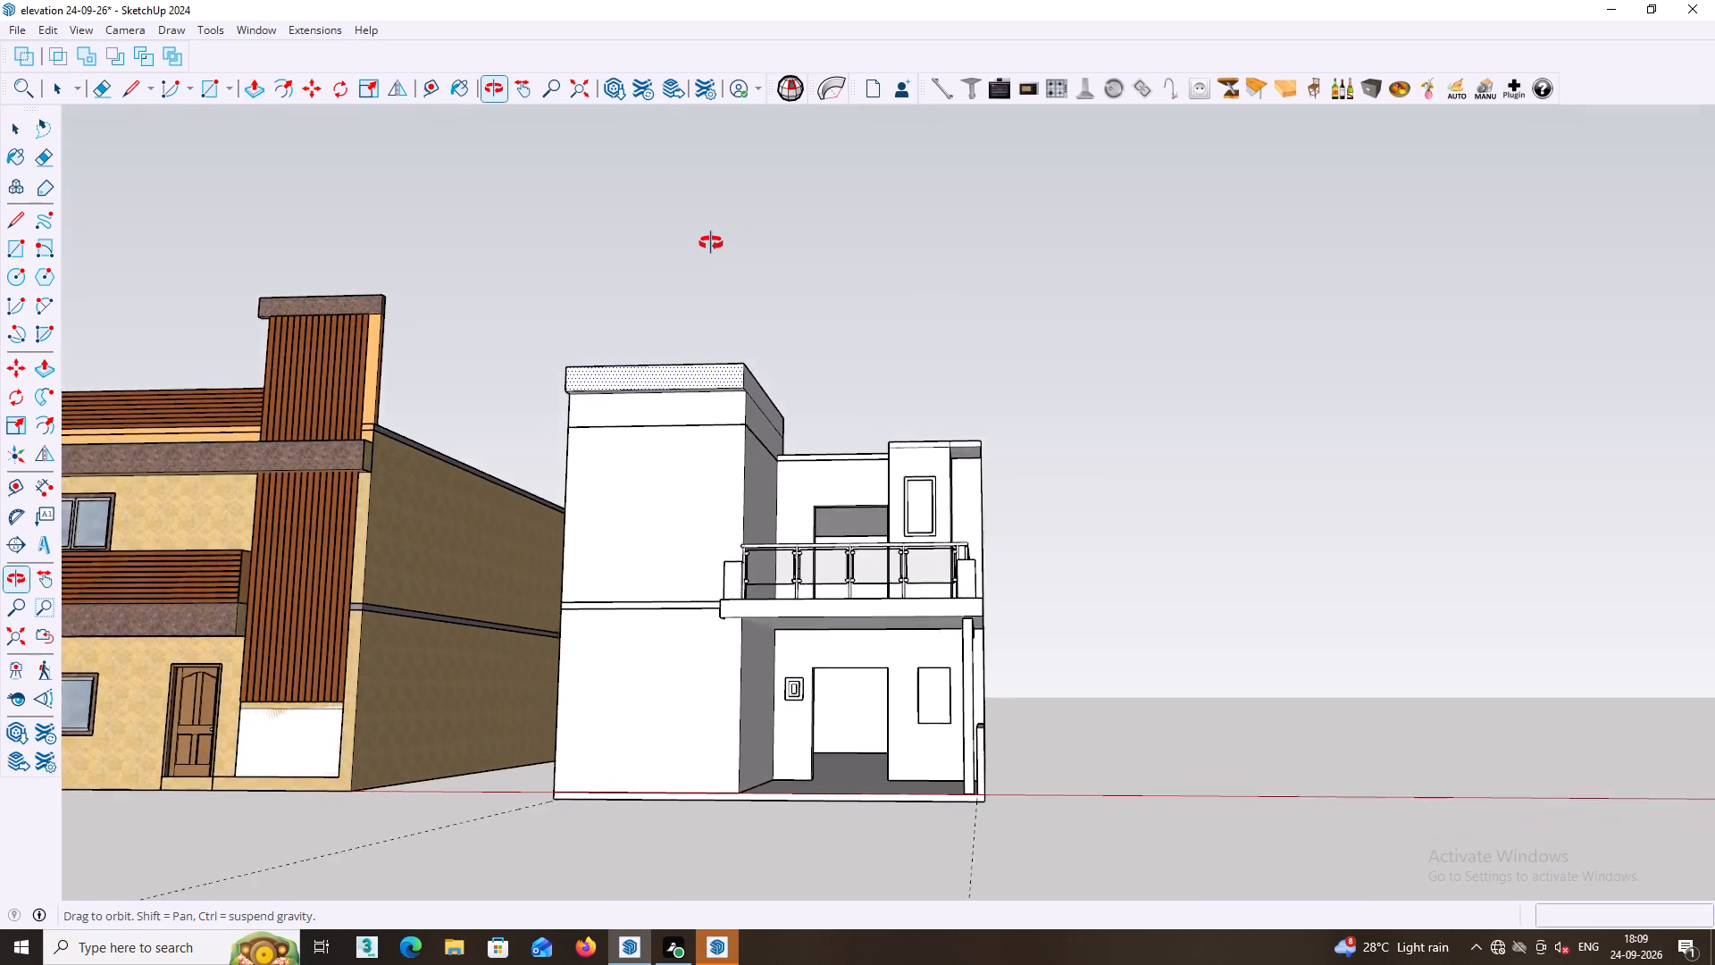
pyautogui.moveTo(711, 243); pyautogui.dragTo(552, 348, button='middle')
pyautogui.doubleClick(705, 407)
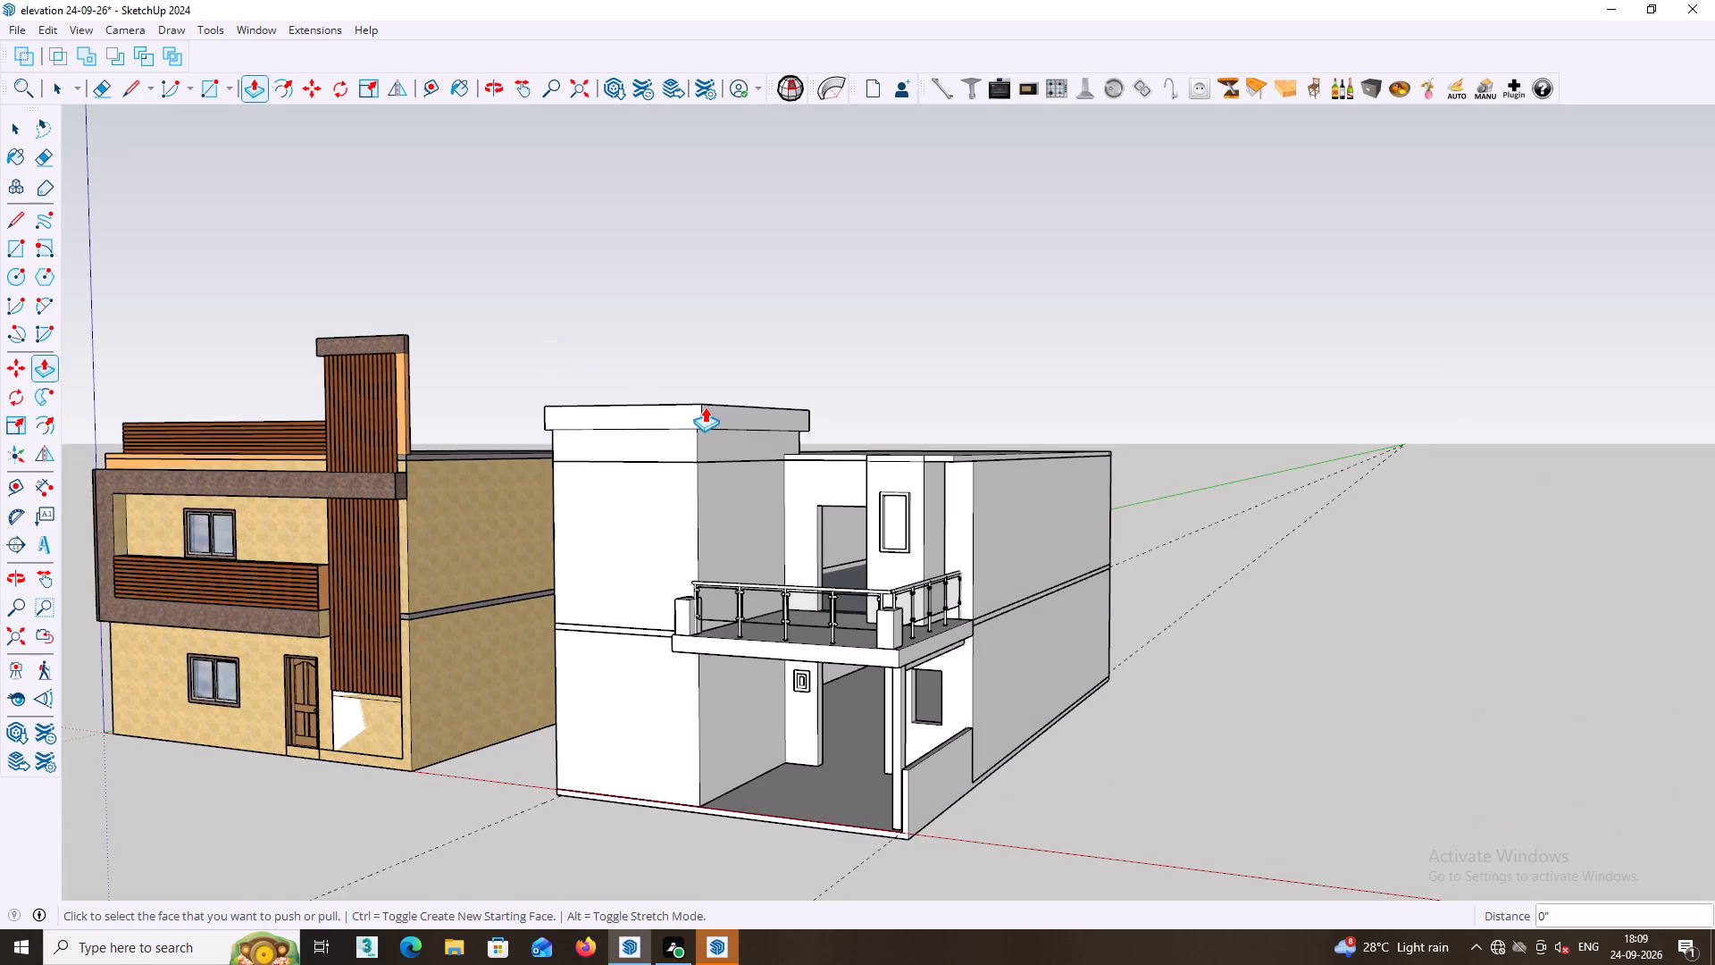
pyautogui.moveTo(706, 402); pyautogui.dragTo(1085, 413, button='middle')
pyautogui.scroll(2, 676, 403)
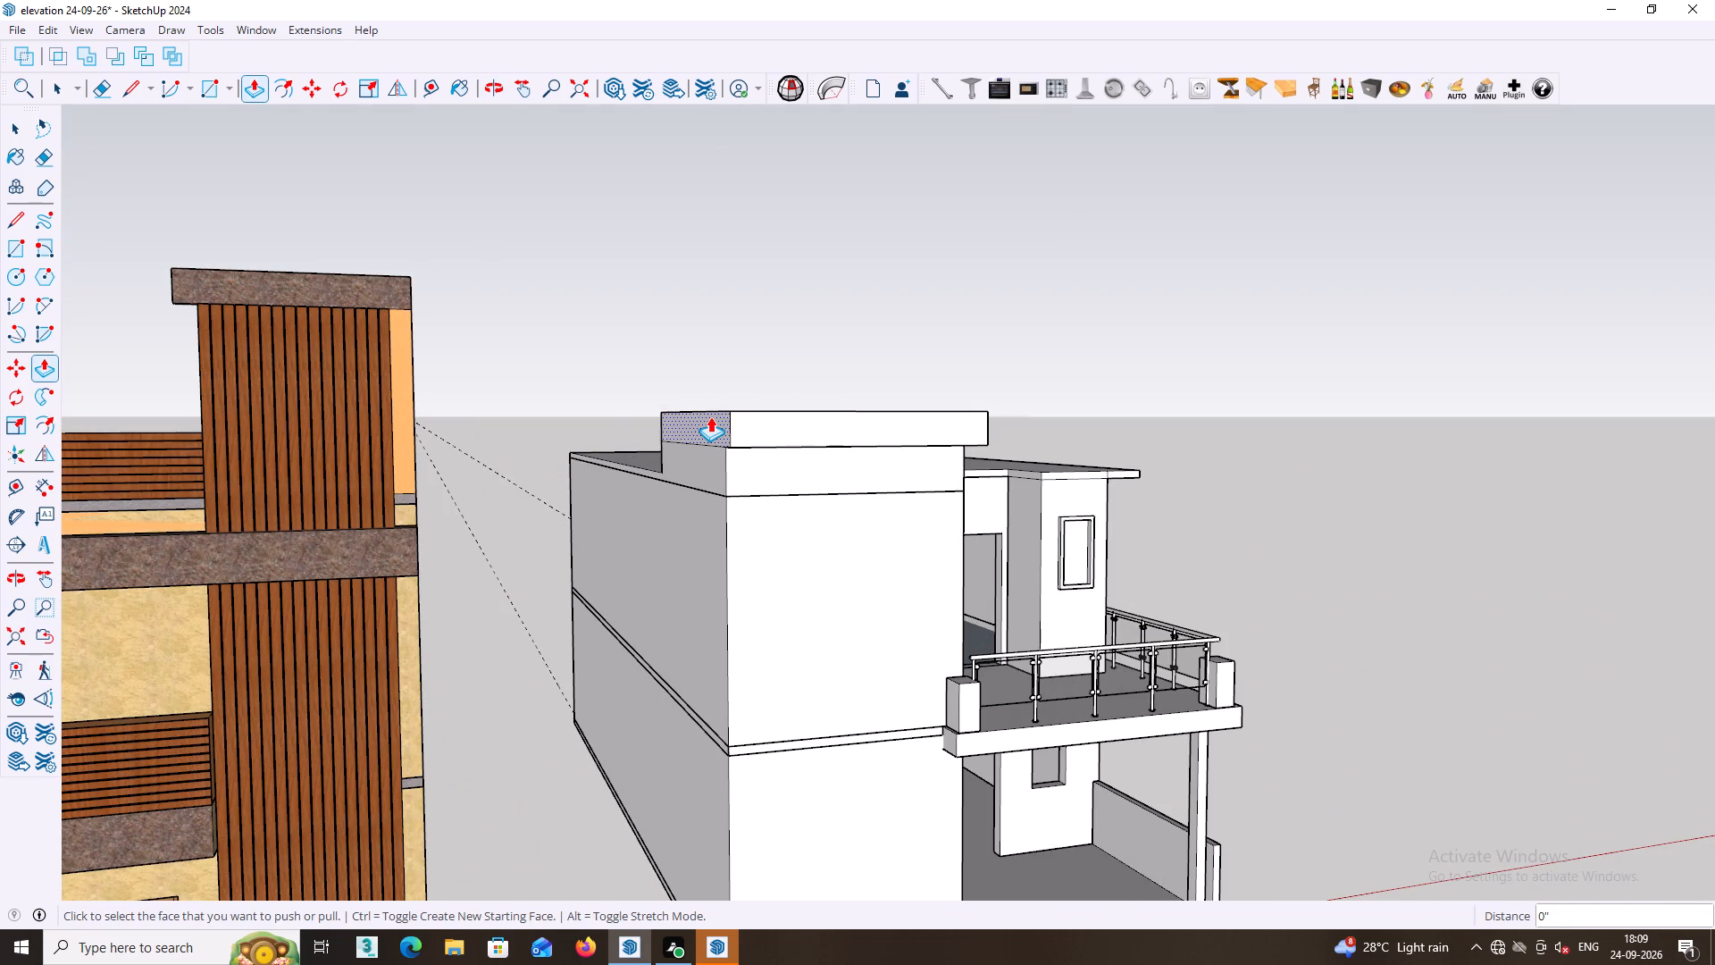
pyautogui.doubleClick(710, 416)
pyautogui.moveTo(710, 416); pyautogui.dragTo(936, 600, button='middle')
pyautogui.moveTo(718, 413); pyautogui.dragTo(724, 415, button='middle')
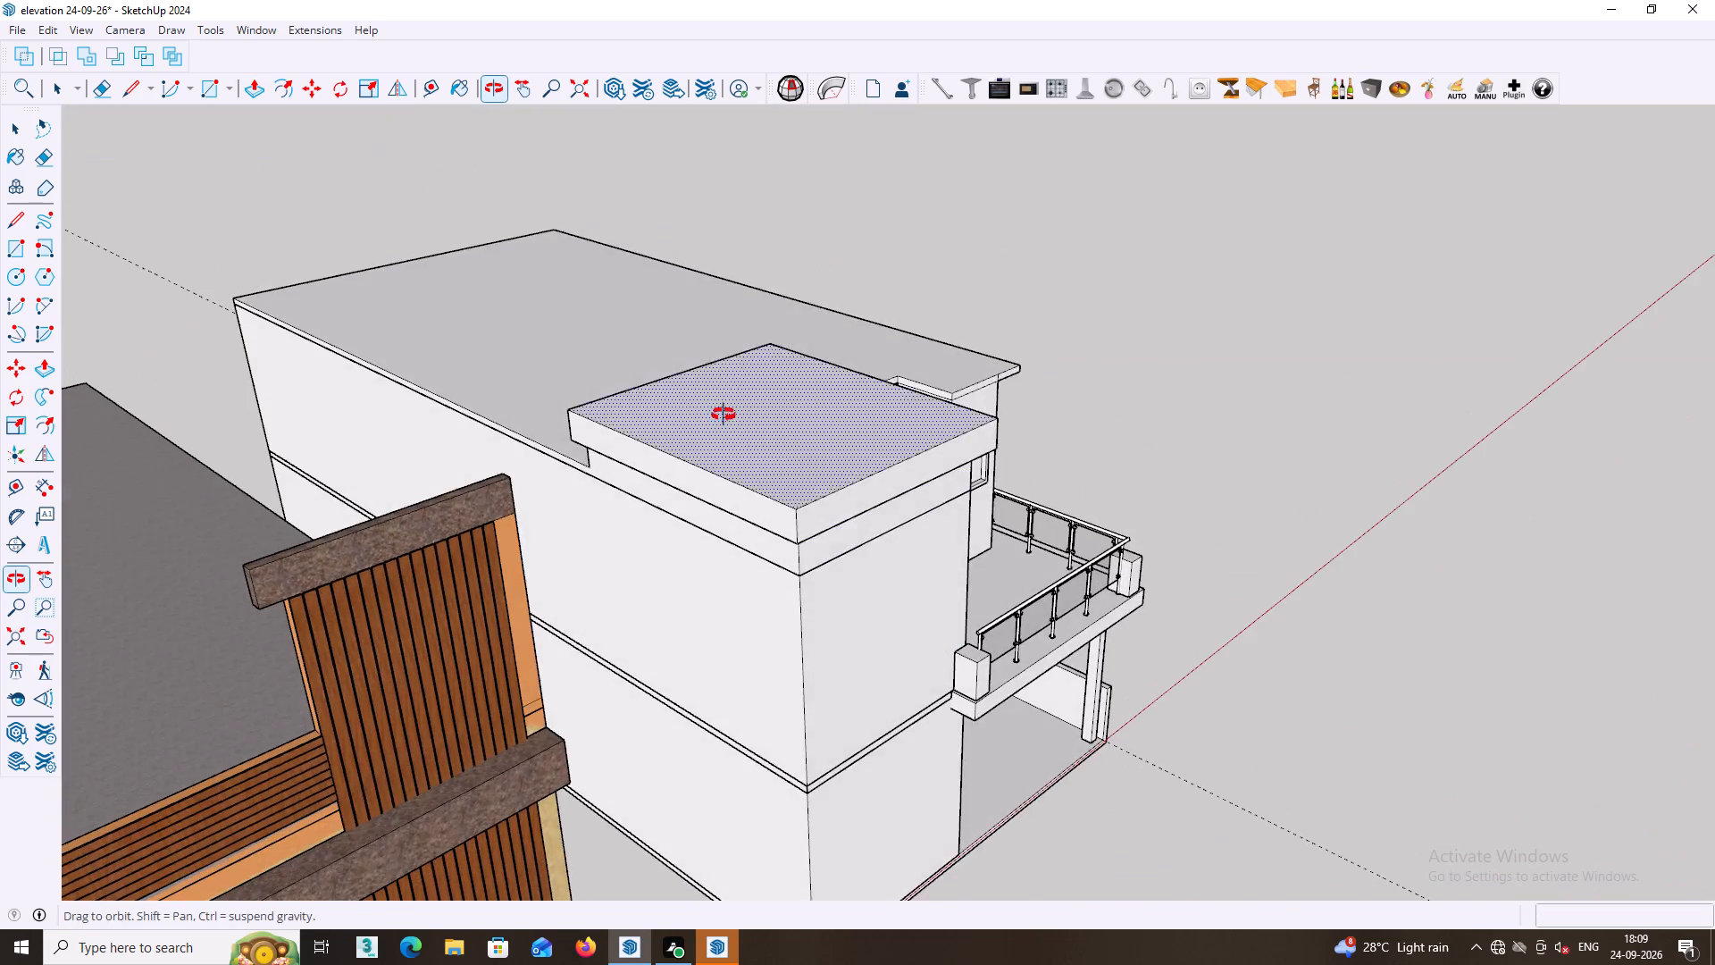
pyautogui.moveTo(724, 415); pyautogui.dragTo(1119, 394, button='middle')
pyautogui.moveTo(743, 433); pyautogui.dragTo(987, 331, button='middle')
pyautogui.doubleClick(787, 449)
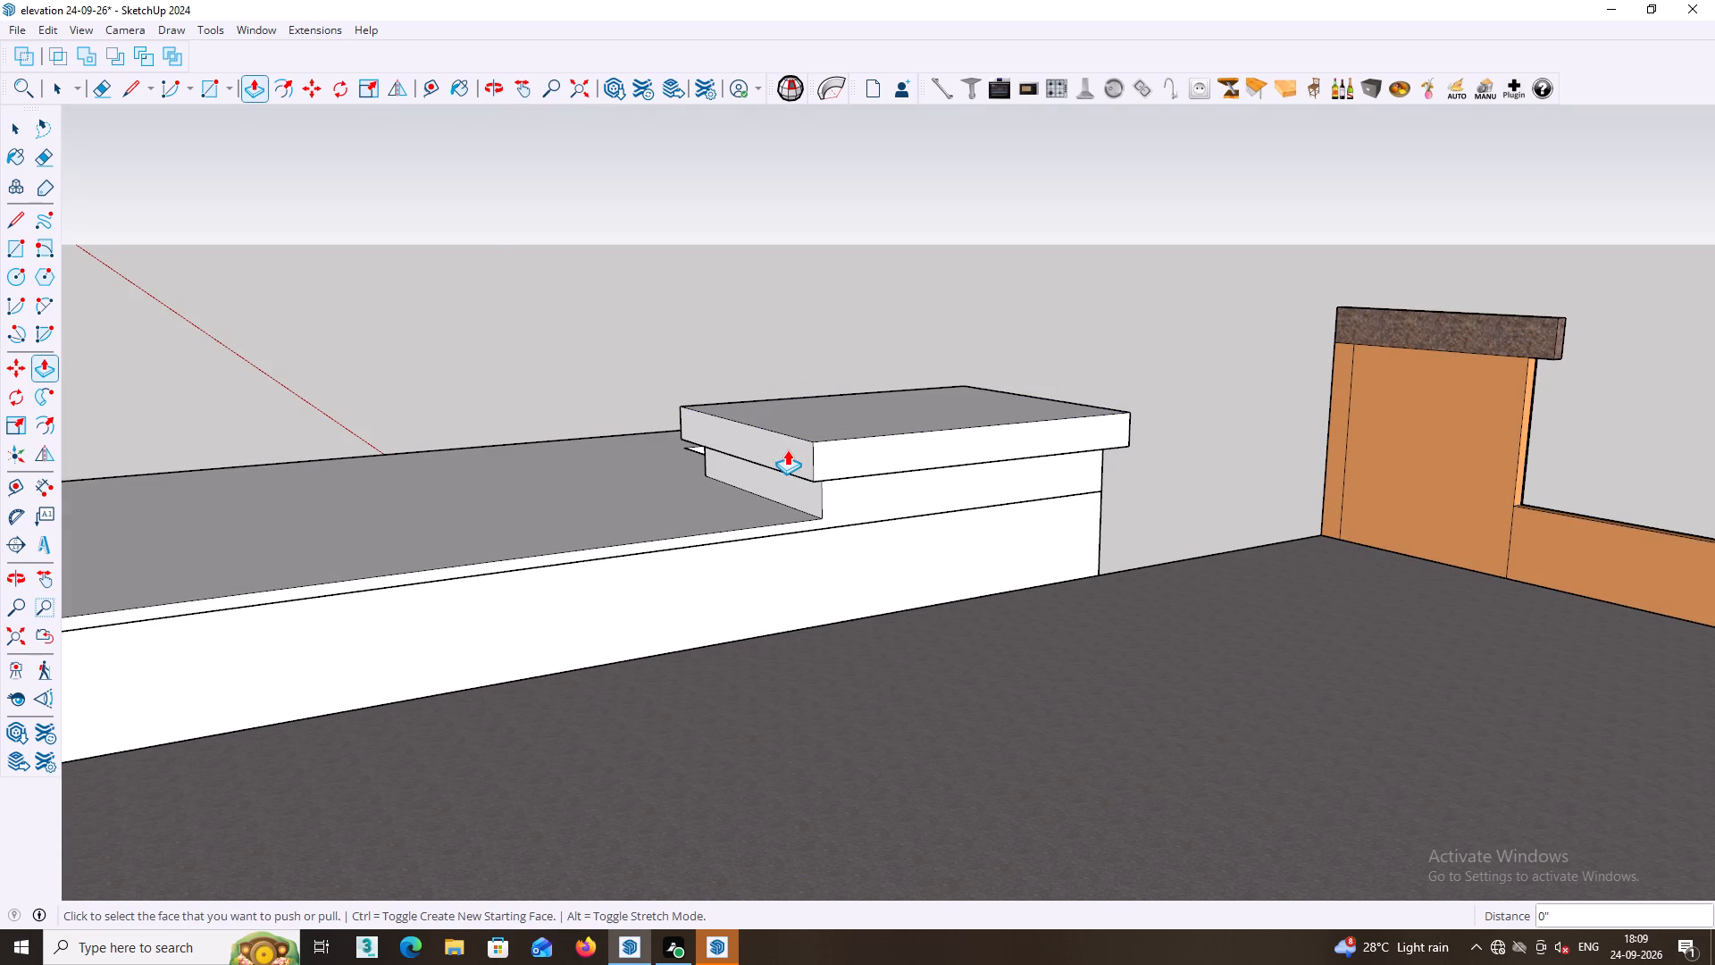
# Examine the overhanging cap and the white house's front massing from several angles beside the finished house.
pyautogui.moveTo(790, 448); pyautogui.dragTo(518, 442, button='middle')
pyautogui.moveTo(955, 436); pyautogui.dragTo(531, 453, button='middle')
pyautogui.moveTo(885, 460); pyautogui.dragTo(604, 468, button='middle')
pyautogui.moveTo(1030, 496); pyautogui.dragTo(857, 426, button='middle')
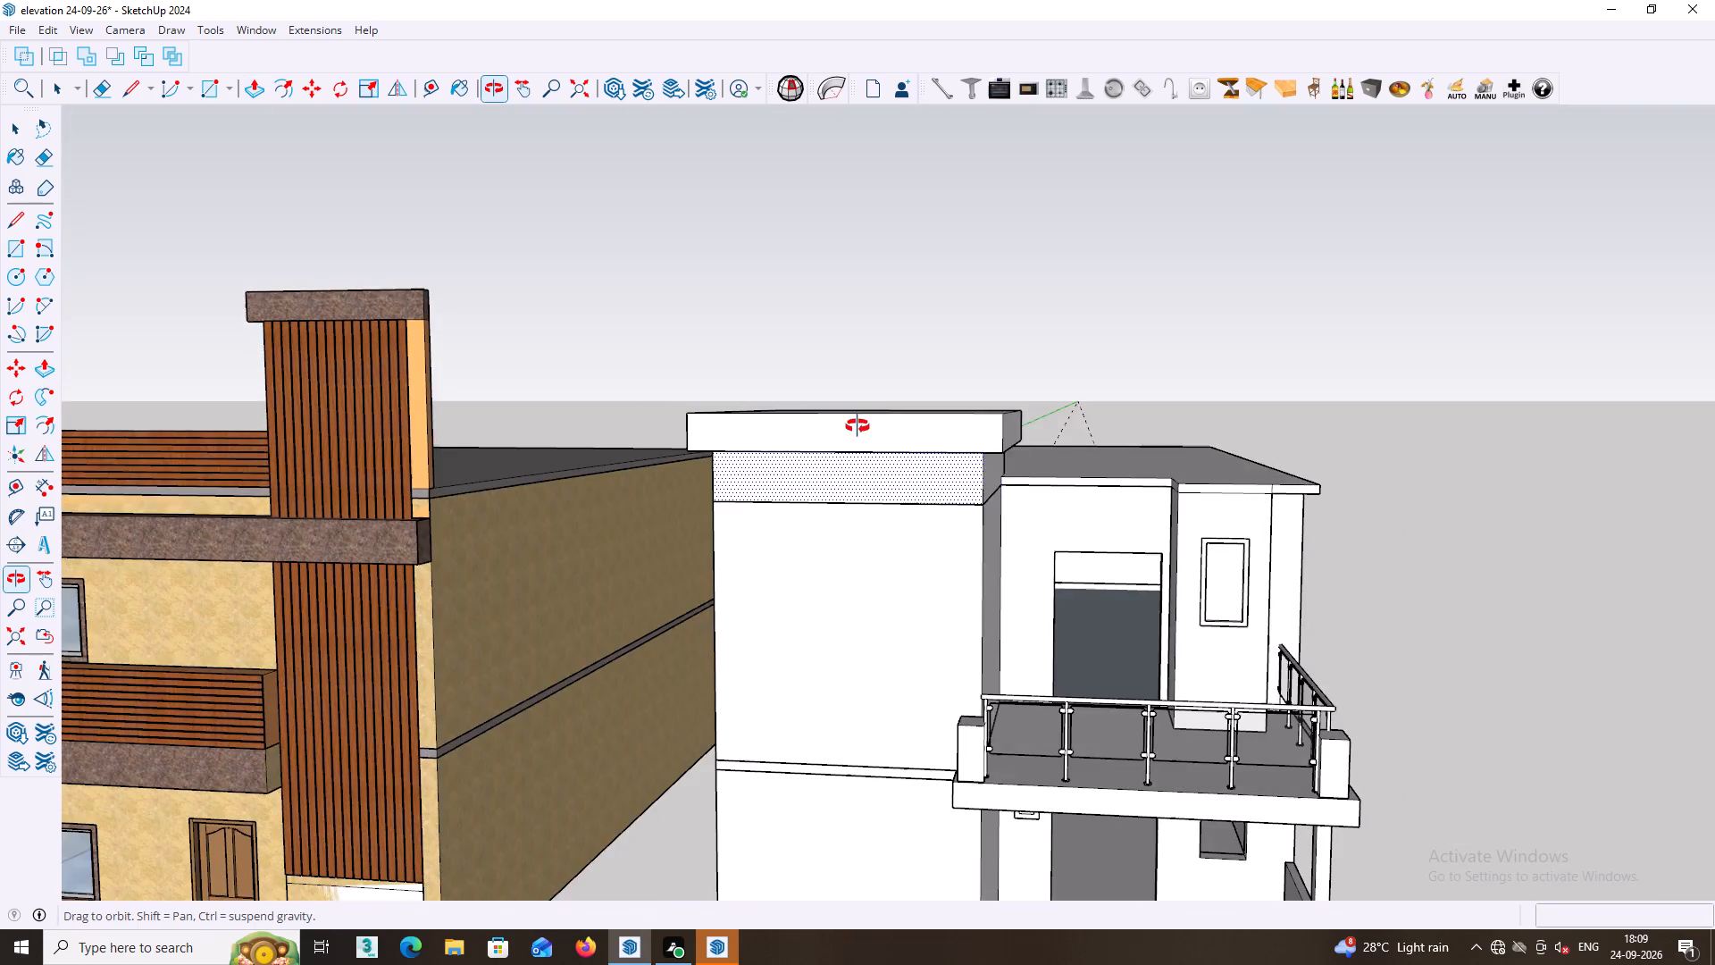
pyautogui.moveTo(857, 426); pyautogui.dragTo(887, 517, button='middle')
pyautogui.keyDown('shift'); pyautogui.moveTo(916, 583); pyautogui.dragTo(762, 236, button='middle'); pyautogui.keyUp('shift')
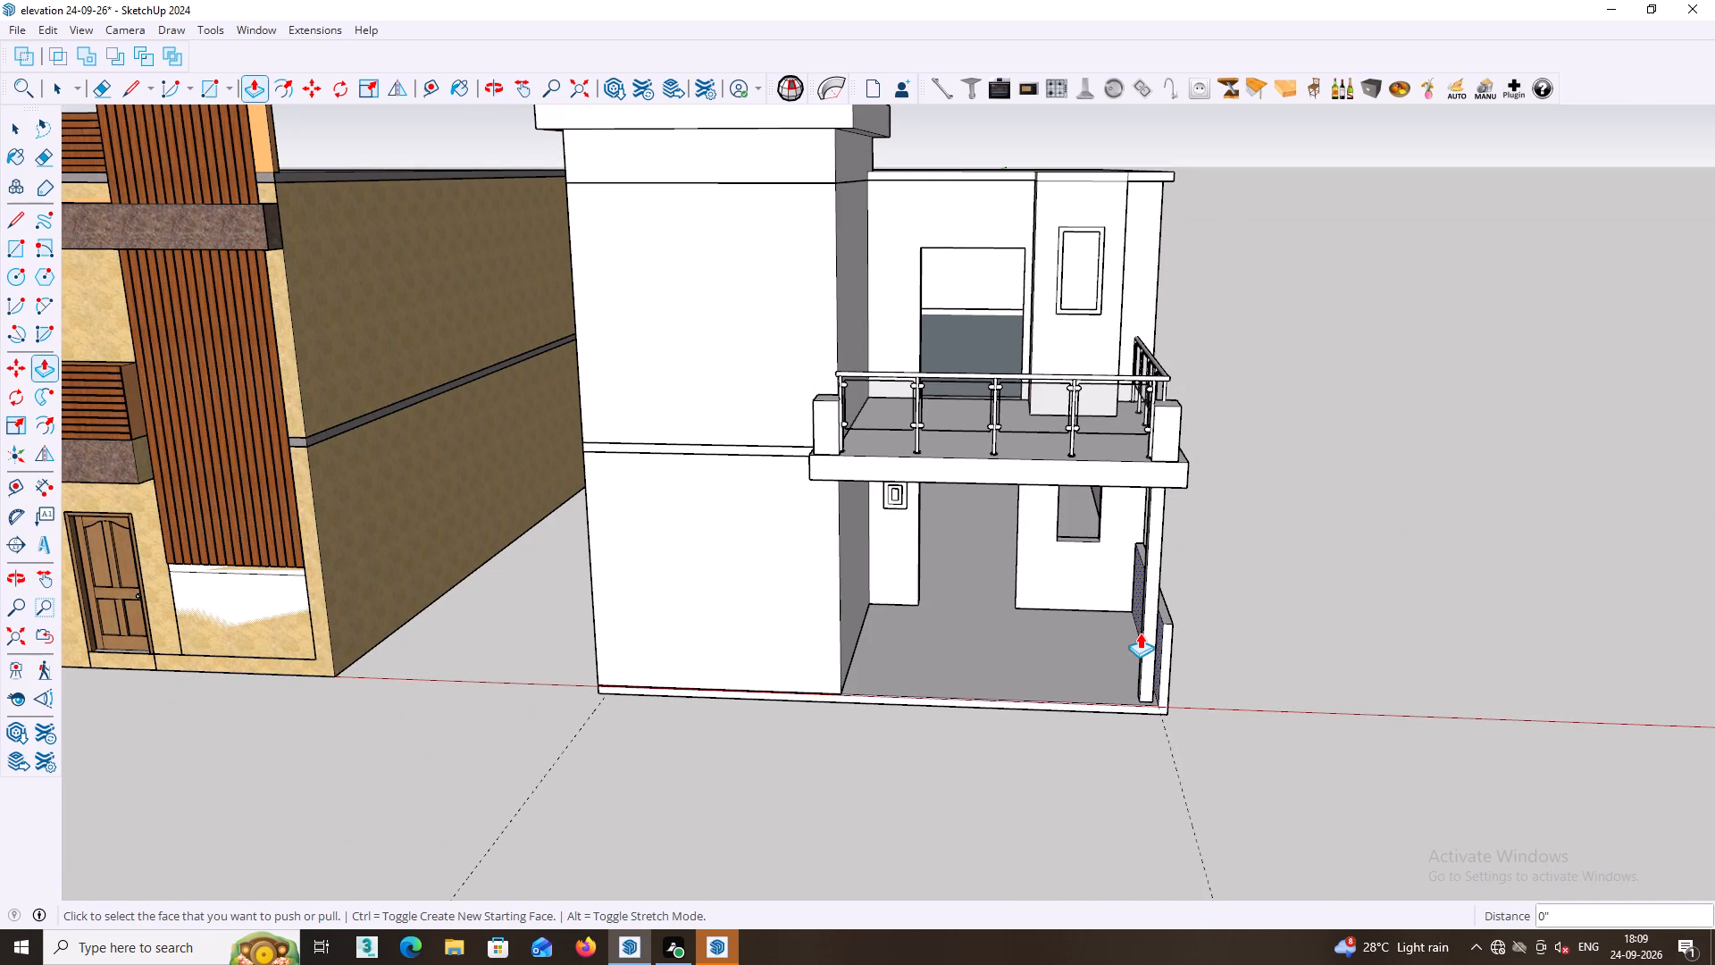
pyautogui.press('space')
pyautogui.click(1284, 576)
pyautogui.moveTo(1183, 459); pyautogui.dragTo(1174, 550, button='middle')
pyautogui.scroll(-2, 752, 299)
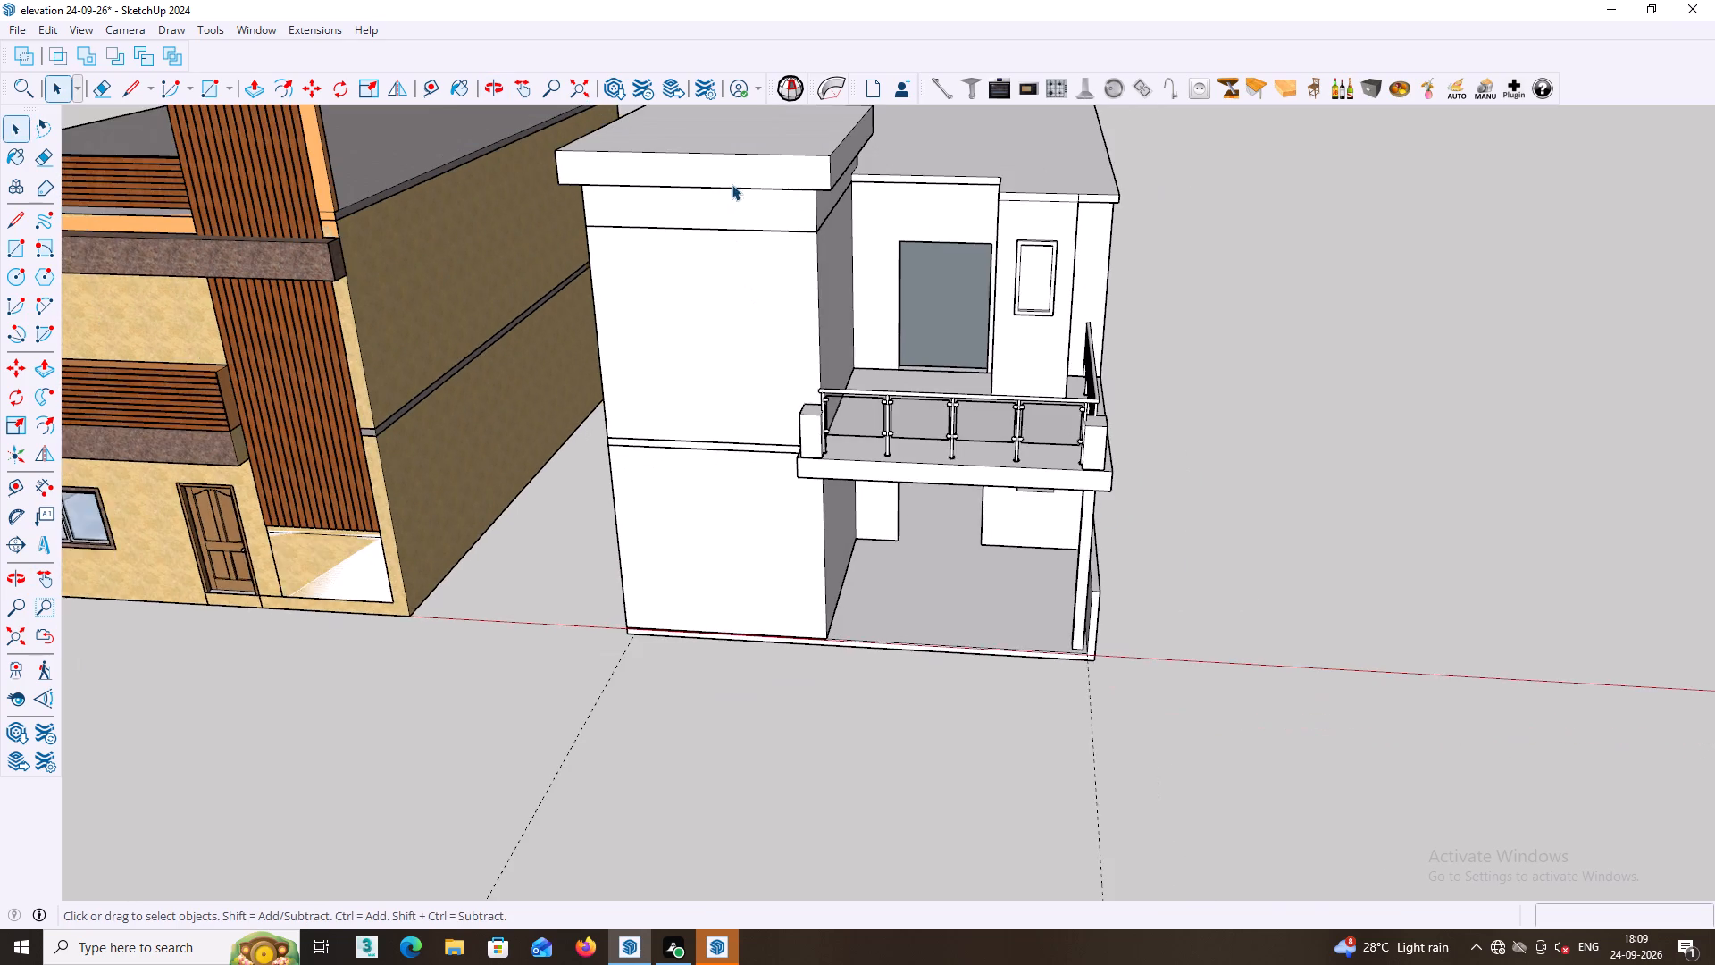
pyautogui.scroll(1, 732, 184)
pyautogui.moveTo(724, 181); pyautogui.dragTo(730, 169, button='middle')
pyautogui.moveTo(704, 231); pyautogui.dragTo(711, 222, button='middle')
pyautogui.moveTo(699, 227); pyautogui.dragTo(738, 207, button='middle')
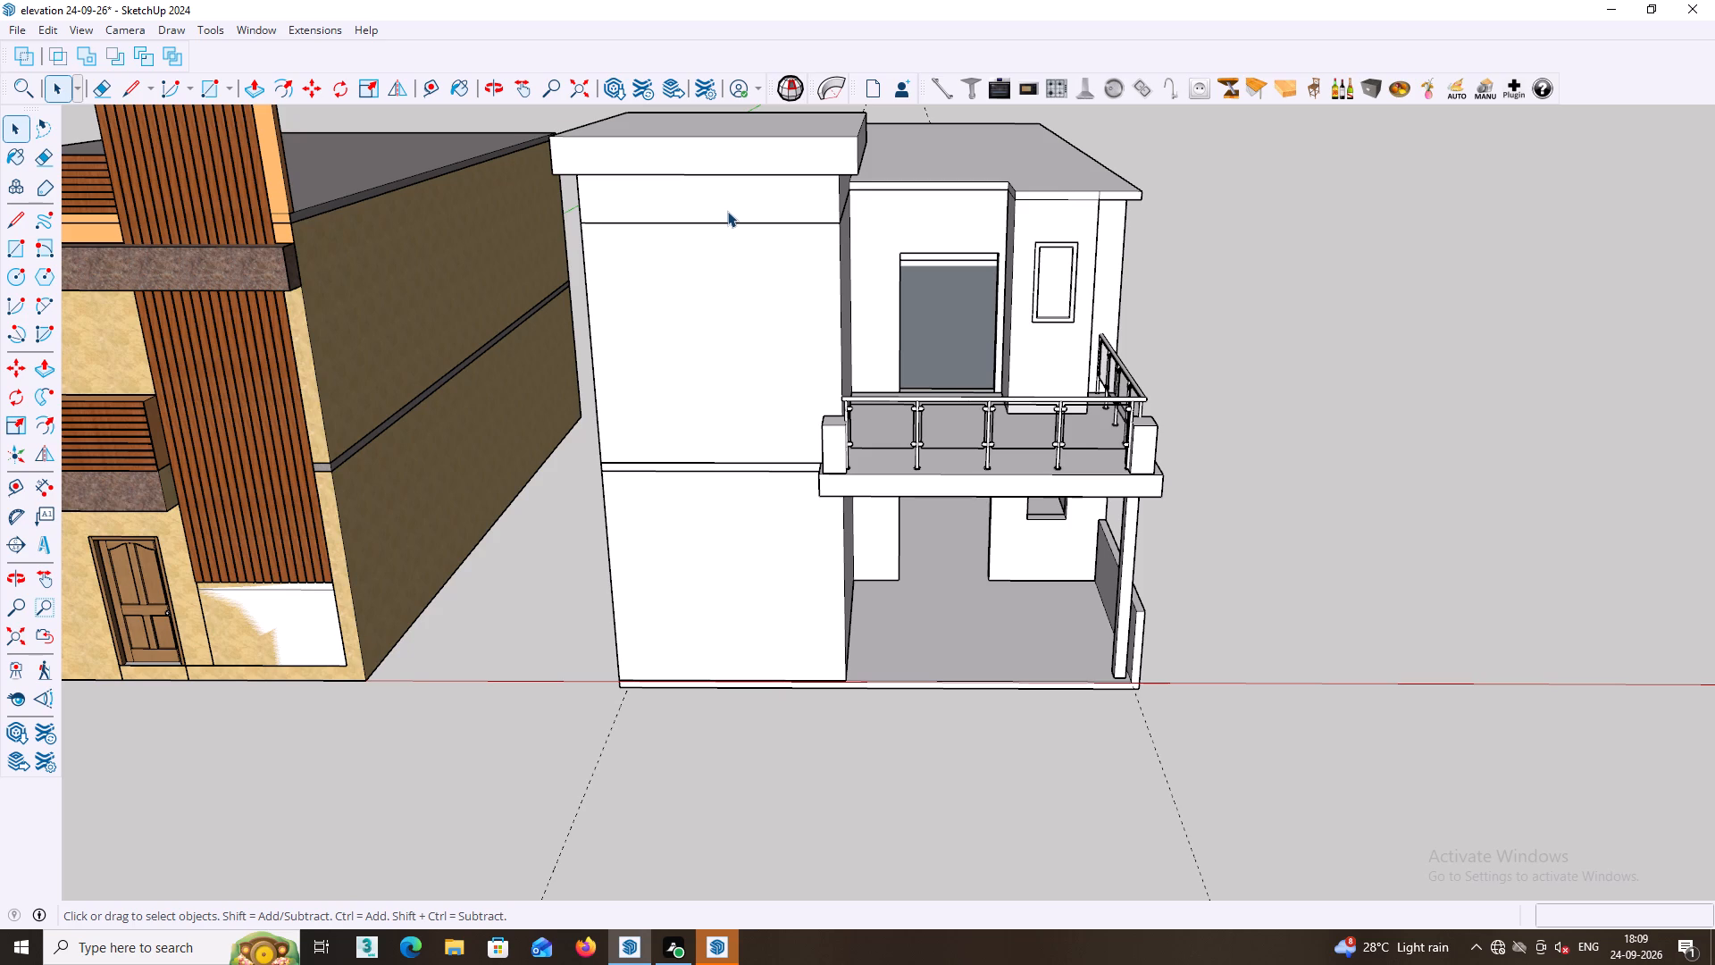
pyautogui.keyDown('shift'); pyautogui.moveTo(728, 210); pyautogui.dragTo(628, 155, button='middle'); pyautogui.keyUp('shift')
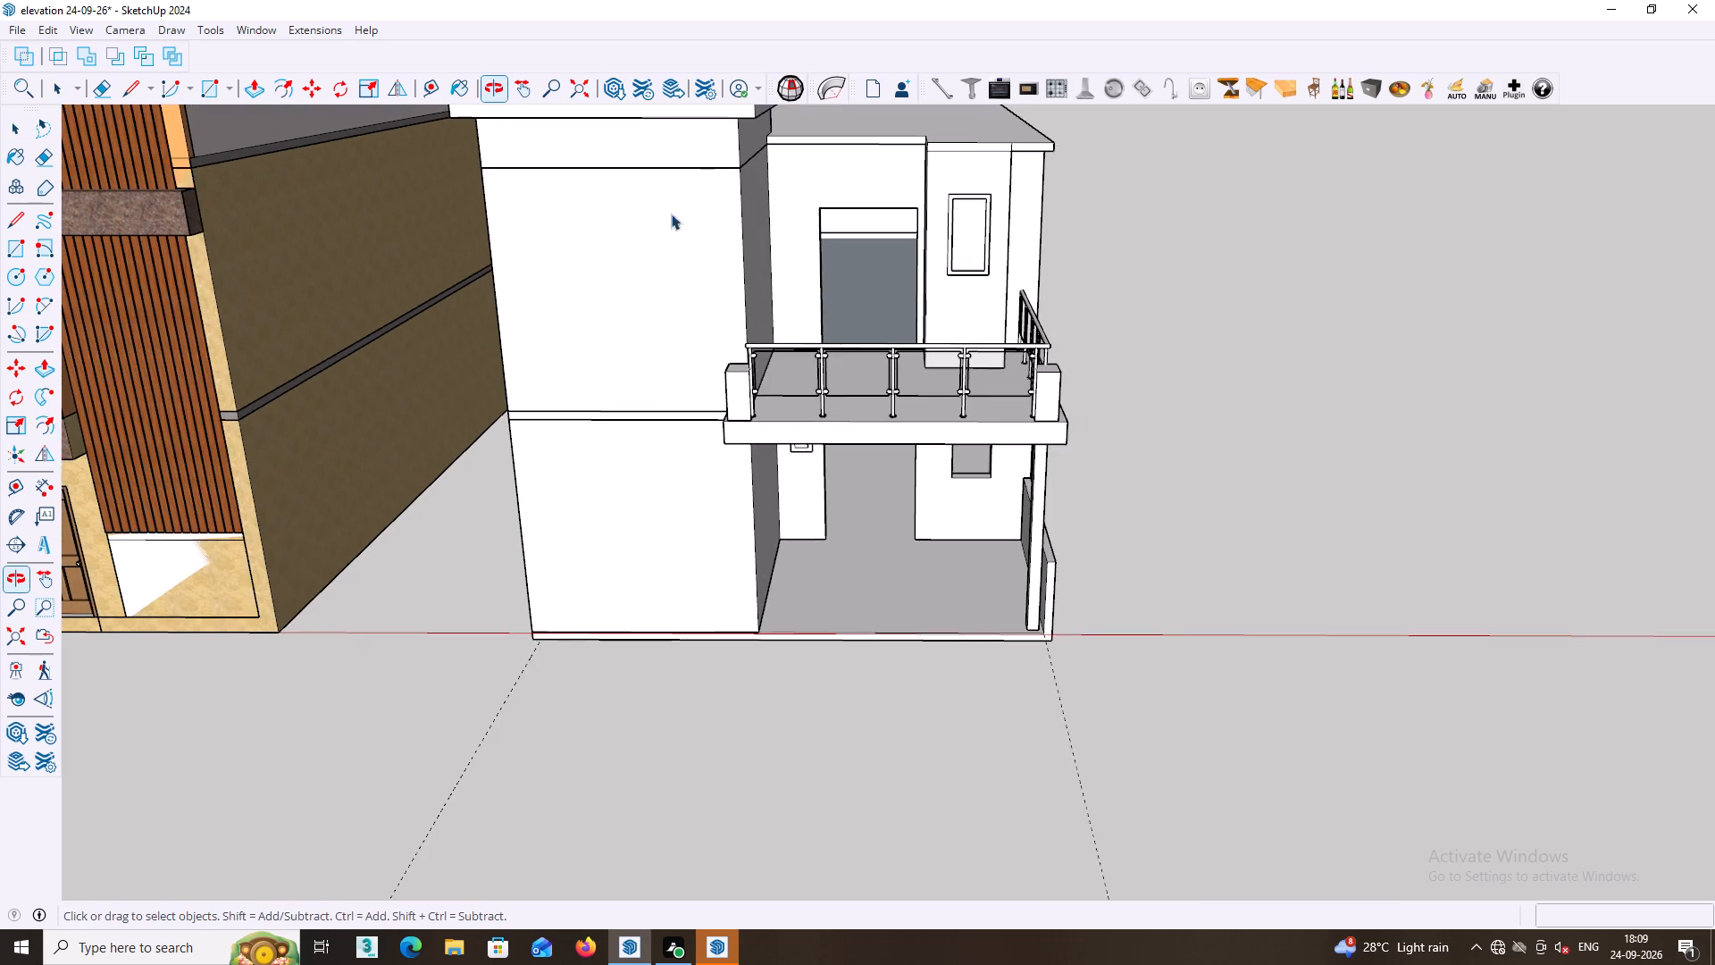
pyautogui.scroll(-2, 689, 253)
pyautogui.scroll(-3, 711, 336)
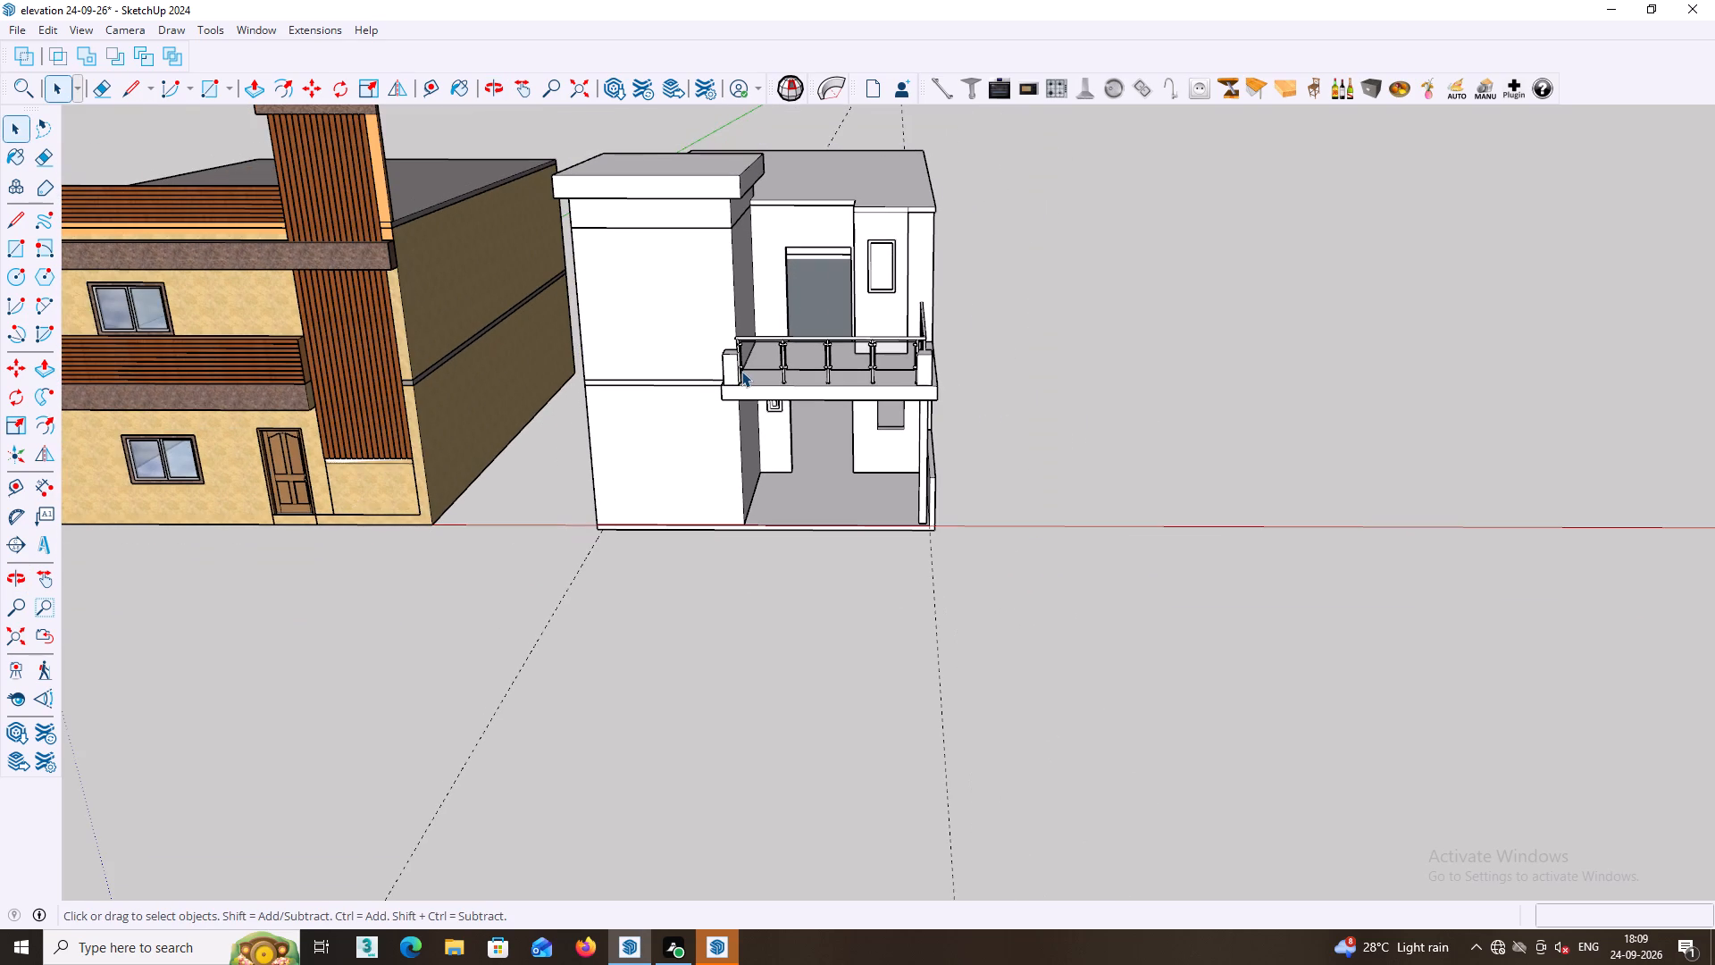
# Delete the edge where the raised block meets the upper-floor wall on the balcony side, removing the block's side face.
pyautogui.moveTo(733, 323); pyautogui.dragTo(666, 341, button='middle')
pyautogui.scroll(3, 741, 193)
pyautogui.moveTo(743, 188); pyautogui.dragTo(715, 180, button='middle')
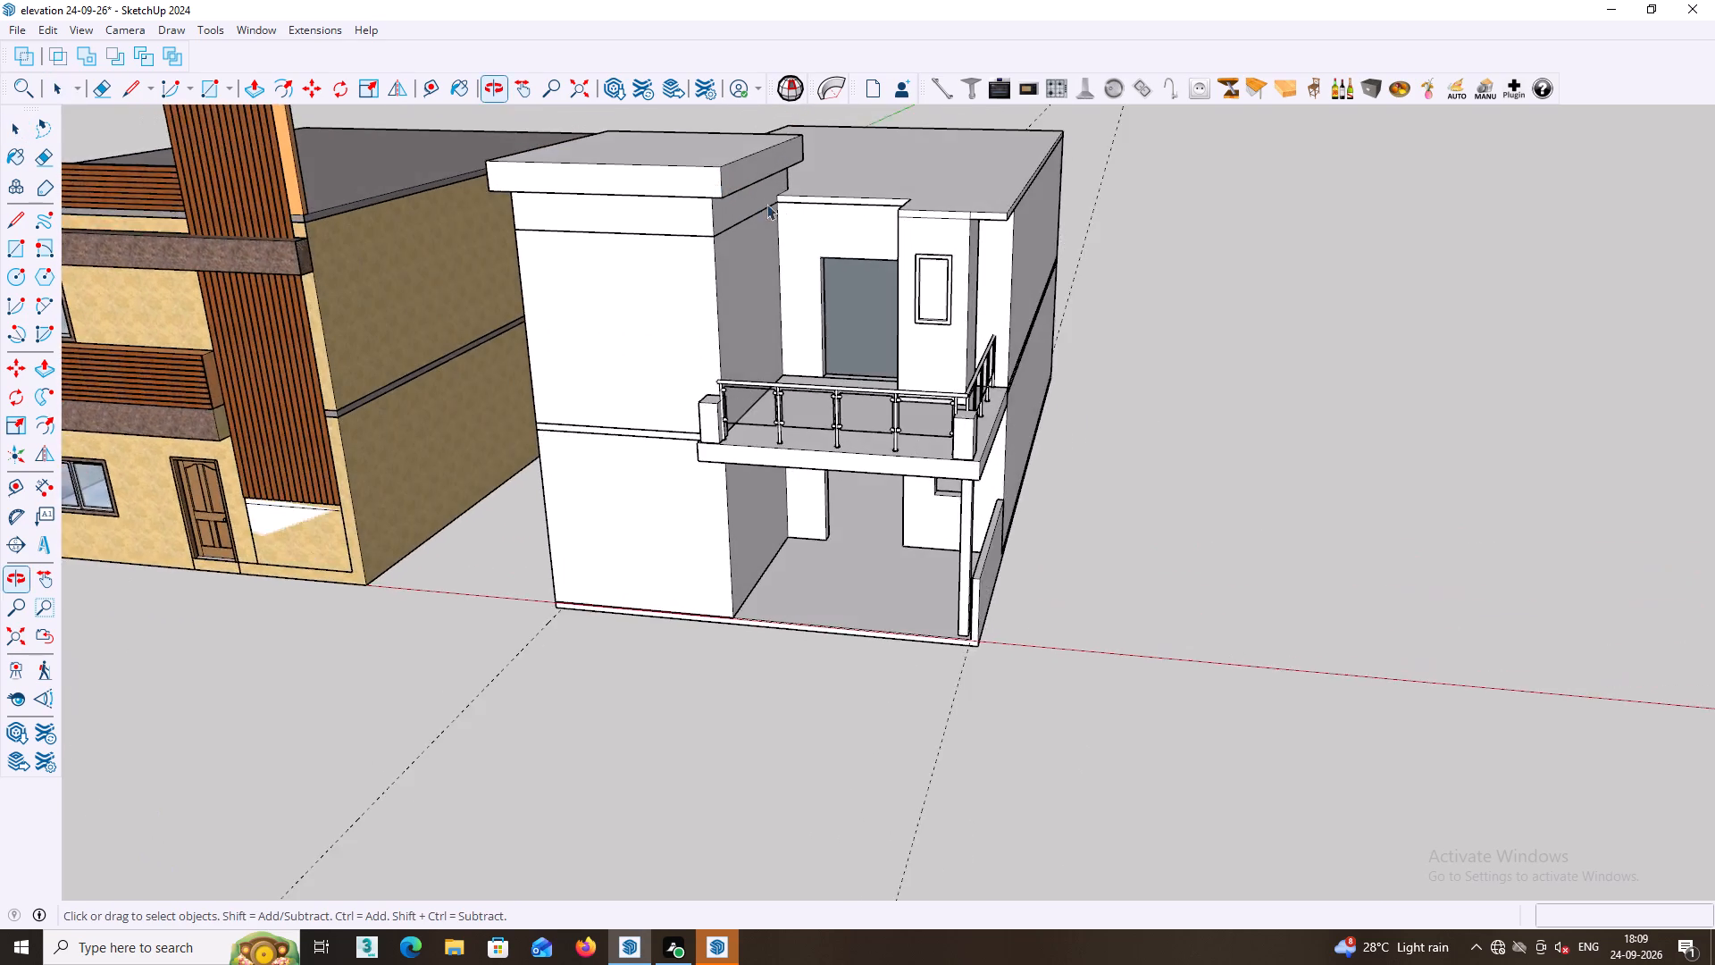
pyautogui.scroll(4, 776, 205)
pyautogui.click(740, 221)
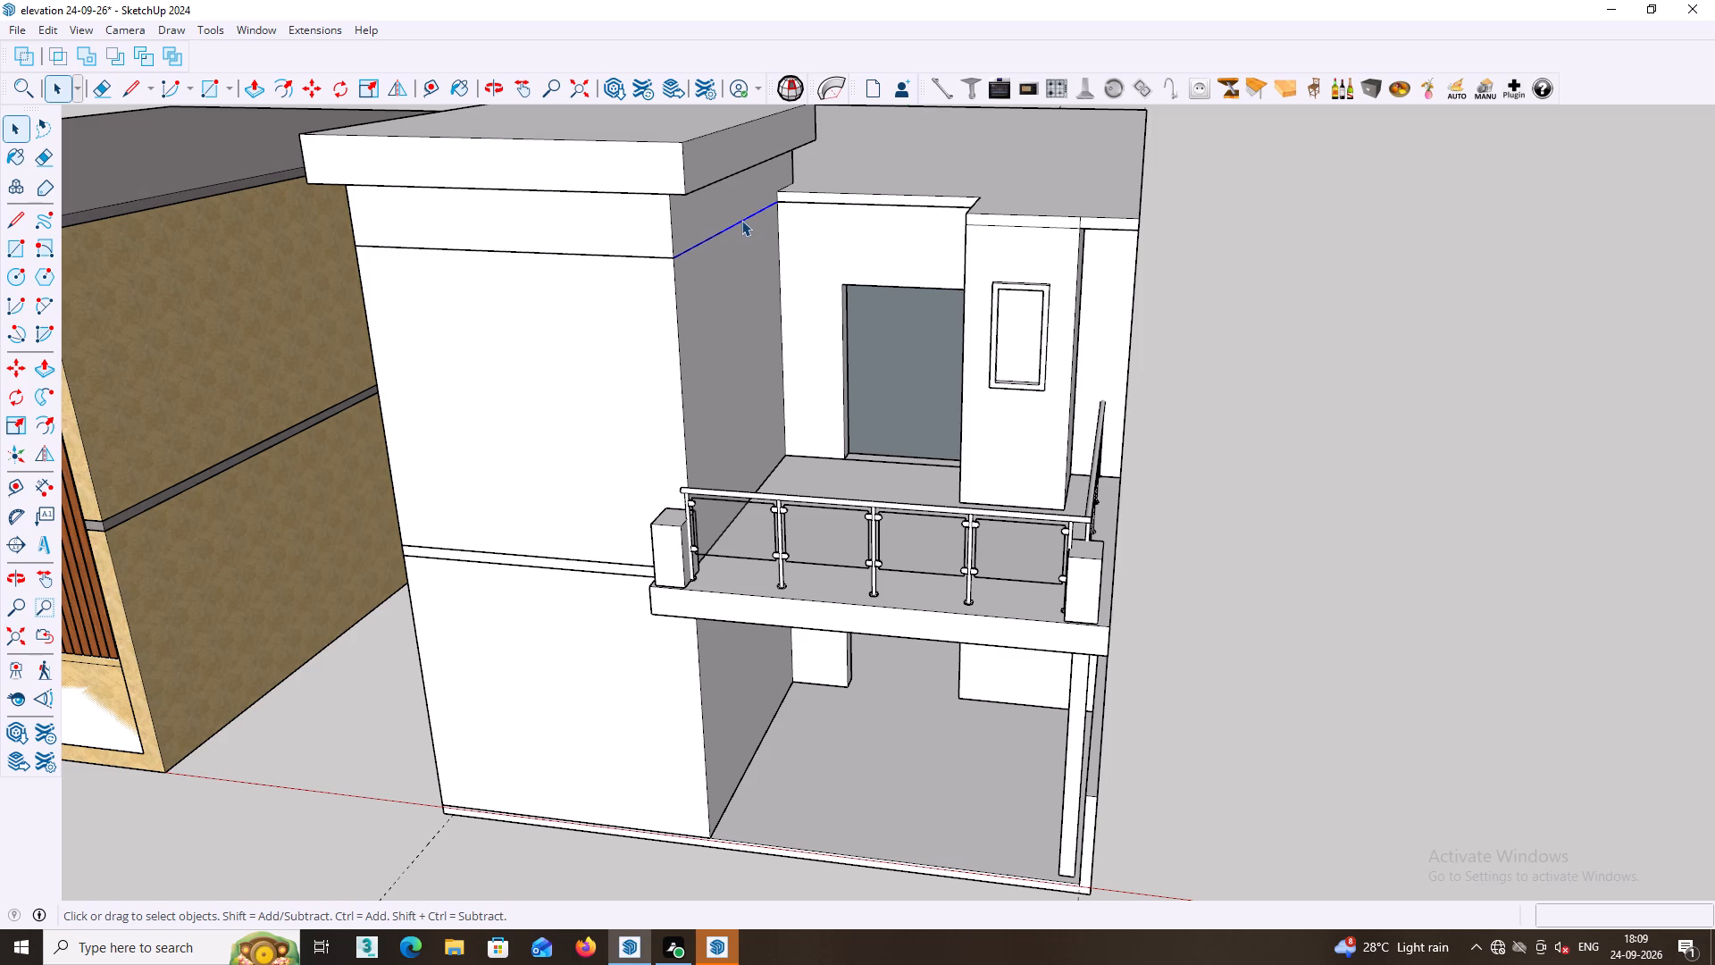
pyautogui.press('Delete')
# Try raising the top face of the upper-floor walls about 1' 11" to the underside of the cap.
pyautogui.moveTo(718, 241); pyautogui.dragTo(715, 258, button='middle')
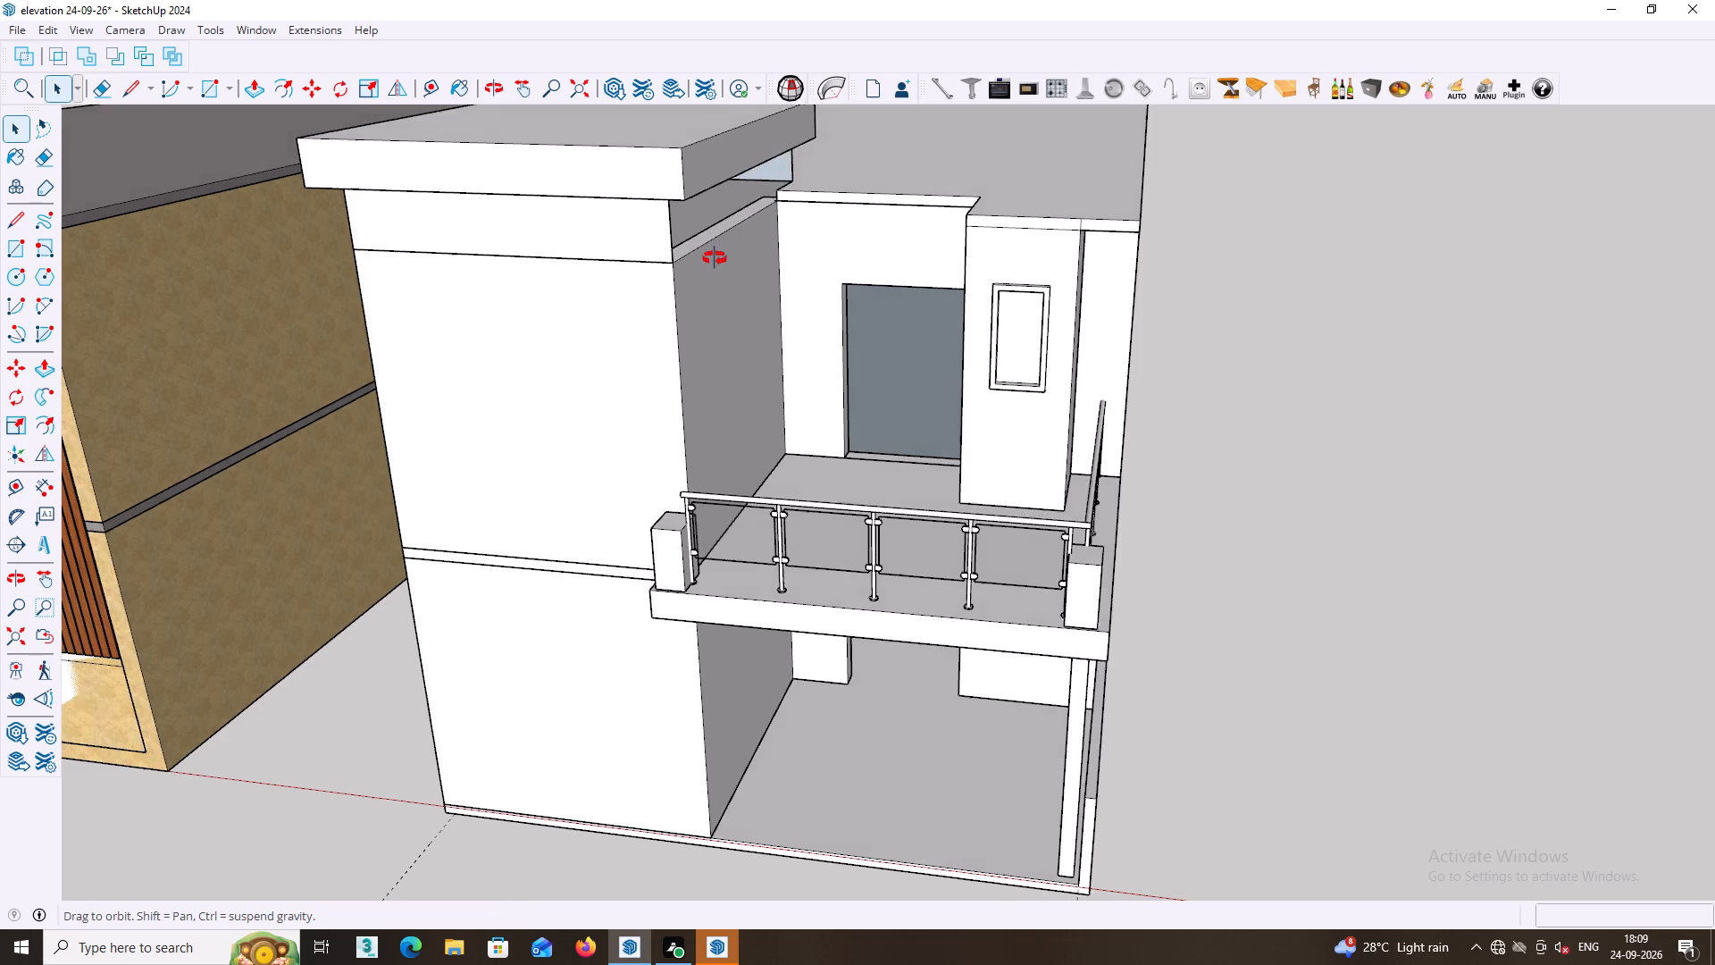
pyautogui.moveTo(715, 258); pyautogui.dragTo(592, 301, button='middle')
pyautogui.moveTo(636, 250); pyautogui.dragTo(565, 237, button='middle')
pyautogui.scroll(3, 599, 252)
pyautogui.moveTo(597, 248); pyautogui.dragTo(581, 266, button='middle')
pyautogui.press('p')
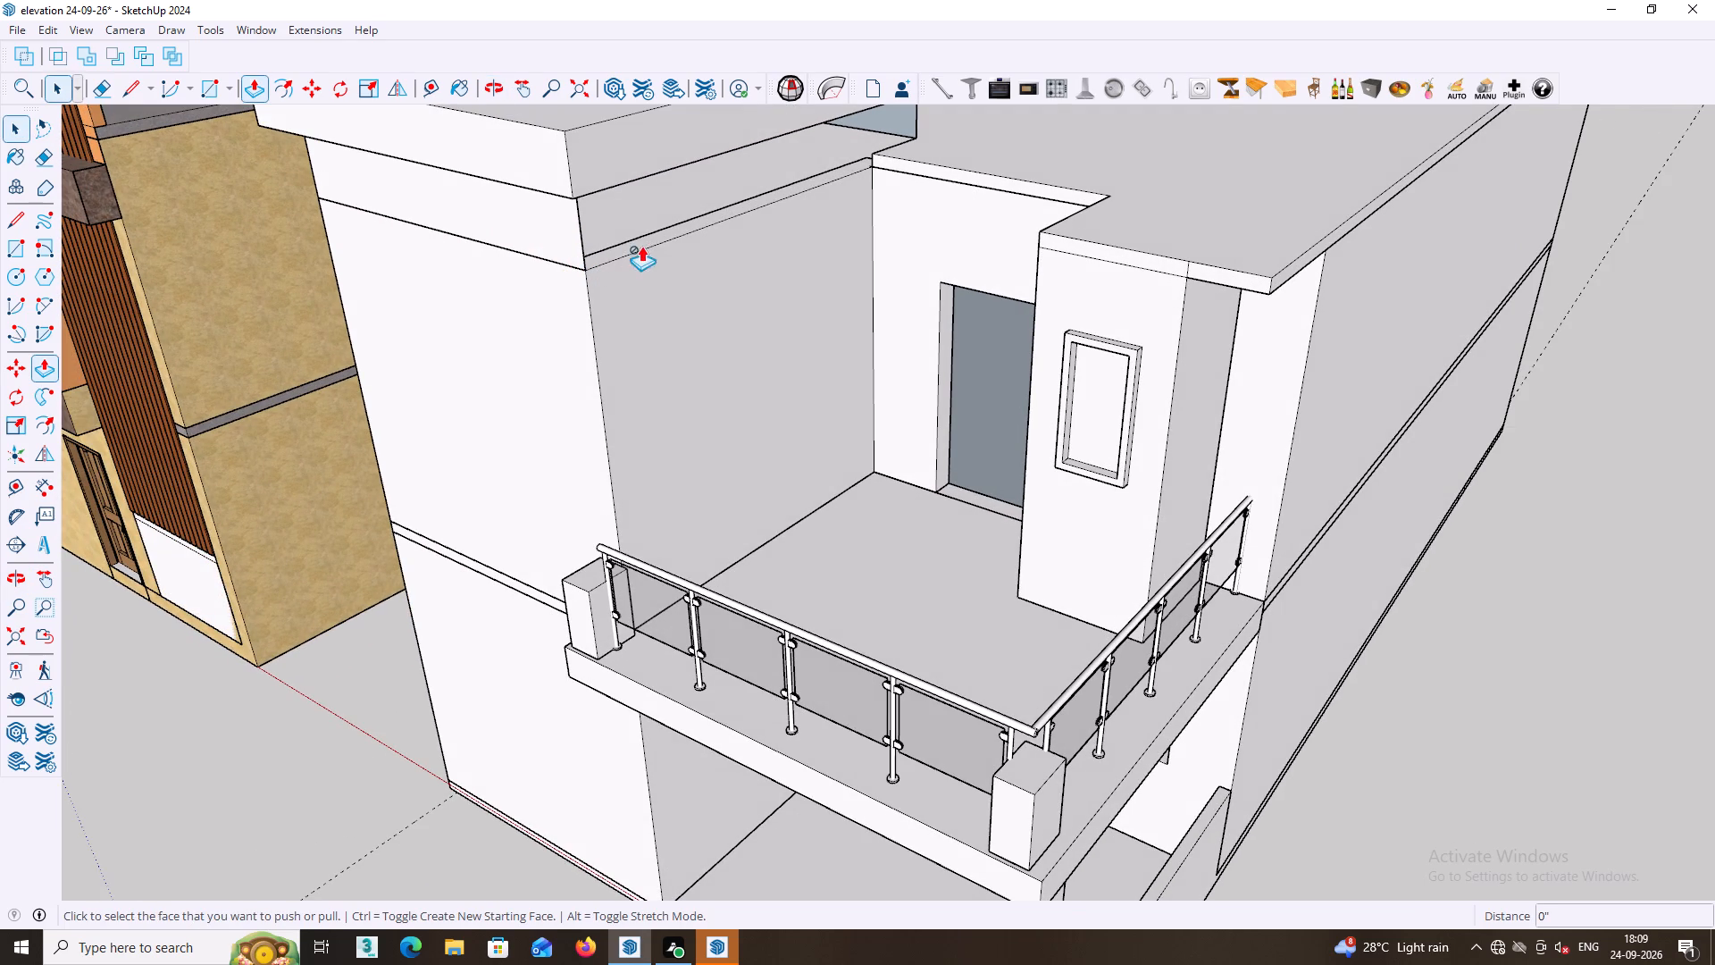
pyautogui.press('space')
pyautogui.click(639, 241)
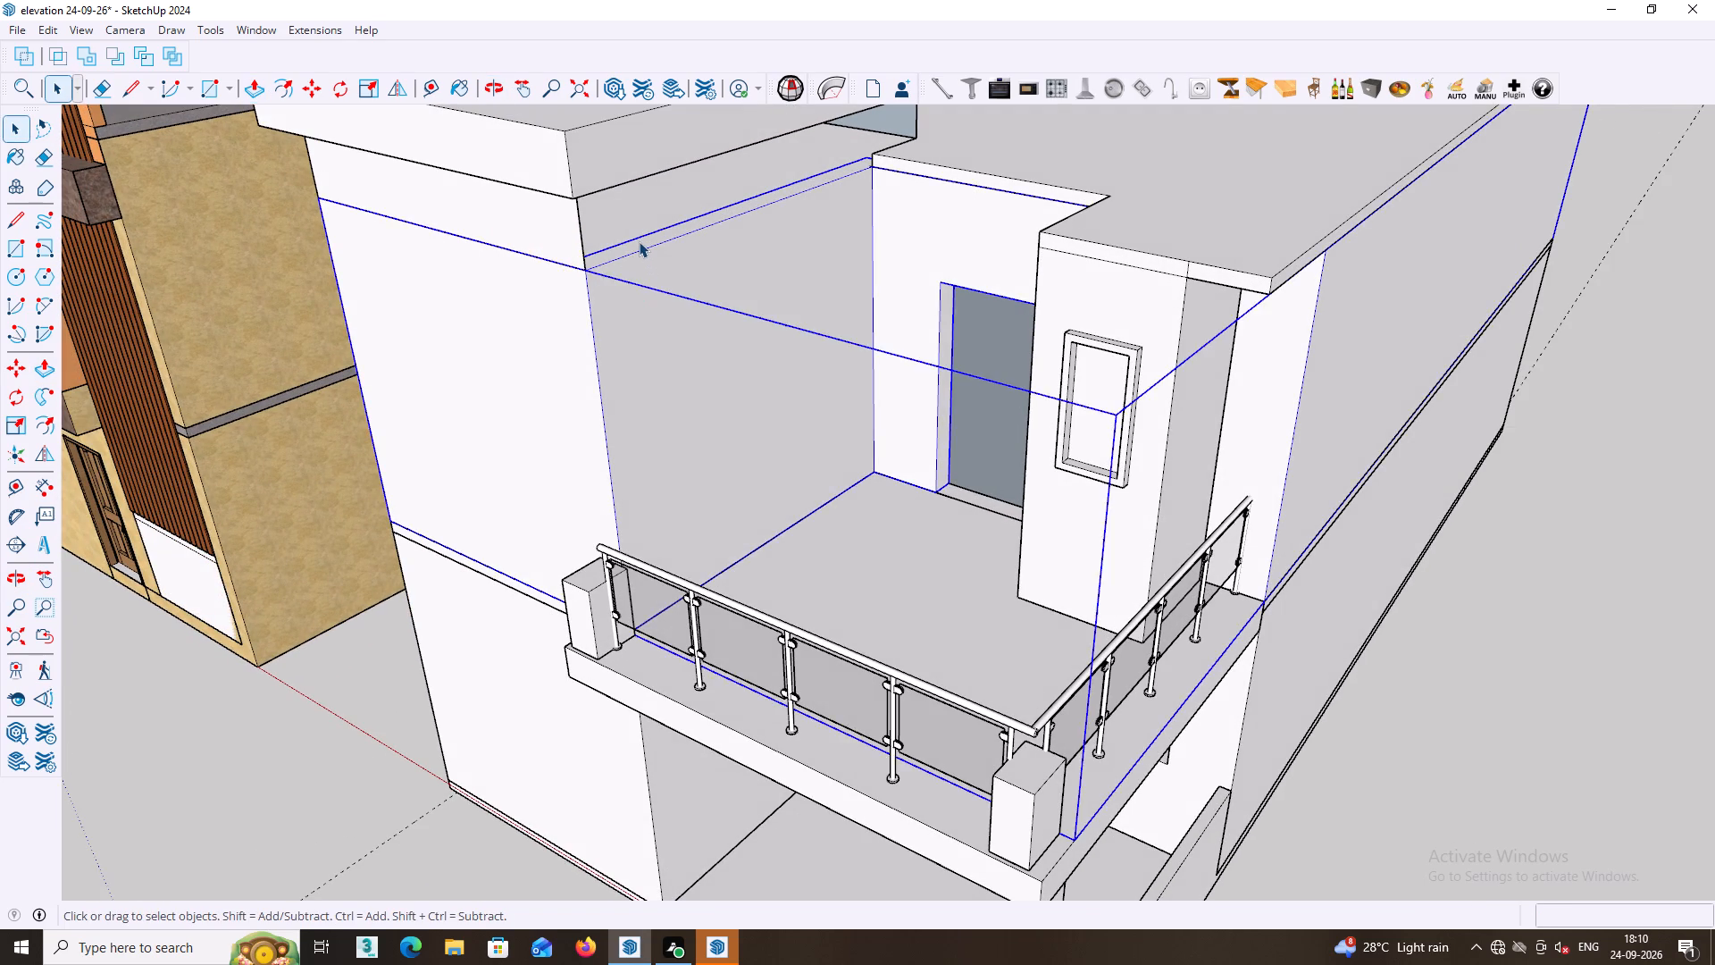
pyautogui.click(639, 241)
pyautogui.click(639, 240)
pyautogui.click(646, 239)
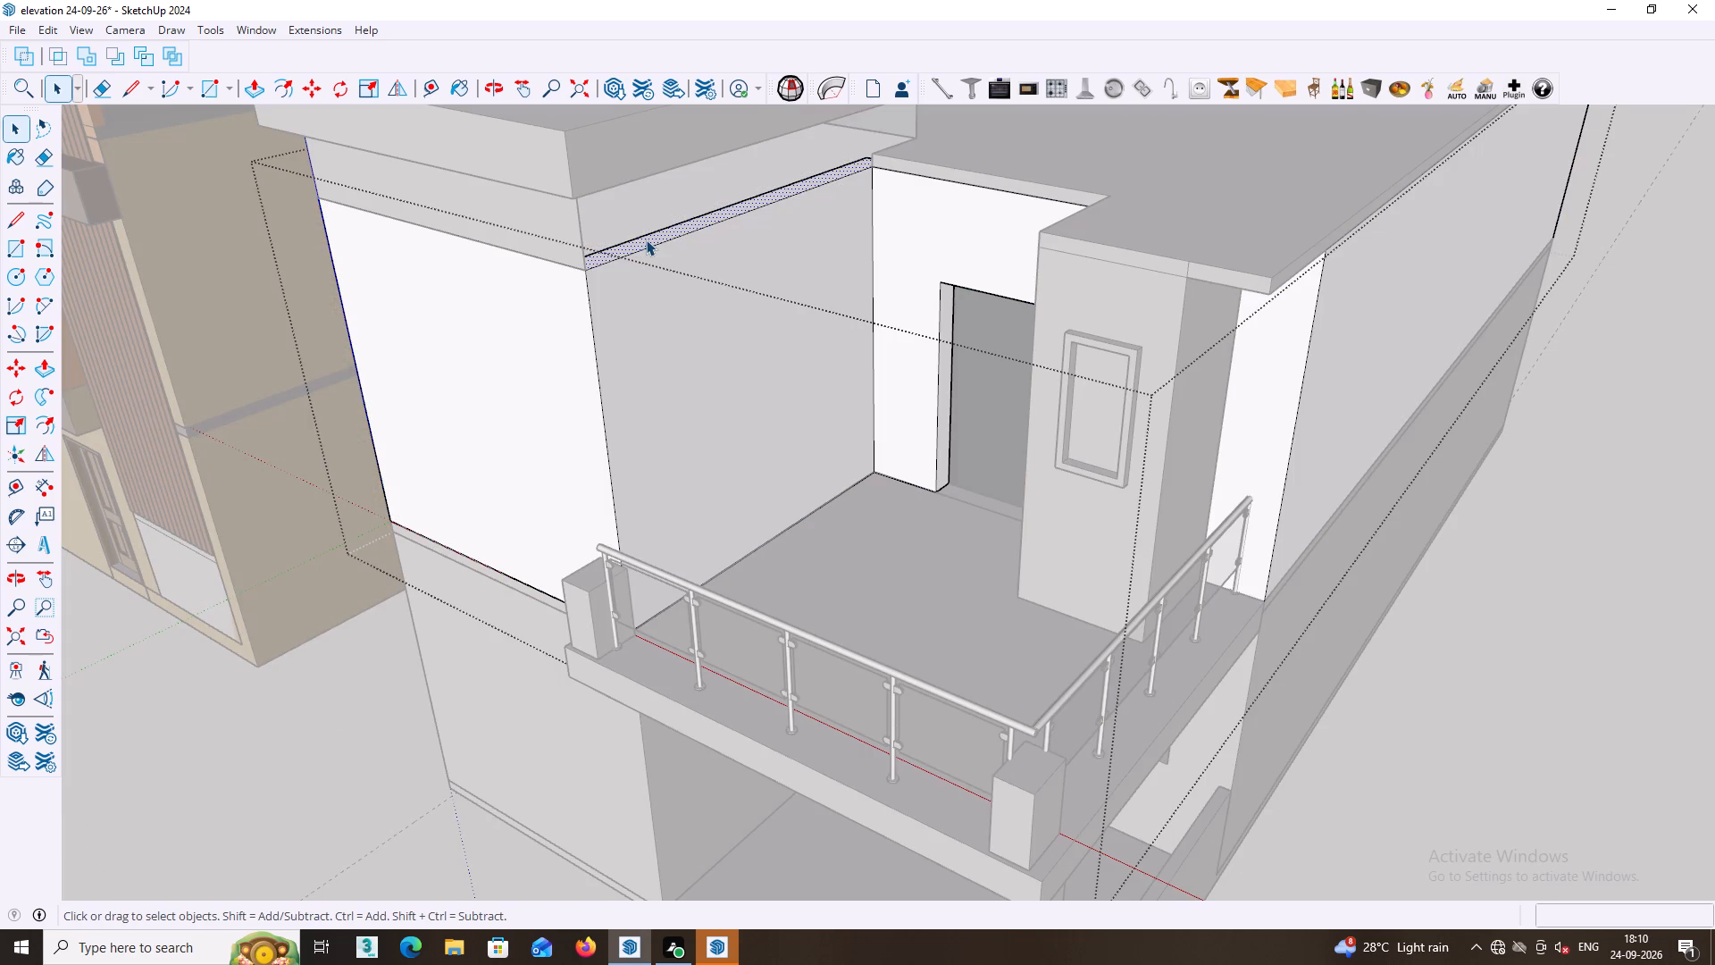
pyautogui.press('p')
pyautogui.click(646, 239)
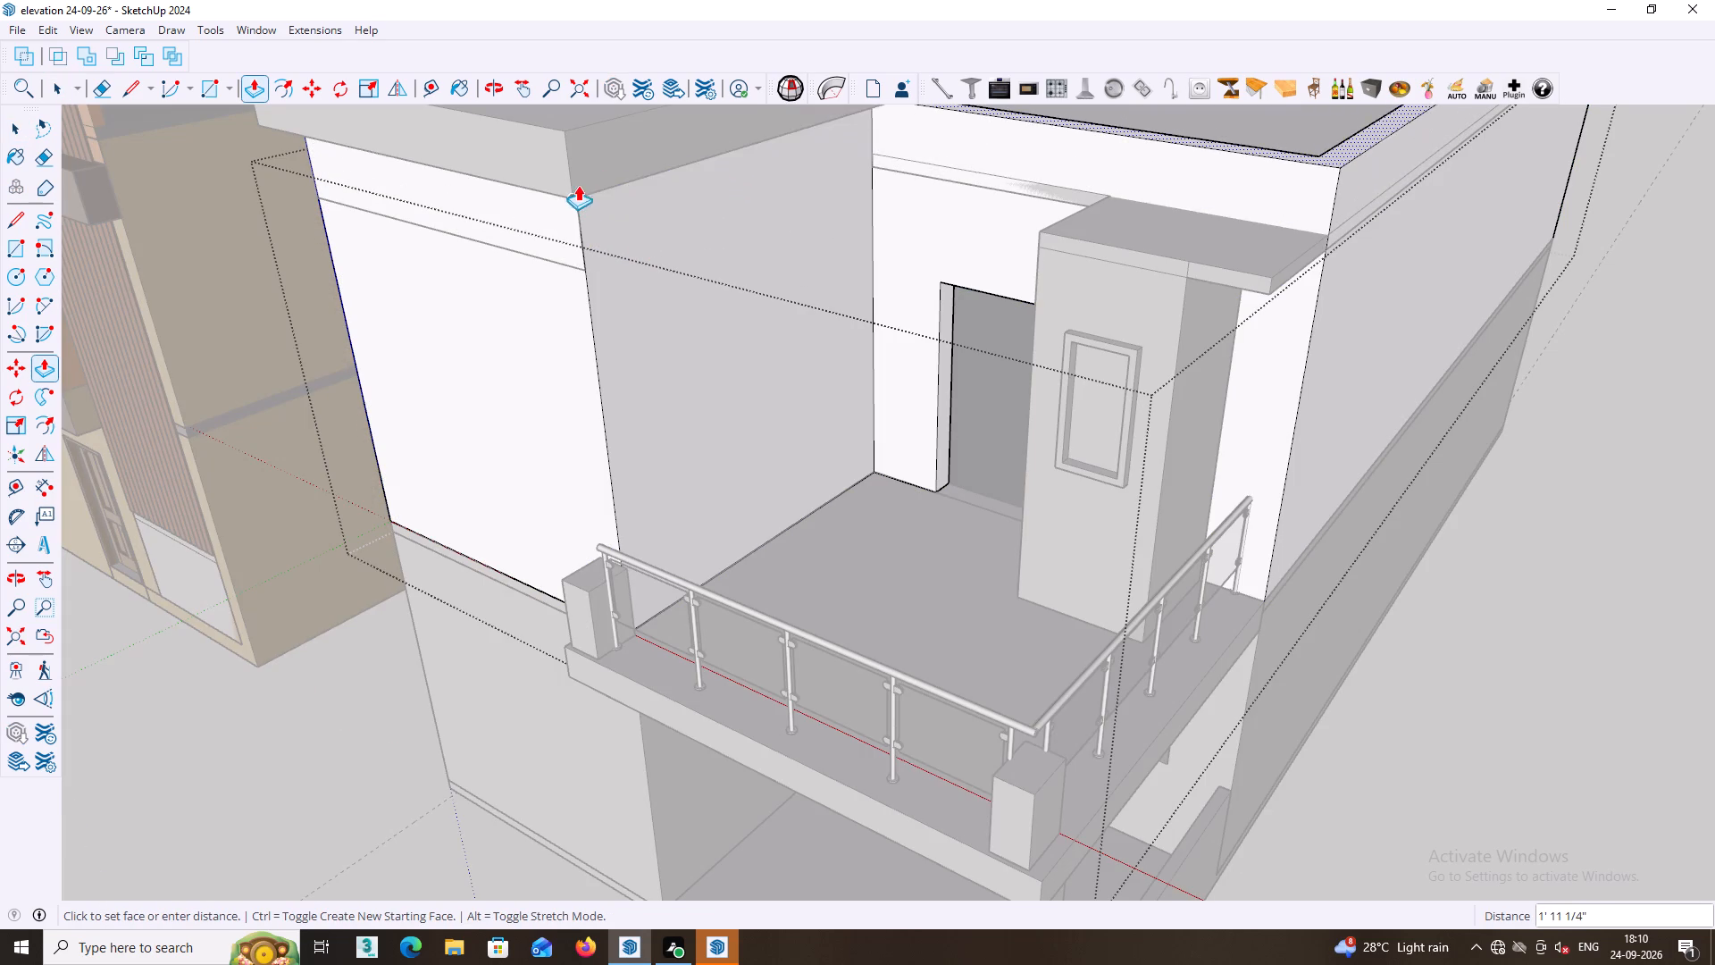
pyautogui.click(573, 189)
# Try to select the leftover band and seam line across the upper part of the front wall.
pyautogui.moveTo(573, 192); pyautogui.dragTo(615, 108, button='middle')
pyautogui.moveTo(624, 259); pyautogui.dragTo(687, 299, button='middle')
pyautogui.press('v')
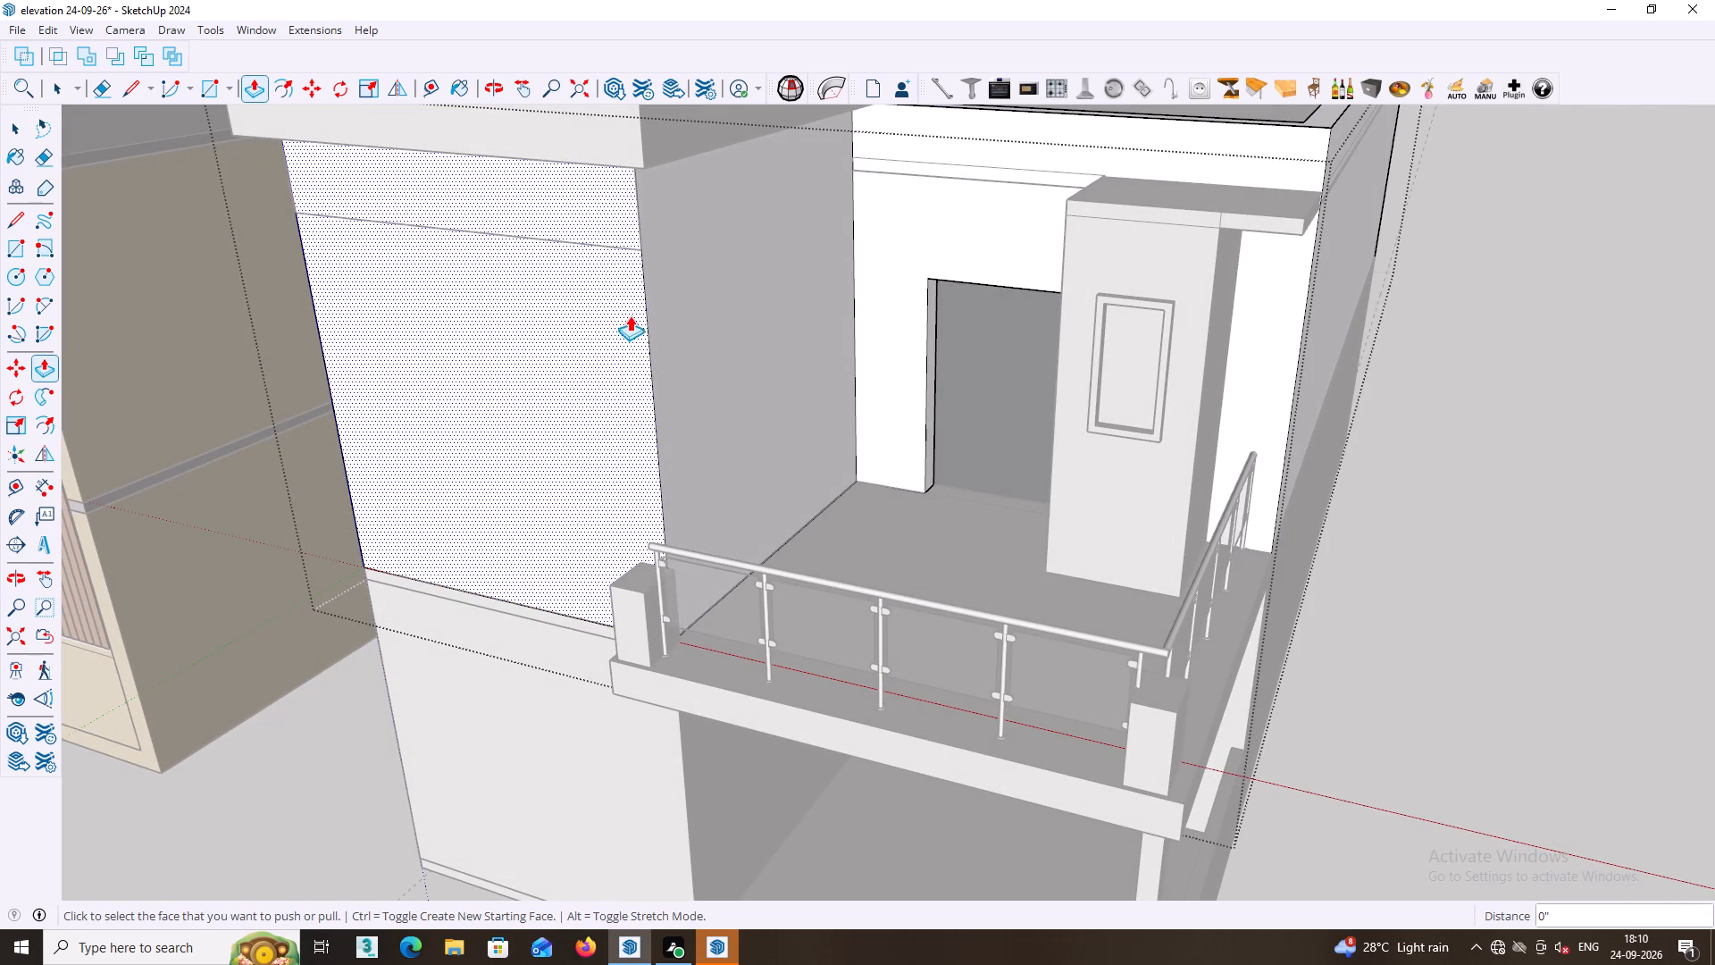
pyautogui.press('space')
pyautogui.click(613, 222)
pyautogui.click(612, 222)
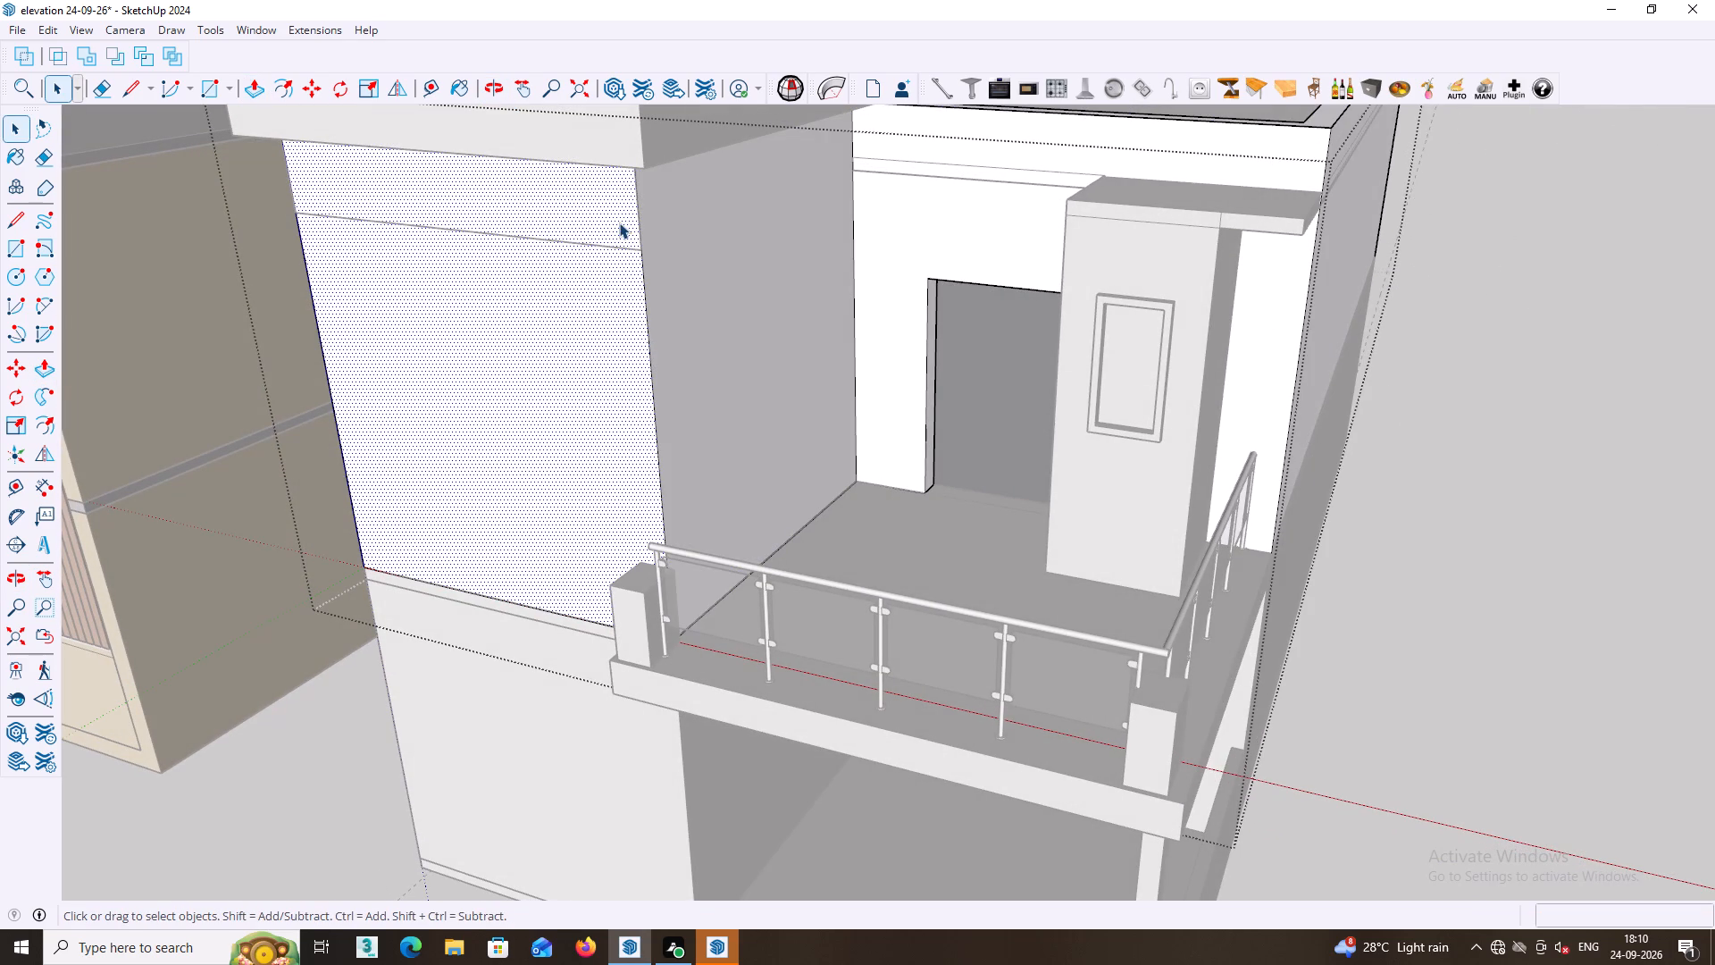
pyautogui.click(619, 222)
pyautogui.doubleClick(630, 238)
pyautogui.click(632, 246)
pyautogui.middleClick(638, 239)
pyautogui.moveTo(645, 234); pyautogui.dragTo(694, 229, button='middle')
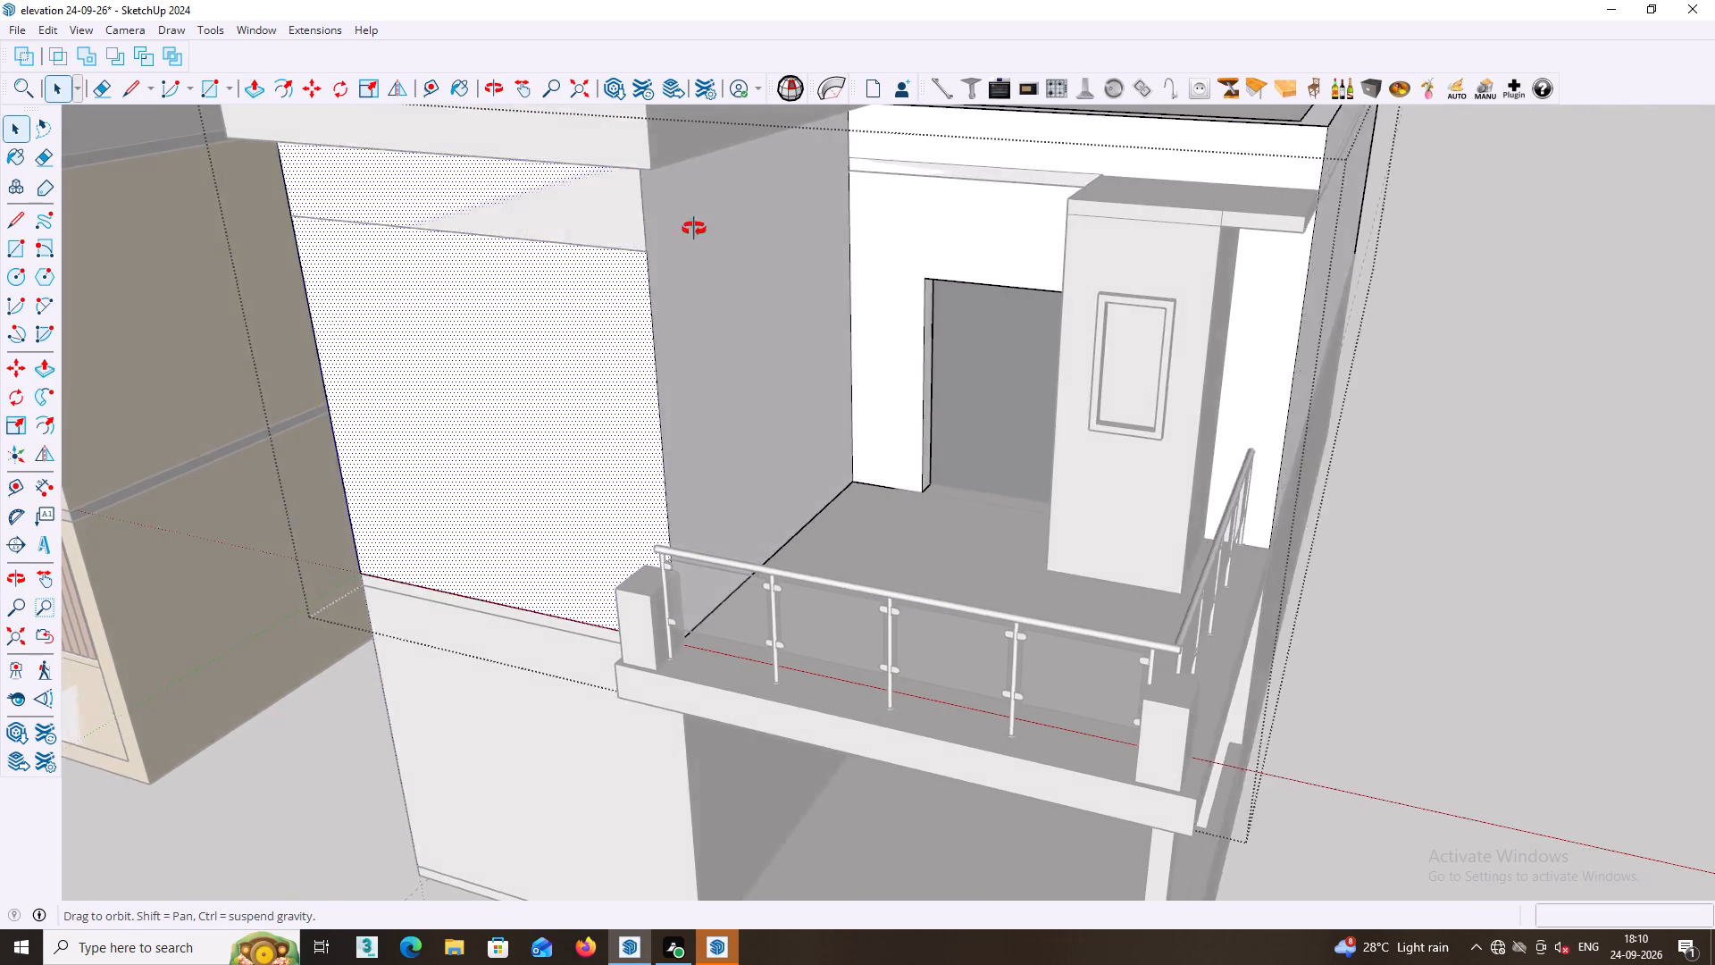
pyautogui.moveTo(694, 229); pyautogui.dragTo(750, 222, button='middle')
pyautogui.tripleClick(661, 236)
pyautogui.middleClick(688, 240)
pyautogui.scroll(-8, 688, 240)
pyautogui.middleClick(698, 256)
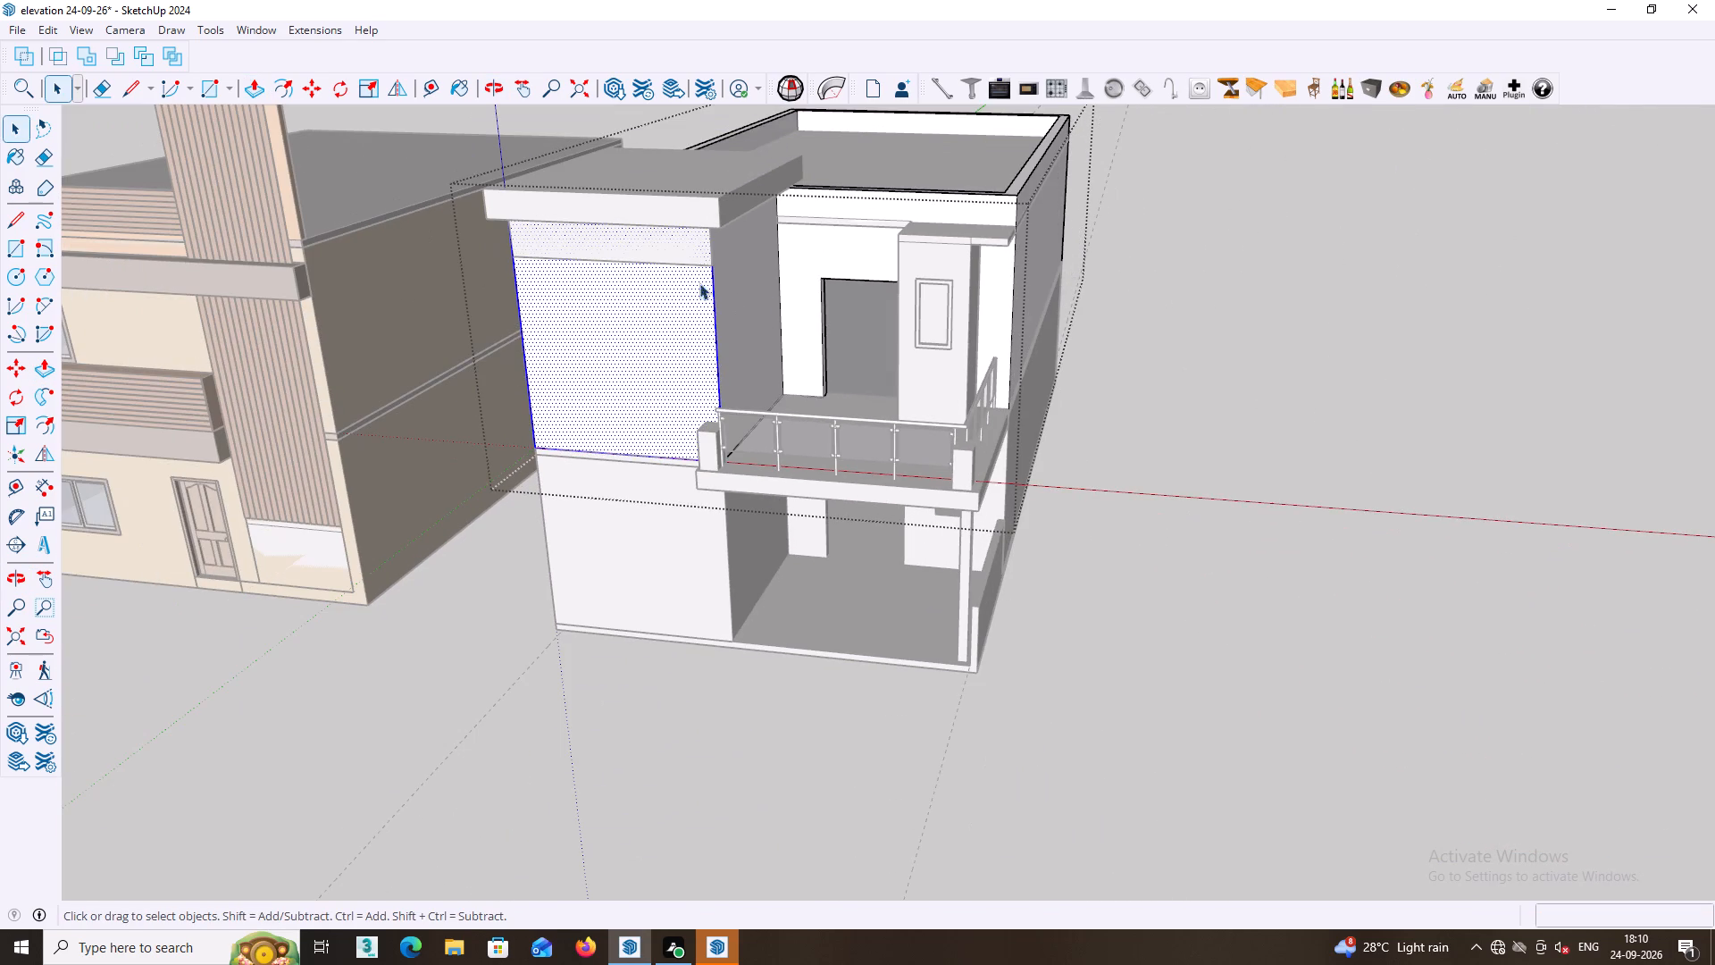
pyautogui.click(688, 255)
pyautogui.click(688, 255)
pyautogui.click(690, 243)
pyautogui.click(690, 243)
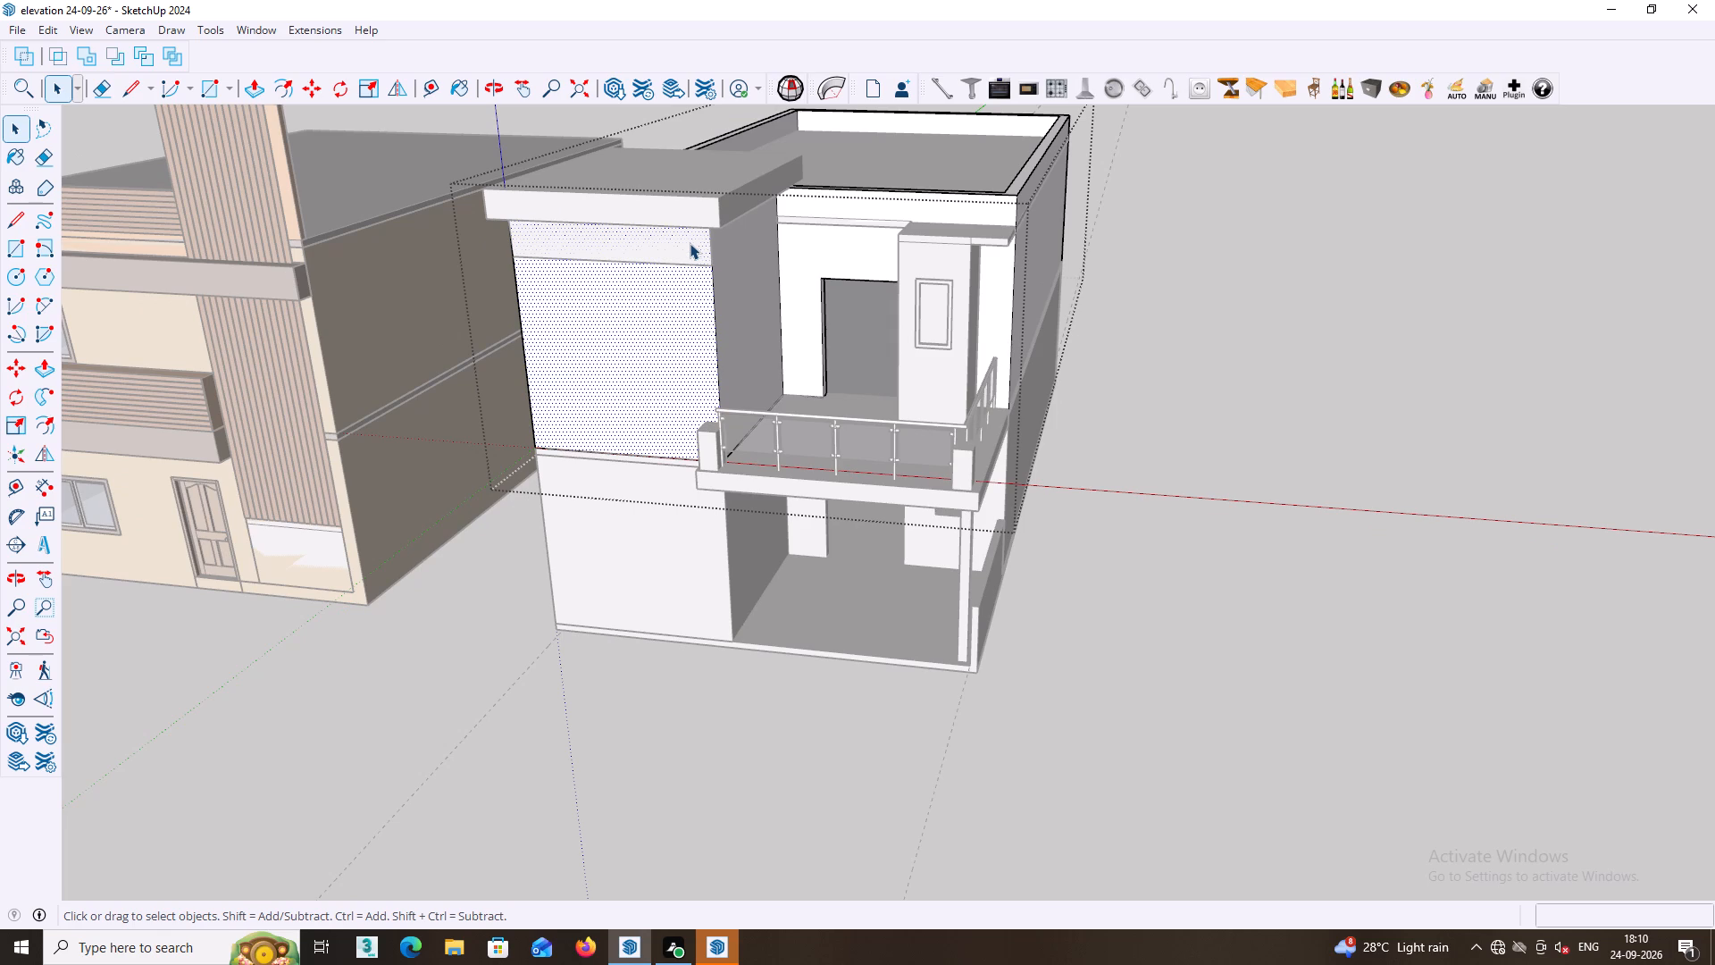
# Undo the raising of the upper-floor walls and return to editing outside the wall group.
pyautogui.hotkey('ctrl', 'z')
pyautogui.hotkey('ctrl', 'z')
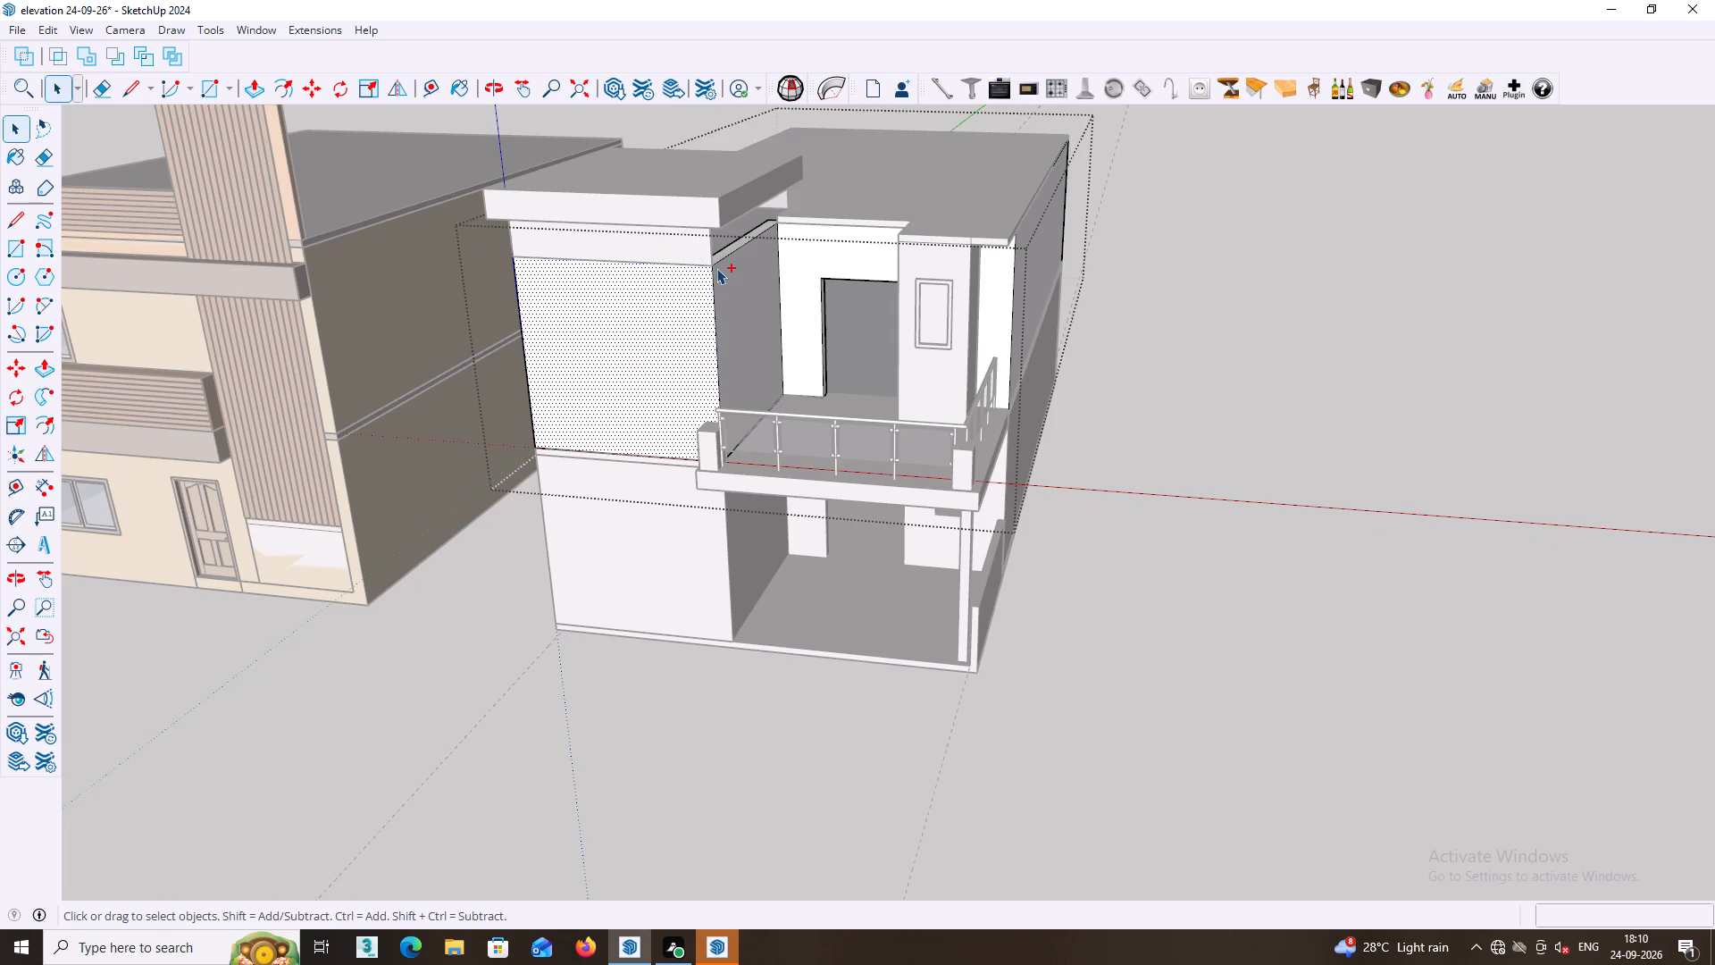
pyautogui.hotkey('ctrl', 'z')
# Delete the raised block's front face beneath the cap and its vertical corner edge beside the balcony.
pyautogui.click(705, 255)
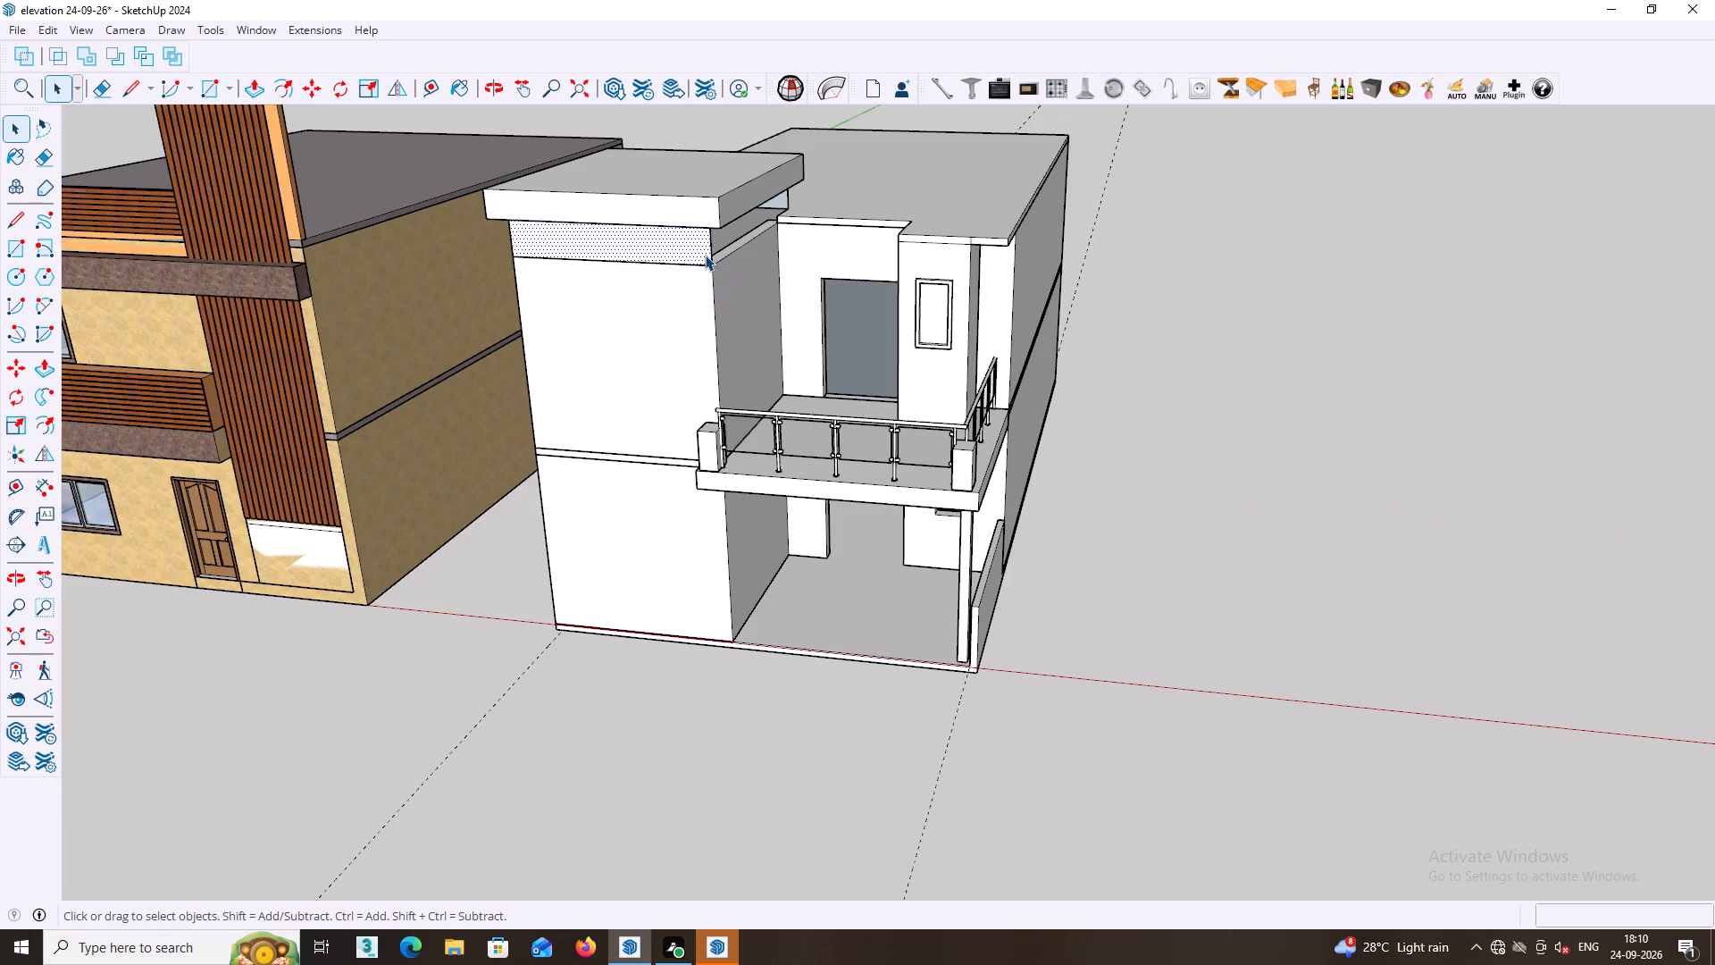
pyautogui.press('Delete')
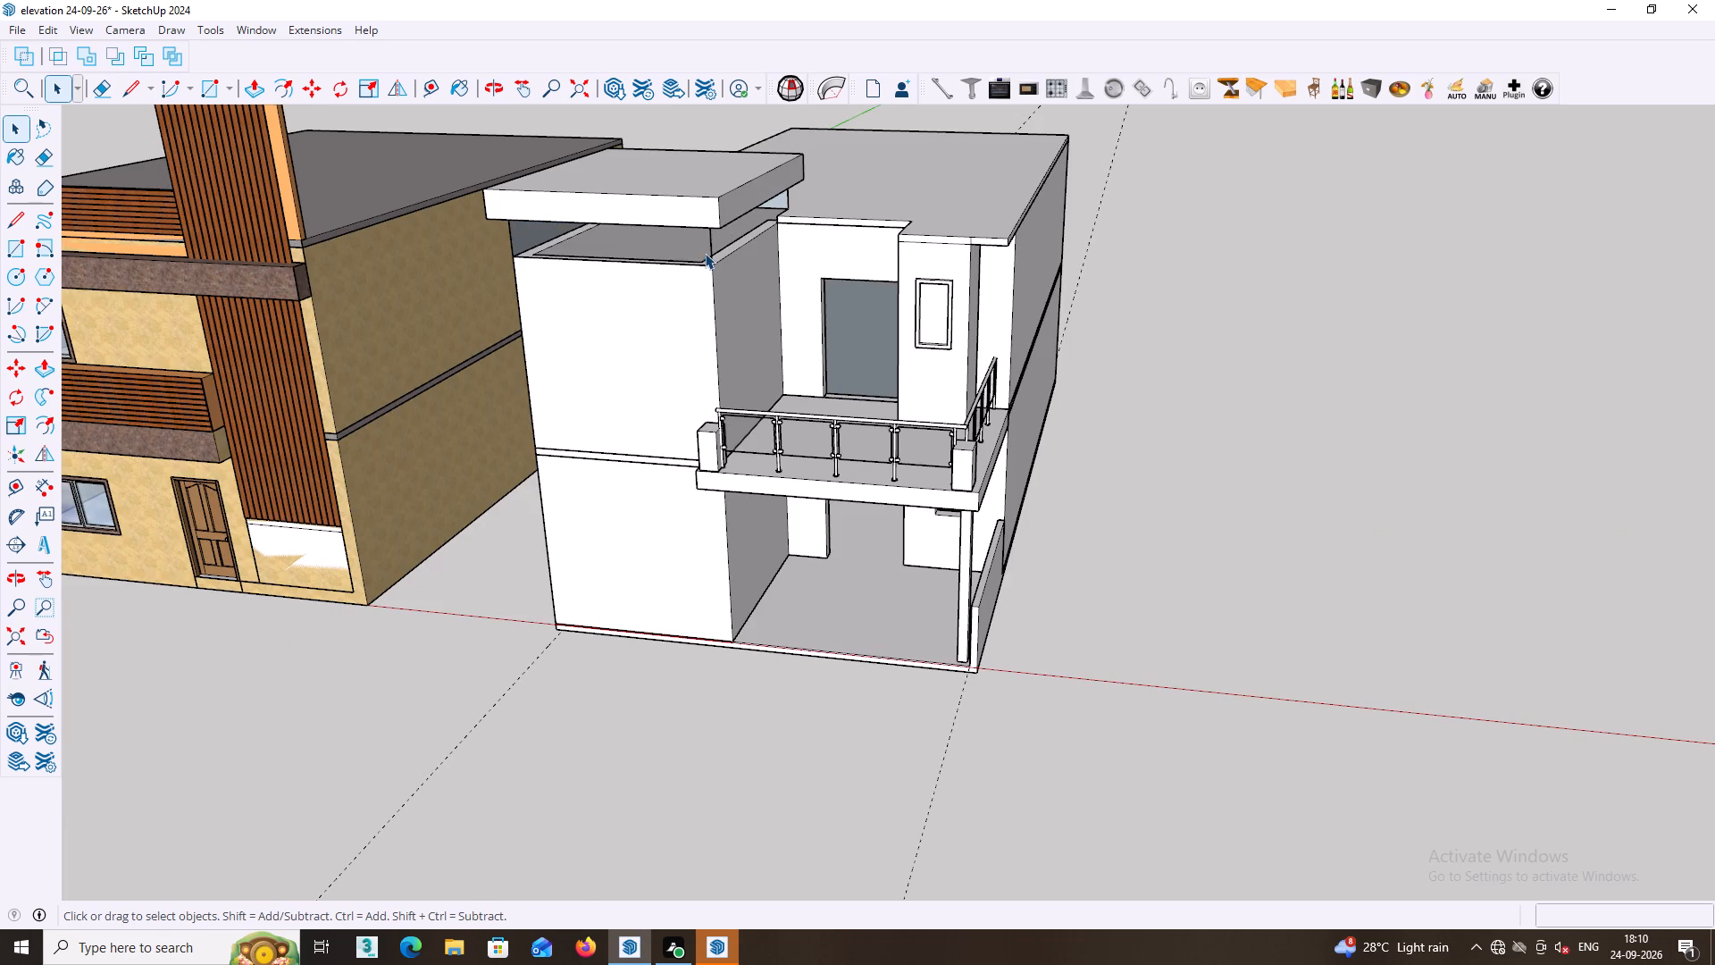
pyautogui.moveTo(705, 253); pyautogui.dragTo(762, 254, button='middle')
pyautogui.moveTo(739, 248); pyautogui.dragTo(724, 214, button='middle')
pyautogui.scroll(2, 736, 214)
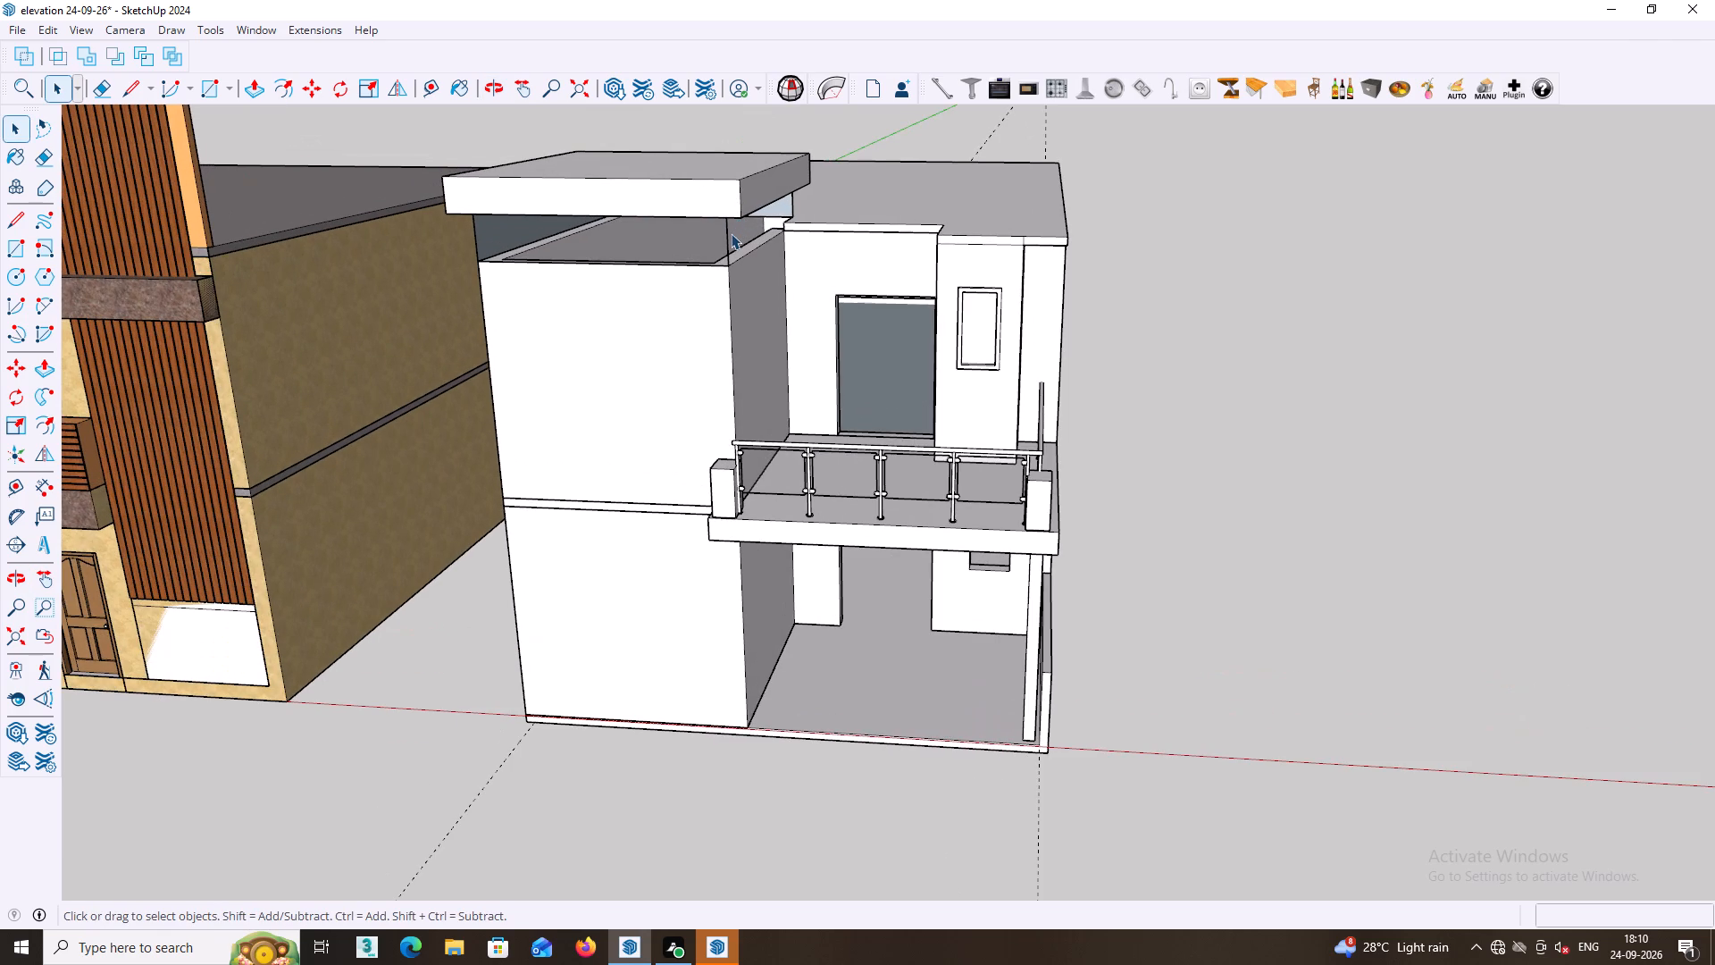
pyautogui.click(727, 241)
pyautogui.press('Delete')
# Delete the raised block's side face towards the finished house and the vertical edge at its front corner.
pyautogui.moveTo(722, 258); pyautogui.dragTo(1132, 280, button='middle')
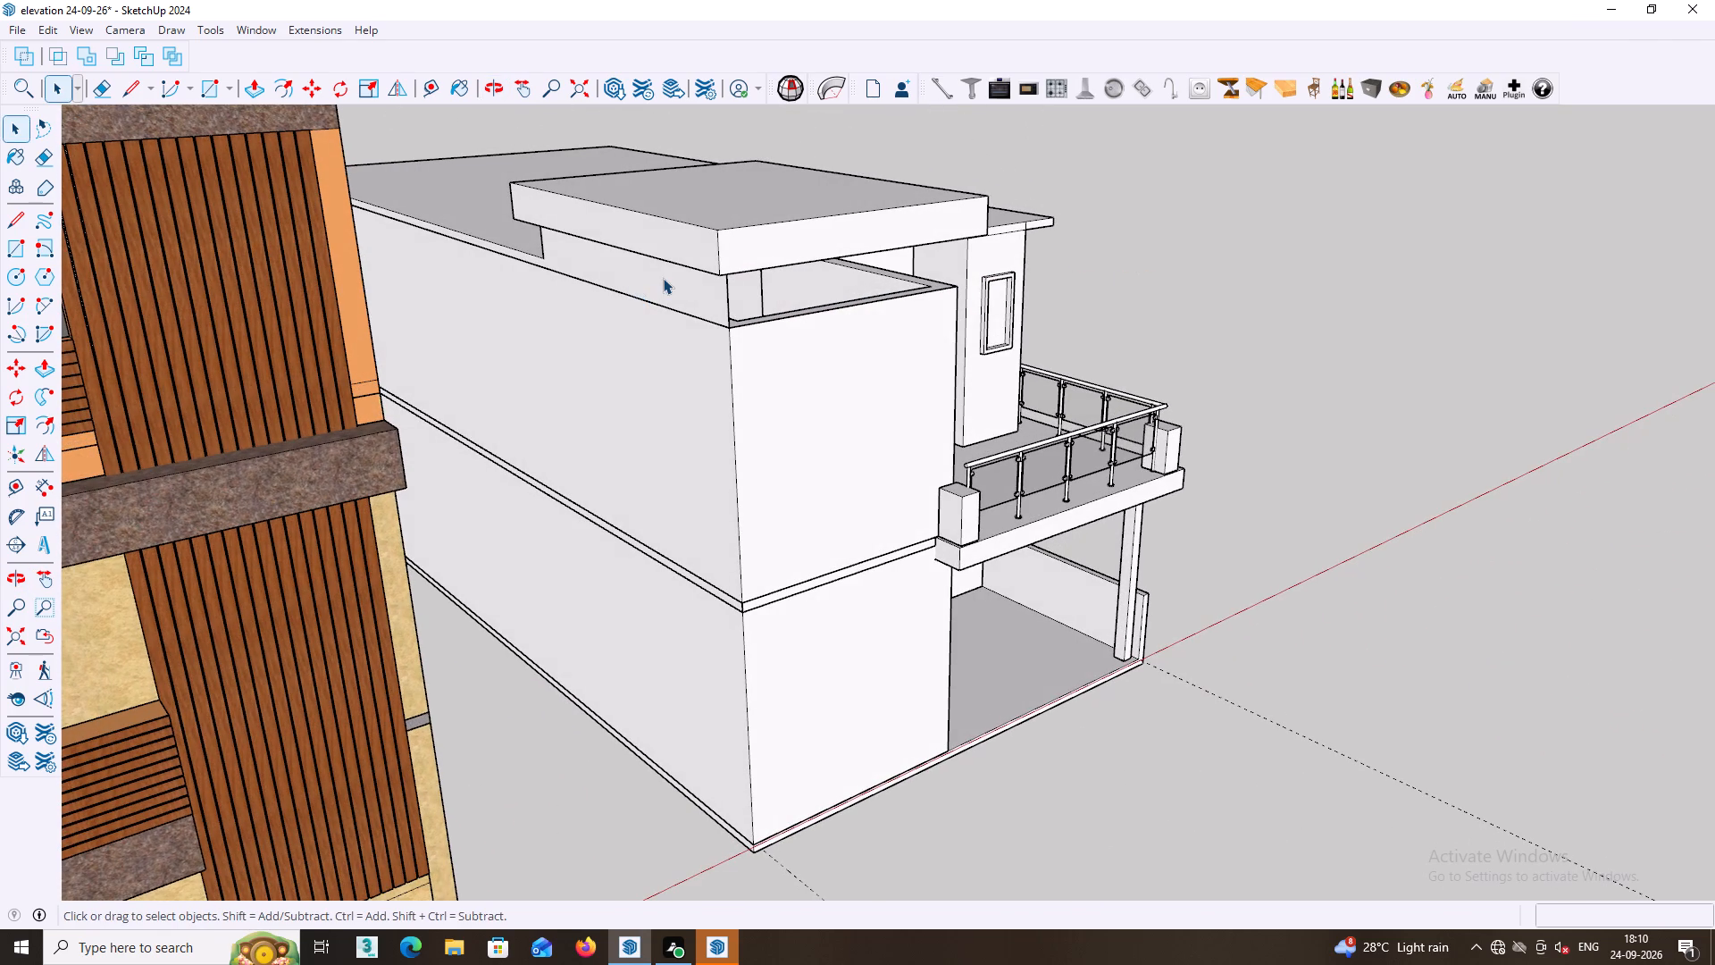
pyautogui.click(663, 278)
pyautogui.press('Delete')
pyautogui.moveTo(663, 281); pyautogui.dragTo(677, 281, button='middle')
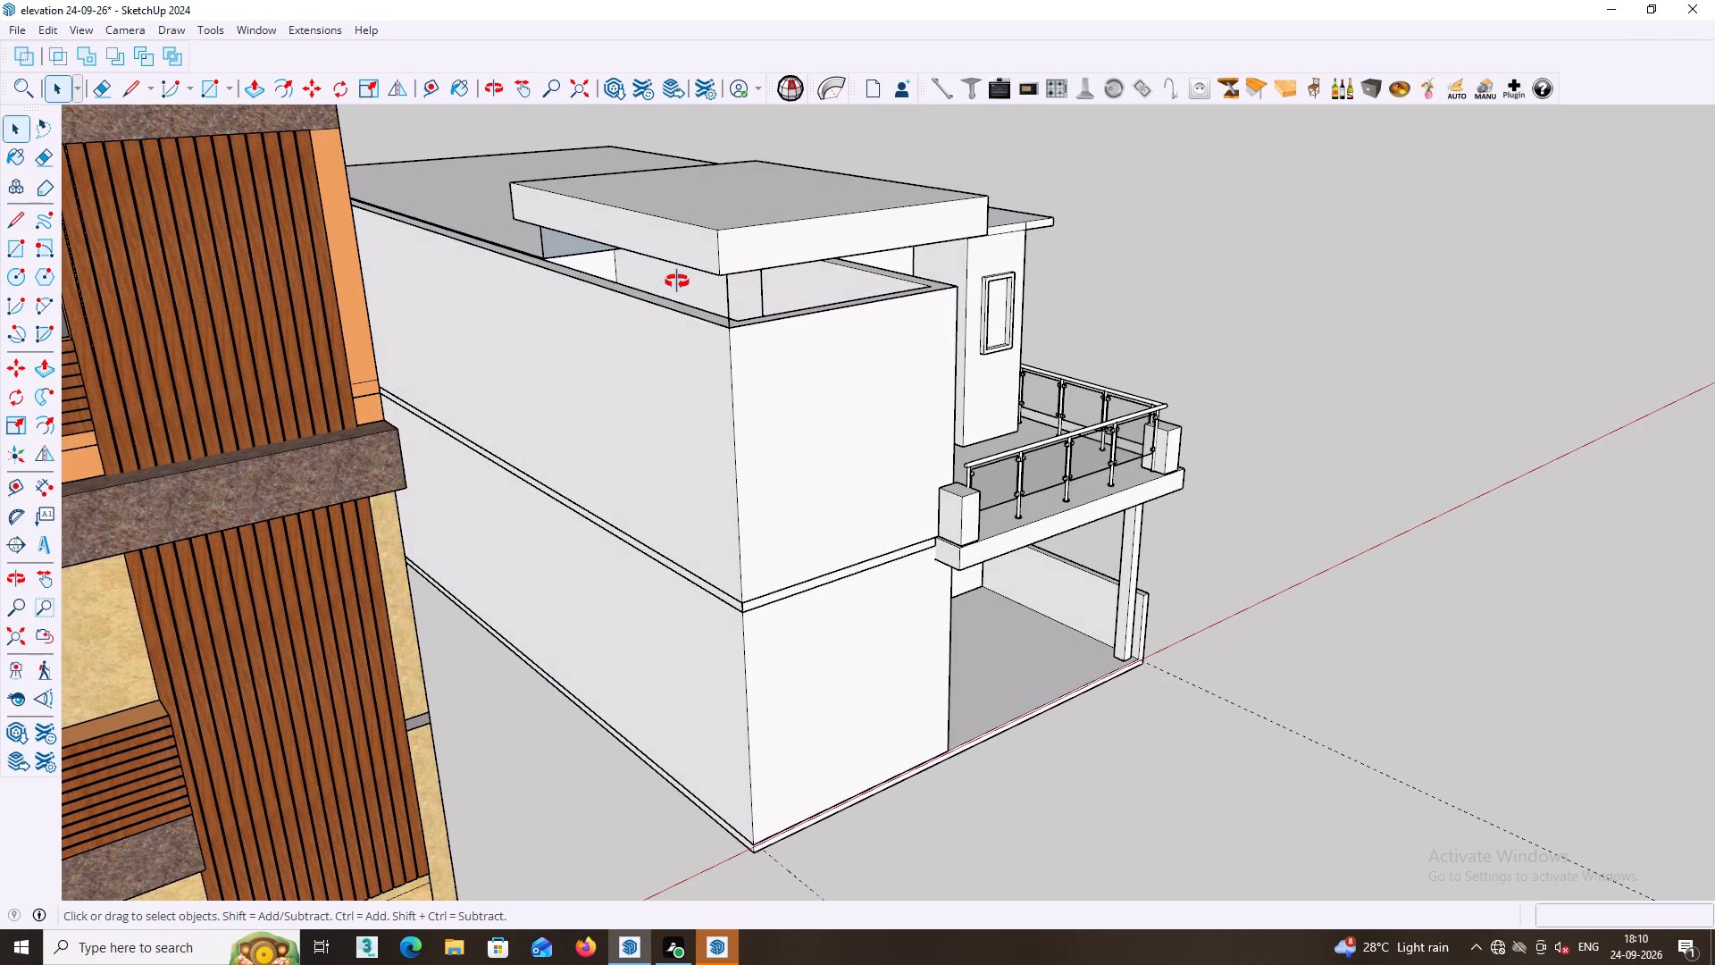
pyautogui.moveTo(677, 281); pyautogui.dragTo(792, 281, button='middle')
pyautogui.moveTo(781, 296); pyautogui.dragTo(722, 295, button='middle')
pyautogui.moveTo(783, 295); pyautogui.dragTo(615, 292, button='middle')
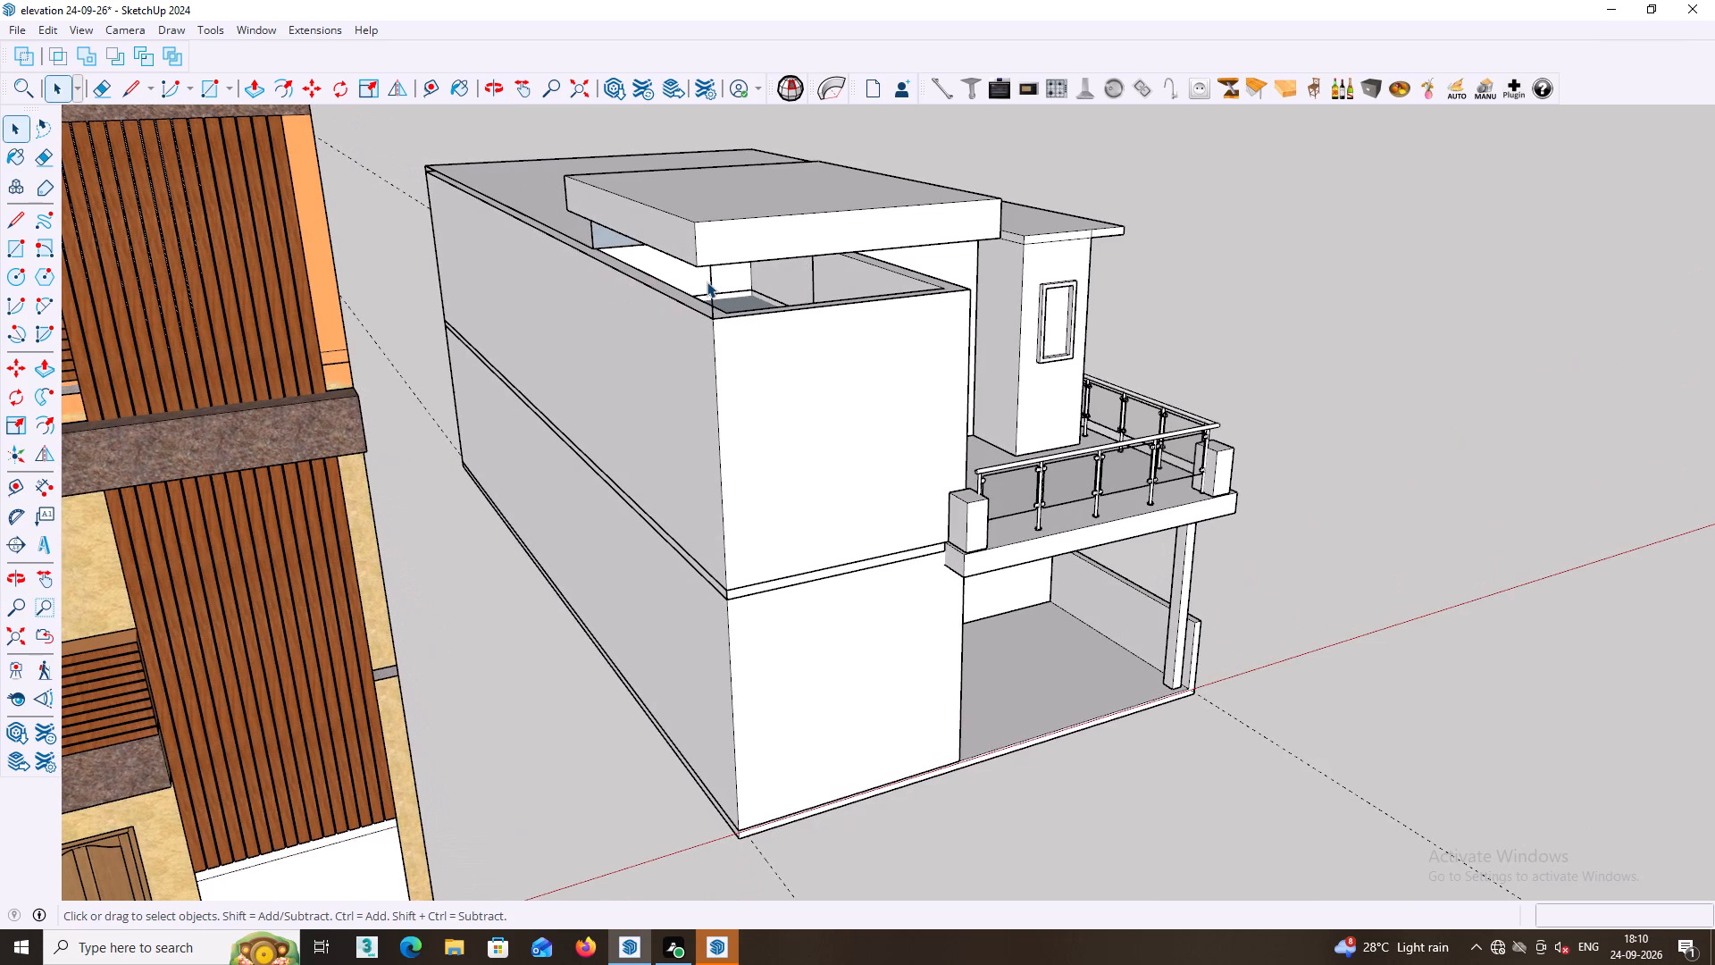
pyautogui.click(708, 281)
pyautogui.press('Delete')
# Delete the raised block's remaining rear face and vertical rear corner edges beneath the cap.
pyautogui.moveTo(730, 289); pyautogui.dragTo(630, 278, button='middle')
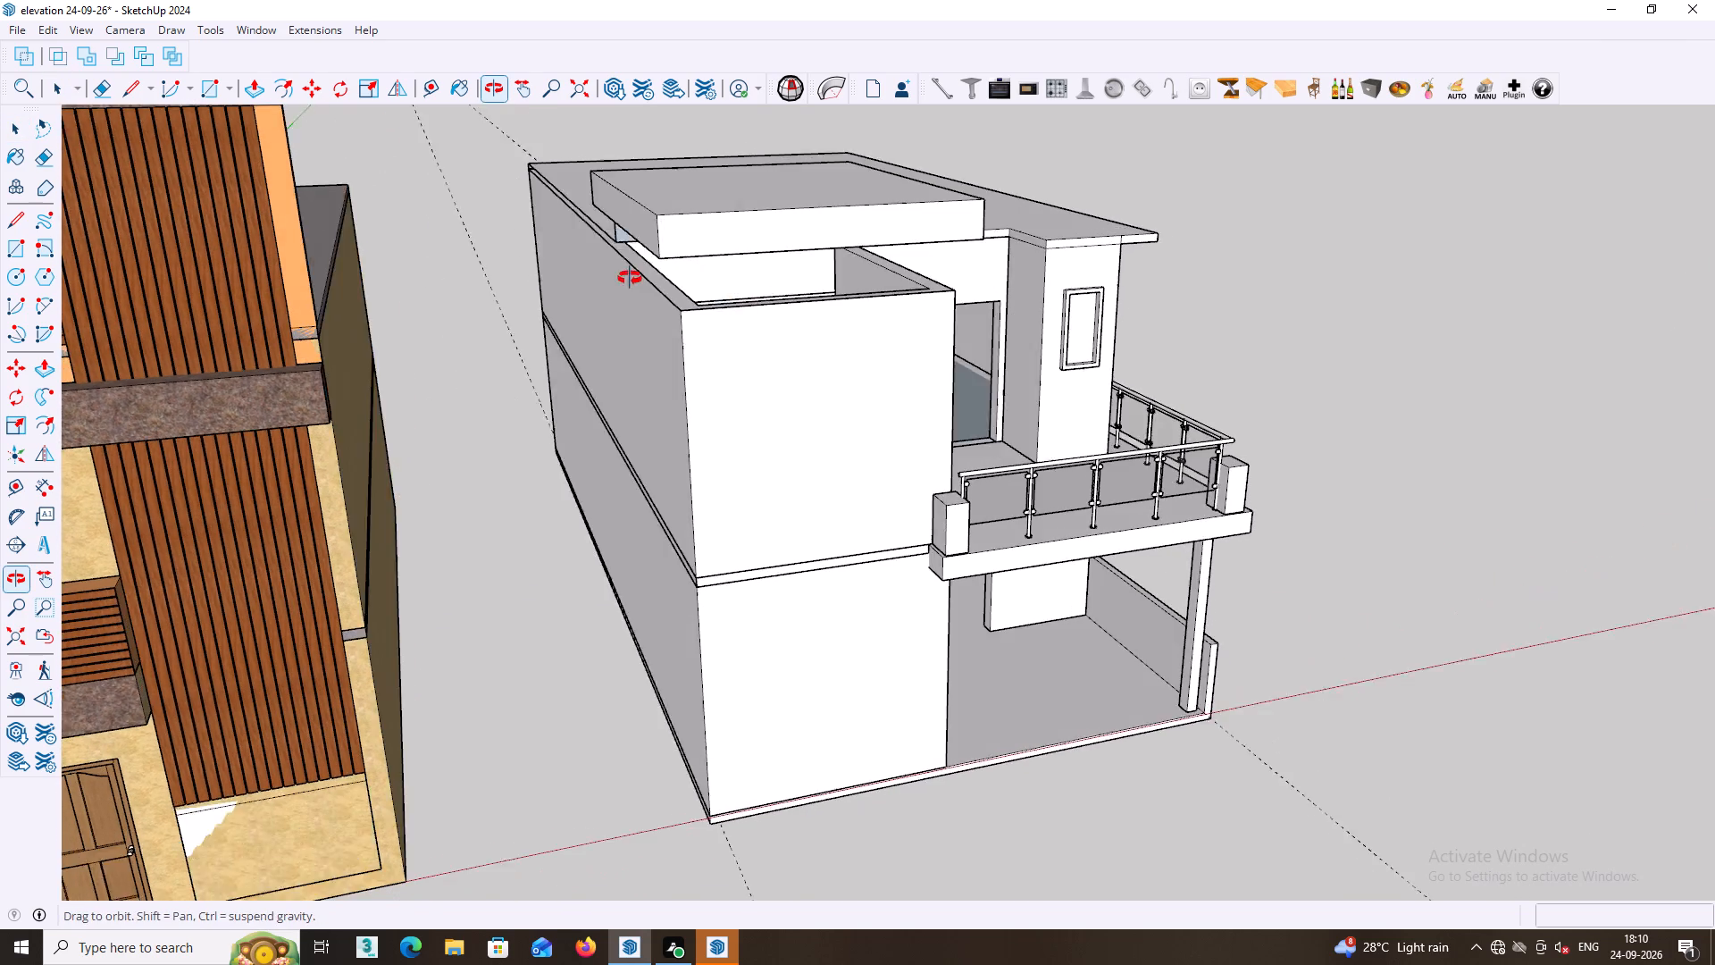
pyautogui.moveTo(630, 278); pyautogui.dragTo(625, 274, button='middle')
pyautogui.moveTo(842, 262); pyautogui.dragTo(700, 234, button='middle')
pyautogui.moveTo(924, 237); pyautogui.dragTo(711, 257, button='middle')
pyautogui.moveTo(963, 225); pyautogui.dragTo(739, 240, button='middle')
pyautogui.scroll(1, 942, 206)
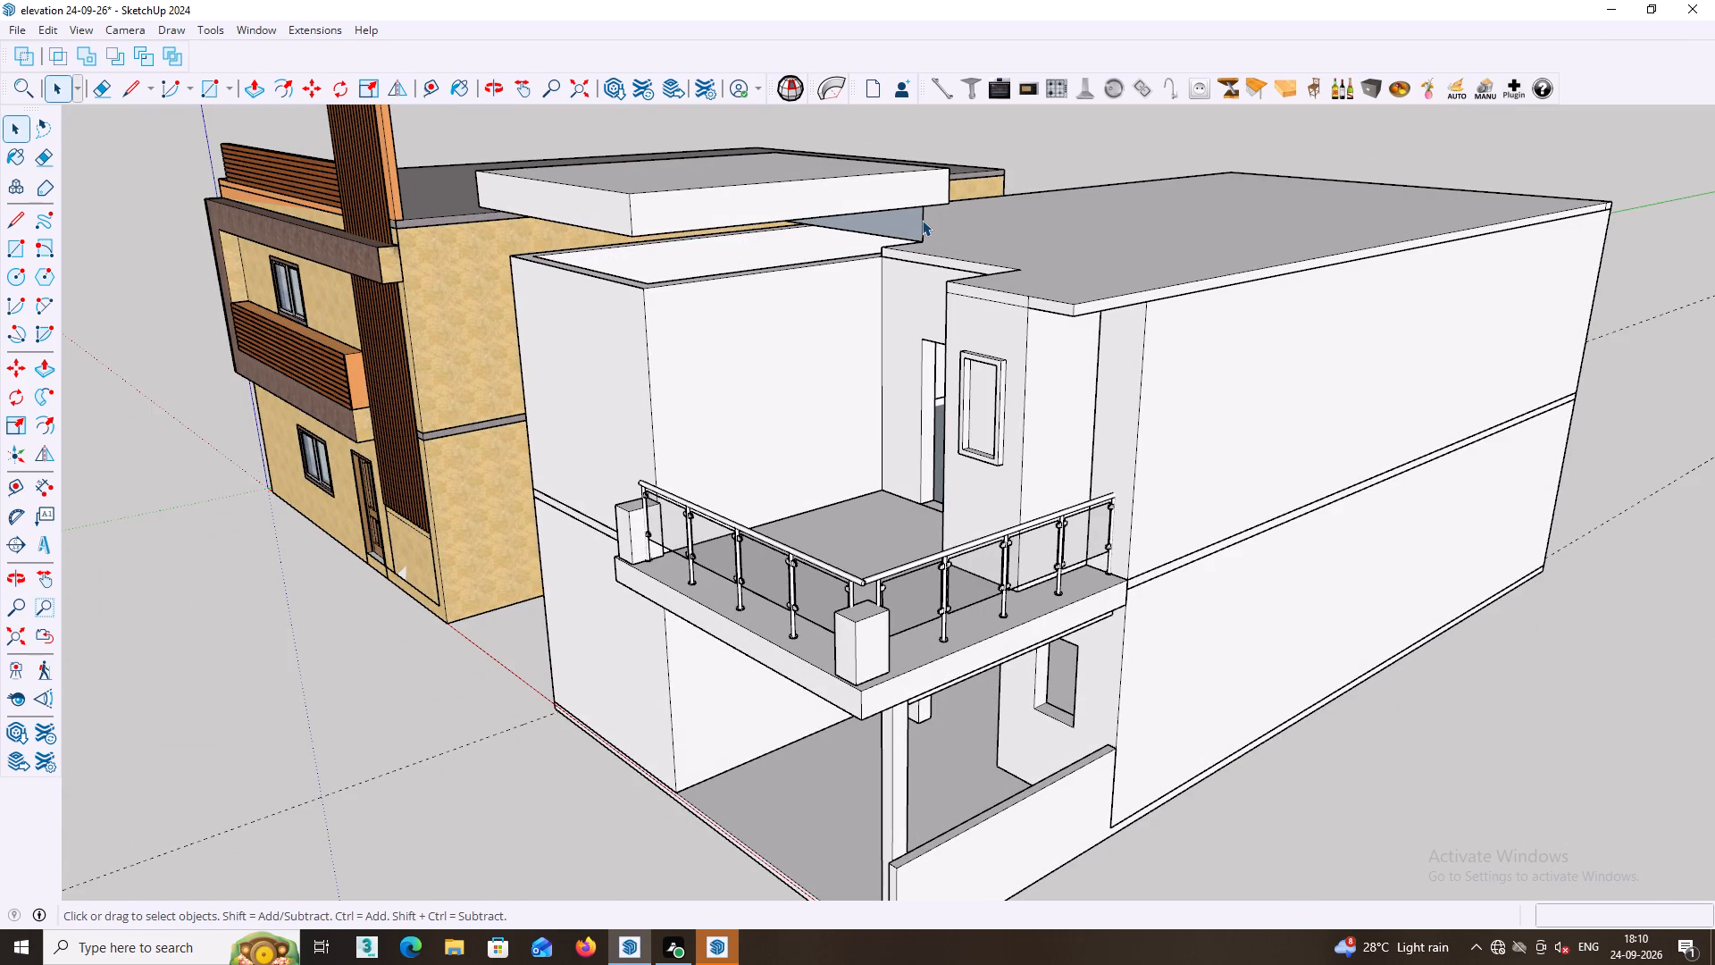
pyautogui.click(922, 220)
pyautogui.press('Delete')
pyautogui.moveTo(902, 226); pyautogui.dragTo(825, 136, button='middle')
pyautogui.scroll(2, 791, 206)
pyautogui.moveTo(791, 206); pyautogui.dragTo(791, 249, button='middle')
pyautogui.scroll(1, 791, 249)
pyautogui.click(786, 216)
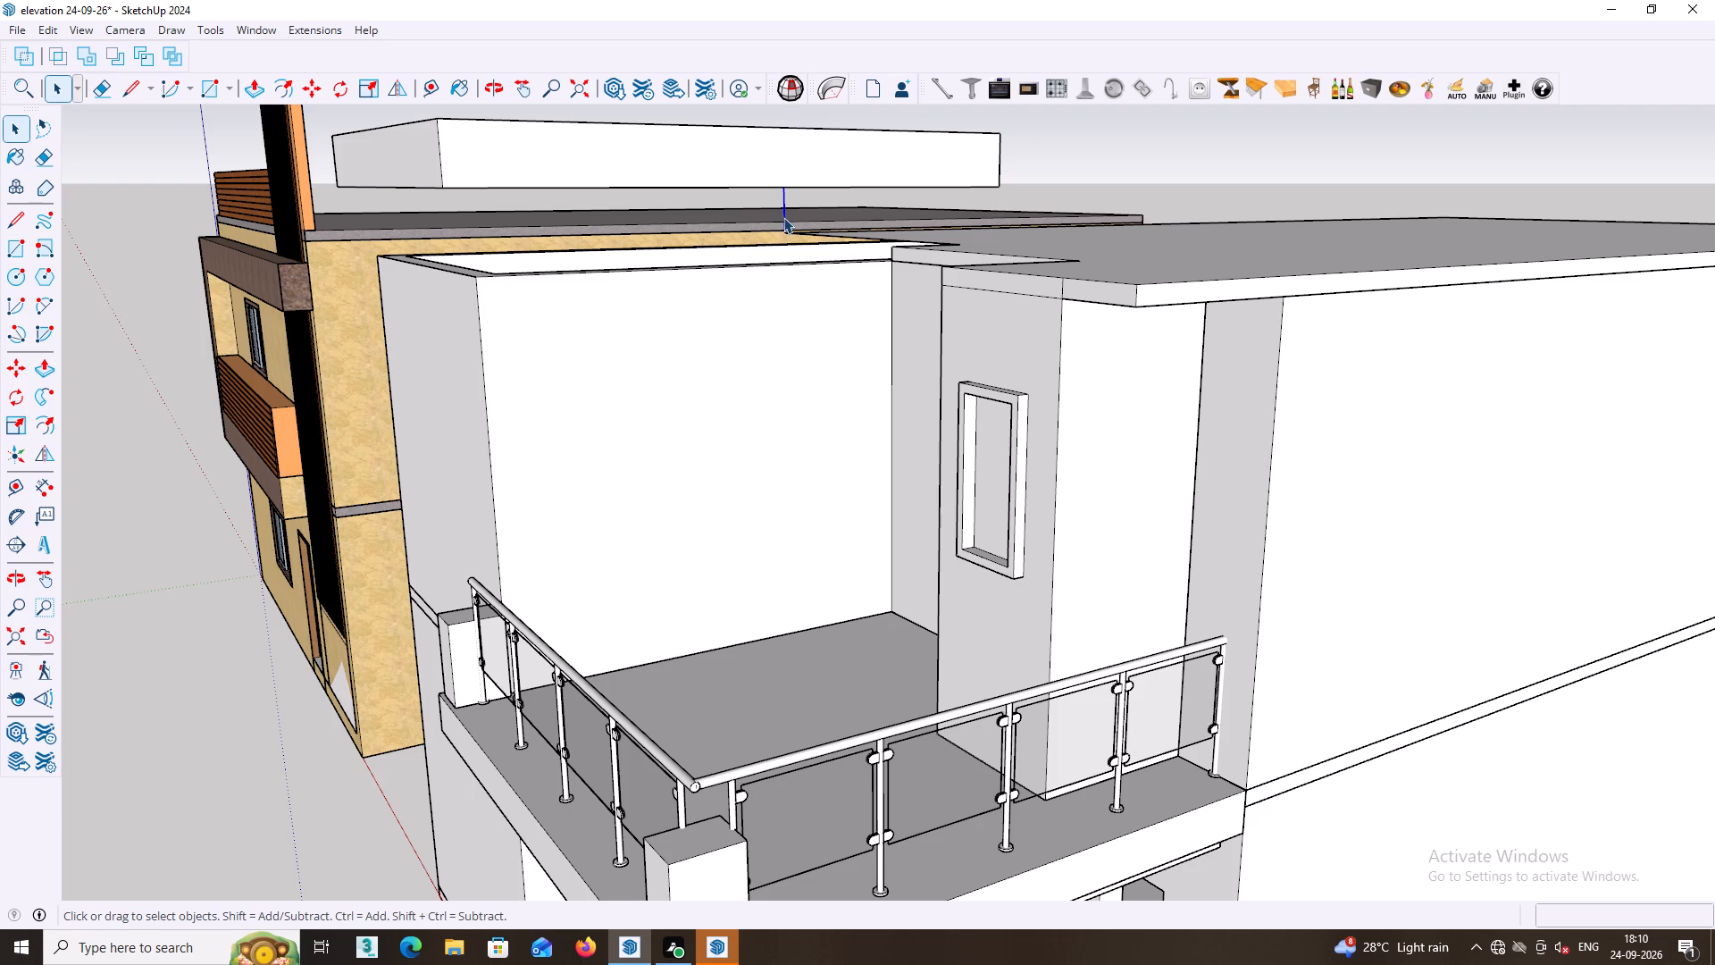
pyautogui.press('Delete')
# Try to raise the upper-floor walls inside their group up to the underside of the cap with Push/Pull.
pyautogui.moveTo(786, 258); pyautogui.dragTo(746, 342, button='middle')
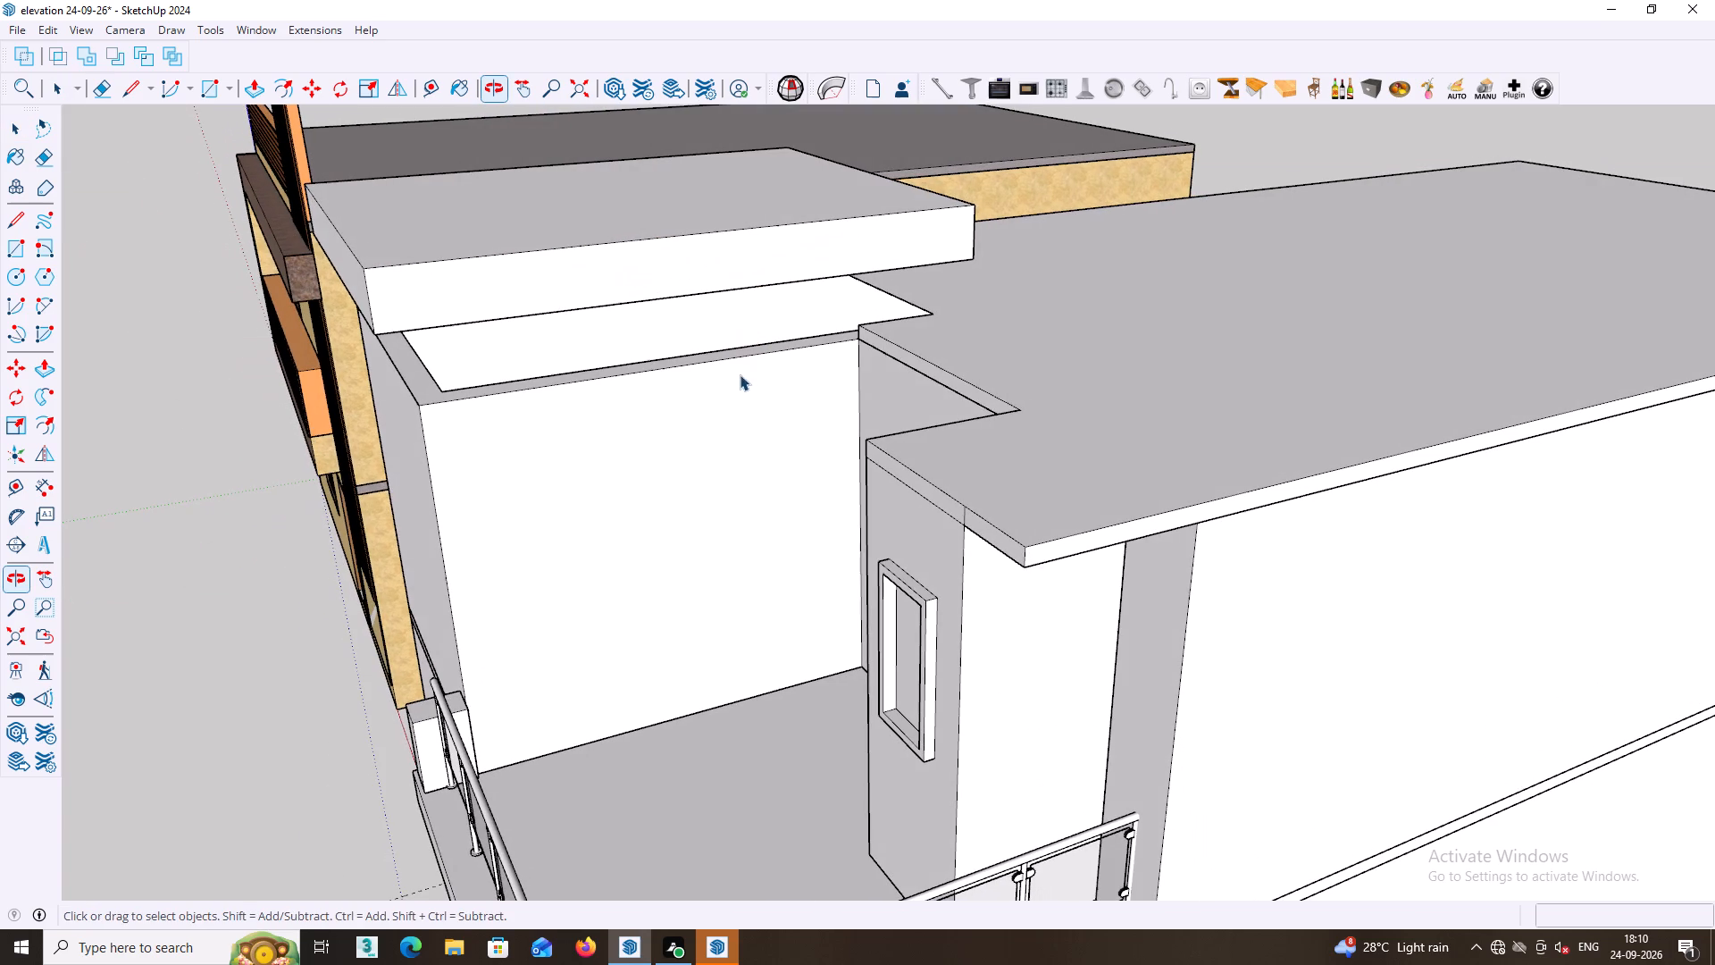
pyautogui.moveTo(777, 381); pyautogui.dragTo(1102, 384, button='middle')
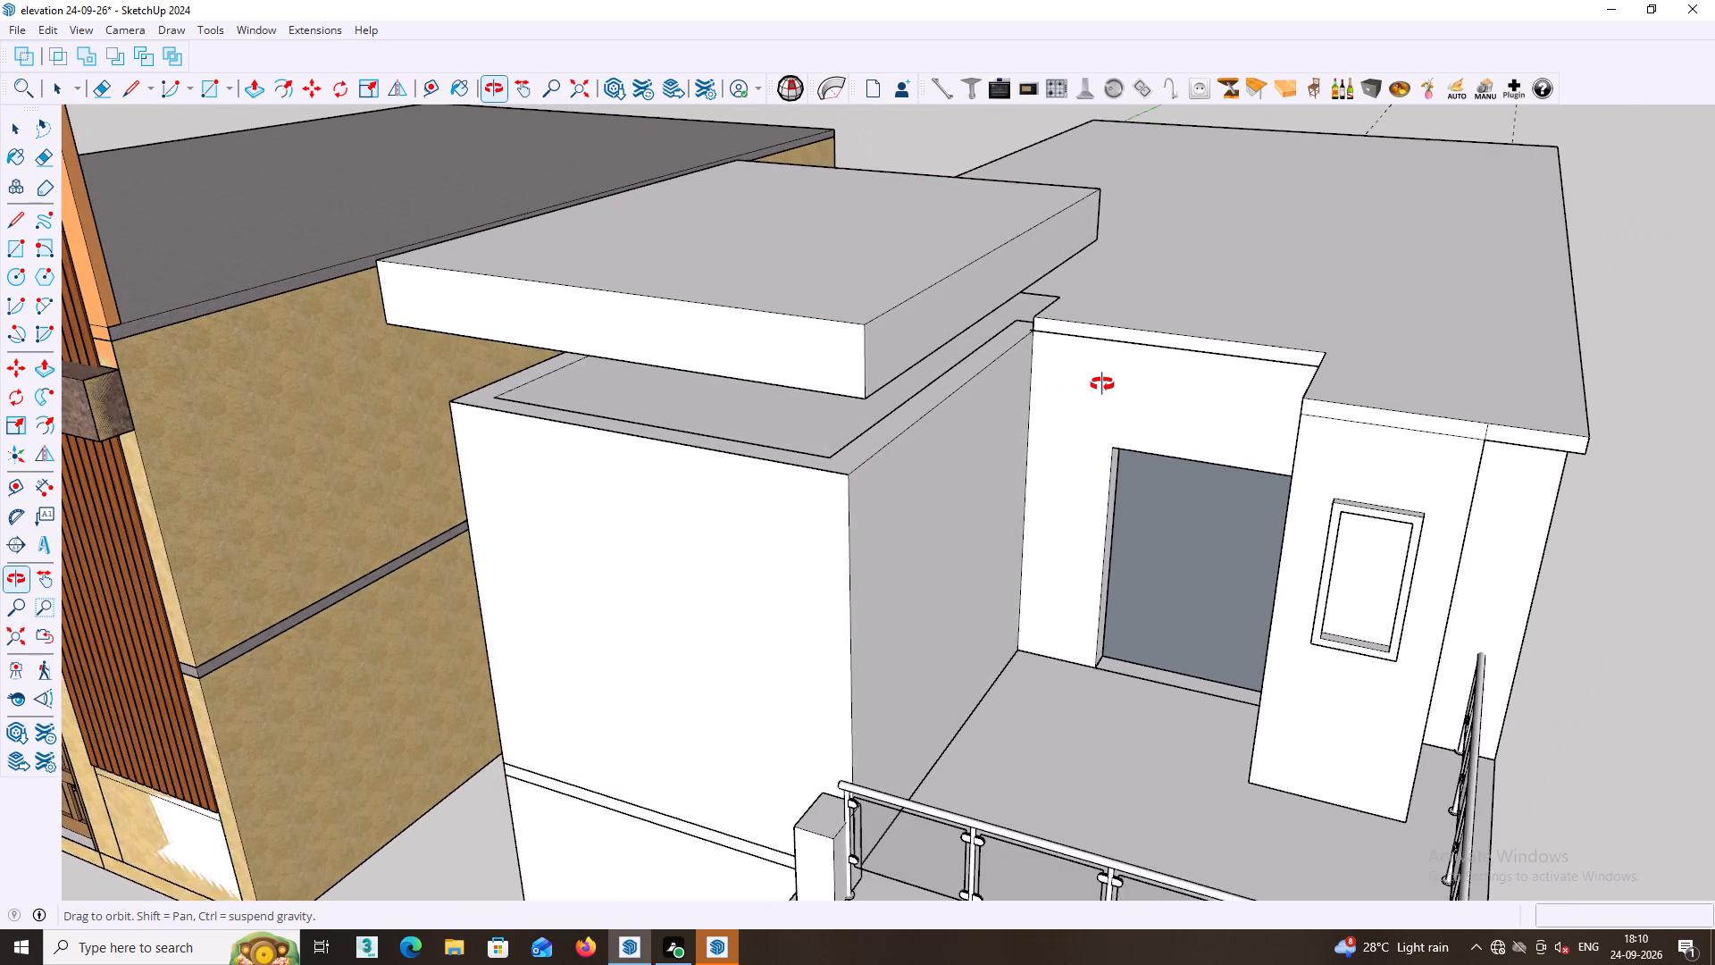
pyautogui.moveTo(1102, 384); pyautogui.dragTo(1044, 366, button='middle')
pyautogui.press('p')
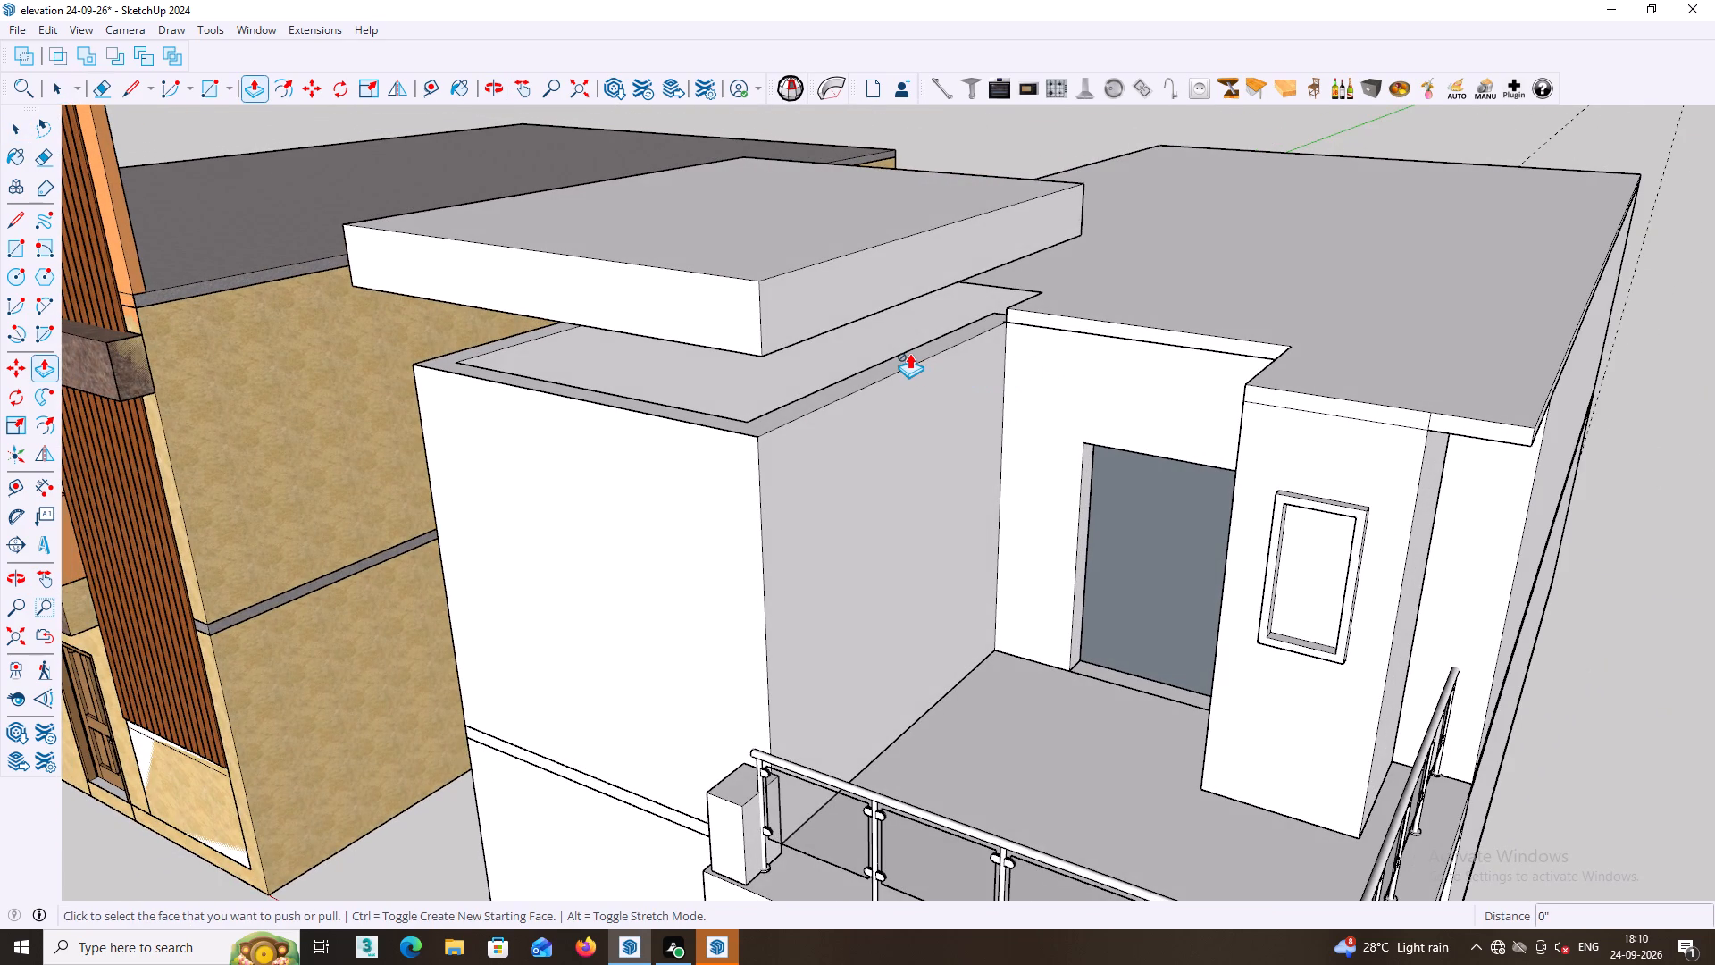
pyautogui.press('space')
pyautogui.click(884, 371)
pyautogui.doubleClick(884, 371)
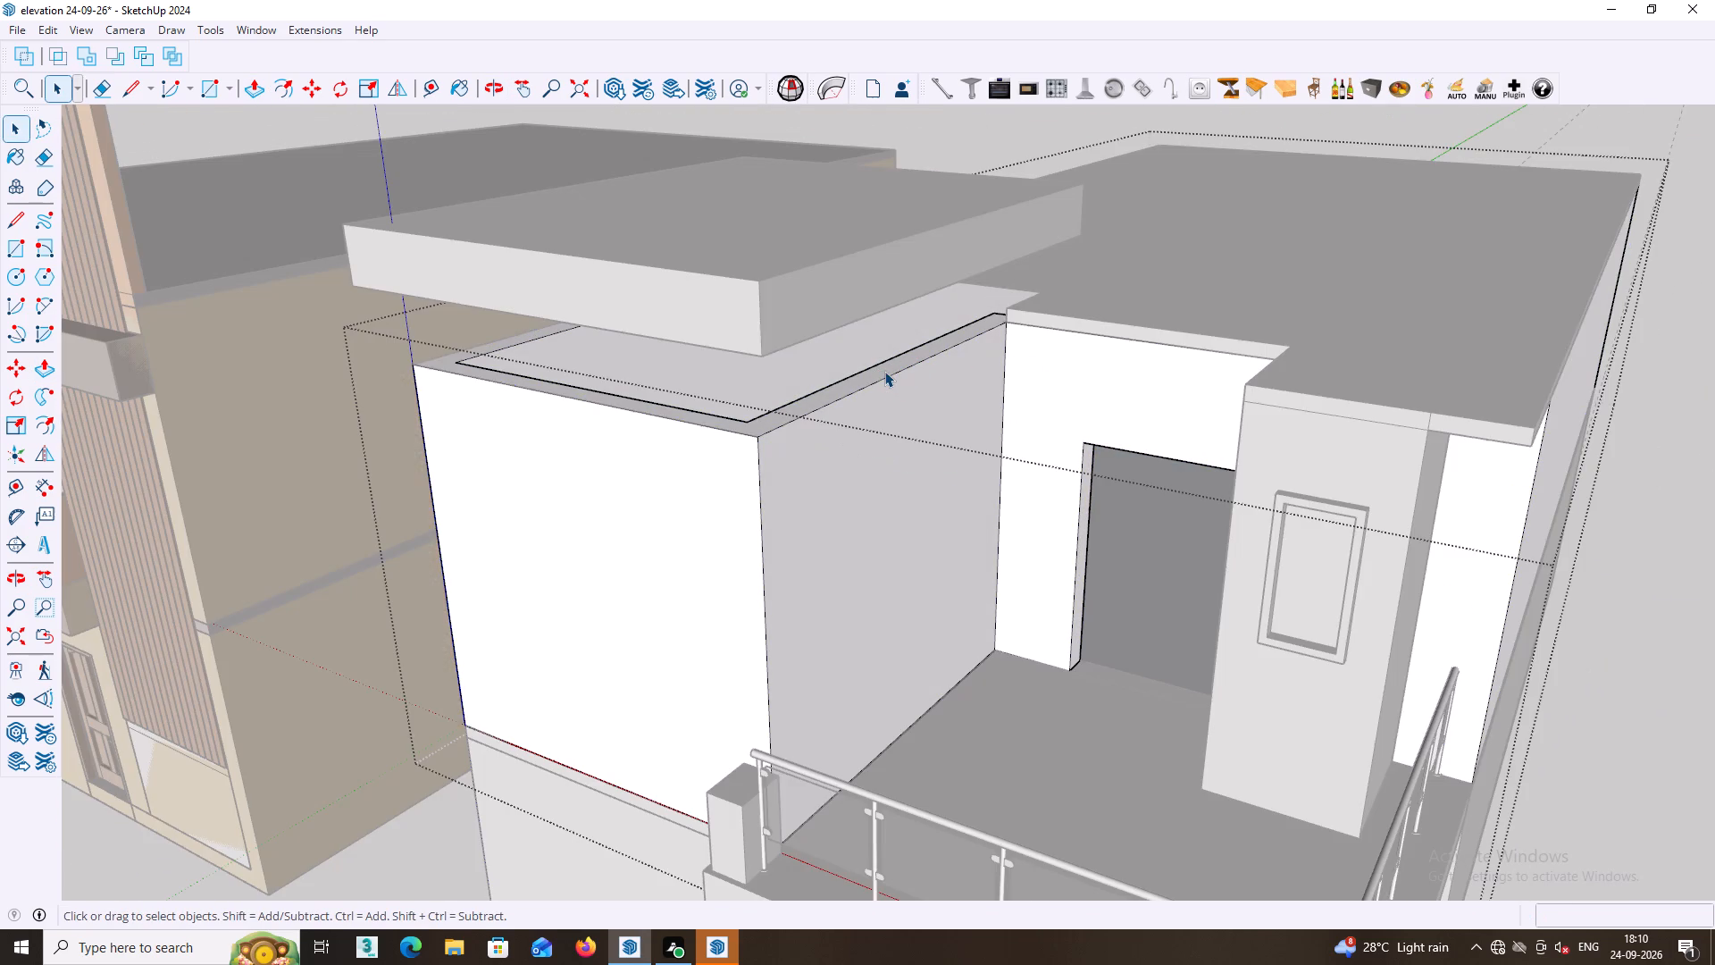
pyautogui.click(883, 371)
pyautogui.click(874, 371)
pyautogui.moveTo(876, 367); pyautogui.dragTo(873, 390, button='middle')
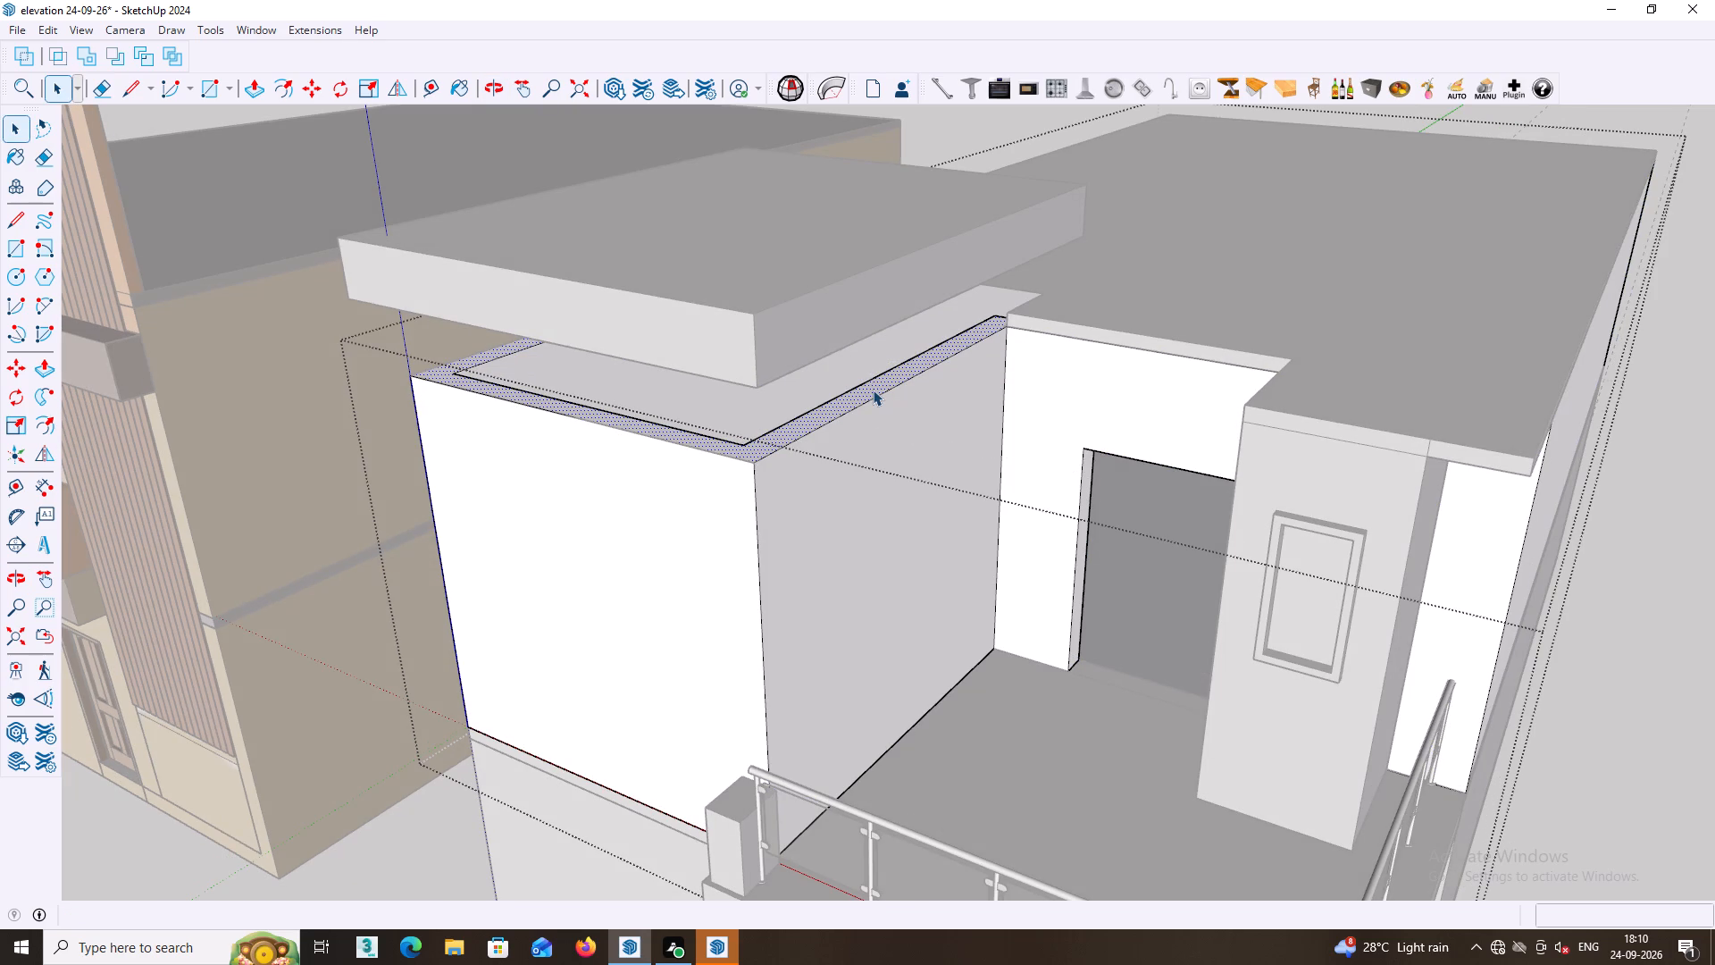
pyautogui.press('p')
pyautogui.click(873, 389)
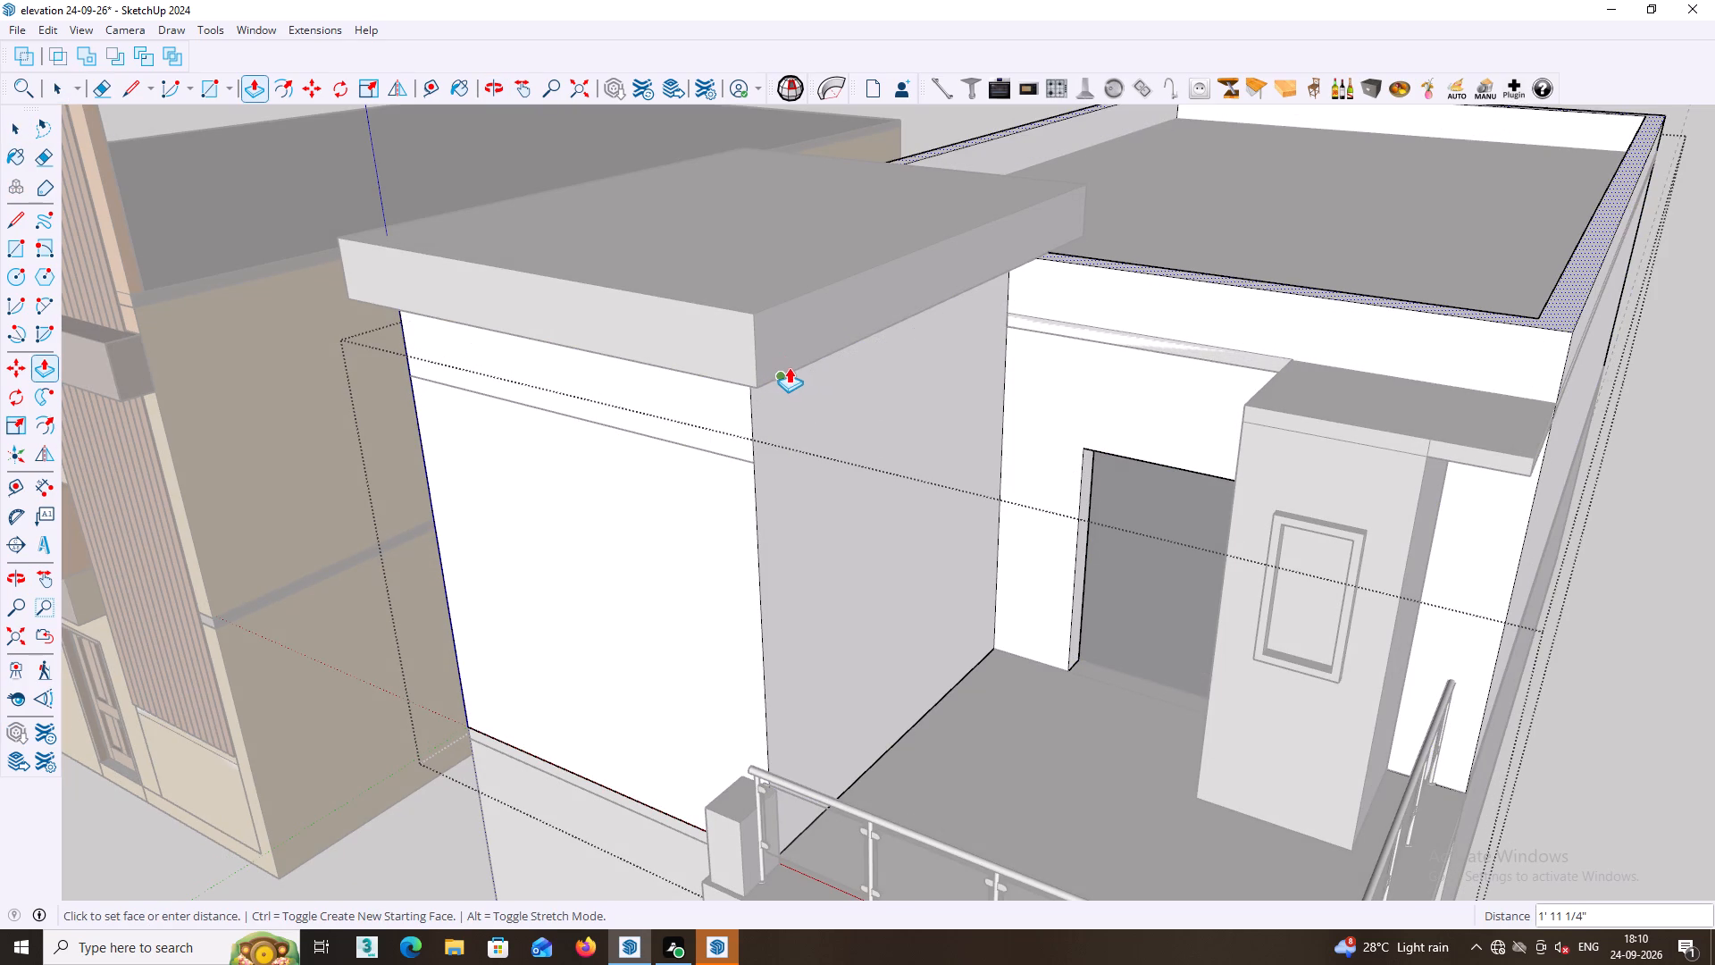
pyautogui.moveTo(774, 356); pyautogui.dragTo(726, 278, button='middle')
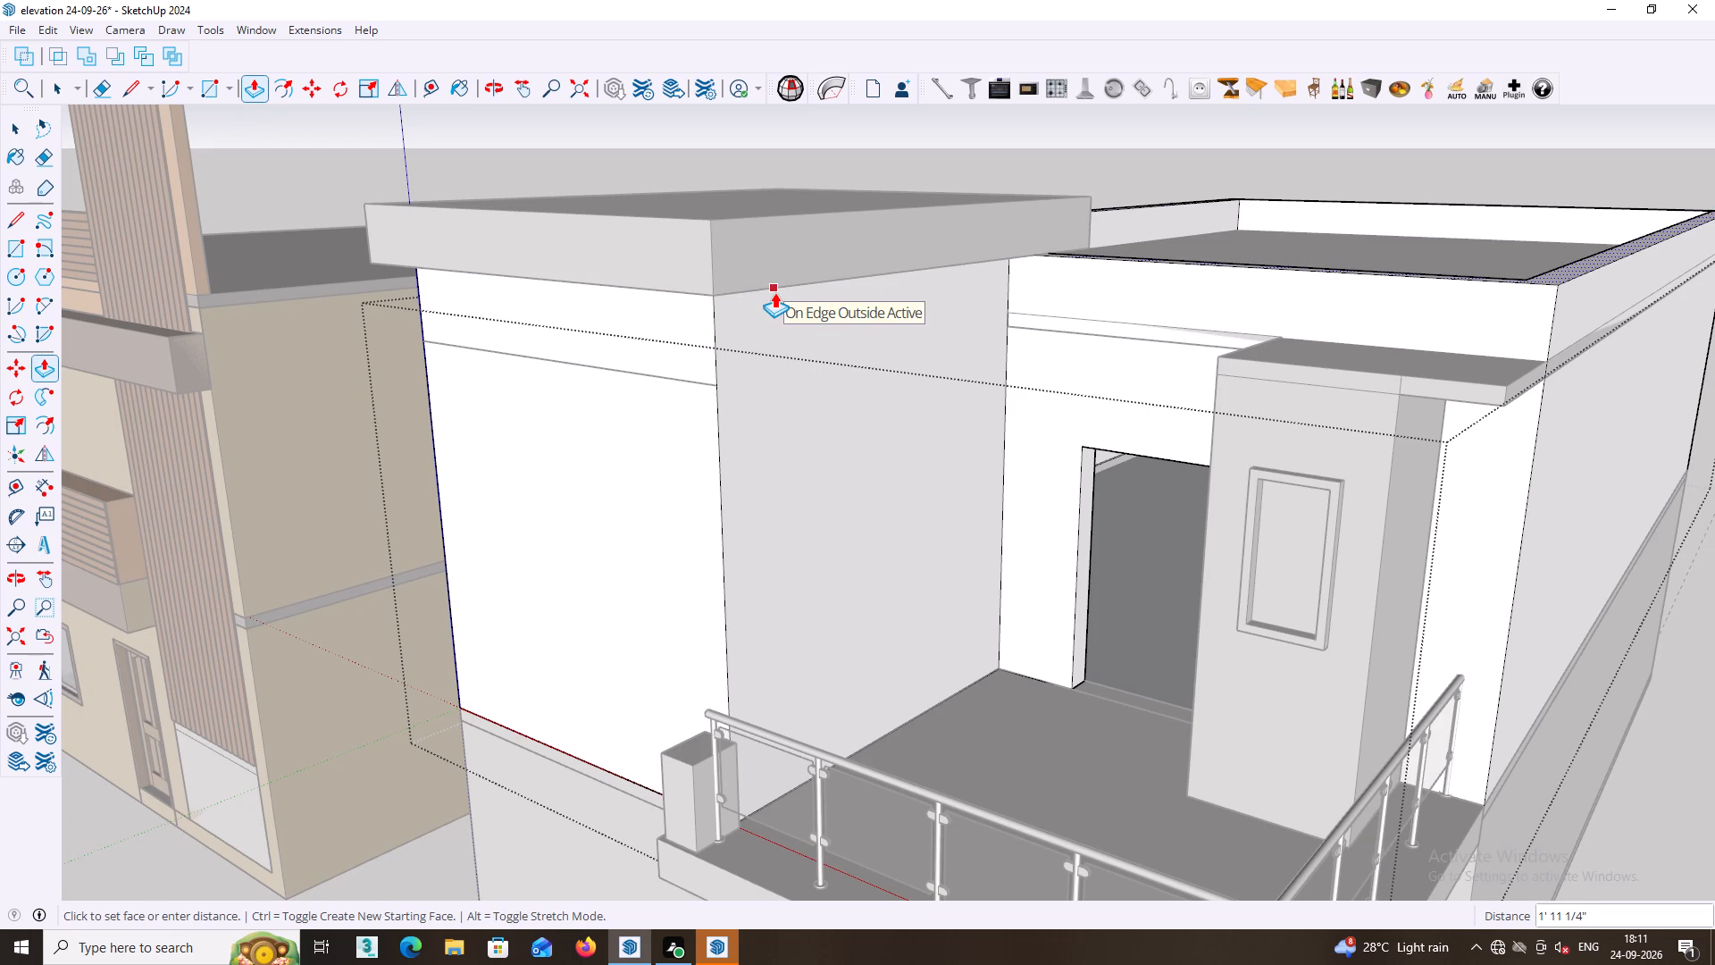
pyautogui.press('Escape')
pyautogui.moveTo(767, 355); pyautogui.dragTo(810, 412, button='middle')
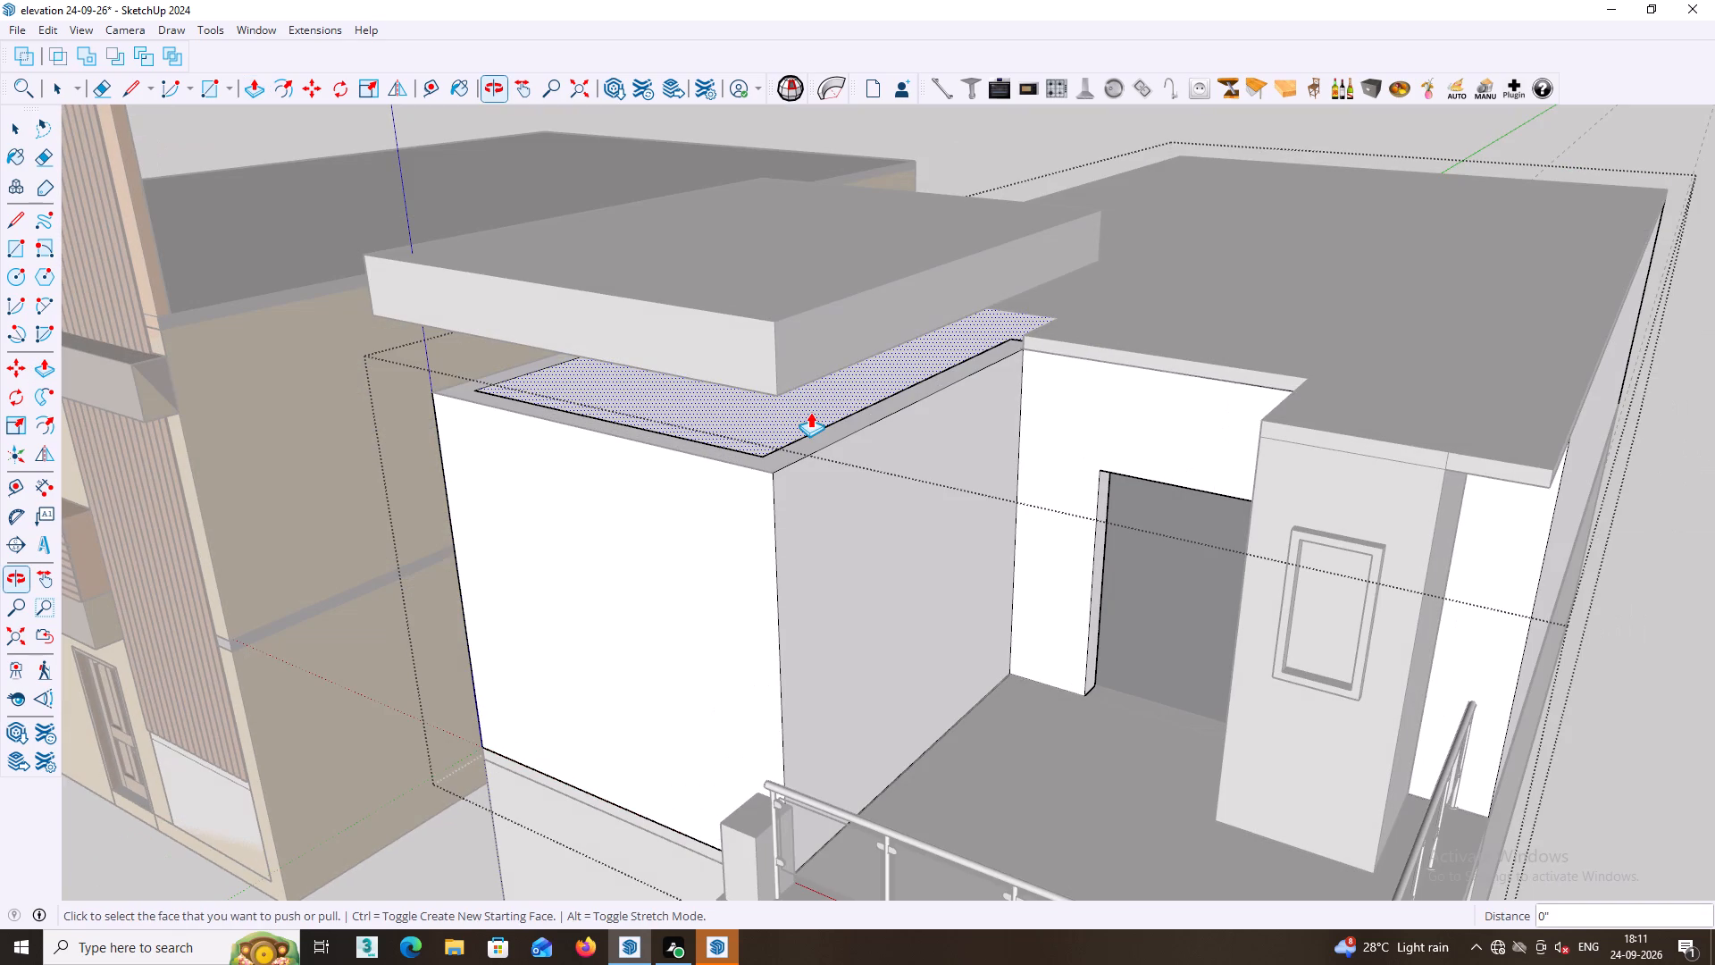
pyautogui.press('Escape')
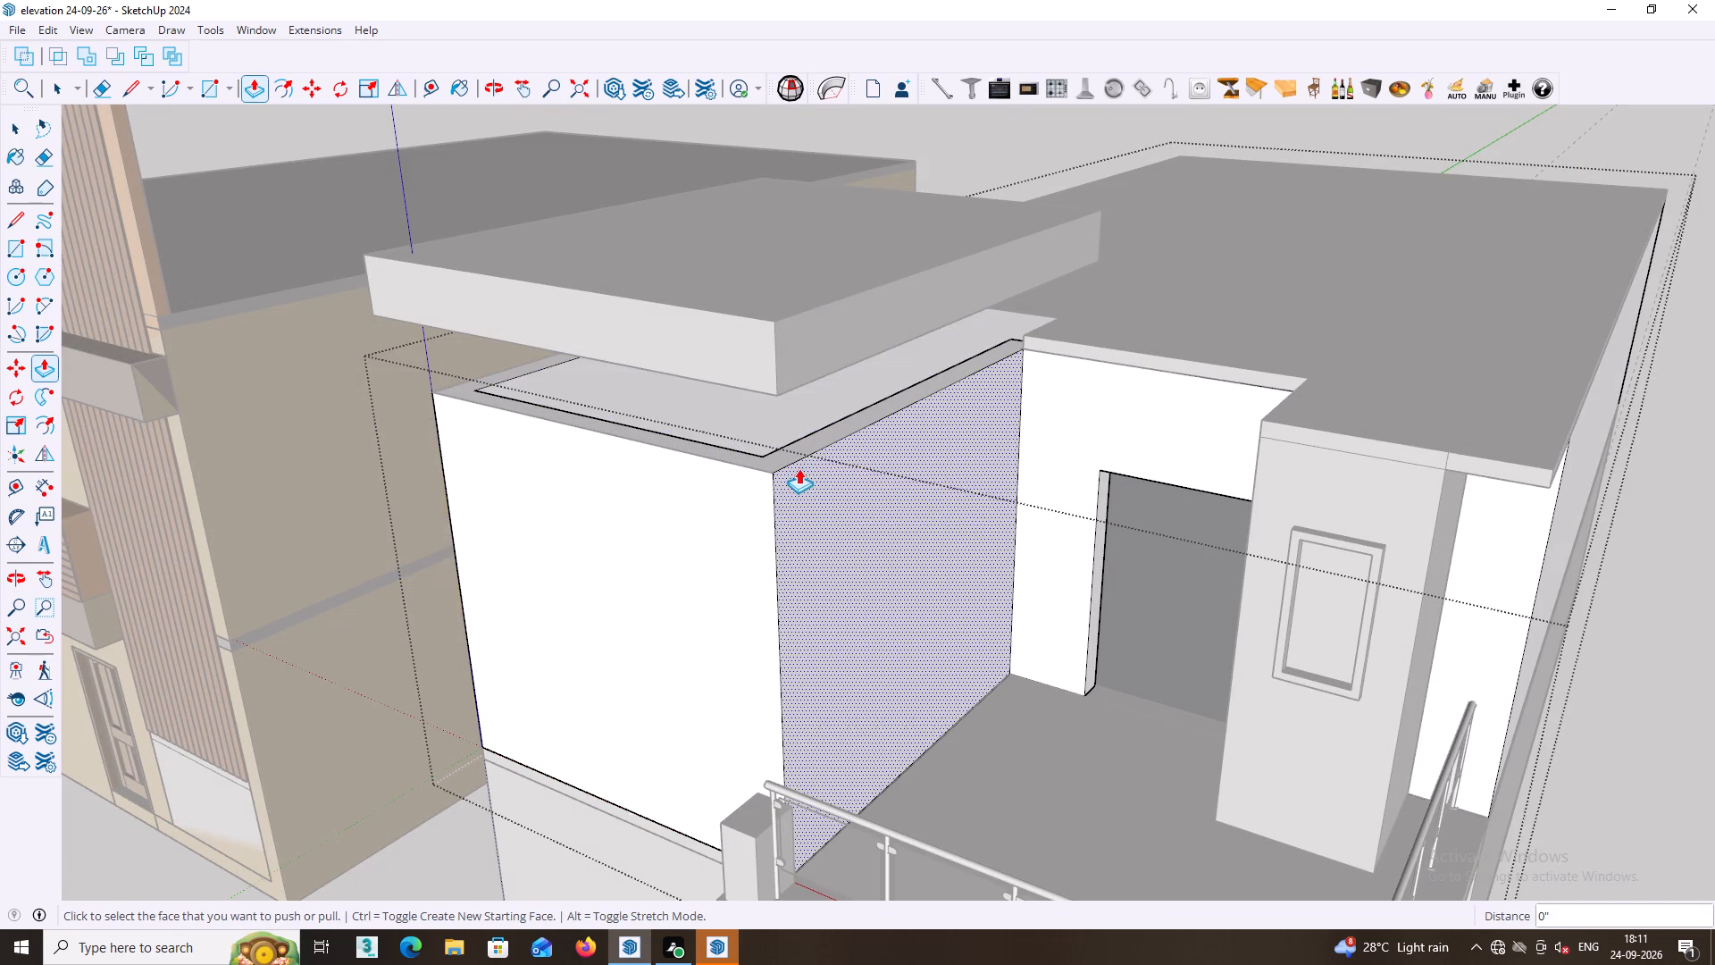
# Undo the deletions beneath the cap and the cap's overhang, back to the plain raised block with its cap line.
pyautogui.hotkey('ctrl', 'z')
pyautogui.hotkey('ctrl', 'z')
pyautogui.hotkey('ctrl', 'z')
pyautogui.hotkey('ctrl', 'z')
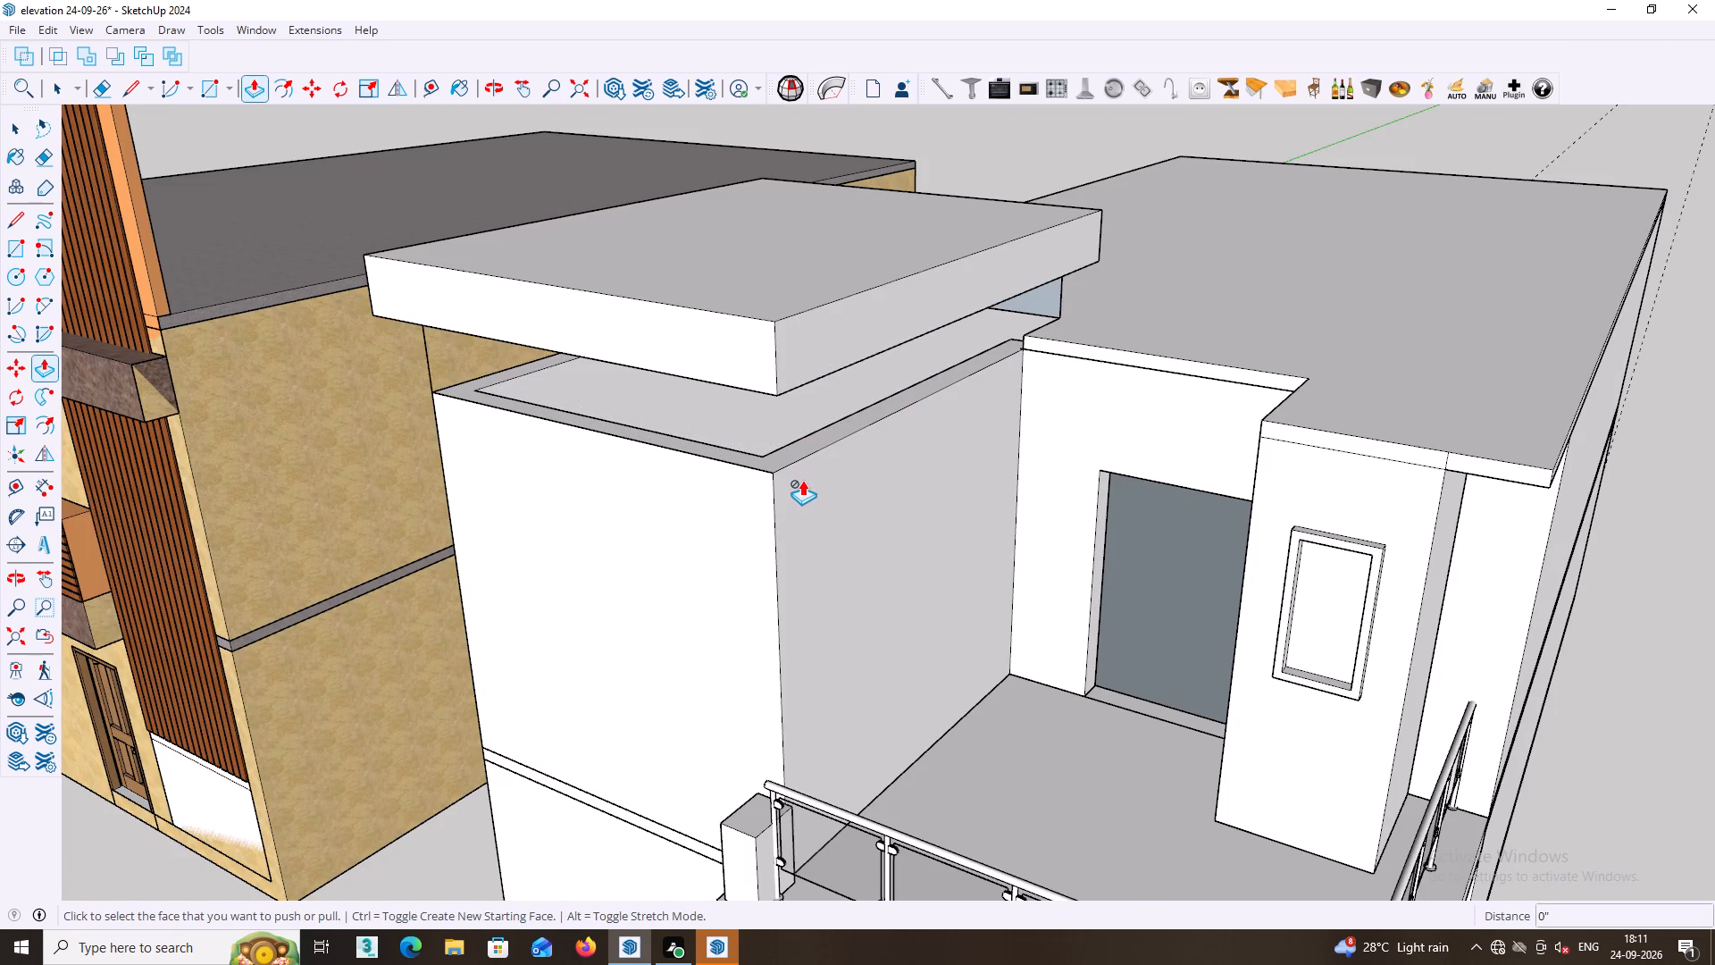
pyautogui.hotkey('ctrl', 'z')
pyautogui.hotkey('ctrl', 'z')
pyautogui.hotkey('ctrl', 'z')
pyautogui.hotkey('ctrl', 'z')
pyautogui.hotkey('ctrl', 'z')
pyautogui.hotkey('ctrl', 'z')
pyautogui.hotkey('ctrl', 'z')
pyautogui.hotkey('ctrl', 'z')
# Push/Pull the front face of the raised block's upper band outward by 9".
pyautogui.moveTo(802, 480); pyautogui.dragTo(870, 471, button='middle')
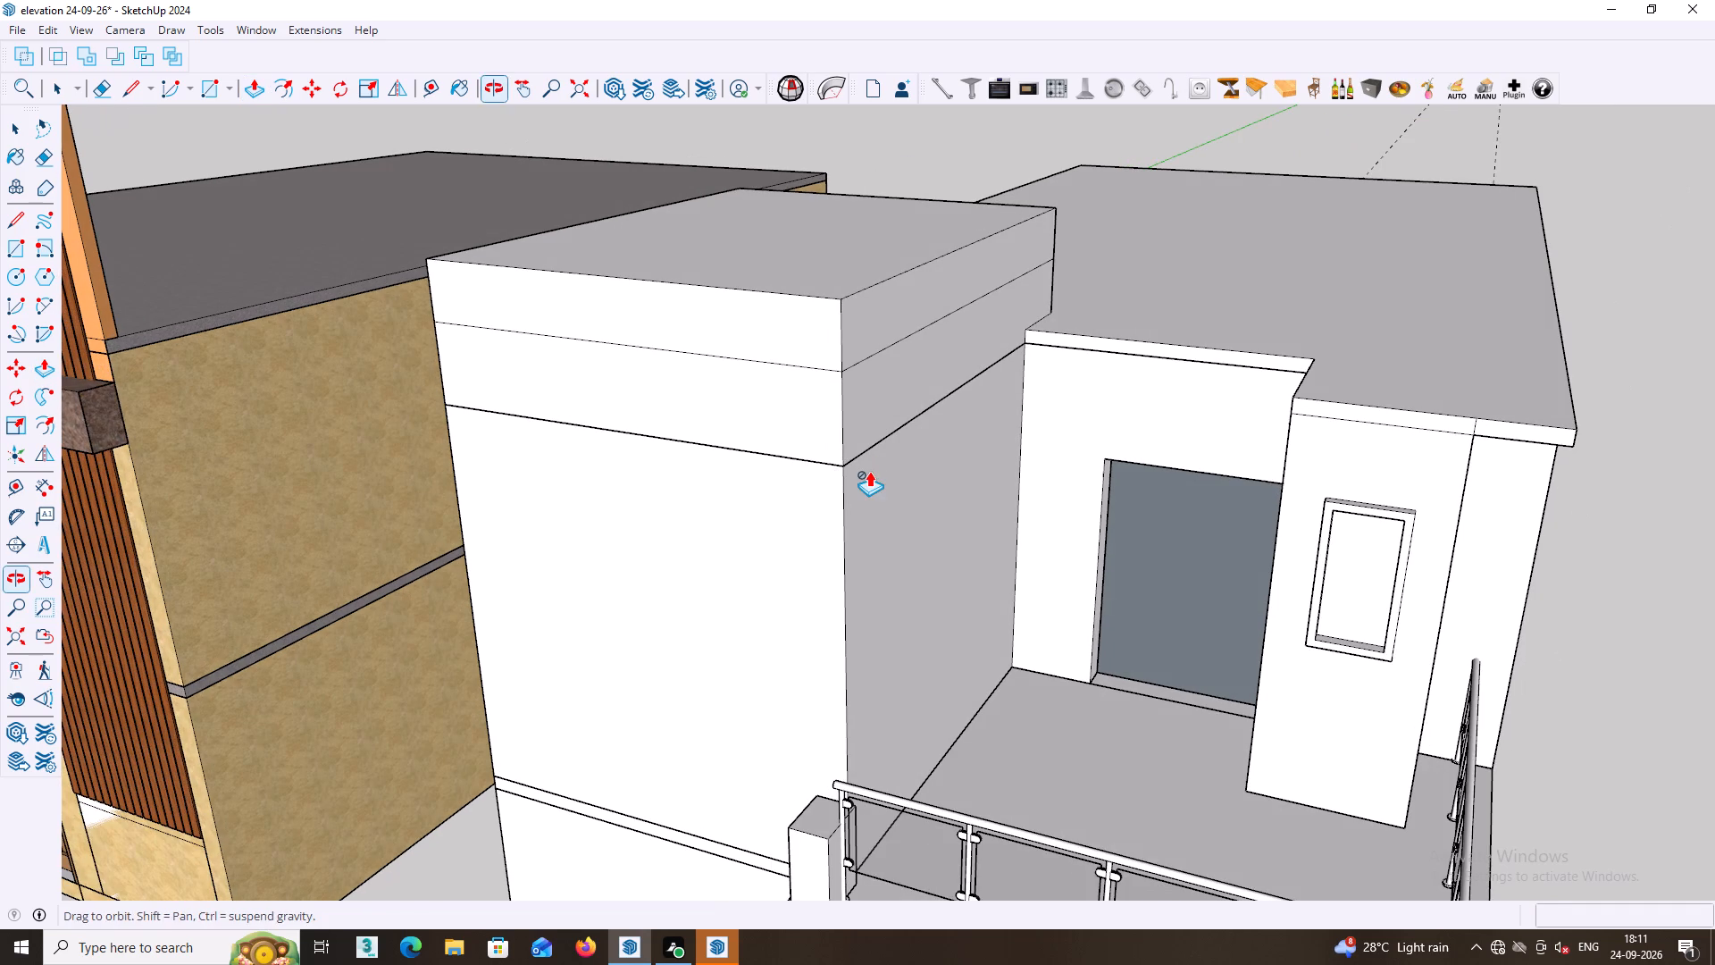
pyautogui.moveTo(825, 420); pyautogui.dragTo(869, 408, button='middle')
pyautogui.moveTo(856, 365); pyautogui.dragTo(723, 344, button='middle')
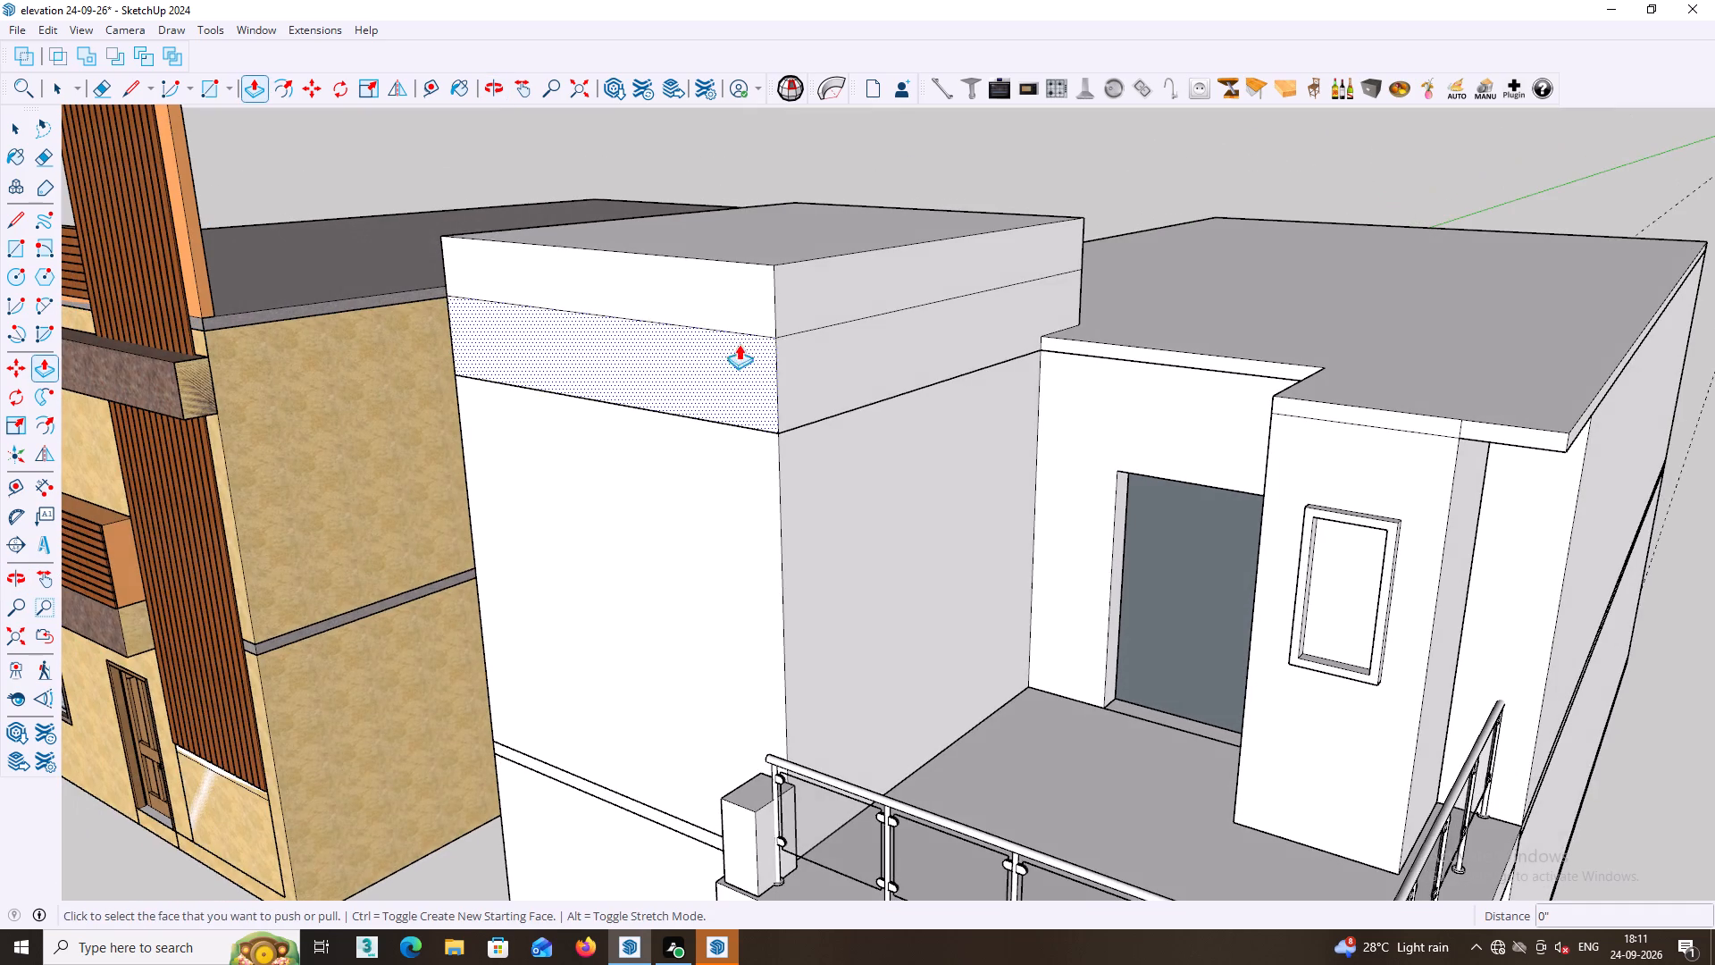
pyautogui.moveTo(733, 306); pyautogui.dragTo(824, 306, button='middle')
pyautogui.click(790, 313)
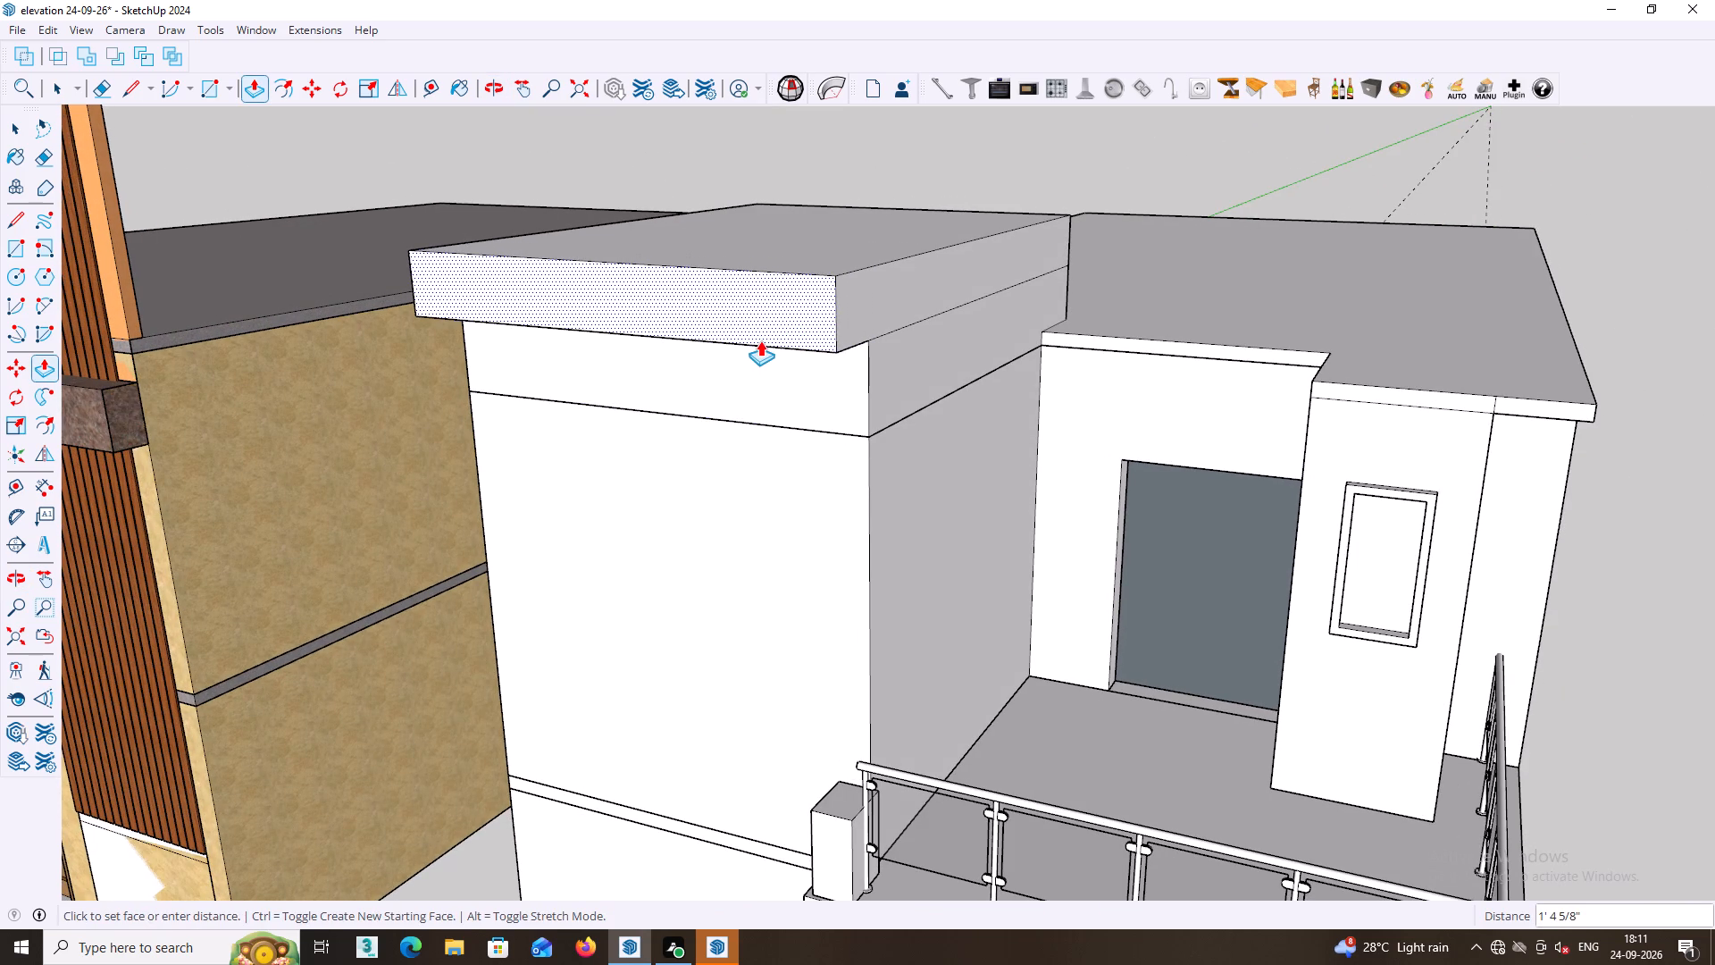
pyautogui.moveTo(760, 340); pyautogui.dragTo(1261, 334, button='middle')
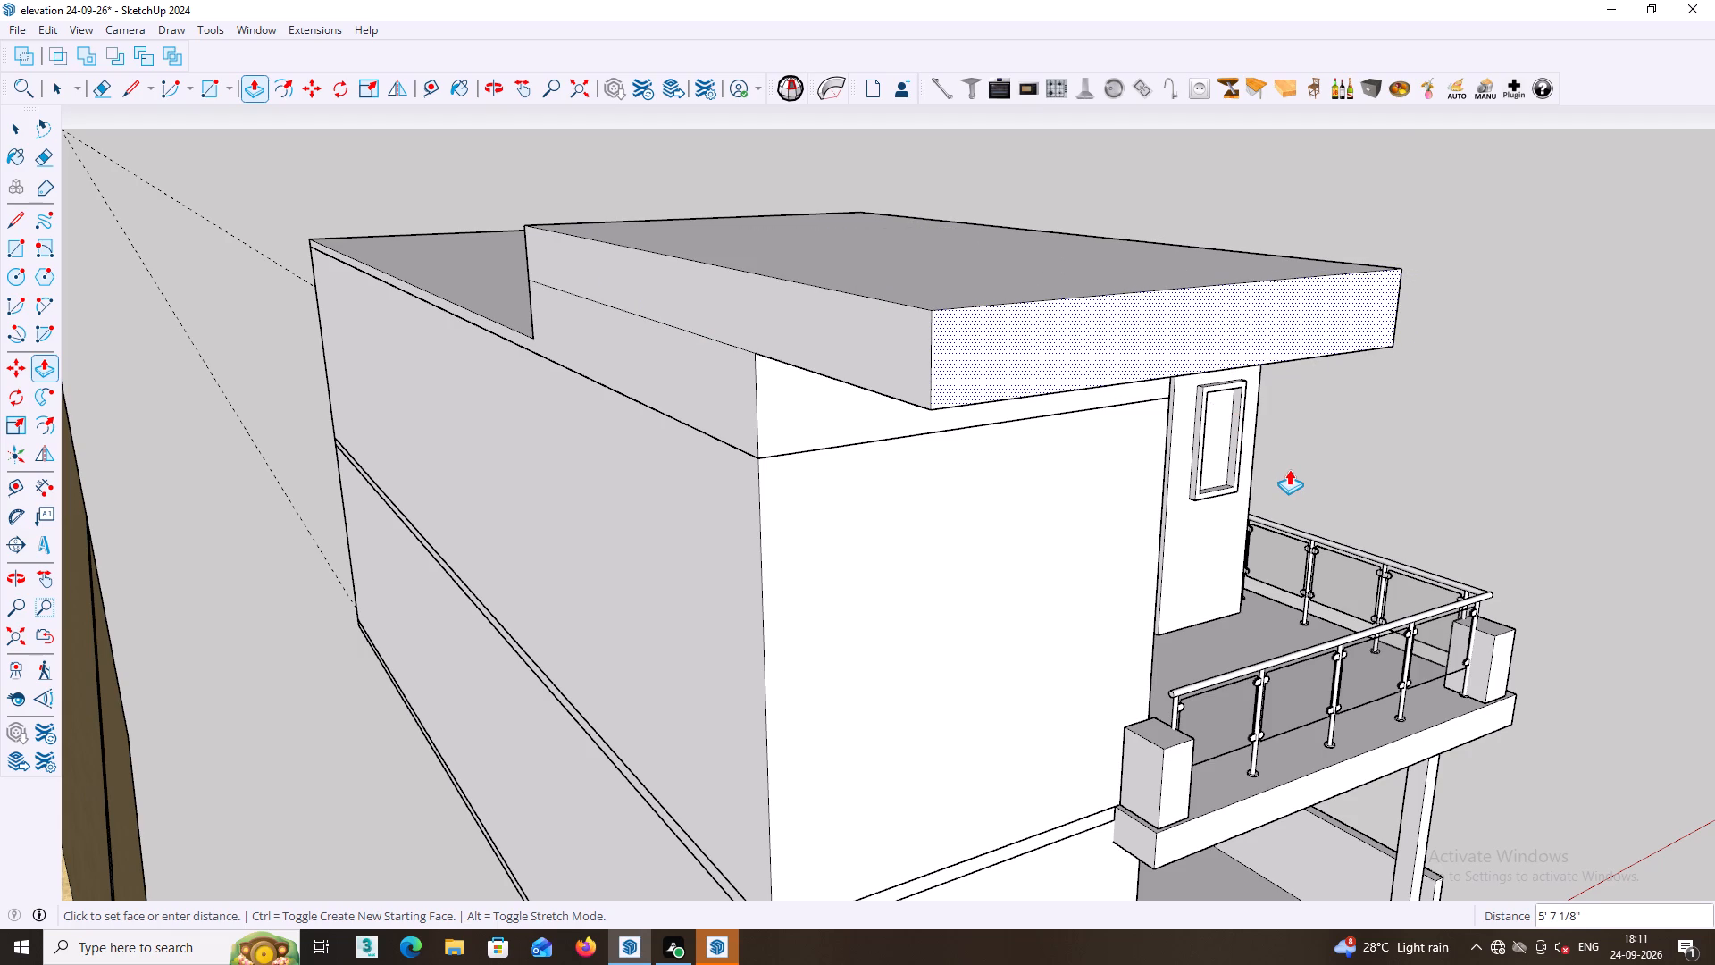
pyautogui.press('9')
pyautogui.press('Return')
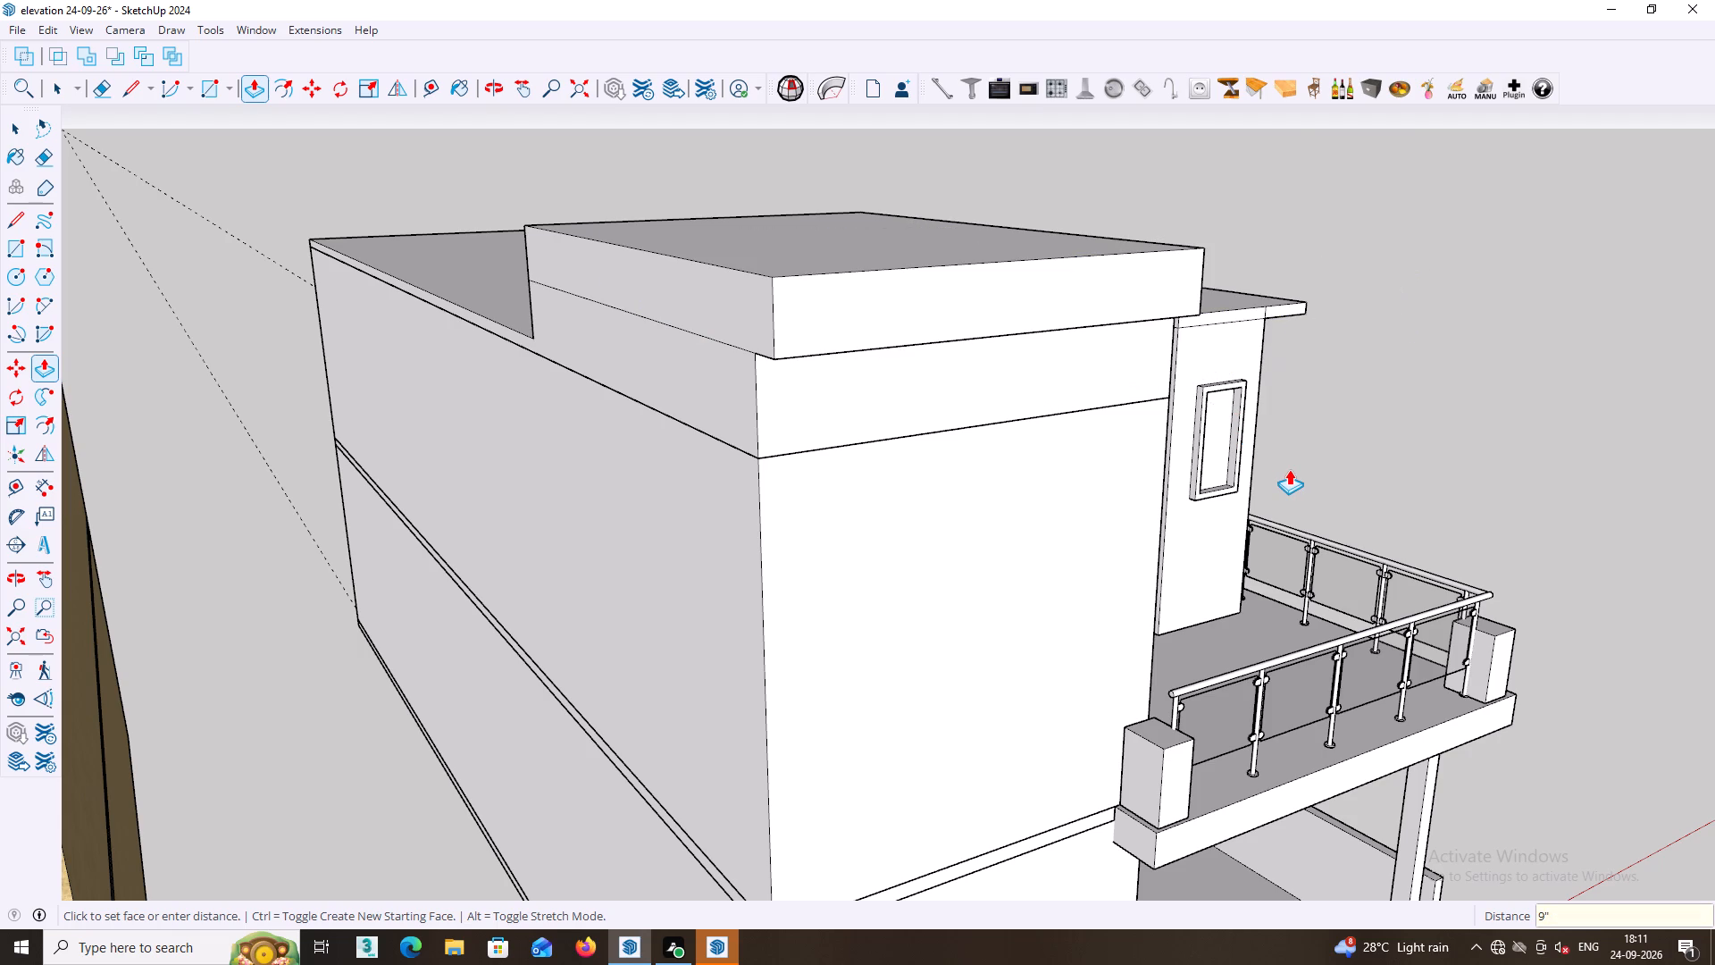
# Repeat the 9" overhang on the upper band's two side faces and its rear face.
pyautogui.doubleClick(754, 314)
pyautogui.moveTo(769, 306); pyautogui.dragTo(711, 312, button='middle')
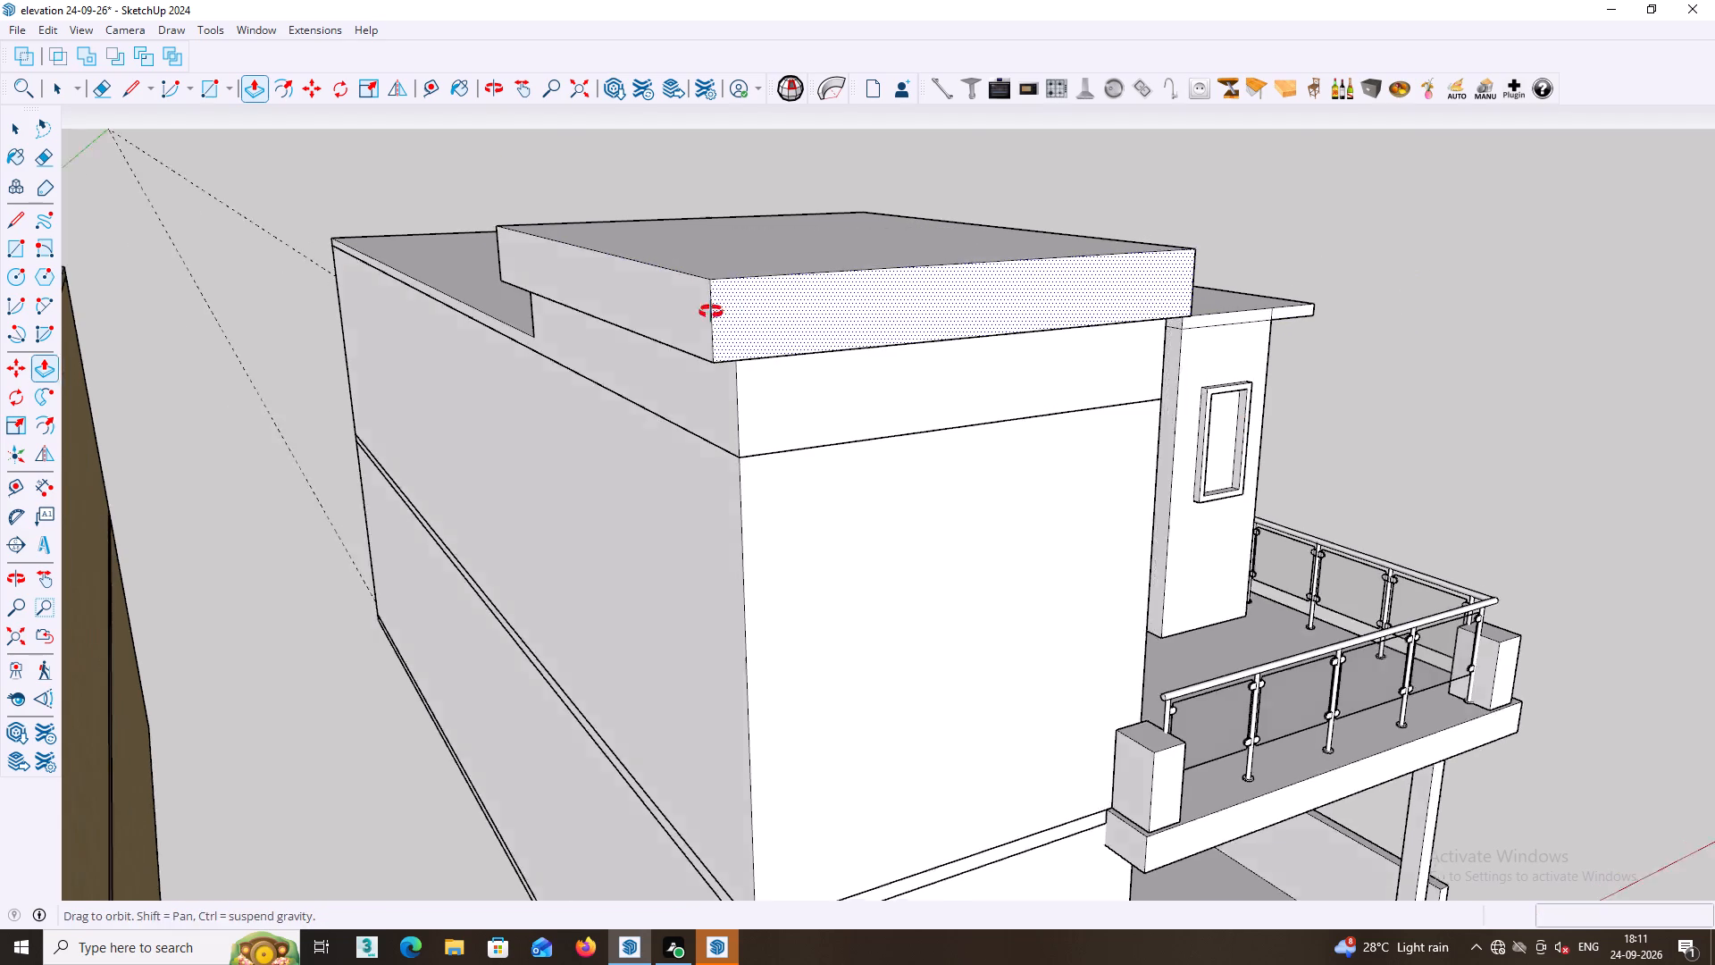
pyautogui.moveTo(711, 312); pyautogui.dragTo(350, 374, button='middle')
pyautogui.moveTo(718, 354); pyautogui.dragTo(617, 381, button='middle')
pyautogui.doubleClick(732, 356)
pyautogui.moveTo(700, 361); pyautogui.dragTo(357, 436, button='middle')
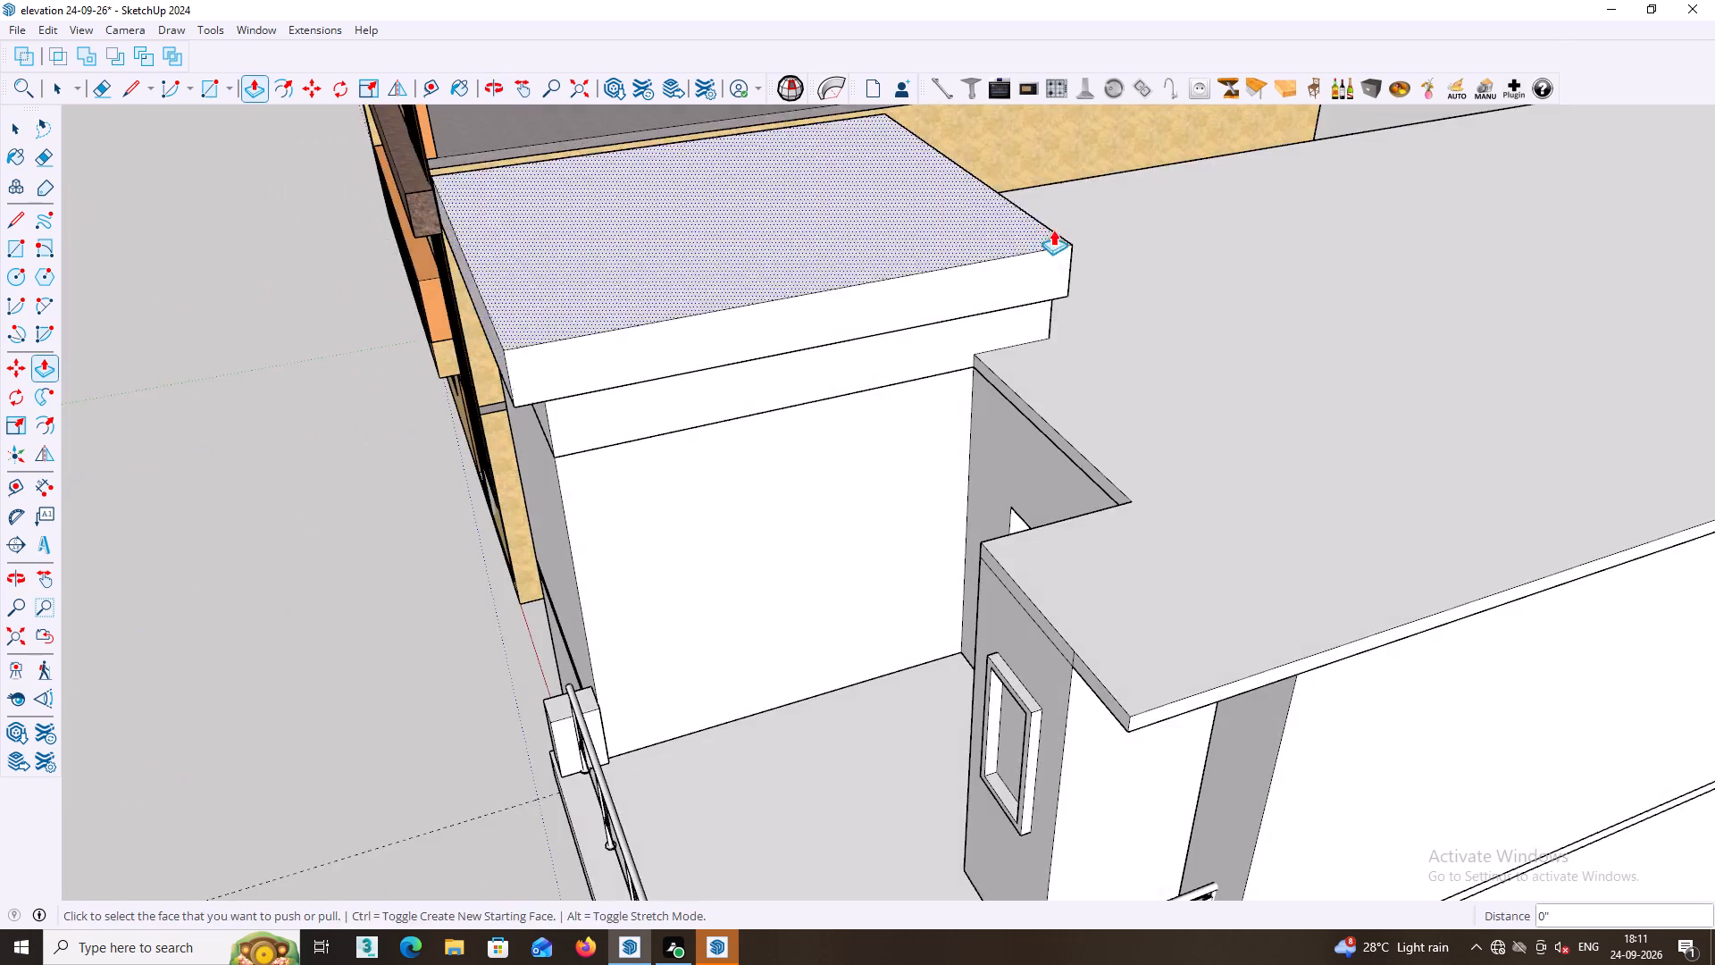
pyautogui.moveTo(1053, 230); pyautogui.dragTo(868, 256, button='middle')
pyautogui.moveTo(1023, 197); pyautogui.dragTo(744, 180, button='middle')
pyautogui.doubleClick(796, 197)
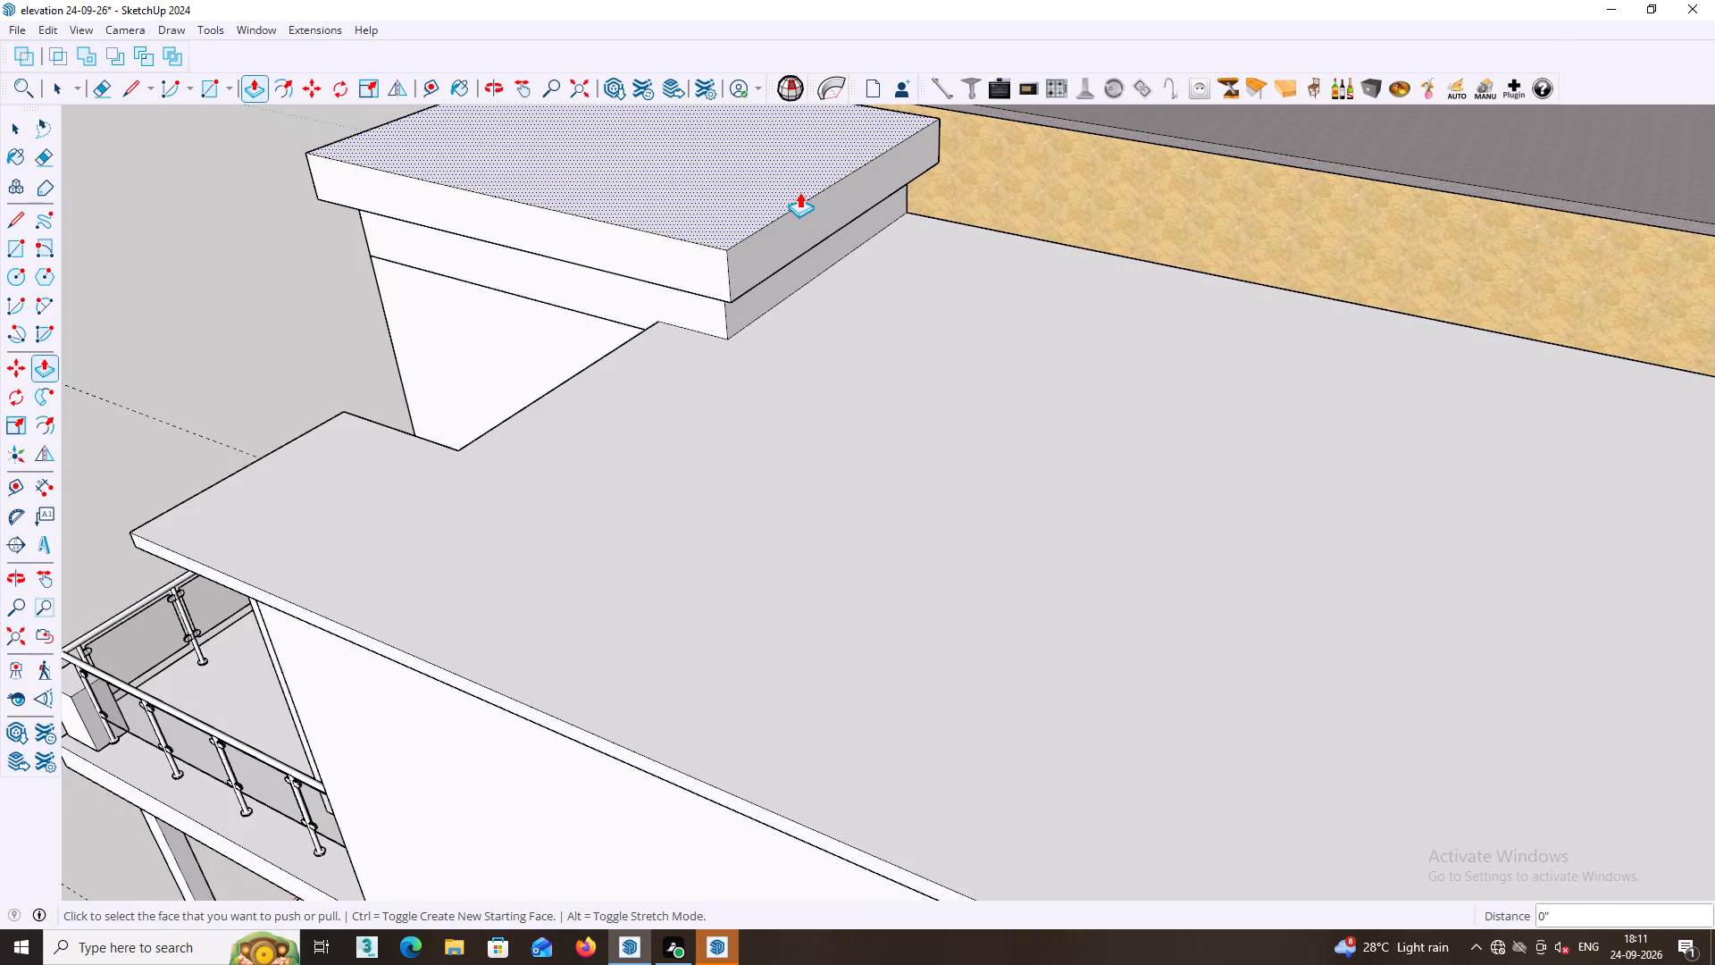
pyautogui.scroll(-9, 799, 192)
pyautogui.press('space')
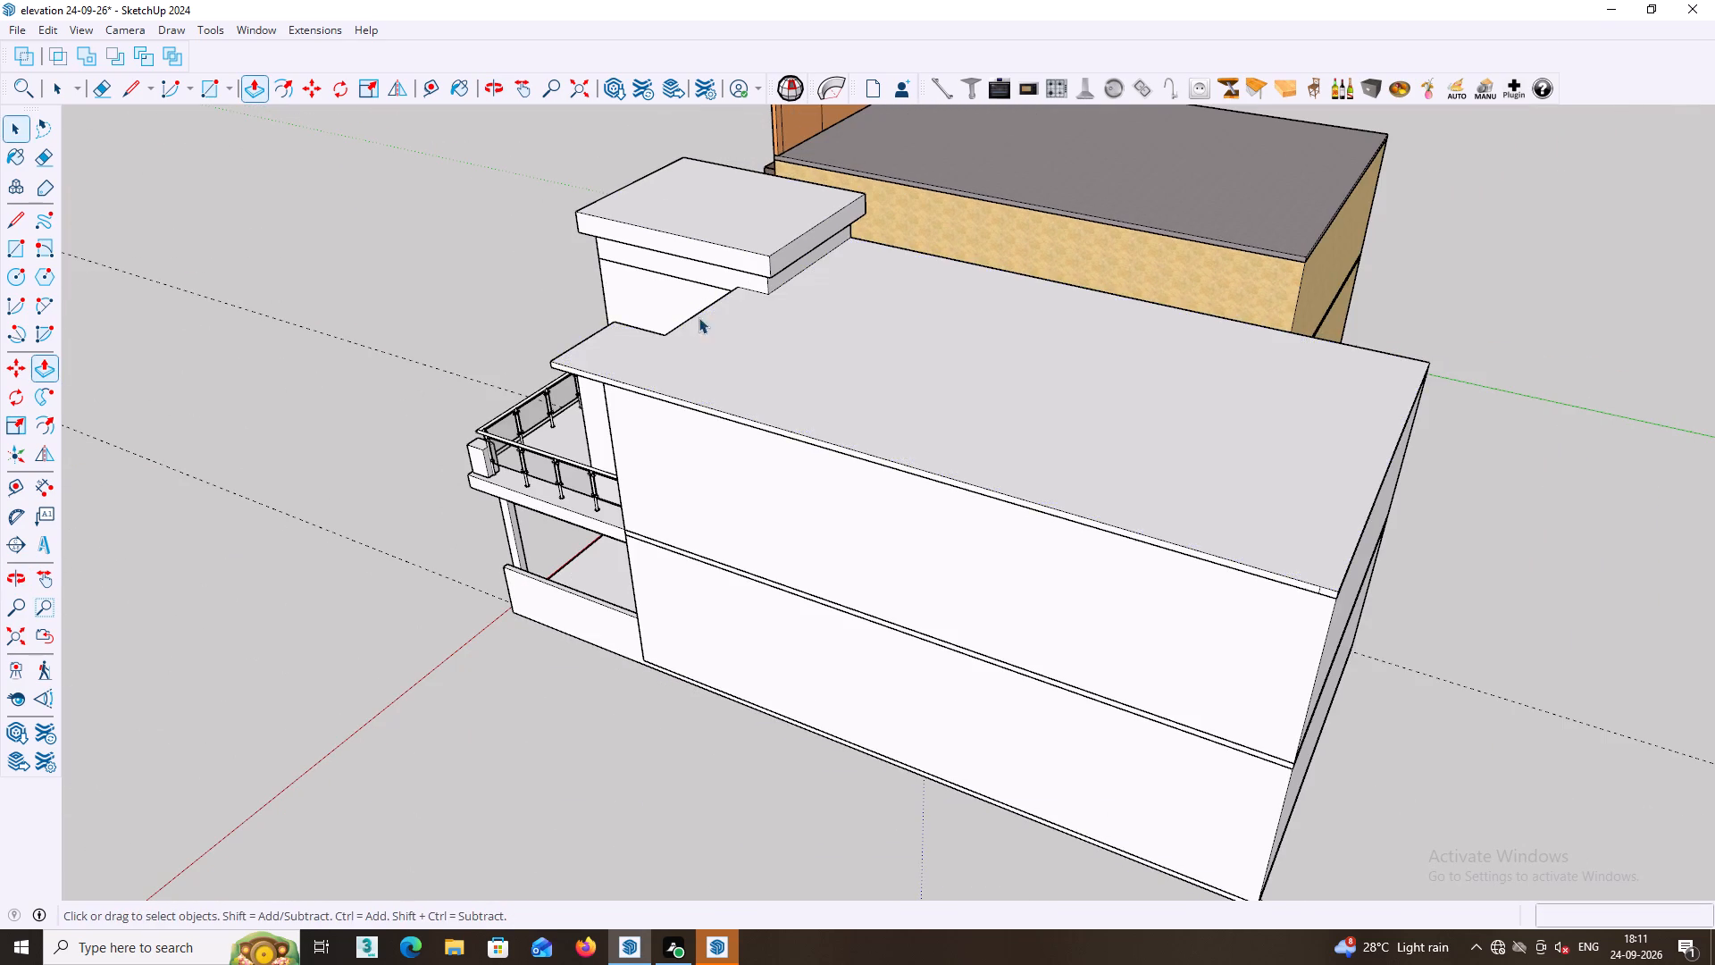
# Examine the overhanging cap and the front elevation from several angles.
pyautogui.moveTo(641, 327); pyautogui.dragTo(1162, 260, button='middle')
pyautogui.moveTo(656, 361); pyautogui.dragTo(1045, 288, button='middle')
pyautogui.moveTo(782, 322); pyautogui.dragTo(974, 382, button='middle')
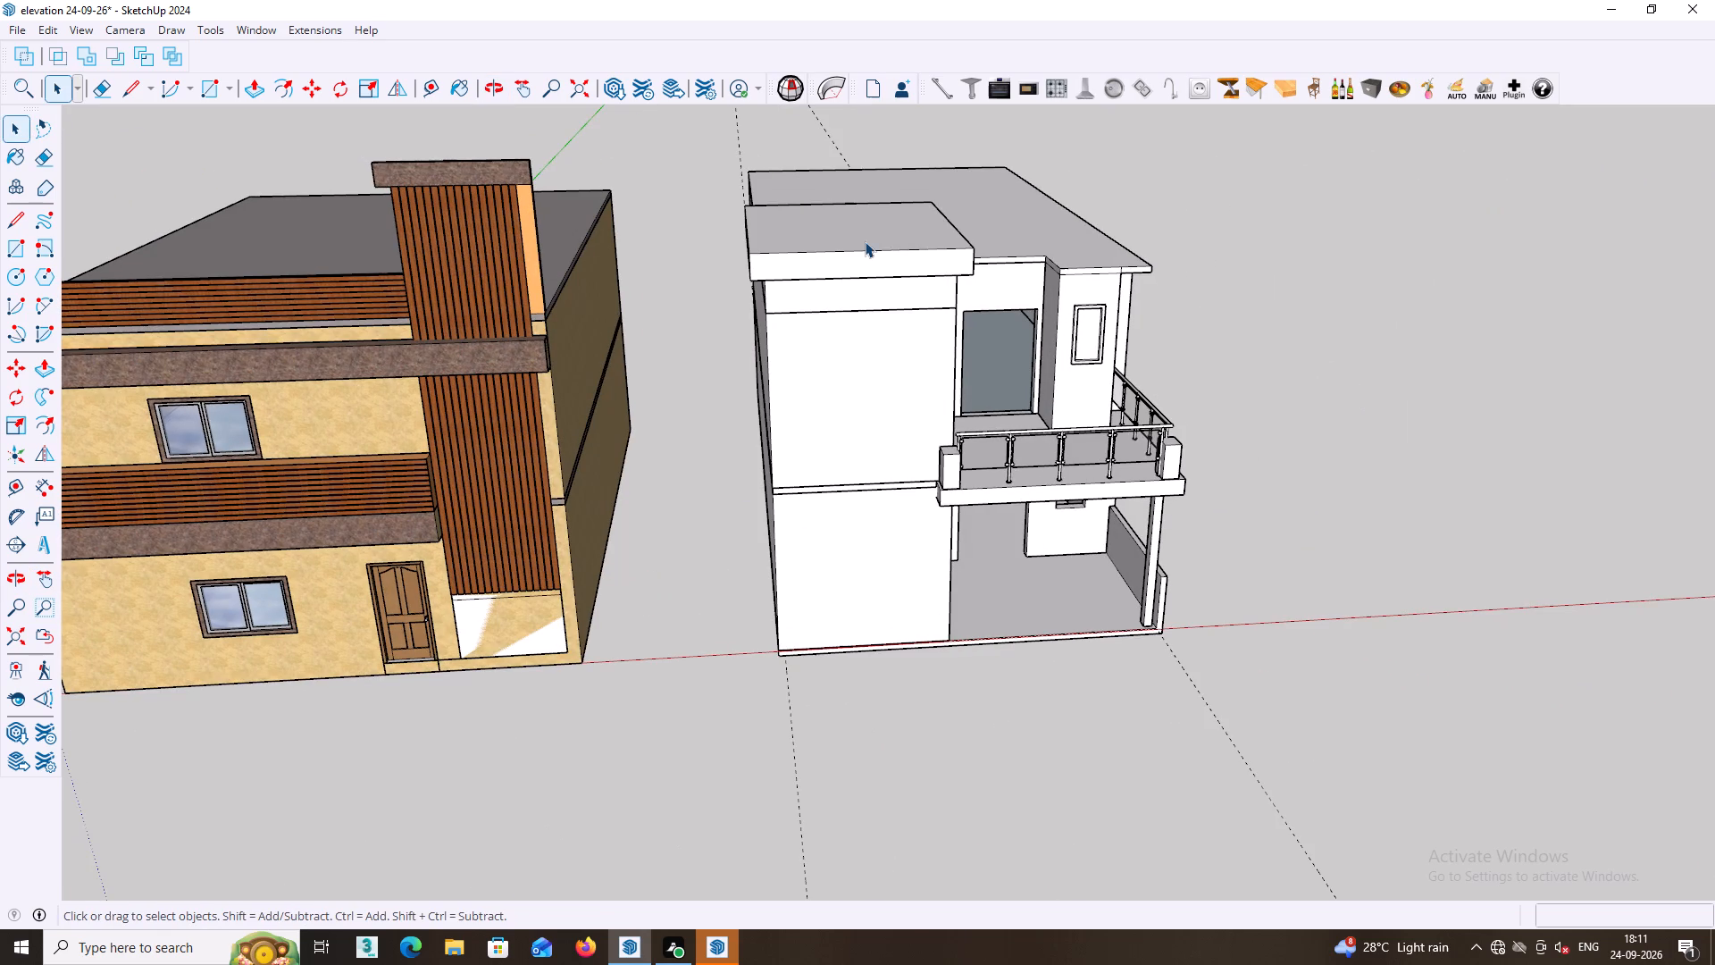
pyautogui.tripleClick(865, 241)
pyautogui.click(1369, 284)
pyautogui.moveTo(1343, 219); pyautogui.dragTo(1280, 217, button='middle')
pyautogui.keyDown('shift'); pyautogui.moveTo(1283, 225); pyautogui.dragTo(1083, 231, button='middle'); pyautogui.keyUp('shift')
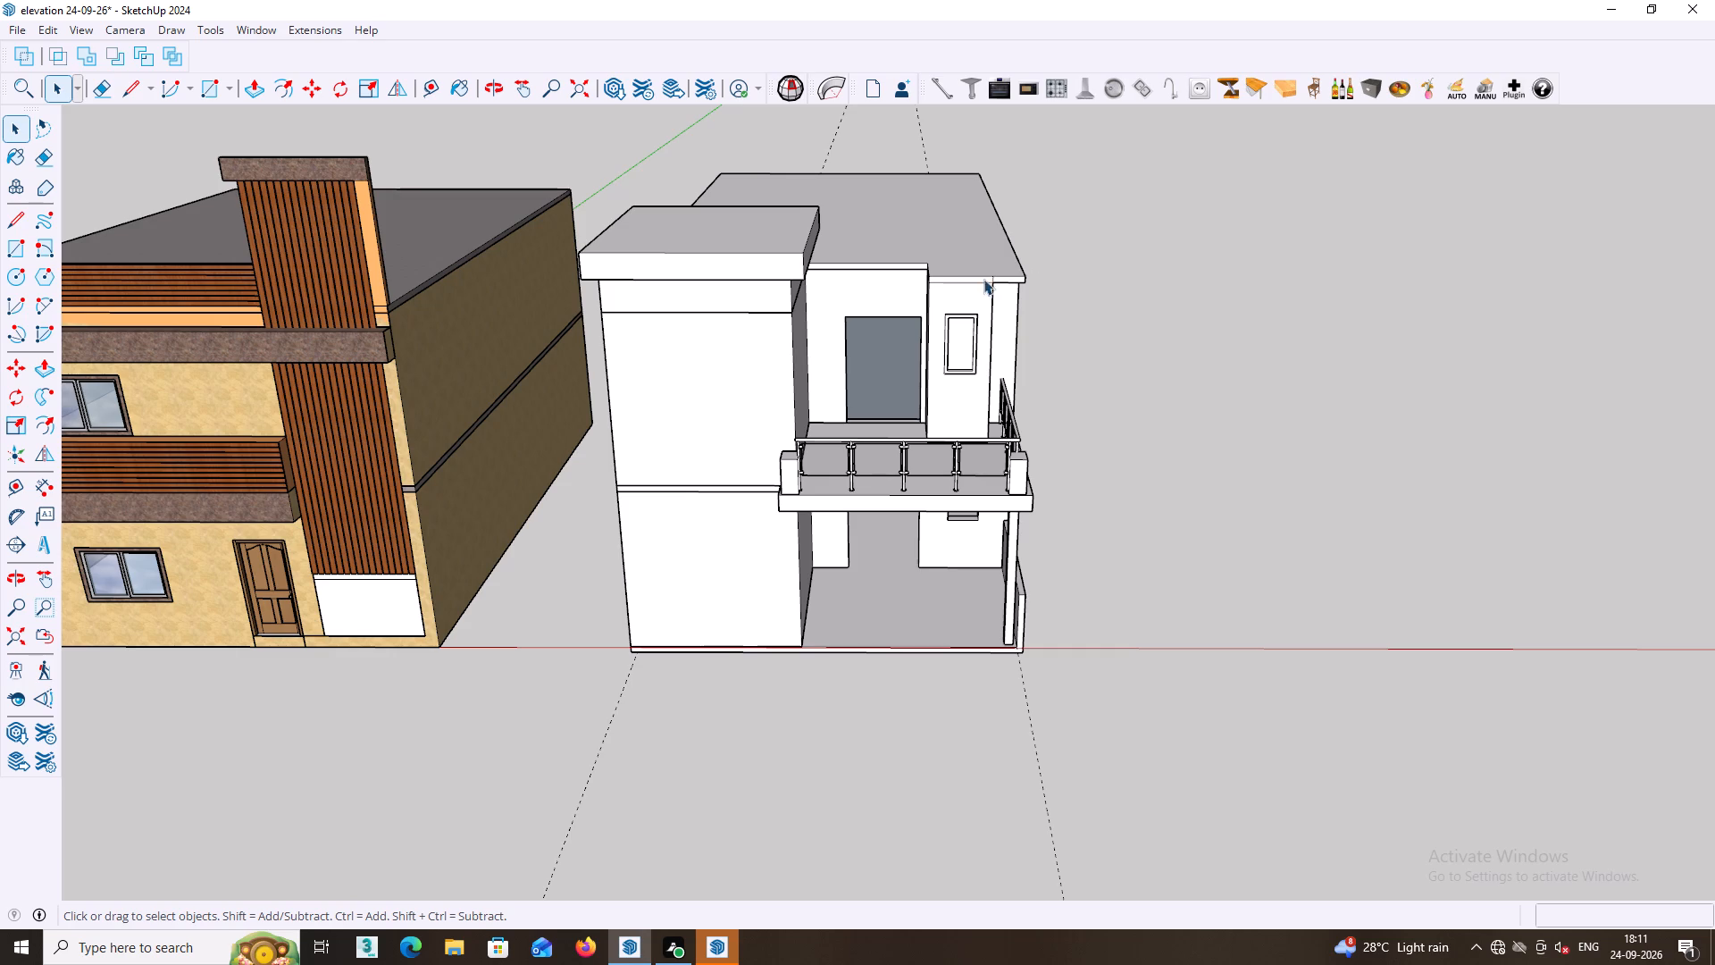
pyautogui.moveTo(964, 289); pyautogui.dragTo(1137, 187, button='middle')
pyautogui.moveTo(872, 213); pyautogui.dragTo(841, 248, button='middle')
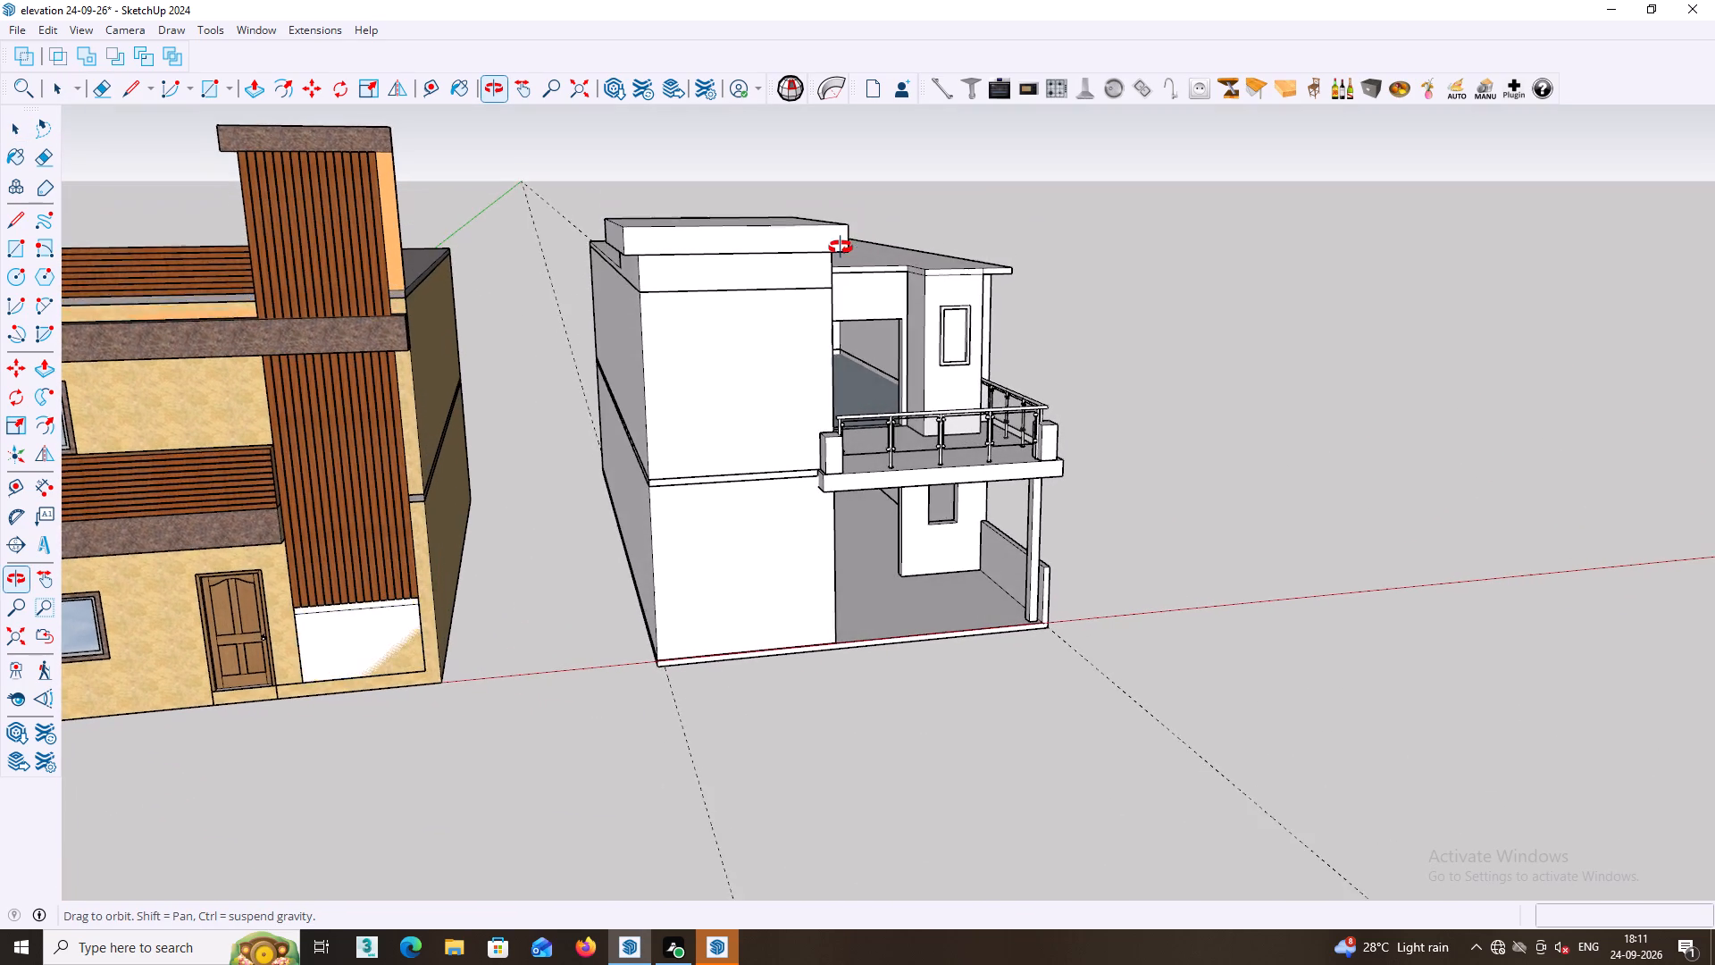
pyautogui.moveTo(841, 248); pyautogui.dragTo(782, 264, button='middle')
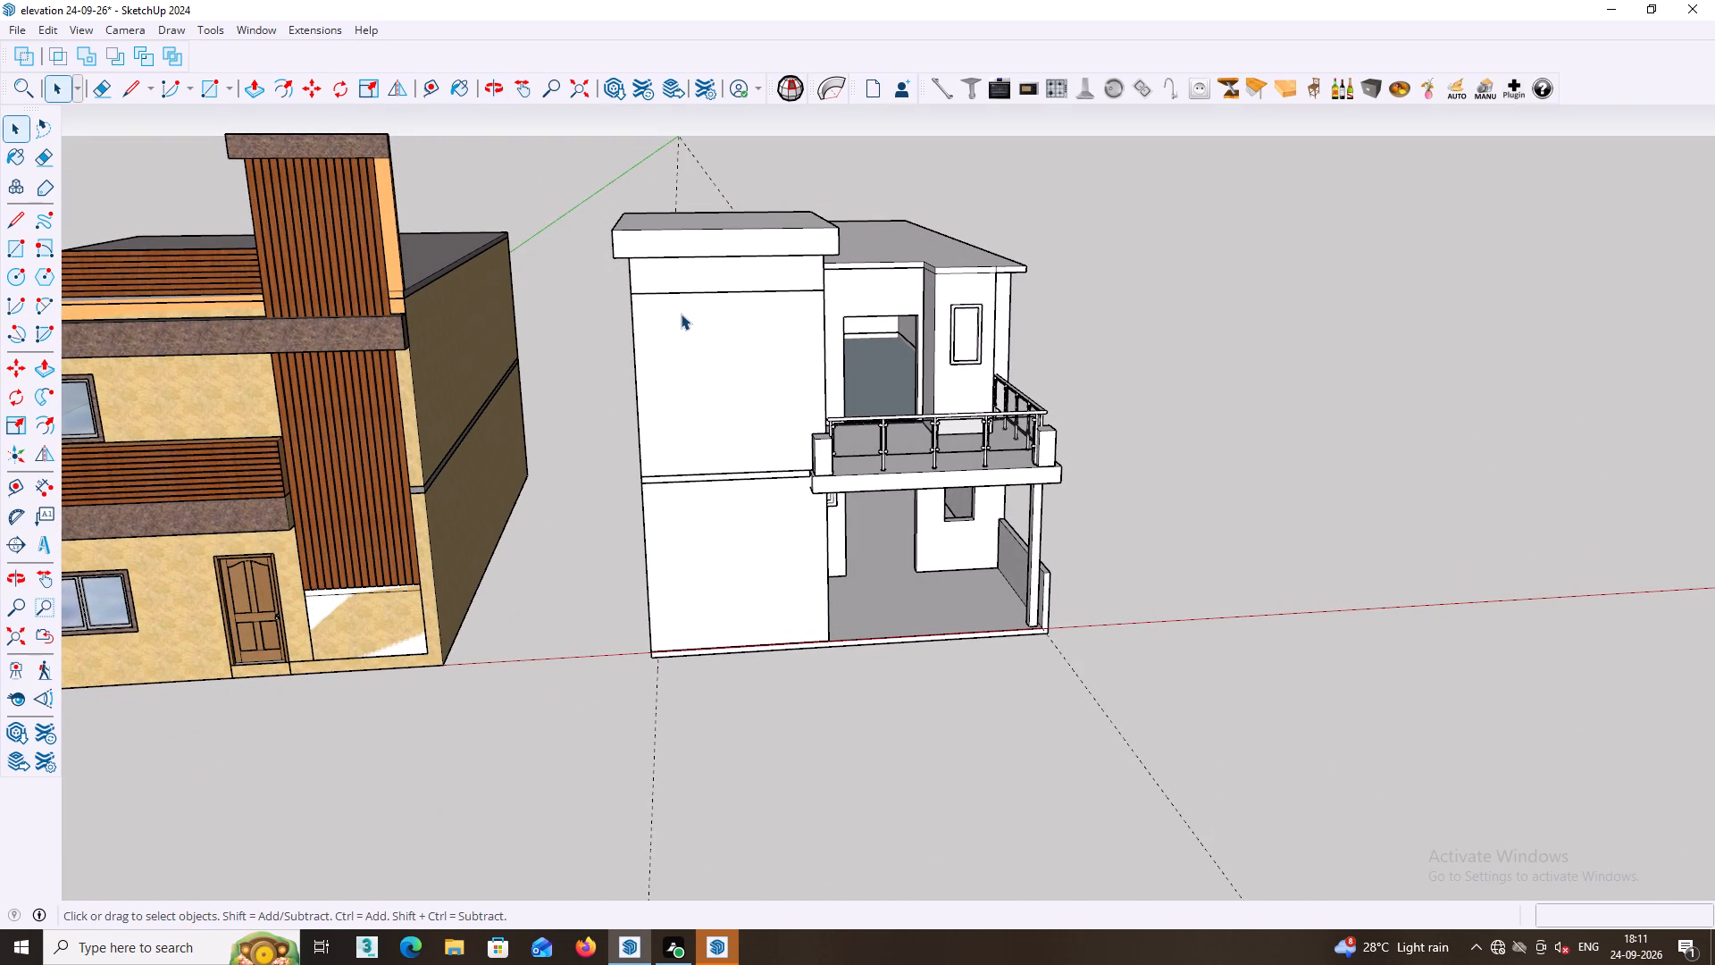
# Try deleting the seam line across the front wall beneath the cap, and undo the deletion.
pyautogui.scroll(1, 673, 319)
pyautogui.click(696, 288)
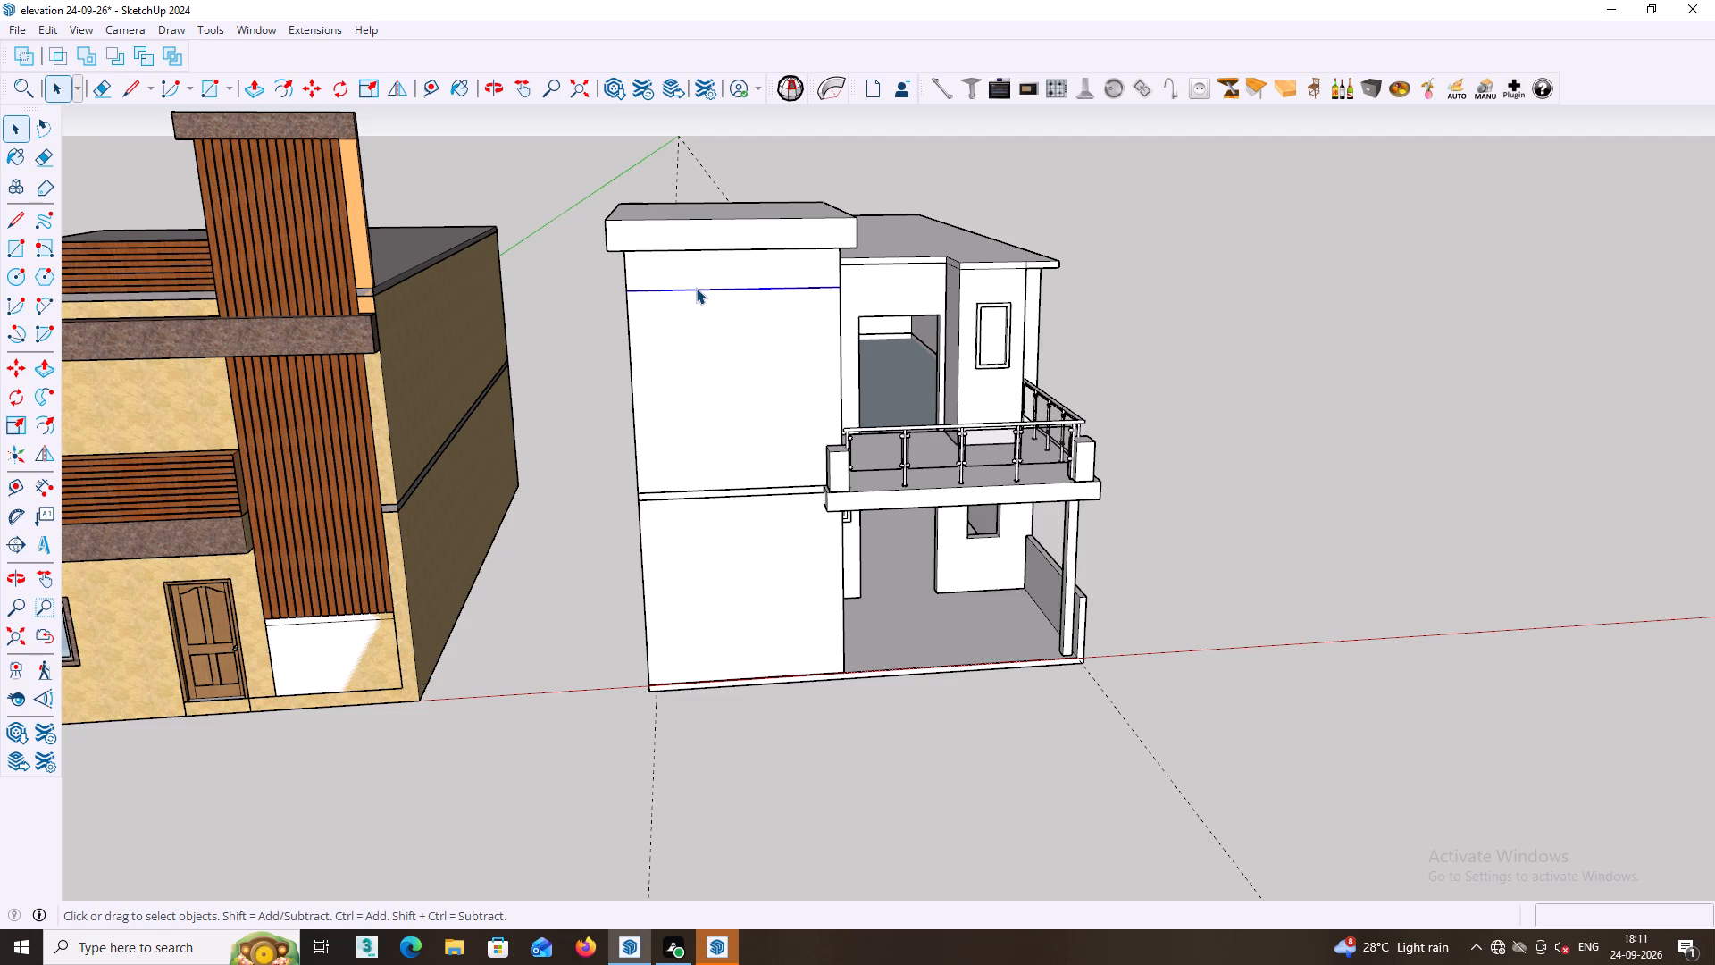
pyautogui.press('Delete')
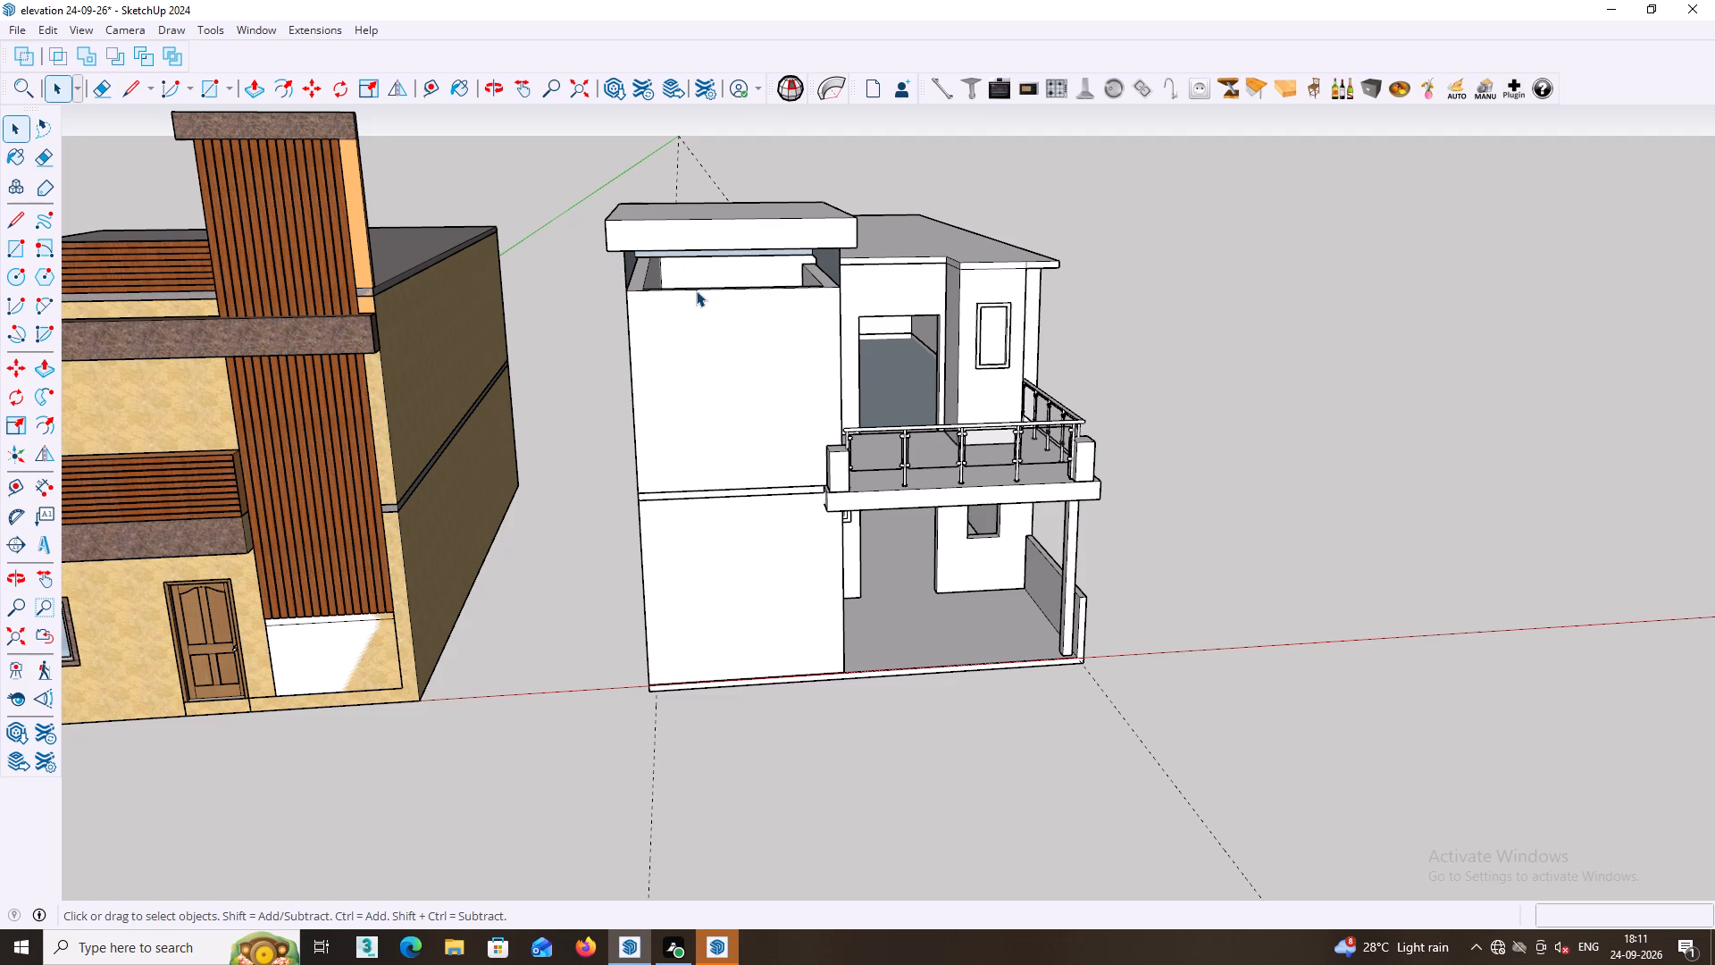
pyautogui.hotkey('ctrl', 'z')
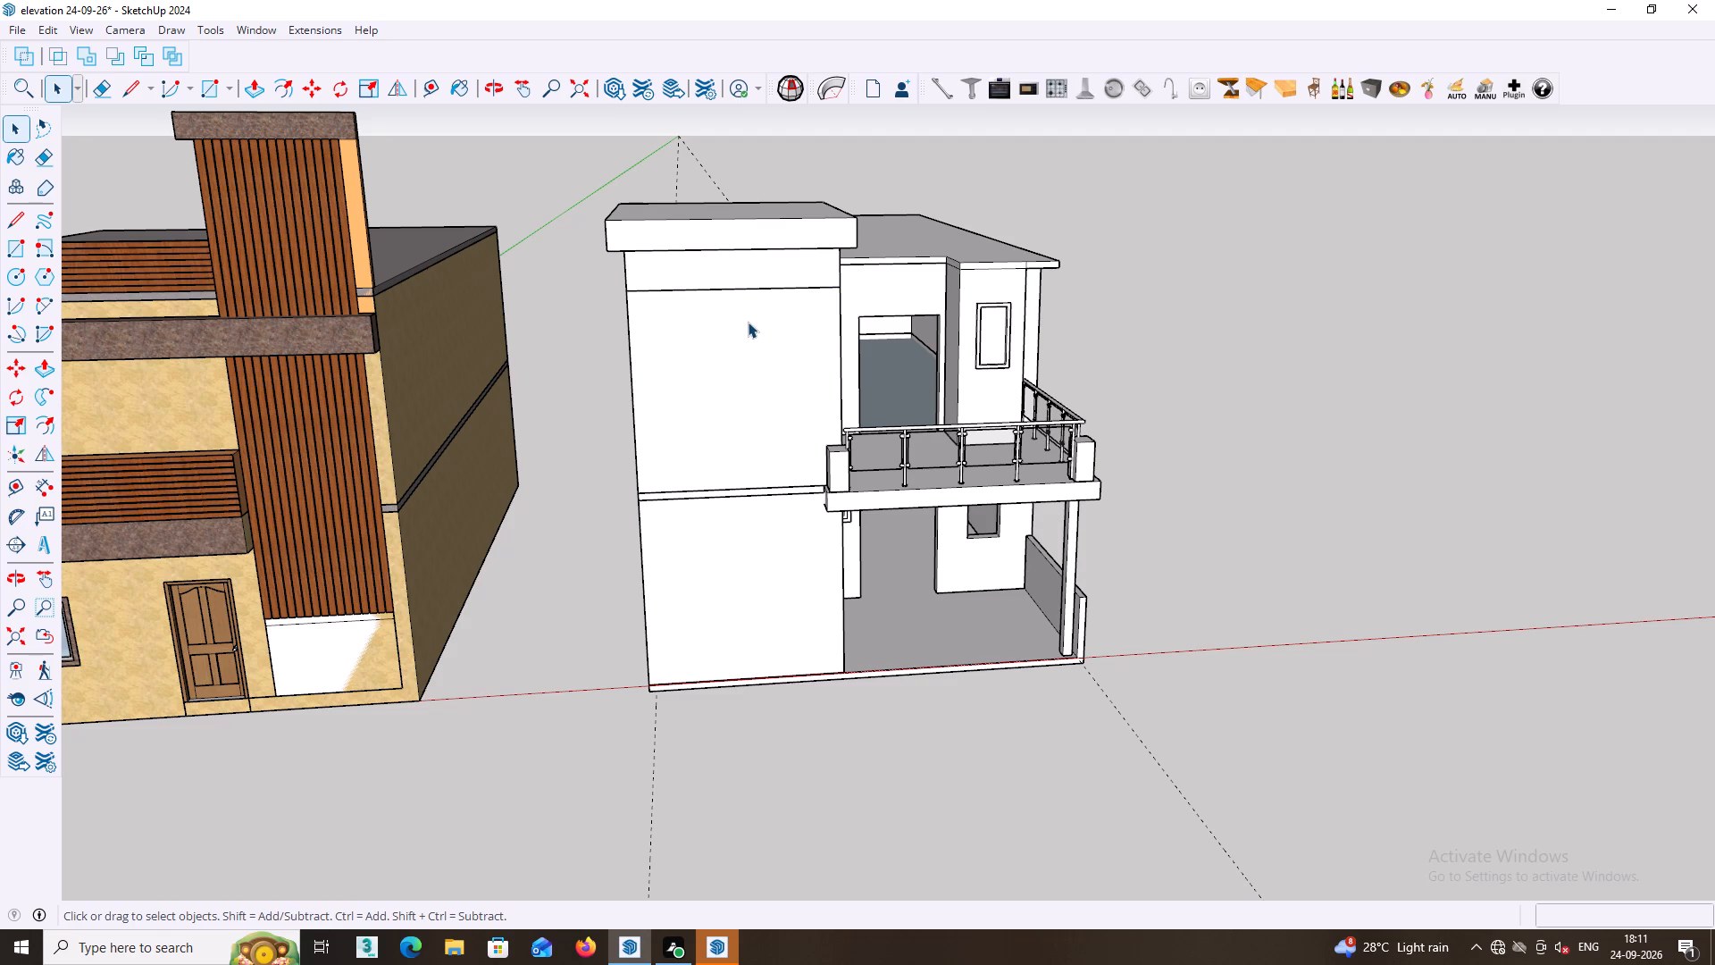
# Draw a vertical strip about 6 1/2" wide and 22' 3 3/4" tall along the front wall's outer corner, from the cap's underside to the base.
pyautogui.press('r')
pyautogui.scroll(1, 700, 311)
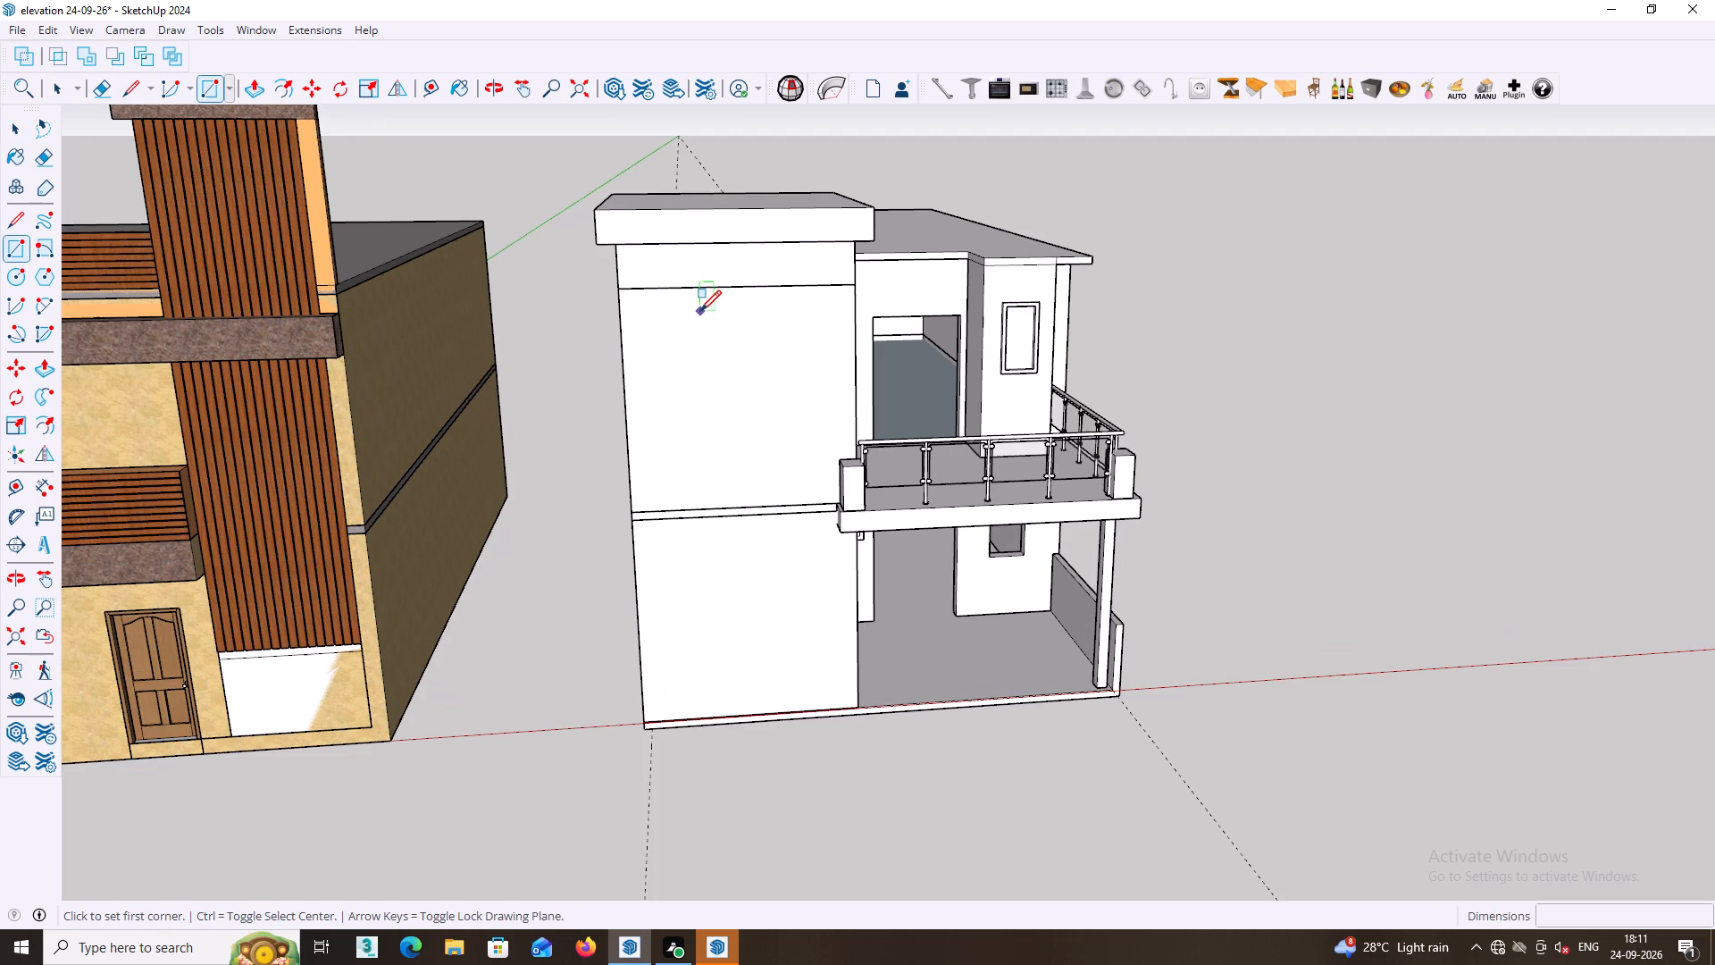
pyautogui.scroll(1, 699, 311)
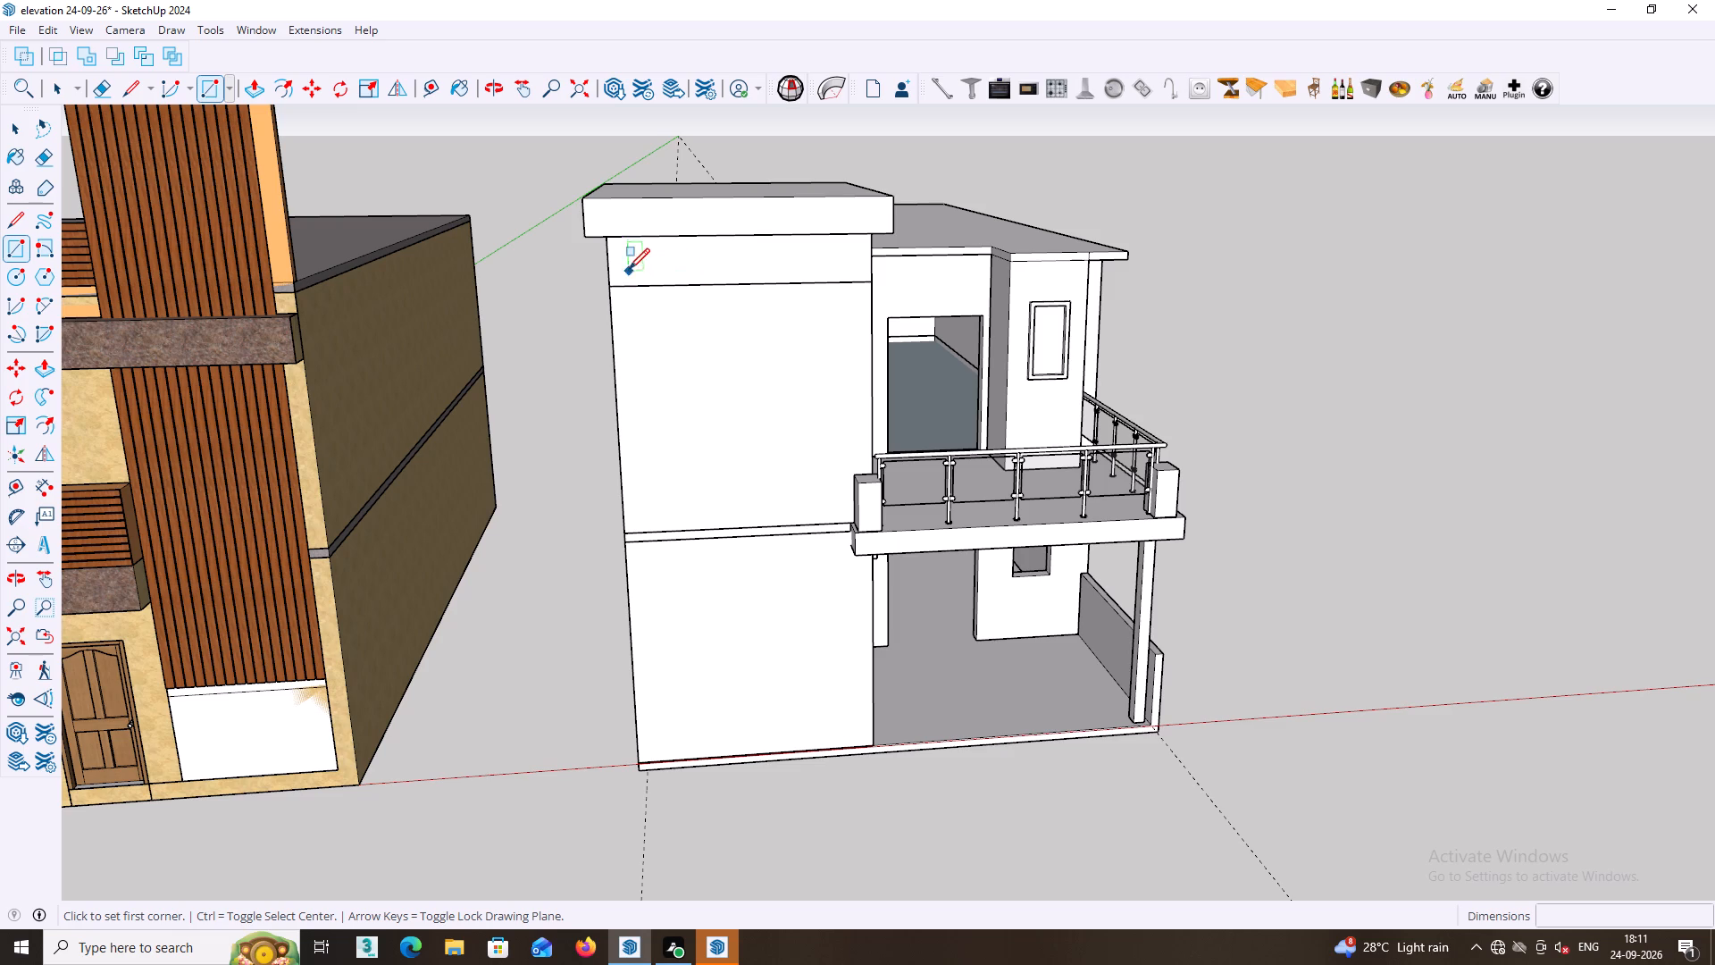
pyautogui.moveTo(629, 267); pyautogui.dragTo(640, 201, button='middle')
pyautogui.scroll(3, 628, 213)
pyautogui.moveTo(616, 245); pyautogui.dragTo(645, 211, button='middle')
pyautogui.scroll(1, 637, 198)
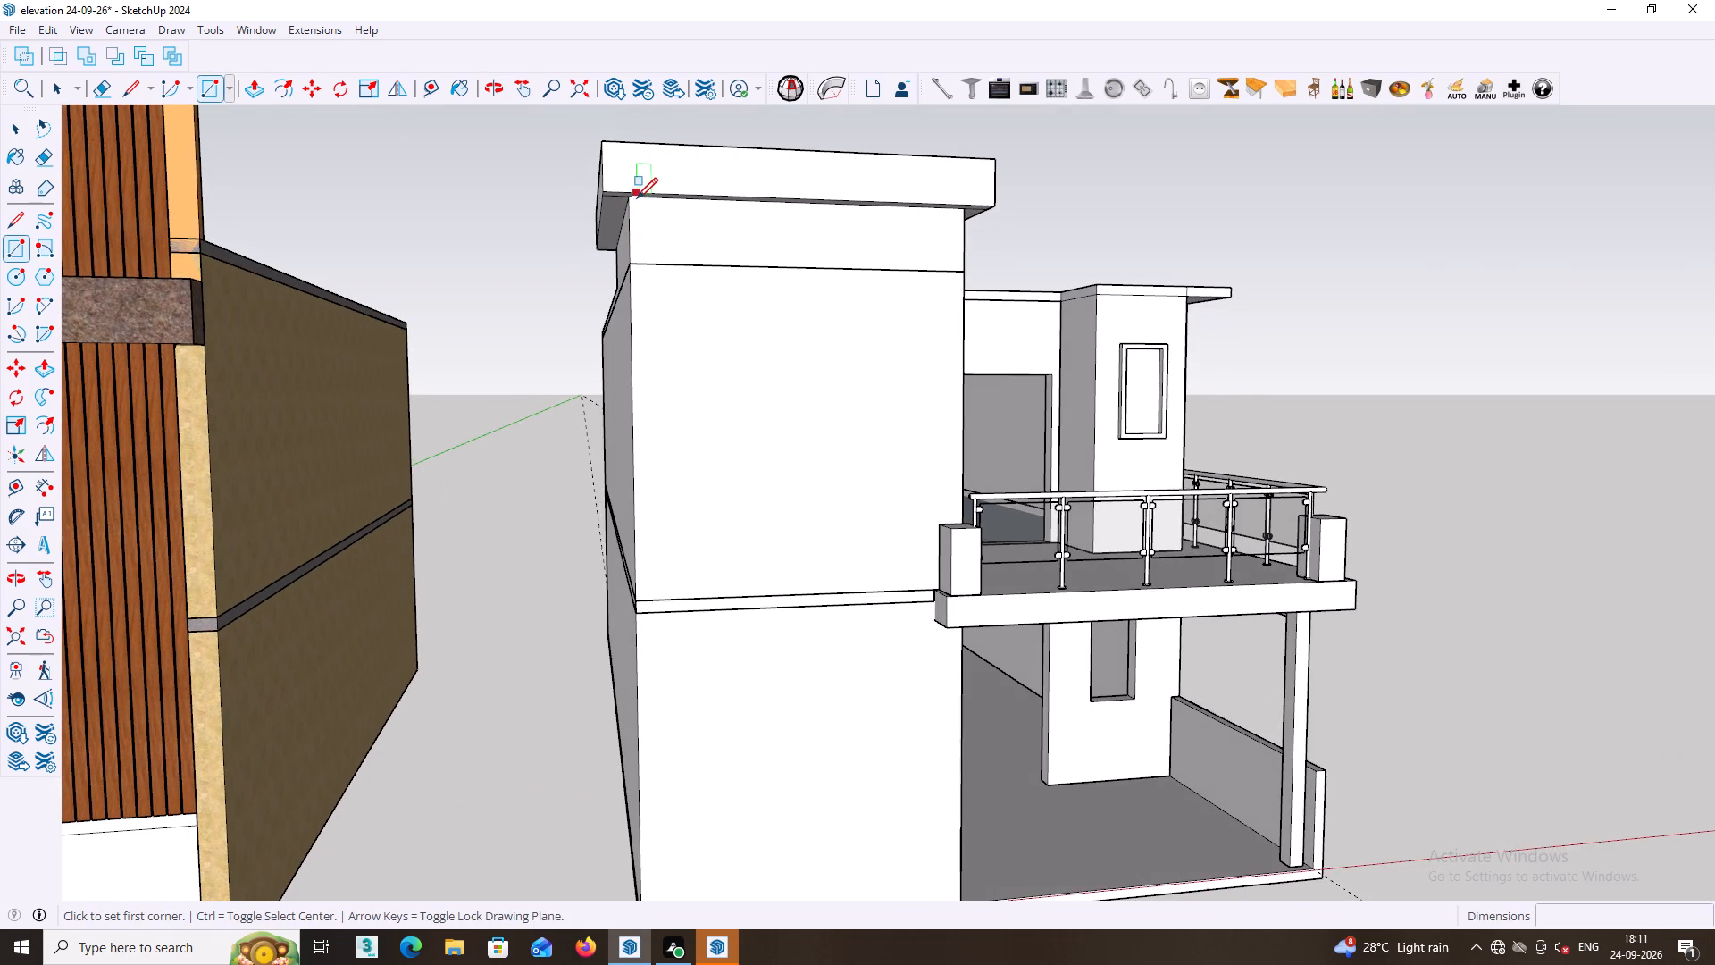
pyautogui.scroll(4, 637, 198)
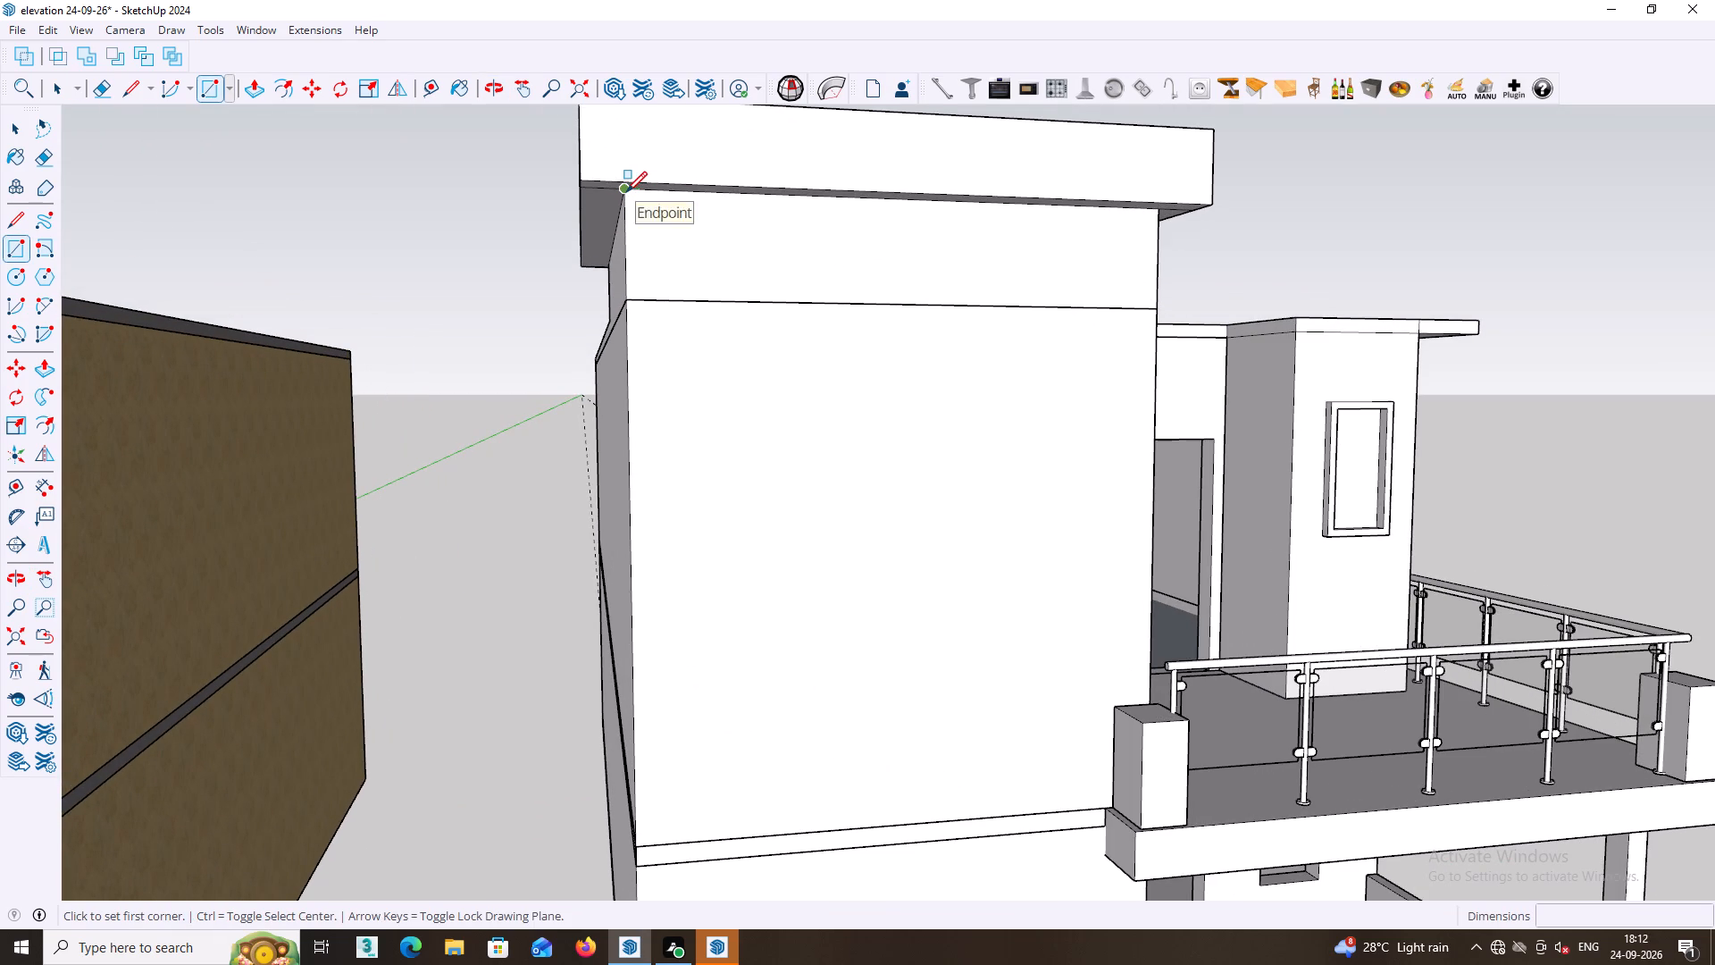
pyautogui.click(626, 192)
pyautogui.scroll(-9, 700, 642)
pyautogui.moveTo(710, 674); pyautogui.dragTo(710, 673, button='middle')
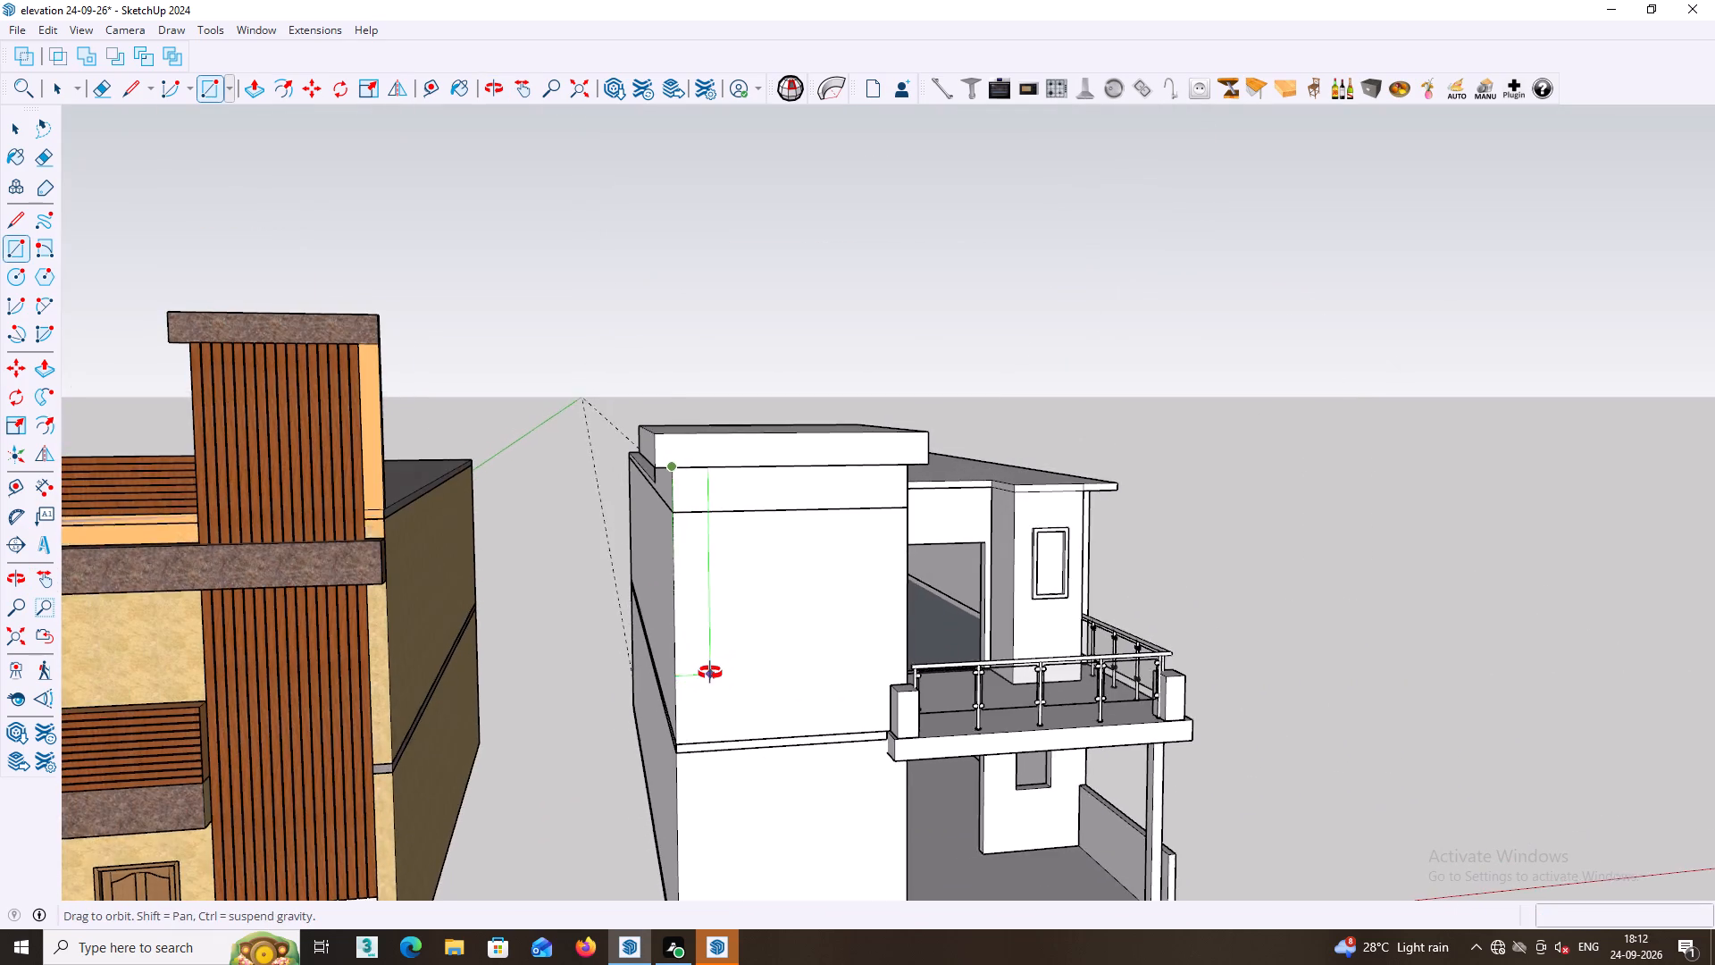
pyautogui.moveTo(710, 673); pyautogui.dragTo(639, 395, button='middle')
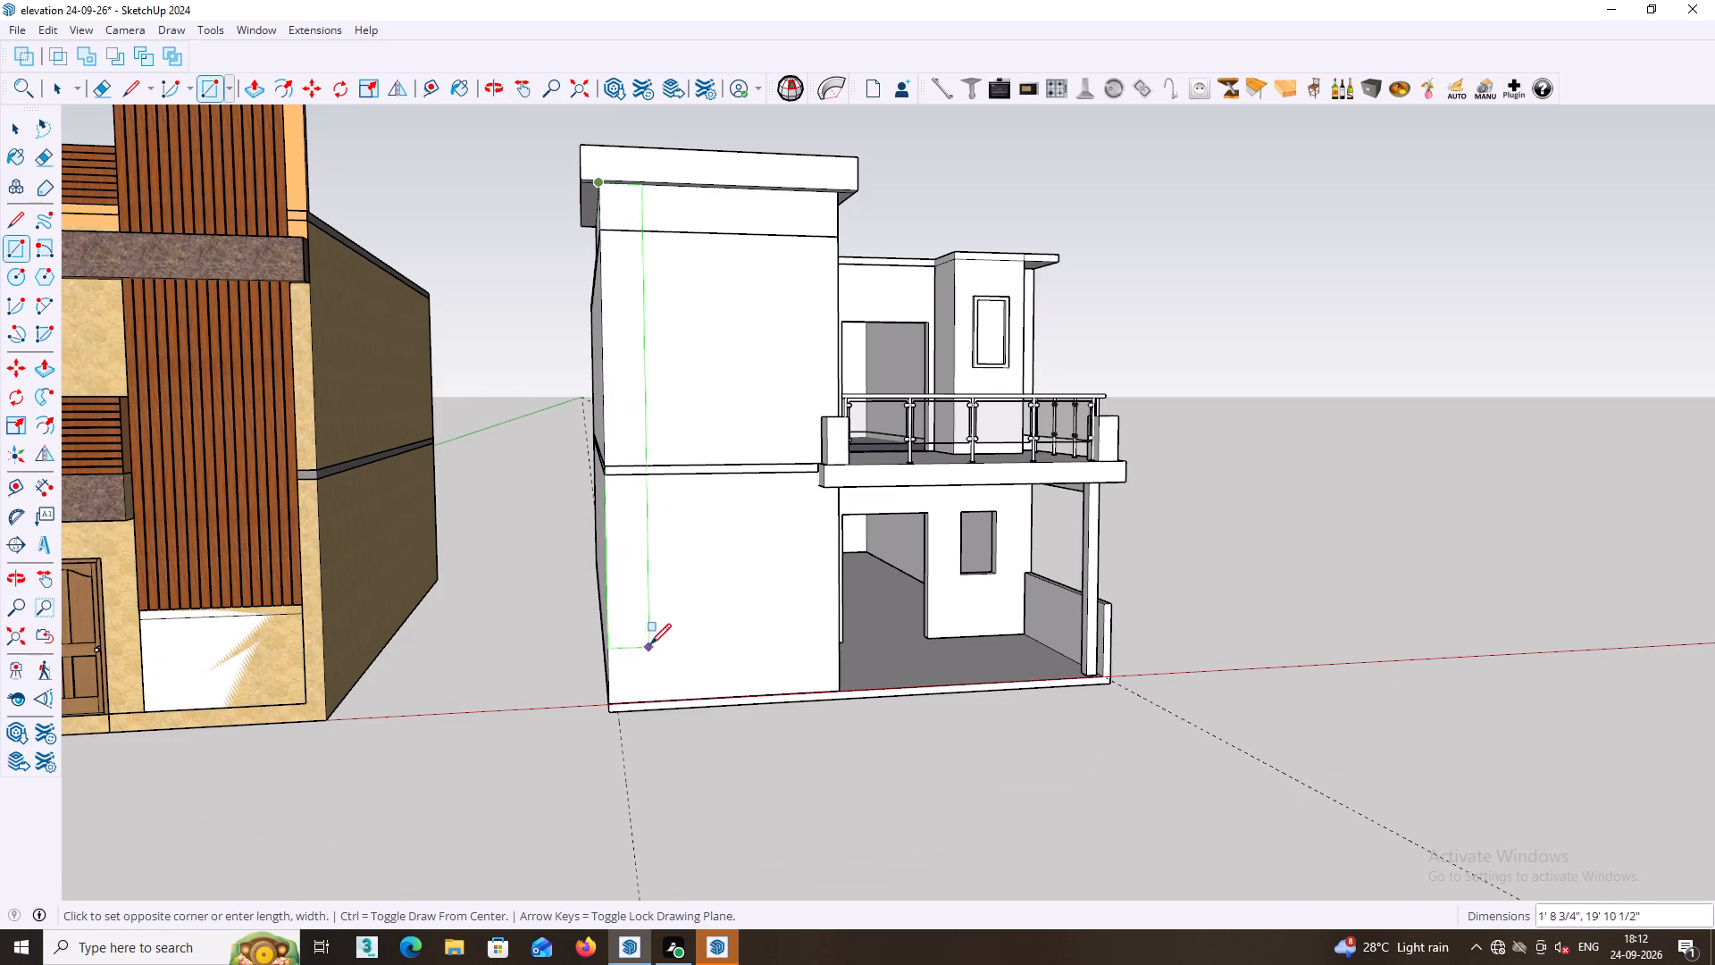
pyautogui.click(621, 702)
pyautogui.press('space')
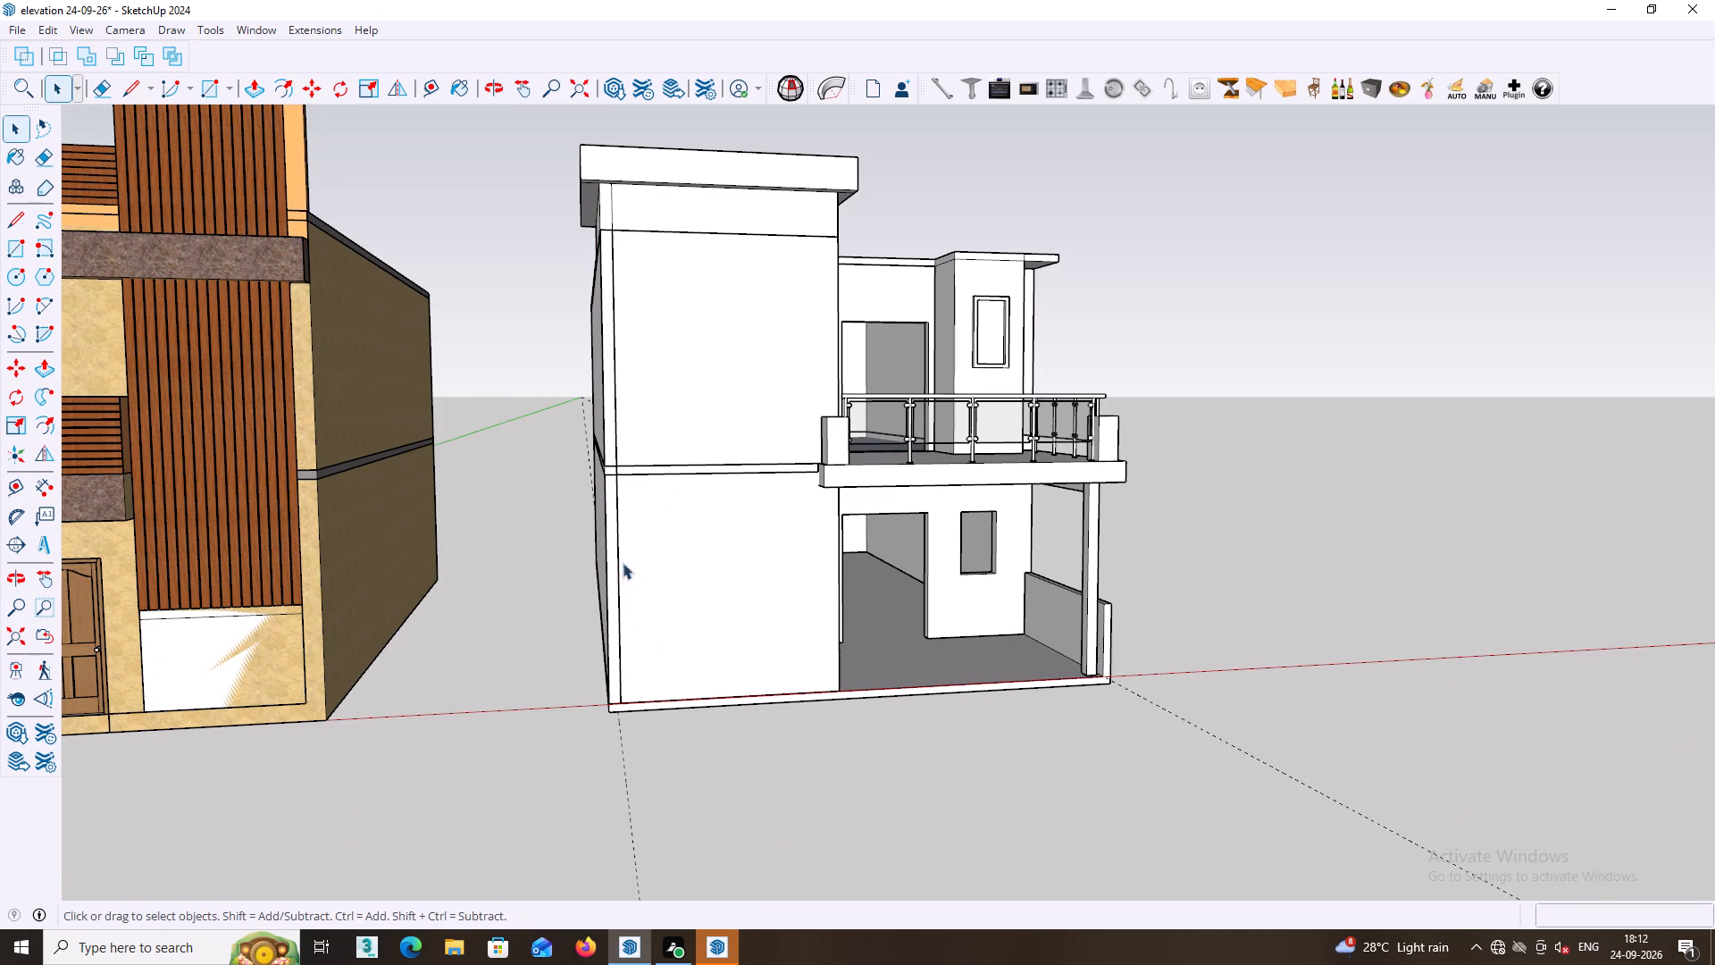
# Push/Pull the upper-storey segment of the corner strip outward by 18 mm.
pyautogui.moveTo(617, 474); pyautogui.dragTo(610, 512, button='middle')
pyautogui.scroll(2, 601, 487)
pyautogui.click(612, 477)
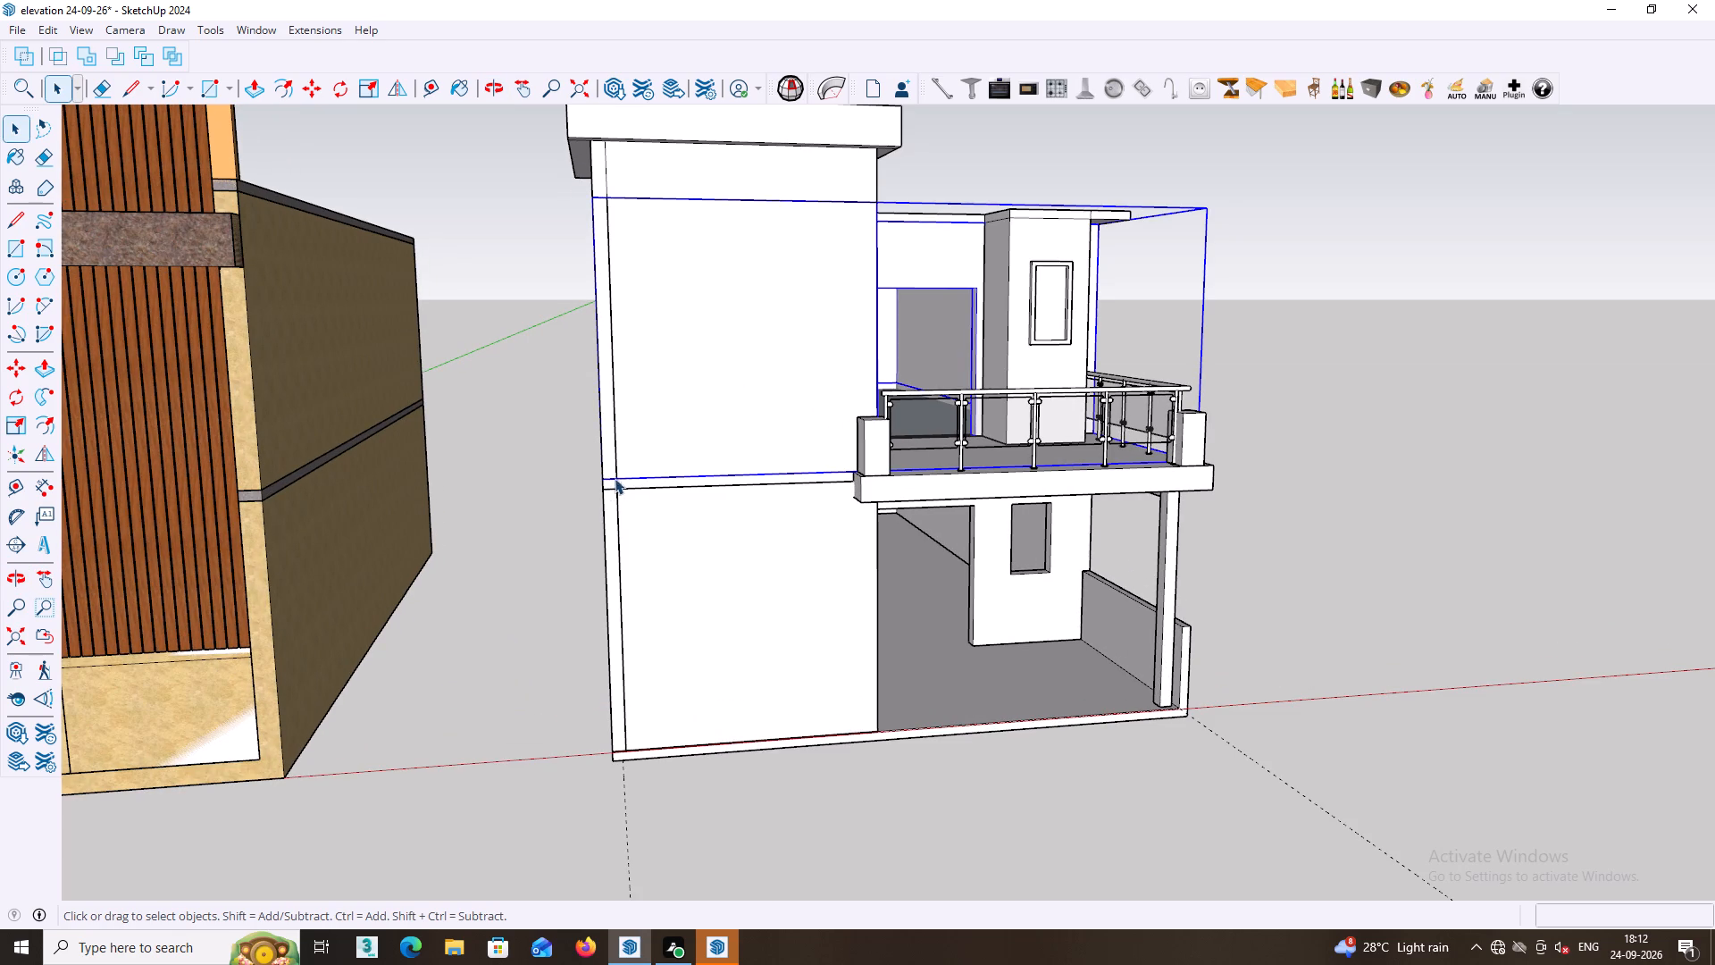
pyautogui.click(500, 562)
pyautogui.scroll(2, 613, 475)
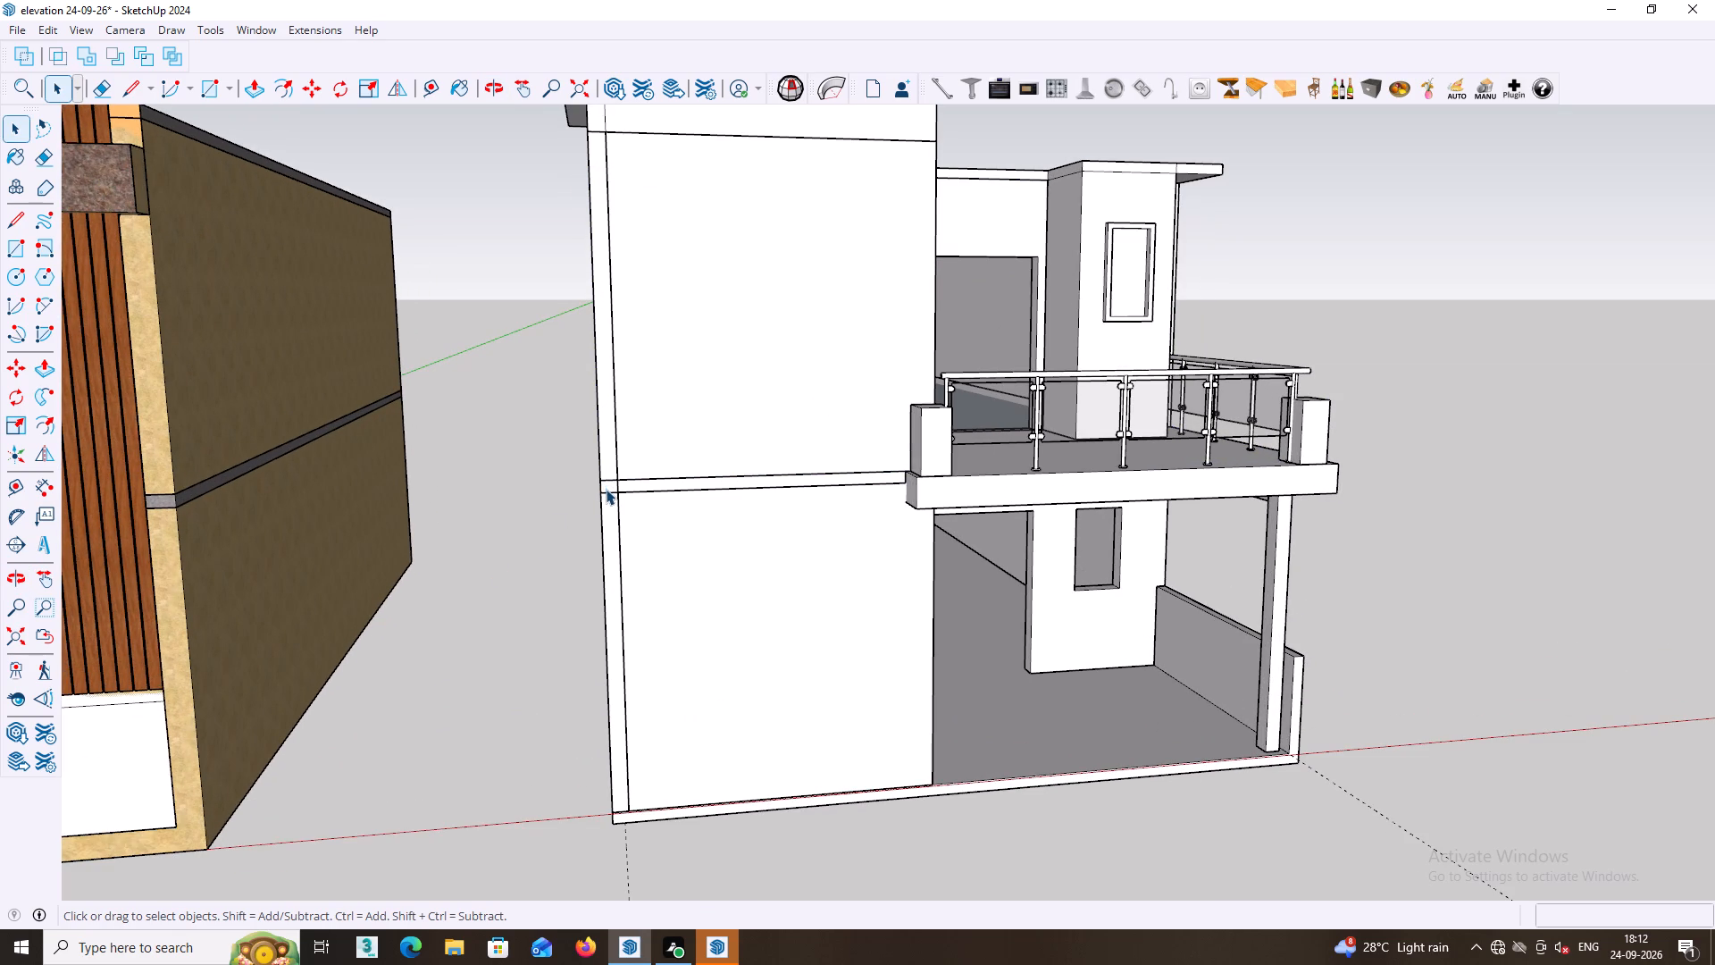
pyautogui.press('p')
pyautogui.click(609, 468)
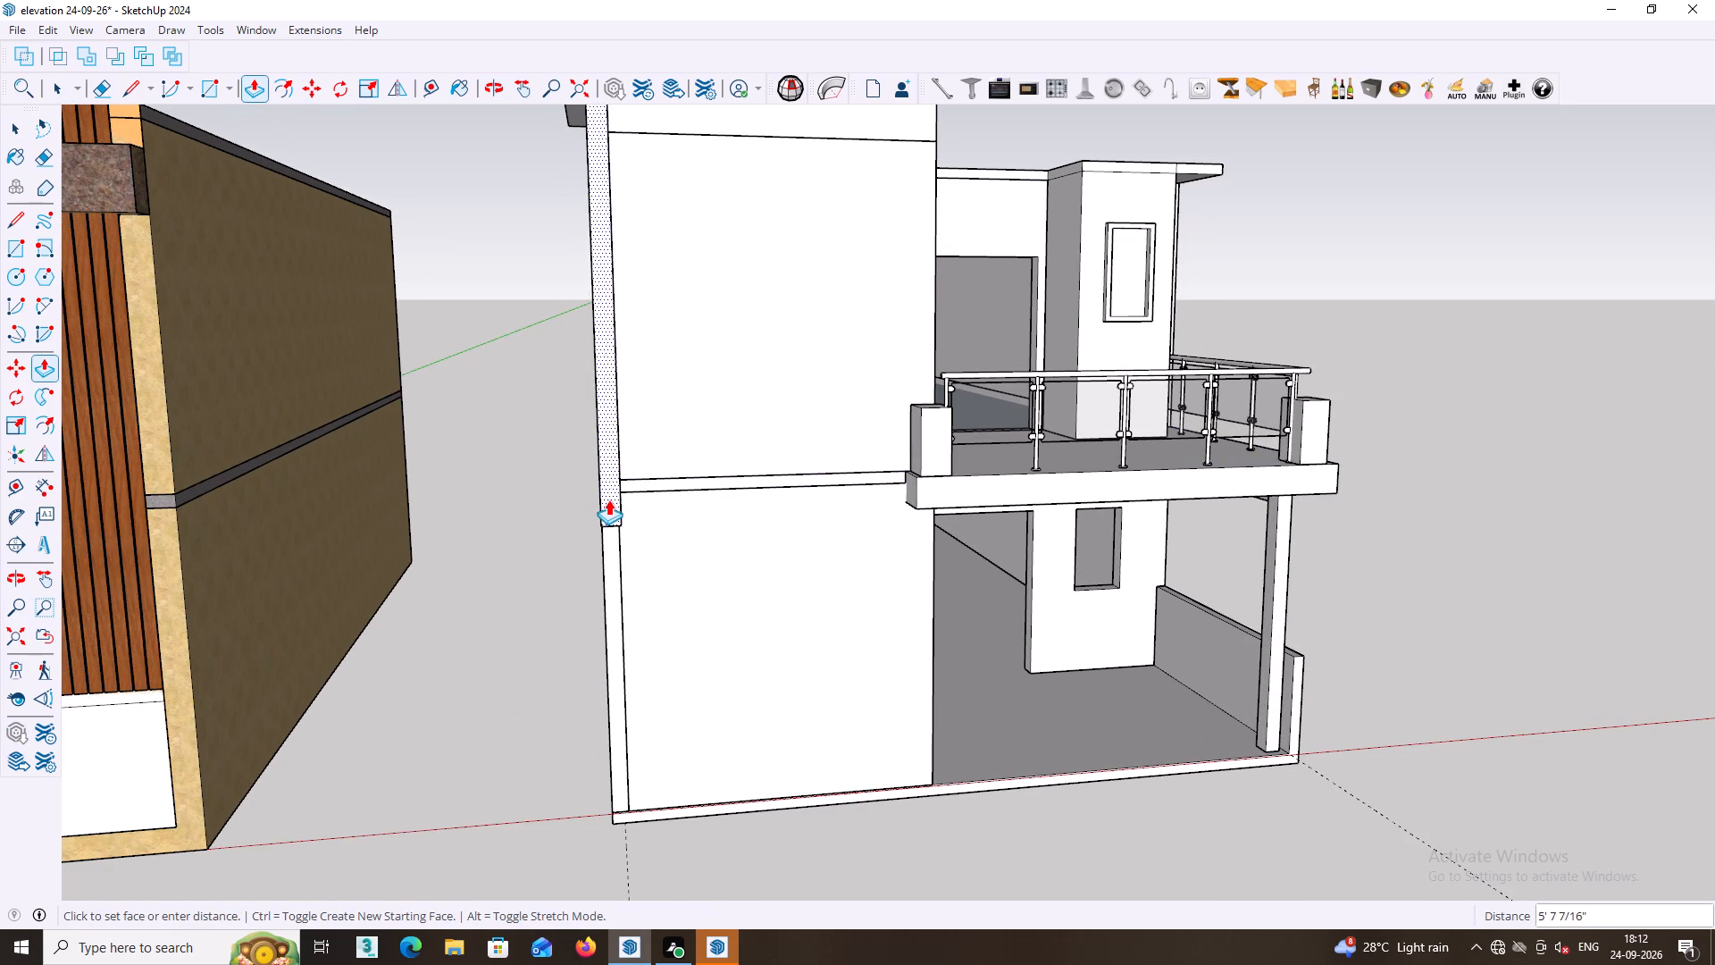
pyautogui.scroll(-3, 608, 494)
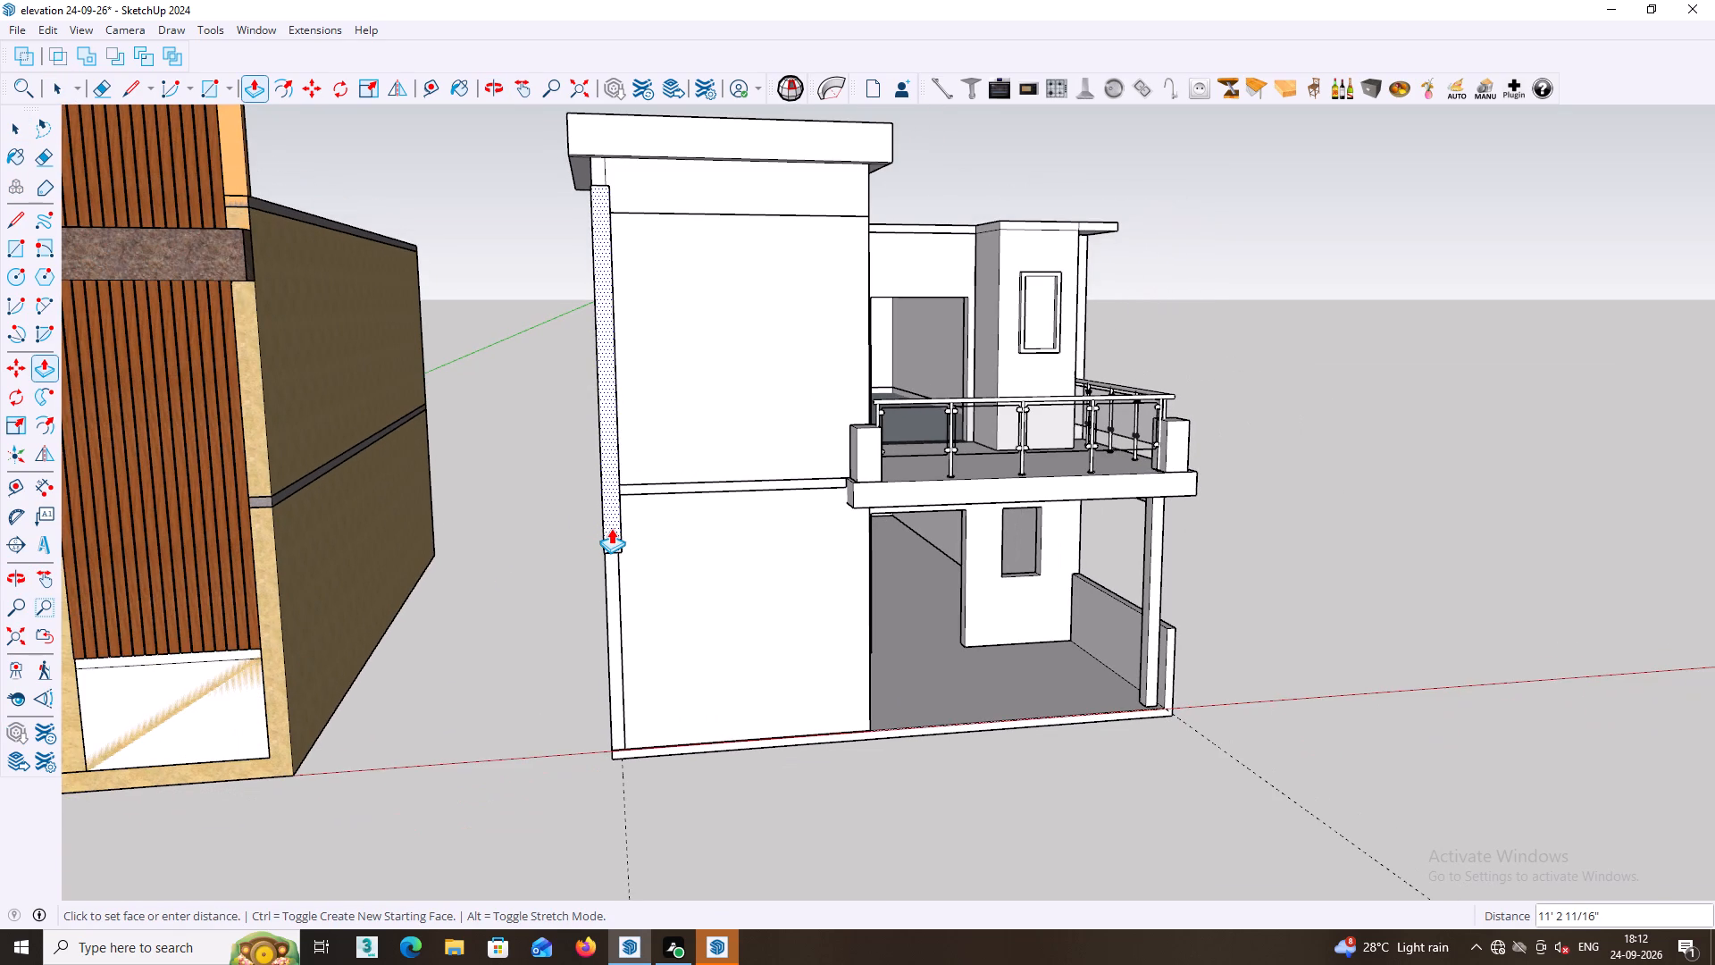
pyautogui.write('18')
pyautogui.write('mm')
pyautogui.press('Return')
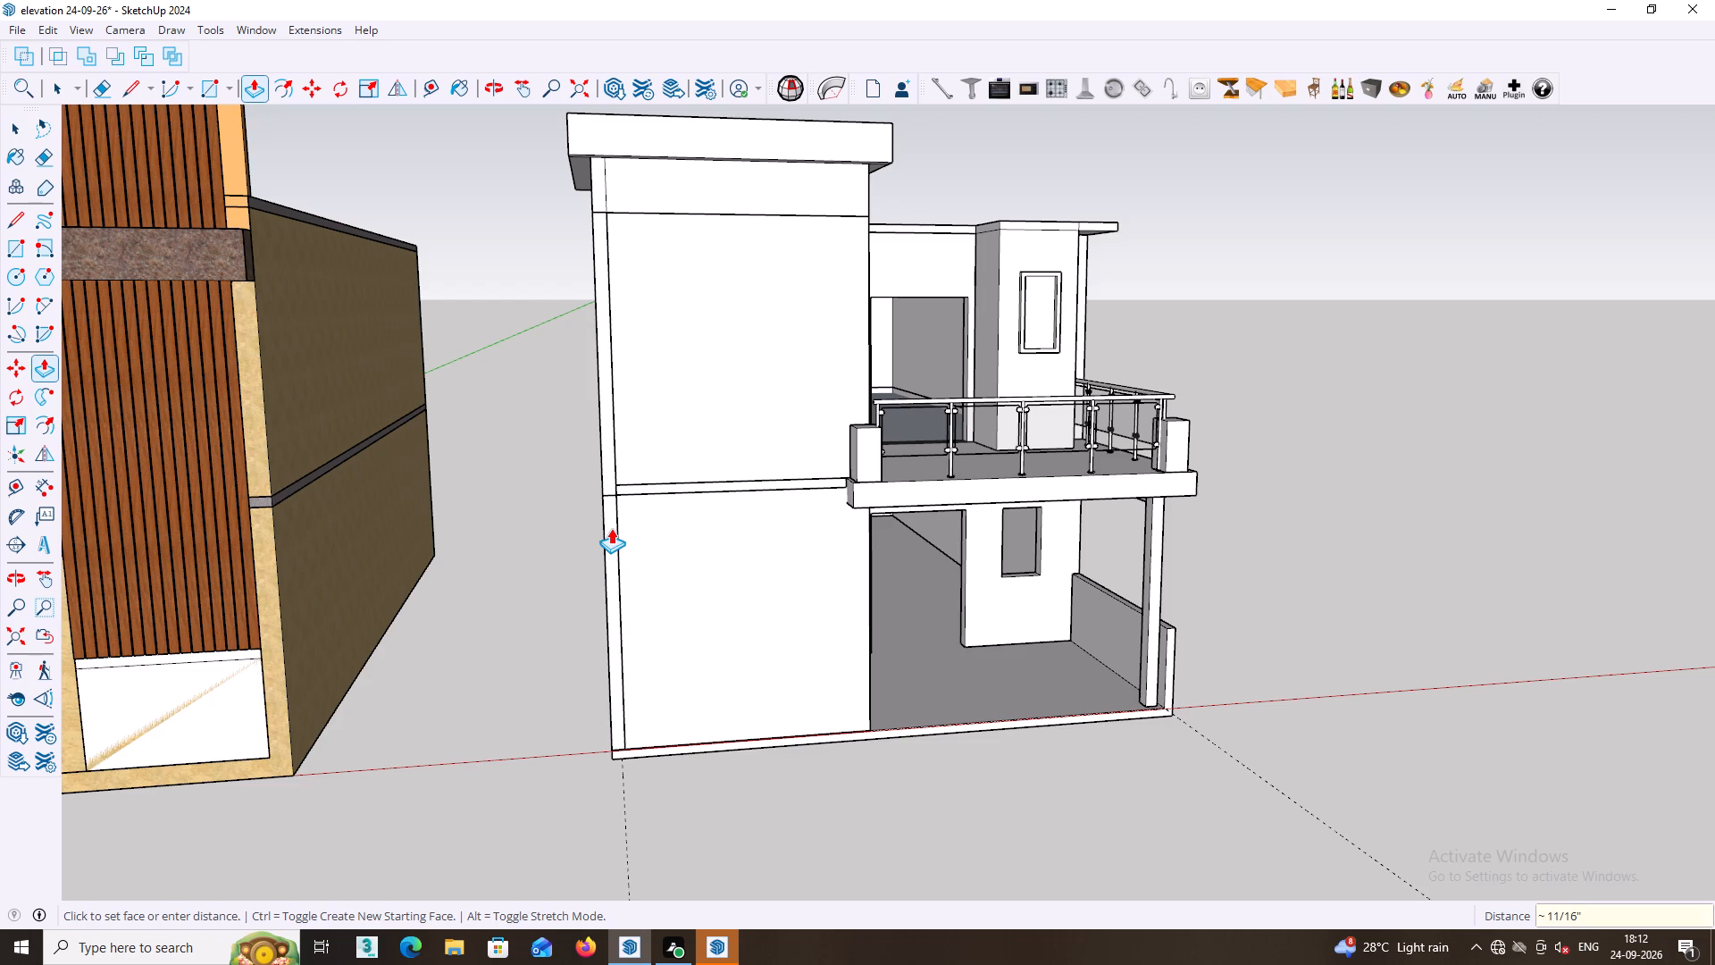
# Repeat the 18 mm extrusion on the strip's ground-floor segment.
pyautogui.moveTo(614, 532); pyautogui.dragTo(1023, 534, button='middle')
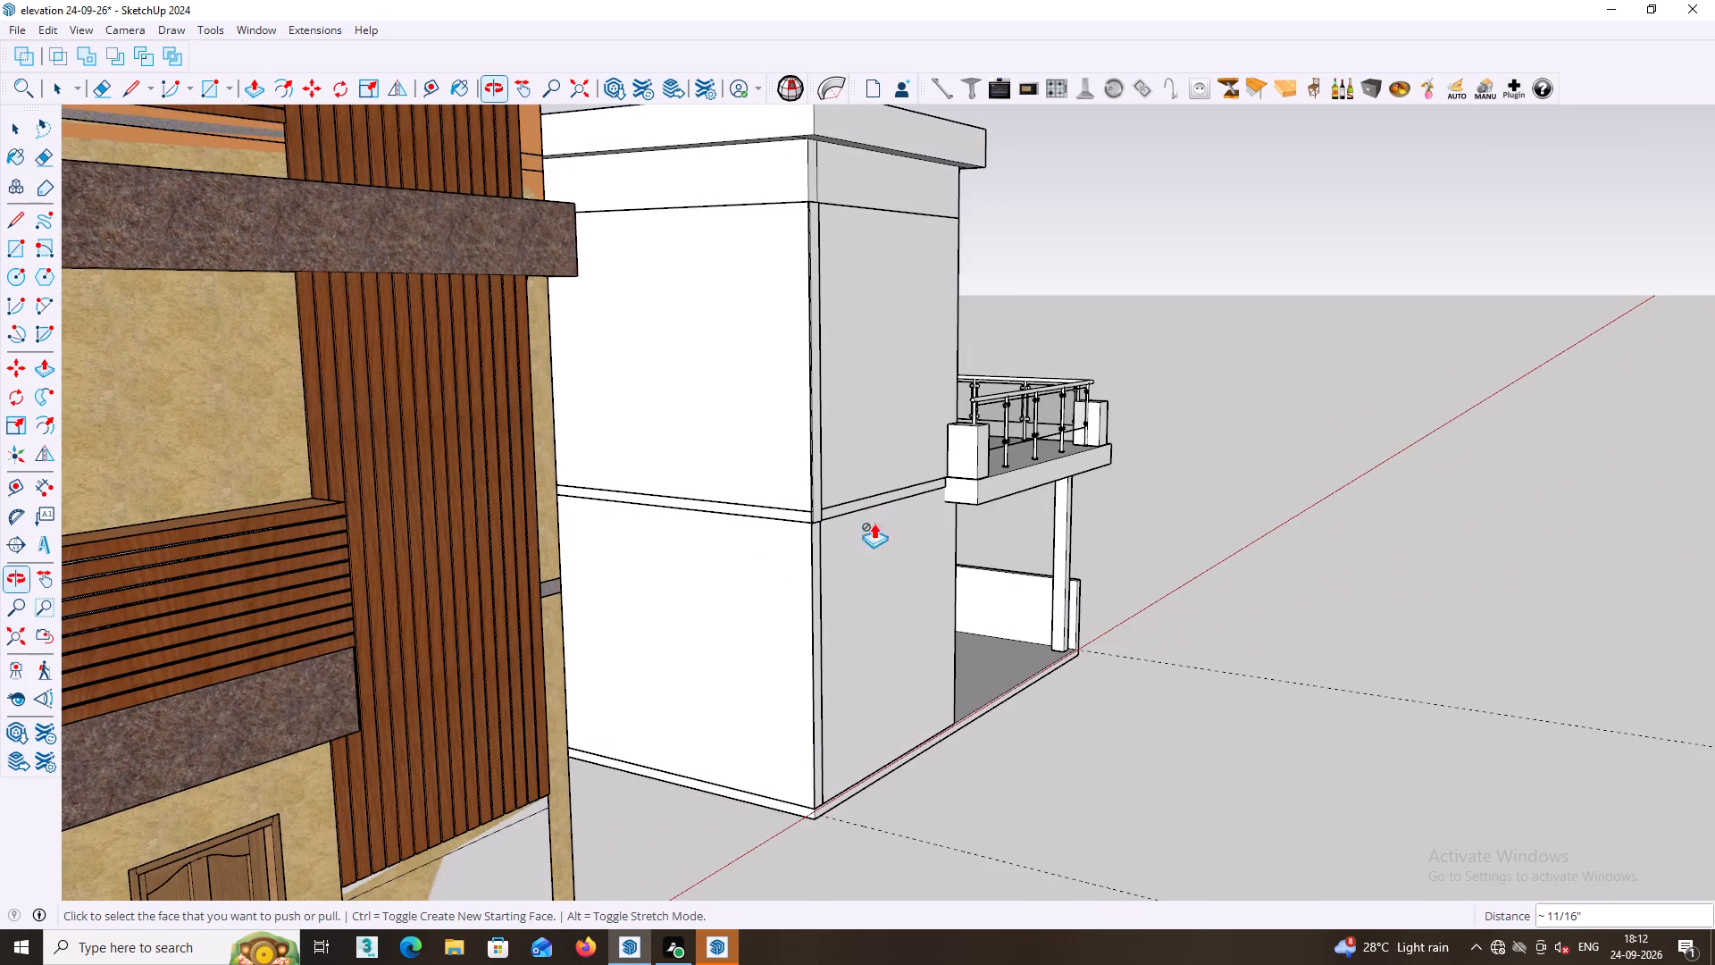
pyautogui.scroll(8, 758, 558)
pyautogui.scroll(4, 861, 543)
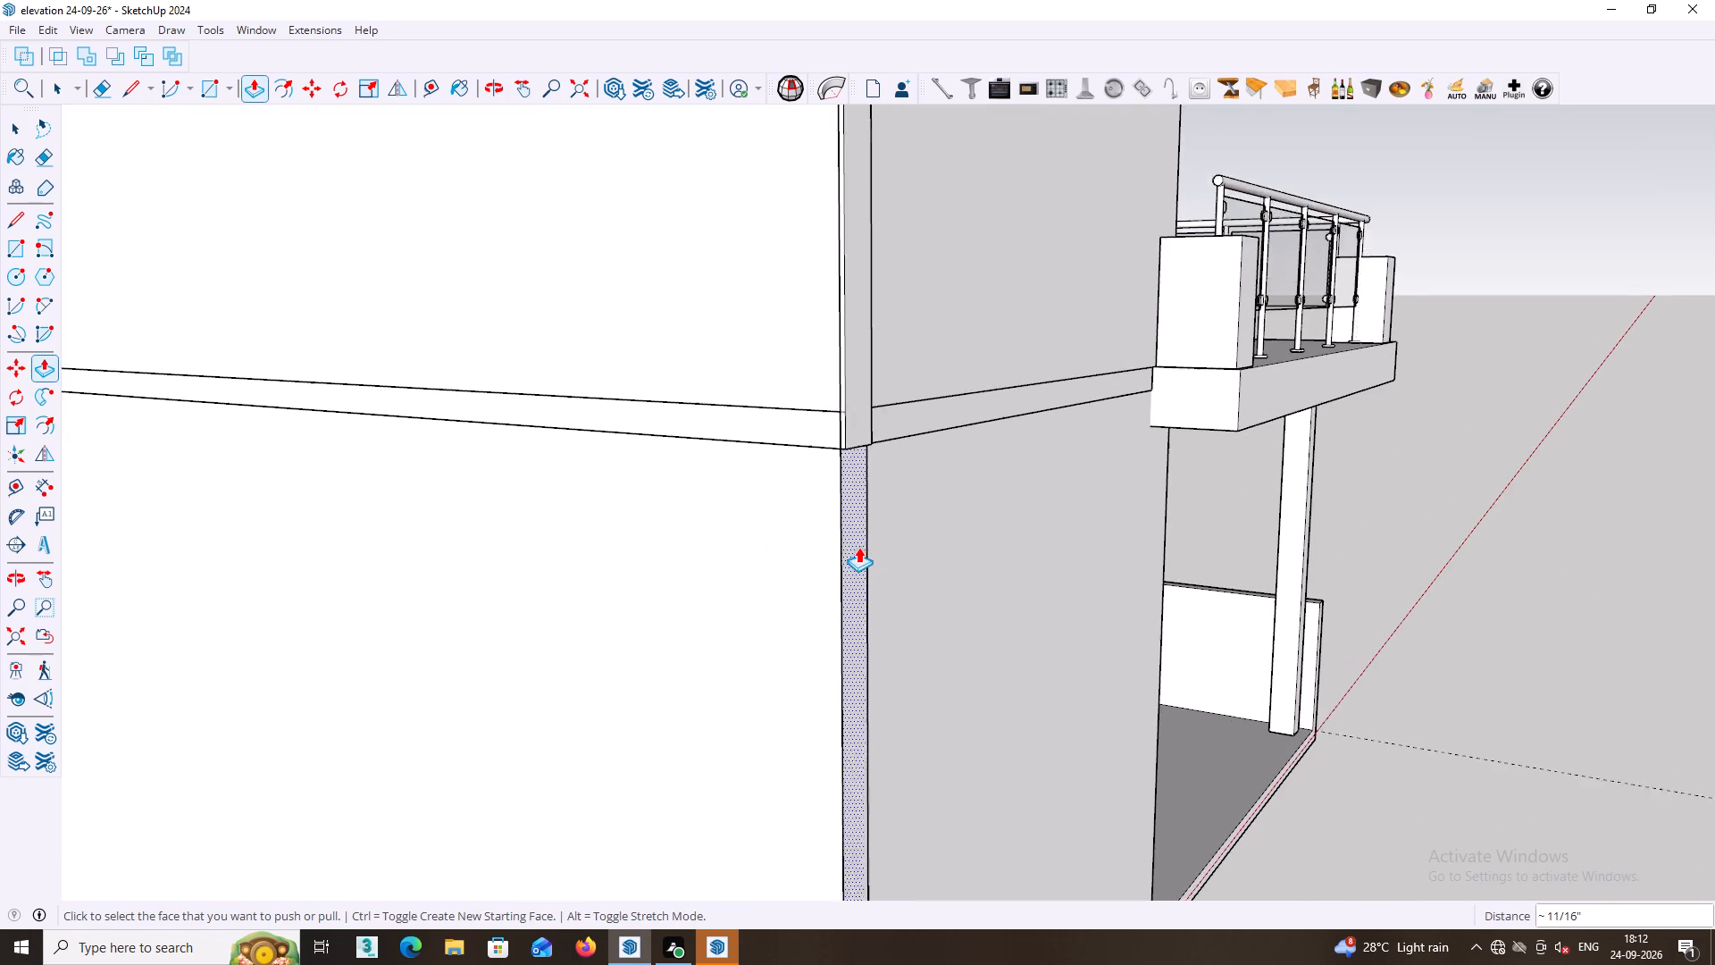
pyautogui.doubleClick(853, 547)
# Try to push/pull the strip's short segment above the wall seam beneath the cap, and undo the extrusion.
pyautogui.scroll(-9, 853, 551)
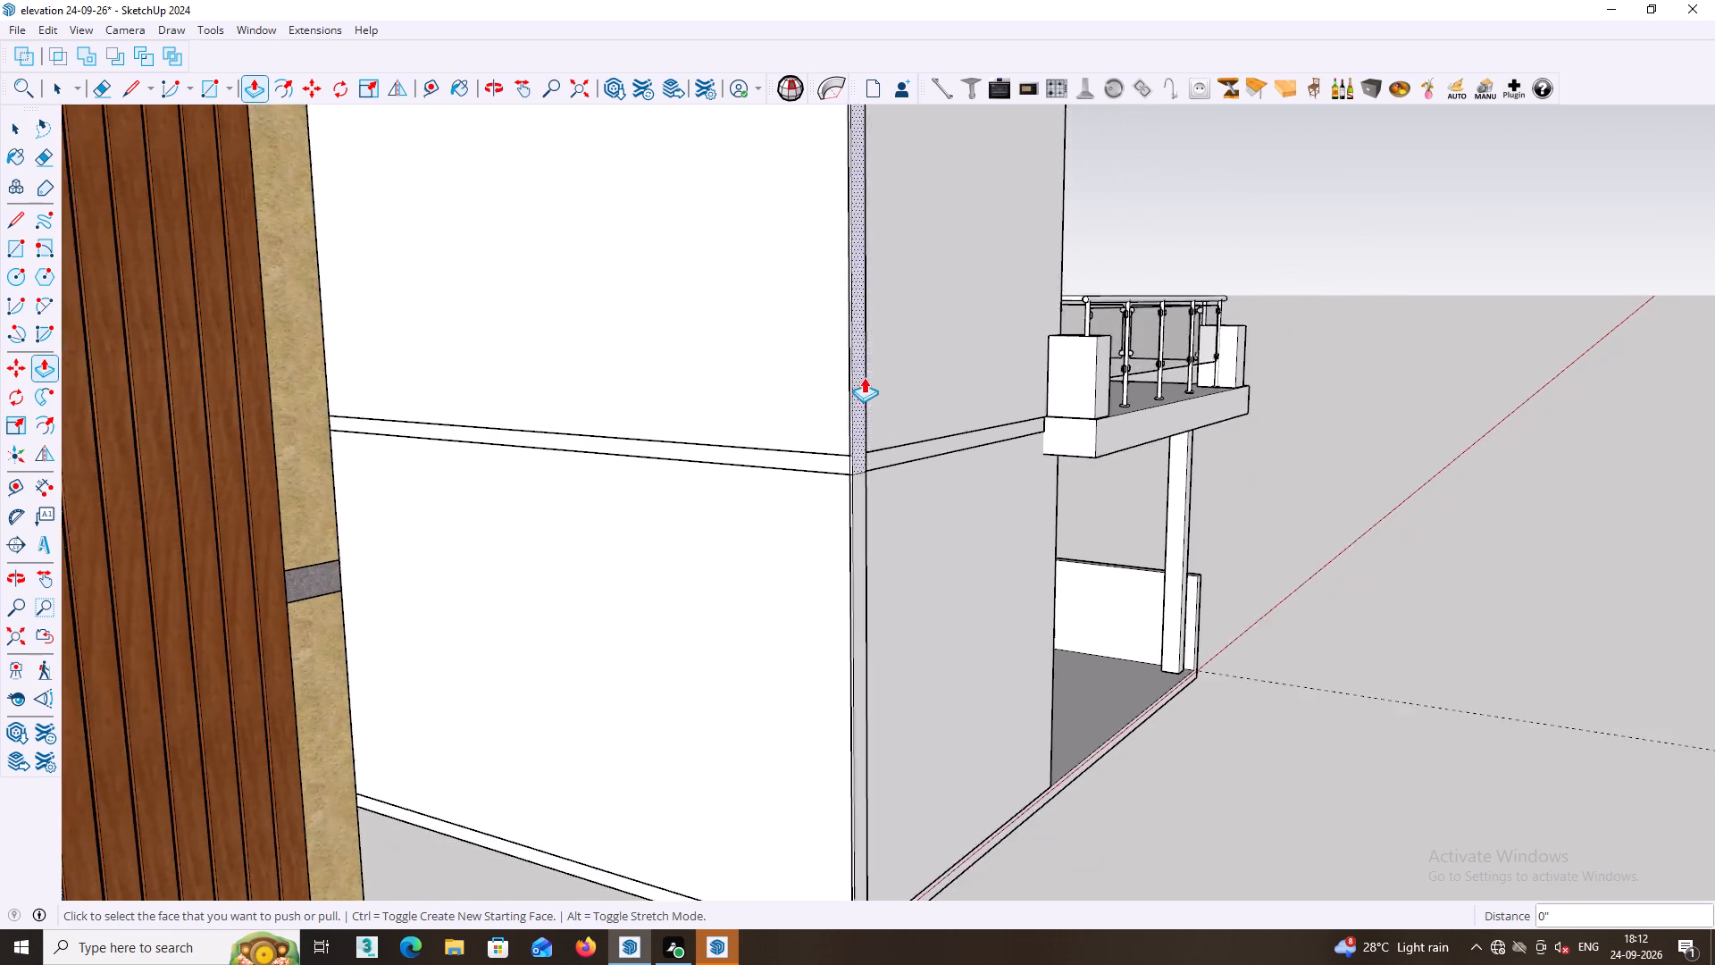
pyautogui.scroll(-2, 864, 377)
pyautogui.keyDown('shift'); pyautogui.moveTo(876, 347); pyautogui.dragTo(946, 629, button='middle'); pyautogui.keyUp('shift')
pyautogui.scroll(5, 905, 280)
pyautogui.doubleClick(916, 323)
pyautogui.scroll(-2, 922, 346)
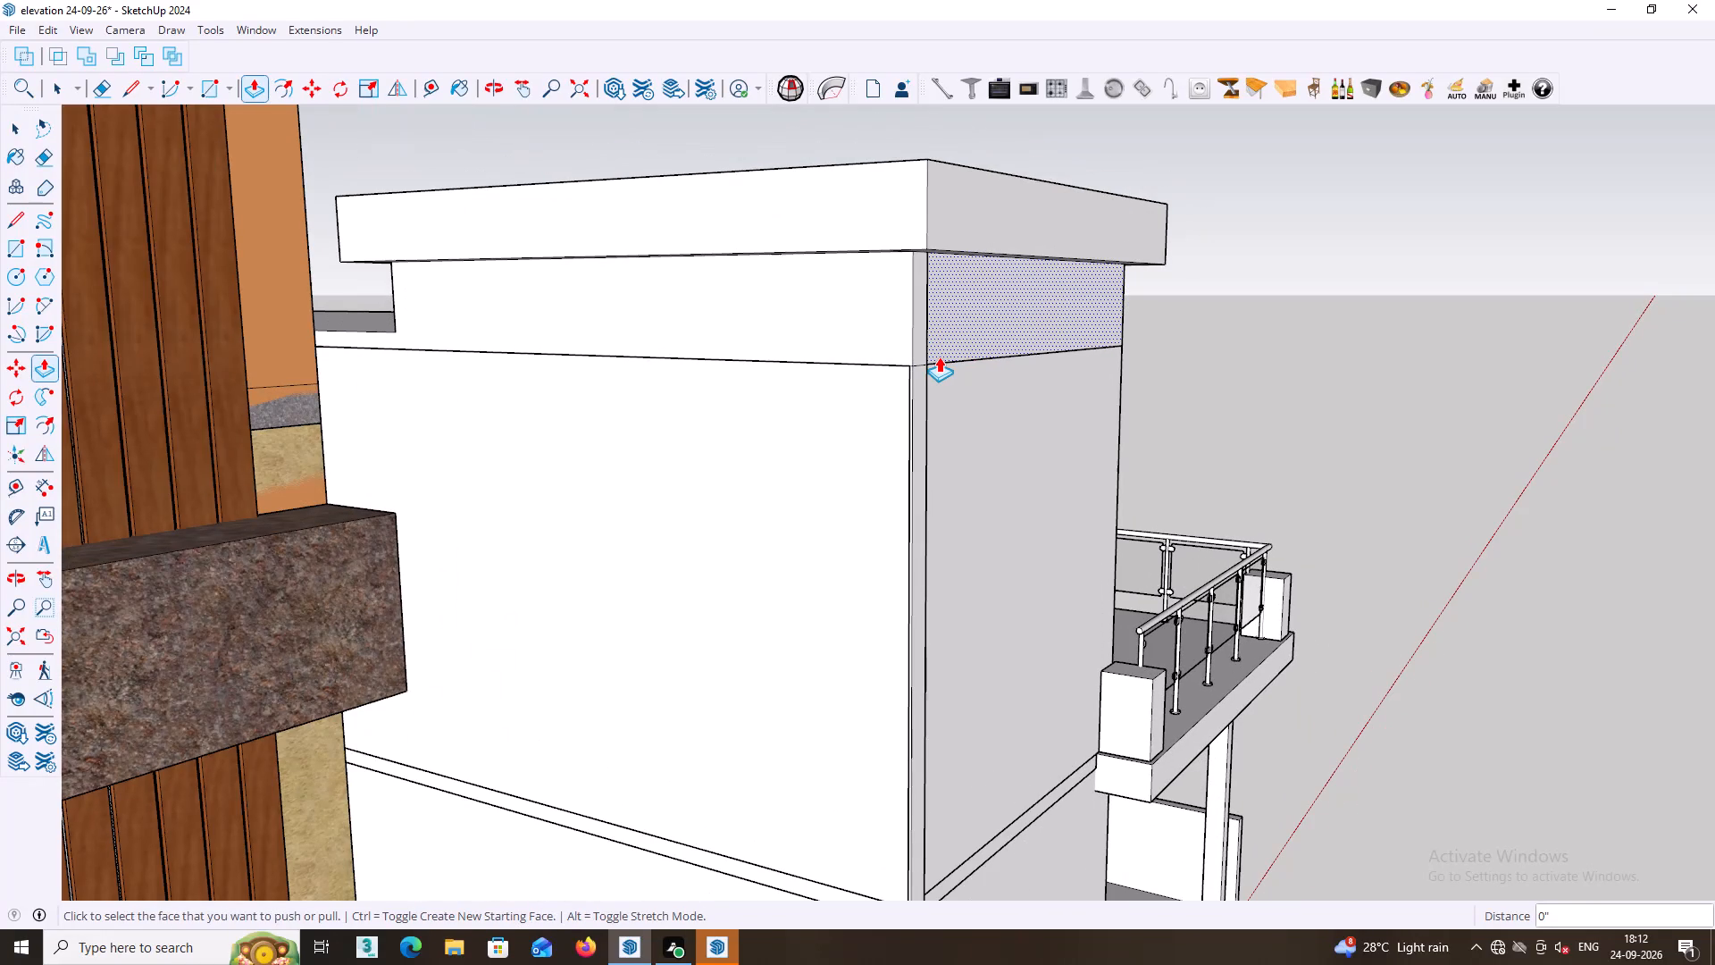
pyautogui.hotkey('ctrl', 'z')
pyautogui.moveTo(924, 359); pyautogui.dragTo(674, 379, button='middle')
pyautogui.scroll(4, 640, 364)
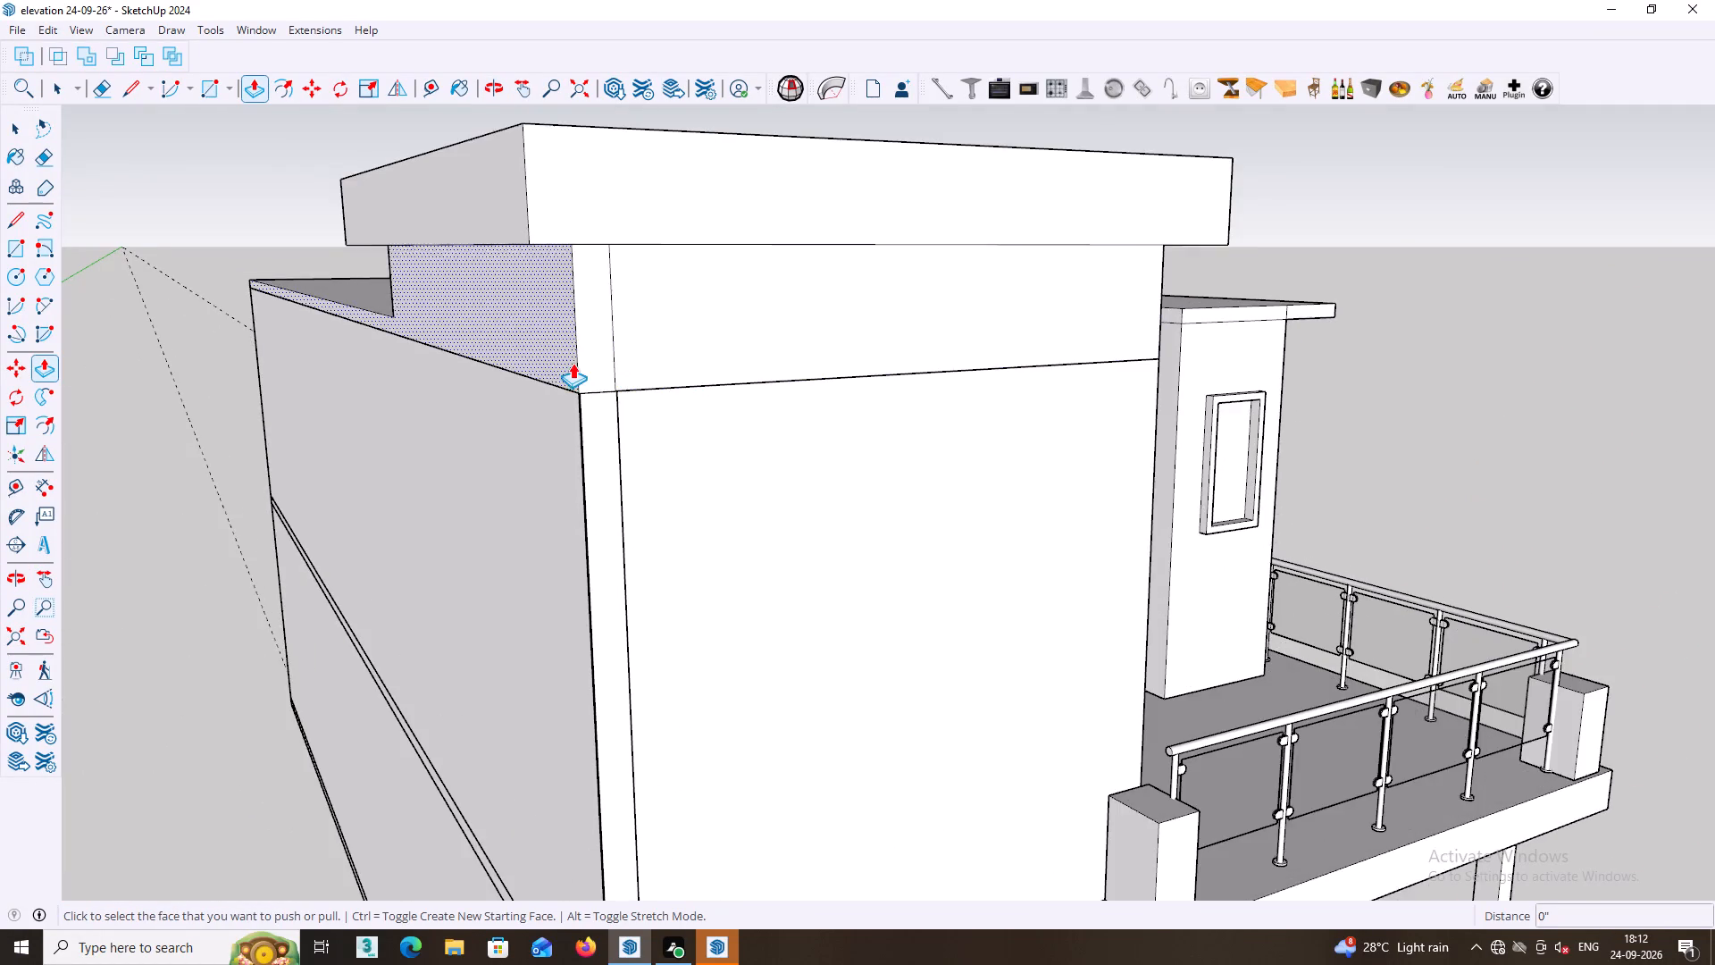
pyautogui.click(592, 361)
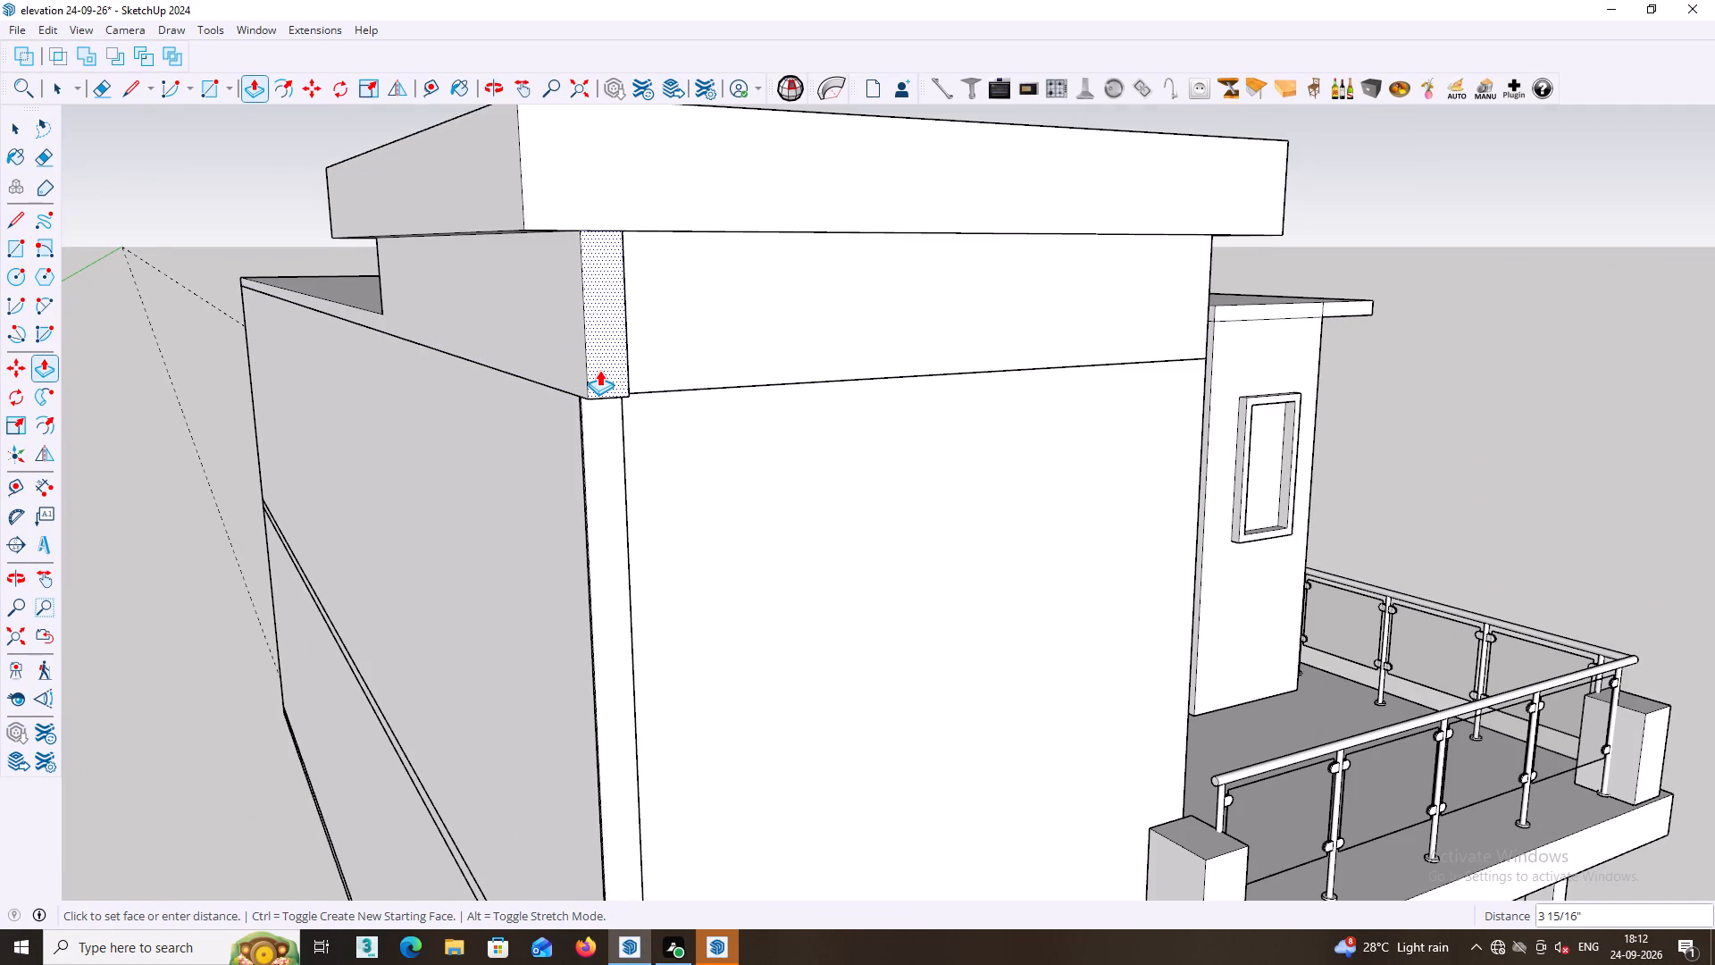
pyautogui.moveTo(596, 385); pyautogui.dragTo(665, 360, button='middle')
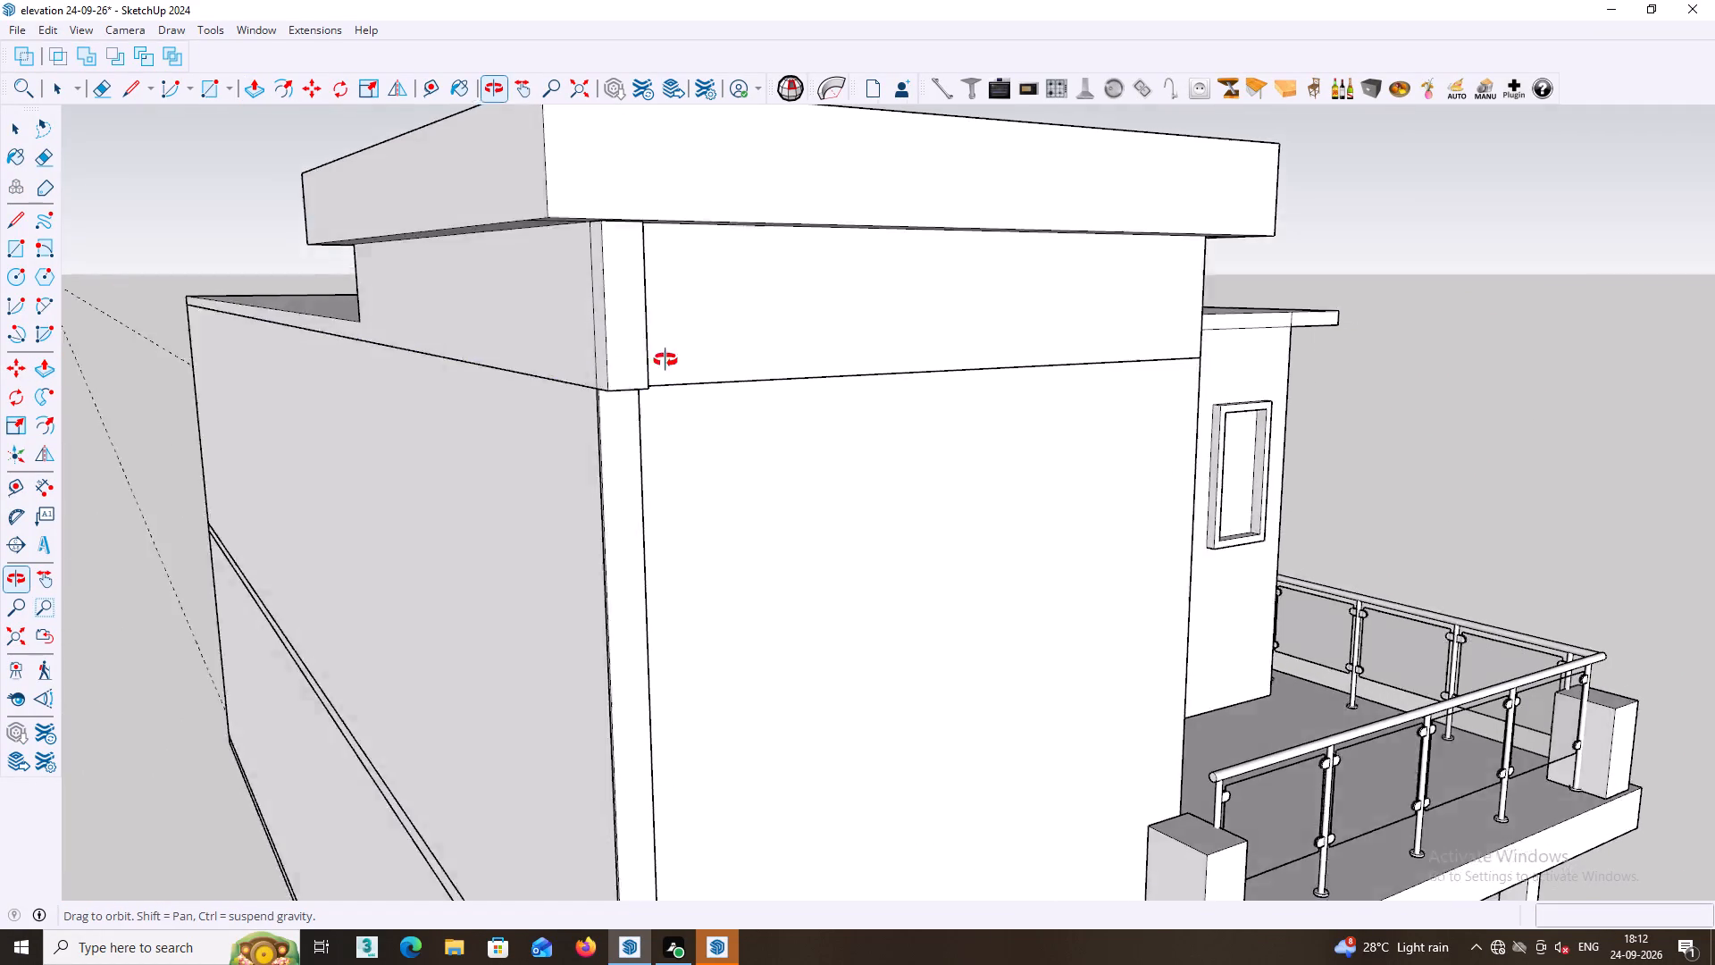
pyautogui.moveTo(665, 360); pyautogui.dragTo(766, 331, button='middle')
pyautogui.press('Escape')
# Extend the strip's top end face upward about 1' 11 1/4" to meet the underside of the overhanging cap.
pyautogui.moveTo(763, 332); pyautogui.dragTo(657, 460, button='middle')
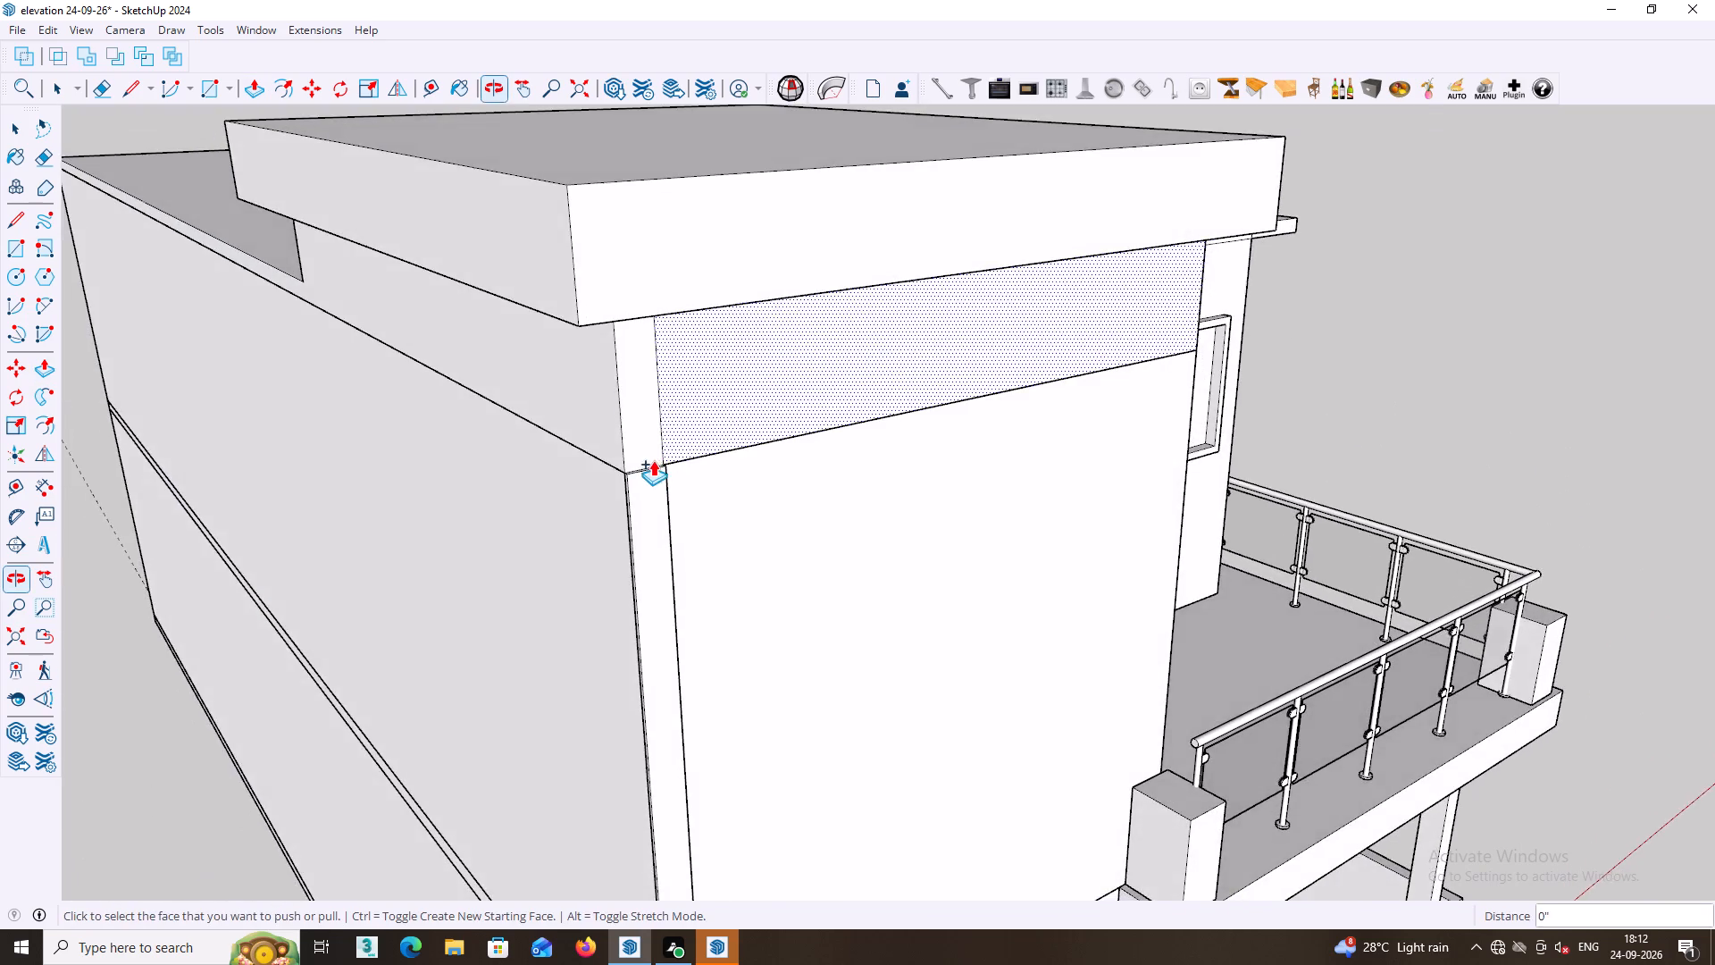
pyautogui.scroll(5, 648, 462)
pyautogui.moveTo(647, 474); pyautogui.dragTo(623, 579, button='middle')
pyautogui.scroll(8, 623, 518)
pyautogui.moveTo(612, 470); pyautogui.dragTo(603, 518, button='middle')
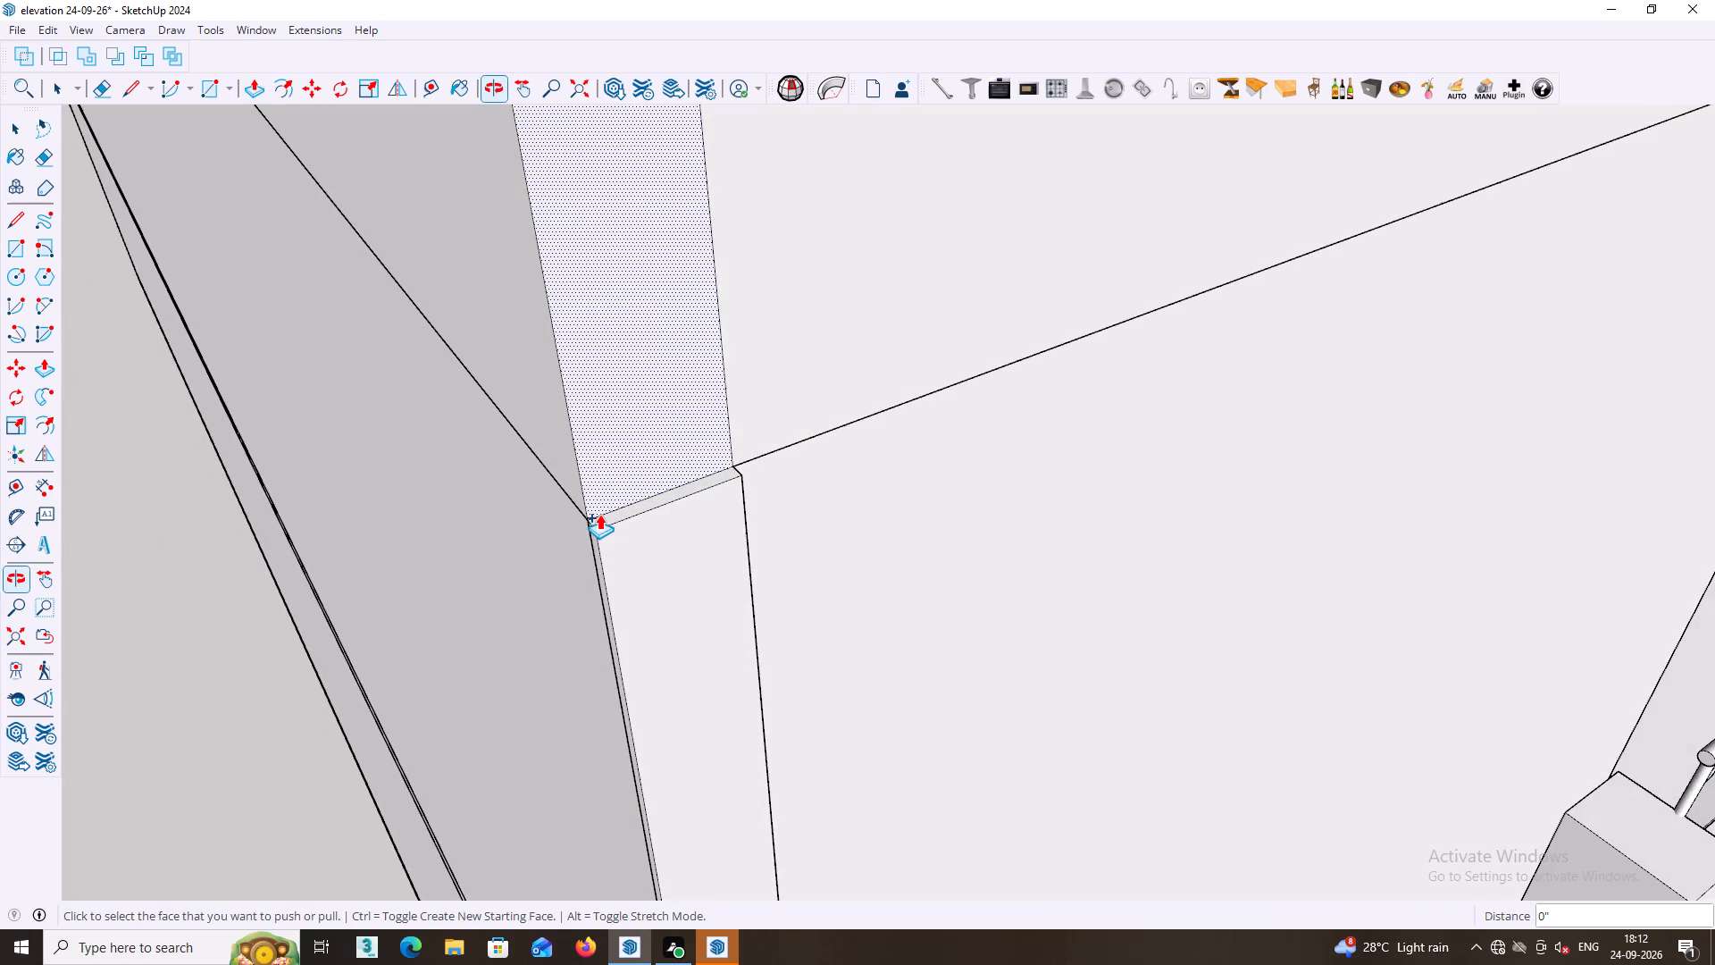
pyautogui.scroll(2, 599, 508)
pyautogui.press('space')
pyautogui.click(619, 512)
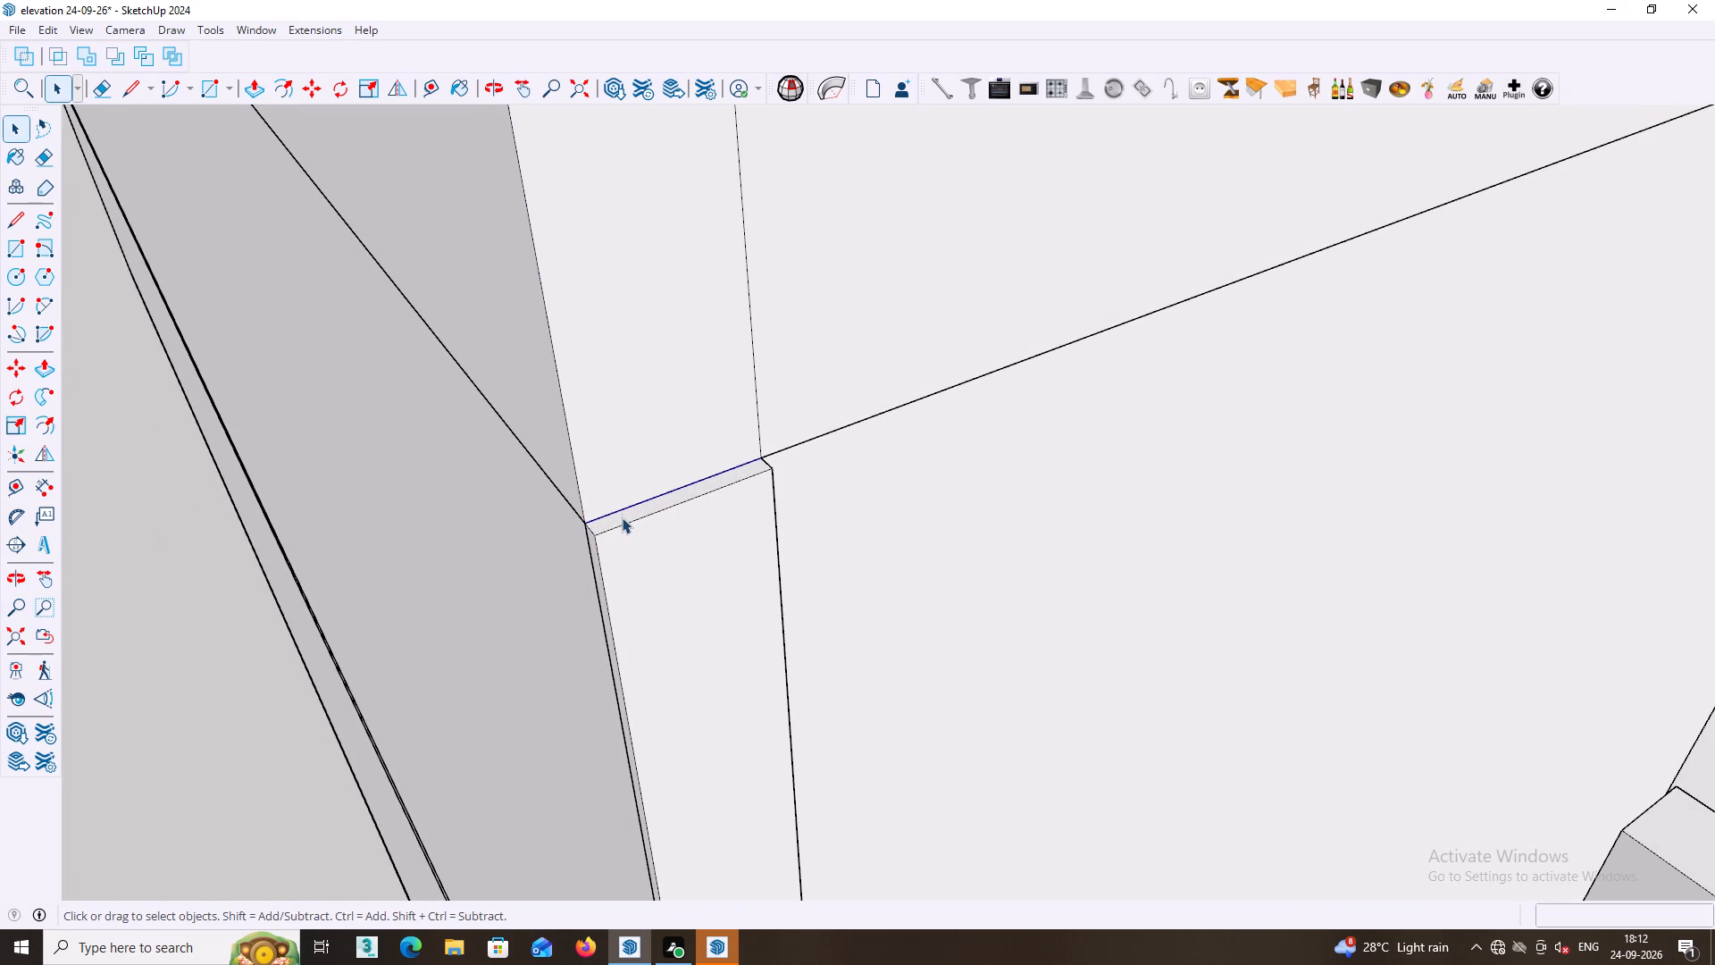
pyautogui.click(622, 517)
pyautogui.press('p')
pyautogui.click(622, 515)
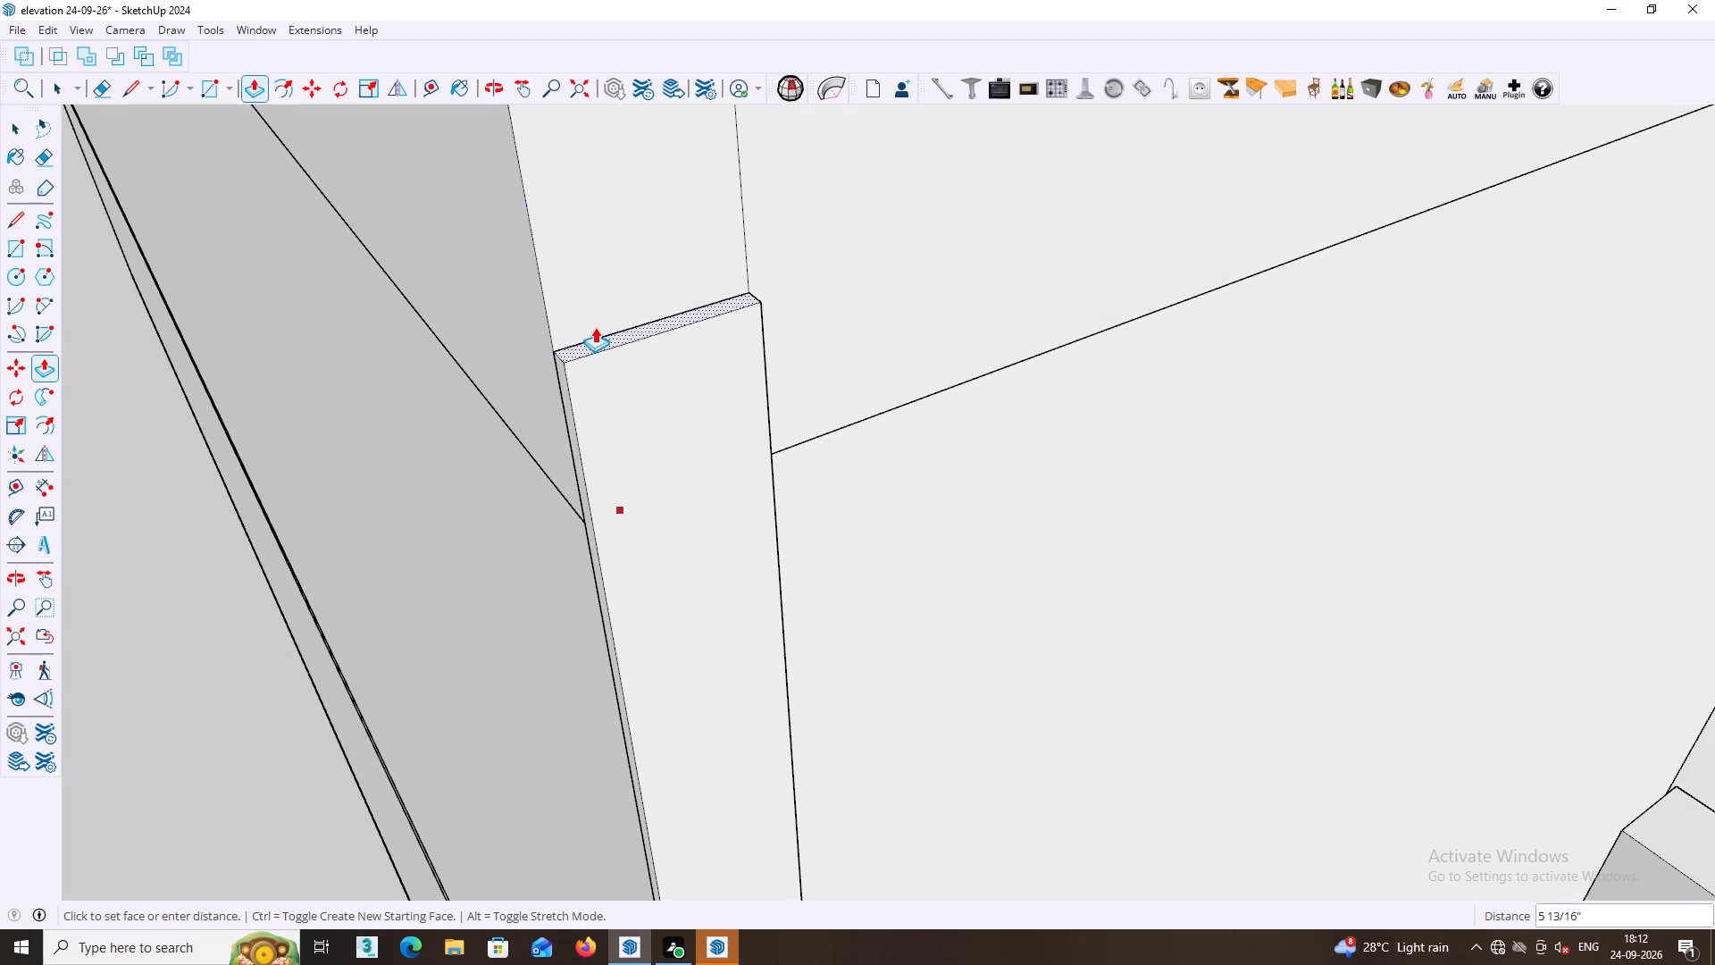
pyautogui.scroll(-6, 584, 311)
pyautogui.keyDown('shift'); pyautogui.moveTo(592, 312); pyautogui.dragTo(640, 732, button='middle'); pyautogui.keyUp('shift')
pyautogui.keyDown('shift'); pyautogui.scroll(-1, 592, 323); pyautogui.keyUp('shift')
pyautogui.moveTo(598, 526); pyautogui.dragTo(581, 457, button='middle')
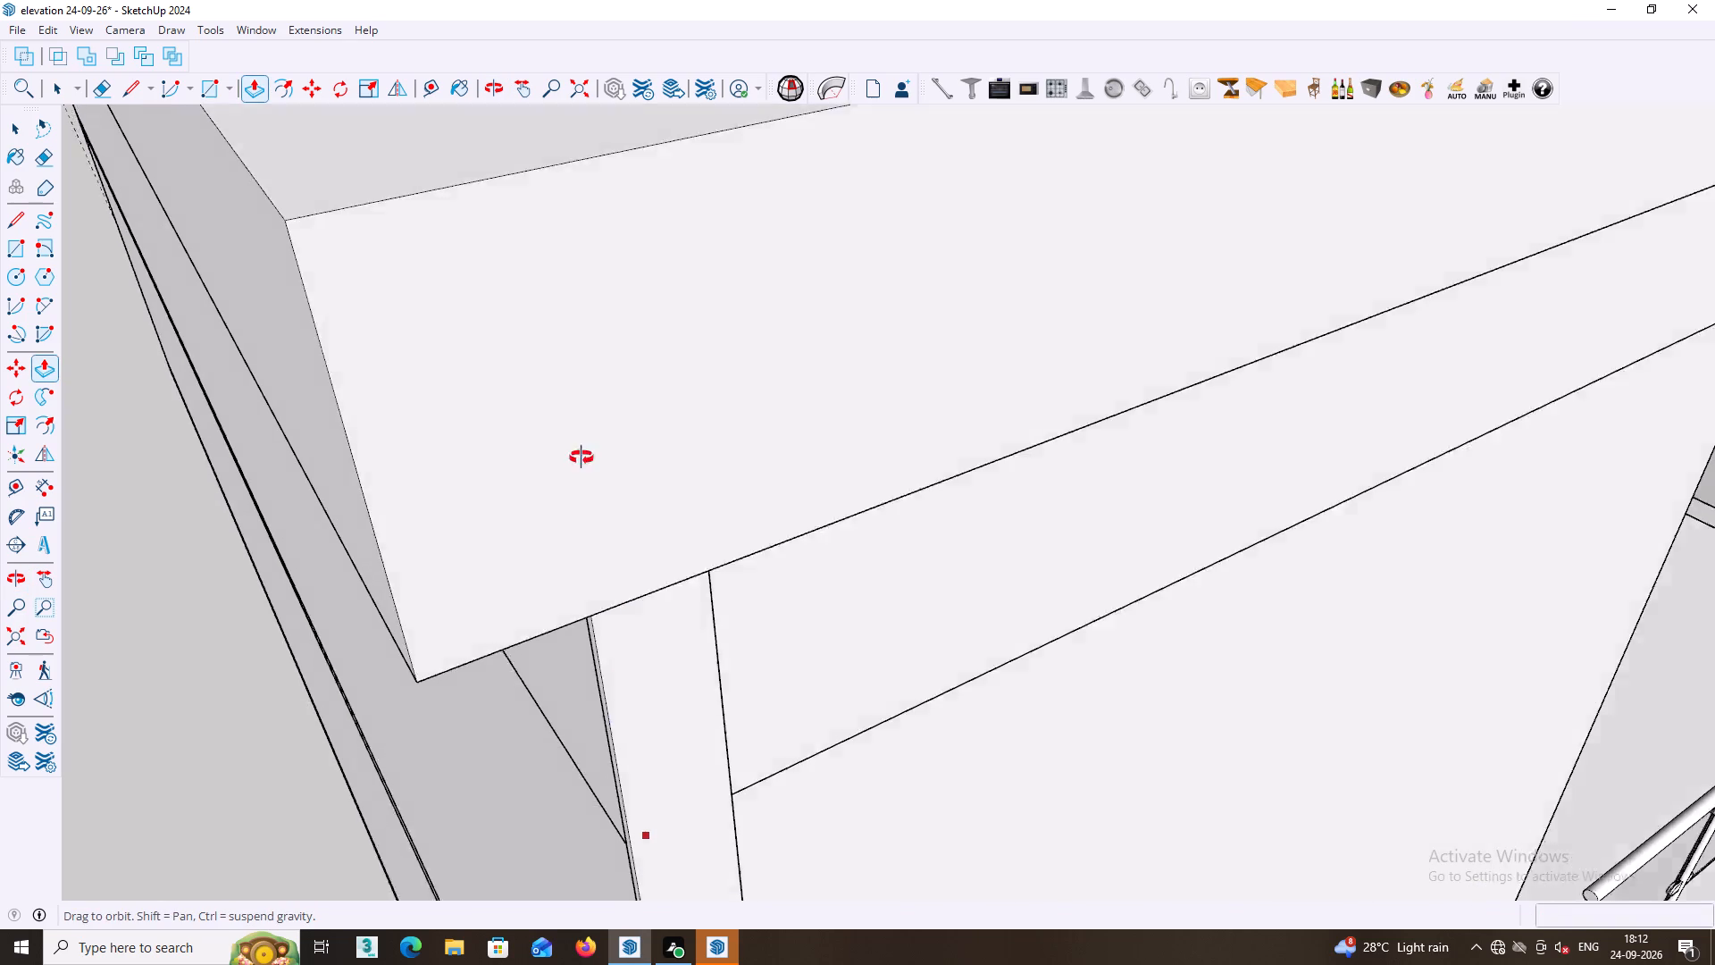
pyautogui.moveTo(581, 457); pyautogui.dragTo(591, 333, button='middle')
pyautogui.moveTo(599, 574); pyautogui.dragTo(590, 441, button='middle')
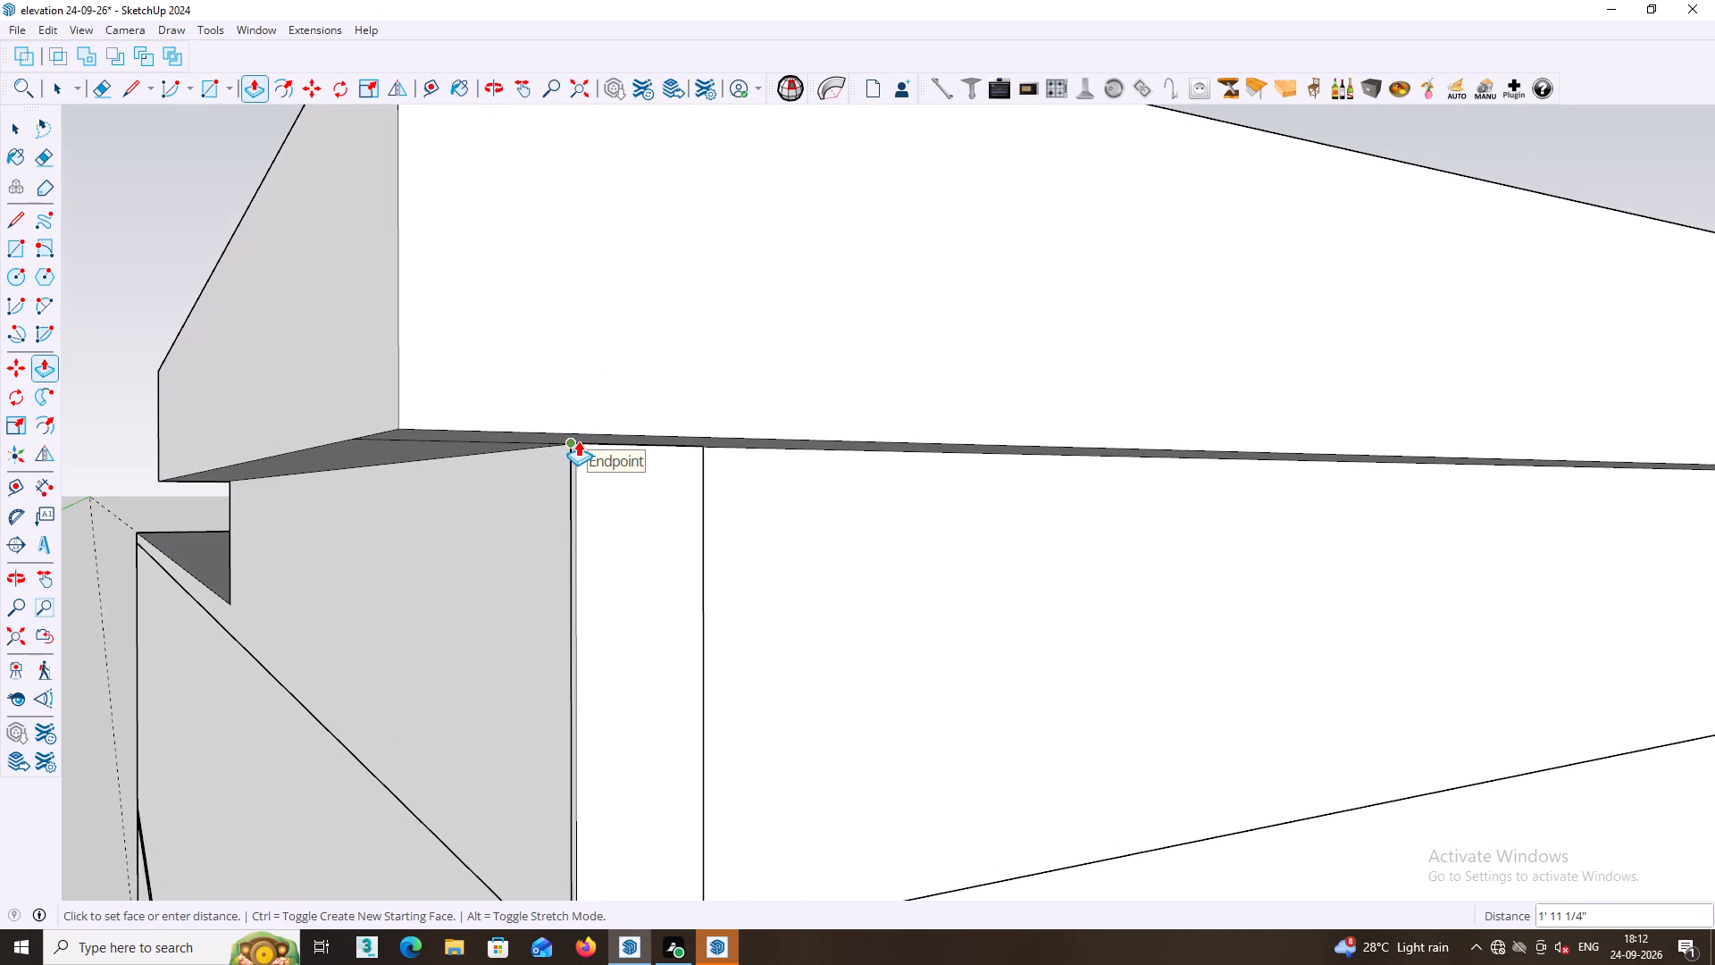
pyautogui.click(578, 441)
pyautogui.scroll(-9, 585, 497)
pyautogui.keyDown('shift'); pyautogui.scroll(-1, 672, 647); pyautogui.keyUp('shift')
pyautogui.keyDown('shift'); pyautogui.moveTo(672, 647); pyautogui.dragTo(565, 389, button='middle'); pyautogui.keyUp('shift')
pyautogui.press('space')
pyautogui.click(1537, 336)
# Examine the raised corner strip and its junction with the cap from several angles.
pyautogui.middleClick(1159, 466)
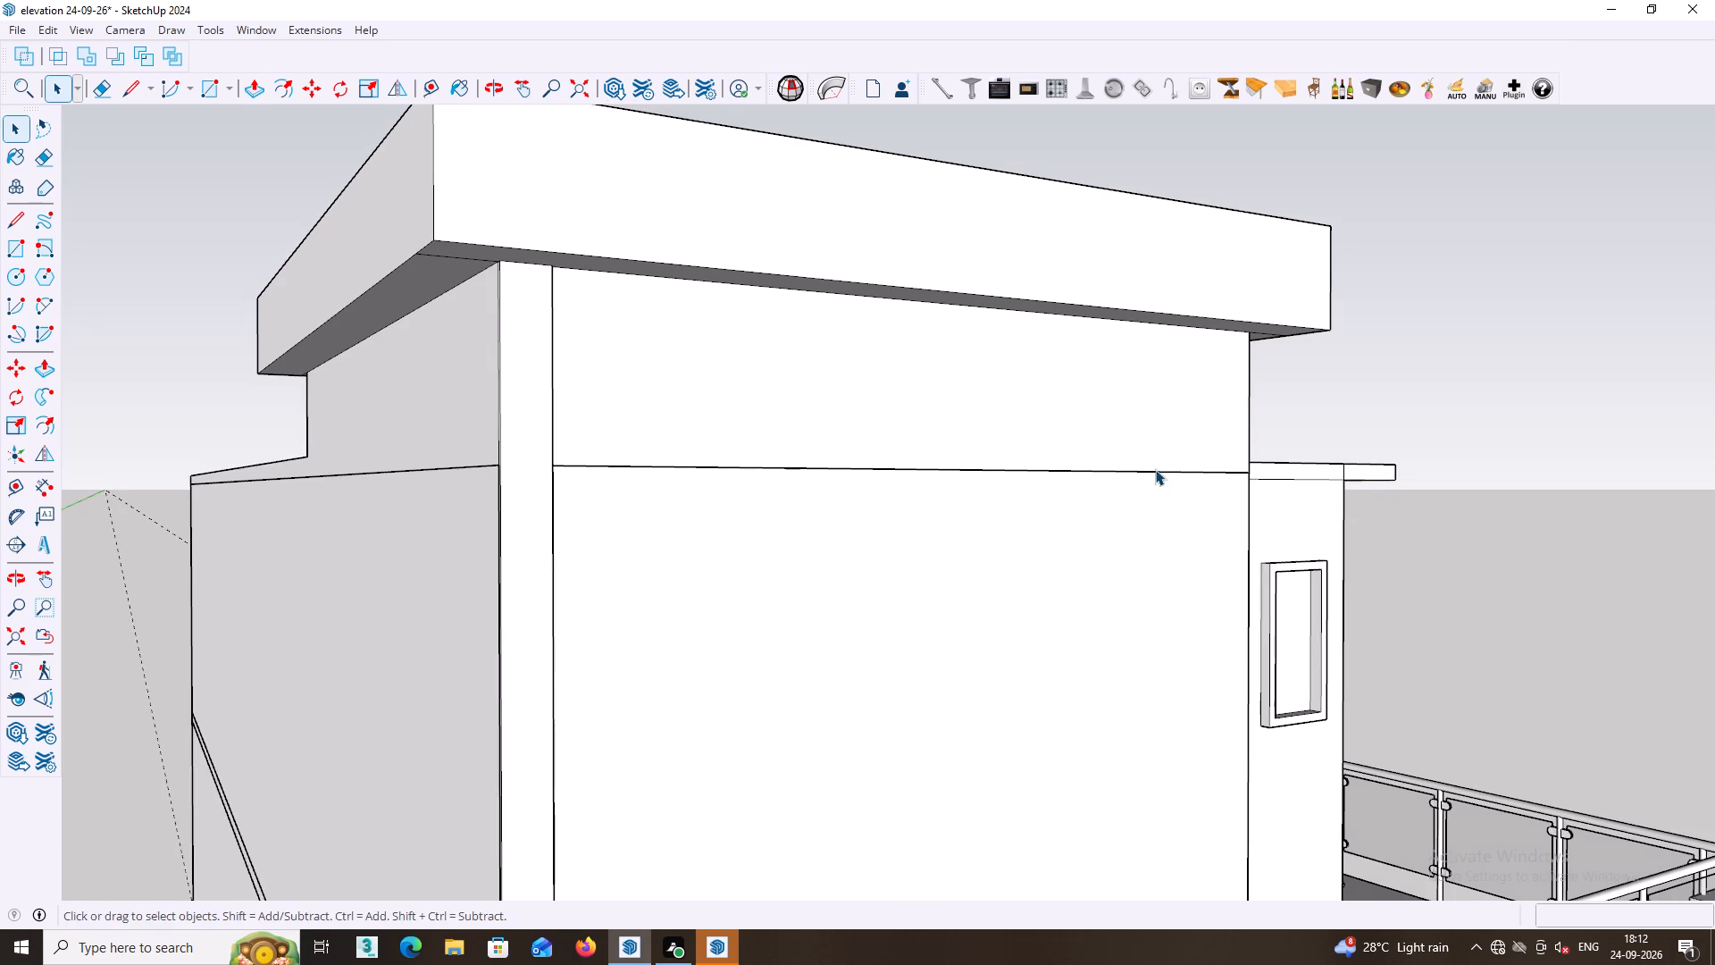
pyautogui.keyDown('shift'); pyautogui.moveTo(1155, 469); pyautogui.dragTo(1145, 310, button='middle'); pyautogui.keyUp('shift')
pyautogui.moveTo(334, 539); pyautogui.dragTo(609, 631, button='middle')
pyautogui.moveTo(1471, 493); pyautogui.dragTo(1157, 435, button='middle')
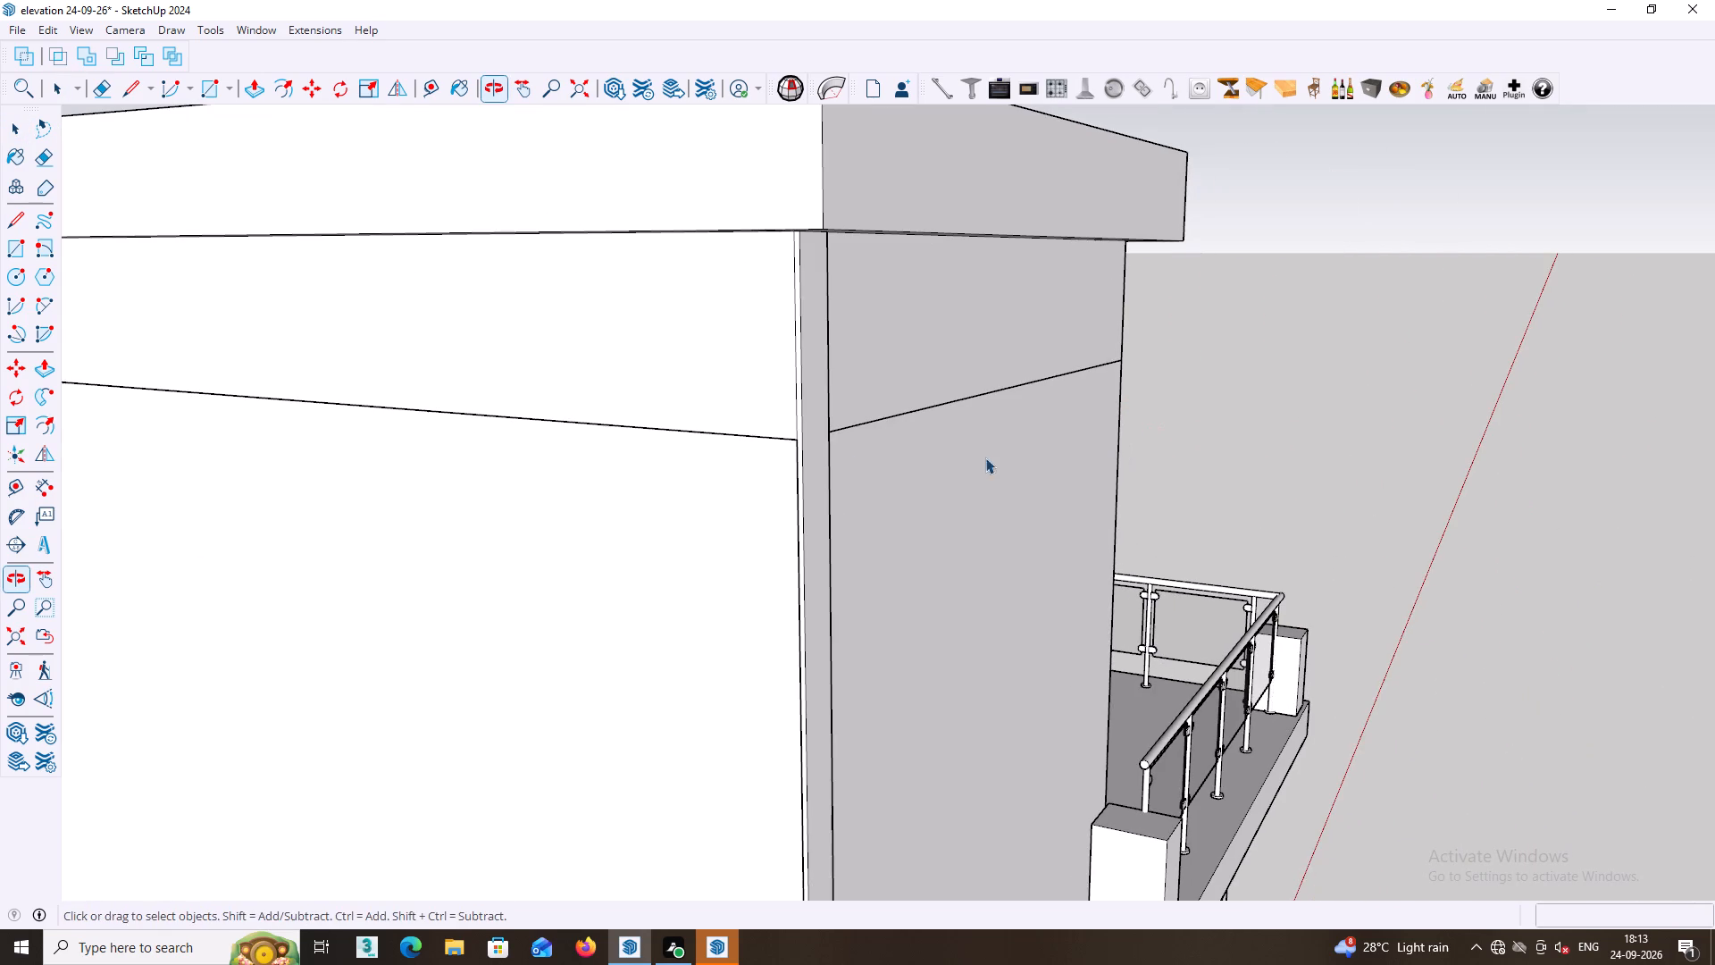
pyautogui.moveTo(799, 424); pyautogui.dragTo(674, 326, button='middle')
pyautogui.moveTo(739, 381); pyautogui.dragTo(517, 361, button='middle')
pyautogui.middleClick(573, 394)
pyautogui.scroll(-3, 573, 394)
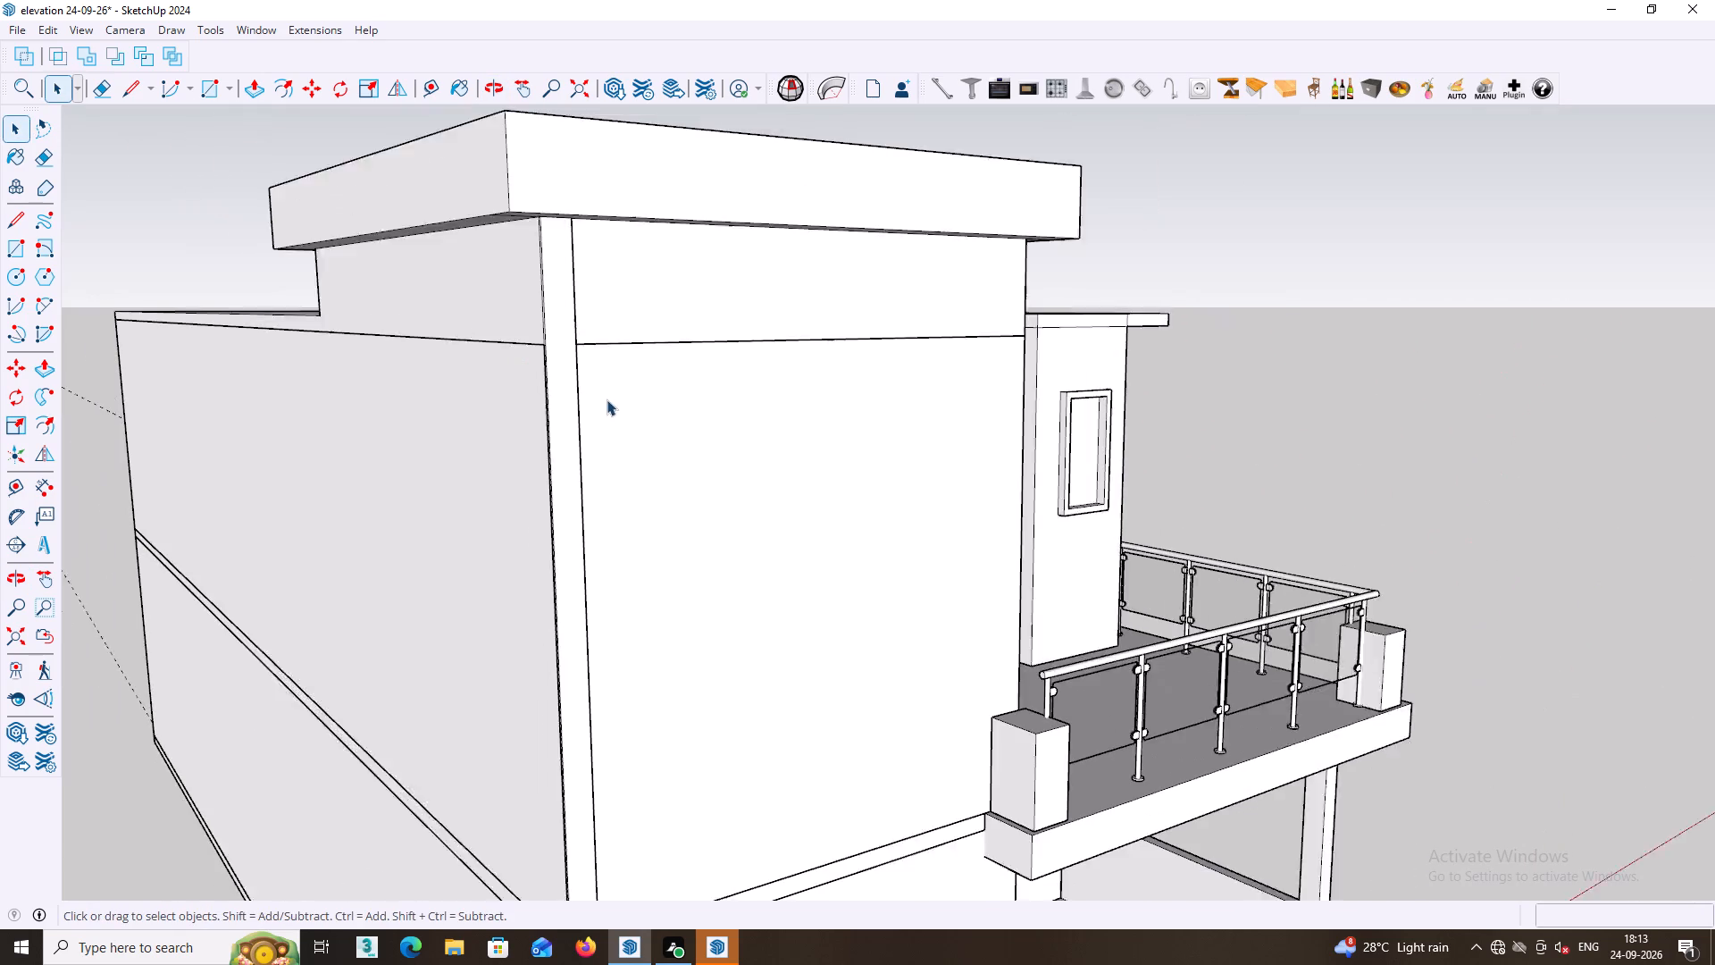
pyautogui.scroll(-6, 607, 399)
pyautogui.moveTo(645, 581); pyautogui.dragTo(473, 372, button='middle')
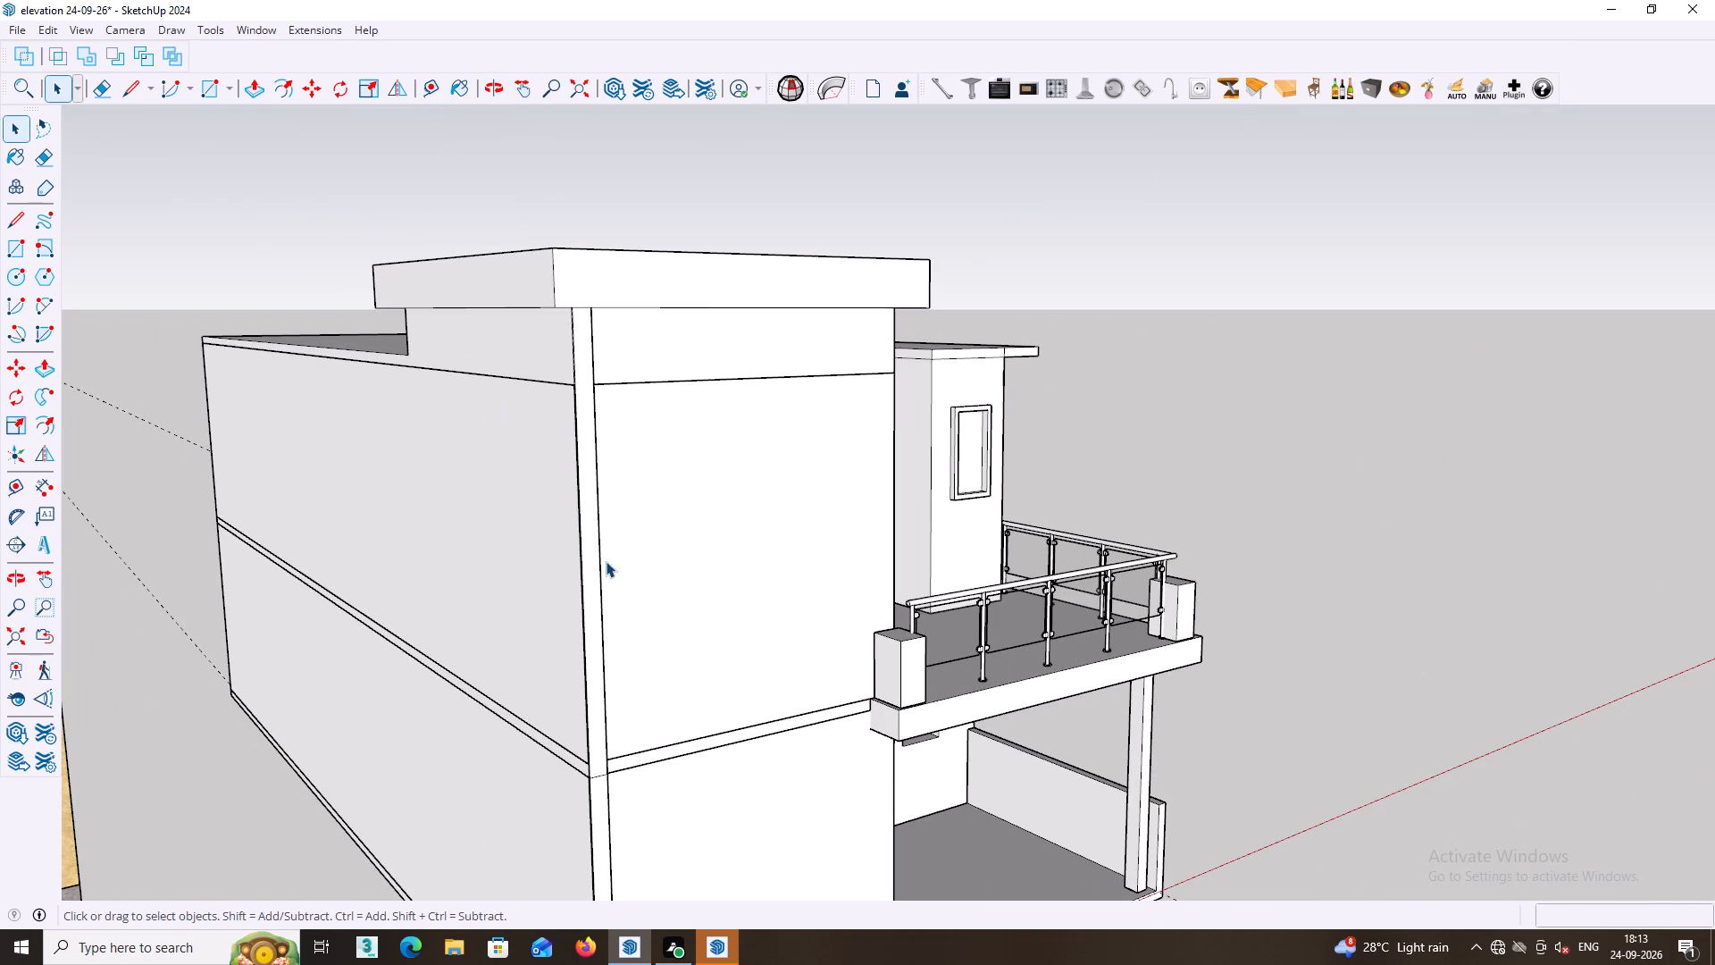
# Erase the leftover seam edges across the strip's front and side faces at the floor band between storeys.
pyautogui.scroll(2, 595, 802)
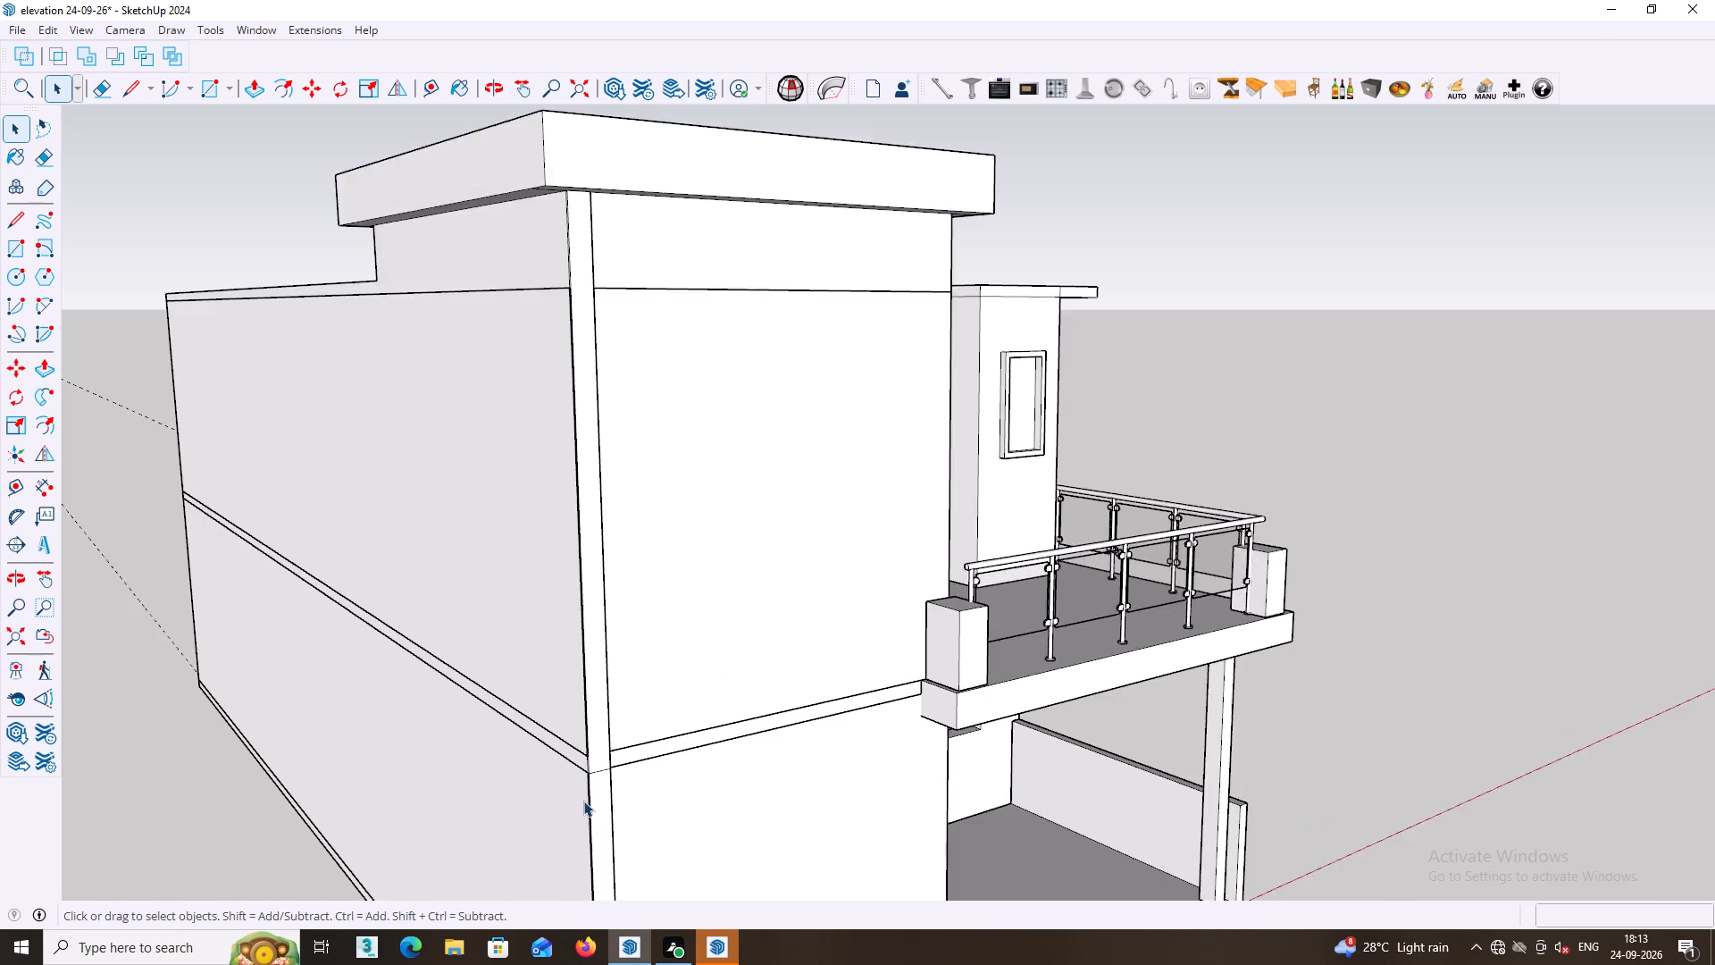
pyautogui.scroll(12, 583, 801)
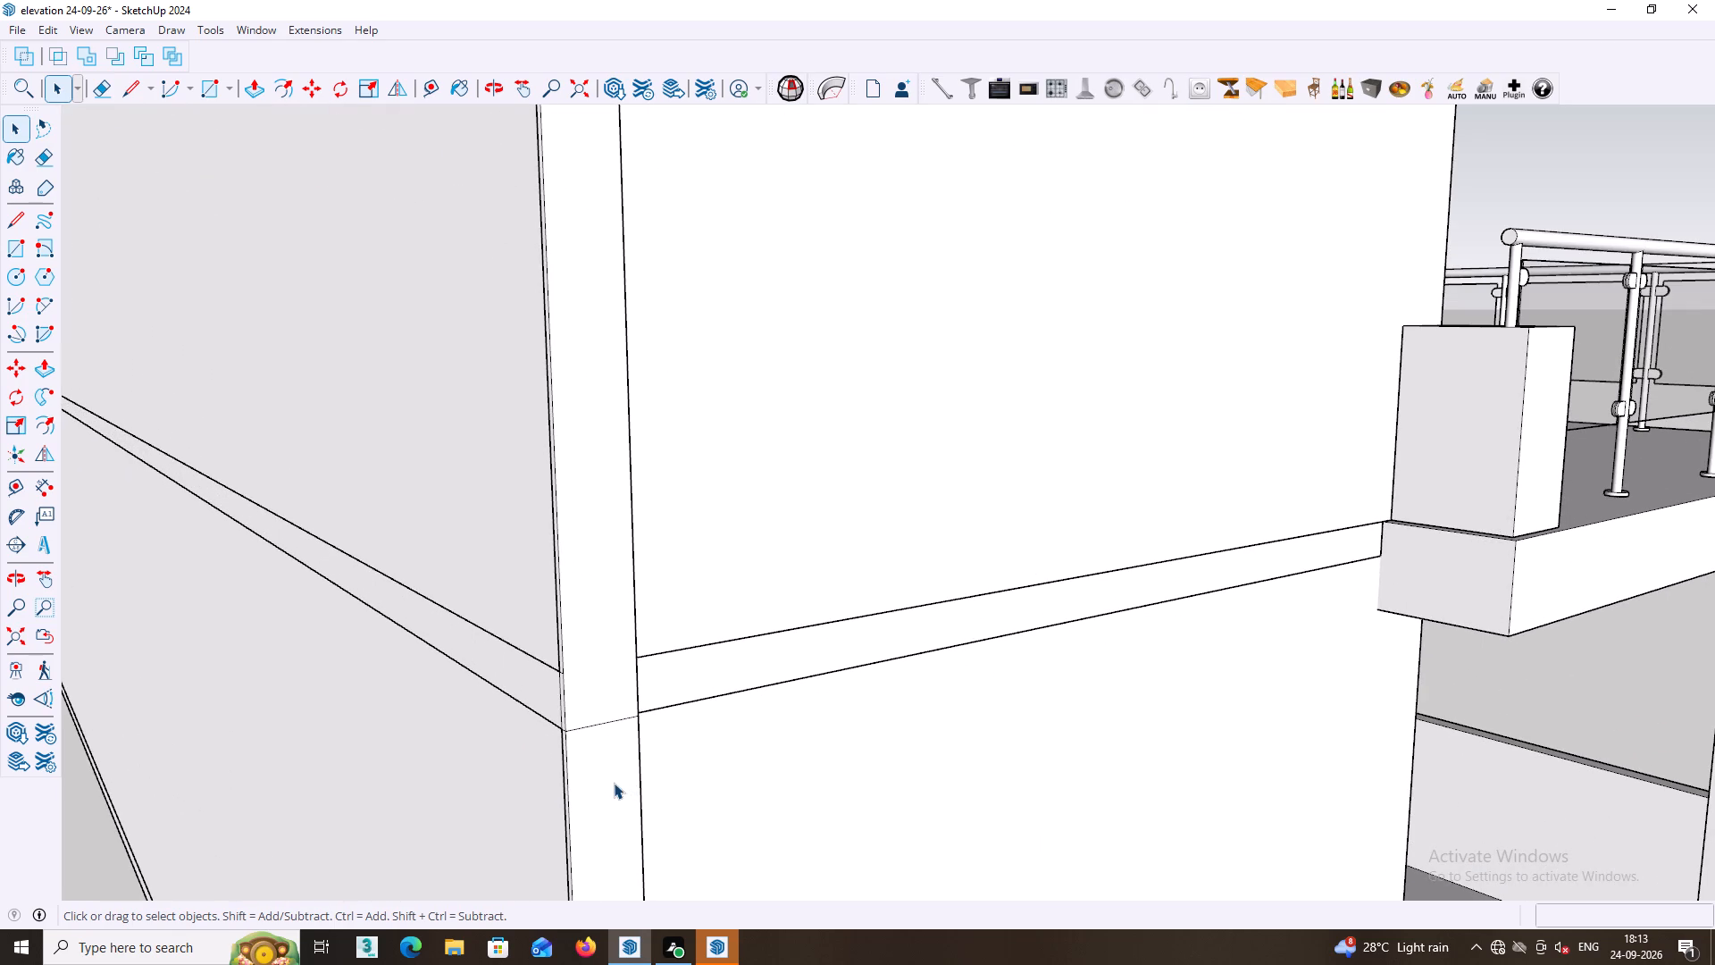
pyautogui.press('e')
pyautogui.click(589, 728)
pyautogui.moveTo(590, 729); pyautogui.dragTo(649, 732, button='middle')
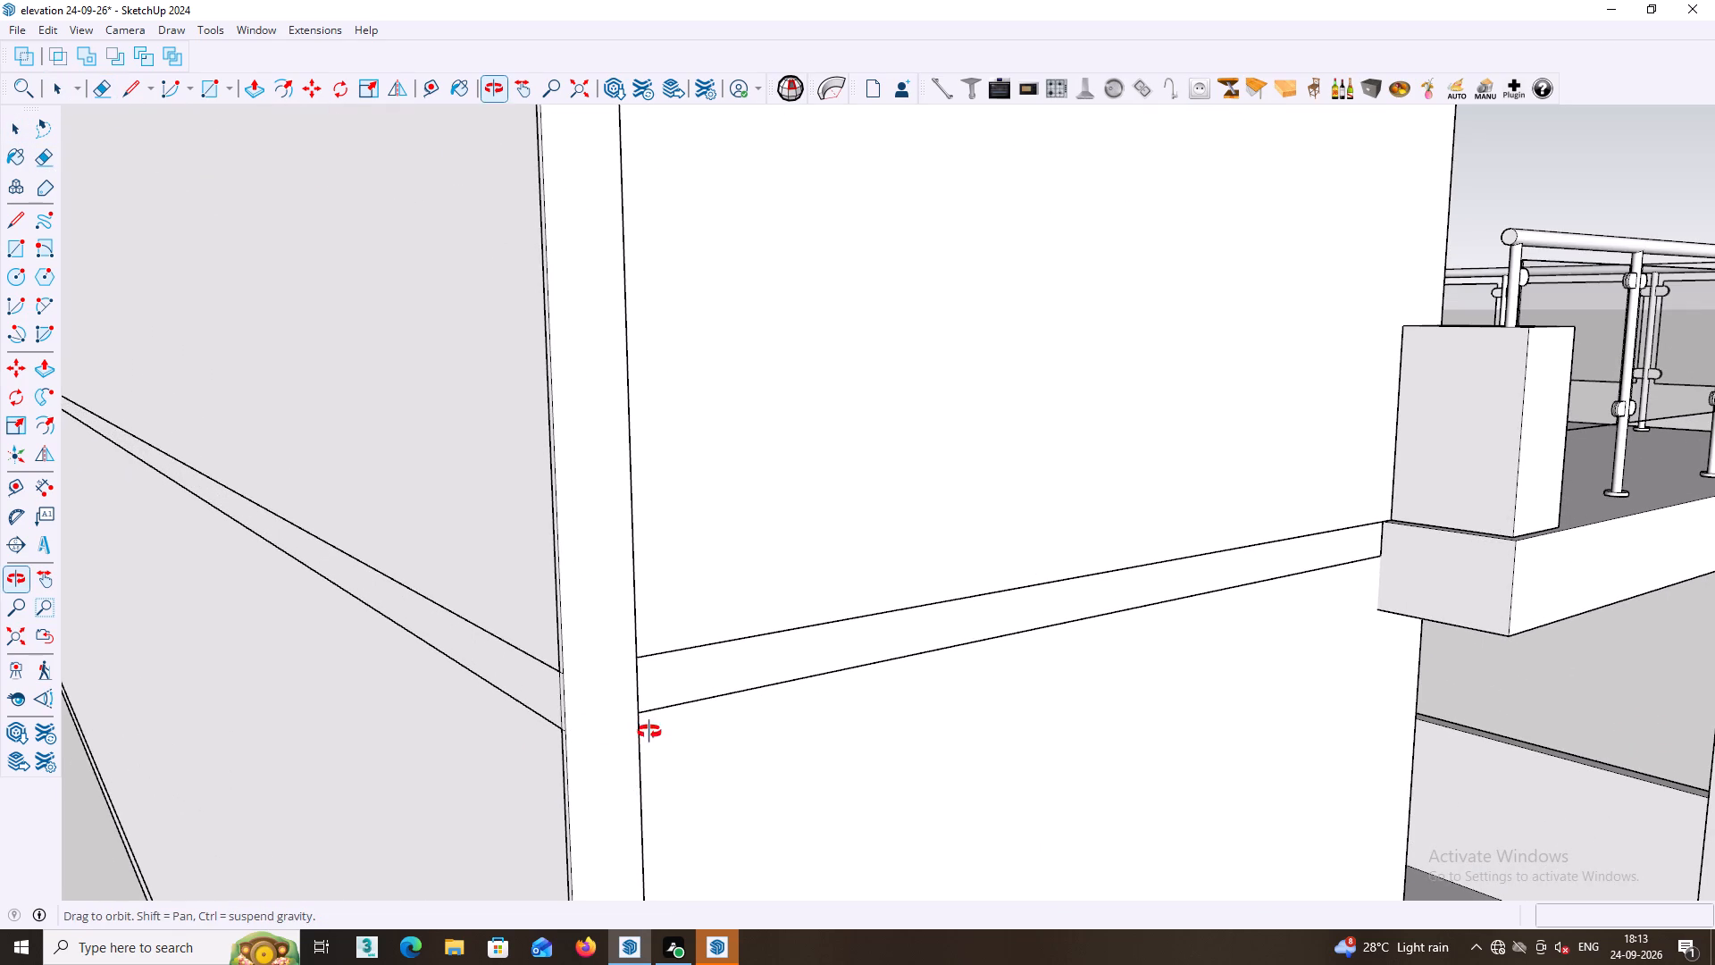
pyautogui.moveTo(649, 732); pyautogui.dragTo(751, 704, button='middle')
pyautogui.scroll(7, 652, 740)
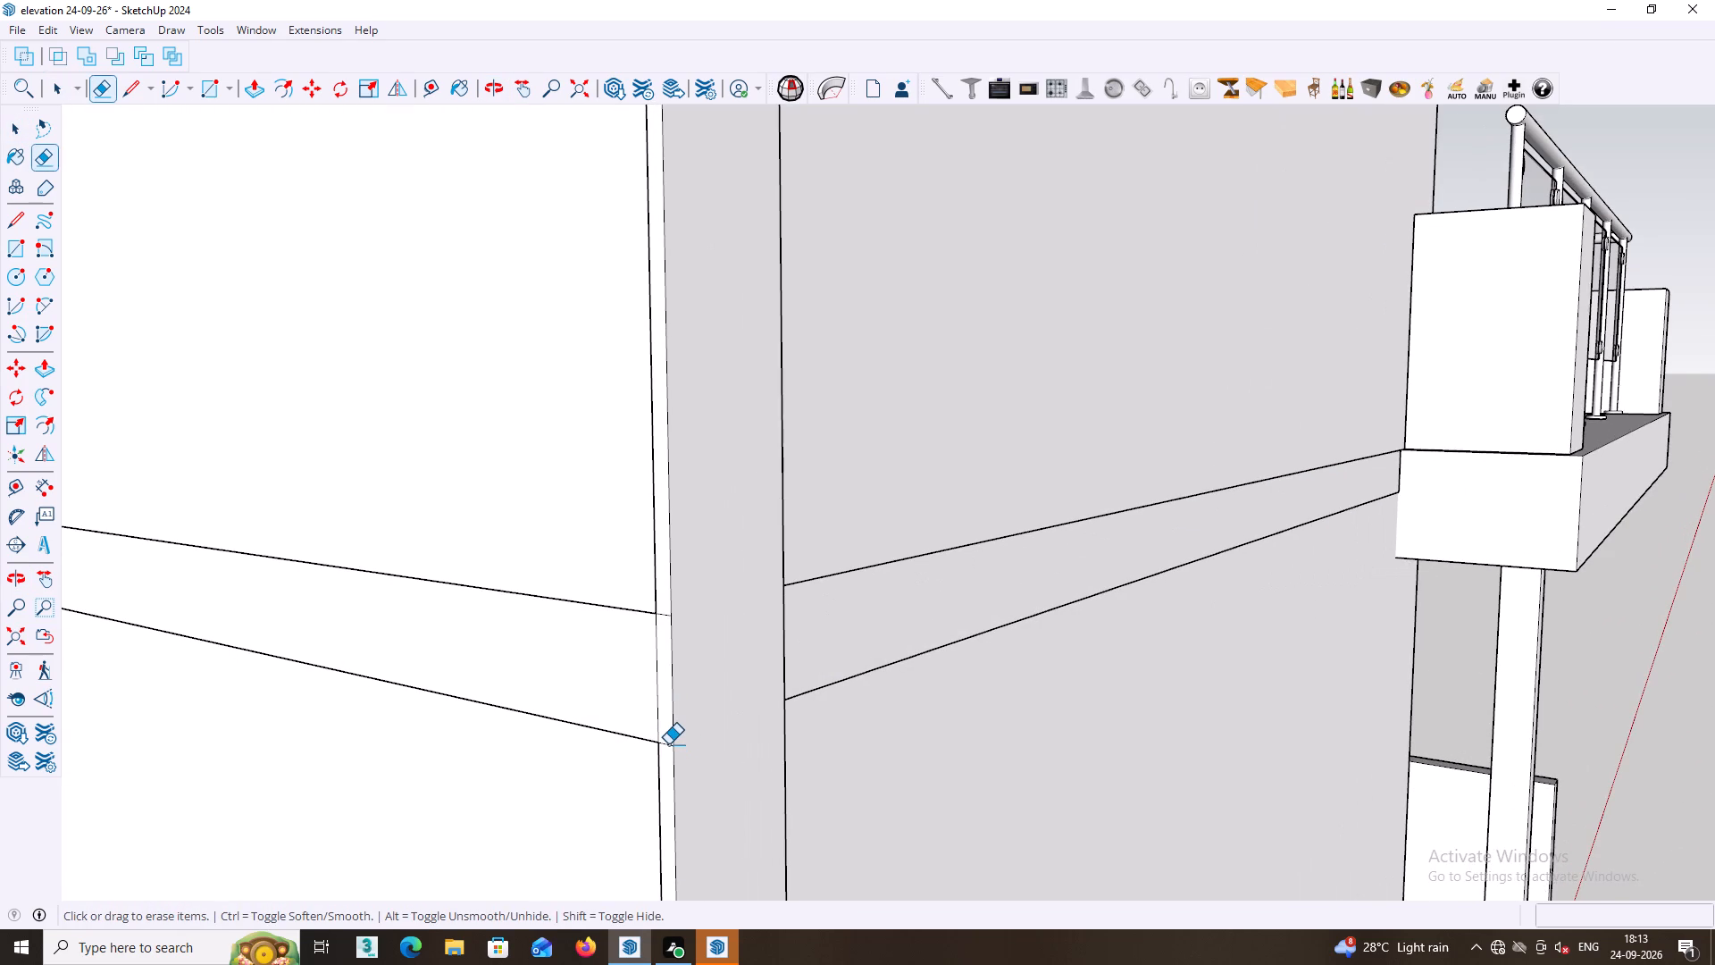
pyautogui.click(668, 744)
pyautogui.moveTo(680, 716); pyautogui.dragTo(825, 698, button='middle')
pyautogui.moveTo(699, 659); pyautogui.dragTo(659, 662, button='middle')
pyautogui.scroll(3, 688, 623)
pyautogui.click(679, 619)
pyautogui.moveTo(701, 655); pyautogui.dragTo(695, 655, button='middle')
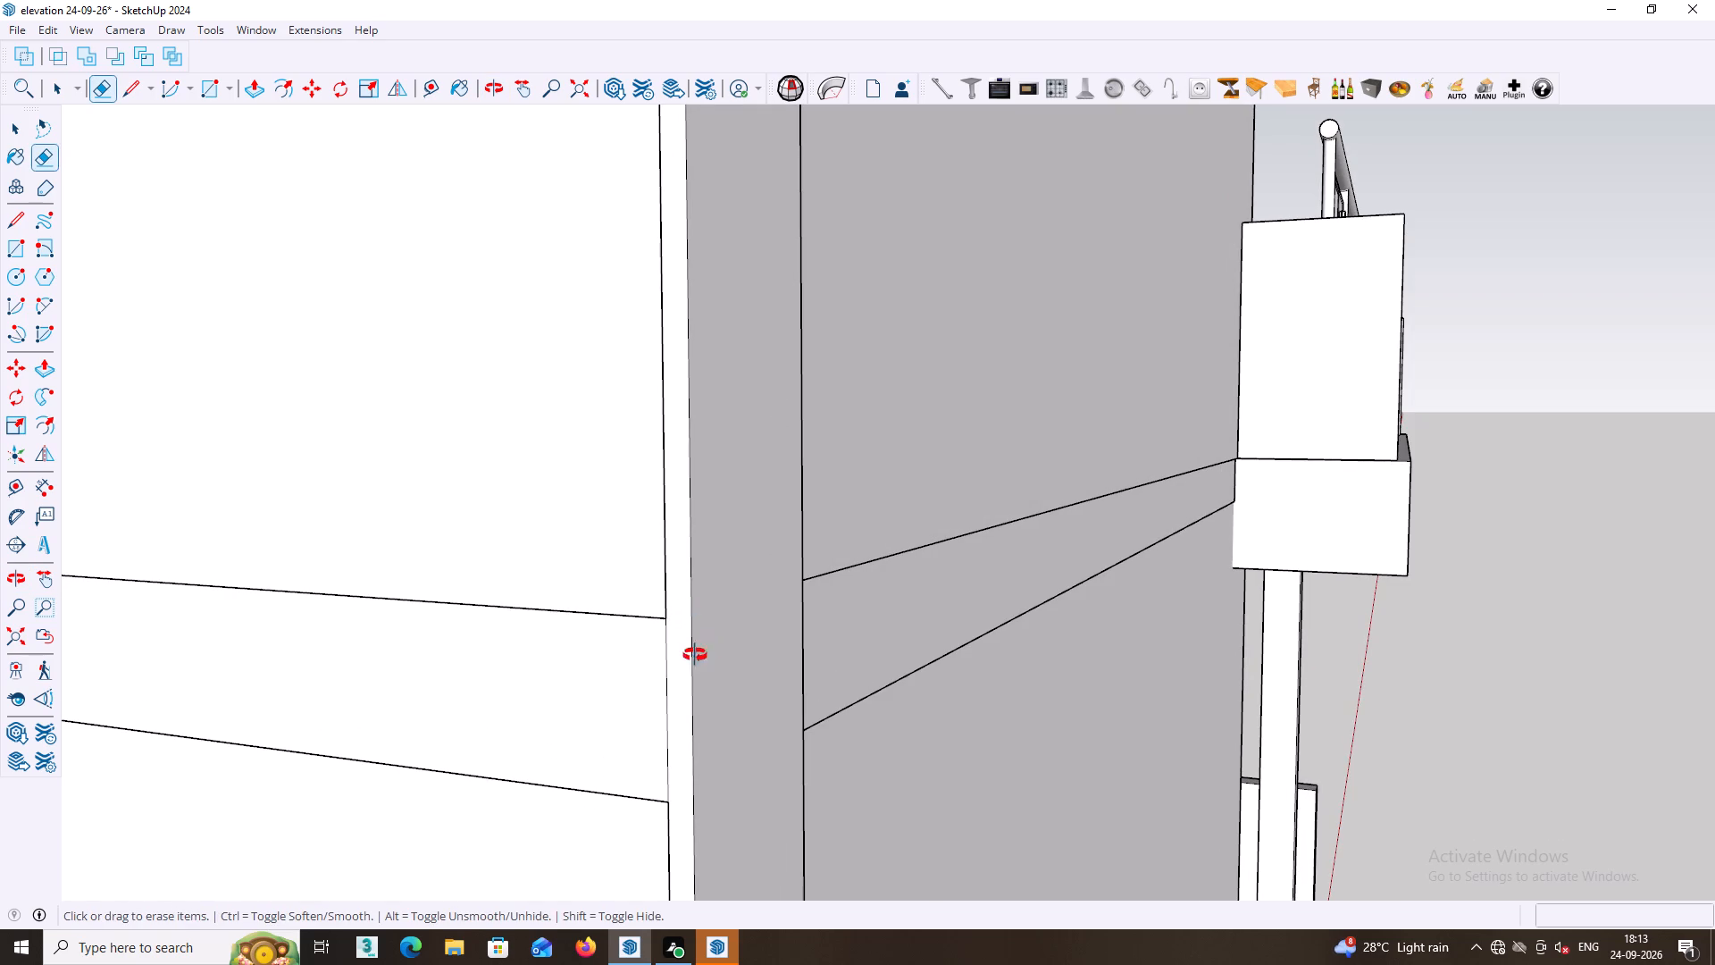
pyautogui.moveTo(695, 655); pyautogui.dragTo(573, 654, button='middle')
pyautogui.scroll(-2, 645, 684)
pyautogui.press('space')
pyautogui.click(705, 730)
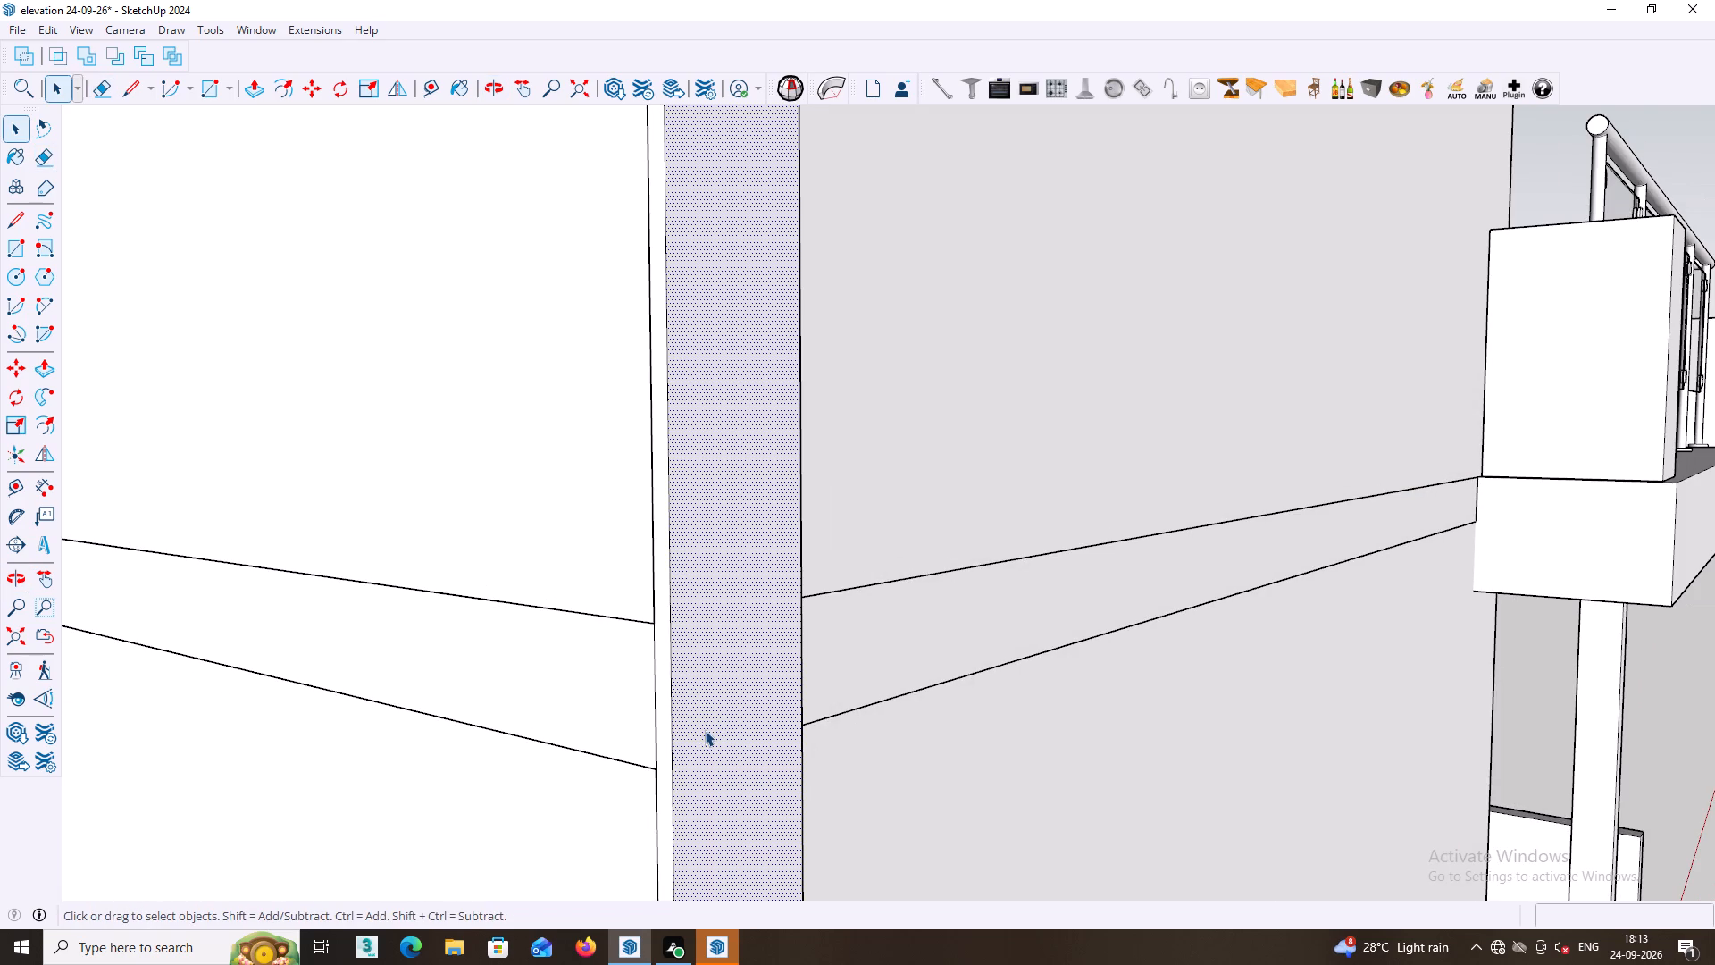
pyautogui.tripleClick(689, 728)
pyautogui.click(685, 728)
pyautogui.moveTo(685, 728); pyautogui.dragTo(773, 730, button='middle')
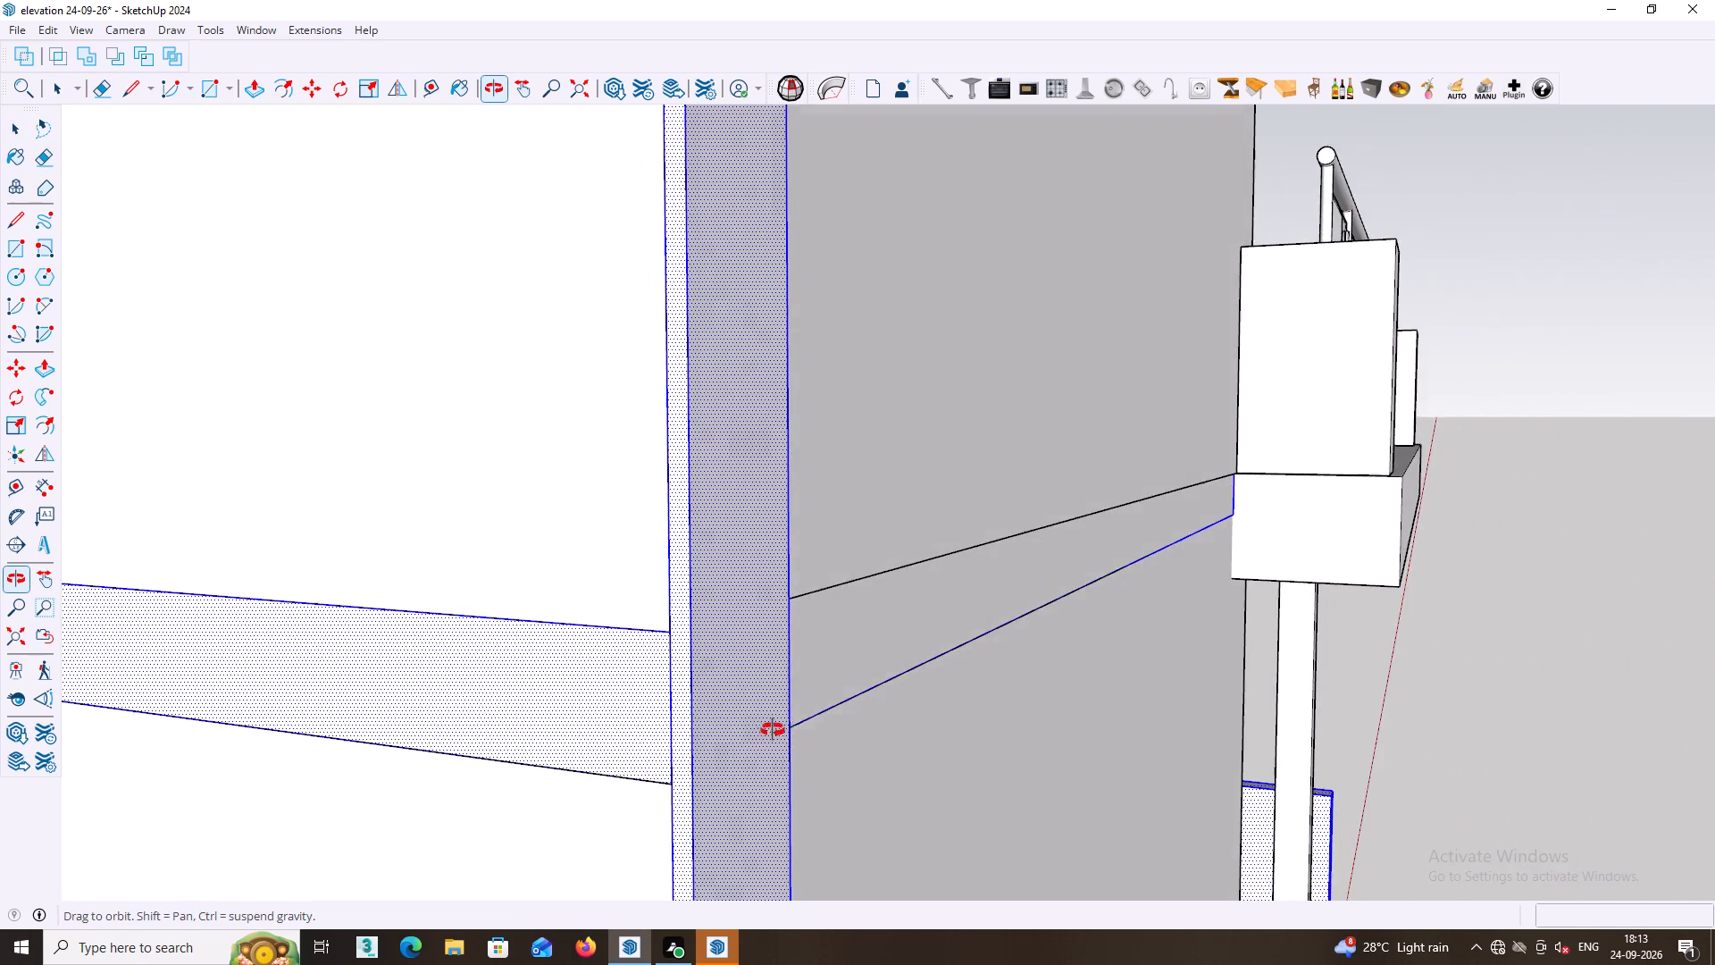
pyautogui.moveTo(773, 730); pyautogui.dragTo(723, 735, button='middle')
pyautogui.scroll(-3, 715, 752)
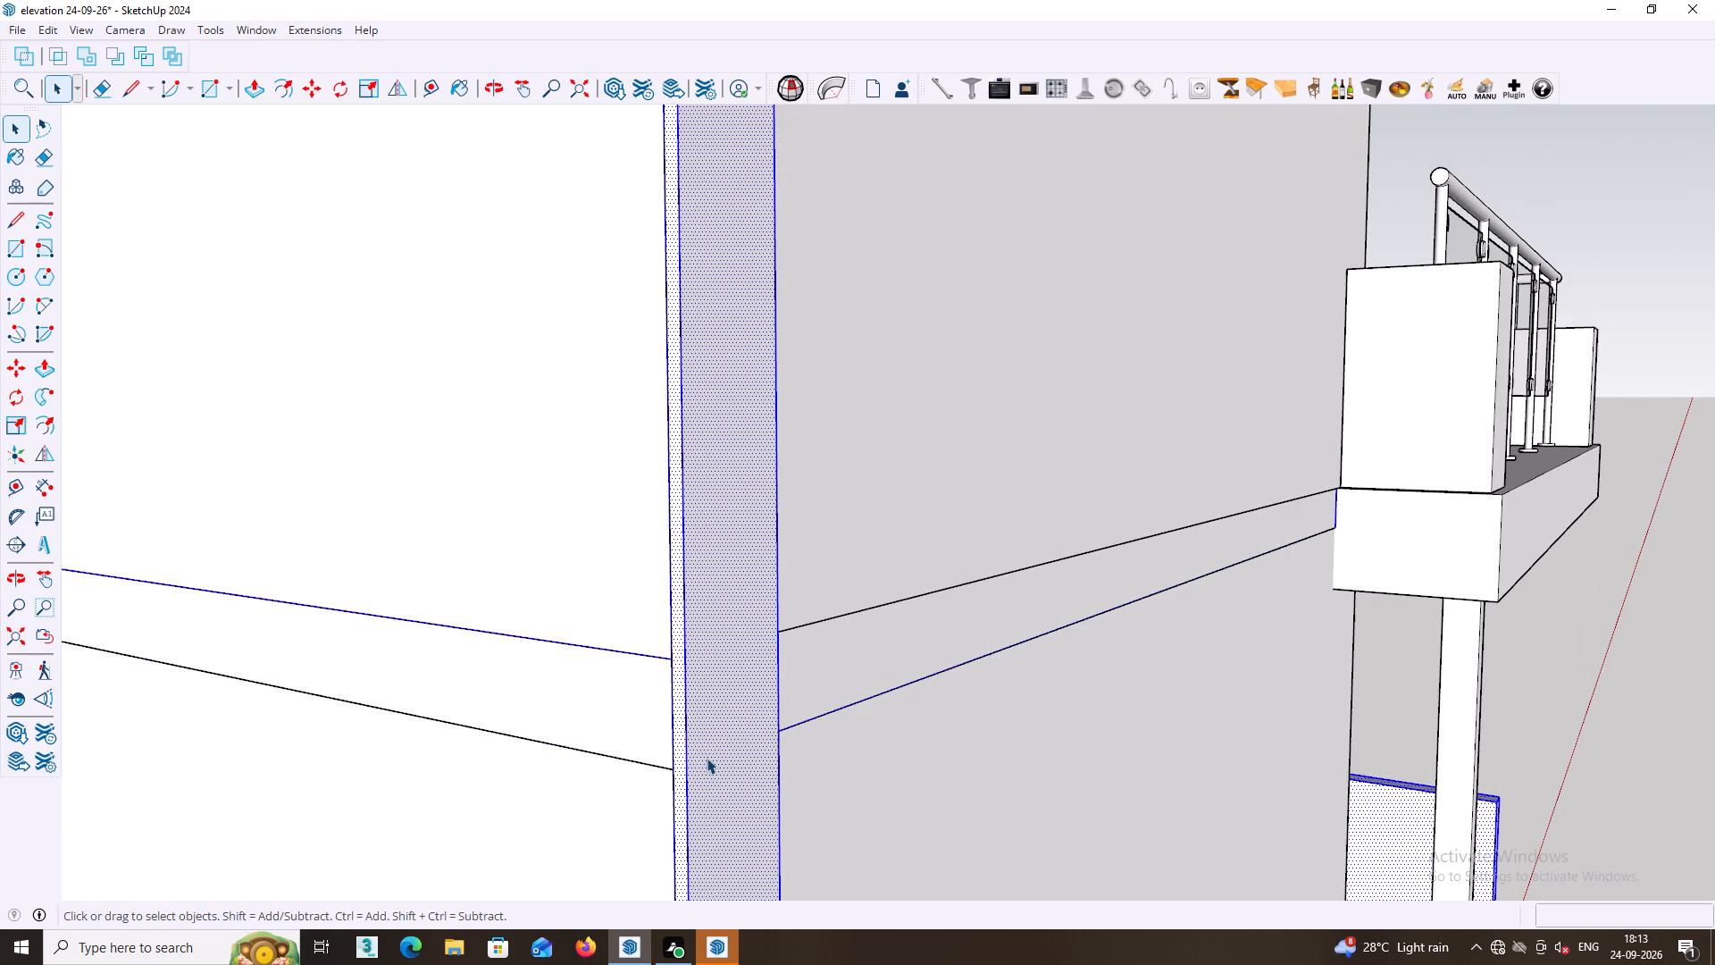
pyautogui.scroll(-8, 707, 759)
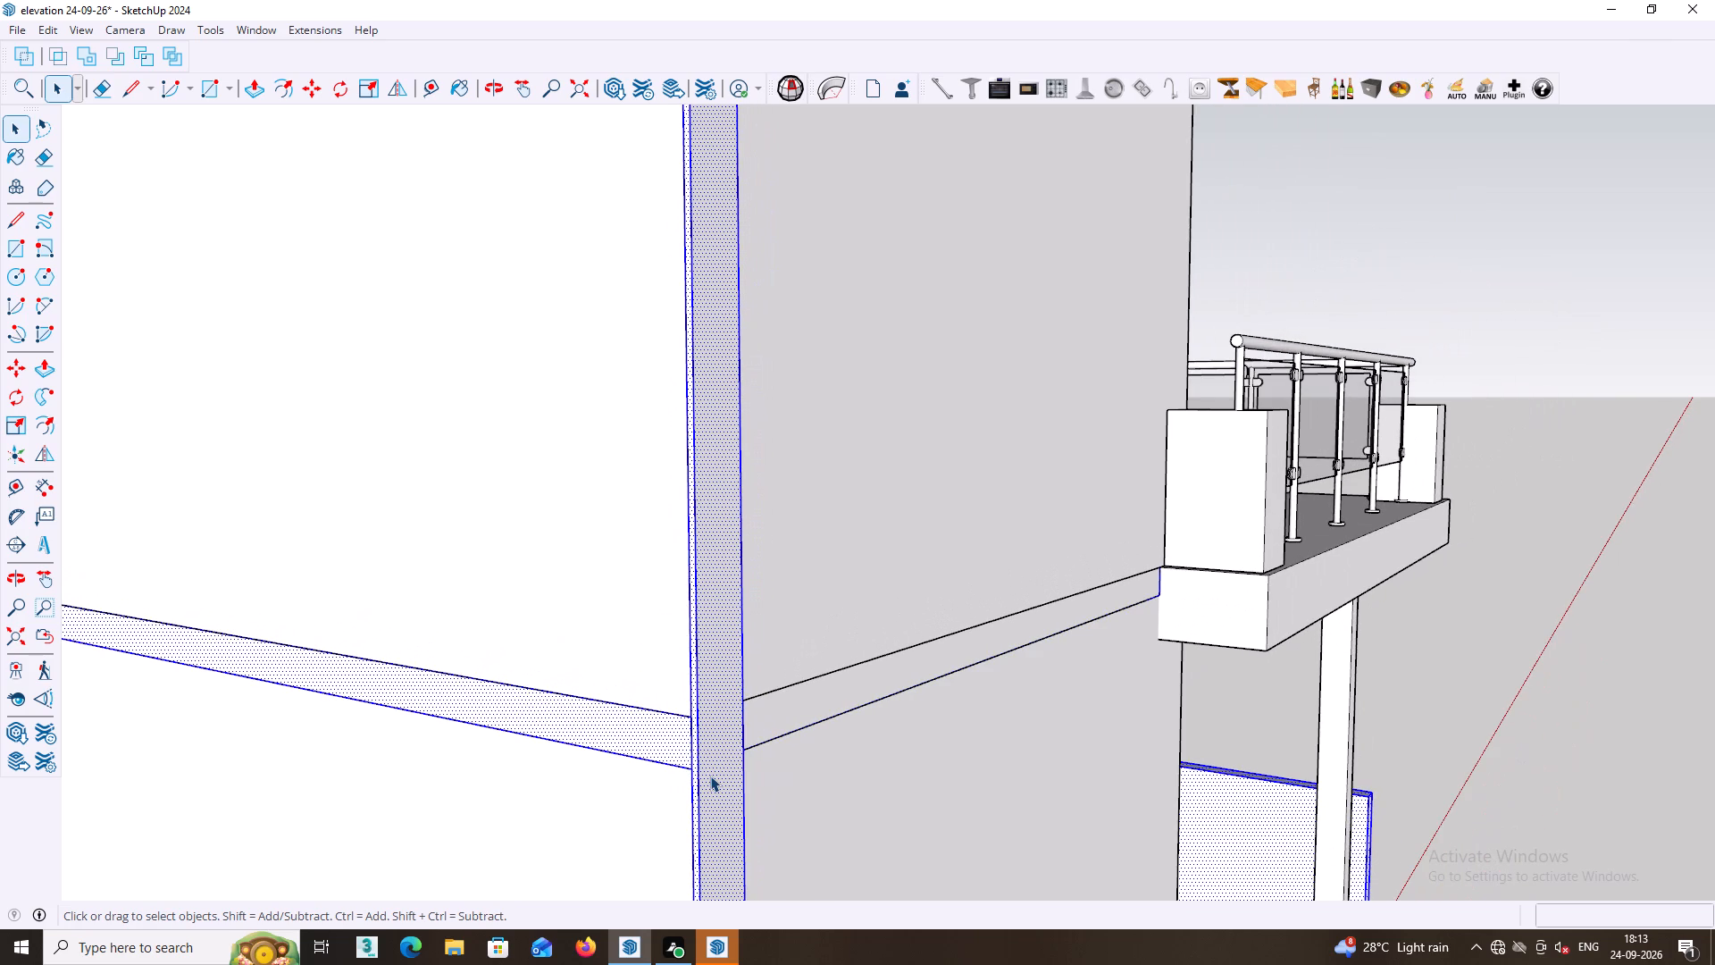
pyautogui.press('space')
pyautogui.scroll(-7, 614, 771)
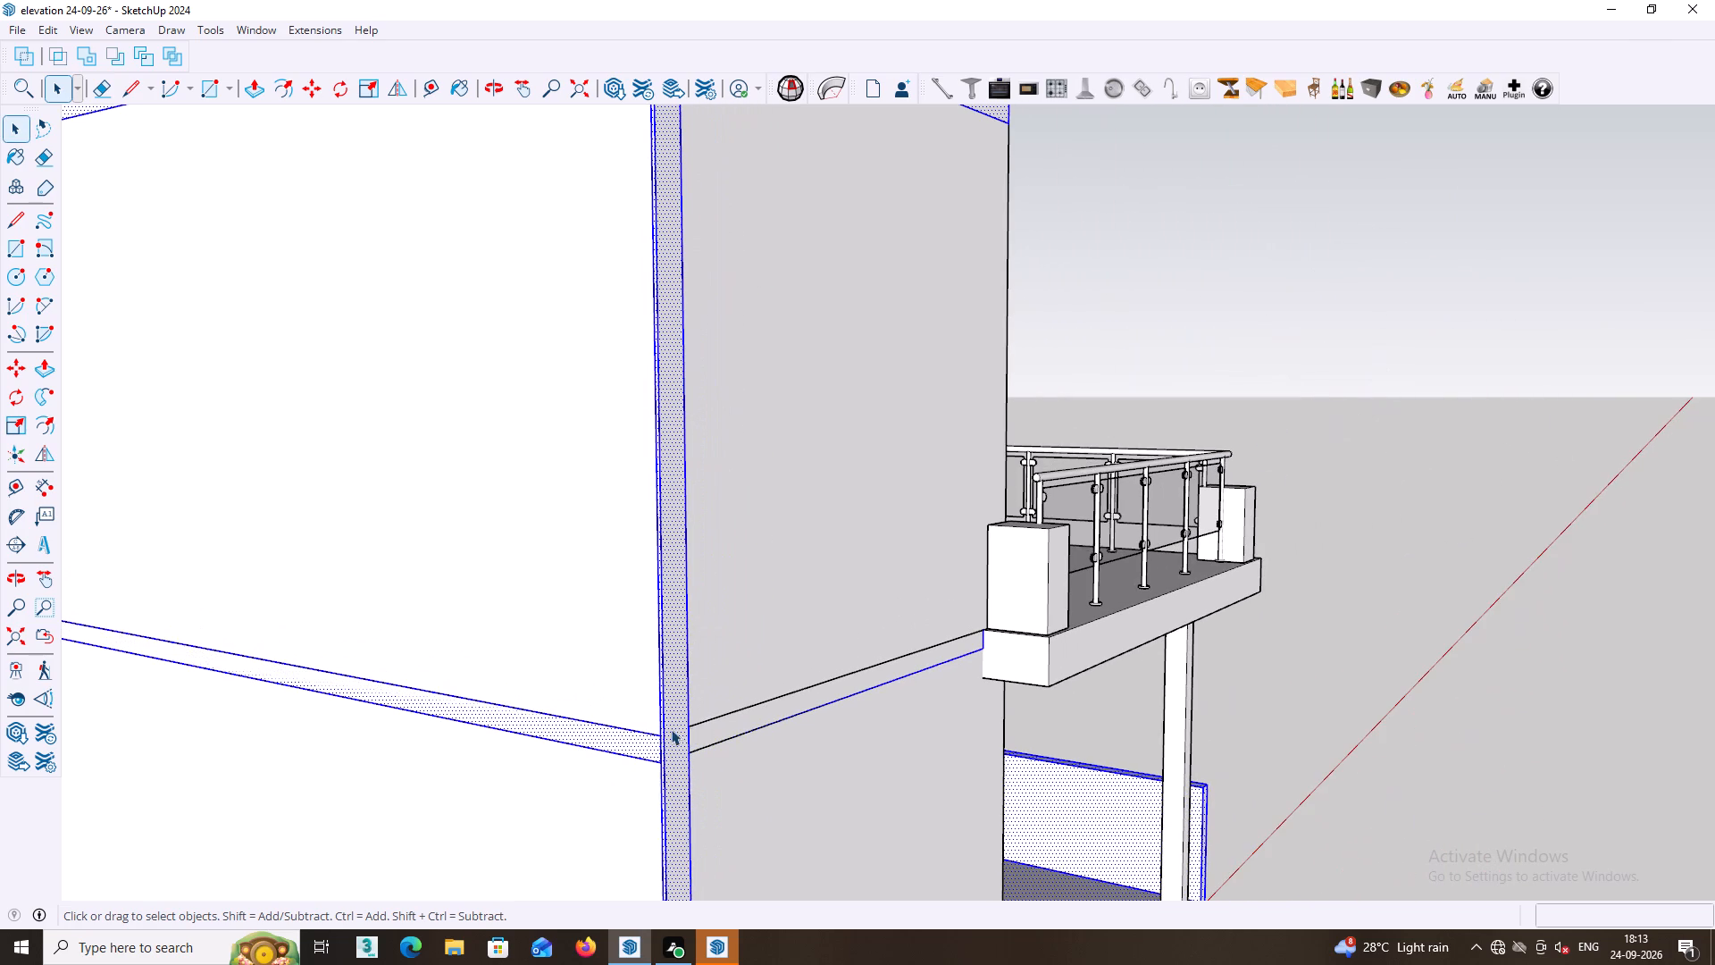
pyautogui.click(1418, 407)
# Draw a line about 4 1/2" long across the floor band's end, where the side wall meets the raised corner strip.
pyautogui.scroll(3, 690, 679)
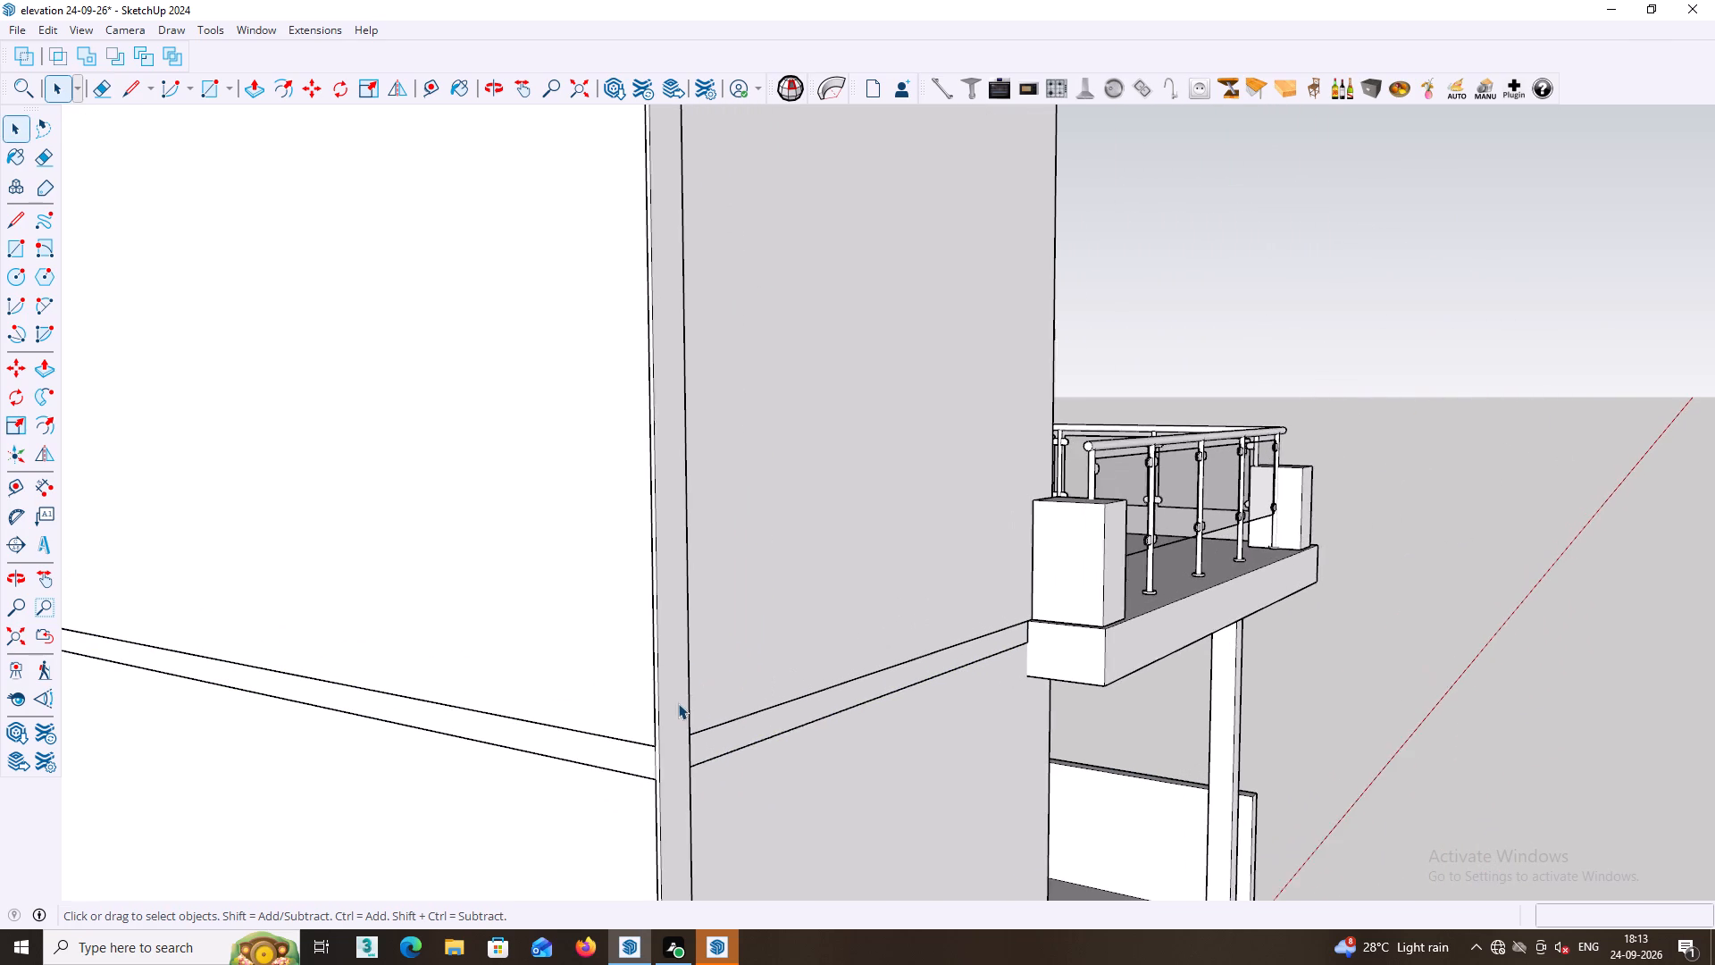
pyautogui.keyDown('shift'); pyautogui.moveTo(680, 728); pyautogui.dragTo(645, 510, button='middle'); pyautogui.keyUp('shift')
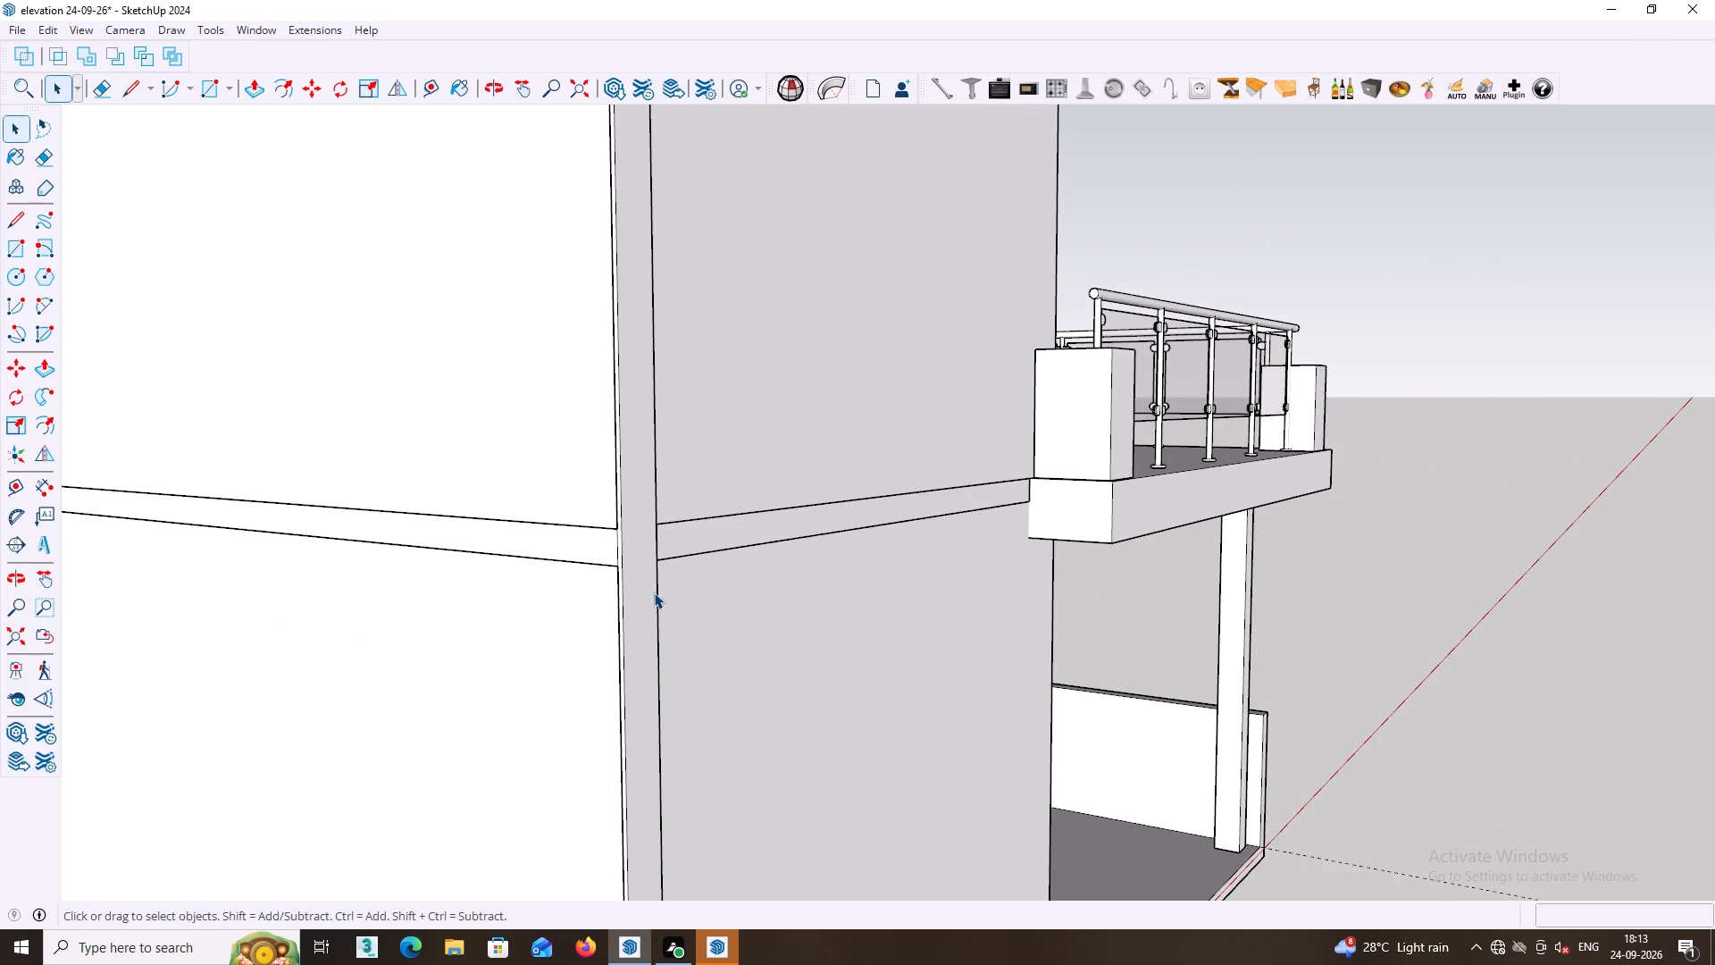
pyautogui.moveTo(662, 612); pyautogui.dragTo(720, 669, button='middle')
pyautogui.scroll(2, 665, 579)
pyautogui.moveTo(670, 563); pyautogui.dragTo(757, 552, button='middle')
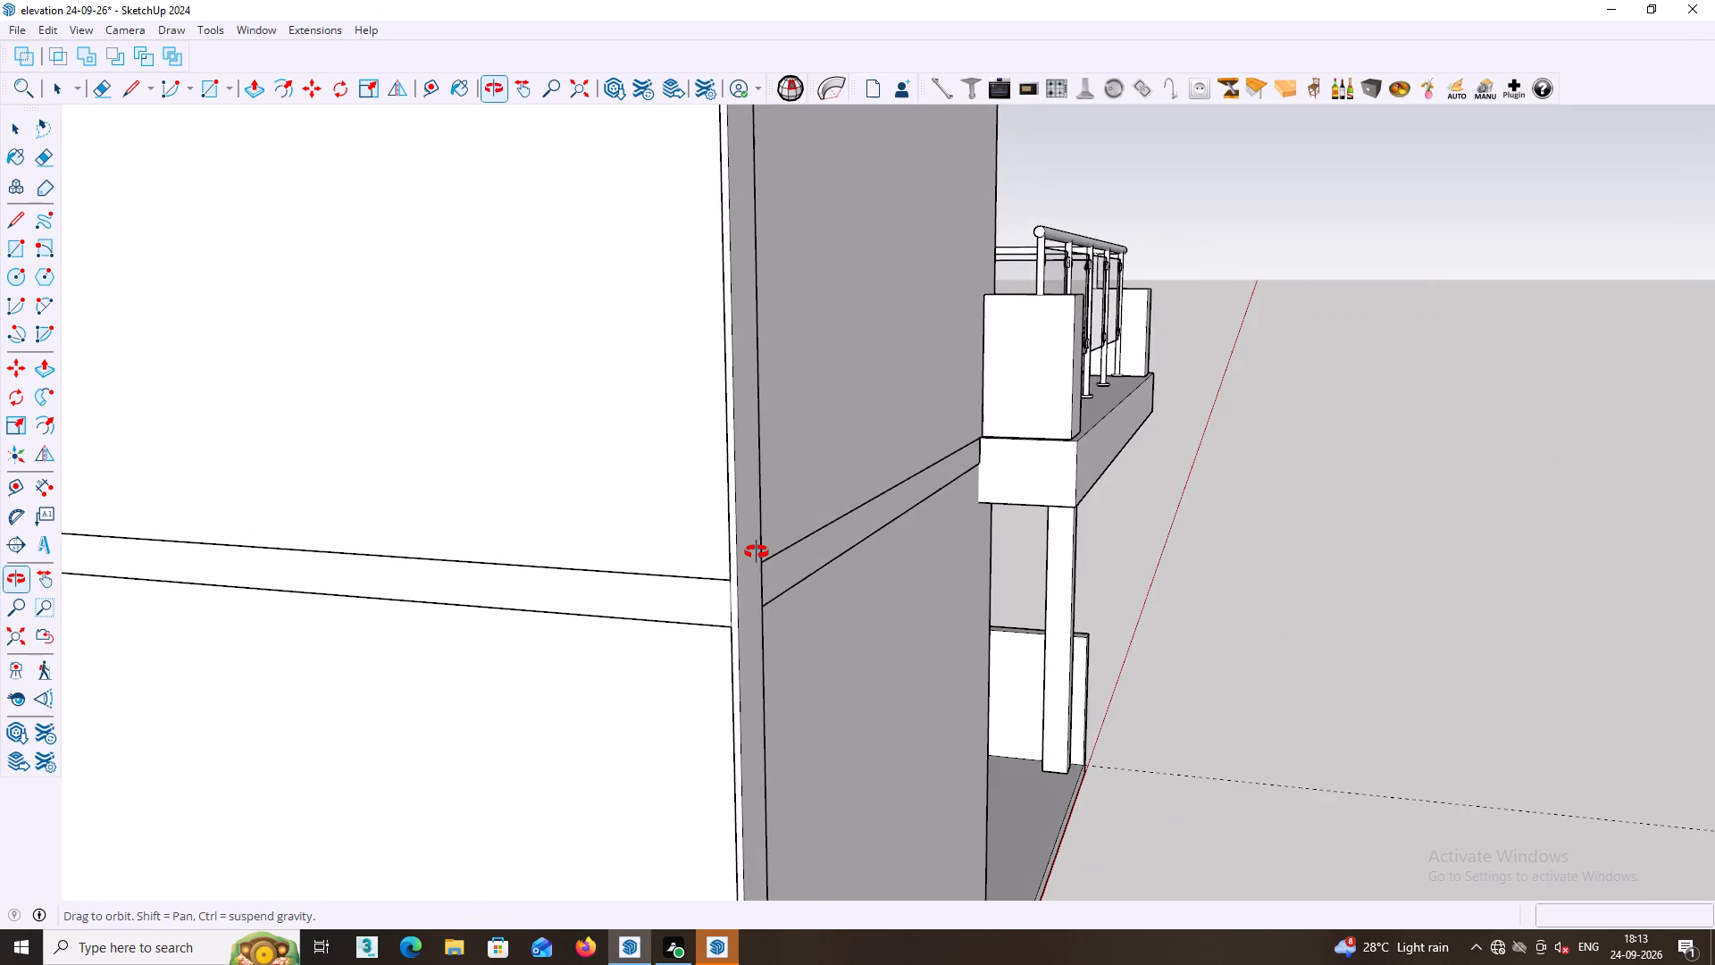
pyautogui.moveTo(757, 552); pyautogui.dragTo(765, 569, button='middle')
pyautogui.scroll(5, 723, 614)
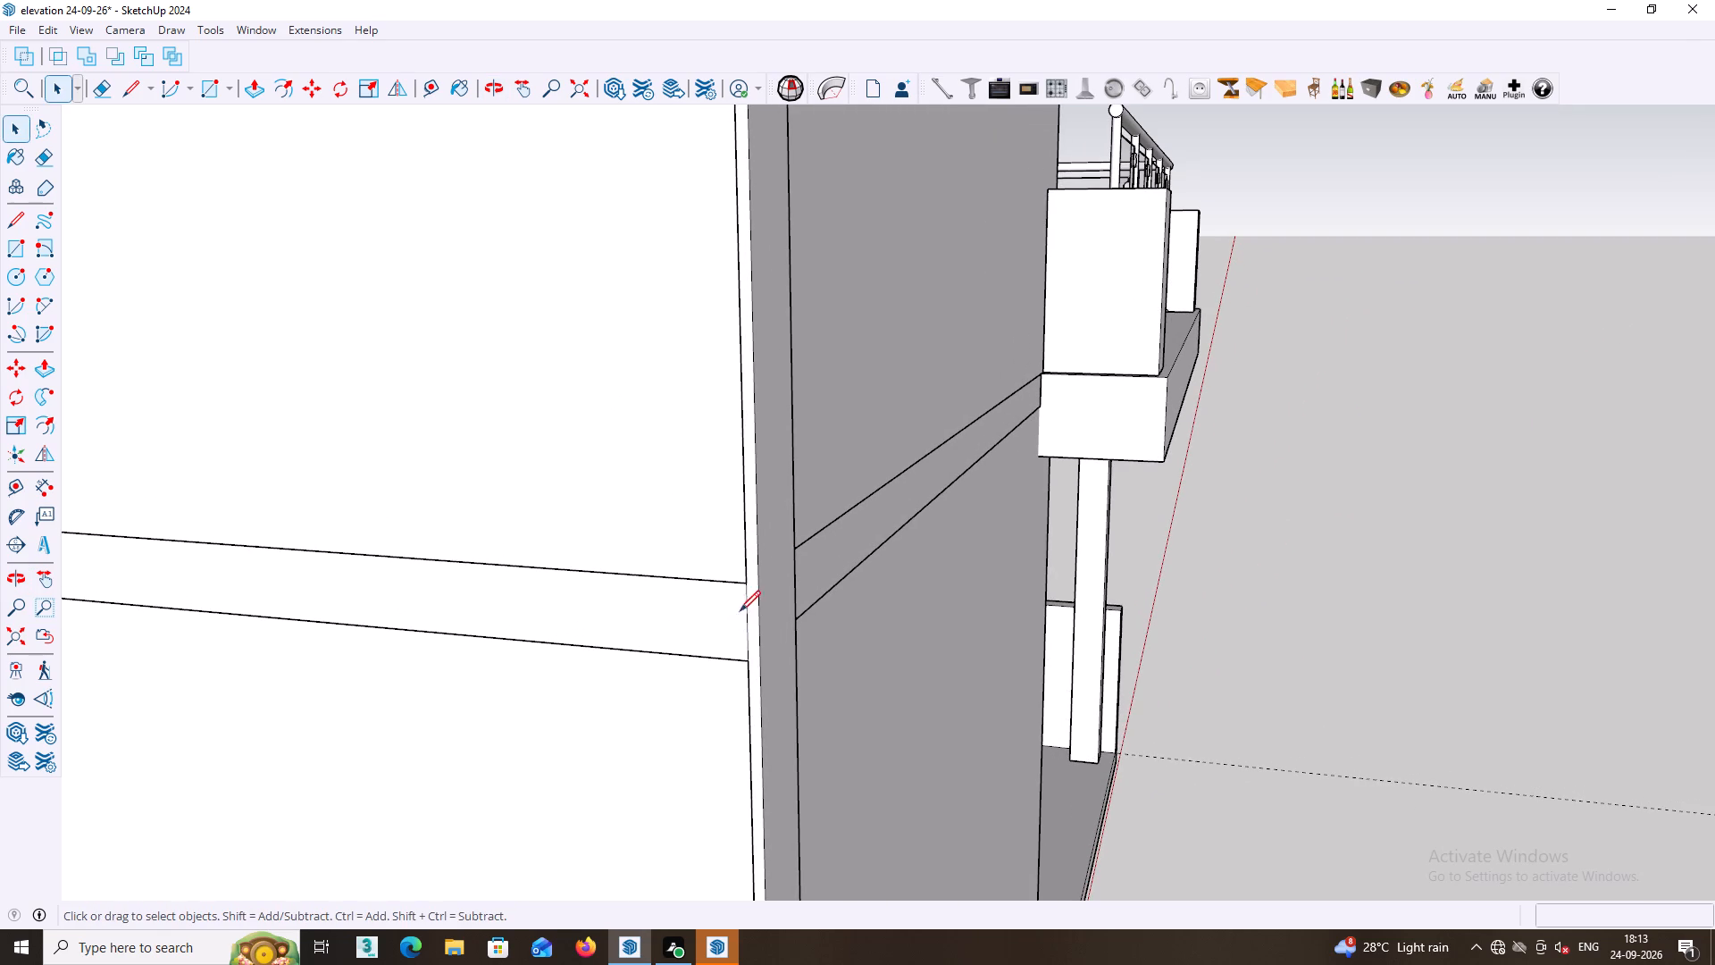
pyautogui.press('l')
pyautogui.click(749, 658)
pyautogui.click(744, 587)
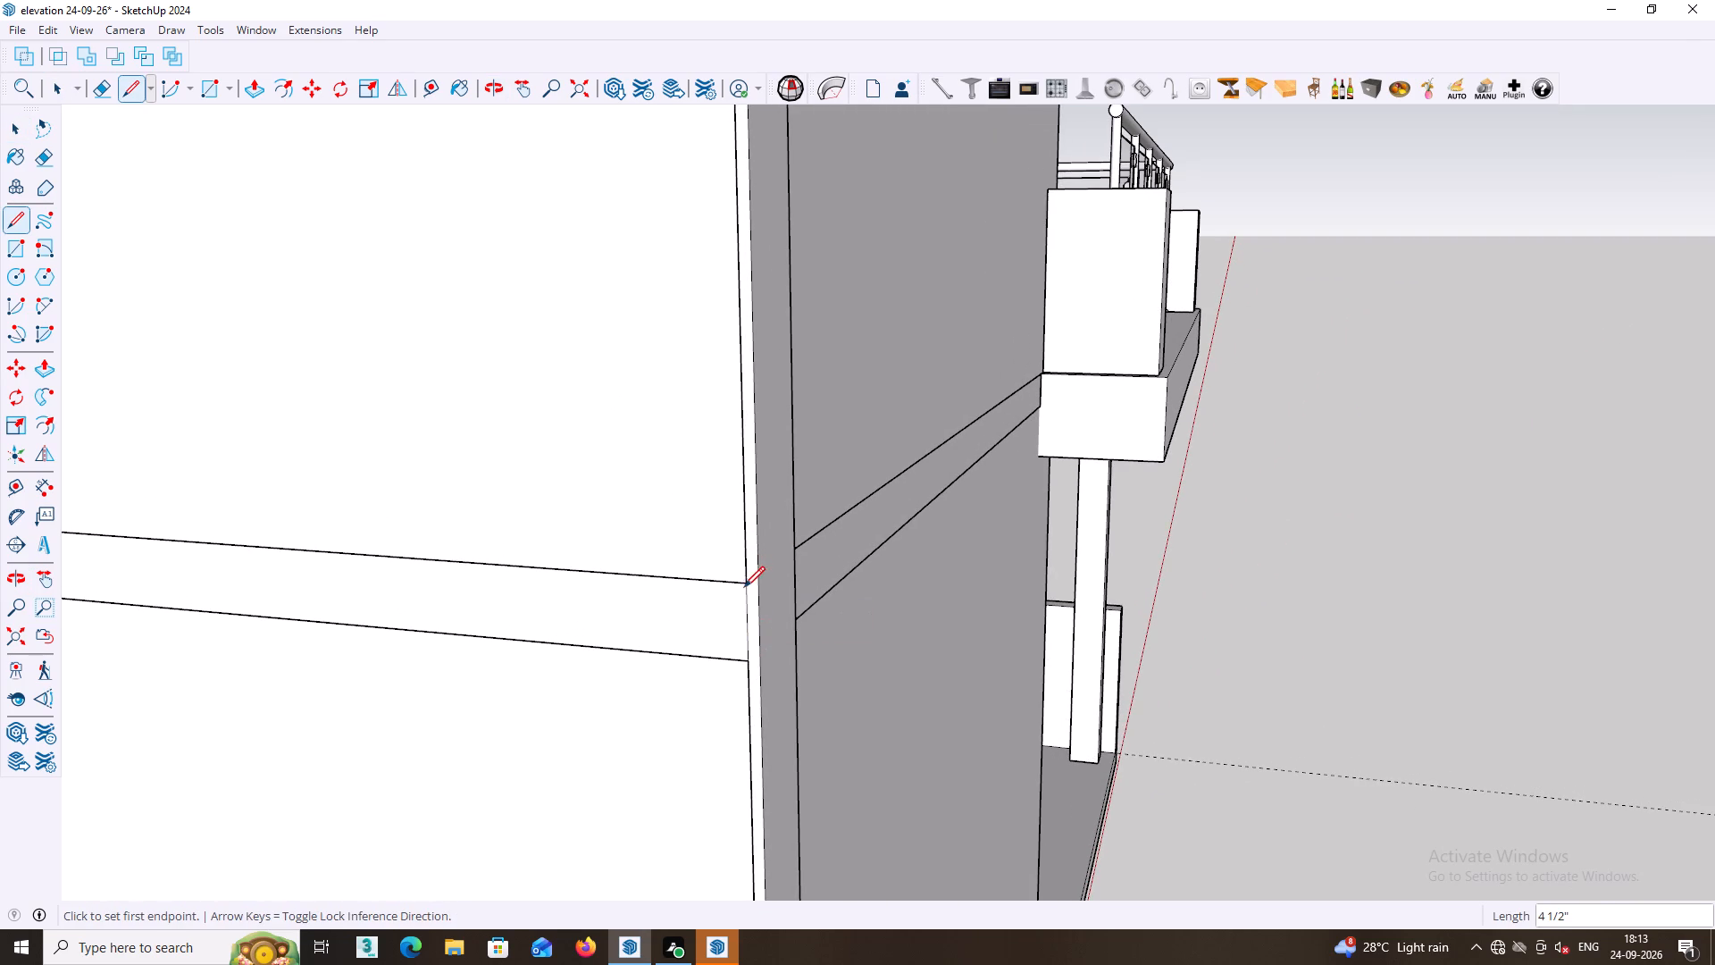
pyautogui.click(749, 661)
pyautogui.press('space')
# Copy the full-height raised corner strip along the red axis, about 2' 11 9/16" across the front wall.
pyautogui.moveTo(791, 631); pyautogui.dragTo(733, 630, button='middle')
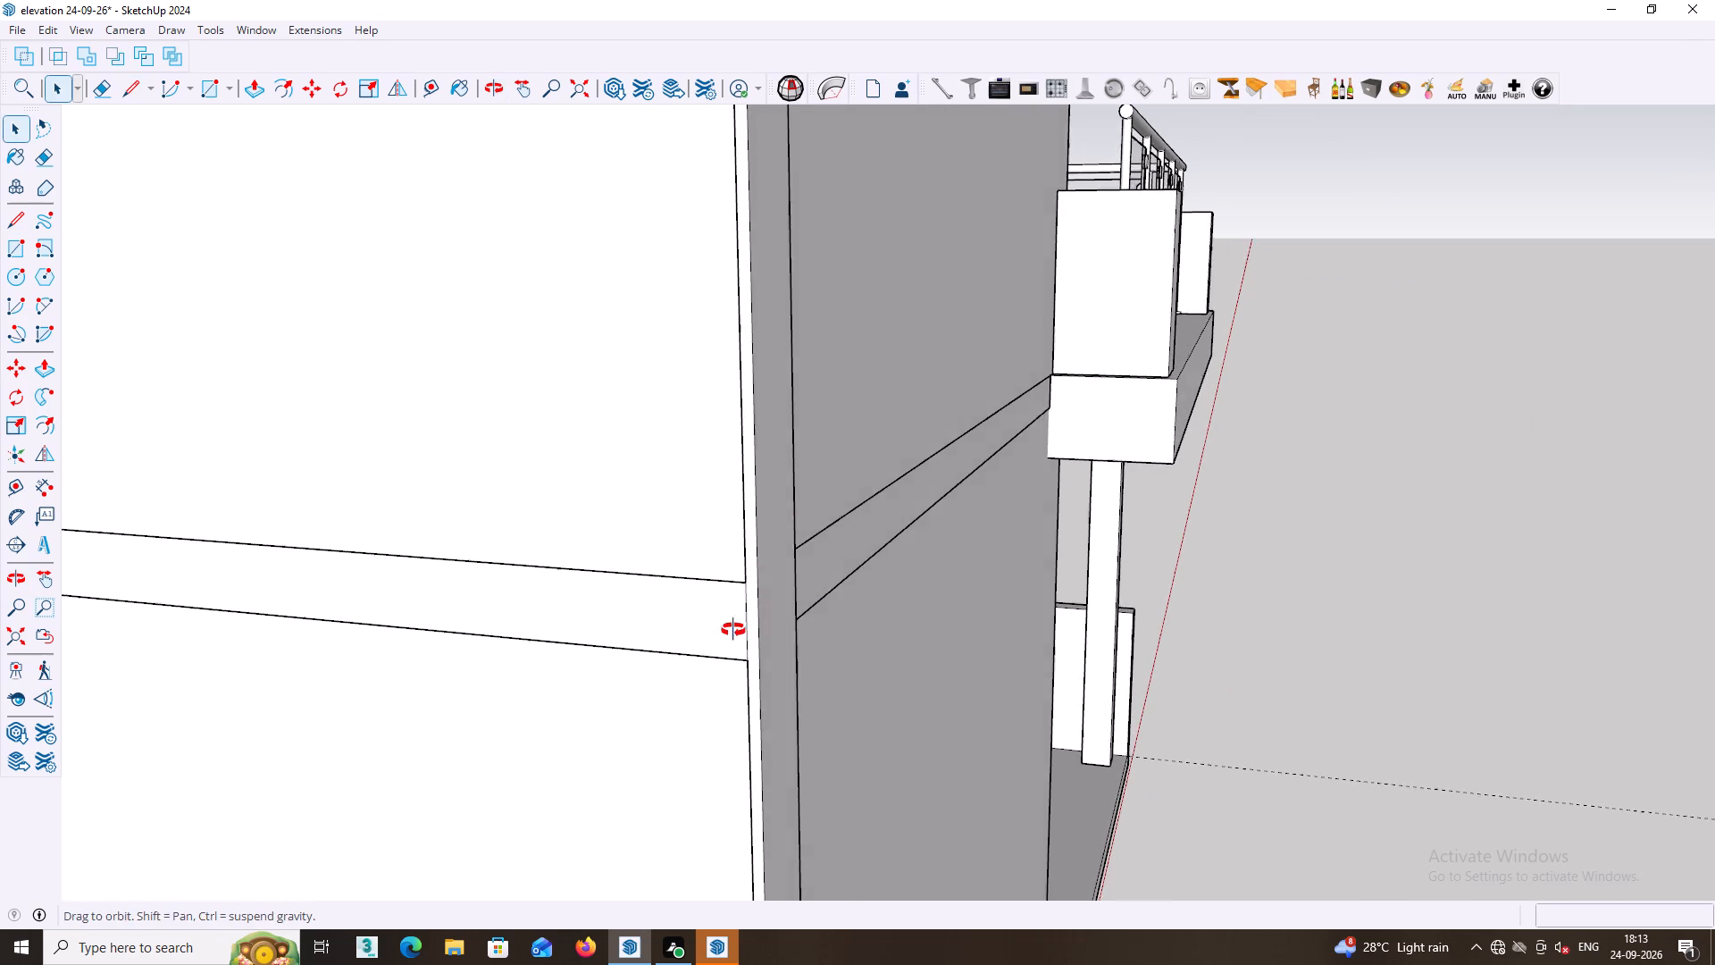
pyautogui.moveTo(733, 630); pyautogui.dragTo(701, 630, button='middle')
pyautogui.doubleClick(754, 620)
pyautogui.scroll(-8, 759, 624)
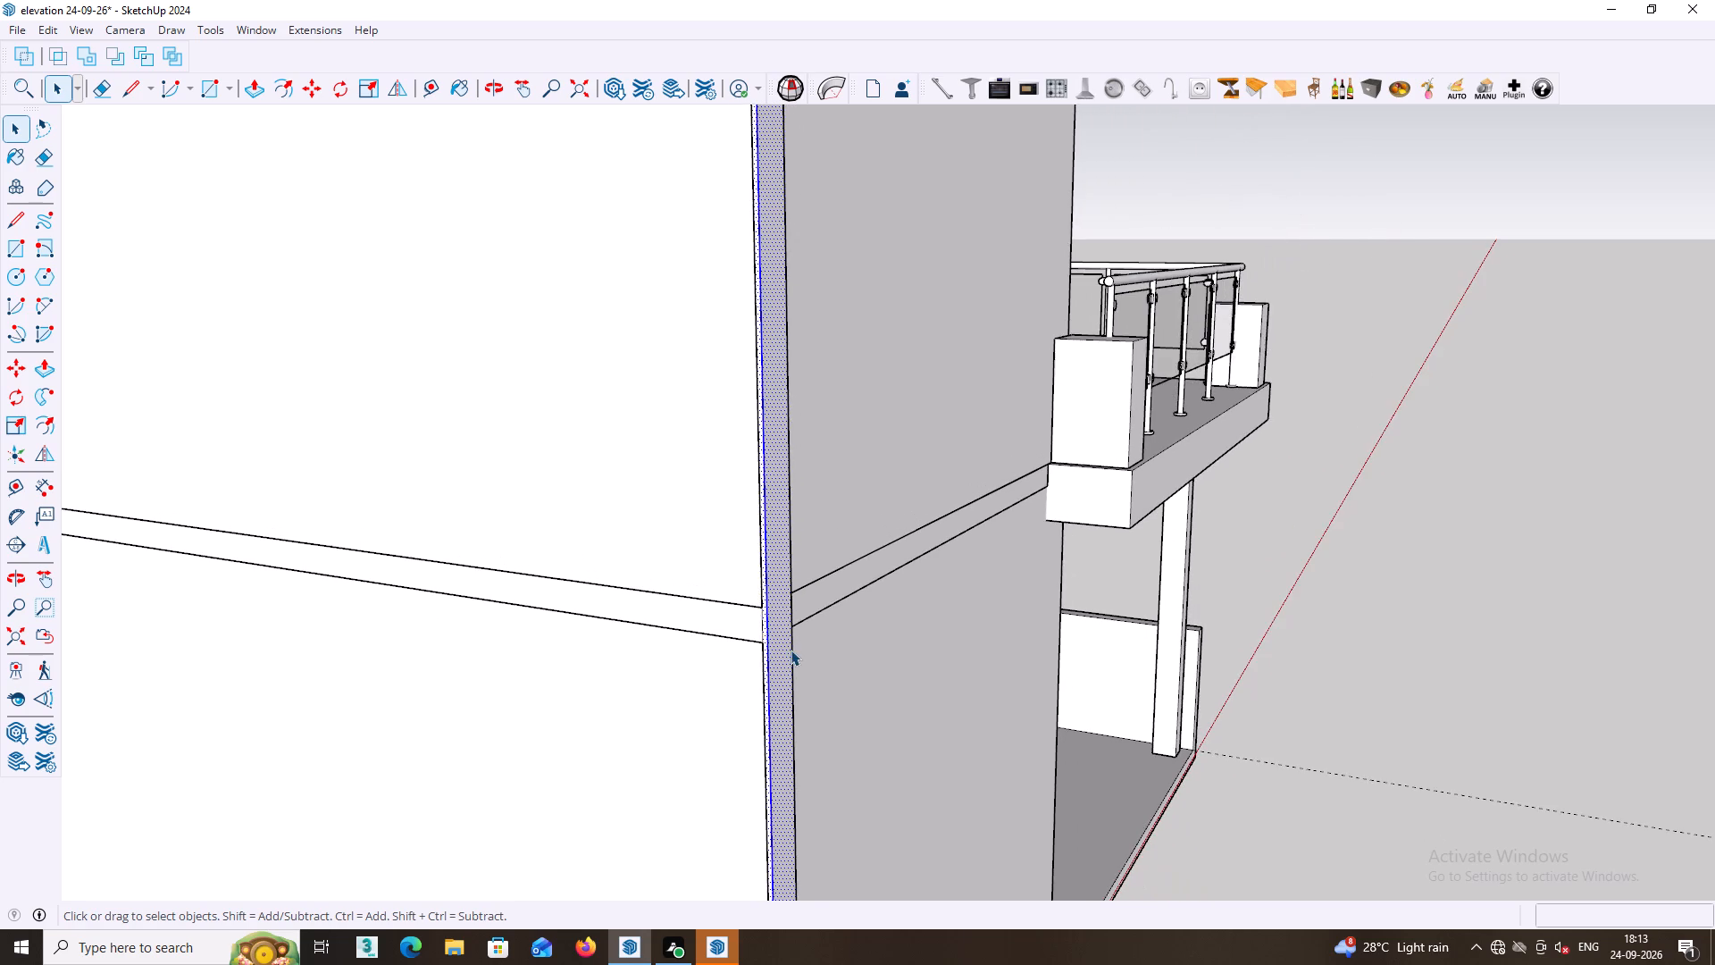
pyautogui.moveTo(791, 650); pyautogui.dragTo(913, 622, button='middle')
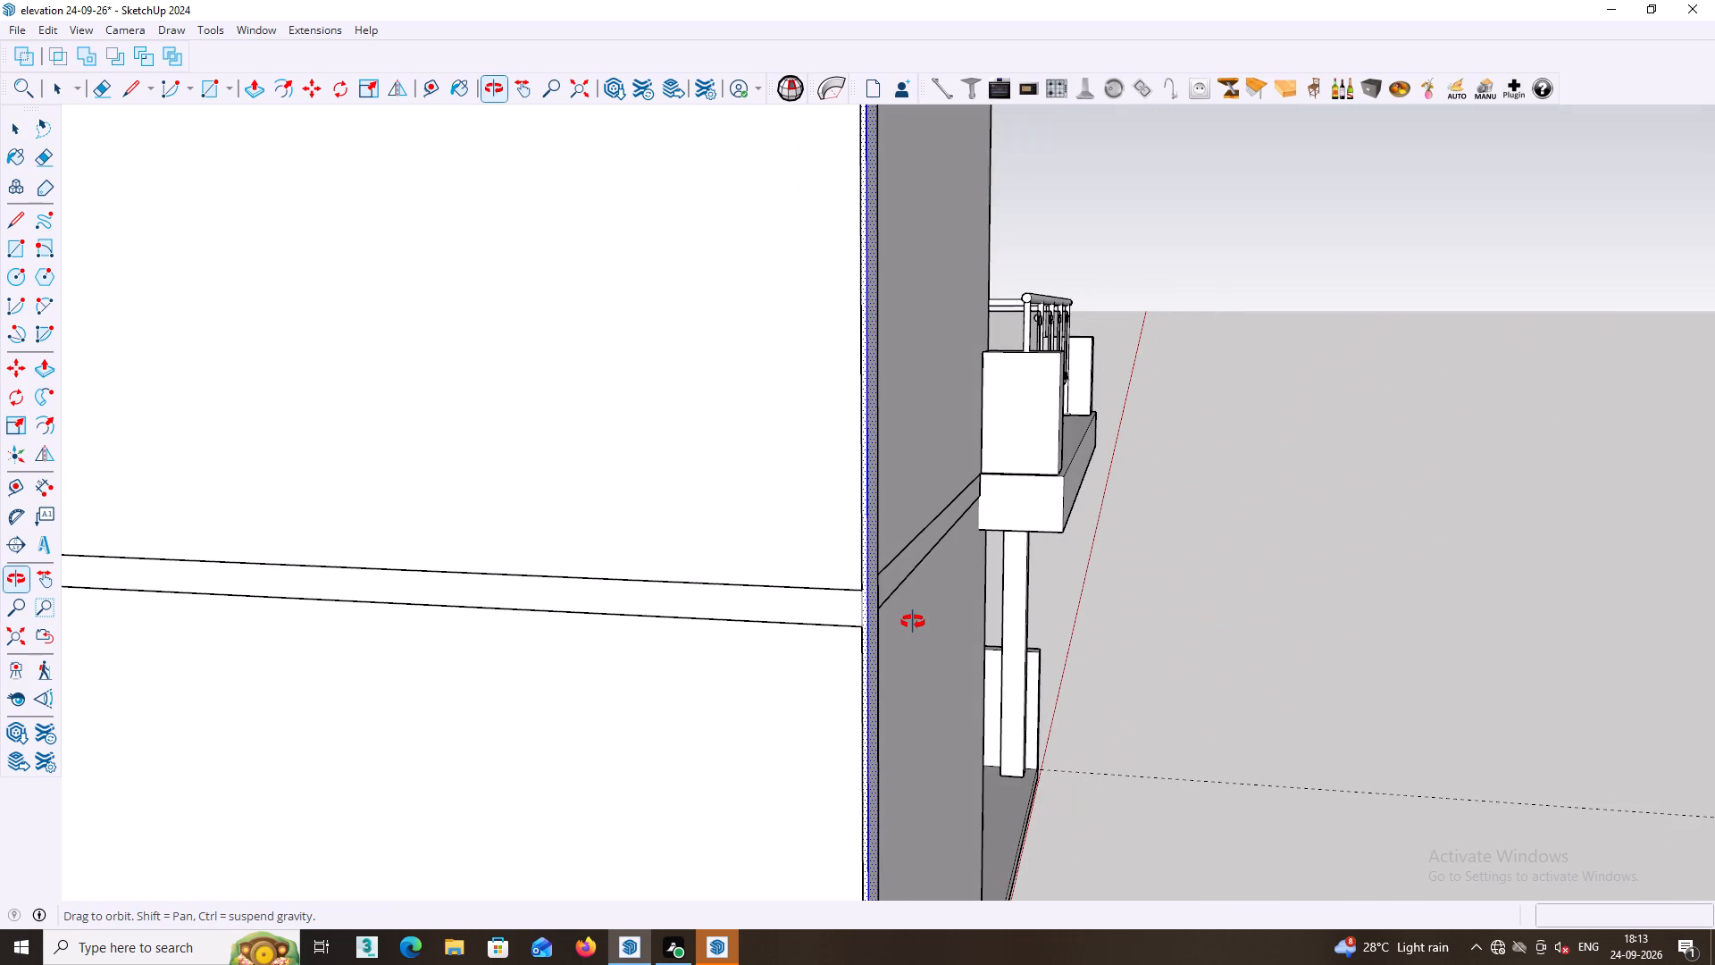
pyautogui.moveTo(913, 622); pyautogui.dragTo(722, 603, button='middle')
pyautogui.scroll(-11, 722, 601)
pyautogui.moveTo(728, 671); pyautogui.dragTo(692, 709, button='middle')
pyautogui.scroll(7, 720, 322)
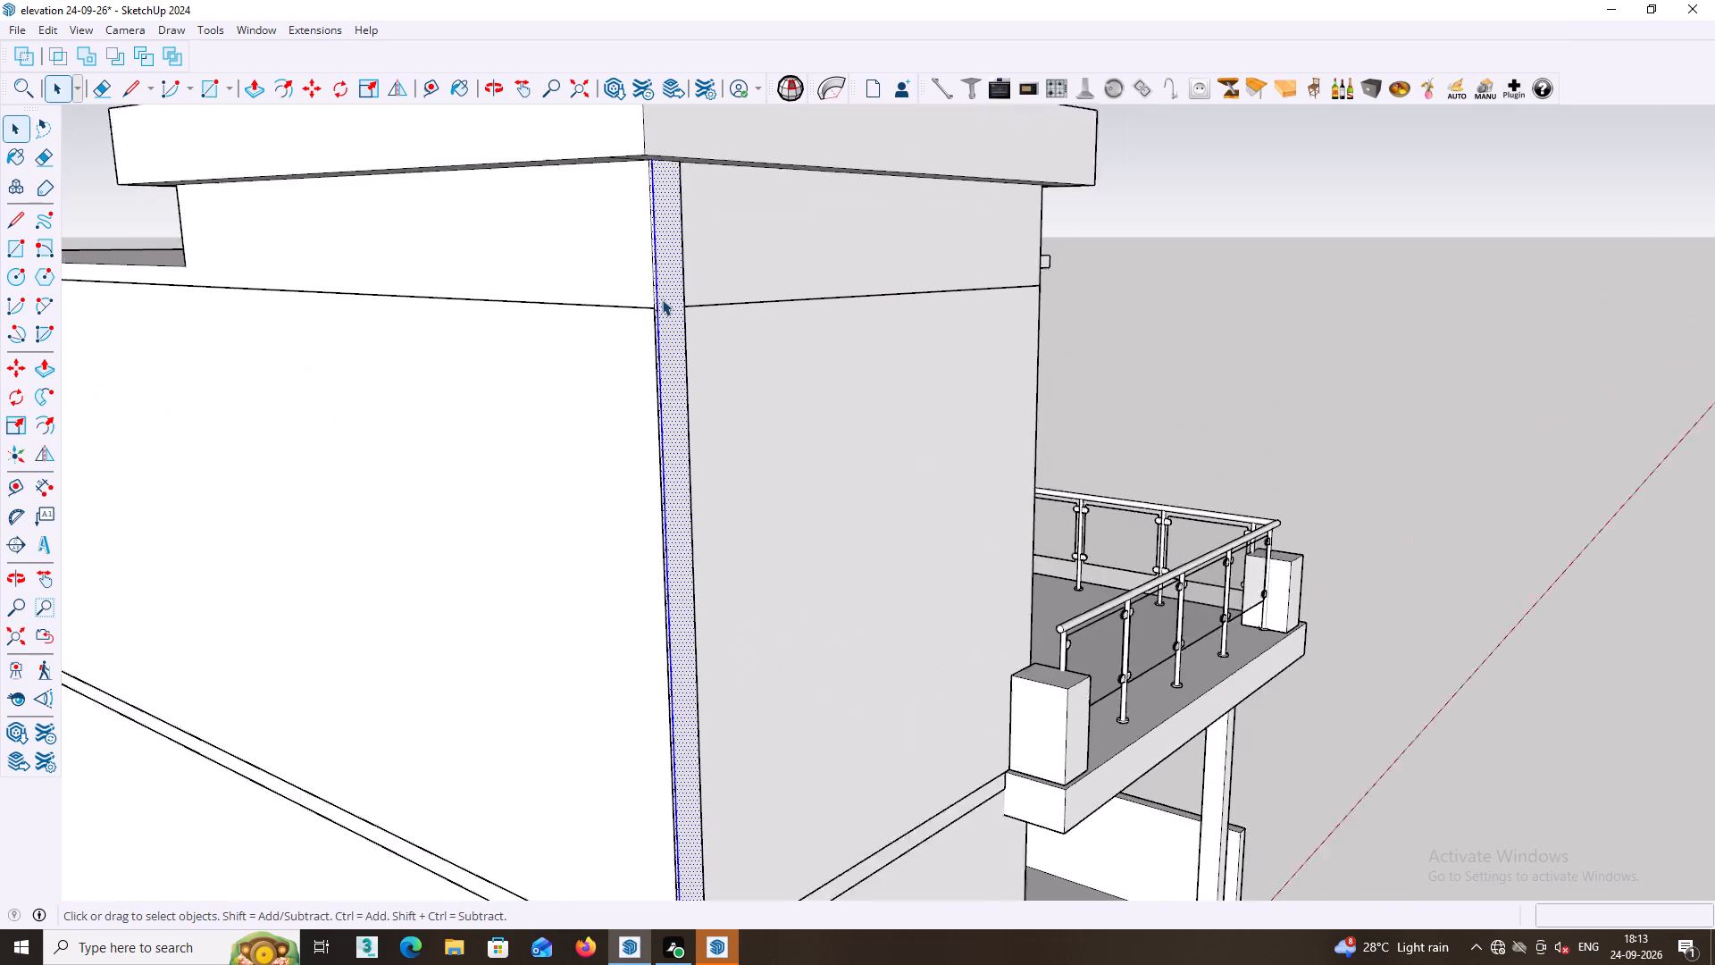
pyautogui.scroll(8, 662, 299)
pyautogui.scroll(-15, 655, 339)
pyautogui.middleClick(522, 658)
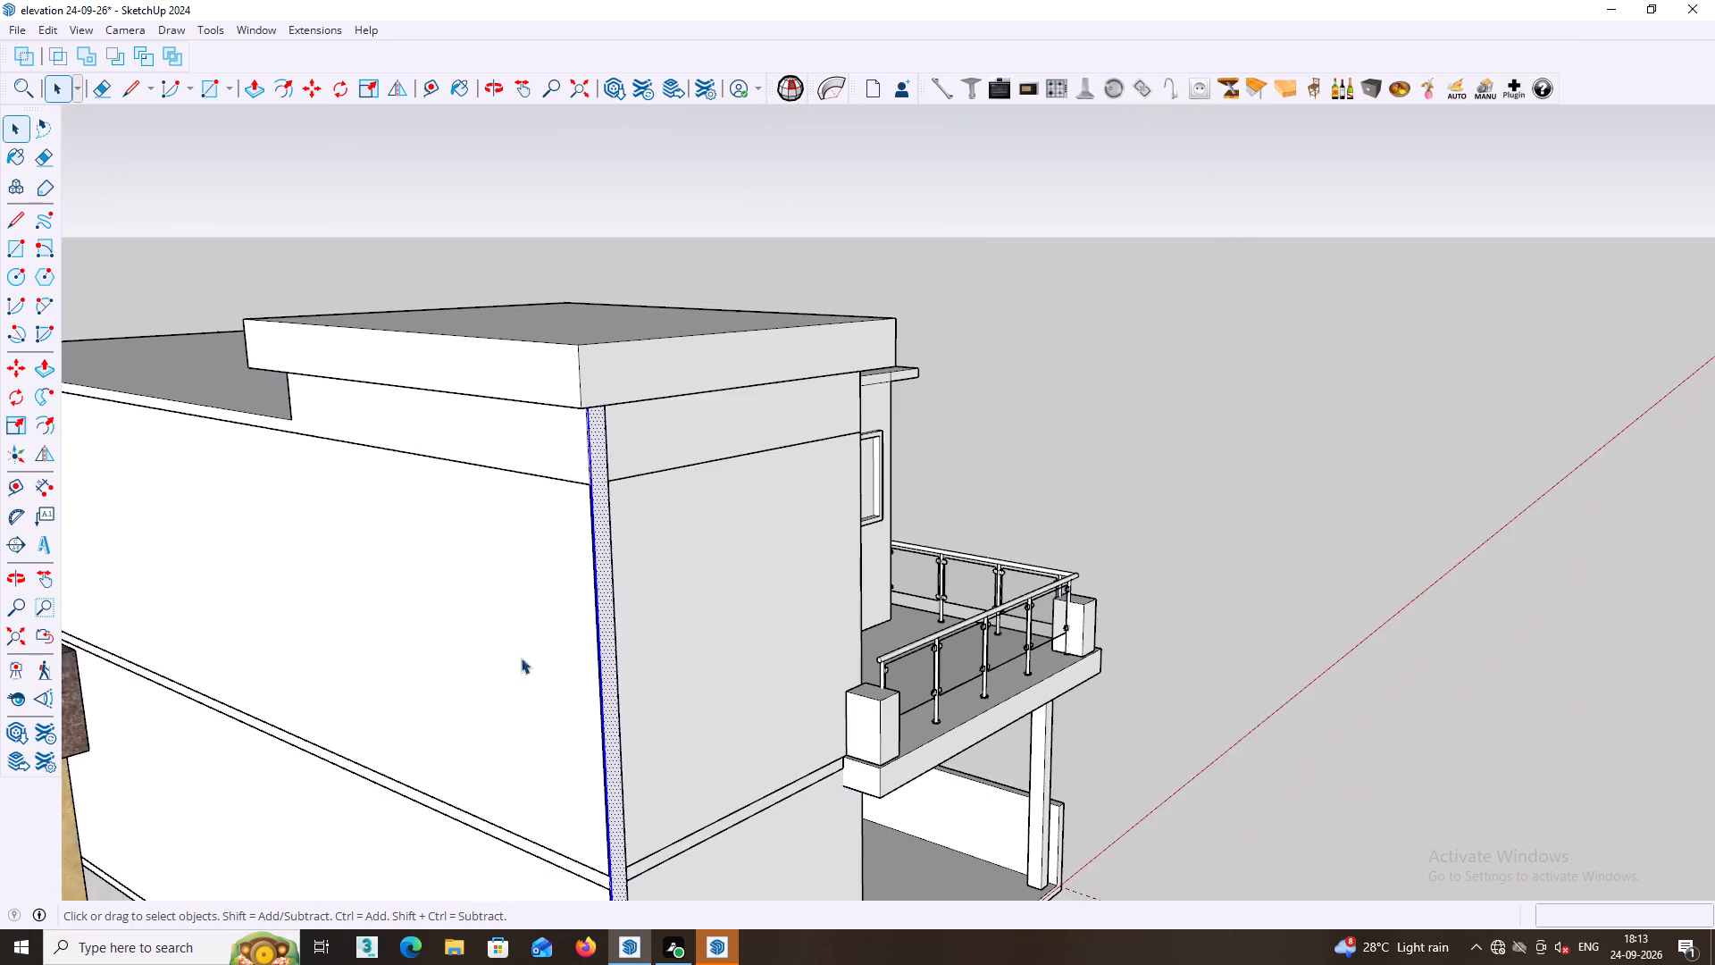
pyautogui.scroll(-3, 521, 658)
pyautogui.keyDown('shift'); pyautogui.moveTo(598, 665); pyautogui.dragTo(392, 450, button='middle'); pyautogui.keyUp('shift')
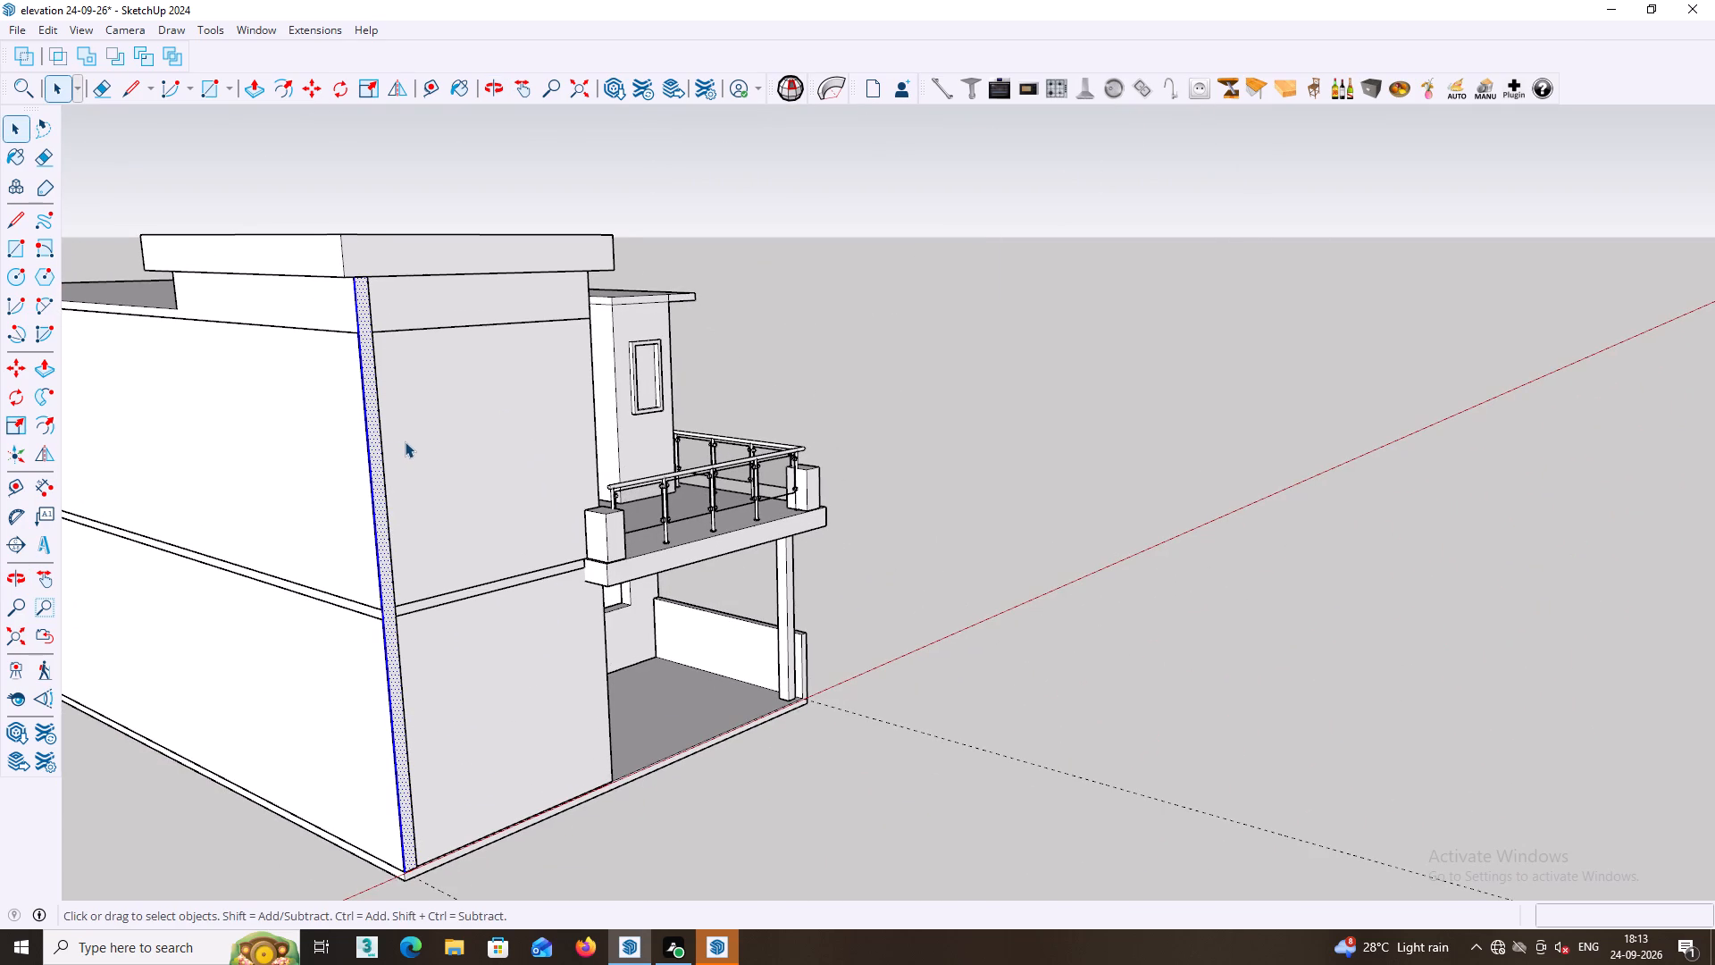
pyautogui.moveTo(411, 512); pyautogui.dragTo(328, 509, button='middle')
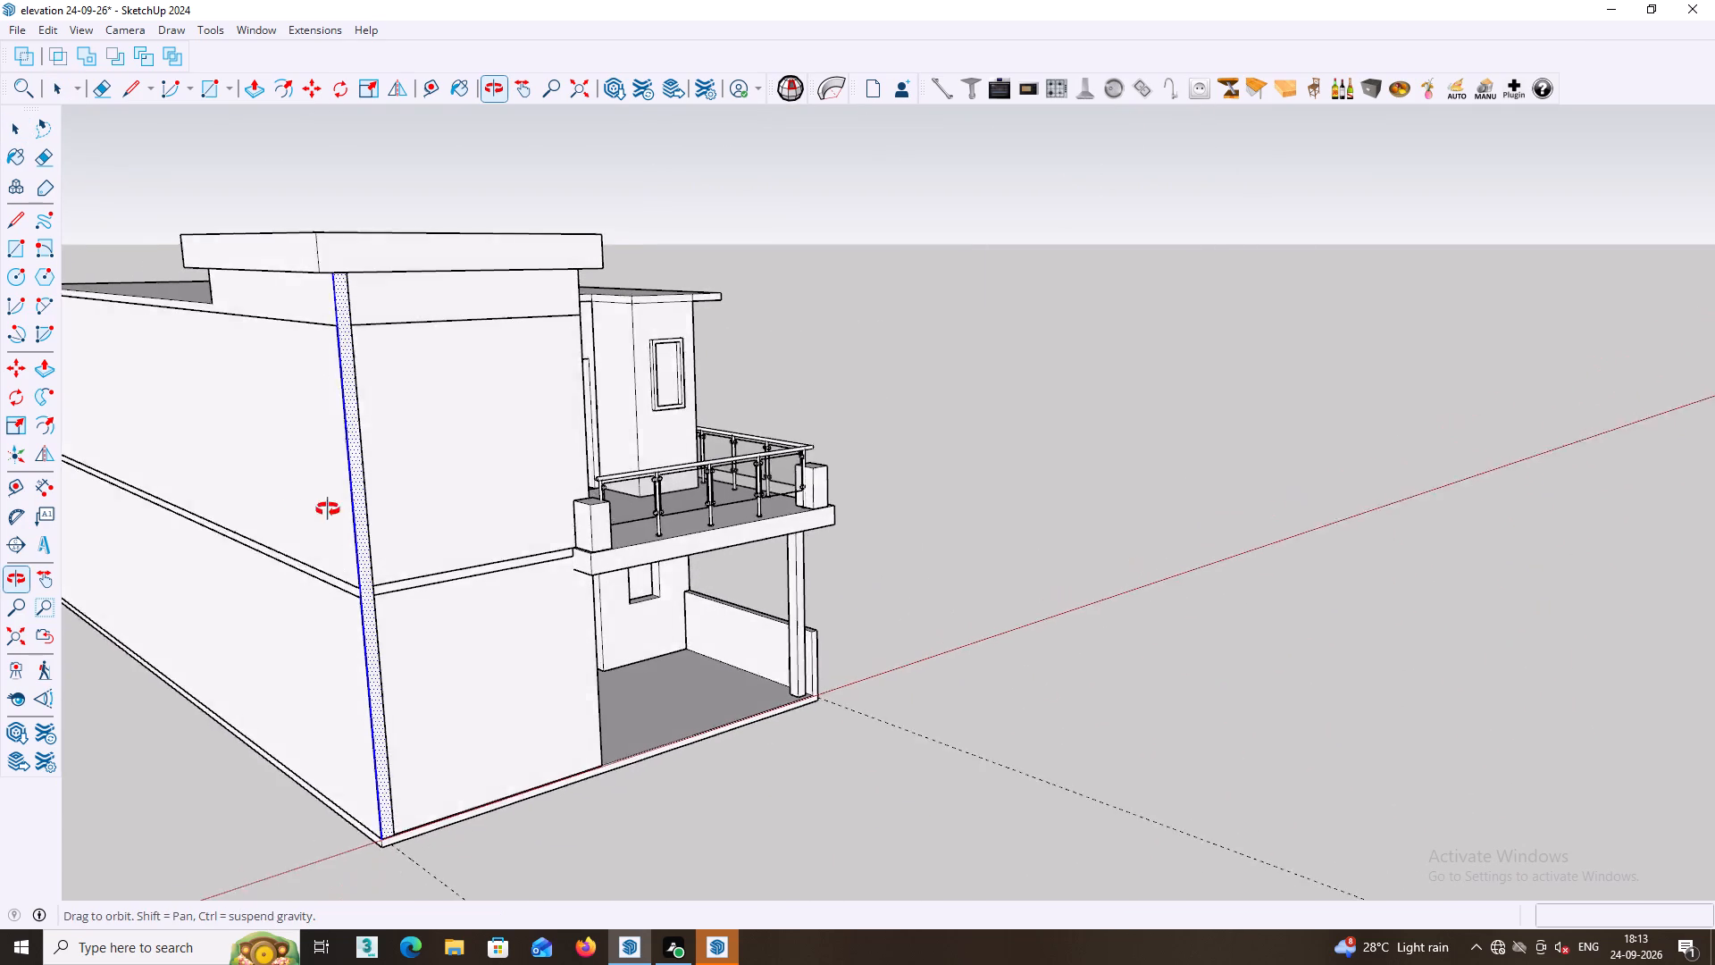
pyautogui.moveTo(328, 509); pyautogui.dragTo(286, 509, button='middle')
pyautogui.scroll(2, 362, 774)
pyautogui.press('m')
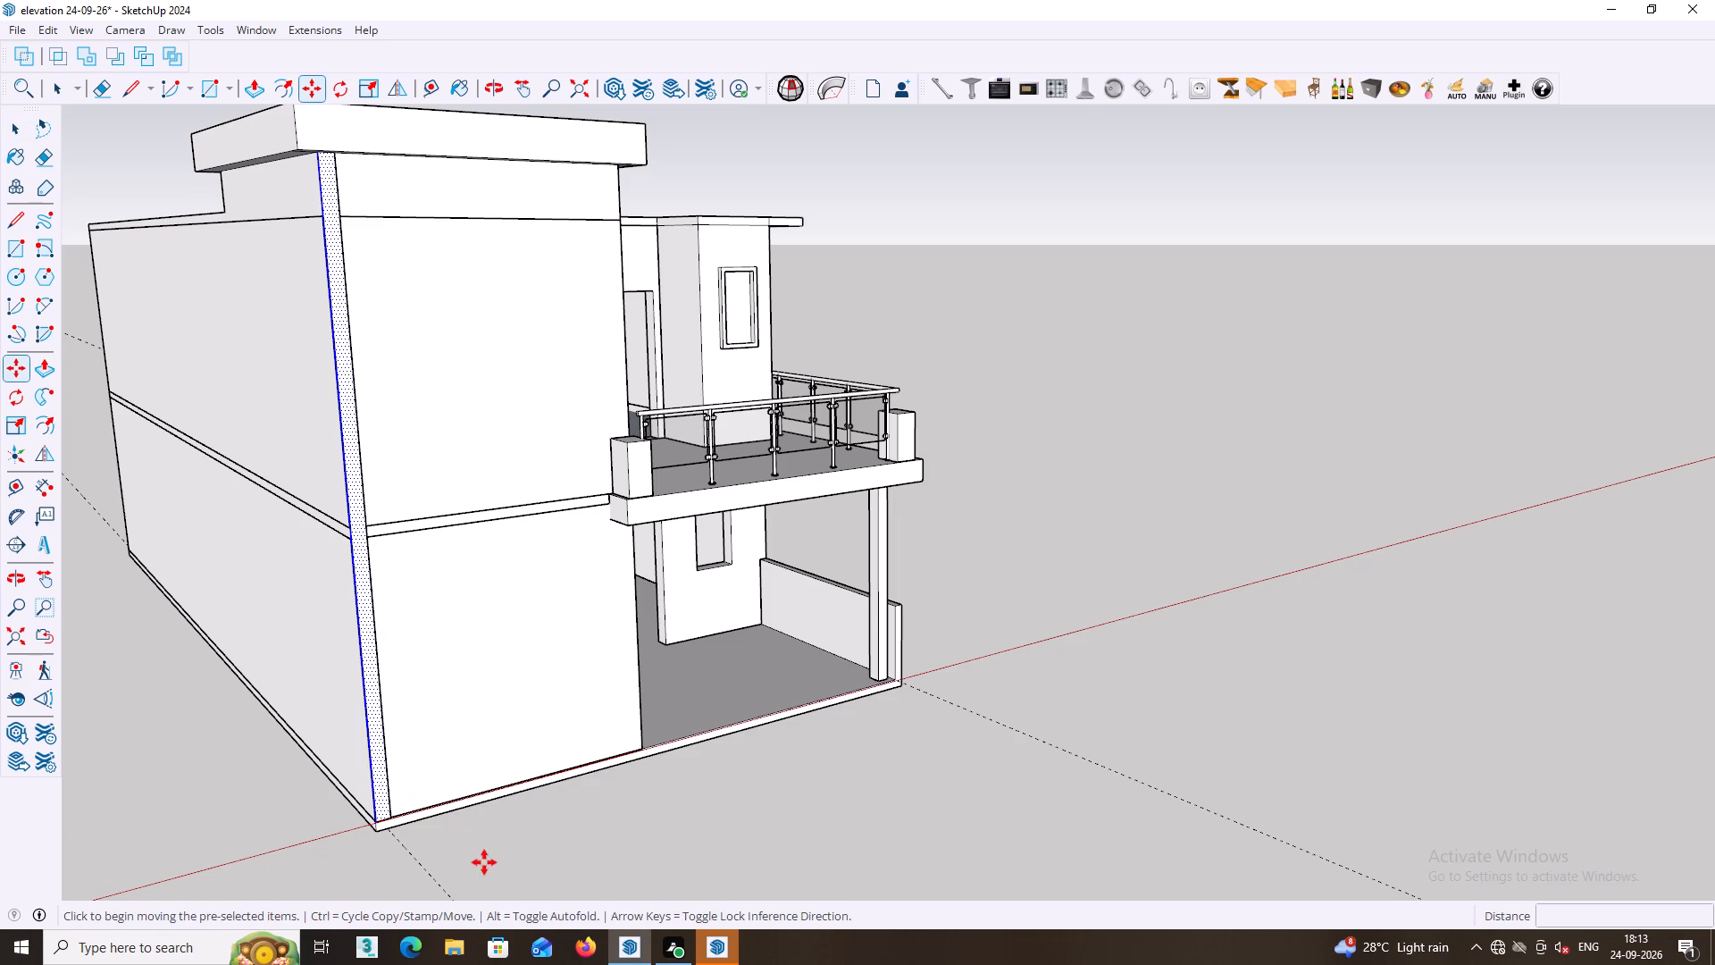
pyautogui.keyDown('shift'); pyautogui.moveTo(482, 844); pyautogui.dragTo(414, 618, button='middle'); pyautogui.keyUp('shift')
pyautogui.scroll(7, 293, 623)
pyautogui.moveTo(312, 604); pyautogui.dragTo(384, 585, button='middle')
pyautogui.scroll(20, 397, 571)
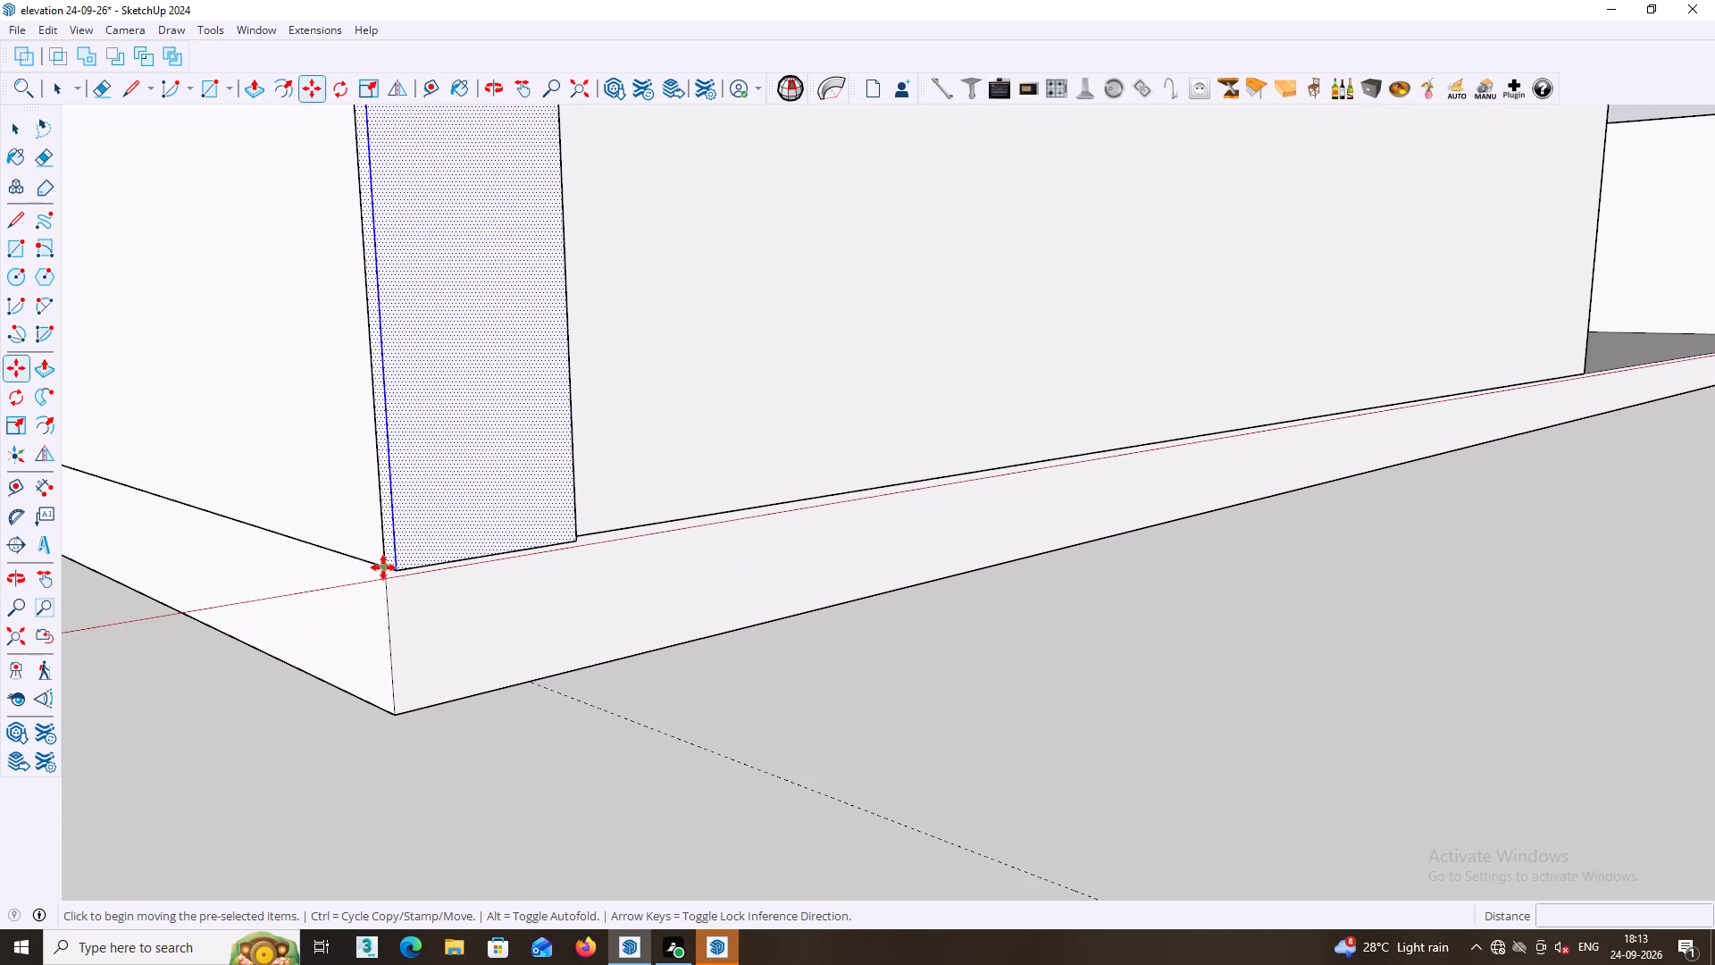
pyautogui.click(383, 568)
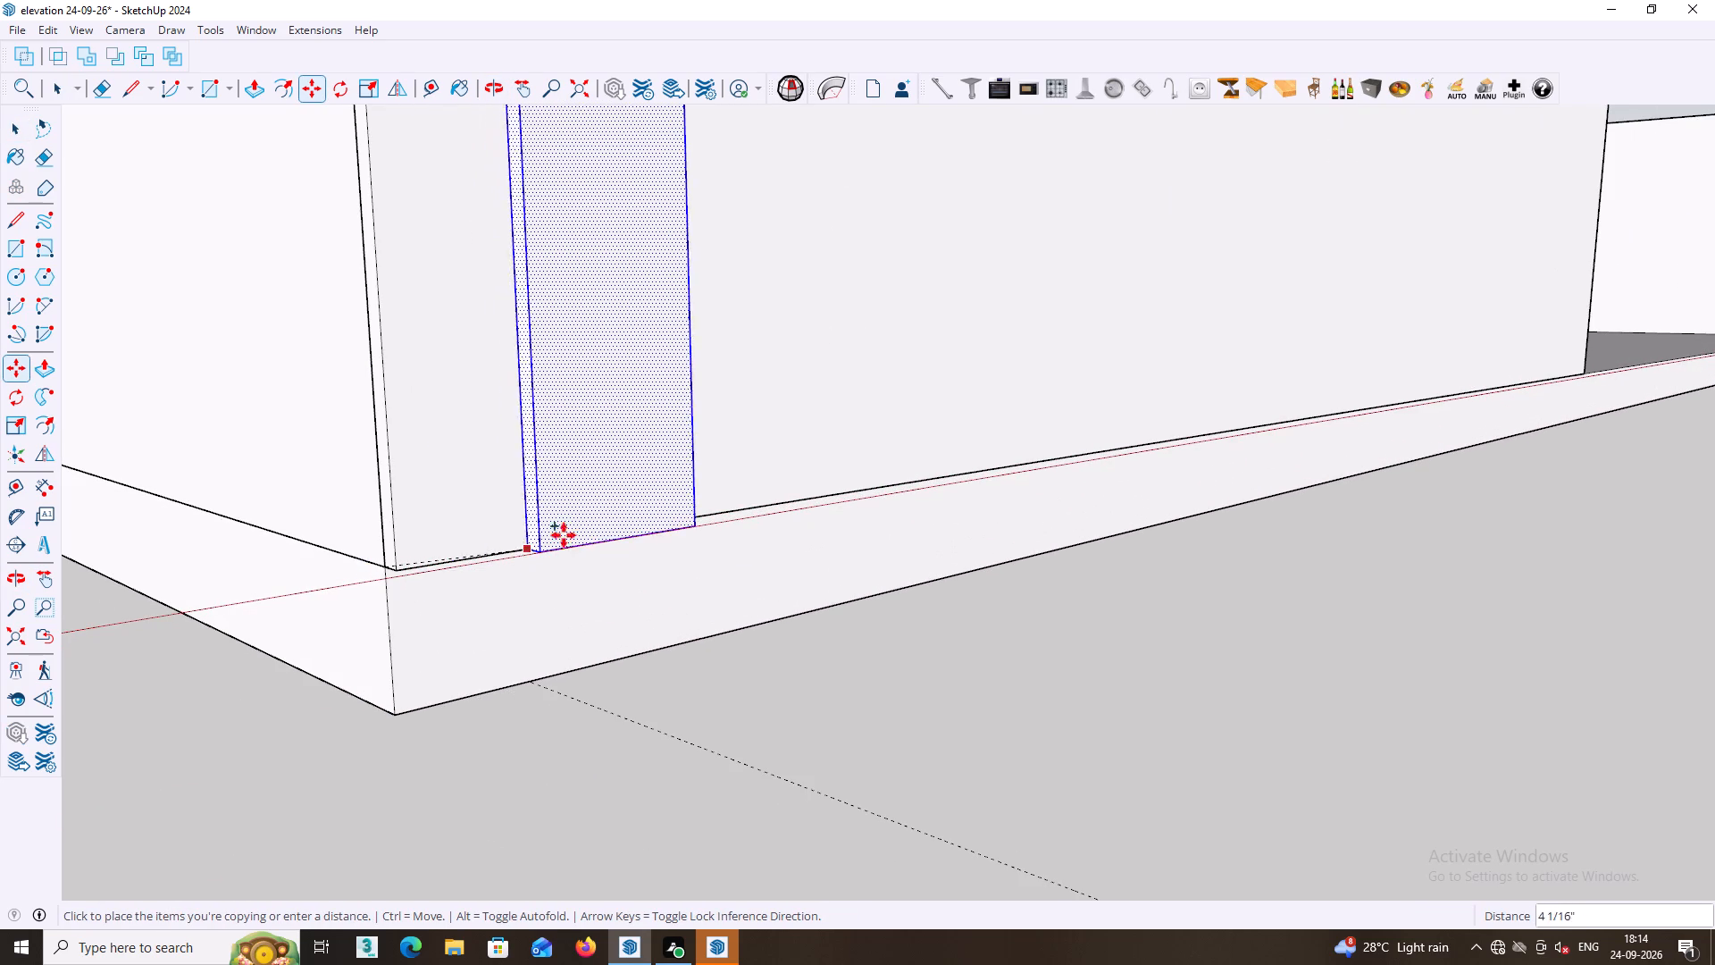
pyautogui.keyDown('shift'); pyautogui.moveTo(697, 518); pyautogui.dragTo(457, 592, button='middle'); pyautogui.keyUp('shift')
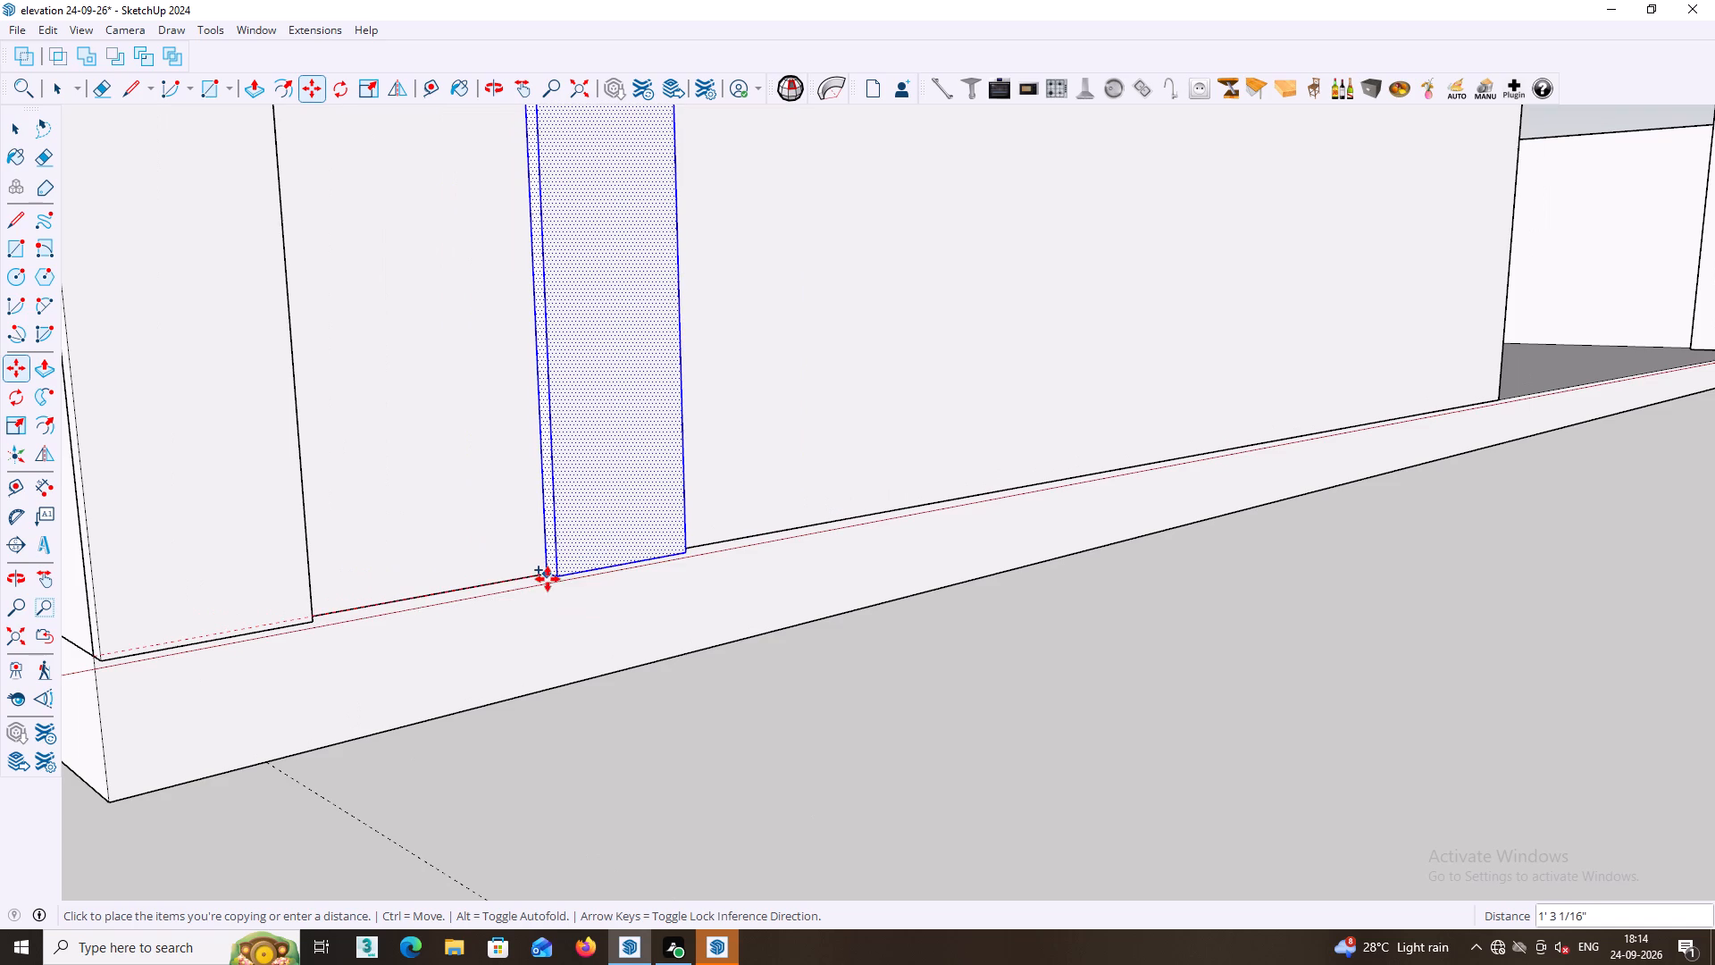
pyautogui.press('Right')
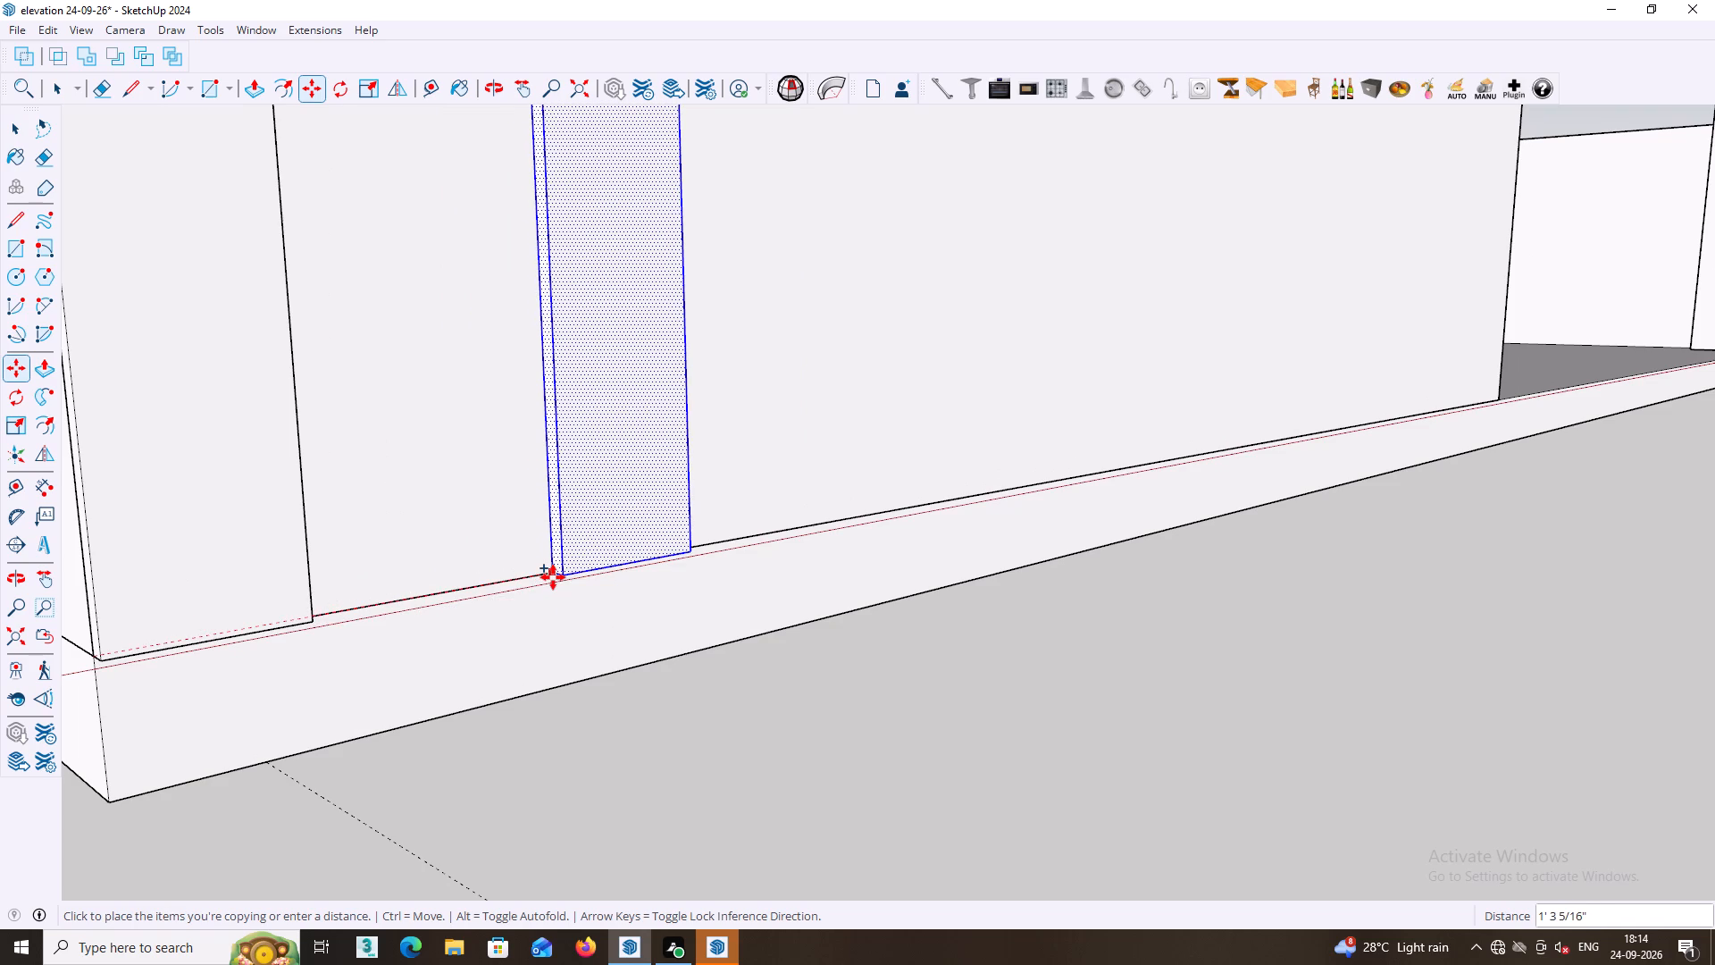
pyautogui.scroll(-9, 610, 567)
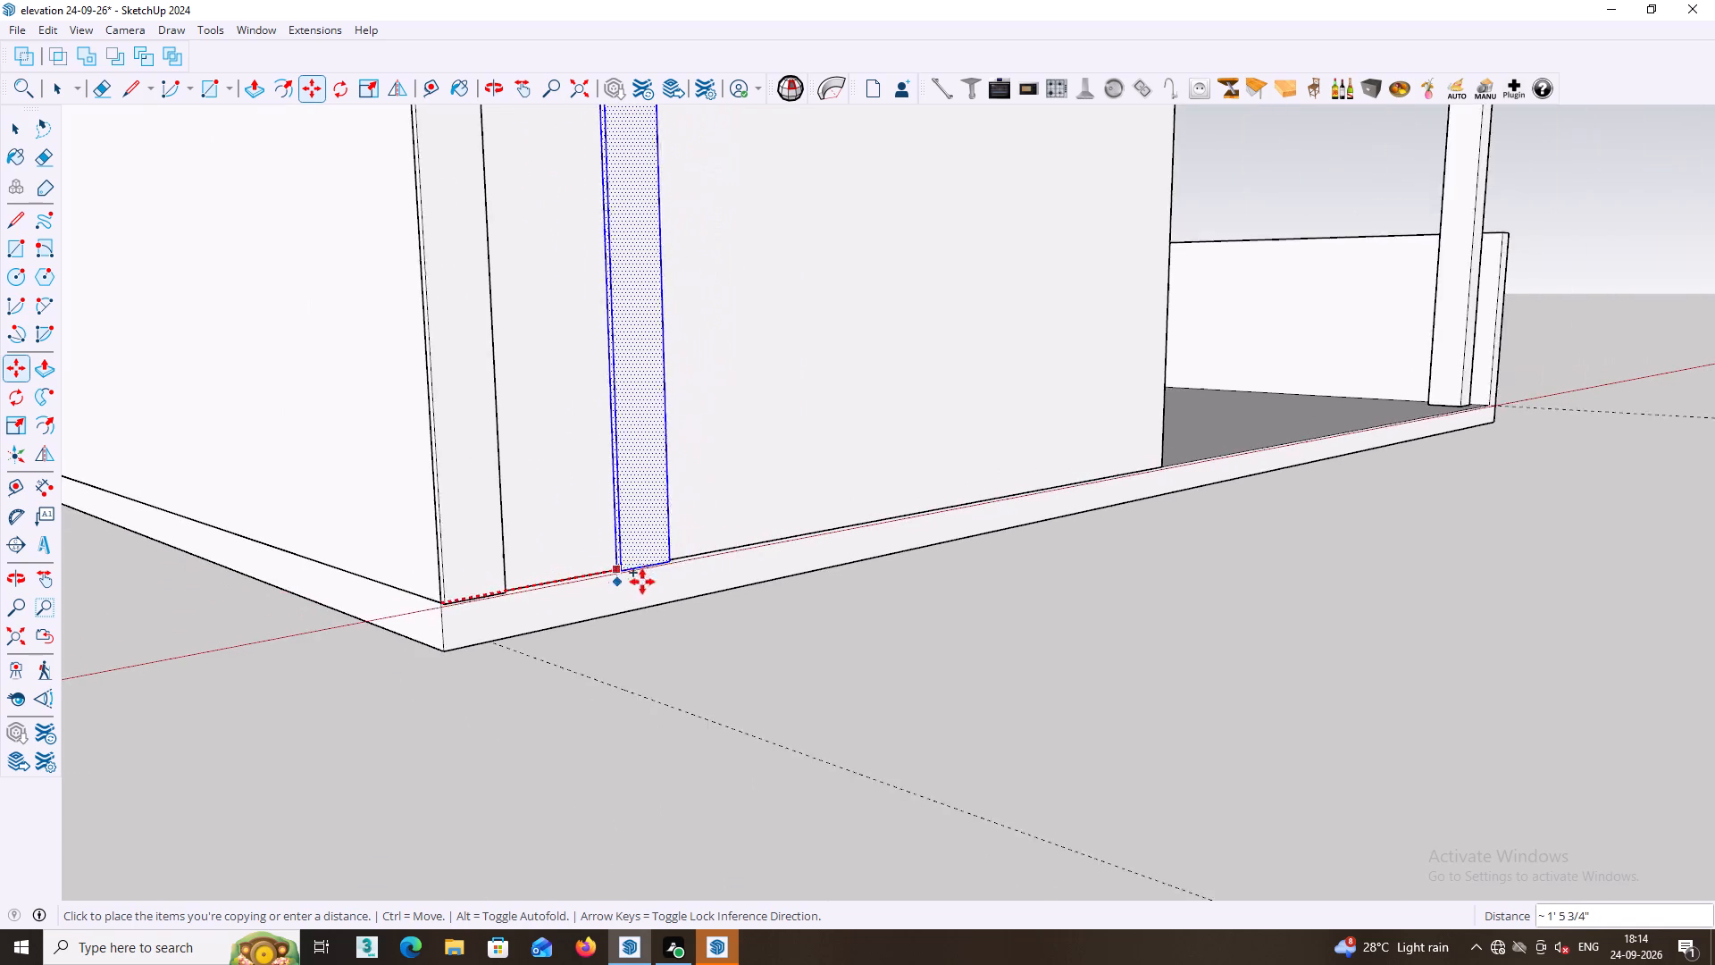
pyautogui.scroll(-5, 642, 582)
pyautogui.keyDown('shift'); pyautogui.moveTo(666, 579); pyautogui.dragTo(587, 659, button='middle'); pyautogui.keyUp('shift')
pyautogui.scroll(-6, 596, 651)
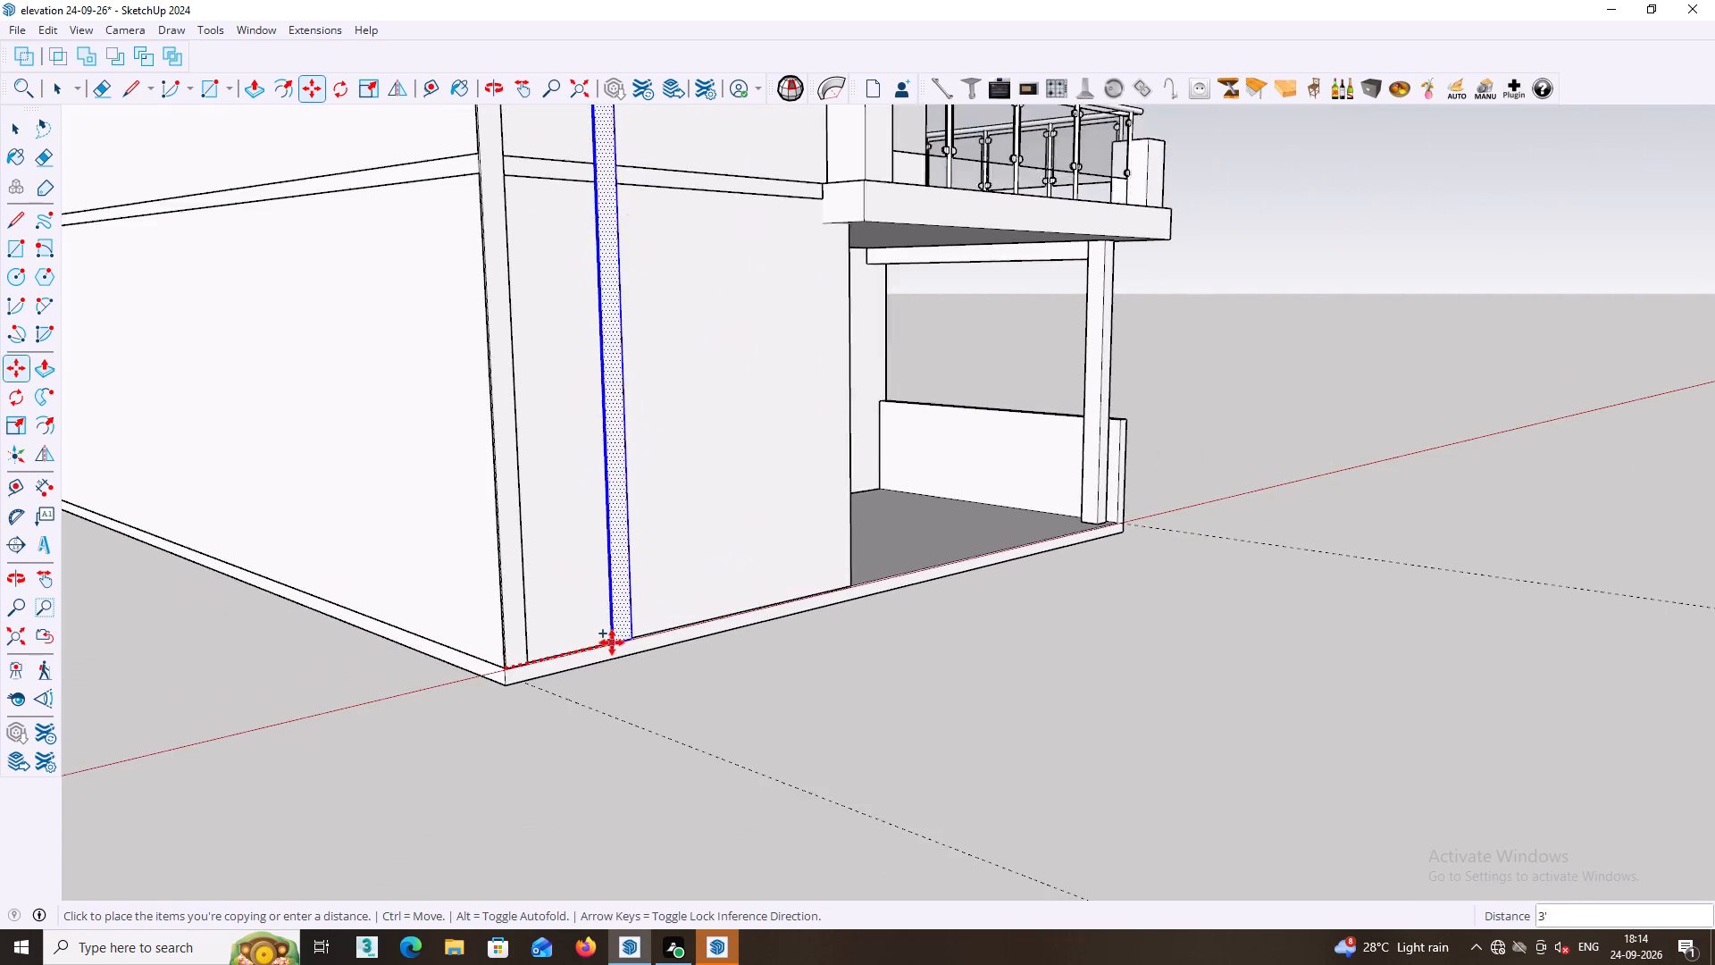
pyautogui.scroll(-8, 612, 642)
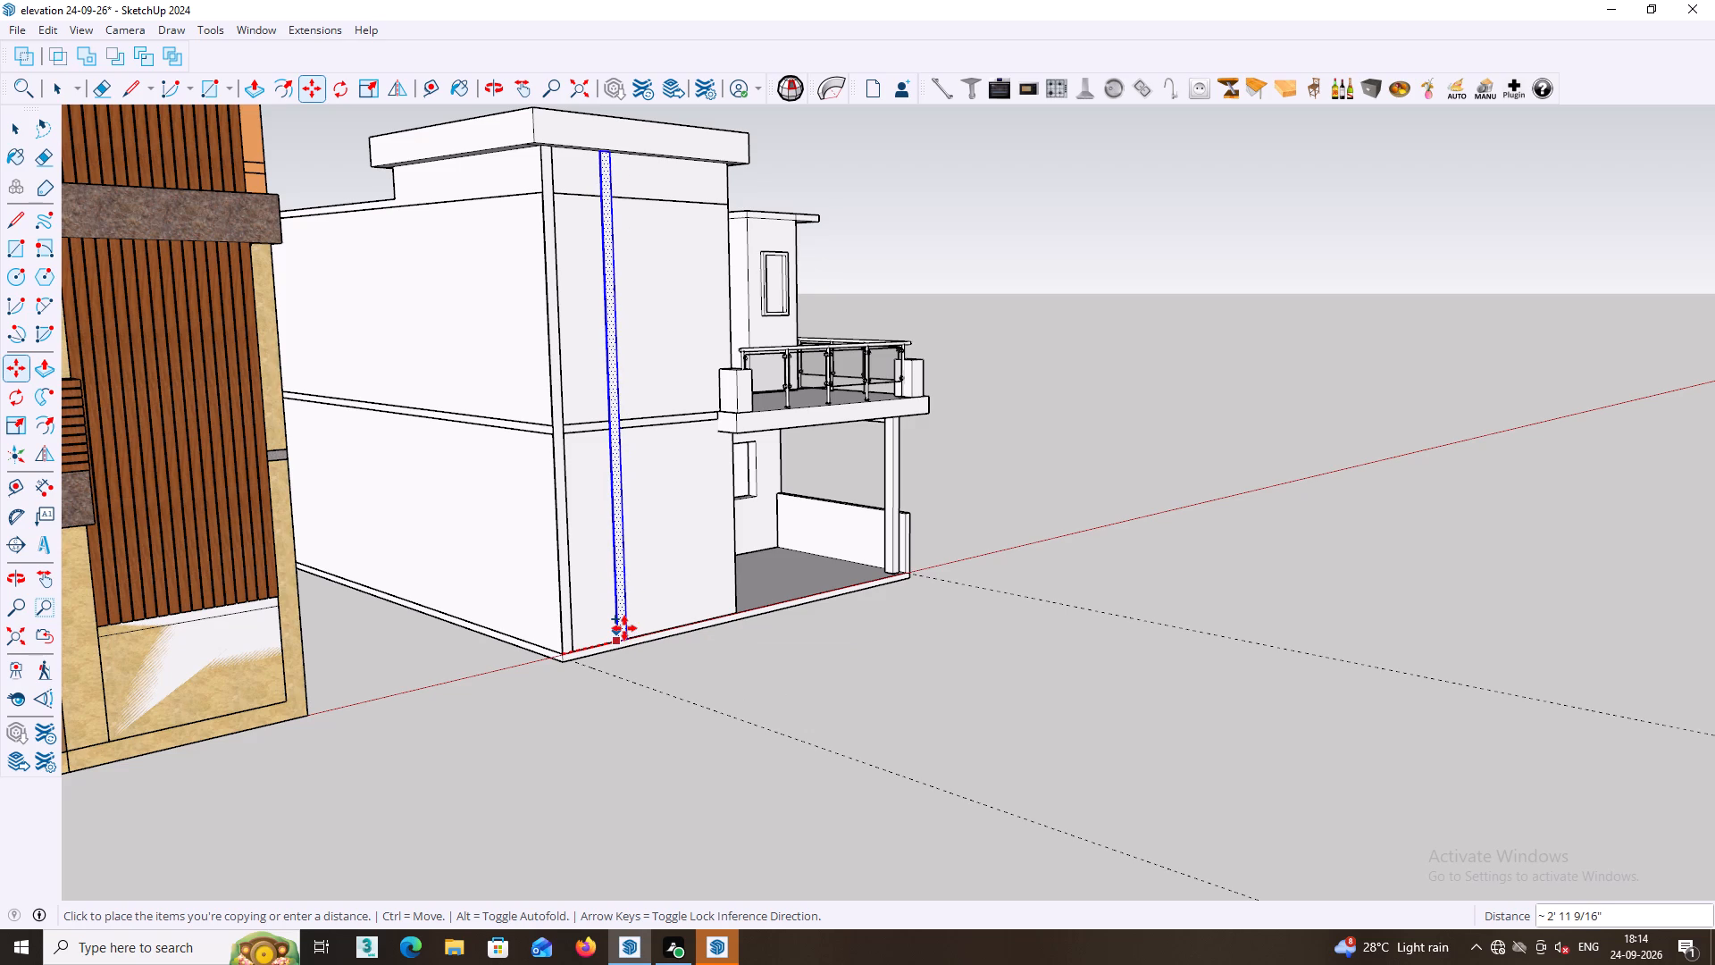
pyautogui.click(624, 628)
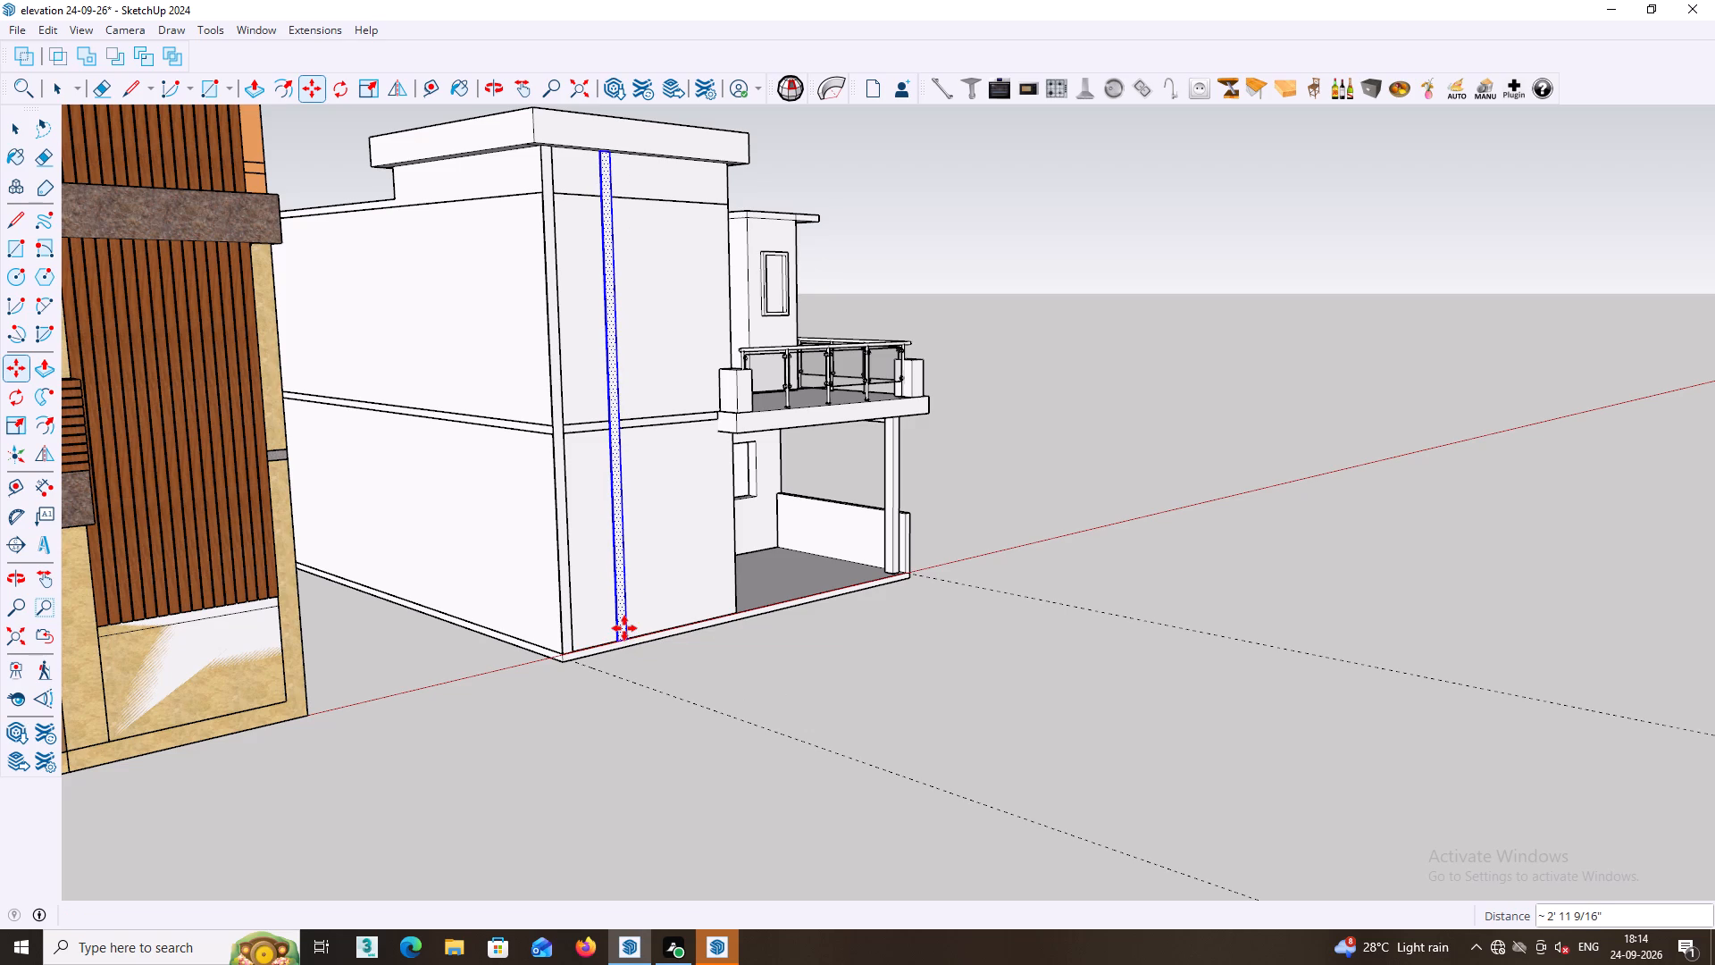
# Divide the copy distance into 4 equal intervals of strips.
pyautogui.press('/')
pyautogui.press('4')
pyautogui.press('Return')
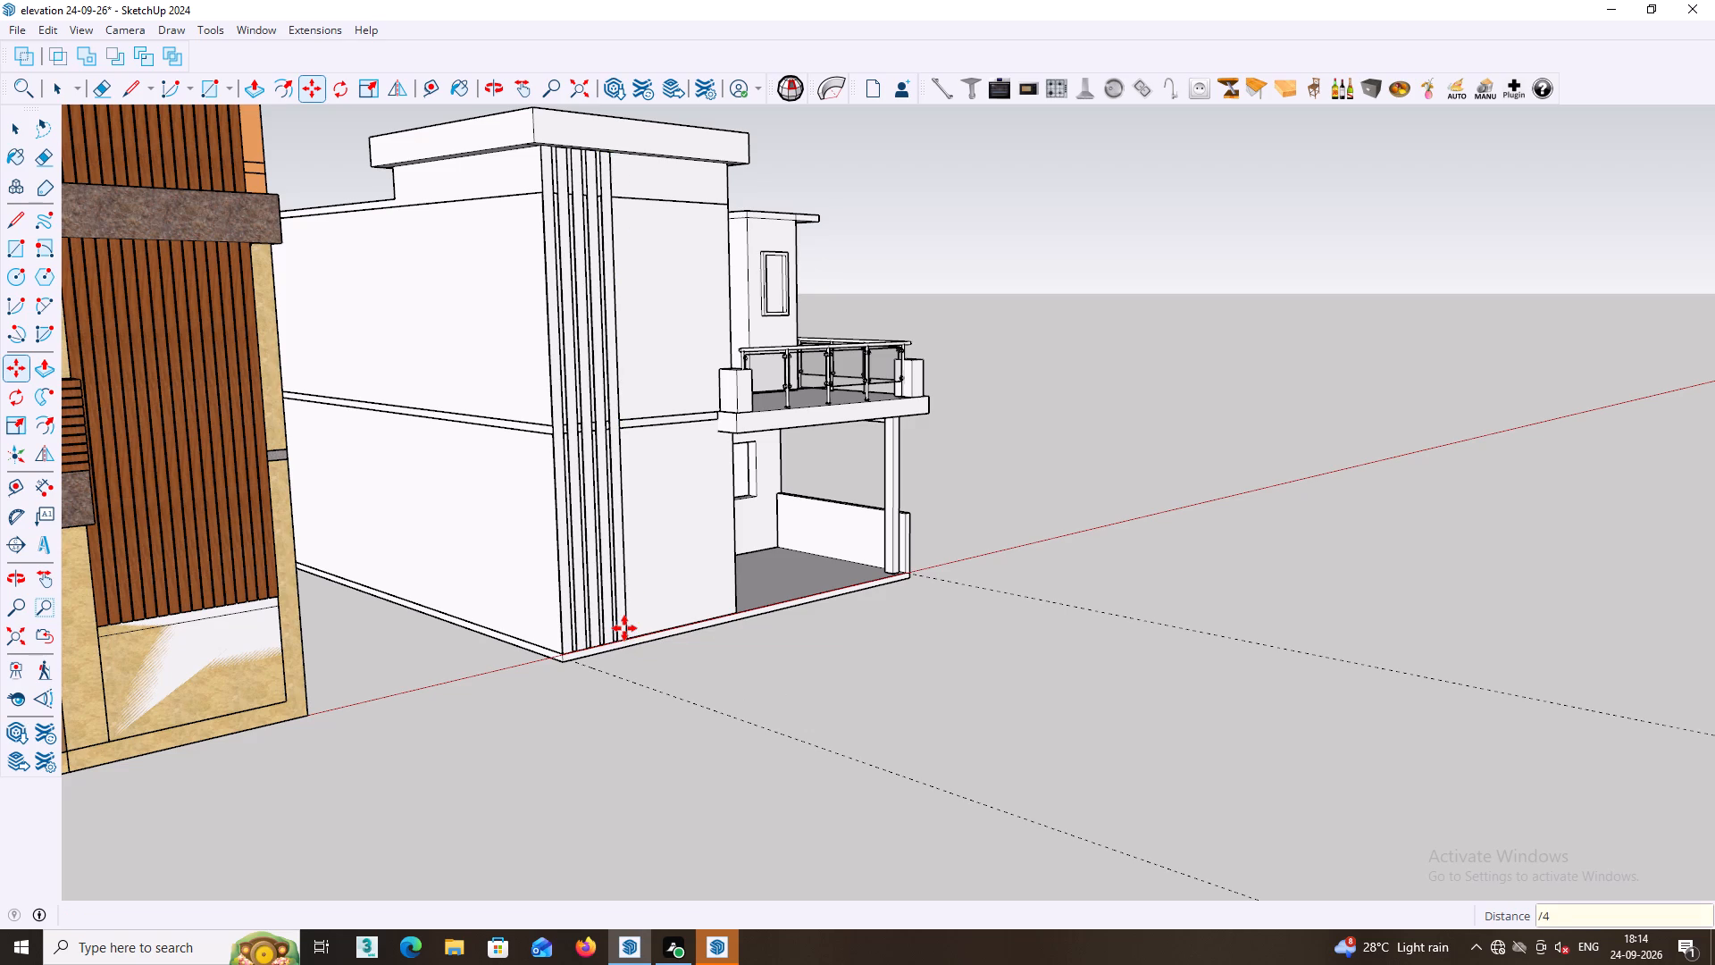
# Divide the copy distance into 5 equal intervals to array the strips evenly between the corner and the farthest copy.
pyautogui.moveTo(624, 628); pyautogui.dragTo(476, 685, button='middle')
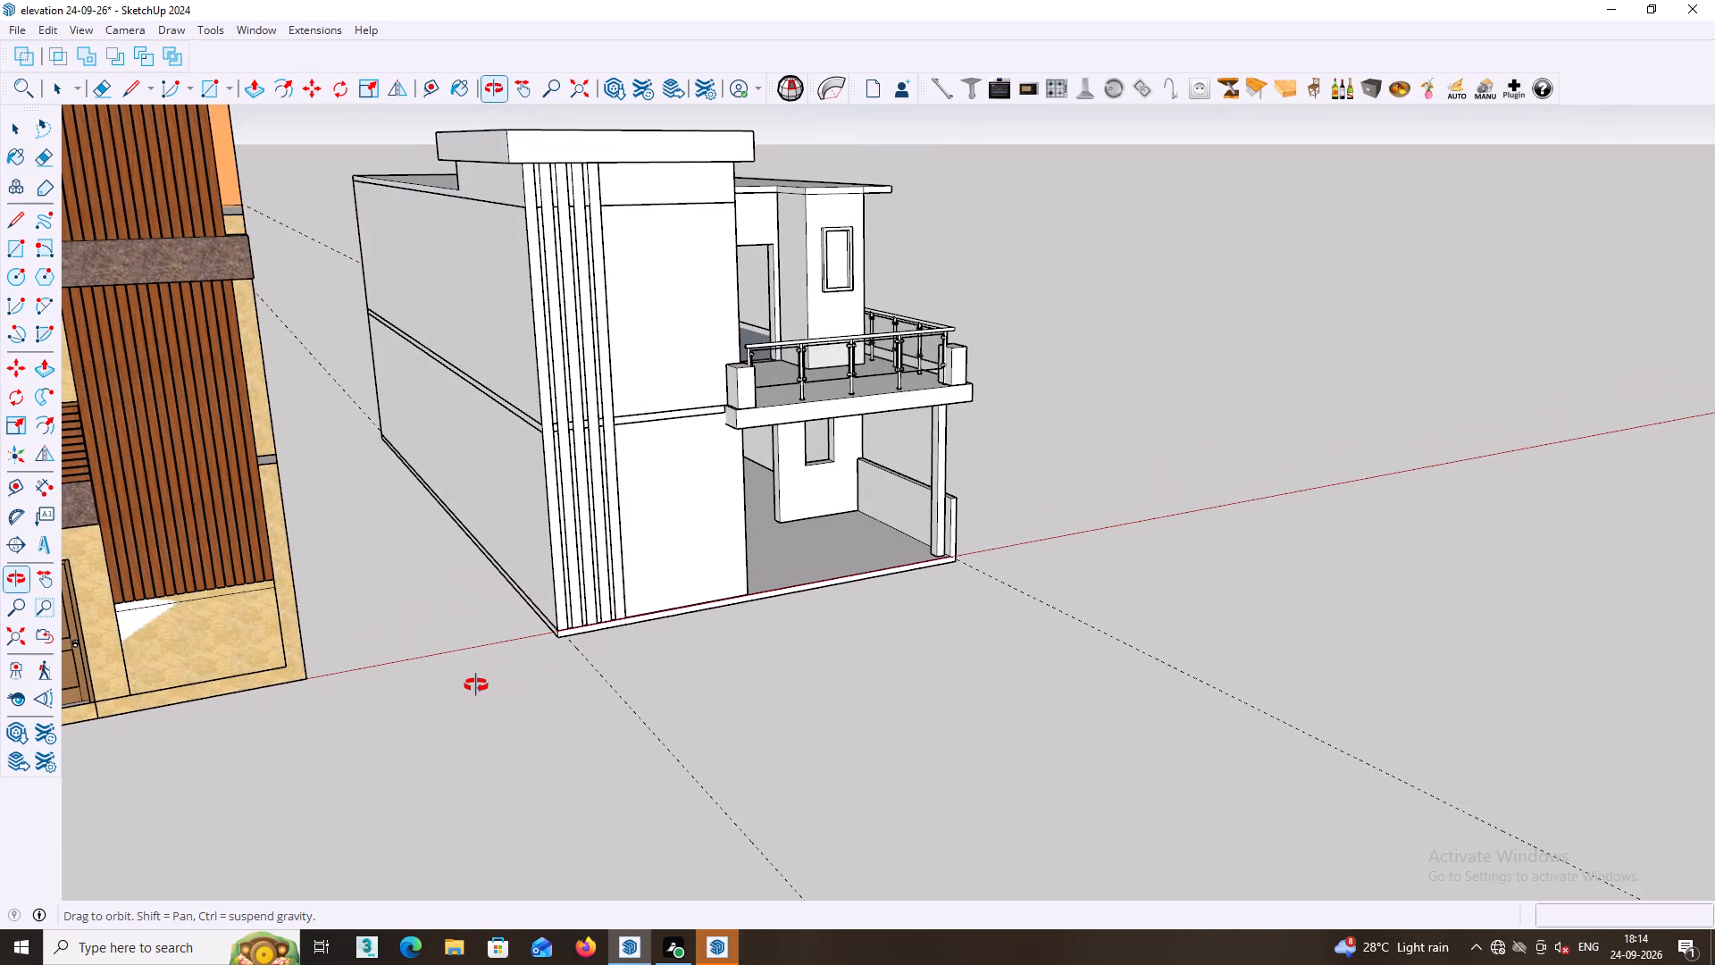
pyautogui.moveTo(476, 685); pyautogui.dragTo(437, 702, button='middle')
pyautogui.write('/5')
pyautogui.press('Return')
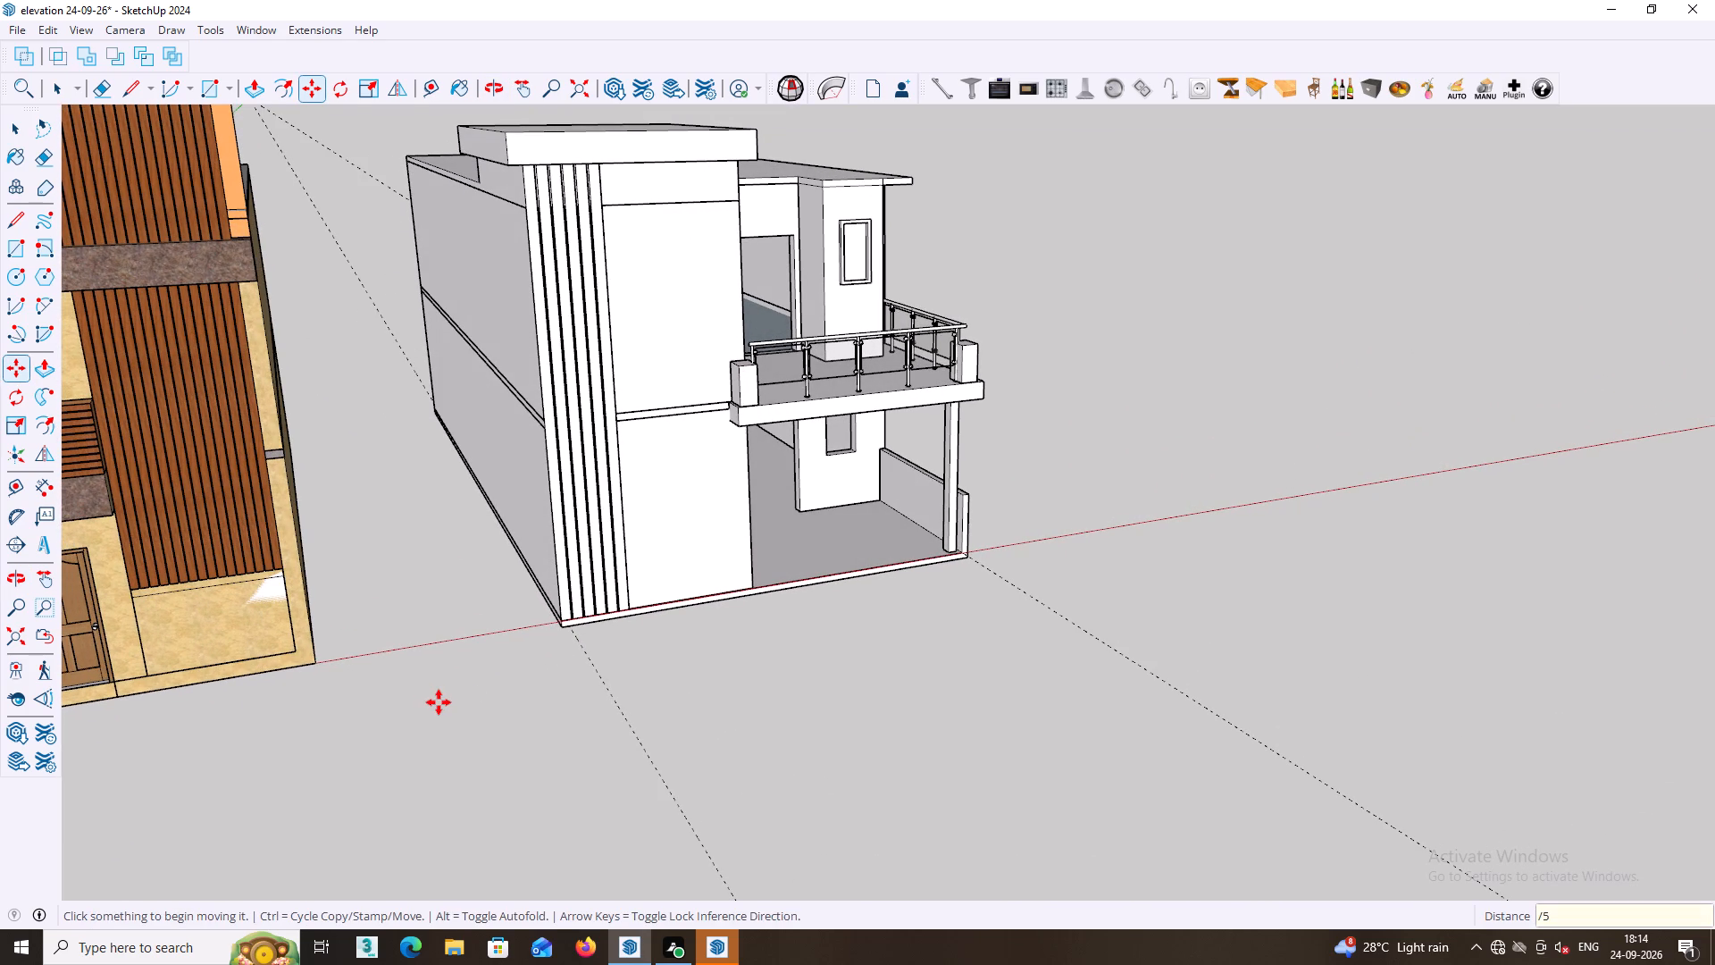
# Examine the arrayed vertical strips on the front wall, including the short seams where the floor band crosses the gaps.
pyautogui.moveTo(485, 699); pyautogui.dragTo(451, 697, button='middle')
pyautogui.scroll(10, 484, 259)
pyautogui.scroll(-2, 501, 211)
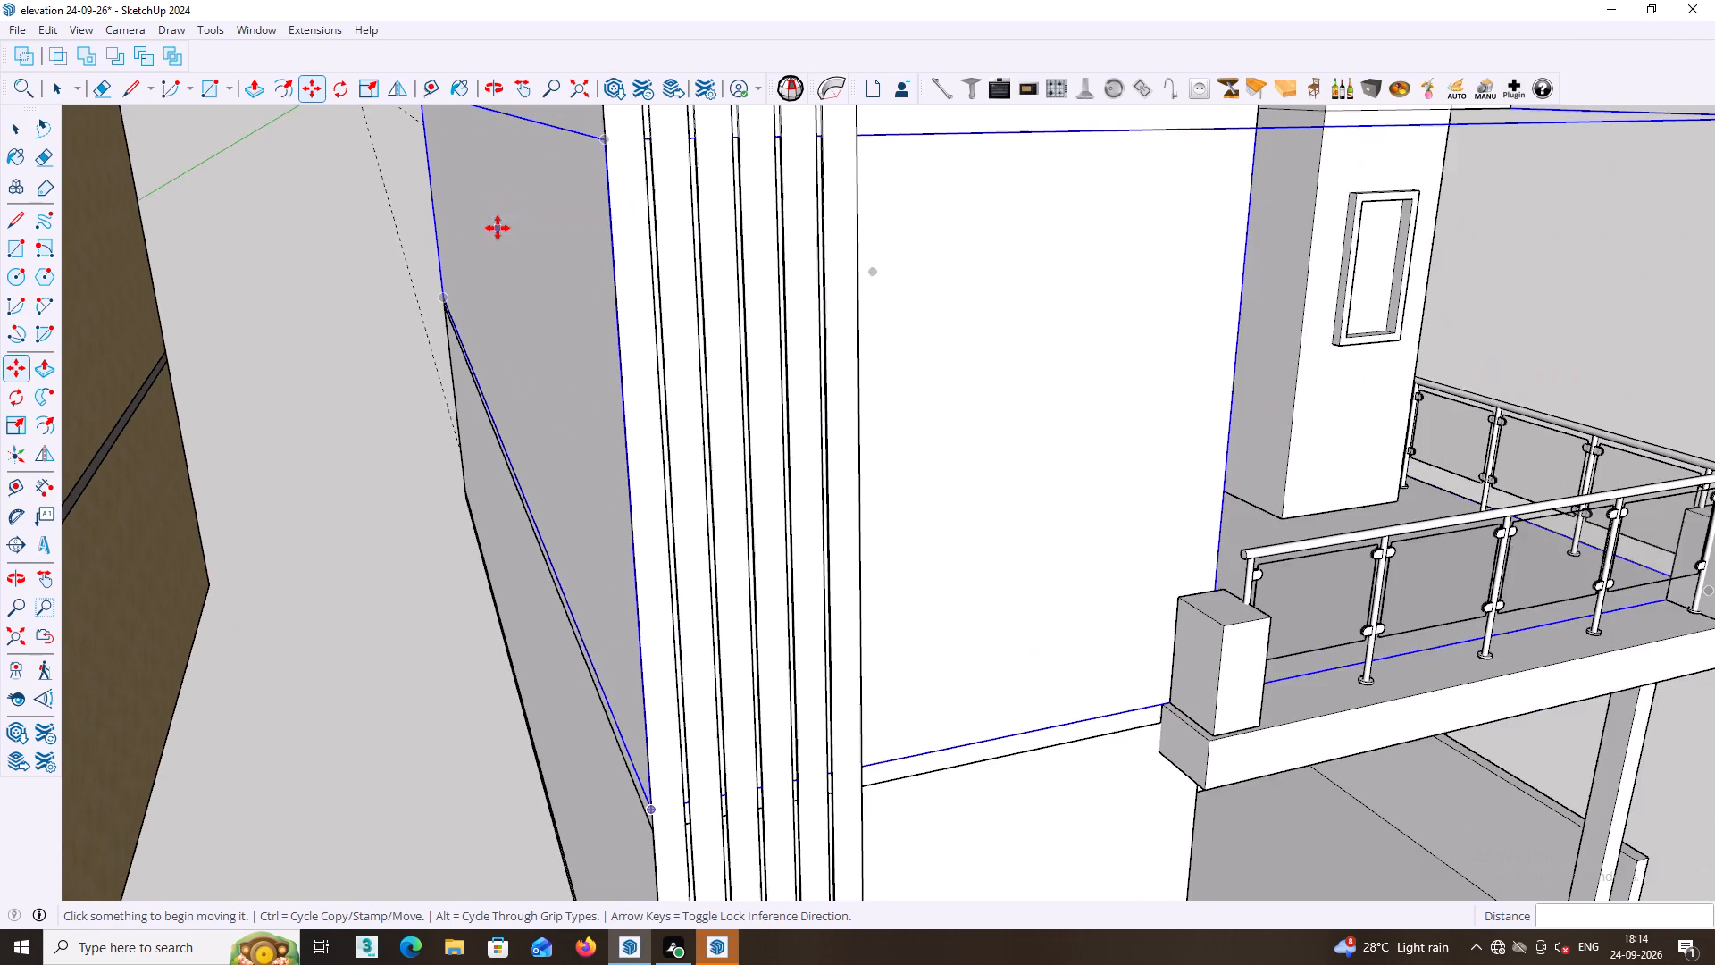
pyautogui.scroll(-10, 498, 233)
pyautogui.press('space')
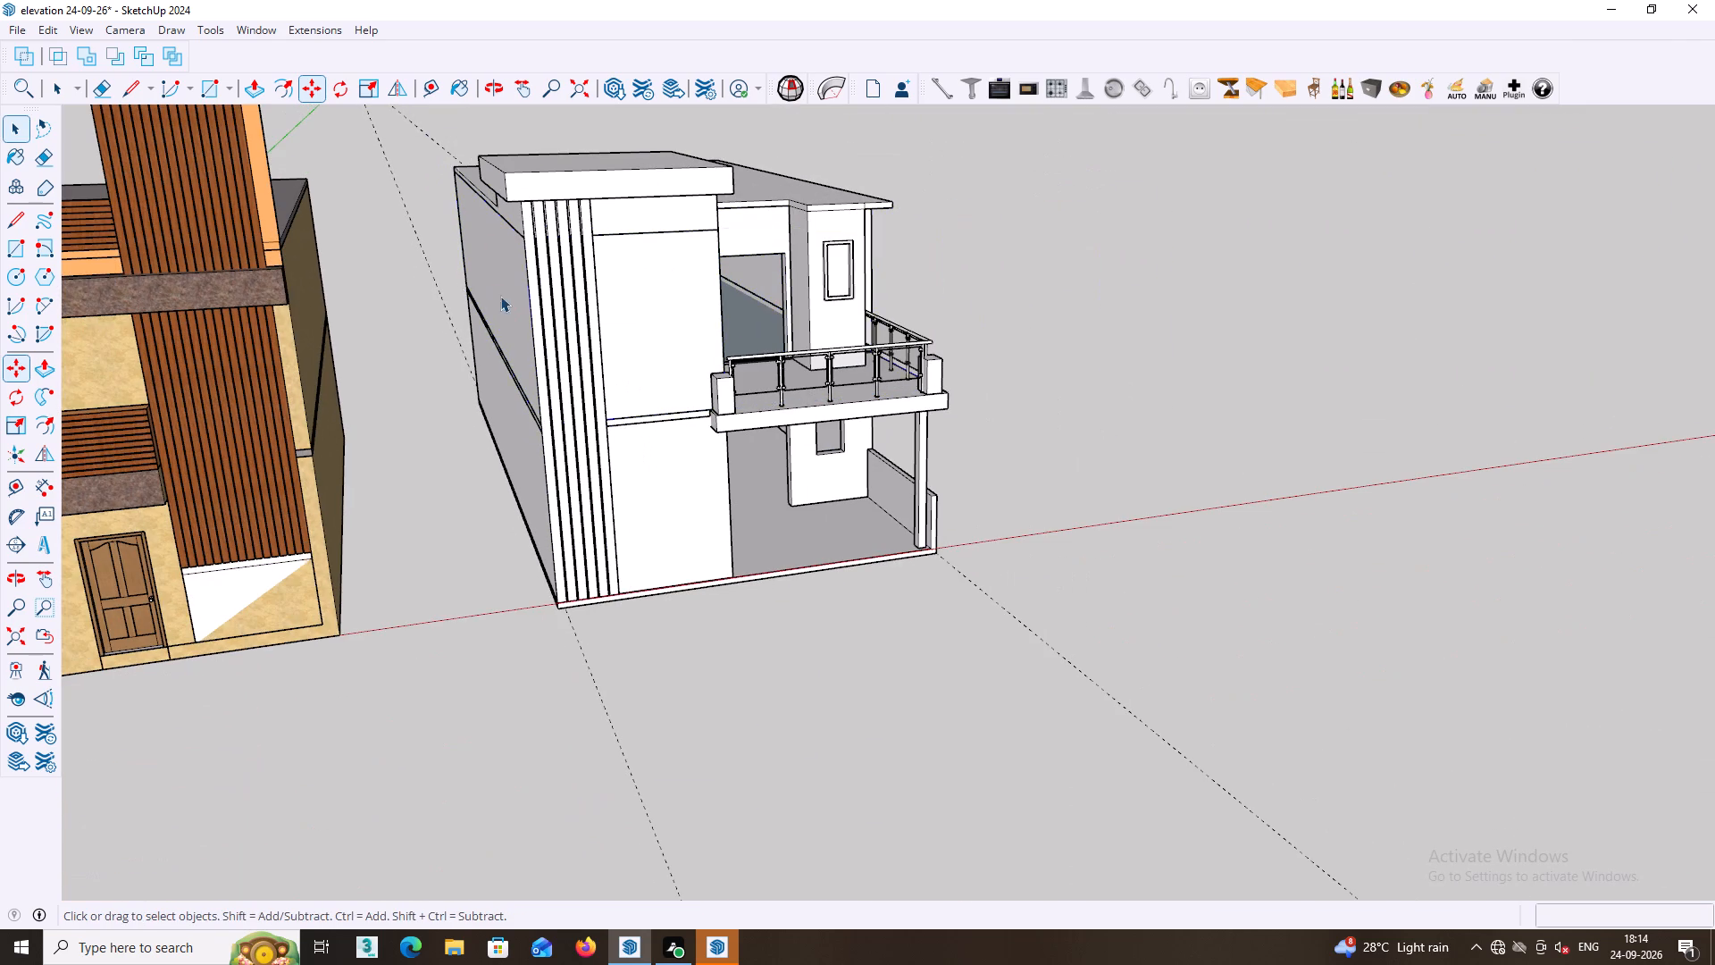
pyautogui.moveTo(684, 355); pyautogui.dragTo(612, 342, button='middle')
pyautogui.scroll(6, 602, 362)
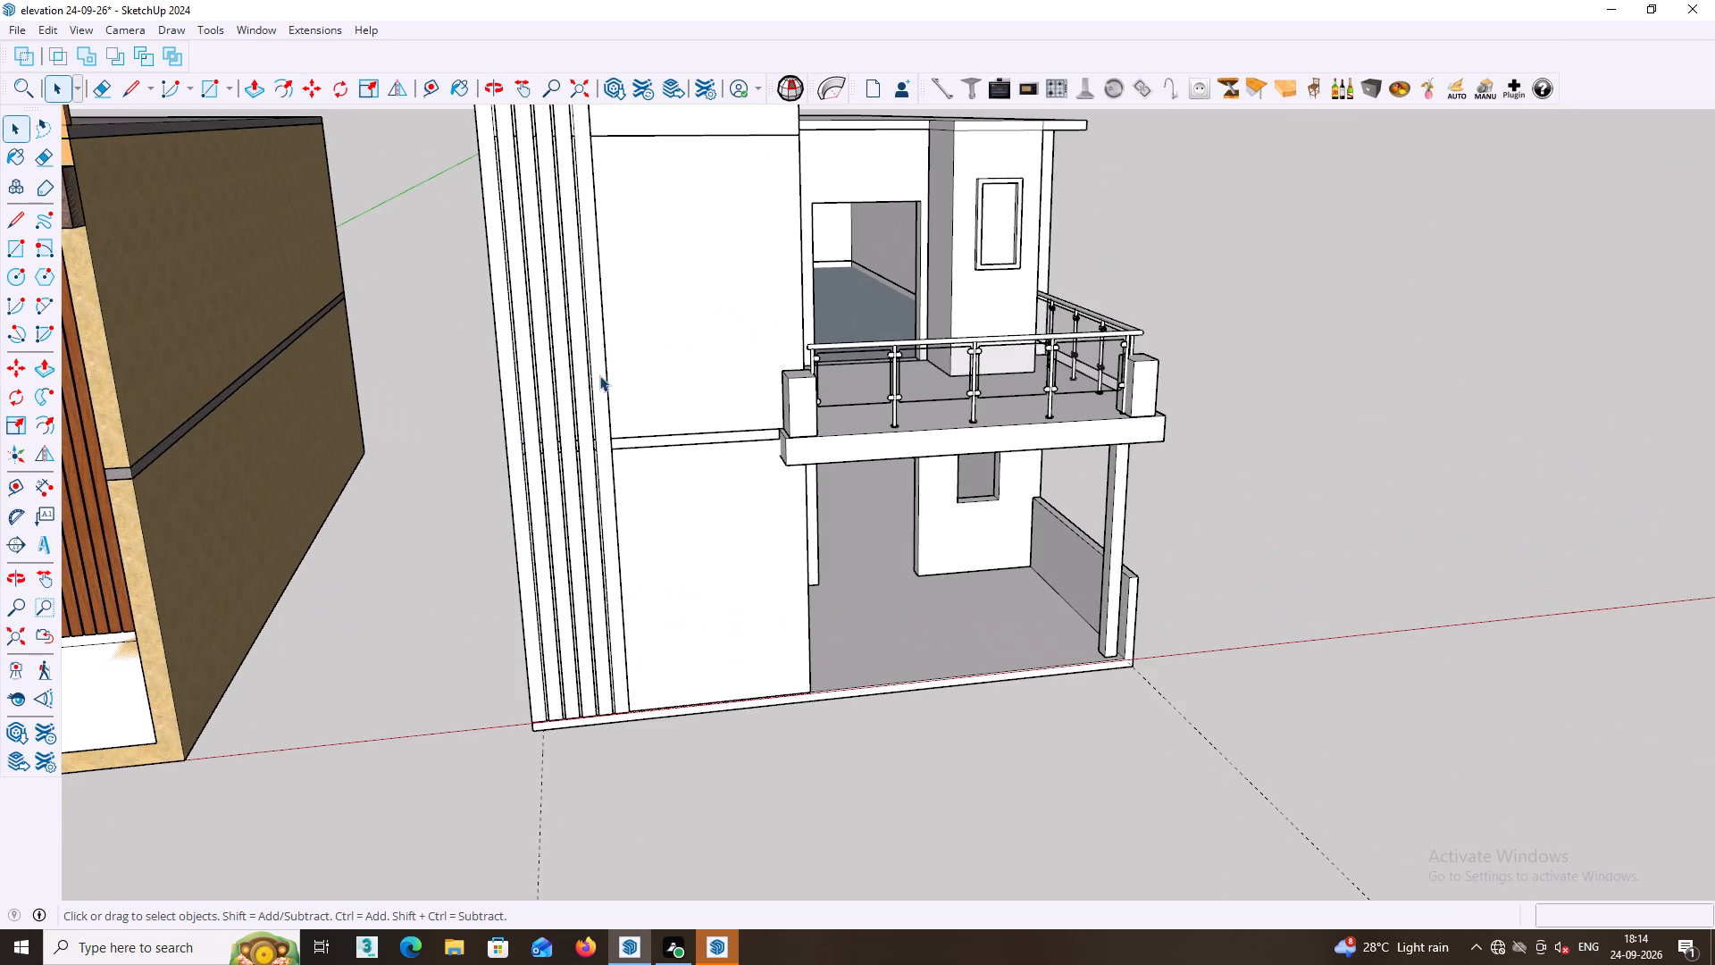
pyautogui.moveTo(607, 389); pyautogui.dragTo(648, 499, button='middle')
pyautogui.keyDown('shift'); pyautogui.moveTo(666, 474); pyautogui.dragTo(697, 431, button='middle'); pyautogui.keyUp('shift')
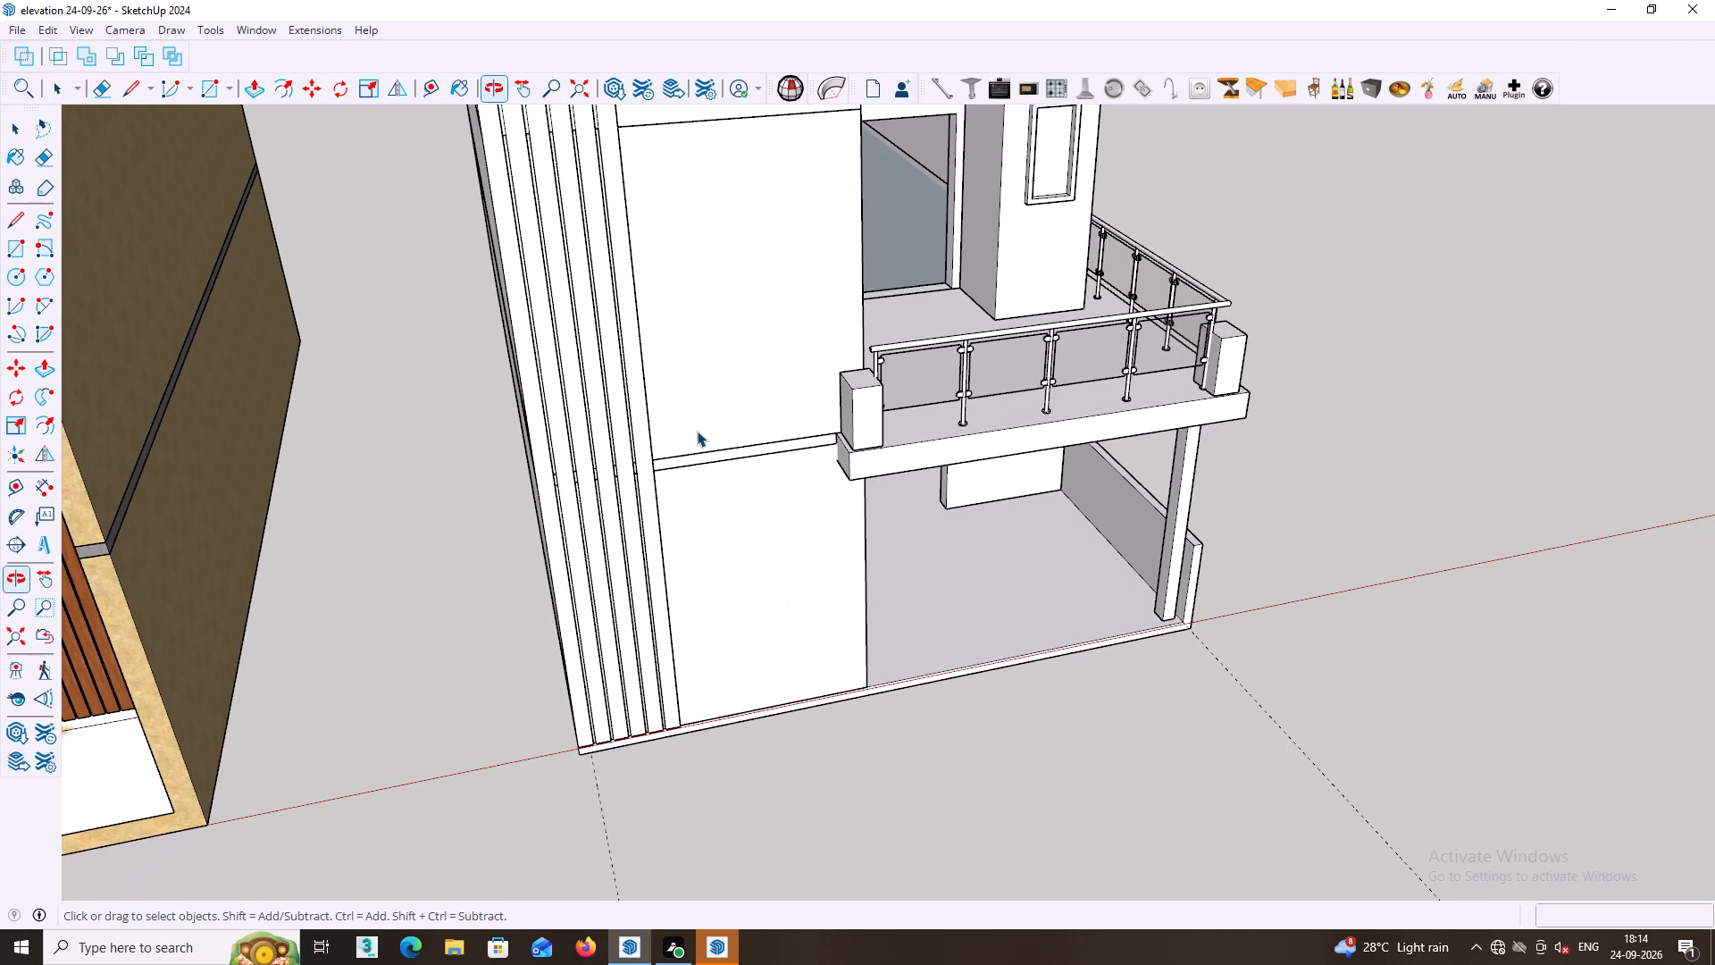
pyautogui.scroll(16, 600, 474)
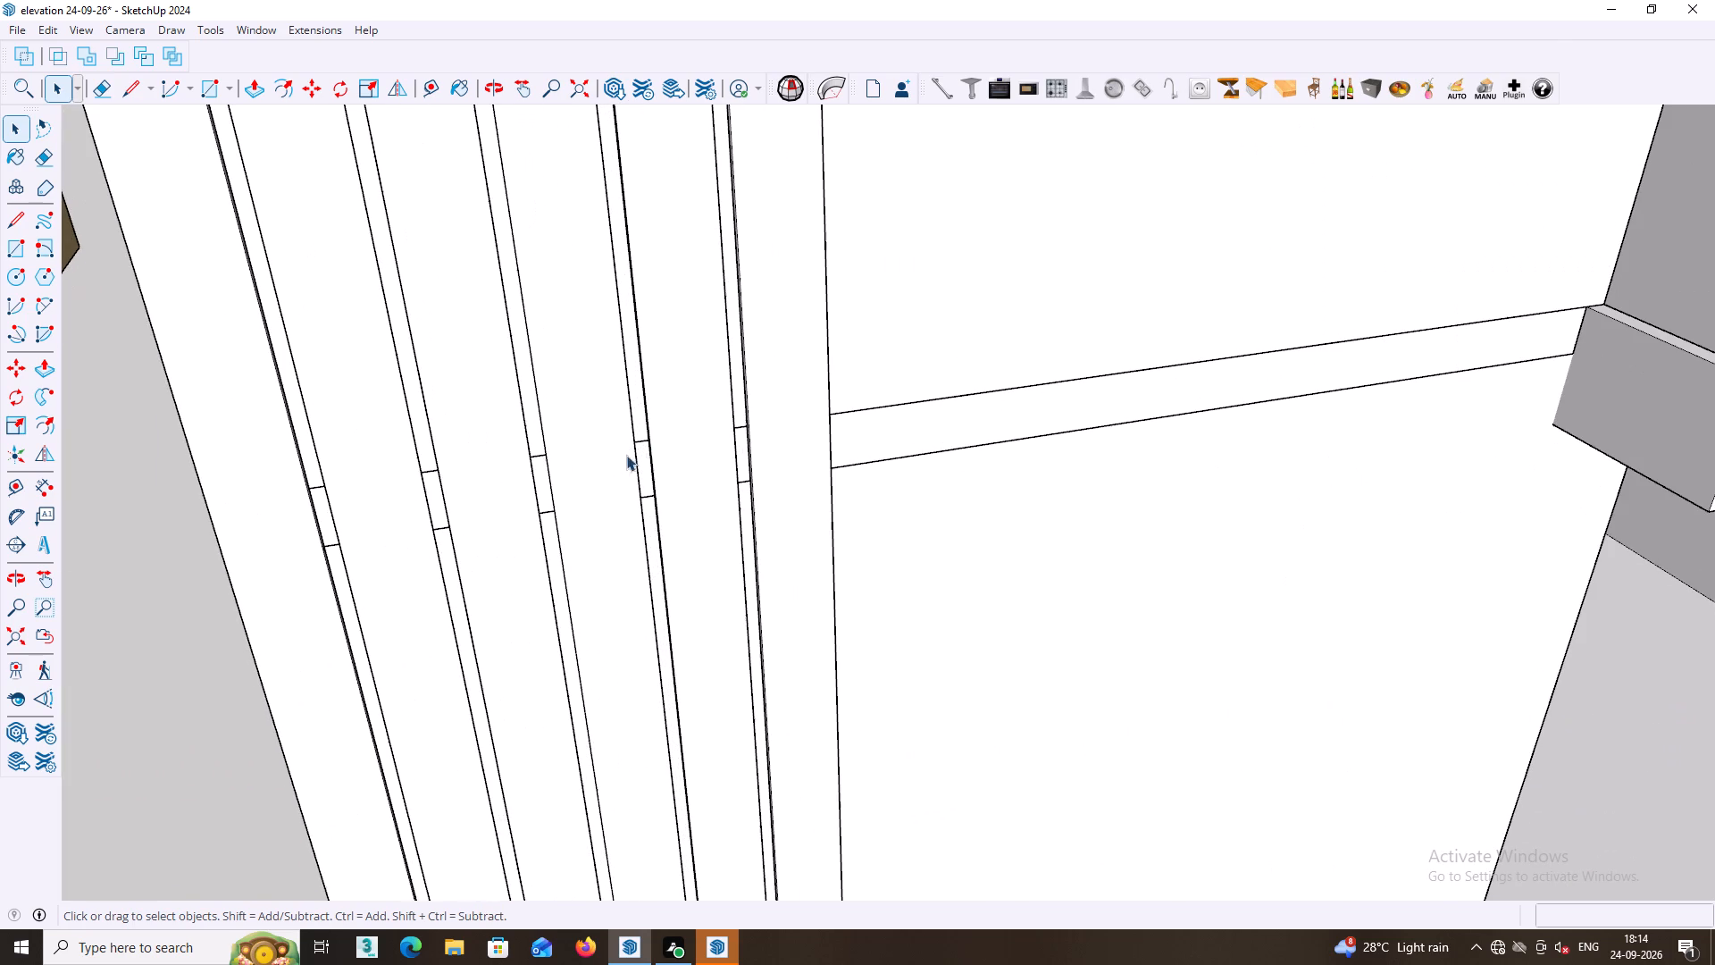
pyautogui.click(644, 439)
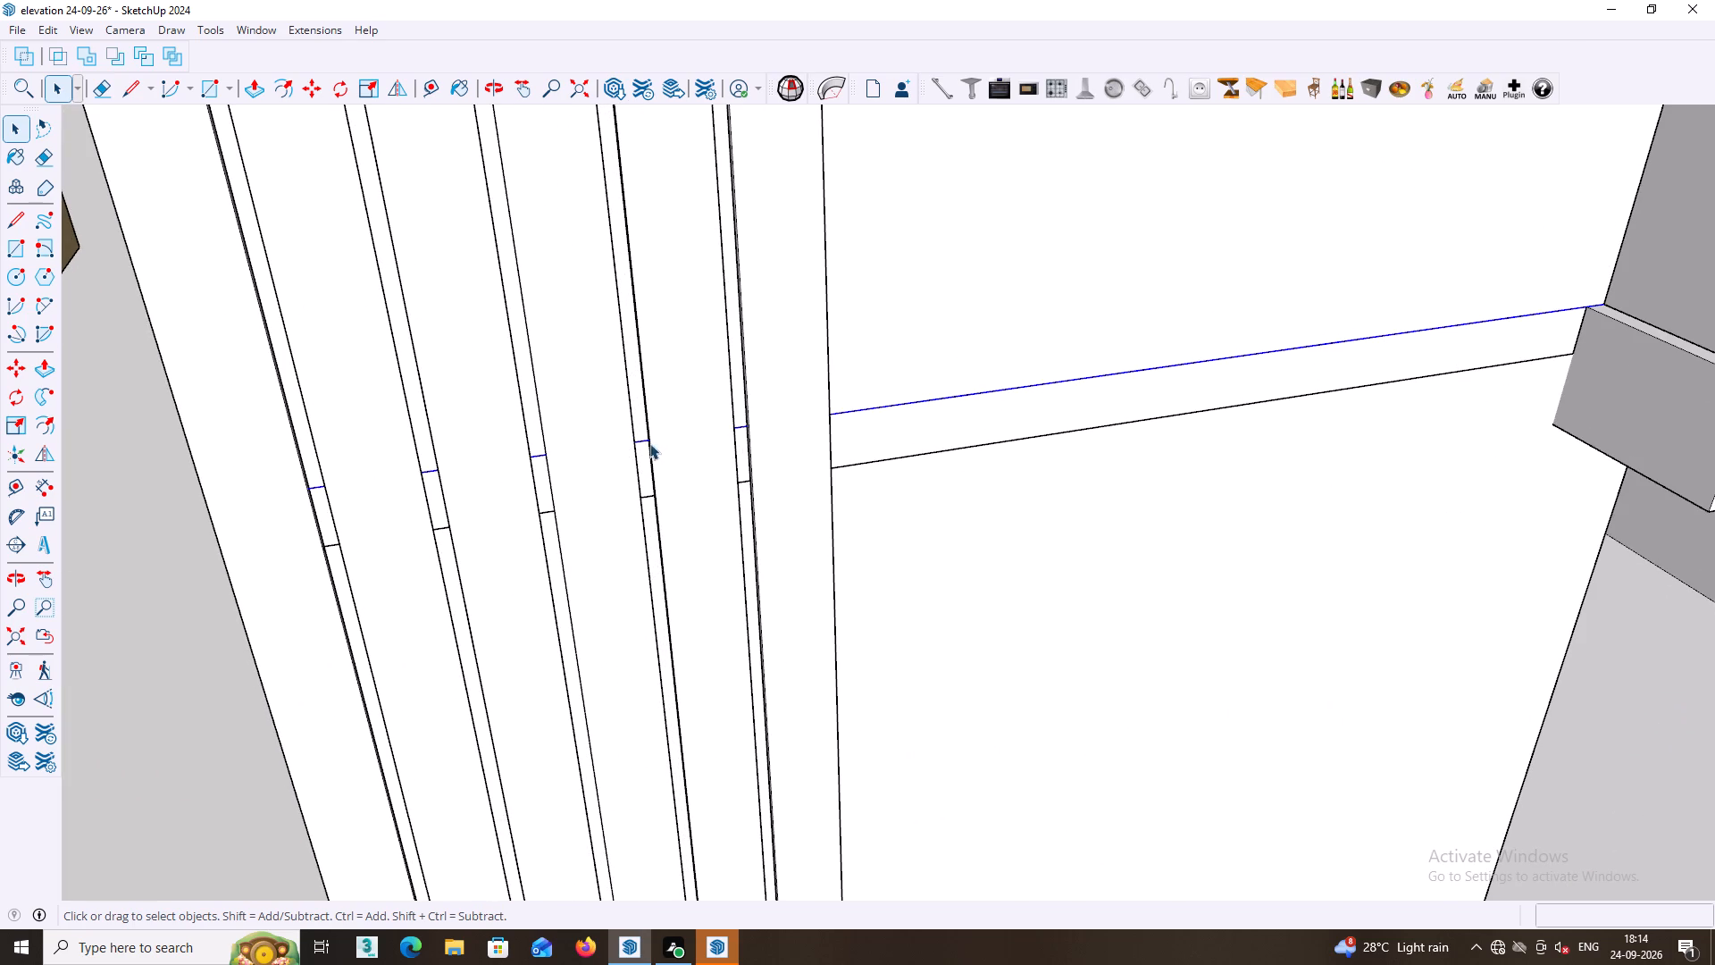
pyautogui.scroll(-7, 280, 652)
pyautogui.click(169, 709)
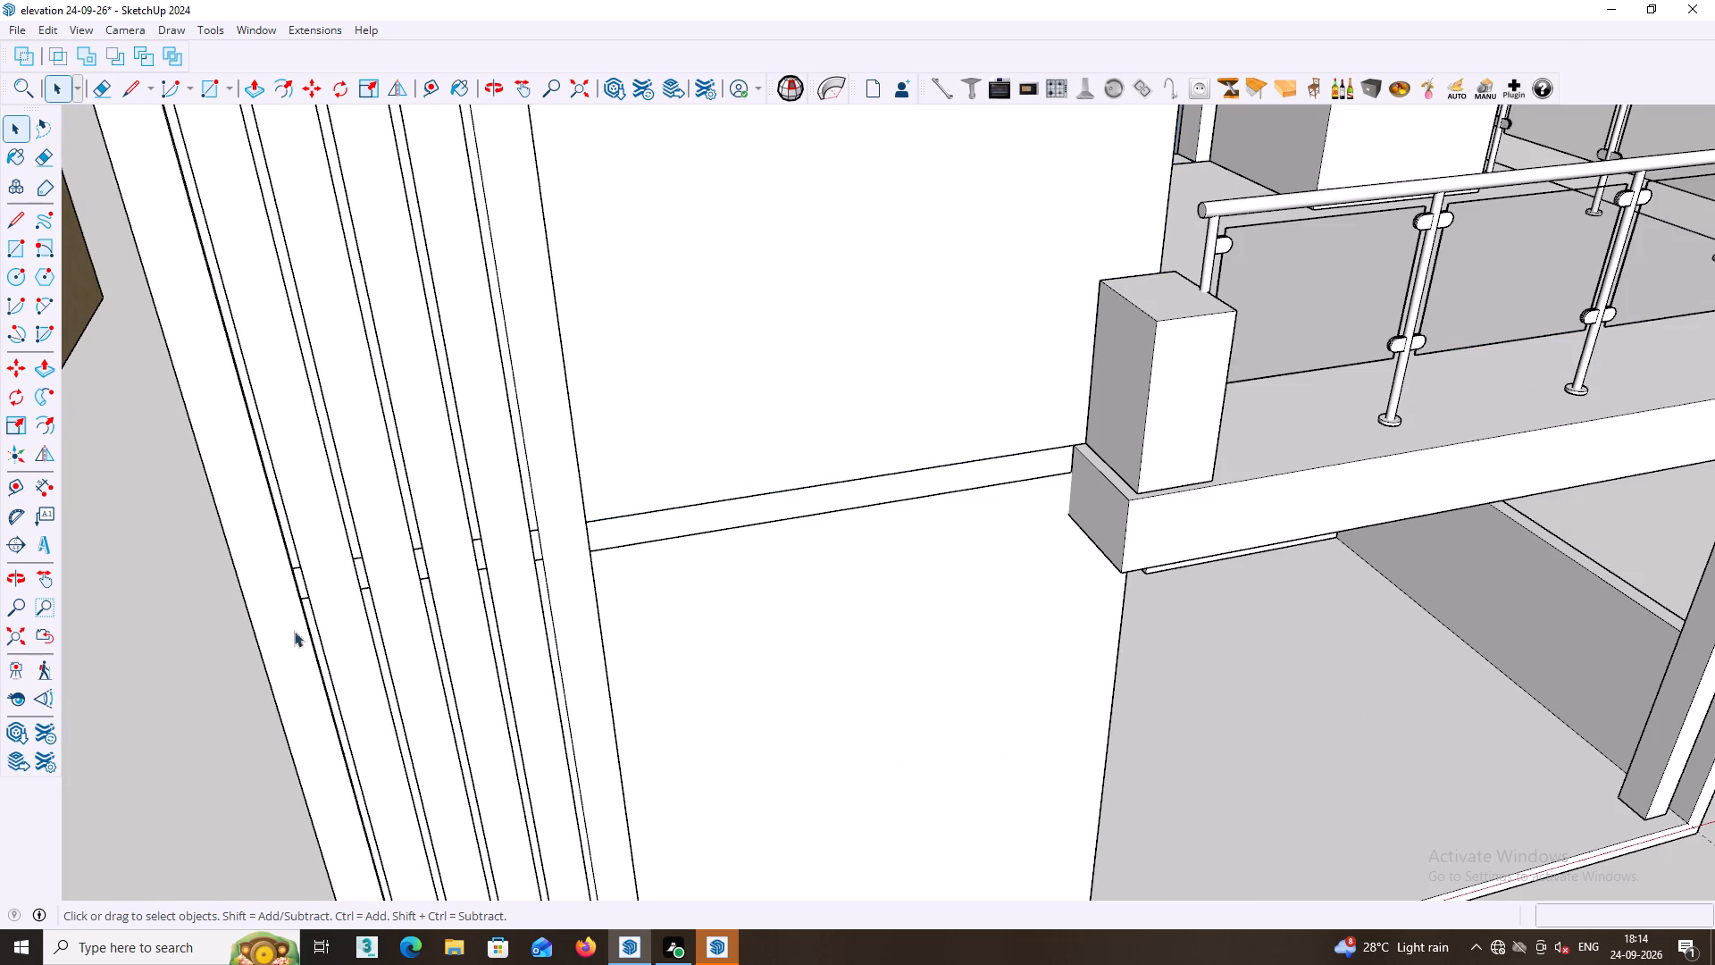
pyautogui.keyDown('shift'); pyautogui.moveTo(280, 632); pyautogui.dragTo(288, 542, button='middle'); pyautogui.keyUp('shift')
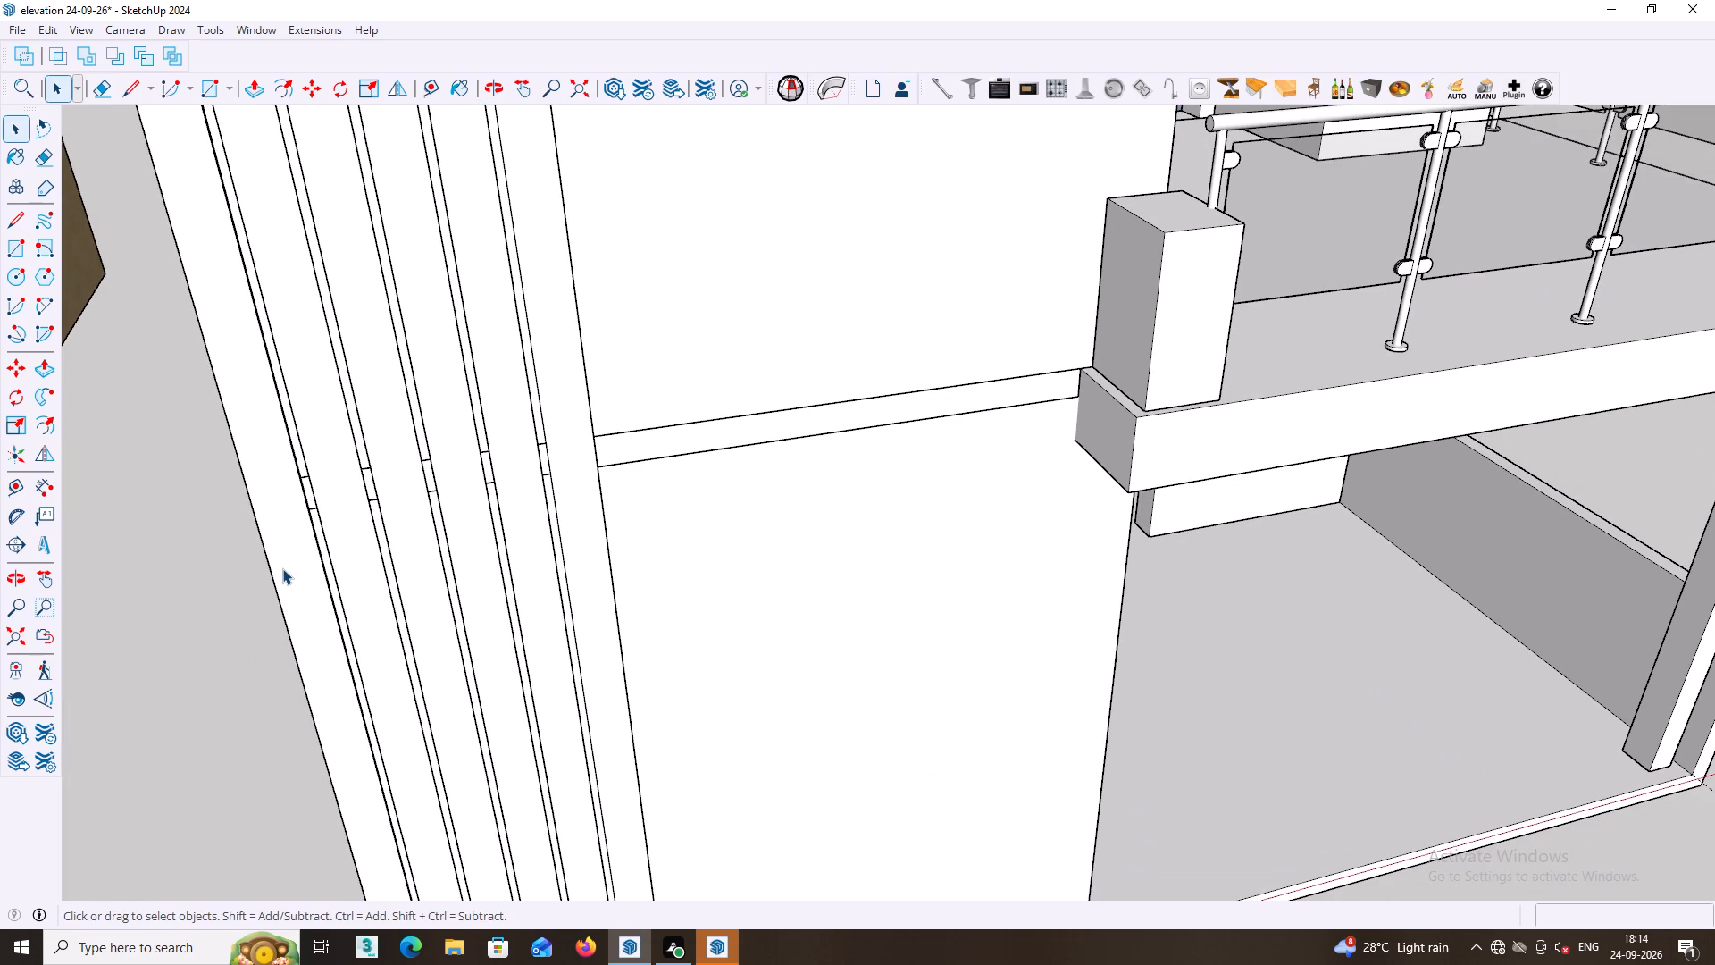
pyautogui.scroll(-16, 362, 563)
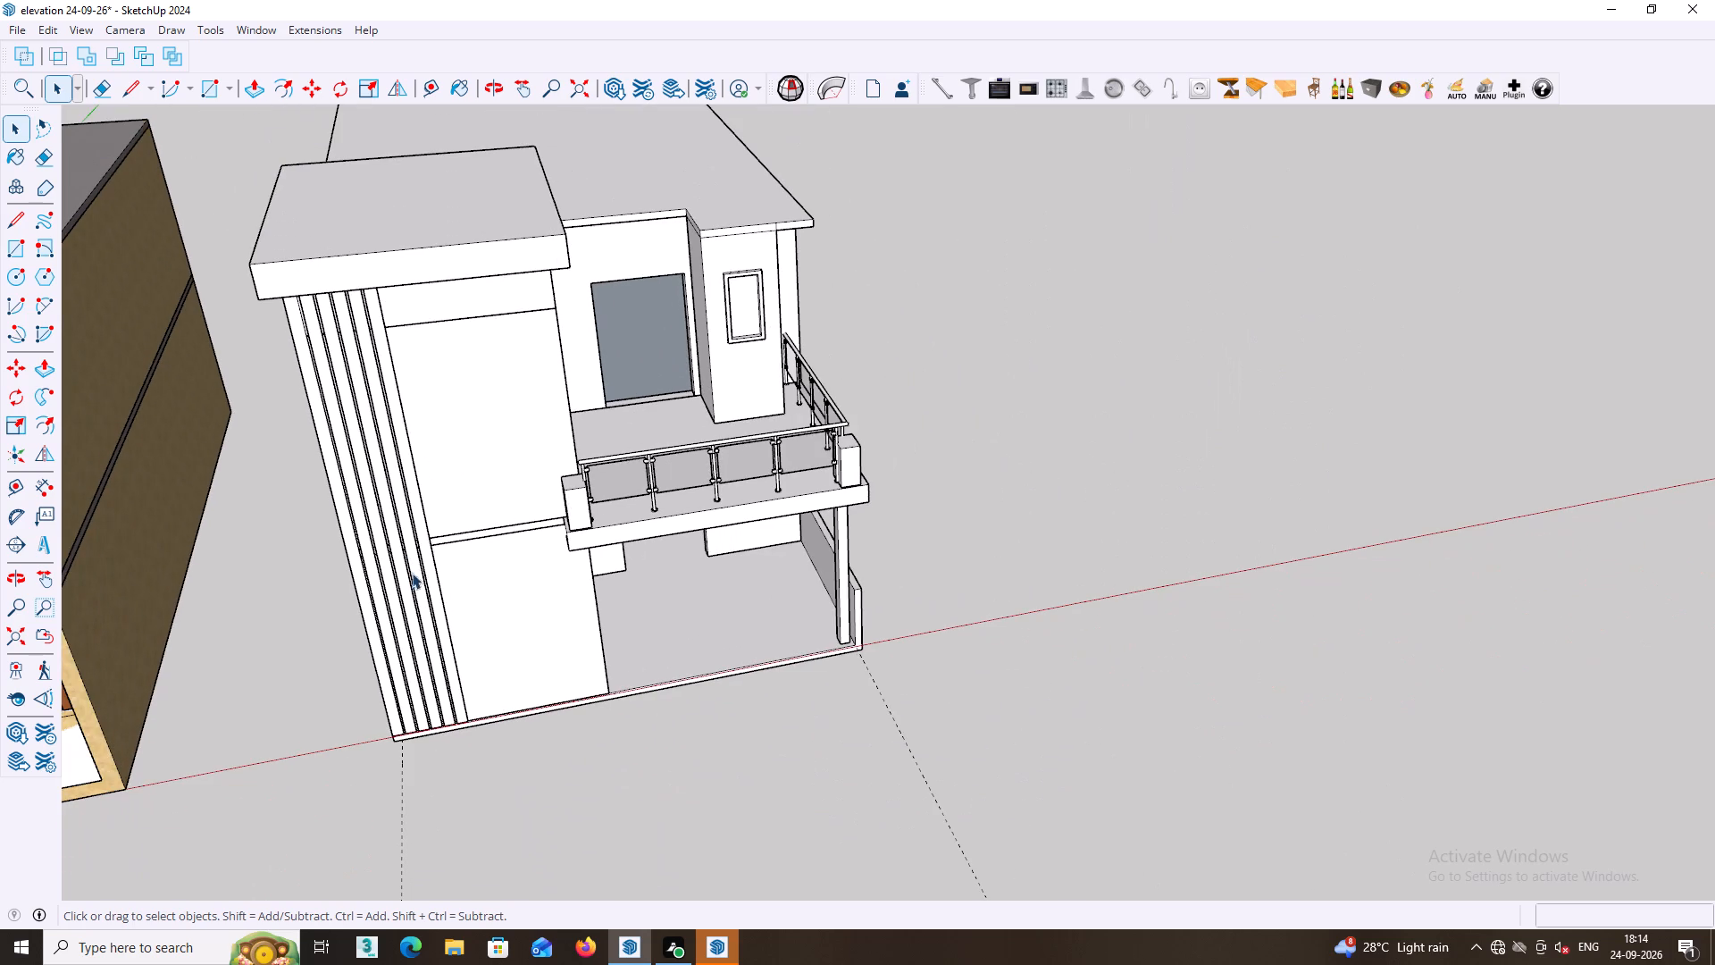
pyautogui.moveTo(459, 344); pyautogui.dragTo(459, 325, button='middle')
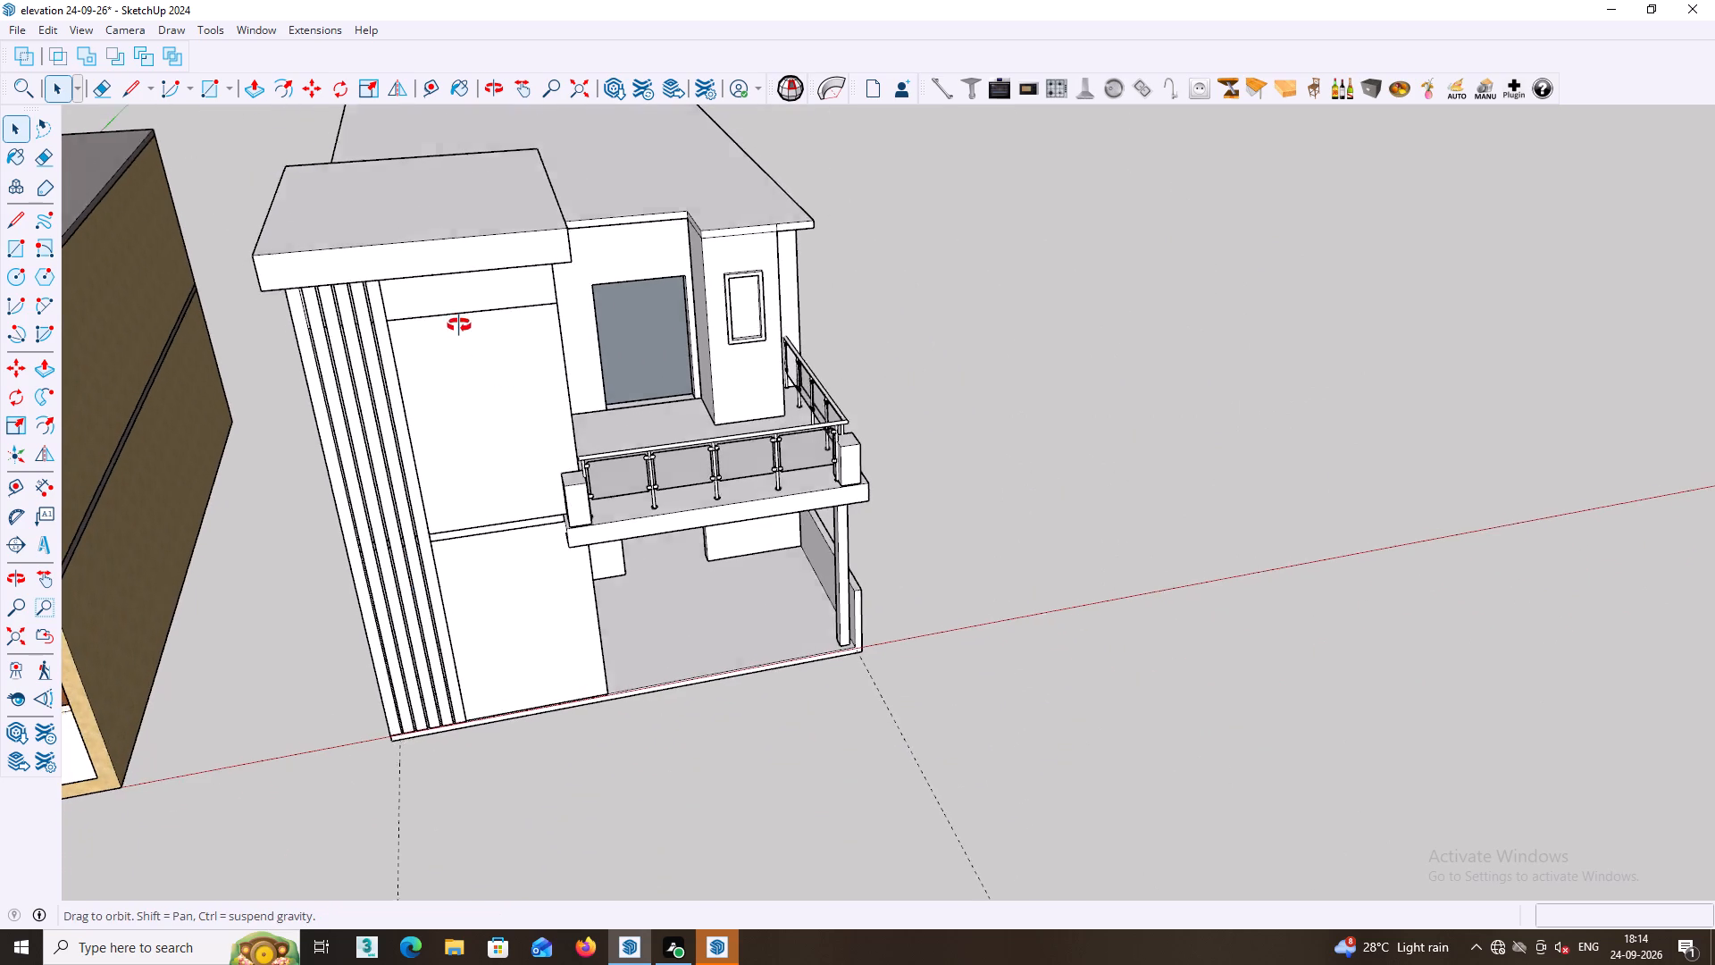
pyautogui.moveTo(459, 325); pyautogui.dragTo(456, 305, button='middle')
pyautogui.moveTo(456, 298); pyautogui.dragTo(454, 239, button='middle')
pyautogui.scroll(-2, 460, 326)
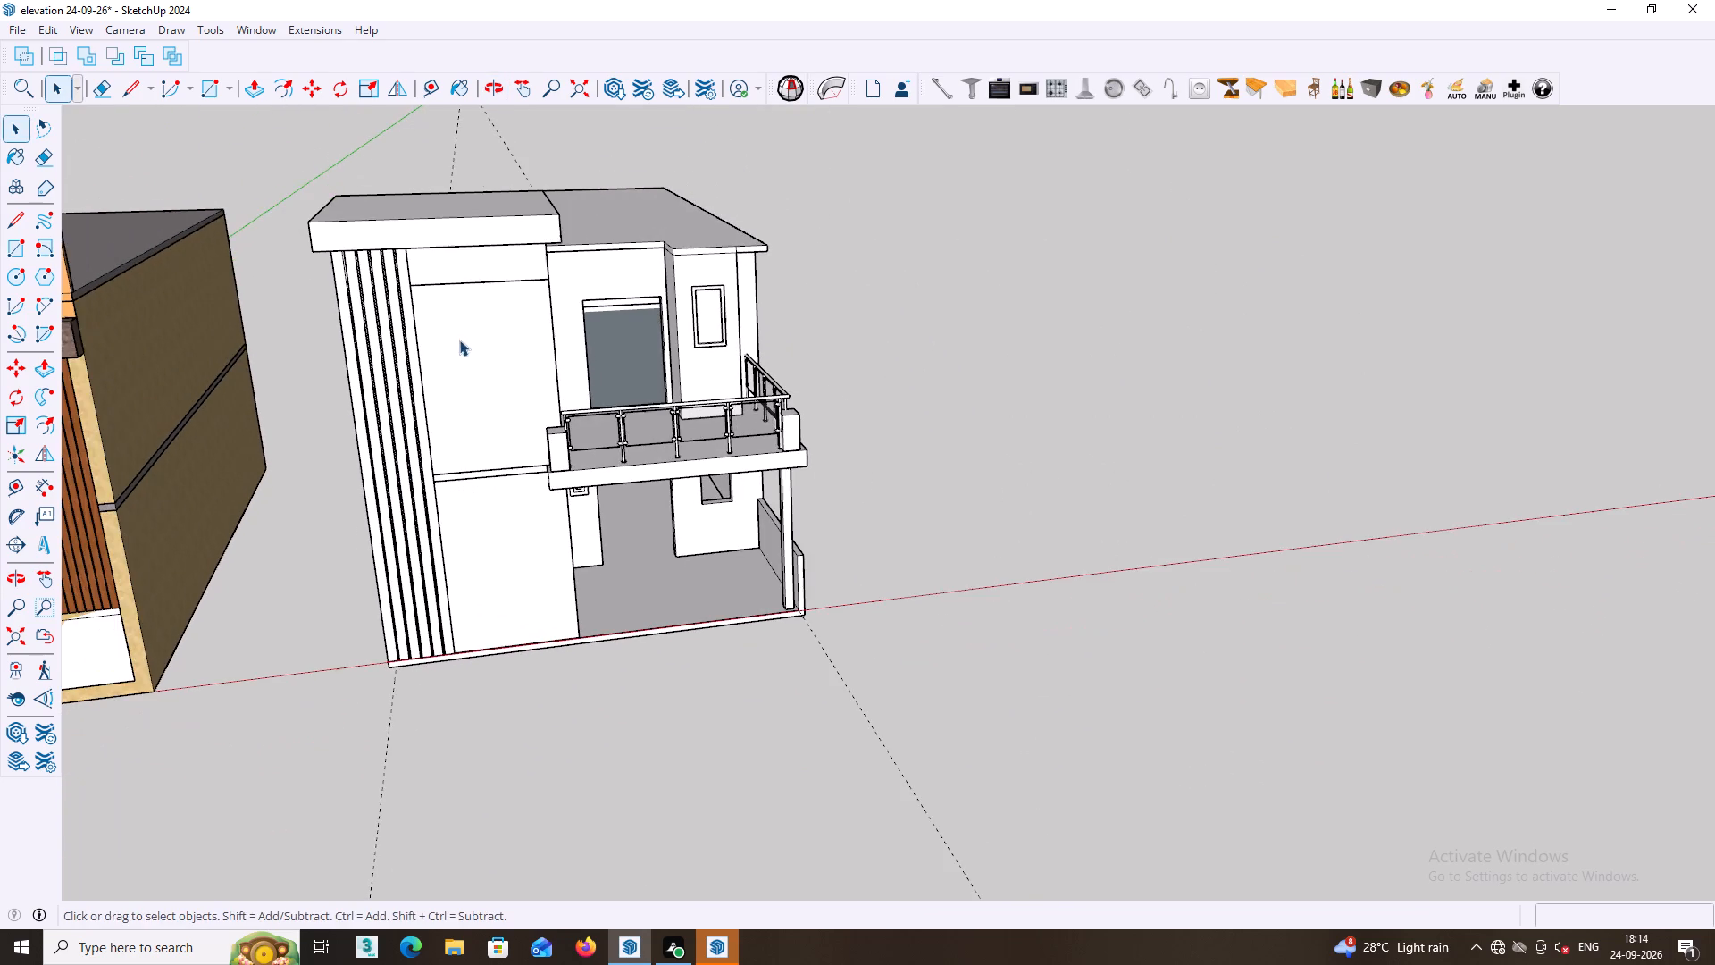
pyautogui.moveTo(448, 279); pyautogui.dragTo(456, 234, button='middle')
pyautogui.moveTo(456, 229); pyautogui.dragTo(466, 269, button='middle')
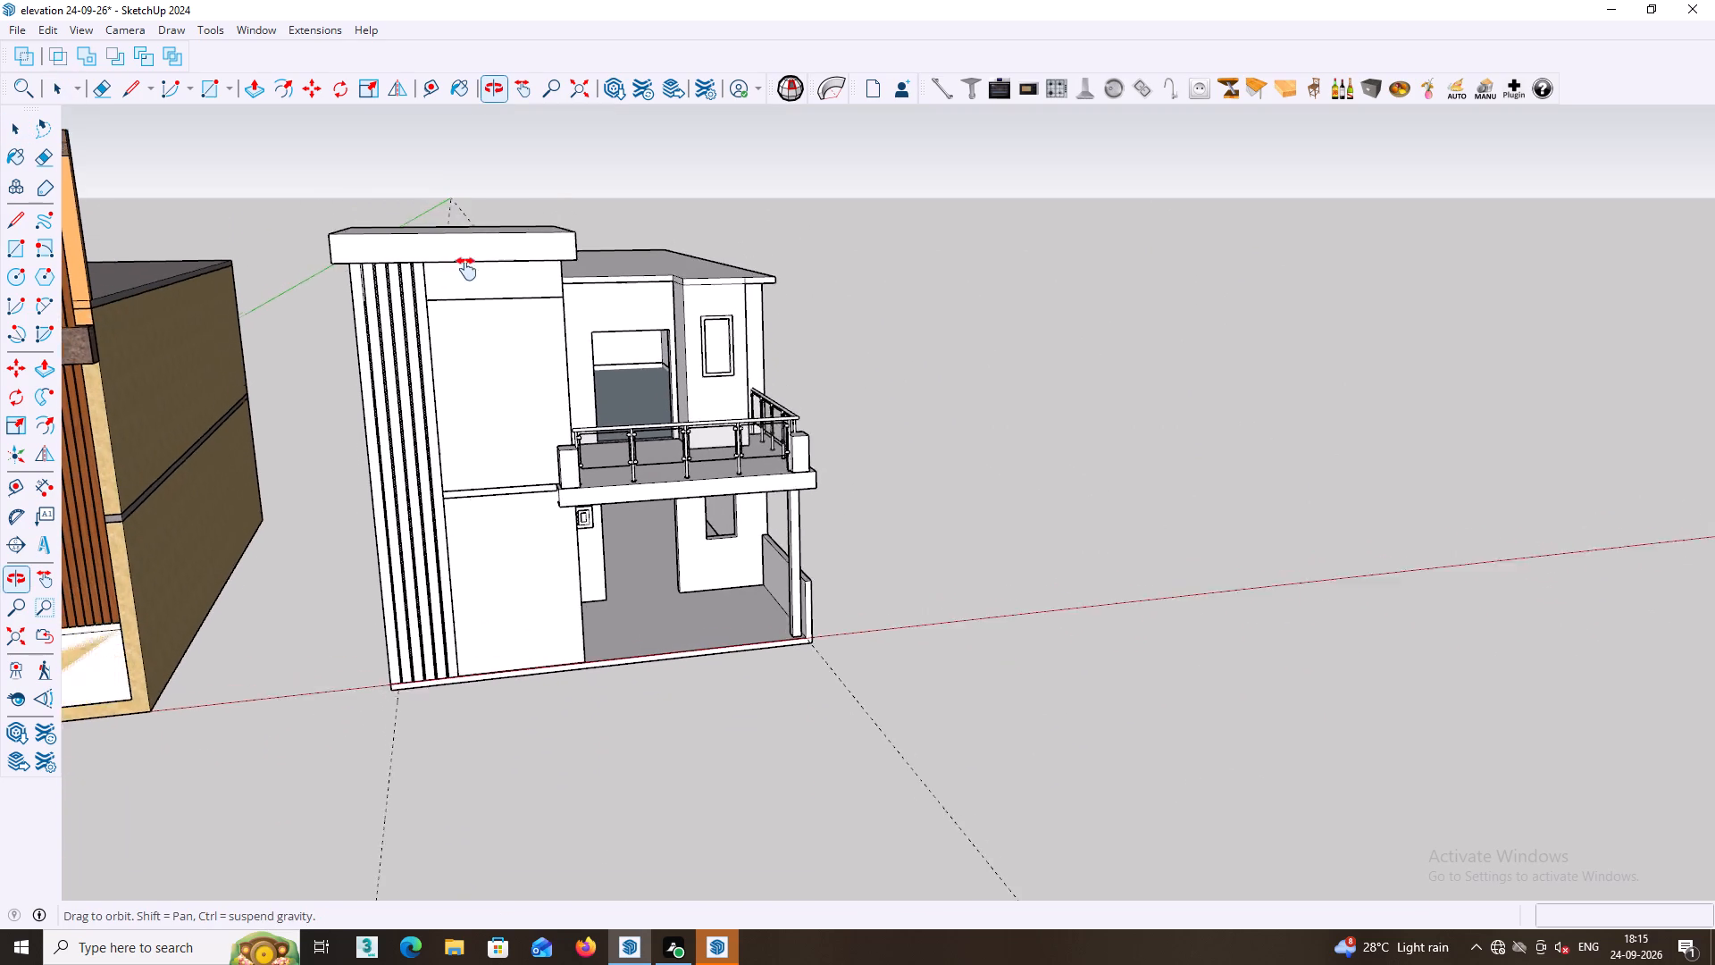
pyautogui.moveTo(466, 269); pyautogui.dragTo(470, 314, button='middle')
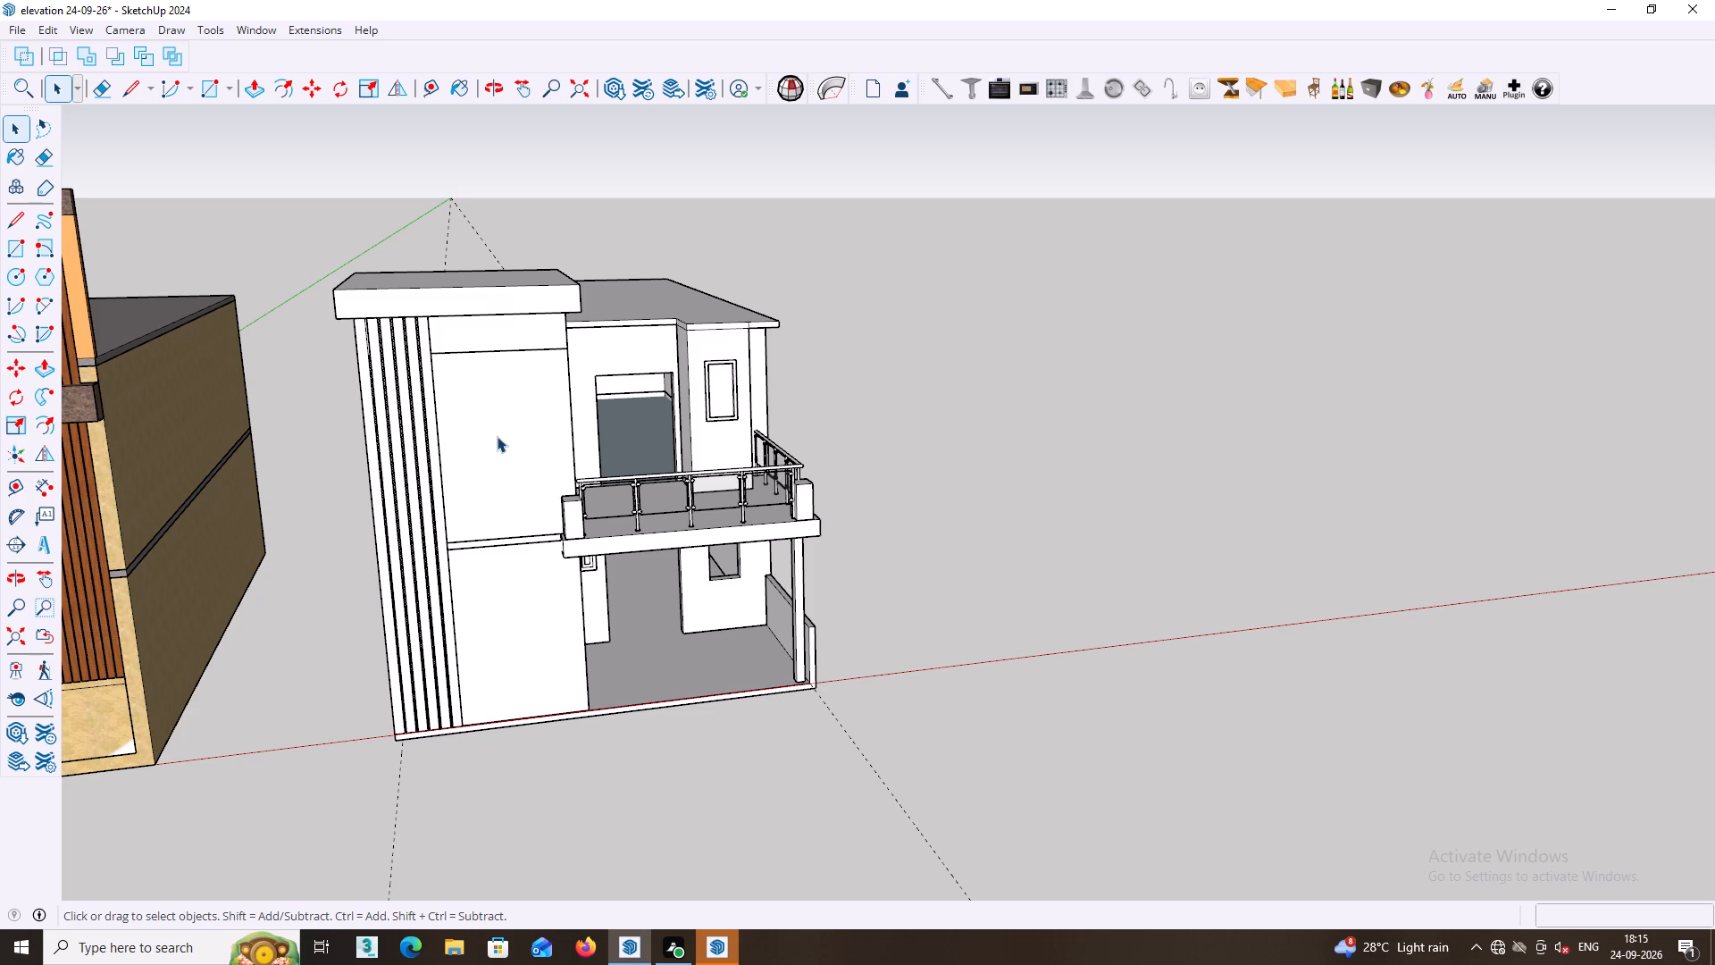
pyautogui.moveTo(489, 449); pyautogui.dragTo(482, 467, button='middle')
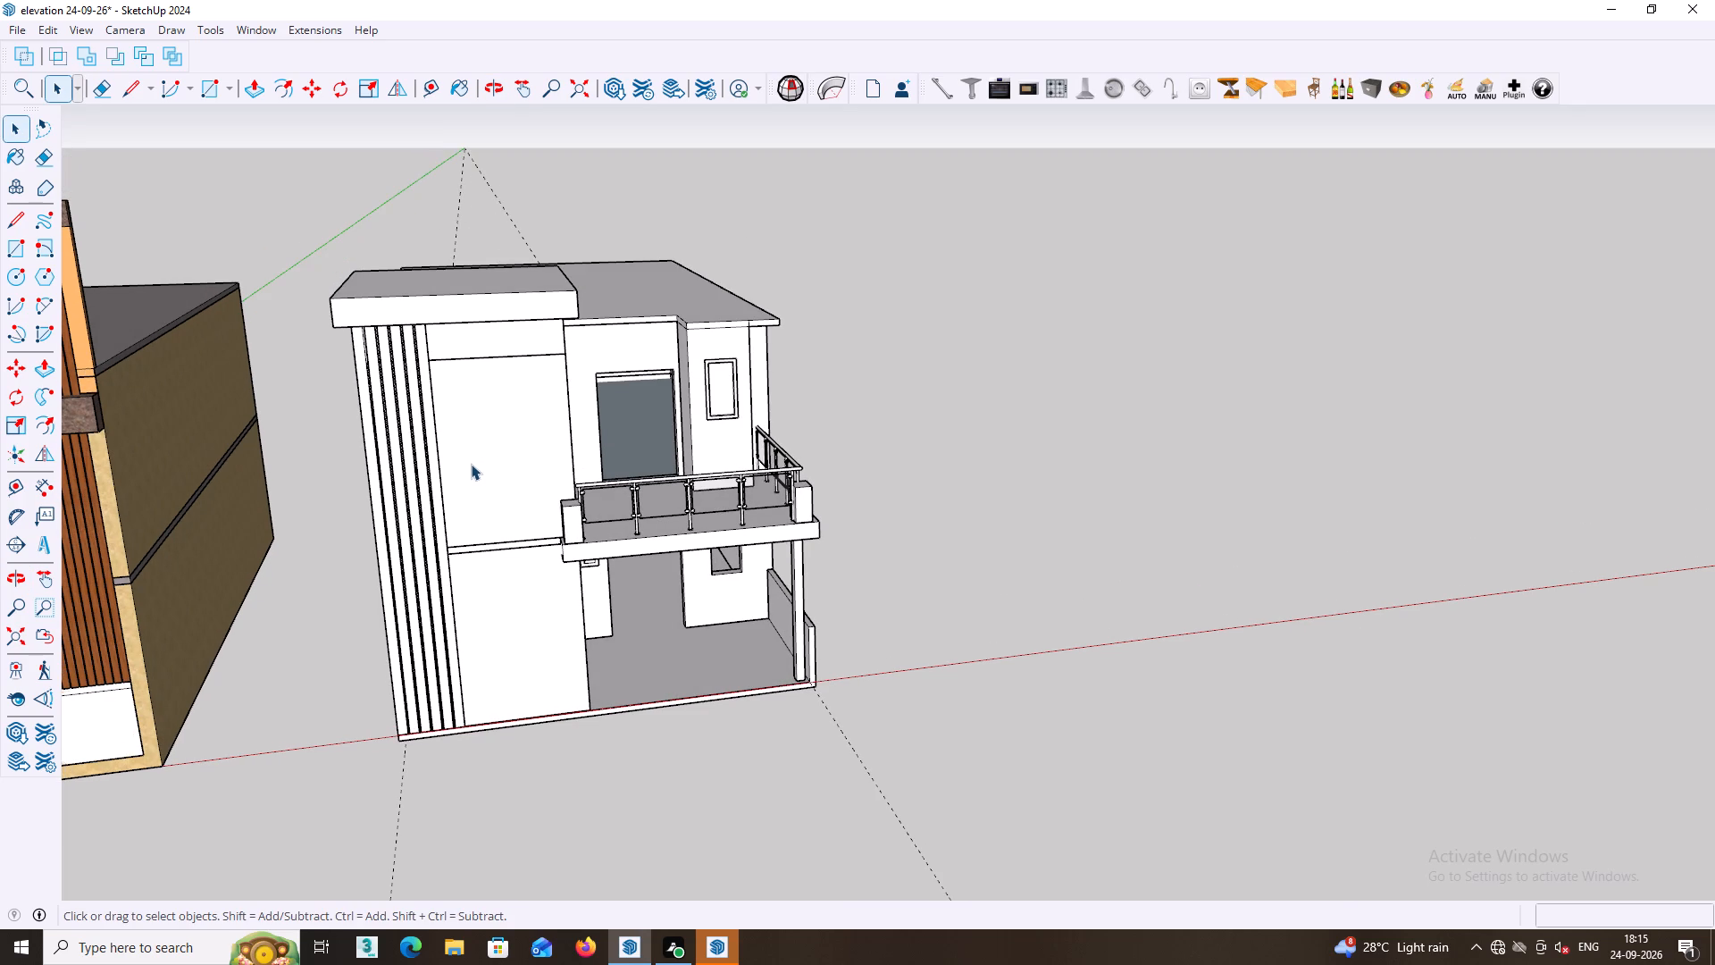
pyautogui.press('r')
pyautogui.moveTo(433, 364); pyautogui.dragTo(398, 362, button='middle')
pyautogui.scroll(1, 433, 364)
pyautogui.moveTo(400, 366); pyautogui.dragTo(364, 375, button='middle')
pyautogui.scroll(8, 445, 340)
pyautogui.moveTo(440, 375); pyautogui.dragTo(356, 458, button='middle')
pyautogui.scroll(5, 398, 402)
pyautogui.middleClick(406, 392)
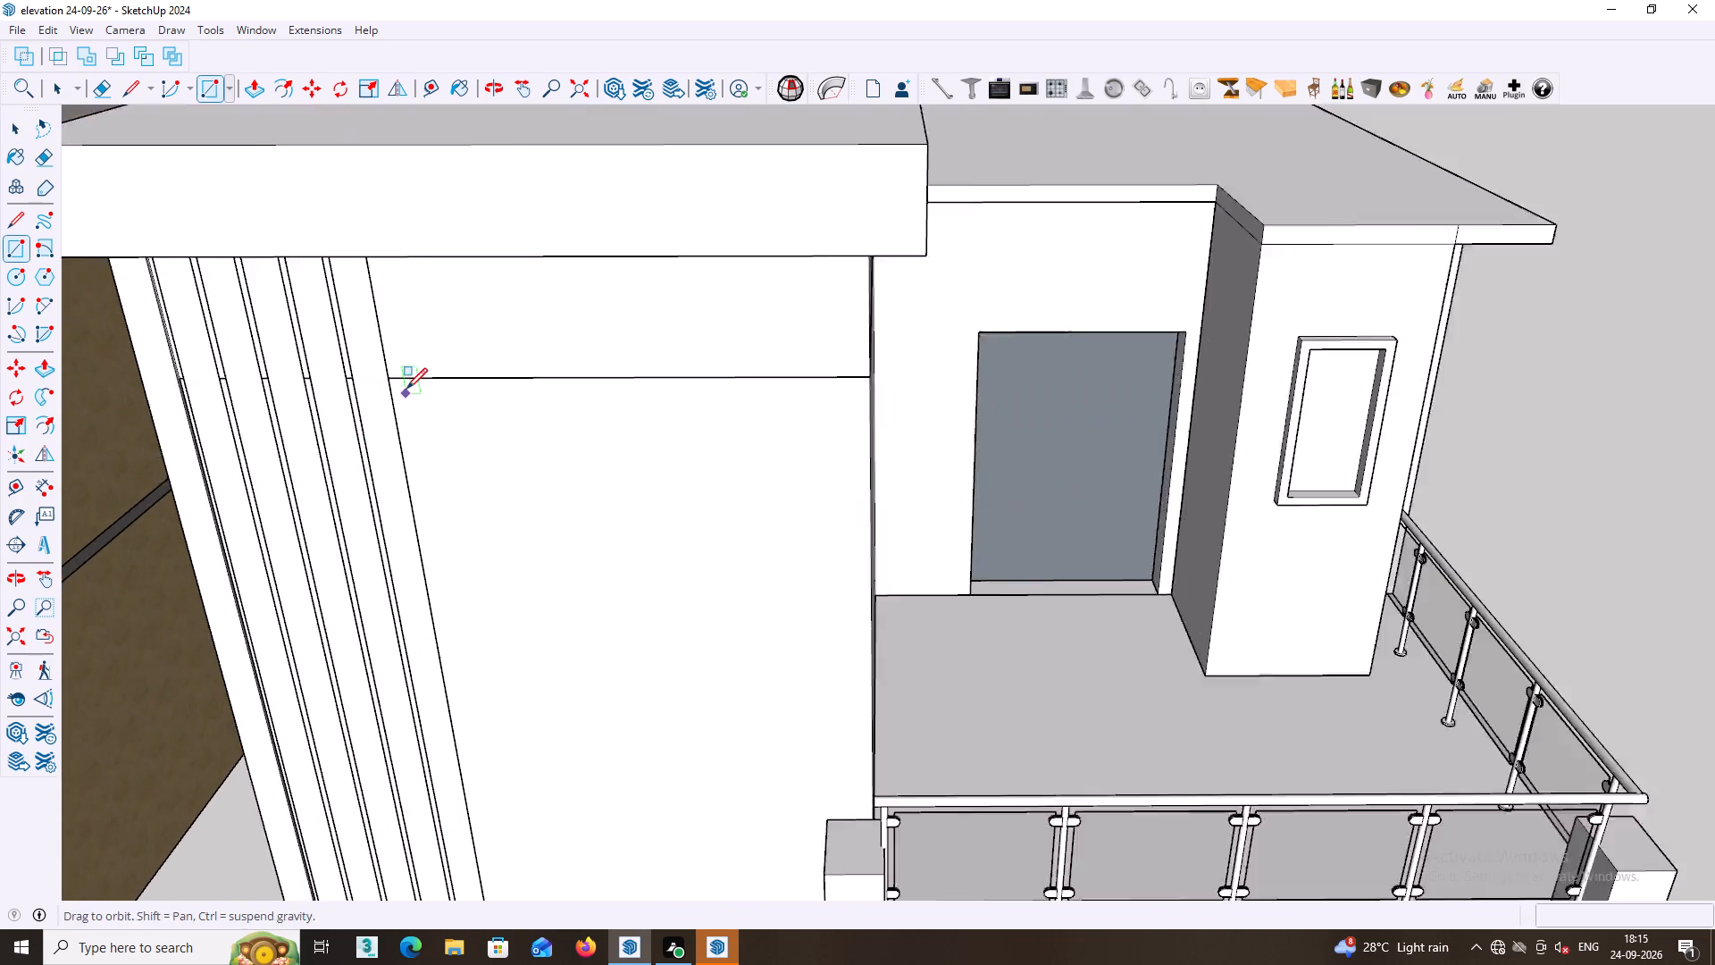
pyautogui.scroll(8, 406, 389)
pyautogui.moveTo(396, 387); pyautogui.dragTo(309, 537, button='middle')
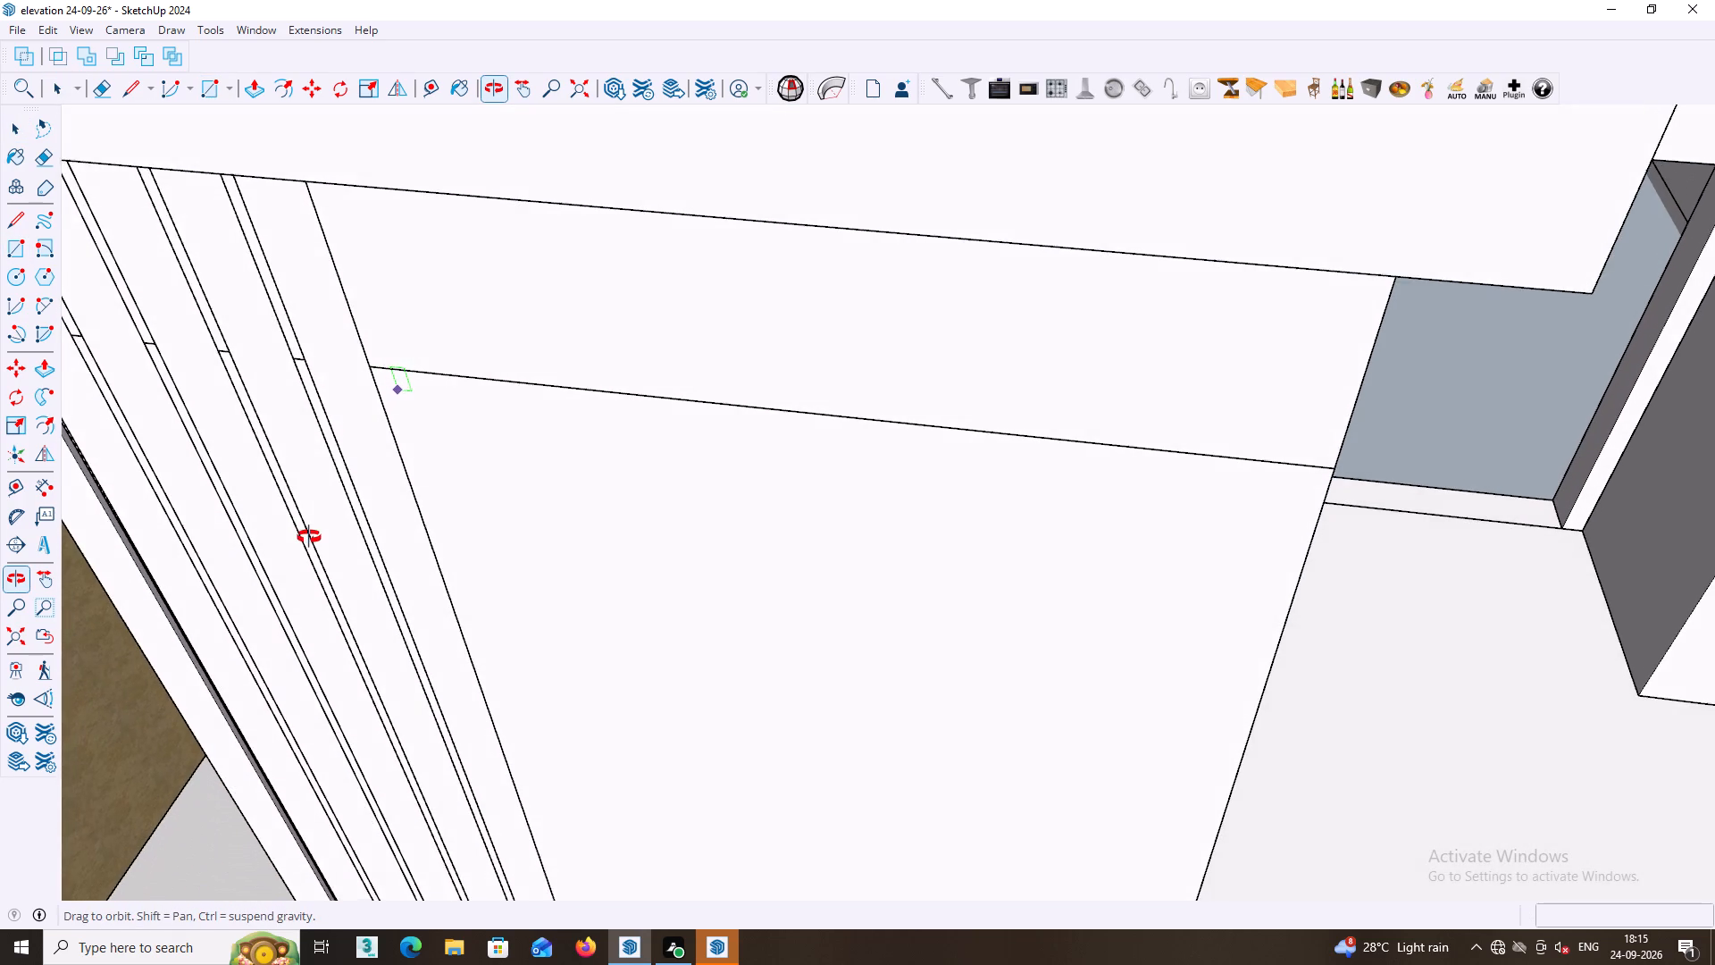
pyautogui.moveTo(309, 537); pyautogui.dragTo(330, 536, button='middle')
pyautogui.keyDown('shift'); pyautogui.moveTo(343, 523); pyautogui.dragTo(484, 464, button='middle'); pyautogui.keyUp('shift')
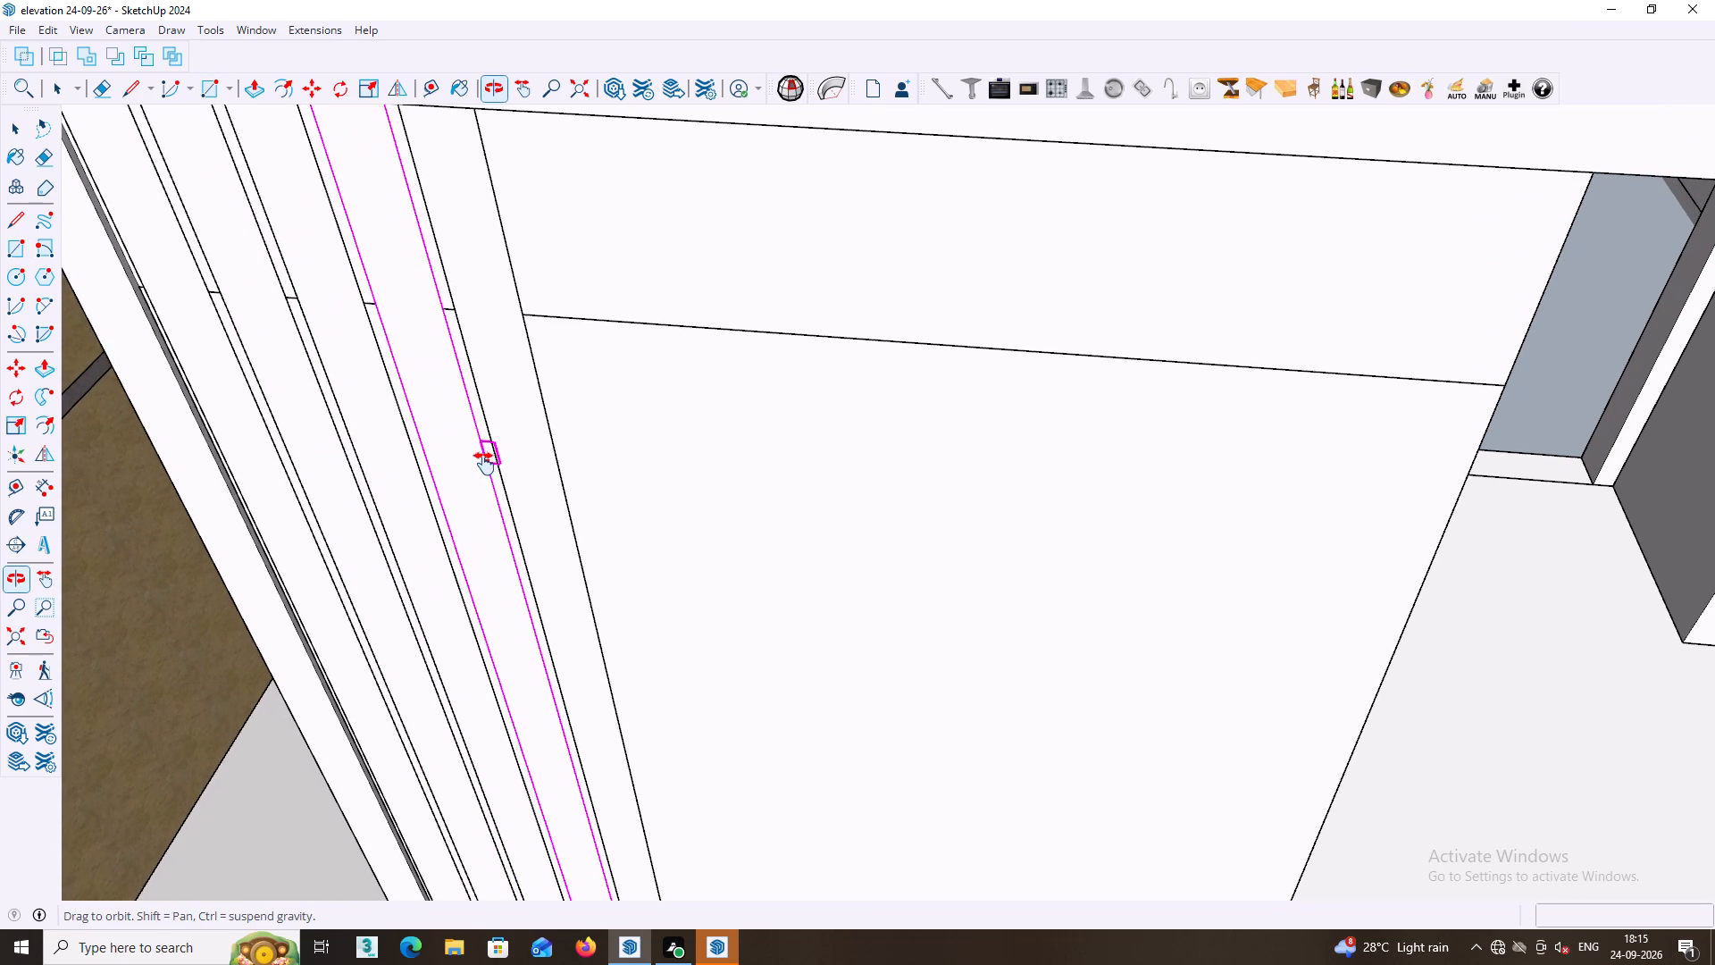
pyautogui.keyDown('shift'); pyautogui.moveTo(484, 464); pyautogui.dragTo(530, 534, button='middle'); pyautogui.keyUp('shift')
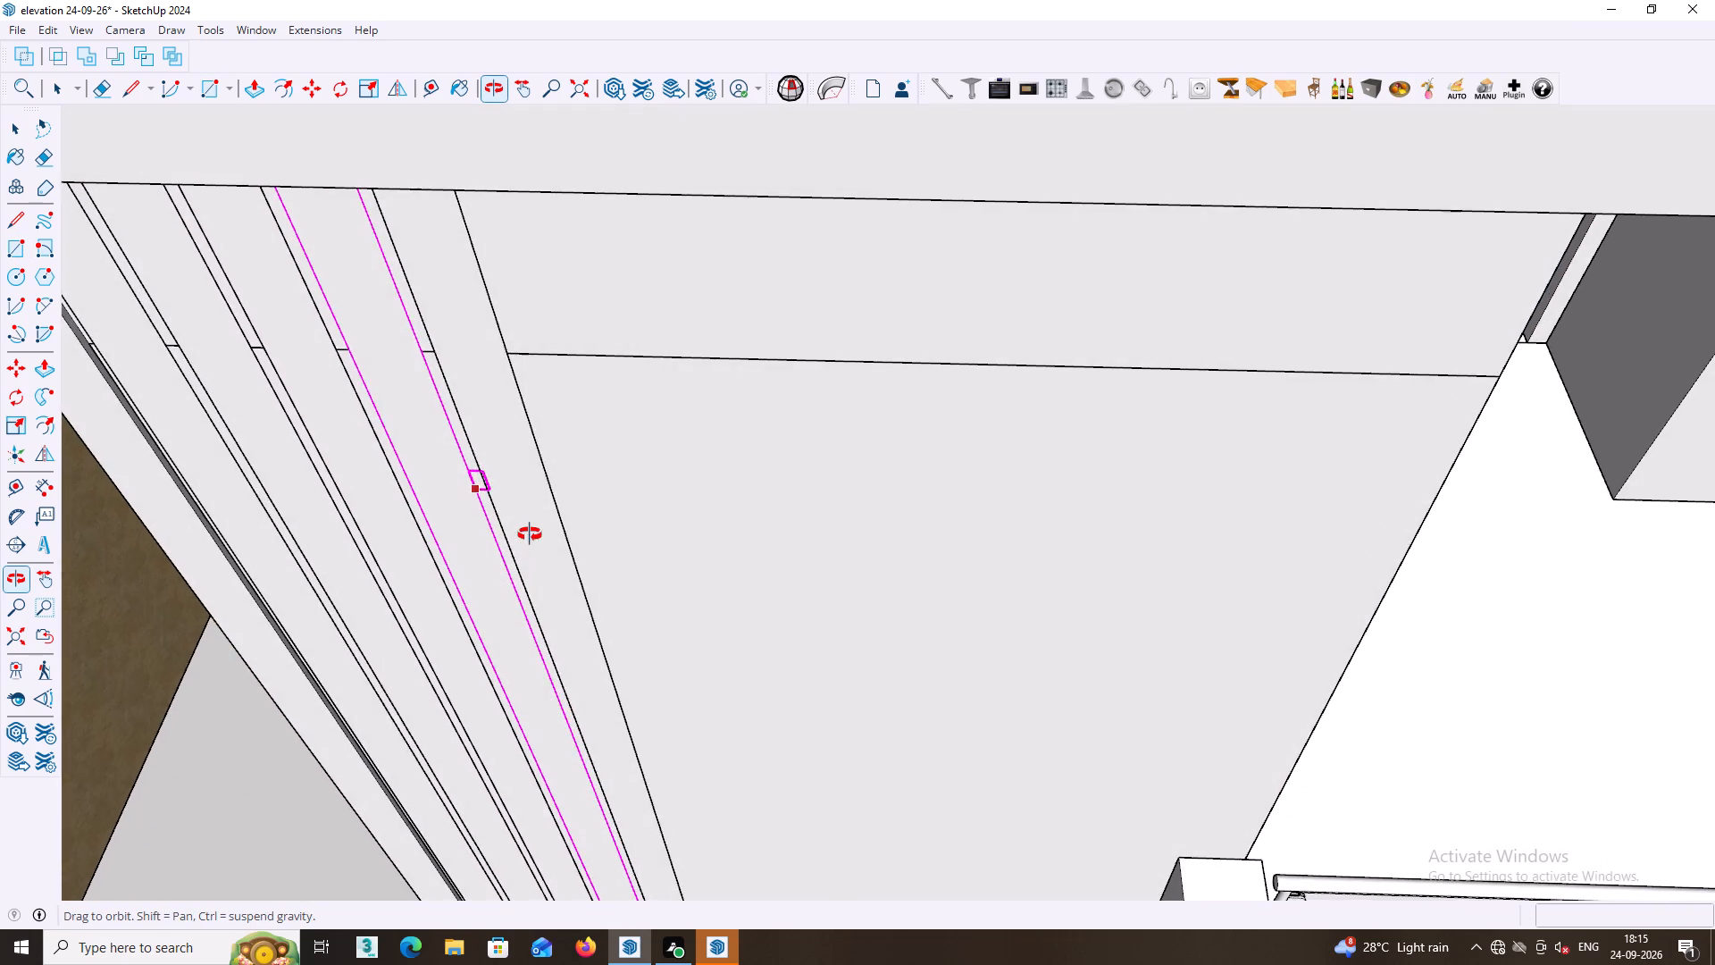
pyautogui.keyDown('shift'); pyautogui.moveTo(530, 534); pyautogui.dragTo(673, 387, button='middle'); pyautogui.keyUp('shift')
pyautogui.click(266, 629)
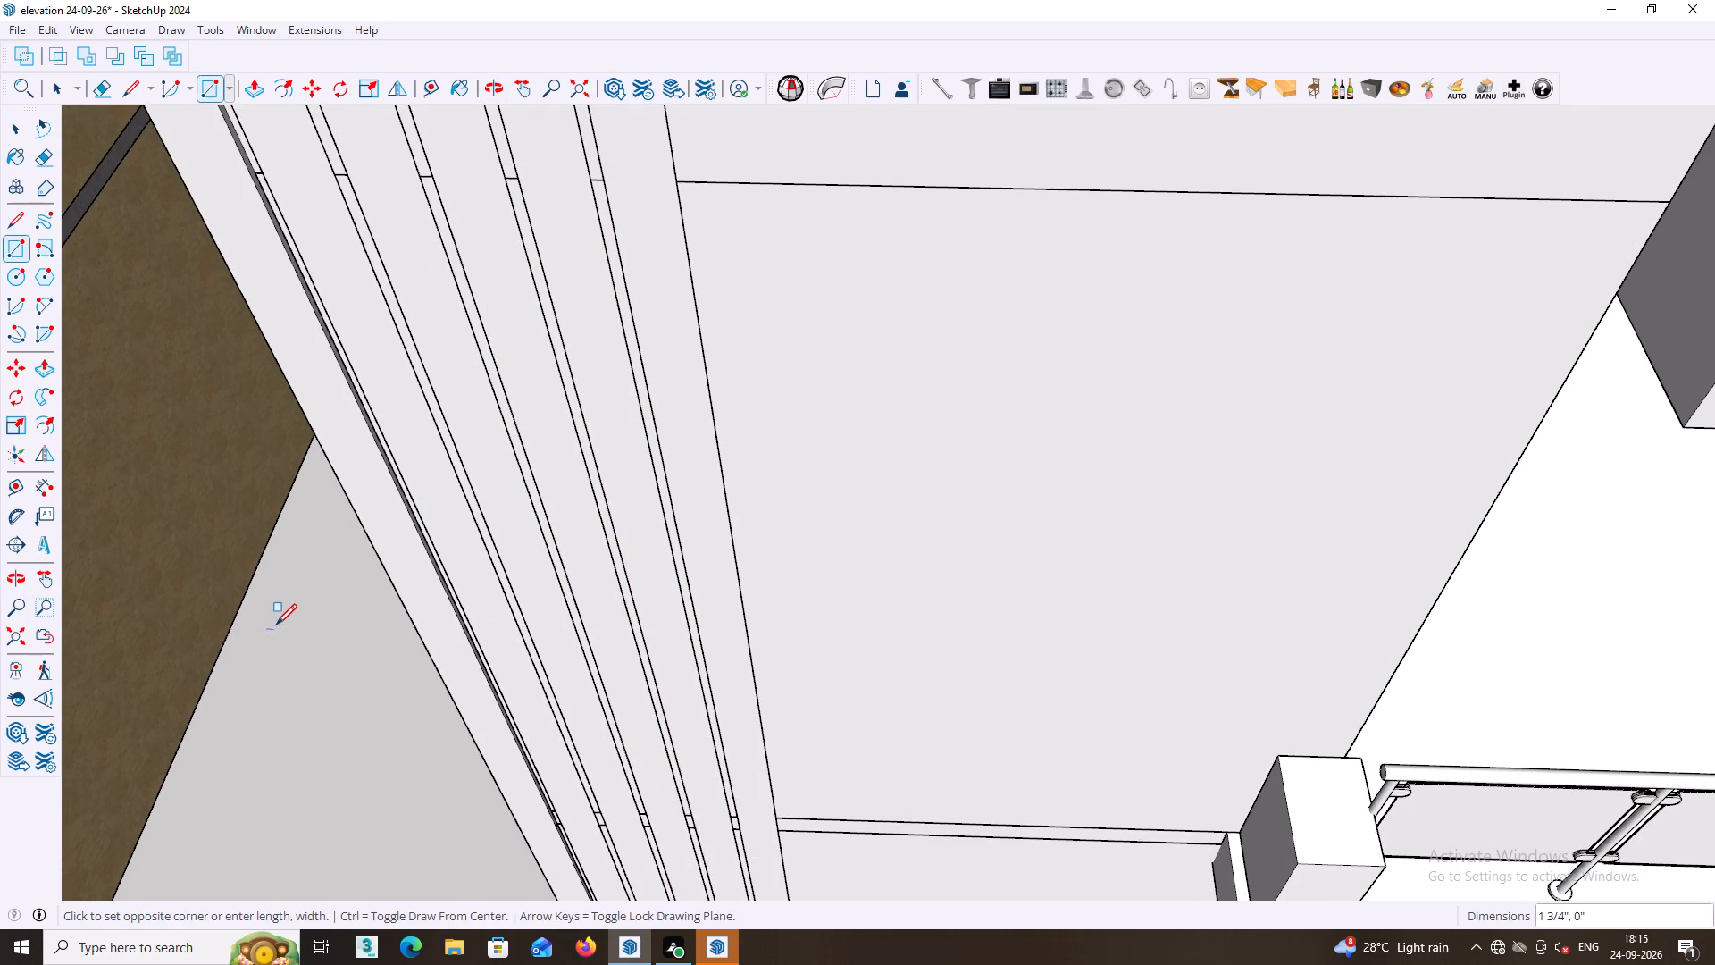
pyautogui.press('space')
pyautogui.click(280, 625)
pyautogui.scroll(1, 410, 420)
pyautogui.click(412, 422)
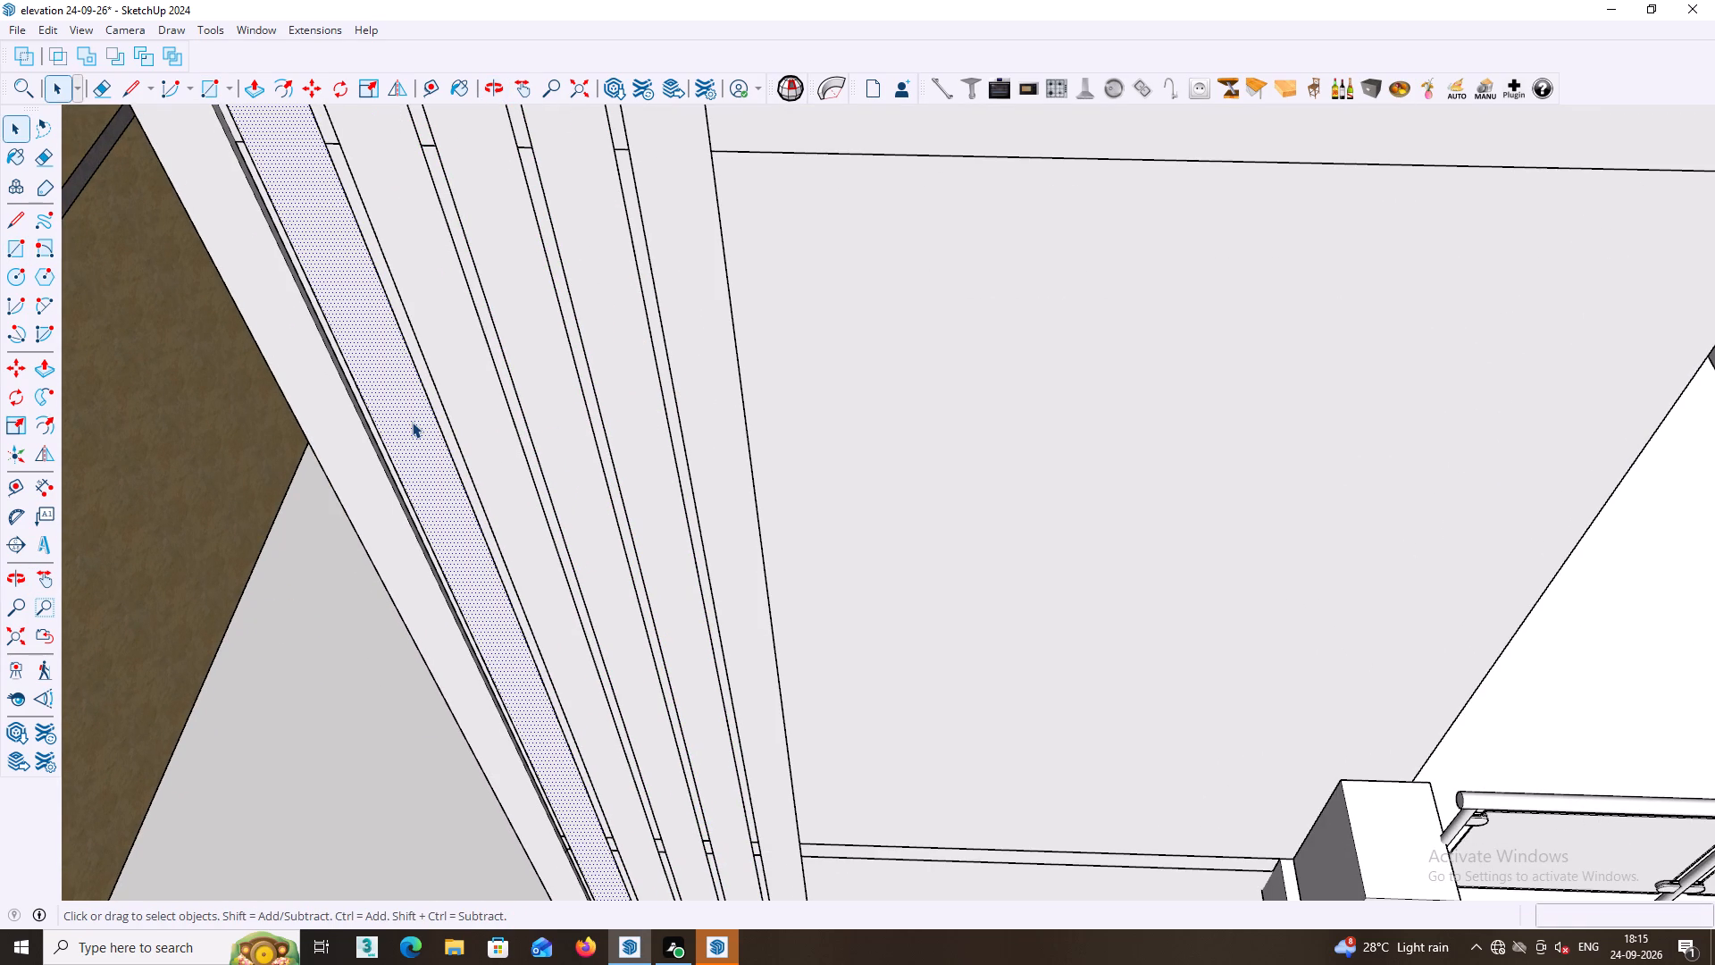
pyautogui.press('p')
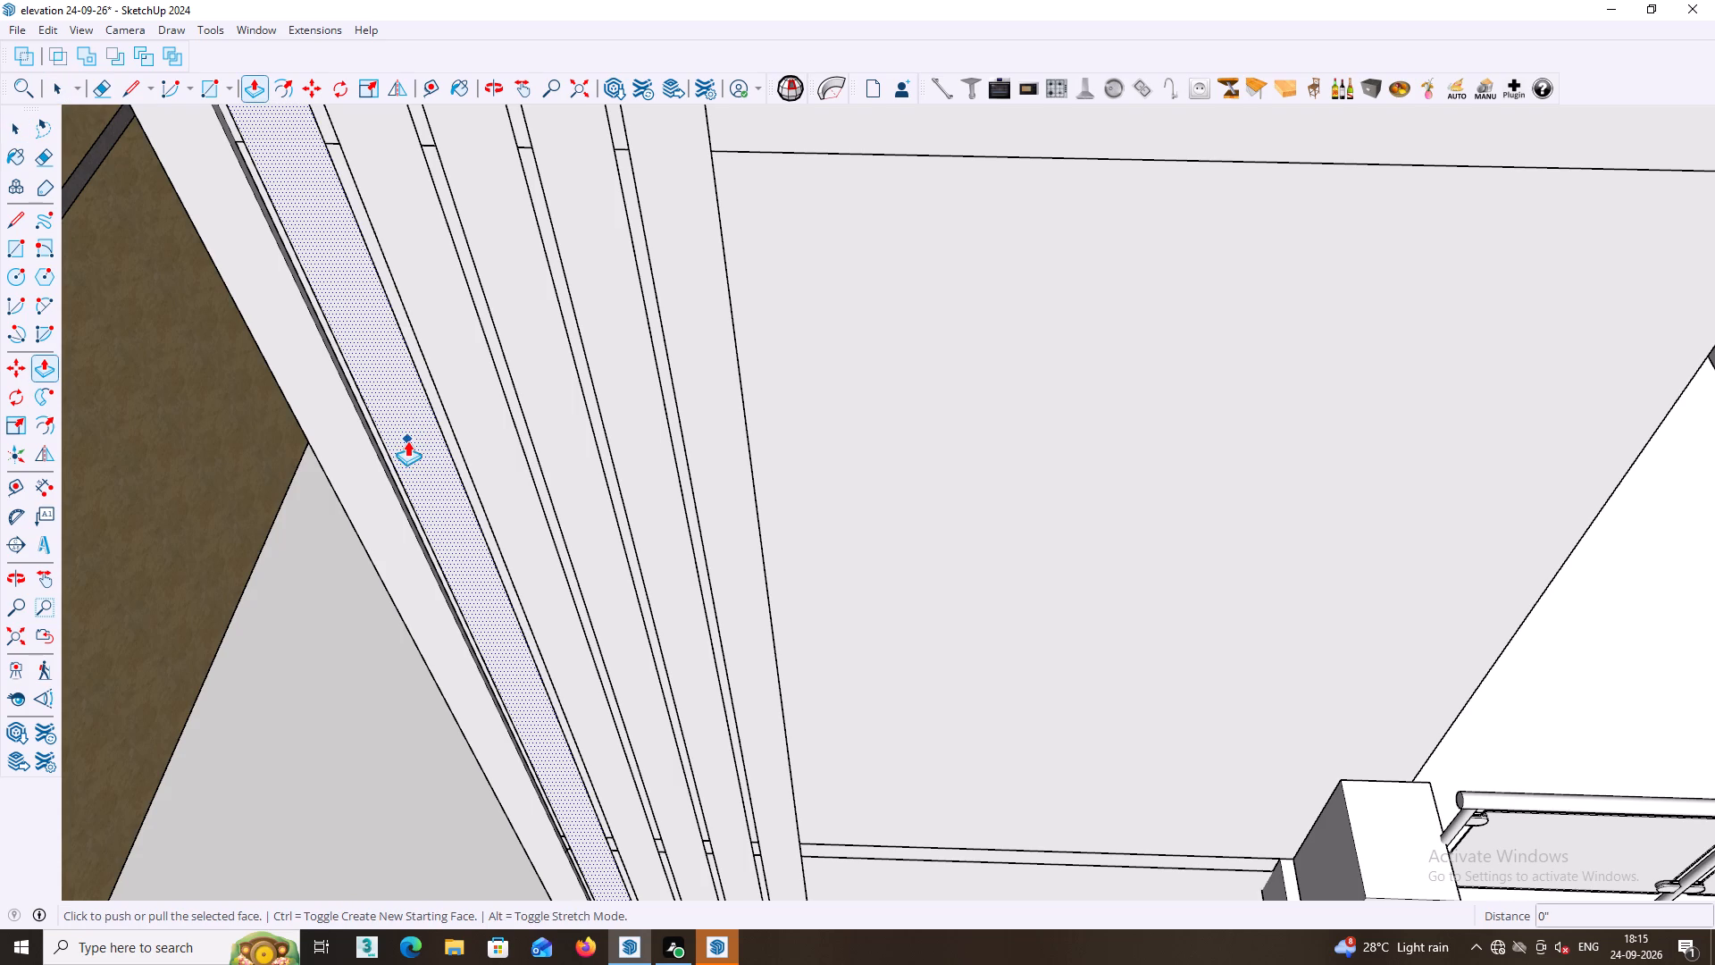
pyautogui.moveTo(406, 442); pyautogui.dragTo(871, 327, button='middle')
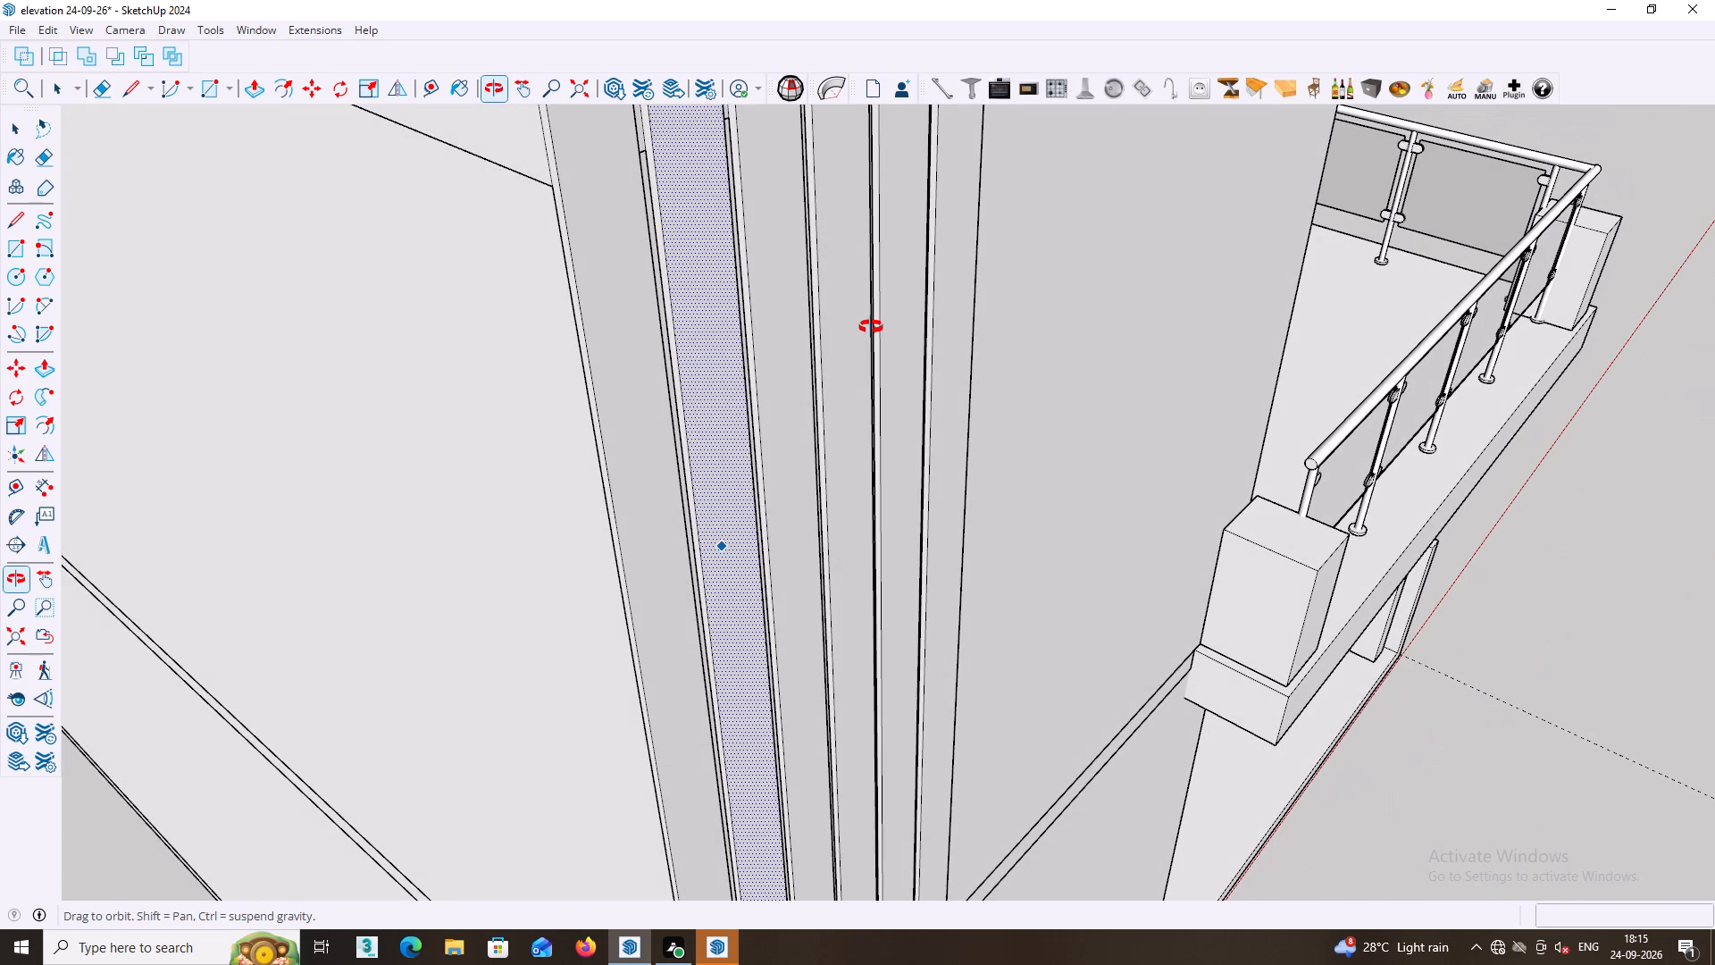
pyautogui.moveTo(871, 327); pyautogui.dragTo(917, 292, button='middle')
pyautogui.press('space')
# Examine the depth and spacing of the arrayed strips beneath the roof slab from both sides of the corner.
pyautogui.scroll(-5, 907, 313)
pyautogui.middleClick(912, 330)
pyautogui.keyDown('shift'); pyautogui.moveTo(939, 340); pyautogui.dragTo(920, 616, button='middle'); pyautogui.keyUp('shift')
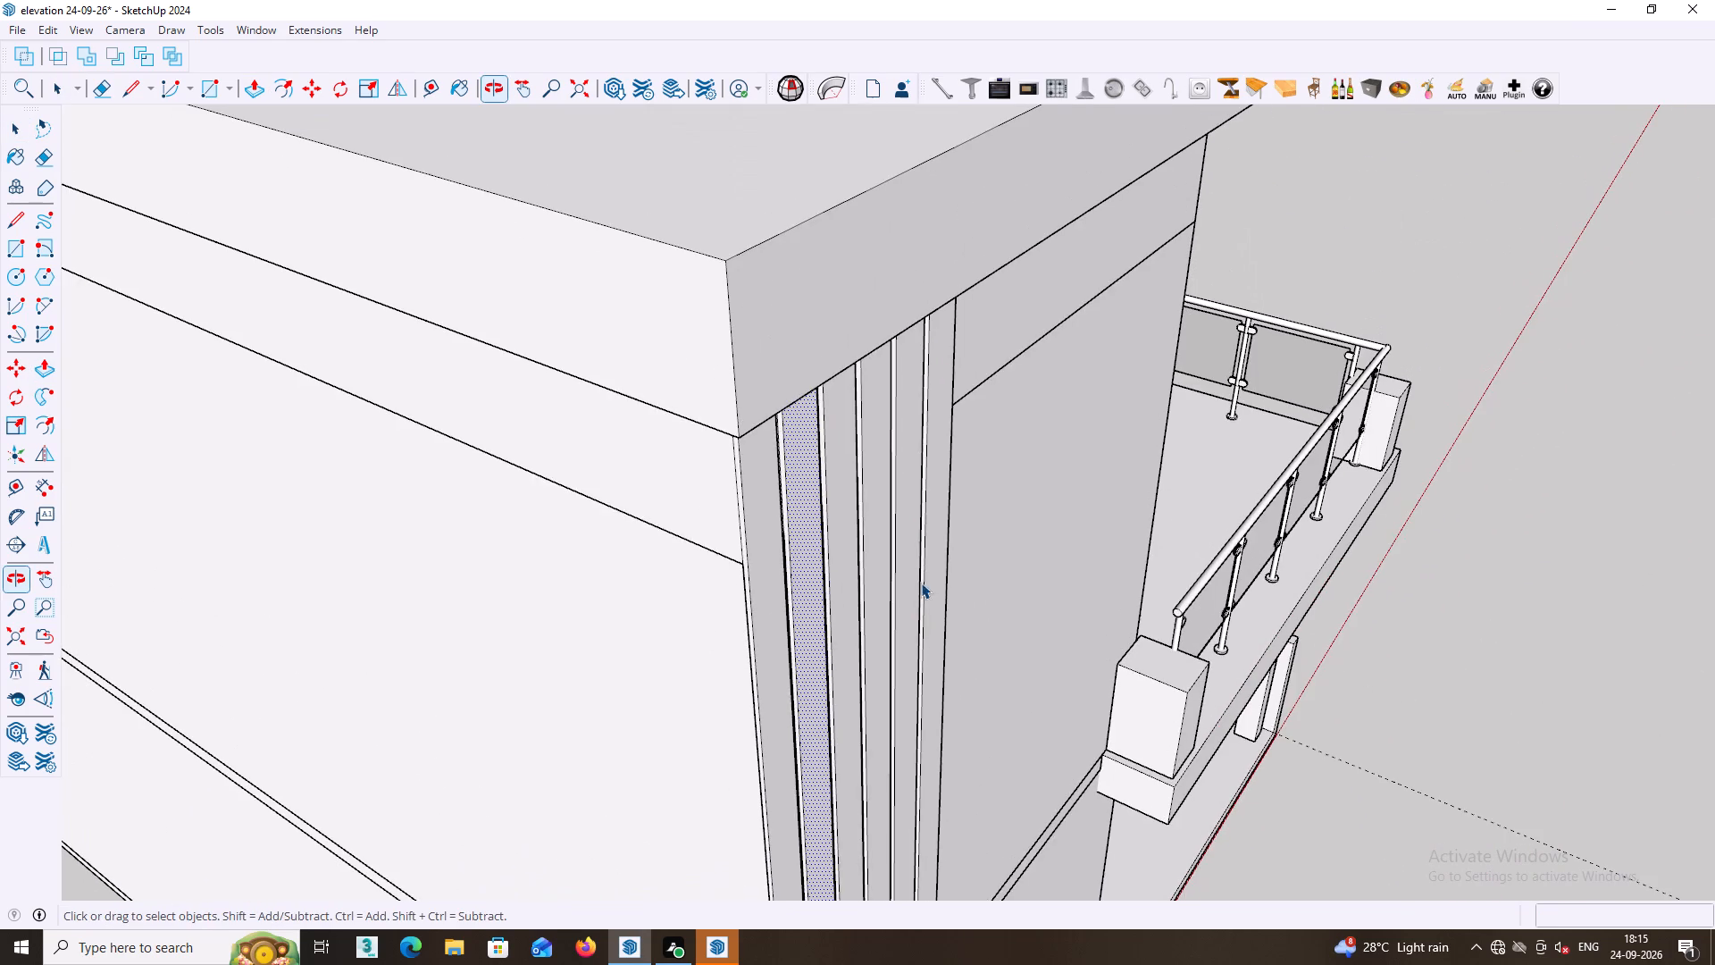
pyautogui.scroll(5, 869, 390)
pyautogui.moveTo(938, 366); pyautogui.dragTo(648, 331, button='middle')
pyautogui.moveTo(1316, 331); pyautogui.dragTo(822, 233, button='middle')
pyautogui.moveTo(1453, 416); pyautogui.dragTo(1030, 368, button='middle')
pyautogui.scroll(-2, 1116, 419)
pyautogui.scroll(-5, 1211, 452)
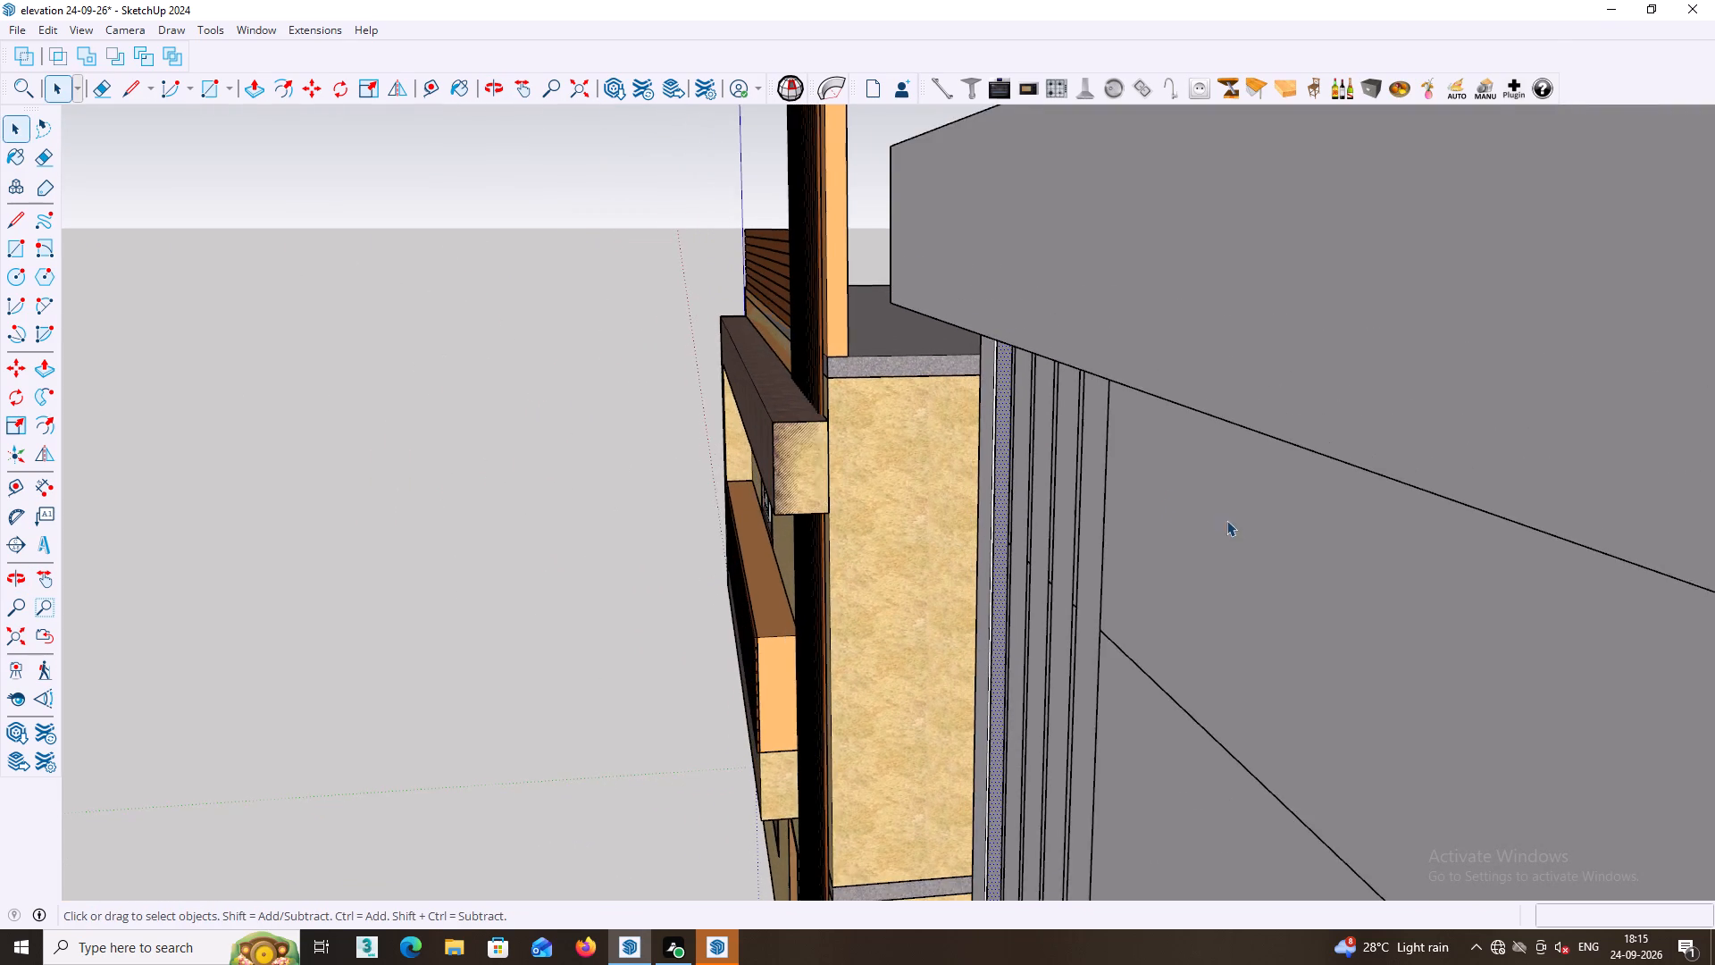
pyautogui.keyDown('shift'); pyautogui.moveTo(1238, 504); pyautogui.dragTo(1094, 263, button='middle'); pyautogui.keyUp('shift')
pyautogui.moveTo(1059, 534); pyautogui.dragTo(1336, 498, button='middle')
pyautogui.scroll(-2, 1244, 499)
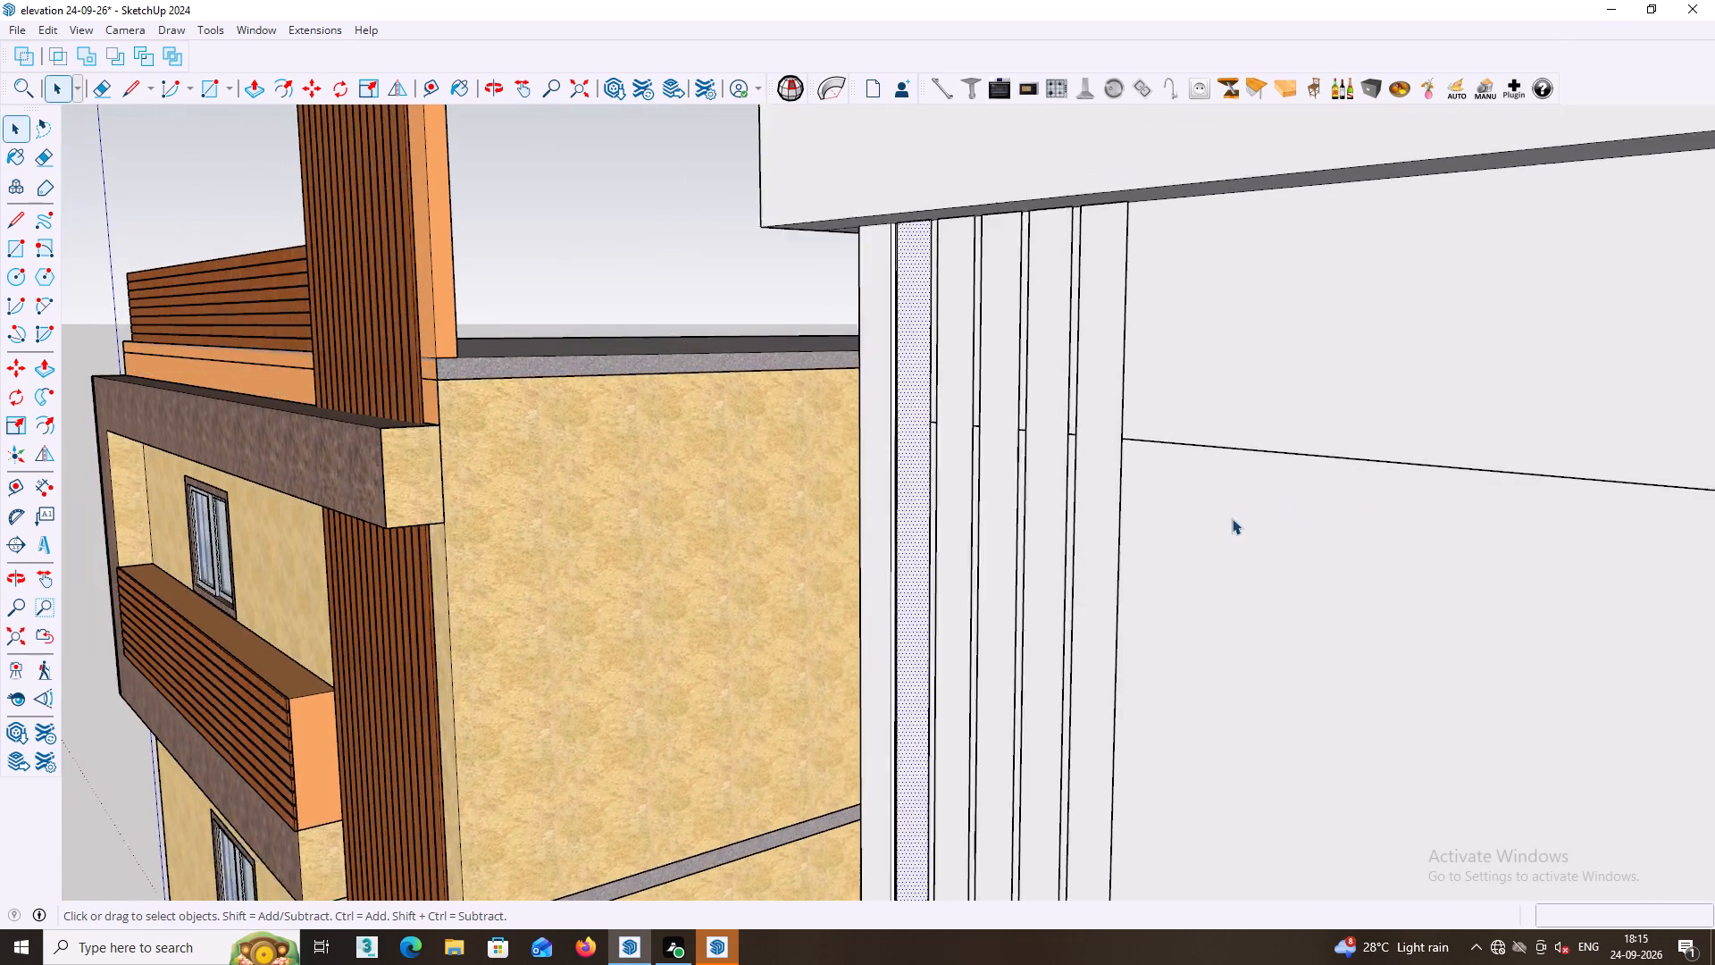
pyautogui.scroll(-1, 1232, 518)
pyautogui.keyDown('shift'); pyautogui.moveTo(1235, 518); pyautogui.dragTo(1117, 304, button='middle'); pyautogui.keyUp('shift')
pyautogui.keyDown('shift'); pyautogui.scroll(-5, 1117, 304); pyautogui.keyUp('shift')
pyautogui.moveTo(1084, 380); pyautogui.dragTo(1116, 454, button='middle')
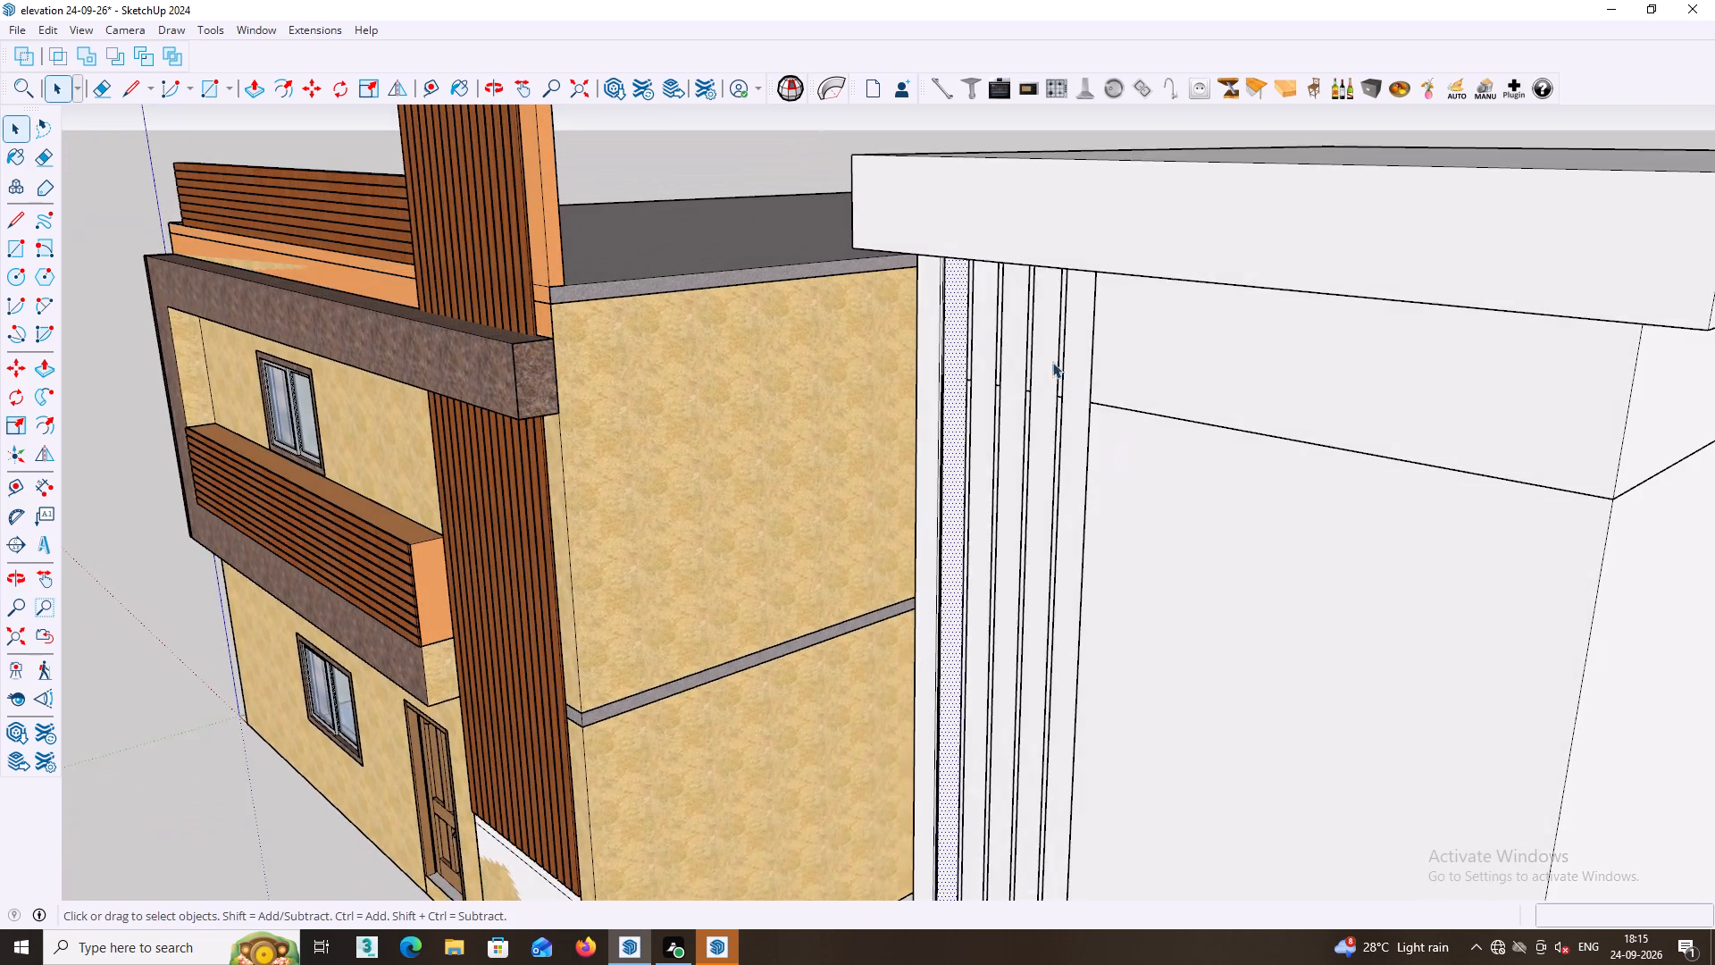
pyautogui.scroll(4, 1030, 339)
pyautogui.moveTo(942, 373); pyautogui.dragTo(1270, 403, button='middle')
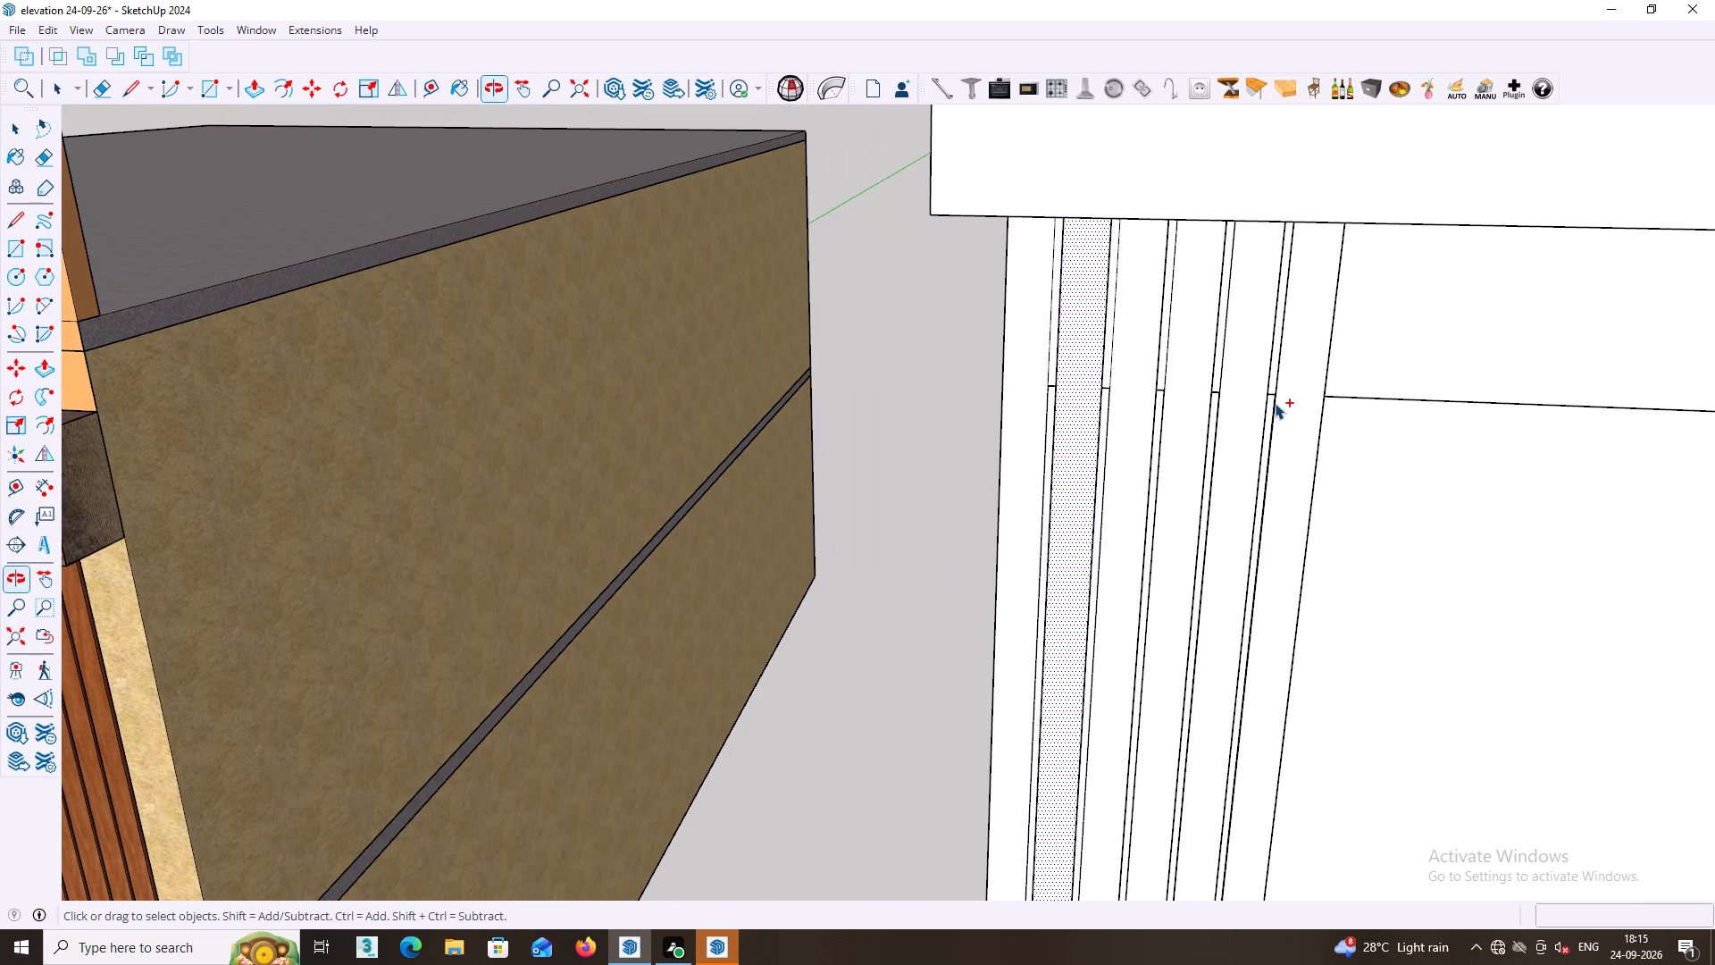
# Undo the arrayed copies of the raised corner strip on the front wall.
pyautogui.hotkey('ctrl', 'z')
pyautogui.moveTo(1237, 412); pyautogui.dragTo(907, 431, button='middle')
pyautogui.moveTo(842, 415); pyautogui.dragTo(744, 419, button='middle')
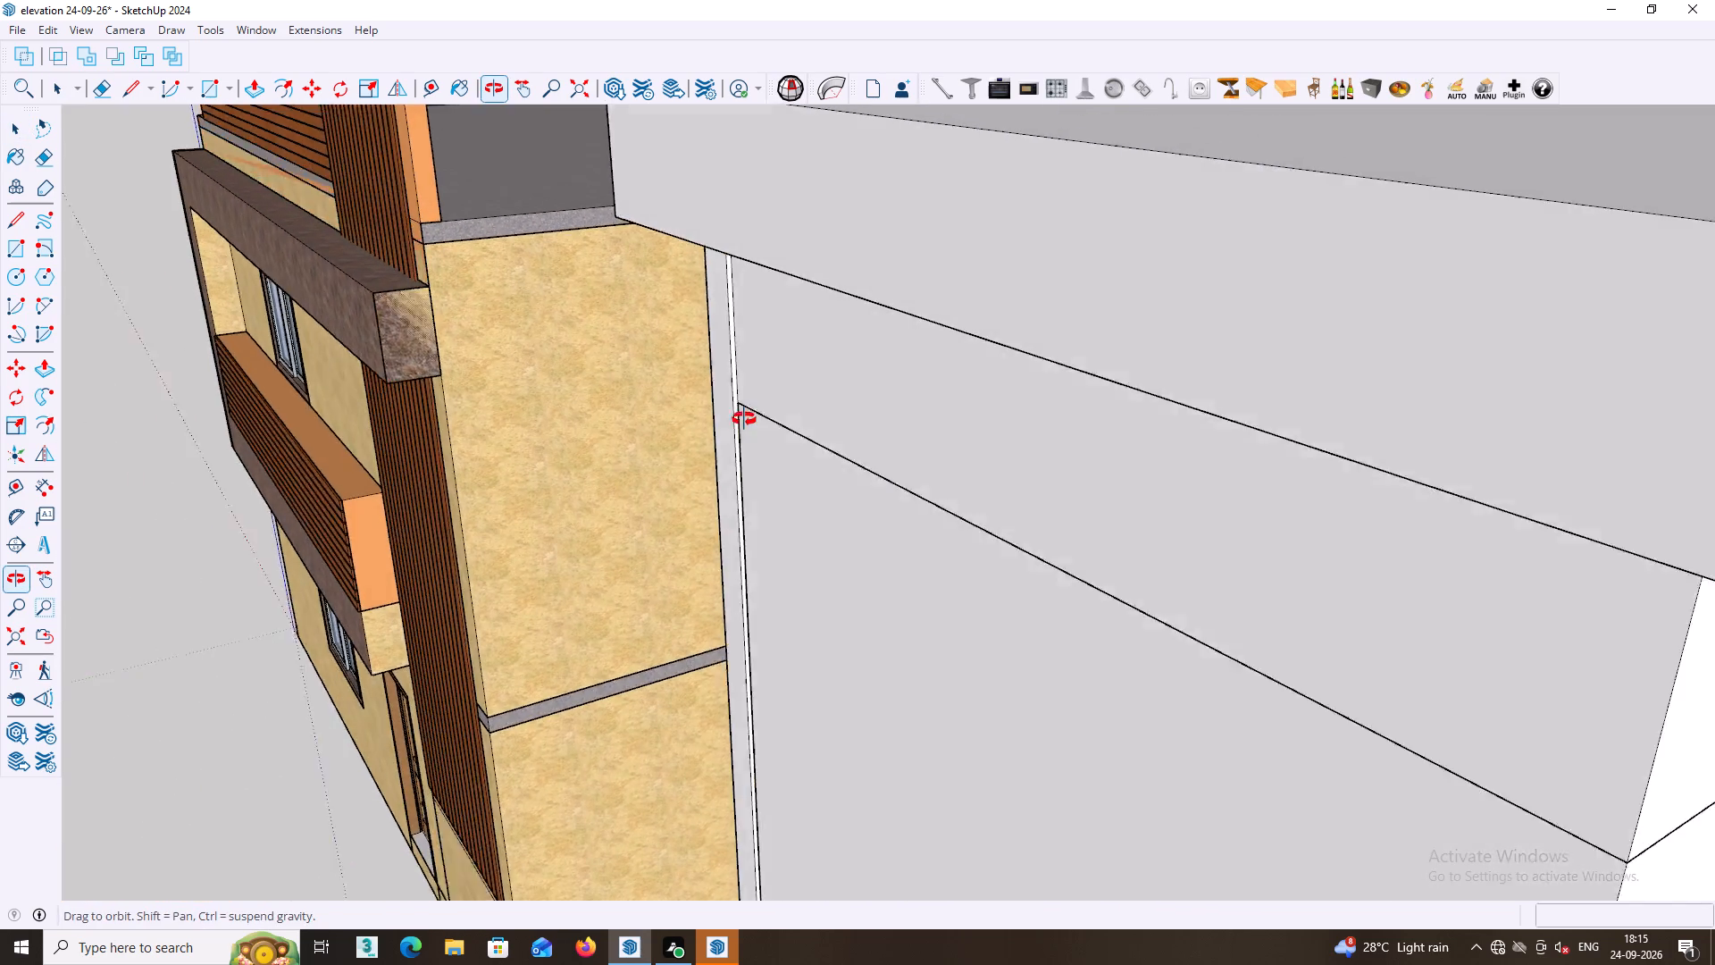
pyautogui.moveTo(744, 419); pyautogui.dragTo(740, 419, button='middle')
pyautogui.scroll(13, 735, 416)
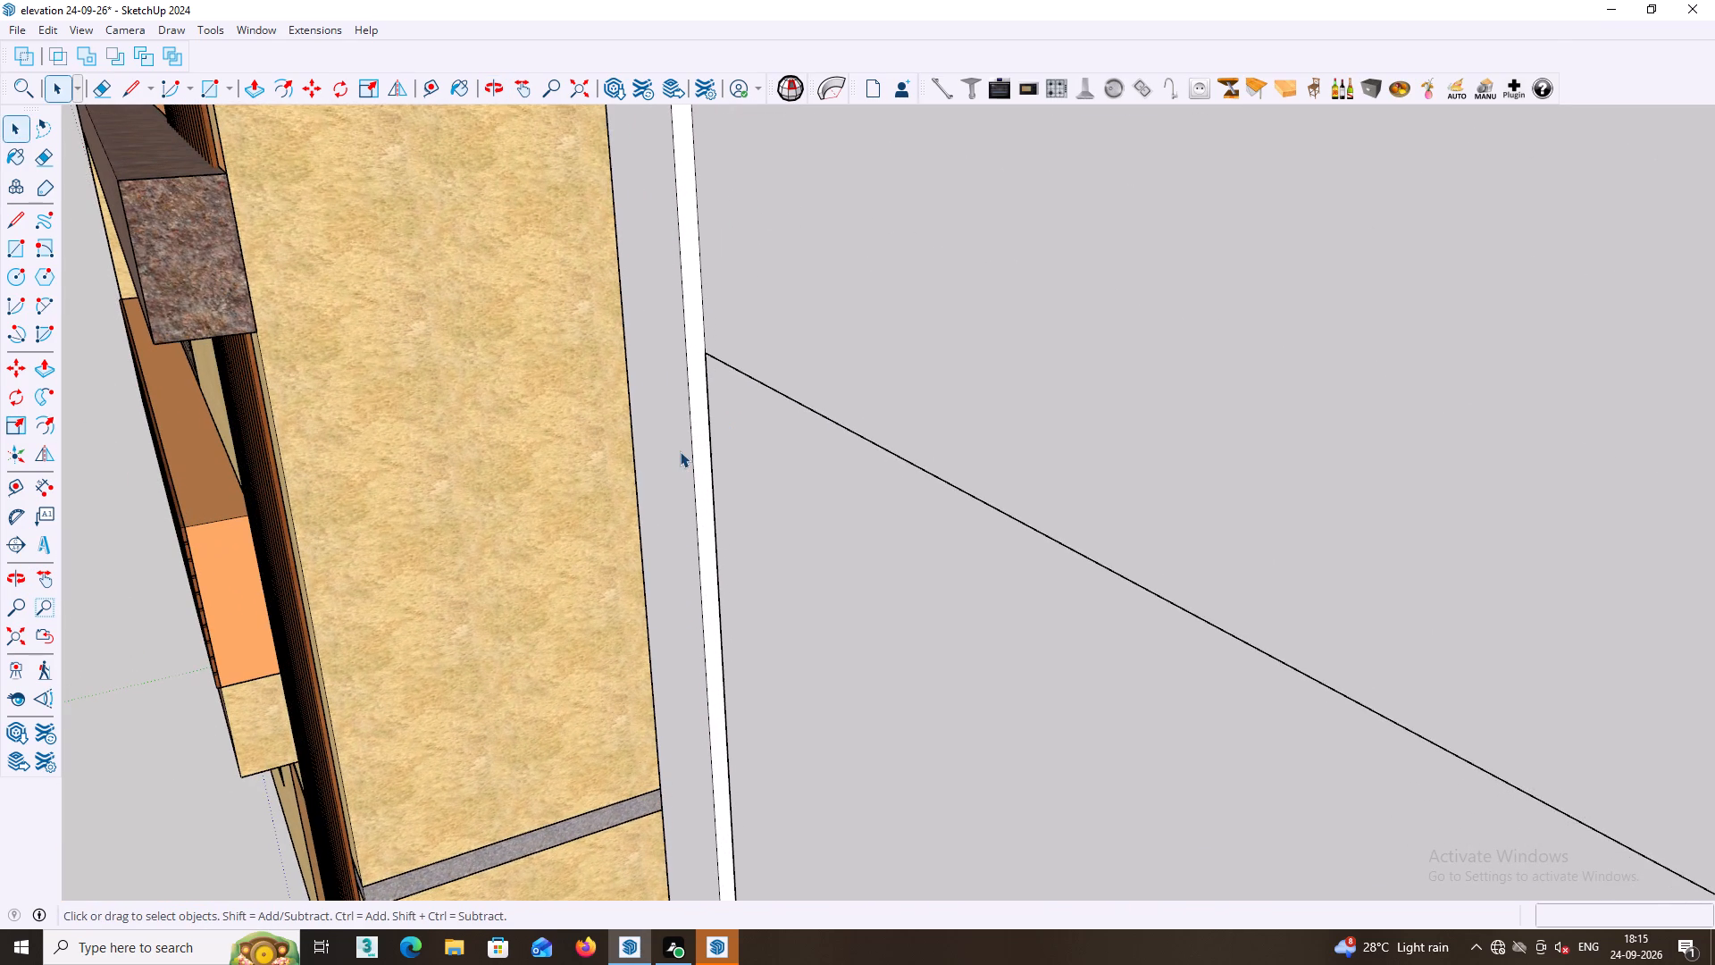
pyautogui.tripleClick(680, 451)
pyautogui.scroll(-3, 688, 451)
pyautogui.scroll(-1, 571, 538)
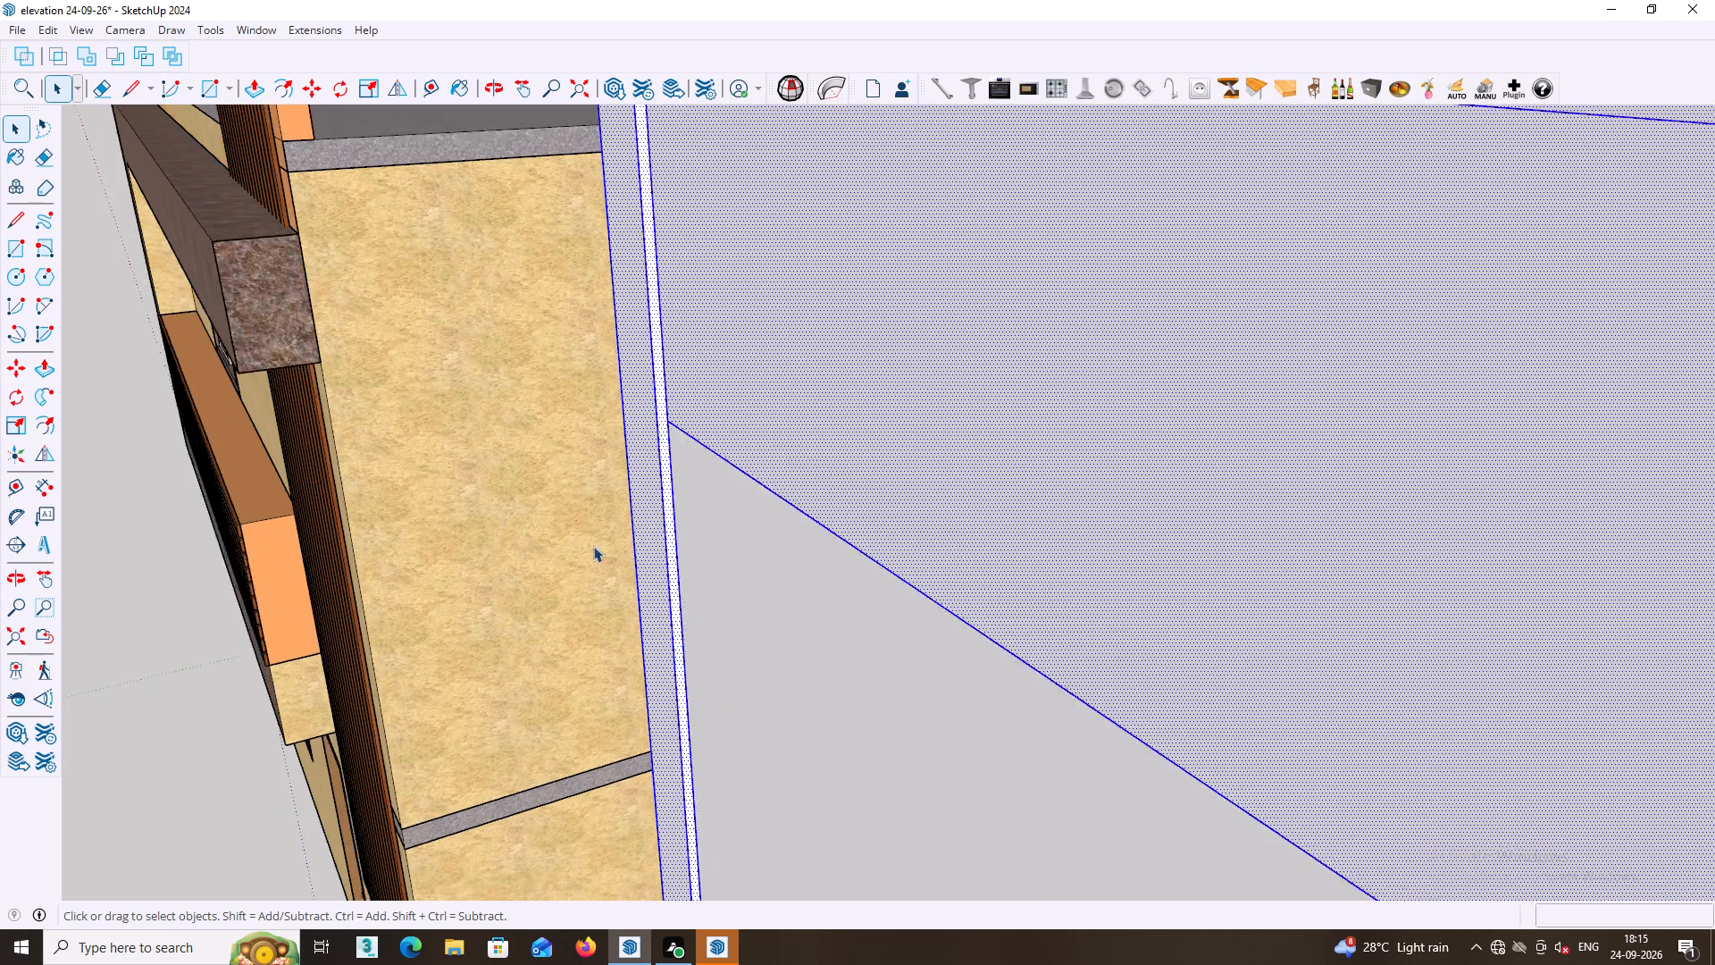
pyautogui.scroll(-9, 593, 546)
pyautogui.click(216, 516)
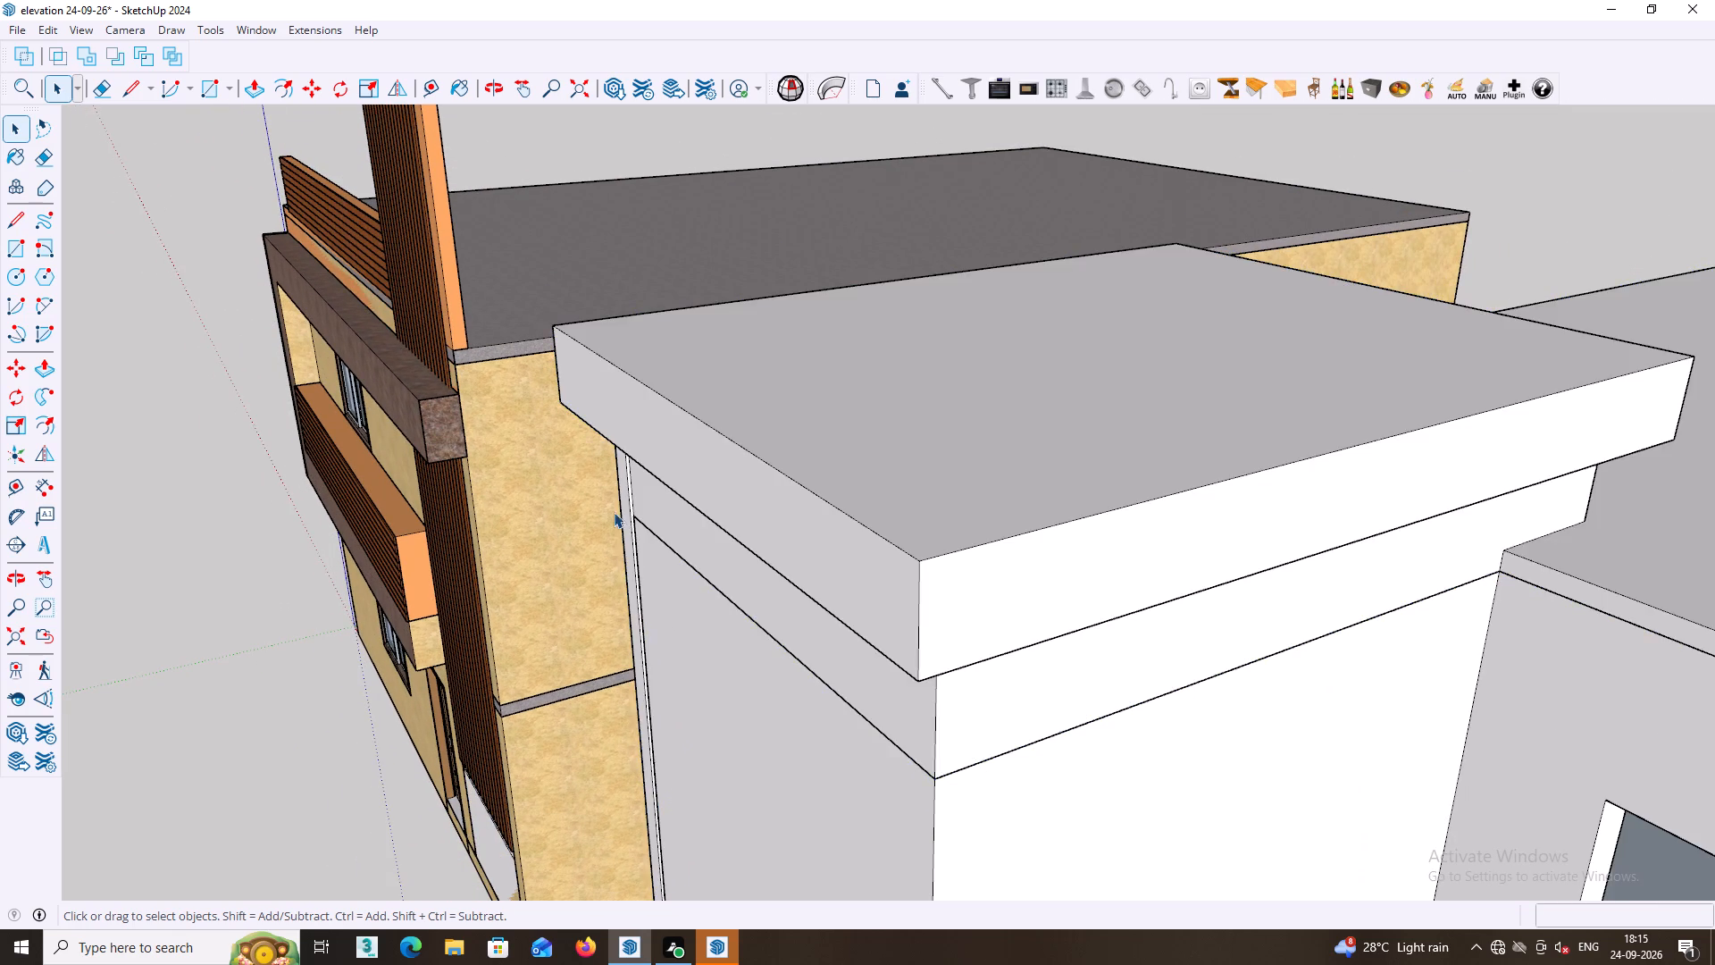
# Select the raised corner strip running the full height of the front wall and make it a group.
pyautogui.scroll(11, 687, 508)
pyautogui.scroll(-4, 855, 537)
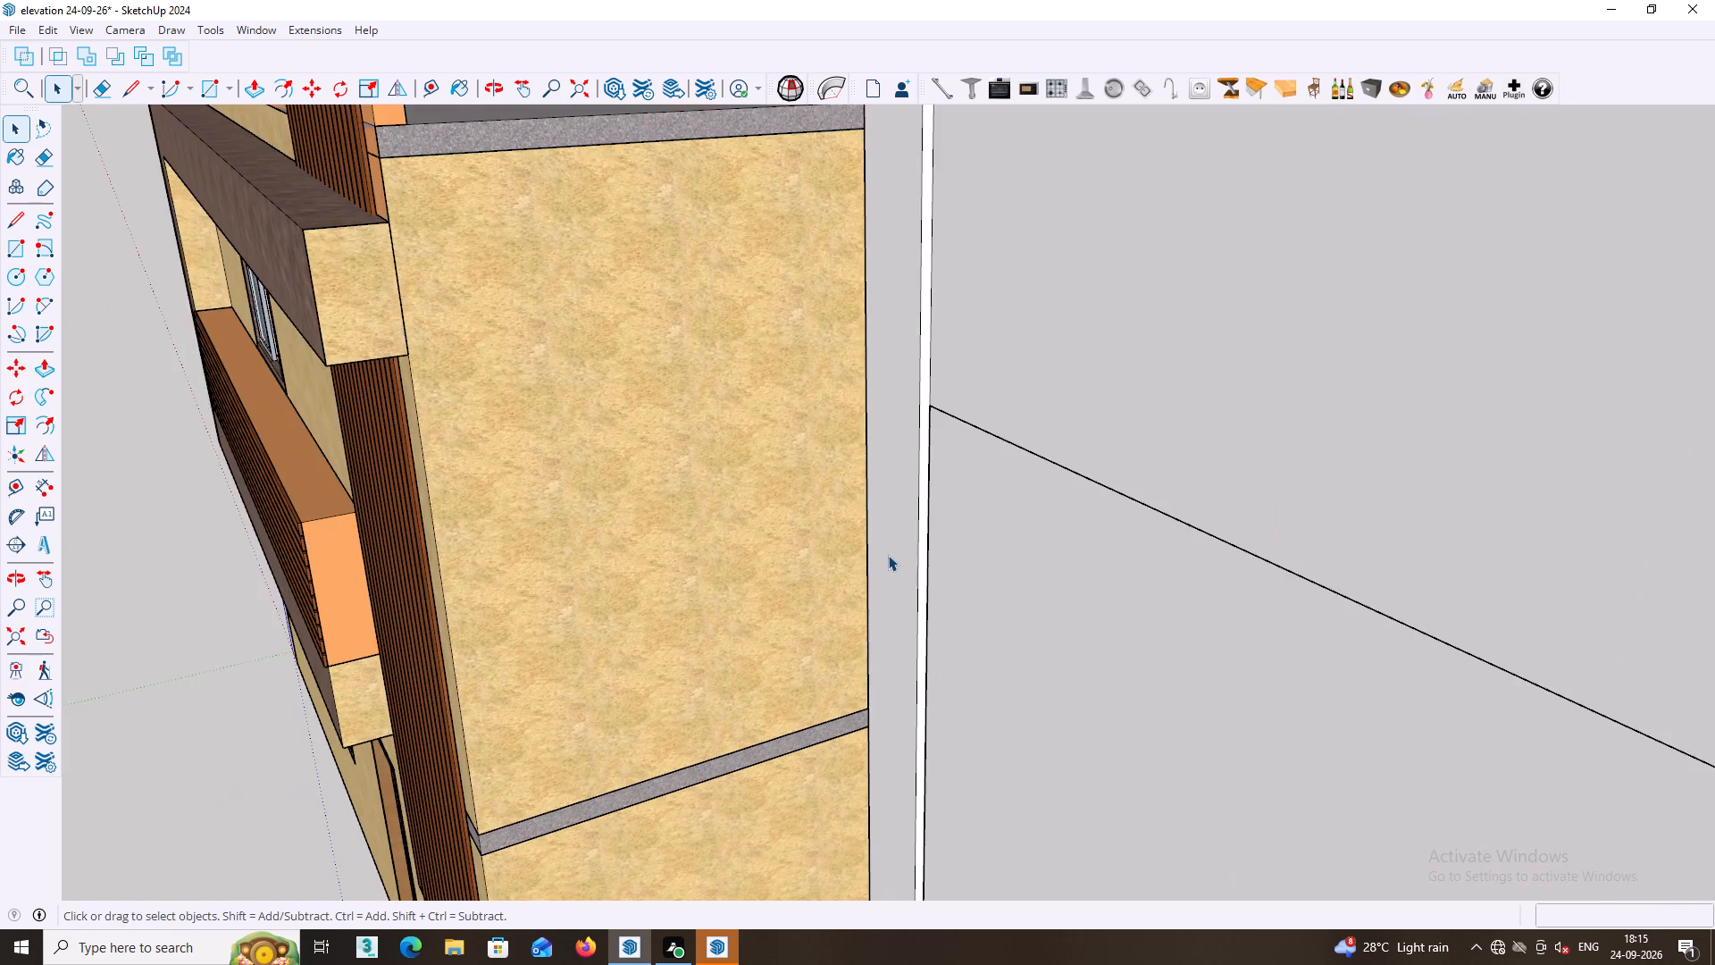
pyautogui.scroll(3, 891, 552)
pyautogui.tripleClick(925, 546)
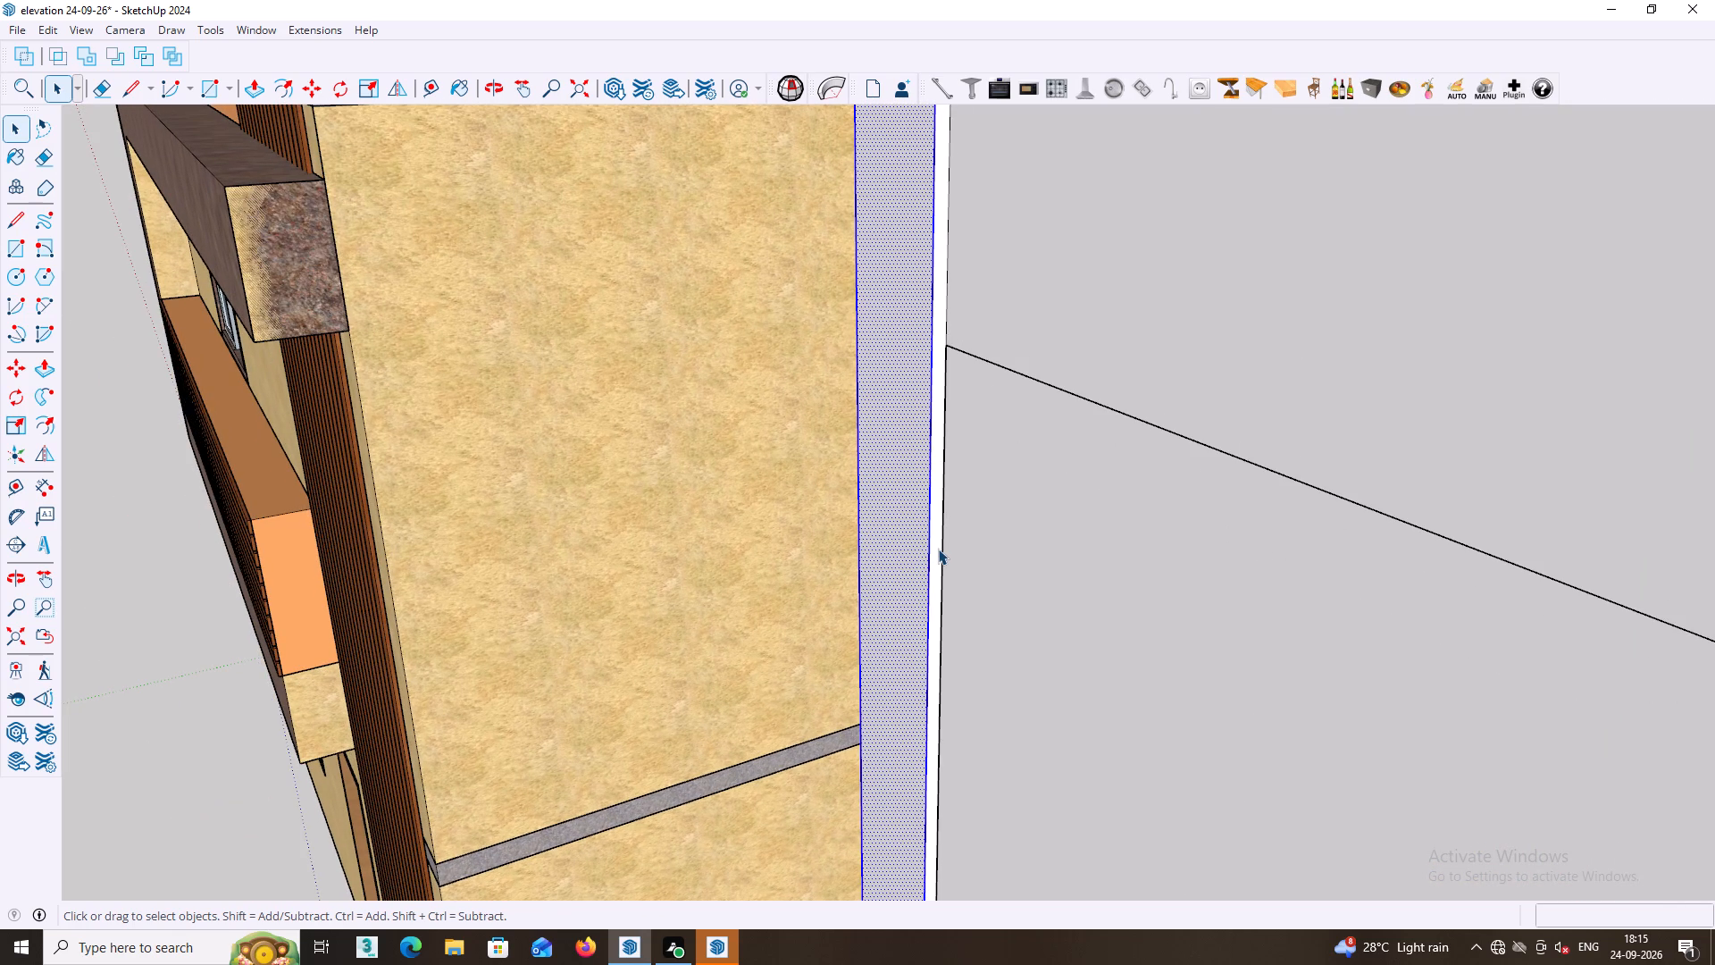
pyautogui.keyDown('shift'); pyautogui.click(937, 549); pyautogui.keyUp('shift')
pyautogui.scroll(-5, 937, 549)
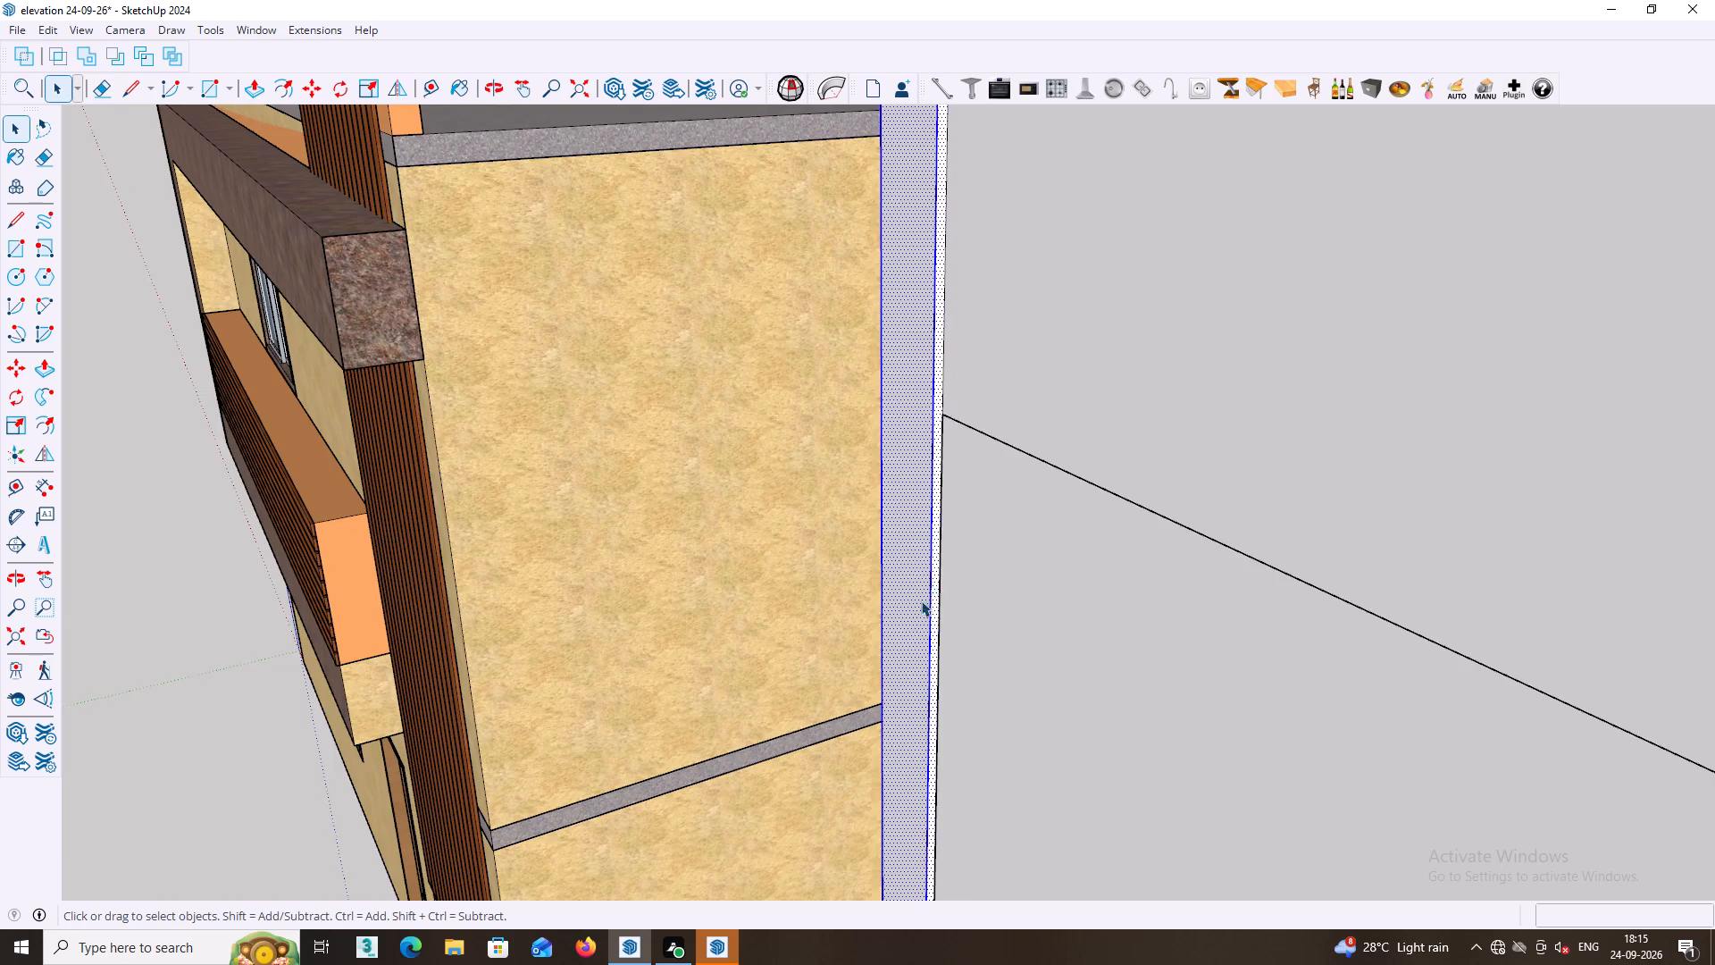
pyautogui.scroll(-7, 921, 600)
pyautogui.moveTo(903, 618); pyautogui.dragTo(1485, 601, button='middle')
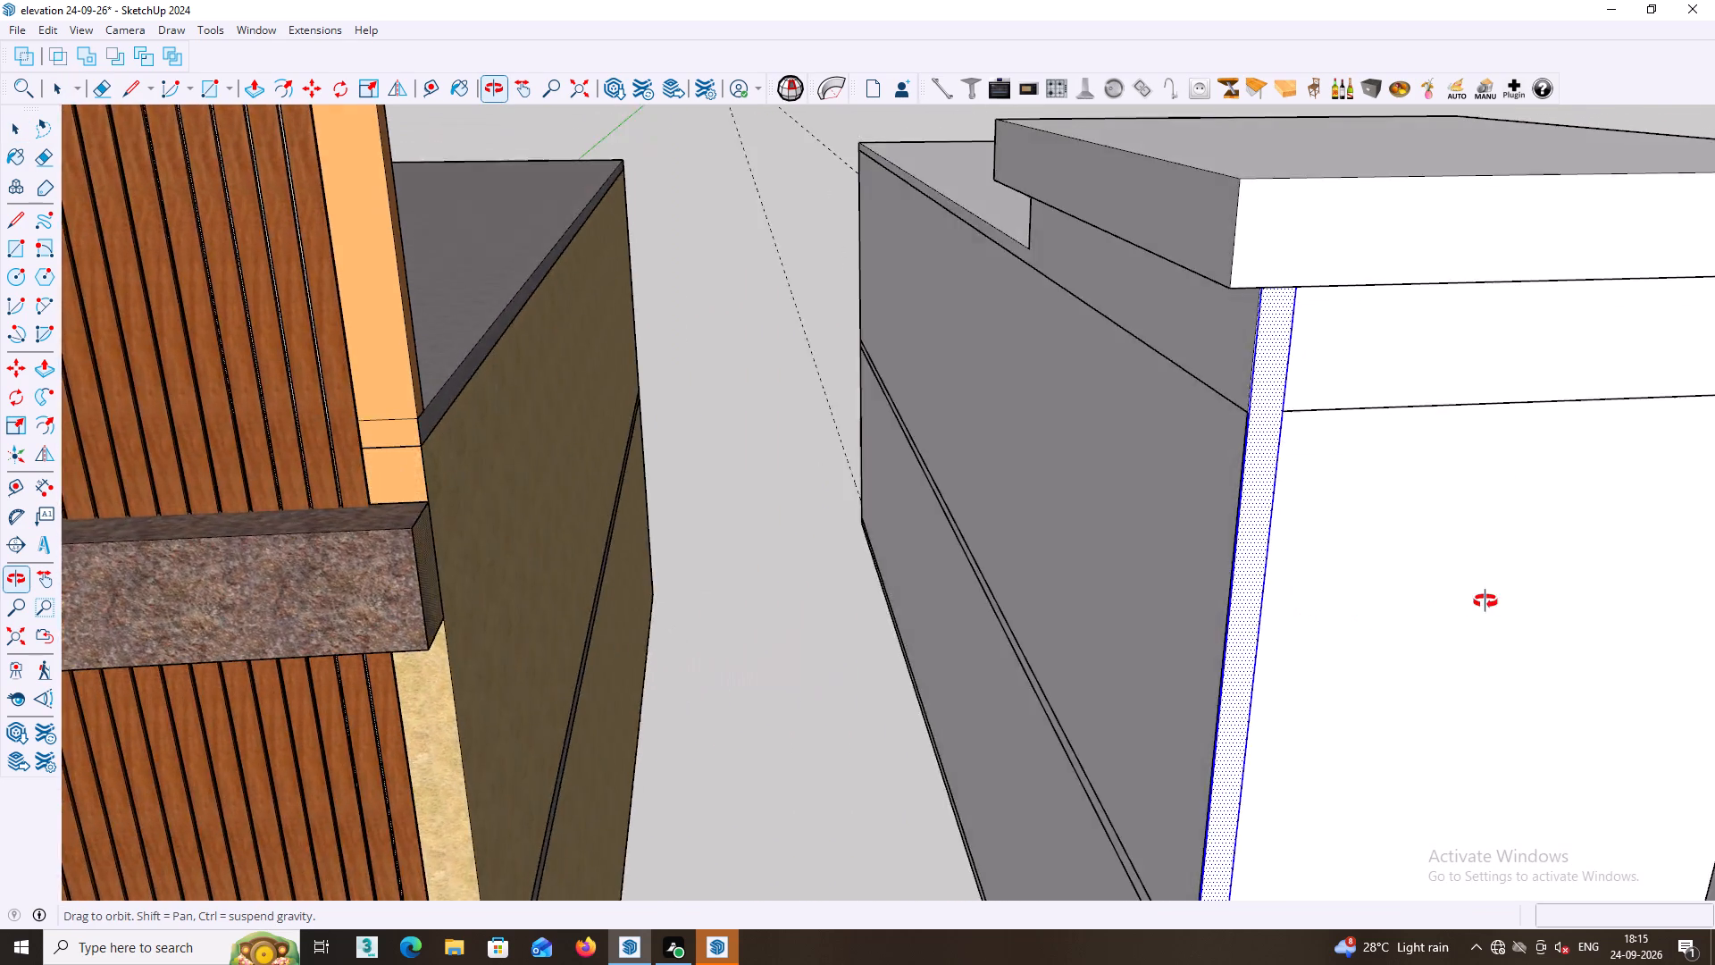
pyautogui.moveTo(1485, 601); pyautogui.dragTo(1581, 589, button='middle')
pyautogui.keyDown('shift'); pyautogui.moveTo(1576, 582); pyautogui.dragTo(1301, 122, button='middle'); pyautogui.keyUp('shift')
pyautogui.keyDown('shift'); pyautogui.moveTo(1045, 630); pyautogui.dragTo(959, 257, button='middle'); pyautogui.keyUp('shift')
pyautogui.keyDown('shift'); pyautogui.moveTo(885, 579); pyautogui.dragTo(885, 525, button='middle'); pyautogui.keyUp('shift')
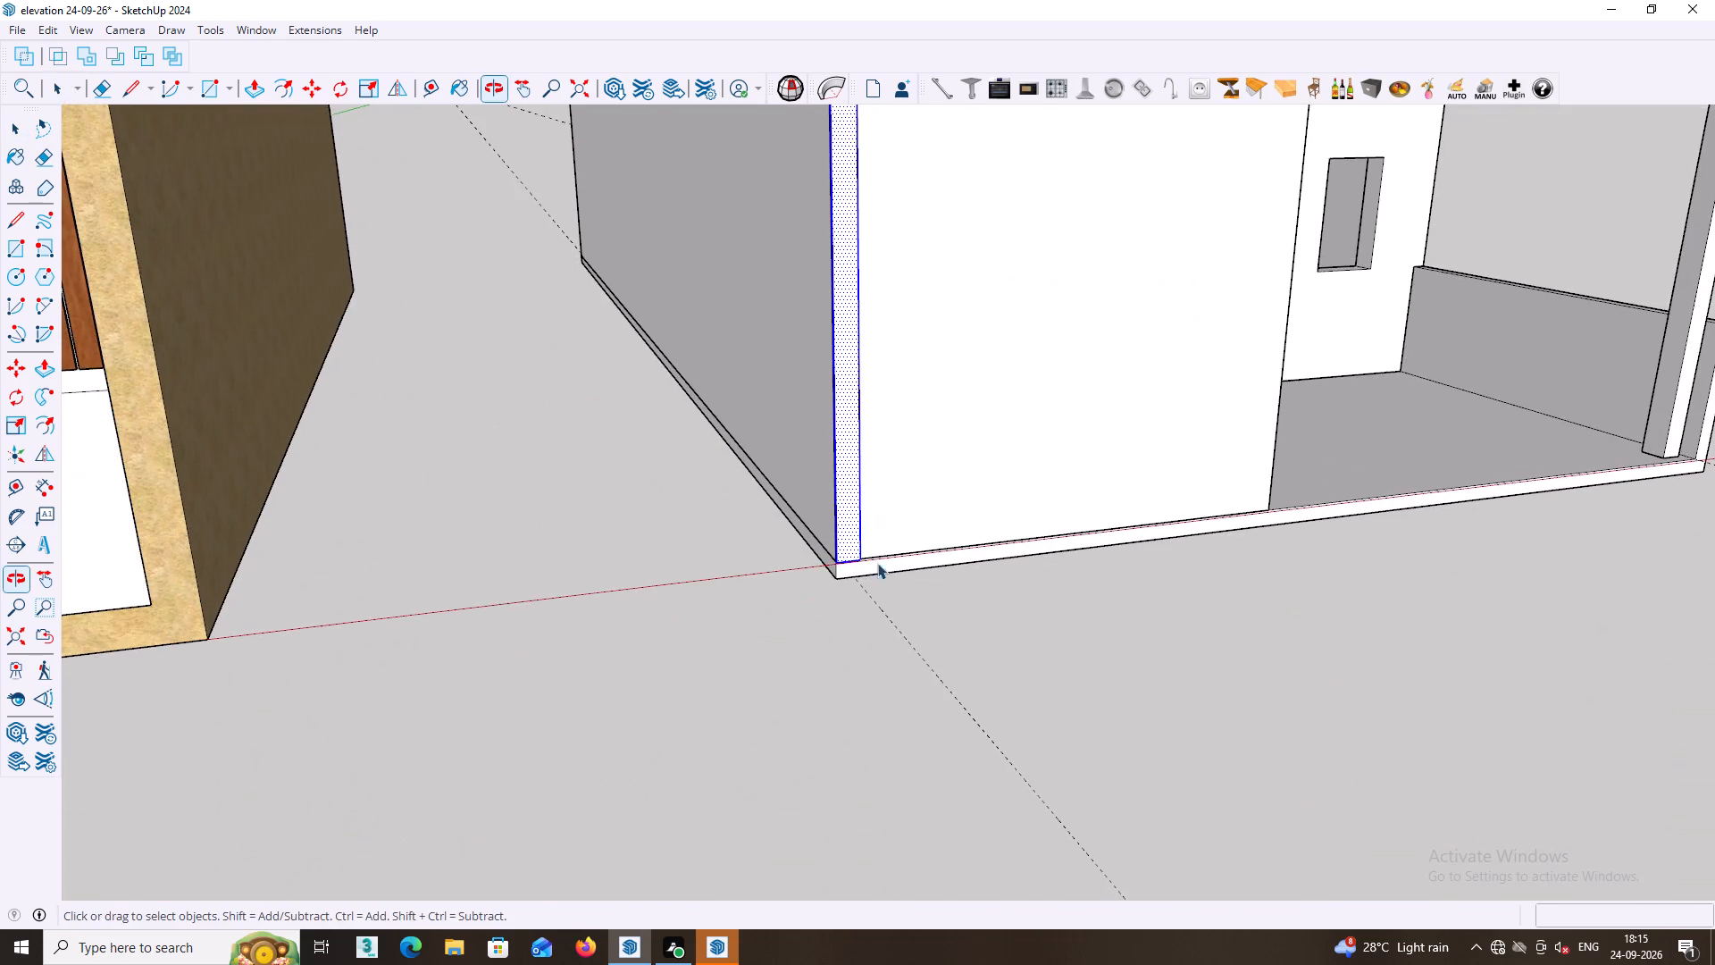
pyautogui.scroll(4, 852, 594)
pyautogui.moveTo(849, 579); pyautogui.dragTo(954, 578, button='middle')
pyautogui.scroll(2, 984, 533)
pyautogui.rightClick(986, 527)
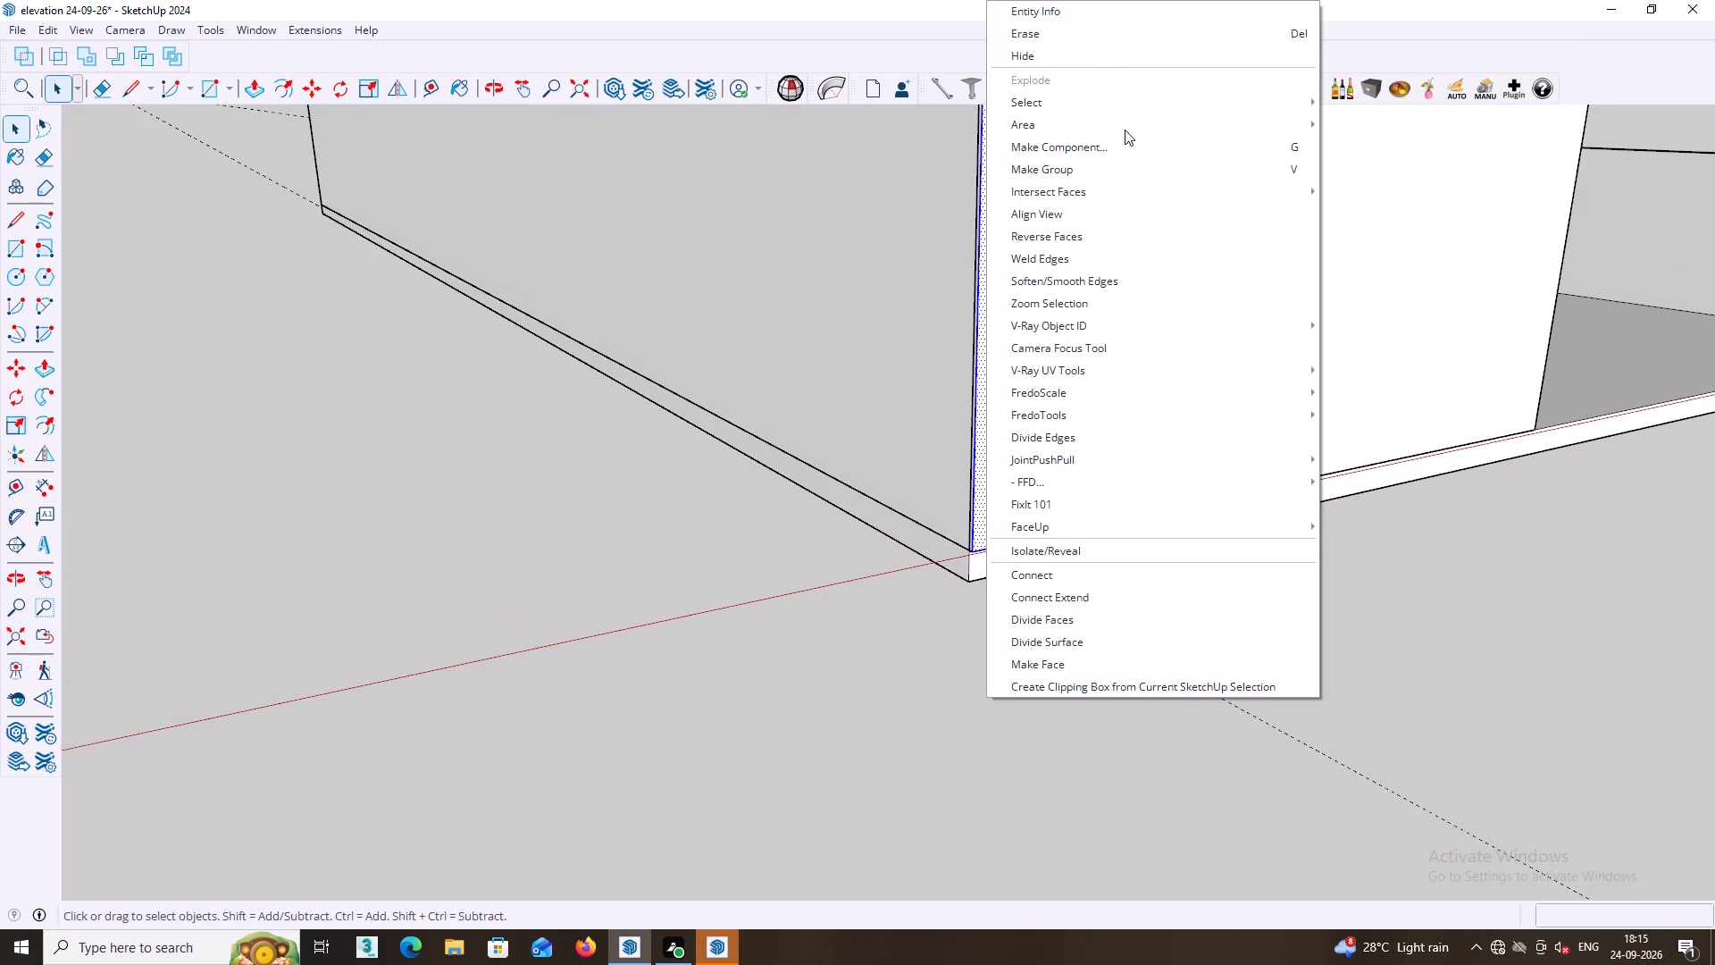
pyautogui.click(1067, 176)
# Copy the grouped corner strip along the red axis on the front wall, about 3' 5" from the corner.
pyautogui.moveTo(1045, 502); pyautogui.dragTo(531, 512, button='middle')
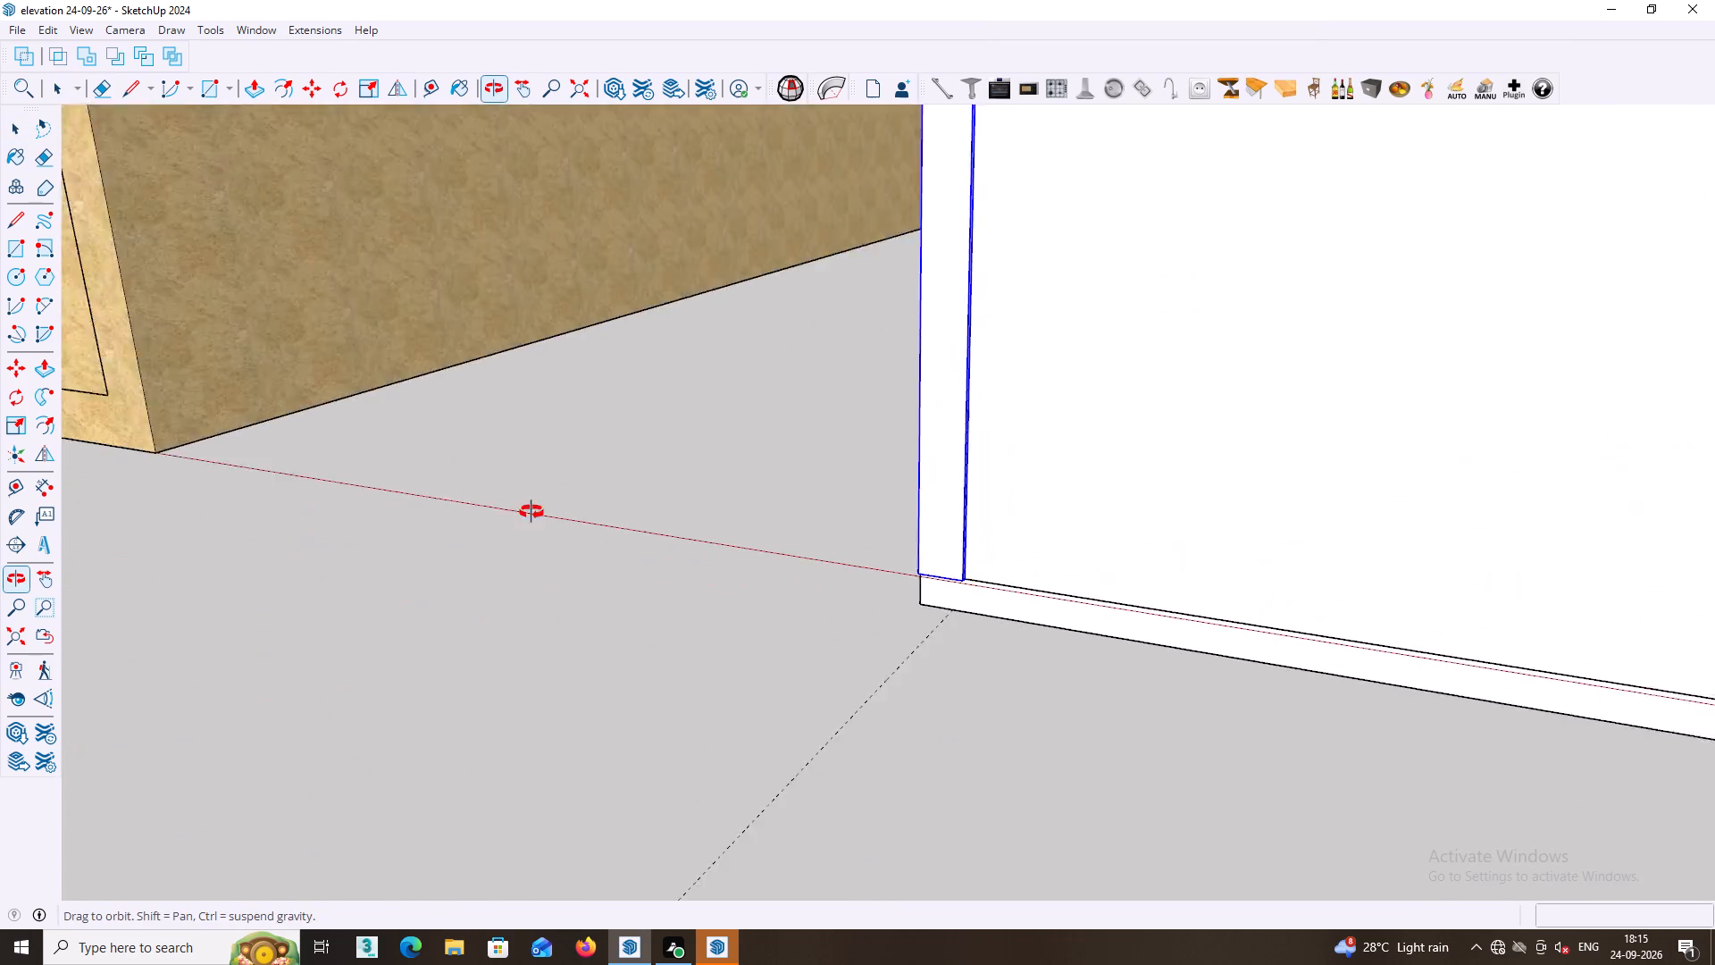
pyautogui.moveTo(531, 512); pyautogui.dragTo(519, 512, button='middle')
pyautogui.moveTo(1110, 460); pyautogui.dragTo(1297, 424, button='middle')
pyautogui.moveTo(1296, 424); pyautogui.dragTo(1366, 278, button='middle')
pyautogui.moveTo(981, 484); pyautogui.dragTo(1236, 493, button='middle')
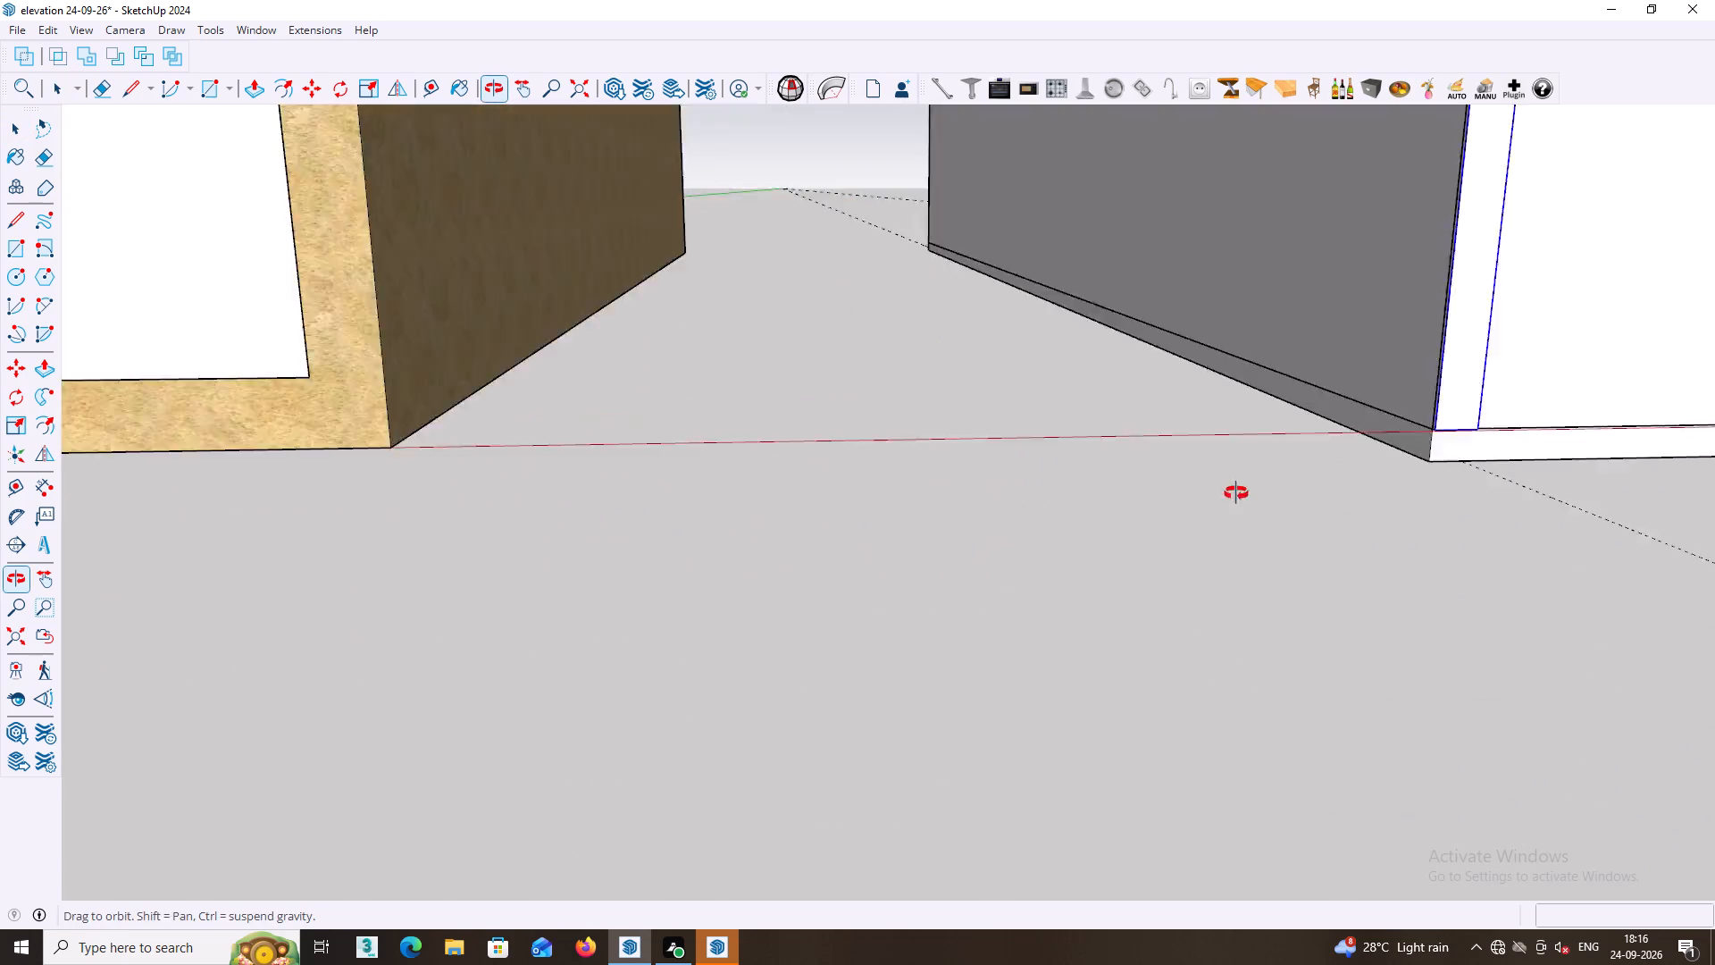
pyautogui.moveTo(1236, 493); pyautogui.dragTo(1260, 490, button='middle')
pyautogui.moveTo(1368, 410); pyautogui.dragTo(871, 398, button='middle')
pyautogui.moveTo(998, 403); pyautogui.dragTo(1018, 424, button='middle')
pyautogui.scroll(-1, 1002, 414)
pyautogui.scroll(4, 1301, 370)
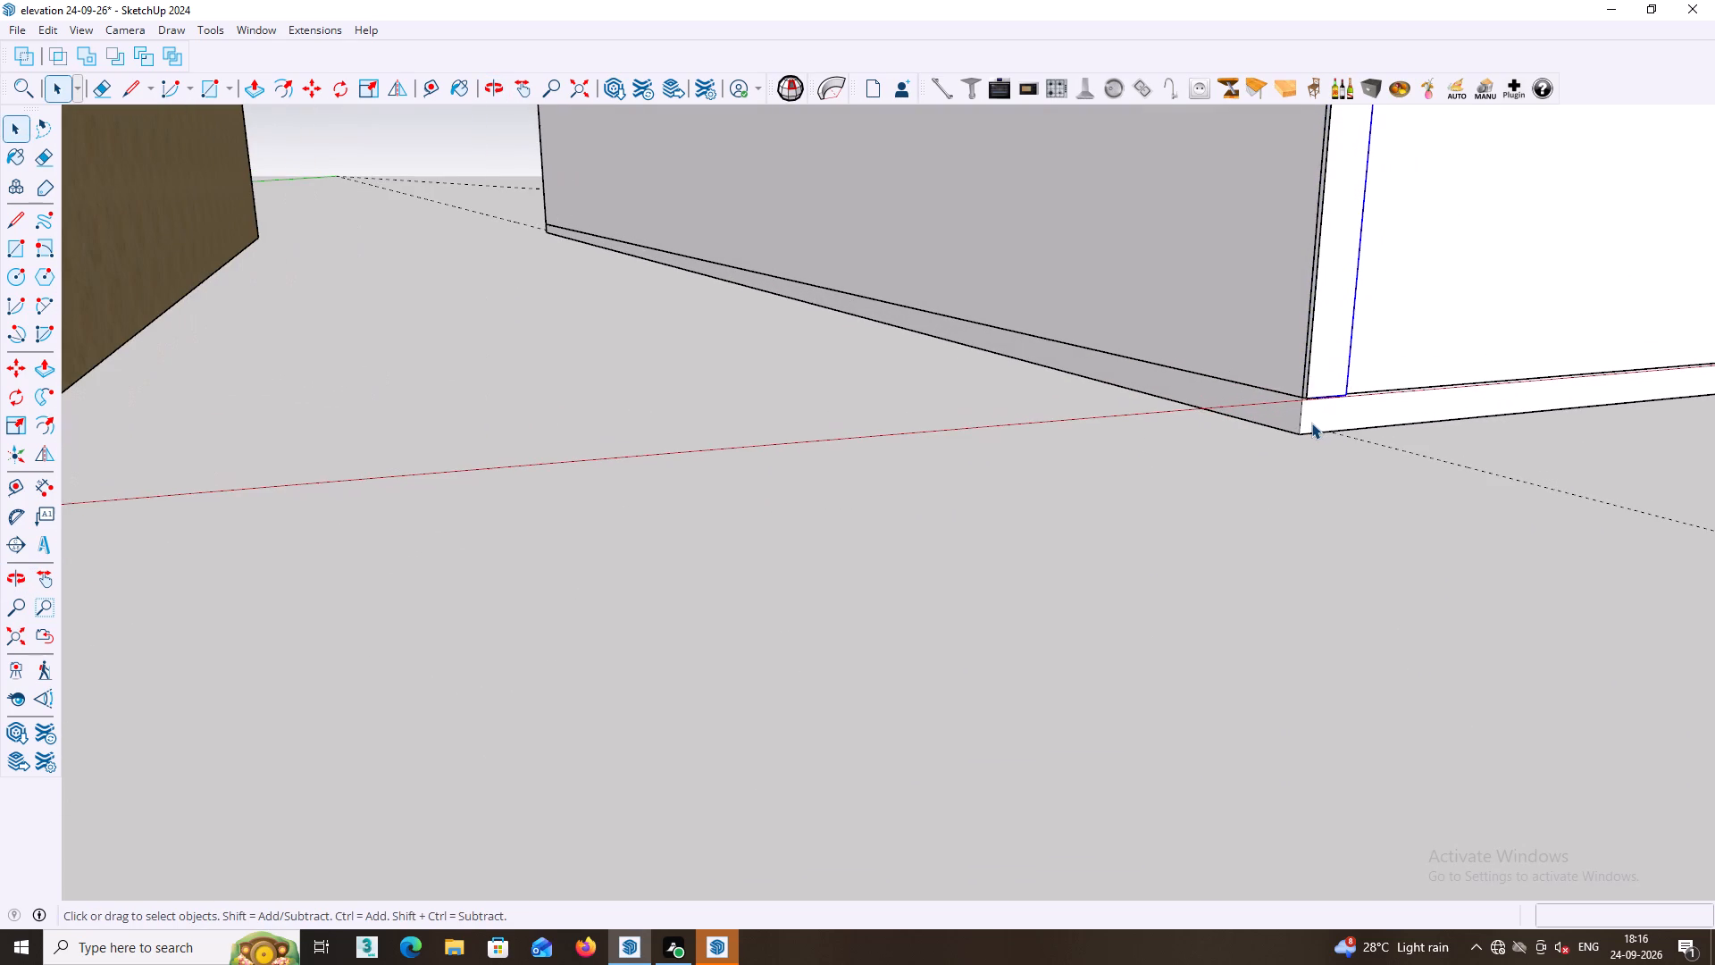
pyautogui.press('m')
pyautogui.scroll(9, 1318, 418)
pyautogui.middleClick(1311, 412)
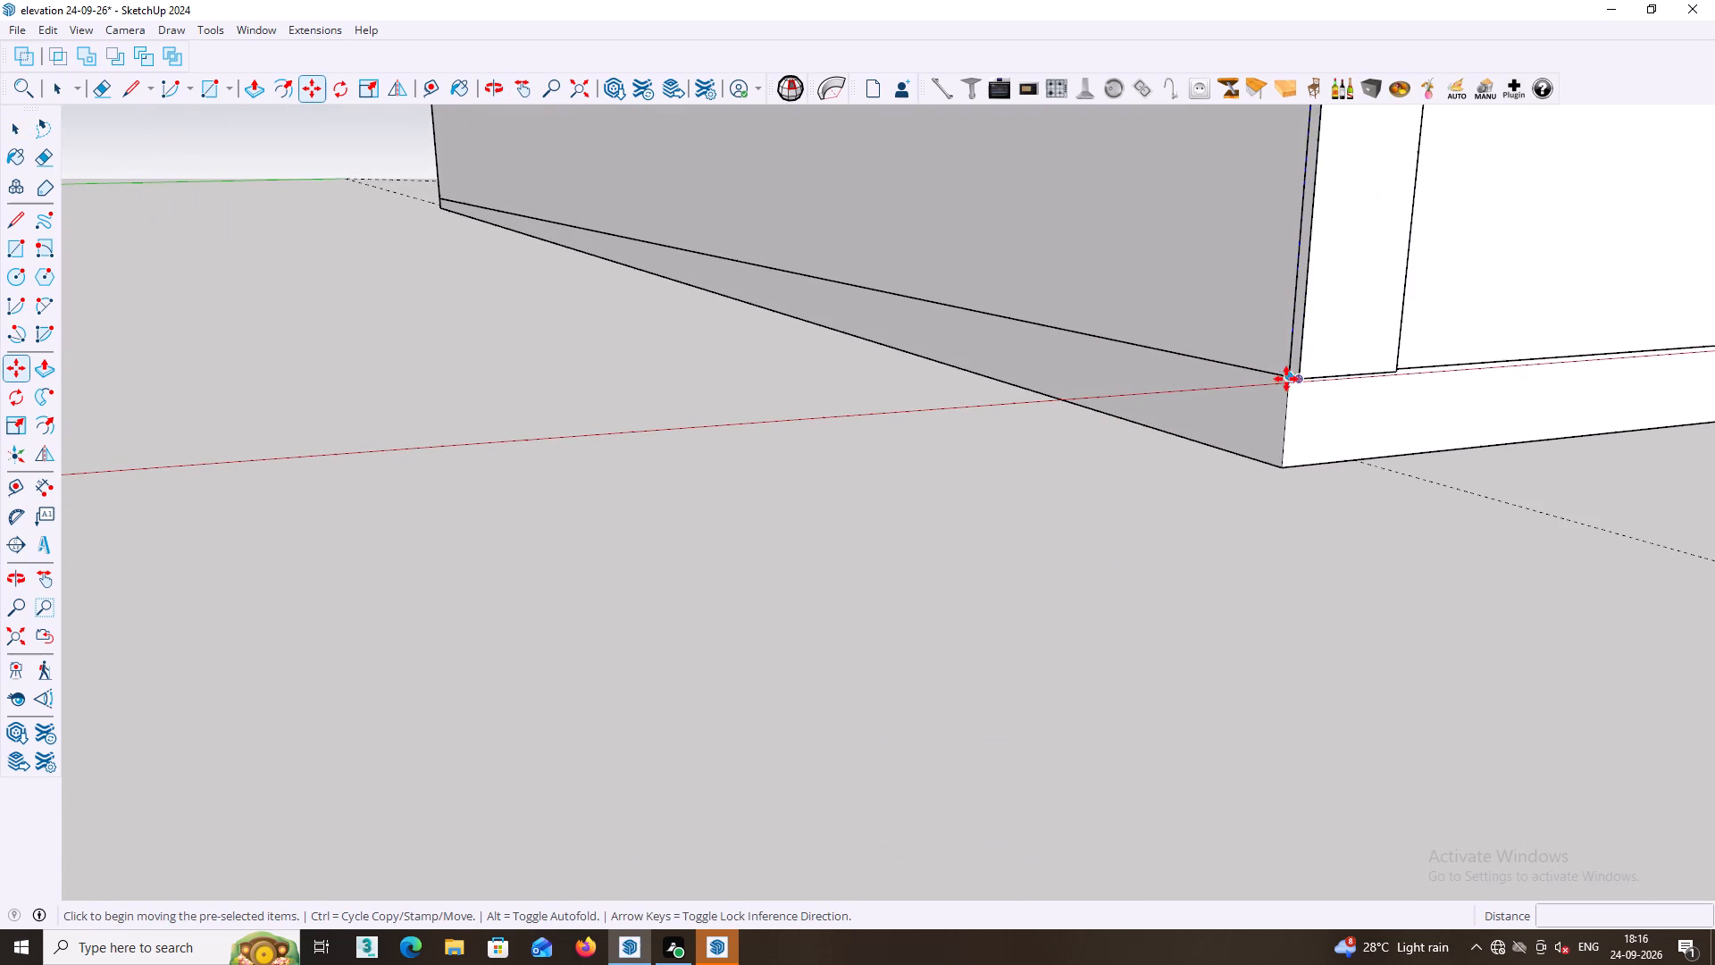
pyautogui.click(1286, 377)
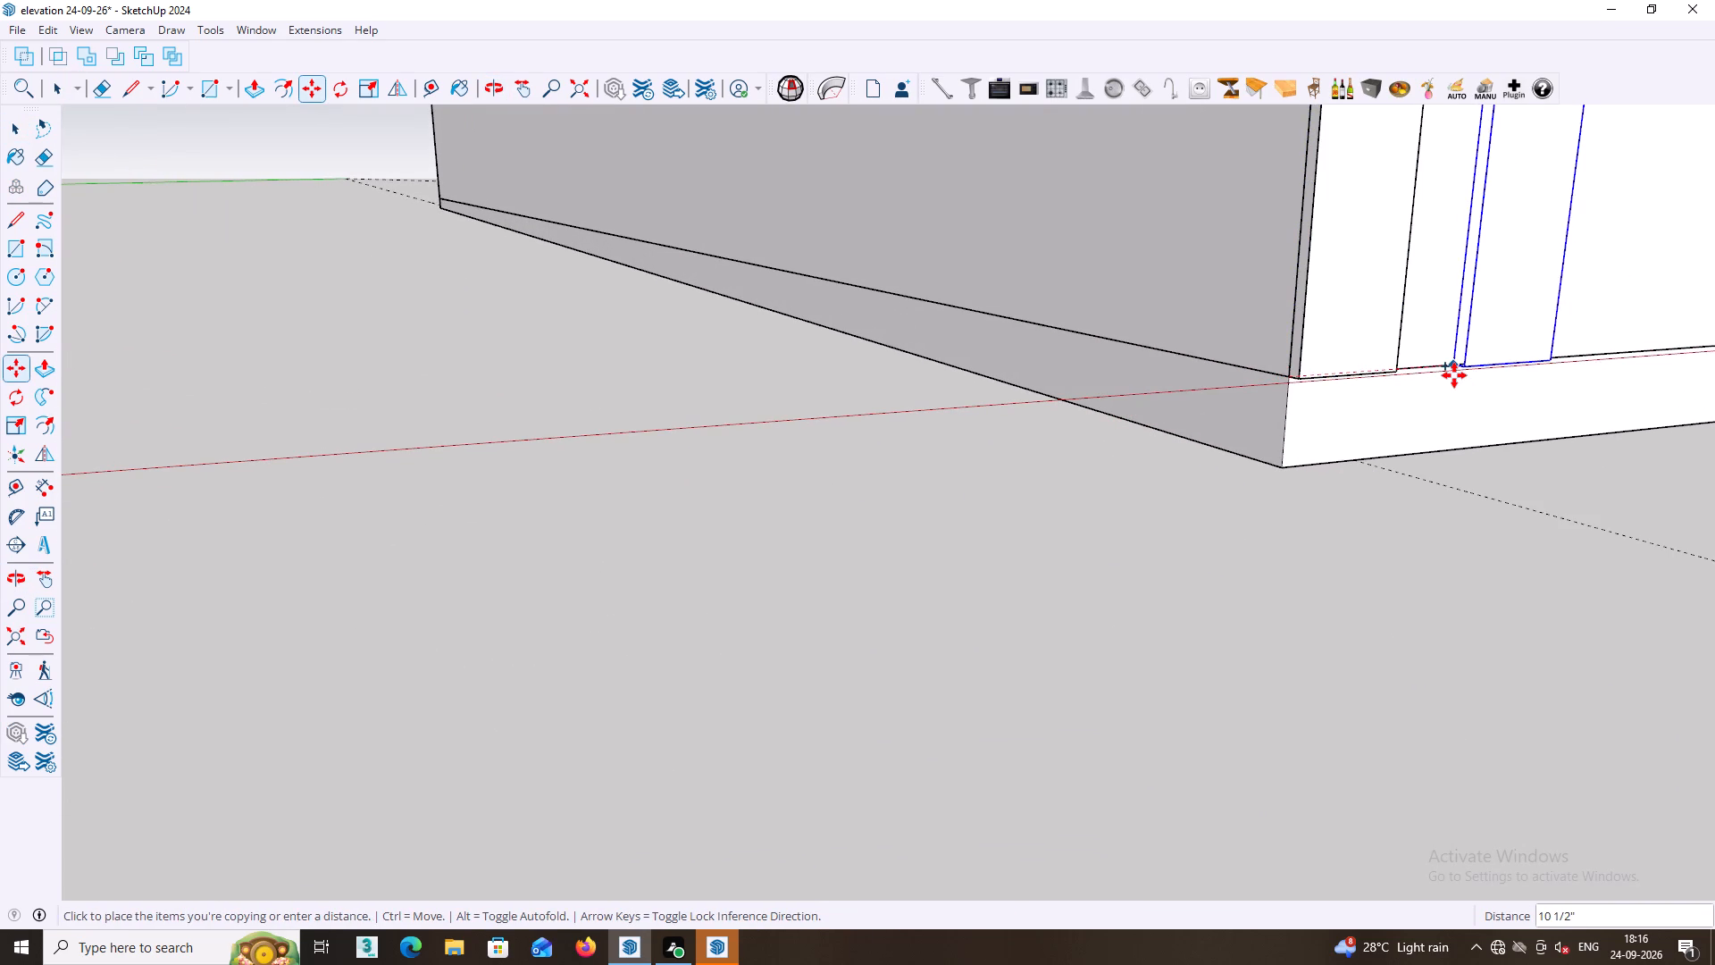
pyautogui.keyDown('shift'); pyautogui.moveTo(1454, 375); pyautogui.dragTo(864, 408, button='middle'); pyautogui.keyUp('shift')
pyautogui.scroll(-3, 906, 396)
pyautogui.scroll(-4, 972, 424)
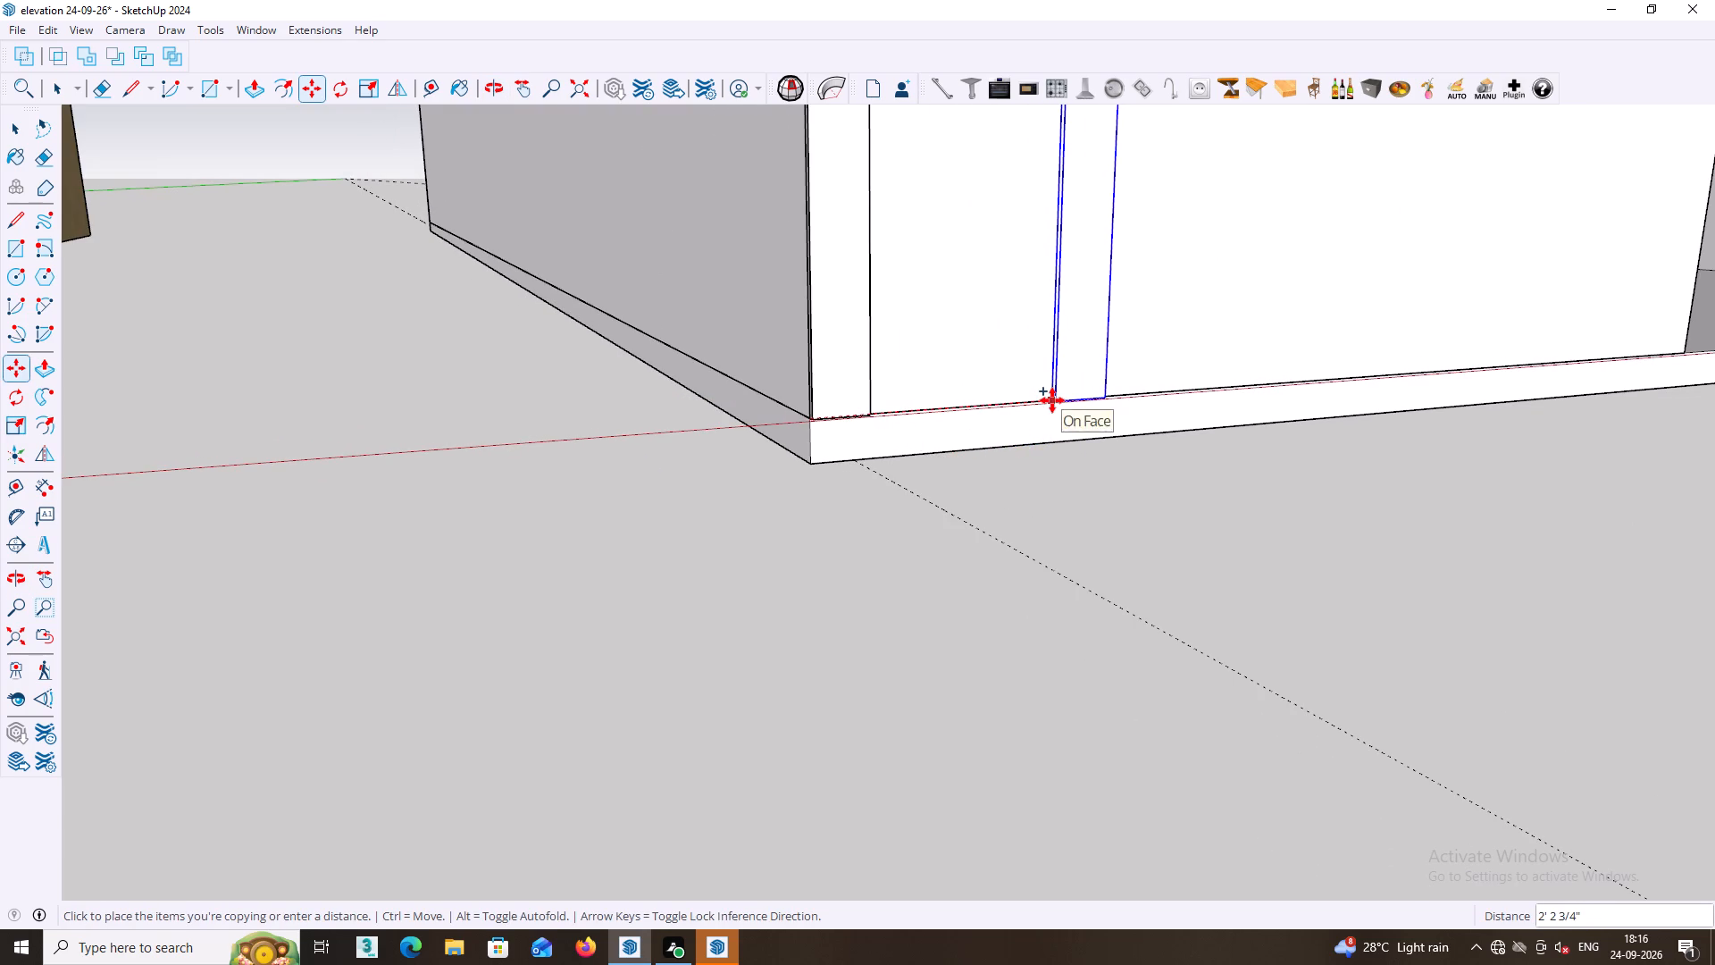
pyautogui.press('Right')
pyautogui.scroll(-6, 1075, 402)
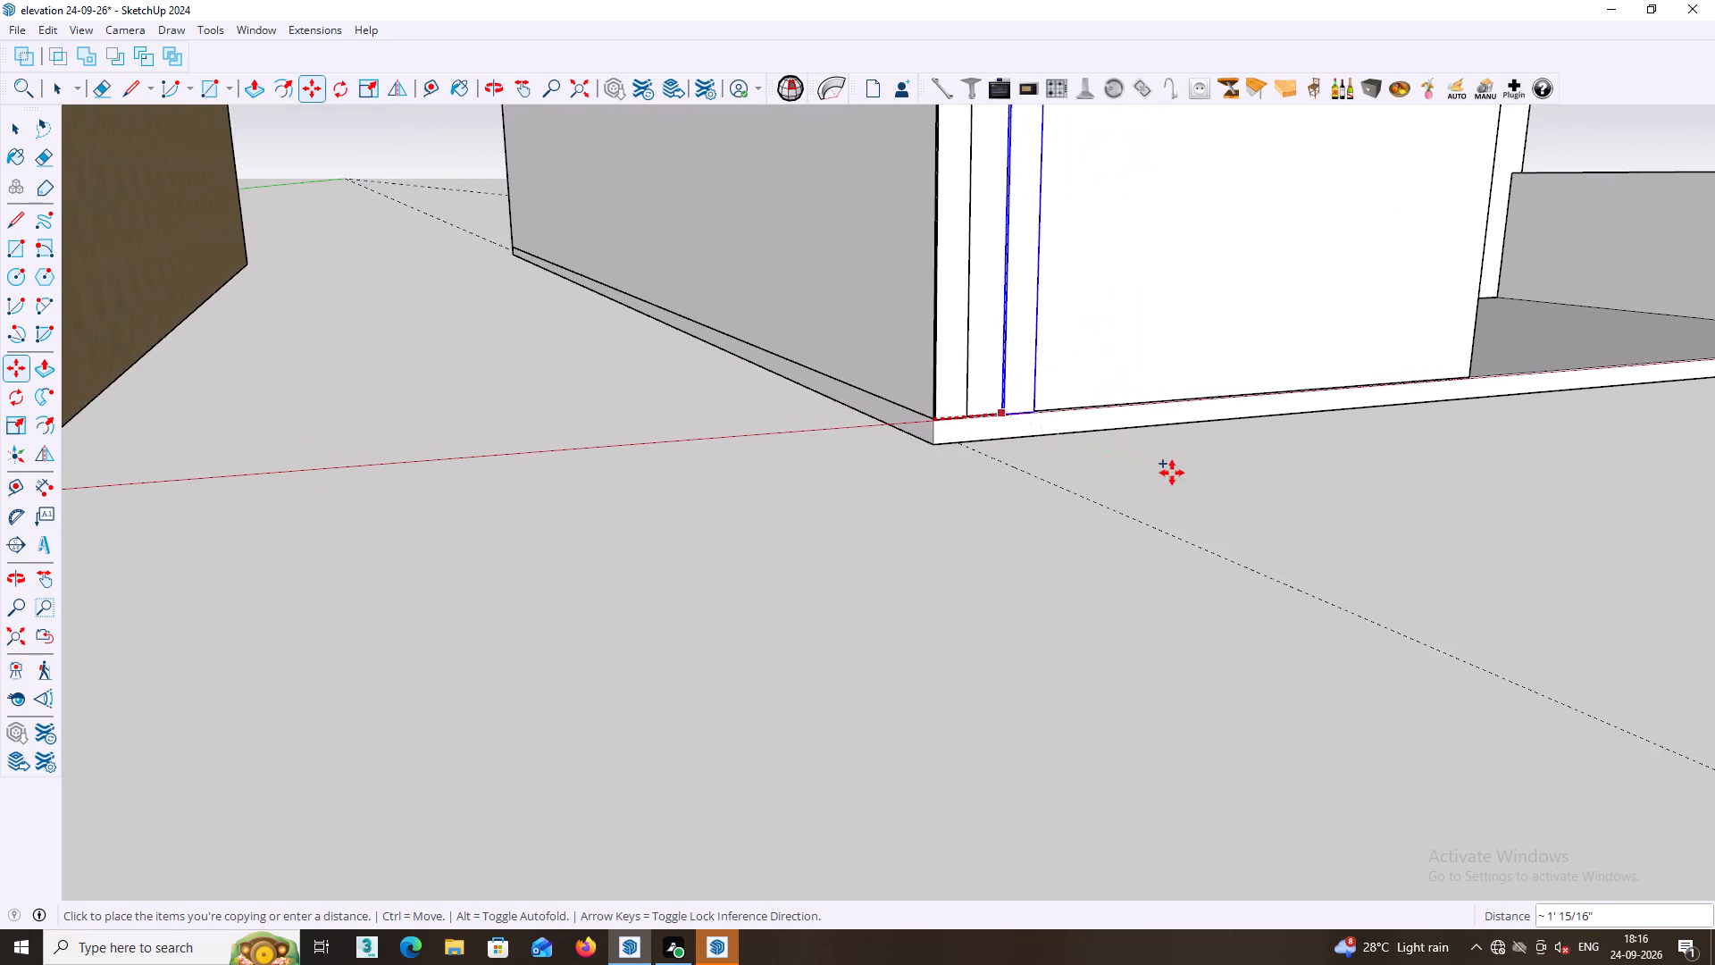
pyautogui.keyDown('shift'); pyautogui.moveTo(1173, 466); pyautogui.dragTo(1028, 685, button='middle'); pyautogui.keyUp('shift')
pyautogui.keyDown('shift'); pyautogui.moveTo(1040, 634); pyautogui.dragTo(1041, 669, button='middle'); pyautogui.keyUp('shift')
pyautogui.keyDown('shift'); pyautogui.scroll(-7, 1040, 634); pyautogui.keyUp('shift')
pyautogui.keyDown('shift'); pyautogui.middleClick(1044, 624); pyautogui.keyUp('shift')
pyautogui.keyDown('shift'); pyautogui.moveTo(1065, 591); pyautogui.dragTo(935, 634, button='middle'); pyautogui.keyUp('shift')
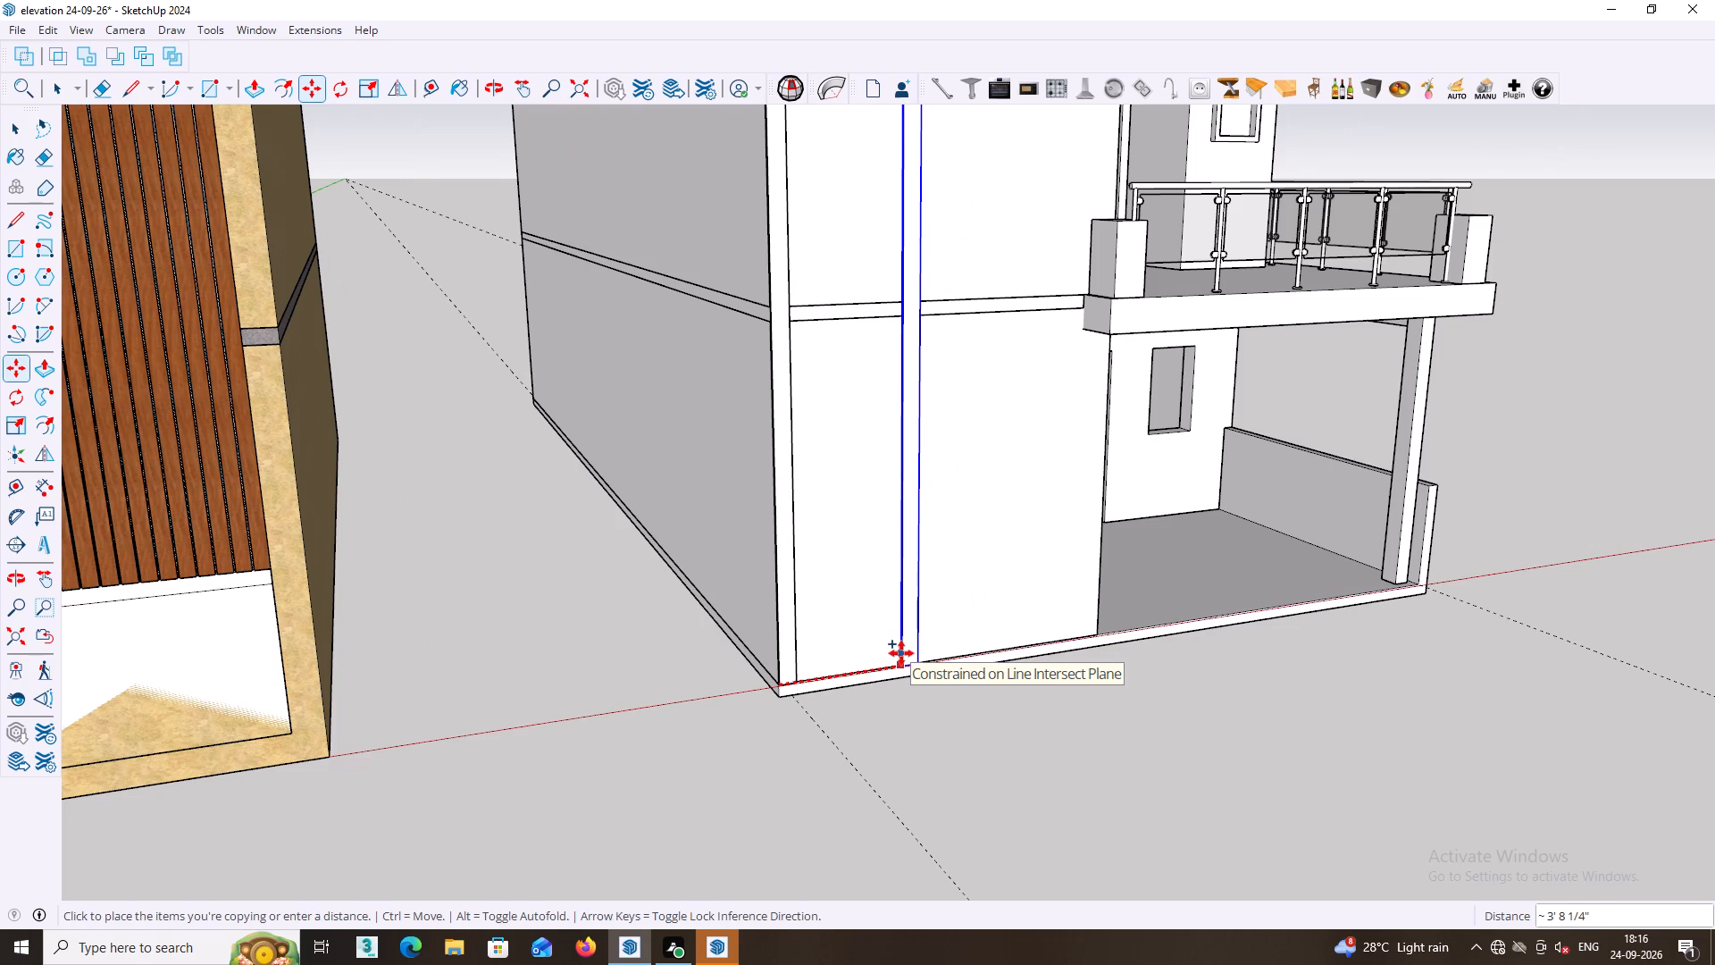
pyautogui.click(893, 654)
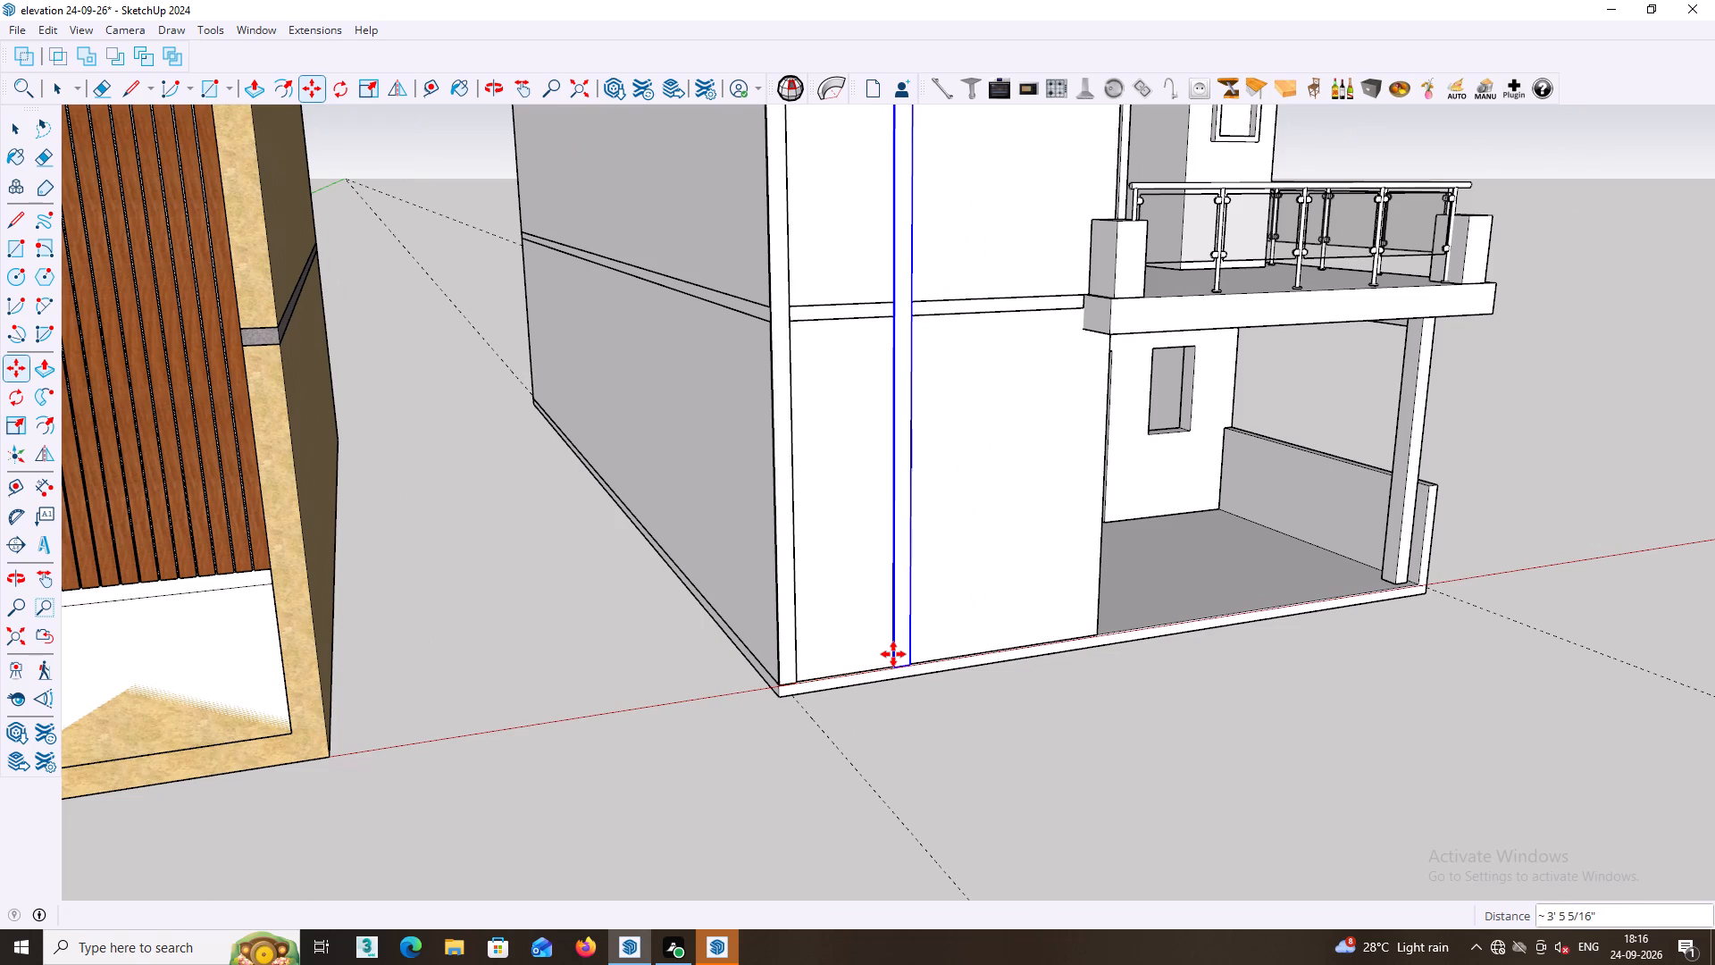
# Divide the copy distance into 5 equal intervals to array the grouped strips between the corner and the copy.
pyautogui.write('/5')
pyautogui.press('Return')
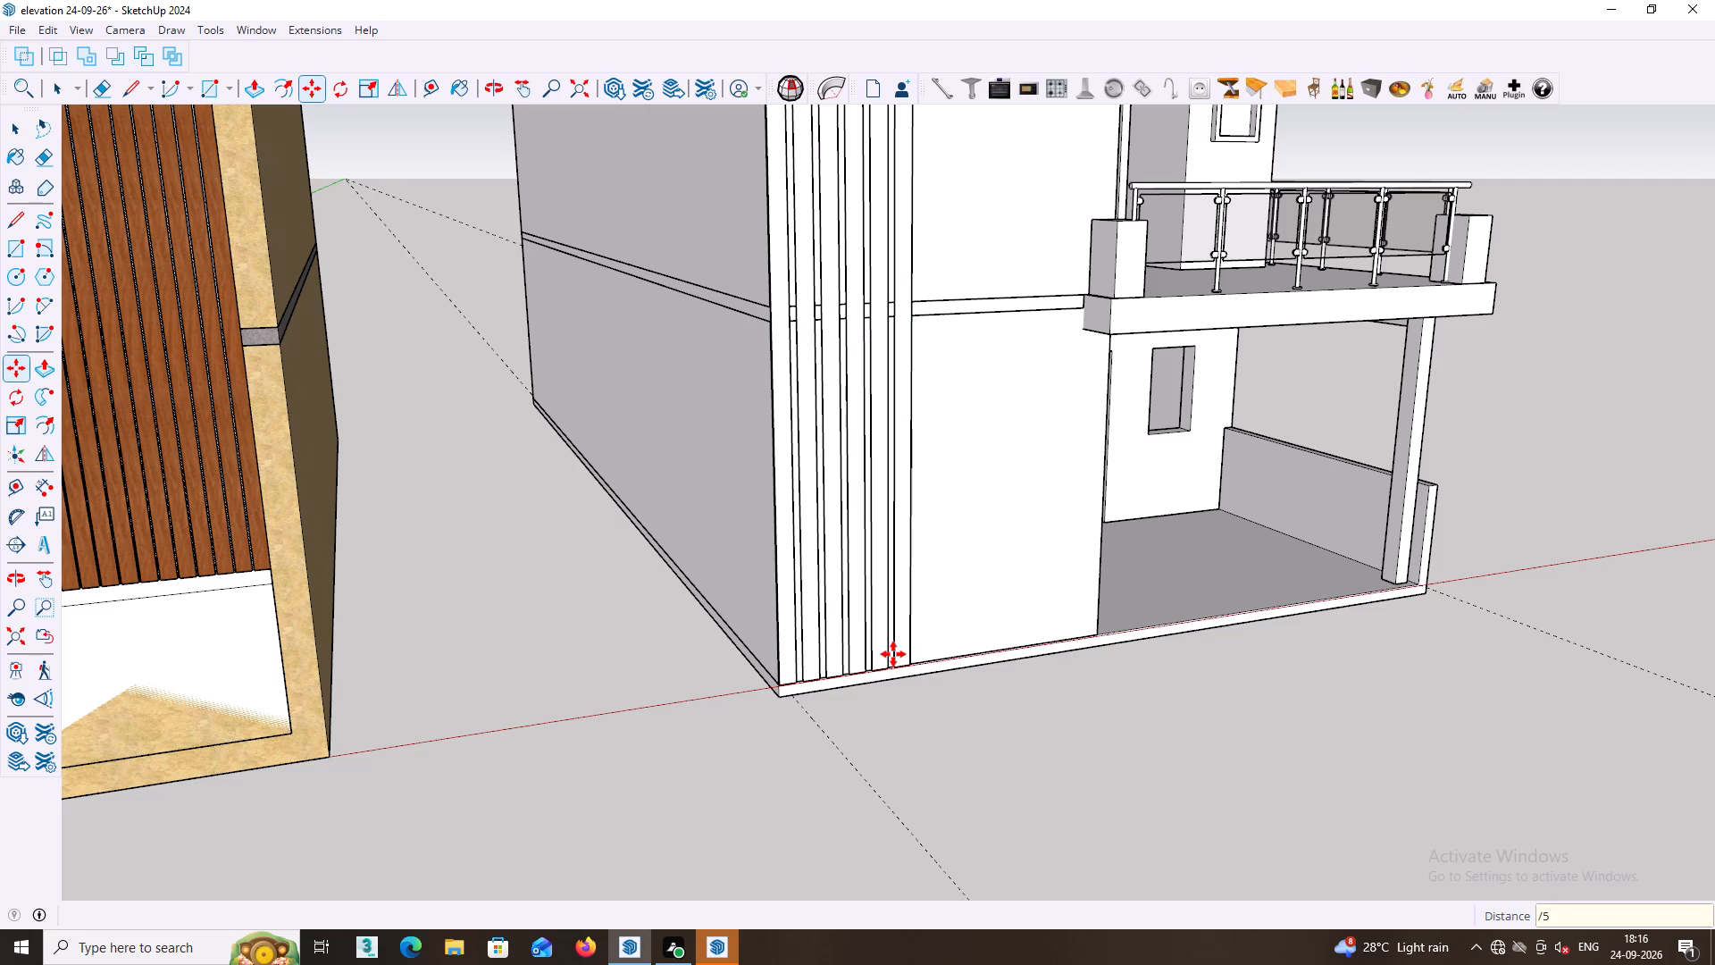
# Set the strip array on the front wall to 6 equal intervals.
pyautogui.write('/6')
pyautogui.press('Return')
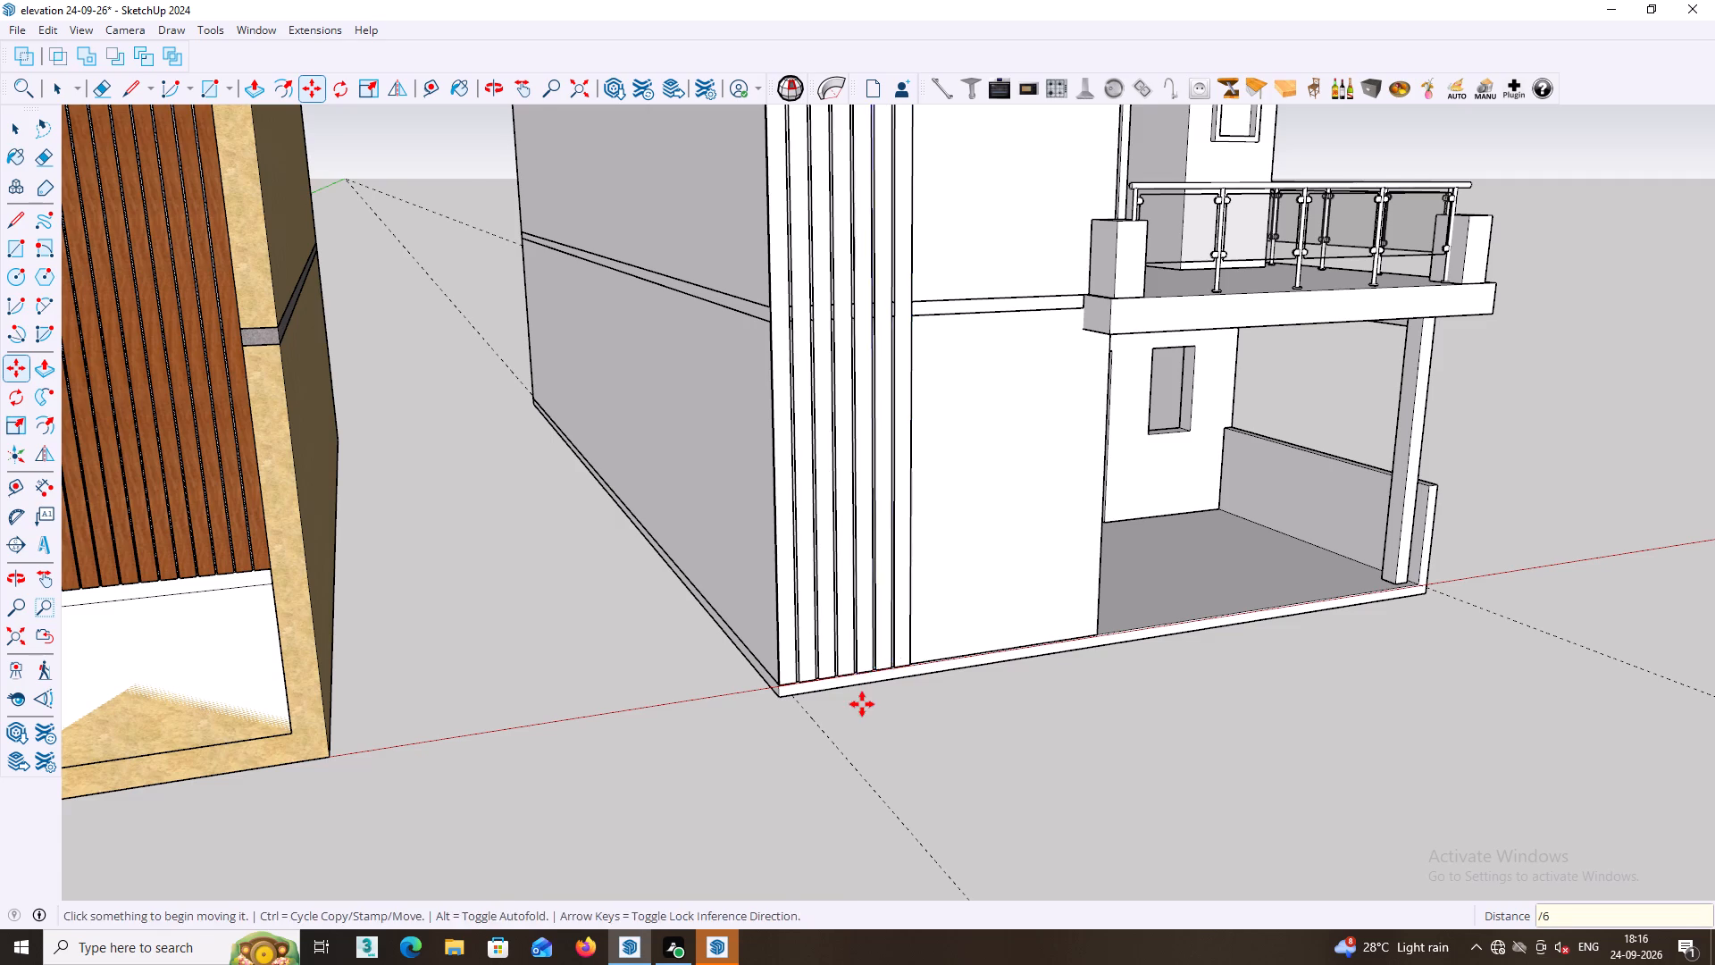
# Examine the spacing of the arrayed vertical fins on the front wall, from the plinth up to the roof slab.
pyautogui.moveTo(862, 704); pyautogui.dragTo(657, 832, button='middle')
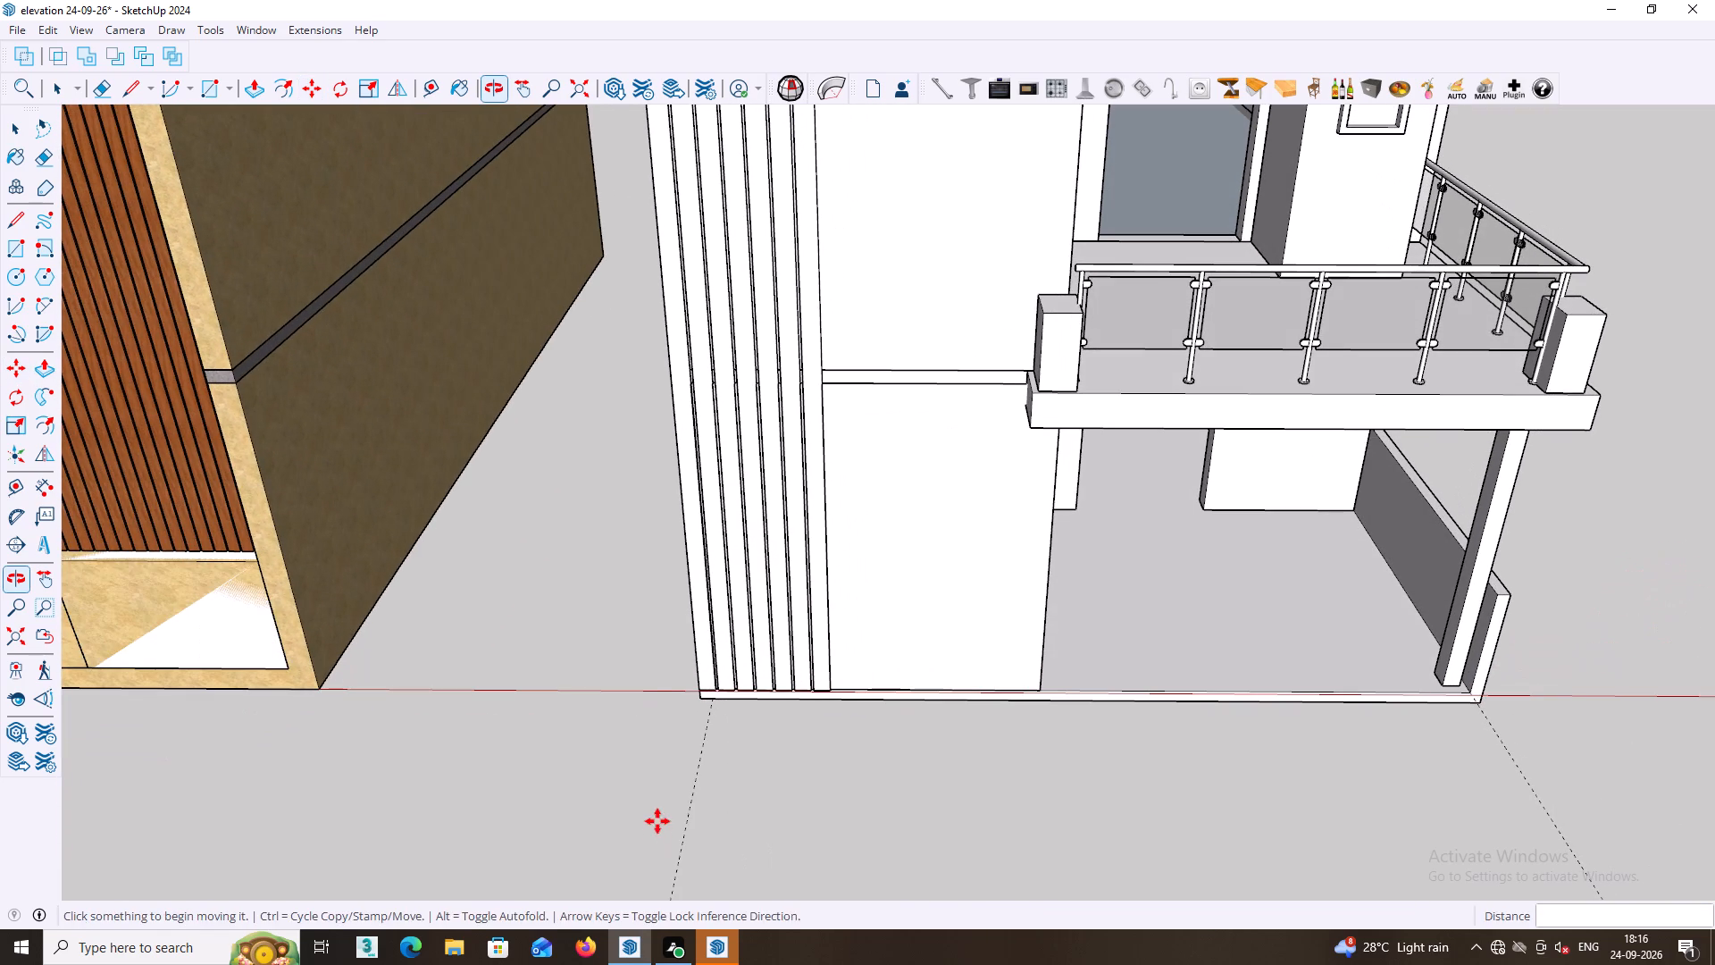
pyautogui.press('space')
pyautogui.click(590, 802)
pyautogui.click(676, 754)
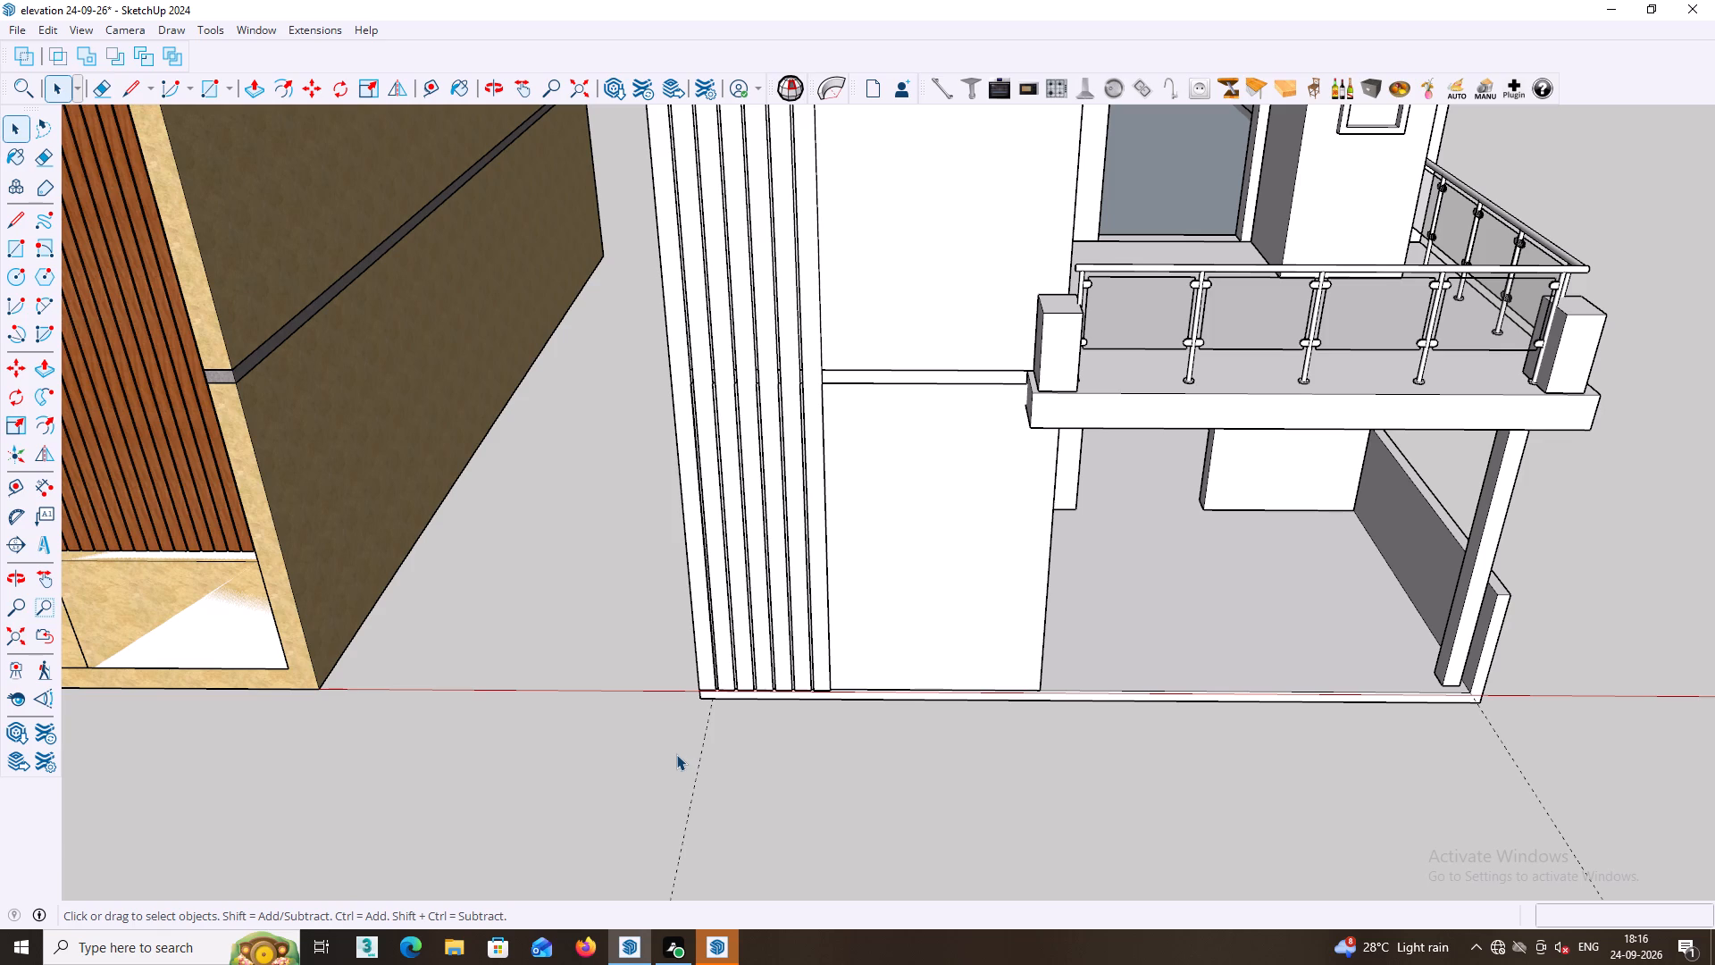
pyautogui.press('space')
pyautogui.moveTo(812, 715); pyautogui.dragTo(786, 712, button='middle')
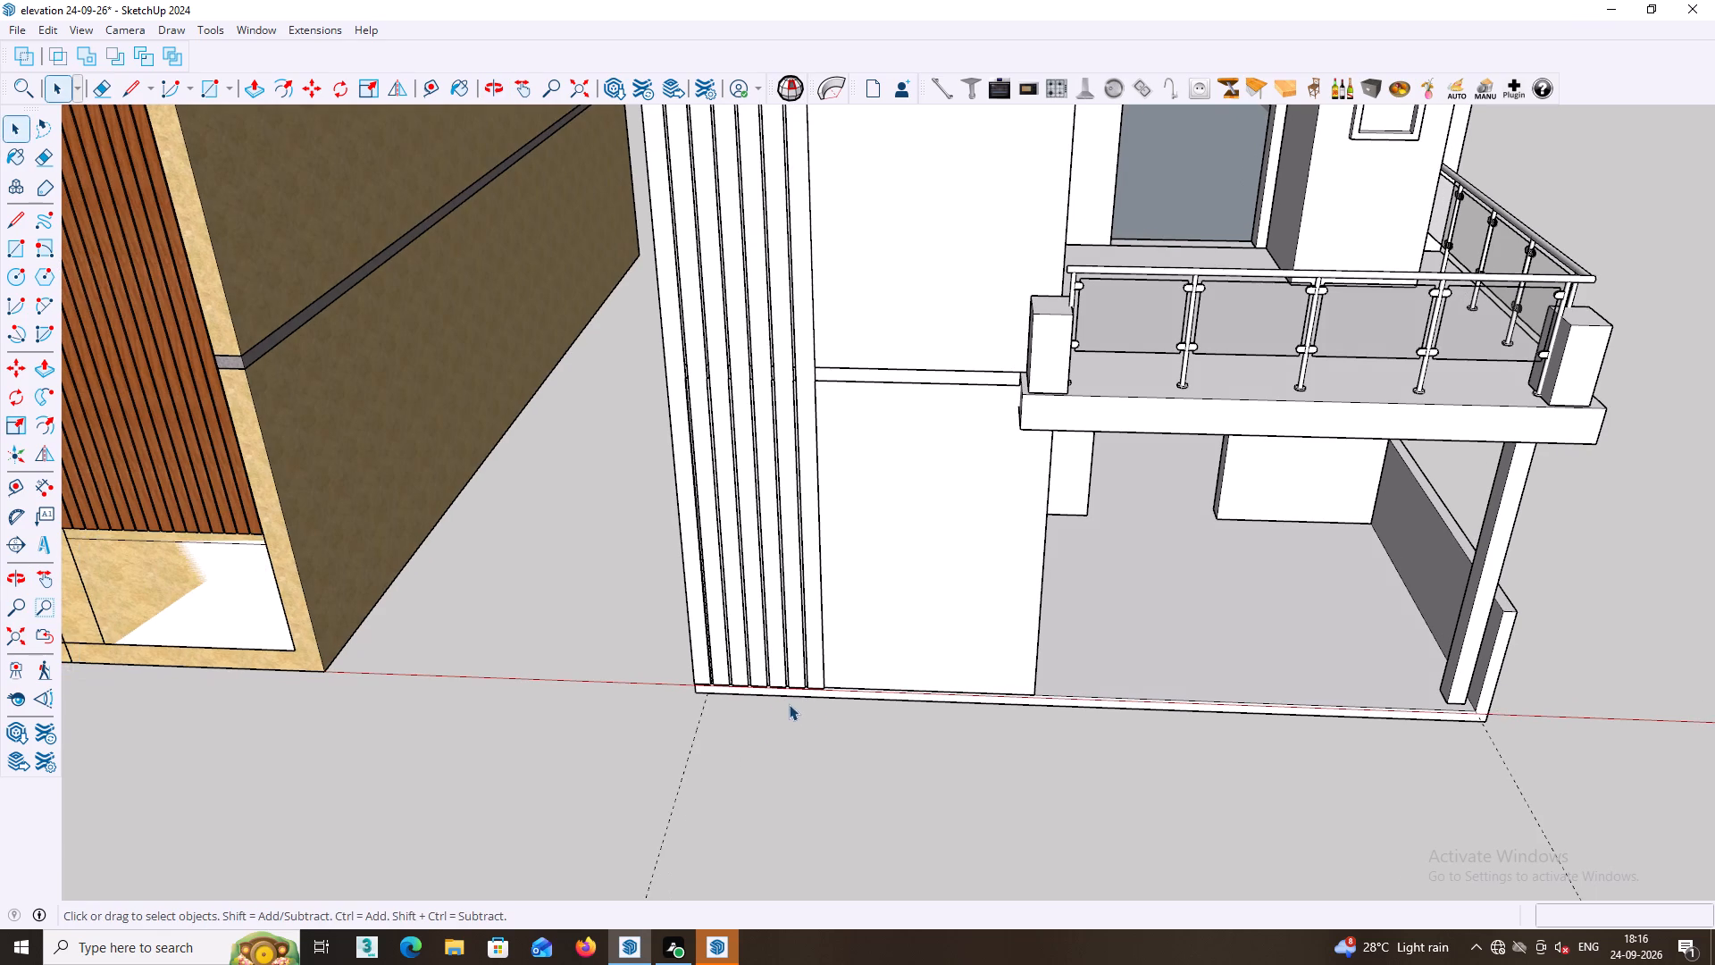
pyautogui.keyDown('shift'); pyautogui.moveTo(790, 703); pyautogui.dragTo(789, 899, button='middle'); pyautogui.keyUp('shift')
pyautogui.scroll(-2, 820, 793)
pyautogui.scroll(4, 720, 451)
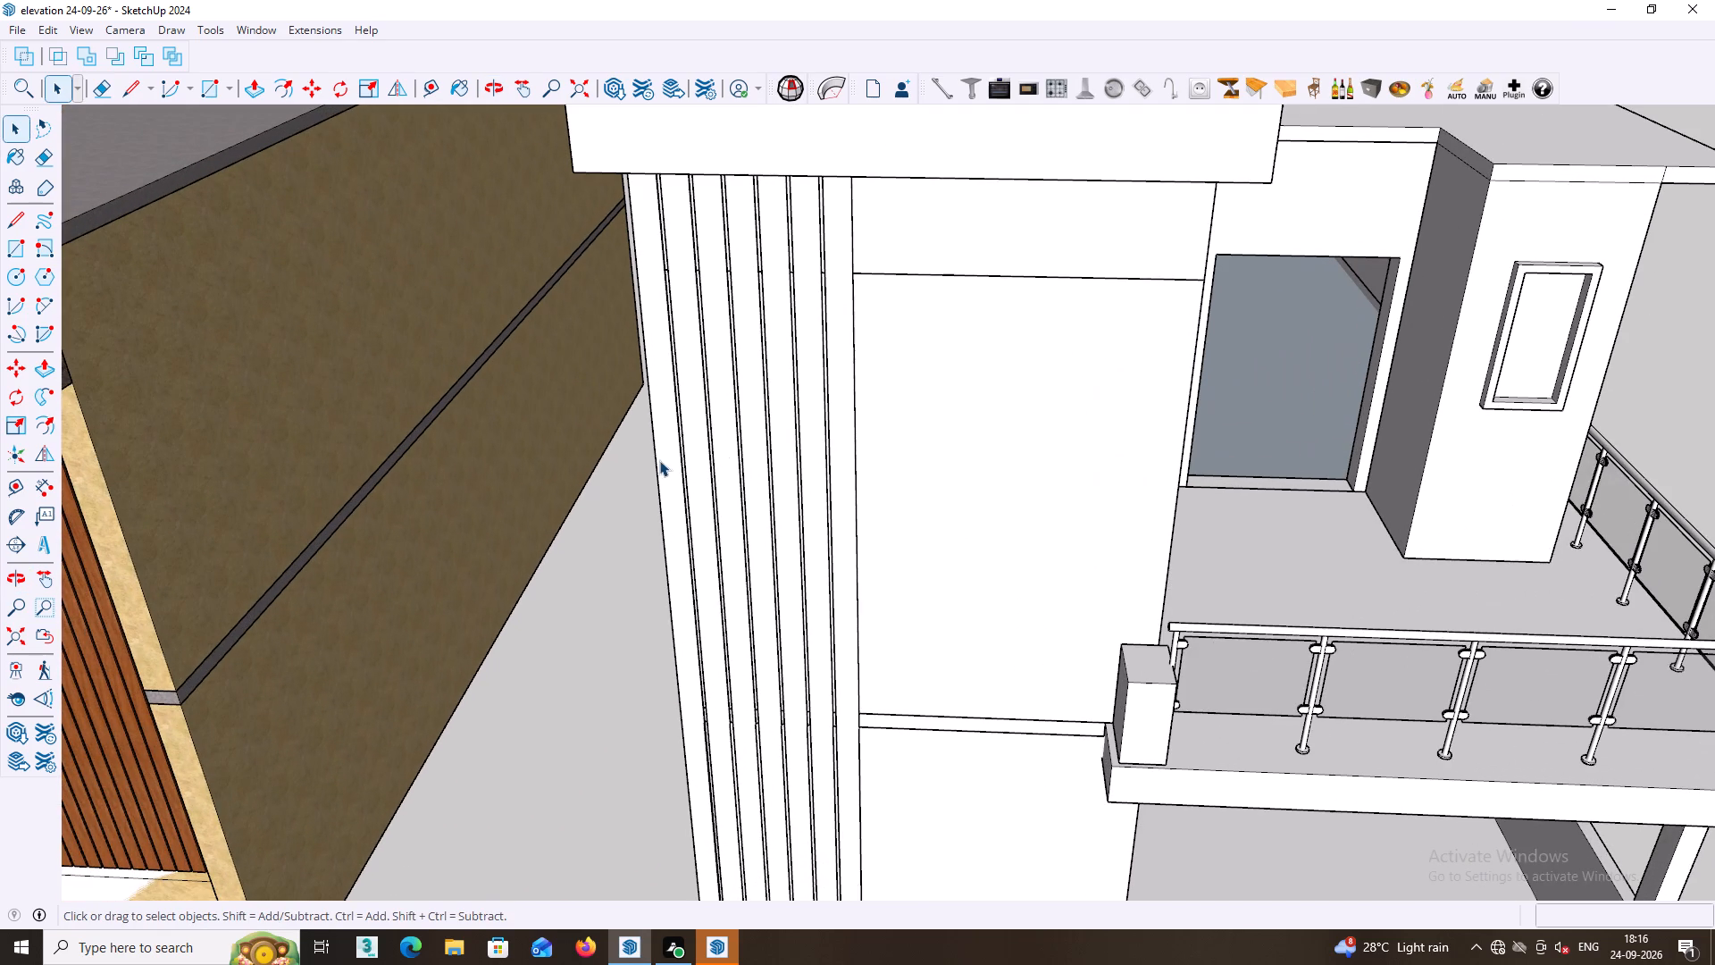
pyautogui.tripleClick(661, 460)
pyautogui.moveTo(721, 260); pyautogui.dragTo(753, 286, button='middle')
pyautogui.scroll(-1, 760, 306)
pyautogui.moveTo(787, 333); pyautogui.dragTo(576, 297, button='middle')
pyautogui.moveTo(651, 340); pyautogui.dragTo(659, 345, button='middle')
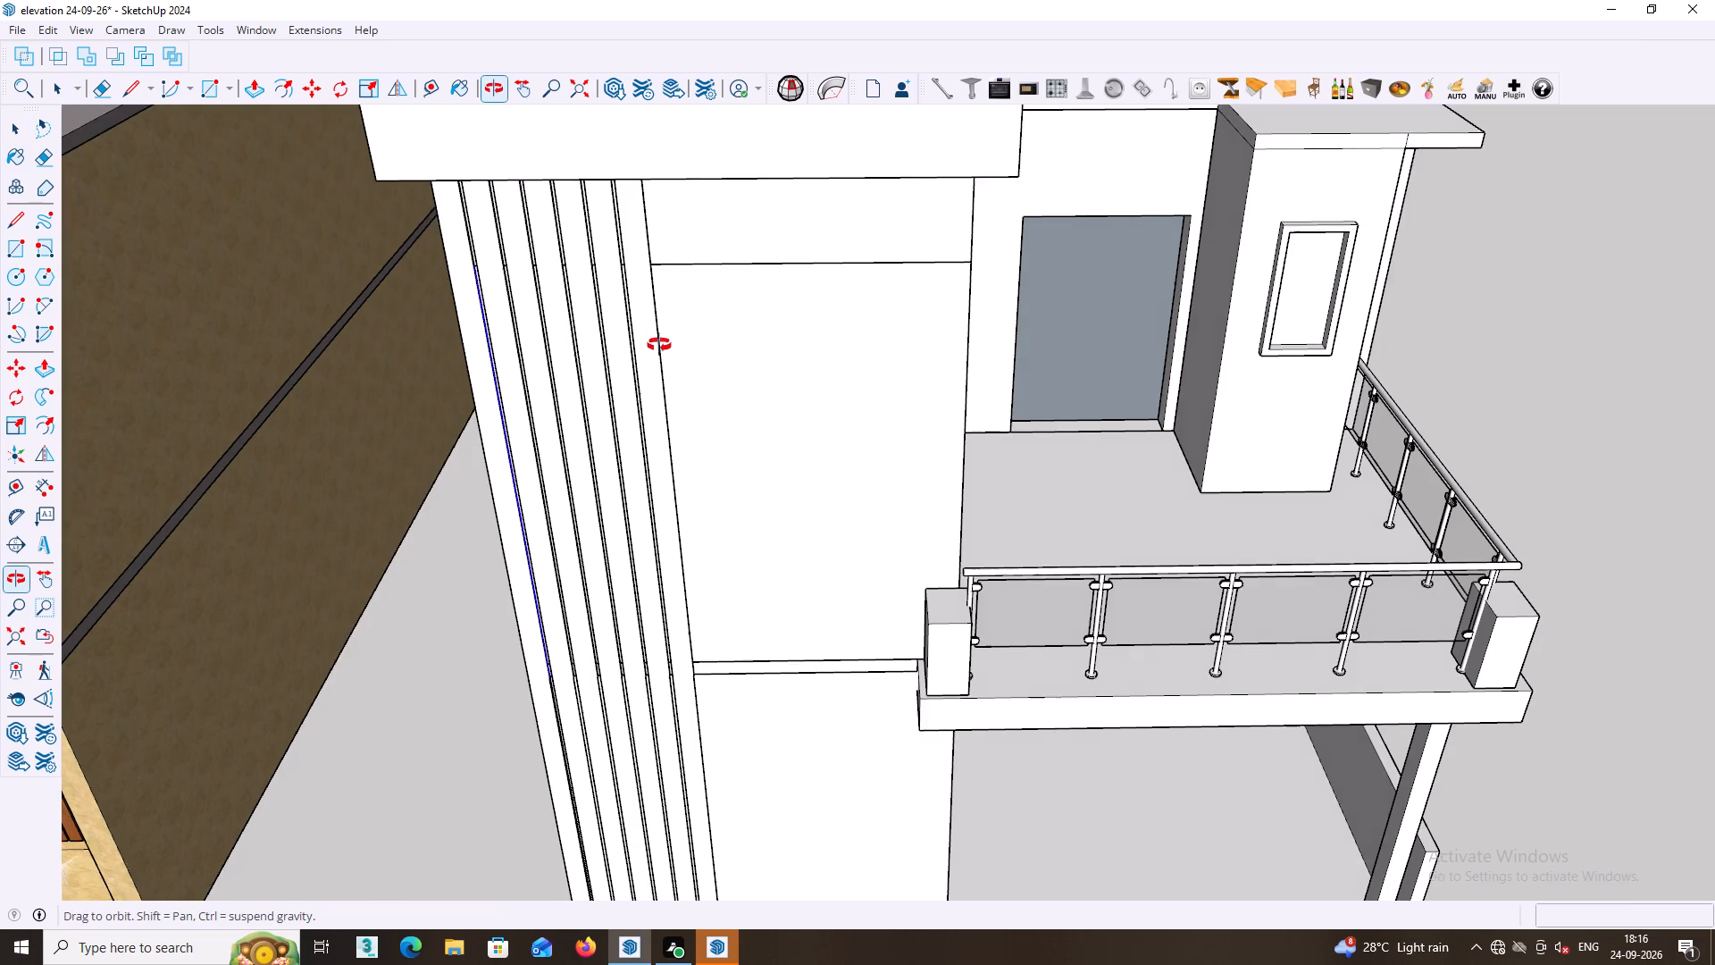
pyautogui.moveTo(659, 345); pyautogui.dragTo(689, 356, button='middle')
# Draw a thin rectangle about 5' 7 3/4" by 5 5/8" below the upper wall line, starting at the last fin.
pyautogui.press('r')
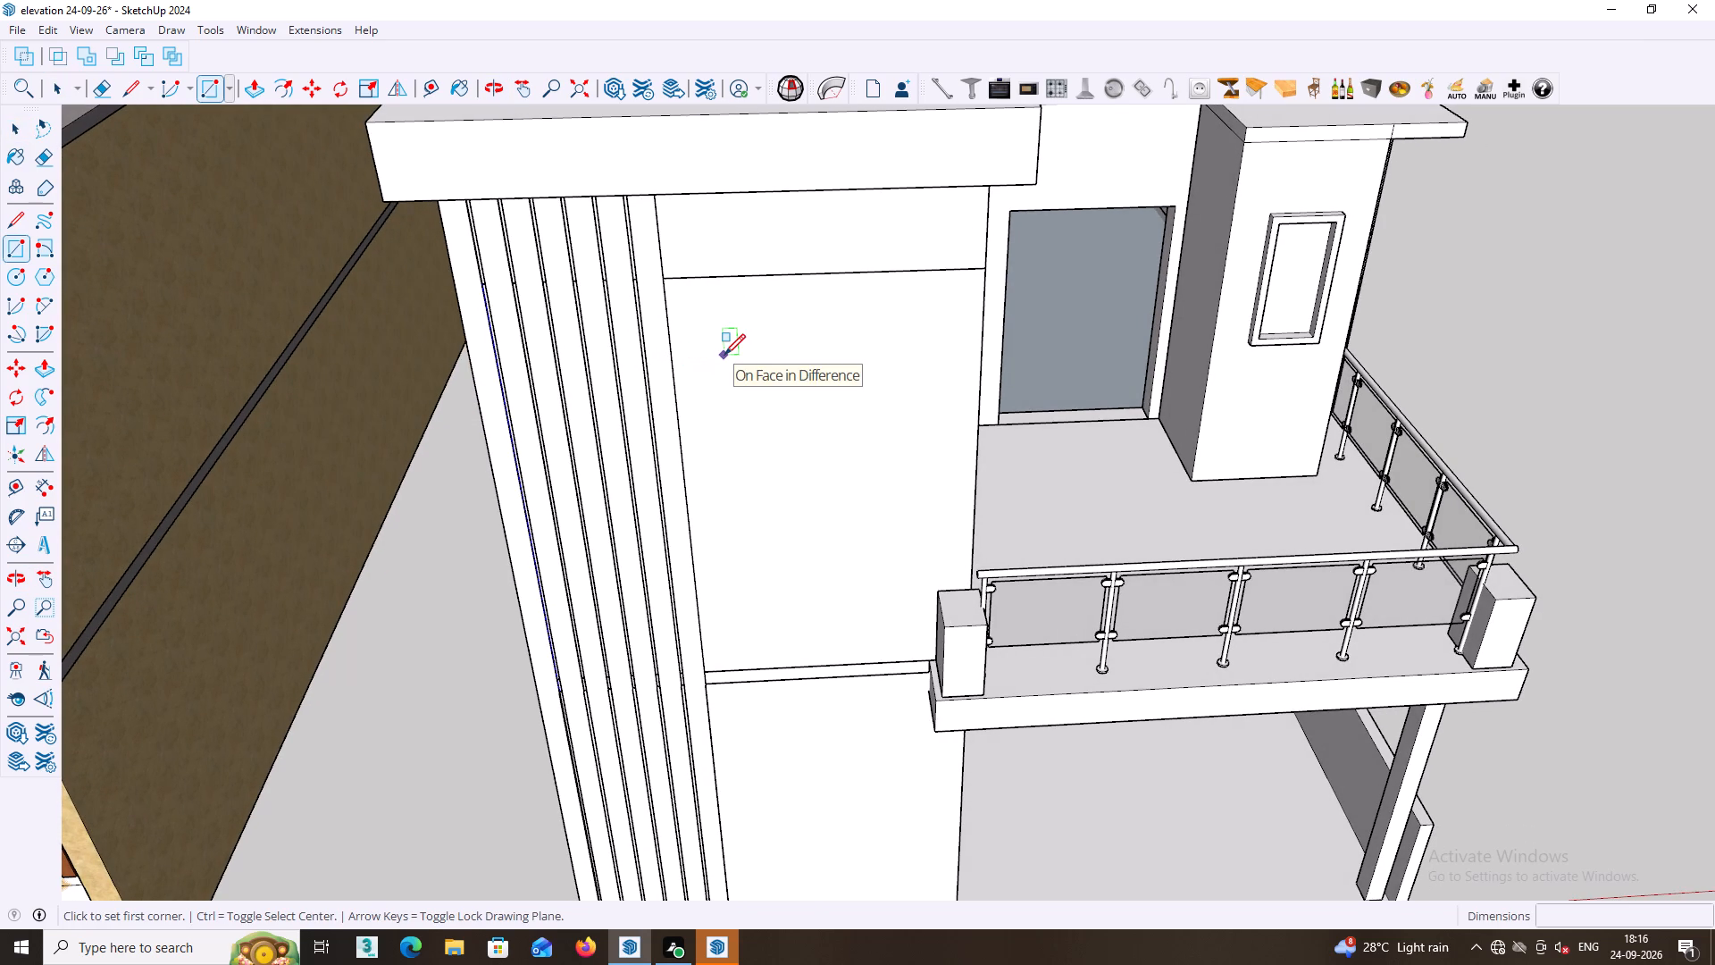
pyautogui.scroll(2, 709, 291)
pyautogui.moveTo(709, 290); pyautogui.dragTo(755, 264, button='middle')
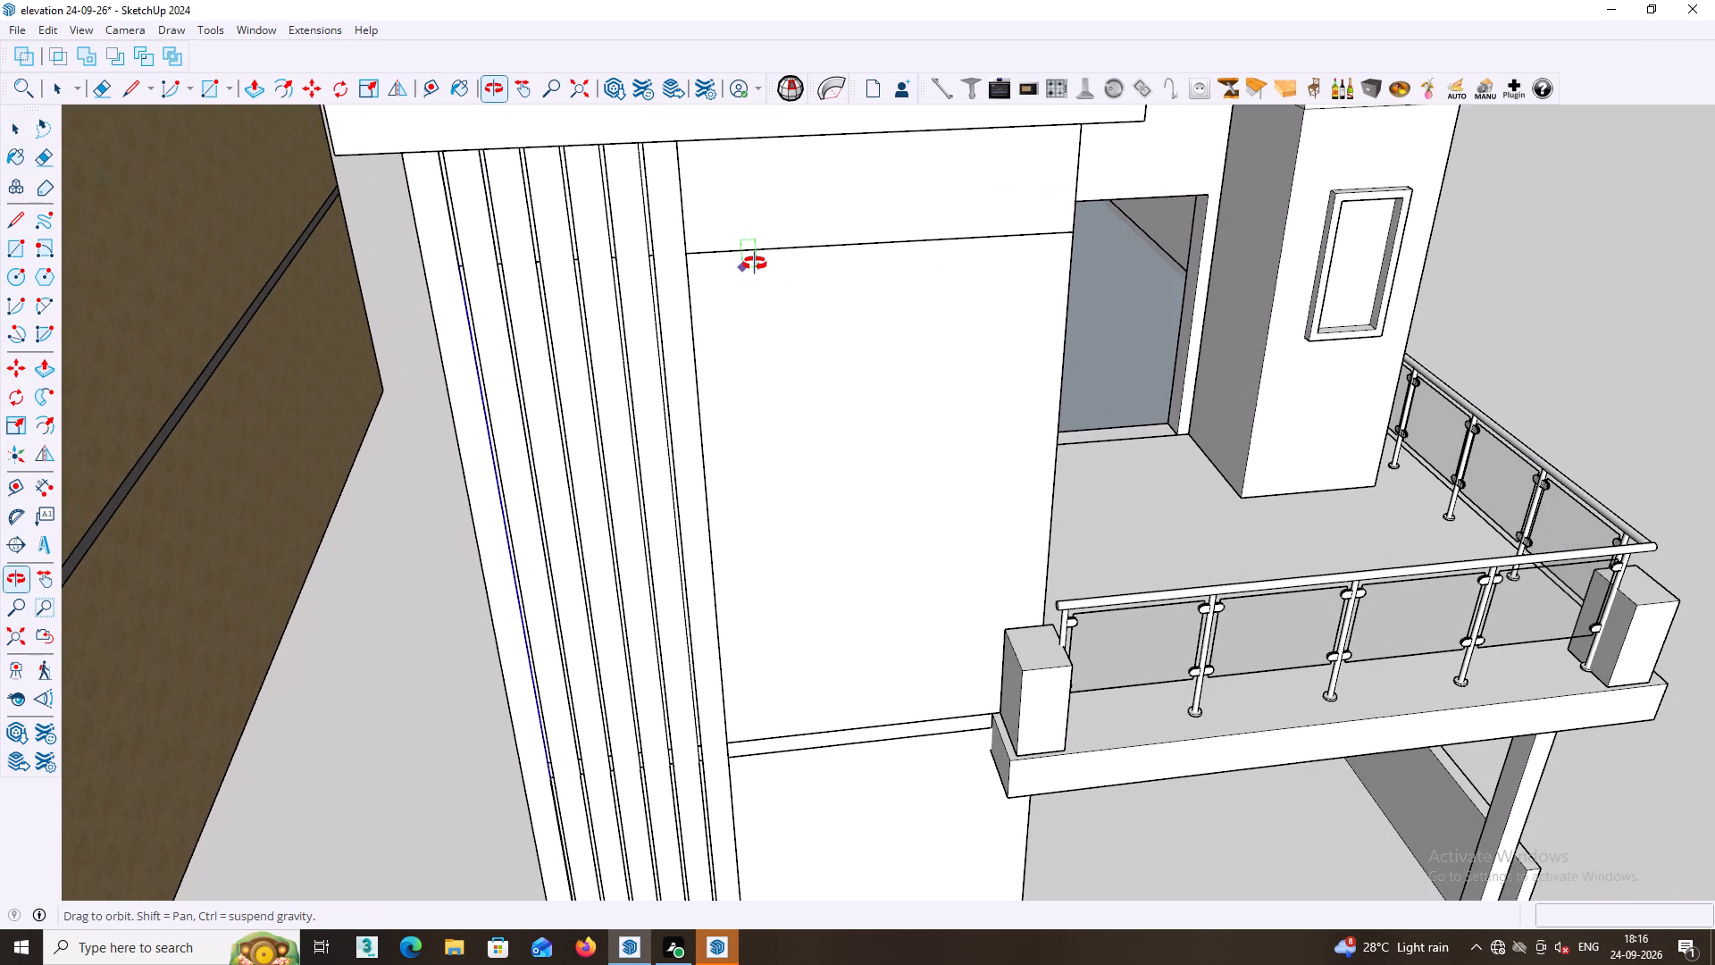
pyautogui.moveTo(755, 264); pyautogui.dragTo(749, 265, button='middle')
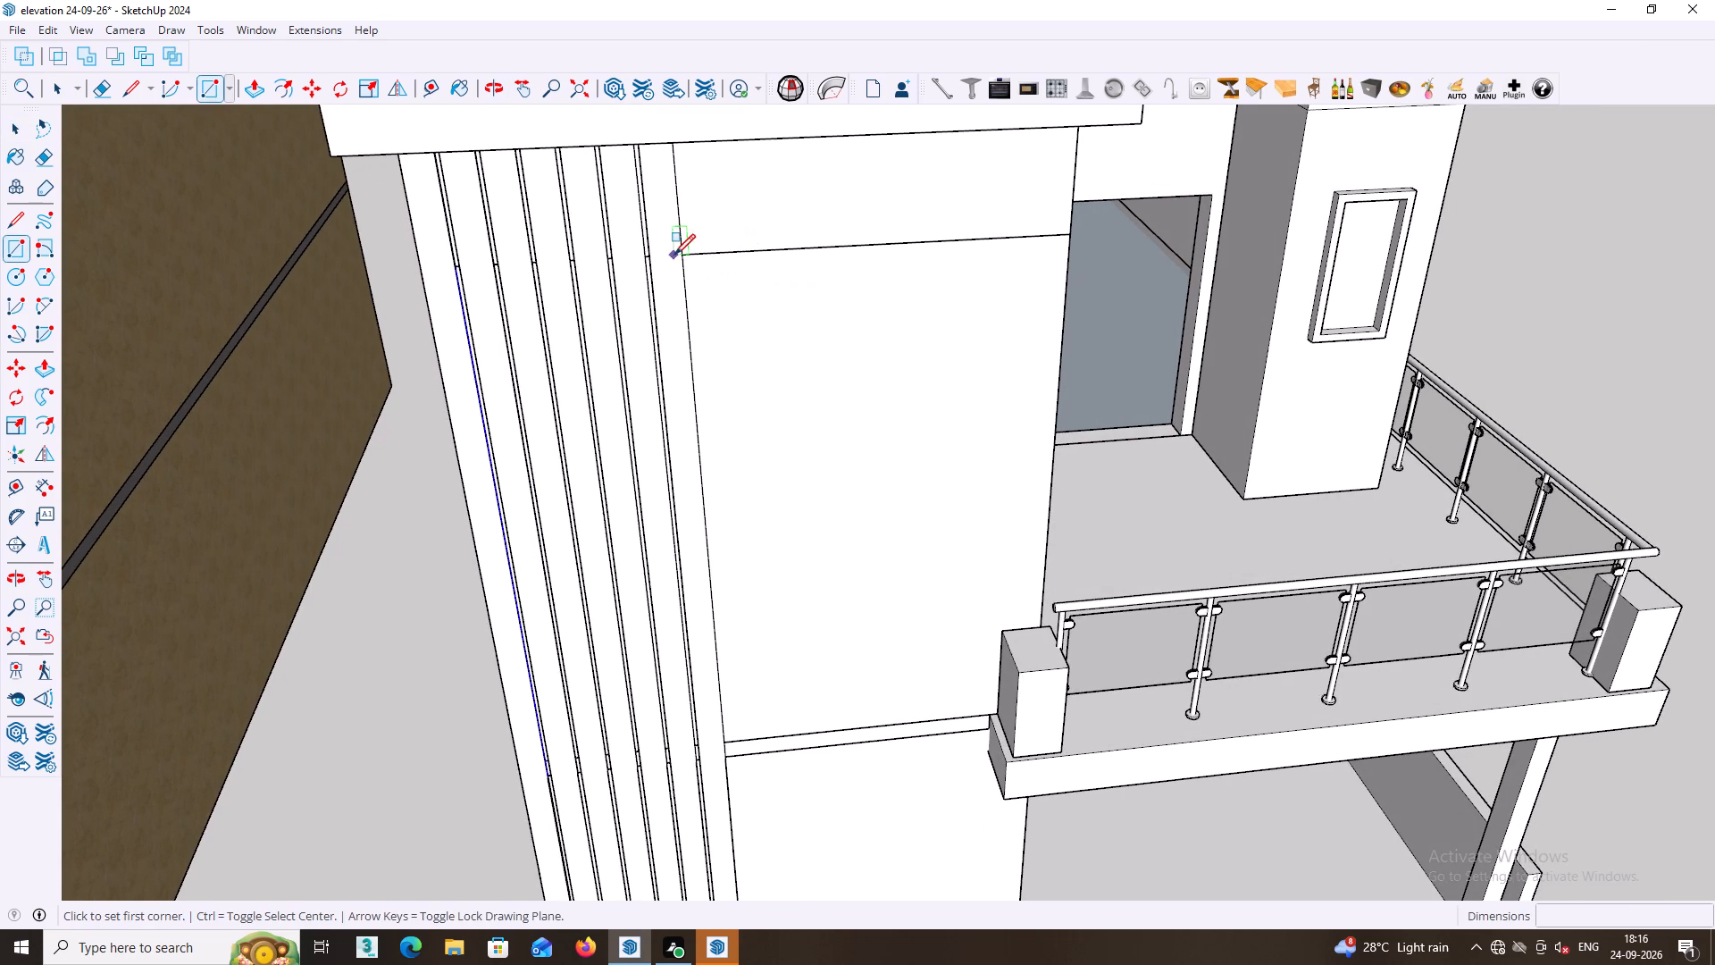
pyautogui.scroll(3, 674, 255)
pyautogui.moveTo(685, 253); pyautogui.dragTo(379, 323, button='middle')
pyautogui.moveTo(433, 301); pyautogui.dragTo(434, 301, button='middle')
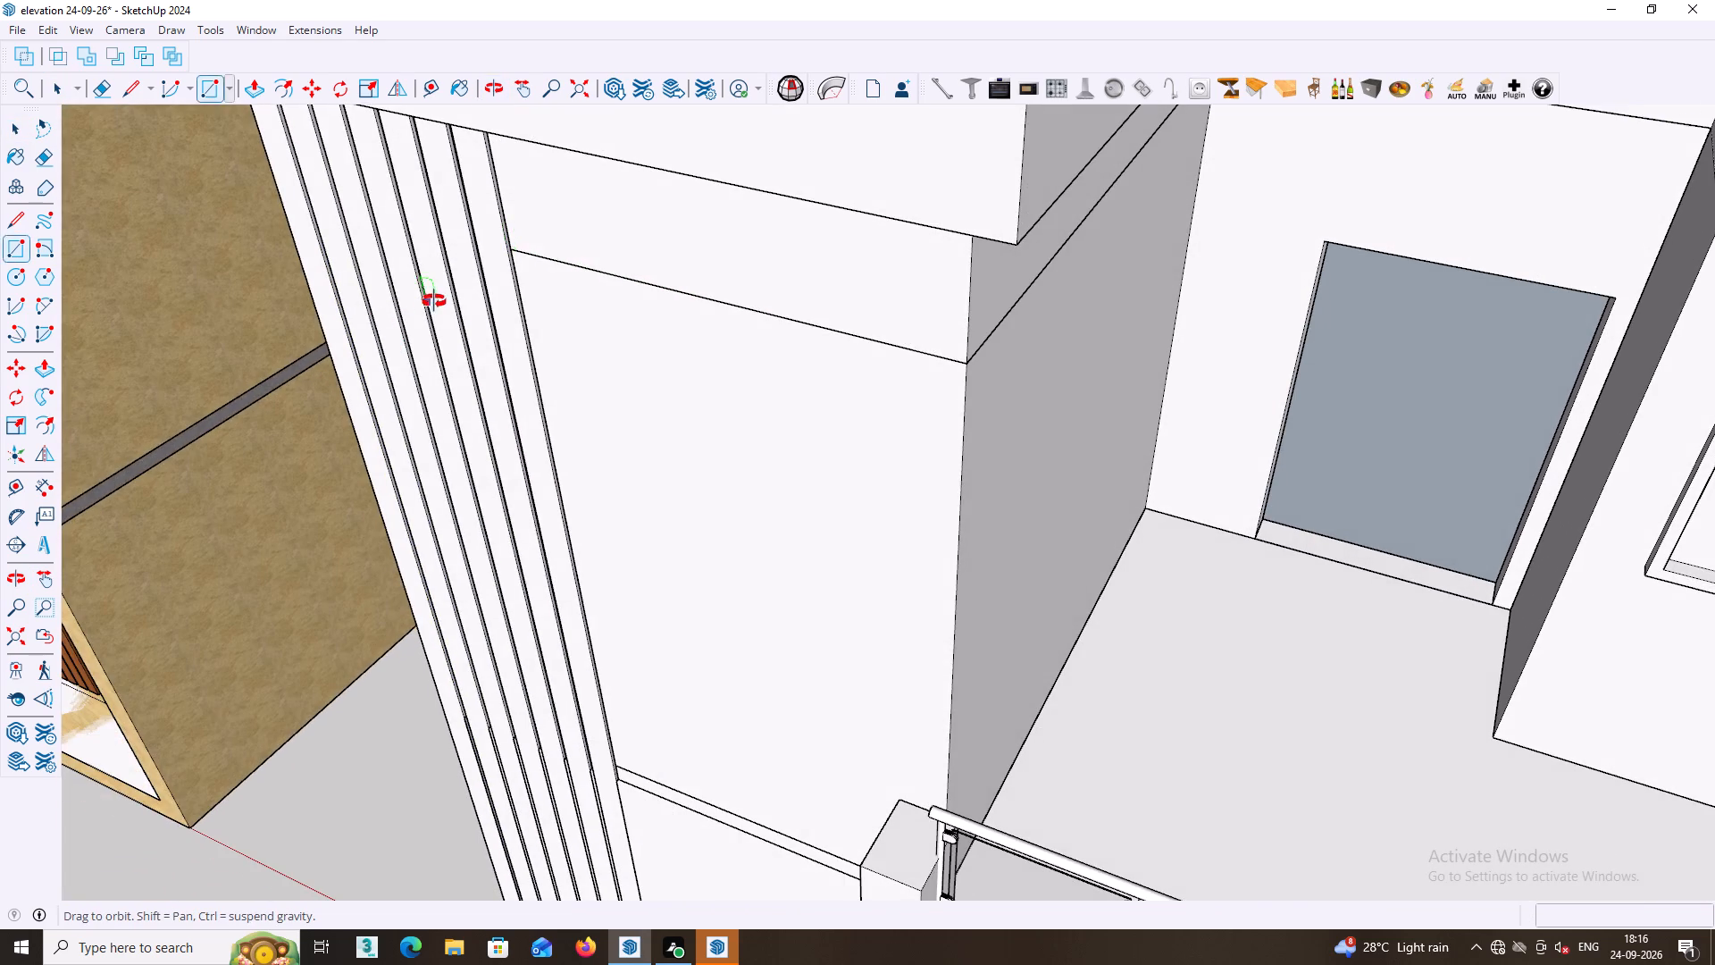
pyautogui.moveTo(434, 301); pyautogui.dragTo(465, 296, button='middle')
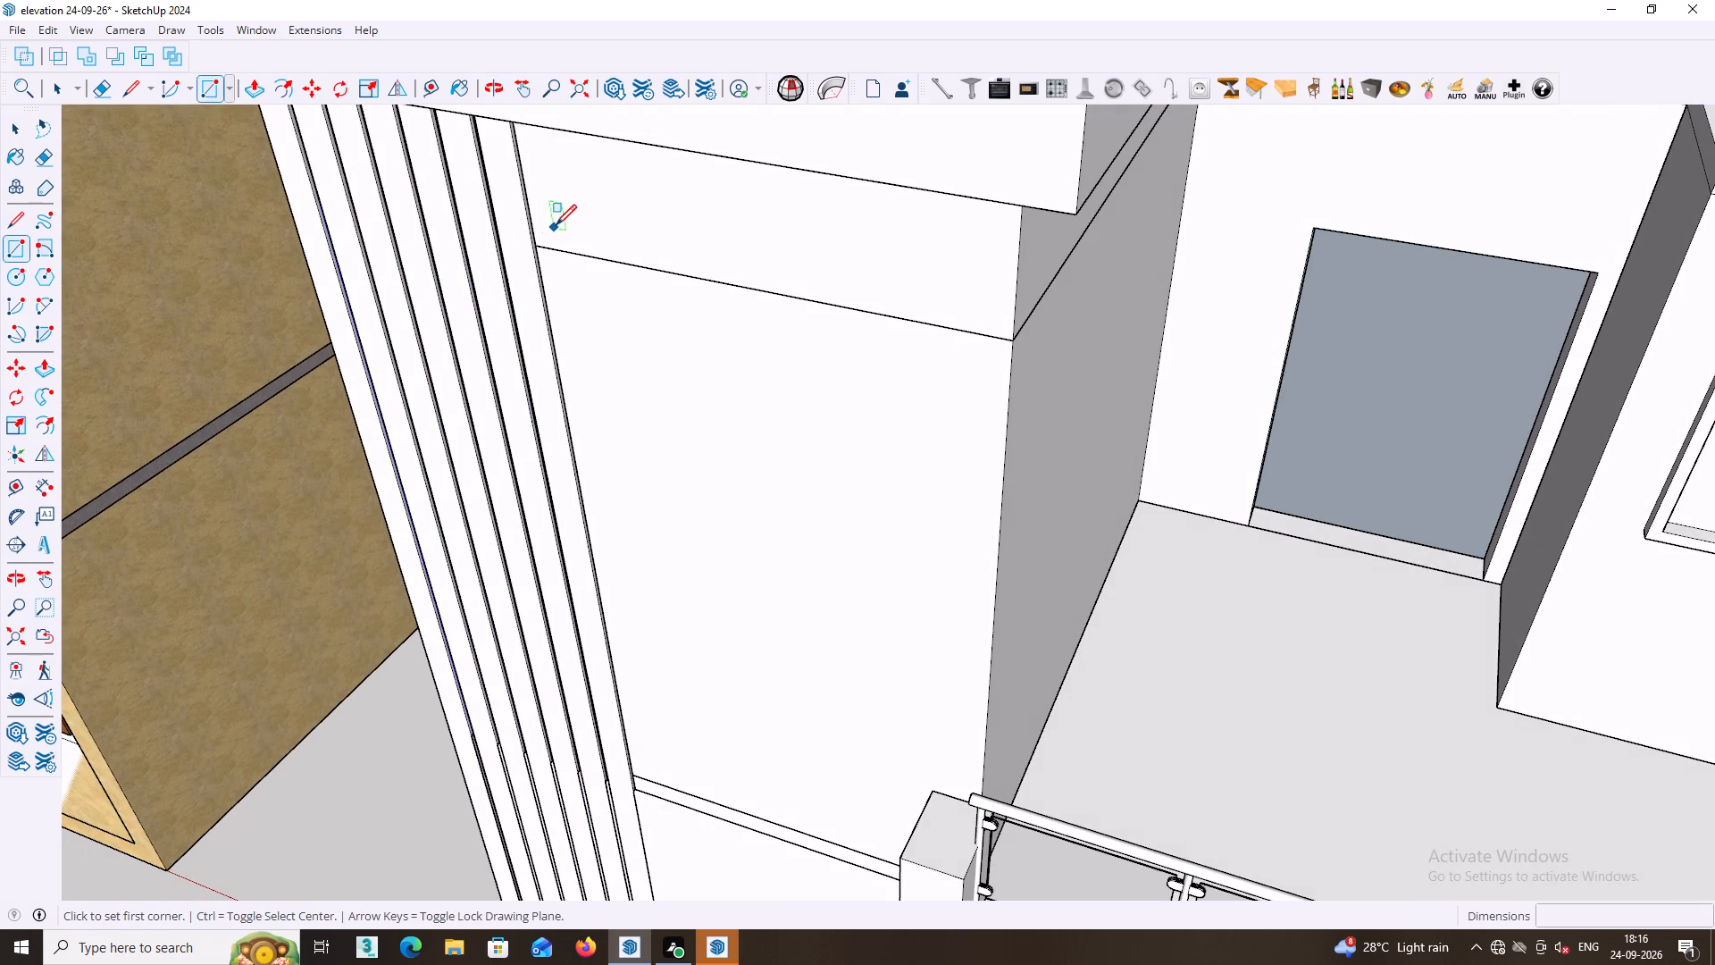
pyautogui.scroll(5, 556, 222)
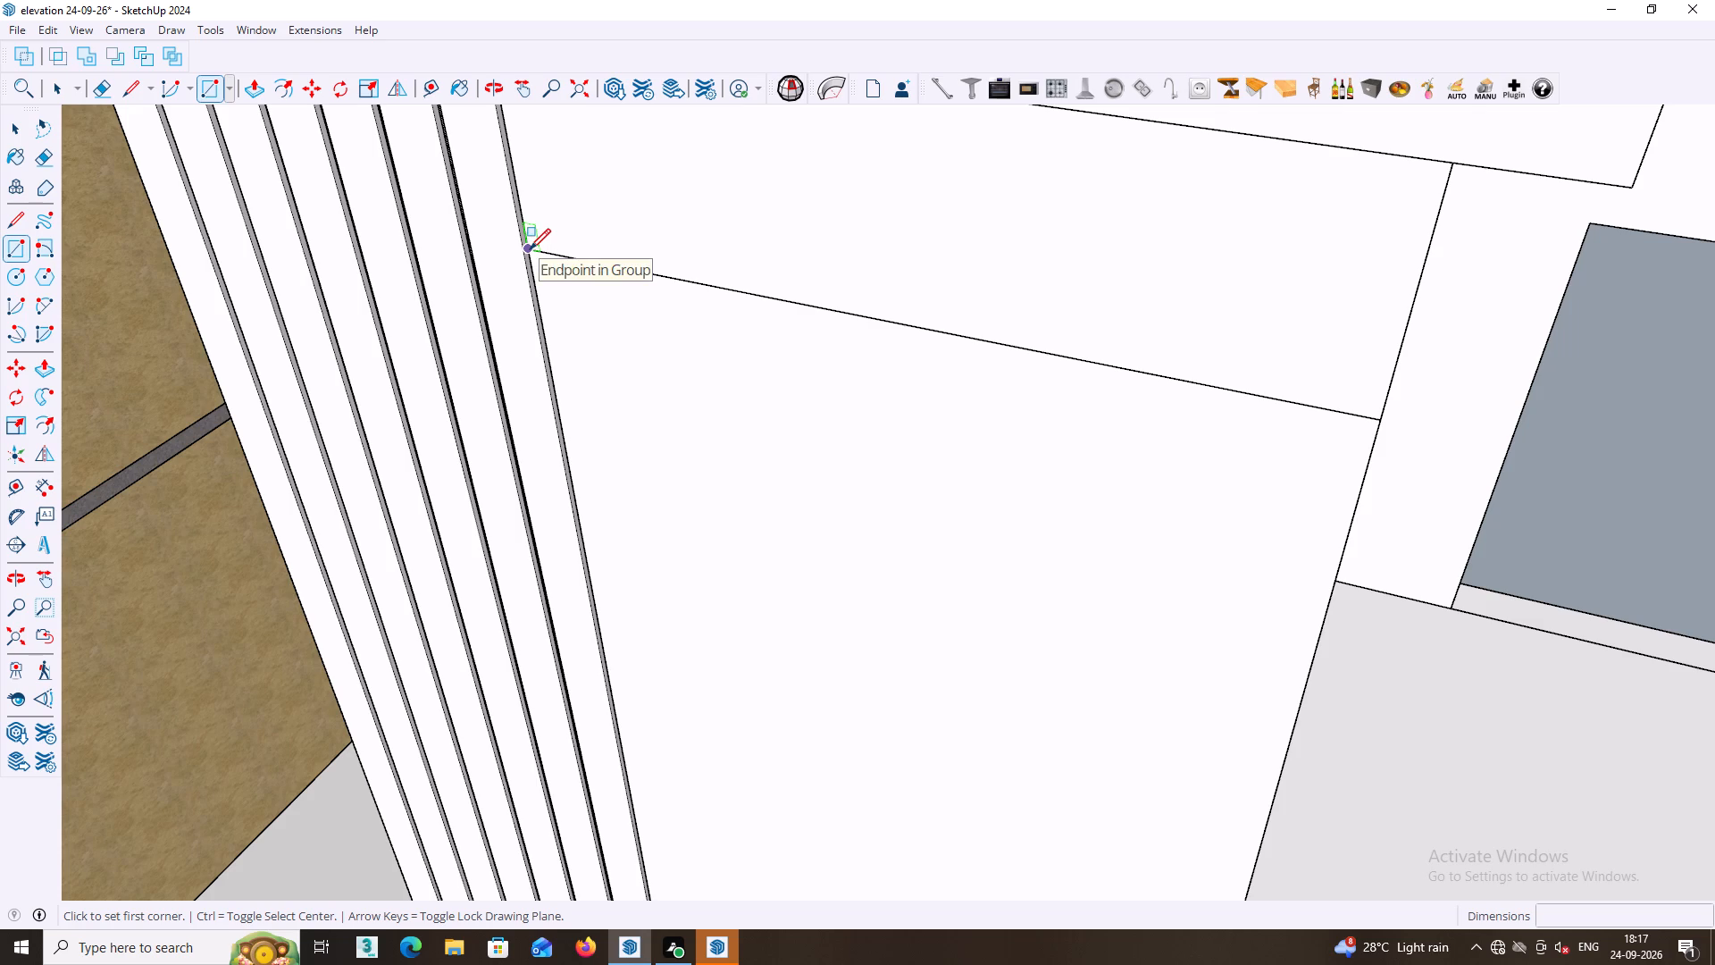
pyautogui.click(530, 249)
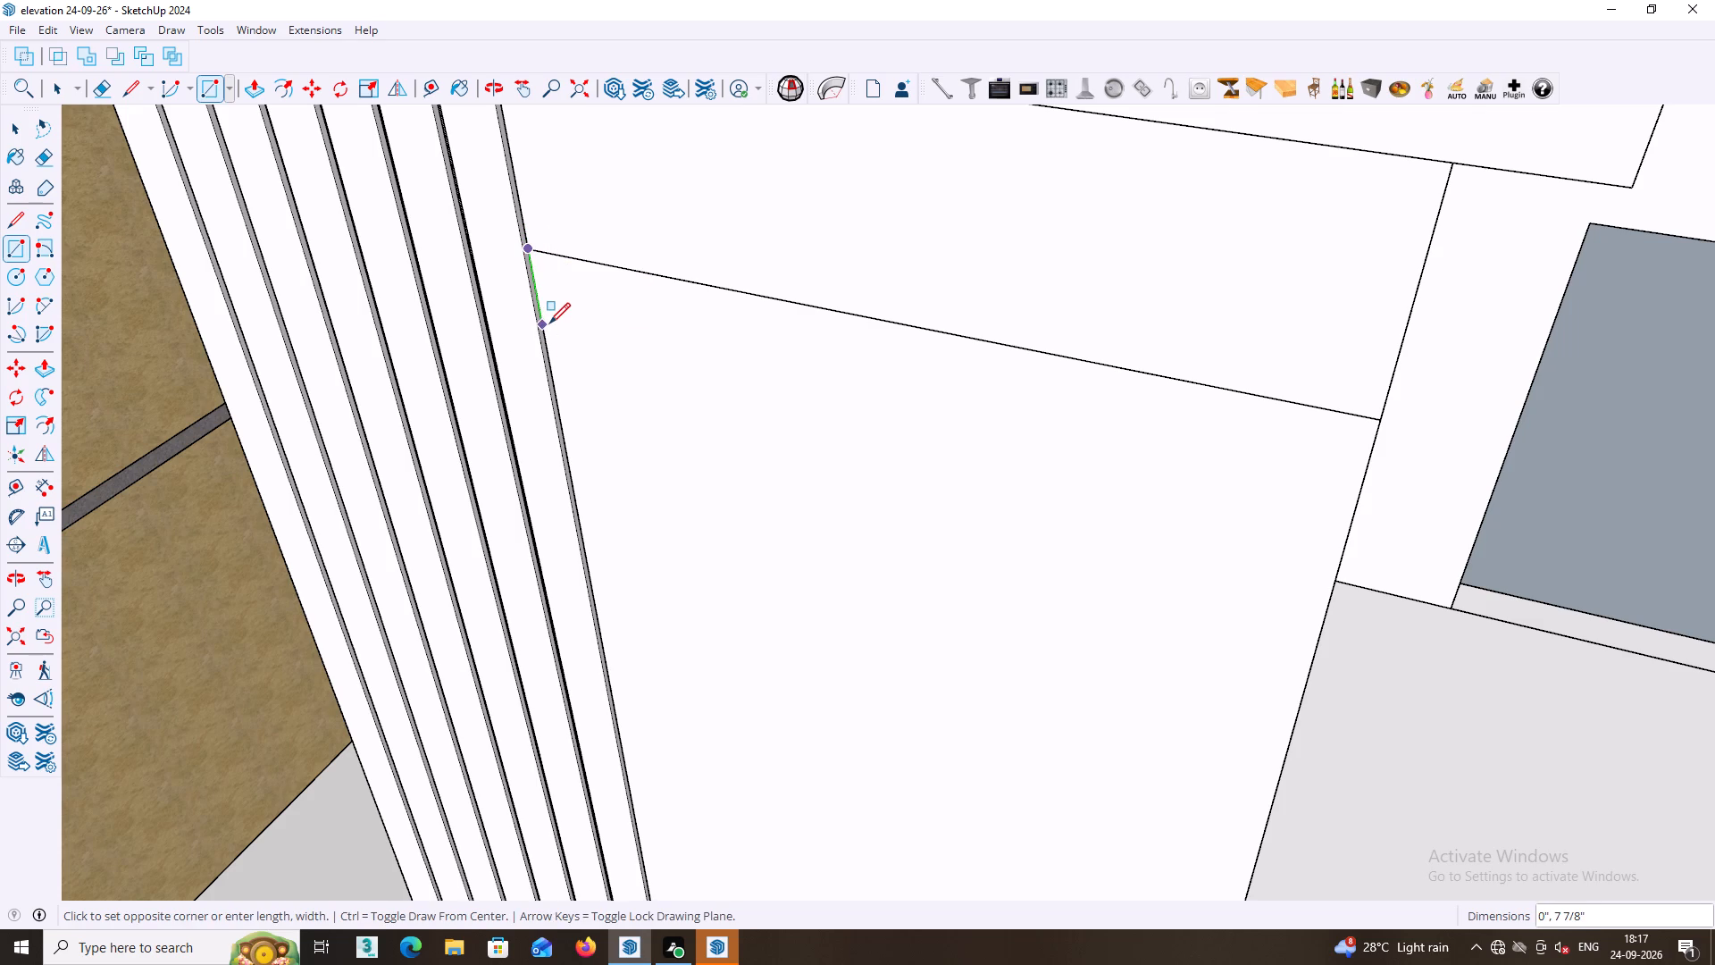
pyautogui.click(548, 318)
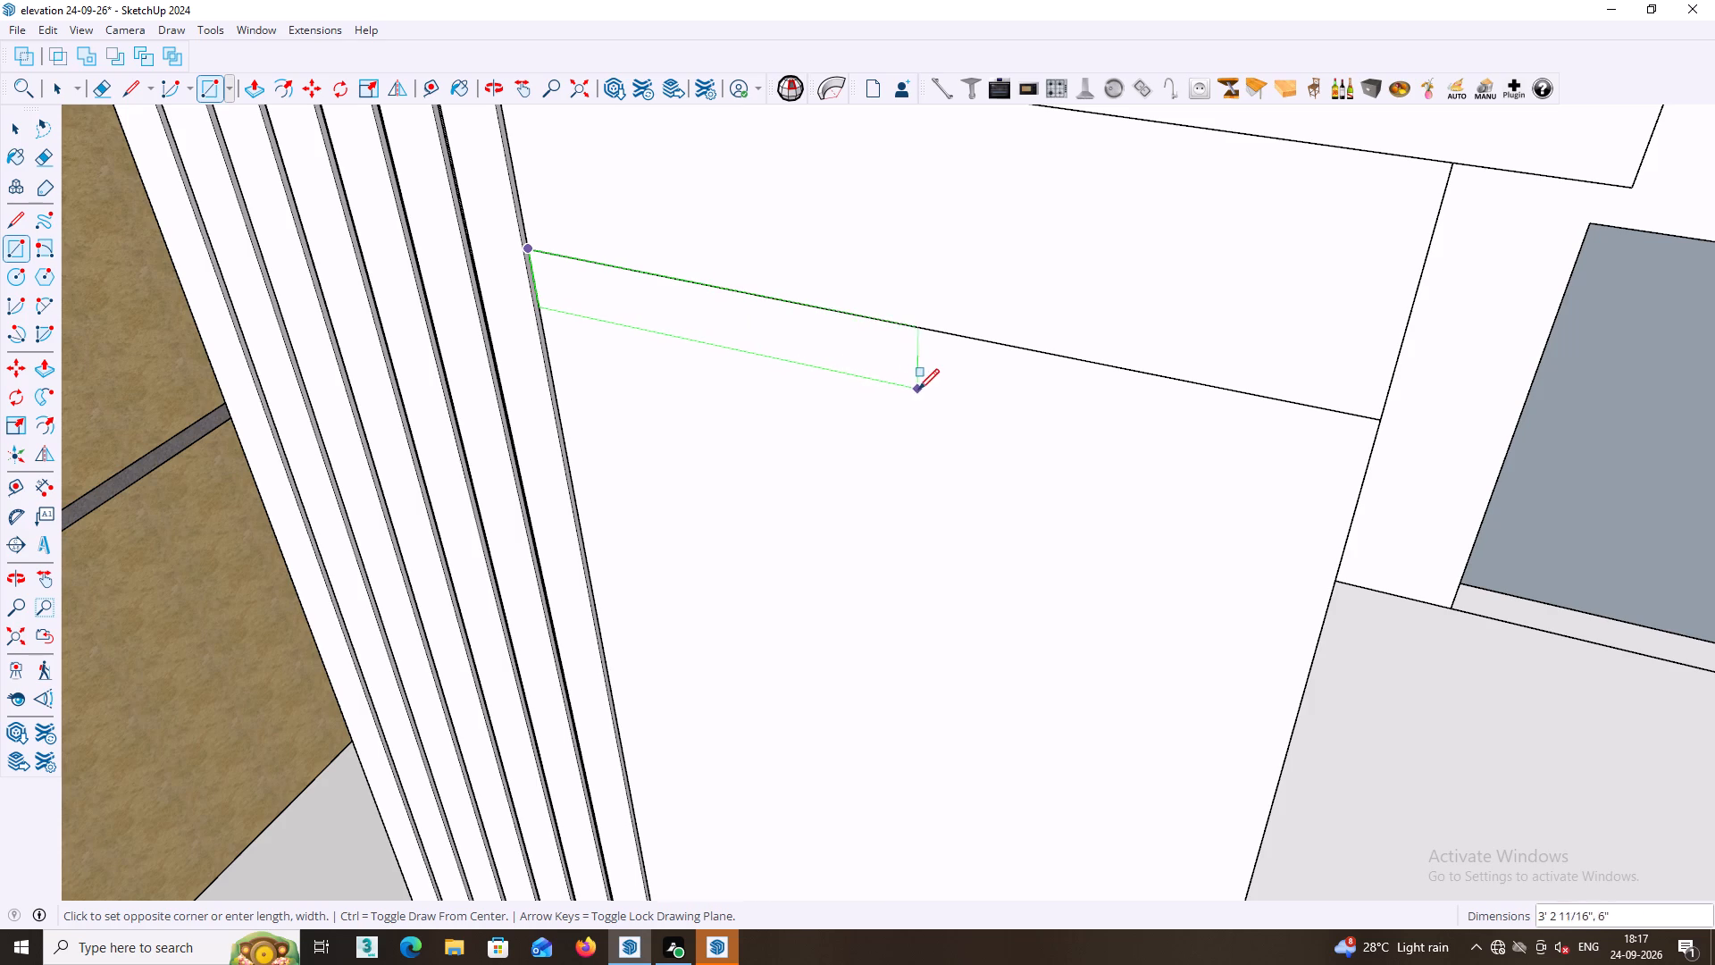
pyautogui.click(1260, 459)
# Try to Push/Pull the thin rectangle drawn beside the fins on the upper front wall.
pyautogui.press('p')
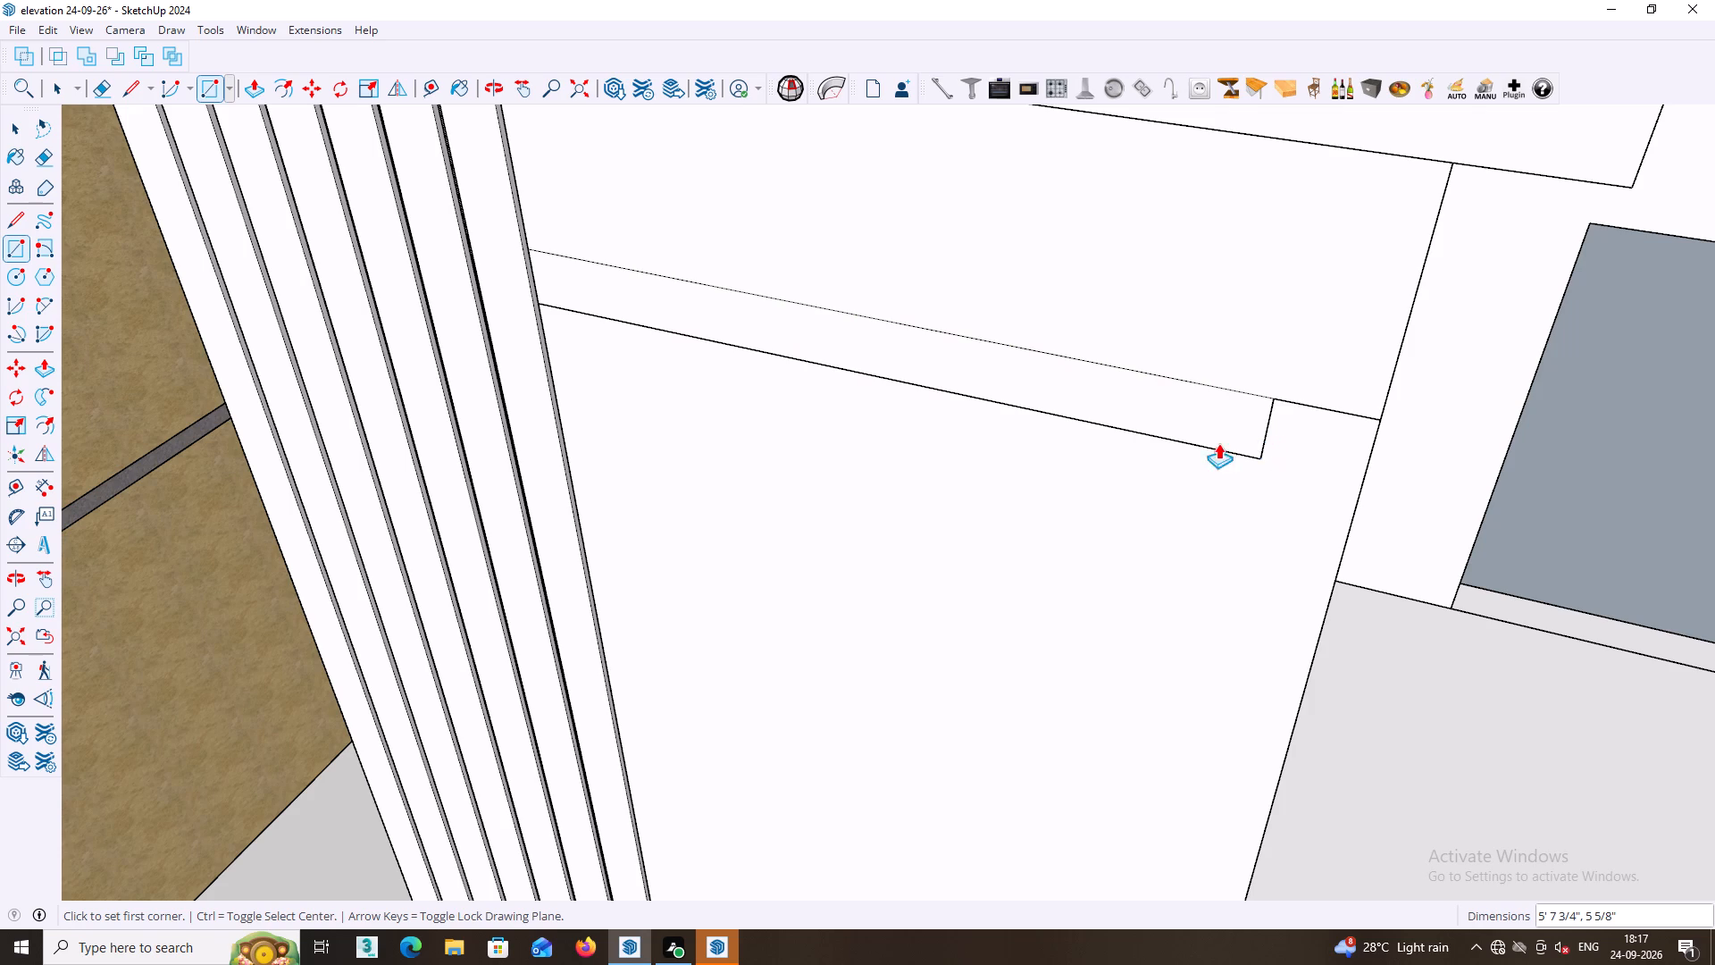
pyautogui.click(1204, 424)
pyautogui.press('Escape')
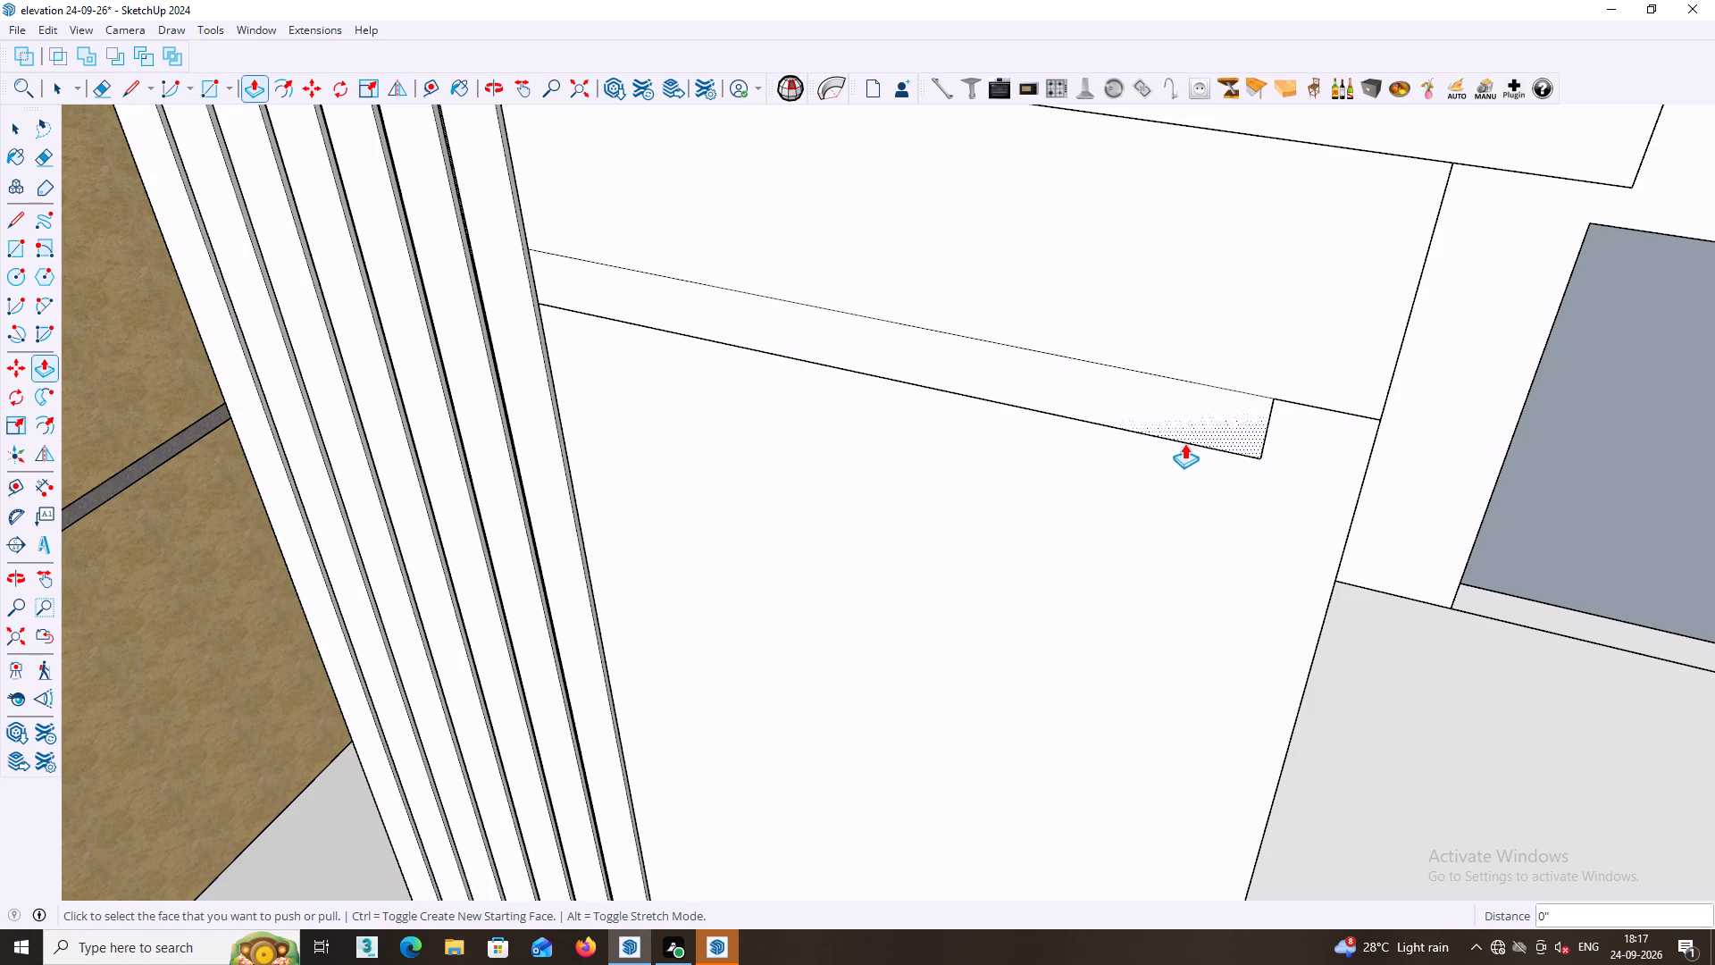
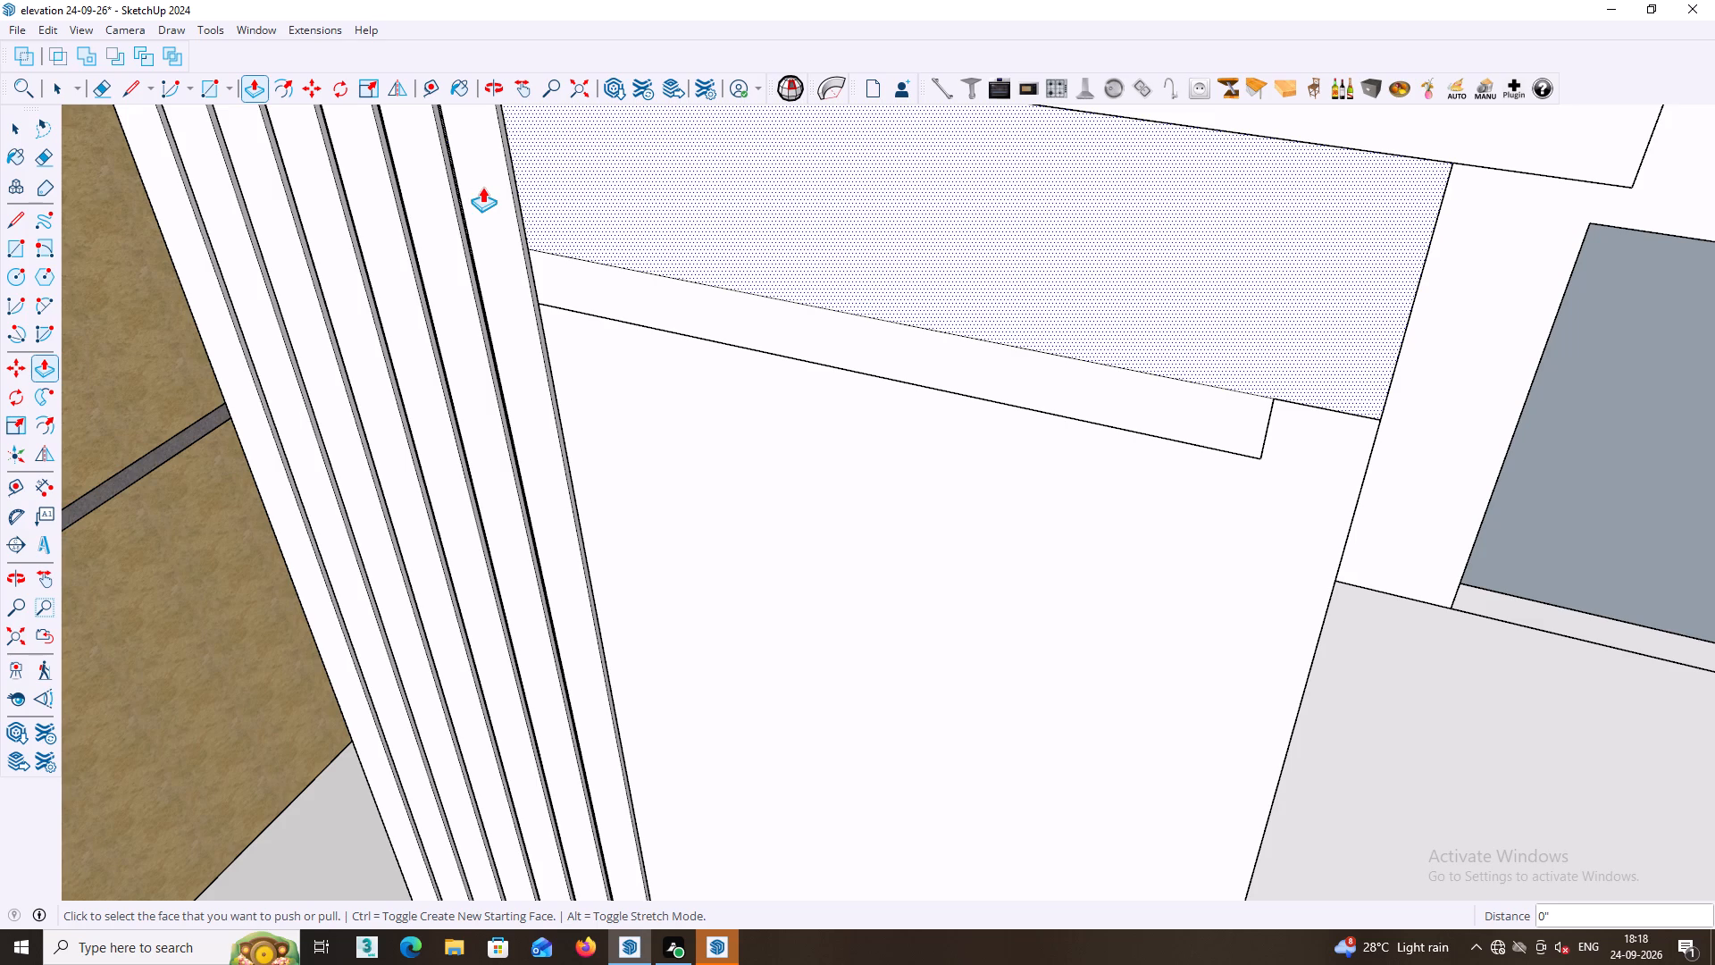
# Push/Pull the thin rectangle below the upper wall line outward 300 mm as a projecting band.
pyautogui.scroll(-7, 548, 561)
pyautogui.moveTo(557, 545); pyautogui.dragTo(574, 605, button='middle')
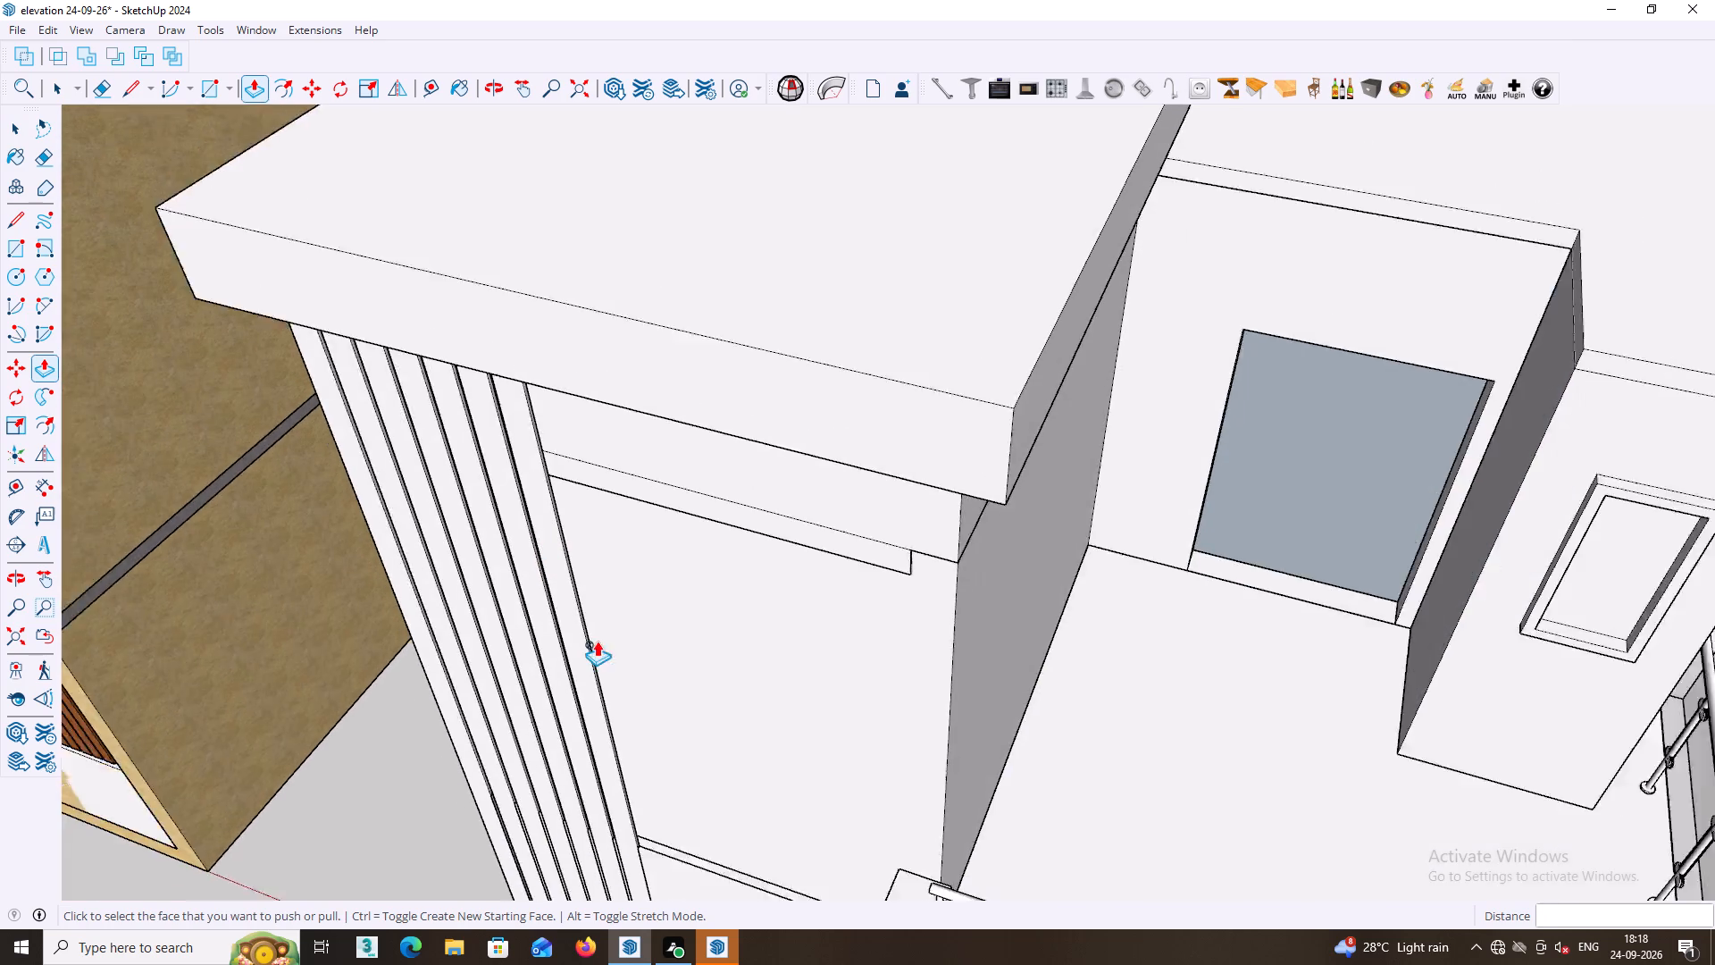
pyautogui.scroll(-3, 597, 641)
pyautogui.moveTo(634, 642); pyautogui.dragTo(802, 529, button='middle')
pyautogui.moveTo(793, 522); pyautogui.dragTo(807, 365, button='middle')
pyautogui.scroll(-4, 916, 582)
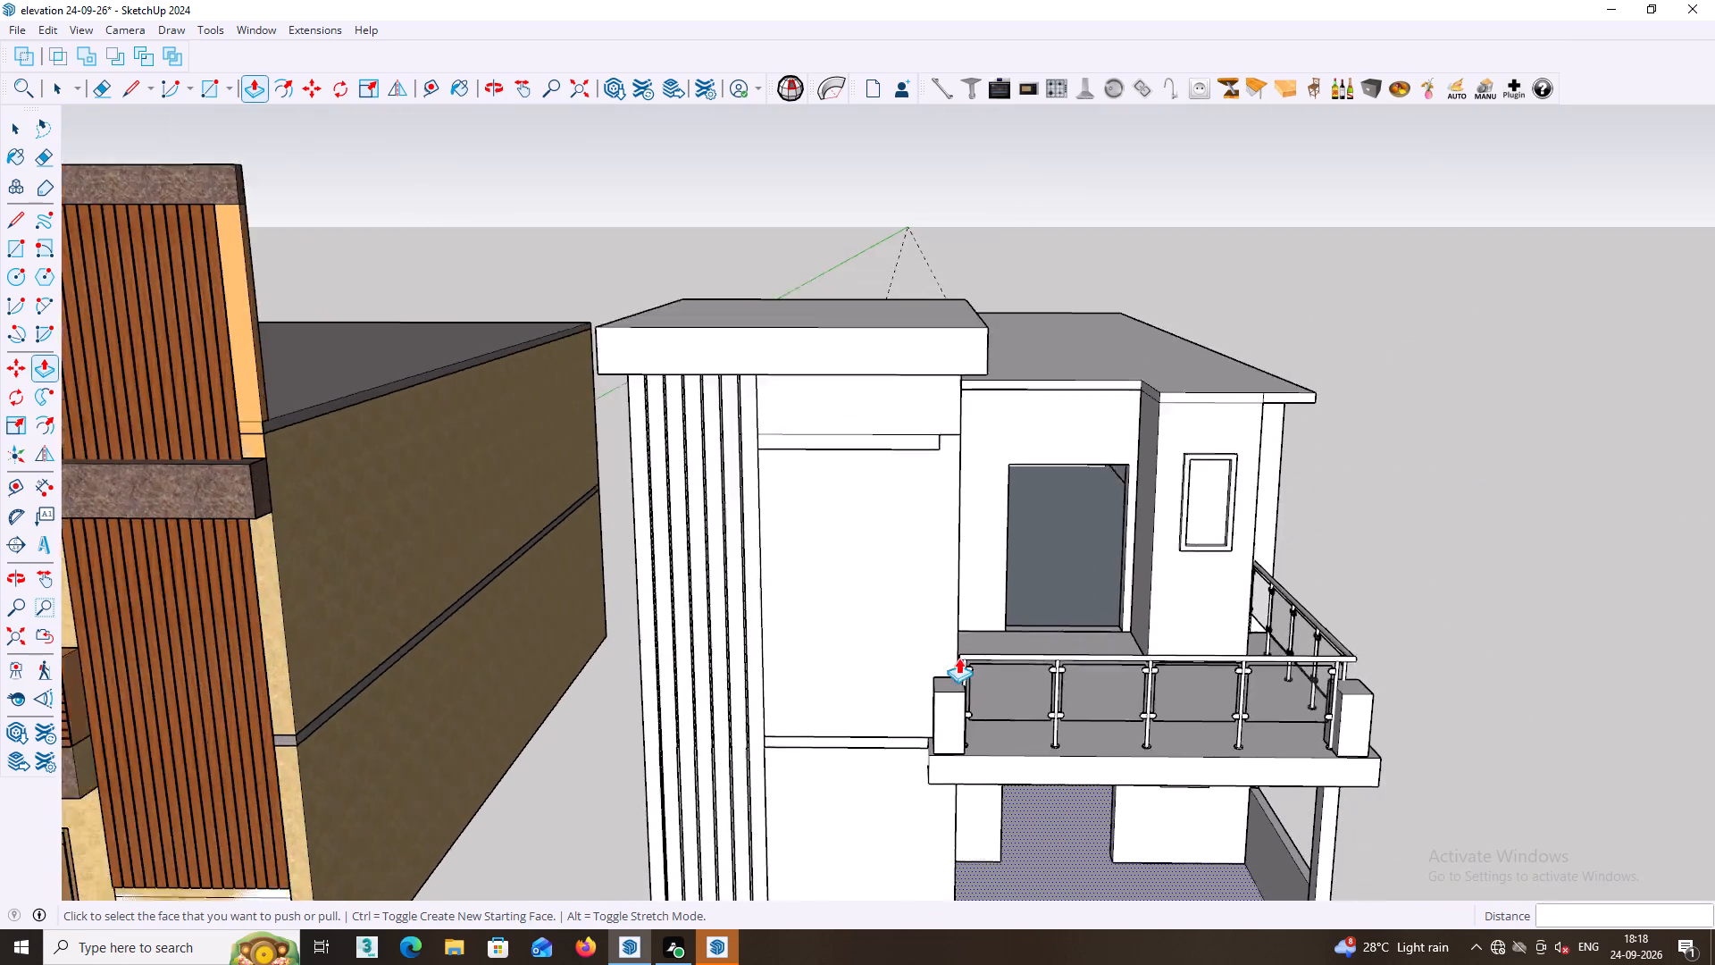
pyautogui.scroll(-4, 958, 658)
pyautogui.moveTo(1002, 659); pyautogui.dragTo(945, 617, button='middle')
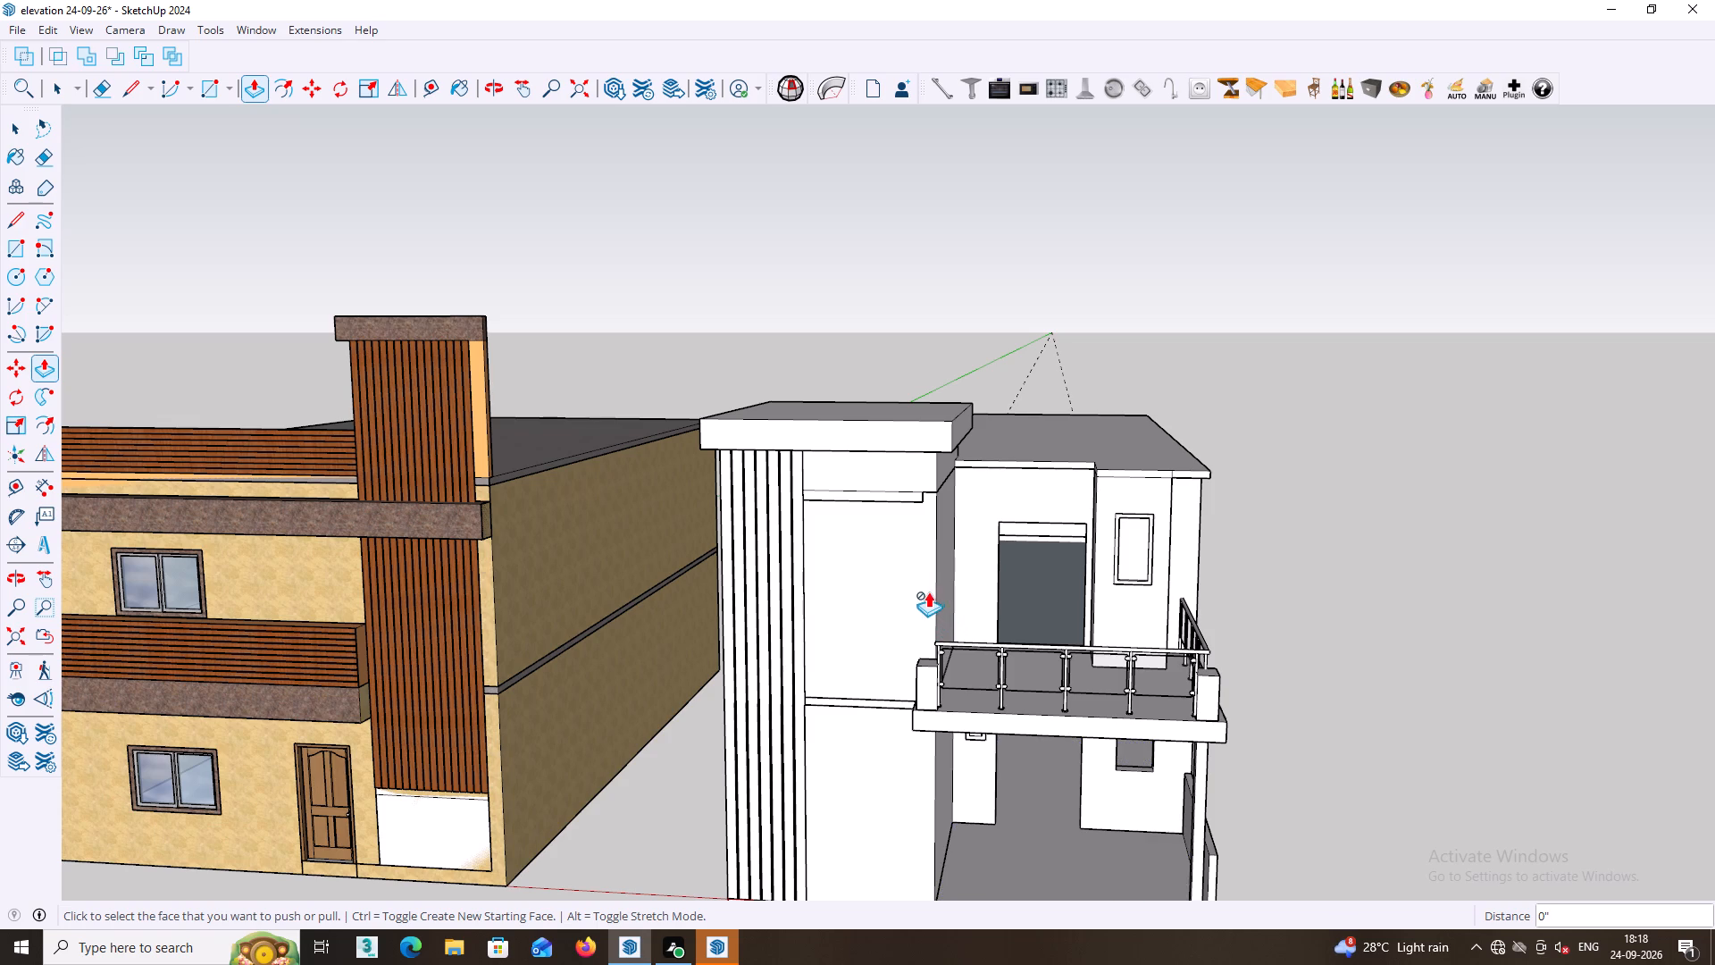
pyautogui.scroll(4, 852, 502)
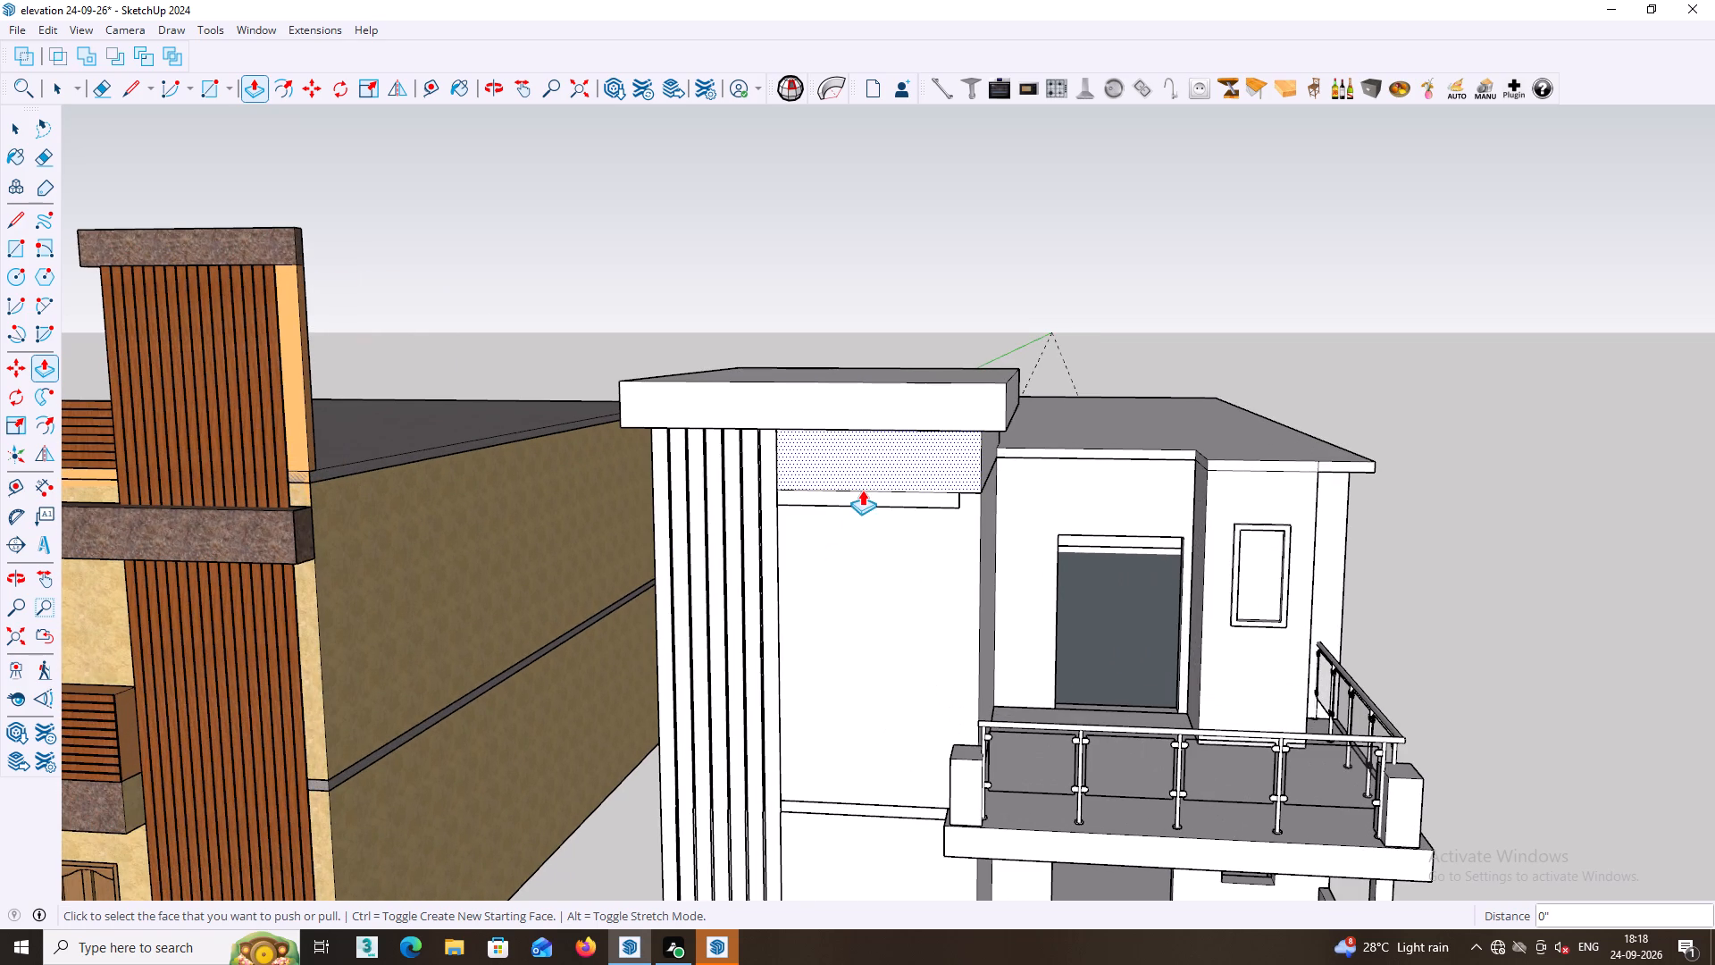
pyautogui.click(878, 494)
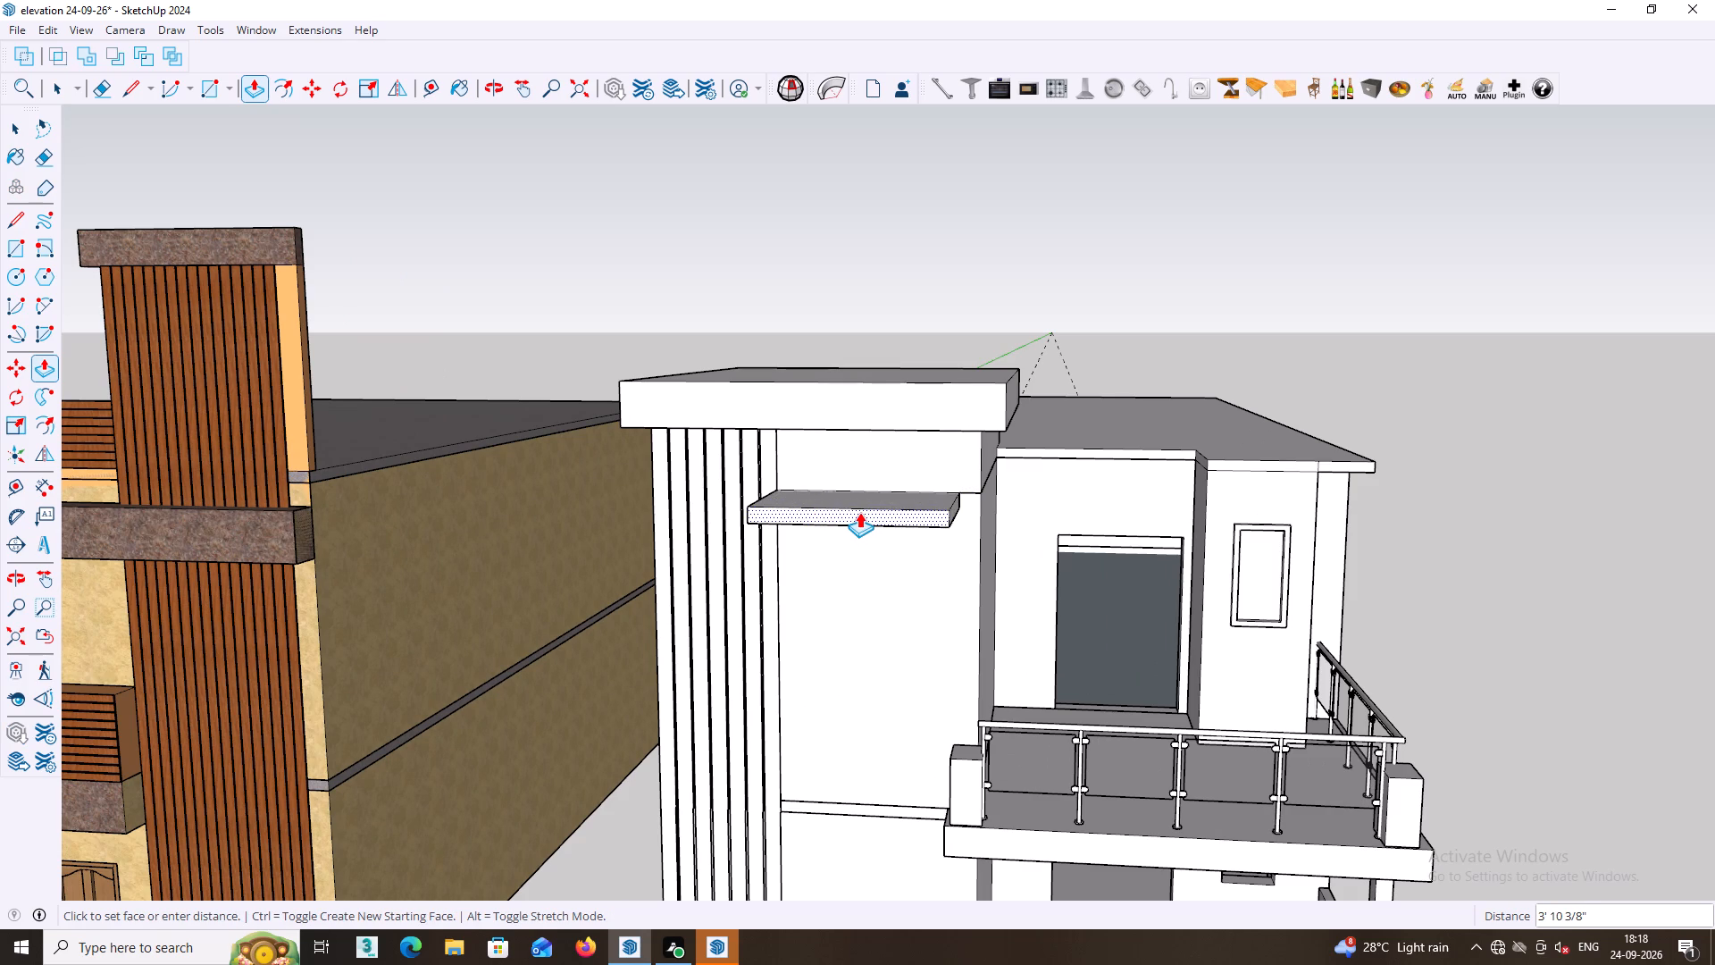
pyautogui.write('300')
pyautogui.write('mm')
pyautogui.press('Return')
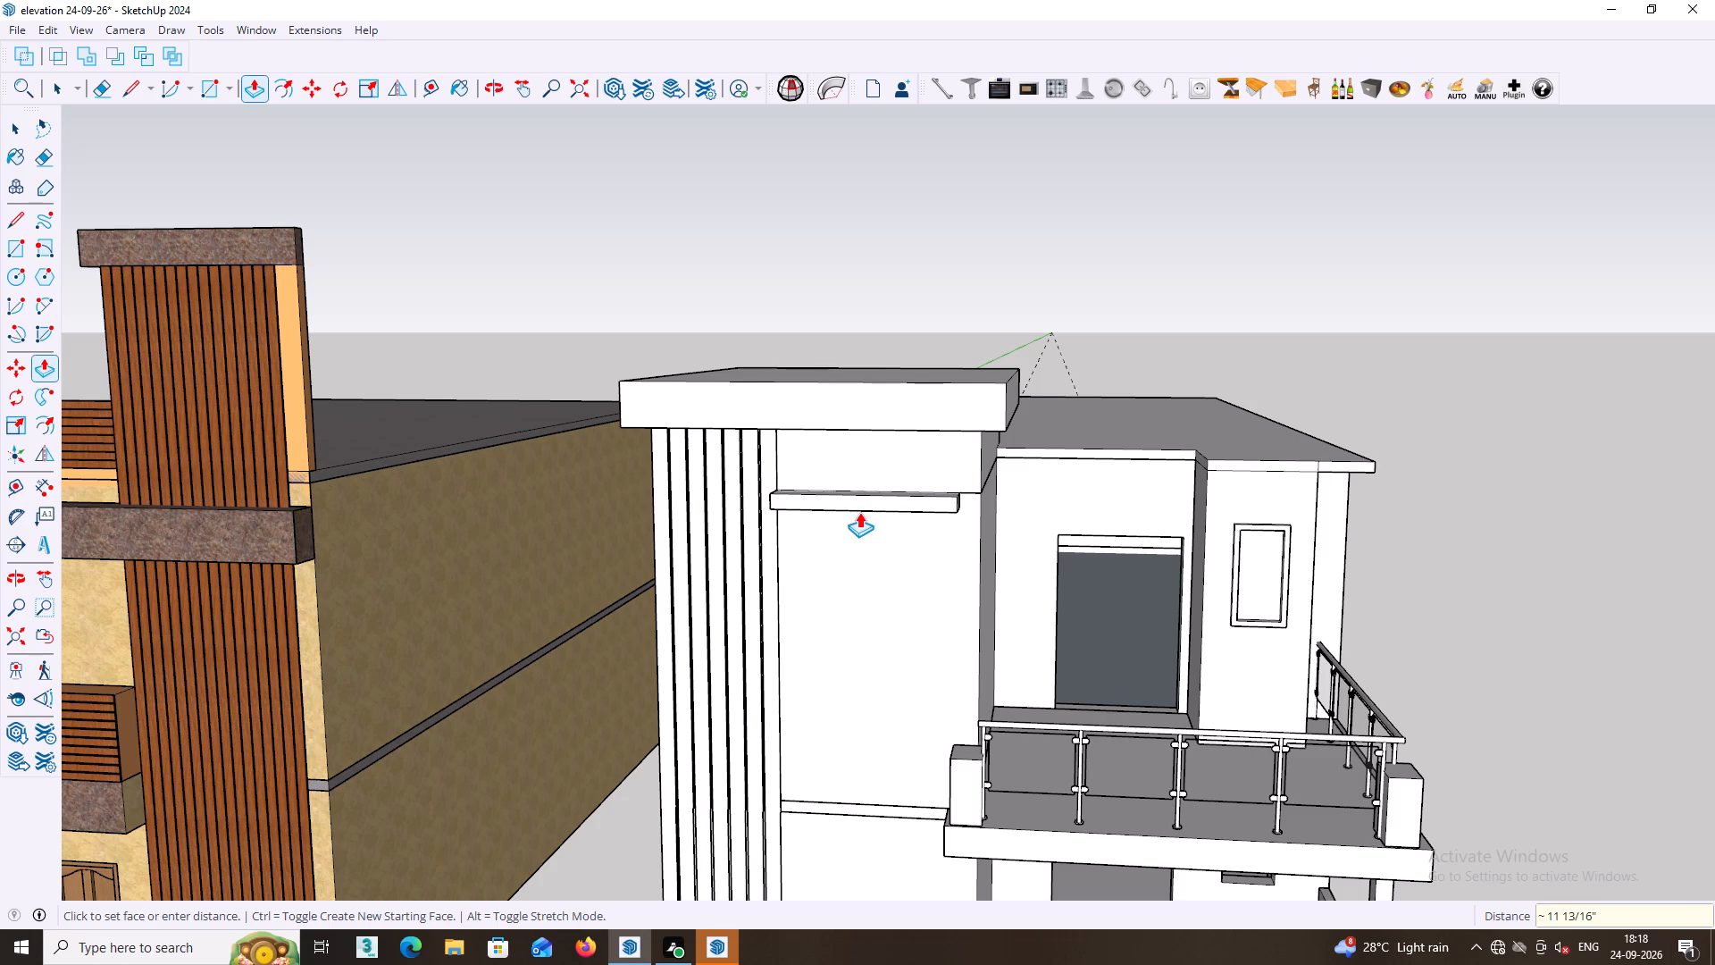
# Push/Pull the band's fin-side end about 7 13/16" across the last fin.
pyautogui.moveTo(865, 508); pyautogui.dragTo(1410, 472, button='middle')
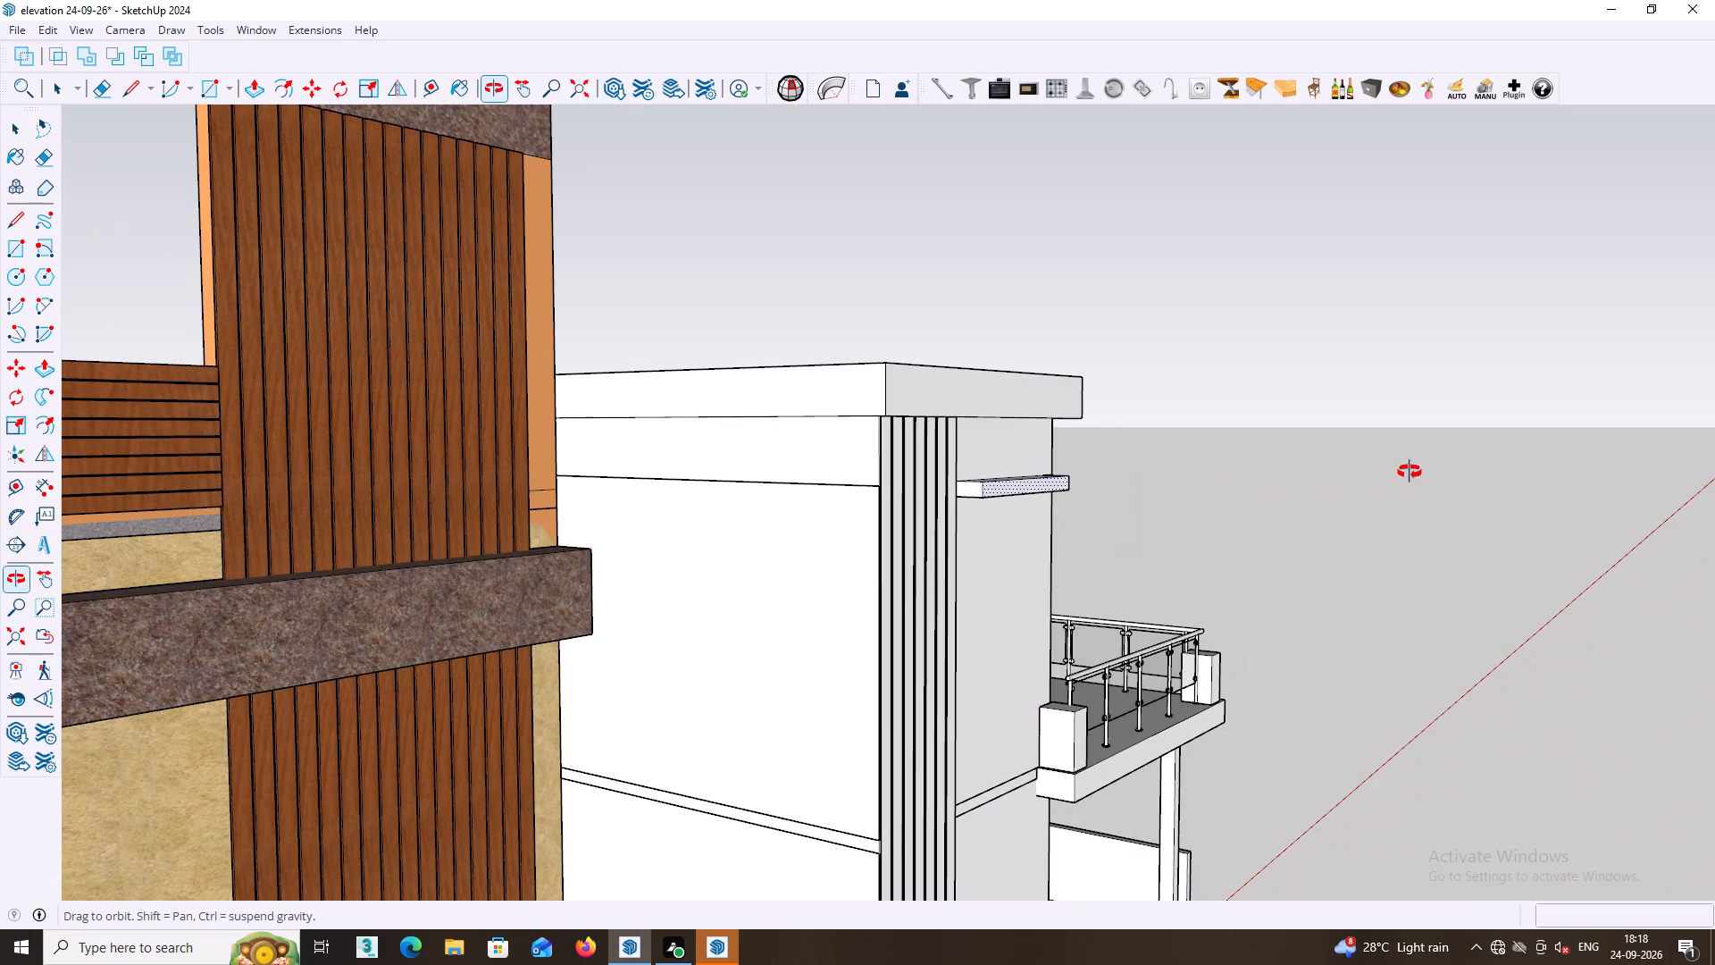
pyautogui.moveTo(1410, 472); pyautogui.dragTo(1305, 487, button='middle')
pyautogui.scroll(6, 971, 482)
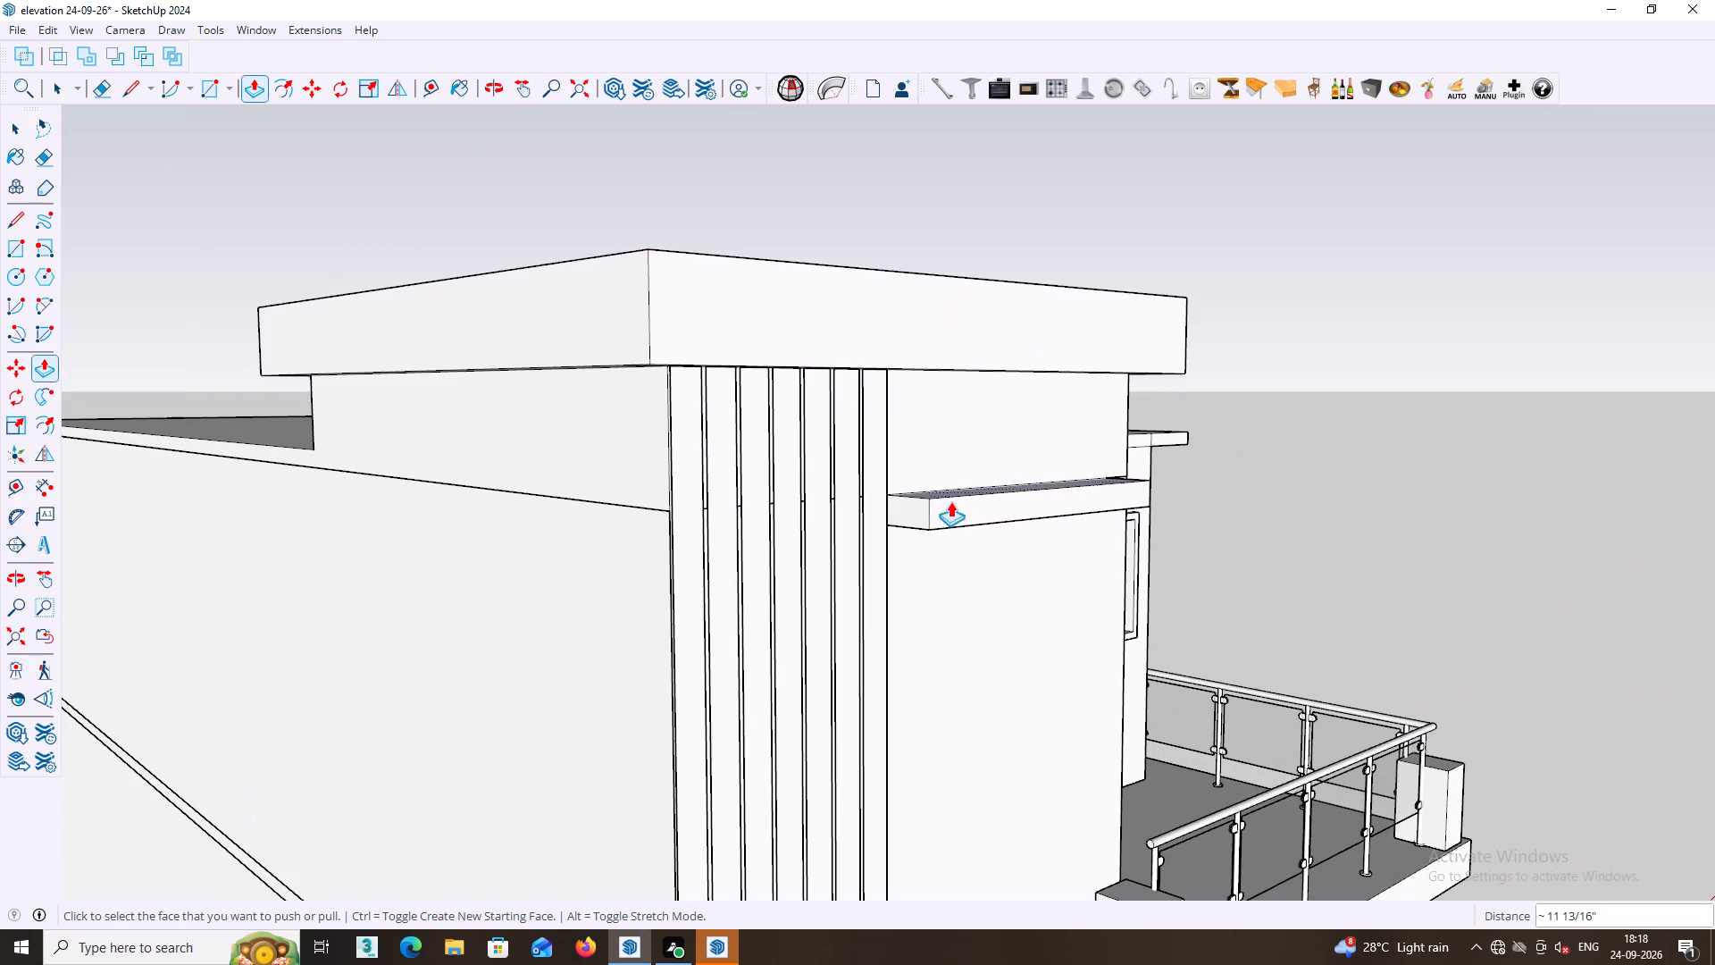
pyautogui.moveTo(952, 501); pyautogui.dragTo(898, 608, button='middle')
pyautogui.scroll(2, 872, 618)
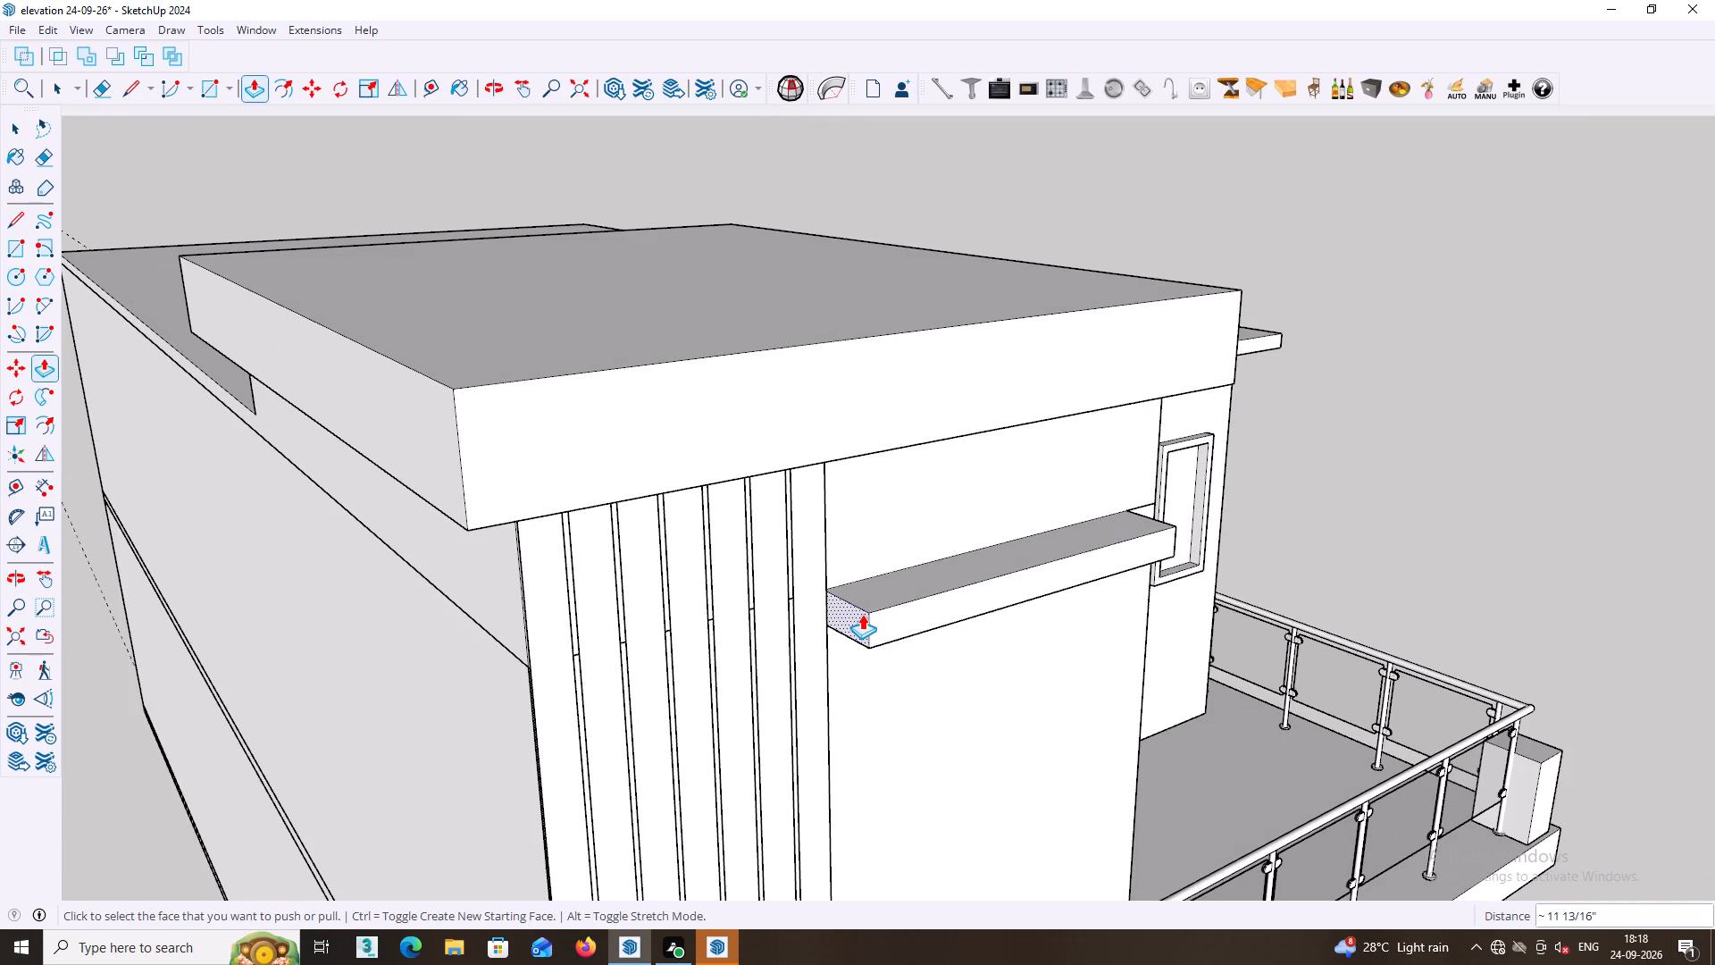
pyautogui.click(861, 614)
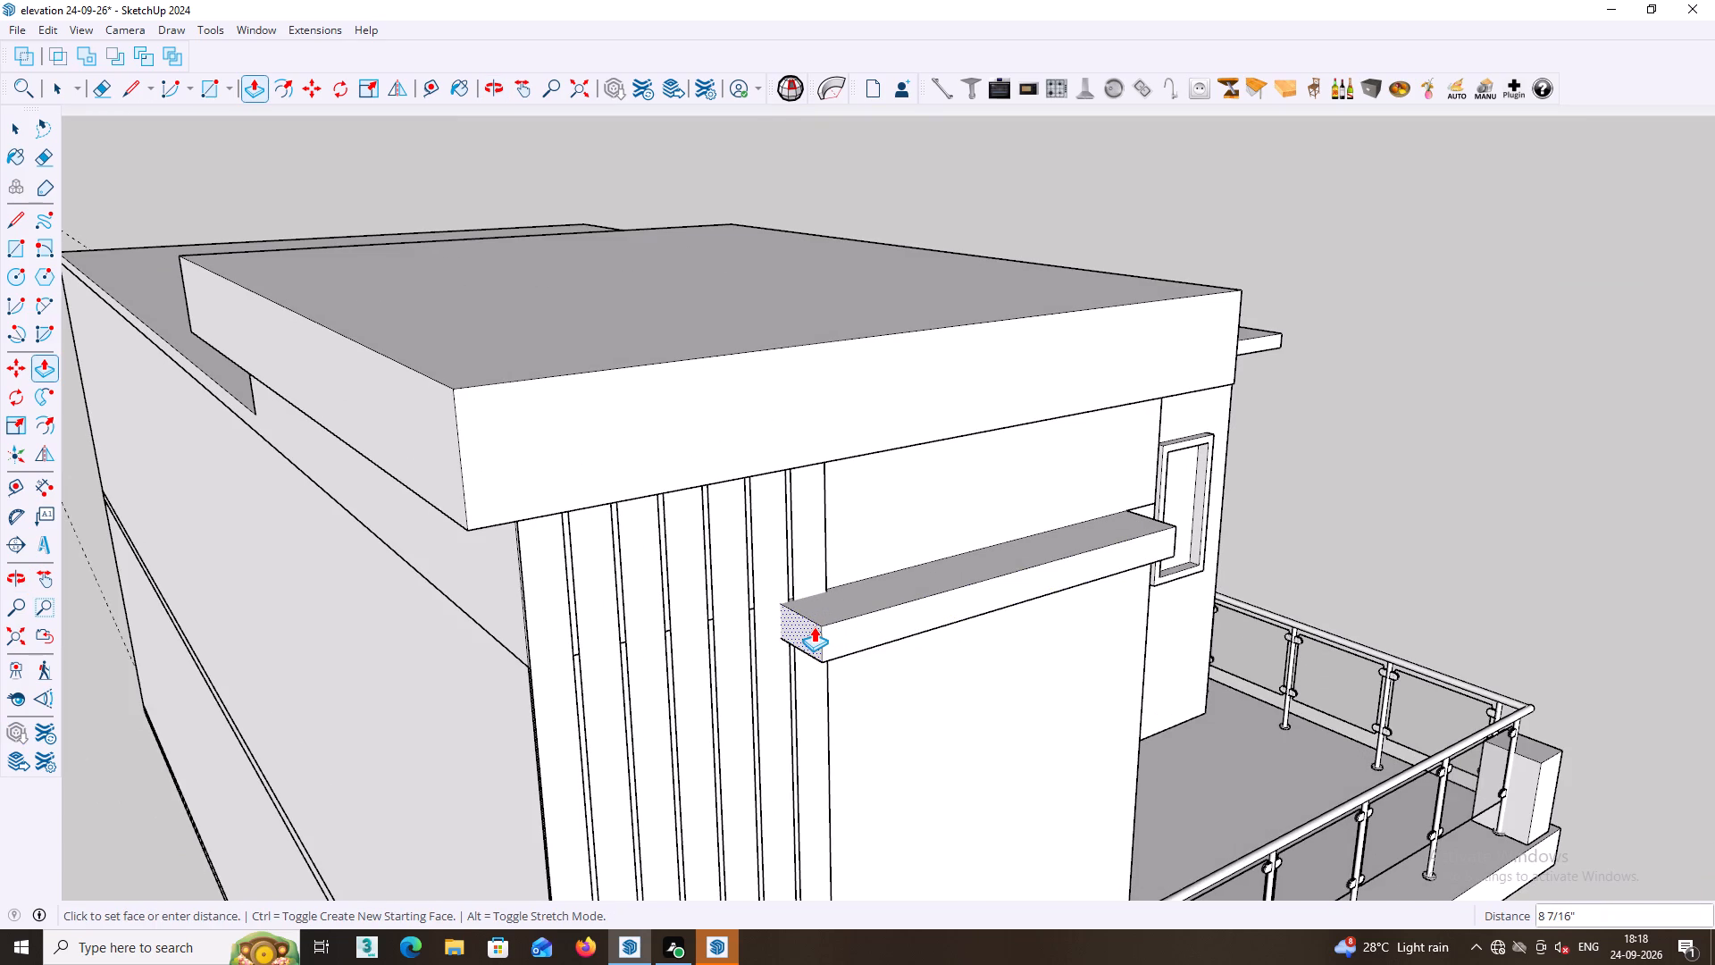
pyautogui.click(817, 626)
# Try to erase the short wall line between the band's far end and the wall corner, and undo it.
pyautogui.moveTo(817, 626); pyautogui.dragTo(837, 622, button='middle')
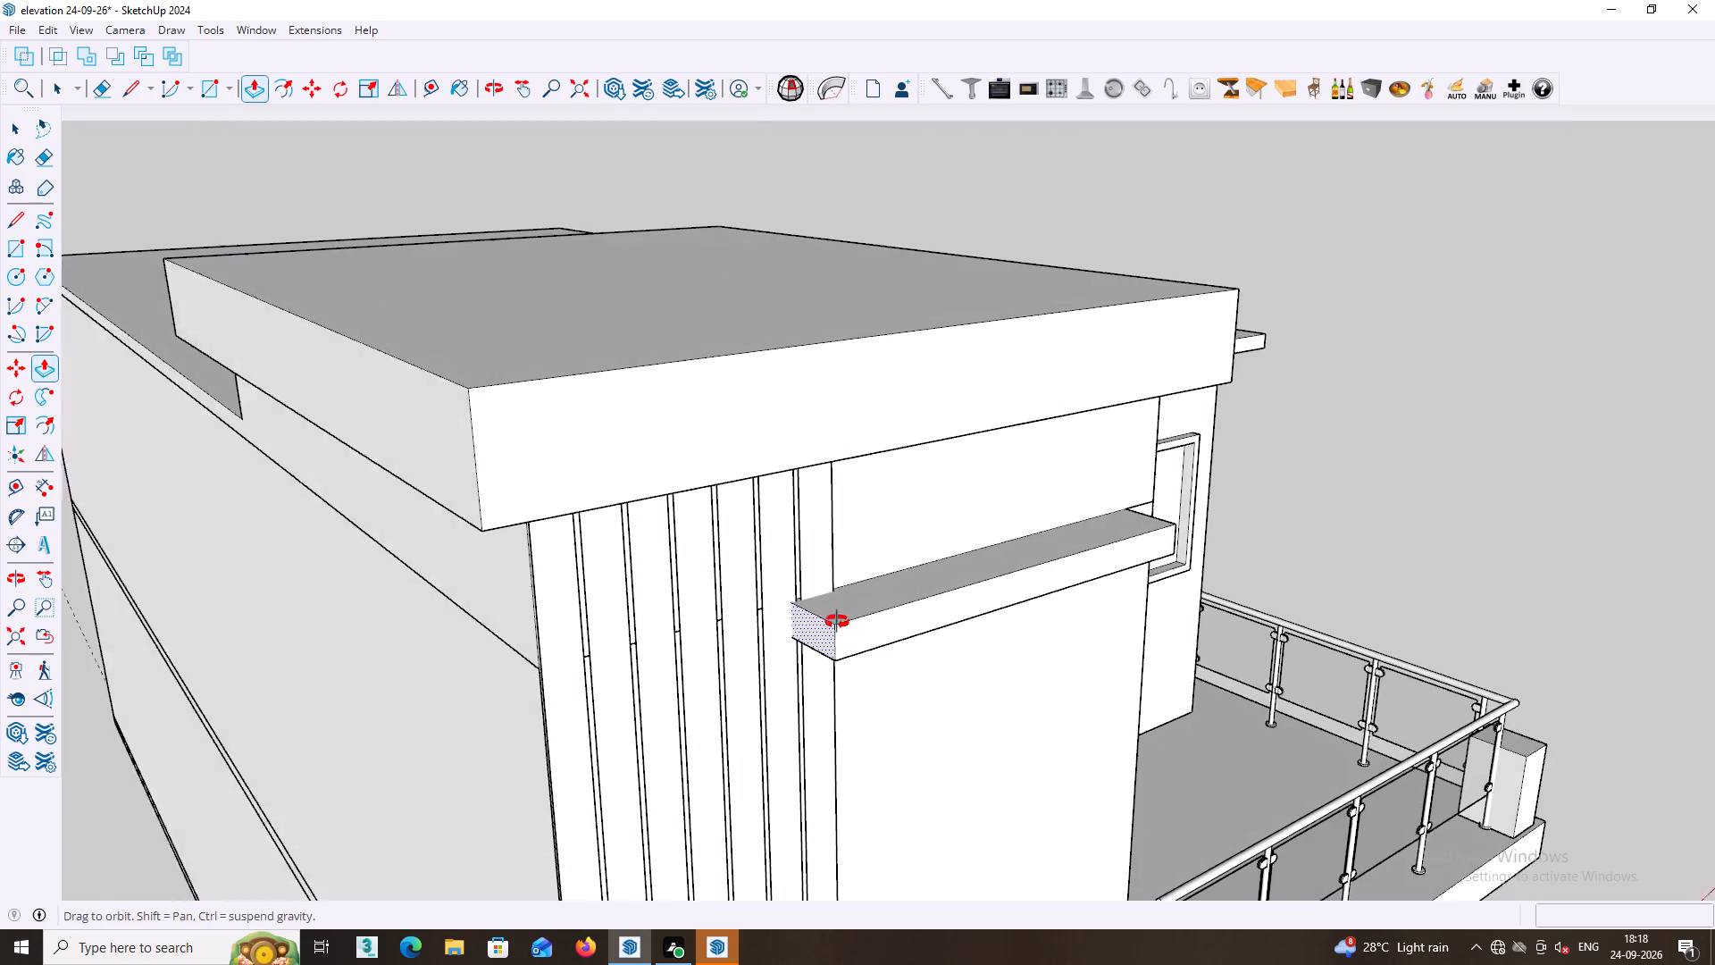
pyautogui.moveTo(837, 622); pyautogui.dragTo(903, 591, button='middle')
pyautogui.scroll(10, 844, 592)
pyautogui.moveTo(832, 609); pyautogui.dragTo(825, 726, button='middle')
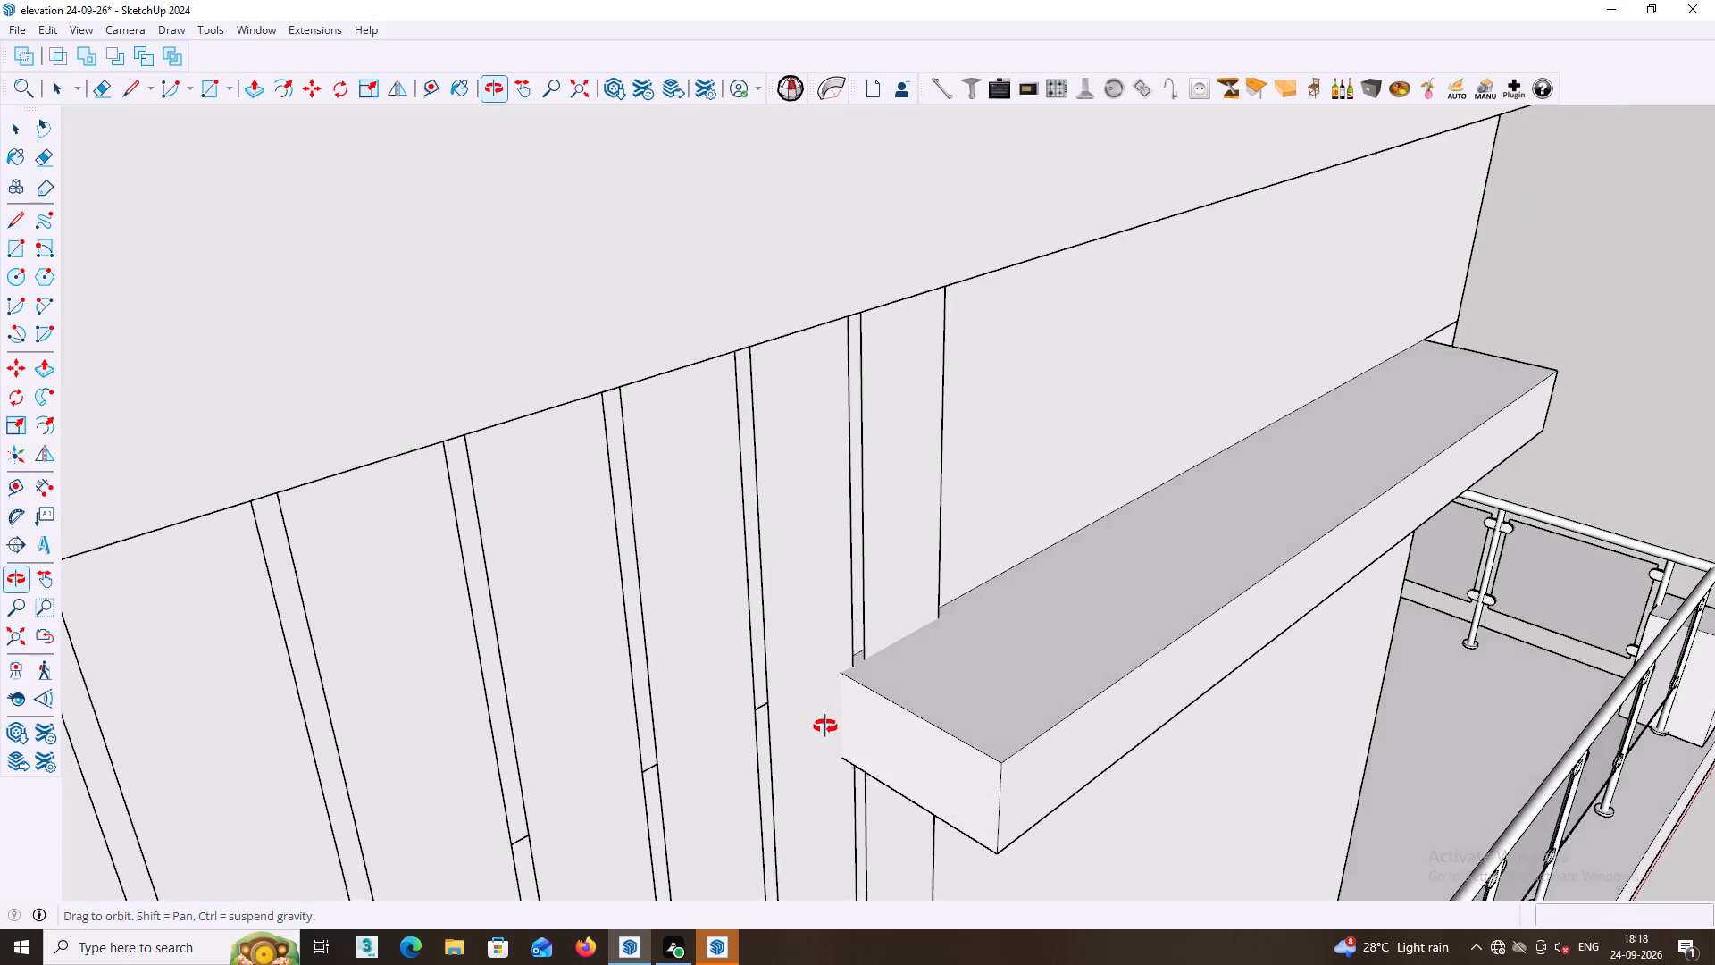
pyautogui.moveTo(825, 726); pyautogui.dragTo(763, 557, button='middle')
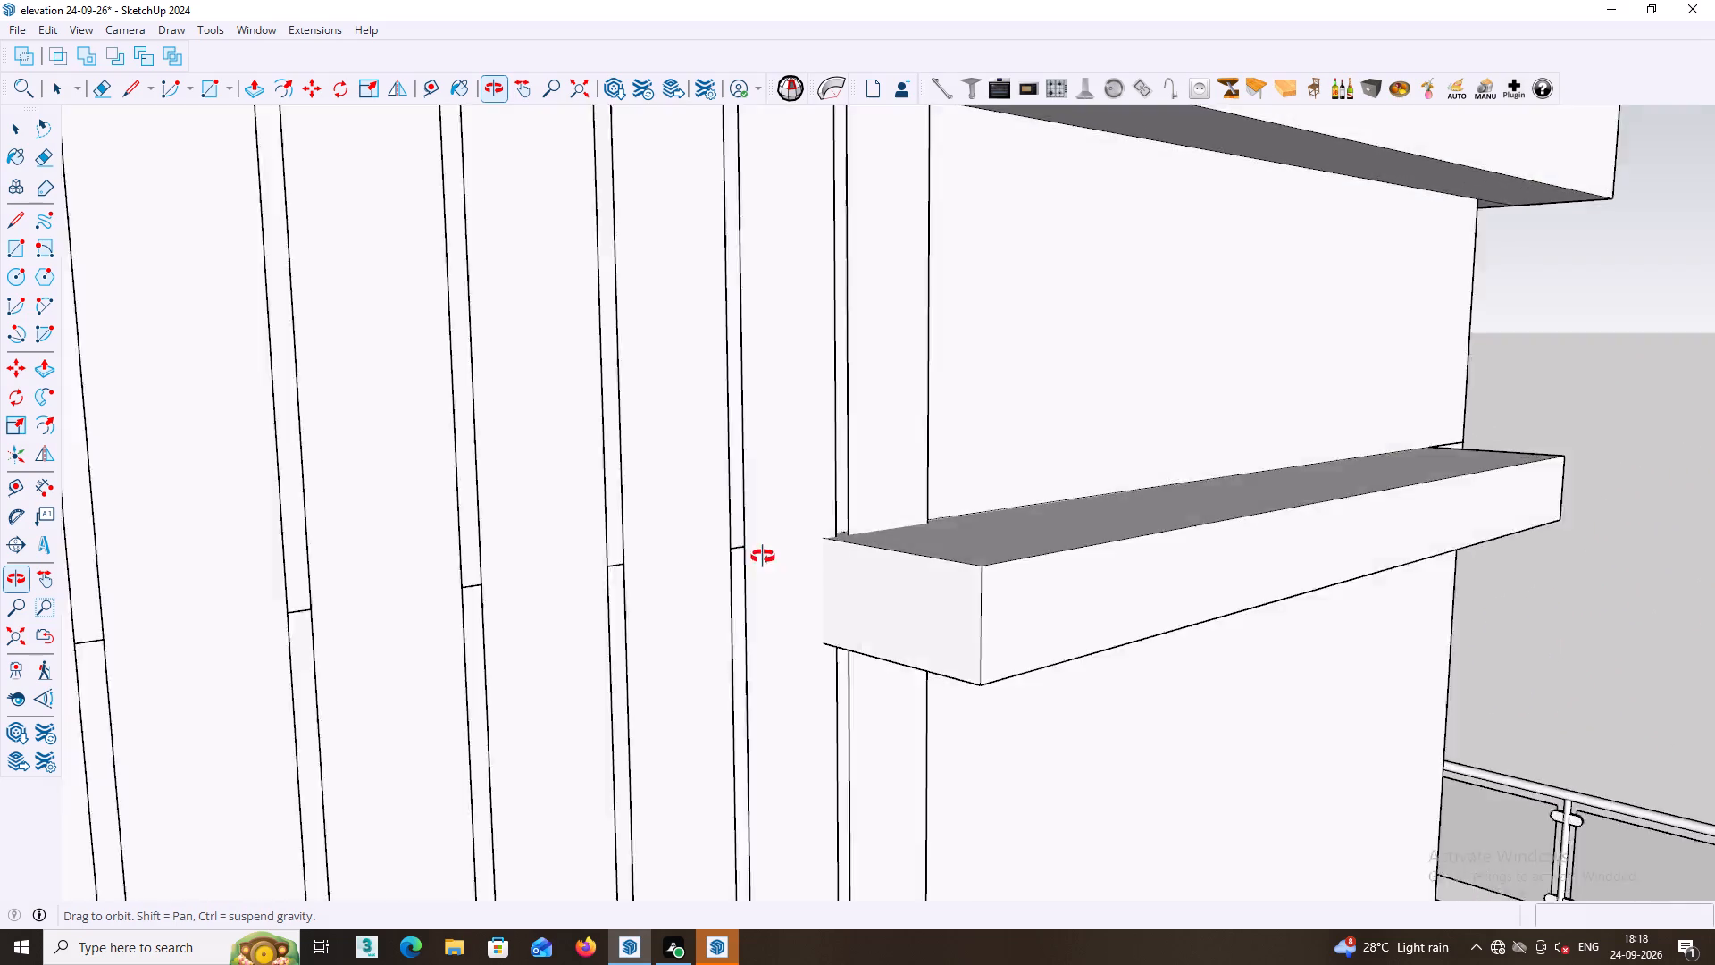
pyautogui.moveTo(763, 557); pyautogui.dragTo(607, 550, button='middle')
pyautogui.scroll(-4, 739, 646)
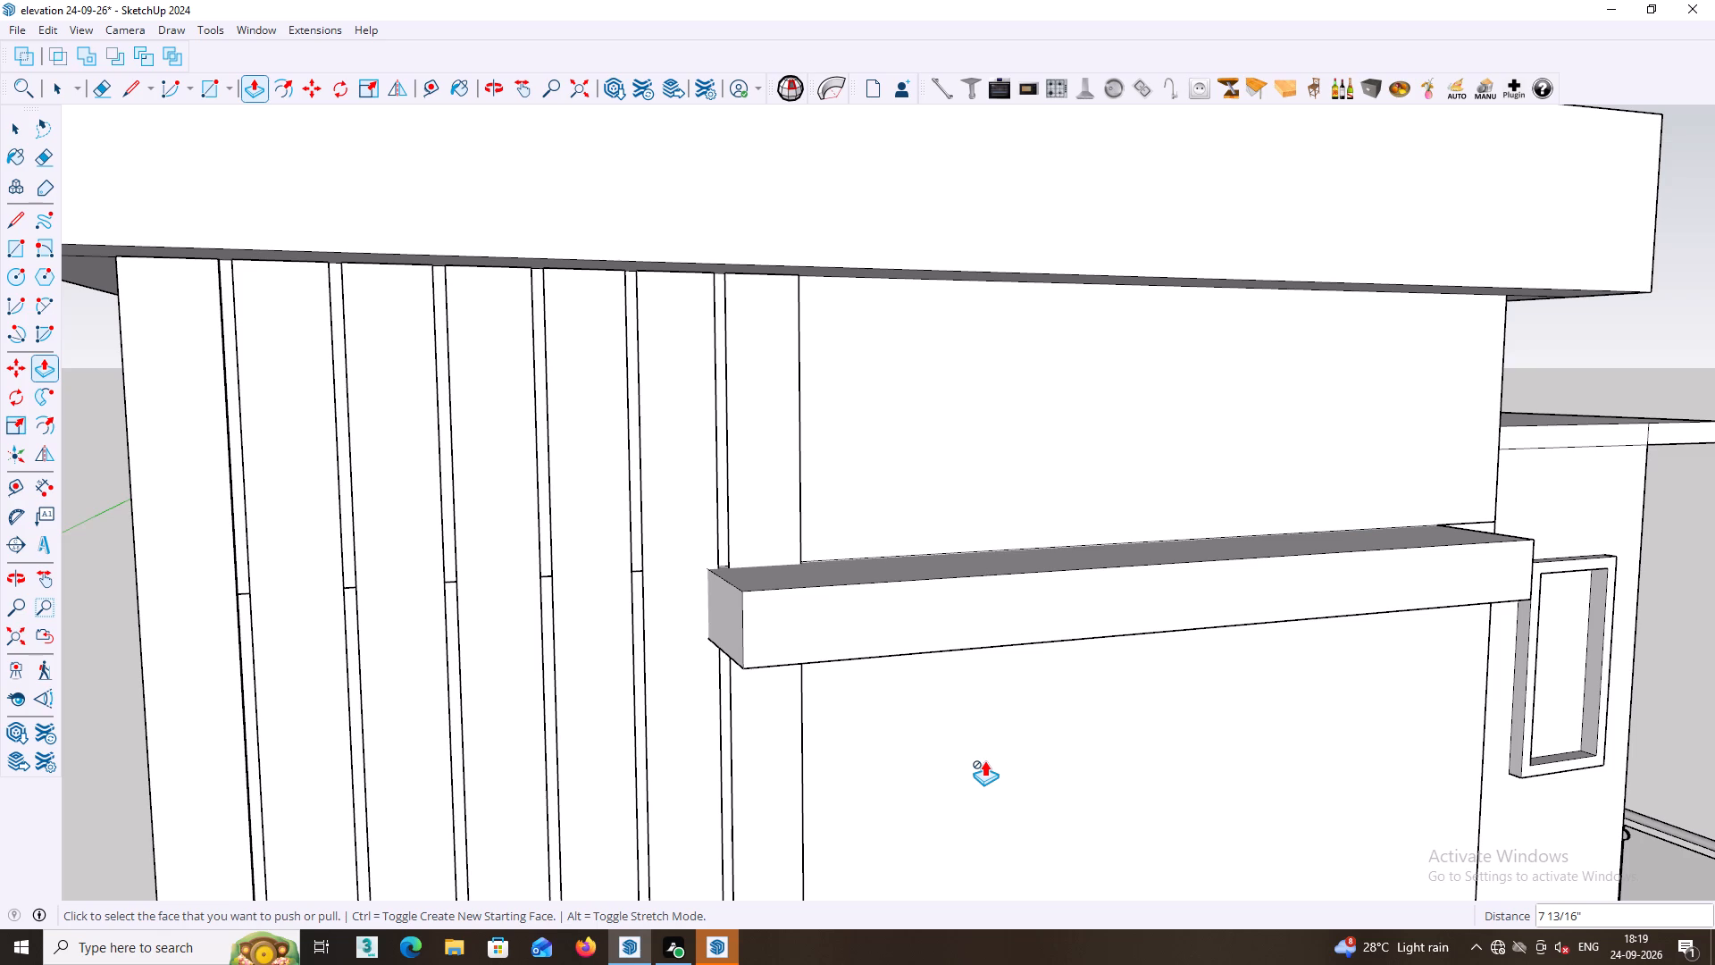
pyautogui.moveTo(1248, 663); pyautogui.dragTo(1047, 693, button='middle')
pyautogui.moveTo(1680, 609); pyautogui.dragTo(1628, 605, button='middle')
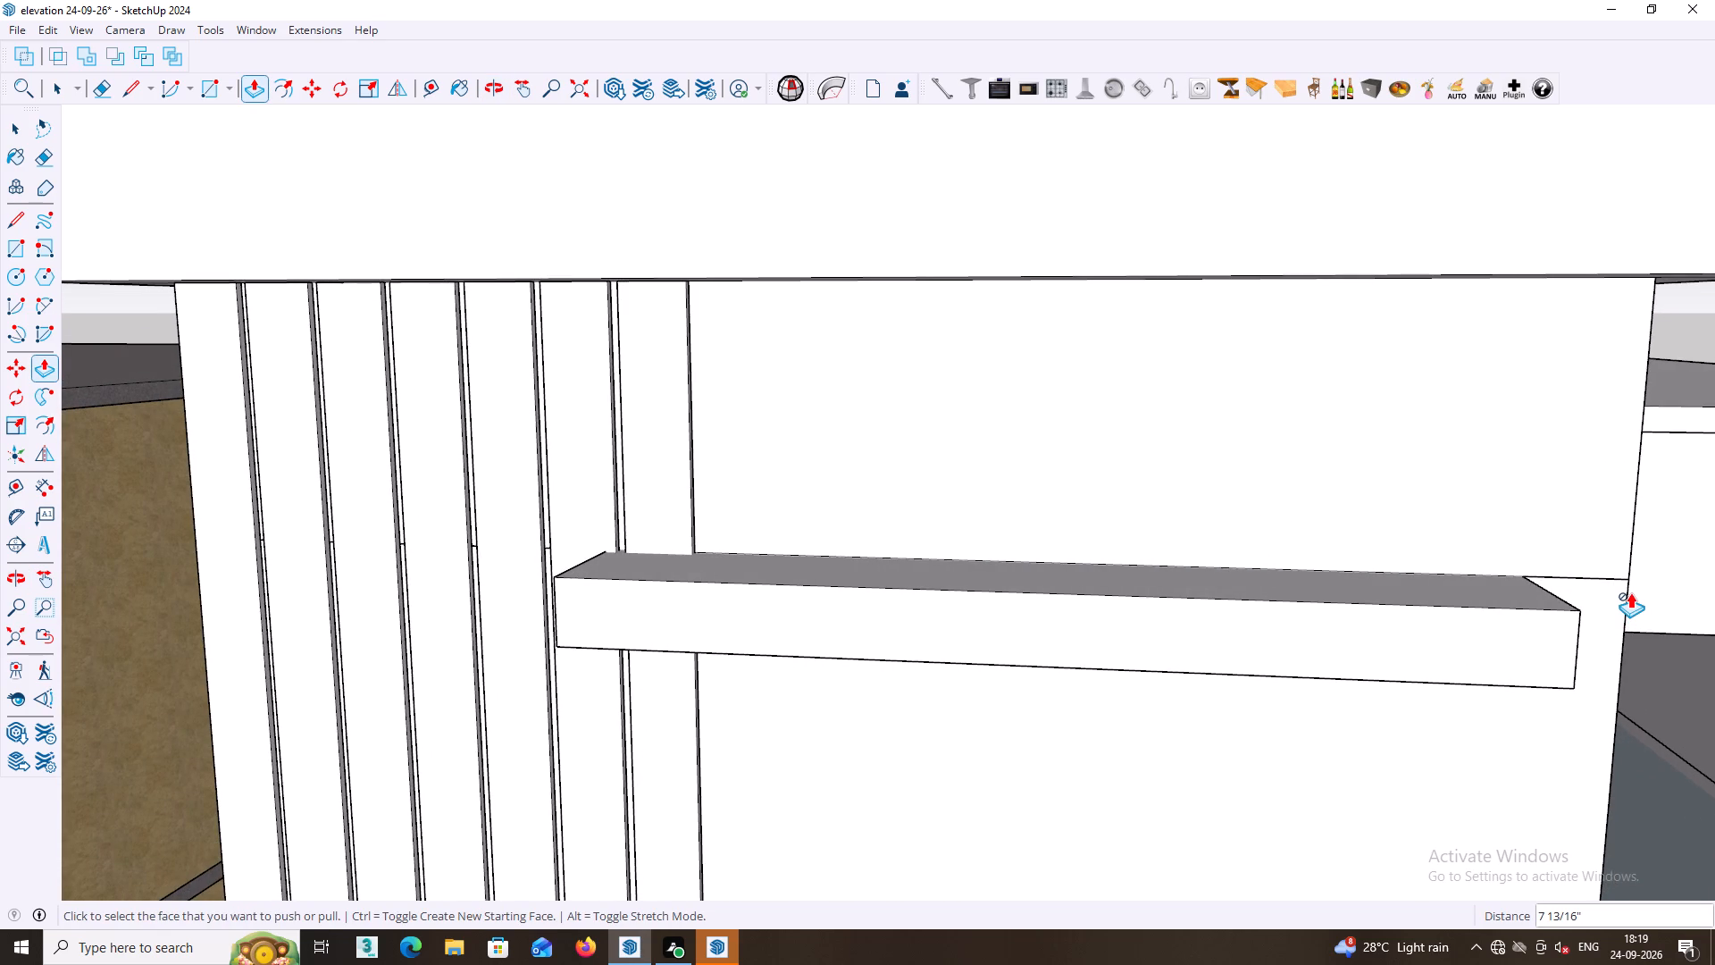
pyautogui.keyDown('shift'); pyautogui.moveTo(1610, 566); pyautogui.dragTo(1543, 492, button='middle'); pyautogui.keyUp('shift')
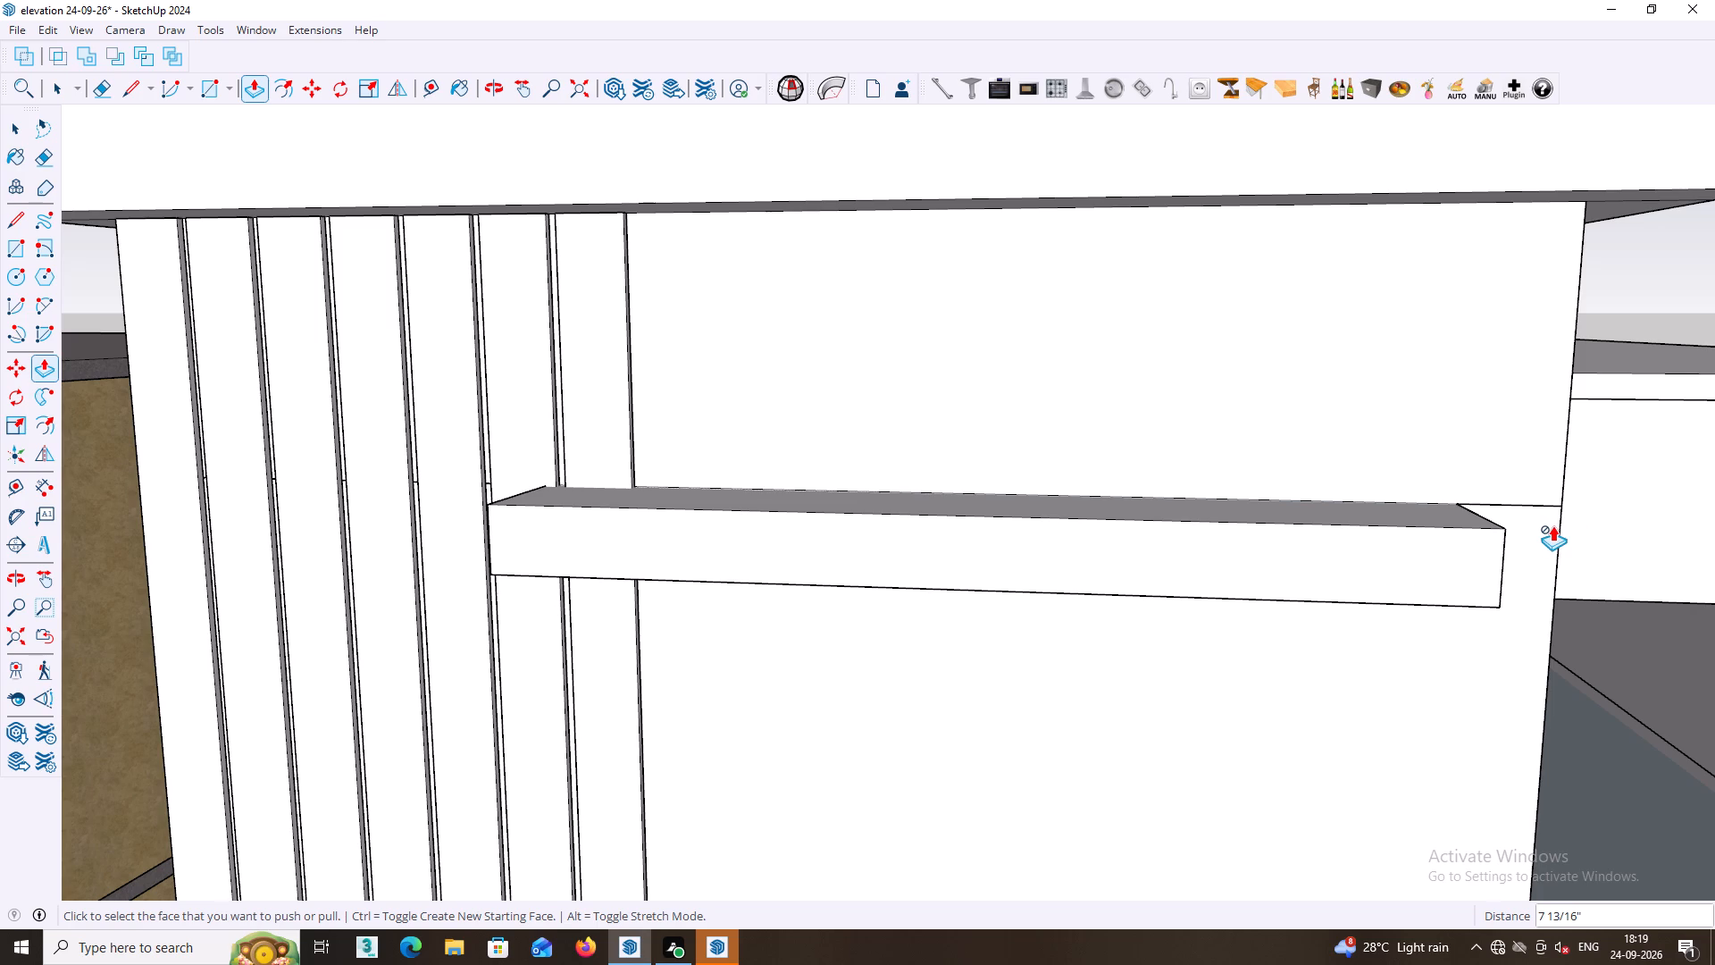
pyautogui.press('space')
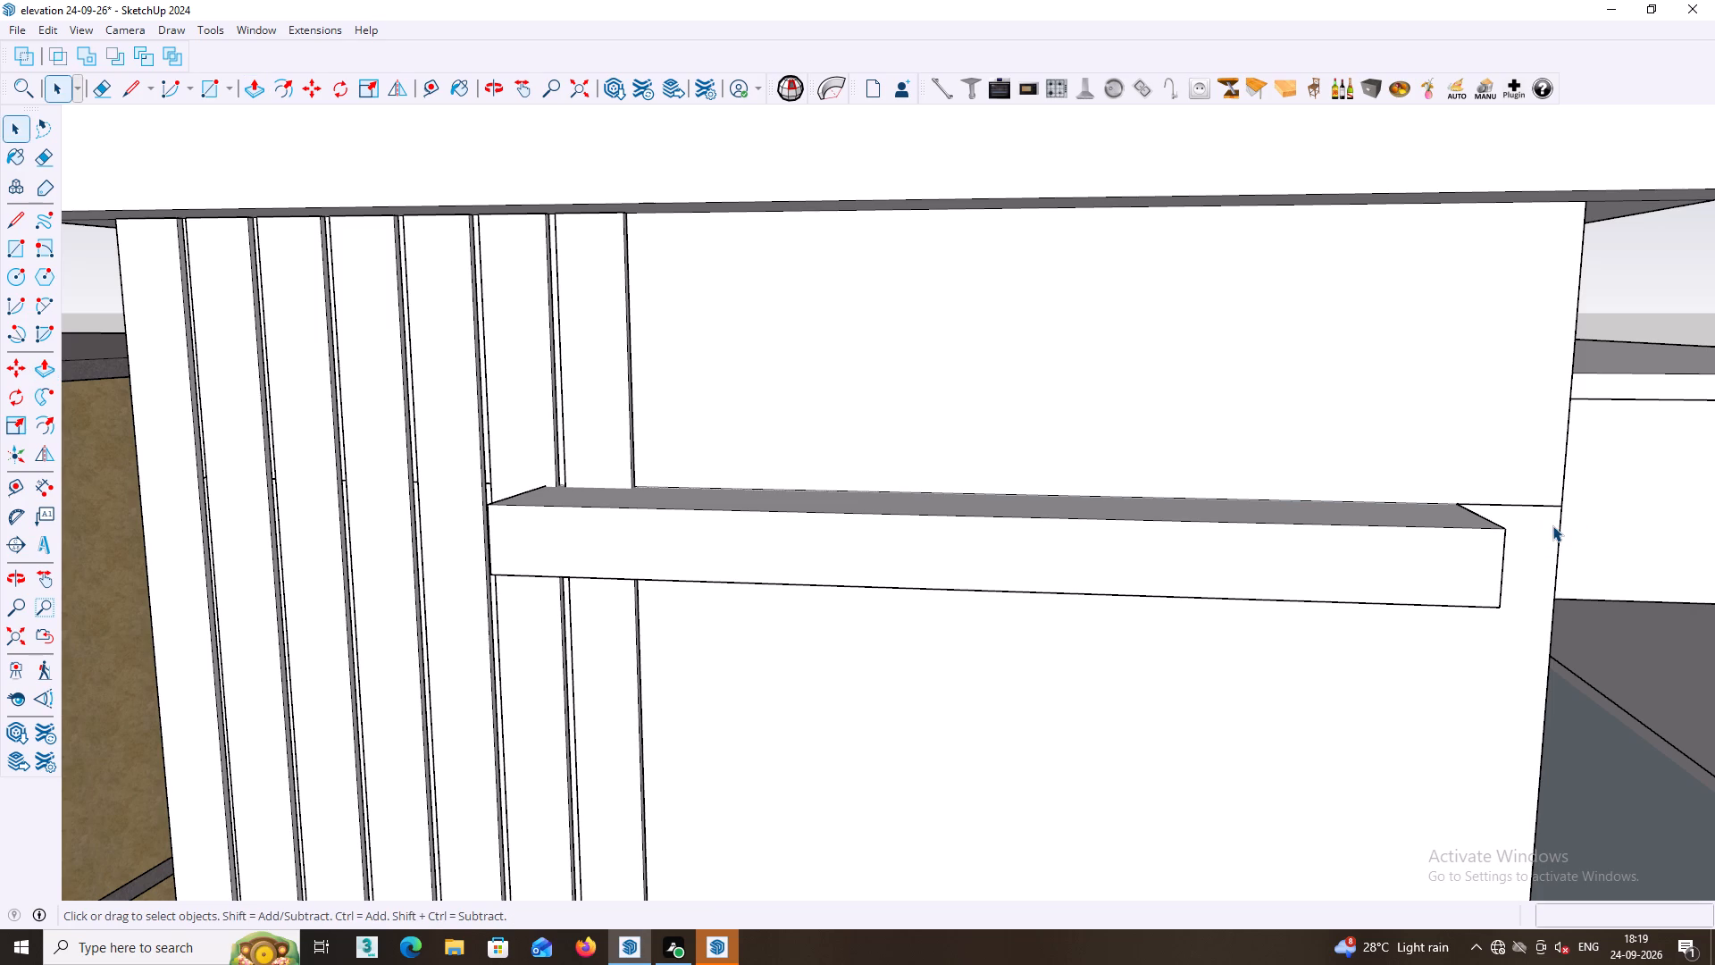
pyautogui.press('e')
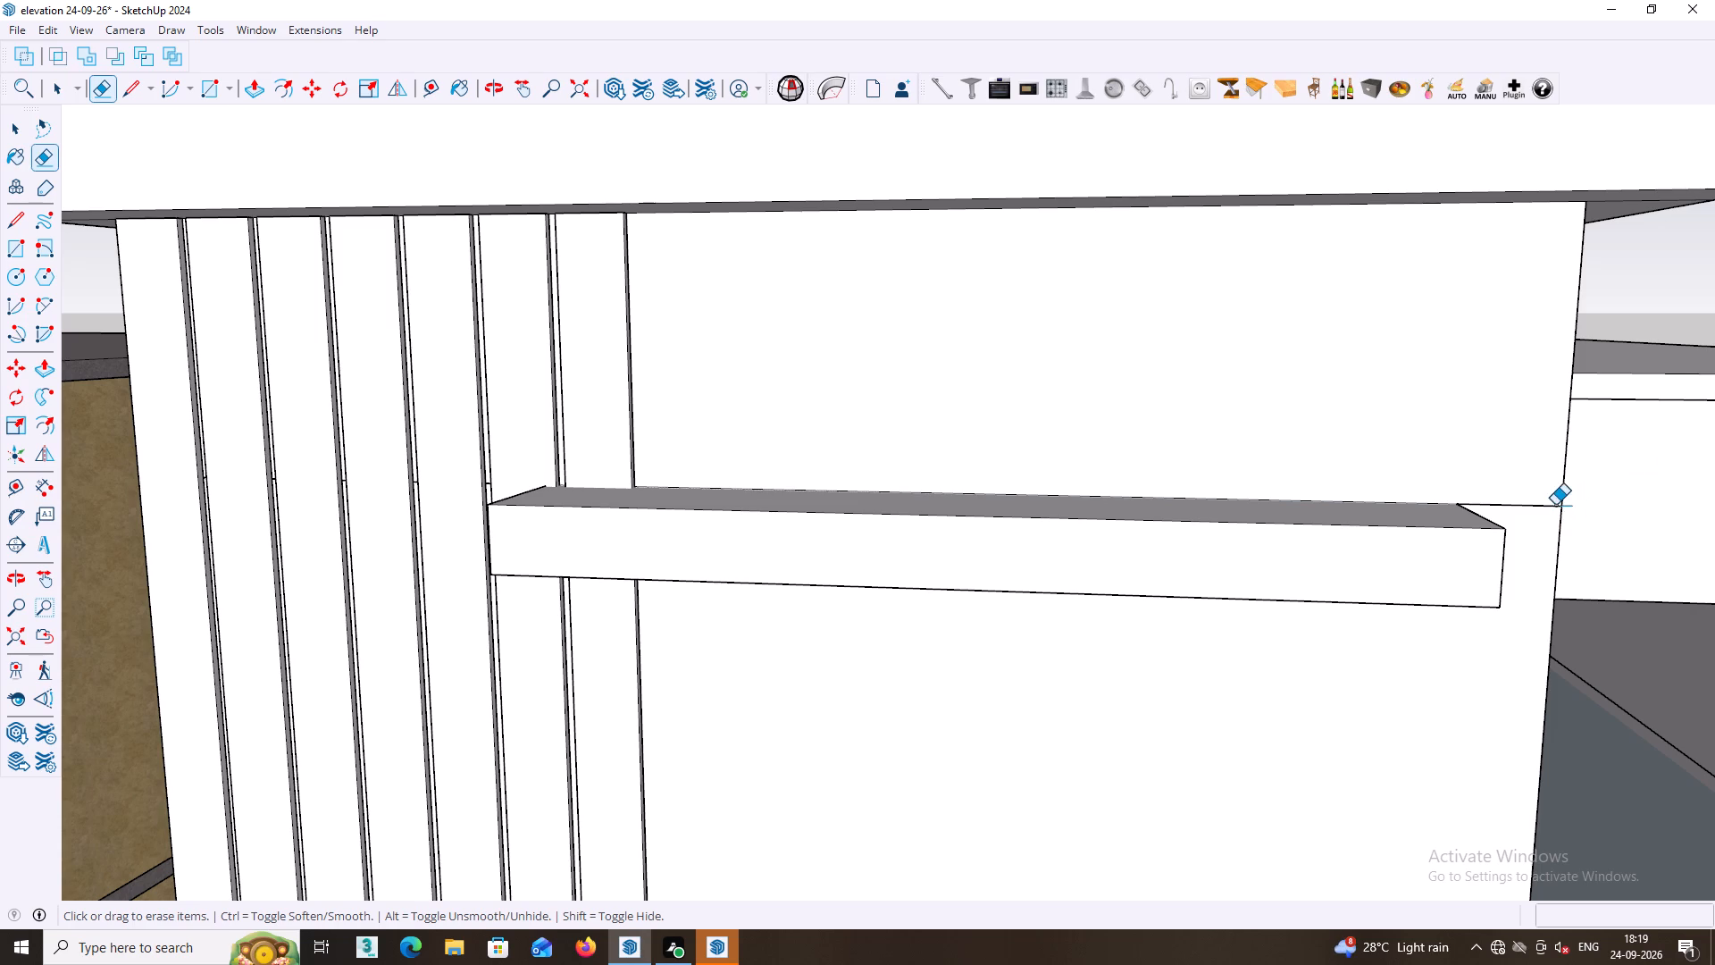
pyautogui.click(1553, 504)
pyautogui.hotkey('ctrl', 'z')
# Push/Pull the underside of the projecting band down about 2 7/8" to thicken it.
pyautogui.scroll(-2, 1559, 501)
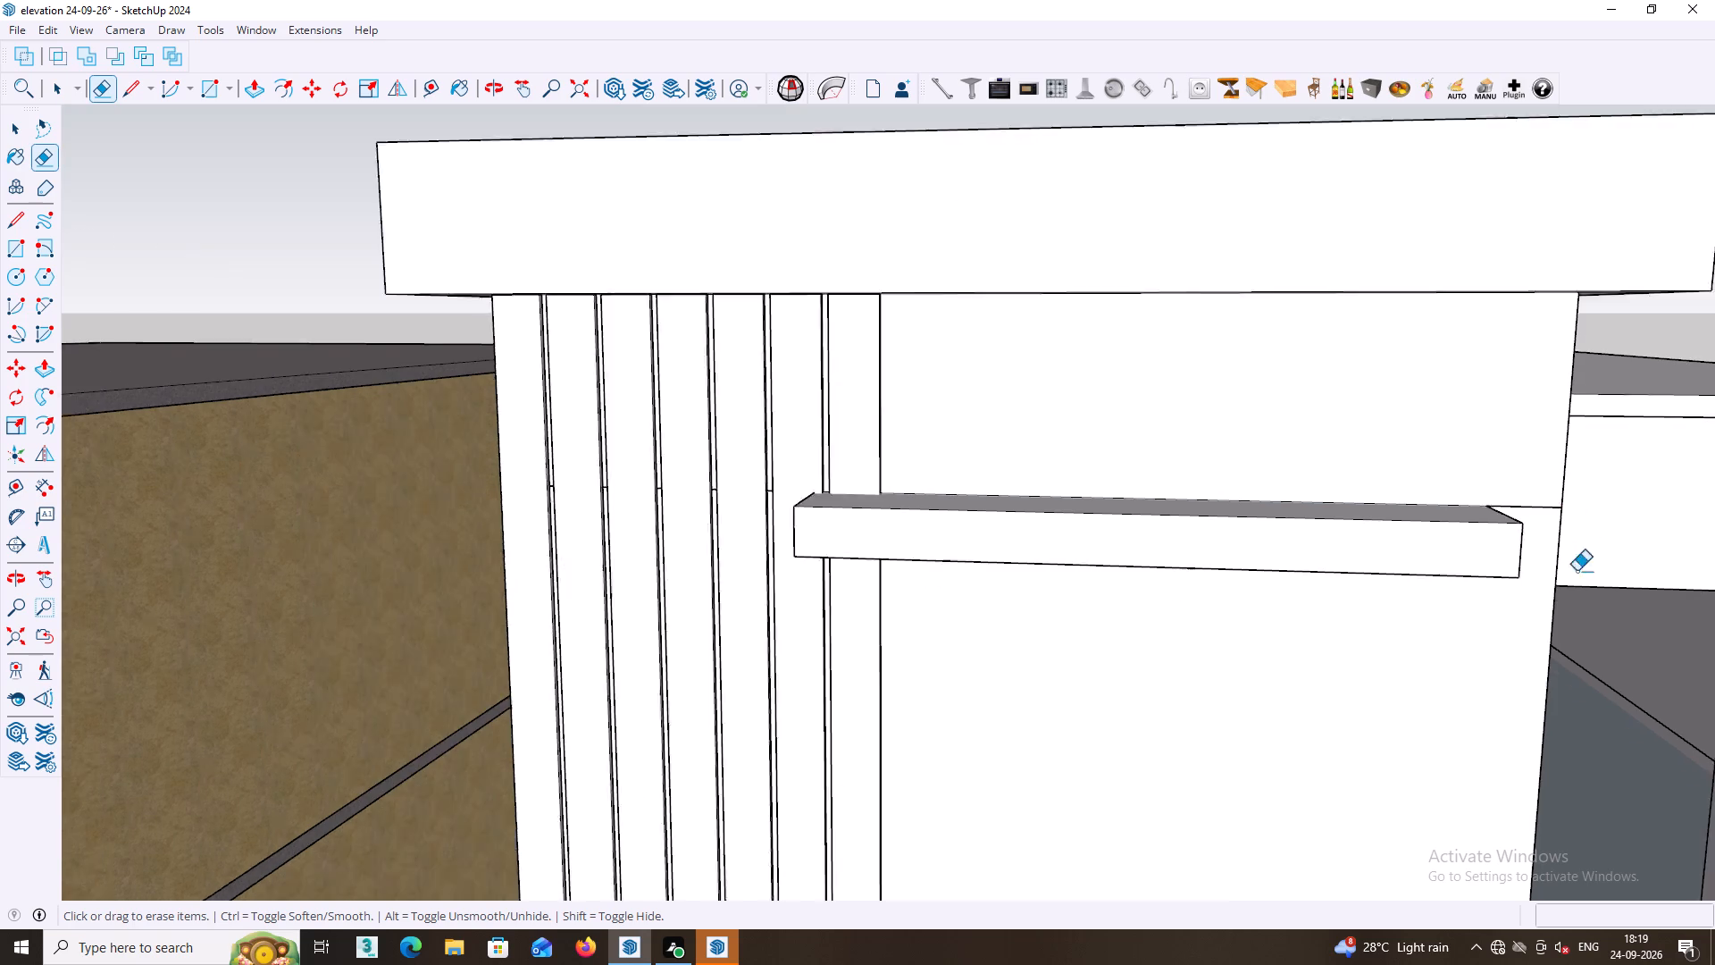
pyautogui.scroll(-3, 1577, 571)
pyautogui.moveTo(1566, 595); pyautogui.dragTo(1418, 515, button='middle')
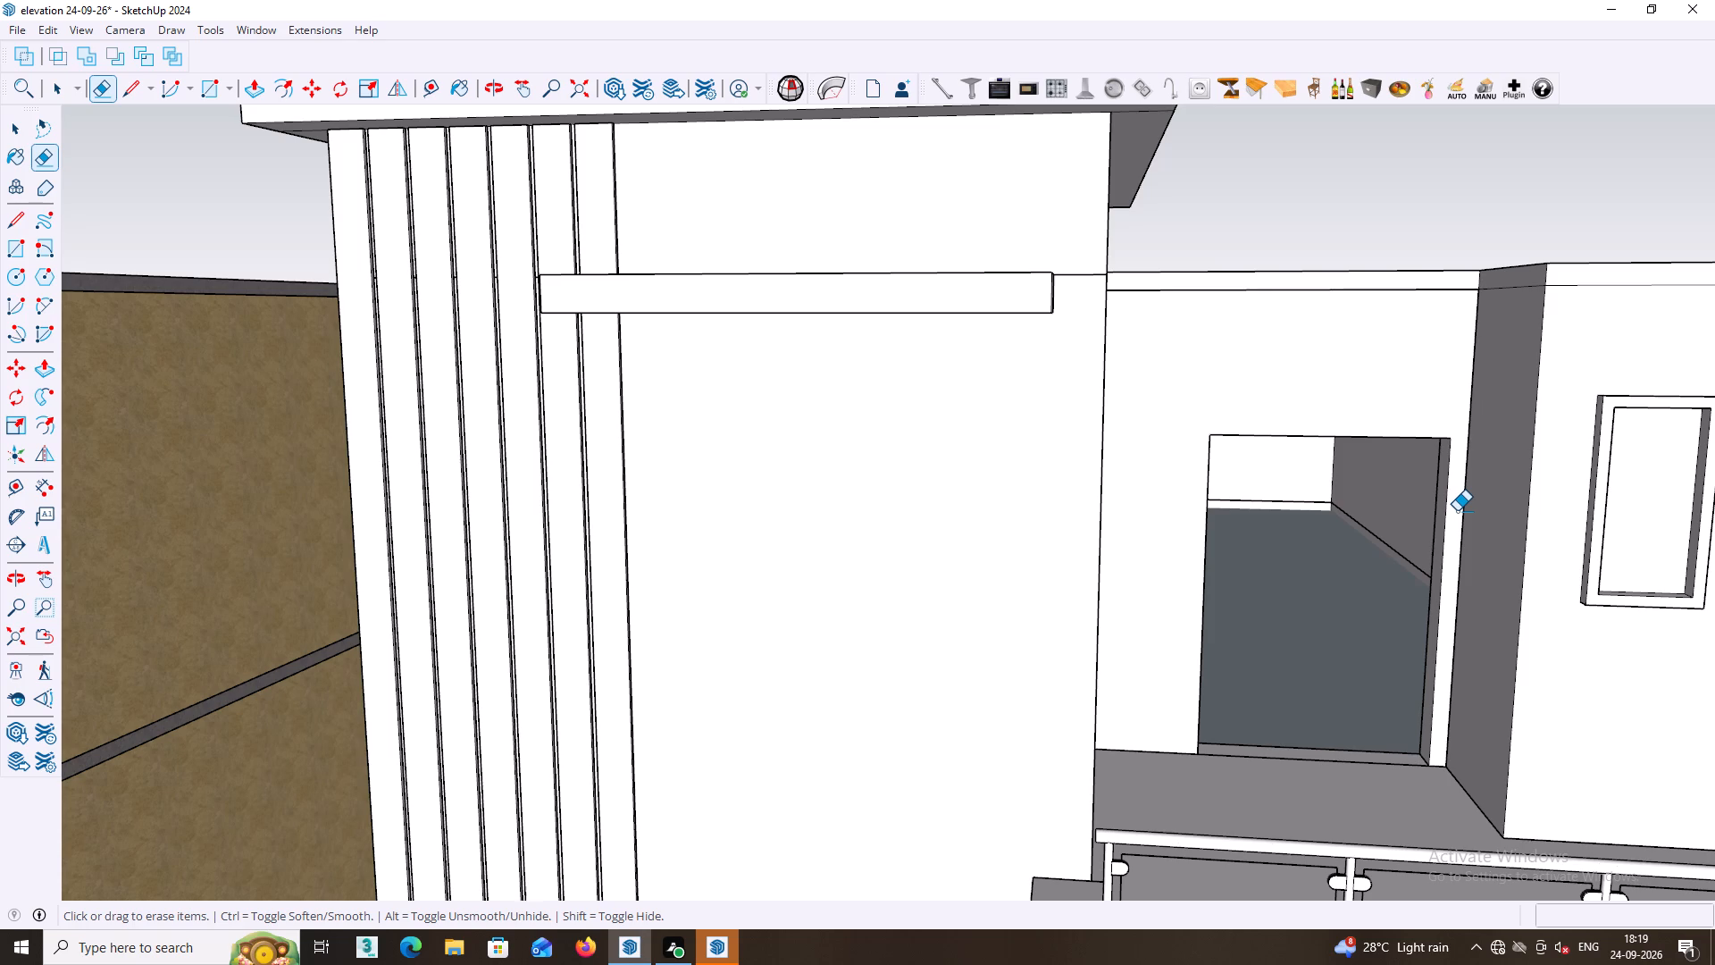
pyautogui.keyDown('shift'); pyautogui.moveTo(1503, 573); pyautogui.dragTo(1331, 553, button='middle'); pyautogui.keyUp('shift')
pyautogui.moveTo(1008, 598); pyautogui.dragTo(992, 677, button='middle')
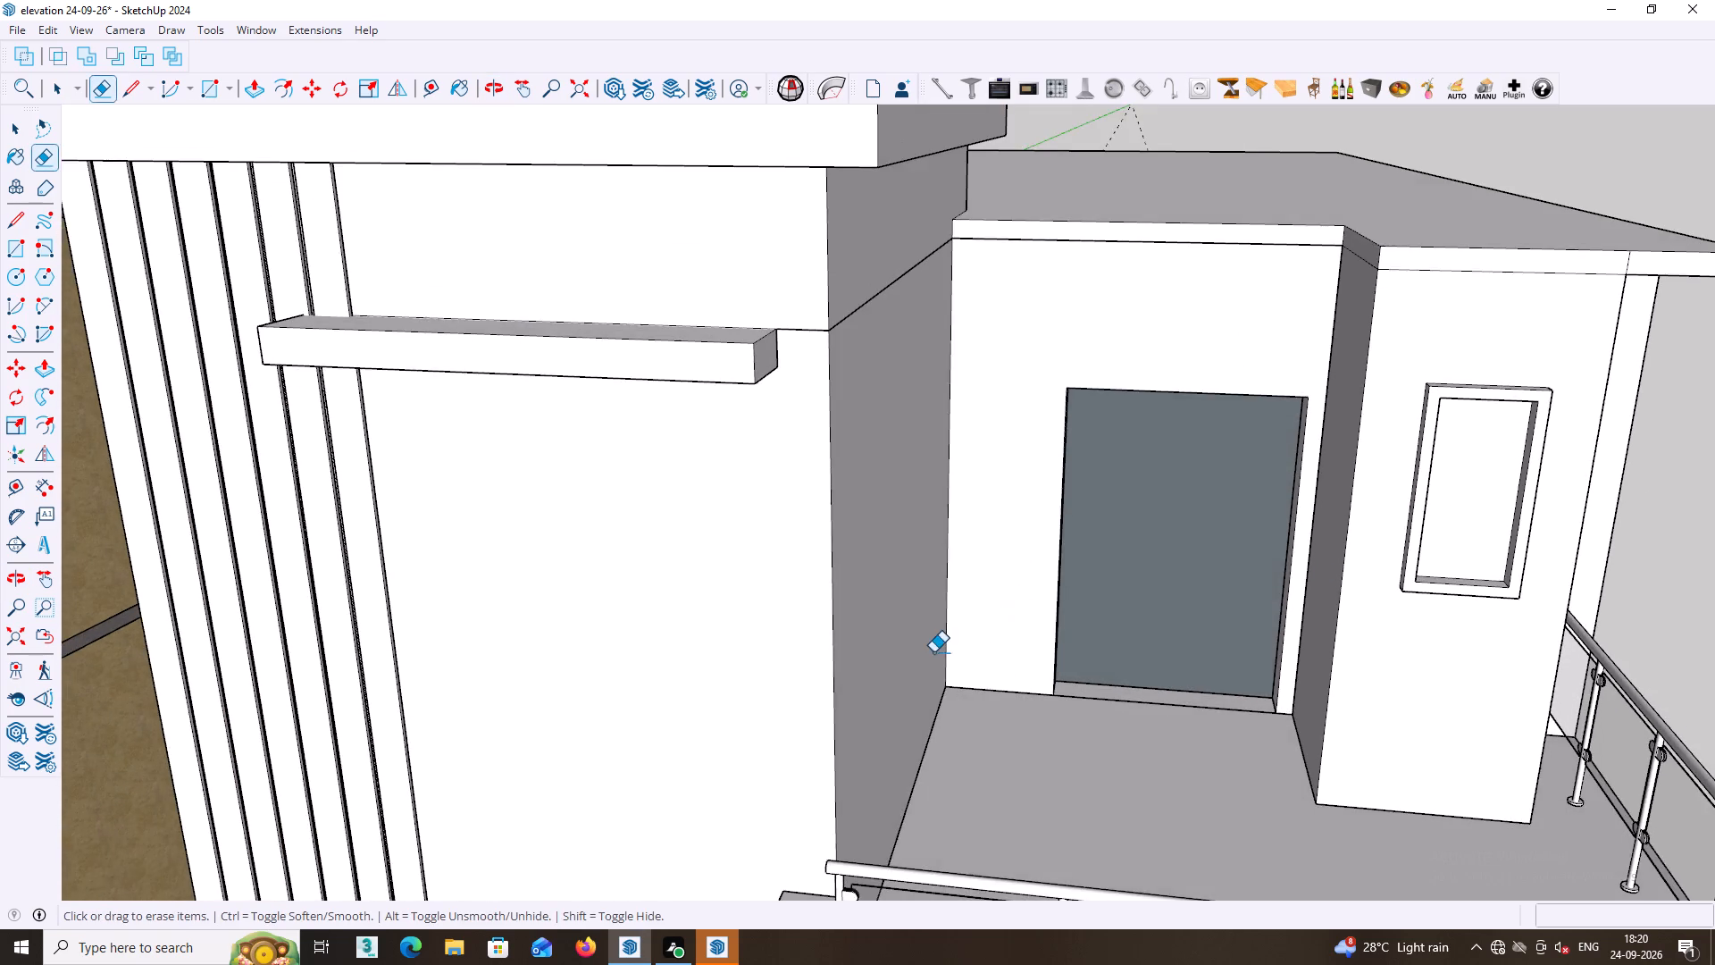
pyautogui.scroll(-4, 933, 653)
pyautogui.moveTo(862, 605); pyautogui.dragTo(865, 550, button='middle')
pyautogui.scroll(3, 852, 492)
pyautogui.moveTo(814, 482); pyautogui.dragTo(804, 409, button='middle')
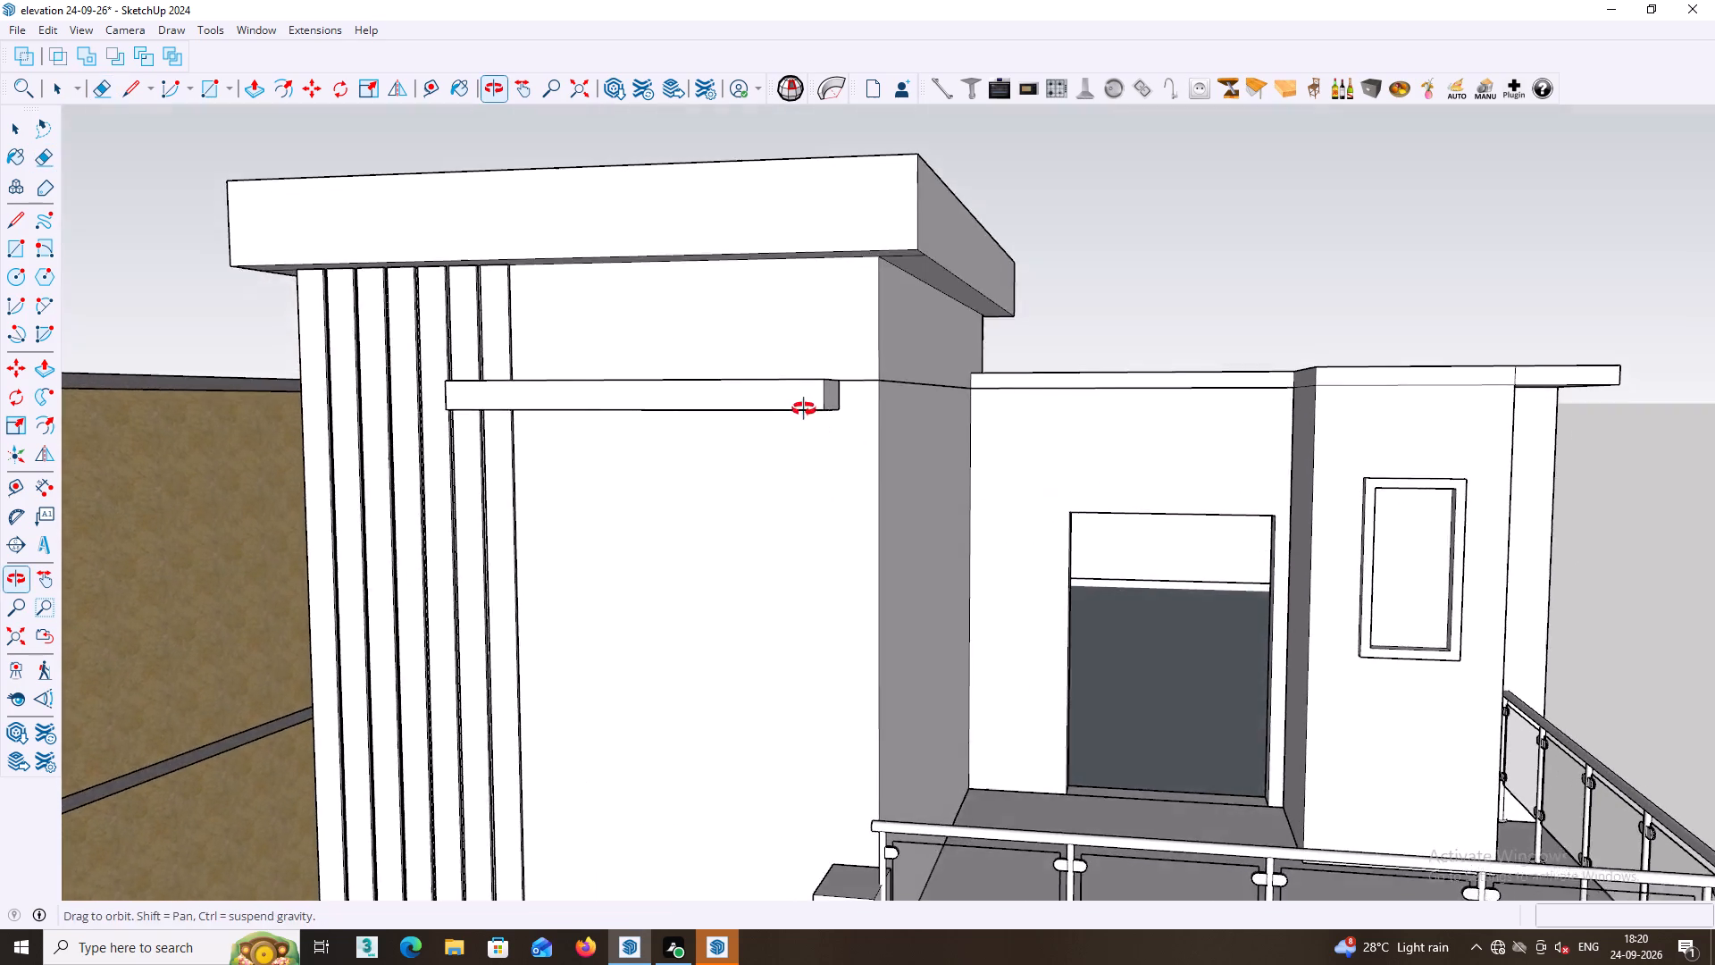
pyautogui.moveTo(804, 409); pyautogui.dragTo(804, 407, button='middle')
pyautogui.scroll(5, 813, 415)
pyautogui.moveTo(817, 401); pyautogui.dragTo(832, 335, button='middle')
pyautogui.scroll(2, 833, 364)
pyautogui.moveTo(834, 357); pyautogui.dragTo(842, 331, button='middle')
pyautogui.press('space')
pyautogui.press('p')
pyautogui.click(824, 336)
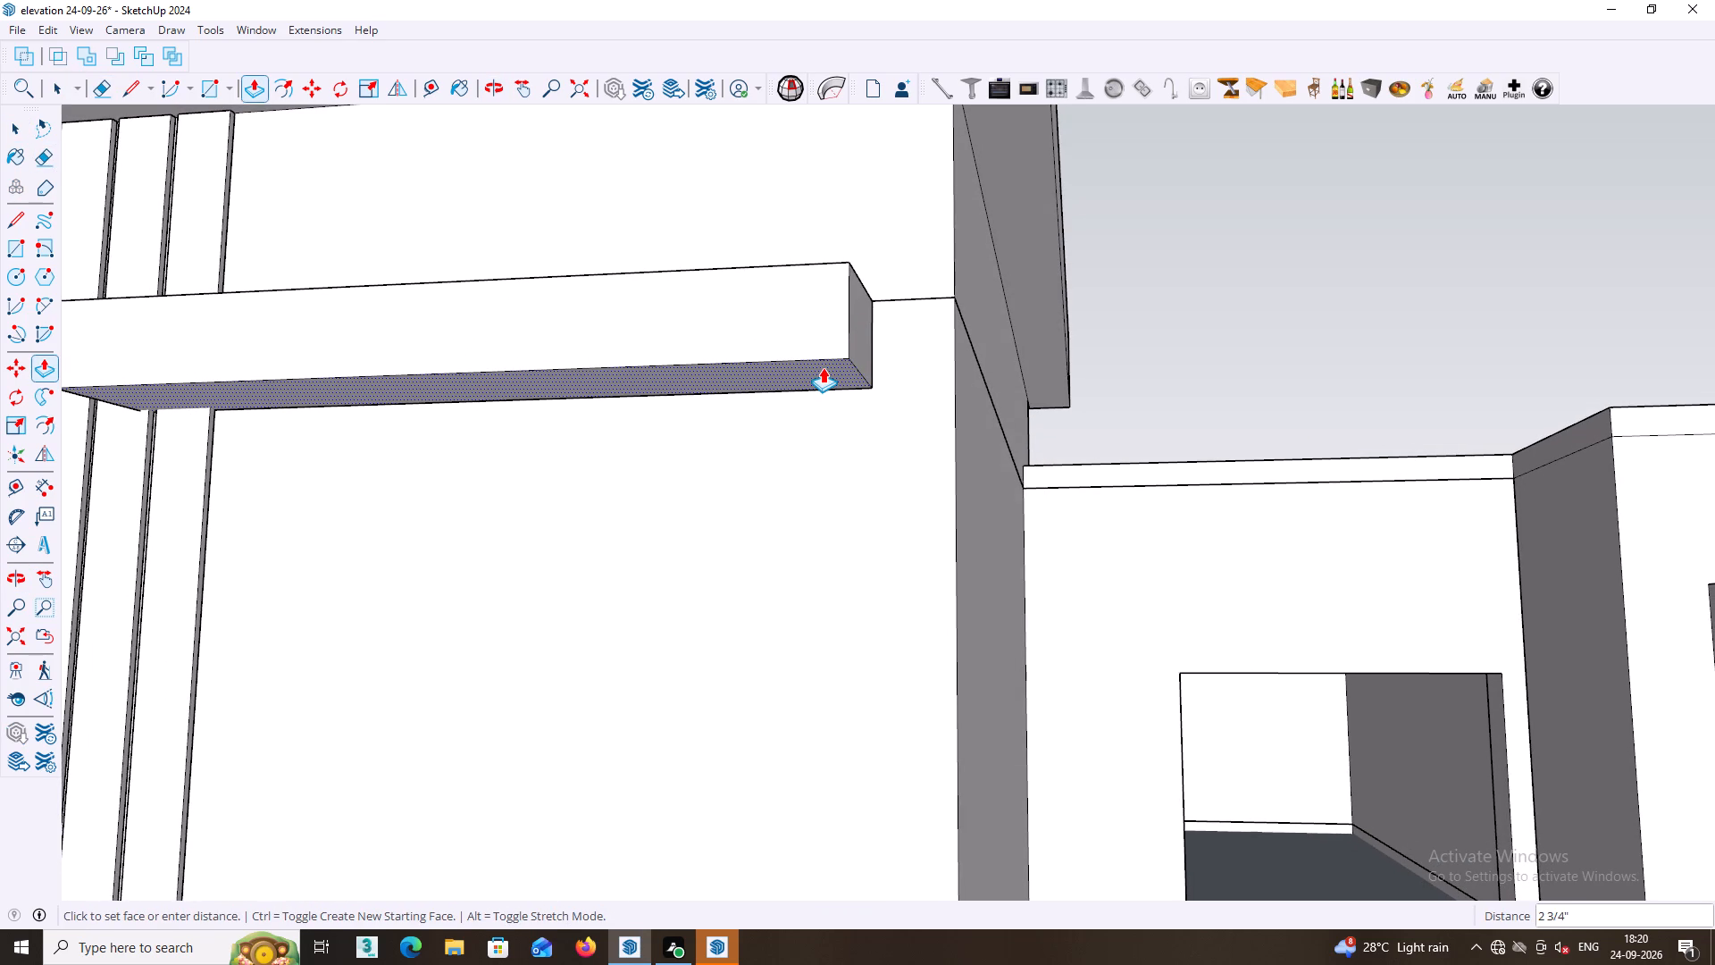
pyautogui.click(823, 368)
# Push/Pull the band's fin-side end about 2 5/8" further across the fins.
pyautogui.scroll(-2, 829, 378)
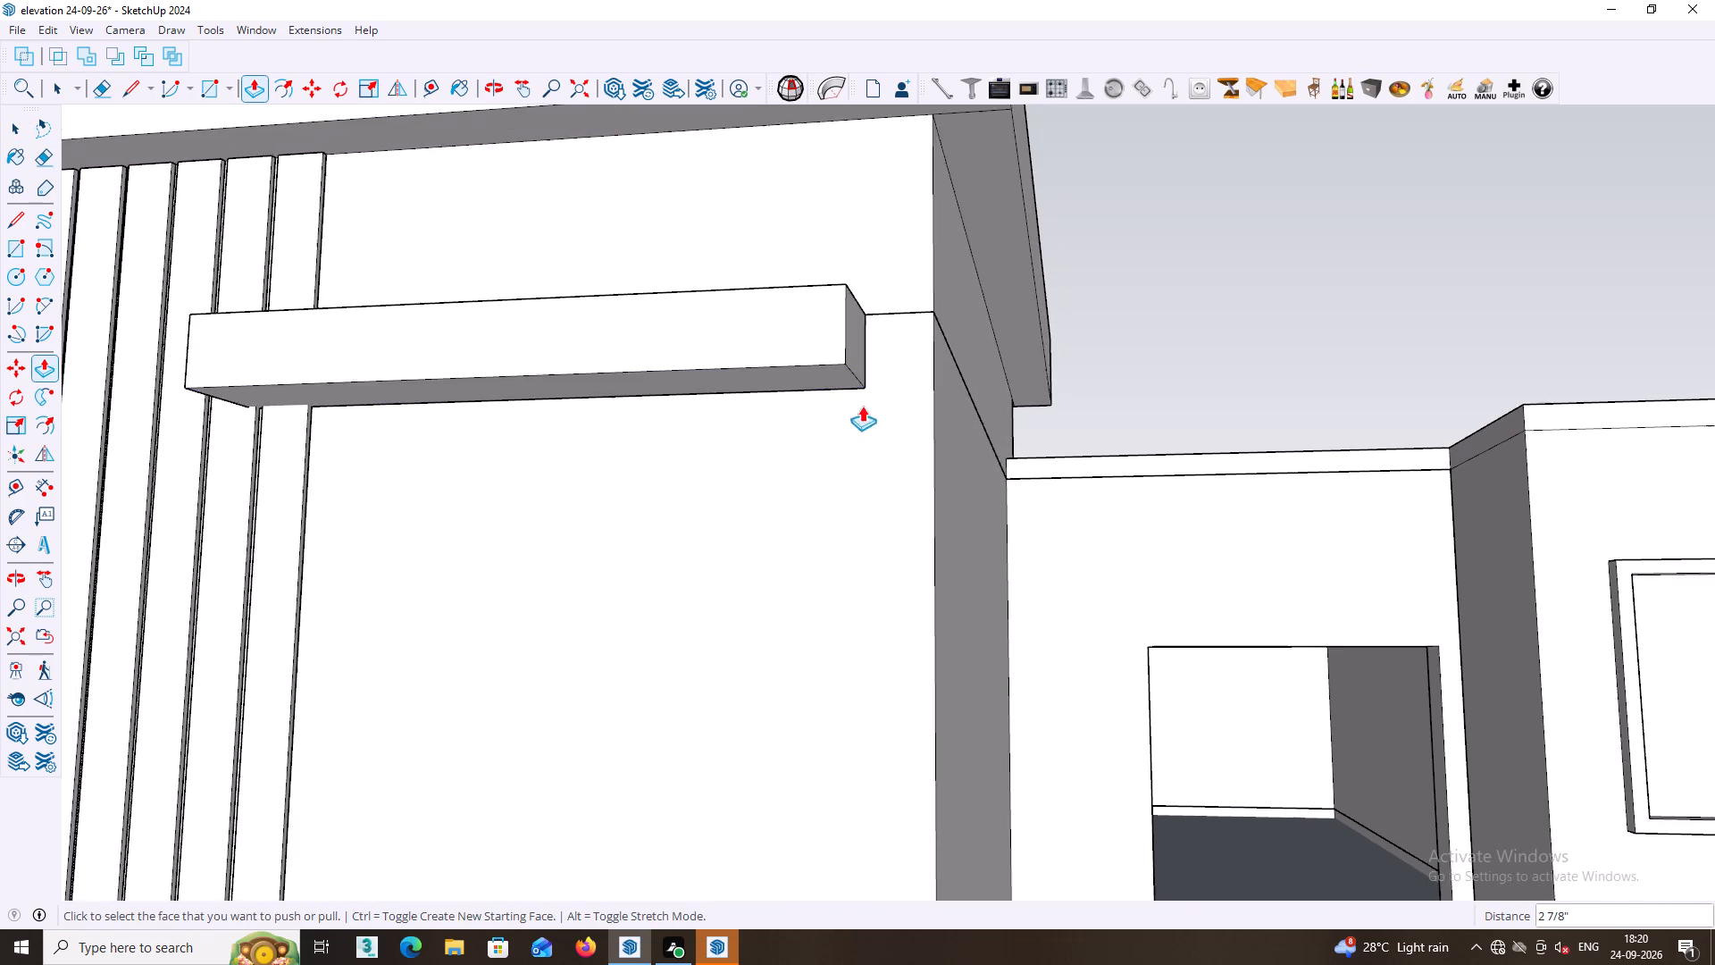
pyautogui.scroll(-6, 862, 406)
pyautogui.moveTo(1061, 597); pyautogui.dragTo(1048, 705, button='middle')
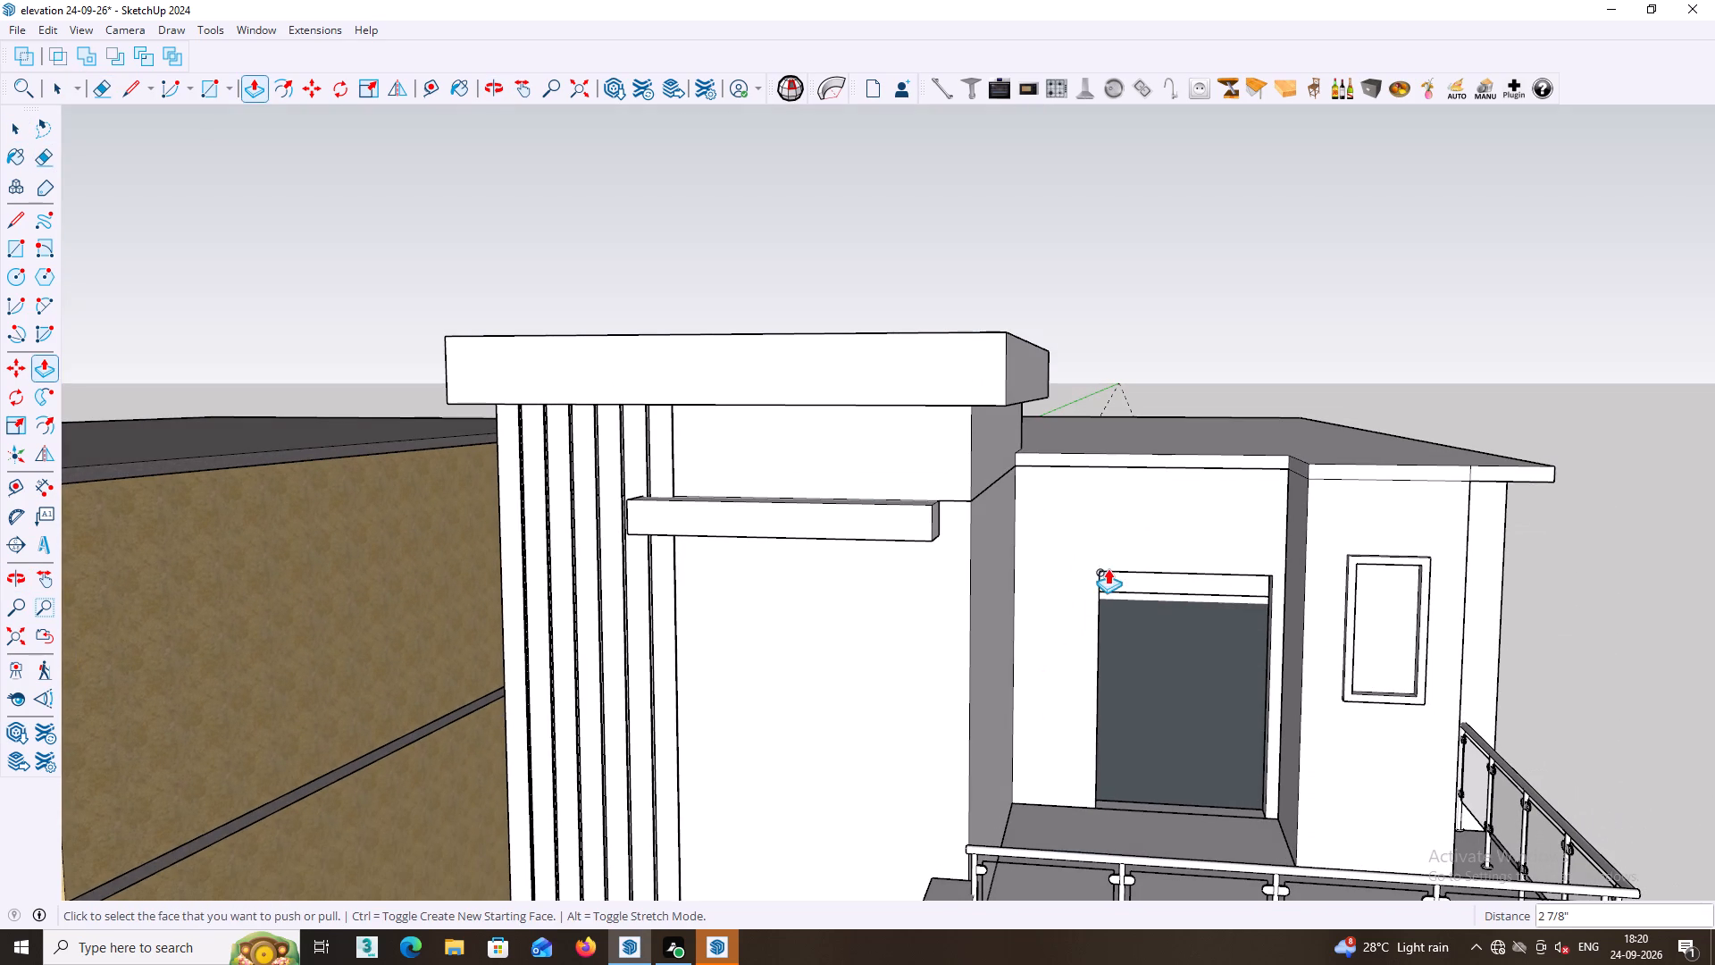
pyautogui.press('space')
pyautogui.click(1244, 302)
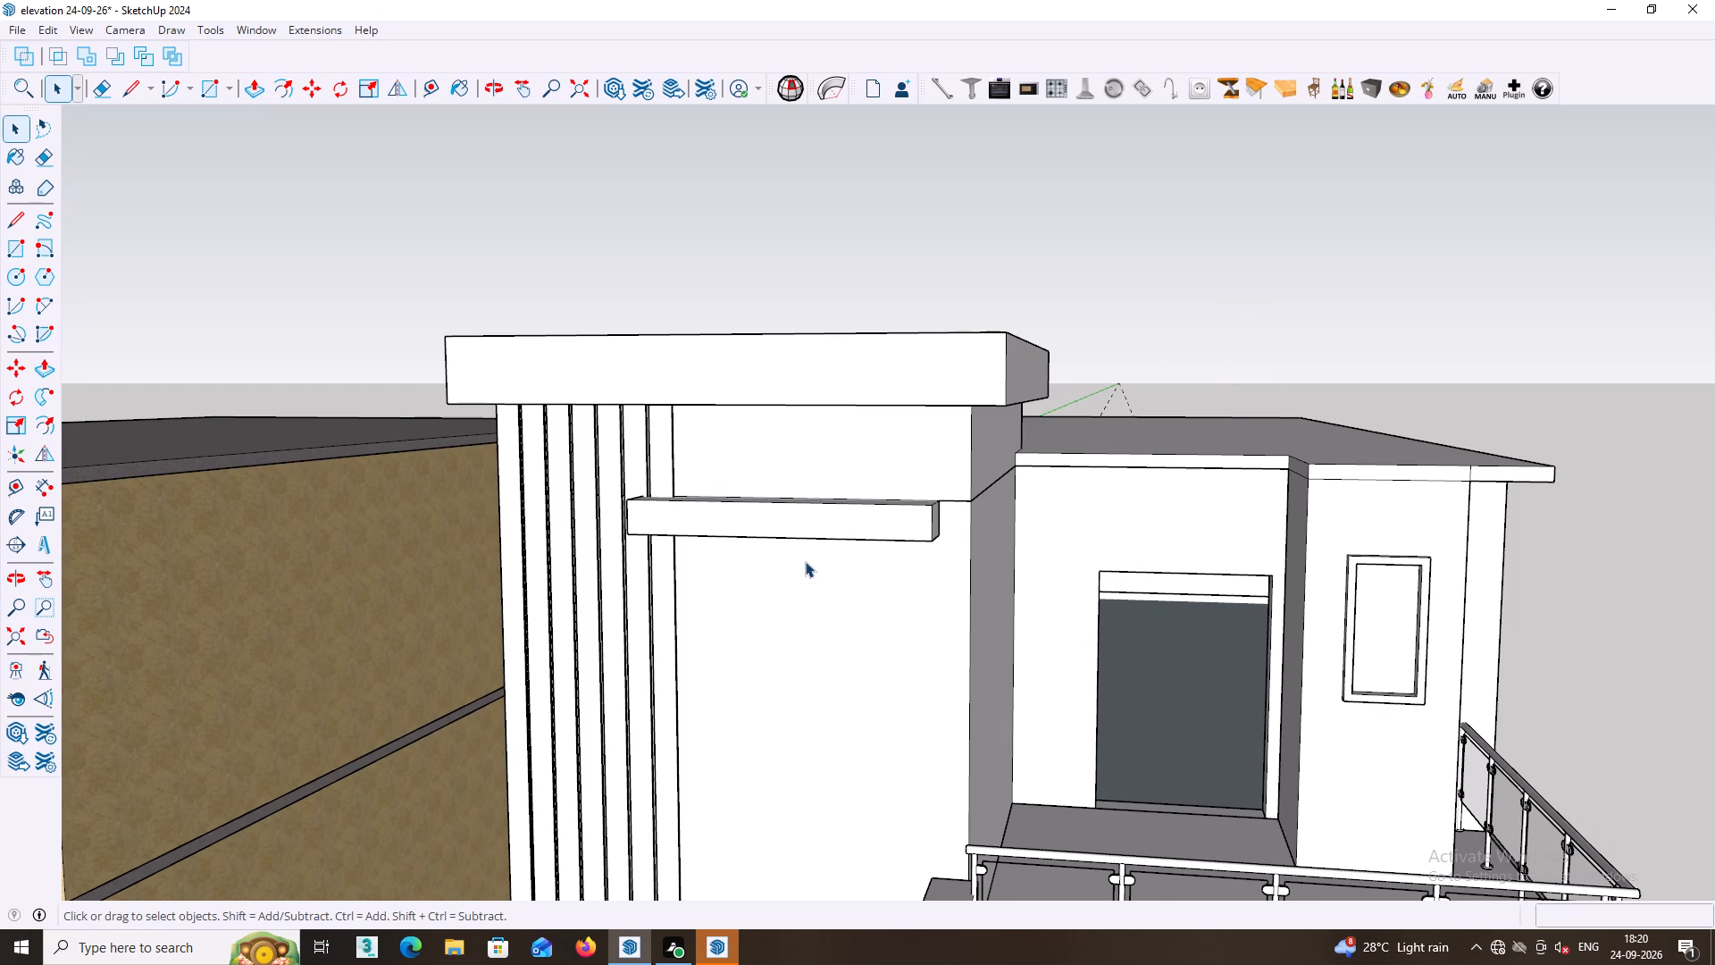
pyautogui.moveTo(791, 571); pyautogui.dragTo(1187, 682, button='middle')
pyautogui.scroll(-1, 745, 651)
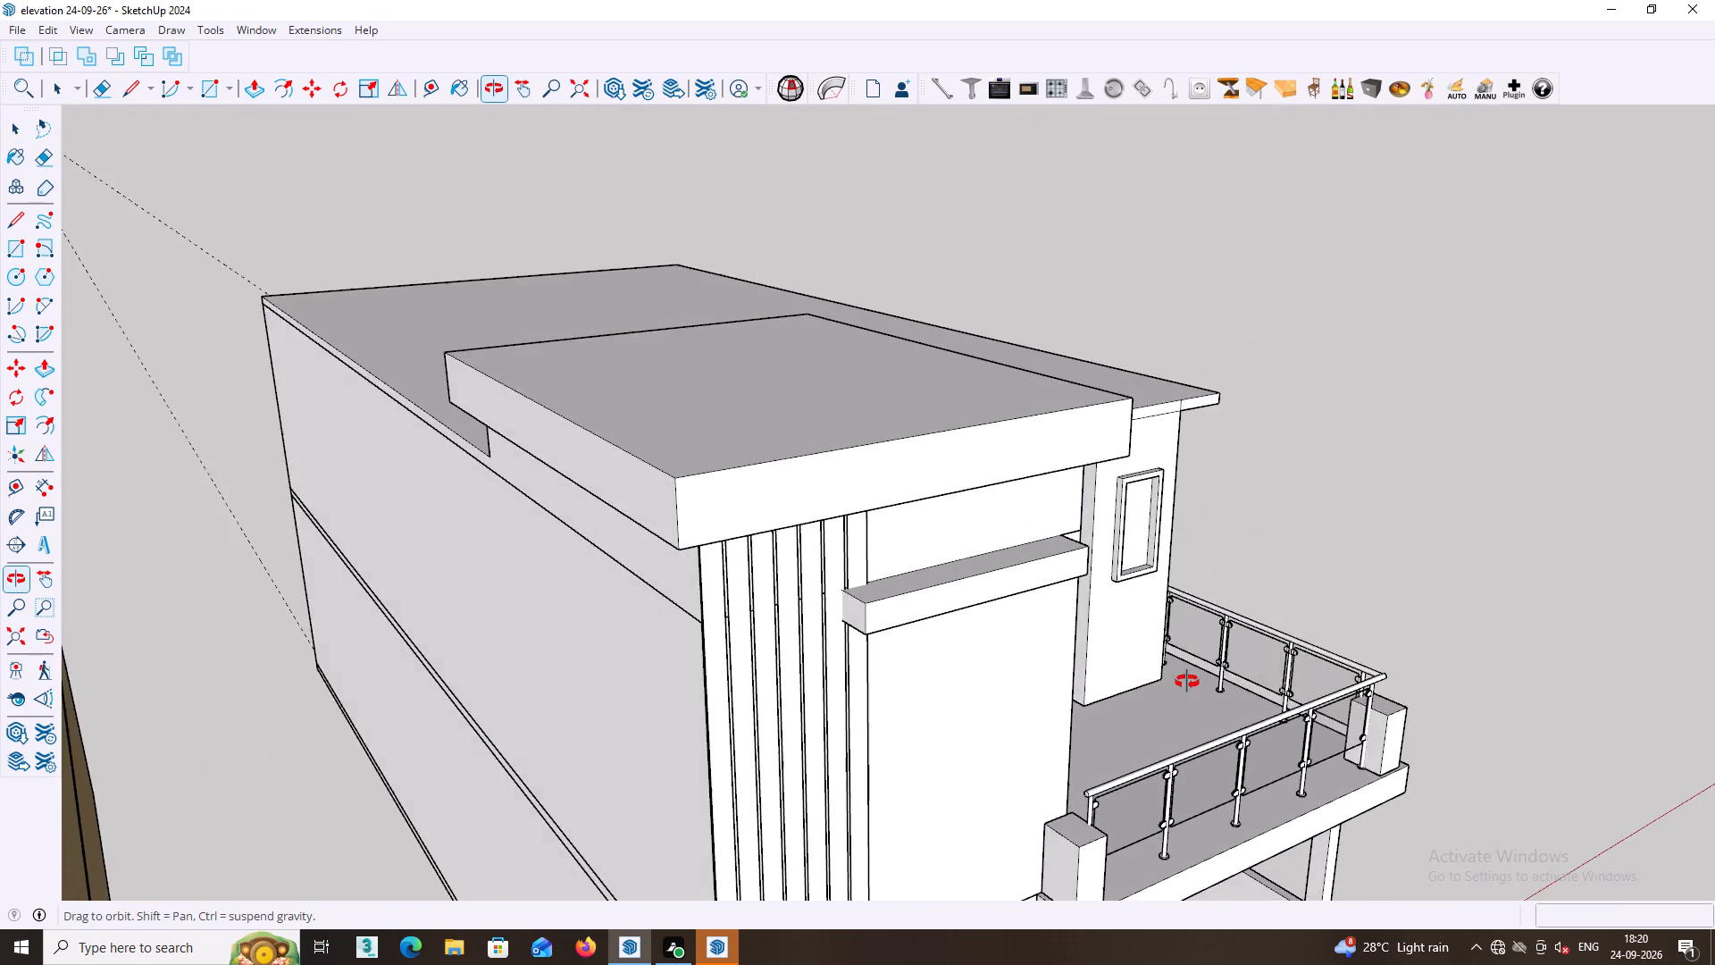
pyautogui.moveTo(1187, 682); pyautogui.dragTo(1171, 670, button='middle')
pyautogui.scroll(7, 833, 550)
pyautogui.click(870, 636)
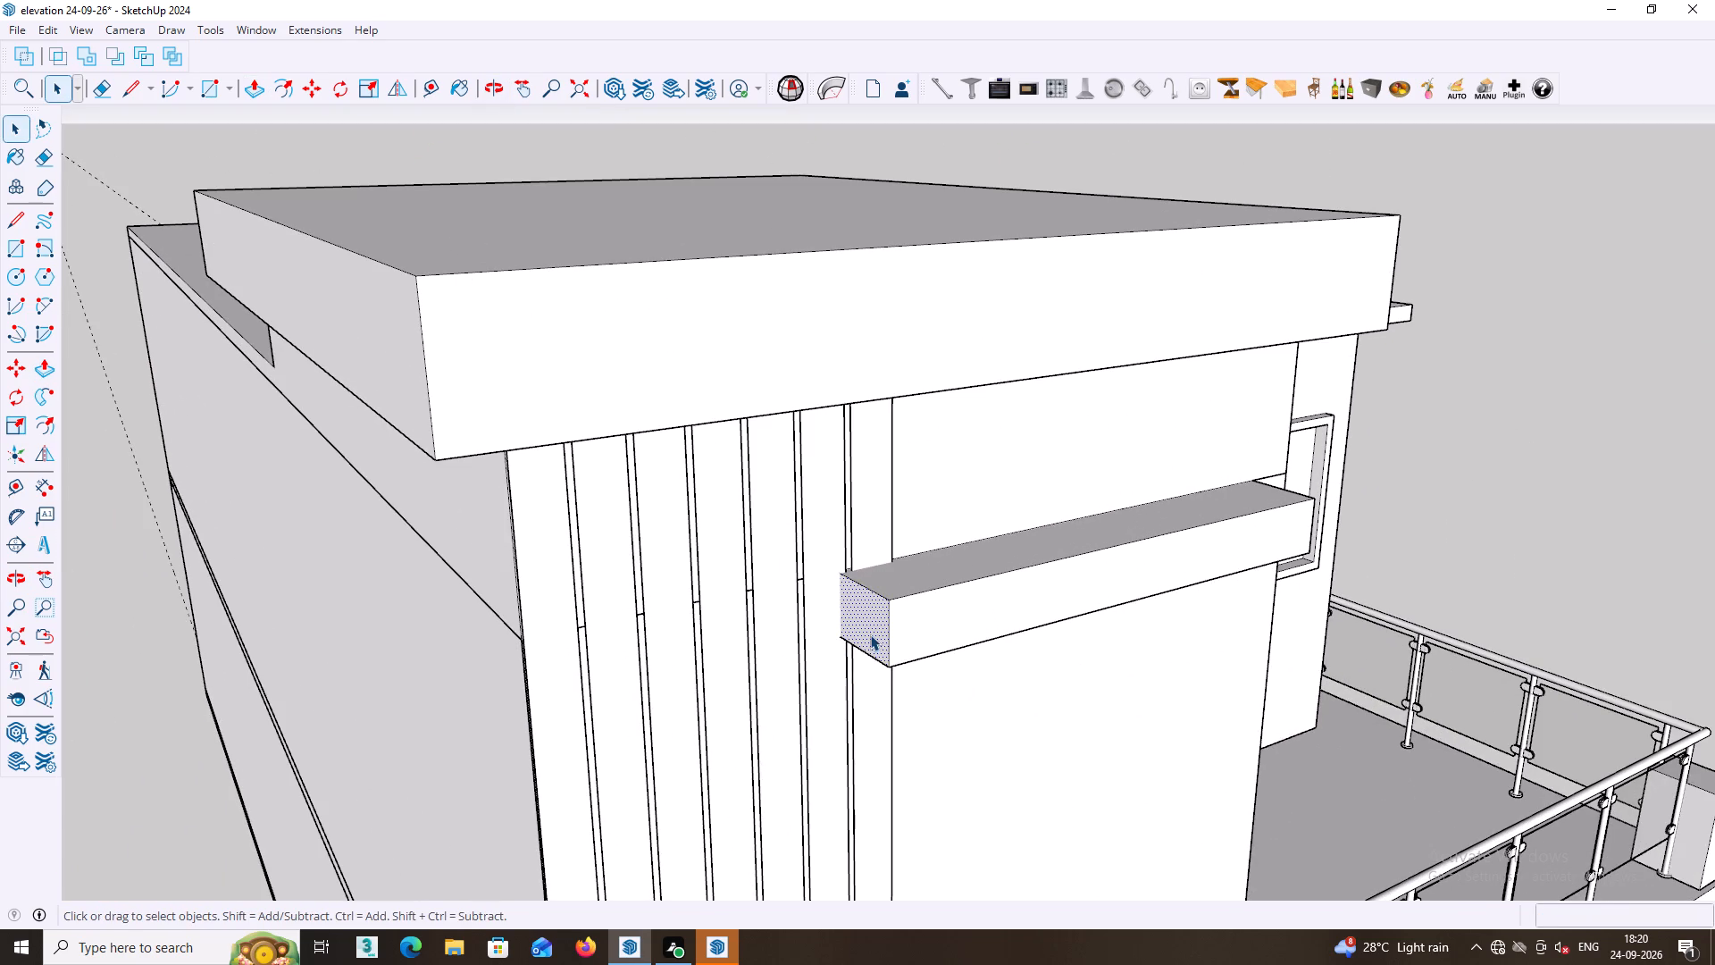
pyautogui.press('p')
pyautogui.click(869, 630)
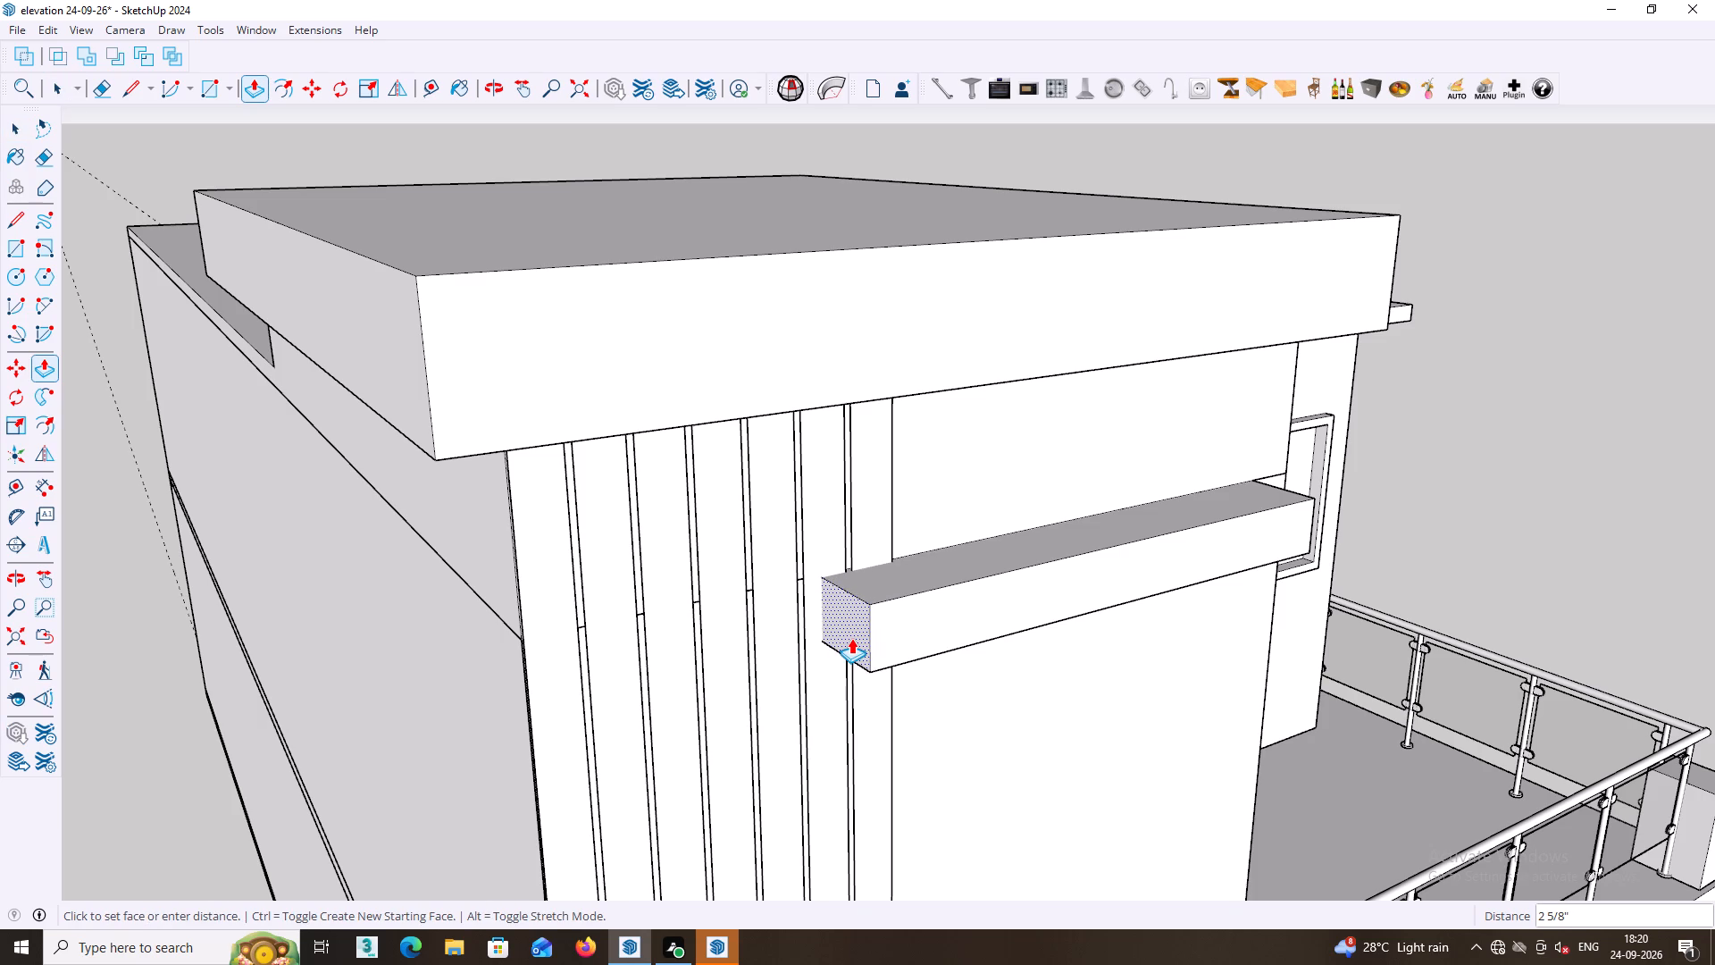
pyautogui.click(851, 638)
pyautogui.scroll(-3, 867, 673)
pyautogui.press('space')
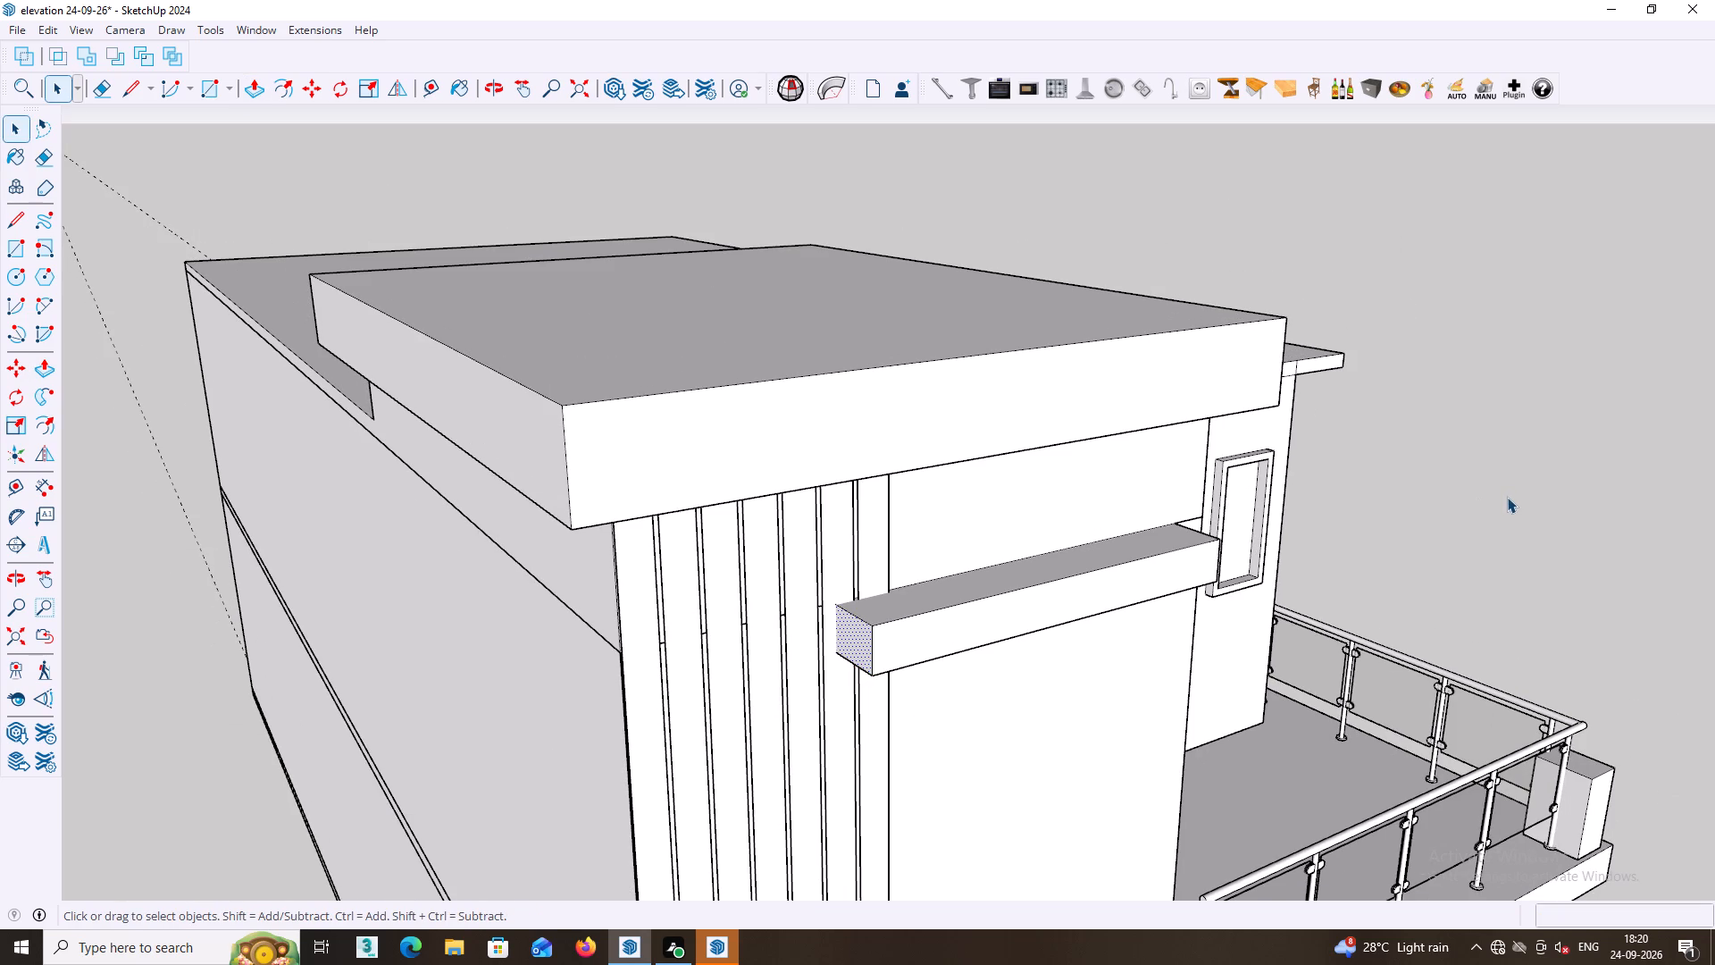
# Examine how the projecting band meets the vertical fins, the front wall and the neighbouring balcony.
pyautogui.moveTo(1507, 497); pyautogui.dragTo(1362, 367, button='middle')
pyautogui.moveTo(1393, 432); pyautogui.dragTo(1367, 432, button='middle')
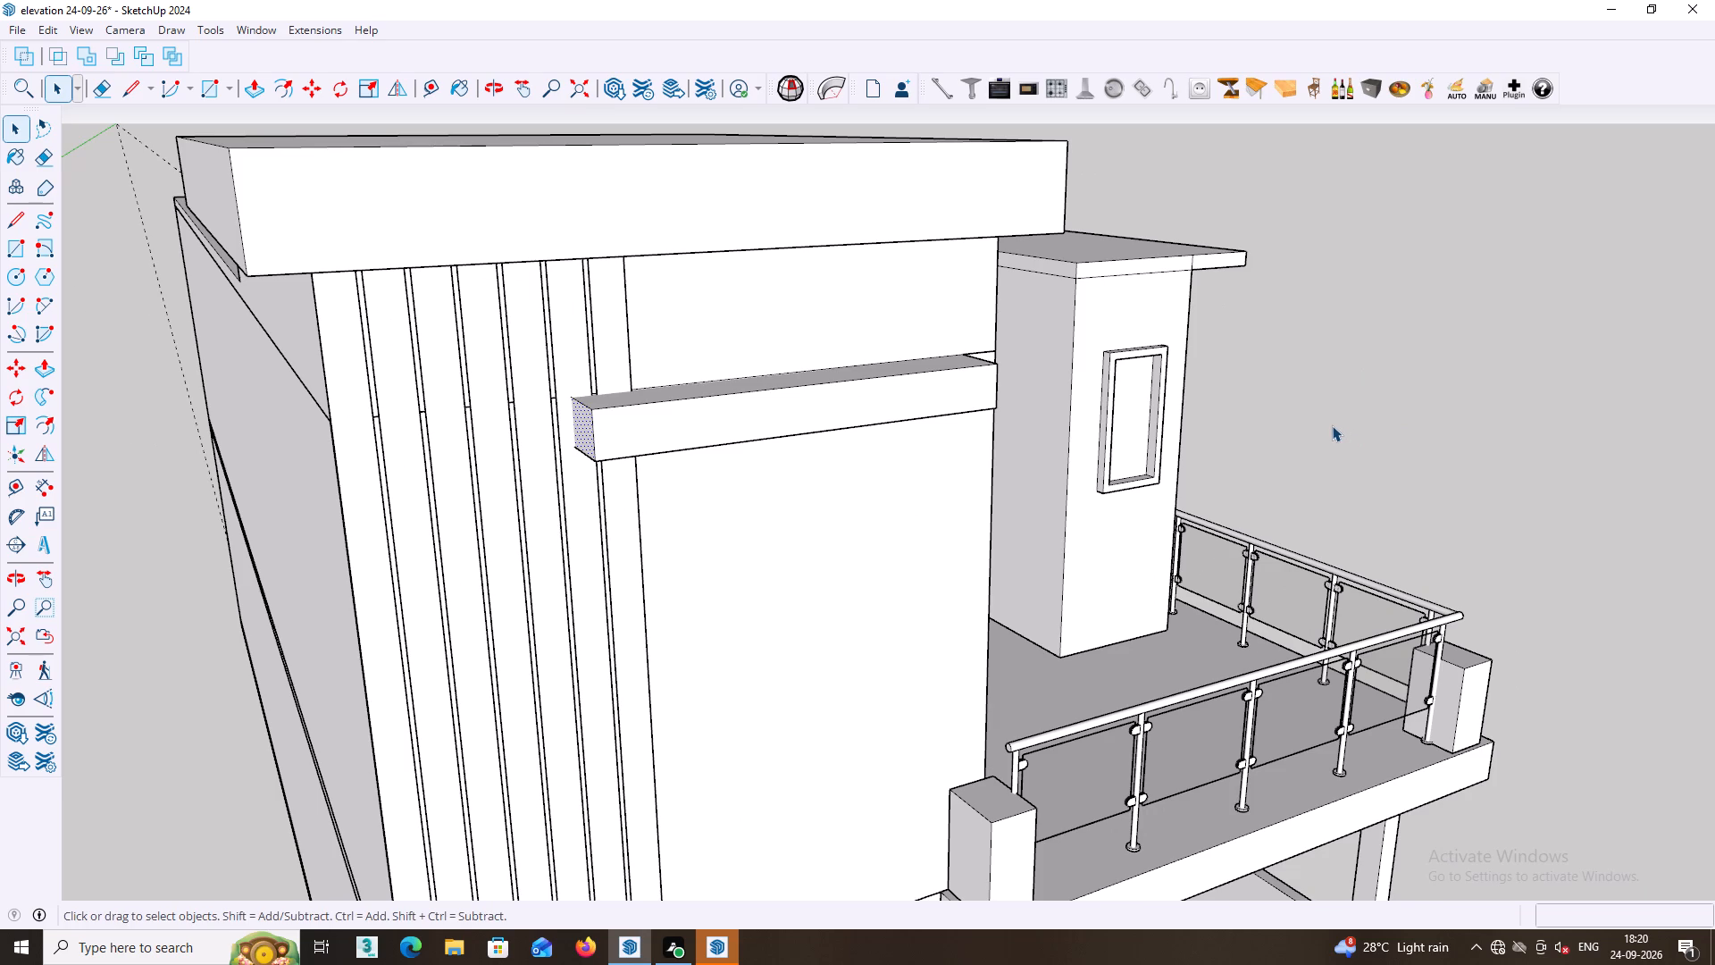
pyautogui.moveTo(1332, 423); pyautogui.dragTo(1197, 365, button='middle')
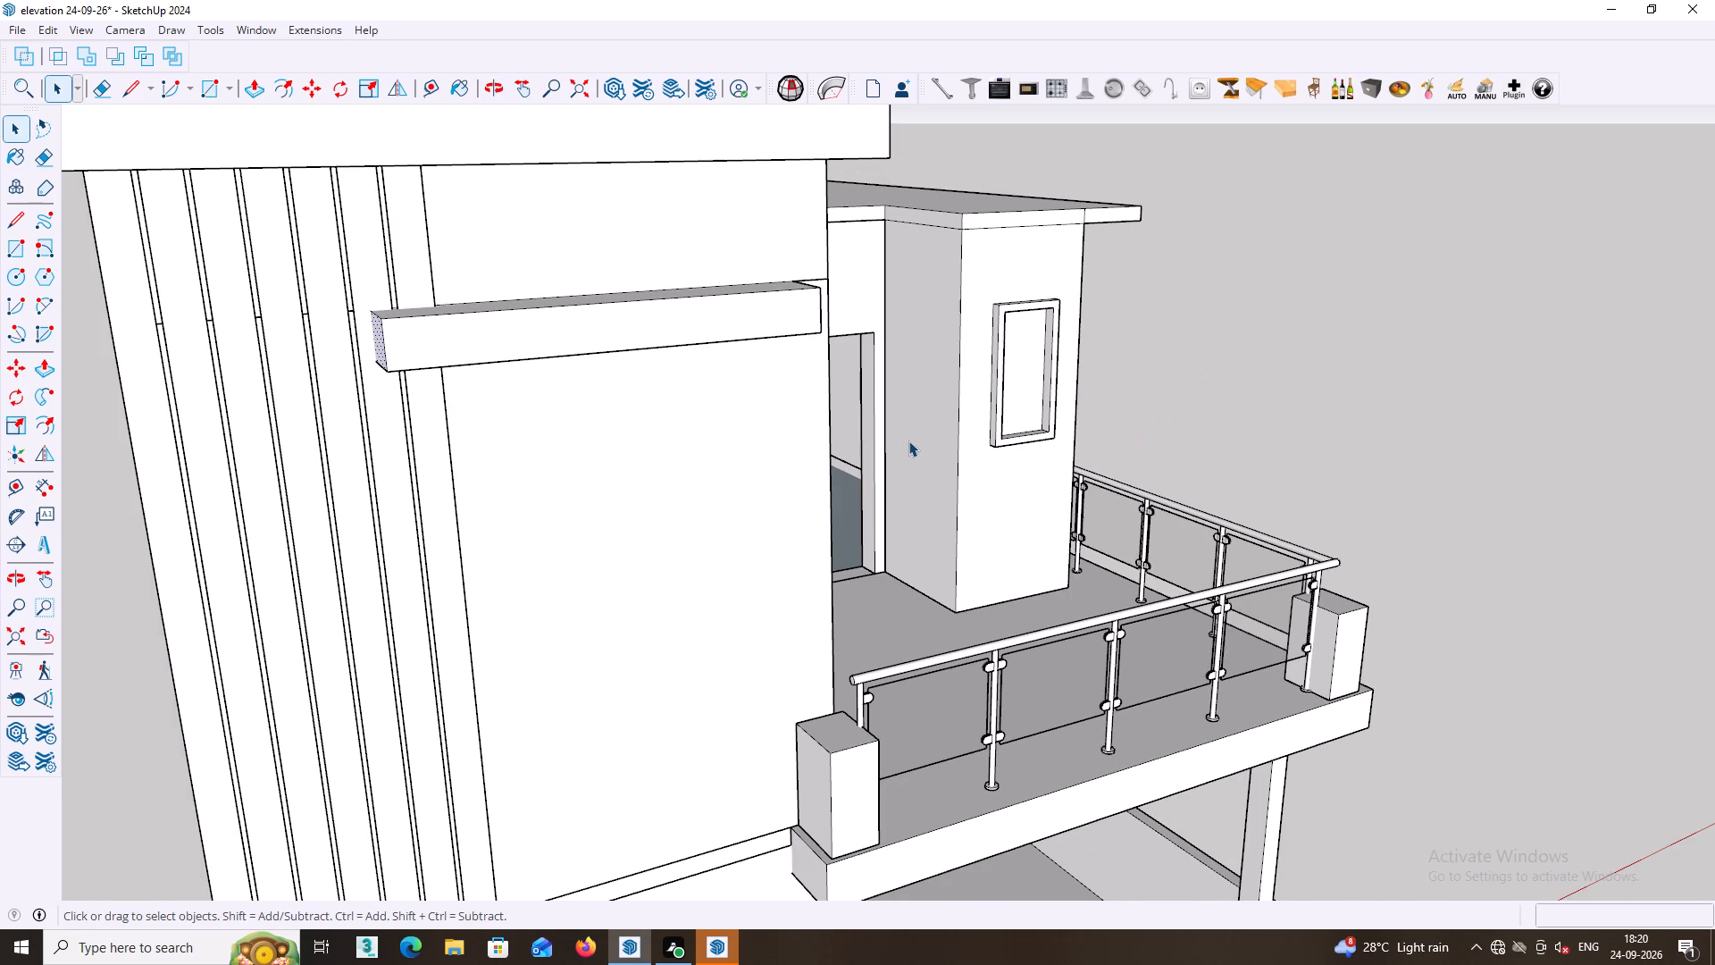
pyautogui.moveTo(820, 449); pyautogui.dragTo(723, 435, button='middle')
pyautogui.scroll(-1, 681, 459)
pyautogui.keyDown('shift'); pyautogui.moveTo(683, 459); pyautogui.dragTo(1058, 364, button='middle'); pyautogui.keyUp('shift')
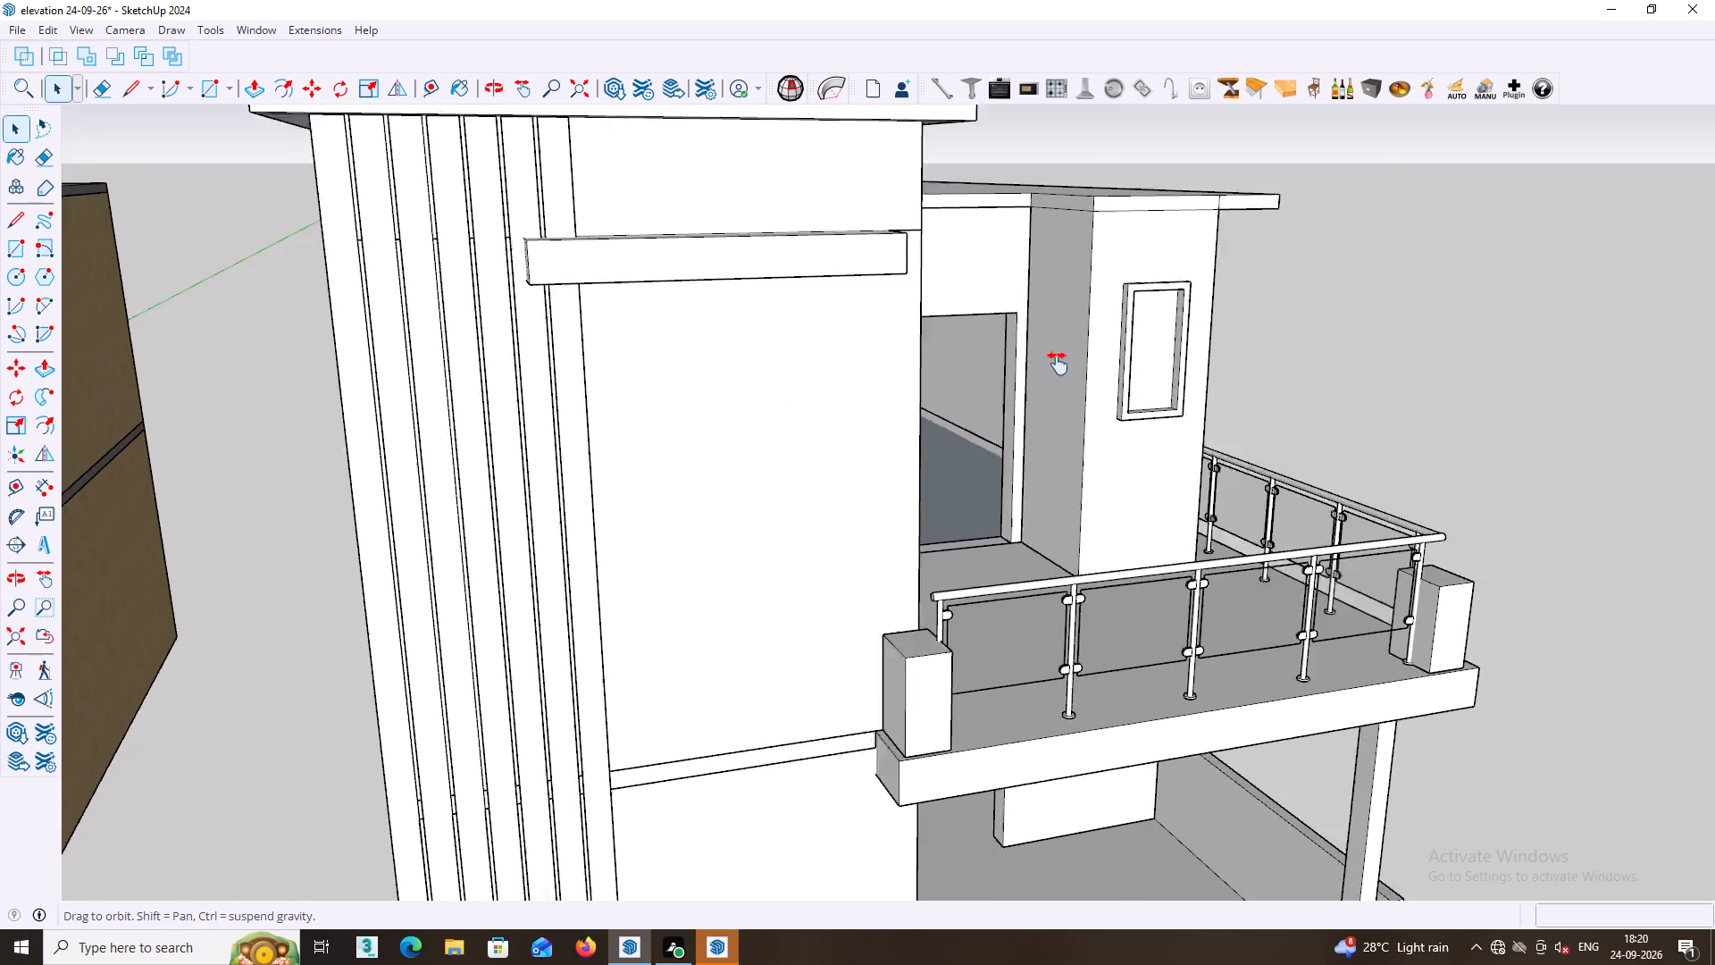
pyautogui.keyDown('shift'); pyautogui.moveTo(1058, 364); pyautogui.dragTo(1088, 354, button='middle'); pyautogui.keyUp('shift')
pyautogui.moveTo(1086, 357); pyautogui.dragTo(943, 386, button='middle')
pyautogui.scroll(-3, 941, 386)
pyautogui.keyDown('shift'); pyautogui.moveTo(911, 537); pyautogui.dragTo(919, 499, button='middle'); pyautogui.keyUp('shift')
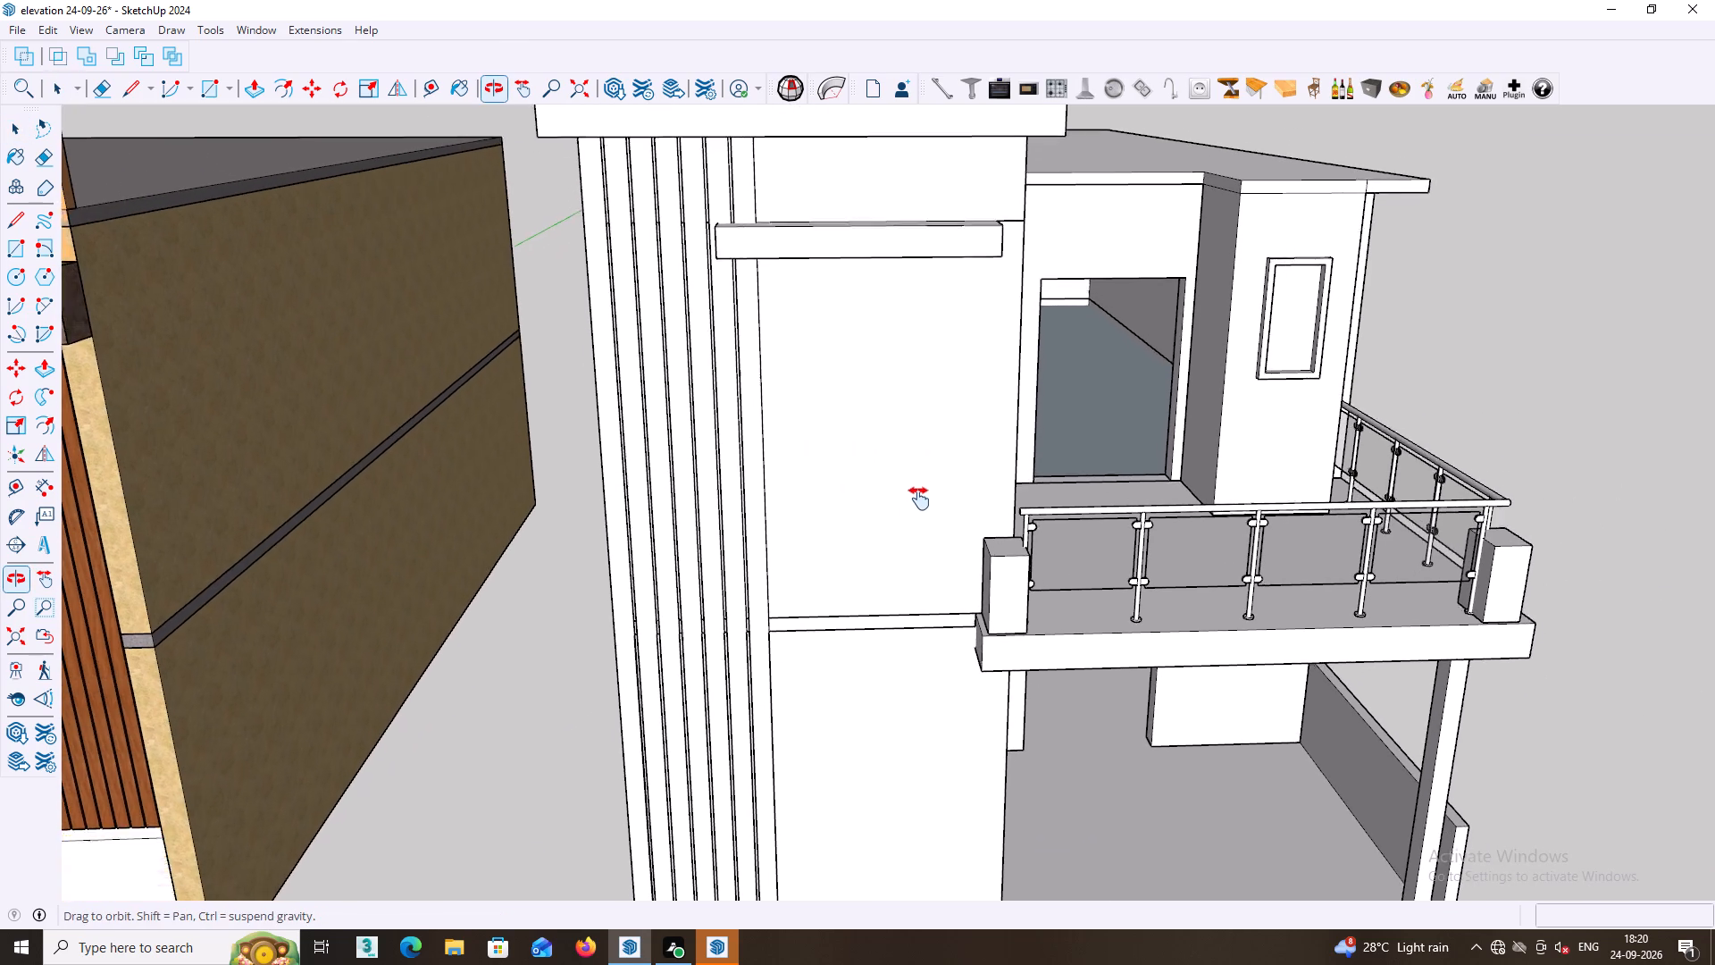
pyautogui.keyDown('shift'); pyautogui.moveTo(919, 499); pyautogui.dragTo(919, 497, button='middle'); pyautogui.keyUp('shift')
pyautogui.moveTo(851, 650); pyautogui.dragTo(818, 650, button='middle')
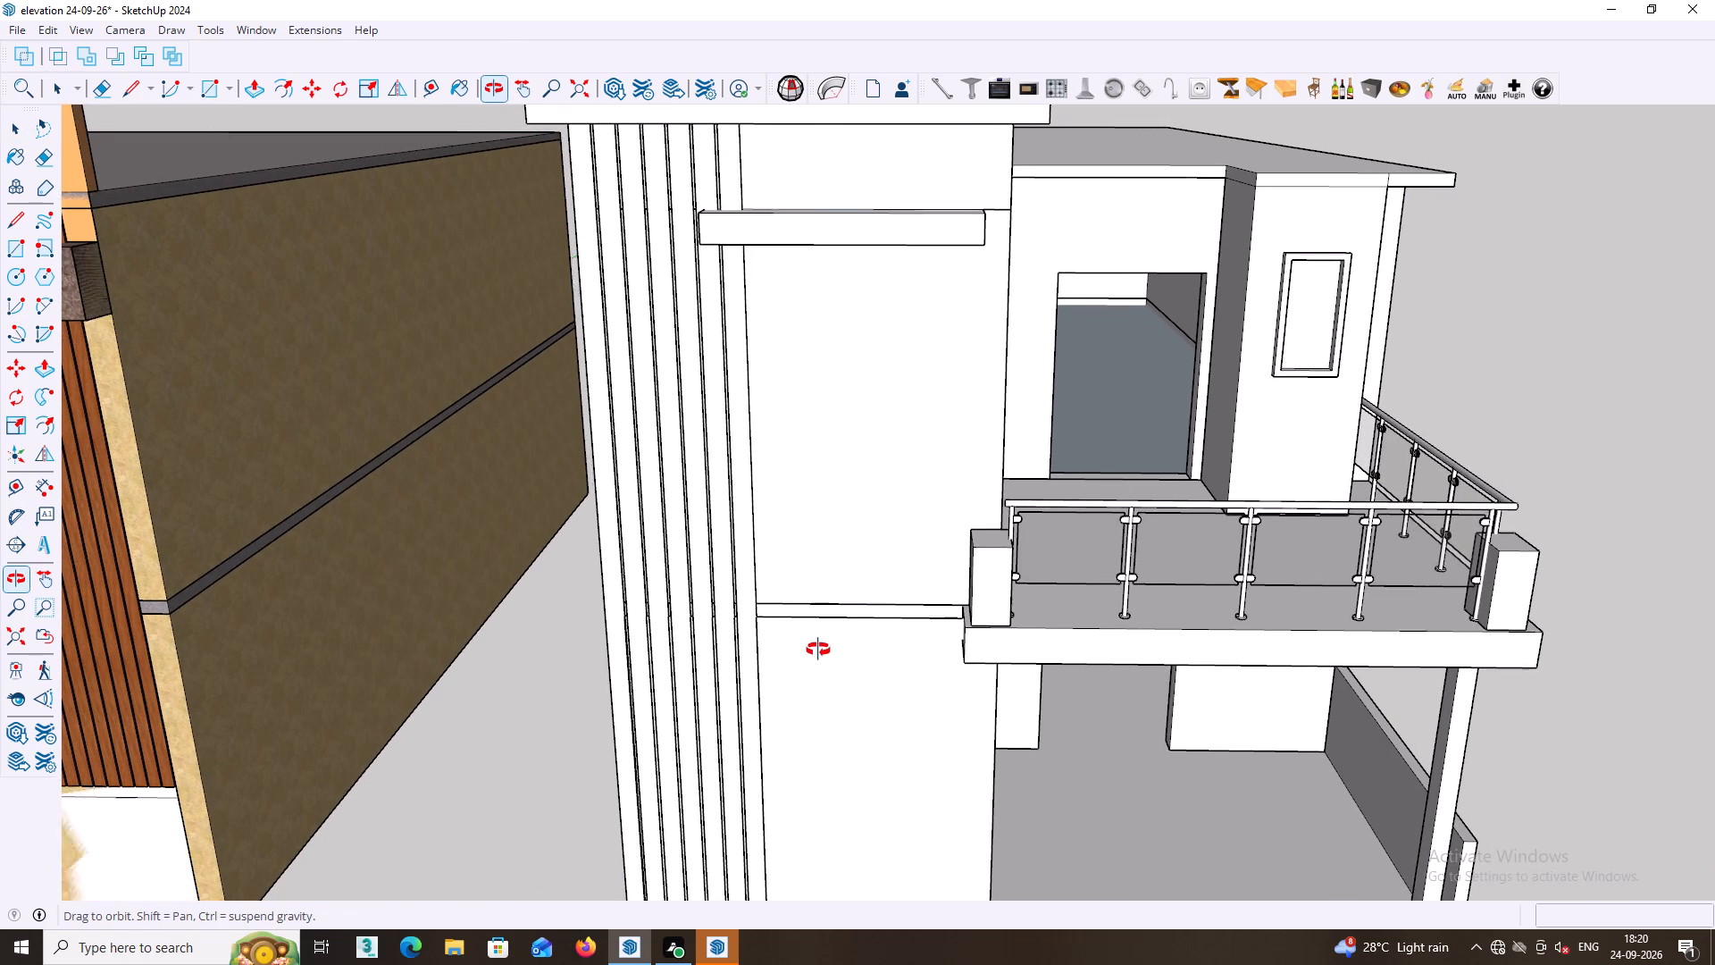
pyautogui.moveTo(818, 650); pyautogui.dragTo(821, 650, button='middle')
pyautogui.moveTo(818, 467); pyautogui.dragTo(848, 580, button='middle')
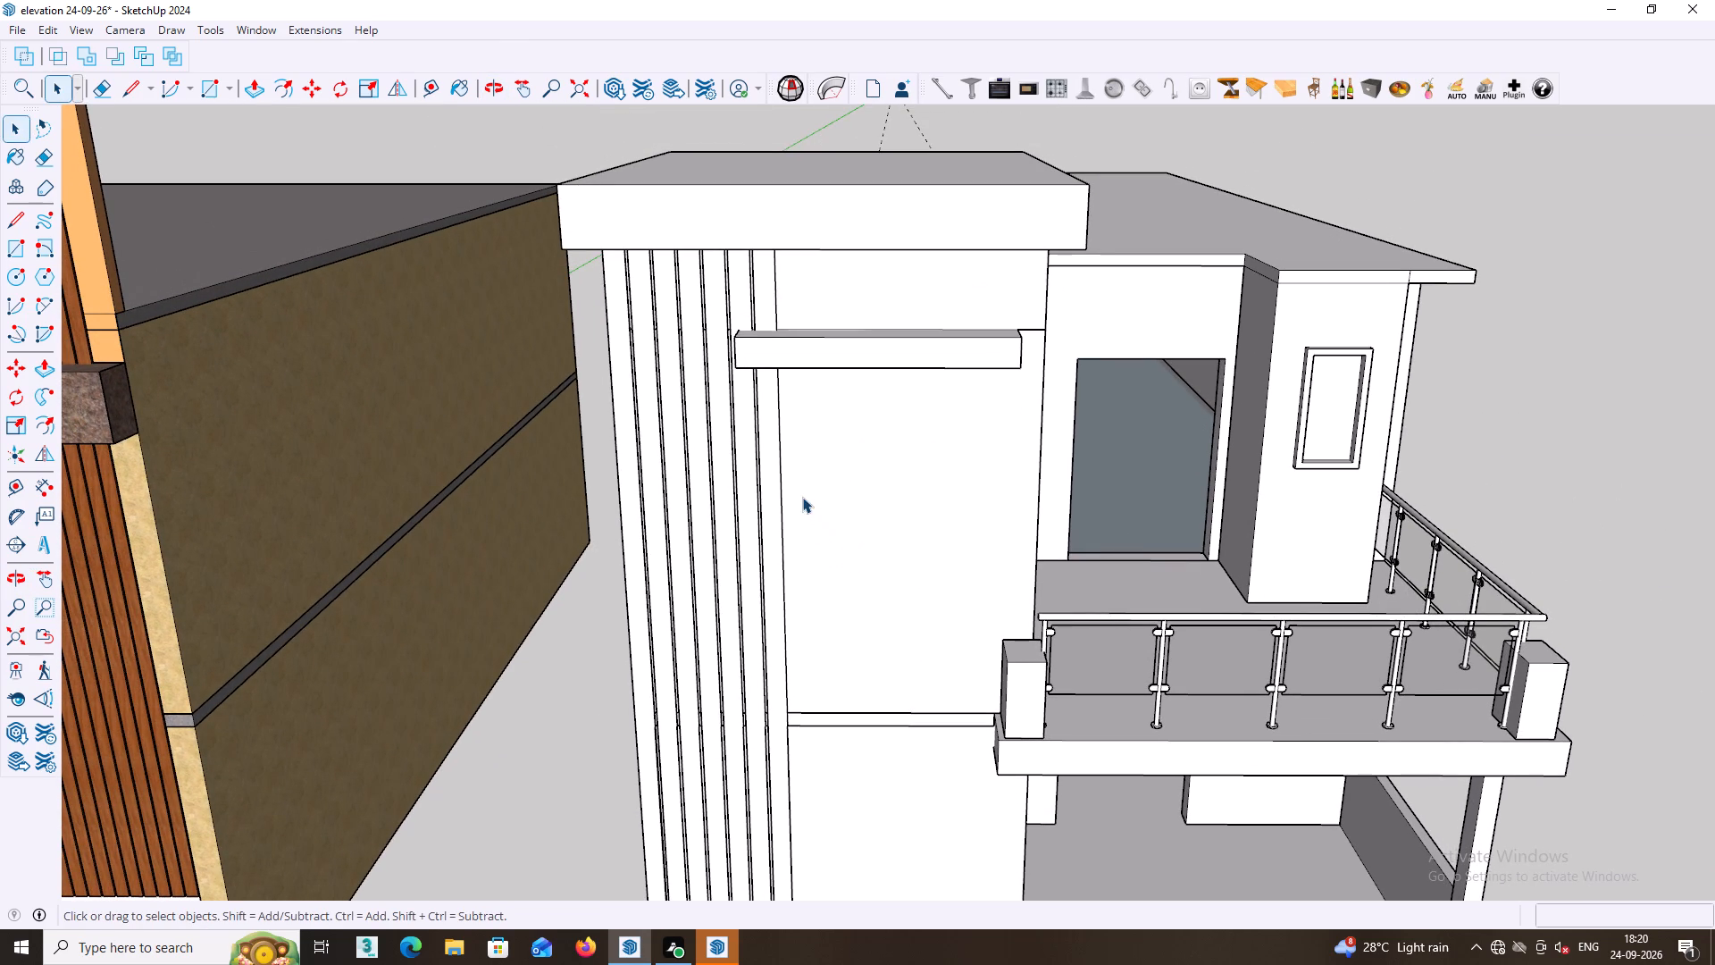
pyautogui.scroll(1, 797, 370)
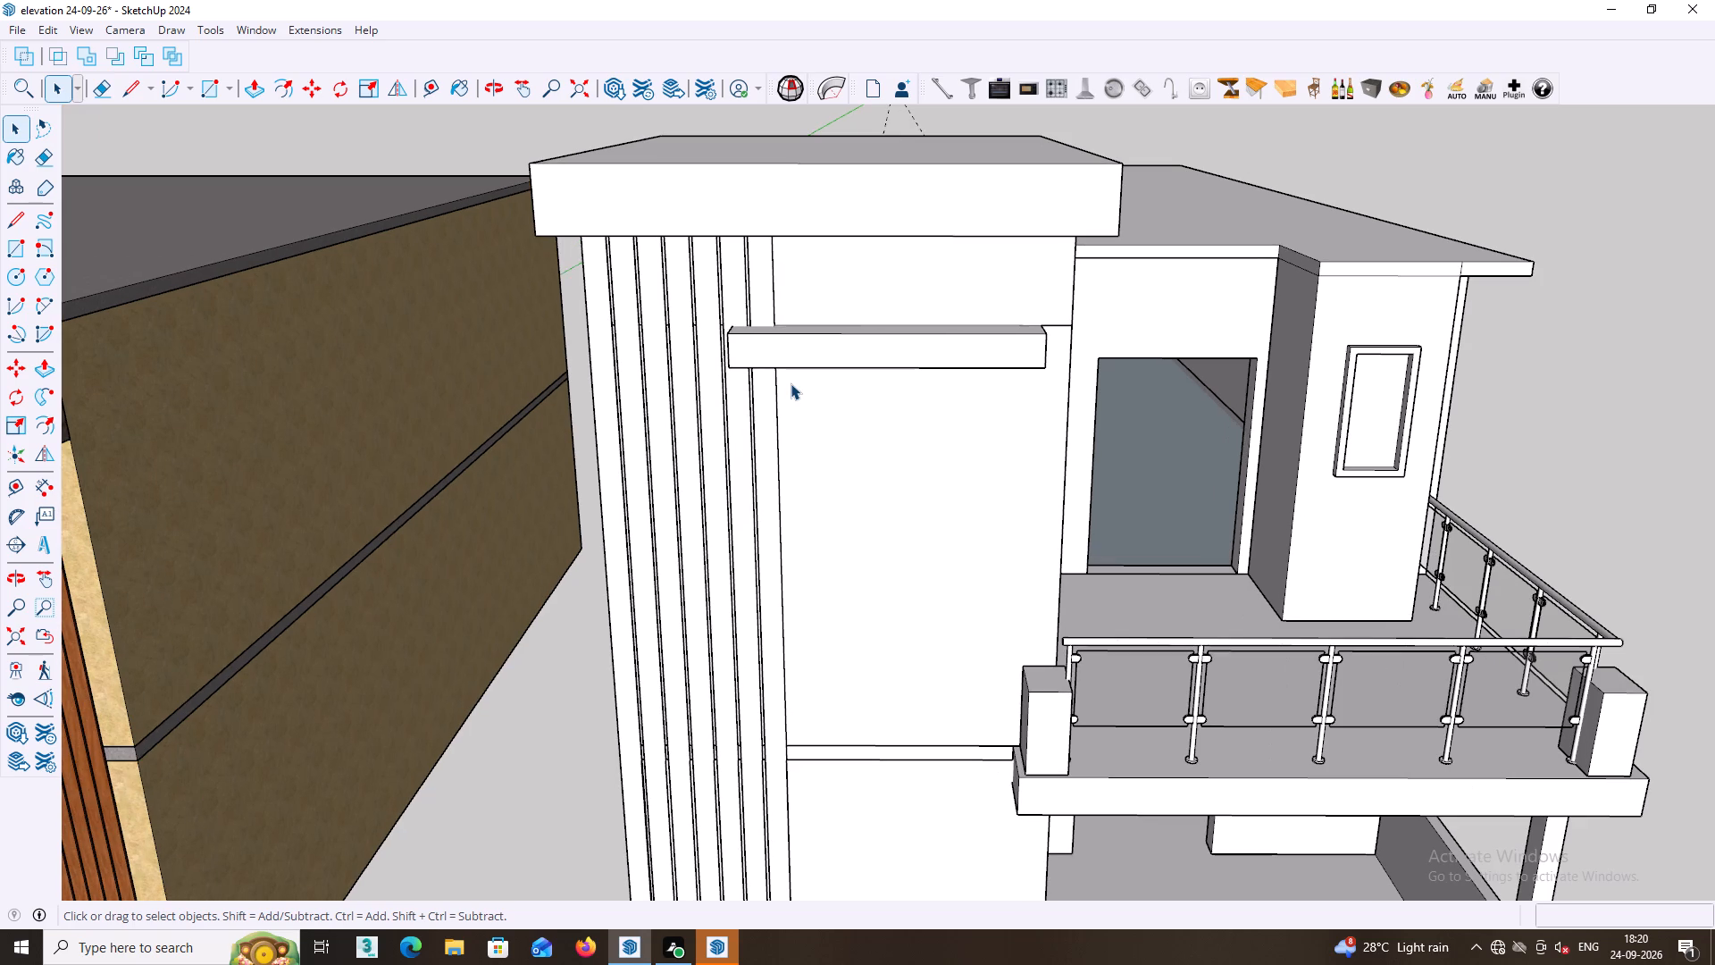
pyautogui.moveTo(786, 434); pyautogui.dragTo(798, 436, button='middle')
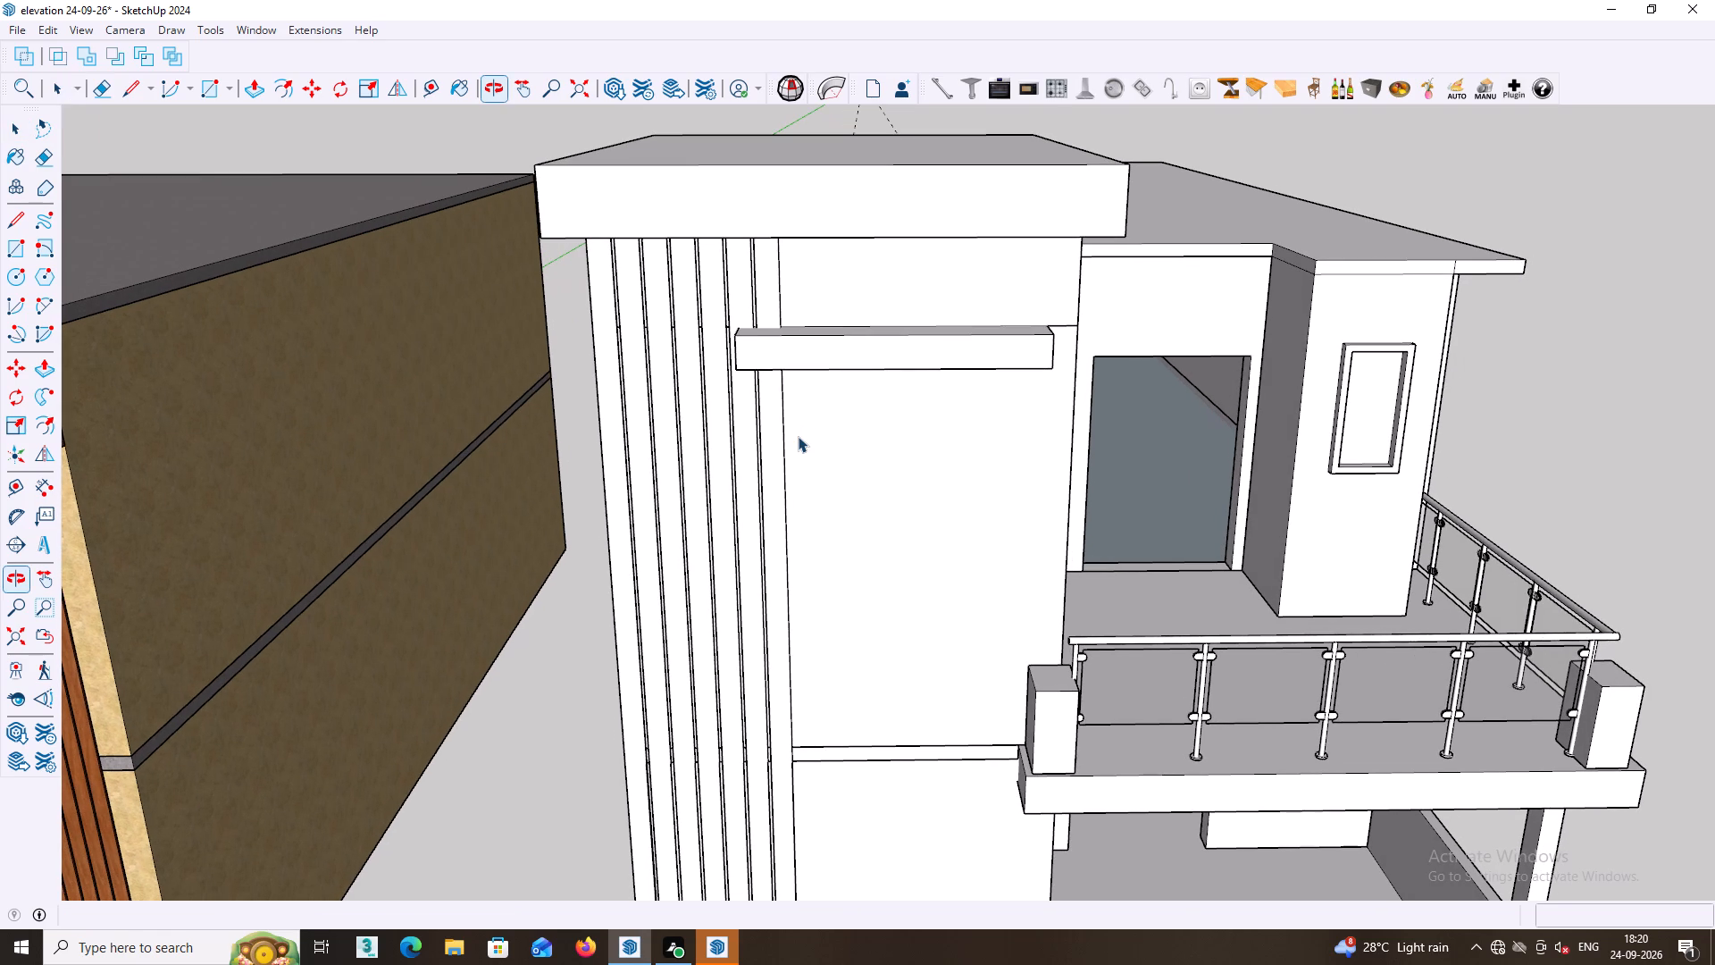
pyautogui.scroll(4, 746, 470)
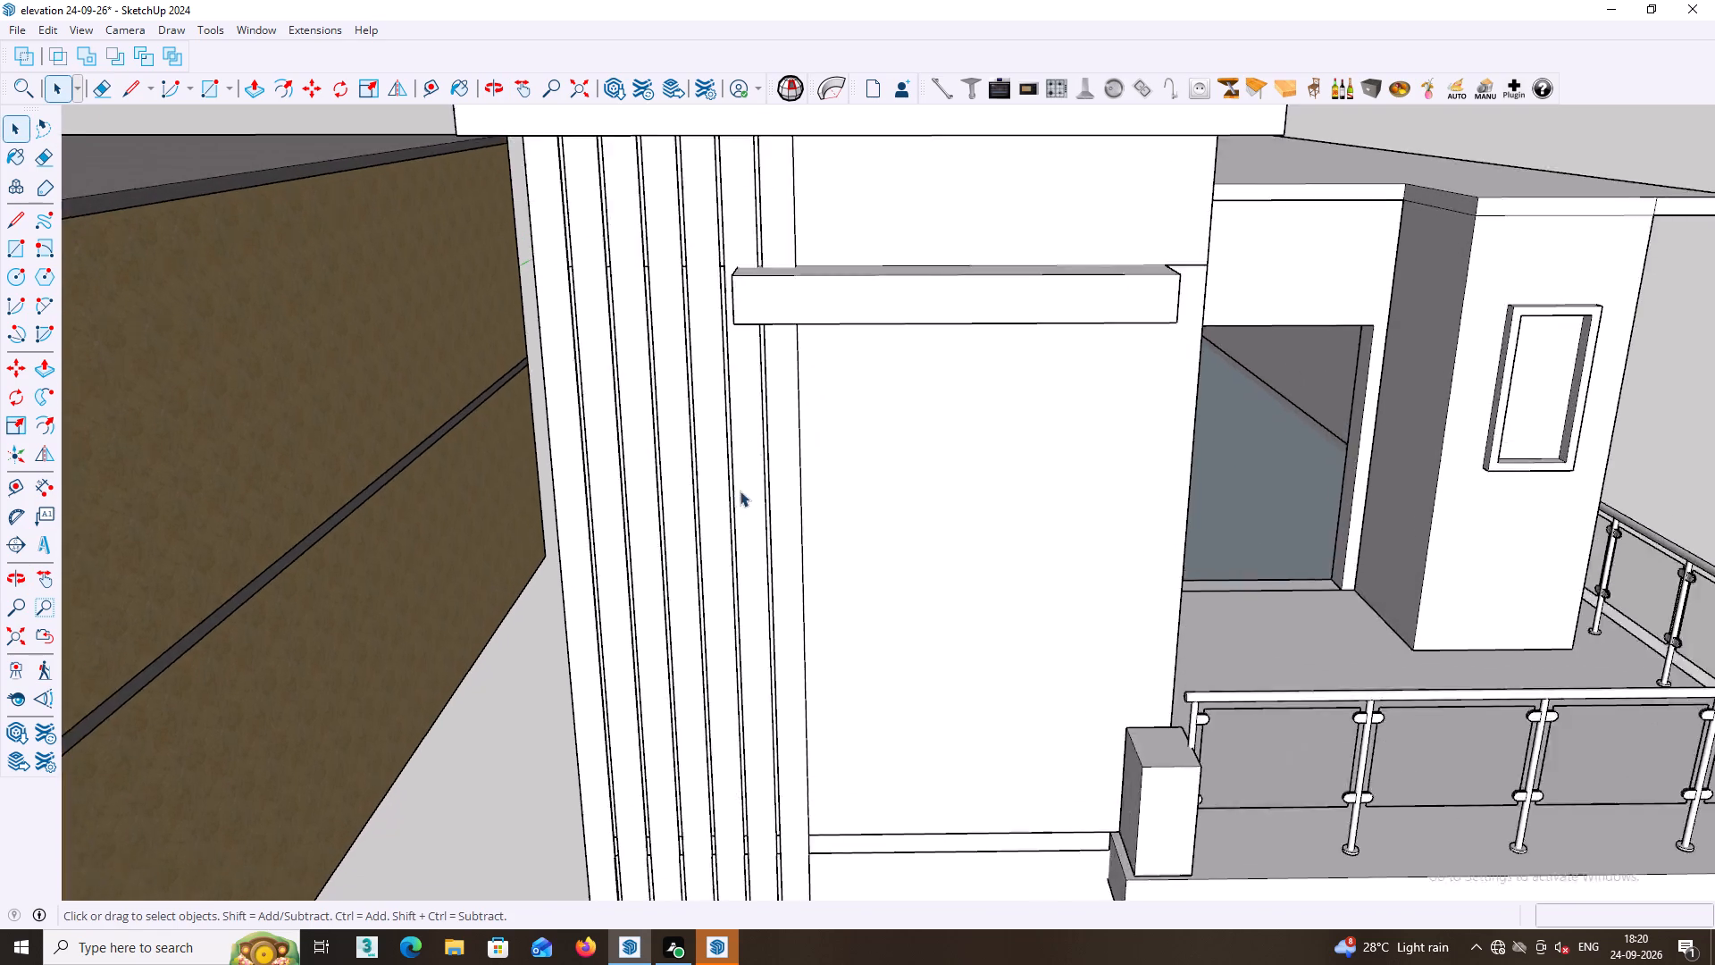
pyautogui.scroll(5, 740, 491)
pyautogui.moveTo(739, 535); pyautogui.dragTo(758, 536, button='middle')
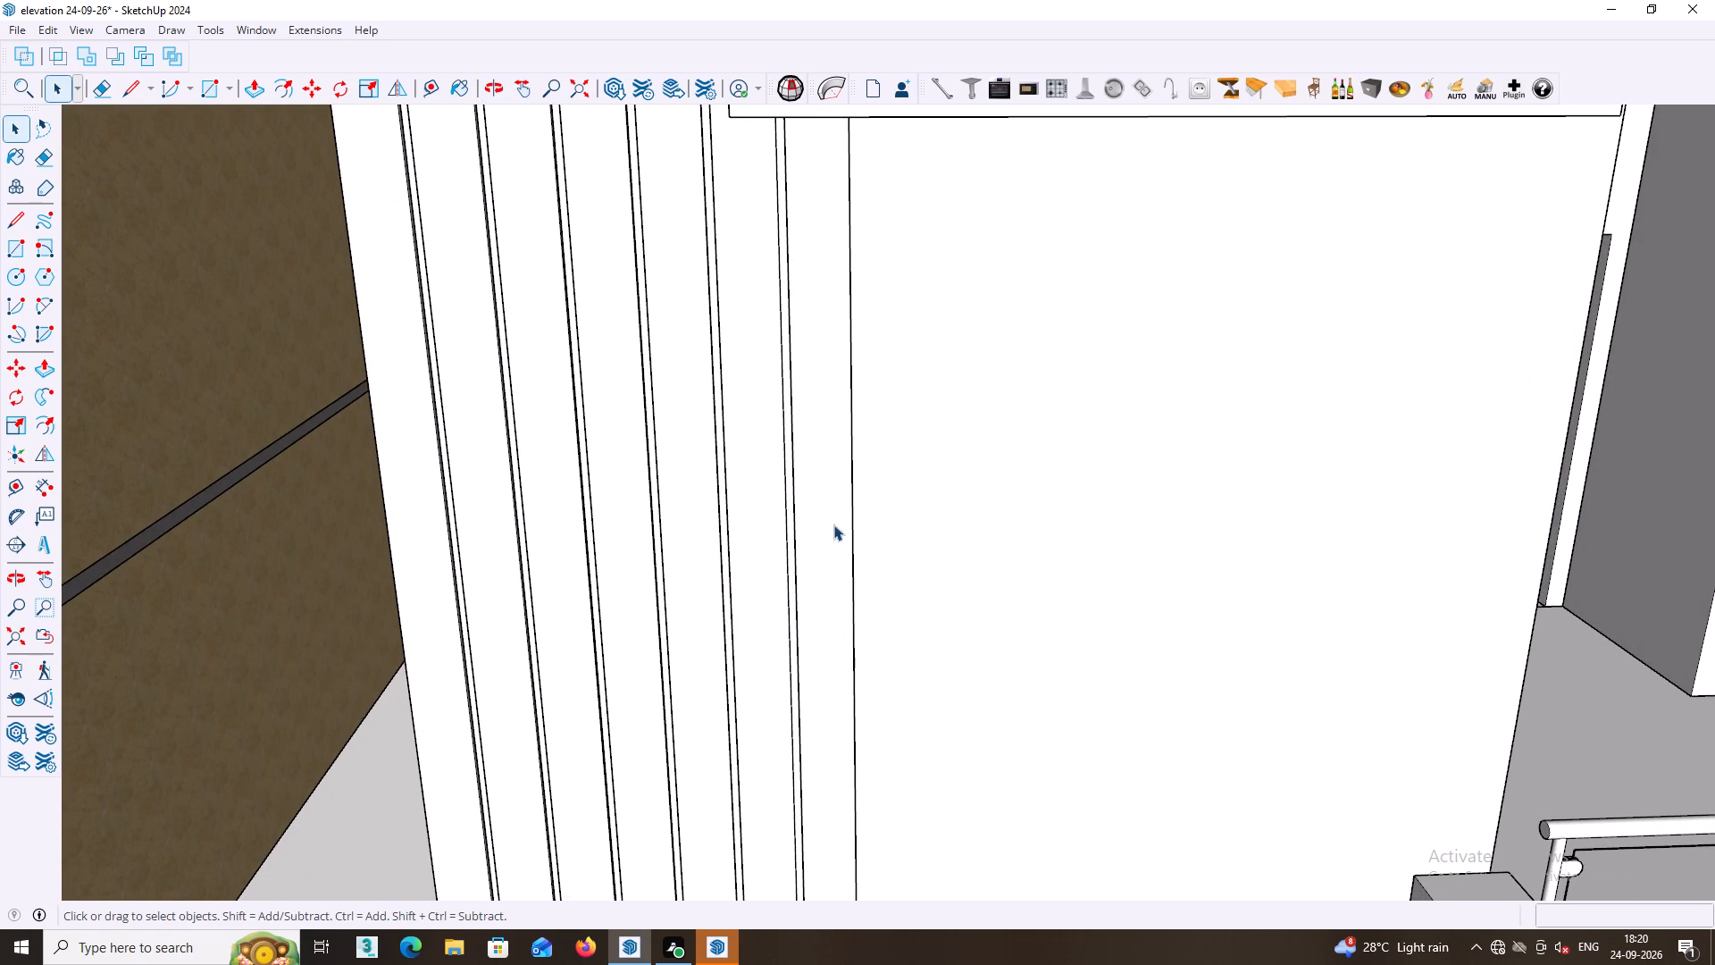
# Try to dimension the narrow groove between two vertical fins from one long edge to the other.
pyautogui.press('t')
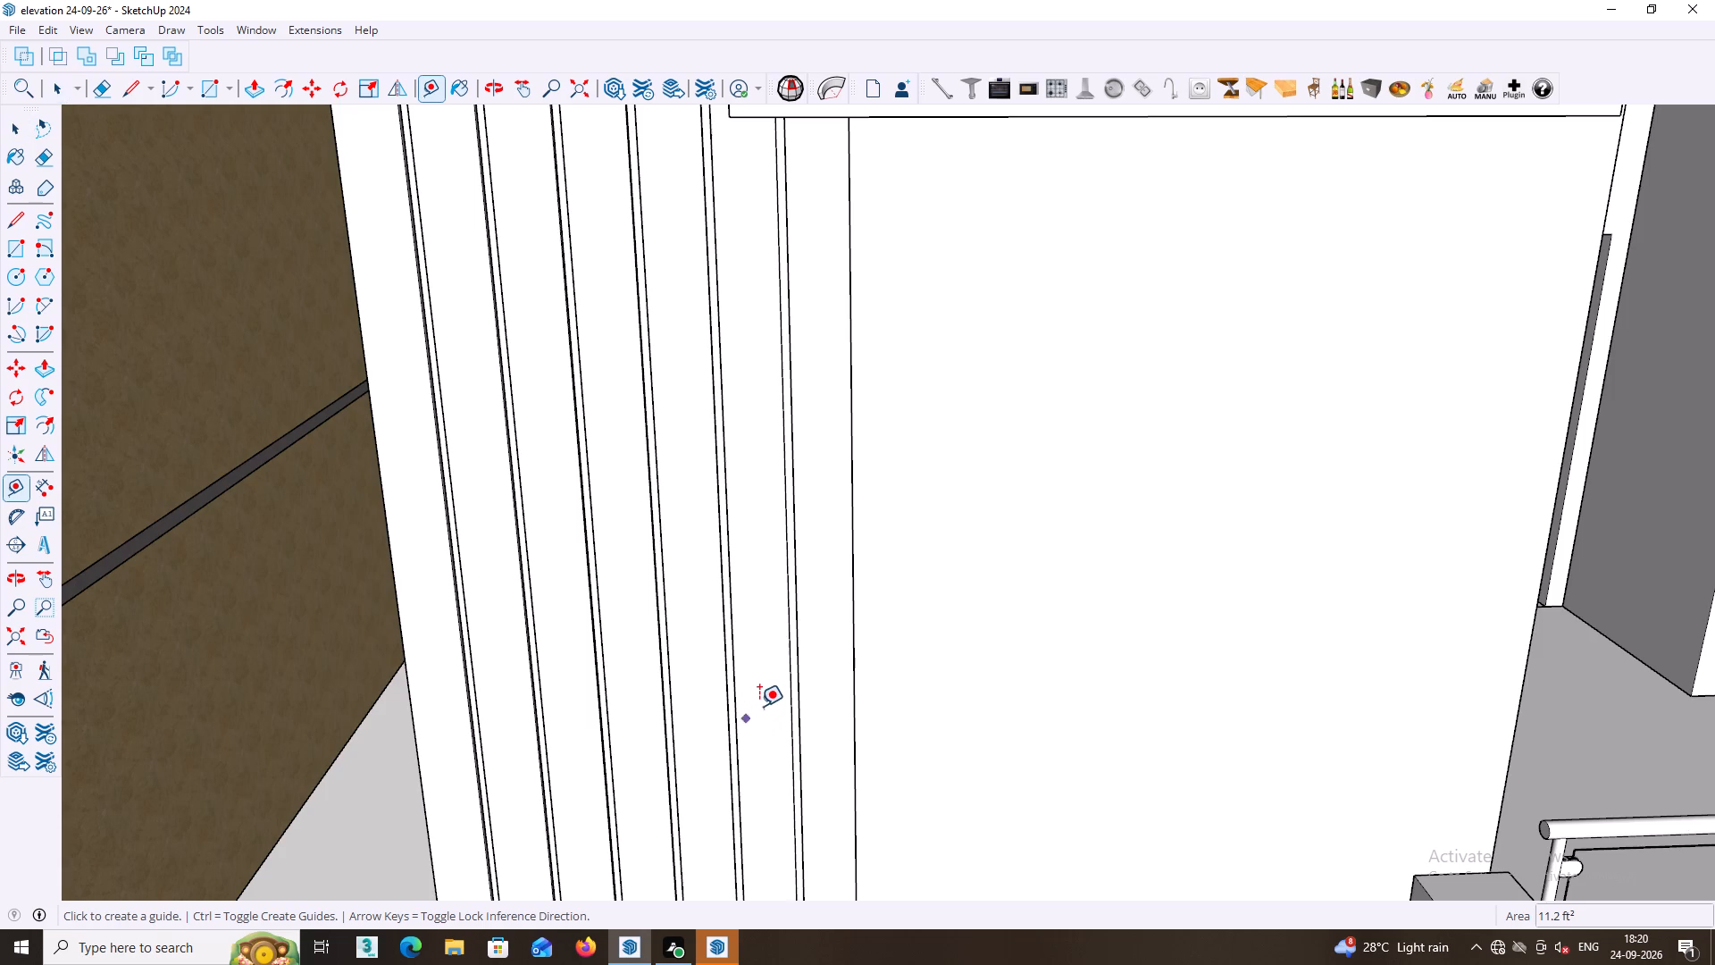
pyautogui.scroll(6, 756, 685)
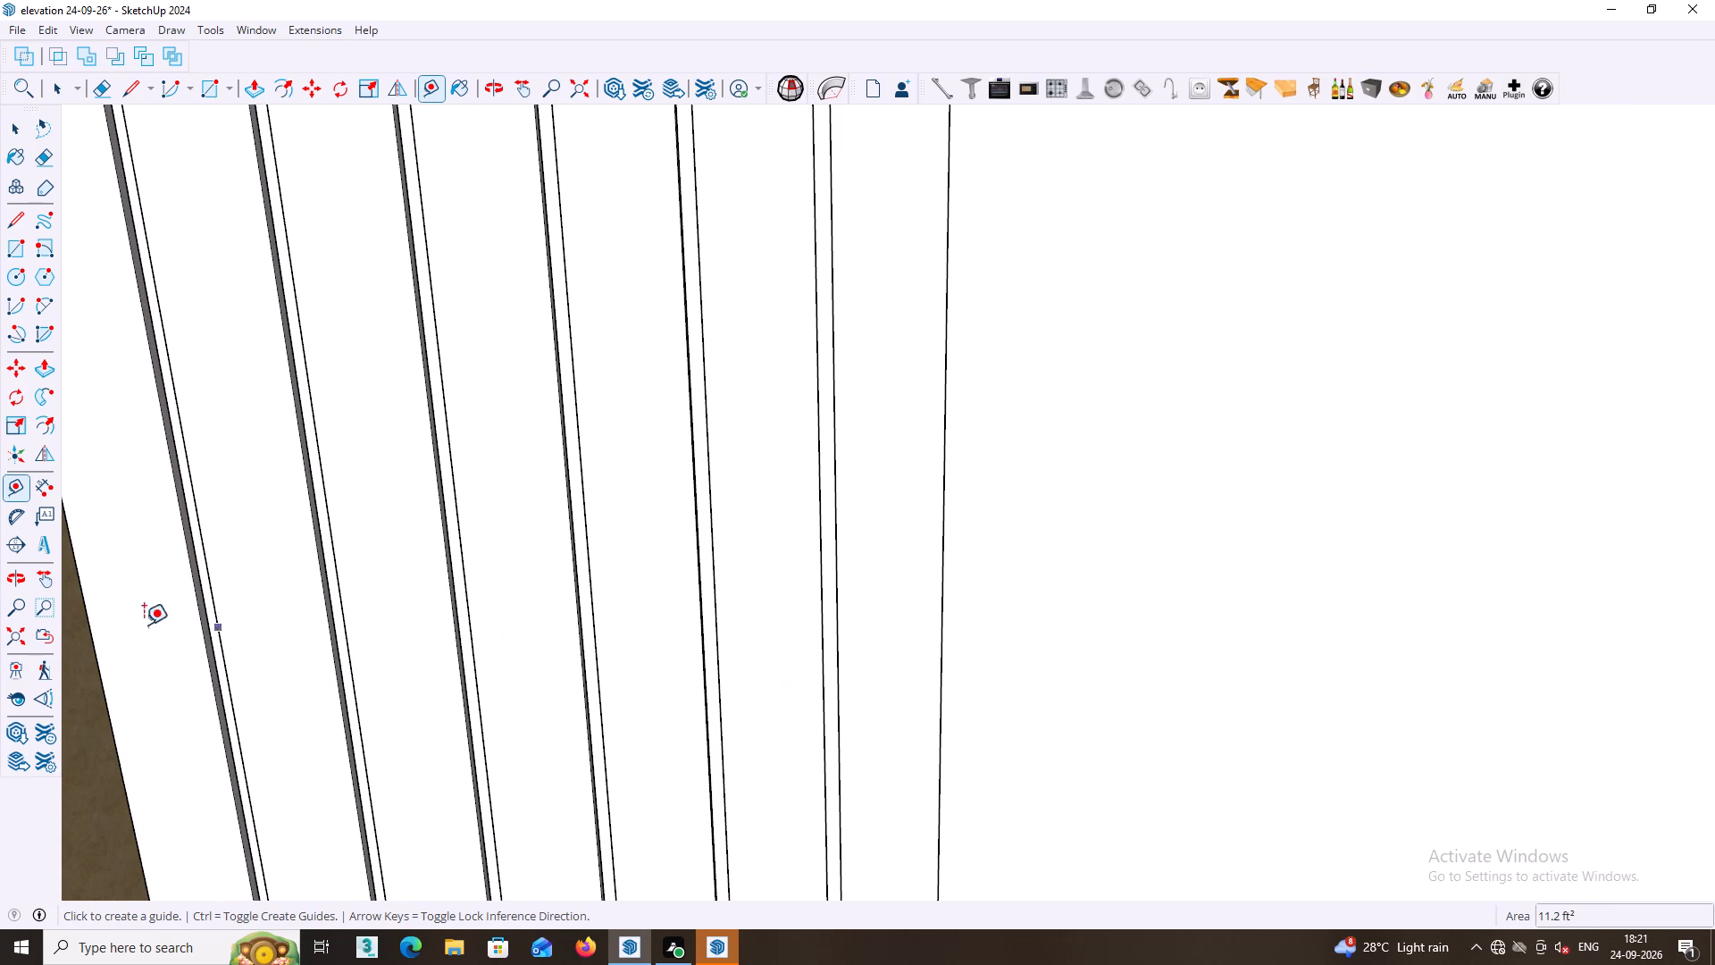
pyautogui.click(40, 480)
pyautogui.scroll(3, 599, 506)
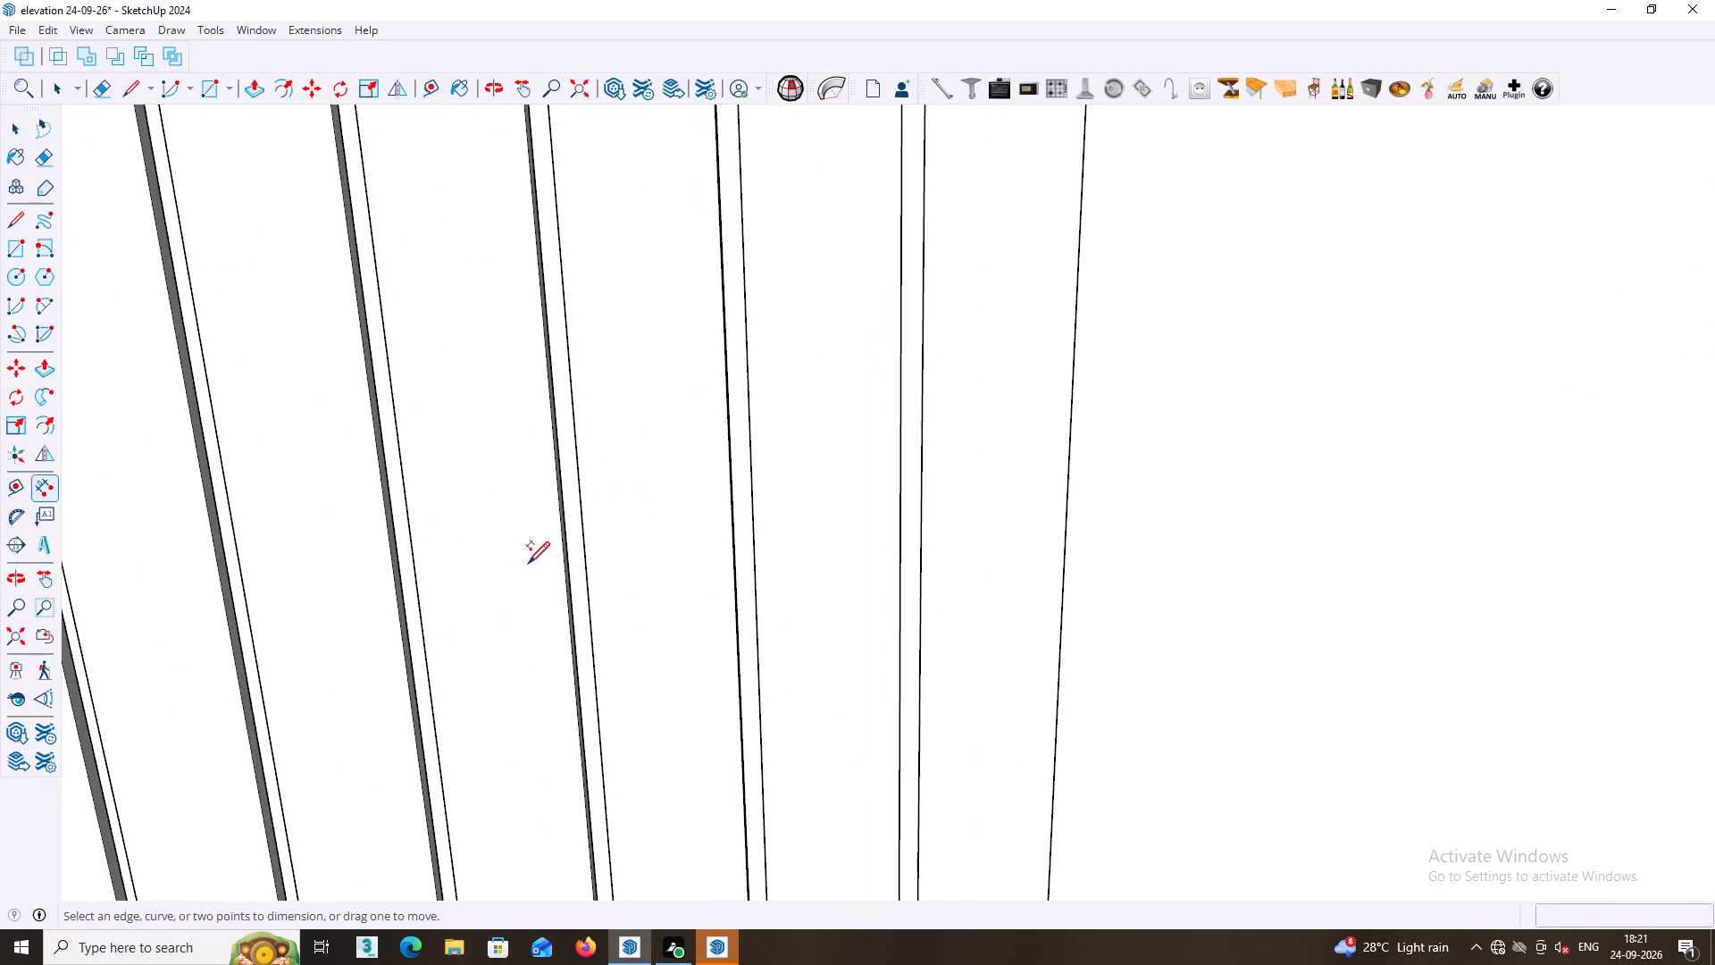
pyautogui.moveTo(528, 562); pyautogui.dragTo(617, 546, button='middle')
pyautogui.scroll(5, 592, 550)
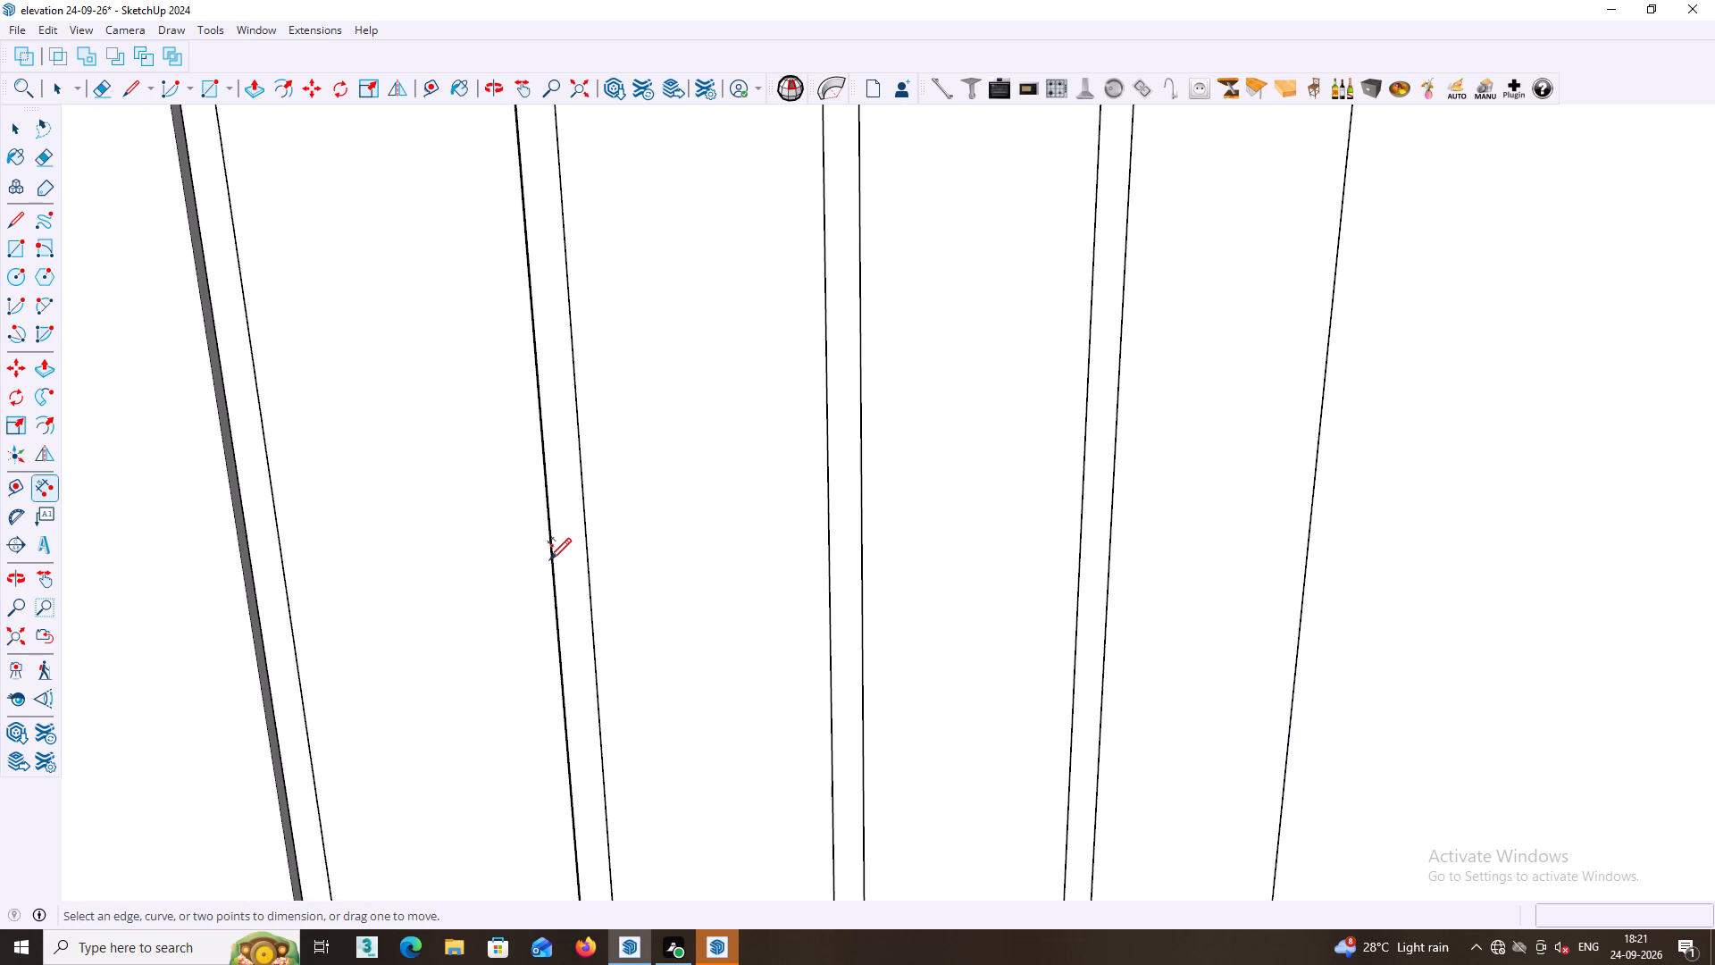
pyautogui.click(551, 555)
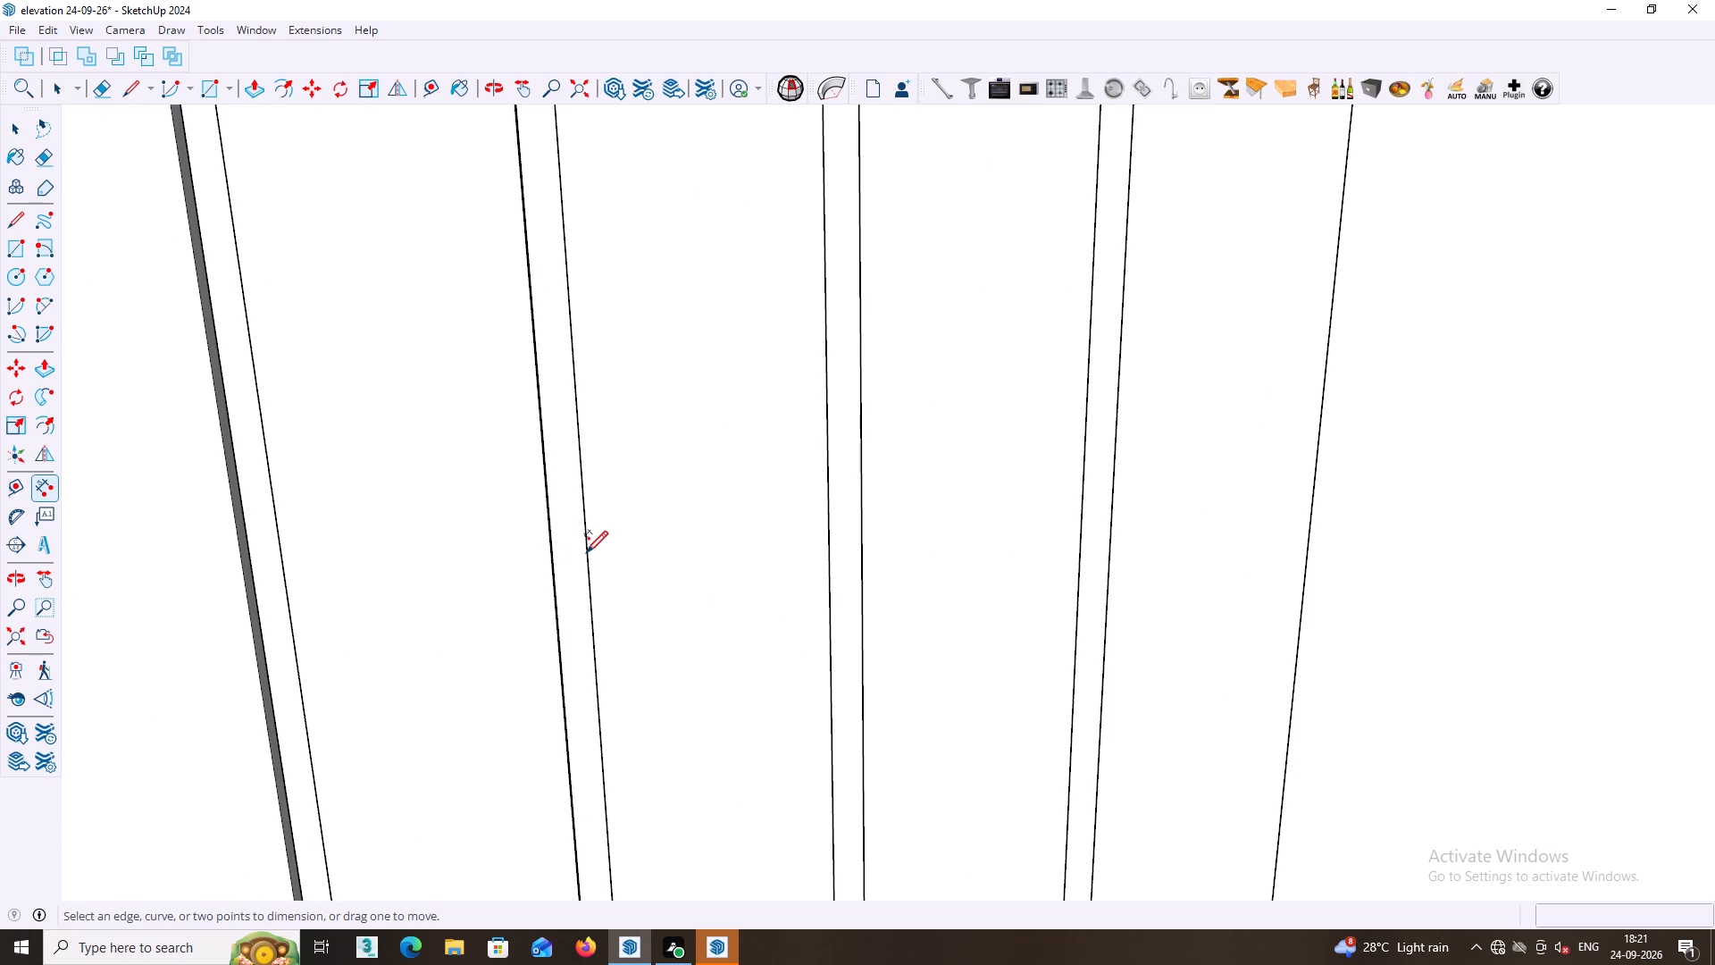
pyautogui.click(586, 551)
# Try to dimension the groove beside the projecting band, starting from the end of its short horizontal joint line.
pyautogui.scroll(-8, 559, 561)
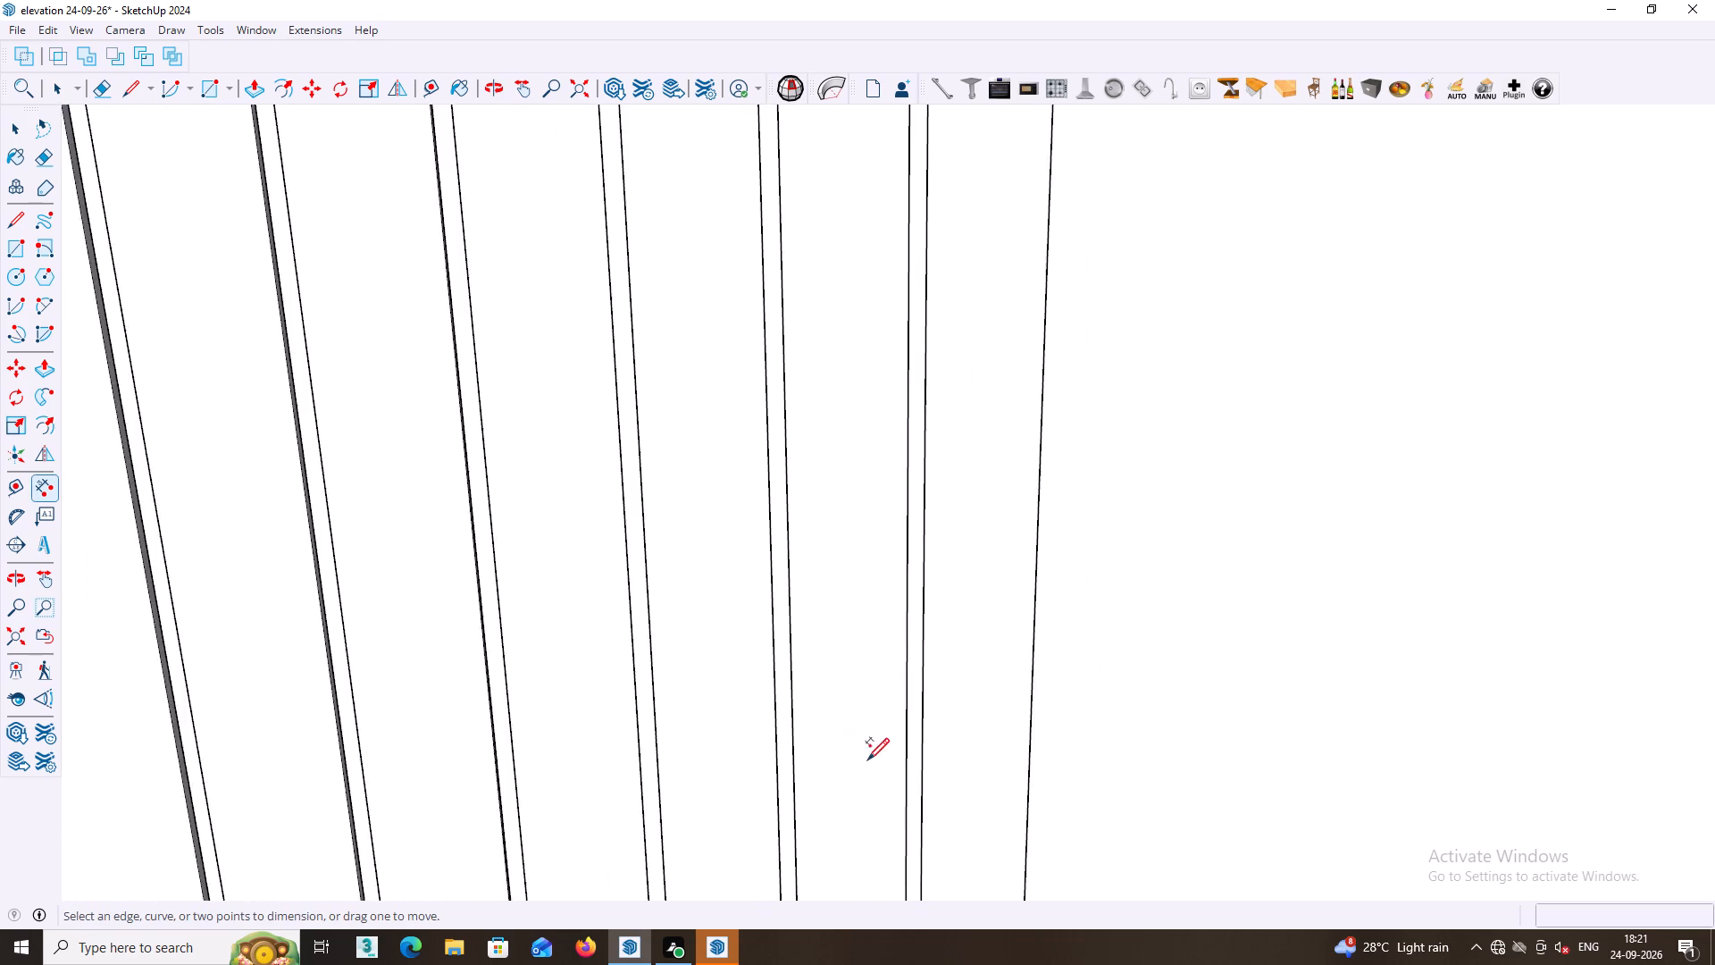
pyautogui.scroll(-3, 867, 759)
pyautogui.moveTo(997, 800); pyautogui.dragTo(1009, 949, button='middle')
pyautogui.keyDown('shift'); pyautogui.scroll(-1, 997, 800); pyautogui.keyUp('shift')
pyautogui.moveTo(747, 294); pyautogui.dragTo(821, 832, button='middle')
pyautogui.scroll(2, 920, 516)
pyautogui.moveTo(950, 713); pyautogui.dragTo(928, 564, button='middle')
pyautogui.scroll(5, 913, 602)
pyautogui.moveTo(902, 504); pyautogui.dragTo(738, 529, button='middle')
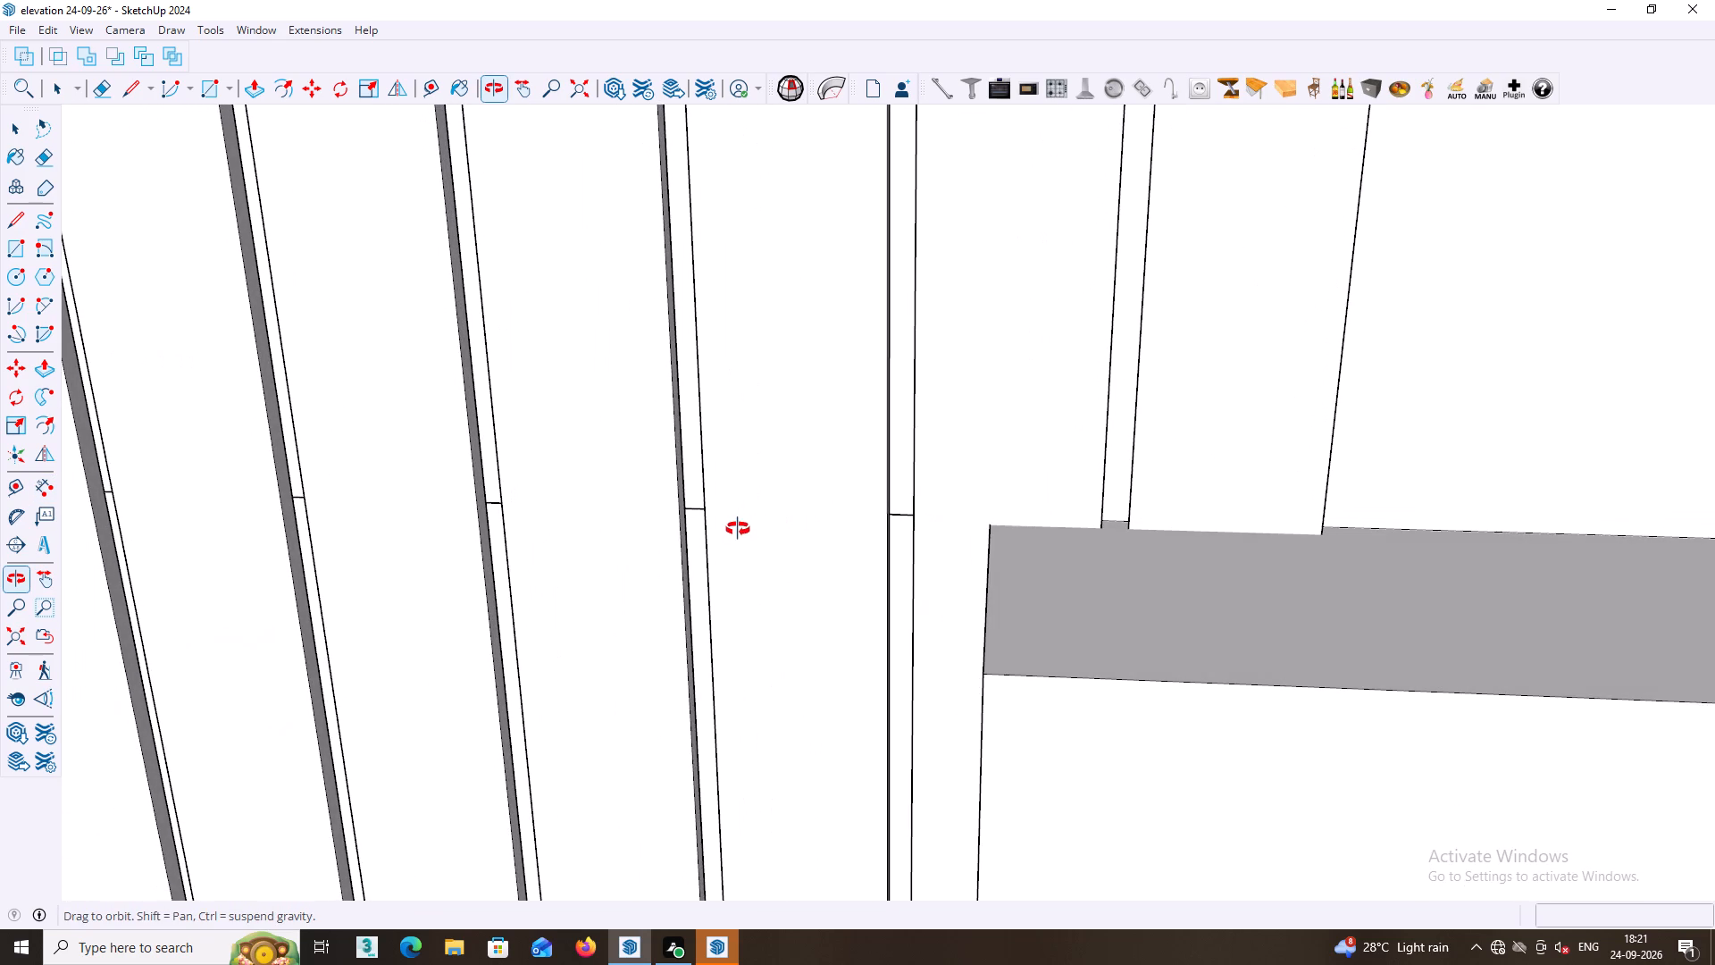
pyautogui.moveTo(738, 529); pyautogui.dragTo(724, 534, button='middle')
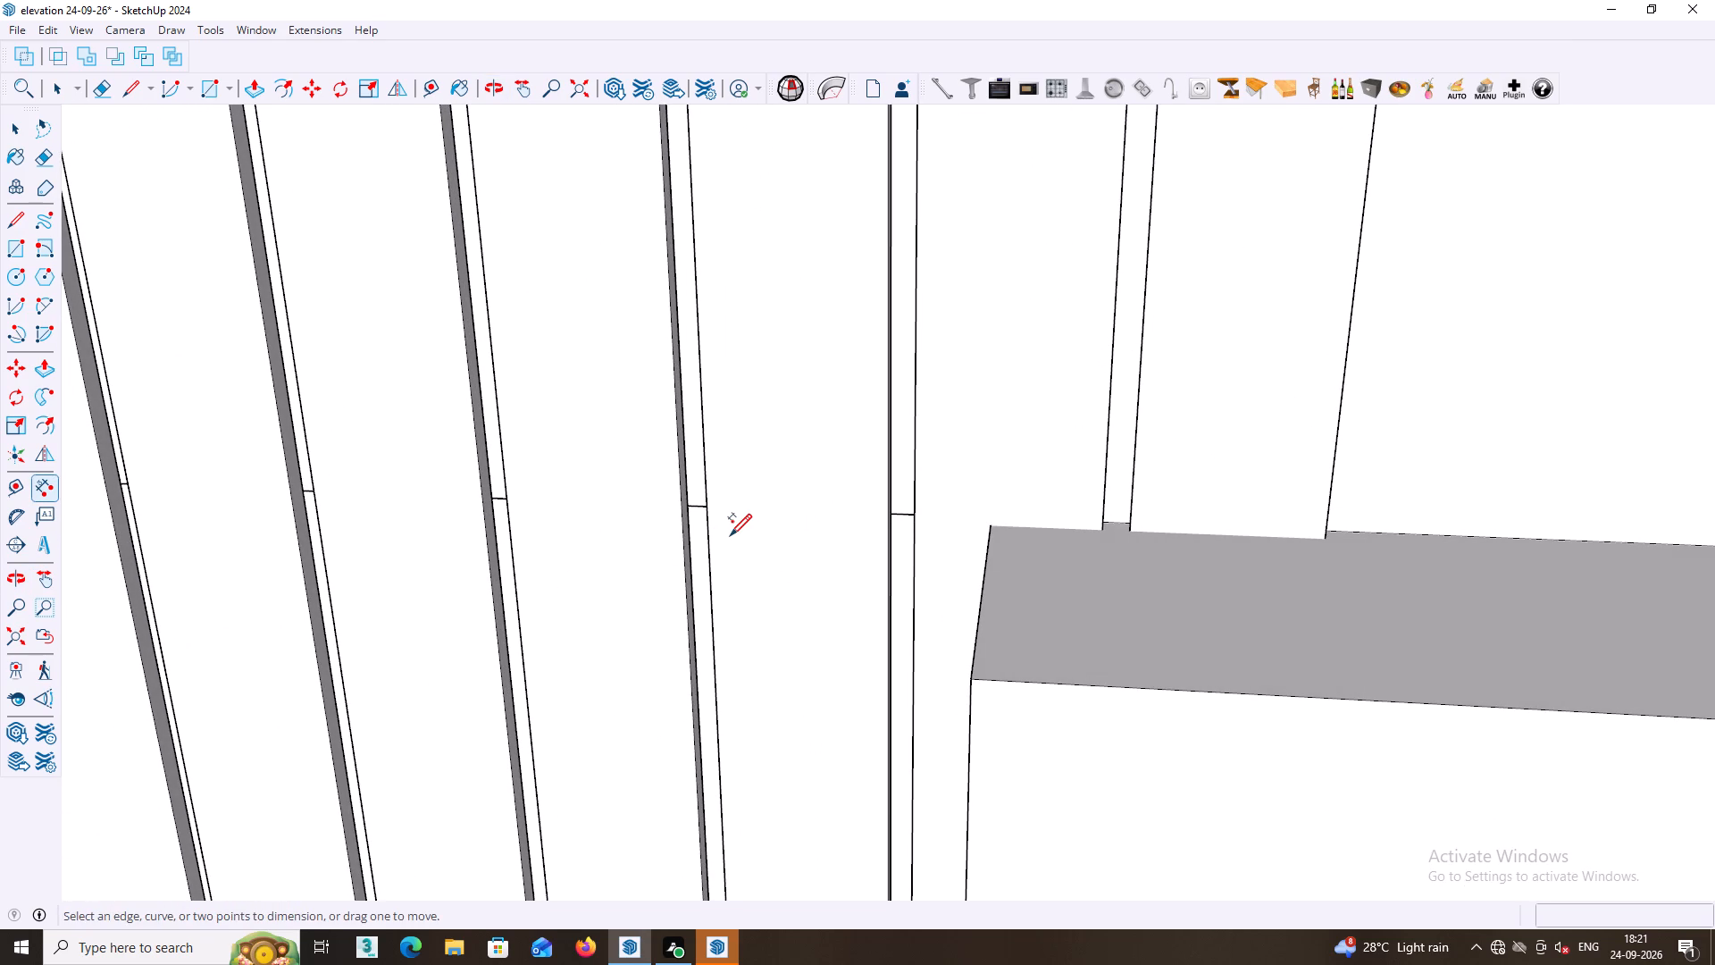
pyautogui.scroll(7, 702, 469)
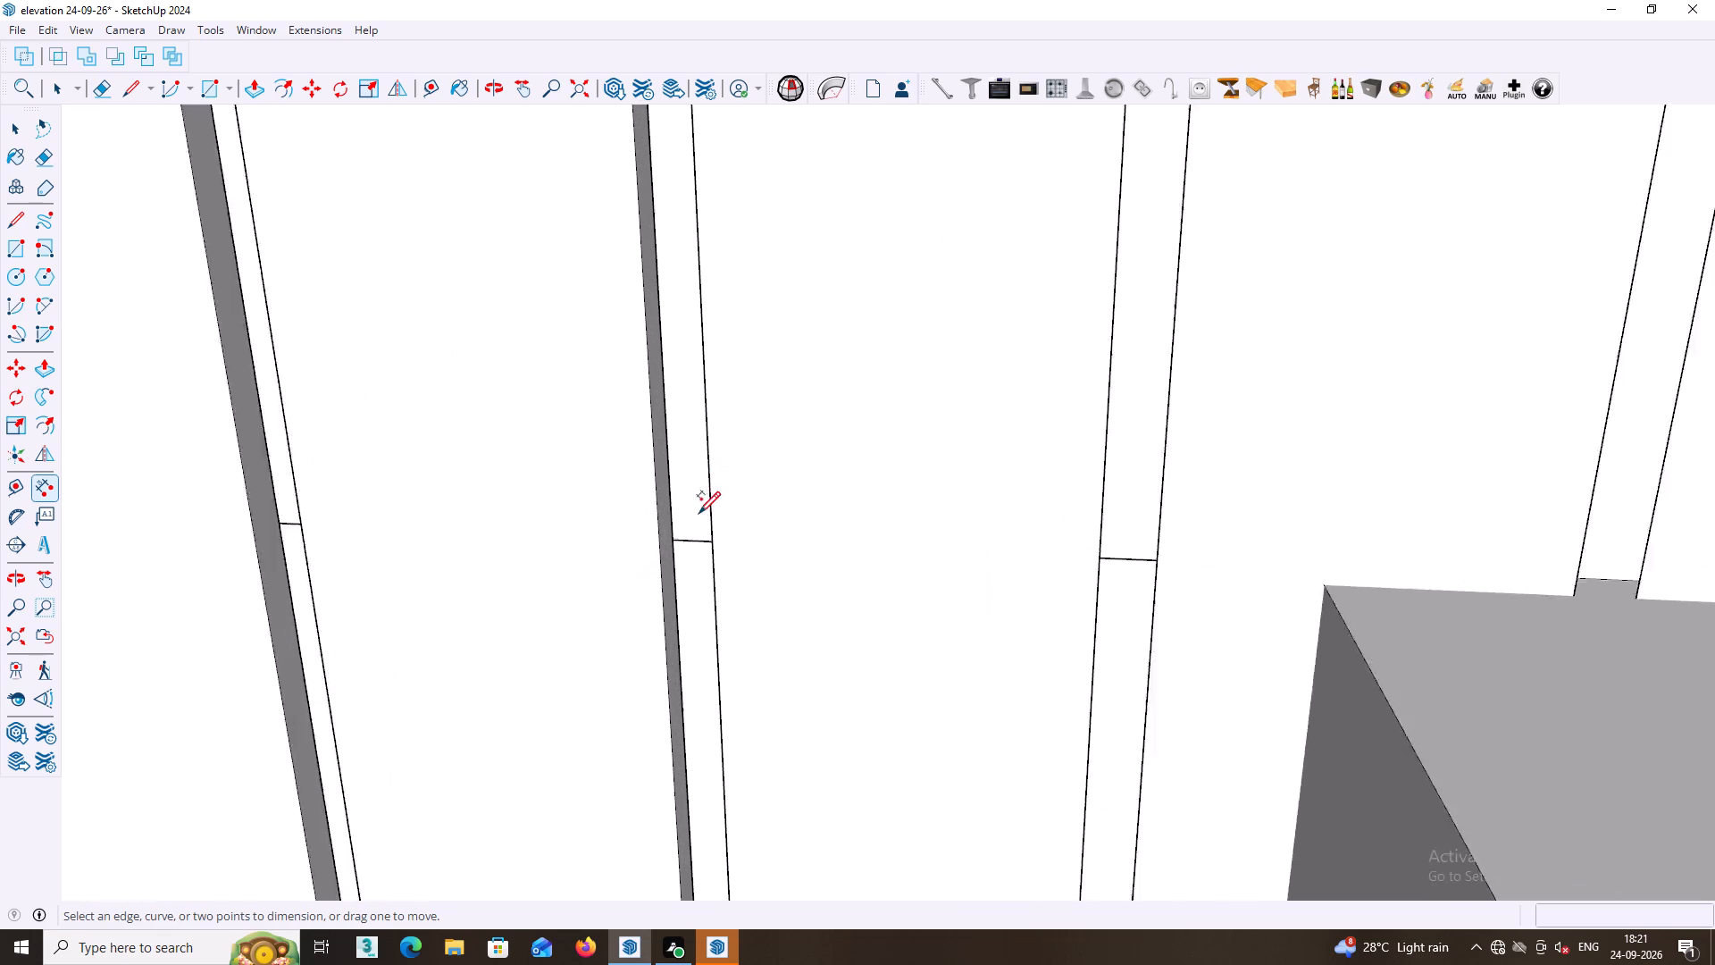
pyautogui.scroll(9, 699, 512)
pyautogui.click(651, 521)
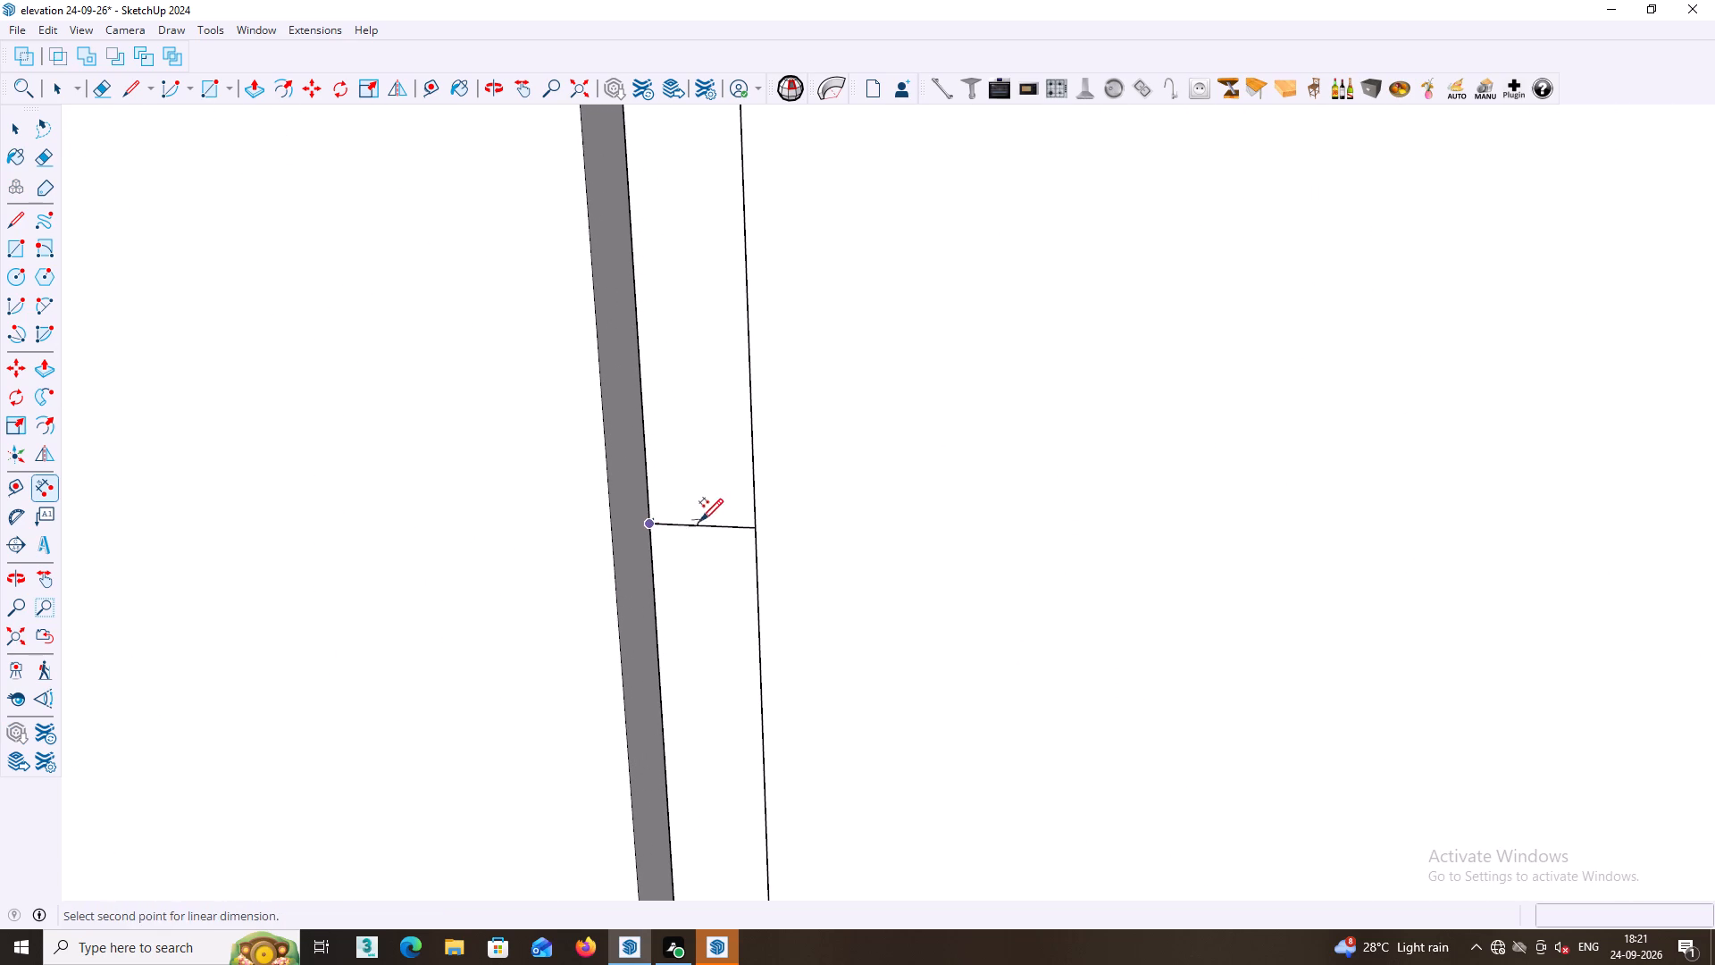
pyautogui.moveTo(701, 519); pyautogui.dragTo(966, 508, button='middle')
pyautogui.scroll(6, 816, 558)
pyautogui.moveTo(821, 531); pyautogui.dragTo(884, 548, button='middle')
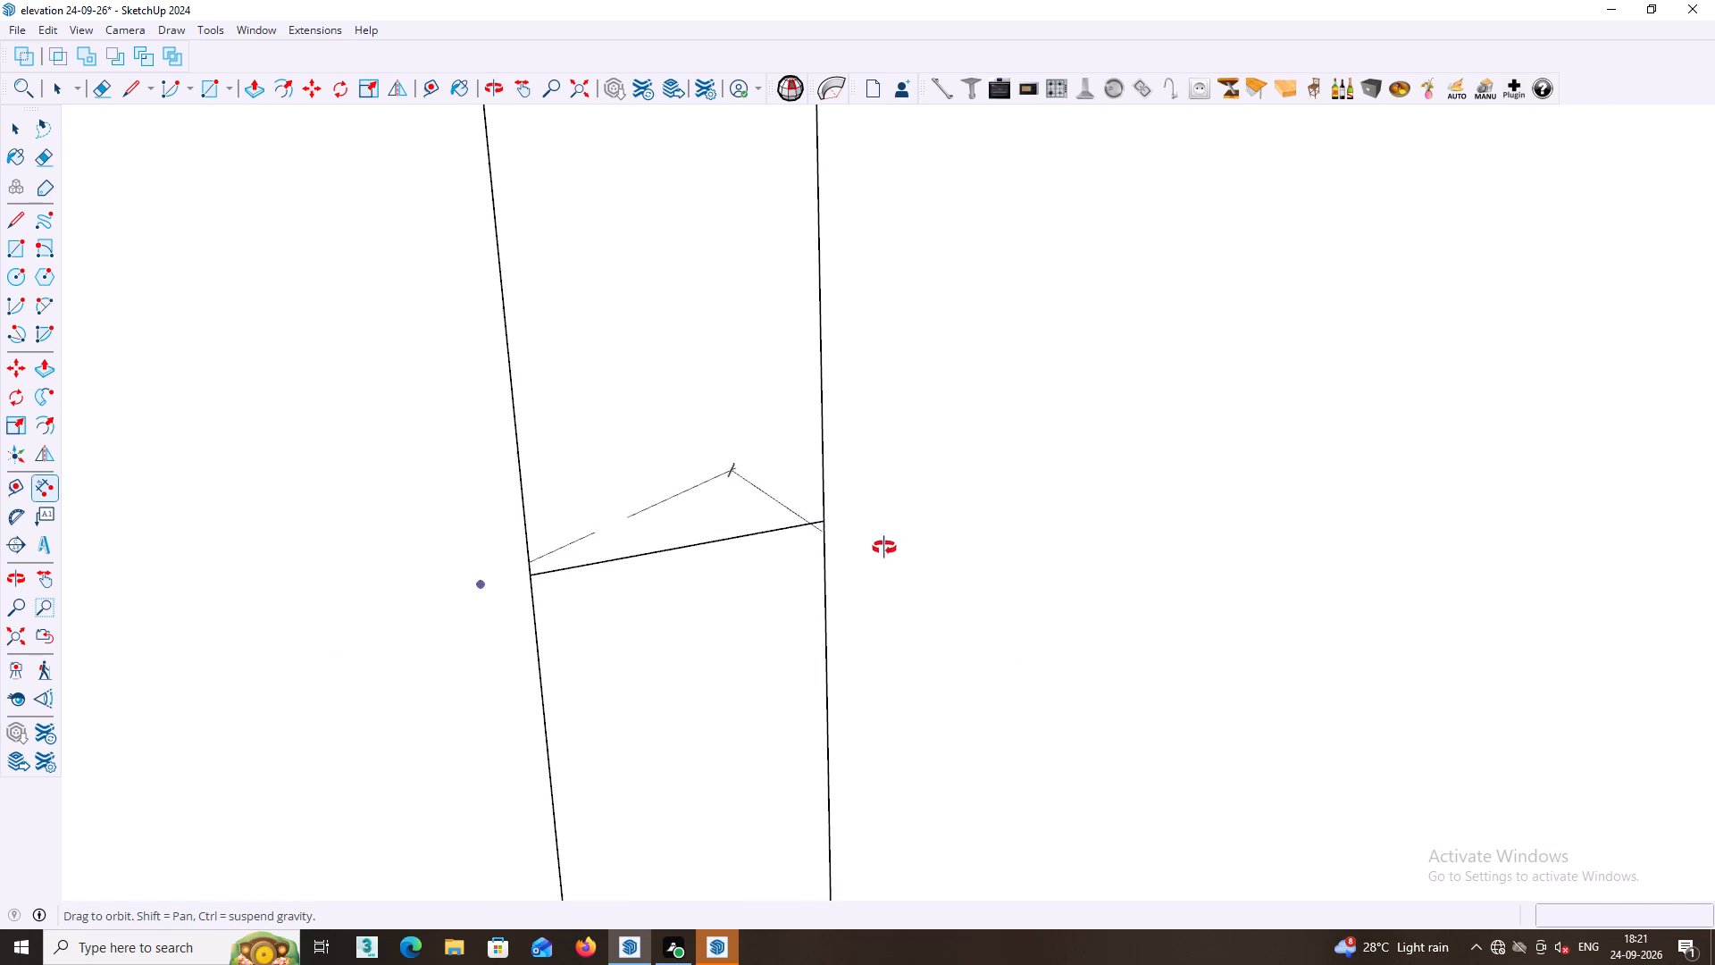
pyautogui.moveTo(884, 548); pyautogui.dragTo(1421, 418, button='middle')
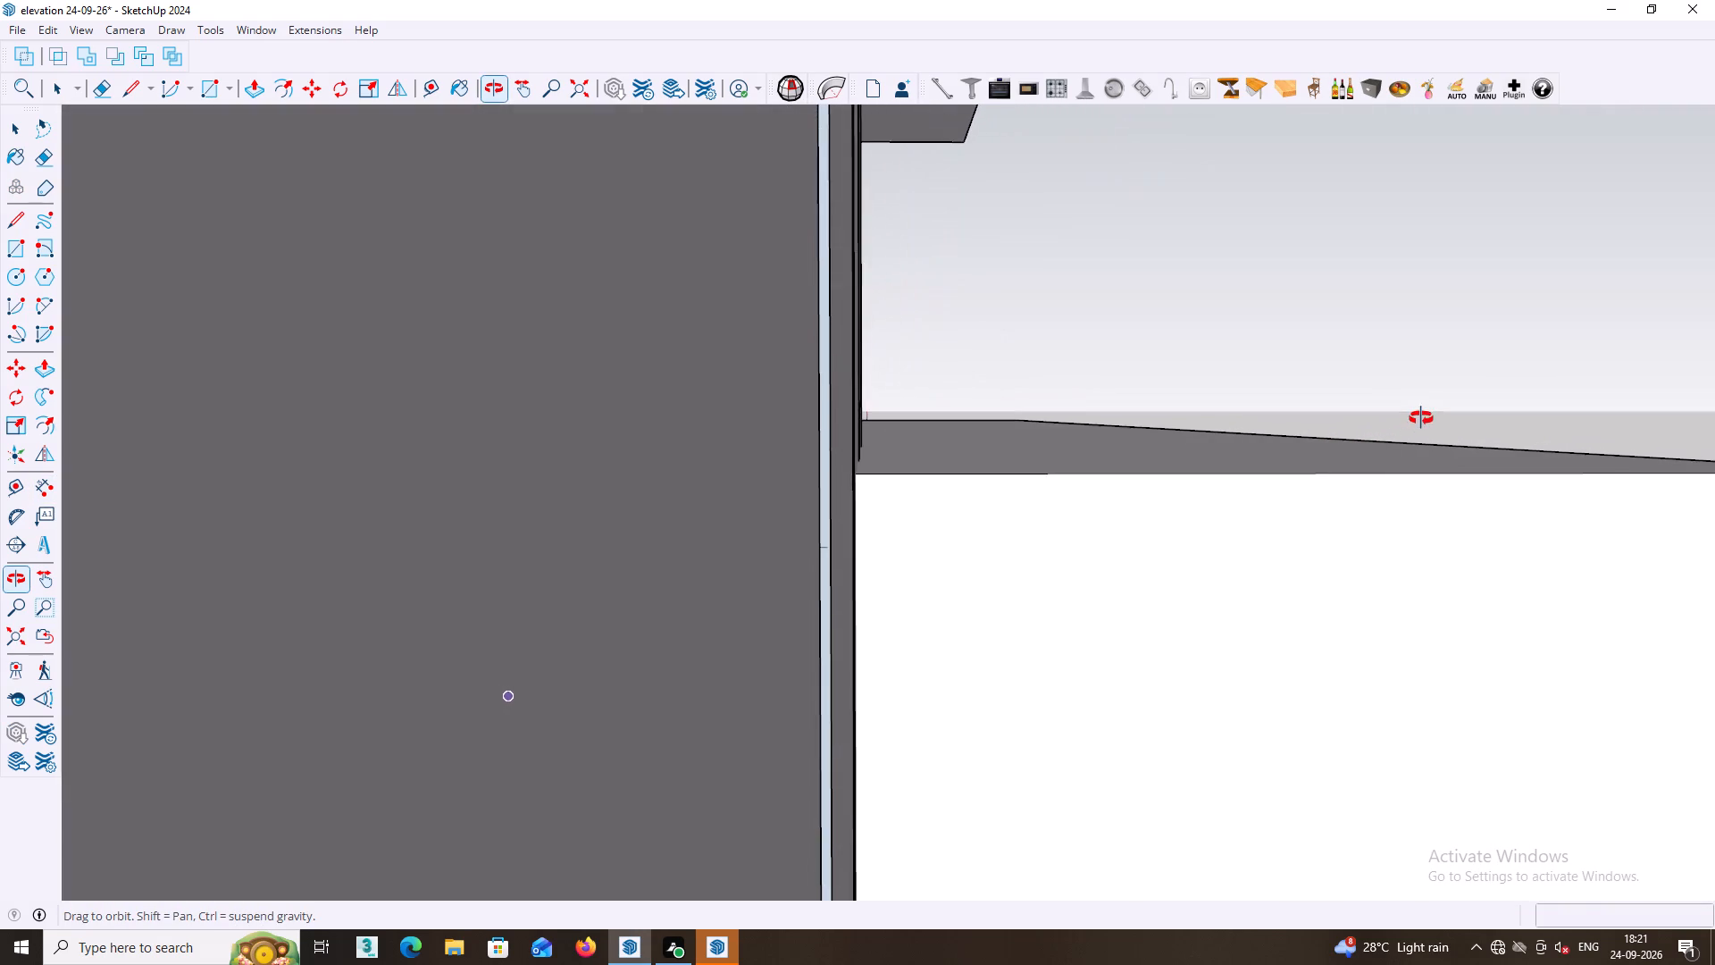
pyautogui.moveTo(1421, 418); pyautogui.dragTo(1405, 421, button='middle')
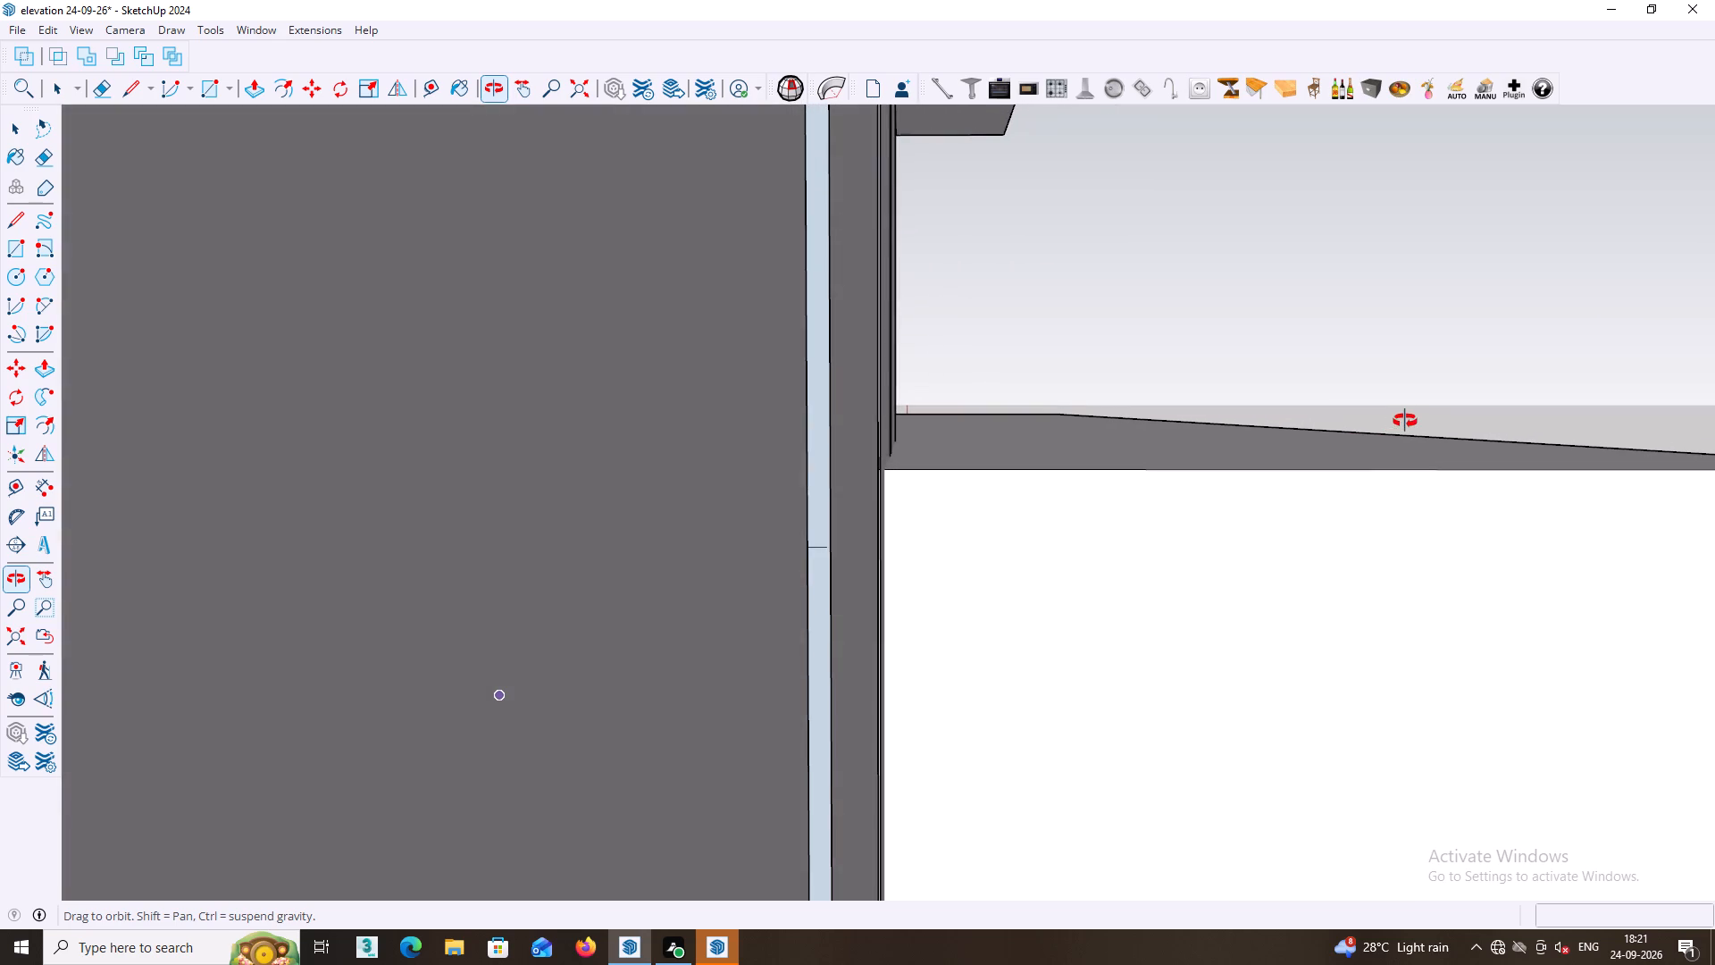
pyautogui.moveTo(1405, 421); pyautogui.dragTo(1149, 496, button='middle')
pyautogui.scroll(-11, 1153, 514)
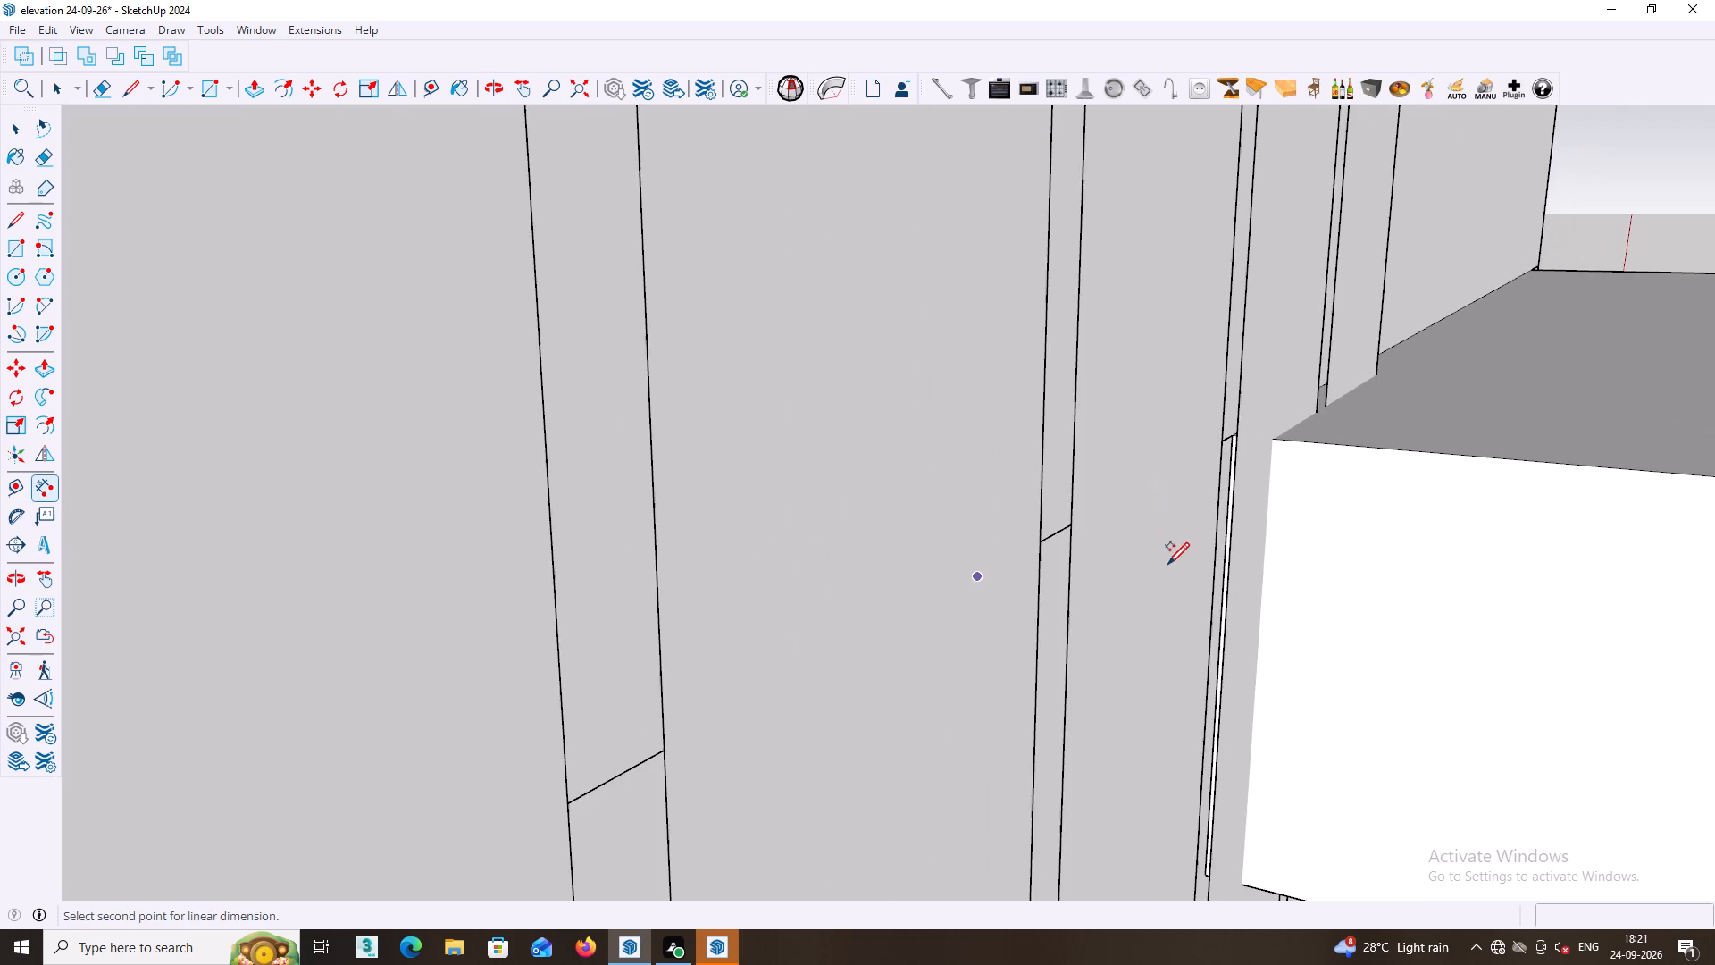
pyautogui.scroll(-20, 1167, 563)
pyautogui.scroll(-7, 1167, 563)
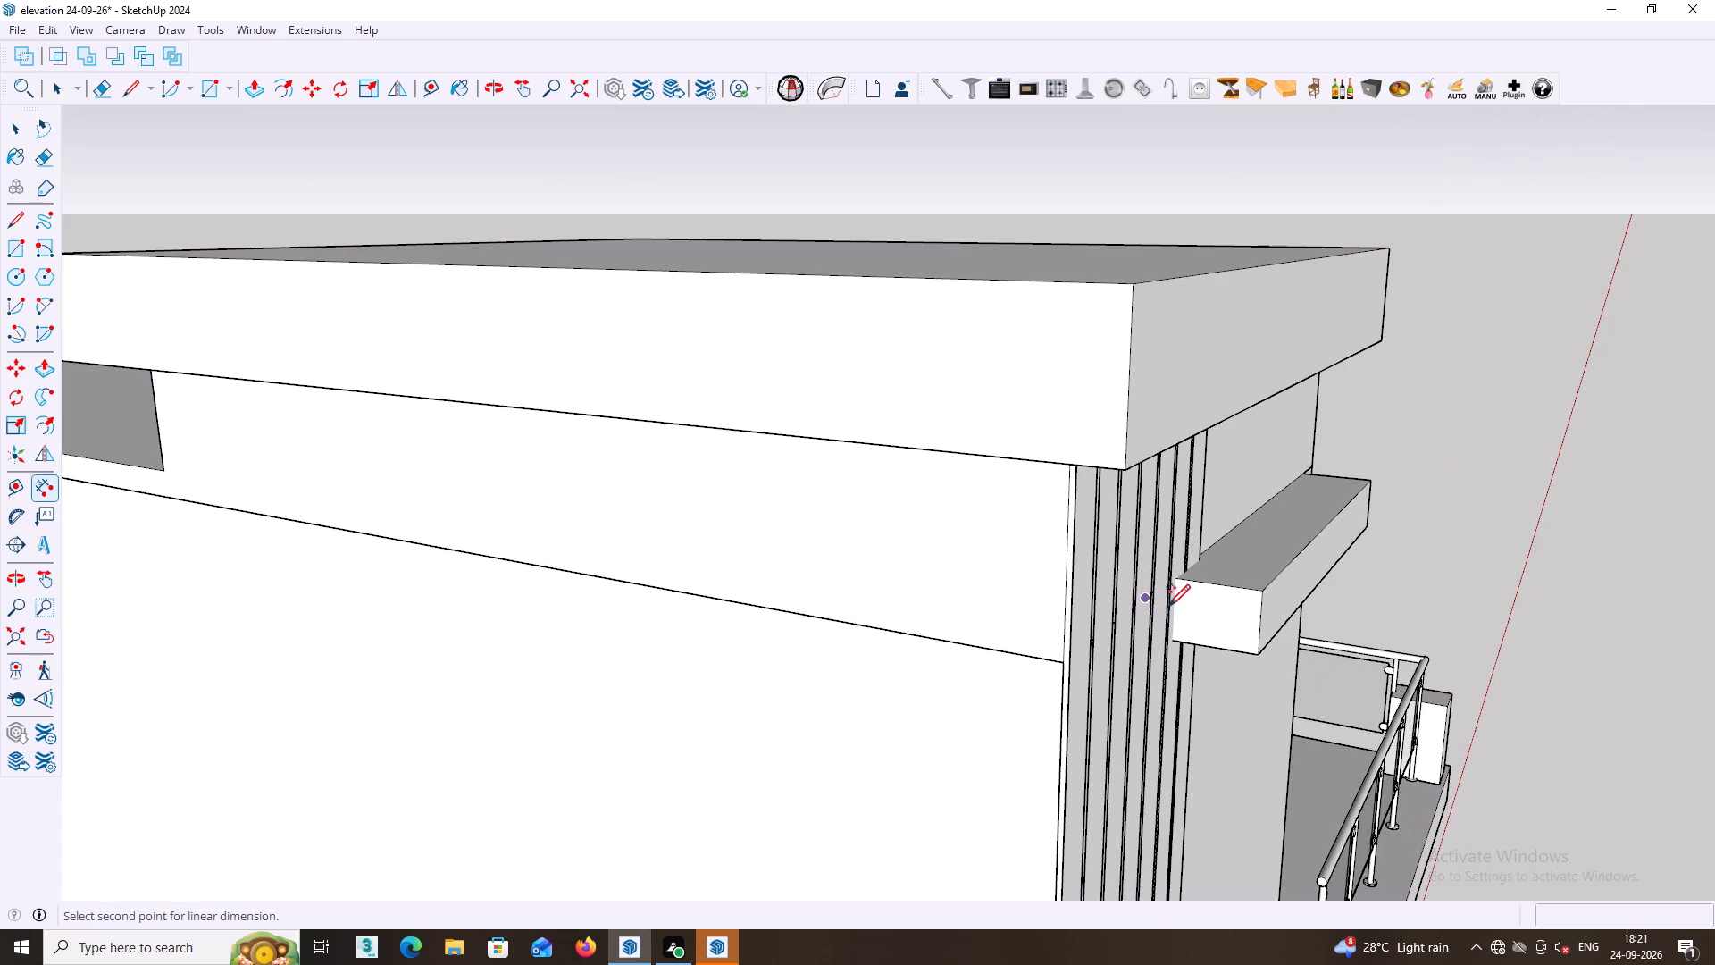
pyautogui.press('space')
# Examine the grooves and side faces of the vertical fins near the wall corner at close range.
pyautogui.scroll(15, 1127, 563)
pyautogui.moveTo(1082, 628); pyautogui.dragTo(1079, 628, button='middle')
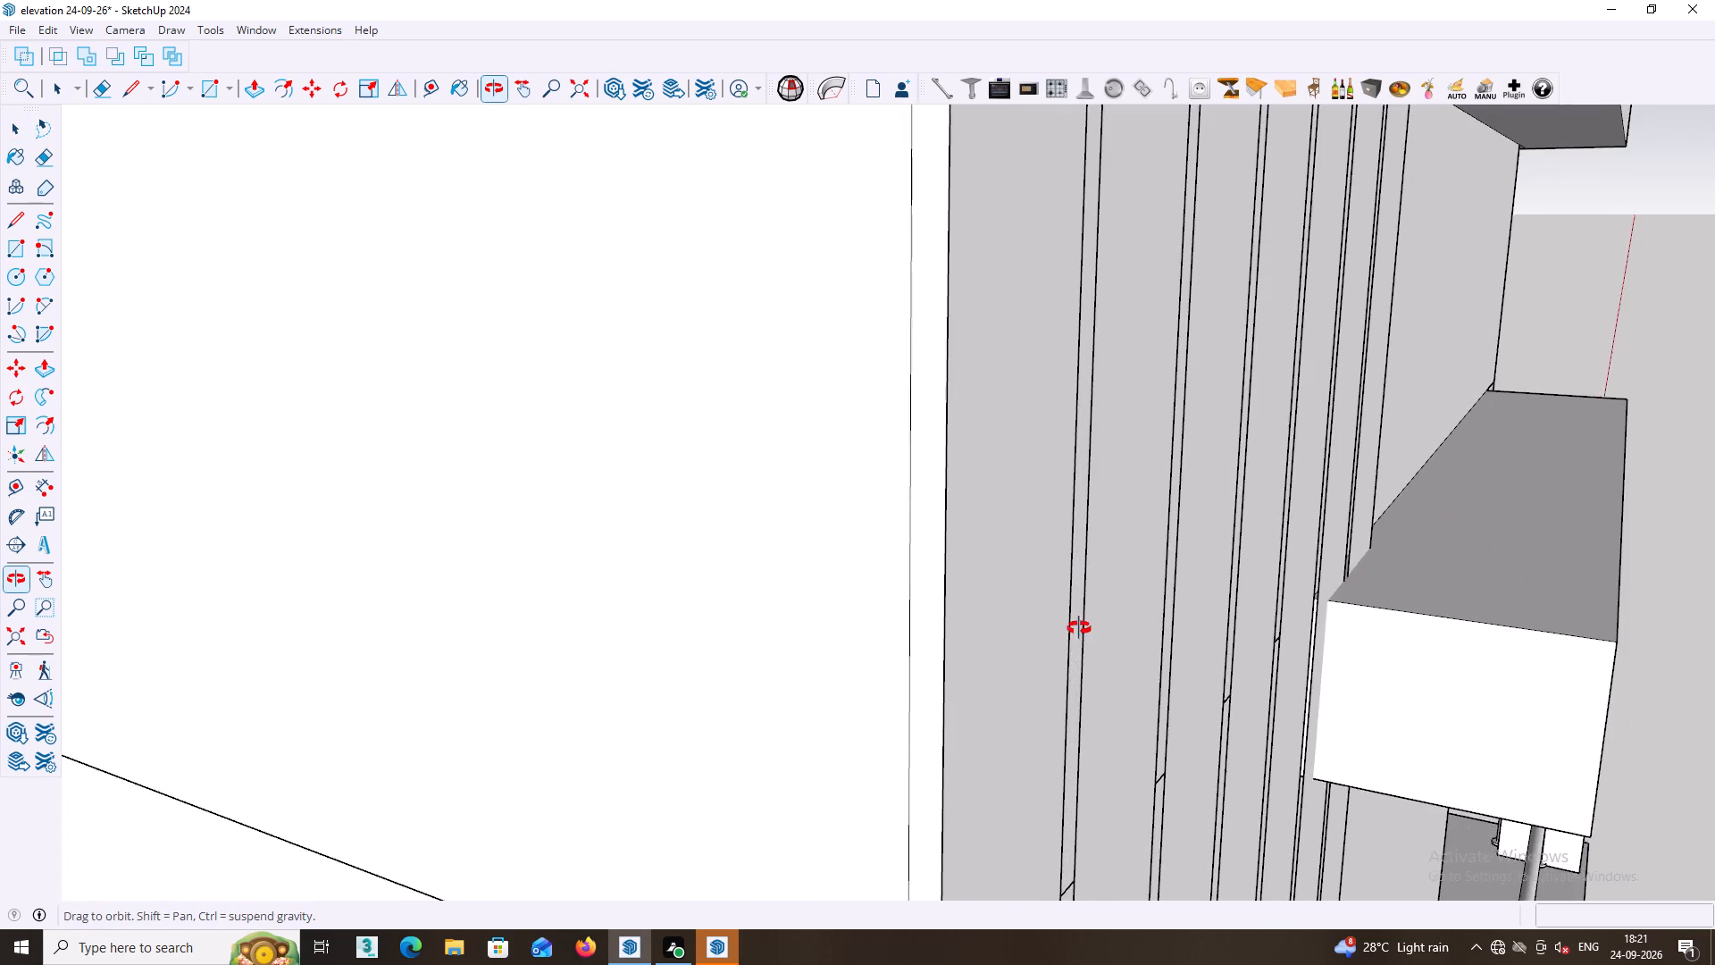
pyautogui.moveTo(1079, 628); pyautogui.dragTo(888, 617, button='middle')
pyautogui.scroll(13, 612, 615)
pyautogui.moveTo(672, 596); pyautogui.dragTo(706, 602, button='middle')
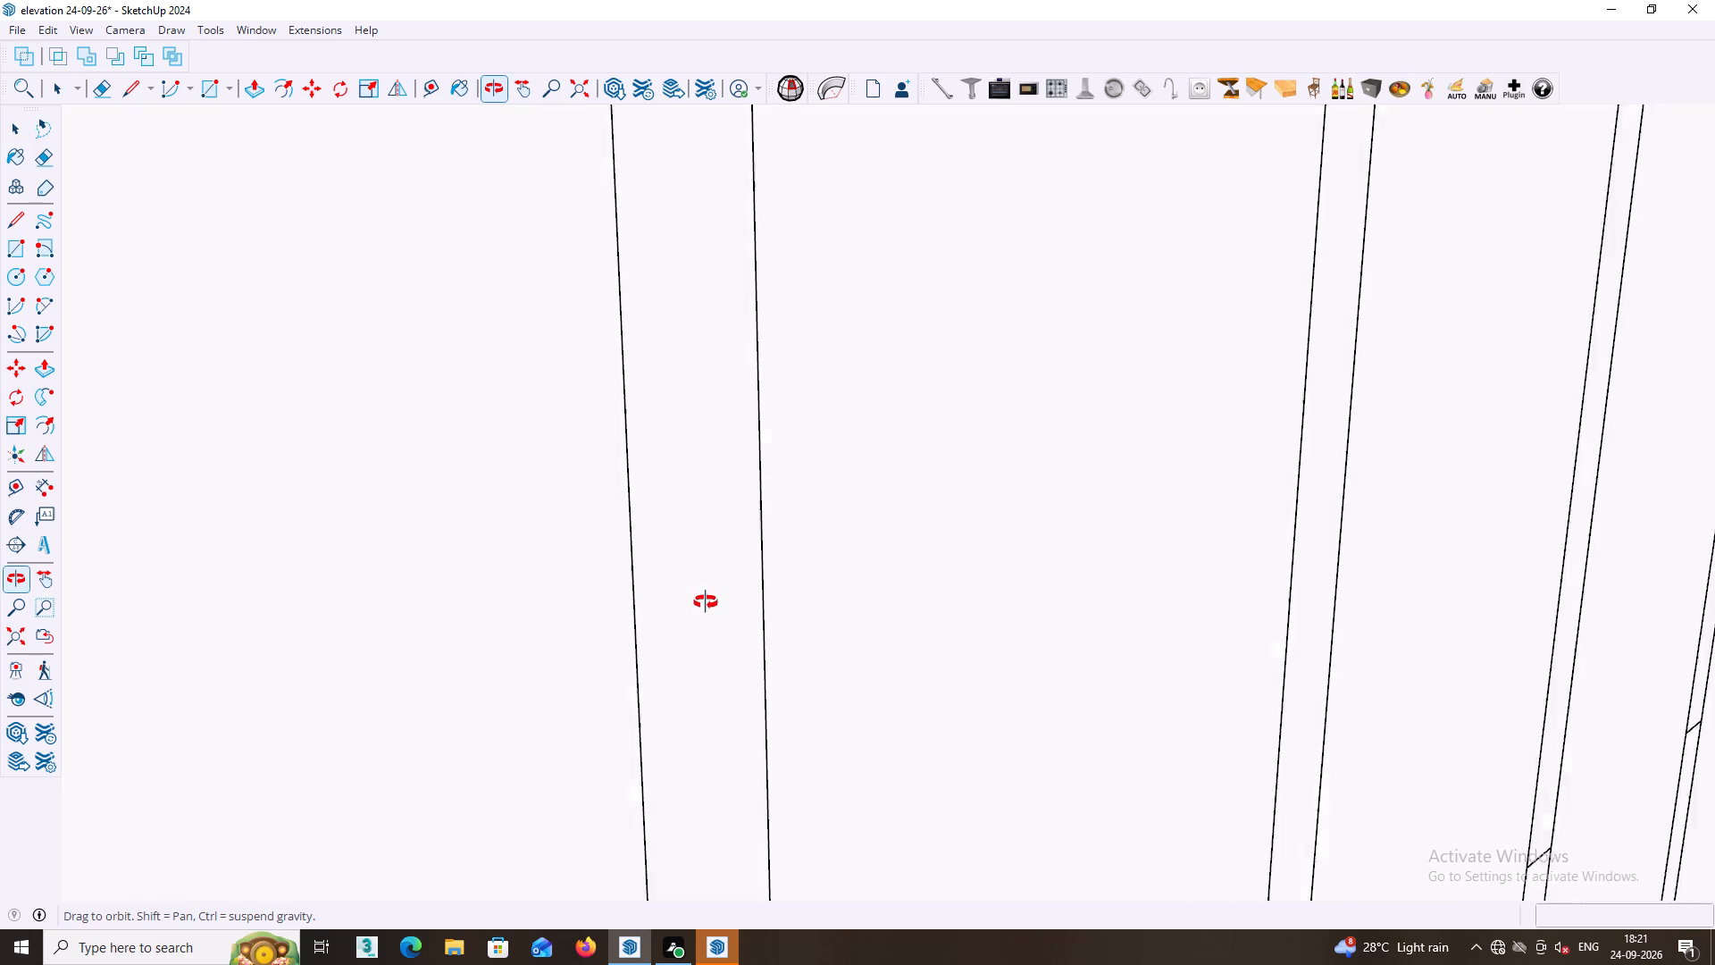
pyautogui.moveTo(706, 602); pyautogui.dragTo(926, 757, button='middle')
pyautogui.scroll(10, 838, 647)
pyautogui.moveTo(721, 604); pyautogui.dragTo(548, 600, button='middle')
pyautogui.scroll(1, 554, 602)
pyautogui.scroll(-20, 573, 575)
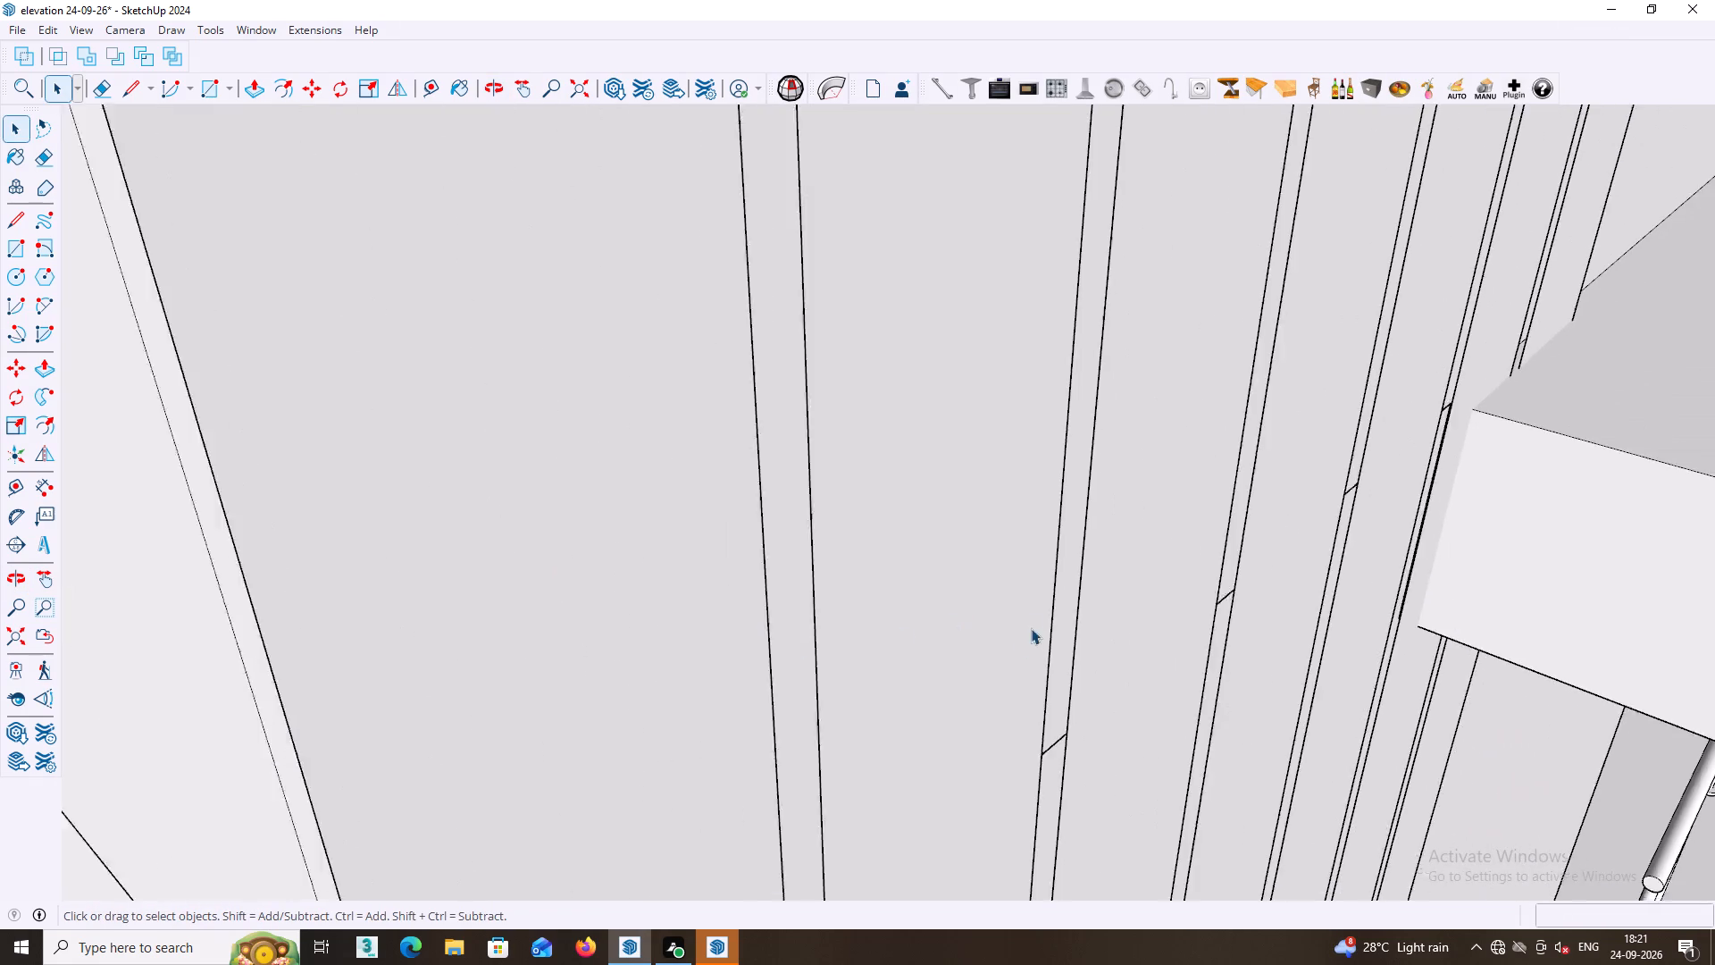
pyautogui.scroll(-12, 1031, 628)
pyautogui.middleClick(1151, 635)
pyautogui.moveTo(1139, 605); pyautogui.dragTo(802, 323, button='middle')
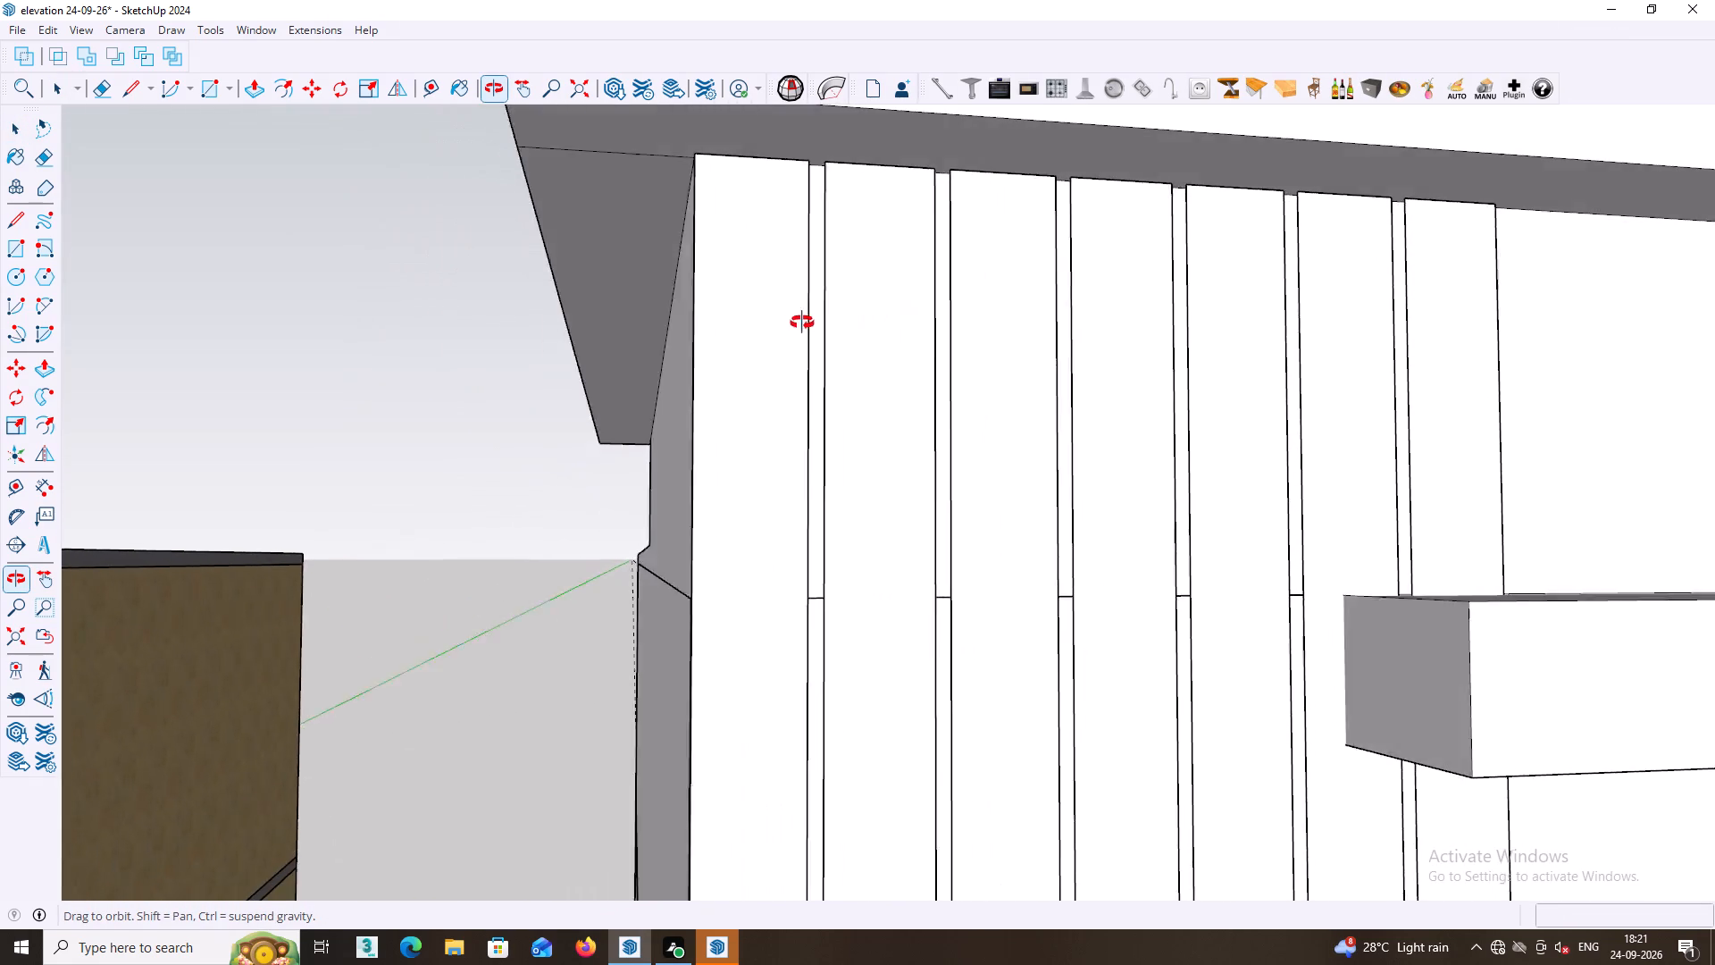
pyautogui.moveTo(802, 323); pyautogui.dragTo(651, 363, button='middle')
pyautogui.scroll(6, 720, 331)
pyautogui.moveTo(706, 348); pyautogui.dragTo(599, 373, button='middle')
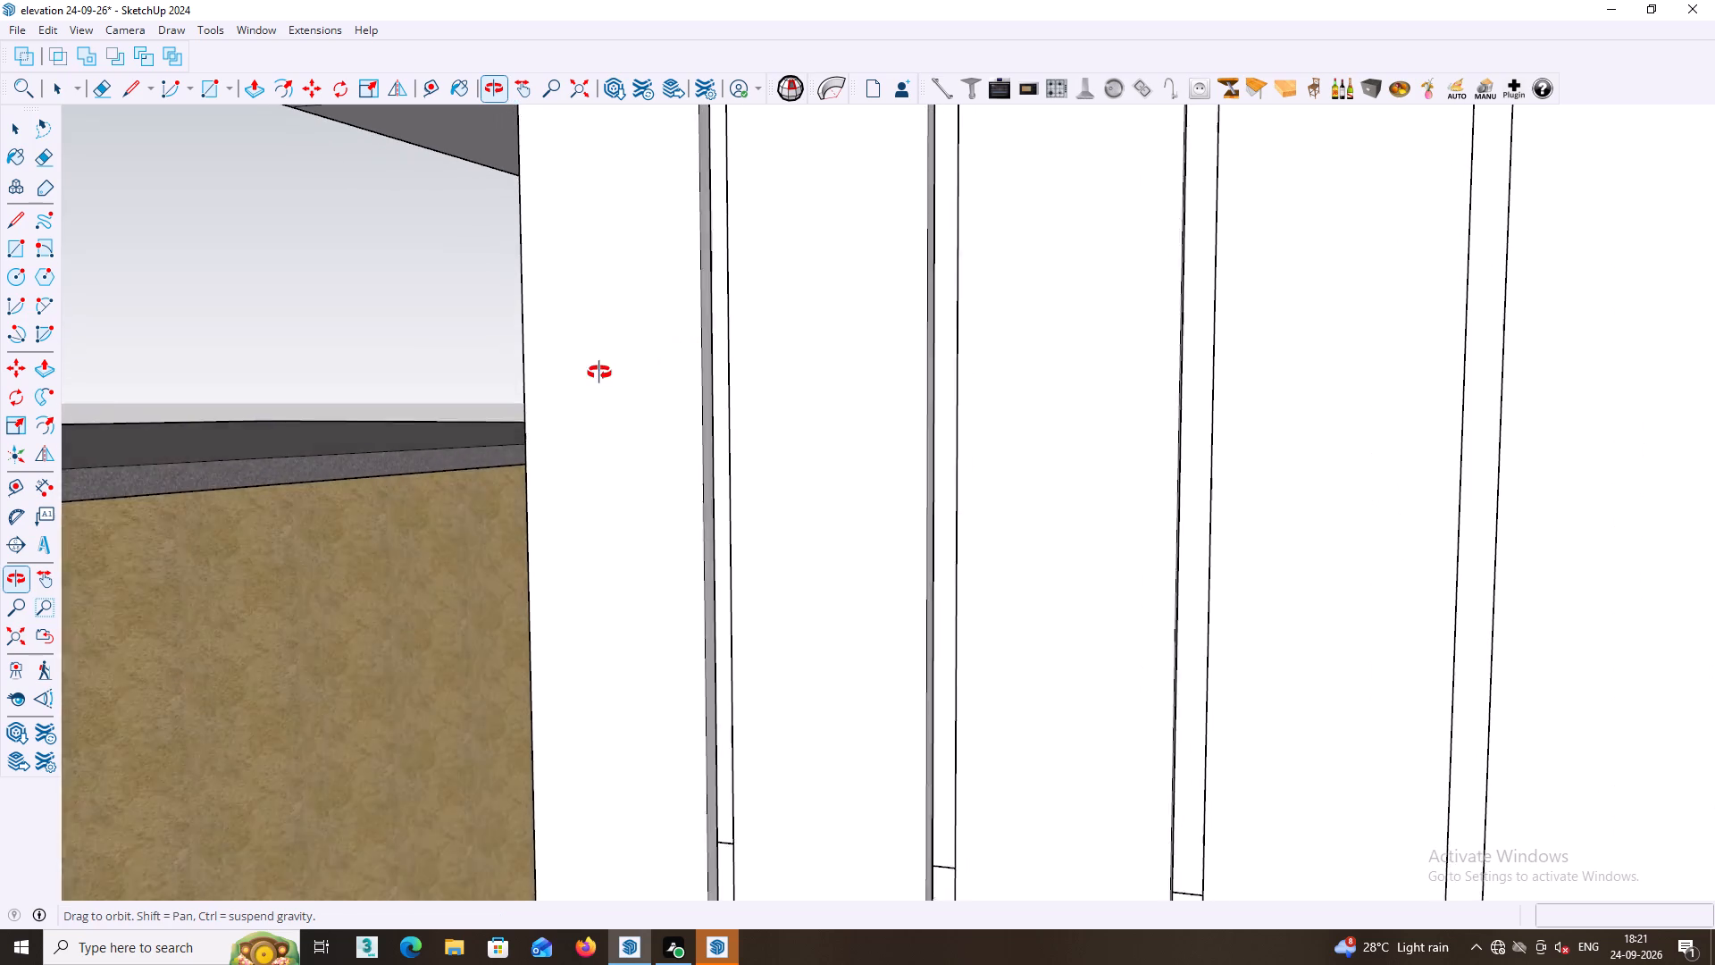
pyautogui.moveTo(599, 373); pyautogui.dragTo(588, 374, button='middle')
pyautogui.scroll(20, 757, 338)
pyautogui.scroll(7, 757, 338)
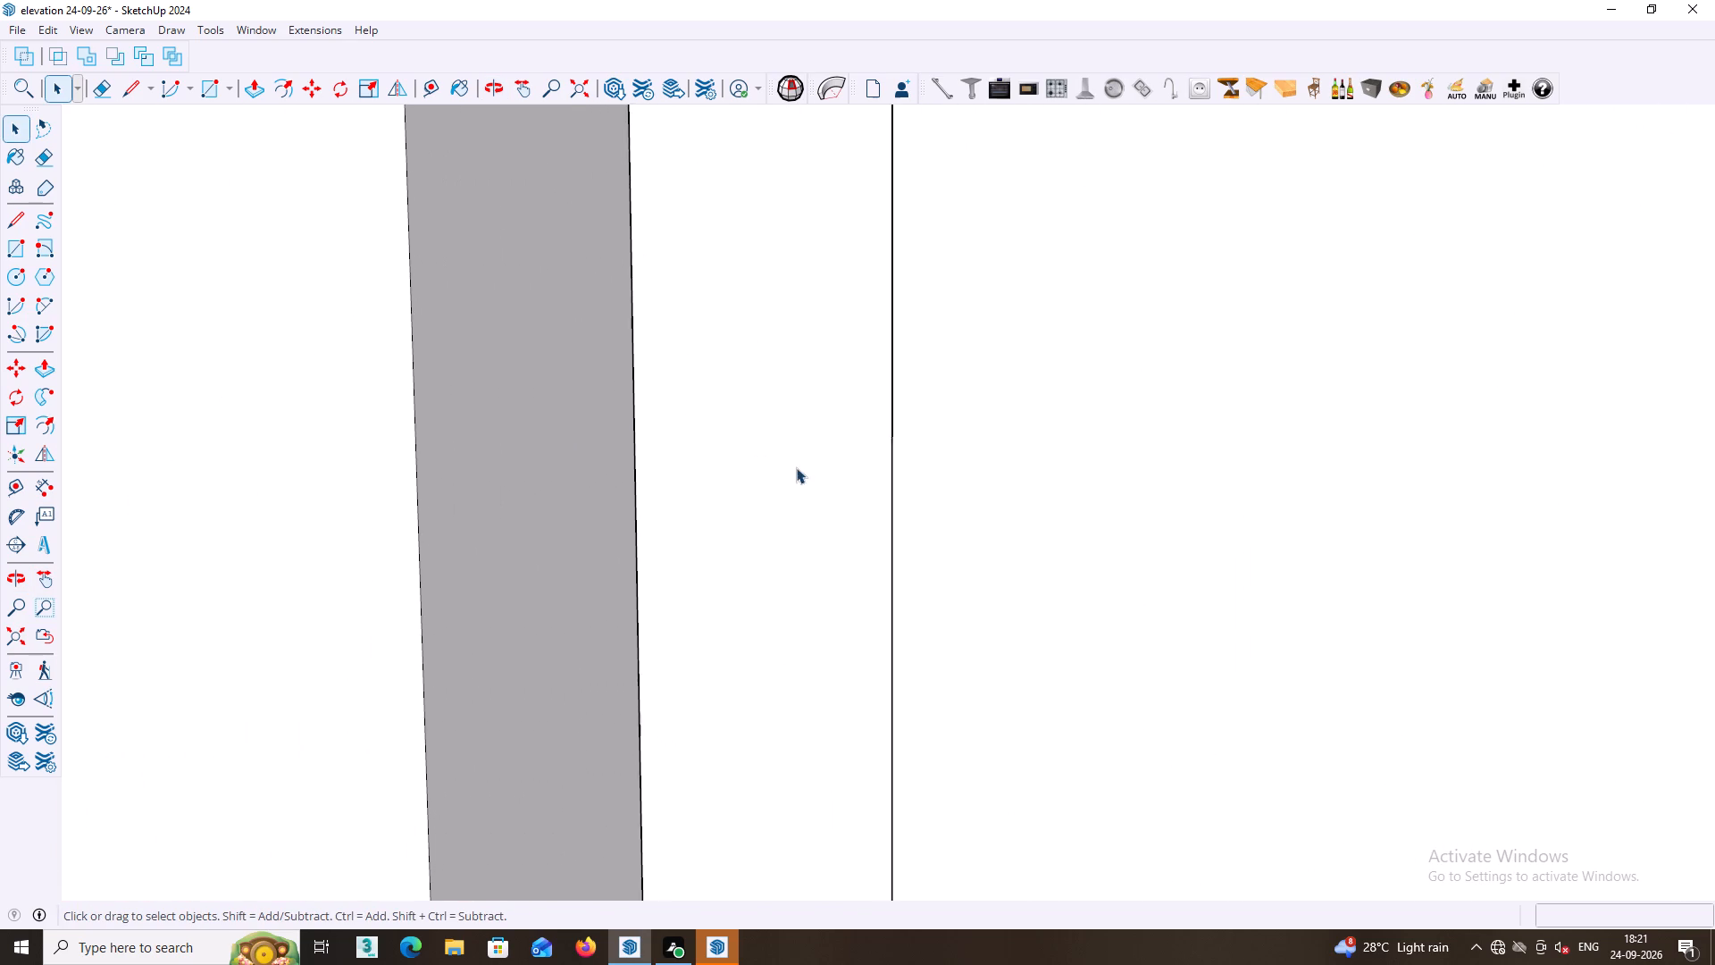
pyautogui.scroll(10, 796, 467)
pyautogui.moveTo(889, 493); pyautogui.dragTo(1619, 654, button='middle')
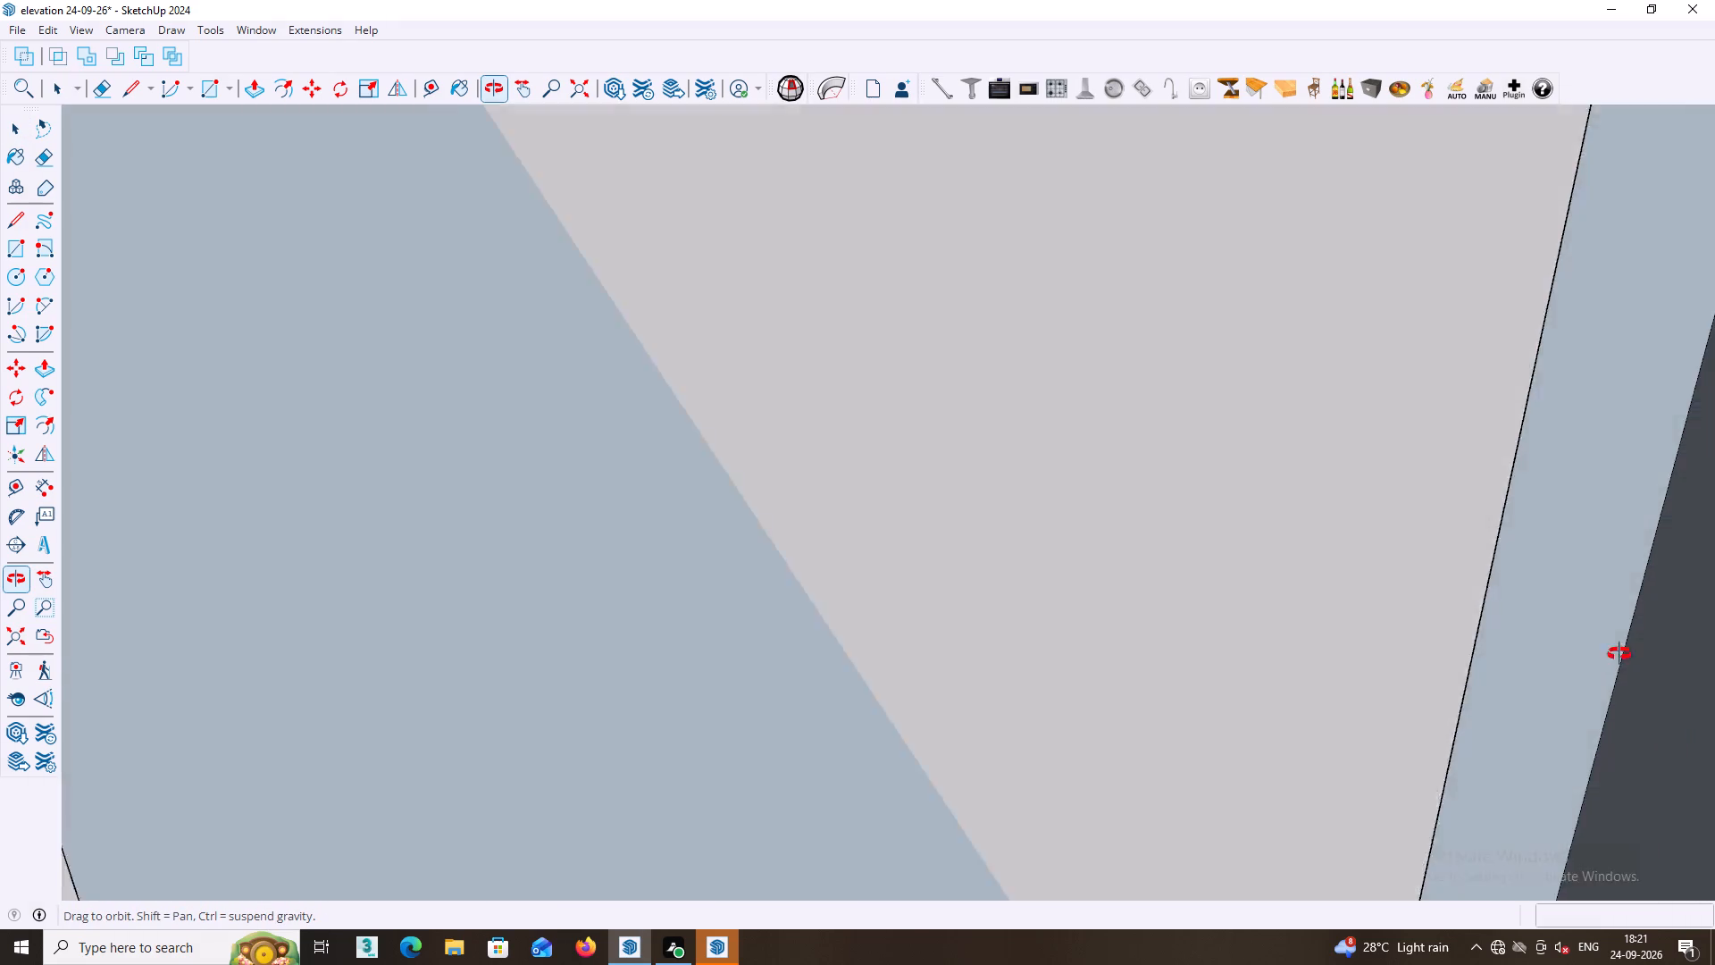
pyautogui.moveTo(1619, 654); pyautogui.dragTo(1585, 629, button='middle')
pyautogui.scroll(-5, 1589, 642)
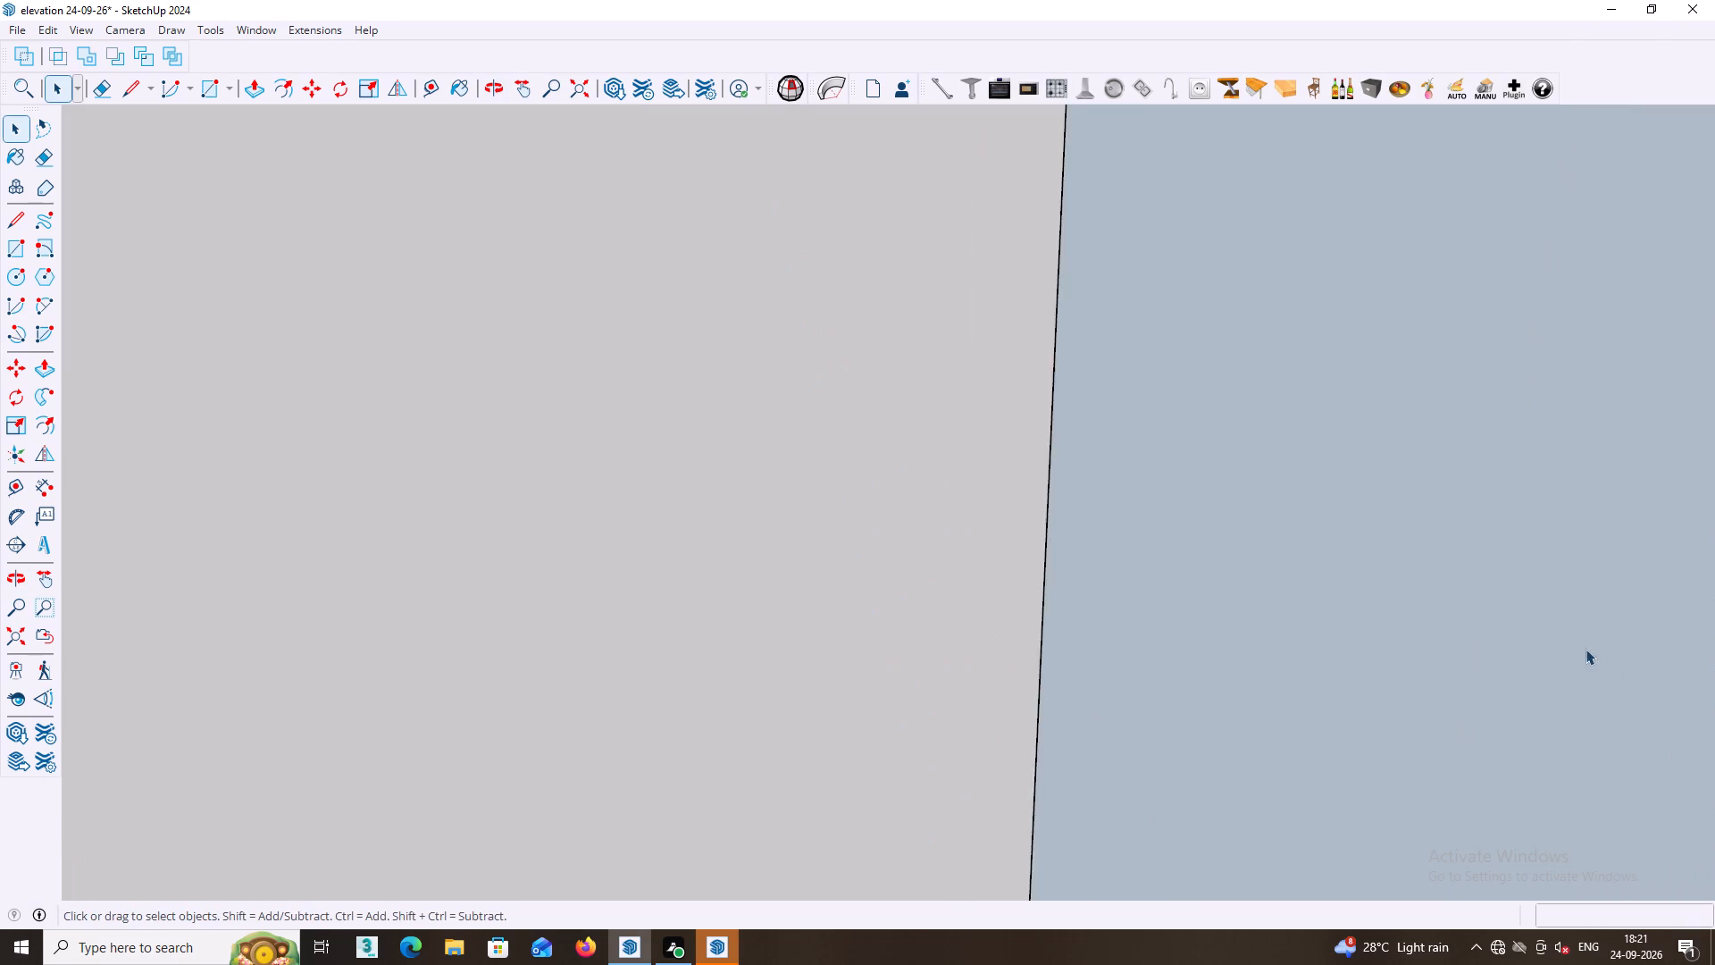
pyautogui.scroll(-20, 1585, 649)
pyautogui.scroll(-13, 1585, 649)
pyautogui.moveTo(1412, 716); pyautogui.dragTo(1420, 717, button='middle')
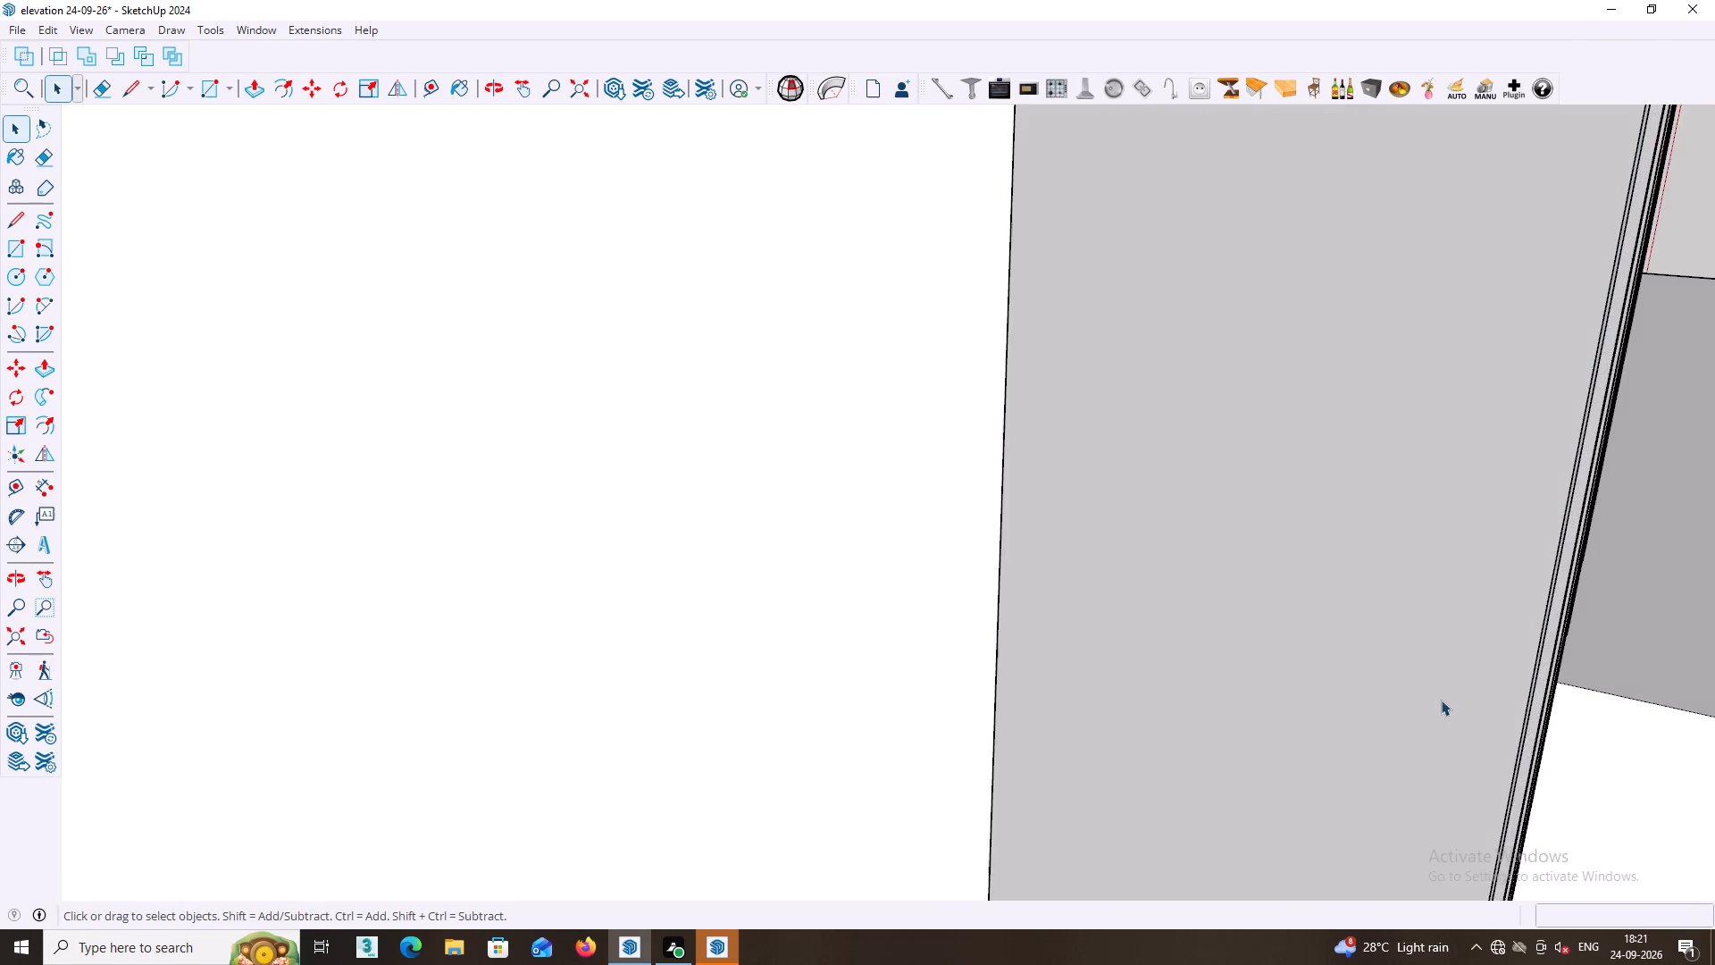
pyautogui.scroll(-18, 1441, 700)
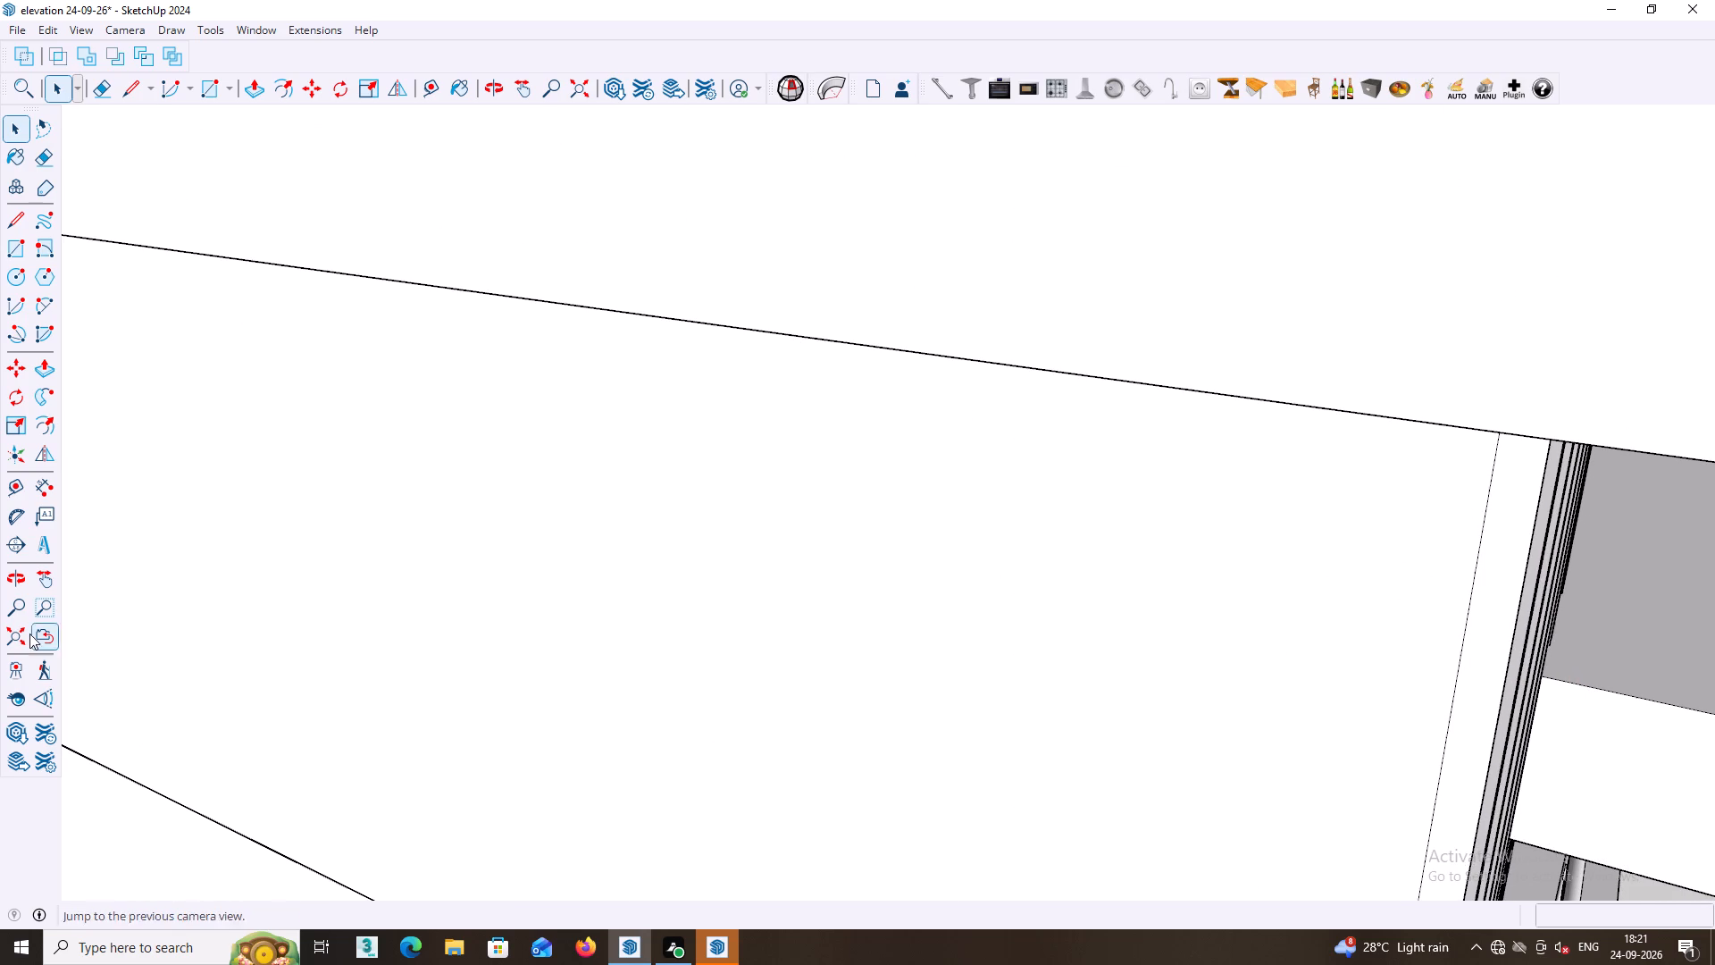
# Examine the white house's front wall, vertical fins, floor-level band and adjoining balcony from the front and the balcony side.
pyautogui.click(13, 642)
pyautogui.scroll(-3, 394, 539)
pyautogui.moveTo(1142, 508); pyautogui.dragTo(791, 499, button='middle')
pyautogui.scroll(3, 1272, 444)
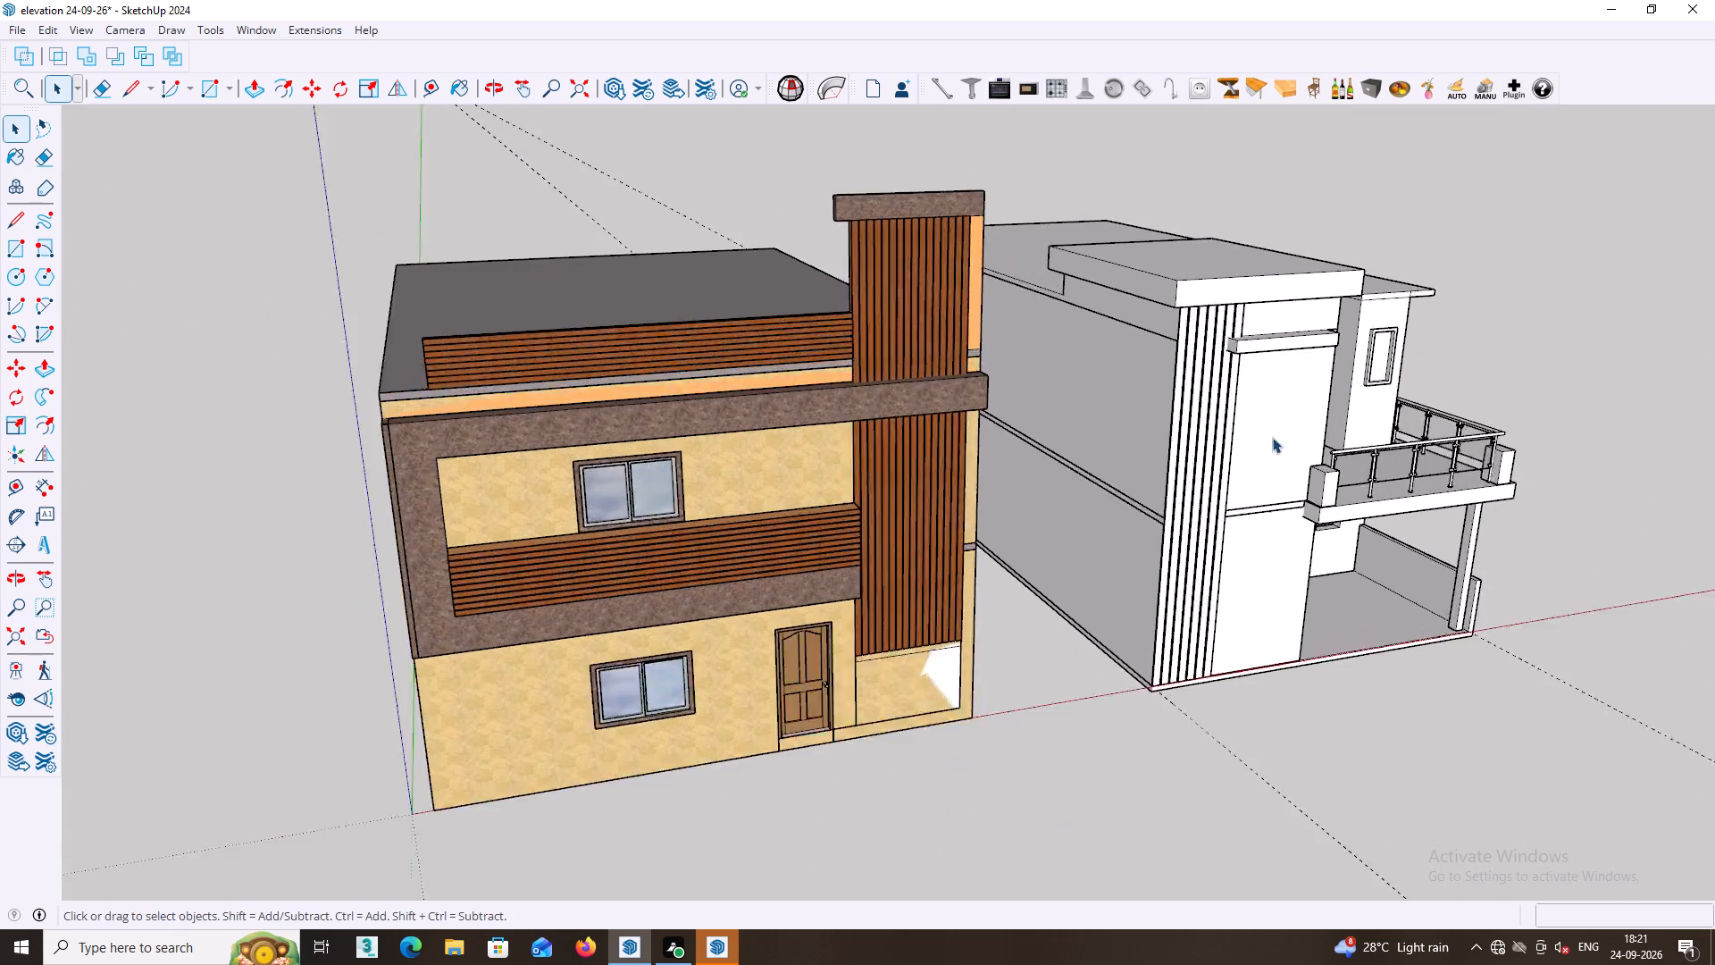
pyautogui.scroll(17, 1272, 437)
pyautogui.moveTo(1178, 534); pyautogui.dragTo(789, 553, button='middle')
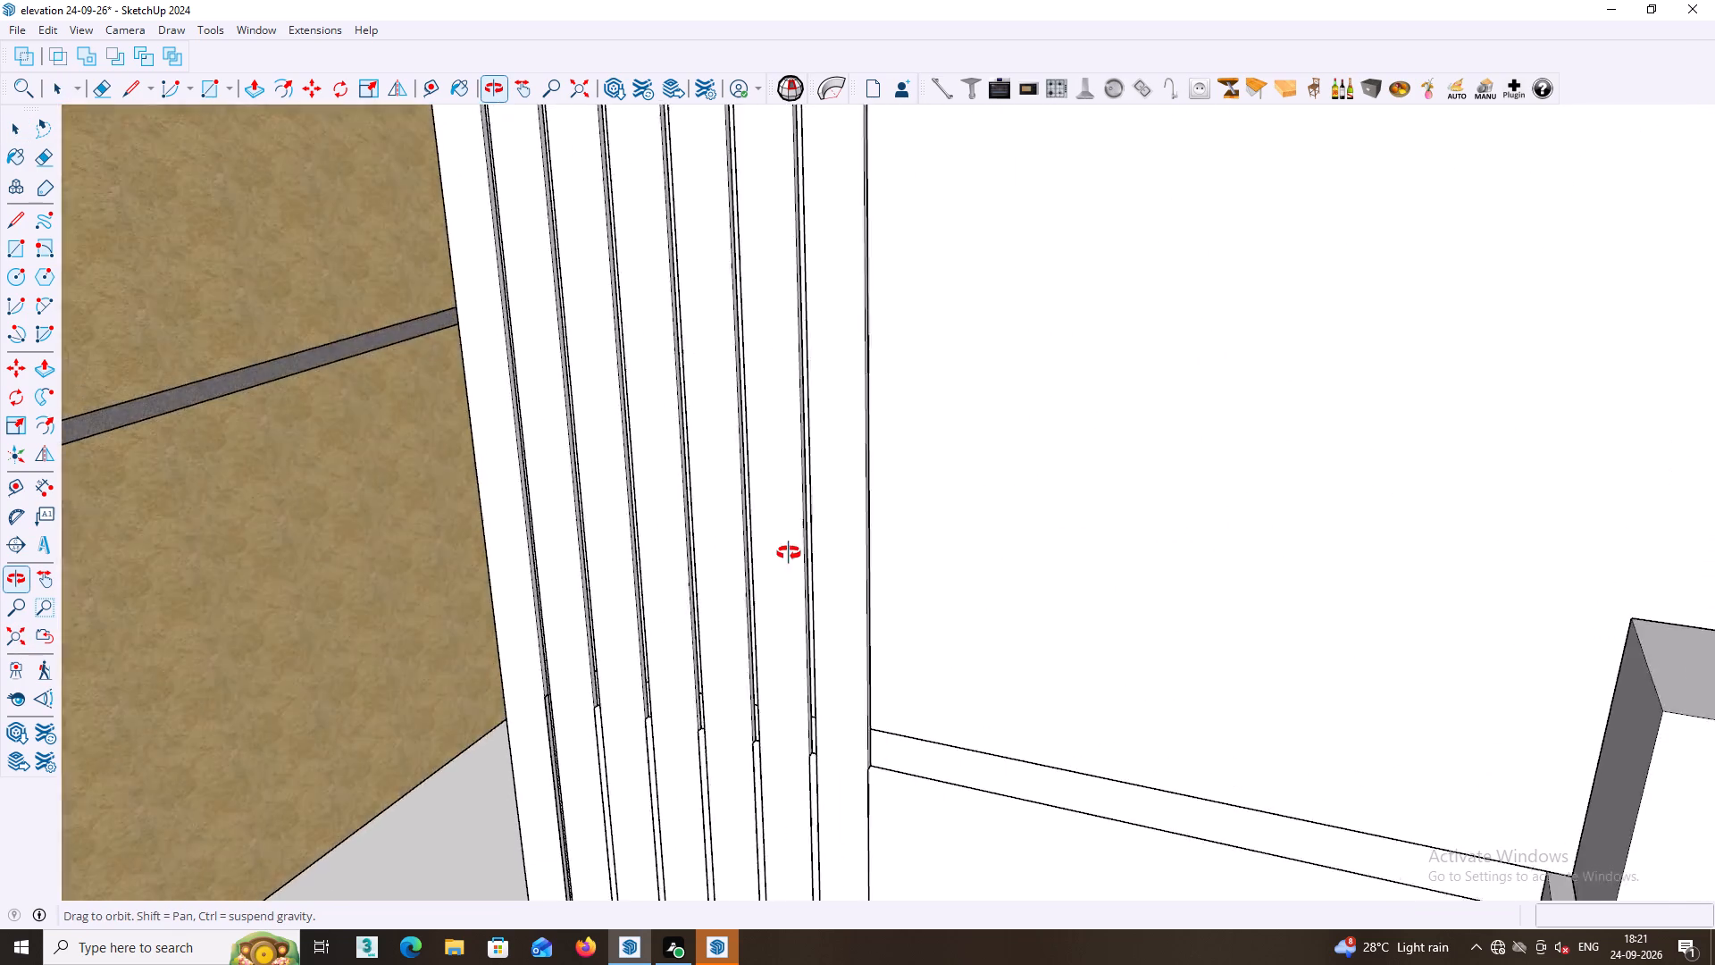
pyautogui.moveTo(789, 553); pyautogui.dragTo(638, 535, button='middle')
pyautogui.moveTo(799, 467); pyautogui.dragTo(625, 493, button='middle')
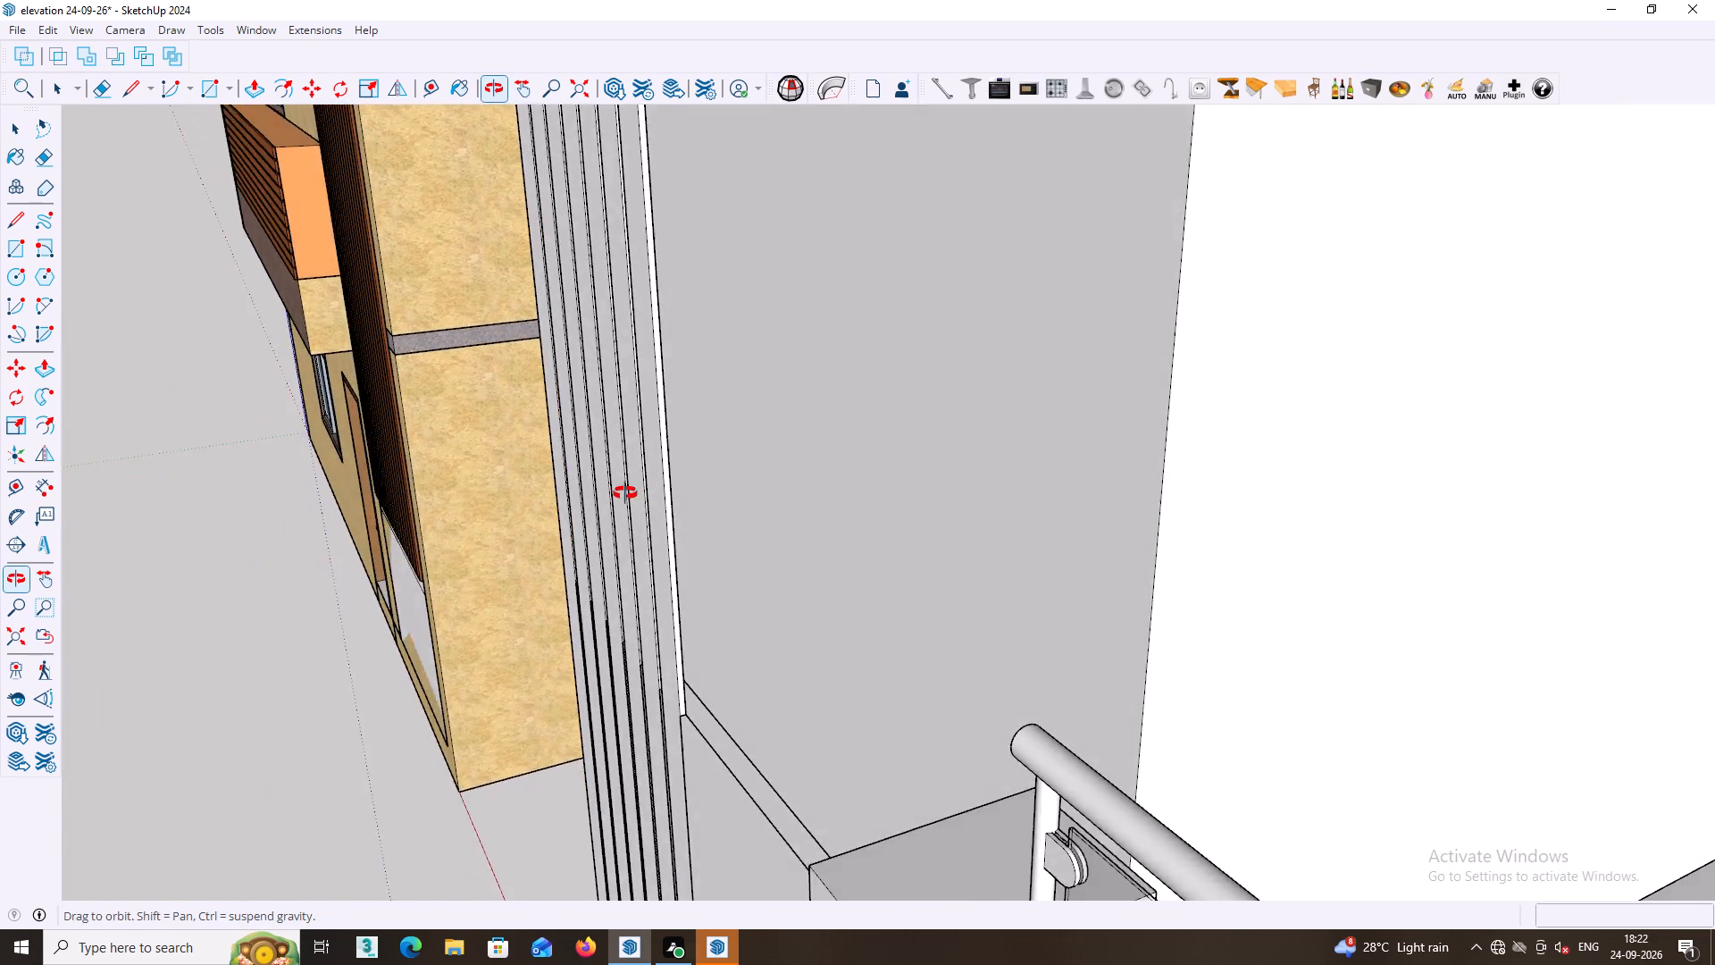
pyautogui.moveTo(625, 493); pyautogui.dragTo(391, 437, button='middle')
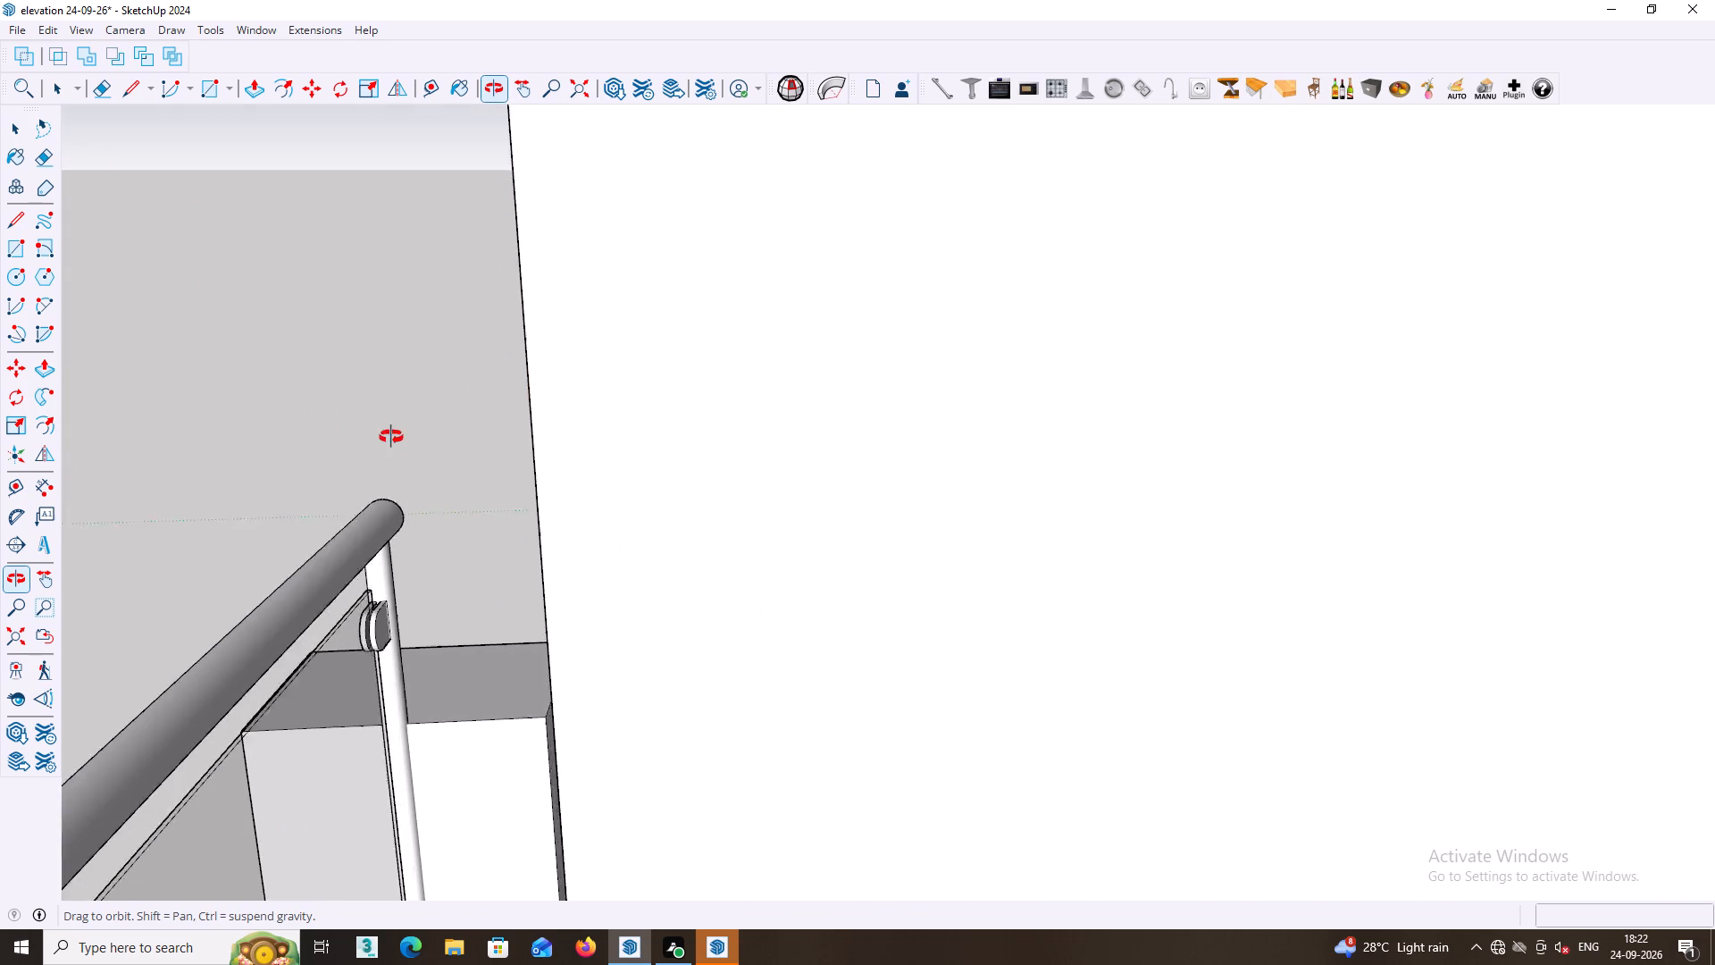
pyautogui.moveTo(391, 437); pyautogui.dragTo(375, 465, button='middle')
pyautogui.scroll(-10, 567, 435)
pyautogui.moveTo(657, 562); pyautogui.dragTo(1007, 601, button='middle')
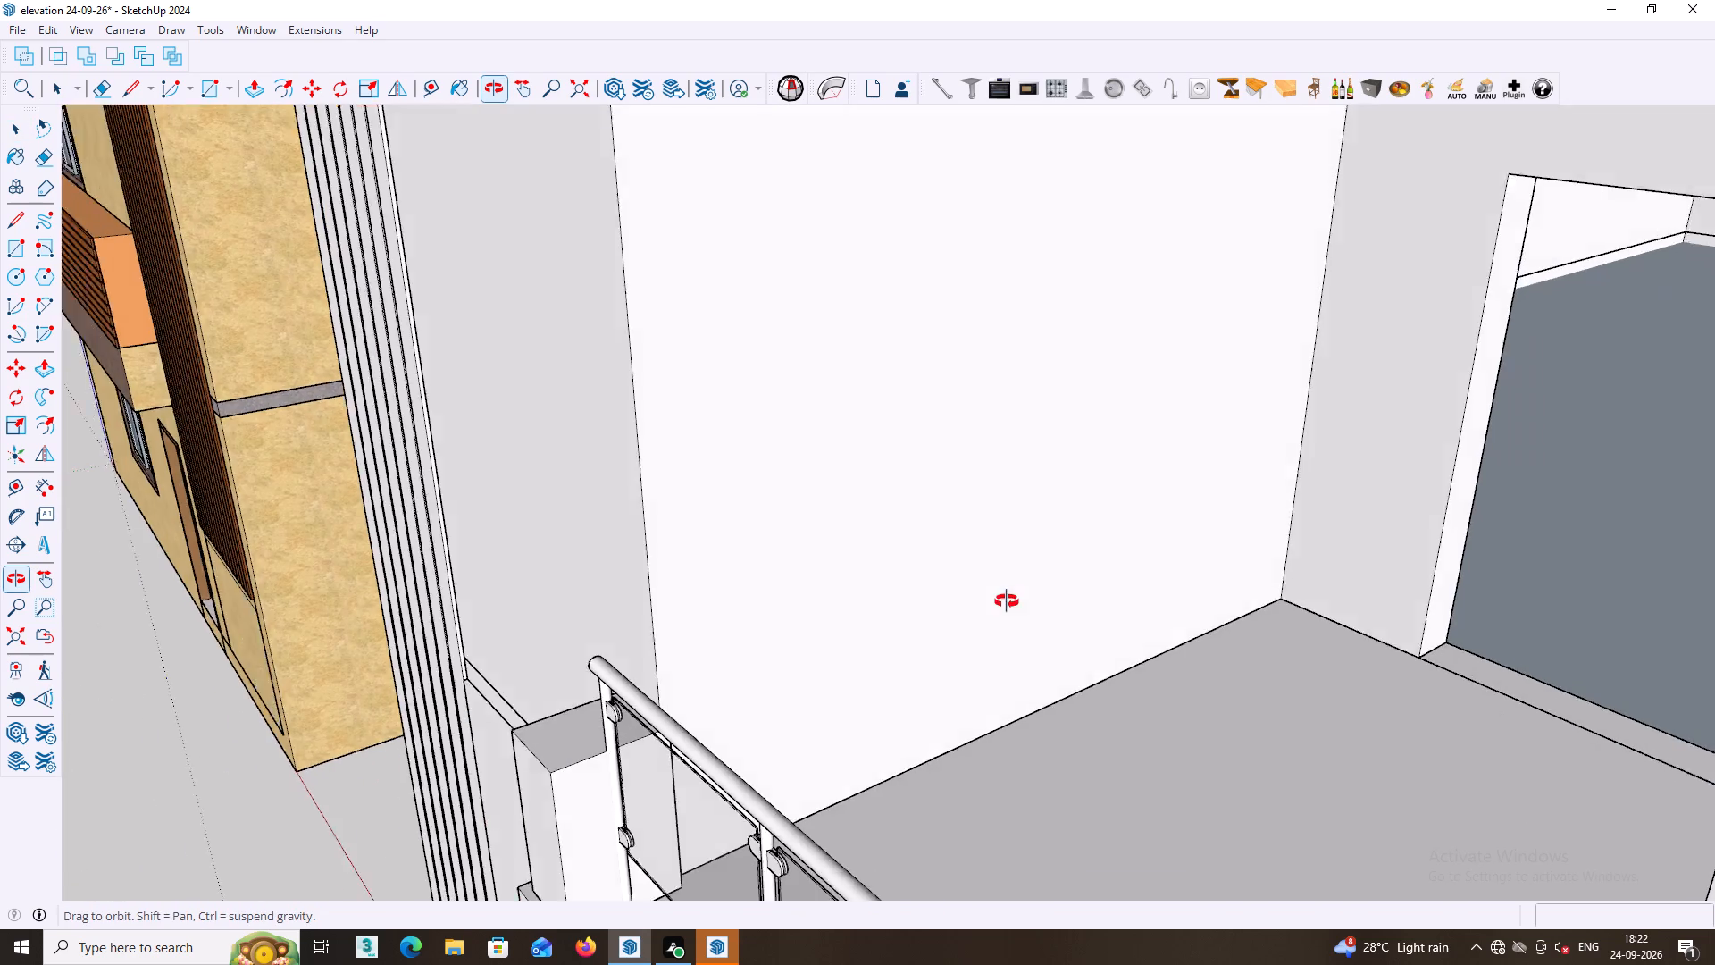
pyautogui.moveTo(1007, 601); pyautogui.dragTo(995, 597, button='middle')
pyautogui.moveTo(709, 544); pyautogui.dragTo(1053, 421, button='middle')
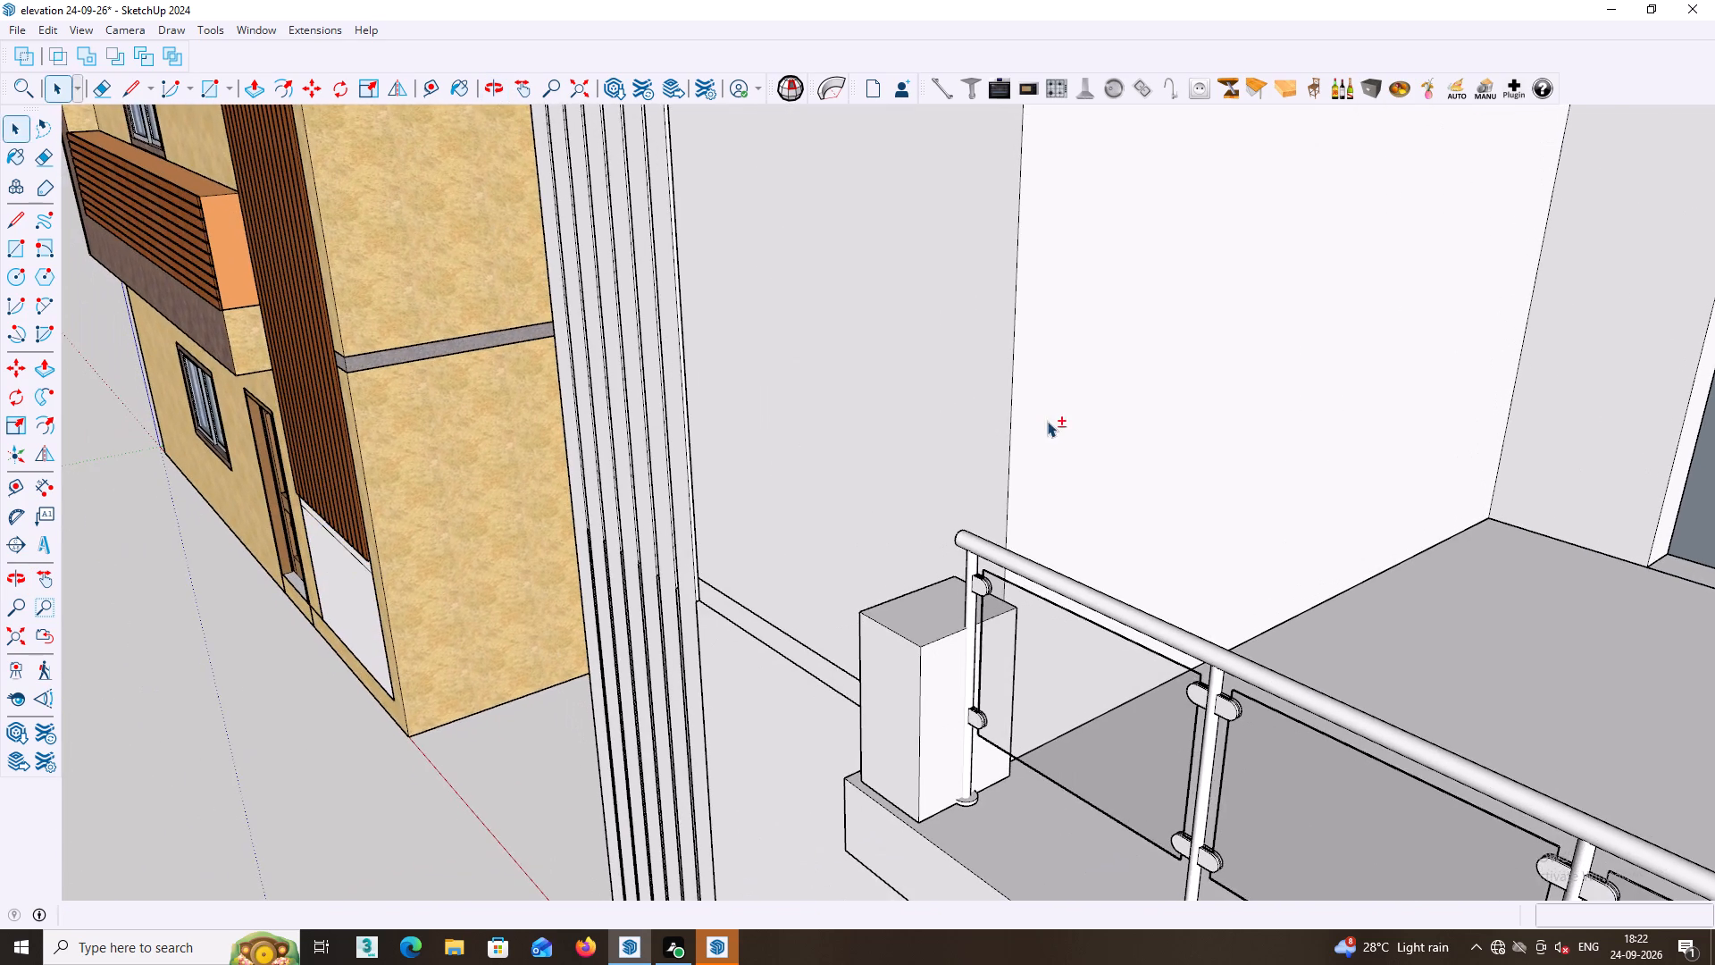
pyautogui.keyDown('shift'); pyautogui.moveTo(1000, 437); pyautogui.dragTo(1098, 398, button='middle'); pyautogui.keyUp('shift')
pyautogui.moveTo(975, 432); pyautogui.dragTo(1133, 425, button='middle')
pyautogui.scroll(-1, 1030, 441)
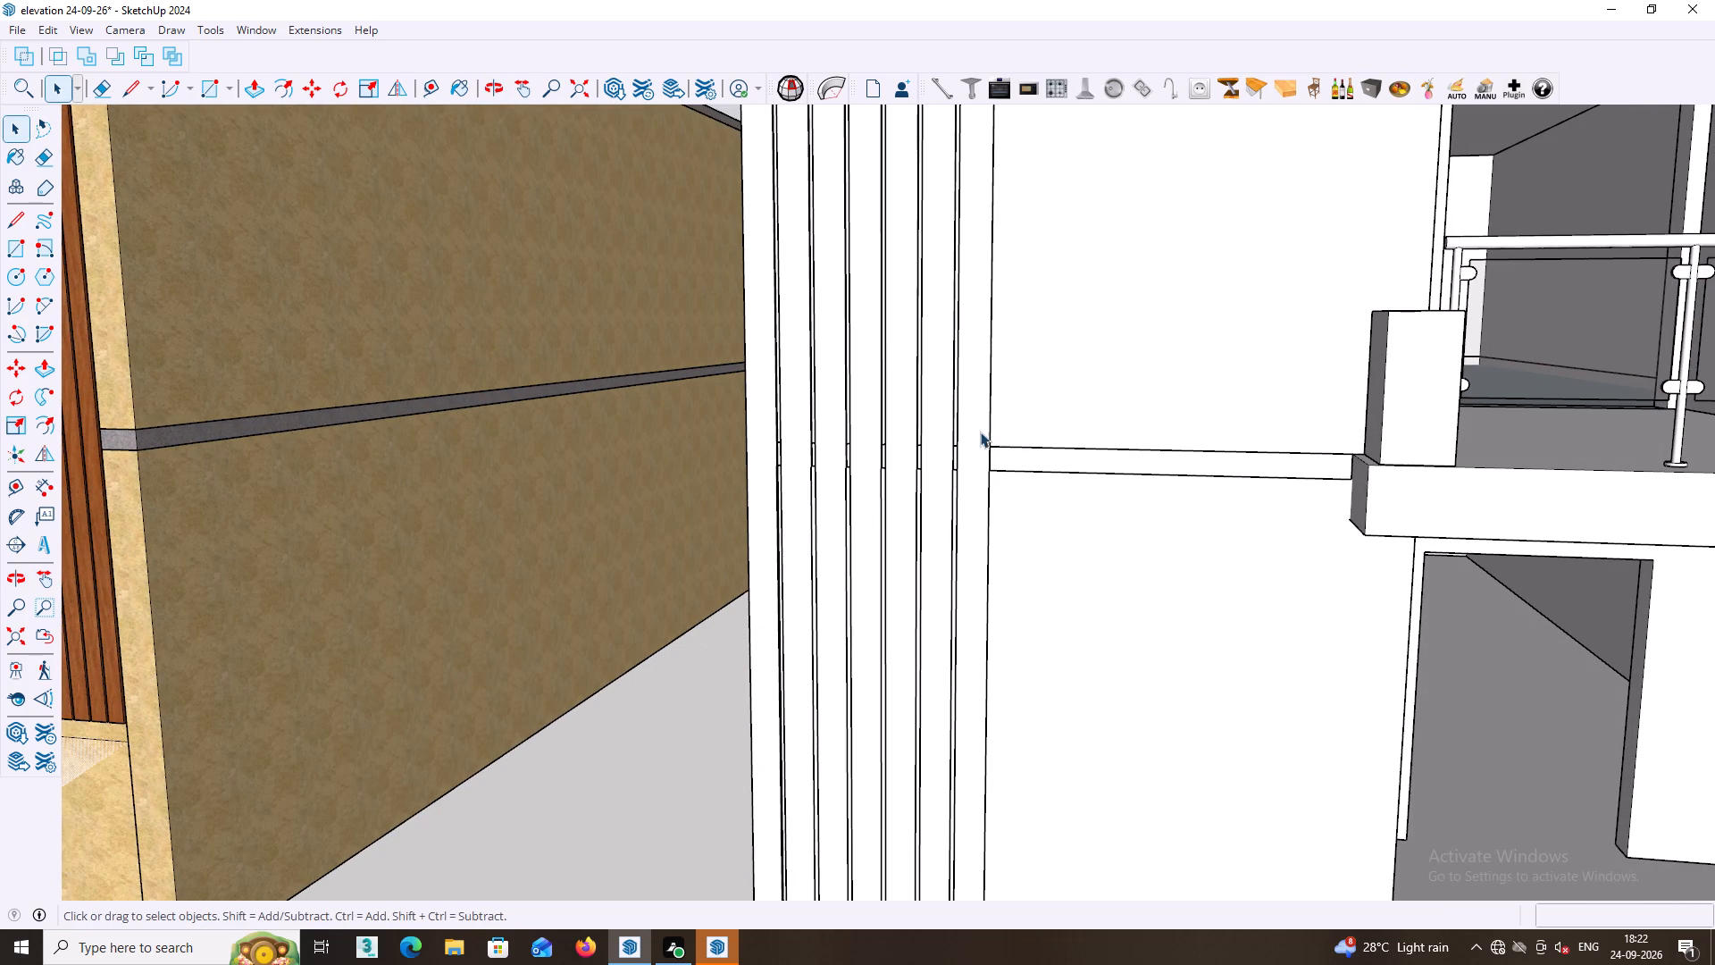
# Draw a narrow rectangle about 3 9/16" wide and 10' high beside the last fin, from the floor-level band to the wall base.
pyautogui.moveTo(983, 439); pyautogui.dragTo(1138, 466, button='middle')
pyautogui.moveTo(1134, 468); pyautogui.dragTo(1099, 422, button='middle')
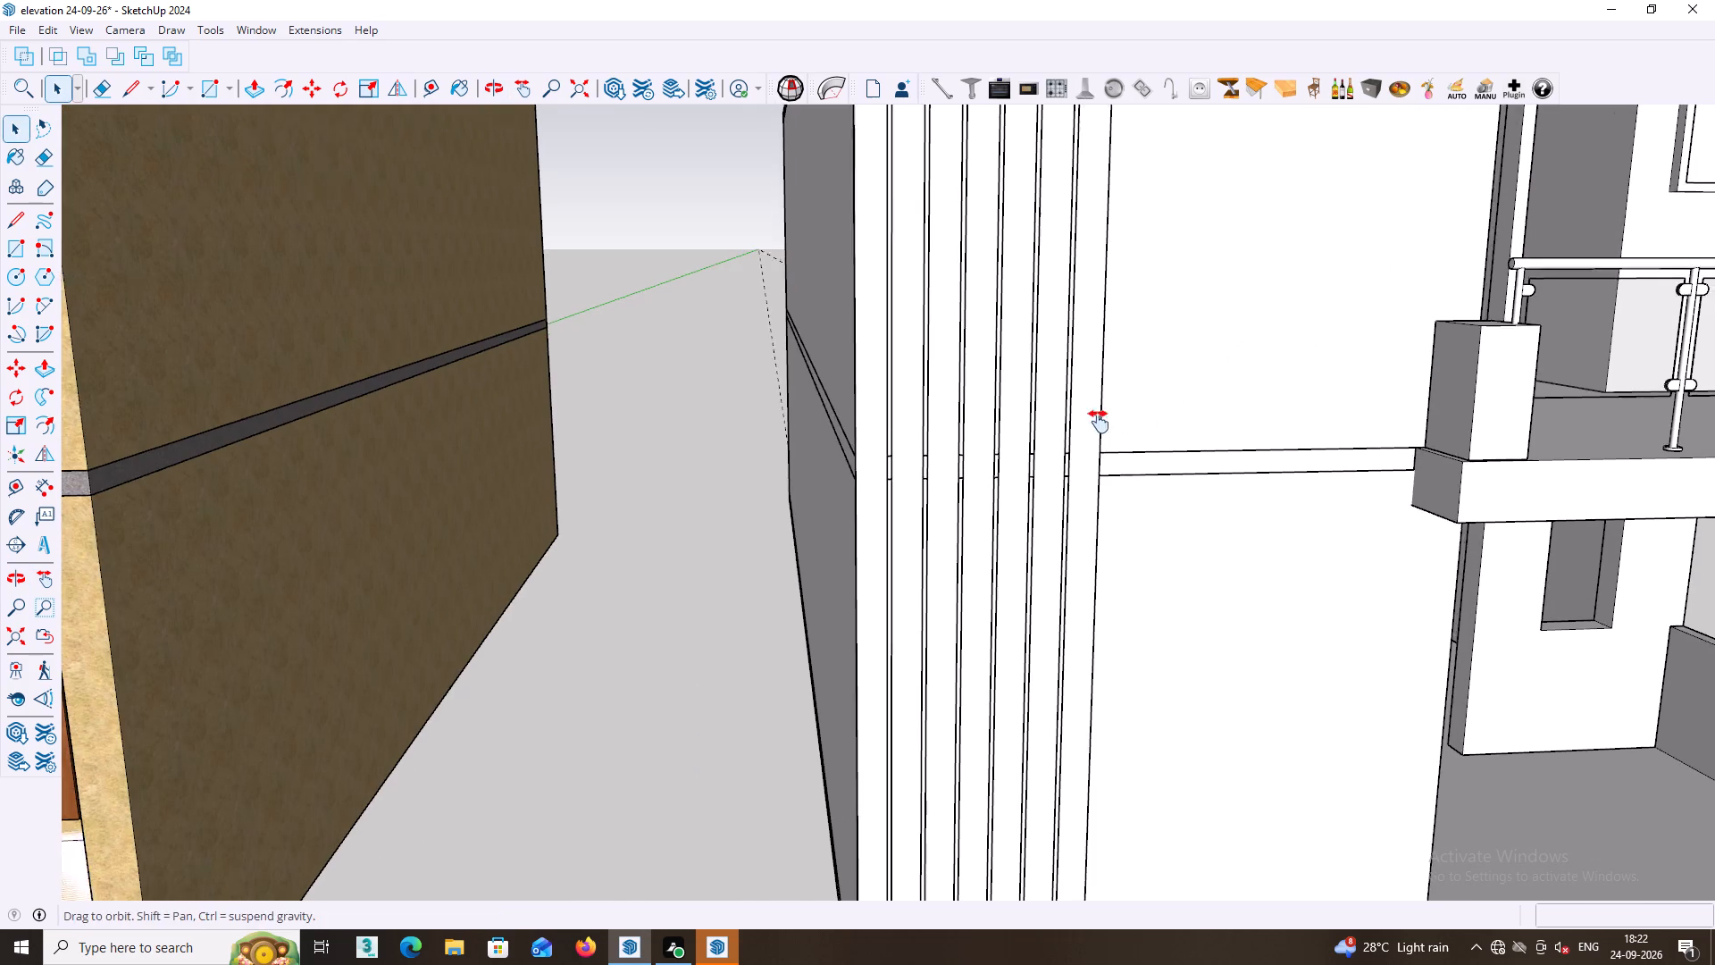
pyautogui.moveTo(1099, 422); pyautogui.dragTo(1075, 403, button='middle')
pyautogui.press('r')
pyautogui.keyDown('shift'); pyautogui.moveTo(1074, 427); pyautogui.dragTo(1026, 404, button='middle'); pyautogui.keyUp('shift')
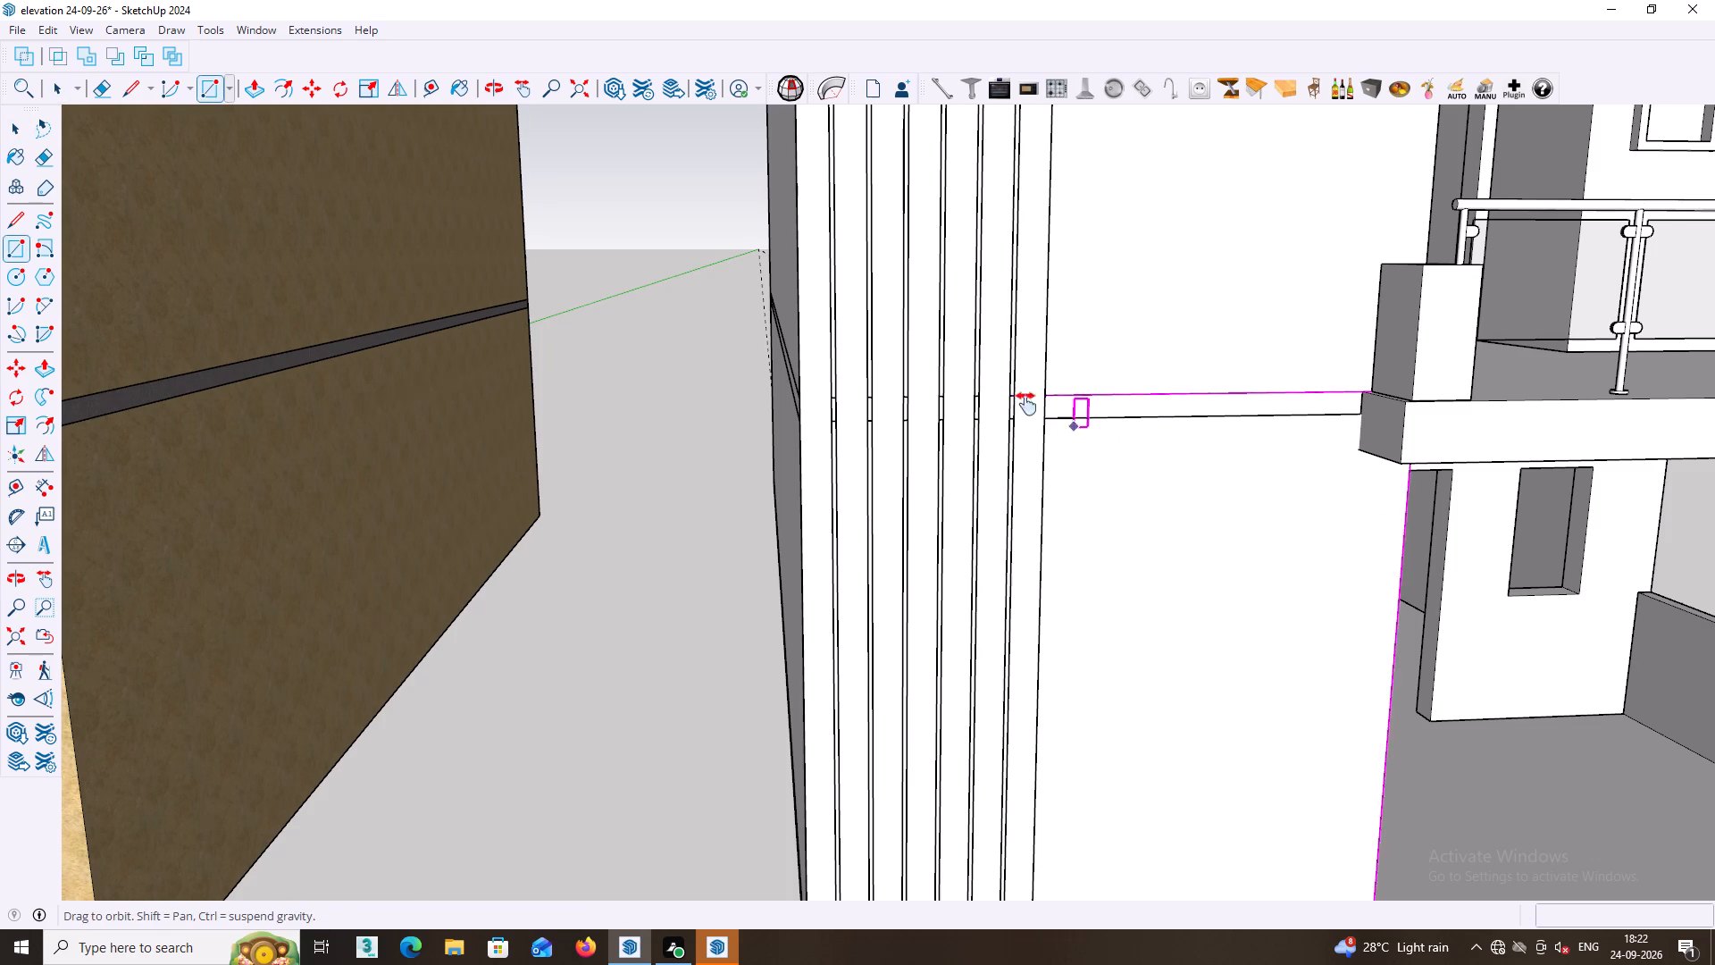
pyautogui.keyDown('shift'); pyautogui.moveTo(1026, 404); pyautogui.dragTo(958, 374, button='middle'); pyautogui.keyUp('shift')
pyautogui.scroll(3, 958, 389)
pyautogui.keyDown('shift'); pyautogui.moveTo(947, 386); pyautogui.dragTo(928, 263, button='middle'); pyautogui.keyUp('shift')
pyautogui.scroll(2, 917, 274)
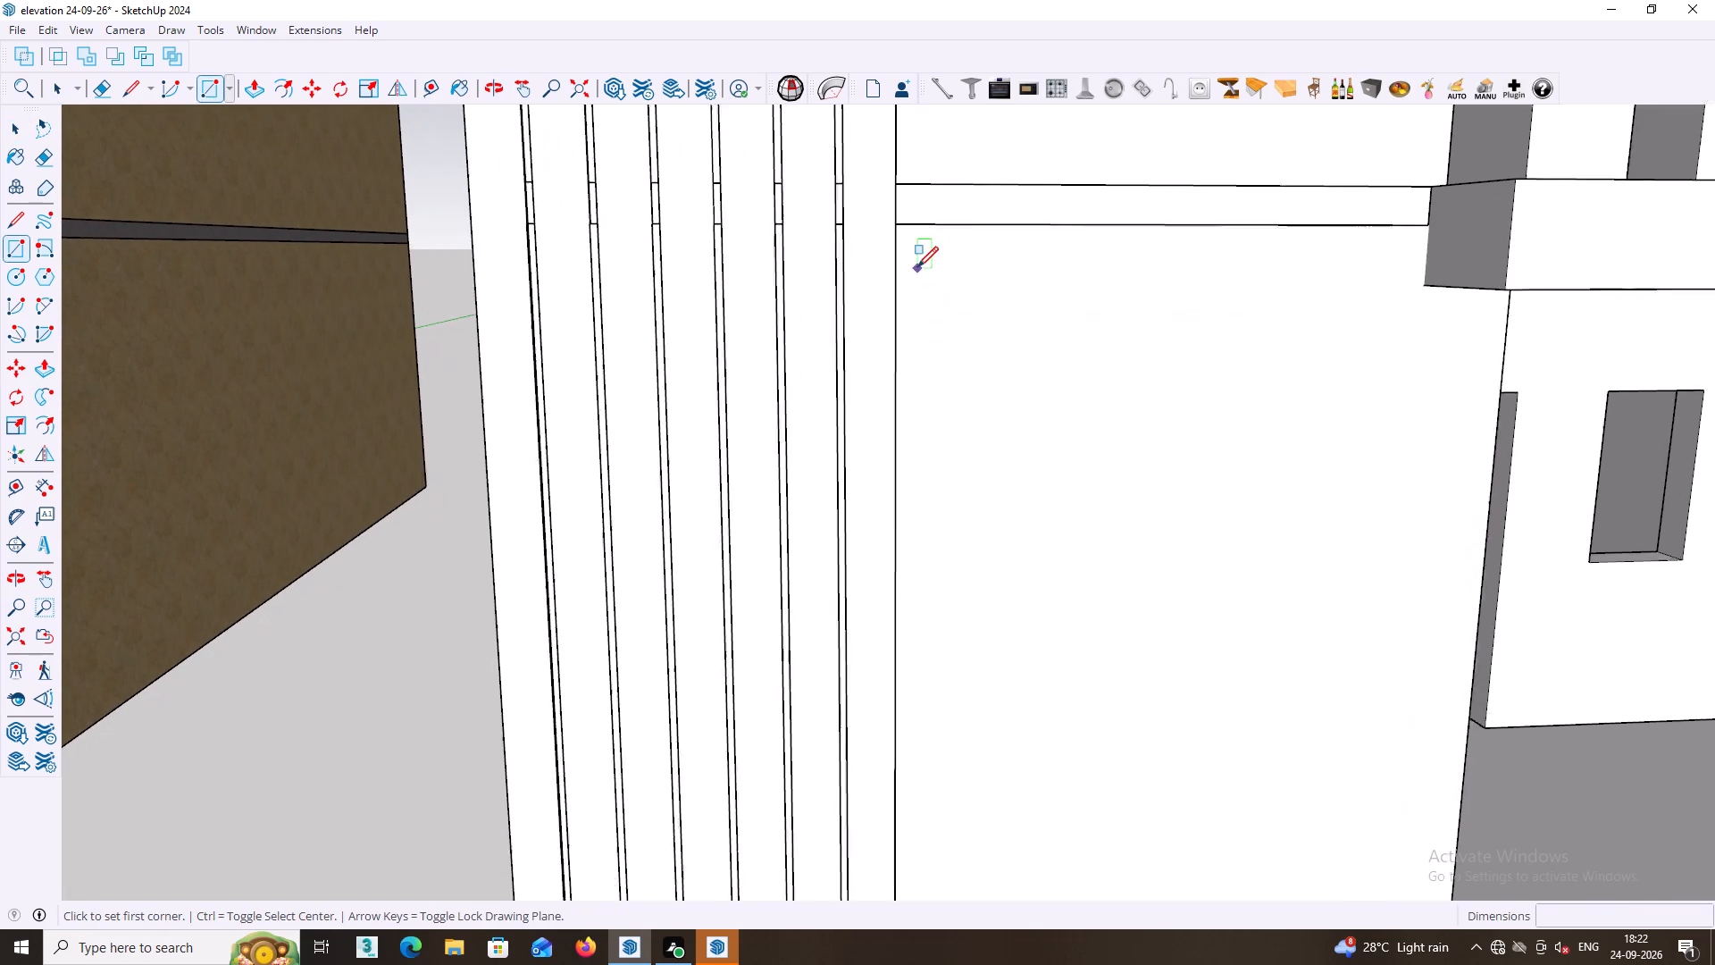
pyautogui.scroll(1, 917, 267)
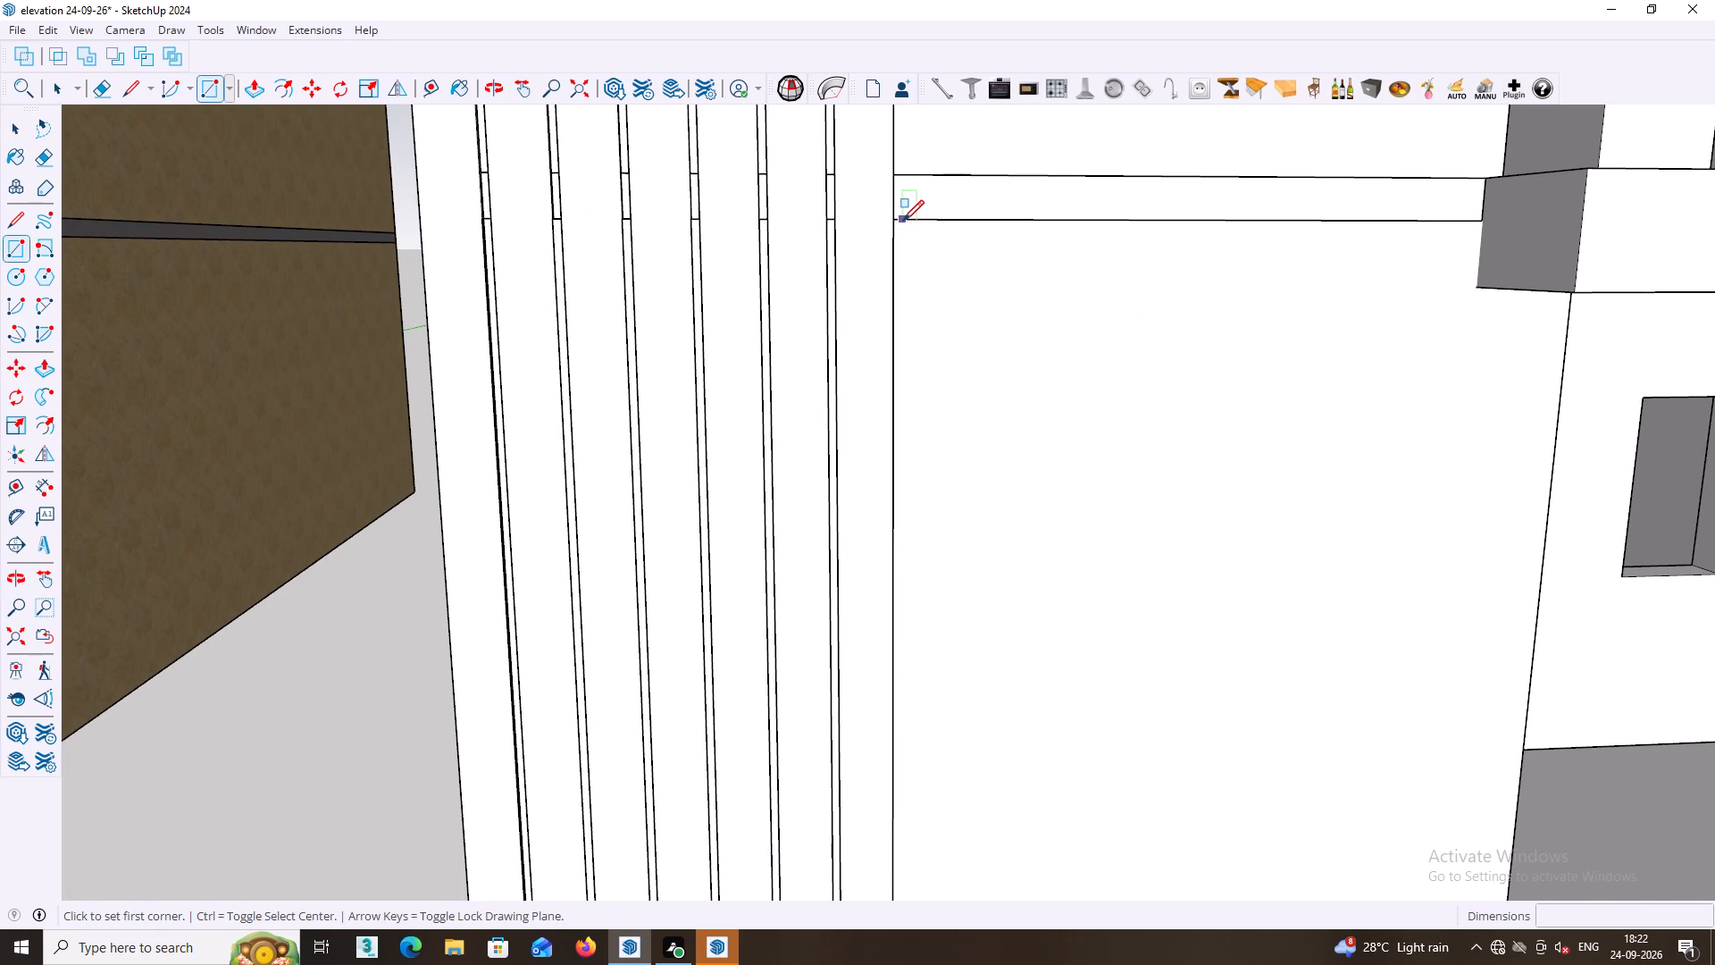
pyautogui.click(903, 221)
pyautogui.moveTo(966, 633); pyautogui.dragTo(903, 259, button='middle')
pyautogui.keyDown('shift'); pyautogui.scroll(-4, 863, 592); pyautogui.keyUp('shift')
pyautogui.scroll(5, 857, 783)
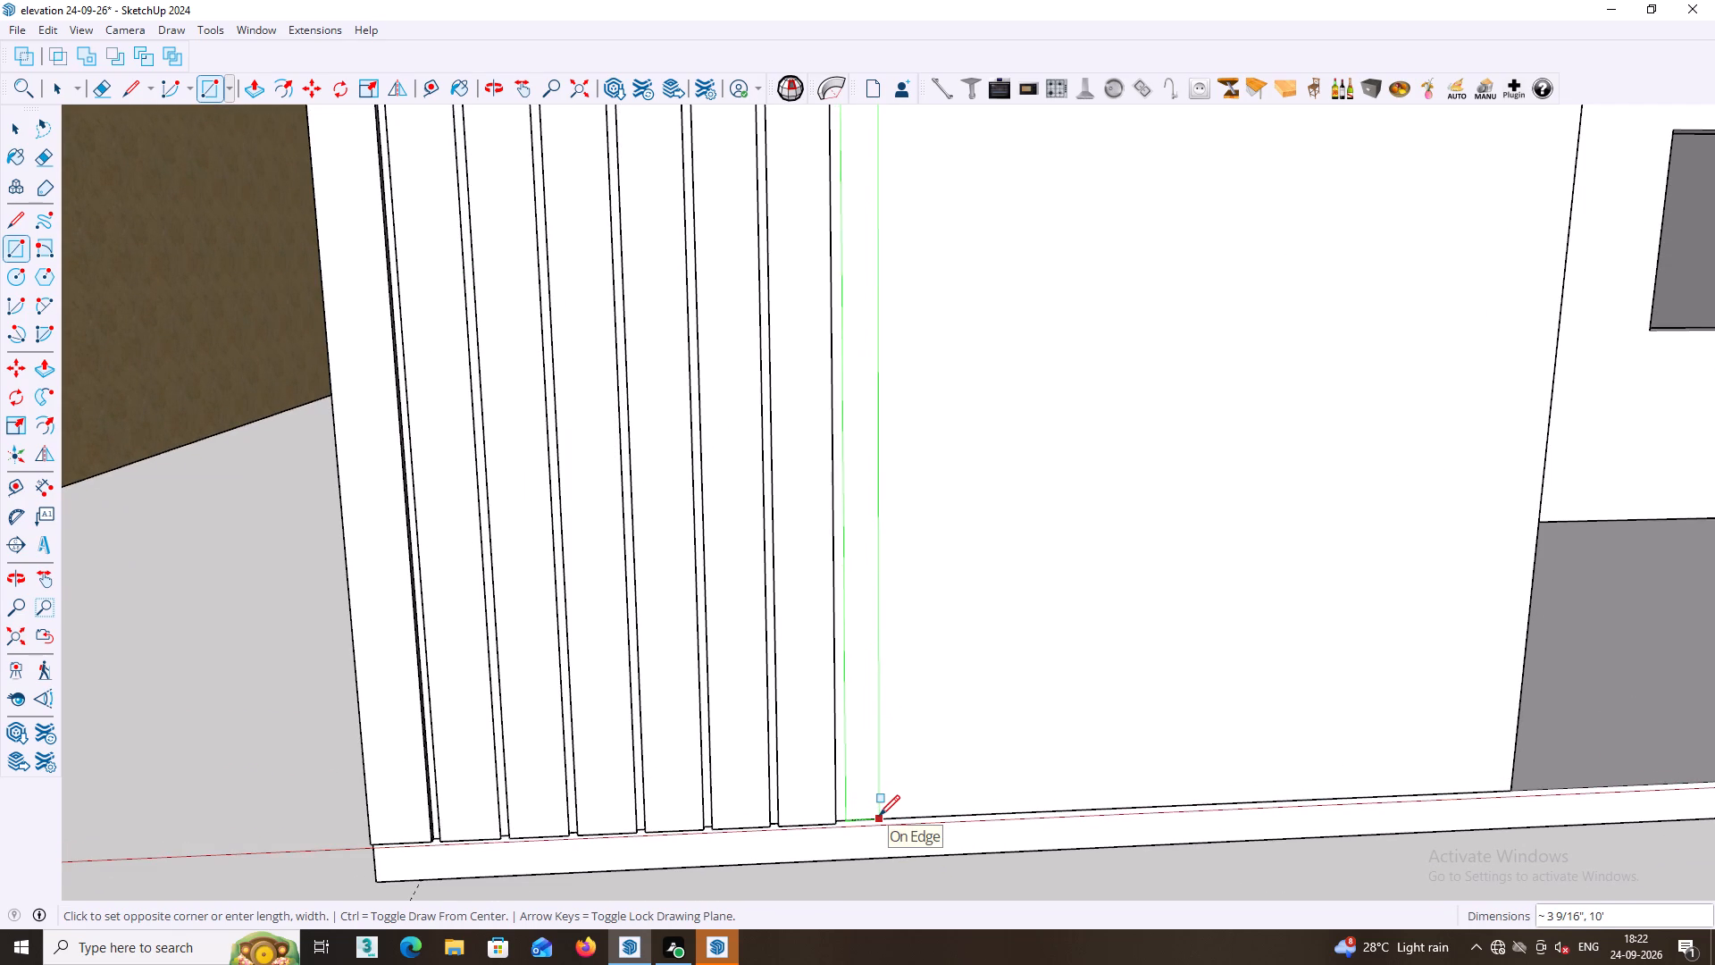
pyautogui.click(879, 816)
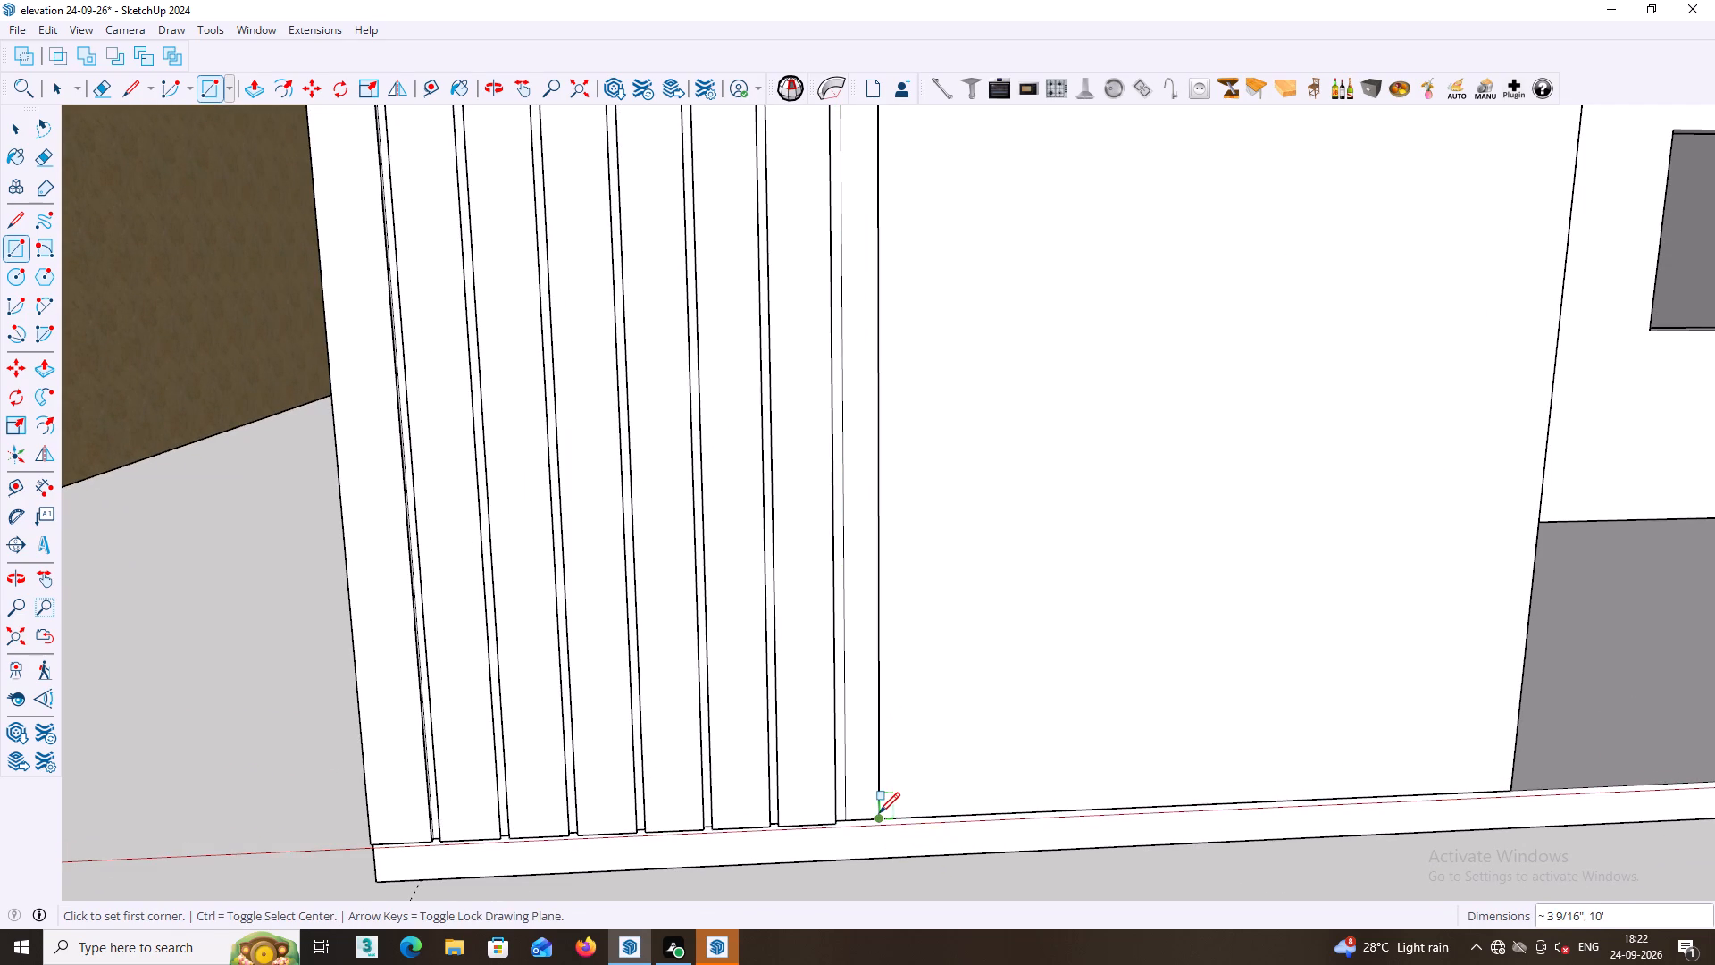
# Push/Pull the narrow vertical rectangle outward from the front wall by 18 mm.
pyautogui.press('p')
pyautogui.click(878, 749)
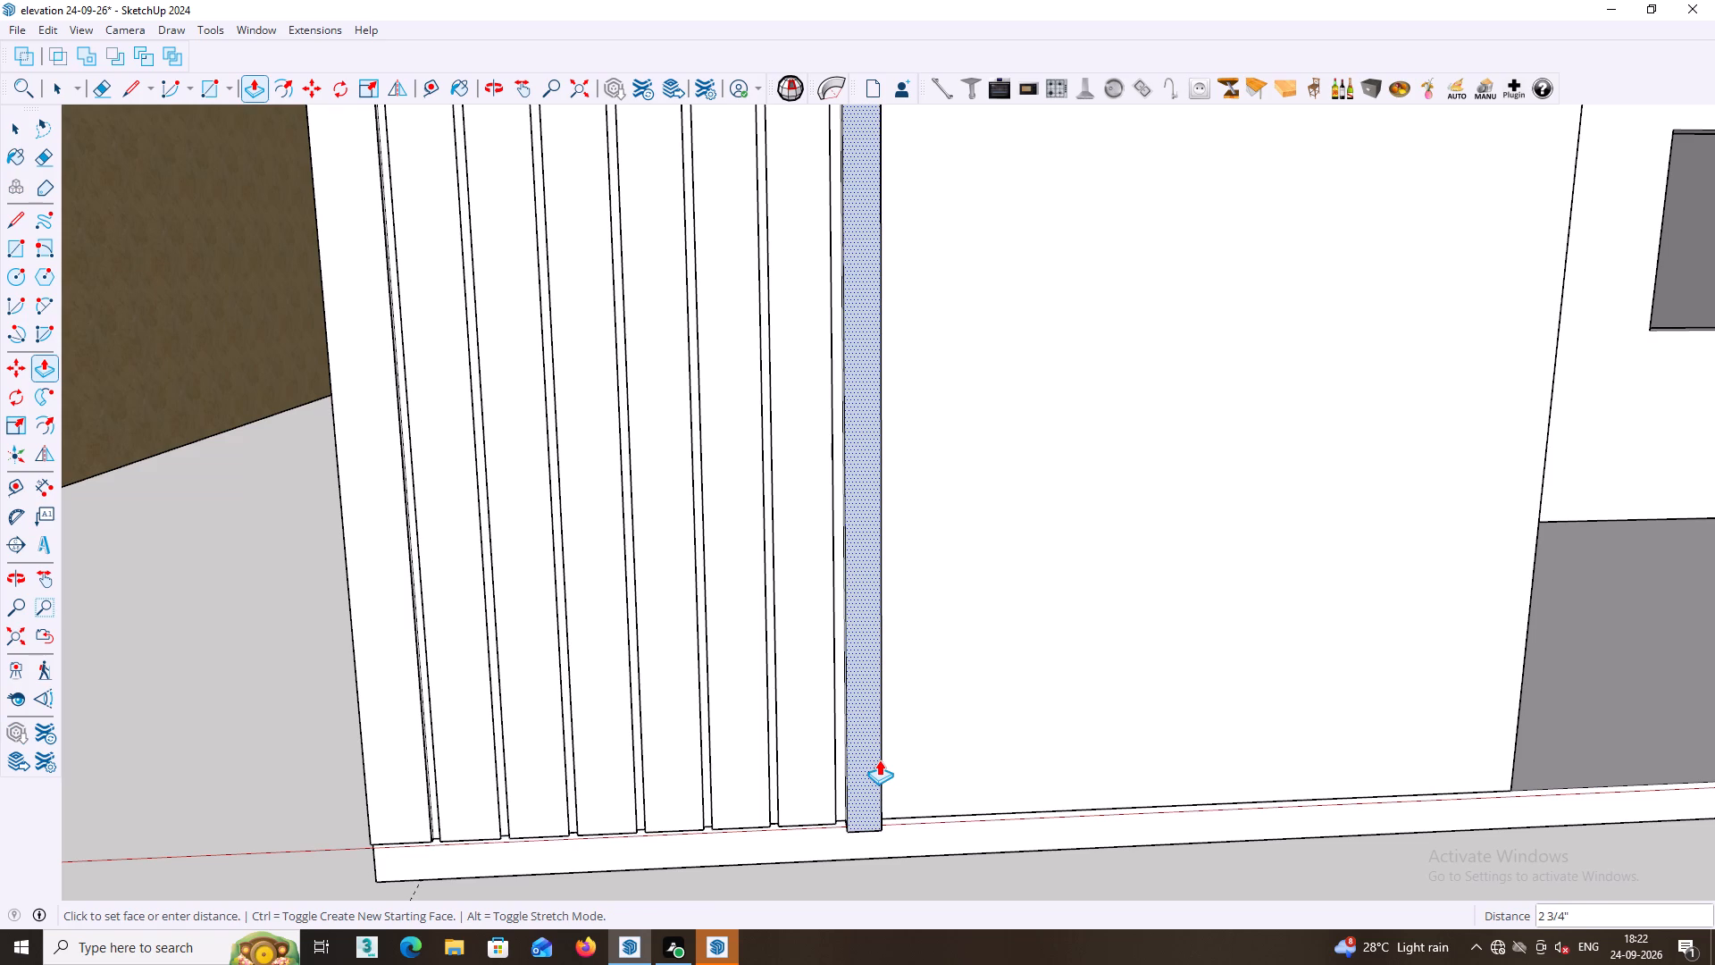
pyautogui.write('18')
pyautogui.write('MM')
pyautogui.press('Return')
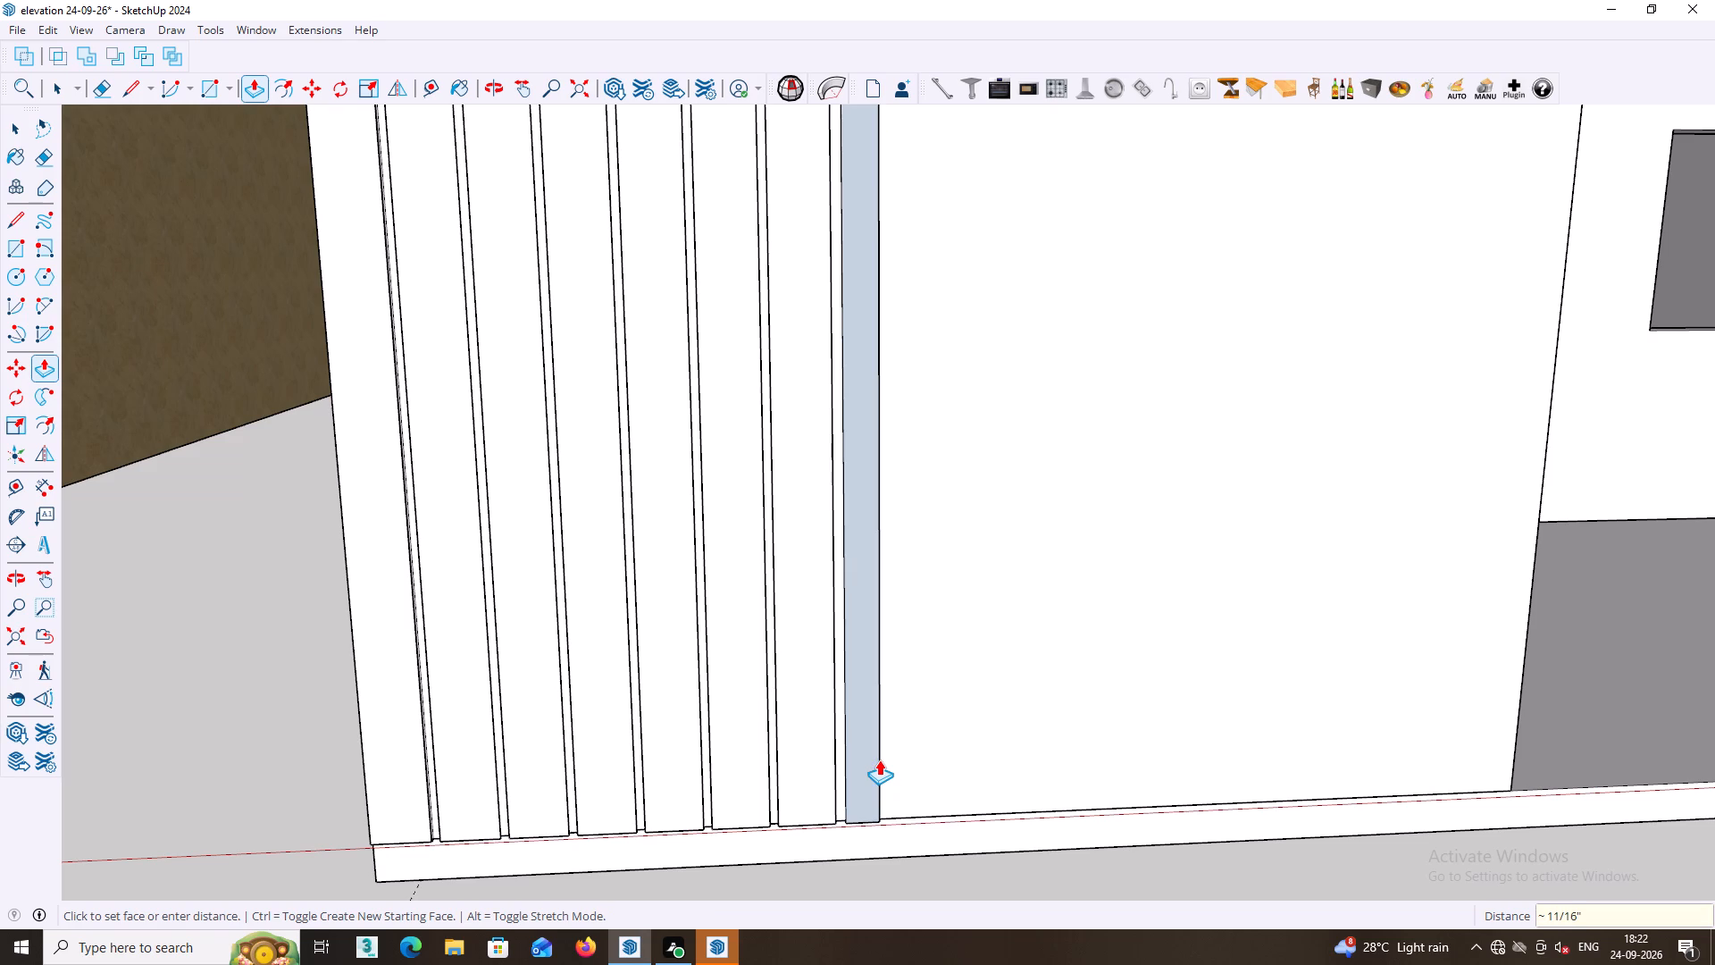
pyautogui.moveTo(975, 776); pyautogui.dragTo(1238, 803, button='middle')
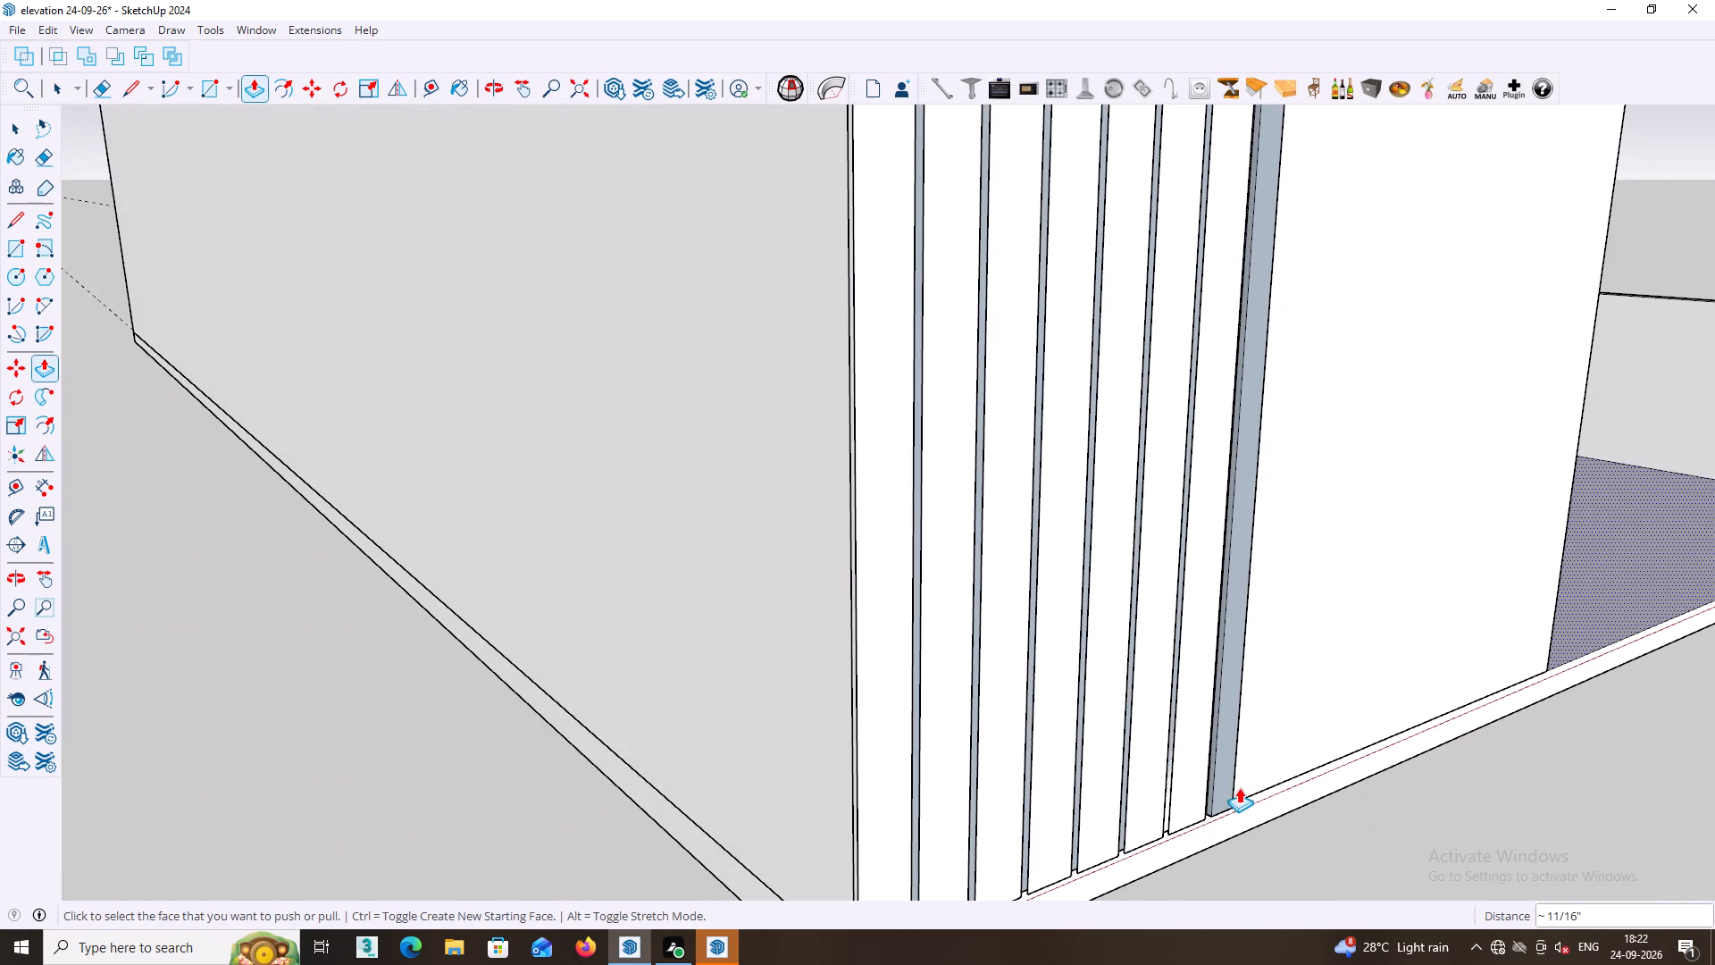
# Reverse the front face of the new vertical strip together with its bounding edges selected.
pyautogui.press('space')
pyautogui.click(1231, 748)
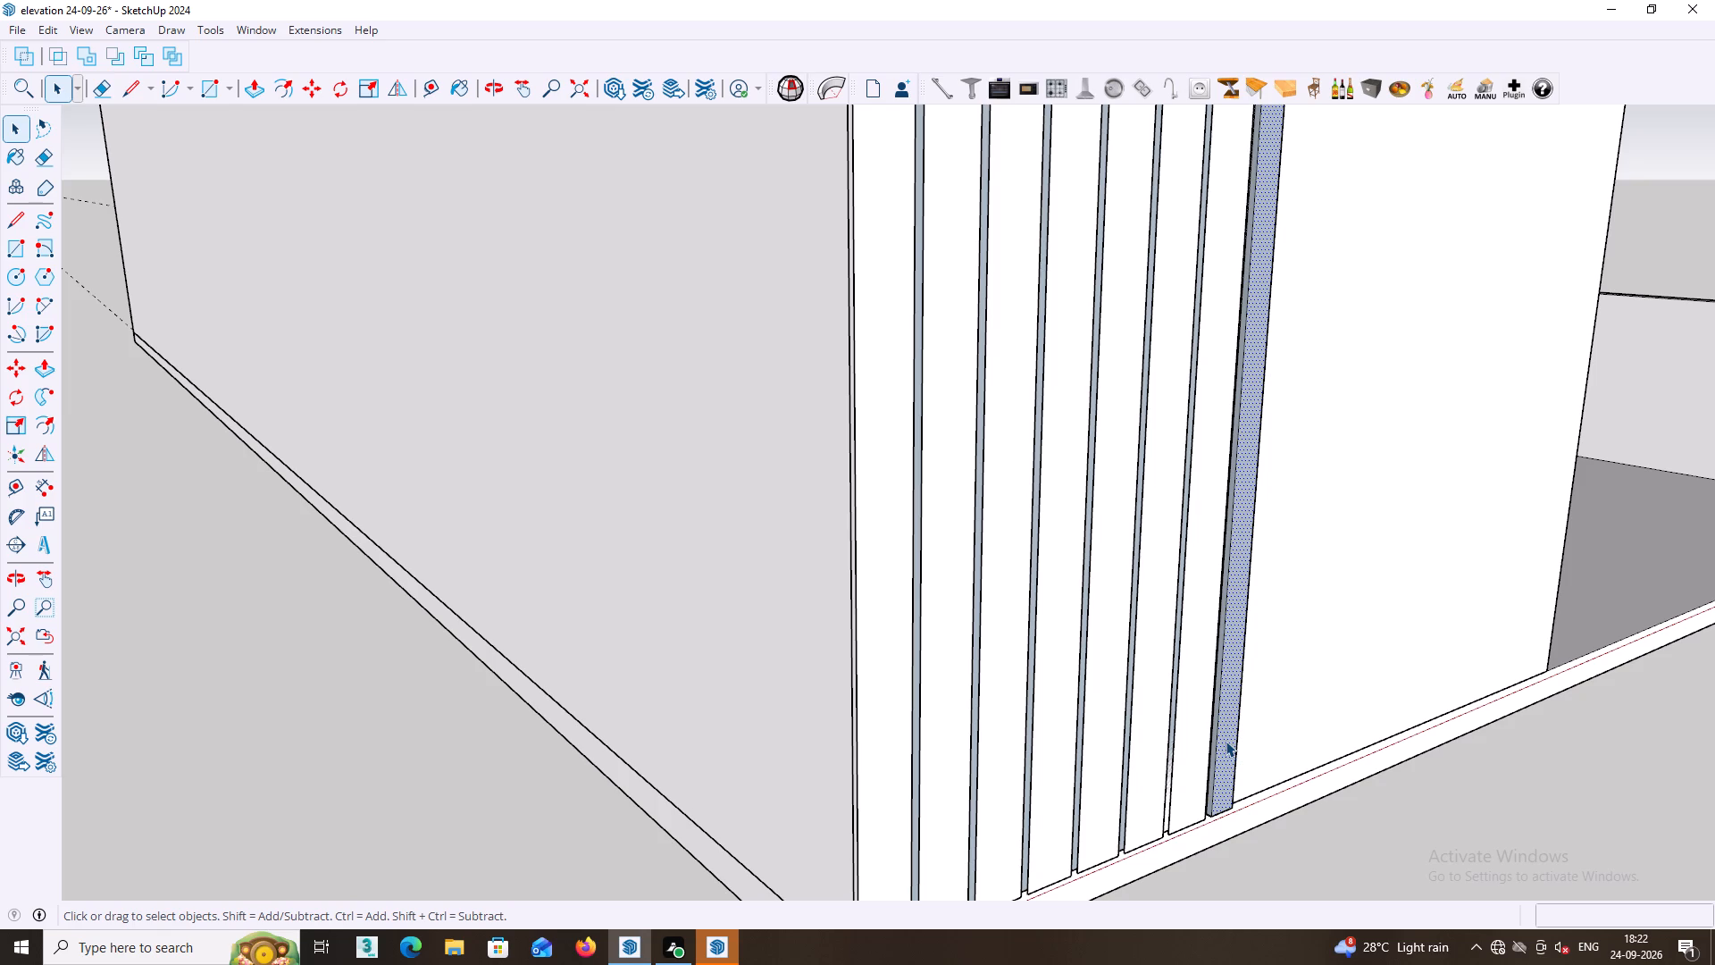
pyautogui.doubleClick(1226, 741)
pyautogui.rightClick(1226, 741)
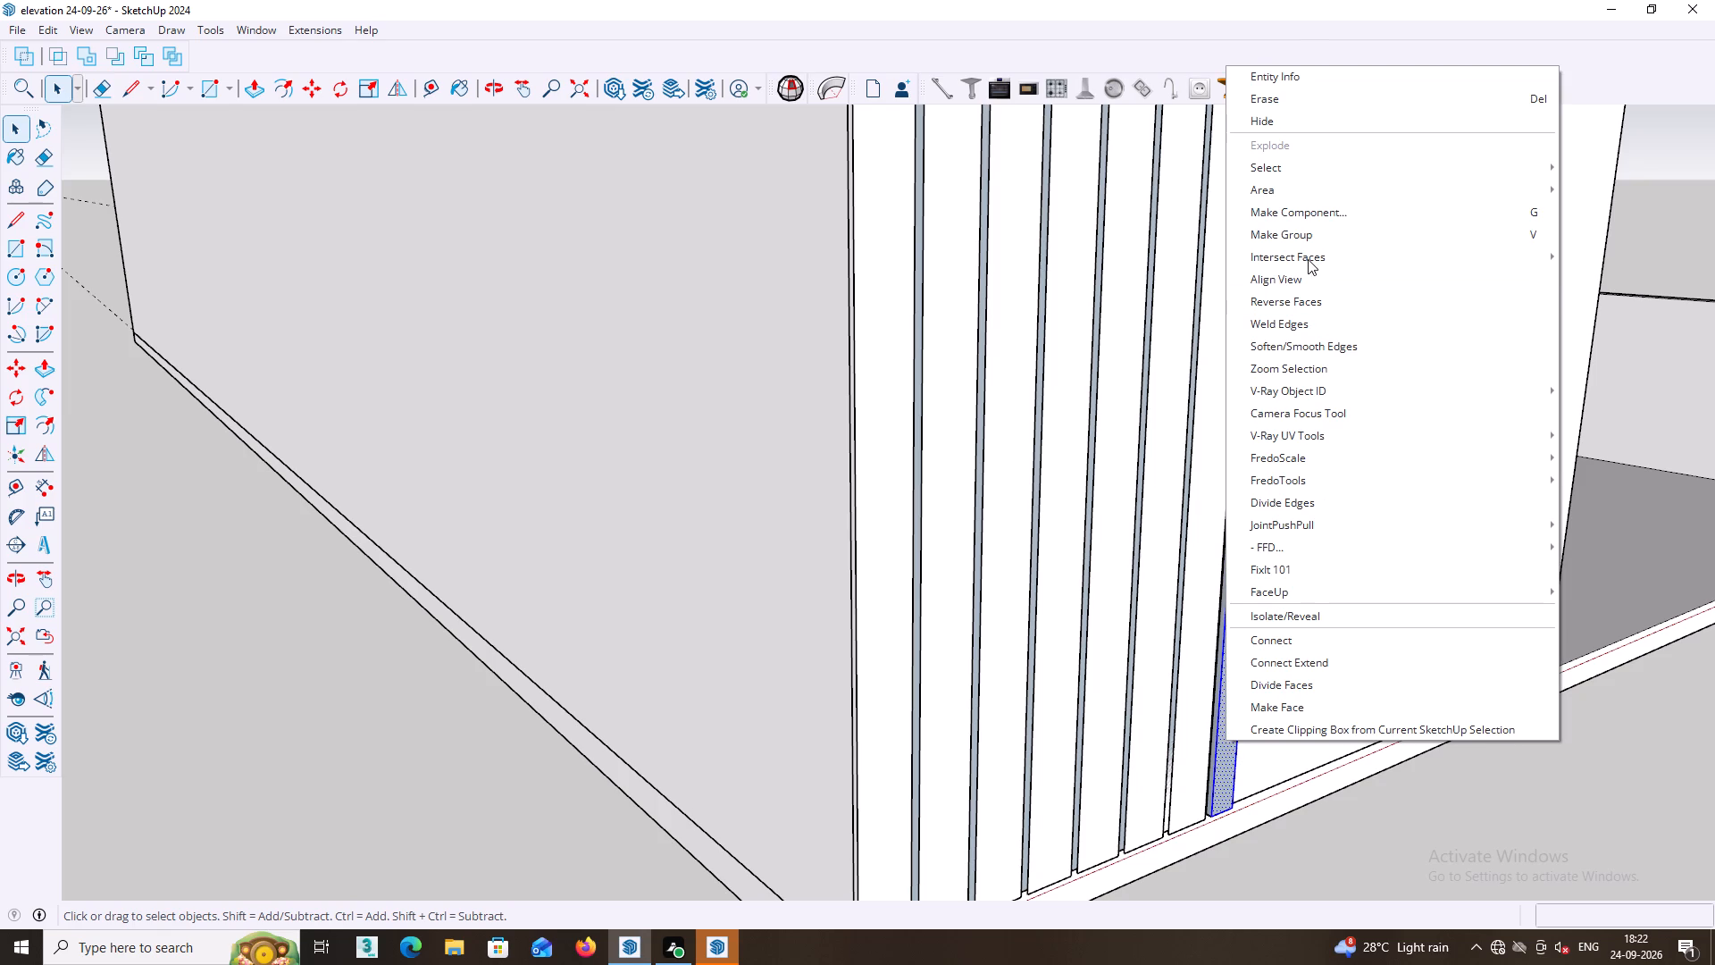
pyautogui.click(1305, 300)
# Examine the new strip's side faces and the neighbouring fin grooves from both sides at close range.
pyautogui.moveTo(1284, 560); pyautogui.dragTo(1228, 578, button='middle')
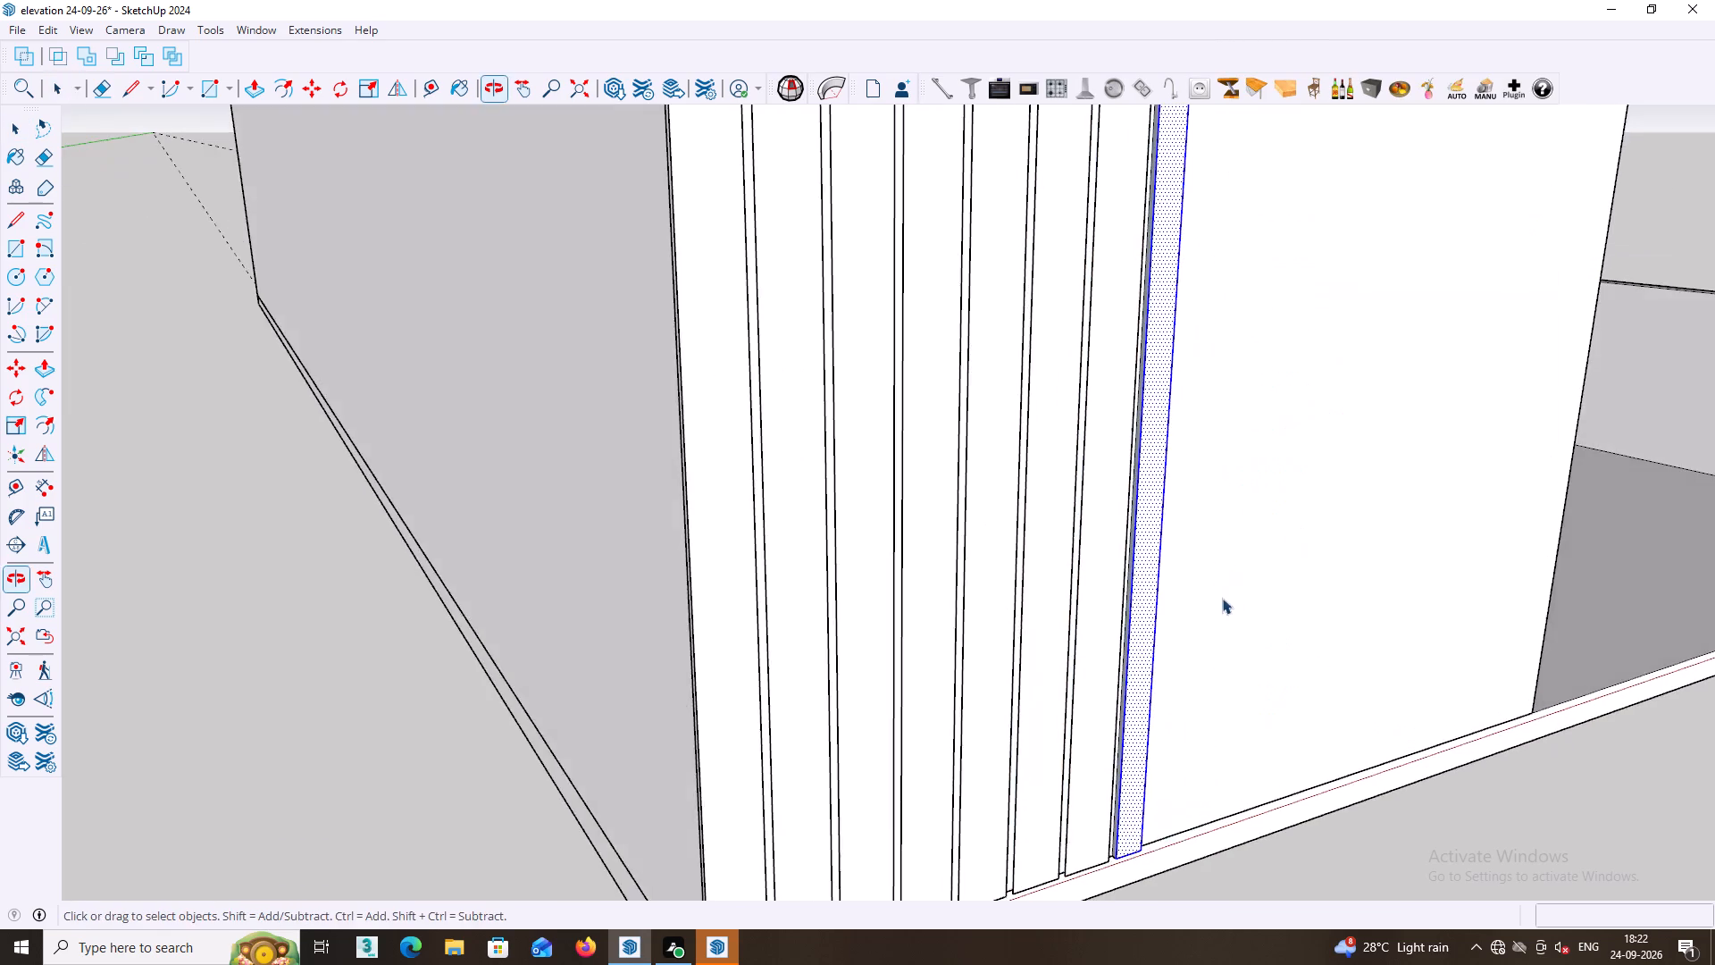
pyautogui.scroll(3, 1209, 608)
pyautogui.moveTo(1084, 660); pyautogui.dragTo(1192, 629, button='middle')
pyautogui.scroll(7, 1119, 634)
pyautogui.moveTo(1093, 630); pyautogui.dragTo(1041, 628, button='middle')
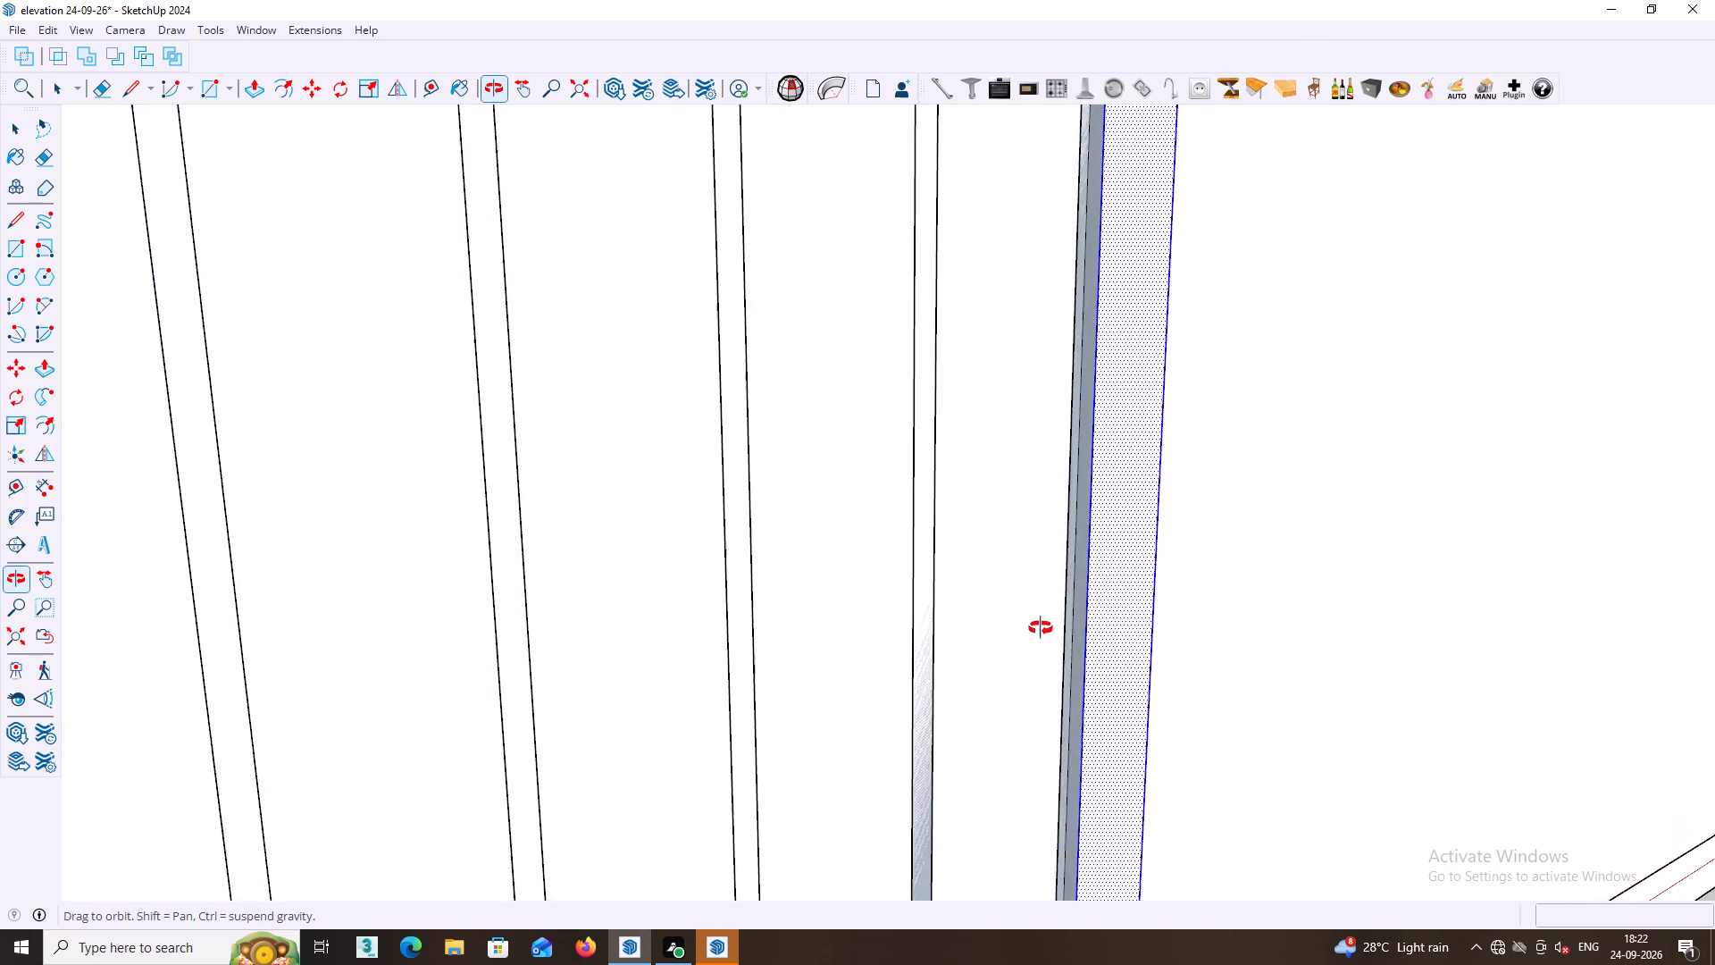
pyautogui.moveTo(1041, 628); pyautogui.dragTo(1008, 628, button='middle')
pyautogui.moveTo(973, 633); pyautogui.dragTo(404, 617, button='middle')
pyautogui.moveTo(684, 640); pyautogui.dragTo(504, 645, button='middle')
pyautogui.moveTo(528, 618); pyautogui.dragTo(531, 567, button='middle')
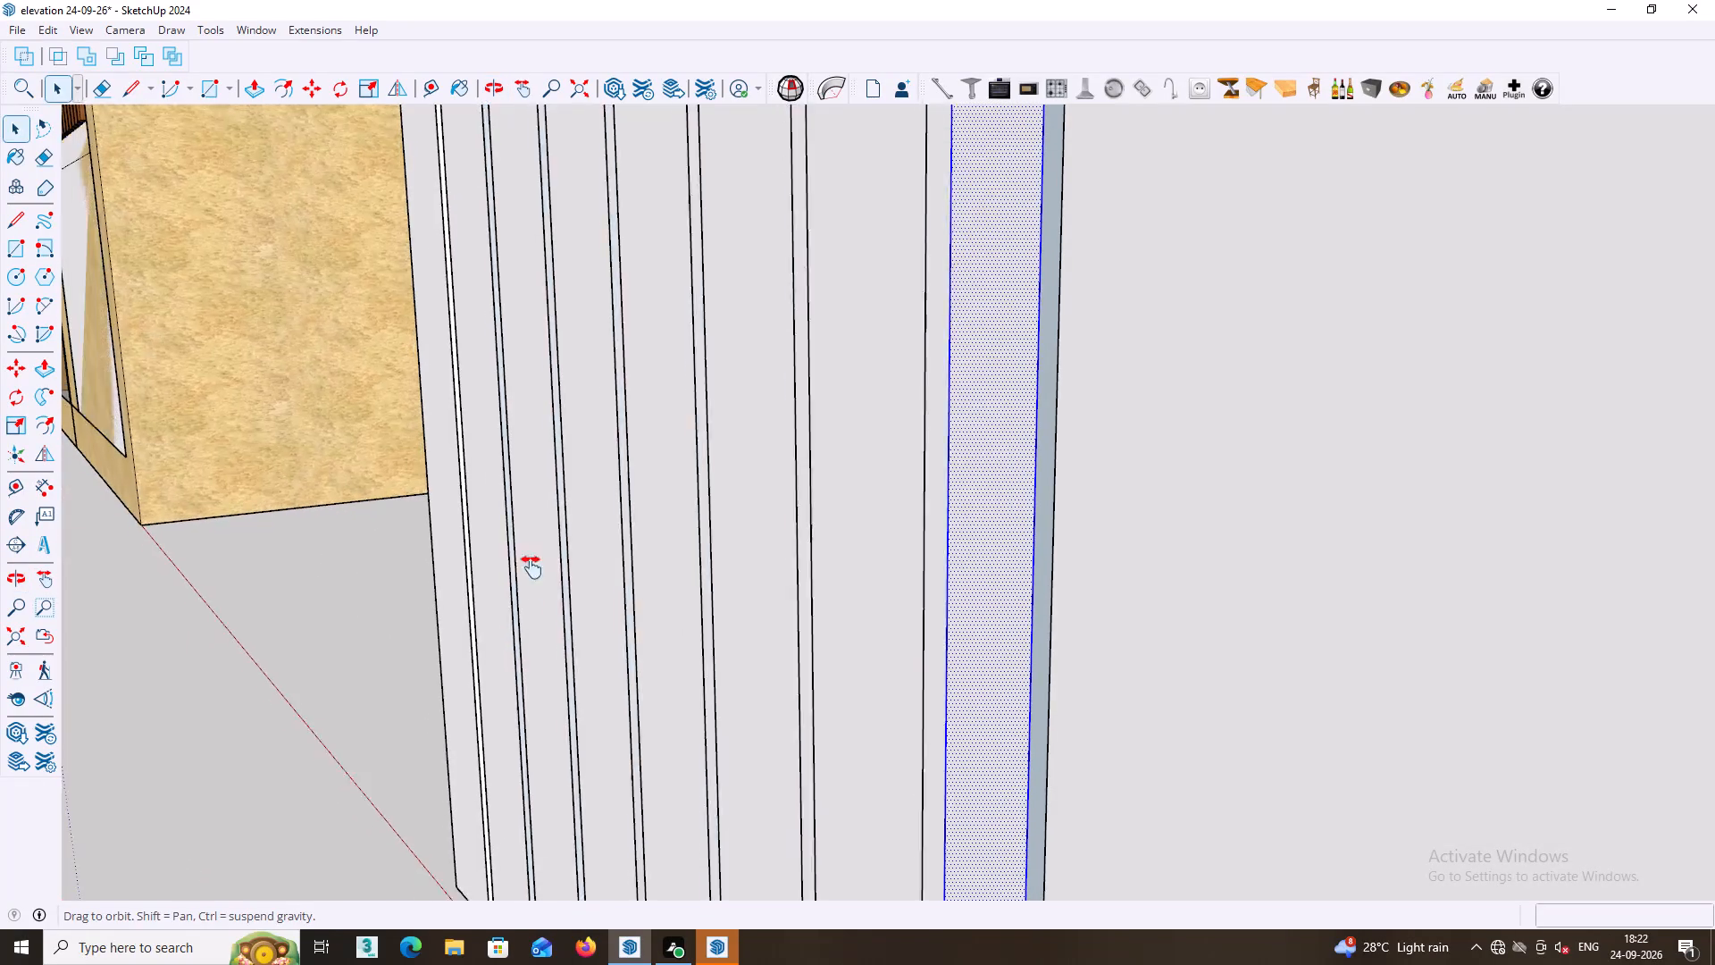
pyautogui.moveTo(531, 567); pyautogui.dragTo(556, 418, button='middle')
pyautogui.scroll(-8, 827, 666)
pyautogui.middleClick(898, 678)
pyautogui.moveTo(982, 625); pyautogui.dragTo(1078, 609, button='middle')
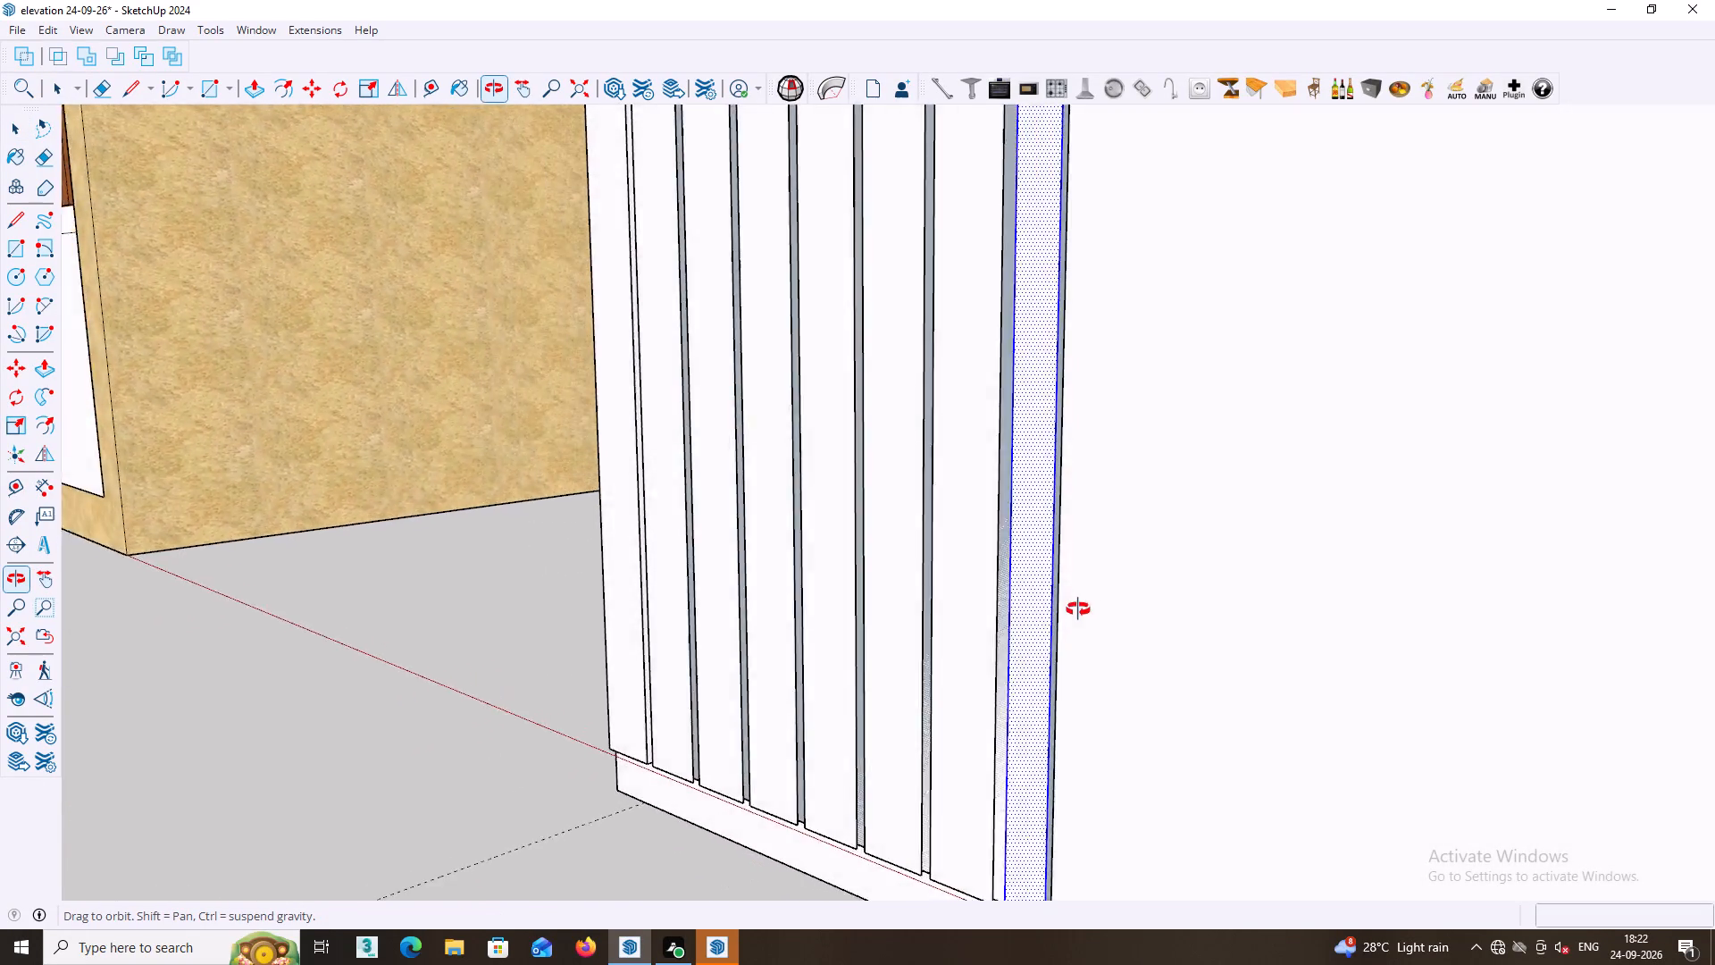
pyautogui.moveTo(1078, 609); pyautogui.dragTo(1457, 567, button='middle')
# Reverse the new strip's narrow side face that looks toward the neighbouring fin.
pyautogui.scroll(3, 1227, 566)
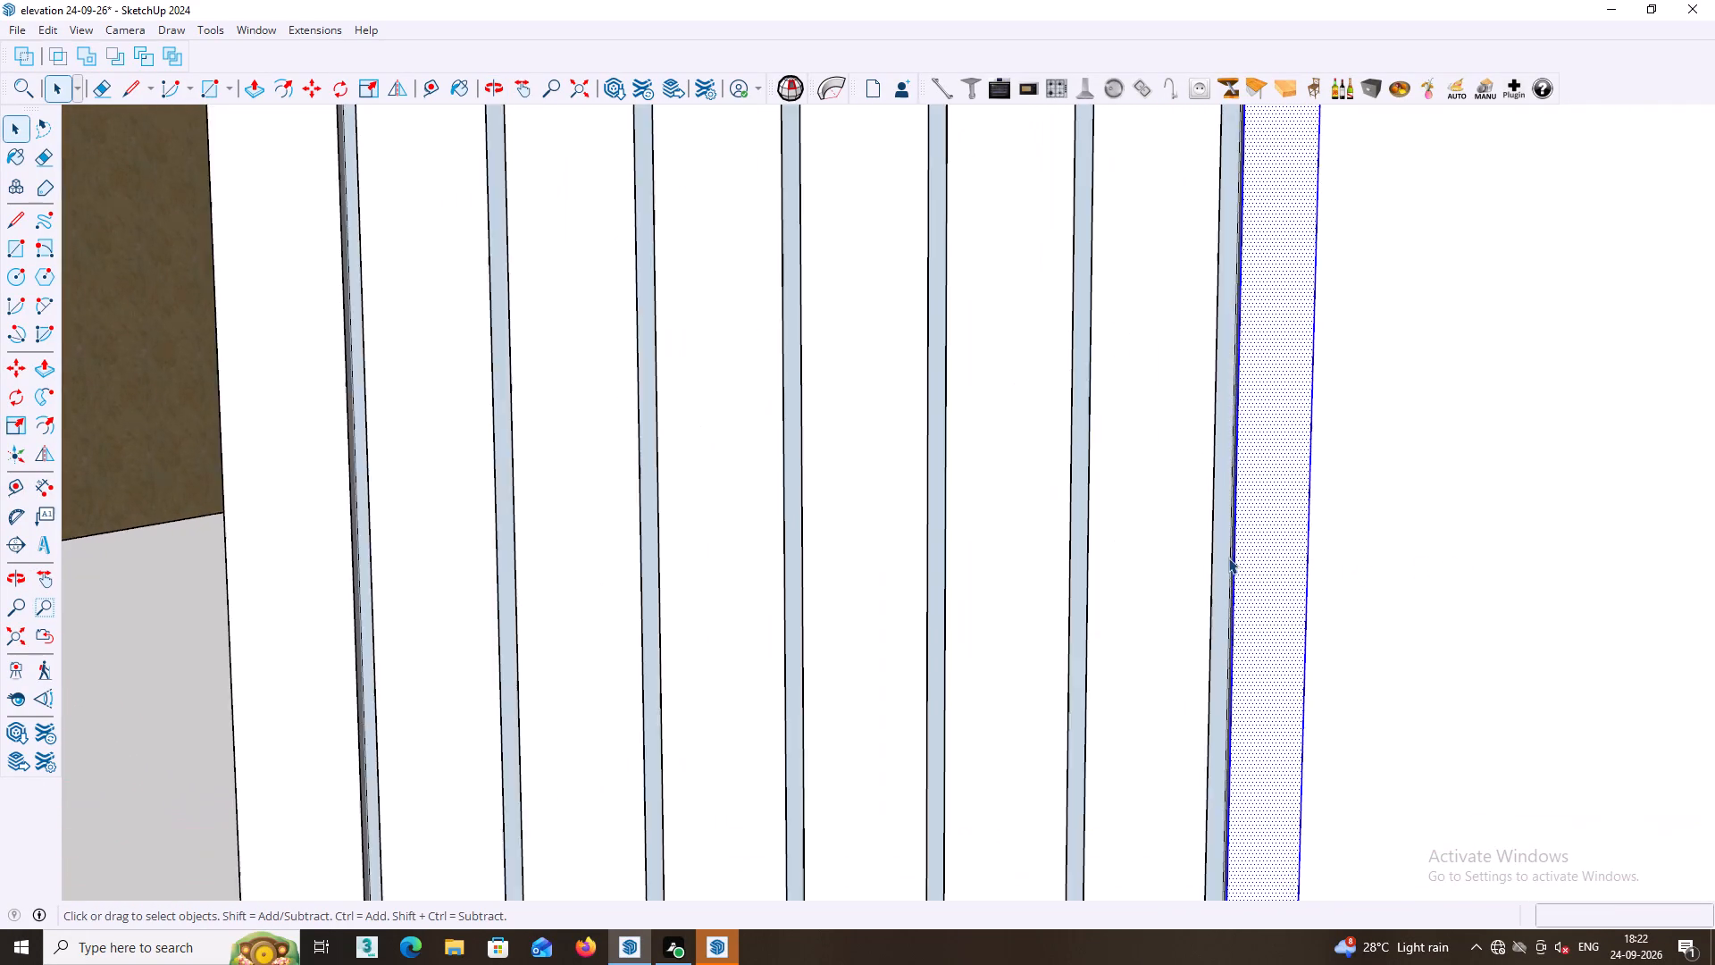
pyautogui.scroll(3, 1228, 558)
pyautogui.moveTo(1234, 570); pyautogui.dragTo(1324, 570, button='middle')
pyautogui.scroll(18, 1220, 565)
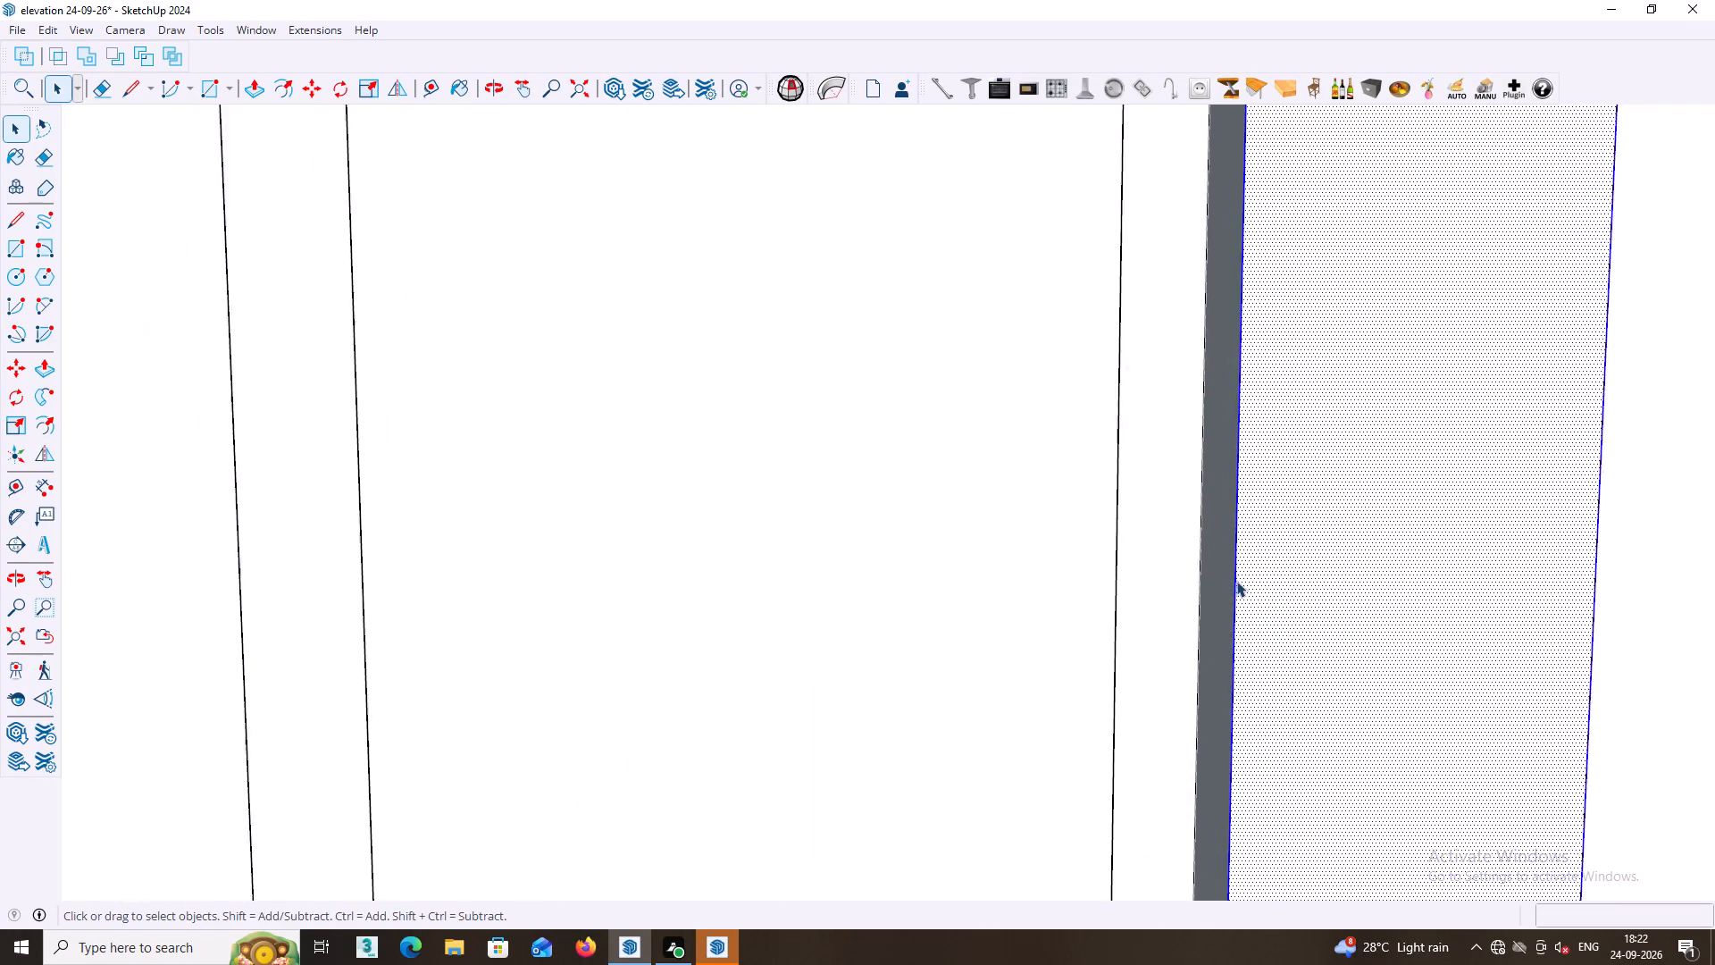
pyautogui.scroll(5, 1236, 581)
pyautogui.click(1222, 564)
pyautogui.rightClick(1218, 562)
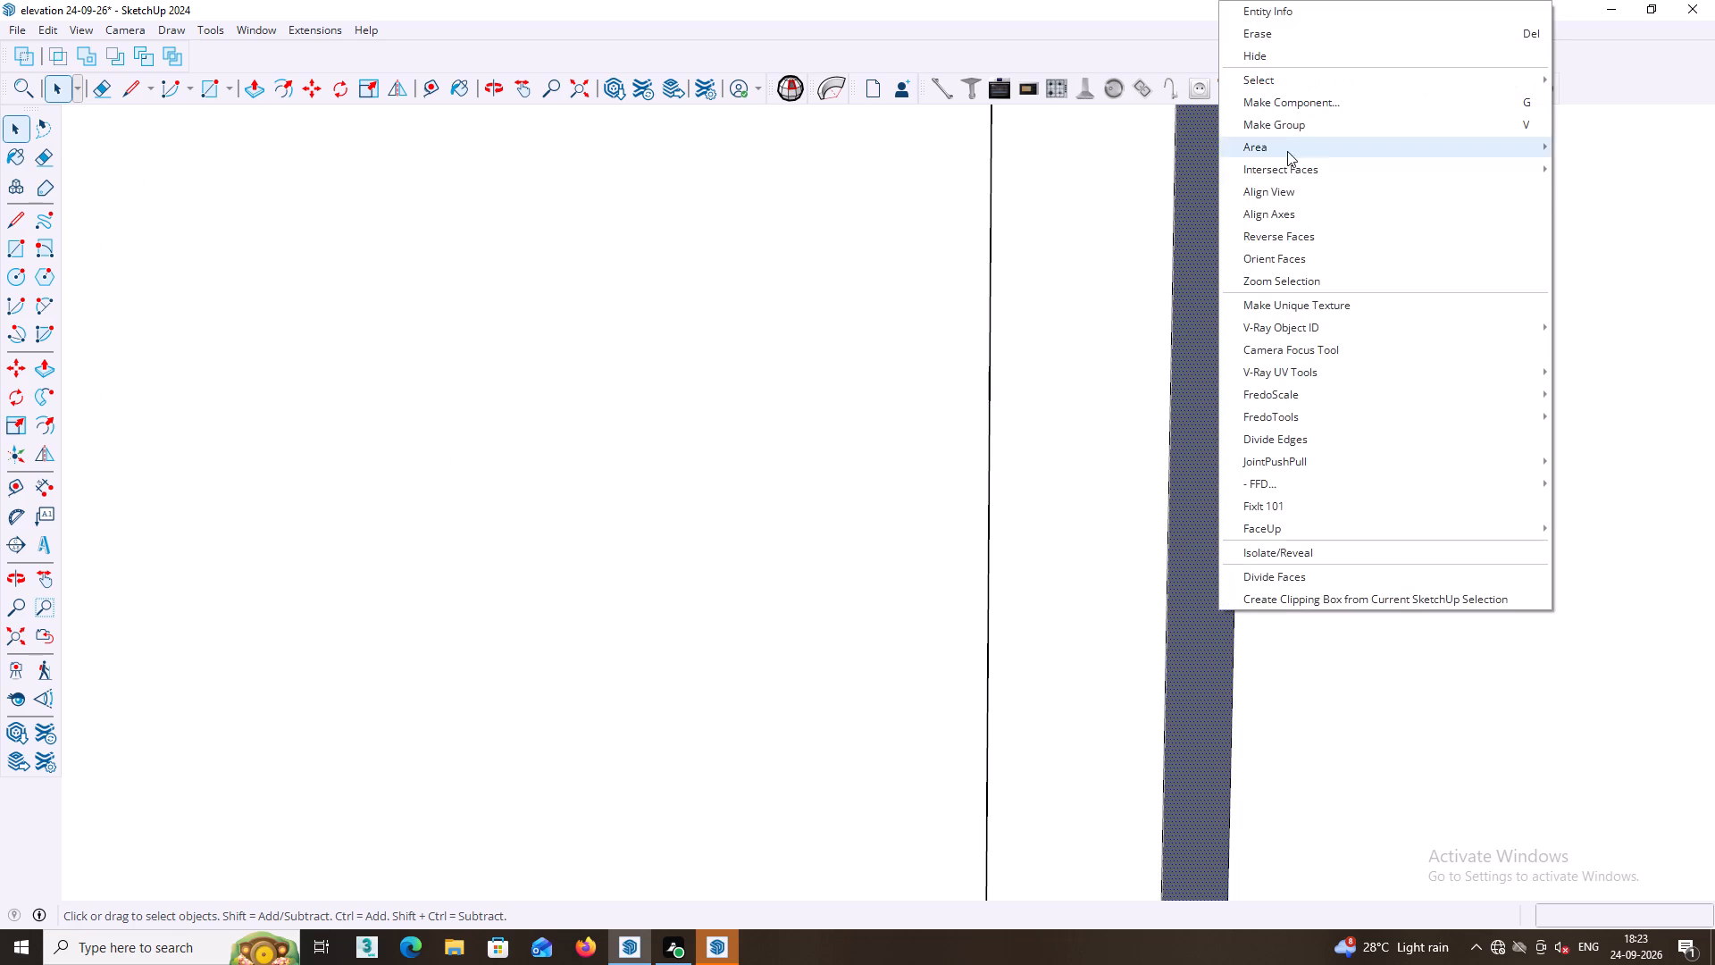
pyautogui.click(1289, 240)
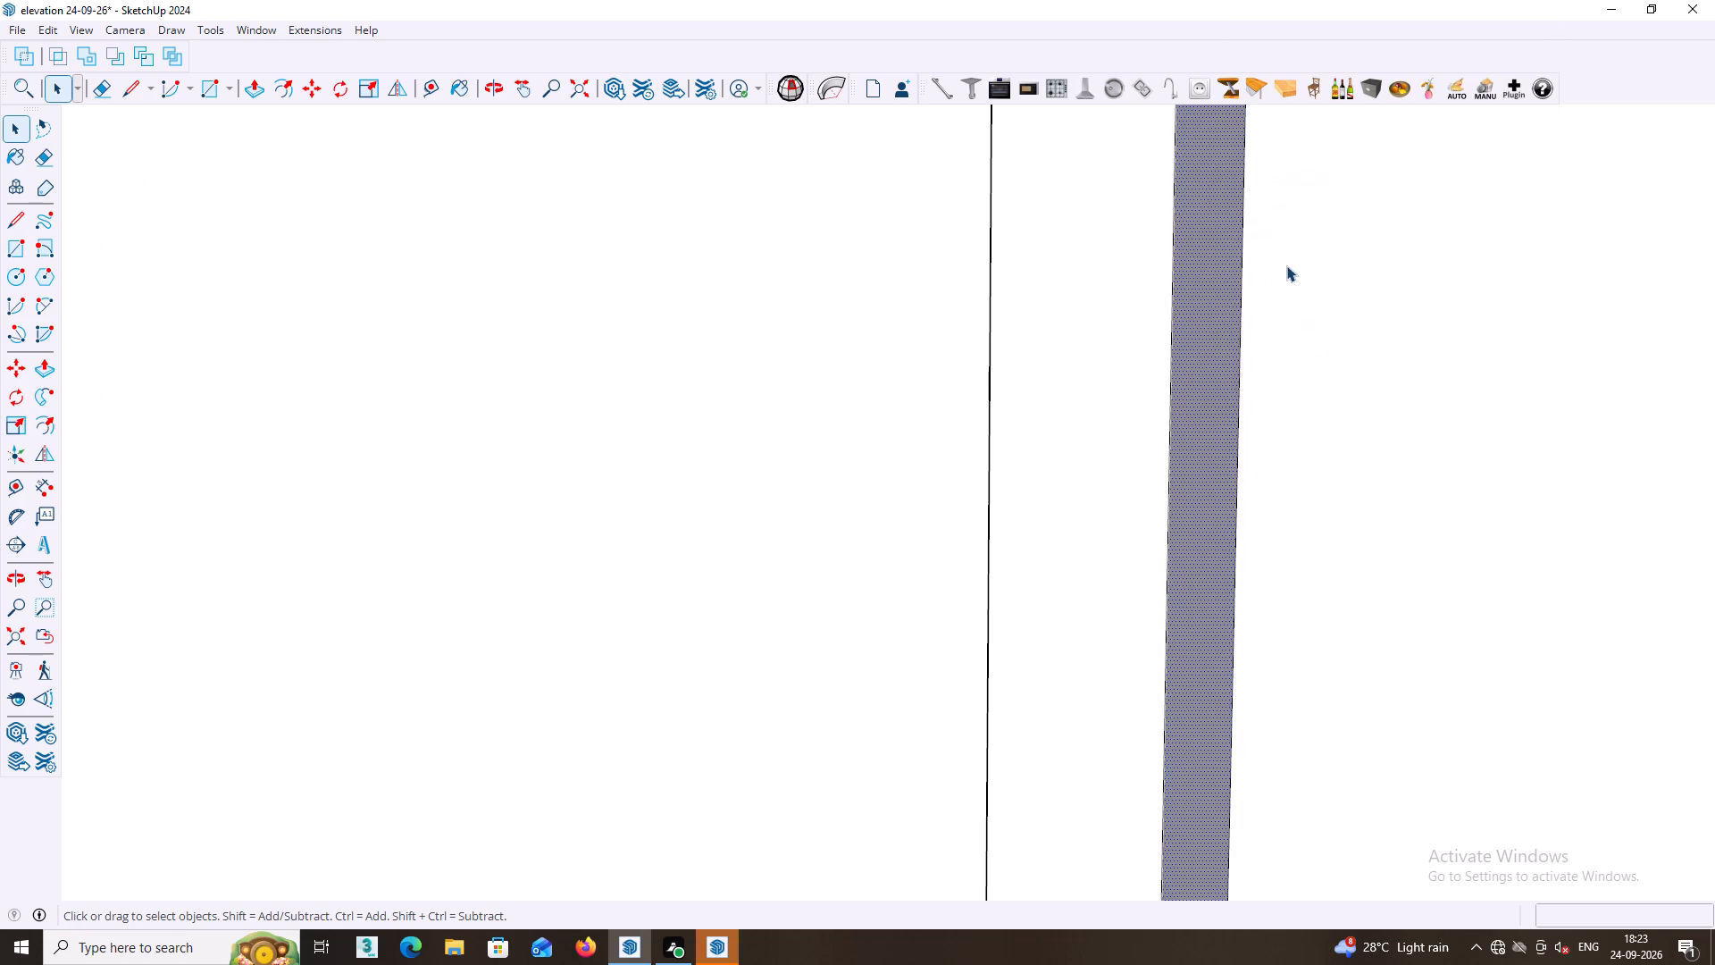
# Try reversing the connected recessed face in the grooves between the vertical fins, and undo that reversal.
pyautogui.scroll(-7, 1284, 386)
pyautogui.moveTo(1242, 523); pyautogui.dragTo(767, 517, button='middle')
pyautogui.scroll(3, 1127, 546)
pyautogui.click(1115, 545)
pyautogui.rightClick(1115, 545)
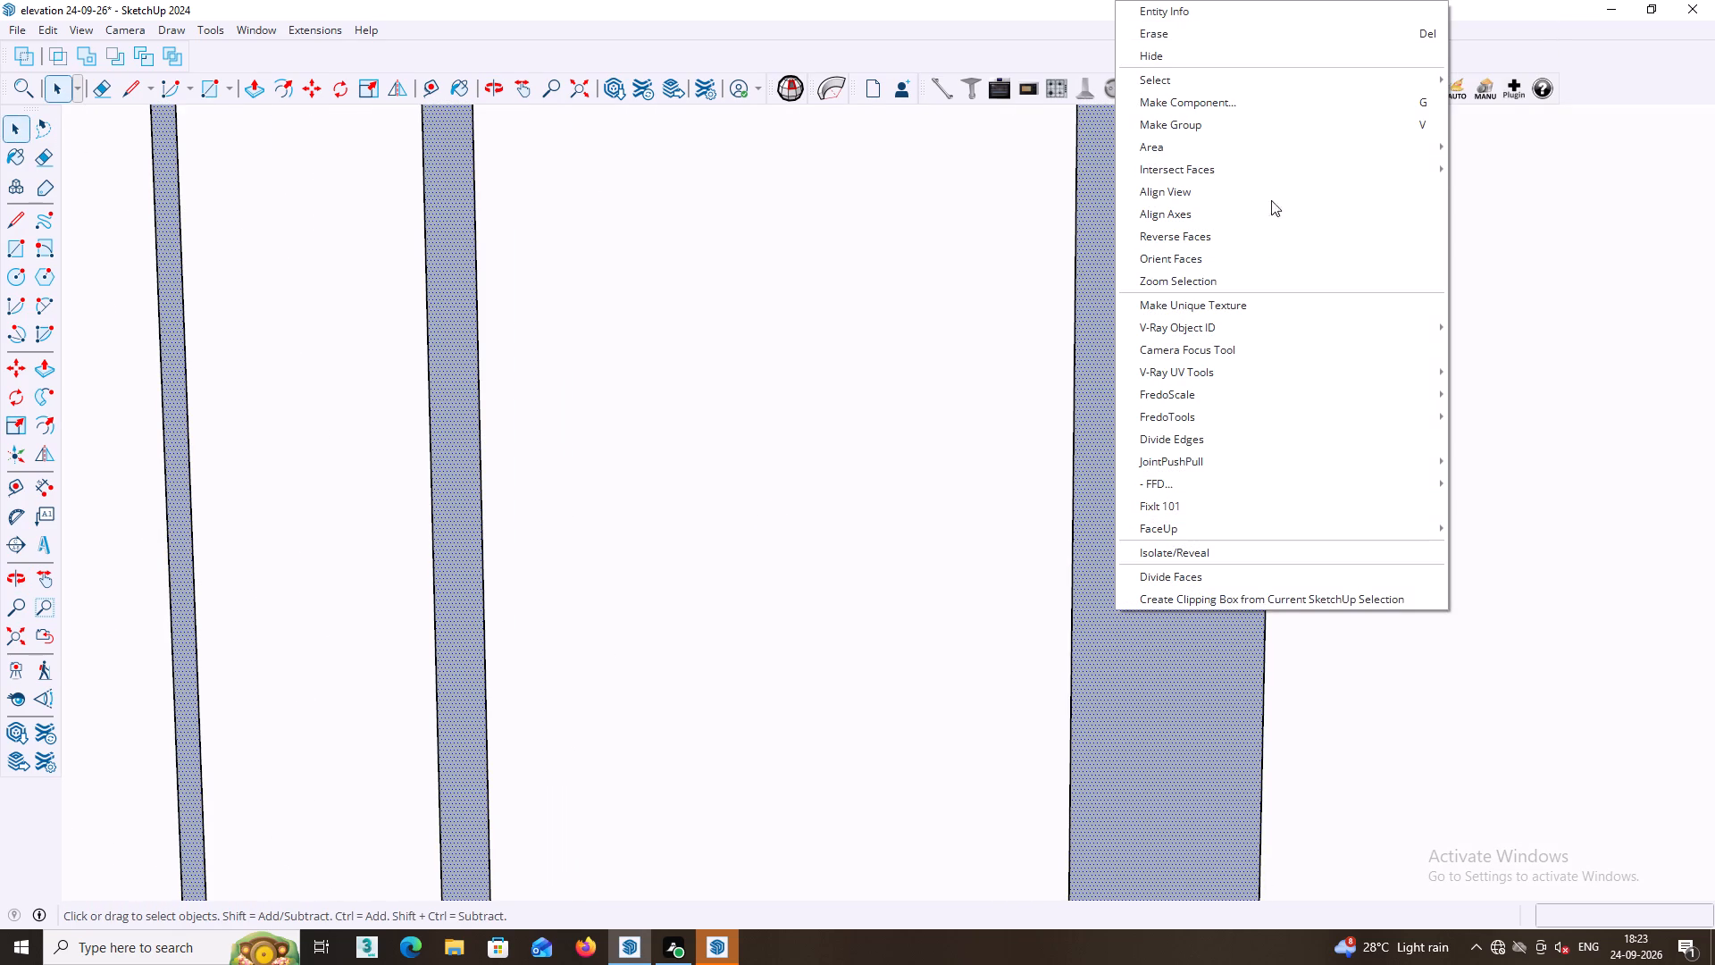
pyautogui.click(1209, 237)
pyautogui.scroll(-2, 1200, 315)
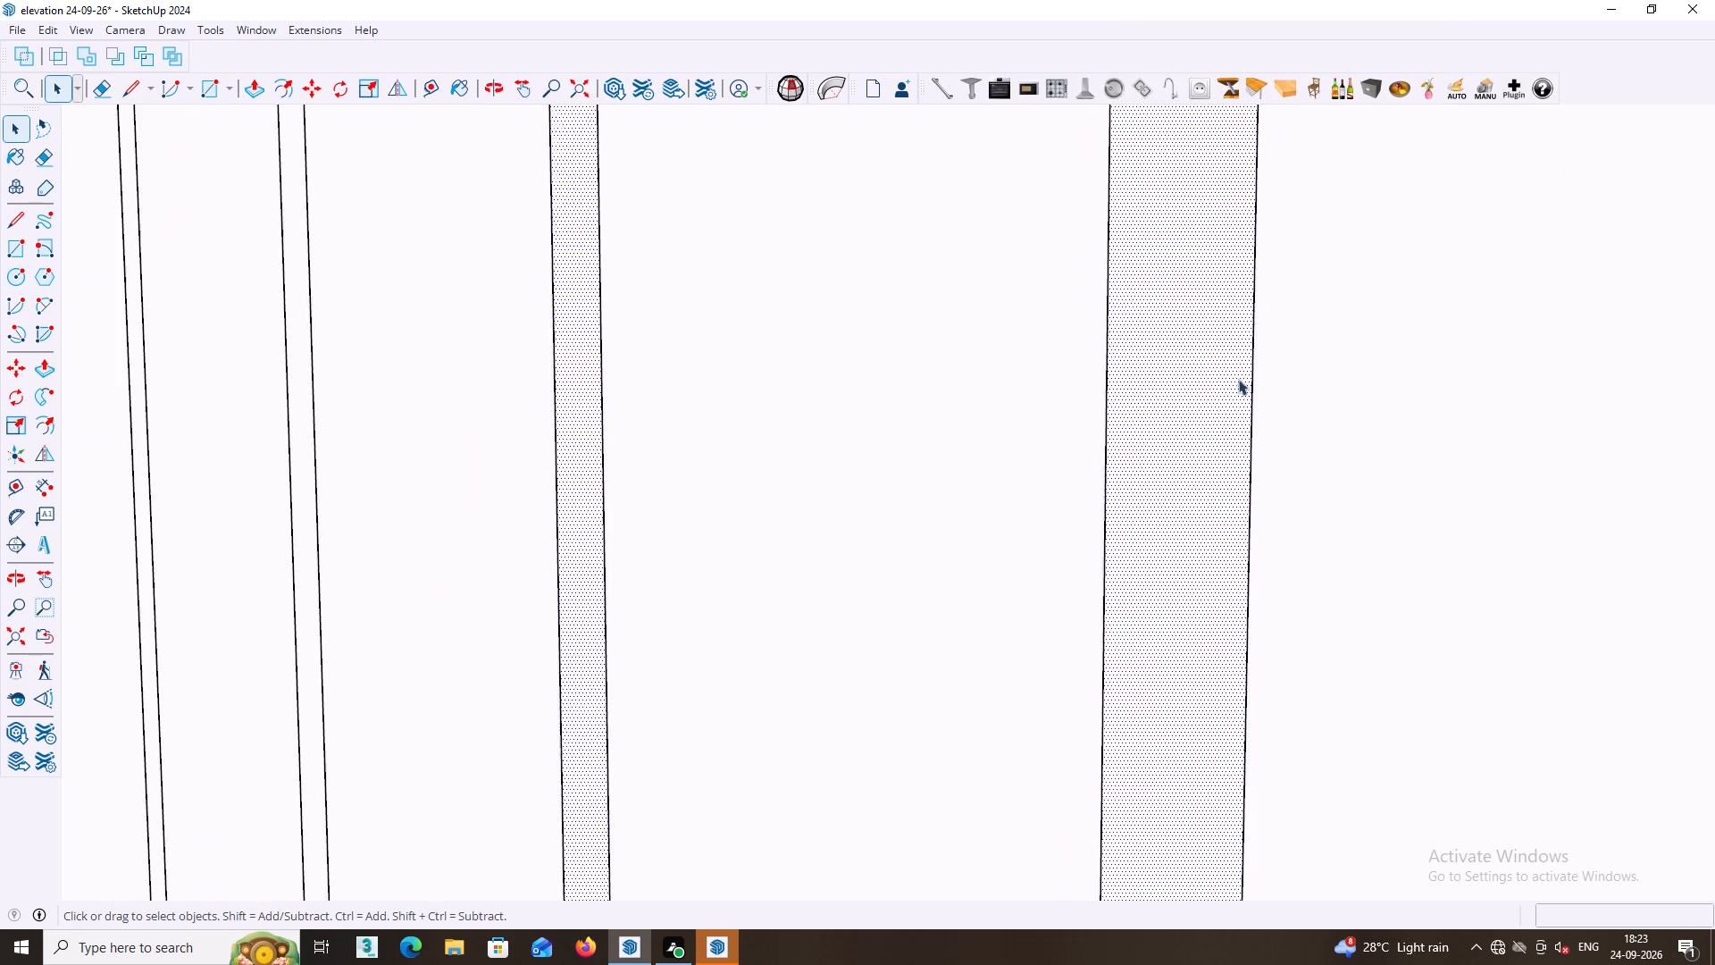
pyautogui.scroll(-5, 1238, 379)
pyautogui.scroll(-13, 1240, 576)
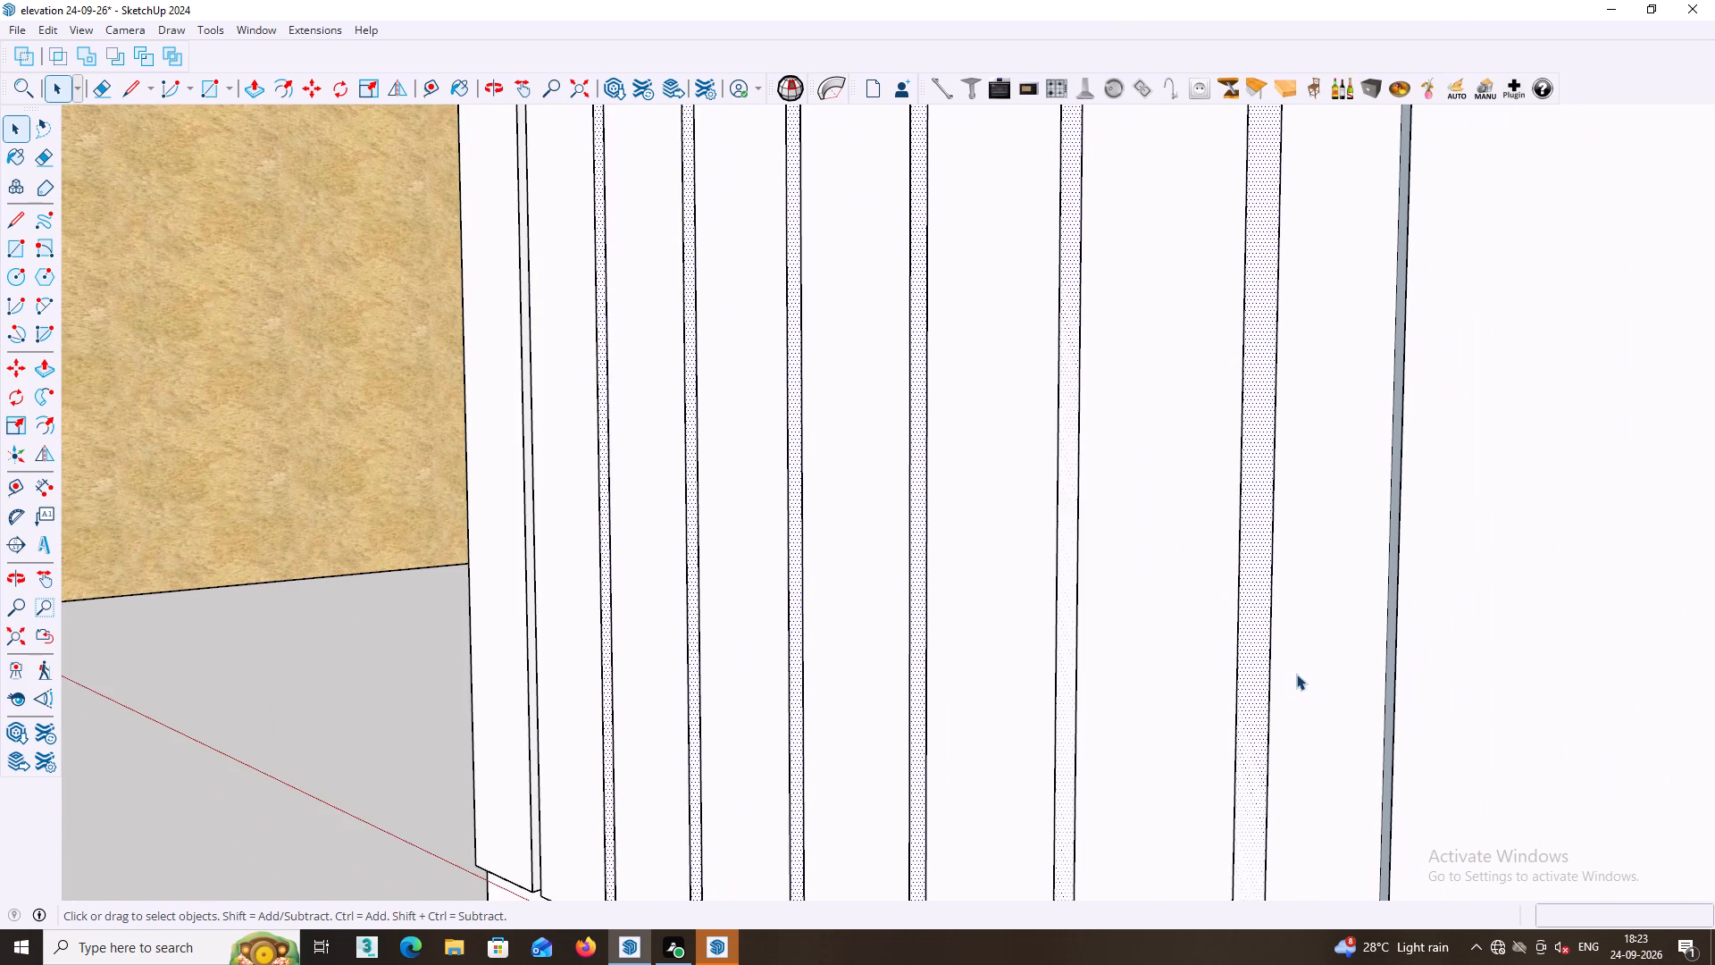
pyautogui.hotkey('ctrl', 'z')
# Examine the new strip against the fins, the wall base and the floor-level band, checking which faces connect to it.
pyautogui.keyDown('shift'); pyautogui.moveTo(1304, 676); pyautogui.dragTo(832, 231, button='middle'); pyautogui.keyUp('shift')
pyautogui.scroll(-9, 932, 331)
pyautogui.moveTo(985, 587); pyautogui.dragTo(1129, 641, button='middle')
pyautogui.moveTo(1070, 622); pyautogui.dragTo(1157, 644, button='middle')
pyautogui.scroll(-1, 1070, 622)
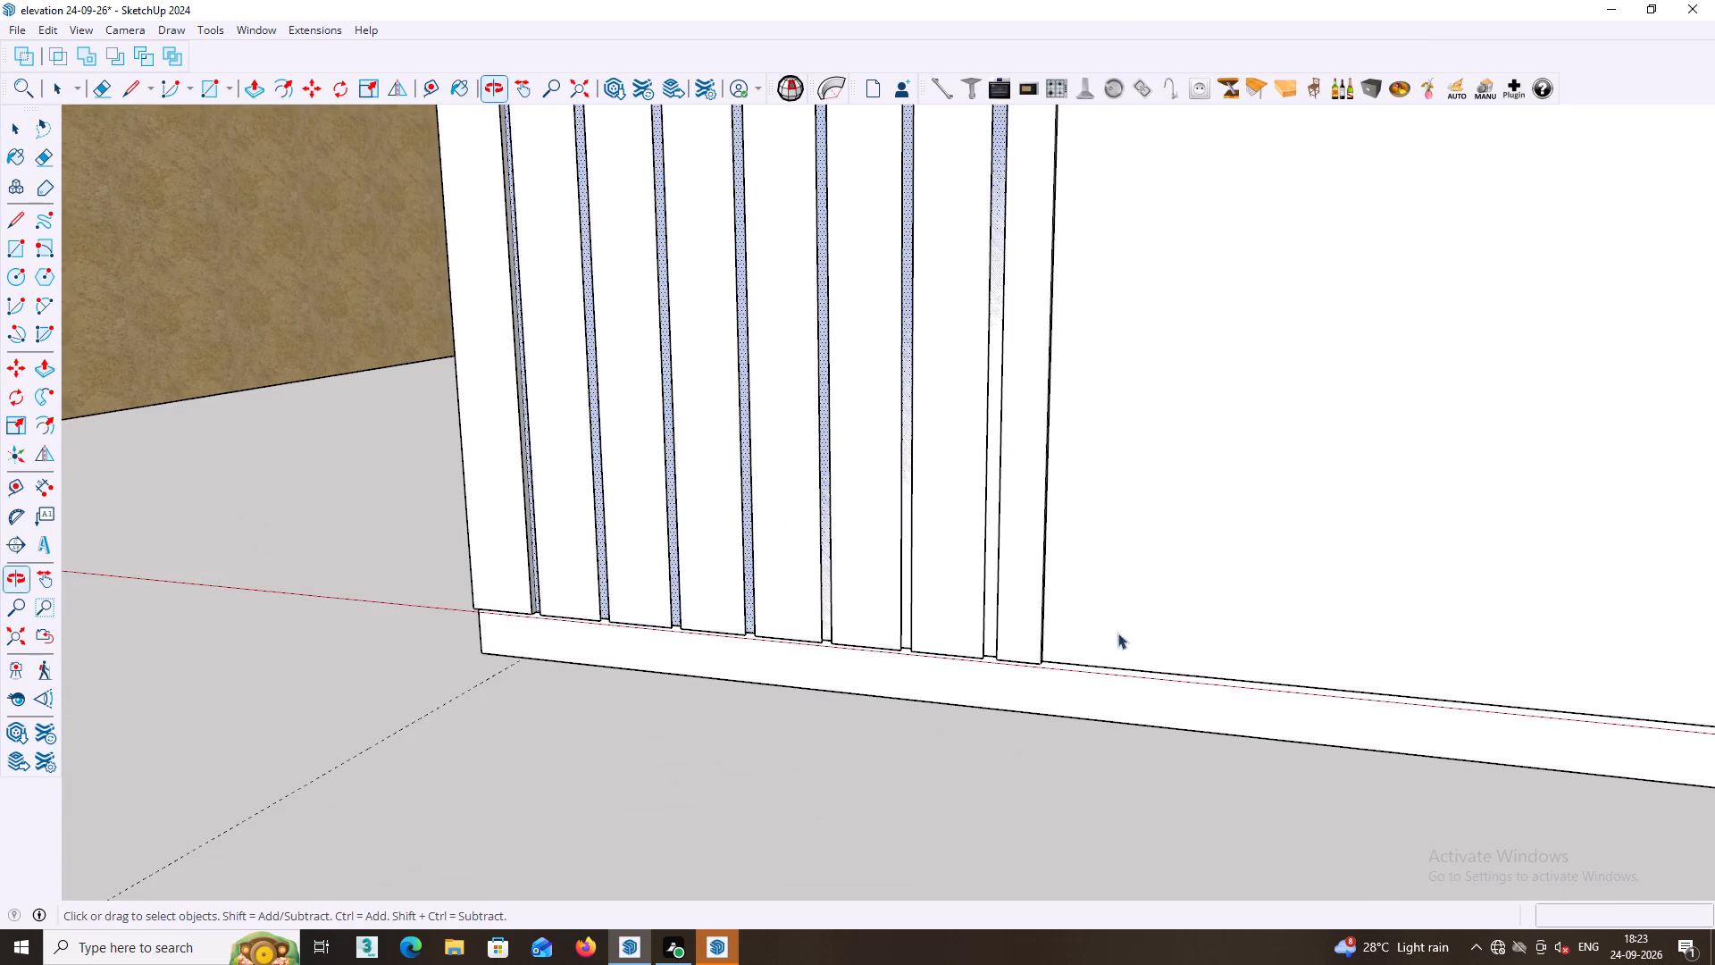
pyautogui.keyDown('shift'); pyautogui.moveTo(1085, 613); pyautogui.dragTo(1016, 767, button='middle'); pyautogui.keyUp('shift')
pyautogui.keyDown('shift'); pyautogui.middleClick(1018, 647); pyautogui.keyUp('shift')
pyautogui.keyDown('shift'); pyautogui.scroll(-9, 1017, 650); pyautogui.keyUp('shift')
pyautogui.keyDown('shift'); pyautogui.middleClick(1008, 654); pyautogui.keyUp('shift')
pyautogui.keyDown('shift'); pyautogui.middleClick(1008, 650); pyautogui.keyUp('shift')
pyautogui.keyDown('shift'); pyautogui.middleClick(1009, 654); pyautogui.keyUp('shift')
pyautogui.keyDown('shift'); pyautogui.moveTo(1022, 644); pyautogui.dragTo(988, 767, button='middle'); pyautogui.keyUp('shift')
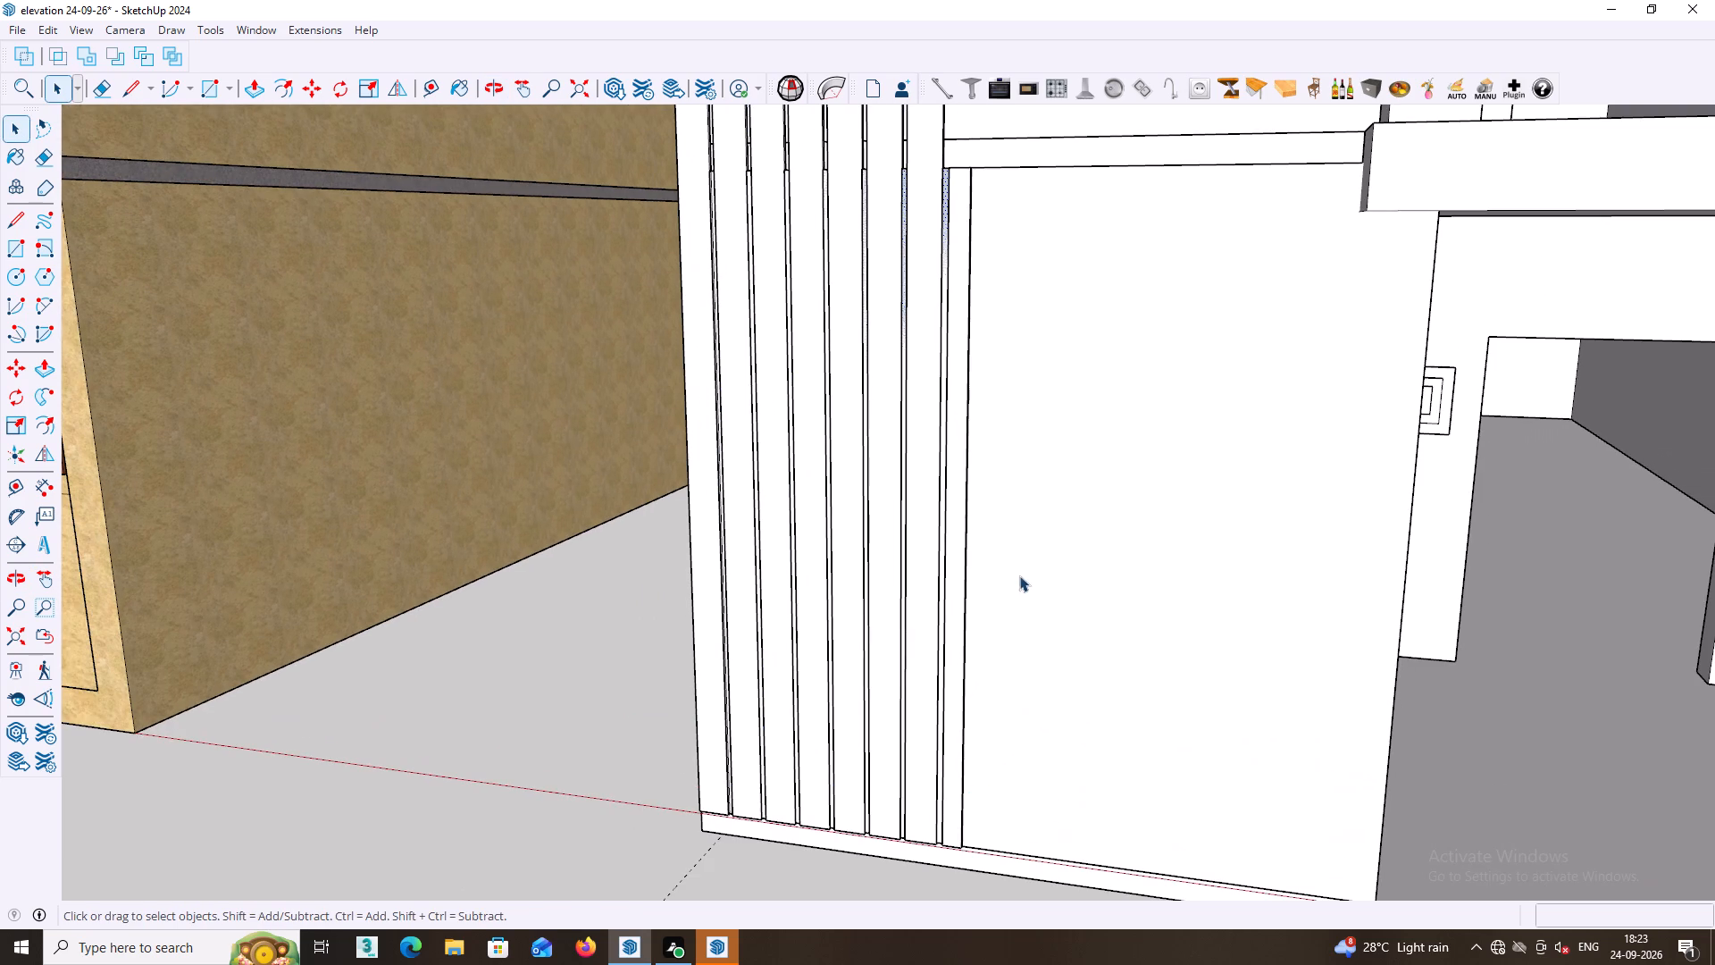
pyautogui.tripleClick(966, 552)
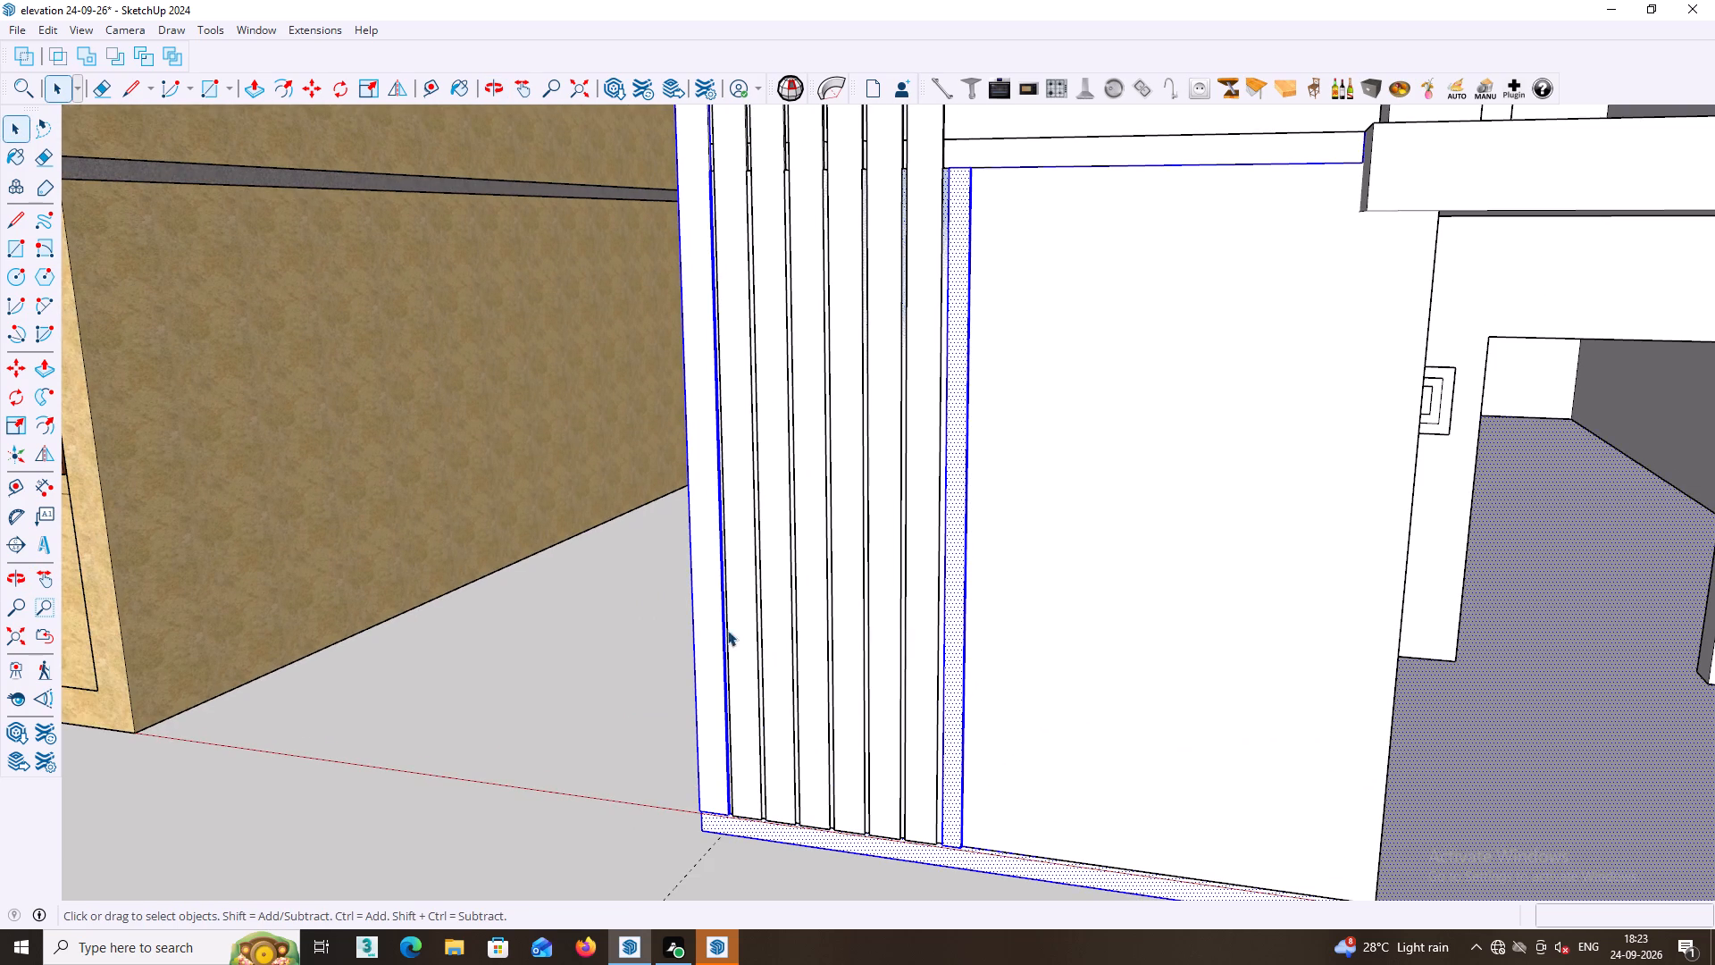
pyautogui.click(568, 649)
pyautogui.scroll(3, 967, 533)
pyautogui.moveTo(969, 541); pyautogui.dragTo(1024, 537, button='middle')
pyautogui.scroll(2, 1024, 537)
pyautogui.keyDown('shift'); pyautogui.moveTo(1026, 536); pyautogui.dragTo(1026, 535, button='middle'); pyautogui.keyUp('shift')
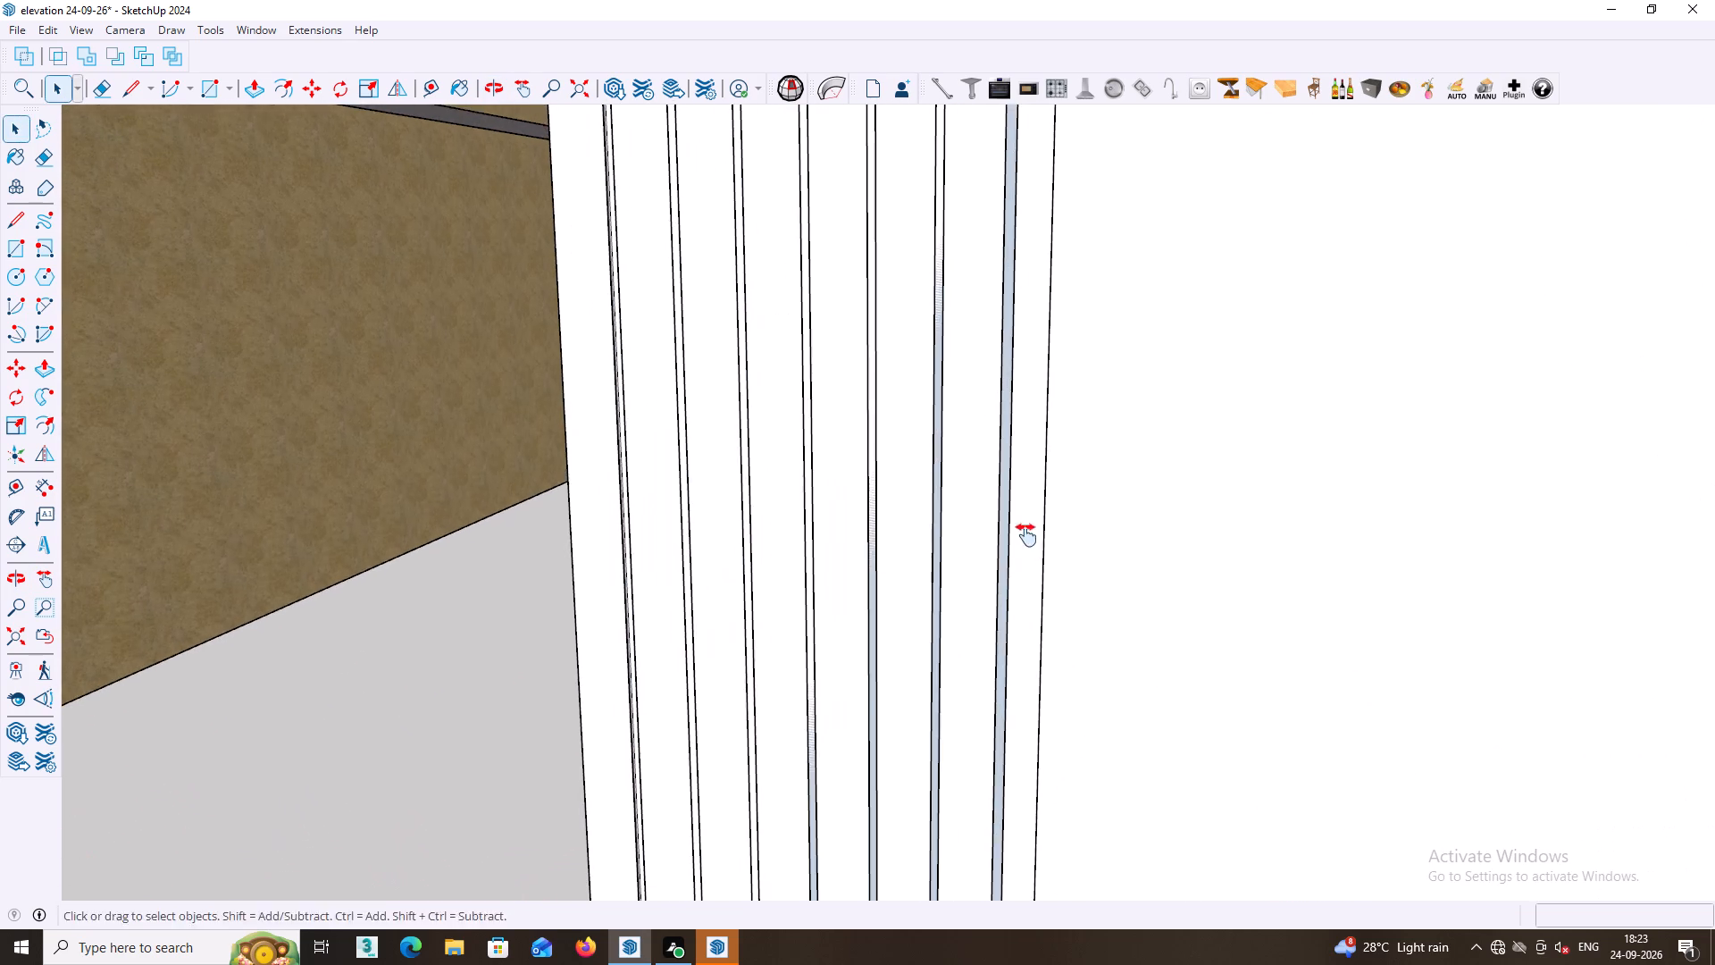
pyautogui.keyDown('shift'); pyautogui.moveTo(1026, 535); pyautogui.dragTo(649, 376, button='middle'); pyautogui.keyUp('shift')
pyautogui.keyDown('shift'); pyautogui.scroll(-2, 689, 396); pyautogui.keyUp('shift')
pyautogui.keyDown('shift'); pyautogui.moveTo(694, 432); pyautogui.dragTo(601, 756, button='middle'); pyautogui.keyUp('shift')
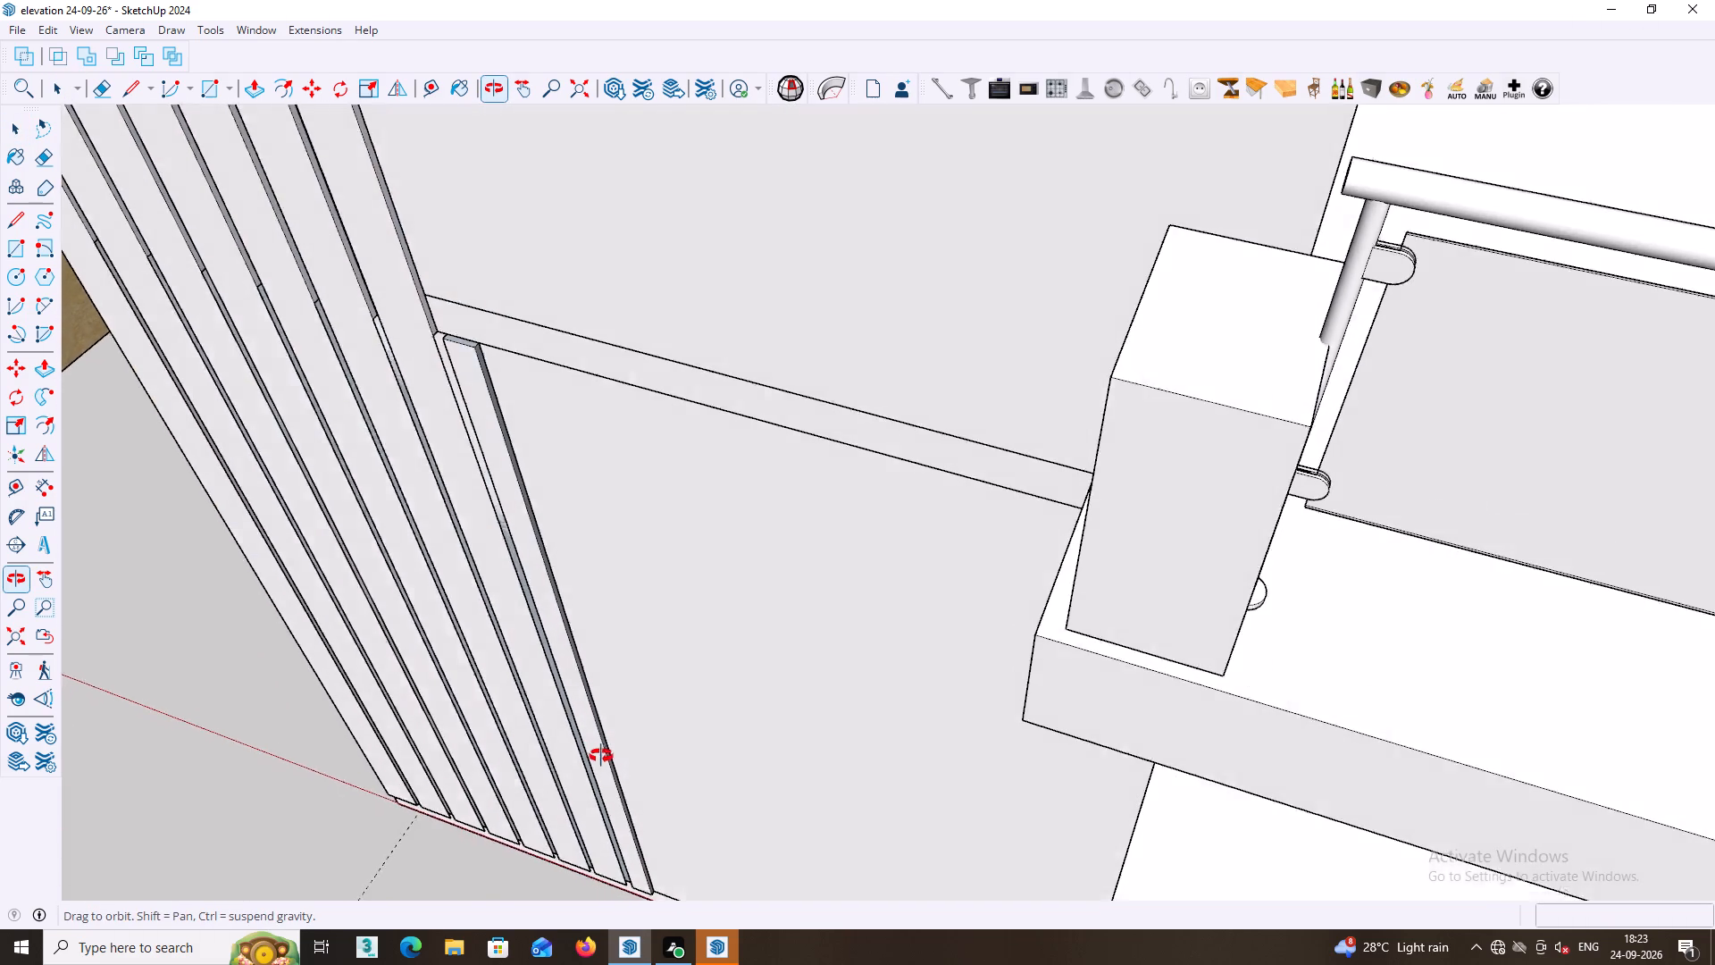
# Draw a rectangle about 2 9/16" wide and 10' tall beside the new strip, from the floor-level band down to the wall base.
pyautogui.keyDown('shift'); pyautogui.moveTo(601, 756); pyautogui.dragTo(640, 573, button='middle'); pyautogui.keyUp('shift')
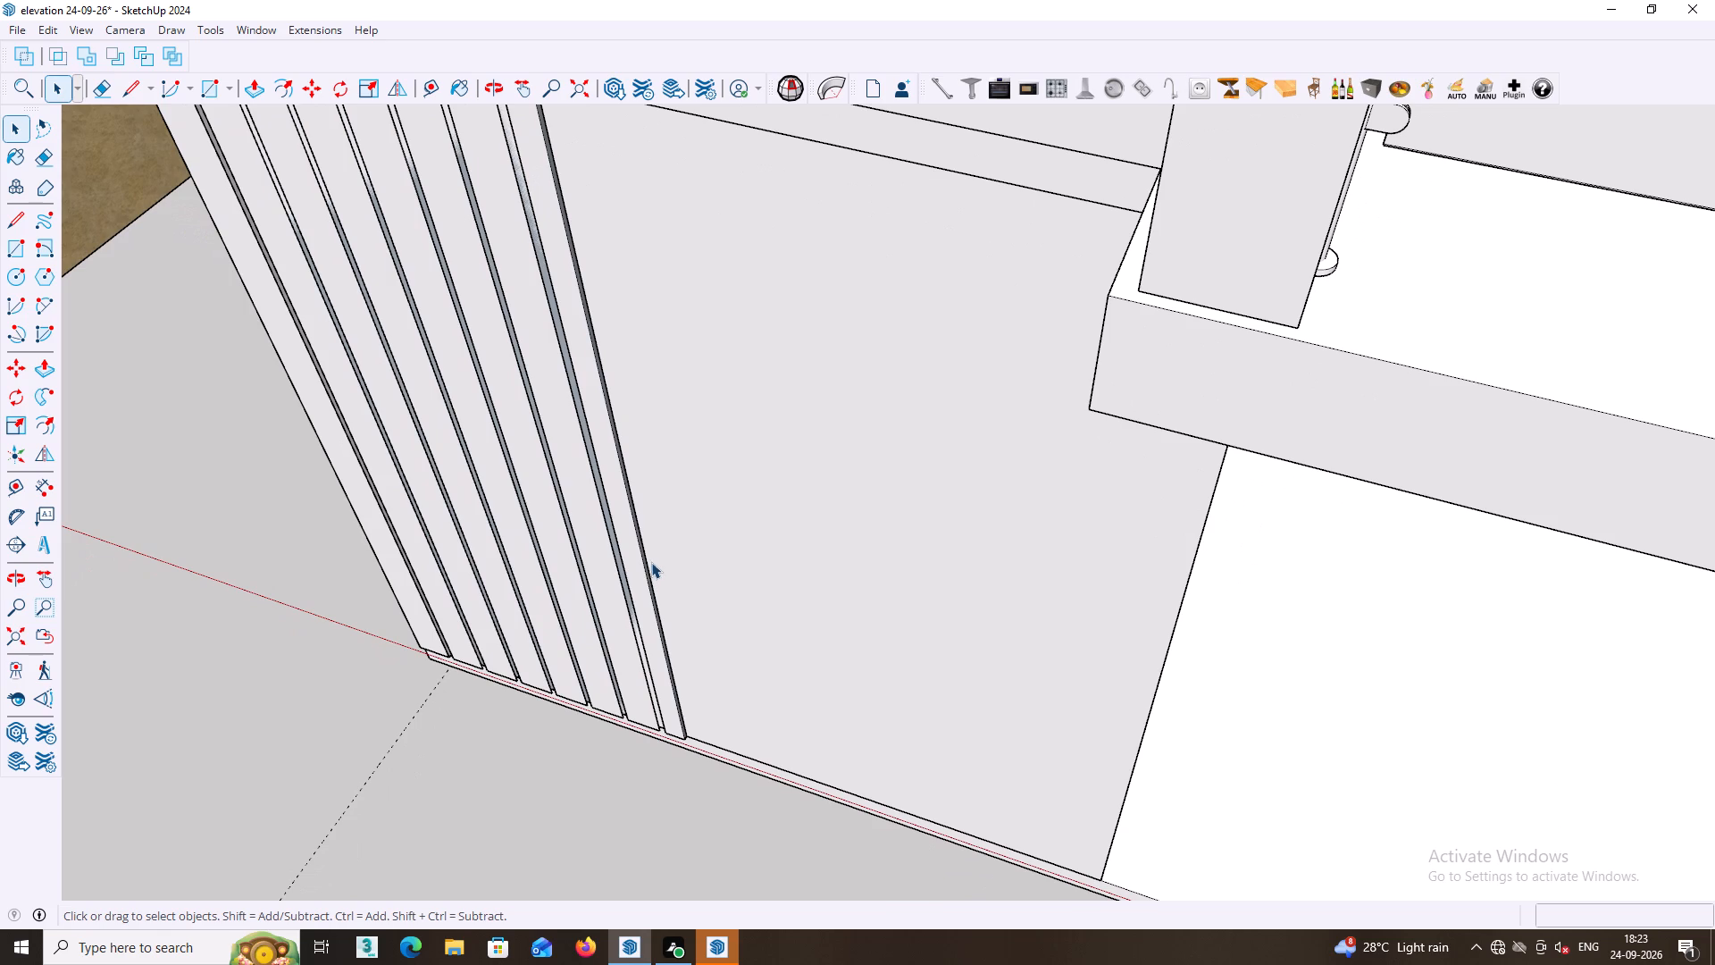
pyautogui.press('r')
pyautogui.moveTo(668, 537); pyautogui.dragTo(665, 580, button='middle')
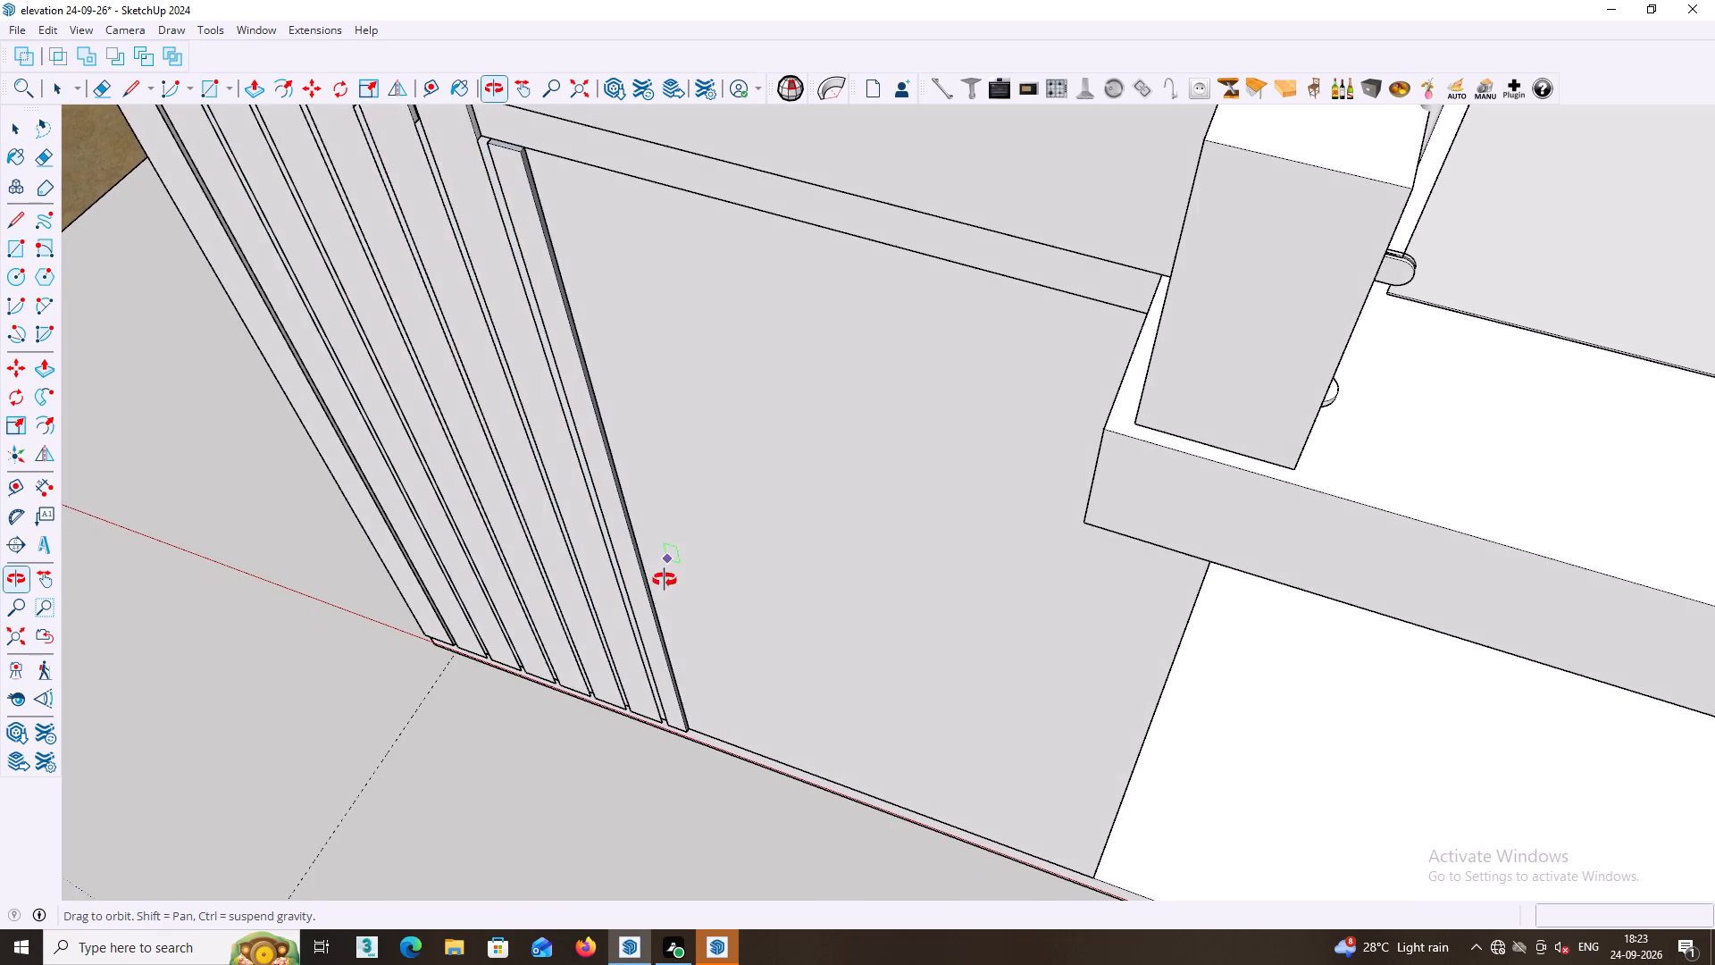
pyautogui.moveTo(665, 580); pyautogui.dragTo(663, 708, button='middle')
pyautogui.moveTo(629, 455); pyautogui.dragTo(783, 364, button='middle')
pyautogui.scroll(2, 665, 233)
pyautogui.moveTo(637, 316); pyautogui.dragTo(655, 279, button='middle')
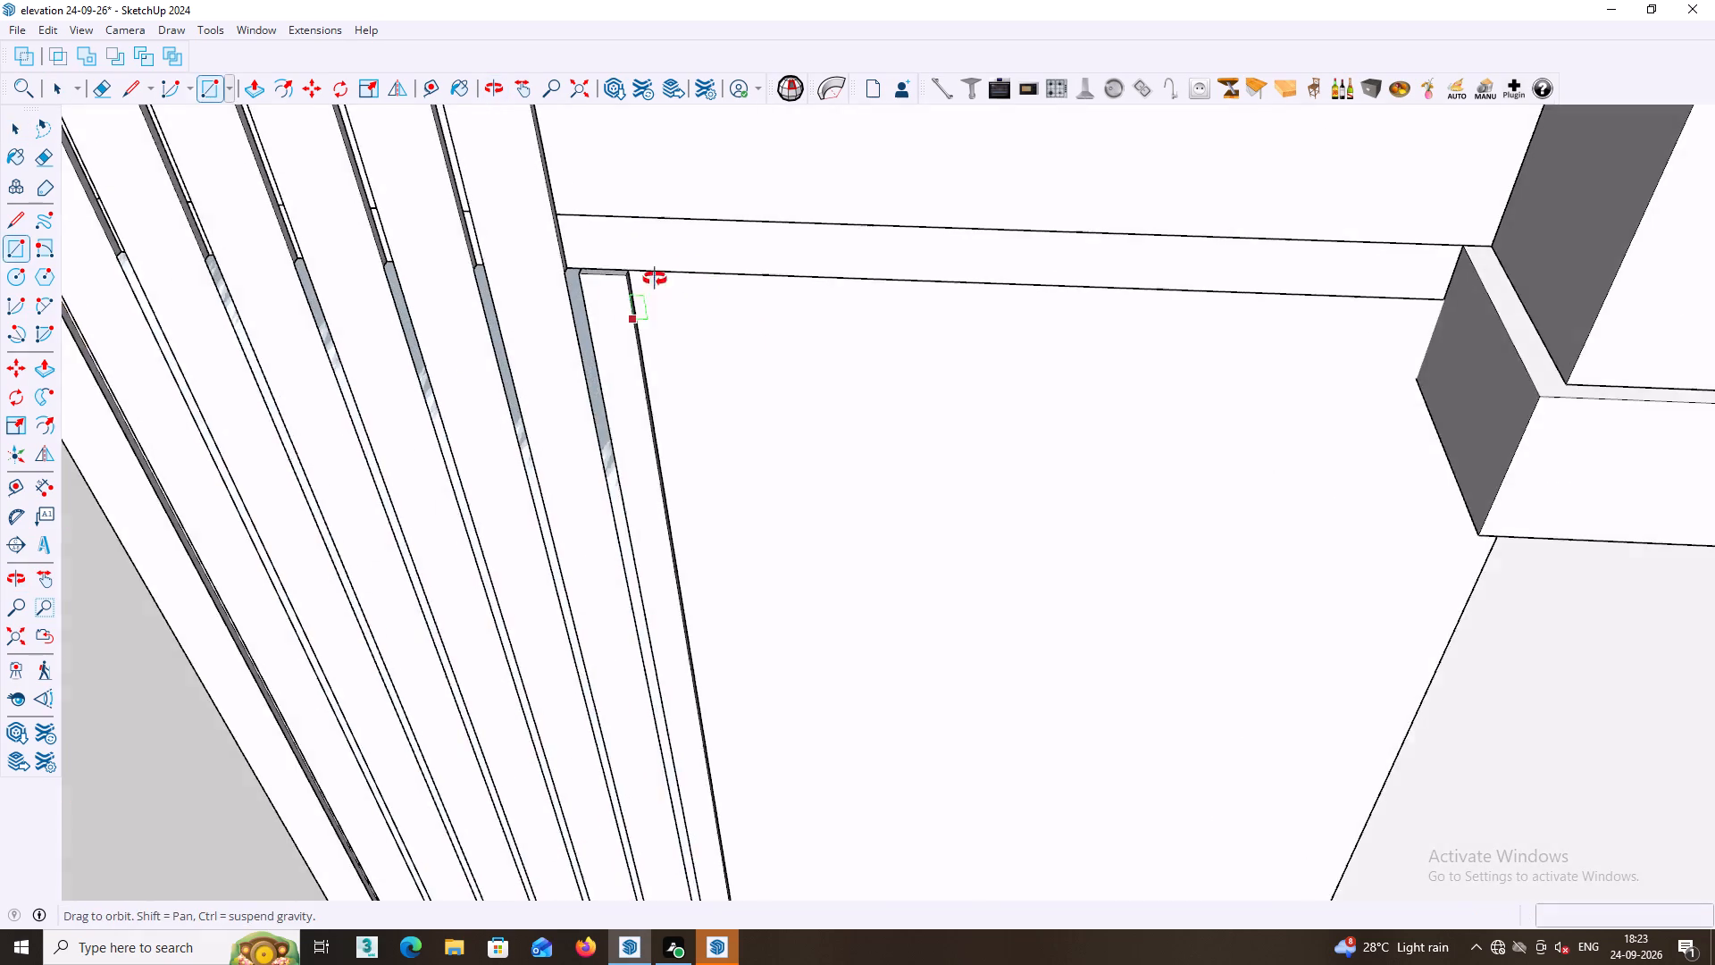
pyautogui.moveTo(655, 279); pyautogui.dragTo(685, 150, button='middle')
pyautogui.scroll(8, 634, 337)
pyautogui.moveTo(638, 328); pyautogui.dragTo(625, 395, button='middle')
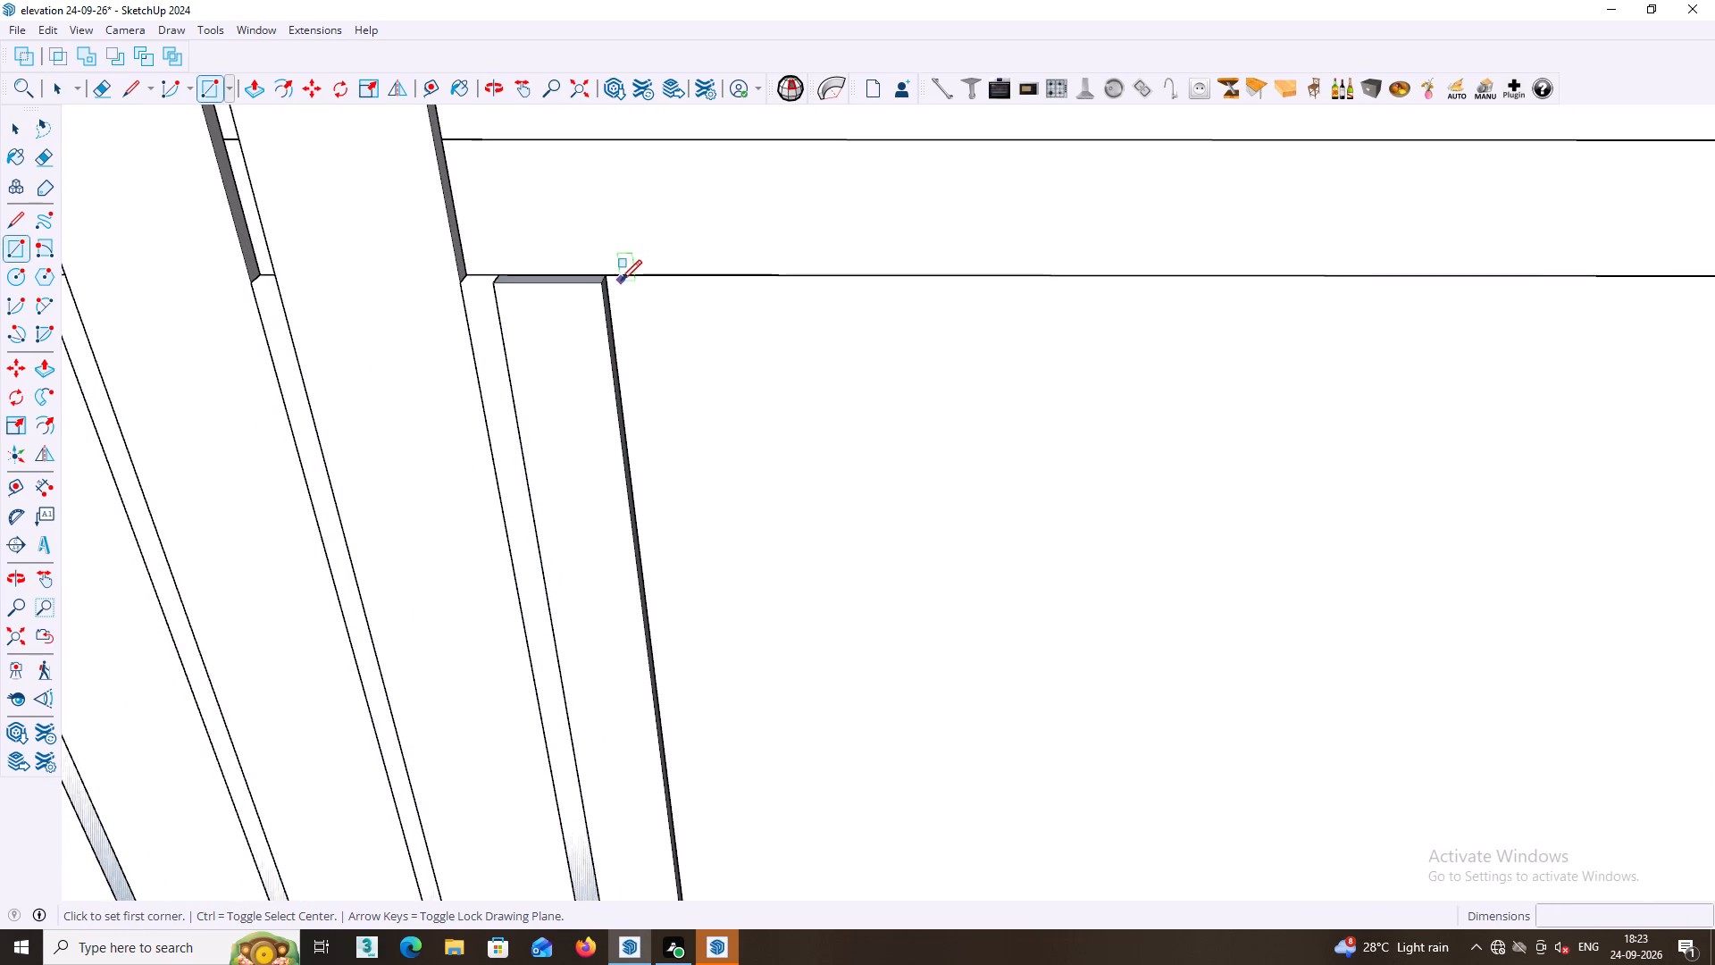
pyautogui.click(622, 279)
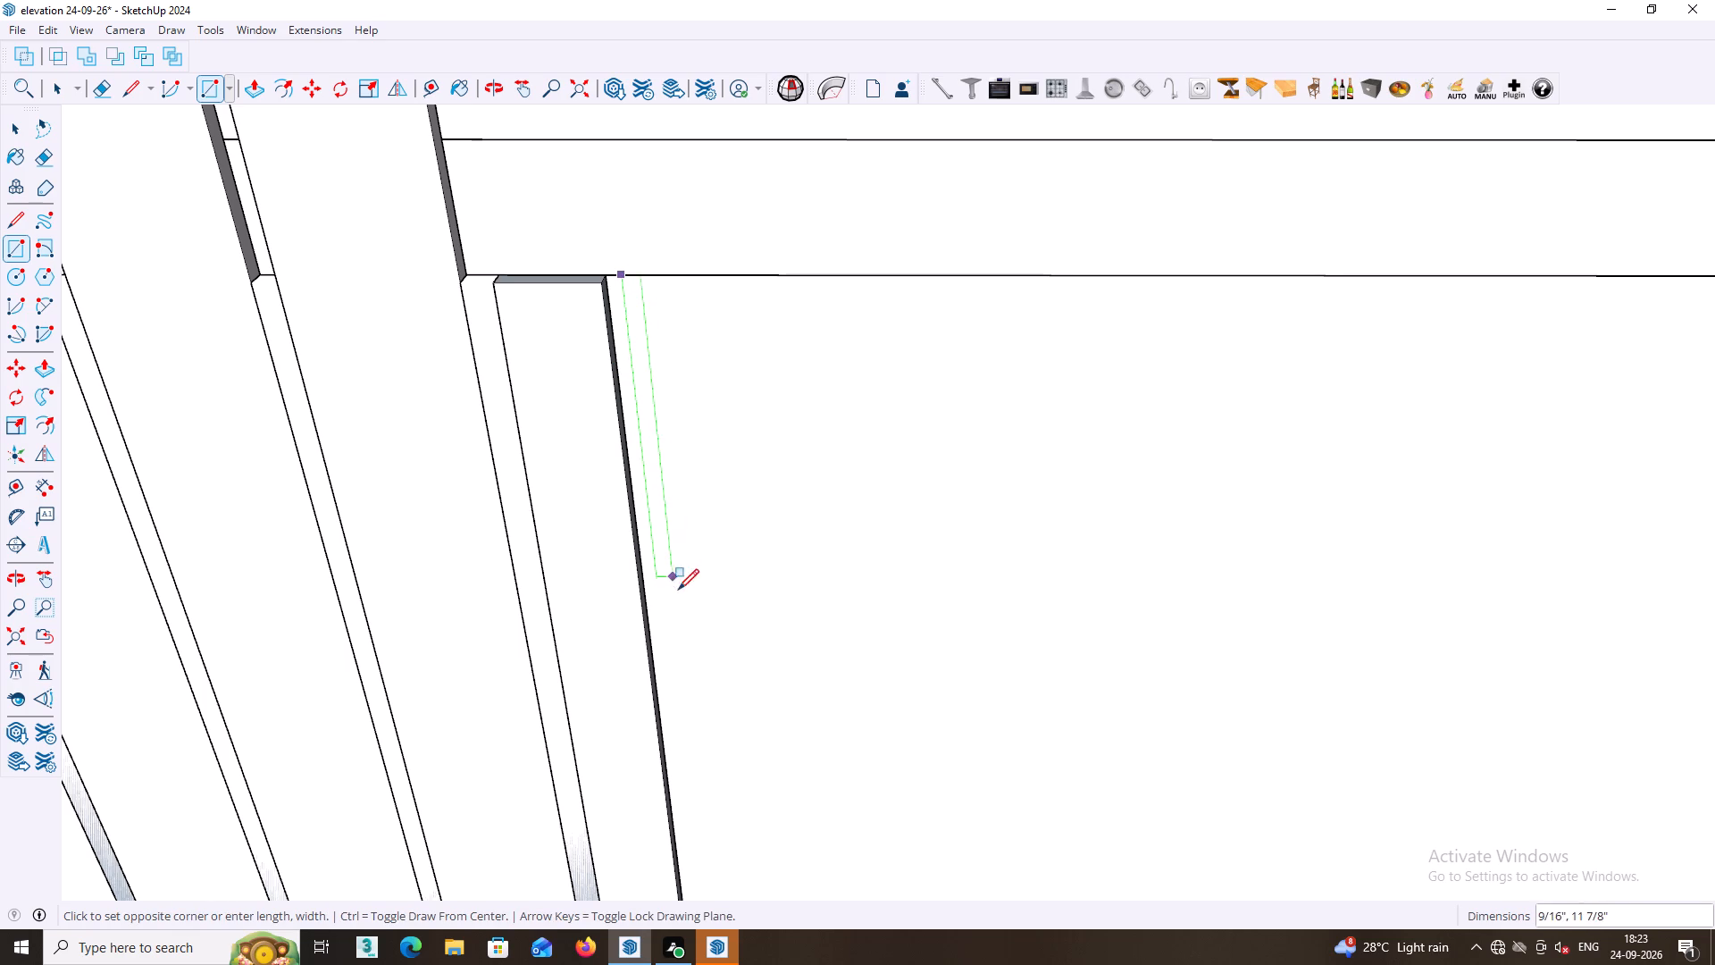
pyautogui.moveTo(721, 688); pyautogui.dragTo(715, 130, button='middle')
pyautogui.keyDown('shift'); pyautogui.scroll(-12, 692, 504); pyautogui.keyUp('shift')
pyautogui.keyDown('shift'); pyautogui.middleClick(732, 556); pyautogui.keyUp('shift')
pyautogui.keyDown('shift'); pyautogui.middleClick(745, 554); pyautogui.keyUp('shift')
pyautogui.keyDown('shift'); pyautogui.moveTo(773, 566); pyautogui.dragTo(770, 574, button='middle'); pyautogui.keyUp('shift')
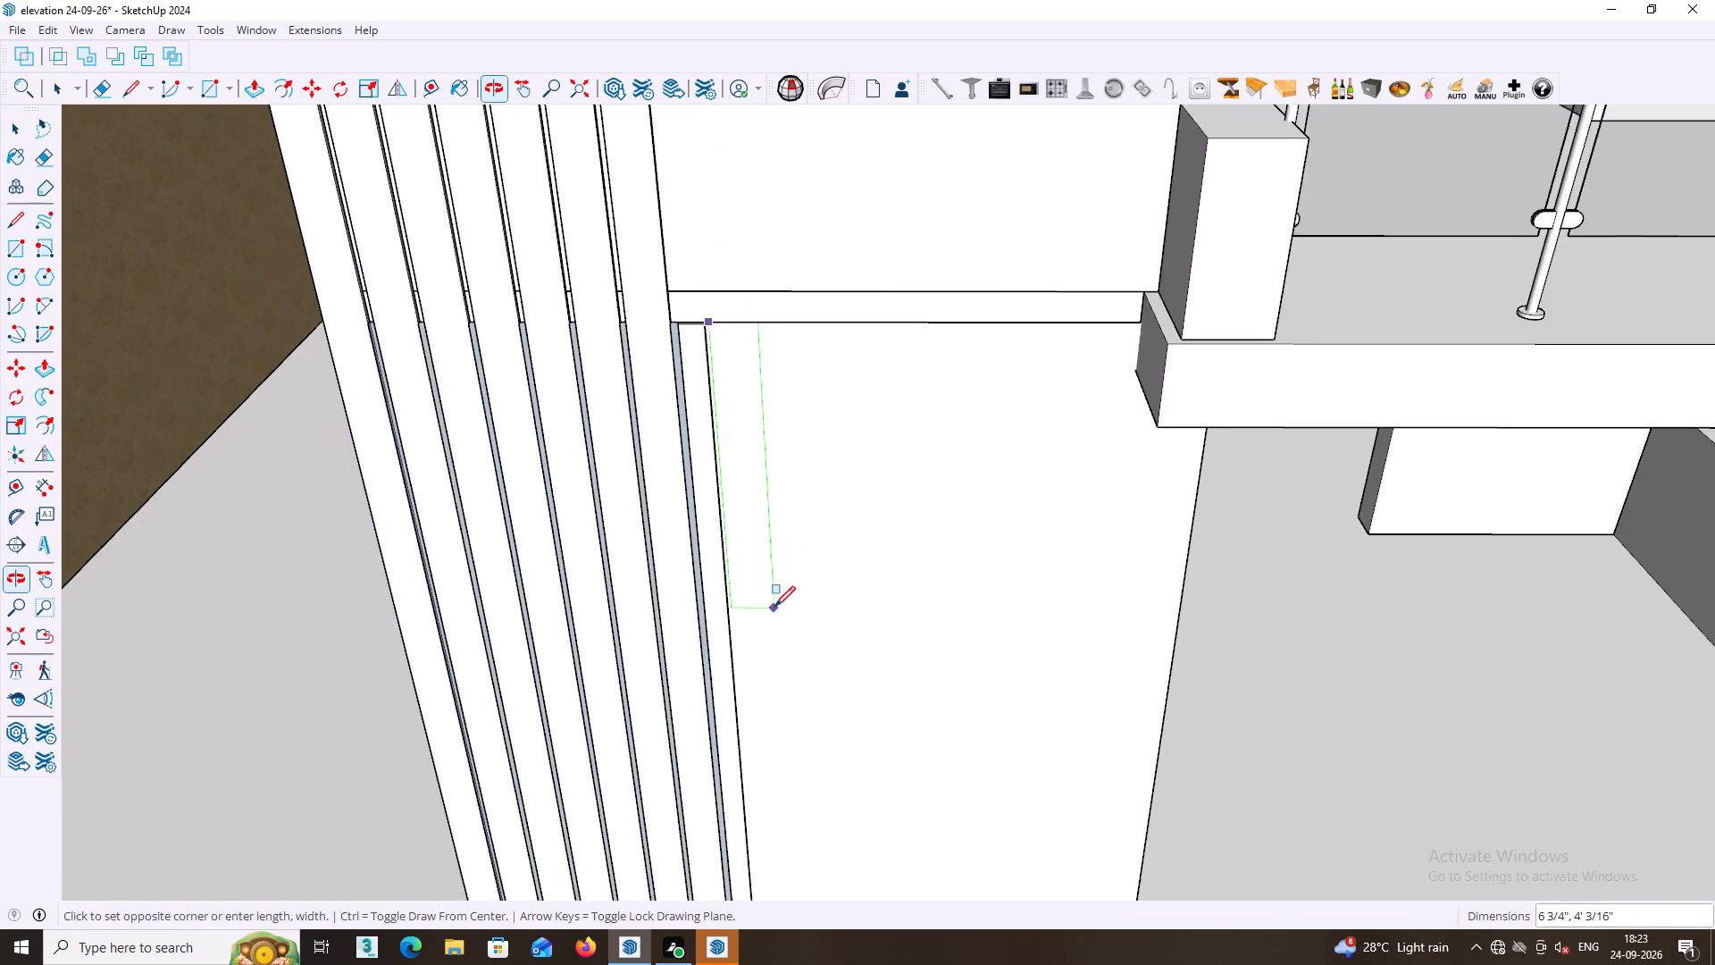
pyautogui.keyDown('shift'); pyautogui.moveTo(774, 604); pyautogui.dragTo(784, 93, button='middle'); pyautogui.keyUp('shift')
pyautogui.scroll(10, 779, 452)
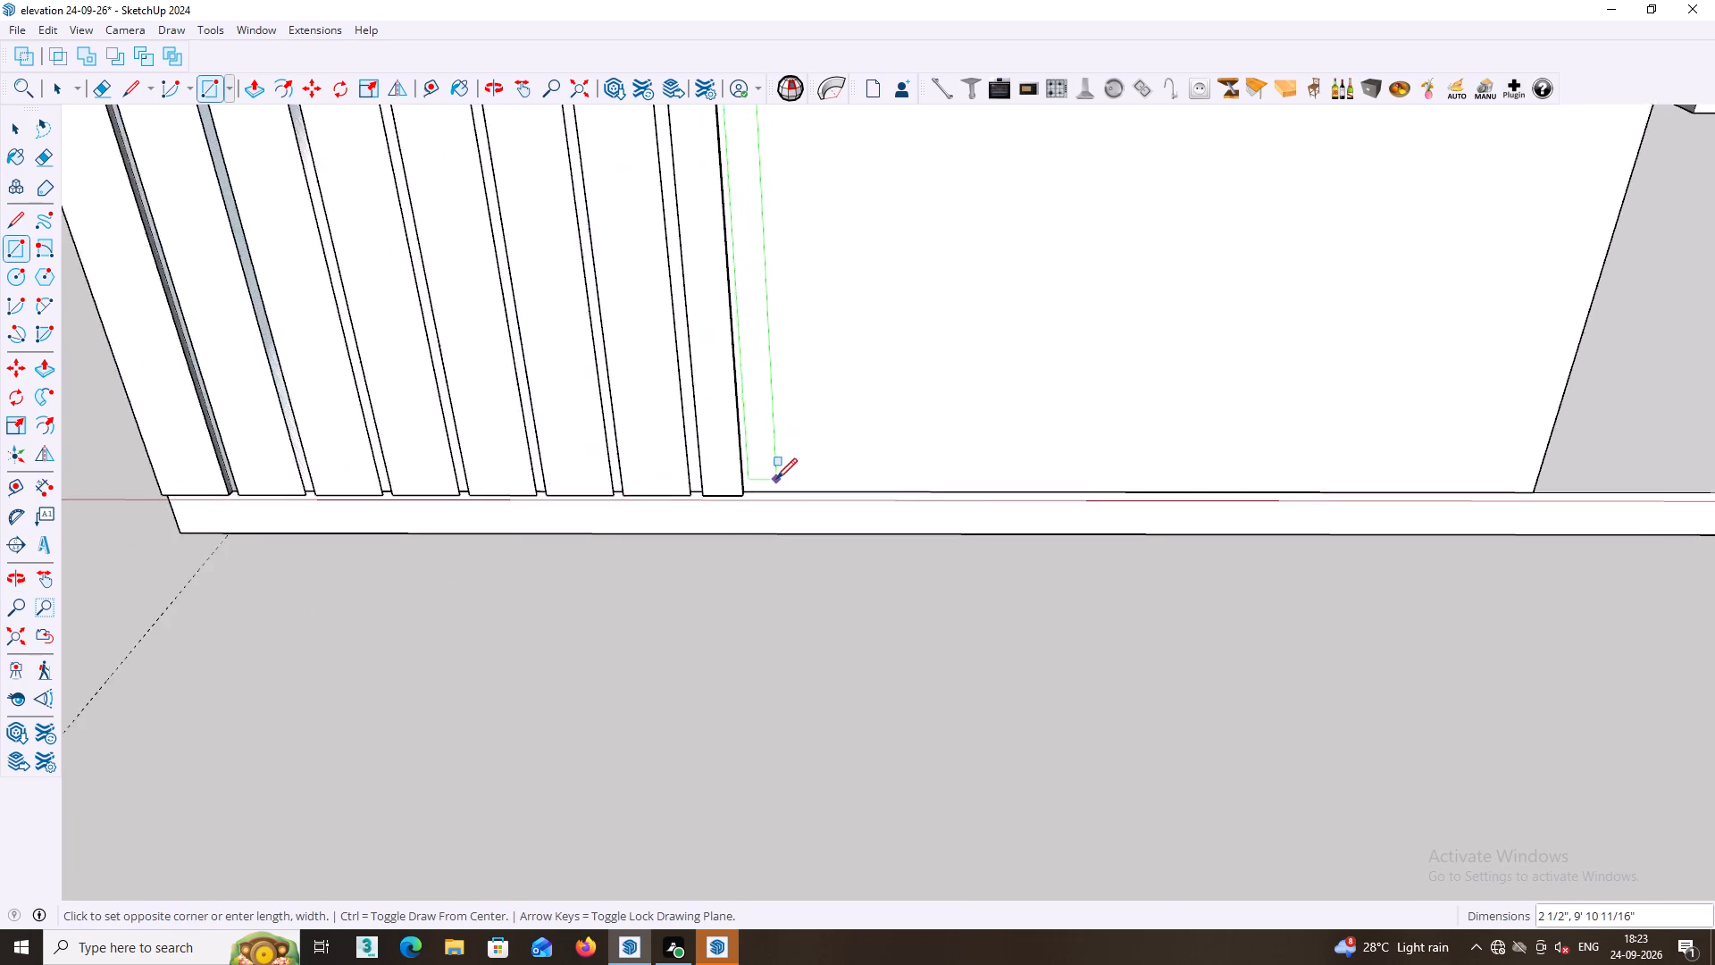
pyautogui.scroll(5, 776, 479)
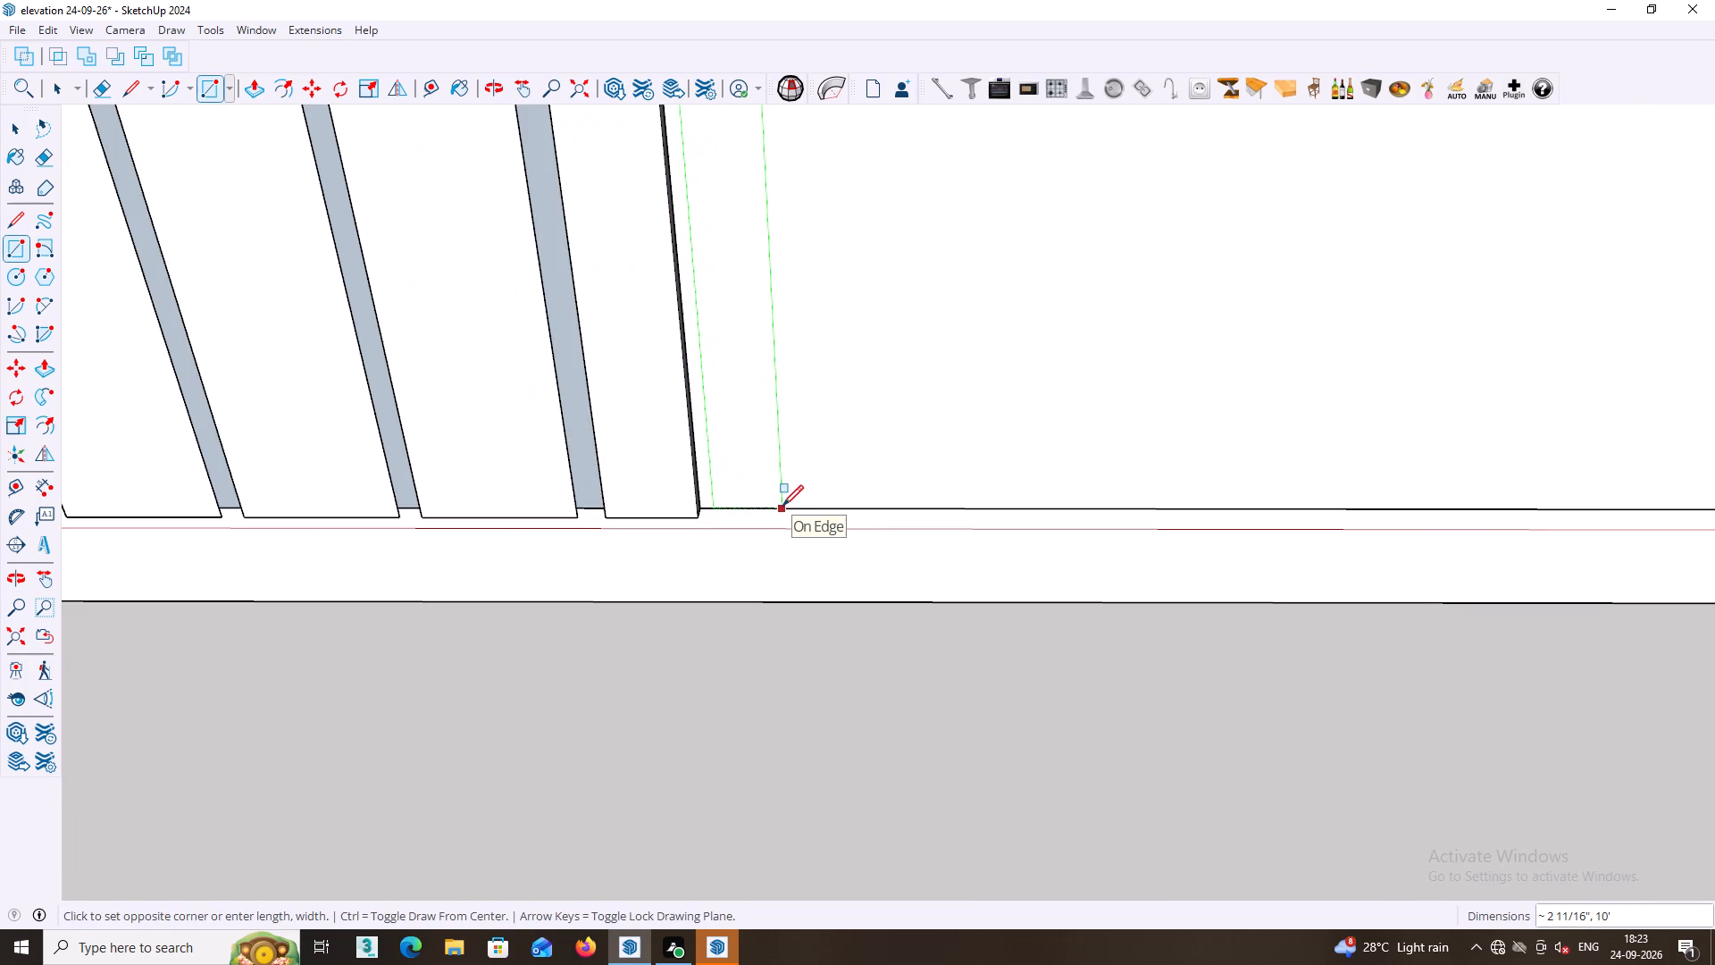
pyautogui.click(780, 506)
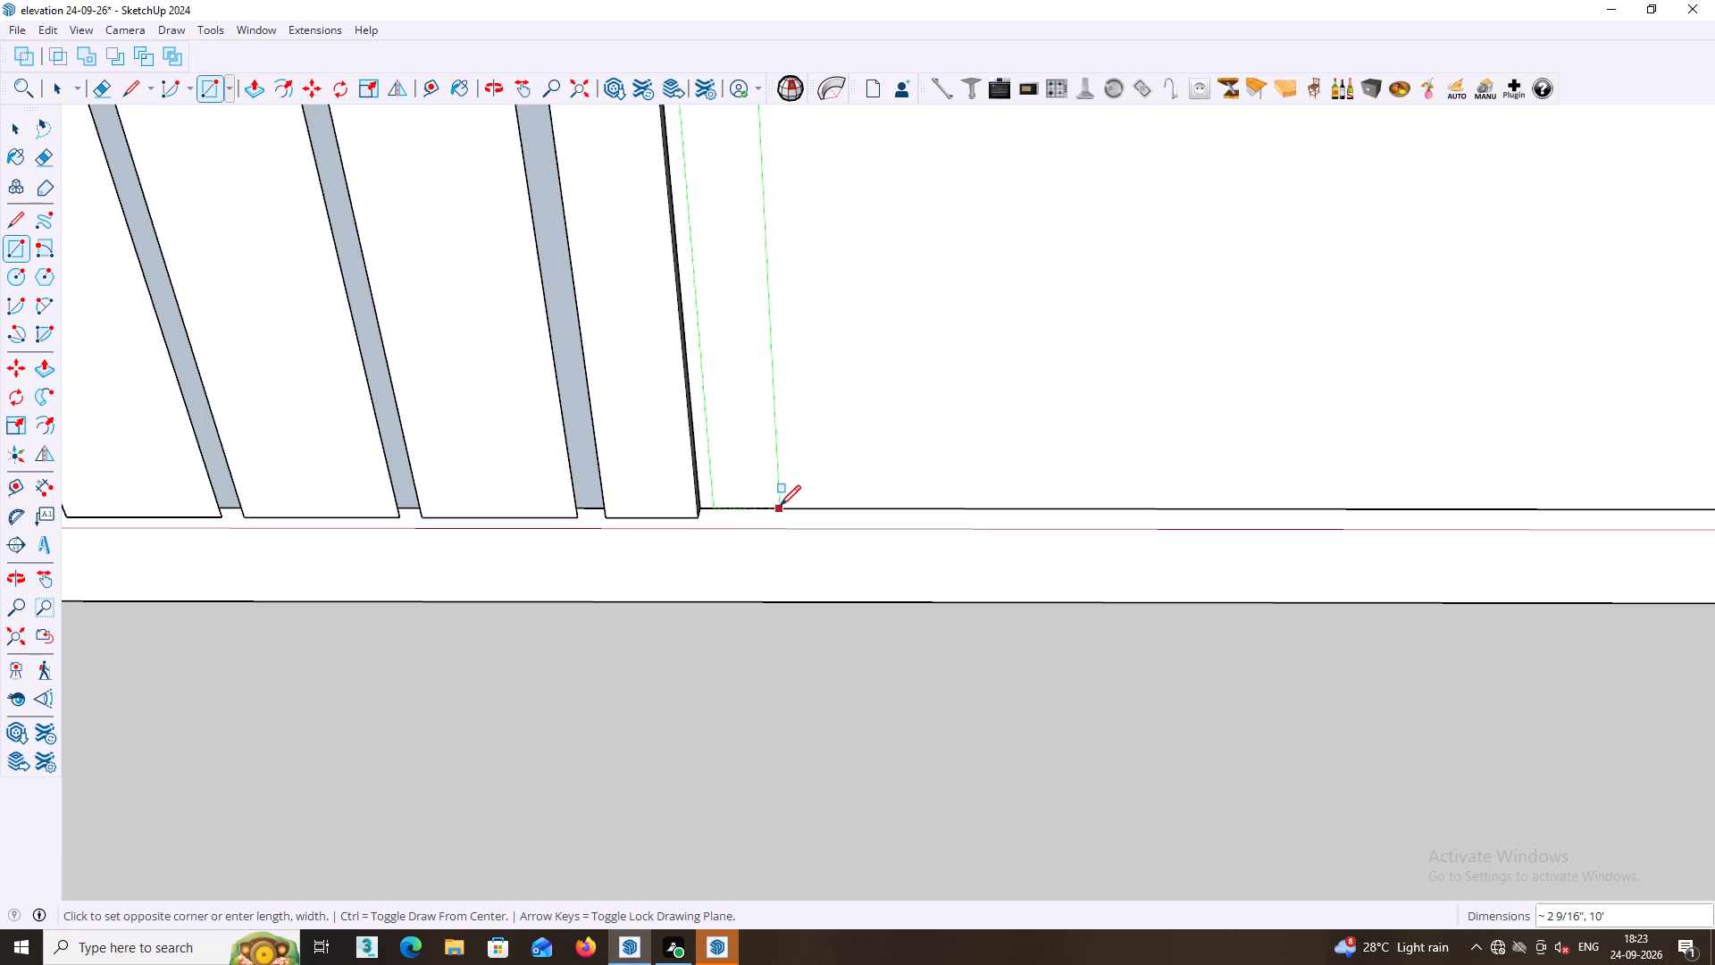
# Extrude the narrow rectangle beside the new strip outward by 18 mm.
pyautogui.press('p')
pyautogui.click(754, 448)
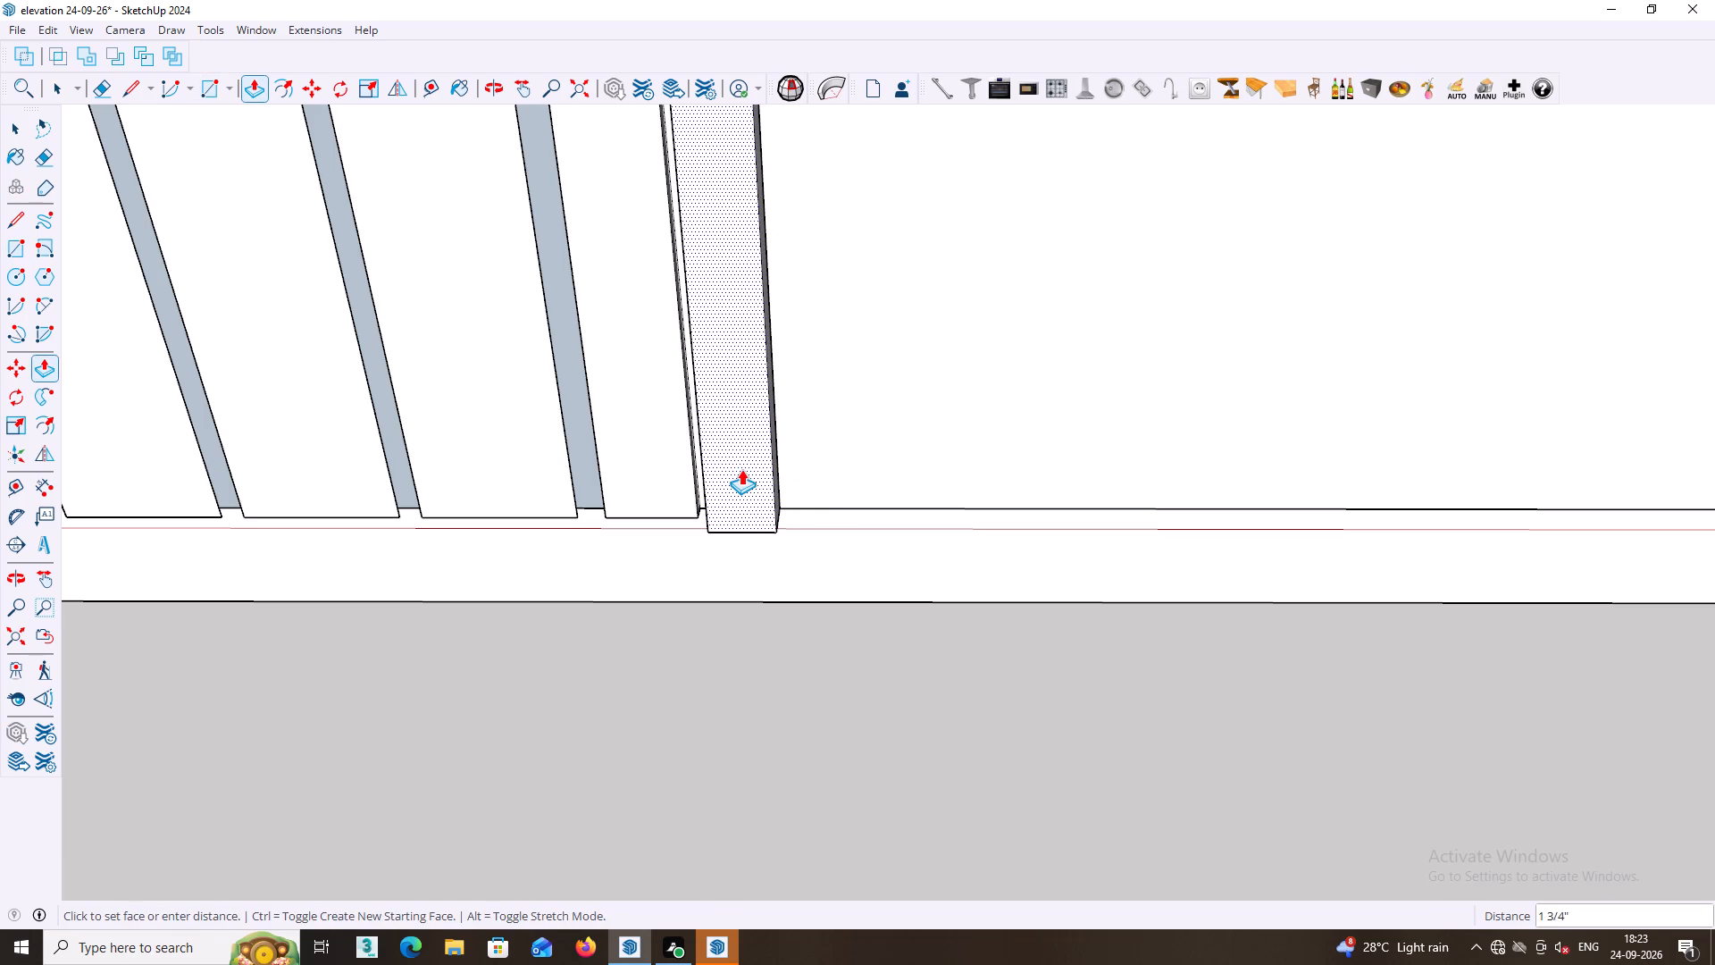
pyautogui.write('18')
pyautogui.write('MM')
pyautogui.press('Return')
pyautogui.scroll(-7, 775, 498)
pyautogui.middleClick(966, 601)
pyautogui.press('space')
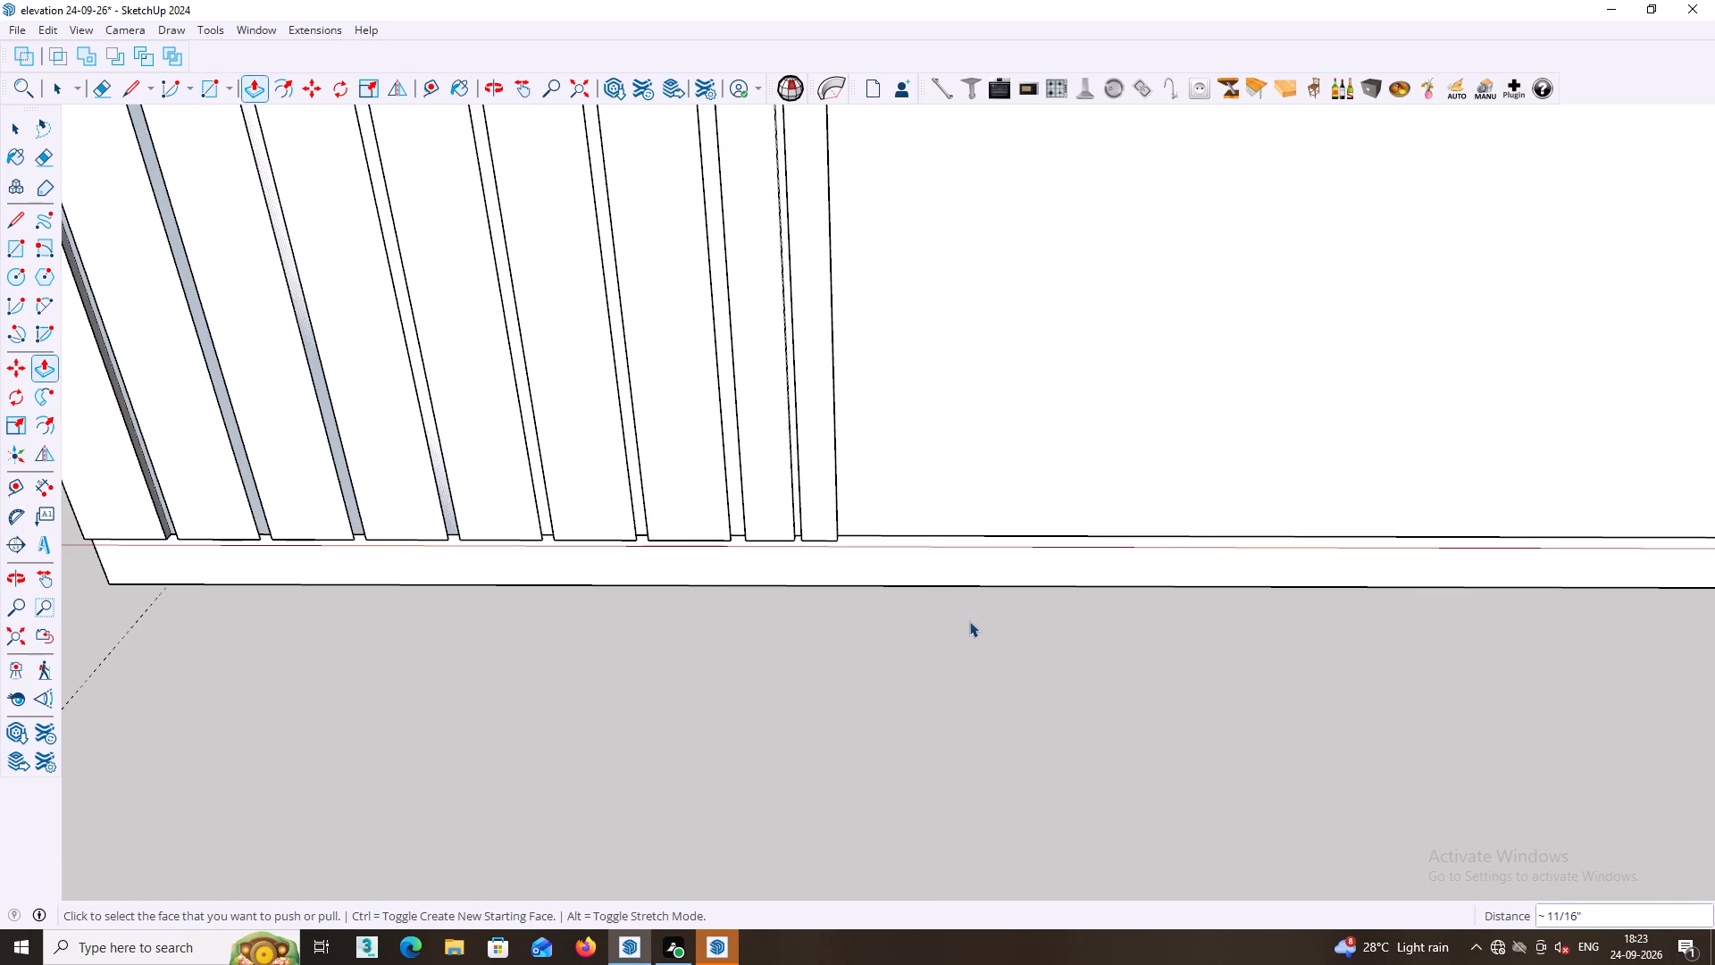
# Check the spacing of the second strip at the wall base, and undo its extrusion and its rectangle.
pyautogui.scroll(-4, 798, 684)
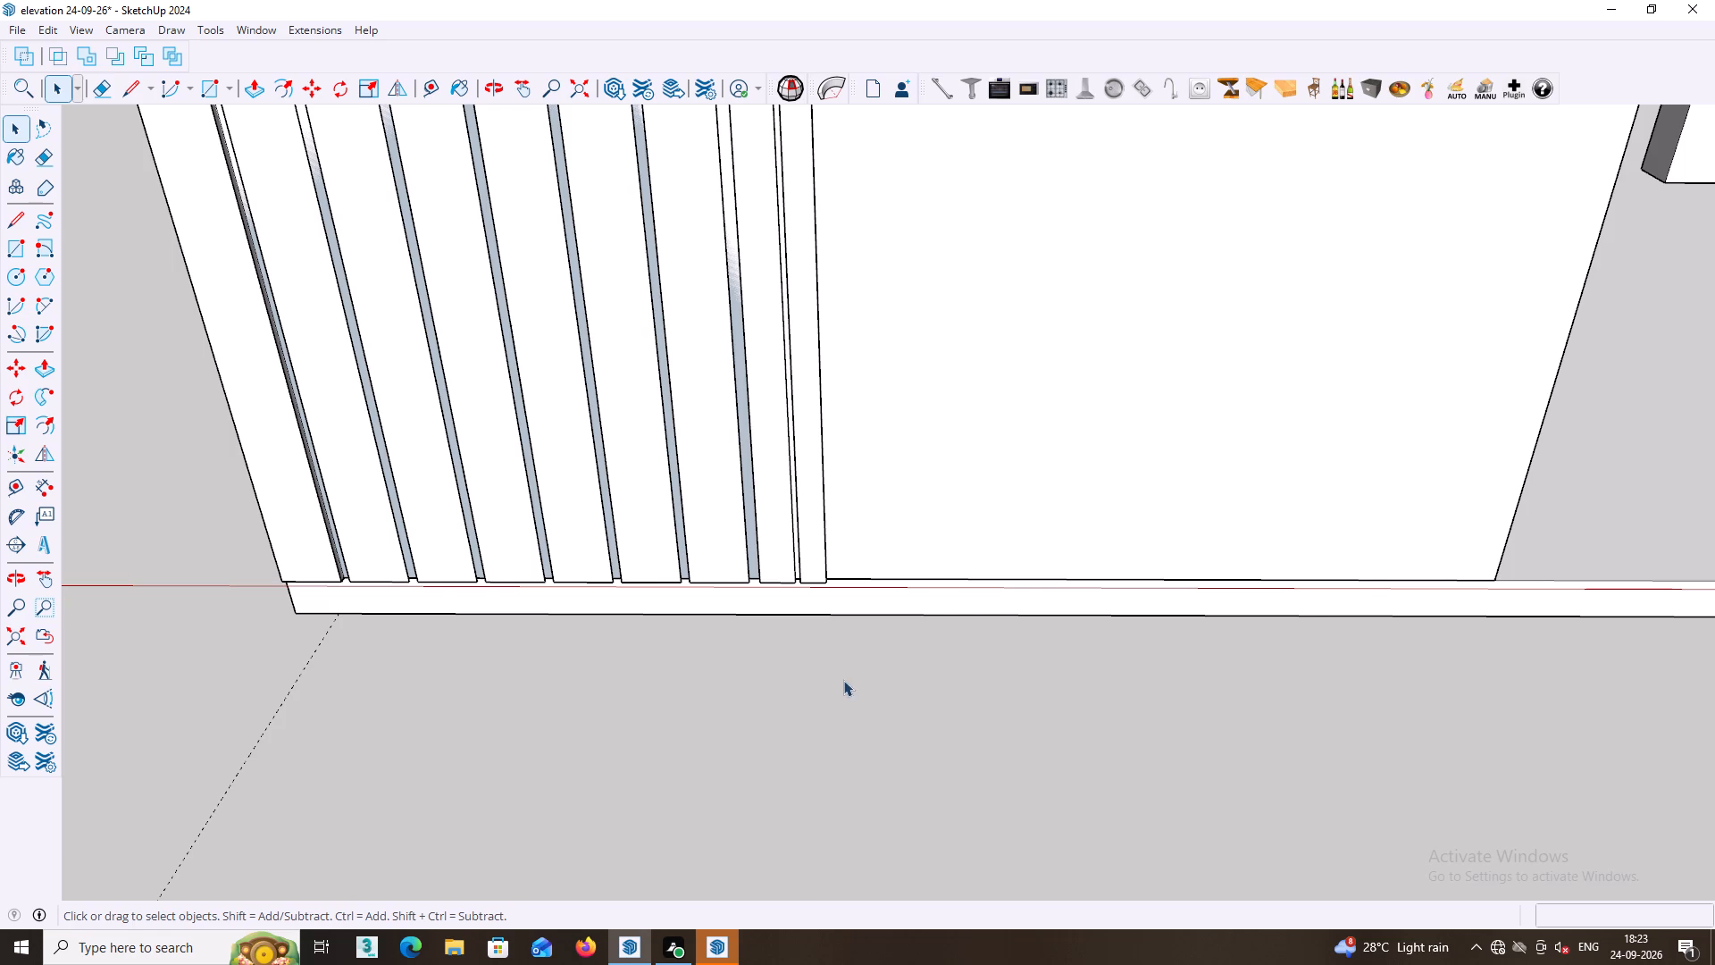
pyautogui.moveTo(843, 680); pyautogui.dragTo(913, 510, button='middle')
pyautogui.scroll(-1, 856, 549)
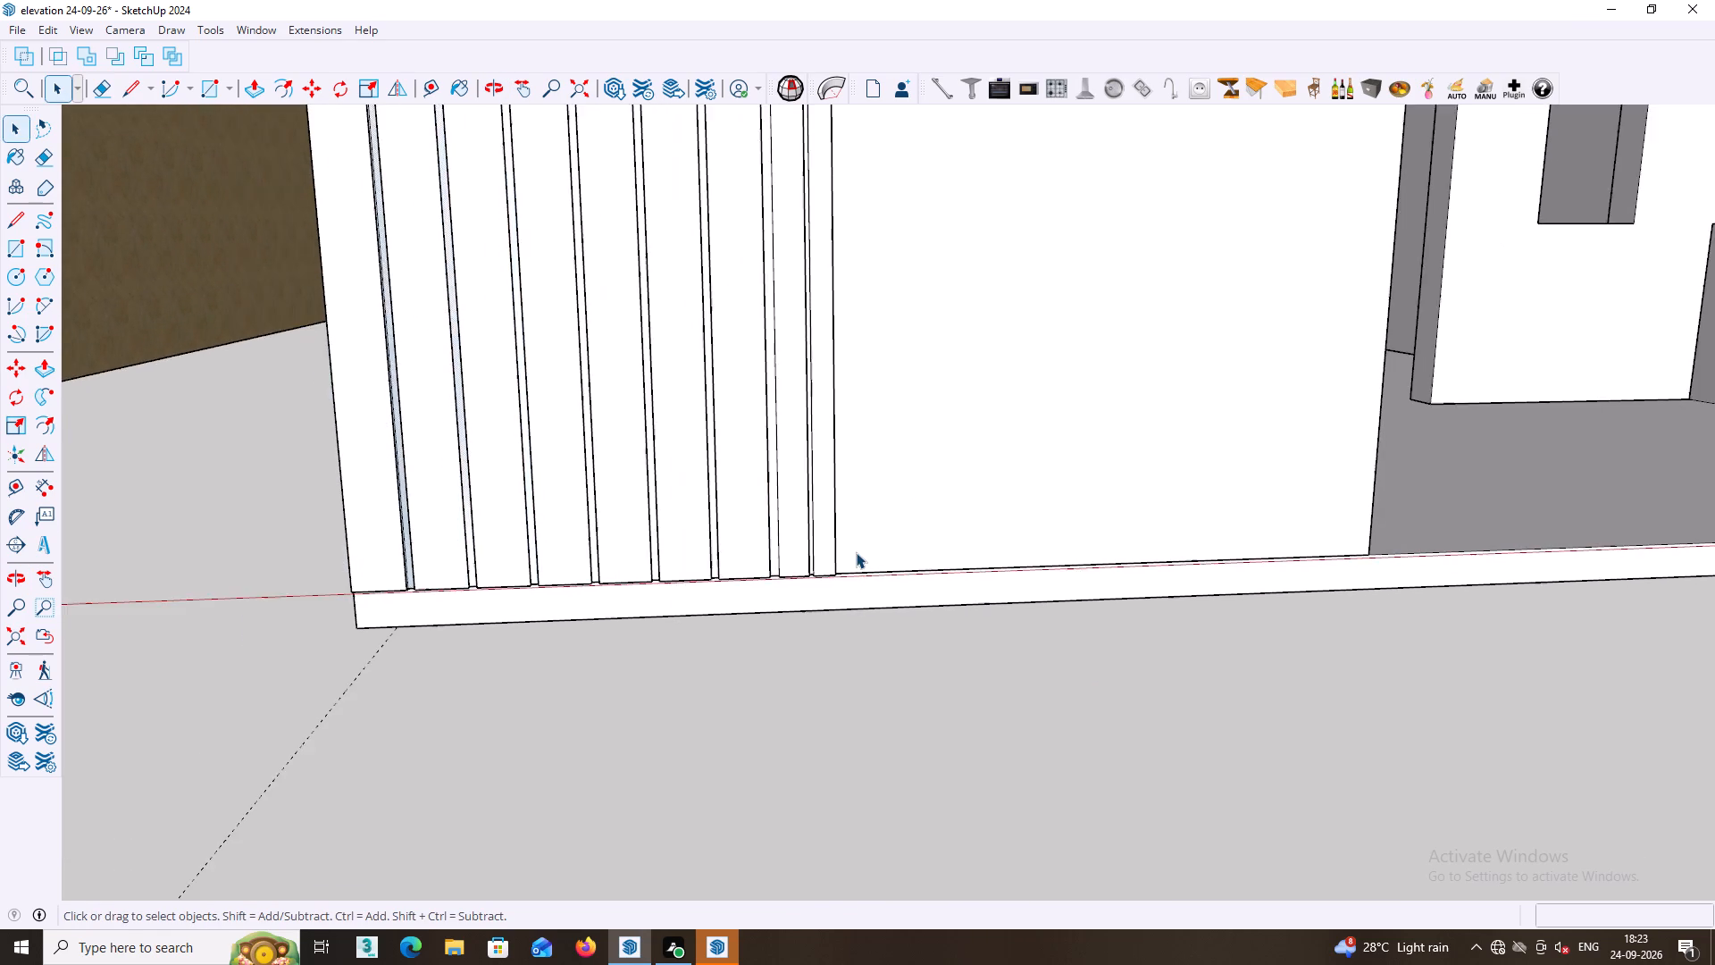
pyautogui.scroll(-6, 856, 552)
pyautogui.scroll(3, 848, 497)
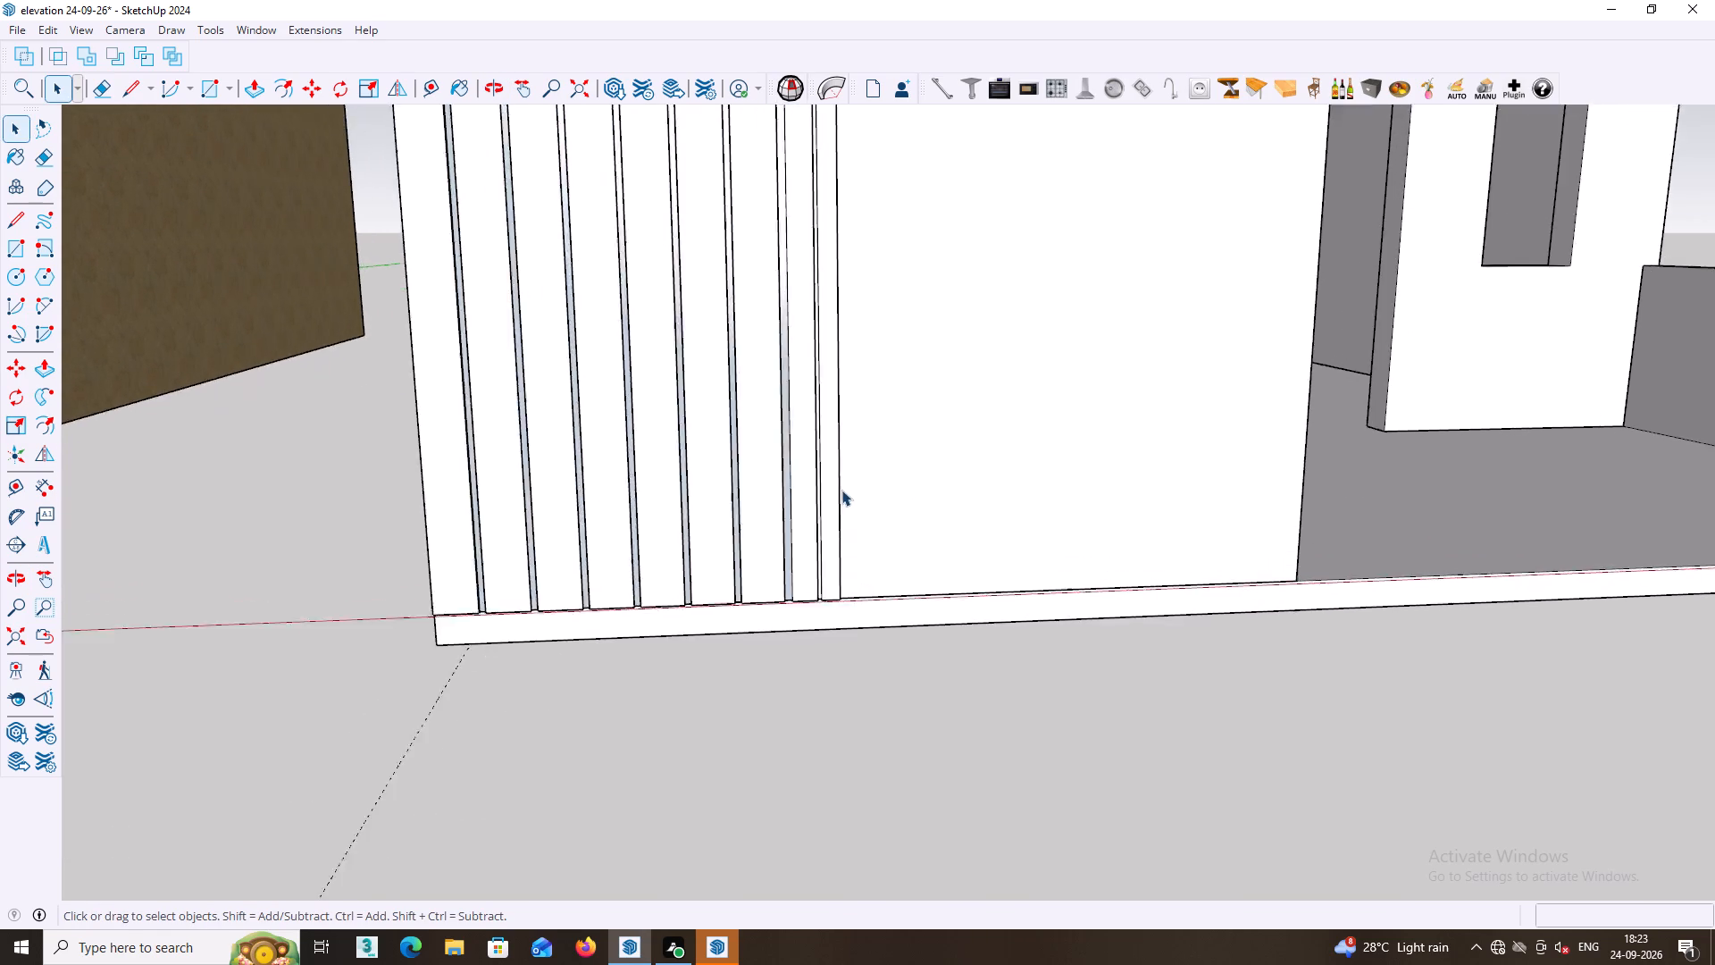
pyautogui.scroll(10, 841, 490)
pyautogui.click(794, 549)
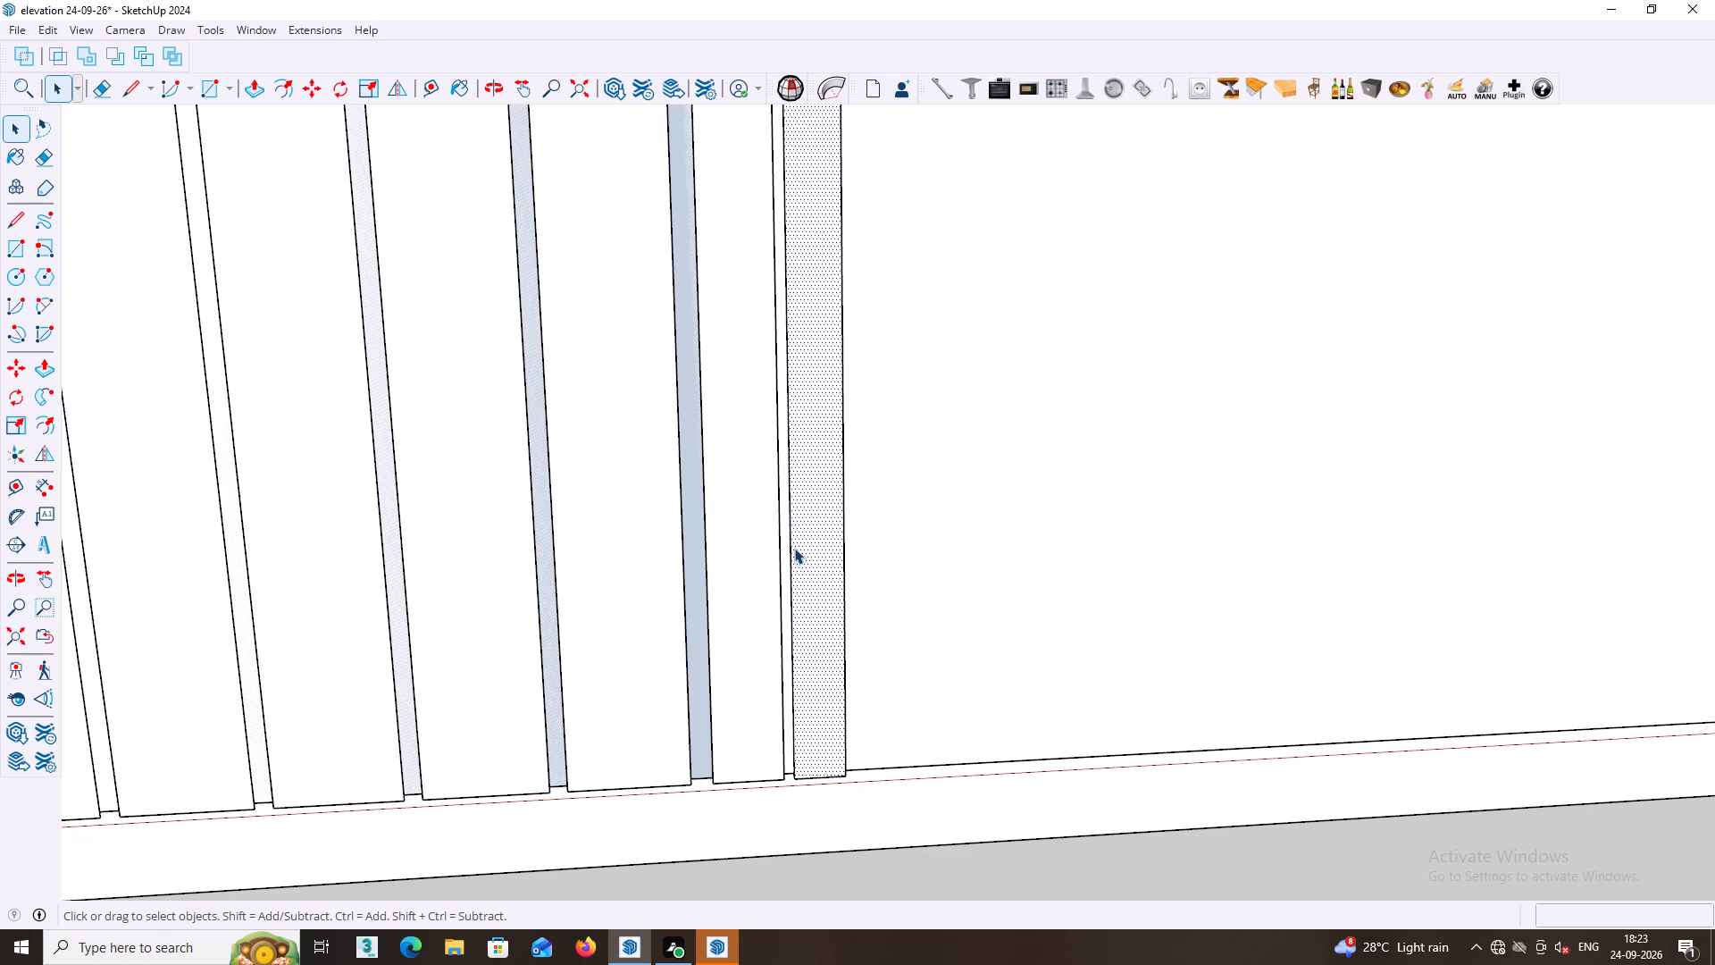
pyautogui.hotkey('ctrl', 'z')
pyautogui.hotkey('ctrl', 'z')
# Draw a rectangle about 2 3/8" wide and 10' tall, with a slightly wider gap beside the new strip, from floor-level band to wall base.
pyautogui.keyDown('shift'); pyautogui.moveTo(801, 545); pyautogui.dragTo(754, 705, button='middle'); pyautogui.keyUp('shift')
pyautogui.scroll(-7, 767, 678)
pyautogui.middleClick(801, 669)
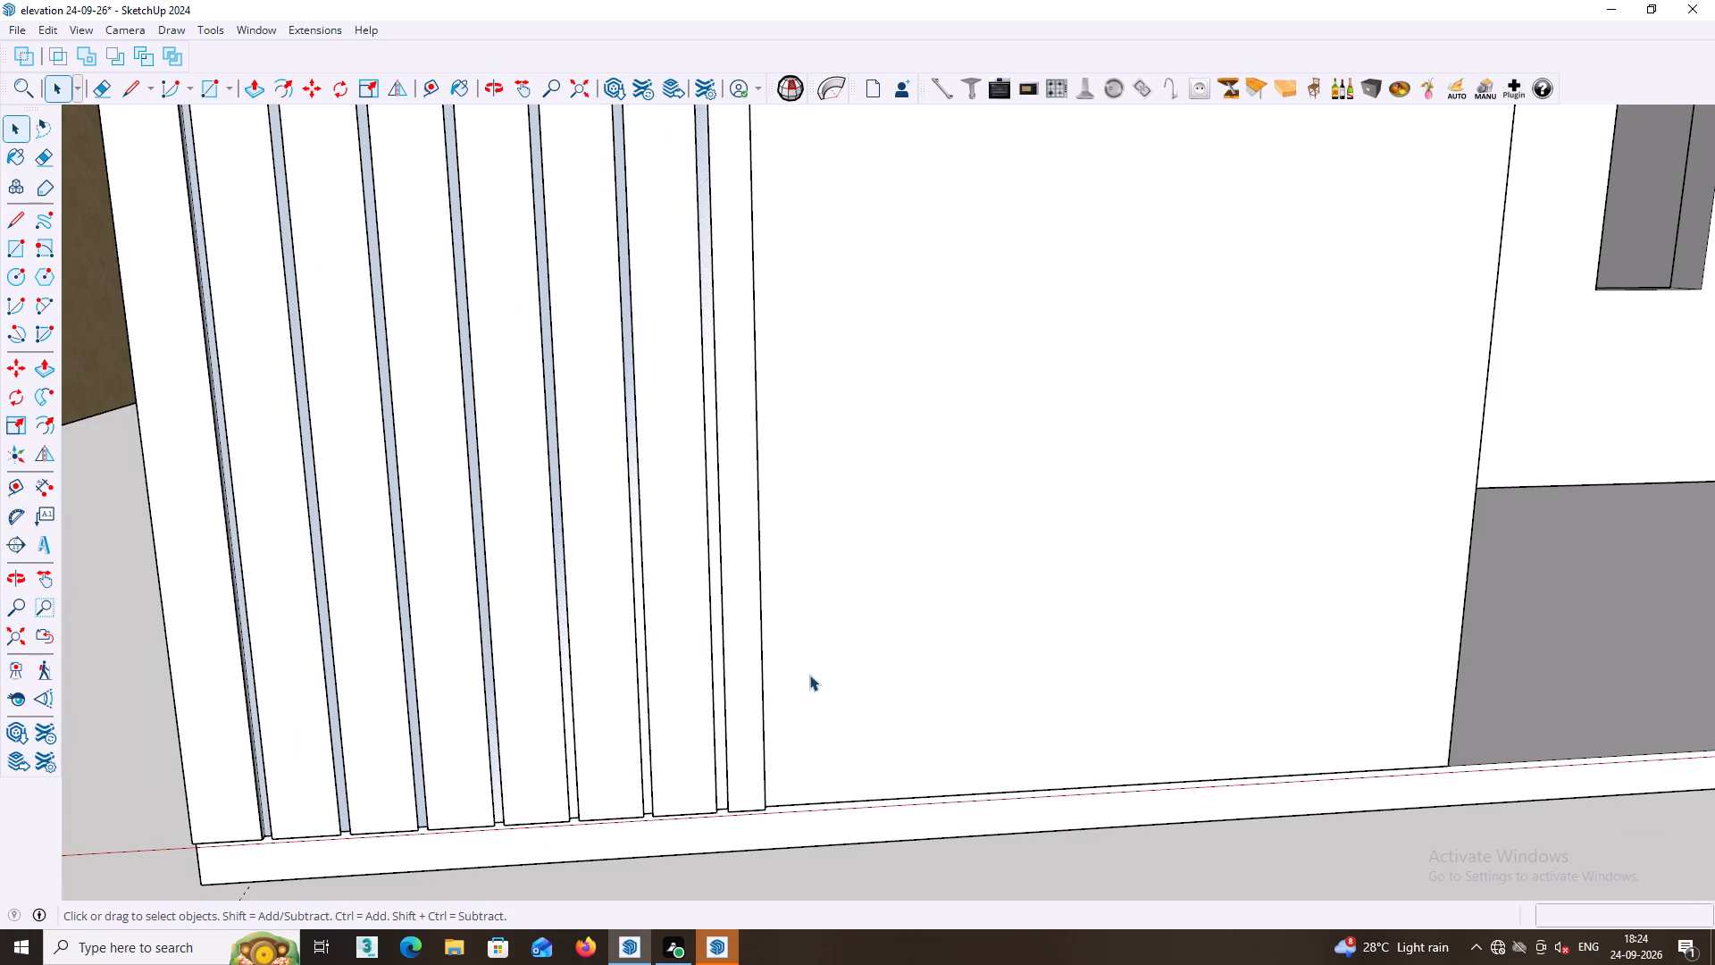
pyautogui.keyDown('shift'); pyautogui.moveTo(819, 655); pyautogui.dragTo(577, 787, button='middle'); pyautogui.keyUp('shift')
pyautogui.keyDown('shift'); pyautogui.scroll(-10, 594, 743); pyautogui.keyUp('shift')
pyautogui.keyDown('shift'); pyautogui.middleClick(594, 735); pyautogui.keyUp('shift')
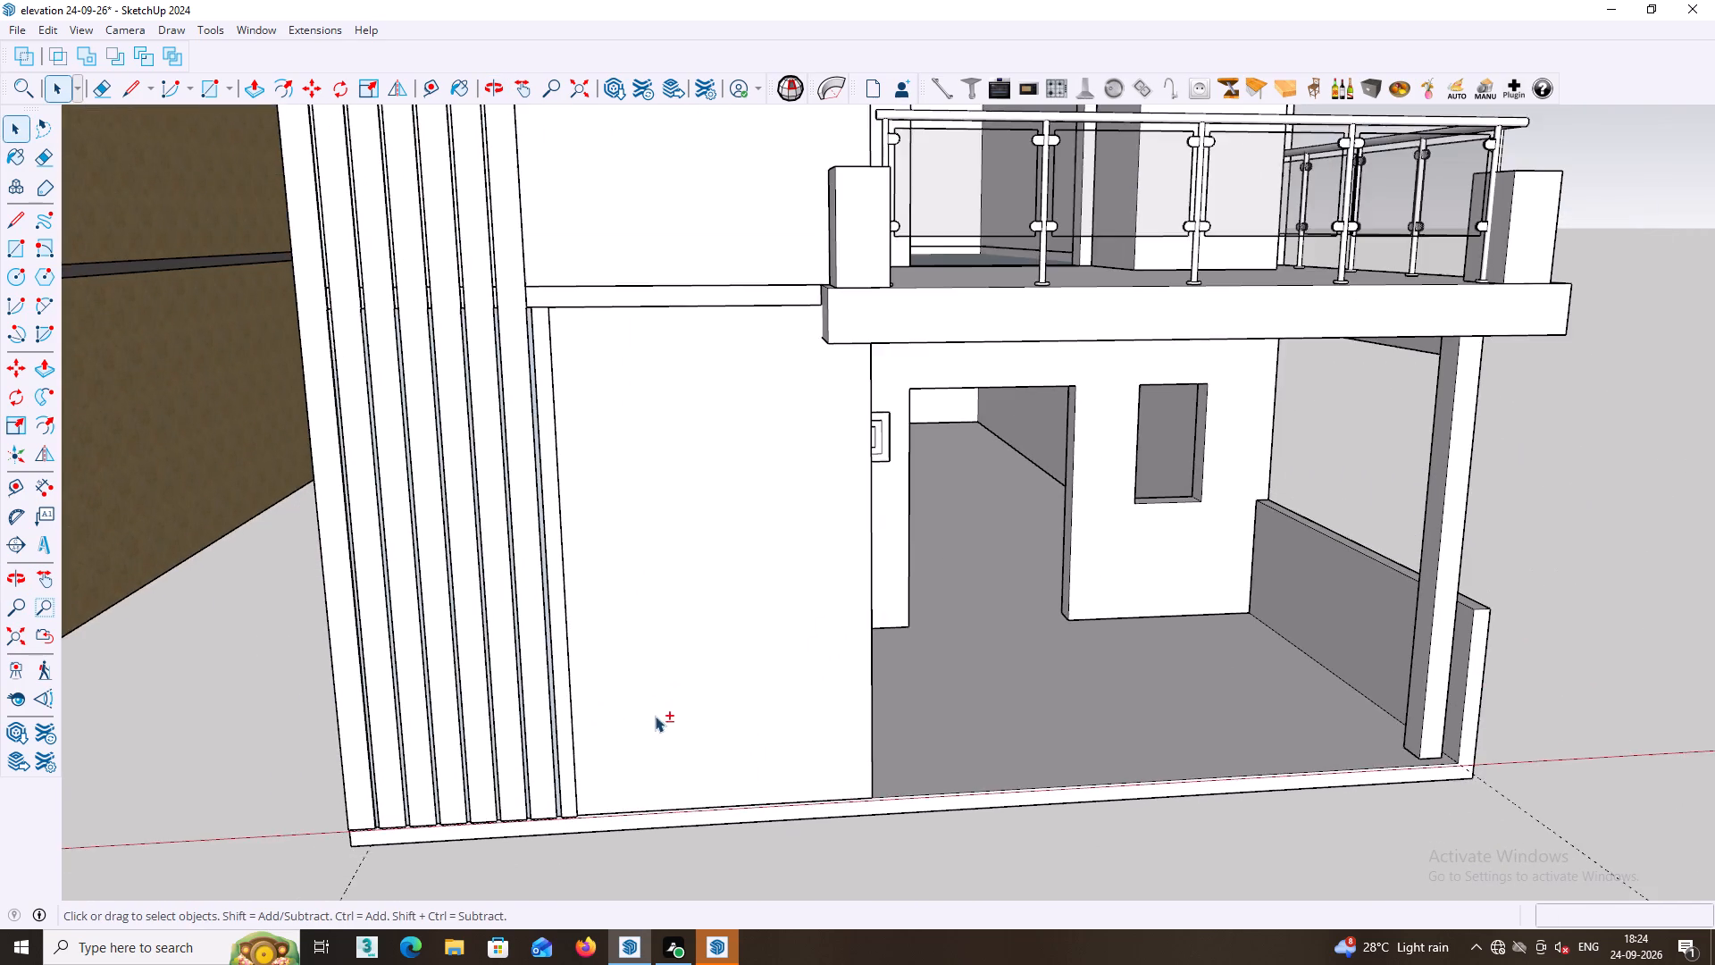
pyautogui.keyDown('shift'); pyautogui.moveTo(662, 695); pyautogui.dragTo(673, 716, button='middle'); pyautogui.keyUp('shift')
pyautogui.scroll(4, 592, 435)
pyautogui.press('r')
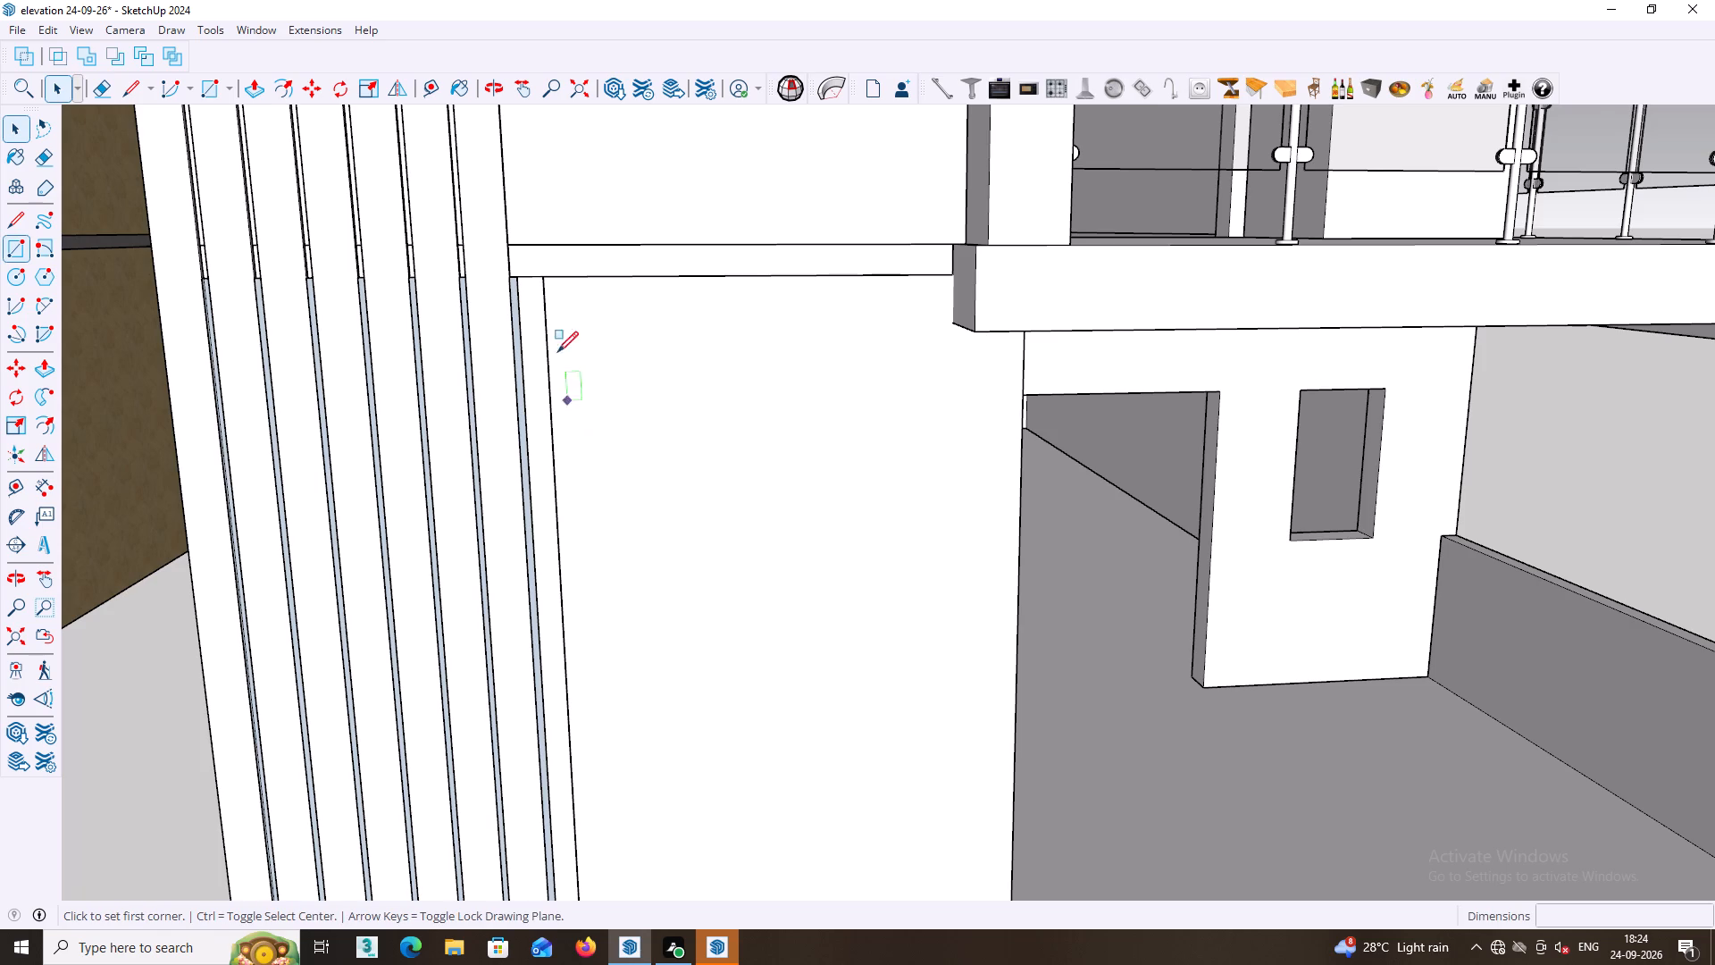
pyautogui.scroll(4, 556, 287)
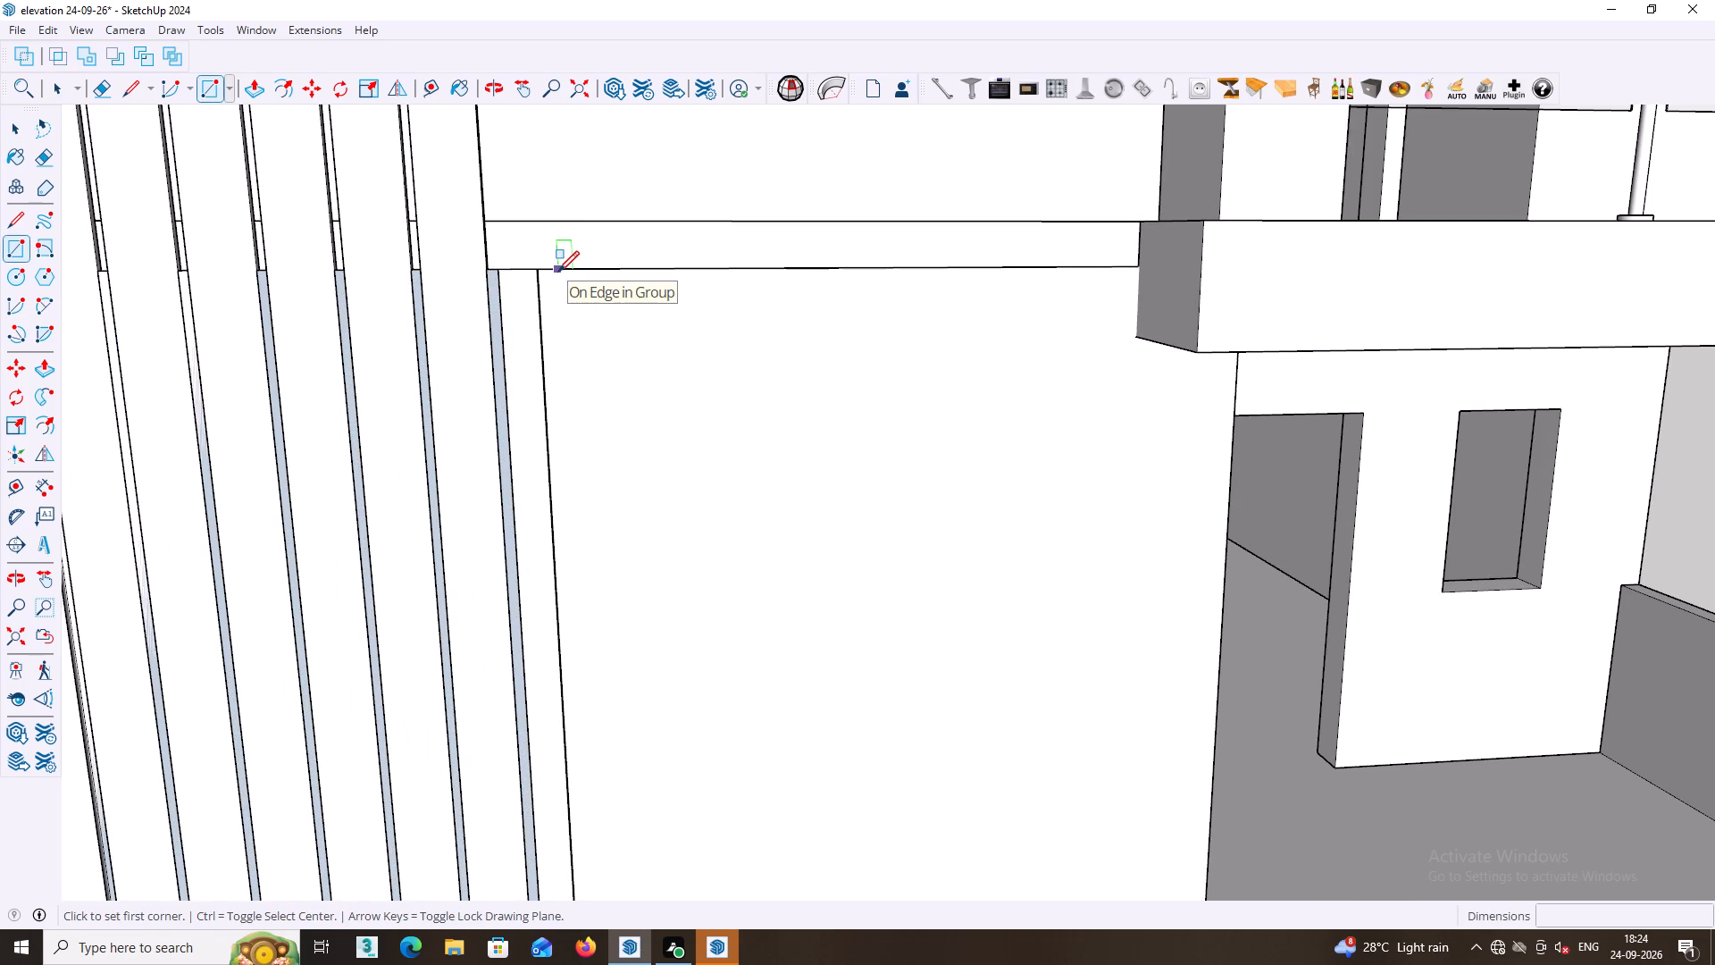
pyautogui.click(558, 272)
pyautogui.moveTo(617, 706); pyautogui.dragTo(648, 306, button='middle')
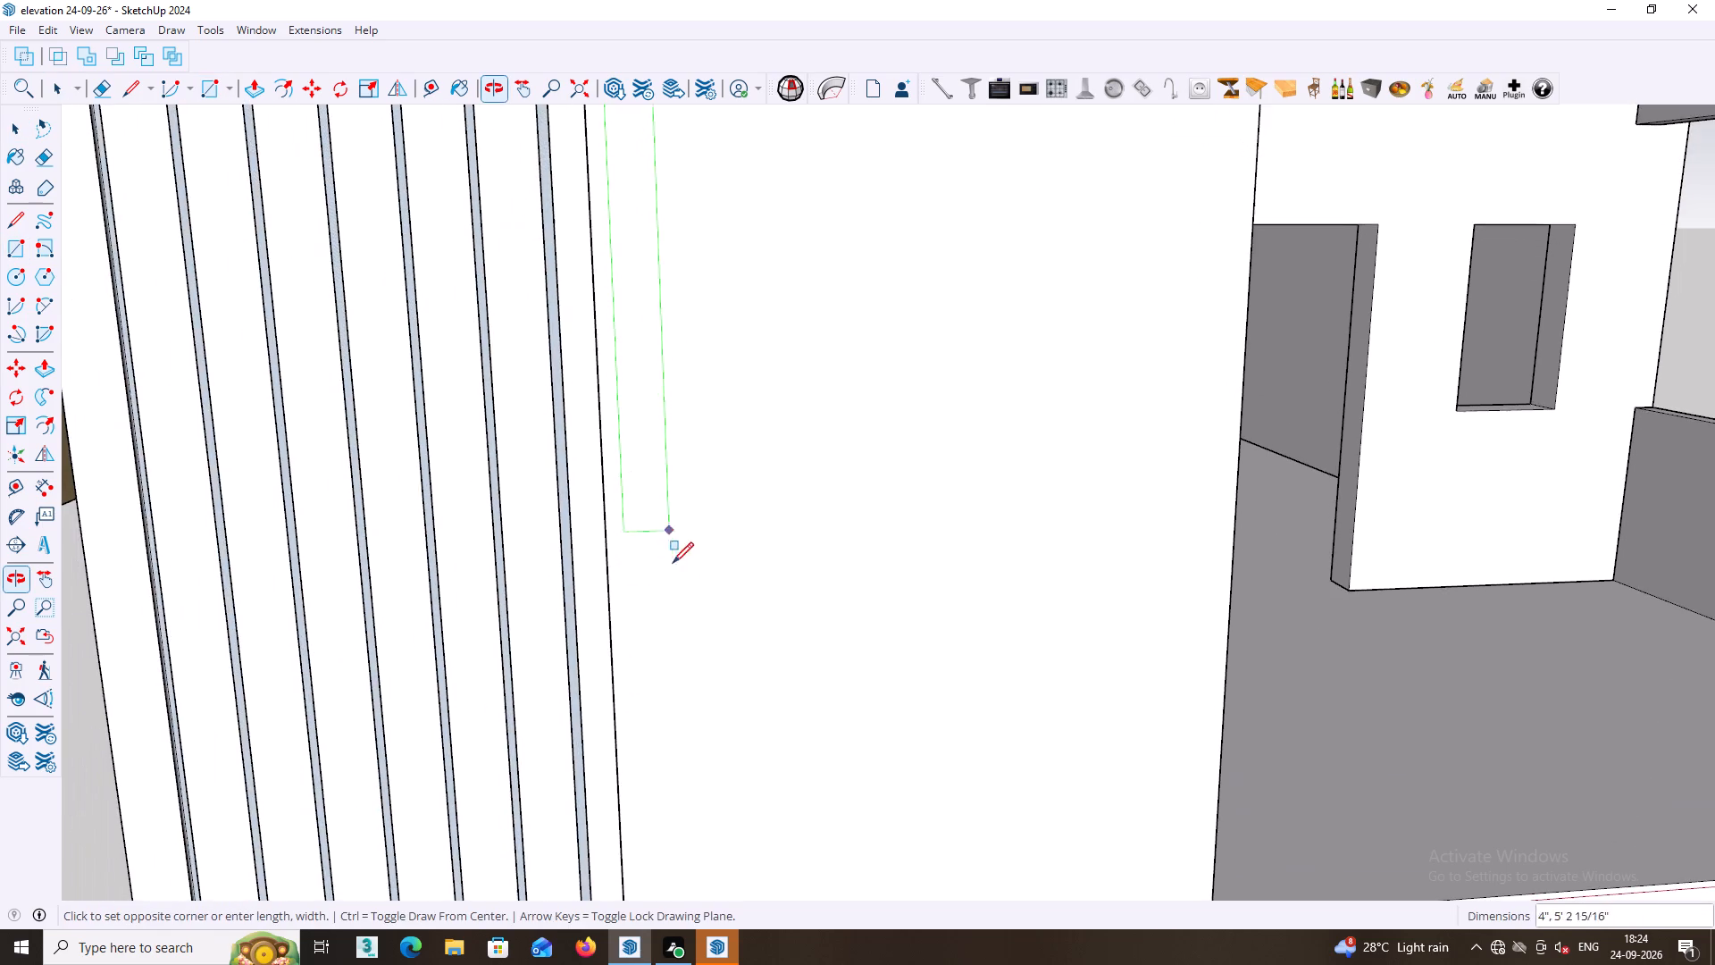
pyautogui.keyDown('shift'); pyautogui.scroll(-4, 678, 598); pyautogui.keyUp('shift')
pyautogui.keyDown('shift'); pyautogui.middleClick(682, 606); pyautogui.keyUp('shift')
pyautogui.keyDown('shift'); pyautogui.moveTo(664, 604); pyautogui.dragTo(678, 279, button='middle'); pyautogui.keyUp('shift')
pyautogui.scroll(1, 673, 526)
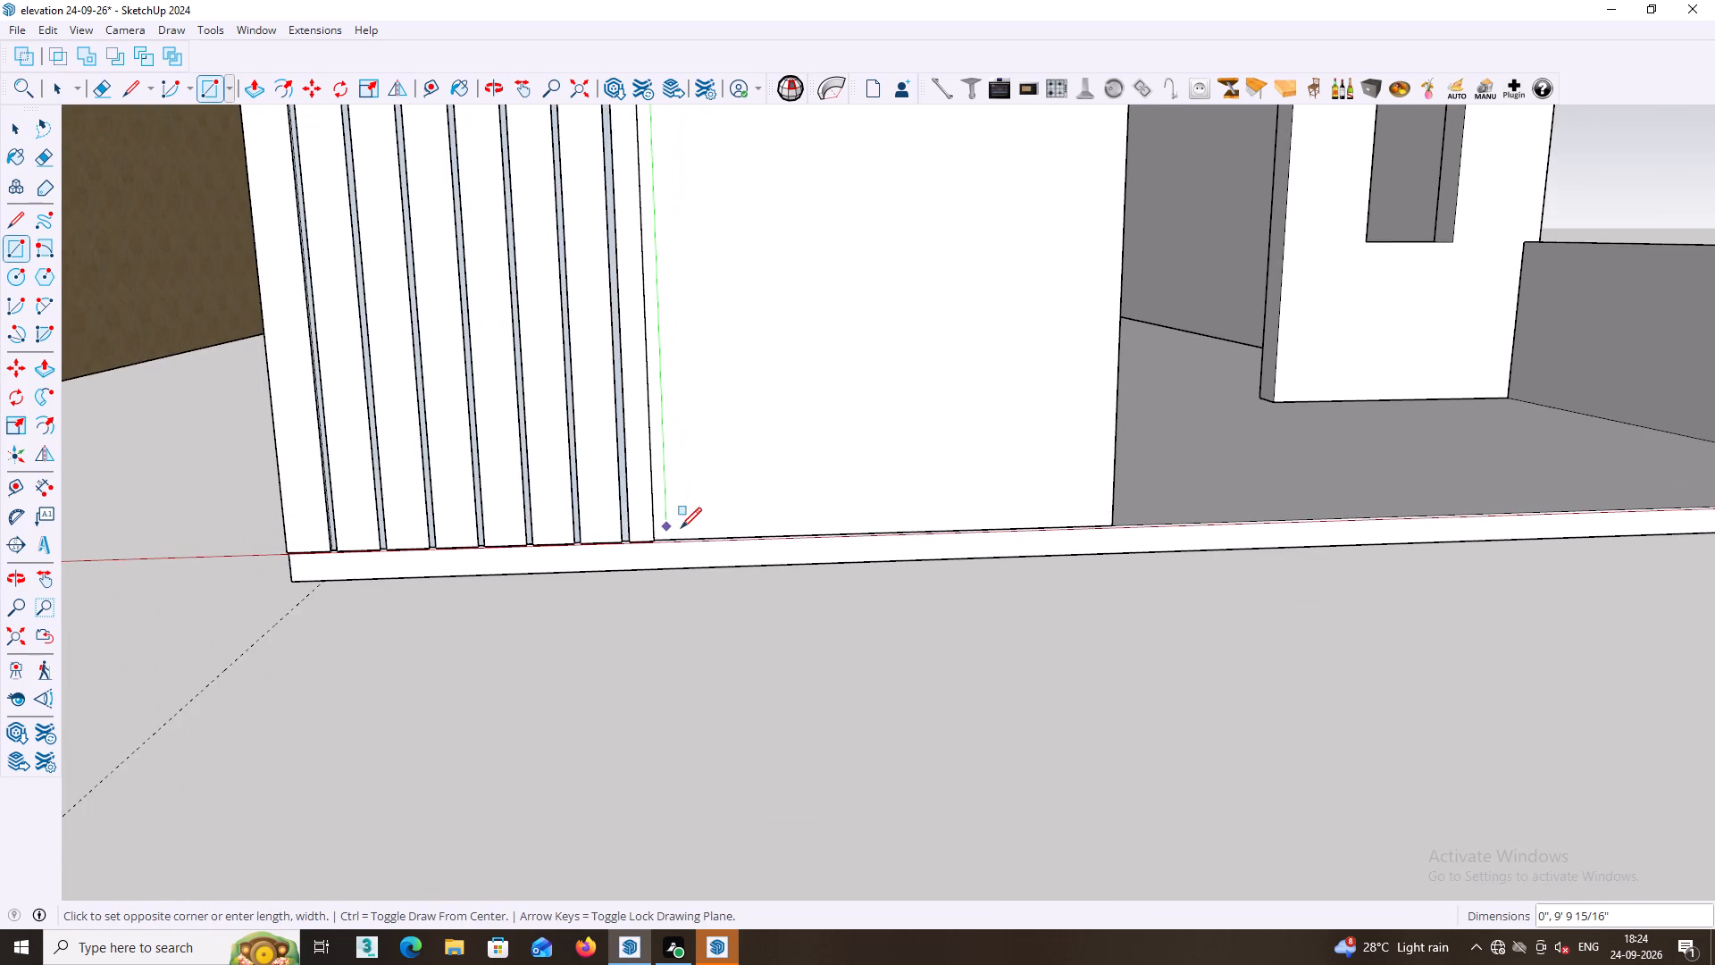
pyautogui.scroll(1, 682, 529)
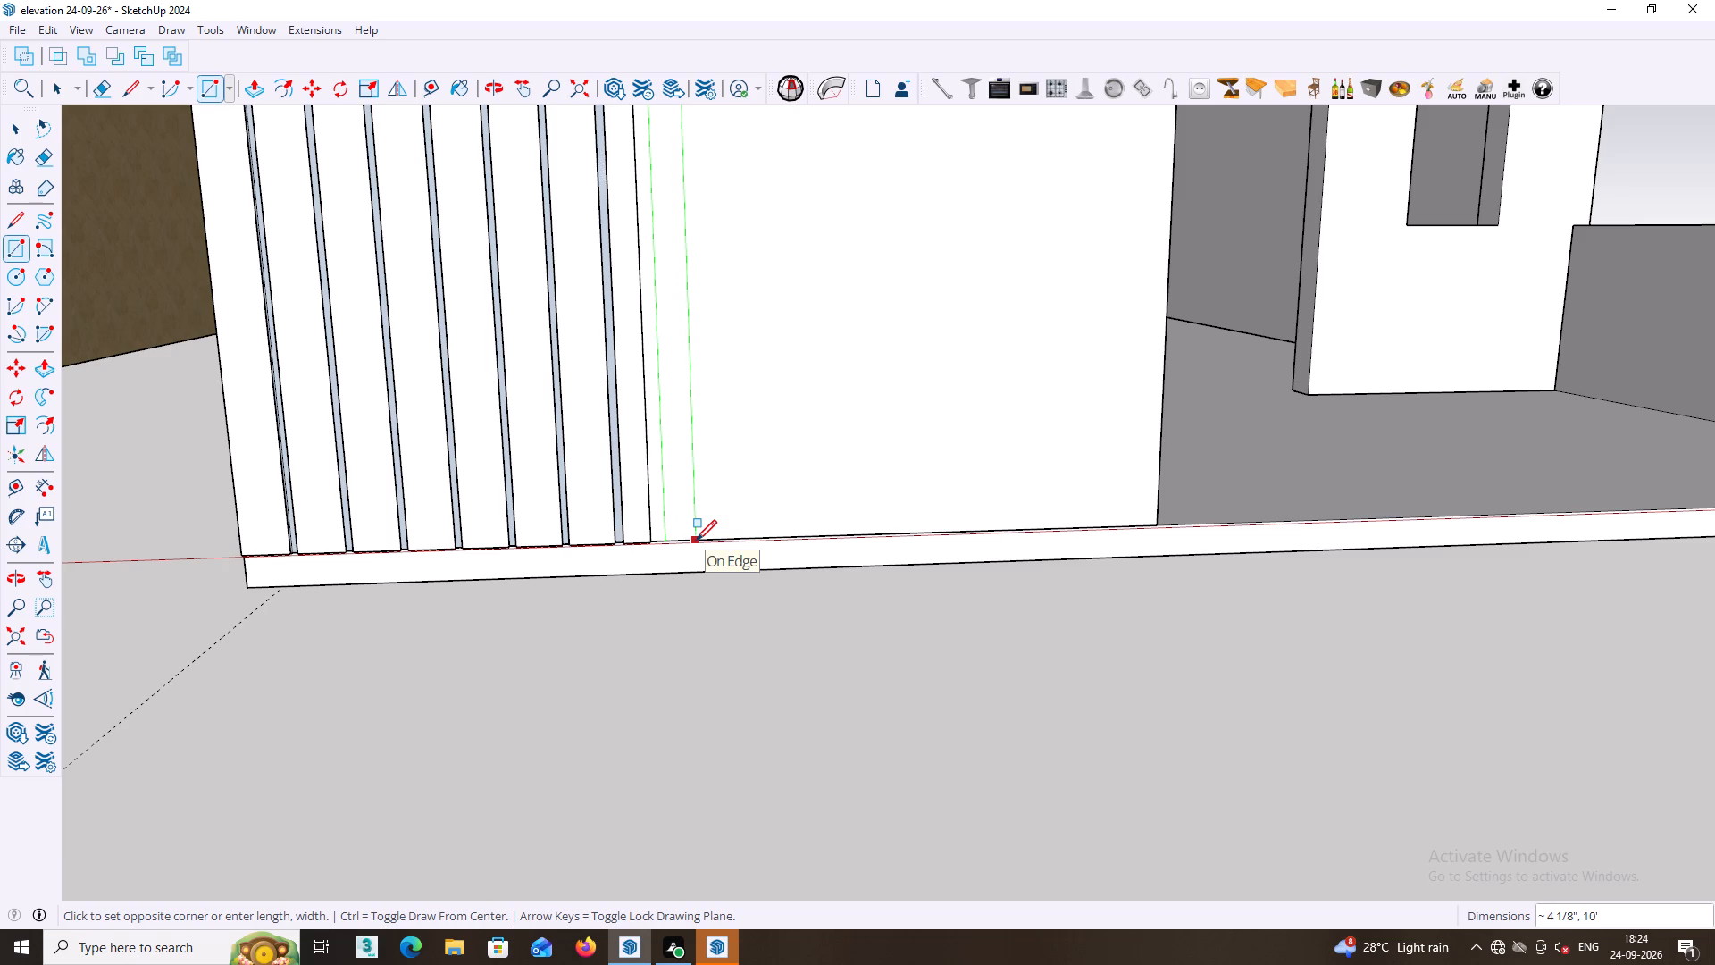
pyautogui.moveTo(695, 541); pyautogui.dragTo(690, 739, button='middle')
pyautogui.scroll(9, 679, 669)
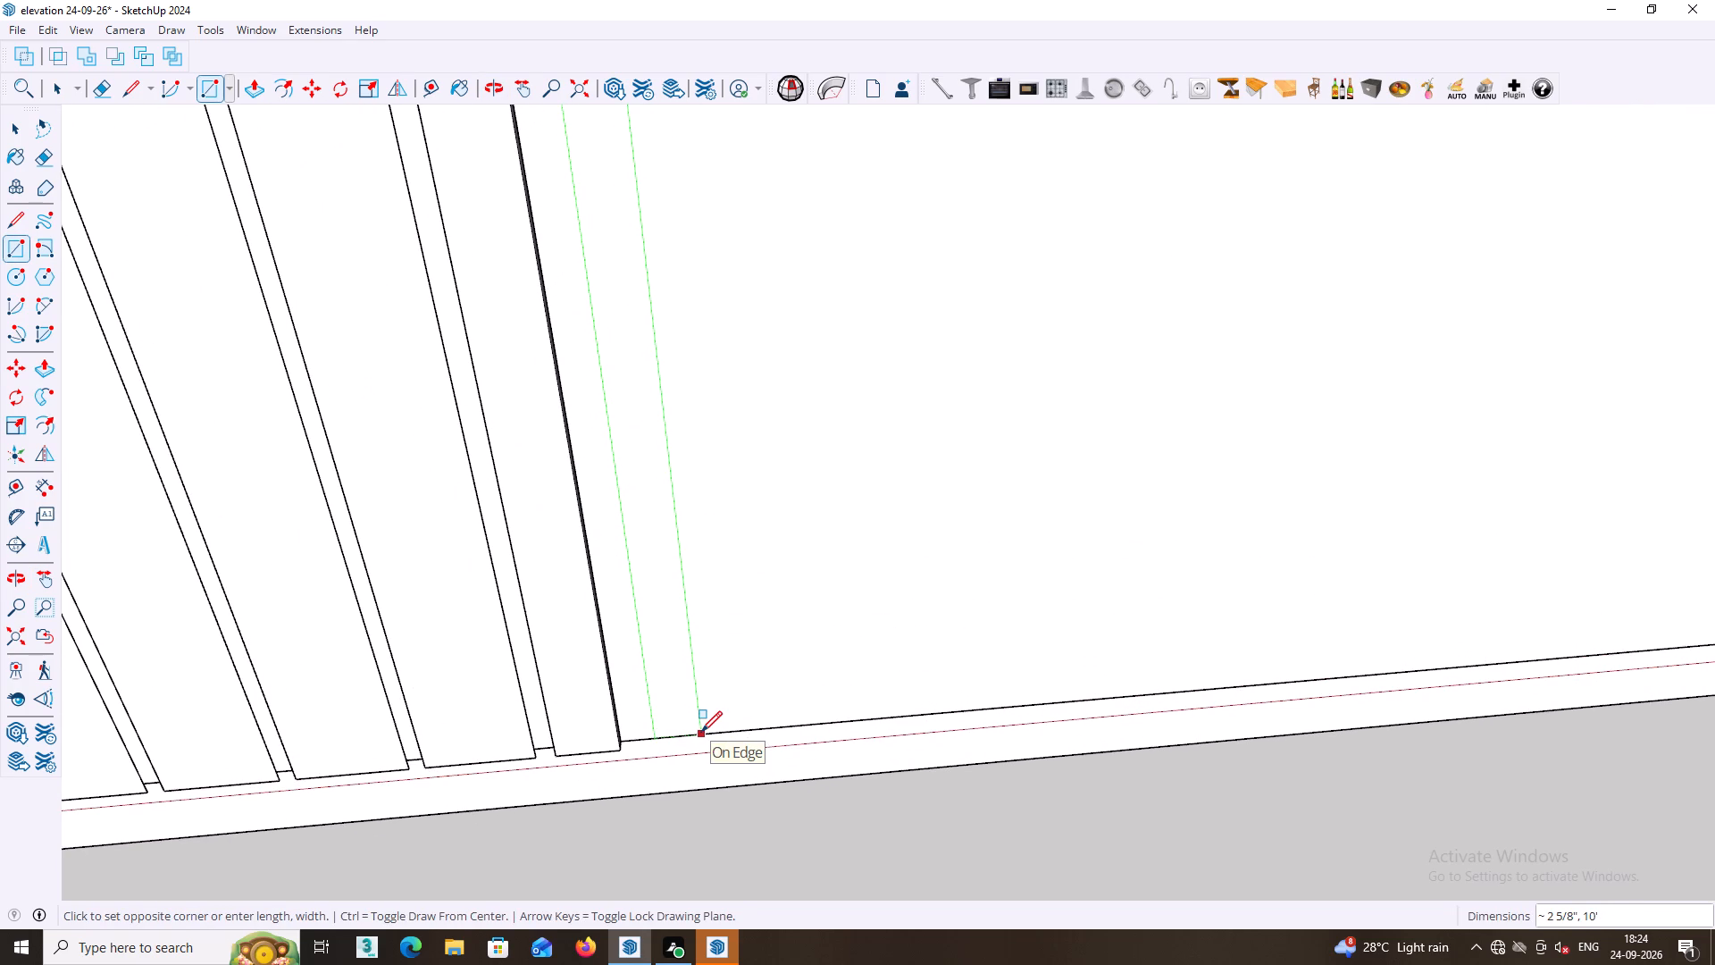
pyautogui.click(697, 731)
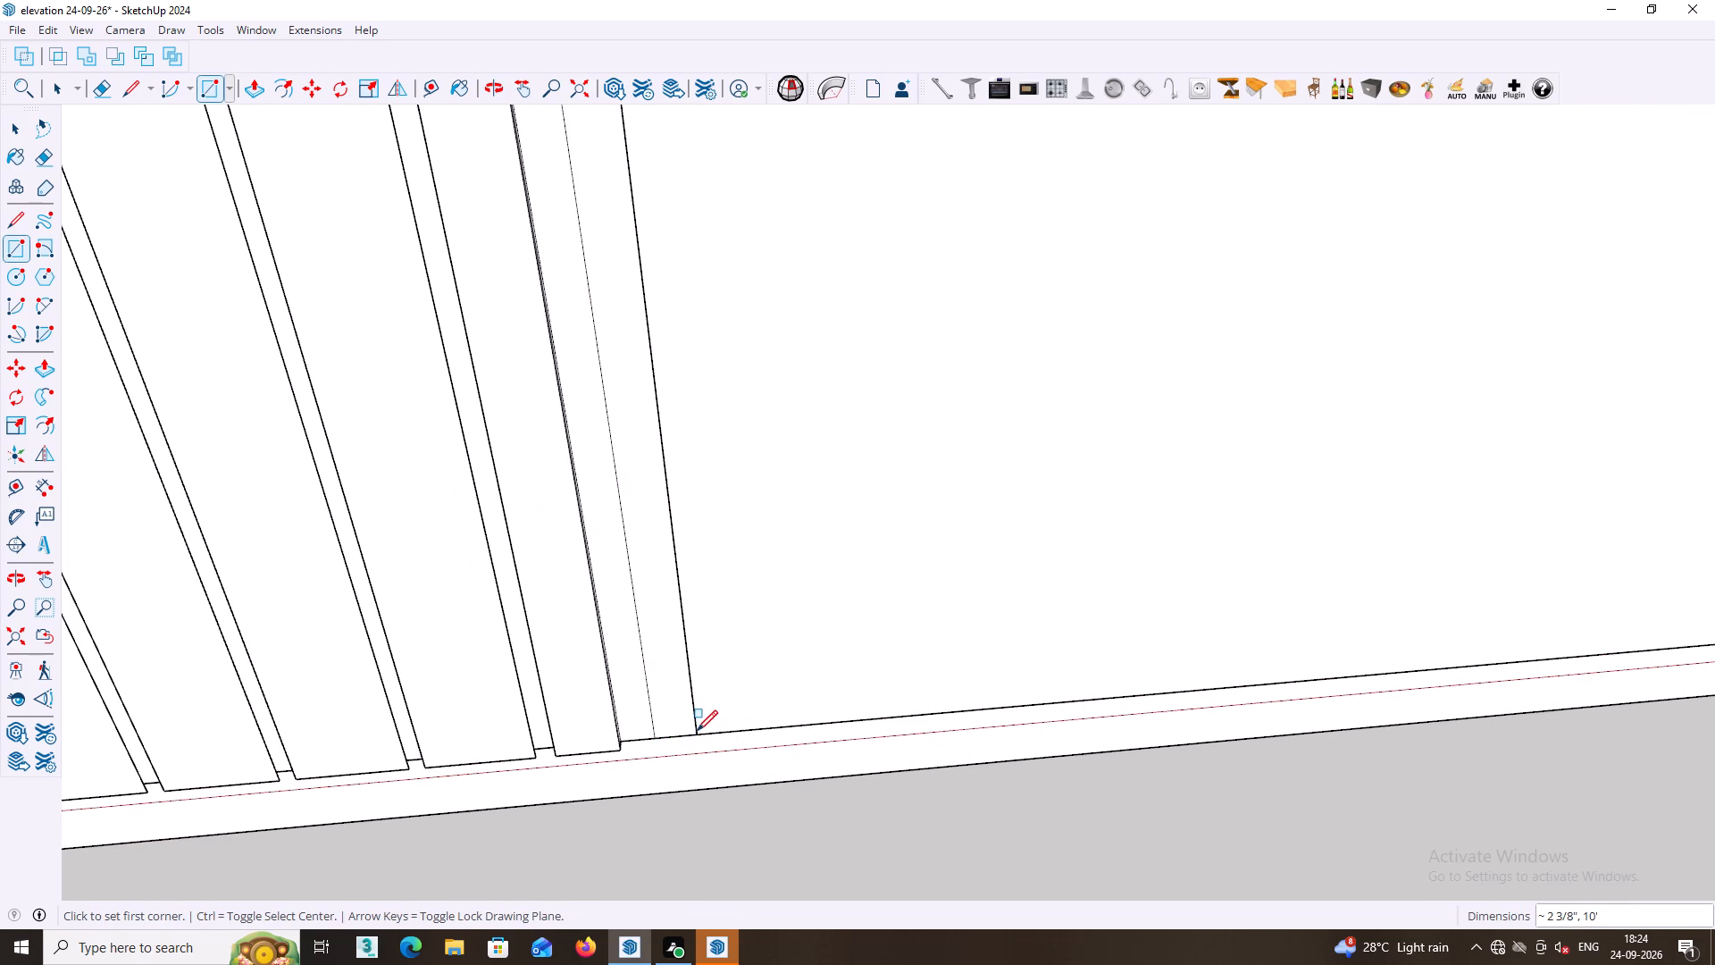
# Extrude the new narrow rectangle outward by 18 mm to form the second strip.
pyautogui.press('p')
pyautogui.click(684, 699)
pyautogui.write('18')
pyautogui.write('MM')
pyautogui.press('Return')
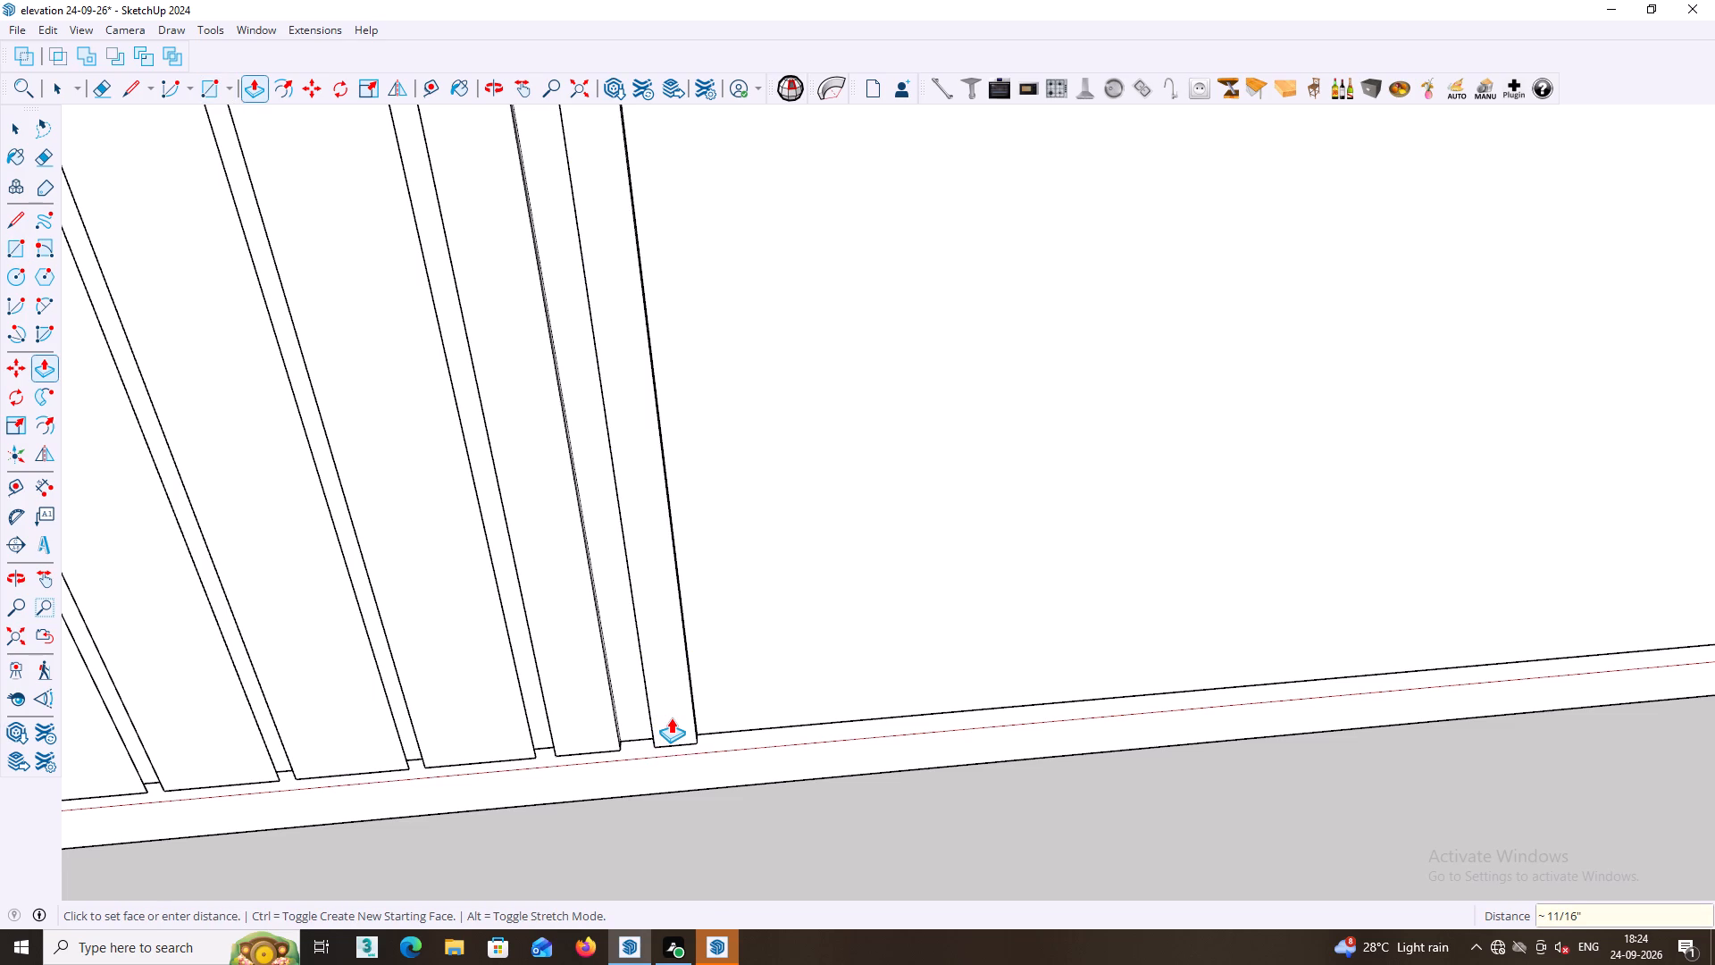
# Examine both added strips against the whole elevation and close up under the floor-level band, comparing their side faces with the fin grooves.
pyautogui.scroll(-3, 690, 718)
pyautogui.moveTo(690, 737); pyautogui.dragTo(658, 619, button='middle')
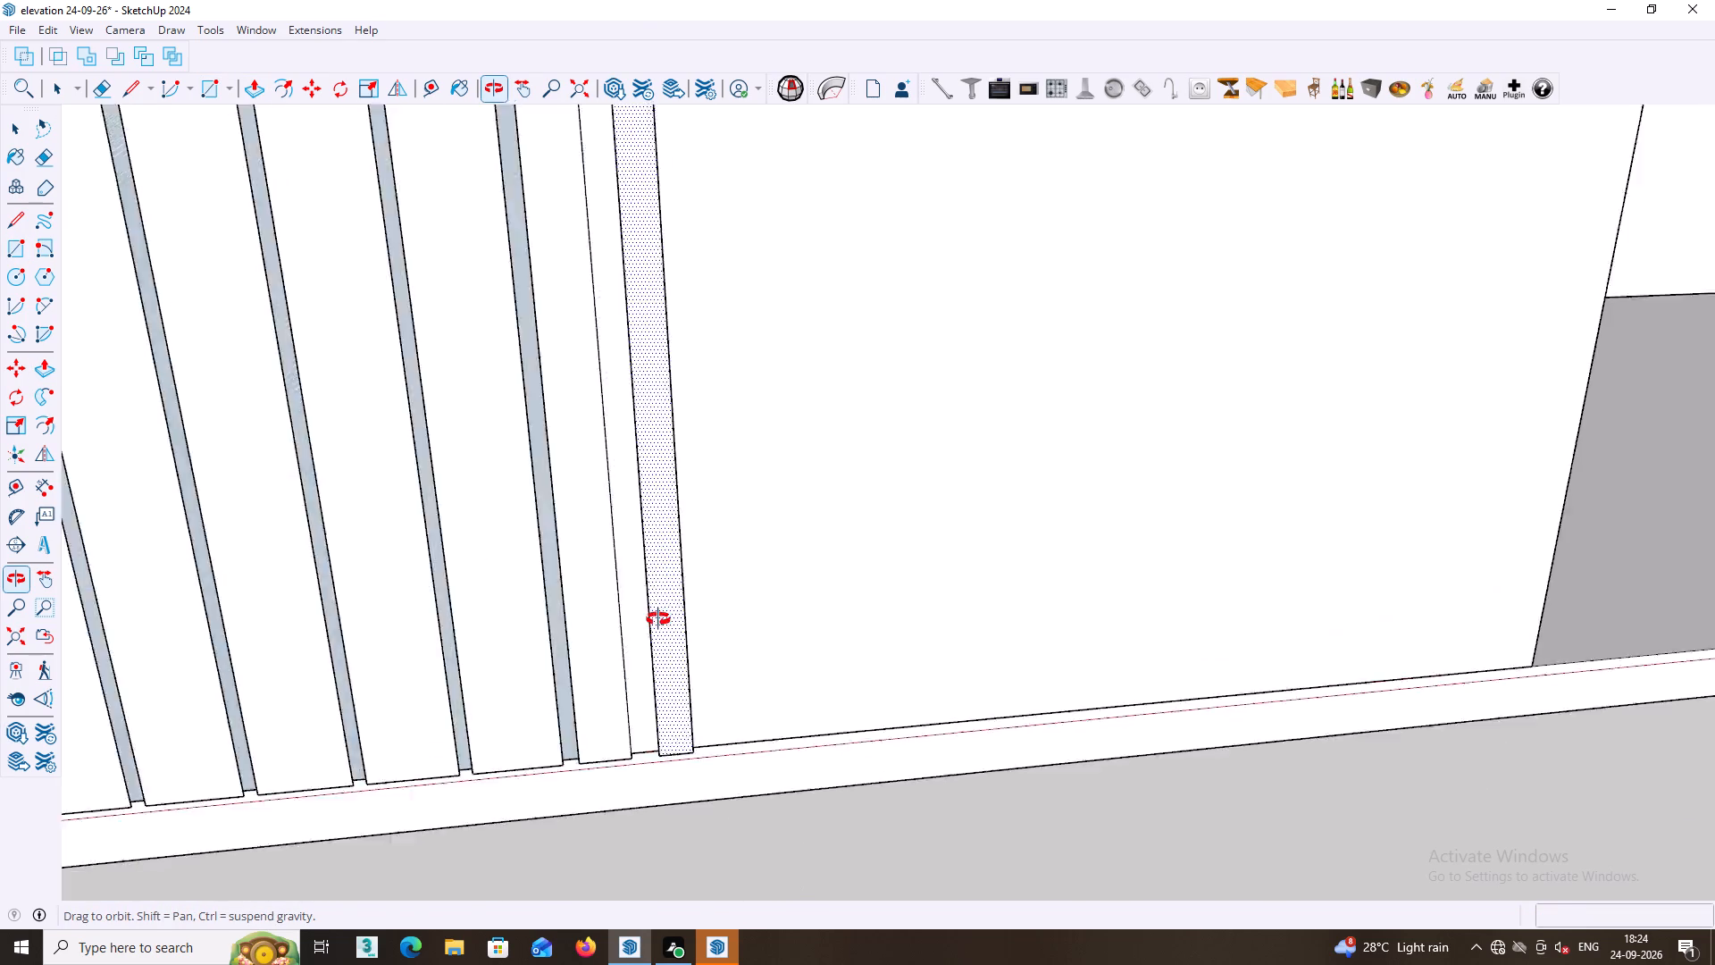
pyautogui.moveTo(658, 619); pyautogui.dragTo(620, 616, button='middle')
pyautogui.scroll(-8, 640, 634)
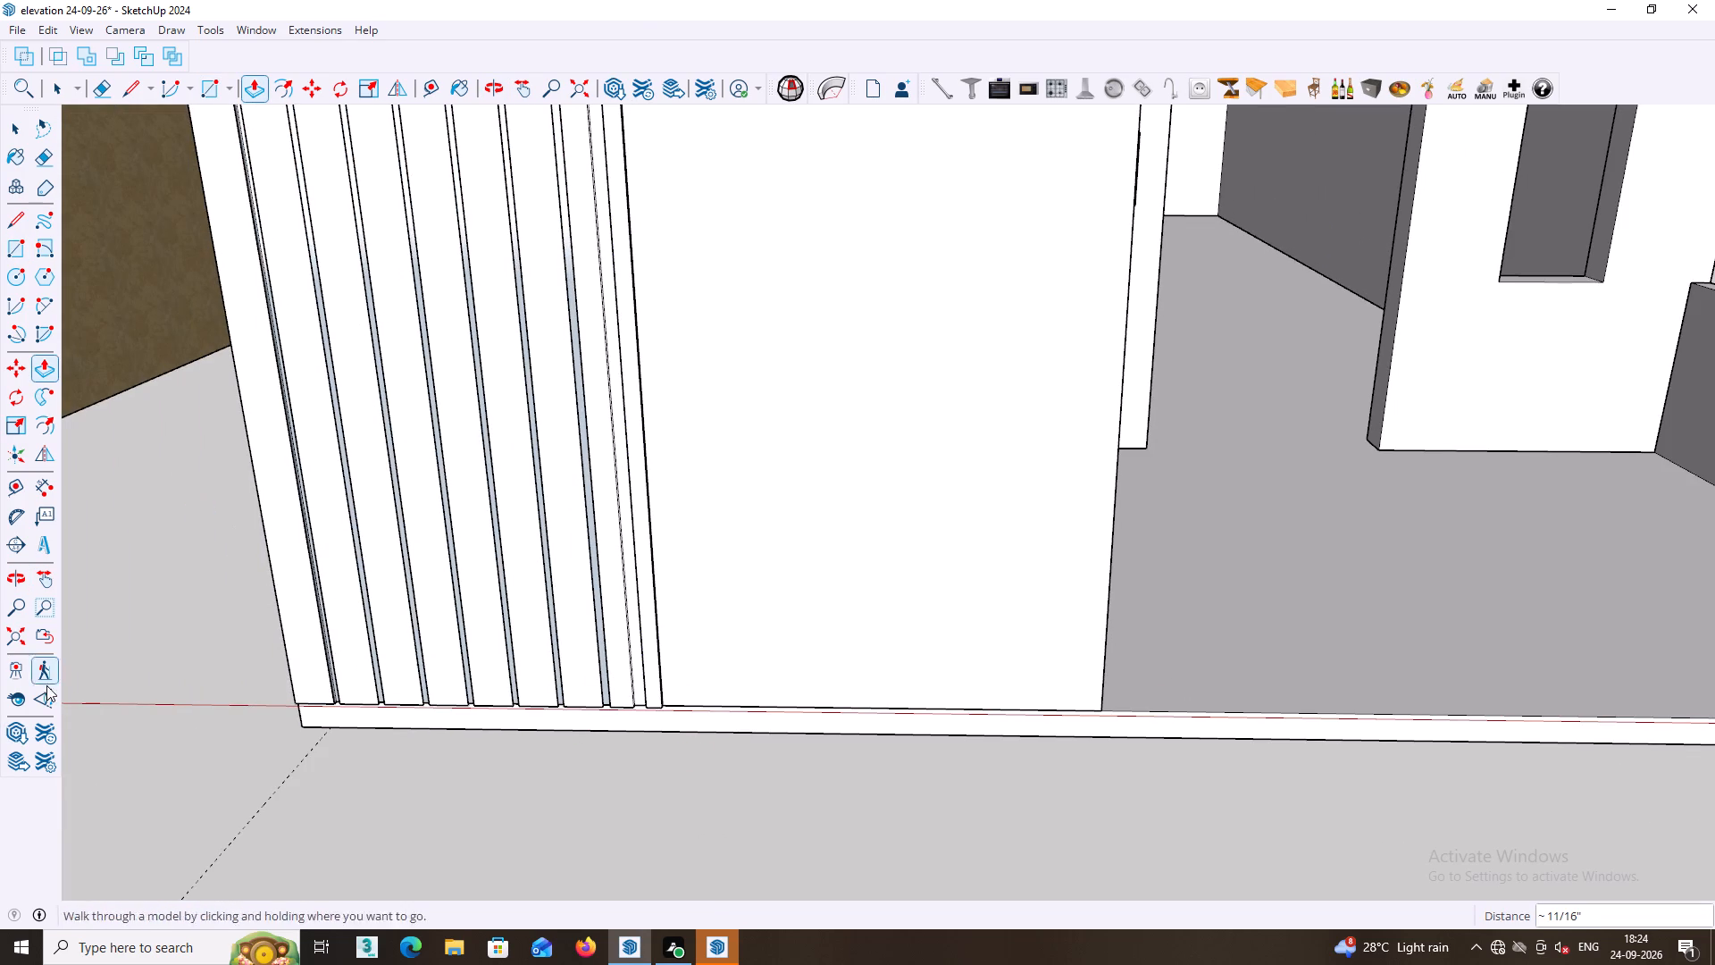
pyautogui.click(16, 642)
pyautogui.scroll(-3, 63, 652)
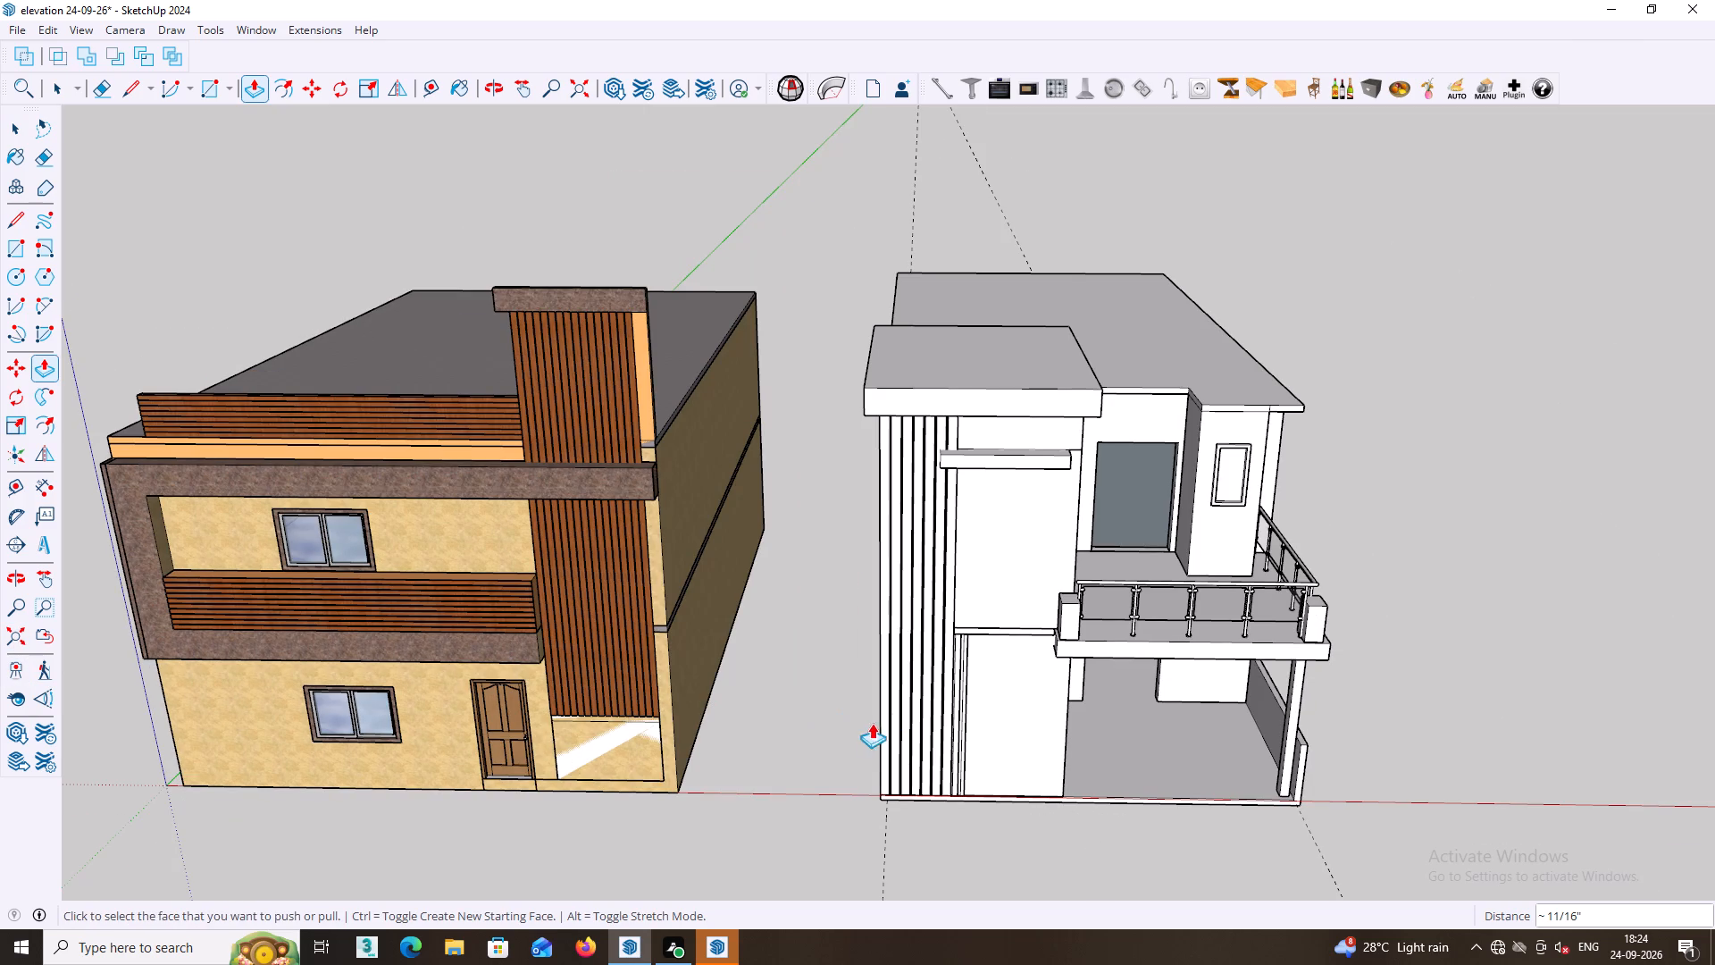
pyautogui.press('space')
pyautogui.moveTo(979, 683); pyautogui.dragTo(728, 586, button='middle')
pyautogui.scroll(2, 725, 577)
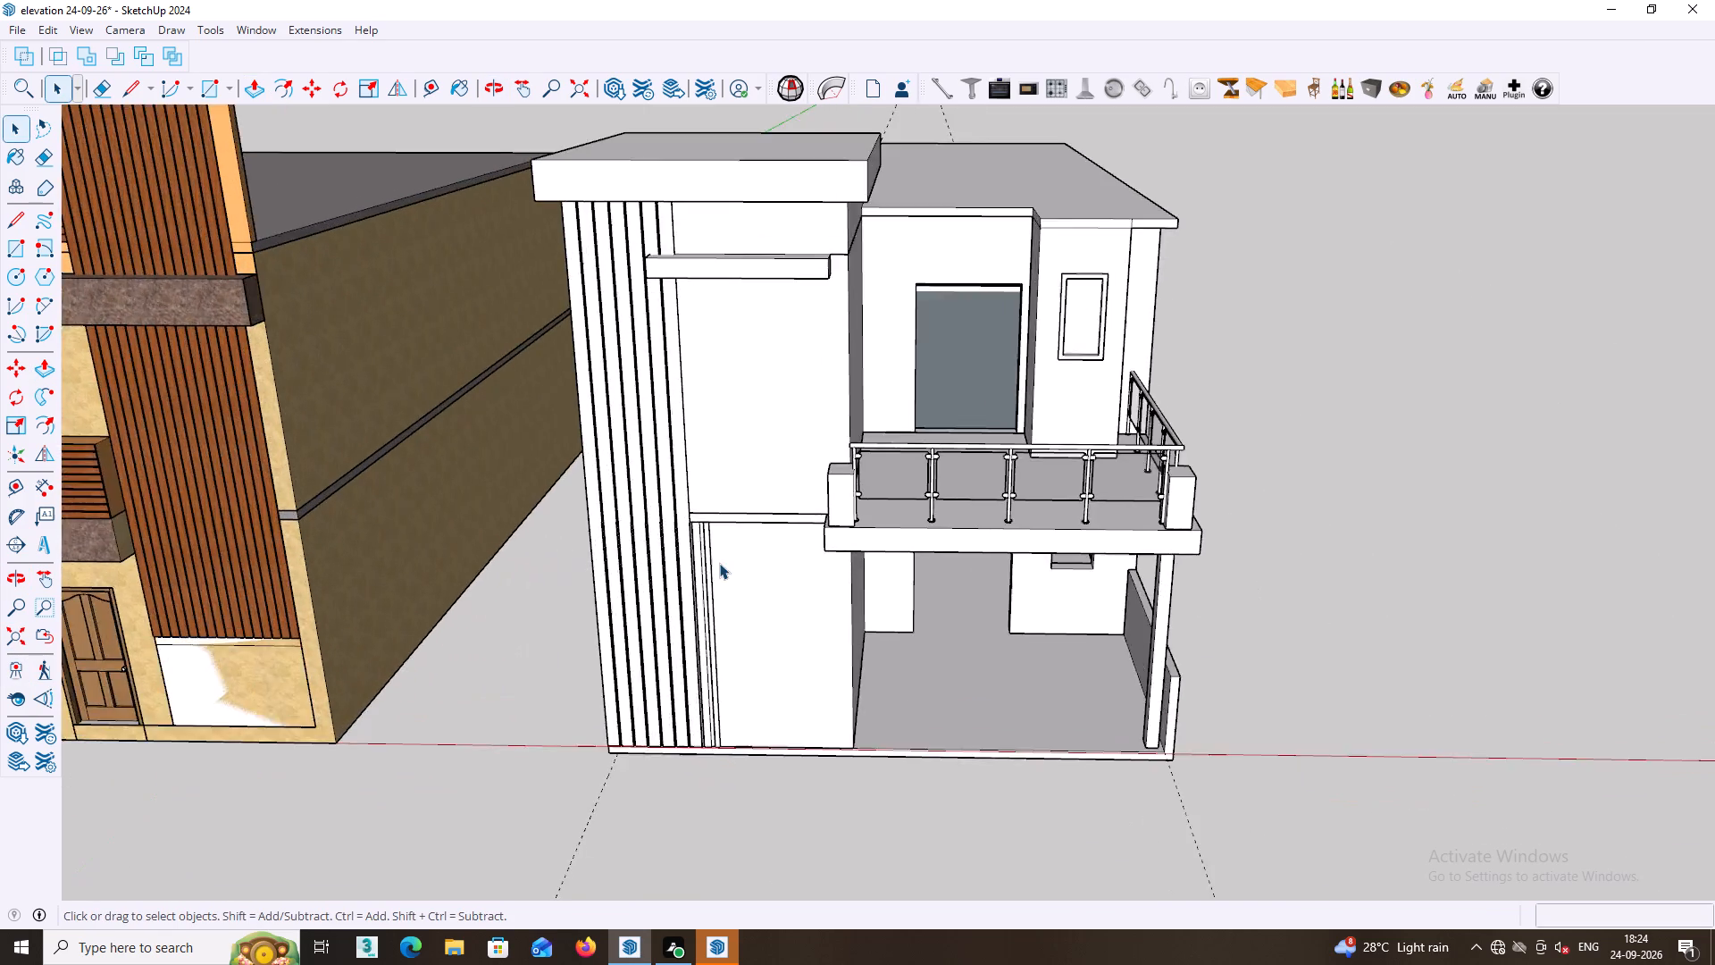
pyautogui.scroll(16, 719, 563)
pyautogui.scroll(-6, 708, 536)
pyautogui.moveTo(696, 474); pyautogui.dragTo(616, 475, button='middle')
pyautogui.scroll(9, 631, 455)
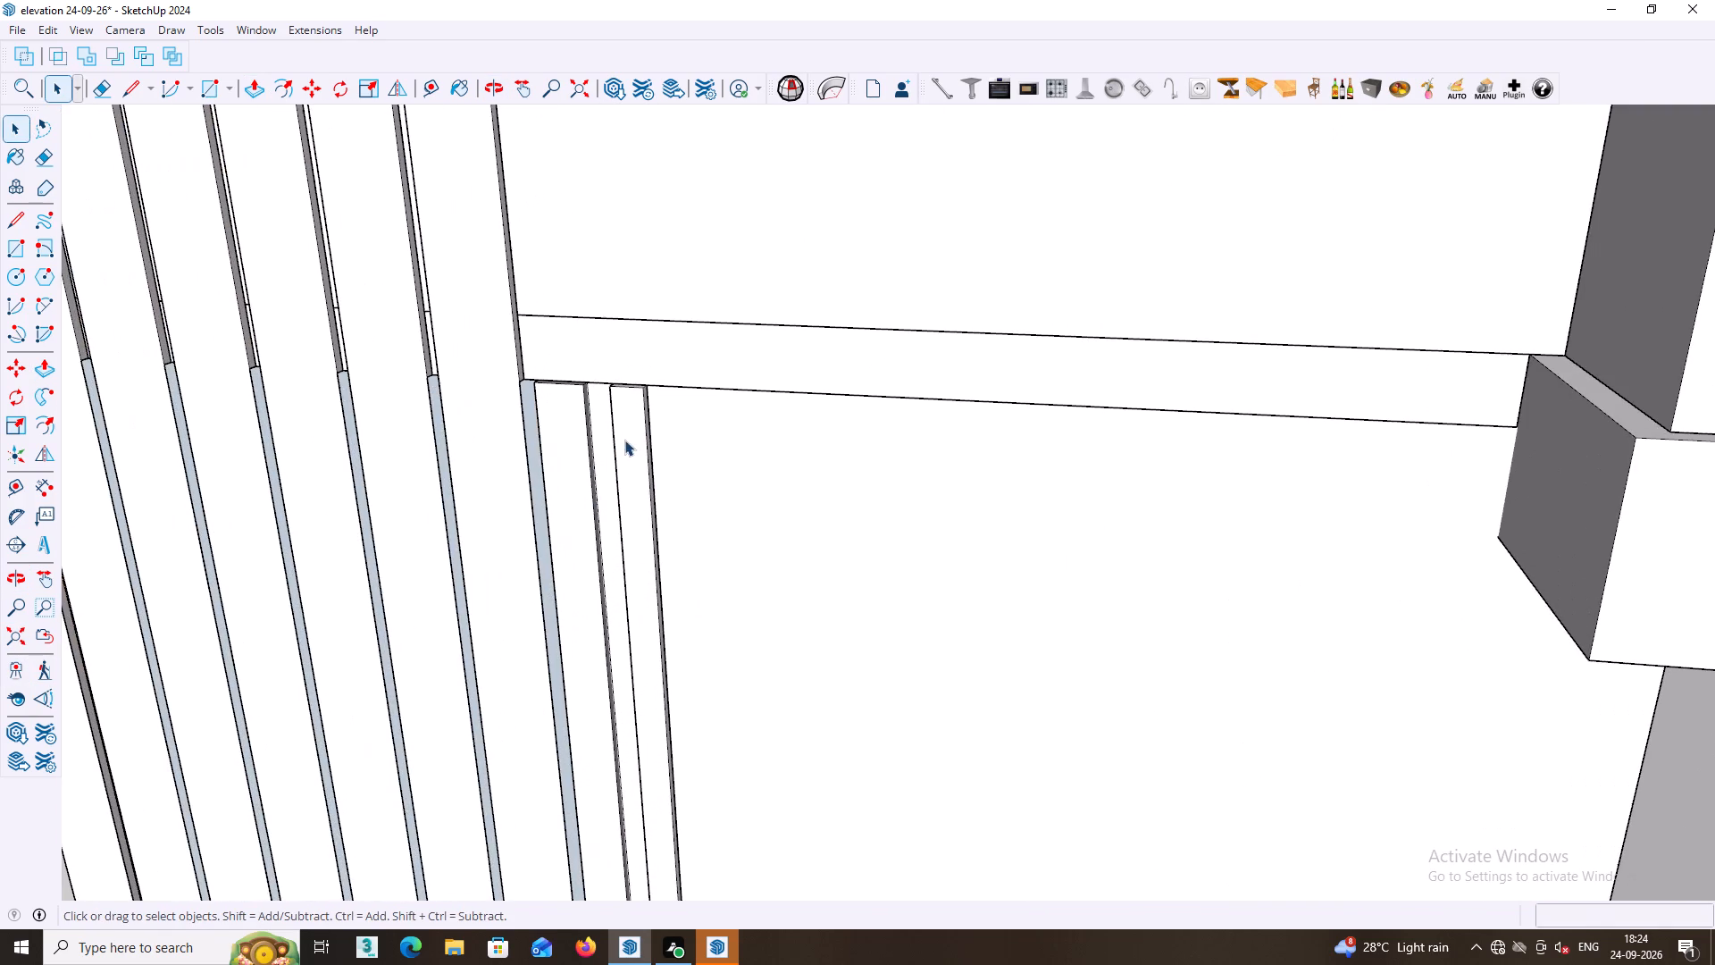
pyautogui.moveTo(604, 432); pyautogui.dragTo(435, 505, button='middle')
pyautogui.scroll(6, 651, 346)
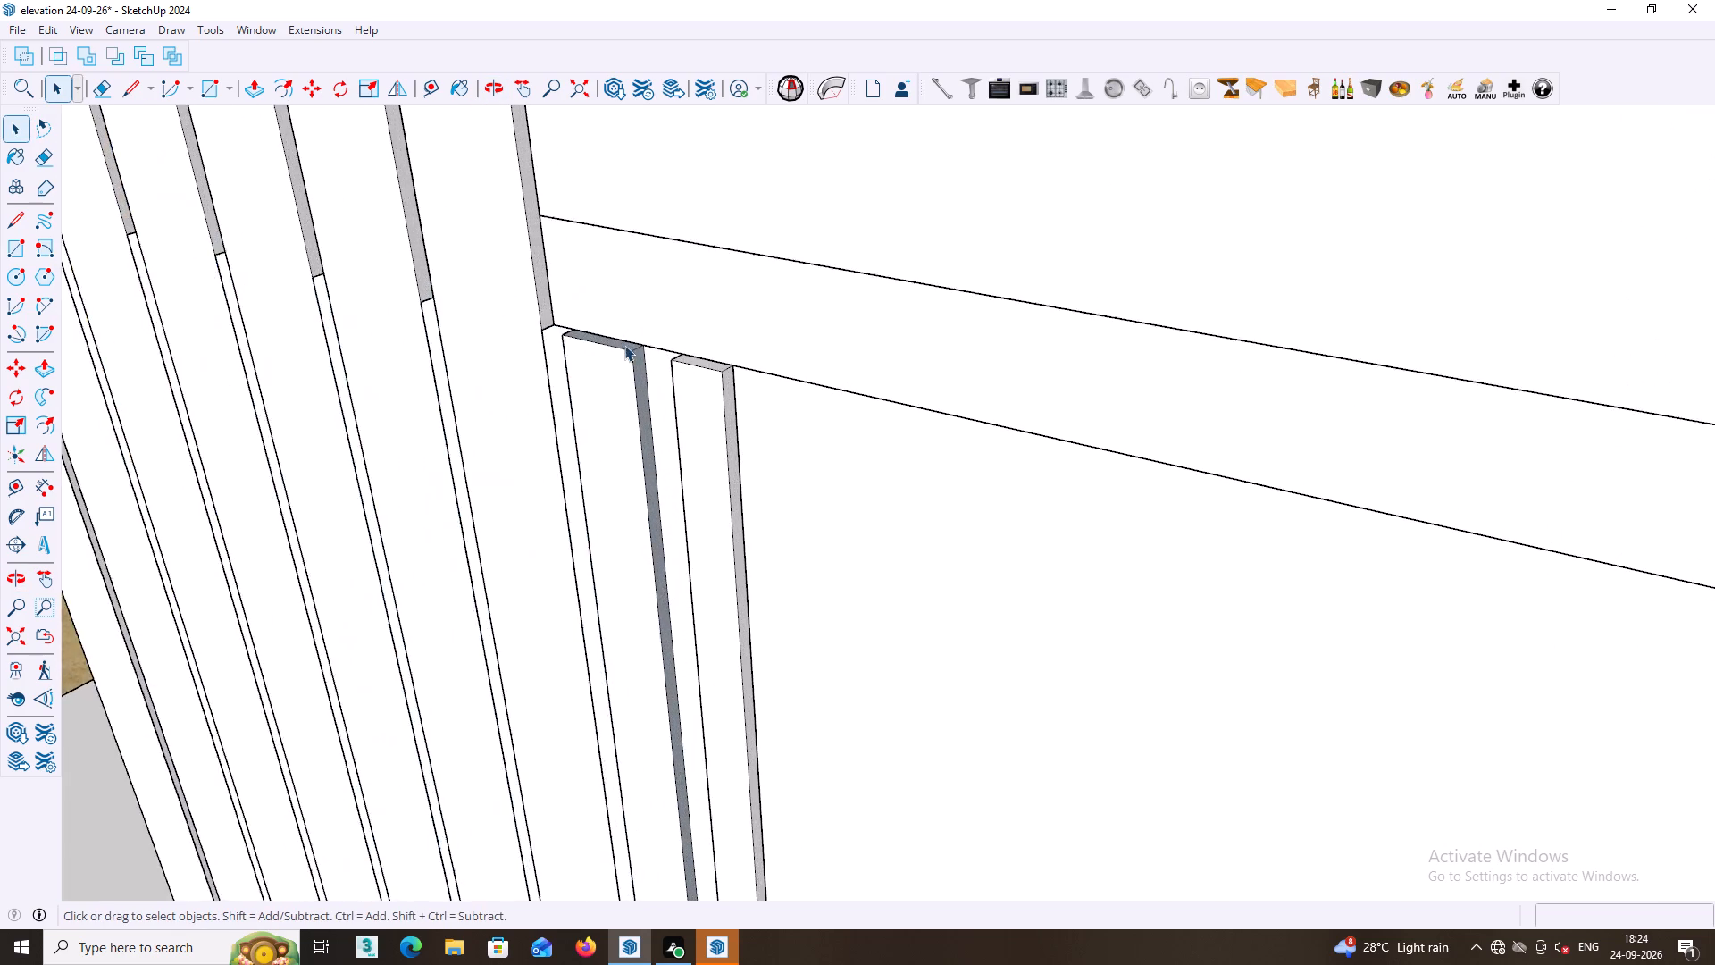
pyautogui.scroll(2, 624, 345)
pyautogui.moveTo(615, 352); pyautogui.dragTo(545, 382, button='middle')
pyautogui.scroll(5, 572, 353)
pyautogui.moveTo(578, 334); pyautogui.dragTo(583, 331, button='middle')
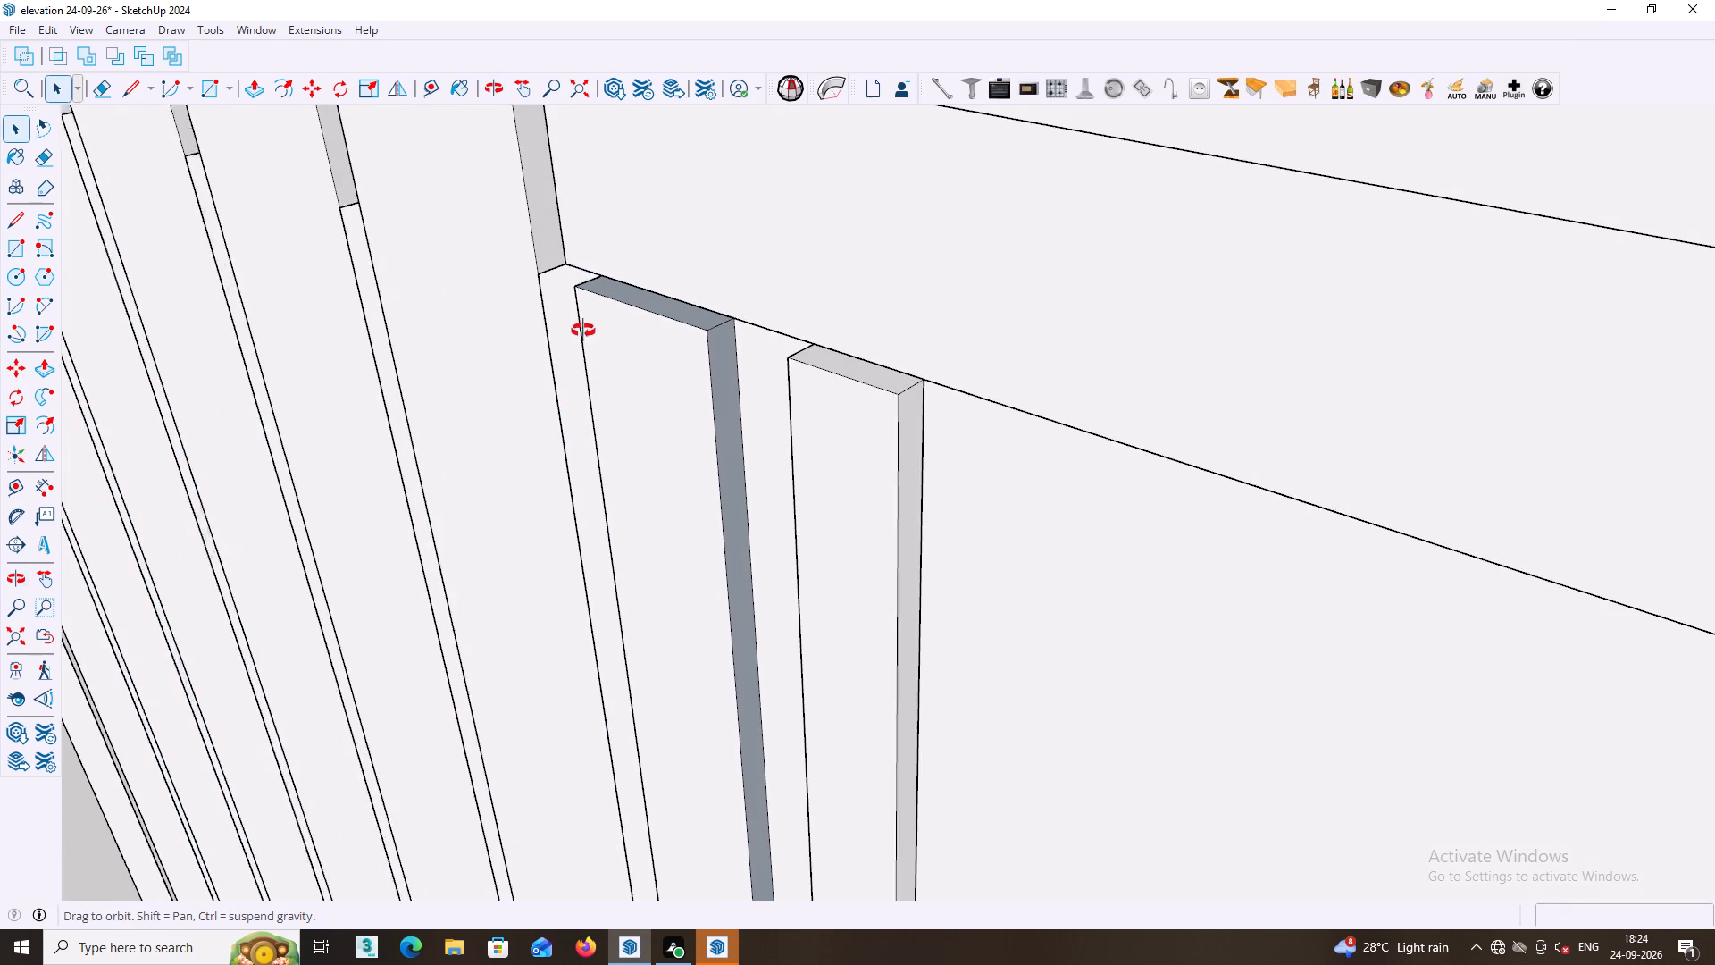
pyautogui.moveTo(583, 331); pyautogui.dragTo(593, 181, button='middle')
pyautogui.moveTo(619, 312); pyautogui.dragTo(521, 261, button='middle')
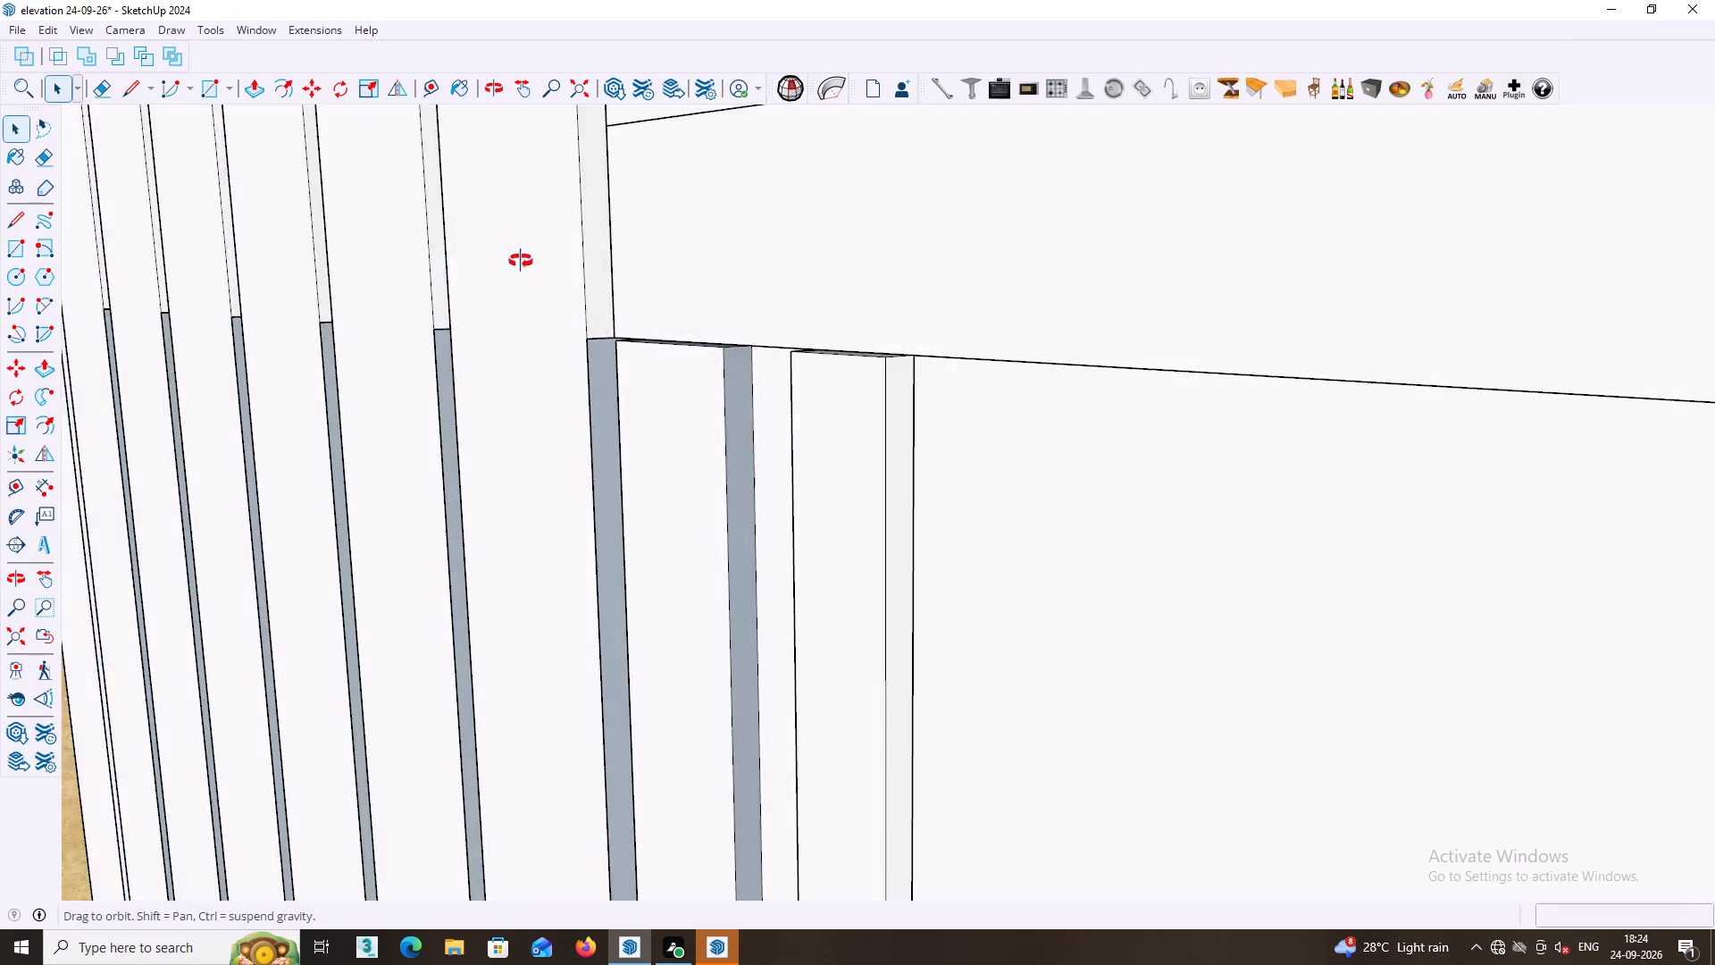
pyautogui.moveTo(521, 261); pyautogui.dragTo(512, 257, button='middle')
pyautogui.moveTo(653, 380); pyautogui.dragTo(640, 372, button='middle')
pyautogui.moveTo(640, 372); pyautogui.dragTo(638, 260, button='middle')
pyautogui.moveTo(632, 250); pyautogui.dragTo(620, 204, button='middle')
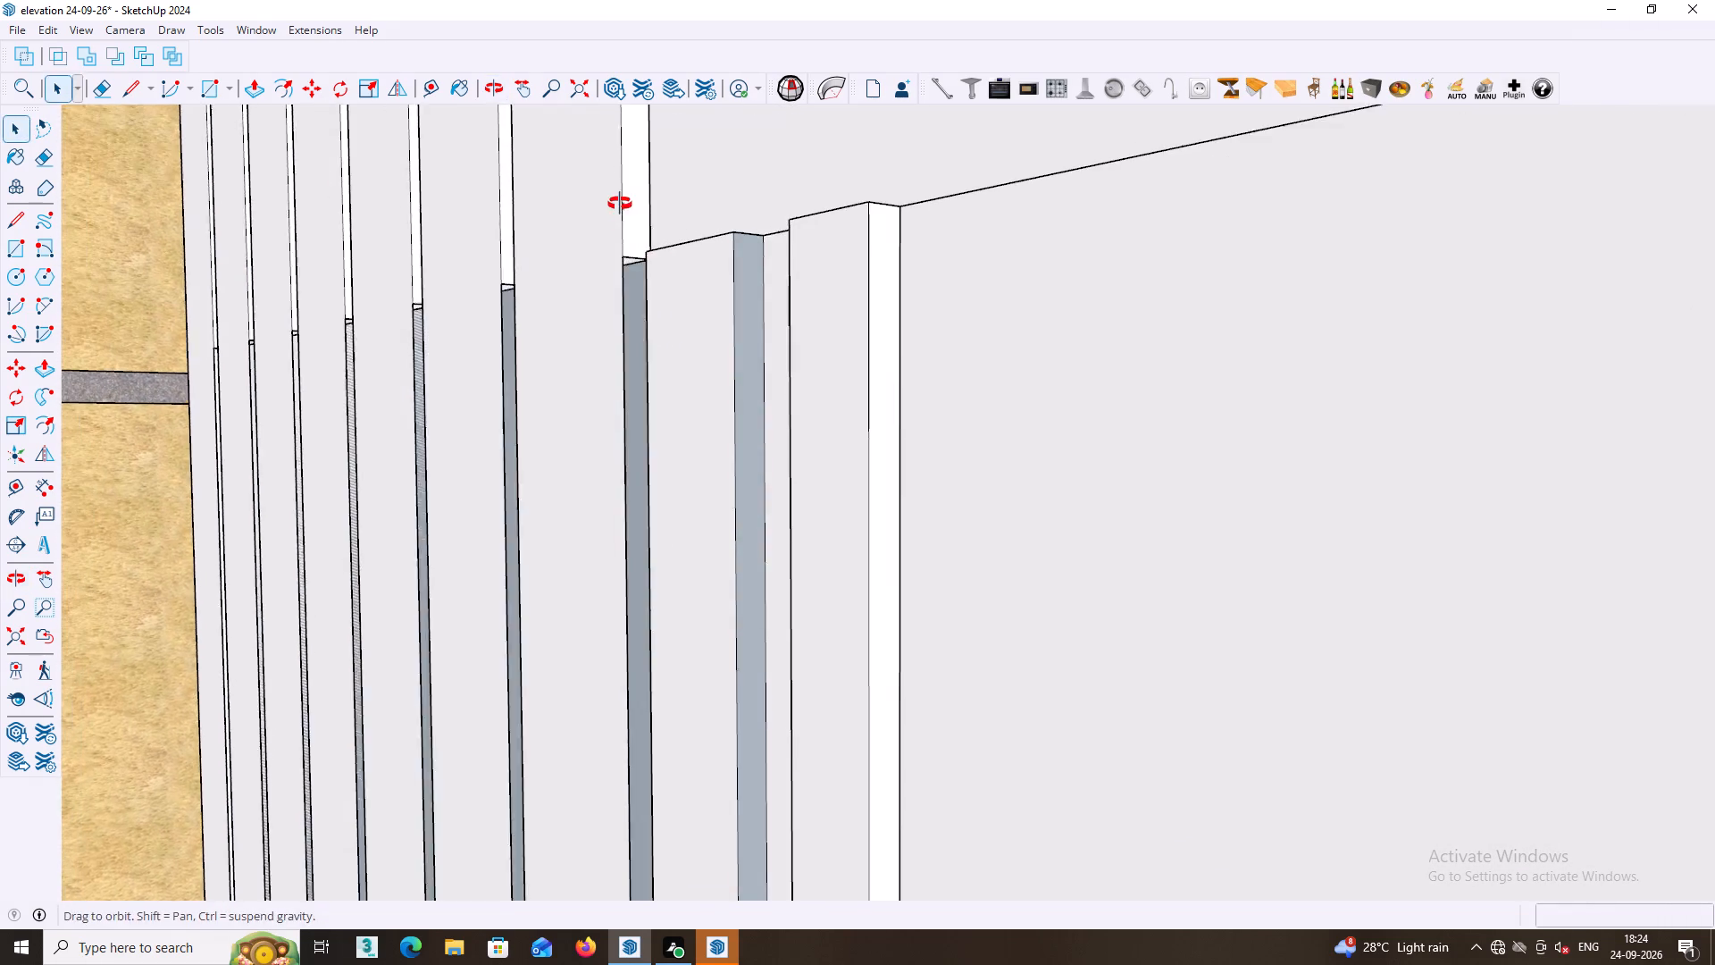
pyautogui.moveTo(620, 204); pyautogui.dragTo(619, 198, button='middle')
pyautogui.scroll(2, 623, 279)
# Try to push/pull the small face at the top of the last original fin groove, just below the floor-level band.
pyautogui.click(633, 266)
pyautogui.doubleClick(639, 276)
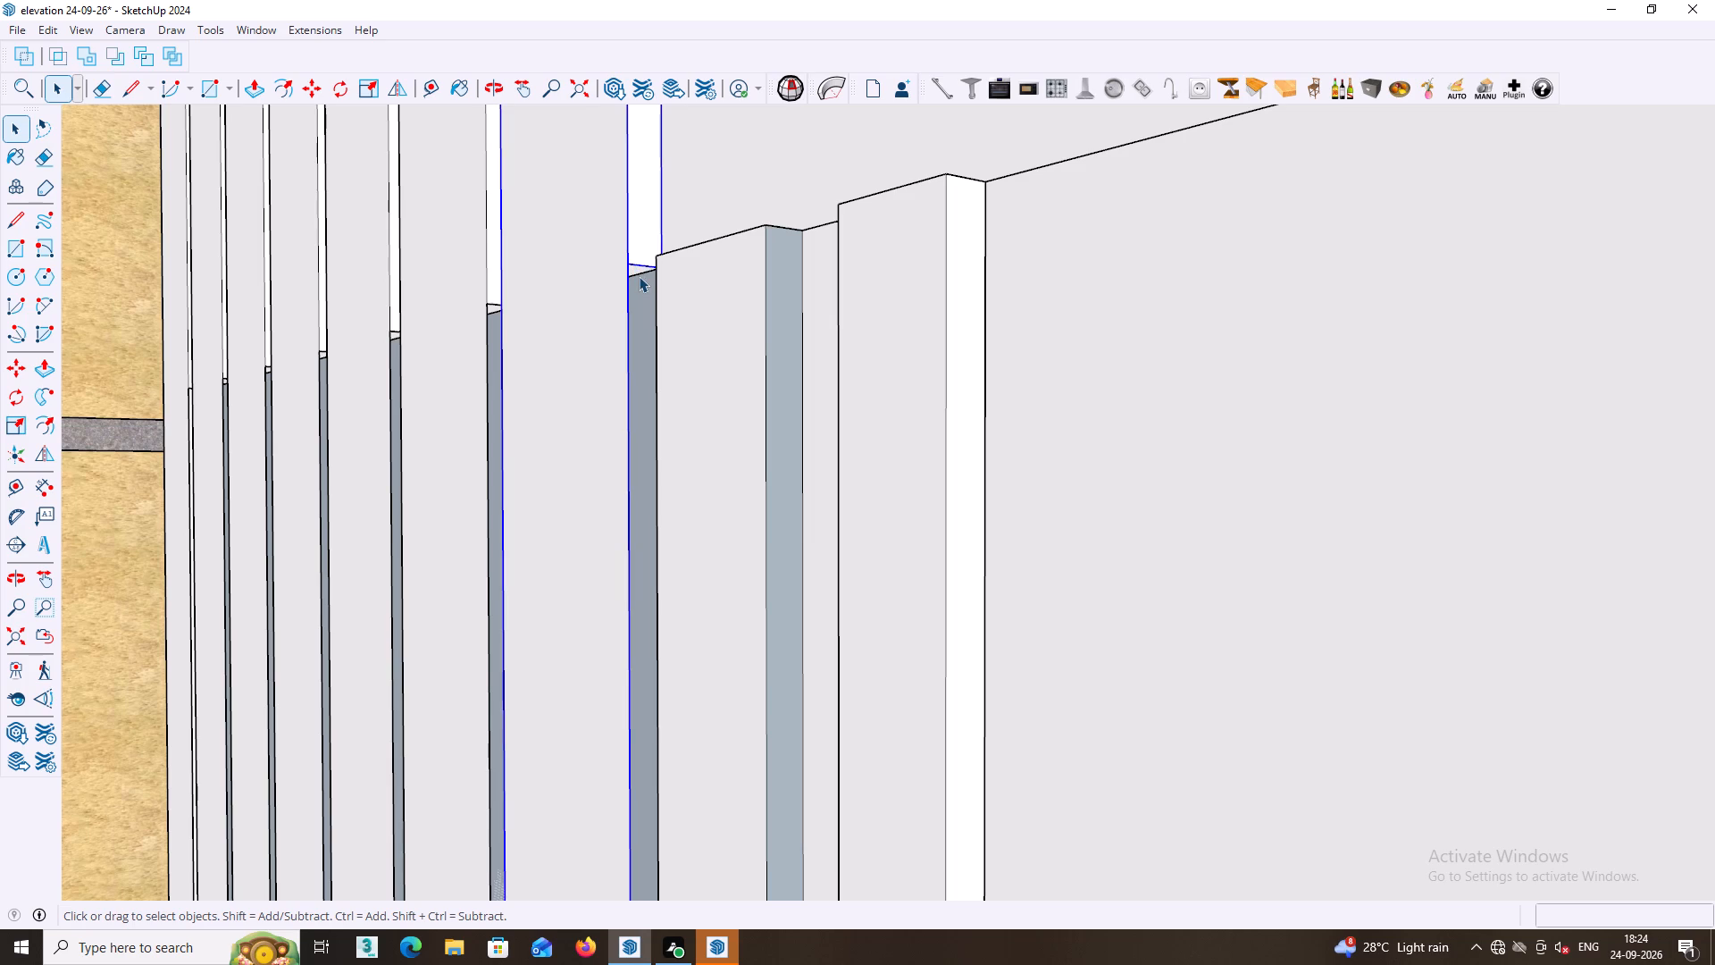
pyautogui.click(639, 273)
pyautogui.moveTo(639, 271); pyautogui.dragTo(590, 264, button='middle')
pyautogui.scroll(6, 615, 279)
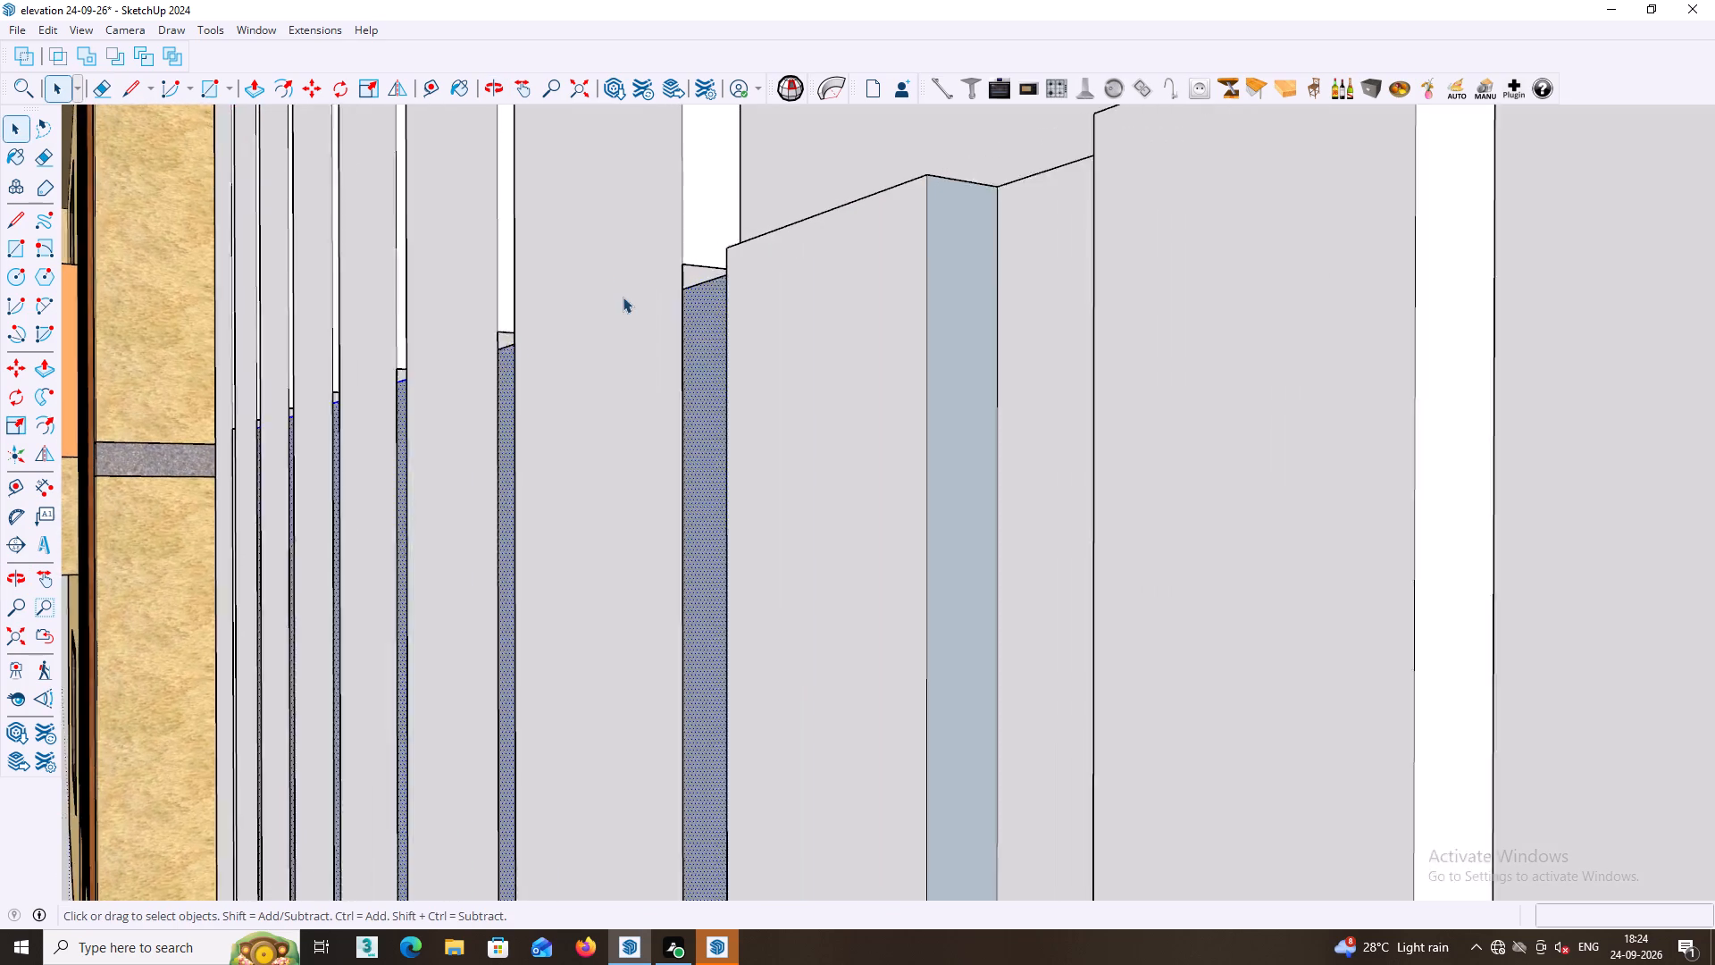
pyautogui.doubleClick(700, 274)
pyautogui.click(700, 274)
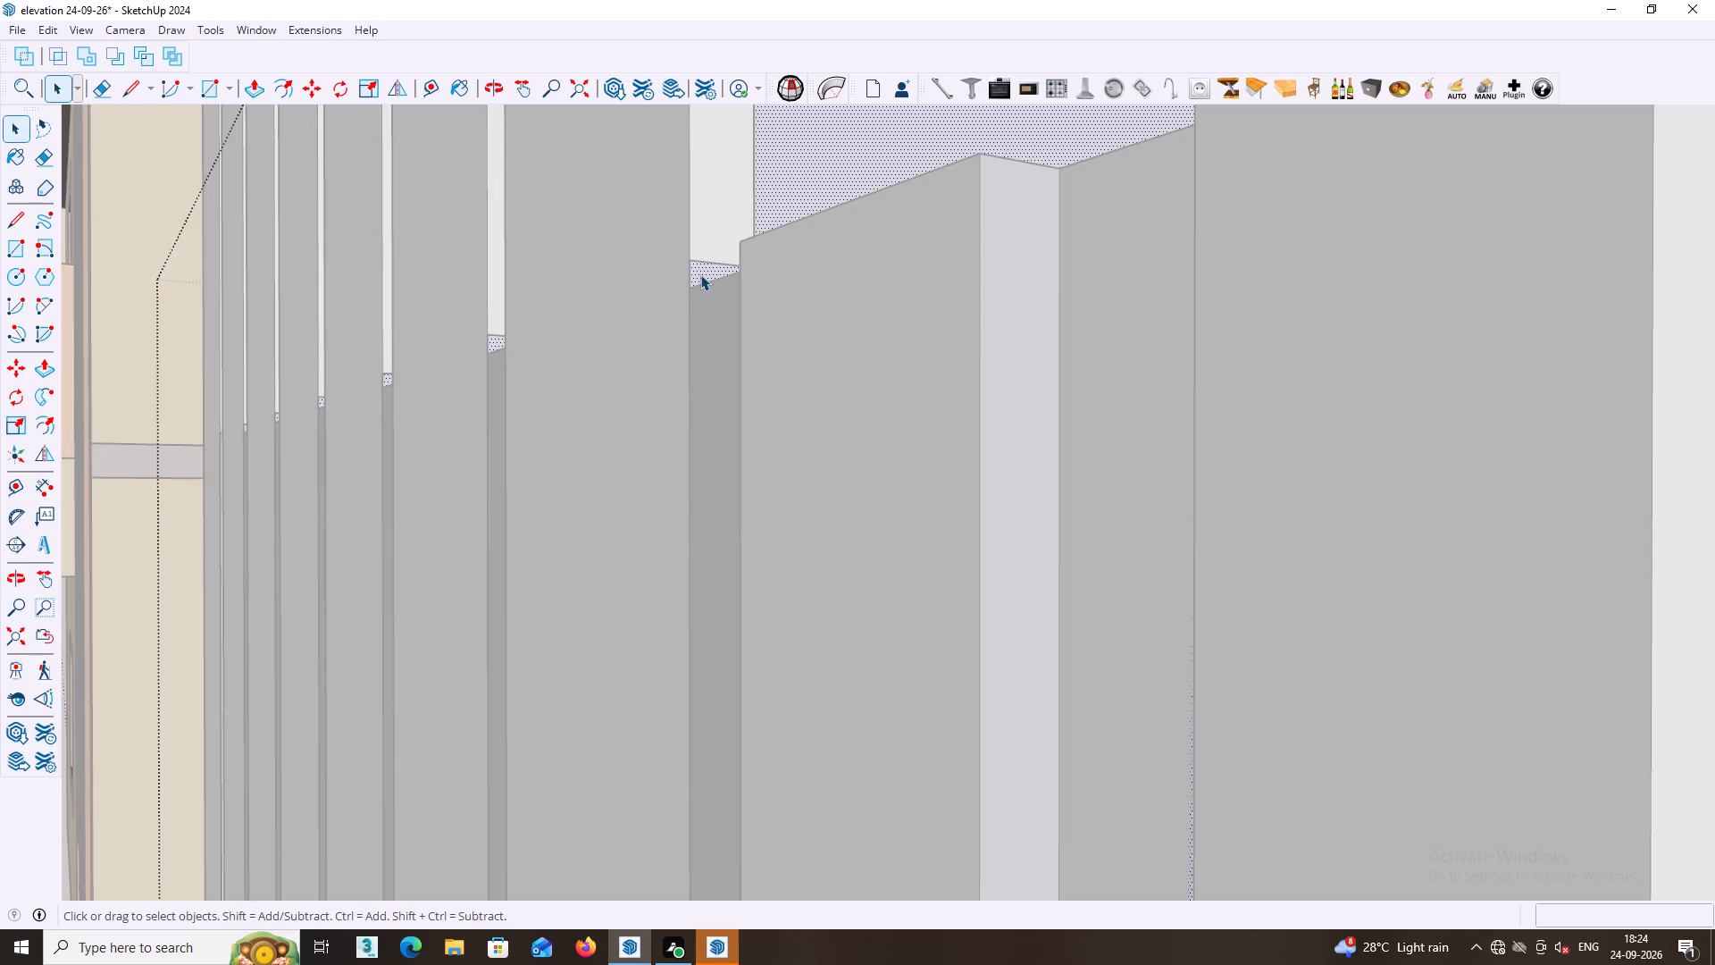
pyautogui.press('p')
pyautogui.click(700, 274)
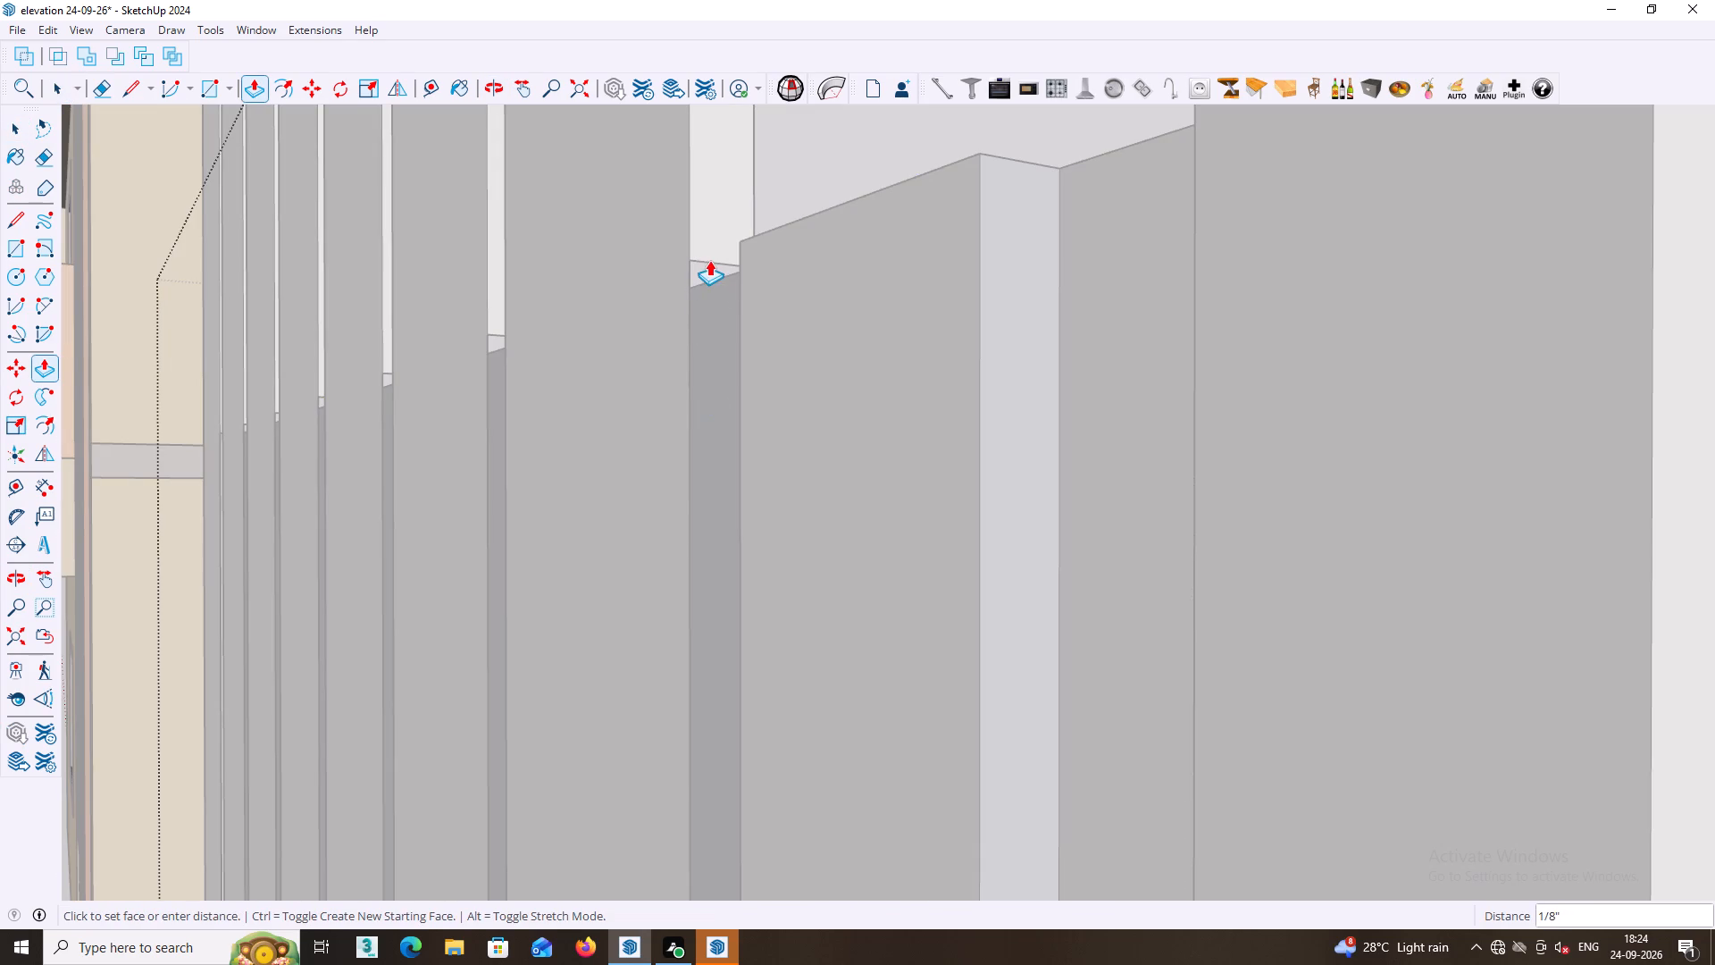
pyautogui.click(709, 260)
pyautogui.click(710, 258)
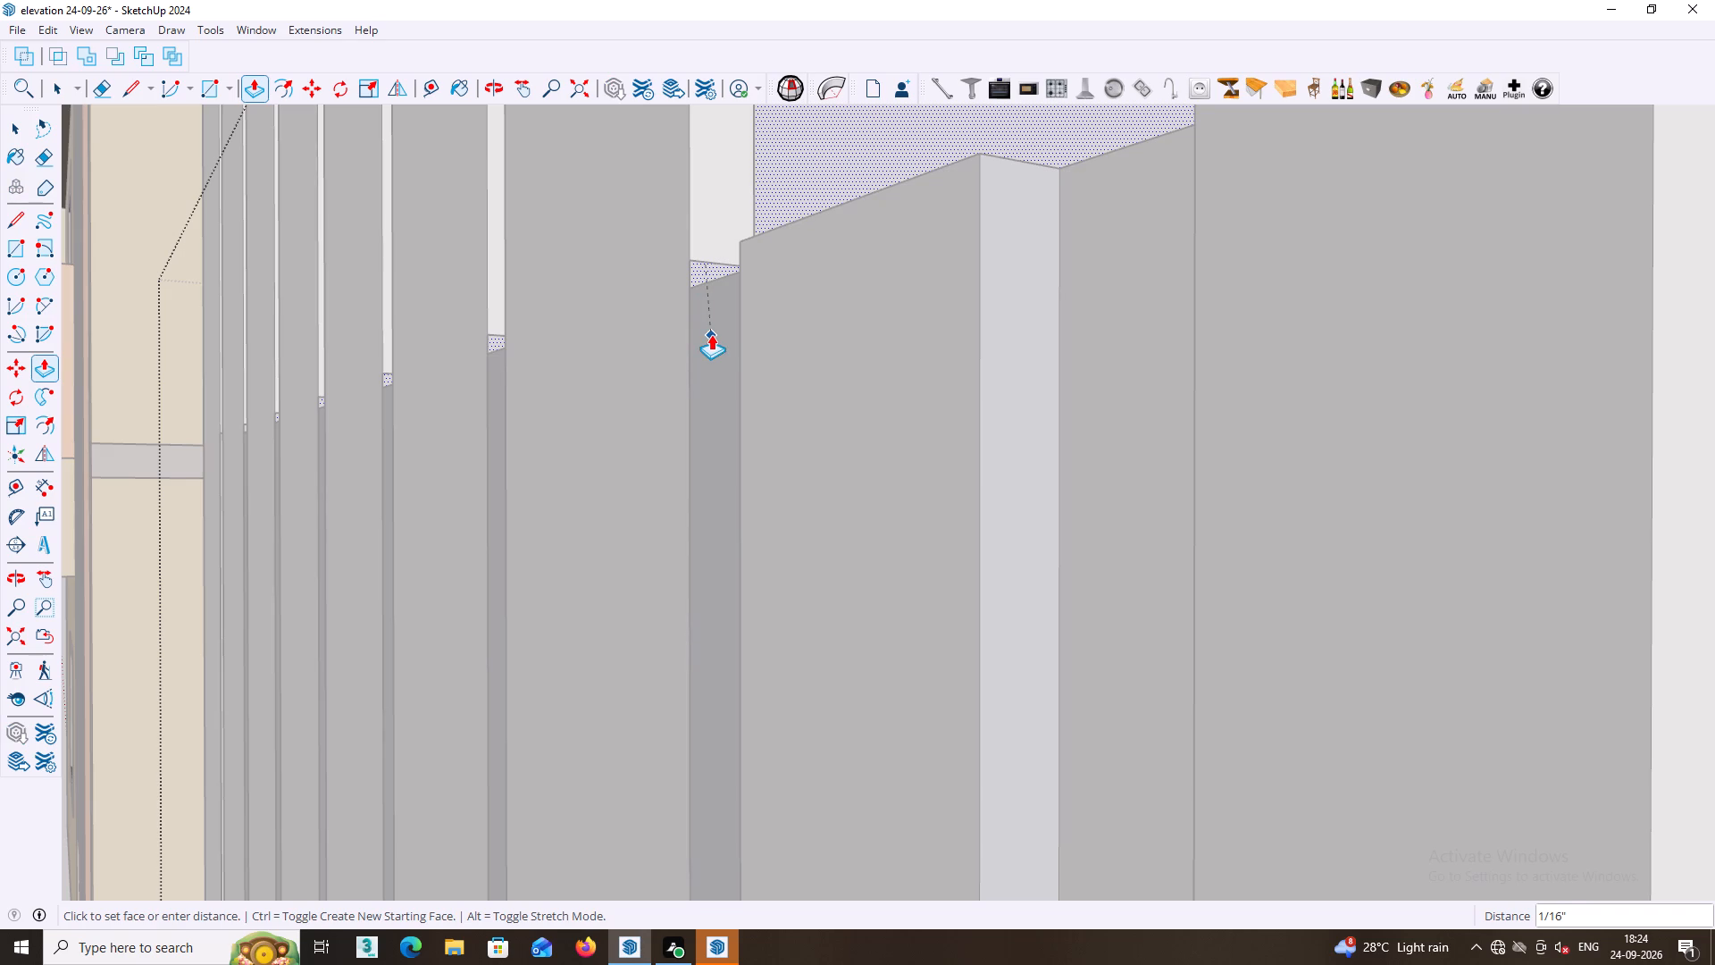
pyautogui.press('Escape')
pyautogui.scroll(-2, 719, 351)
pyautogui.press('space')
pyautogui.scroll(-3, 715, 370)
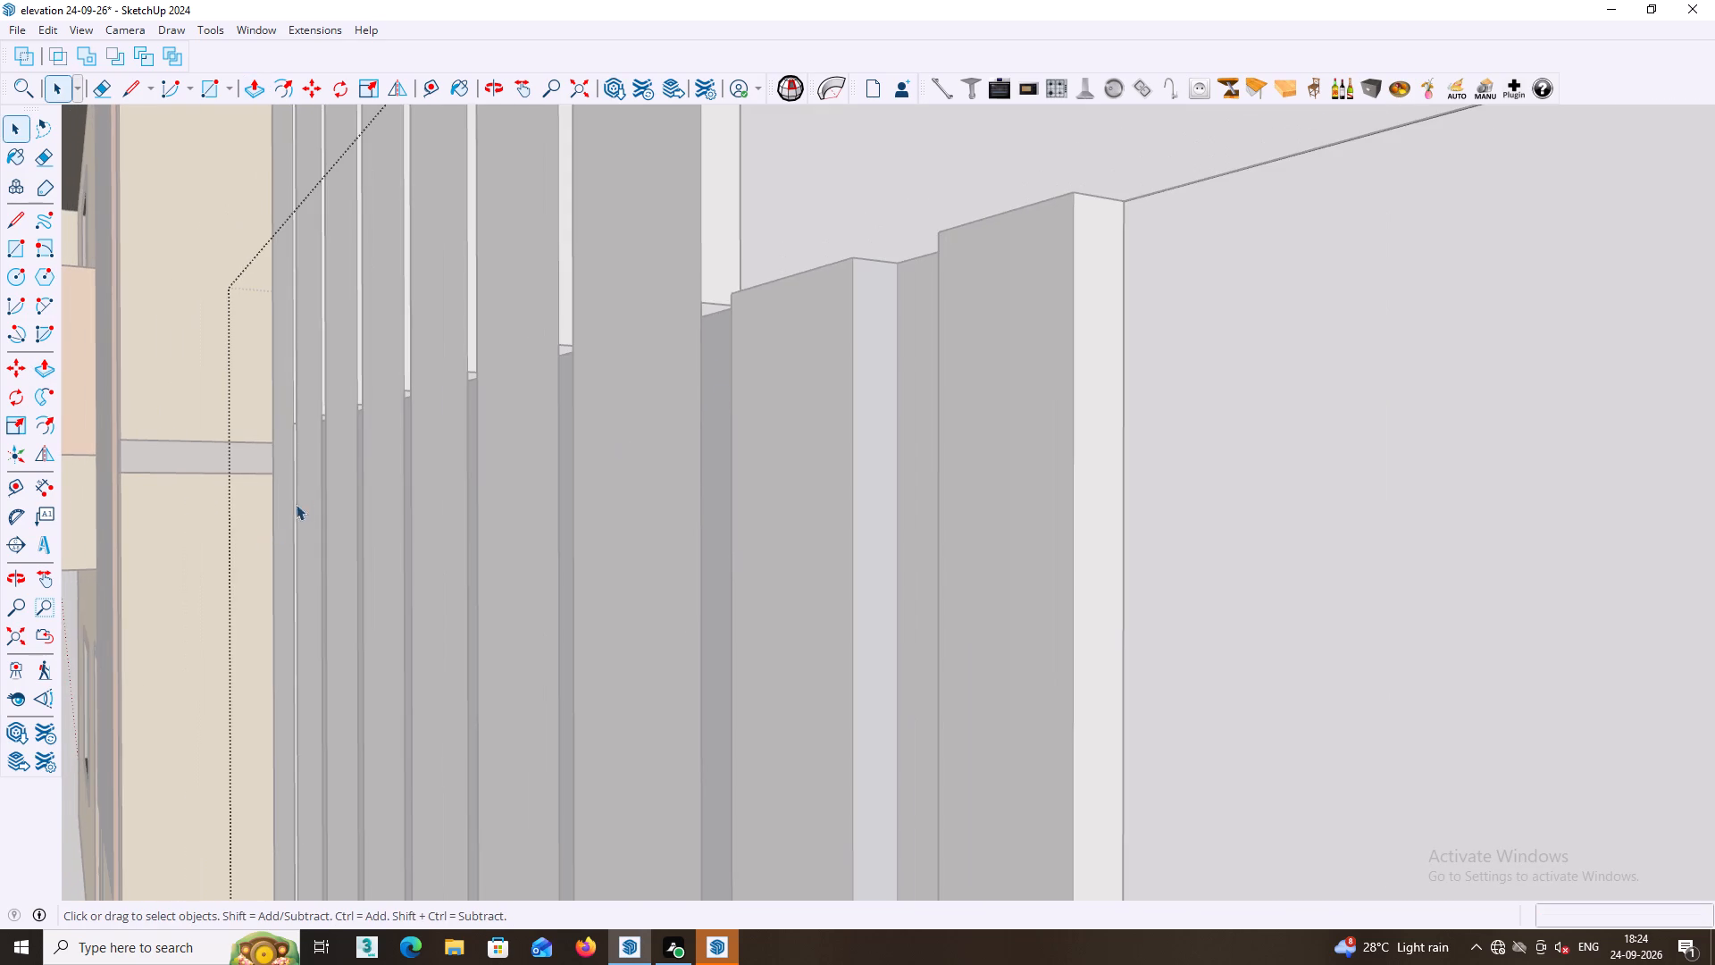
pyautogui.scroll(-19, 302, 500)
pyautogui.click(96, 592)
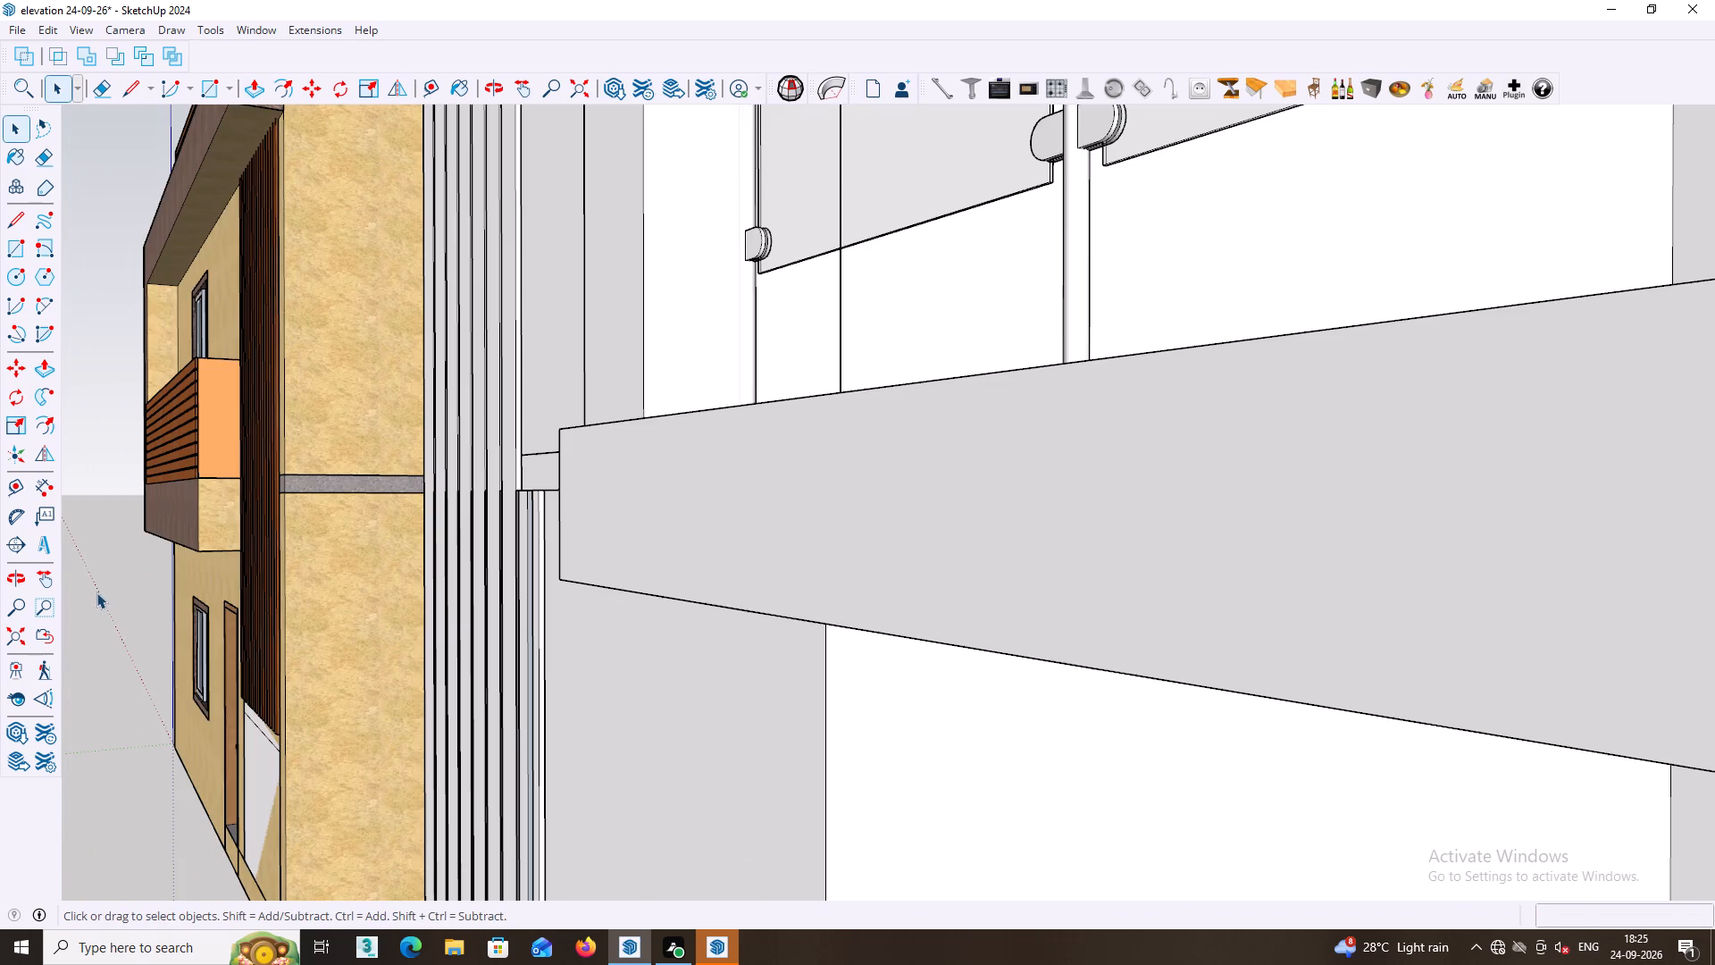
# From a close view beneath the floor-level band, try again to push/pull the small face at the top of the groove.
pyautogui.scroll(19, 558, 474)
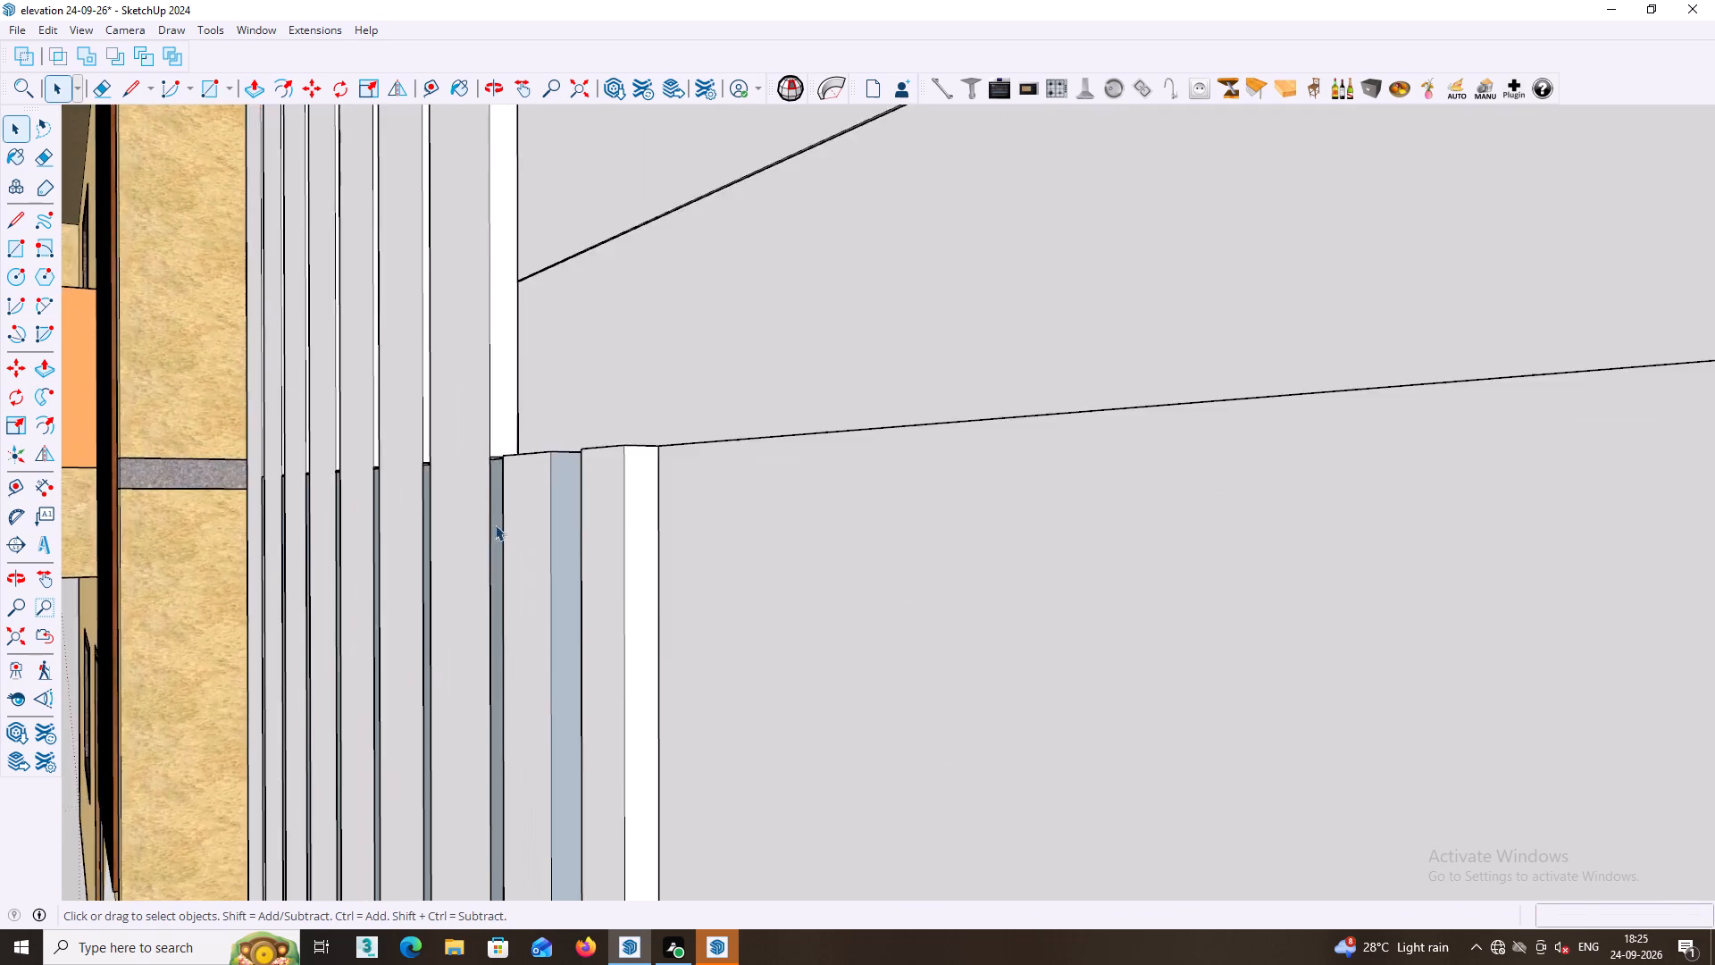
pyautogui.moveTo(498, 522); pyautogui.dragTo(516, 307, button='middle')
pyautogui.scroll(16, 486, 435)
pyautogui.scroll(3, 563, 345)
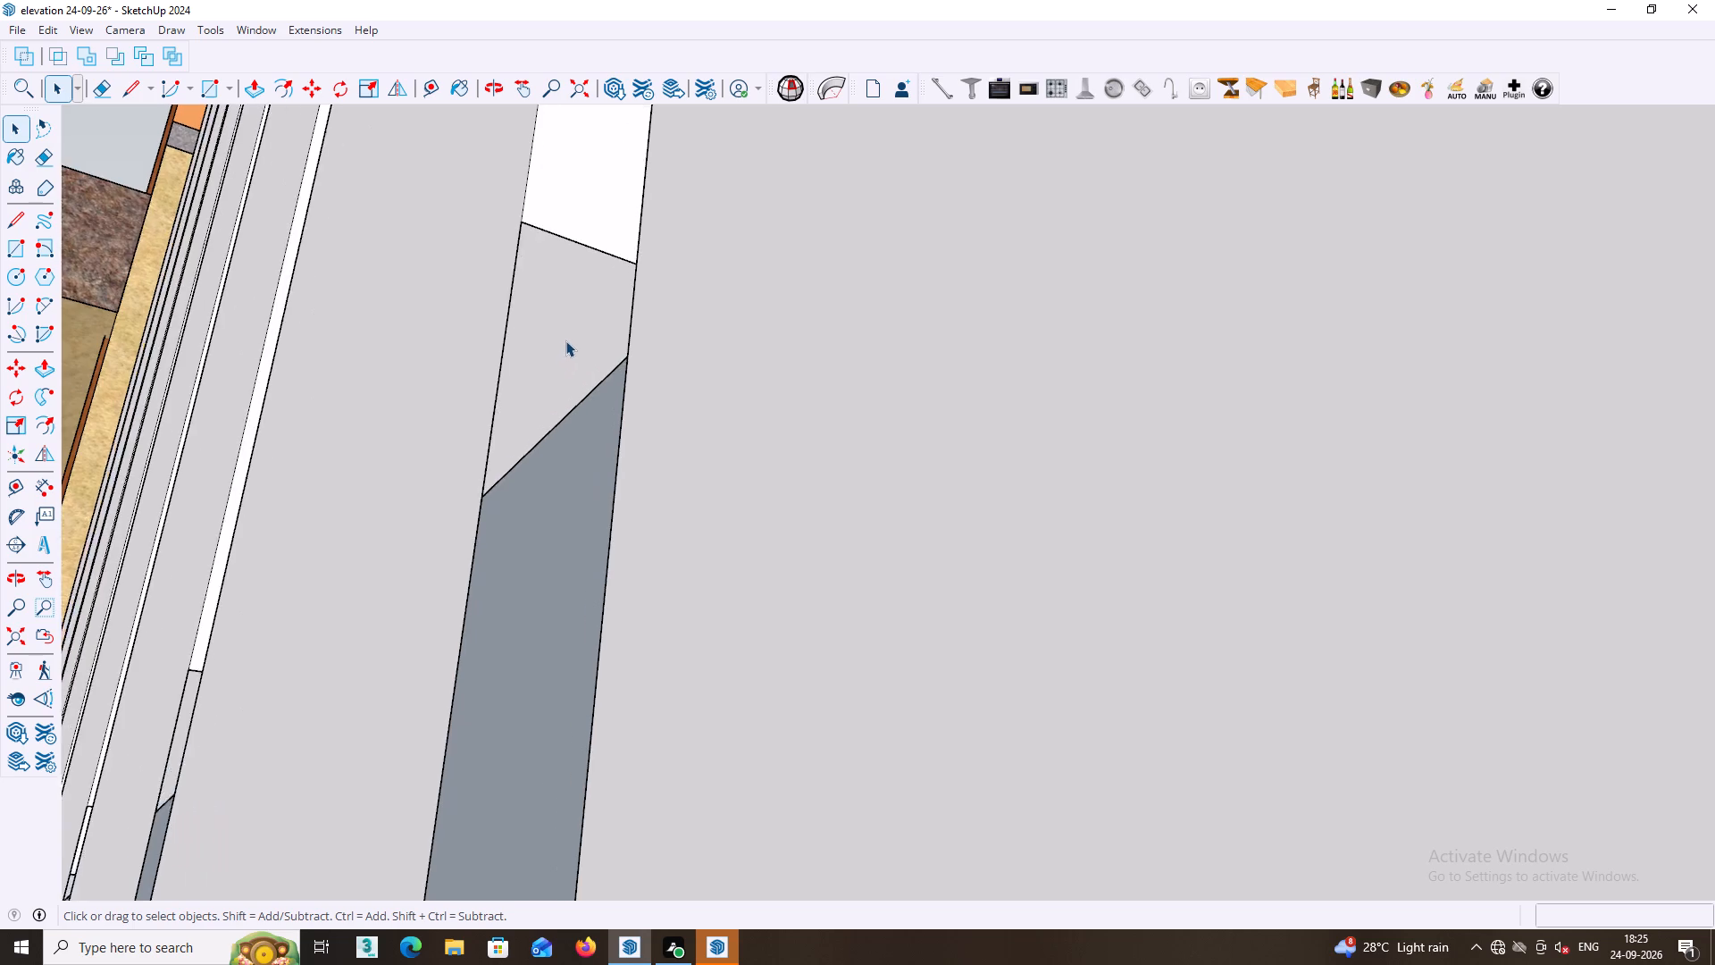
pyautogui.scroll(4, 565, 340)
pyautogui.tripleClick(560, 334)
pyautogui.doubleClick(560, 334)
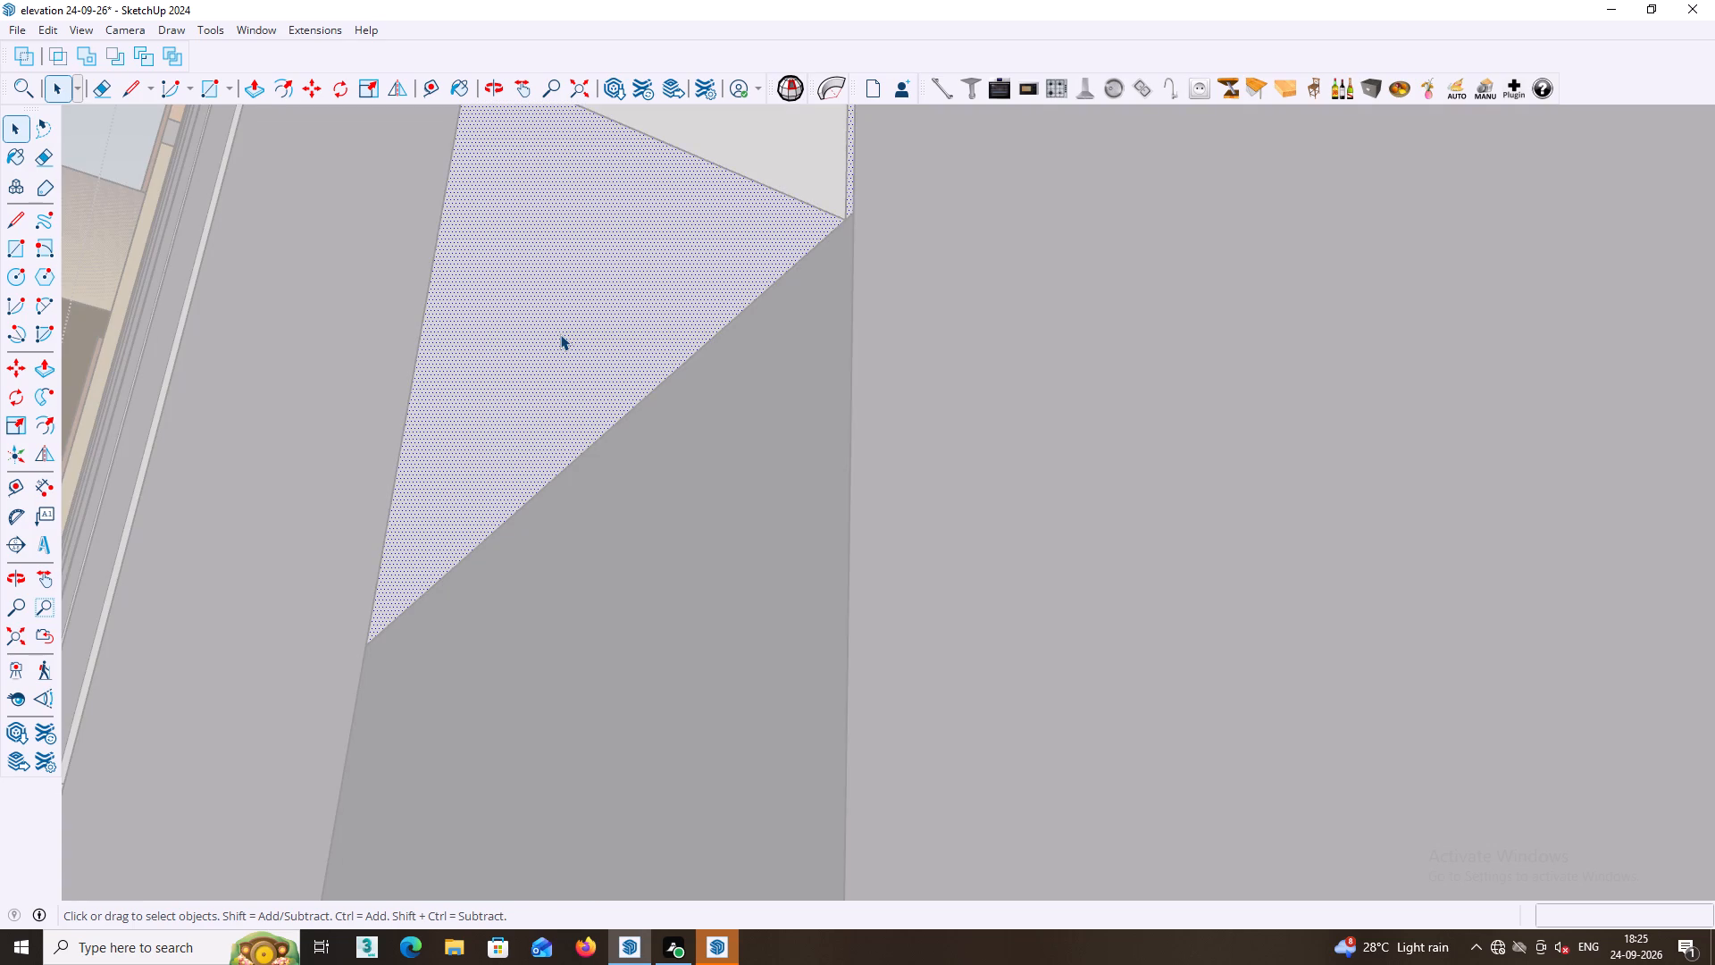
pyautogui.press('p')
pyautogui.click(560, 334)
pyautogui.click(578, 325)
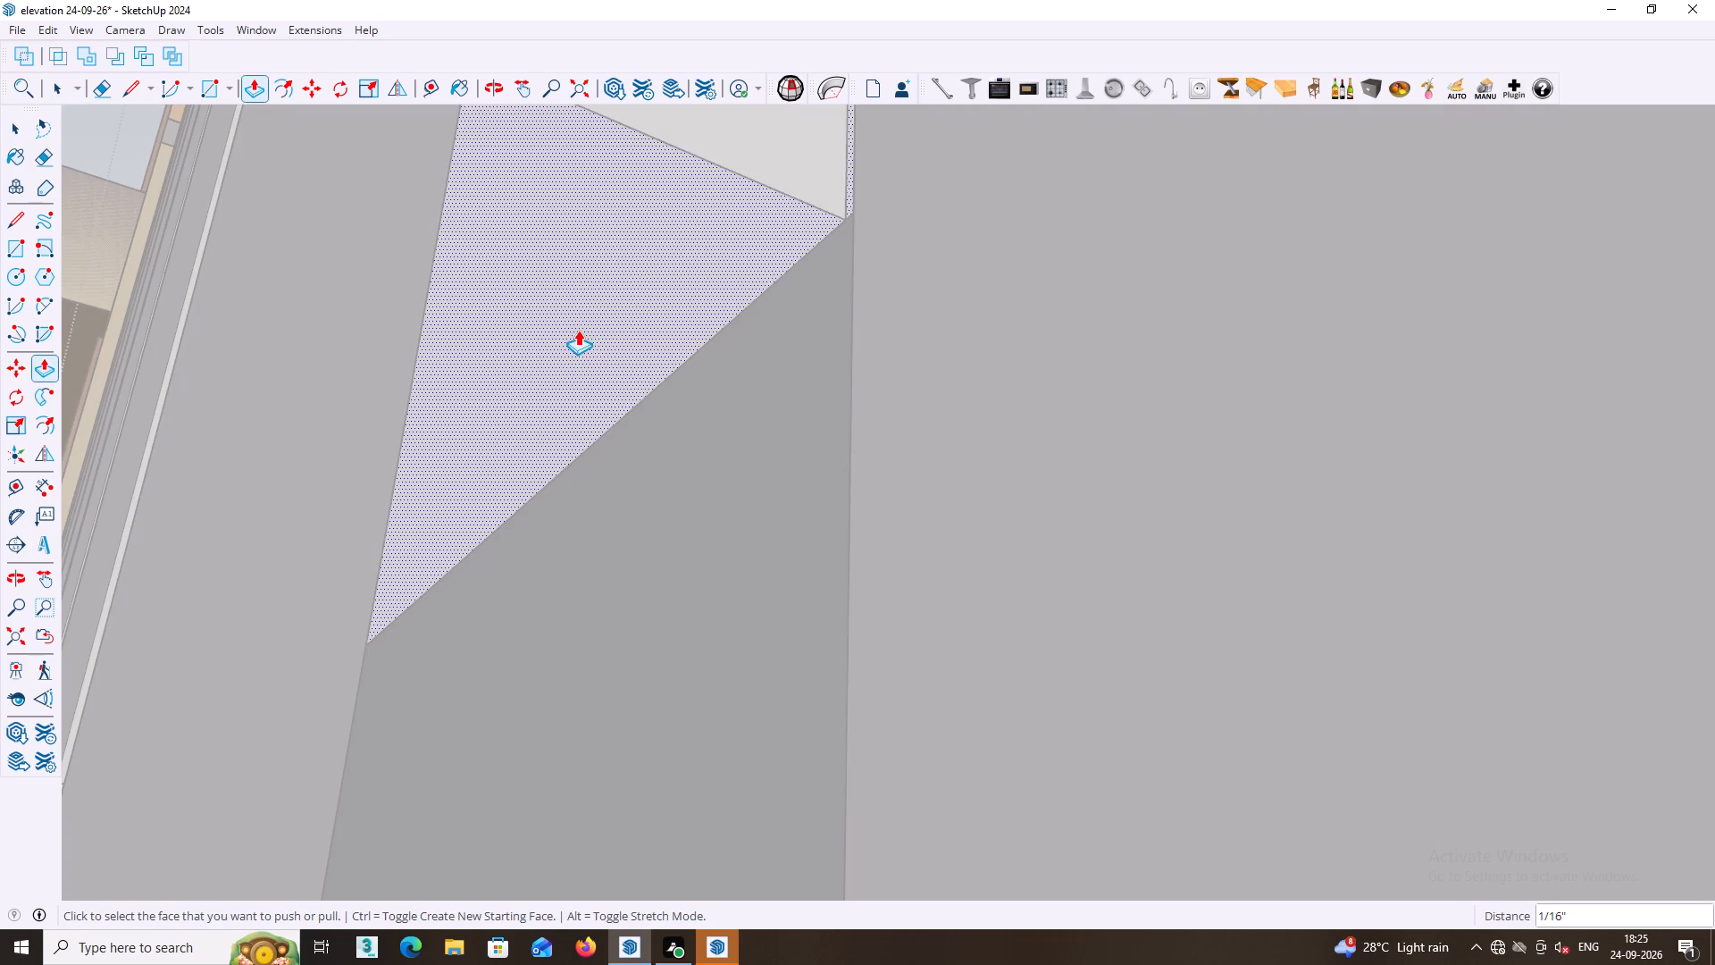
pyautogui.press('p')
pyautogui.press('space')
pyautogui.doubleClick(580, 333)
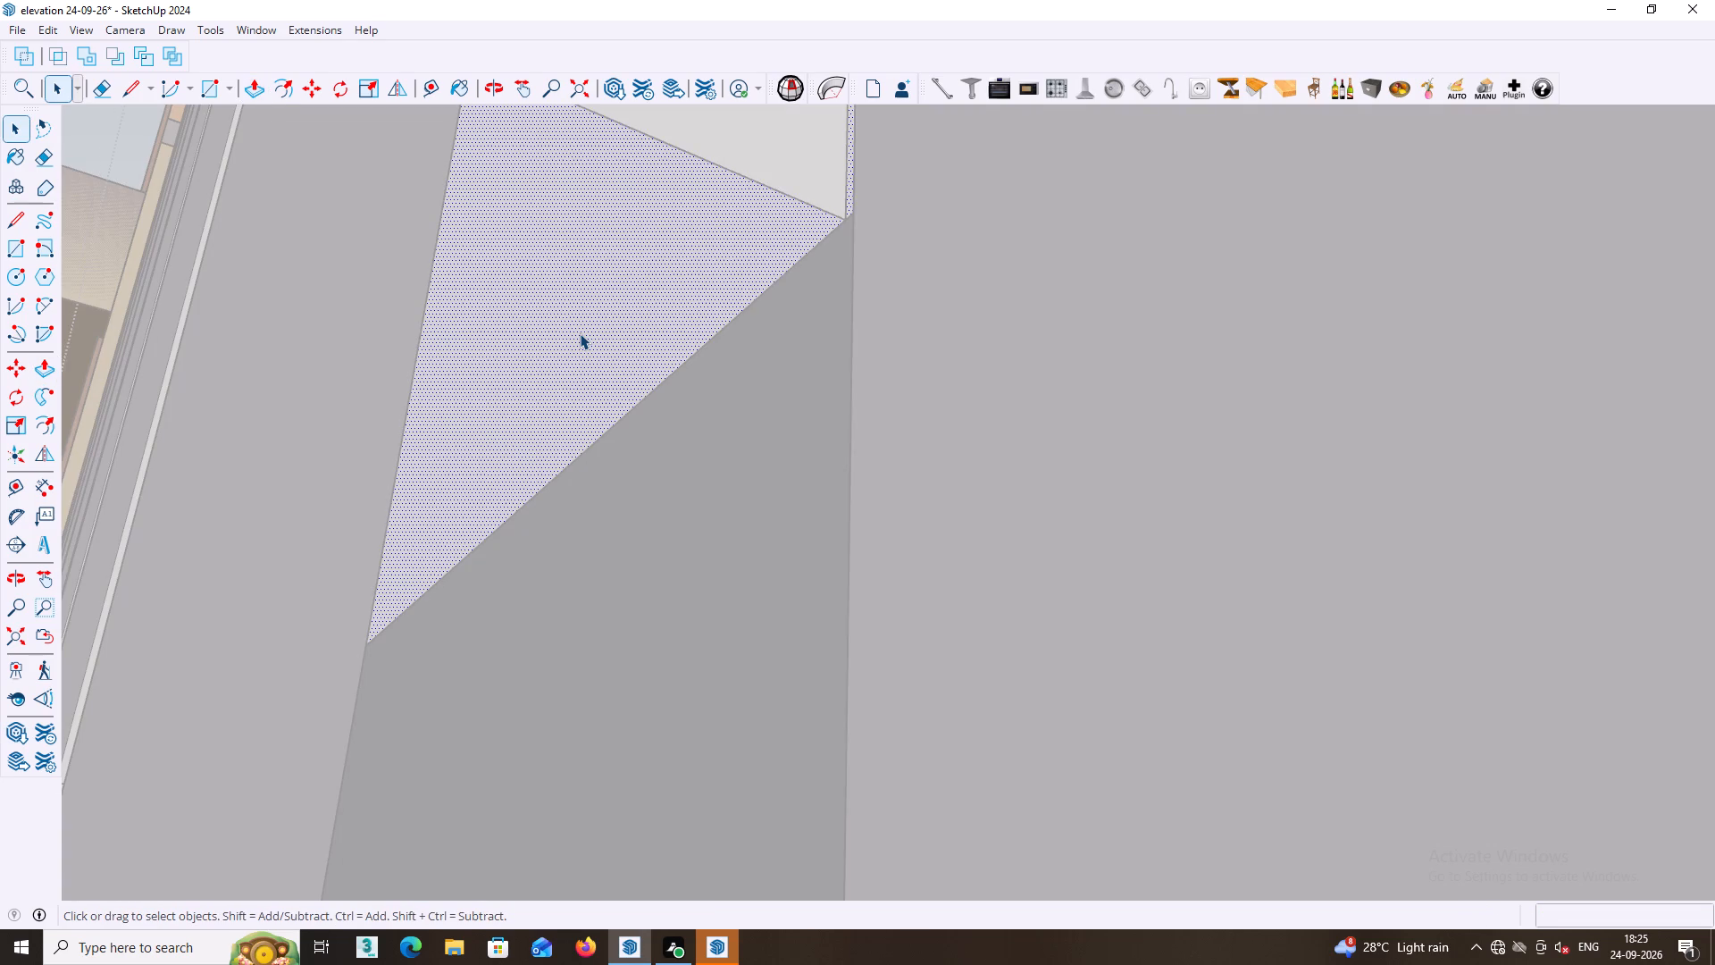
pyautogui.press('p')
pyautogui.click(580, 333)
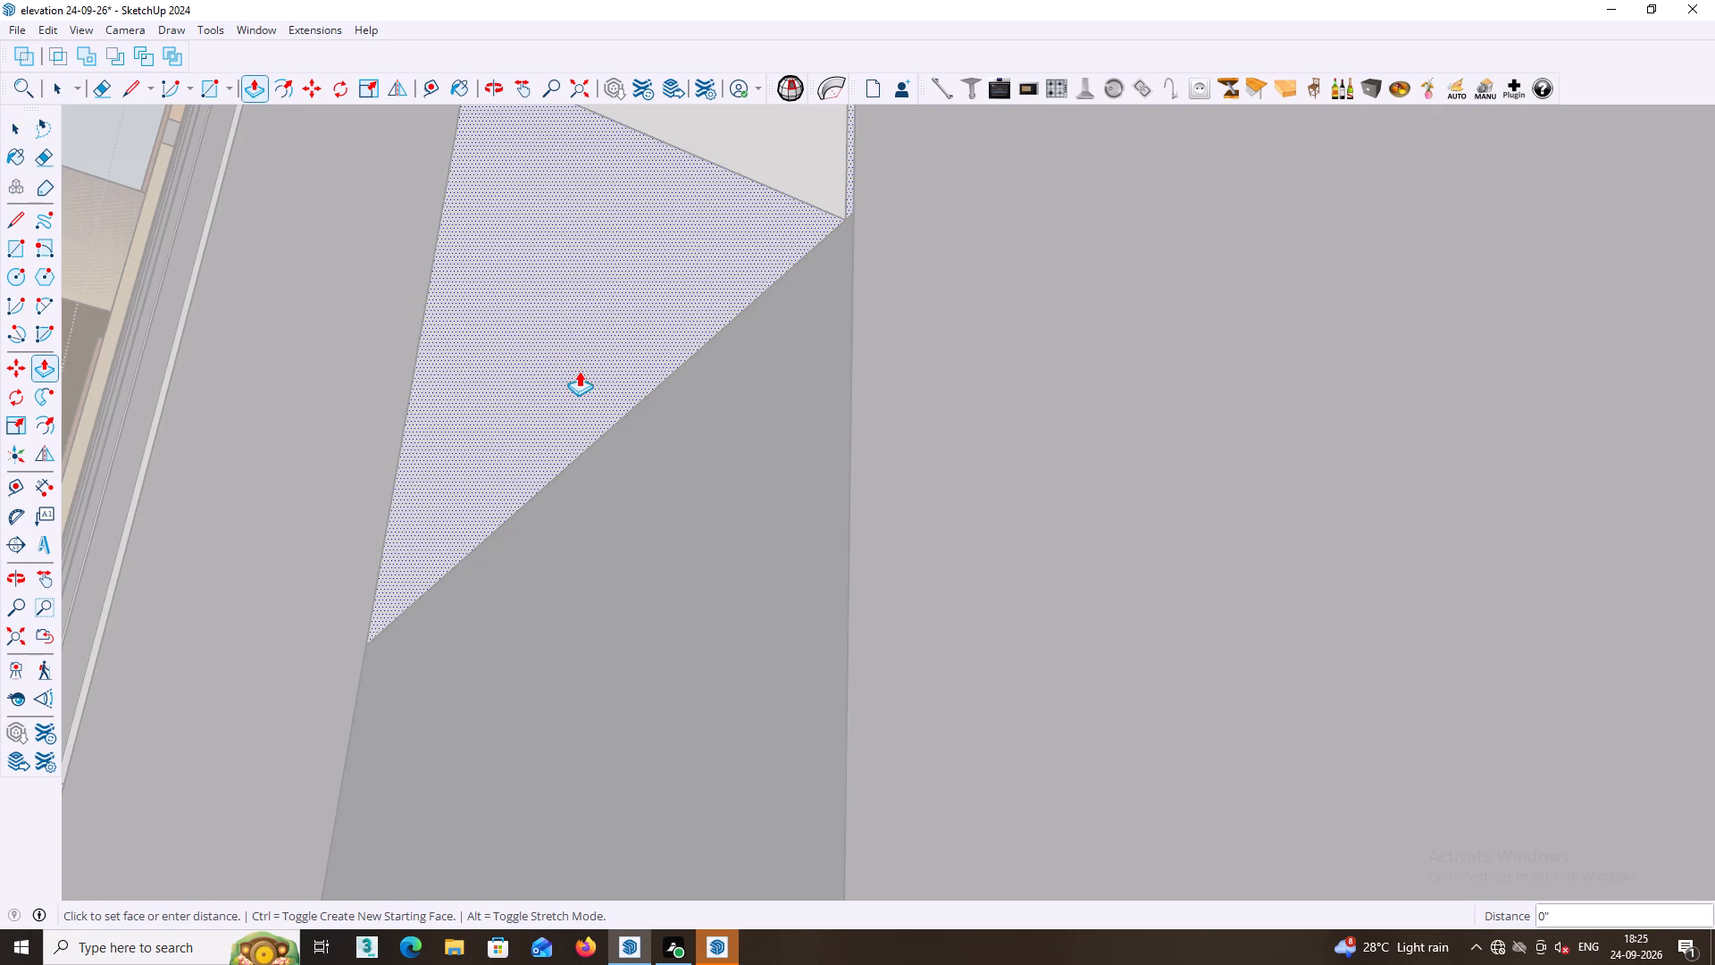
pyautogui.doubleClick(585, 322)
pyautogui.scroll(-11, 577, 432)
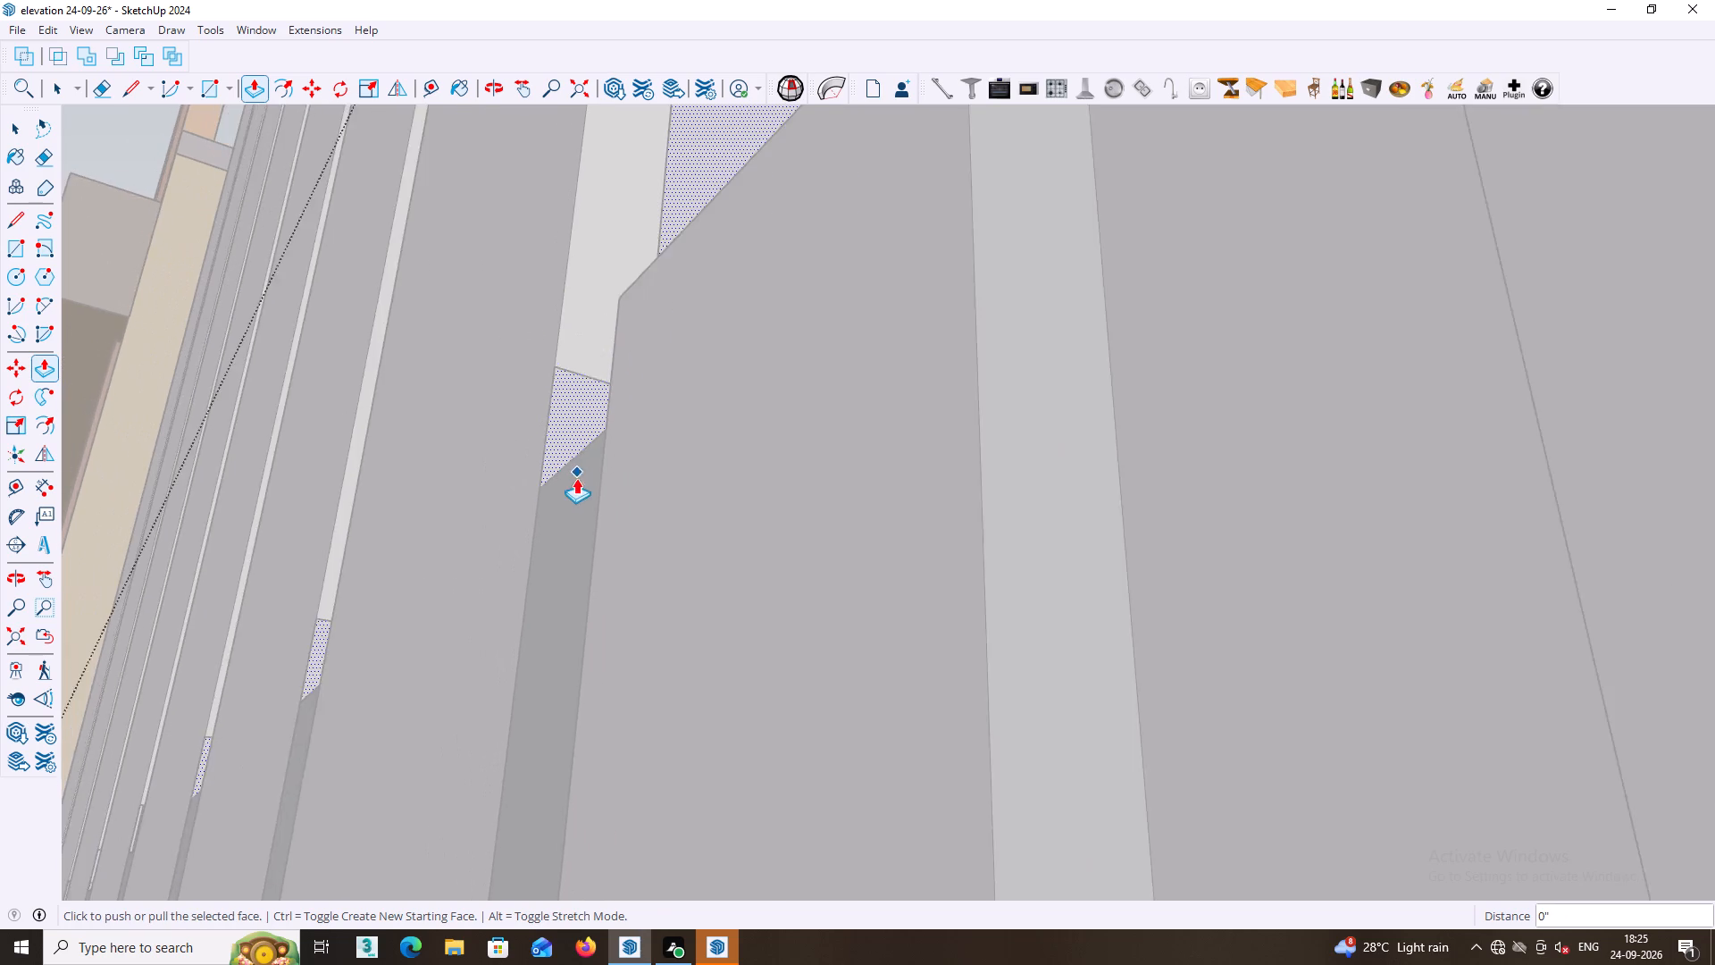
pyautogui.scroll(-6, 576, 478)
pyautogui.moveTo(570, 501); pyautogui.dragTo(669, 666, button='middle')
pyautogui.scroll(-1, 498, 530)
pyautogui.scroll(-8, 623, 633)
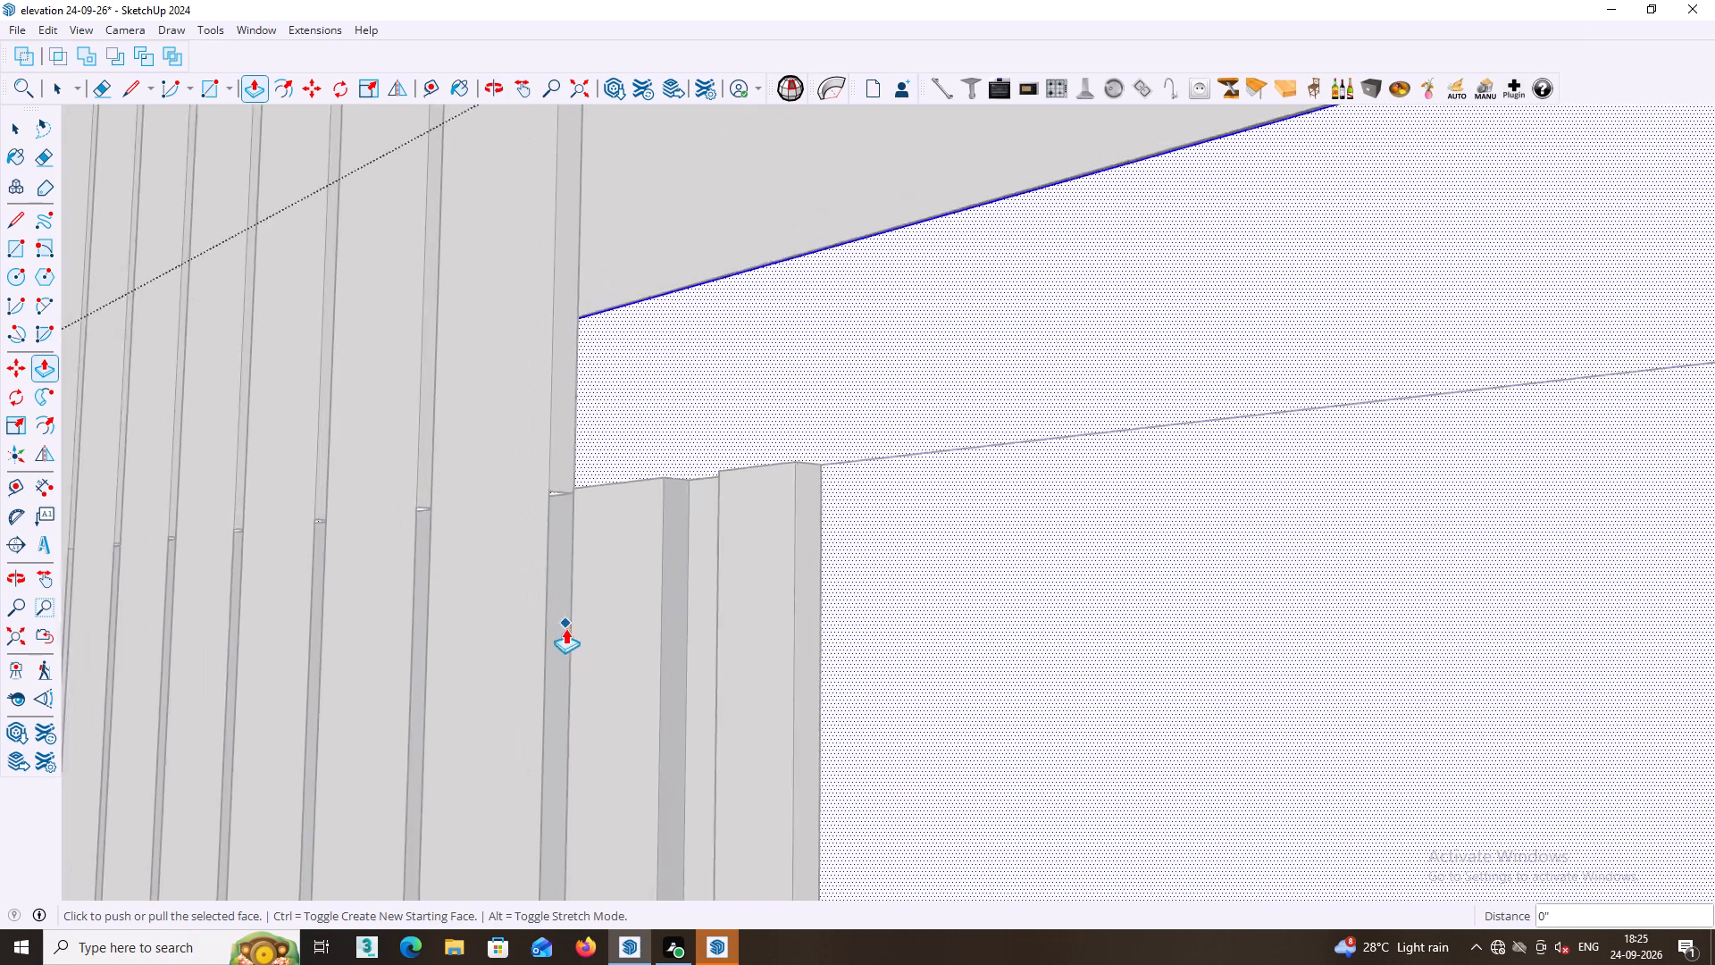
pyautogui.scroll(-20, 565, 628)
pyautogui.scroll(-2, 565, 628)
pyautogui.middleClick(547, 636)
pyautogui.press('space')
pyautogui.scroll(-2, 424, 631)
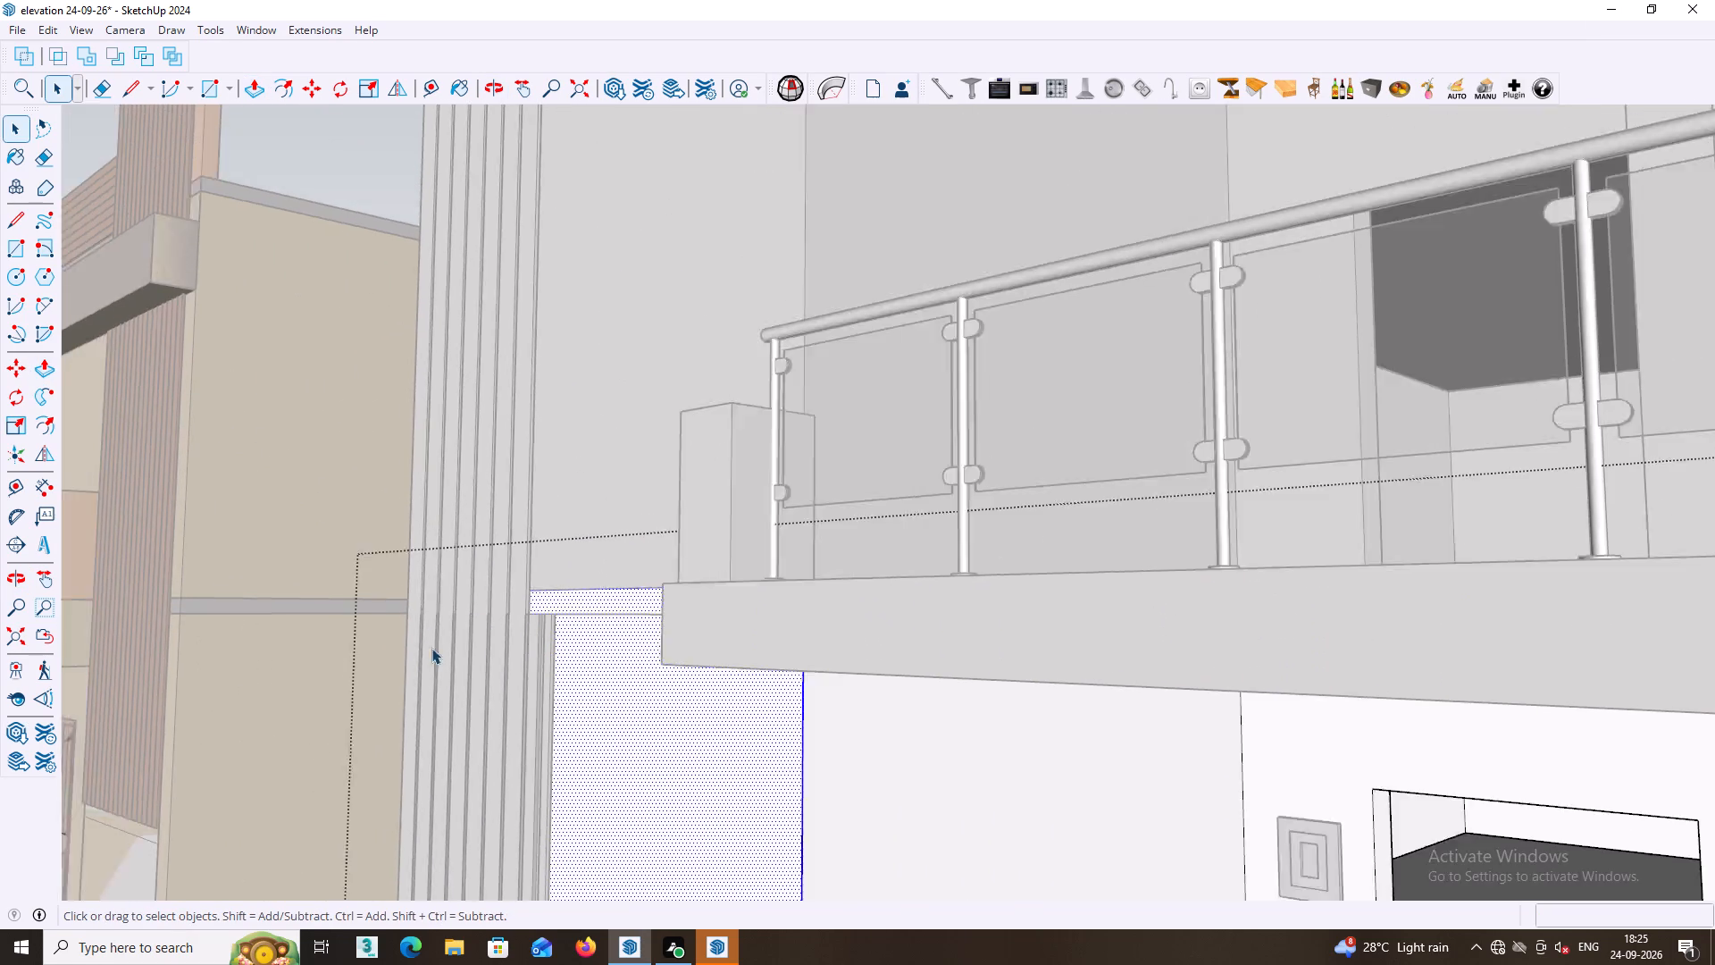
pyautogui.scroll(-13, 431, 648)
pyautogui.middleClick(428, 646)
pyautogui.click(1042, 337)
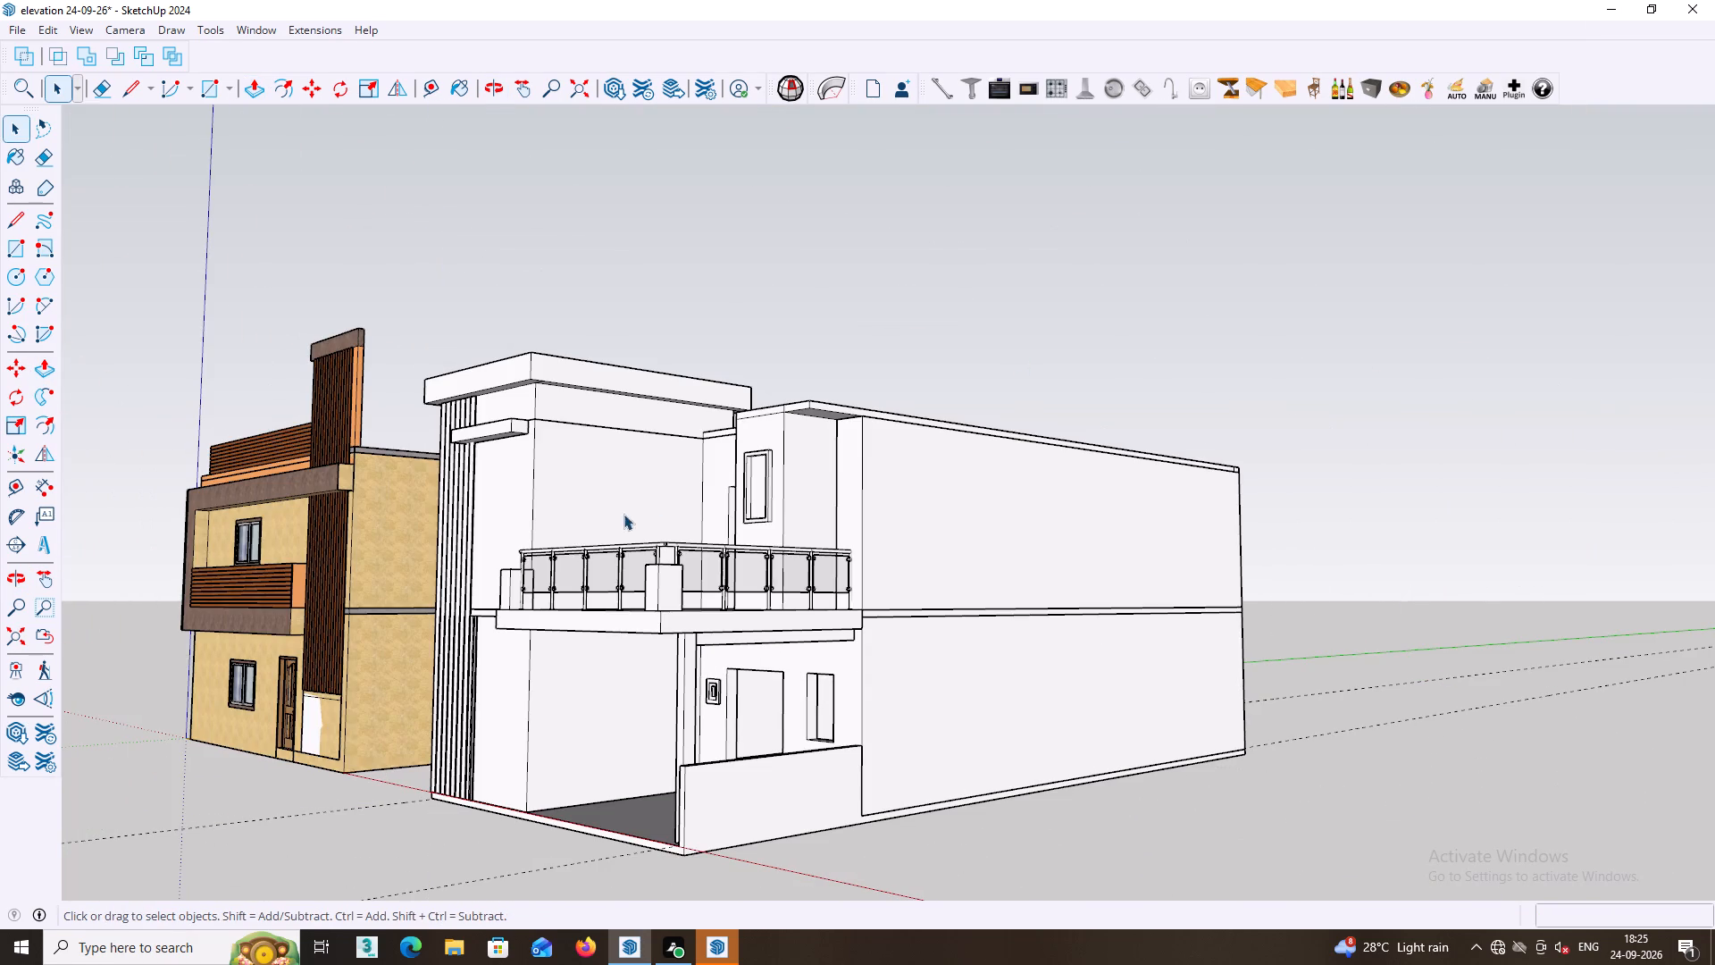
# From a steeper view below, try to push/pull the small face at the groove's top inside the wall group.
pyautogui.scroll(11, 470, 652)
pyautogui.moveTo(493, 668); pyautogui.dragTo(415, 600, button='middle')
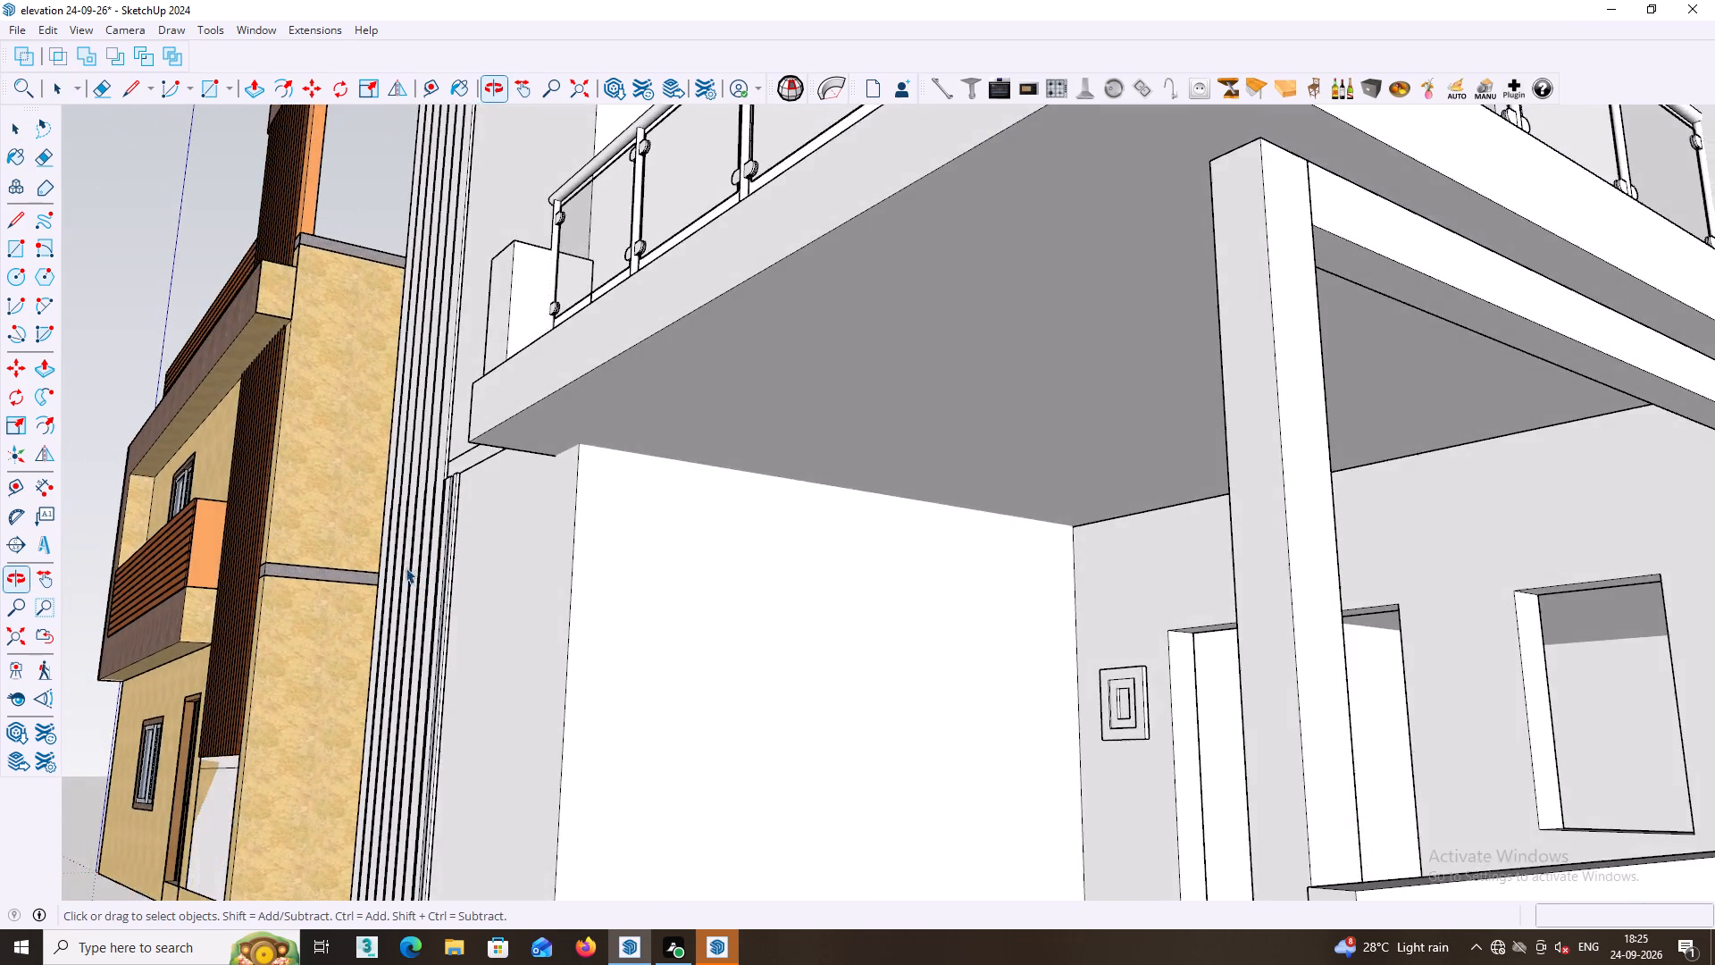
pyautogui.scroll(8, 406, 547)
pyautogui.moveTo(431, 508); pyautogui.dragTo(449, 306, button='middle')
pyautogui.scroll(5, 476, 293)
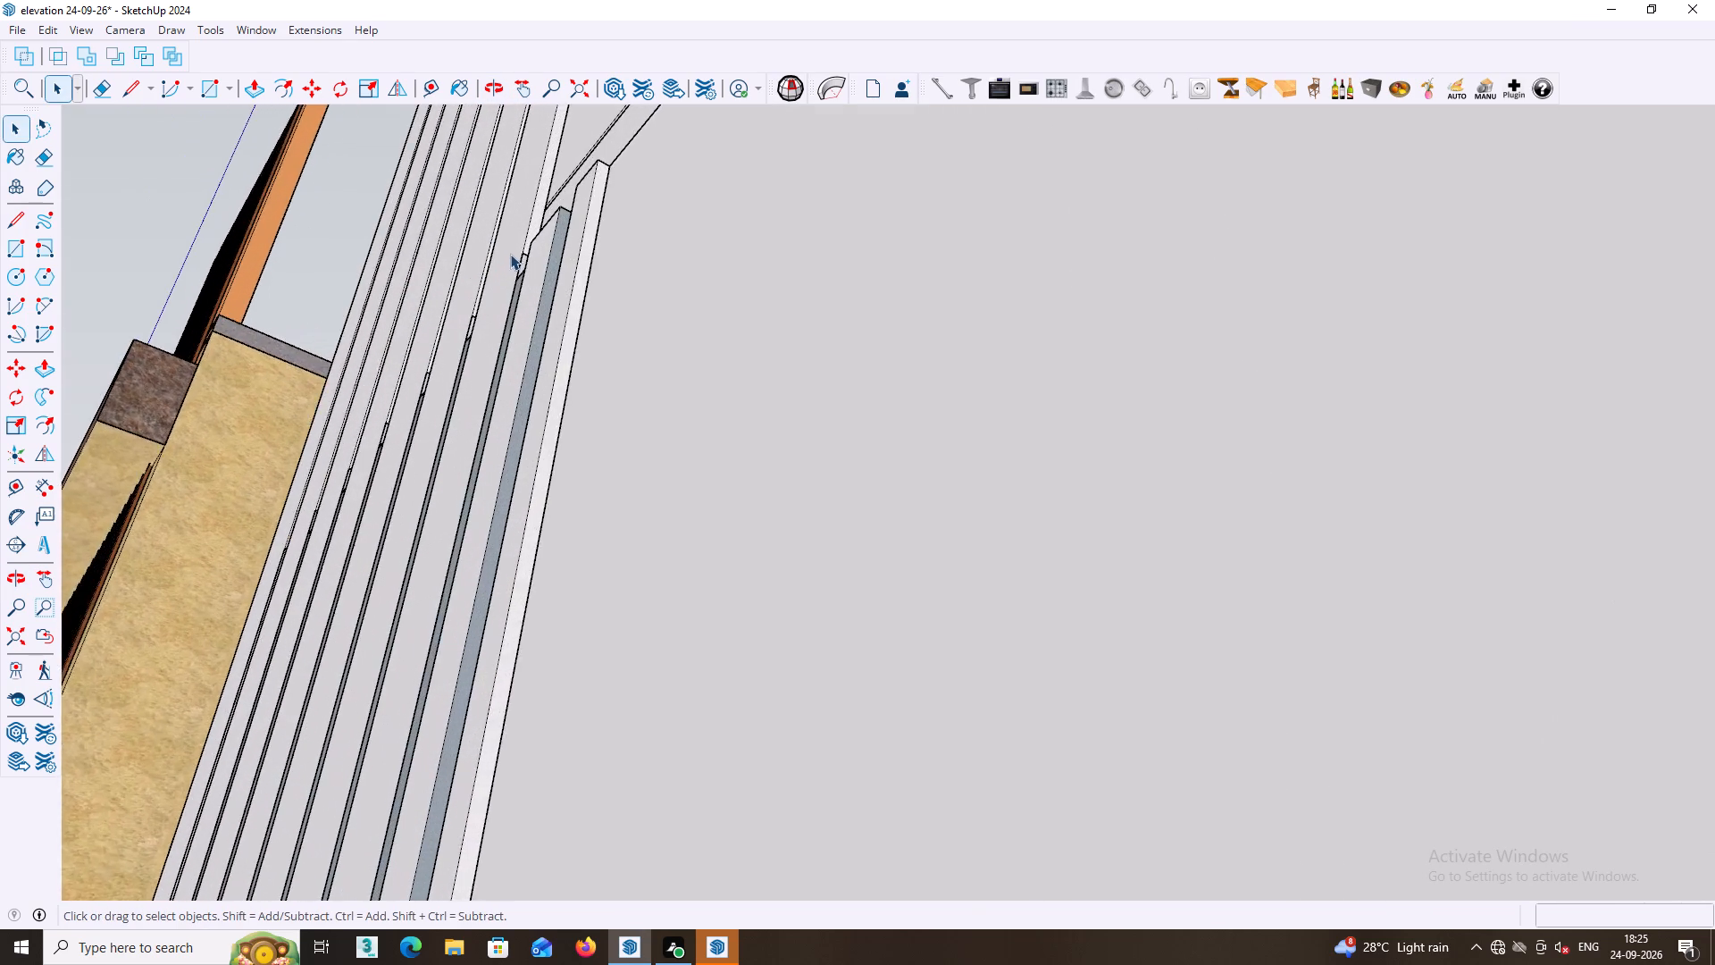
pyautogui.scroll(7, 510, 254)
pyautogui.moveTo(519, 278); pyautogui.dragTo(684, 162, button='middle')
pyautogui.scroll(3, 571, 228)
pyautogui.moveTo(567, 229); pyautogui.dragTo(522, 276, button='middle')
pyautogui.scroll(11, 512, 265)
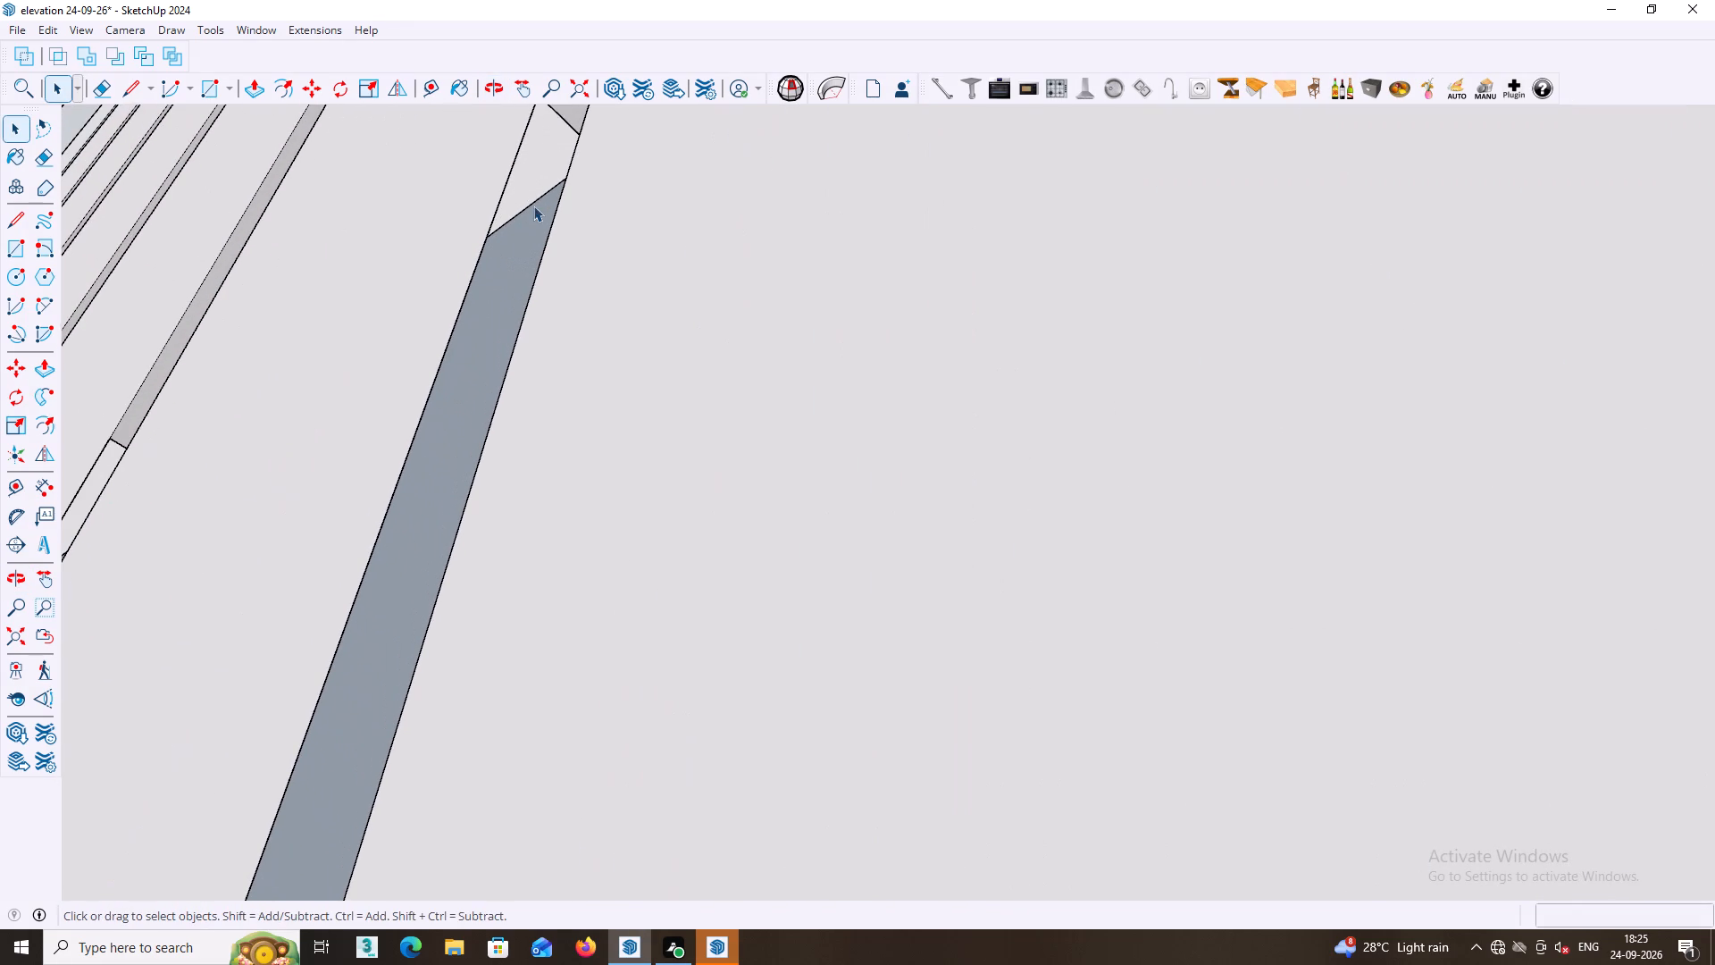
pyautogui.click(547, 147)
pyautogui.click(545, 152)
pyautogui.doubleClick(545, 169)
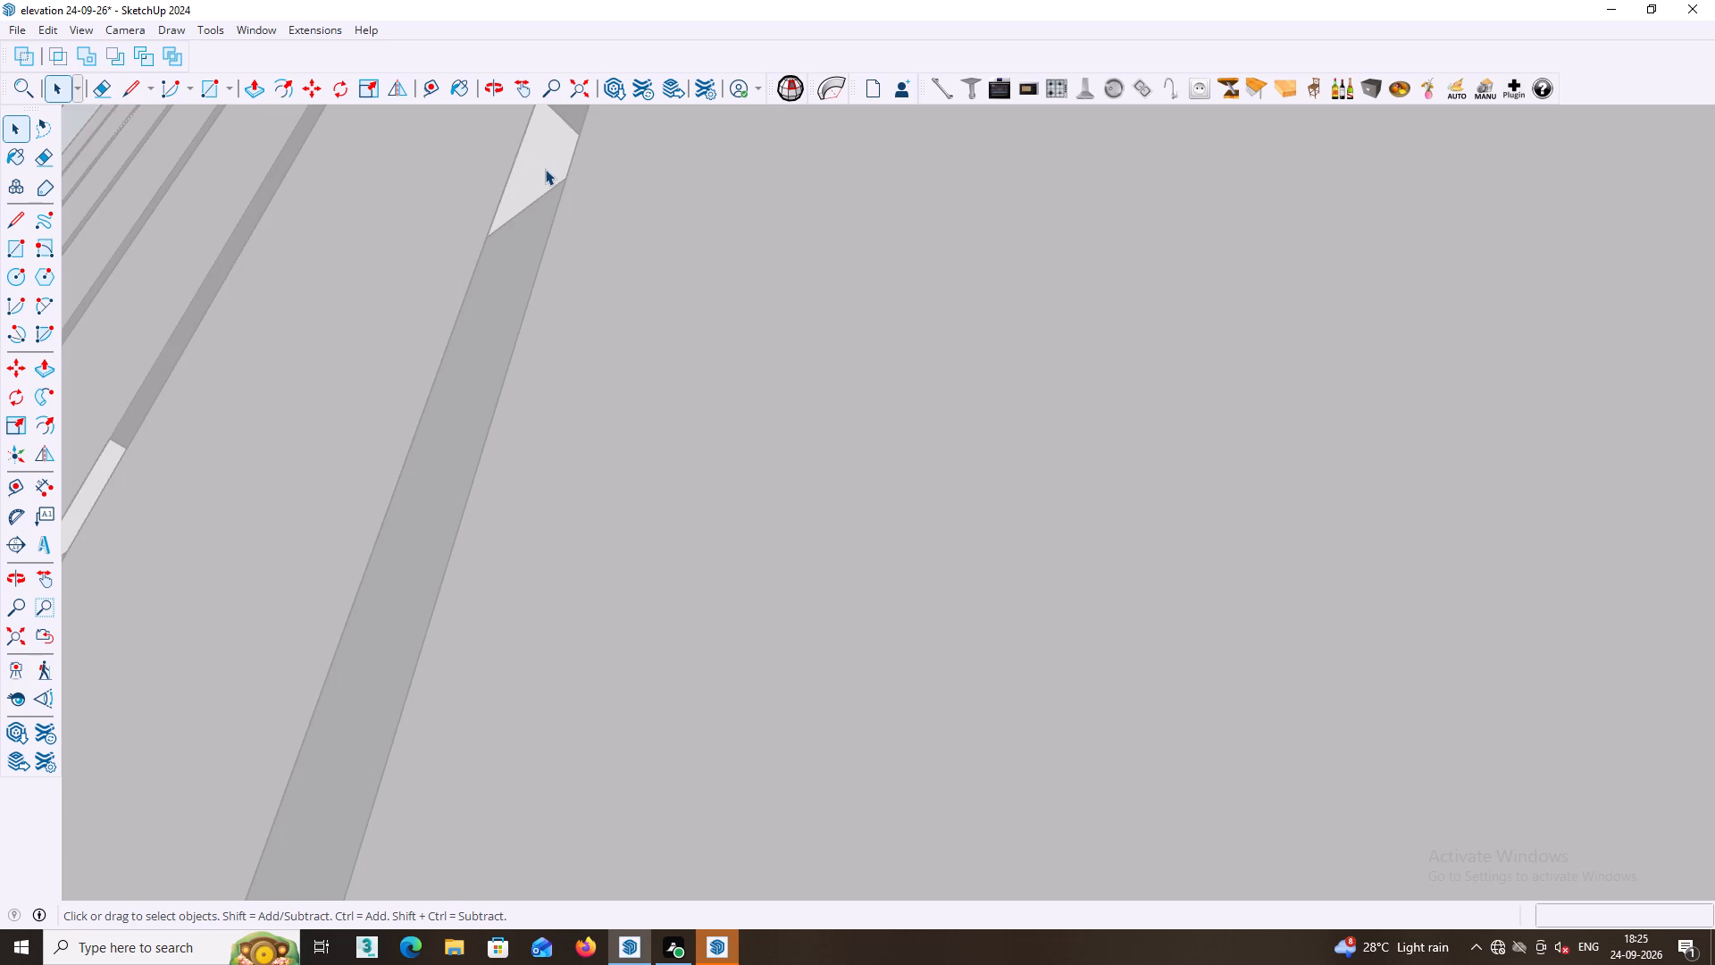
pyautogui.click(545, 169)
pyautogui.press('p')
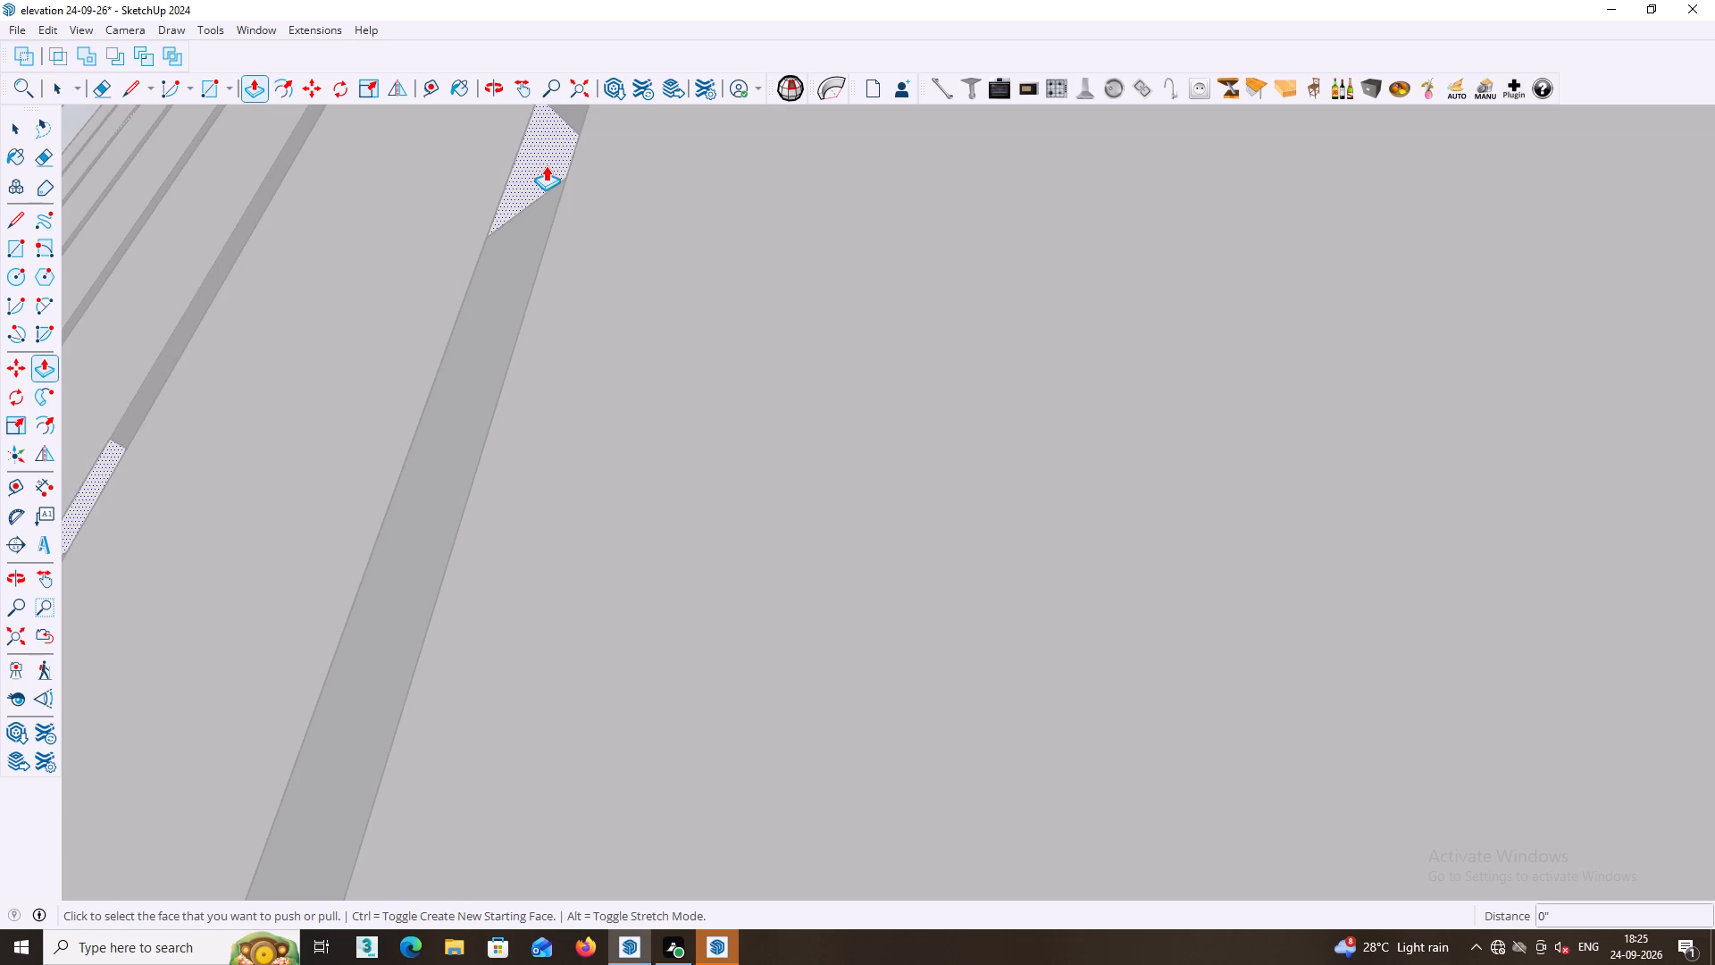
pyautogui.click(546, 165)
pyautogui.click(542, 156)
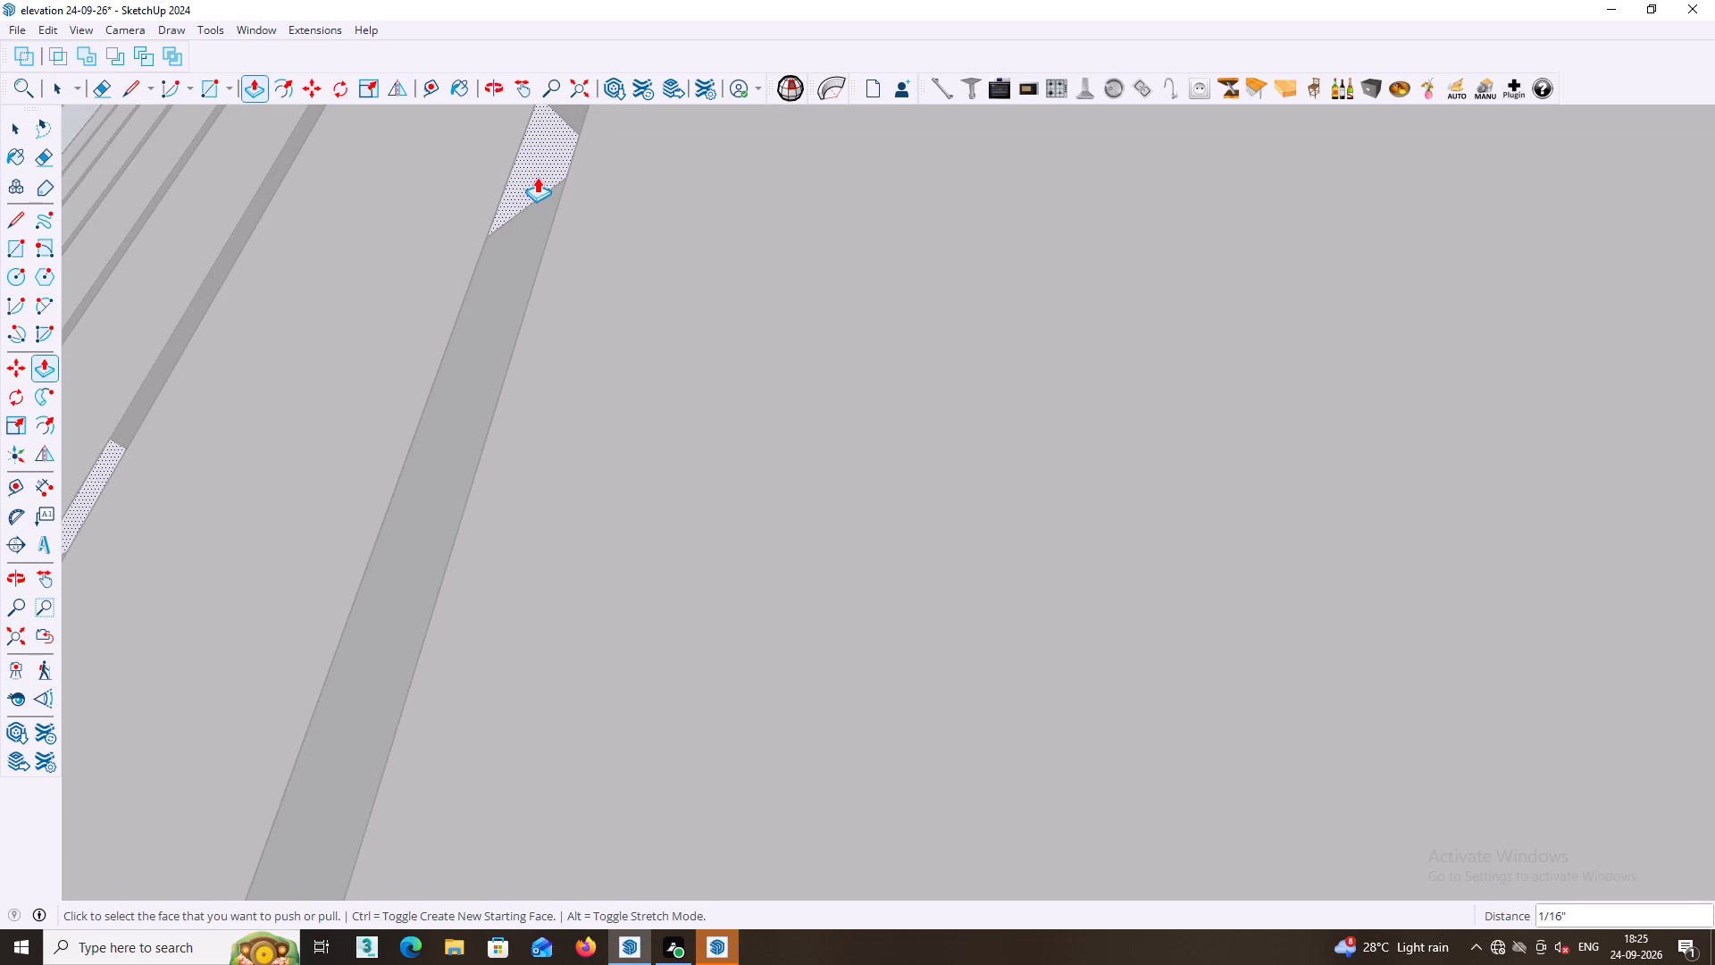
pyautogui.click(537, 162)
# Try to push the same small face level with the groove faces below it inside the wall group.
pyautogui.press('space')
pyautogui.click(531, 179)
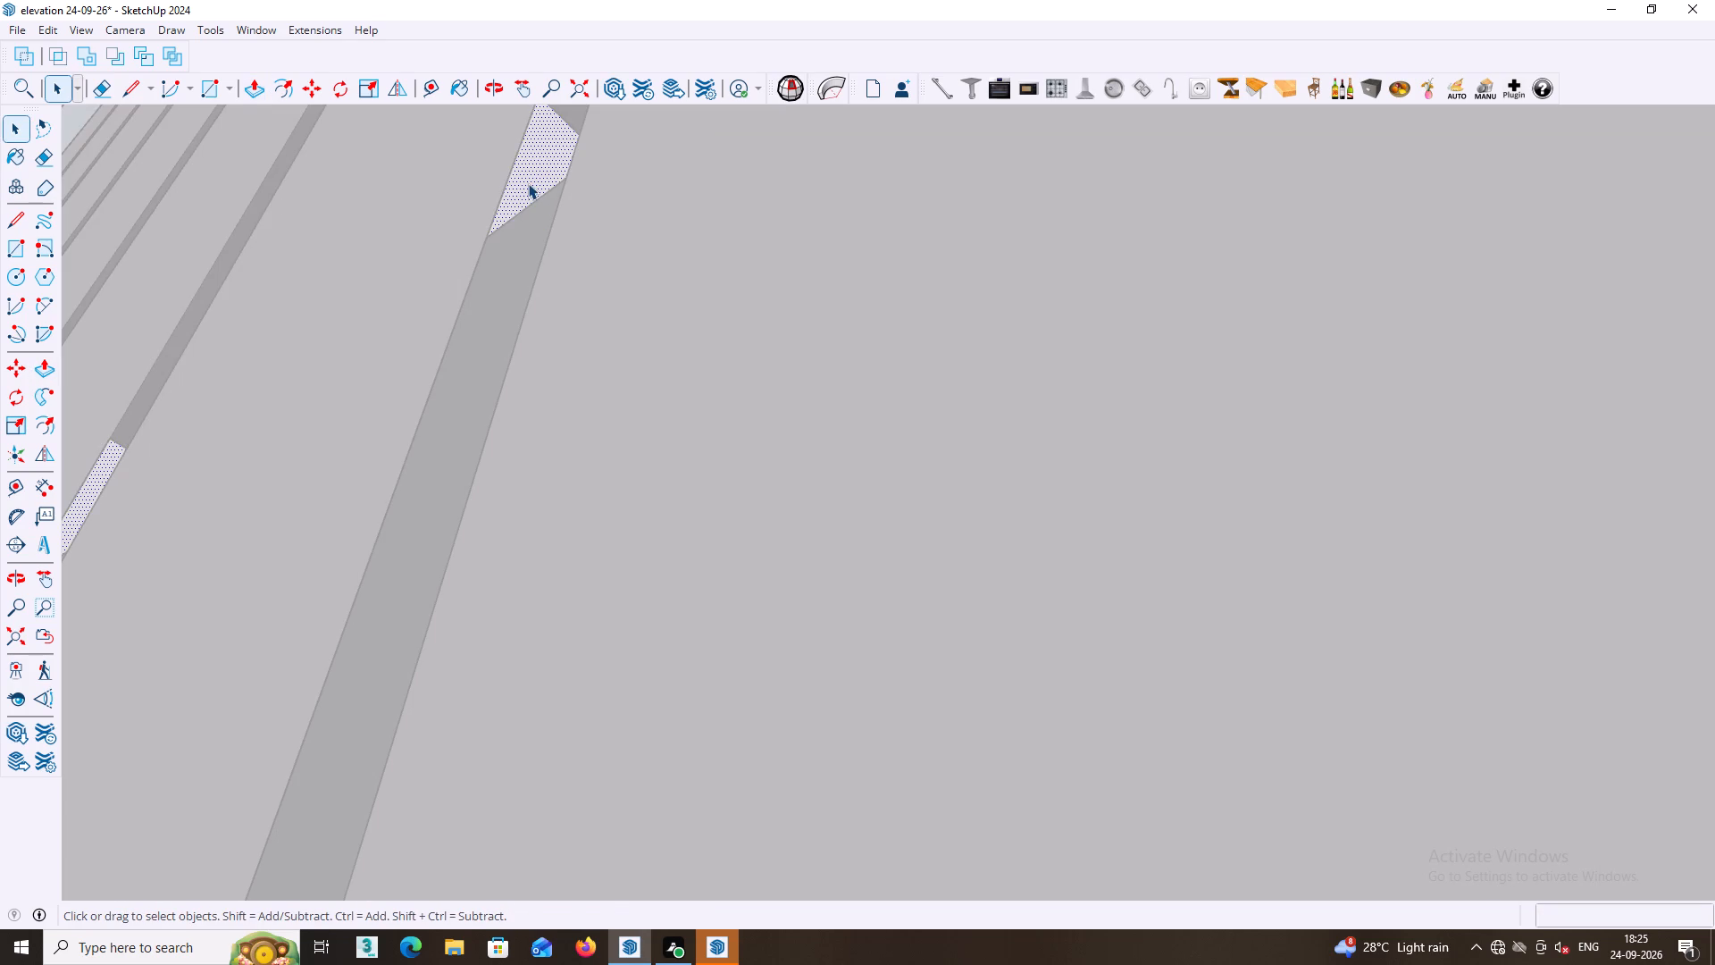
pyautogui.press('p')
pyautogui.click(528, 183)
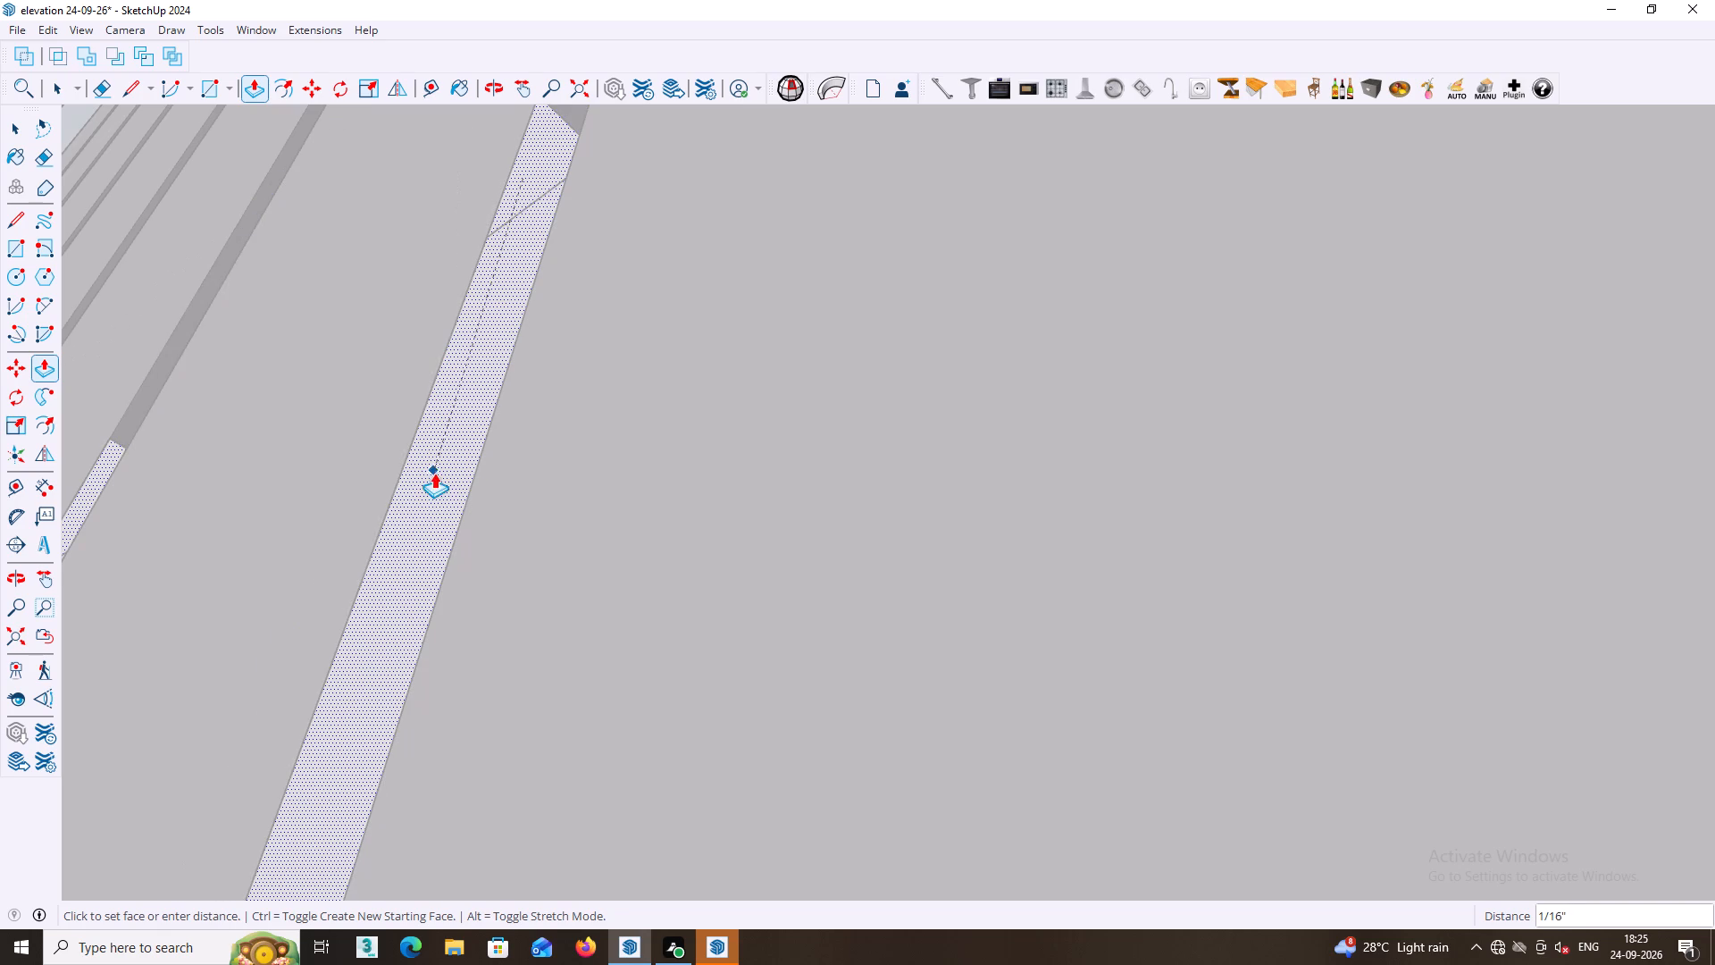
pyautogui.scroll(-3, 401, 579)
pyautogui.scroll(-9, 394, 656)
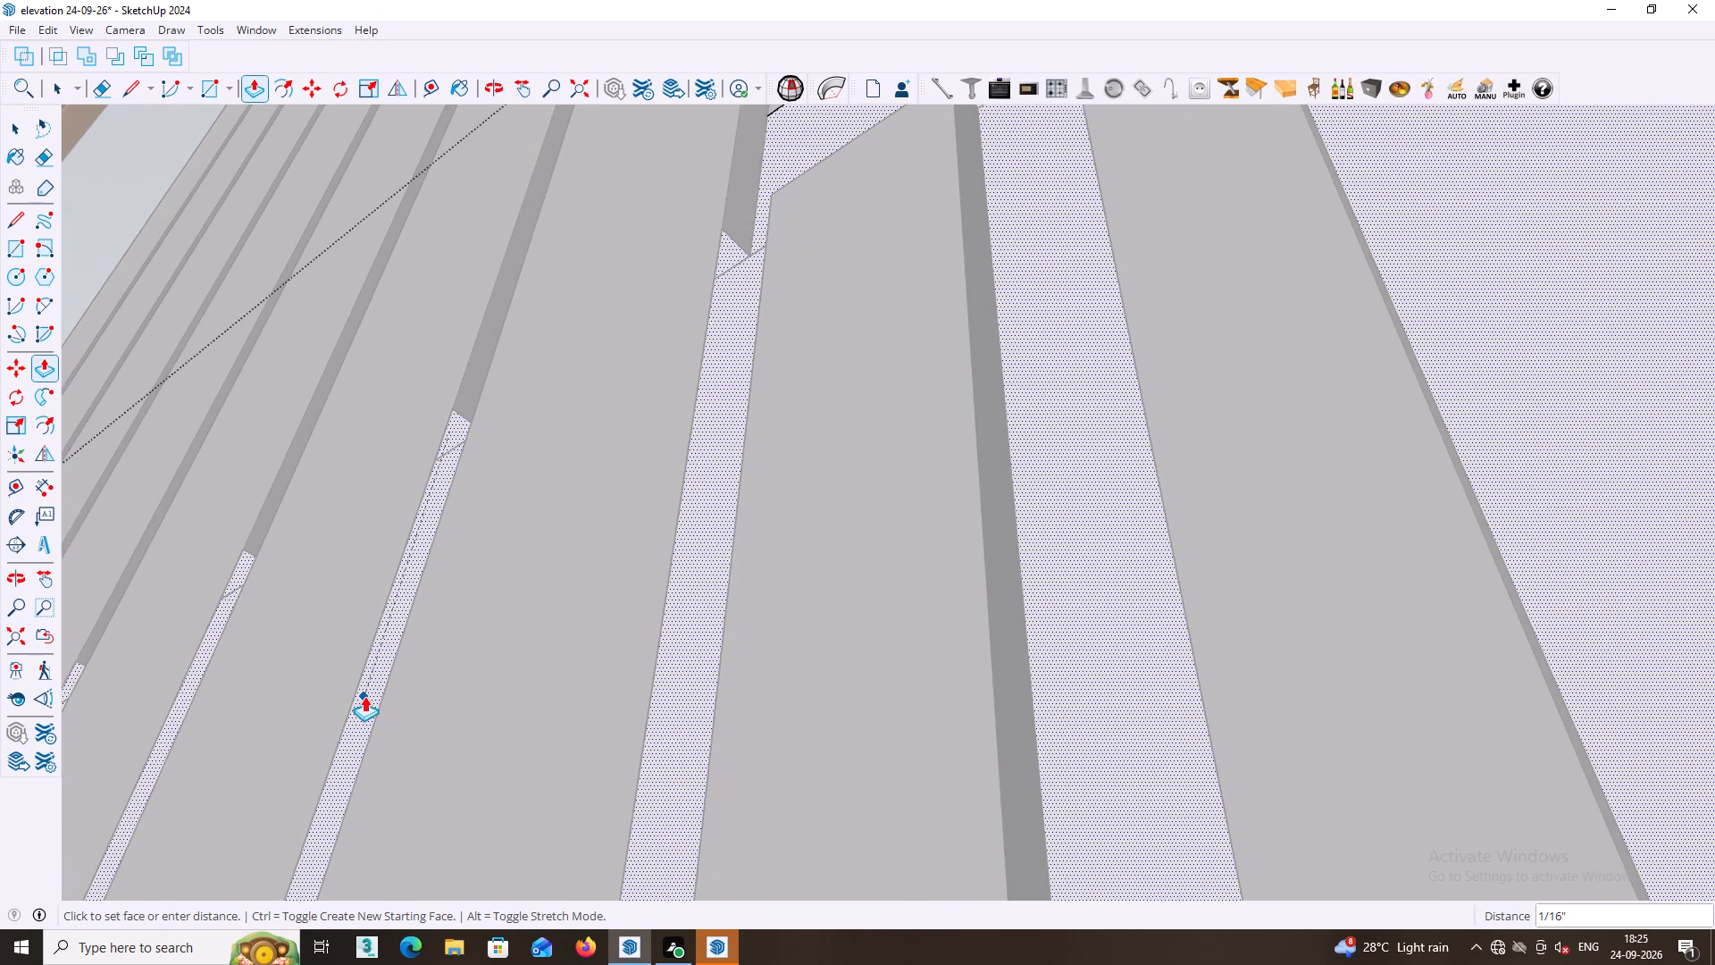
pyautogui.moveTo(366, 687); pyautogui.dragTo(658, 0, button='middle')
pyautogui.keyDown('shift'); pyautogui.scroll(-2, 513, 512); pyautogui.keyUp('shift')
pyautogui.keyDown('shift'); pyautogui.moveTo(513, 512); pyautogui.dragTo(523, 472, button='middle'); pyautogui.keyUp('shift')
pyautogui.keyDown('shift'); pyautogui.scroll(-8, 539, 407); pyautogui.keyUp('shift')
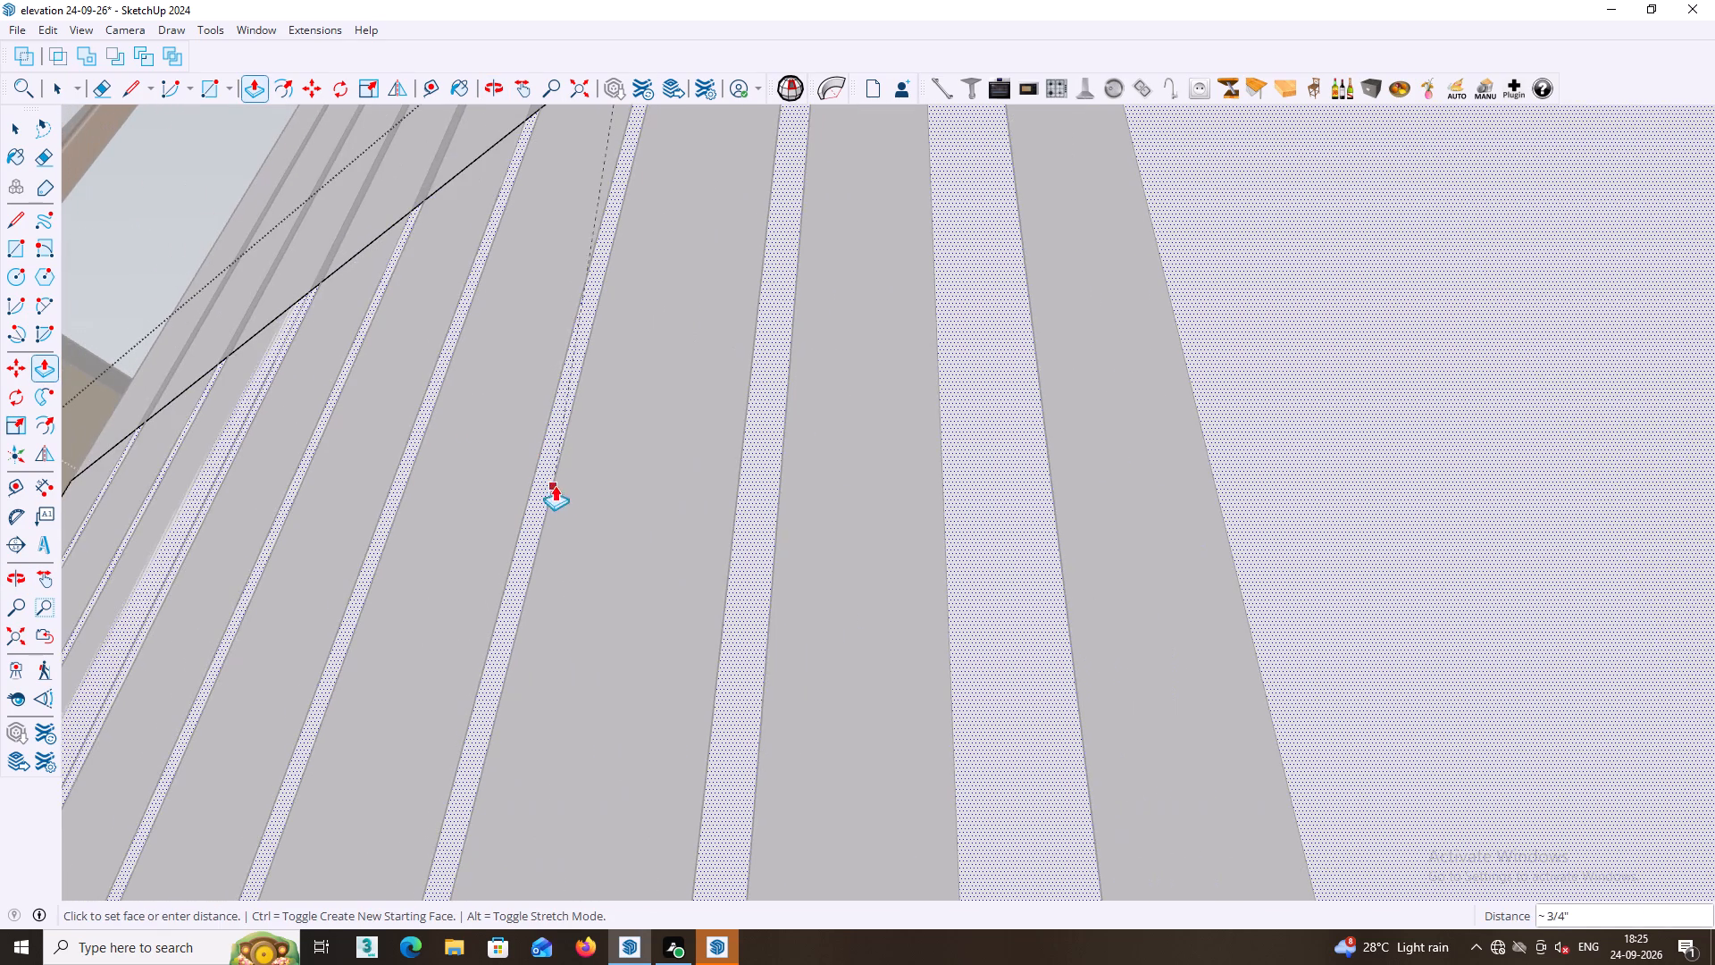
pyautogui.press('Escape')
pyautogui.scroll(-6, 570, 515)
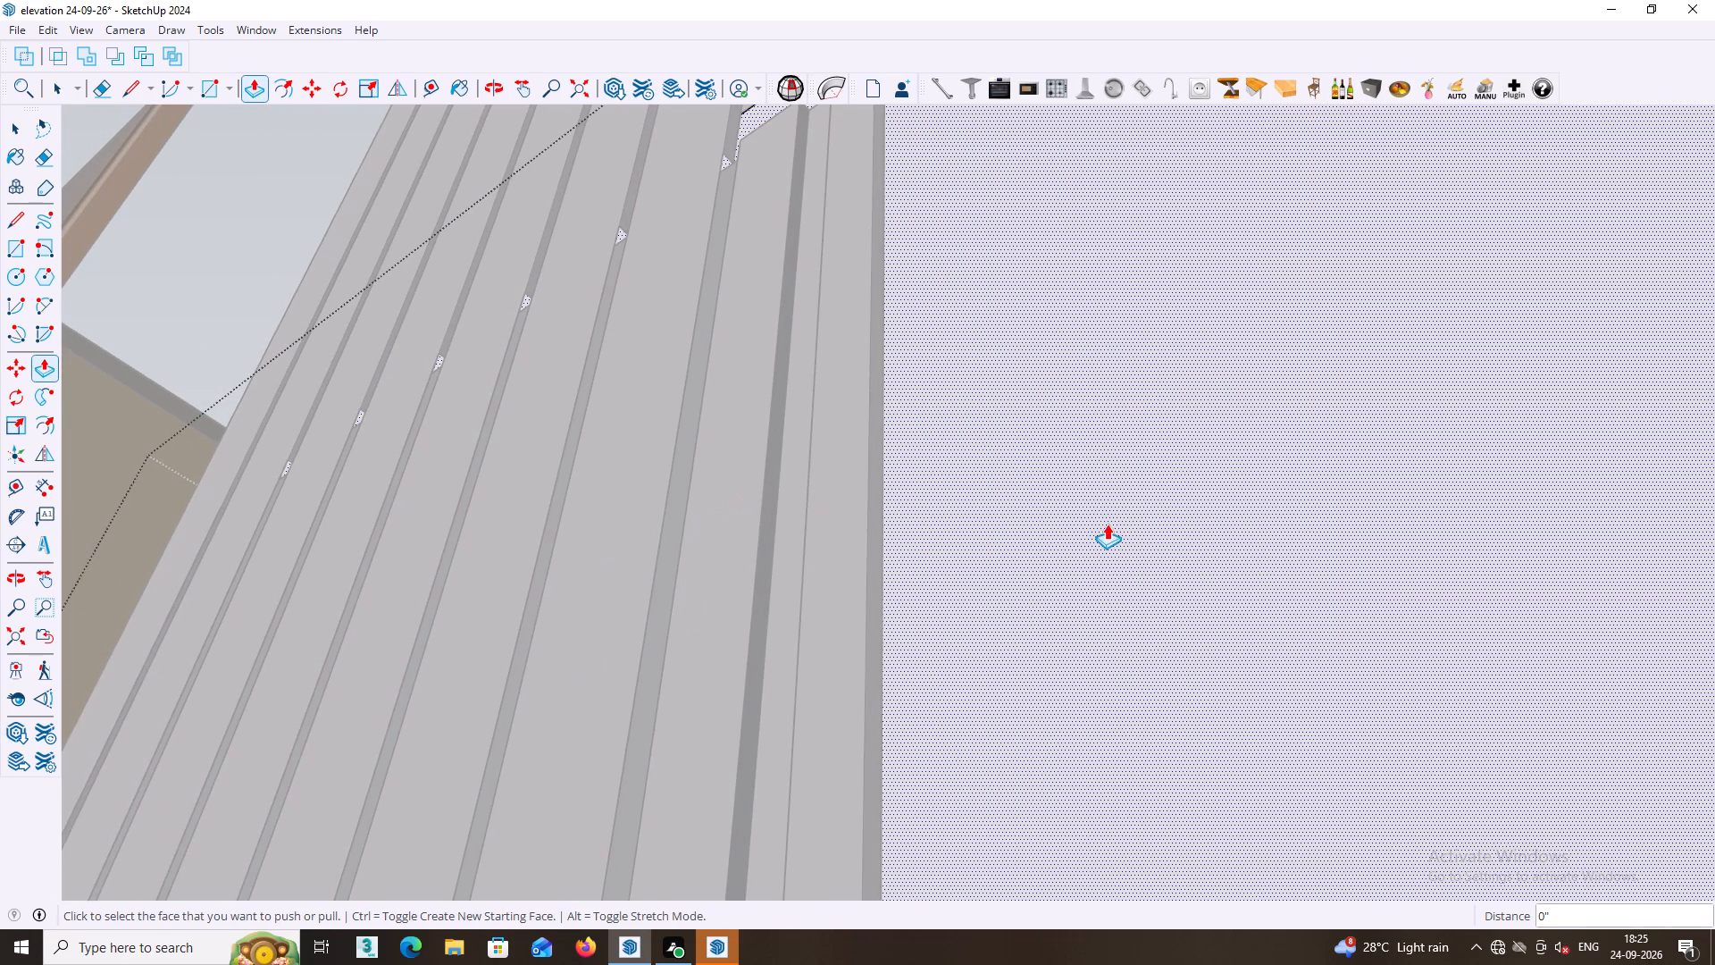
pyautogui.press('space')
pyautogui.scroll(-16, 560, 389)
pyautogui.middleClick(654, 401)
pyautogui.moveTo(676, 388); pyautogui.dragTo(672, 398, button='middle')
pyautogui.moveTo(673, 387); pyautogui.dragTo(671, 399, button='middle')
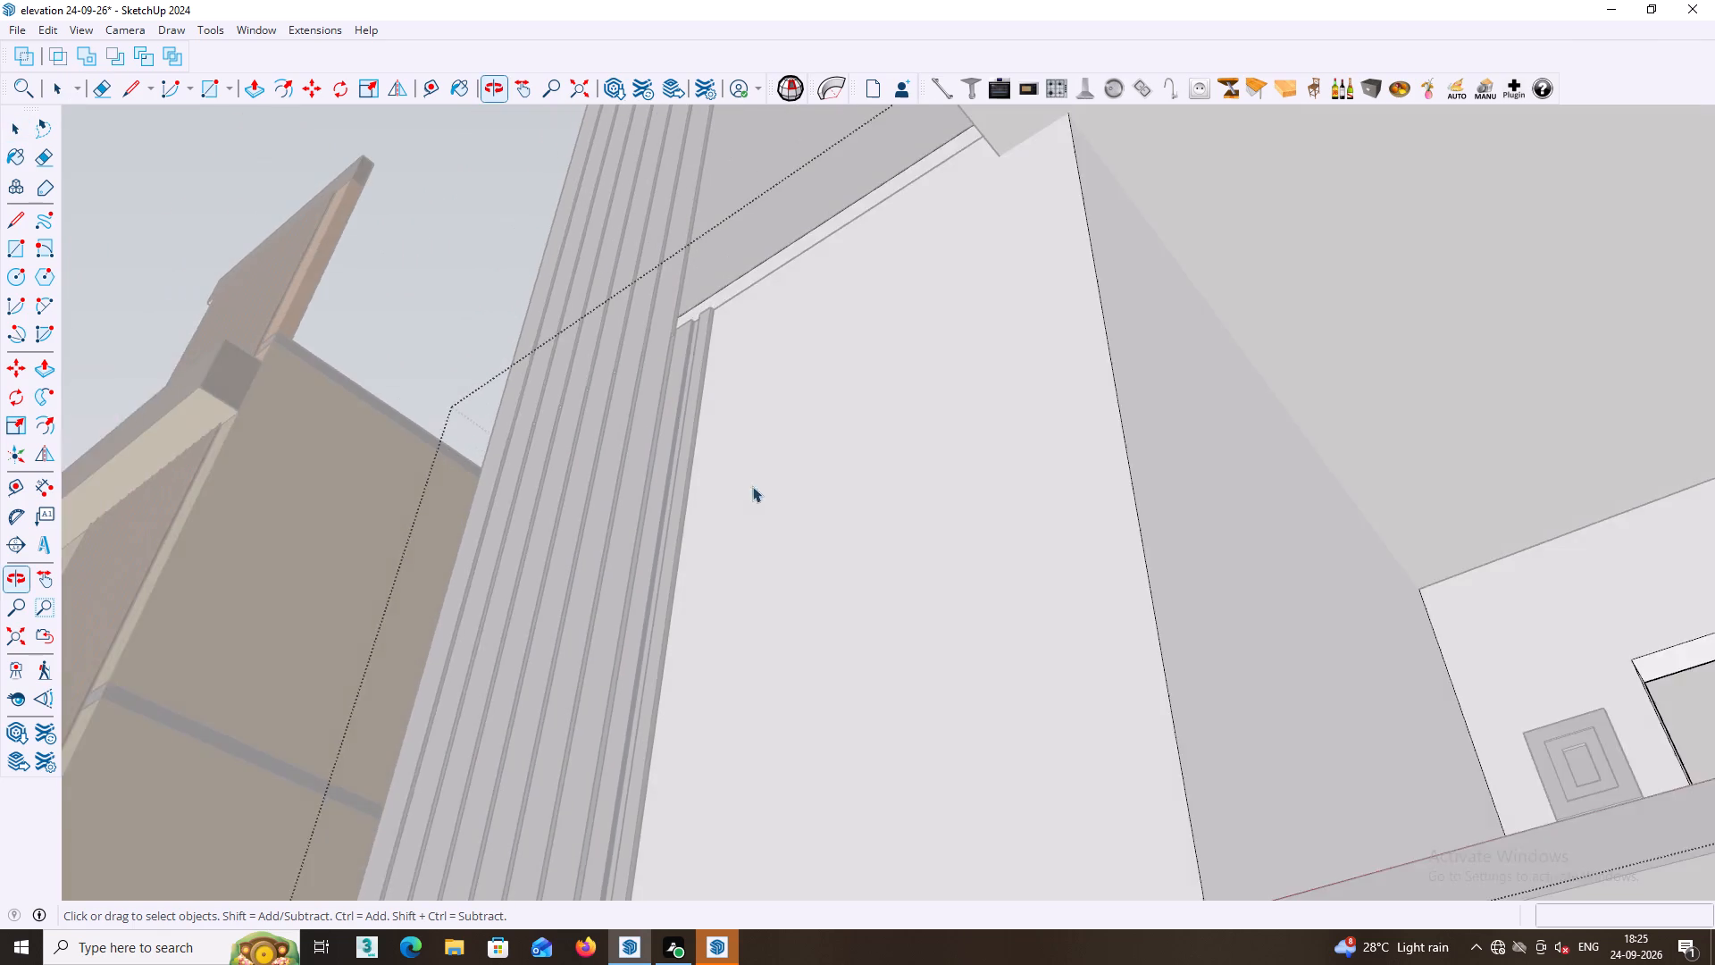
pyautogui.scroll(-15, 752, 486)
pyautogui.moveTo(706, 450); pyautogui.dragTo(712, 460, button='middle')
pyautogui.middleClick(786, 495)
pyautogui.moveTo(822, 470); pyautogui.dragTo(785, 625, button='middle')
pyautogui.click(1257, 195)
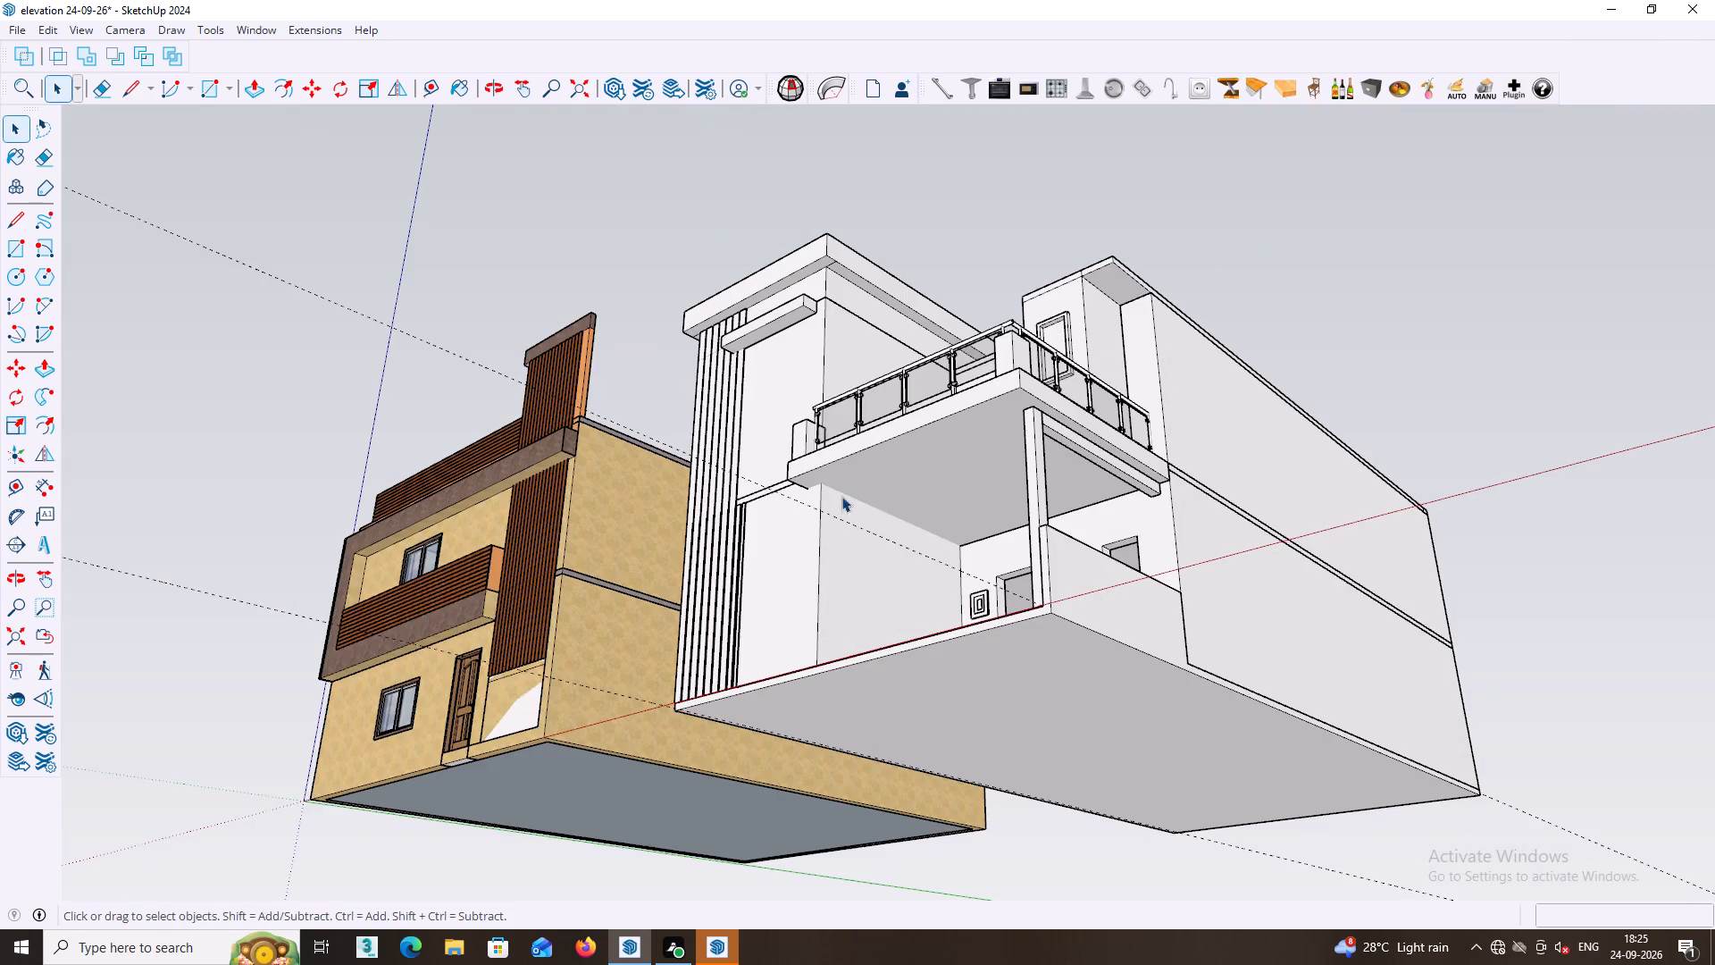
# Examine the fin cladding and its two added strips on the lower front wall from several angles.
pyautogui.scroll(6, 797, 509)
pyautogui.moveTo(694, 600); pyautogui.dragTo(1531, 835, button='middle')
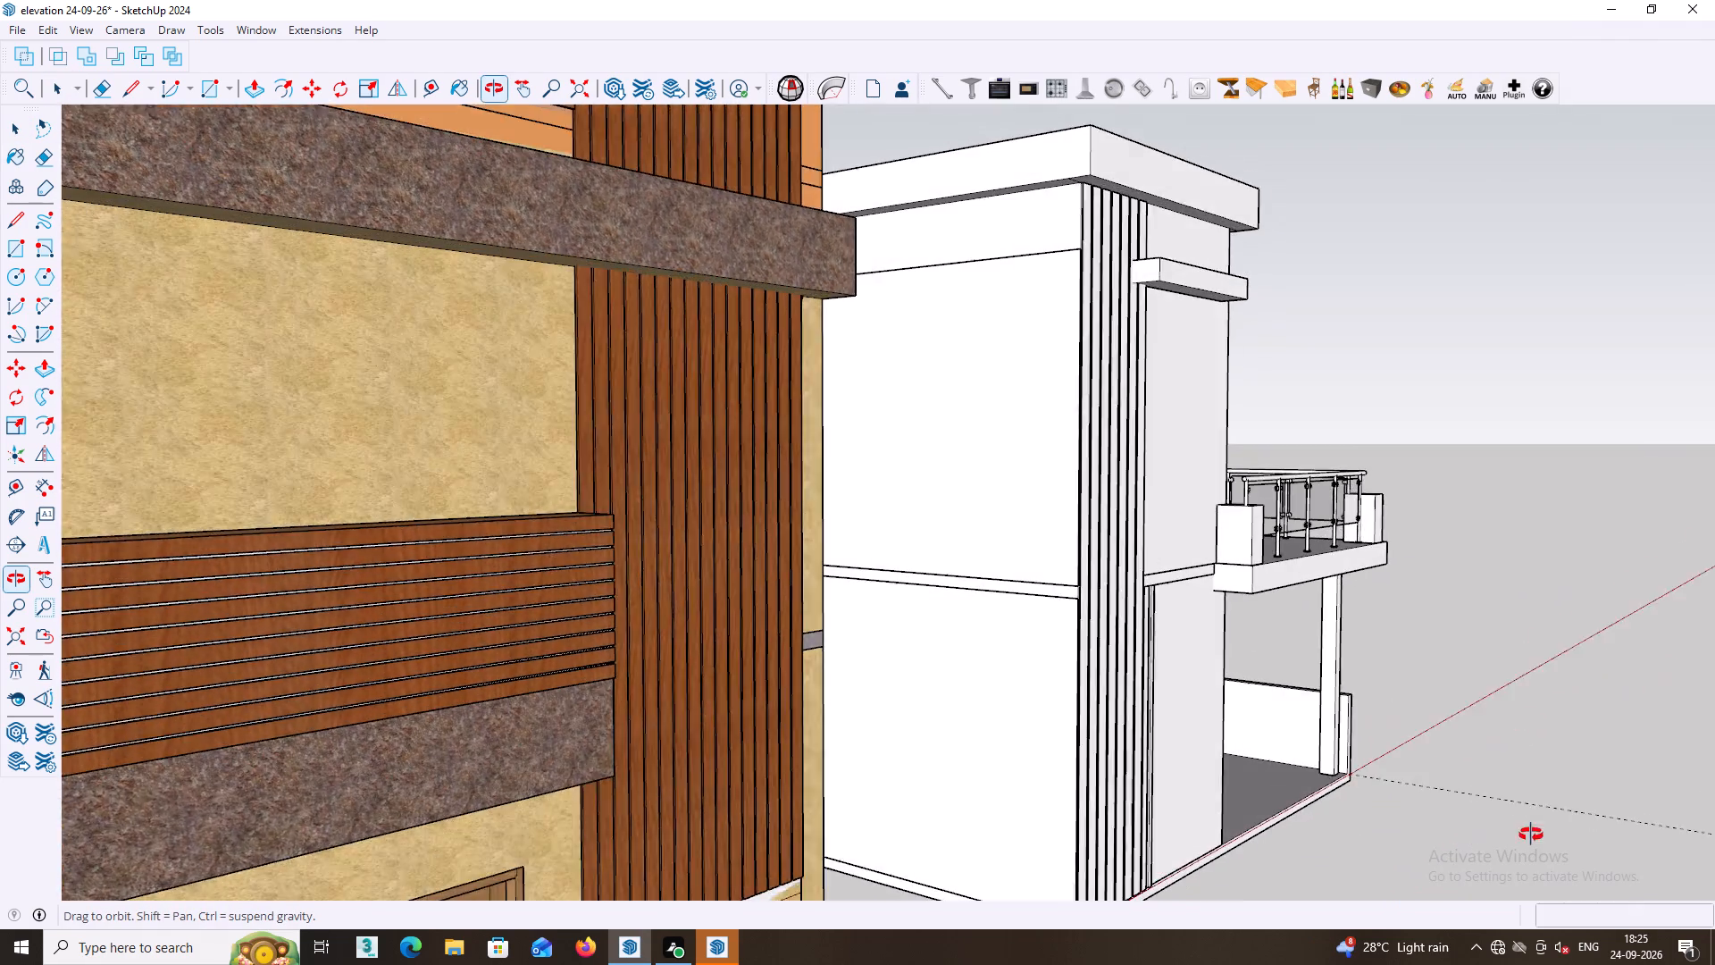
pyautogui.moveTo(1531, 835); pyautogui.dragTo(1556, 836, button='middle')
pyautogui.moveTo(1429, 784); pyautogui.dragTo(1135, 811, button='middle')
pyautogui.scroll(-10, 1151, 775)
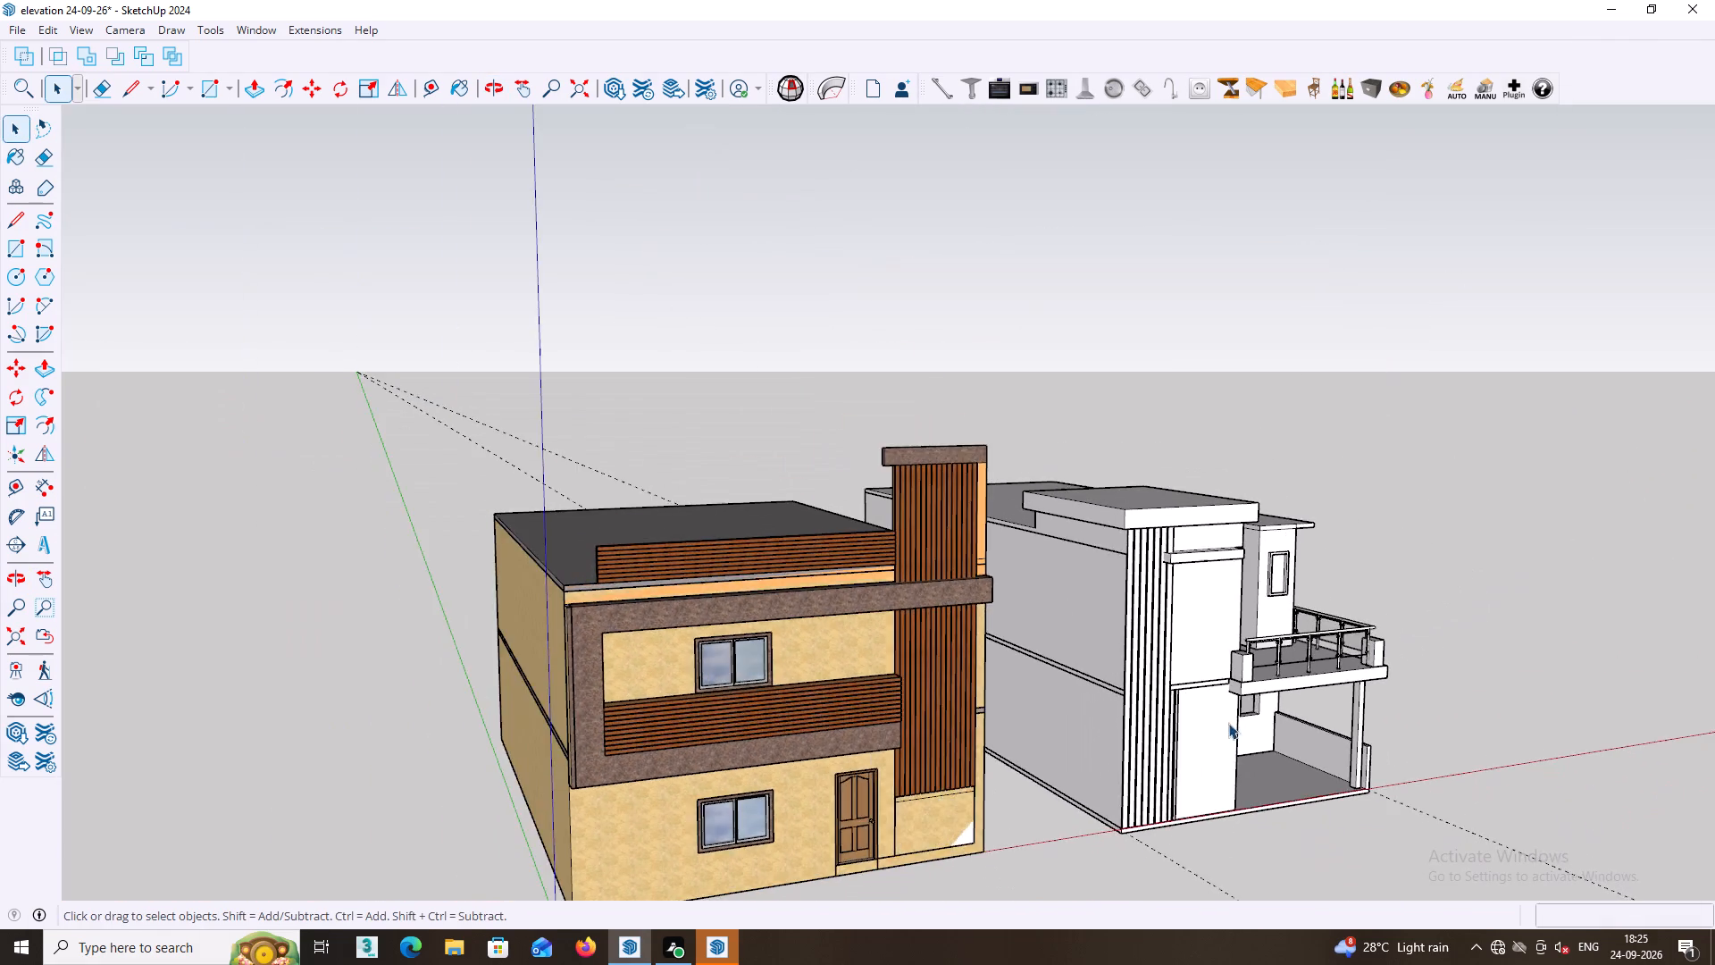
pyautogui.moveTo(1244, 705); pyautogui.dragTo(641, 541, button='middle')
pyautogui.moveTo(662, 532); pyautogui.dragTo(507, 582, button='middle')
pyautogui.scroll(-1, 507, 582)
pyautogui.scroll(12, 534, 518)
pyautogui.middleClick(590, 550)
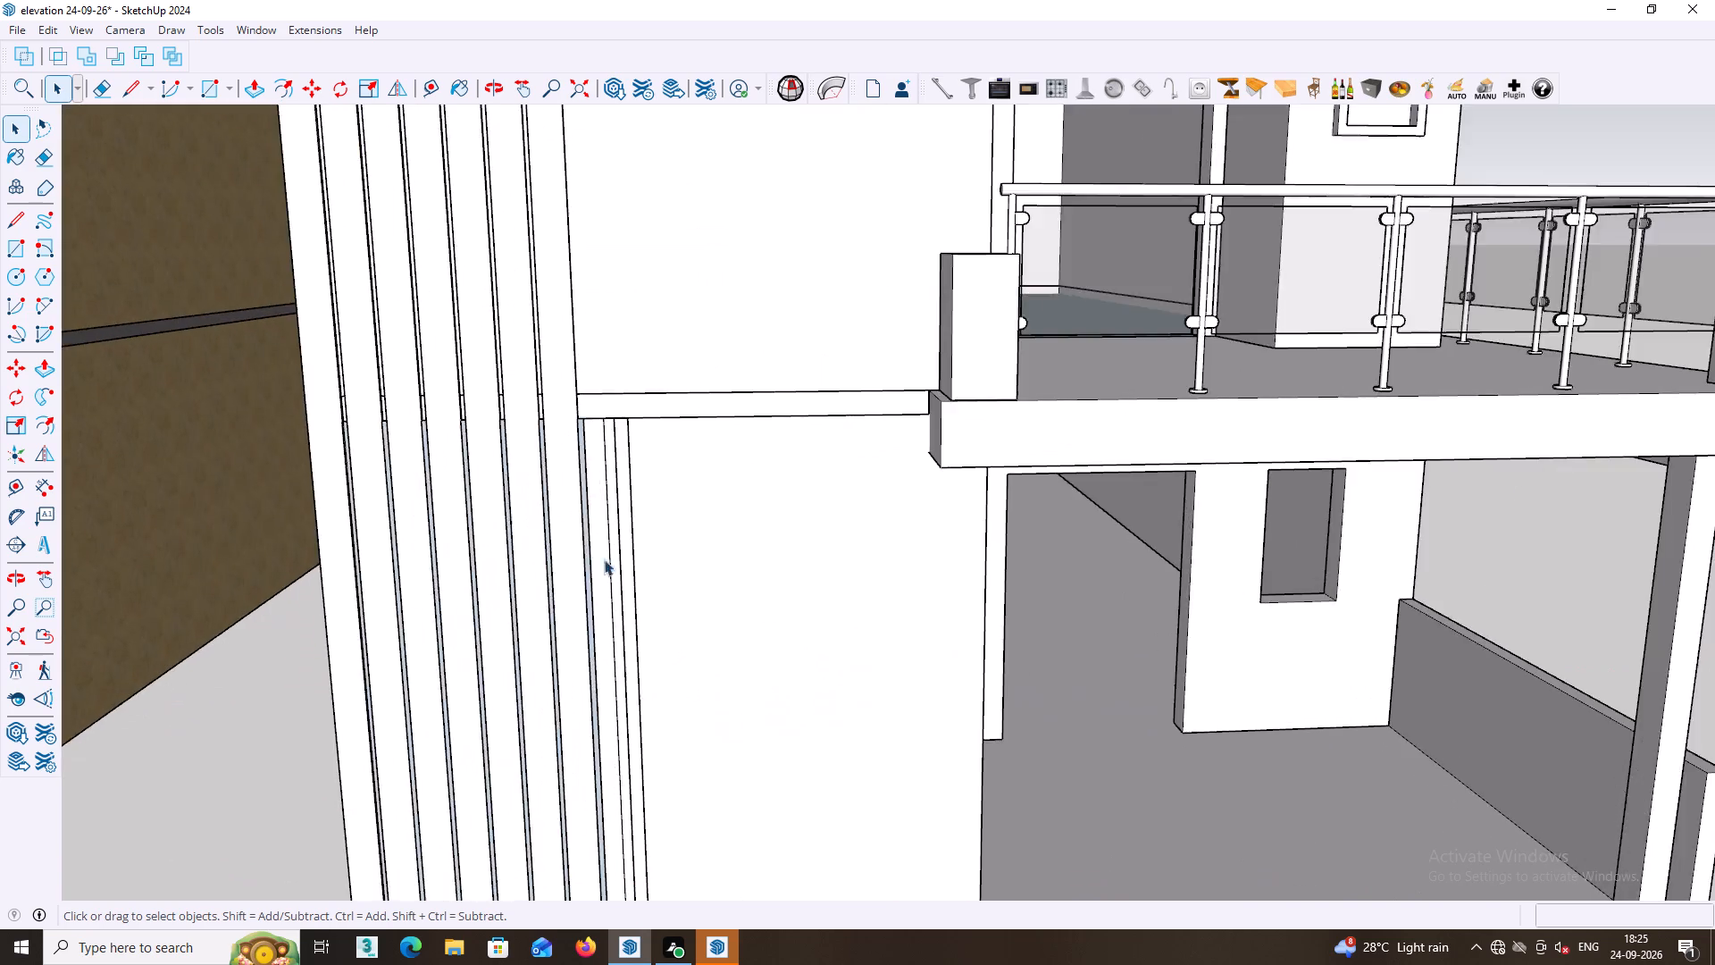
pyautogui.scroll(16, 604, 559)
pyautogui.moveTo(640, 524); pyautogui.dragTo(489, 609, button='middle')
pyautogui.scroll(2, 692, 506)
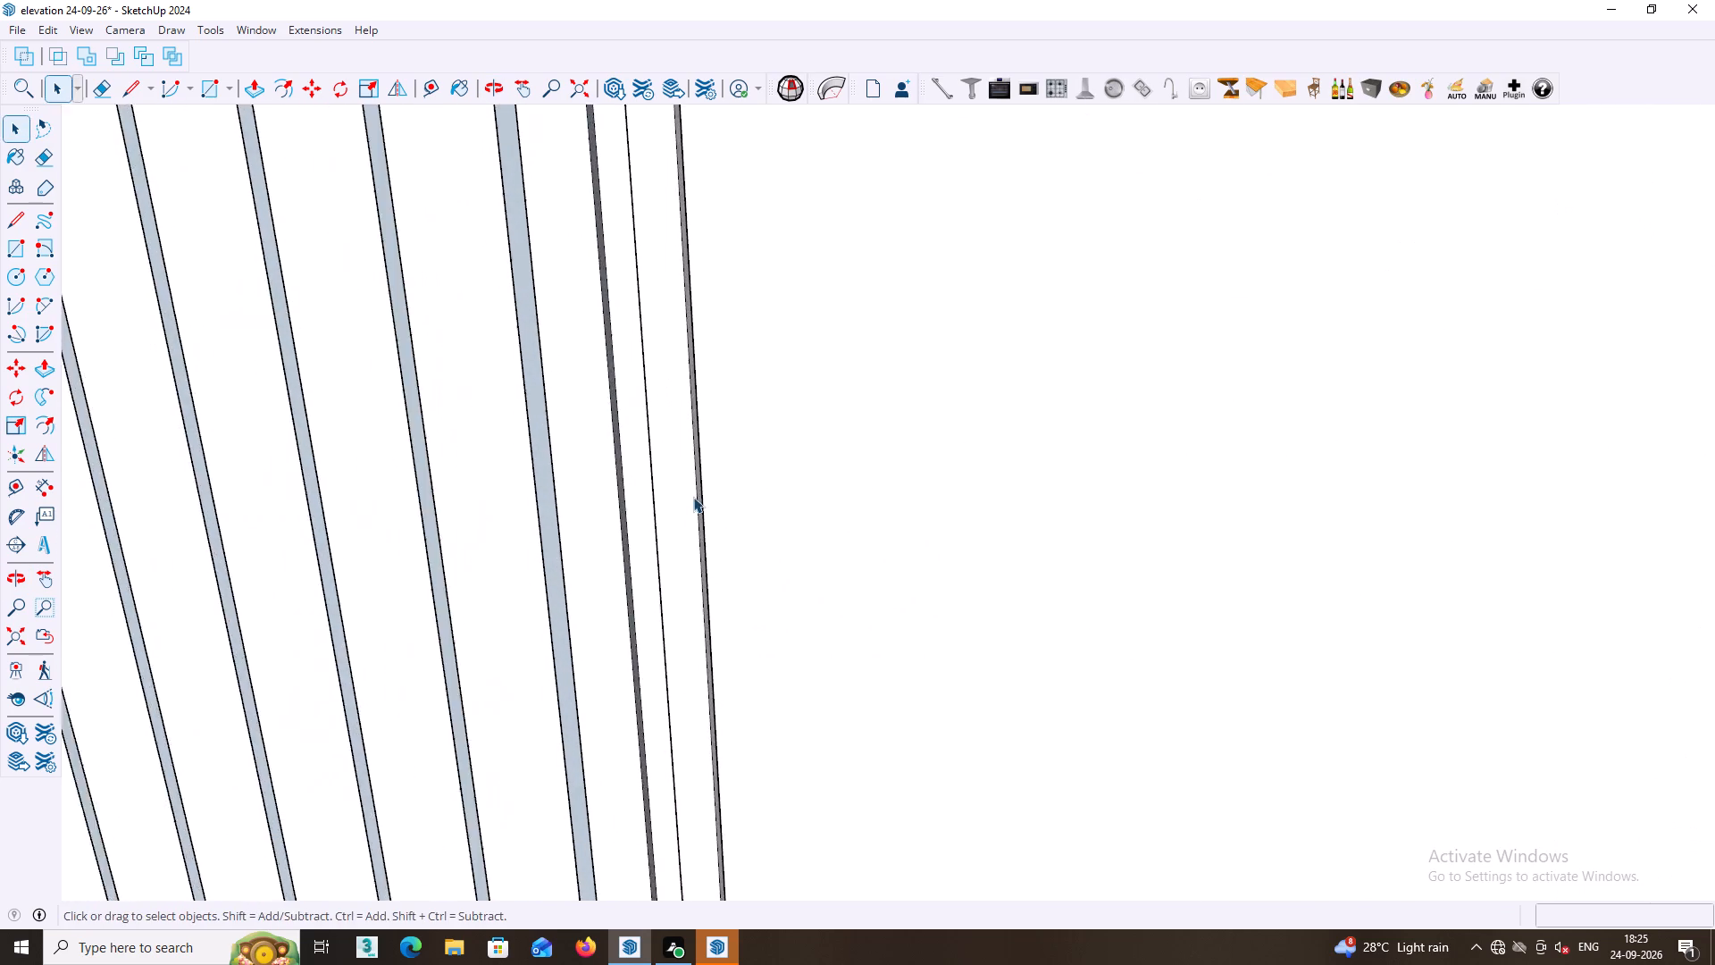
pyautogui.scroll(1, 693, 497)
pyautogui.moveTo(693, 490); pyautogui.dragTo(571, 588, button='middle')
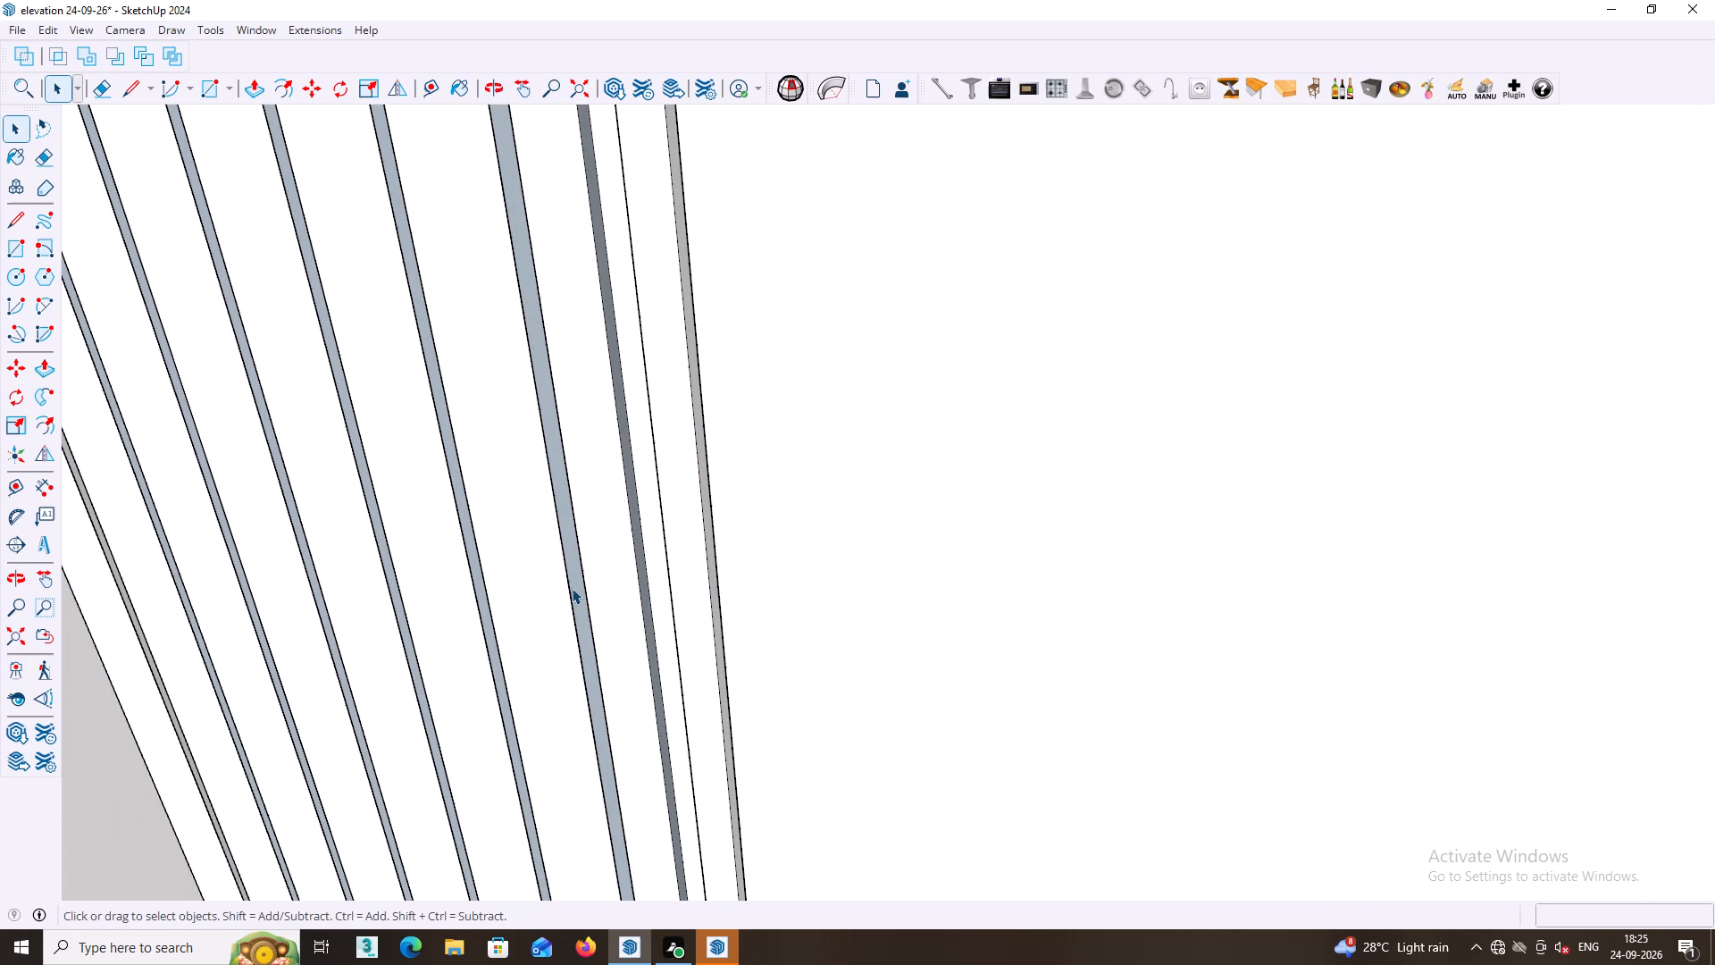
pyautogui.moveTo(575, 587); pyautogui.dragTo(586, 589, button='middle')
pyautogui.moveTo(602, 562); pyautogui.dragTo(604, 546, button='middle')
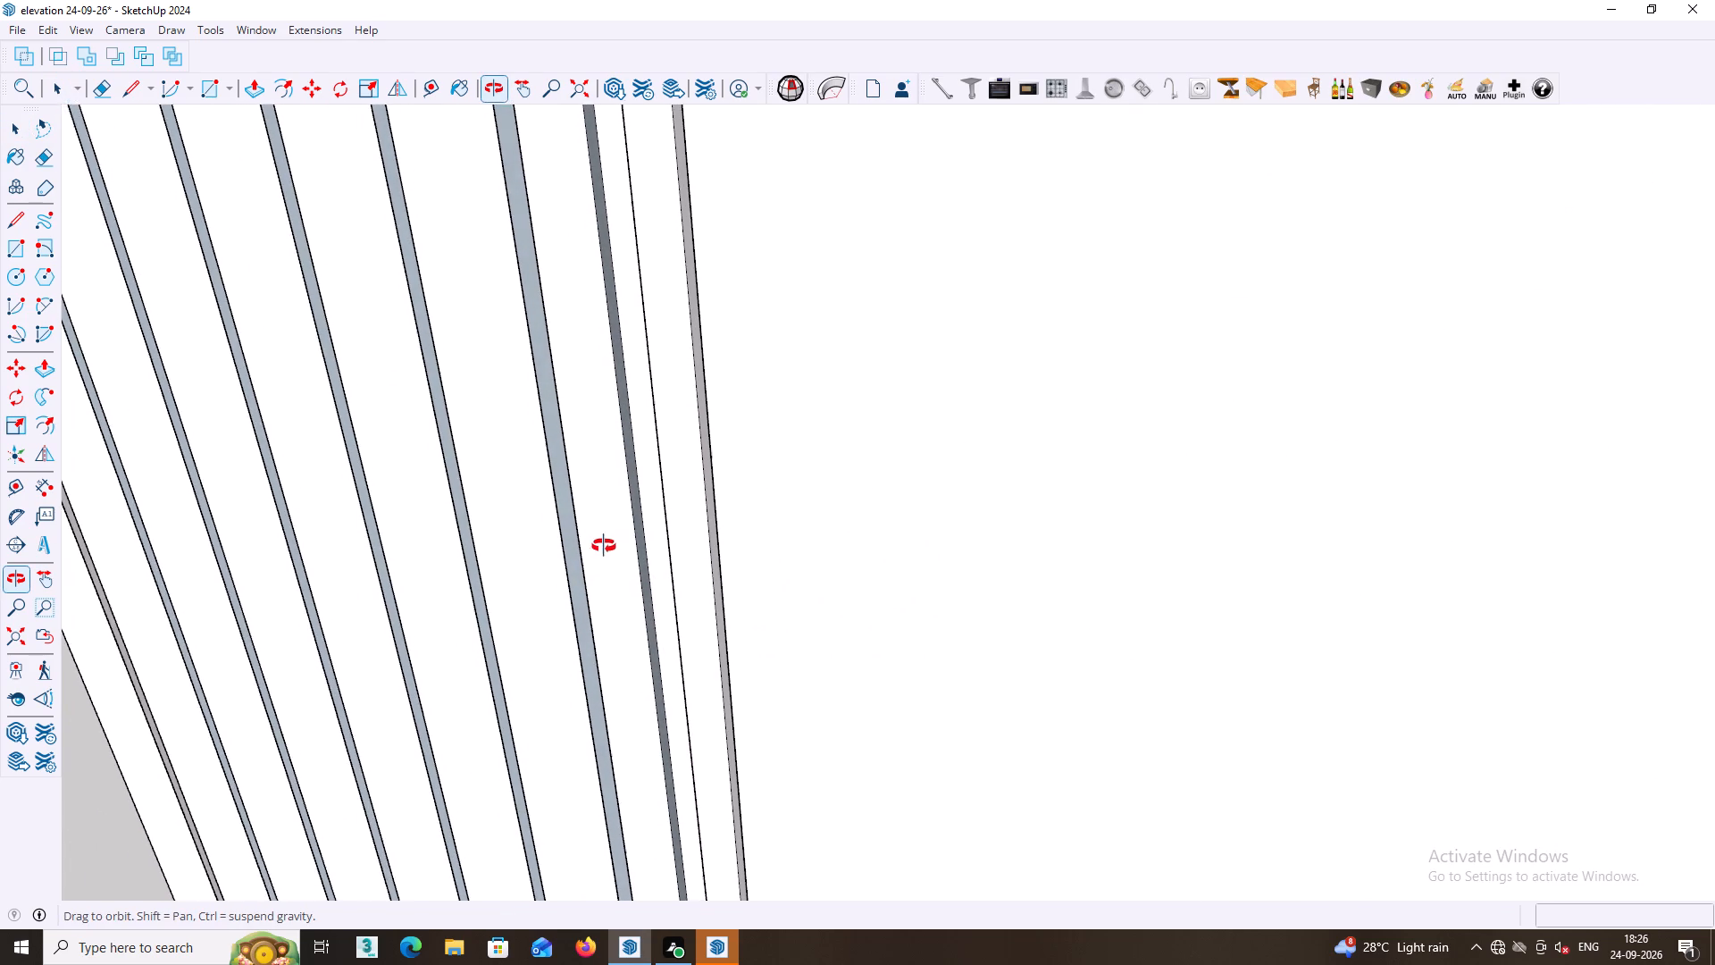
pyautogui.moveTo(604, 546); pyautogui.dragTo(325, 583, button='middle')
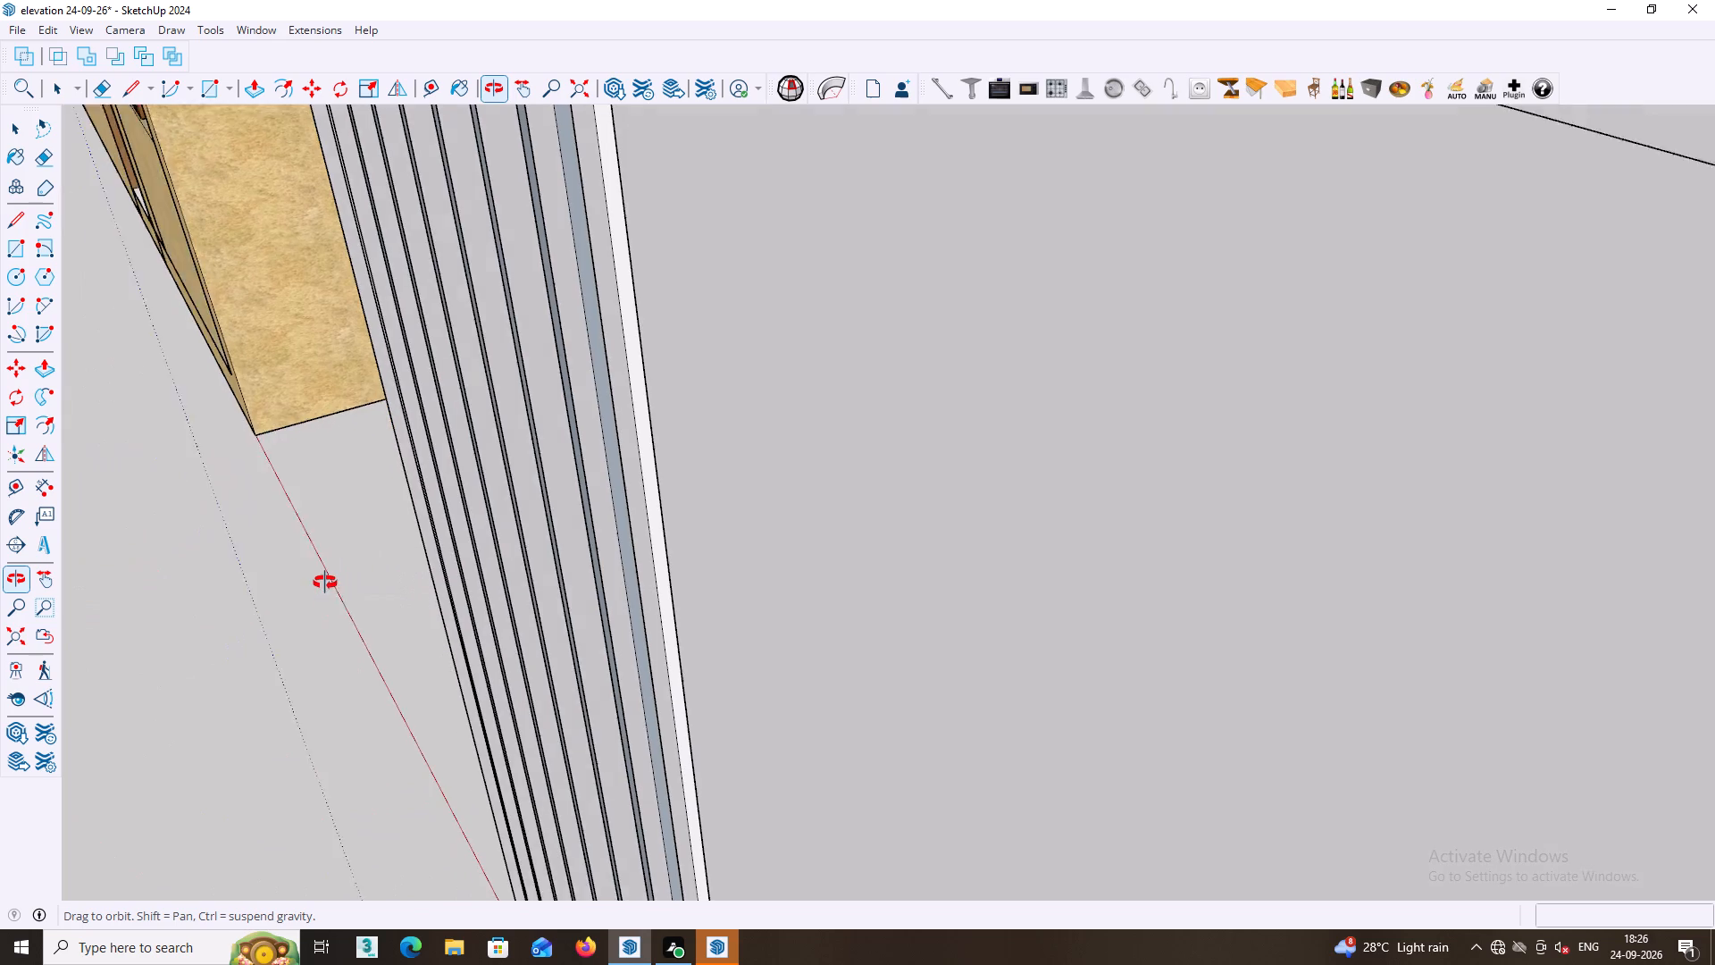
pyautogui.moveTo(325, 583); pyautogui.dragTo(360, 592, button='middle')
pyautogui.scroll(-3, 421, 635)
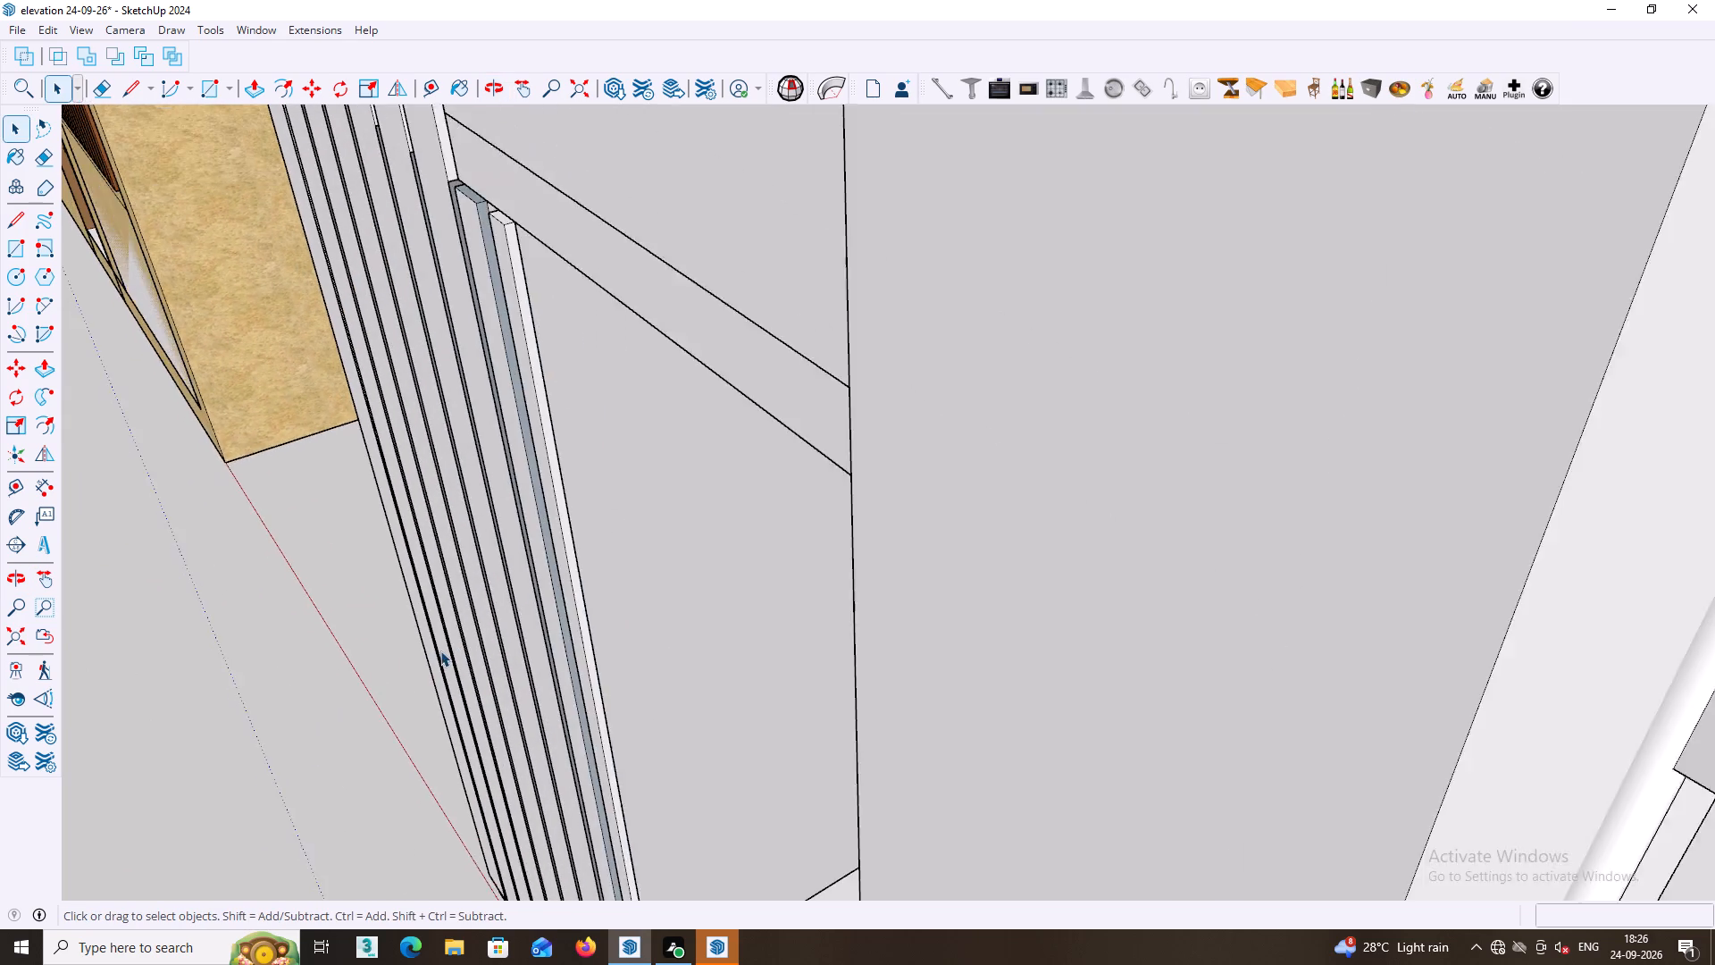
pyautogui.scroll(-9, 440, 650)
pyautogui.moveTo(488, 684); pyautogui.dragTo(780, 677, button='middle')
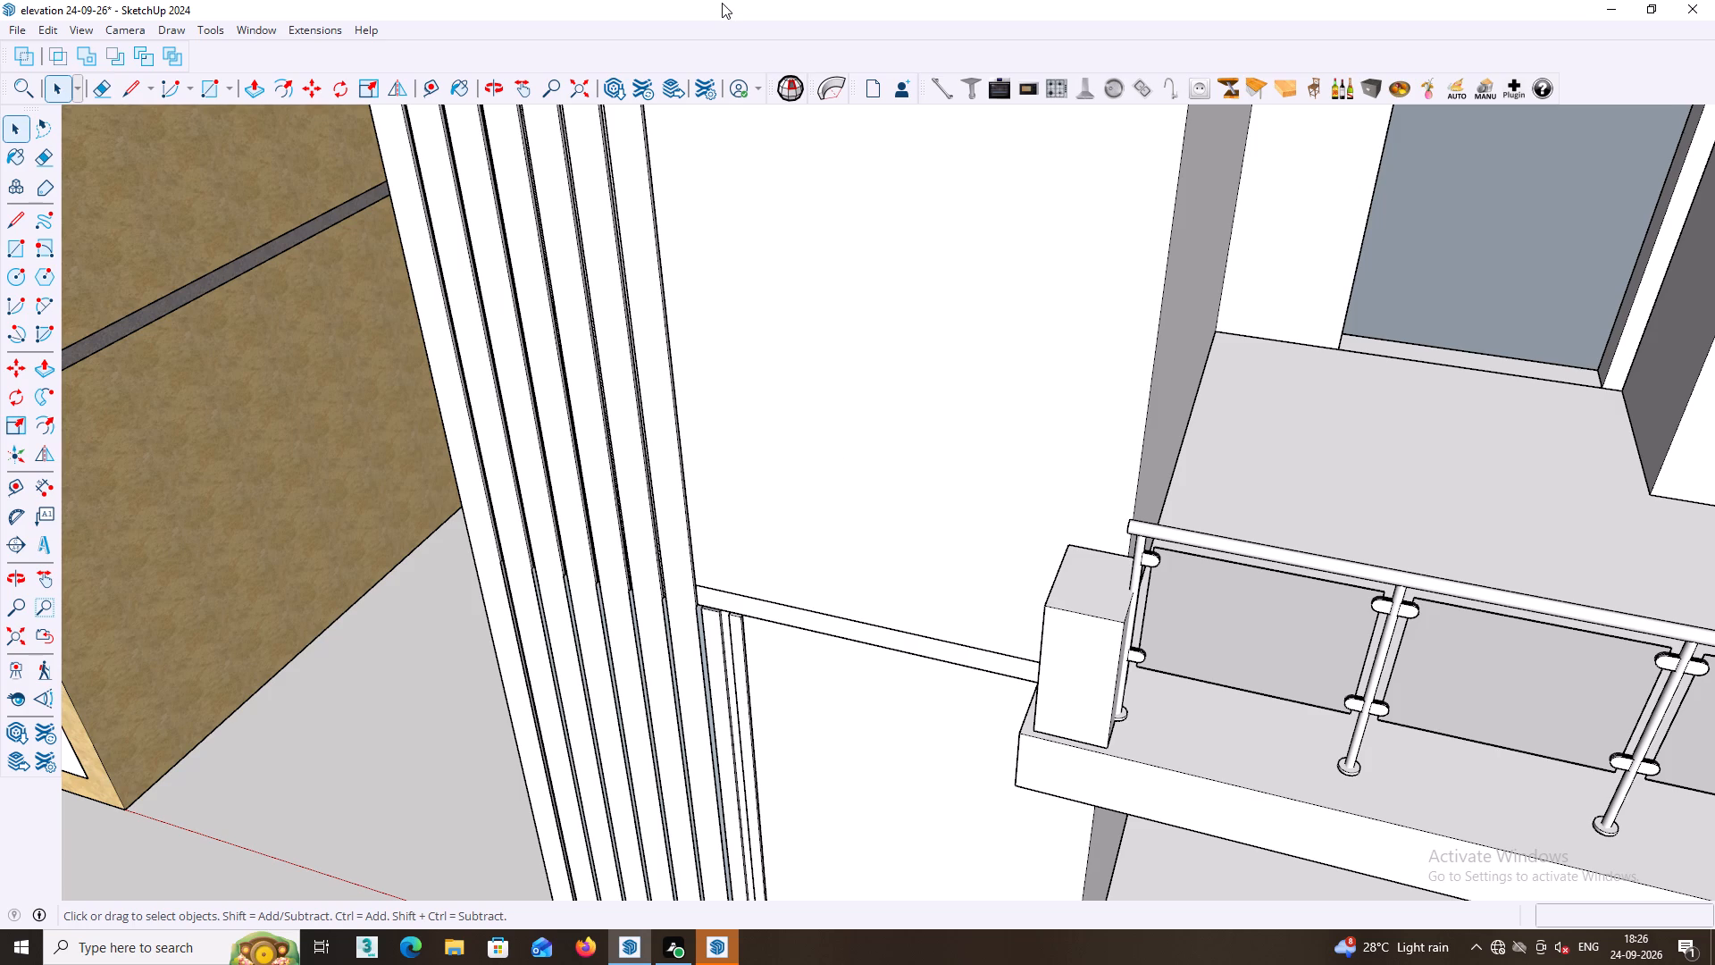
# Push/pull the outer side face of the outermost added strip outward 1 1/4", widening it beneath the floor-level band.
pyautogui.moveTo(754, 0); pyautogui.dragTo(975, 42, button='middle')
pyautogui.scroll(-5, 828, 79)
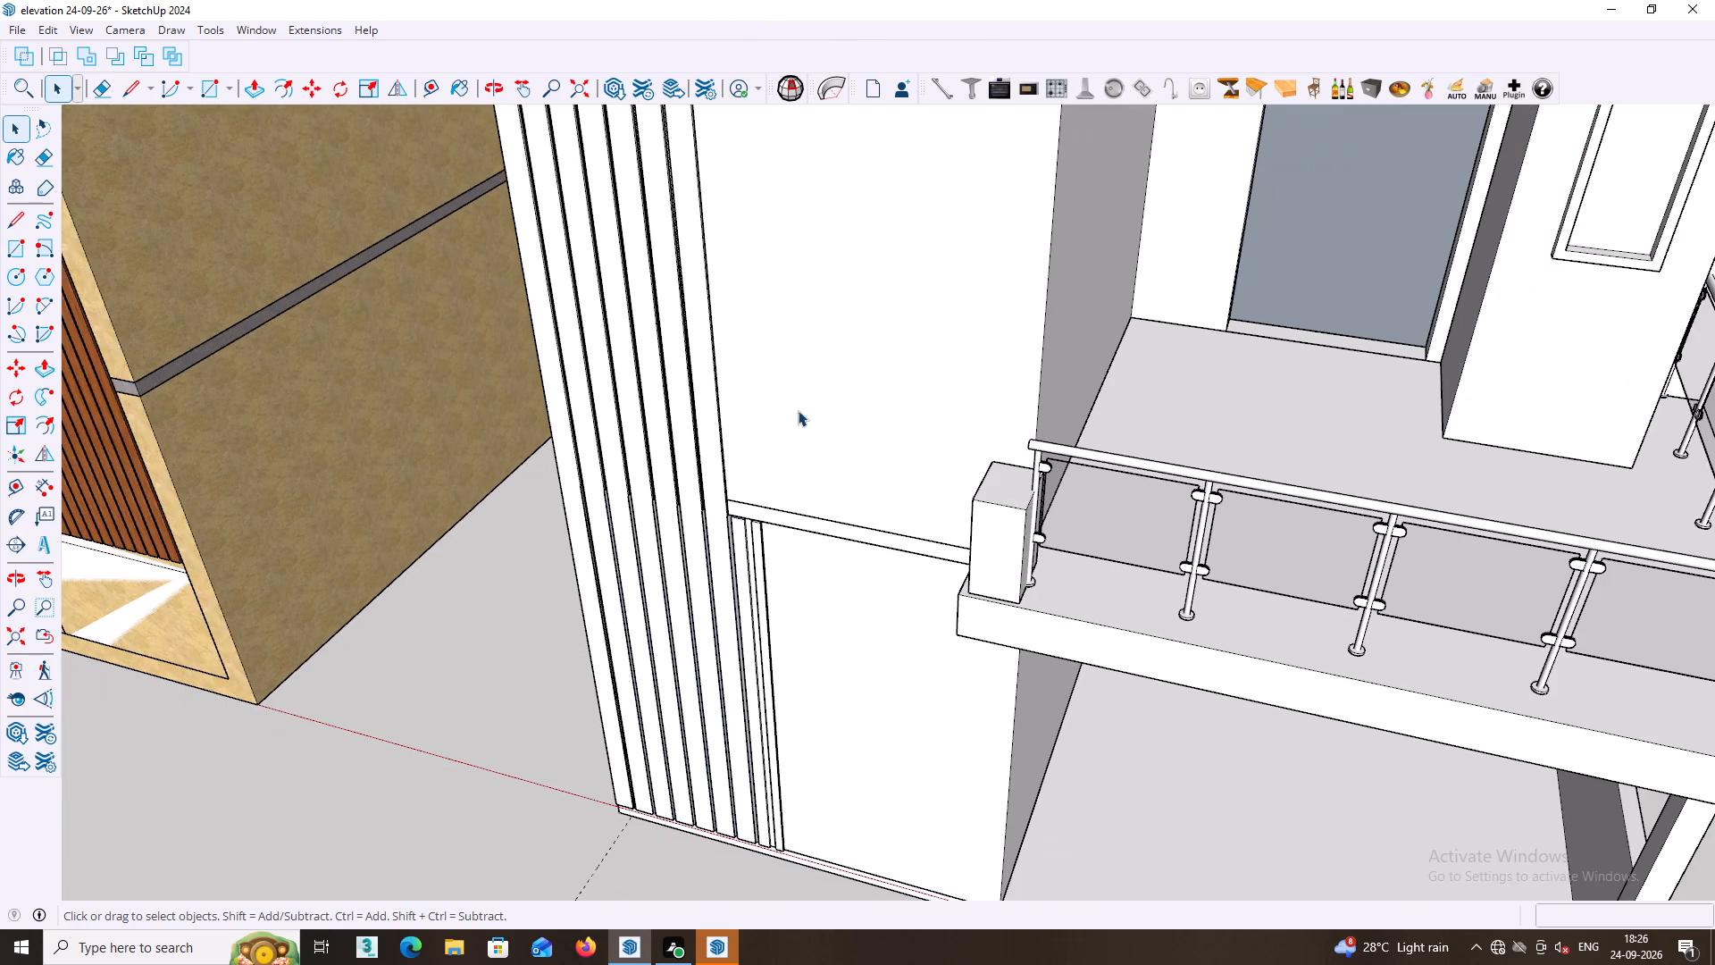
pyautogui.moveTo(776, 516); pyautogui.dragTo(850, 530, button='middle')
pyautogui.moveTo(851, 529); pyautogui.dragTo(980, 404, button='middle')
pyautogui.moveTo(975, 490); pyautogui.dragTo(1133, 424, button='middle')
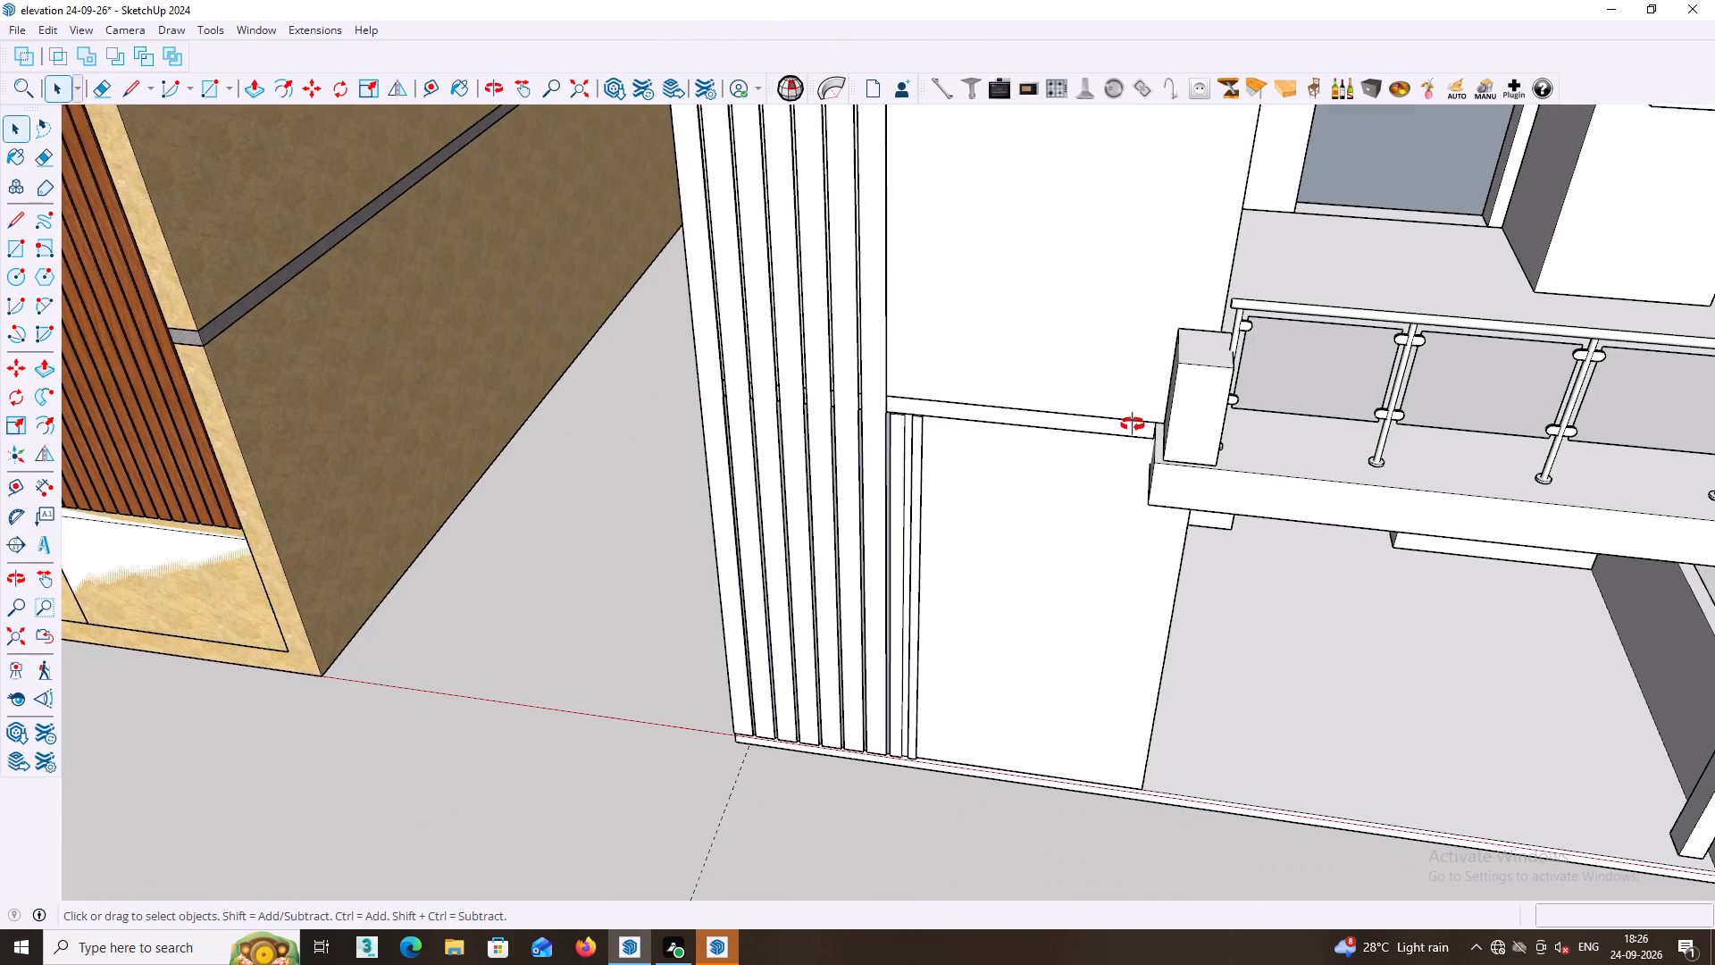
pyautogui.moveTo(1133, 424); pyautogui.dragTo(1143, 422, button='middle')
pyautogui.scroll(2, 1020, 443)
pyautogui.keyDown('shift'); pyautogui.moveTo(1020, 438); pyautogui.dragTo(991, 377, button='middle'); pyautogui.keyUp('shift')
pyautogui.scroll(8, 951, 371)
pyautogui.moveTo(942, 290); pyautogui.dragTo(768, 308, button='middle')
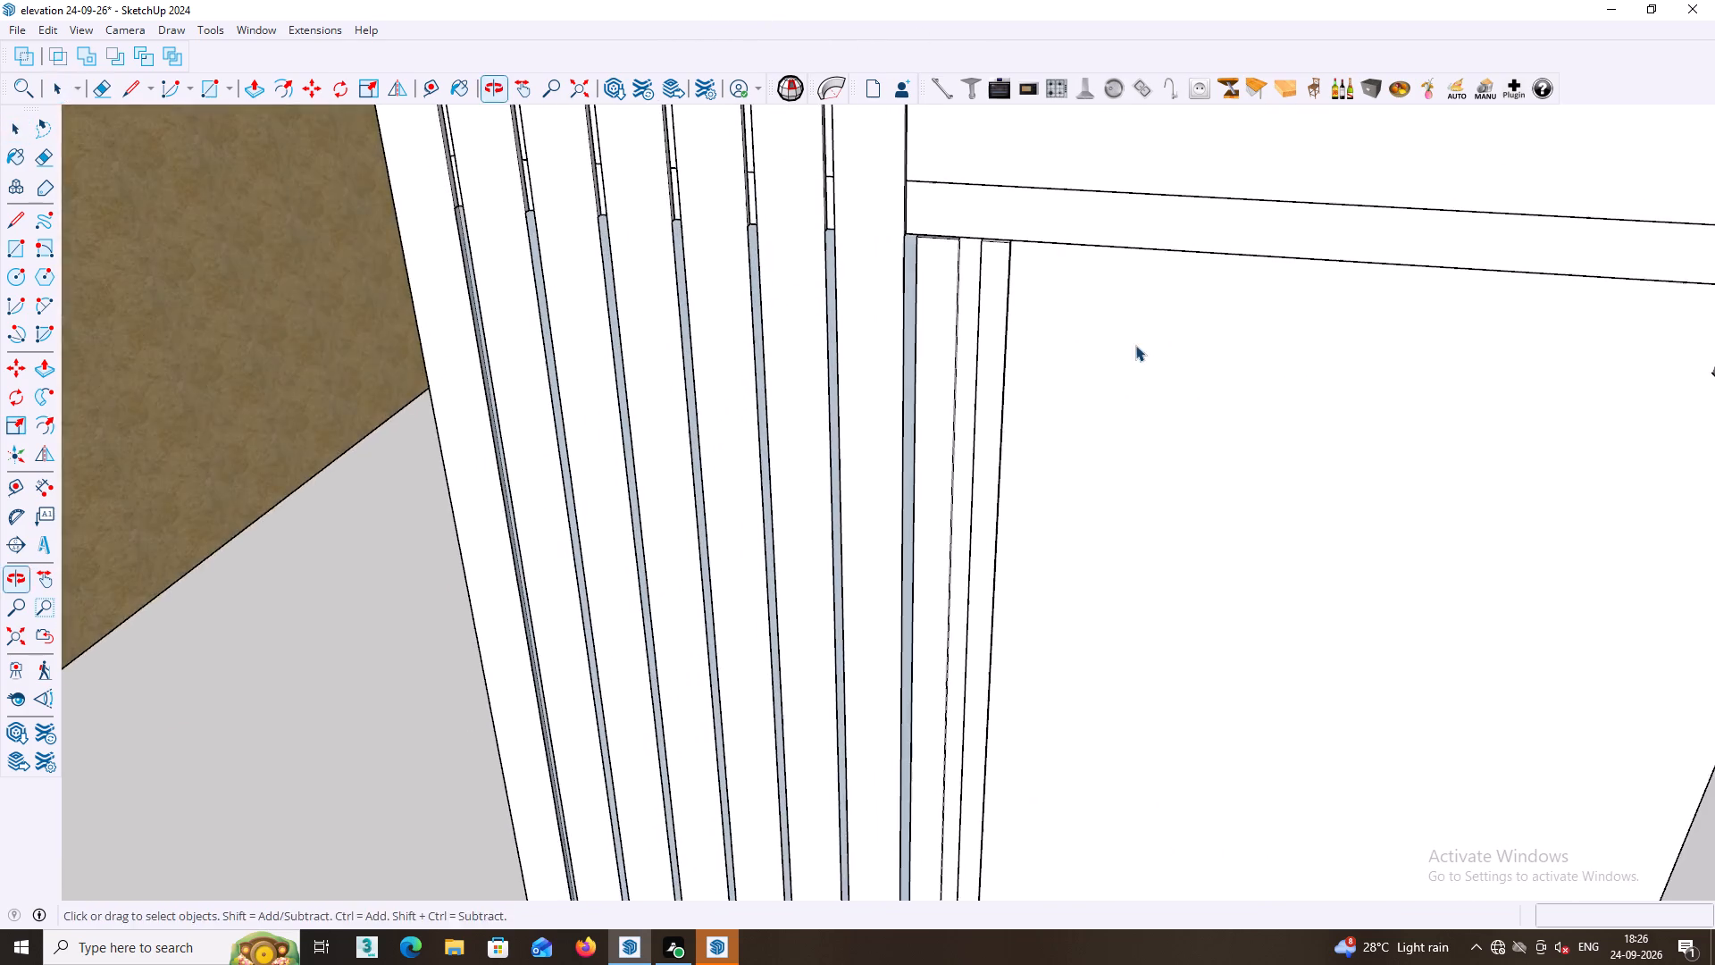
pyautogui.moveTo(1133, 340); pyautogui.dragTo(928, 324, button='middle')
pyautogui.scroll(7, 1057, 312)
pyautogui.moveTo(1036, 298); pyautogui.dragTo(991, 307, button='middle')
pyautogui.scroll(3, 1037, 297)
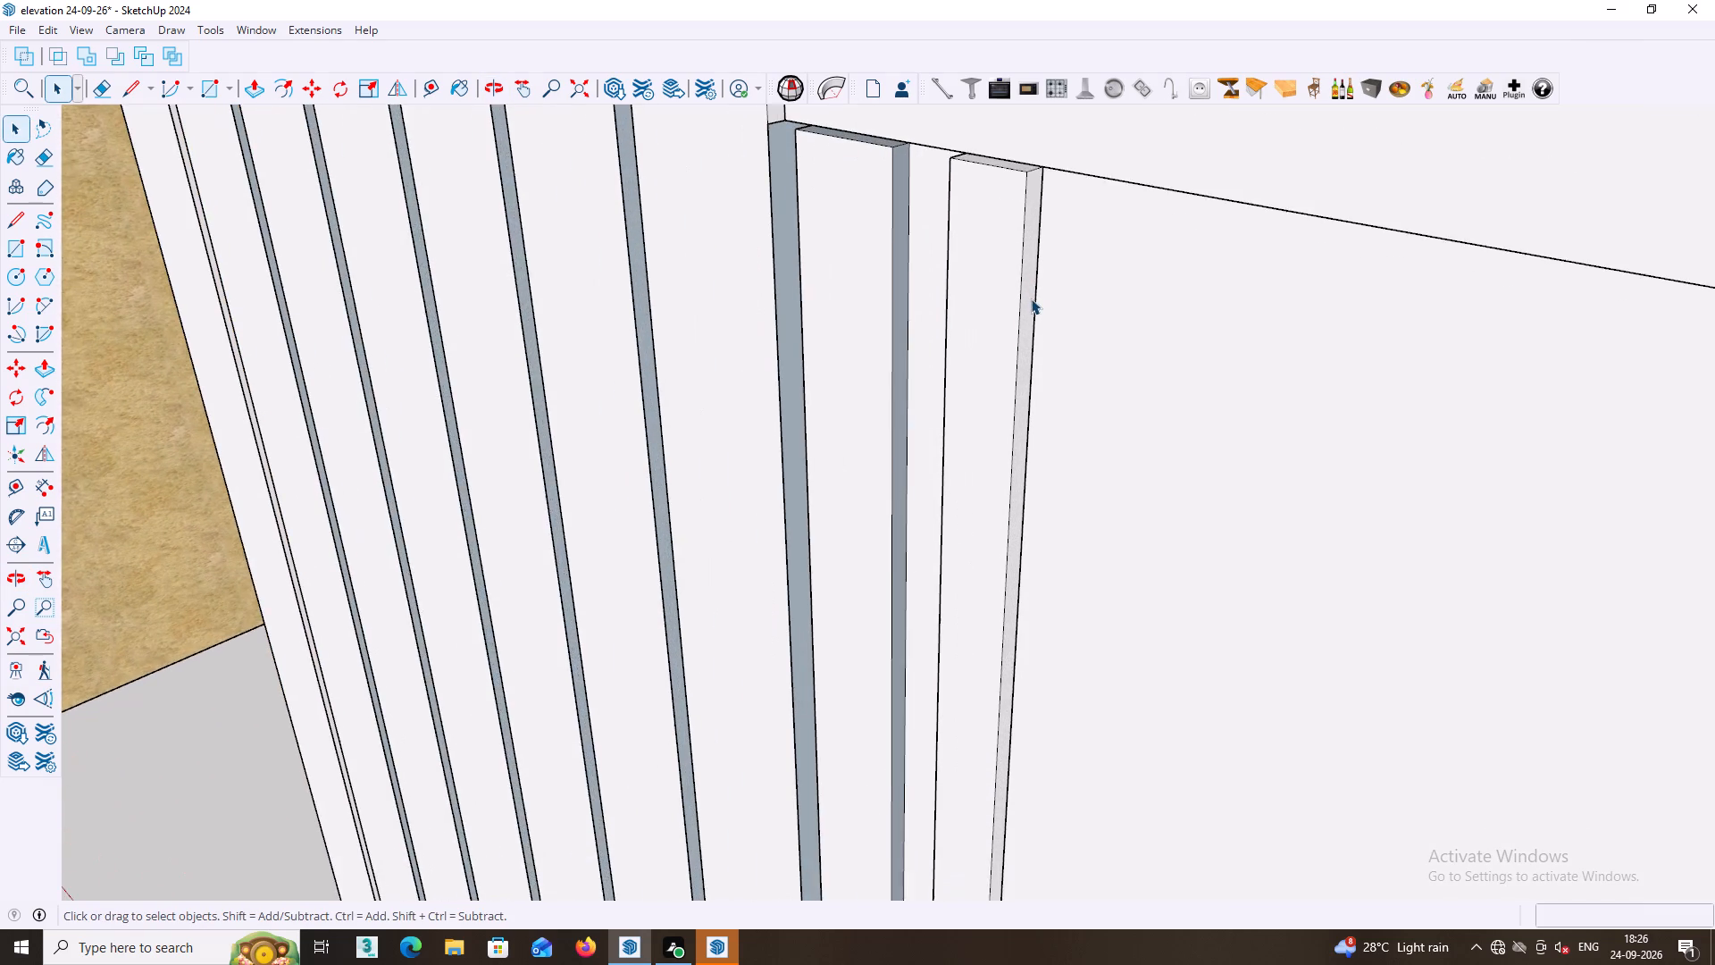
pyautogui.scroll(2, 1031, 298)
pyautogui.click(1027, 302)
pyautogui.press('p')
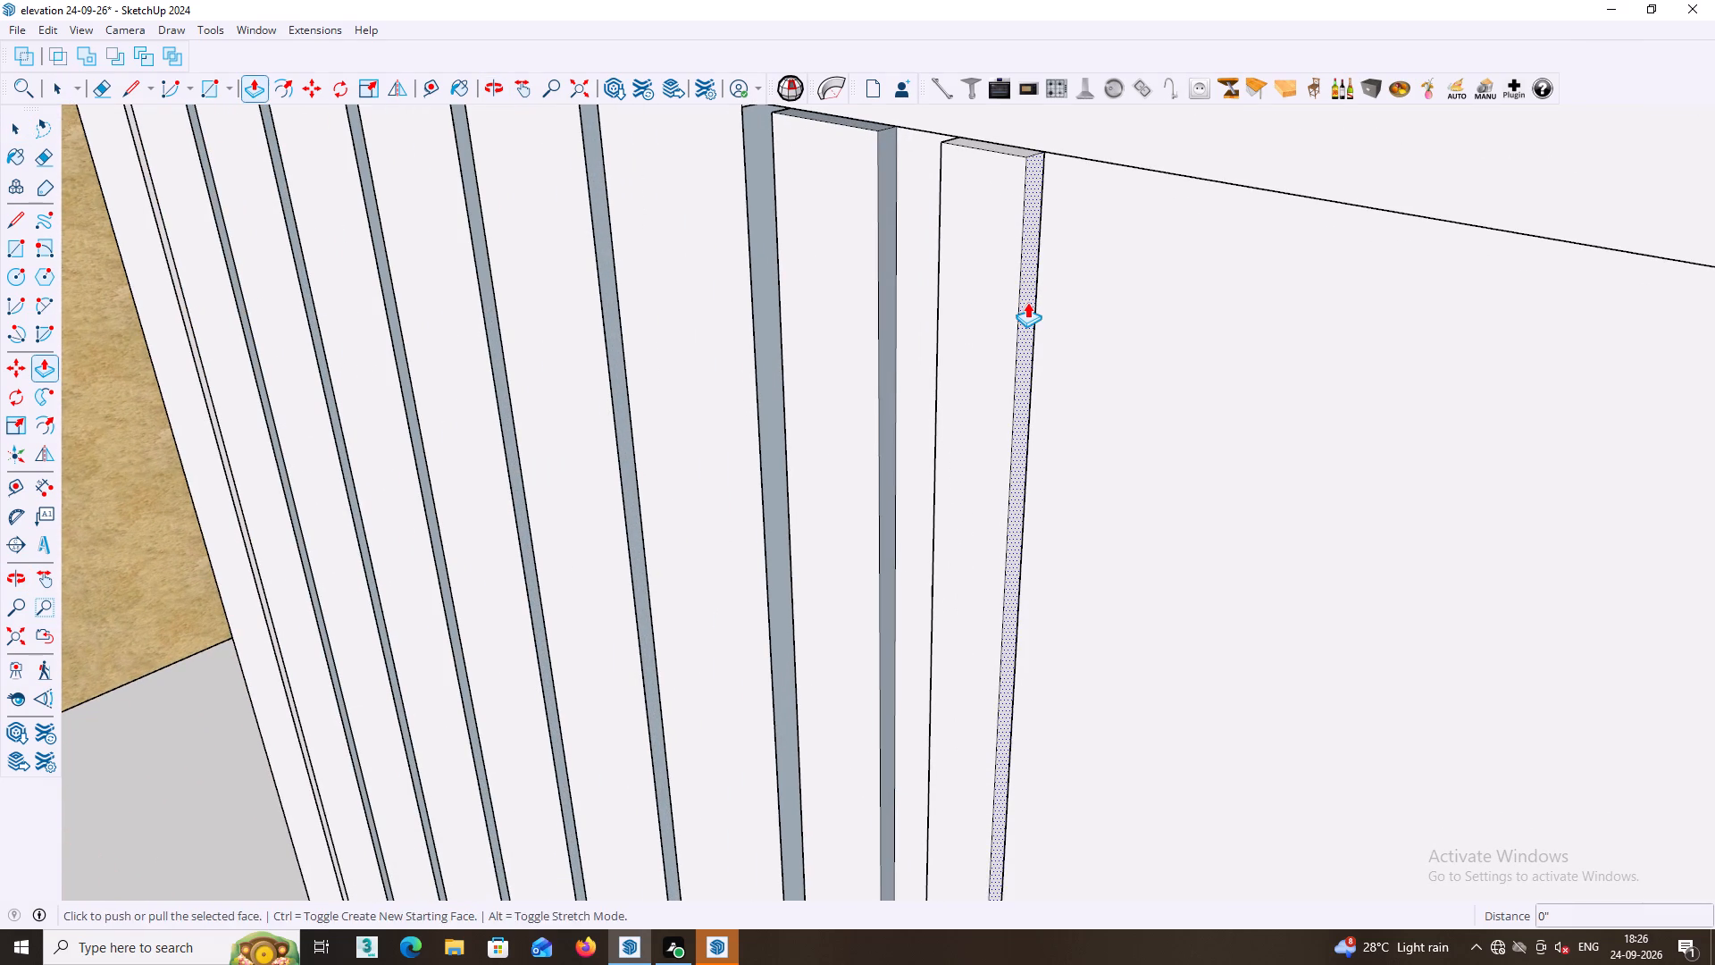
pyautogui.click(1027, 302)
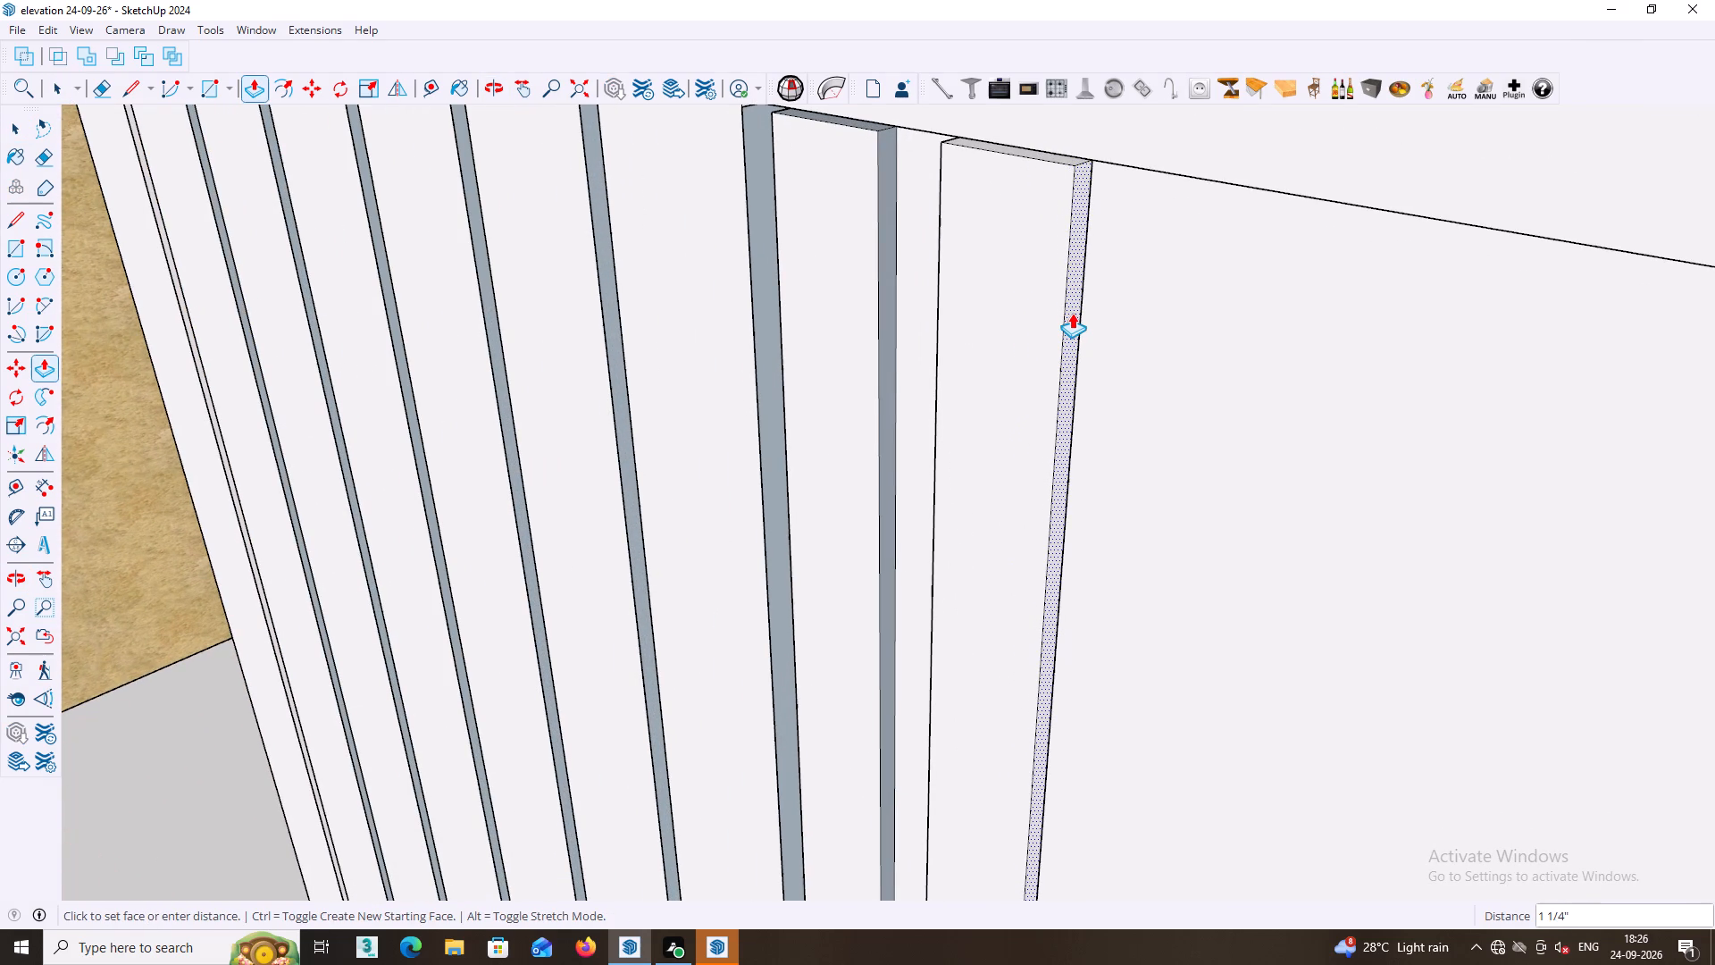
pyautogui.click(1072, 313)
# Push/pull the first added strip's side face 7/8" toward the outermost strip, narrowing the groove between them.
pyautogui.scroll(2, 907, 343)
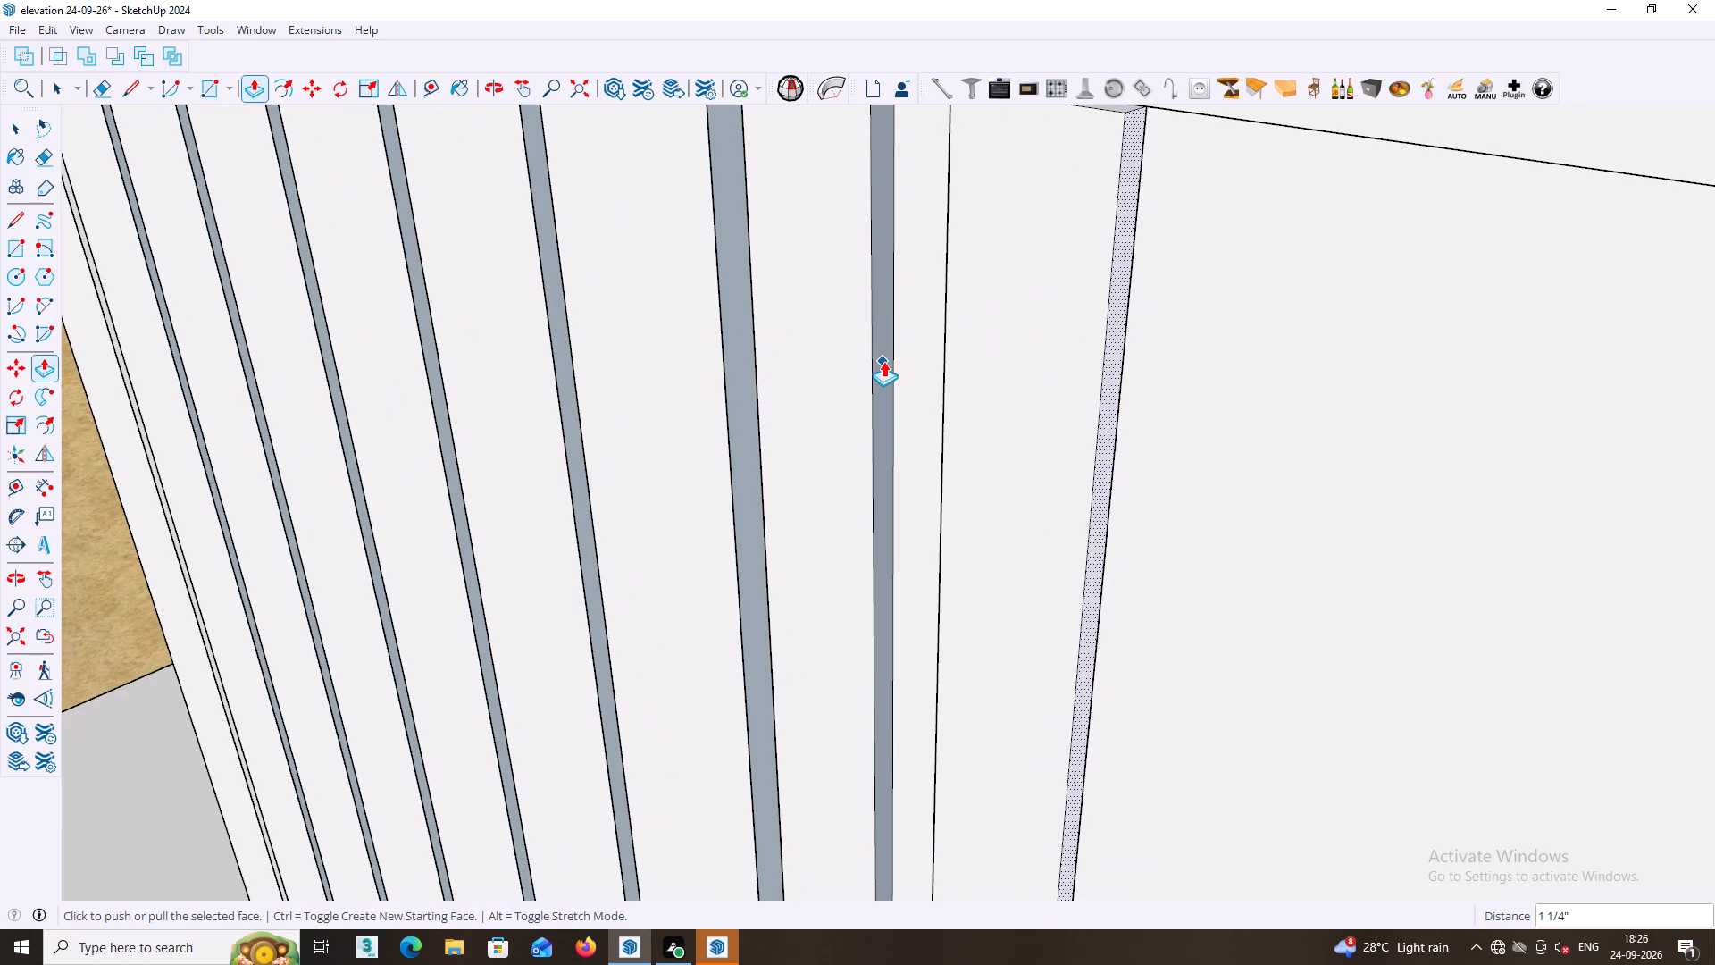
pyautogui.press('space')
pyautogui.click(883, 372)
pyautogui.press('p')
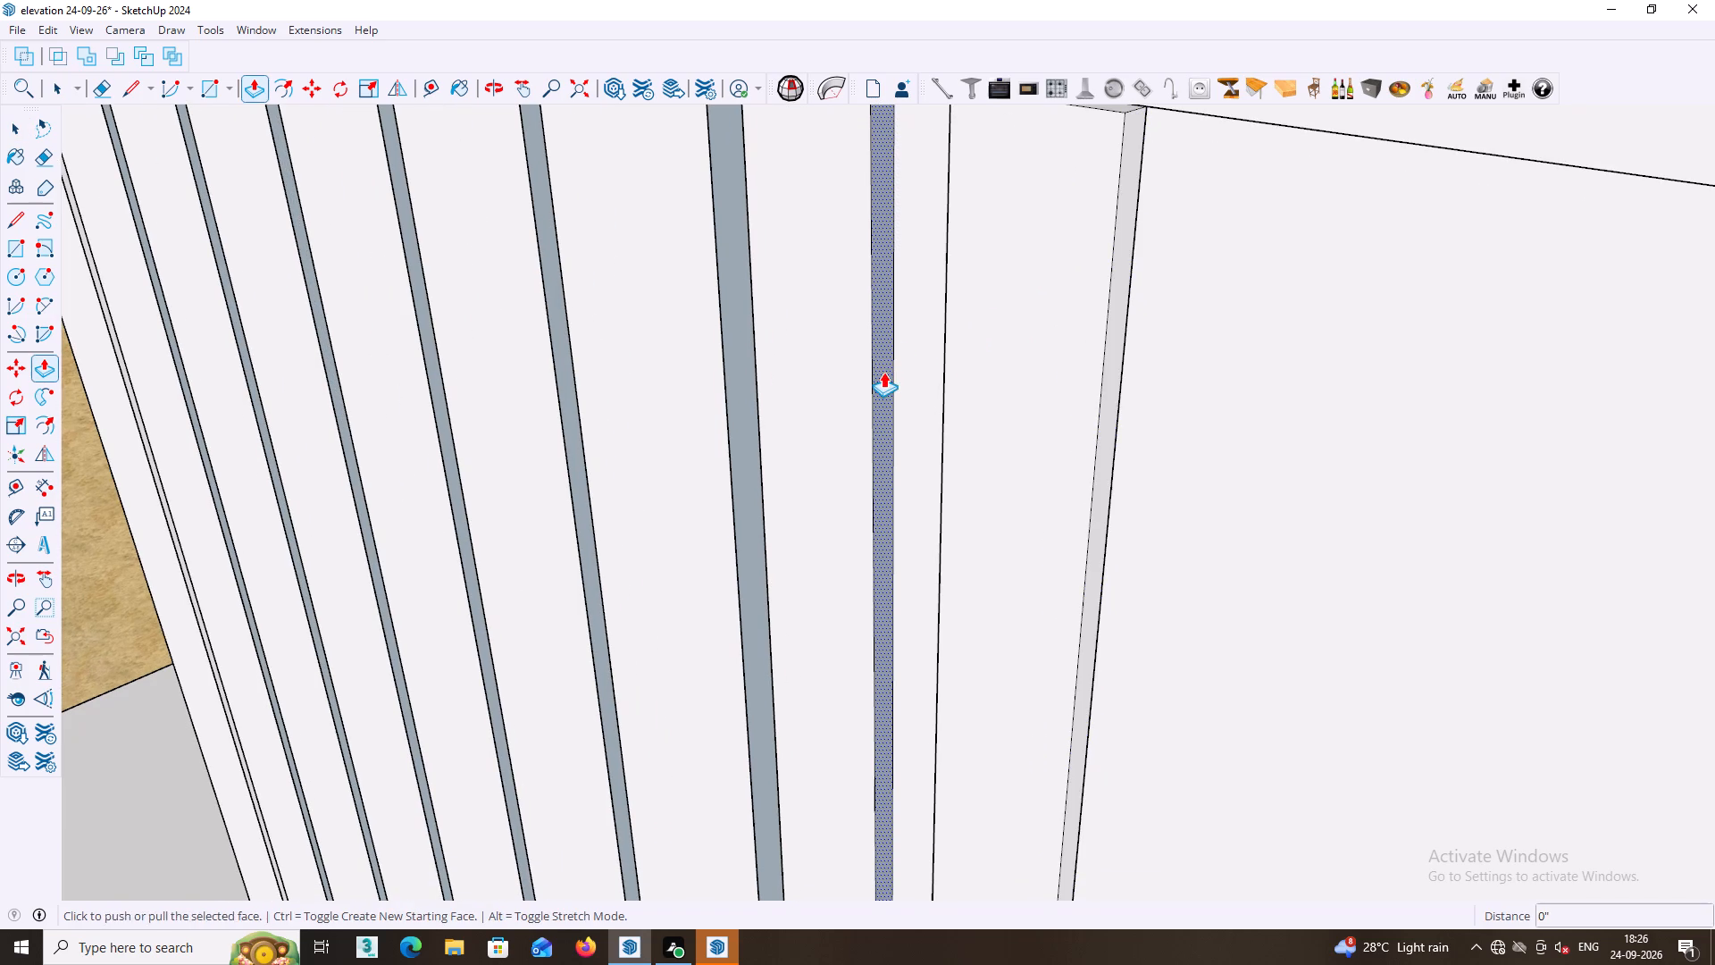
pyautogui.click(883, 372)
pyautogui.click(917, 377)
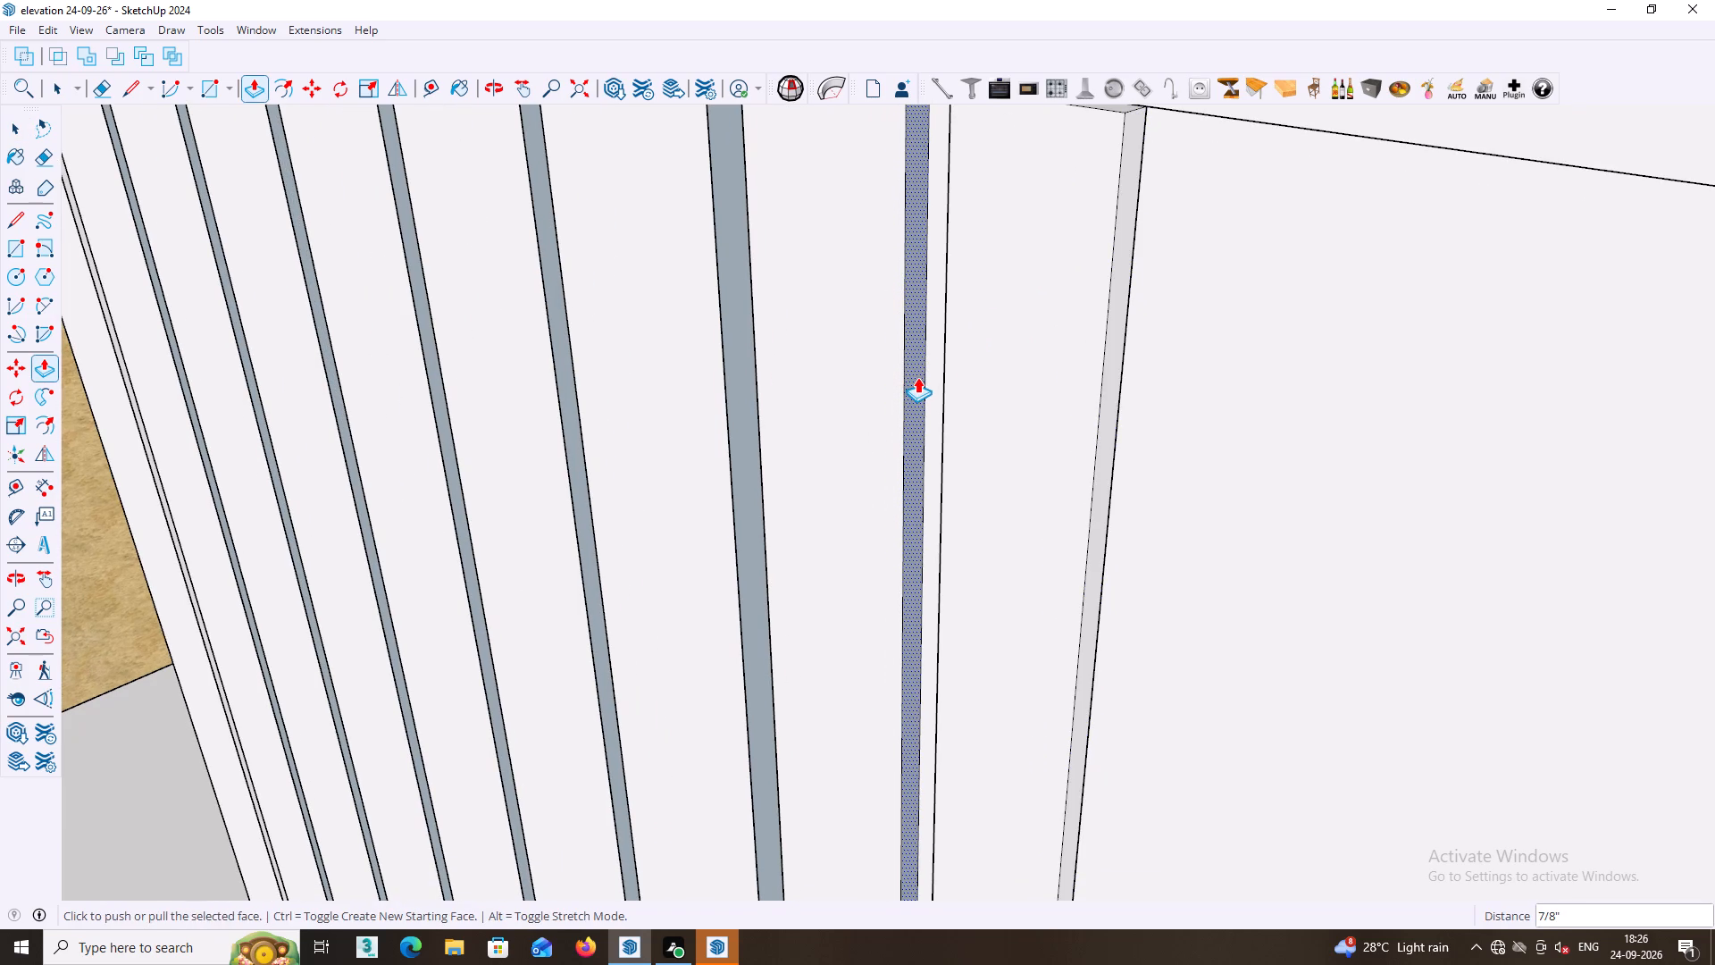
# Widen the outermost added strip again by push/pulling its outer side face outward 1 1/16".
pyautogui.moveTo(917, 377); pyautogui.dragTo(1200, 358, button='middle')
pyautogui.scroll(-15, 1088, 390)
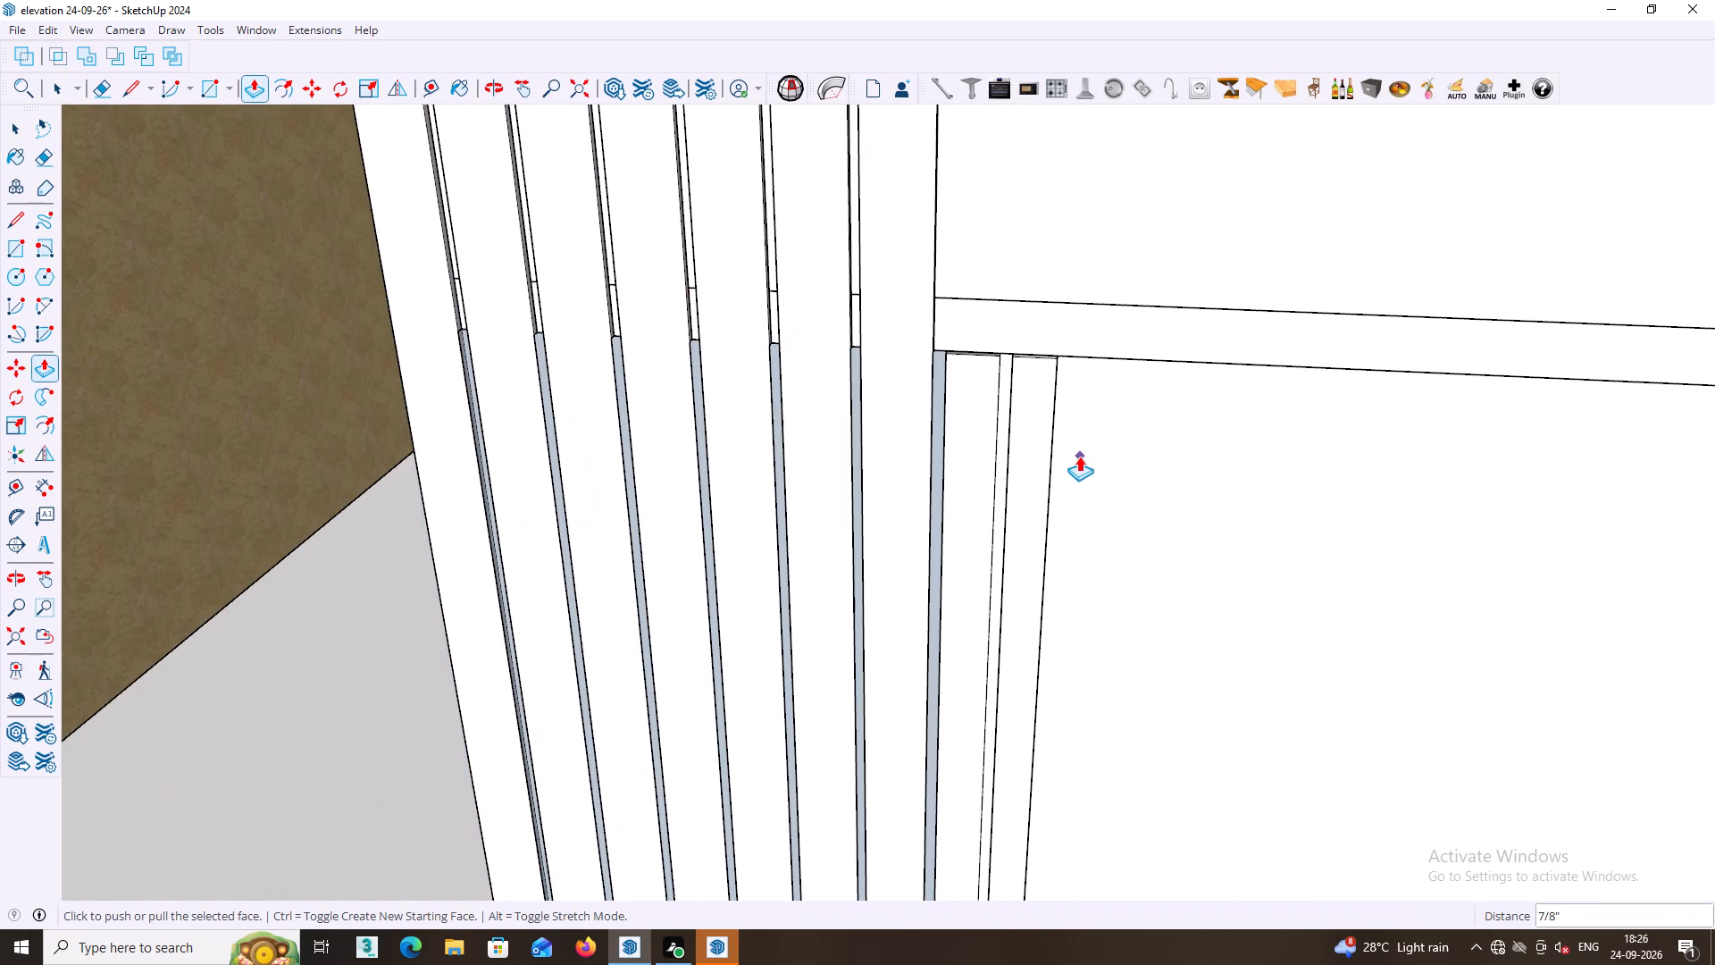
pyautogui.scroll(-4, 1084, 453)
pyautogui.keyDown('shift'); pyautogui.moveTo(1108, 449); pyautogui.dragTo(954, 340, button='middle'); pyautogui.keyUp('shift')
pyautogui.moveTo(958, 340); pyautogui.dragTo(799, 324, button='middle')
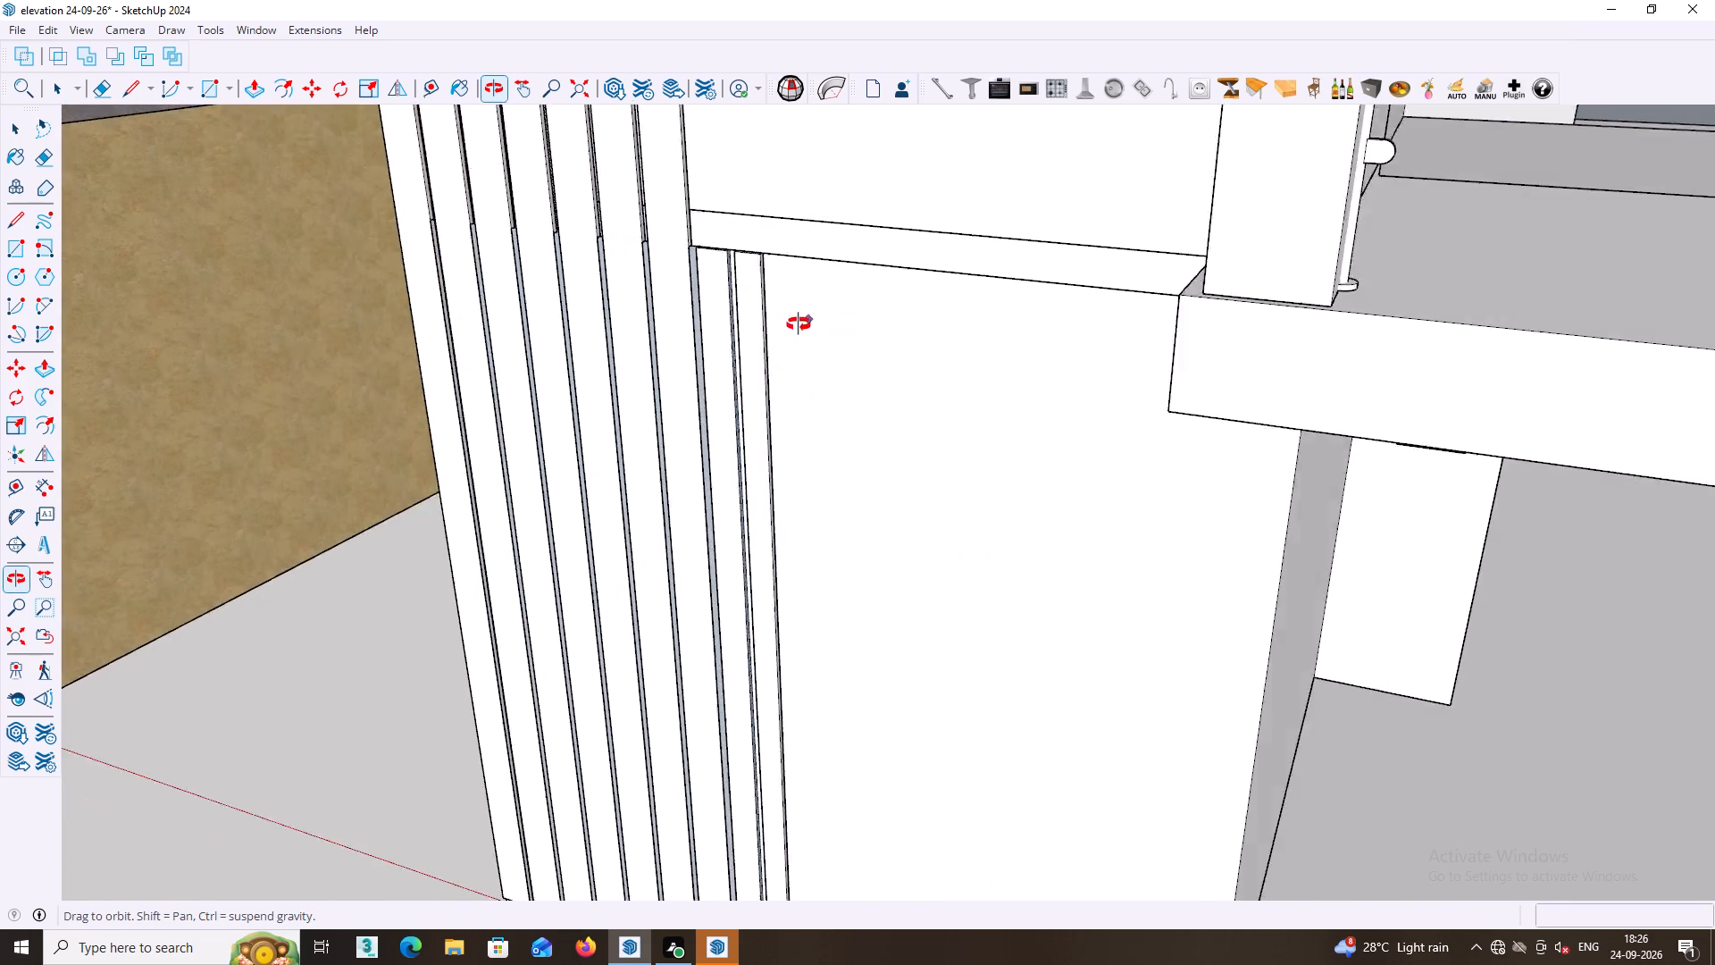
pyautogui.moveTo(799, 324); pyautogui.dragTo(791, 324, button='middle')
pyautogui.scroll(10, 770, 330)
pyautogui.press('space')
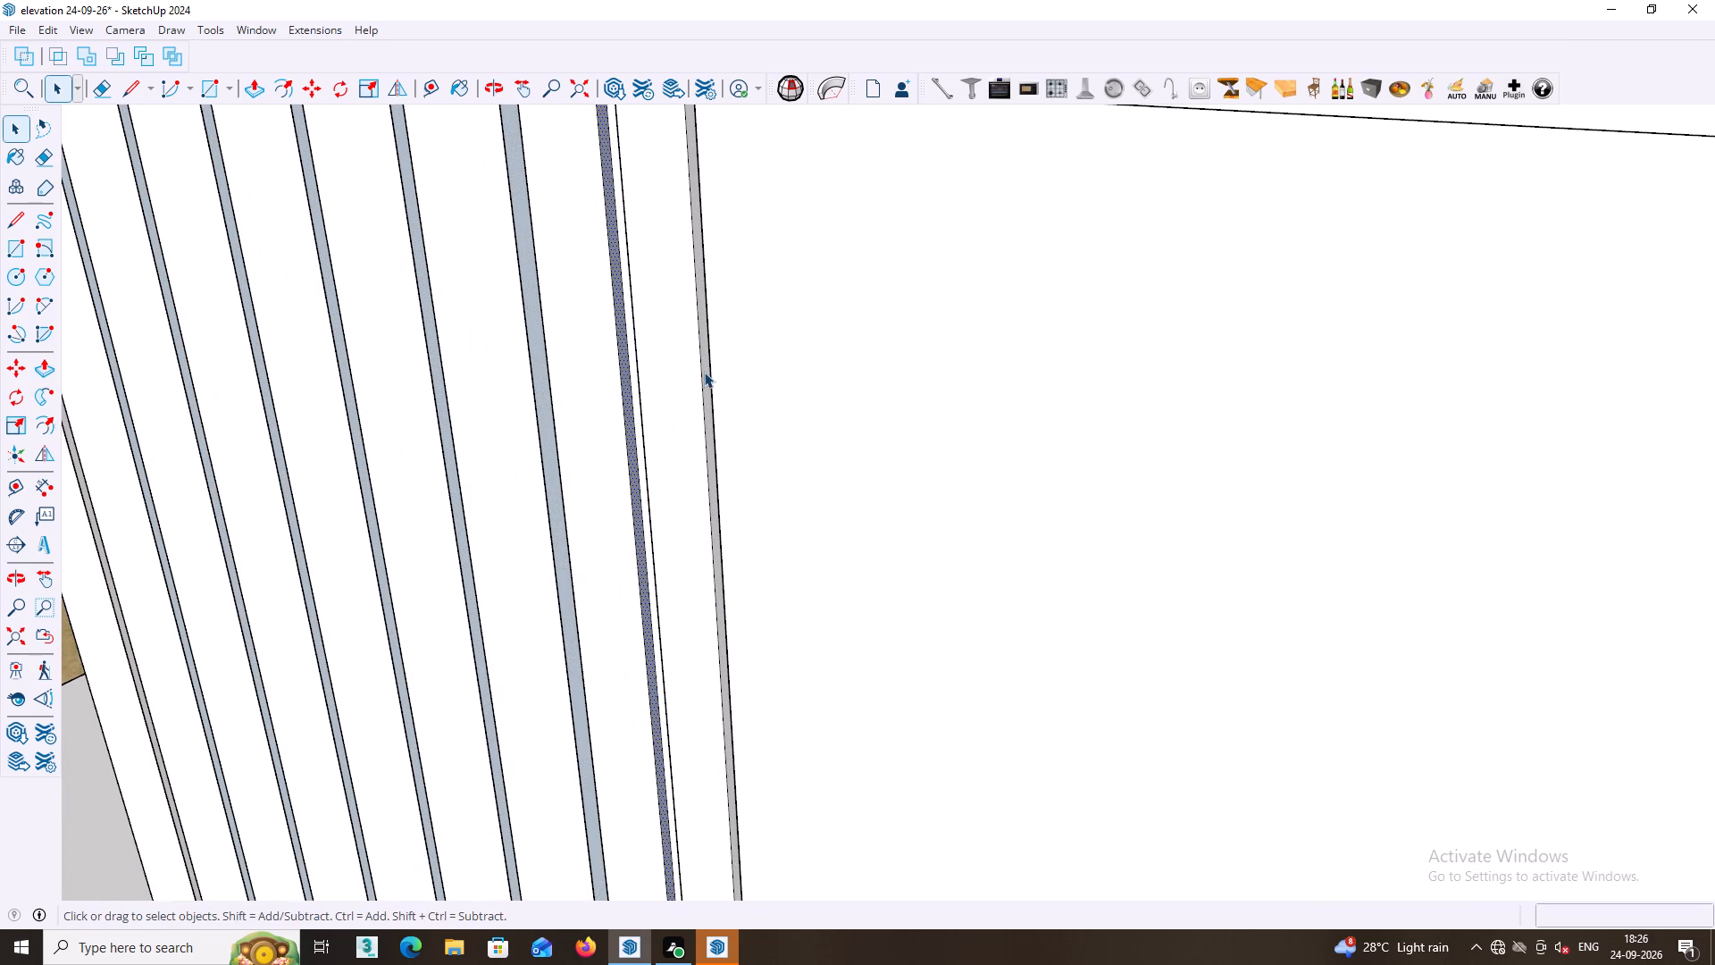
pyautogui.click(704, 372)
pyautogui.moveTo(711, 369); pyautogui.dragTo(616, 407, button='middle')
pyautogui.scroll(6, 706, 392)
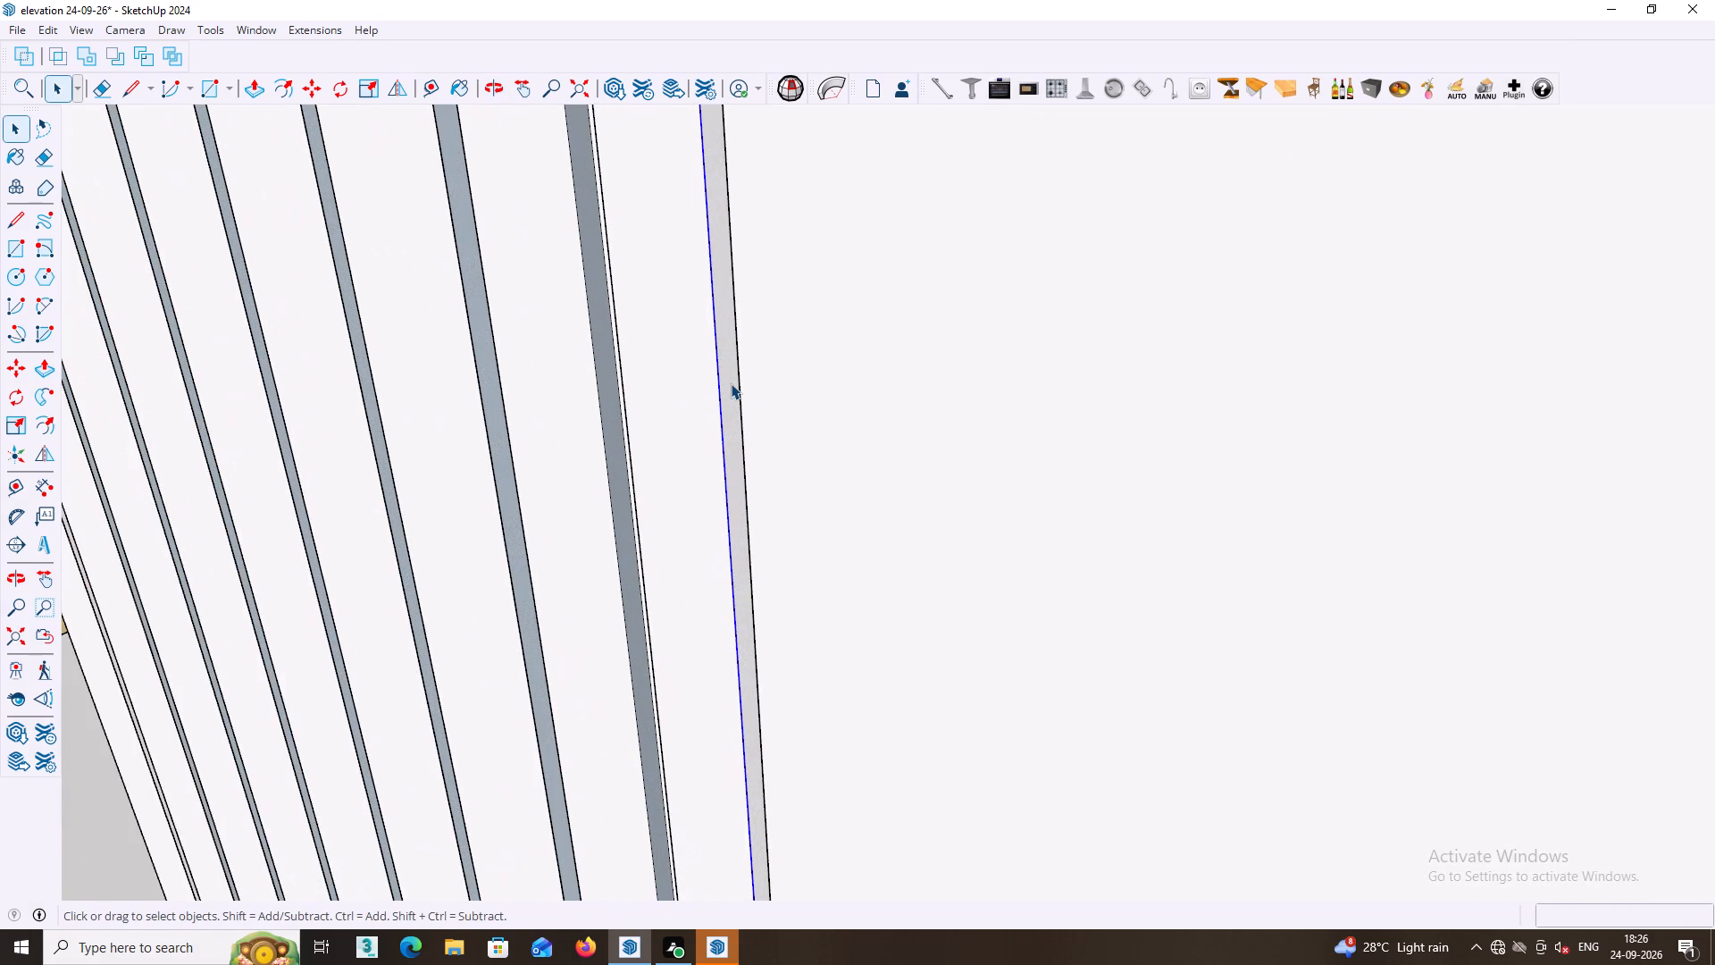
pyautogui.click(731, 383)
pyautogui.press('p')
pyautogui.click(731, 383)
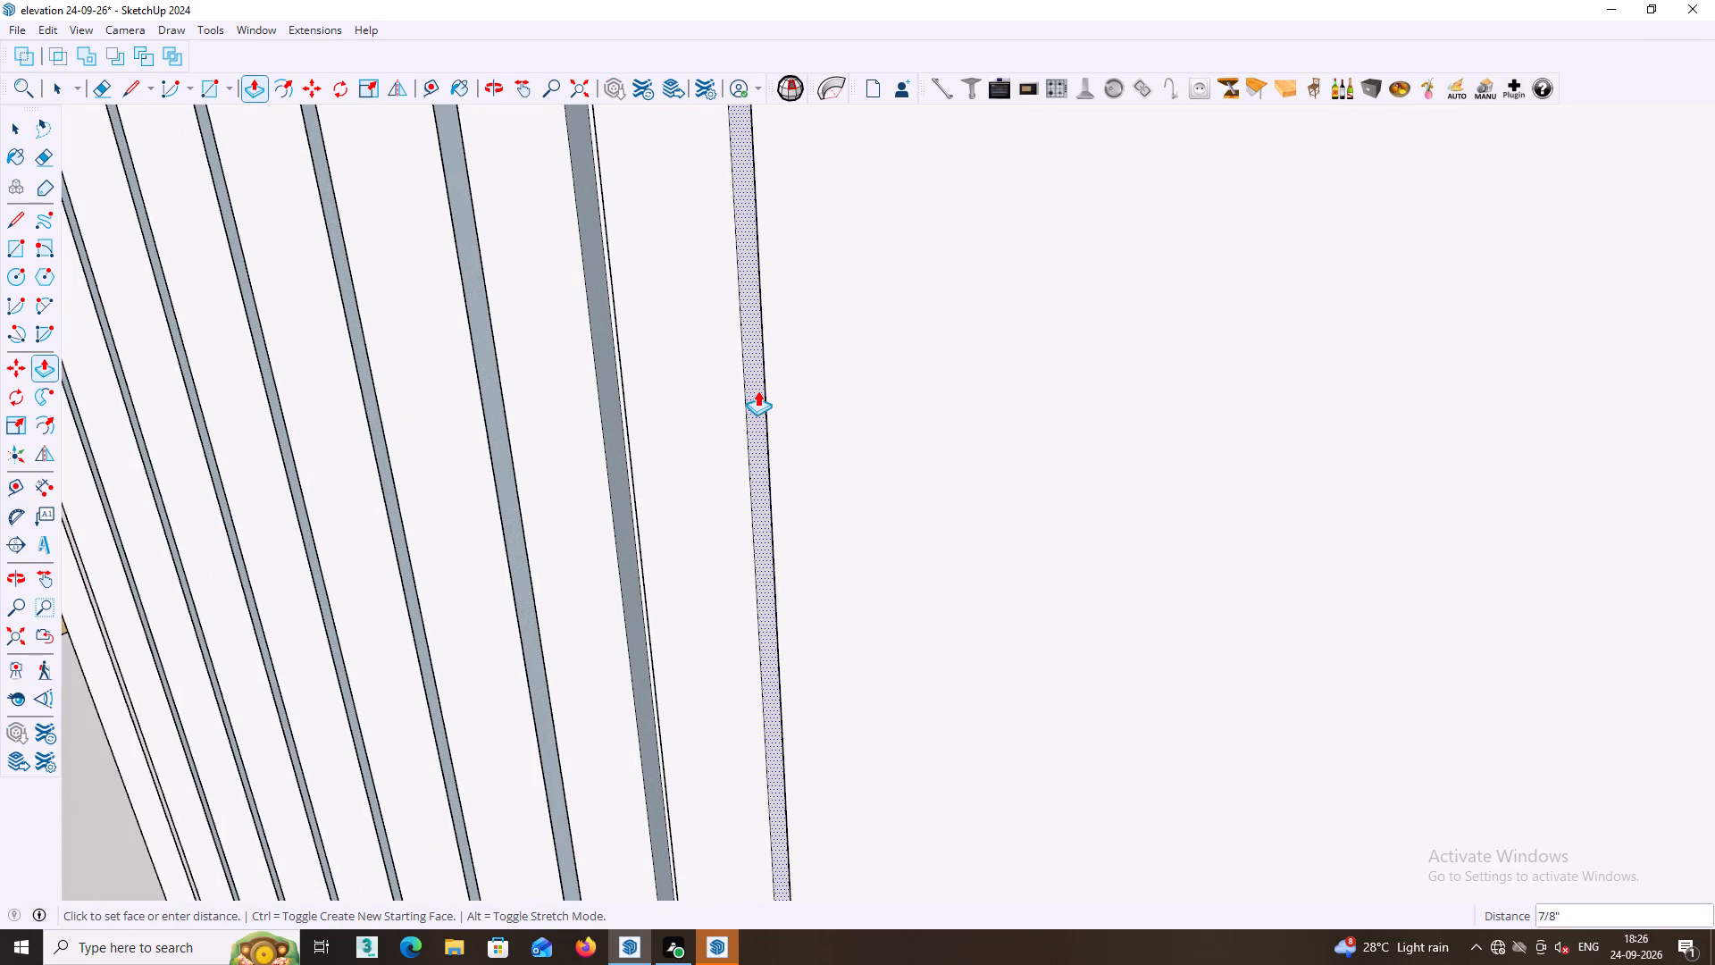
pyautogui.click(762, 391)
pyautogui.scroll(-2, 782, 452)
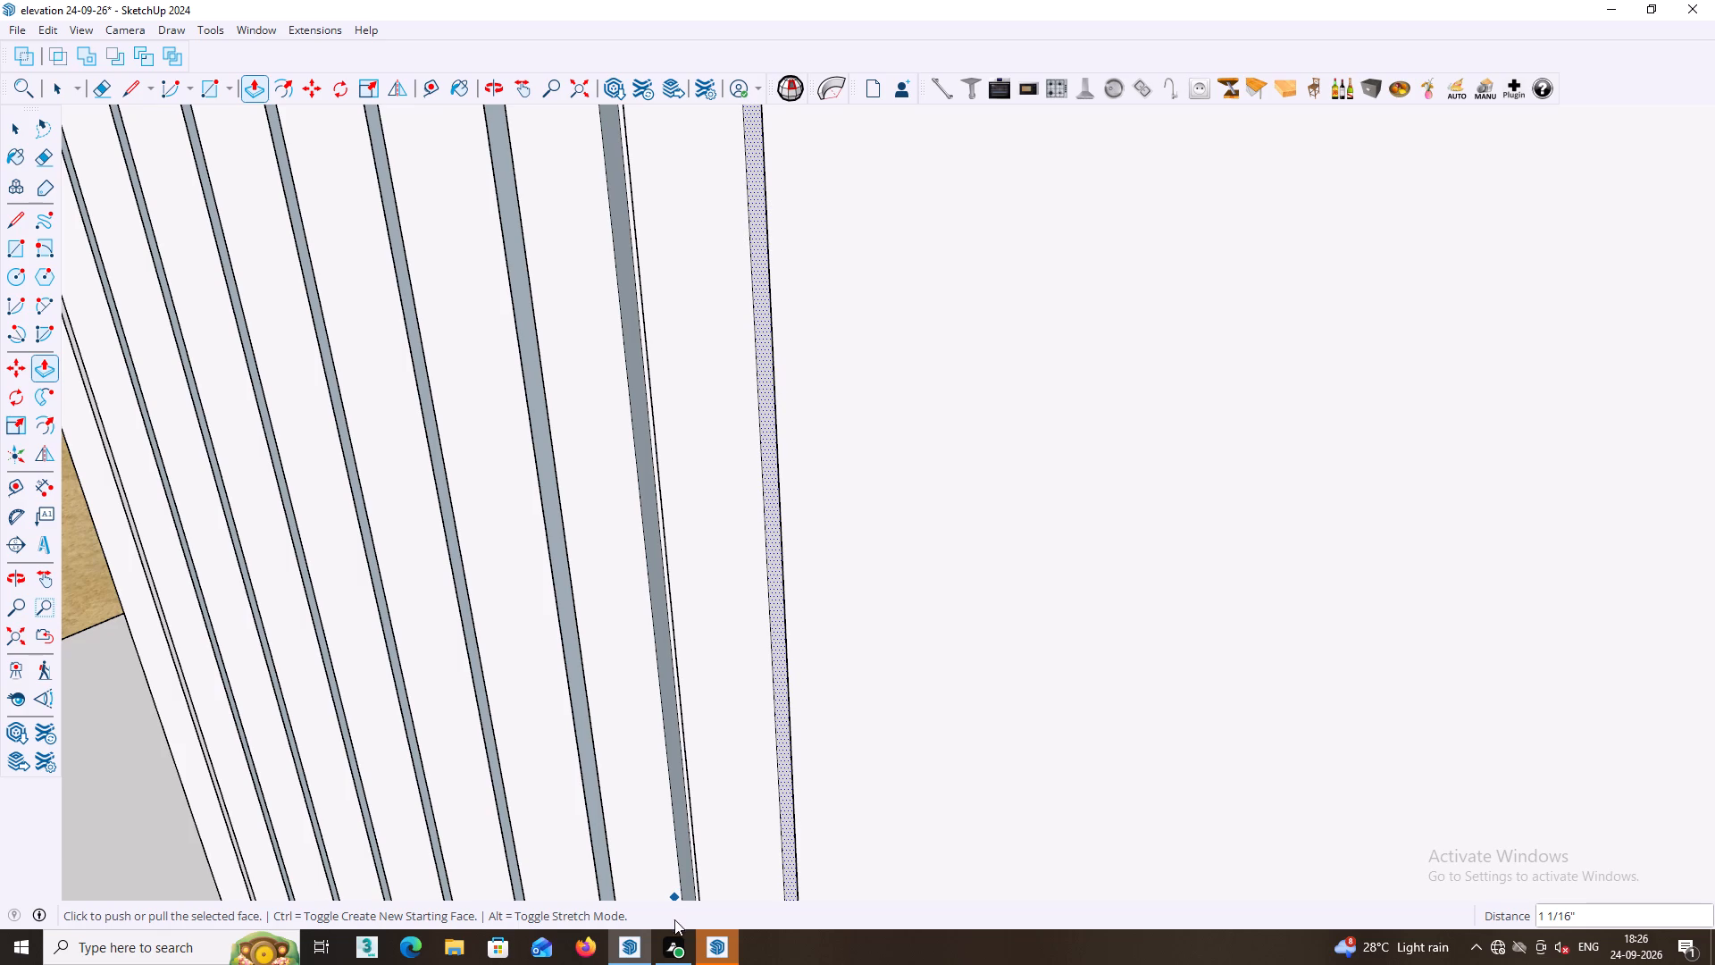
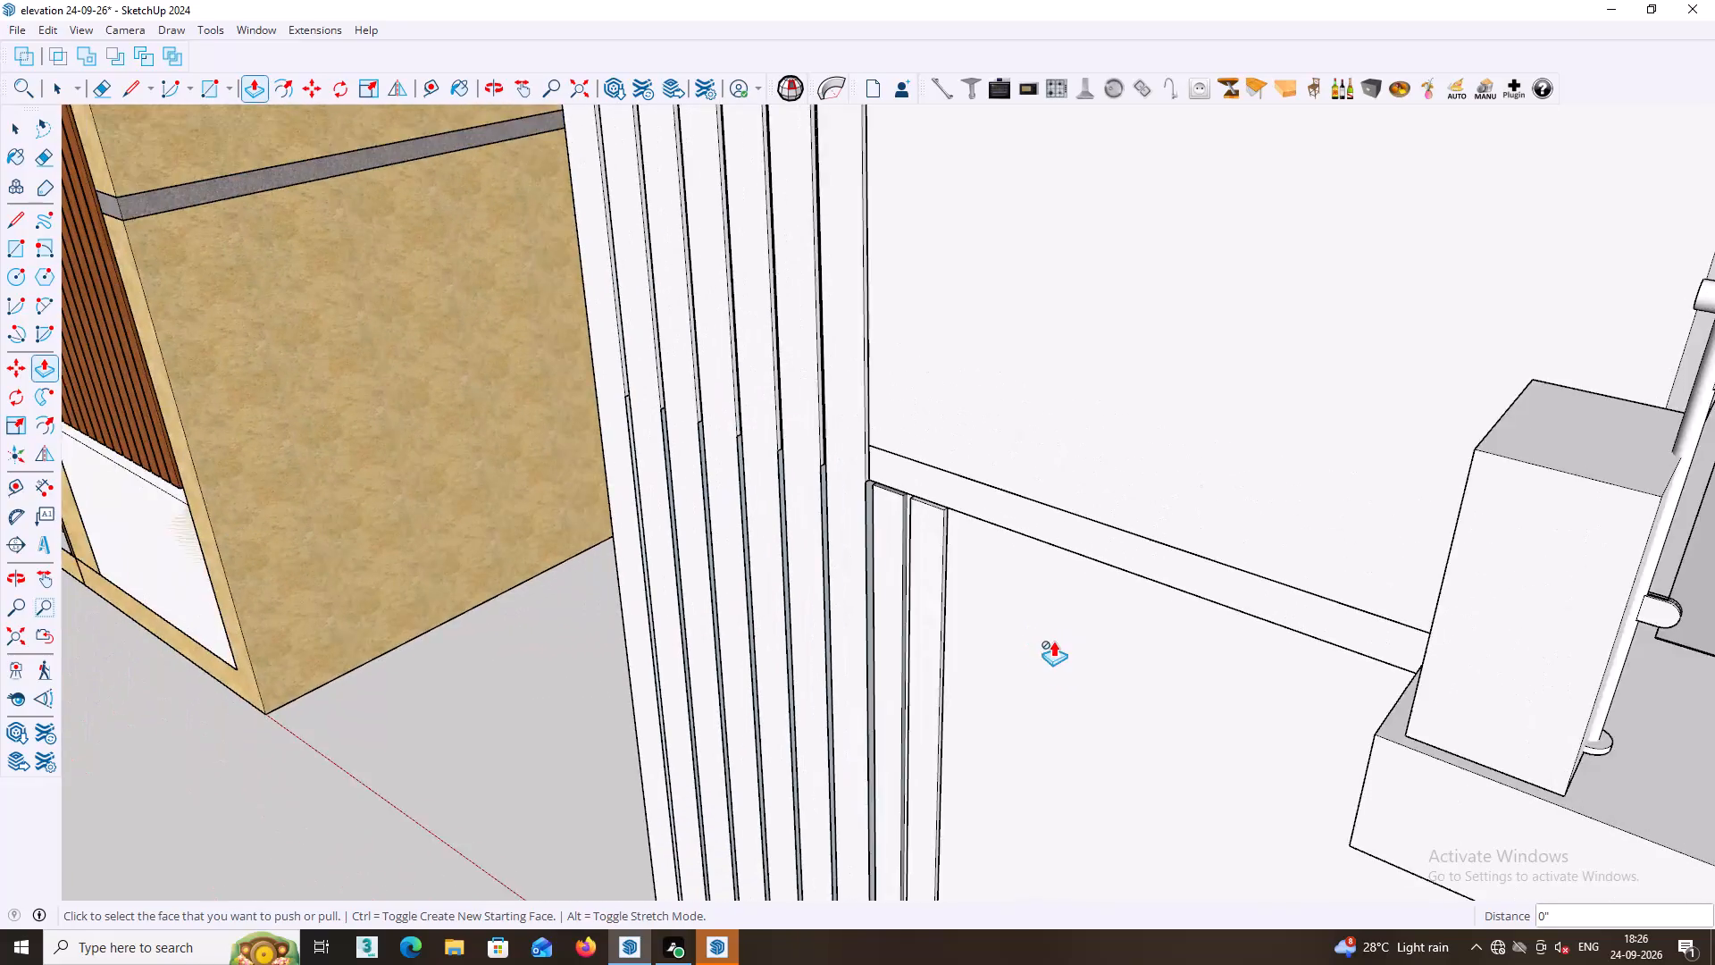
# Examine the white house's front, balcony and fin cladding from several overall angles beside the finished textured house.
pyautogui.middleClick(1053, 641)
pyautogui.middleClick(1290, 664)
pyautogui.moveTo(1268, 613); pyautogui.dragTo(1257, 387, button='middle')
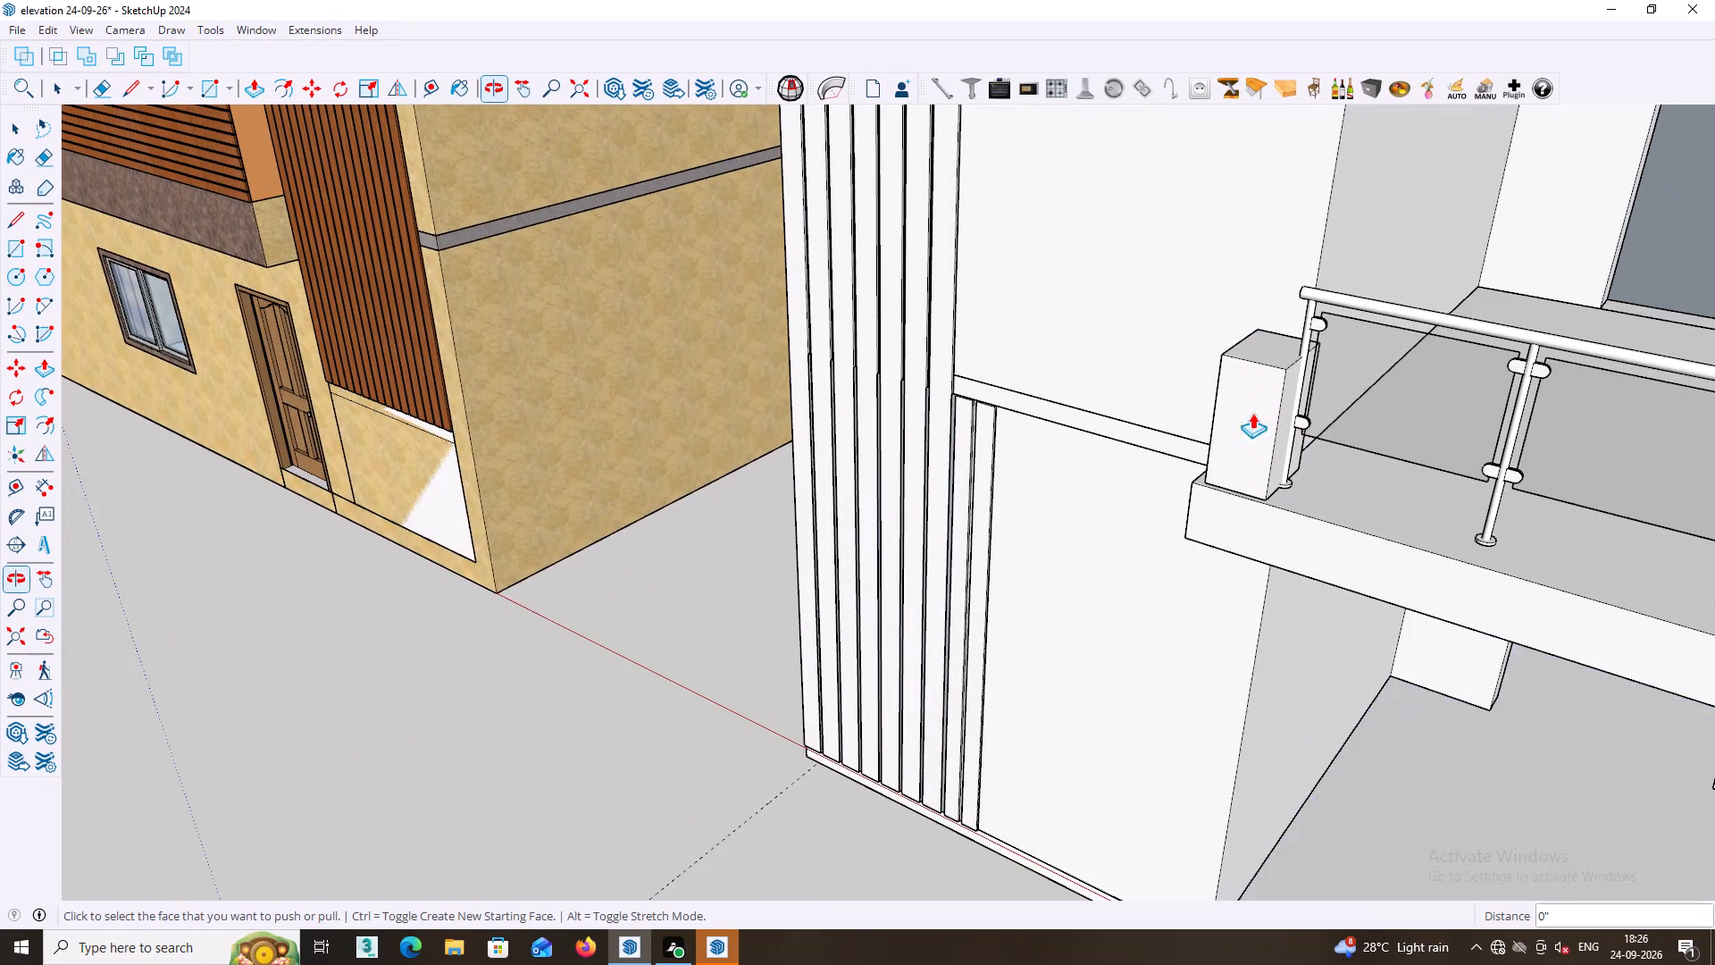
pyautogui.scroll(-3, 1217, 474)
pyautogui.press('space')
pyautogui.moveTo(1166, 591); pyautogui.dragTo(1243, 595, button='middle')
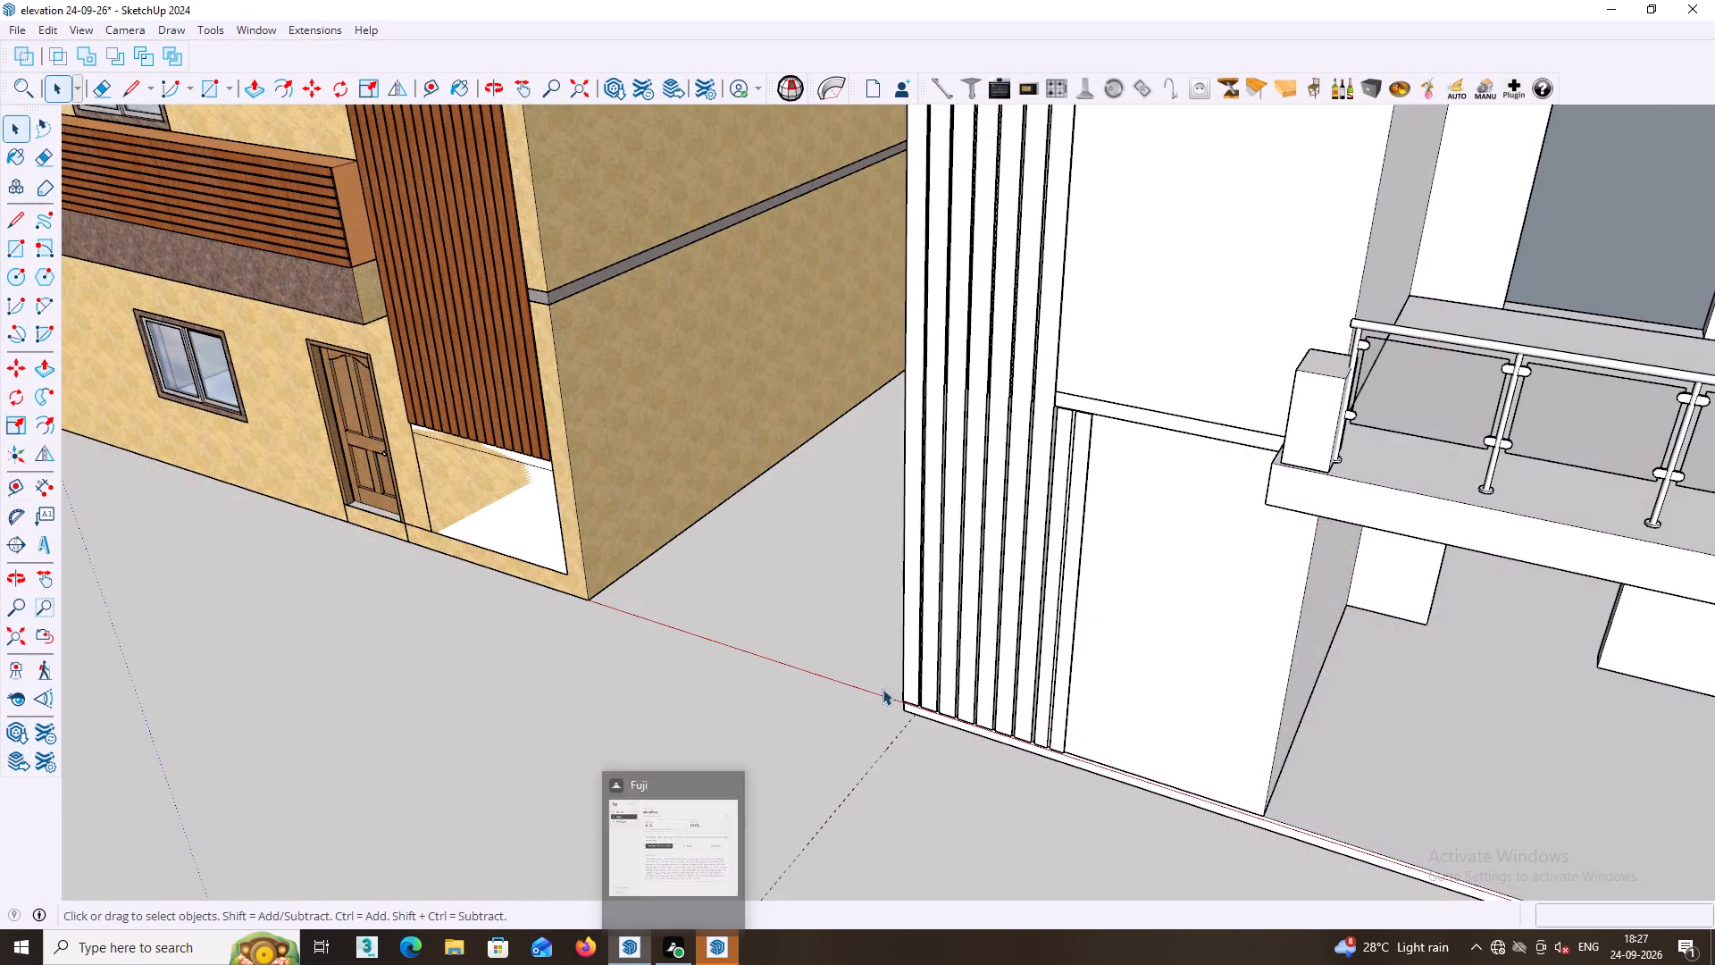
pyautogui.scroll(-9, 883, 689)
pyautogui.moveTo(945, 759); pyautogui.dragTo(1005, 762, button='middle')
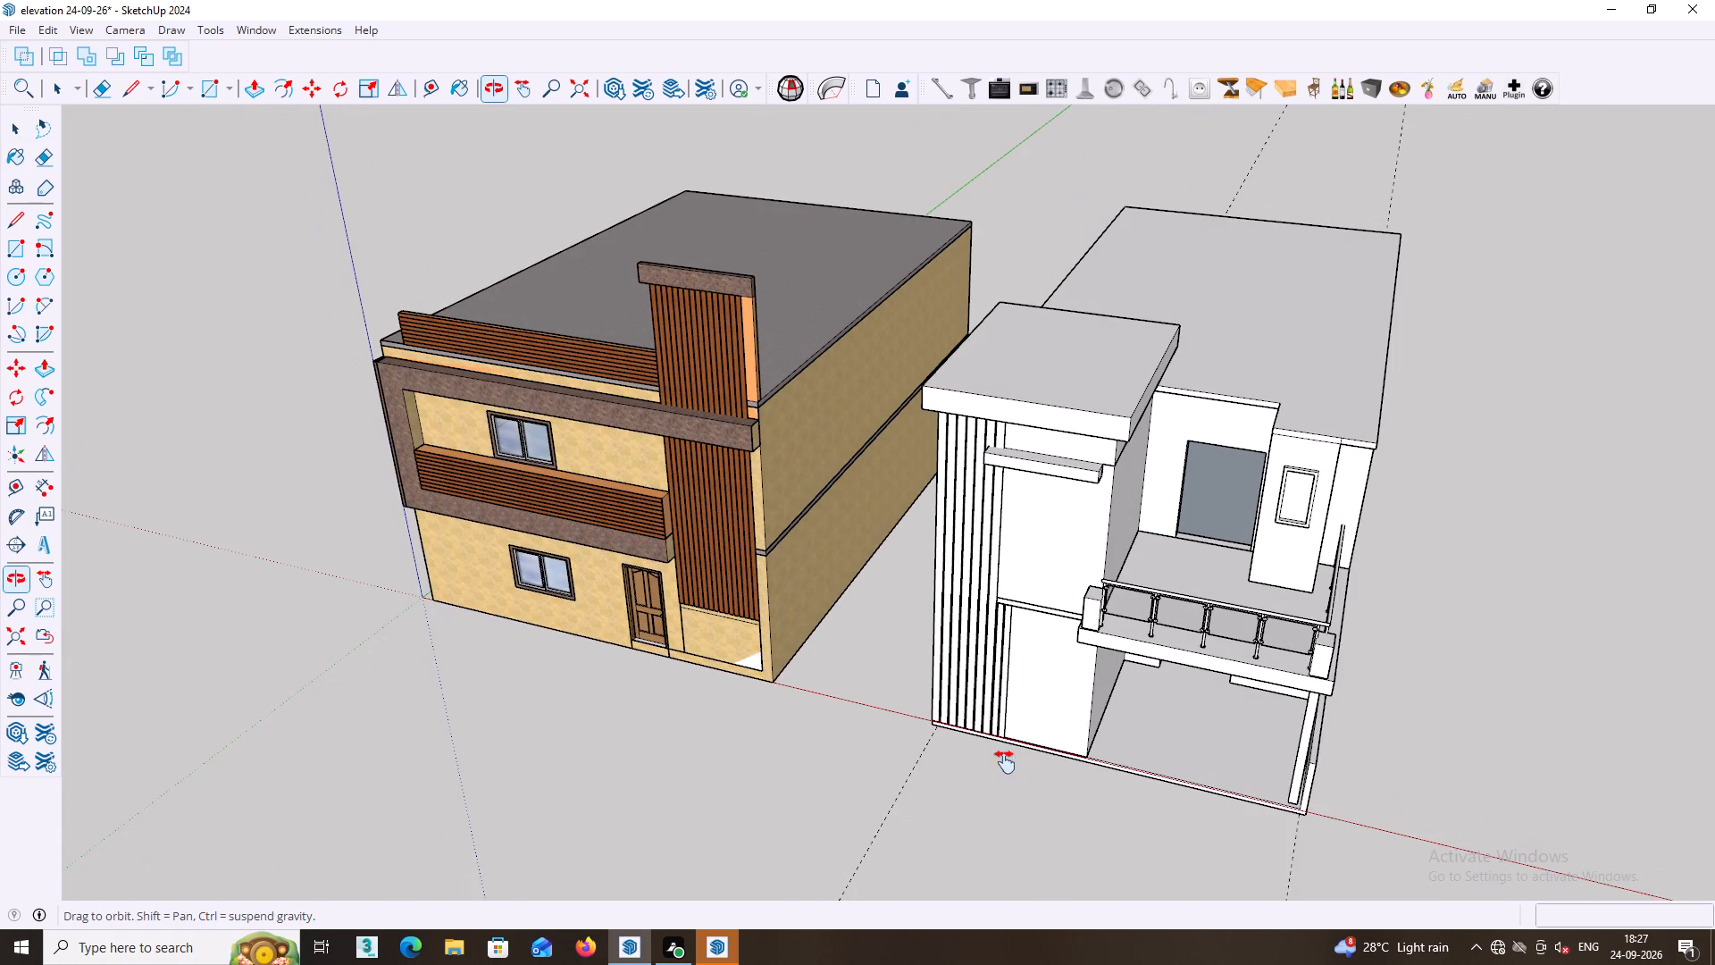
pyautogui.moveTo(1005, 762); pyautogui.dragTo(816, 592, button='middle')
pyautogui.scroll(-9, 818, 611)
pyautogui.middleClick(842, 595)
pyautogui.middleClick(849, 593)
pyautogui.moveTo(863, 592); pyautogui.dragTo(988, 760, button='middle')
pyautogui.keyDown('shift'); pyautogui.scroll(-1, 871, 612); pyautogui.keyUp('shift')
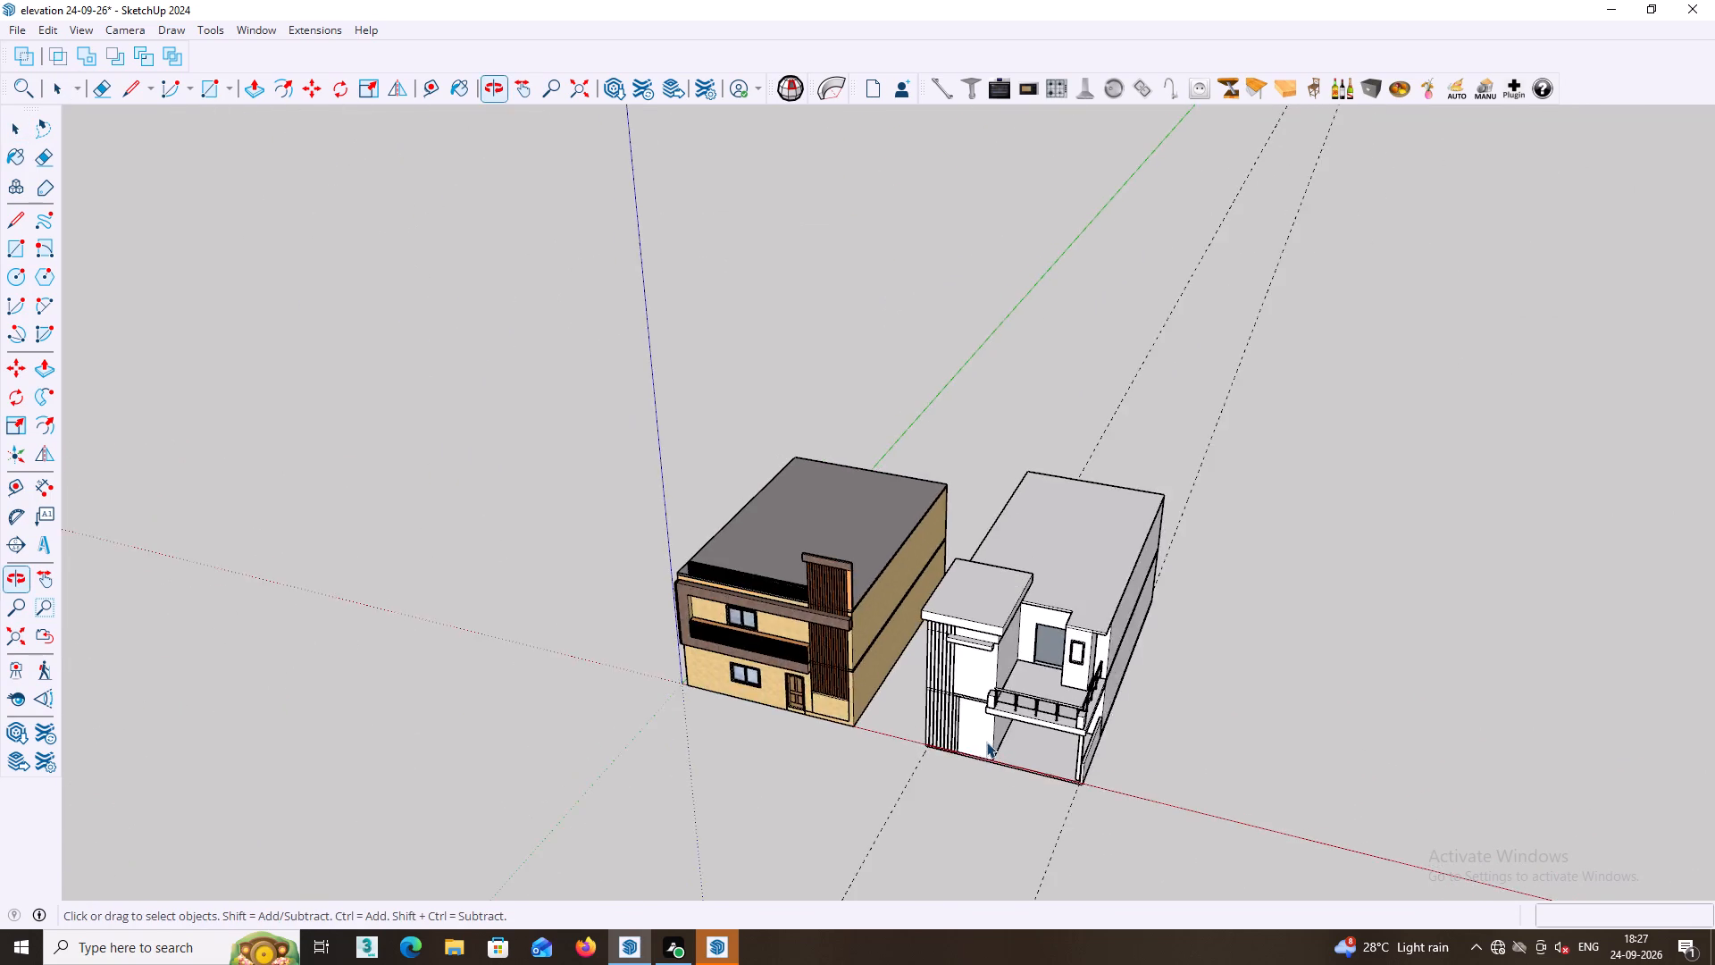
pyautogui.scroll(6, 979, 726)
pyautogui.keyDown('shift'); pyautogui.moveTo(996, 743); pyautogui.dragTo(788, 519, button='middle'); pyautogui.keyUp('shift')
pyautogui.scroll(1, 755, 626)
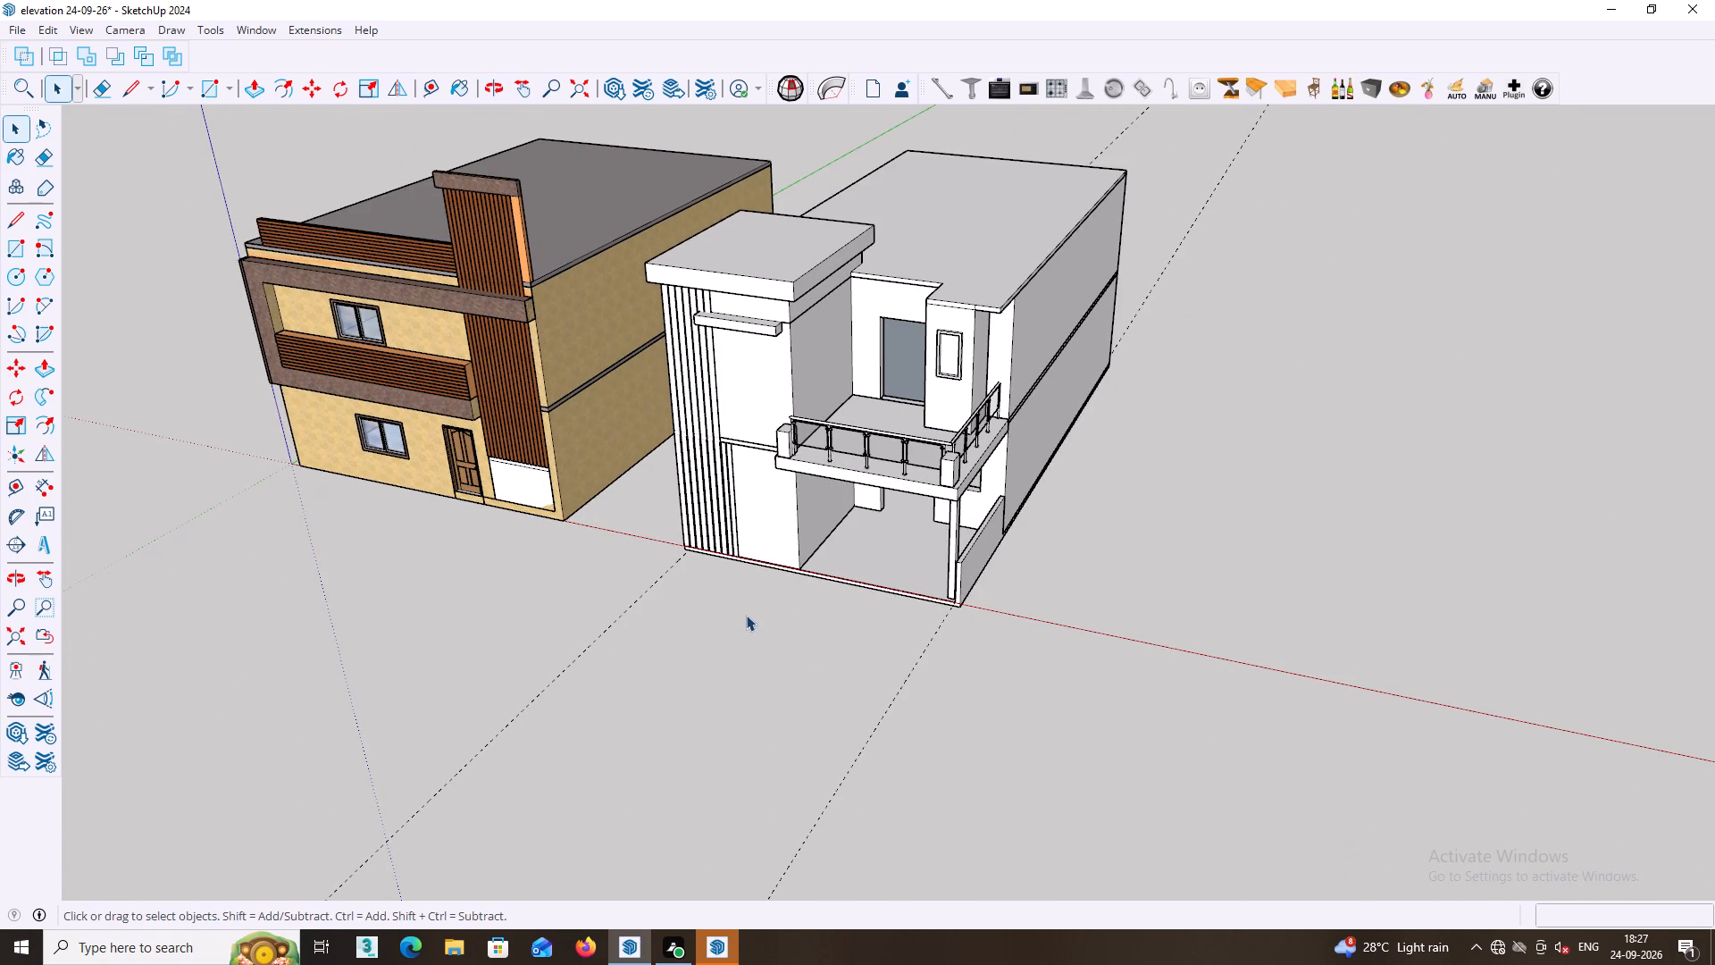
pyautogui.moveTo(782, 608); pyautogui.dragTo(843, 602, button='middle')
pyautogui.scroll(1, 837, 608)
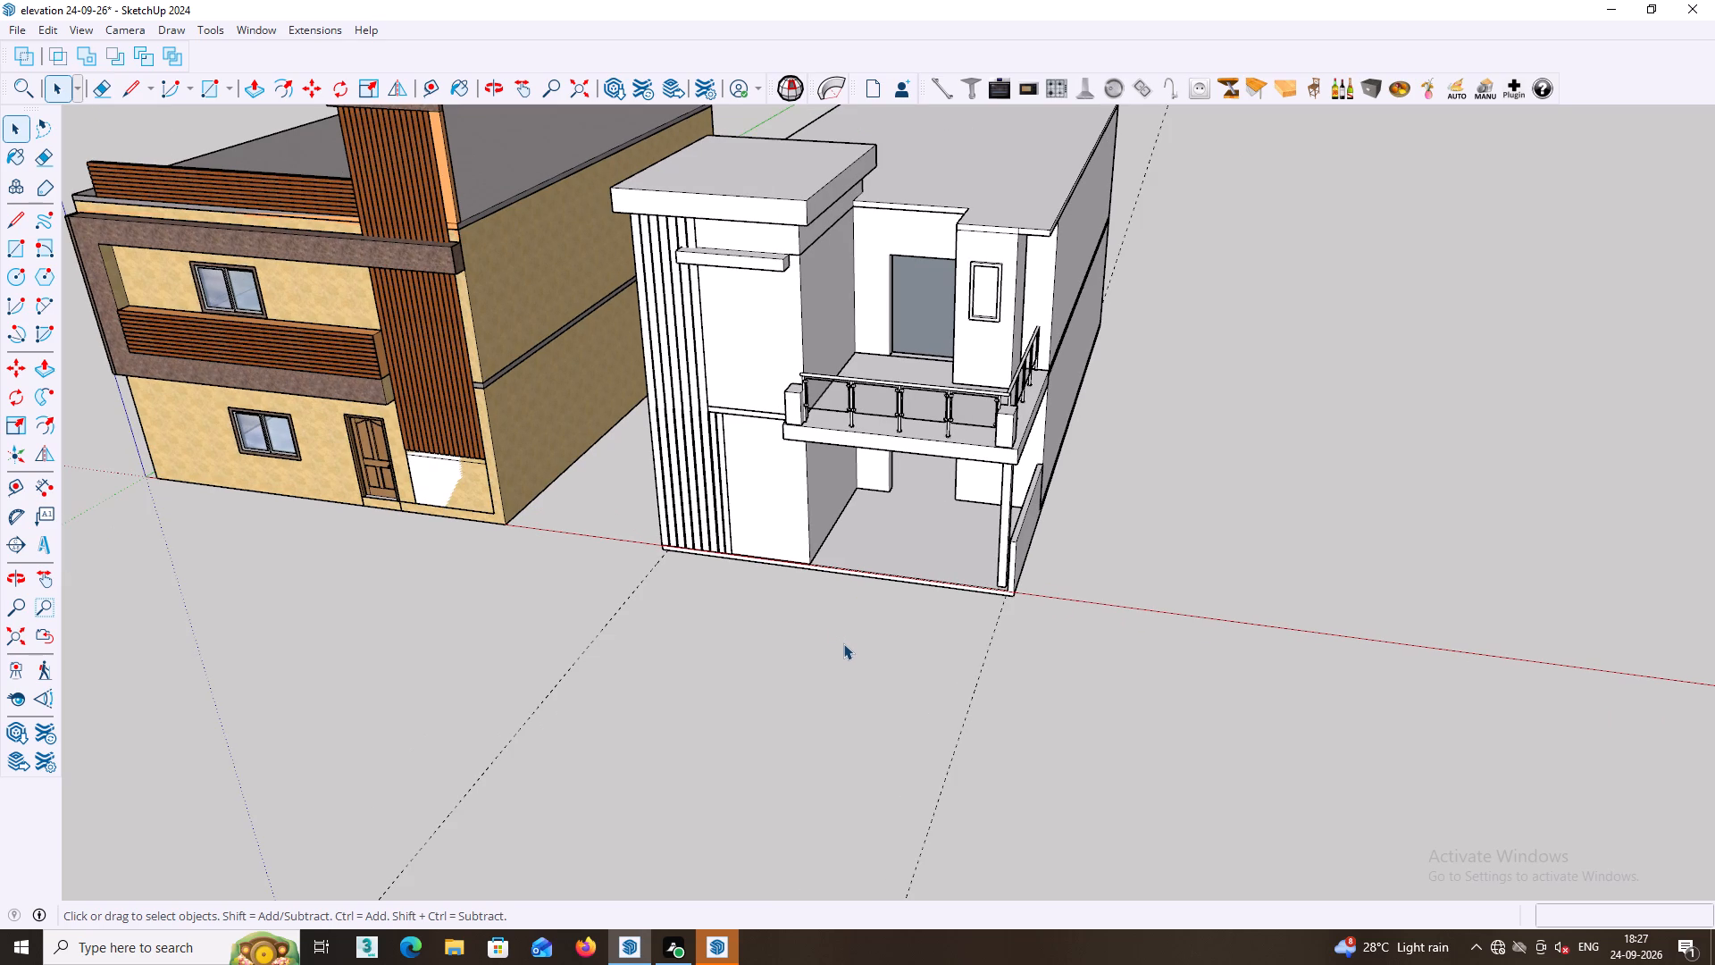
pyautogui.moveTo(815, 518); pyautogui.dragTo(999, 394, button='middle')
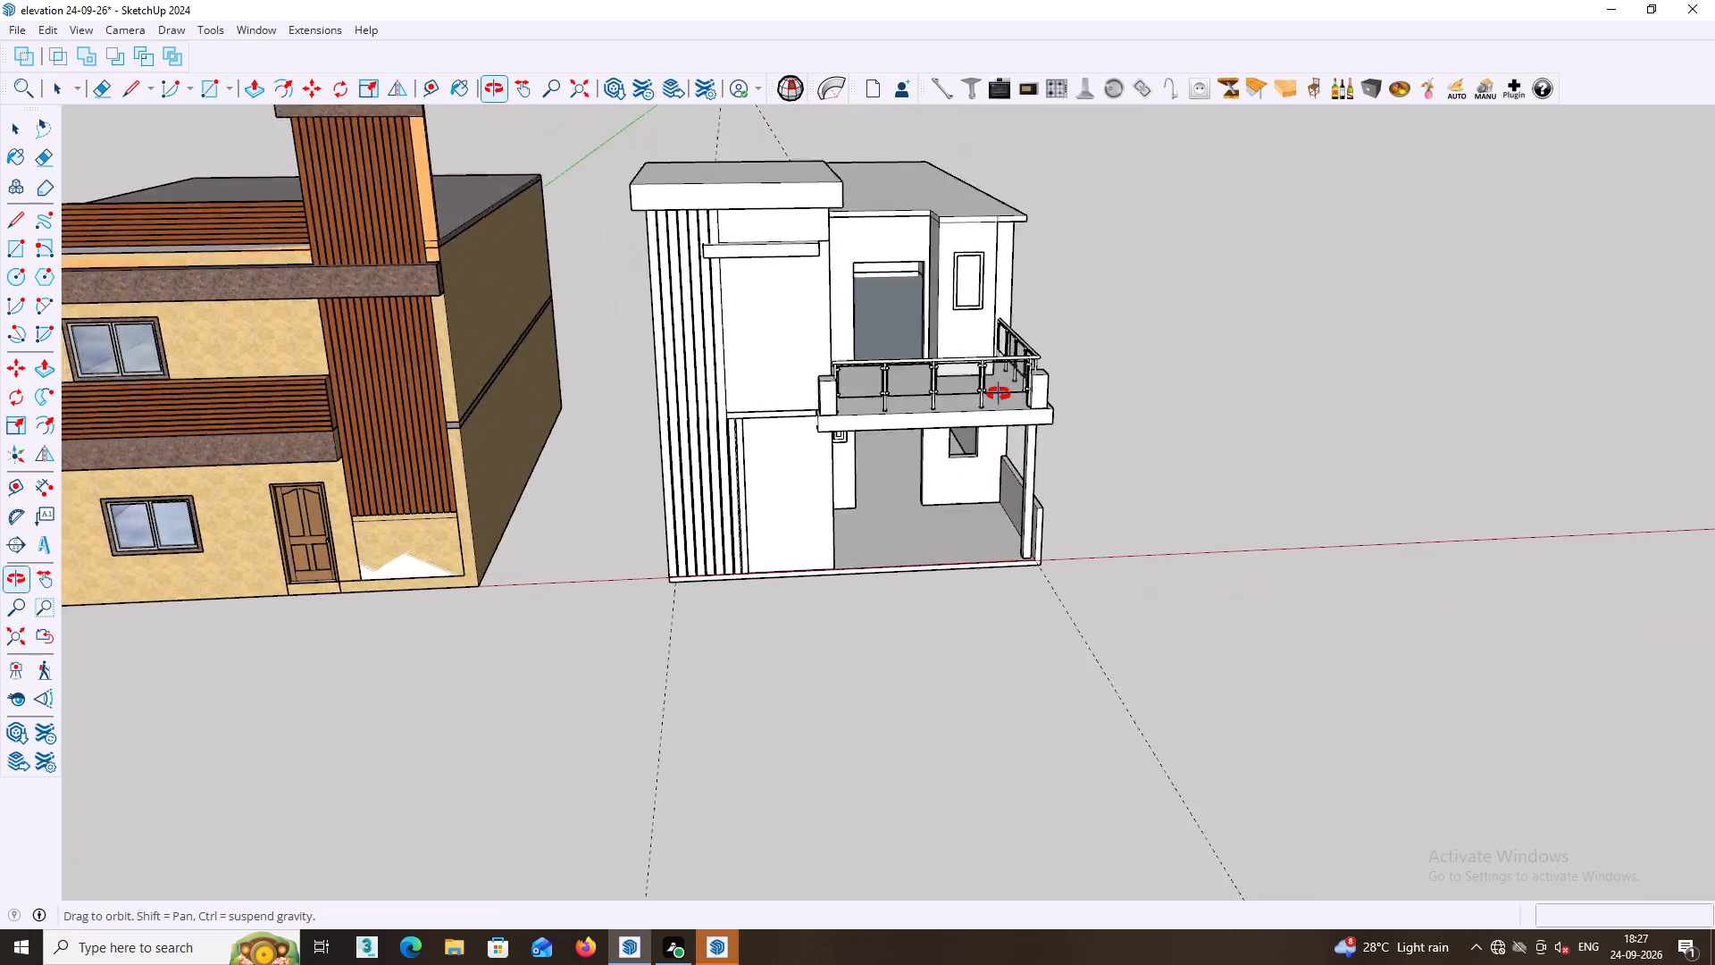
pyautogui.moveTo(999, 394); pyautogui.dragTo(1034, 362, button='middle')
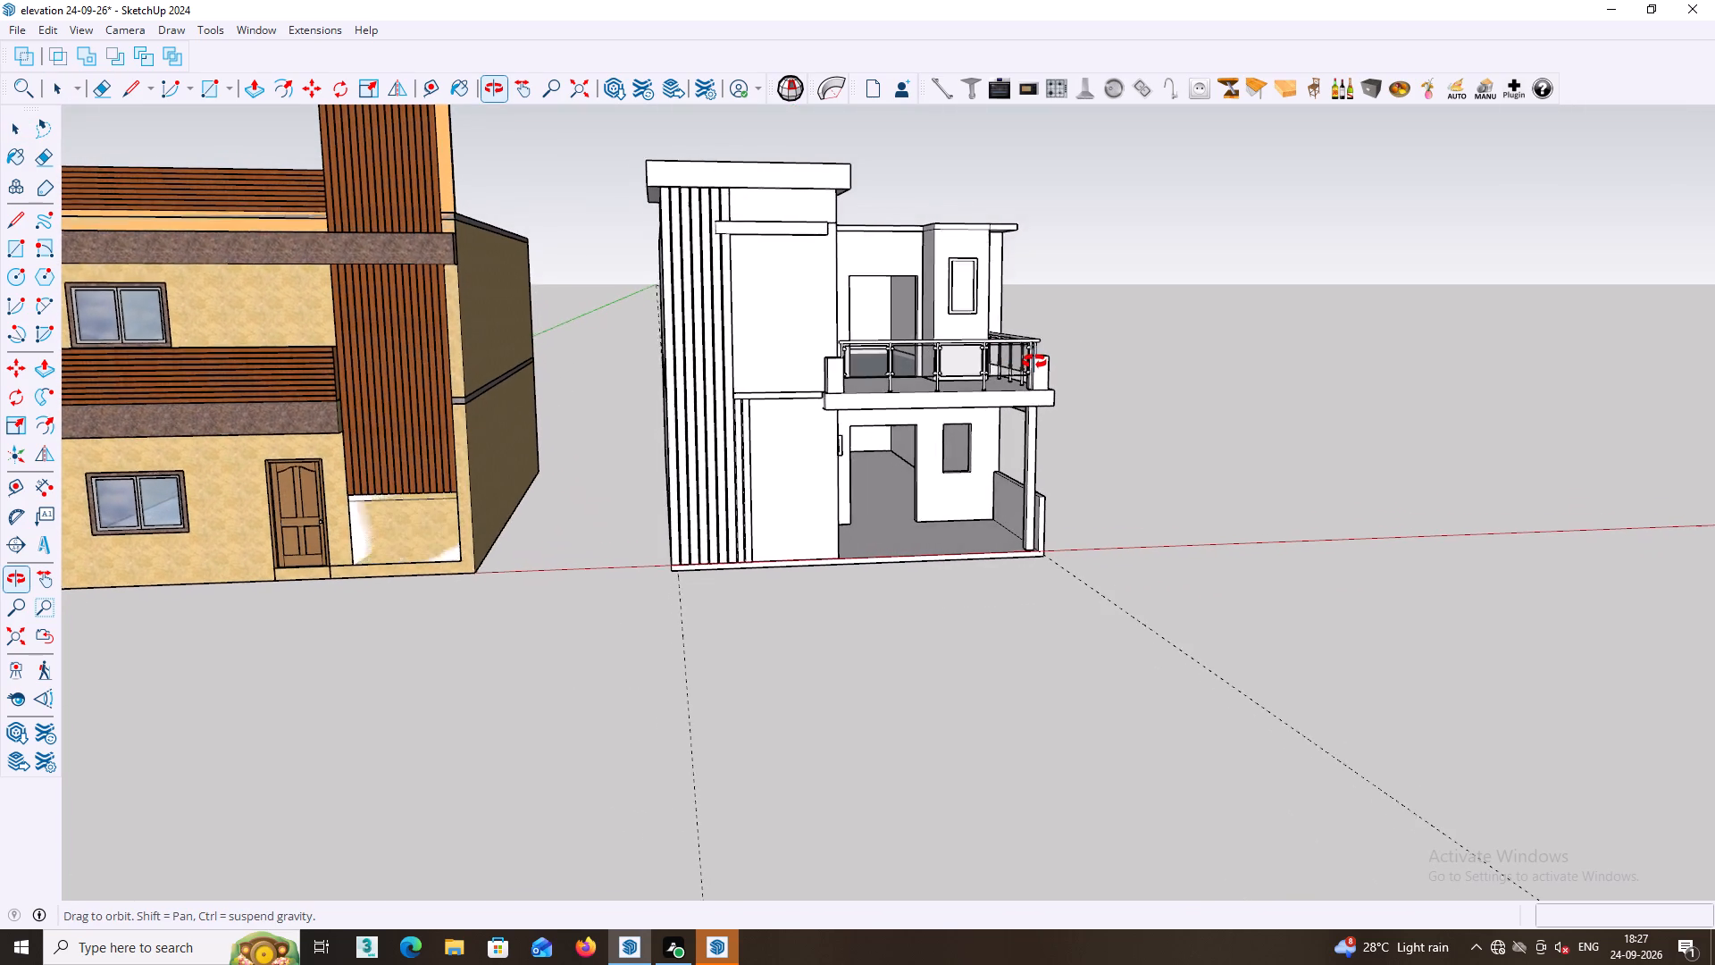
pyautogui.moveTo(1034, 362); pyautogui.dragTo(1022, 364, button='middle')
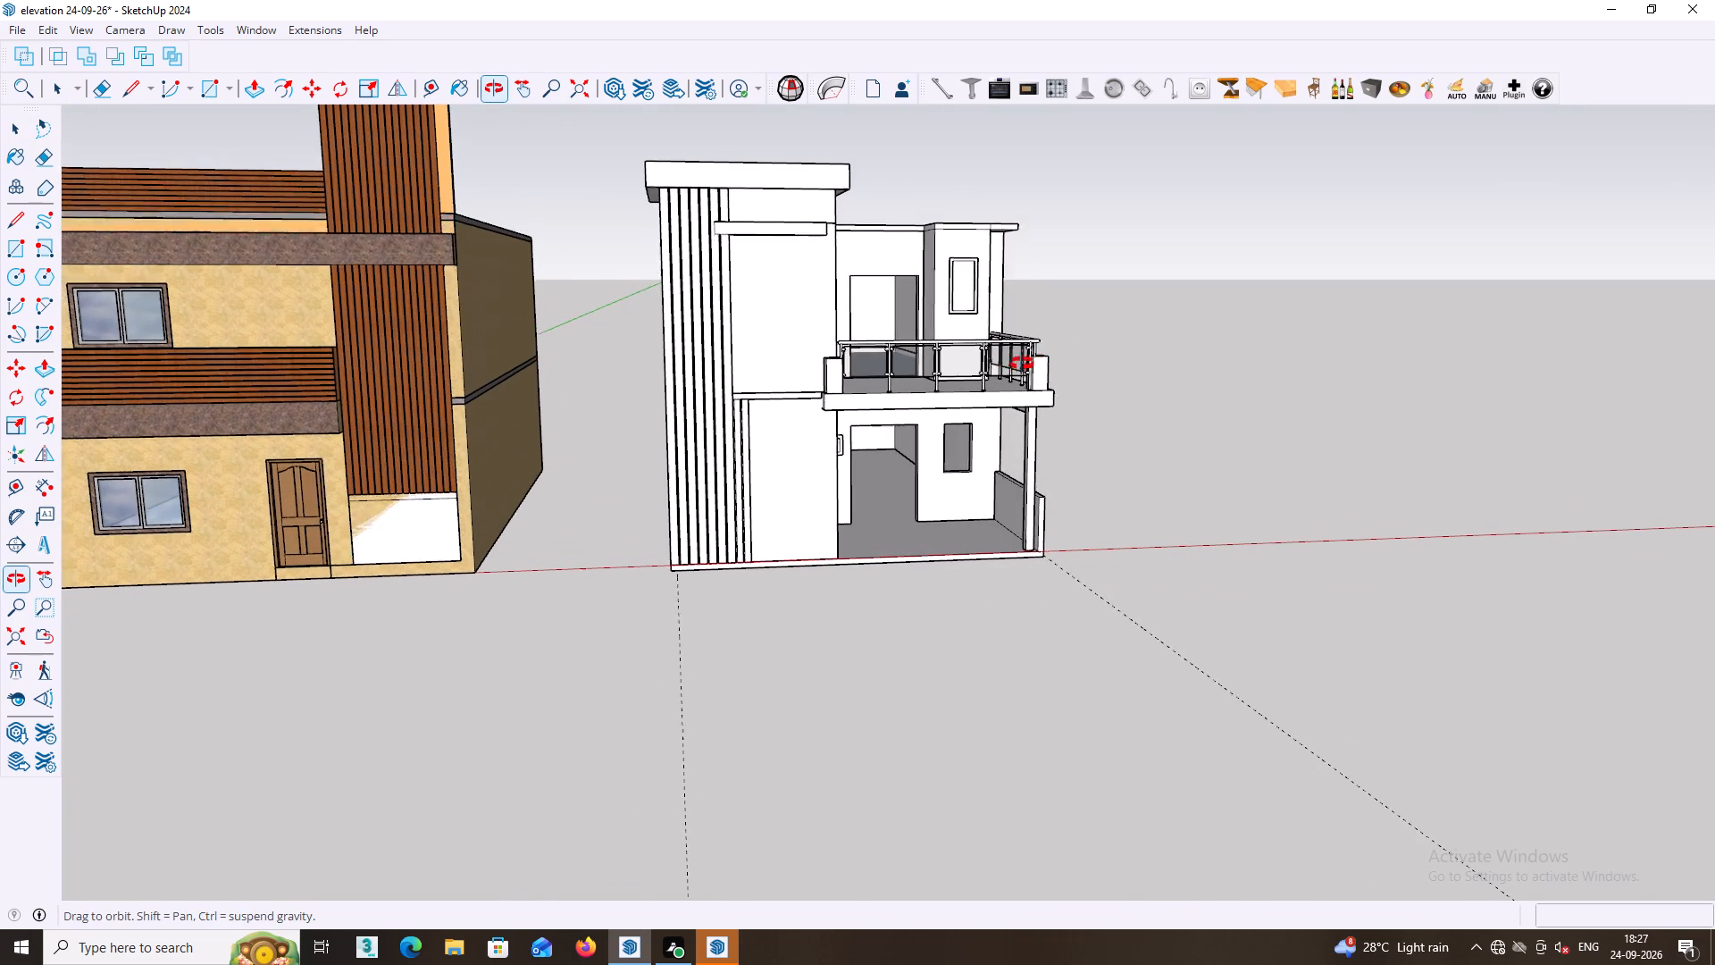
pyautogui.moveTo(1022, 364); pyautogui.dragTo(849, 494, button='middle')
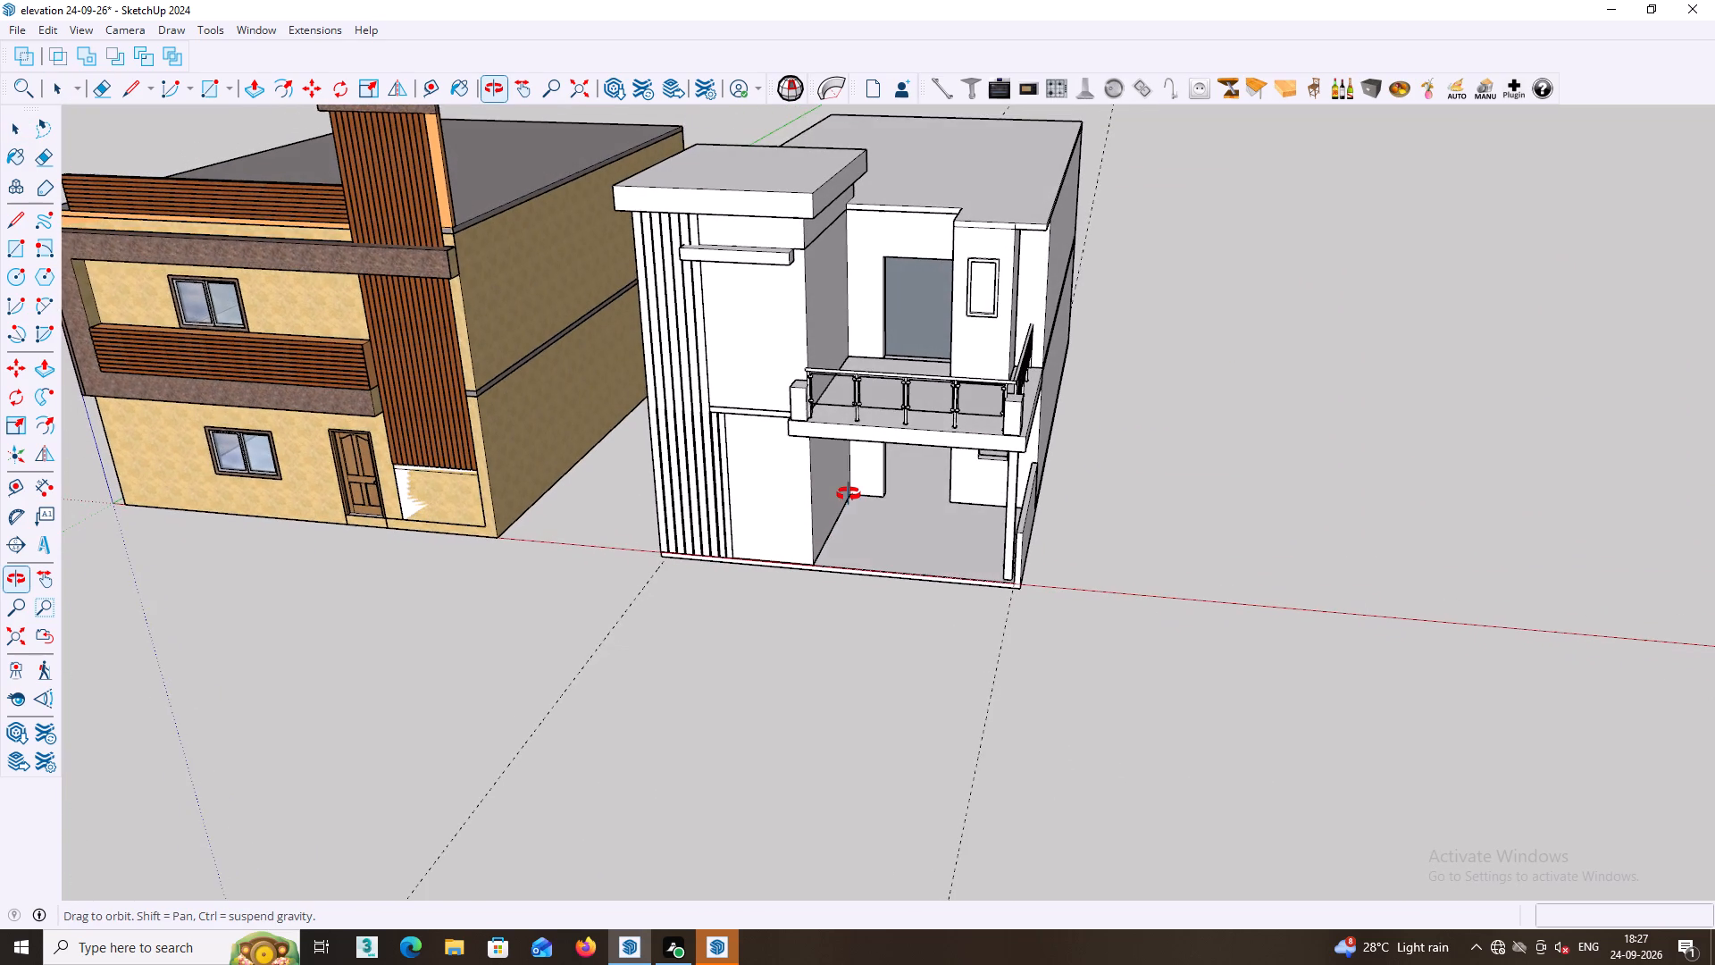
pyautogui.moveTo(849, 494); pyautogui.dragTo(714, 569, button='middle')
# Reverse the top end face of the first added strip beneath the floor-level band so its white front side faces outward.
pyautogui.scroll(1, 713, 434)
pyautogui.moveTo(720, 424); pyautogui.dragTo(824, 419, button='middle')
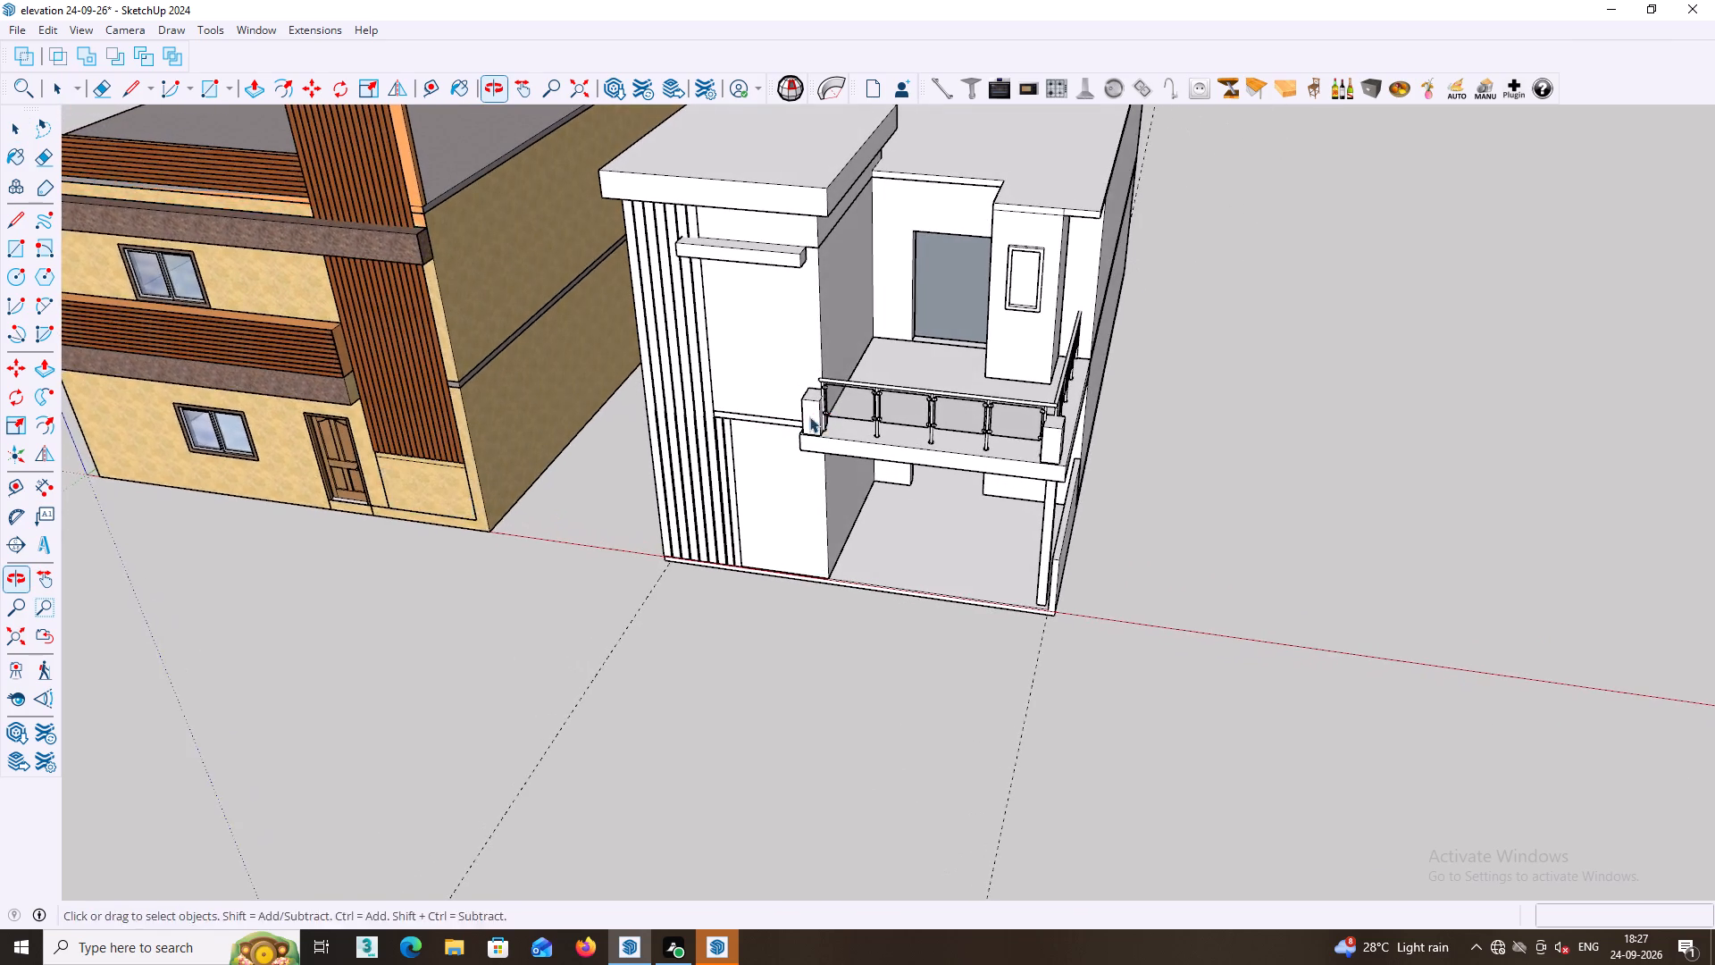
pyautogui.moveTo(809, 416); pyautogui.dragTo(753, 494, button='middle')
pyautogui.scroll(14, 732, 440)
pyautogui.moveTo(724, 415); pyautogui.dragTo(715, 468, button='middle')
pyautogui.scroll(2, 707, 425)
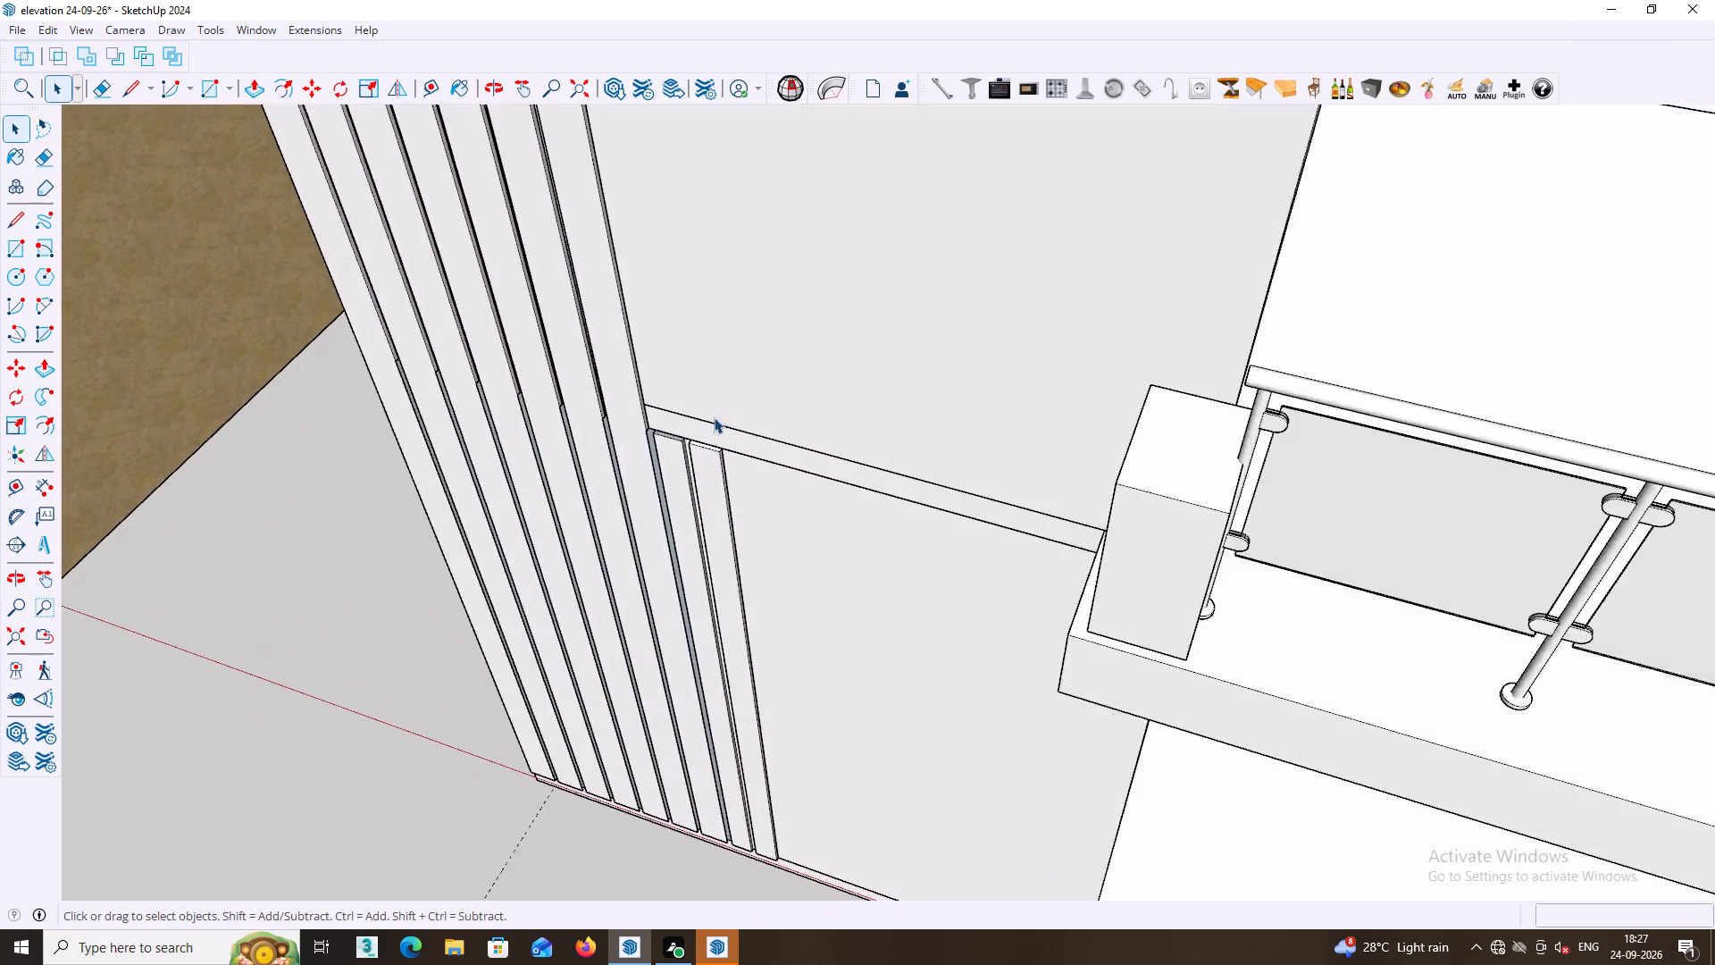
pyautogui.scroll(12, 714, 417)
pyautogui.moveTo(682, 435); pyautogui.dragTo(656, 501, button='middle')
pyautogui.scroll(6, 597, 419)
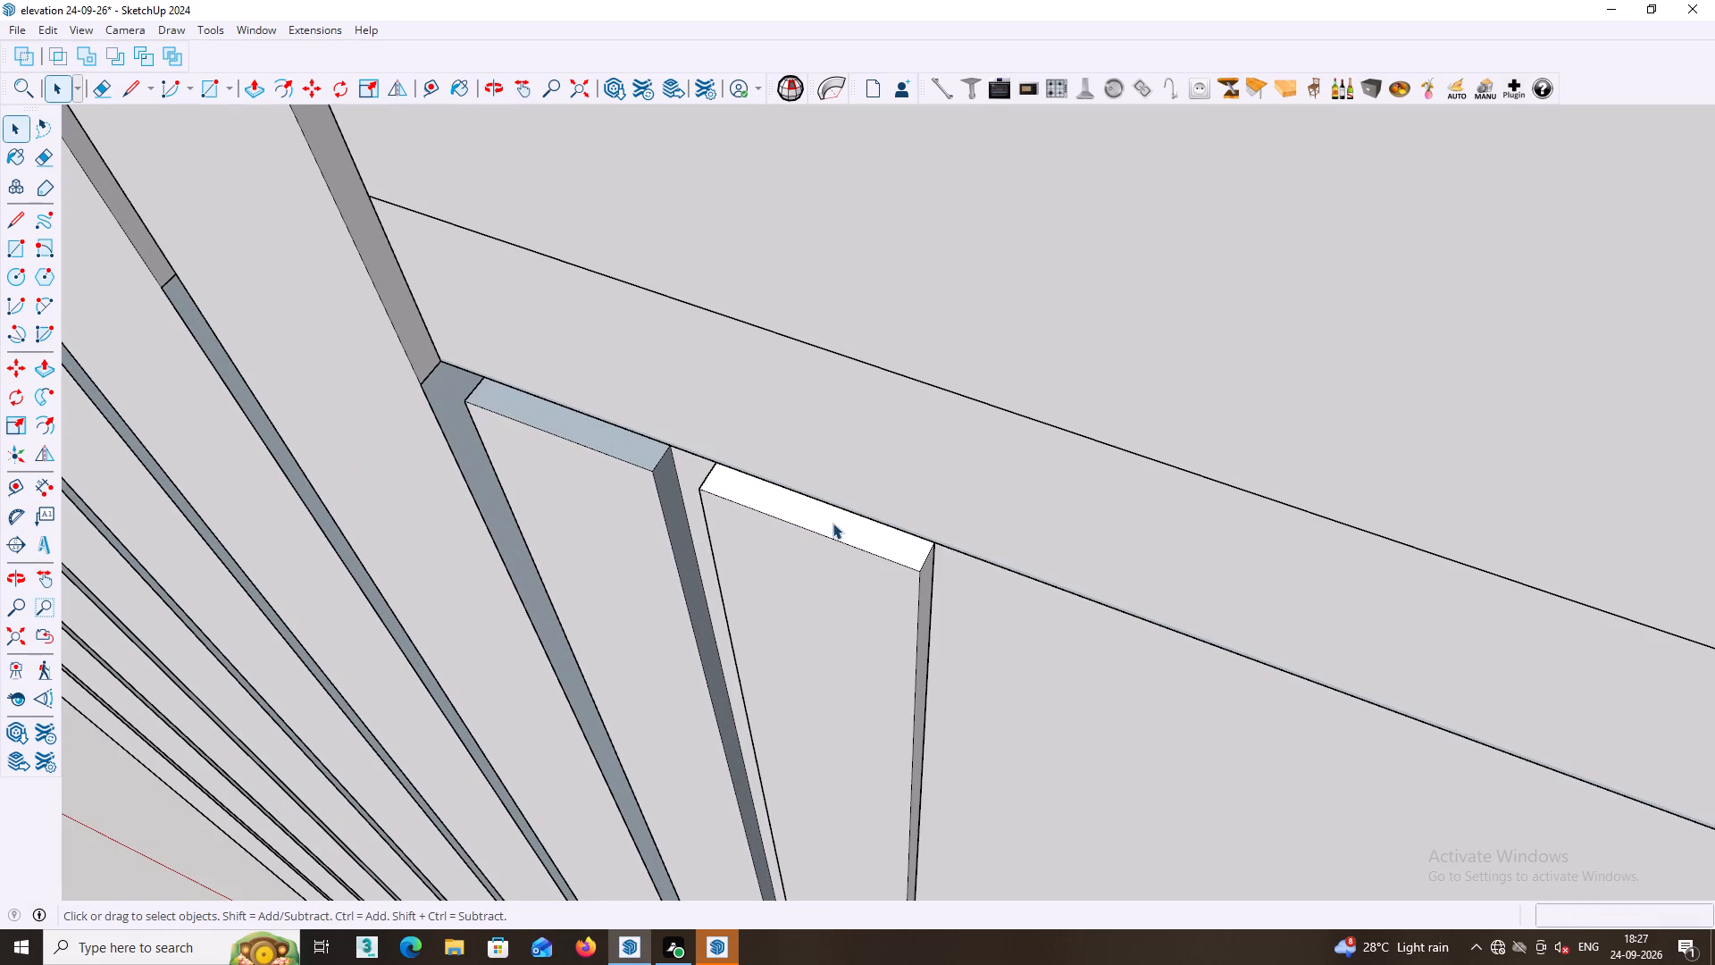
pyautogui.click(610, 446)
pyautogui.rightClick(611, 444)
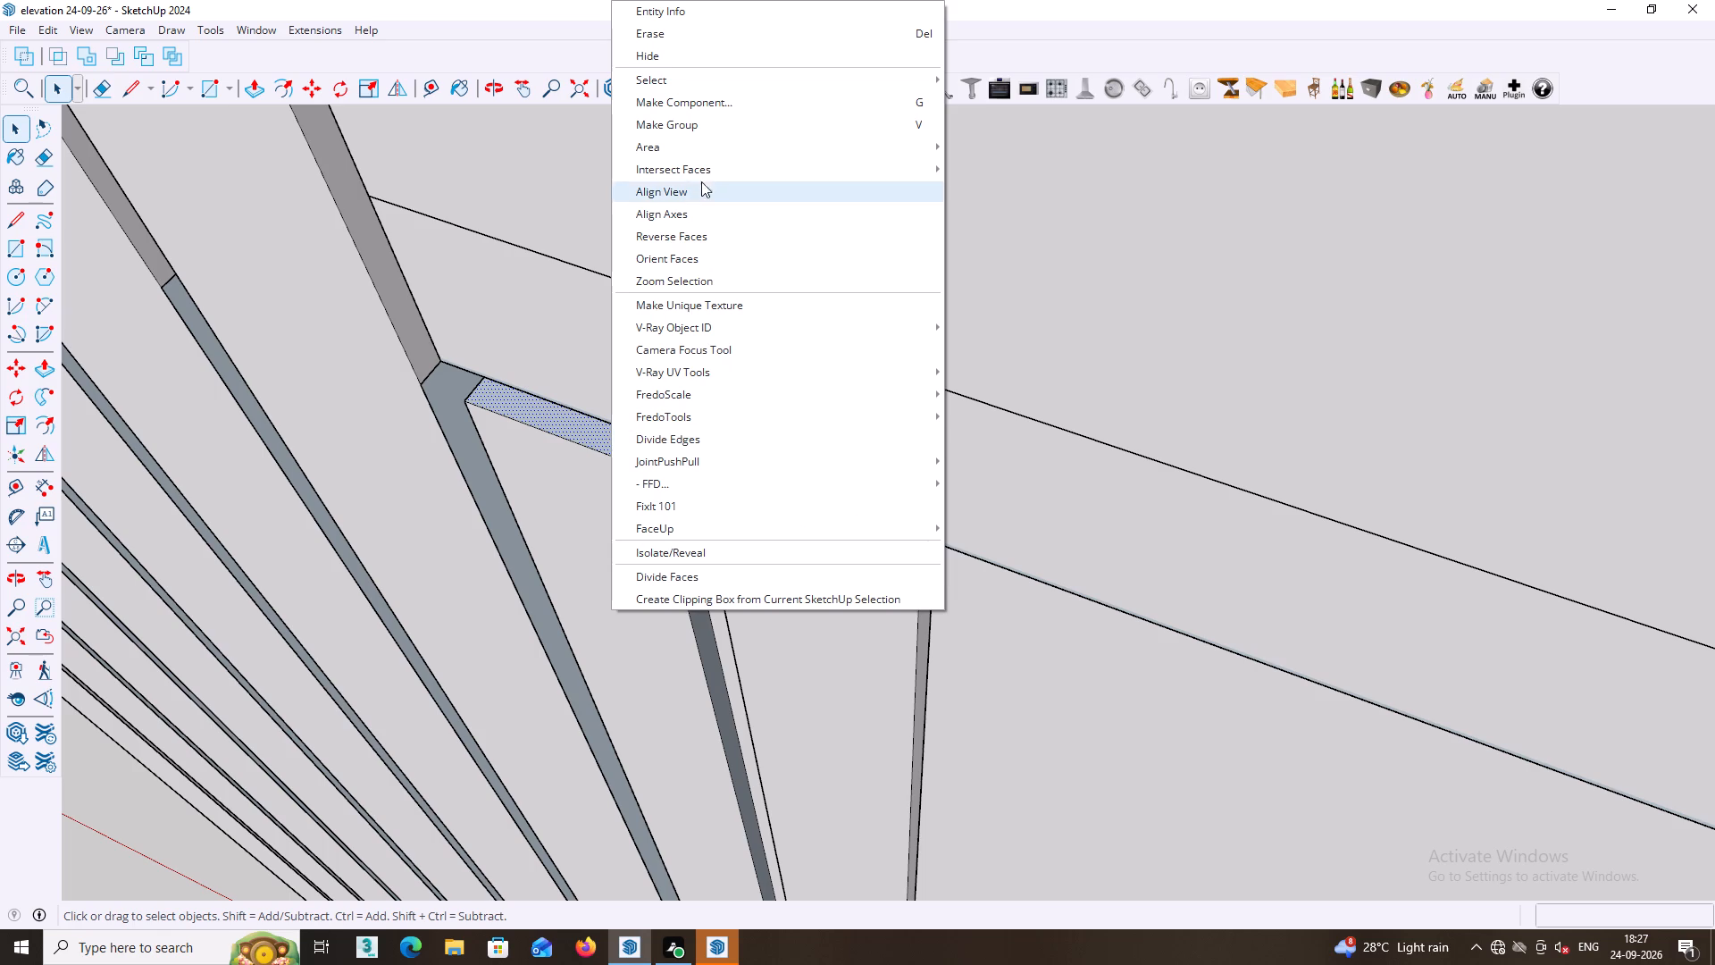
pyautogui.click(665, 239)
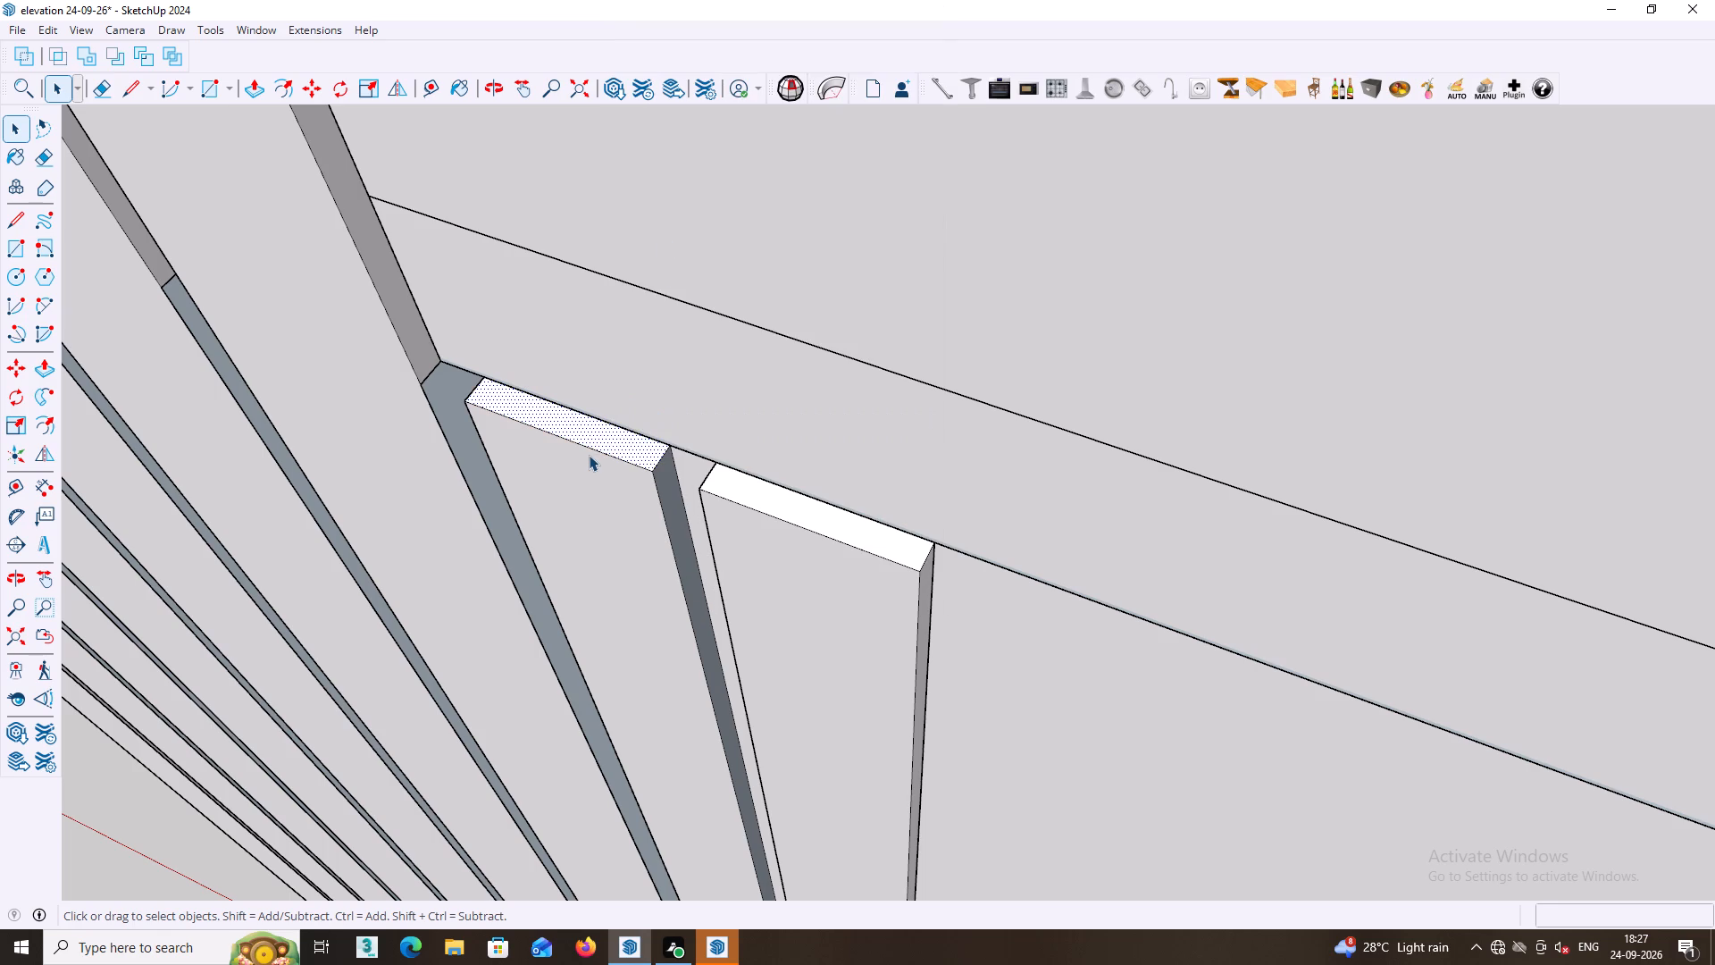
# Push/pull the first added strip's top face upward 9' 8", past the floor-level band to the underside of the upper projection.
pyautogui.press('p')
pyautogui.click(594, 422)
pyautogui.scroll(-7, 606, 263)
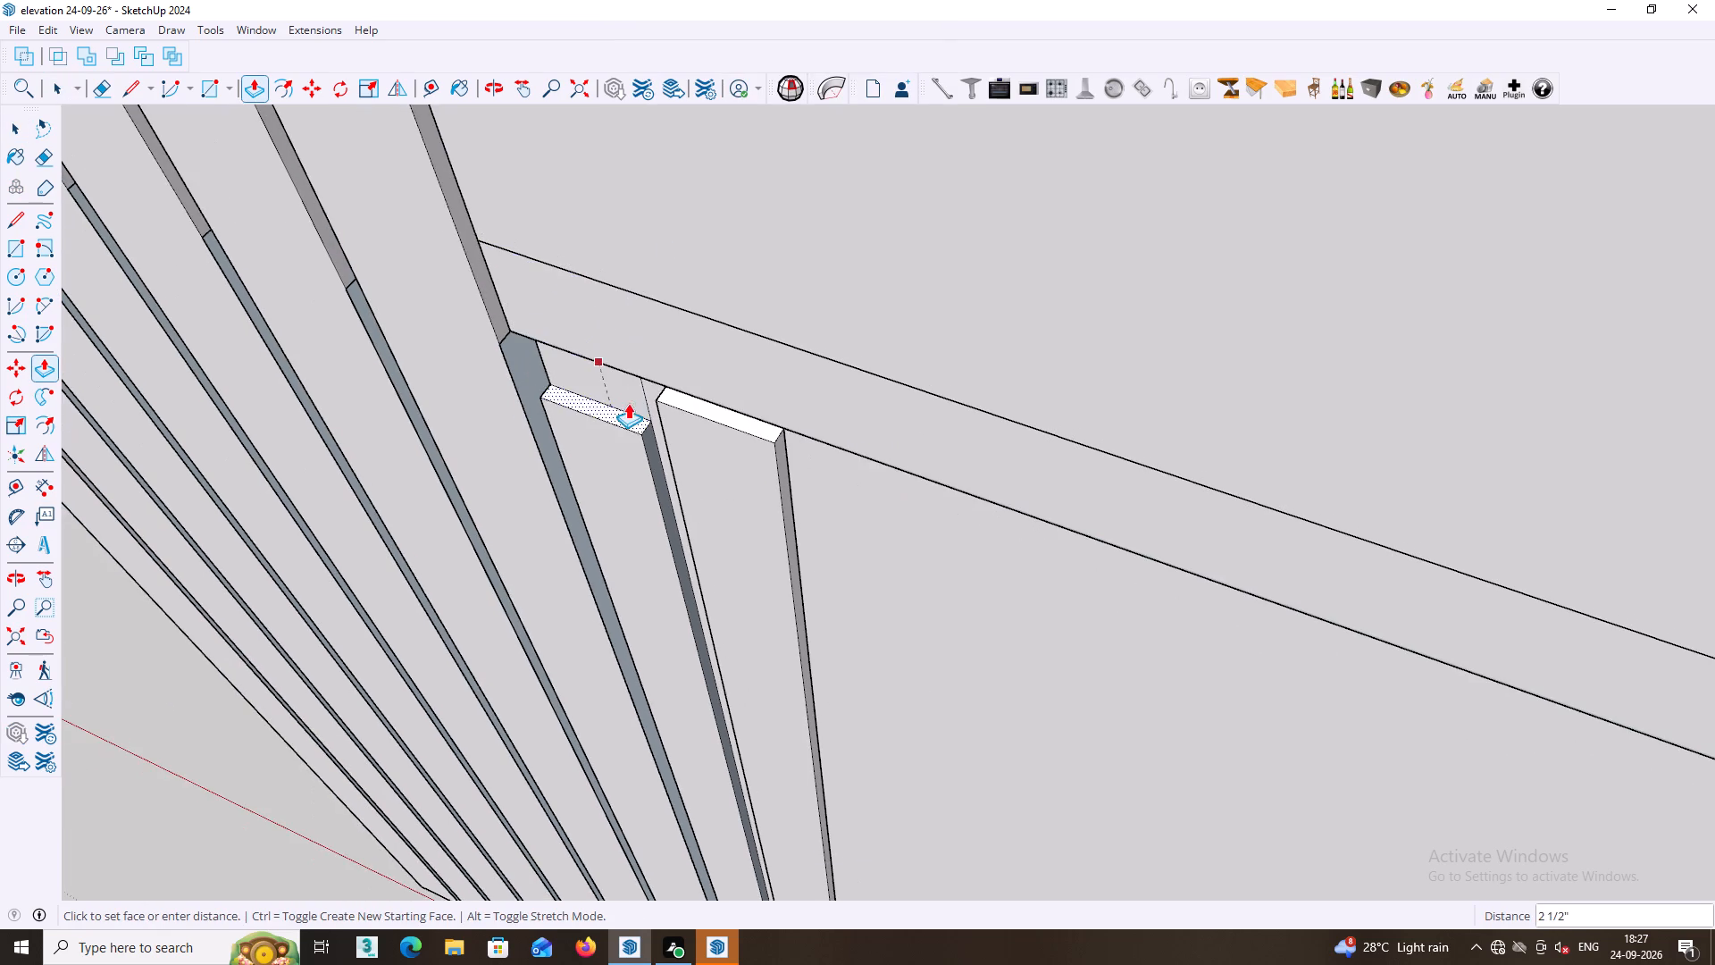
pyautogui.keyDown('shift'); pyautogui.moveTo(632, 393); pyautogui.dragTo(671, 953, button='middle'); pyautogui.keyUp('shift')
pyautogui.keyDown('shift'); pyautogui.scroll(-20, 611, 455); pyautogui.keyUp('shift')
pyautogui.keyDown('shift'); pyautogui.scroll(-8, 611, 455); pyautogui.keyUp('shift')
pyautogui.keyDown('shift'); pyautogui.moveTo(611, 452); pyautogui.dragTo(605, 471, button='middle'); pyautogui.keyUp('shift')
pyautogui.keyDown('shift'); pyautogui.moveTo(598, 447); pyautogui.dragTo(587, 461, button='middle'); pyautogui.keyUp('shift')
pyautogui.keyDown('shift'); pyautogui.moveTo(579, 446); pyautogui.dragTo(557, 491, button='middle'); pyautogui.keyUp('shift')
pyautogui.keyDown('shift'); pyautogui.moveTo(583, 492); pyautogui.dragTo(559, 581, button='middle'); pyautogui.keyUp('shift')
pyautogui.keyDown('shift'); pyautogui.moveTo(587, 621); pyautogui.dragTo(609, 637, button='middle'); pyautogui.keyUp('shift')
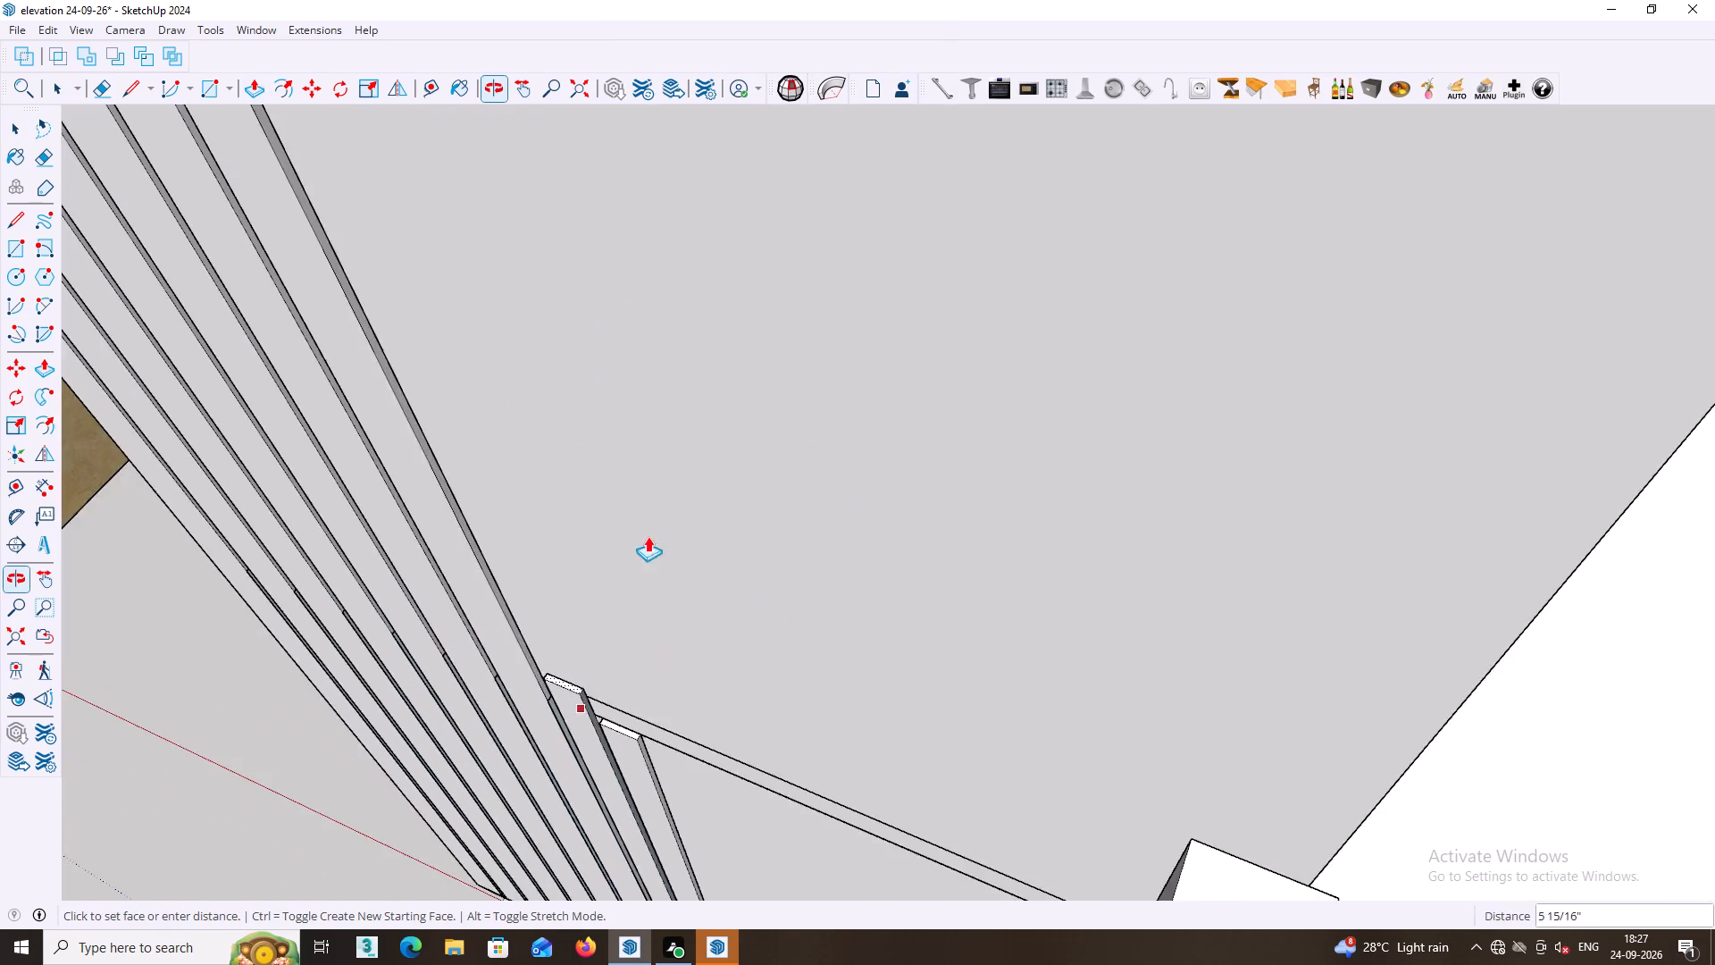
pyautogui.keyDown('shift'); pyautogui.scroll(-12, 648, 536); pyautogui.keyUp('shift')
pyautogui.keyDown('shift'); pyautogui.moveTo(643, 552); pyautogui.dragTo(653, 586, button='middle'); pyautogui.keyUp('shift')
pyautogui.keyDown('shift'); pyautogui.moveTo(696, 497); pyautogui.dragTo(705, 554, button='middle'); pyautogui.keyUp('shift')
pyautogui.keyDown('shift'); pyautogui.moveTo(716, 516); pyautogui.dragTo(713, 532, button='middle'); pyautogui.keyUp('shift')
pyautogui.keyDown('shift'); pyautogui.moveTo(664, 416); pyautogui.dragTo(685, 323, button='middle'); pyautogui.keyUp('shift')
pyautogui.scroll(11, 582, 272)
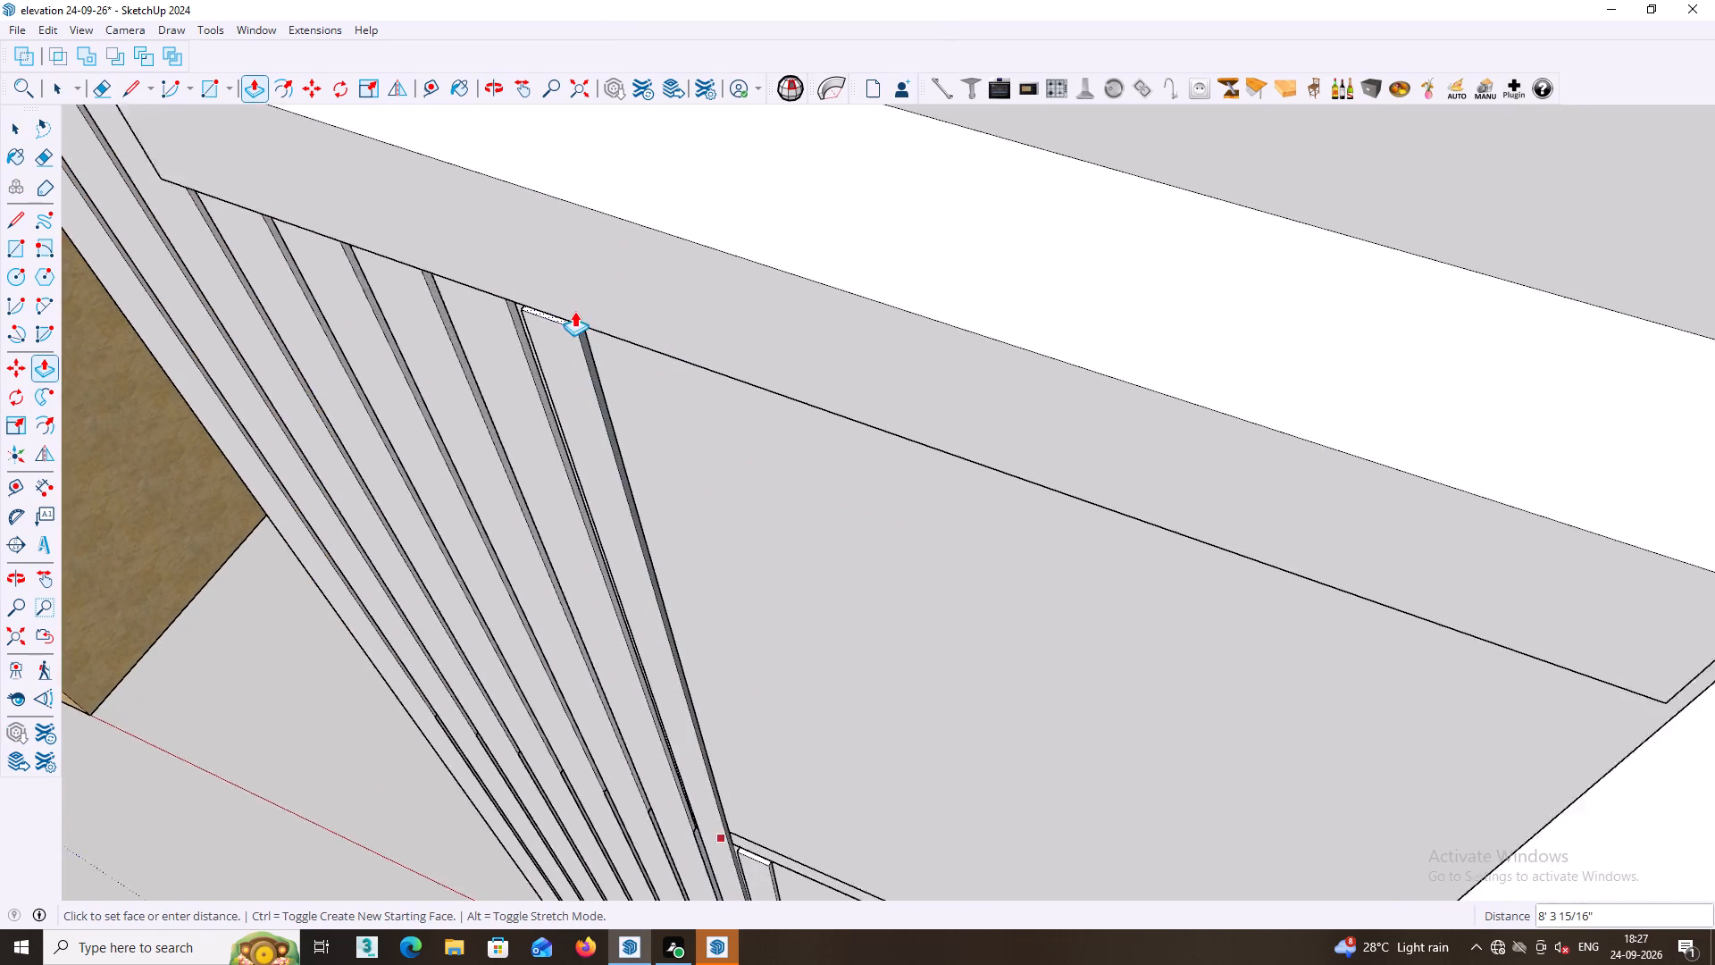
pyautogui.scroll(10, 574, 311)
pyautogui.click(582, 308)
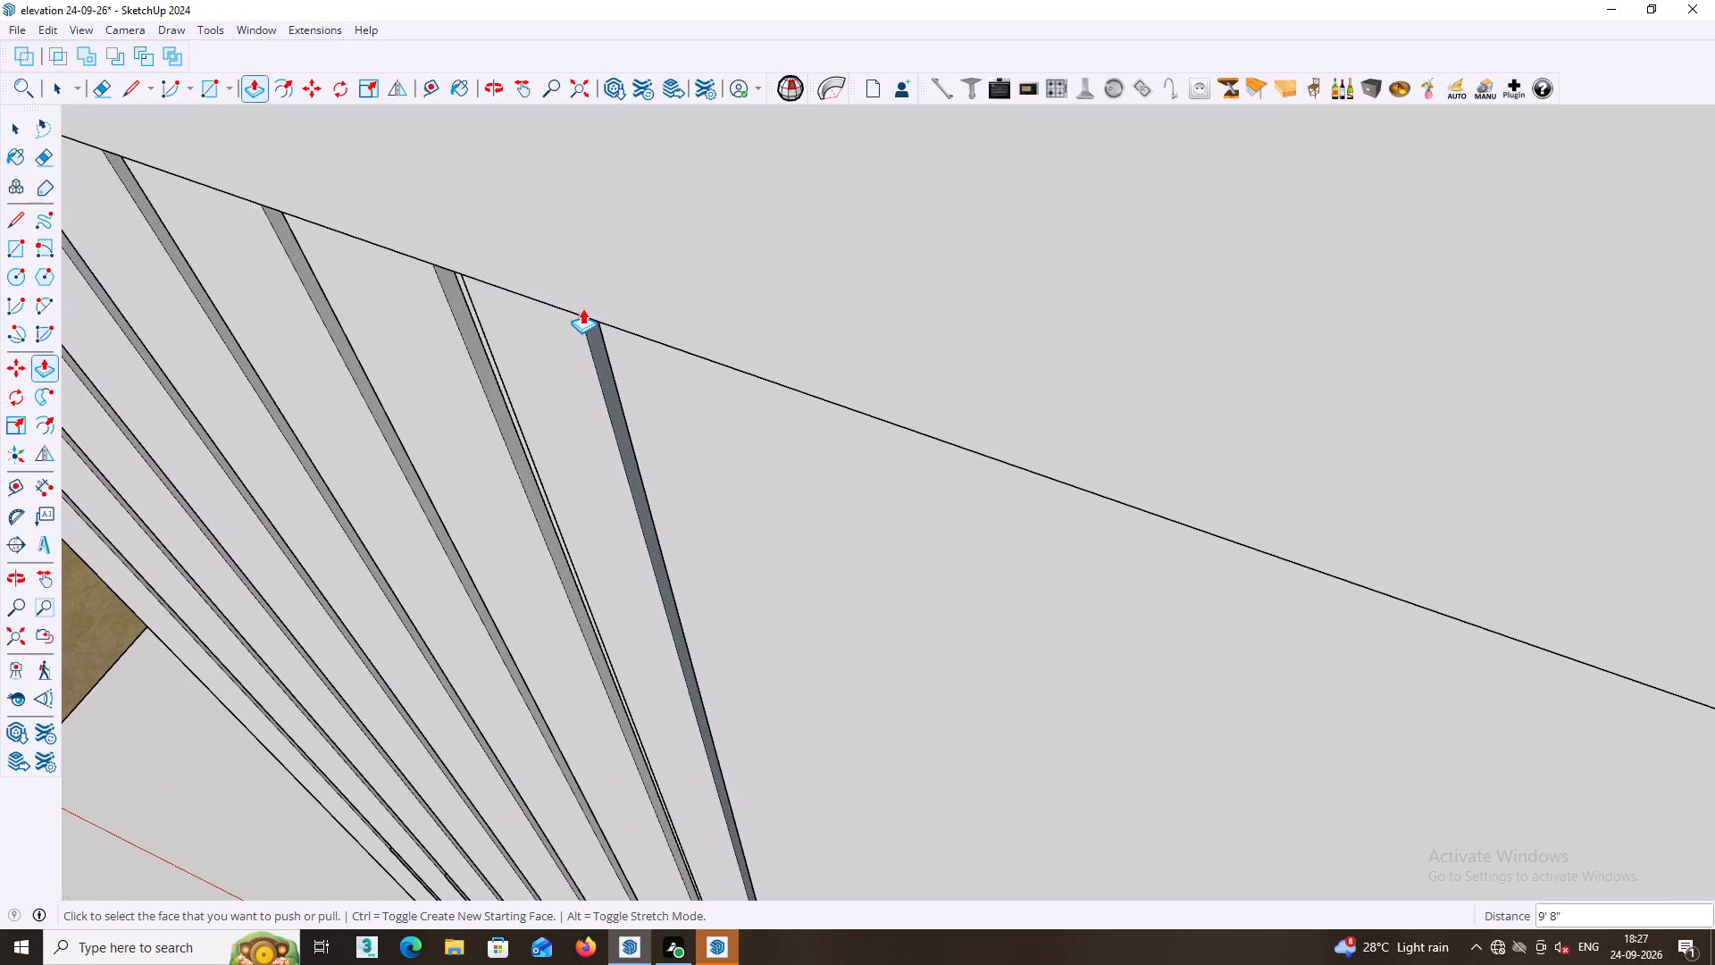
# Push/pull the outermost added strip's top face upward by the same 9' 8" to match the first added strip.
pyautogui.scroll(-7, 598, 407)
pyautogui.moveTo(795, 709); pyautogui.dragTo(897, 50, button='middle')
pyautogui.scroll(2, 847, 482)
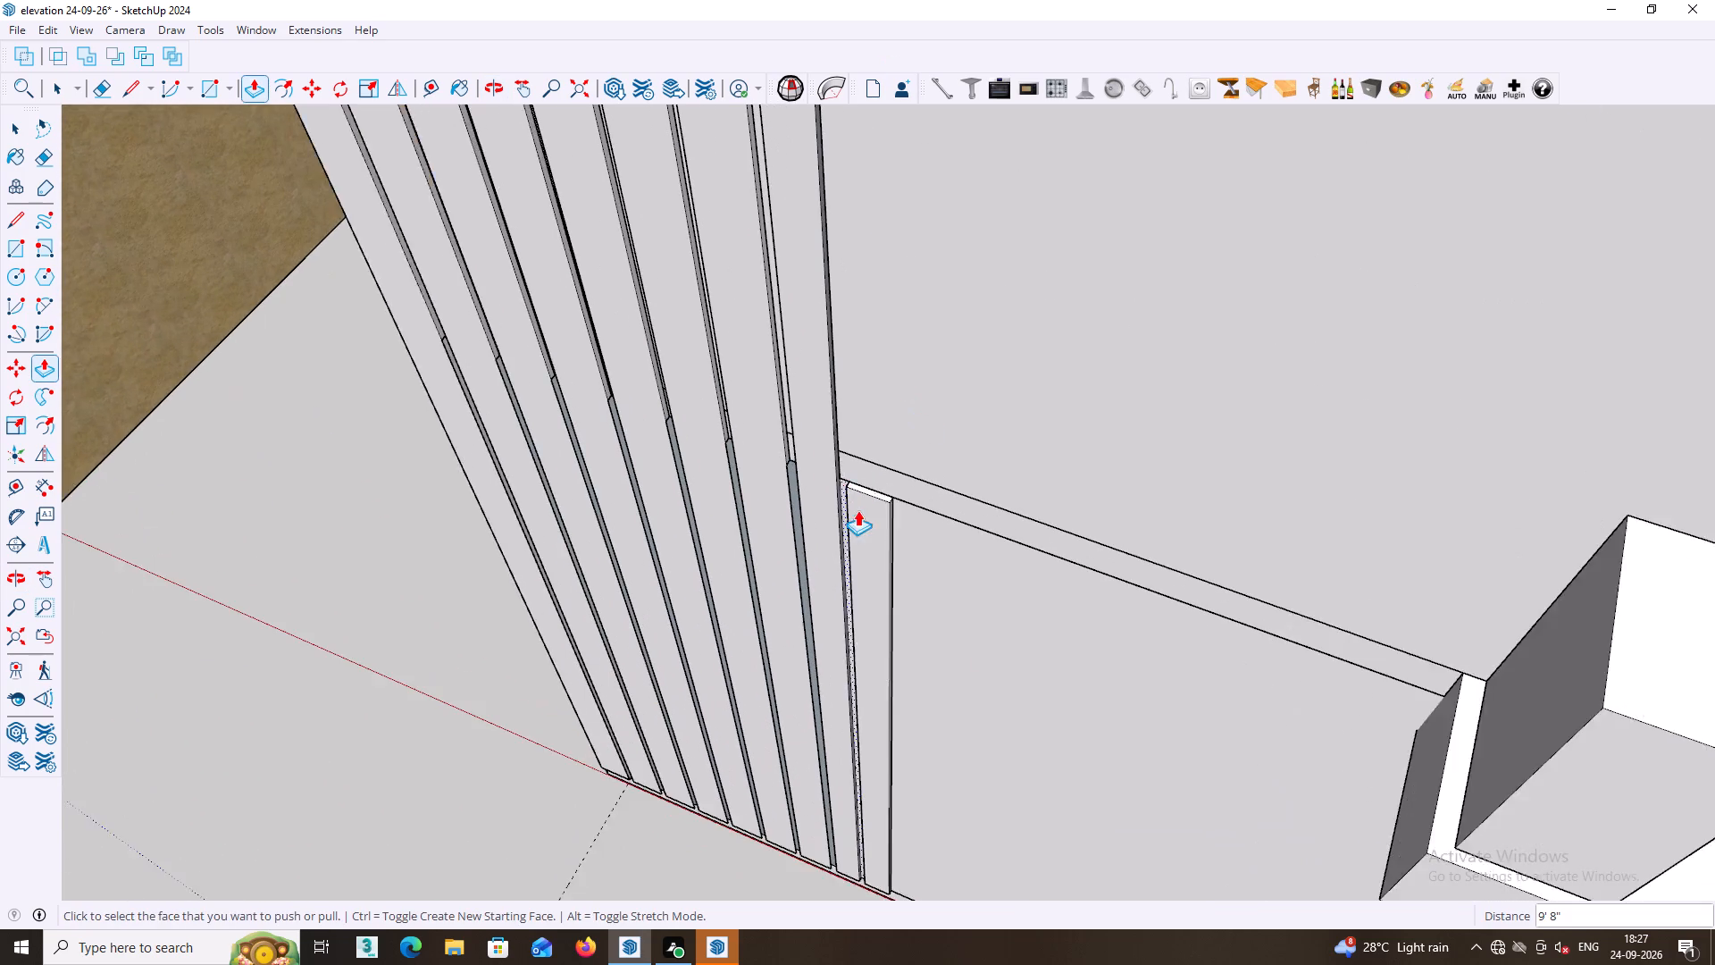
pyautogui.scroll(2, 857, 510)
pyautogui.press('space')
pyautogui.moveTo(862, 487); pyautogui.dragTo(829, 589, button='middle')
pyautogui.scroll(7, 835, 582)
pyautogui.scroll(6, 832, 683)
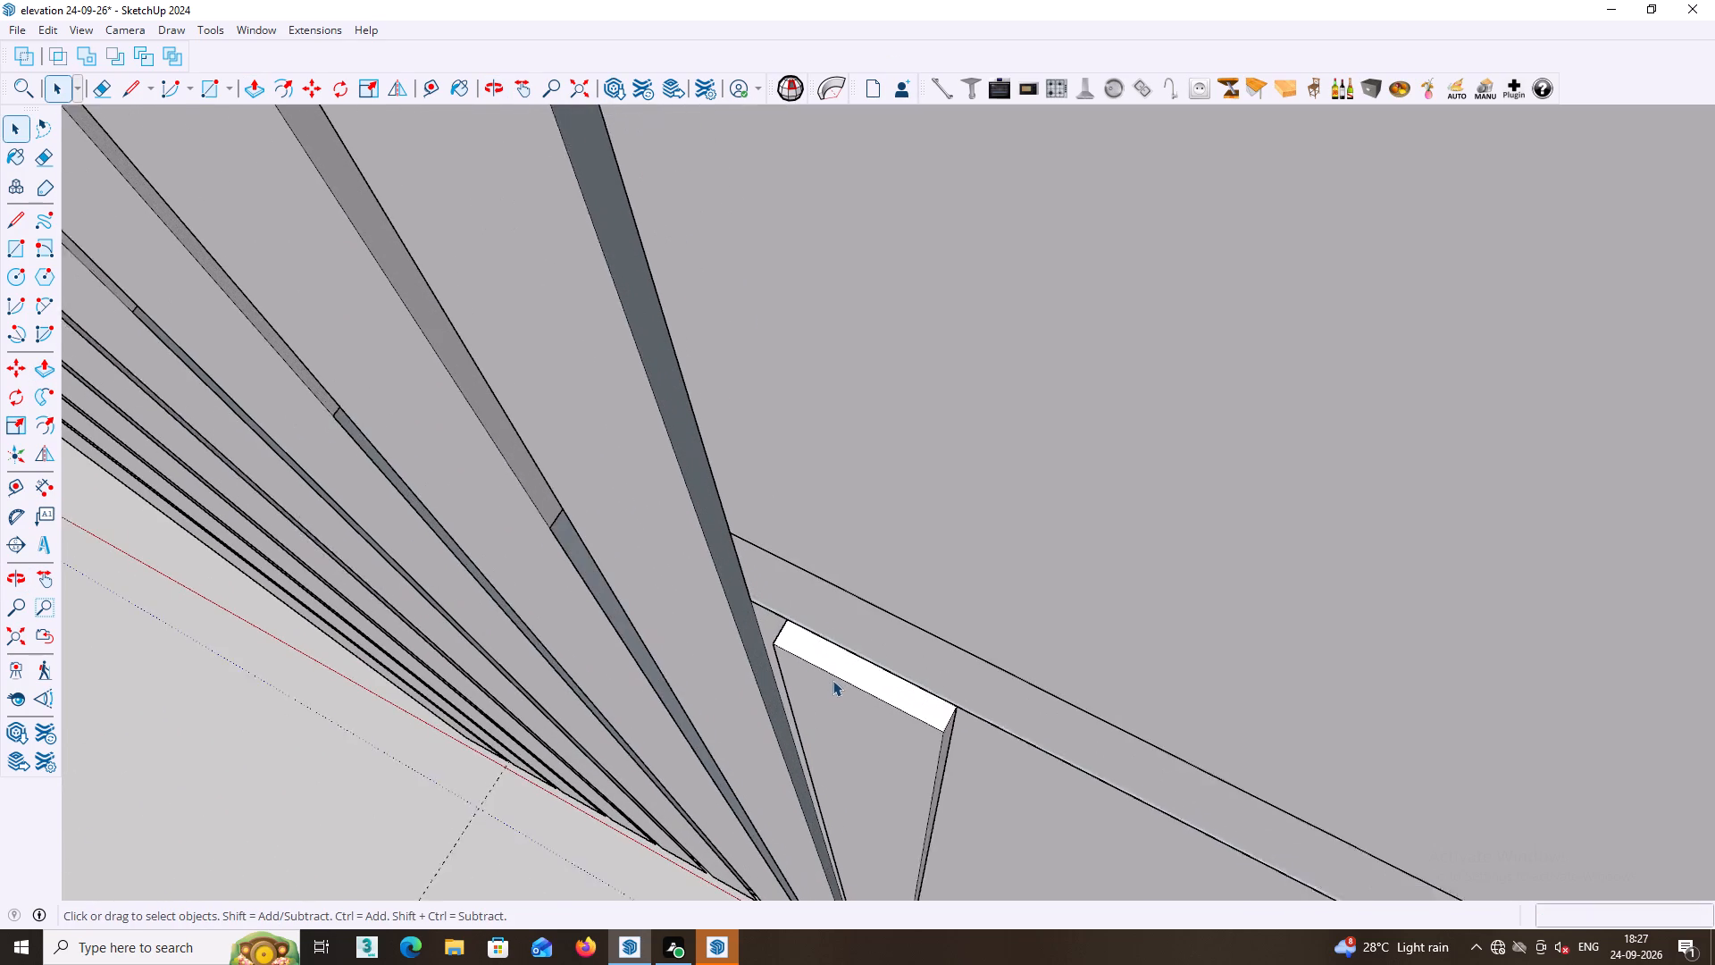
pyautogui.scroll(2, 832, 680)
pyautogui.click(838, 660)
pyautogui.press('p')
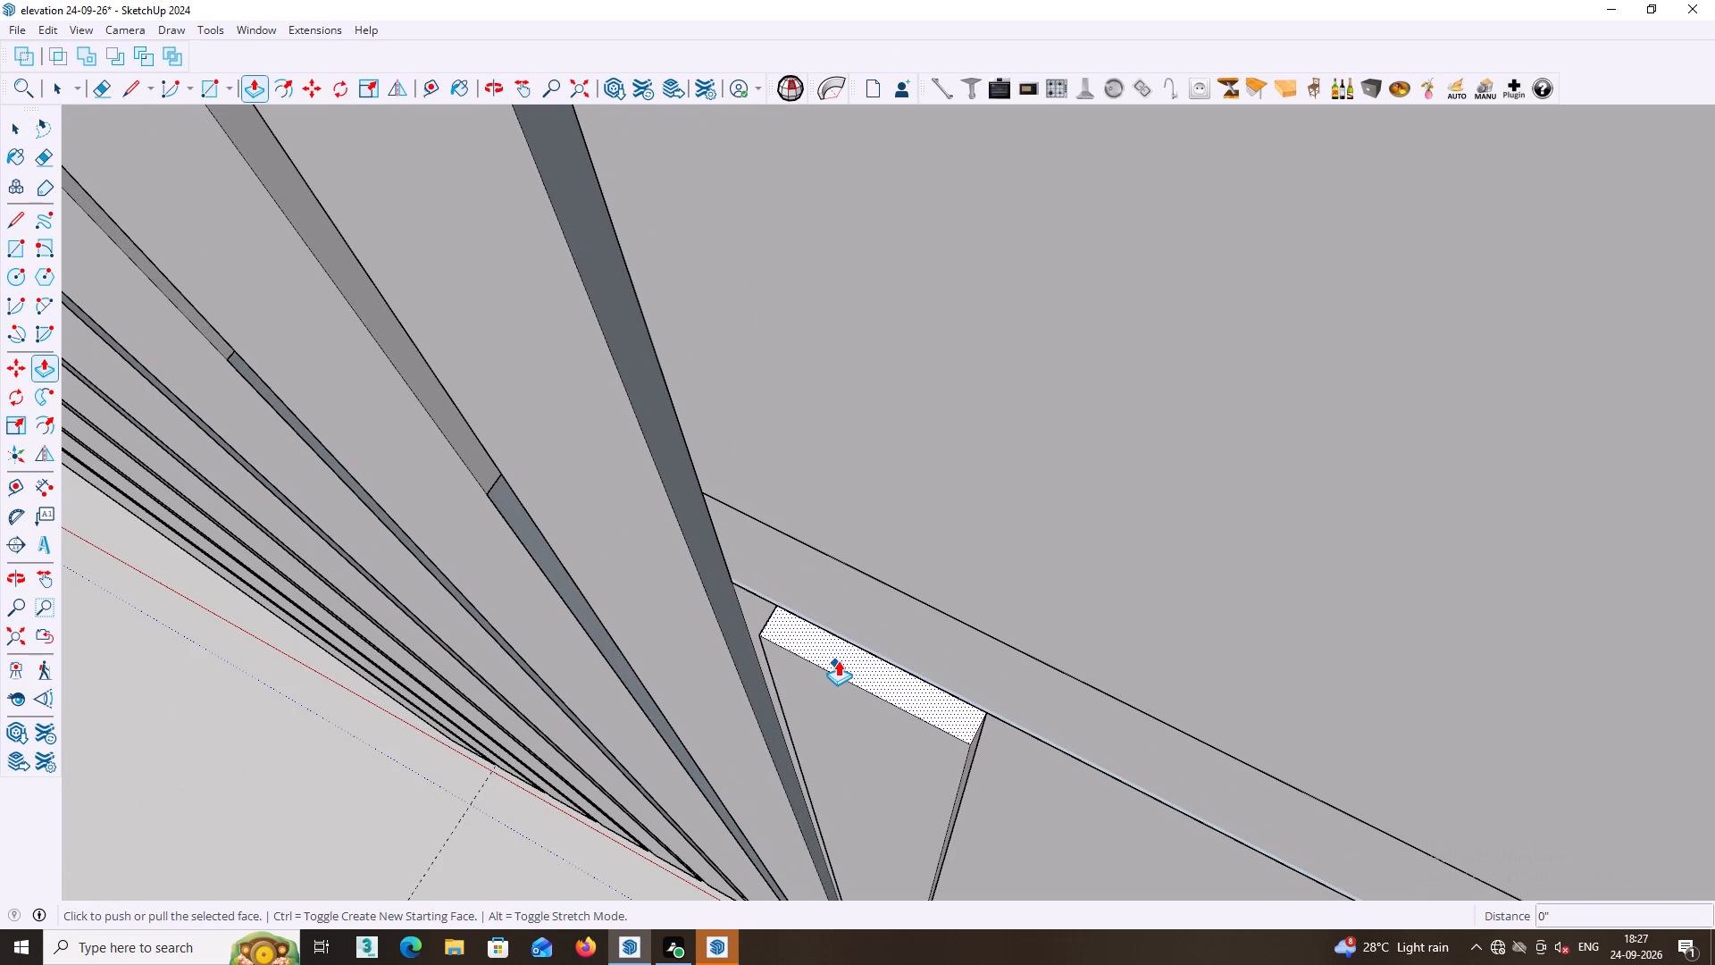
pyautogui.doubleClick(840, 657)
pyautogui.scroll(-16, 865, 708)
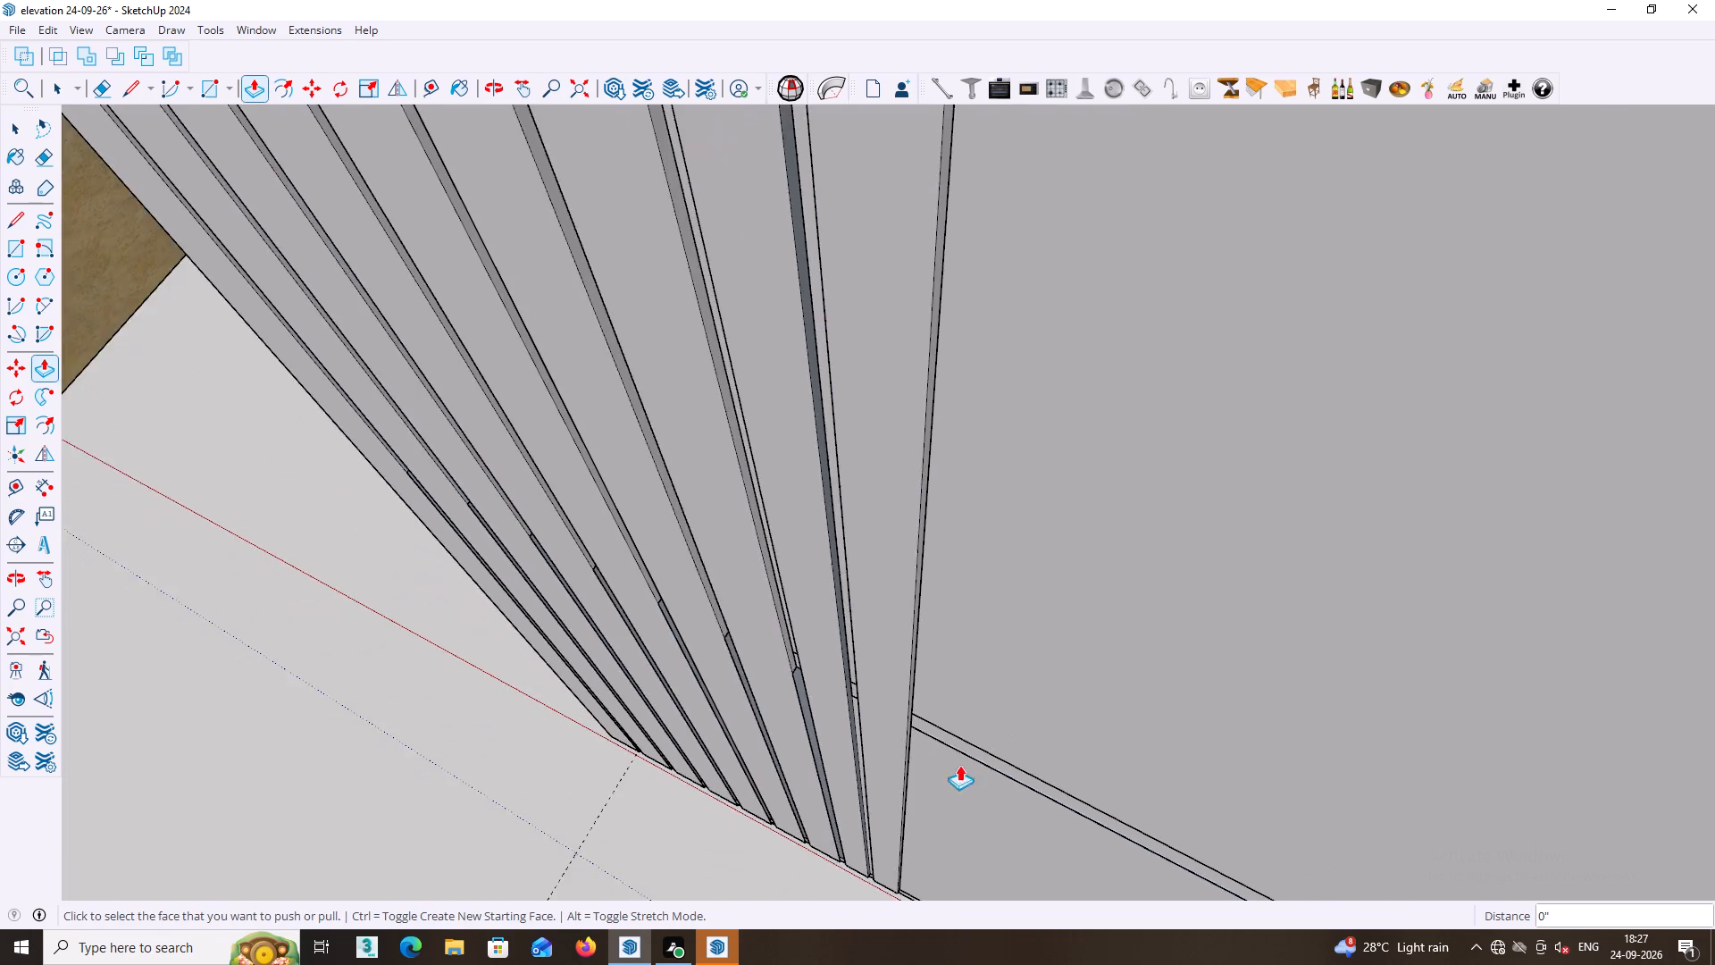
# Examine the cladding grooves at floor level, where the grey lower sections meet the white upper sections.
pyautogui.scroll(-7, 959, 765)
pyautogui.press('space')
pyautogui.moveTo(1019, 558); pyautogui.dragTo(1193, 277, button='middle')
pyautogui.keyDown('shift'); pyautogui.moveTo(1037, 684); pyautogui.dragTo(1468, 0, button='middle'); pyautogui.keyUp('shift')
pyautogui.moveTo(1188, 405); pyautogui.dragTo(1189, 477, button='middle')
pyautogui.scroll(-5, 1188, 405)
pyautogui.moveTo(1118, 642); pyautogui.dragTo(1000, 622, button='middle')
pyautogui.scroll(8, 1010, 611)
pyautogui.moveTo(1068, 593); pyautogui.dragTo(891, 464, button='middle')
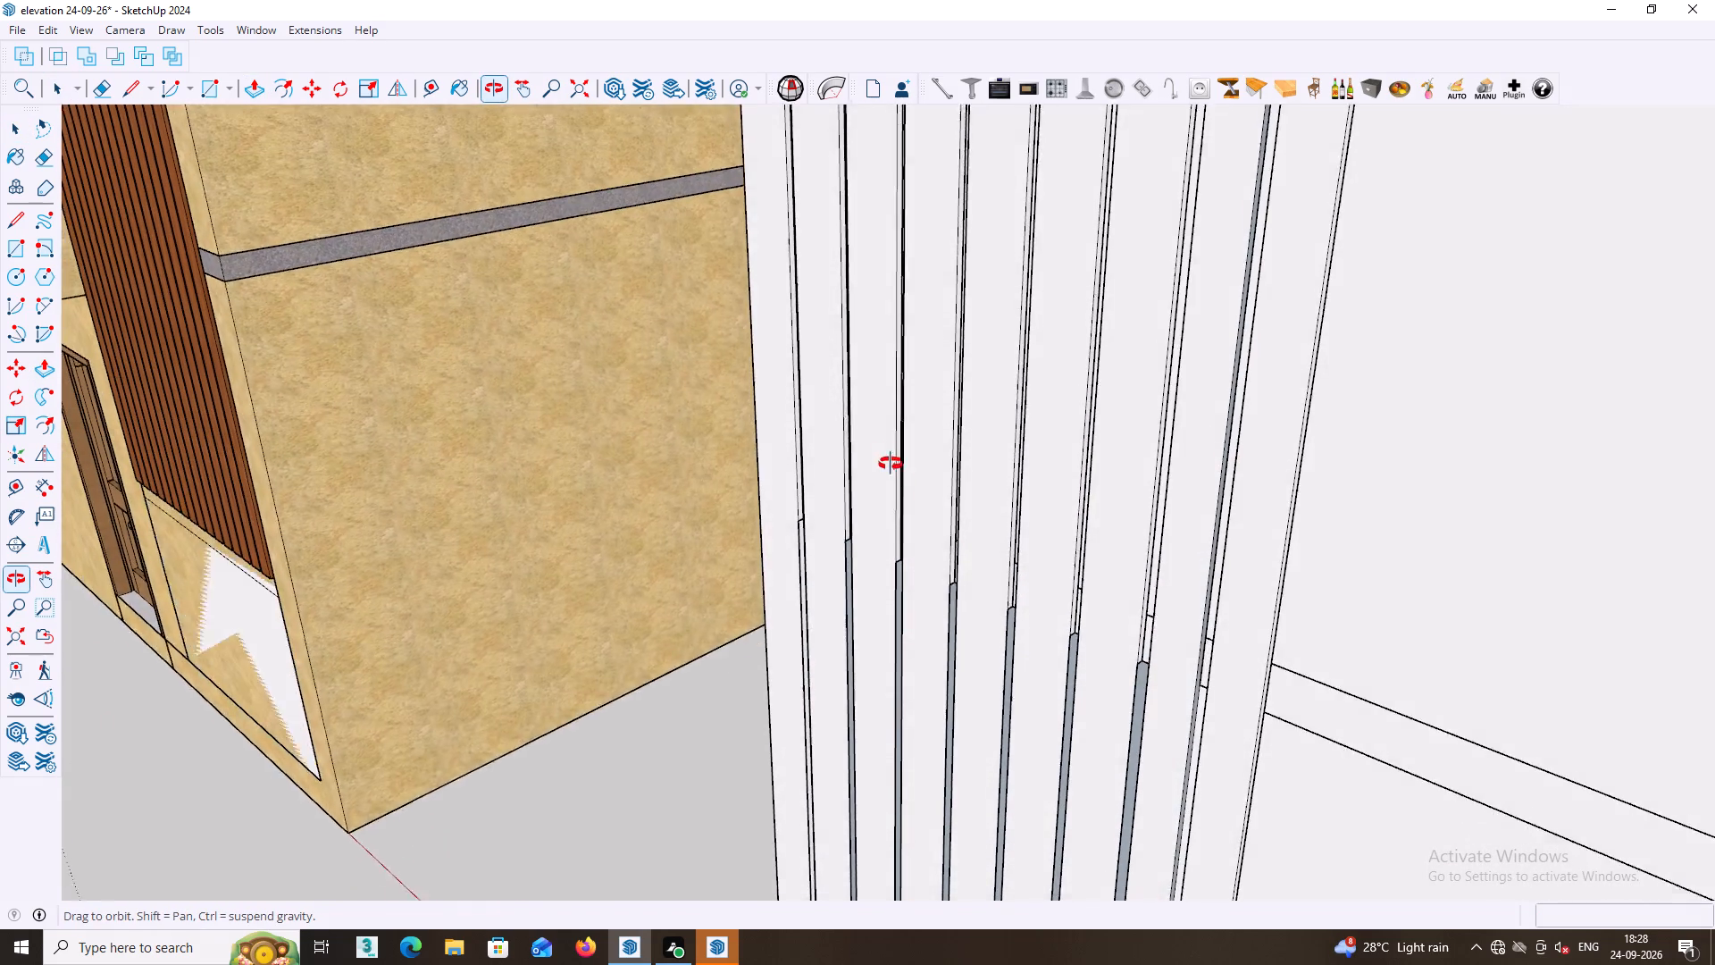
pyautogui.moveTo(891, 464); pyautogui.dragTo(886, 446, button='middle')
pyautogui.keyDown('shift'); pyautogui.moveTo(1074, 559); pyautogui.dragTo(1061, 135, button='middle'); pyautogui.keyUp('shift')
pyautogui.moveTo(1031, 436); pyautogui.dragTo(1028, 404, button='middle')
pyautogui.scroll(4, 969, 274)
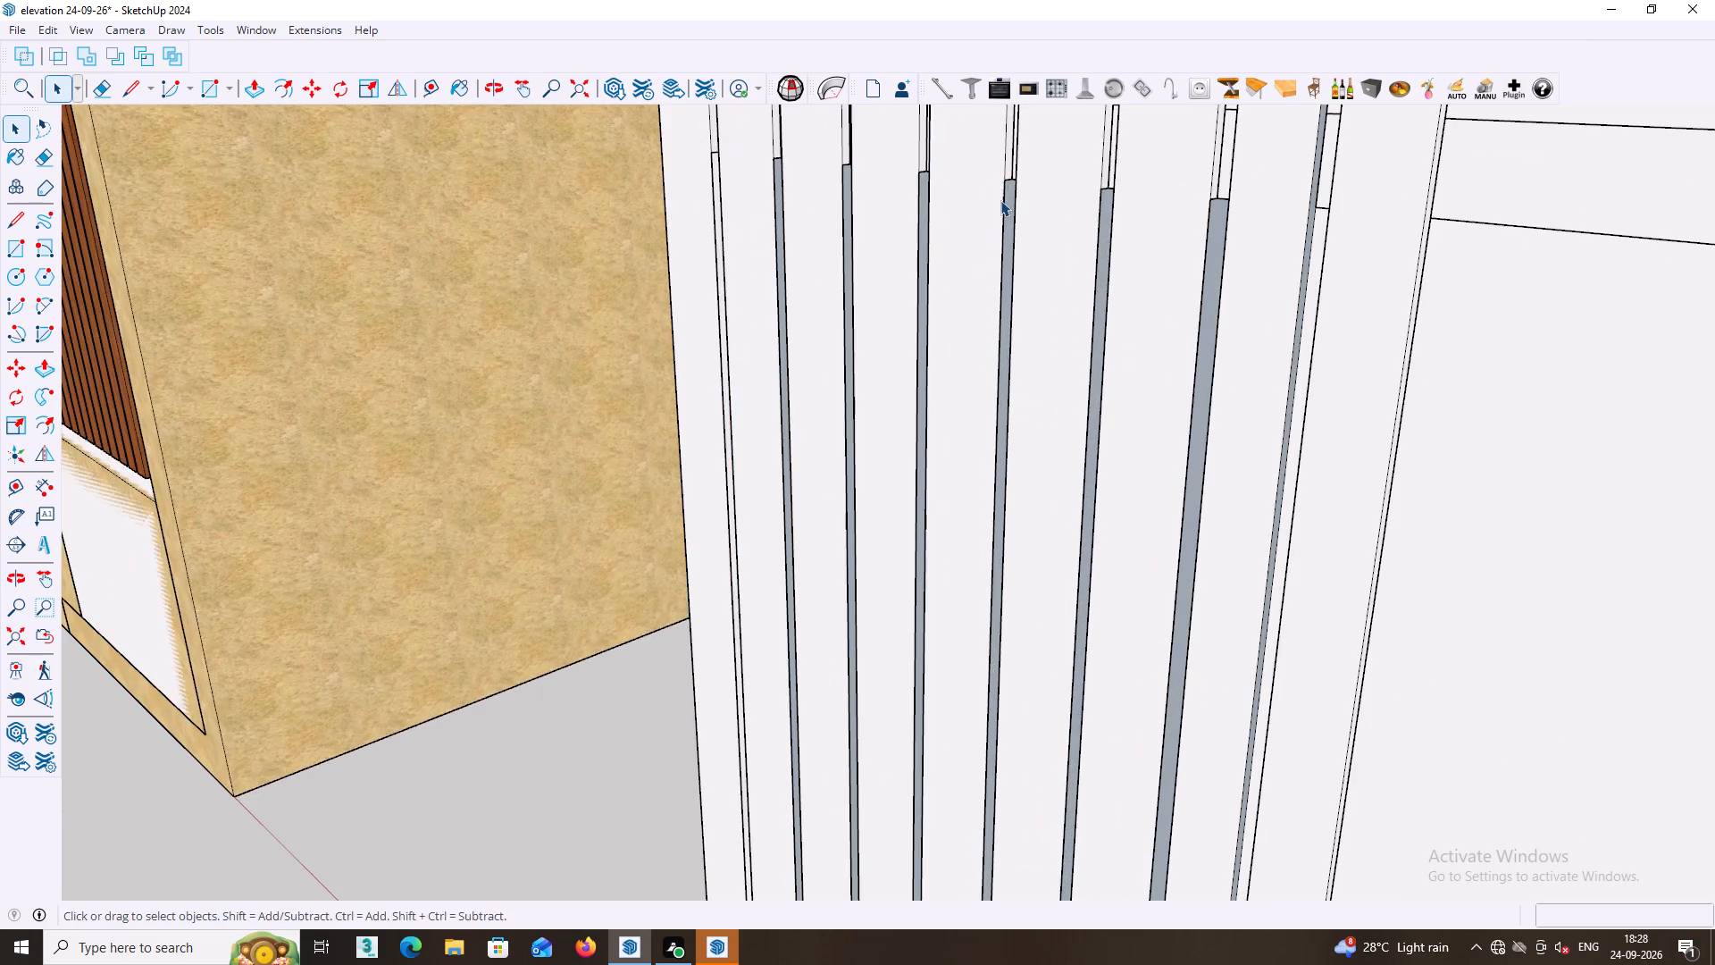
pyautogui.moveTo(1000, 200); pyautogui.dragTo(999, 239, button='middle')
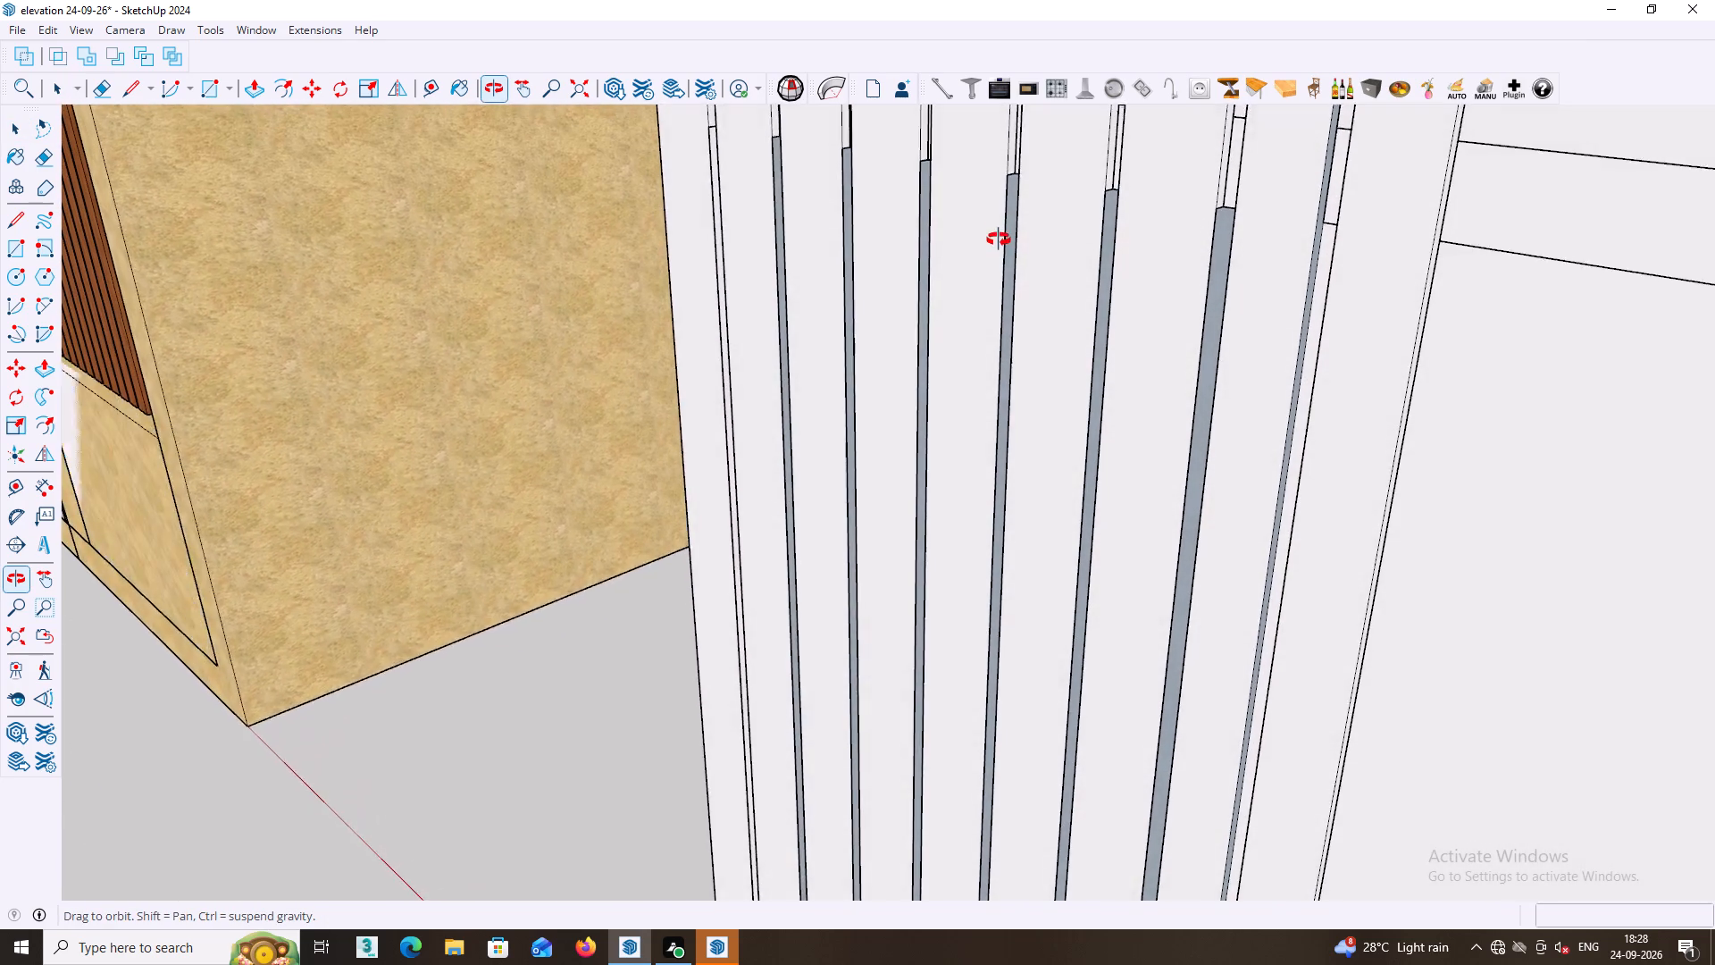
pyautogui.moveTo(999, 239); pyautogui.dragTo(960, 210, button='middle')
pyautogui.scroll(5, 1021, 209)
pyautogui.scroll(-2, 996, 209)
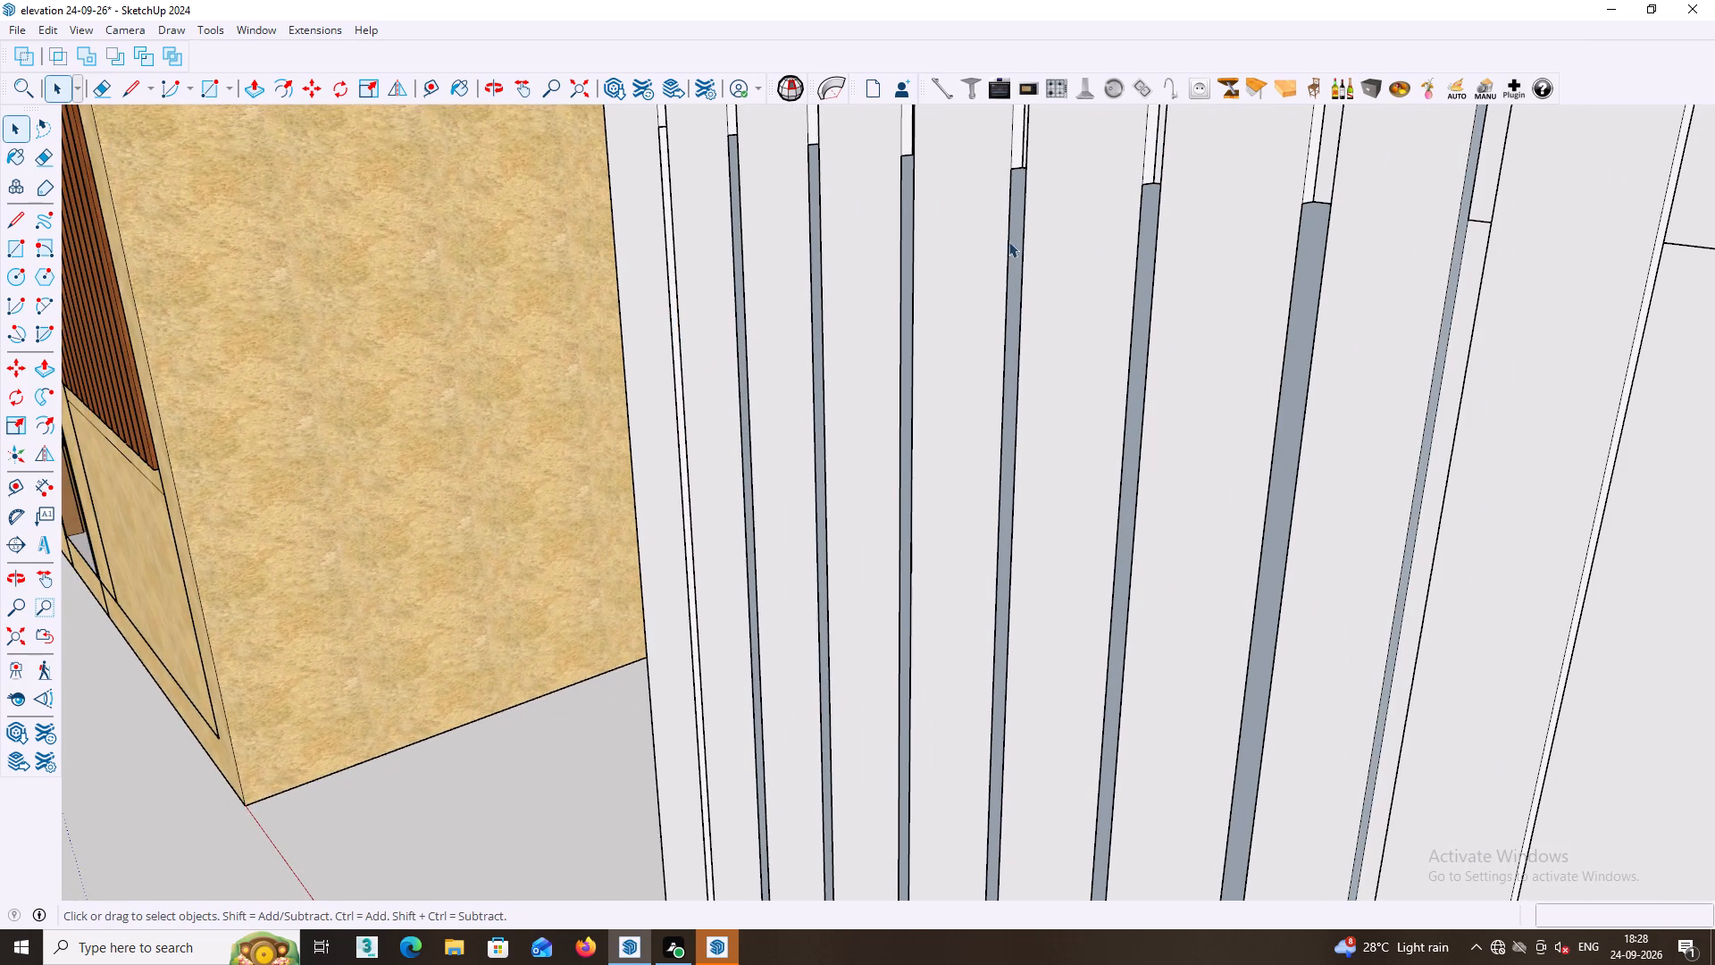
pyautogui.moveTo(1016, 219); pyautogui.dragTo(969, 215, button='middle')
pyautogui.moveTo(1002, 178); pyautogui.dragTo(970, 90, button='middle')
pyautogui.scroll(4, 768, 298)
pyautogui.moveTo(766, 270); pyautogui.dragTo(770, 270, button='middle')
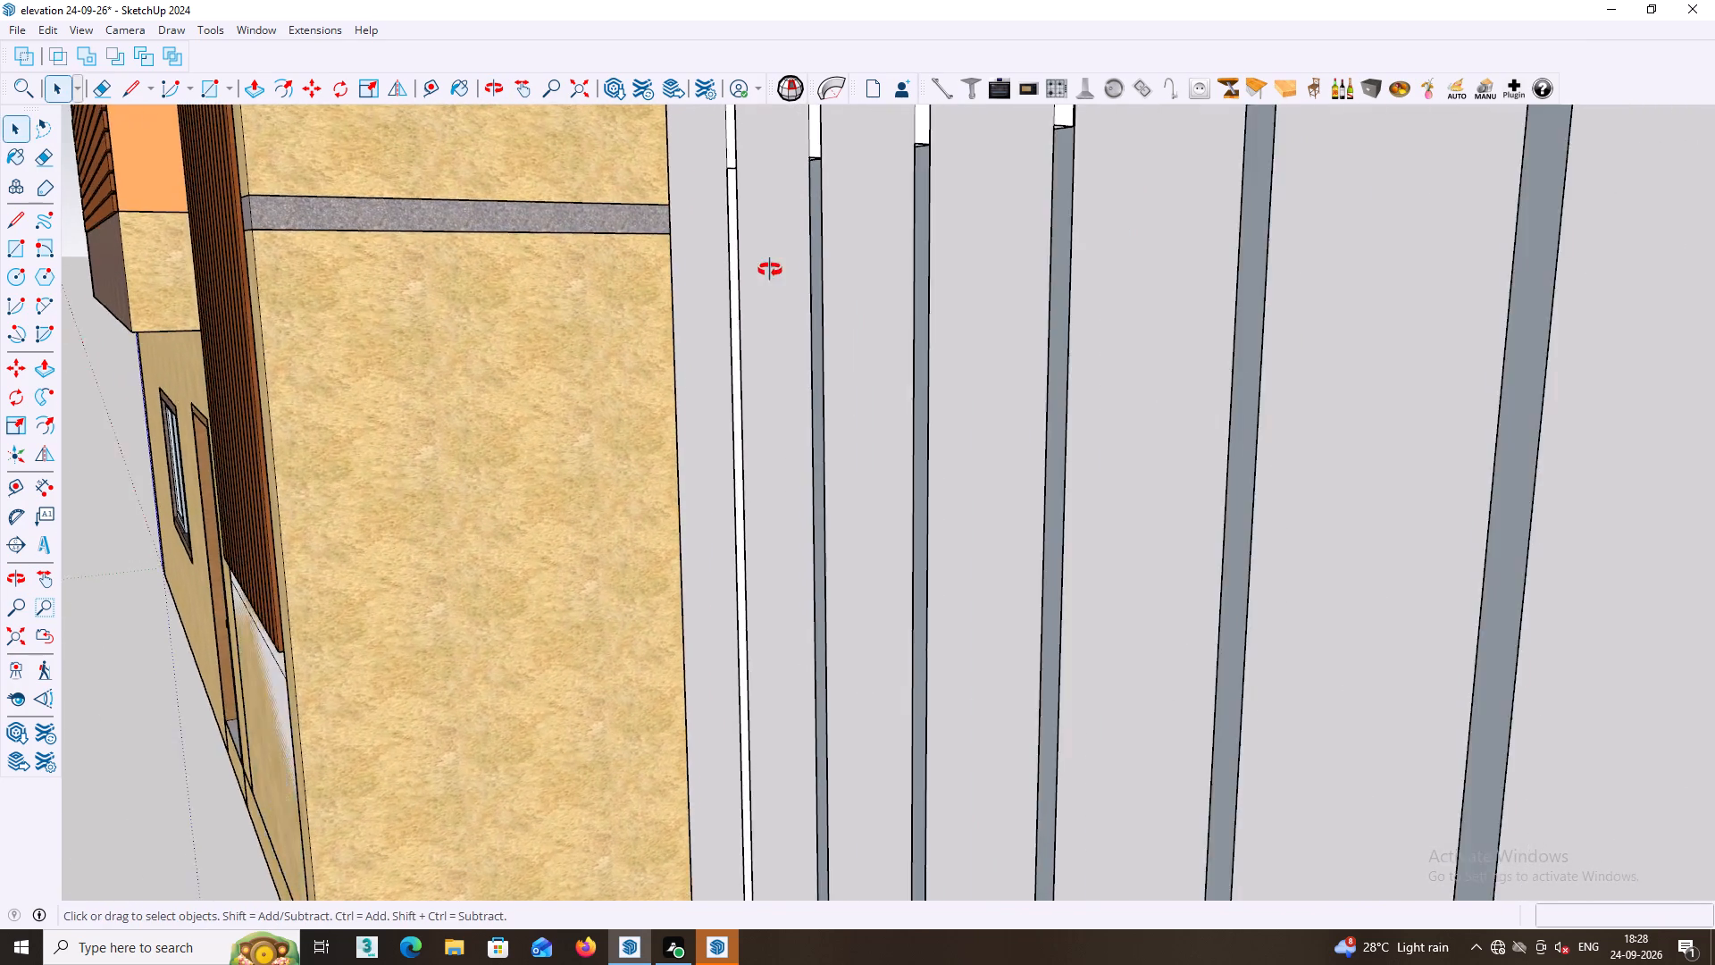
pyautogui.moveTo(770, 270); pyautogui.dragTo(857, 197, button='middle')
# Open the fin cladding group for editing and select the small step face in the second groove from the outer corner.
pyautogui.scroll(5, 849, 174)
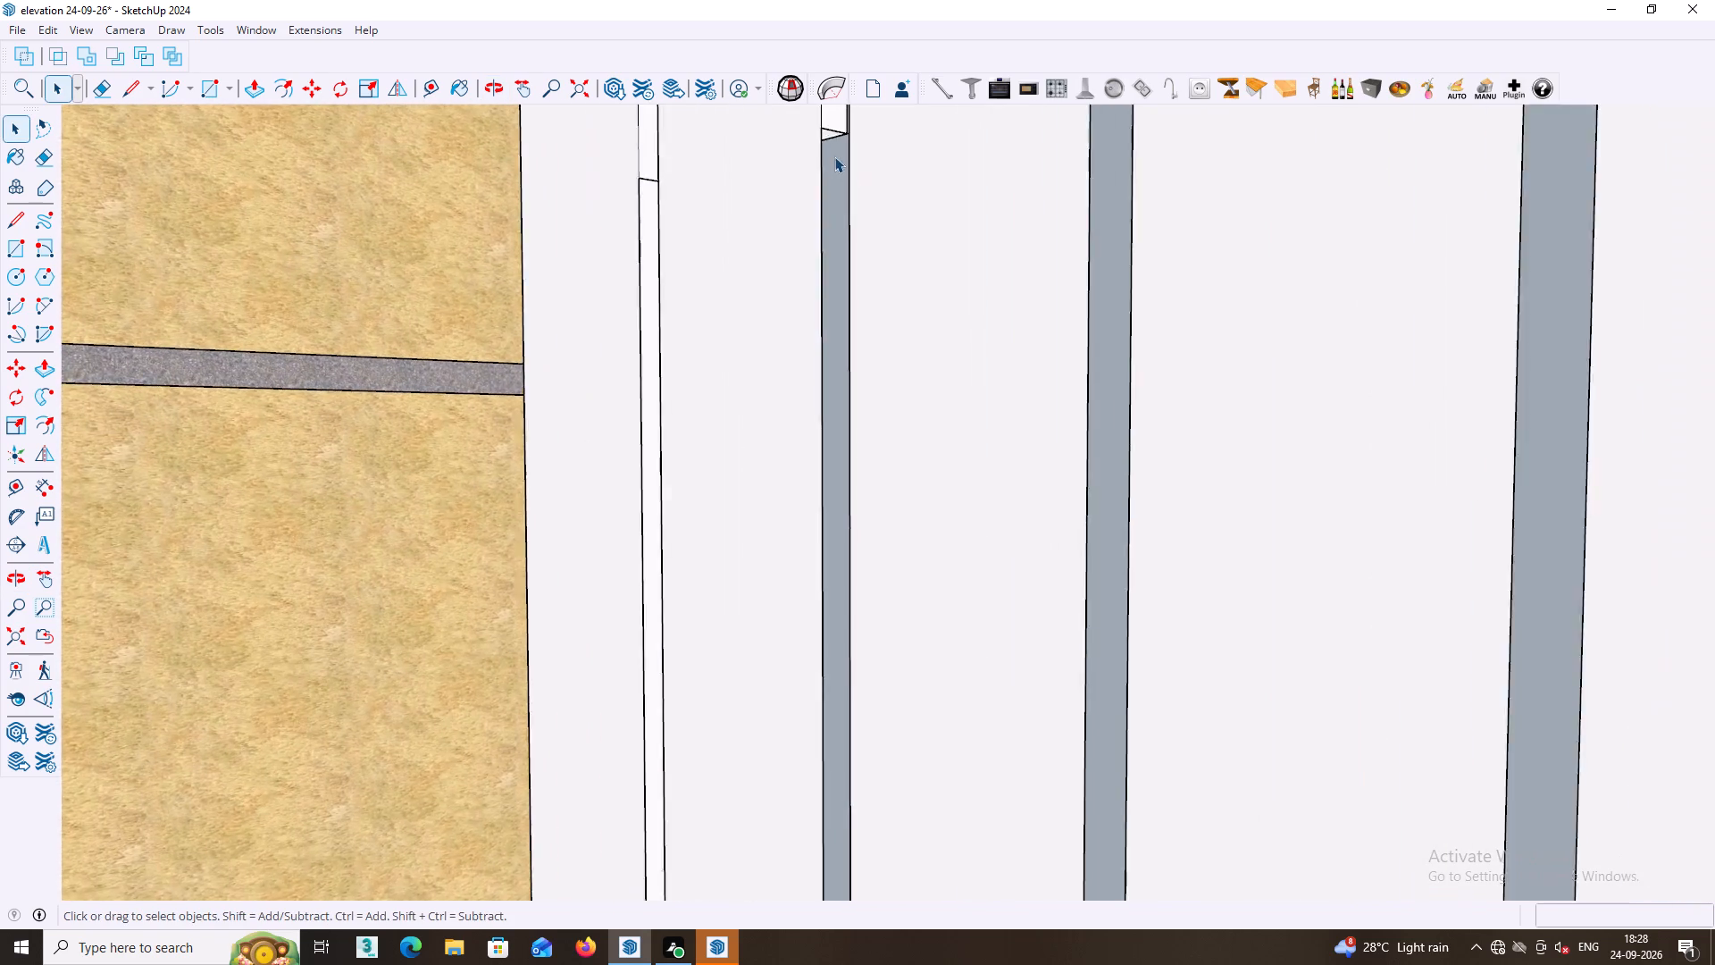
pyautogui.scroll(3, 834, 156)
pyautogui.moveTo(832, 154); pyautogui.dragTo(808, 116, button='middle')
pyautogui.scroll(2, 809, 121)
pyautogui.click(806, 114)
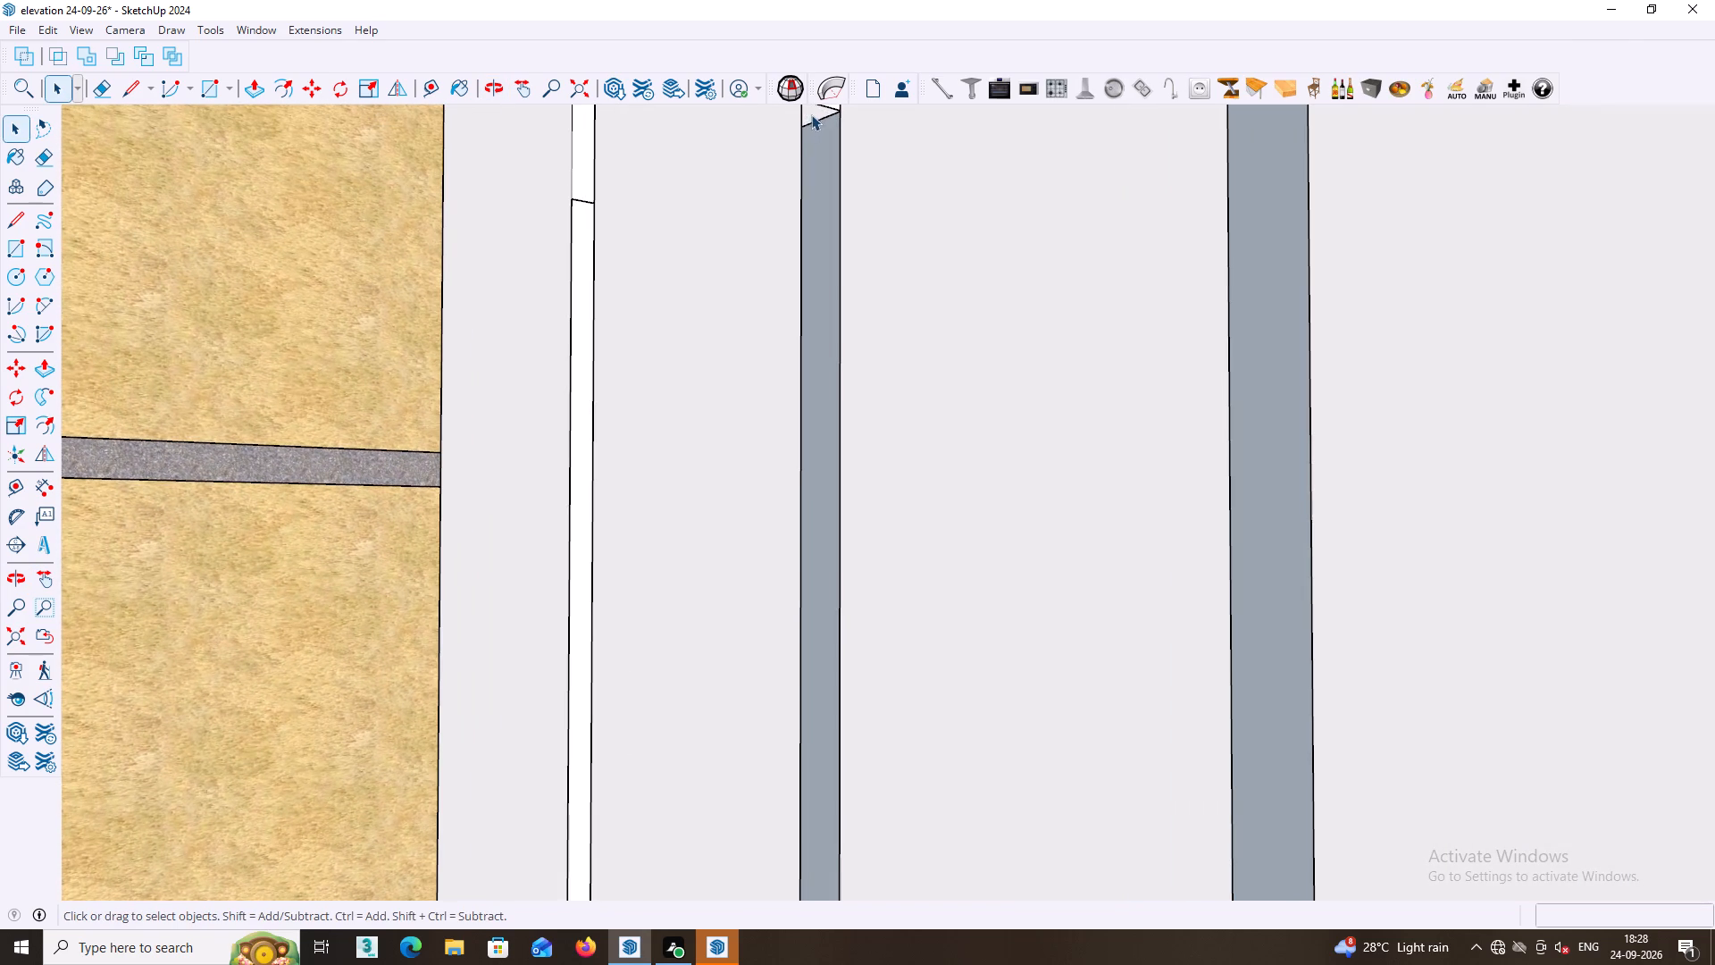
pyautogui.doubleClick(811, 114)
pyautogui.click(813, 113)
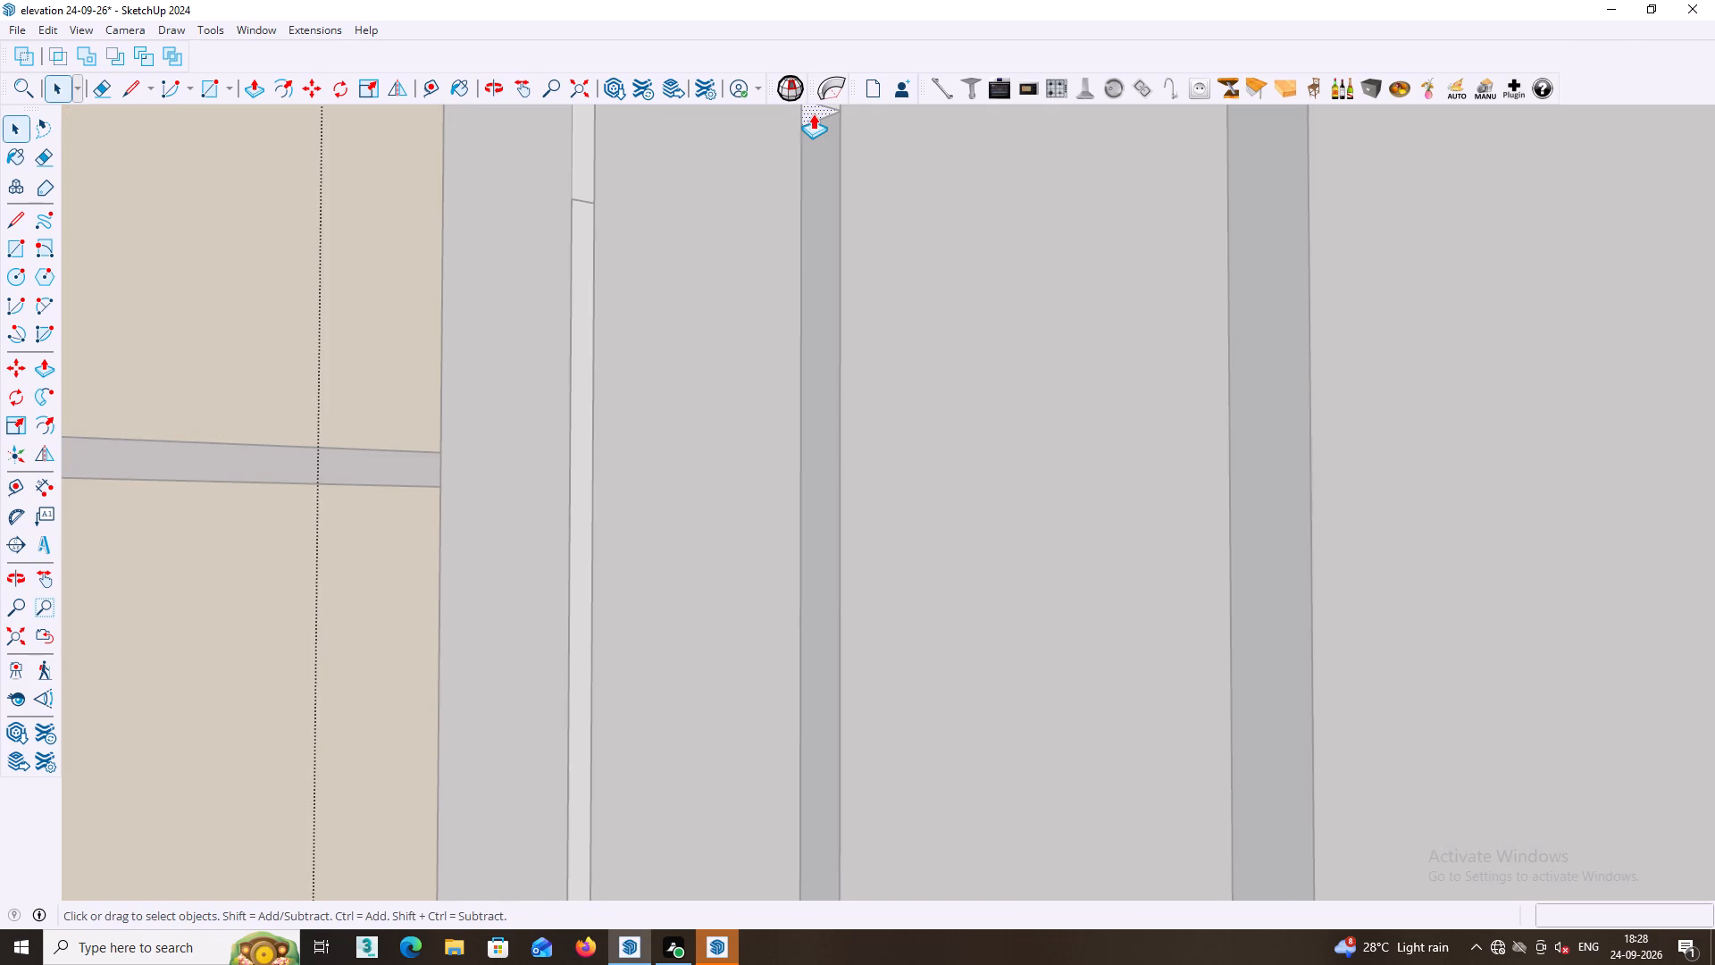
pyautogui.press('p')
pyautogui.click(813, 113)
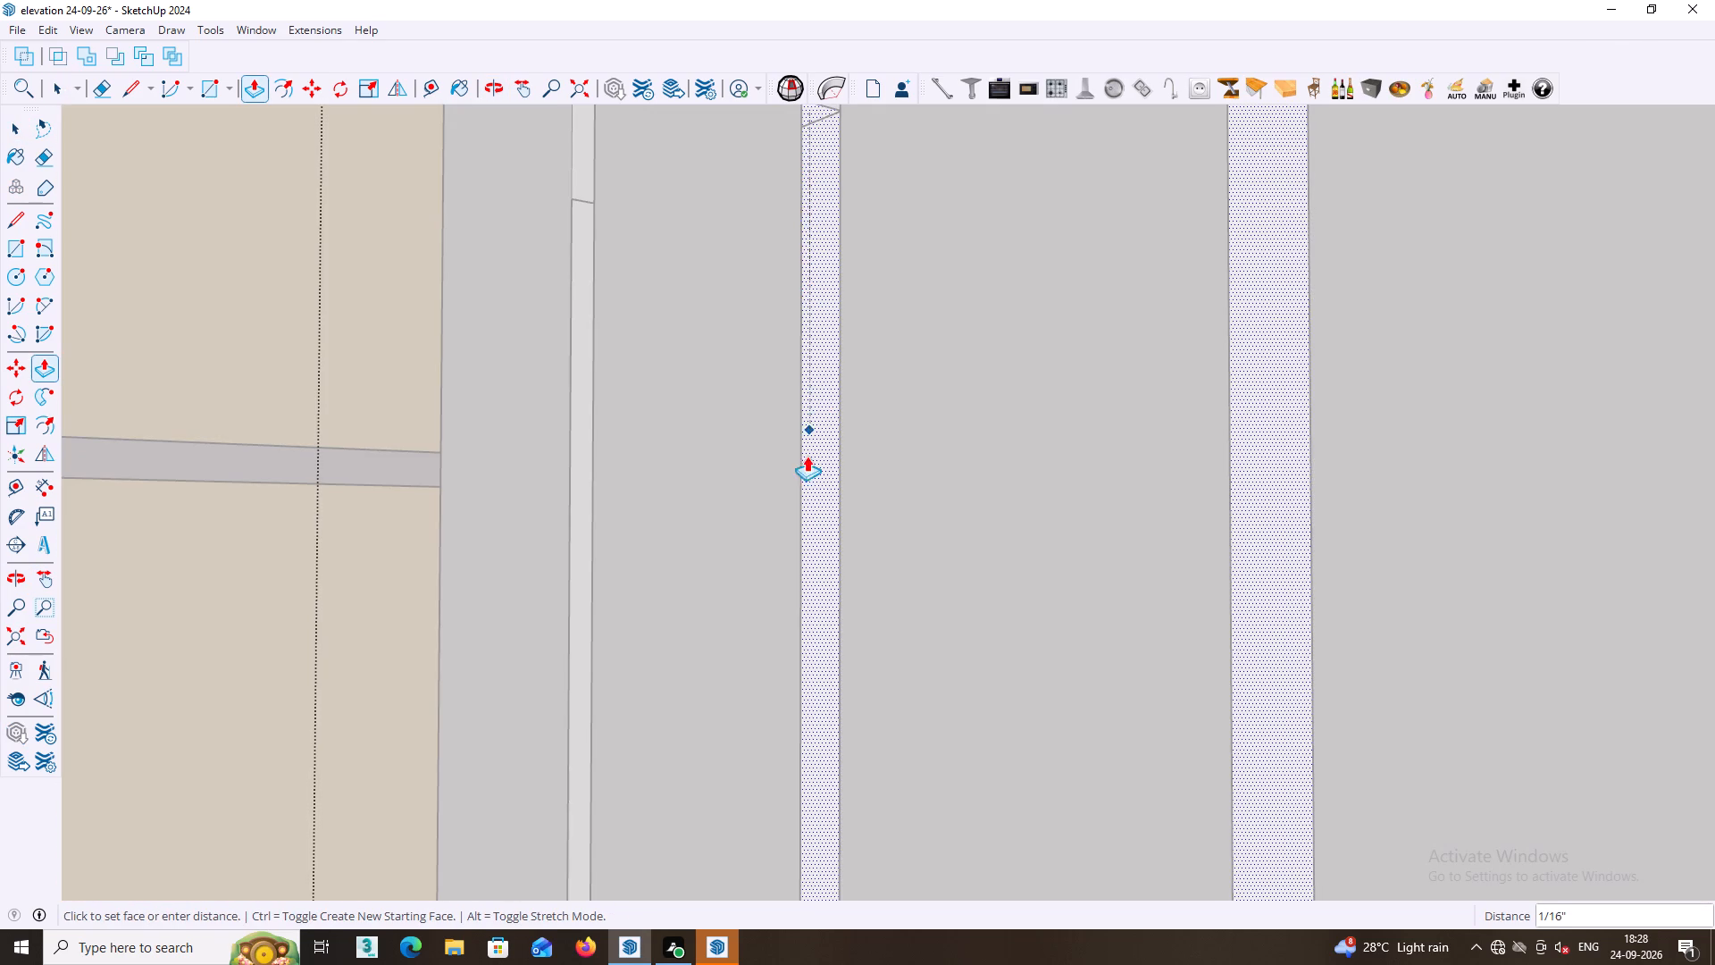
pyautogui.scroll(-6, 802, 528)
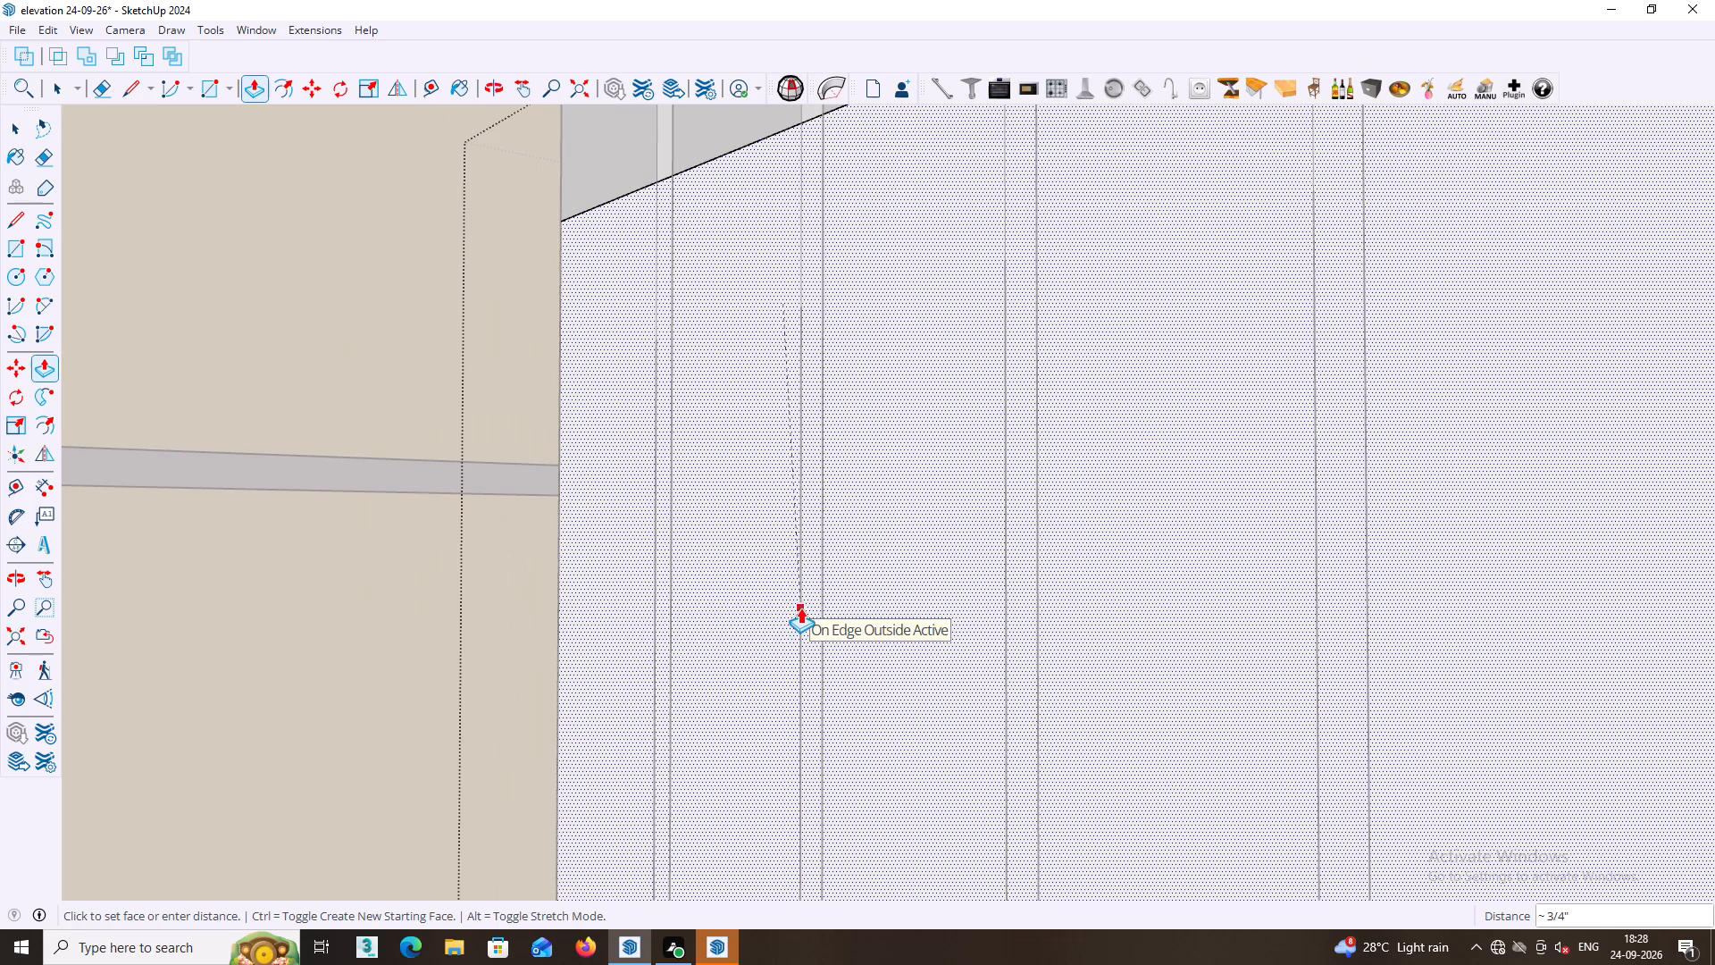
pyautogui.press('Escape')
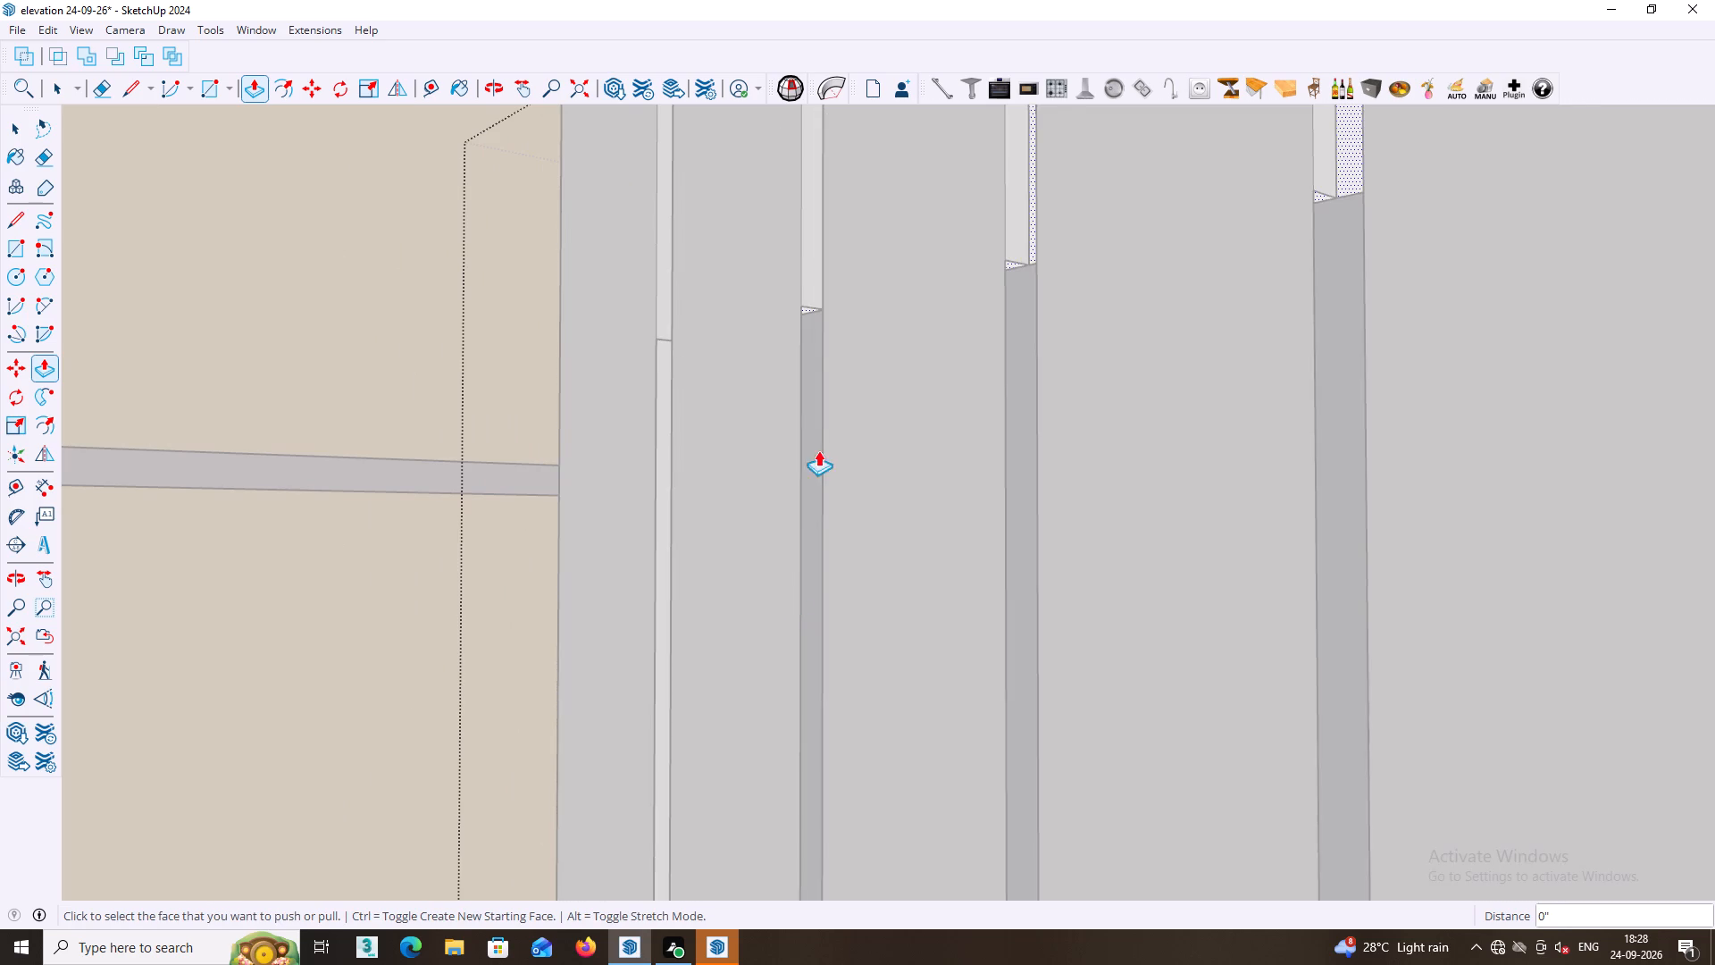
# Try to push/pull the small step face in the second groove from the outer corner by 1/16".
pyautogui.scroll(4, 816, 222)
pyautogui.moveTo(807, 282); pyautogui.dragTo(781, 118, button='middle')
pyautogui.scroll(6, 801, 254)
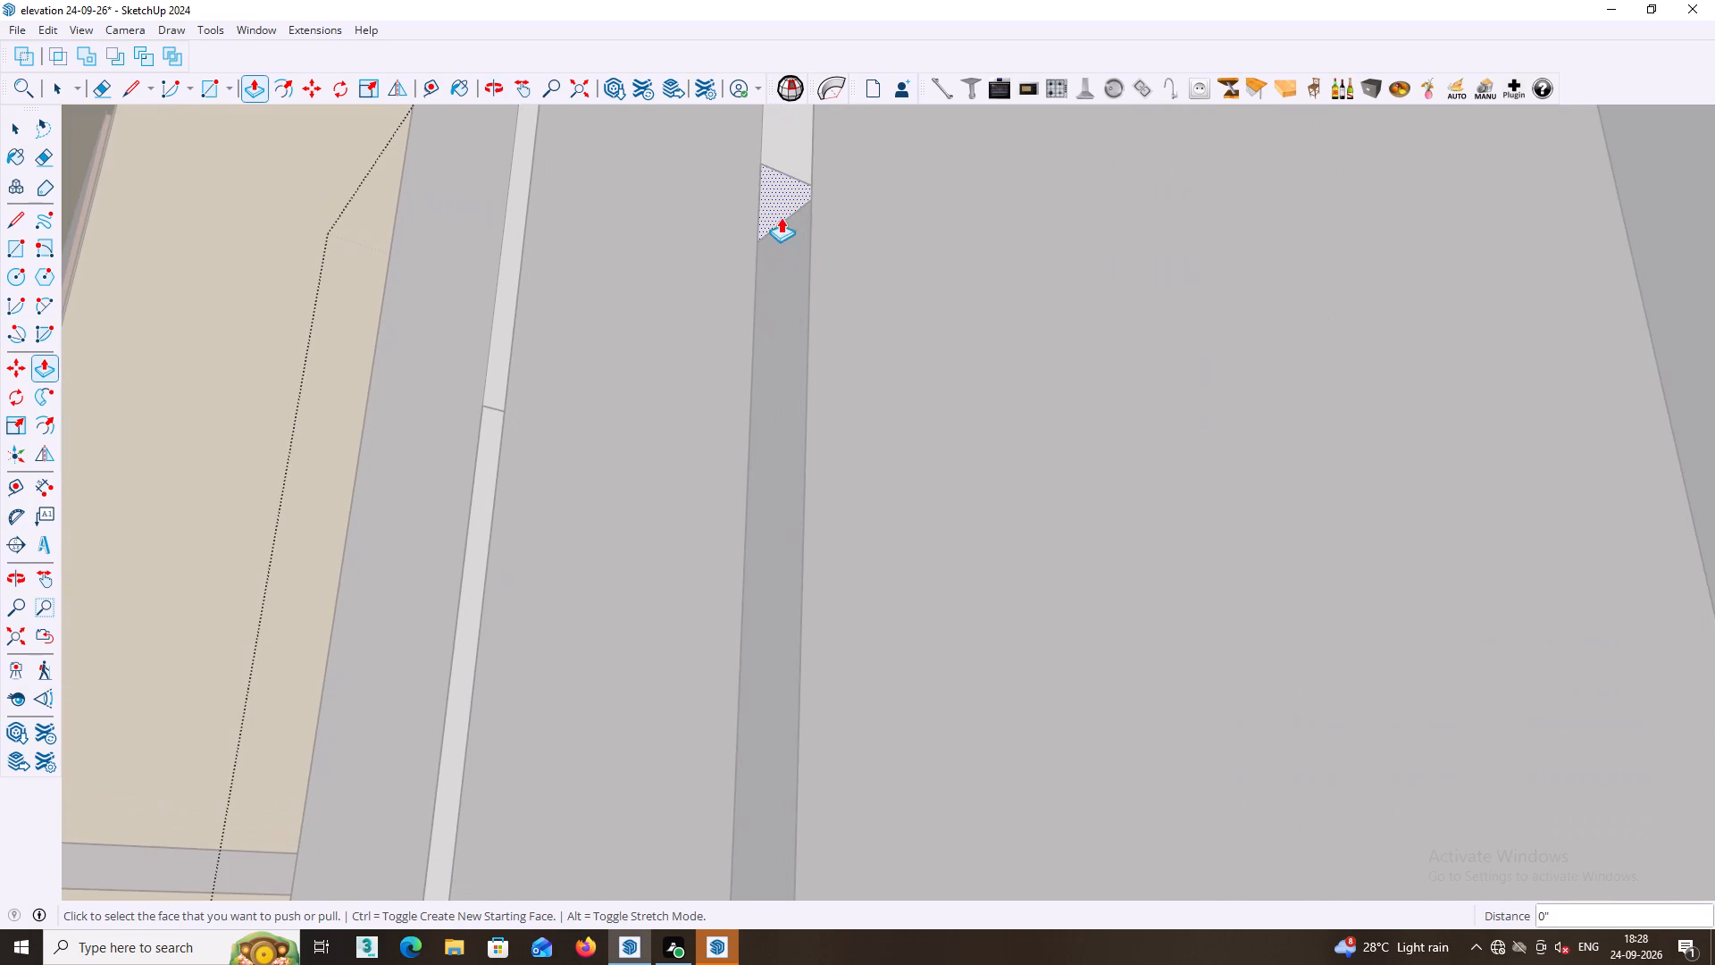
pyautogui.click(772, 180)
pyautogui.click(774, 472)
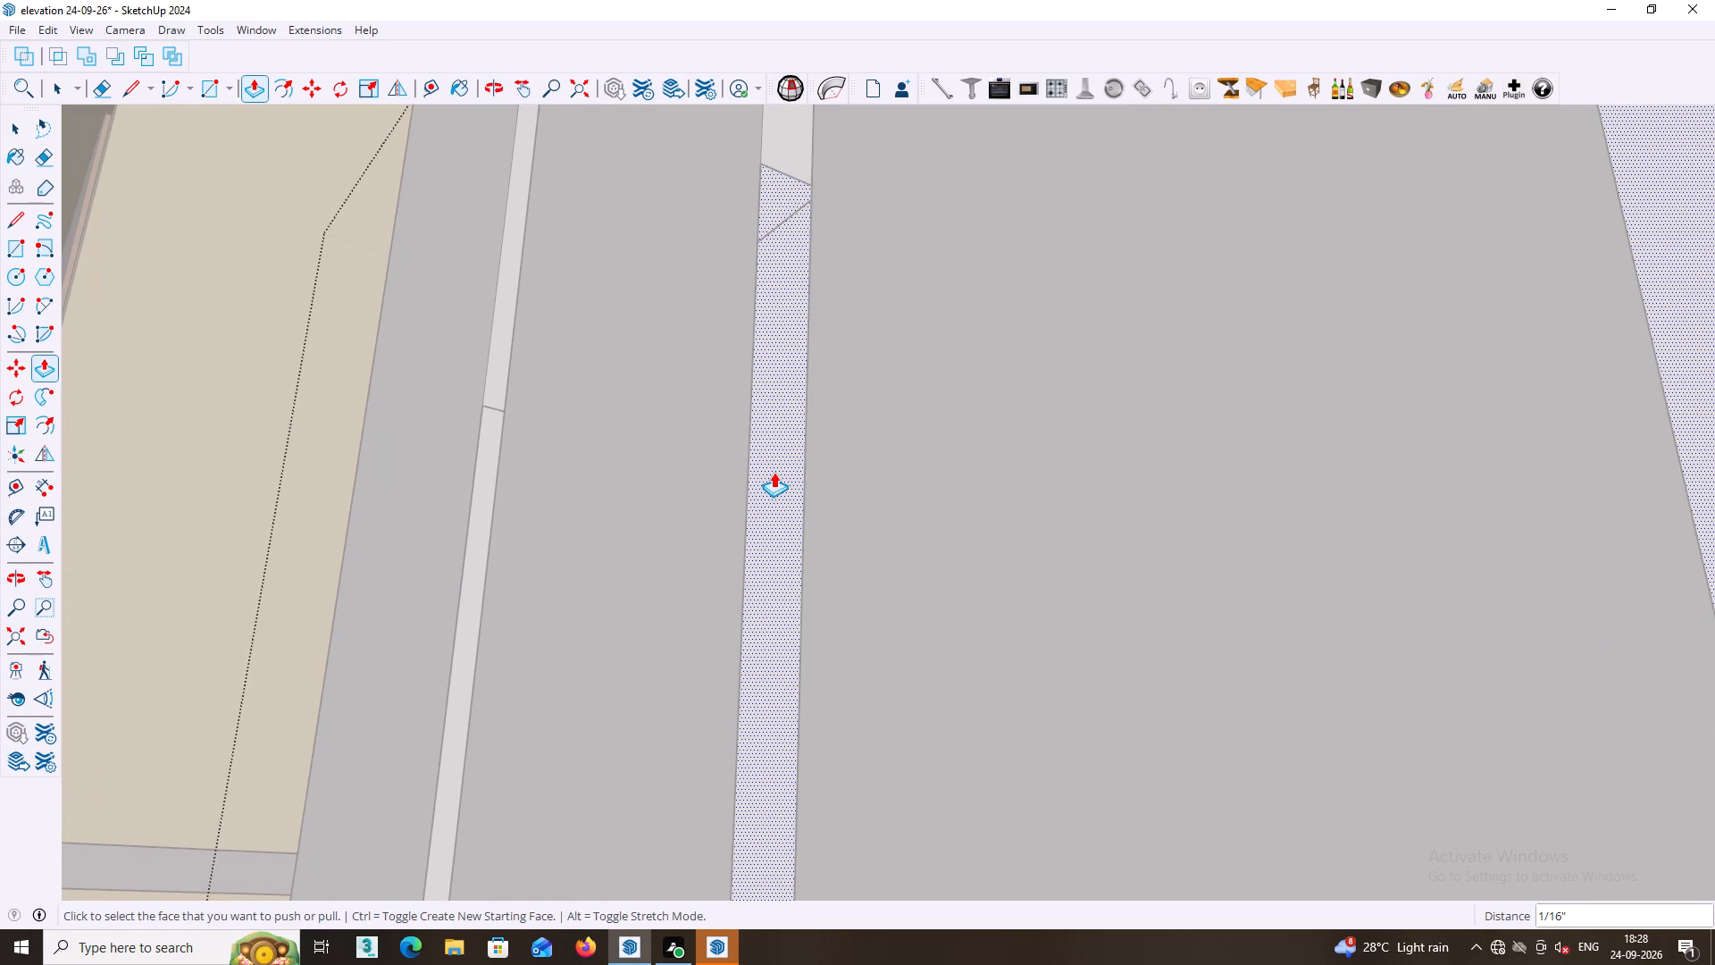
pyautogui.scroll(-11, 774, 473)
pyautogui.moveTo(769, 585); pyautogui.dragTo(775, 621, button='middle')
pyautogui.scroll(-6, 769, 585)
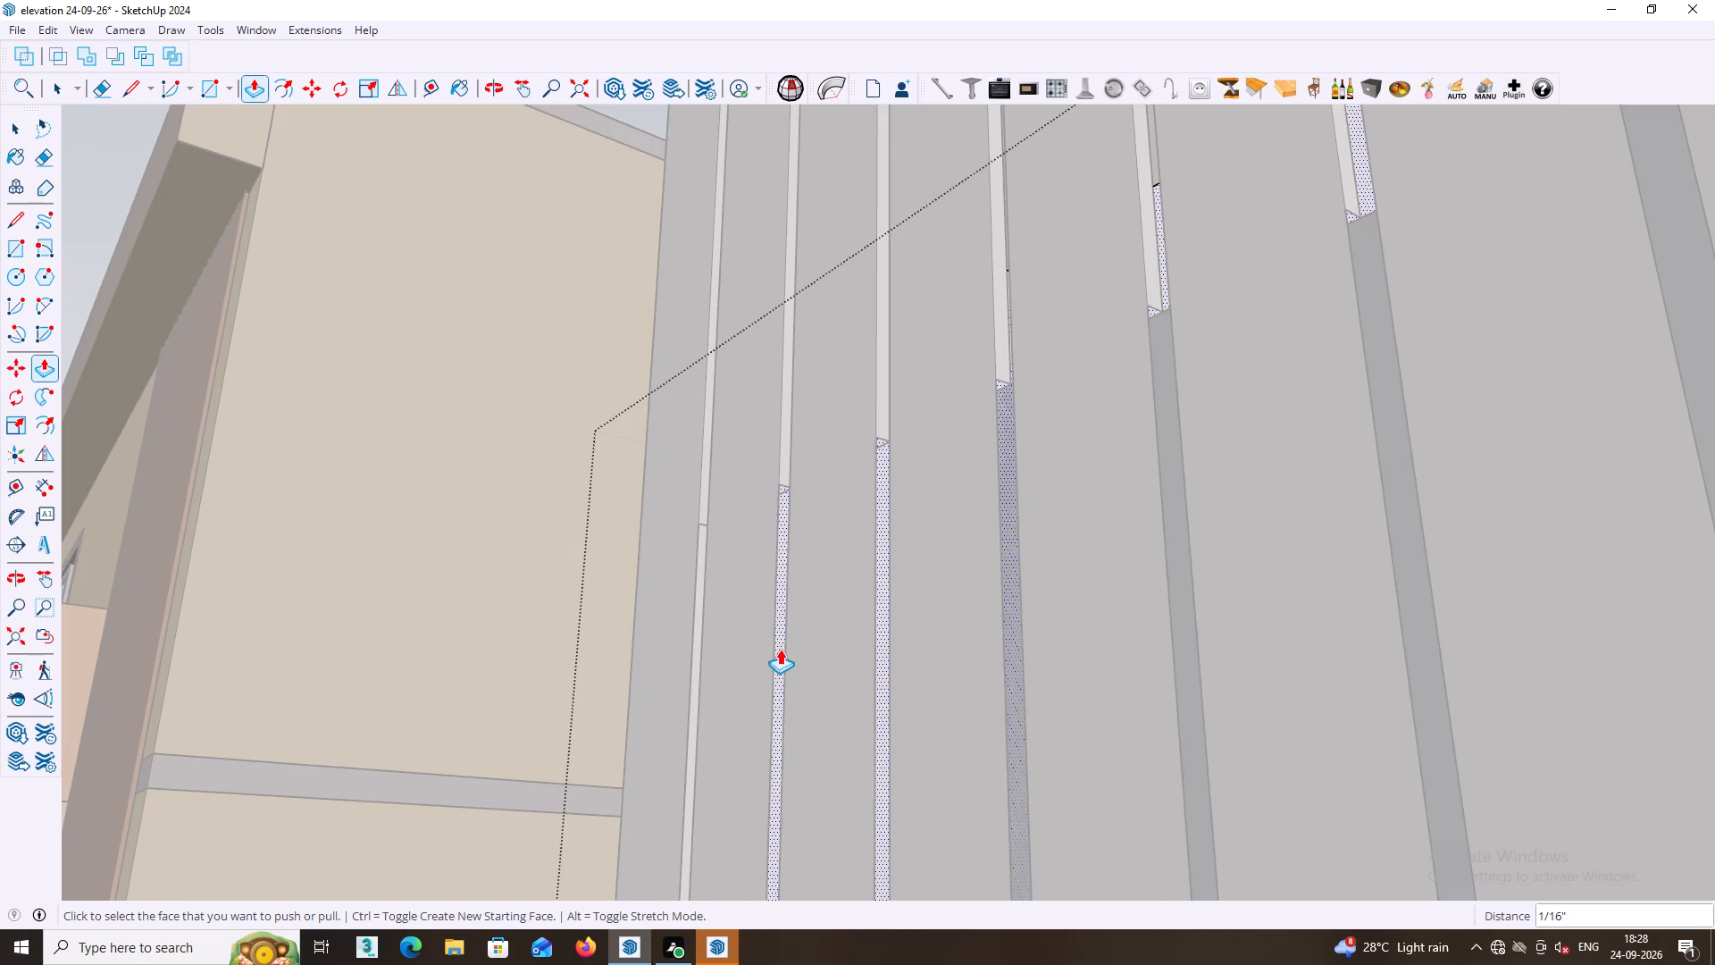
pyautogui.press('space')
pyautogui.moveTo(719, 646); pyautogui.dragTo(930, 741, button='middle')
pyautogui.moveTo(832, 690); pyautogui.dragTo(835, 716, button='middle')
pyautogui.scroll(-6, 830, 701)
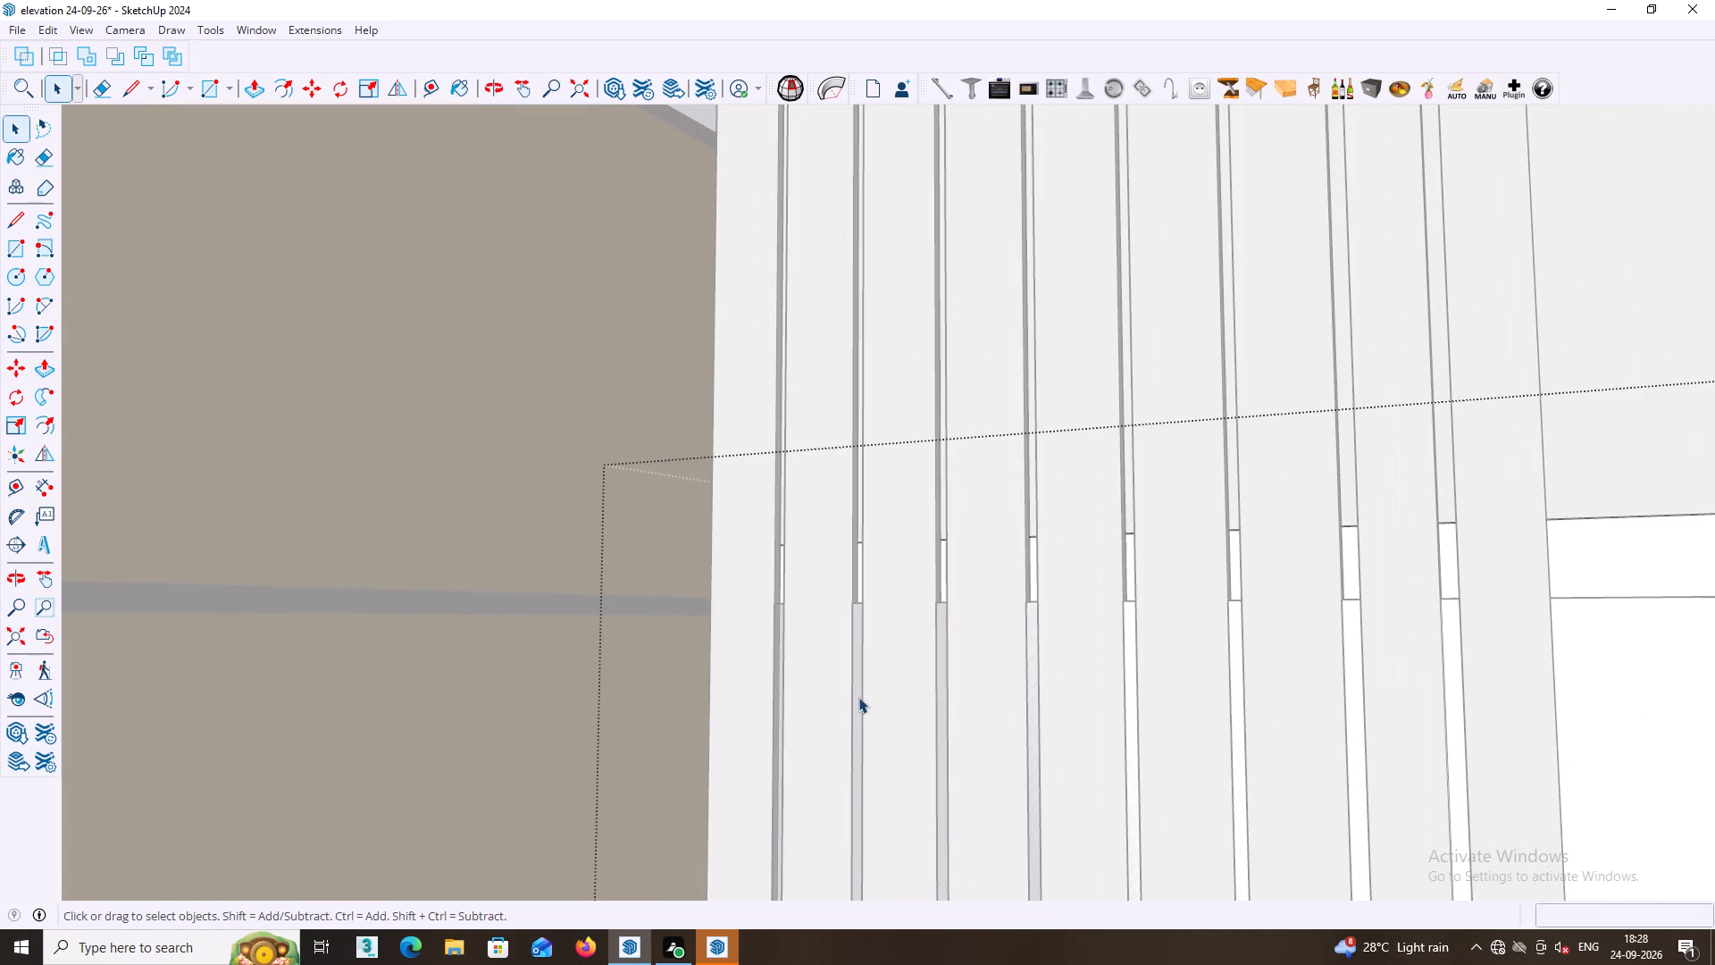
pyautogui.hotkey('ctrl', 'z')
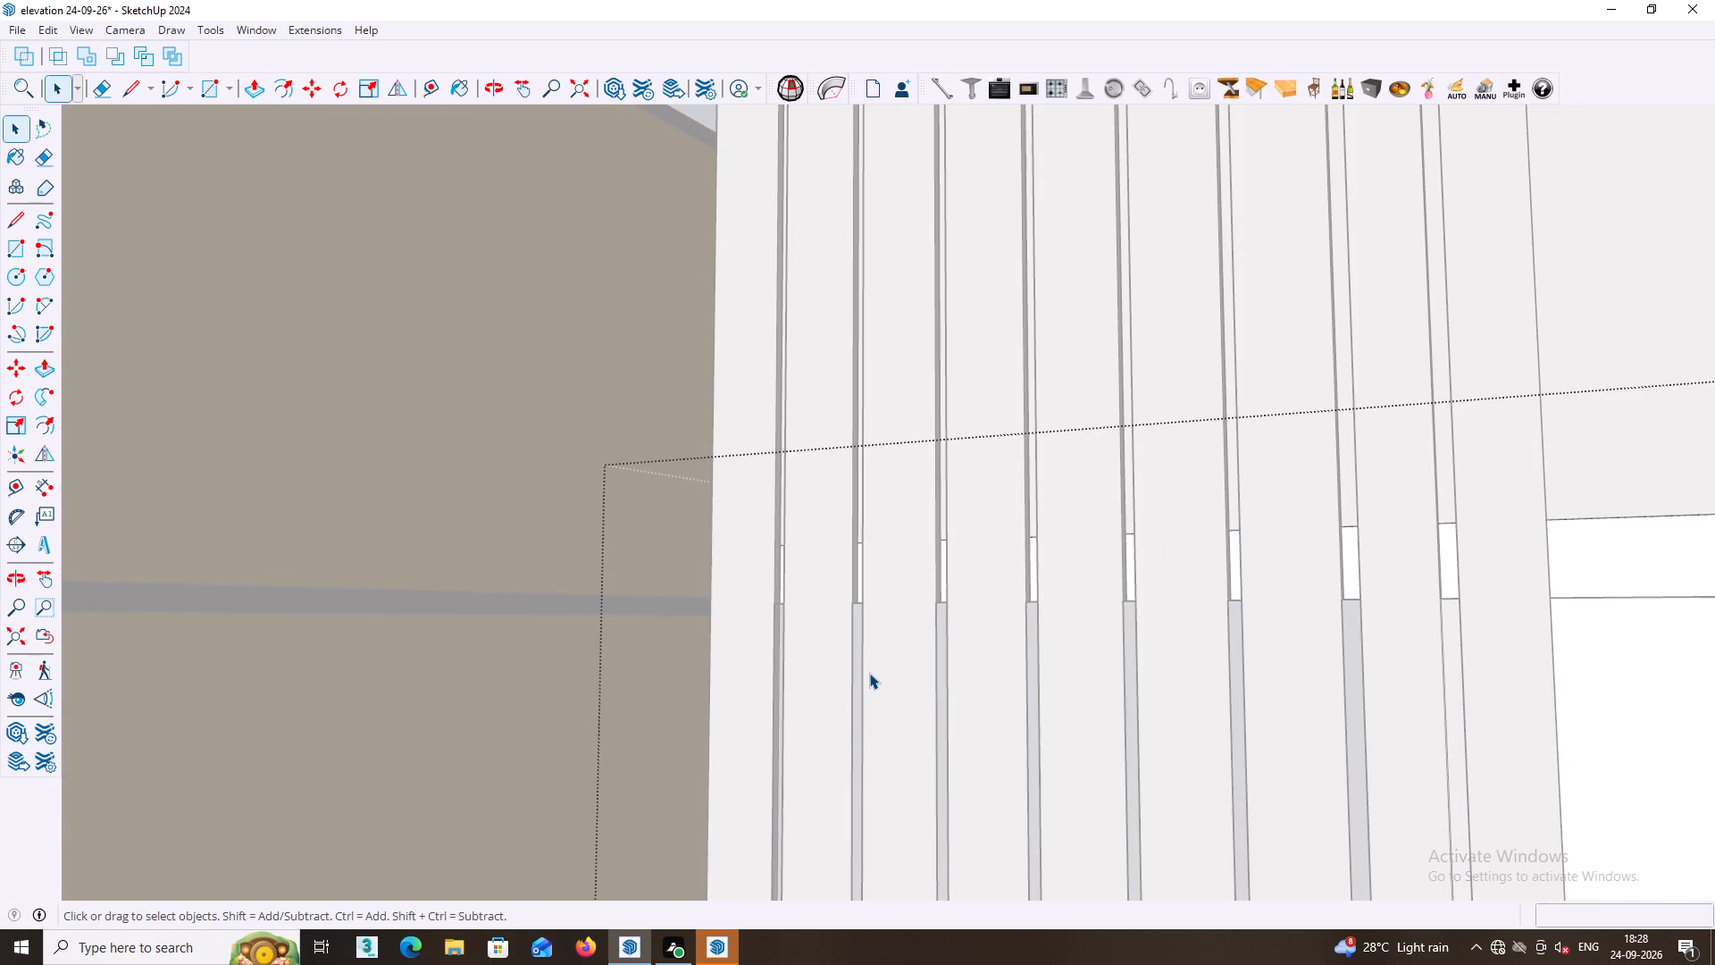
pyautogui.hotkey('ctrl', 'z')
# Undo the outermost added strip's upward push/pull above floor level.
pyautogui.moveTo(866, 668); pyautogui.dragTo(1027, 690, button='middle')
pyautogui.scroll(-1, 866, 668)
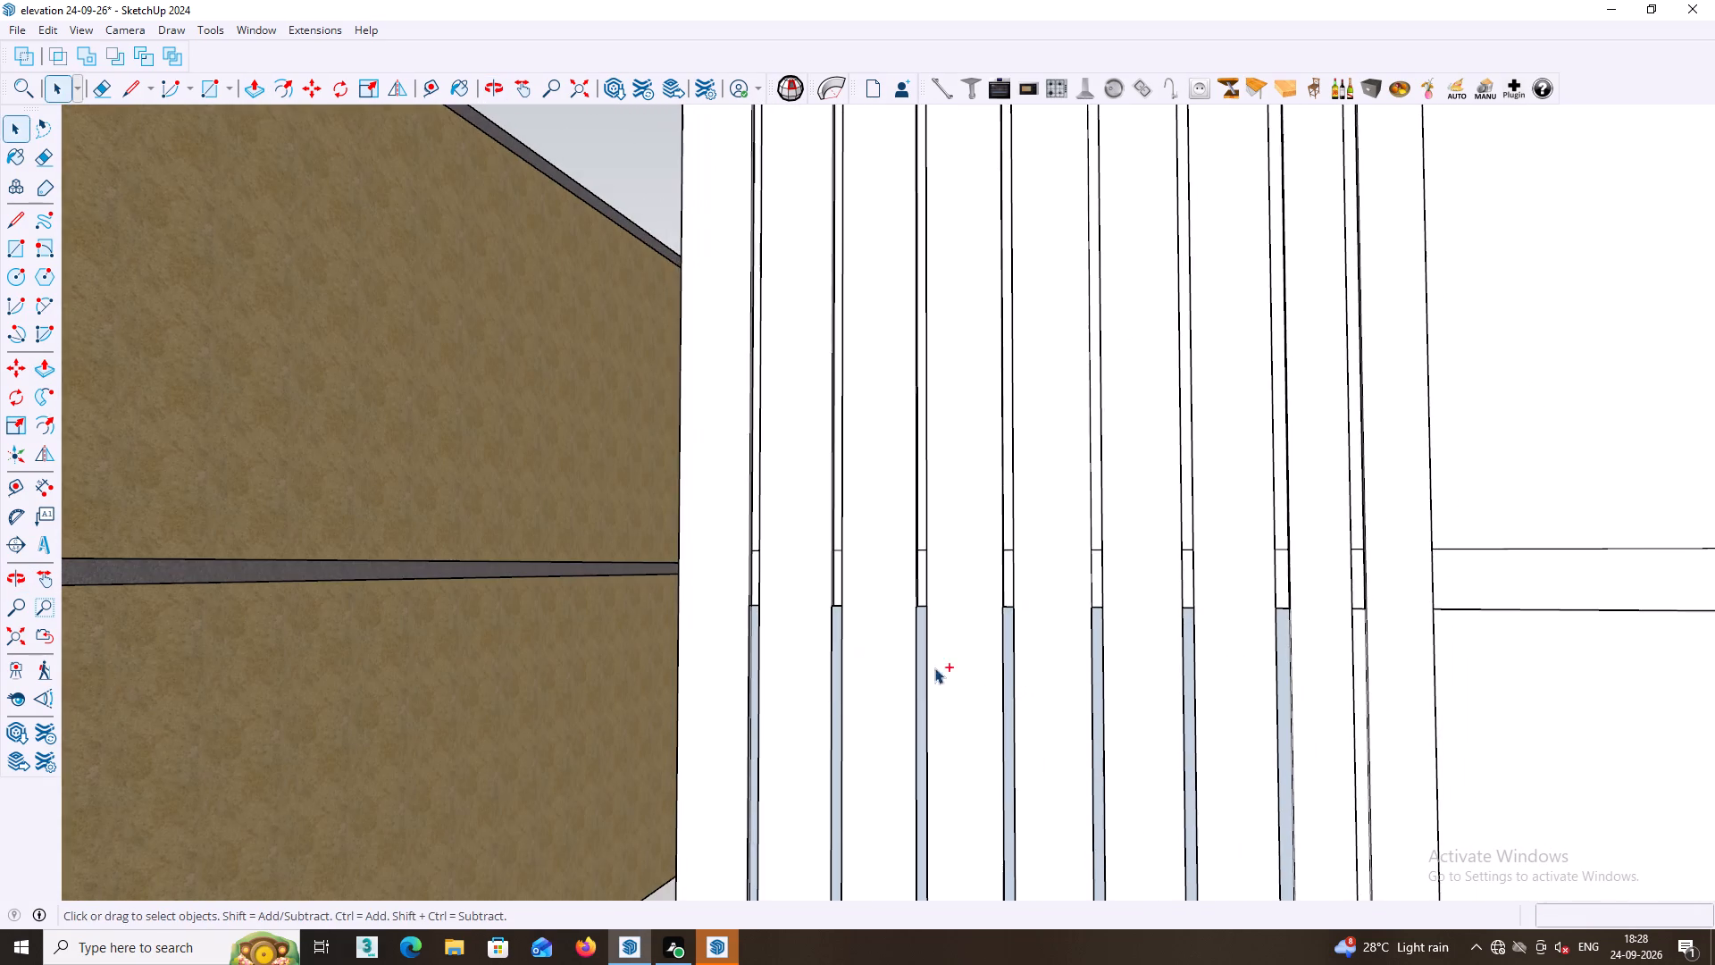
pyautogui.keyDown('ctrl'); pyautogui.moveTo(885, 661); pyautogui.dragTo(723, 660, button='middle'); pyautogui.keyUp('ctrl')
pyautogui.hotkey('ctrl', 'z')
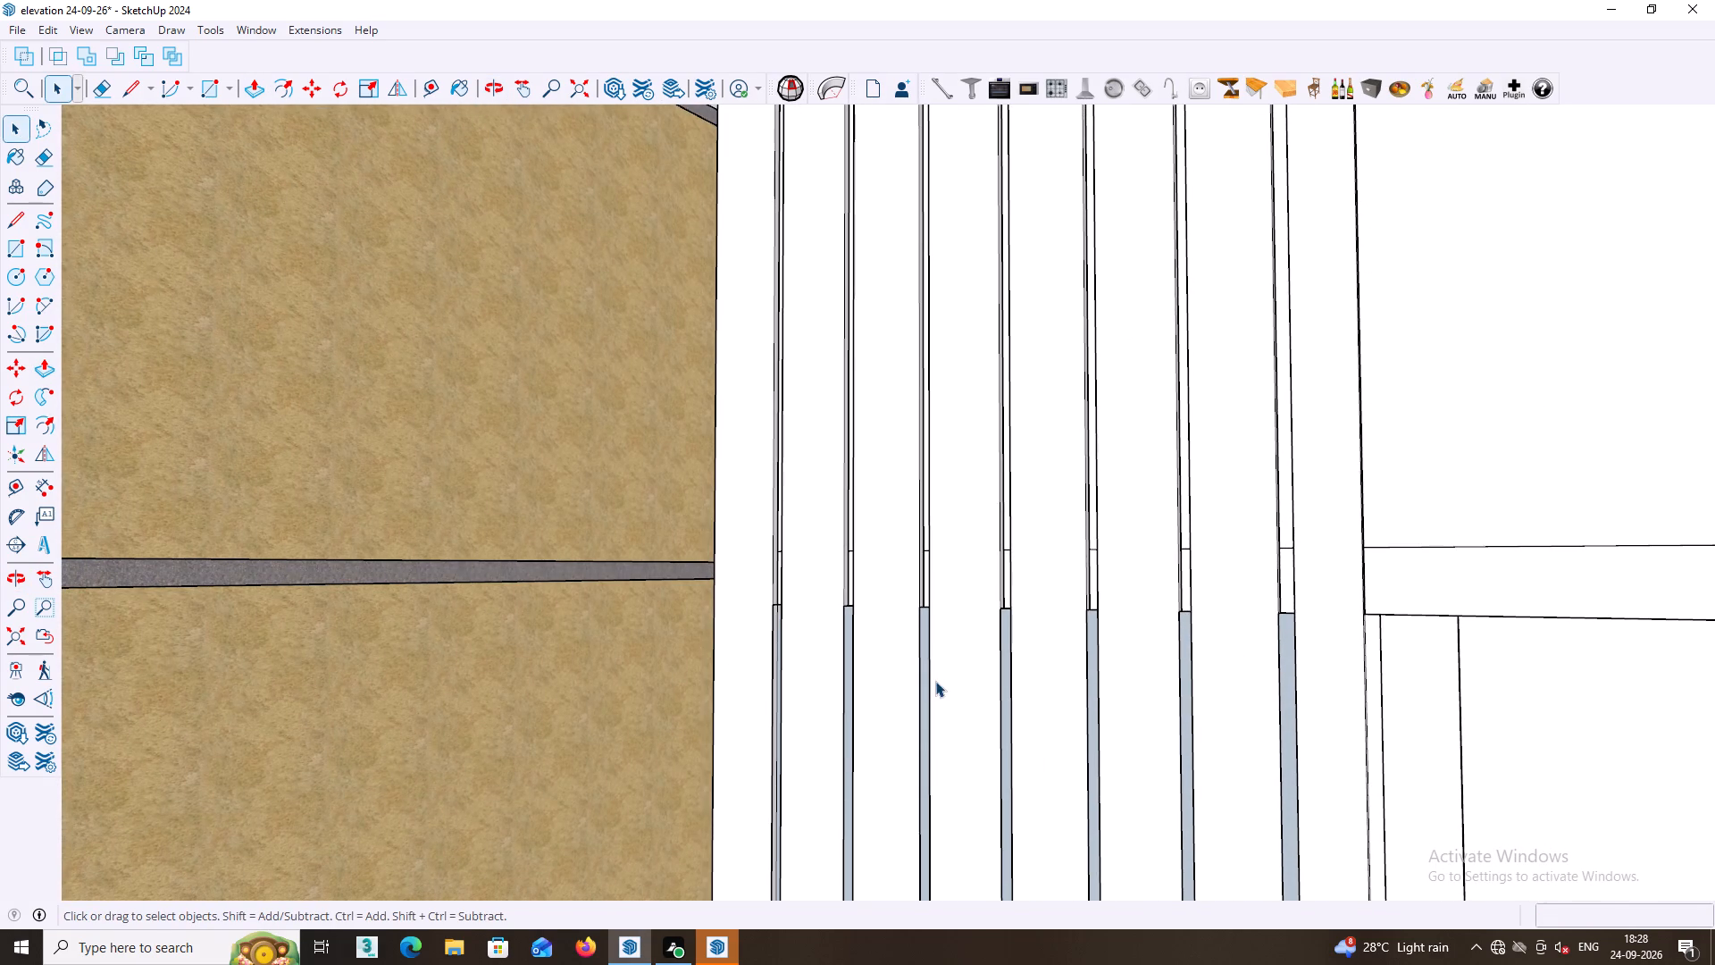
# Open the fin group beside the second groove for editing and push/pull its dark lengthwise face to the offset limit, about 11/16".
pyautogui.scroll(-1, 935, 681)
pyautogui.moveTo(911, 681); pyautogui.dragTo(729, 614, button='middle')
pyautogui.scroll(18, 834, 632)
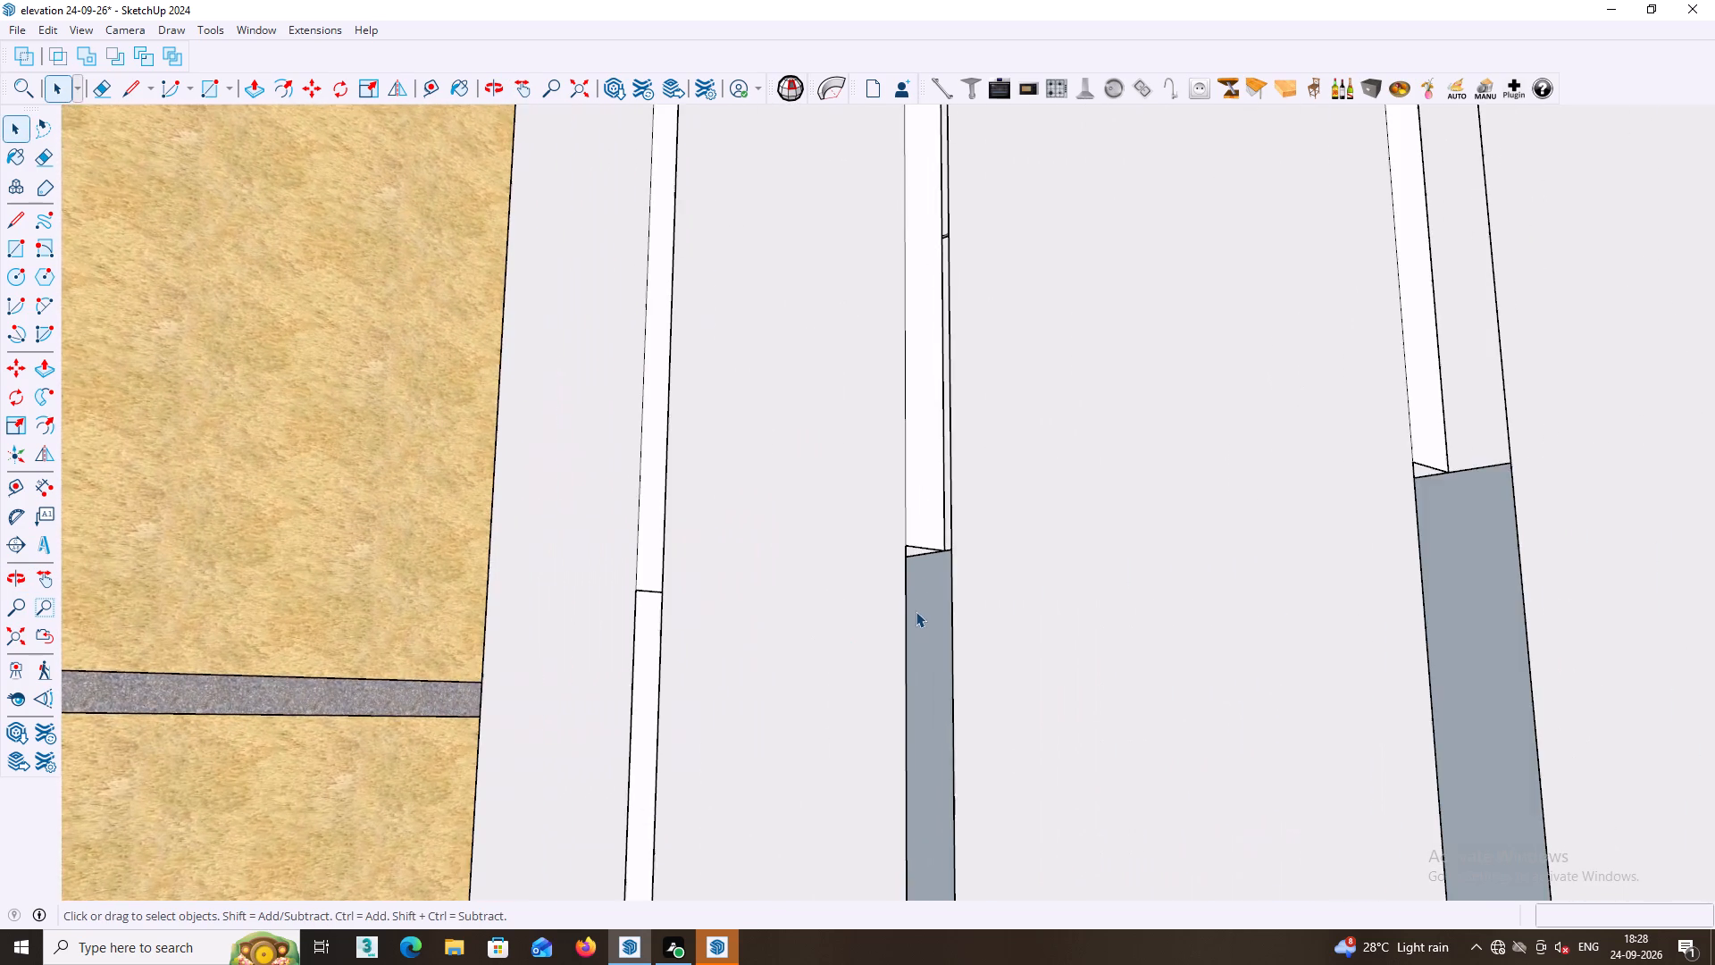
pyautogui.moveTo(921, 613); pyautogui.dragTo(1015, 636, button='middle')
pyautogui.keyDown('shift'); pyautogui.moveTo(1018, 639); pyautogui.dragTo(1052, 377, button='middle'); pyautogui.keyUp('shift')
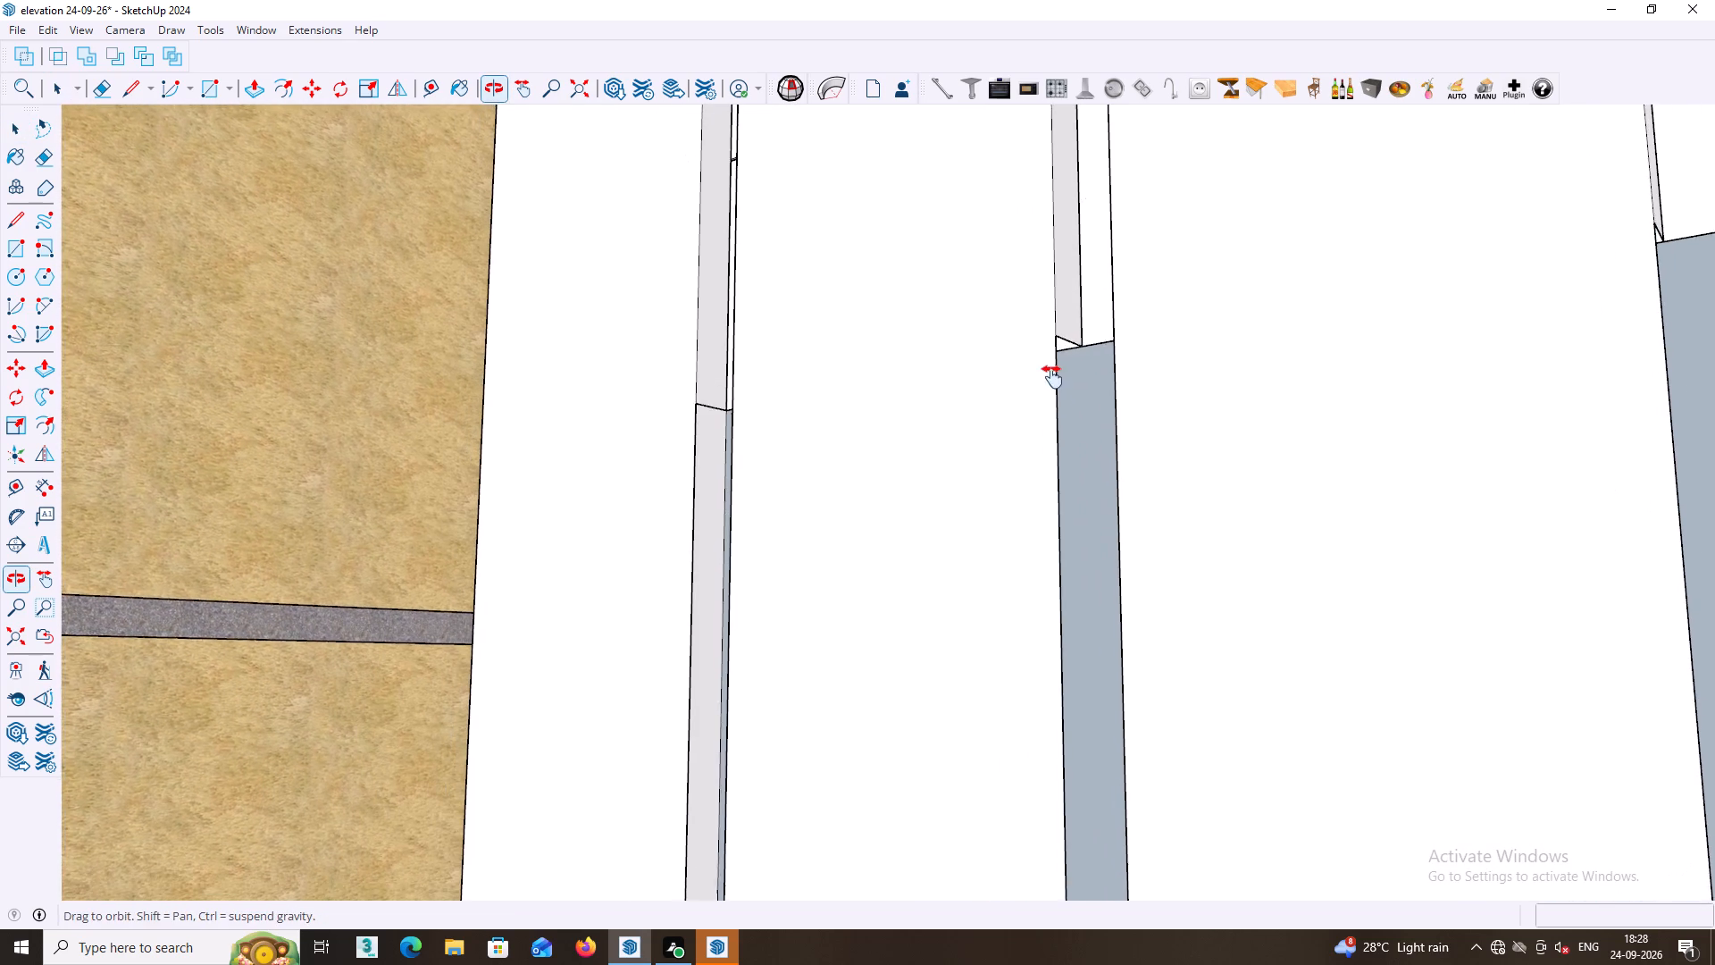
pyautogui.keyDown('shift'); pyautogui.moveTo(1052, 377); pyautogui.dragTo(1051, 375, button='middle'); pyautogui.keyUp('shift')
pyautogui.moveTo(1081, 357); pyautogui.dragTo(989, 138, button='middle')
pyautogui.moveTo(973, 385); pyautogui.dragTo(800, 419, button='middle')
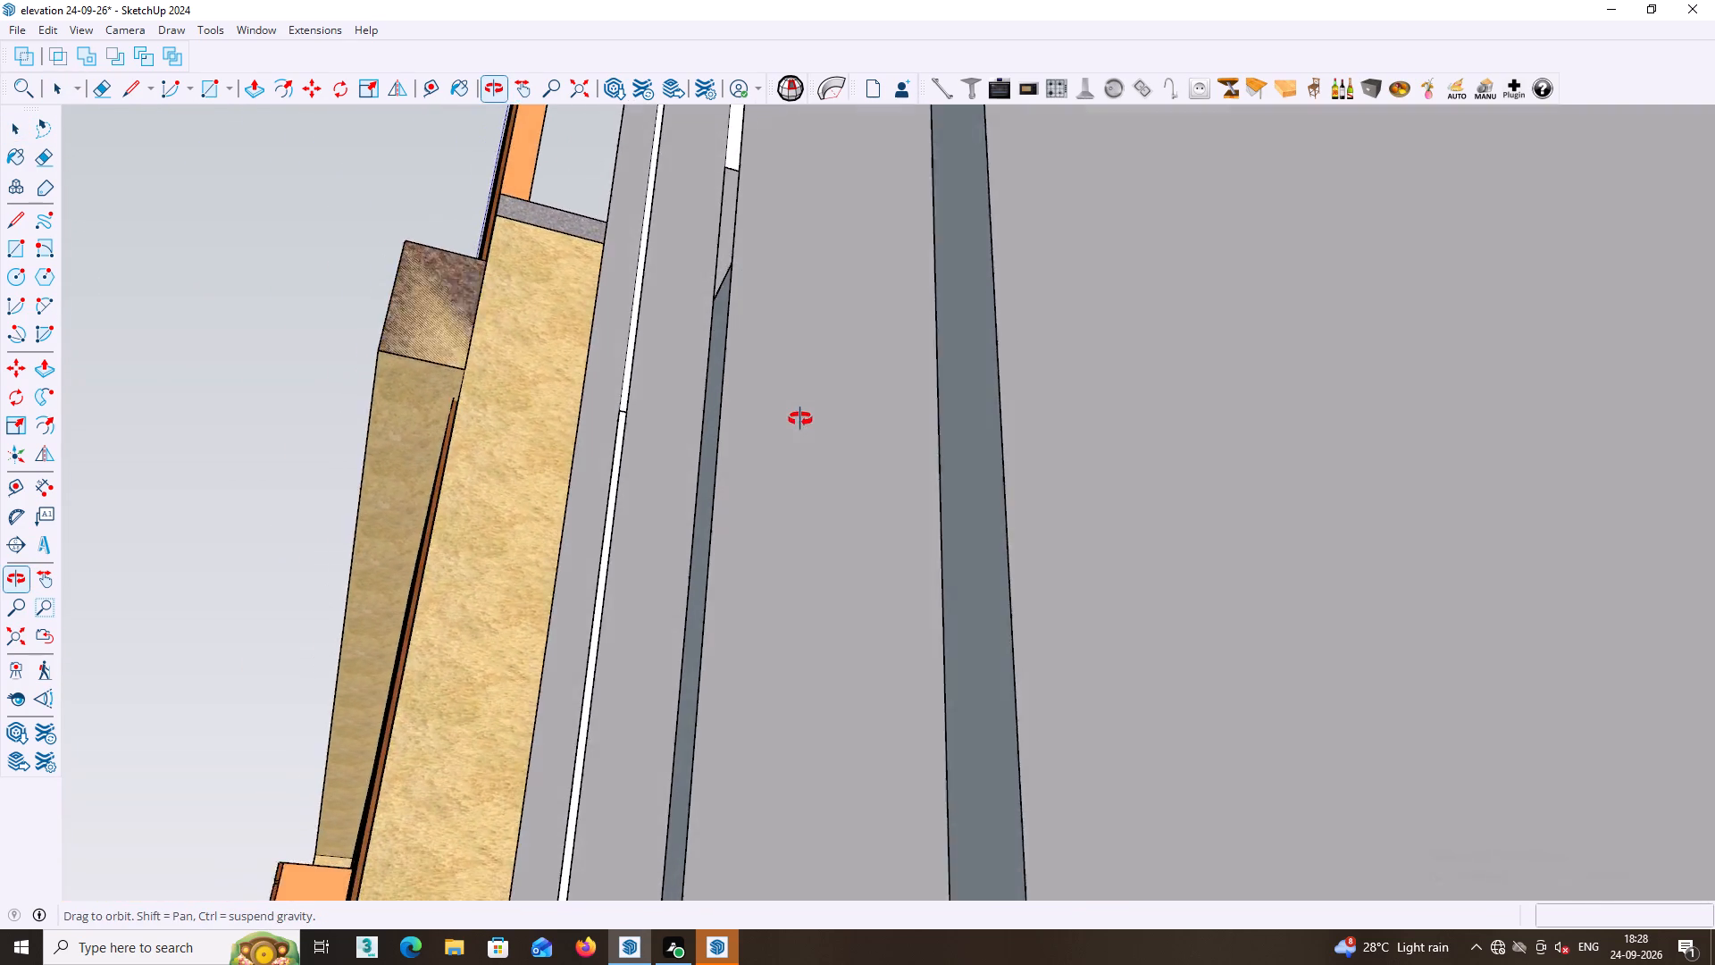
pyautogui.moveTo(800, 419); pyautogui.dragTo(785, 418, button='middle')
pyautogui.moveTo(732, 392); pyautogui.dragTo(724, 395, button='middle')
pyautogui.scroll(5, 675, 365)
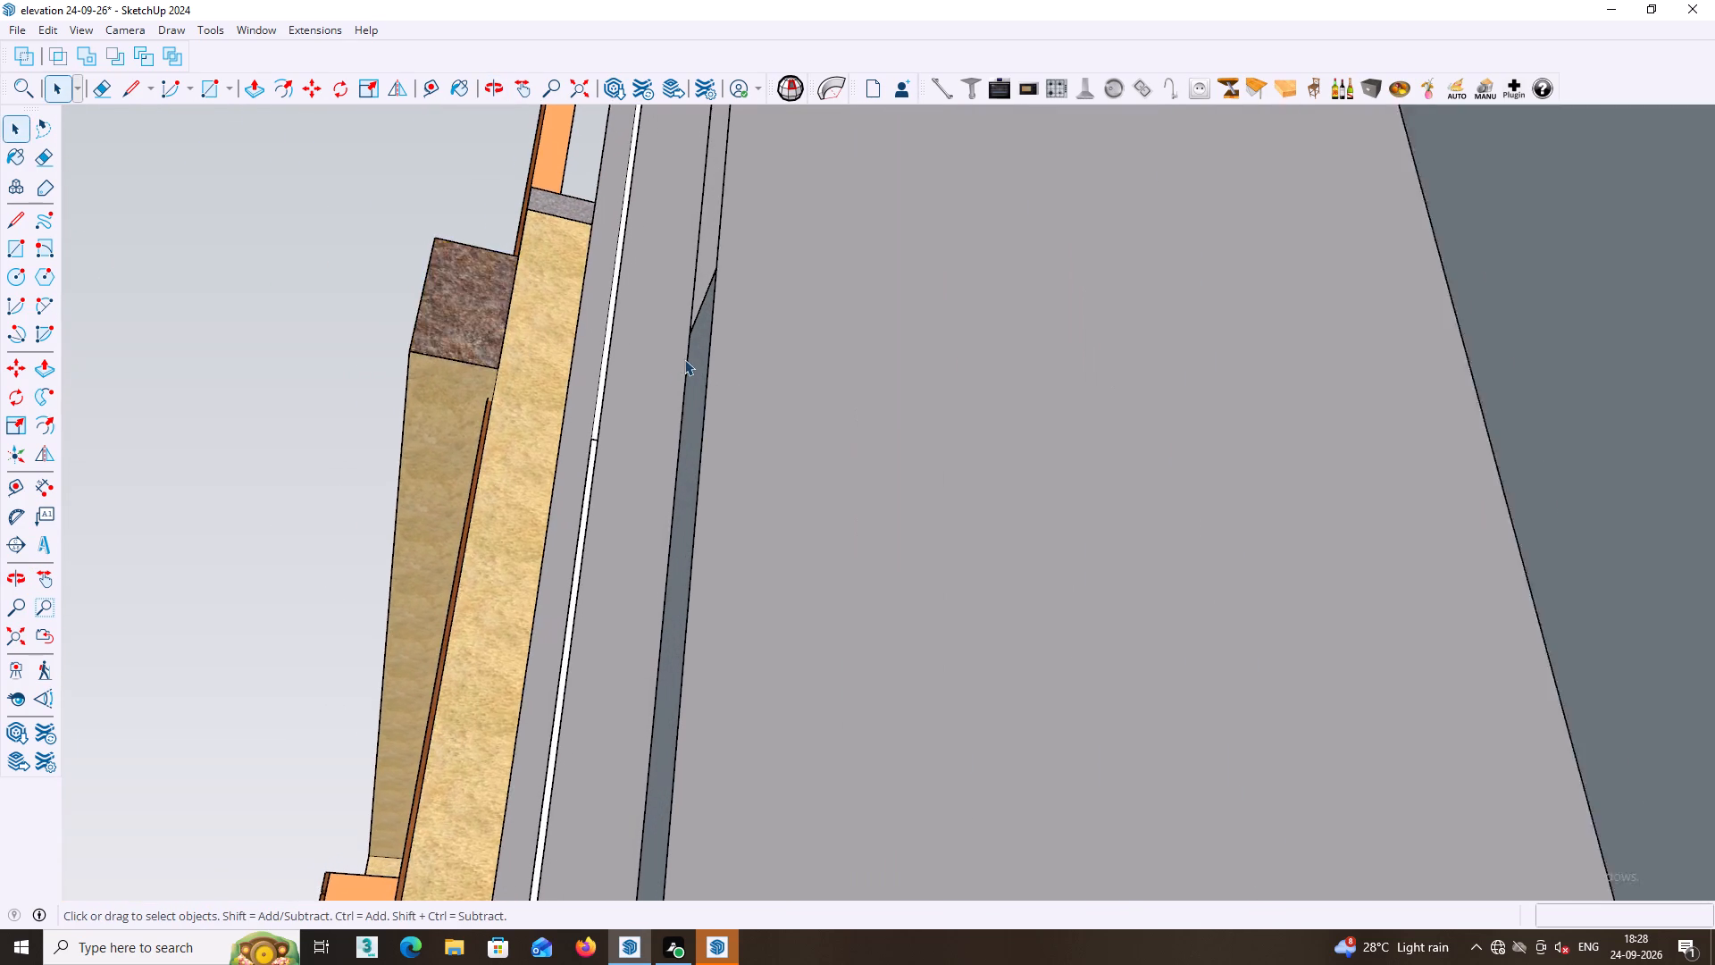
pyautogui.scroll(10, 684, 359)
pyautogui.moveTo(738, 359); pyautogui.dragTo(711, 376, button='middle')
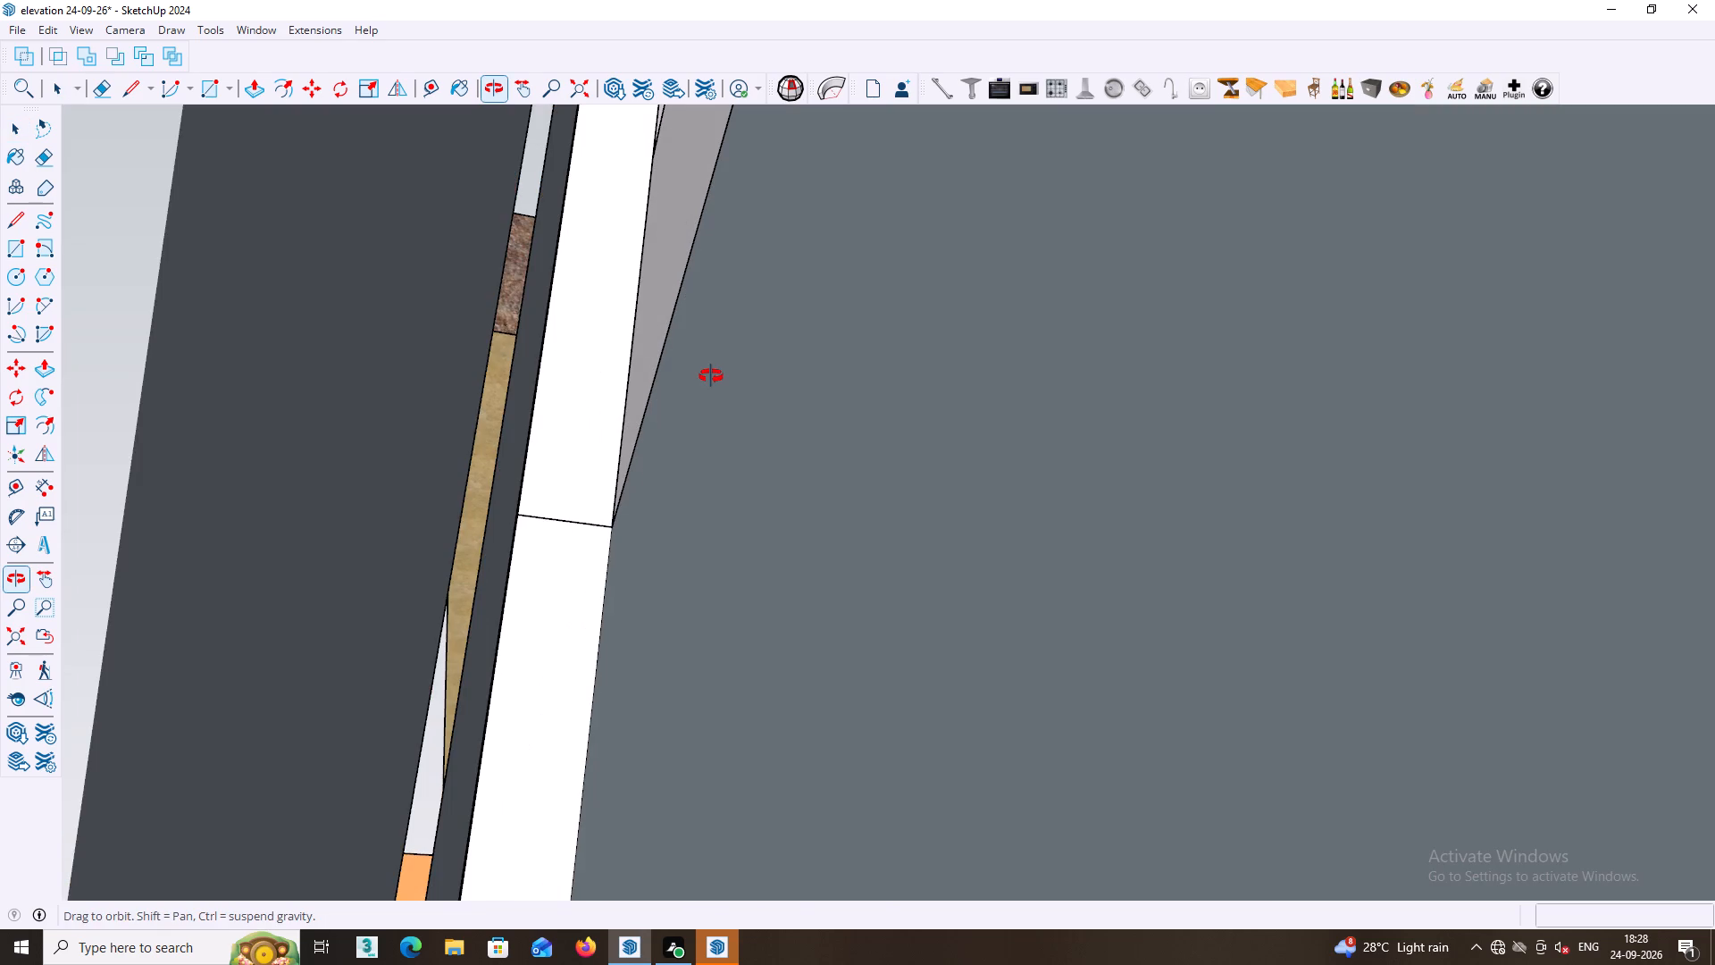
pyautogui.moveTo(711, 376); pyautogui.dragTo(684, 379, button='middle')
pyautogui.scroll(2, 657, 402)
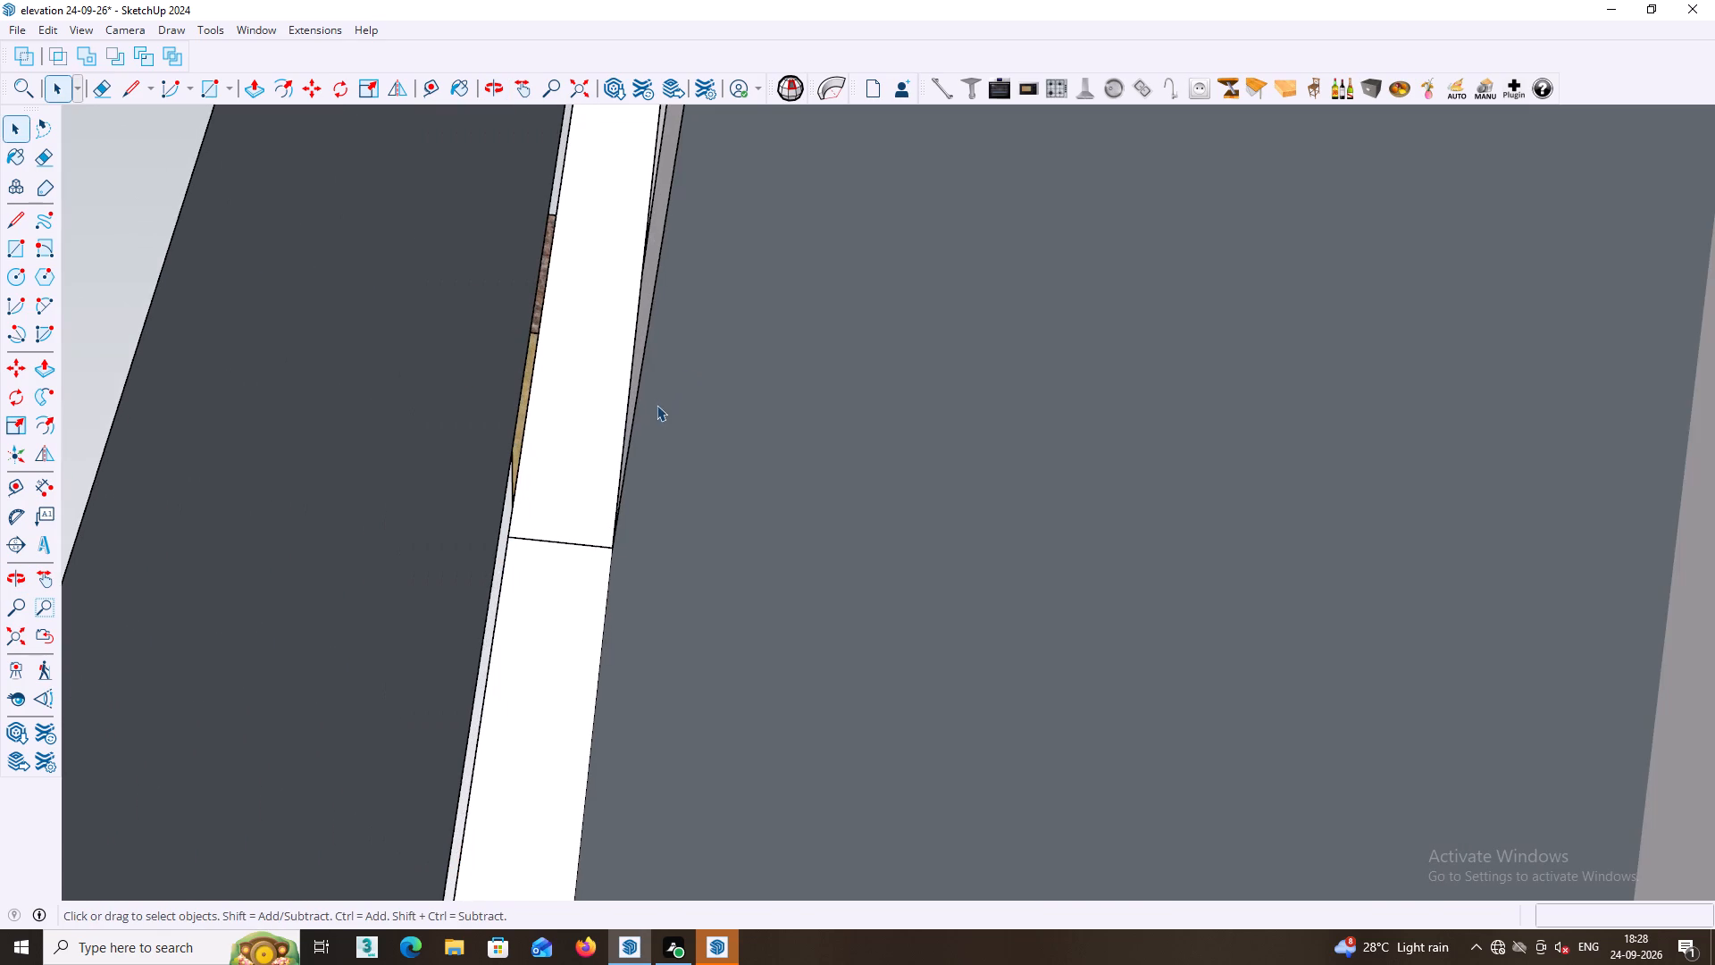
pyautogui.middleClick(615, 457)
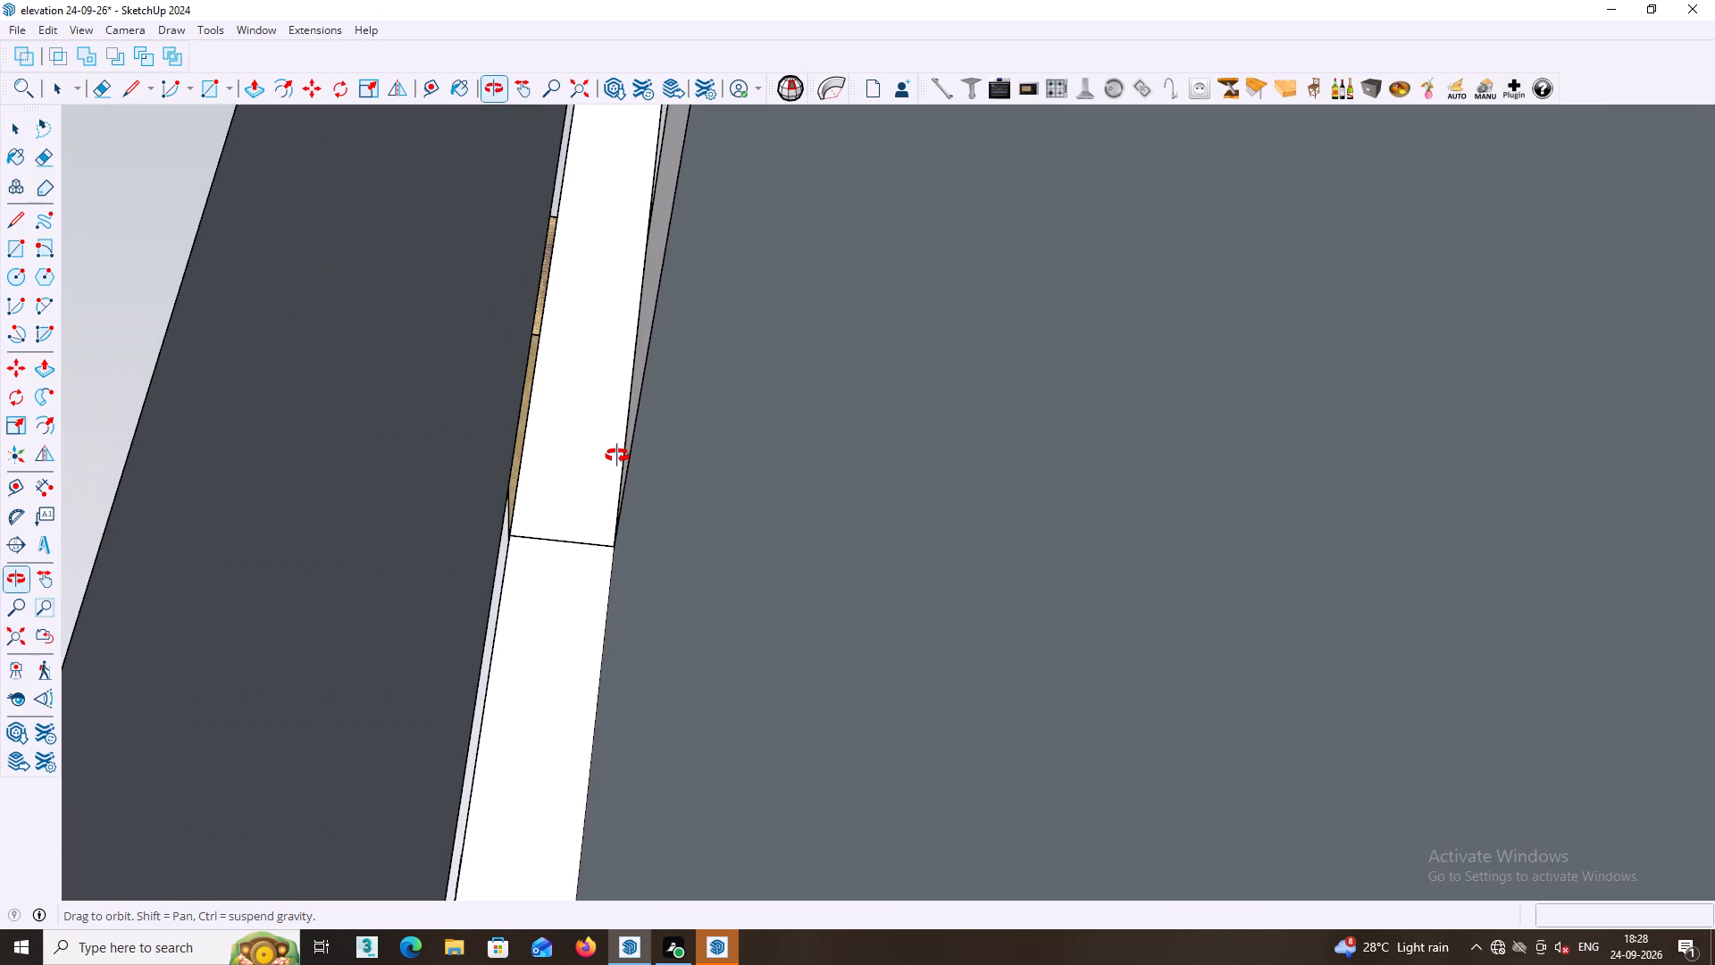
pyautogui.scroll(-4, 617, 471)
pyautogui.scroll(2, 603, 524)
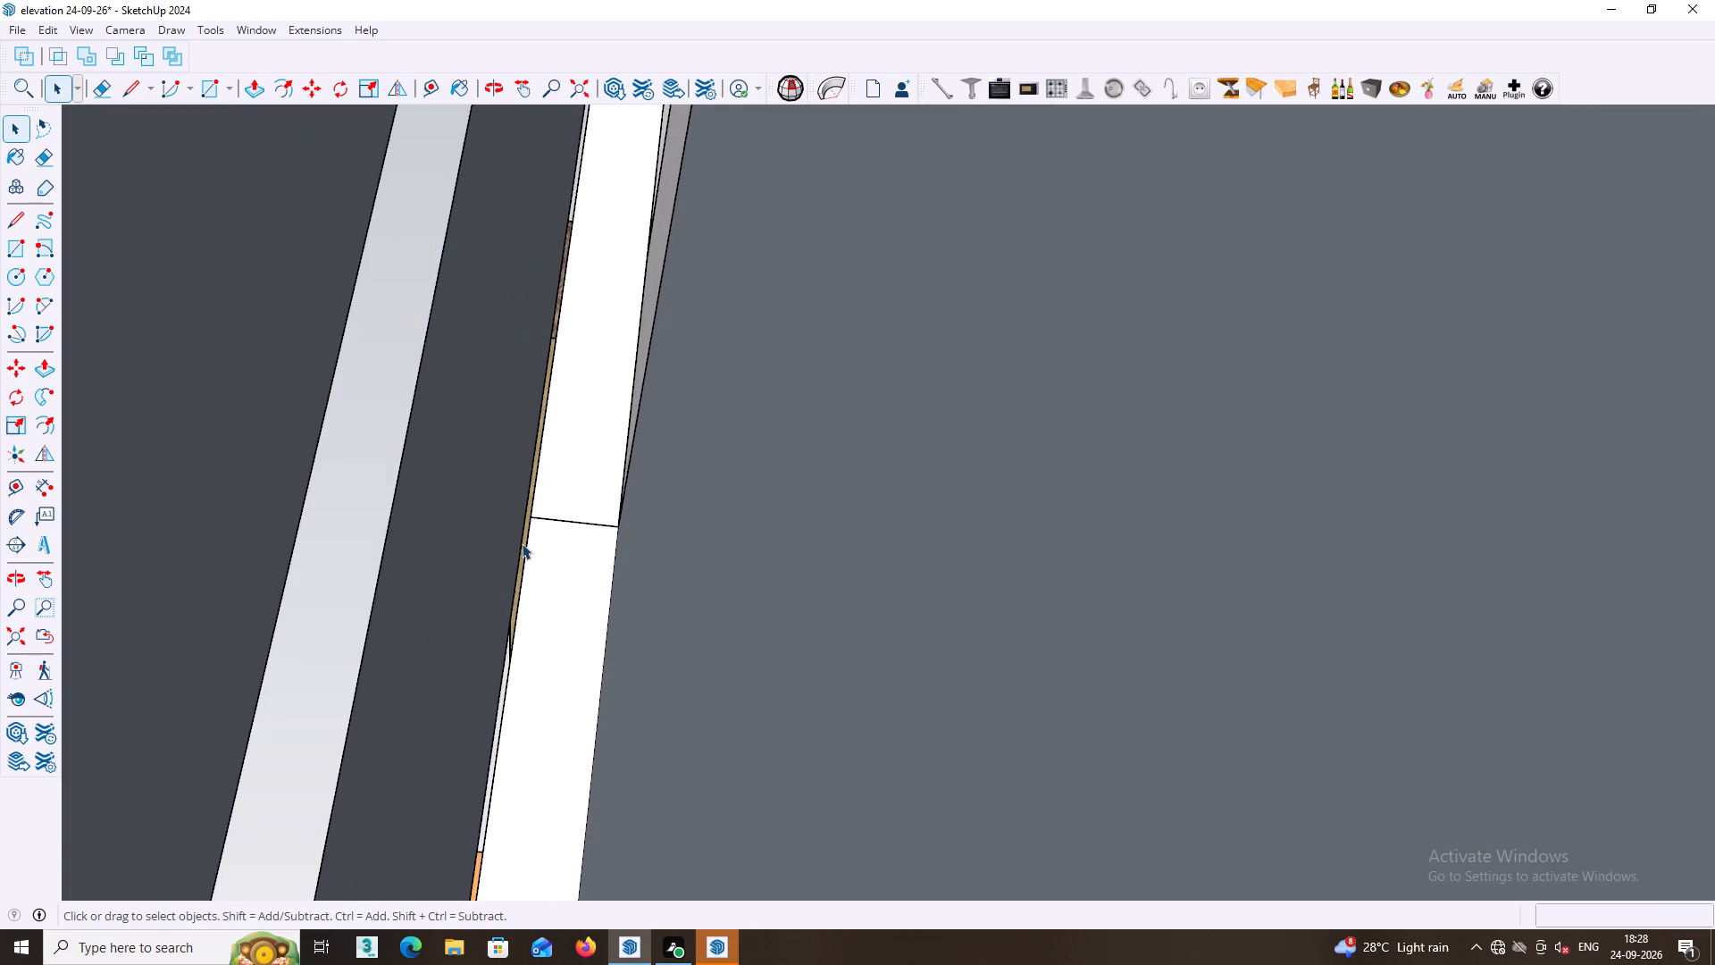
pyautogui.click(458, 551)
pyautogui.doubleClick(458, 552)
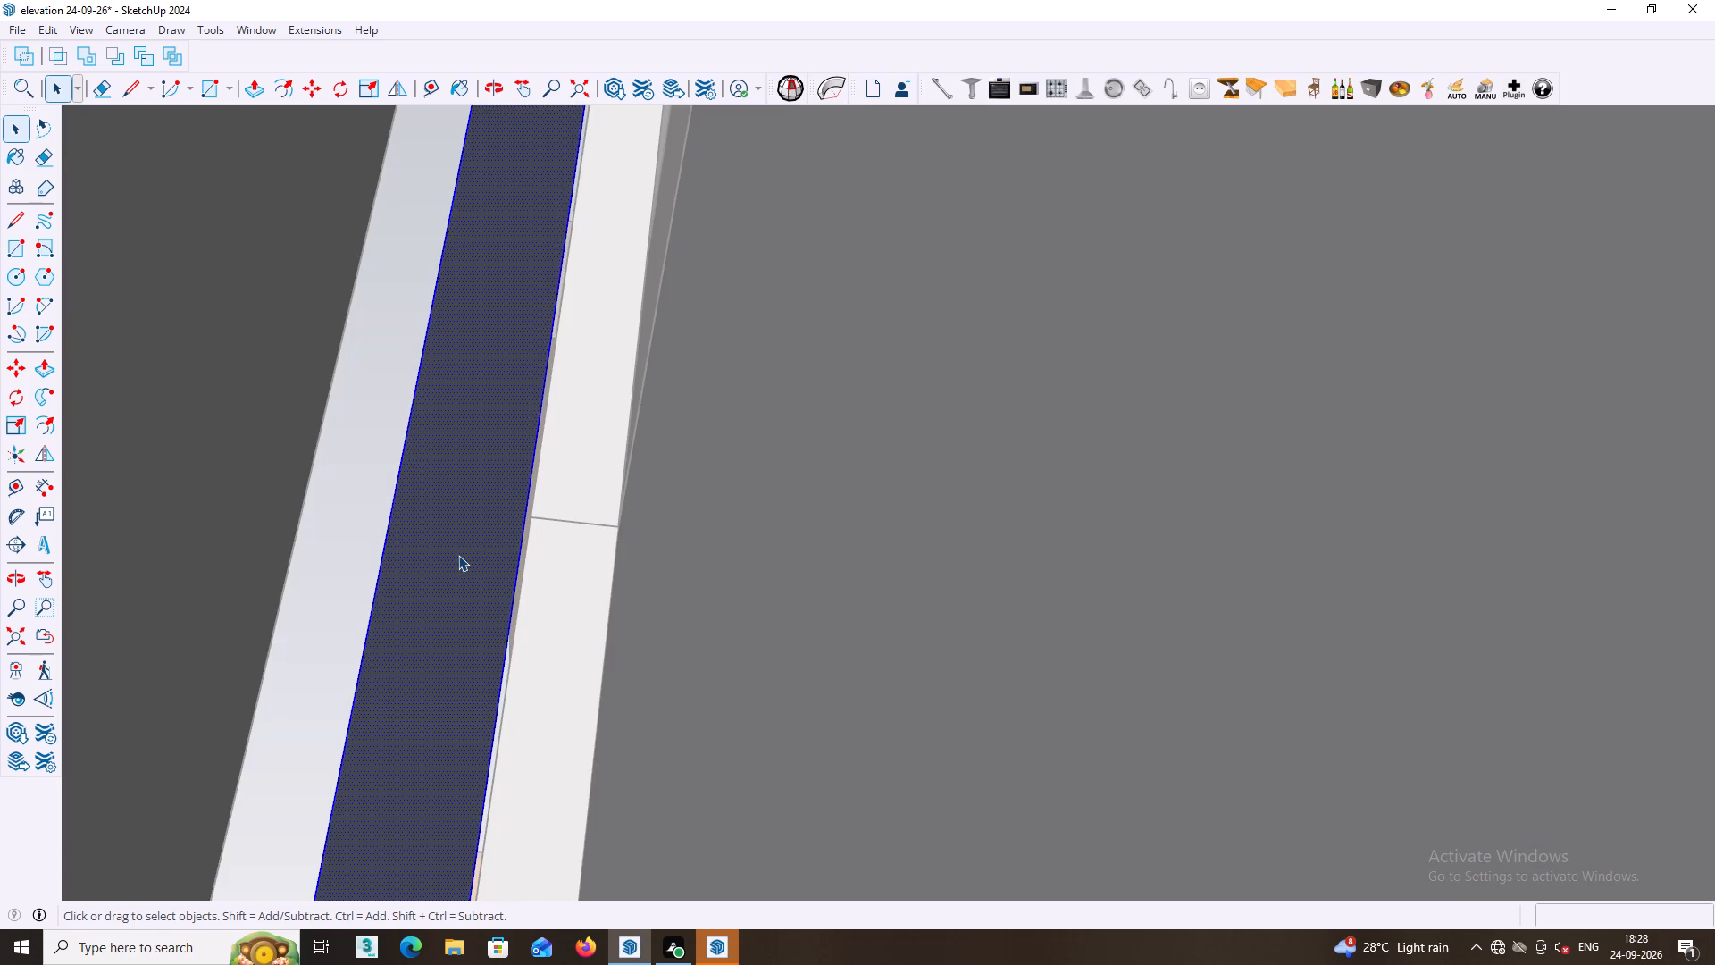
pyautogui.press('p')
pyautogui.click(458, 555)
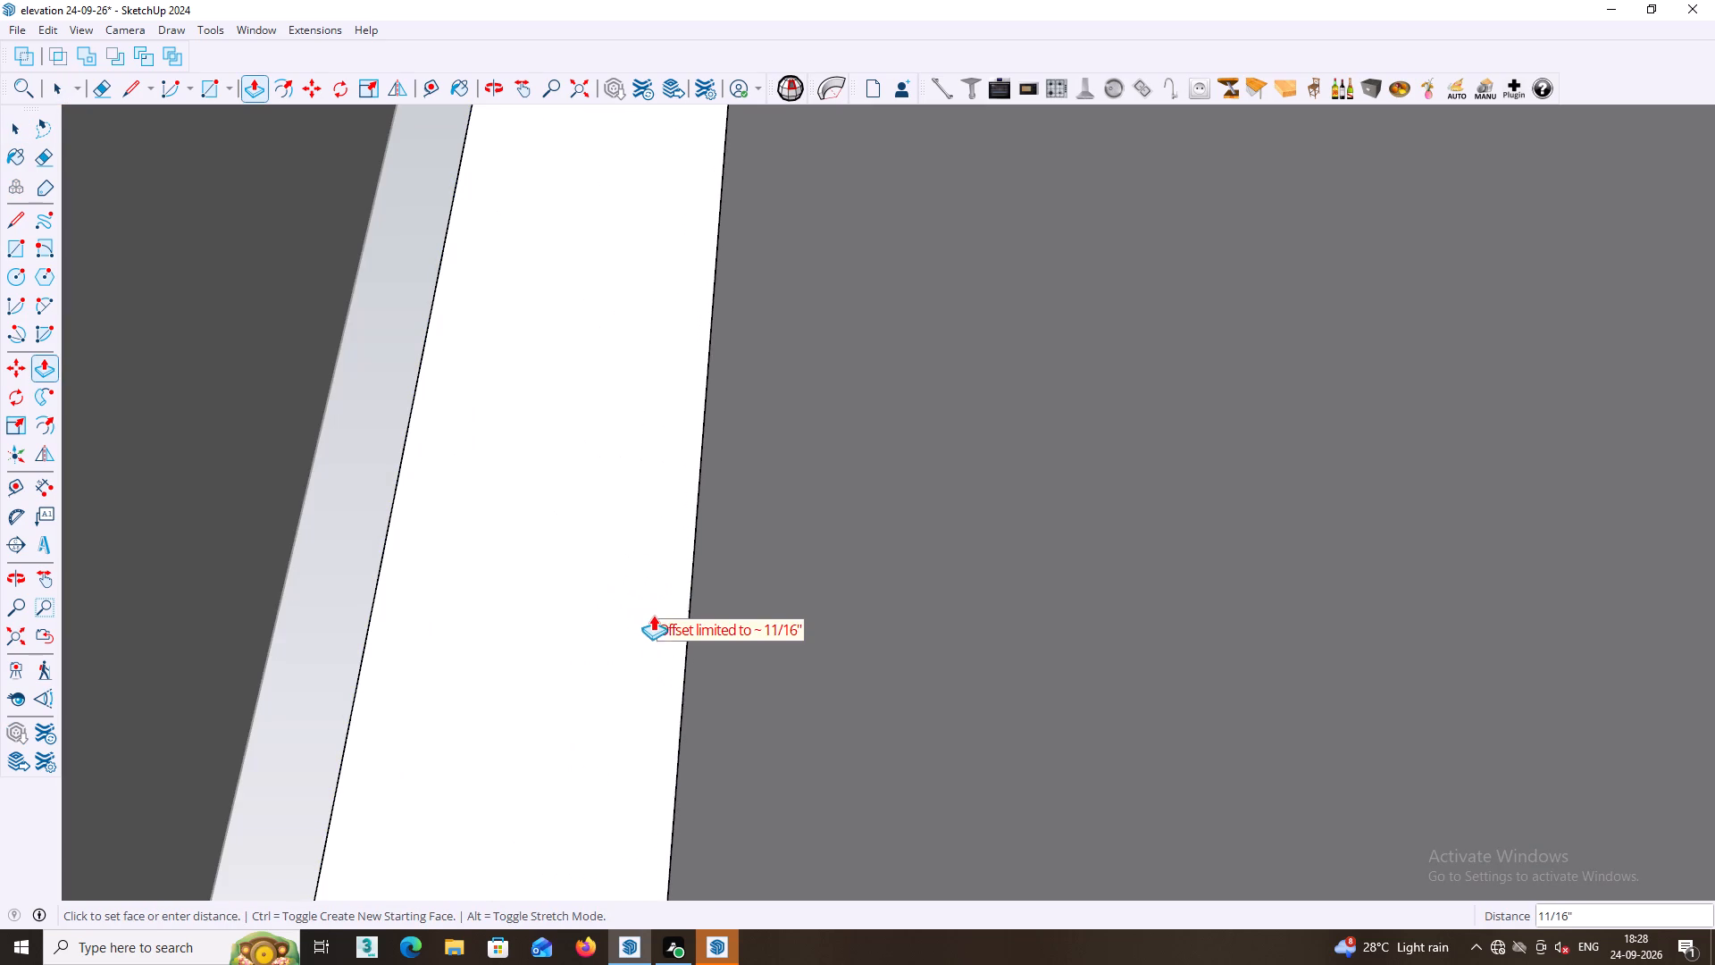
pyautogui.click(727, 673)
# Push/pull the adjacent dark lengthwise face by the same distance, close the group and return to a full view of the model.
pyautogui.scroll(-9, 728, 695)
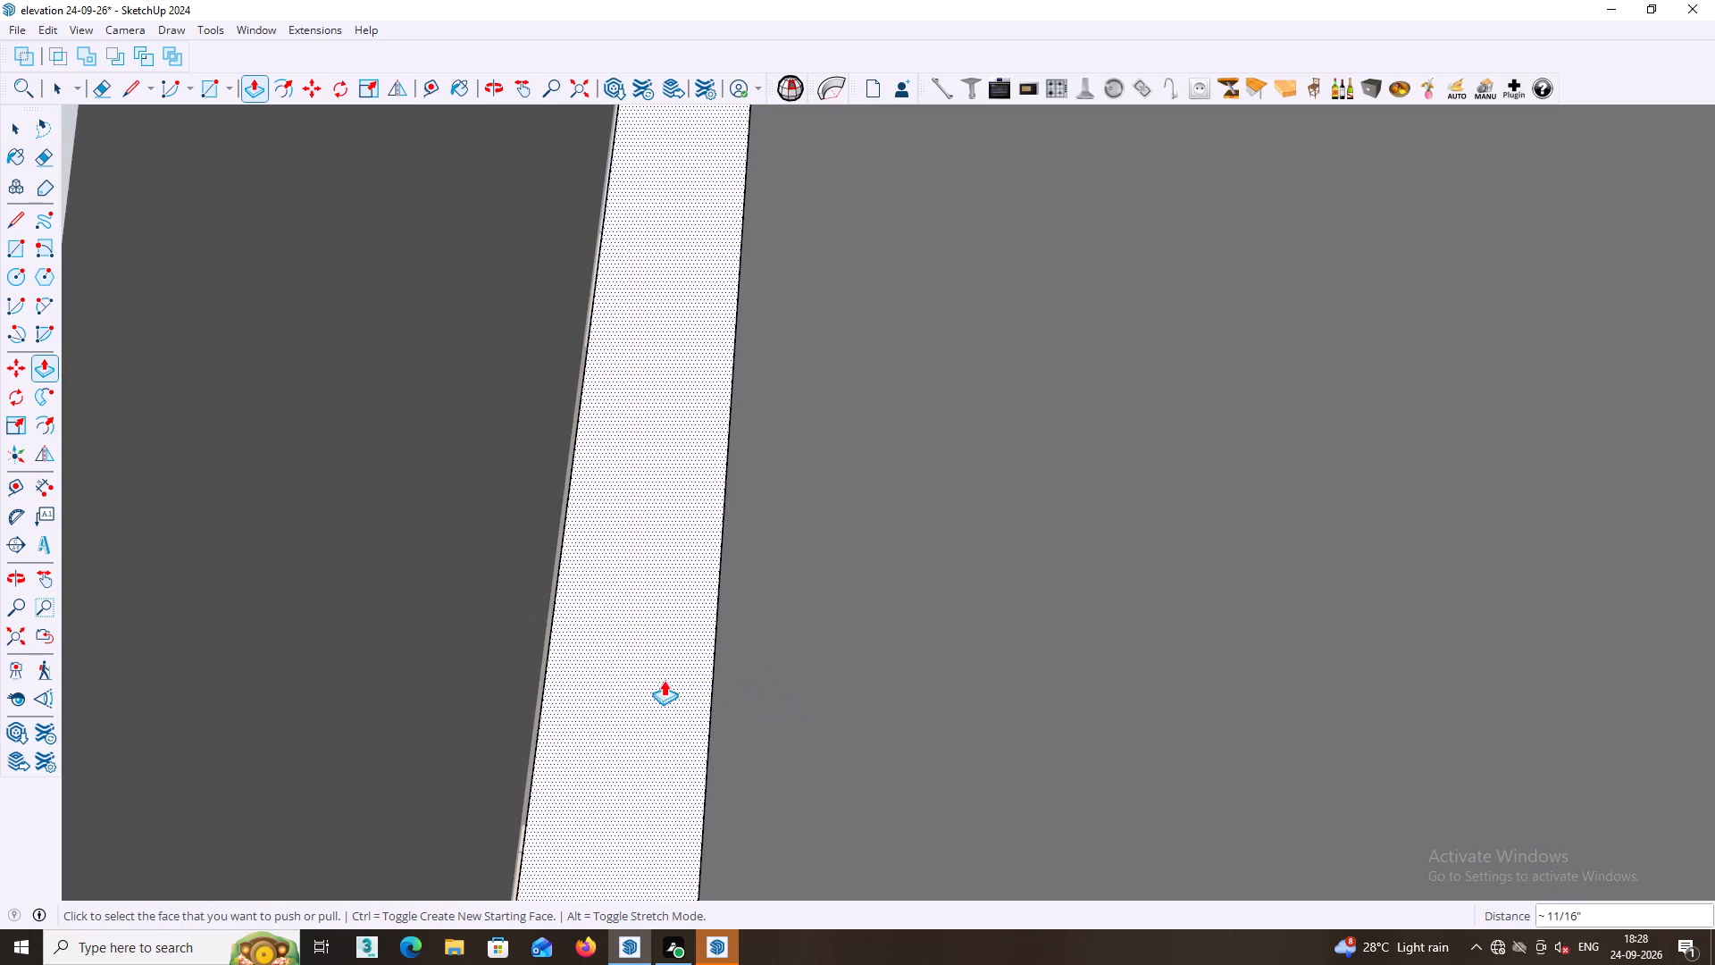
pyautogui.scroll(-1, 640, 677)
pyautogui.doubleClick(484, 654)
pyautogui.press('space')
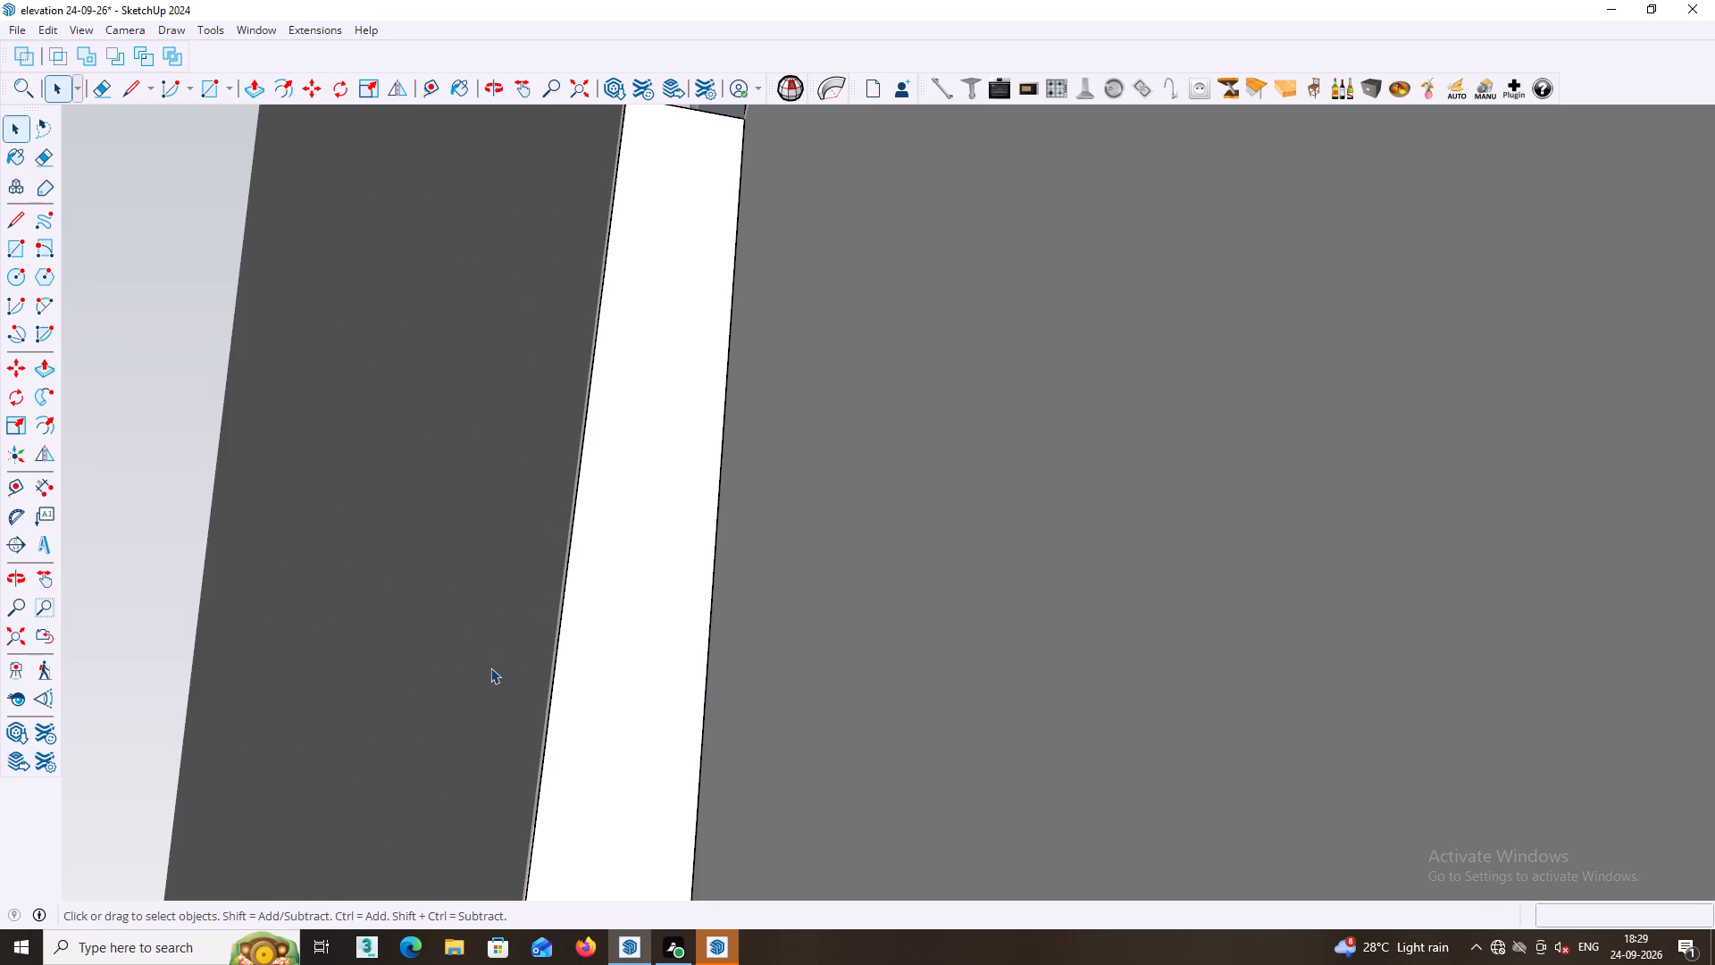
pyautogui.tripleClick(489, 667)
pyautogui.click(488, 667)
pyautogui.press('p')
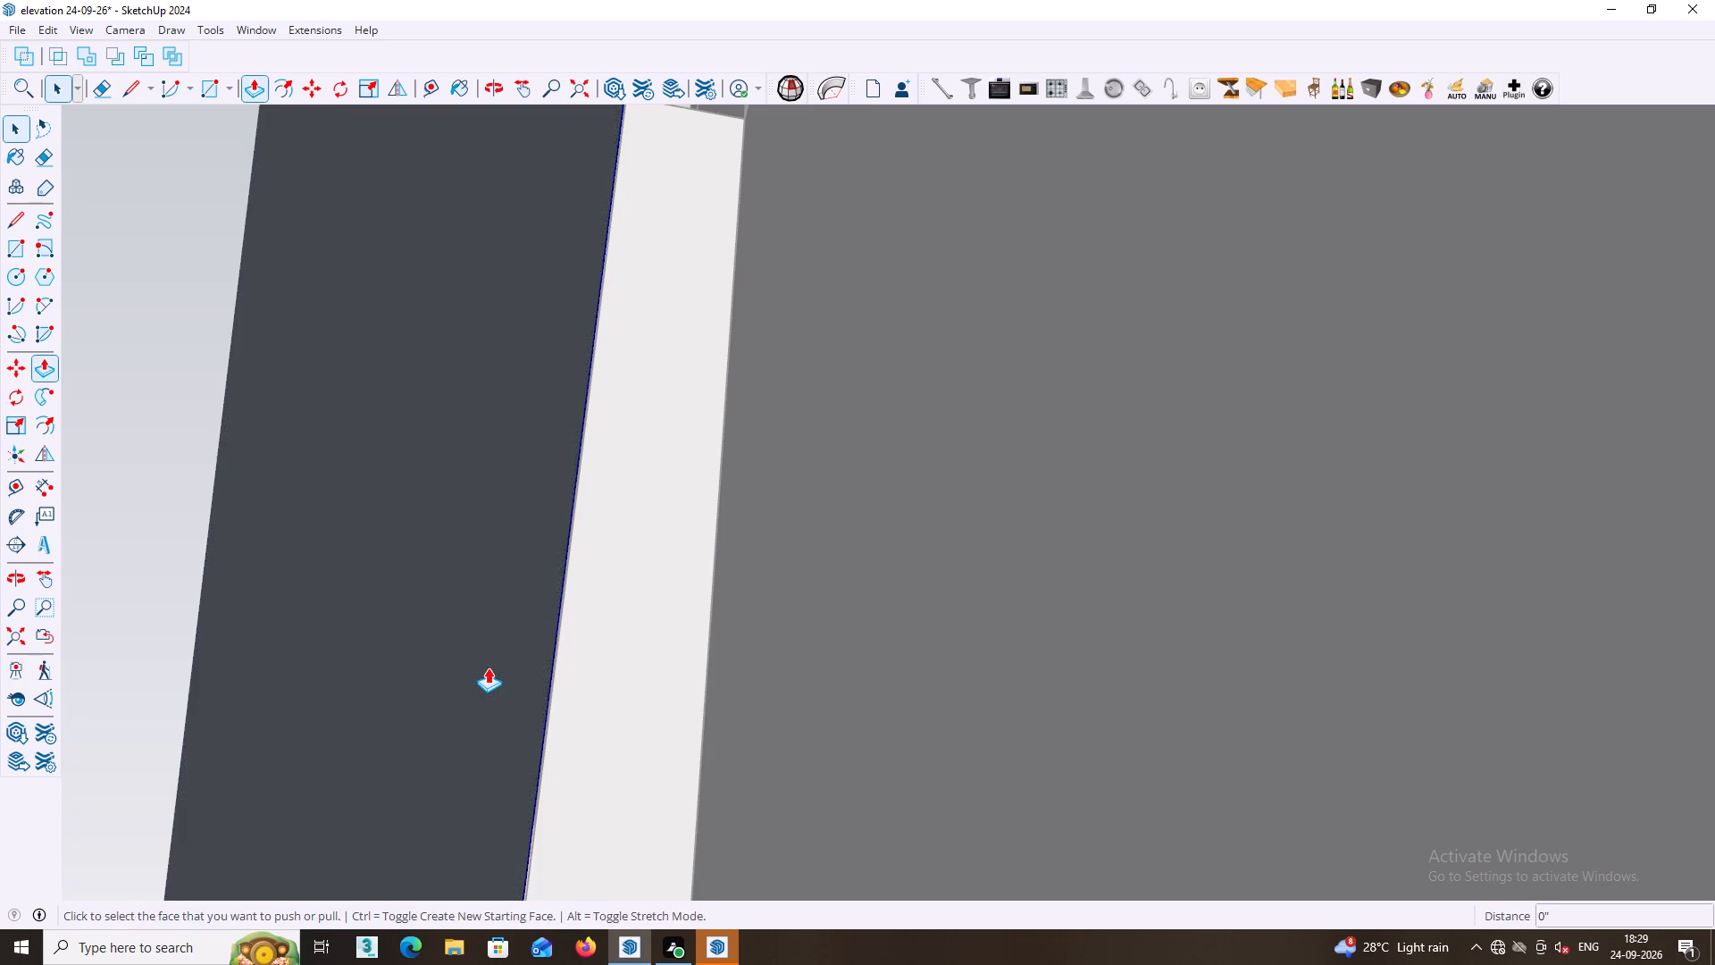
pyautogui.doubleClick(488, 667)
pyautogui.scroll(-17, 548, 694)
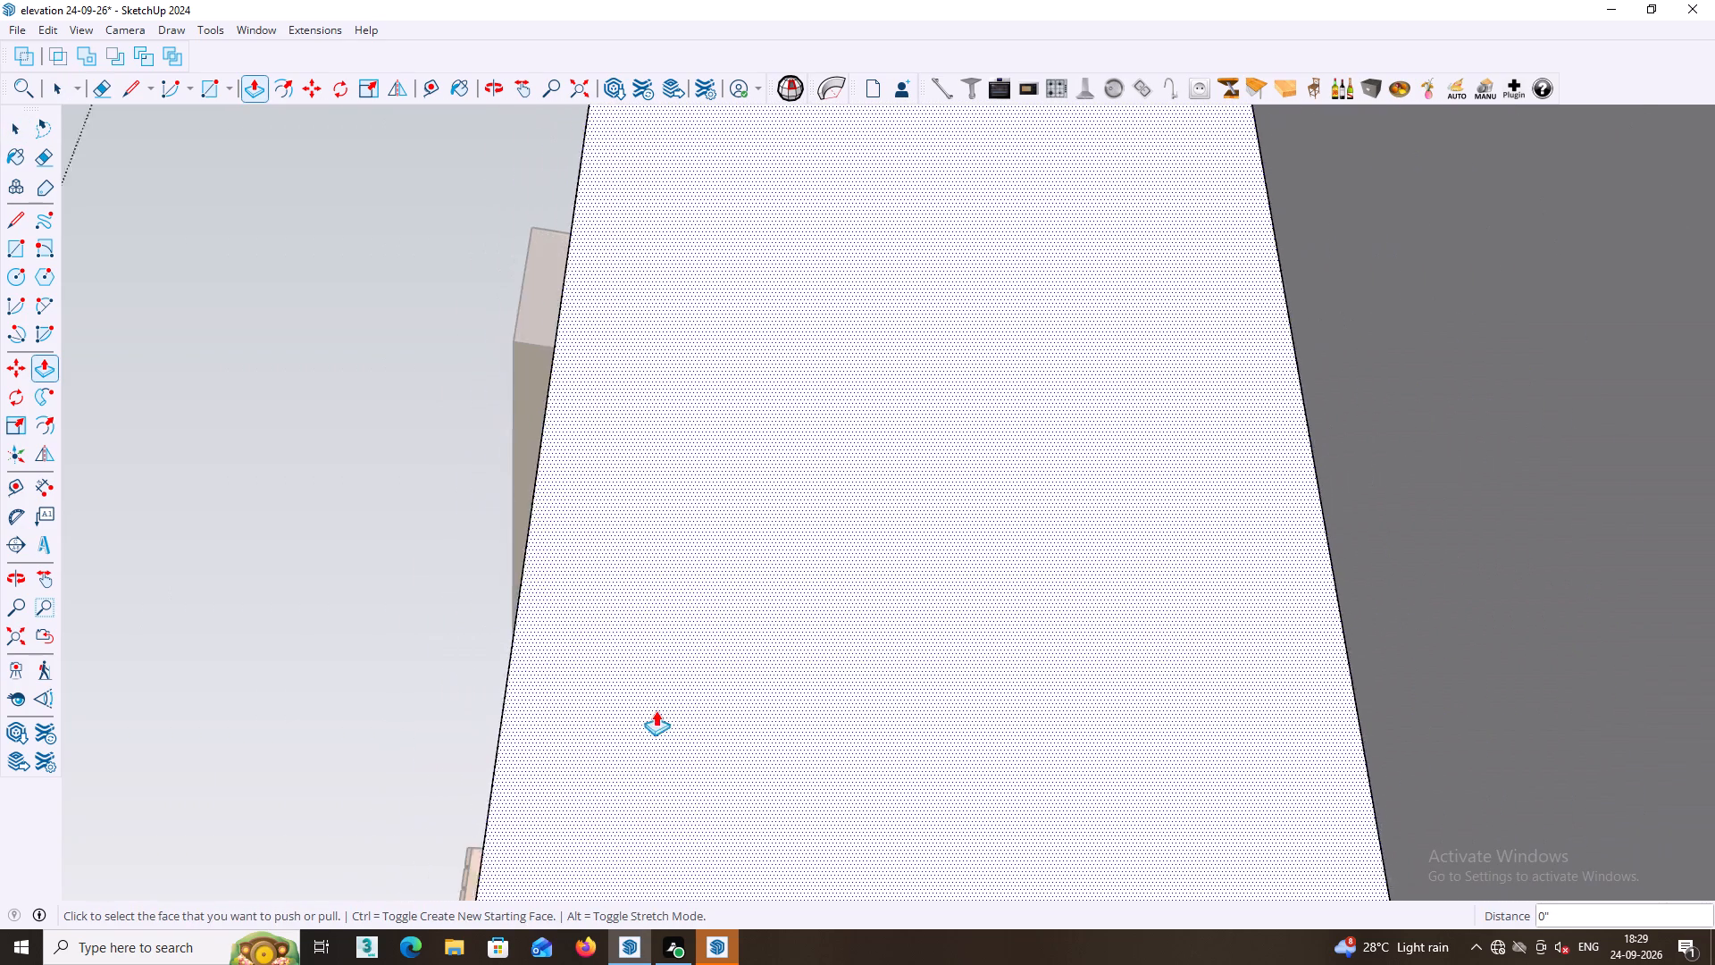
pyautogui.scroll(-20, 656, 710)
pyautogui.scroll(-12, 656, 710)
pyautogui.middleClick(1011, 656)
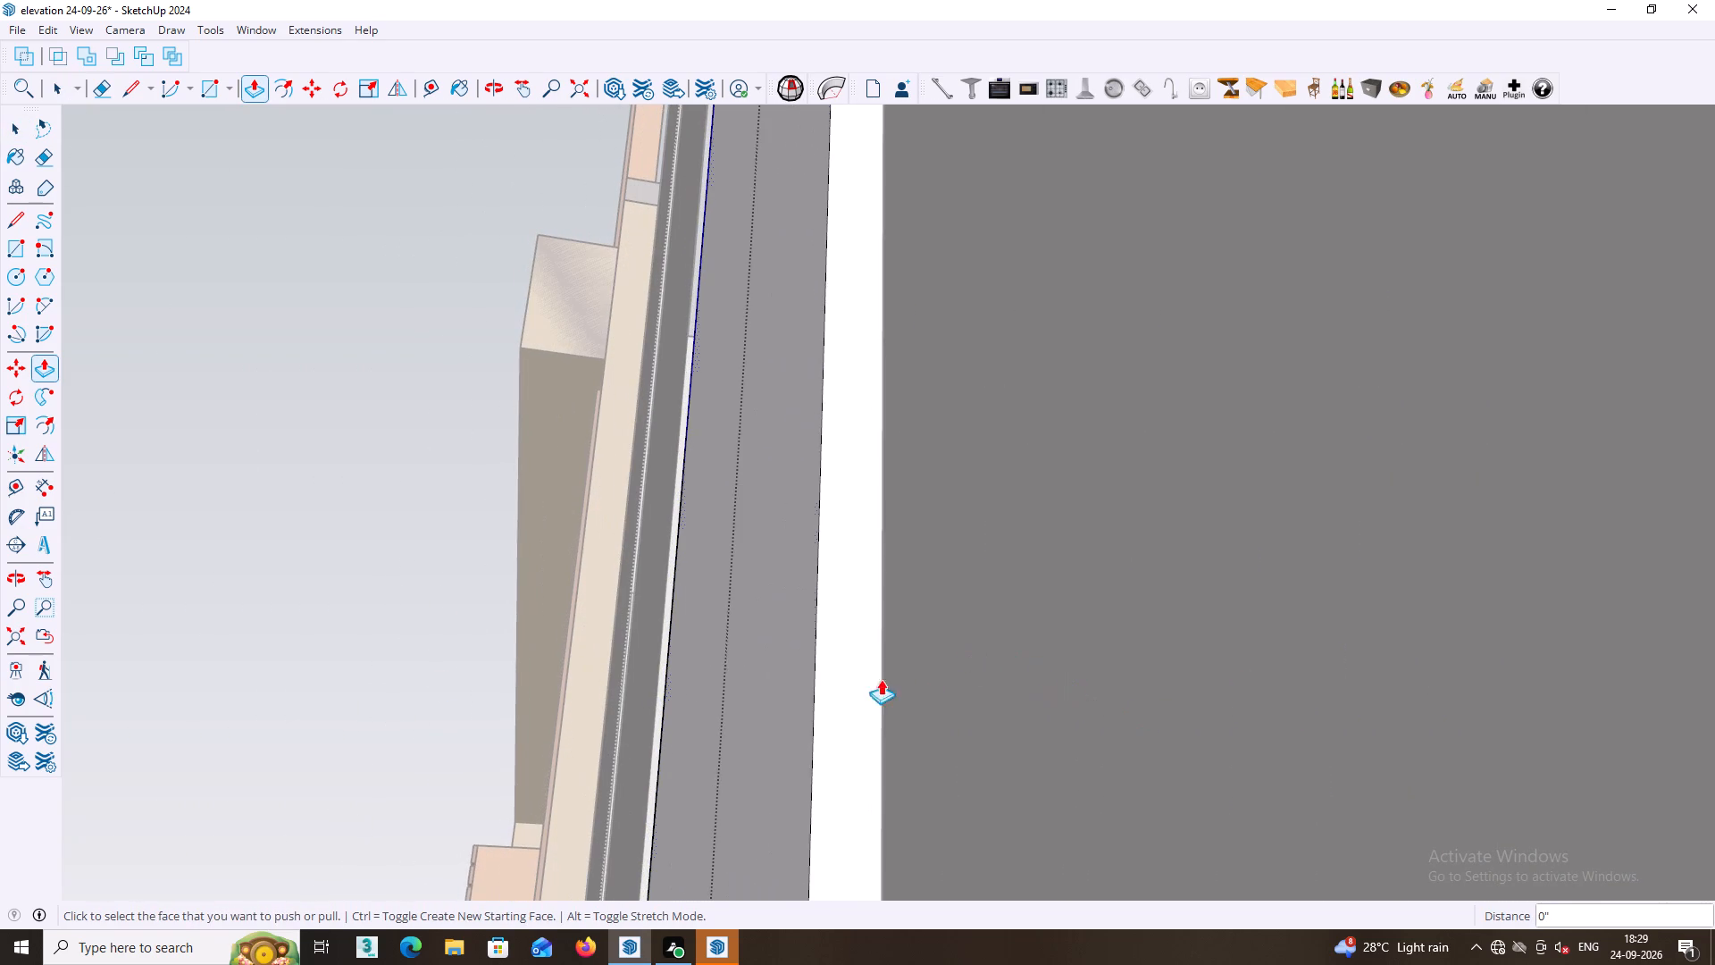
pyautogui.click(20, 603)
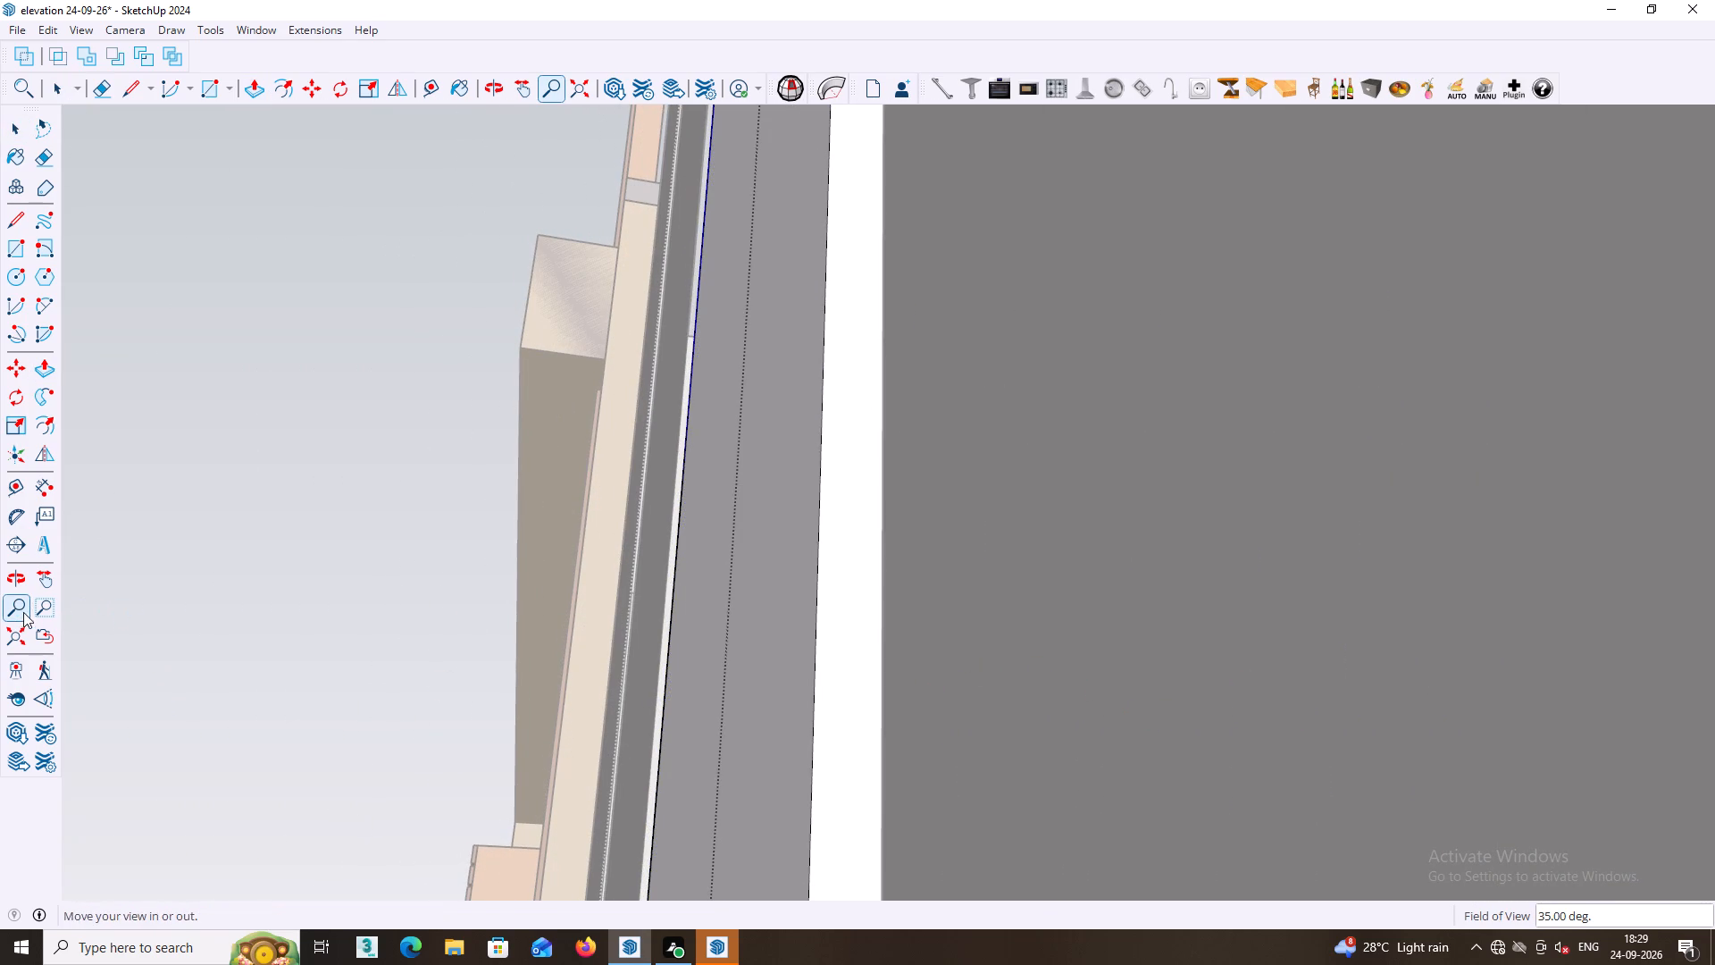
pyautogui.click(18, 637)
pyautogui.scroll(-12, 63, 662)
pyautogui.moveTo(518, 685); pyautogui.dragTo(523, 689, button='middle')
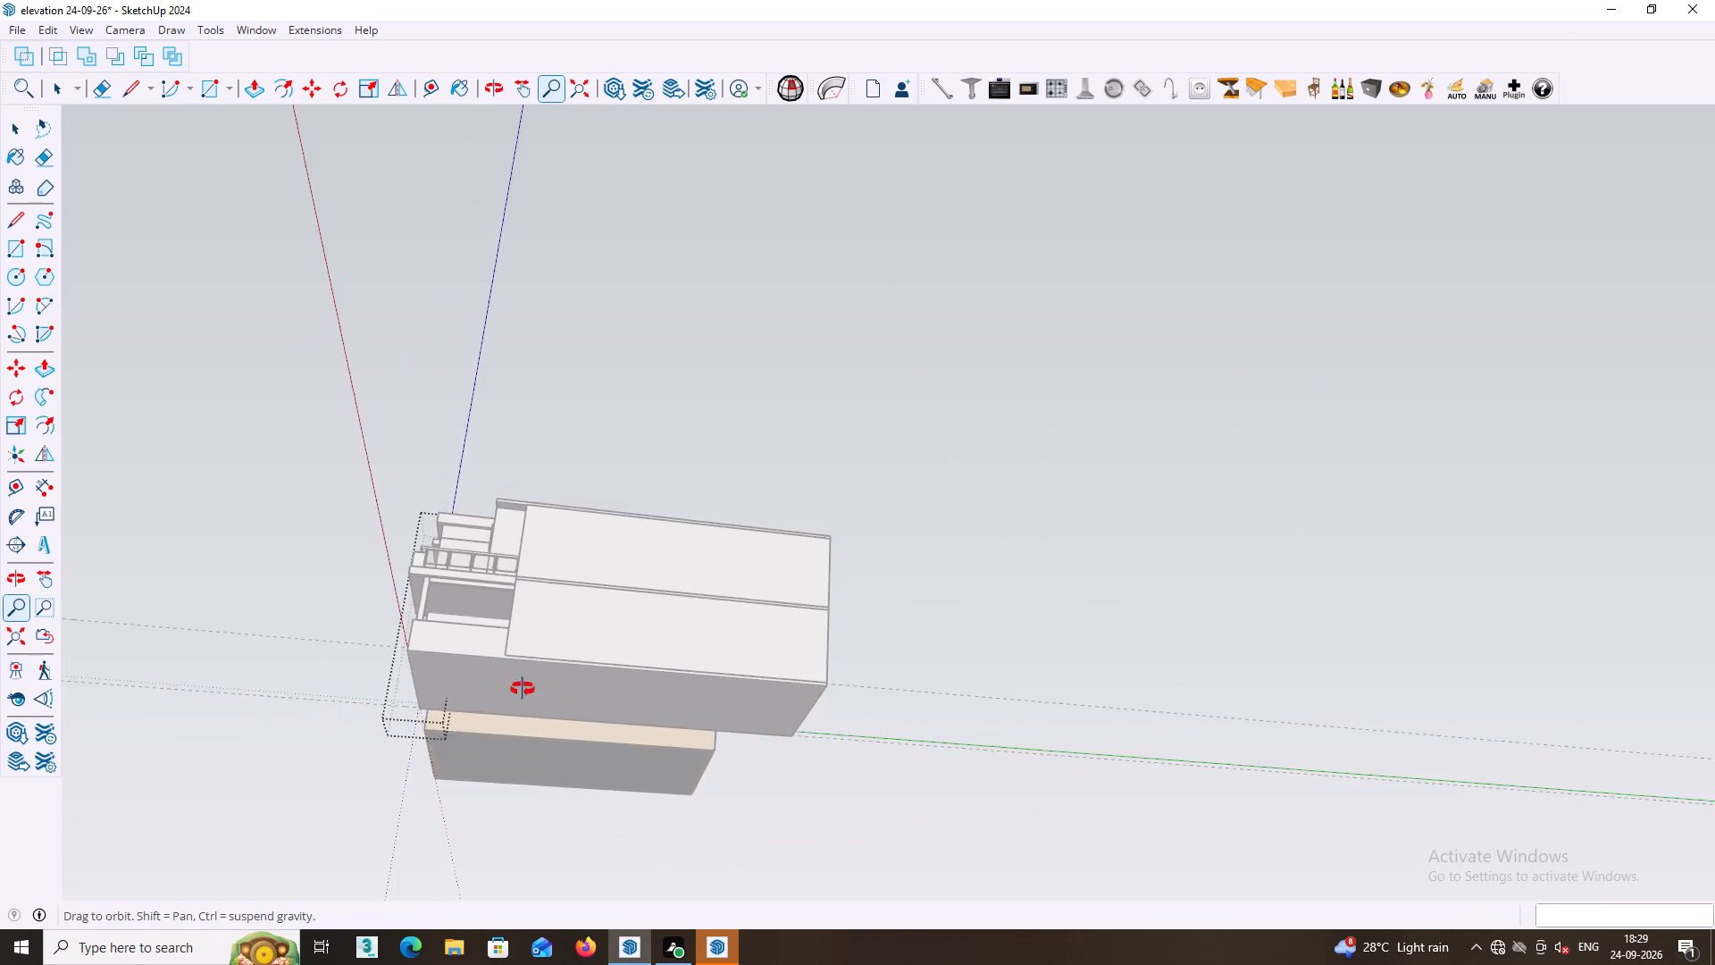
pyautogui.moveTo(523, 689); pyautogui.dragTo(1032, 815, button='middle')
pyautogui.press('space')
pyautogui.click(966, 577)
# Examine the cladding grooves from the front of the house down to their lower ends at the plinth.
pyautogui.moveTo(773, 570); pyautogui.dragTo(891, 600, button='middle')
pyautogui.scroll(3, 555, 613)
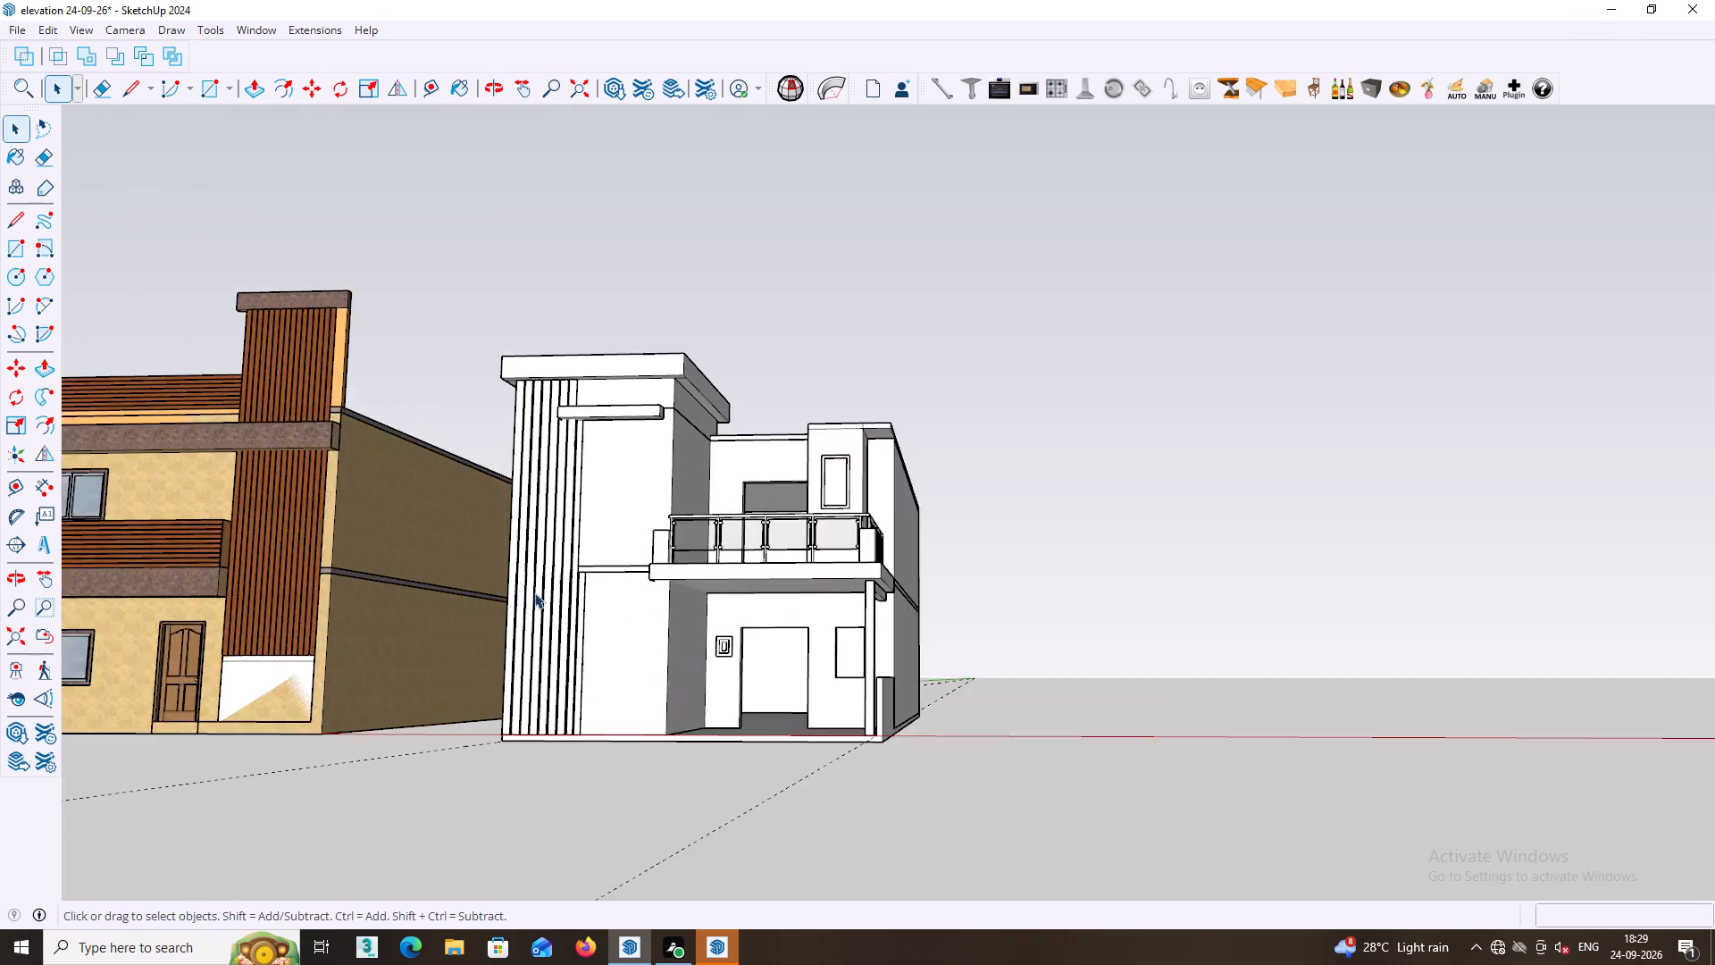
pyautogui.scroll(8, 534, 592)
pyautogui.middleClick(528, 601)
pyautogui.keyDown('shift'); pyautogui.moveTo(530, 663); pyautogui.dragTo(542, 418, button='middle'); pyautogui.keyUp('shift')
pyautogui.scroll(4, 602, 560)
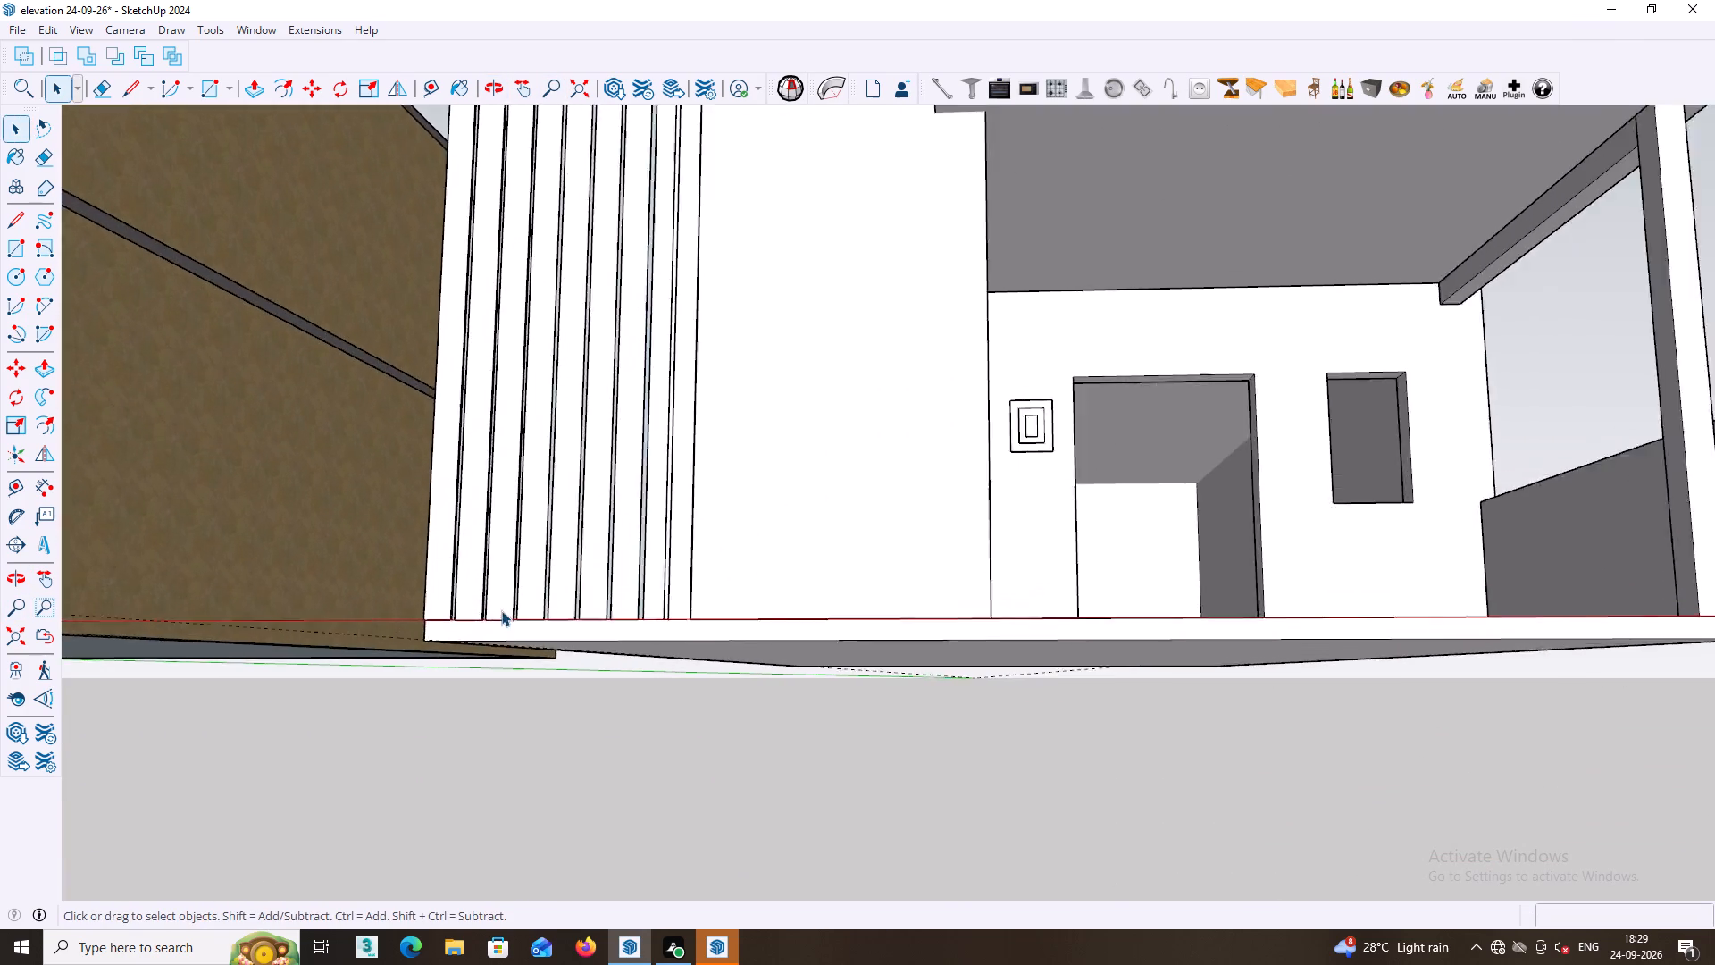
pyautogui.scroll(4, 501, 610)
pyautogui.moveTo(480, 600); pyautogui.dragTo(428, 674, button='middle')
pyautogui.scroll(8, 439, 663)
pyautogui.moveTo(452, 681); pyautogui.dragTo(414, 741, button='middle')
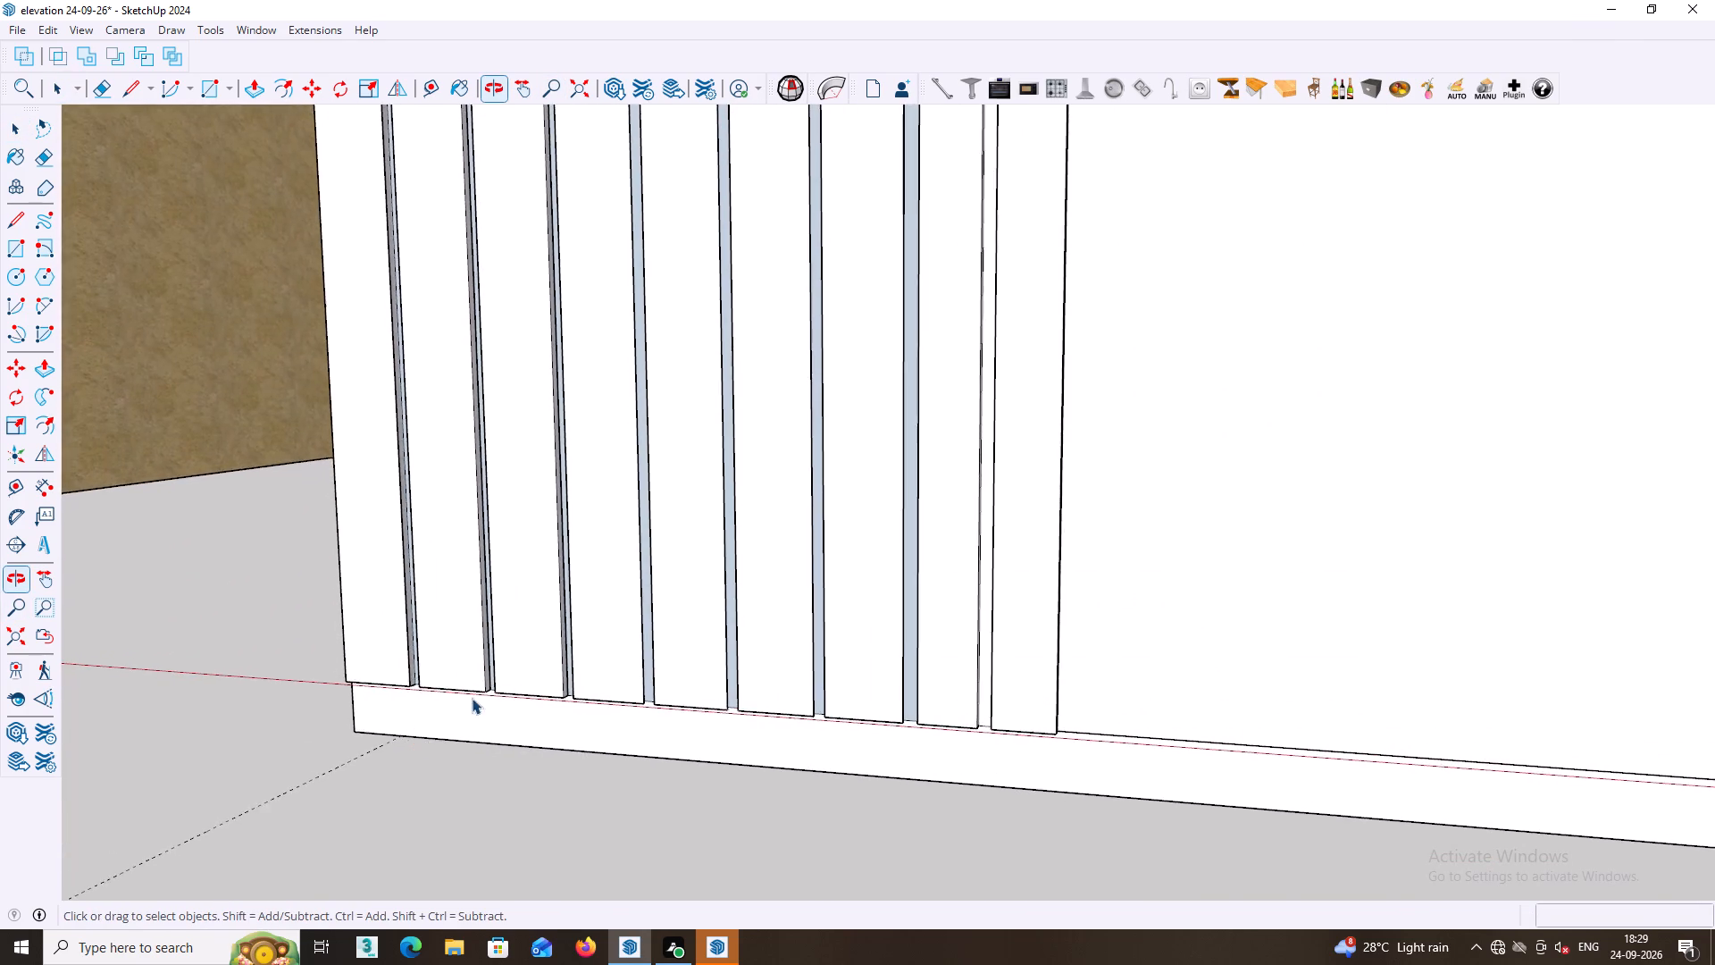
pyautogui.scroll(9, 492, 684)
pyautogui.moveTo(482, 675); pyautogui.dragTo(391, 689, button='middle')
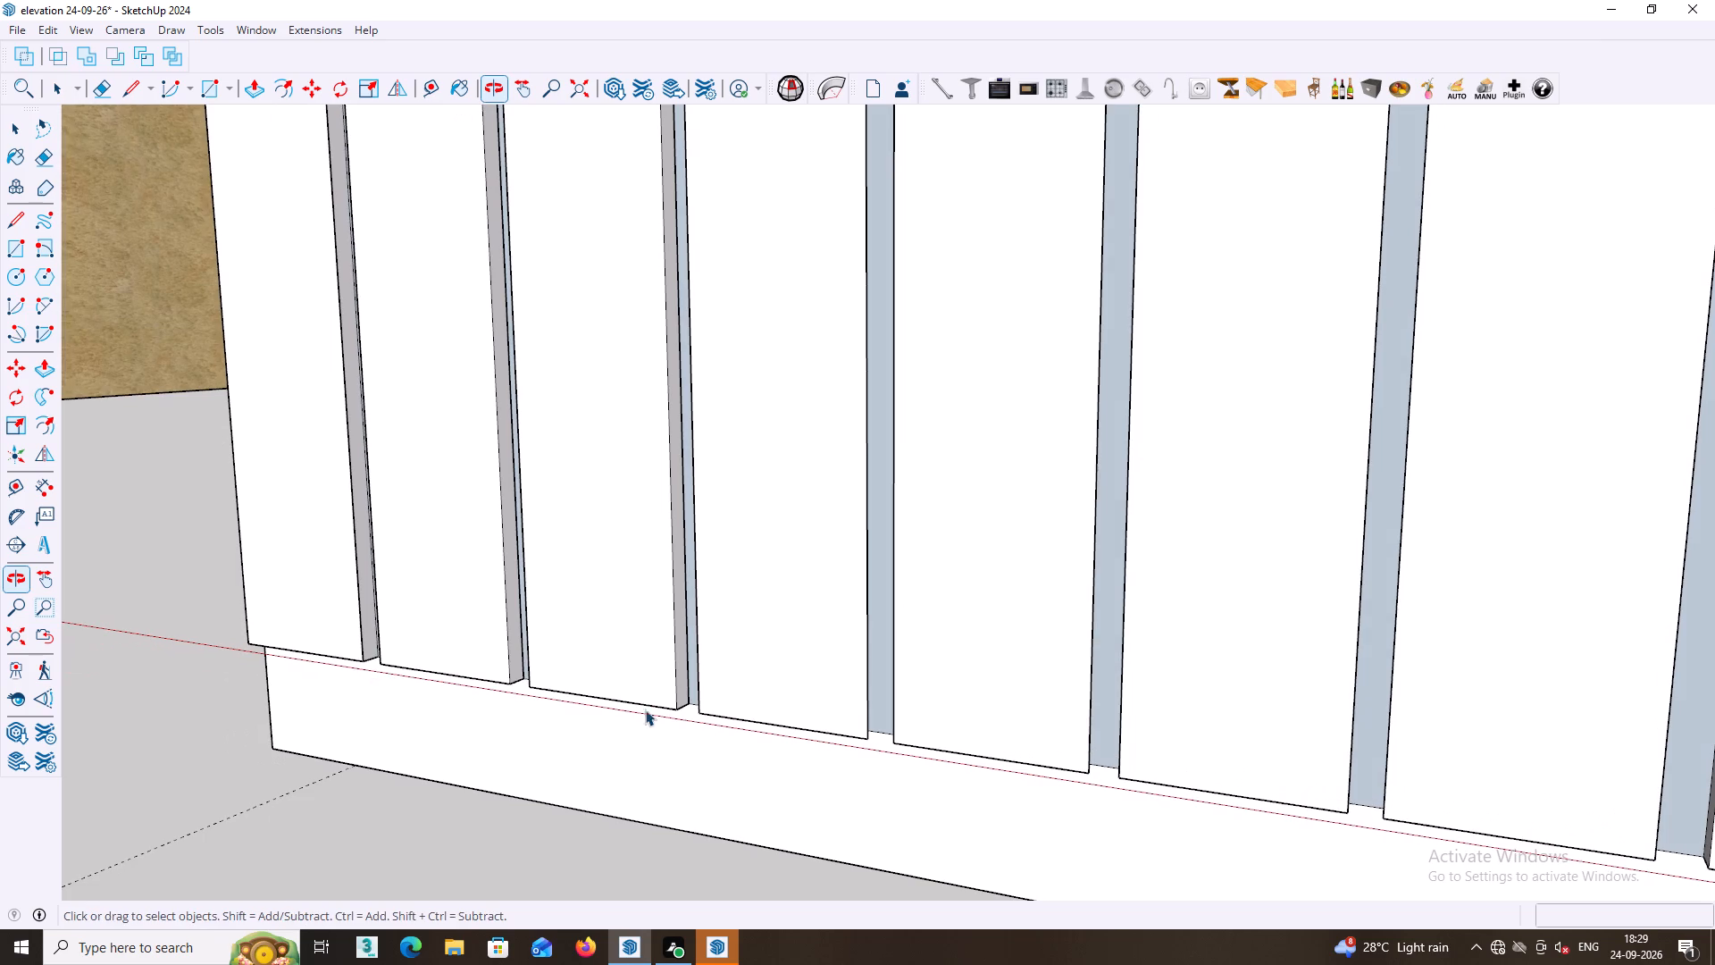
pyautogui.moveTo(1020, 679); pyautogui.dragTo(894, 657, button='middle')
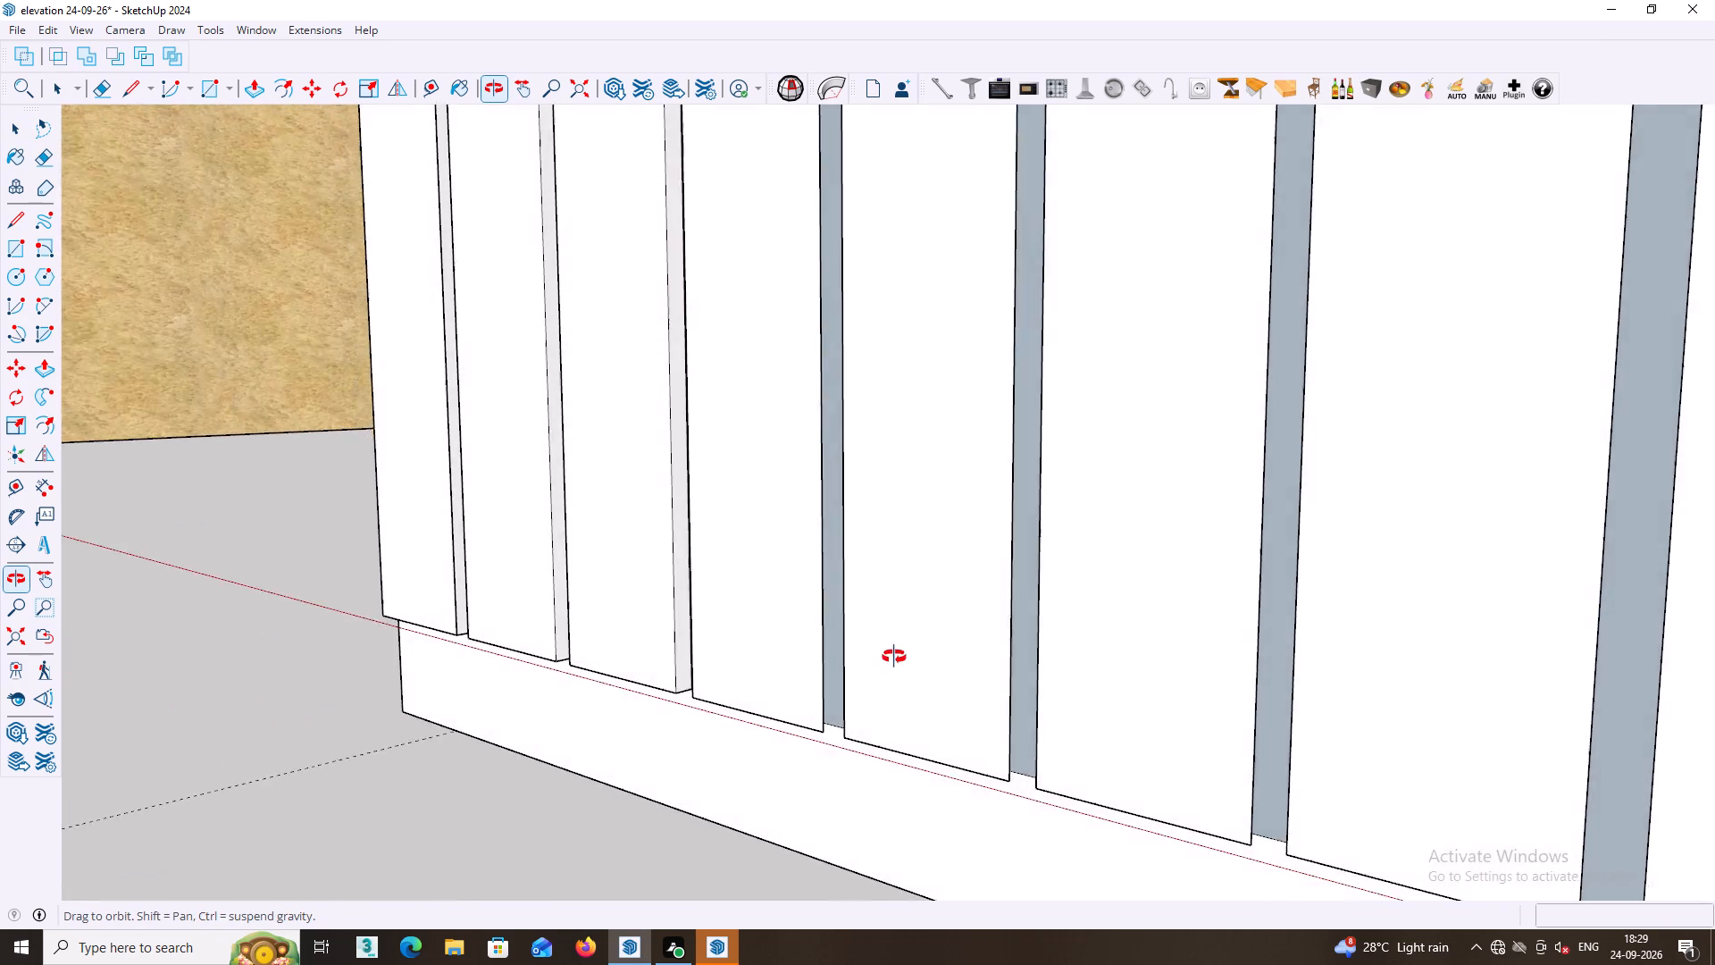
pyautogui.moveTo(894, 657); pyautogui.dragTo(774, 640, button='middle')
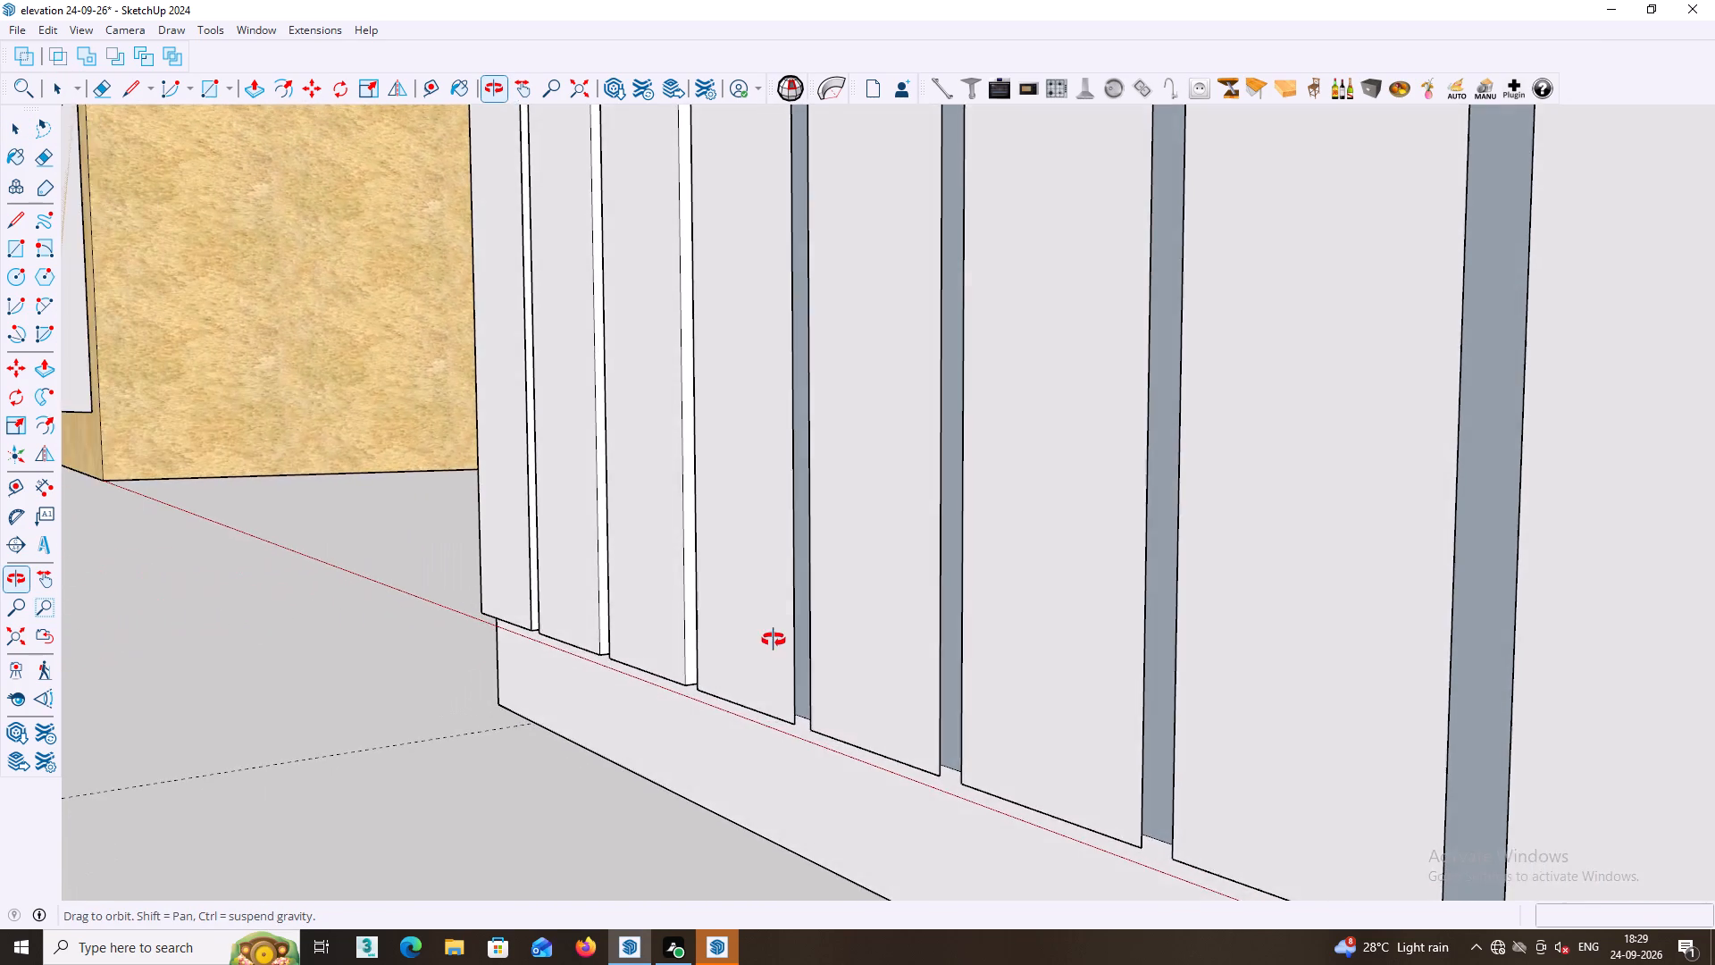
pyautogui.moveTo(774, 640); pyautogui.dragTo(689, 646, button='middle')
pyautogui.scroll(17, 784, 618)
pyautogui.moveTo(752, 596); pyautogui.dragTo(687, 604, button='middle')
pyautogui.scroll(9, 561, 578)
pyautogui.moveTo(605, 575); pyautogui.dragTo(677, 581, button='middle')
pyautogui.scroll(-8, 730, 609)
pyautogui.scroll(7, 1102, 637)
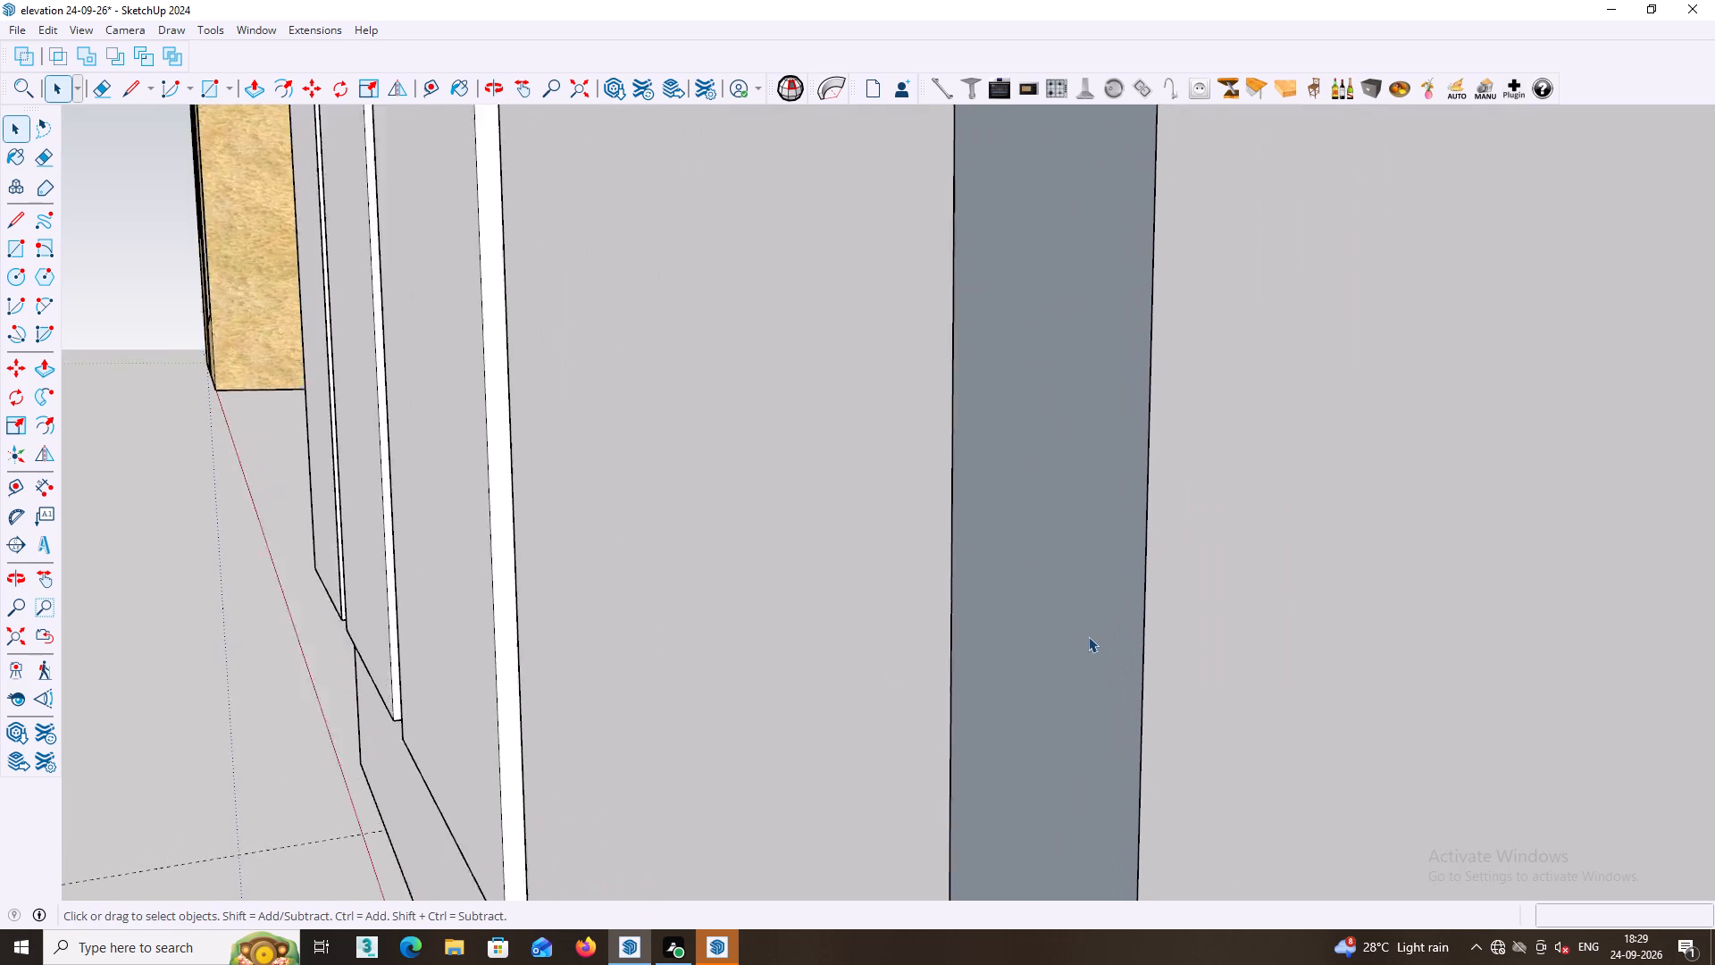
pyautogui.scroll(10, 1088, 636)
pyautogui.moveTo(1086, 635); pyautogui.dragTo(910, 656, button='middle')
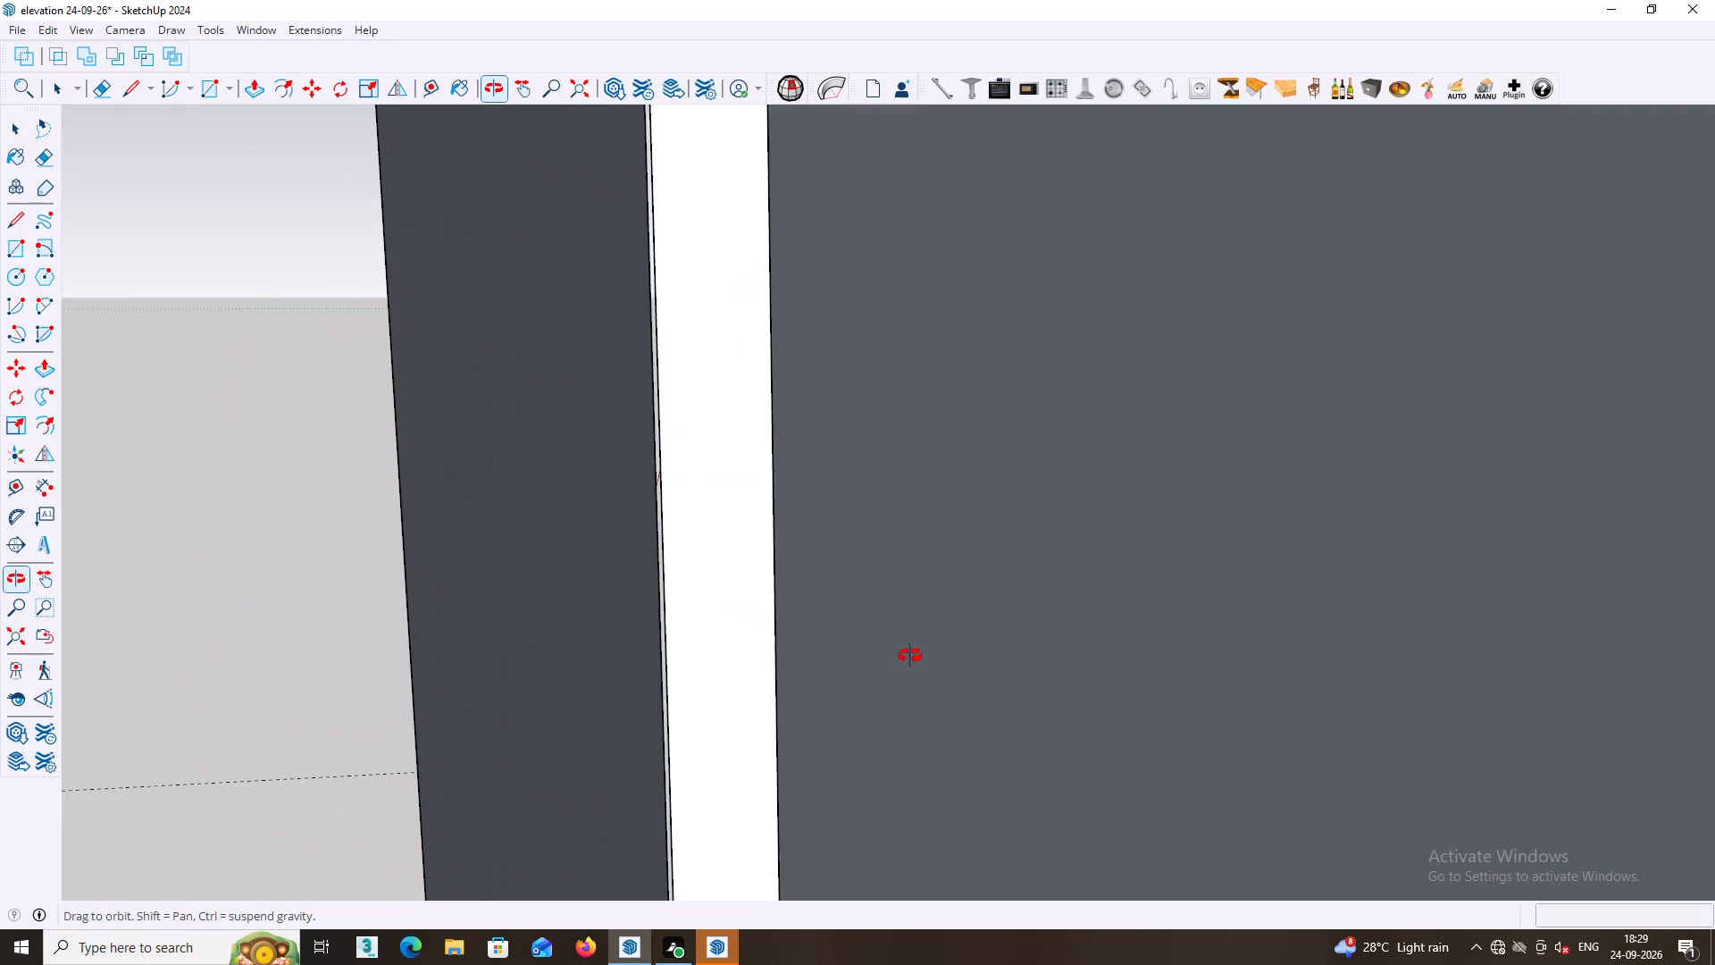
pyautogui.moveTo(910, 656); pyautogui.dragTo(893, 651, button='middle')
pyautogui.scroll(-5, 893, 658)
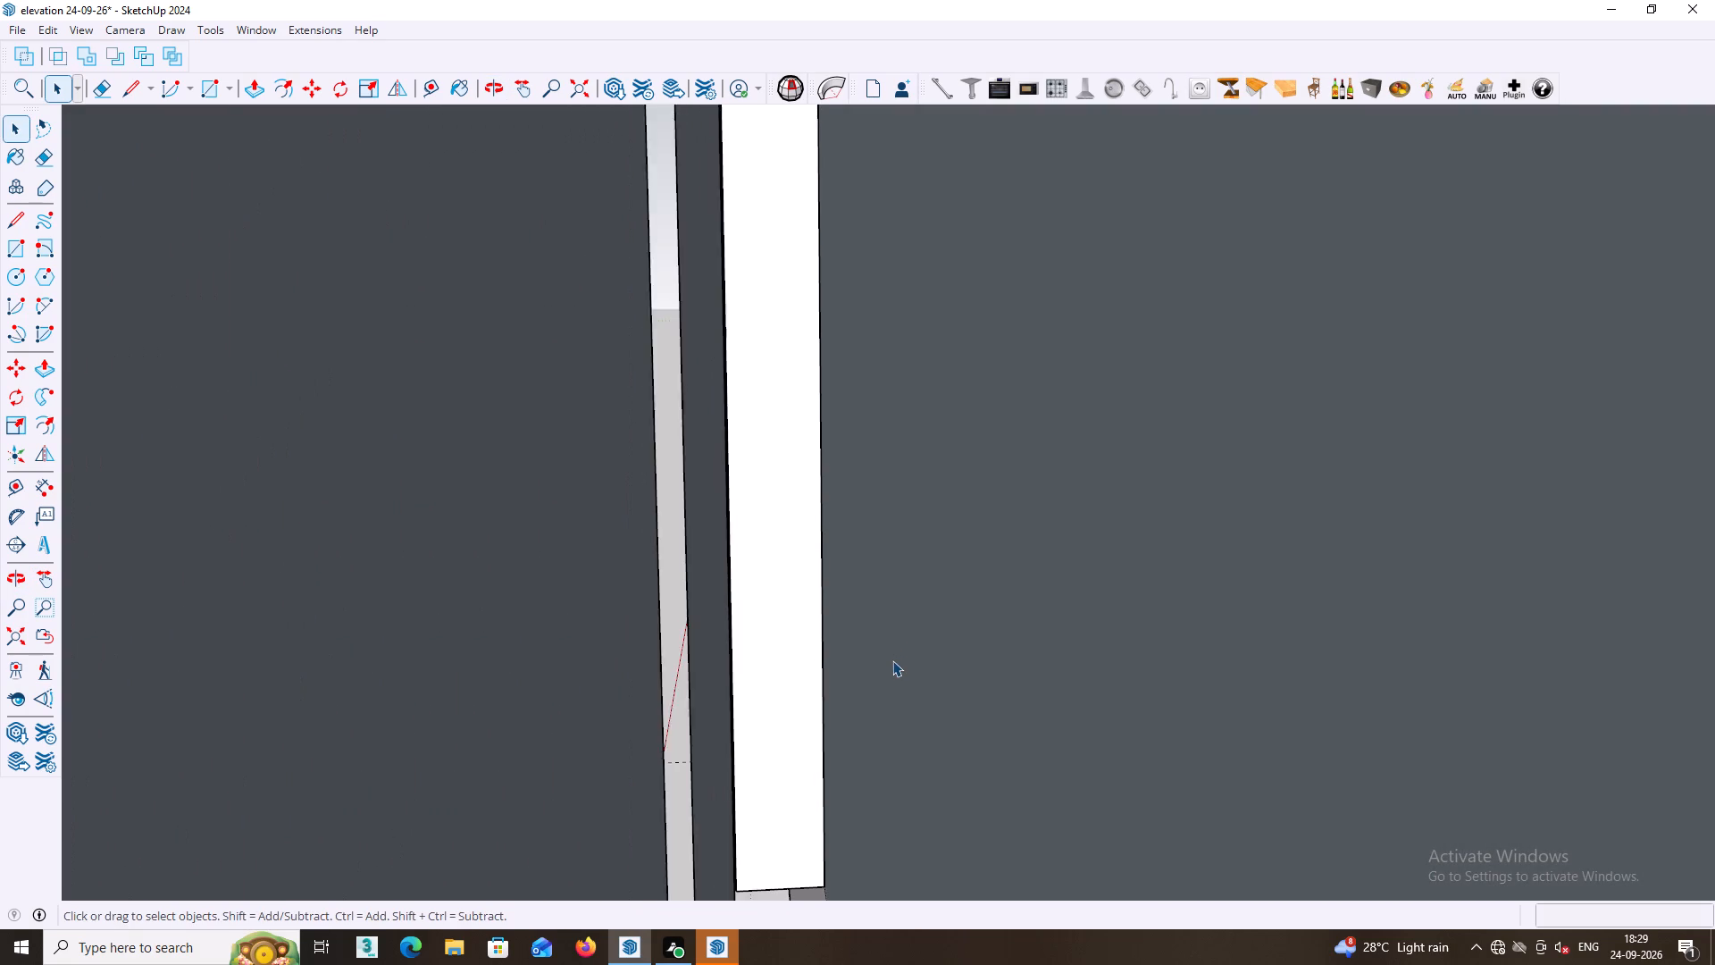
# Open the next fin group beside the groove, push/pull its dark lengthwise face by the previous distance and close the group.
pyautogui.moveTo(892, 660); pyautogui.dragTo(842, 663, button='middle')
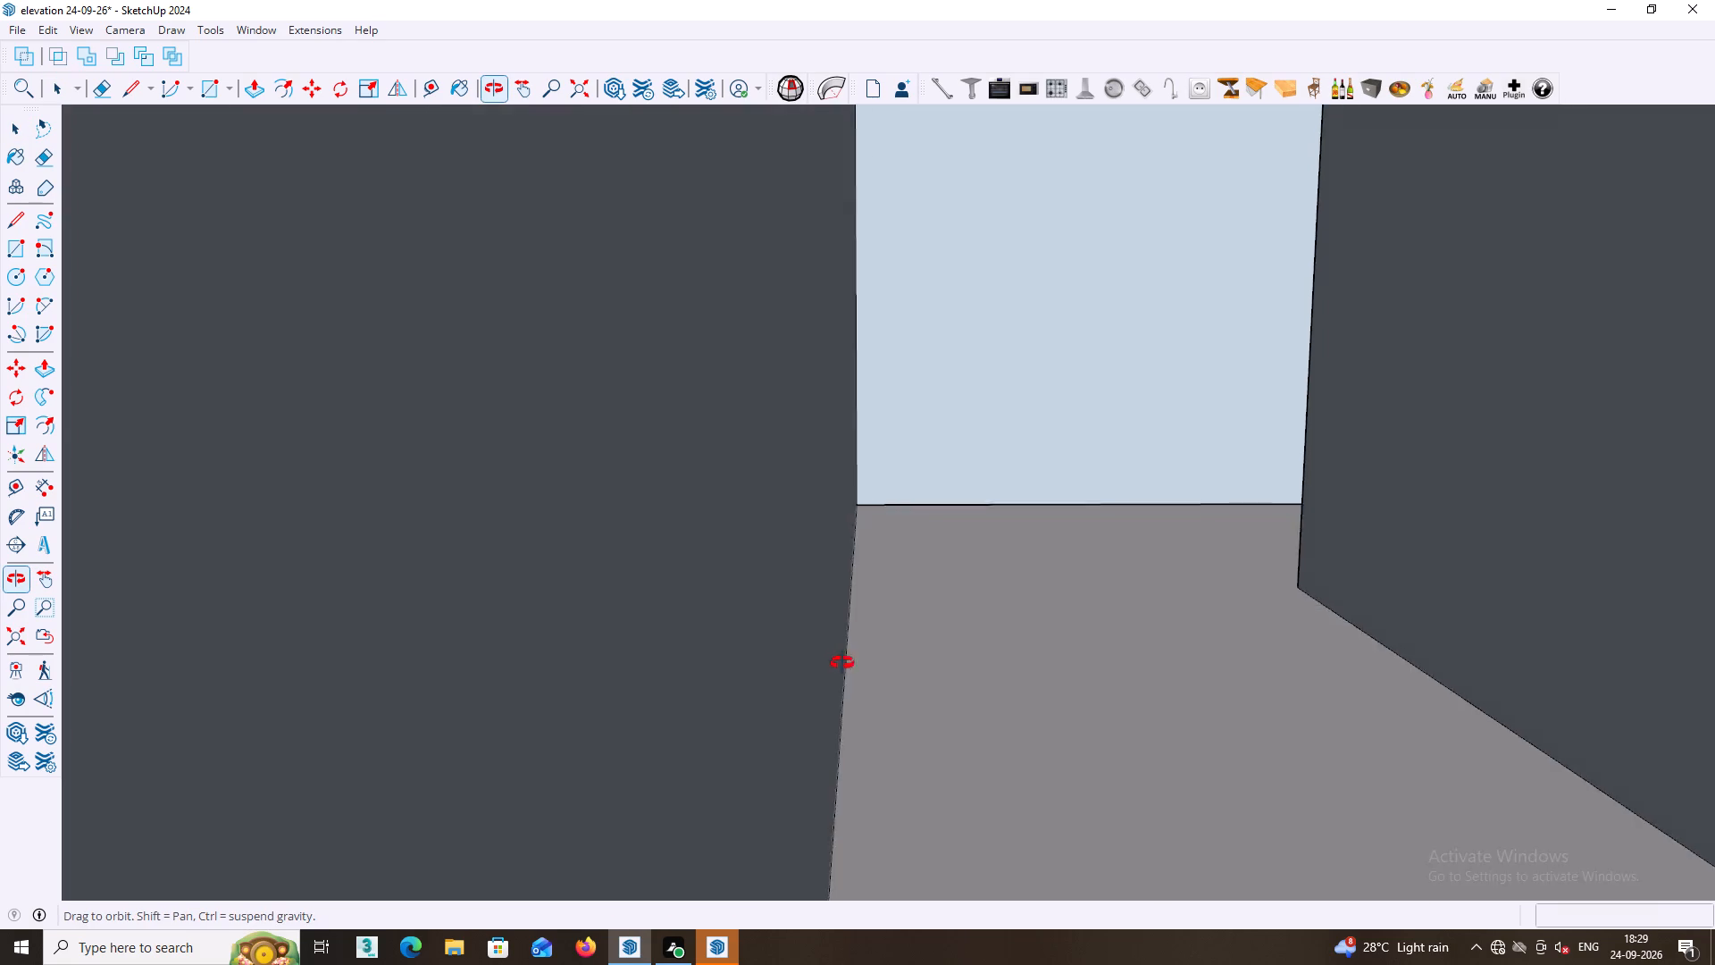
pyautogui.moveTo(842, 663); pyautogui.dragTo(864, 659, button='middle')
pyautogui.doubleClick(702, 653)
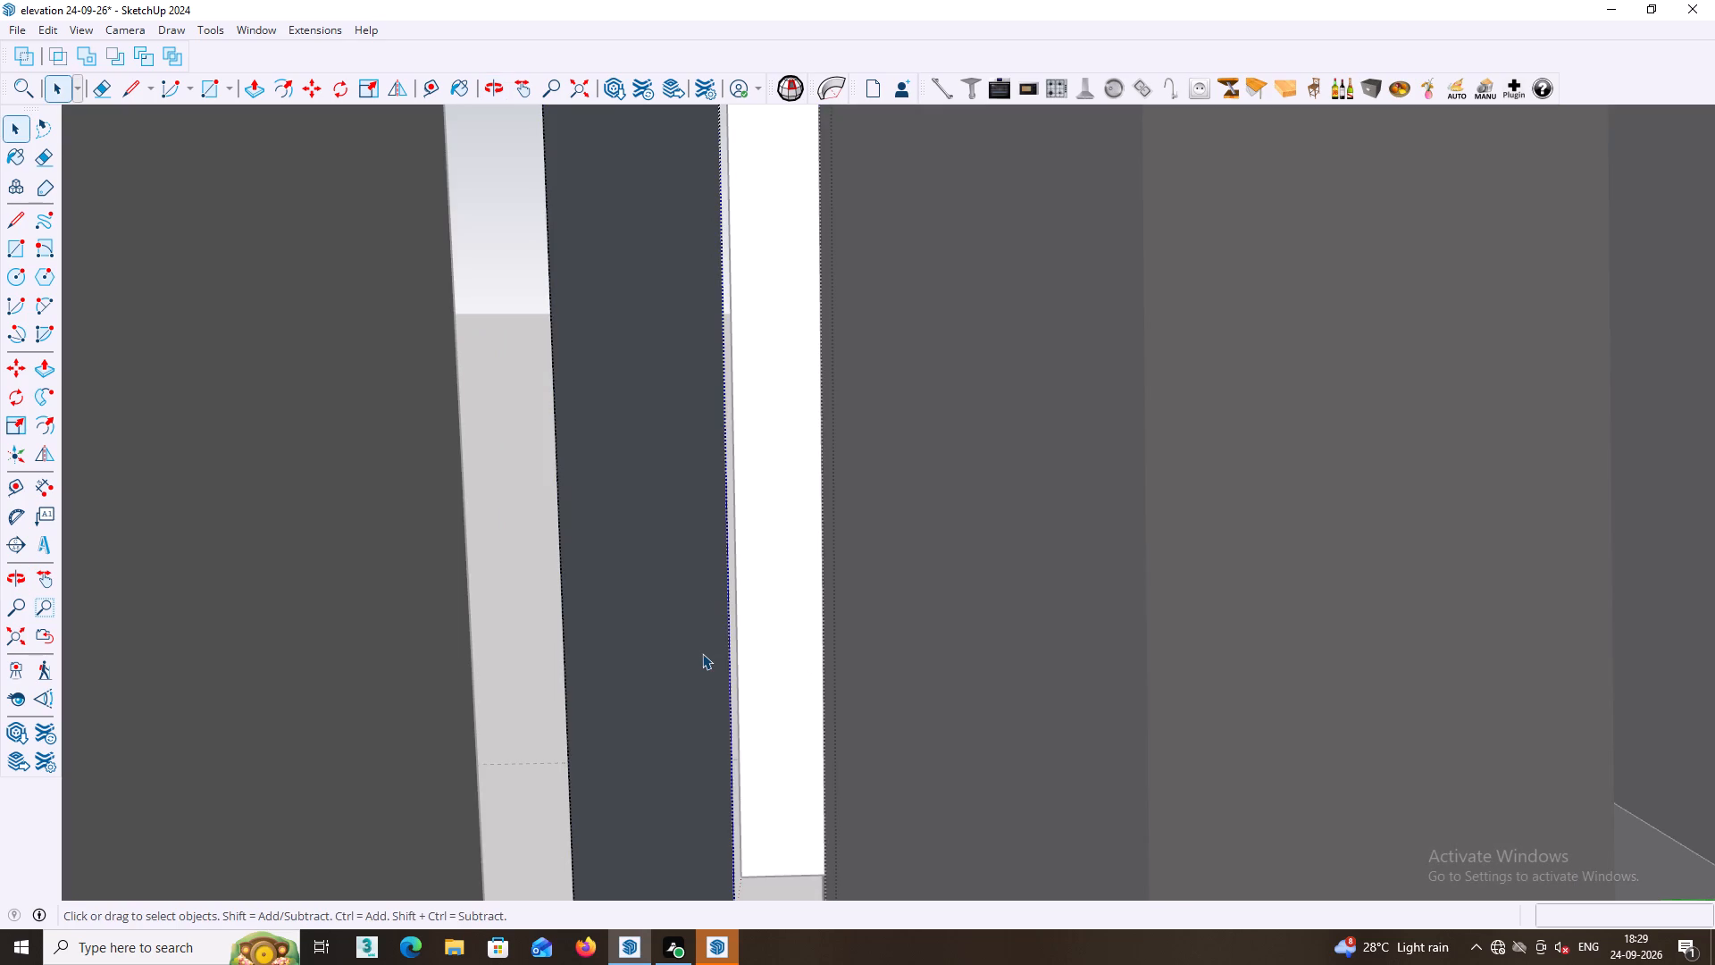
pyautogui.click(702, 653)
pyautogui.press('p')
pyautogui.tripleClick(702, 653)
pyautogui.click(702, 653)
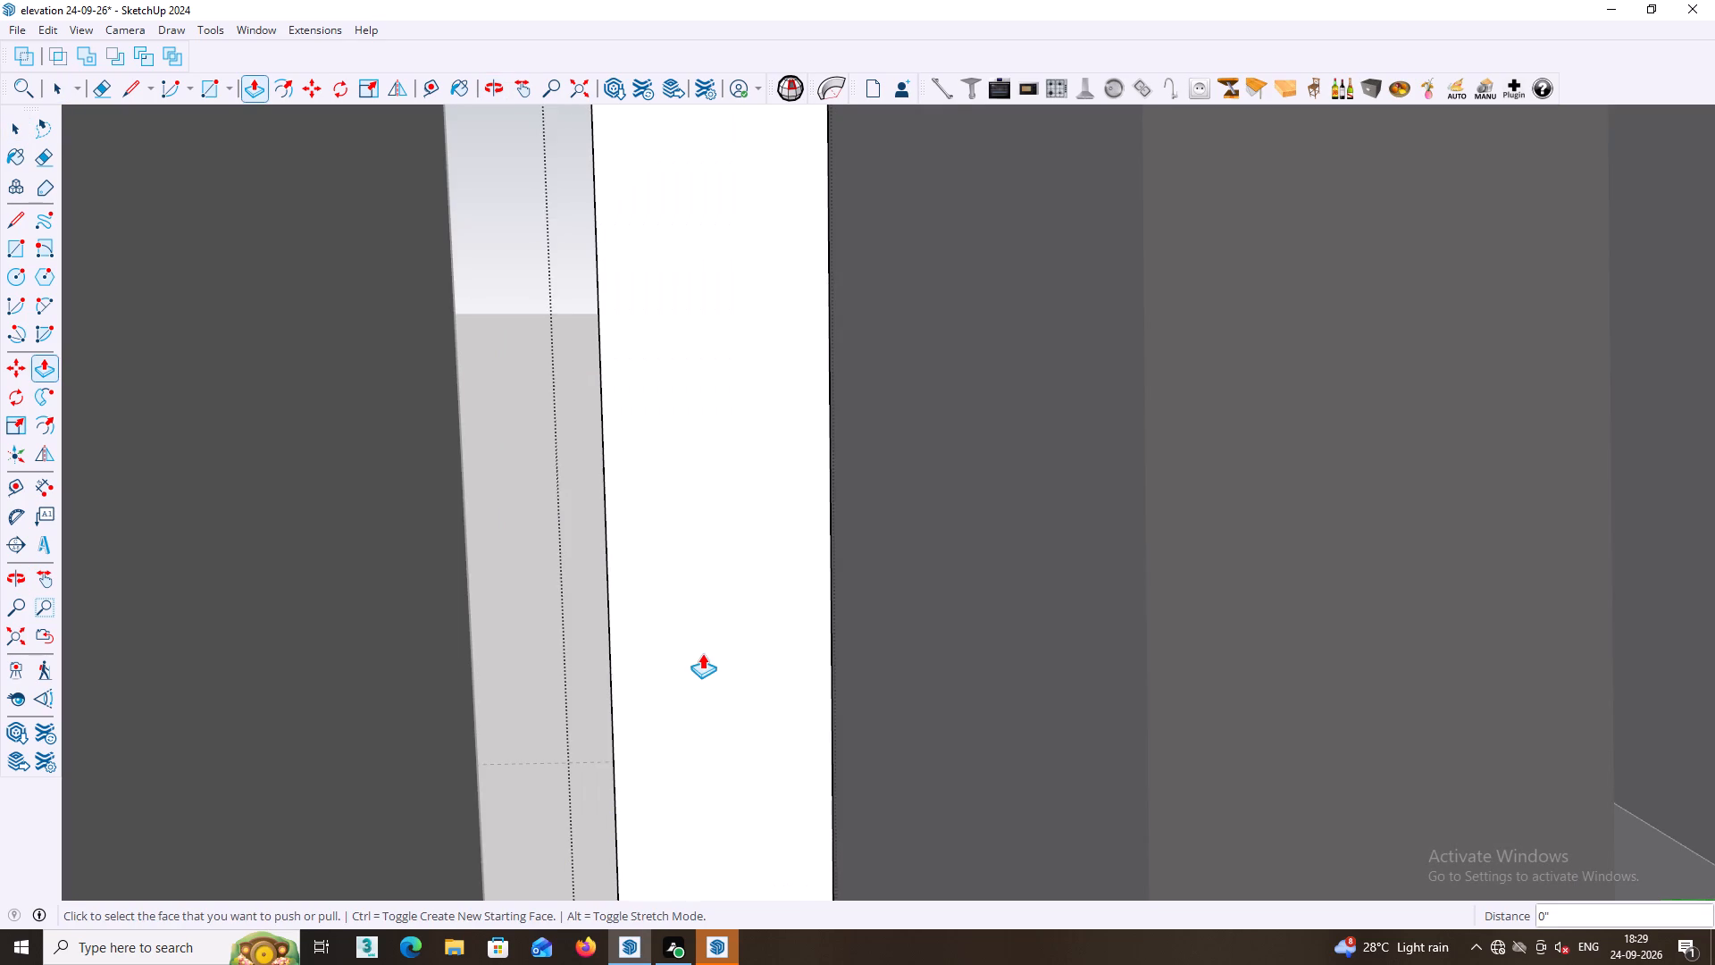
pyautogui.scroll(-5, 708, 685)
pyautogui.moveTo(746, 746); pyautogui.dragTo(704, 751, button='middle')
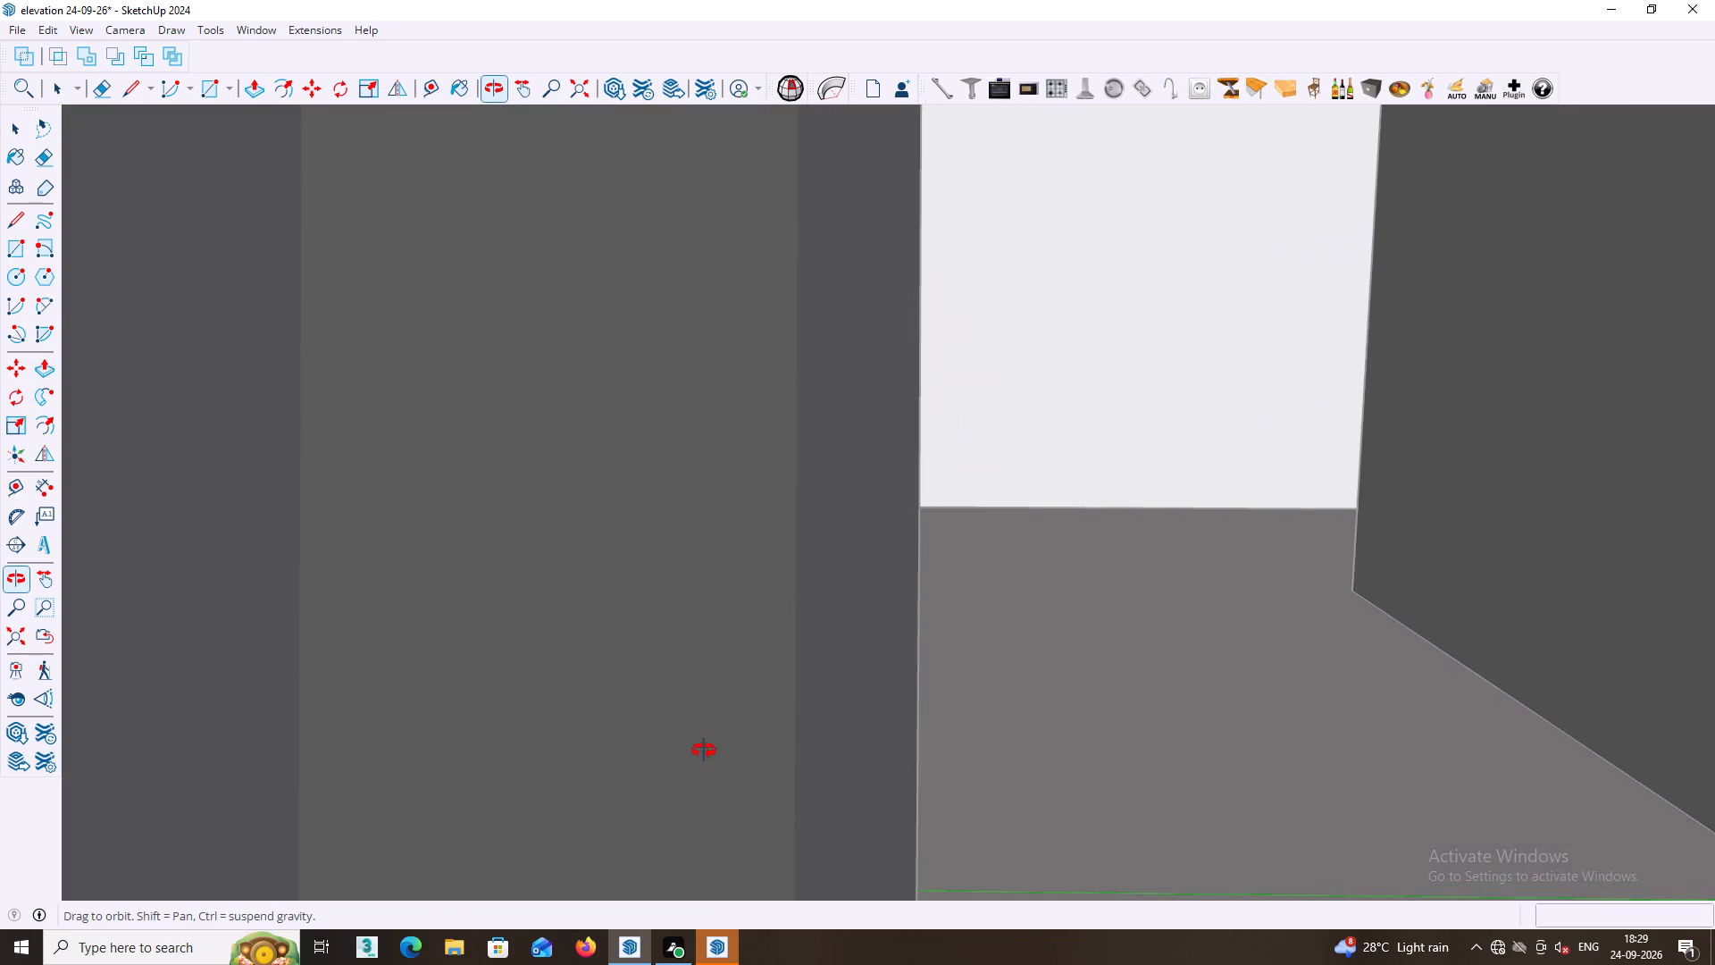
pyautogui.moveTo(704, 751); pyautogui.dragTo(739, 734, button='middle')
pyautogui.scroll(2, 764, 726)
pyautogui.scroll(-5, 840, 745)
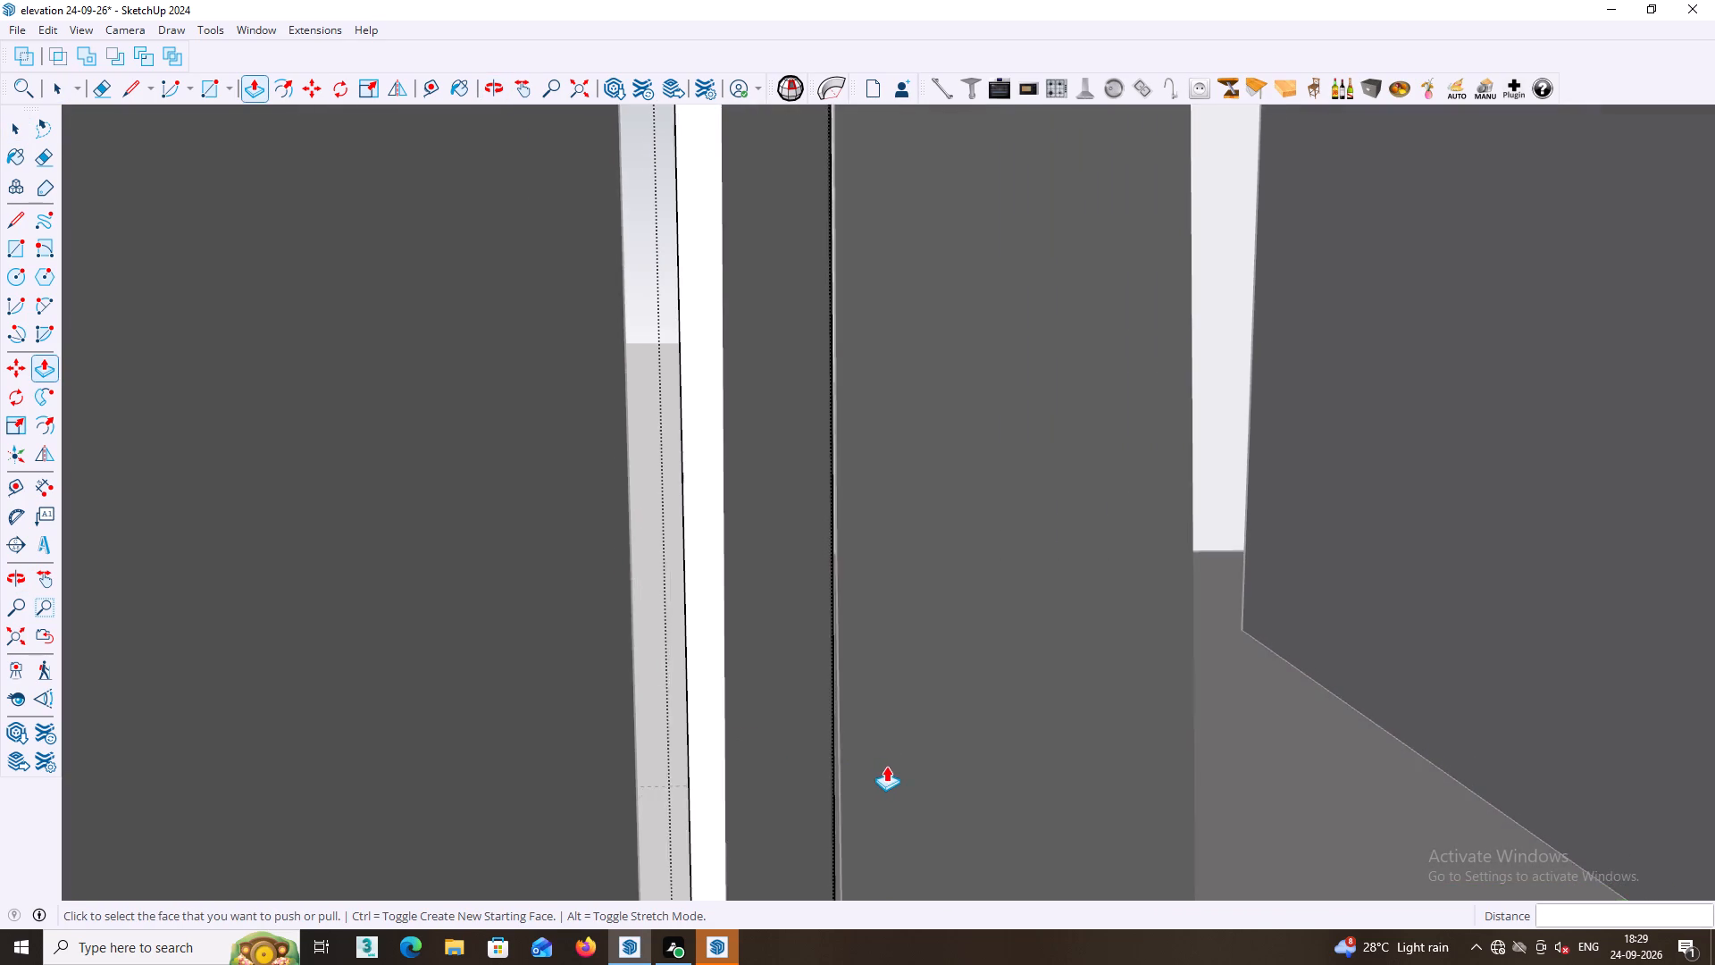
pyautogui.scroll(-2, 886, 766)
pyautogui.moveTo(874, 775); pyautogui.dragTo(935, 761, button='middle')
pyautogui.scroll(-4, 907, 762)
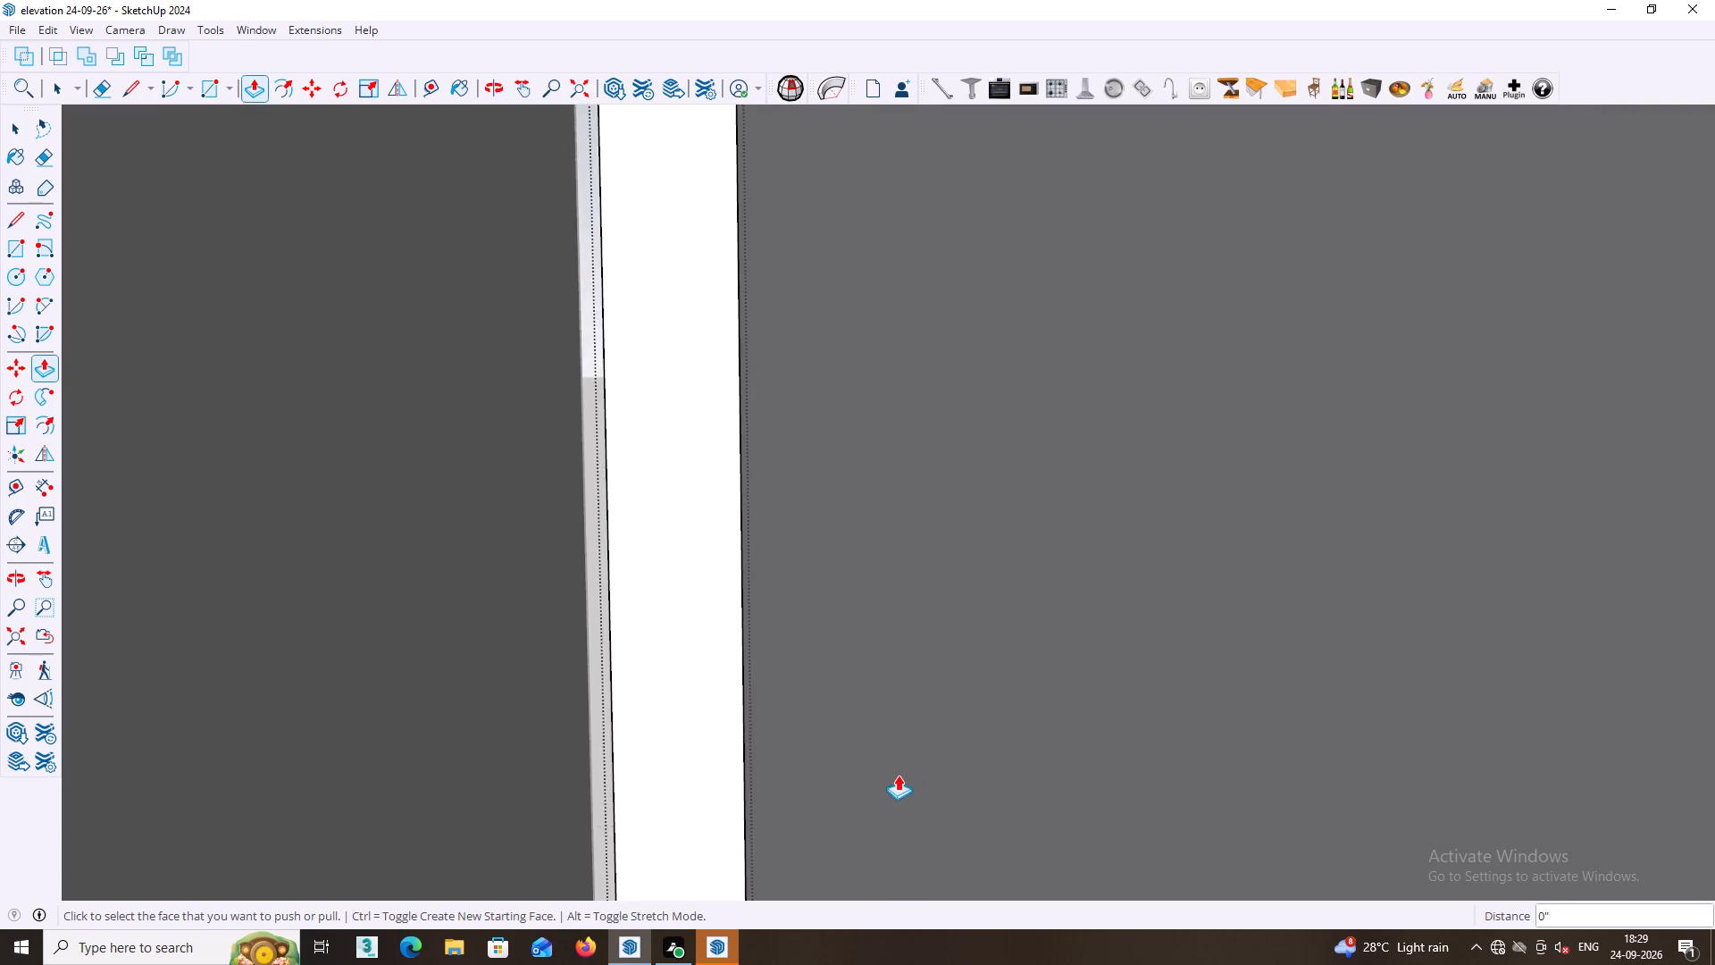
pyautogui.scroll(-13, 898, 775)
pyautogui.scroll(-13, 883, 801)
pyautogui.middleClick(883, 801)
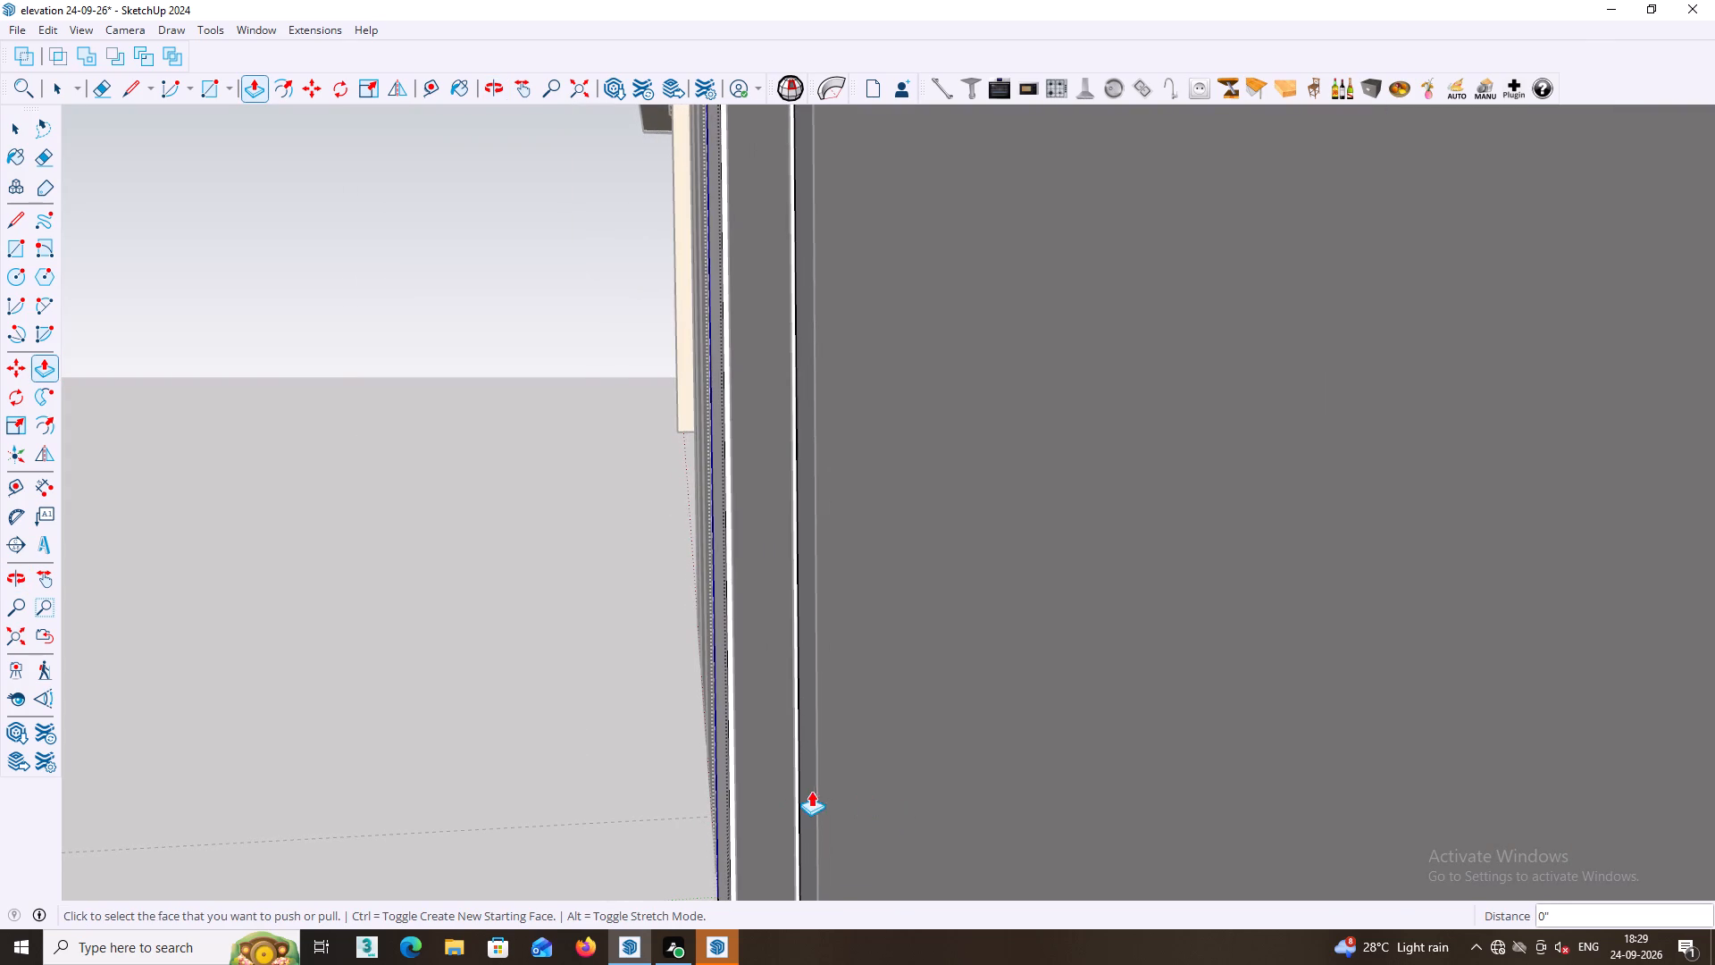
pyautogui.press('space')
pyautogui.click(522, 711)
# Examine the cladding grooves from the front down to their lower ends at the plinth.
pyautogui.moveTo(530, 711); pyautogui.dragTo(959, 677, button='middle')
pyautogui.moveTo(781, 658); pyautogui.dragTo(802, 706, button='middle')
pyautogui.scroll(-2, 780, 672)
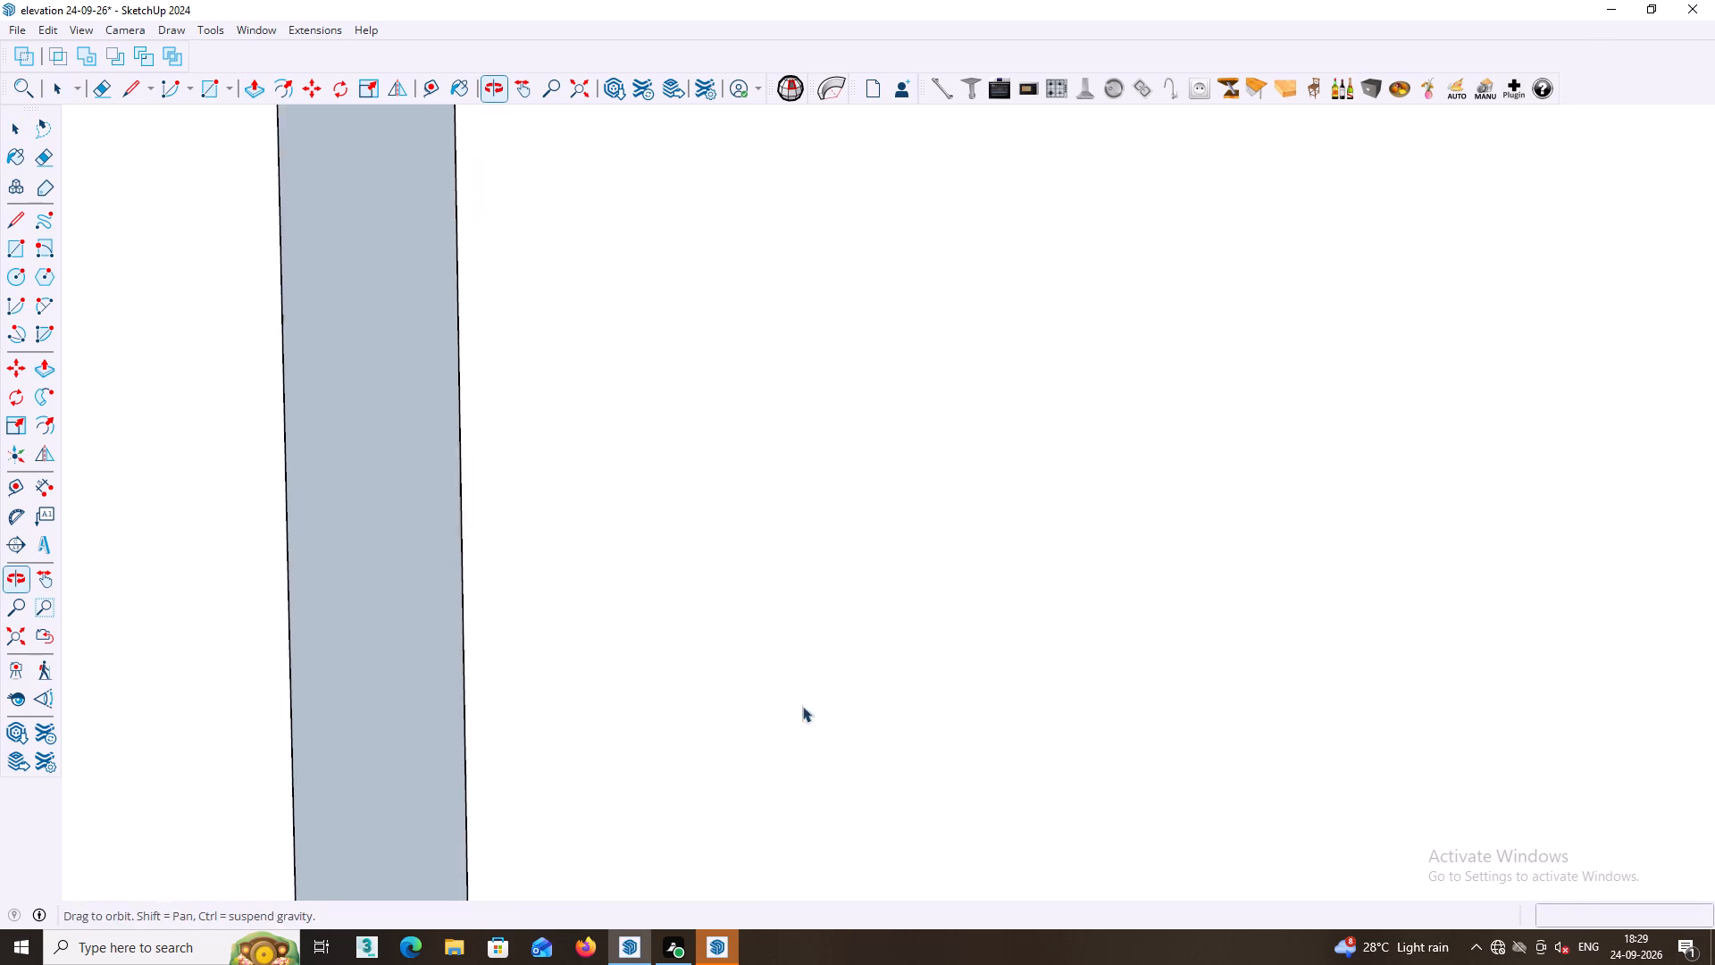
pyautogui.moveTo(802, 706); pyautogui.dragTo(790, 684, button='middle')
pyautogui.scroll(-20, 802, 706)
pyautogui.scroll(-9, 802, 706)
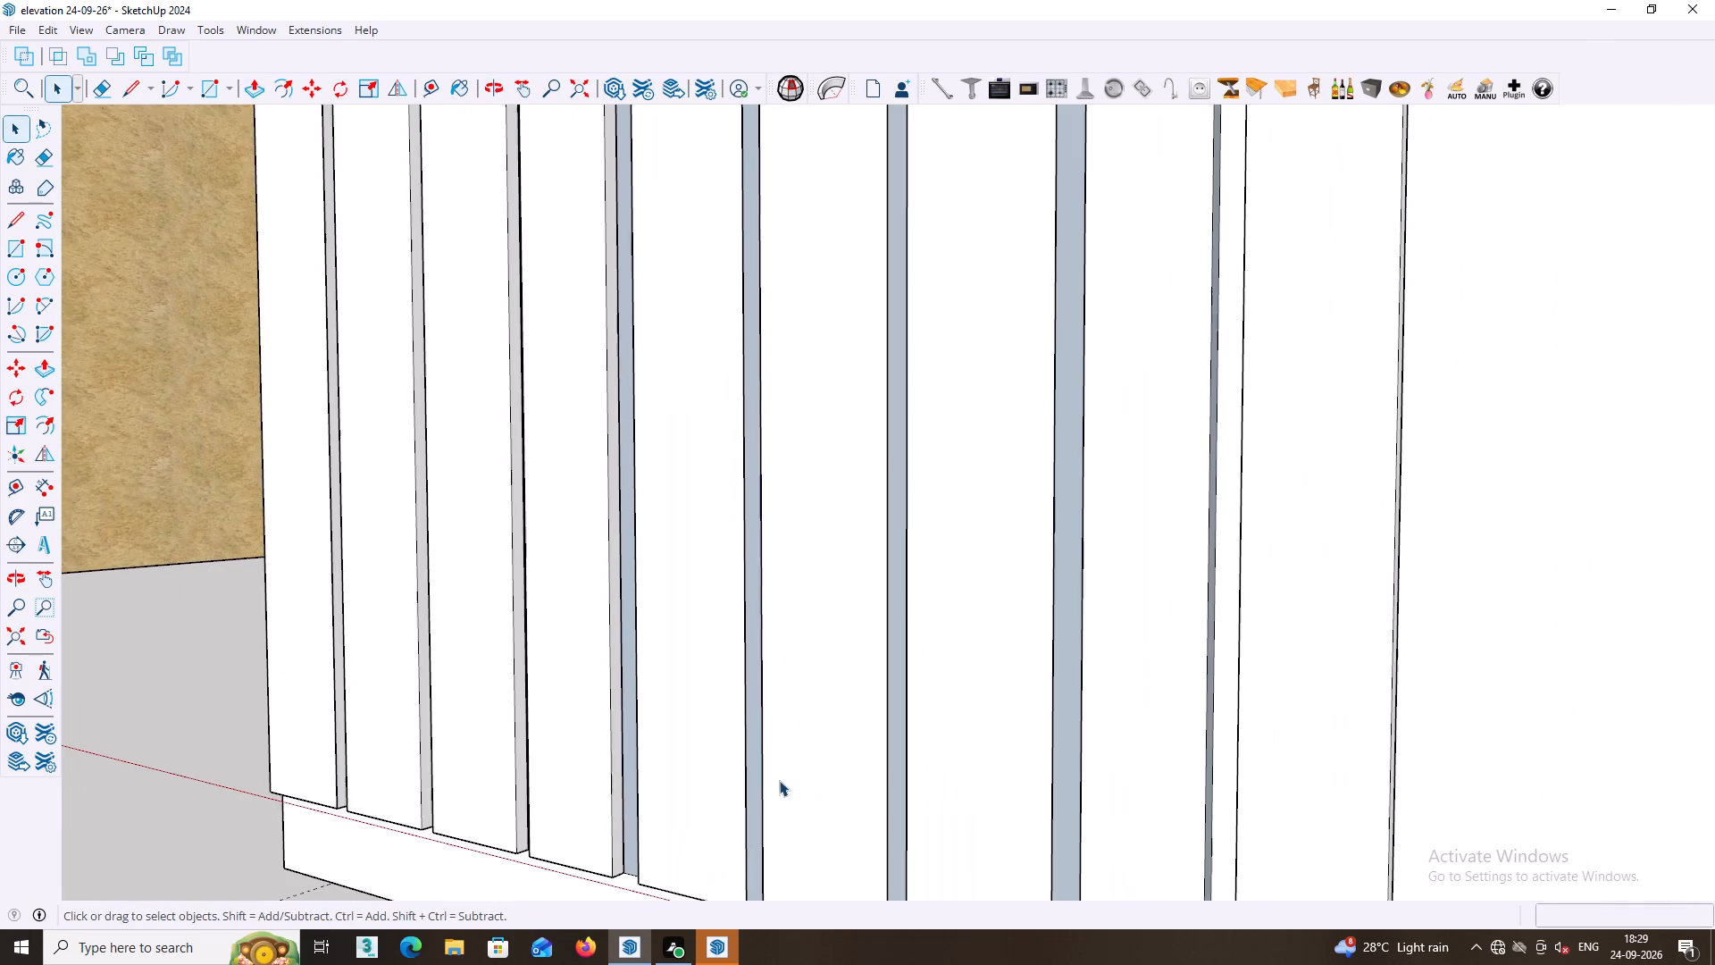
pyautogui.moveTo(734, 684); pyautogui.dragTo(683, 684, button='middle')
pyautogui.moveTo(683, 684); pyautogui.dragTo(744, 511, button='middle')
pyautogui.moveTo(849, 610); pyautogui.dragTo(830, 640, button='middle')
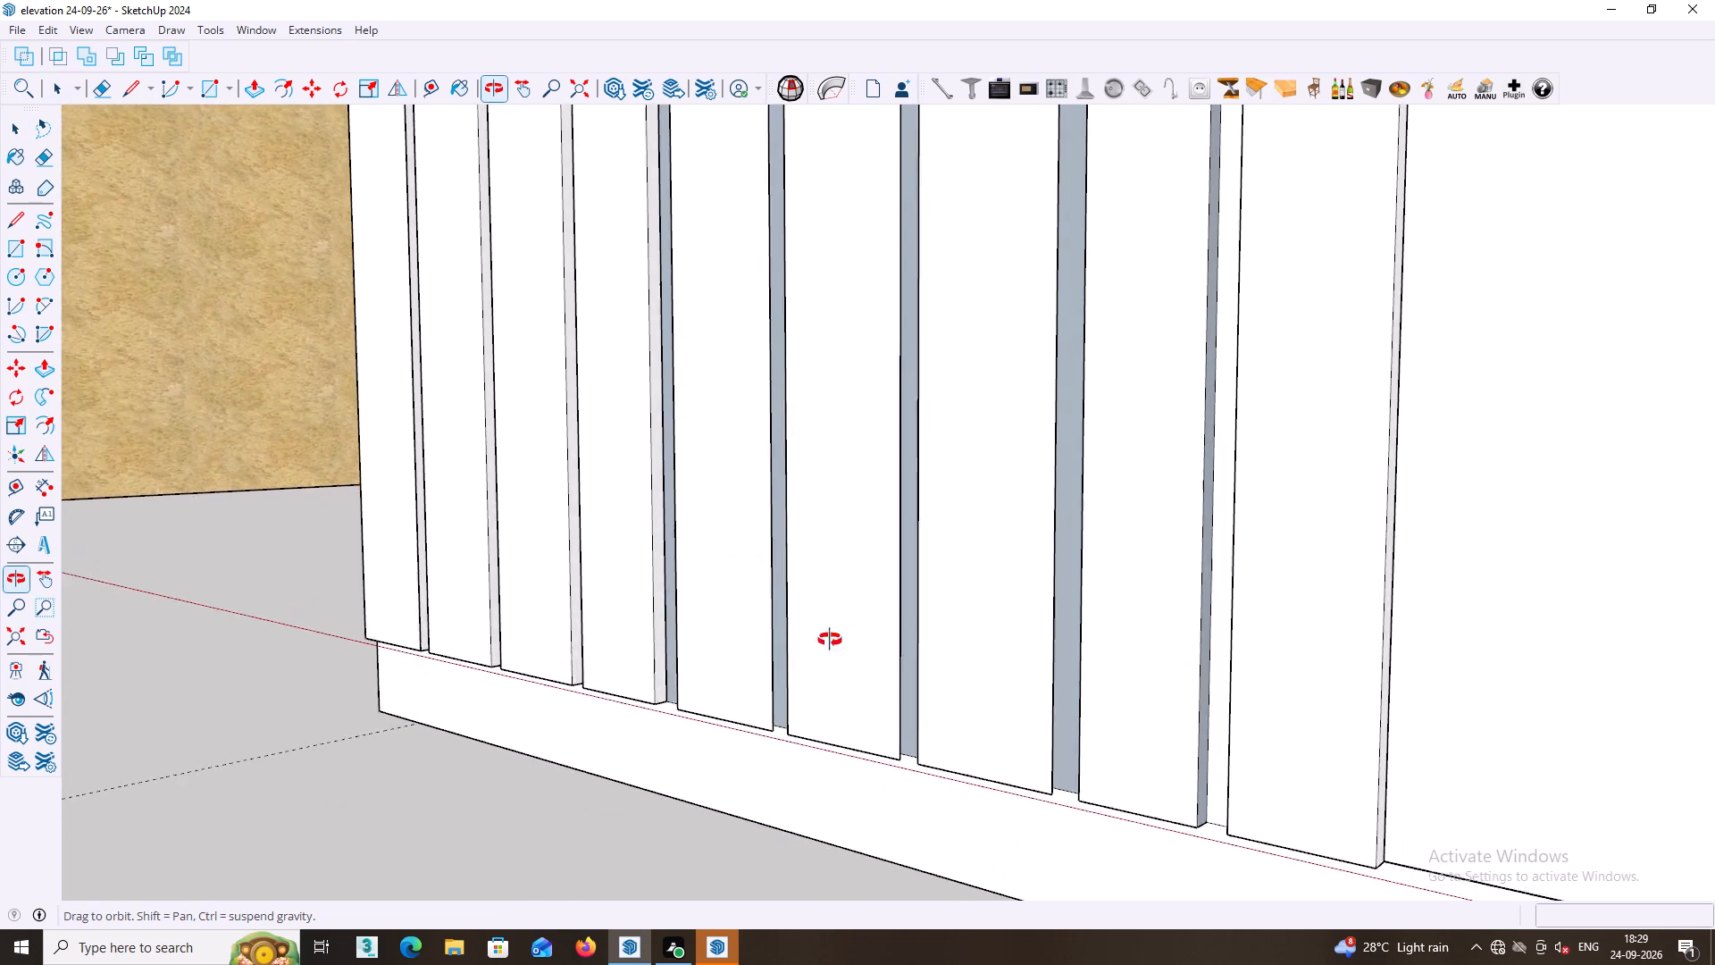
pyautogui.moveTo(830, 640); pyautogui.dragTo(864, 707, button='middle')
pyautogui.scroll(-5, 868, 701)
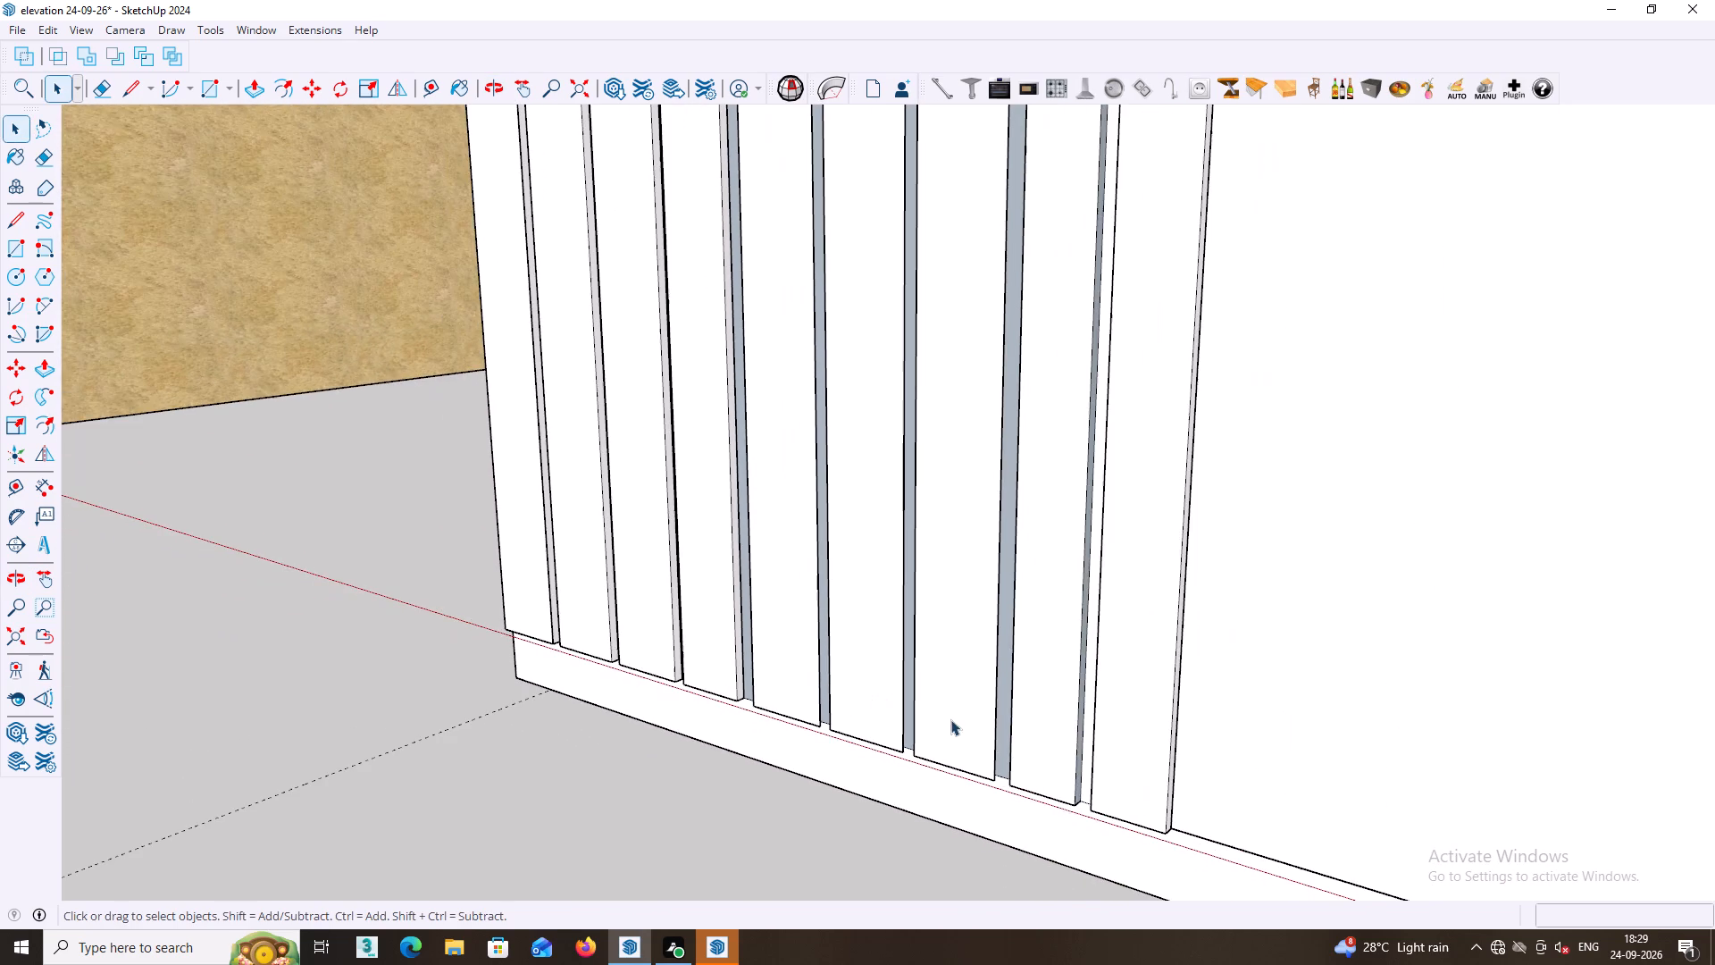
# Open the fin group at the next uncorrected groove and push/pull its narrow dark lengthwise face by the same distance.
pyautogui.moveTo(1013, 695); pyautogui.dragTo(891, 702, button='middle')
pyautogui.scroll(4, 952, 694)
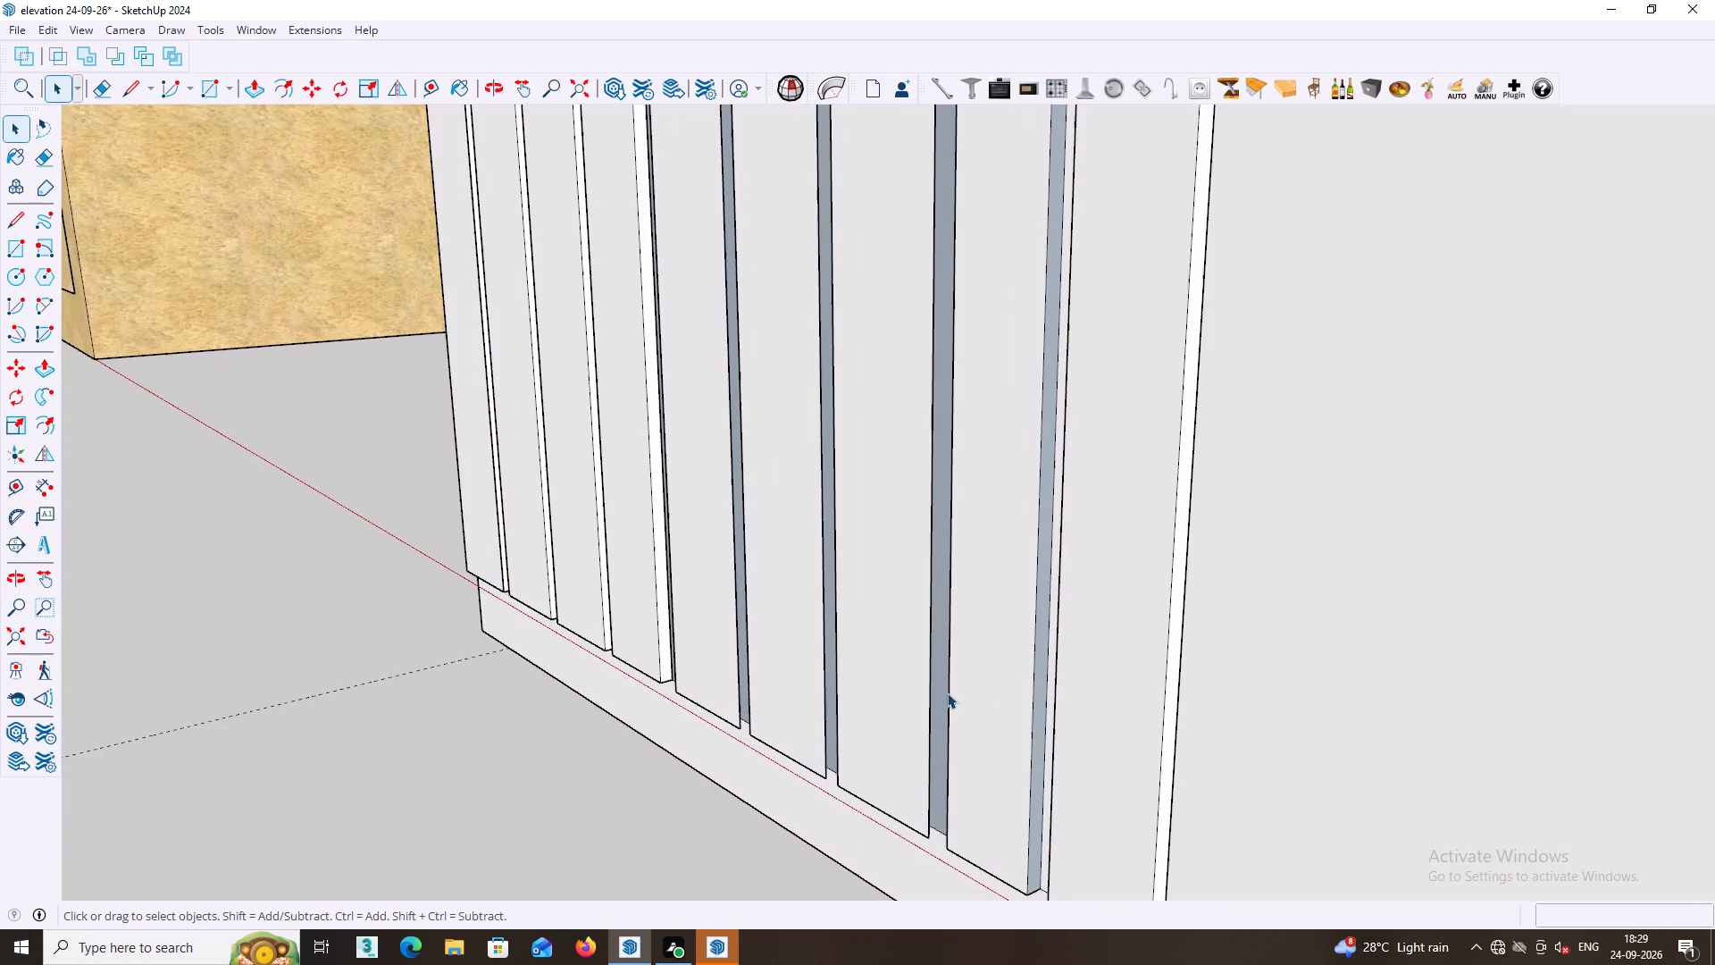
pyautogui.moveTo(951, 692); pyautogui.dragTo(927, 690, button='middle')
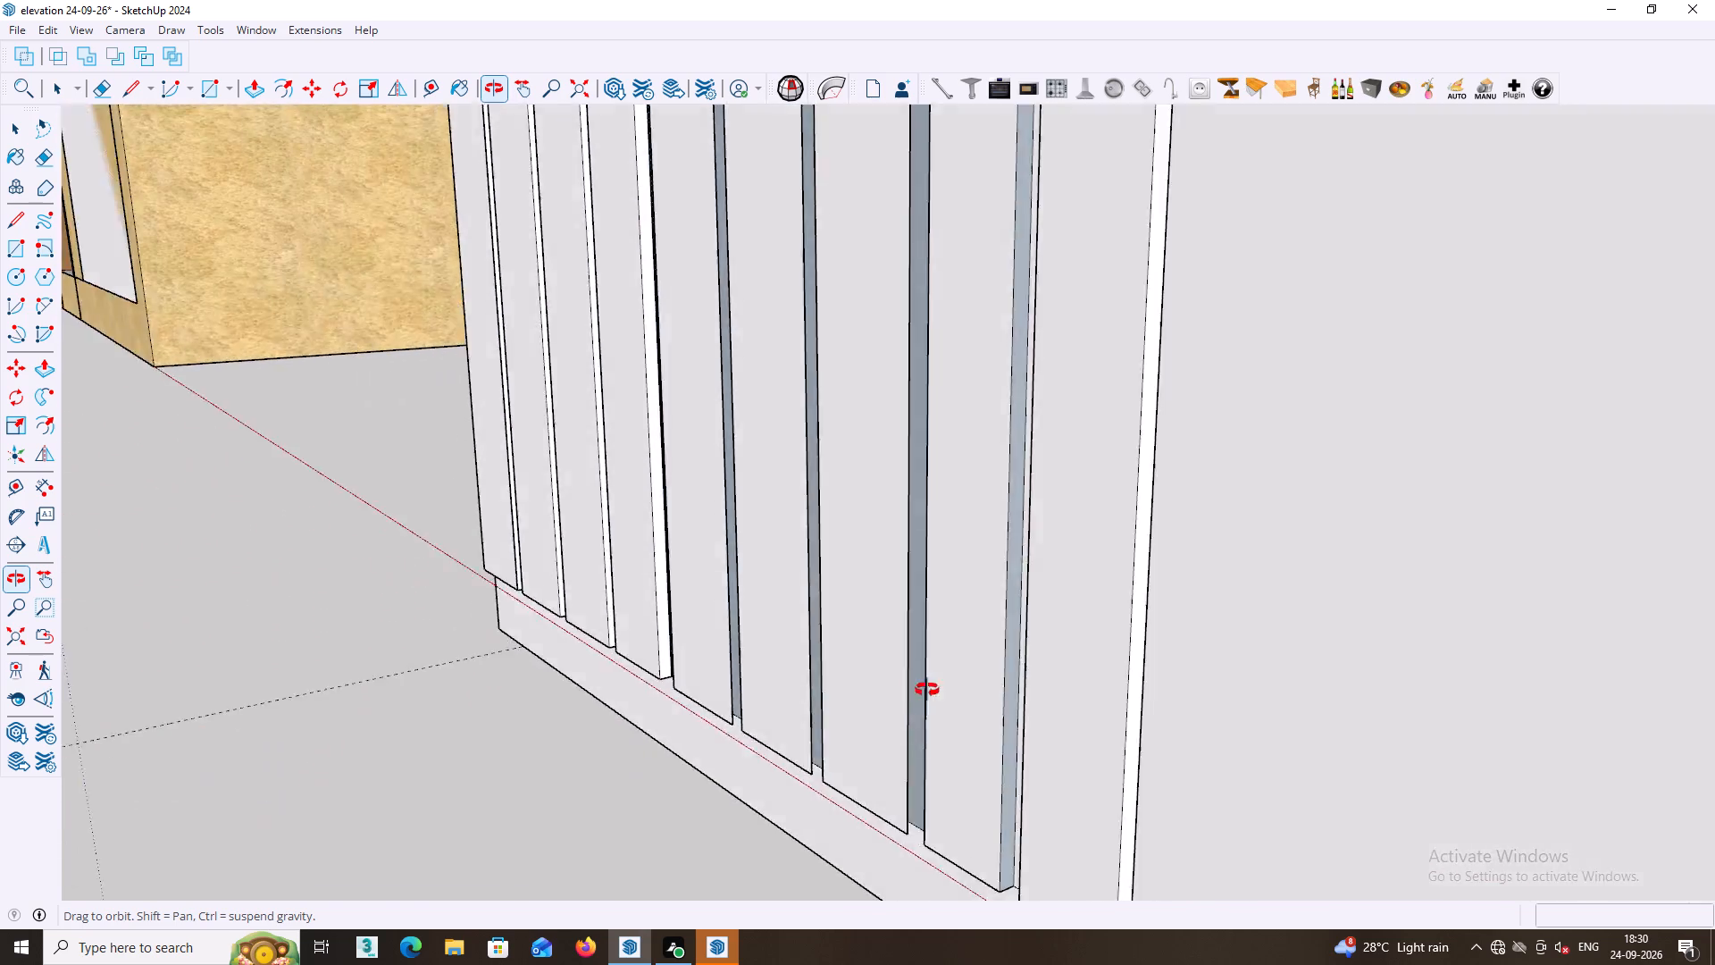
pyautogui.moveTo(927, 690); pyautogui.dragTo(879, 691, button='middle')
pyautogui.scroll(10, 875, 691)
pyautogui.moveTo(866, 673); pyautogui.dragTo(823, 676, button='middle')
pyautogui.scroll(6, 823, 676)
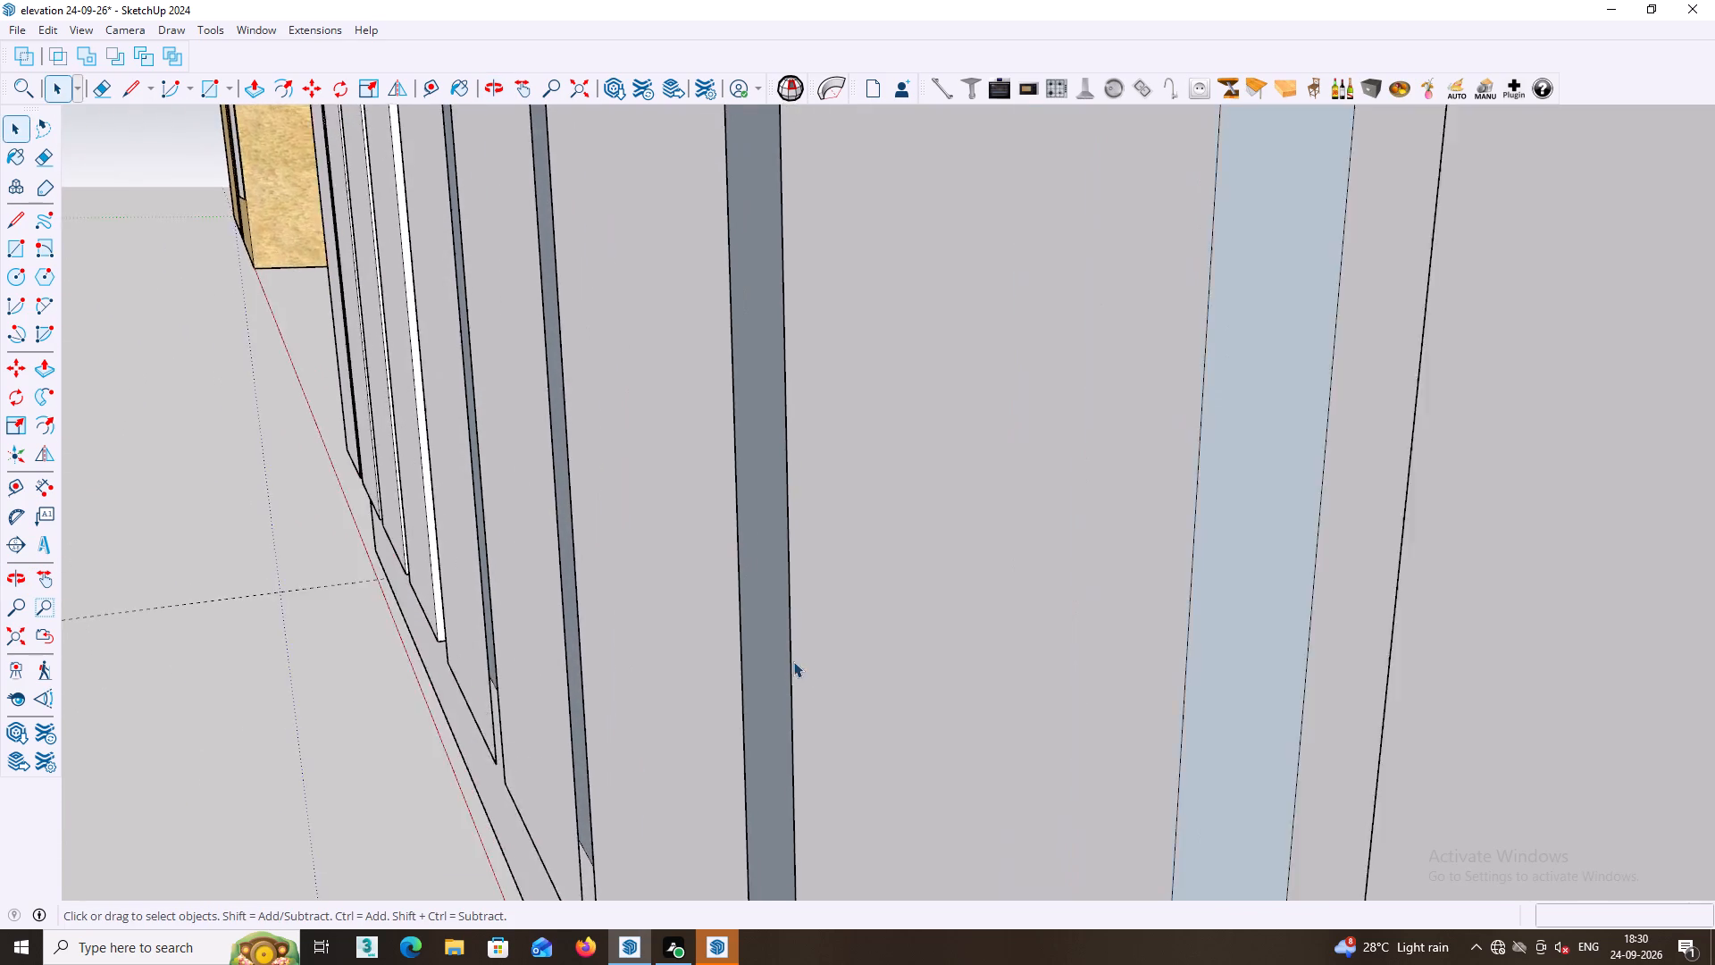
pyautogui.scroll(6, 793, 661)
pyautogui.moveTo(756, 662); pyautogui.dragTo(684, 661, button='middle')
pyautogui.scroll(8, 678, 650)
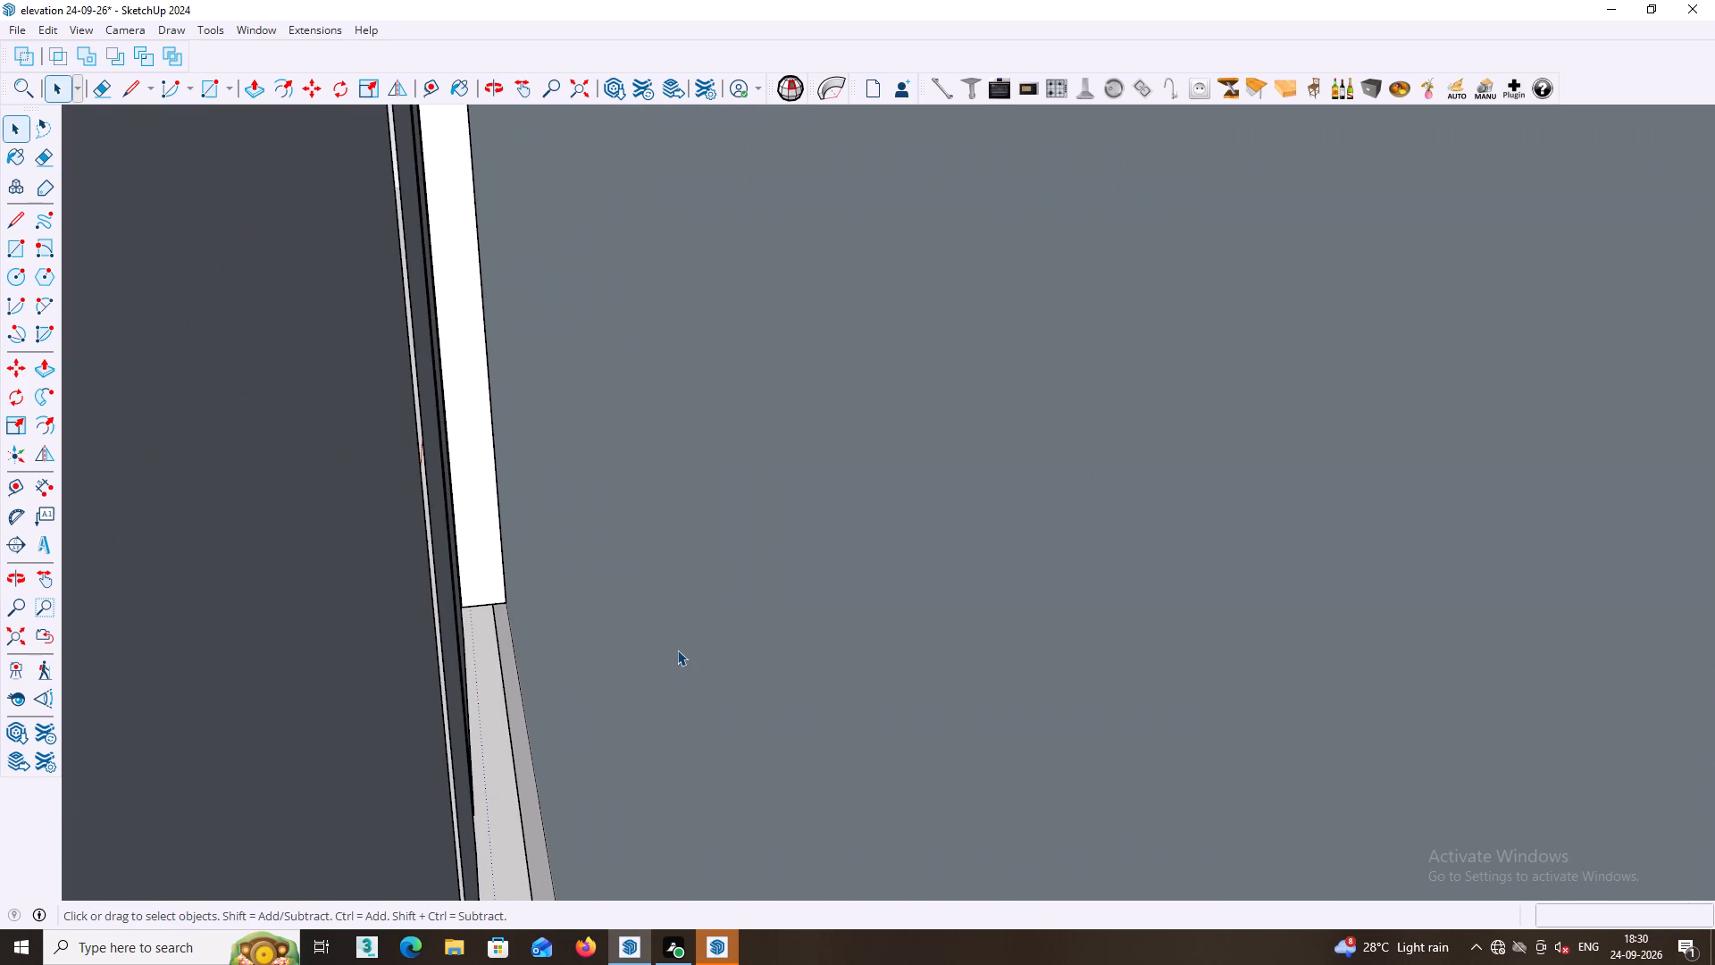
pyautogui.moveTo(542, 669); pyautogui.dragTo(527, 664, button='middle')
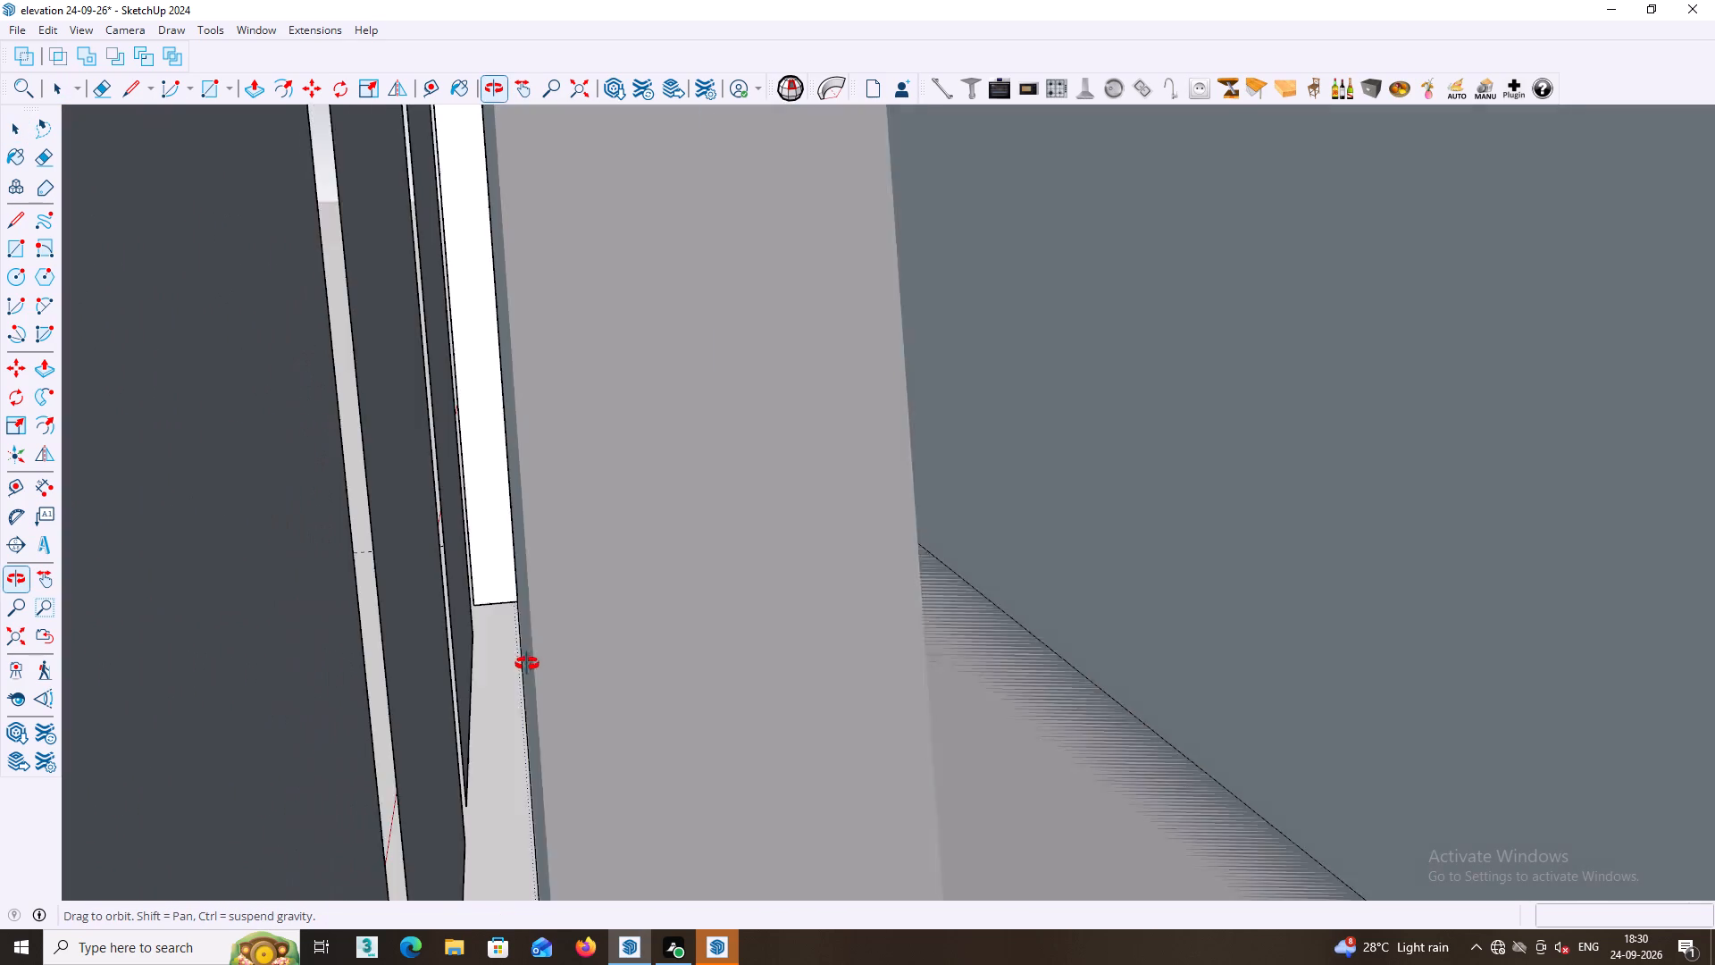
pyautogui.moveTo(527, 664); pyautogui.dragTo(528, 662, button='middle')
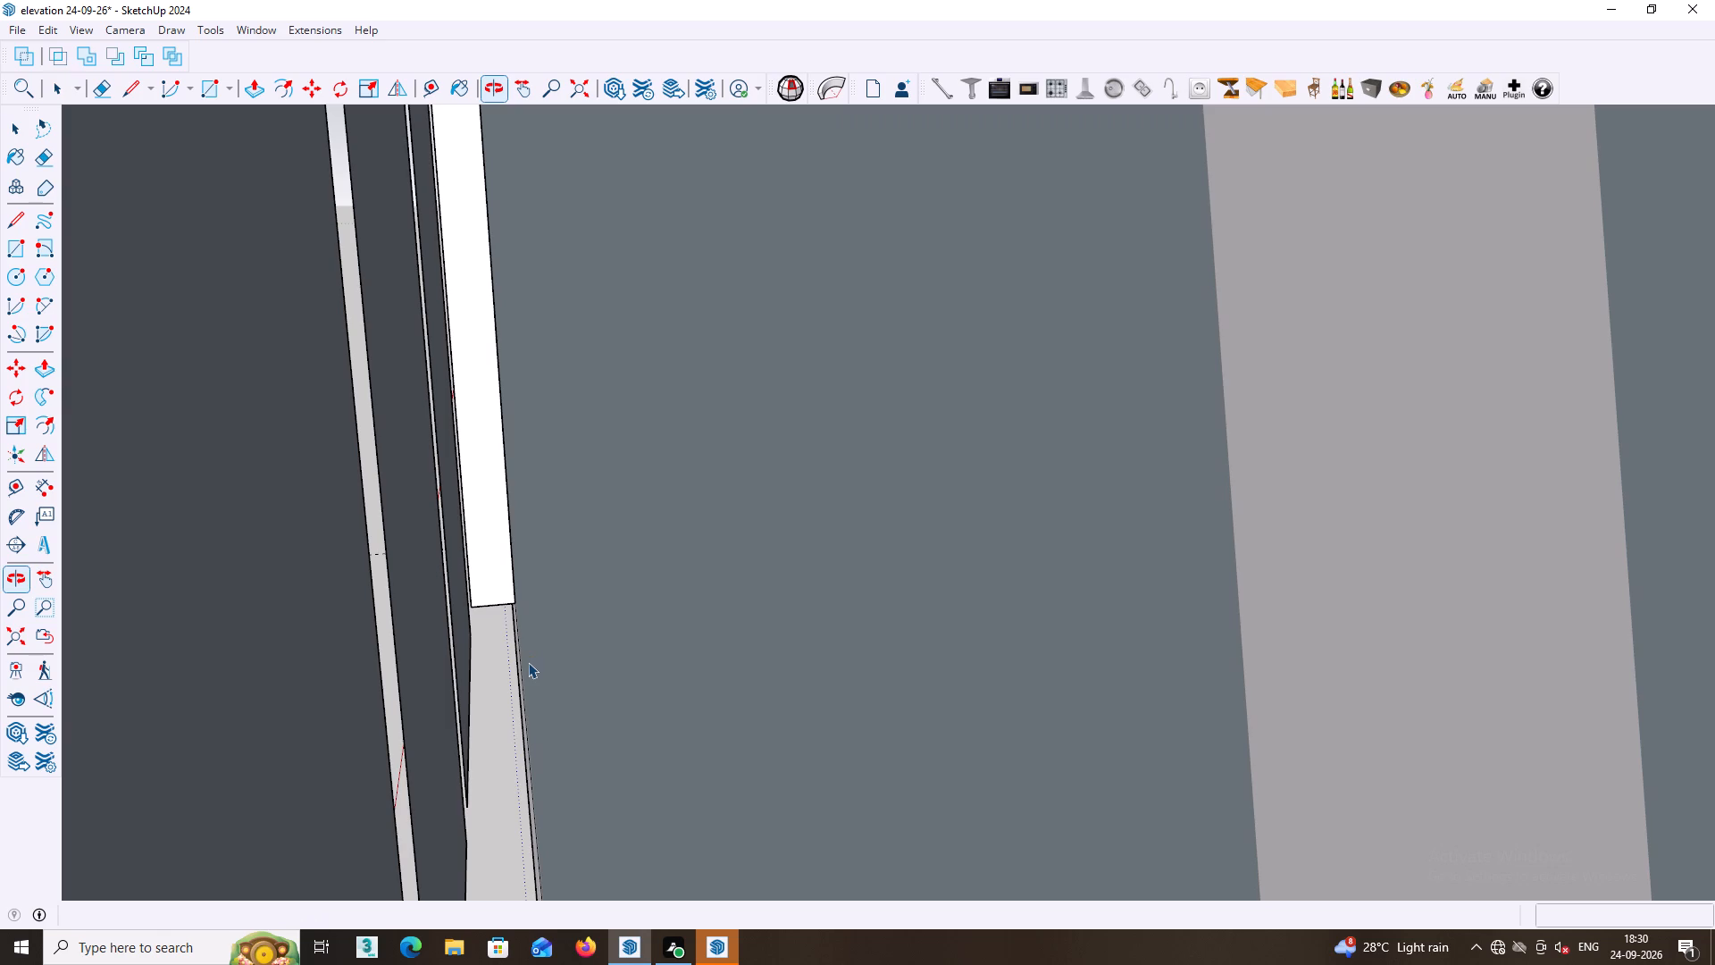
pyautogui.doubleClick(416, 642)
pyautogui.click(416, 642)
pyautogui.press('p')
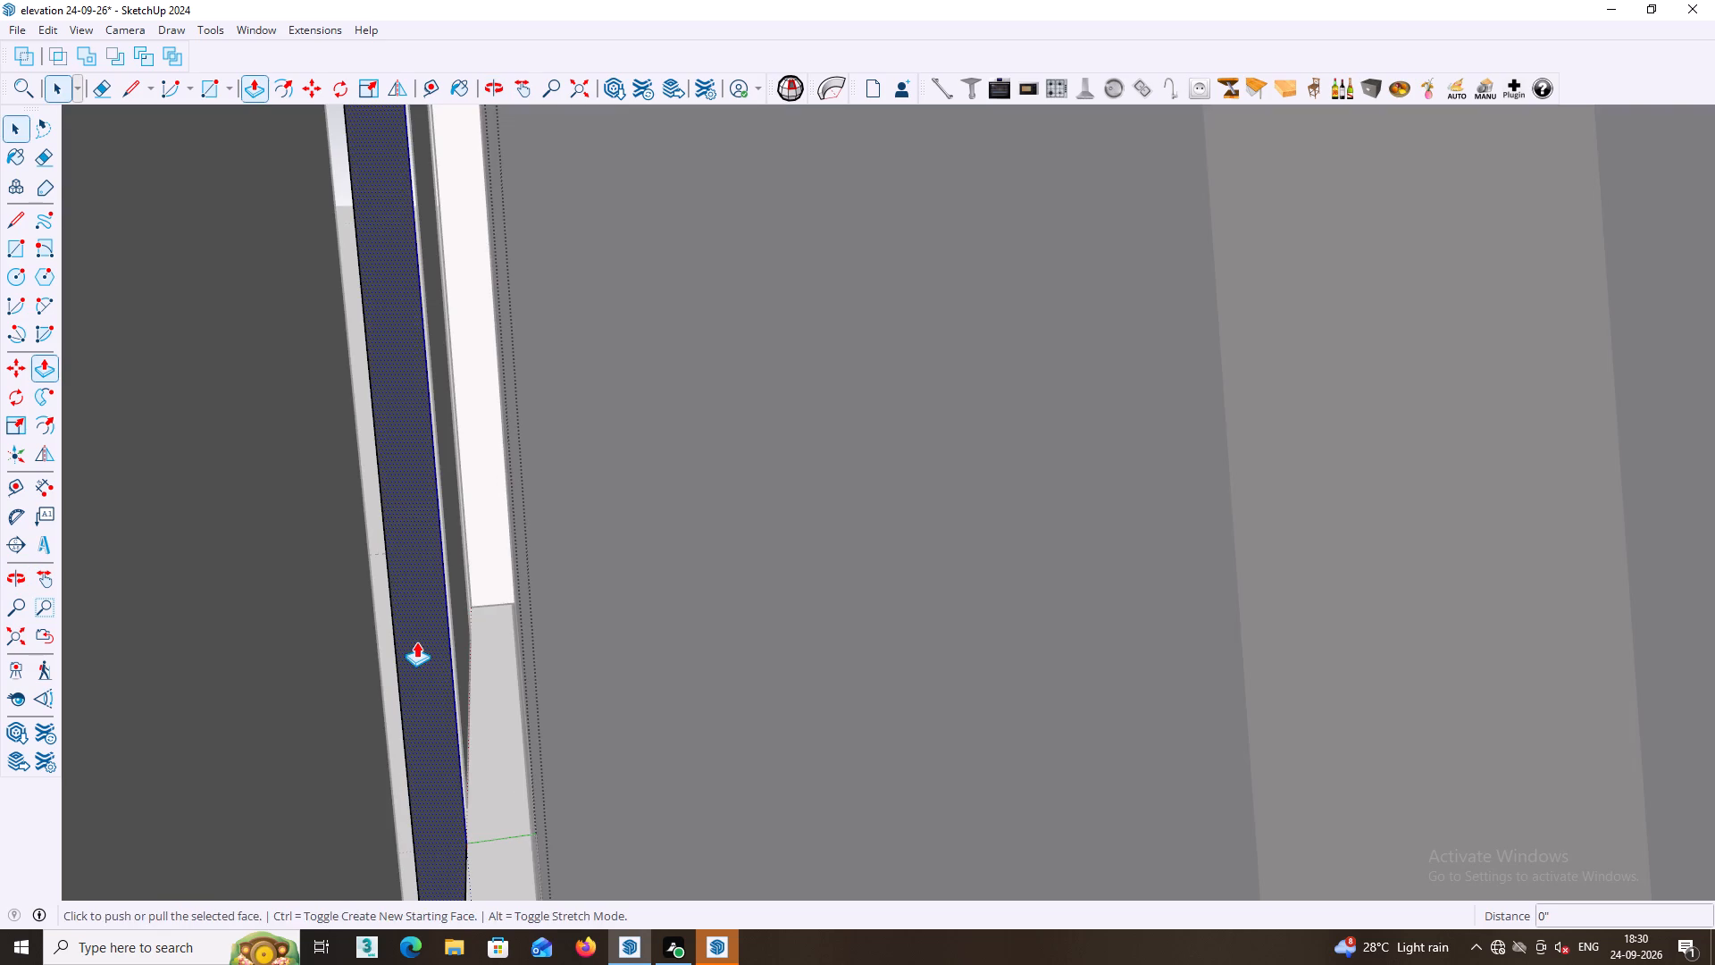
pyautogui.doubleClick(416, 642)
pyautogui.press('space')
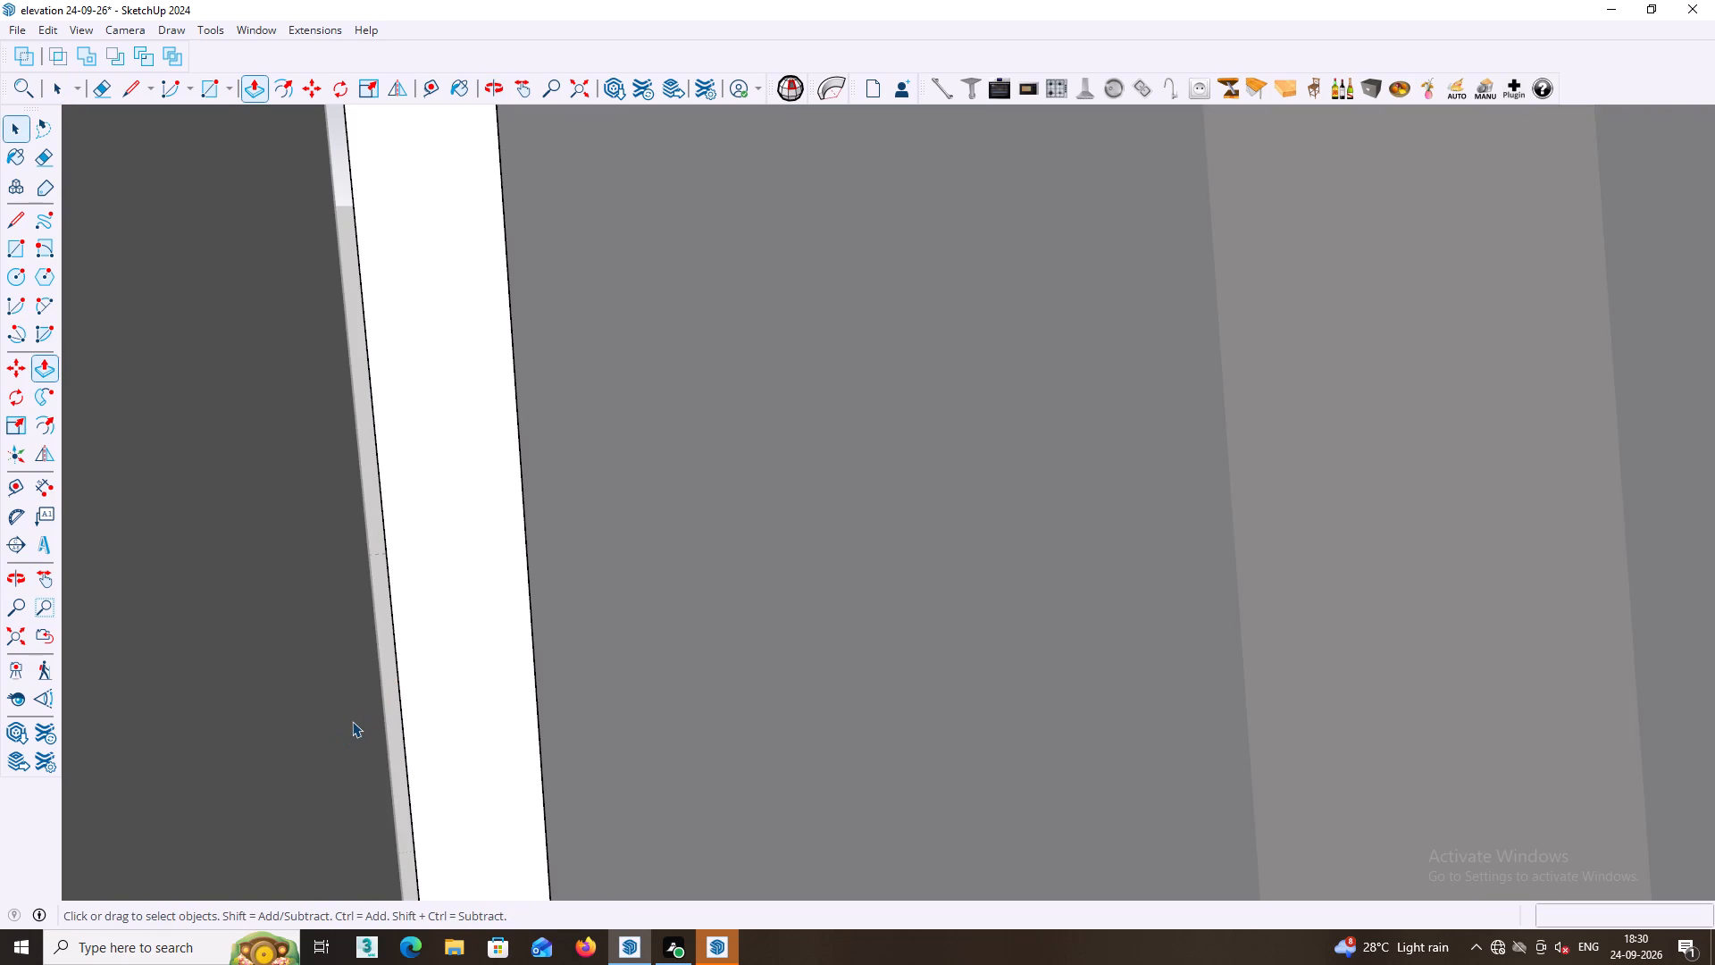
# Open the neighbouring fin group, push/pull its dark lengthwise face by the same distance and close the group.
pyautogui.scroll(-2, 352, 725)
pyautogui.click(347, 730)
pyautogui.click(347, 730)
pyautogui.click(347, 730)
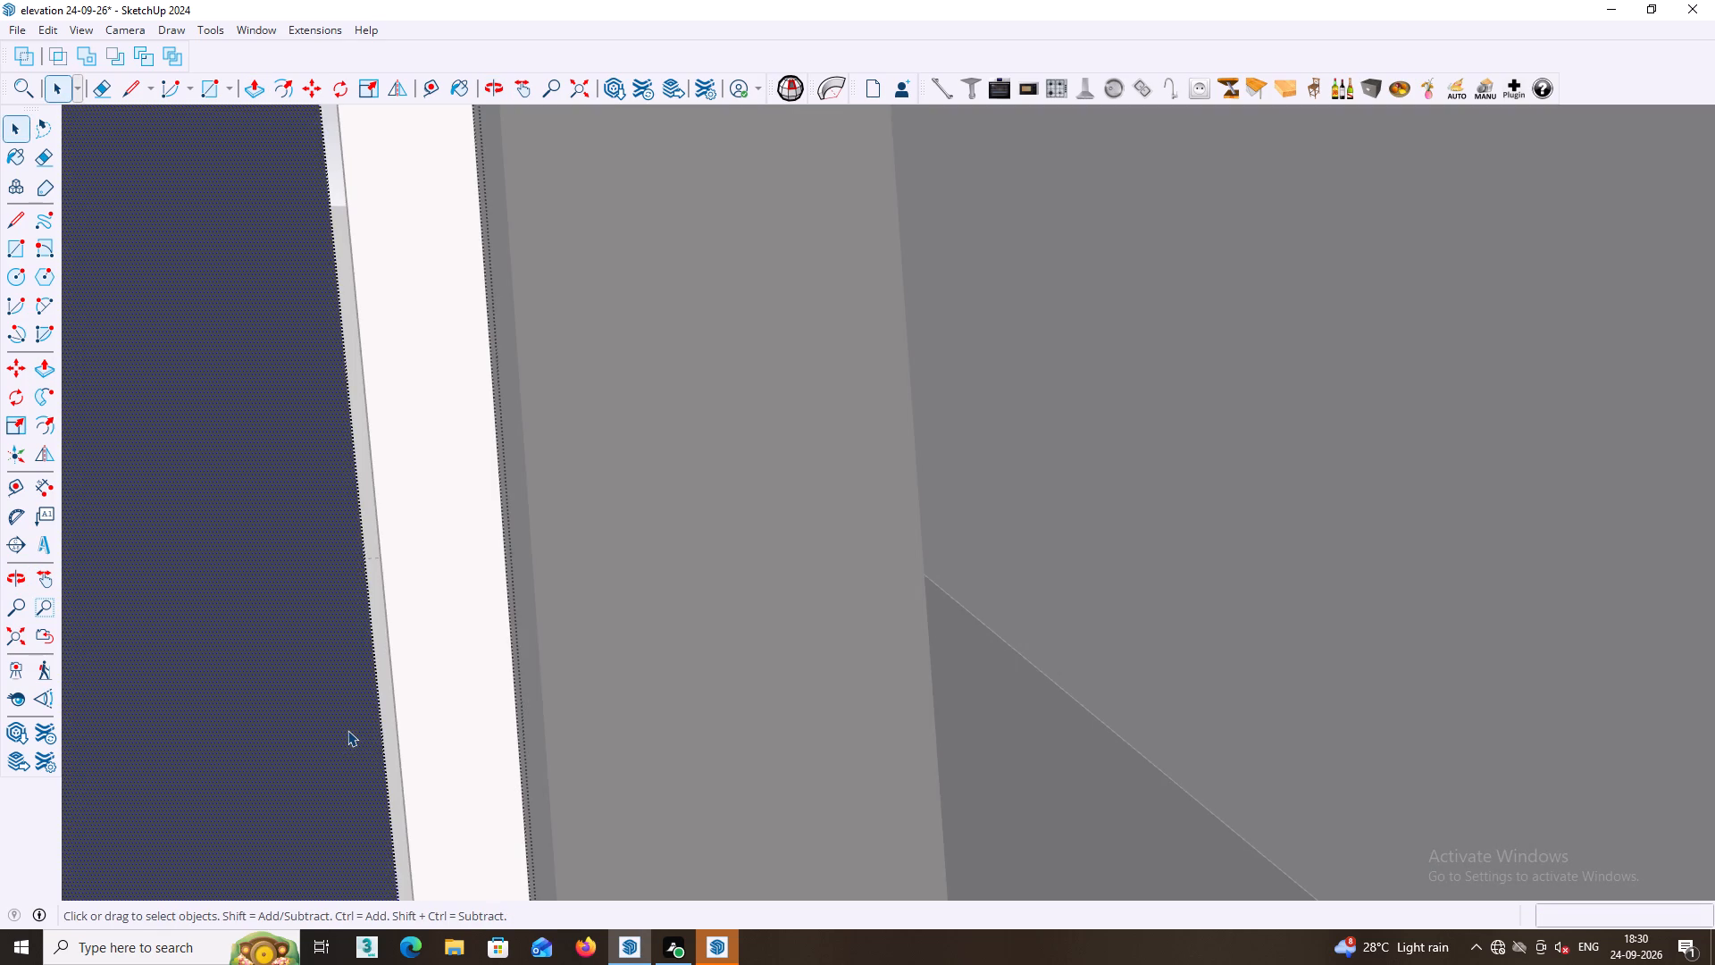
pyautogui.press('p')
pyautogui.doubleClick(347, 730)
pyautogui.scroll(-9, 358, 738)
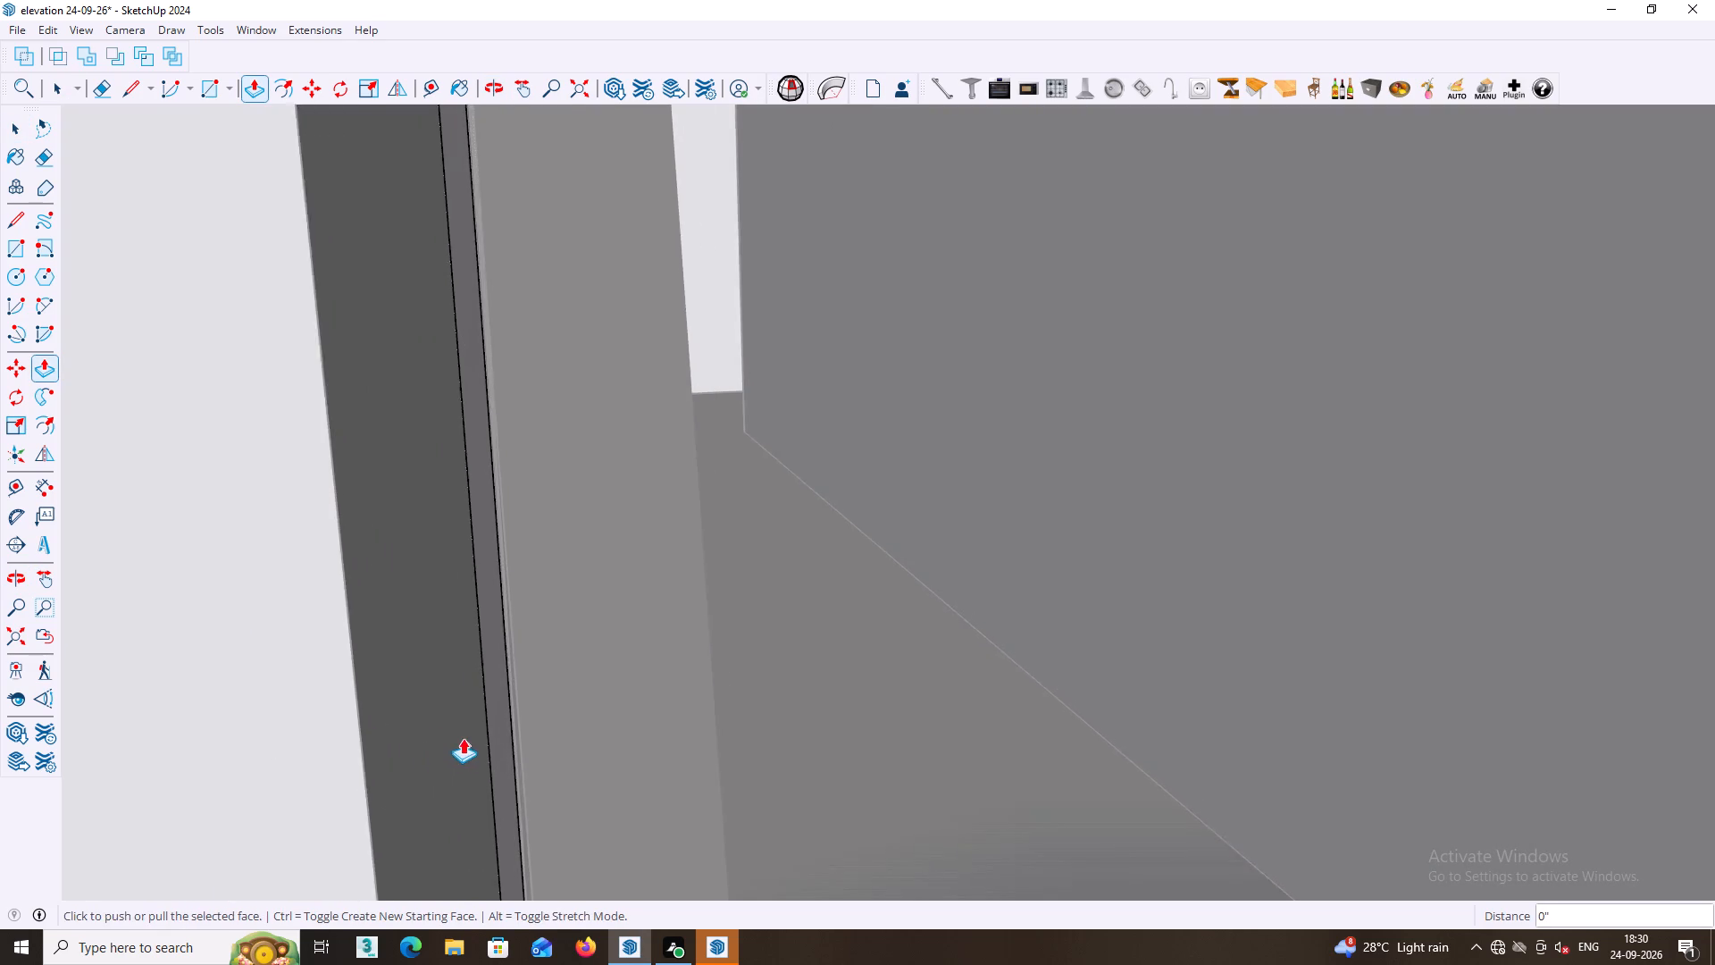
pyautogui.scroll(-2, 463, 738)
pyautogui.scroll(-20, 489, 746)
pyautogui.scroll(-2, 489, 746)
pyautogui.scroll(-3, 418, 783)
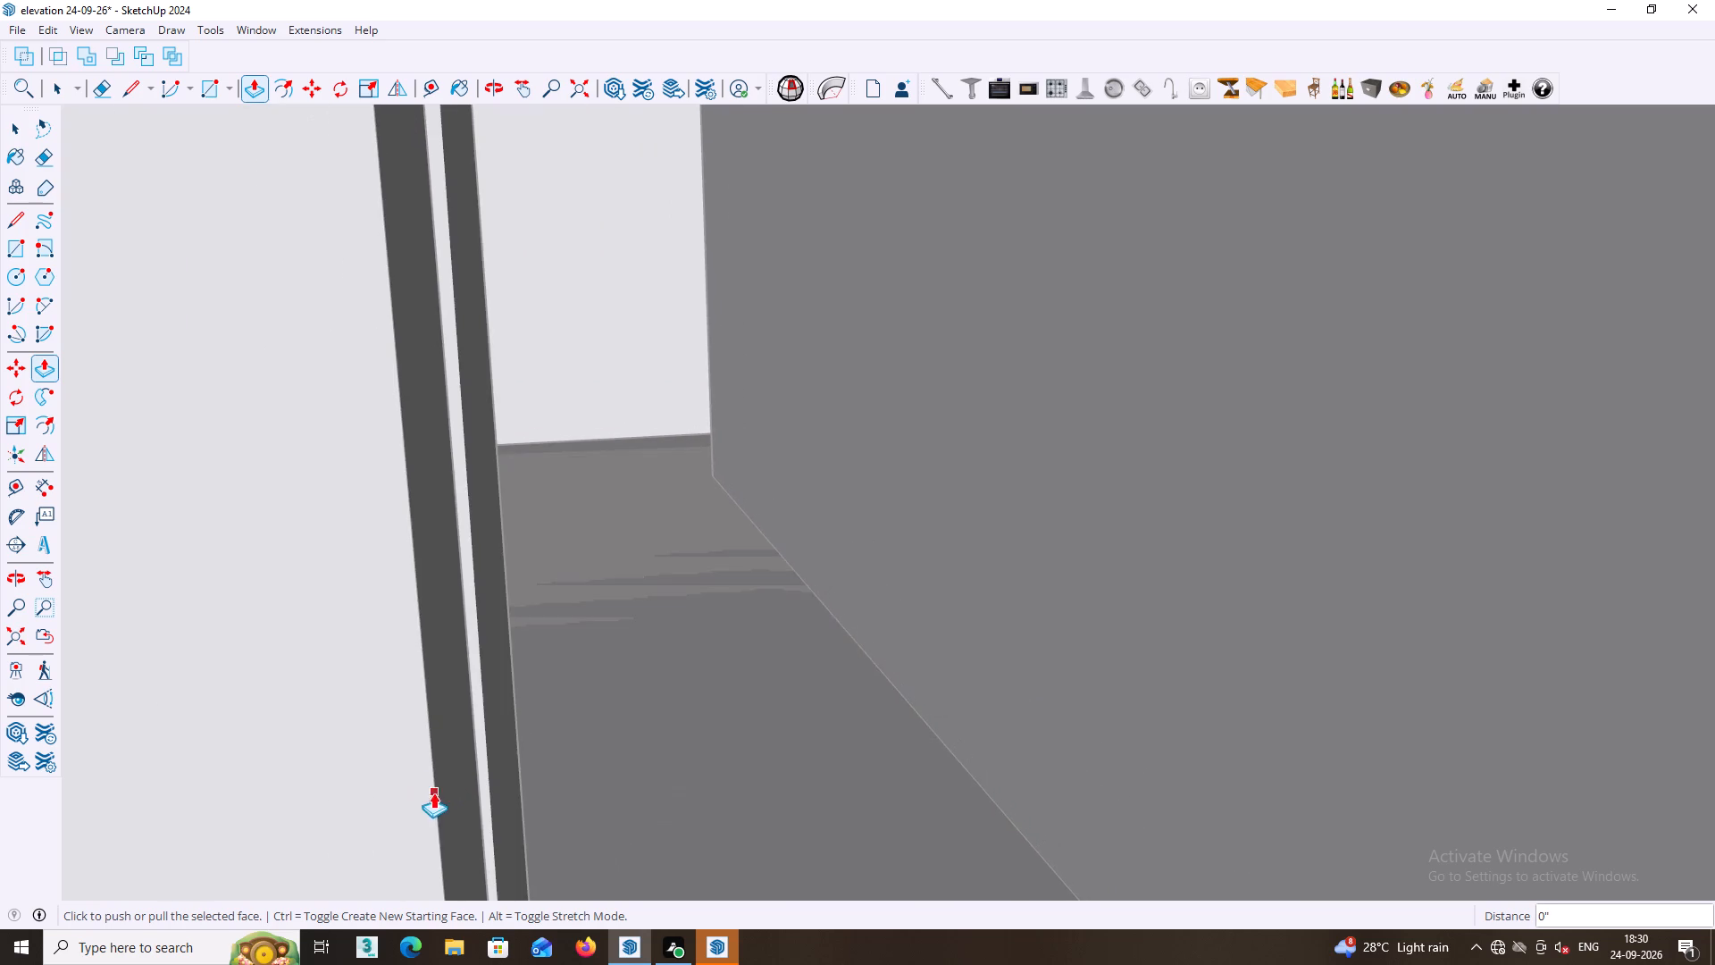
pyautogui.scroll(3, 461, 771)
pyautogui.middleClick(461, 769)
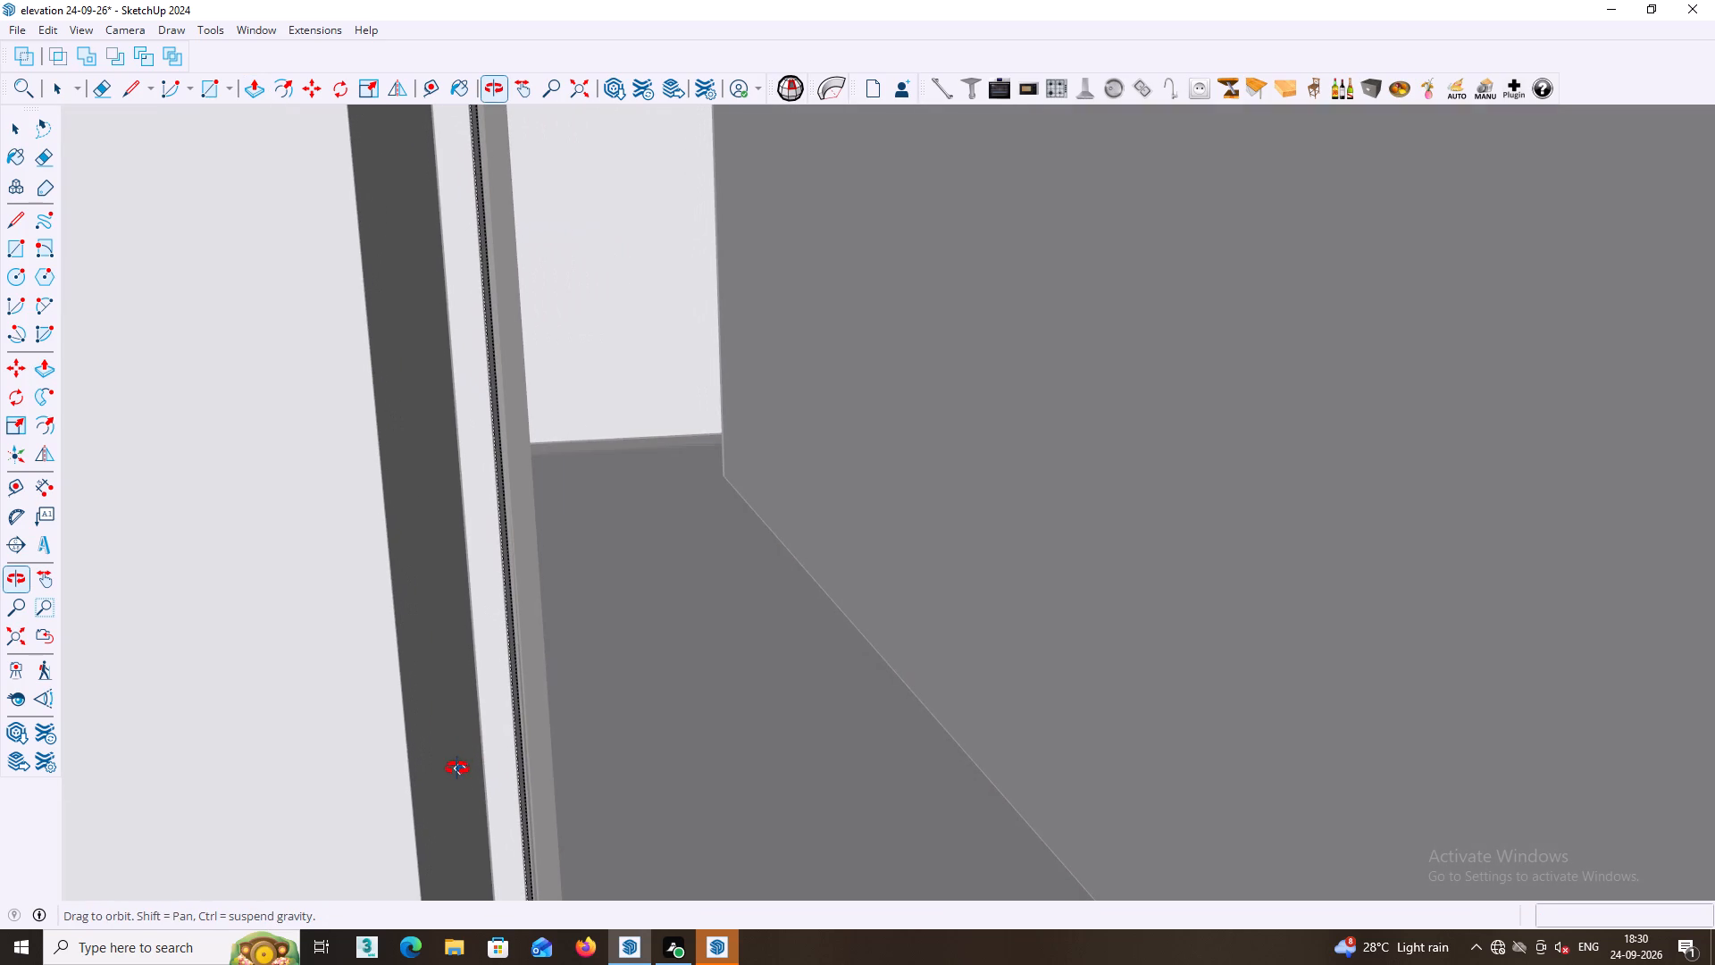
pyautogui.press('space')
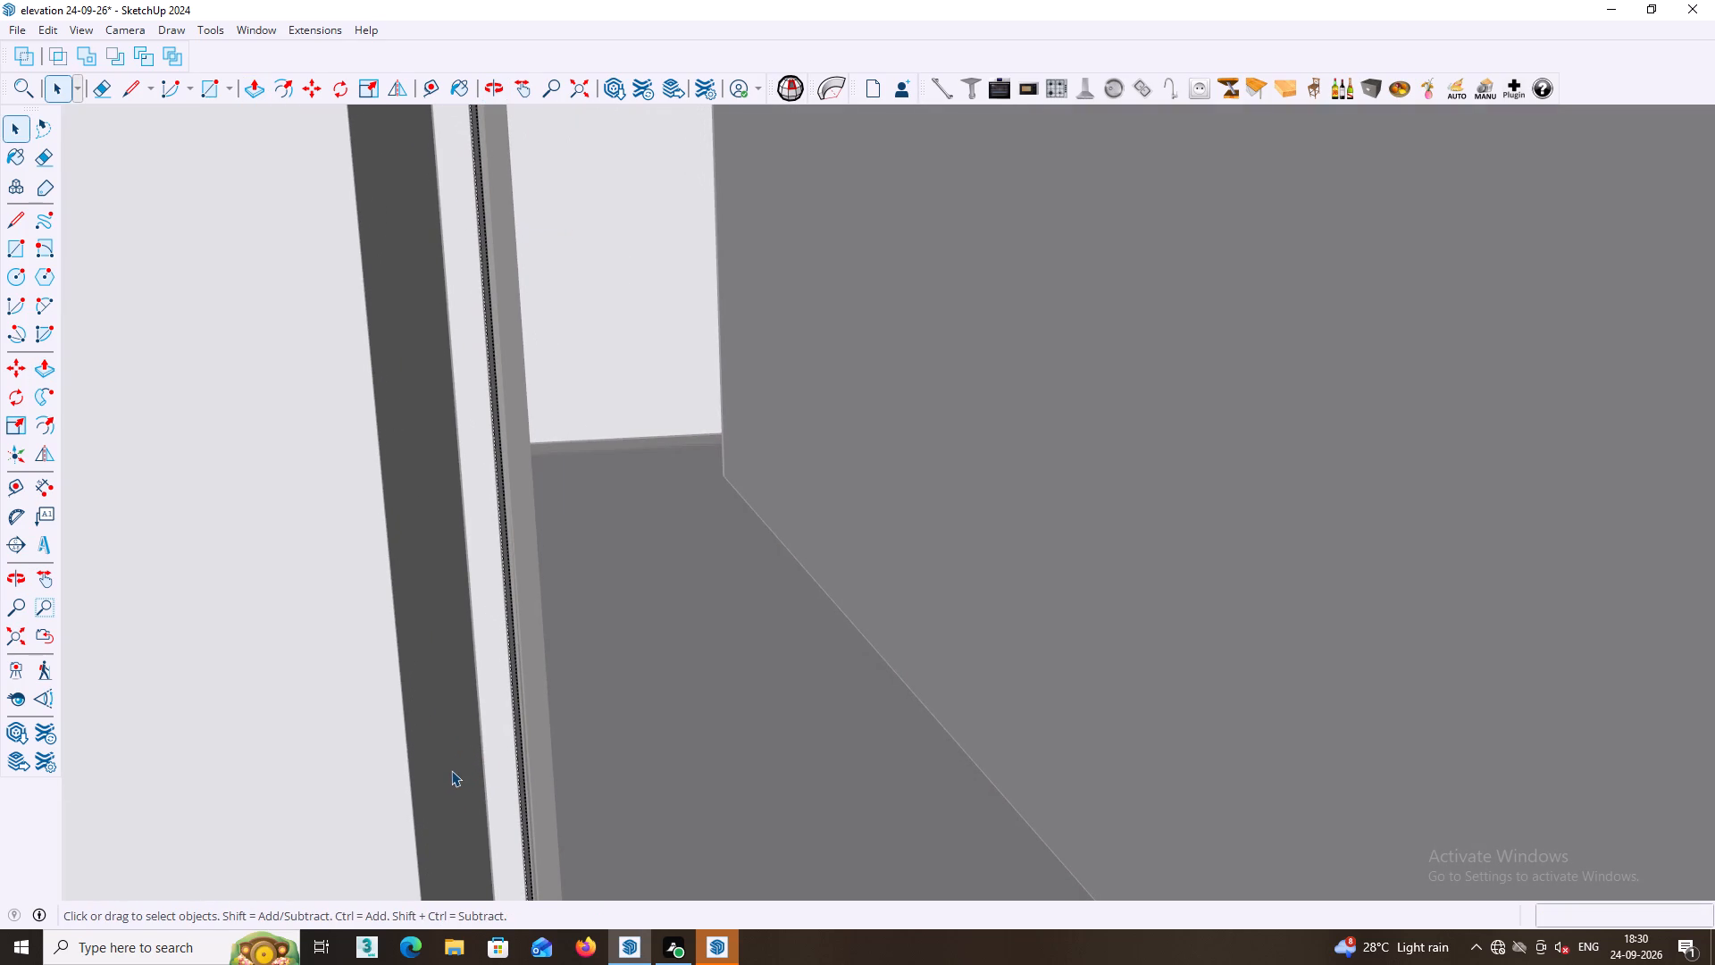
pyautogui.tripleClick(449, 768)
pyautogui.tripleClick(449, 768)
pyautogui.click(439, 769)
pyautogui.scroll(-2, 445, 776)
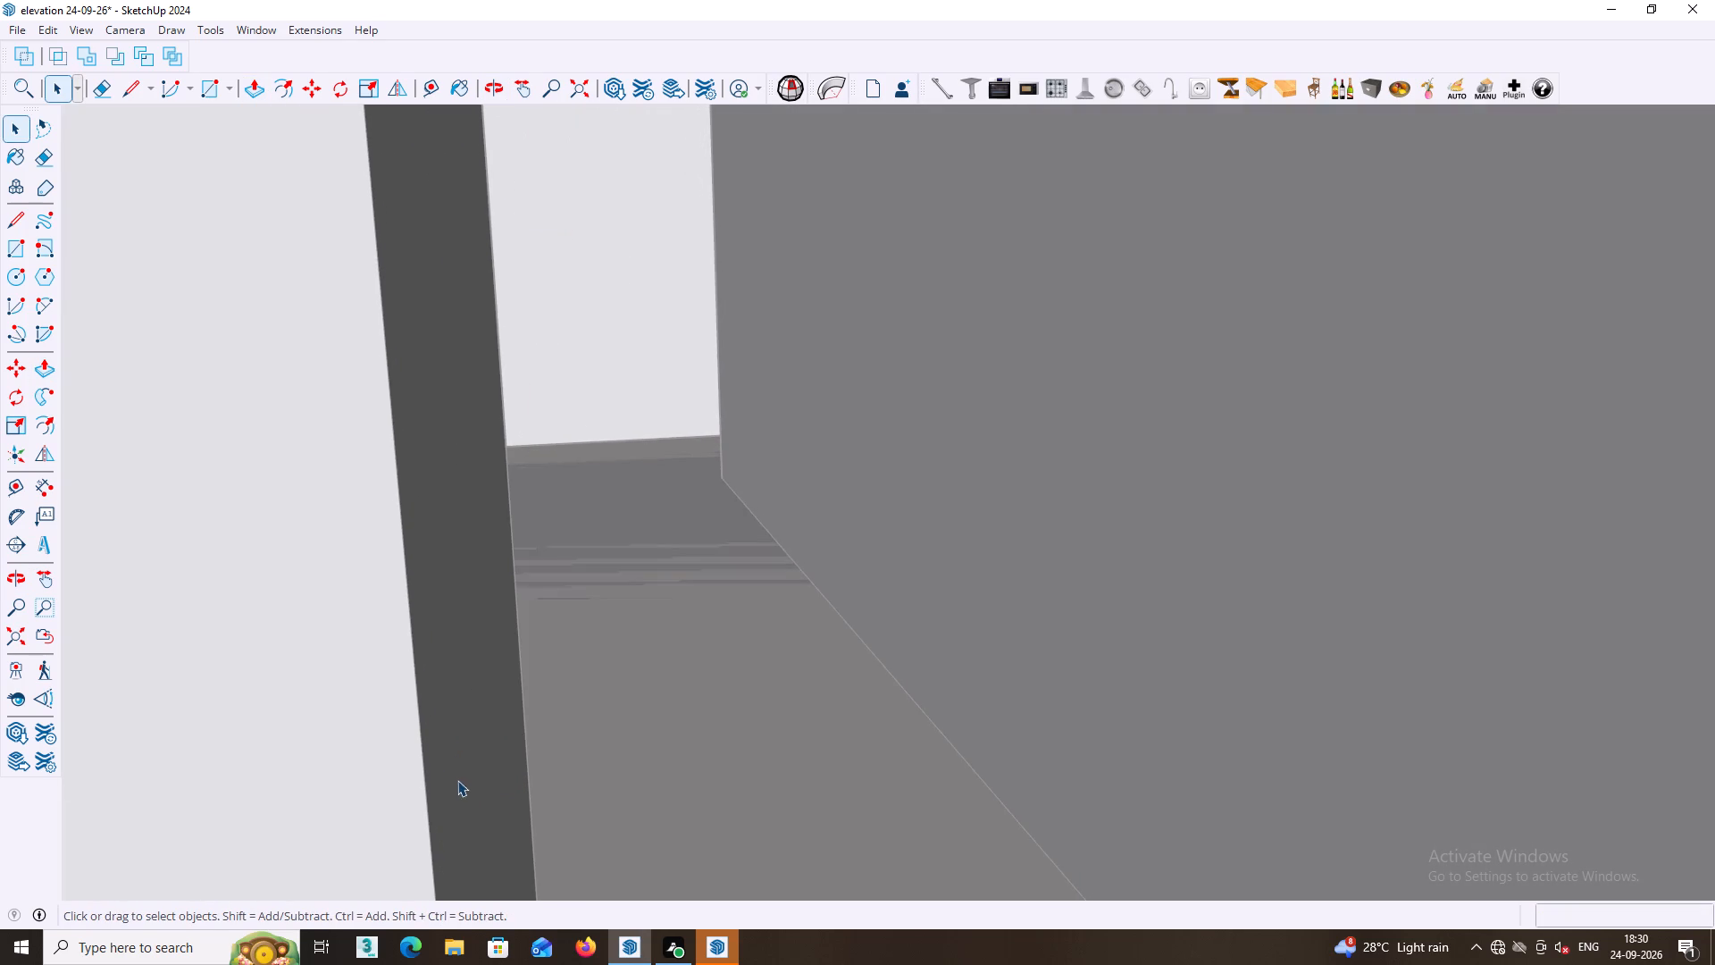
pyautogui.scroll(-2, 457, 780)
pyautogui.click(8, 644)
pyautogui.scroll(-6, 60, 650)
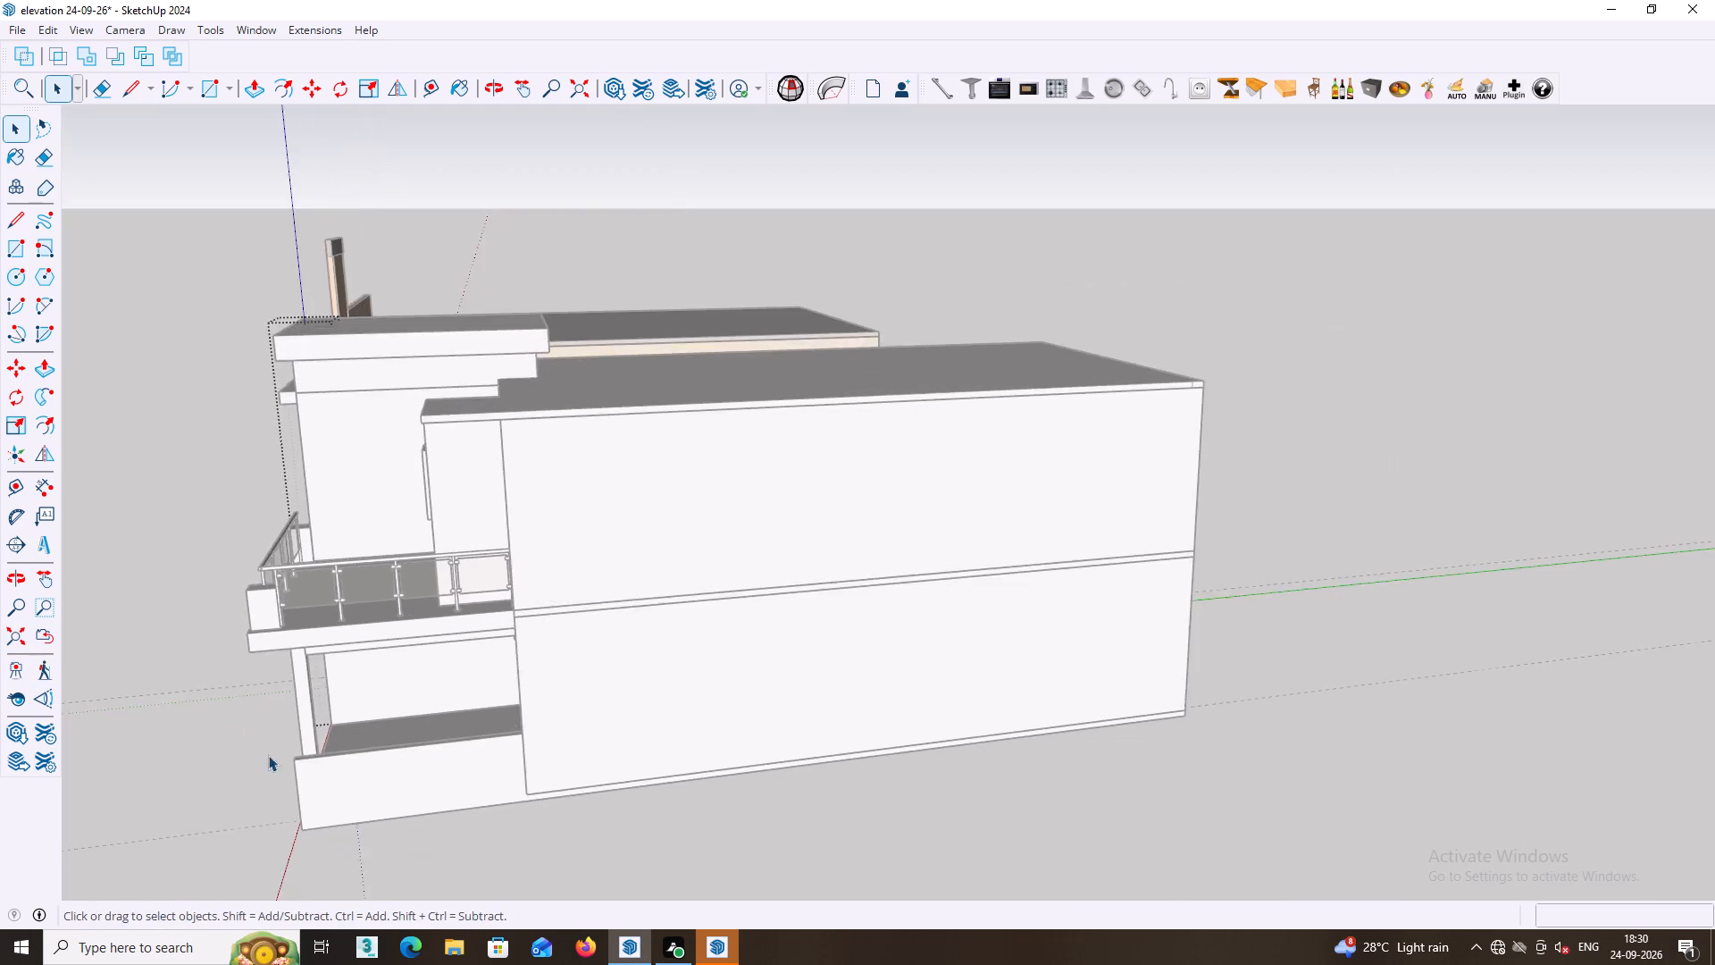
# Examine the ground-floor cladding grooves from the front and close up for blue-grey faces still needing correction.
pyautogui.moveTo(270, 749); pyautogui.dragTo(1016, 691, button='middle')
pyautogui.scroll(4, 1077, 718)
pyautogui.press('space')
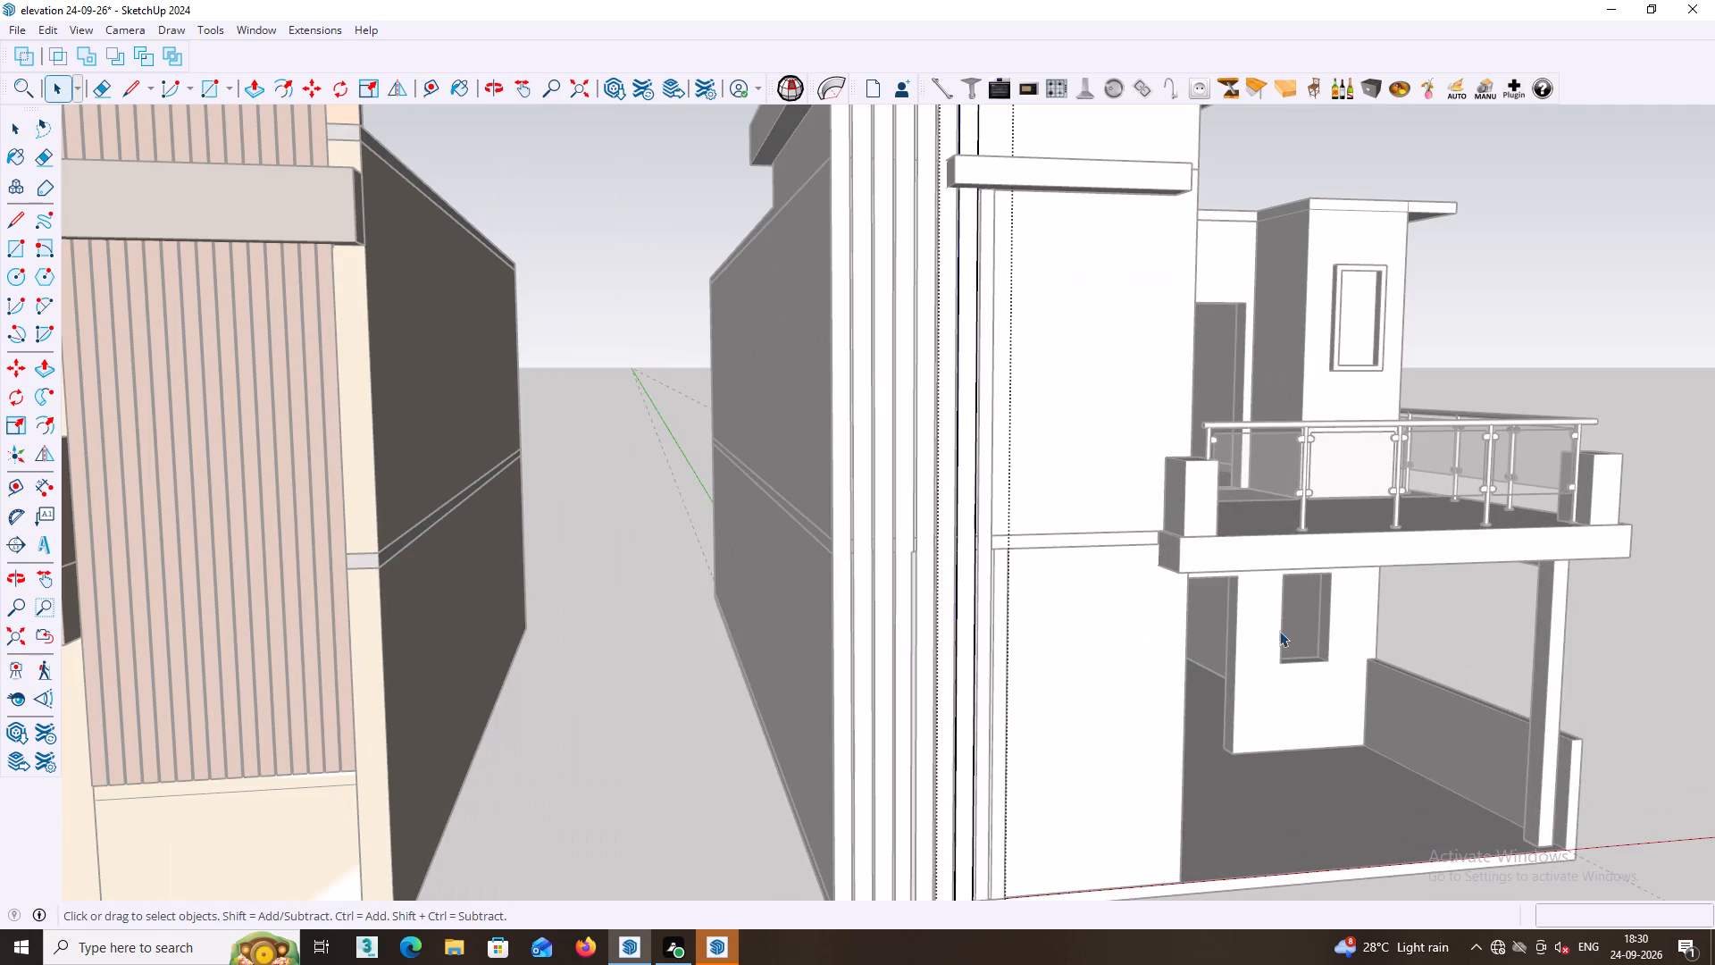
pyautogui.scroll(3, 1050, 688)
pyautogui.keyDown('shift'); pyautogui.moveTo(1006, 697); pyautogui.dragTo(775, 508, button='middle'); pyautogui.keyUp('shift')
pyautogui.click(397, 731)
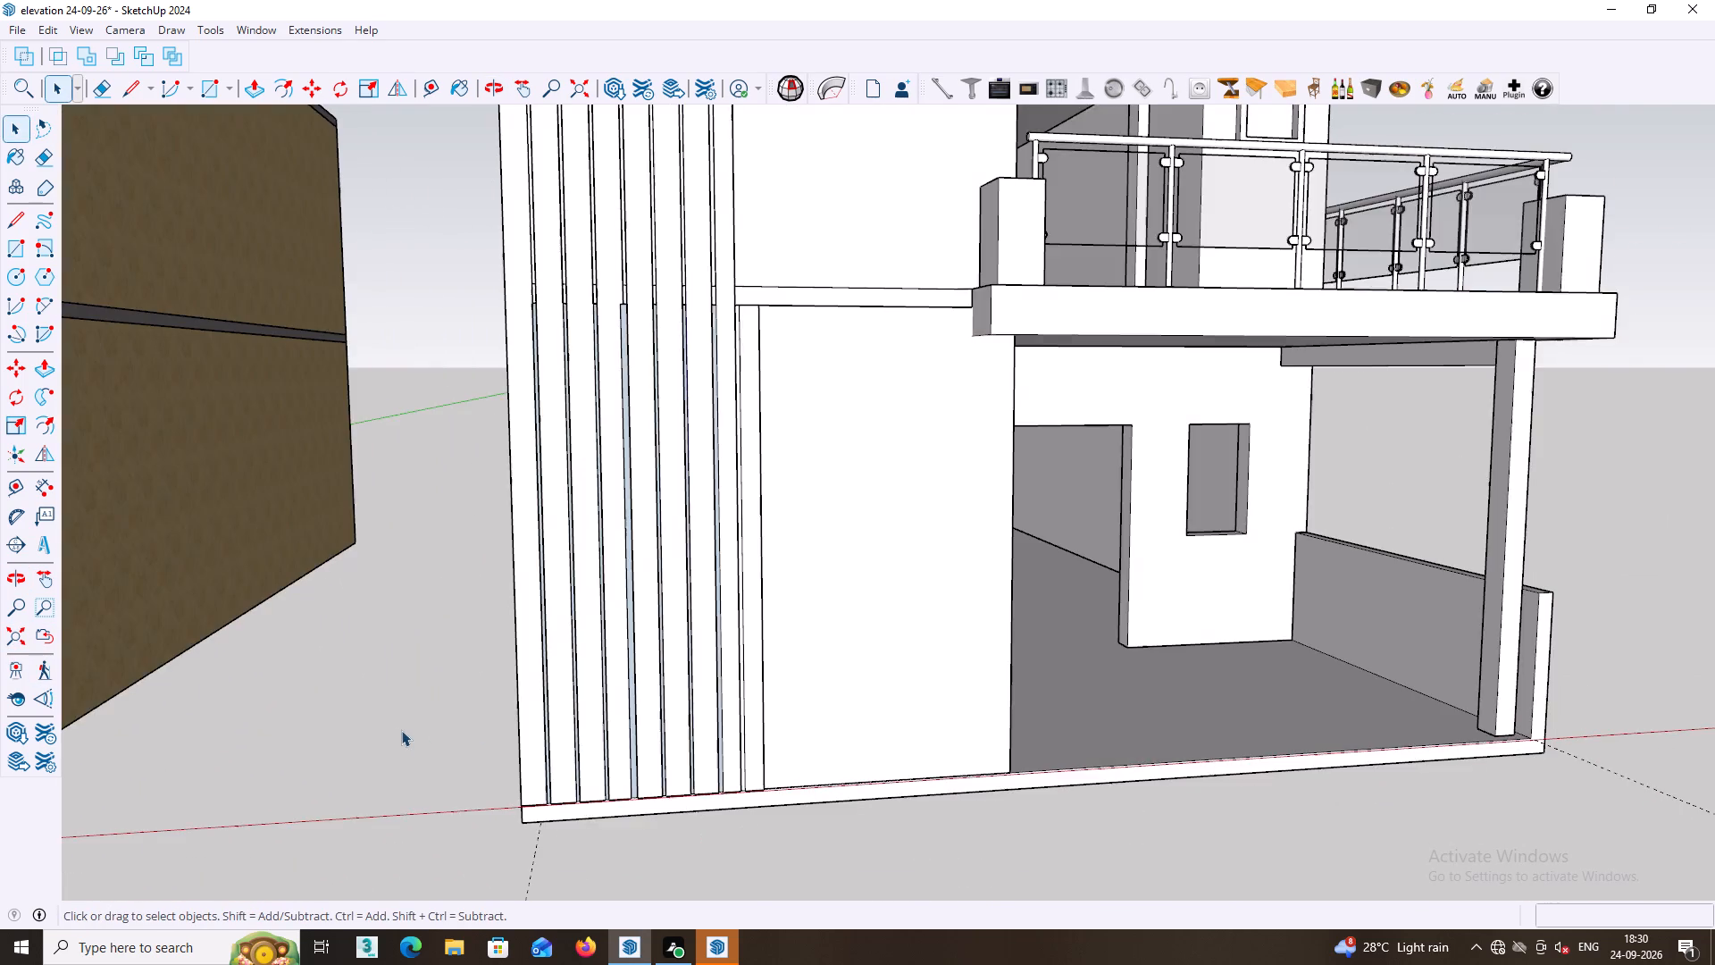
pyautogui.scroll(3, 730, 643)
pyautogui.moveTo(675, 642); pyautogui.dragTo(608, 694, button='middle')
pyautogui.moveTo(661, 588); pyautogui.dragTo(534, 582, button='middle')
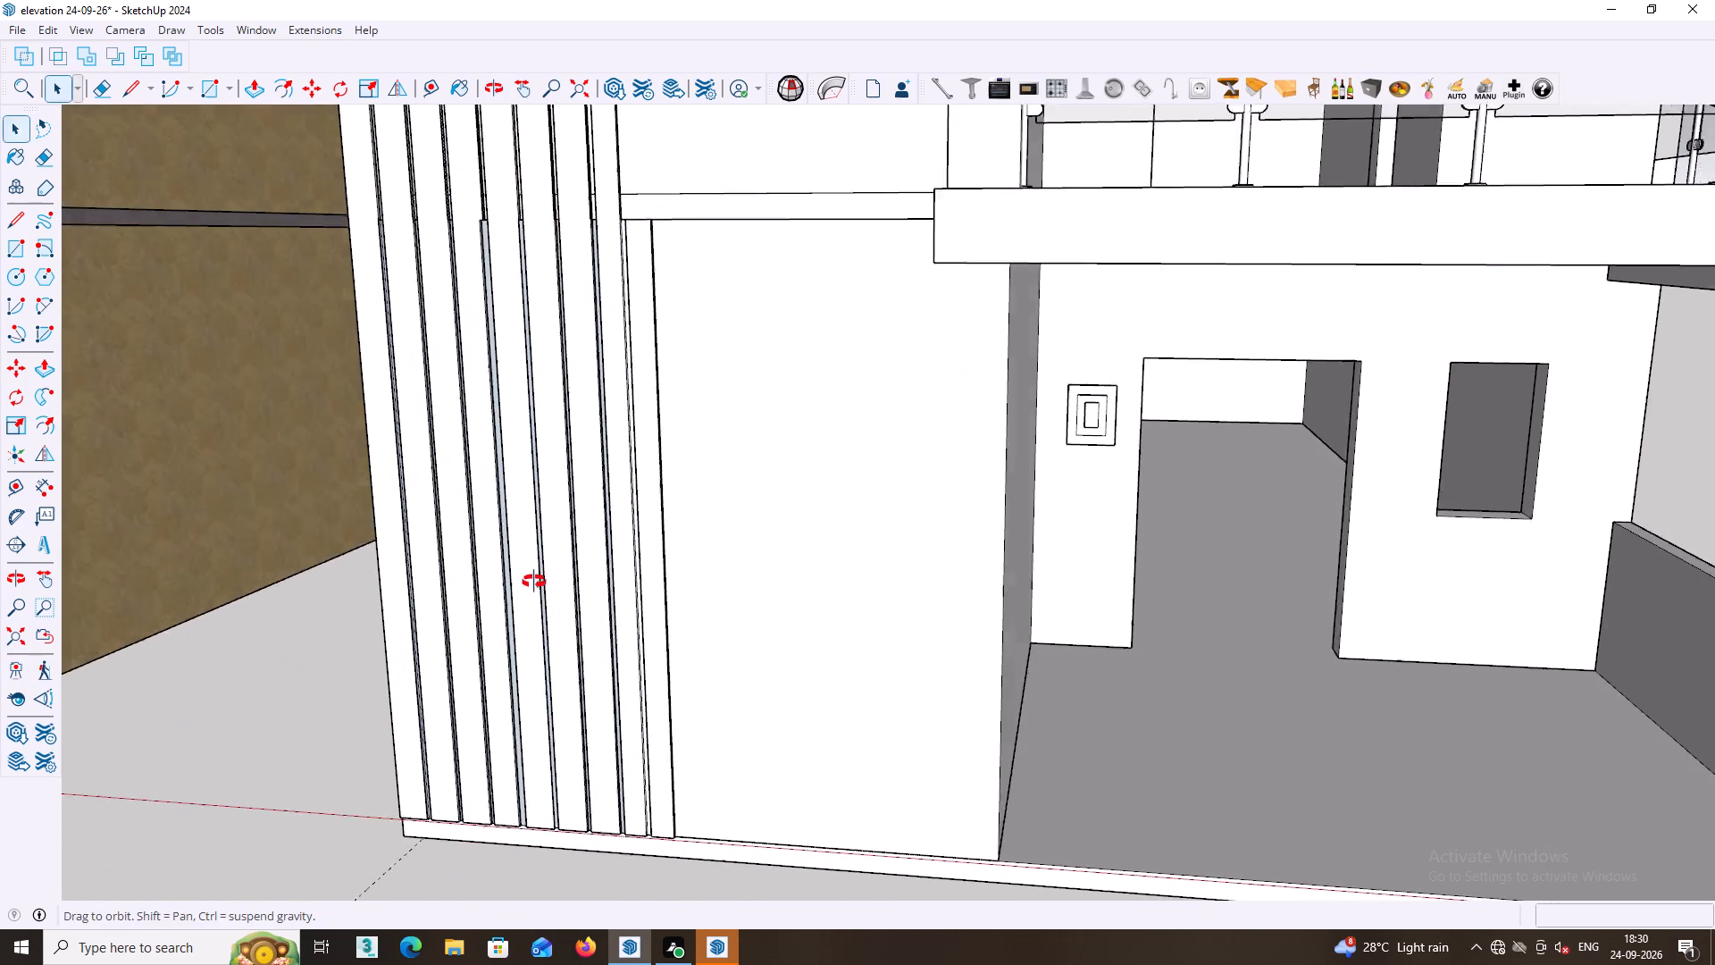
pyautogui.moveTo(534, 582); pyautogui.dragTo(527, 580, button='middle')
pyautogui.scroll(8, 570, 565)
pyautogui.moveTo(596, 549); pyautogui.dragTo(505, 567, button='middle')
pyautogui.scroll(3, 501, 567)
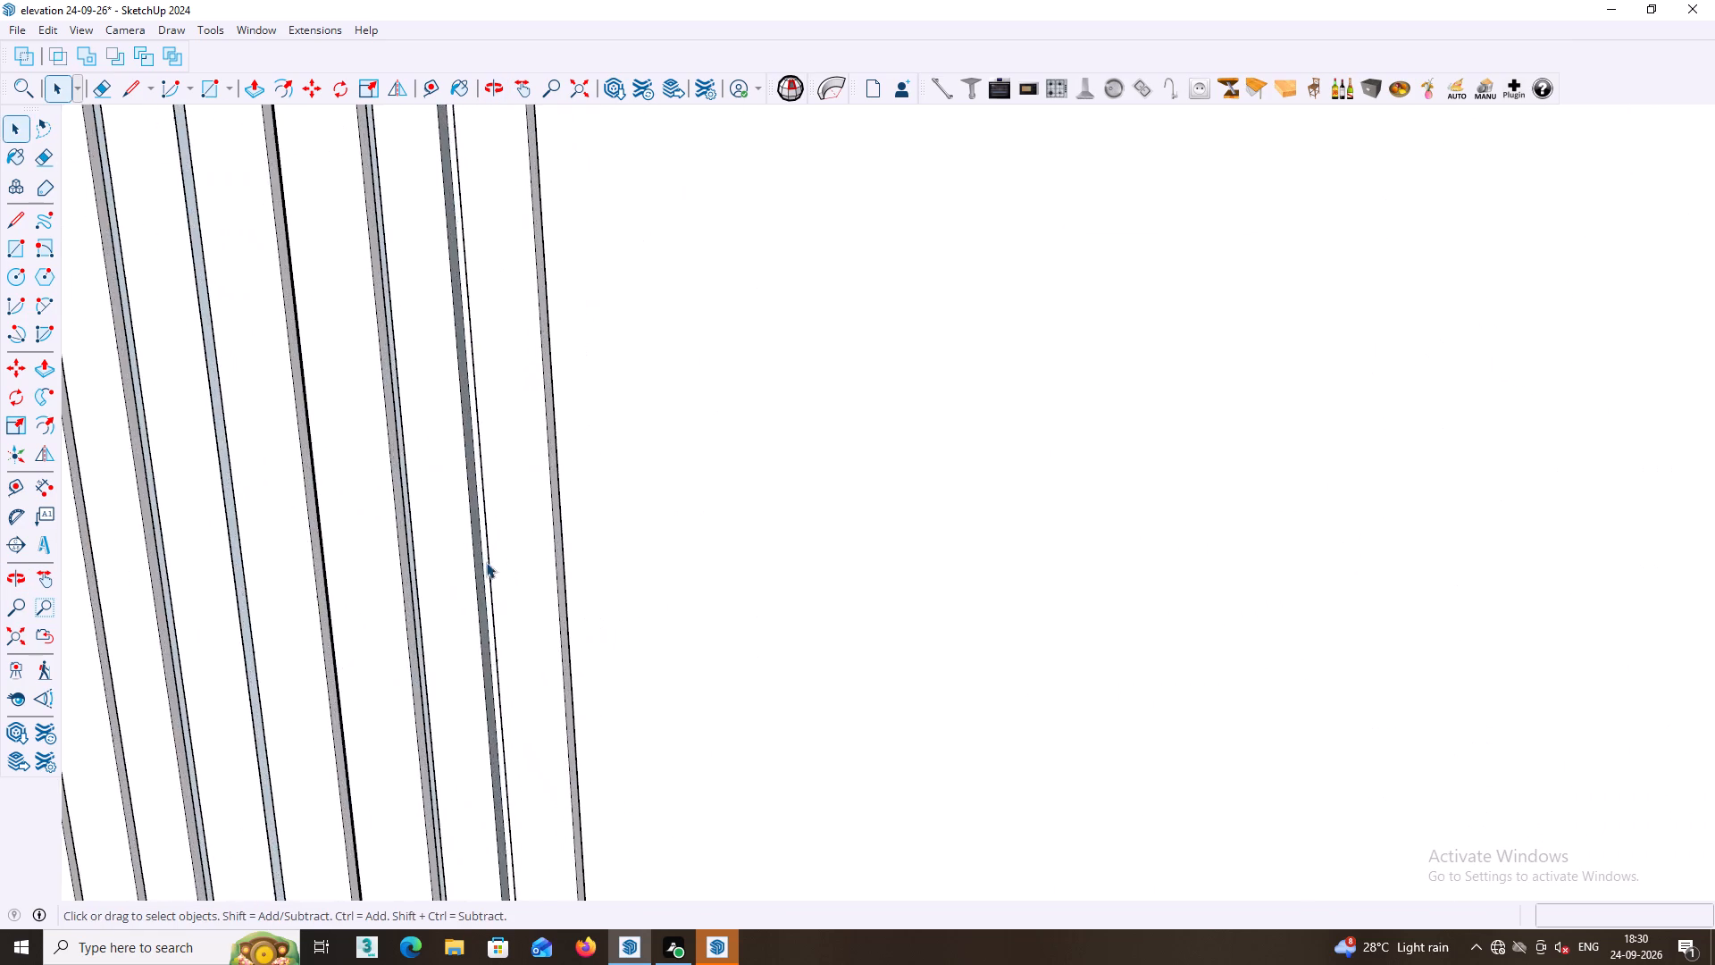
pyautogui.scroll(7, 486, 562)
pyautogui.moveTo(588, 611); pyautogui.dragTo(467, 641, button='middle')
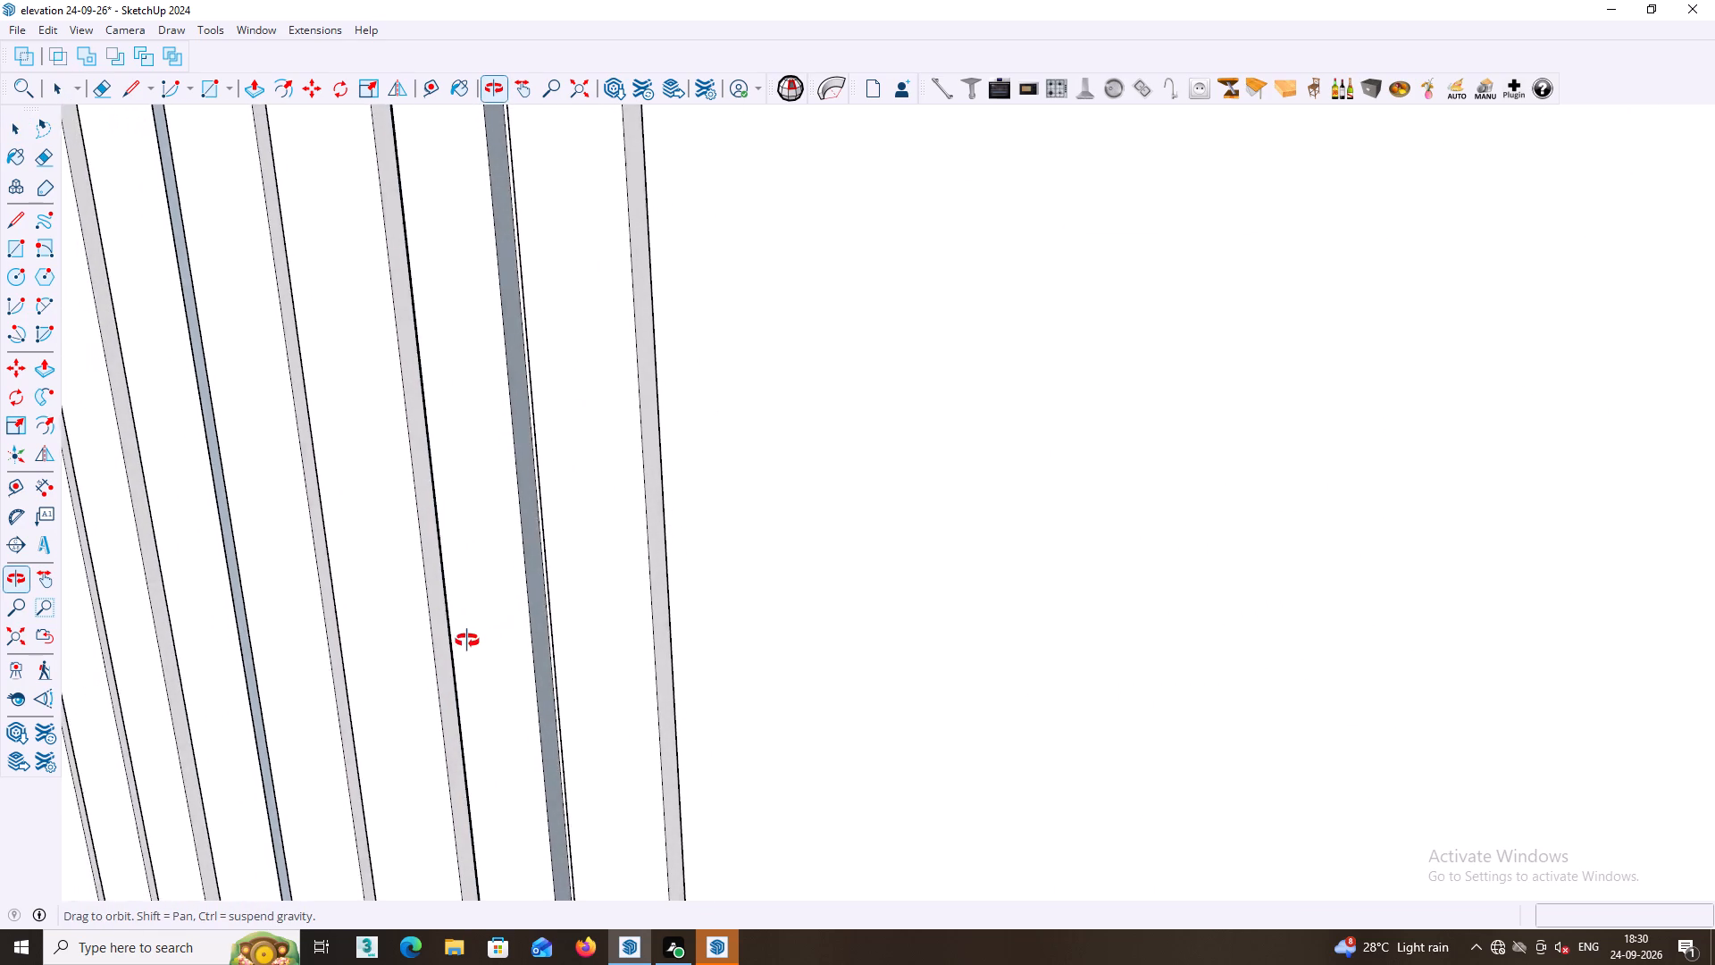
pyautogui.moveTo(467, 641); pyautogui.dragTo(543, 649, button='middle')
pyautogui.keyDown('shift'); pyautogui.moveTo(547, 651); pyautogui.dragTo(847, 650, button='middle'); pyautogui.keyUp('shift')
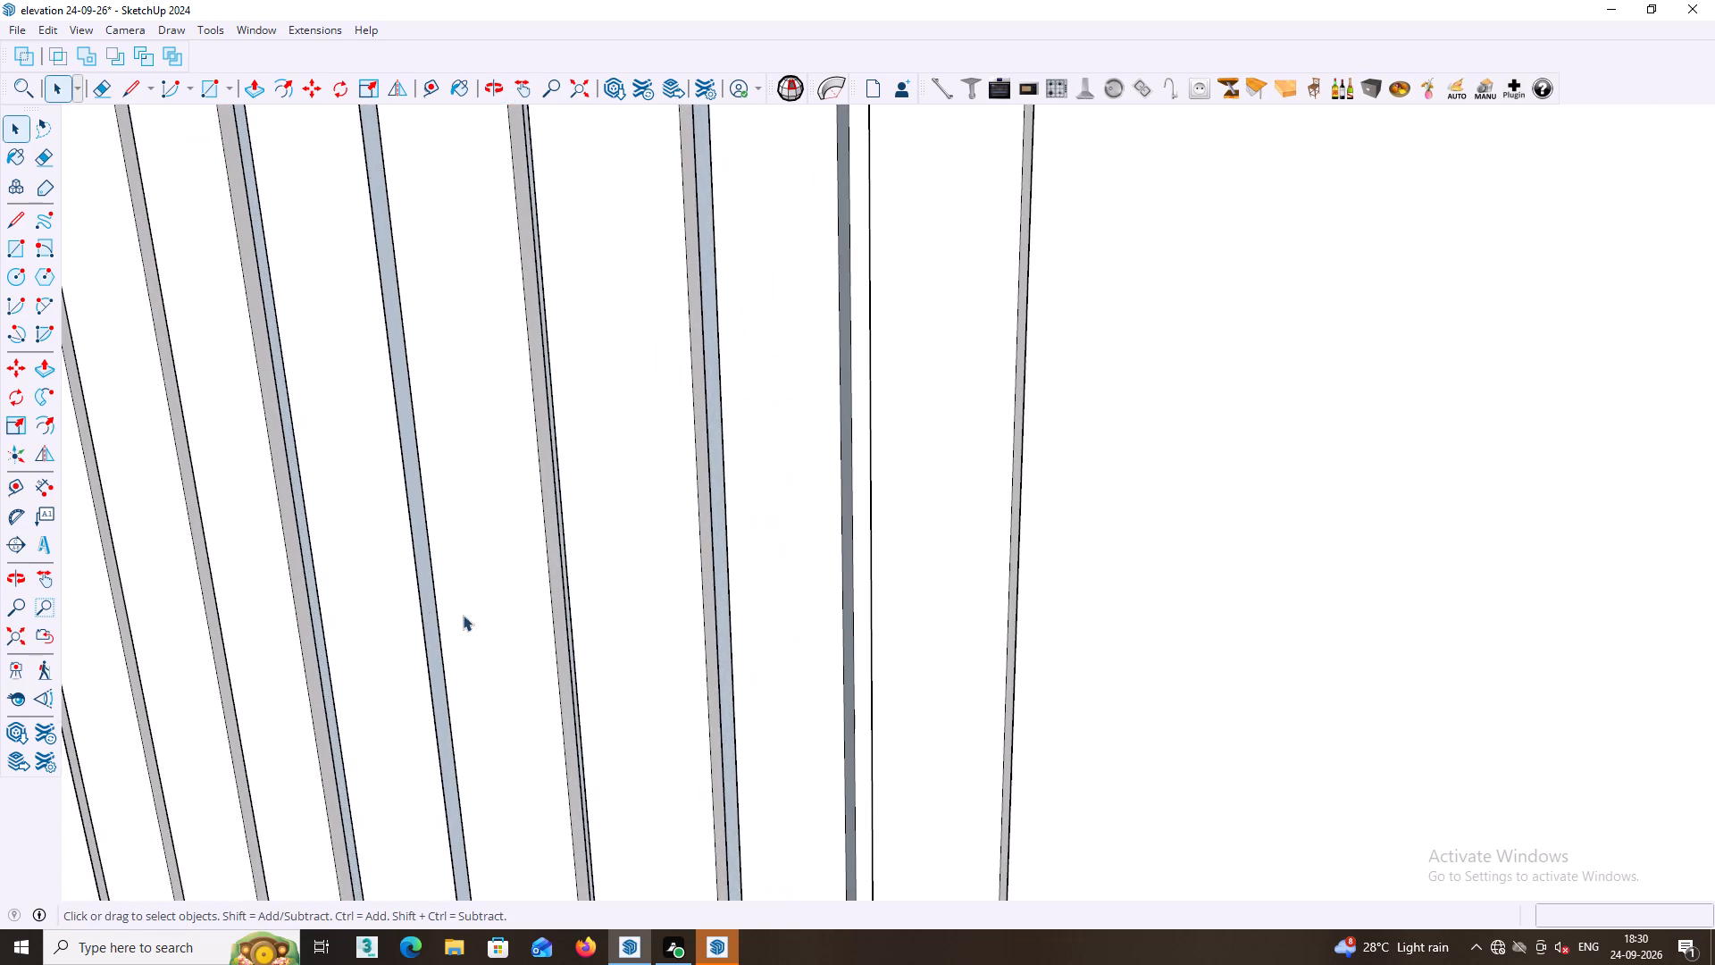
pyautogui.scroll(5, 423, 612)
pyautogui.moveTo(418, 606); pyautogui.dragTo(350, 617, button='middle')
pyautogui.scroll(-3, 397, 634)
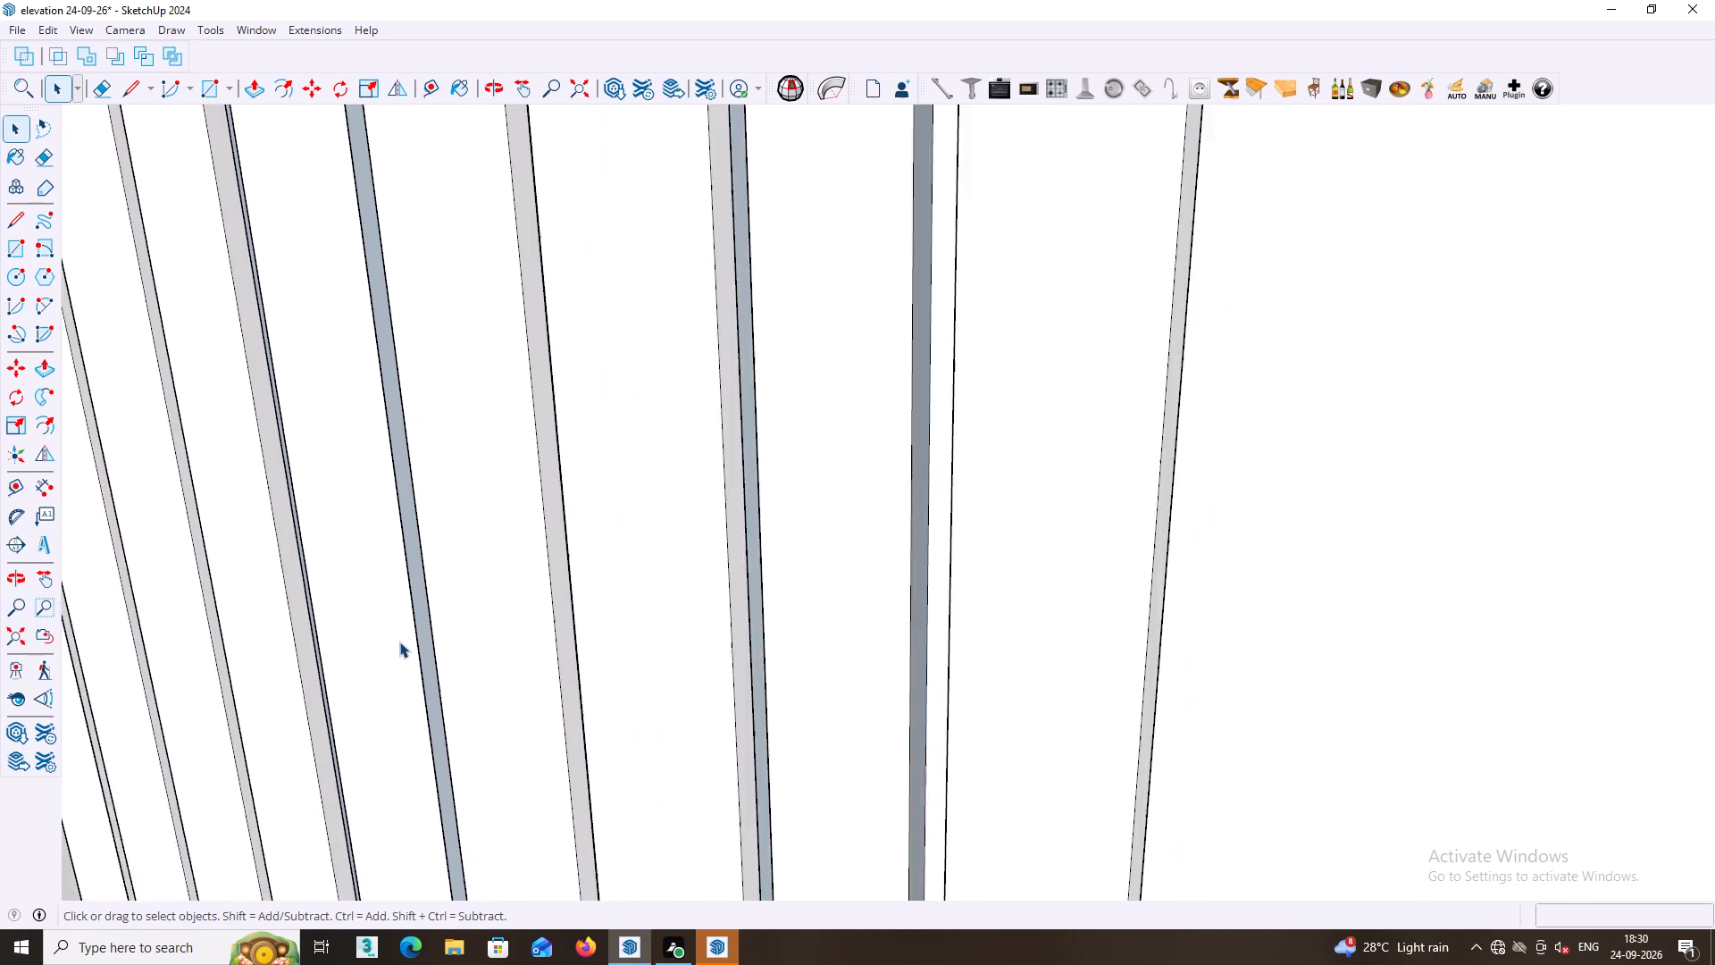
pyautogui.scroll(-4, 399, 642)
pyautogui.moveTo(407, 650); pyautogui.dragTo(541, 622, button='middle')
pyautogui.moveTo(779, 637); pyautogui.dragTo(715, 658, button='middle')
pyautogui.scroll(4, 578, 618)
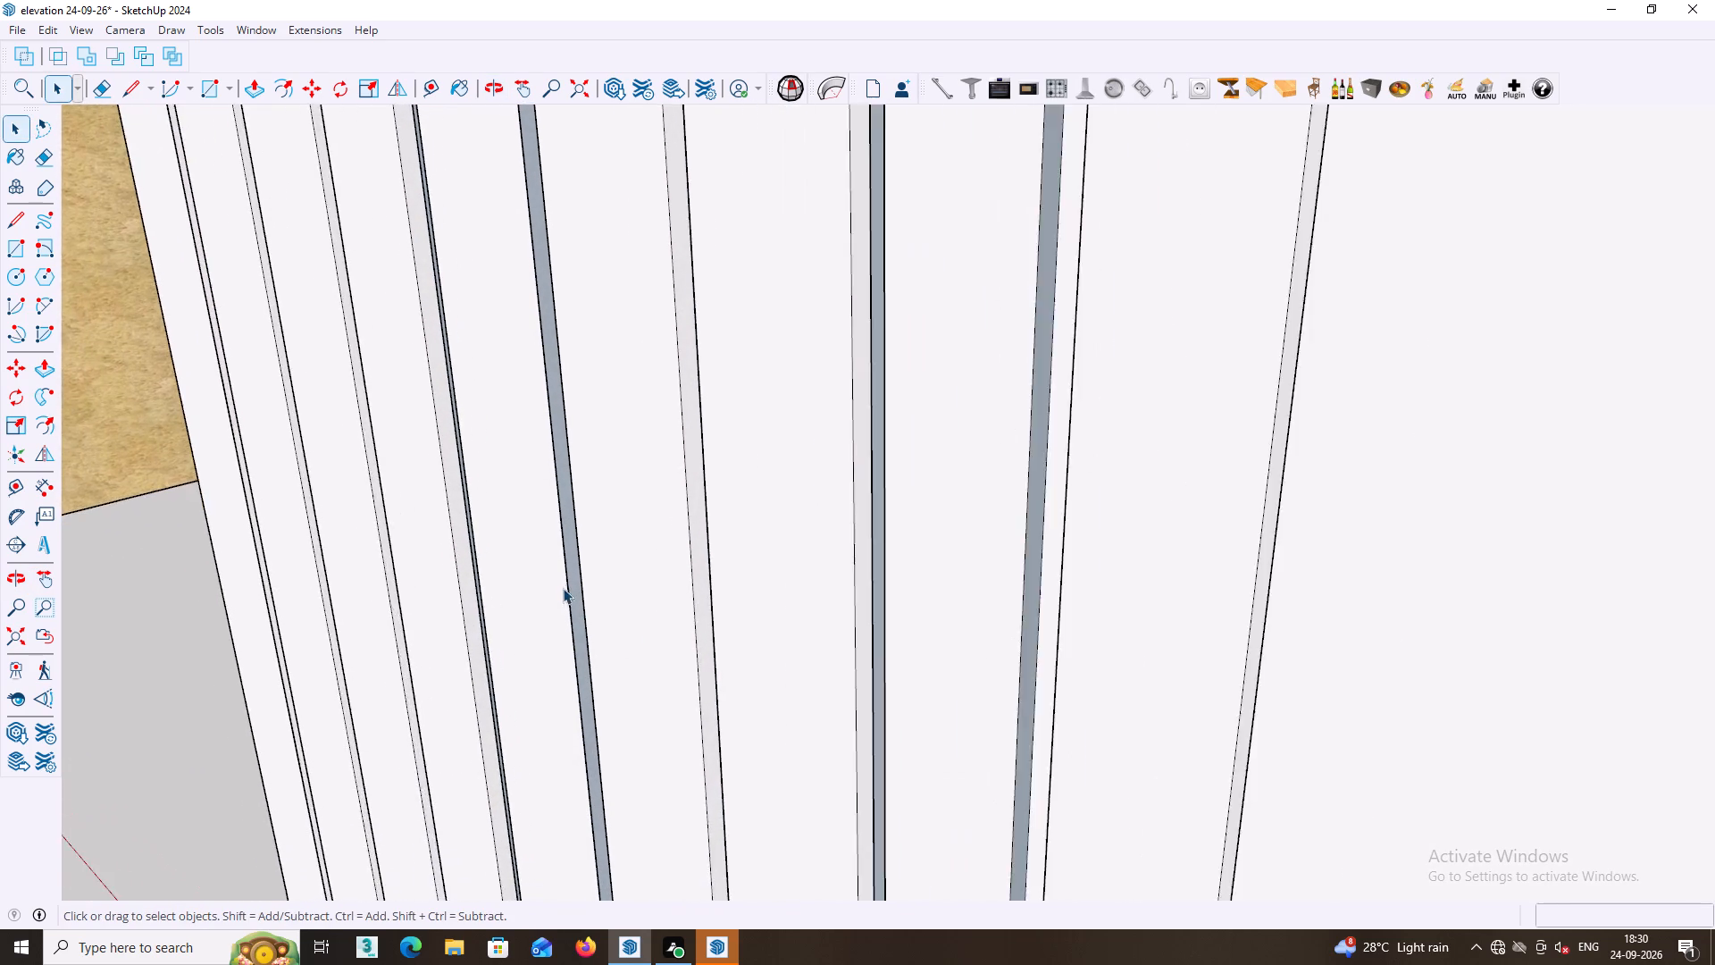
pyautogui.scroll(11, 563, 588)
pyautogui.scroll(-2, 570, 580)
pyautogui.scroll(2, 569, 583)
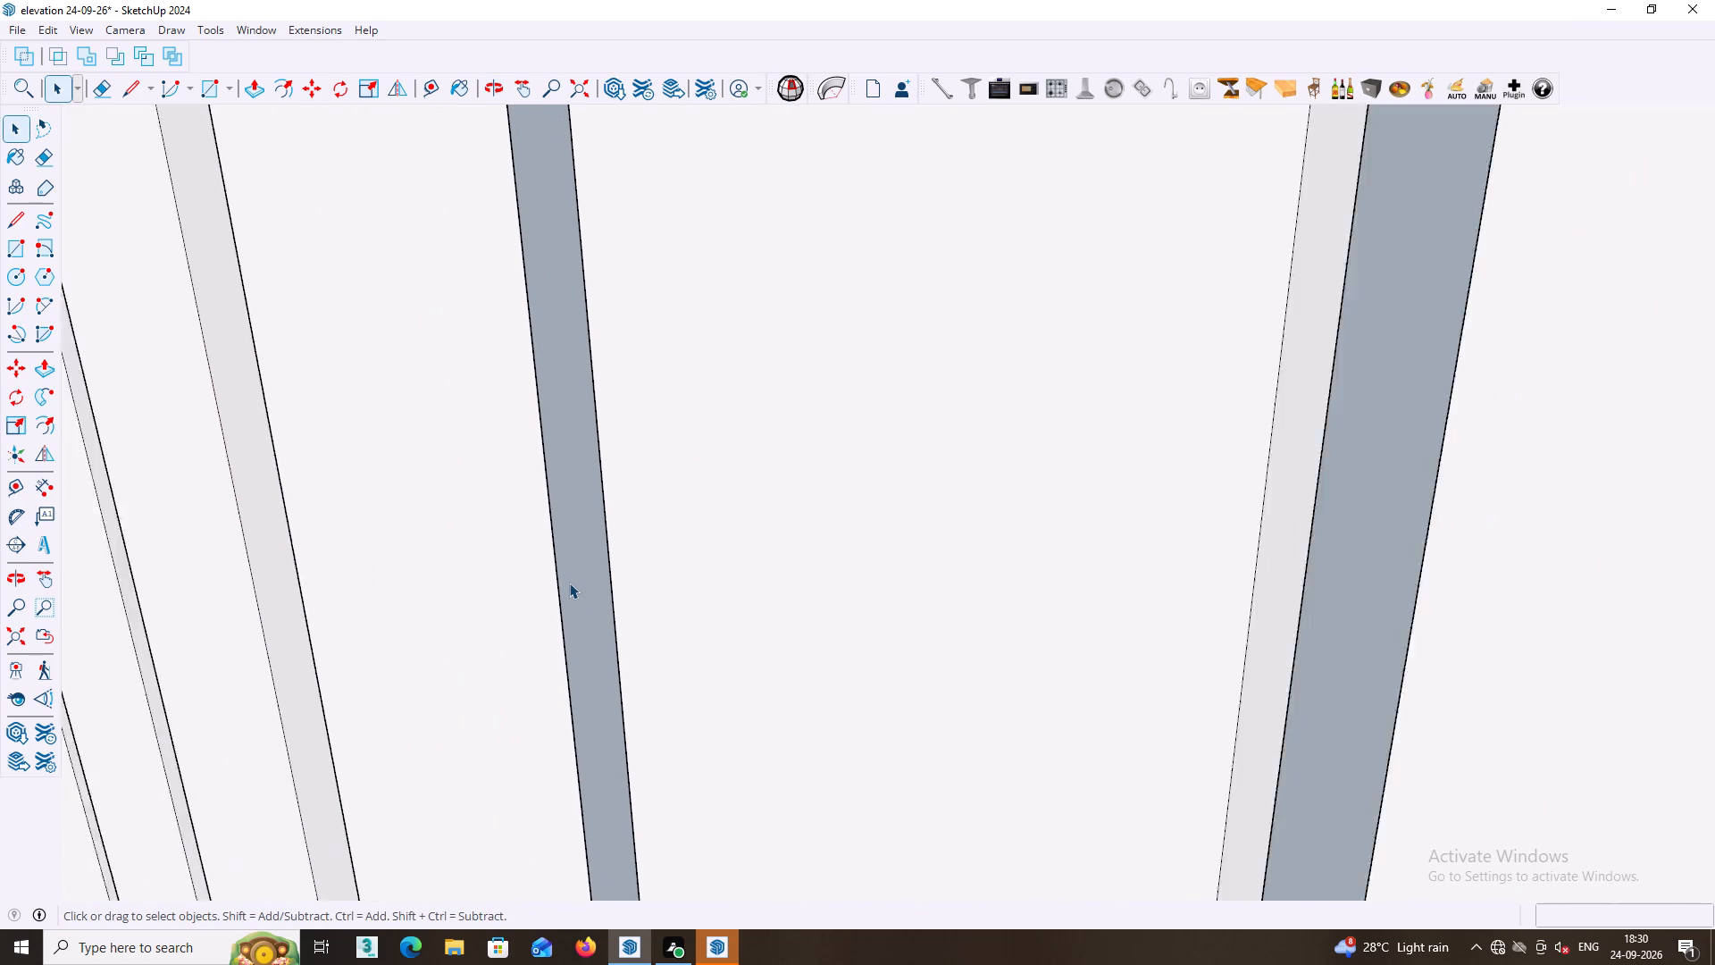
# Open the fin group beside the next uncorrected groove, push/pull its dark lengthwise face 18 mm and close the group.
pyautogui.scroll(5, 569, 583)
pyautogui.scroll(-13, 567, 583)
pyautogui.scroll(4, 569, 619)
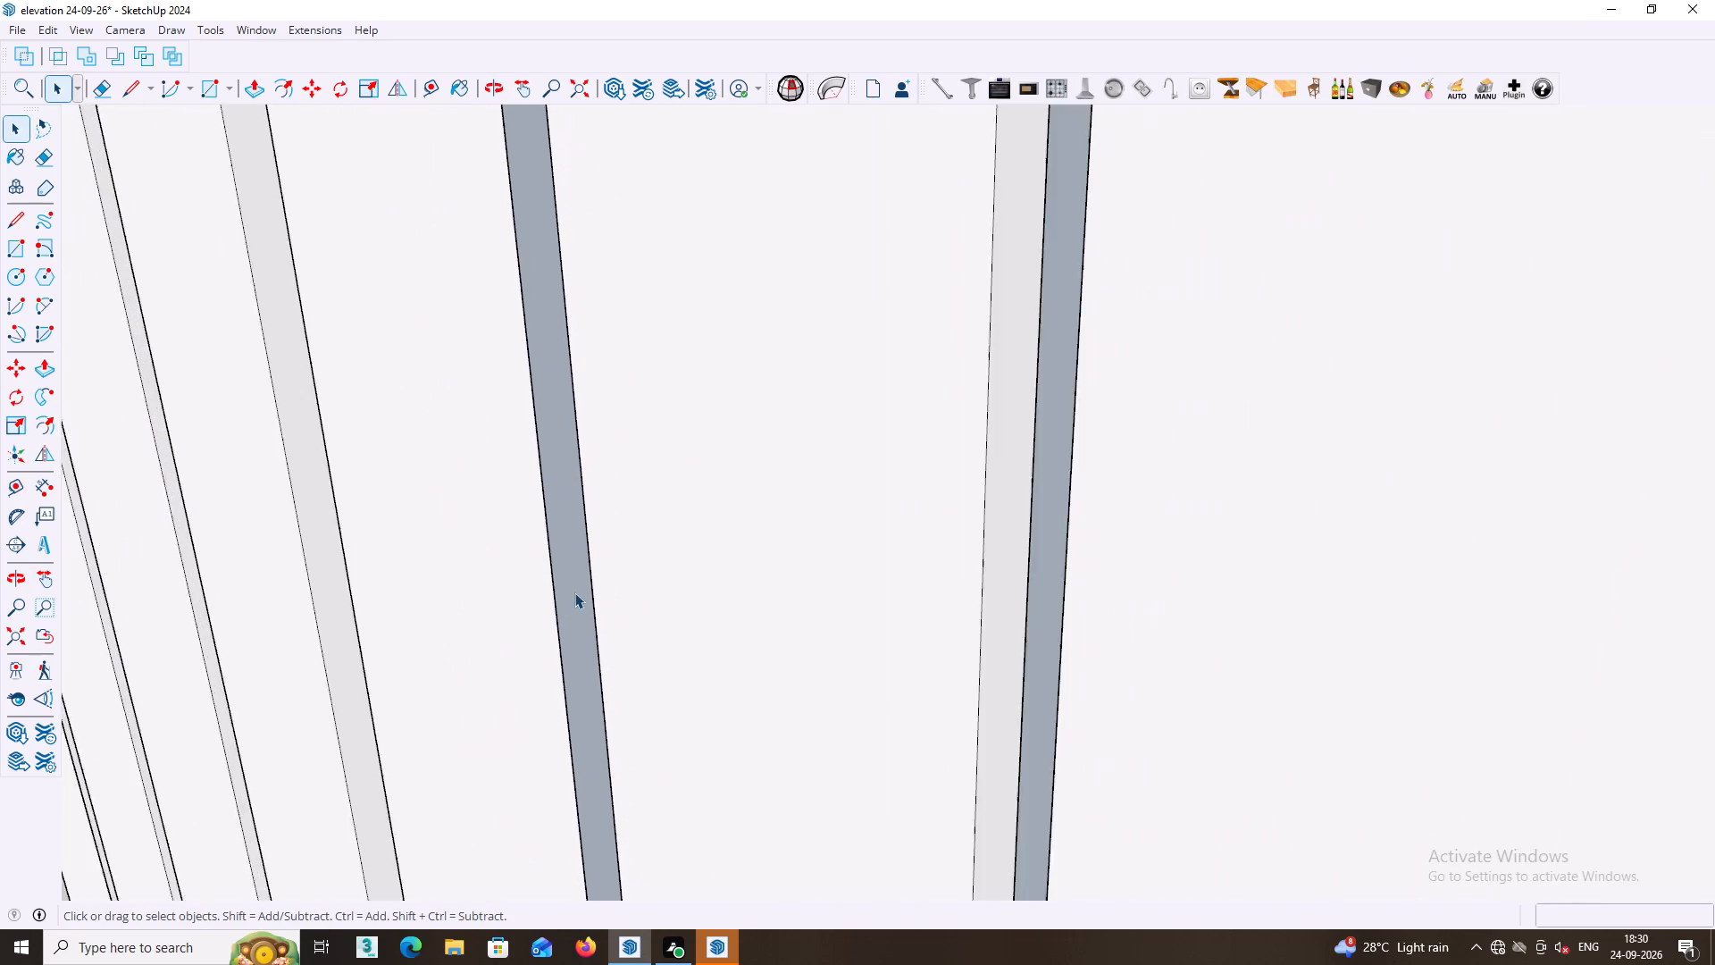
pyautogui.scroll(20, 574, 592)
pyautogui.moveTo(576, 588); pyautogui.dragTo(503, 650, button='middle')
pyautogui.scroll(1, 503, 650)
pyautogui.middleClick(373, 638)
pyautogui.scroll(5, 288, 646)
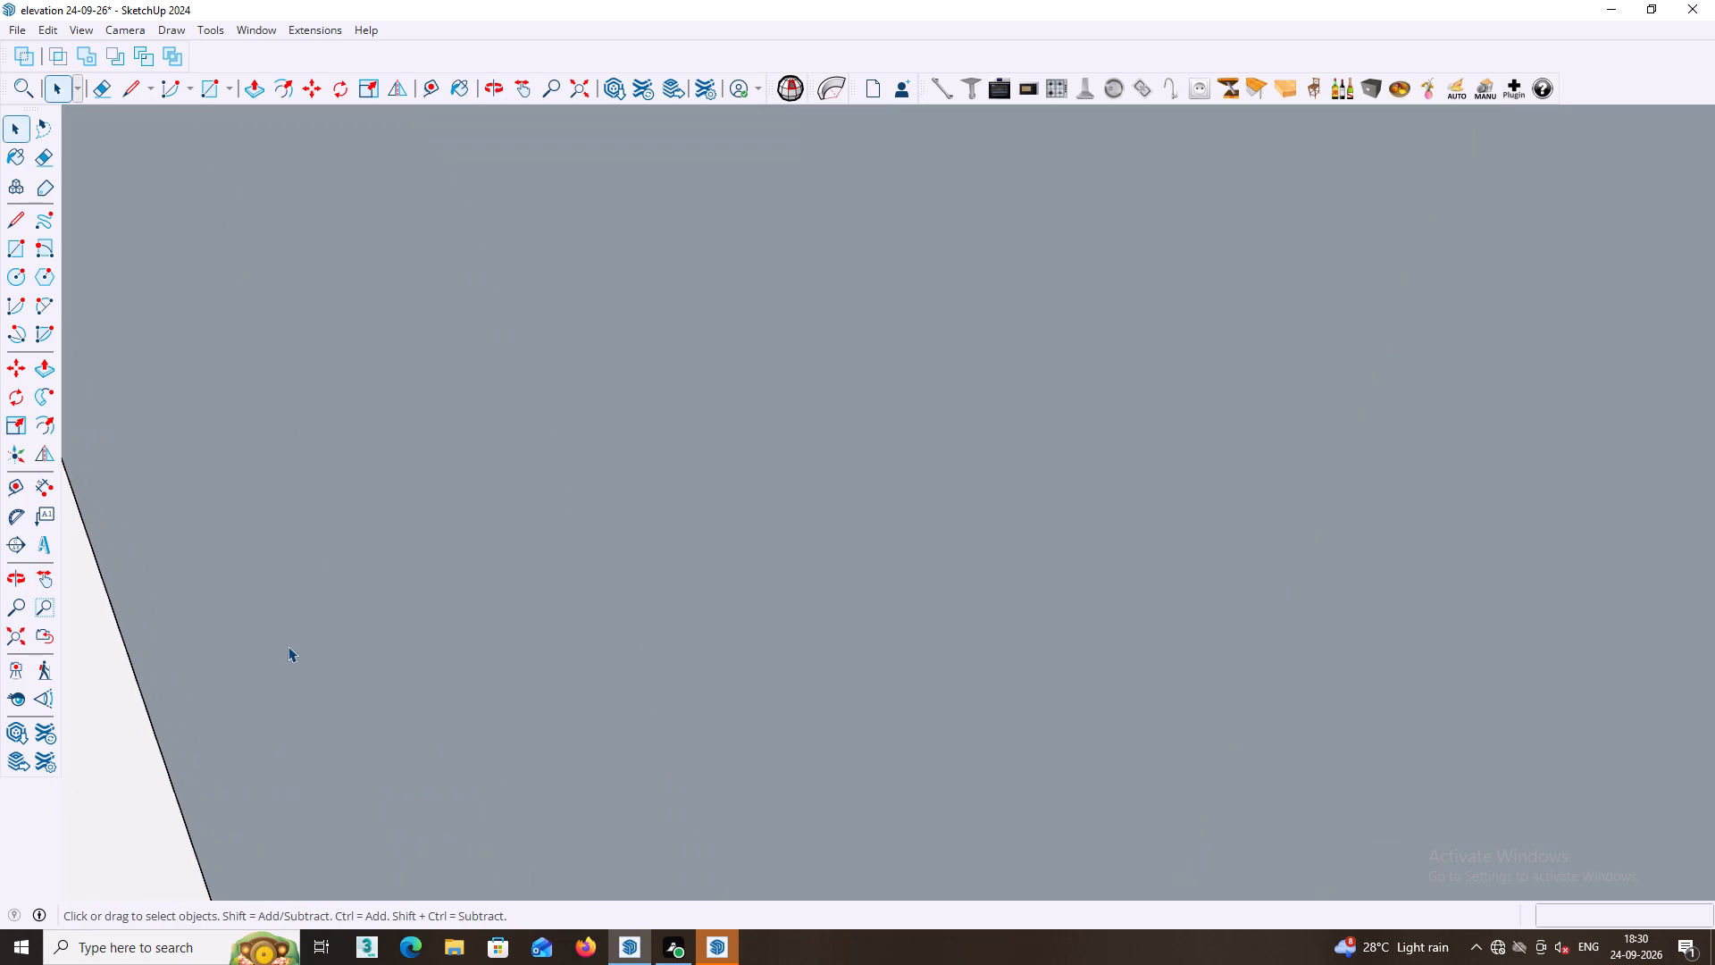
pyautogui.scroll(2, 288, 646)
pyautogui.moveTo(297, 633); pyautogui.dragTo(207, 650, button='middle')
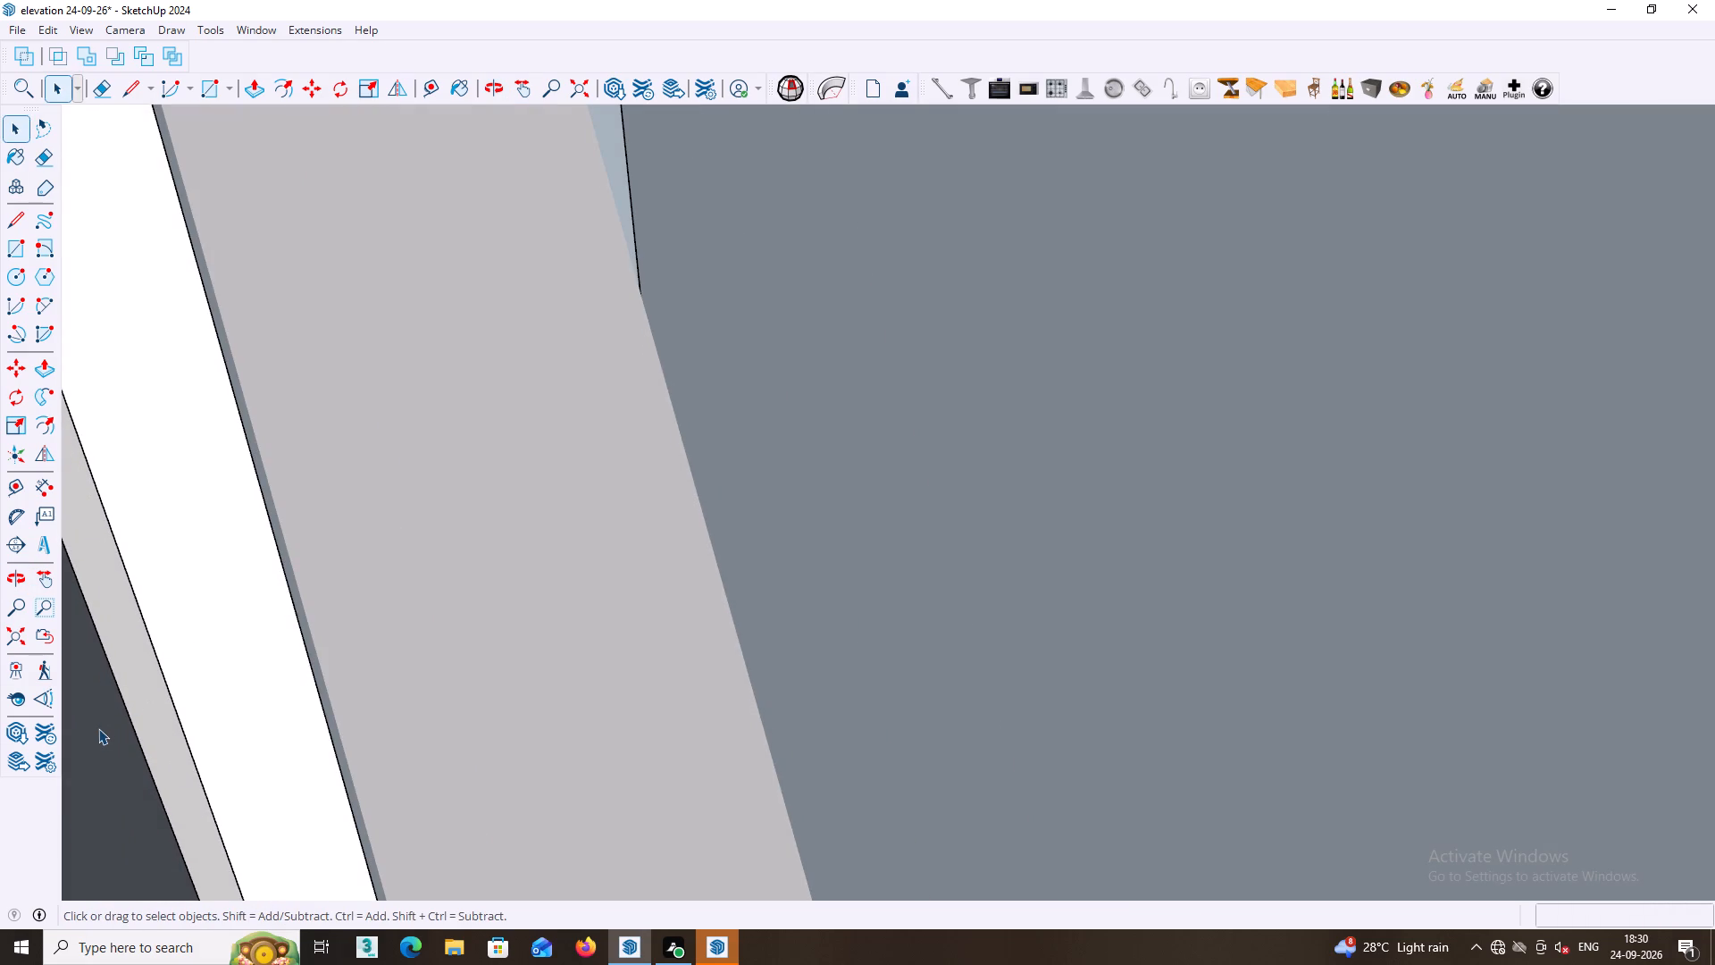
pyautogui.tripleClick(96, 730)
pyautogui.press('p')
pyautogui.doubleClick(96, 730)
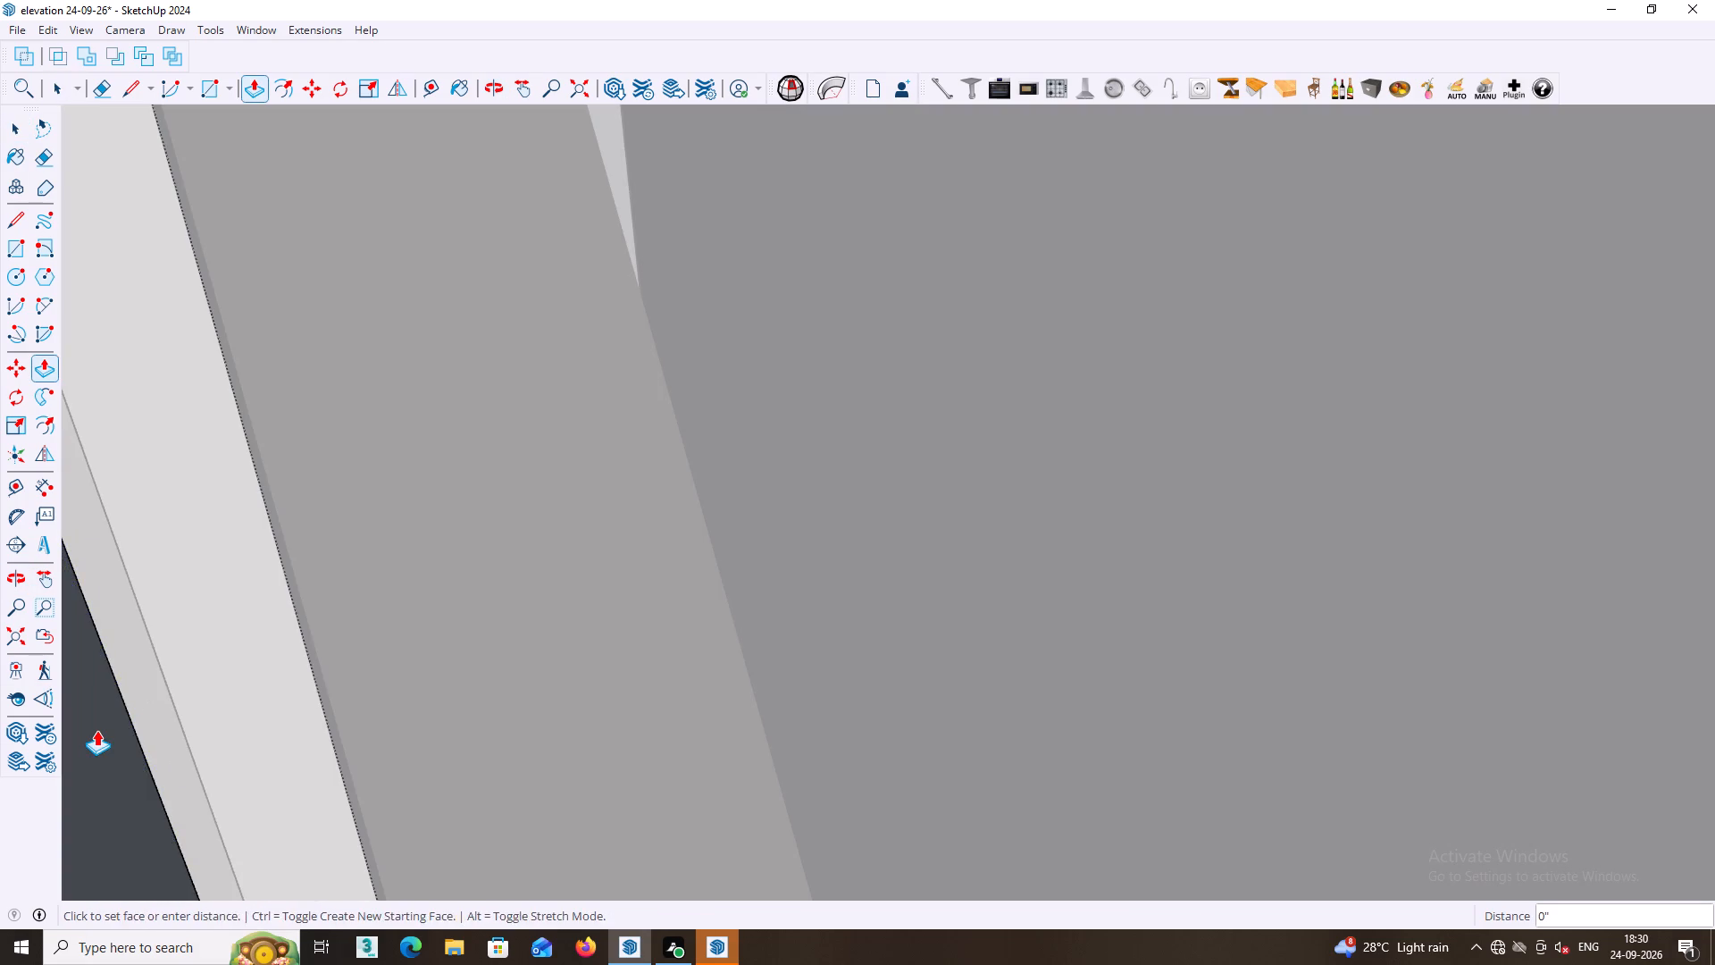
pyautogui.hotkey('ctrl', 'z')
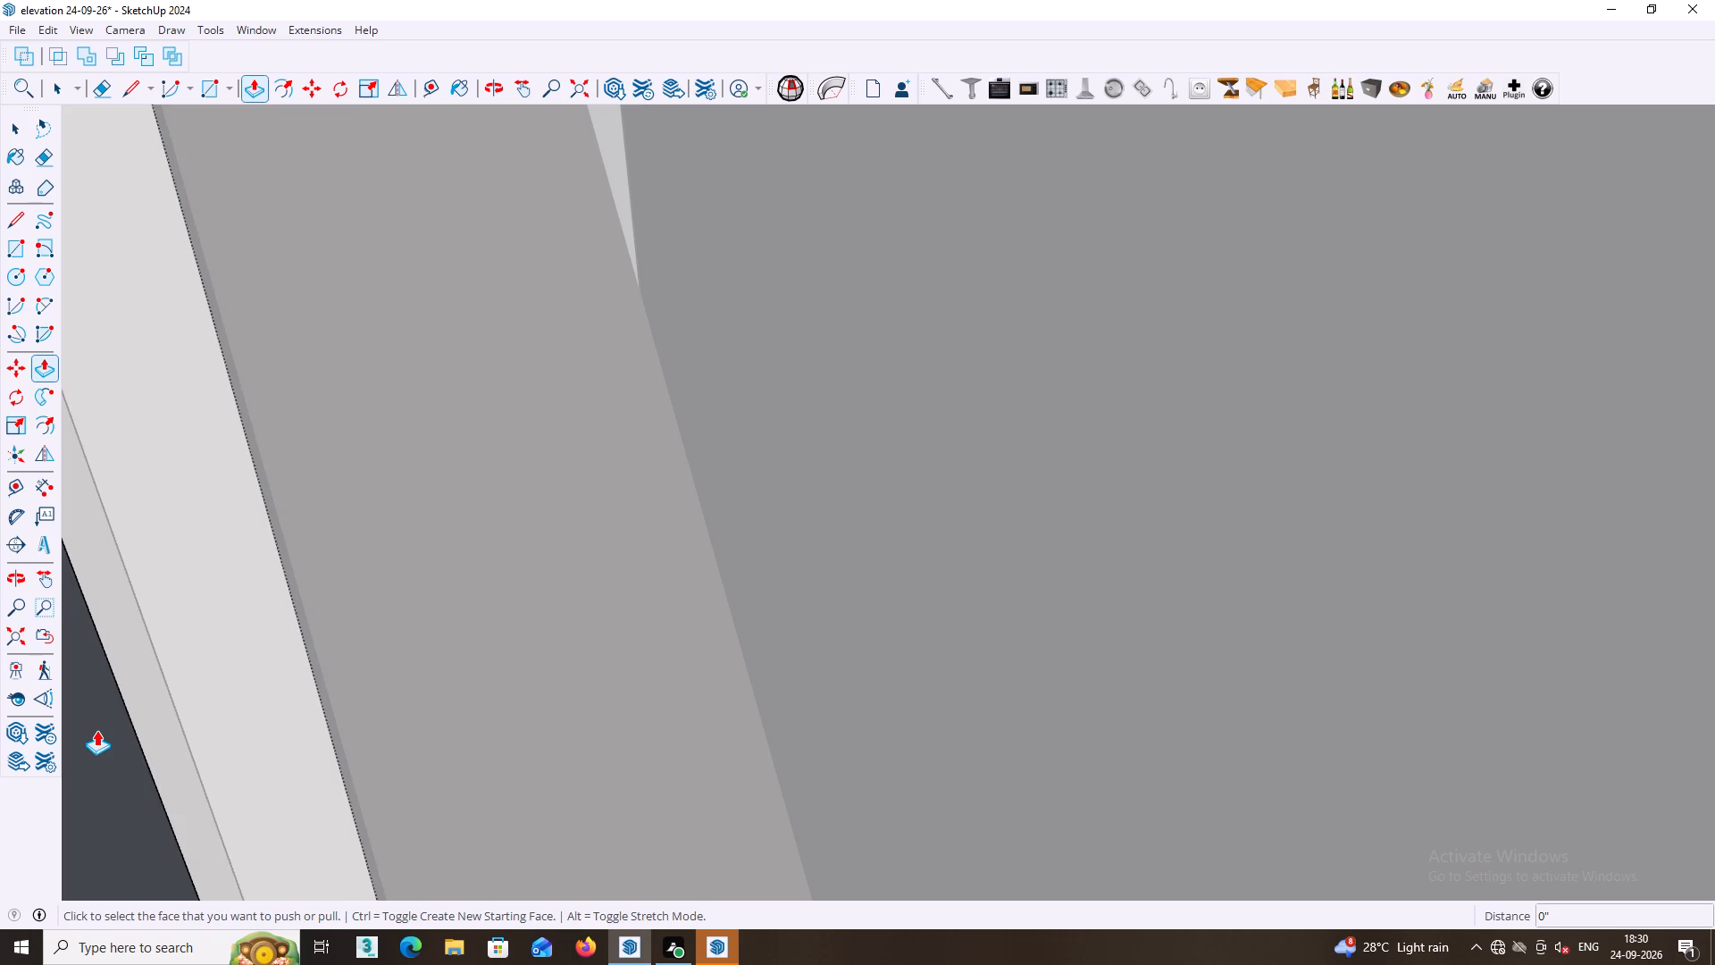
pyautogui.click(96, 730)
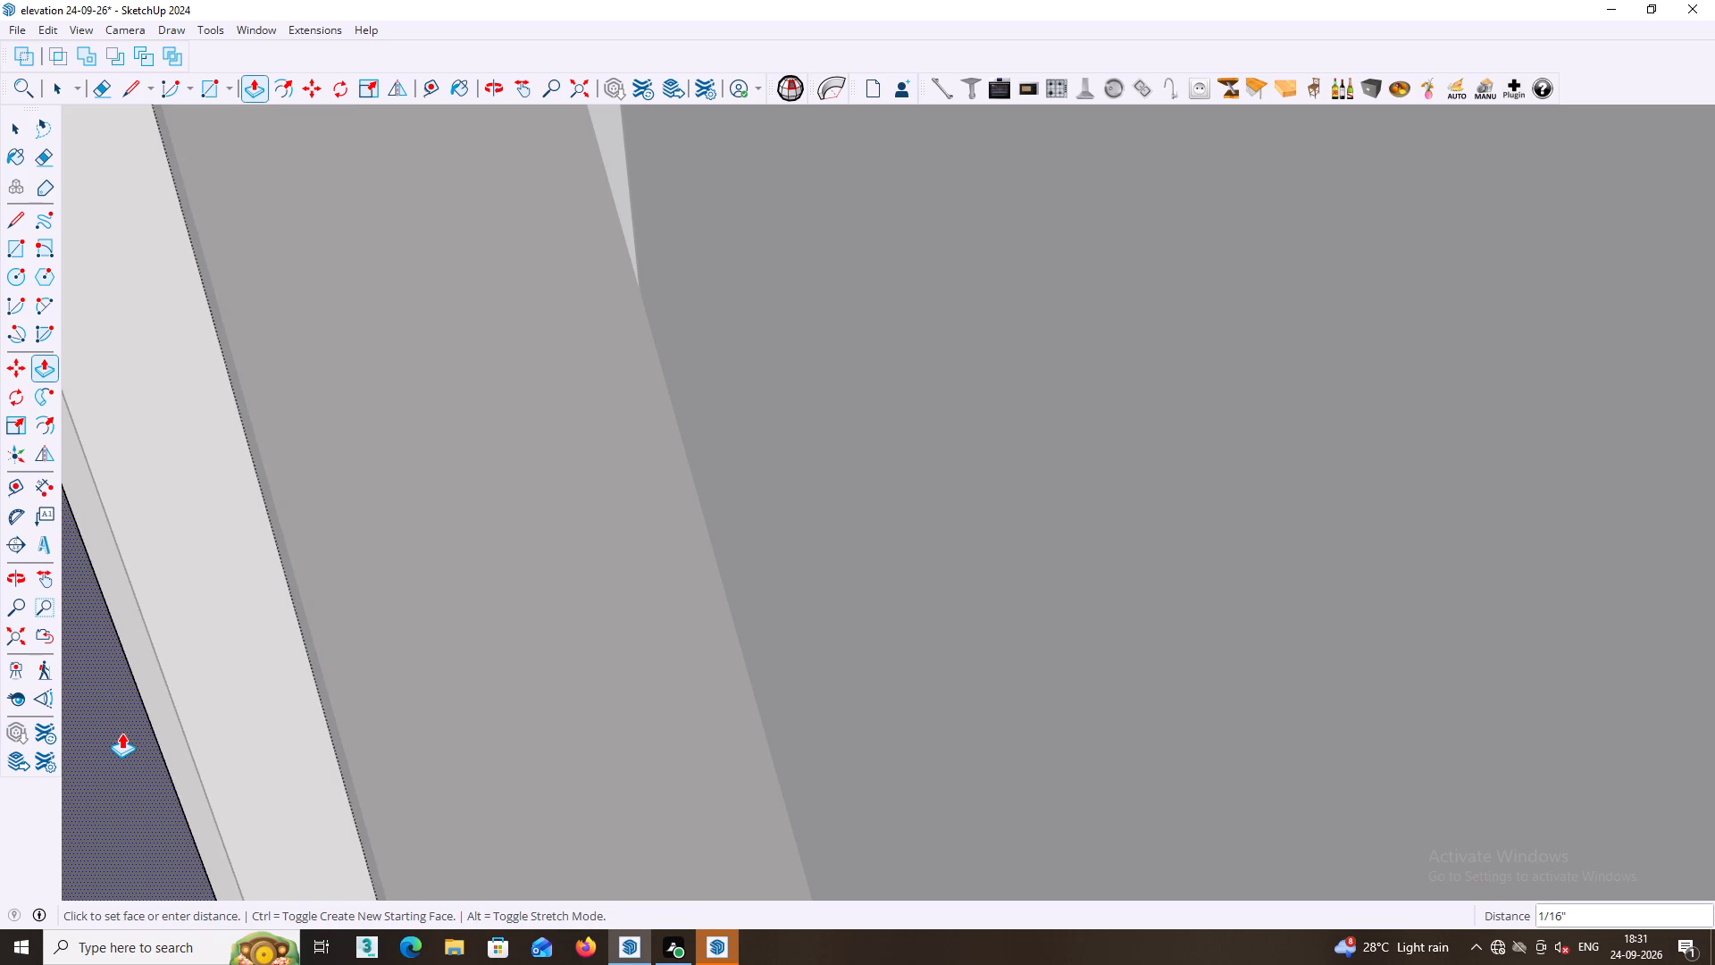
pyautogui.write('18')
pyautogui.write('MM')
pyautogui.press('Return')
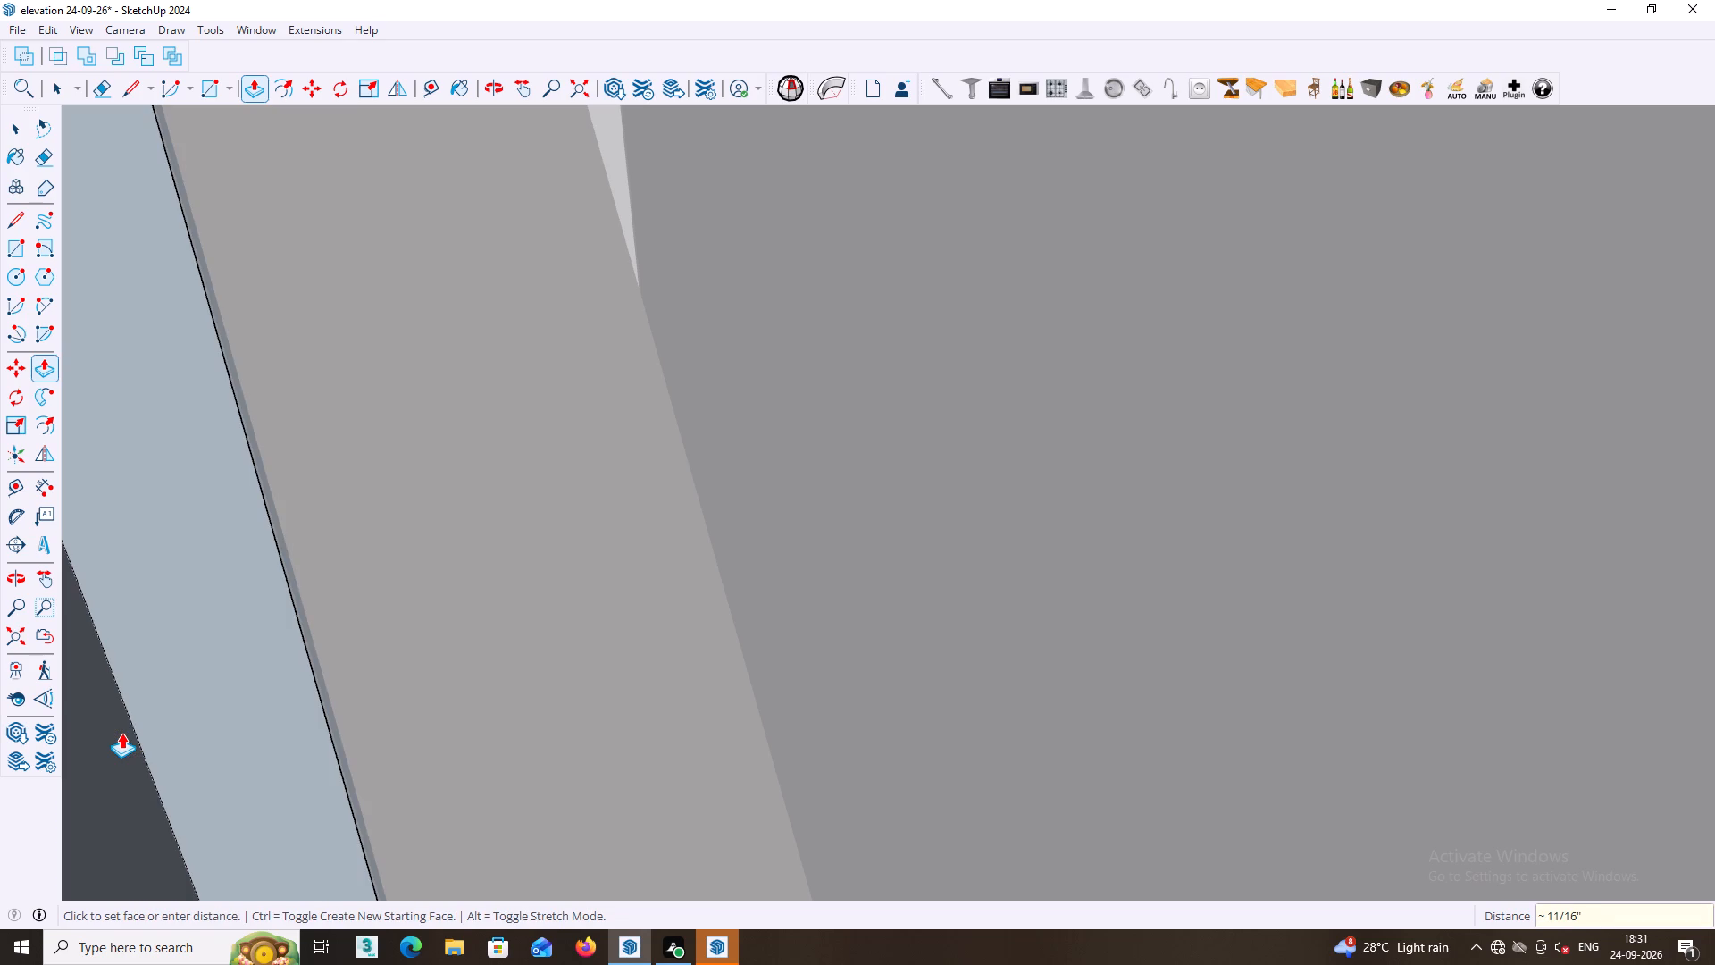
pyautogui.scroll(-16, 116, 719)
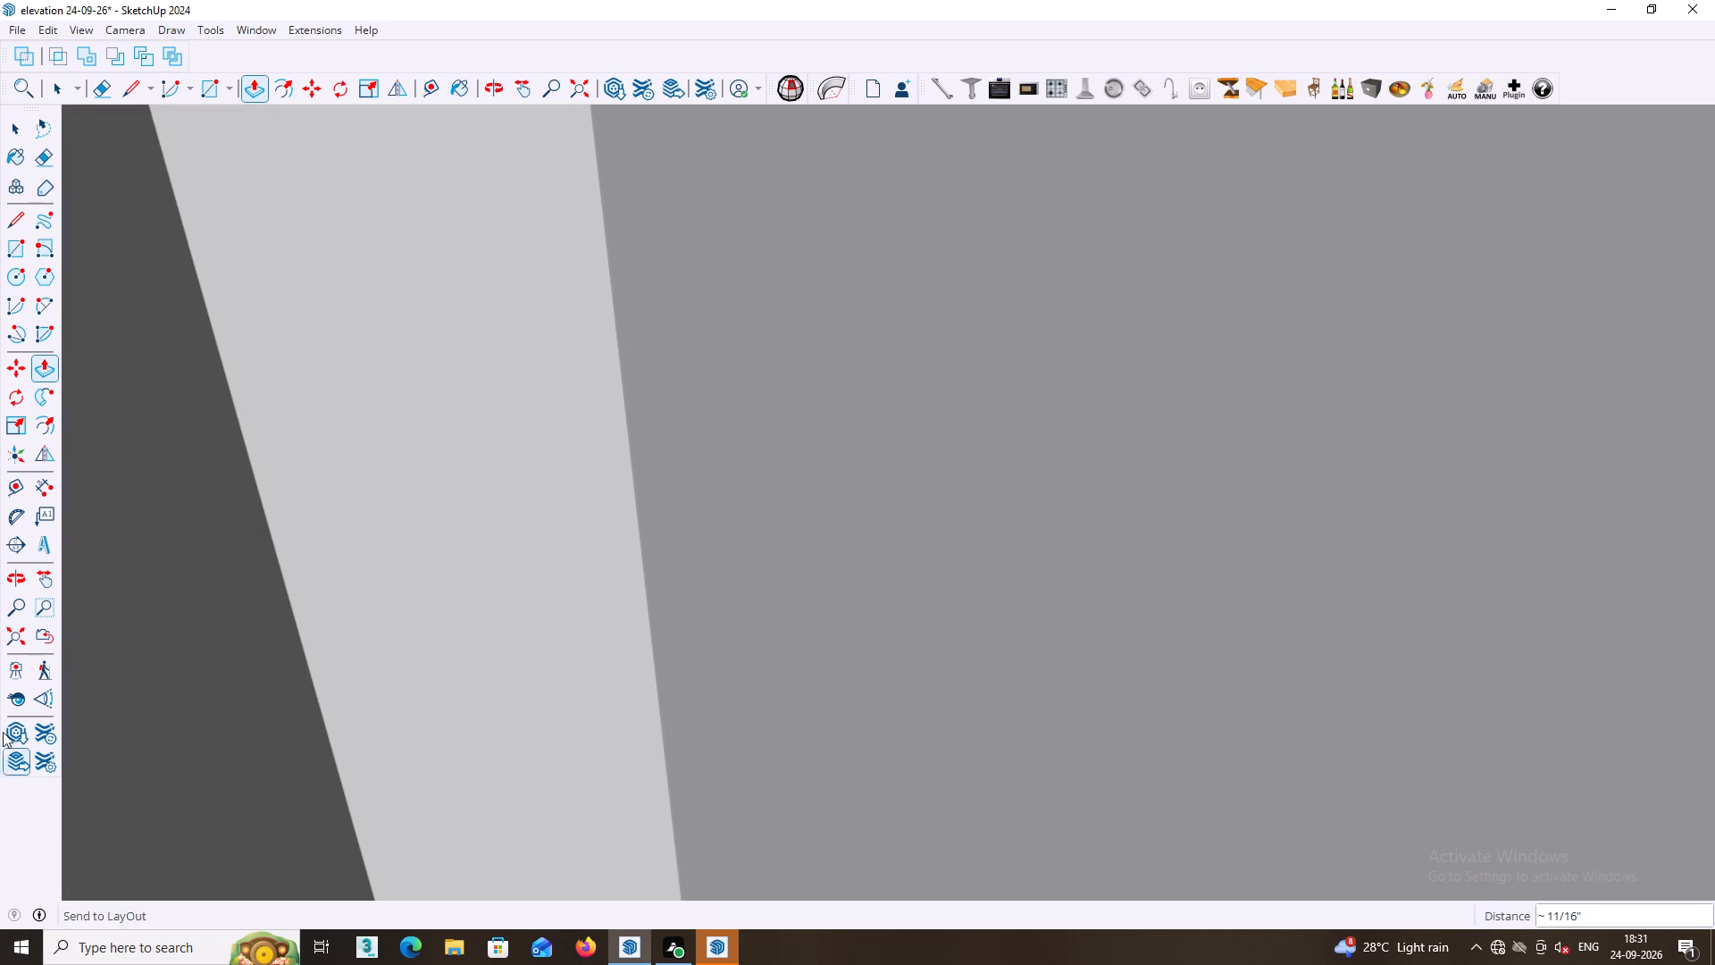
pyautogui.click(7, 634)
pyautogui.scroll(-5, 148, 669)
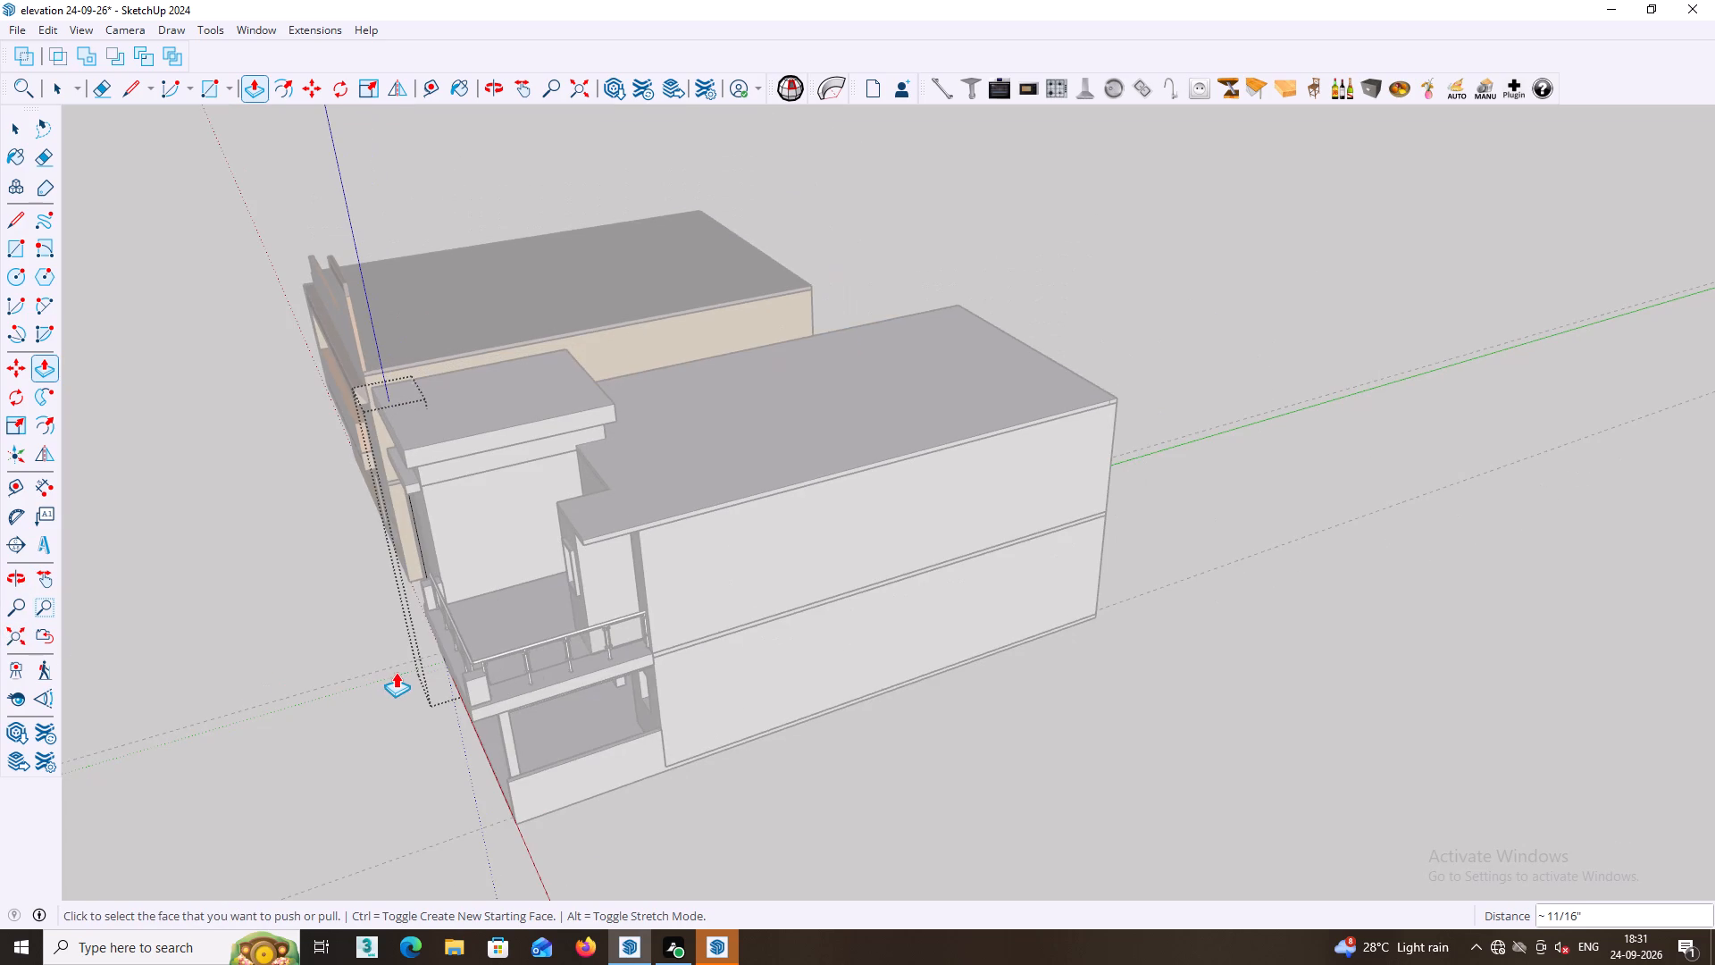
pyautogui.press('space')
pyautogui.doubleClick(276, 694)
# Examine the cladding grooves around floor level, comparing the fin edges above and below the line.
pyautogui.moveTo(470, 662); pyautogui.dragTo(1073, 442, button='middle')
pyautogui.scroll(8, 965, 503)
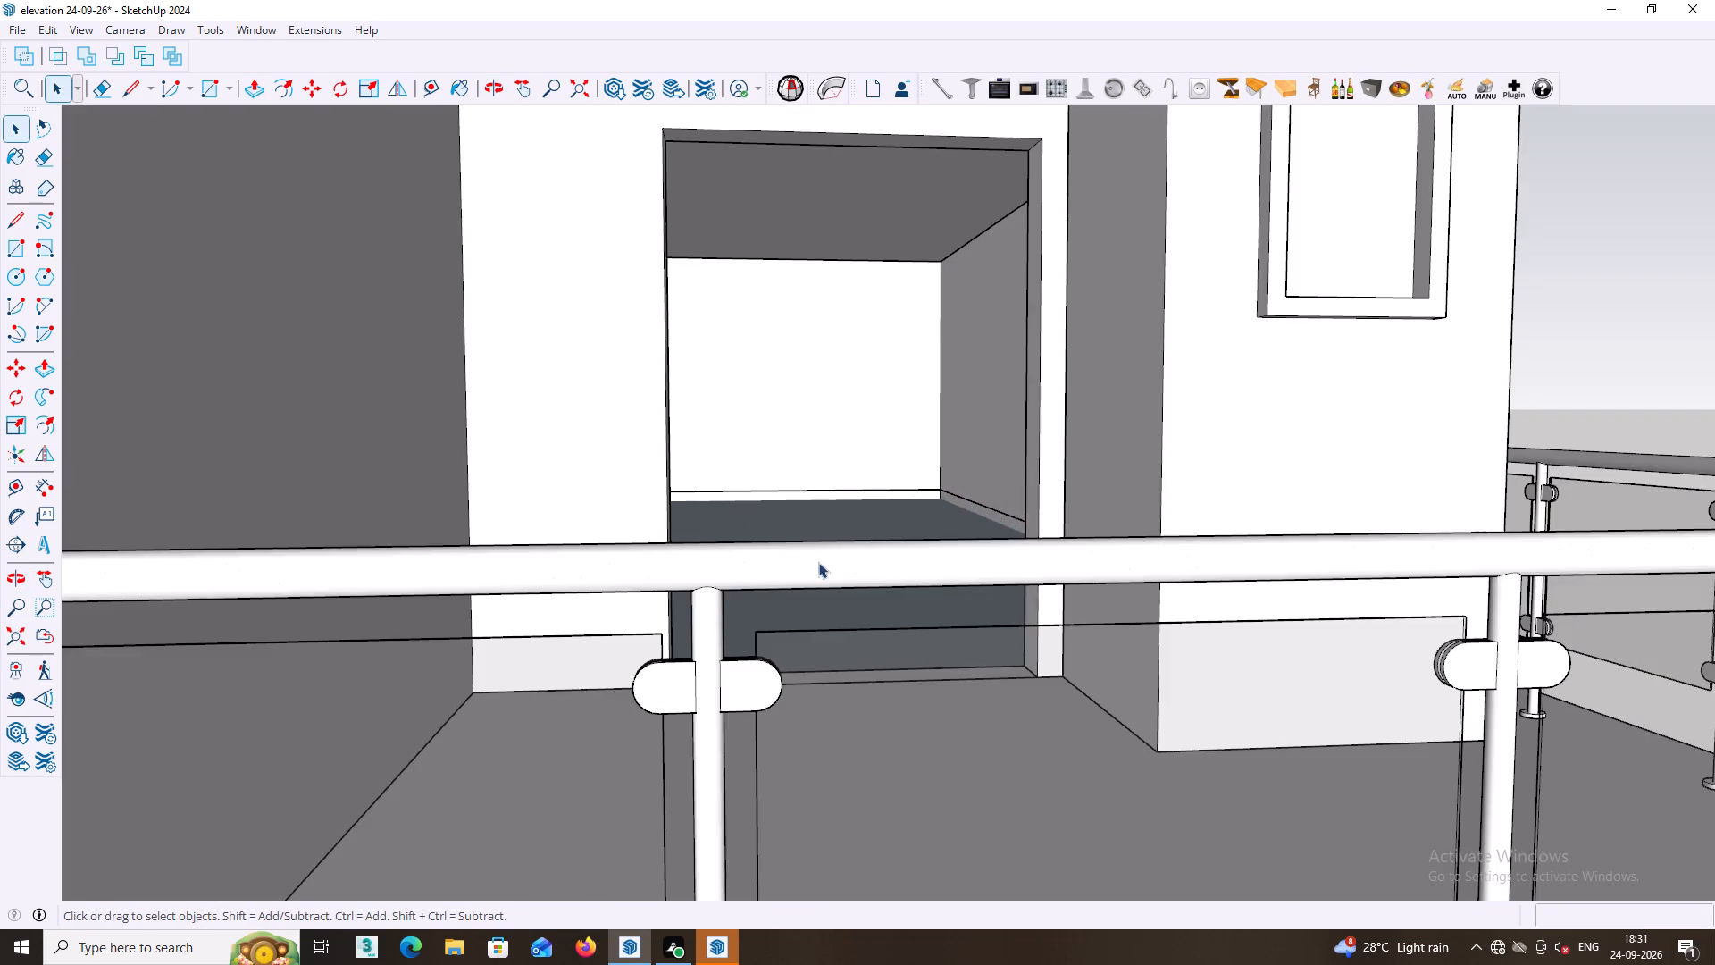
pyautogui.scroll(-8, 769, 577)
pyautogui.moveTo(251, 660); pyautogui.dragTo(1074, 529, button='middle')
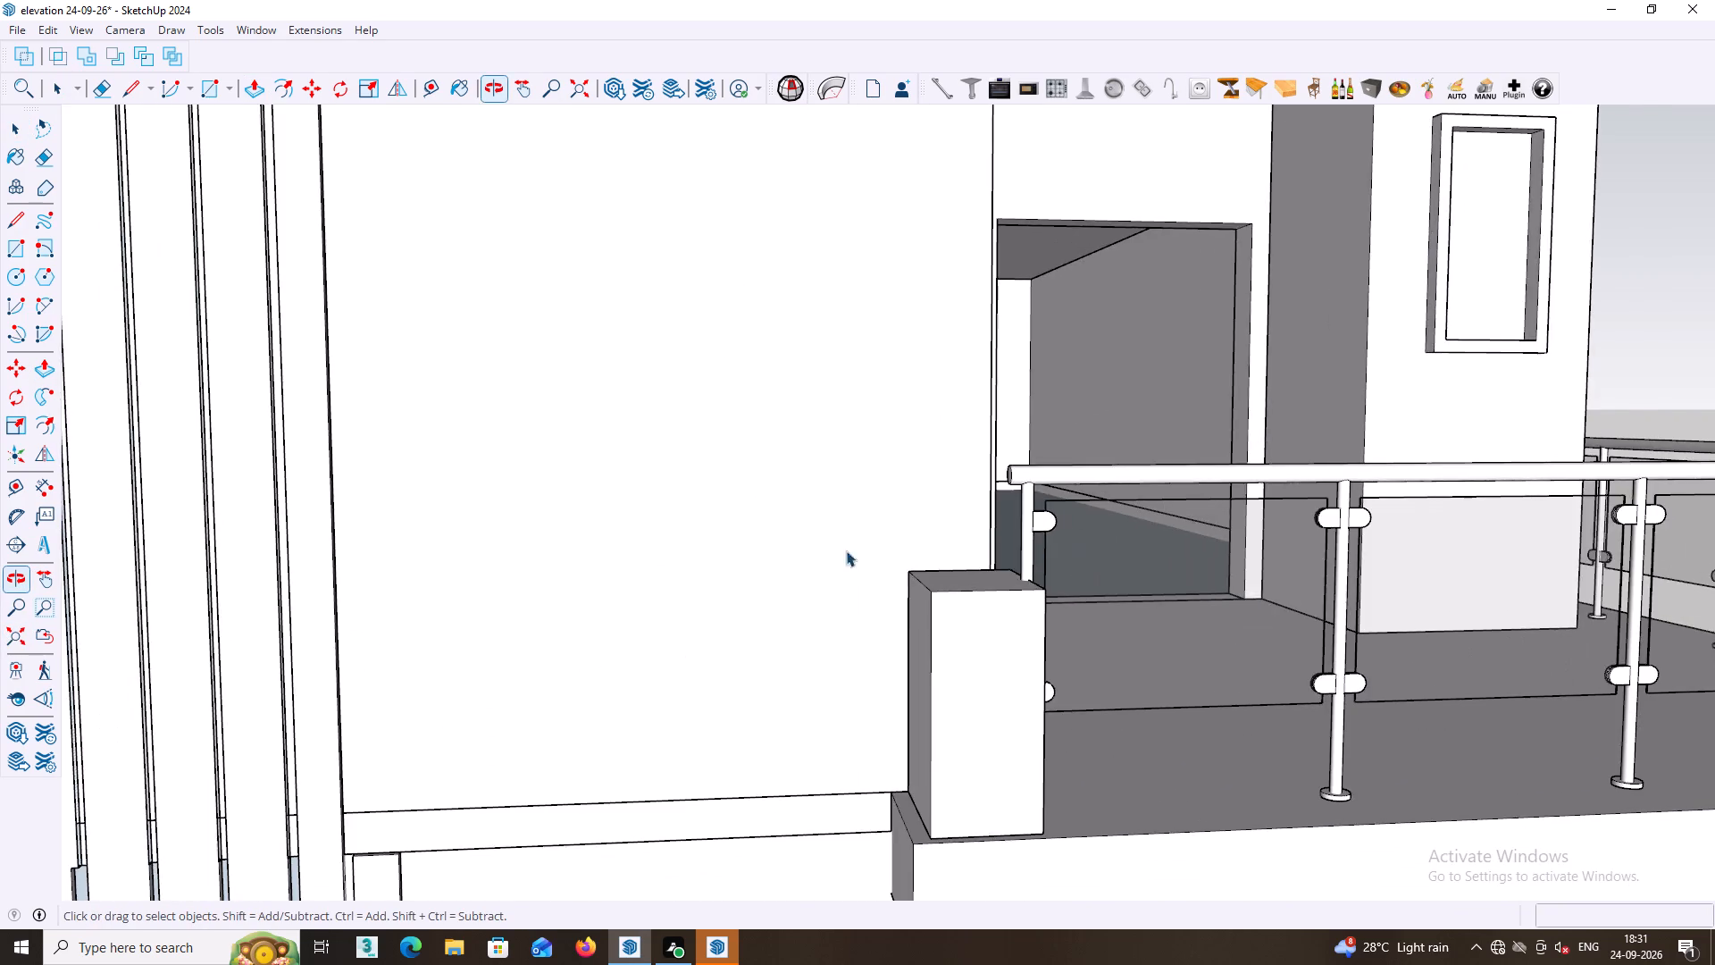
pyautogui.scroll(-6, 845, 558)
pyautogui.scroll(5, 502, 664)
pyautogui.moveTo(436, 667); pyautogui.dragTo(585, 262, button='middle')
pyautogui.moveTo(564, 472); pyautogui.dragTo(565, 442, button='middle')
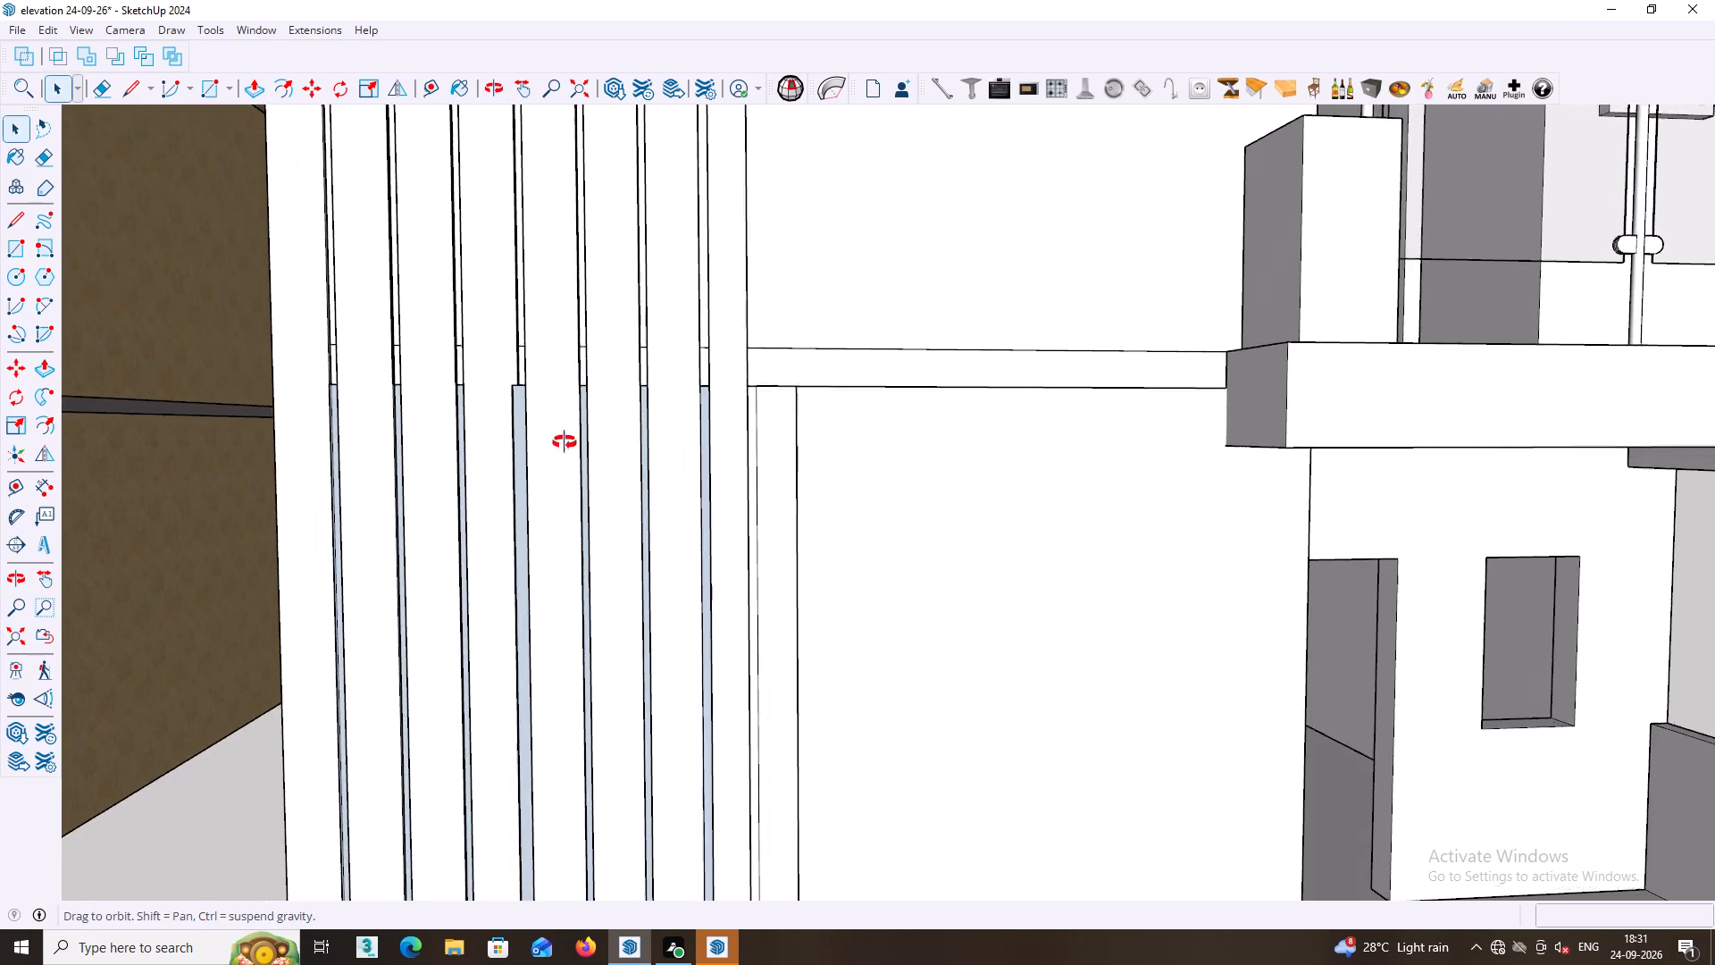
pyautogui.moveTo(565, 442); pyautogui.dragTo(565, 414, button='middle')
pyautogui.scroll(5, 503, 425)
pyautogui.moveTo(523, 406); pyautogui.dragTo(511, 721, button='middle')
pyautogui.scroll(3, 477, 407)
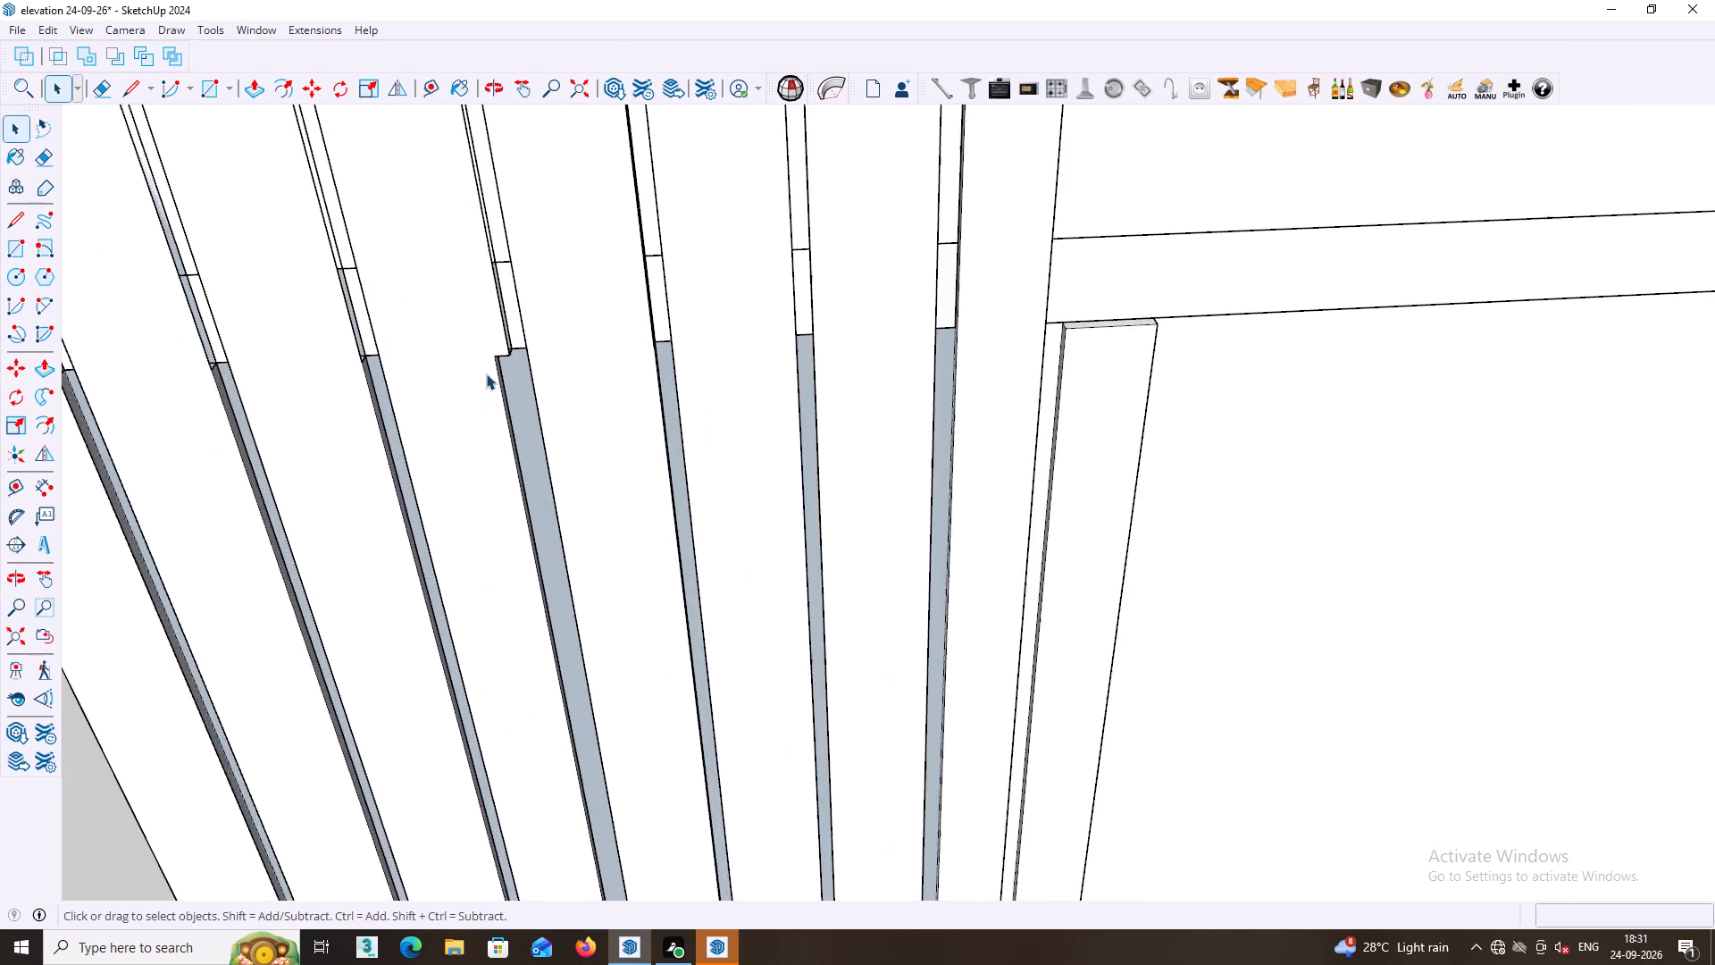
pyautogui.scroll(5, 486, 373)
pyautogui.moveTo(525, 357); pyautogui.dragTo(405, 316, button='middle')
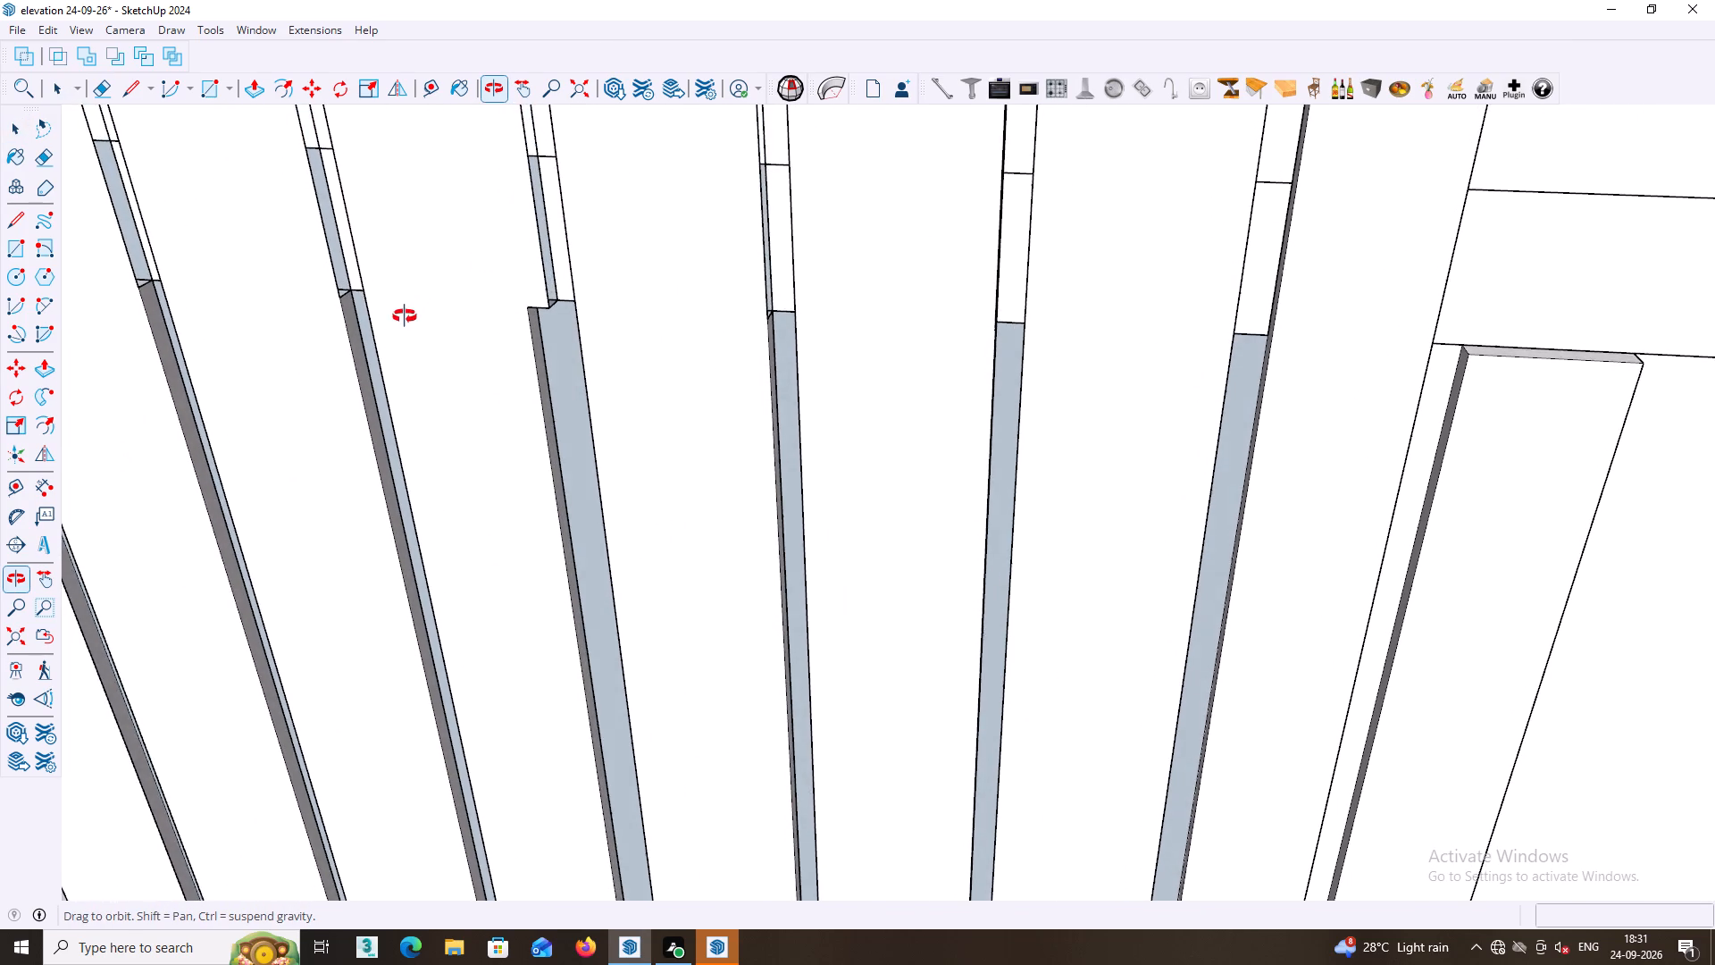
pyautogui.moveTo(405, 316); pyautogui.dragTo(447, 325, button='middle')
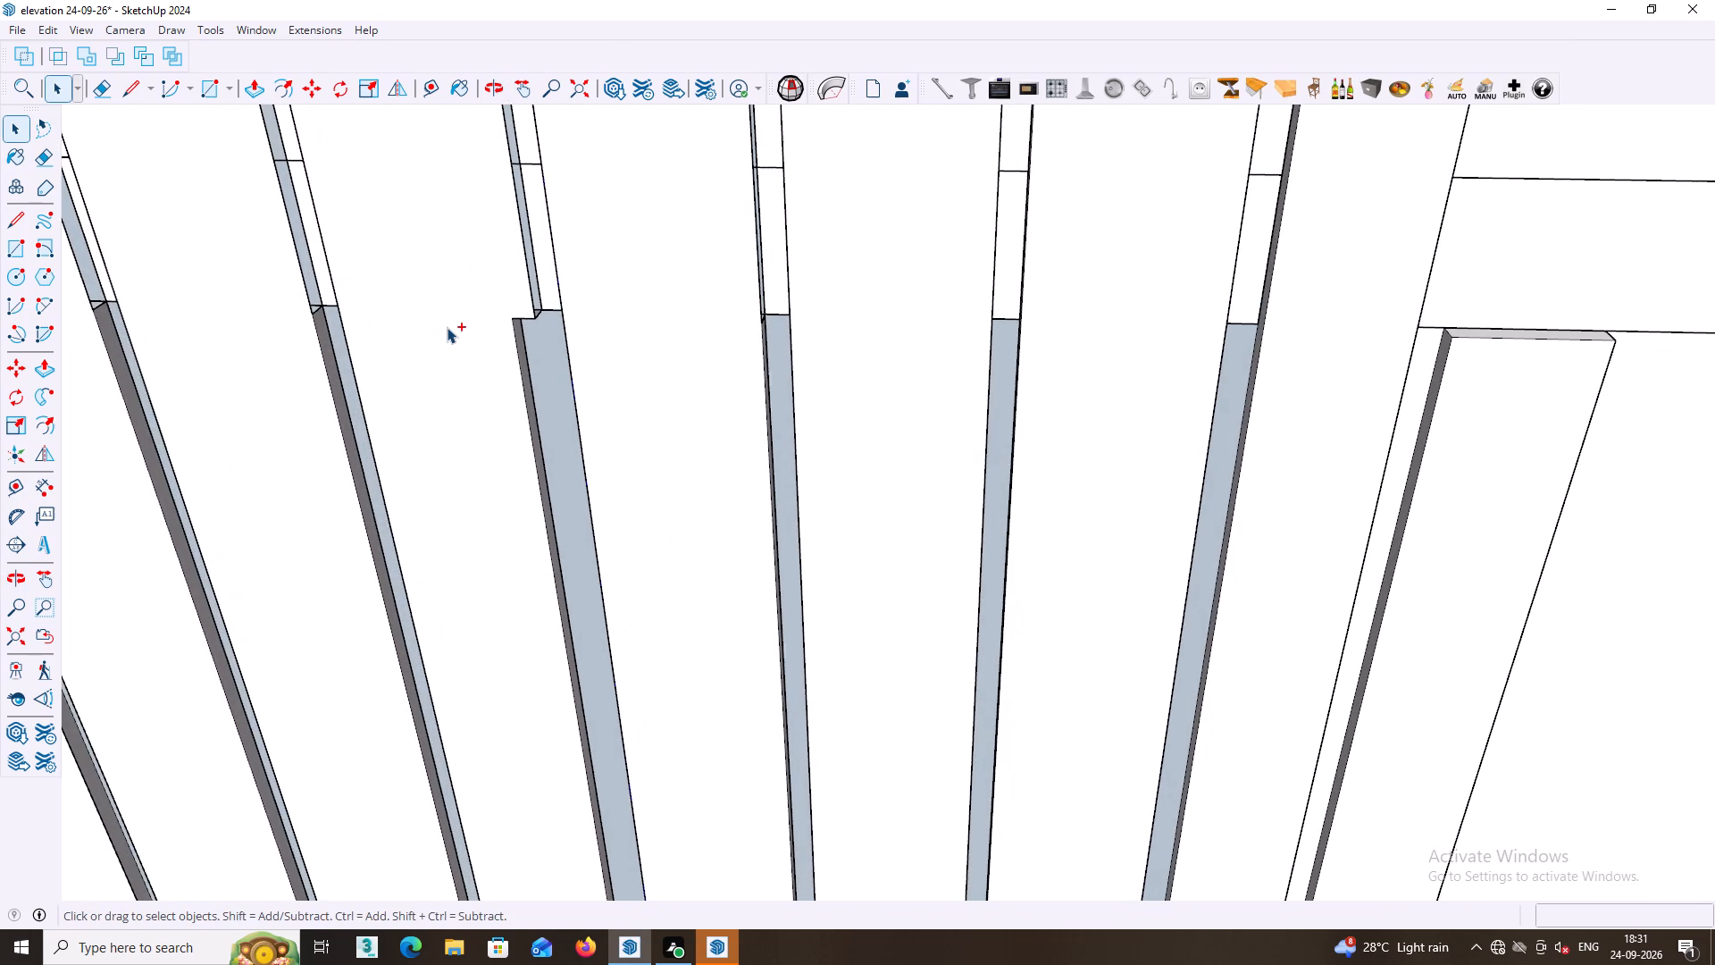
# Undo the recent push/pull corrections on the cladding fins back to the fin with the notched edge, restoring only the last one undone.
pyautogui.hotkey('ctrl', 'z')
pyautogui.hotkey('ctrl', 'z')
pyautogui.hotkey('ctrl', 'z')
pyautogui.hotkey('ctrl', 'z')
pyautogui.hotkey('ctrl', 'z')
pyautogui.hotkey('ctrl', 'z')
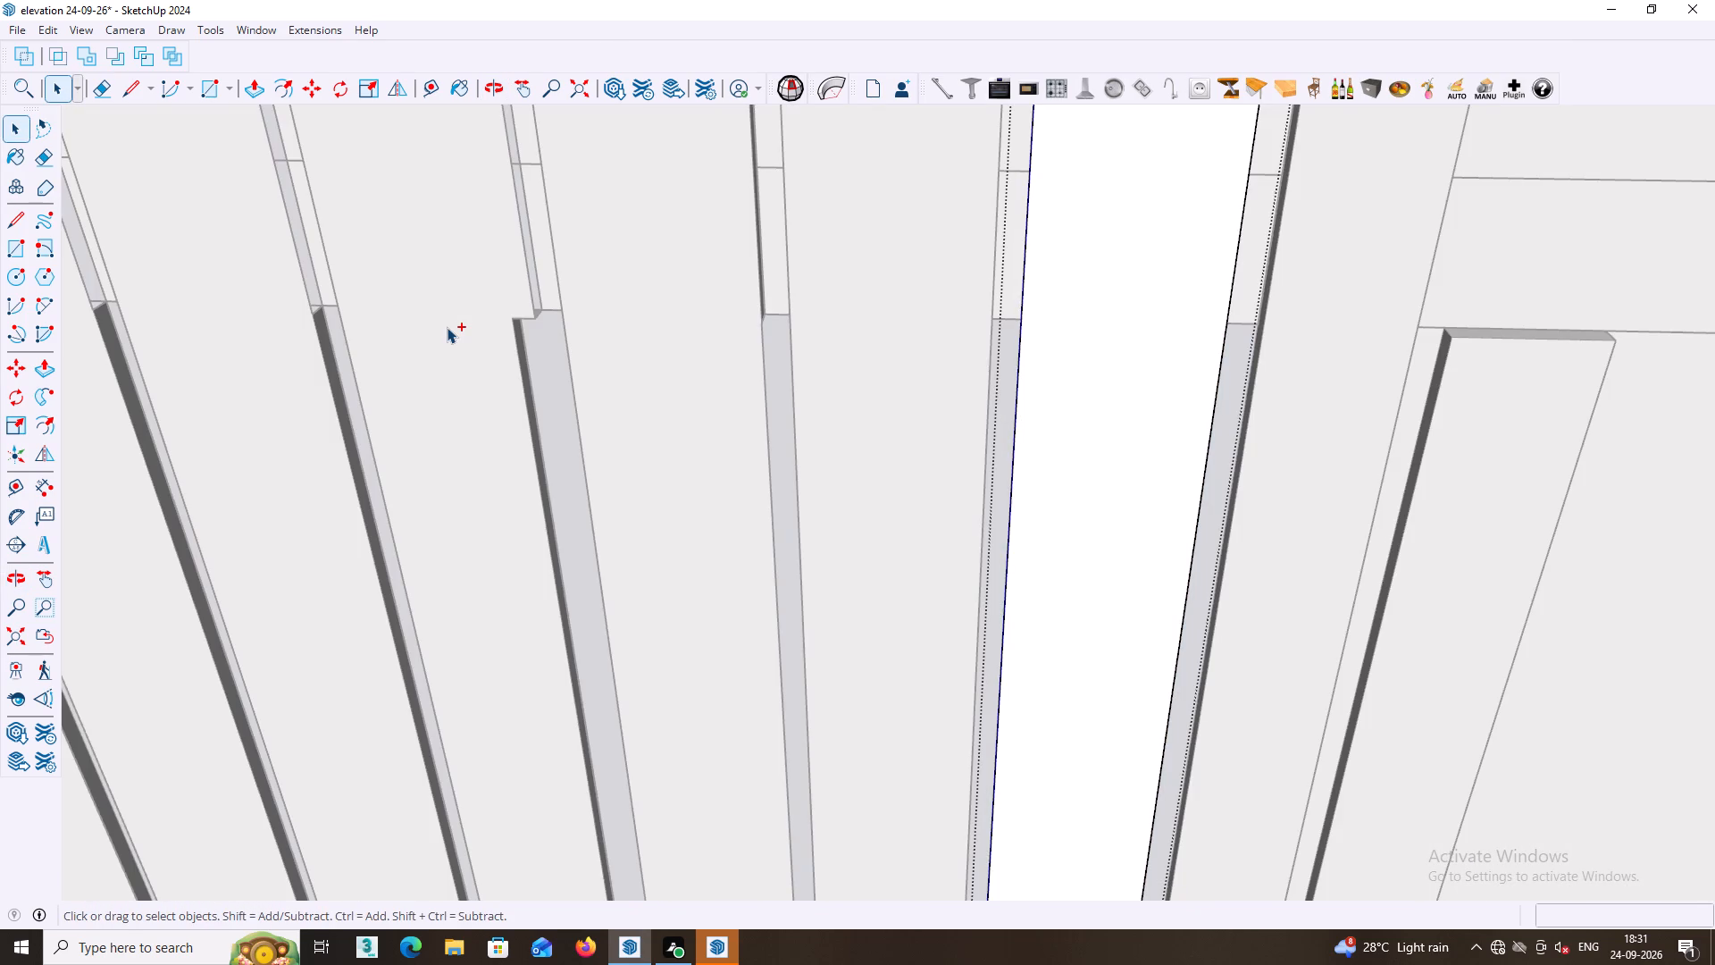
pyautogui.hotkey('ctrl', 'z')
pyautogui.hotkey('ctrl', 'z')
pyautogui.hotkey('ctrl', 'z')
pyautogui.hotkey('ctrl', 'z')
pyautogui.hotkey('ctrl', 'z')
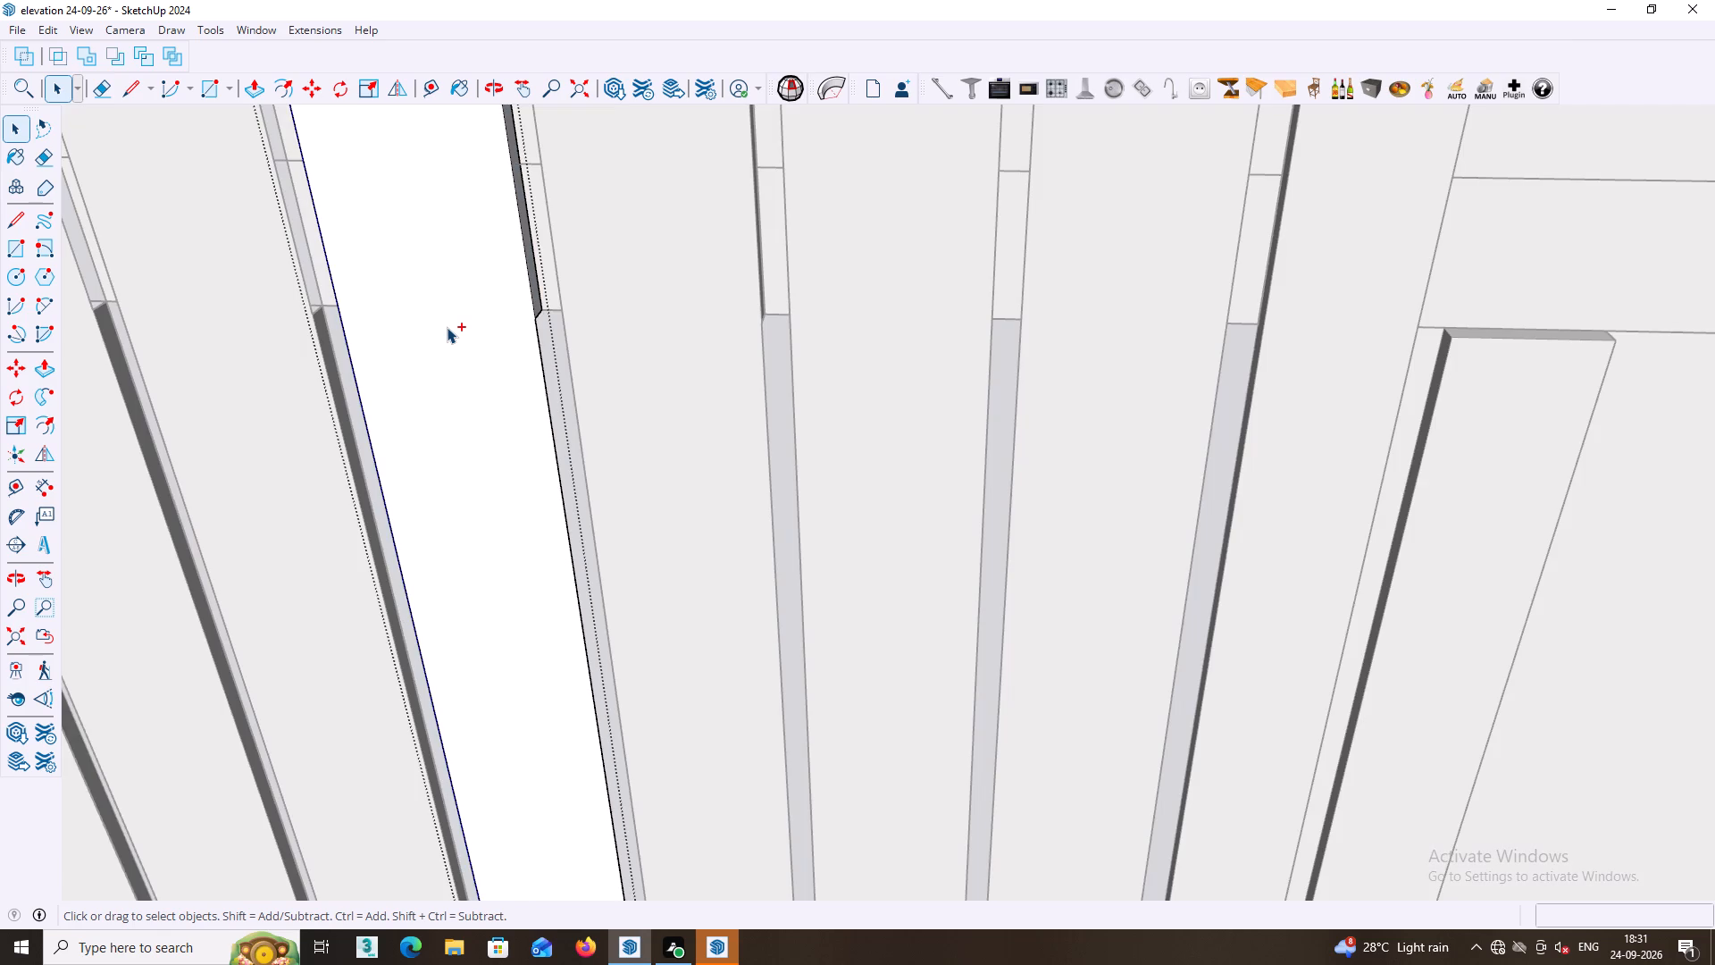
pyautogui.scroll(-3, 512, 349)
pyautogui.moveTo(556, 365); pyautogui.dragTo(538, 365, button='middle')
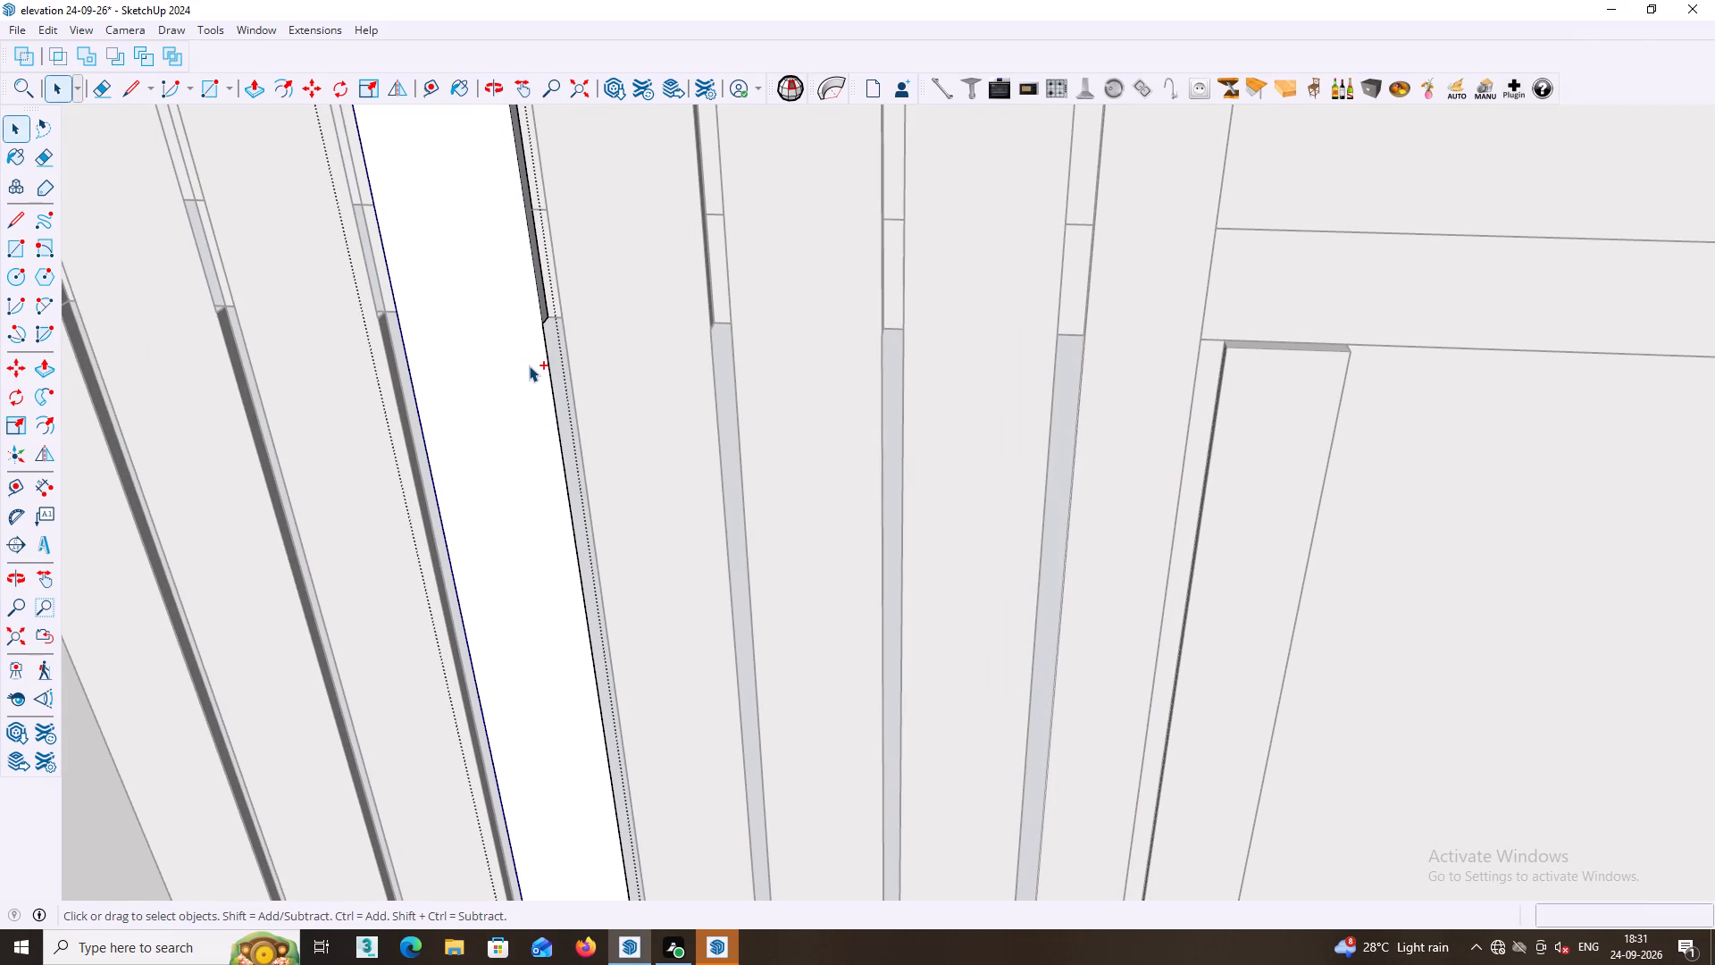
pyautogui.hotkey('ctrl', 'y')
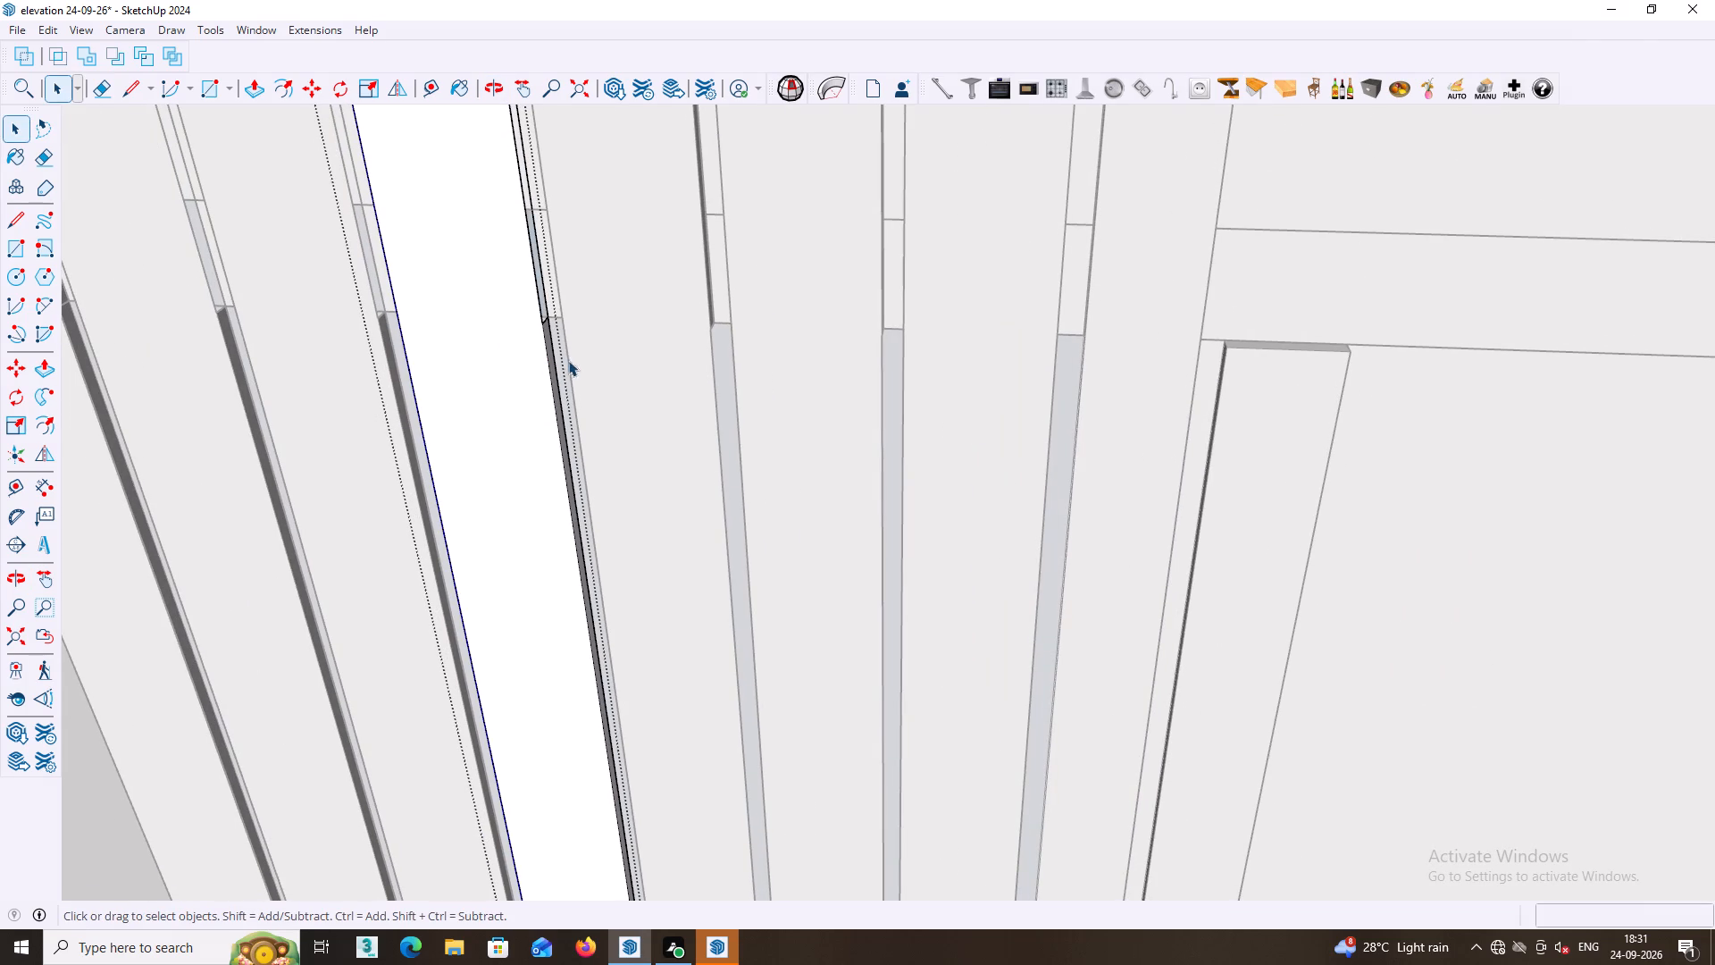
# Close the open fin group on the front cladding.
pyautogui.scroll(-12, 567, 362)
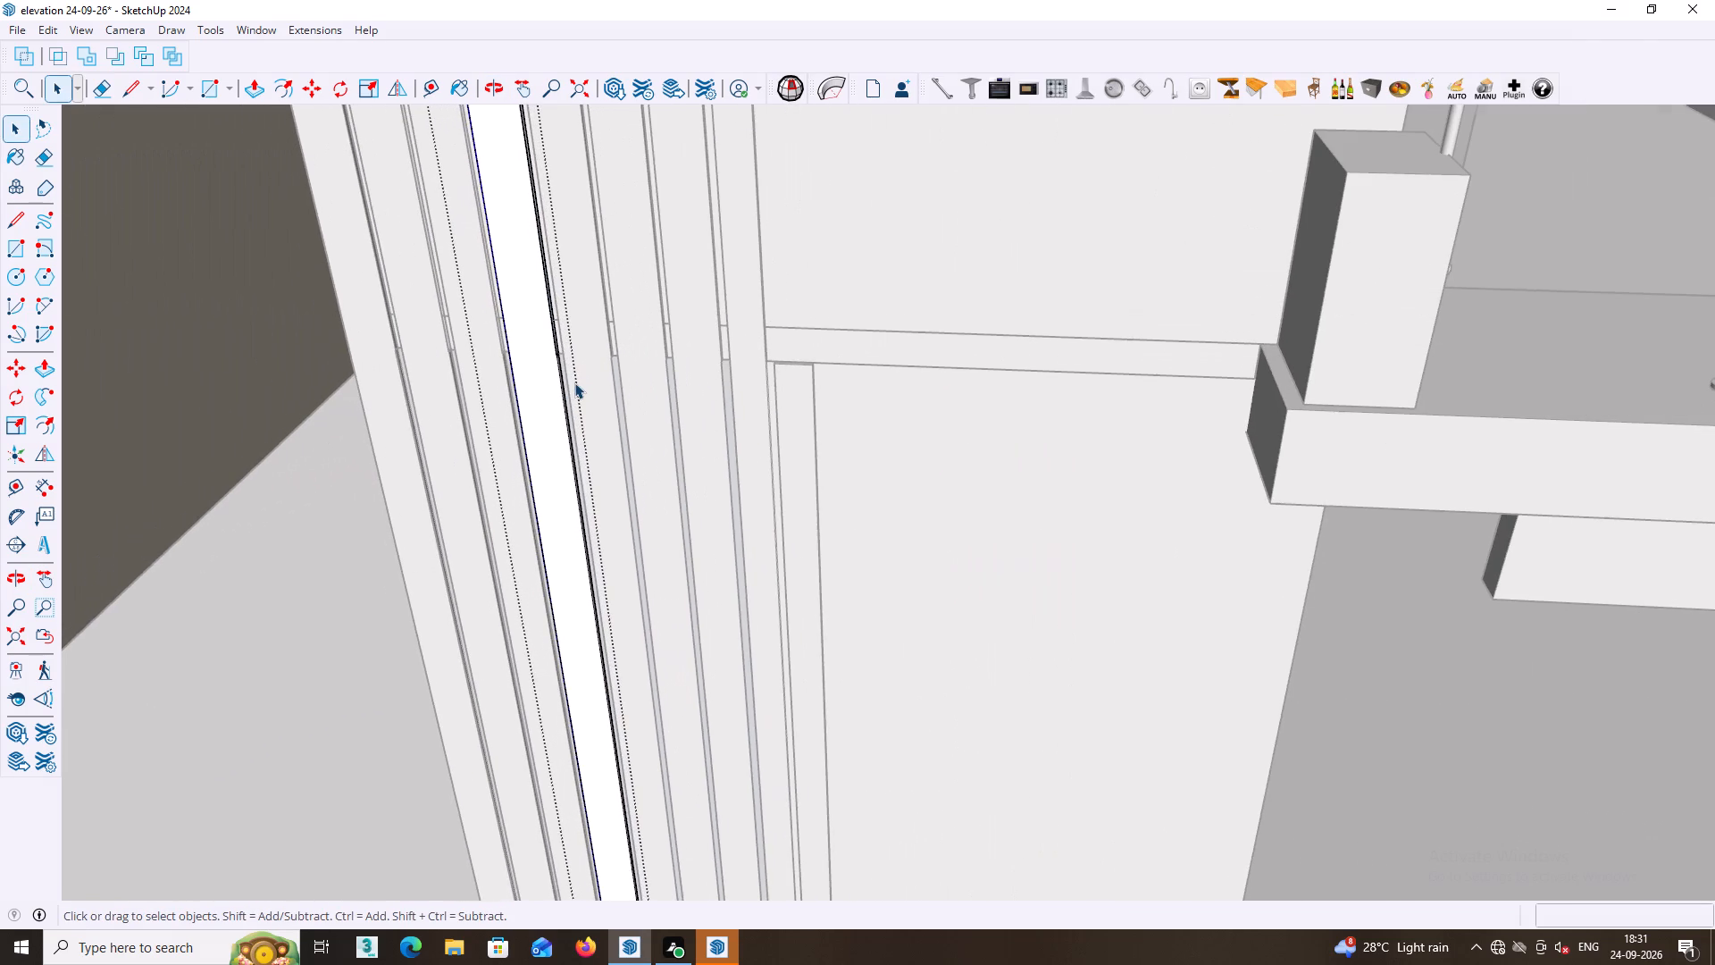
pyautogui.scroll(-5, 574, 382)
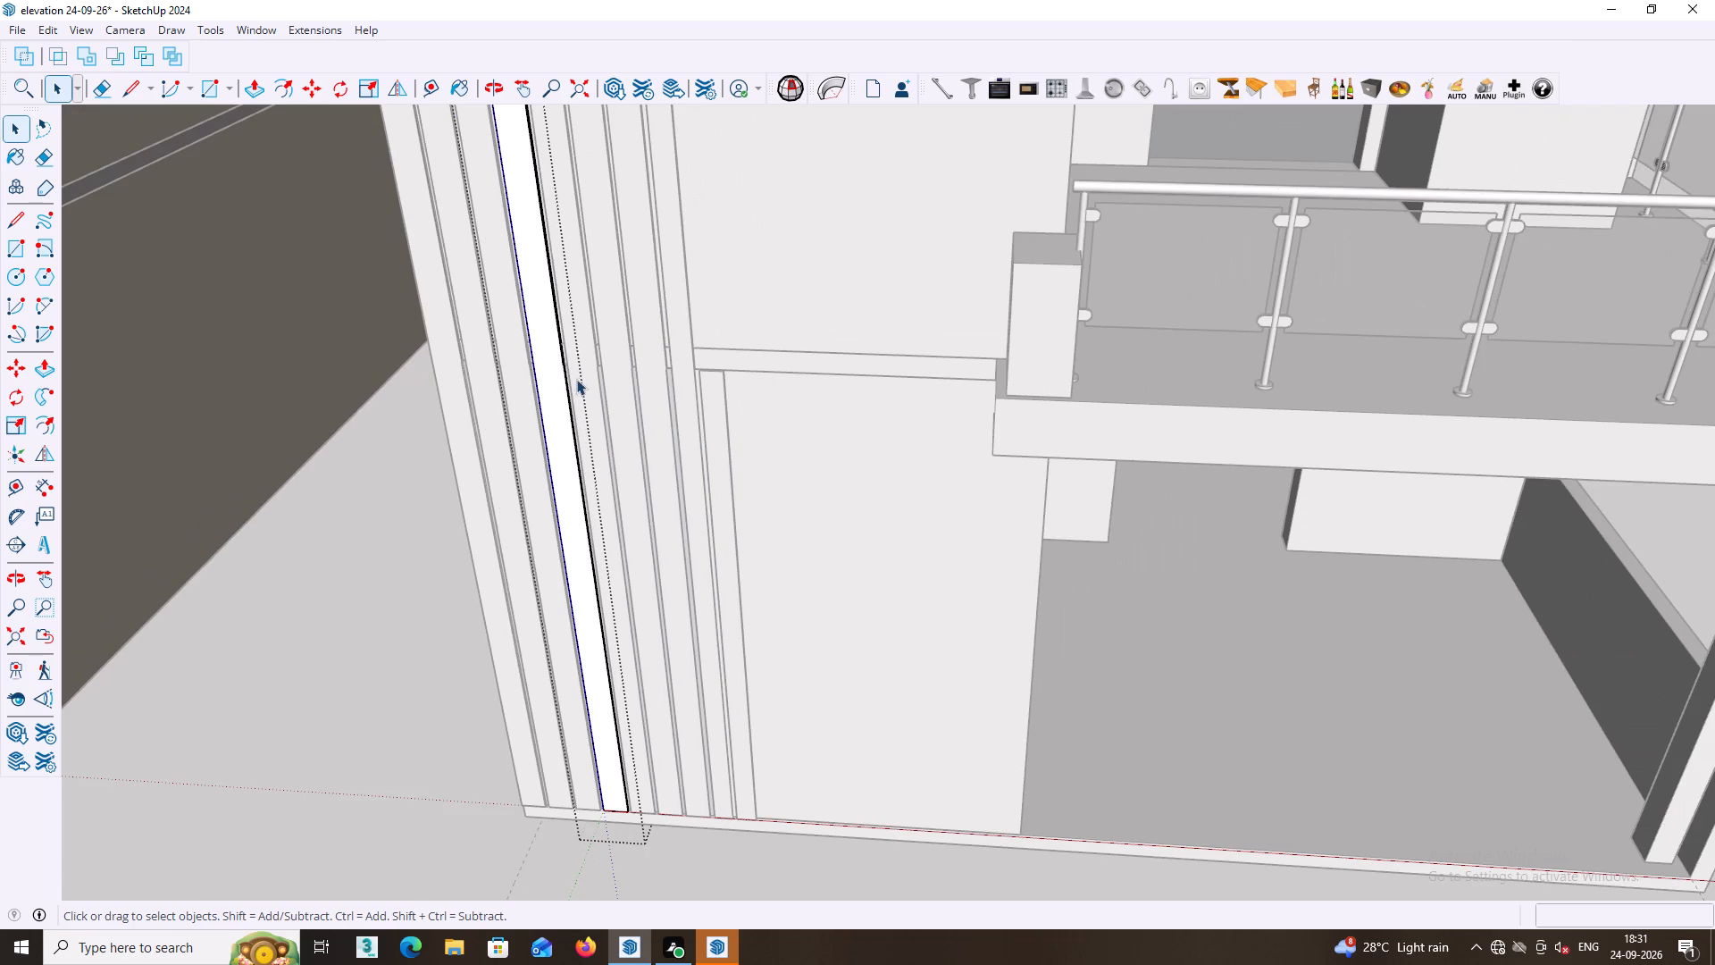
pyautogui.moveTo(573, 379); pyautogui.dragTo(553, 453, button='middle')
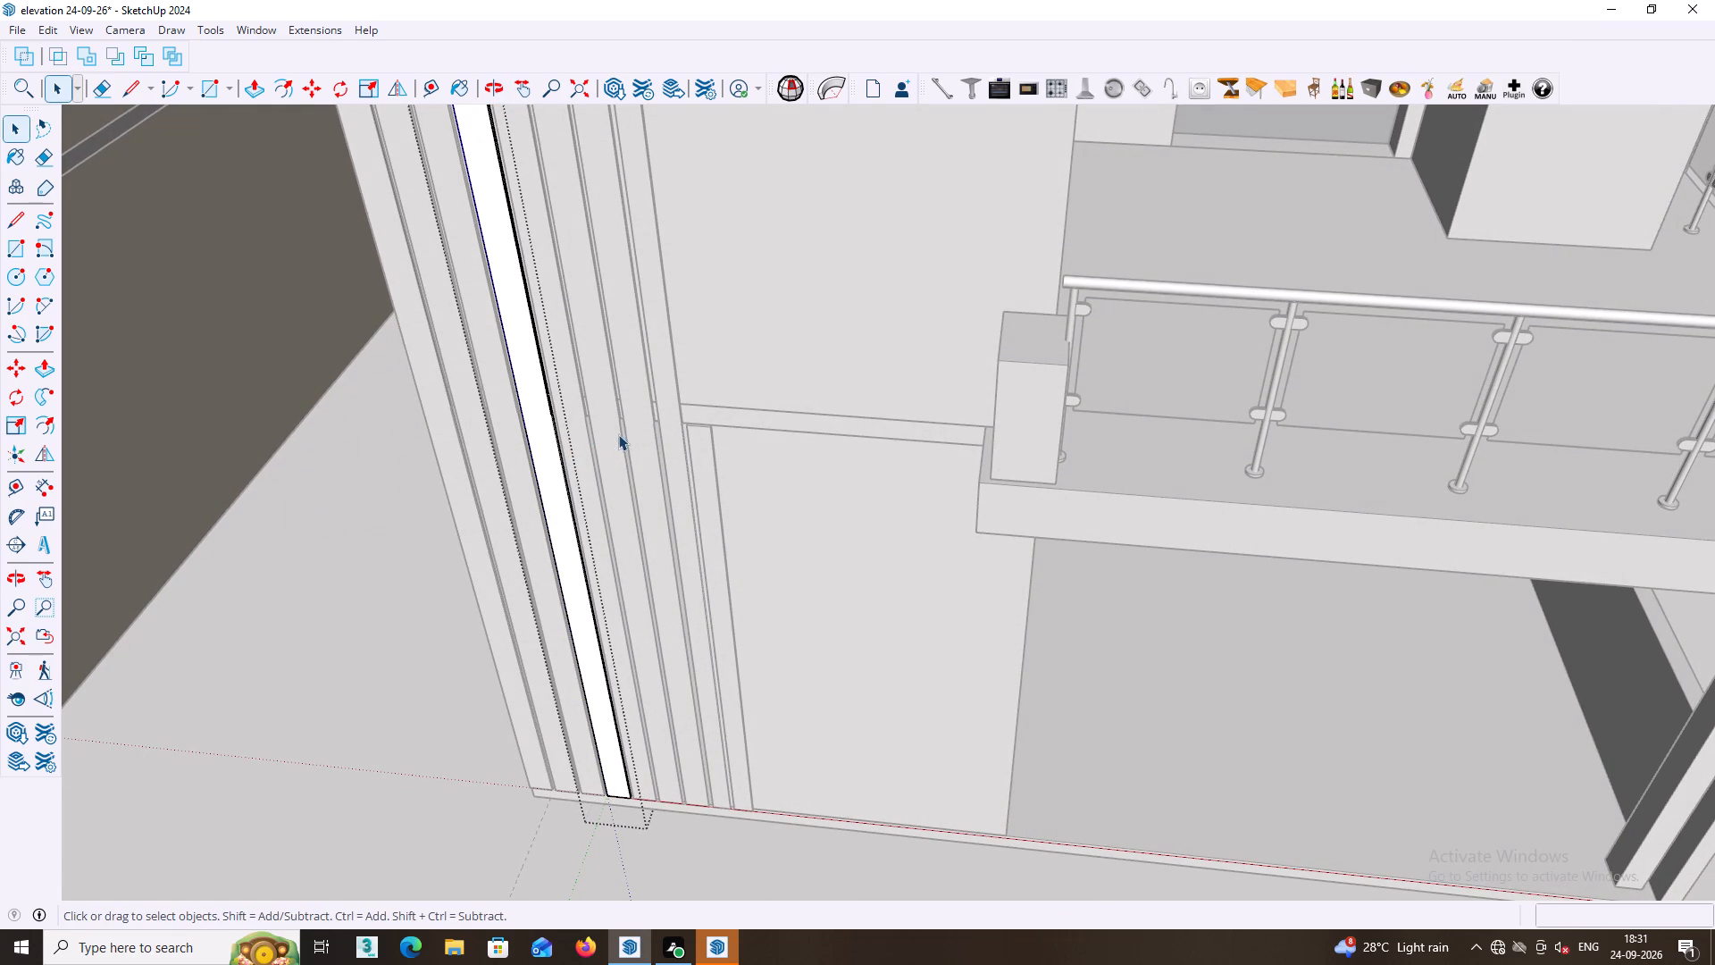
pyautogui.keyDown('shift'); pyautogui.moveTo(724, 542); pyautogui.dragTo(891, 697, button='middle'); pyautogui.keyUp('shift')
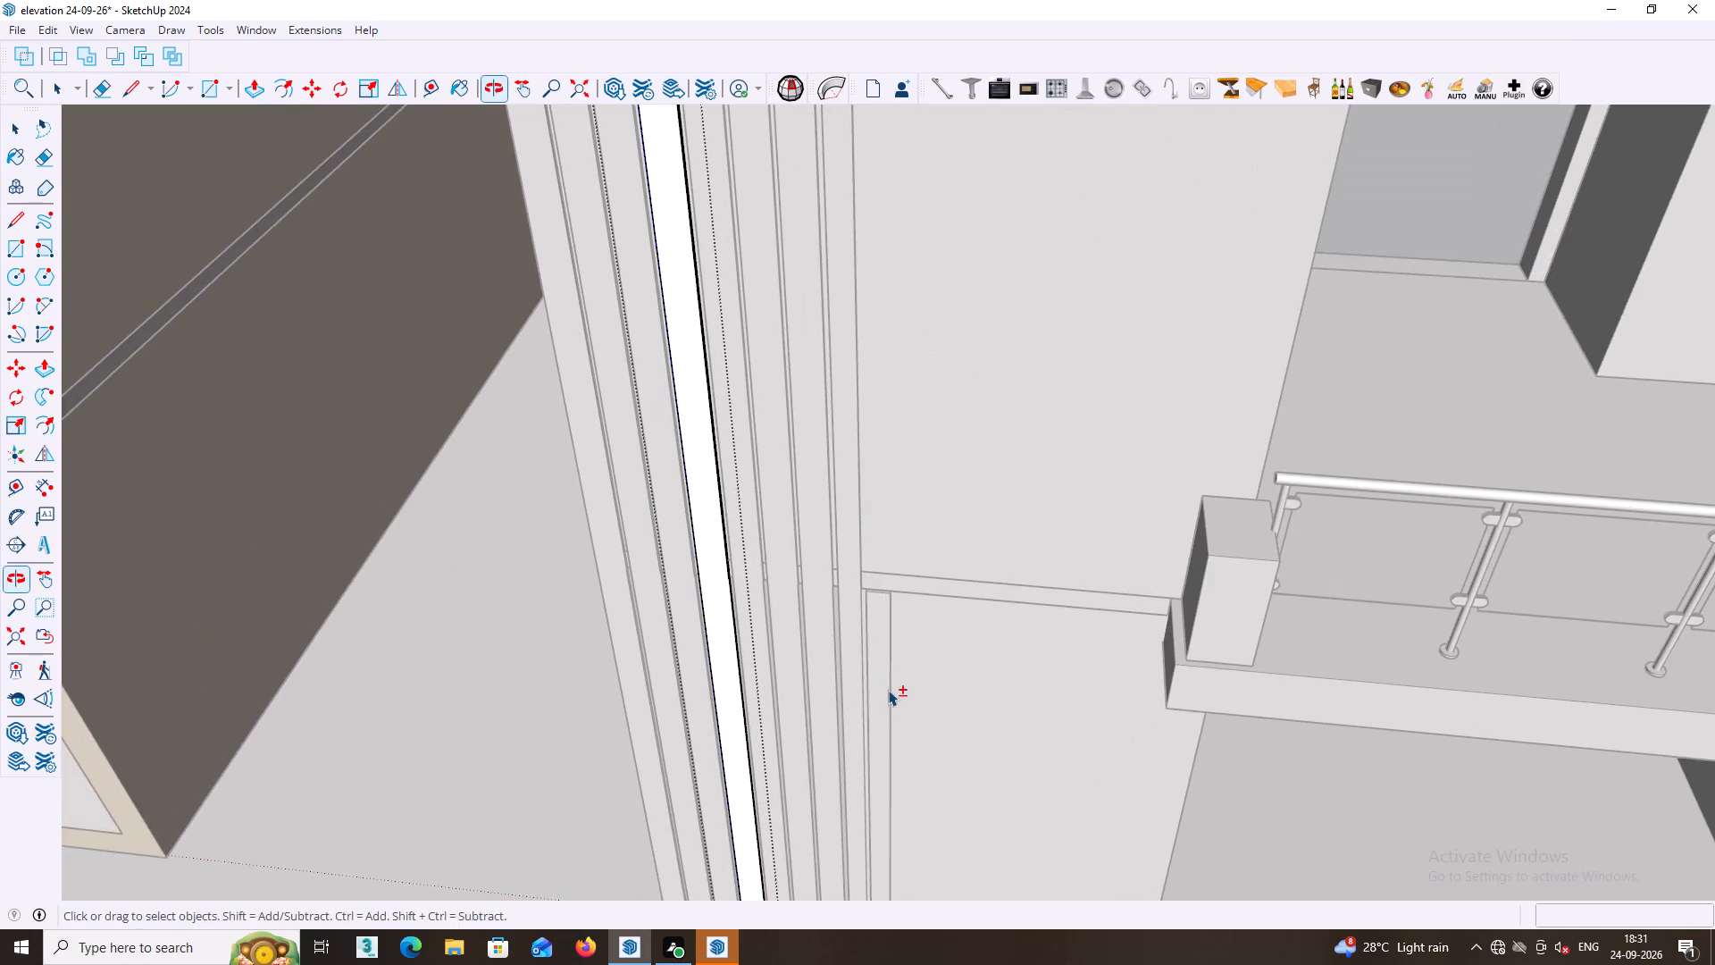
pyautogui.moveTo(884, 659); pyautogui.dragTo(875, 486, button='middle')
pyautogui.scroll(-7, 875, 486)
pyautogui.scroll(-3, 996, 552)
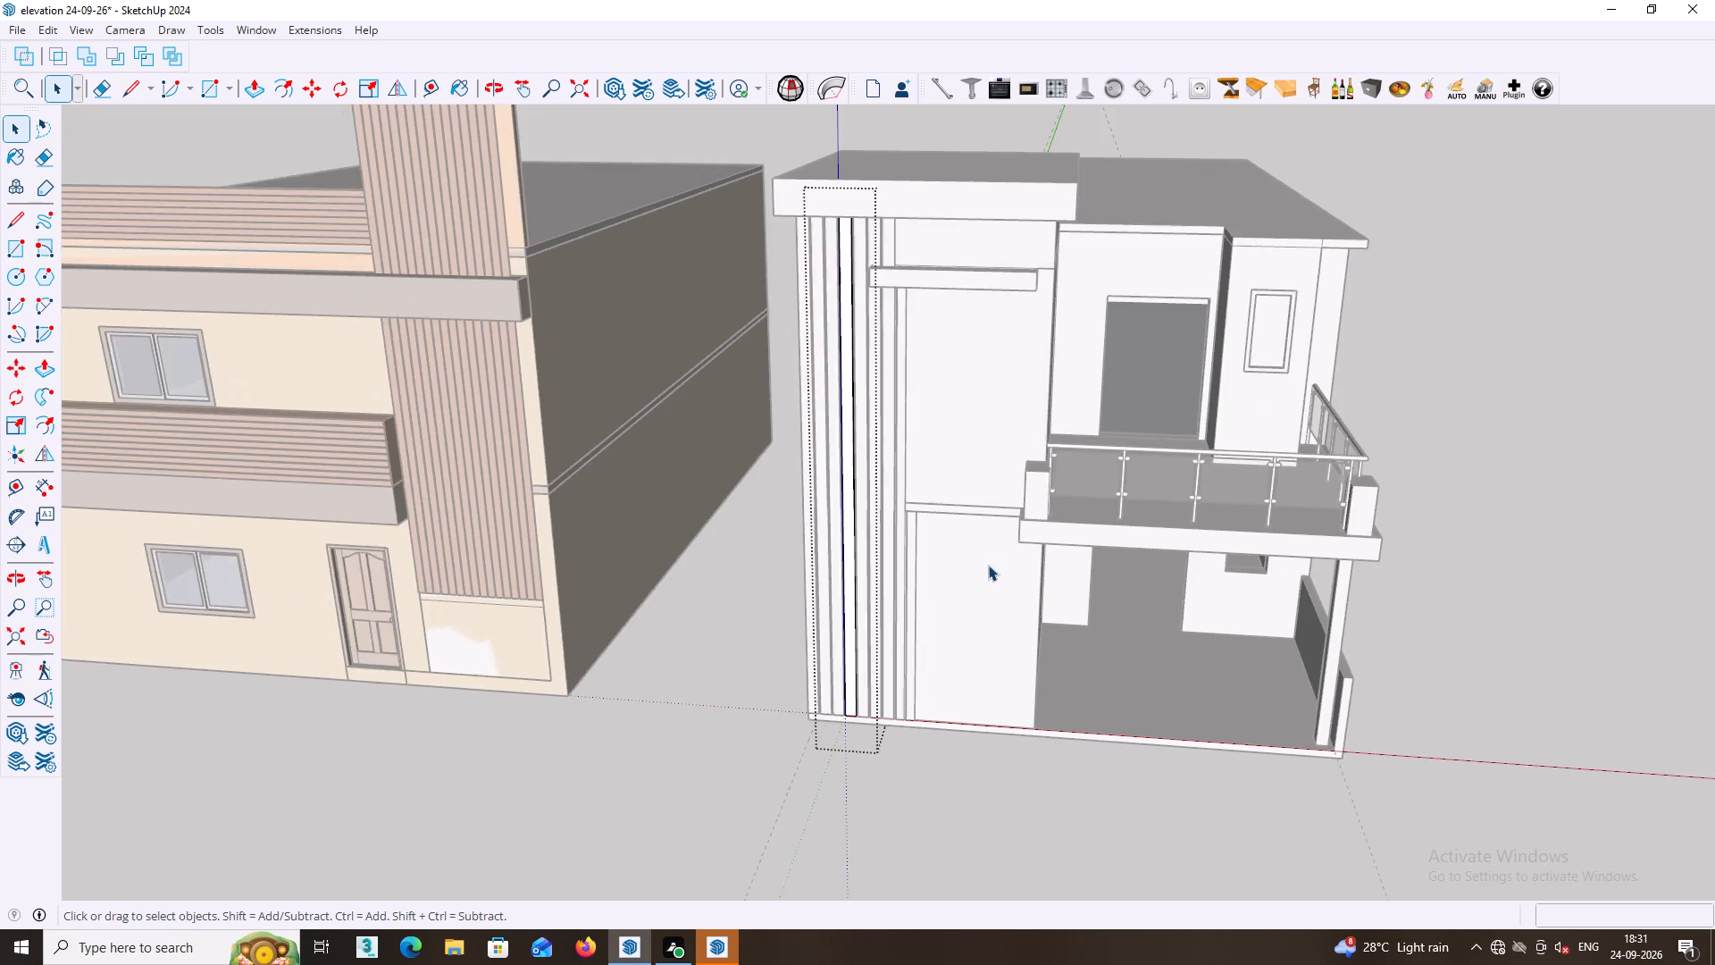
pyautogui.scroll(-1, 988, 565)
pyautogui.keyDown('shift'); pyautogui.moveTo(968, 558); pyautogui.dragTo(905, 554, button='middle'); pyautogui.keyUp('shift')
pyautogui.keyDown('shift'); pyautogui.scroll(-1, 888, 547); pyautogui.keyUp('shift')
pyautogui.scroll(10, 798, 494)
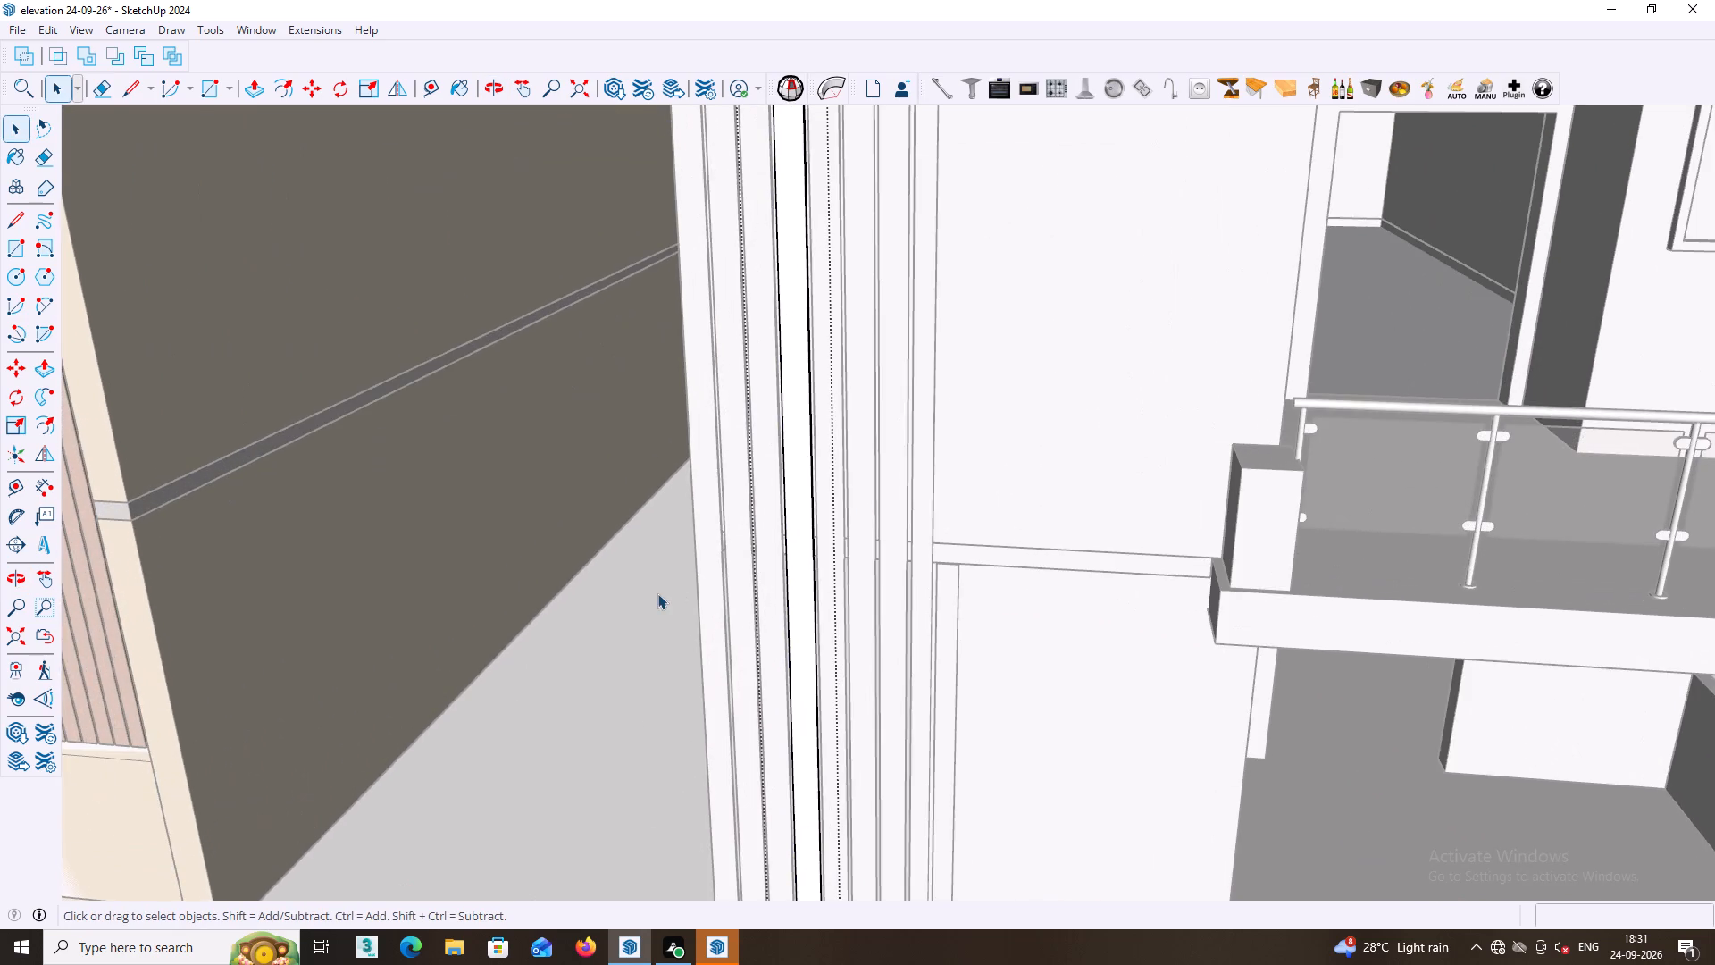
pyautogui.click(657, 593)
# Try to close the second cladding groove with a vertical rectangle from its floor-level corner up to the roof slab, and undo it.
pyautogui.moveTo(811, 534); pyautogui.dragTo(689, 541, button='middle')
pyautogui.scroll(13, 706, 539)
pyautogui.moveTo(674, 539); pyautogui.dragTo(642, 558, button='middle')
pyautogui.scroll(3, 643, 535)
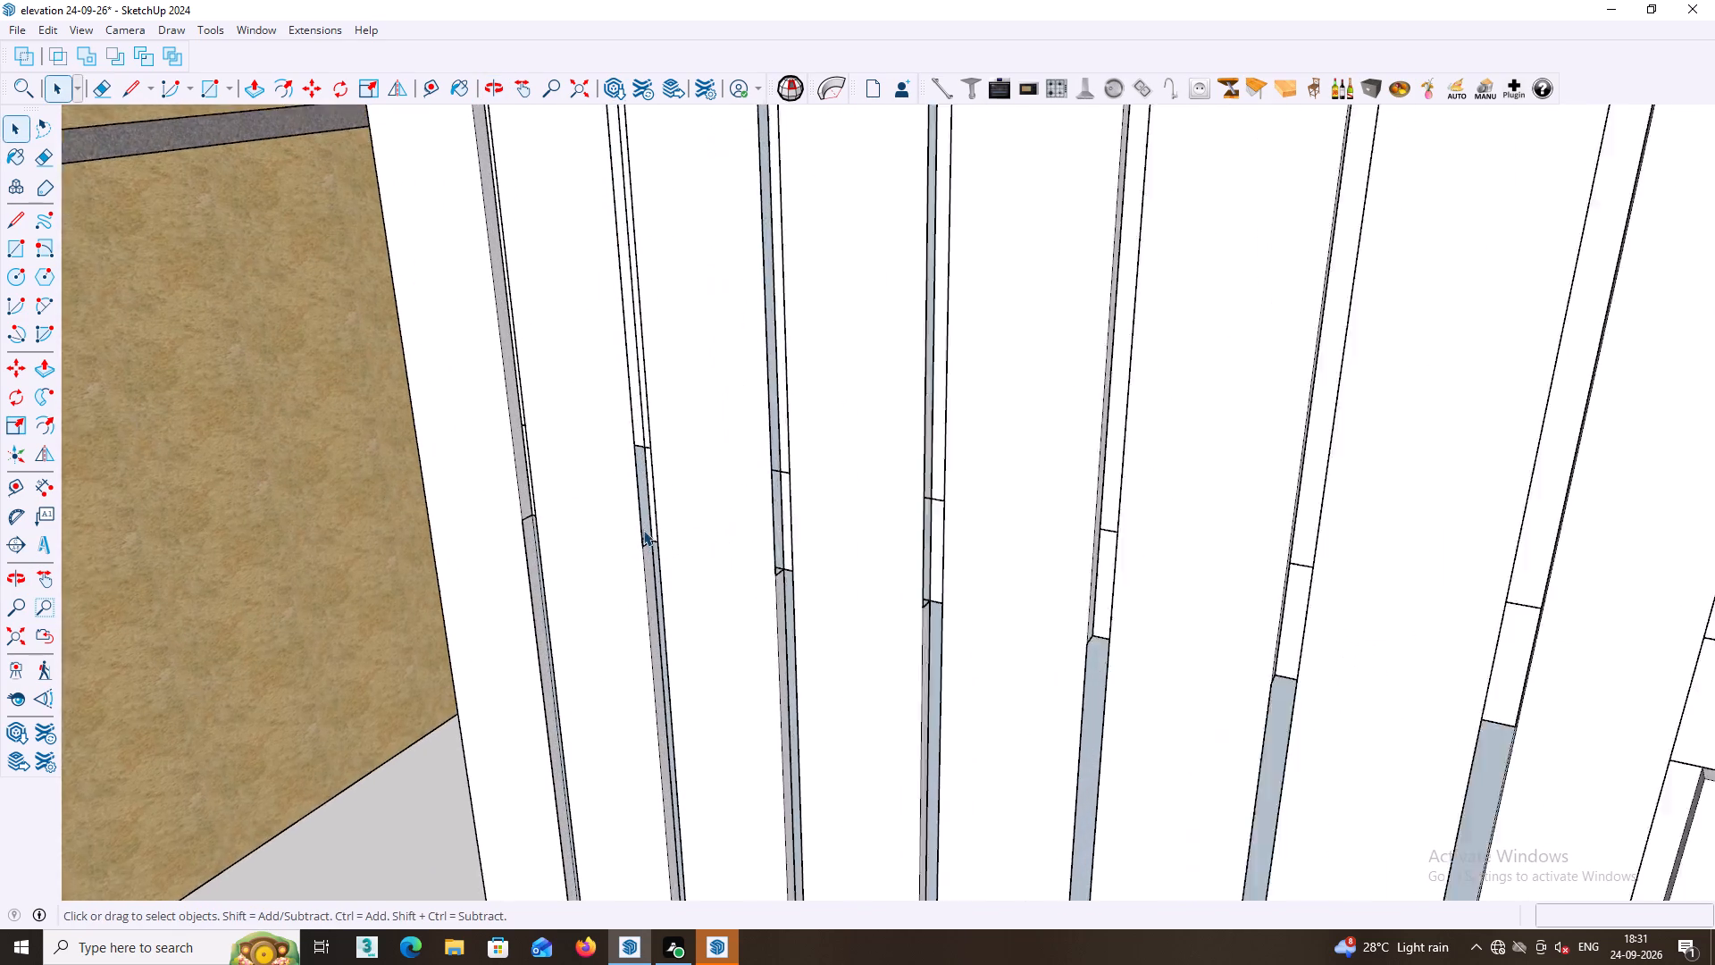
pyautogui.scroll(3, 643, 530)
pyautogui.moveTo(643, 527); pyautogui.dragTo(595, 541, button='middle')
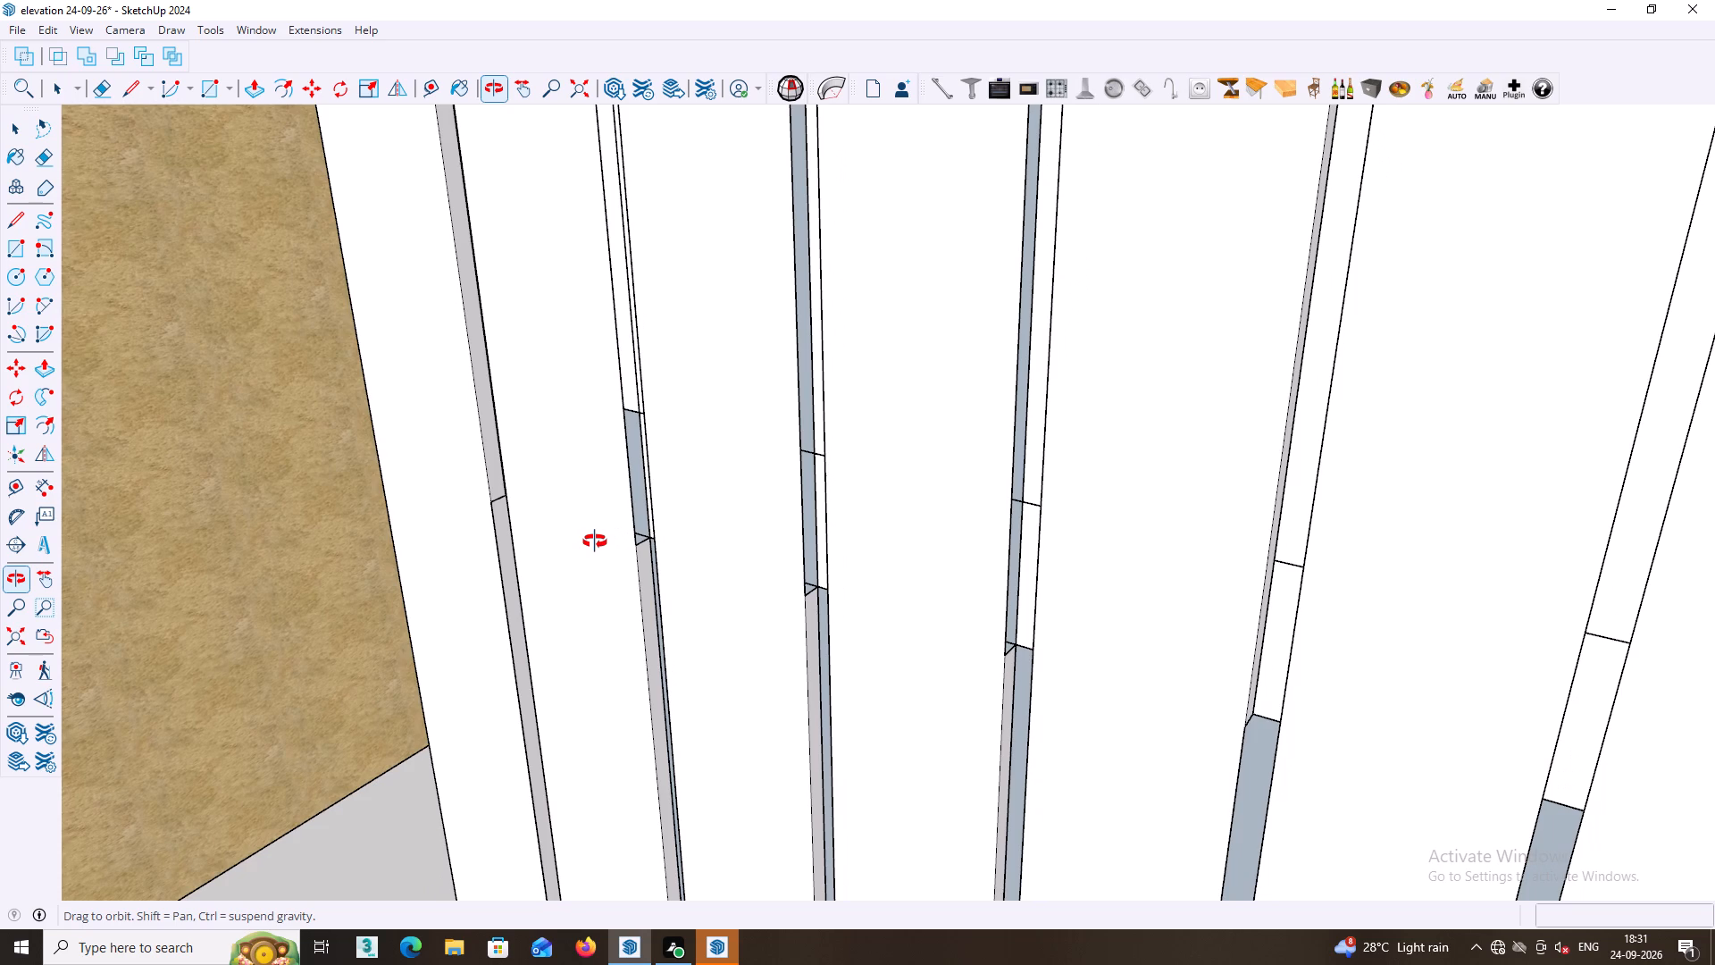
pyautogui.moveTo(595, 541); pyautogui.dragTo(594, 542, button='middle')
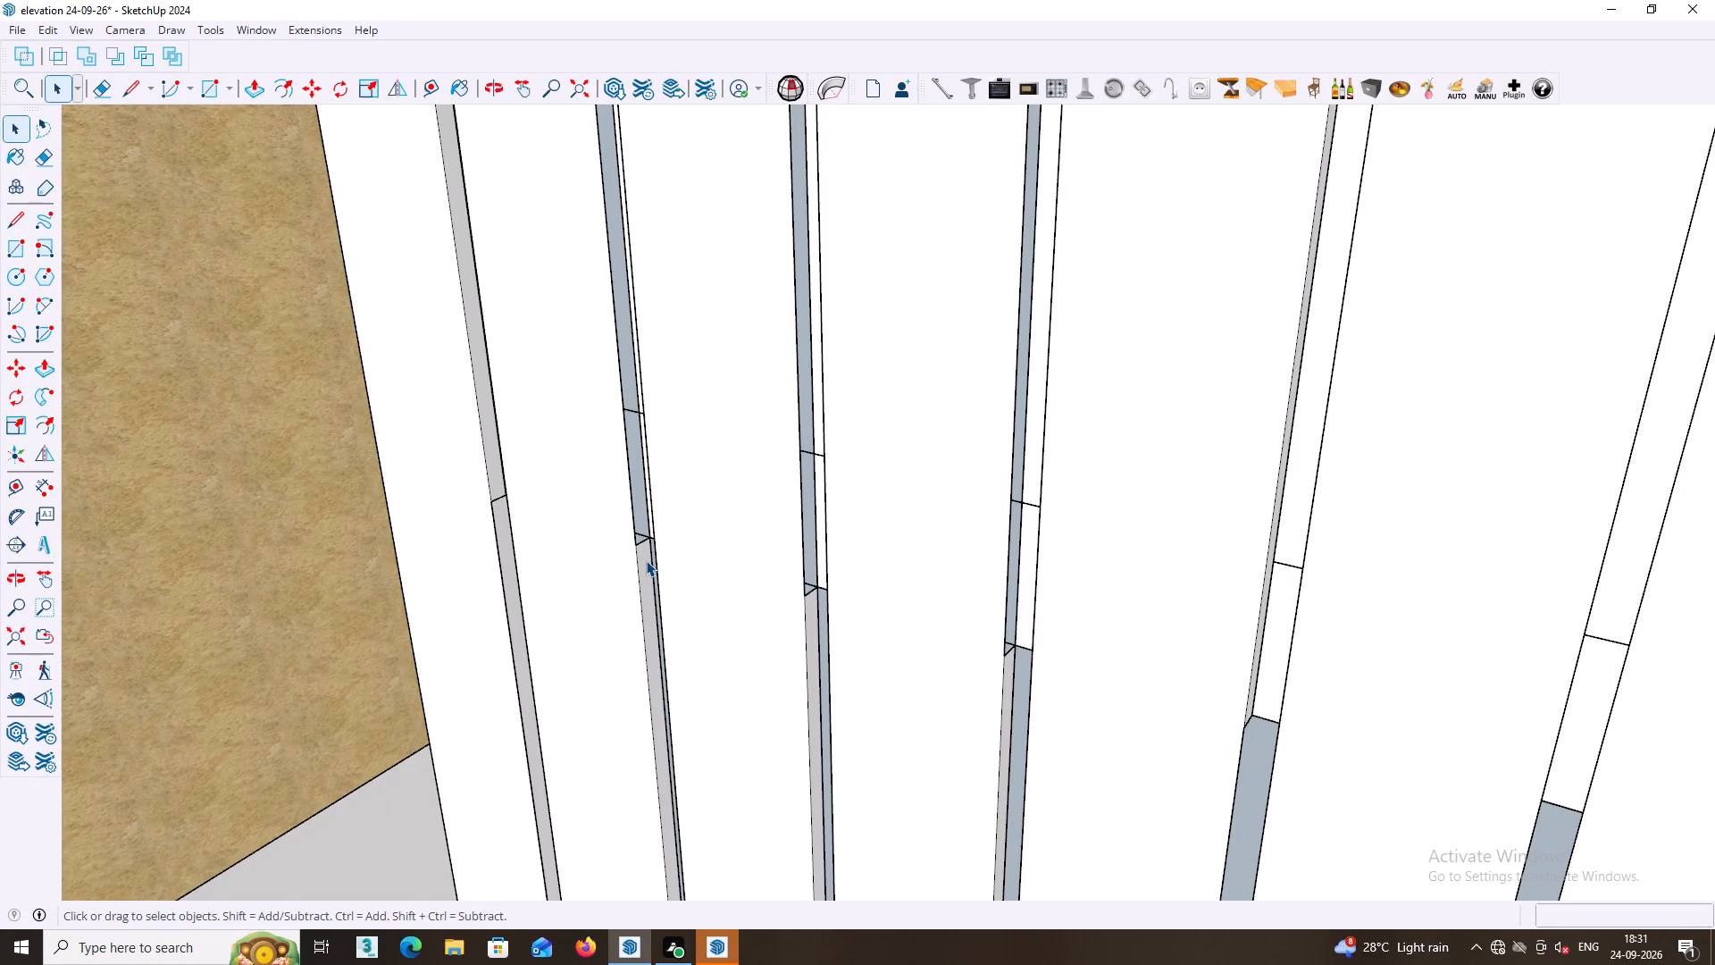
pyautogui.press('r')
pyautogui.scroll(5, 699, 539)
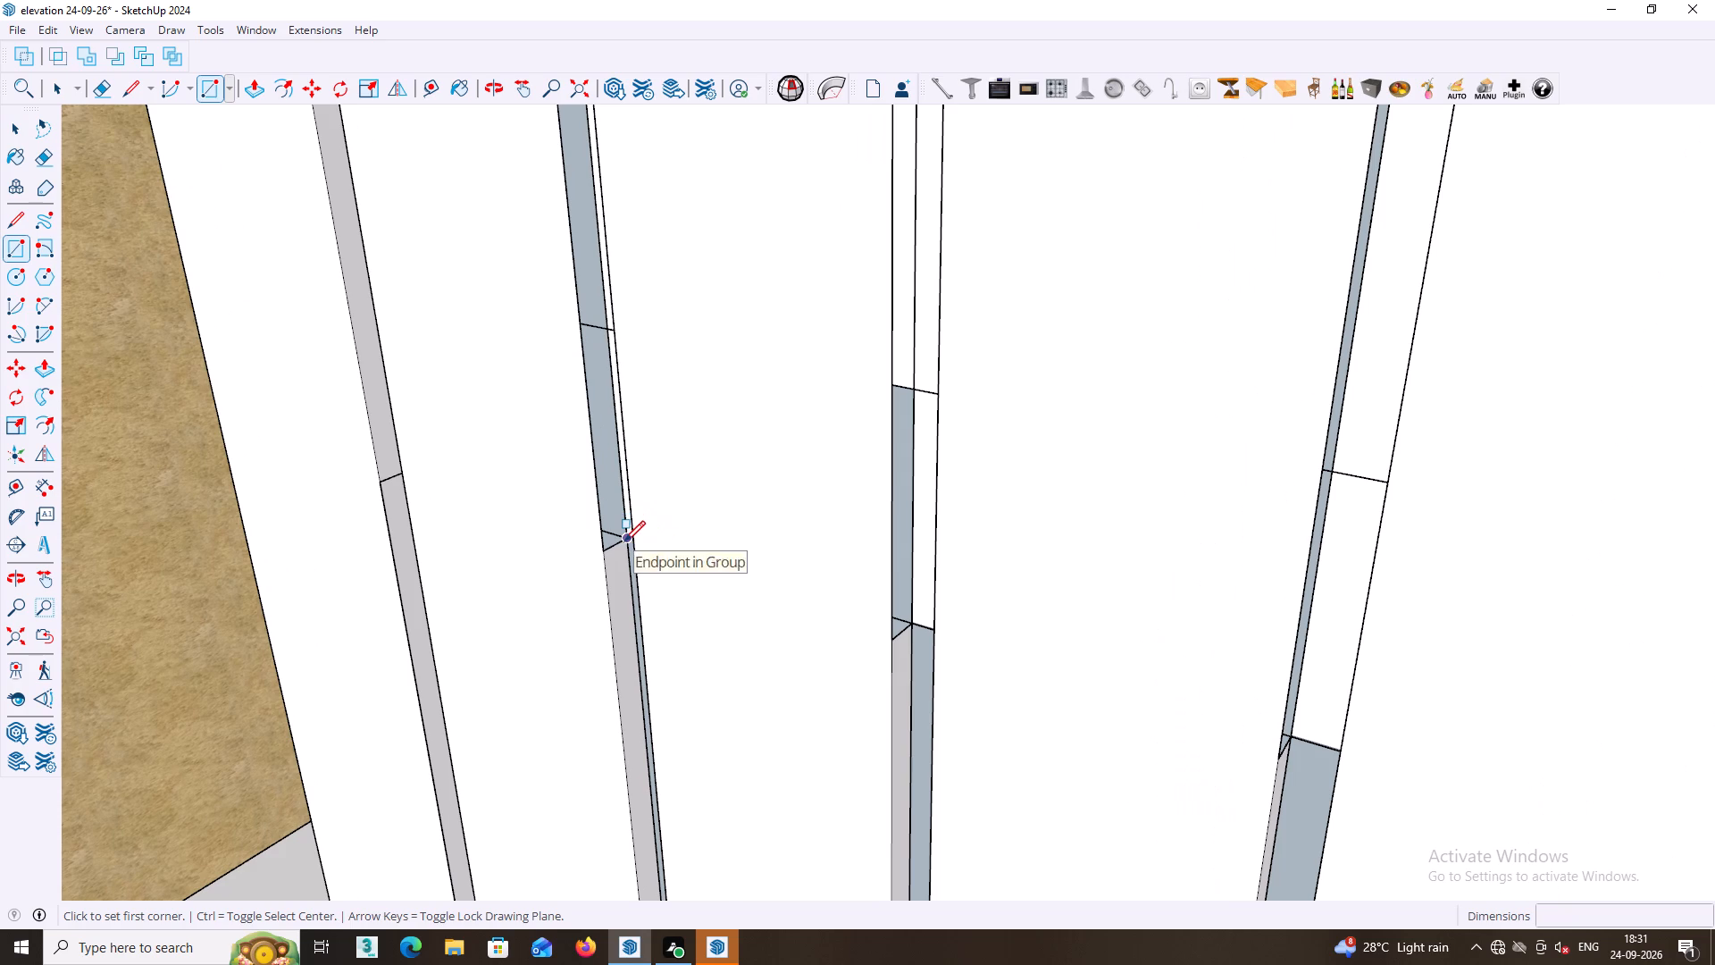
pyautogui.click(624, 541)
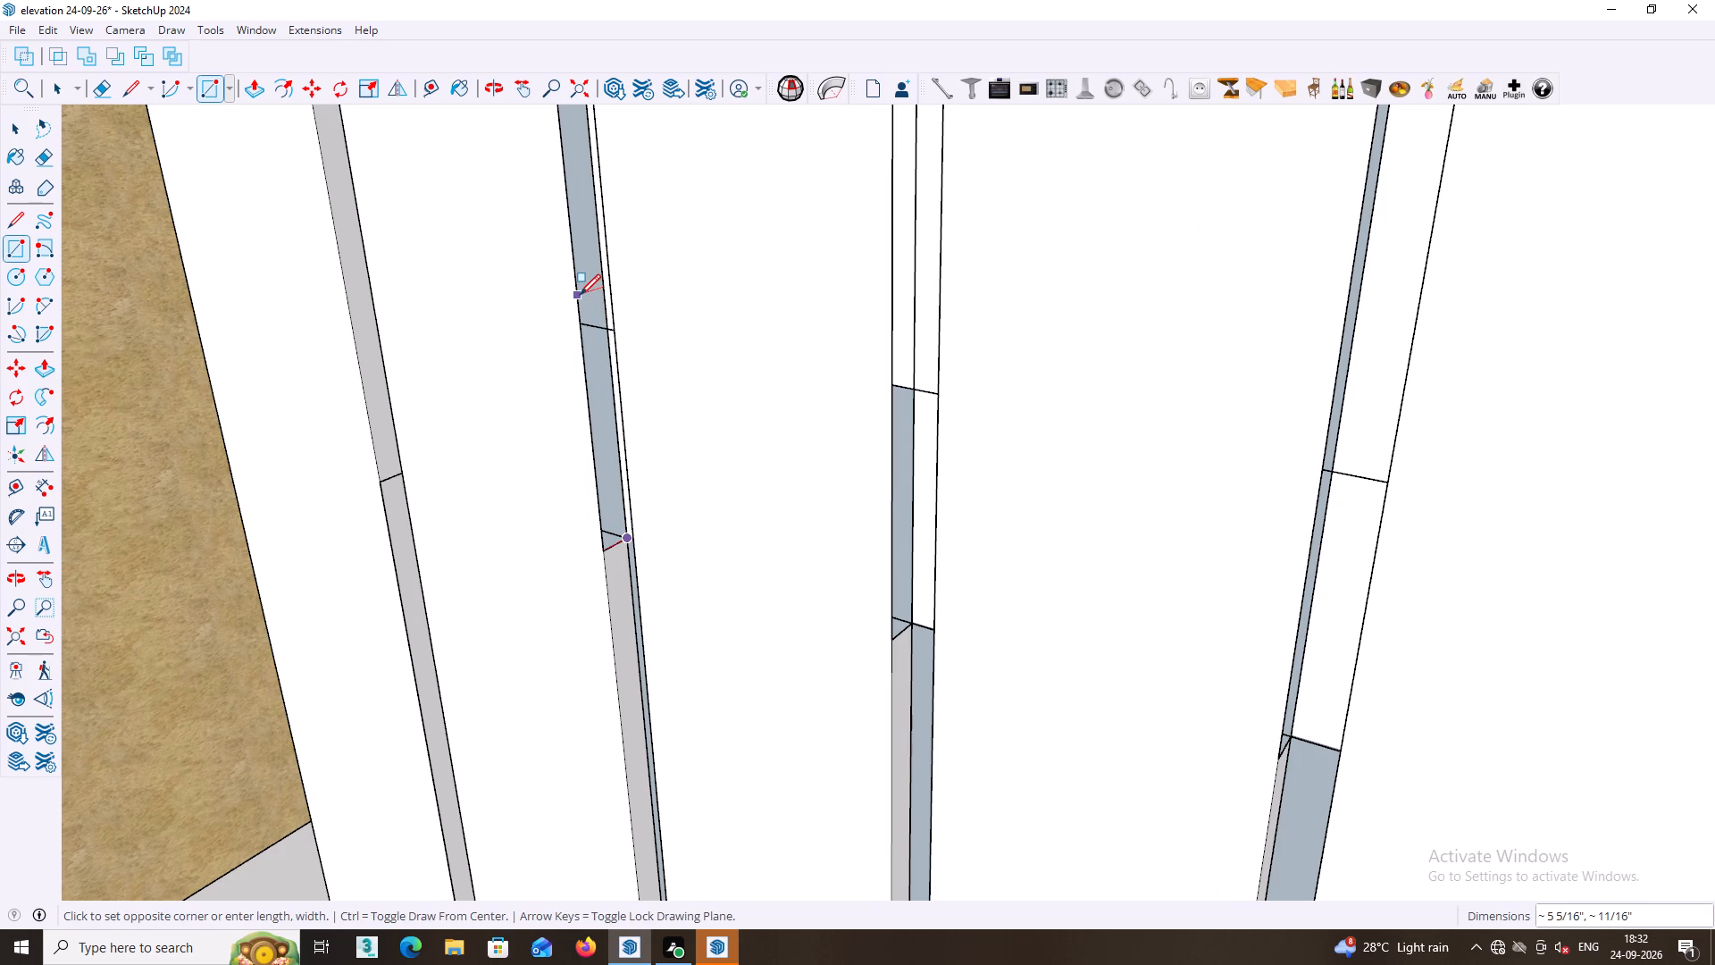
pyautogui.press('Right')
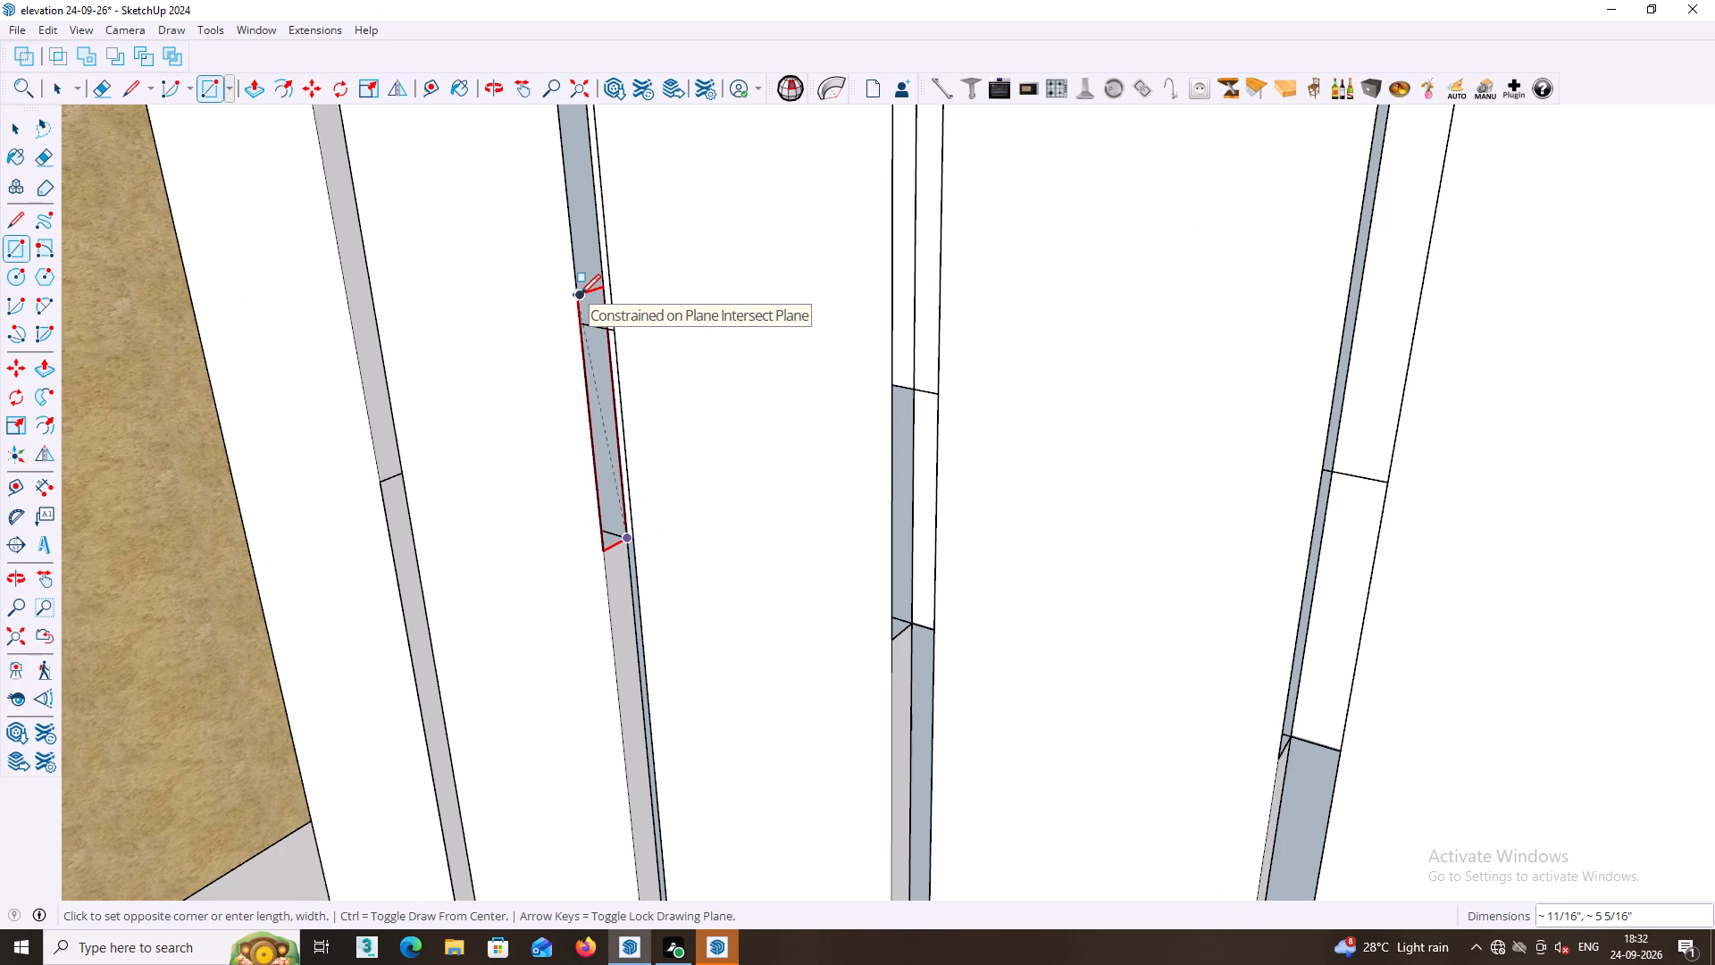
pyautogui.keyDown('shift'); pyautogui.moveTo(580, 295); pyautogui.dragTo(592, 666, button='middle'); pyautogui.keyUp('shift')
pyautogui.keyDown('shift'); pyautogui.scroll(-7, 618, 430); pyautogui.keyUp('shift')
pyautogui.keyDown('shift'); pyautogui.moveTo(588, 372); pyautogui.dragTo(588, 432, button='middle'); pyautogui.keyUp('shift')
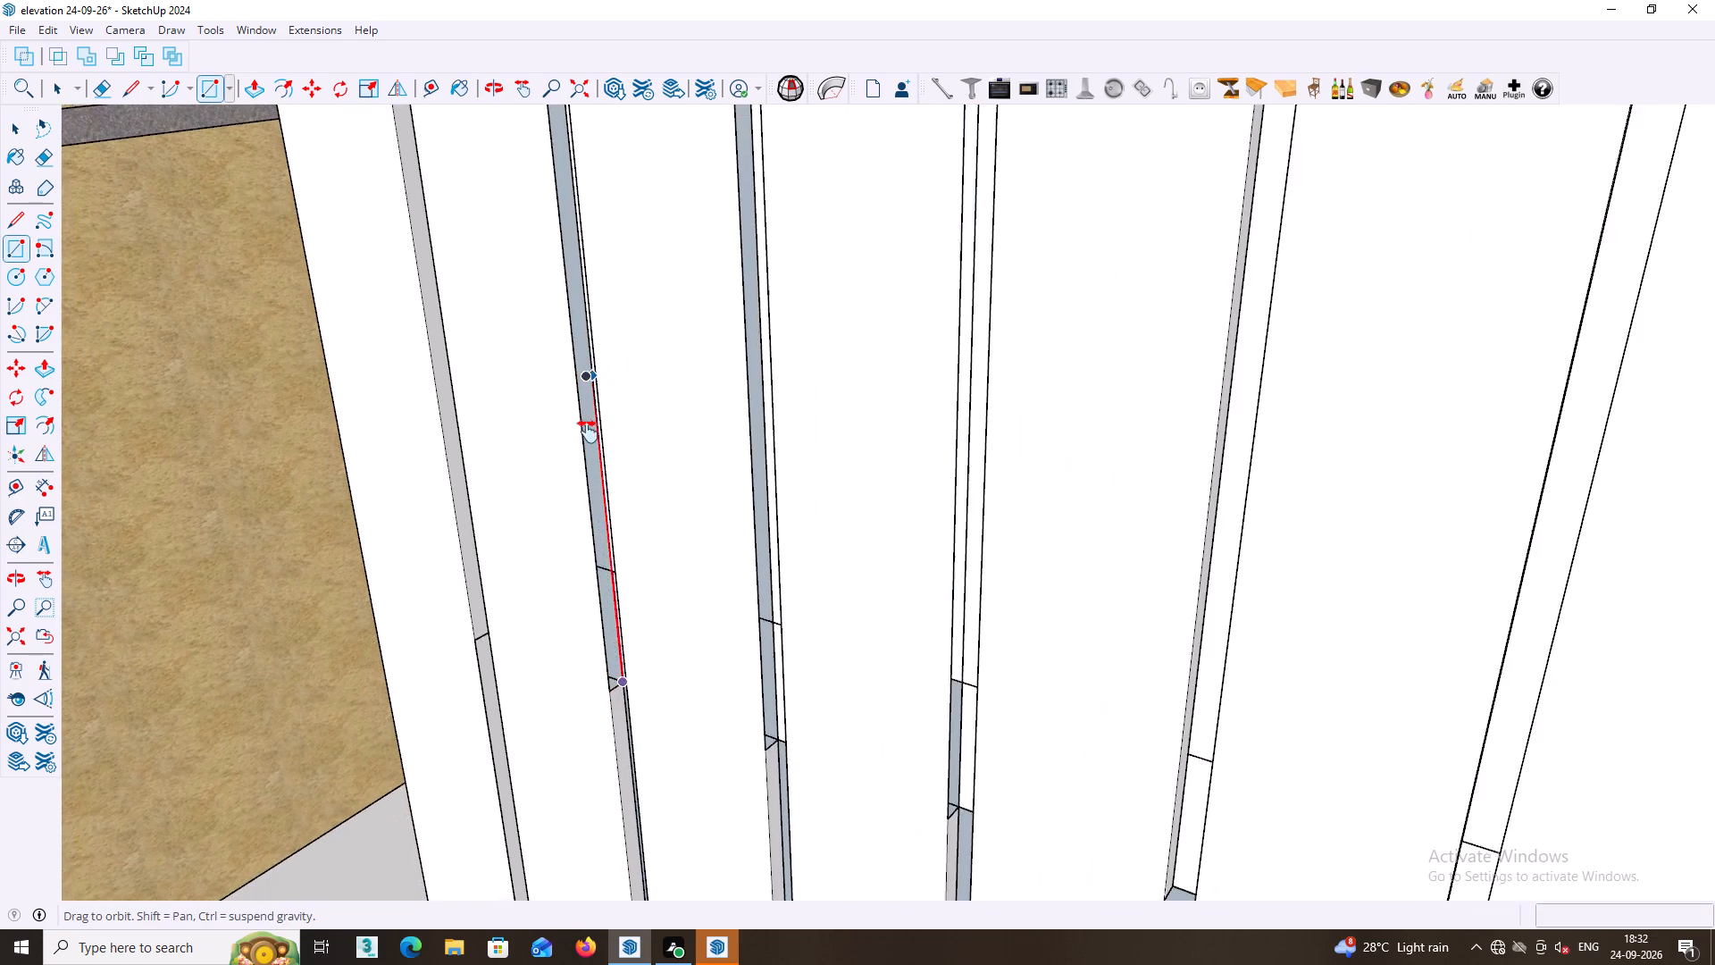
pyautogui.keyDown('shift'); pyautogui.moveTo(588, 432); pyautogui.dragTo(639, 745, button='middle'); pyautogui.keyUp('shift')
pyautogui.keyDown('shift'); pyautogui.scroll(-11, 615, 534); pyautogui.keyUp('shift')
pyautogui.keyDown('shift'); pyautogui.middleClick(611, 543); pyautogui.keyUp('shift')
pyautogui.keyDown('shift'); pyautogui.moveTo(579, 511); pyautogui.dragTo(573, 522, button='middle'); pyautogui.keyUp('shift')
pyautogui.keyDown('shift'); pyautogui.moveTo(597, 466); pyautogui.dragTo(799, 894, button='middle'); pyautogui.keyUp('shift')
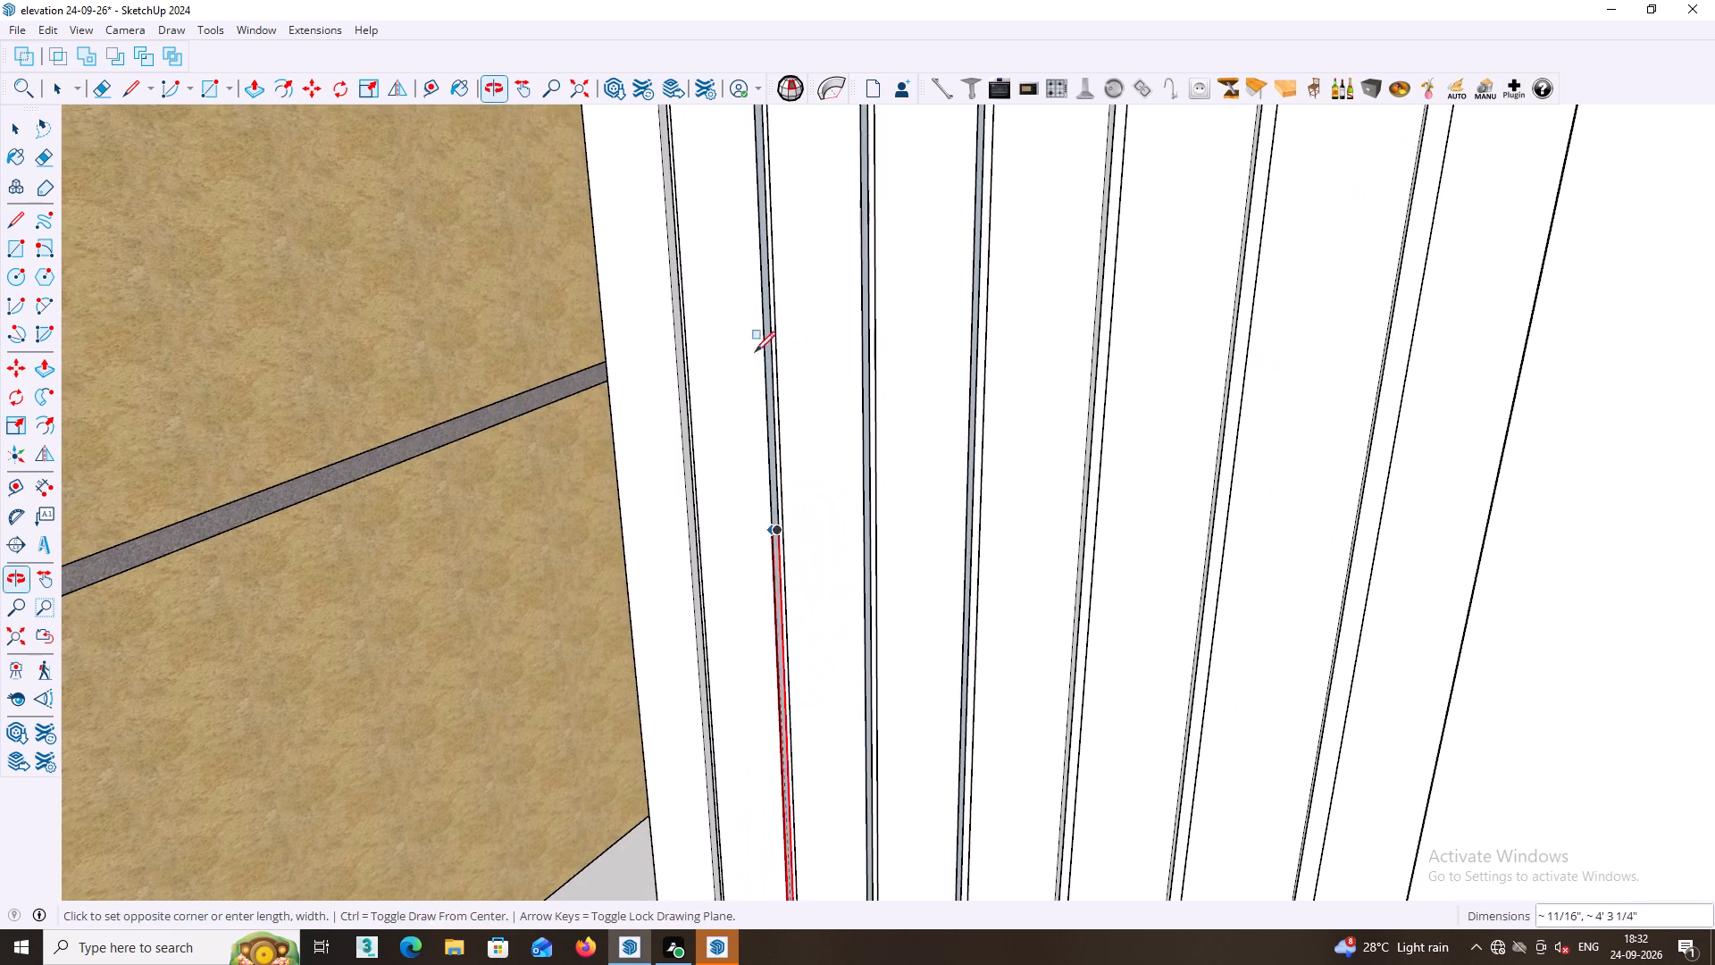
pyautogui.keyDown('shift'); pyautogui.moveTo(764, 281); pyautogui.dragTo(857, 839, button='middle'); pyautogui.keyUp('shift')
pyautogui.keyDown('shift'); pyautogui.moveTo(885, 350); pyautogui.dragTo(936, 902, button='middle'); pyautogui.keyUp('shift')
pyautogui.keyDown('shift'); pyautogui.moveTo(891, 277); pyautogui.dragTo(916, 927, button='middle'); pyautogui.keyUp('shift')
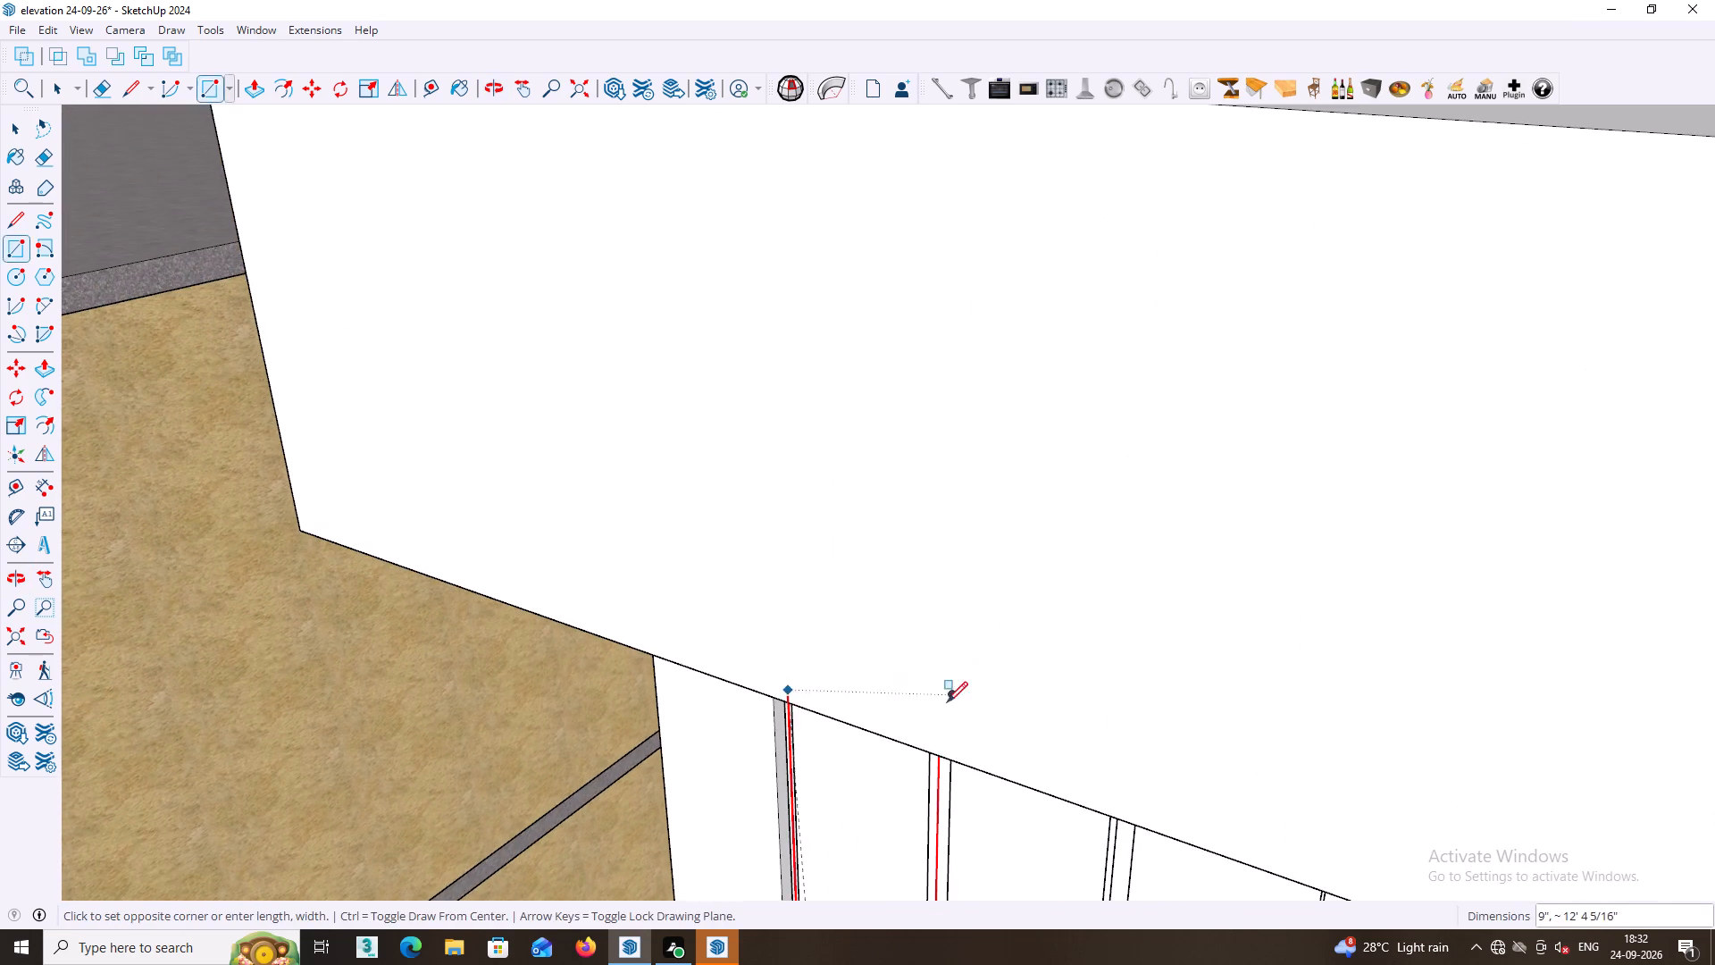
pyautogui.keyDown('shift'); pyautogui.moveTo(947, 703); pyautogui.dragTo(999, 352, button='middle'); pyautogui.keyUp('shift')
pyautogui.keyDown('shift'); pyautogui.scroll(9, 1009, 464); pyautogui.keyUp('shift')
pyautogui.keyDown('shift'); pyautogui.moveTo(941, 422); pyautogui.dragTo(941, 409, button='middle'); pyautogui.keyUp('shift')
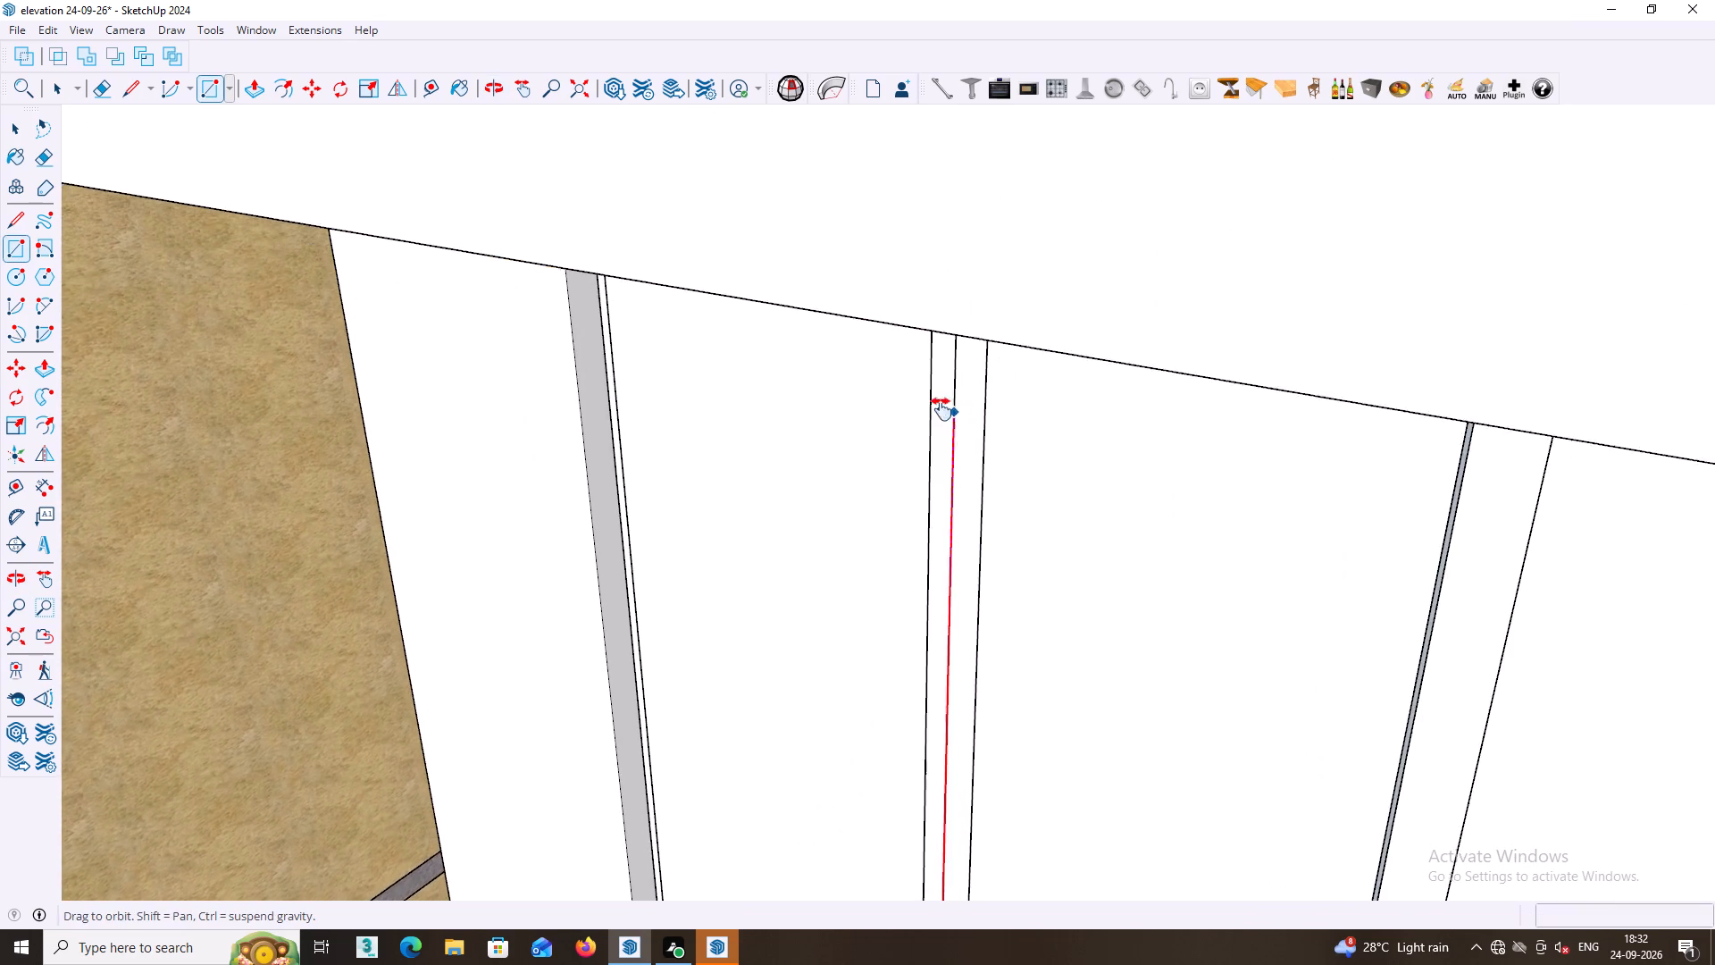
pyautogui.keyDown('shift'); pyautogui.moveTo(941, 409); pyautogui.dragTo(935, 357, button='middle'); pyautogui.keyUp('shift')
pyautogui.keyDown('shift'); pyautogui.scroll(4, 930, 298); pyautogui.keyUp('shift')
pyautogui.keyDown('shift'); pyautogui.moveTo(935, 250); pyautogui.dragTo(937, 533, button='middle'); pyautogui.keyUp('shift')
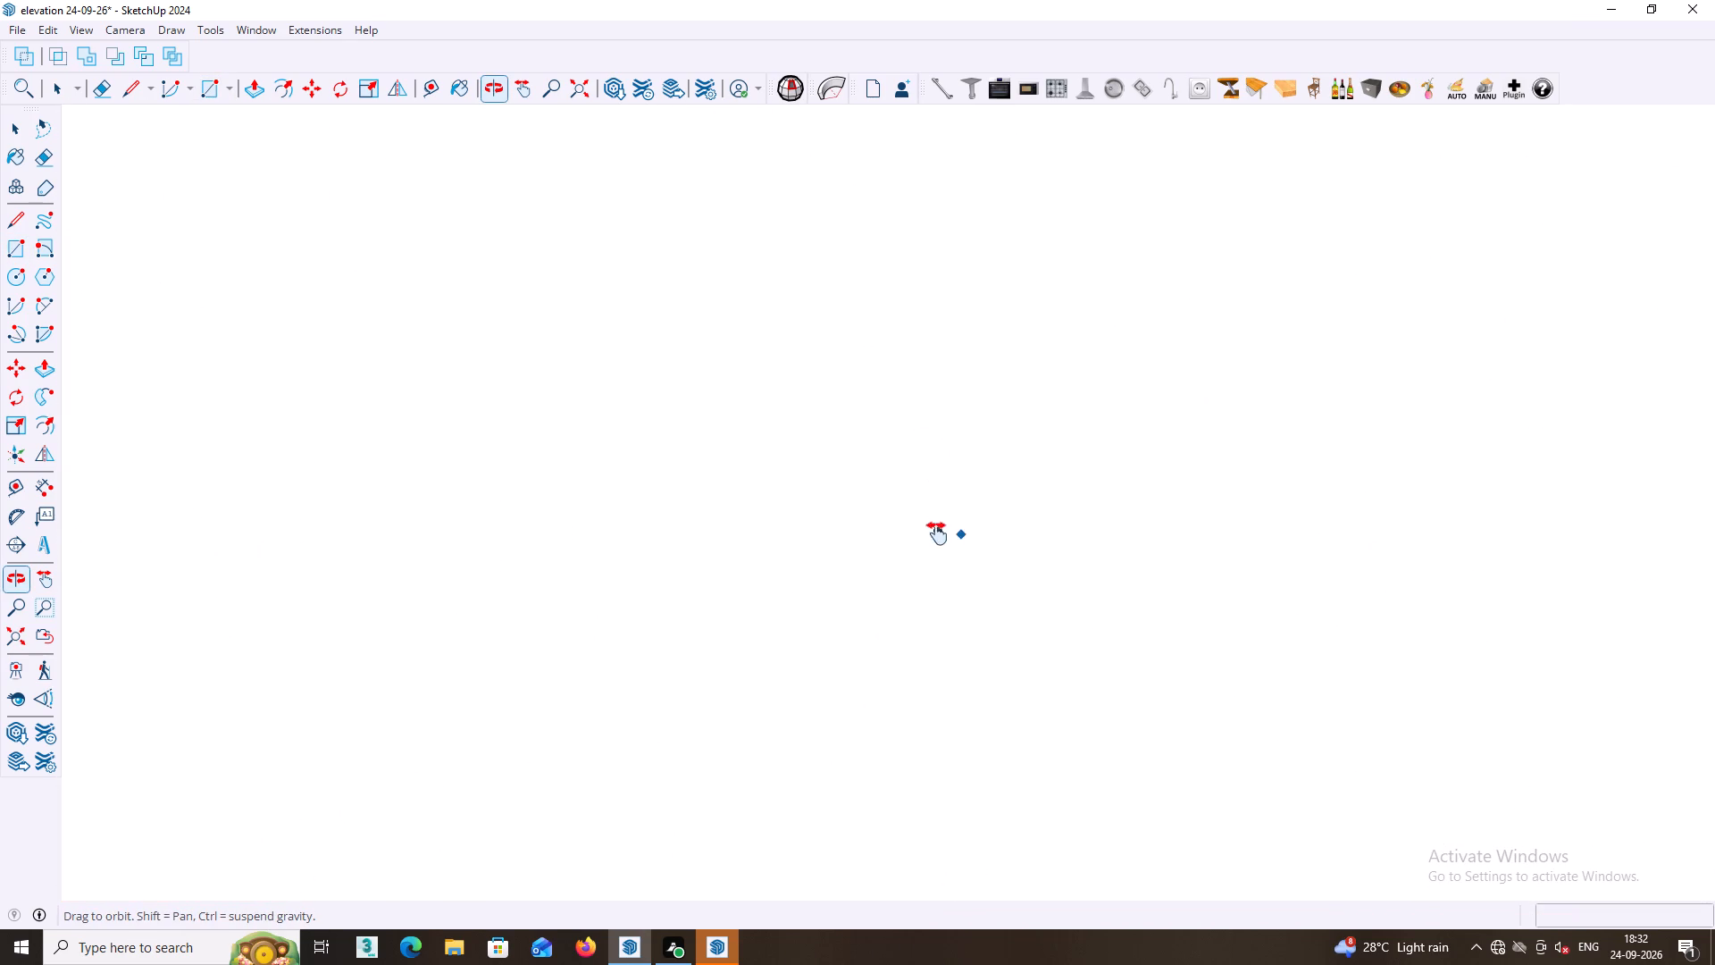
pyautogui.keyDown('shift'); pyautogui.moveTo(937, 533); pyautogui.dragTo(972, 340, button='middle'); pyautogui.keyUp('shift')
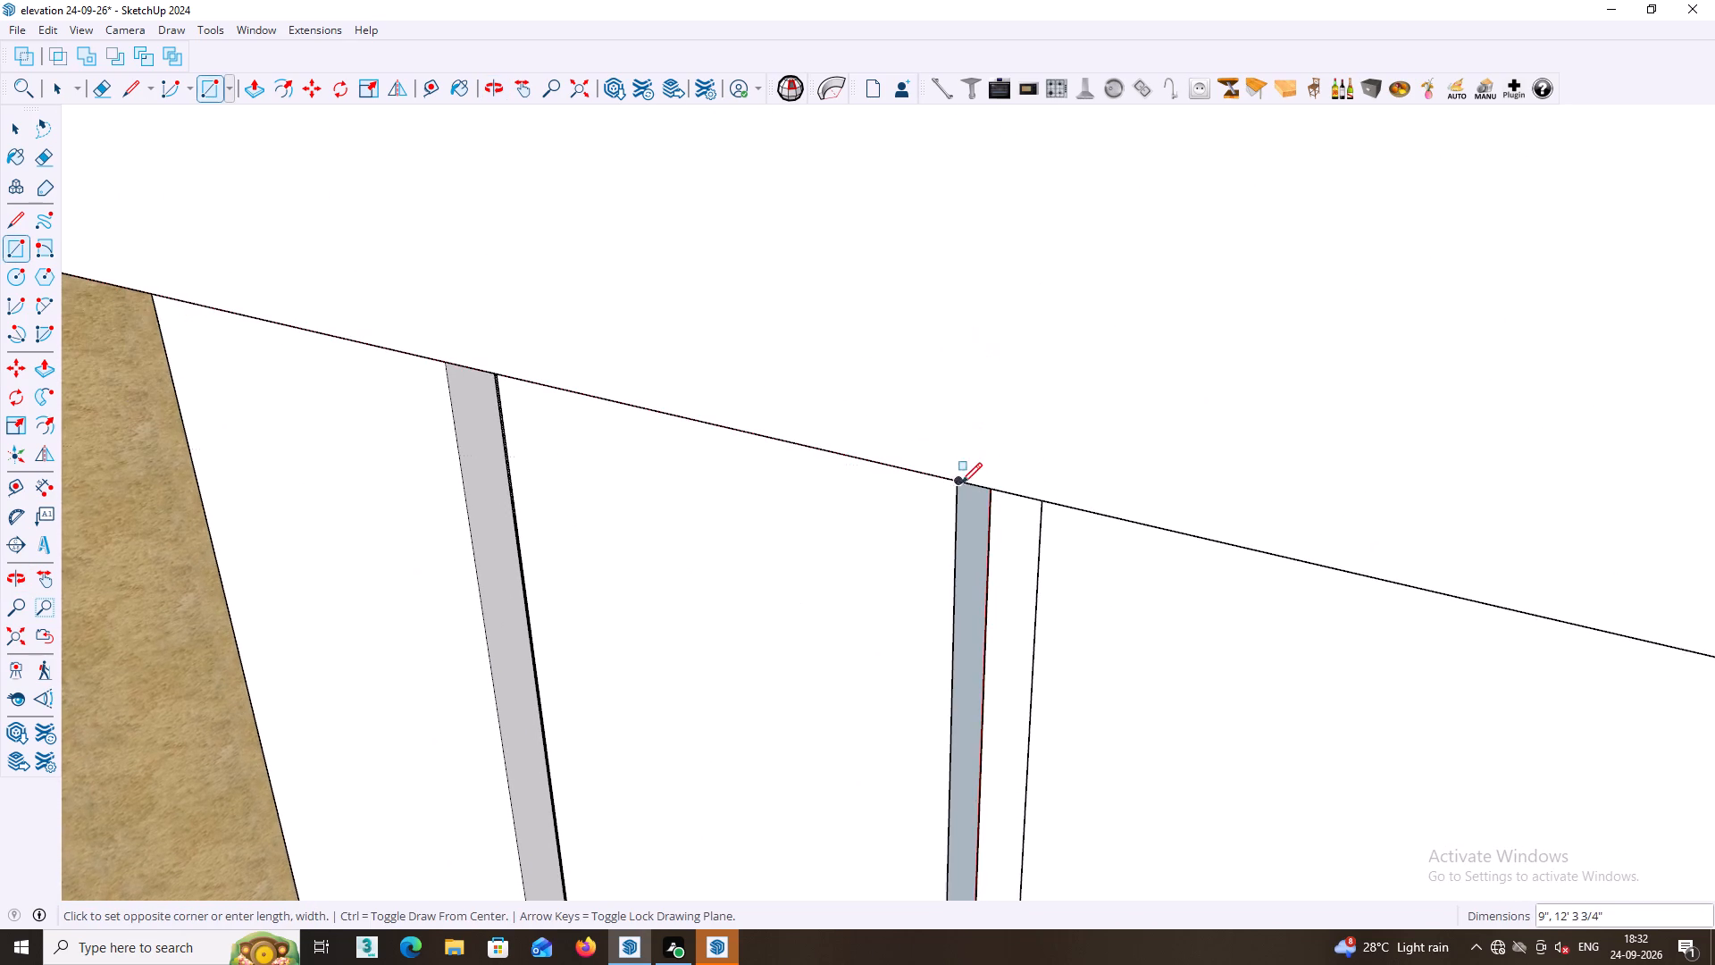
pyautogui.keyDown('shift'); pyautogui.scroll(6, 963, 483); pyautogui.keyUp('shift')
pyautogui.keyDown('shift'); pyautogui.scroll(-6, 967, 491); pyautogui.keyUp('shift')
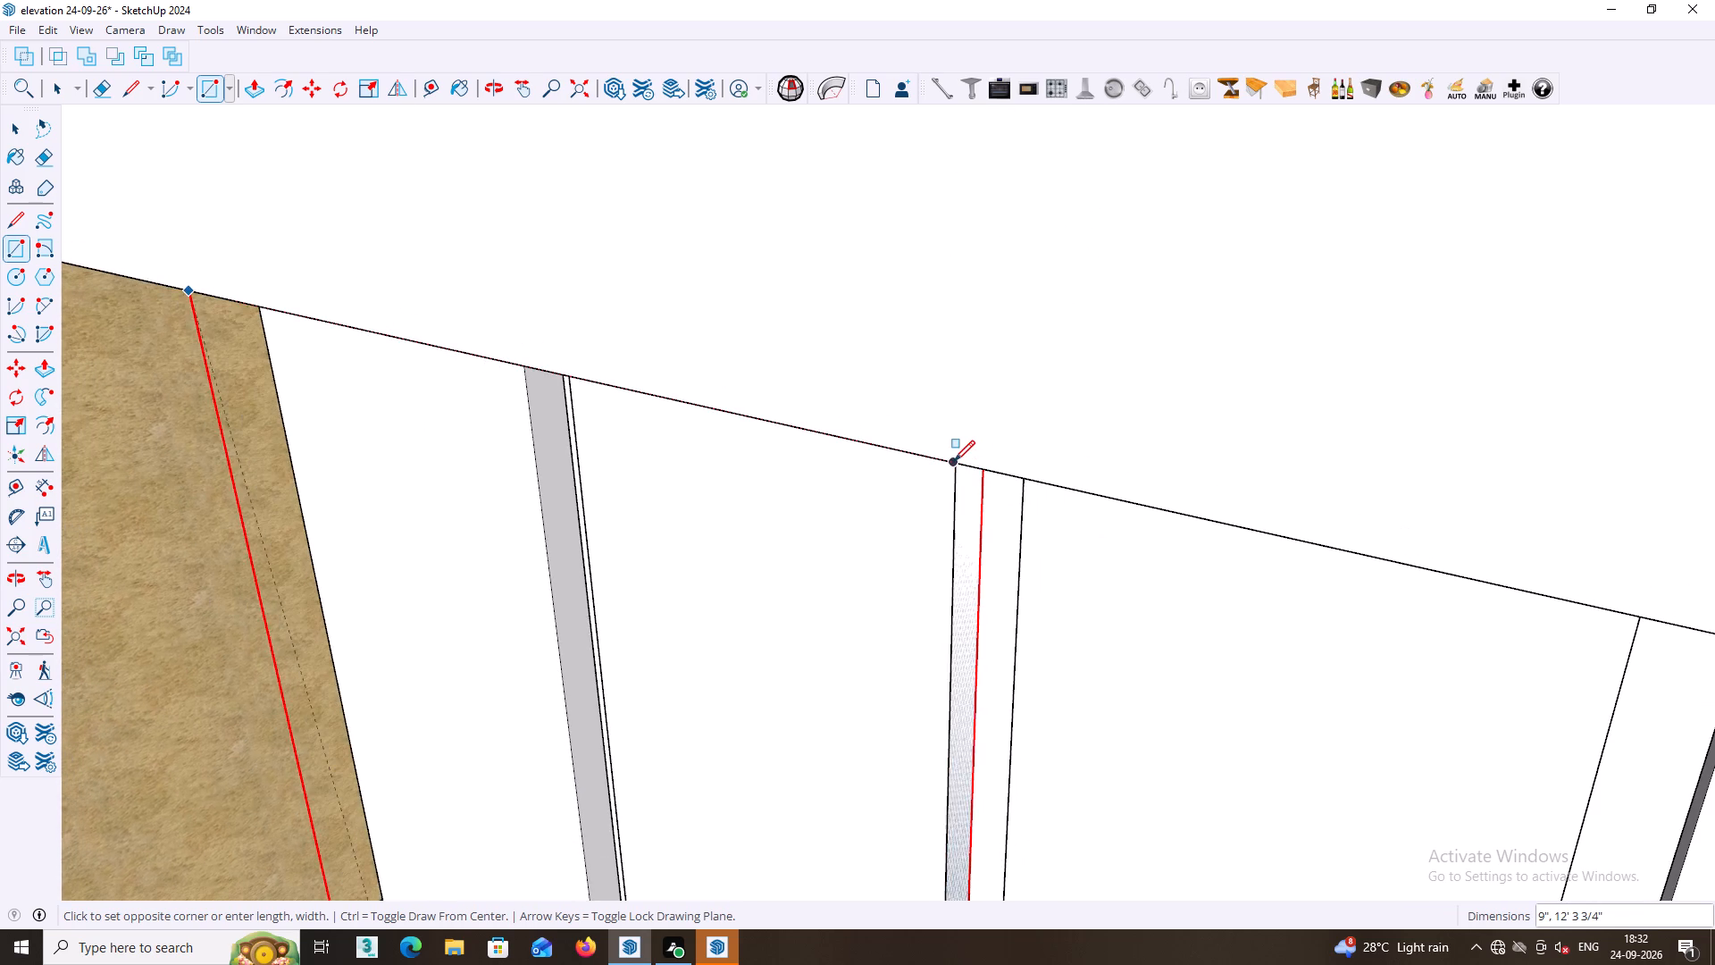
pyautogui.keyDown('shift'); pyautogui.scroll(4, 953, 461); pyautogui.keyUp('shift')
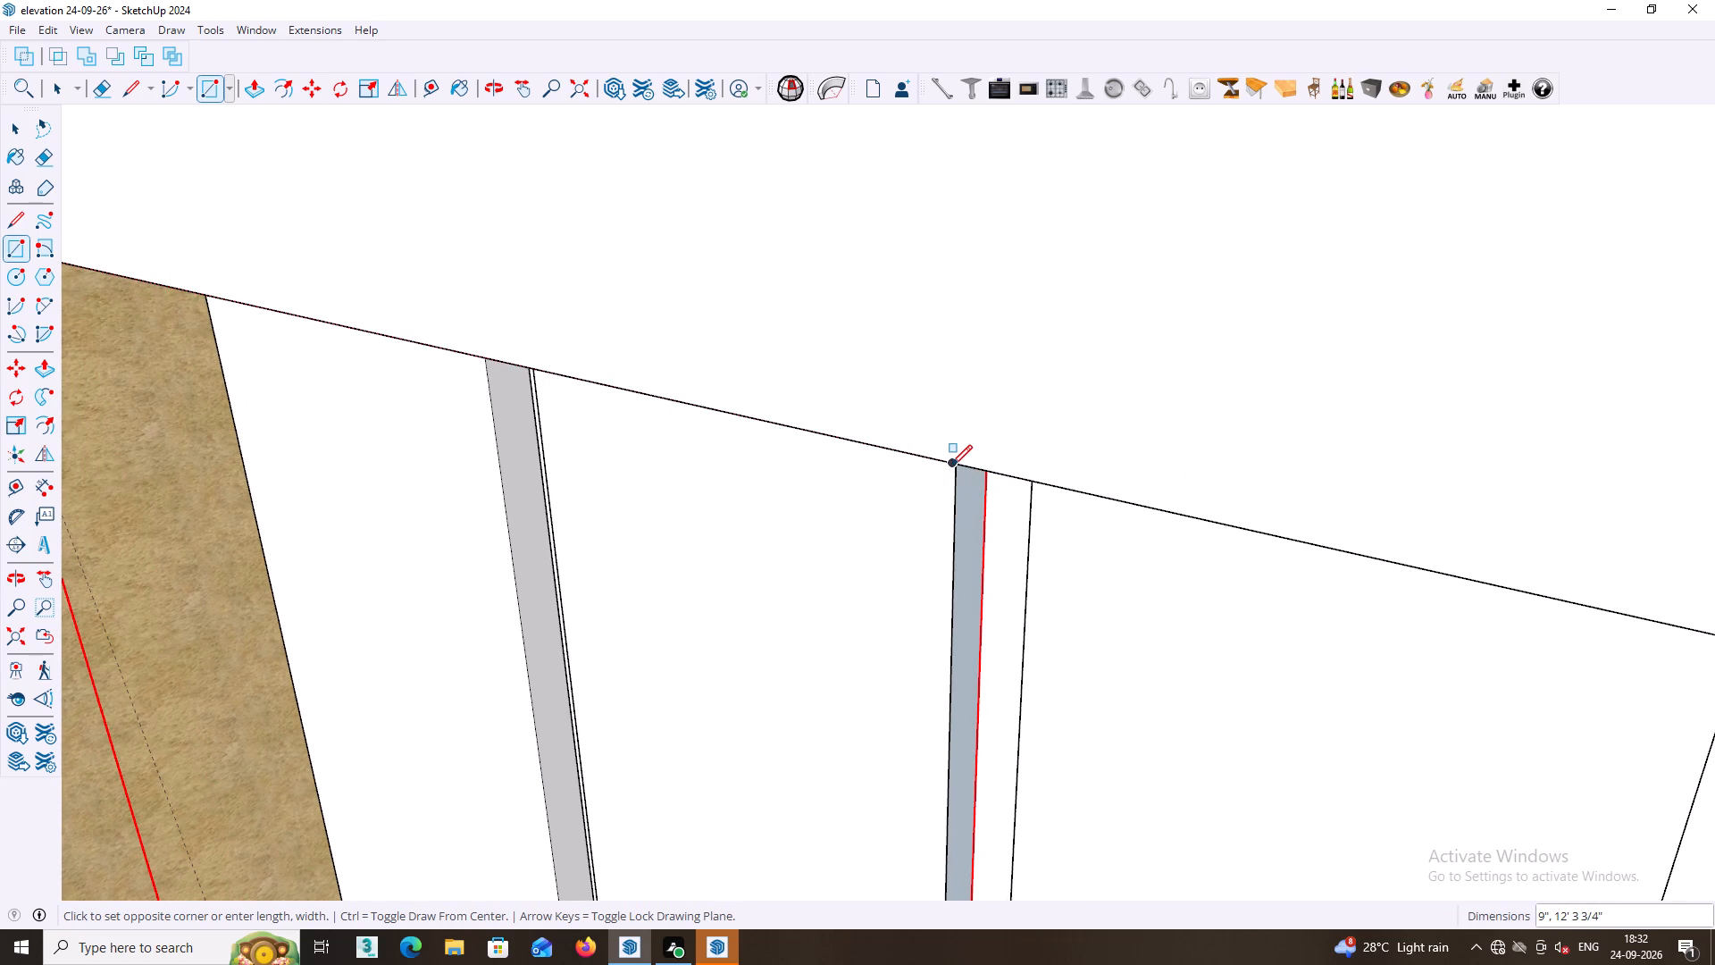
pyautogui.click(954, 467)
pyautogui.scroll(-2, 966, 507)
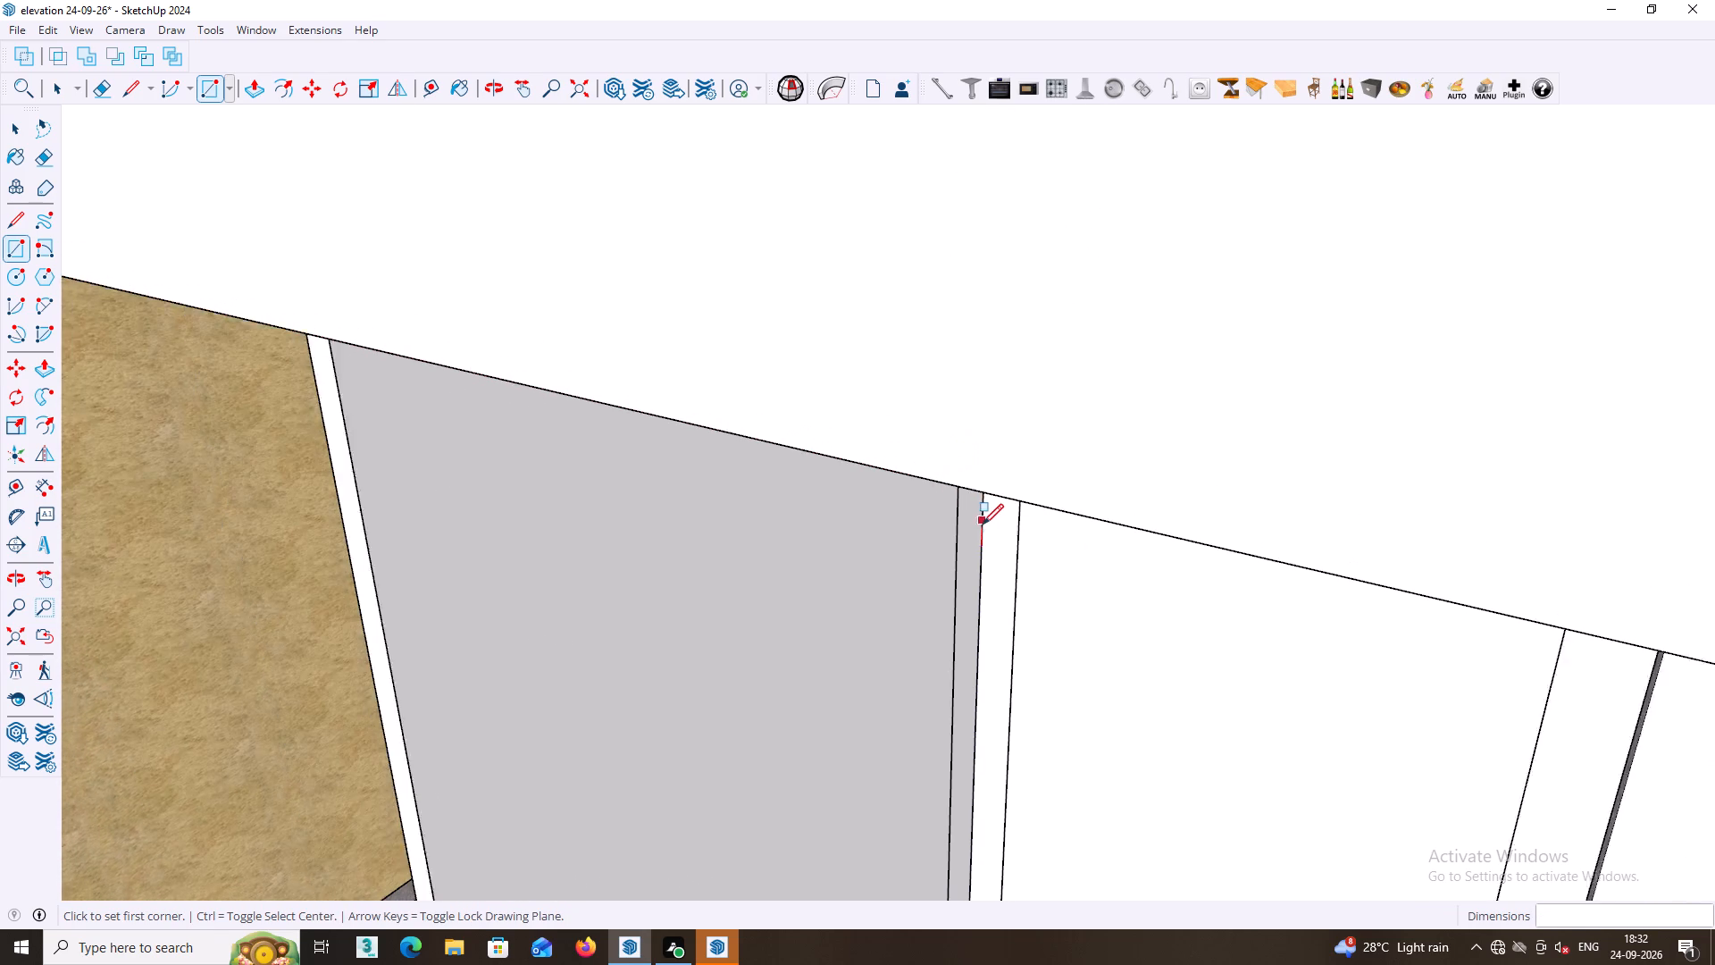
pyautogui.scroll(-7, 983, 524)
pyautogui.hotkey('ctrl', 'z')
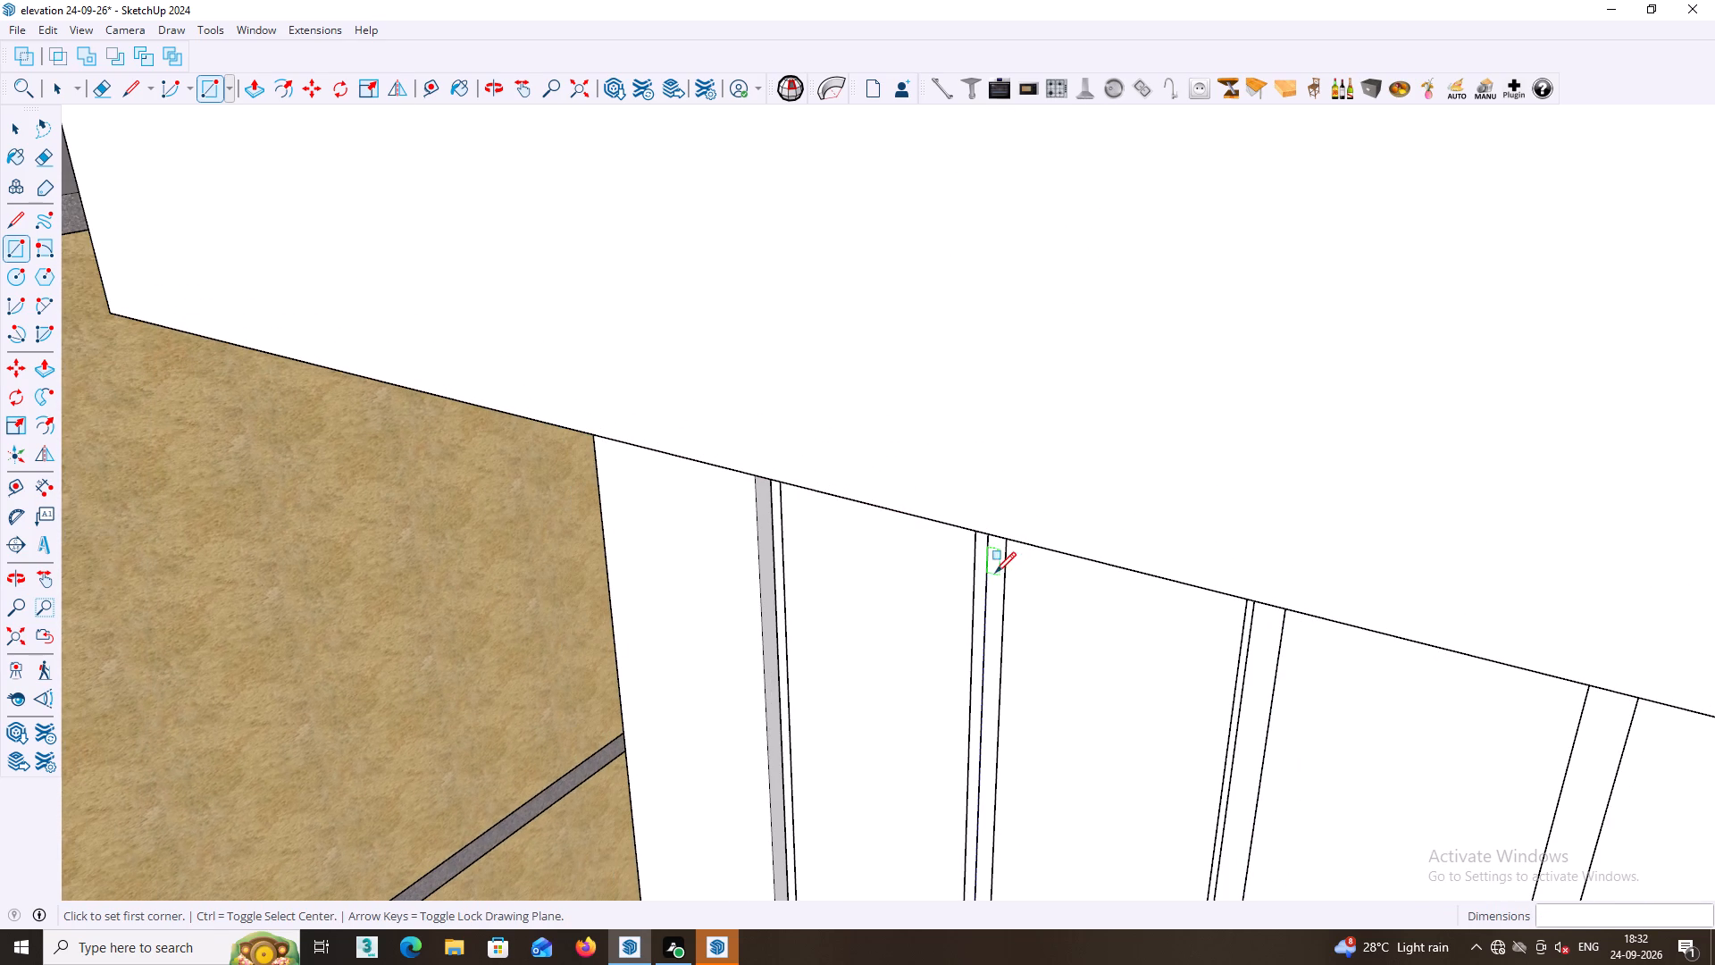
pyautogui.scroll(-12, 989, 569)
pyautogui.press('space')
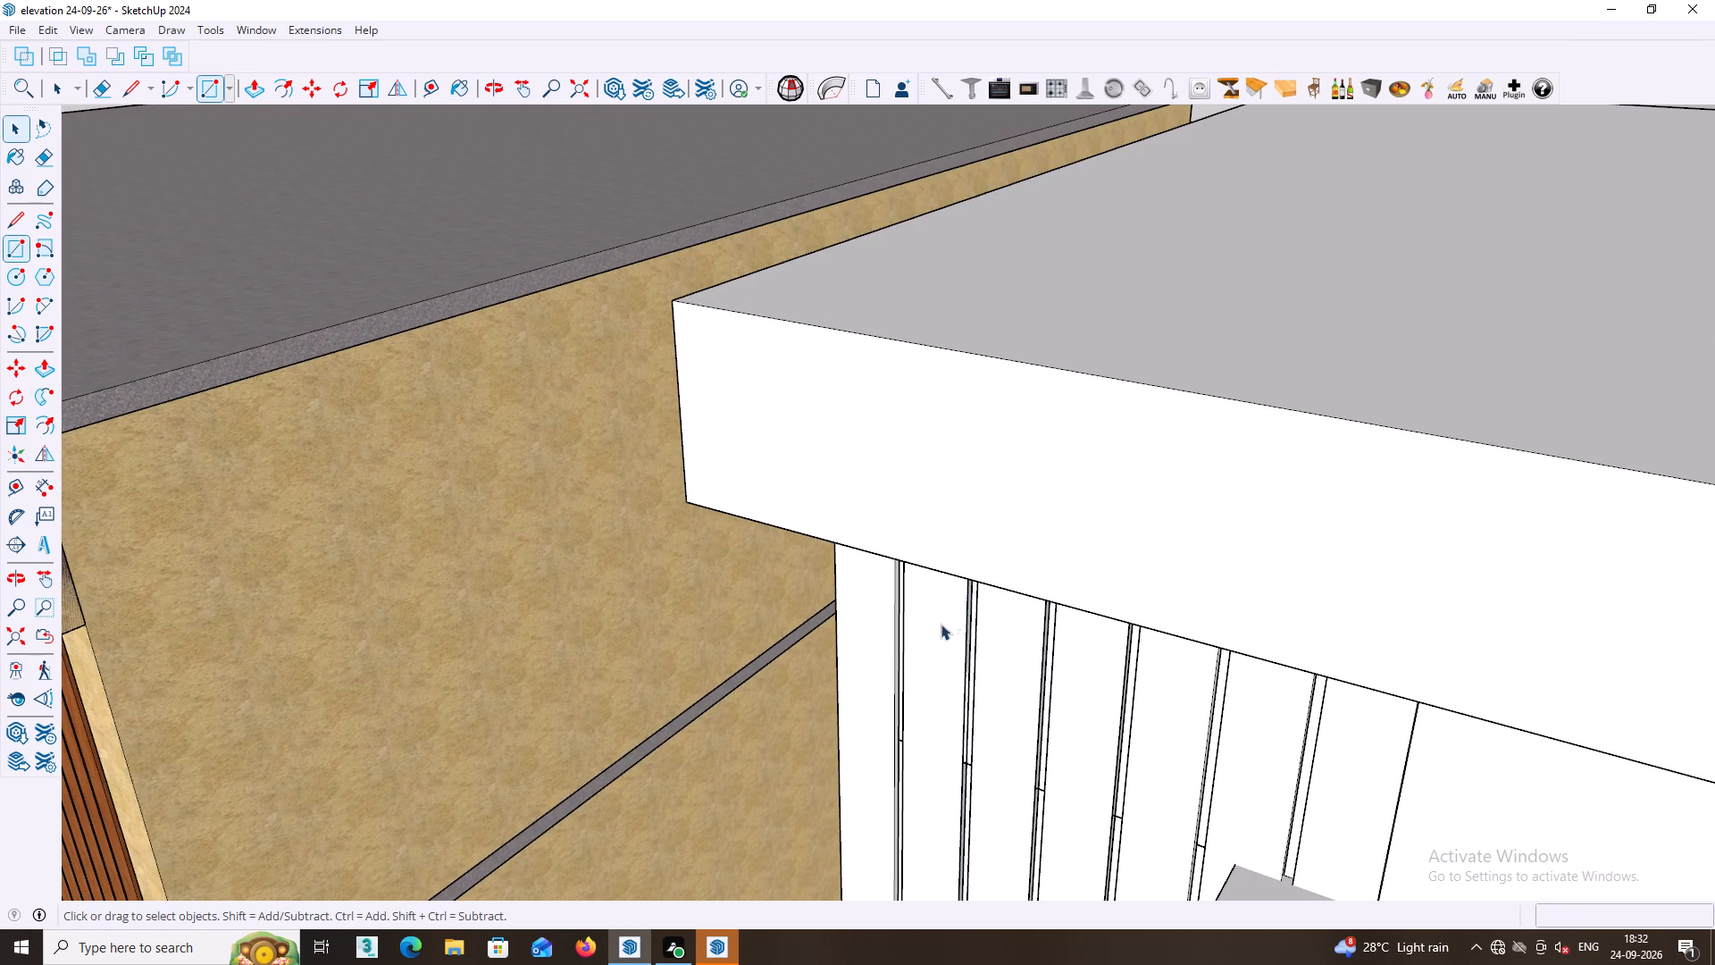
# Examine the white house's vertical cladding grooves, both from a distance with the whole front and up close beneath the roof slab.
pyautogui.scroll(-5, 895, 631)
pyautogui.moveTo(1112, 752); pyautogui.dragTo(1359, 700, button='middle')
pyautogui.scroll(2, 1189, 694)
pyautogui.moveTo(1176, 674); pyautogui.dragTo(1152, 580, button='middle')
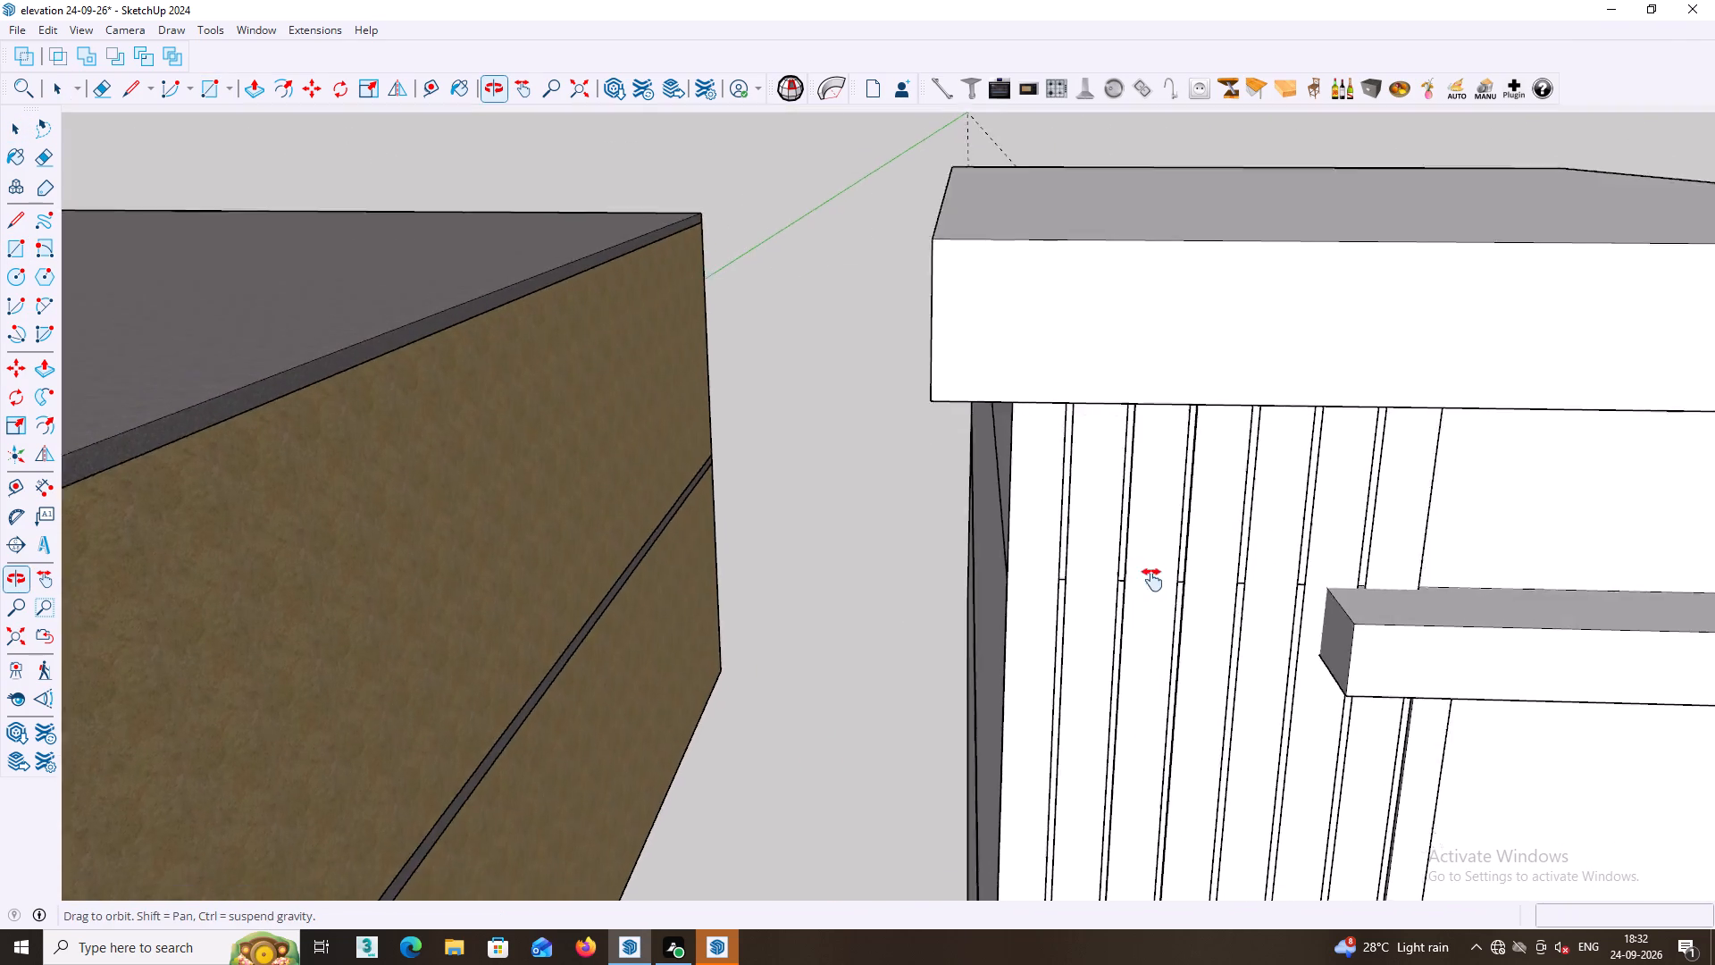
pyautogui.moveTo(1152, 580); pyautogui.dragTo(974, 444, button='middle')
pyautogui.moveTo(1067, 674); pyautogui.dragTo(1111, 736, button='middle')
pyautogui.scroll(-16, 1067, 674)
pyautogui.moveTo(1108, 695); pyautogui.dragTo(1108, 720, button='middle')
pyautogui.middleClick(1129, 720)
pyautogui.moveTo(1264, 693); pyautogui.dragTo(1270, 702, button='middle')
pyautogui.moveTo(1393, 624); pyautogui.dragTo(926, 242, button='middle')
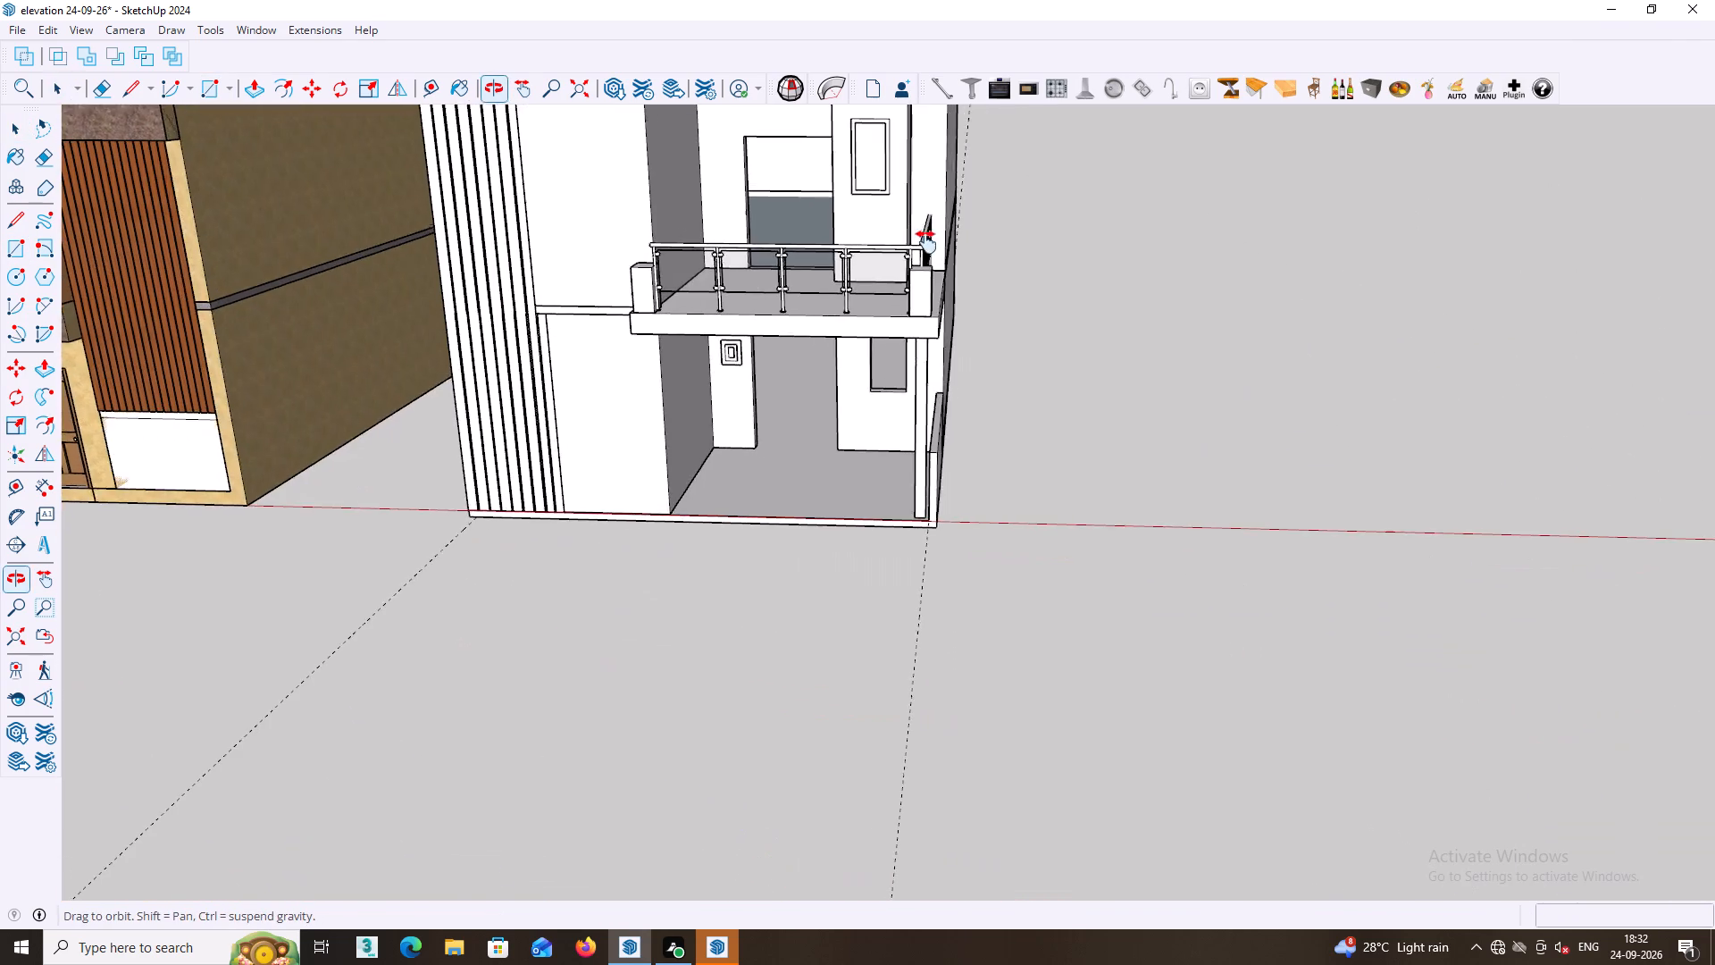
pyautogui.moveTo(926, 242); pyautogui.dragTo(928, 247, button='middle')
pyautogui.scroll(-4, 1033, 290)
pyautogui.moveTo(1033, 290); pyautogui.dragTo(1052, 371, button='middle')
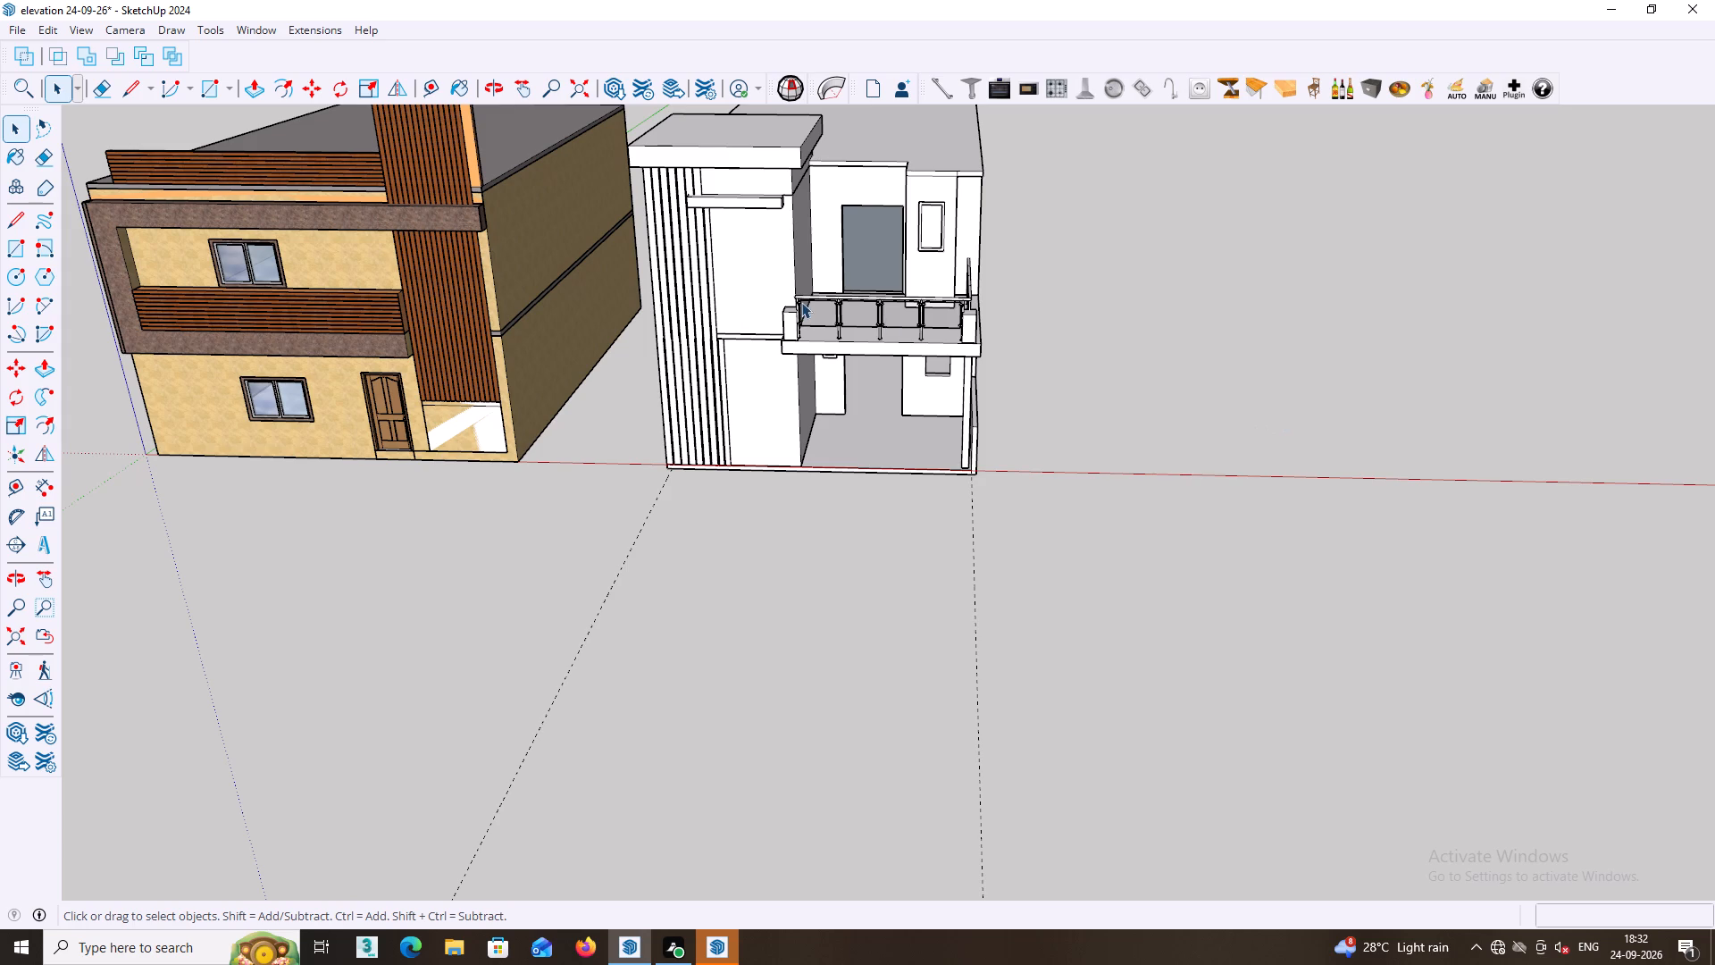
pyautogui.scroll(13, 686, 272)
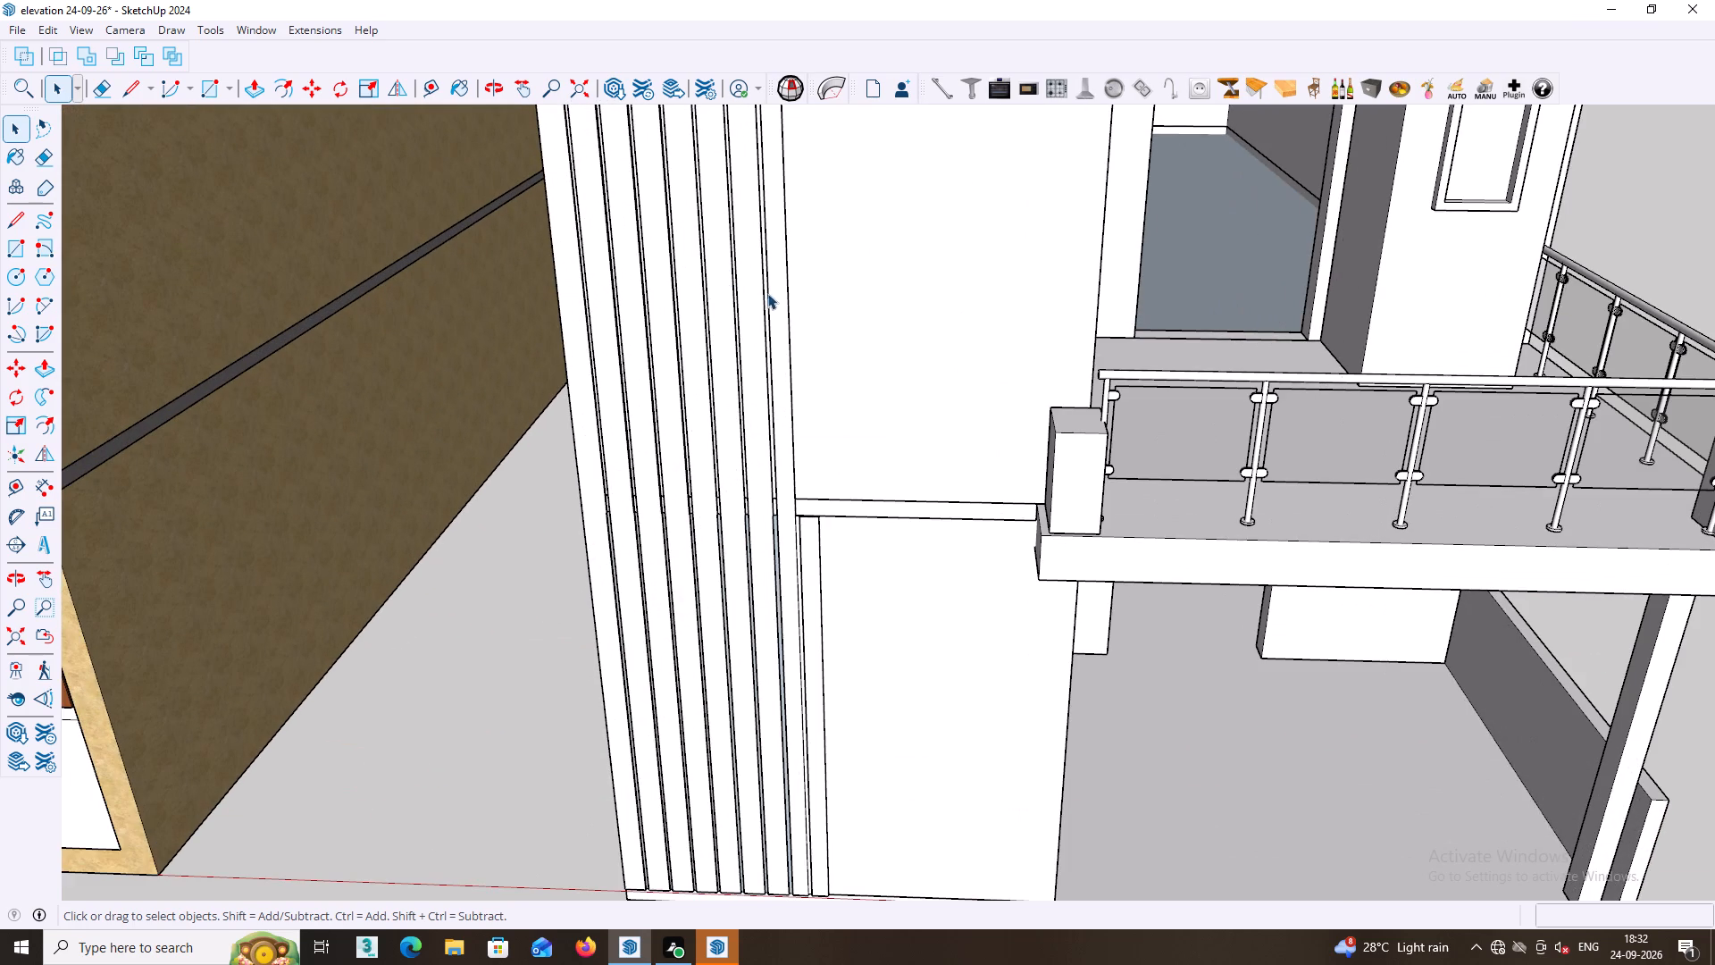
pyautogui.keyDown('shift'); pyautogui.moveTo(796, 312); pyautogui.dragTo(857, 469, button='middle'); pyautogui.keyUp('shift')
pyautogui.scroll(-3, 864, 427)
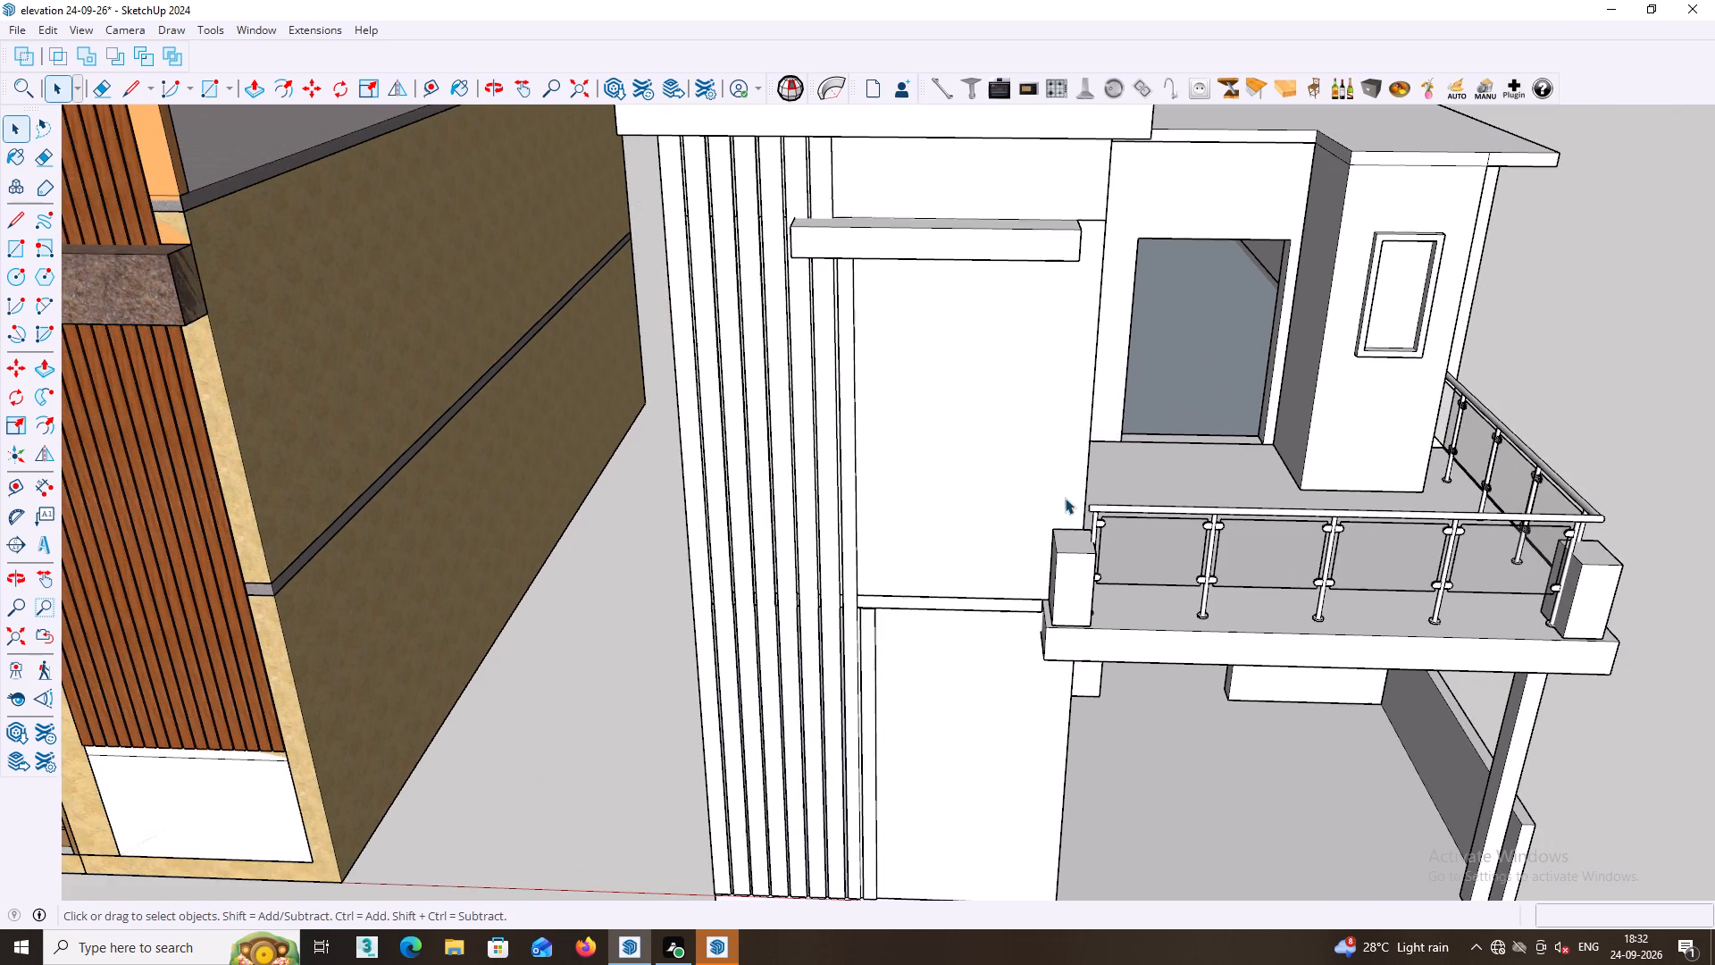
pyautogui.scroll(-4, 1067, 487)
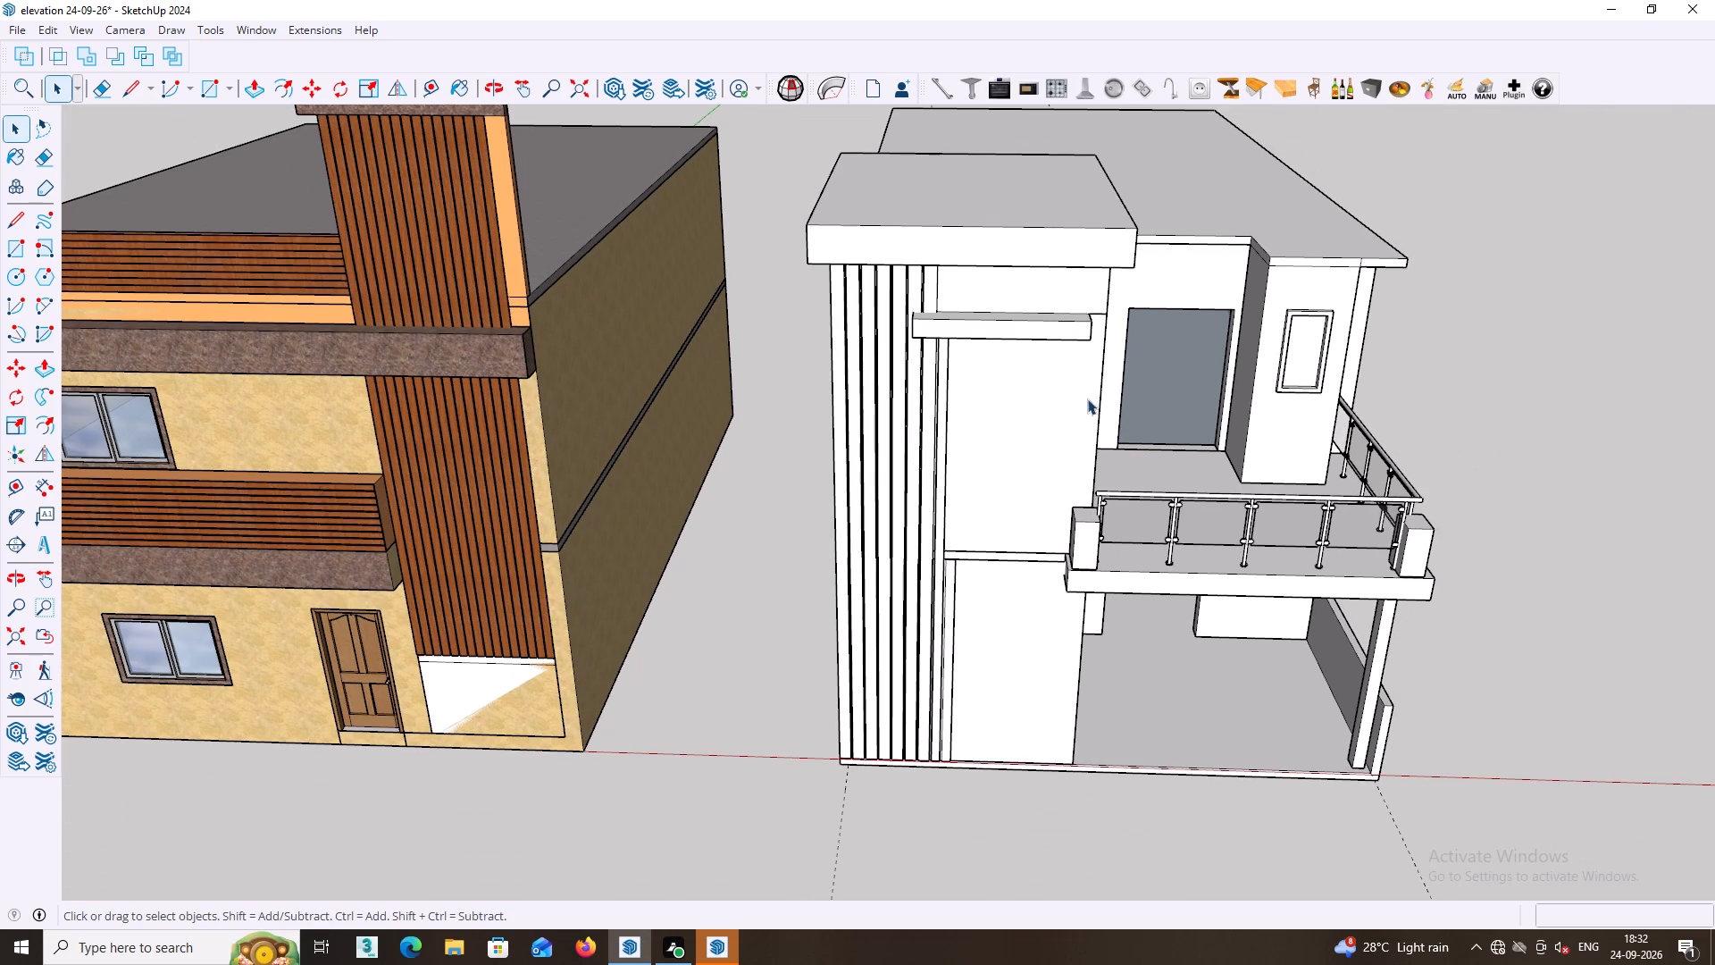
pyautogui.moveTo(1069, 374); pyautogui.dragTo(1026, 399, button='middle')
pyautogui.scroll(15, 881, 383)
pyautogui.middleClick(884, 374)
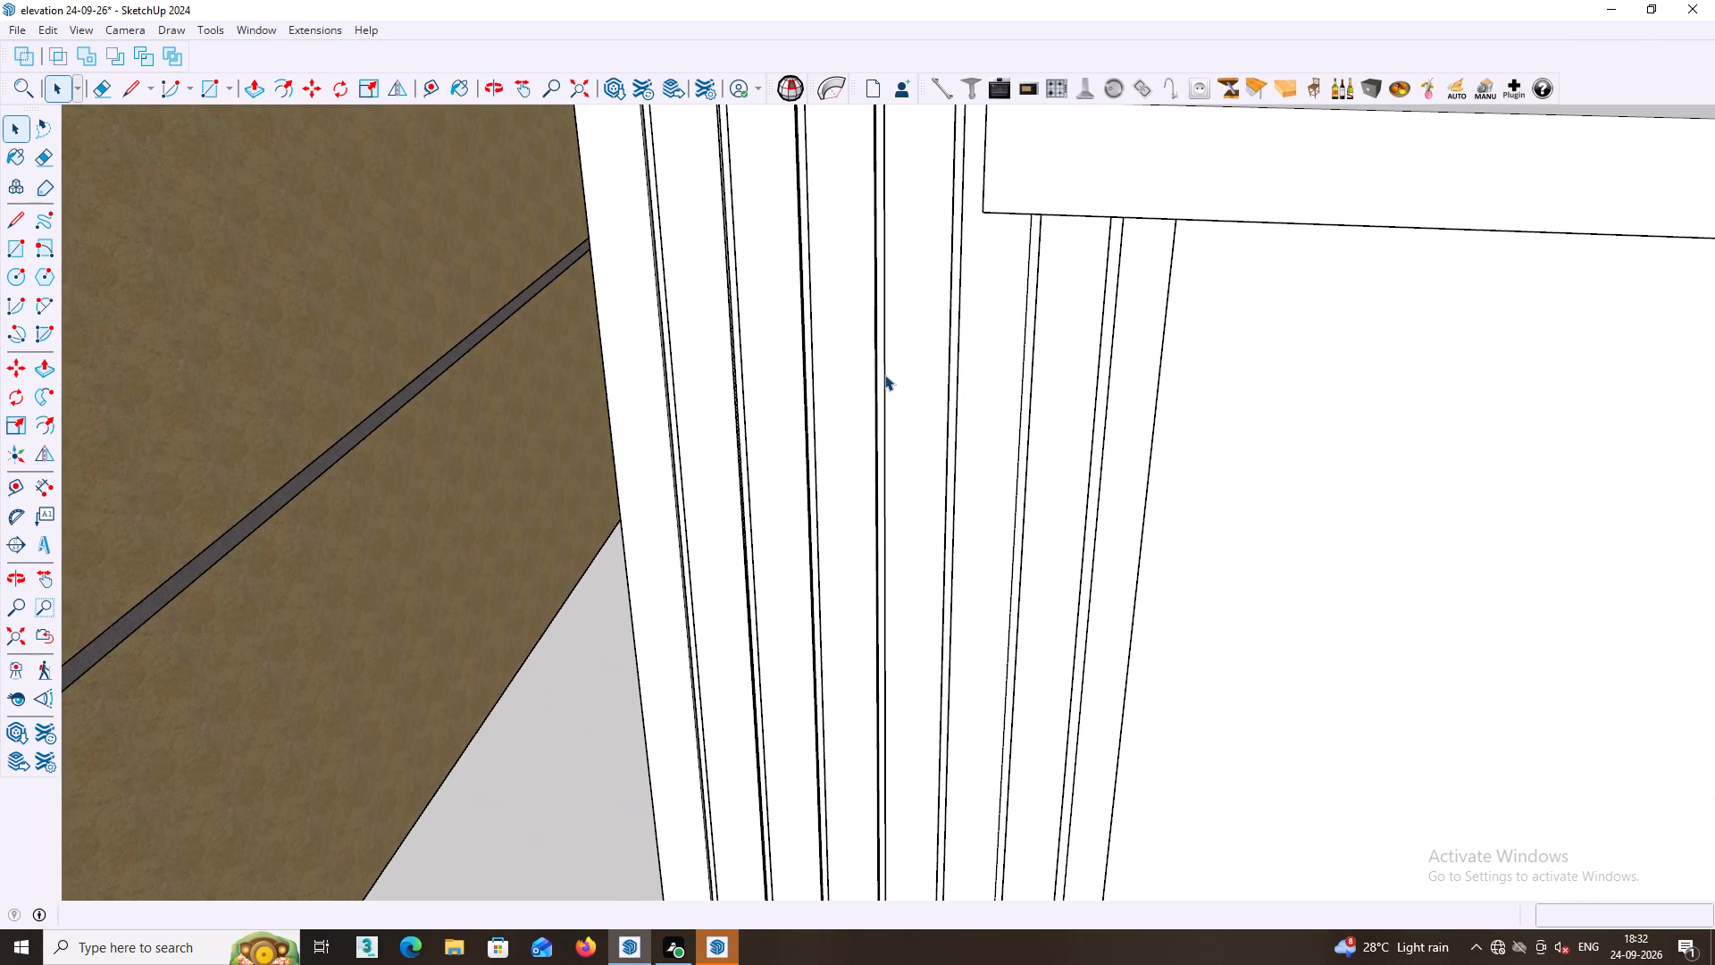
pyautogui.scroll(8, 884, 374)
pyautogui.moveTo(884, 374); pyautogui.dragTo(792, 407, button='middle')
pyautogui.scroll(6, 808, 401)
pyautogui.scroll(3, 727, 403)
pyautogui.moveTo(699, 413); pyautogui.dragTo(686, 419, button='middle')
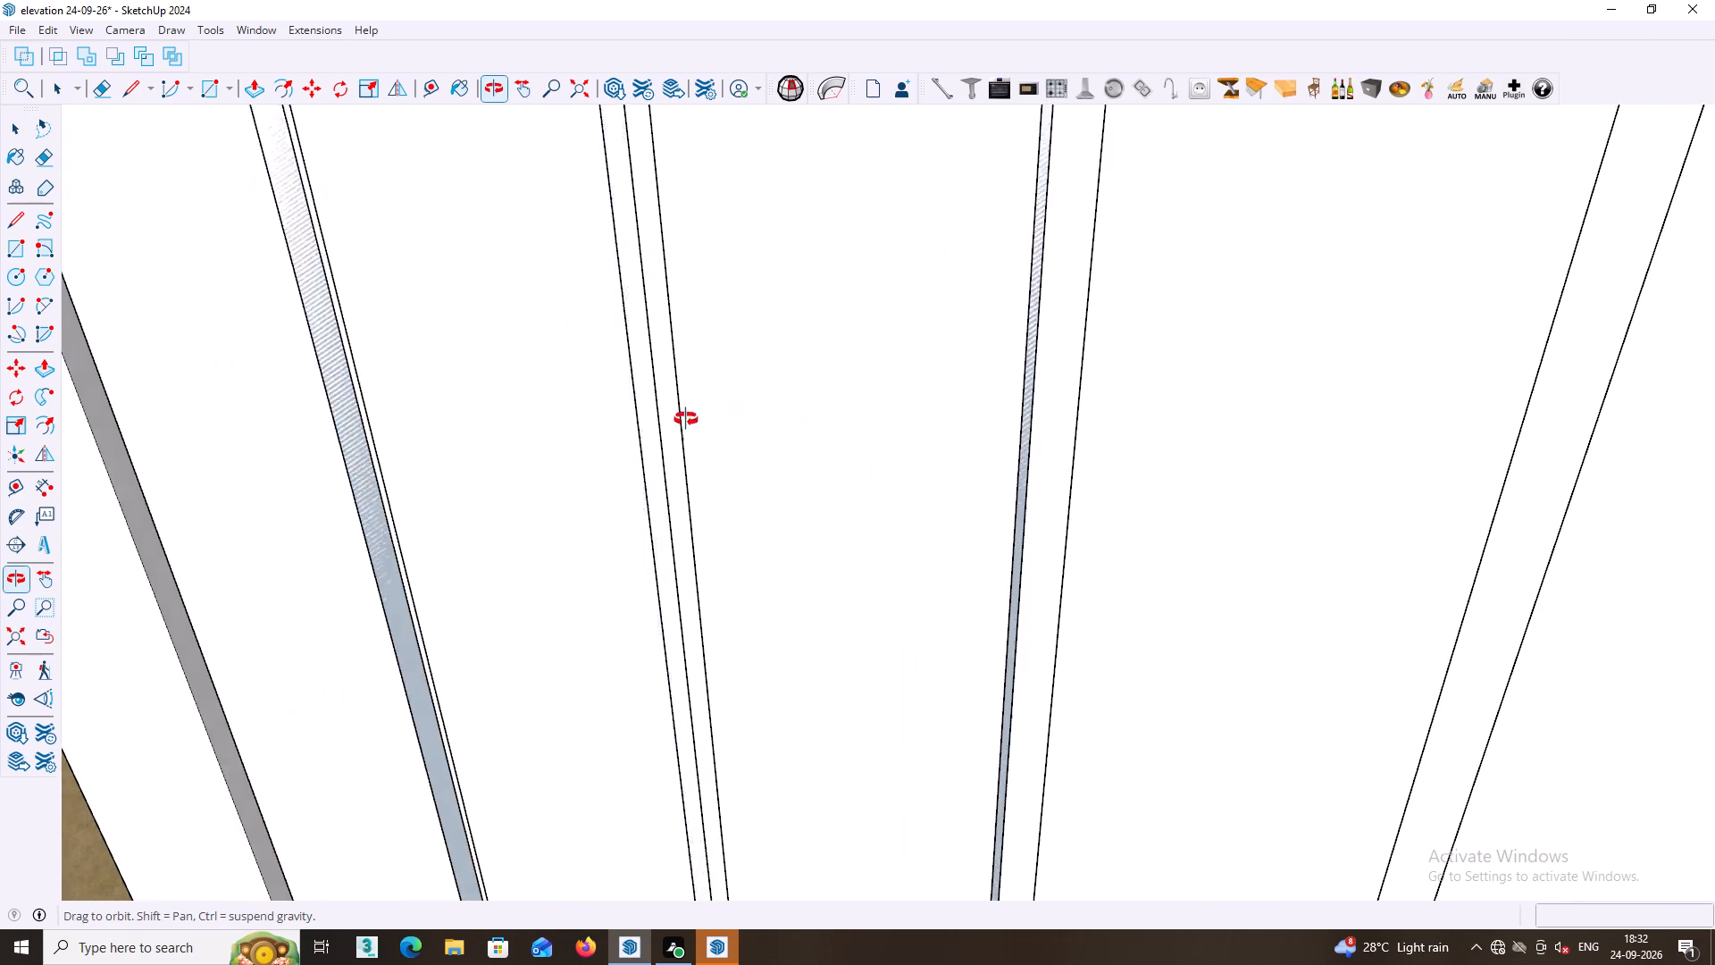
pyautogui.moveTo(686, 419); pyautogui.dragTo(519, 435, button='middle')
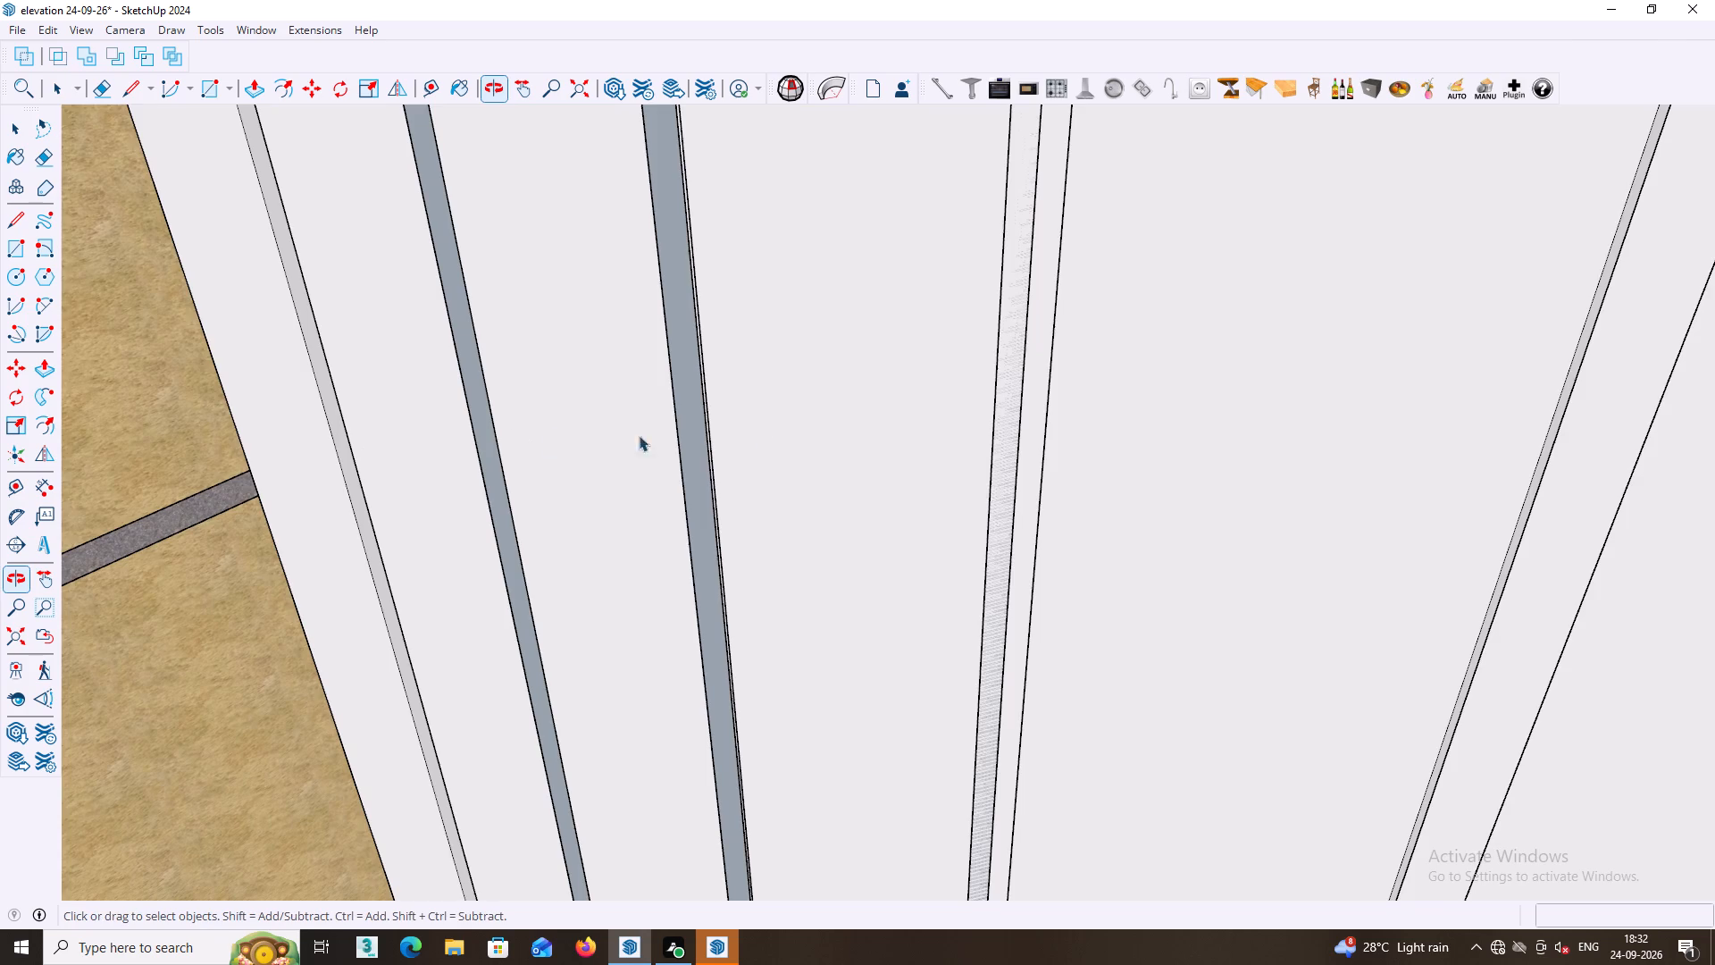
pyautogui.scroll(6, 754, 432)
pyautogui.scroll(-14, 673, 454)
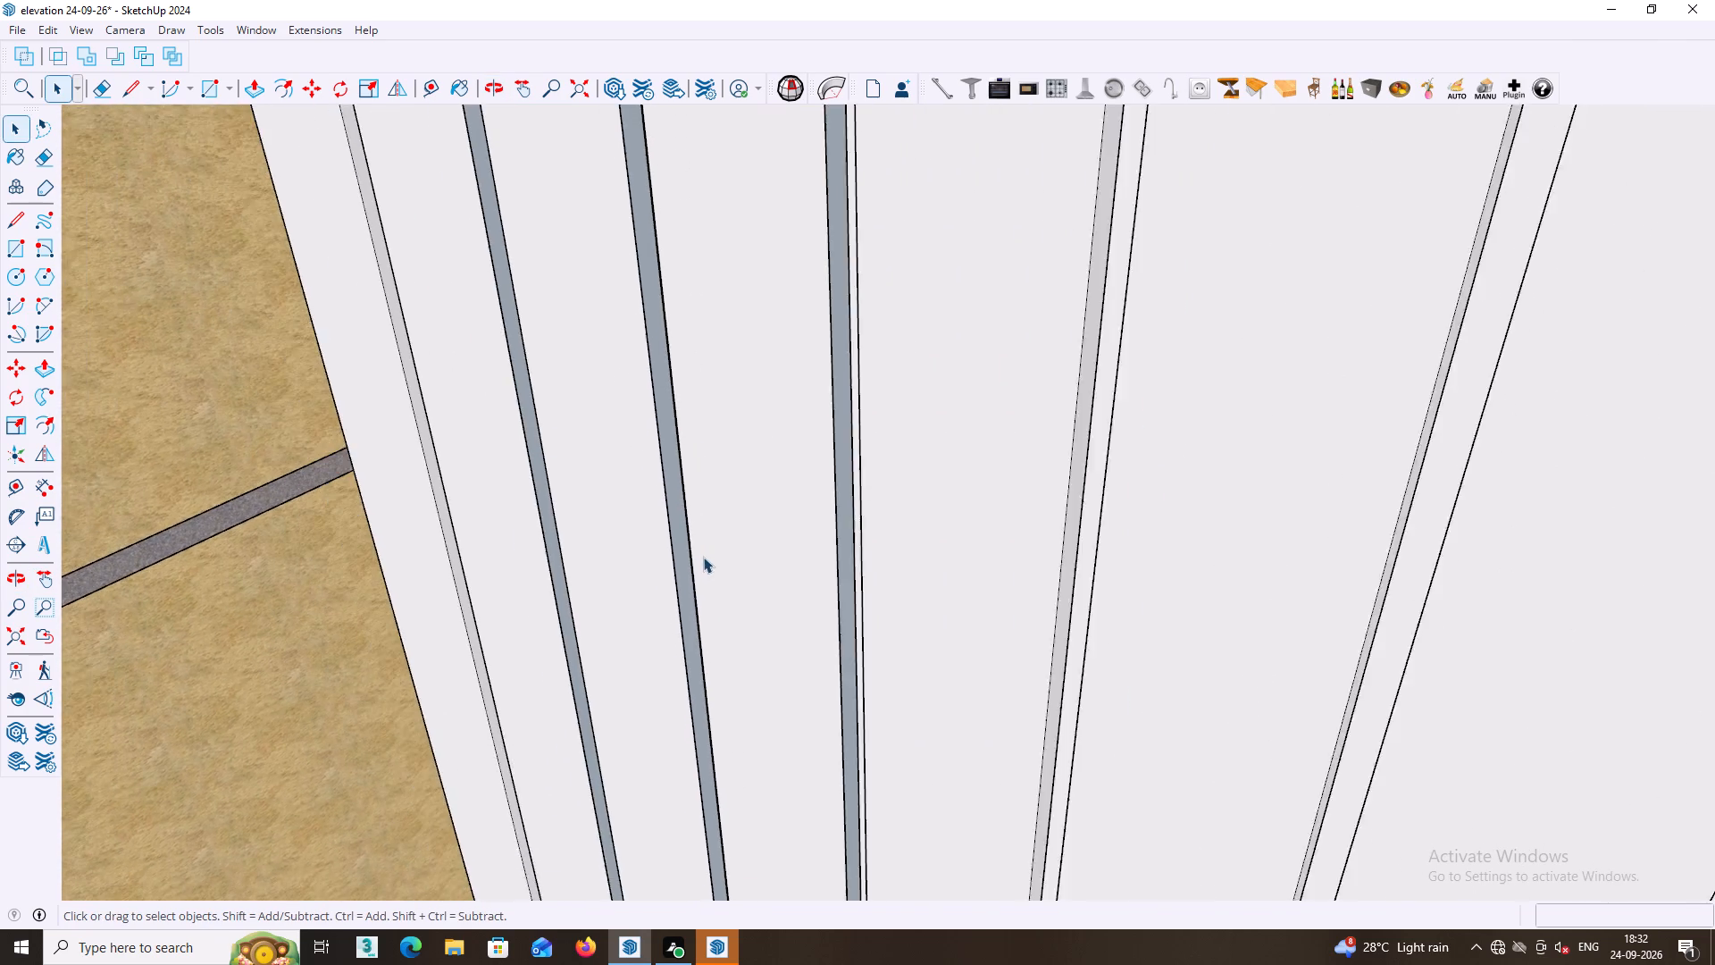
pyautogui.scroll(-20, 703, 557)
pyautogui.scroll(-1, 703, 557)
pyautogui.moveTo(799, 575); pyautogui.dragTo(931, 568, button='middle')
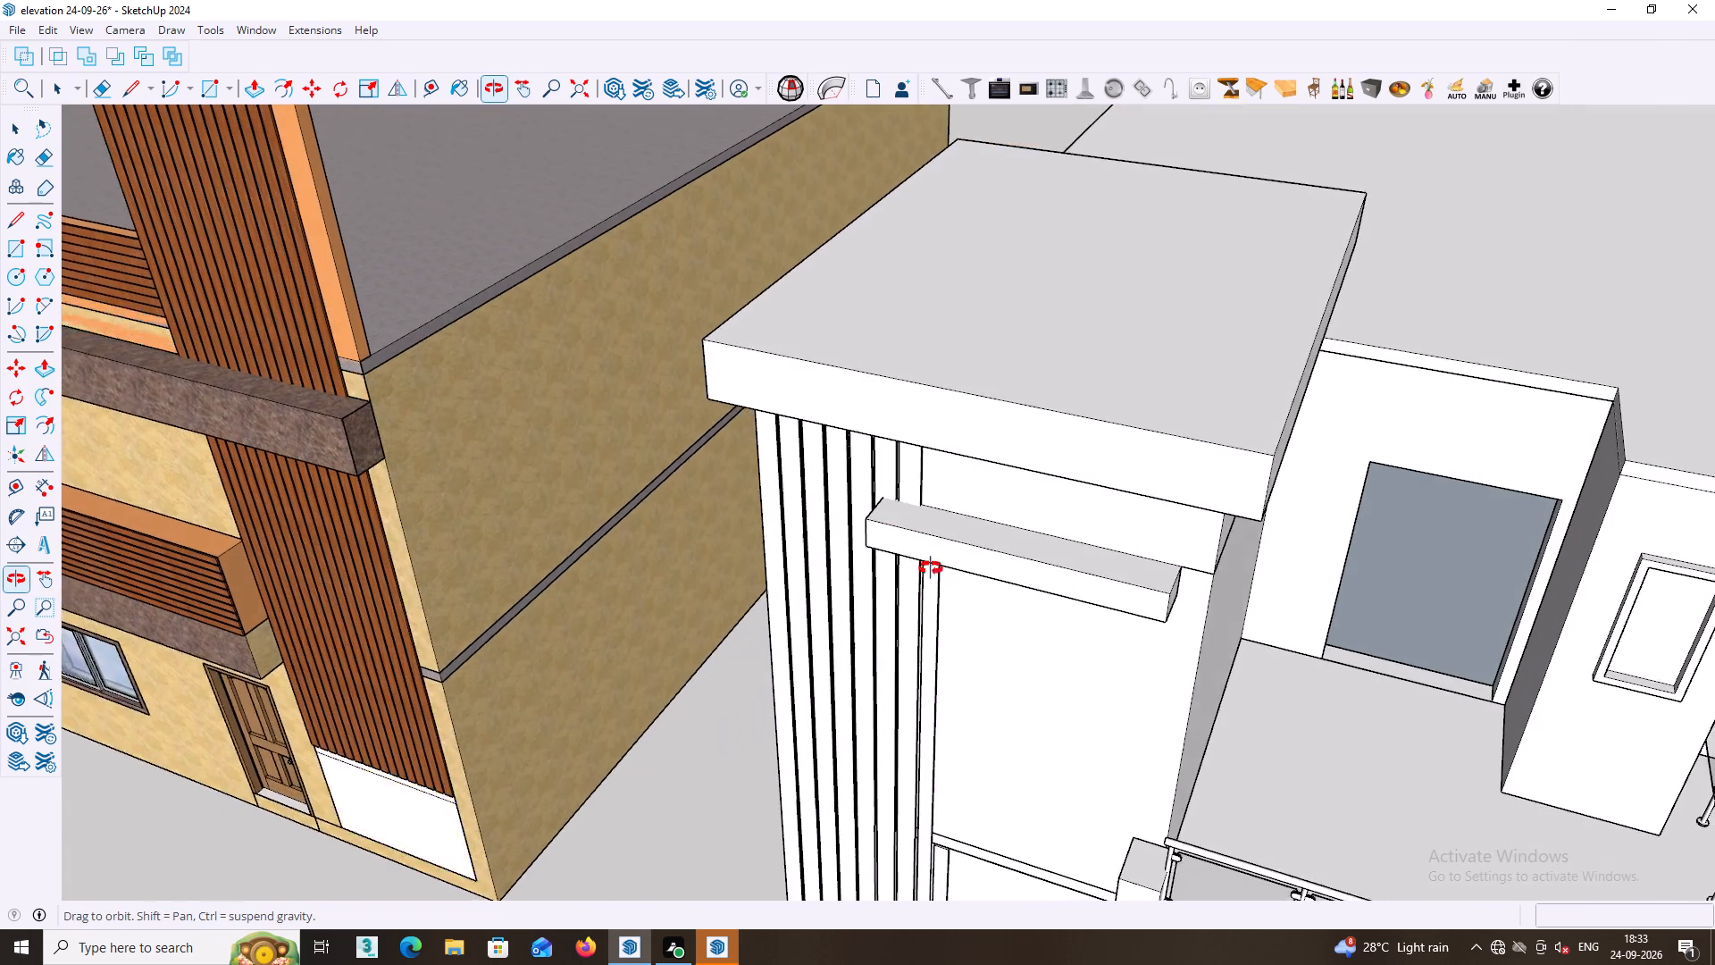
pyautogui.moveTo(931, 568); pyautogui.dragTo(996, 552, button='middle')
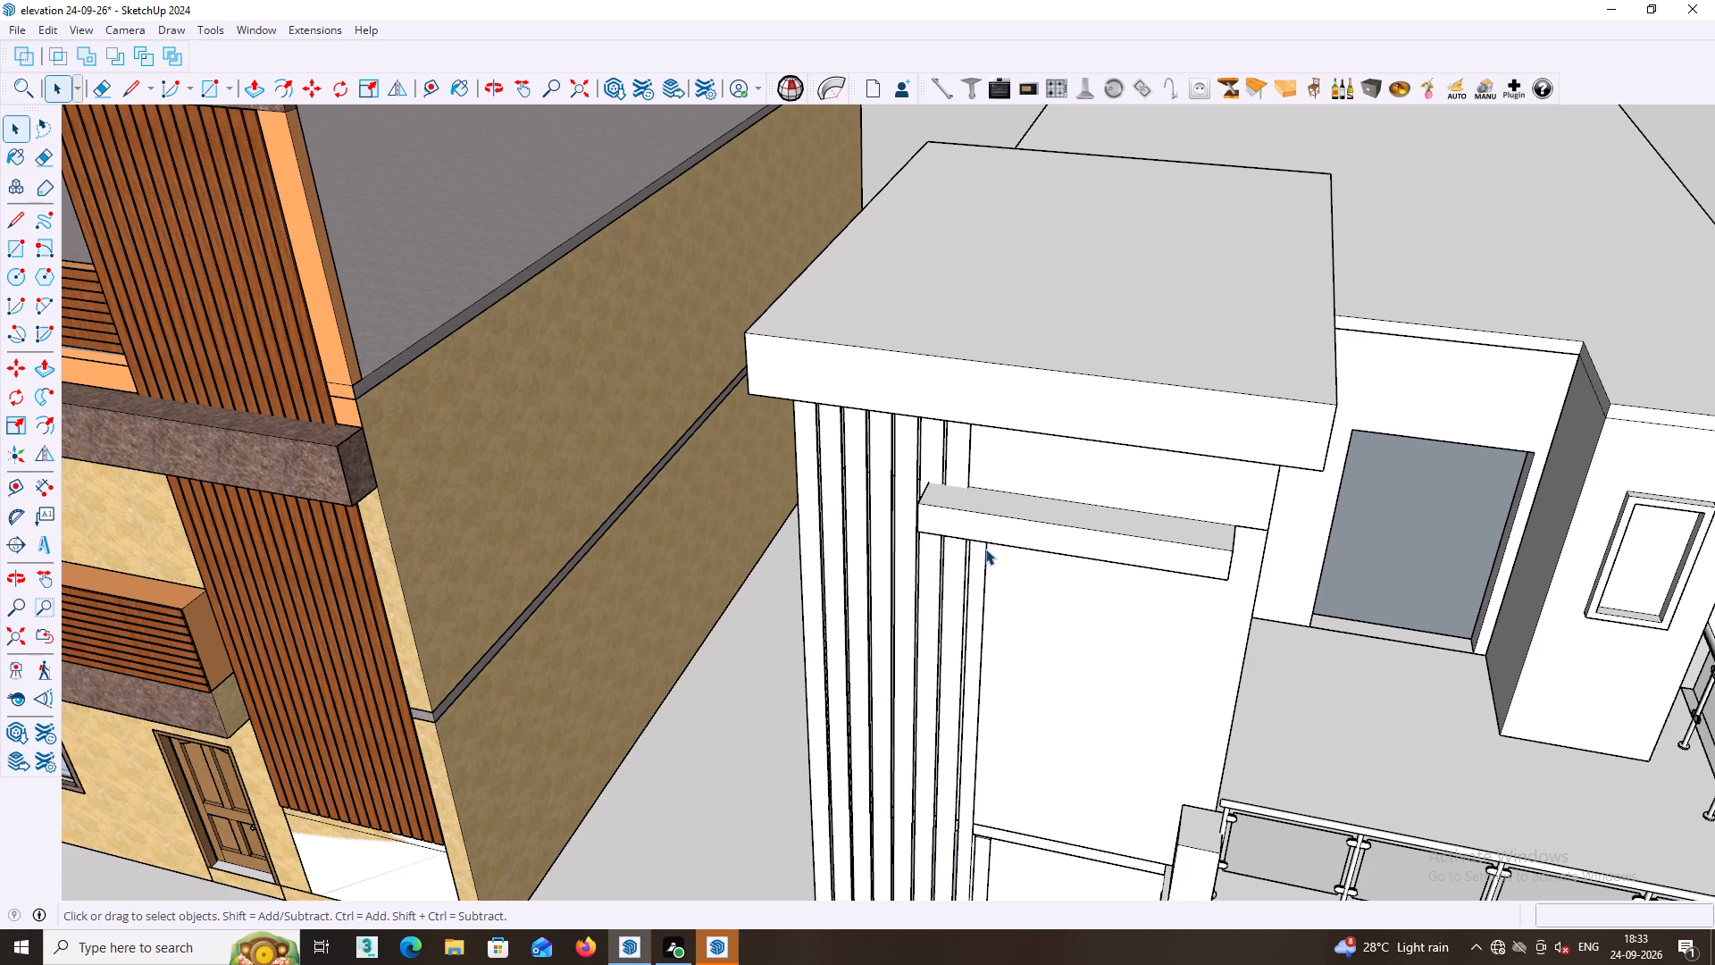
# Delete all the dashed construction guides around the white house.
pyautogui.scroll(-12, 1050, 546)
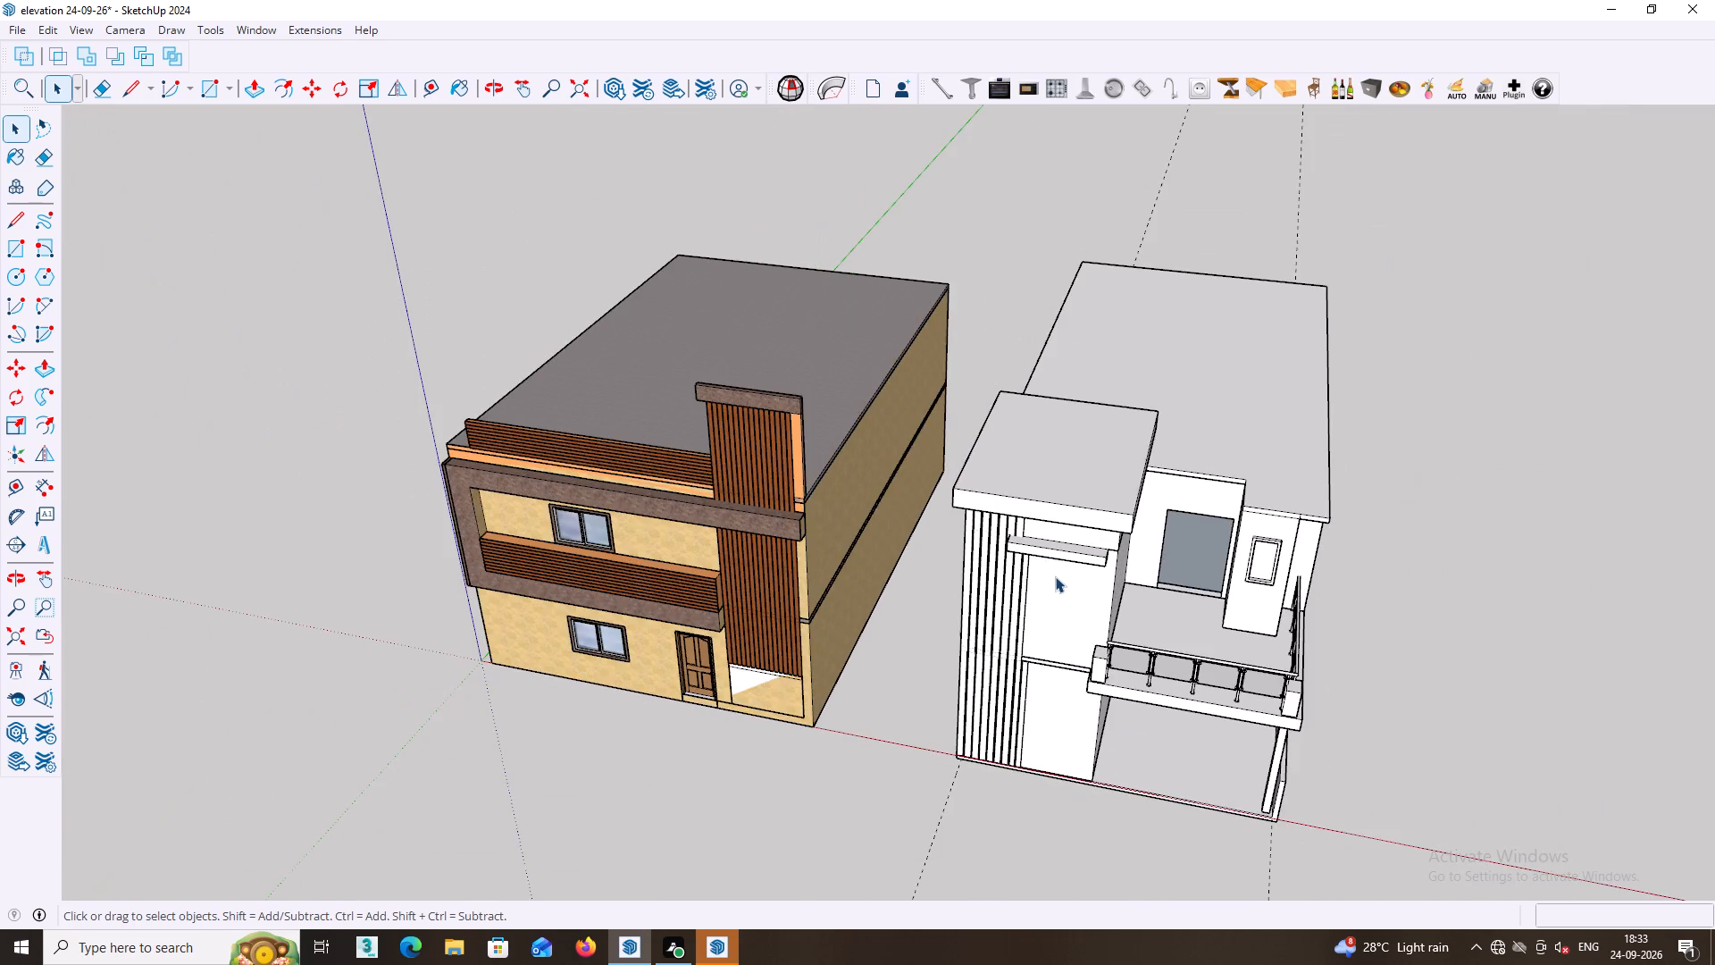
pyautogui.moveTo(1050, 581); pyautogui.dragTo(1142, 582, button='middle')
pyautogui.moveTo(1097, 600); pyautogui.dragTo(898, 549, button='middle')
pyautogui.moveTo(902, 532); pyautogui.dragTo(971, 380, button='middle')
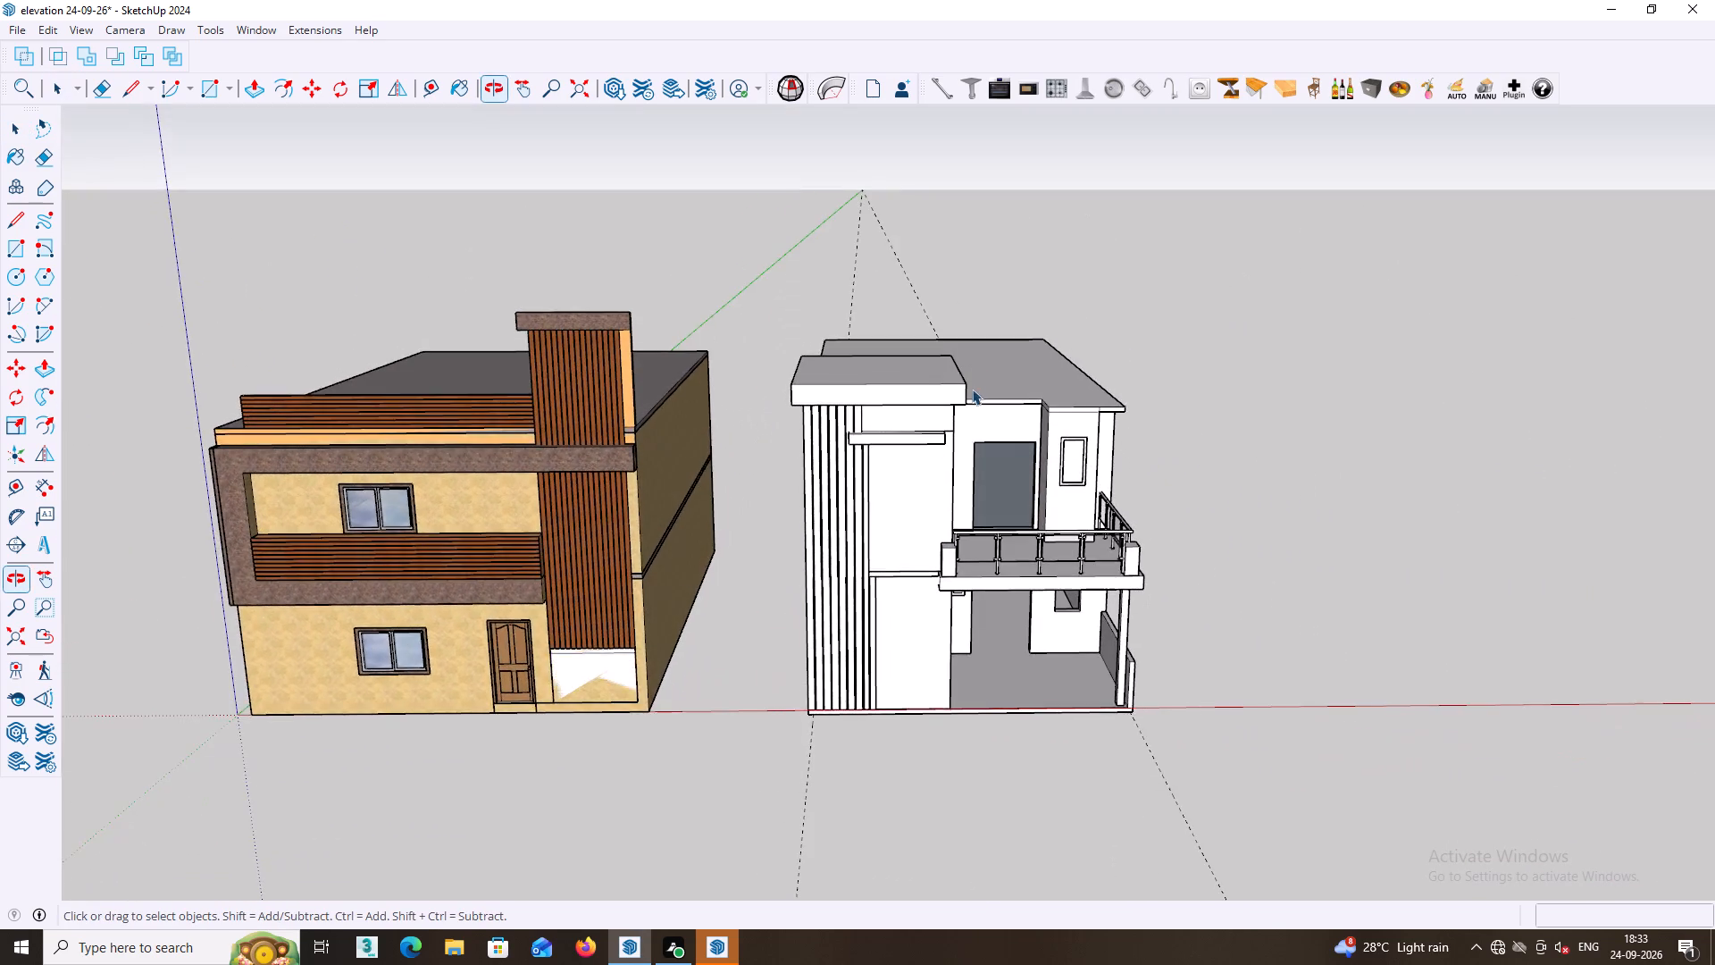
pyautogui.scroll(6, 927, 476)
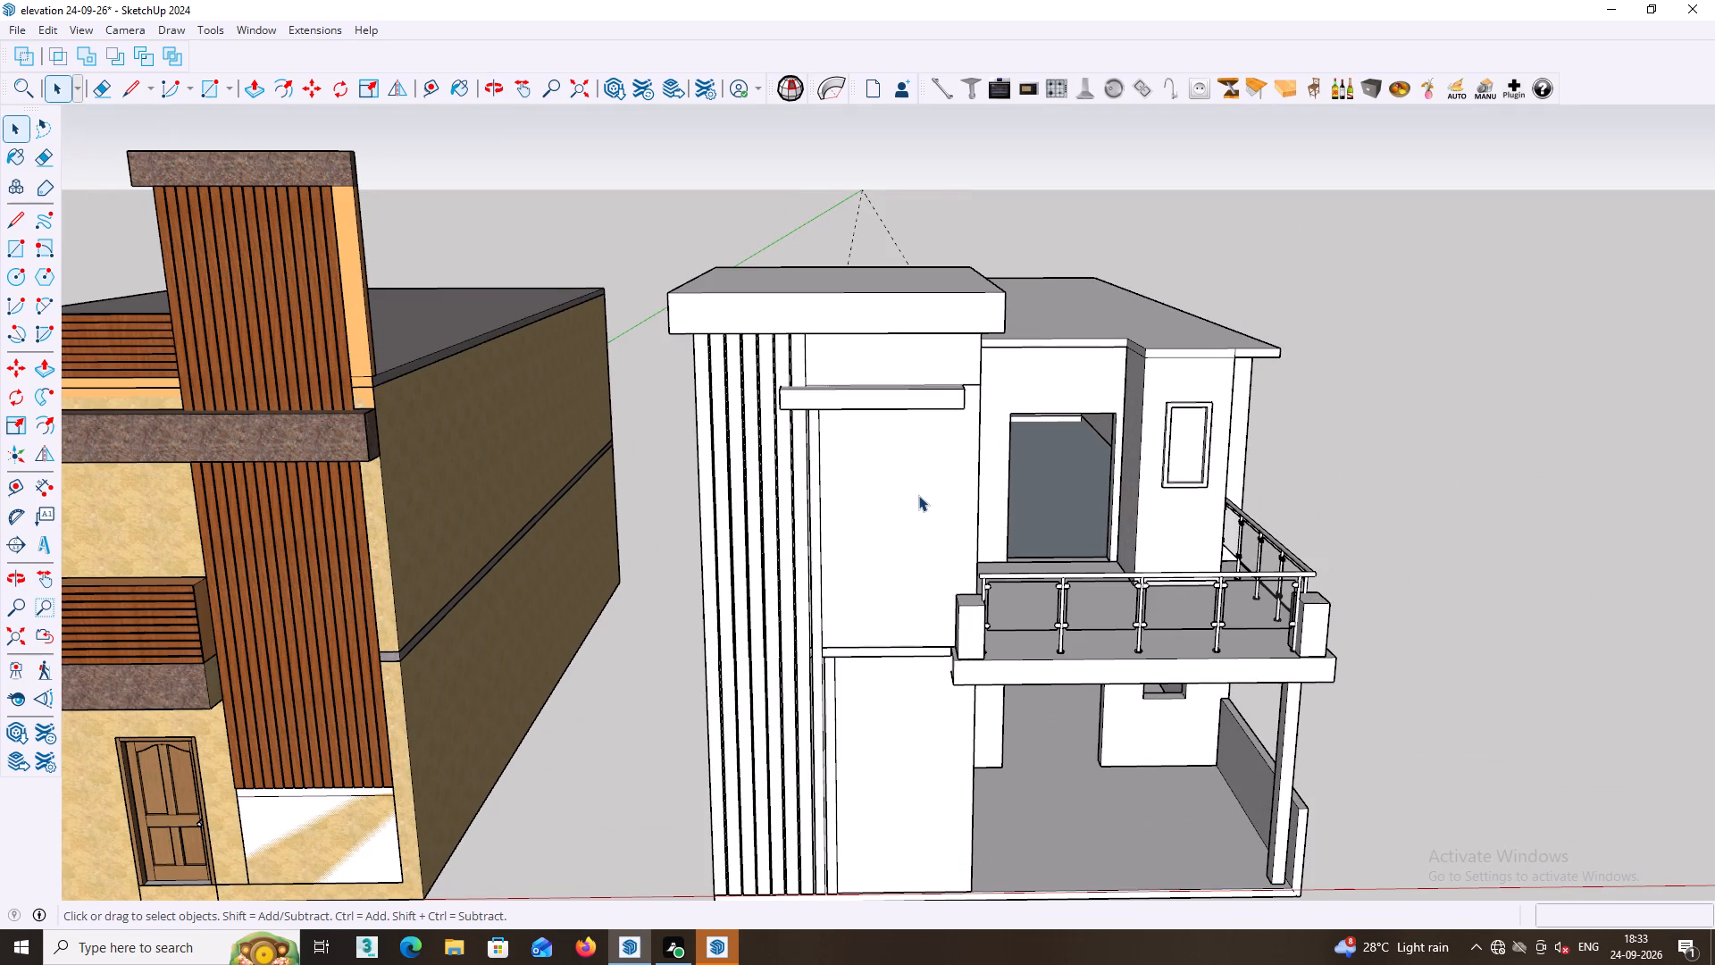
pyautogui.moveTo(908, 256); pyautogui.dragTo(877, 331, button='middle')
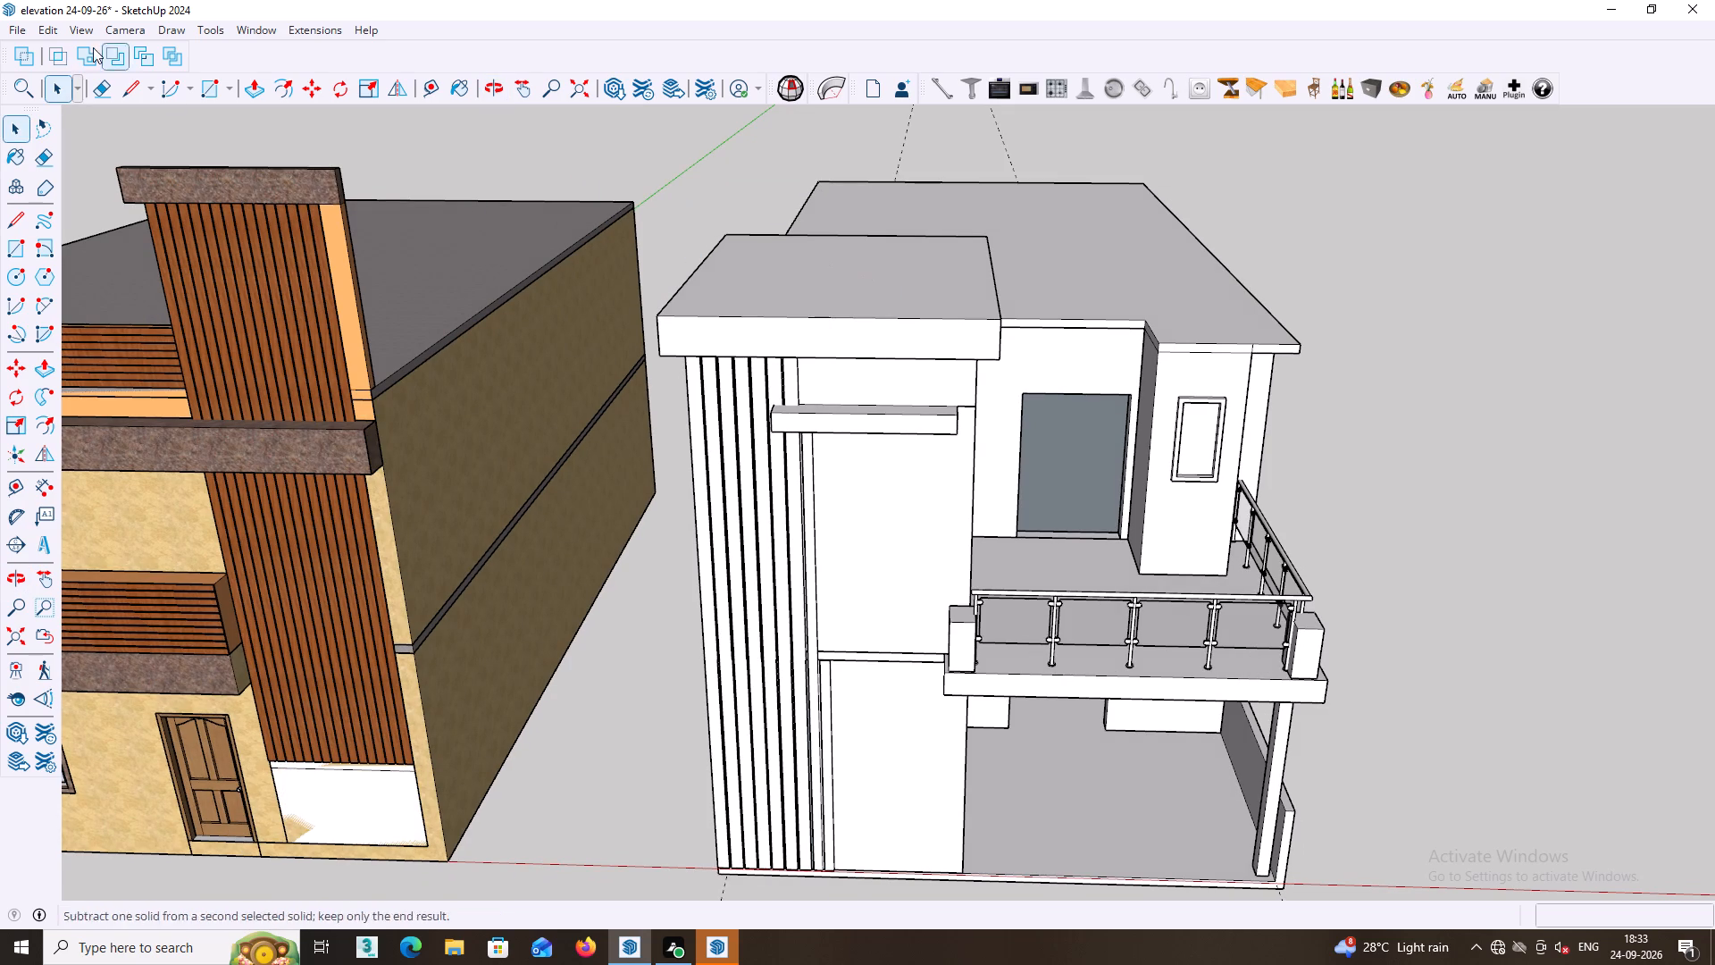
pyautogui.click(38, 29)
pyautogui.click(130, 210)
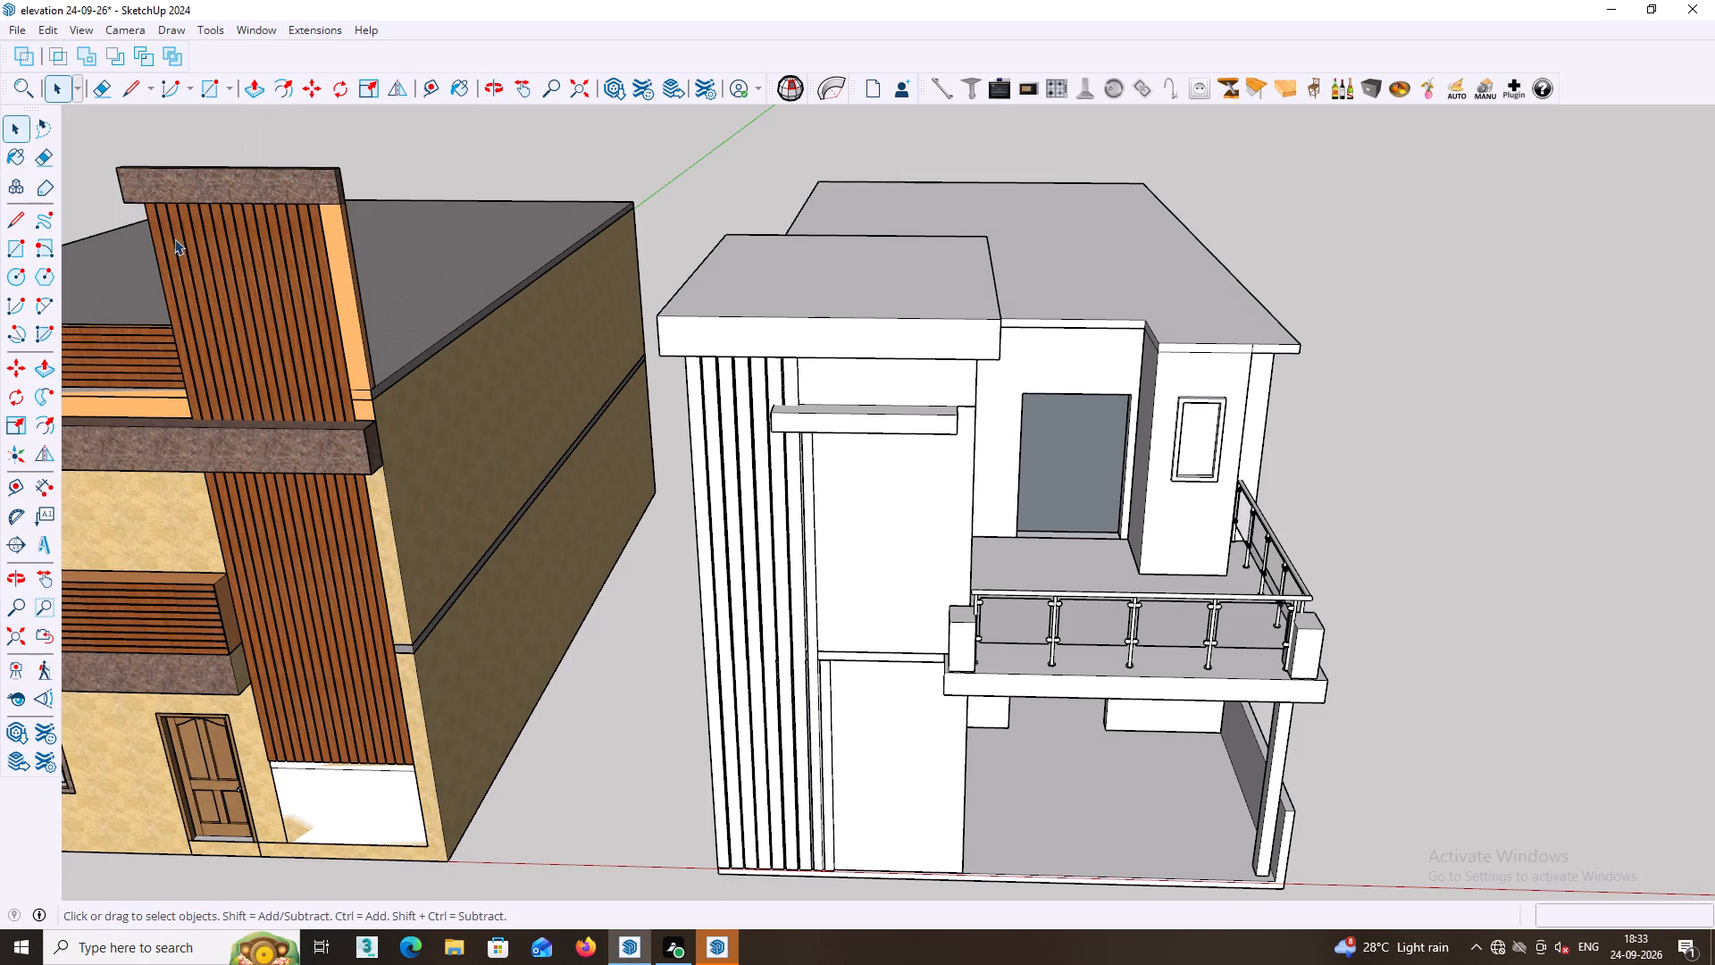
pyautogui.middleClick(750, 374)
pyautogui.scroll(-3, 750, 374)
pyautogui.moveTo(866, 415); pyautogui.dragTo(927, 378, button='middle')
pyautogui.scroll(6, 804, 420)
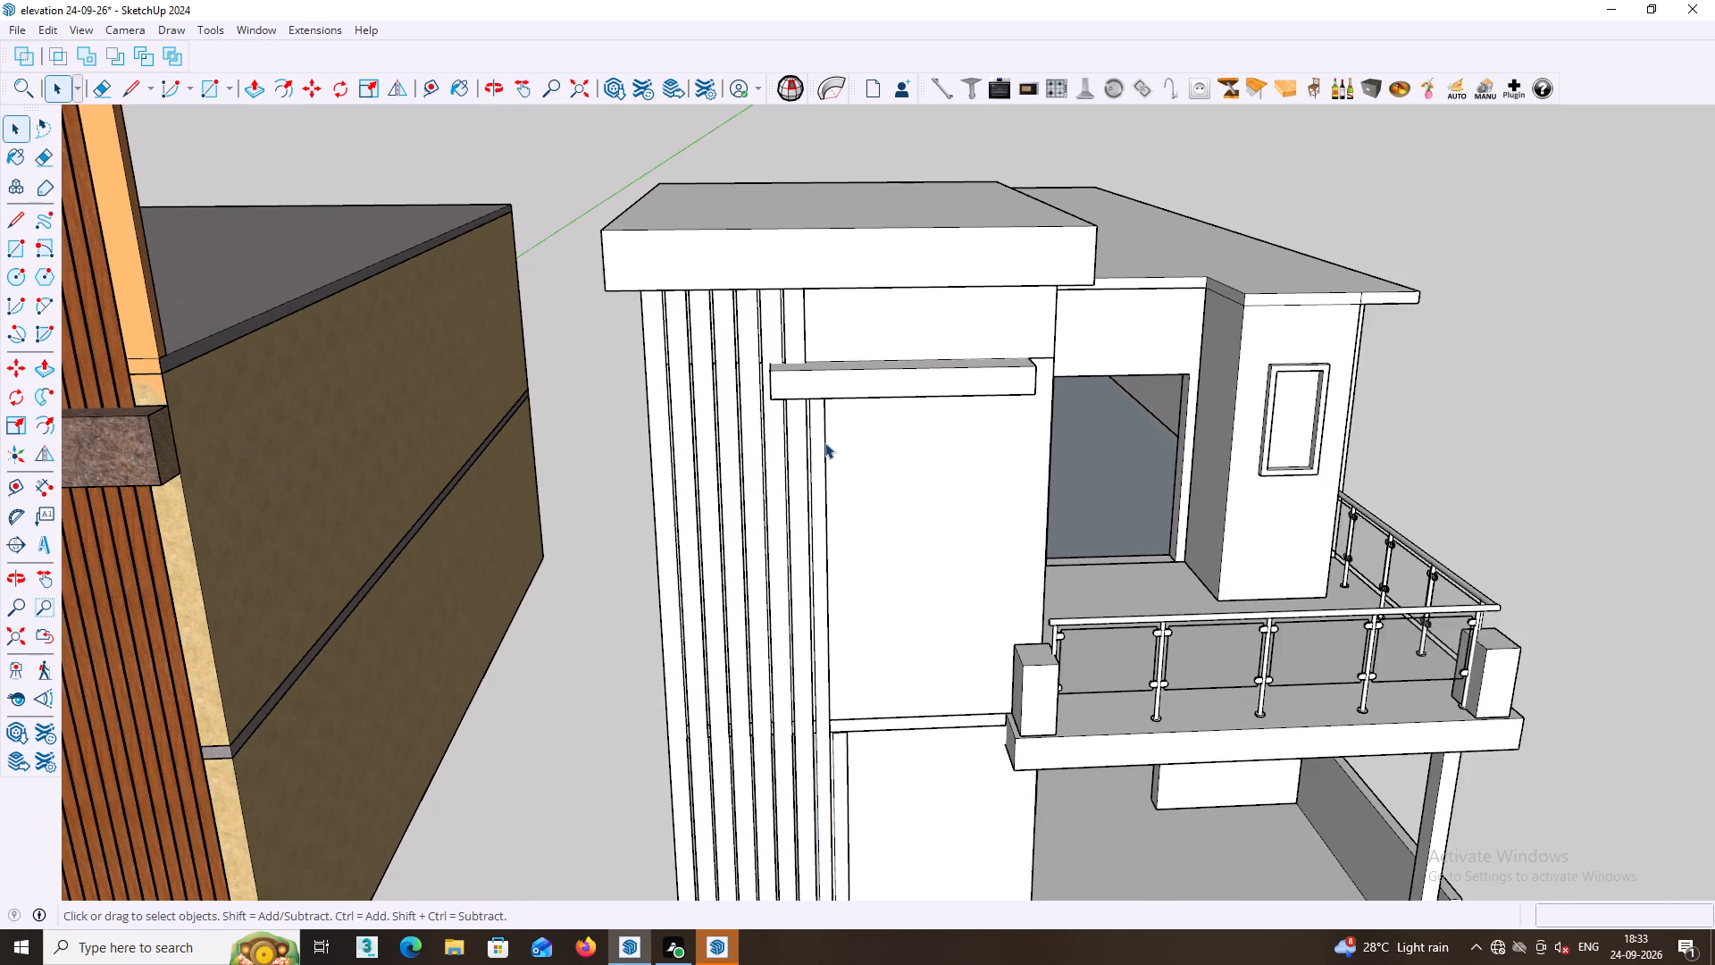
# Examine the white house's front façade, cladding fins and balcony from several angles.
pyautogui.scroll(2, 824, 441)
pyautogui.scroll(-4, 824, 440)
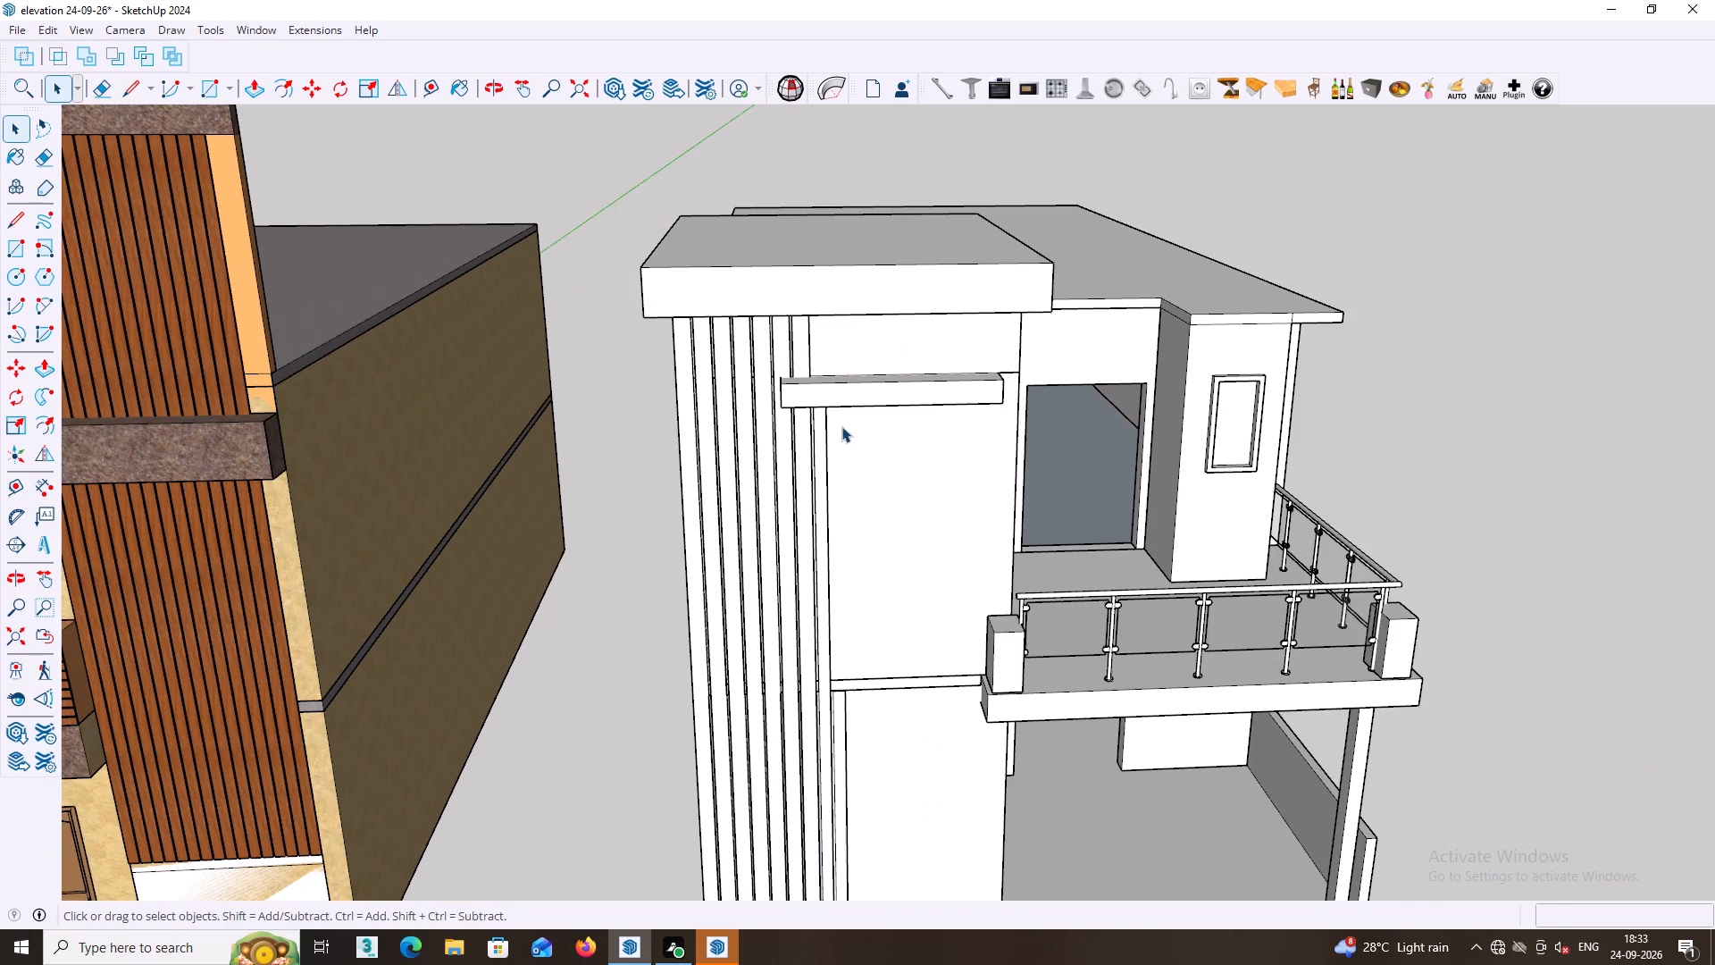
pyautogui.keyDown('shift'); pyautogui.moveTo(841, 426); pyautogui.dragTo(630, 249, button='middle'); pyautogui.keyUp('shift')
pyautogui.scroll(-2, 815, 404)
pyautogui.press('space')
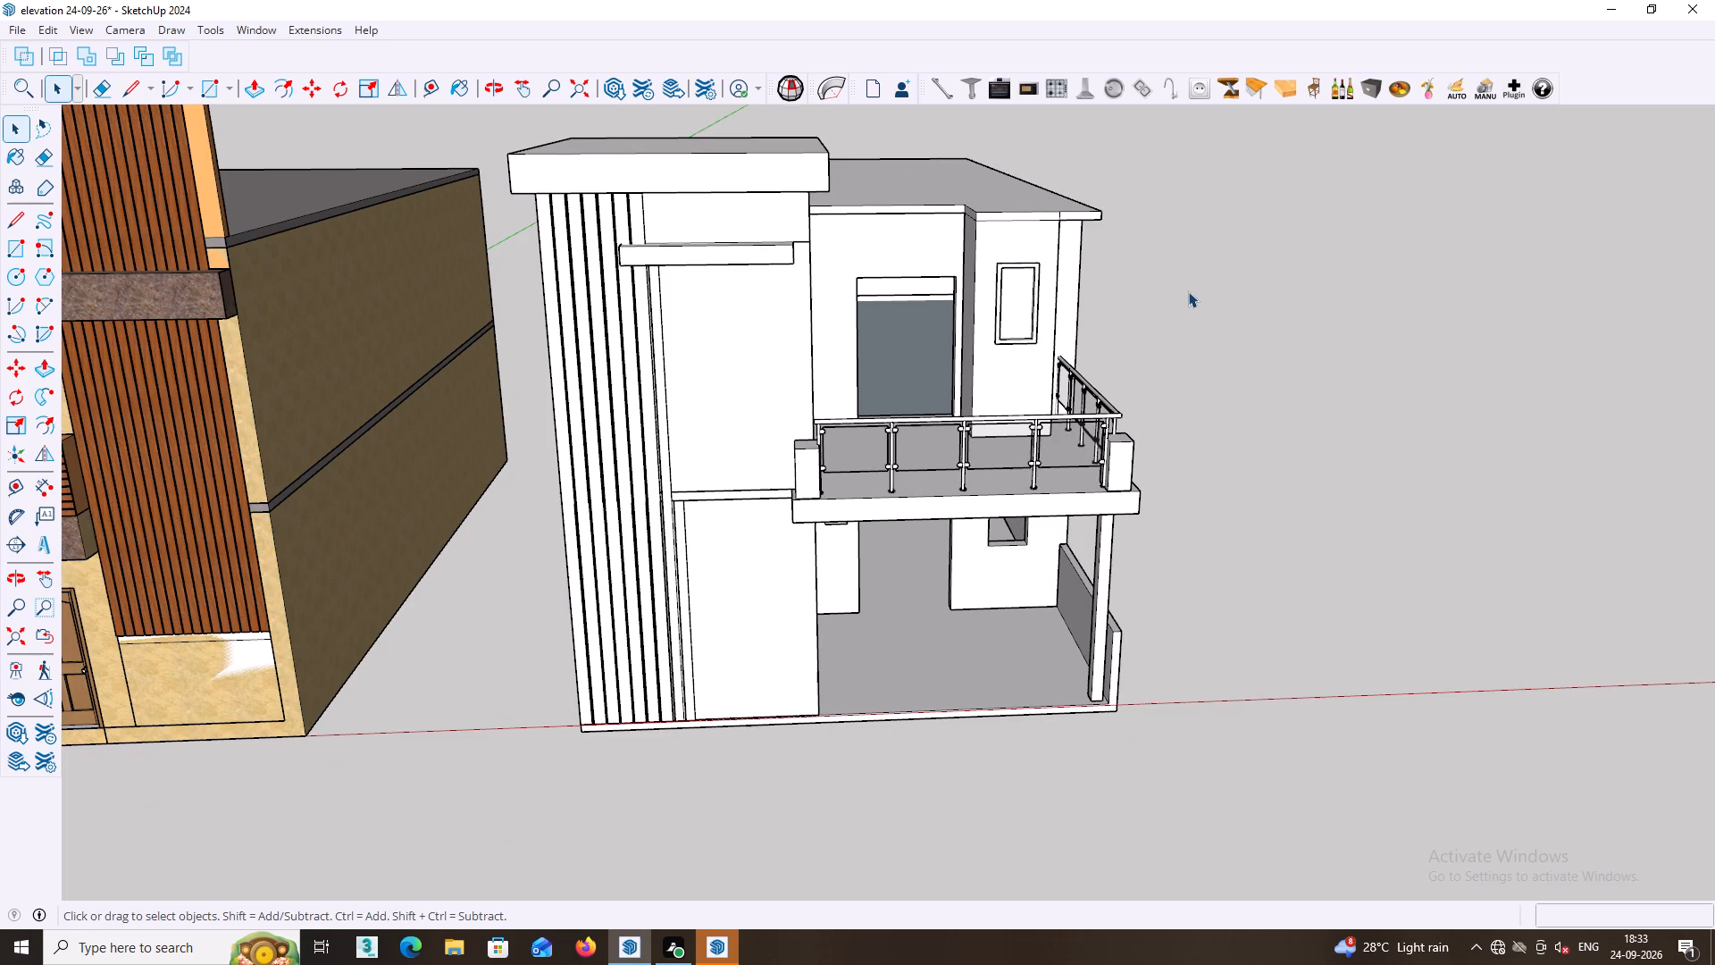
pyautogui.keyDown('shift'); pyautogui.moveTo(1185, 281); pyautogui.dragTo(1127, 382, button='middle'); pyautogui.keyUp('shift')
pyautogui.scroll(2, 1088, 384)
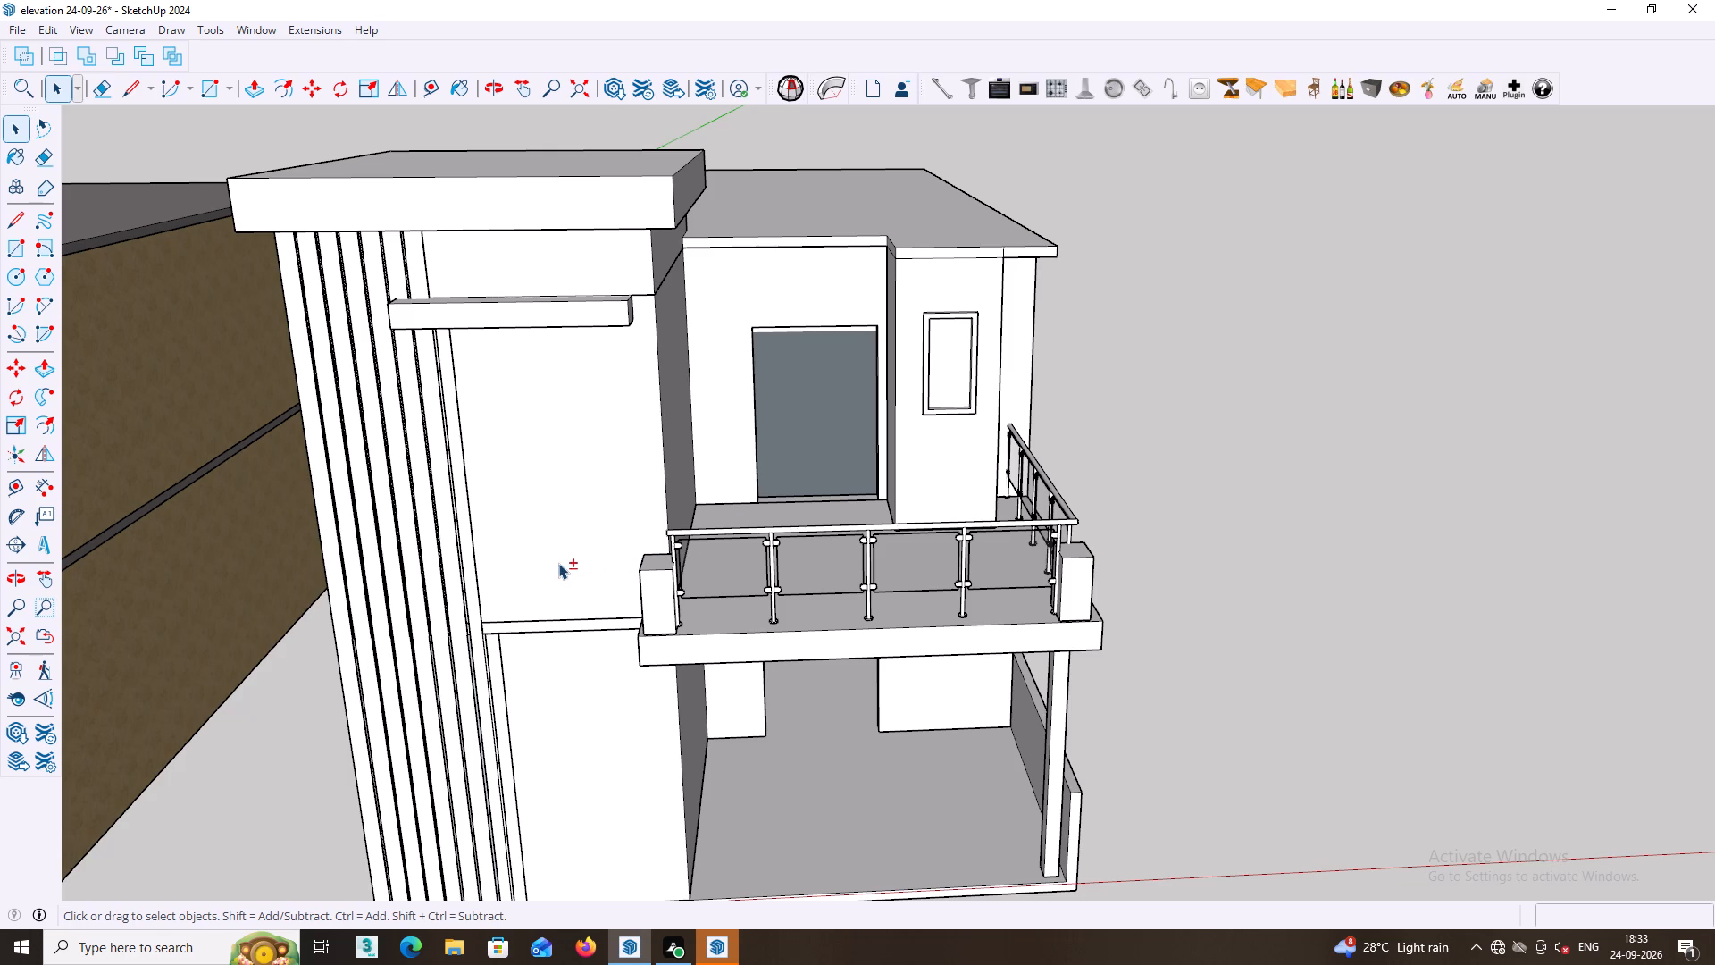
pyautogui.keyDown('shift'); pyautogui.moveTo(558, 563); pyautogui.dragTo(794, 539, button='middle'); pyautogui.keyUp('shift')
pyautogui.moveTo(813, 527); pyautogui.dragTo(837, 518, button='middle')
pyautogui.moveTo(814, 585); pyautogui.dragTo(837, 495, button='middle')
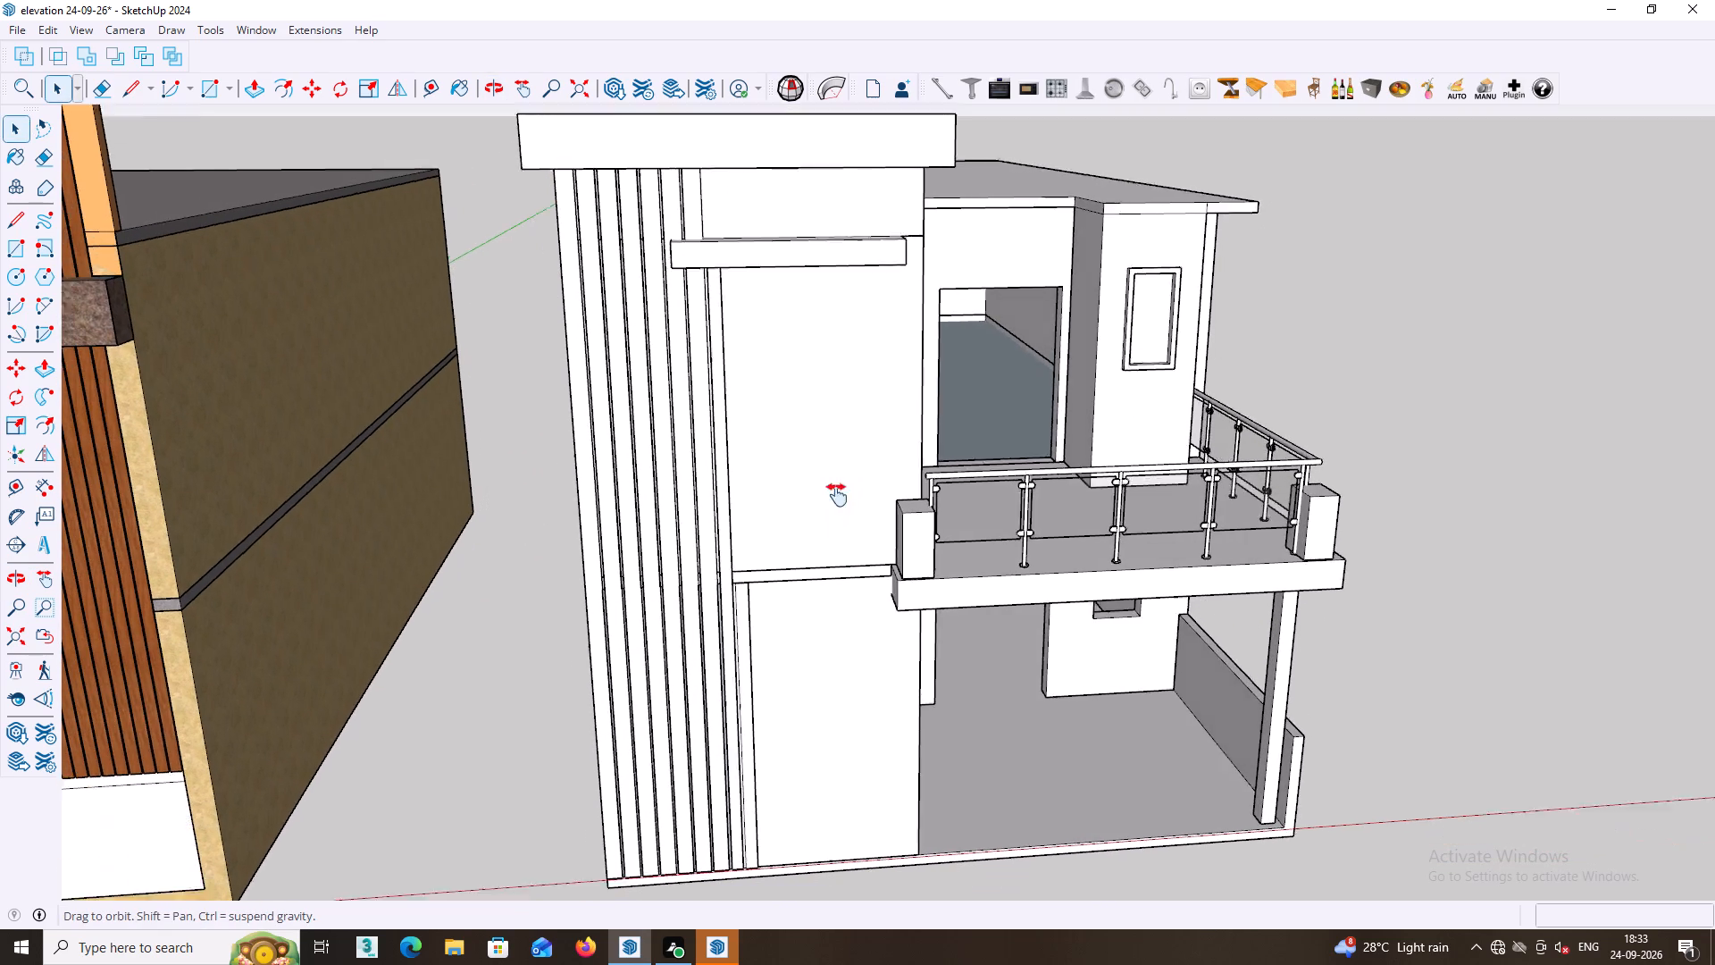
pyautogui.moveTo(837, 495); pyautogui.dragTo(852, 391, button='middle')
# Push/Pull the top face of the short ground-floor cladding fin up about 9' 3" toward the projecting ledge beneath the roof slab.
pyautogui.moveTo(773, 479); pyautogui.dragTo(726, 528, button='middle')
pyautogui.moveTo(792, 442); pyautogui.dragTo(727, 559, button='middle')
pyautogui.scroll(6, 711, 553)
pyautogui.moveTo(702, 548); pyautogui.dragTo(659, 662, button='middle')
pyautogui.scroll(6, 658, 656)
pyautogui.keyDown('shift'); pyautogui.moveTo(679, 628); pyautogui.dragTo(724, 453, button='middle'); pyautogui.keyUp('shift')
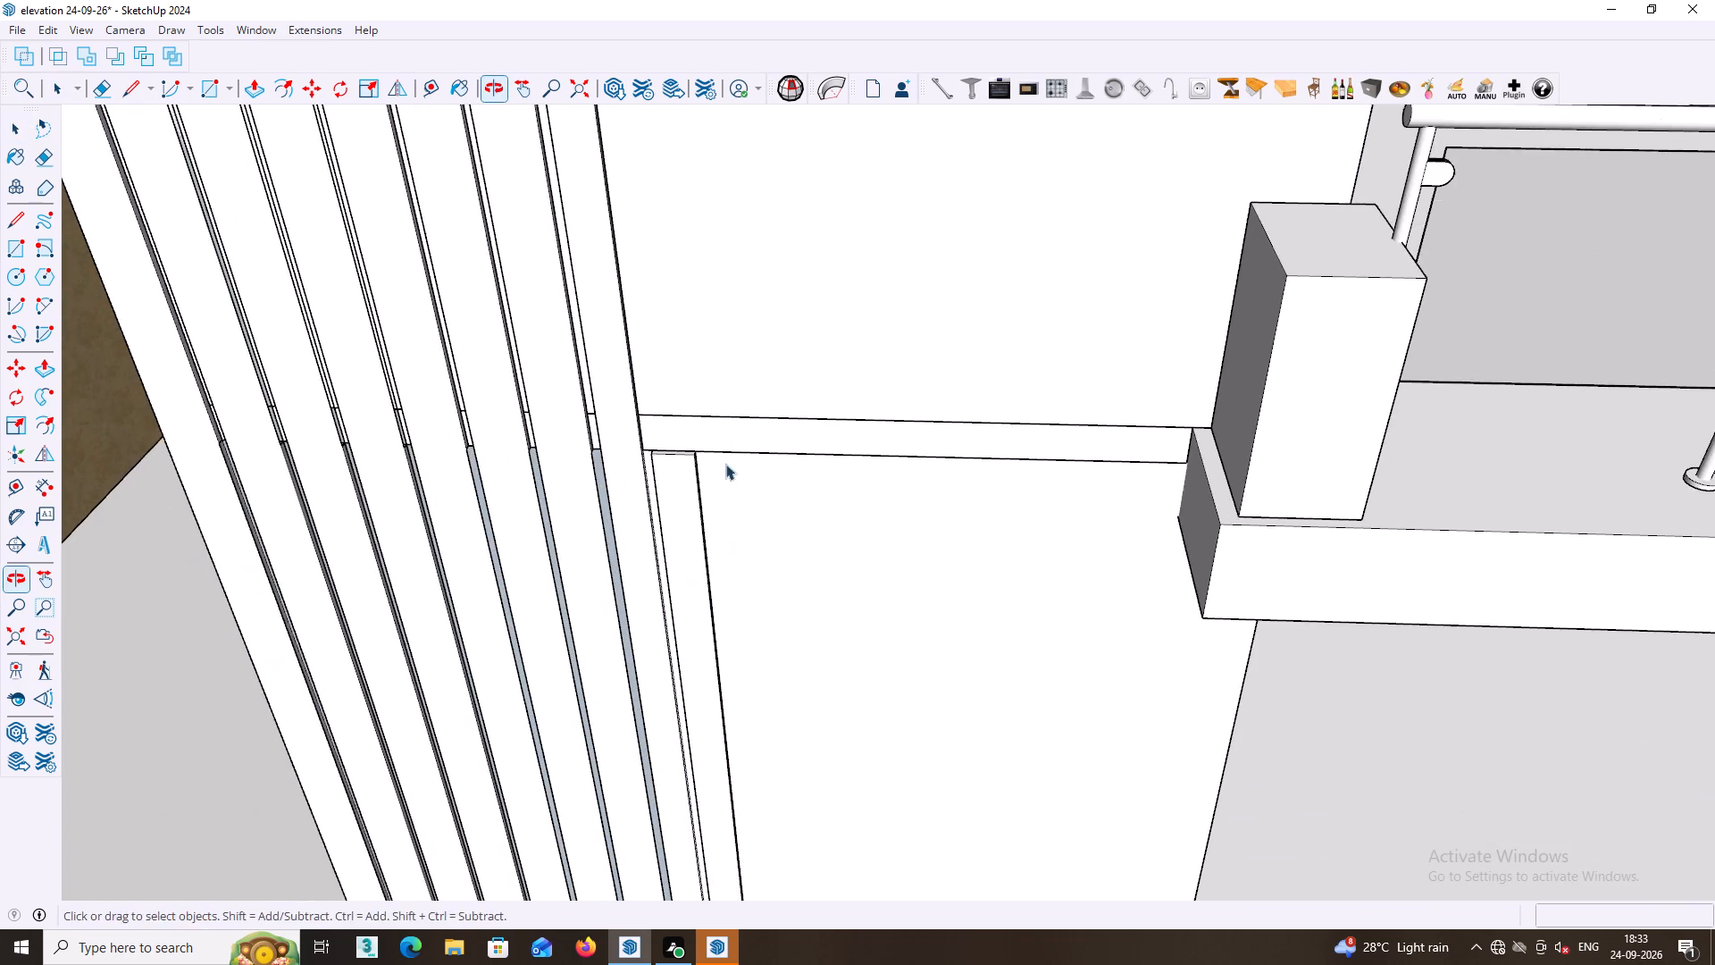
pyautogui.moveTo(721, 488); pyautogui.dragTo(680, 633, button='middle')
pyautogui.keyDown('shift'); pyautogui.moveTo(667, 642); pyautogui.dragTo(772, 356, button='middle'); pyautogui.keyUp('shift')
pyautogui.scroll(7, 723, 421)
pyautogui.moveTo(724, 418); pyautogui.dragTo(725, 437, button='middle')
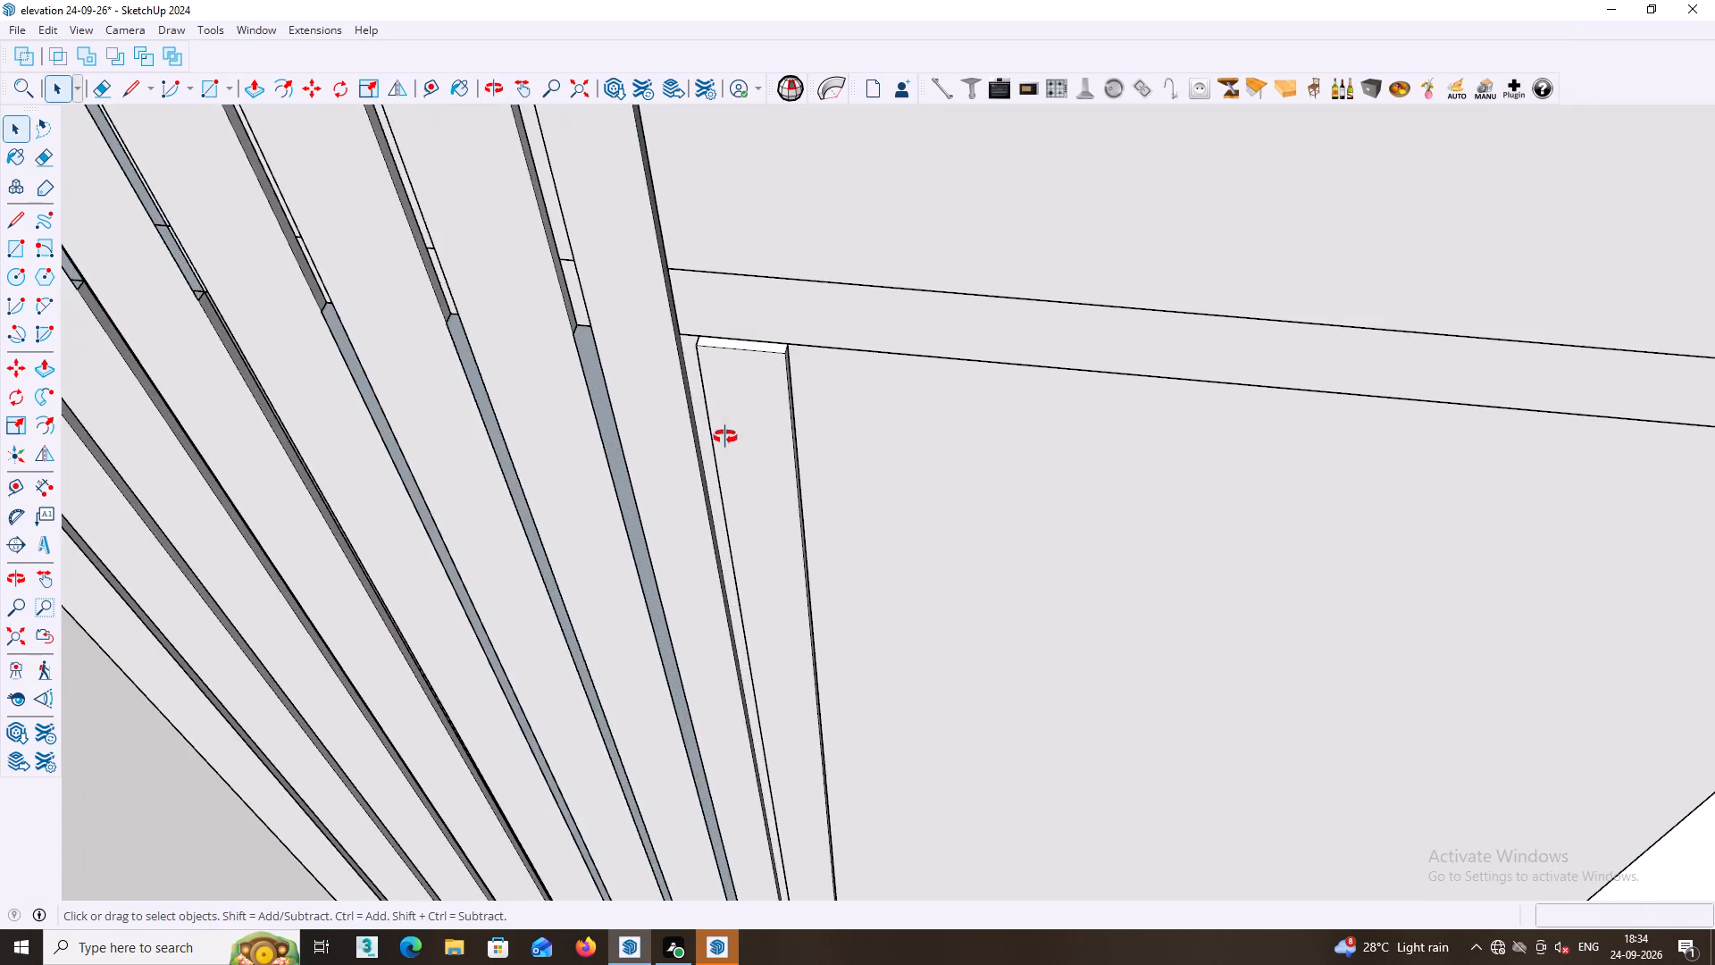
pyautogui.moveTo(725, 437); pyautogui.dragTo(696, 573, button='middle')
pyautogui.scroll(4, 865, 418)
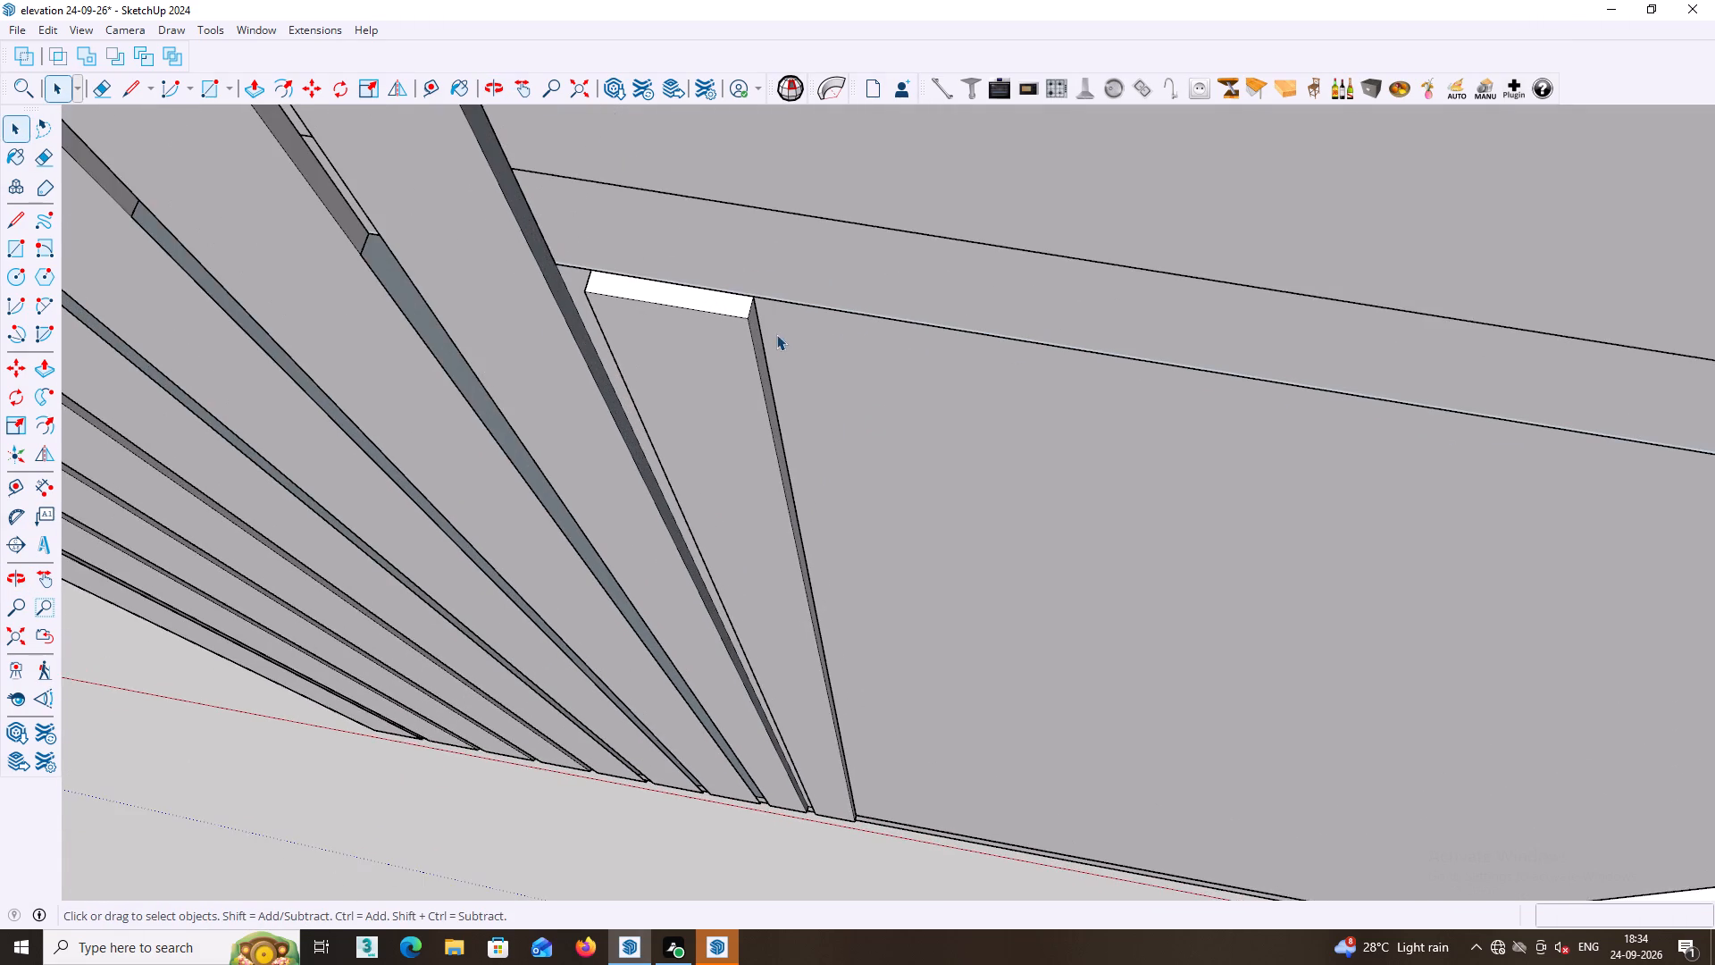
pyautogui.scroll(3, 776, 334)
pyautogui.click(724, 306)
pyautogui.press('p')
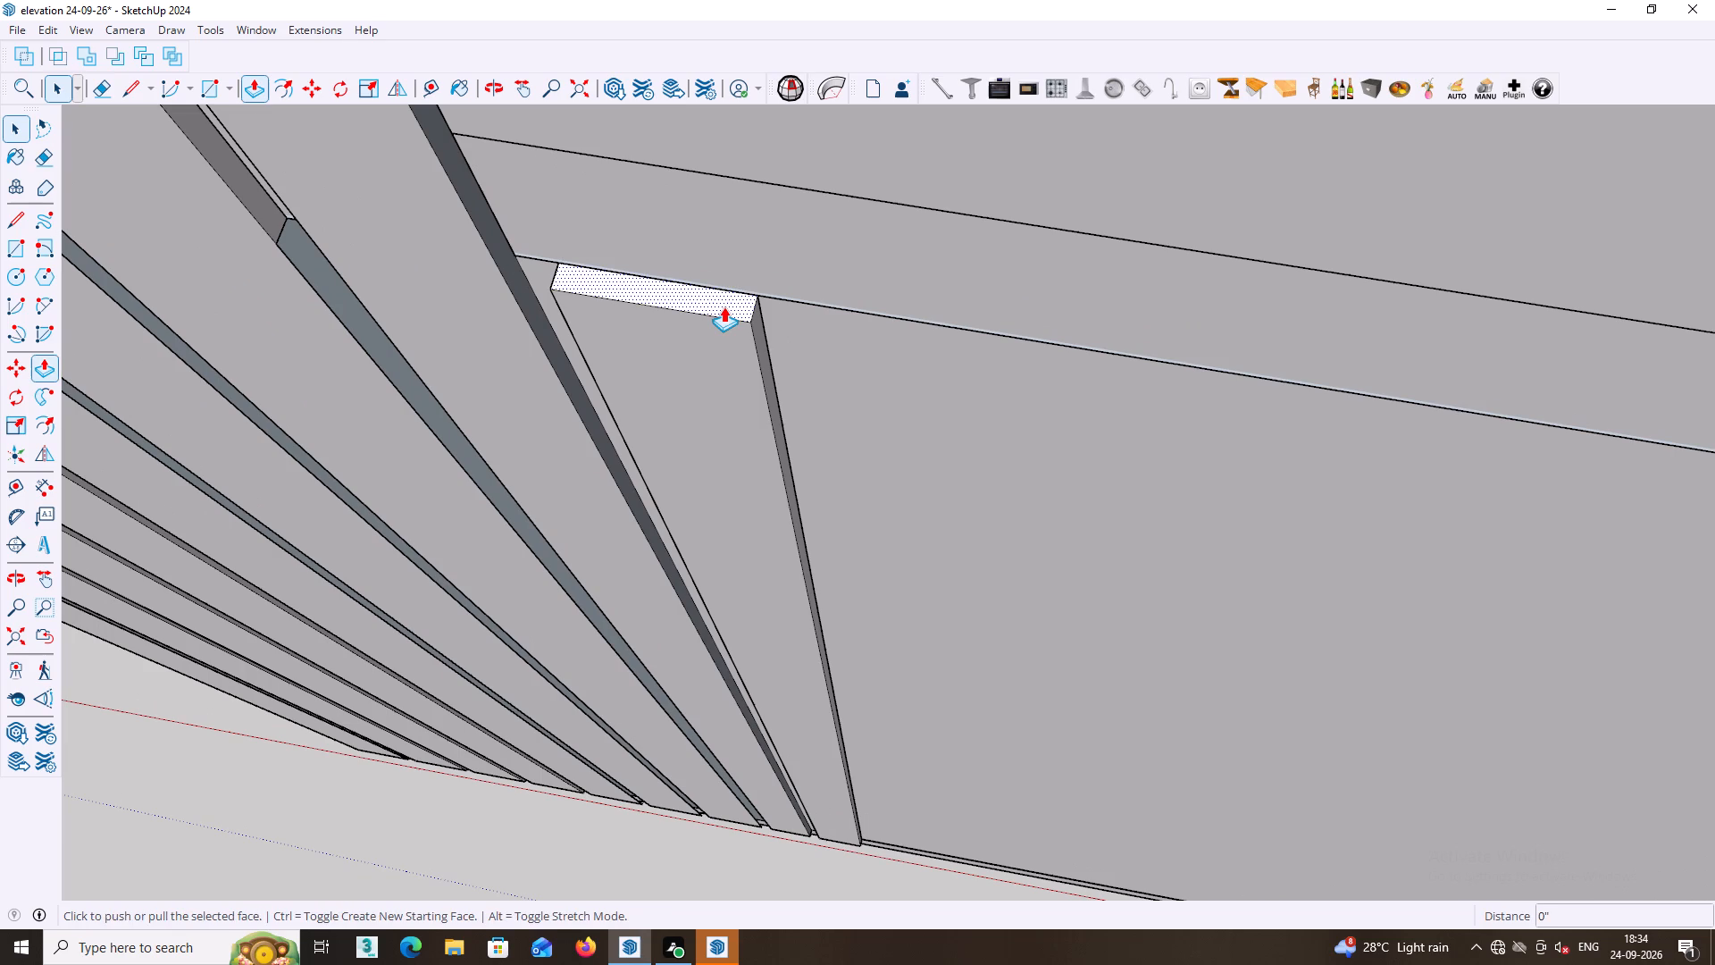
pyautogui.doubleClick(724, 306)
pyautogui.click(724, 311)
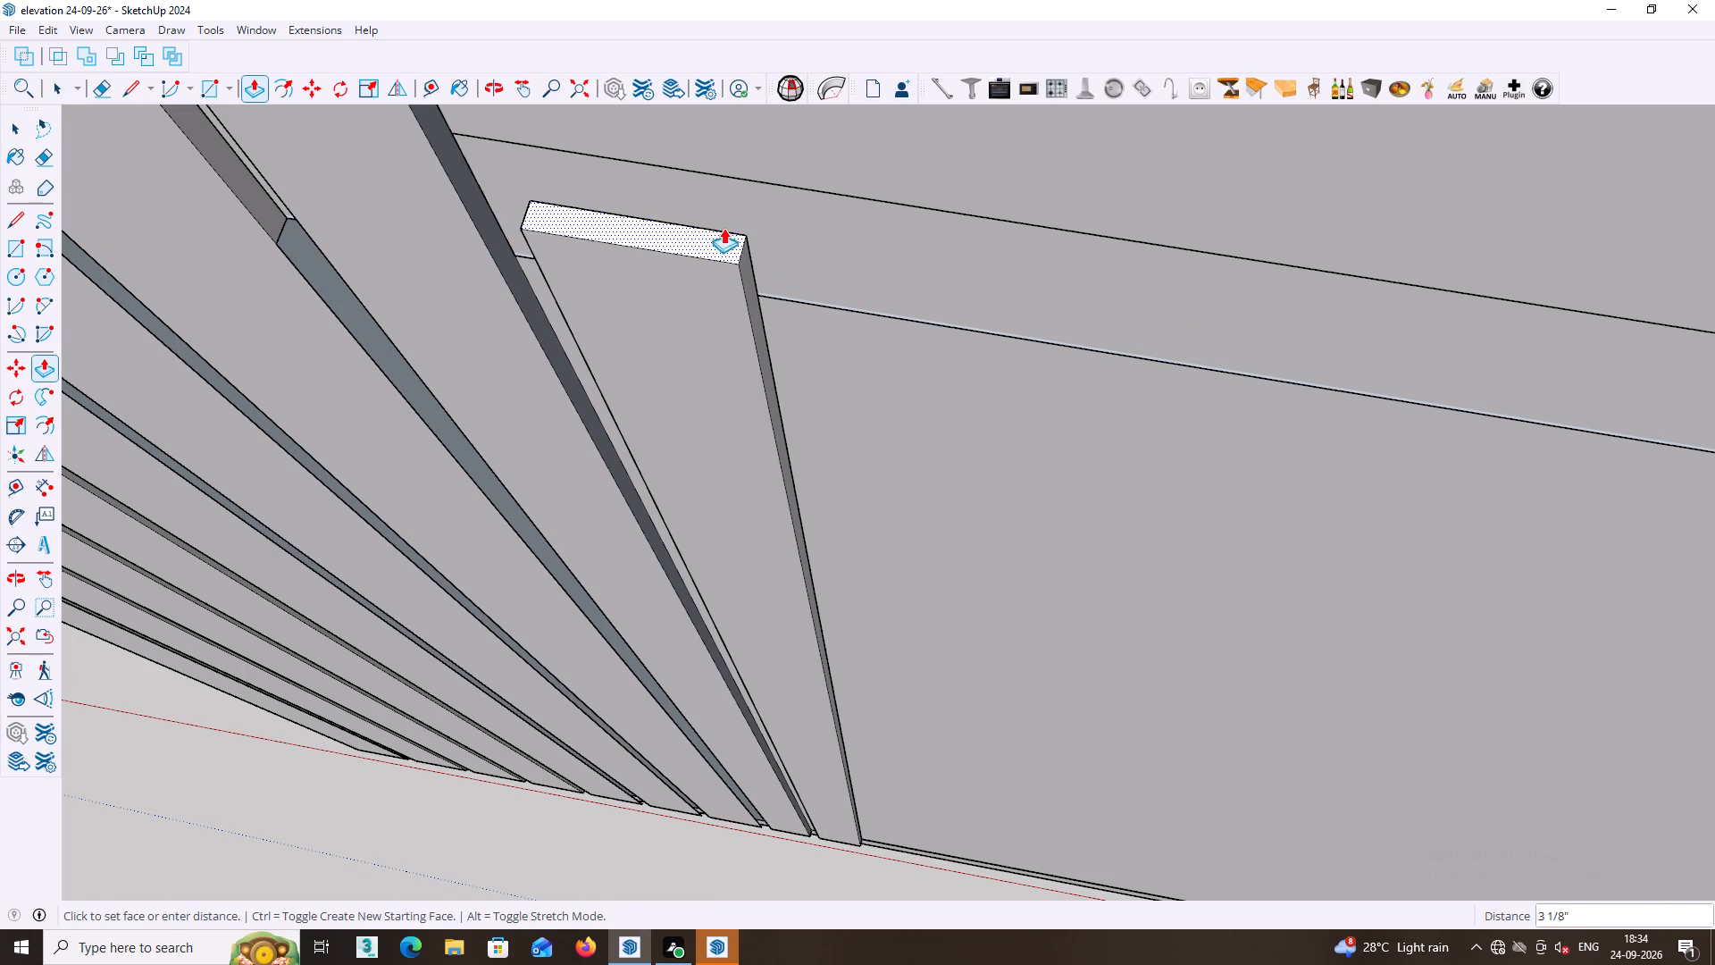
pyautogui.scroll(-3, 721, 230)
pyautogui.keyDown('shift'); pyautogui.moveTo(710, 260); pyautogui.dragTo(754, 596, button='middle'); pyautogui.keyUp('shift')
pyautogui.keyDown('shift'); pyautogui.scroll(-8, 753, 551); pyautogui.keyUp('shift')
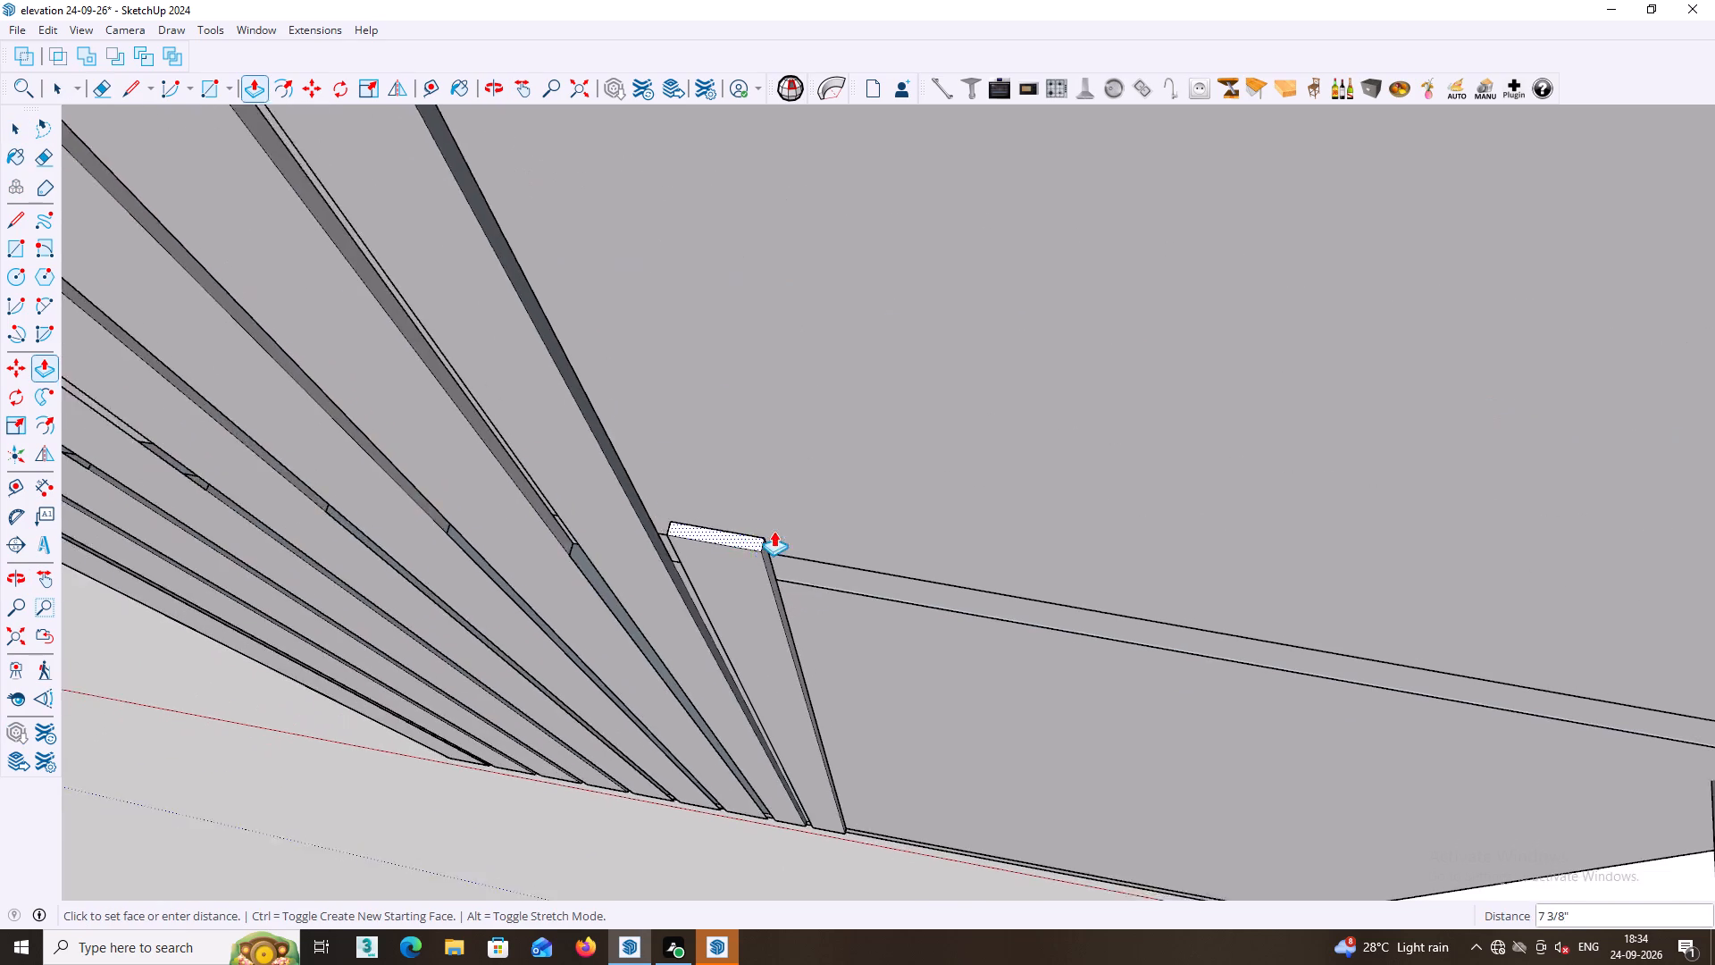
pyautogui.keyDown('shift'); pyautogui.scroll(-10, 774, 531); pyautogui.keyUp('shift')
pyautogui.keyDown('shift'); pyautogui.moveTo(796, 527); pyautogui.dragTo(828, 853, button='middle'); pyautogui.keyUp('shift')
pyautogui.keyDown('shift'); pyautogui.moveTo(820, 777); pyautogui.dragTo(837, 550, button='middle'); pyautogui.keyUp('shift')
pyautogui.keyDown('shift'); pyautogui.middleClick(813, 682); pyautogui.keyUp('shift')
pyautogui.keyDown('shift'); pyautogui.scroll(-2, 812, 695); pyautogui.keyUp('shift')
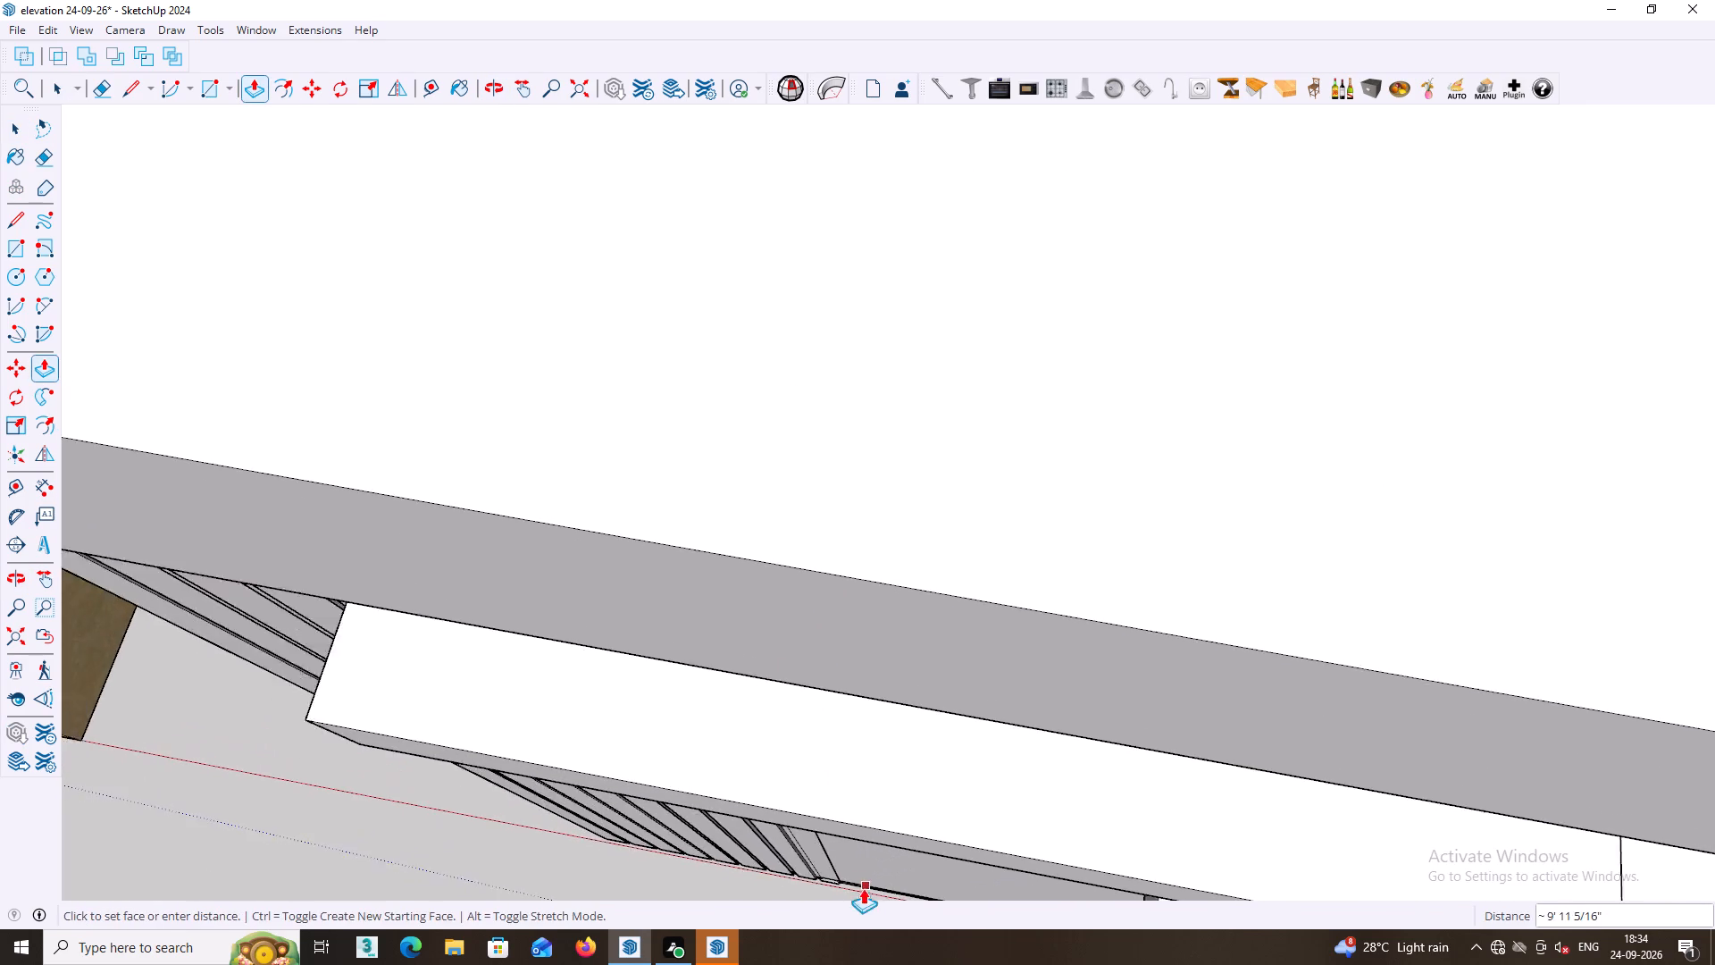
pyautogui.keyDown('shift'); pyautogui.scroll(-2, 863, 888); pyautogui.keyUp('shift')
pyautogui.keyDown('shift'); pyautogui.moveTo(862, 845); pyautogui.dragTo(881, 614, button='middle'); pyautogui.keyUp('shift')
pyautogui.keyDown('shift'); pyautogui.scroll(1, 881, 614); pyautogui.keyUp('shift')
pyautogui.keyDown('shift'); pyautogui.scroll(-3, 877, 628); pyautogui.keyUp('shift')
pyautogui.keyDown('shift'); pyautogui.moveTo(836, 618); pyautogui.dragTo(847, 576, button='middle'); pyautogui.keyUp('shift')
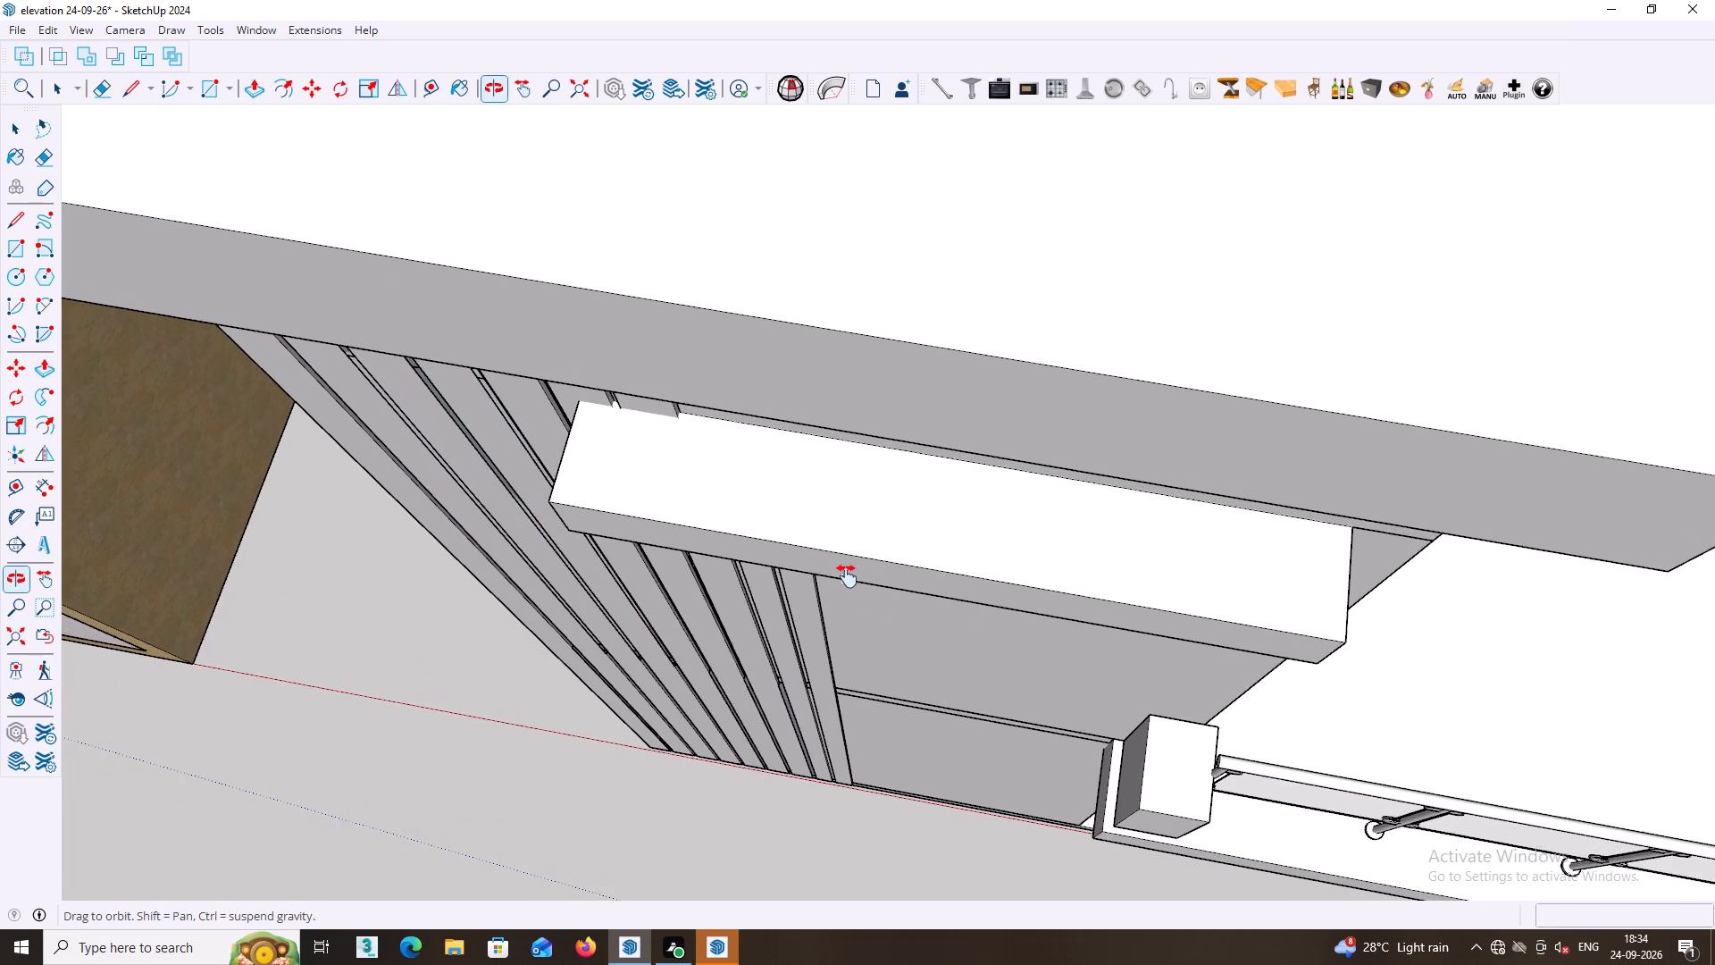
pyautogui.keyDown('shift'); pyautogui.moveTo(847, 576); pyautogui.dragTo(882, 405, button='middle'); pyautogui.keyUp('shift')
pyautogui.scroll(6, 823, 482)
pyautogui.middleClick(814, 499)
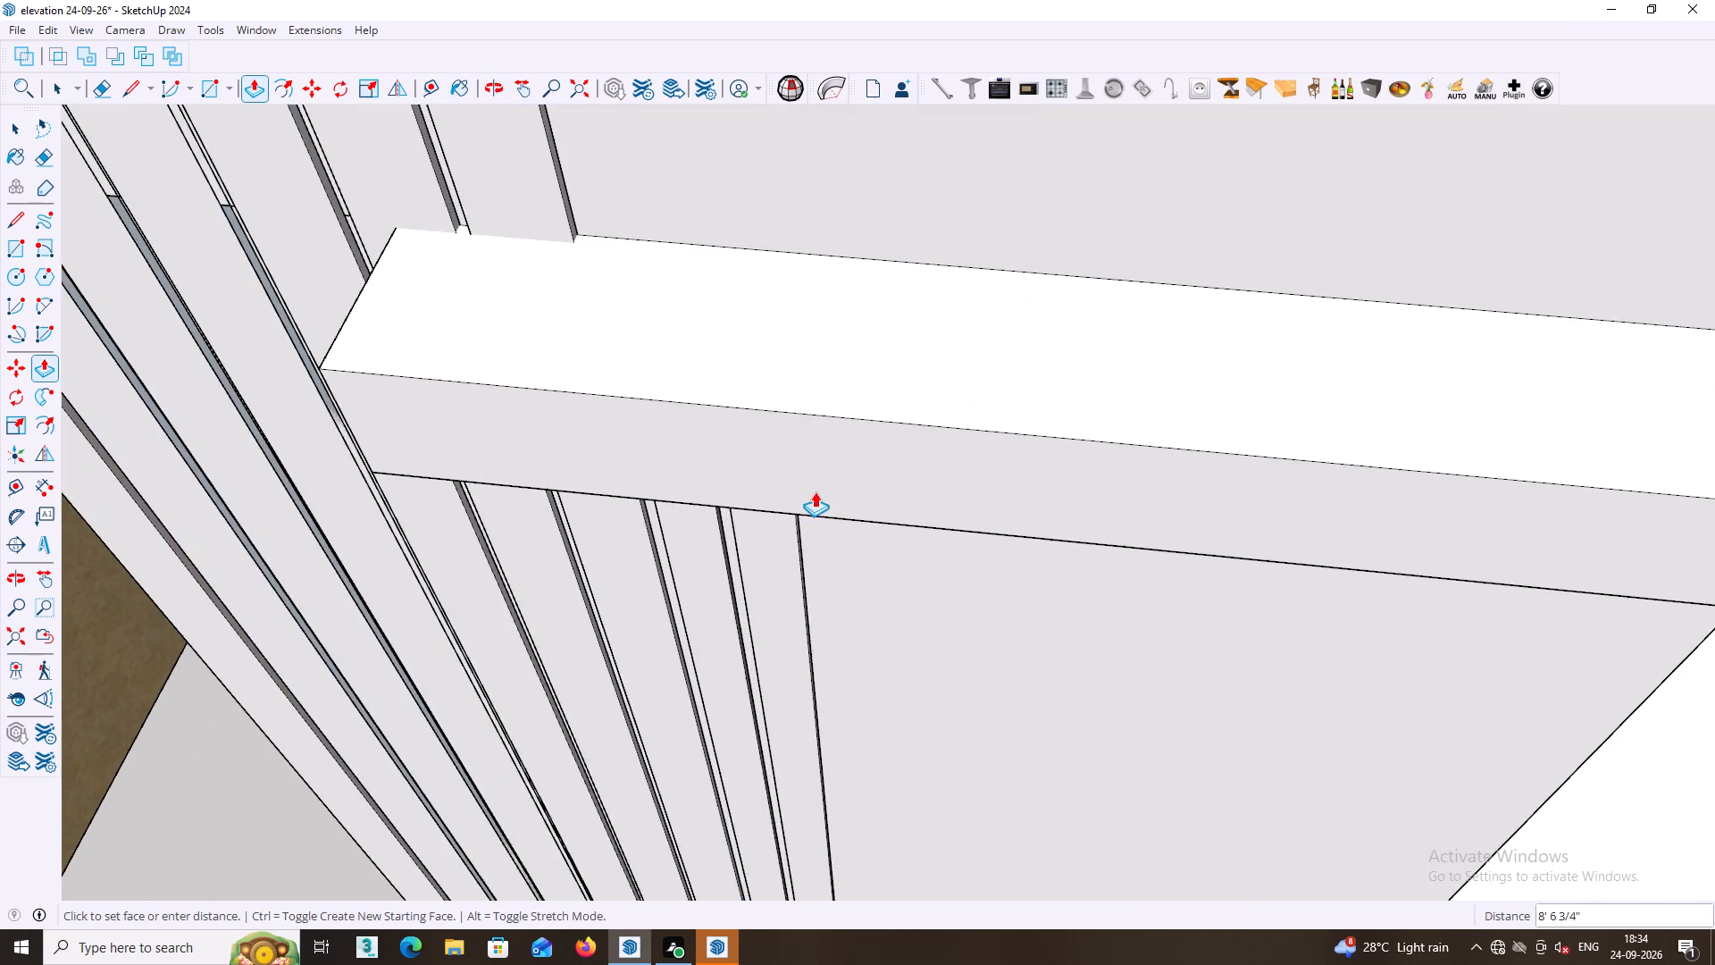
pyautogui.moveTo(812, 493); pyautogui.dragTo(842, 446, button='middle')
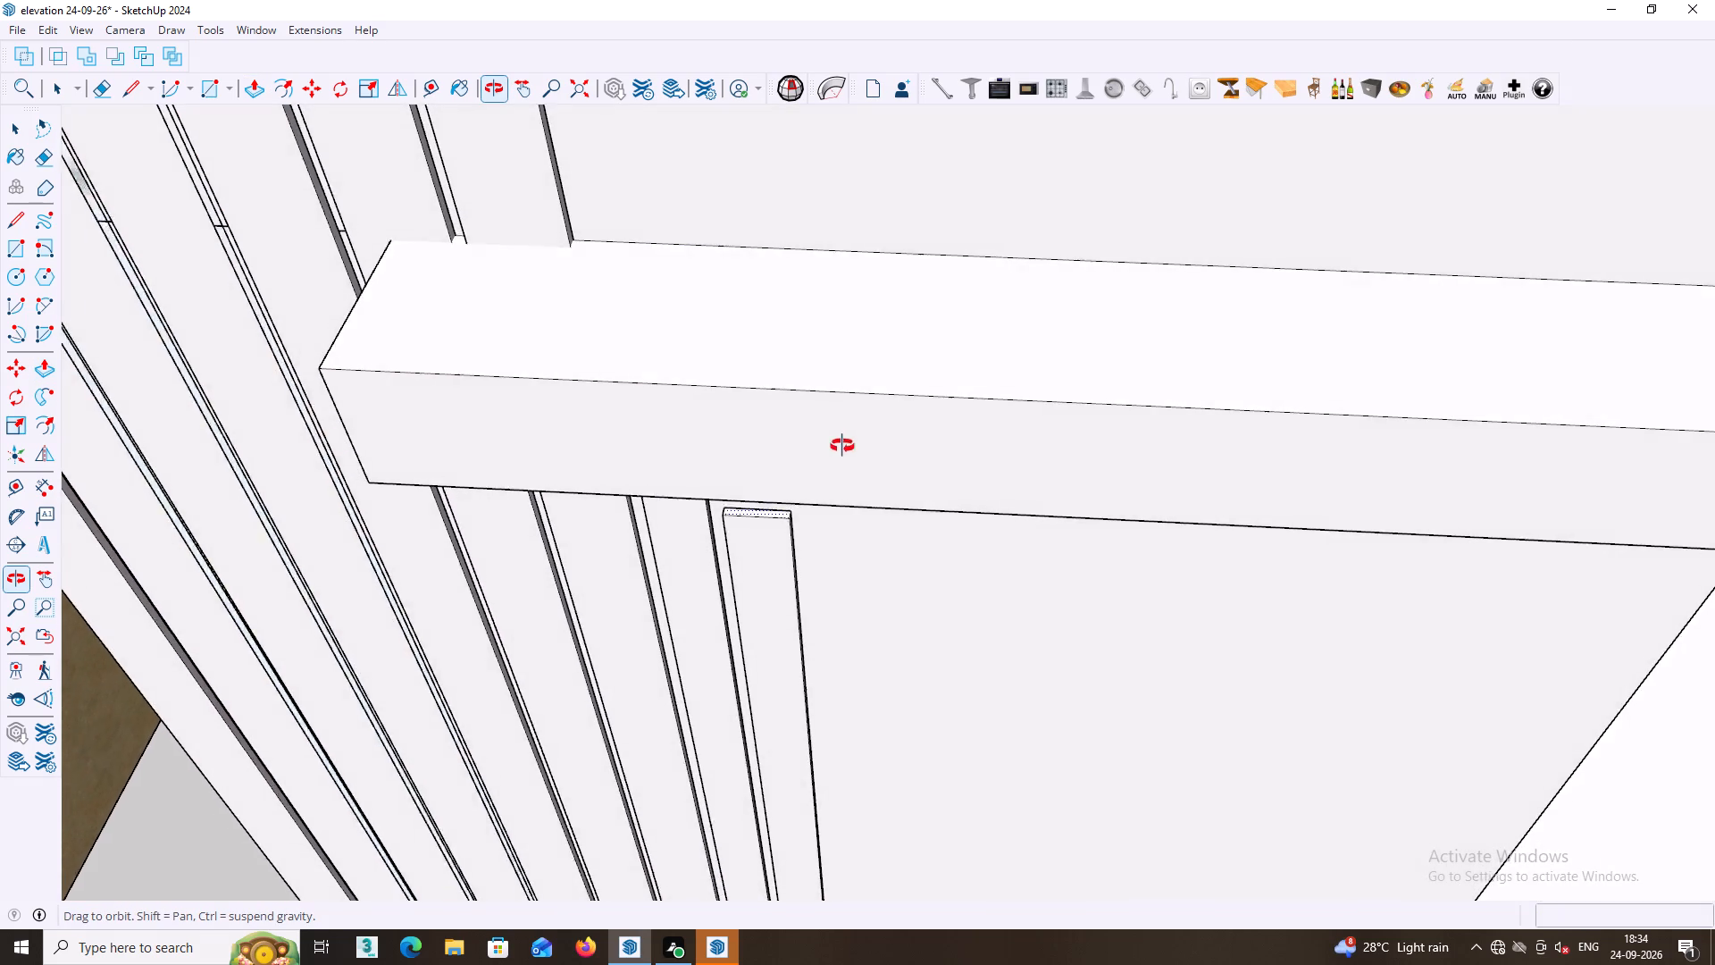
pyautogui.moveTo(842, 446); pyautogui.dragTo(870, 377, button='middle')
pyautogui.scroll(1, 869, 382)
pyautogui.moveTo(784, 482); pyautogui.dragTo(807, 386, button='middle')
pyautogui.scroll(9, 721, 461)
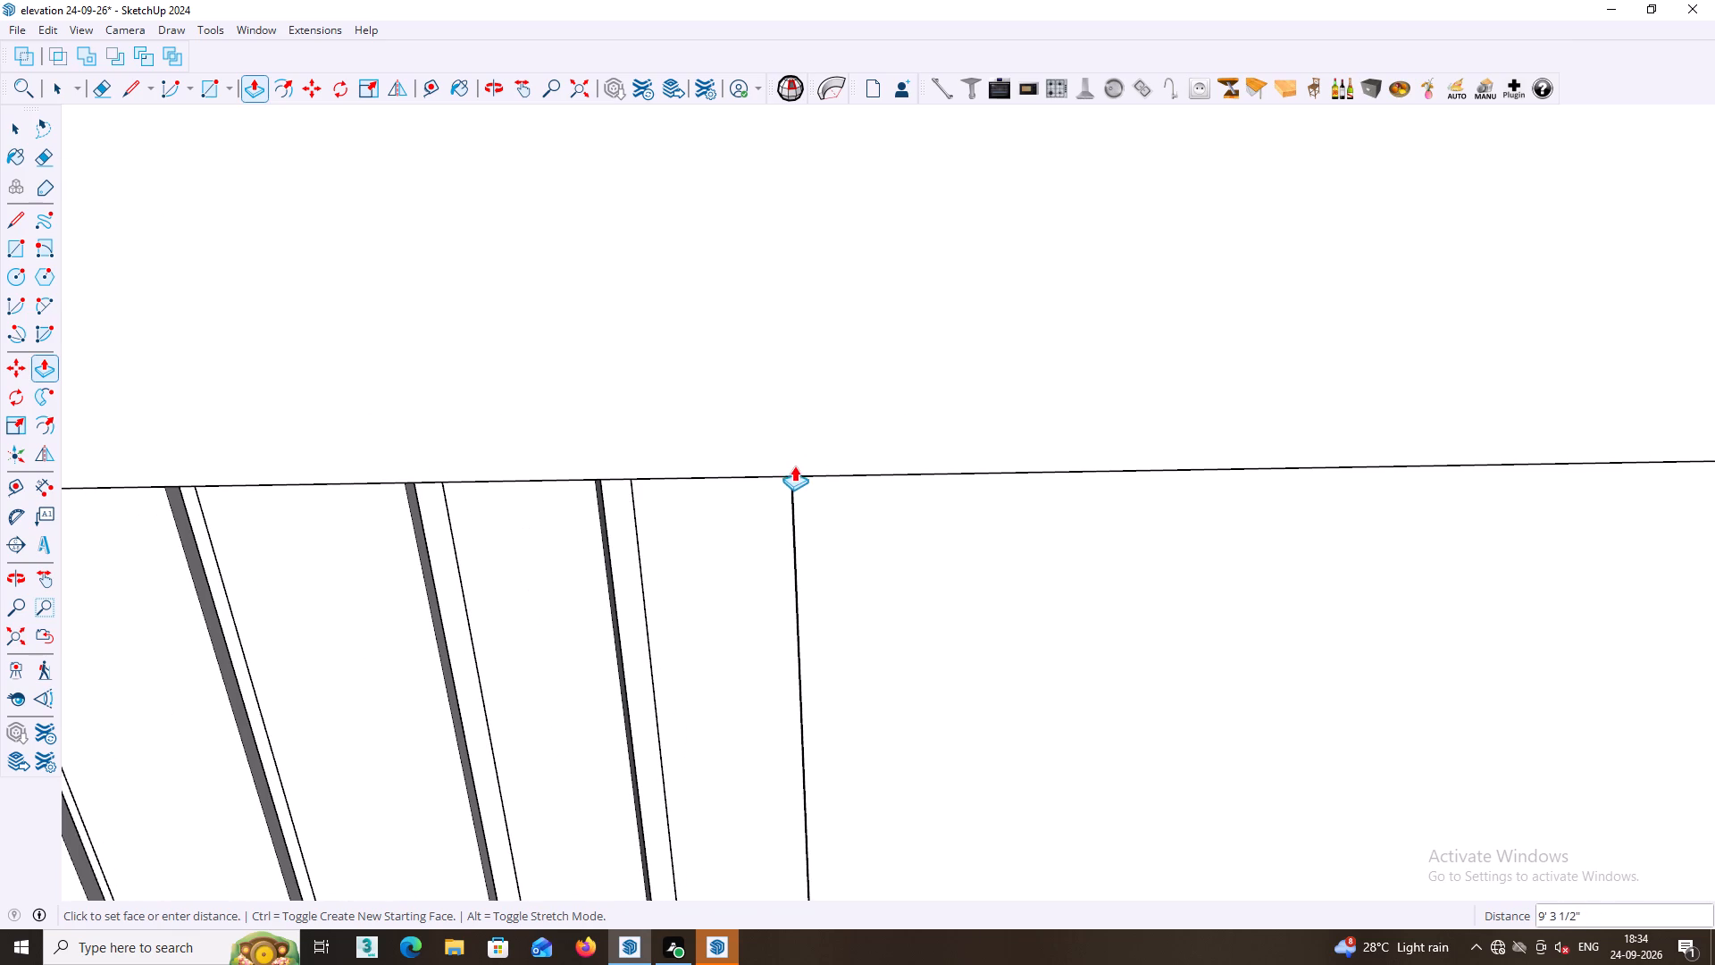
pyautogui.click(794, 468)
pyautogui.scroll(-8, 799, 501)
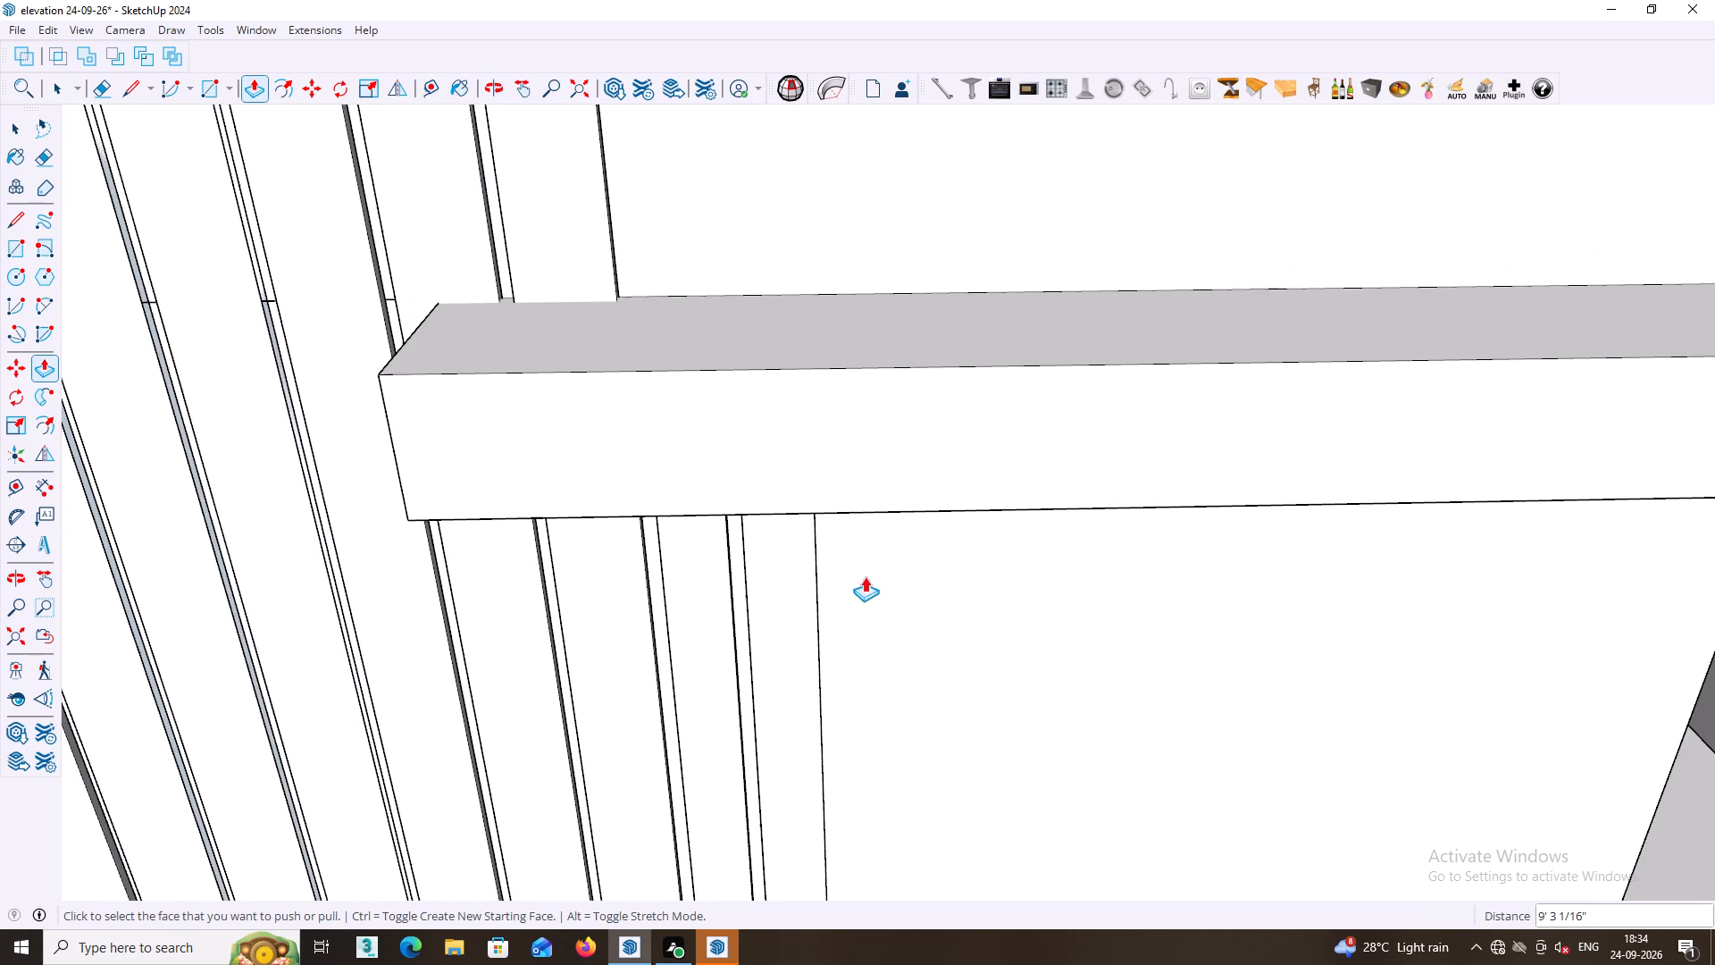
pyautogui.press('space')
# Examine the extended fin against the other cladding fins, the projecting ledge and the overall façade, from afar and close up.
pyautogui.scroll(-16, 835, 575)
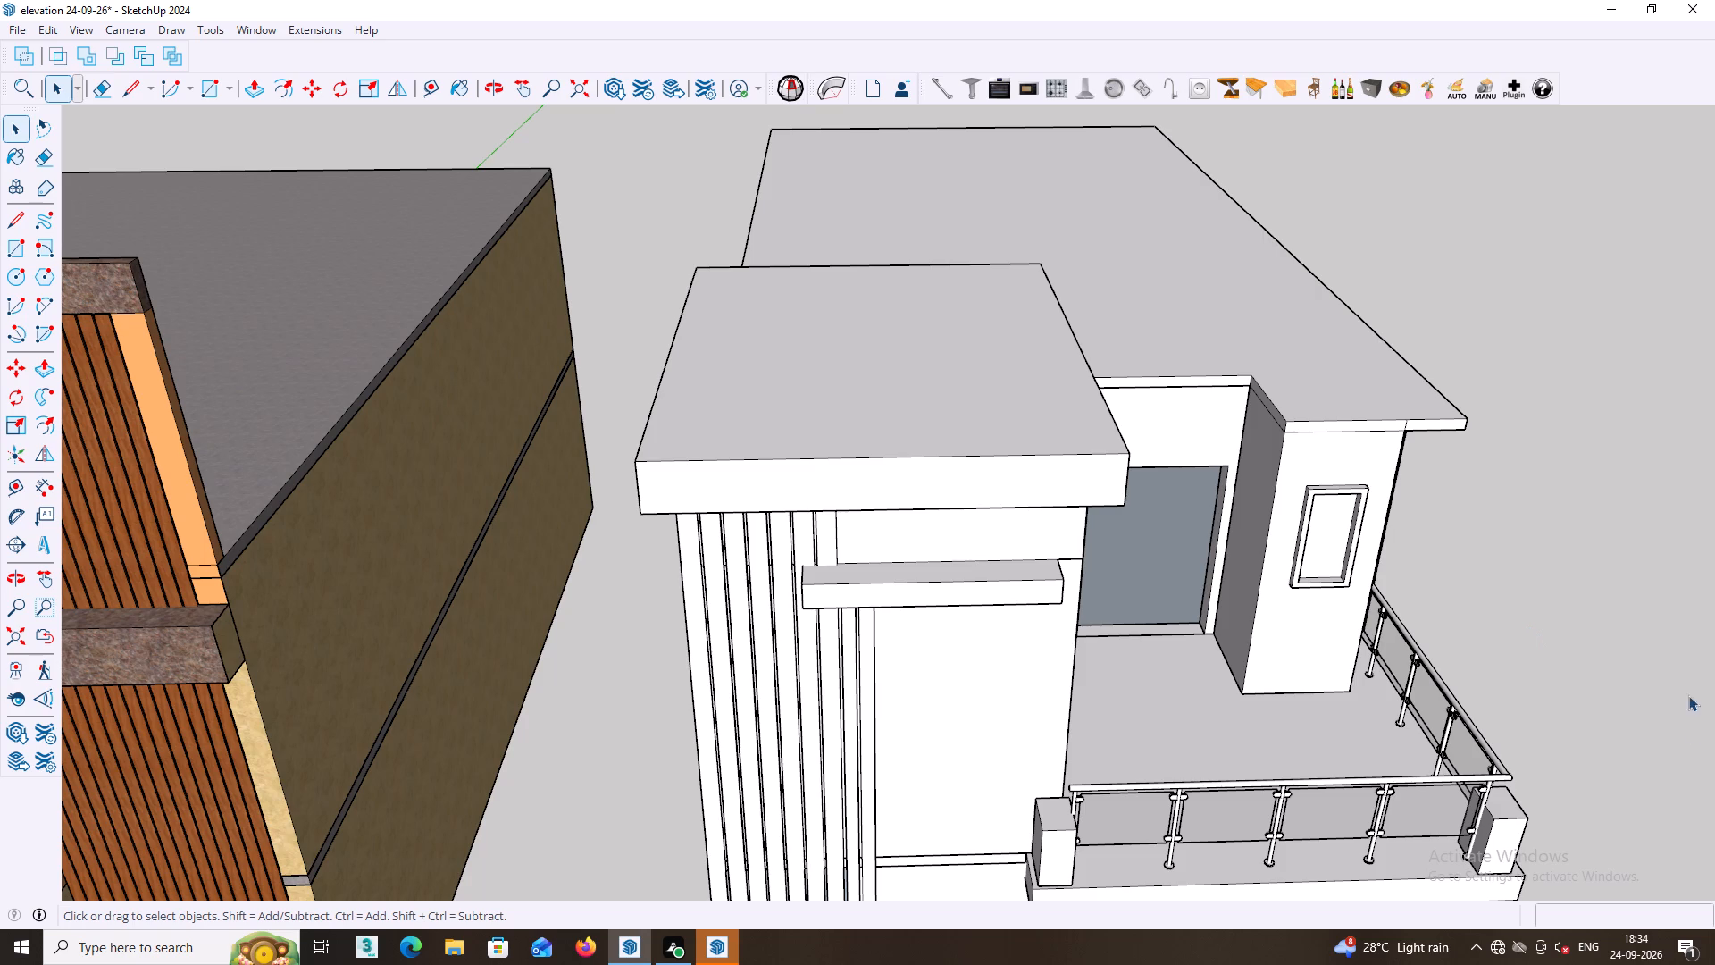
pyautogui.keyDown('shift'); pyautogui.moveTo(1714, 599); pyautogui.dragTo(1455, 528, button='middle'); pyautogui.keyUp('shift')
pyautogui.moveTo(1455, 528); pyautogui.dragTo(1255, 488, button='middle')
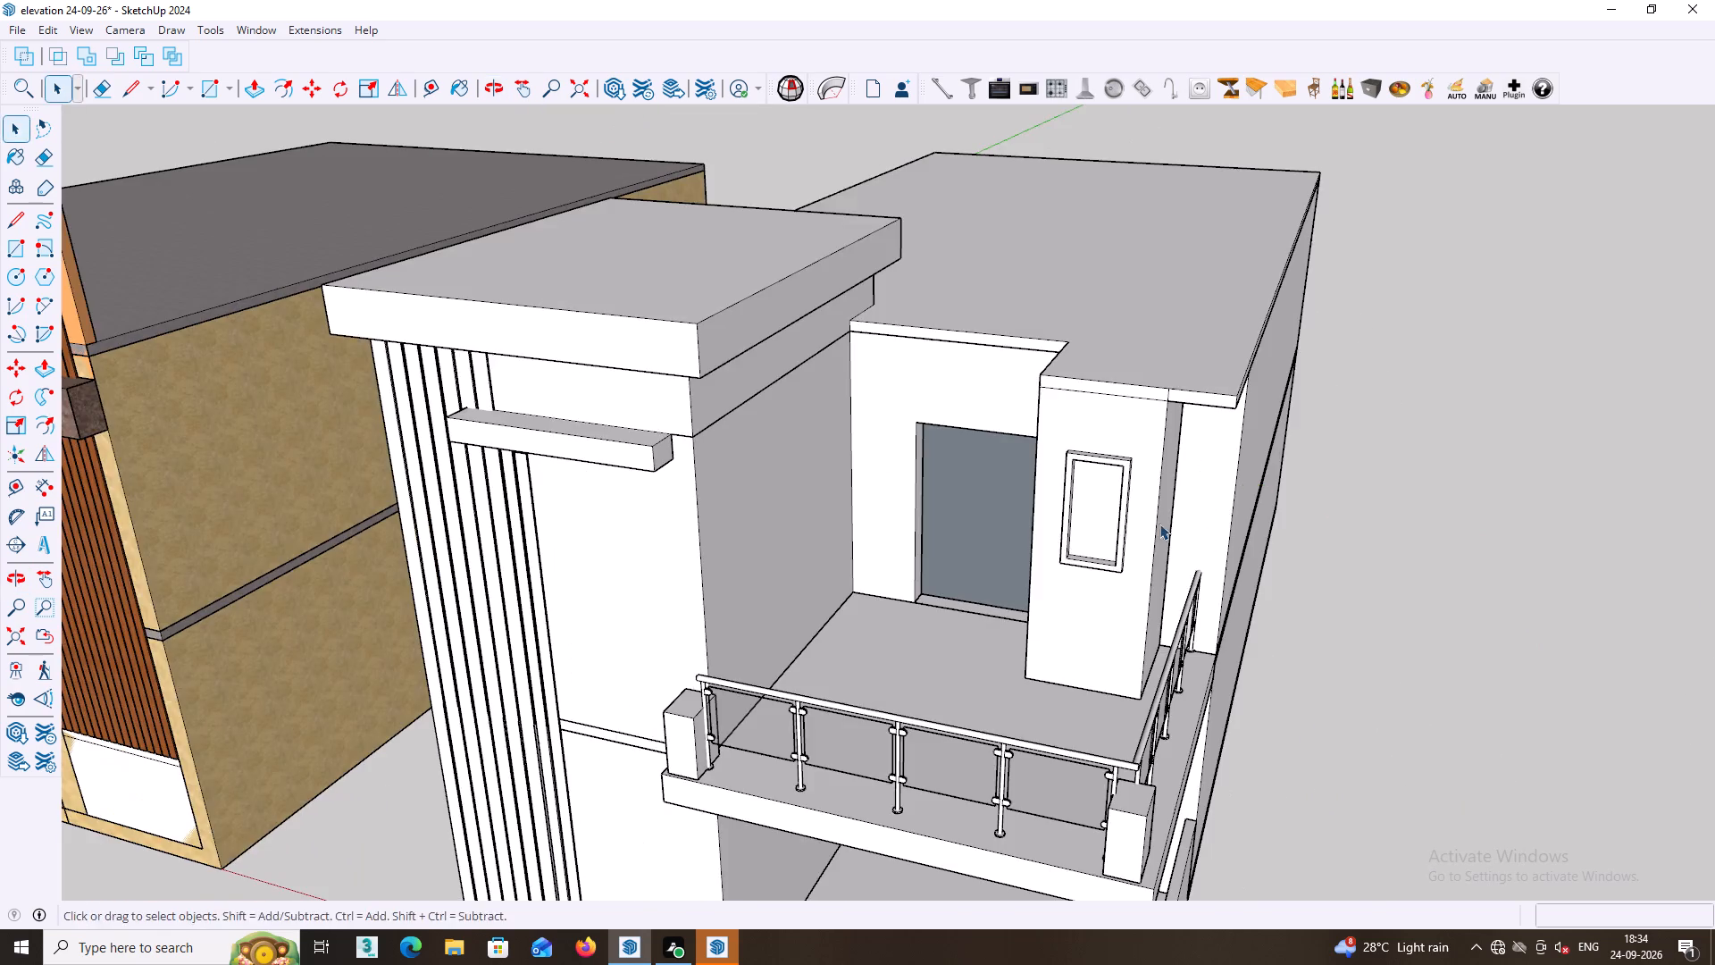
pyautogui.moveTo(1114, 528); pyautogui.dragTo(1144, 475, button='middle')
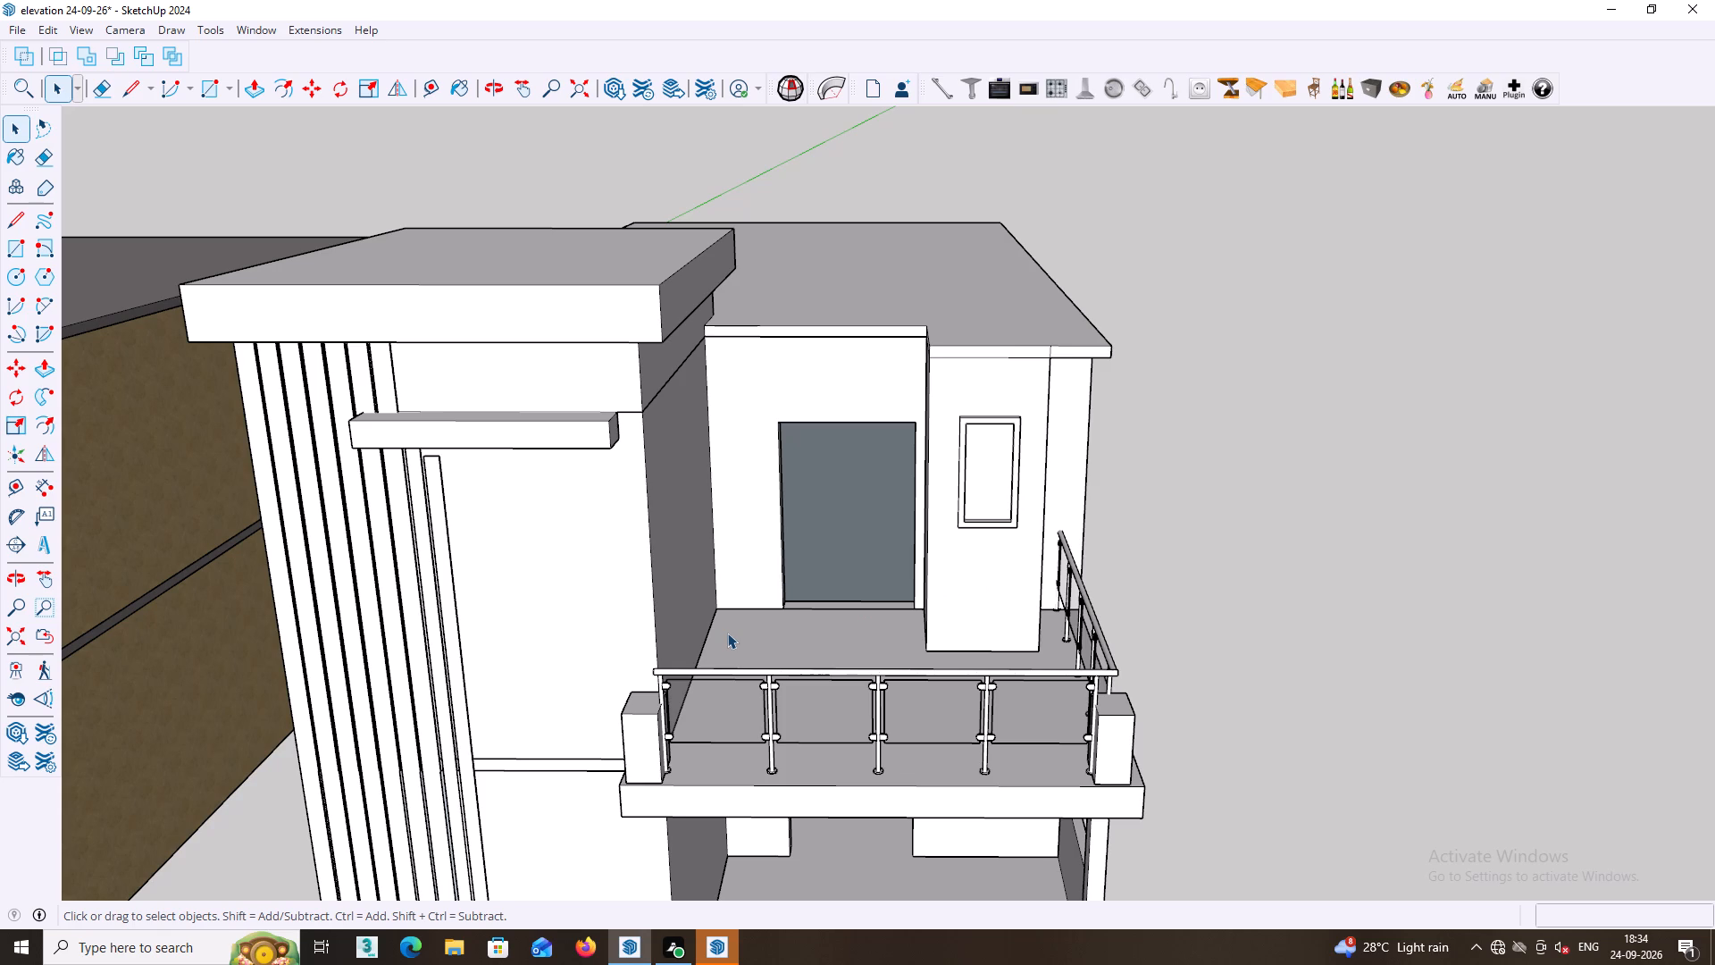
pyautogui.moveTo(777, 598); pyautogui.dragTo(839, 556, button='middle')
pyautogui.scroll(1, 532, 491)
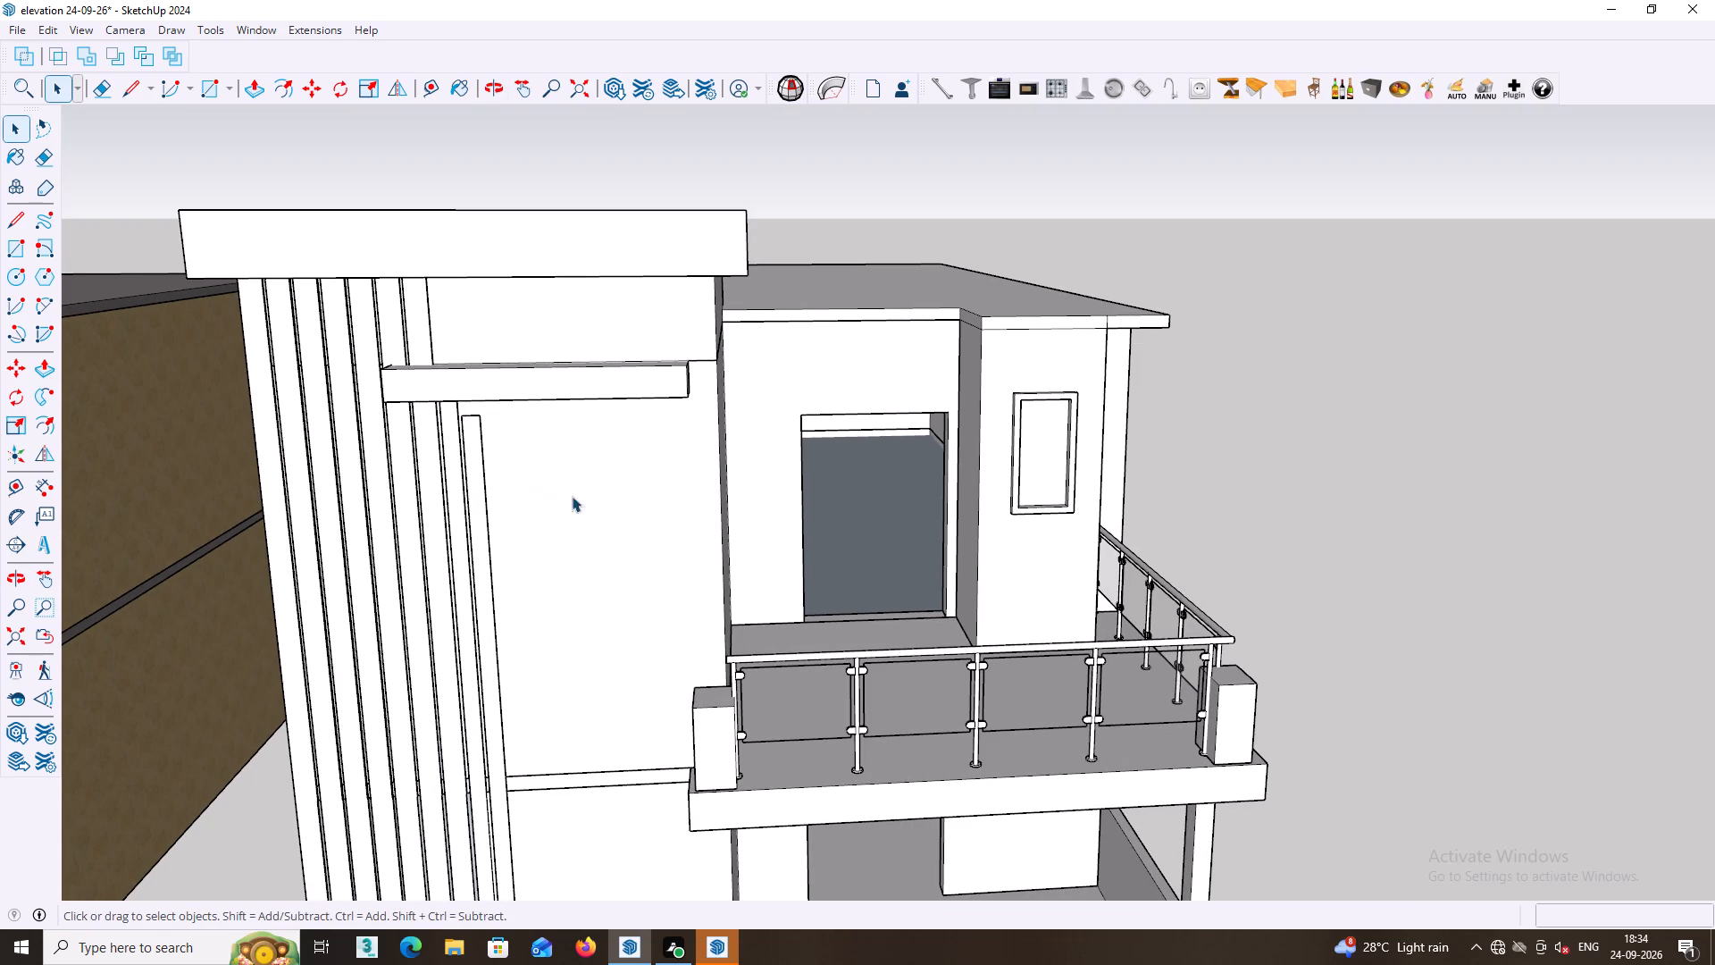
pyautogui.scroll(-10, 660, 528)
pyautogui.moveTo(966, 617); pyautogui.dragTo(951, 609, button='middle')
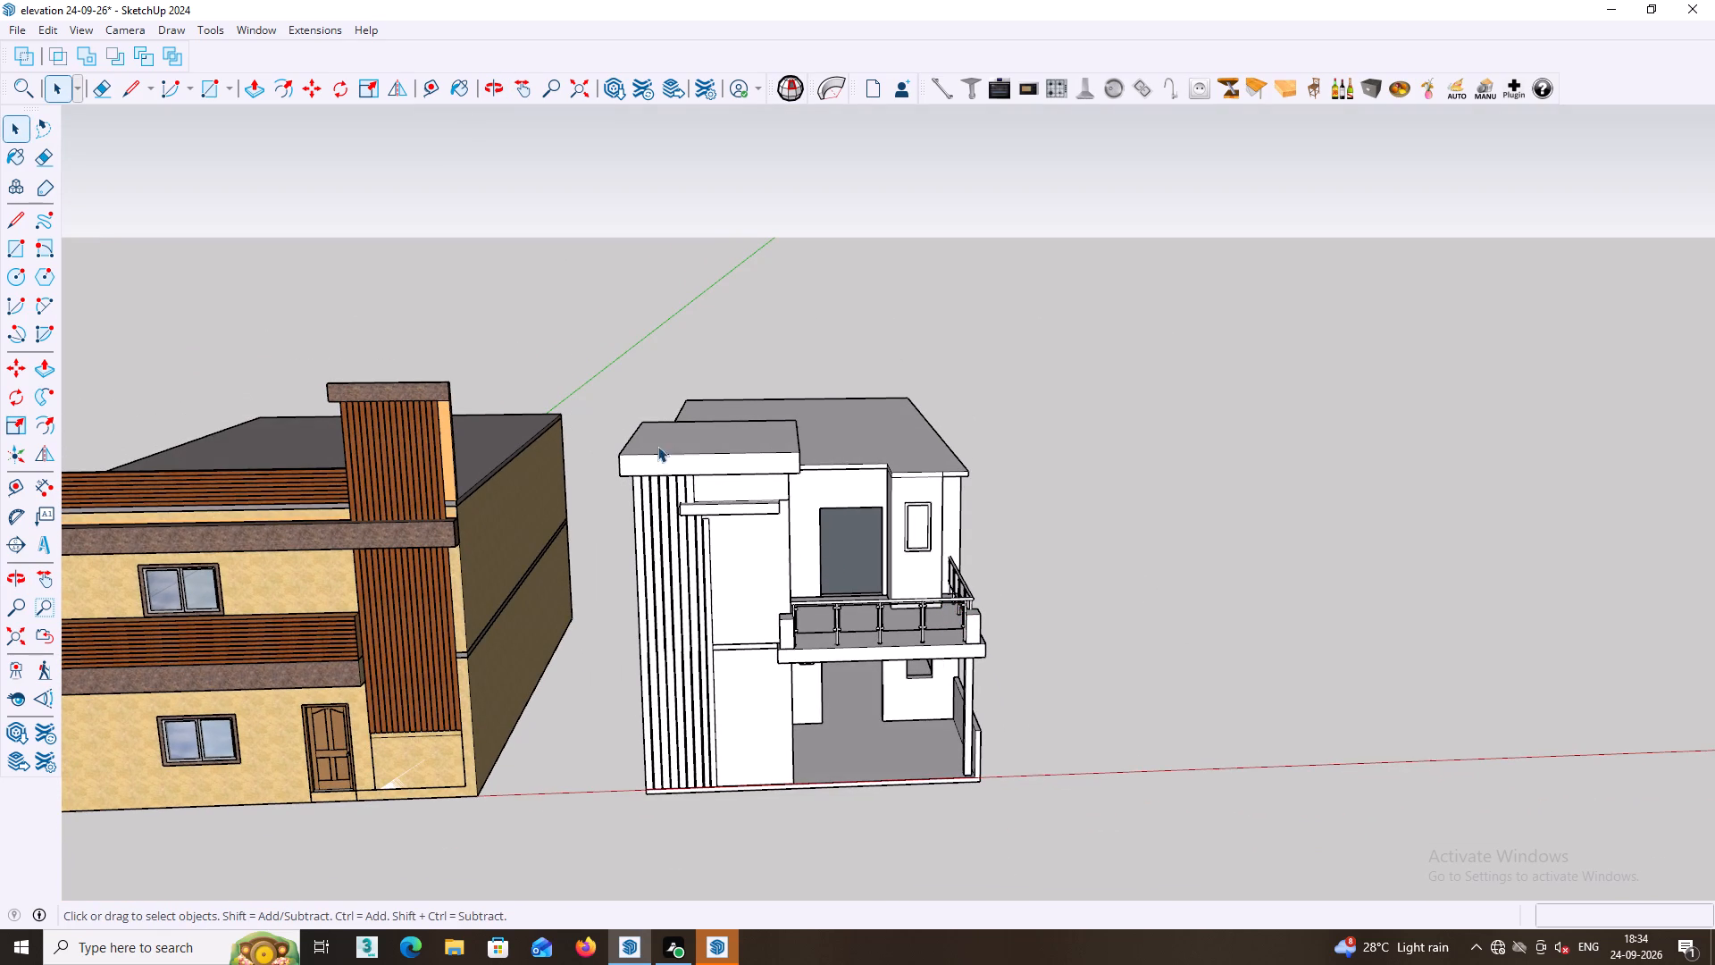
pyautogui.scroll(6, 657, 444)
pyautogui.moveTo(773, 566); pyautogui.dragTo(747, 591, button='middle')
pyautogui.scroll(5, 696, 557)
pyautogui.moveTo(678, 585); pyautogui.dragTo(632, 675, button='middle')
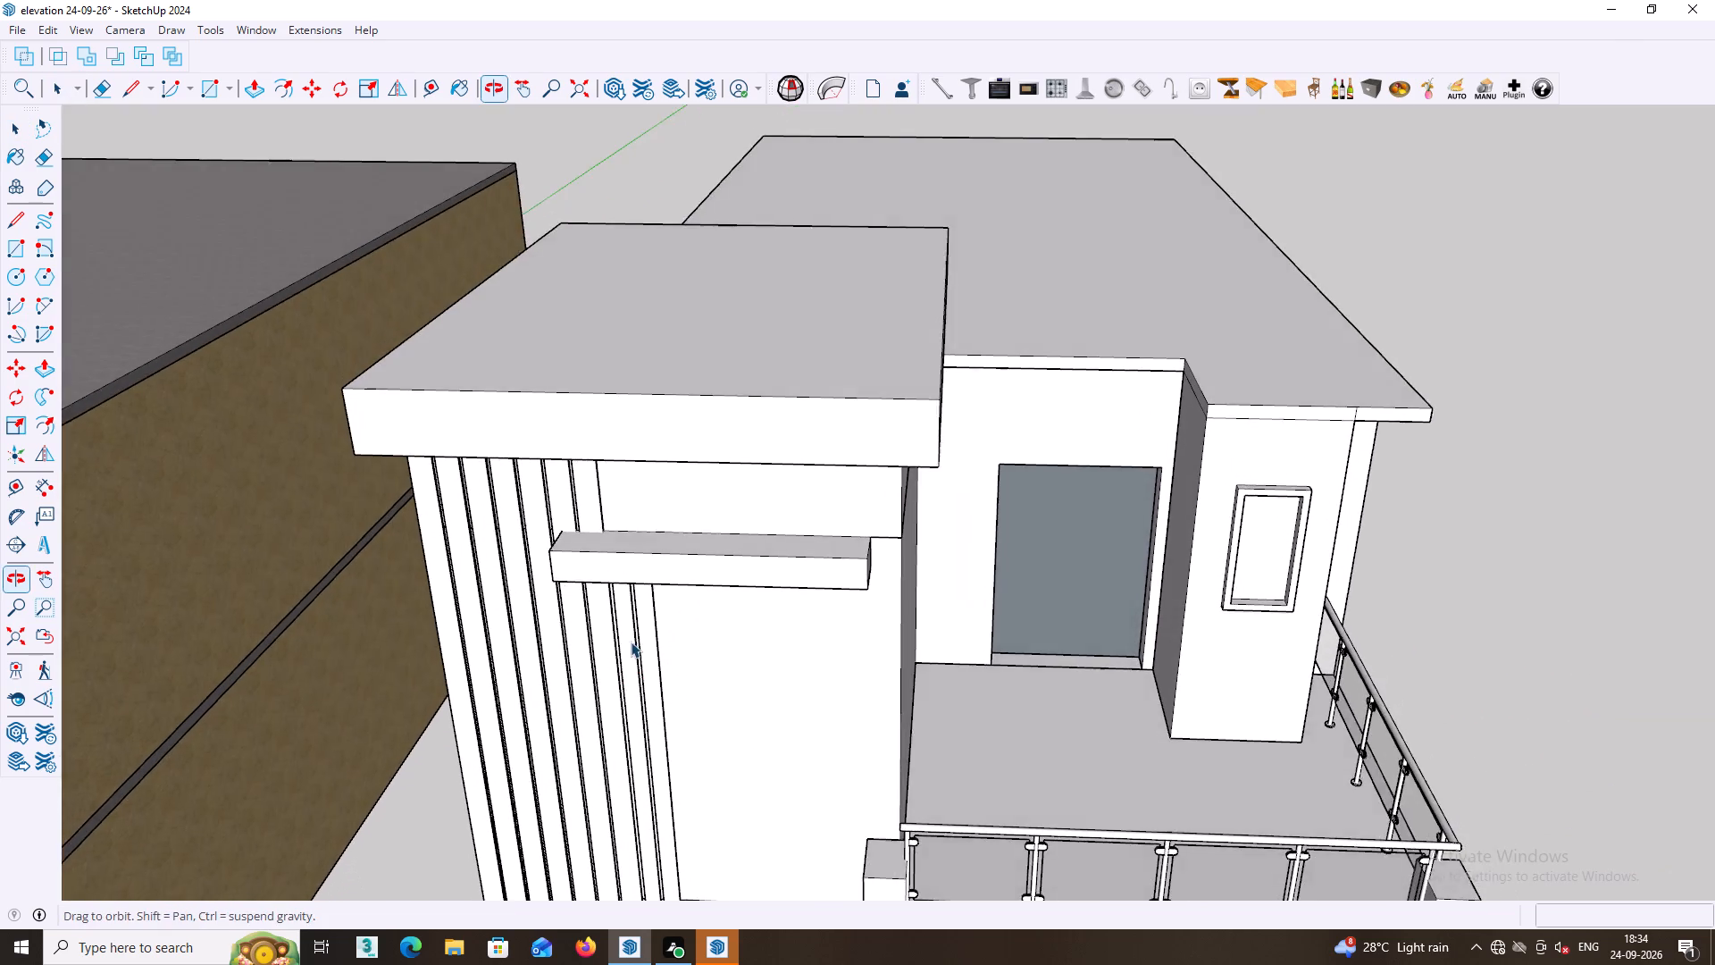
pyautogui.scroll(3, 625, 575)
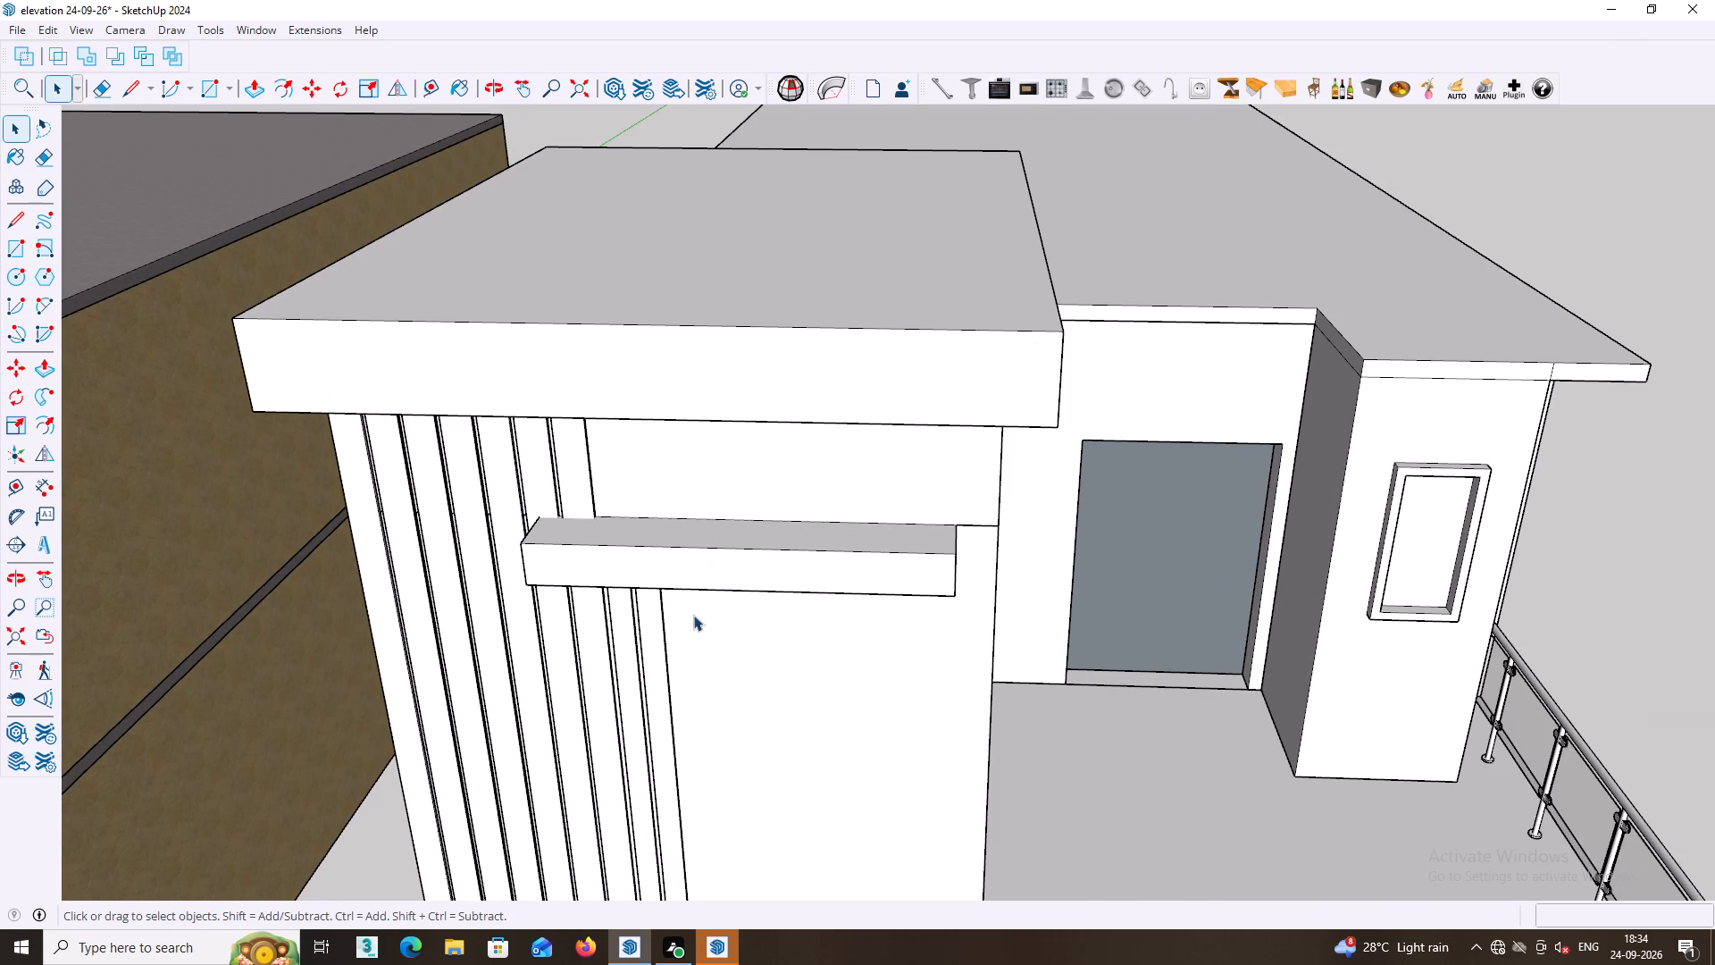
pyautogui.moveTo(770, 533); pyautogui.dragTo(785, 516, button='middle')
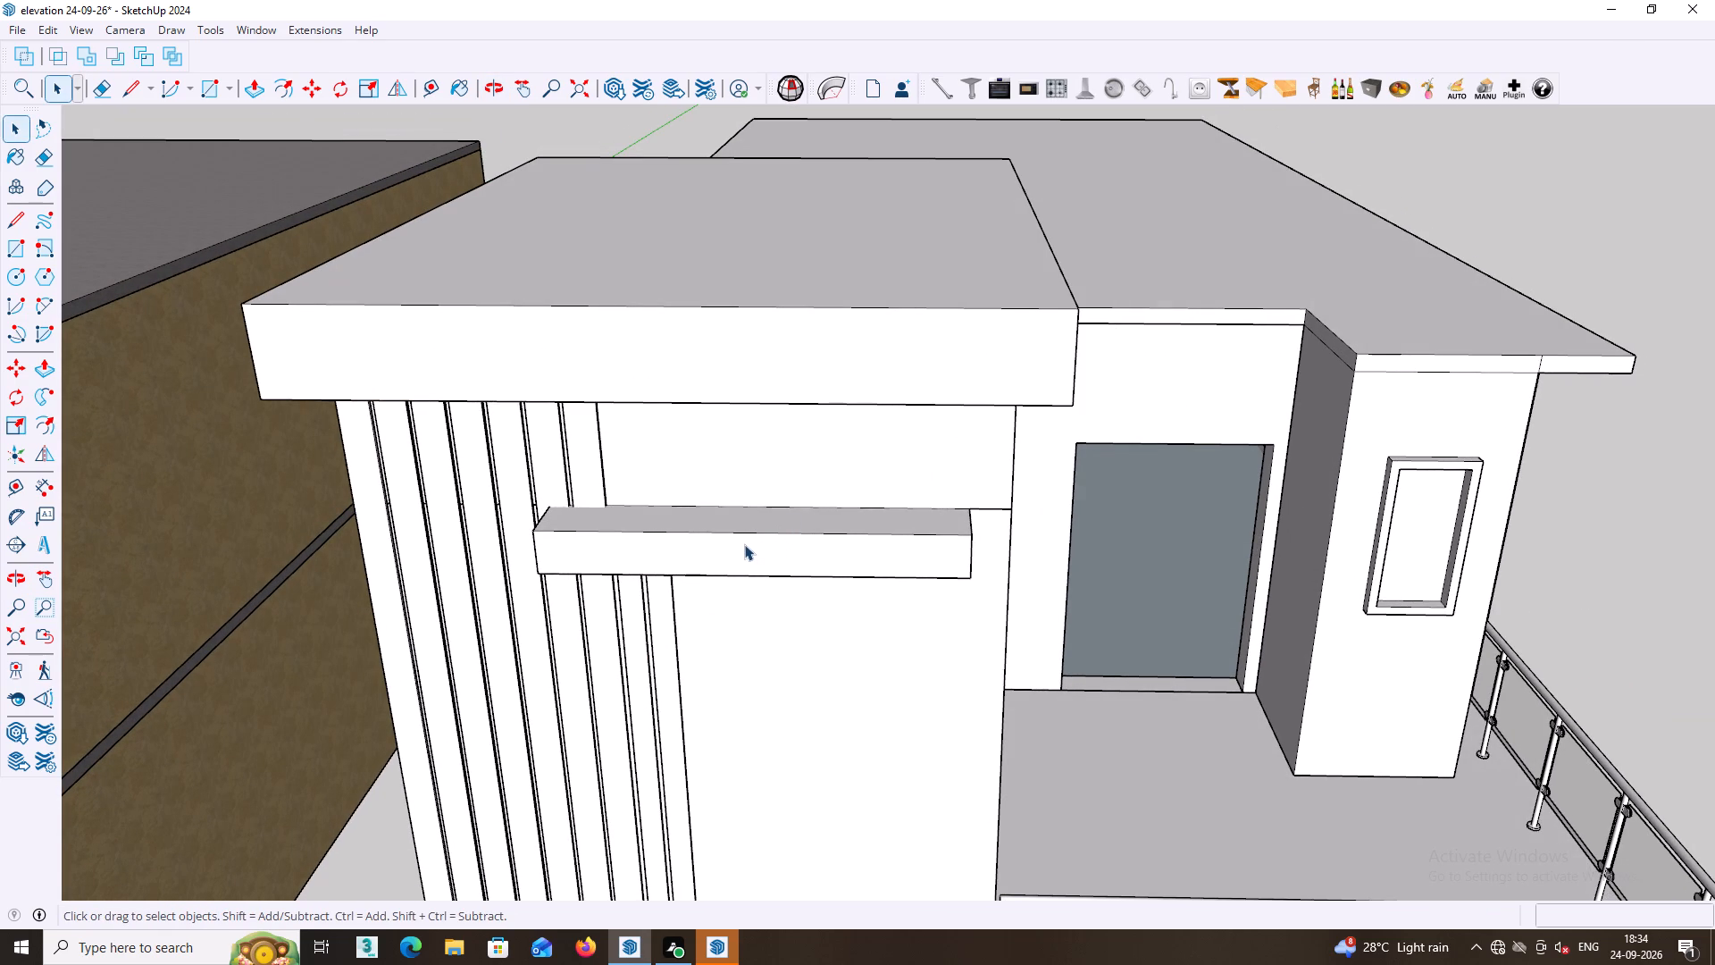
# Push/Pull the top face of the short cladding fin up about 5/16" toward the underside of the projecting ledge.
pyautogui.scroll(6, 638, 574)
pyautogui.moveTo(644, 562); pyautogui.dragTo(647, 395, button='middle')
pyautogui.scroll(3, 638, 686)
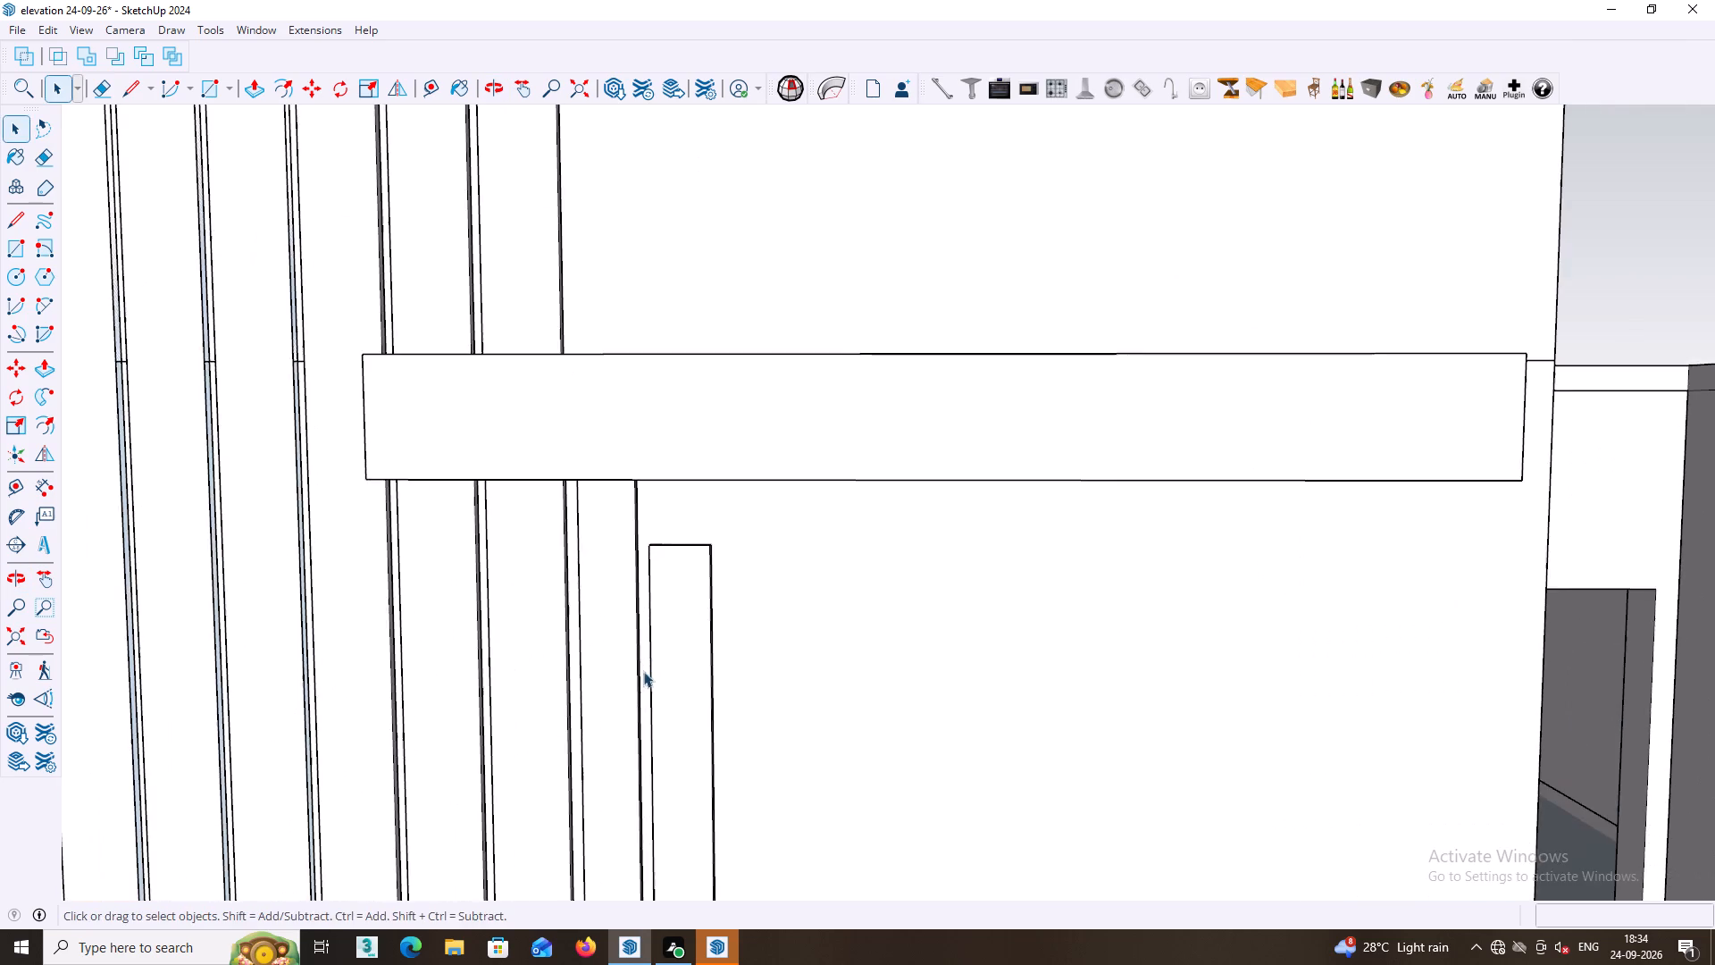
pyautogui.moveTo(657, 629); pyautogui.dragTo(630, 703, button='middle')
pyautogui.scroll(5, 667, 585)
pyautogui.moveTo(765, 453); pyautogui.dragTo(728, 542, button='middle')
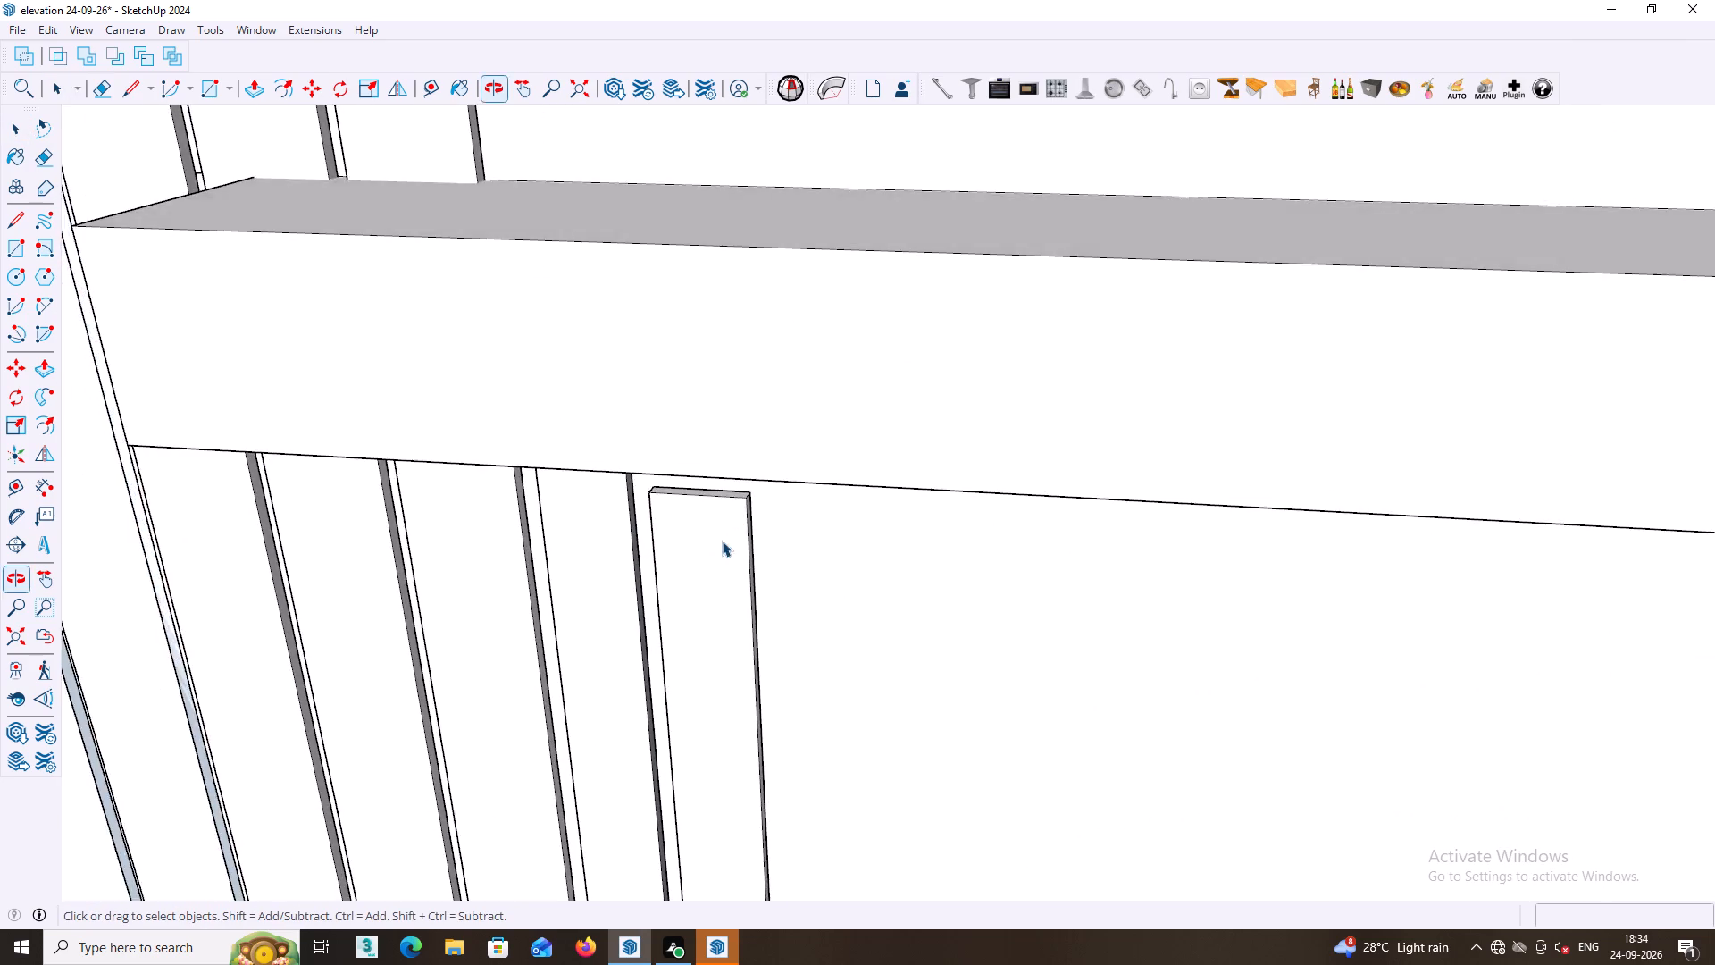
pyautogui.scroll(12, 721, 526)
pyautogui.middleClick(738, 466)
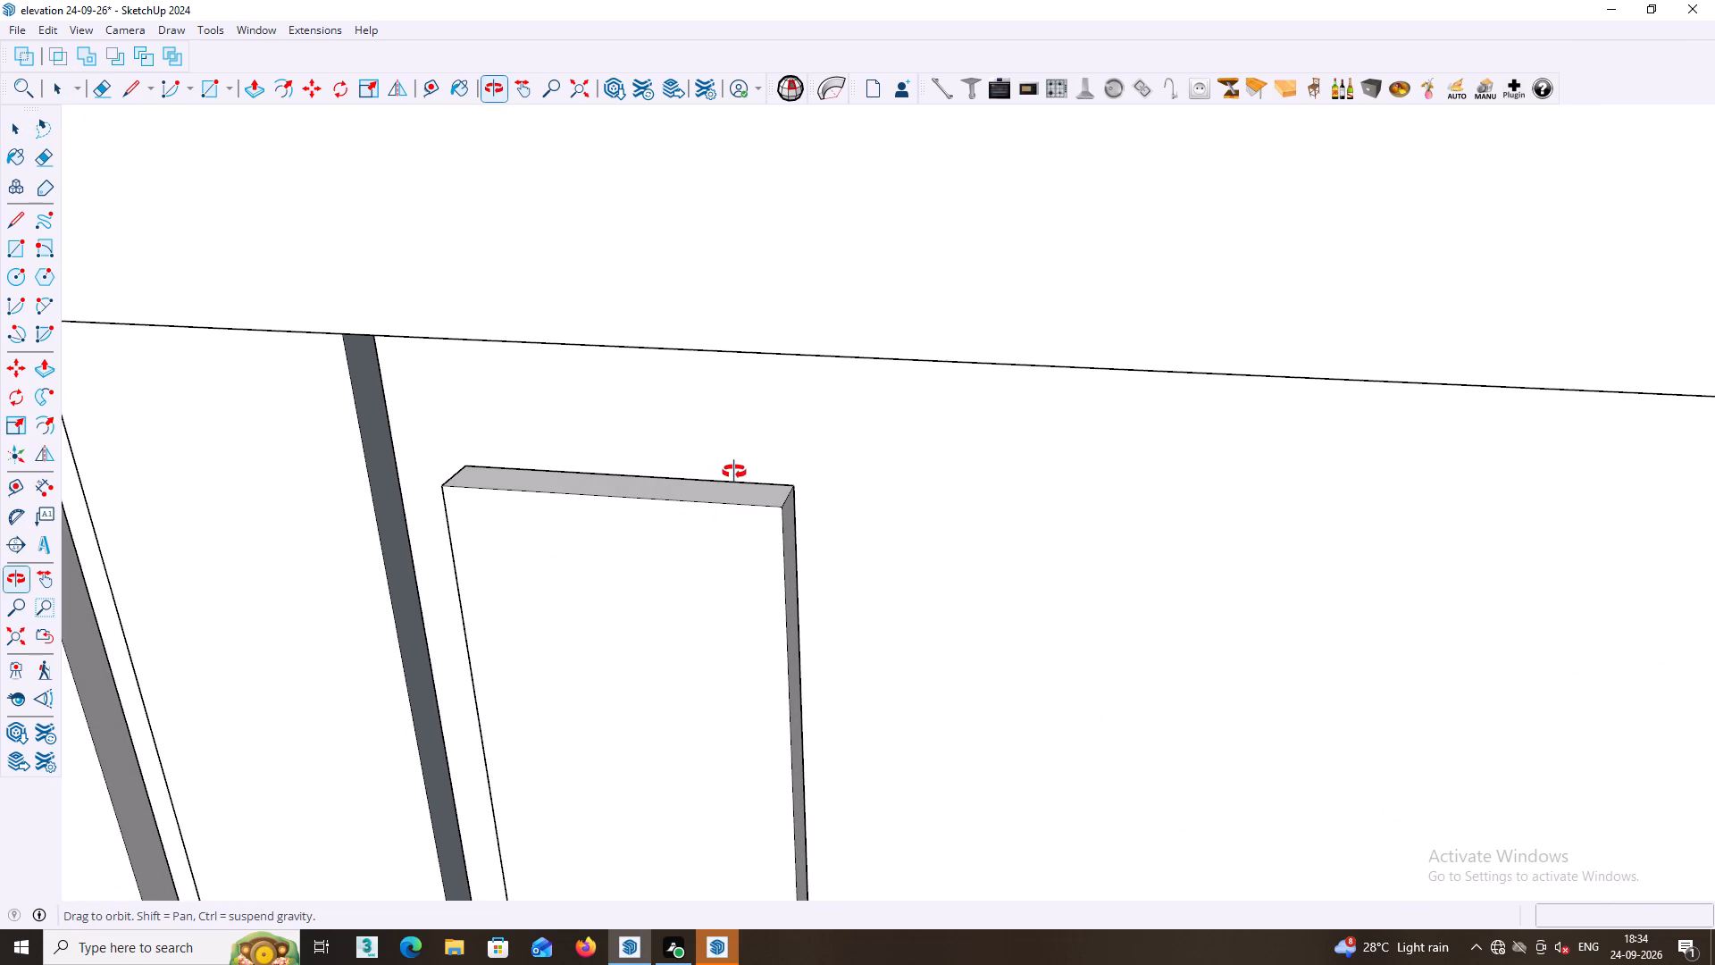
pyautogui.scroll(2, 734, 472)
pyautogui.moveTo(729, 481); pyautogui.dragTo(723, 503, button='middle')
pyautogui.moveTo(723, 503); pyautogui.dragTo(777, 359, button='middle')
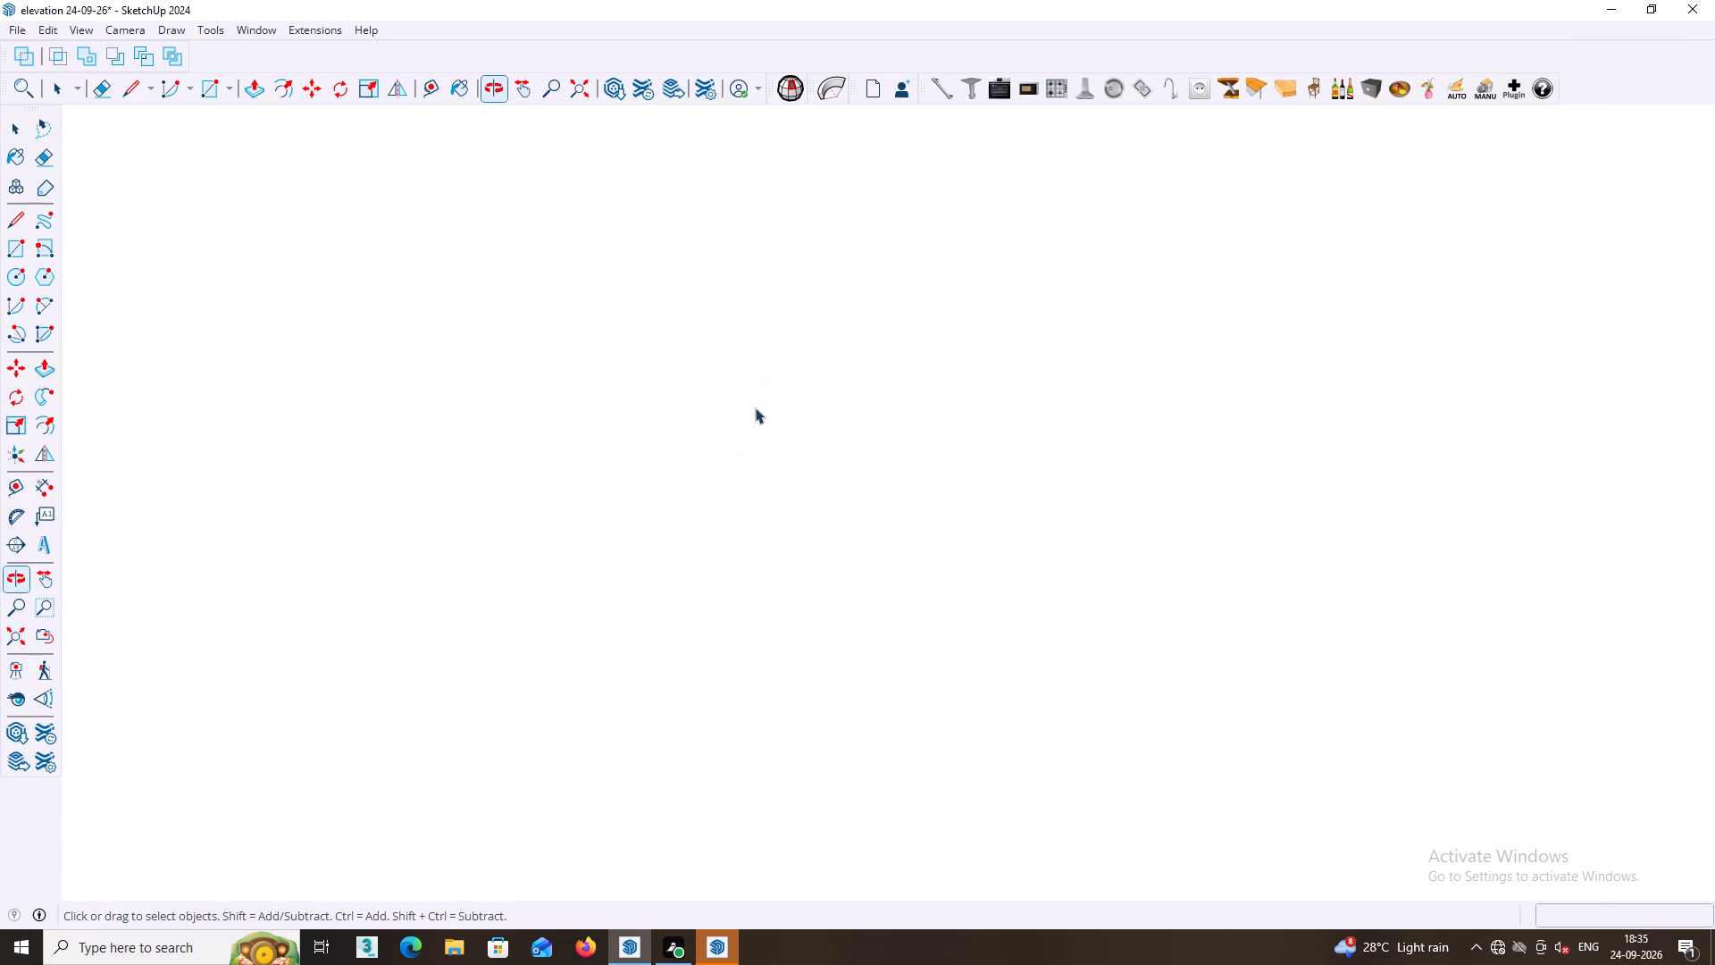
pyautogui.scroll(-20, 753, 425)
pyautogui.scroll(2, 657, 703)
pyautogui.middleClick(650, 709)
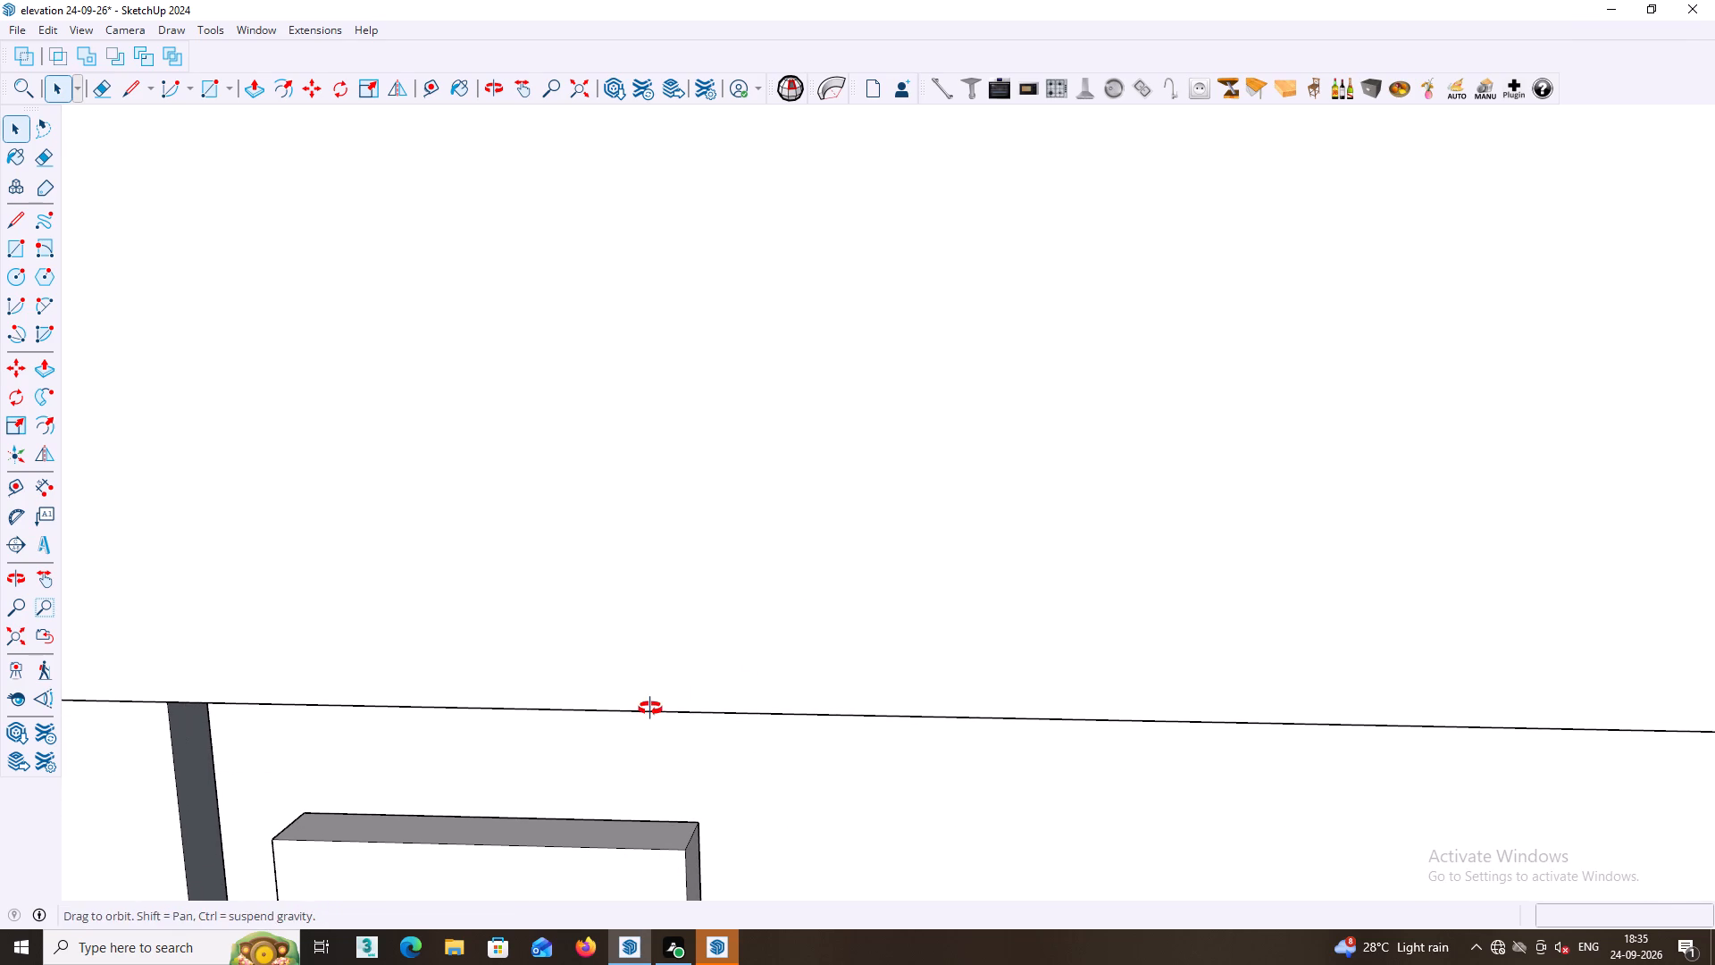
pyautogui.keyDown('shift'); pyautogui.moveTo(662, 692); pyautogui.dragTo(724, 524, button='middle'); pyautogui.keyUp('shift')
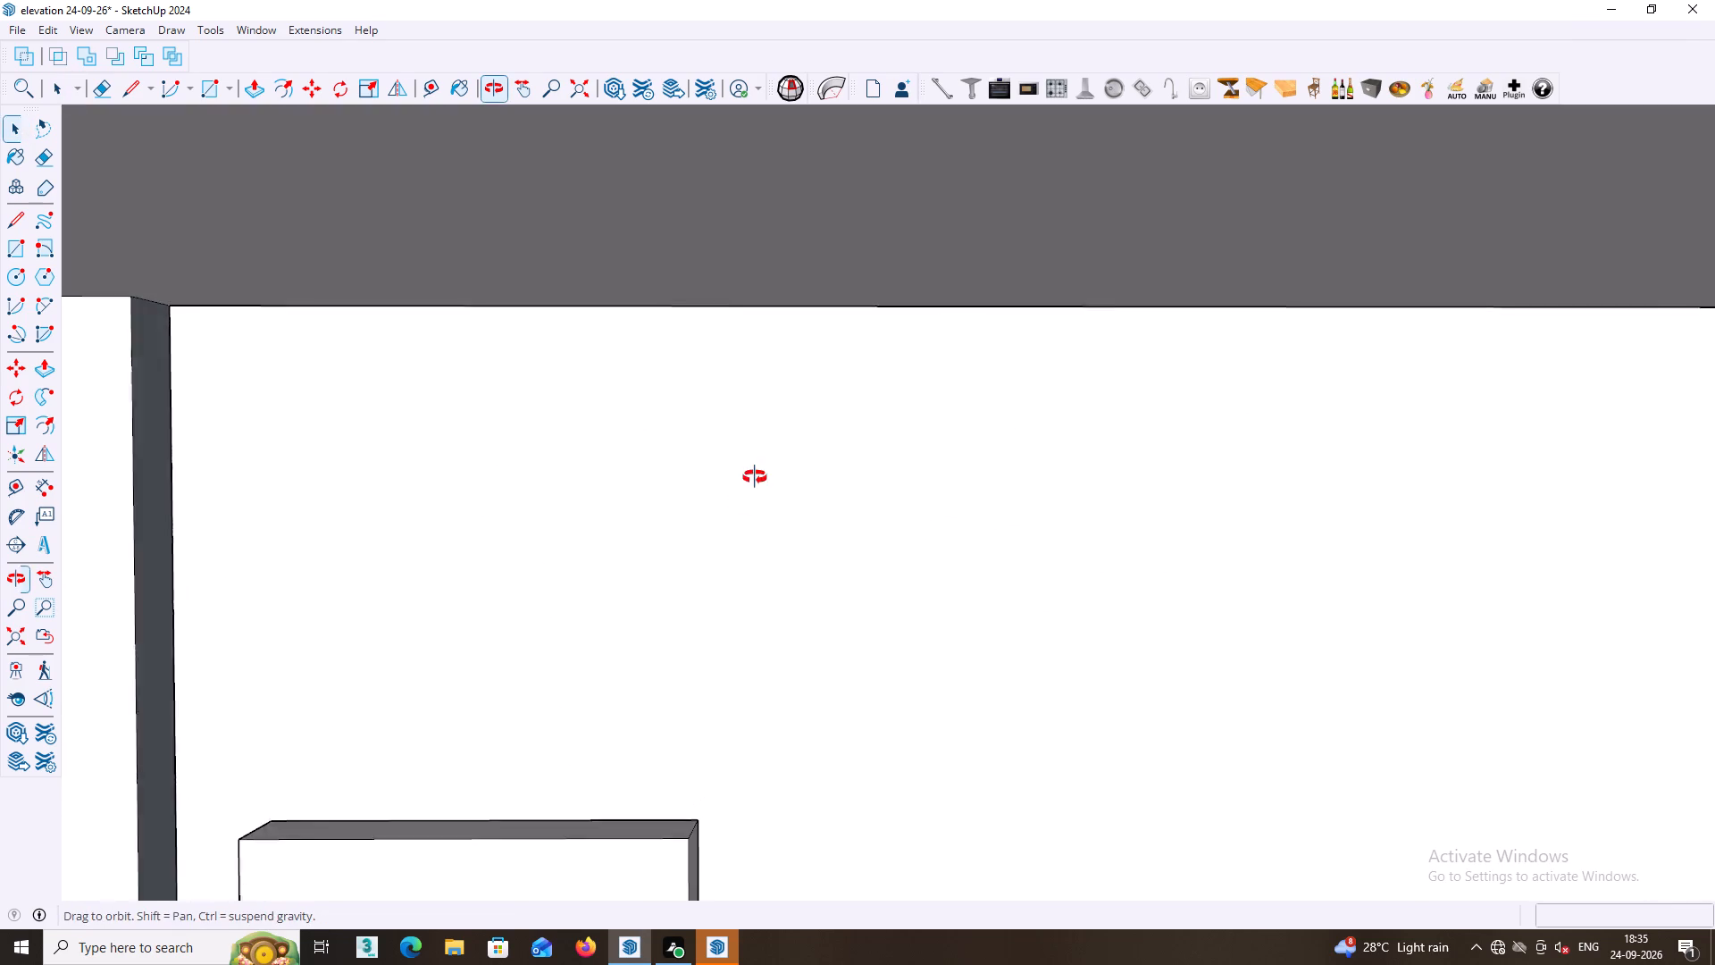
pyautogui.keyDown('shift'); pyautogui.moveTo(682, 653); pyautogui.dragTo(698, 528, button='middle'); pyautogui.keyUp('shift')
pyautogui.moveTo(548, 686); pyautogui.dragTo(494, 854, button='middle')
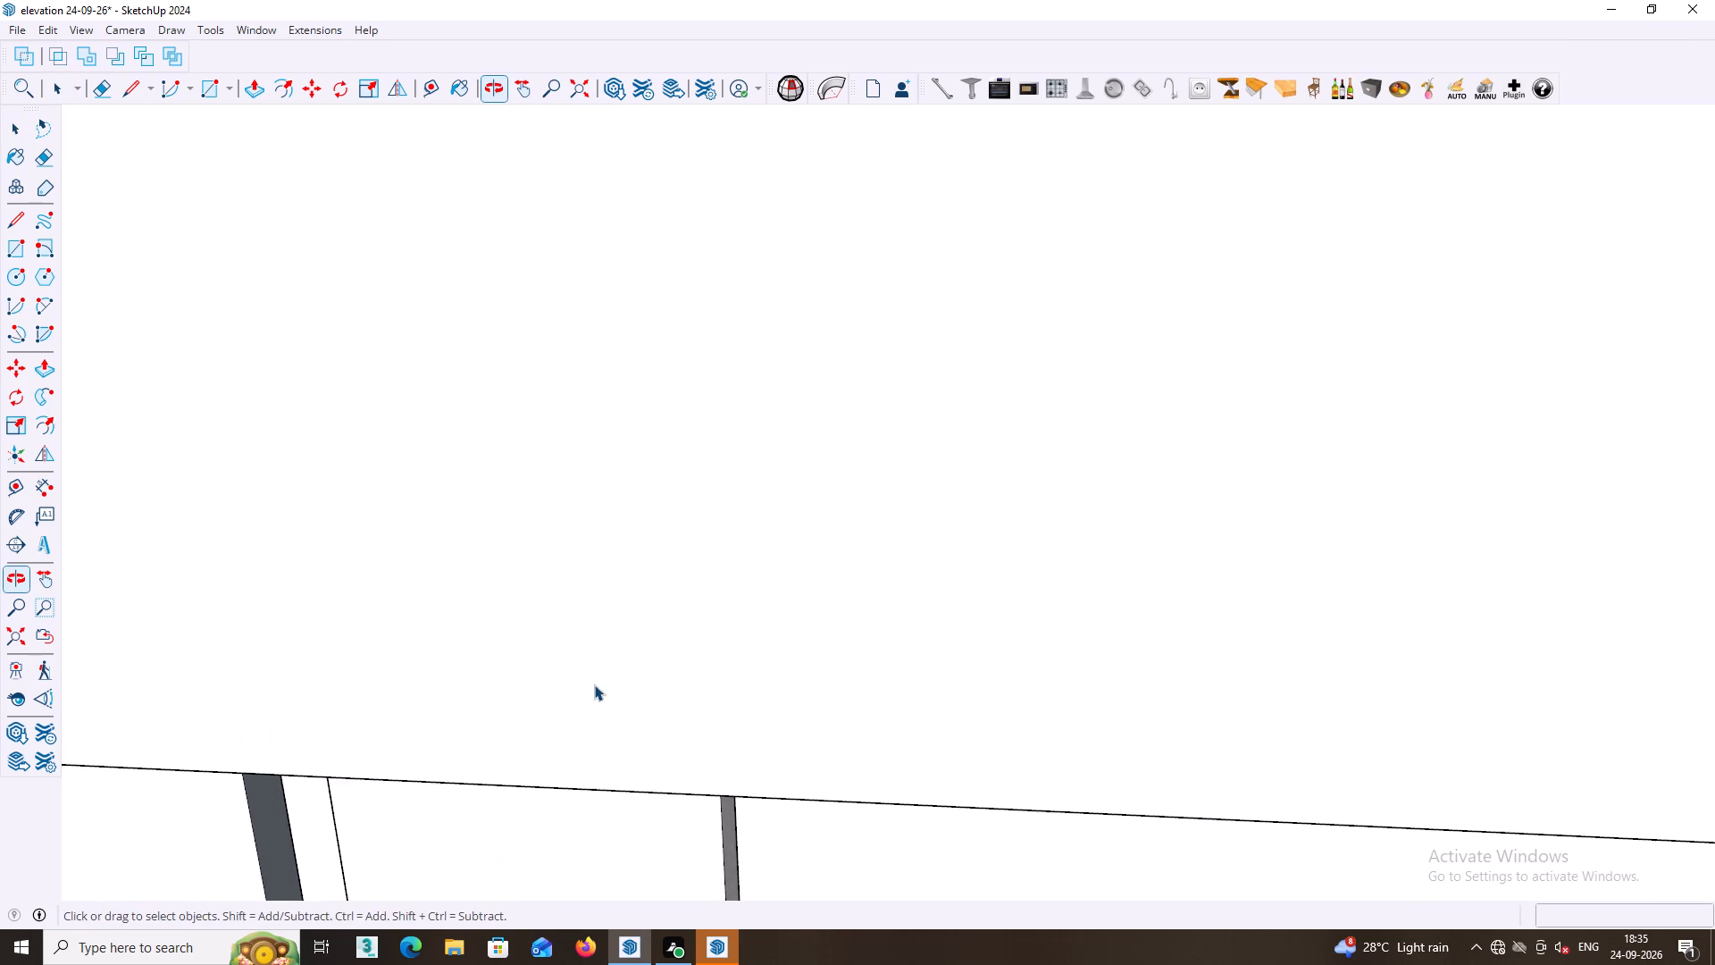
pyautogui.moveTo(594, 684); pyautogui.dragTo(623, 586, button='middle')
pyautogui.moveTo(509, 781); pyautogui.dragTo(732, 532, button='middle')
pyautogui.keyDown('shift'); pyautogui.moveTo(676, 672); pyautogui.dragTo(772, 574, button='middle'); pyautogui.keyUp('shift')
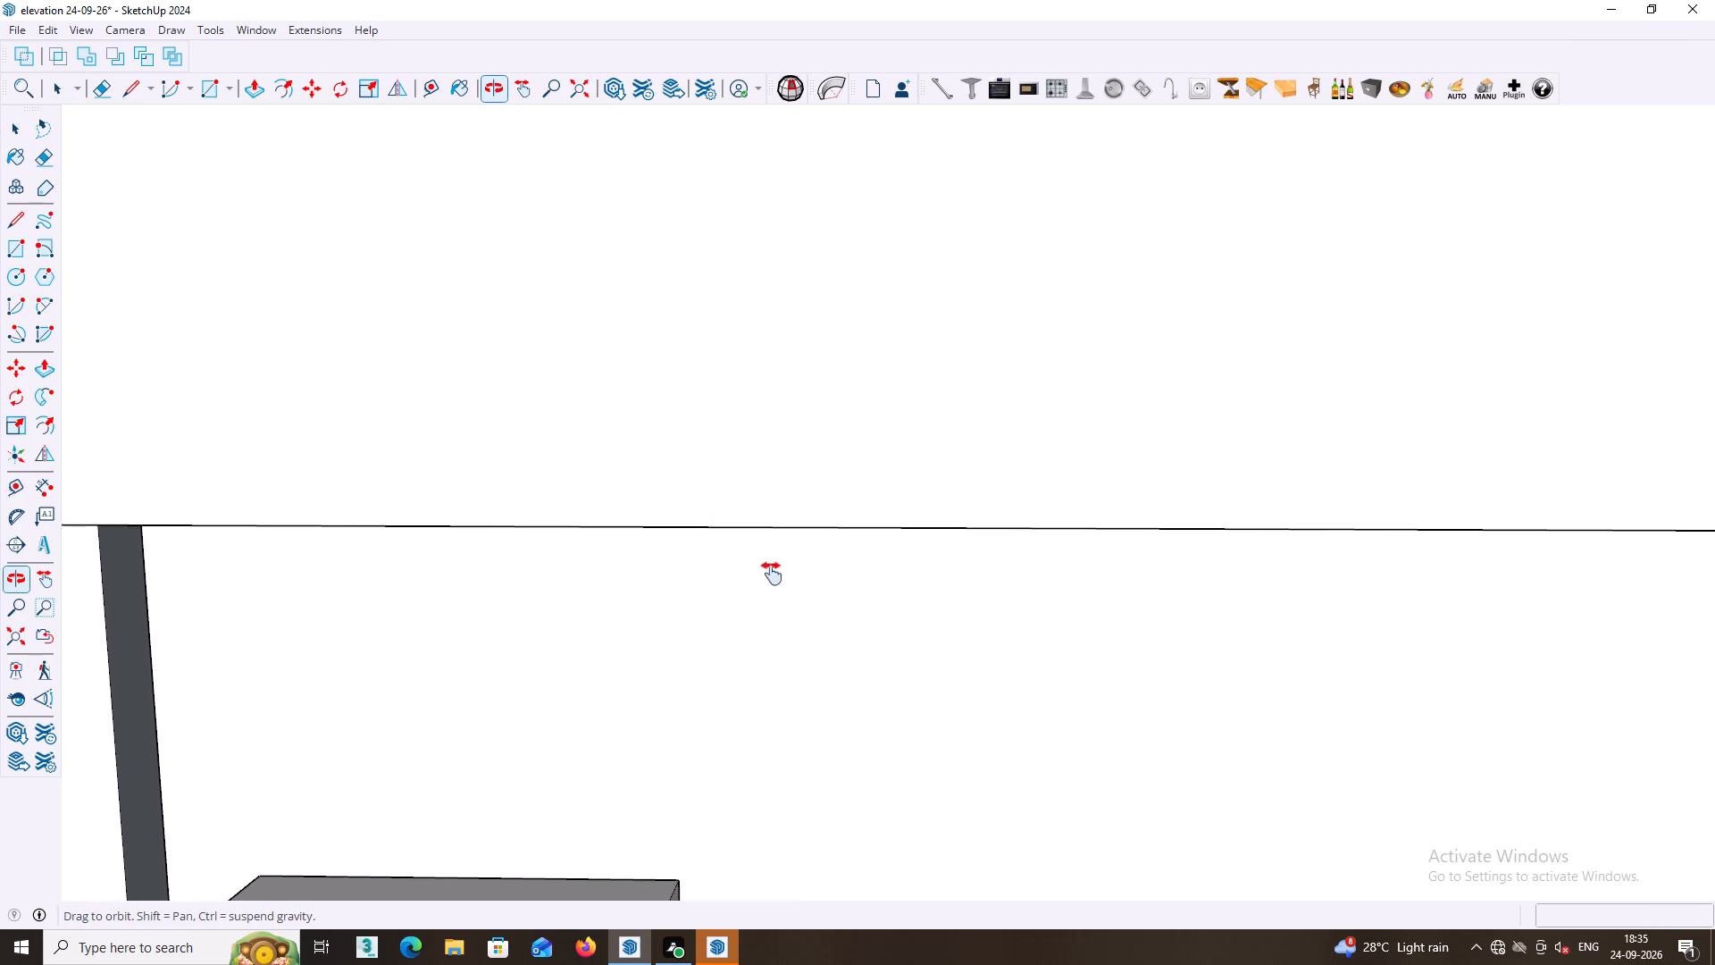
pyautogui.keyDown('shift'); pyautogui.moveTo(772, 574); pyautogui.dragTo(891, 452, button='middle'); pyautogui.keyUp('shift')
pyautogui.keyDown('shift'); pyautogui.scroll(-2, 844, 533); pyautogui.keyUp('shift')
pyautogui.moveTo(804, 625); pyautogui.dragTo(793, 684, button='middle')
pyautogui.scroll(4, 810, 628)
pyautogui.moveTo(810, 655); pyautogui.dragTo(810, 680, button='middle')
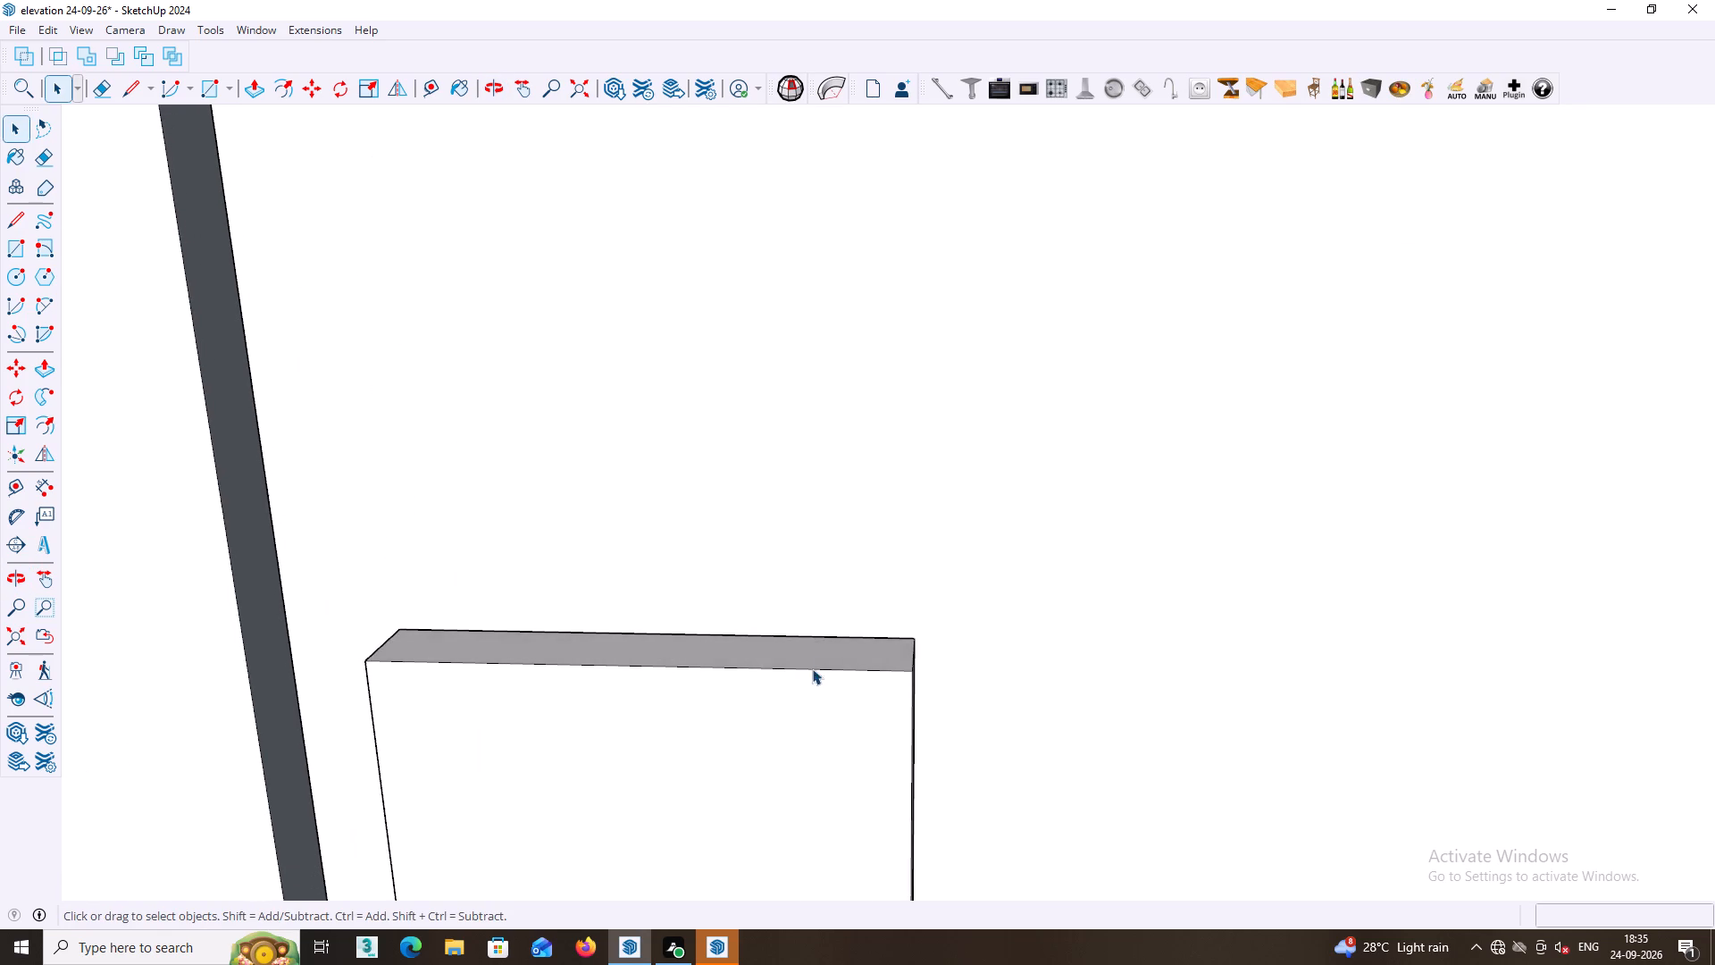
pyautogui.scroll(2, 816, 660)
pyautogui.click(816, 660)
pyautogui.press('p')
pyautogui.click(817, 657)
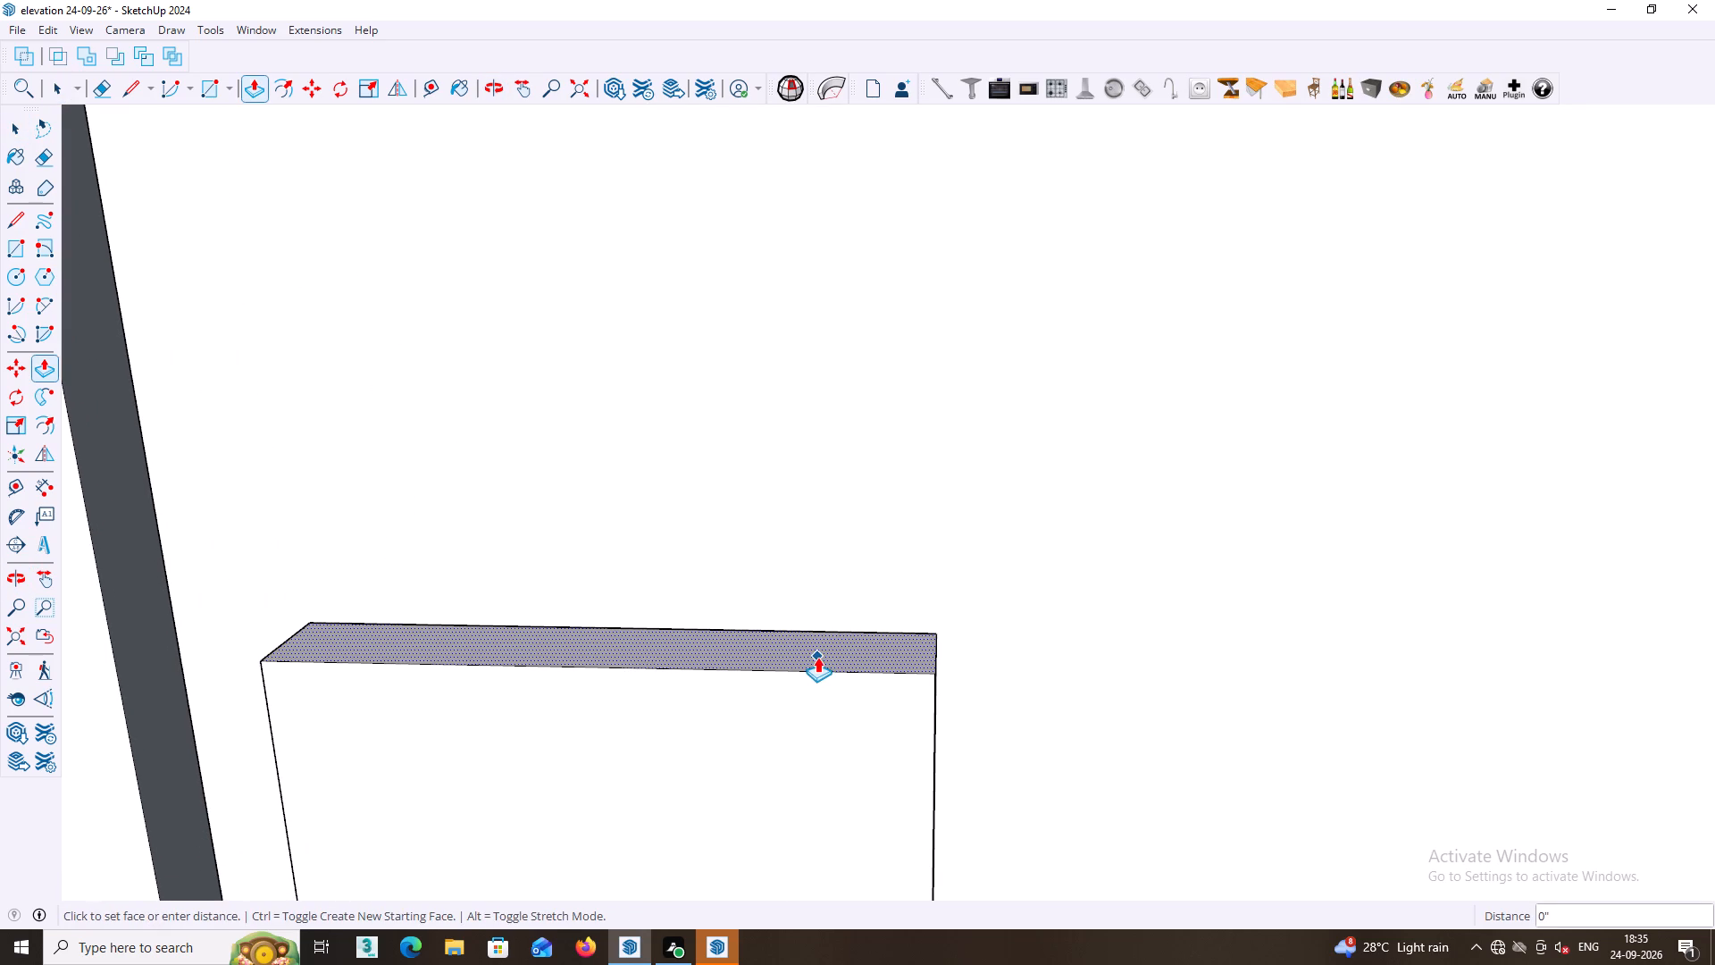
pyautogui.scroll(-4, 836, 592)
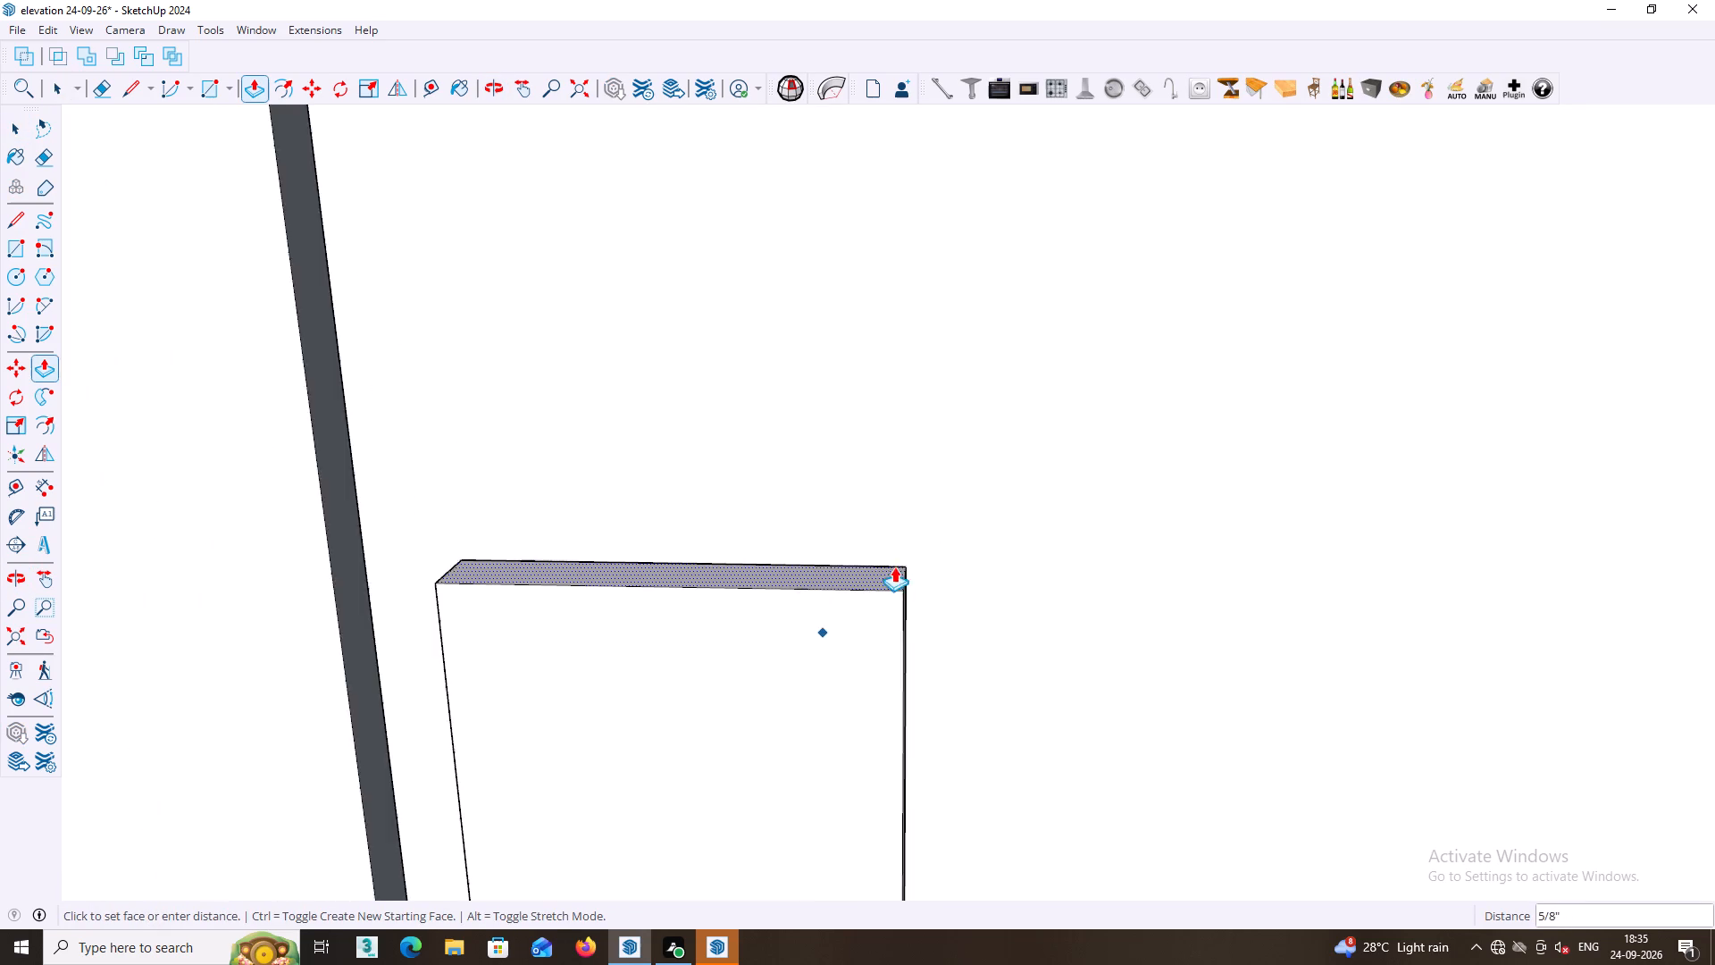
pyautogui.scroll(-5, 894, 566)
pyautogui.keyDown('shift'); pyautogui.moveTo(897, 508); pyautogui.dragTo(915, 650, button='middle'); pyautogui.keyUp('shift')
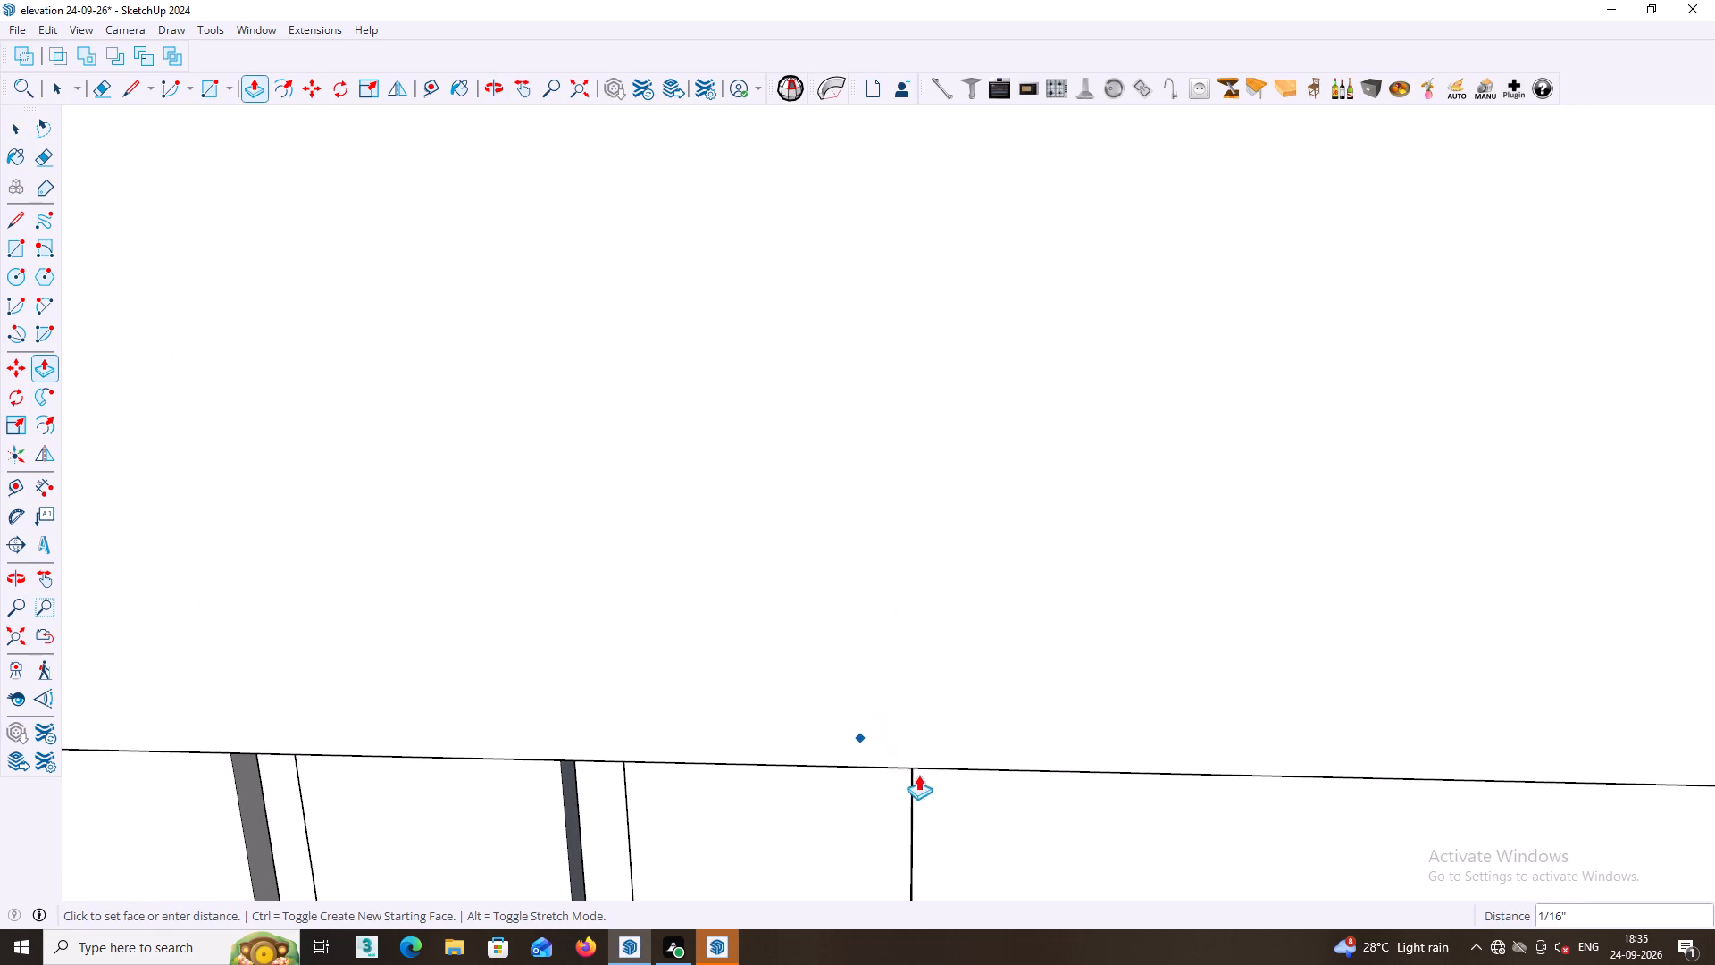
pyautogui.click(914, 758)
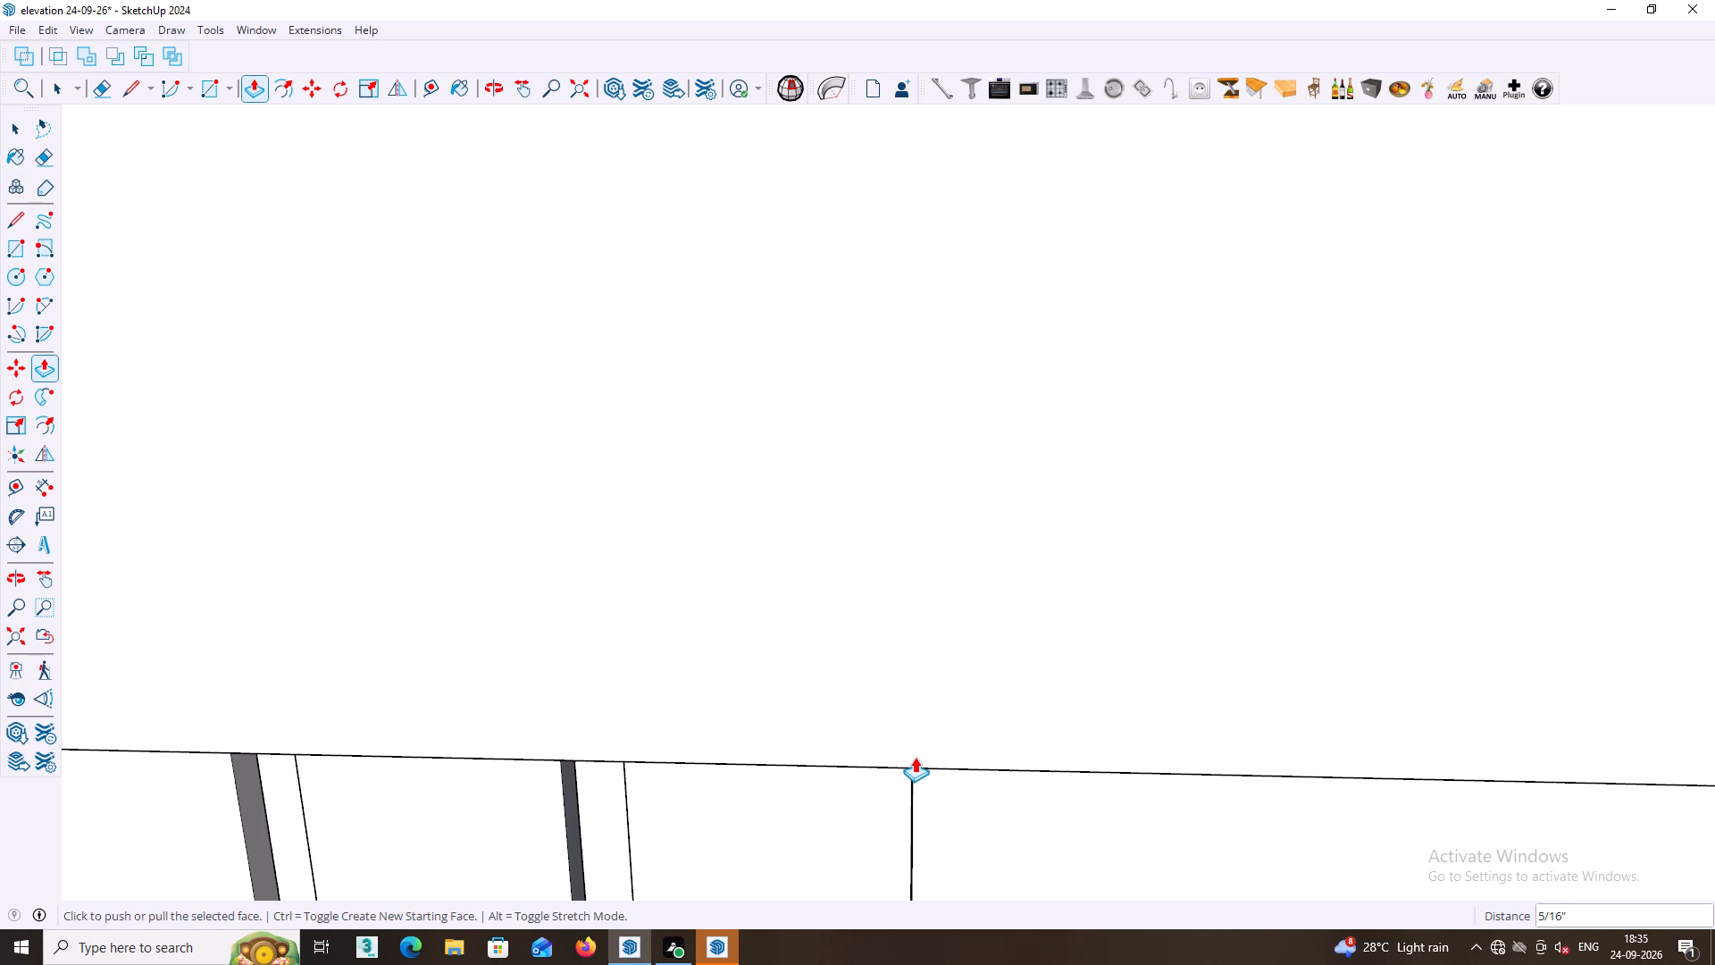
pyautogui.press('space')
# Push/Pull the same fin's top face up about 4 5/8" to narrow the gap beneath the projecting ledge.
pyautogui.moveTo(835, 752); pyautogui.dragTo(921, 683, button='middle')
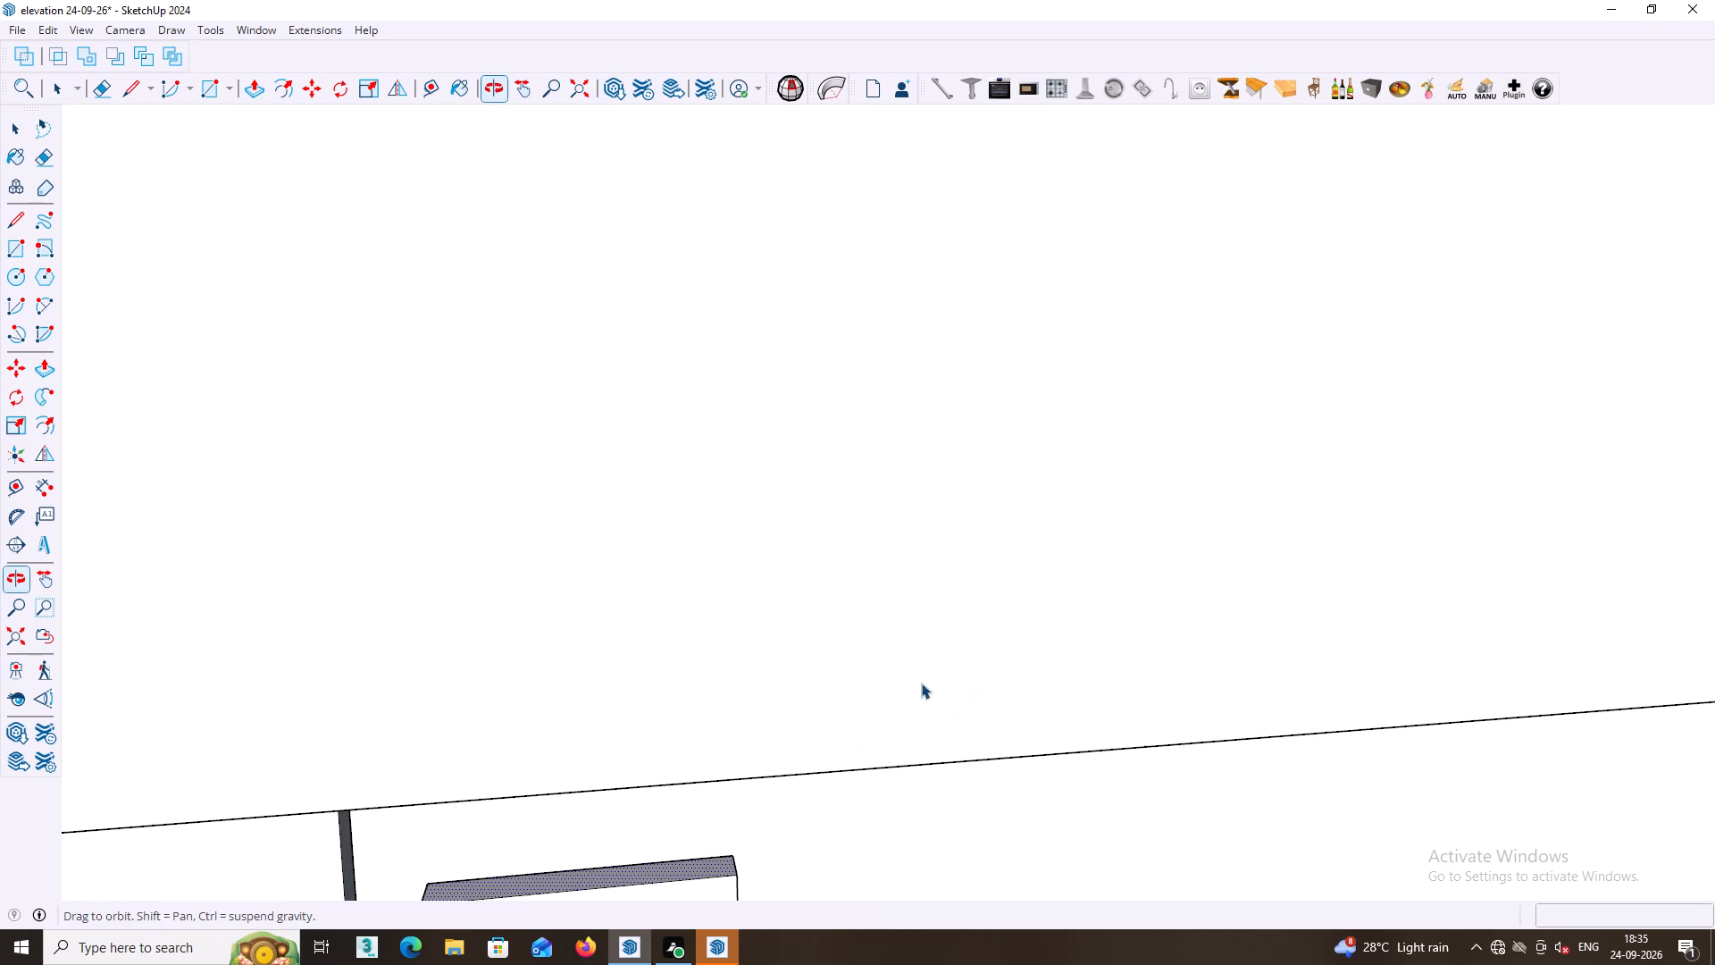
pyautogui.moveTo(921, 683); pyautogui.dragTo(958, 686, button='middle')
pyautogui.moveTo(638, 776); pyautogui.dragTo(790, 630, button='middle')
pyautogui.scroll(1, 653, 822)
pyautogui.moveTo(657, 823); pyautogui.dragTo(651, 832, button='middle')
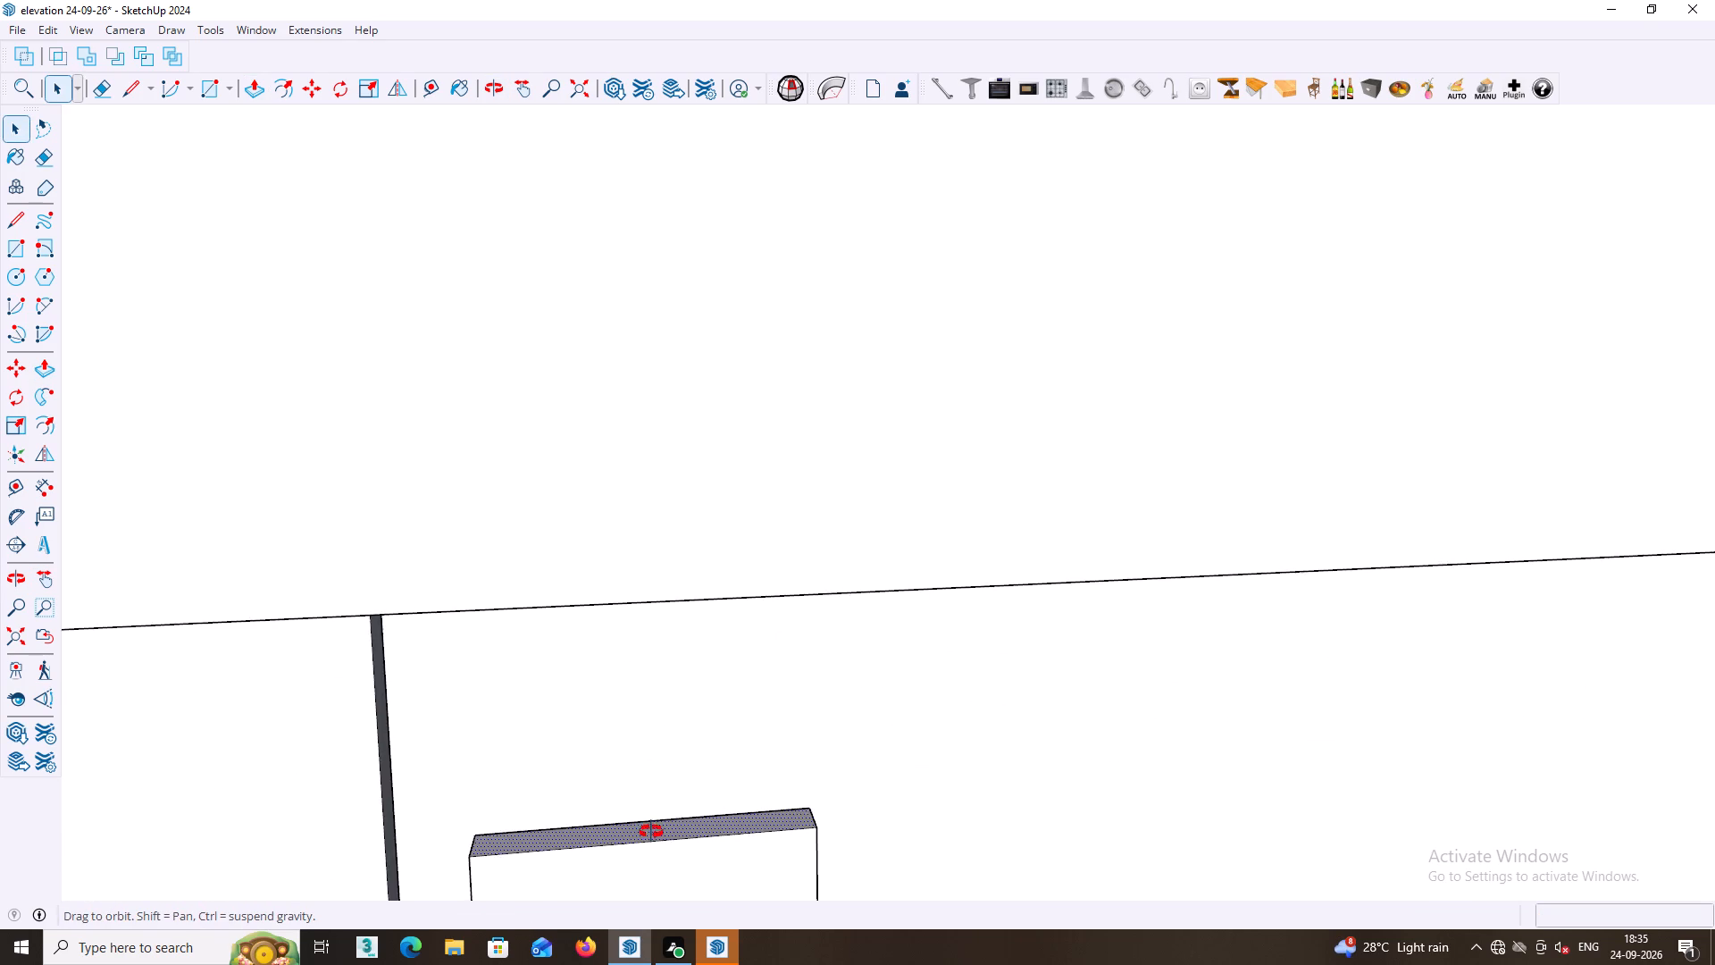
pyautogui.moveTo(651, 832); pyautogui.dragTo(637, 851, button='middle')
pyautogui.keyDown('shift'); pyautogui.moveTo(639, 838); pyautogui.dragTo(676, 730, button='middle'); pyautogui.keyUp('shift')
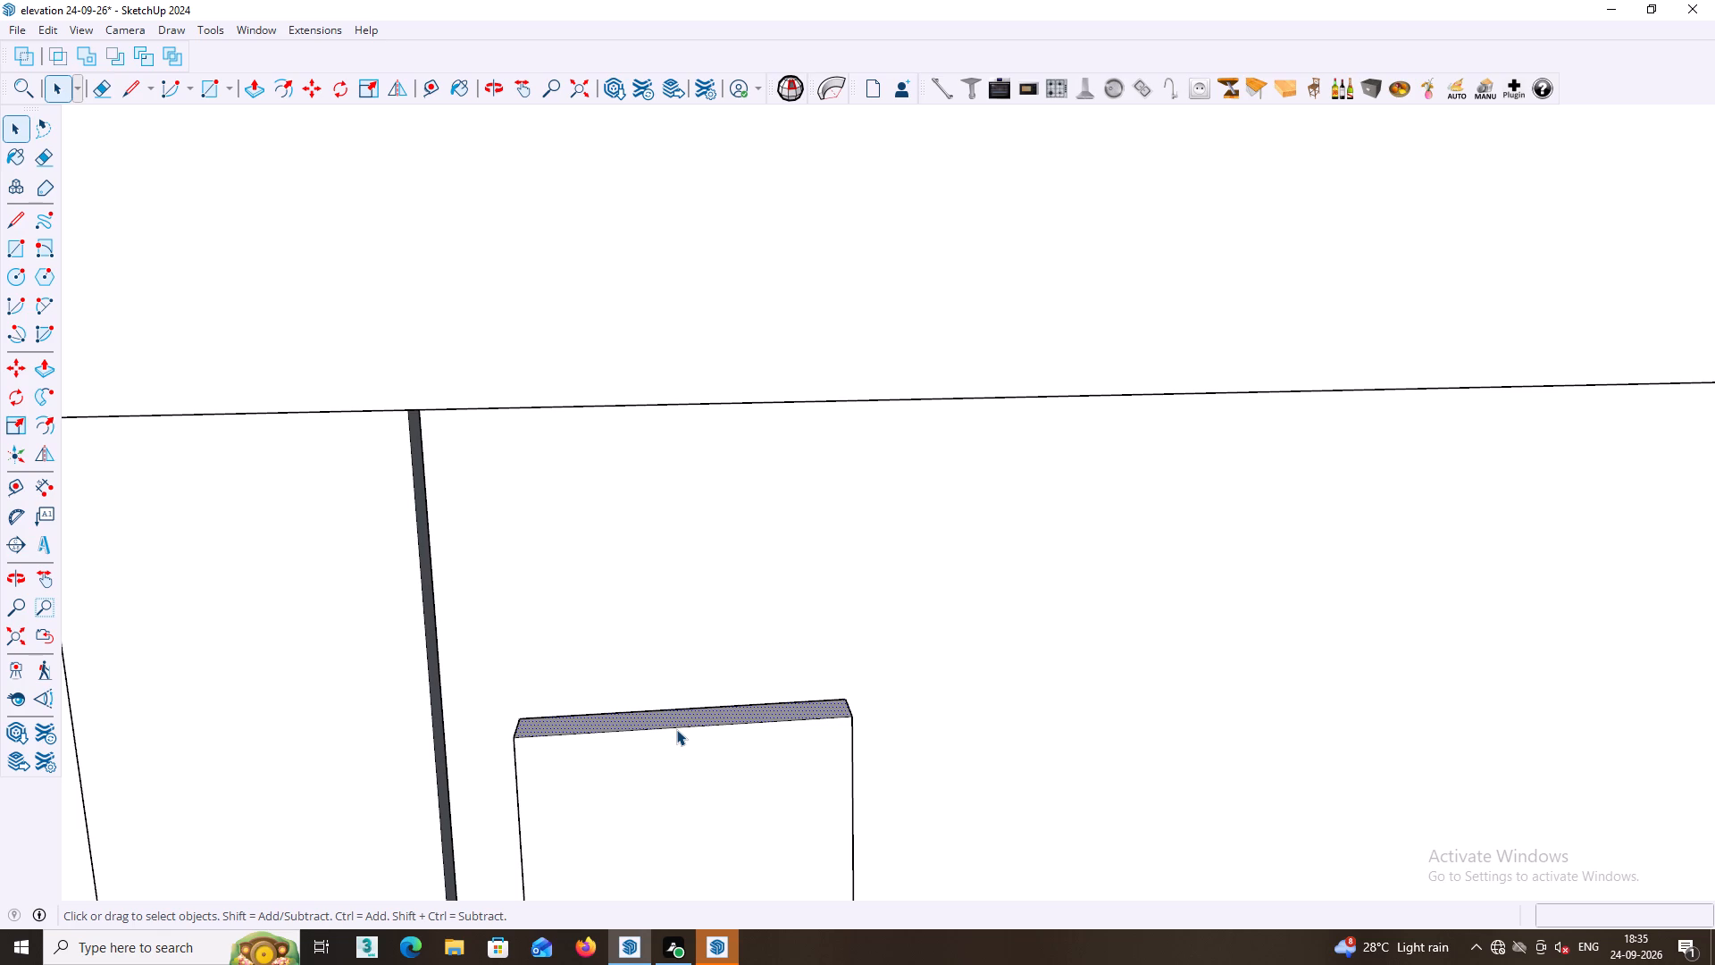
pyautogui.press('p')
pyautogui.click(692, 713)
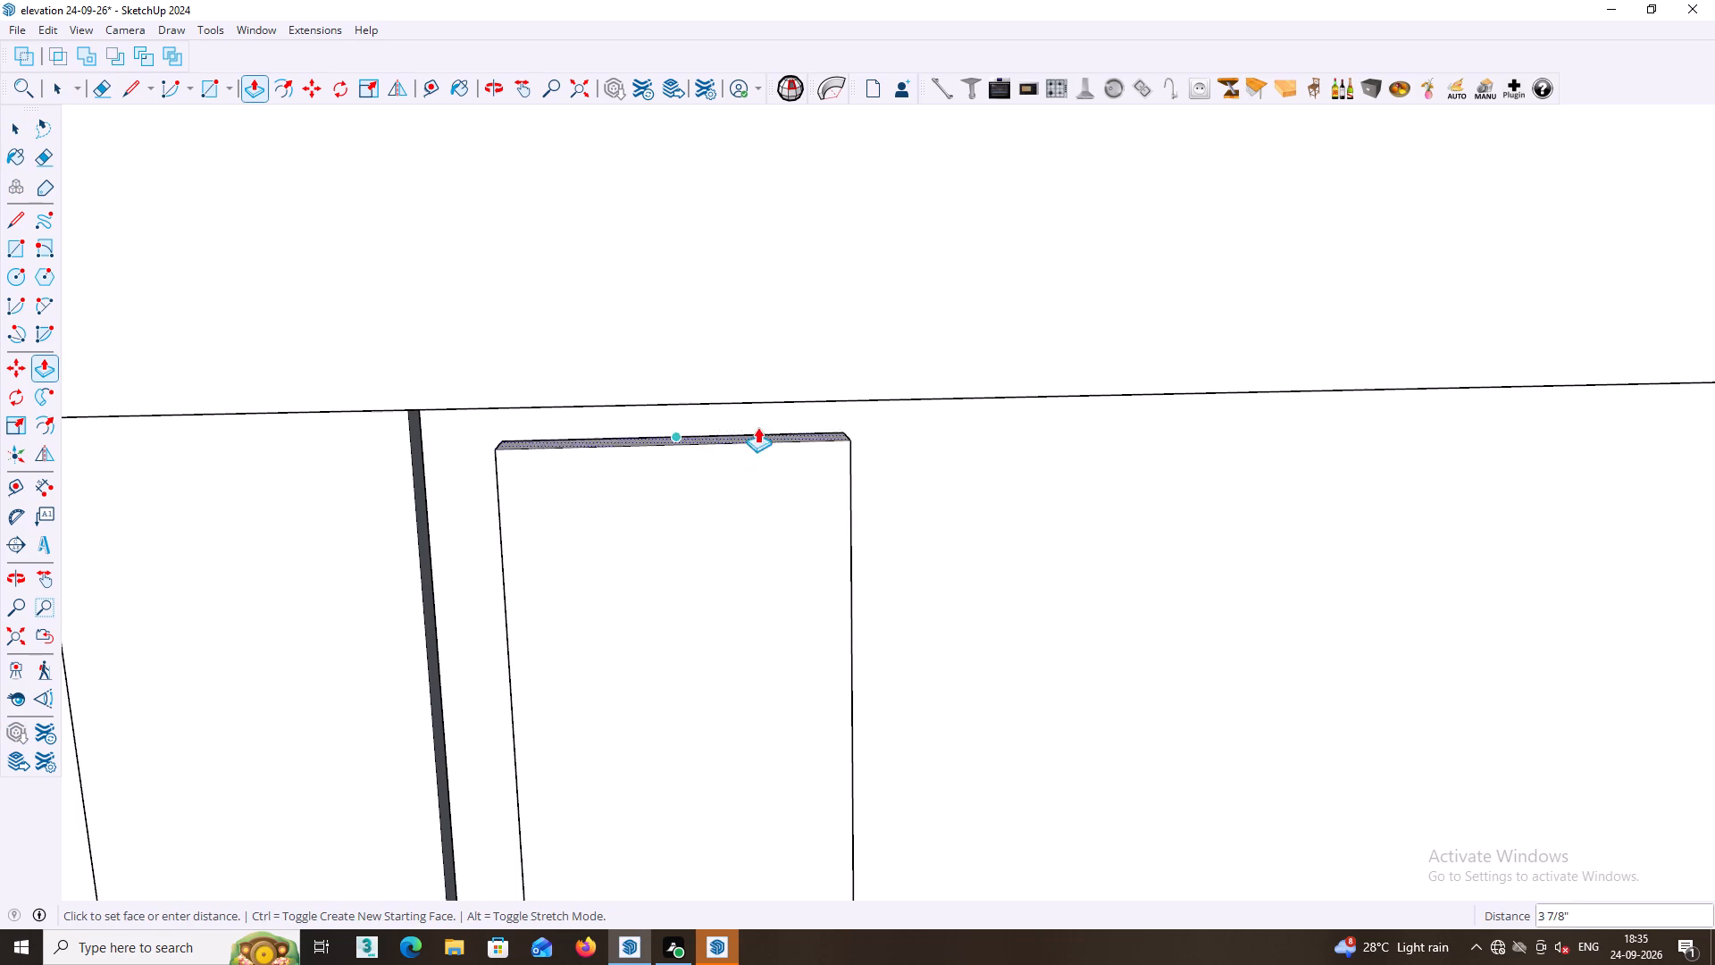
pyautogui.click(681, 392)
# Push/Pull the fin's top face up about 1 5/16" to meet the underside of the projecting ledge.
pyautogui.scroll(-3, 665, 437)
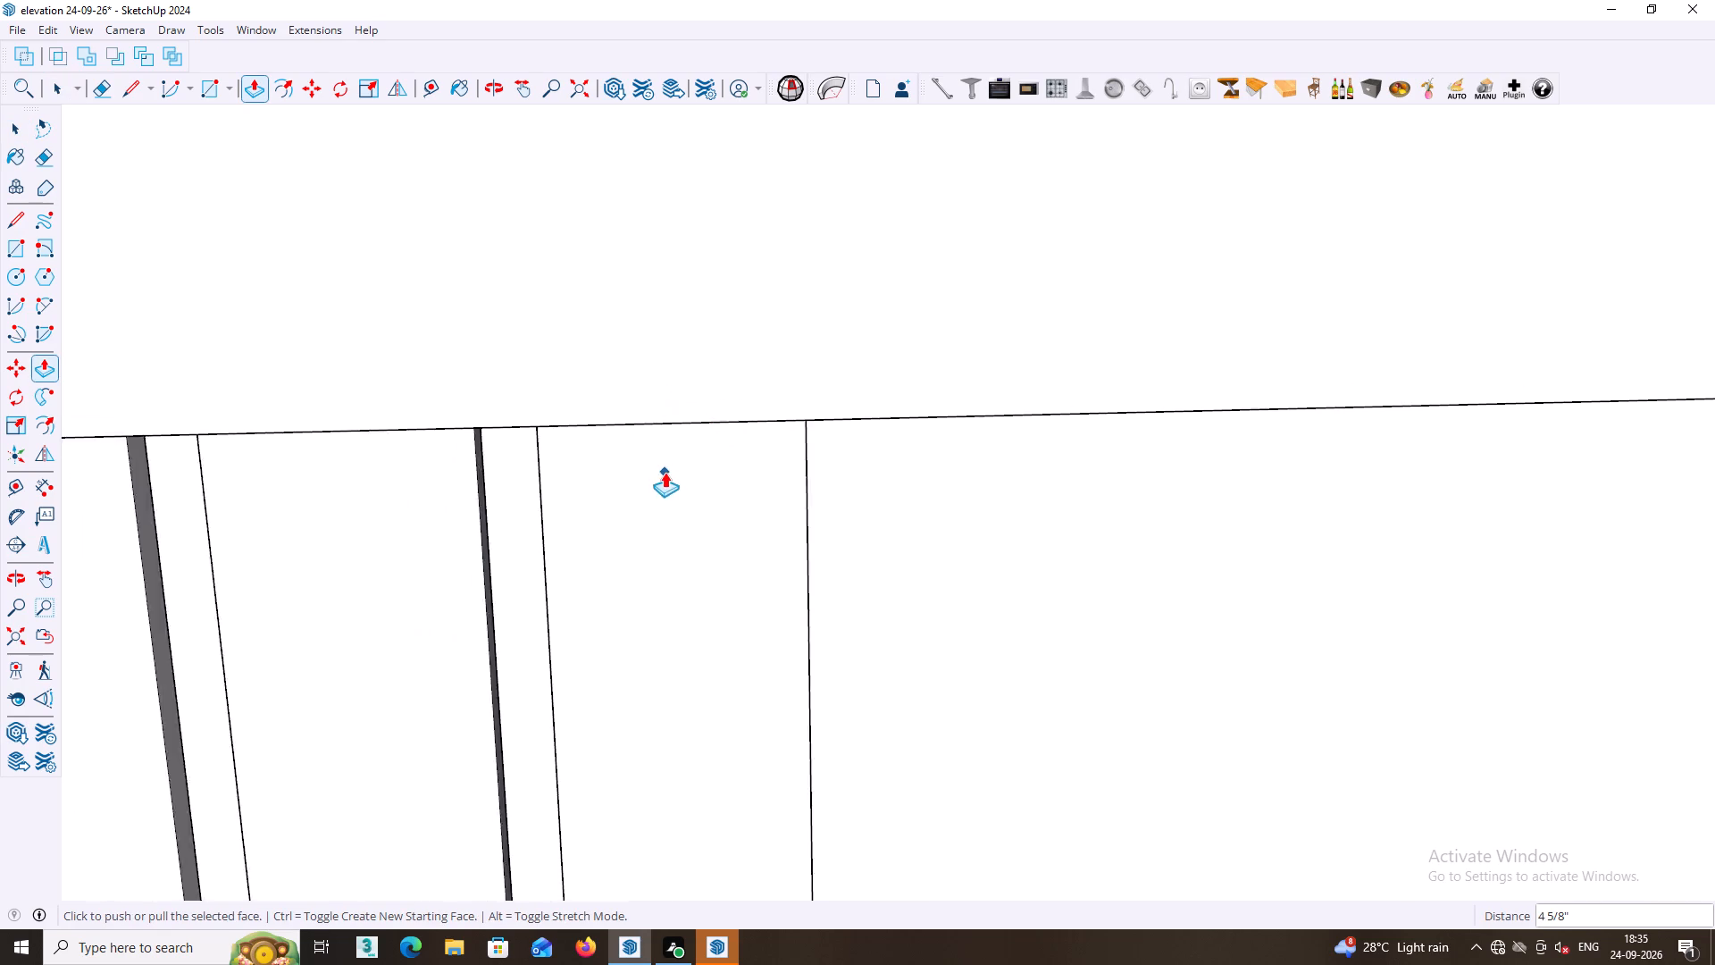
pyautogui.scroll(-1, 665, 472)
pyautogui.moveTo(666, 474); pyautogui.dragTo(984, 367, button='middle')
pyautogui.moveTo(699, 369); pyautogui.dragTo(679, 430, button='middle')
pyautogui.scroll(5, 664, 395)
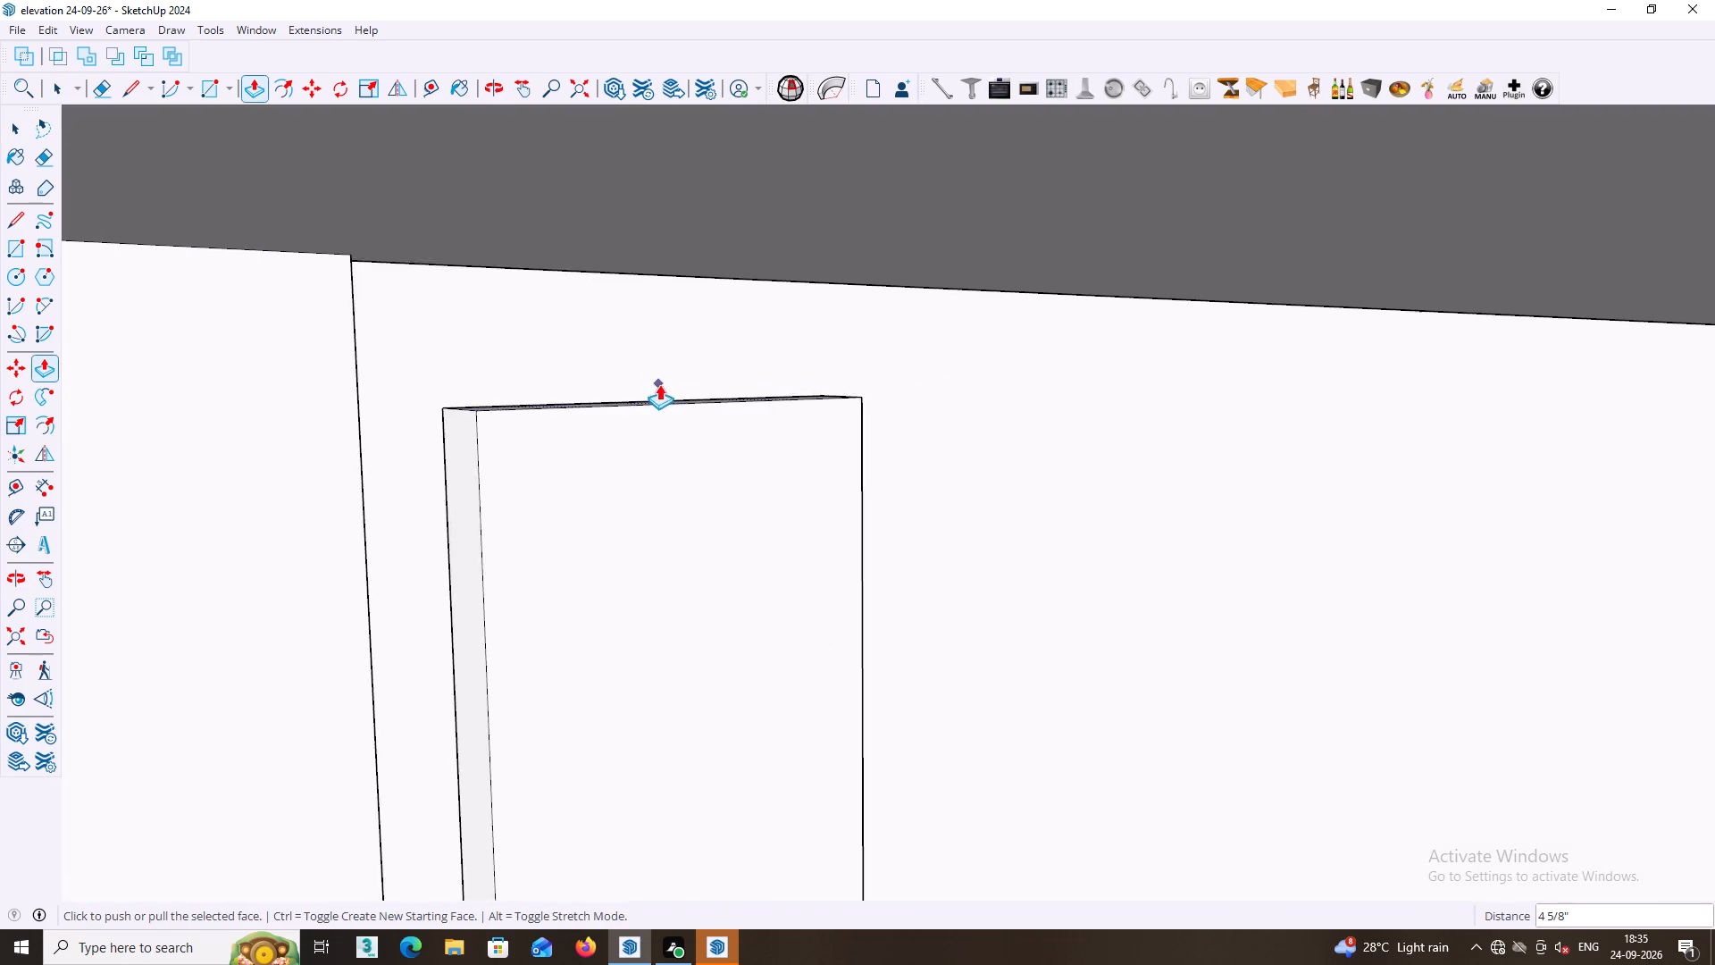
pyautogui.moveTo(659, 384); pyautogui.dragTo(660, 462, button='middle')
pyautogui.moveTo(662, 445); pyautogui.dragTo(678, 360, button='middle')
pyautogui.scroll(3, 562, 527)
pyautogui.moveTo(590, 444); pyautogui.dragTo(584, 458, button='middle')
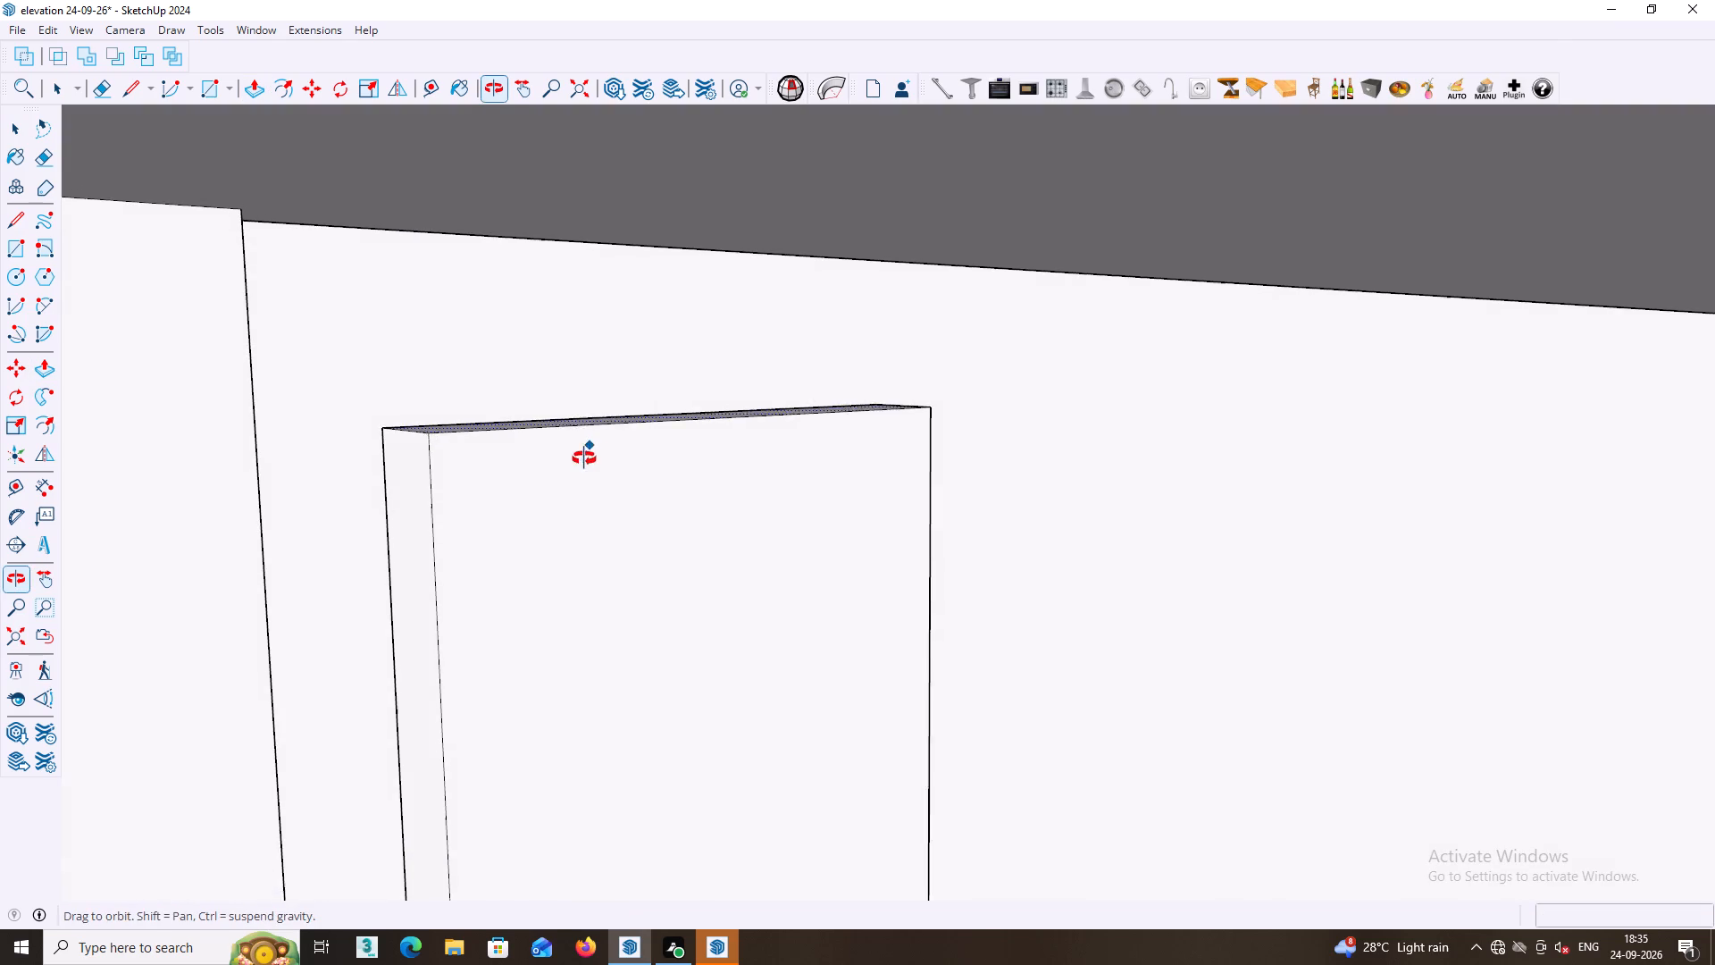
pyautogui.moveTo(584, 458); pyautogui.dragTo(574, 458, button='middle')
pyautogui.scroll(2, 566, 410)
pyautogui.moveTo(567, 407); pyautogui.dragTo(562, 426, button='middle')
pyautogui.scroll(2, 564, 421)
pyautogui.click(568, 416)
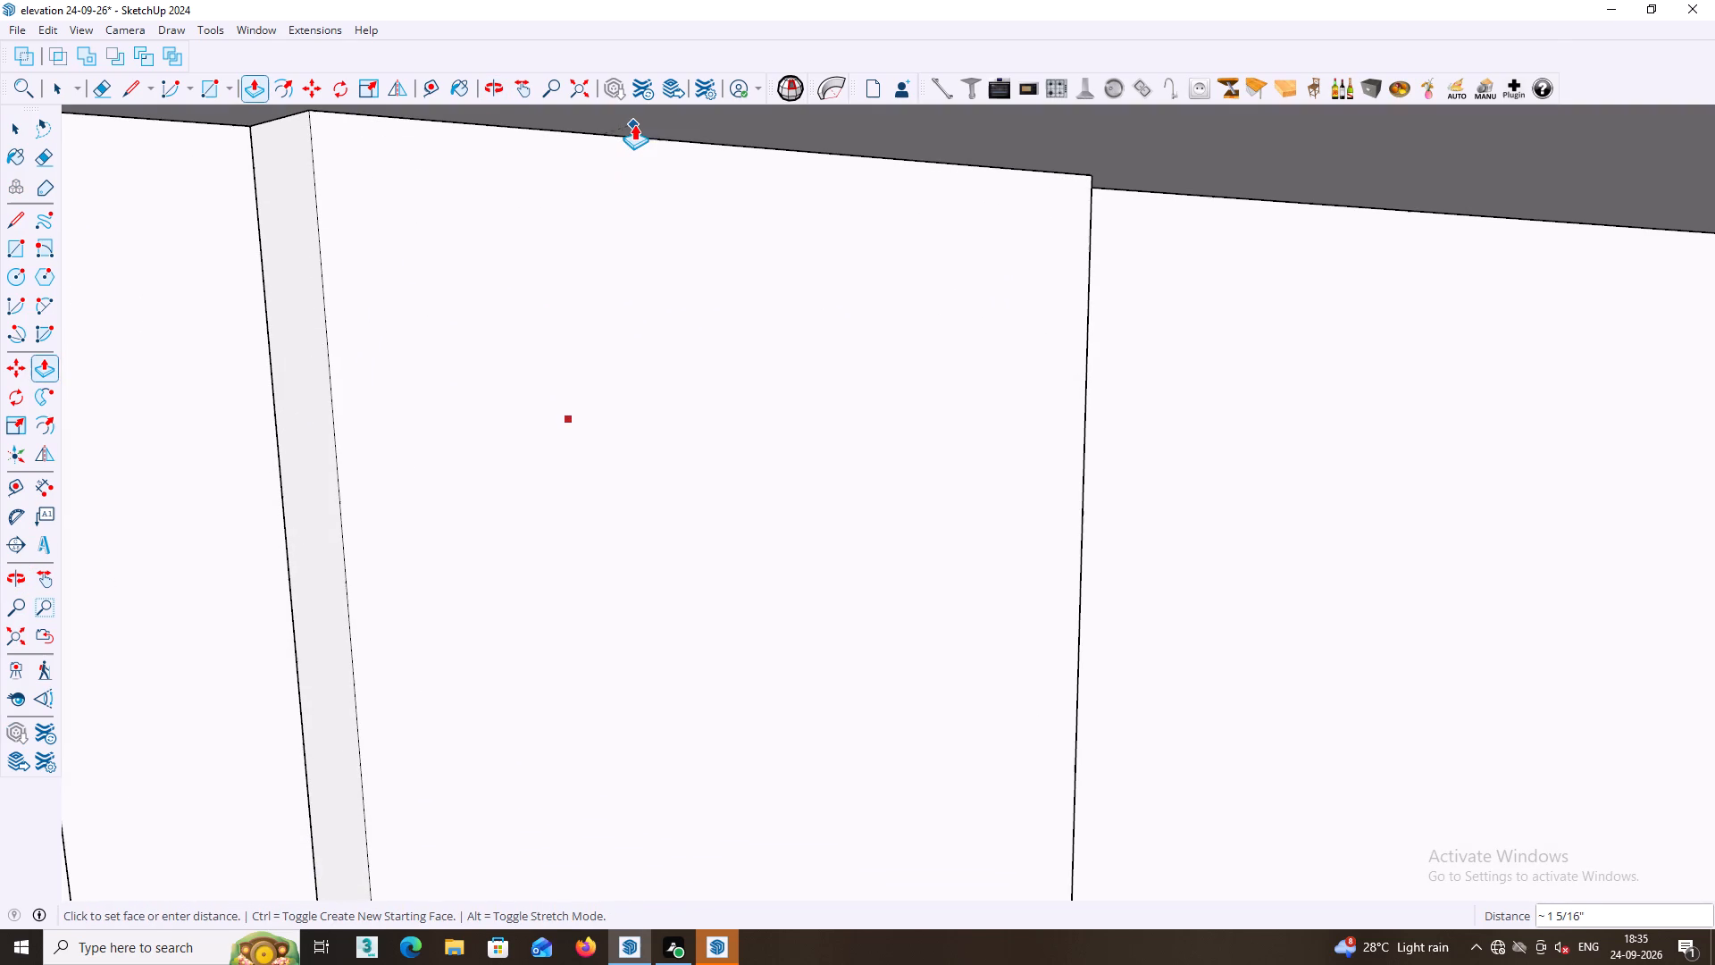
pyautogui.click(634, 124)
# Examine the white house's finished fins, projecting ledge, balcony and ground floor beside the neighbouring wood-clad building.
pyautogui.scroll(-20, 625, 144)
pyautogui.scroll(-2, 625, 144)
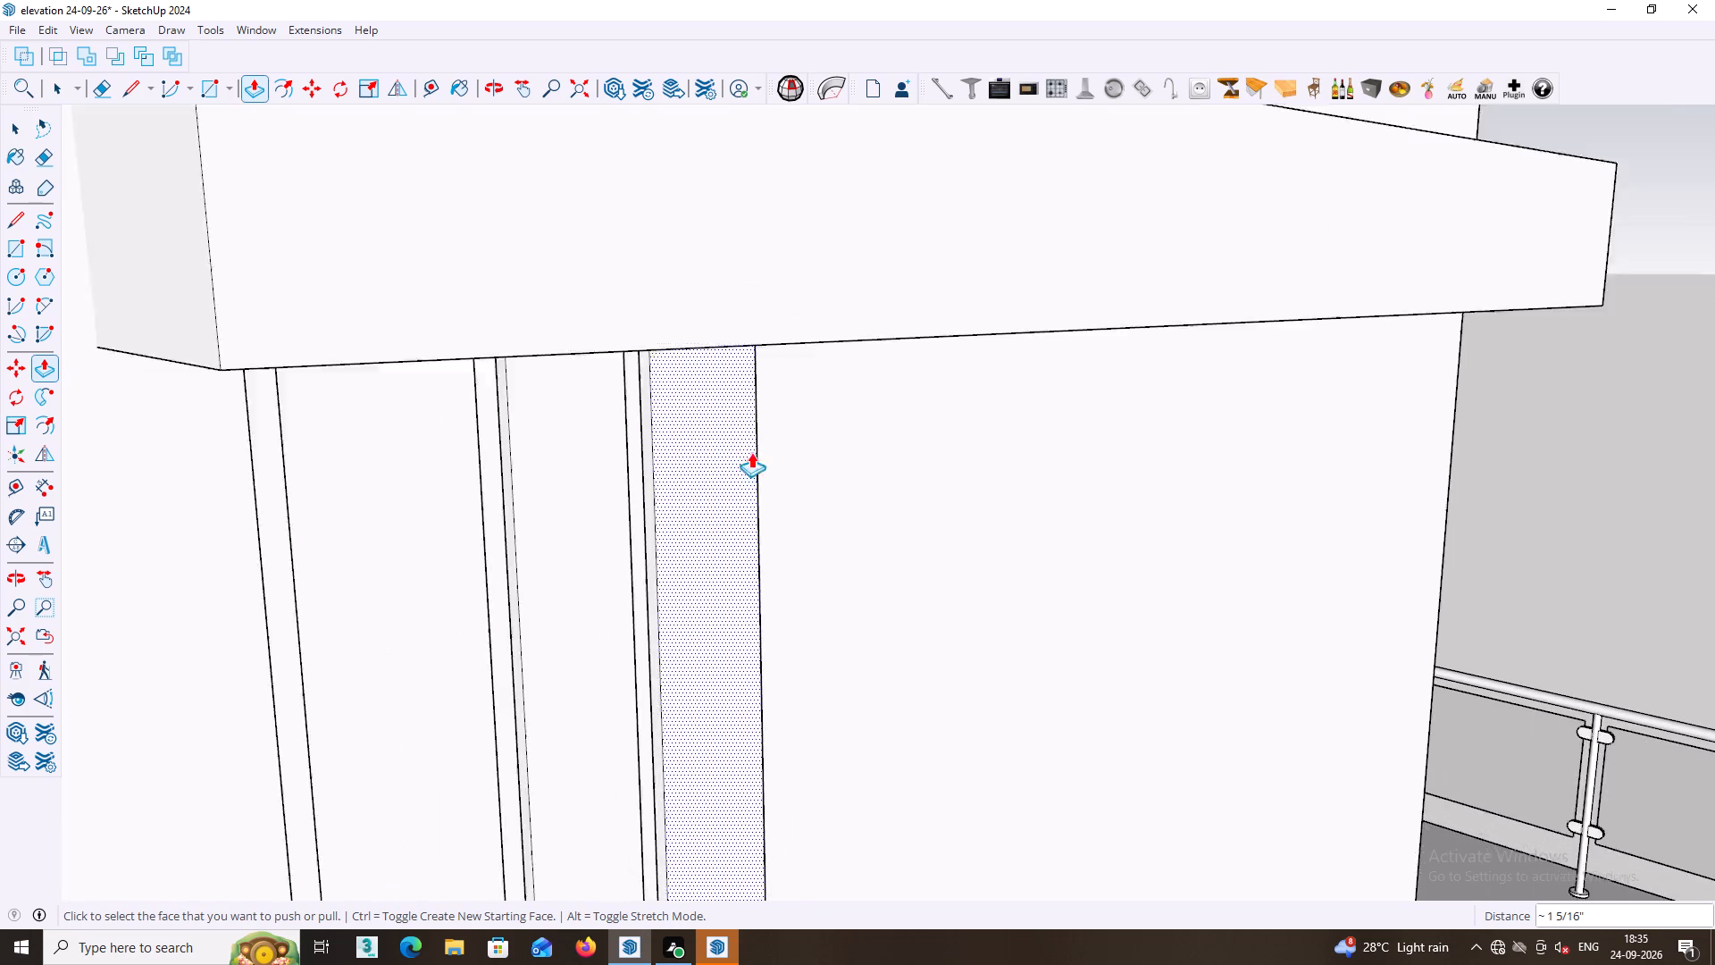
pyautogui.scroll(-8, 751, 452)
pyautogui.scroll(-17, 795, 553)
pyautogui.moveTo(832, 560); pyautogui.dragTo(832, 573, button='middle')
pyautogui.middleClick(830, 591)
pyautogui.middleClick(839, 613)
pyautogui.middleClick(842, 628)
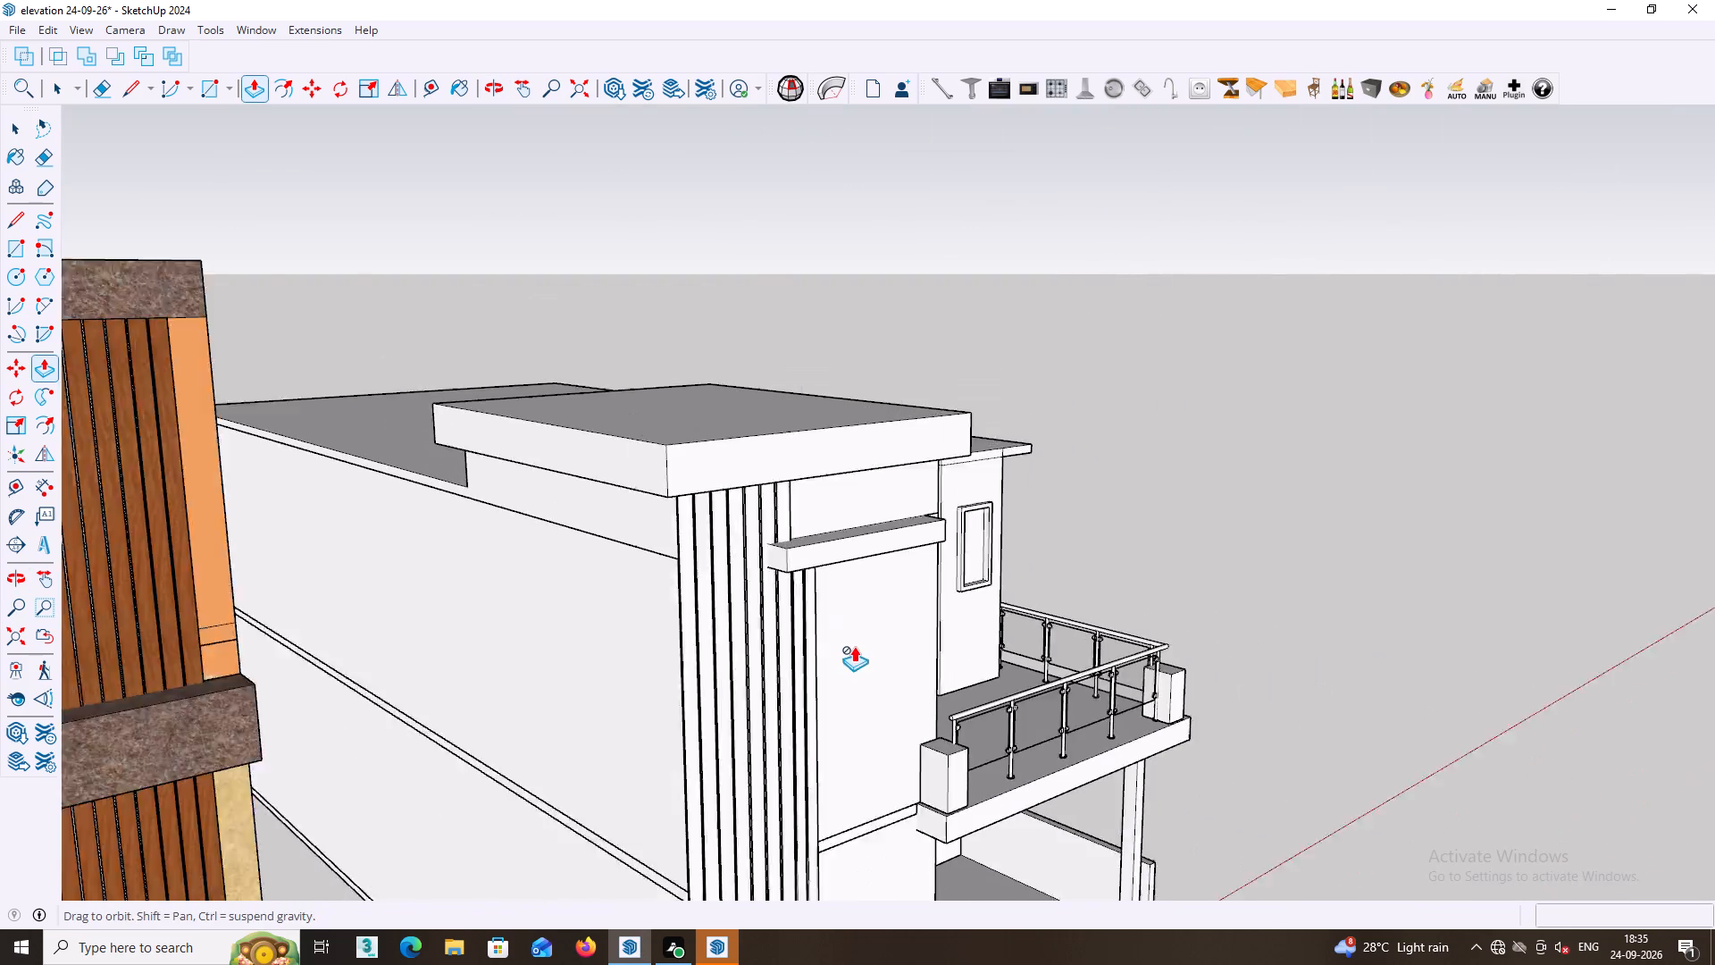
pyautogui.scroll(-3, 854, 646)
pyautogui.middleClick(847, 637)
pyautogui.press('space')
pyautogui.click(1271, 491)
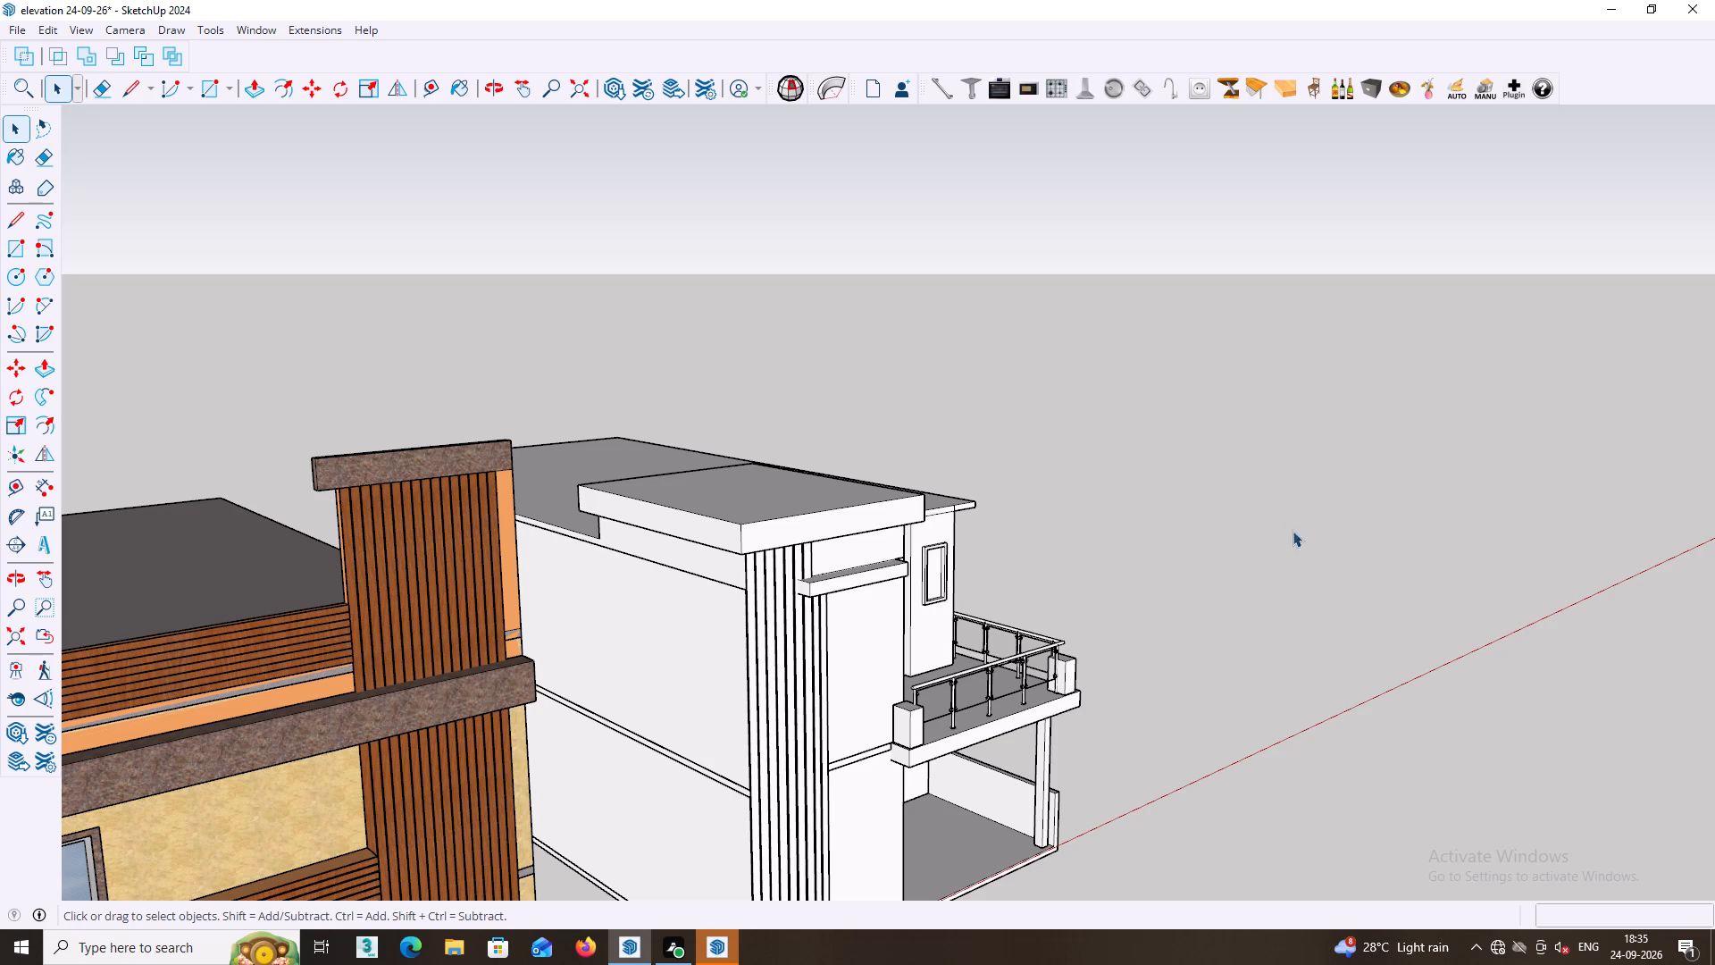
pyautogui.moveTo(1346, 636); pyautogui.dragTo(1000, 625, button='middle')
pyautogui.moveTo(1003, 622); pyautogui.dragTo(1042, 452, button='middle')
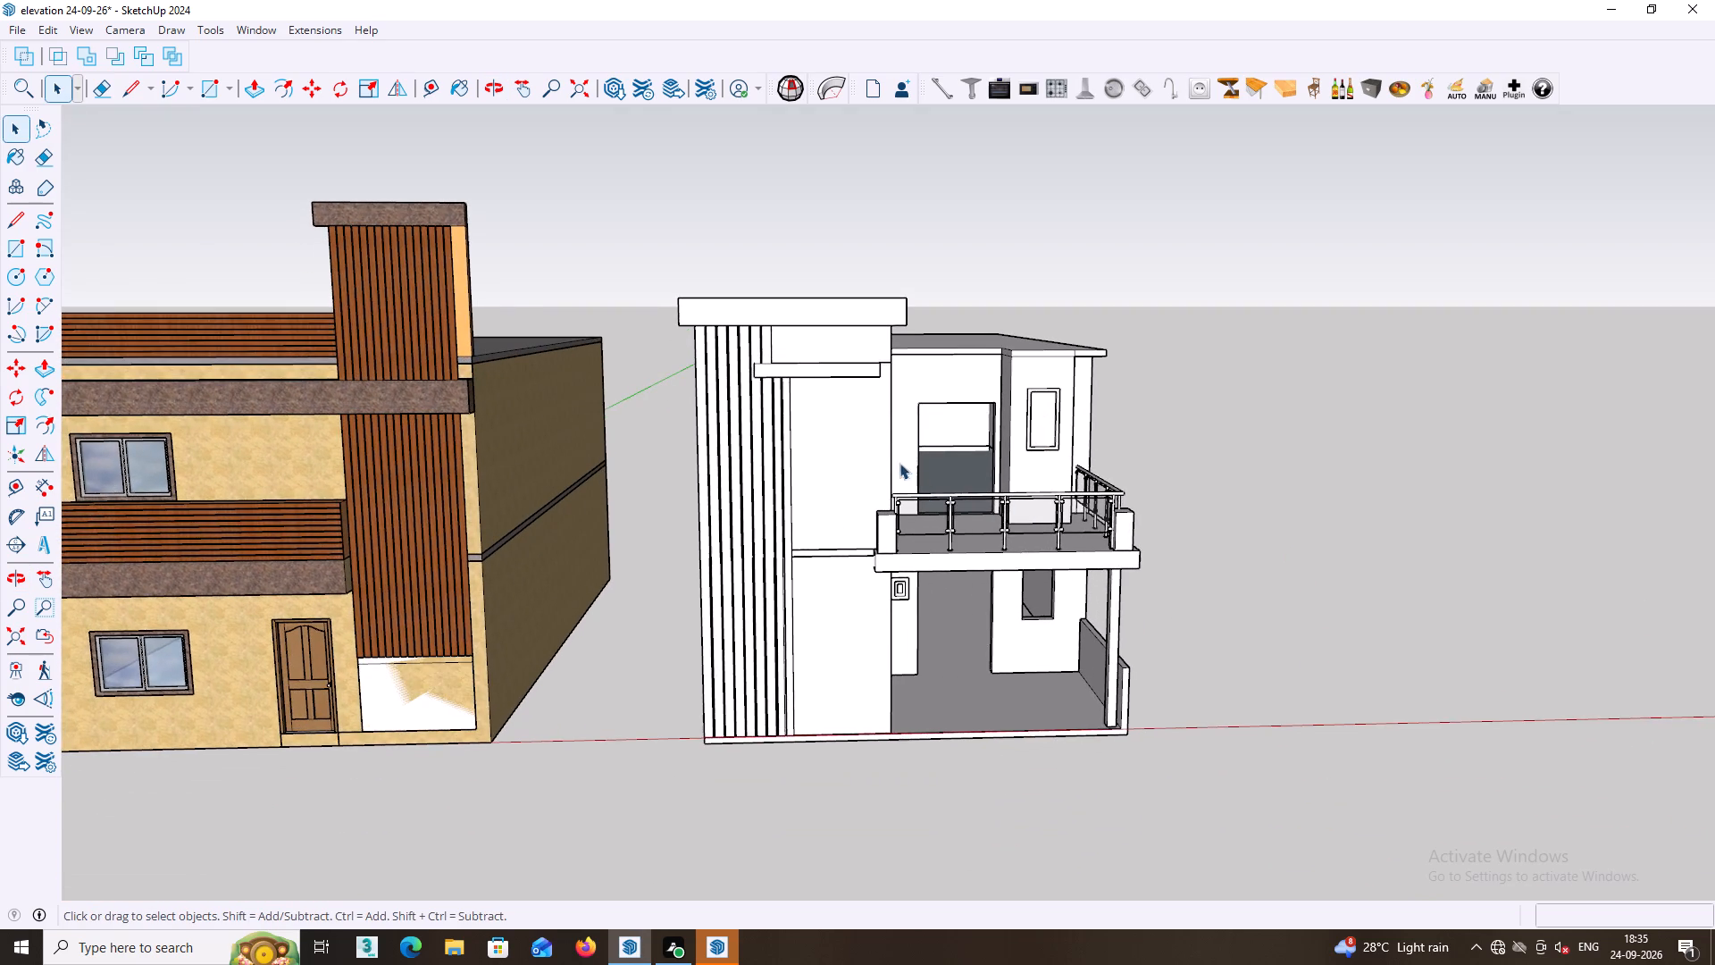
pyautogui.scroll(2, 869, 352)
pyautogui.moveTo(882, 487); pyautogui.dragTo(950, 364, button='middle')
pyautogui.moveTo(914, 459); pyautogui.dragTo(960, 451, button='middle')
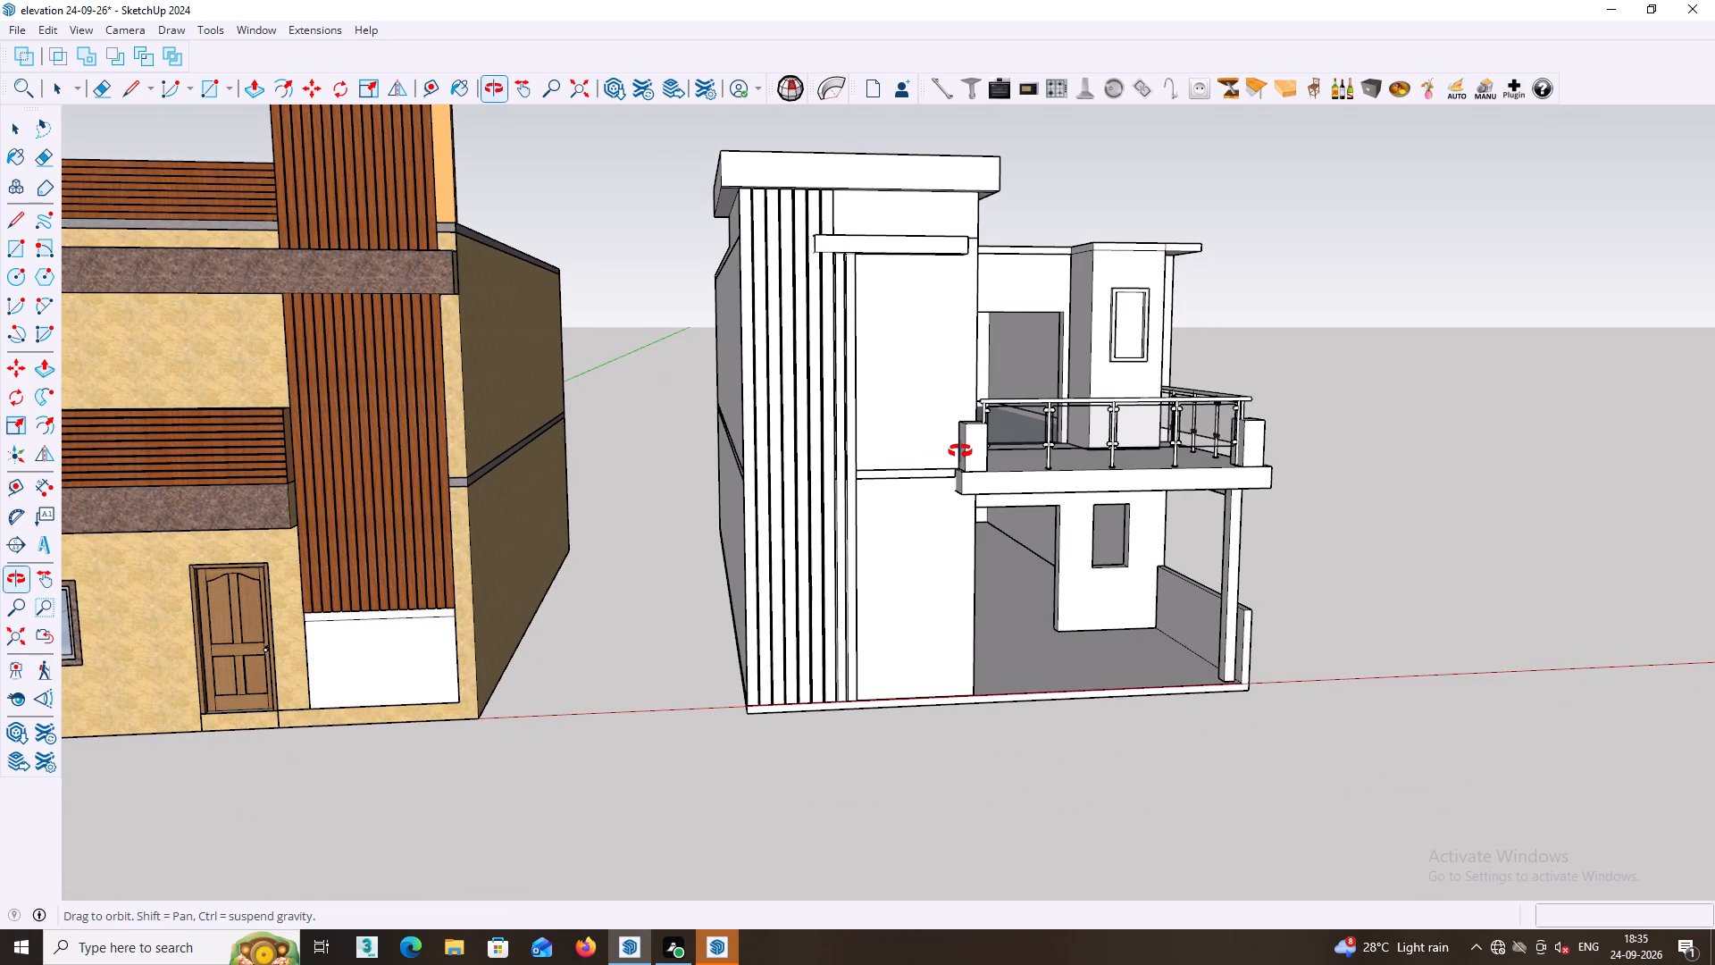
pyautogui.moveTo(960, 451); pyautogui.dragTo(960, 463, button='middle')
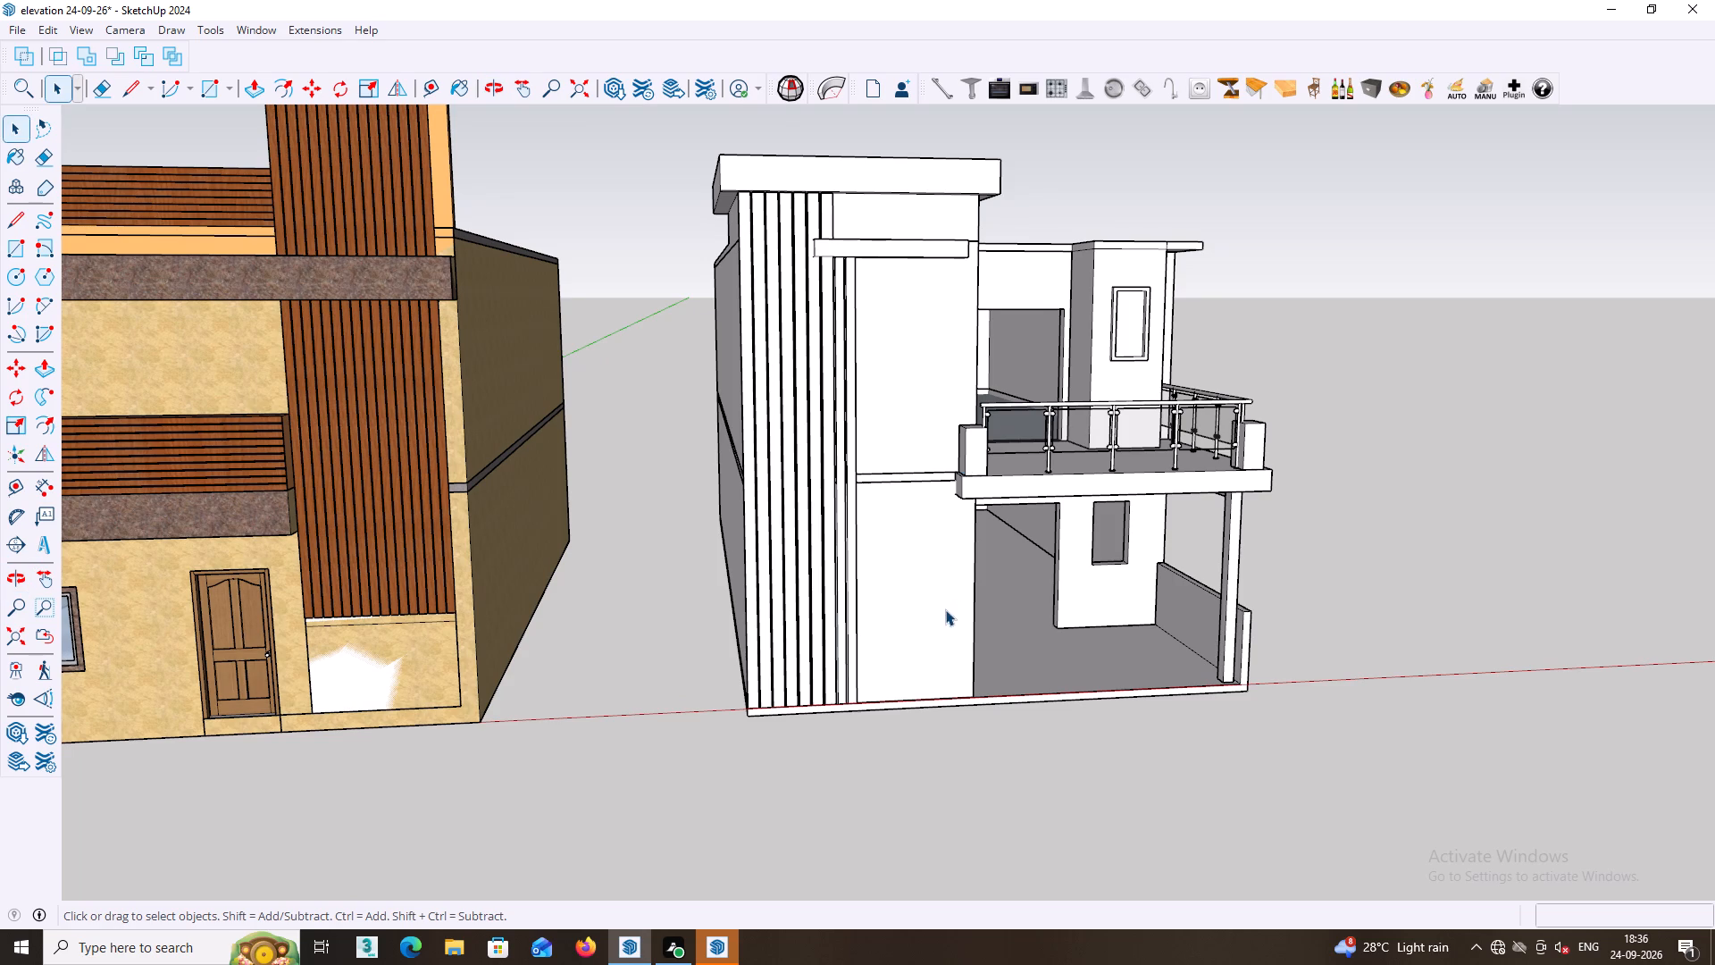
pyautogui.keyDown('shift'); pyautogui.moveTo(950, 631); pyautogui.dragTo(942, 524, button='middle'); pyautogui.keyUp('shift')
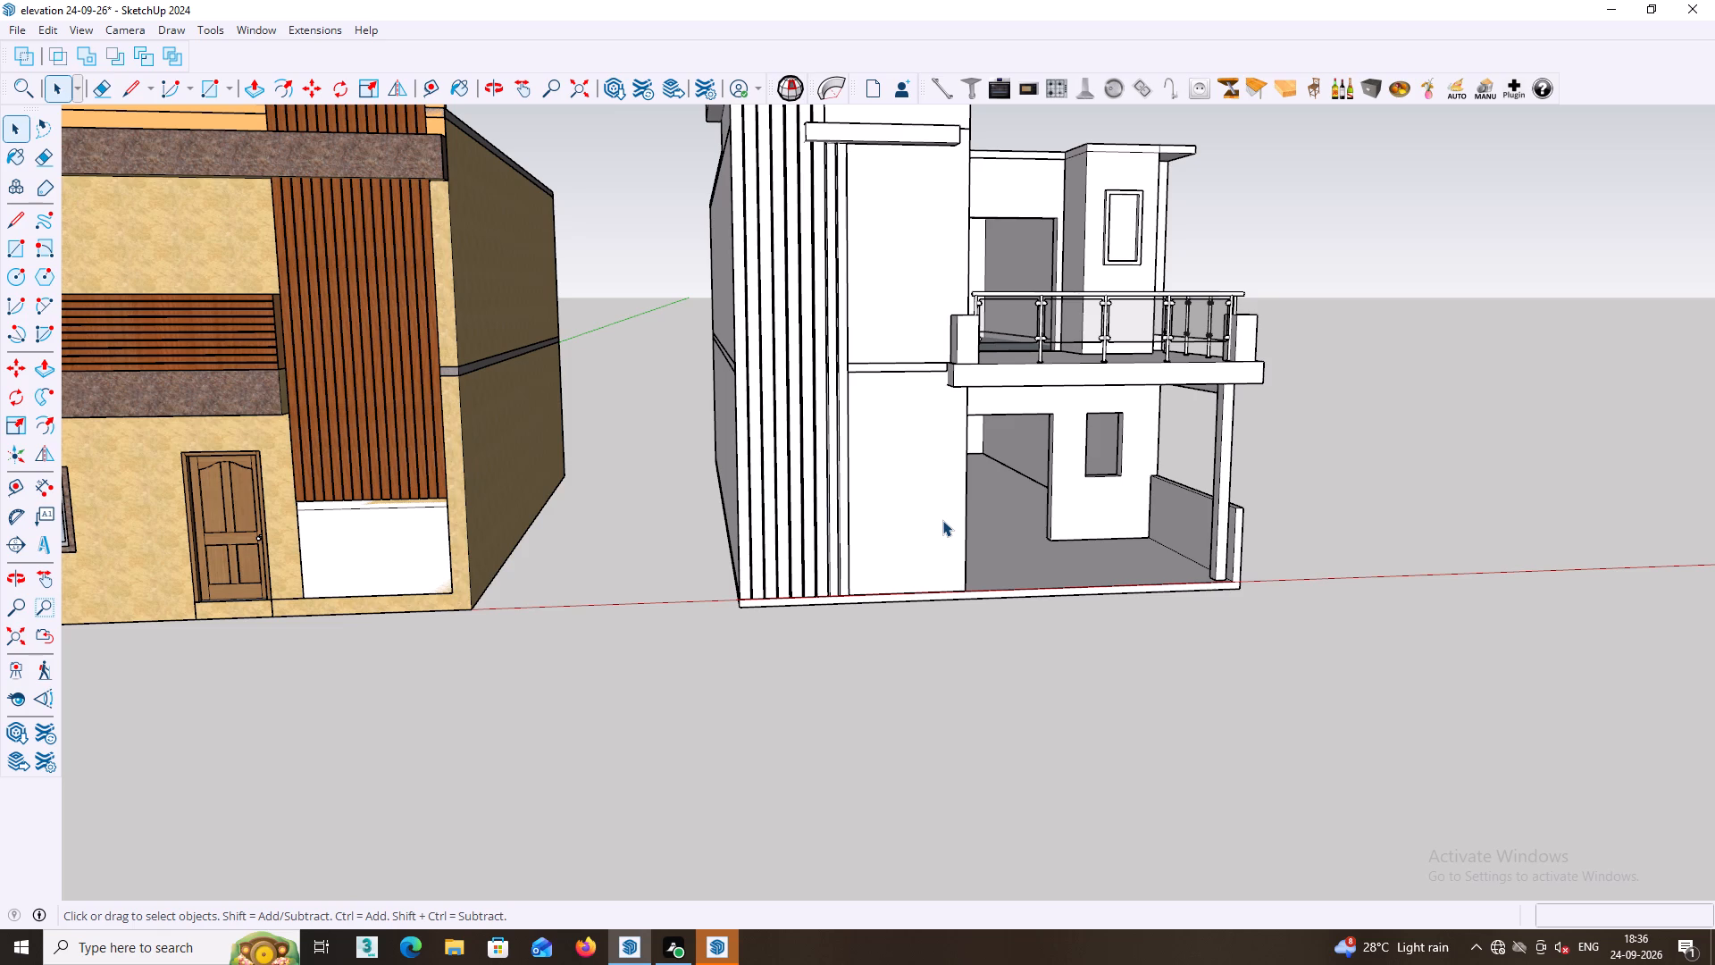
pyautogui.moveTo(955, 543); pyautogui.dragTo(951, 636, button='middle')
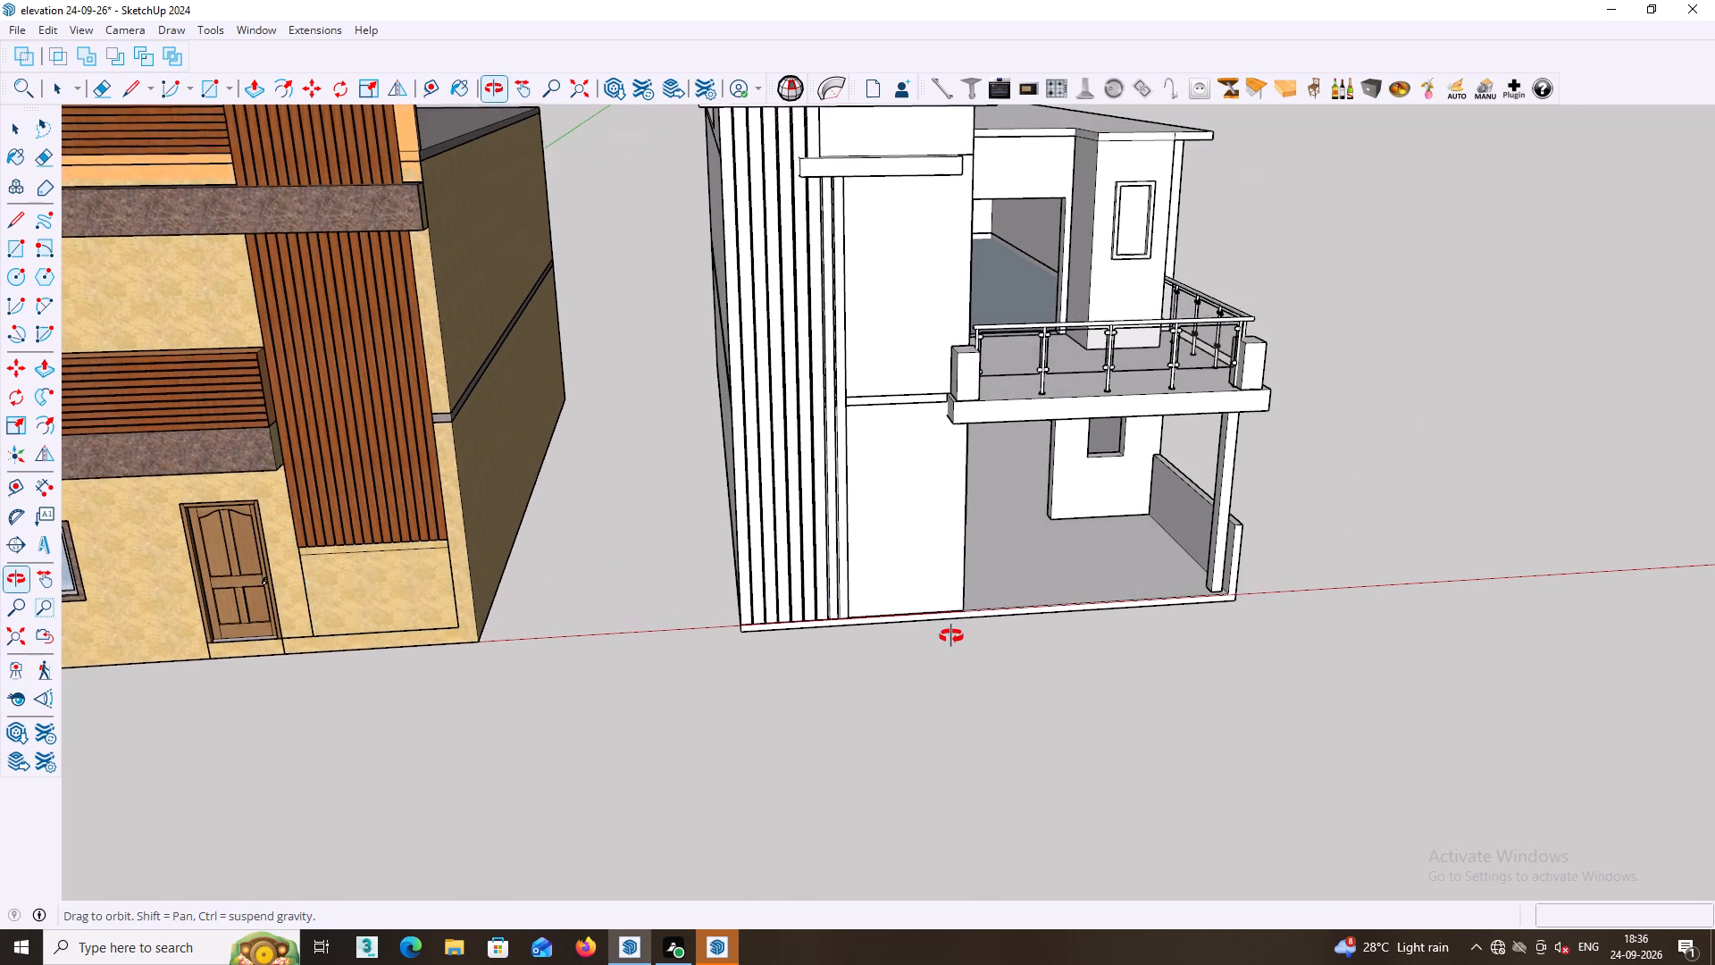
pyautogui.moveTo(951, 636); pyautogui.dragTo(951, 644, button='middle')
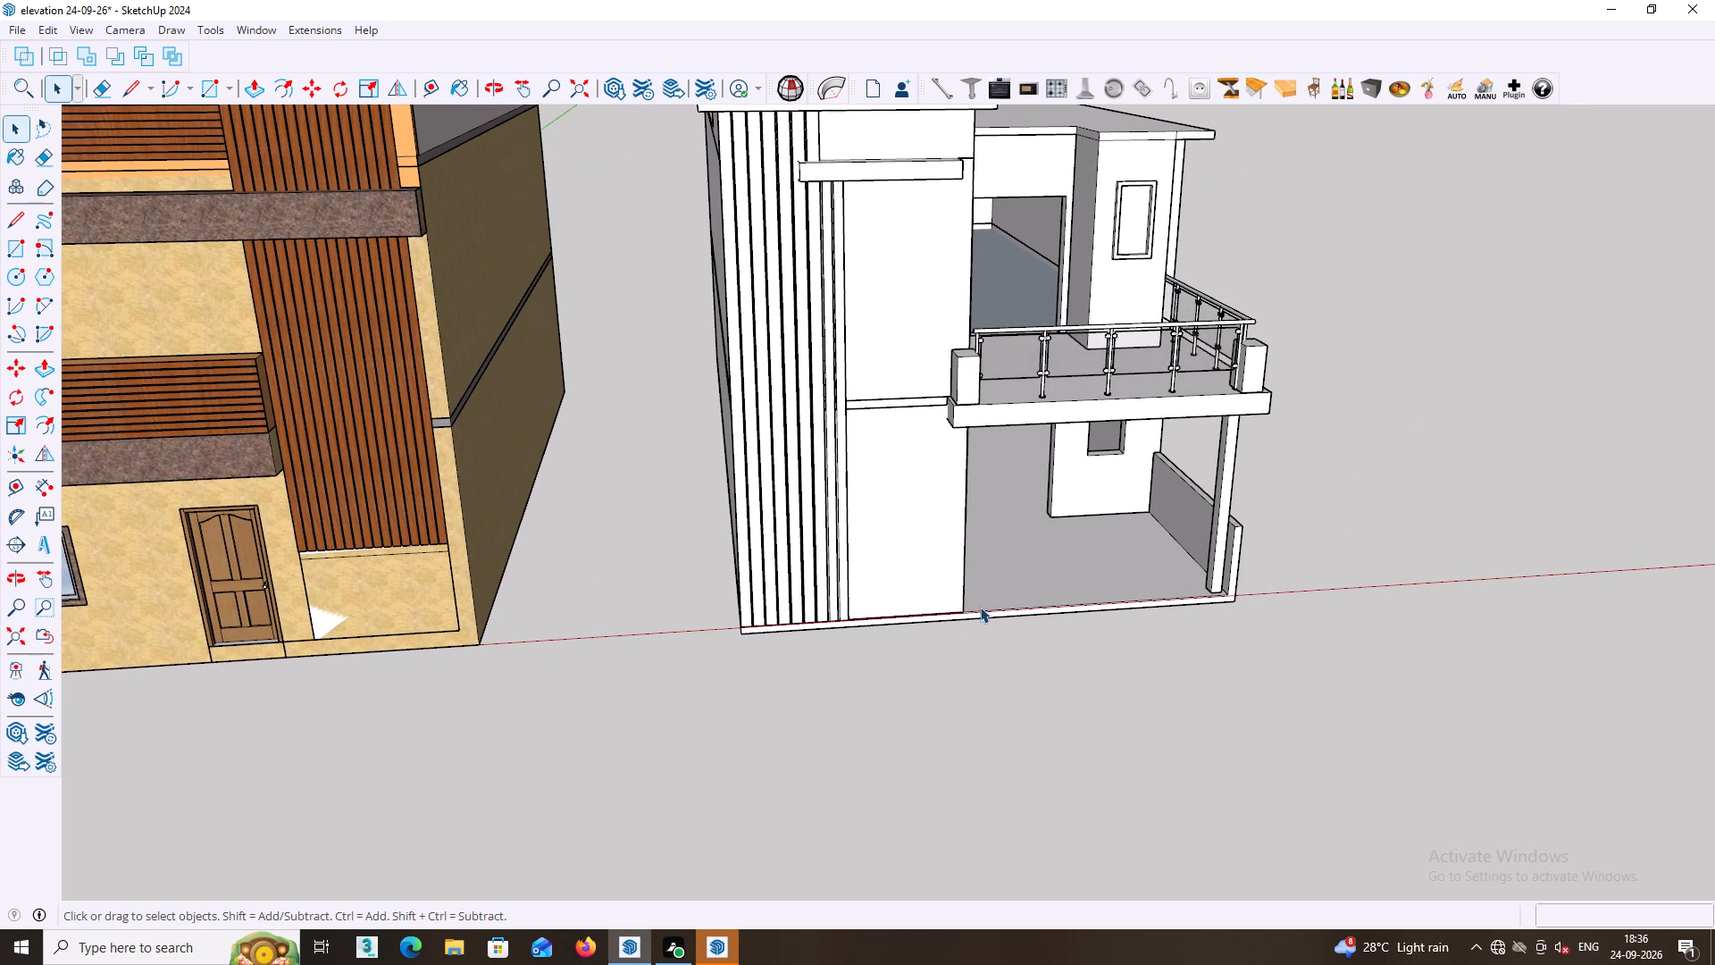
# Draw a rectangle about 3' 10 1/4" by 14' 7" on the plain front wall, from the ledge's underside beside the last fin down into the ground floor.
pyautogui.press('r')
pyautogui.scroll(2, 901, 258)
pyautogui.keyDown('shift'); pyautogui.moveTo(894, 235); pyautogui.dragTo(916, 325, button='middle'); pyautogui.keyUp('shift')
pyautogui.moveTo(897, 273); pyautogui.dragTo(907, 197, button='middle')
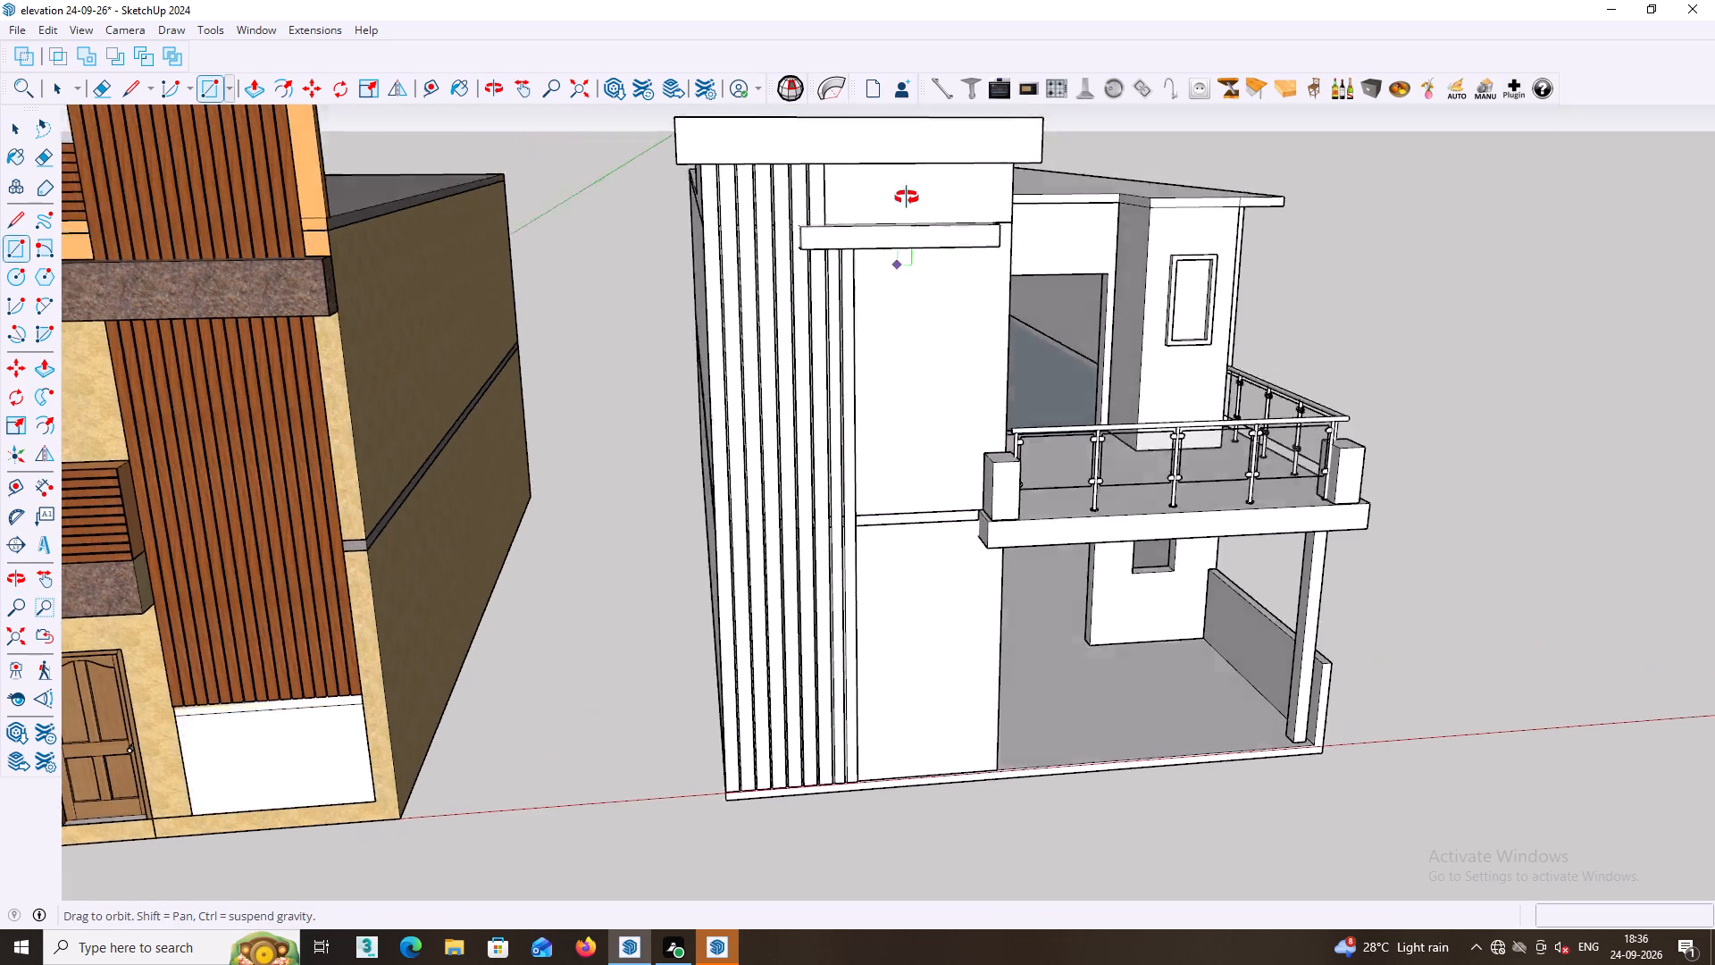
pyautogui.moveTo(907, 197); pyautogui.dragTo(908, 189, button='middle')
pyautogui.scroll(2, 884, 262)
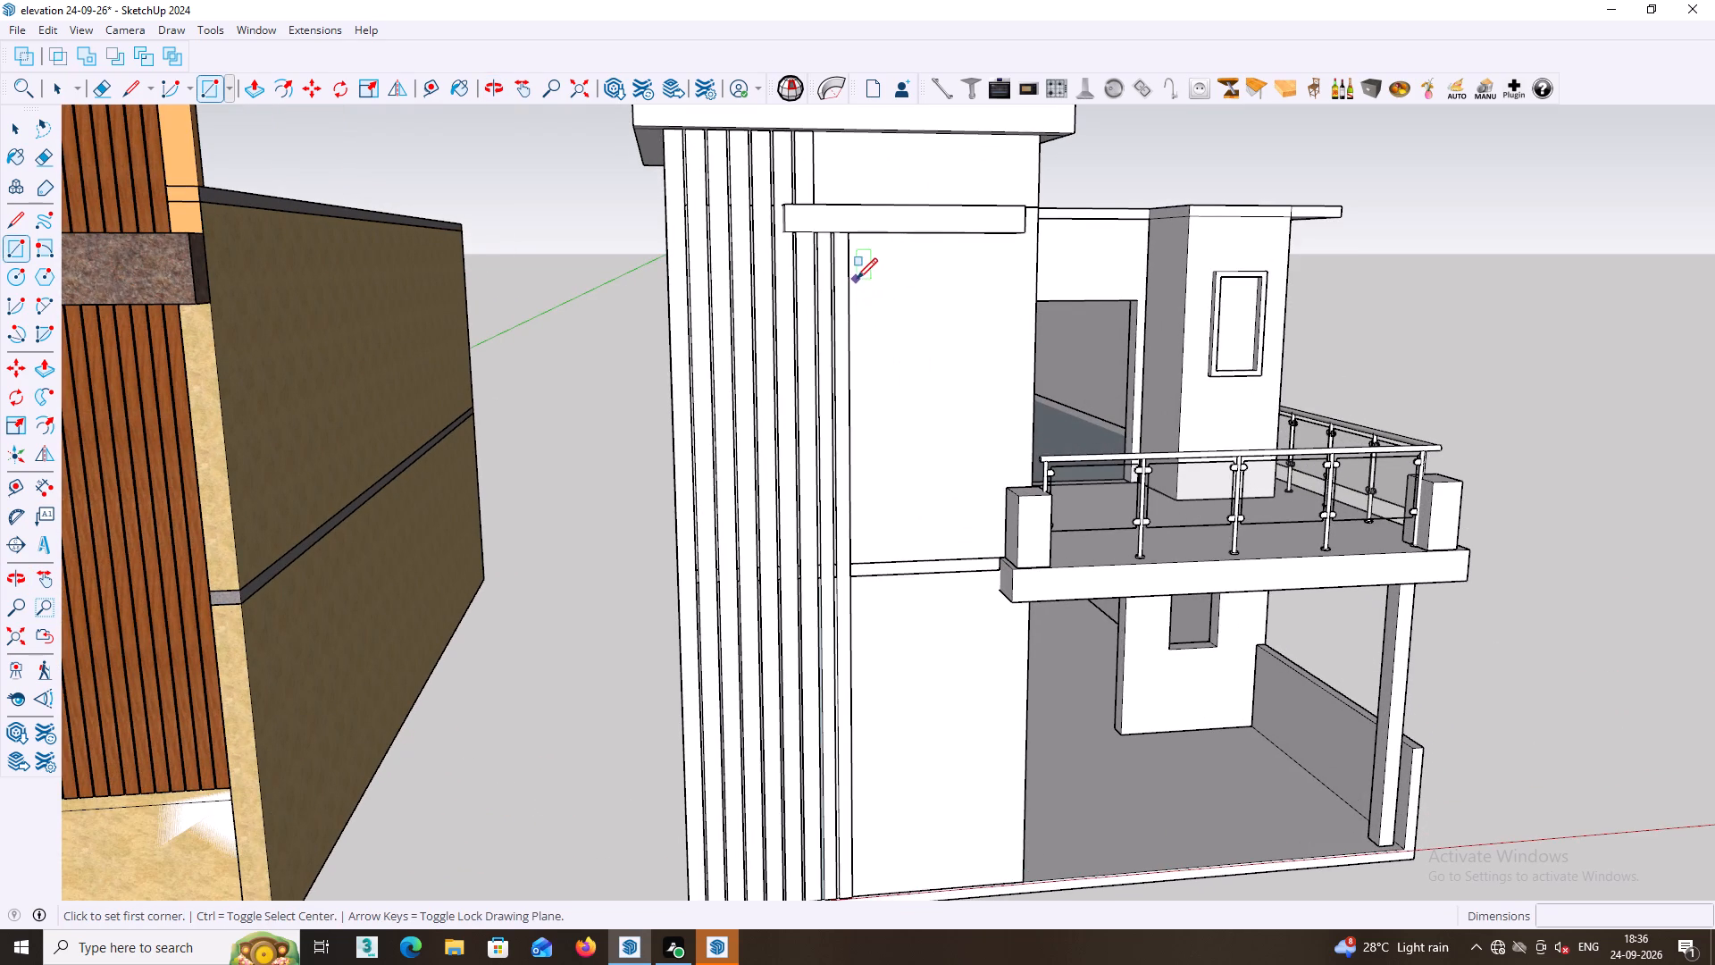
pyautogui.moveTo(874, 297); pyautogui.dragTo(865, 283, button='middle')
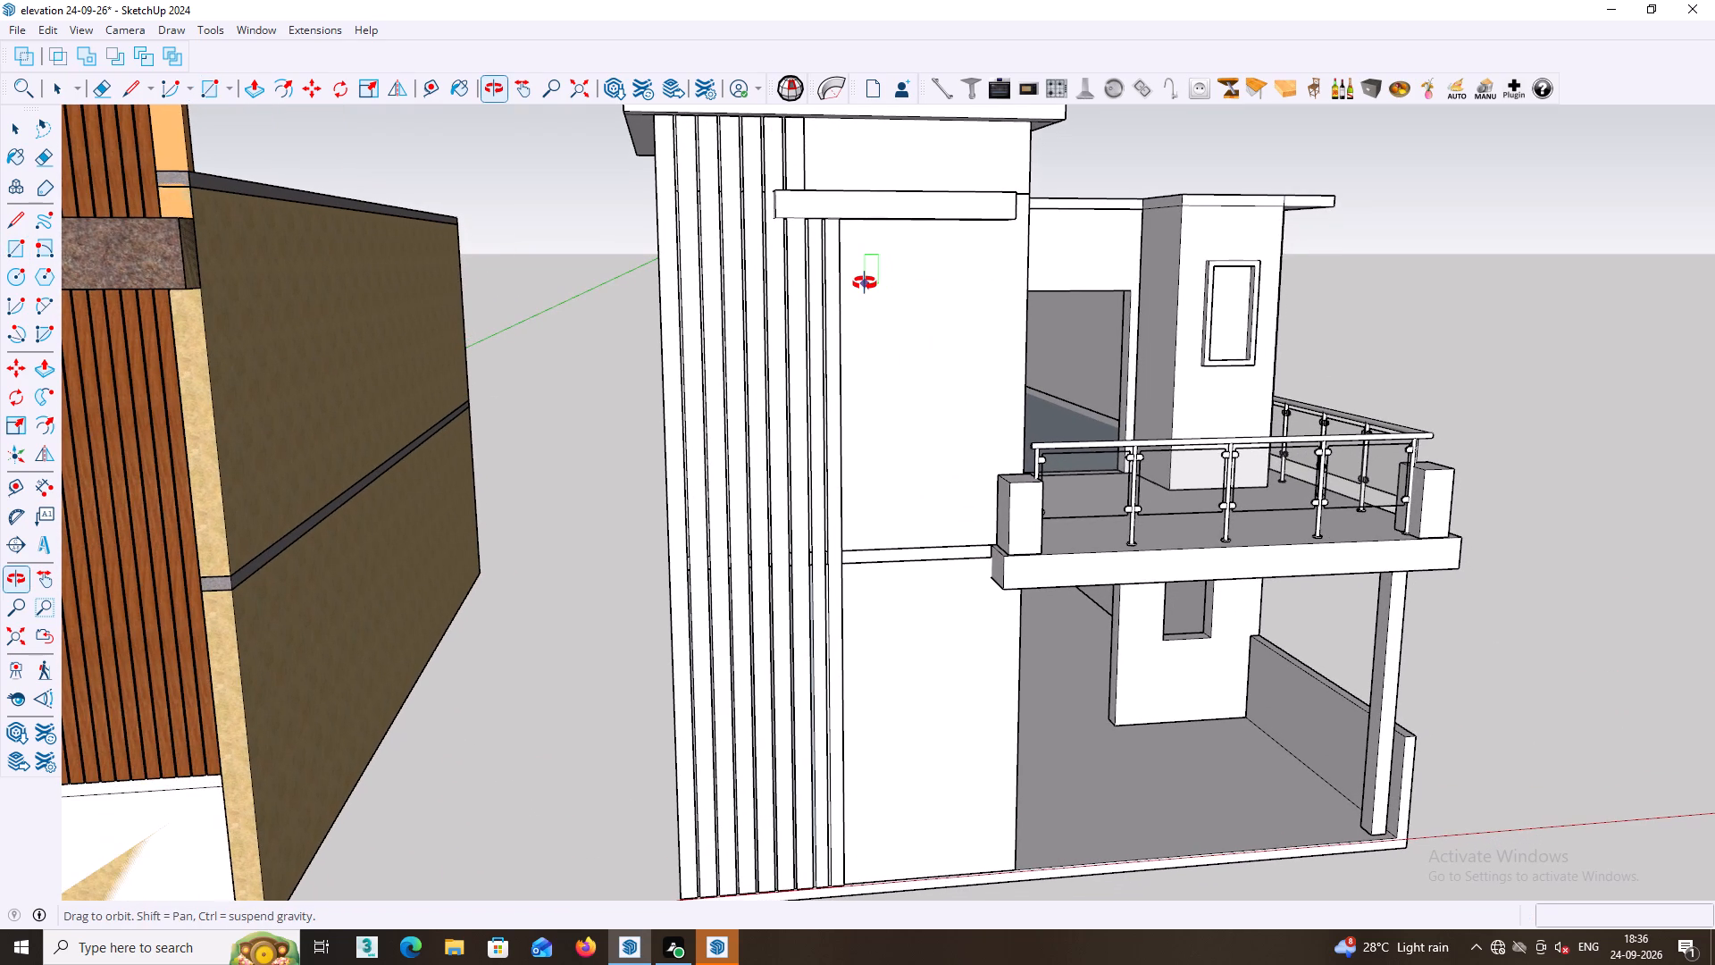
pyautogui.moveTo(865, 283); pyautogui.dragTo(872, 256, button='middle')
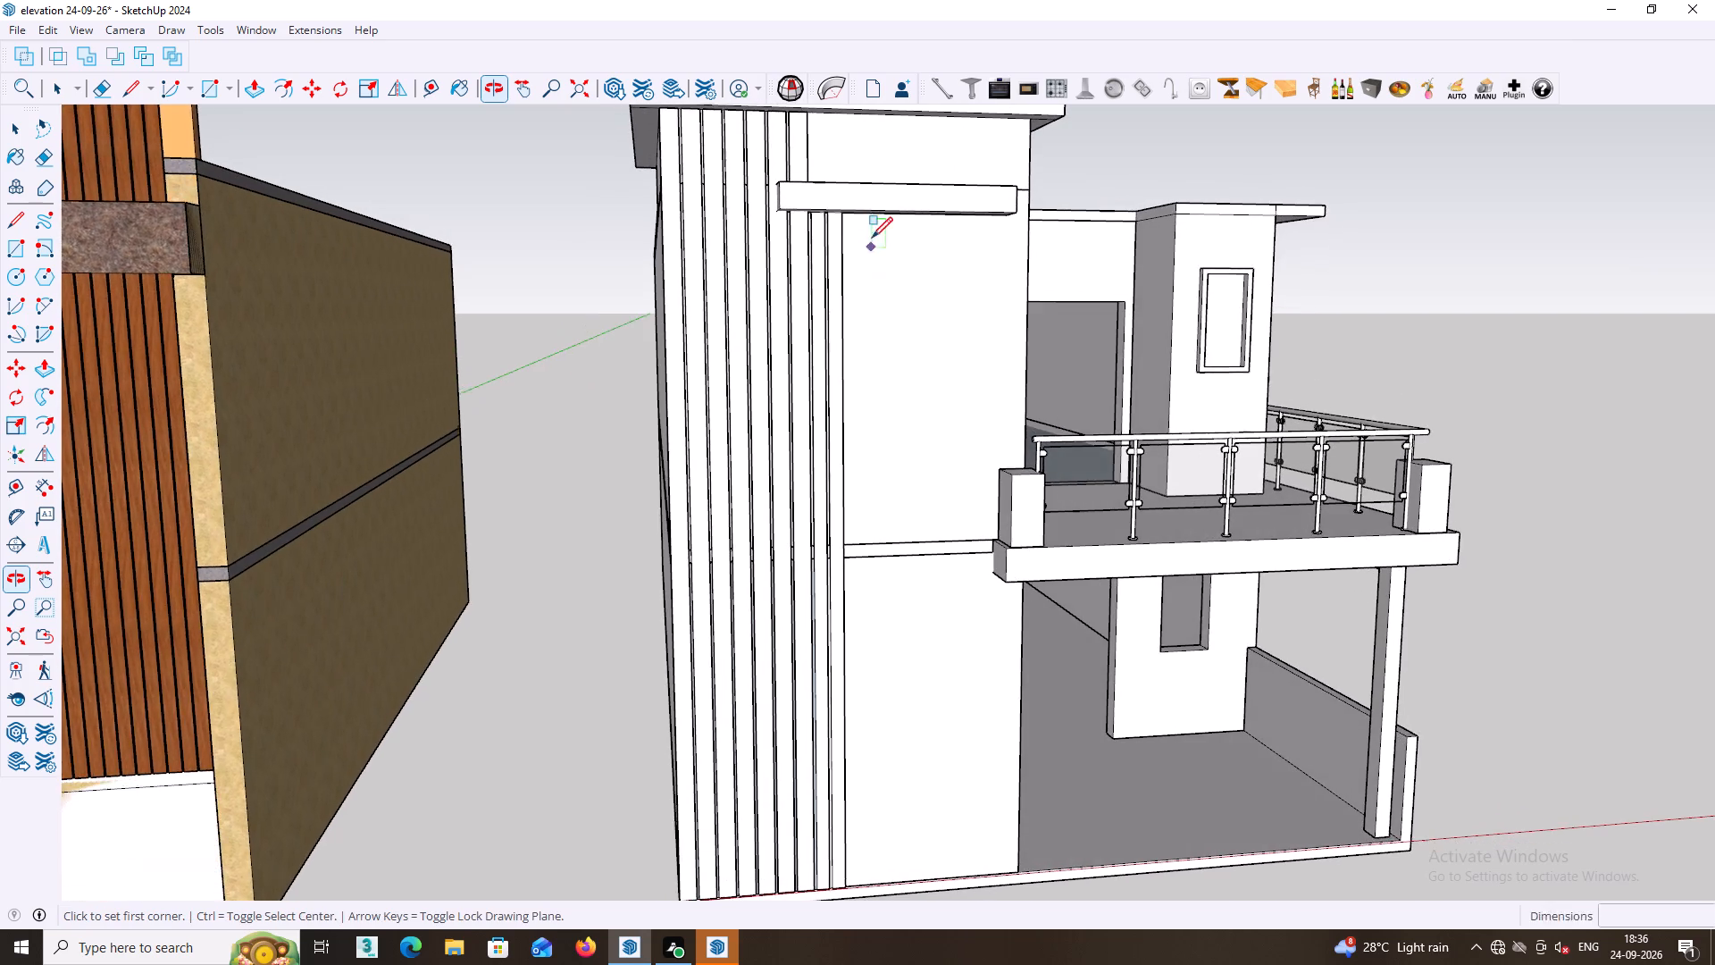
pyautogui.scroll(5, 862, 198)
pyautogui.moveTo(841, 228); pyautogui.dragTo(763, 246, button='middle')
pyautogui.scroll(8, 773, 239)
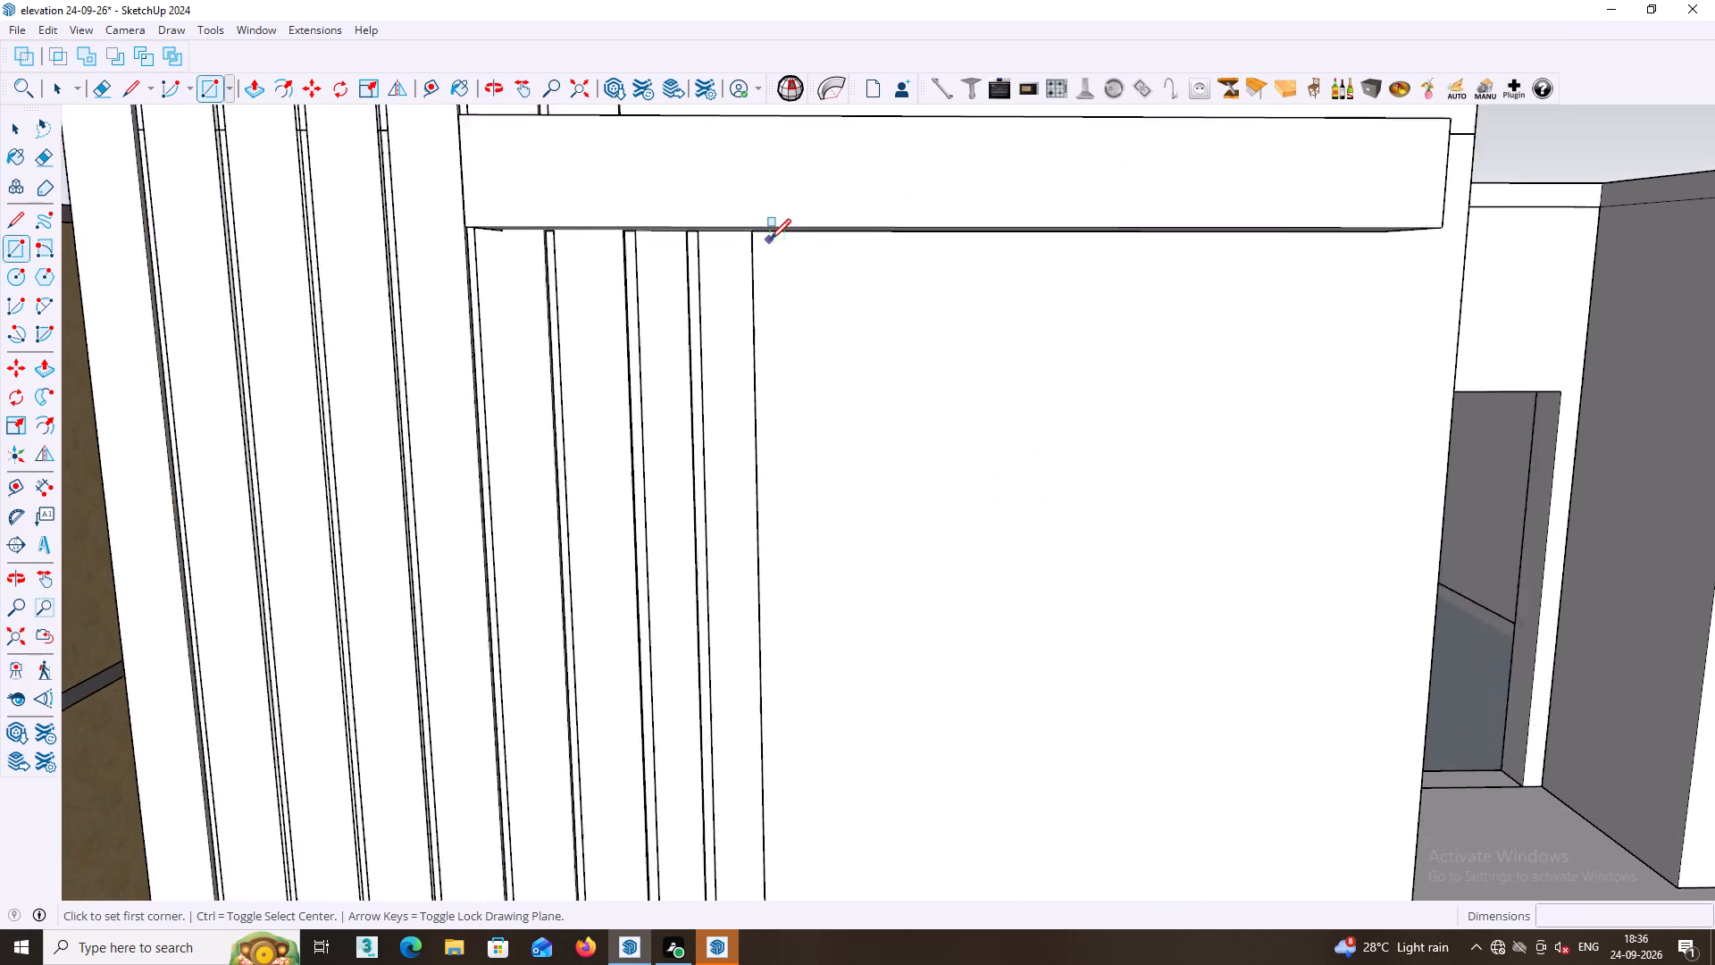
pyautogui.scroll(4, 770, 239)
pyautogui.moveTo(762, 247); pyautogui.dragTo(638, 275, button='middle')
pyautogui.moveTo(781, 230); pyautogui.dragTo(805, 149, button='middle')
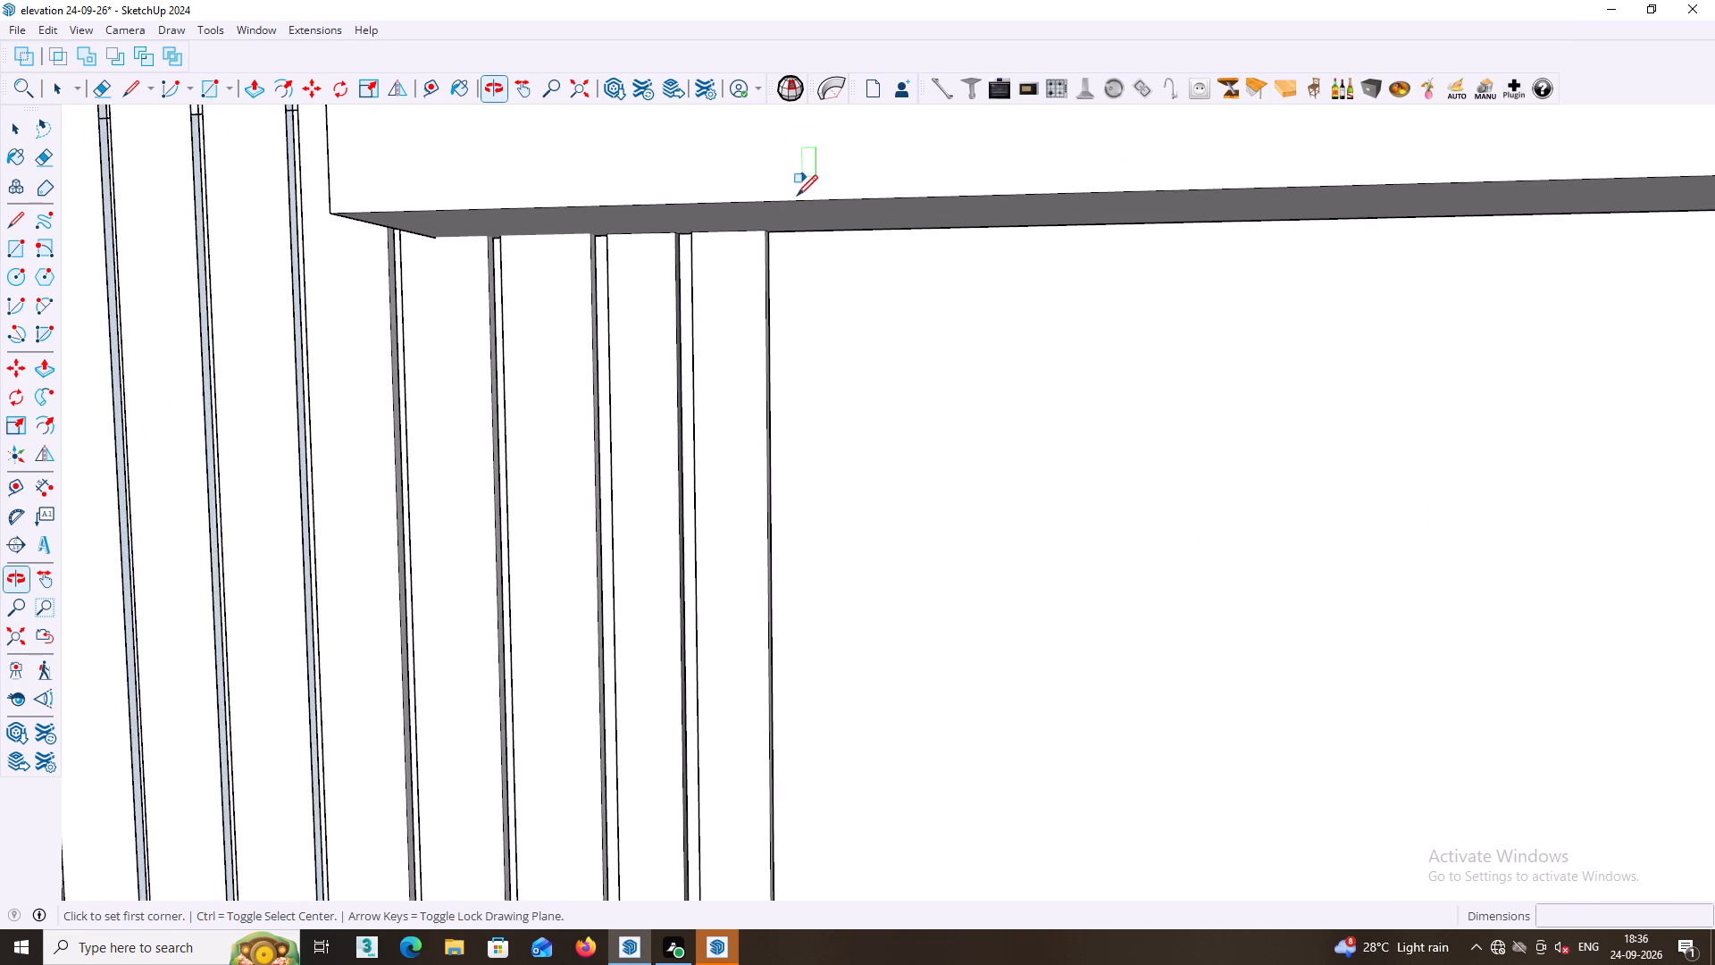
pyautogui.scroll(12, 779, 243)
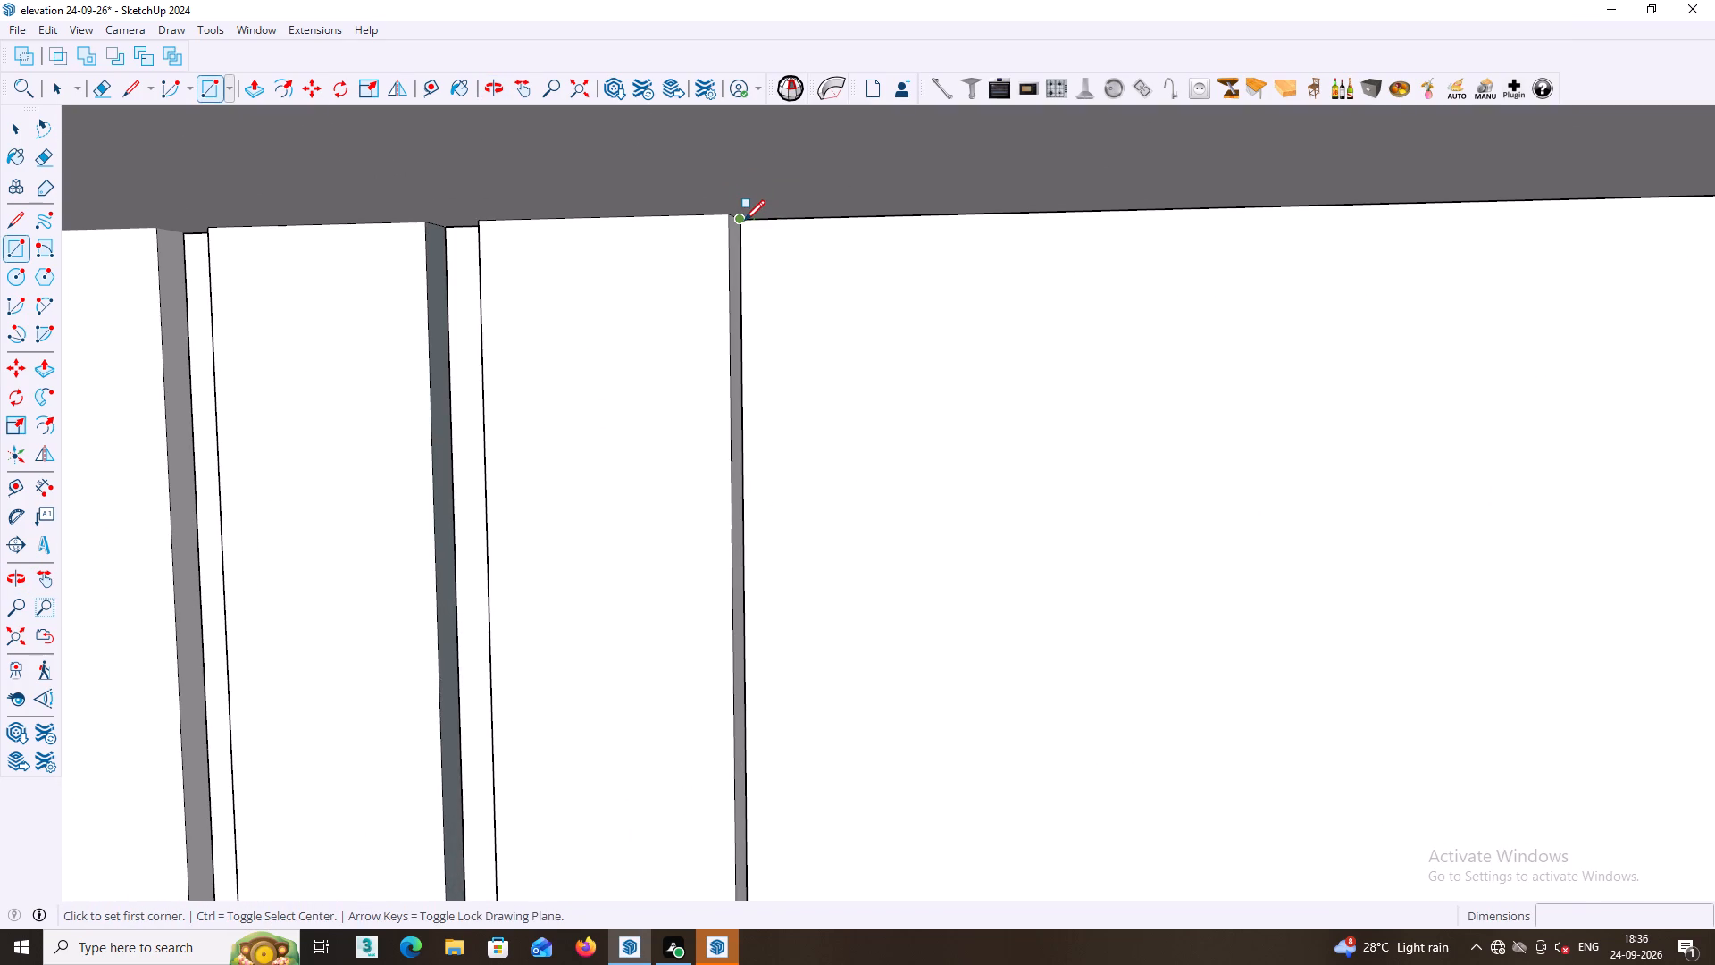
pyautogui.click(744, 221)
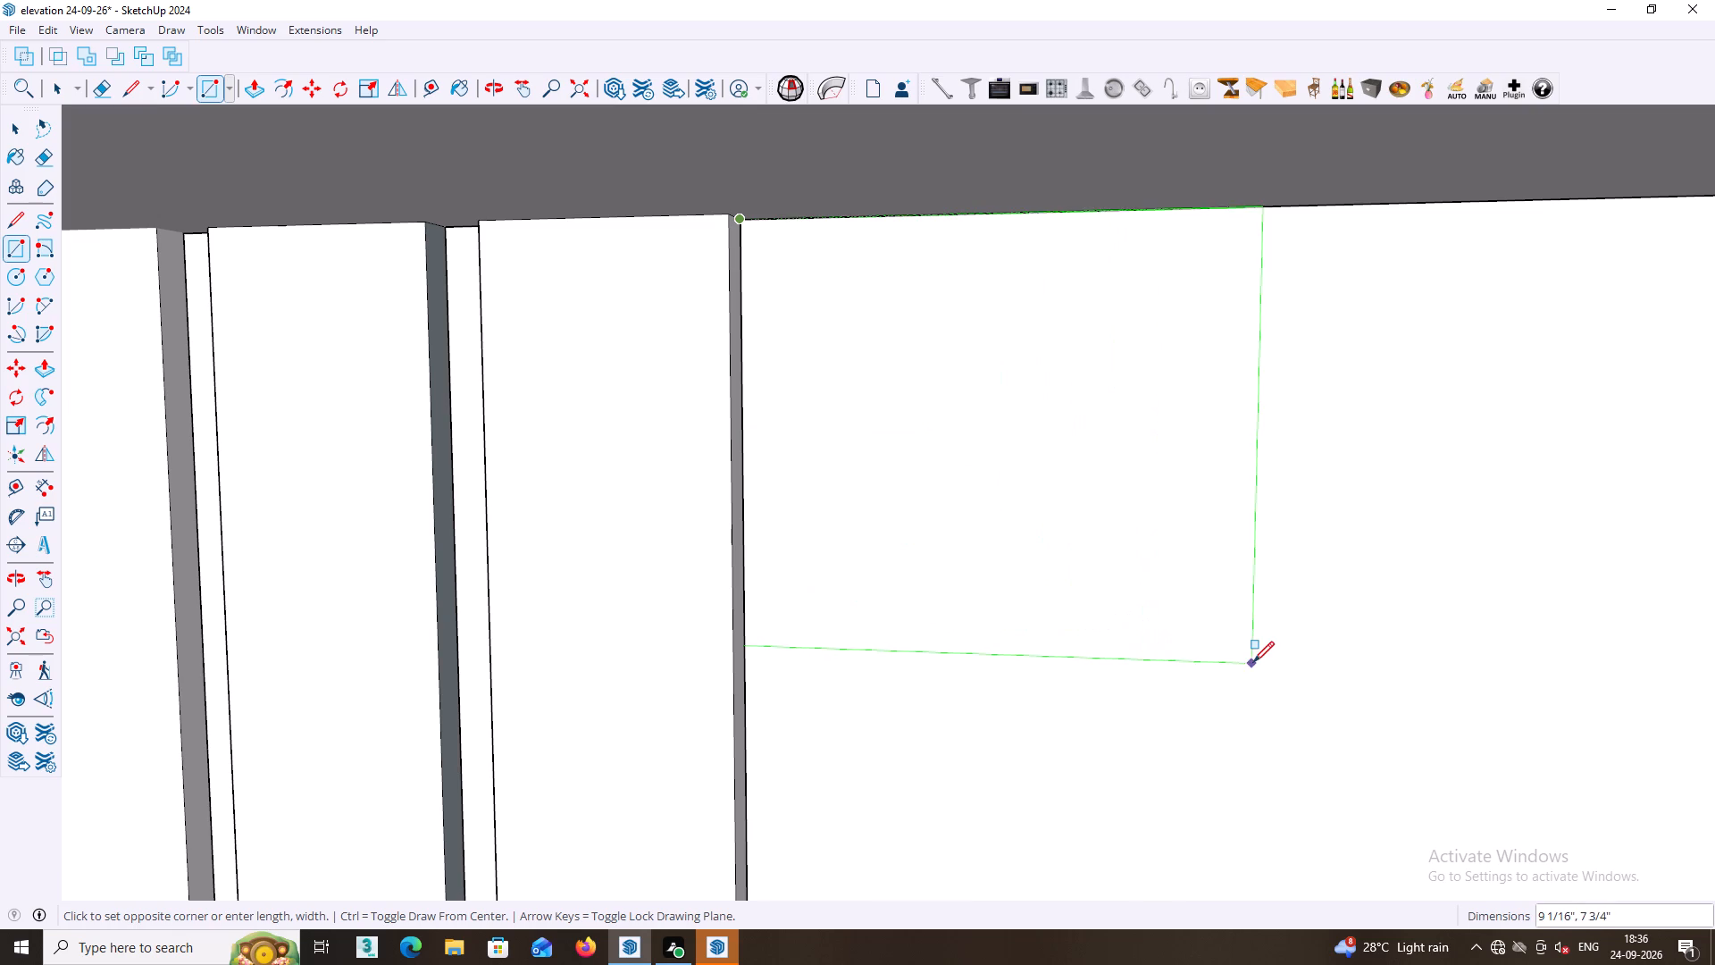
pyautogui.scroll(-7, 1249, 645)
pyautogui.moveTo(1258, 696); pyautogui.dragTo(1231, 472, button='middle')
pyautogui.keyDown('shift'); pyautogui.scroll(-5, 1238, 481); pyautogui.keyUp('shift')
pyautogui.keyDown('shift'); pyautogui.middleClick(1260, 489); pyautogui.keyUp('shift')
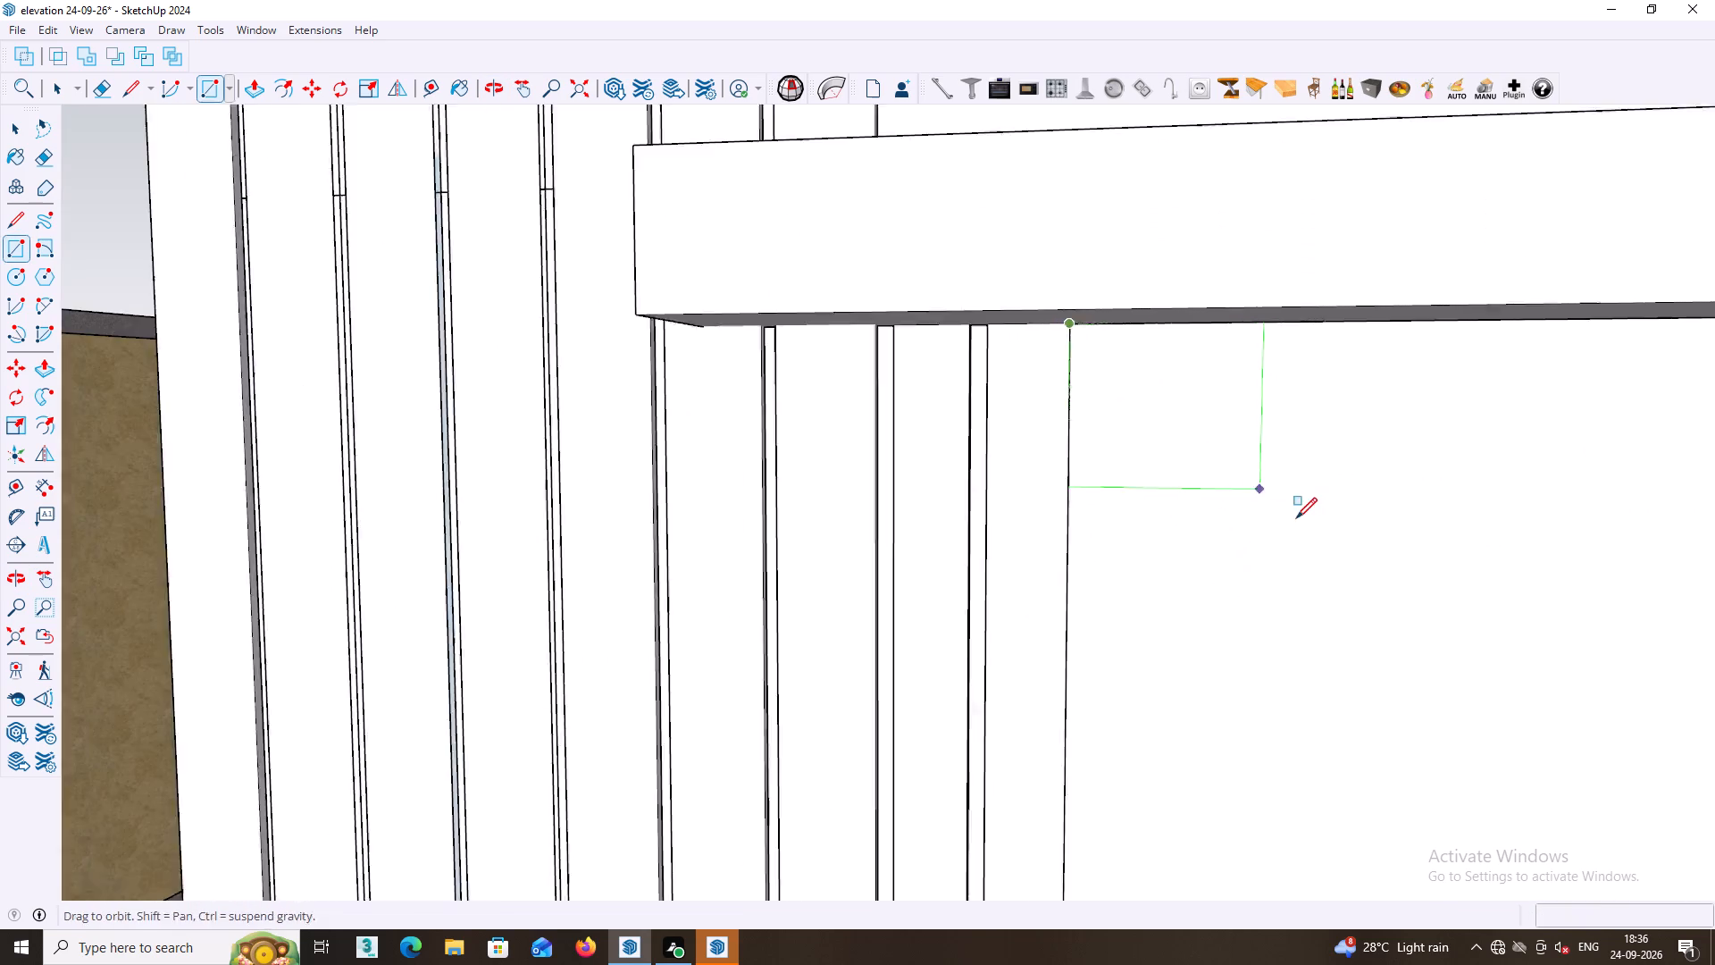
pyautogui.keyDown('shift'); pyautogui.scroll(-8, 1296, 518); pyautogui.keyUp('shift')
pyautogui.keyDown('shift'); pyautogui.middleClick(1315, 528); pyautogui.keyUp('shift')
pyautogui.keyDown('shift'); pyautogui.moveTo(1366, 581); pyautogui.dragTo(1105, 240, button='middle'); pyautogui.keyUp('shift')
pyautogui.keyDown('shift'); pyautogui.scroll(-9, 1105, 240); pyautogui.keyUp('shift')
pyautogui.keyDown('shift'); pyautogui.middleClick(1126, 276); pyautogui.keyUp('shift')
pyautogui.keyDown('shift'); pyautogui.moveTo(1267, 444); pyautogui.dragTo(1262, 425, button='middle'); pyautogui.keyUp('shift')
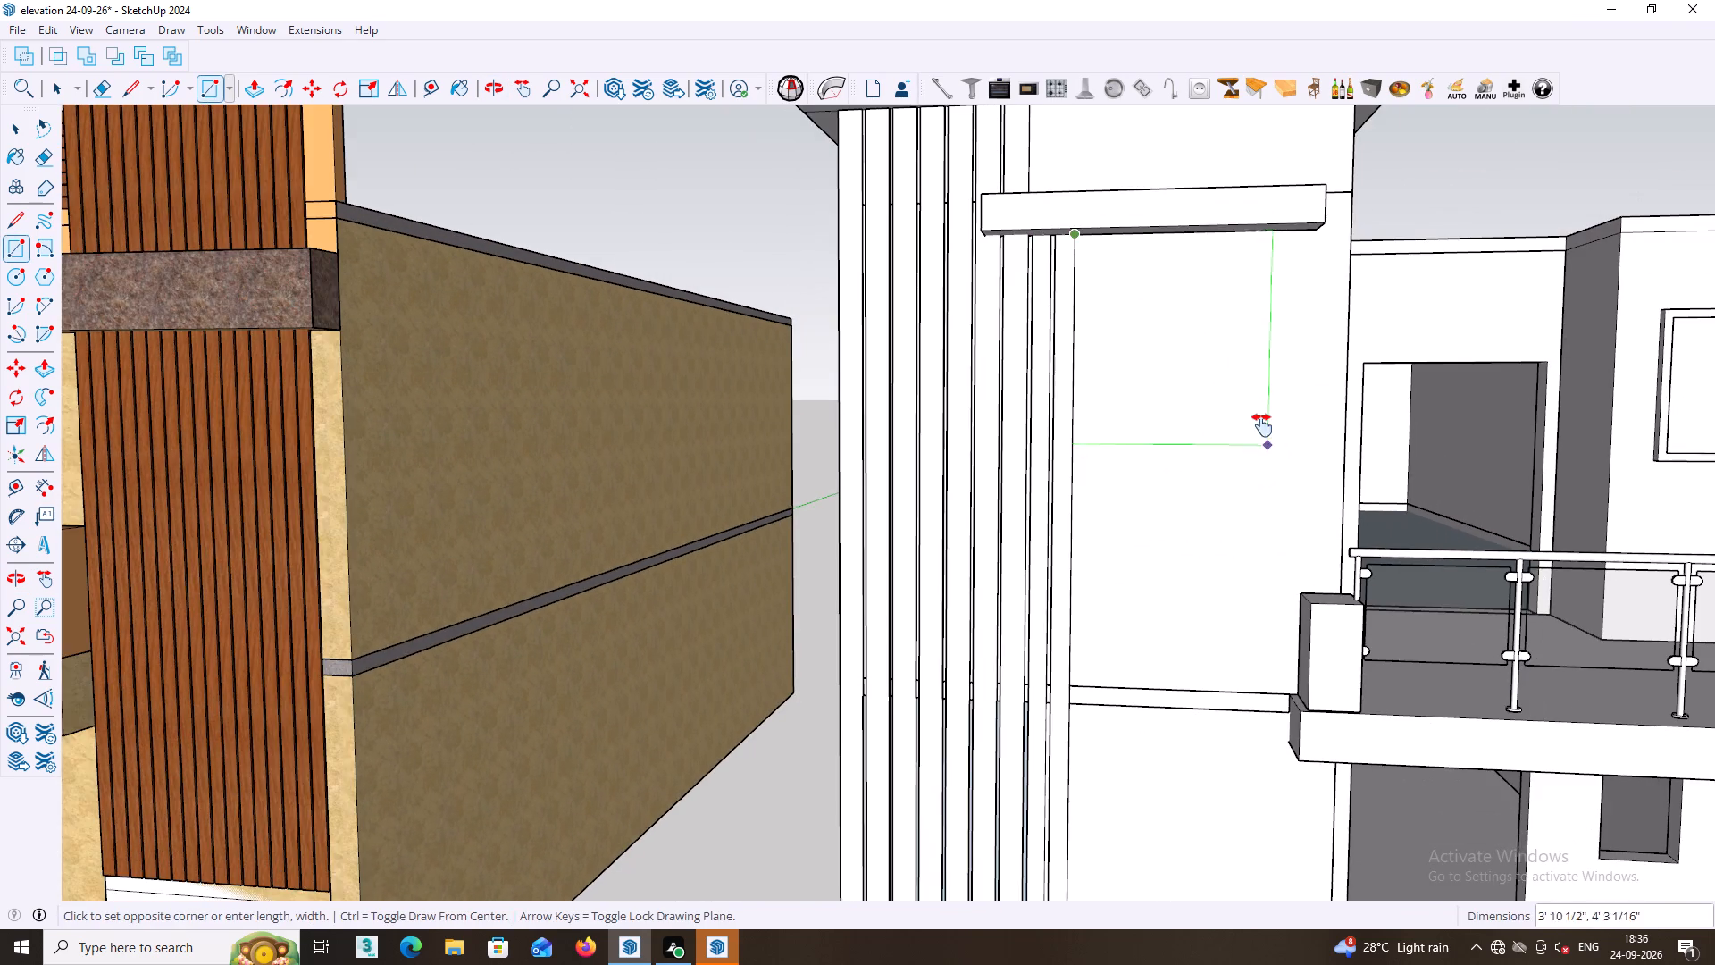
pyautogui.keyDown('shift'); pyautogui.moveTo(1262, 425); pyautogui.dragTo(1252, 408, button='middle'); pyautogui.keyUp('shift')
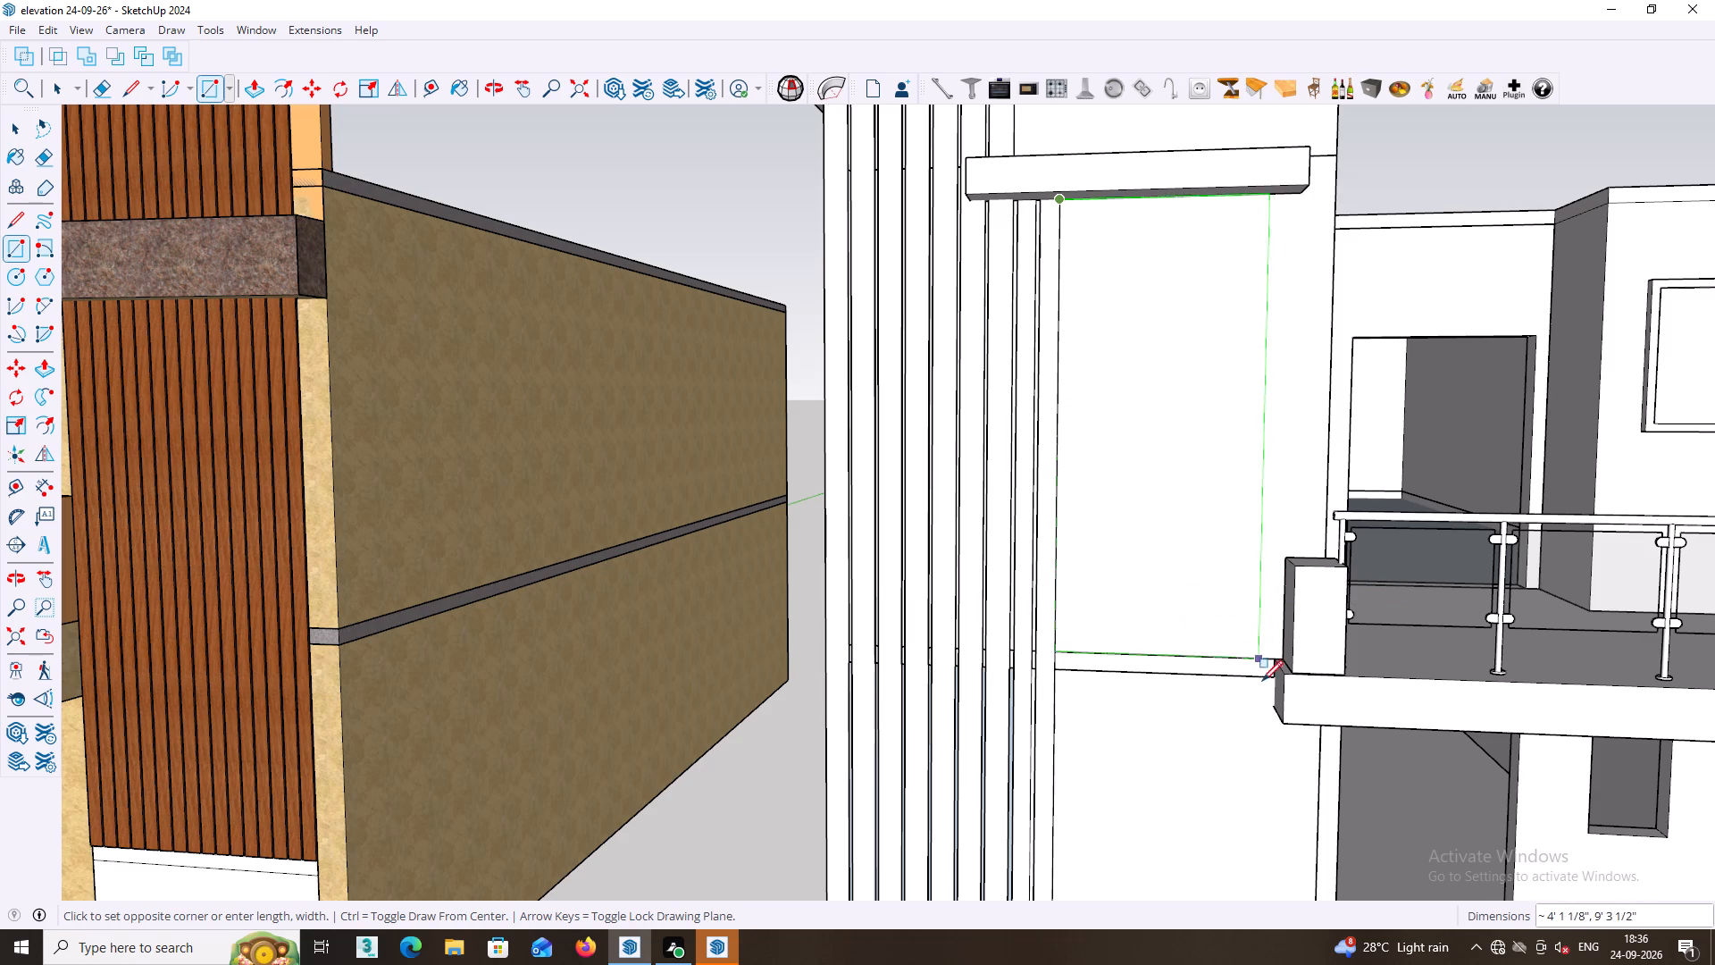
pyautogui.moveTo(1258, 752); pyautogui.dragTo(1270, 479, button='middle')
pyautogui.keyDown('shift'); pyautogui.scroll(-1, 1267, 466); pyautogui.keyUp('shift')
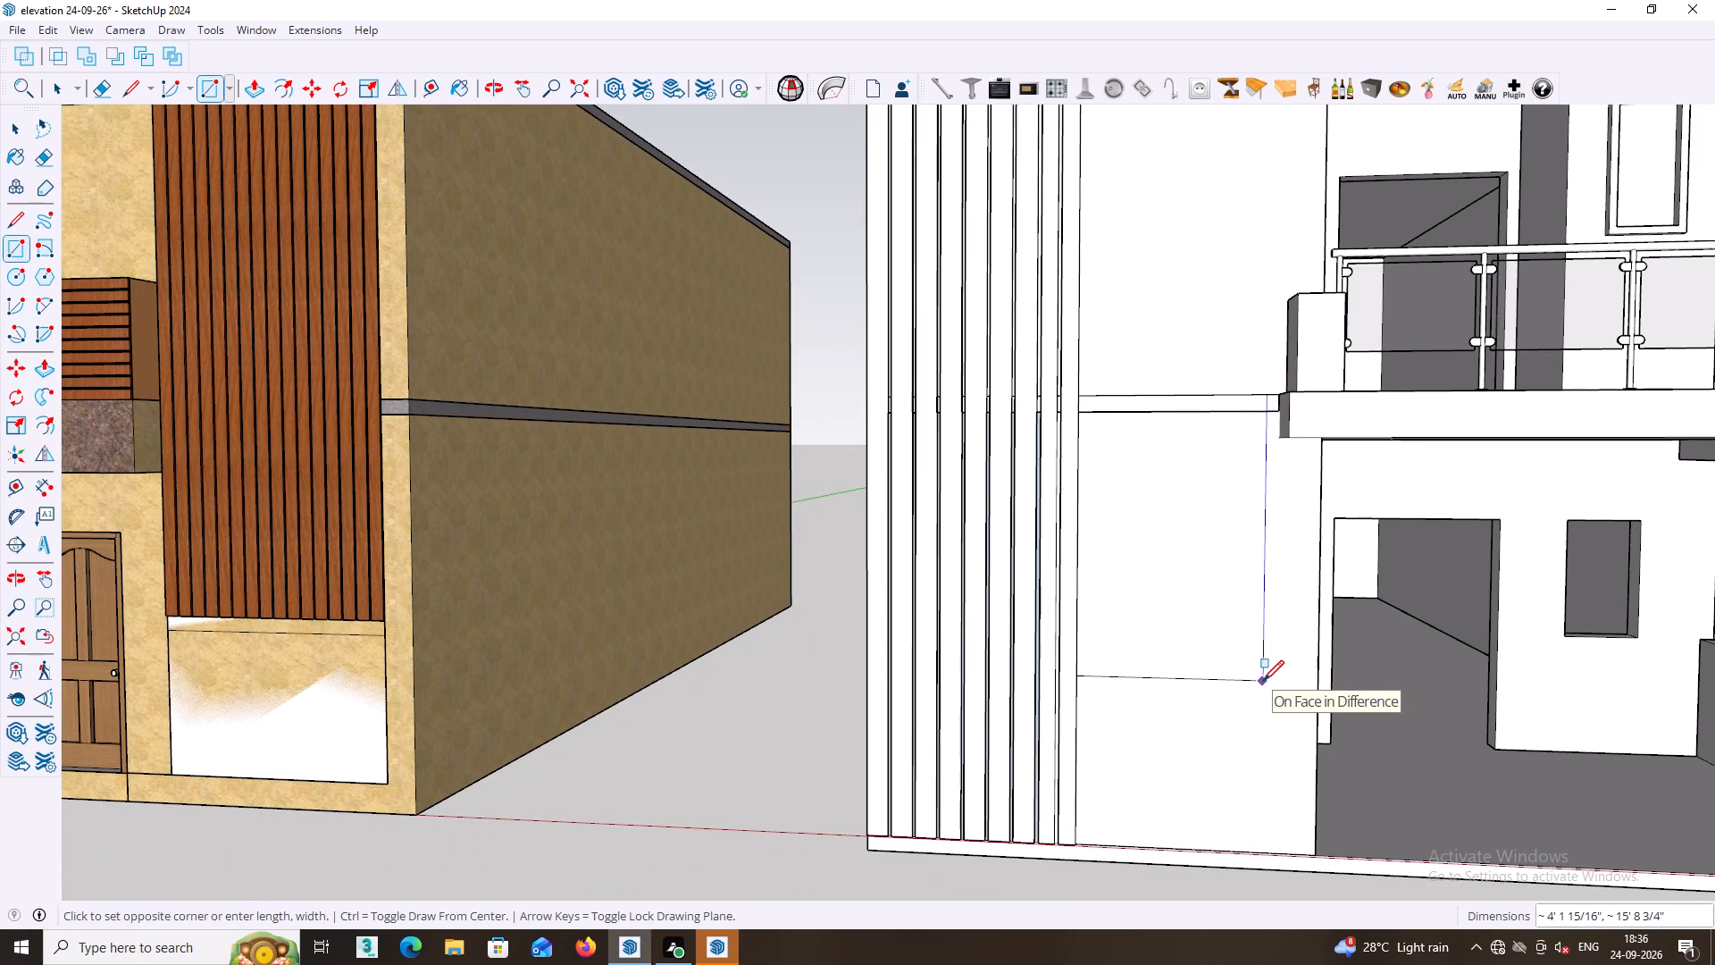
pyautogui.click(1257, 631)
# Push/Pull the new rectangular face beneath the projecting ledge outward by 18 mm to form a raised panel.
pyautogui.moveTo(1257, 631); pyautogui.dragTo(1254, 714, button='middle')
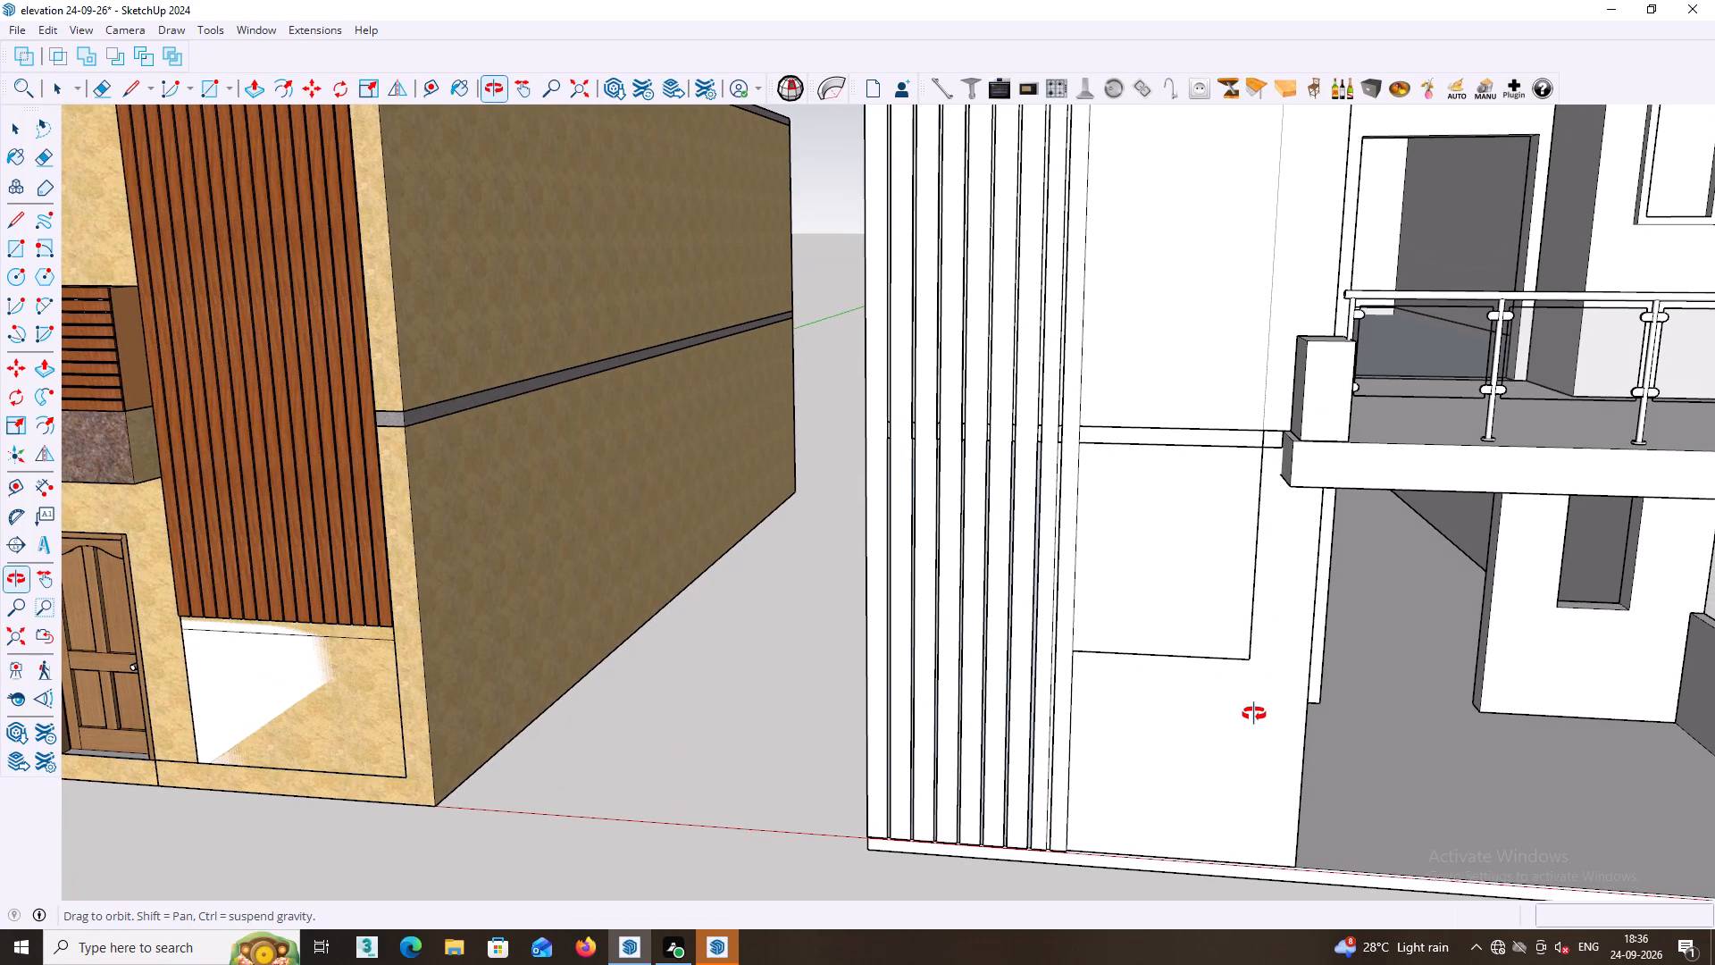
pyautogui.moveTo(1254, 714); pyautogui.dragTo(1172, 810, button='middle')
pyautogui.scroll(-3, 1182, 757)
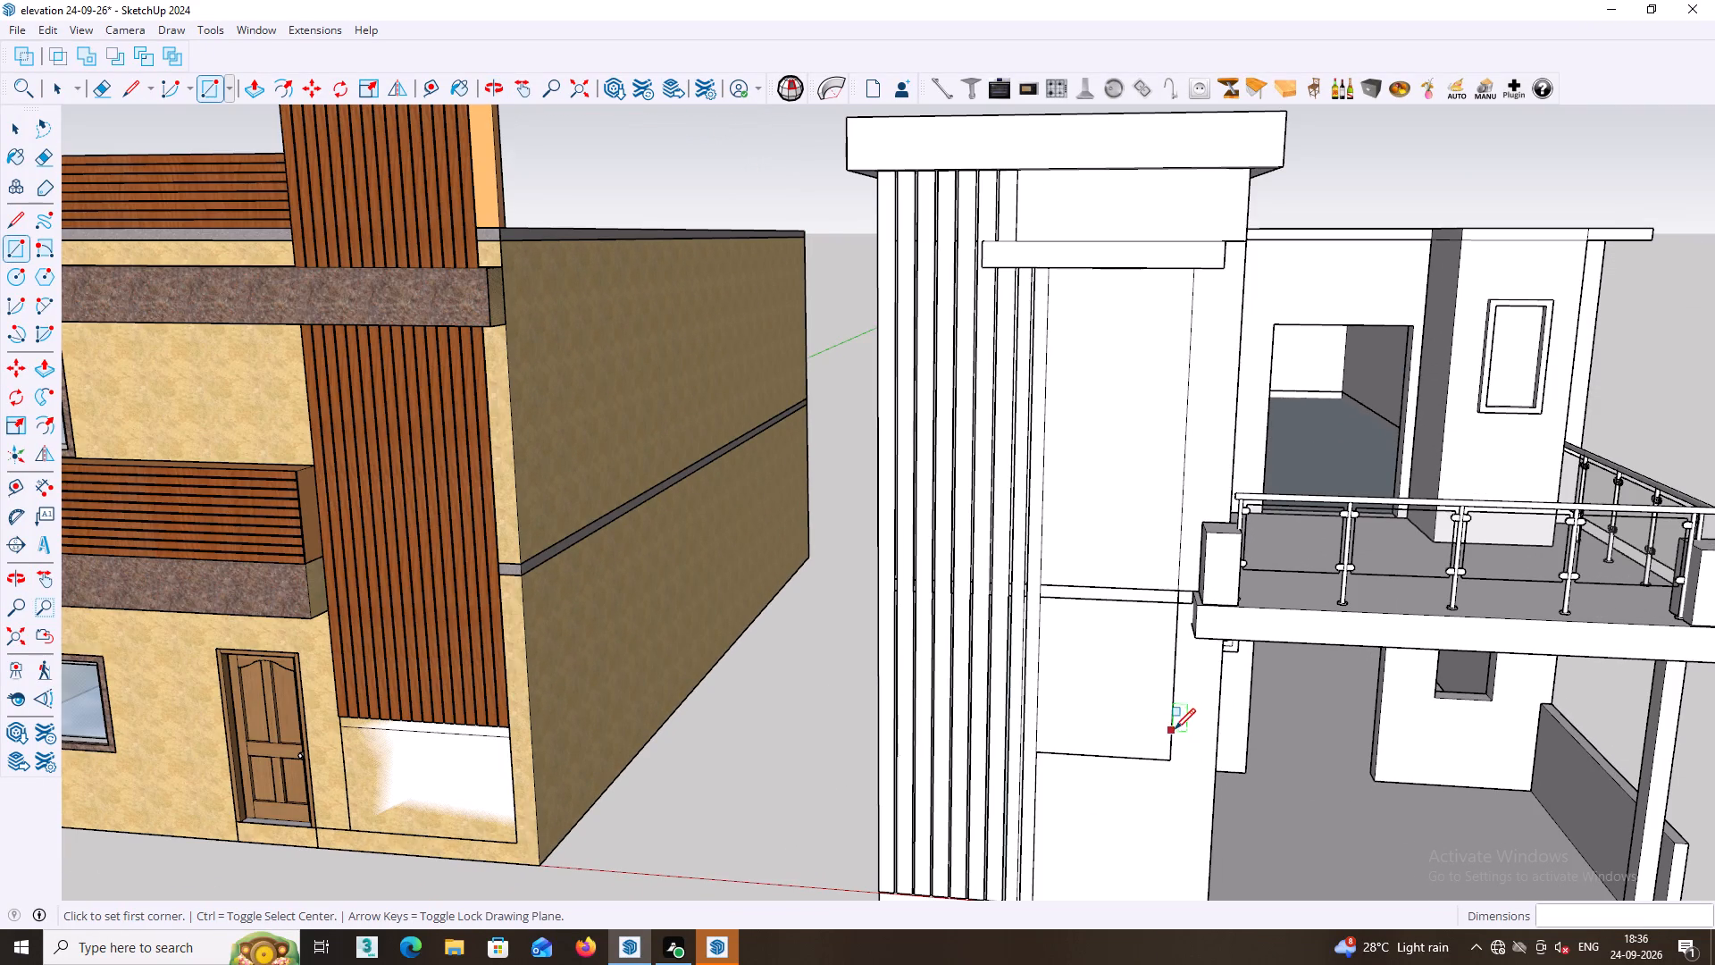
pyautogui.moveTo(1184, 675); pyautogui.dragTo(1159, 642, button='middle')
pyautogui.press('space')
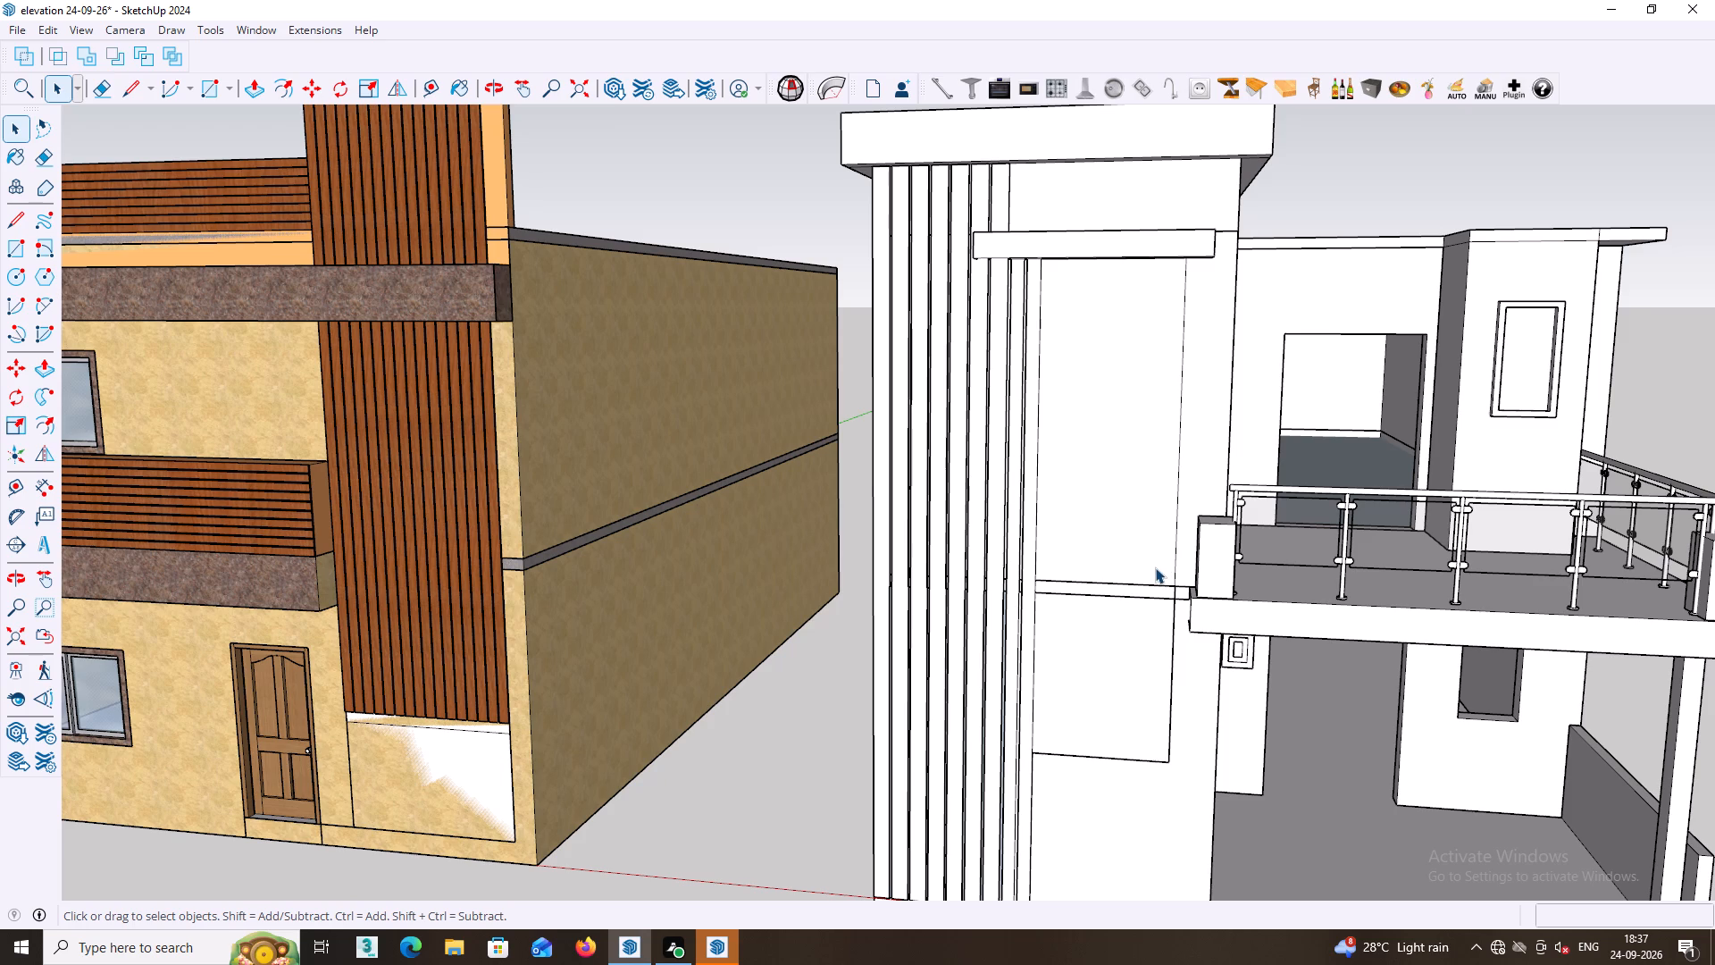
pyautogui.click(1124, 516)
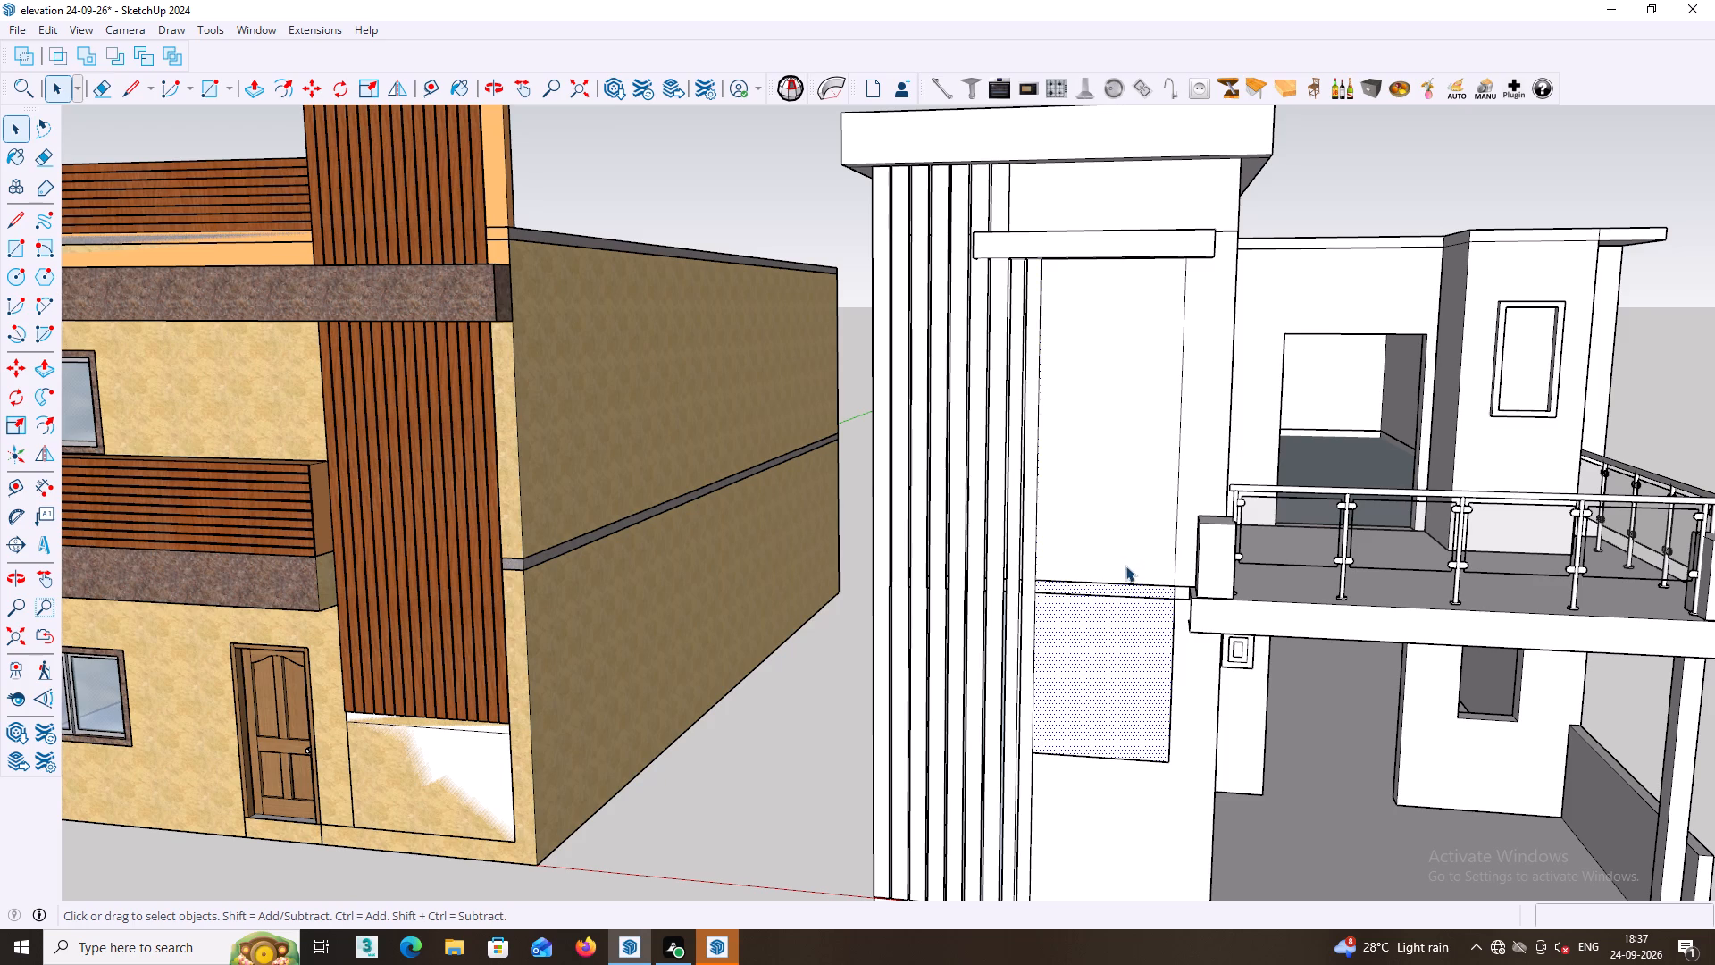
pyautogui.press('p')
pyautogui.click(1110, 607)
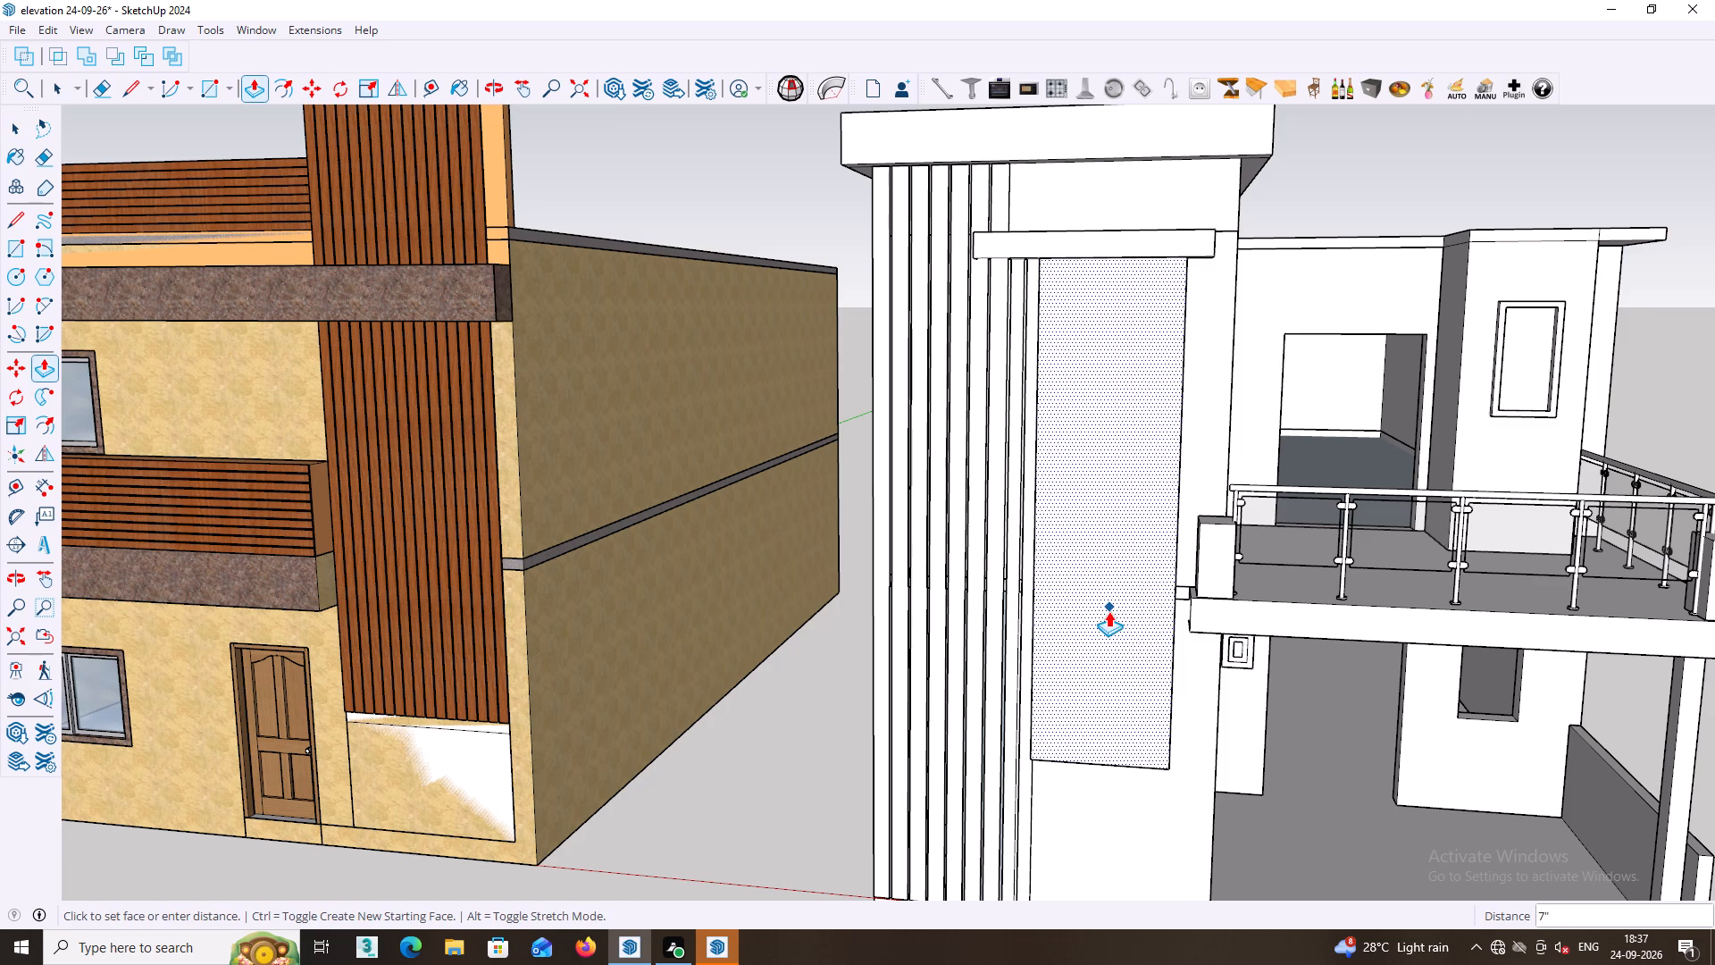
pyautogui.moveTo(1111, 610); pyautogui.dragTo(1270, 590, button='middle')
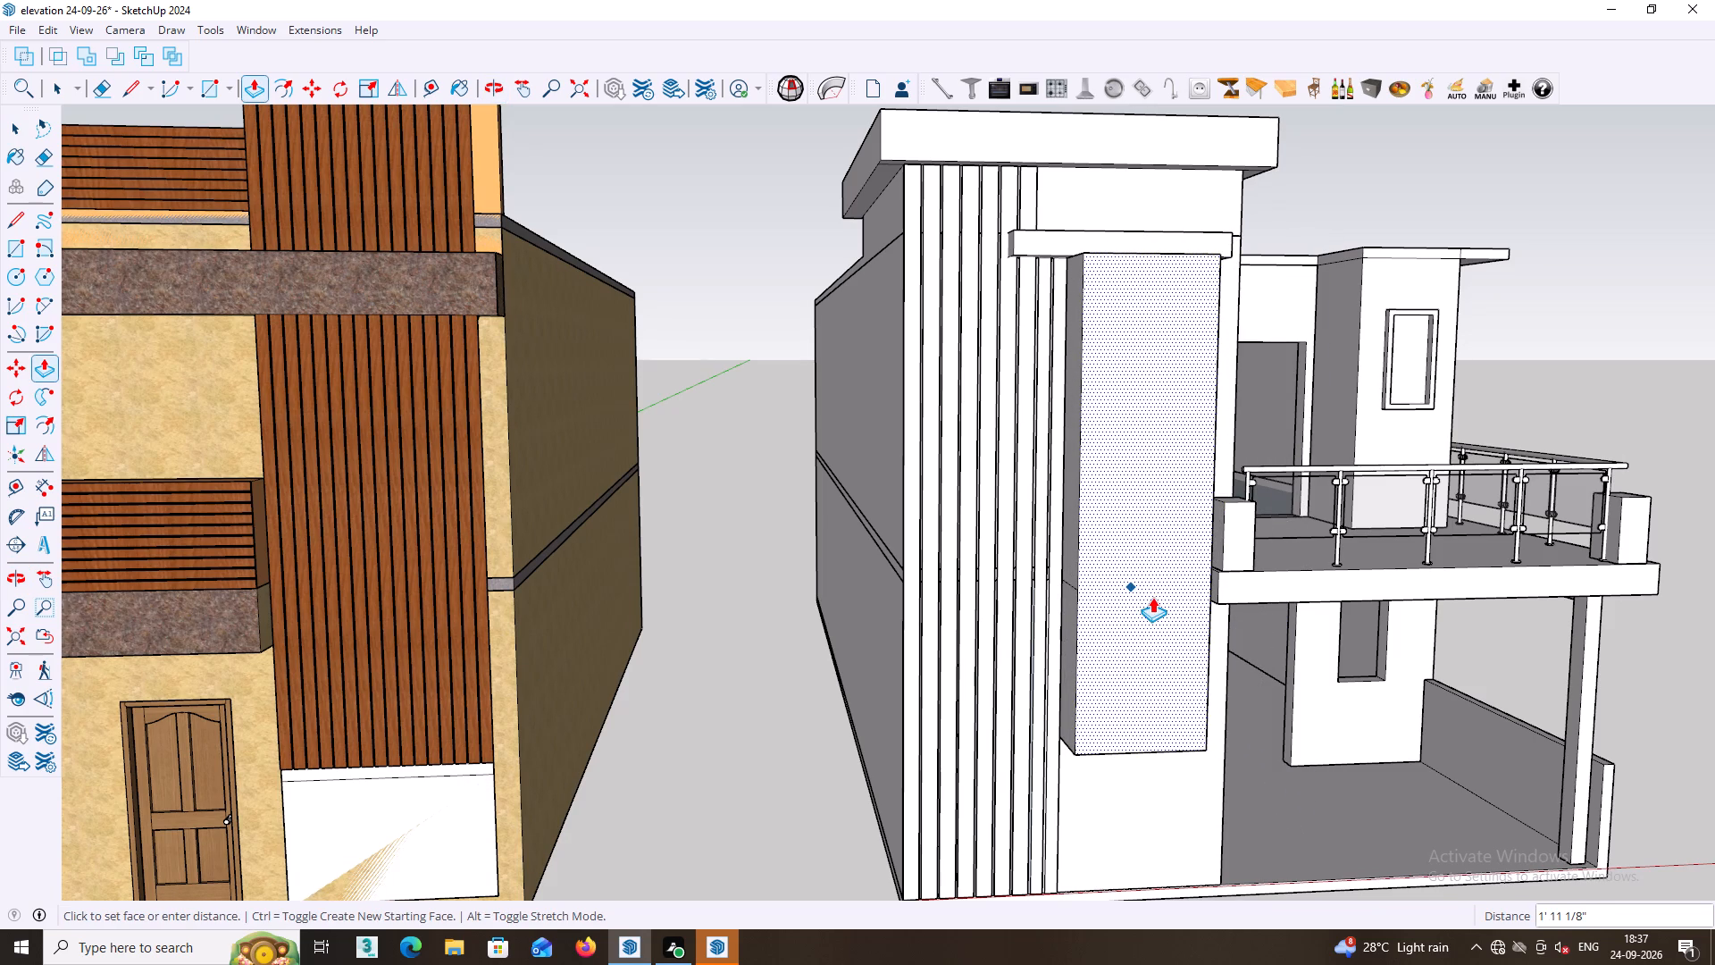
pyautogui.write('18')
pyautogui.write('mm')
pyautogui.press('Return')
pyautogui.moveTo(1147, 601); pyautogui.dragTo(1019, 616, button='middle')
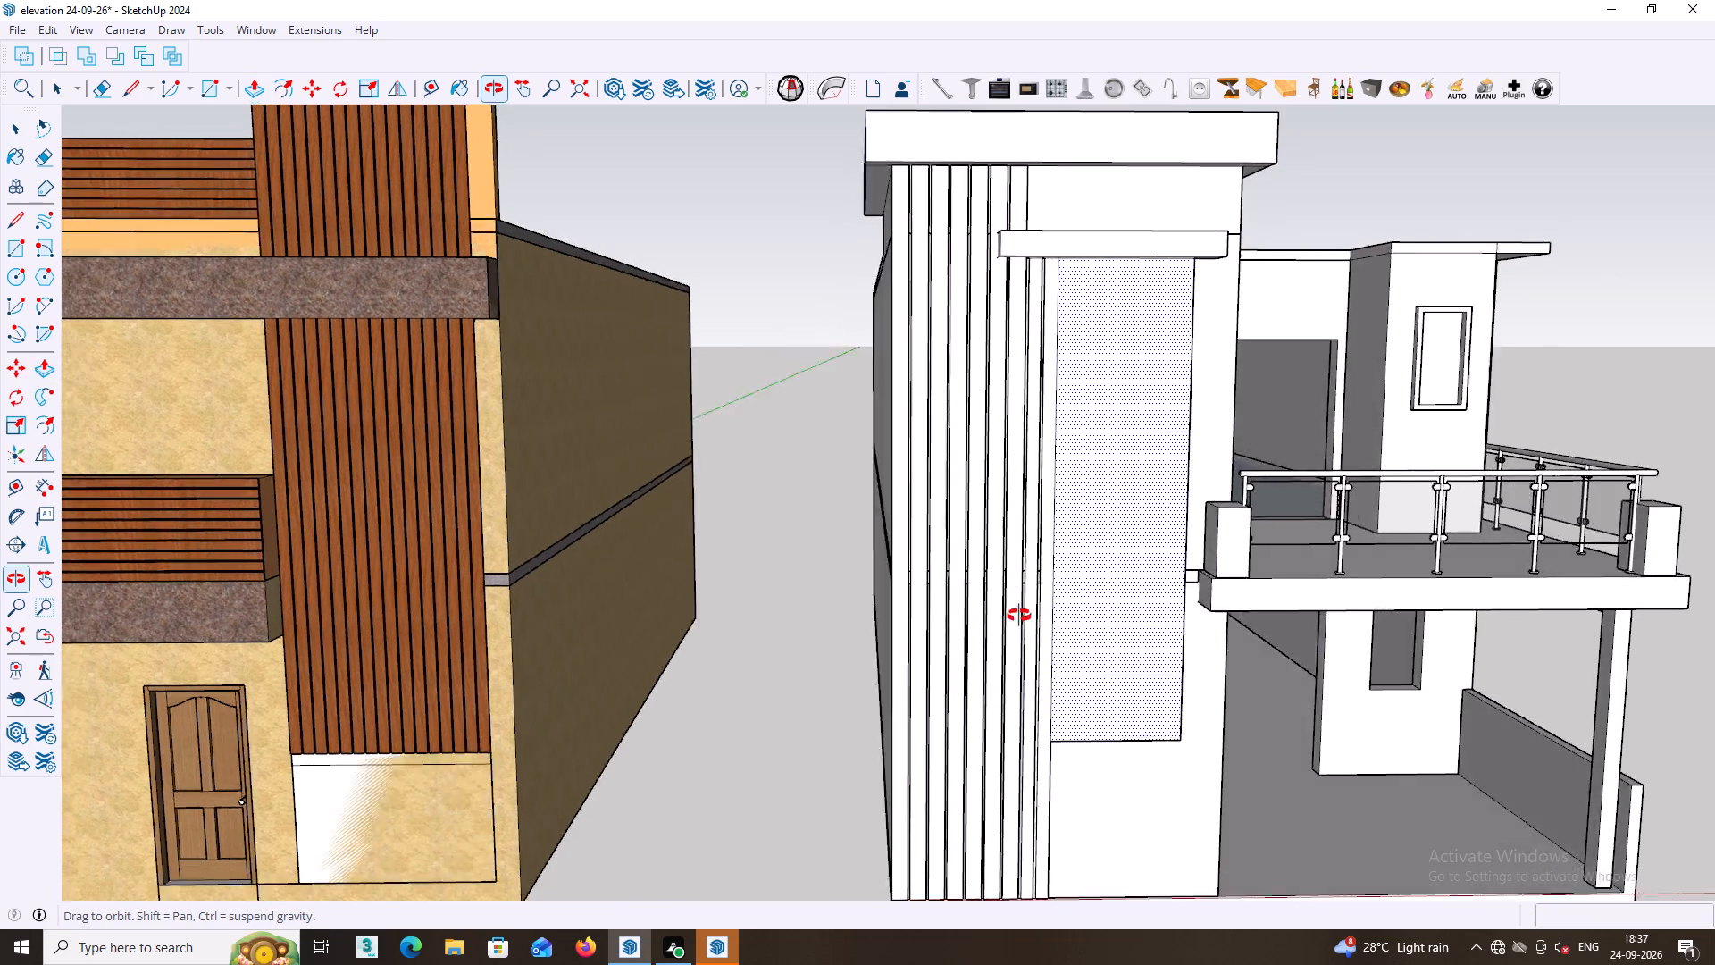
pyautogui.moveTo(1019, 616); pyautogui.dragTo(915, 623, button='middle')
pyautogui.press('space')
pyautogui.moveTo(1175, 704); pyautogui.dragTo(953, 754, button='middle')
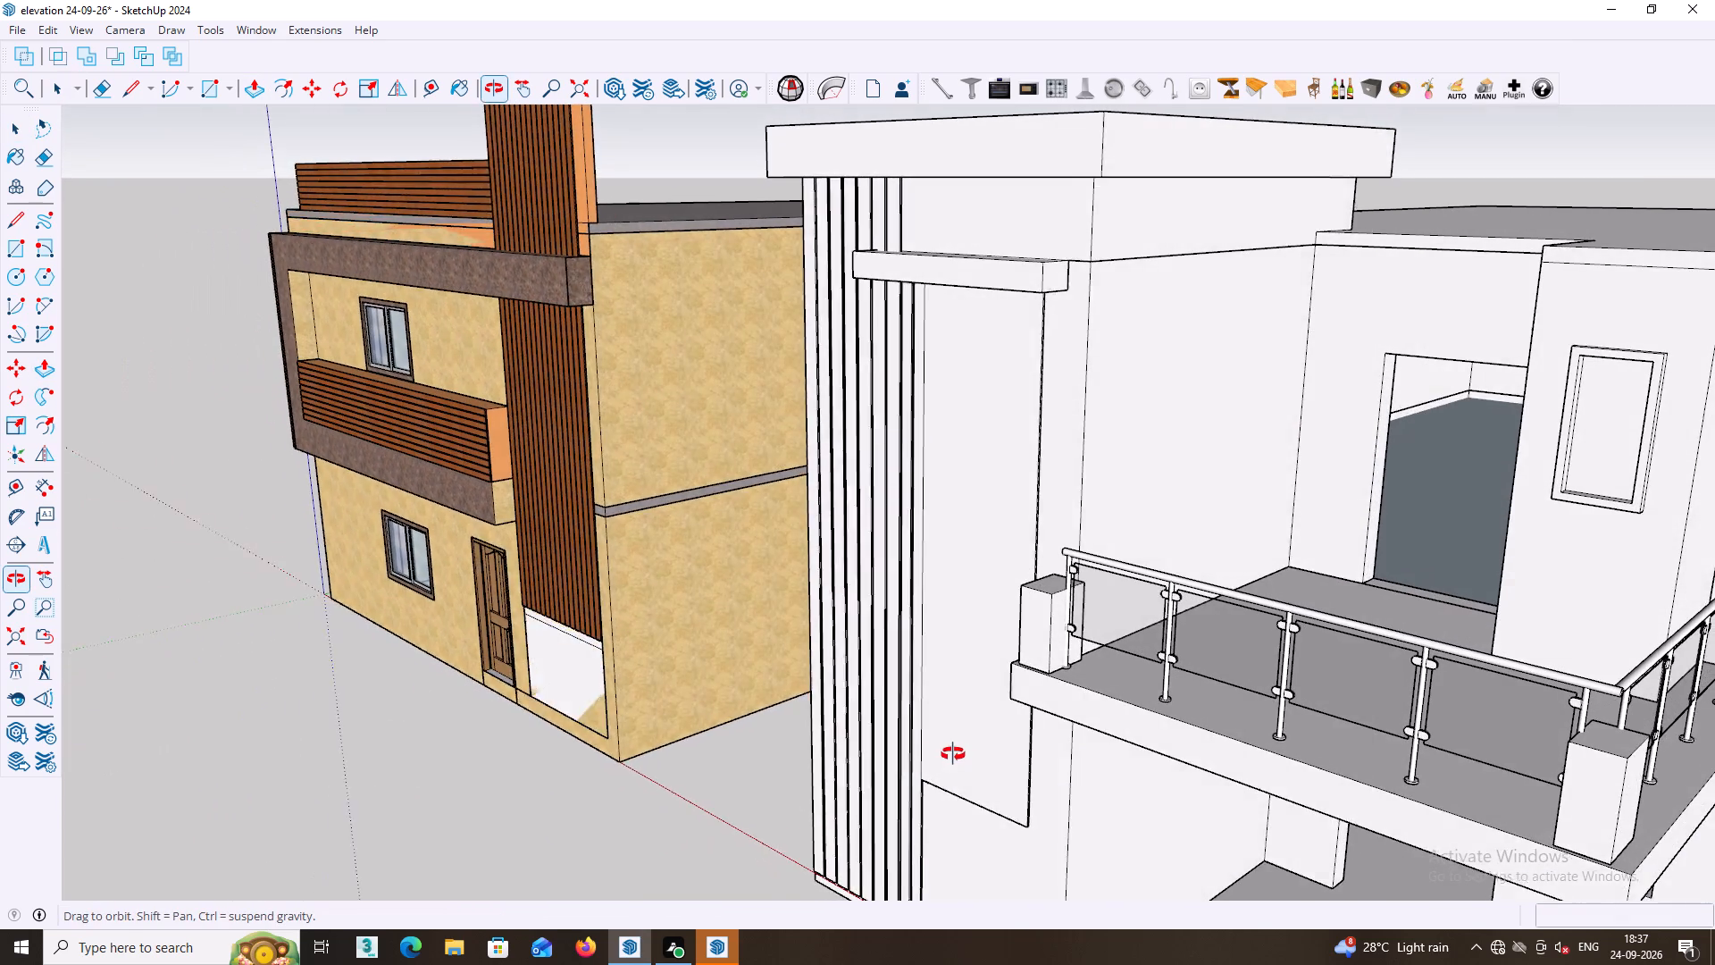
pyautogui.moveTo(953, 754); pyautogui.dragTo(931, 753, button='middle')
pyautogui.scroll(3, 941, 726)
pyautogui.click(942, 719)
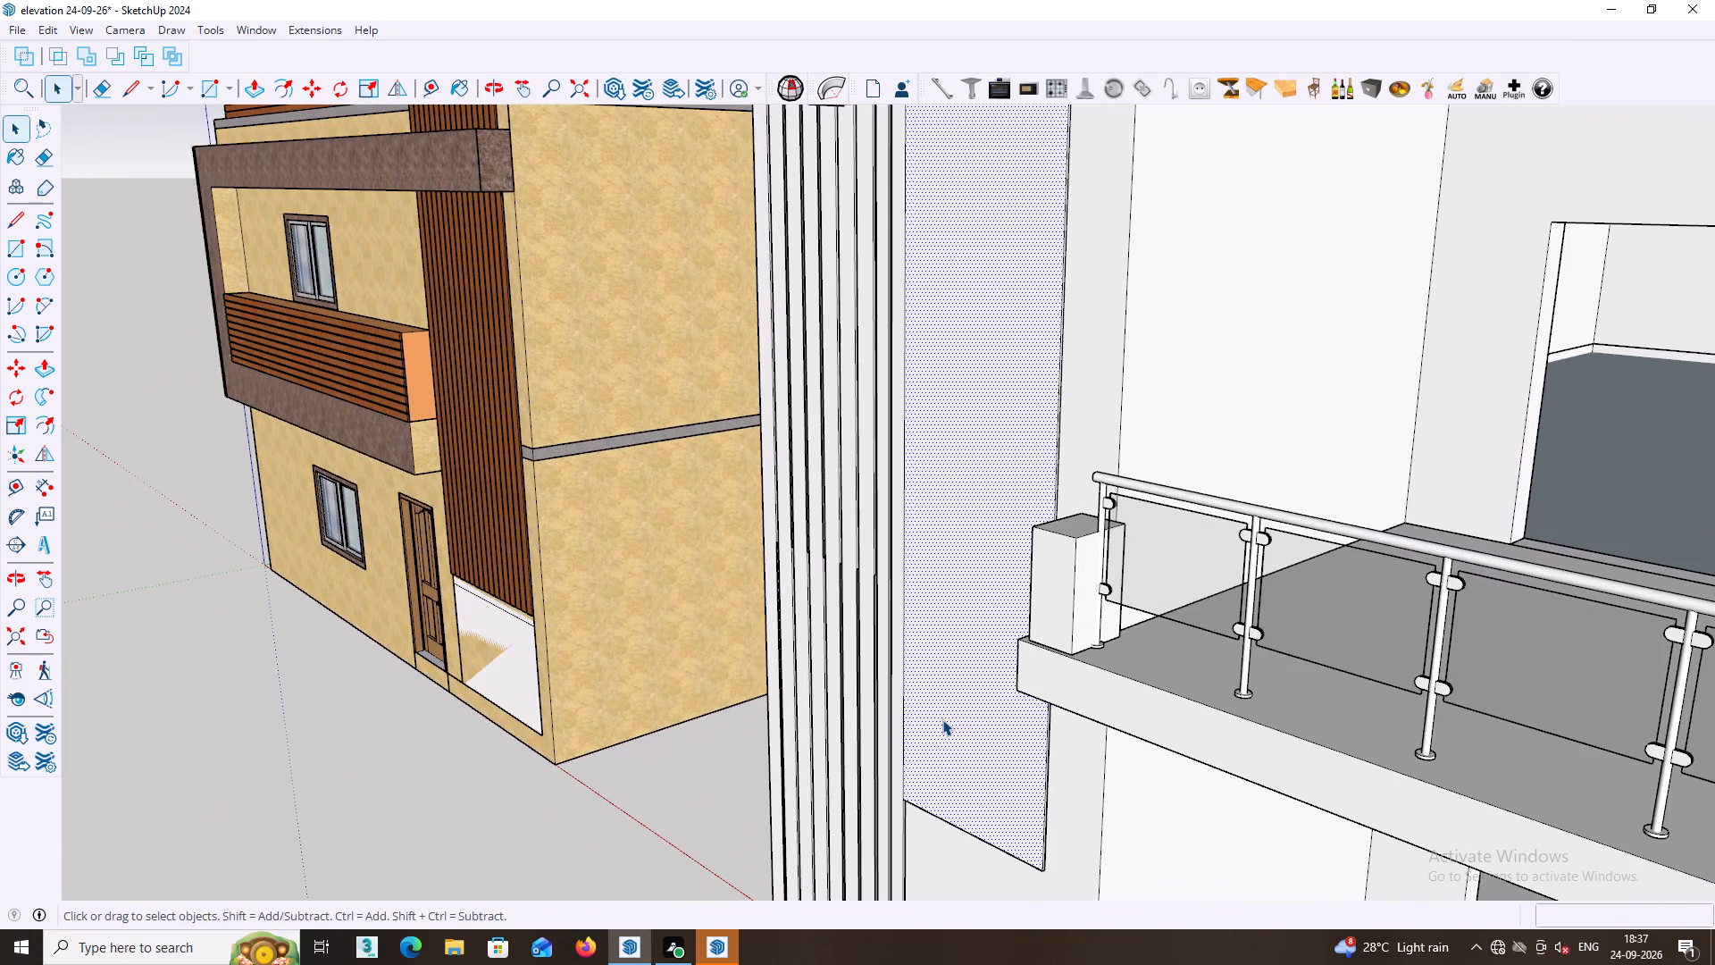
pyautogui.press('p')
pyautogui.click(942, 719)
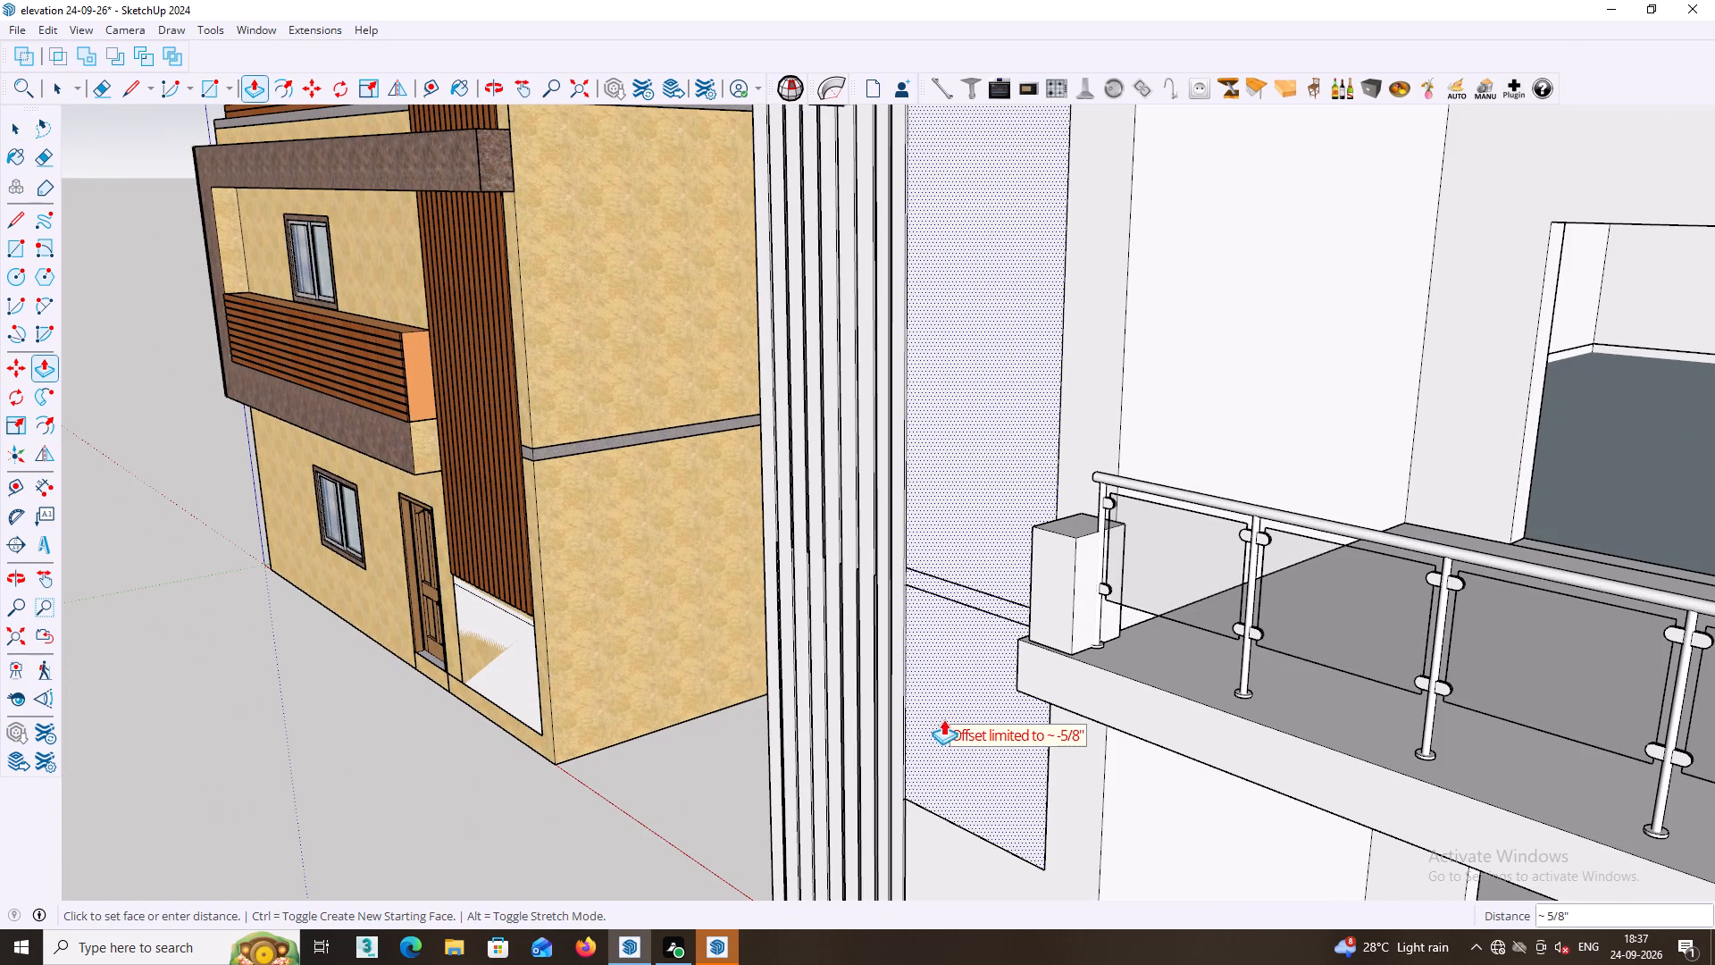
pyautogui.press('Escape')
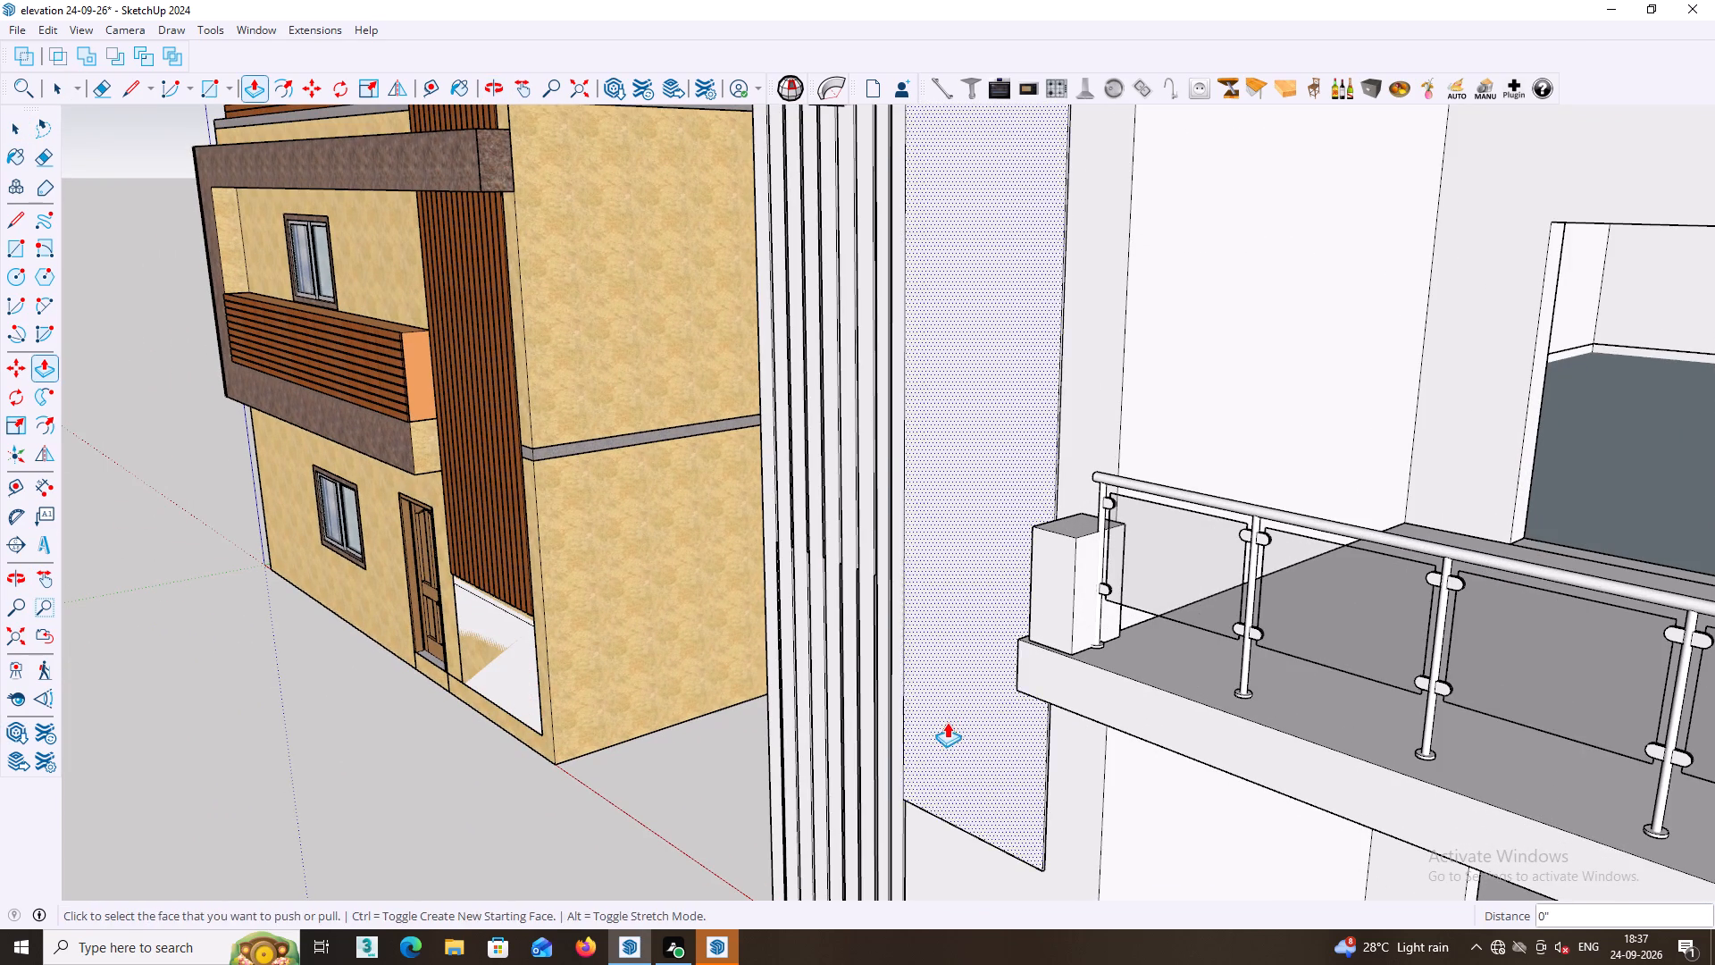
# Examine the white house's front panel, fins, ledge and balcony alongside the neighbouring wood-clad building.
pyautogui.moveTo(947, 722); pyautogui.dragTo(1113, 718, button='middle')
pyautogui.moveTo(1113, 720); pyautogui.dragTo(1153, 567, button='middle')
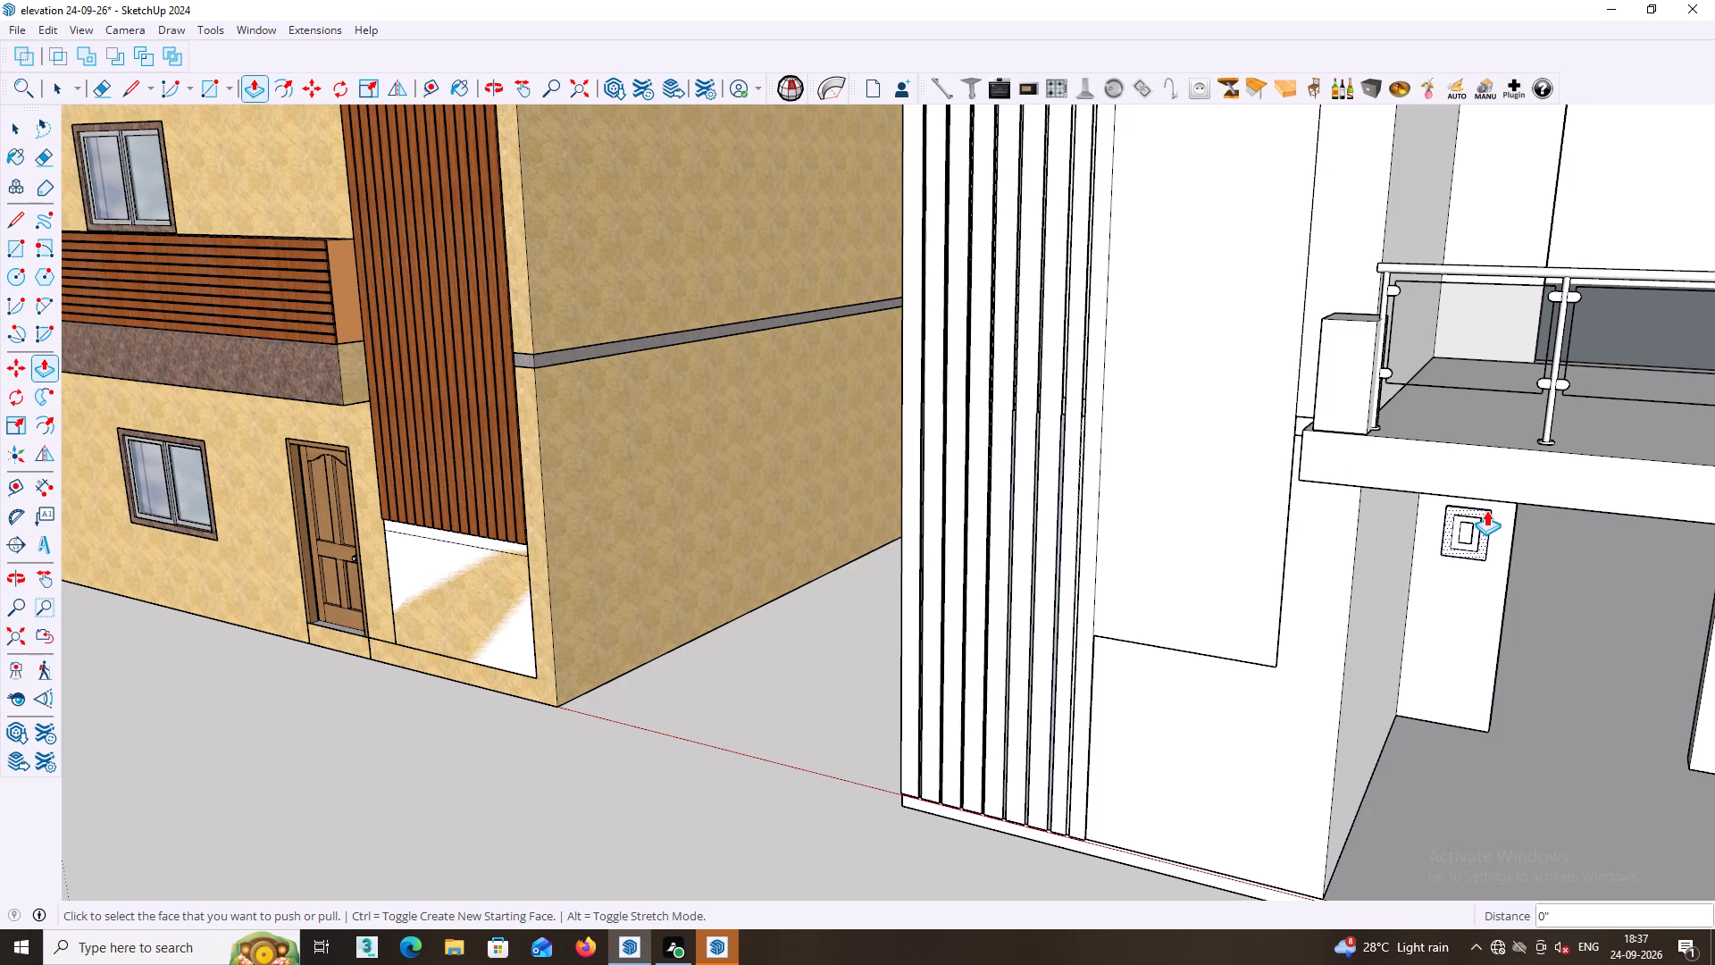
pyautogui.scroll(-3, 1486, 510)
pyautogui.scroll(-4, 1680, 477)
pyautogui.press('space')
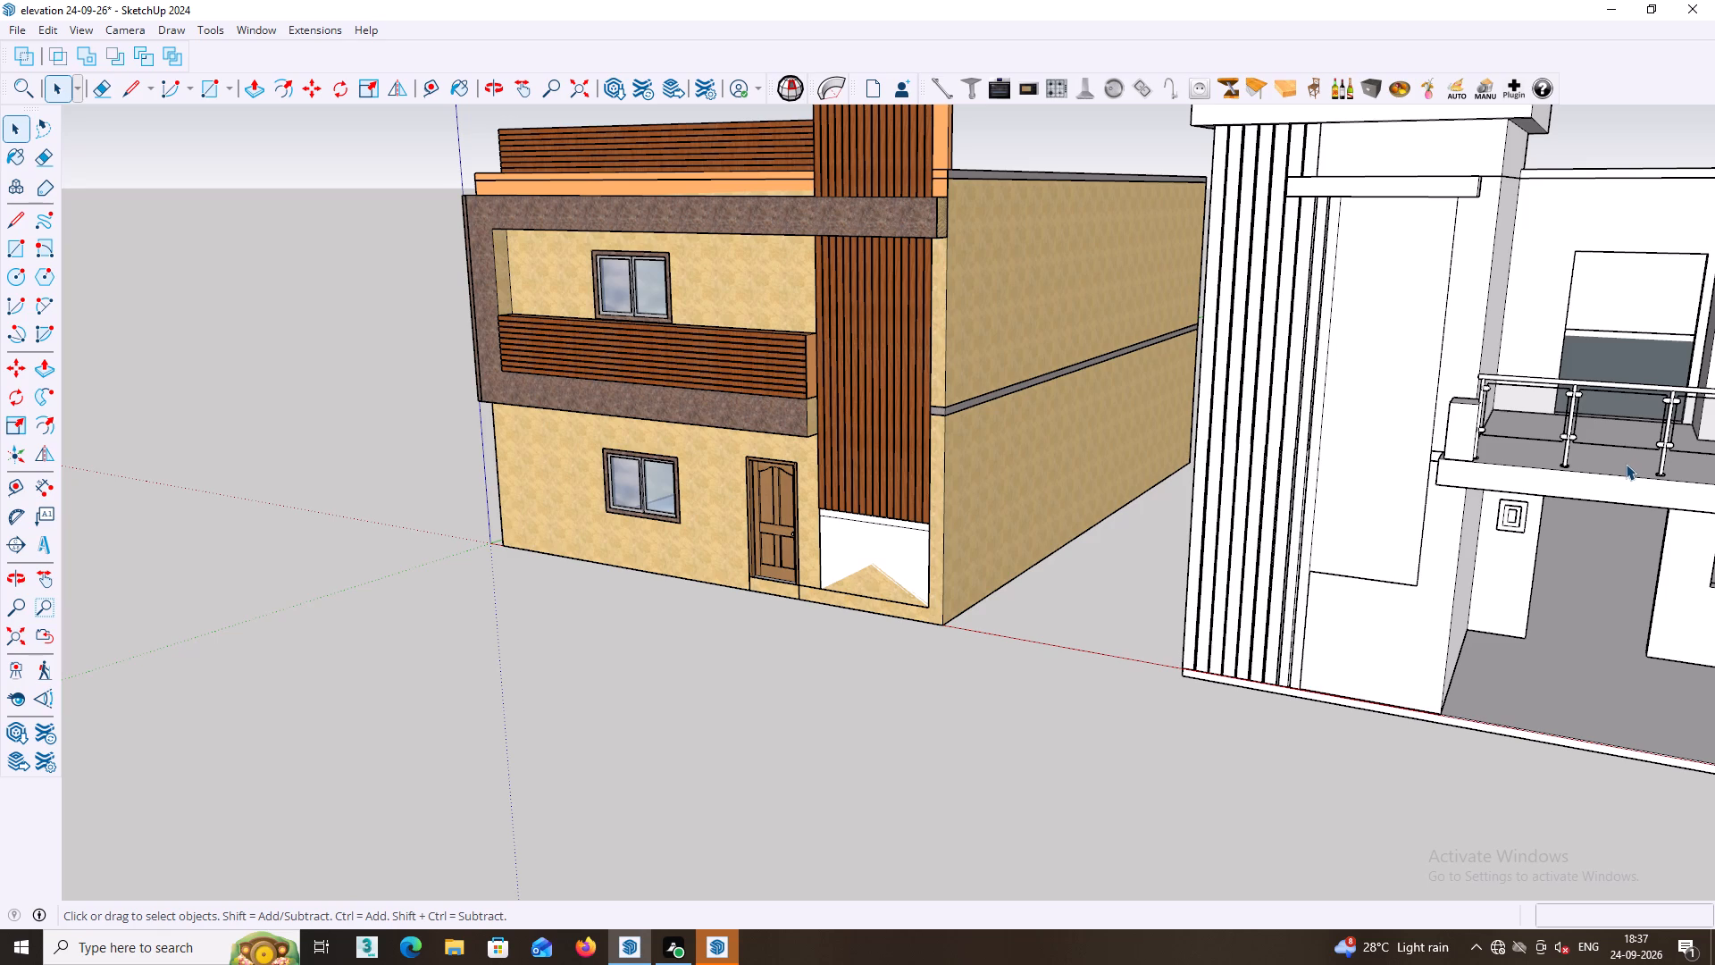
pyautogui.keyDown('shift'); pyautogui.moveTo(1627, 465); pyautogui.dragTo(1341, 407, button='middle'); pyautogui.keyUp('shift')
pyautogui.scroll(-5, 1301, 494)
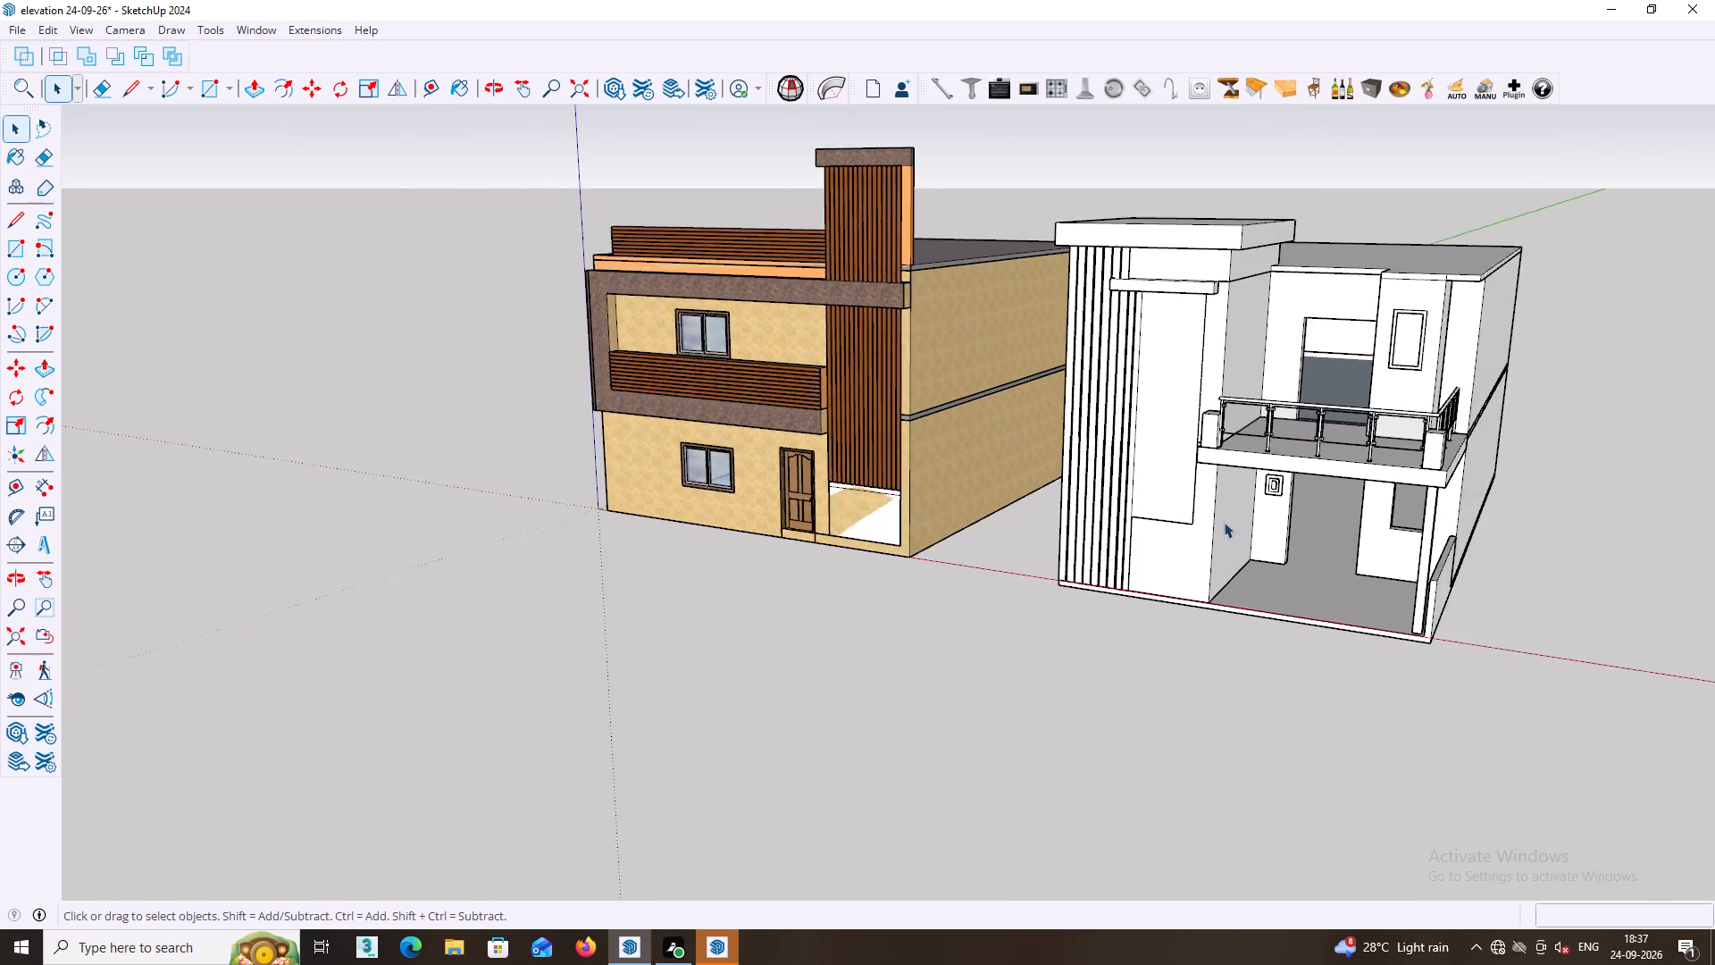
pyautogui.scroll(-1, 1224, 522)
pyautogui.moveTo(1226, 514); pyautogui.dragTo(1005, 449, button='middle')
pyautogui.moveTo(1005, 449); pyautogui.dragTo(1075, 447, button='middle')
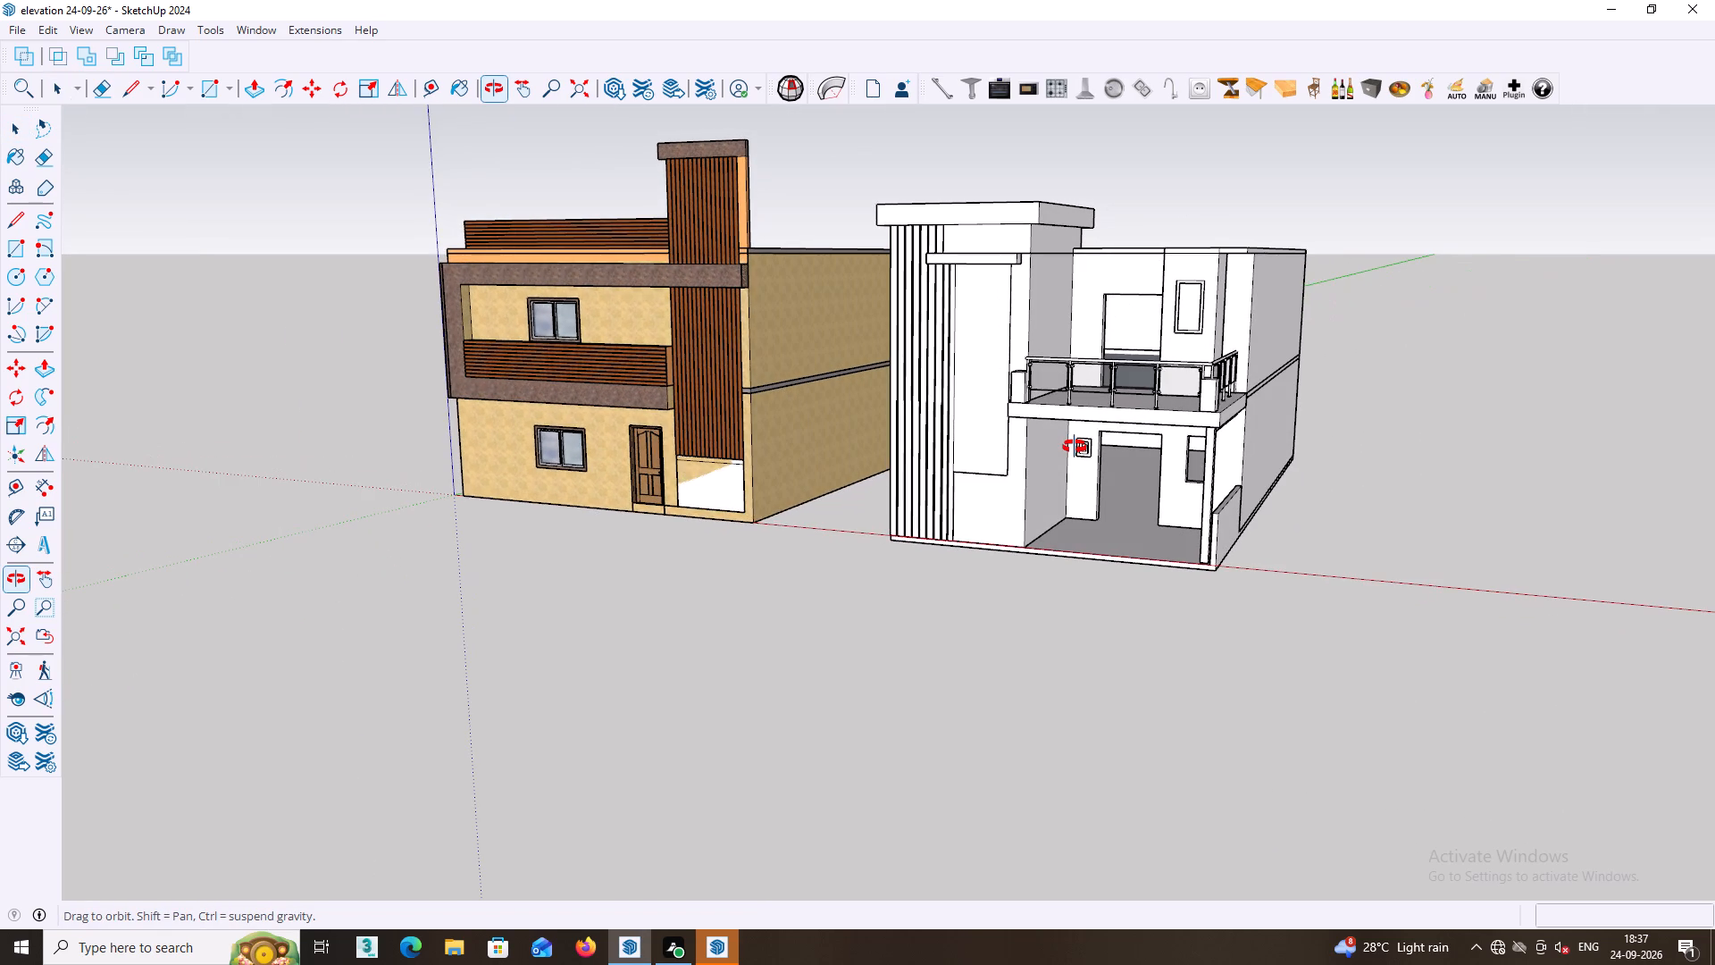
pyautogui.moveTo(1075, 447); pyautogui.dragTo(1106, 429, button='middle')
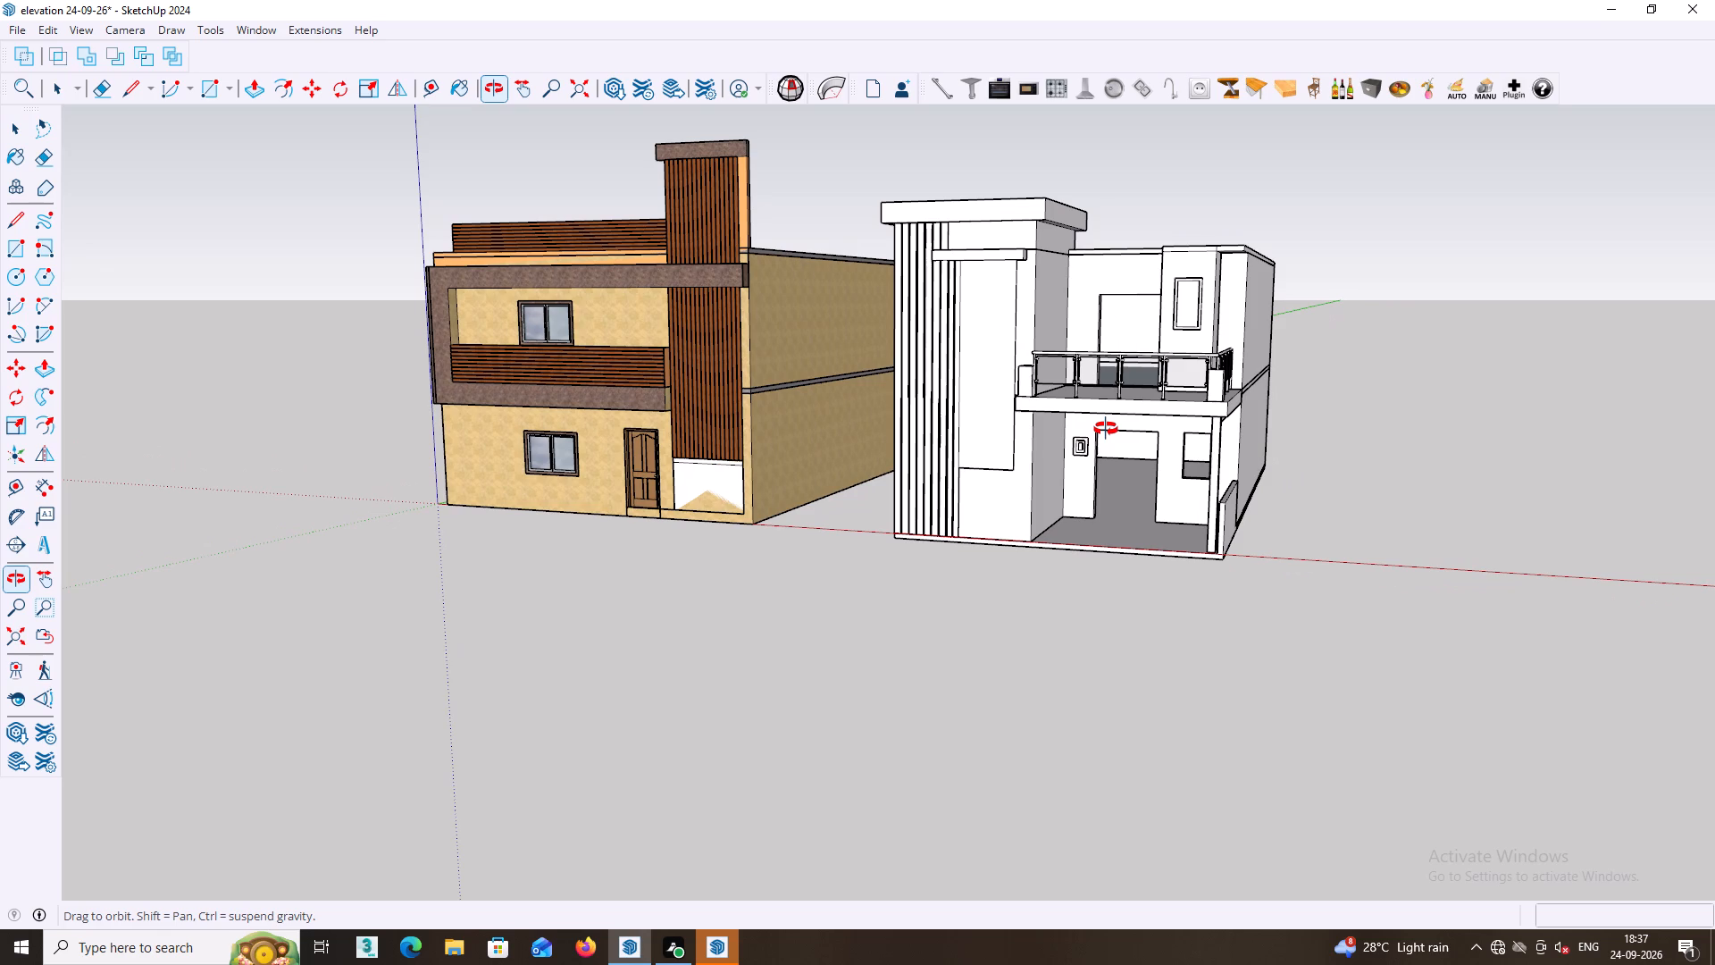
pyautogui.moveTo(1106, 429); pyautogui.dragTo(1104, 429, button='middle')
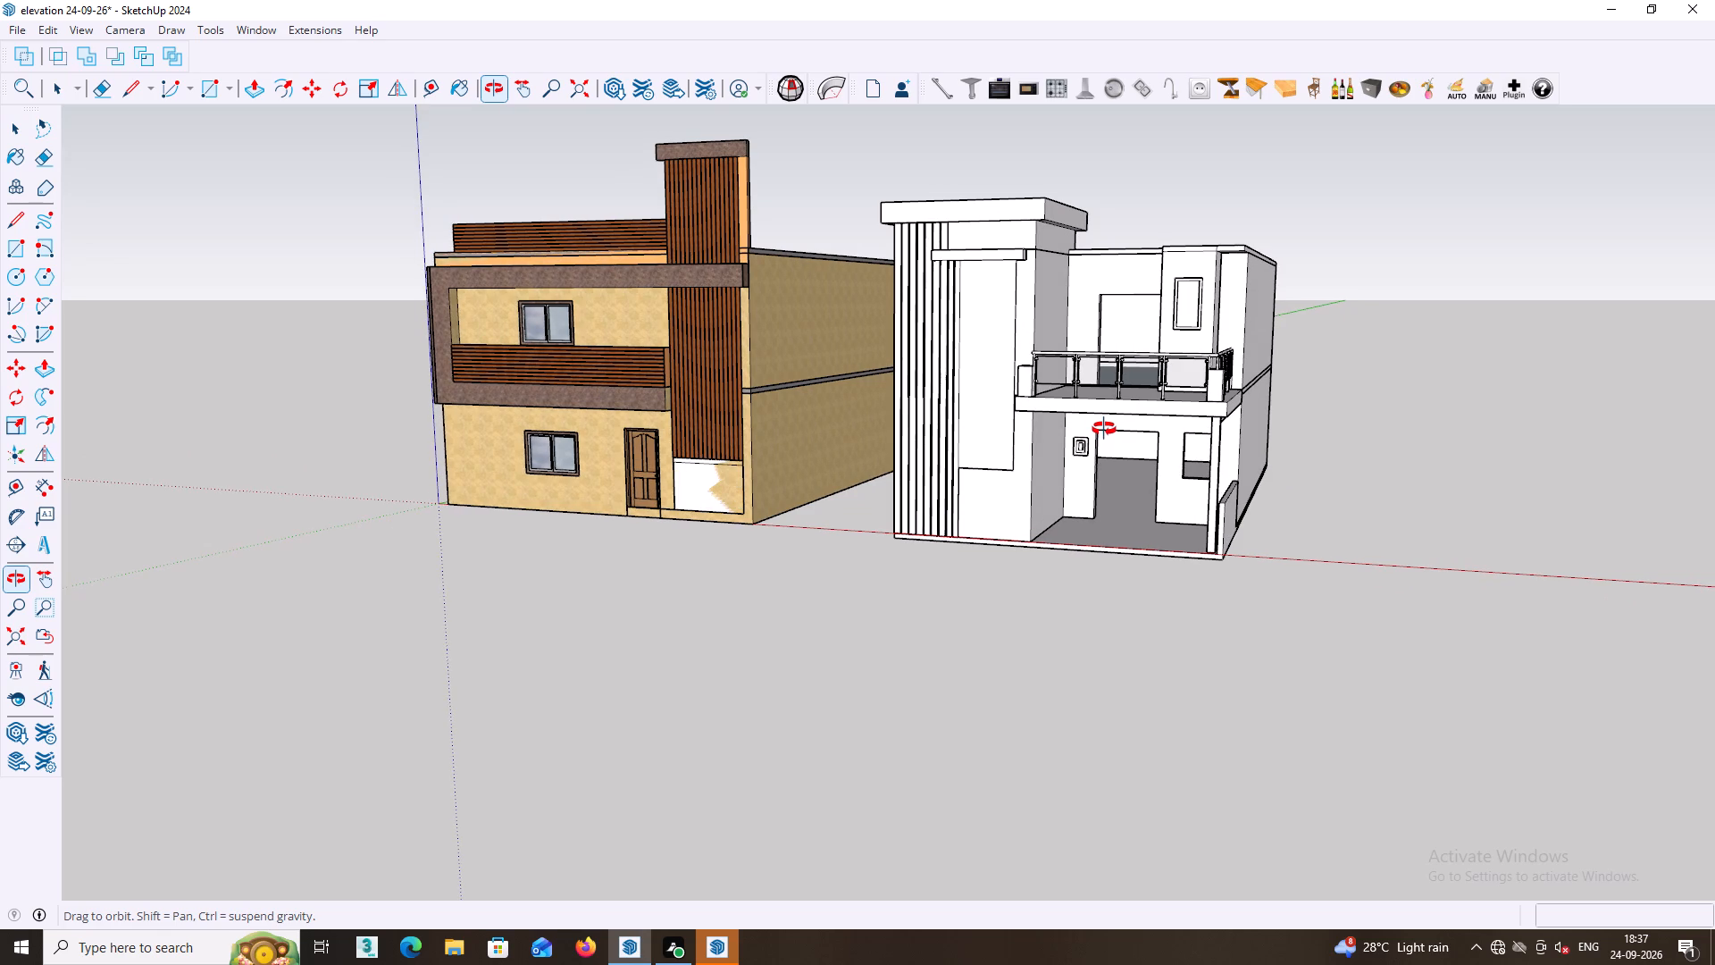
pyautogui.moveTo(1104, 429); pyautogui.dragTo(1100, 429, button='middle')
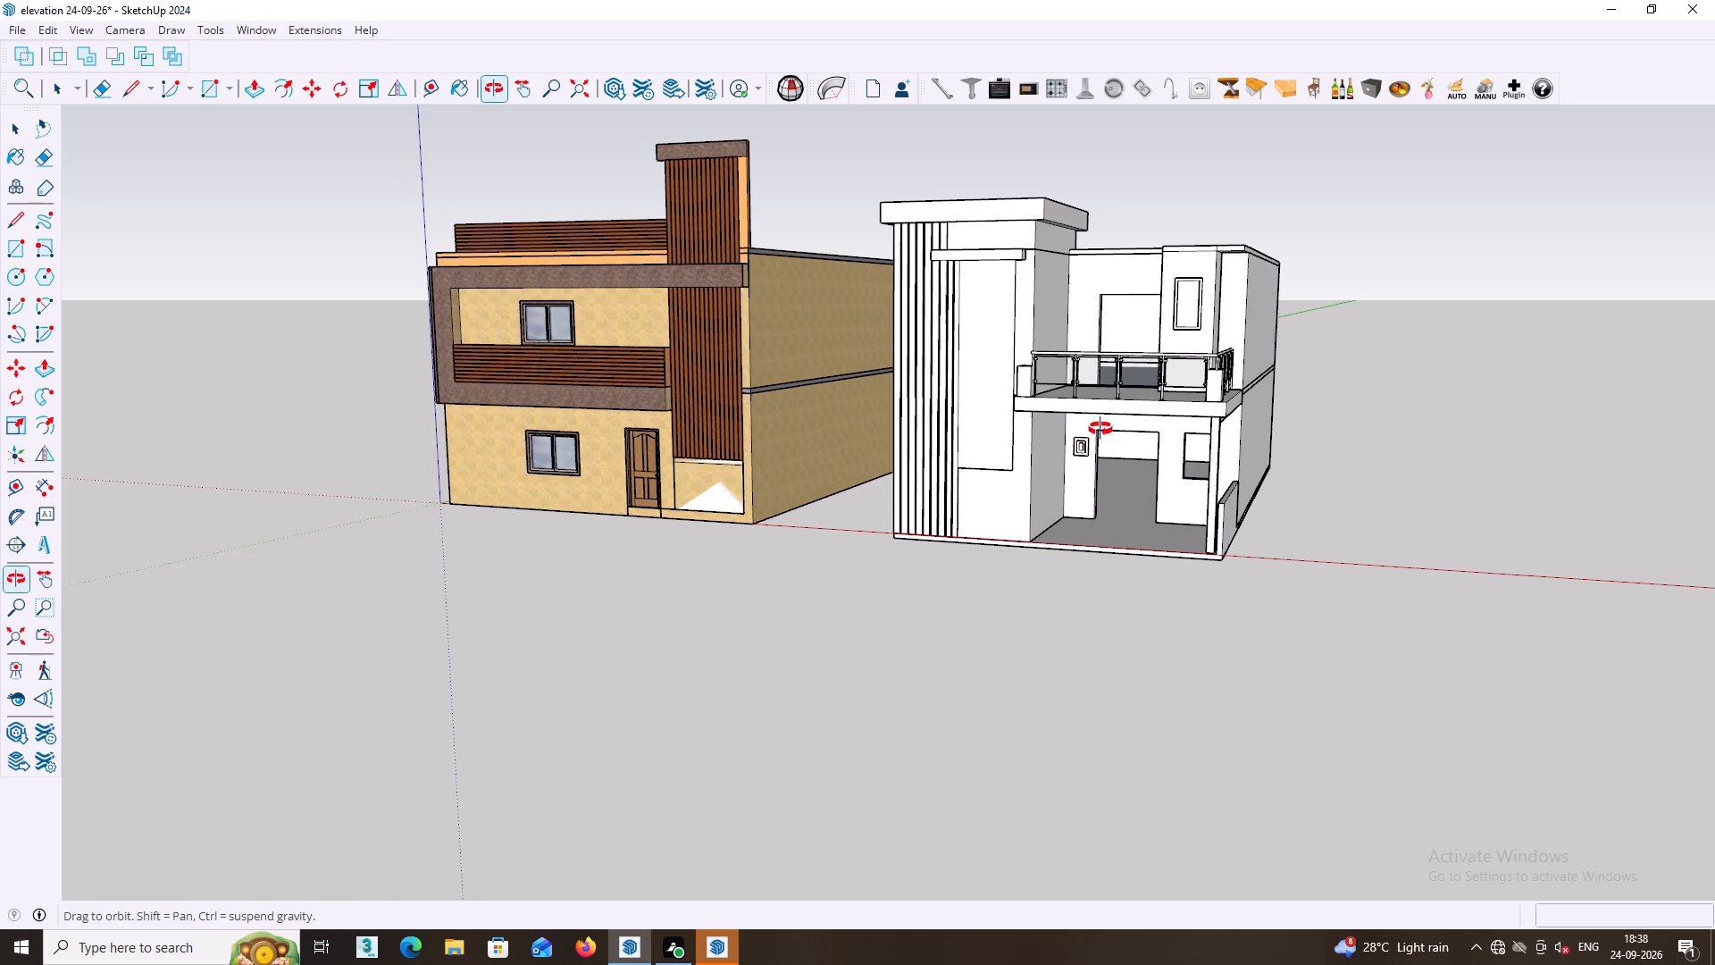
pyautogui.moveTo(1100, 429); pyautogui.dragTo(1098, 440, button='middle')
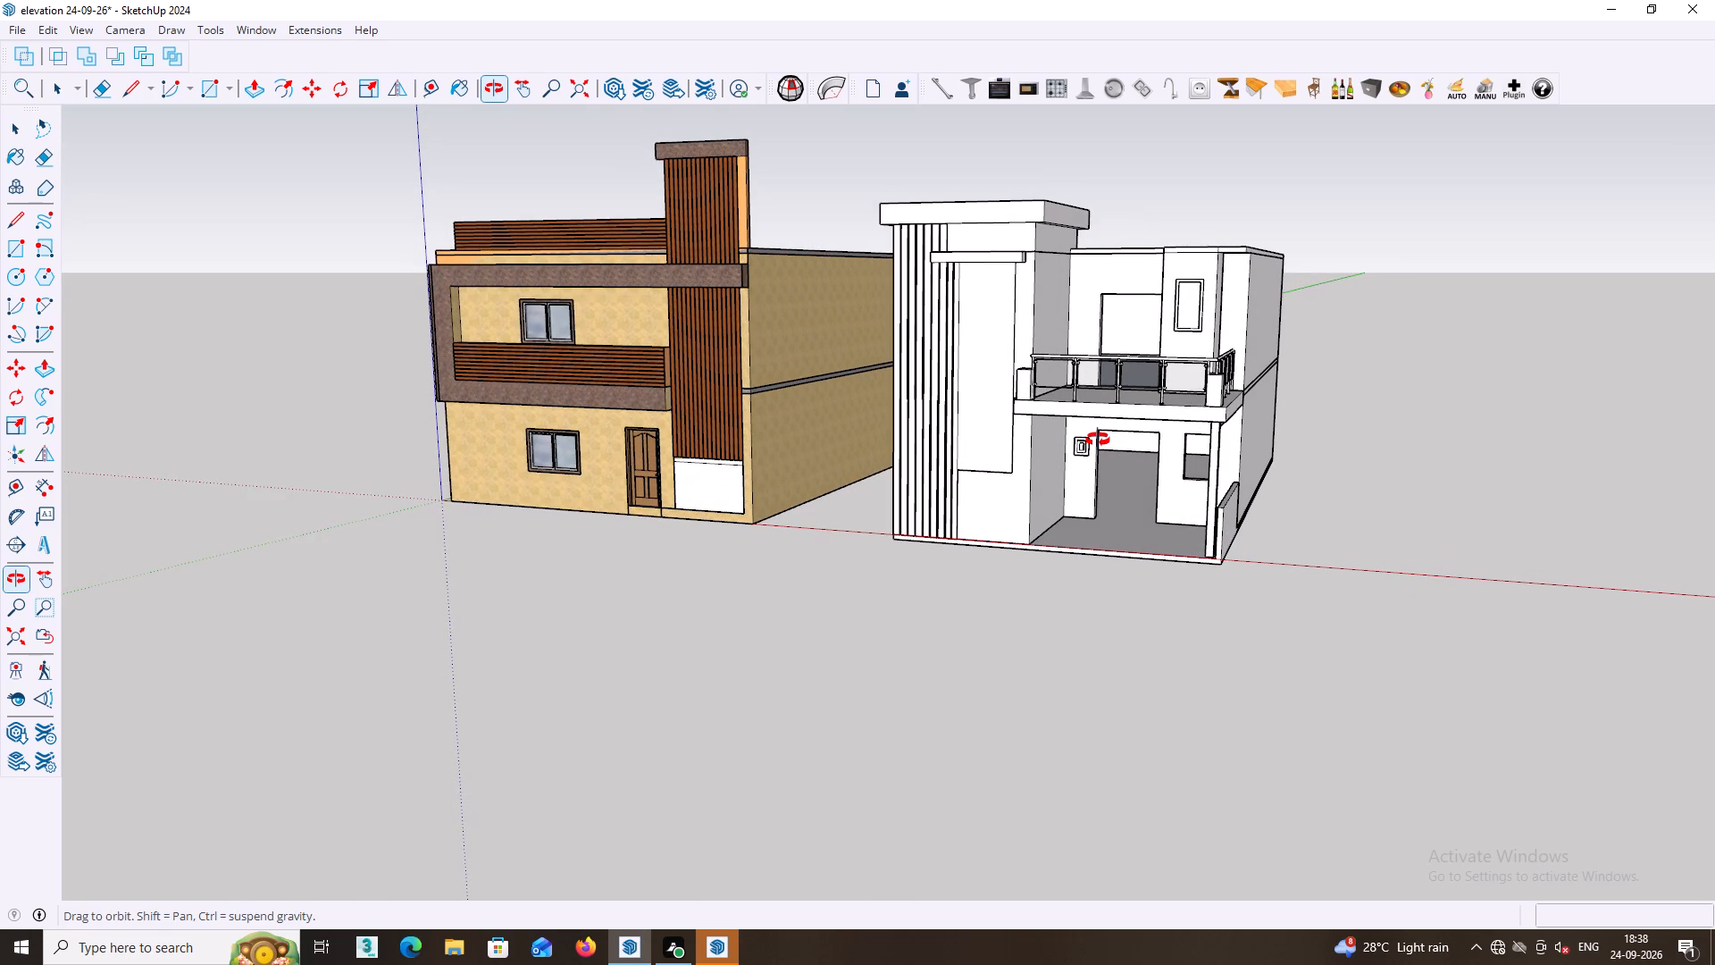
pyautogui.moveTo(1098, 440); pyautogui.dragTo(1099, 439, button='middle')
pyautogui.moveTo(1051, 315); pyautogui.dragTo(1067, 317, button='middle')
pyautogui.scroll(-1, 1053, 315)
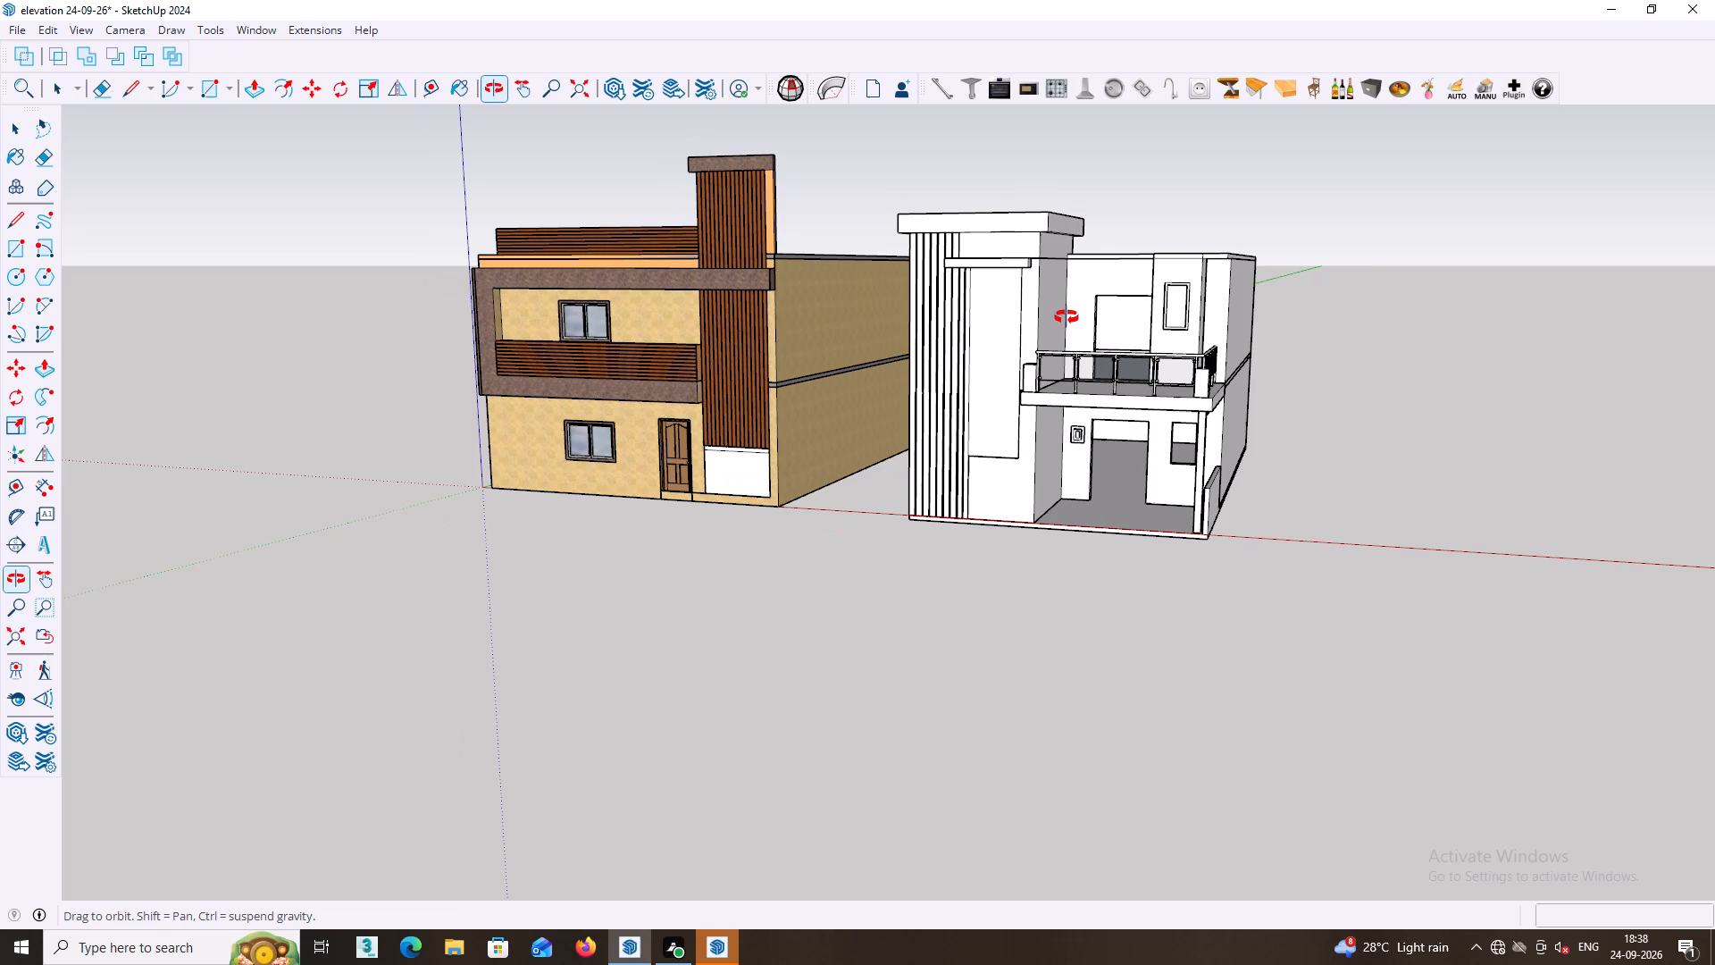
pyautogui.moveTo(1067, 317); pyautogui.dragTo(1067, 322, button='middle')
pyautogui.moveTo(1067, 322); pyautogui.dragTo(1092, 411, button='middle')
pyautogui.scroll(4, 1046, 353)
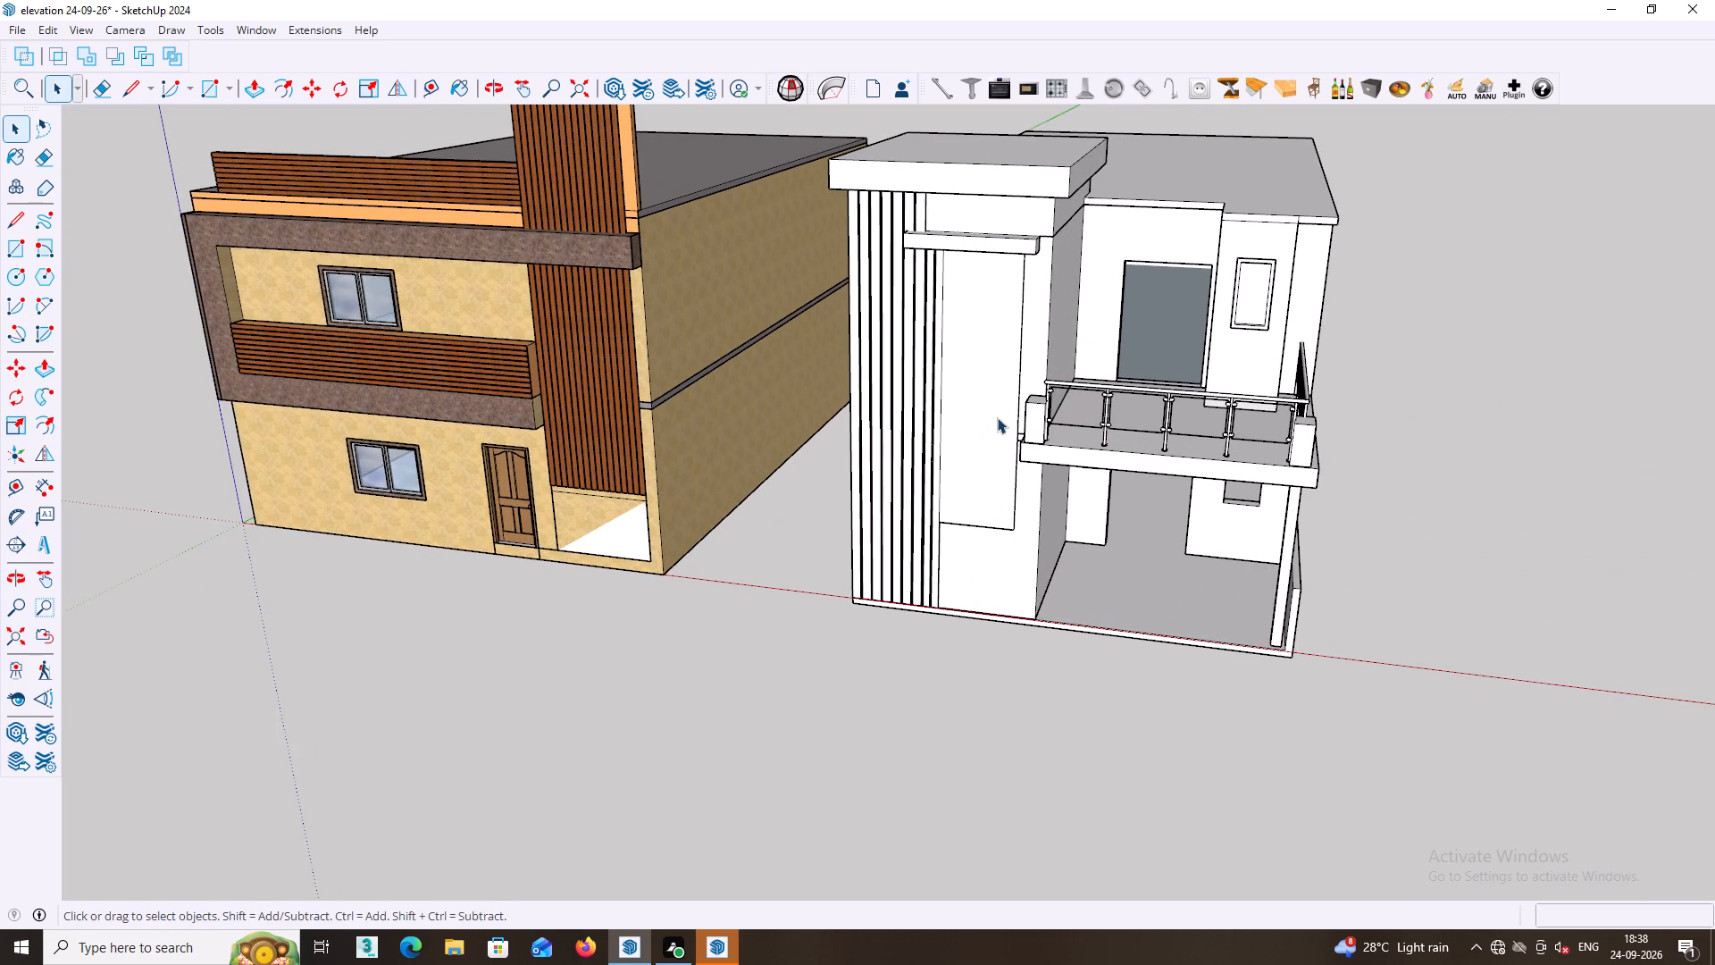
# Examine the white house's raised front panel, fins, ledge and balcony from several angles.
pyautogui.moveTo(998, 412); pyautogui.dragTo(1006, 406, button='middle')
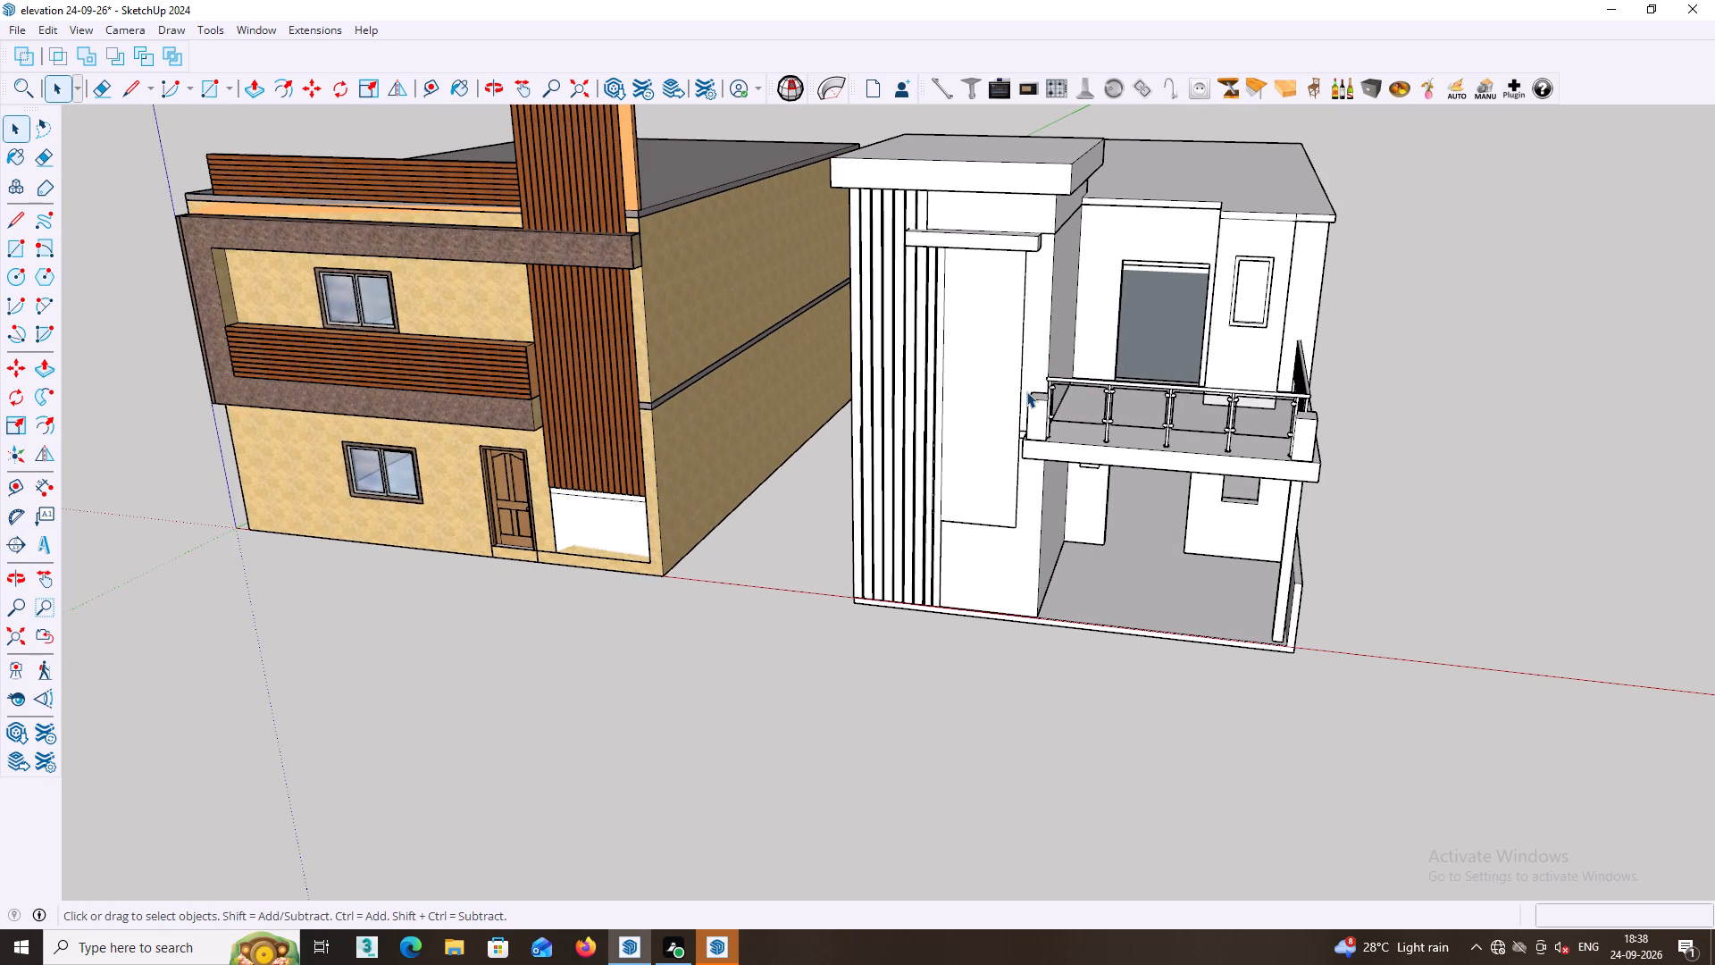
pyautogui.moveTo(1034, 390); pyautogui.dragTo(1045, 390, button='middle')
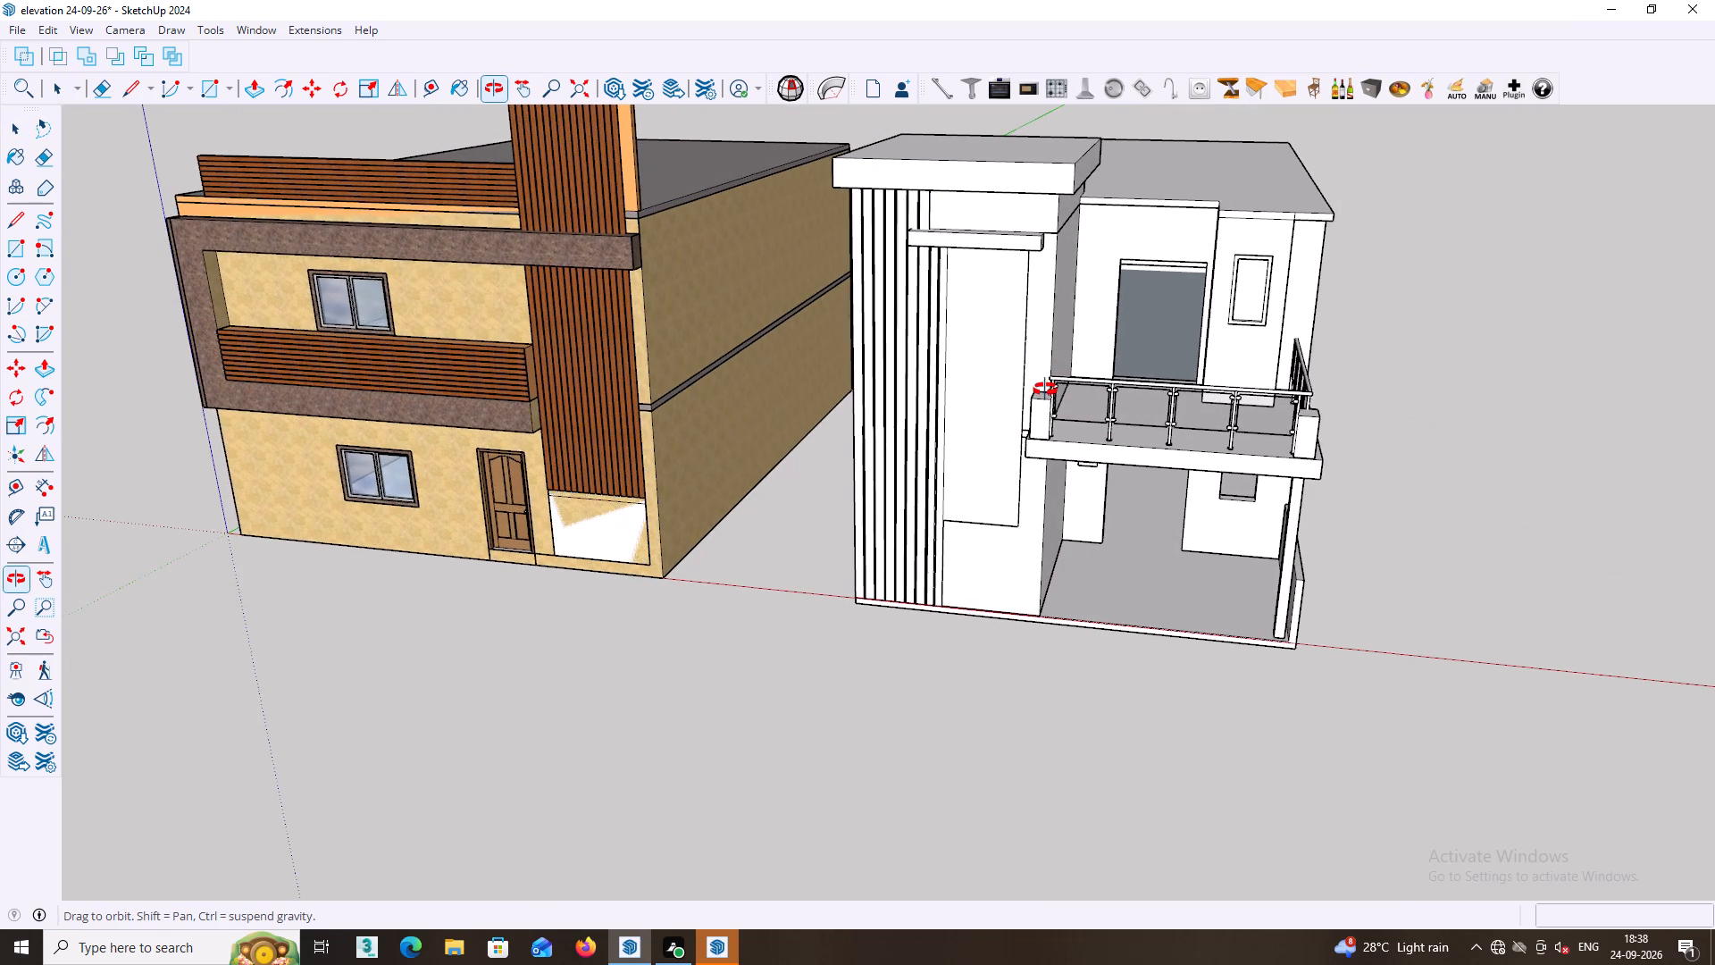
pyautogui.moveTo(1045, 390); pyautogui.dragTo(898, 393, button='middle')
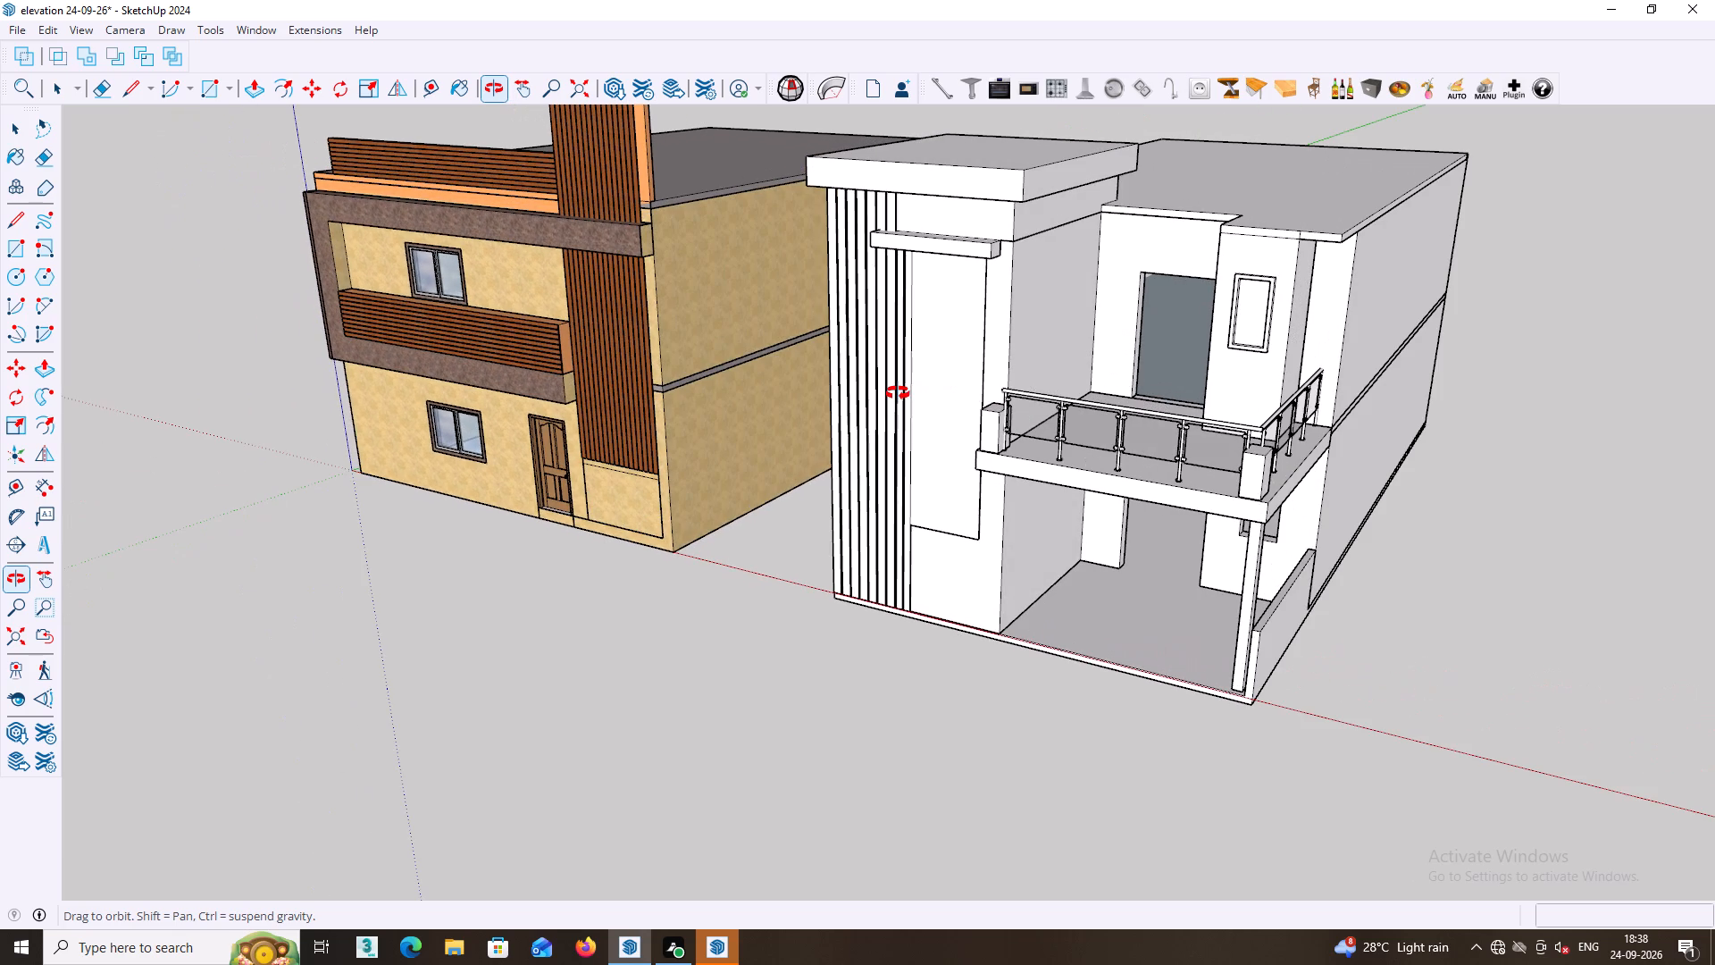
pyautogui.moveTo(898, 393); pyautogui.dragTo(922, 393, button='middle')
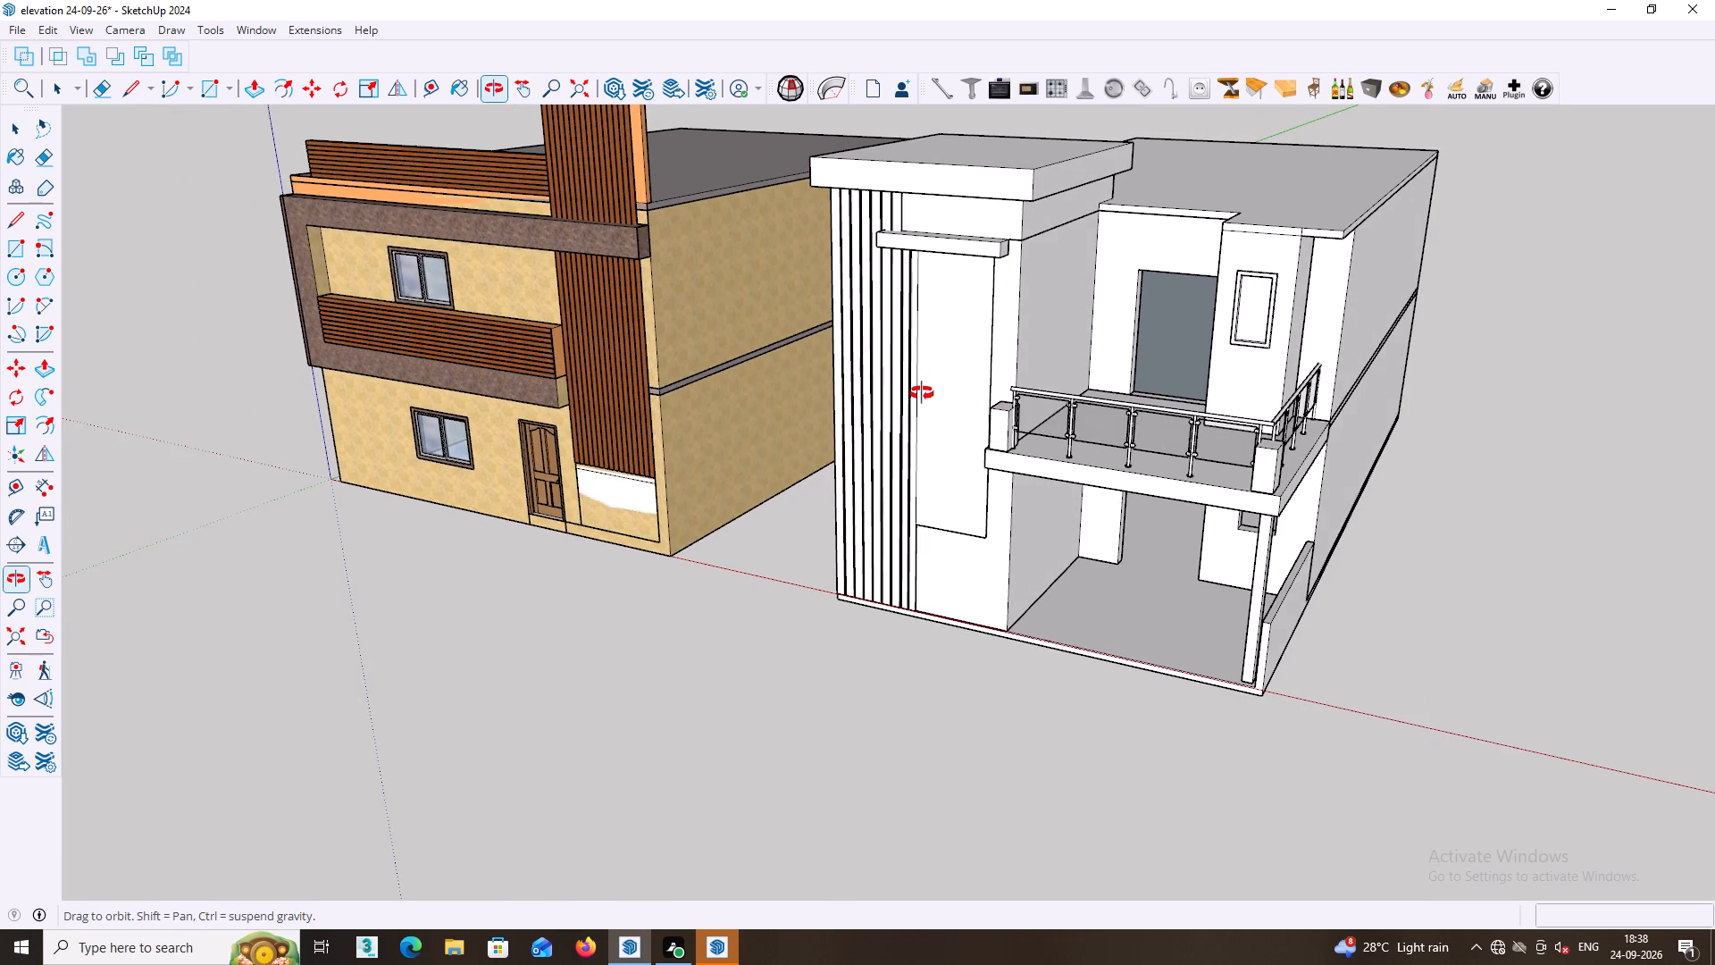
pyautogui.moveTo(922, 393); pyautogui.dragTo(989, 382, button='middle')
pyautogui.keyDown('shift'); pyautogui.moveTo(991, 377); pyautogui.dragTo(812, 307, button='middle'); pyautogui.keyUp('shift')
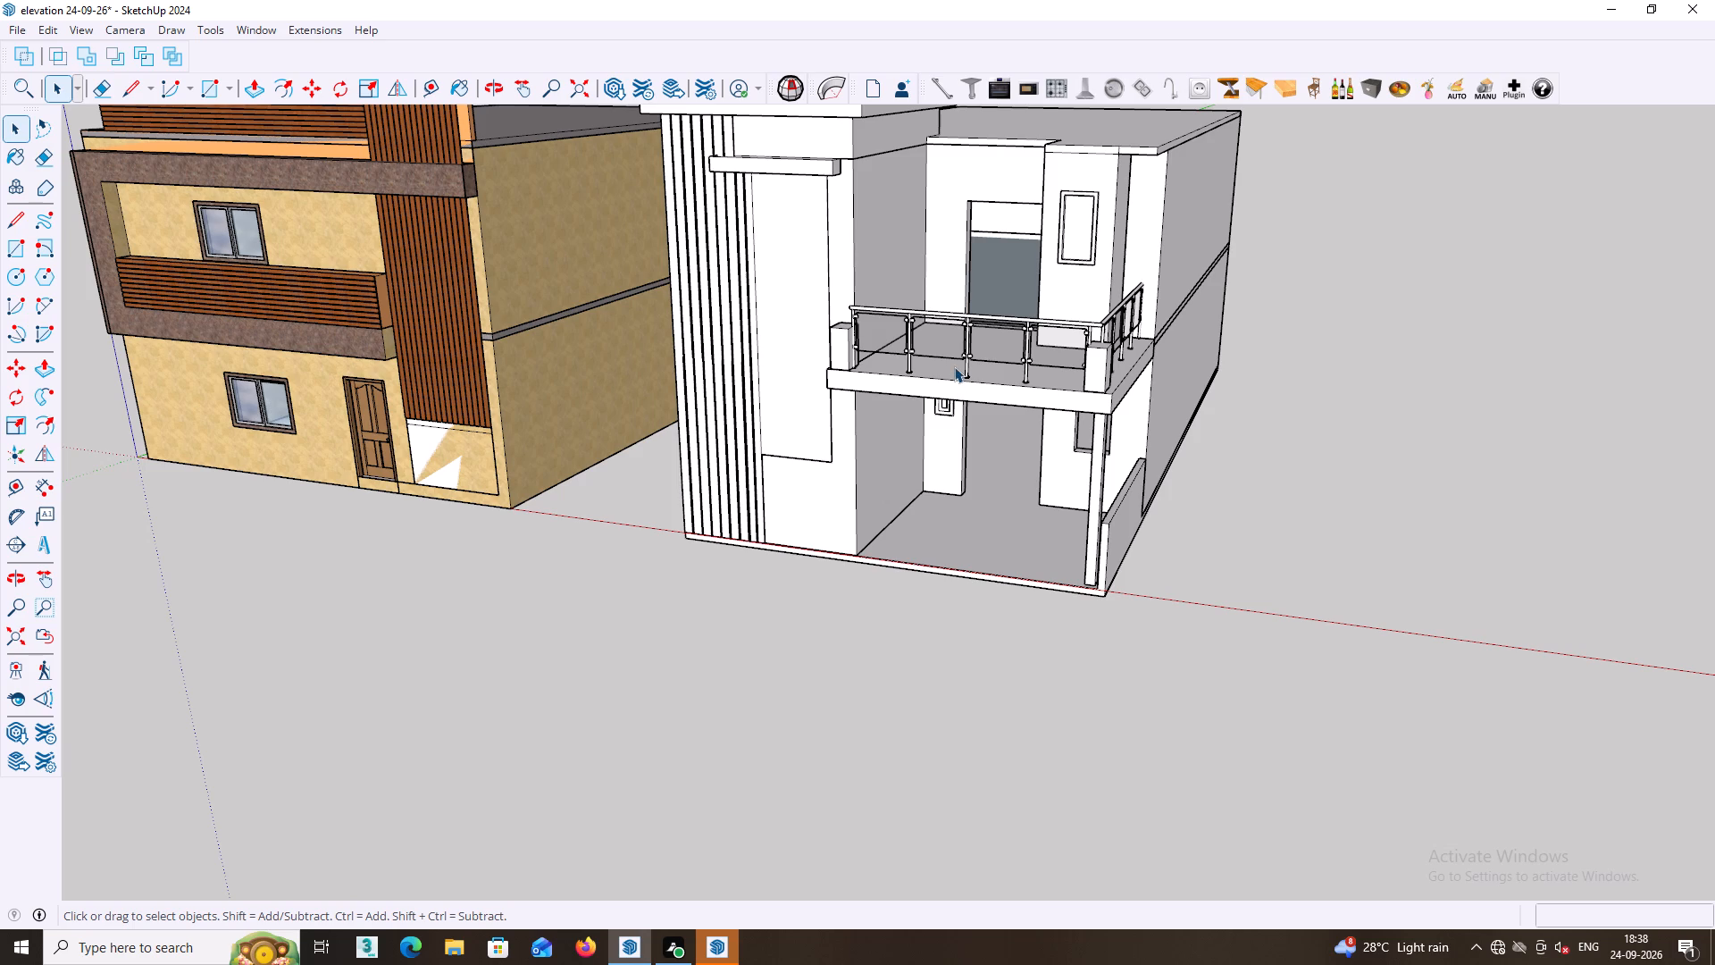
pyautogui.moveTo(941, 348); pyautogui.dragTo(1029, 337, button='middle')
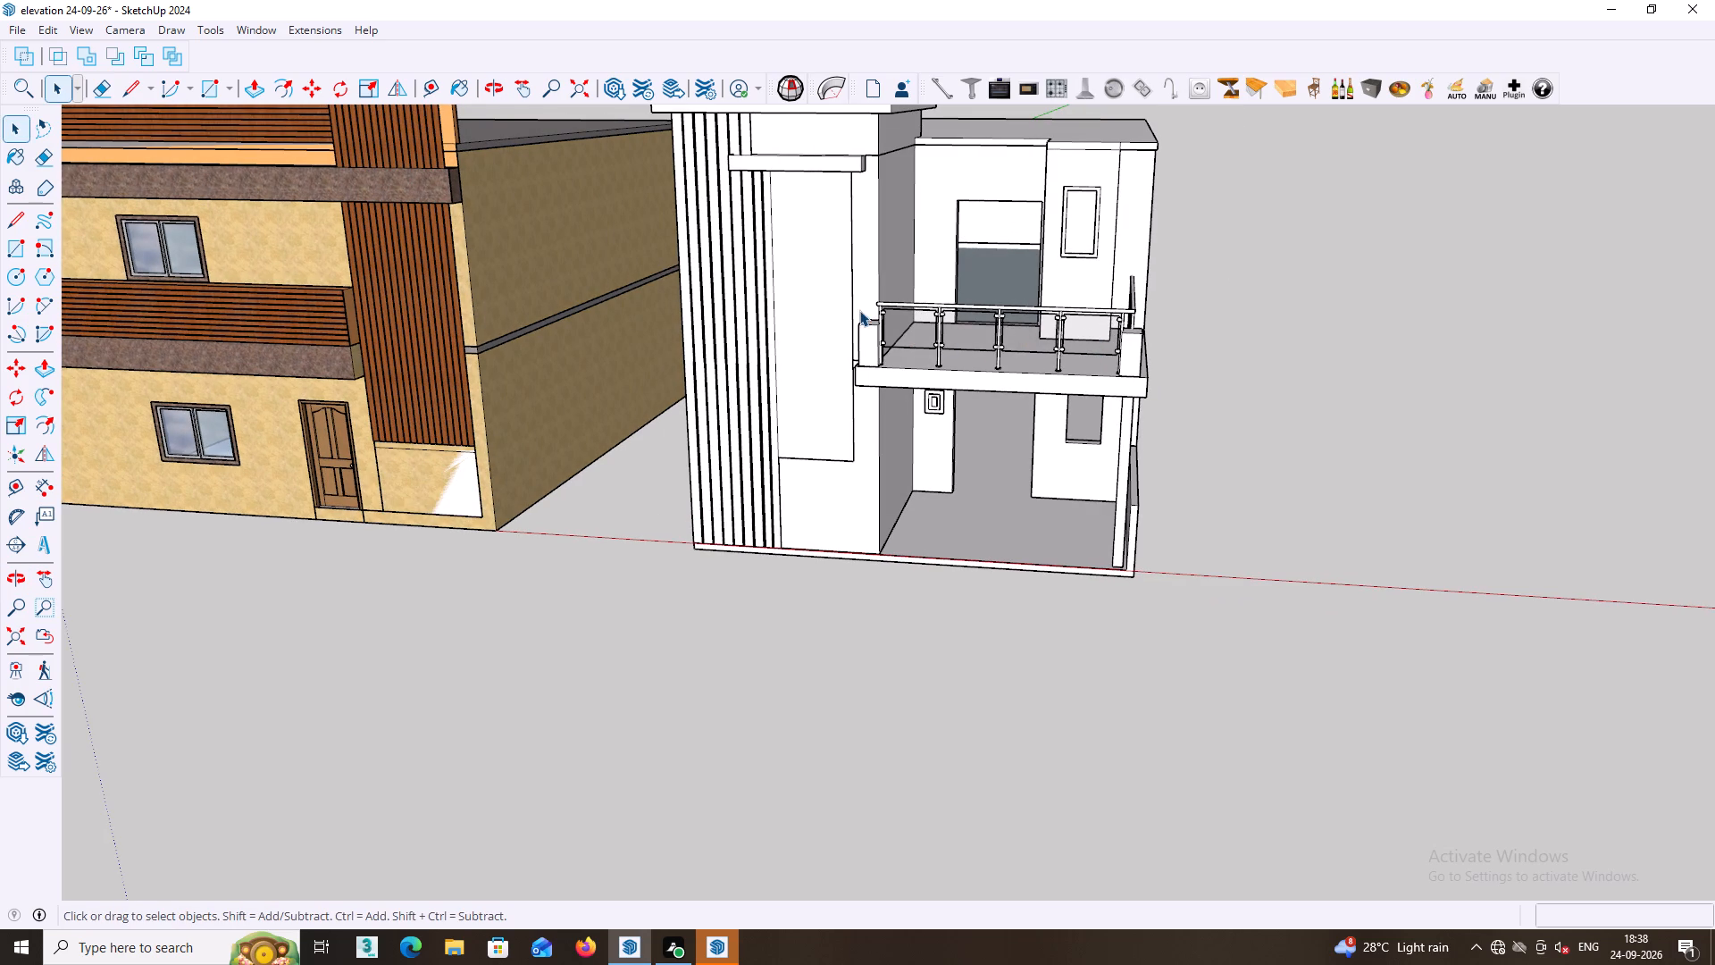
pyautogui.moveTo(759, 310); pyautogui.dragTo(758, 344, button='middle')
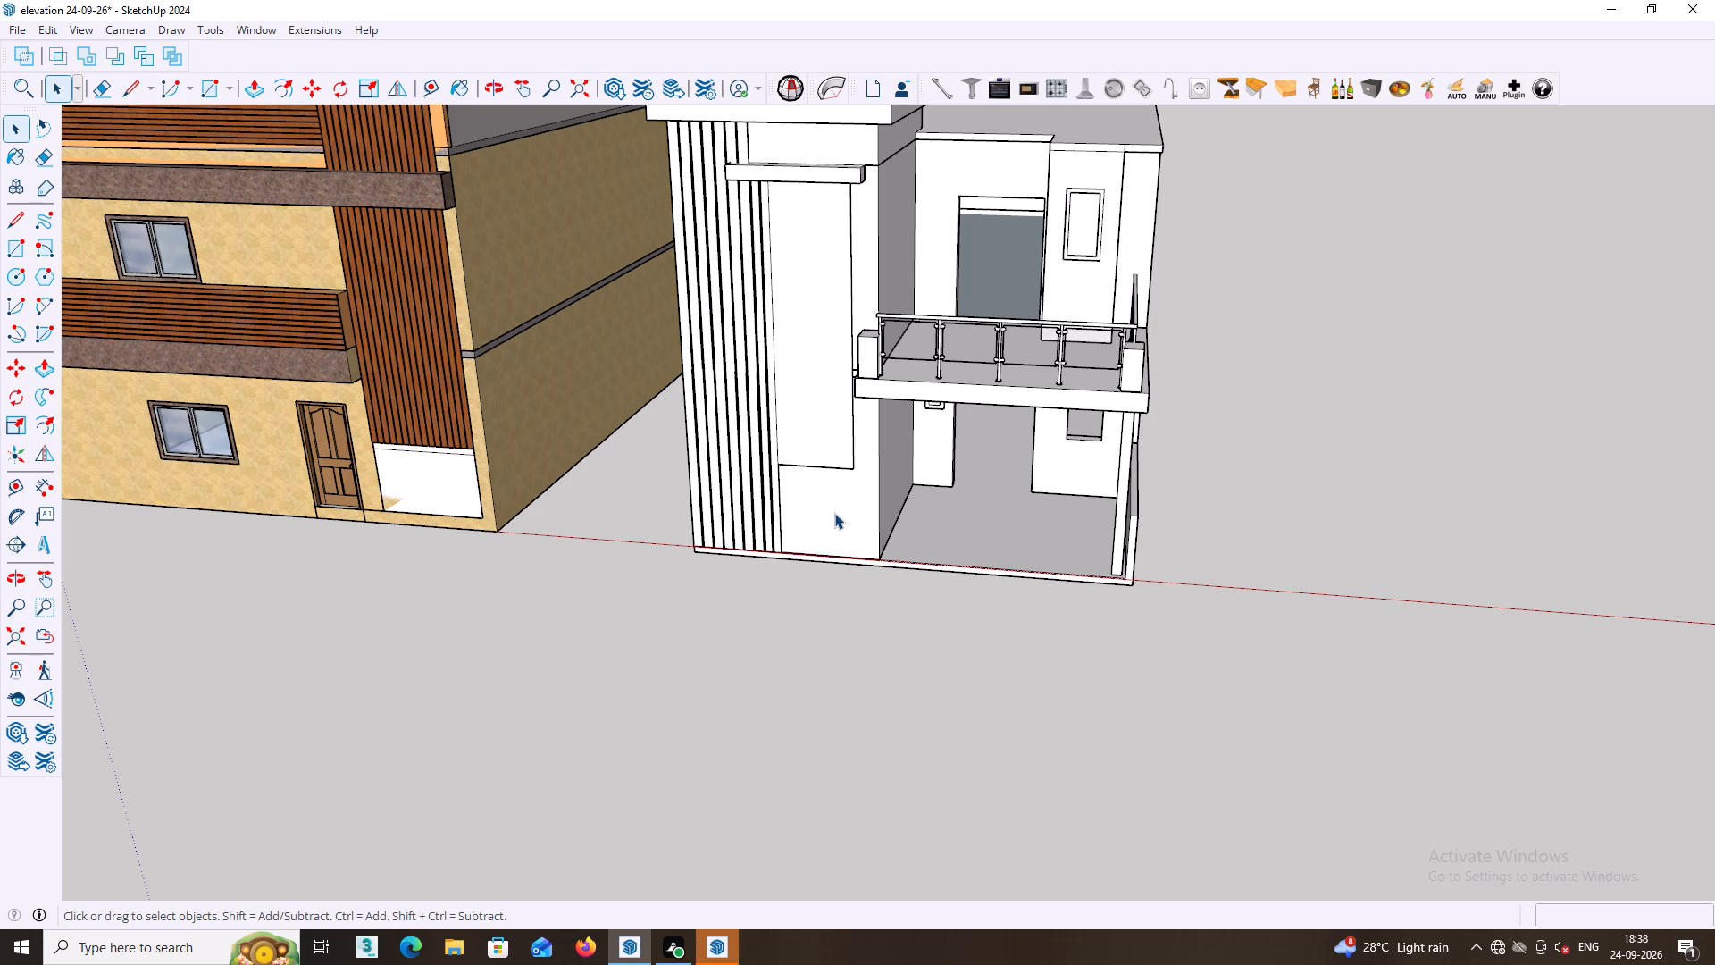
pyautogui.moveTo(835, 499); pyautogui.dragTo(831, 481, button='middle')
pyautogui.moveTo(831, 479); pyautogui.dragTo(845, 479, button='middle')
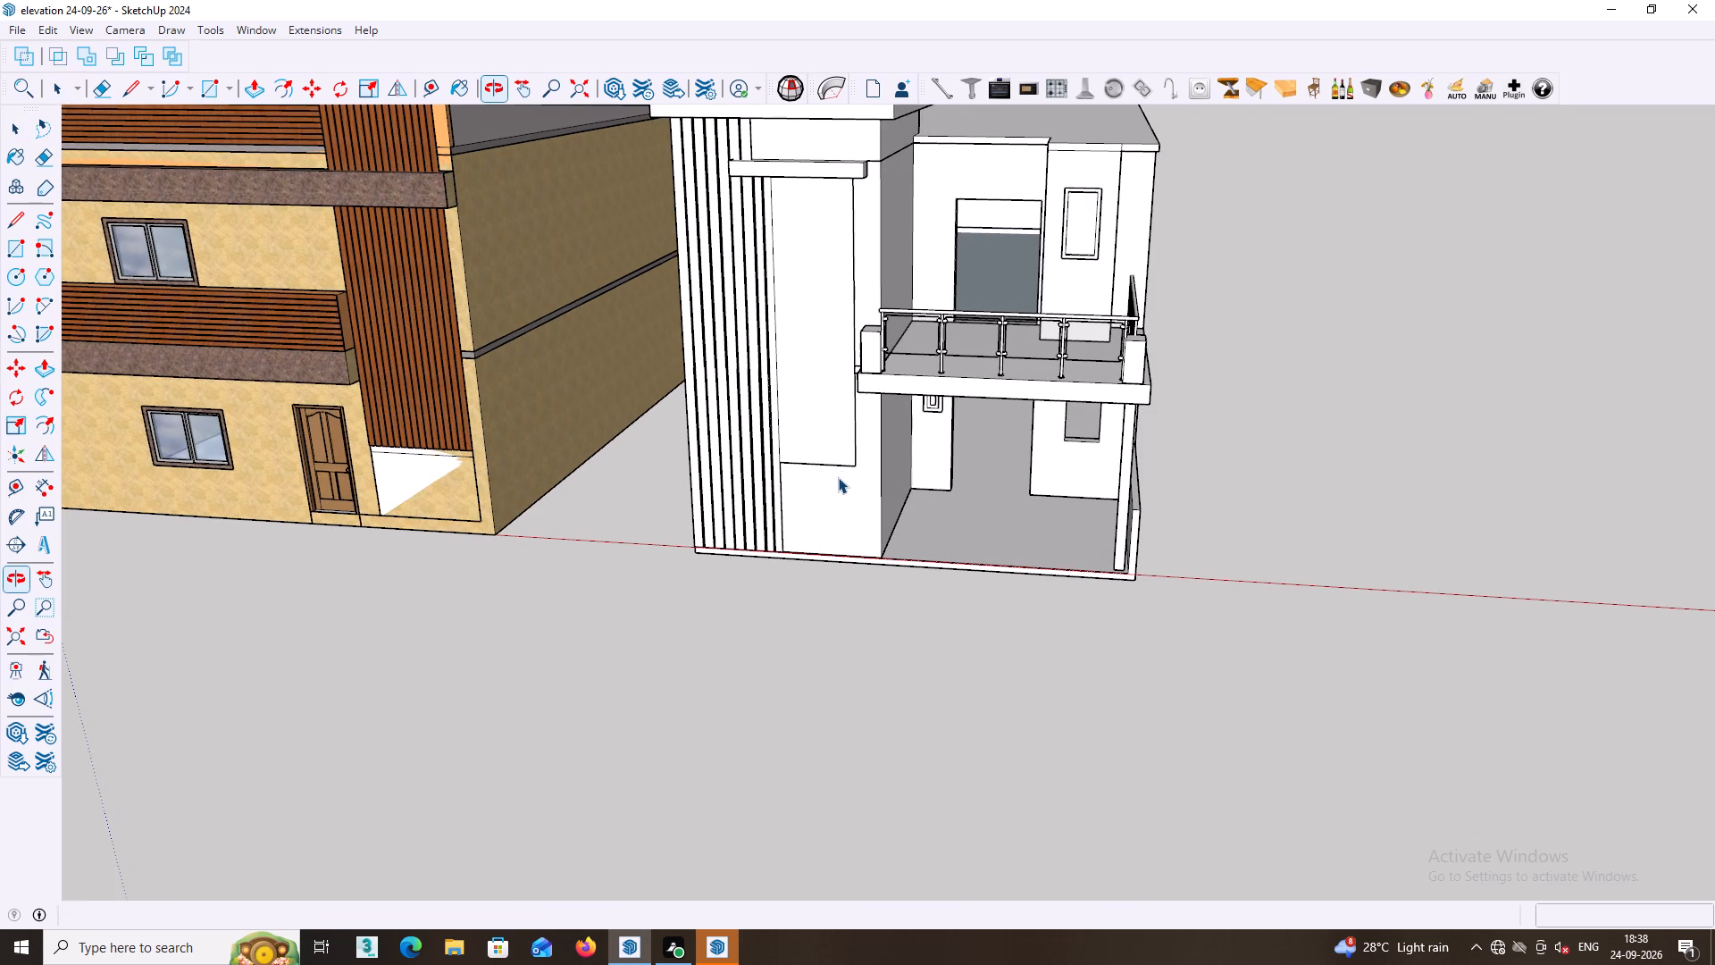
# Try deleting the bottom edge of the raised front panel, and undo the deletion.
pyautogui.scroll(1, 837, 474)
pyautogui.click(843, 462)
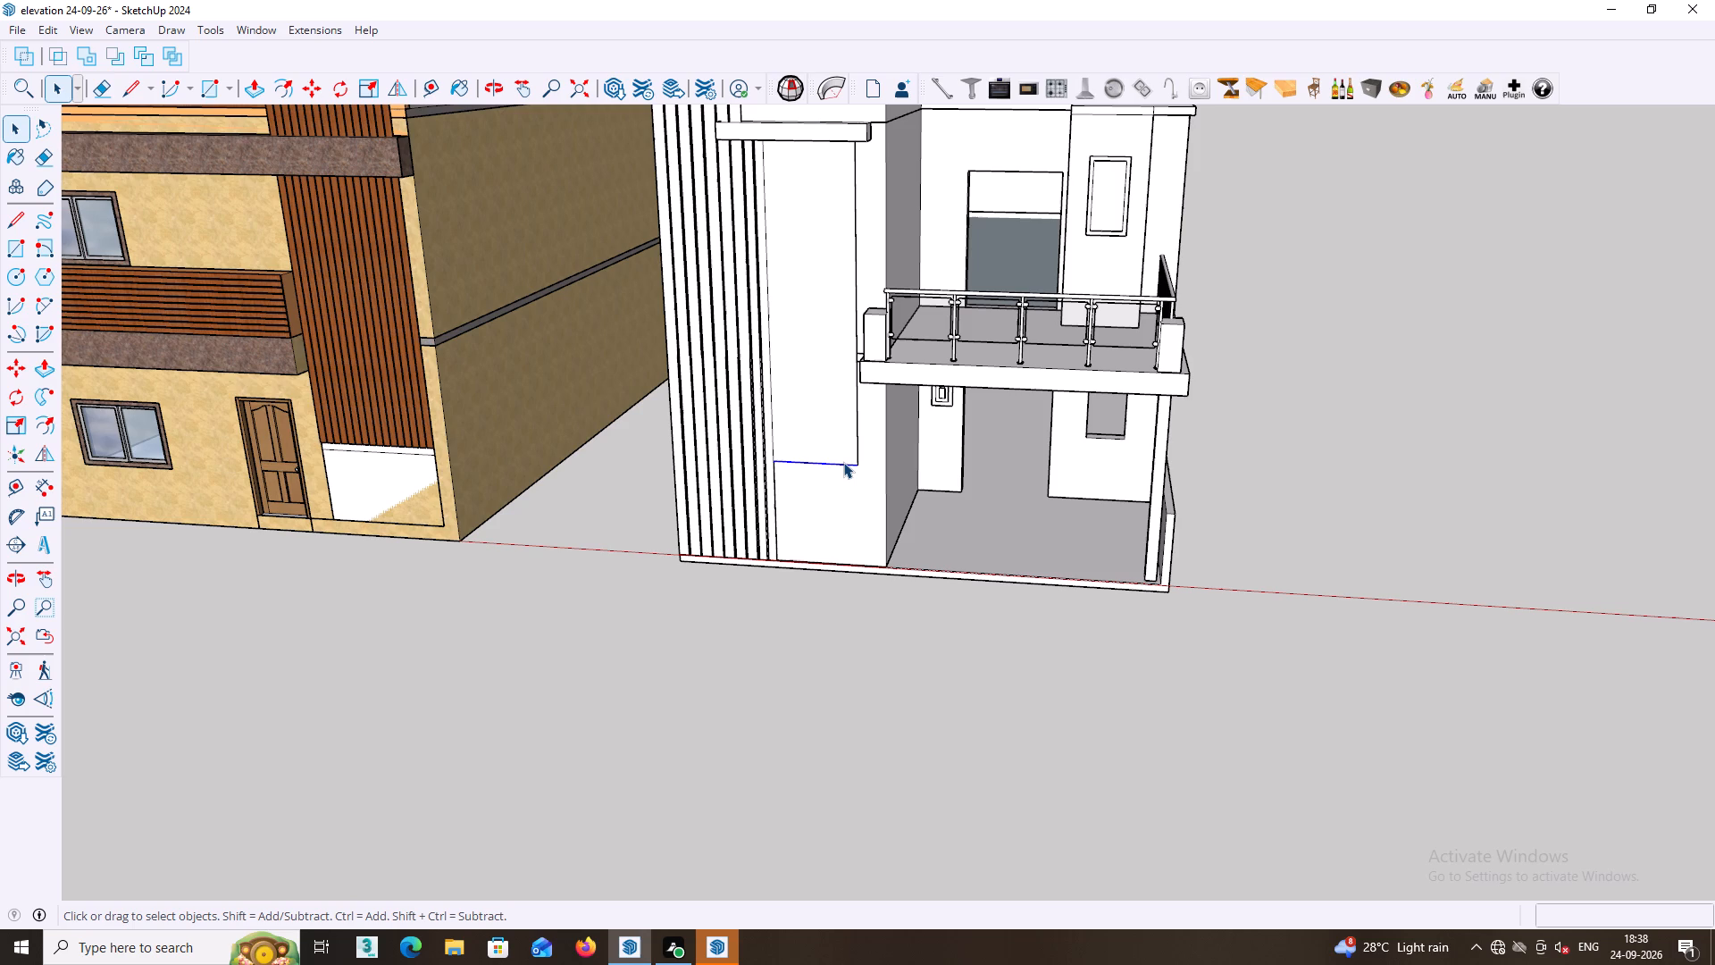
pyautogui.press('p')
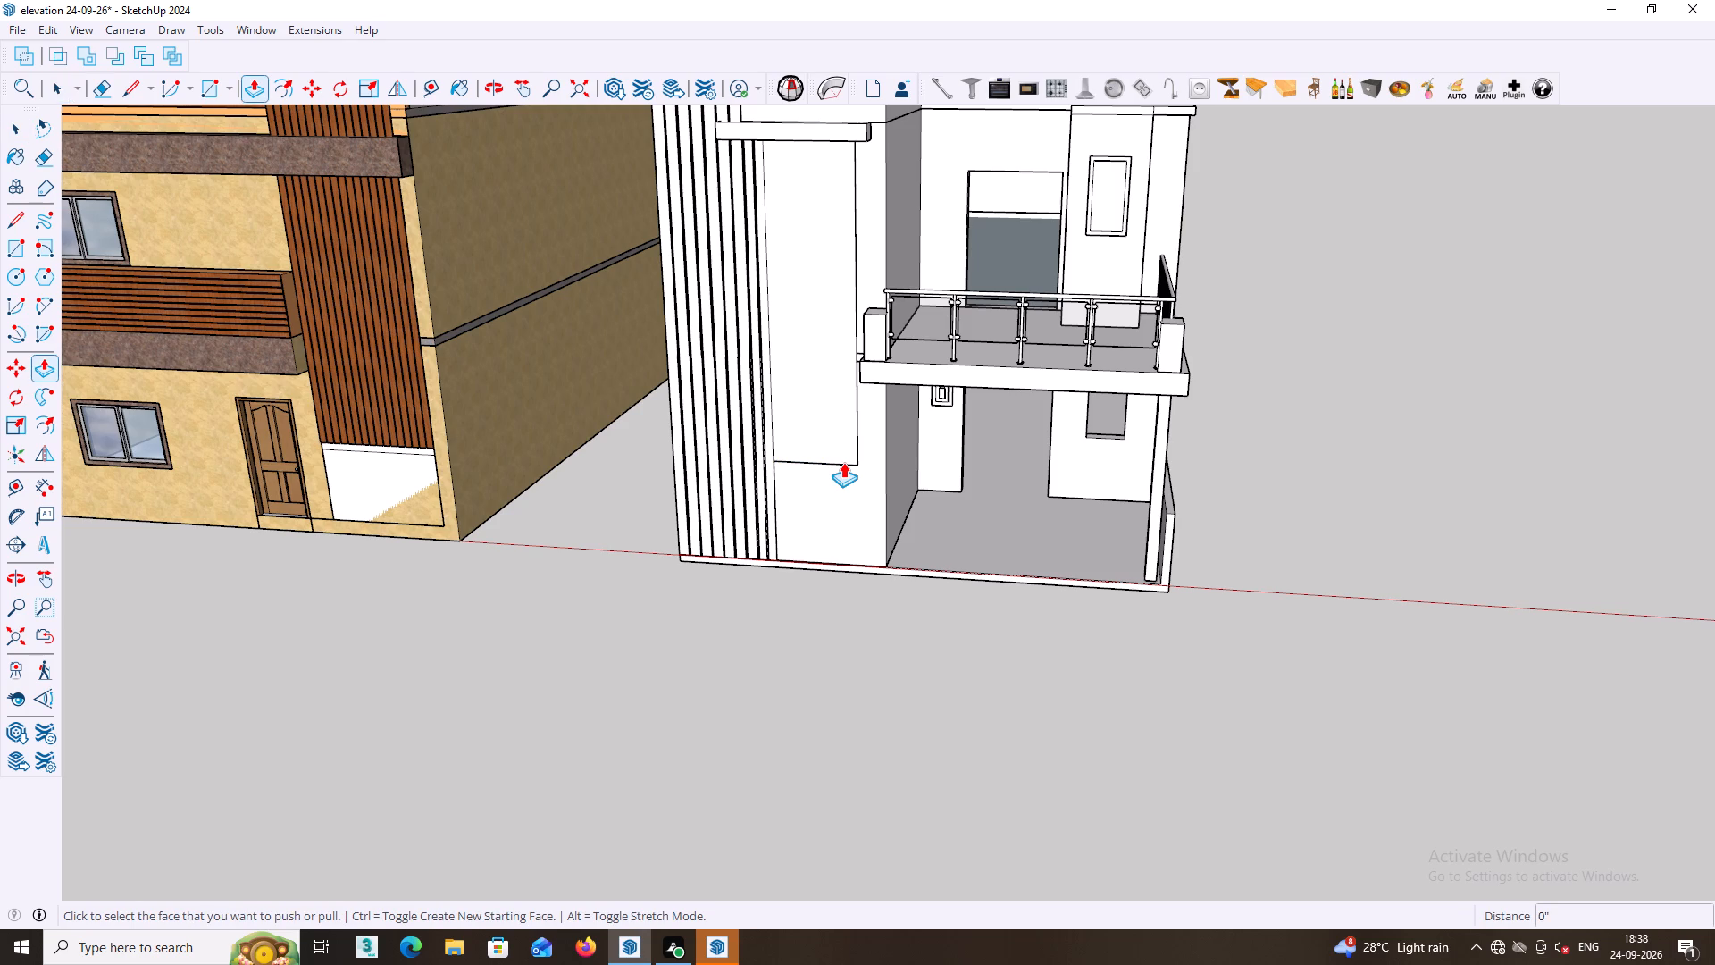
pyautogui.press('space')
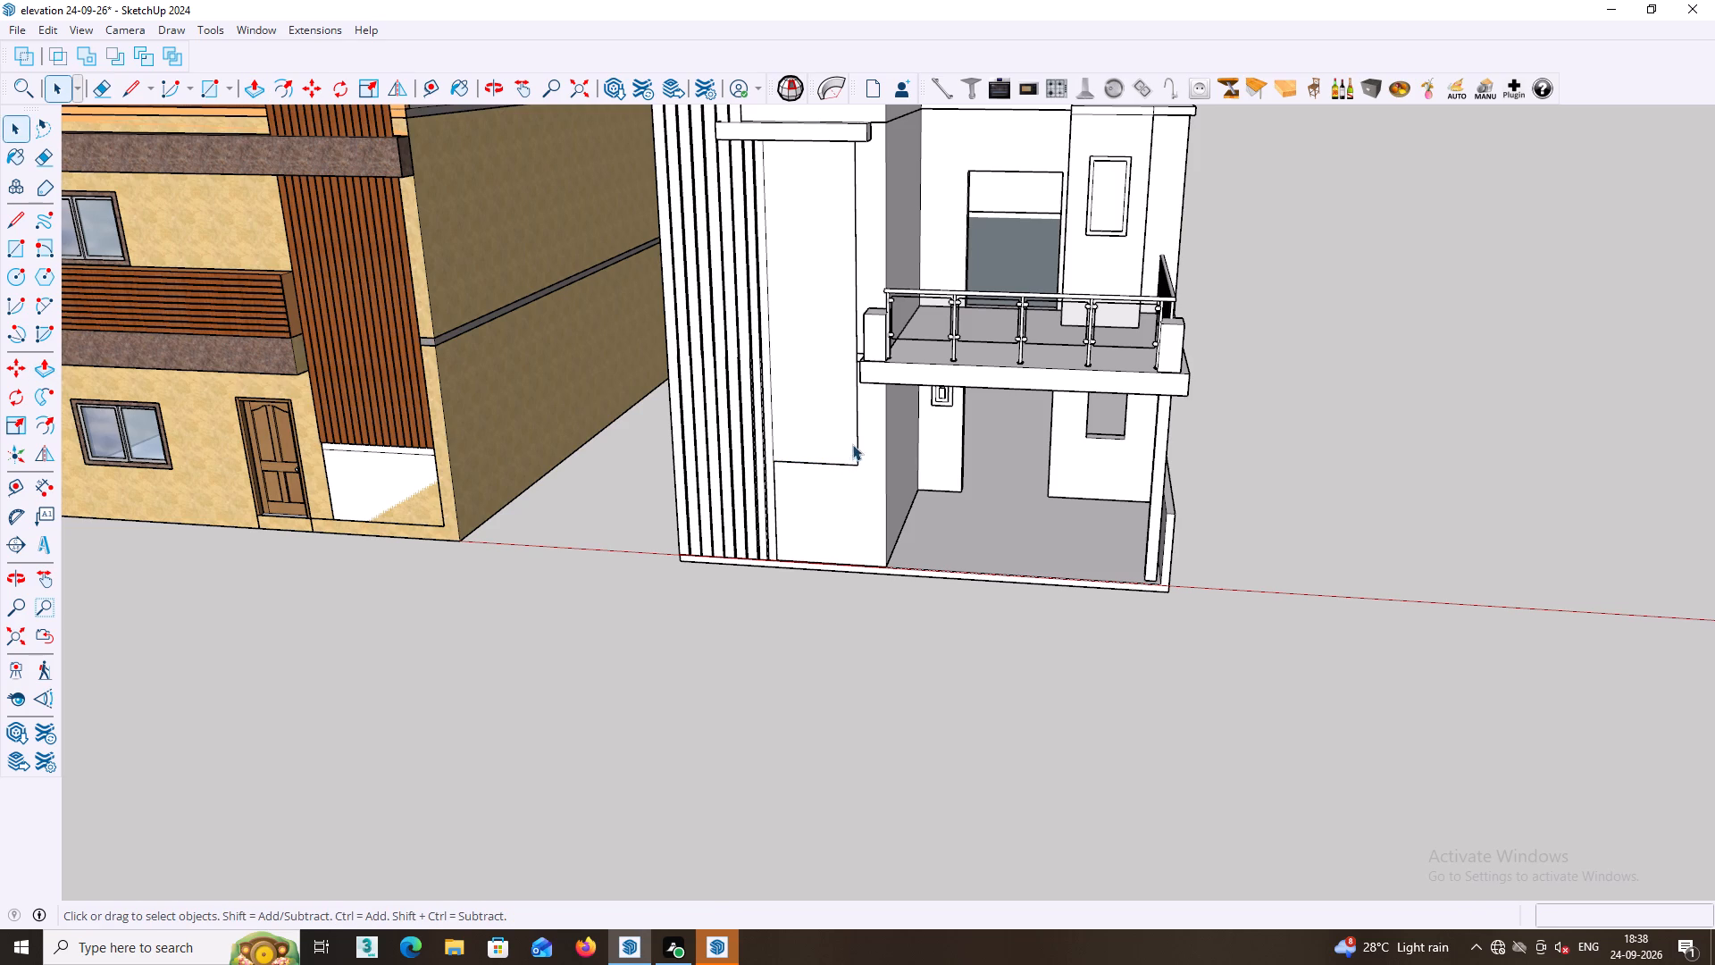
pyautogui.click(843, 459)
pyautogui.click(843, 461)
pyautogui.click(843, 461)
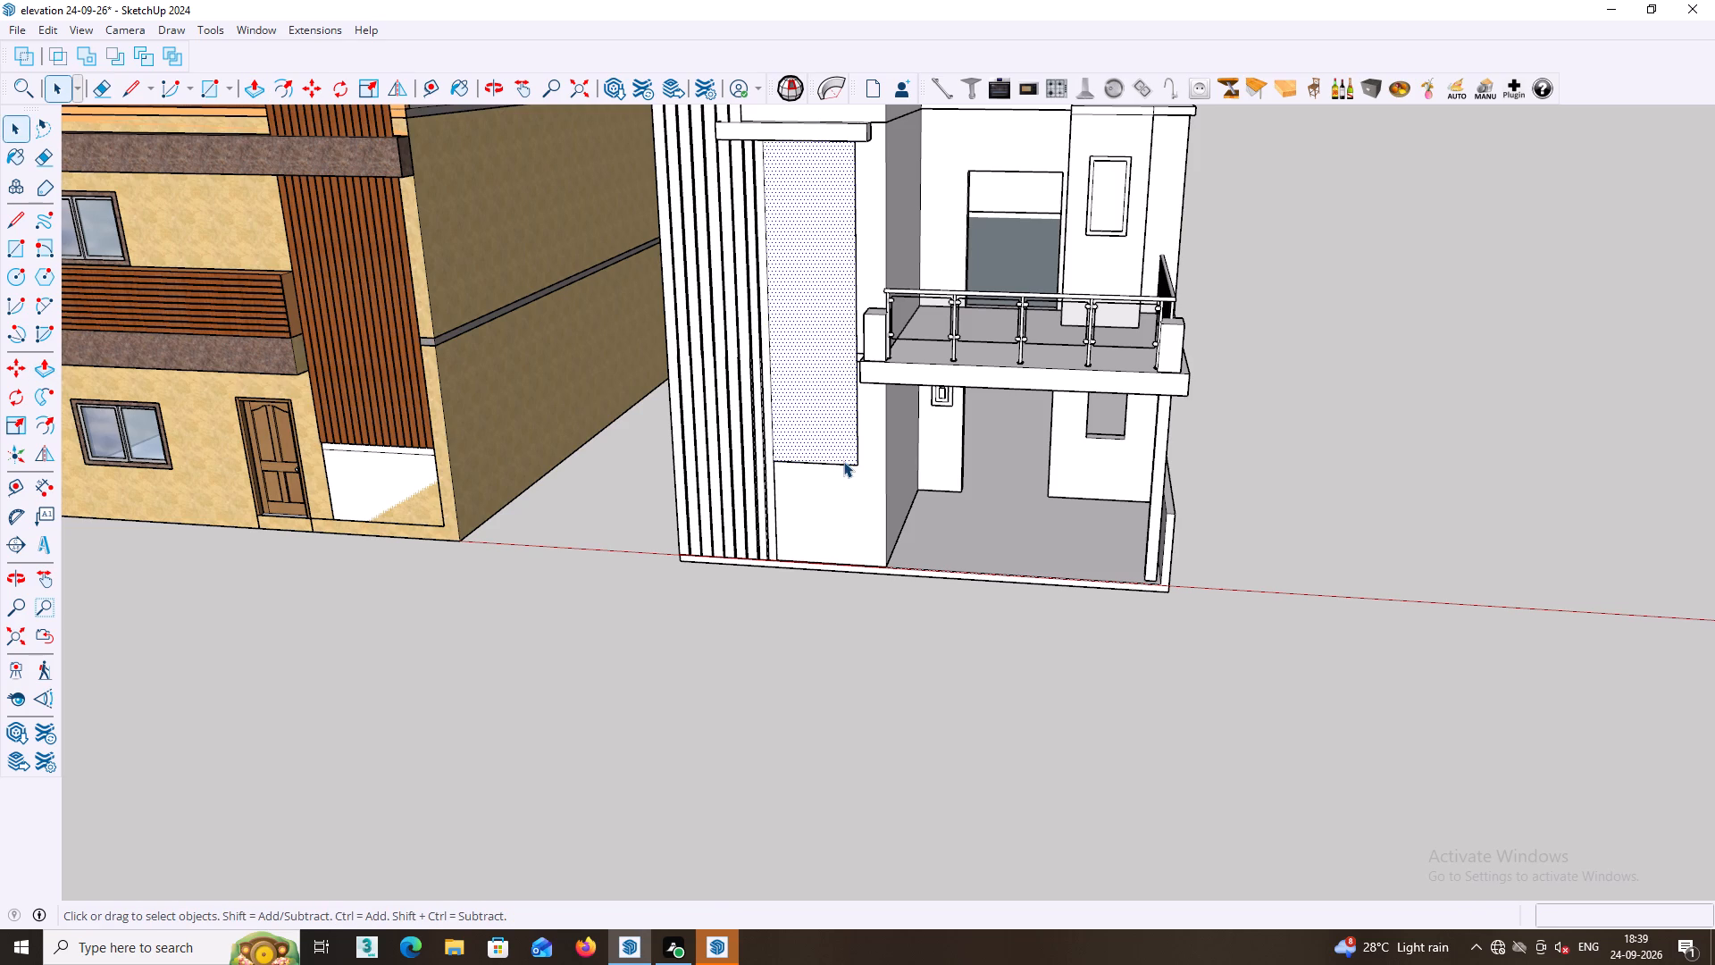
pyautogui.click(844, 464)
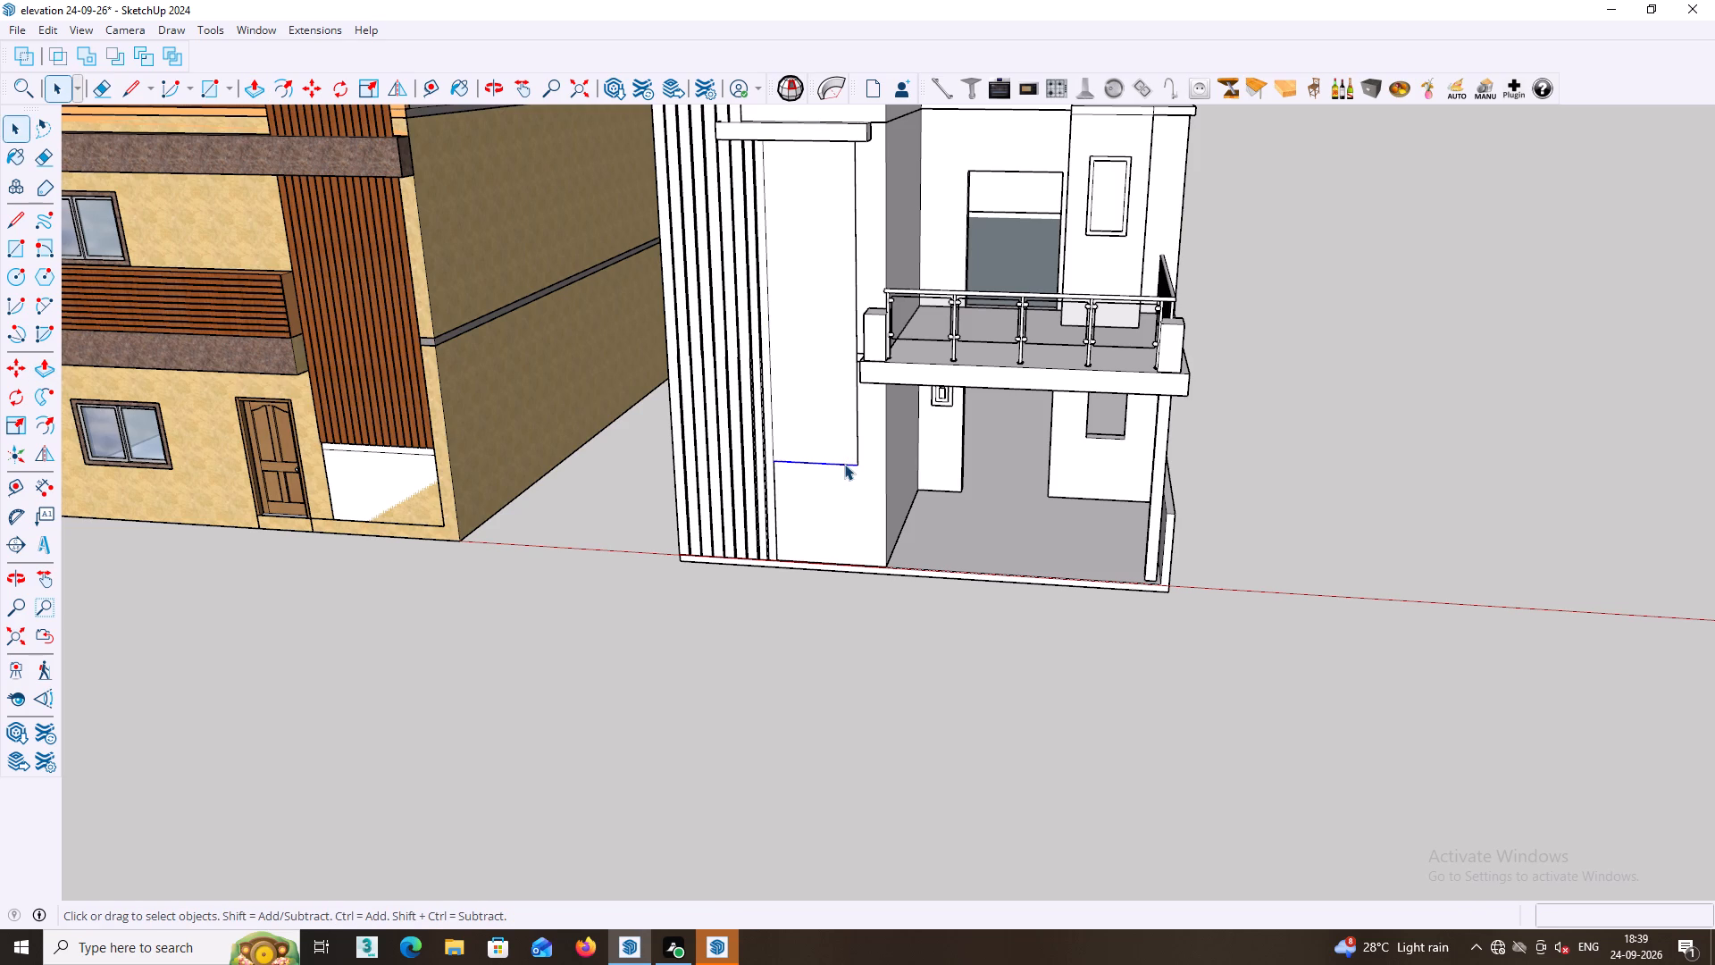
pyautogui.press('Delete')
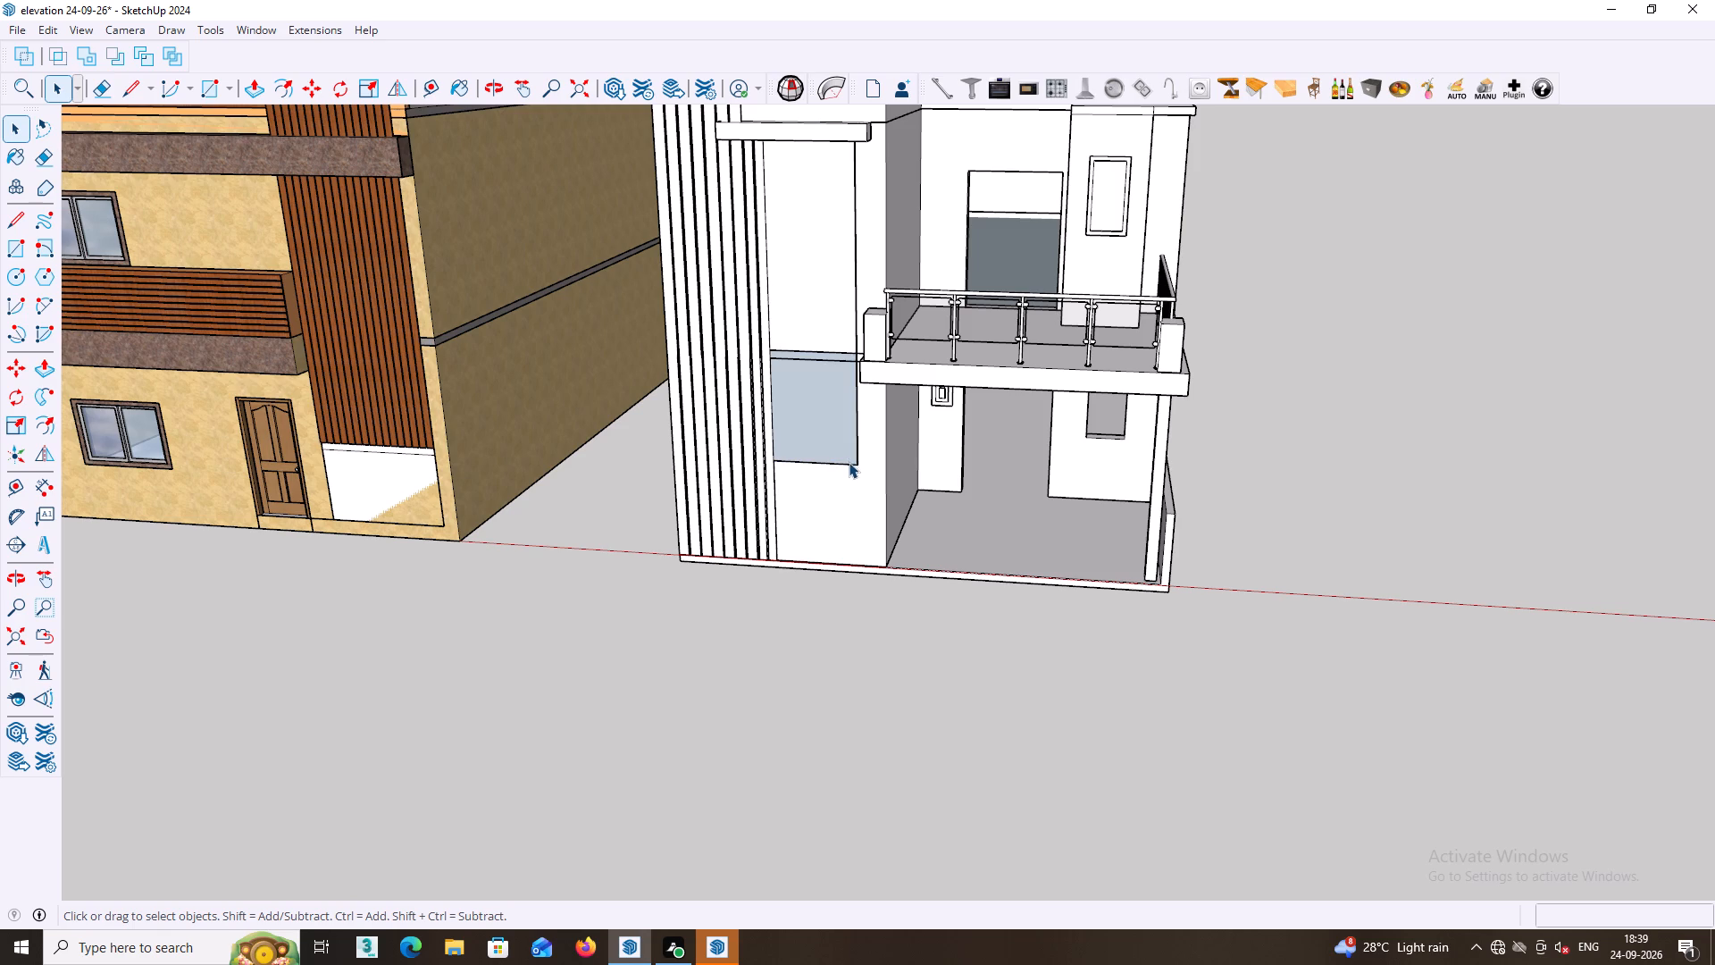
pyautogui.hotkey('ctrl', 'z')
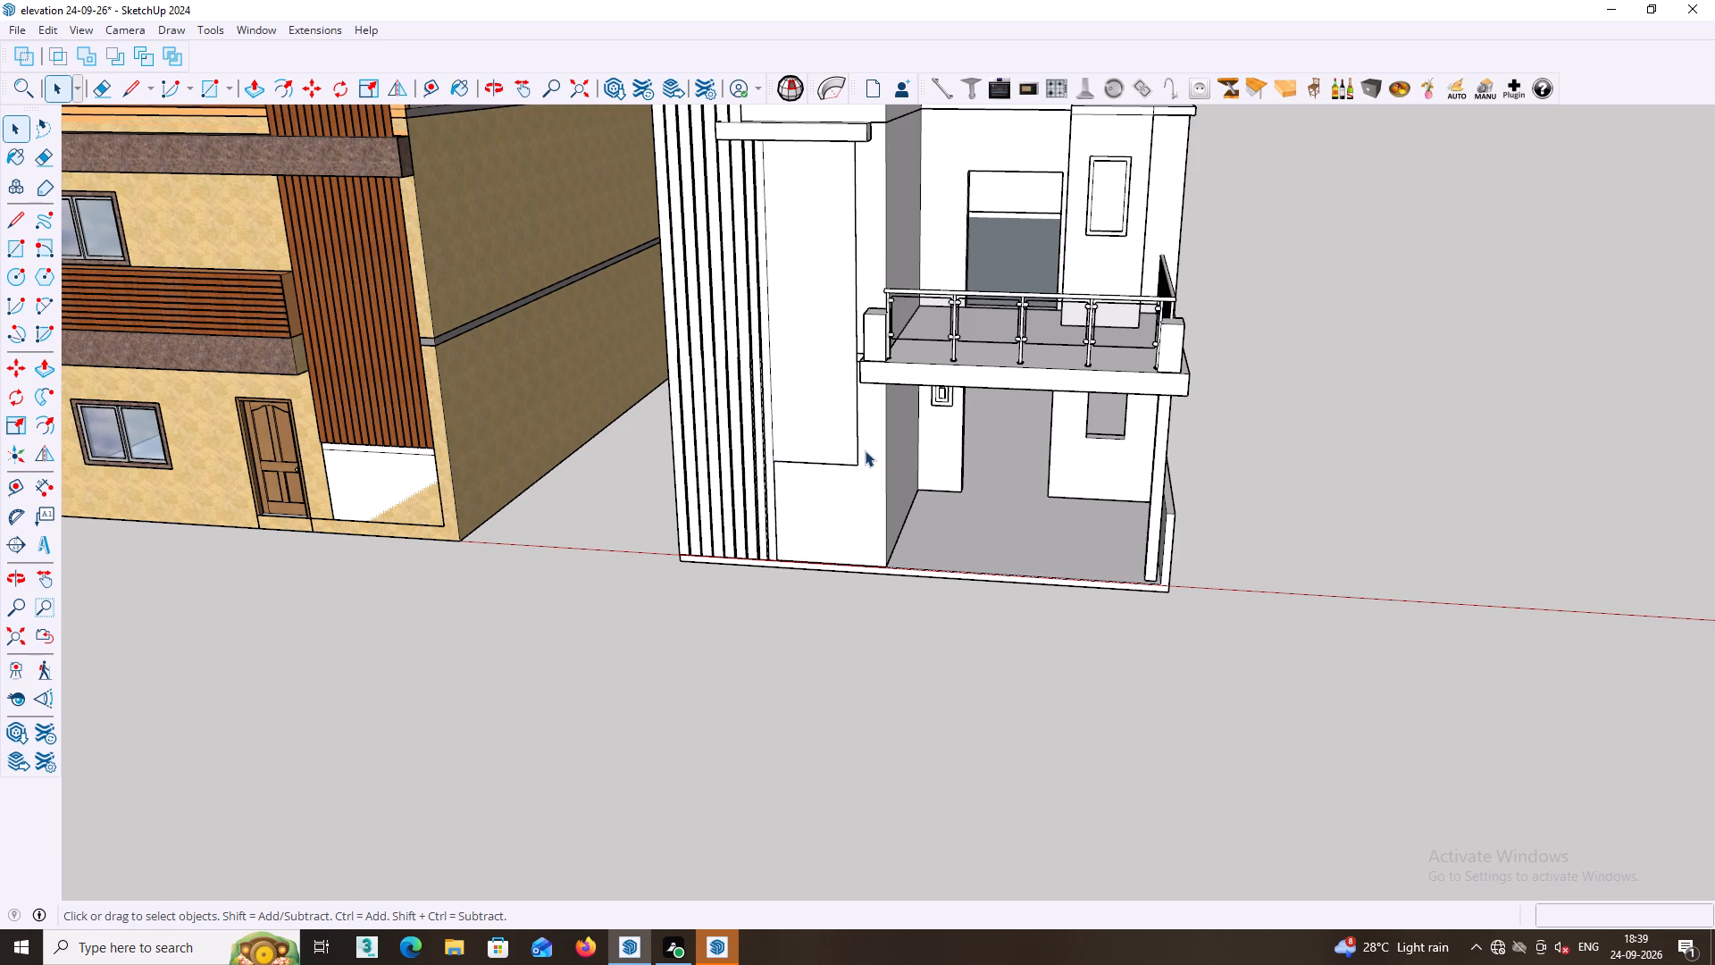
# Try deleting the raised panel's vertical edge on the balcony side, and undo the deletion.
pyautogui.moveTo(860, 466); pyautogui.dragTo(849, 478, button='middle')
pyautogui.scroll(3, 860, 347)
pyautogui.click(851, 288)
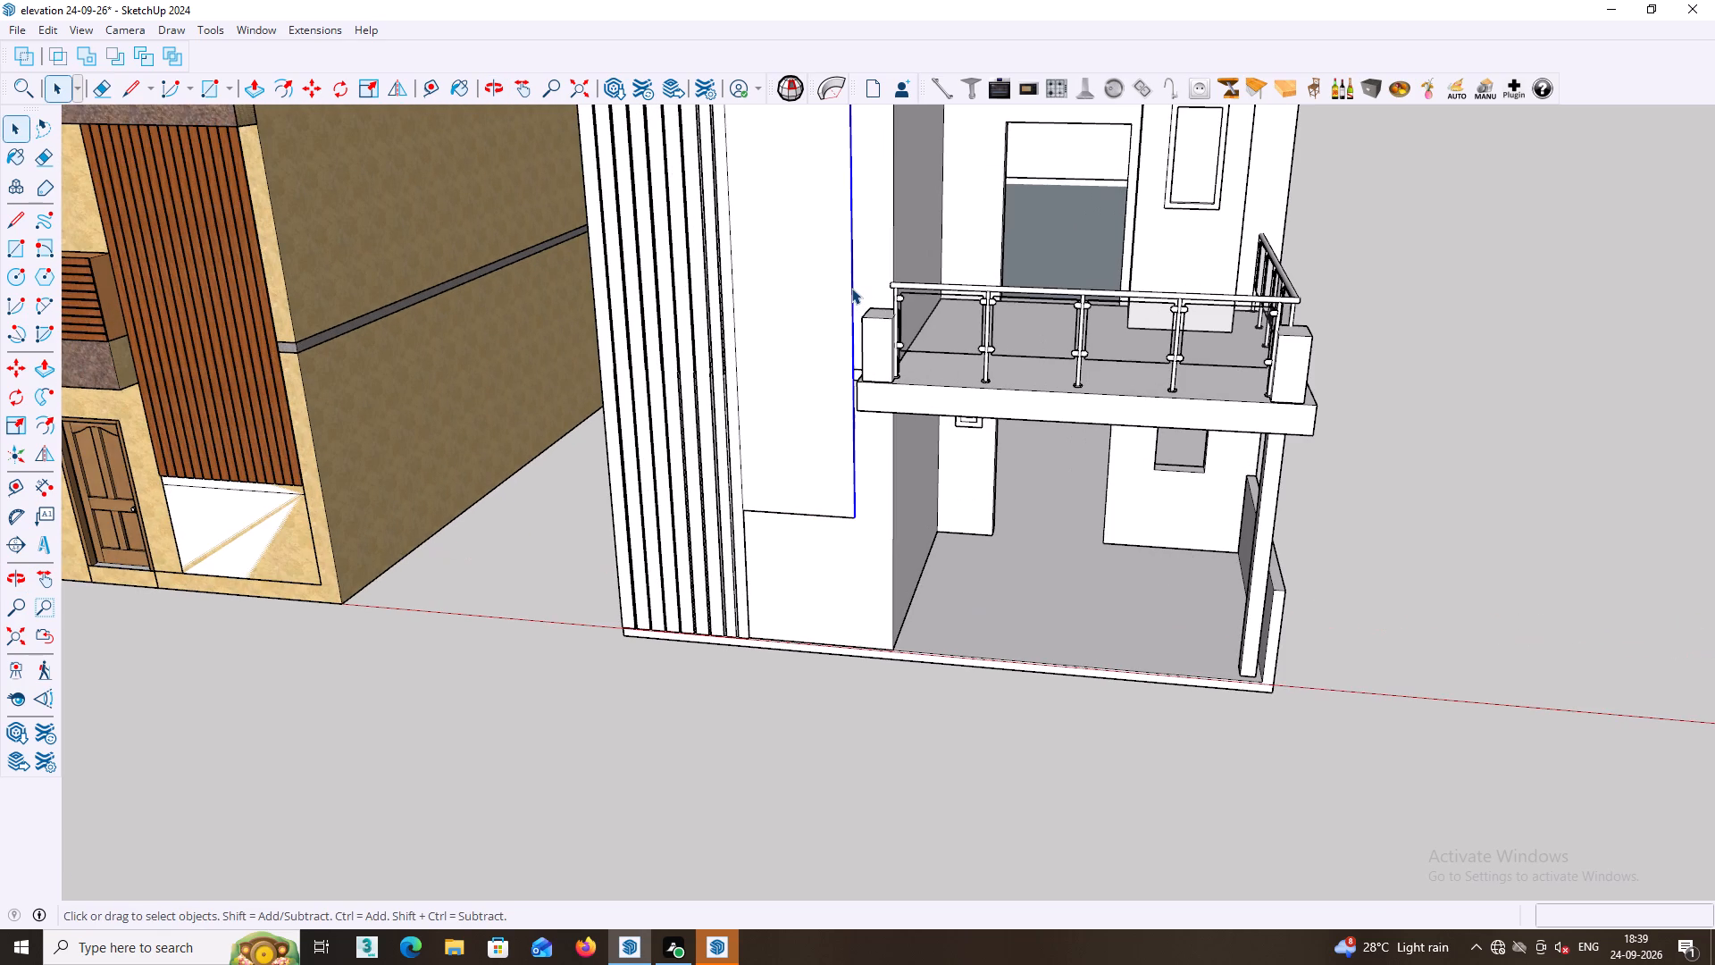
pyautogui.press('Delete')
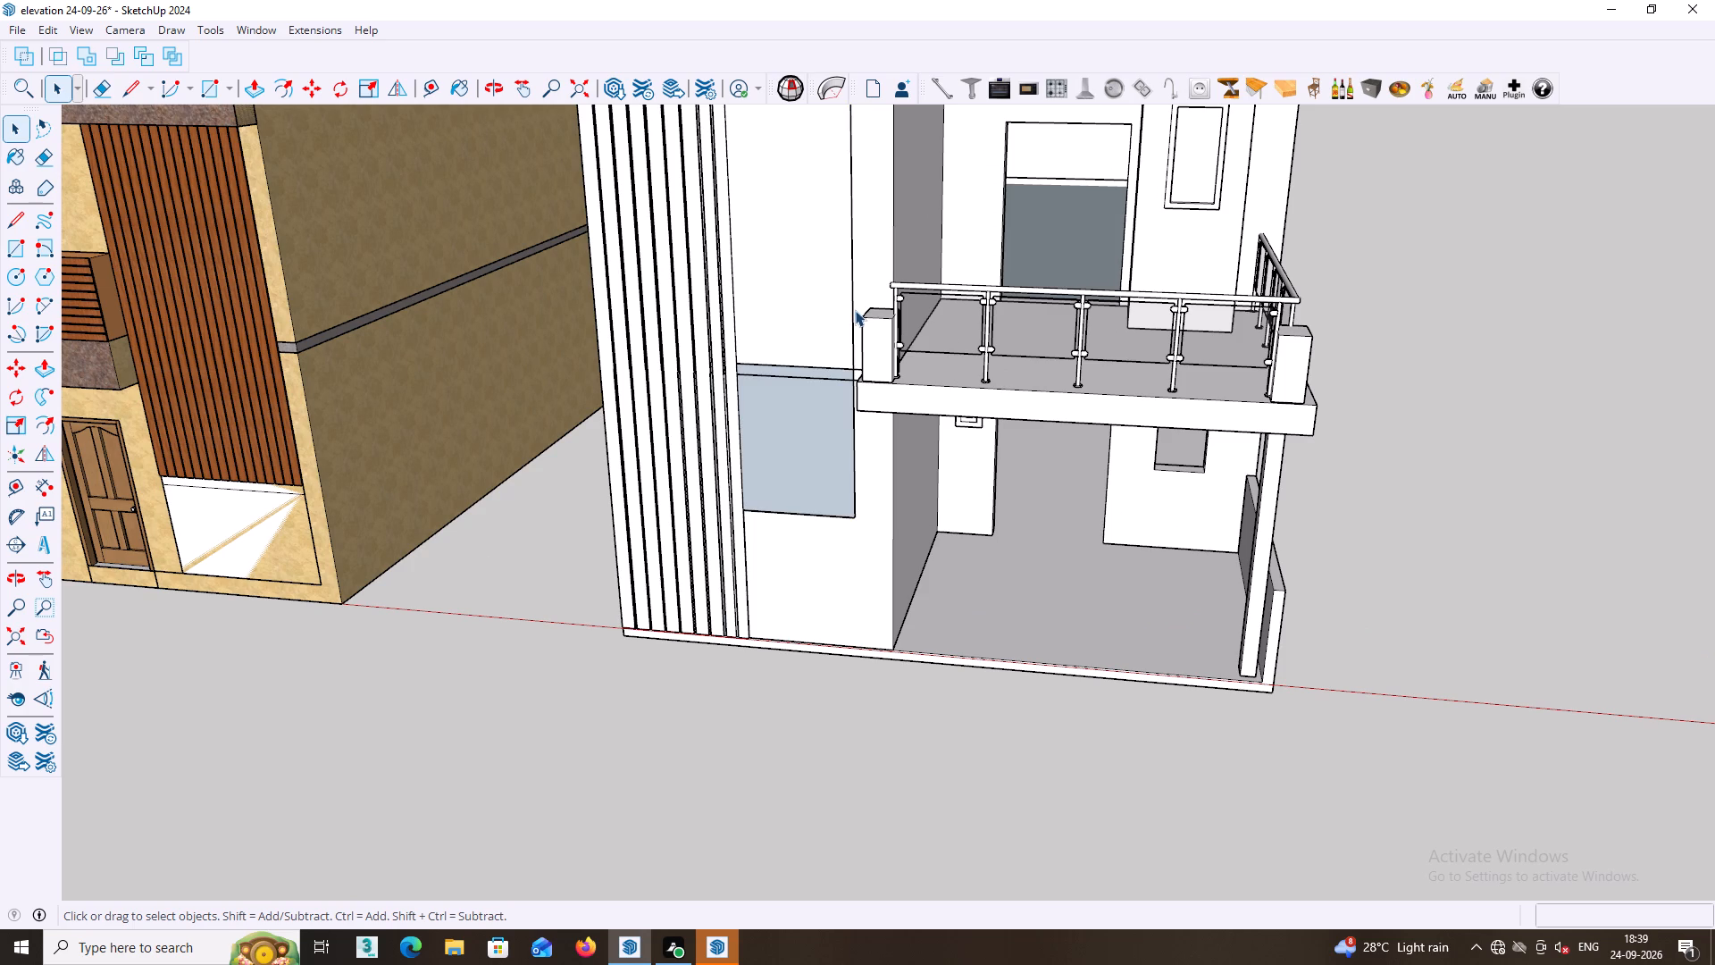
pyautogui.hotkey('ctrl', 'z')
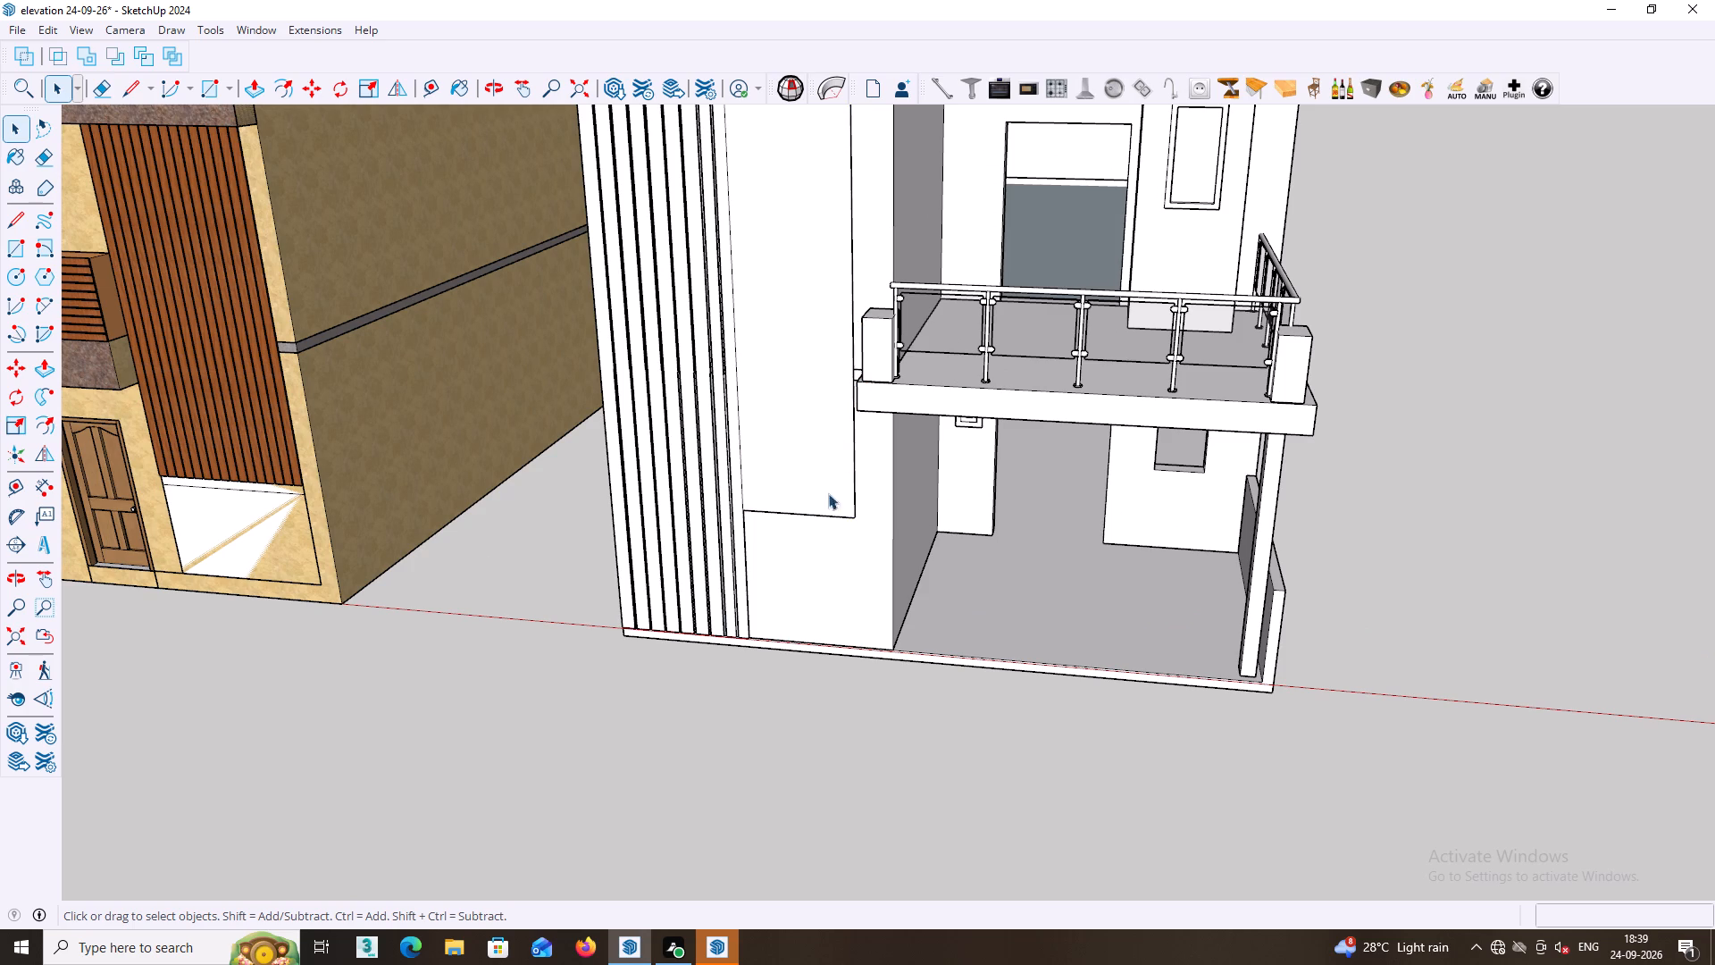
# Push/Pull the raised panel's thin bottom face down about 5' 13/16" to the base of the front wall.
pyautogui.moveTo(824, 496); pyautogui.dragTo(804, 522, button='middle')
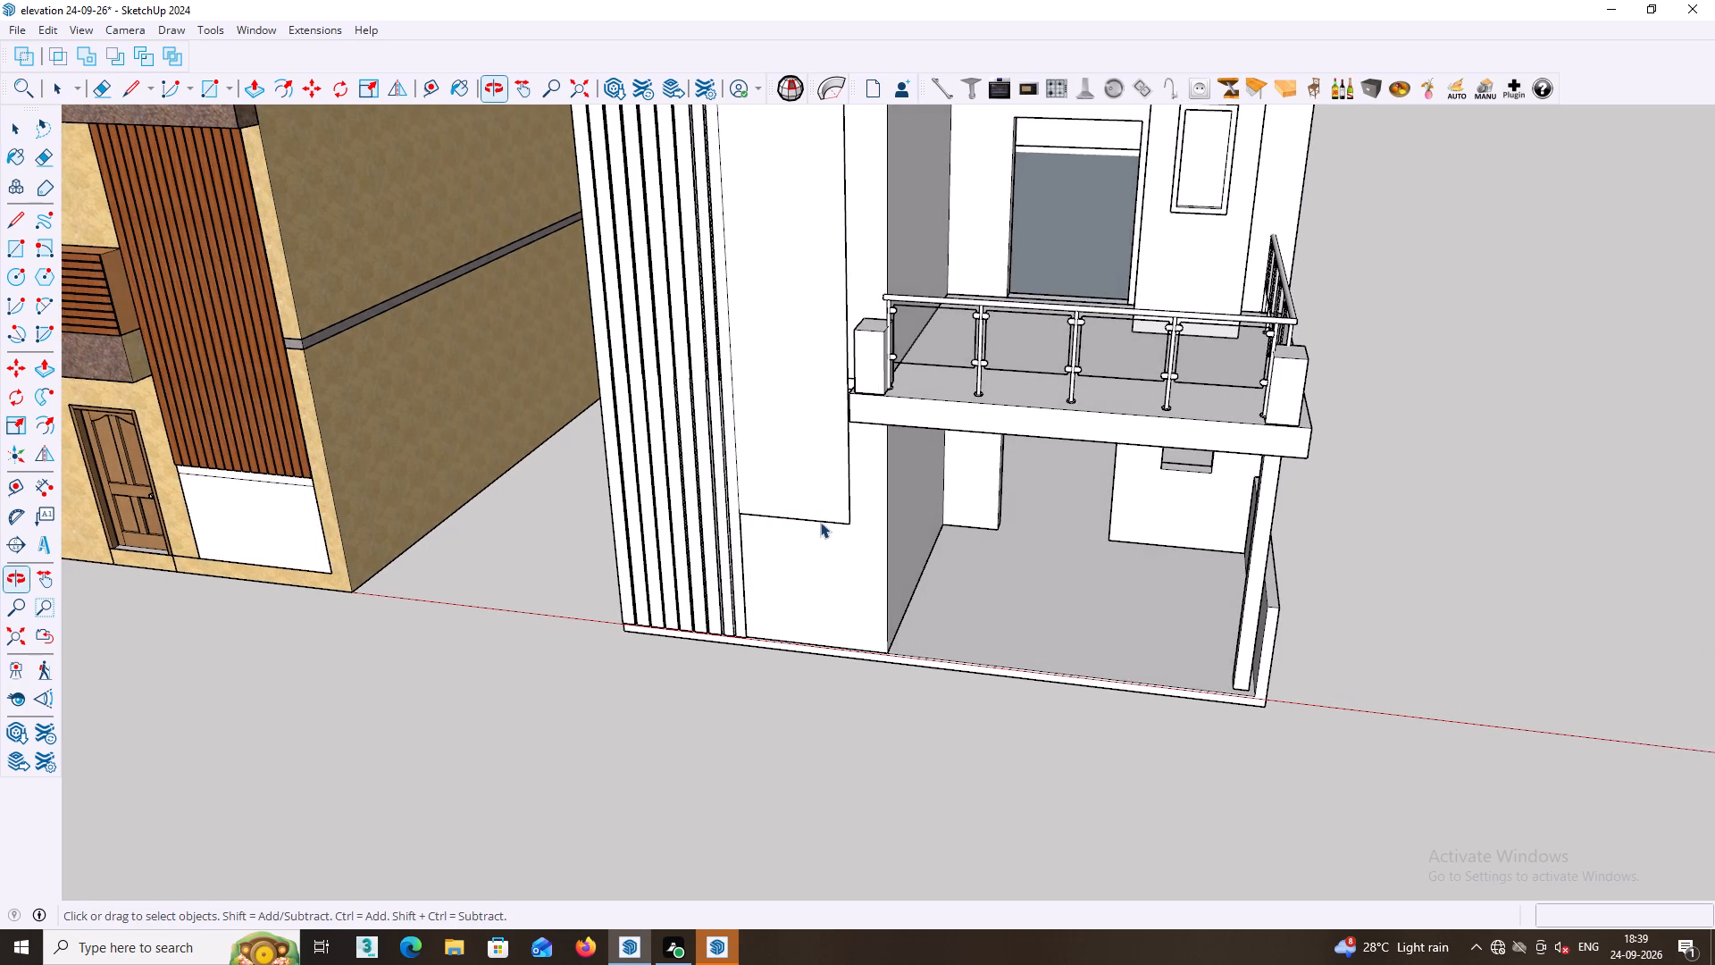
pyautogui.scroll(1, 824, 524)
pyautogui.moveTo(828, 506); pyautogui.dragTo(753, 167, button='middle')
pyautogui.moveTo(824, 555); pyautogui.dragTo(737, 359, button='middle')
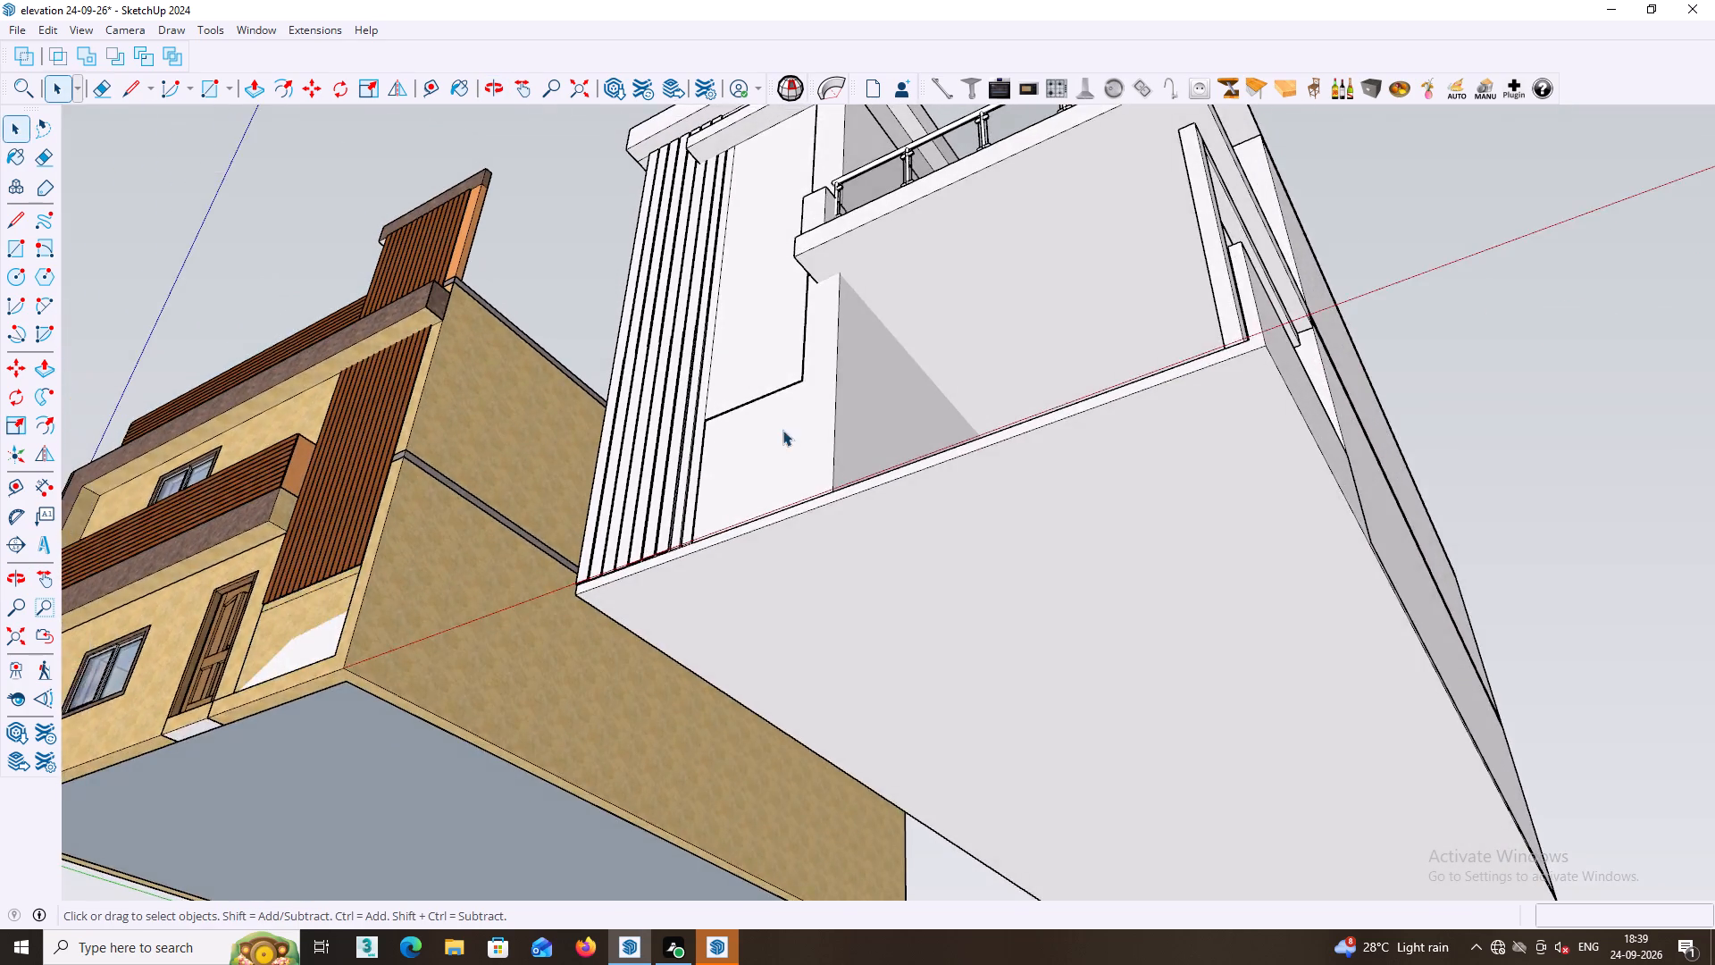
pyautogui.scroll(10, 783, 428)
pyautogui.moveTo(786, 400); pyautogui.dragTo(756, 429, button='middle')
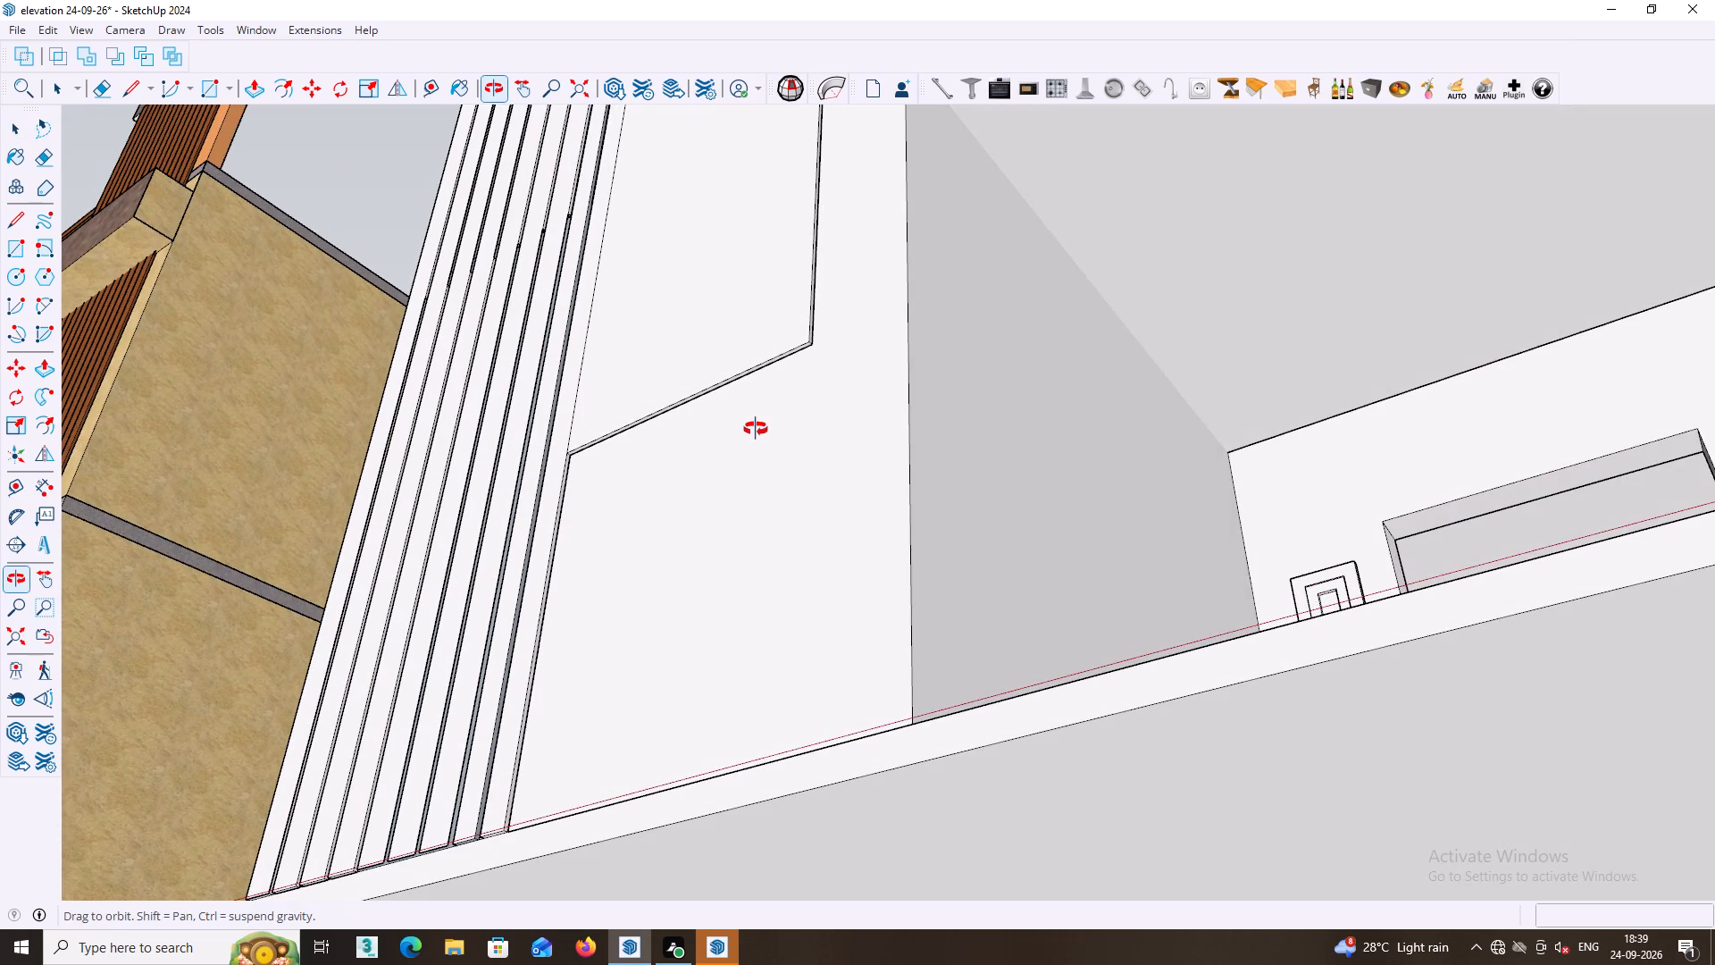
pyautogui.moveTo(756, 429); pyautogui.dragTo(720, 435, button='middle')
pyautogui.press('p')
pyautogui.scroll(11, 754, 348)
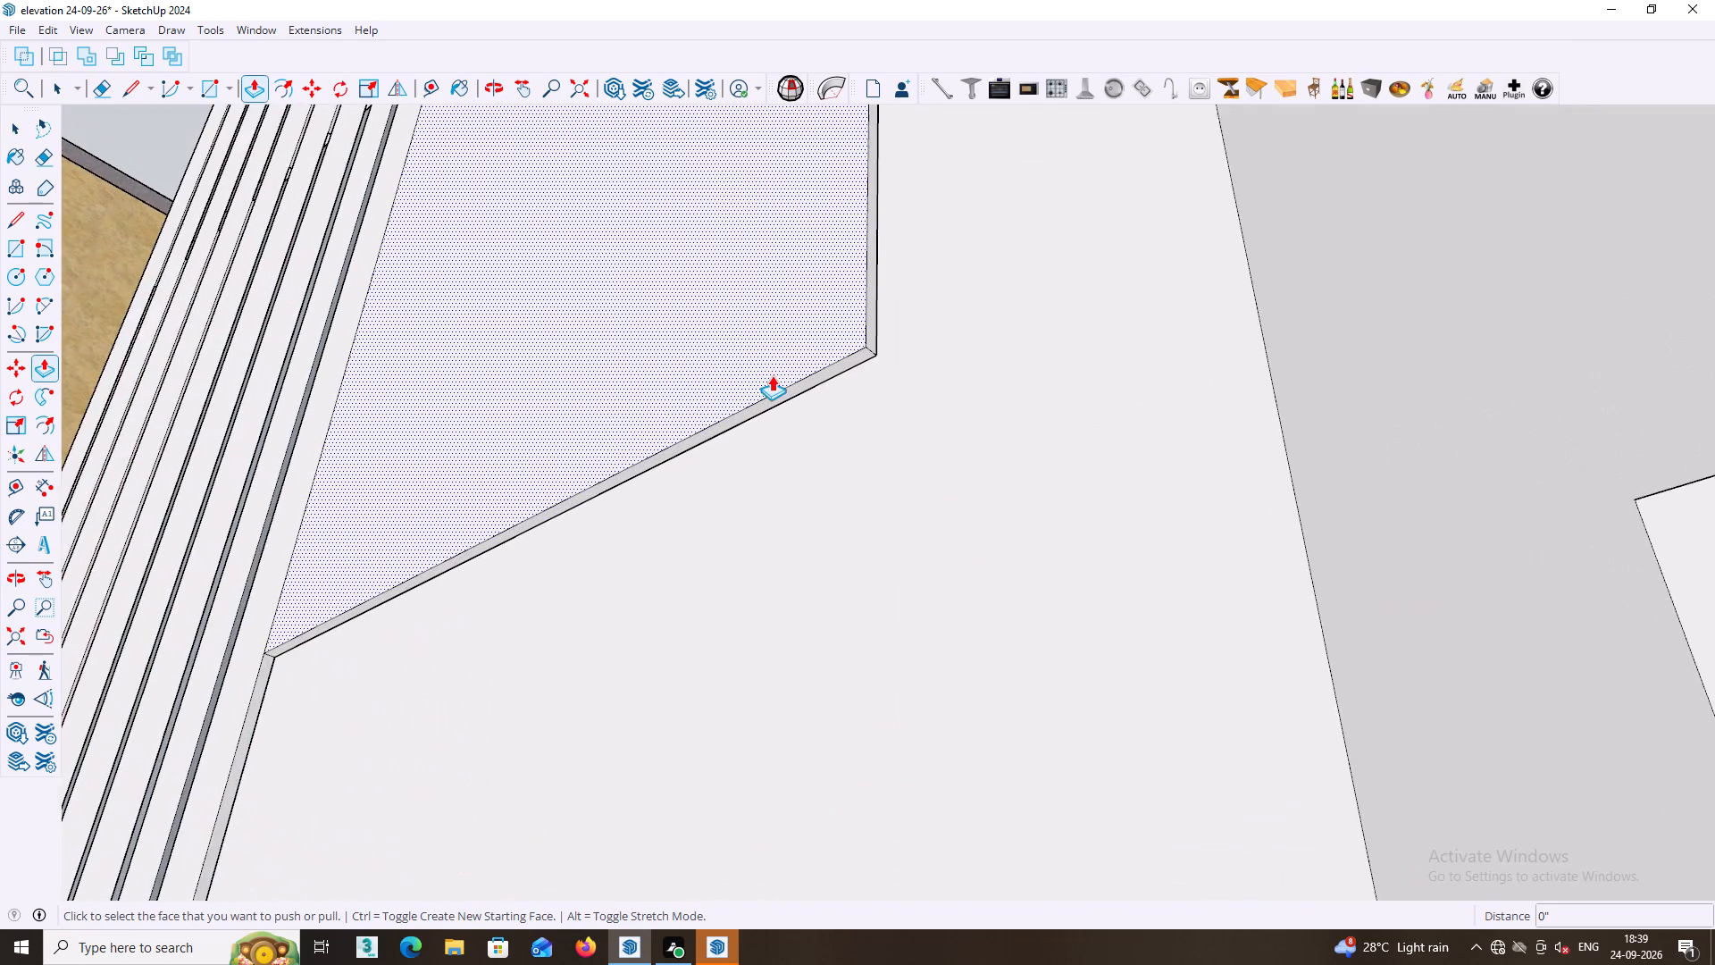
pyautogui.scroll(2, 772, 375)
pyautogui.press('space')
pyautogui.click(787, 398)
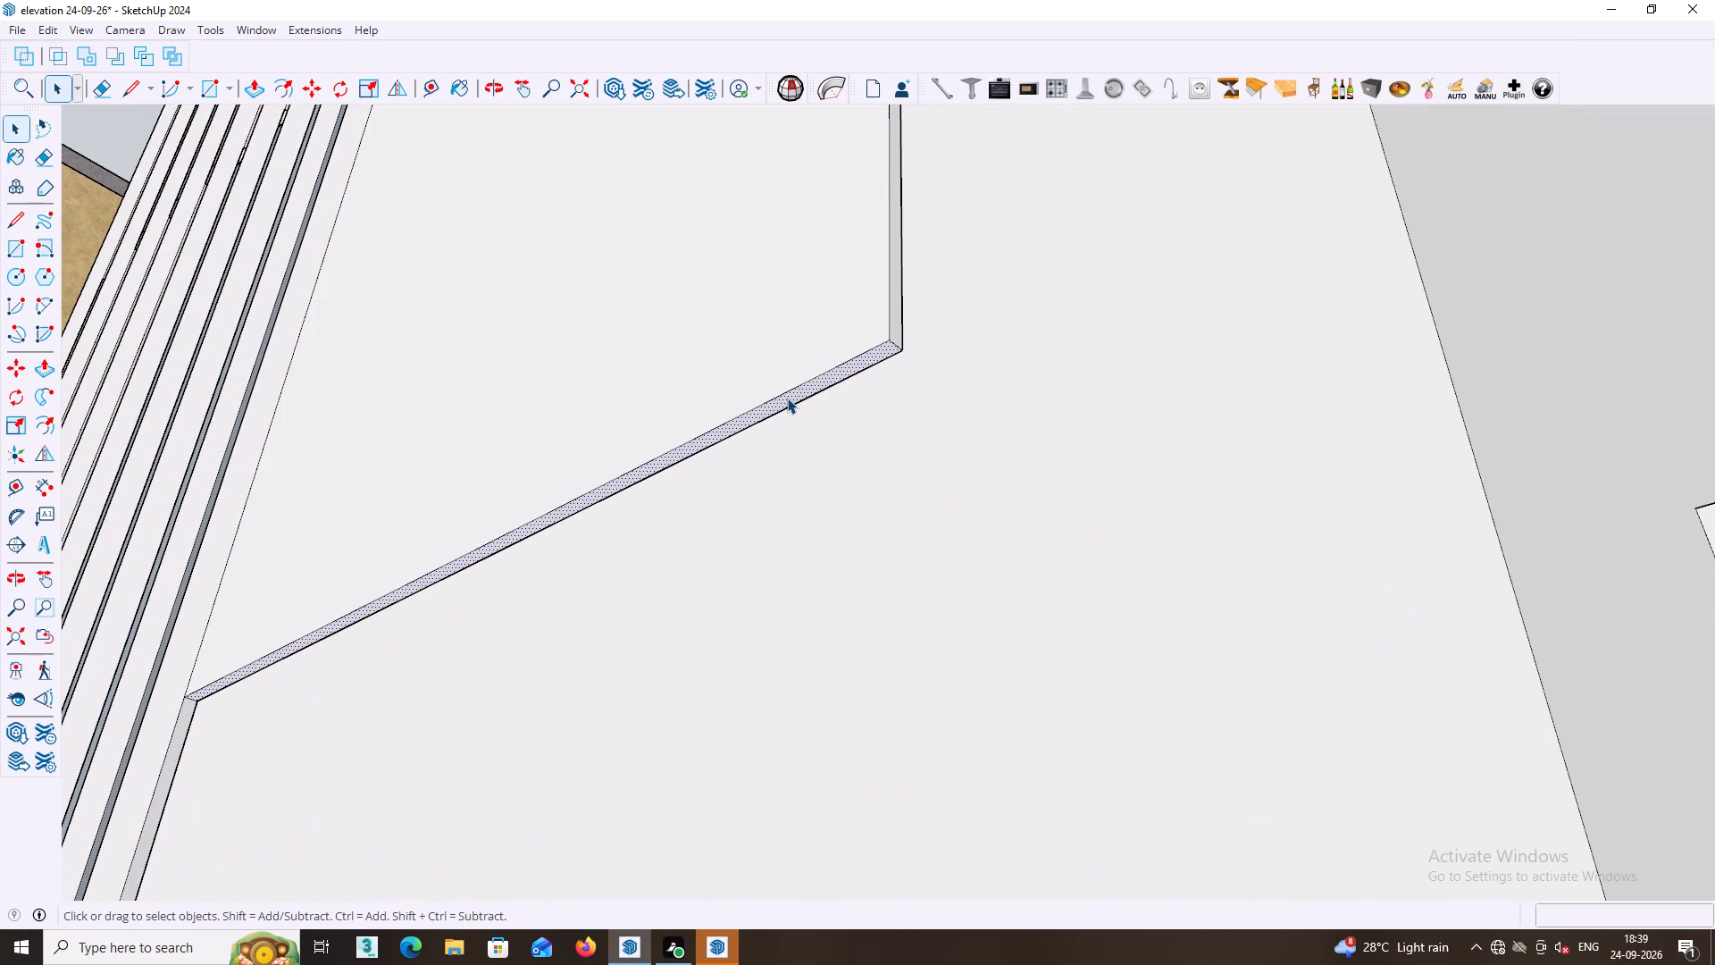
pyautogui.press('p')
pyautogui.click(787, 398)
pyautogui.scroll(-2, 772, 602)
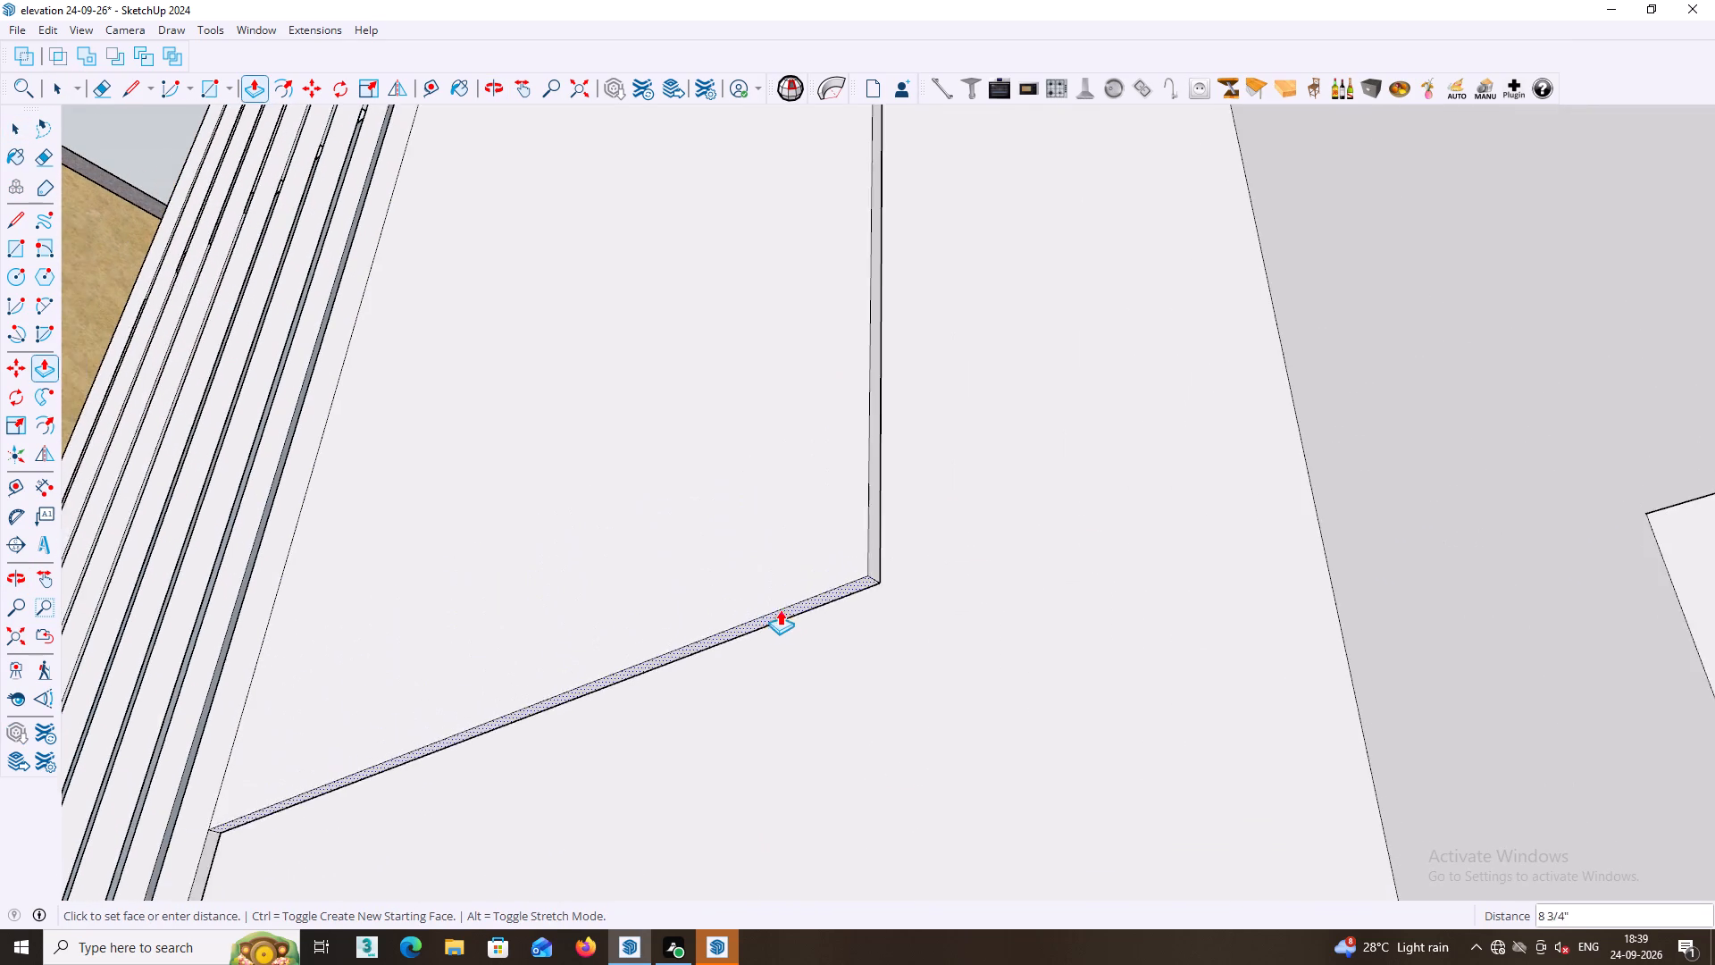
pyautogui.scroll(-2, 780, 609)
pyautogui.moveTo(791, 606); pyautogui.dragTo(809, 331, button='middle')
pyautogui.keyDown('shift'); pyautogui.scroll(-9, 808, 371); pyautogui.keyUp('shift')
pyautogui.keyDown('shift'); pyautogui.moveTo(849, 614); pyautogui.dragTo(844, 577, button='middle'); pyautogui.keyUp('shift')
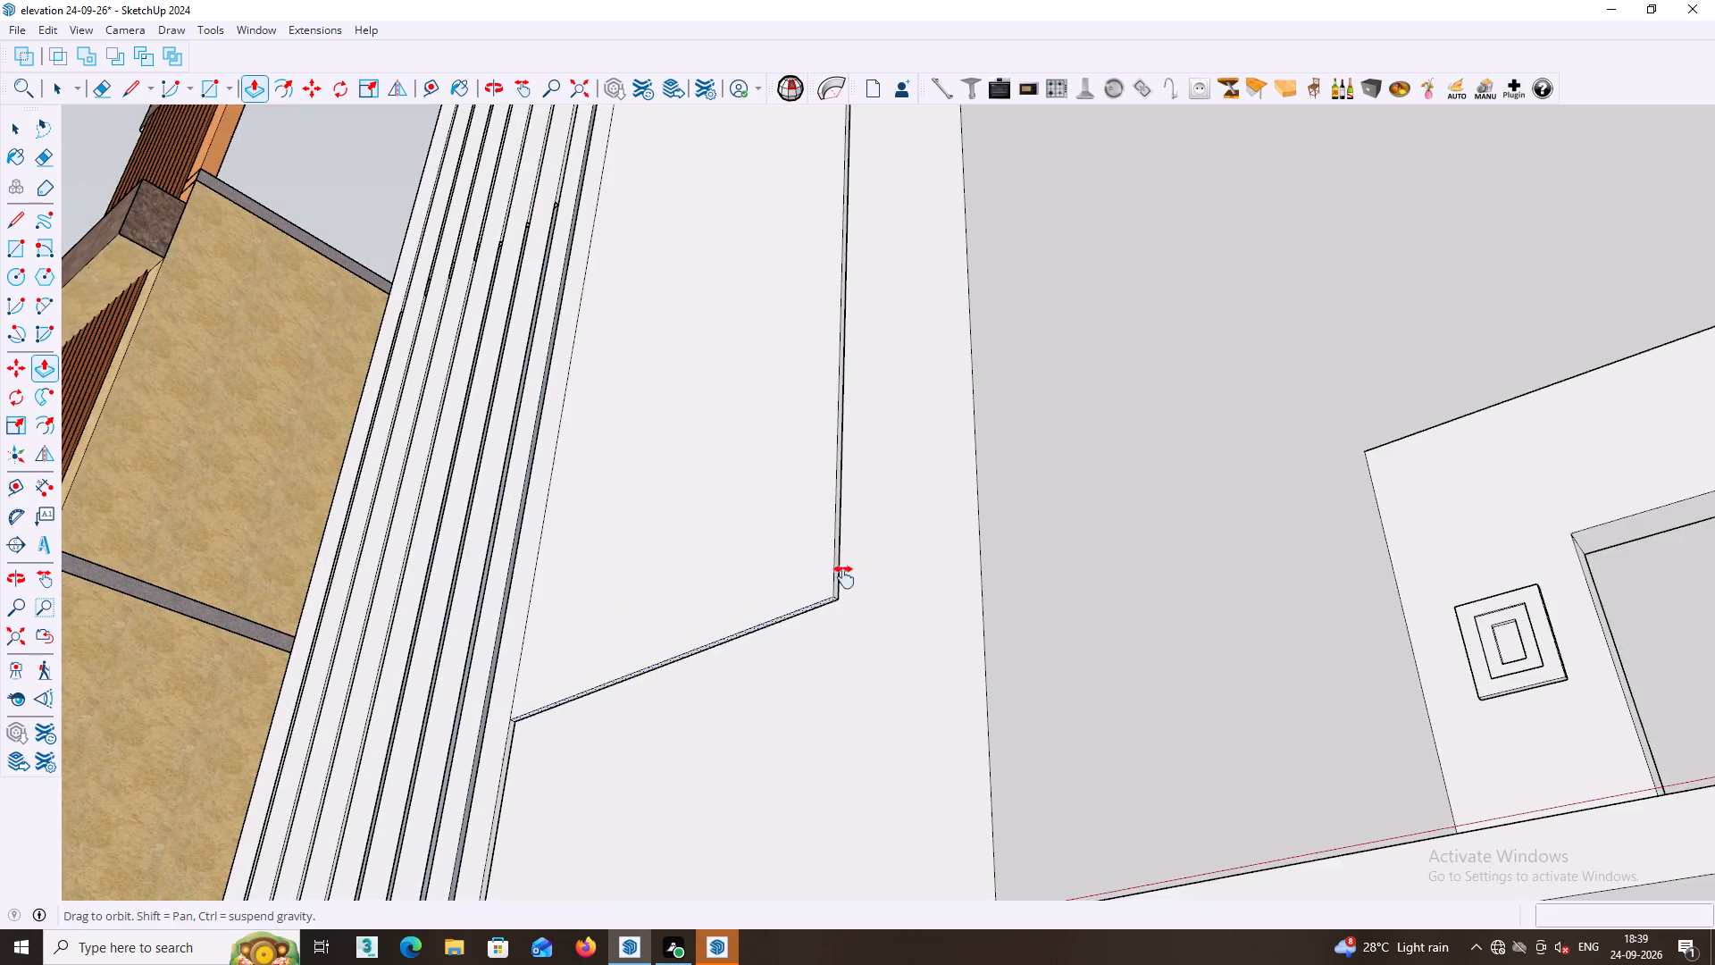
pyautogui.keyDown('shift'); pyautogui.moveTo(844, 577); pyautogui.dragTo(837, 295, button='middle'); pyautogui.keyUp('shift')
pyautogui.keyDown('shift'); pyautogui.scroll(-3, 765, 442); pyautogui.keyUp('shift')
pyautogui.keyDown('shift'); pyautogui.moveTo(788, 528); pyautogui.dragTo(794, 559, button='middle'); pyautogui.keyUp('shift')
pyautogui.moveTo(809, 578); pyautogui.dragTo(841, 721, button='middle')
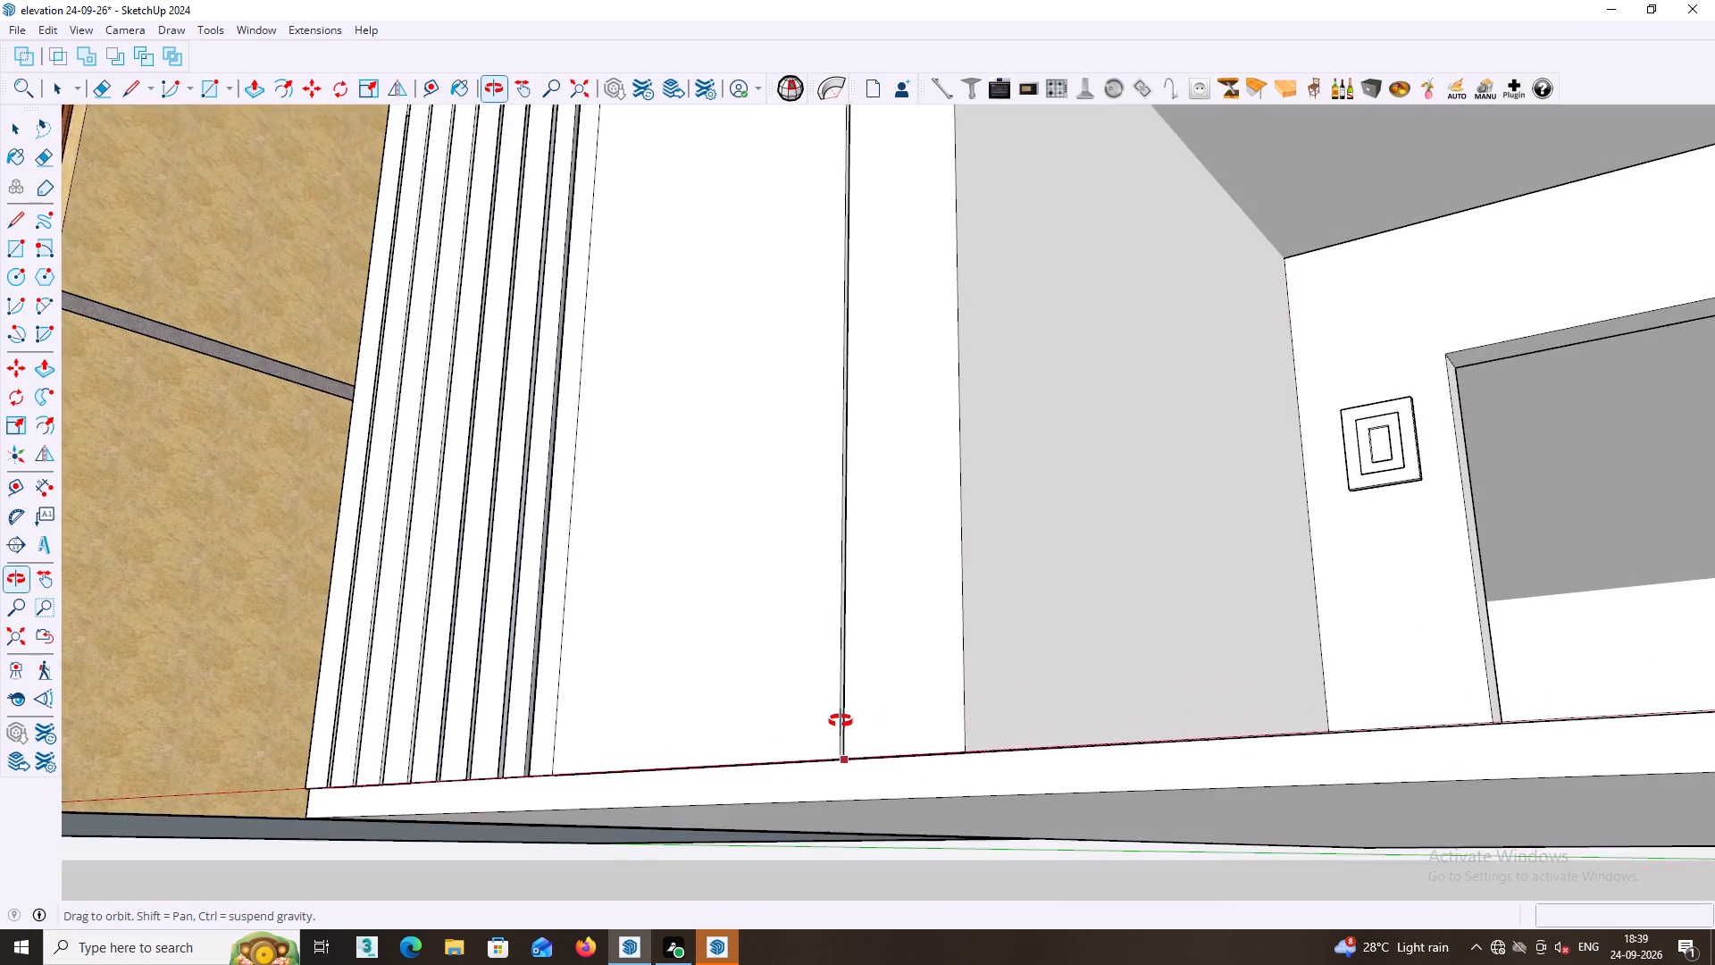
pyautogui.moveTo(841, 721); pyautogui.dragTo(841, 750, button='middle')
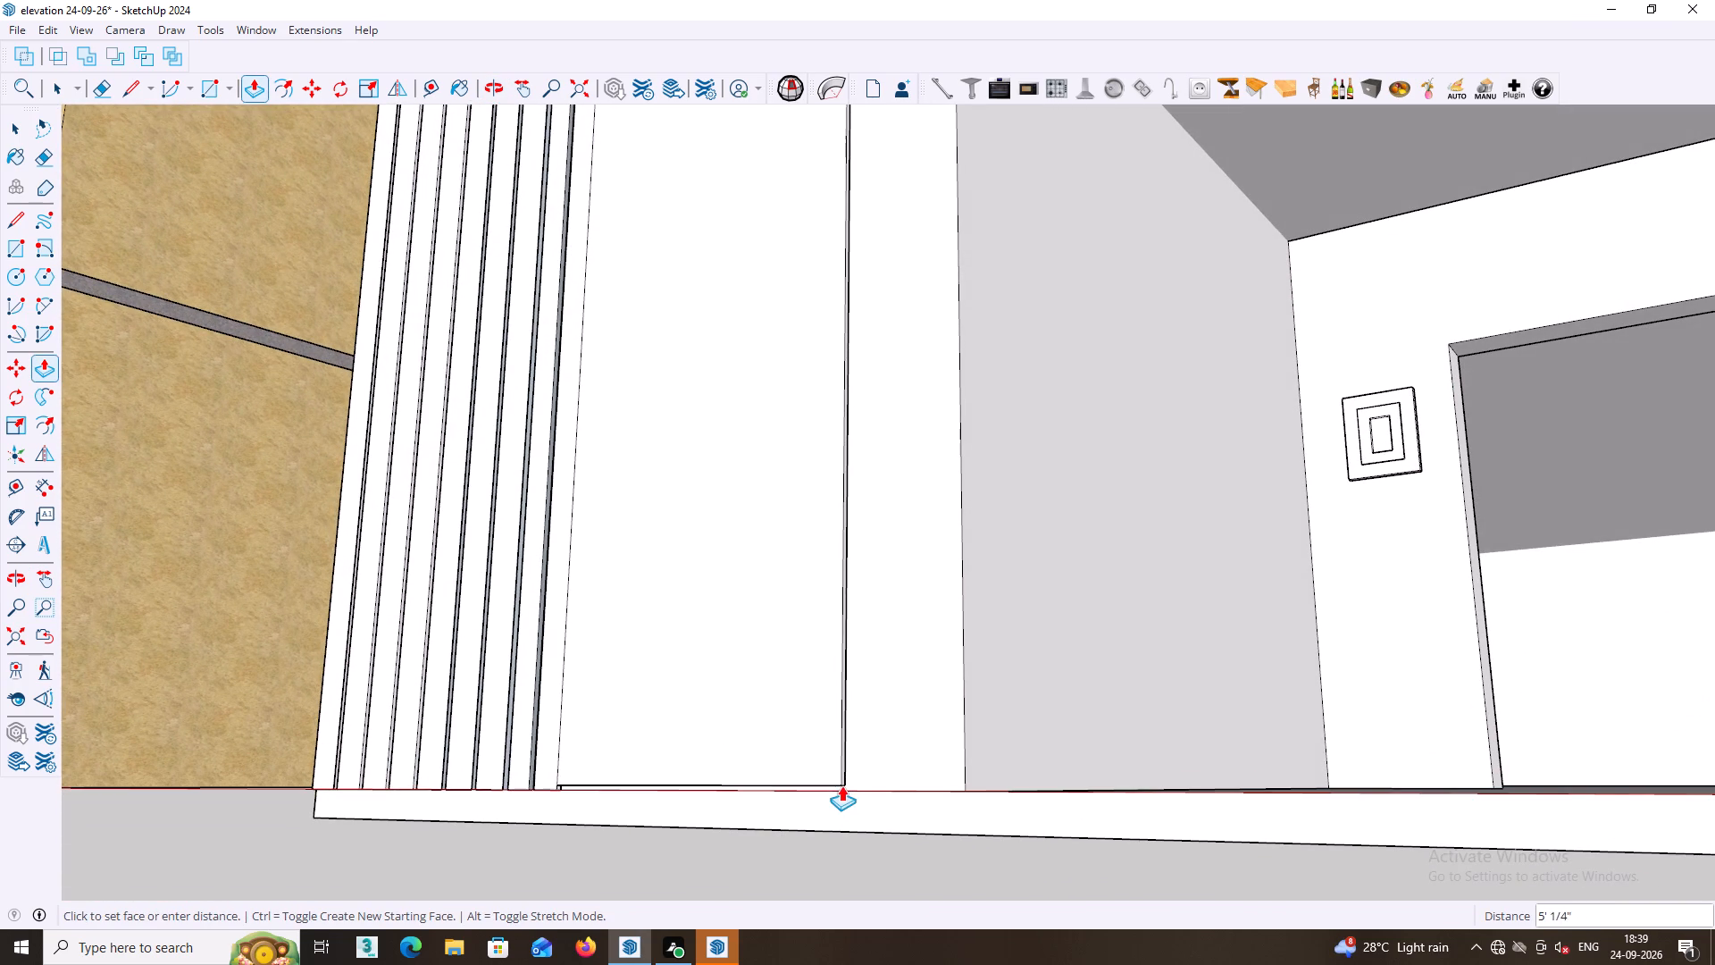
pyautogui.moveTo(826, 785); pyautogui.dragTo(912, 885, button='middle')
pyautogui.keyDown('shift'); pyautogui.moveTo(913, 882); pyautogui.dragTo(857, 429, button='middle'); pyautogui.keyUp('shift')
pyautogui.moveTo(871, 440); pyautogui.dragTo(870, 590, button='middle')
pyautogui.scroll(6, 879, 607)
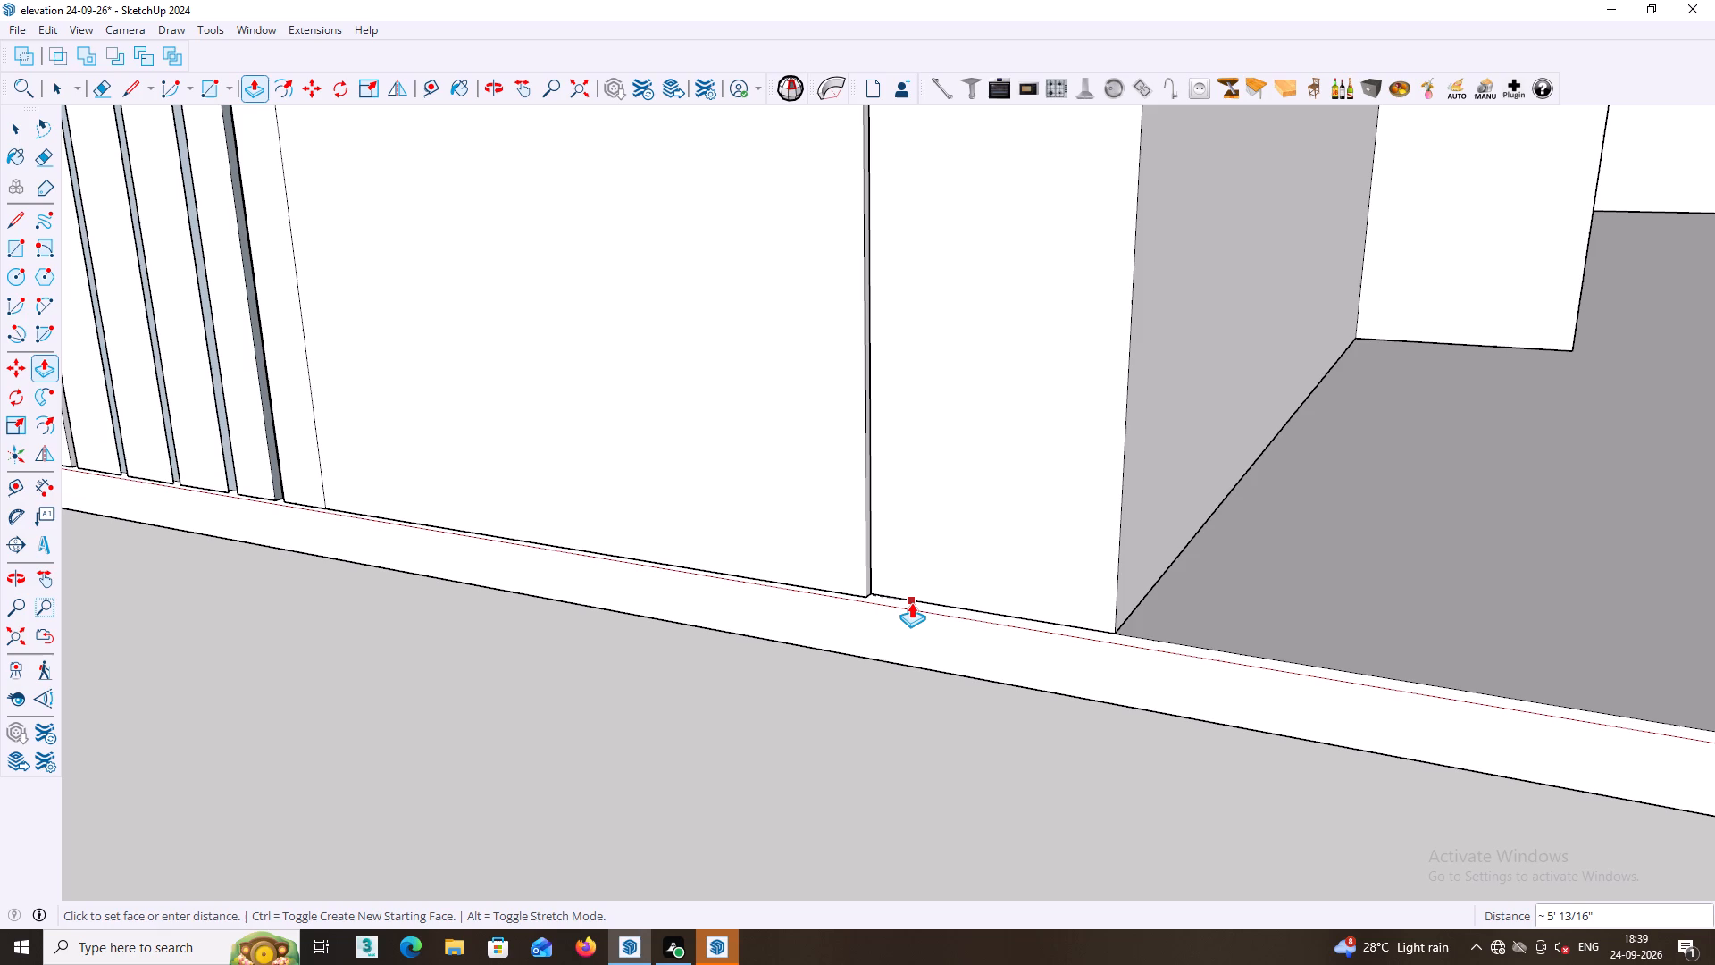
pyautogui.click(911, 602)
pyautogui.moveTo(908, 603); pyautogui.dragTo(905, 629, button='middle')
pyautogui.keyDown('shift'); pyautogui.moveTo(918, 617); pyautogui.dragTo(927, 706, button='middle'); pyautogui.keyUp('shift')
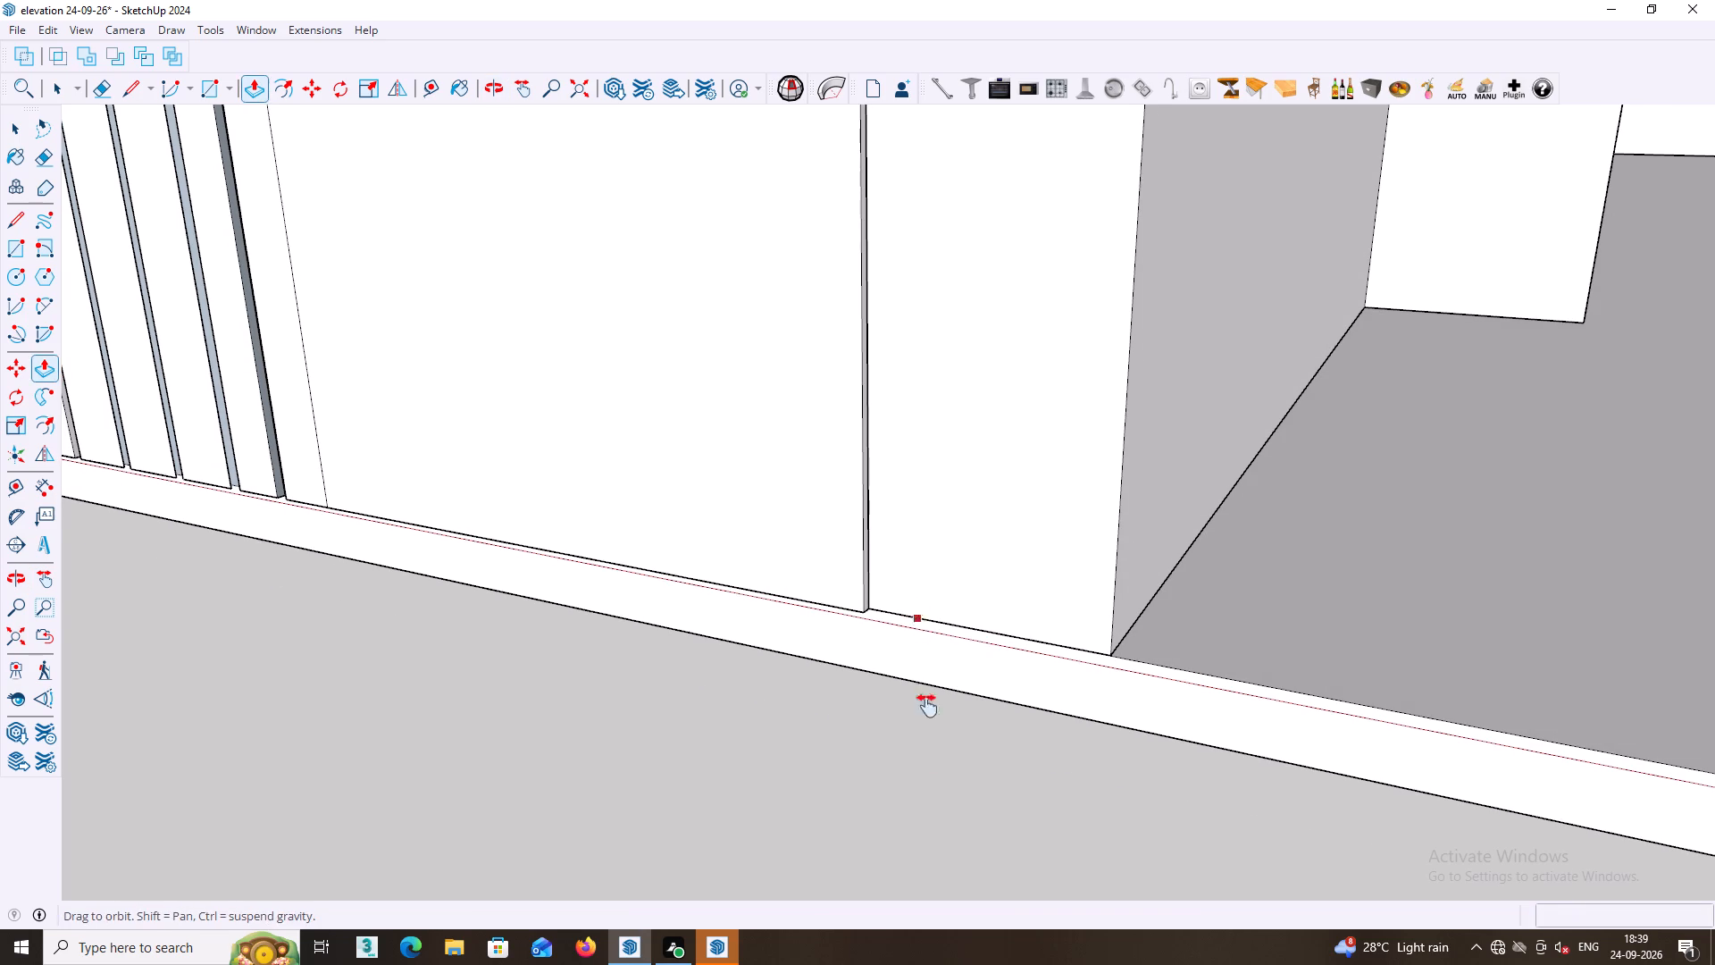
pyautogui.keyDown('shift'); pyautogui.moveTo(927, 706); pyautogui.dragTo(936, 801, button='middle'); pyautogui.keyUp('shift')
pyautogui.middleClick(933, 684)
pyautogui.scroll(-5, 933, 684)
pyautogui.press('space')
# Examine the full-height front panel together with the white house's fins, ledge, balcony and ground floor.
pyautogui.scroll(-6, 932, 681)
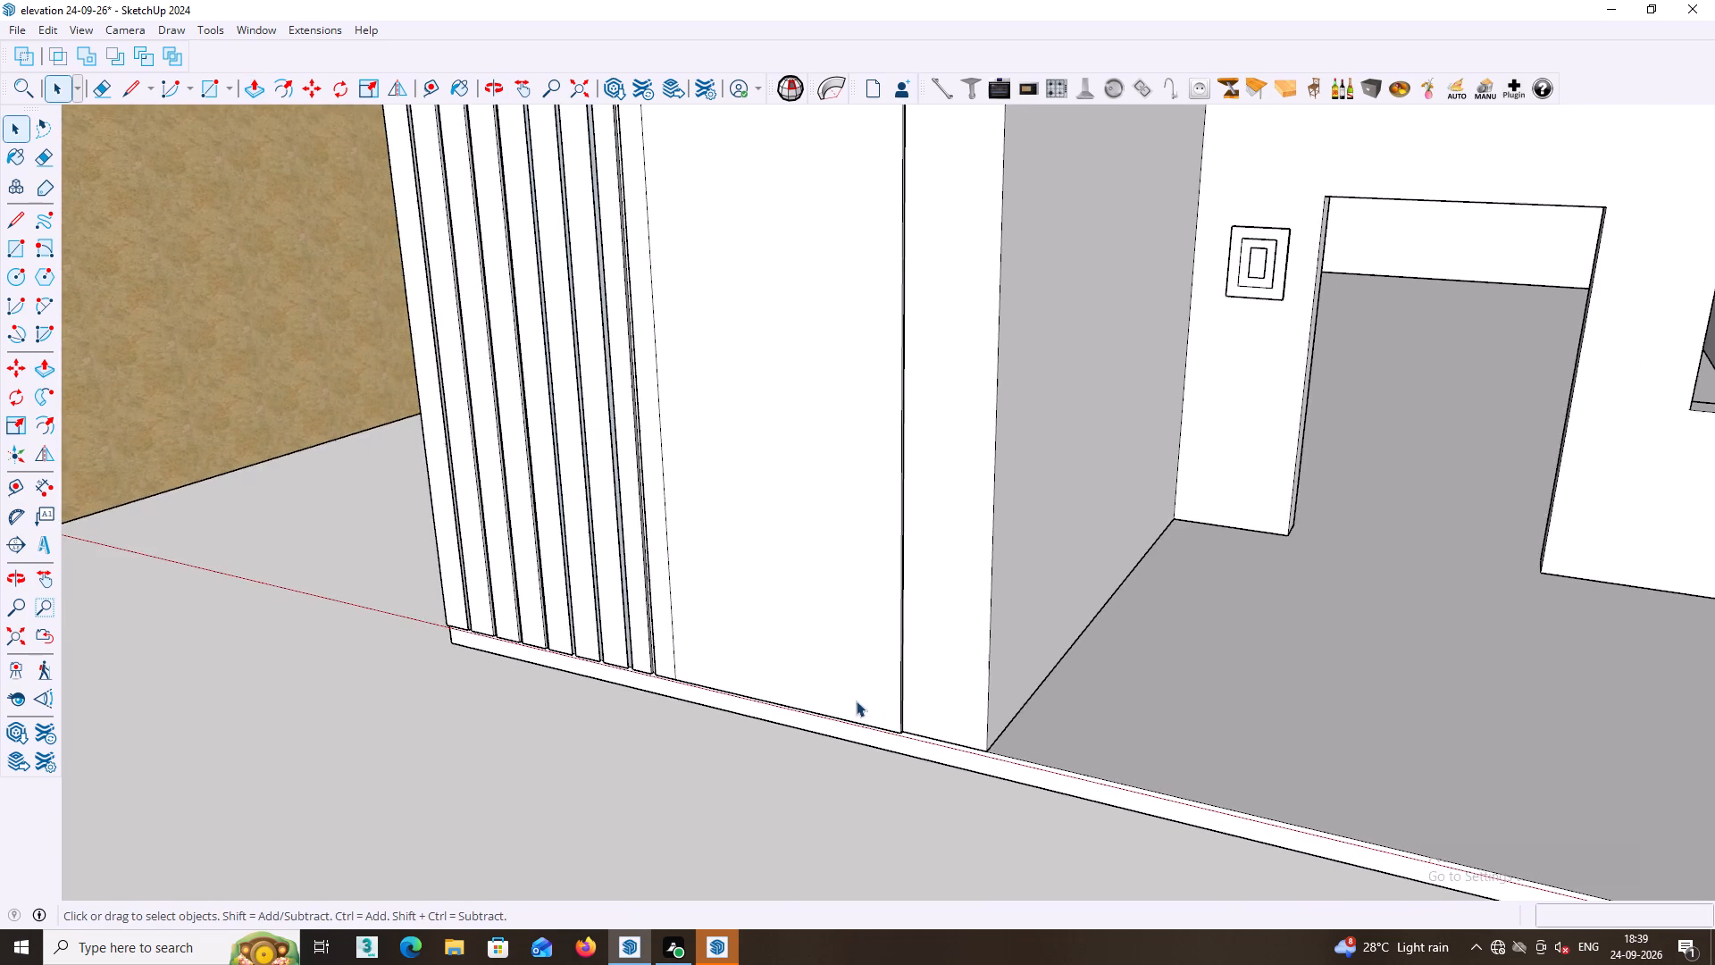
pyautogui.moveTo(856, 698); pyautogui.dragTo(699, 680, button='middle')
pyautogui.keyDown('shift'); pyautogui.scroll(-1, 856, 698); pyautogui.keyUp('shift')
pyautogui.scroll(-5, 668, 619)
pyautogui.moveTo(671, 600); pyautogui.dragTo(908, 660, button='middle')
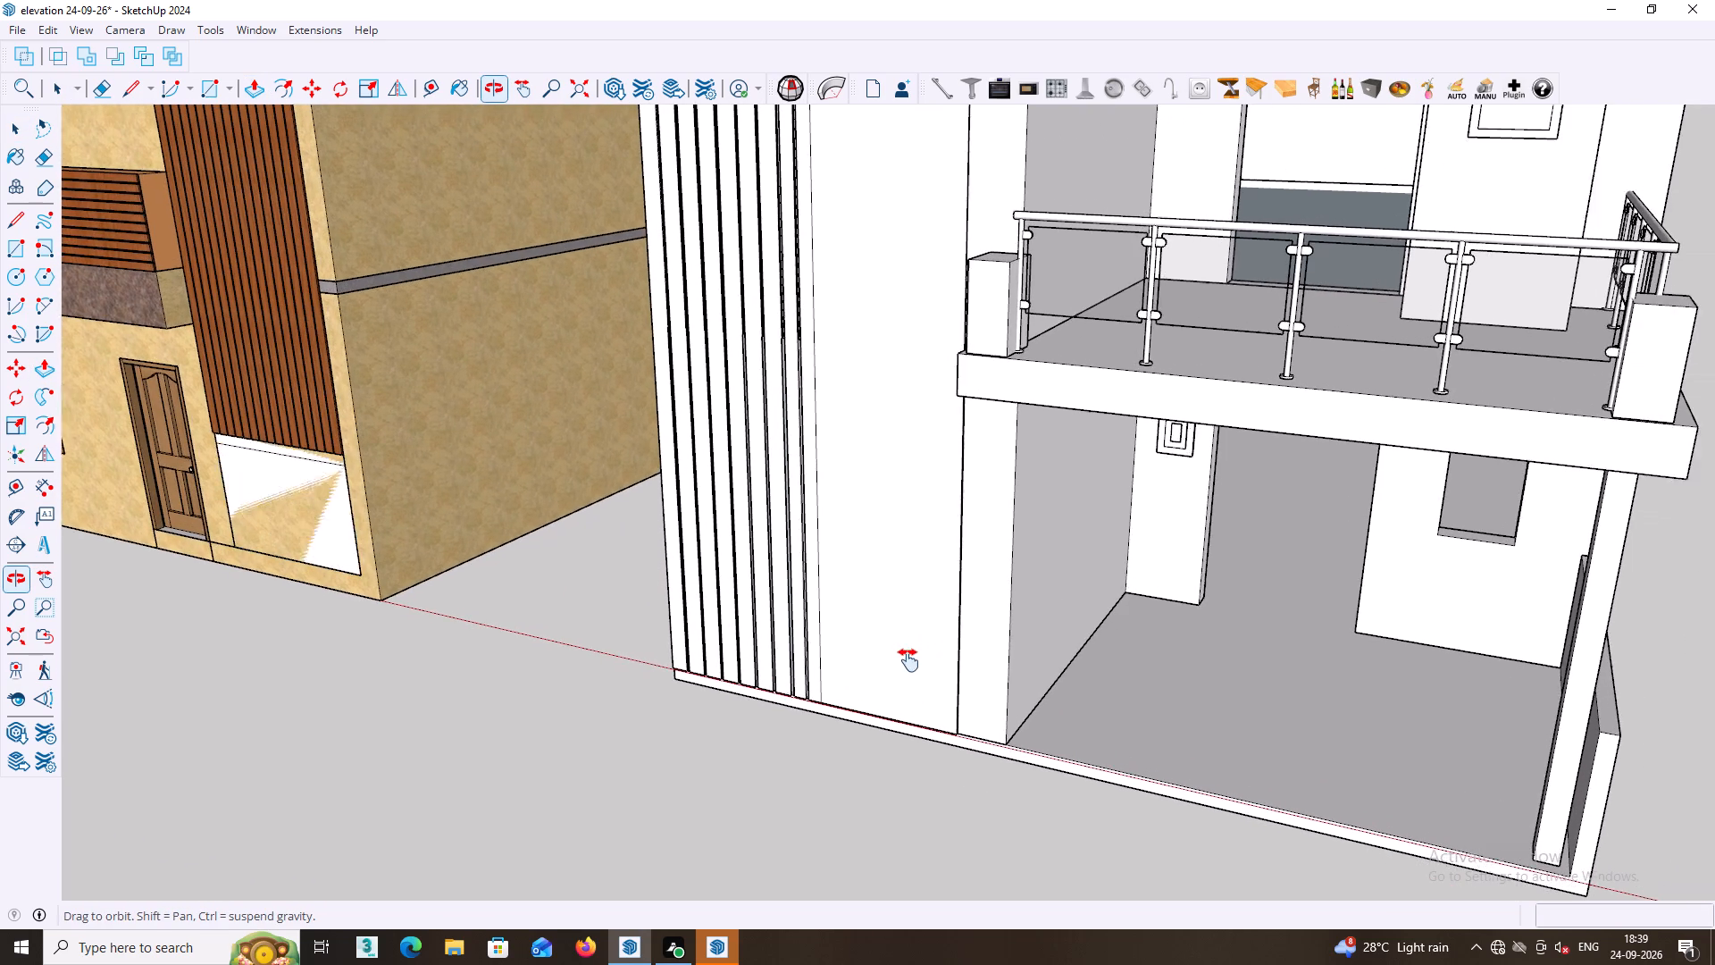
pyautogui.moveTo(908, 660); pyautogui.dragTo(895, 783, button='middle')
pyautogui.keyDown('shift'); pyautogui.scroll(-5, 897, 690); pyautogui.keyUp('shift')
pyautogui.keyDown('shift'); pyautogui.middleClick(897, 690); pyautogui.keyUp('shift')
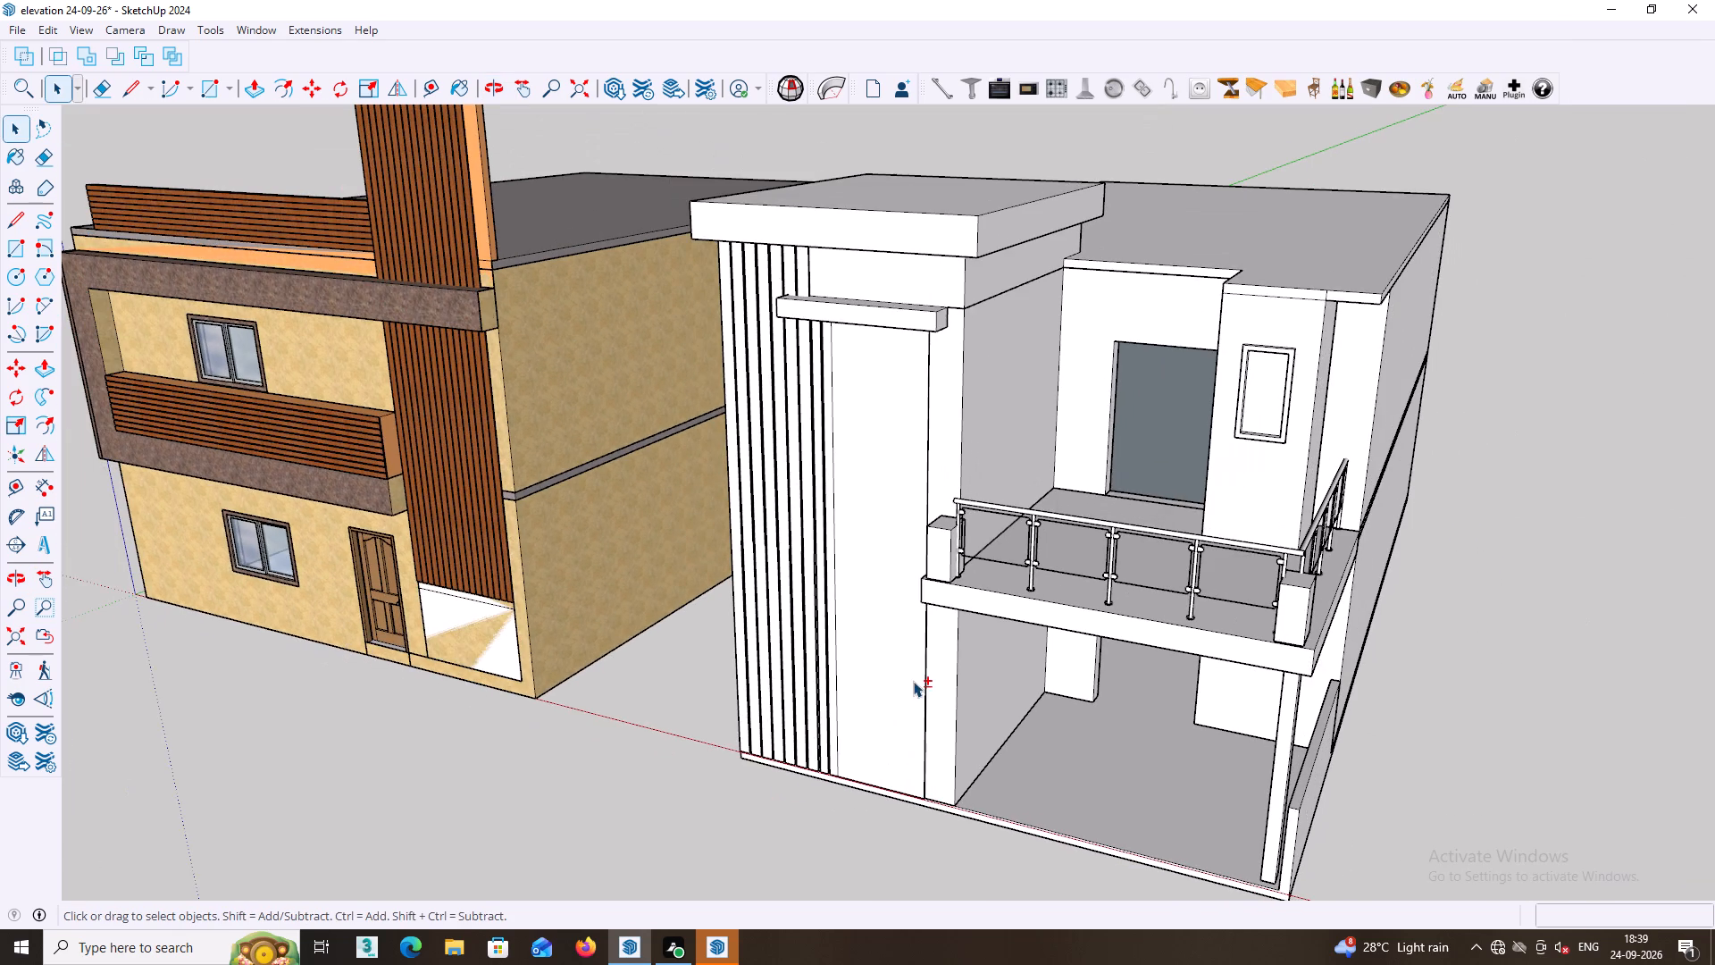
pyautogui.keyDown('shift'); pyautogui.moveTo(940, 655); pyautogui.dragTo(954, 632, button='middle'); pyautogui.keyUp('shift')
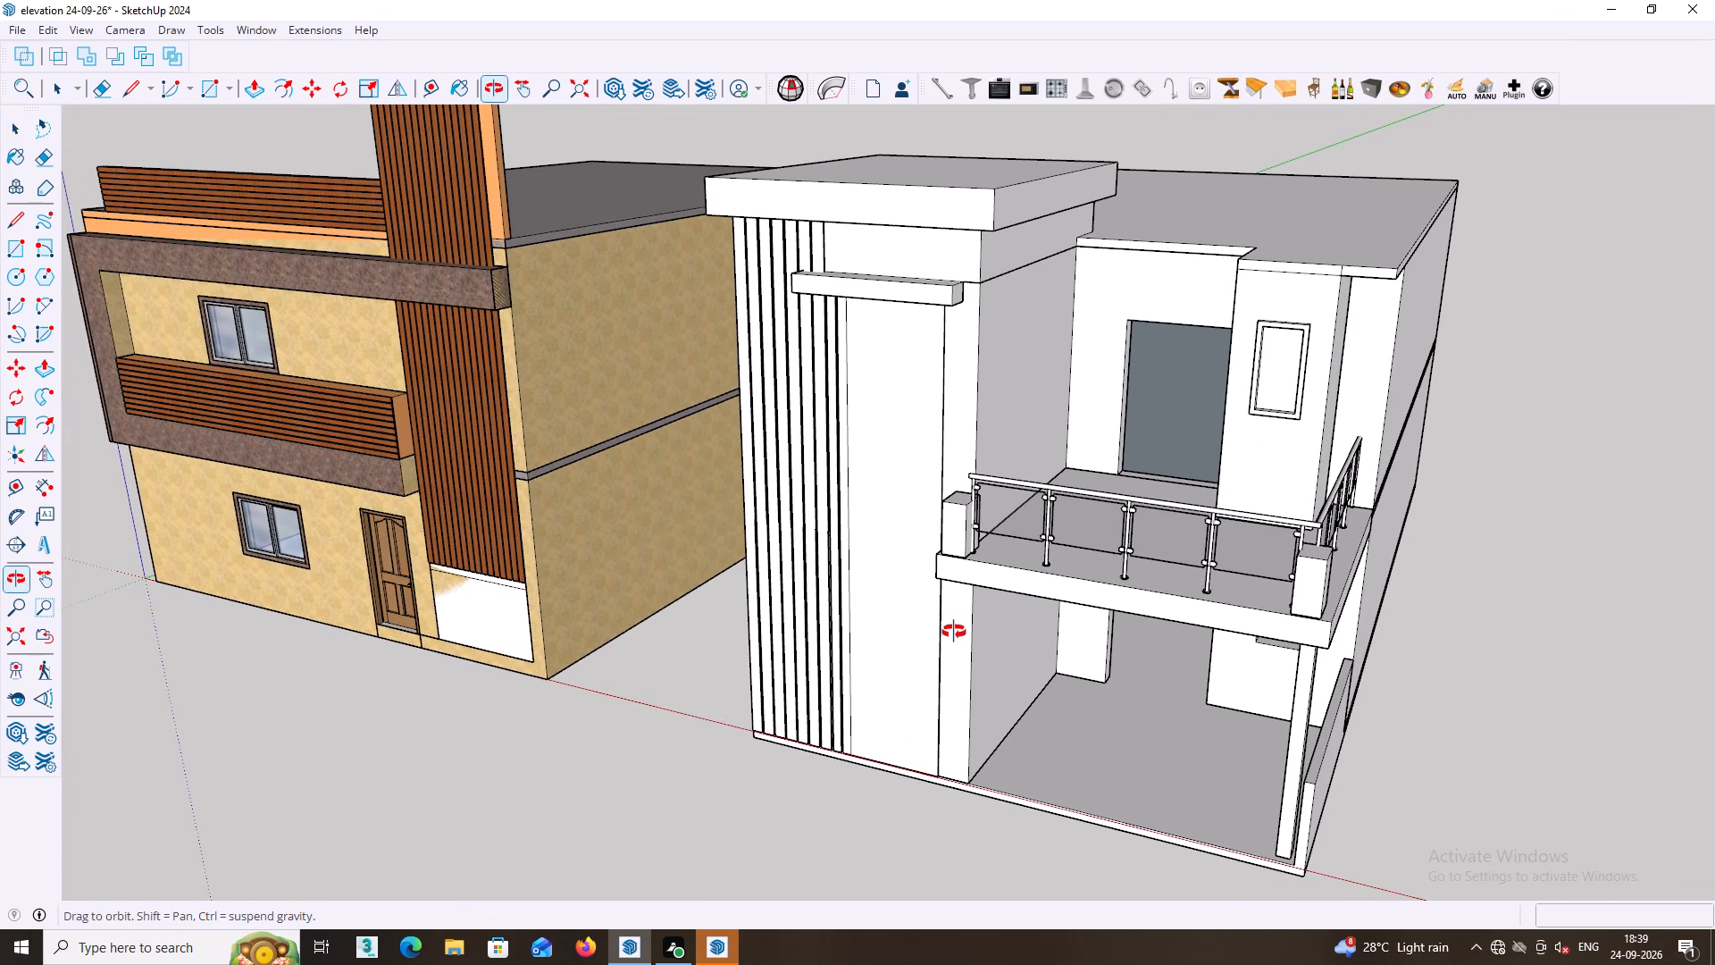
pyautogui.keyDown('shift'); pyautogui.moveTo(954, 632); pyautogui.dragTo(990, 622, button='middle'); pyautogui.keyUp('shift')
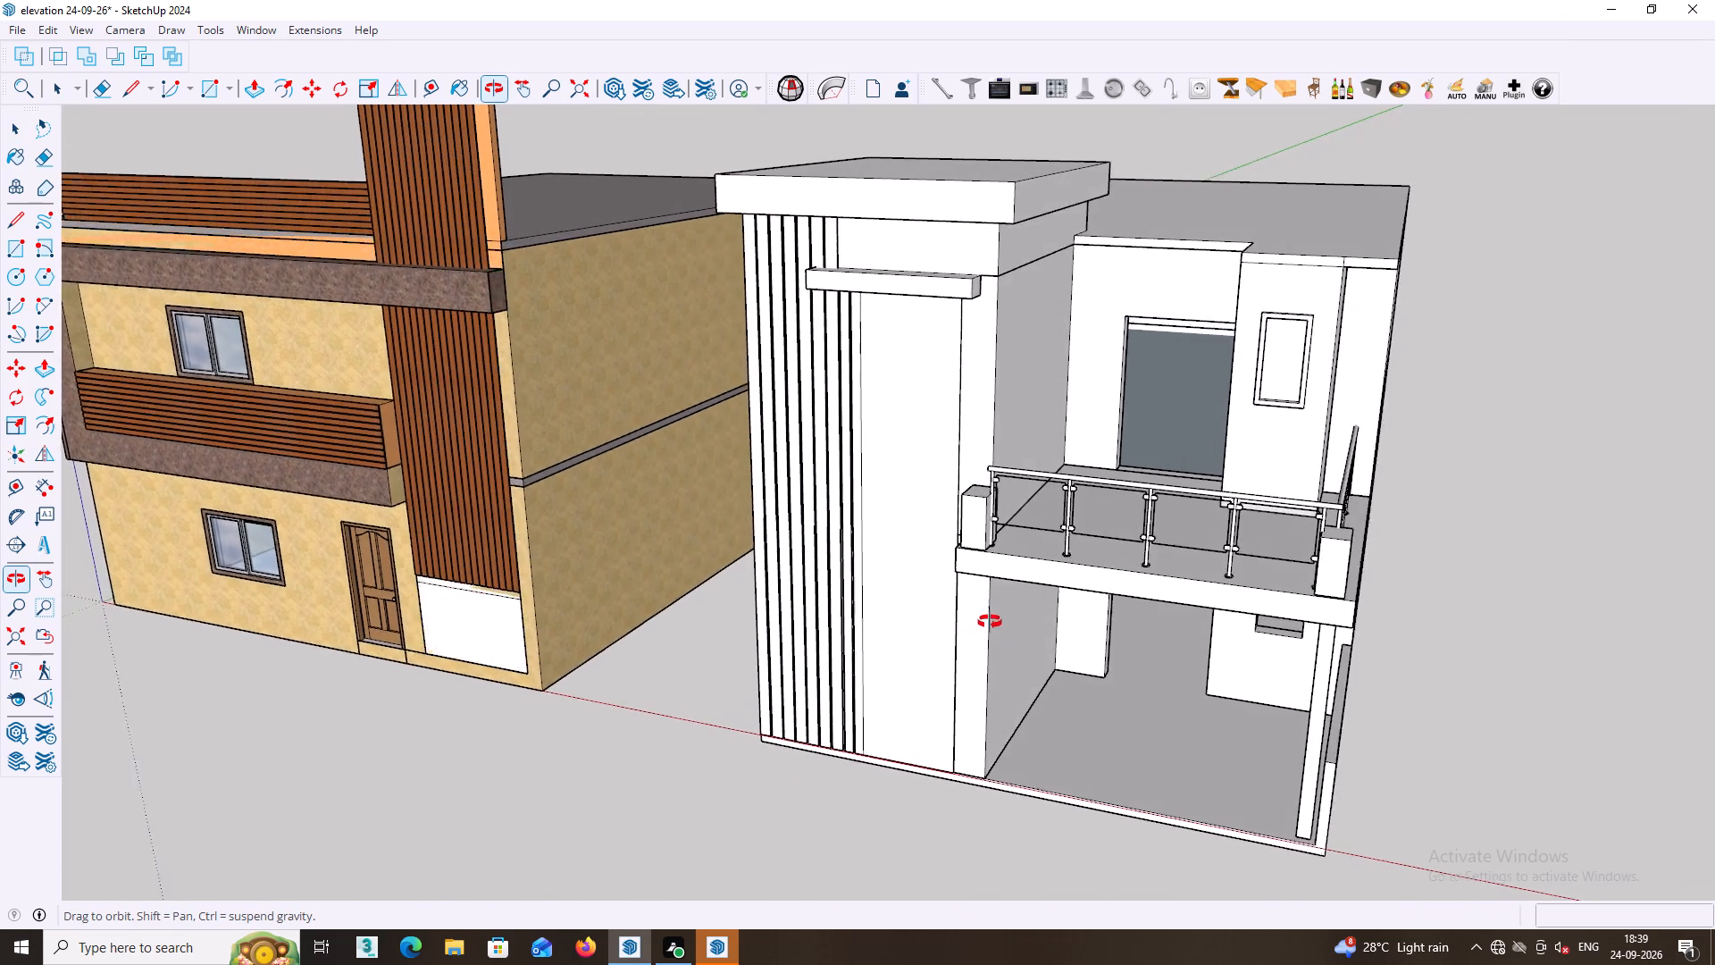
pyautogui.keyDown('shift'); pyautogui.moveTo(990, 622); pyautogui.dragTo(1059, 578, button='middle'); pyautogui.keyUp('shift')
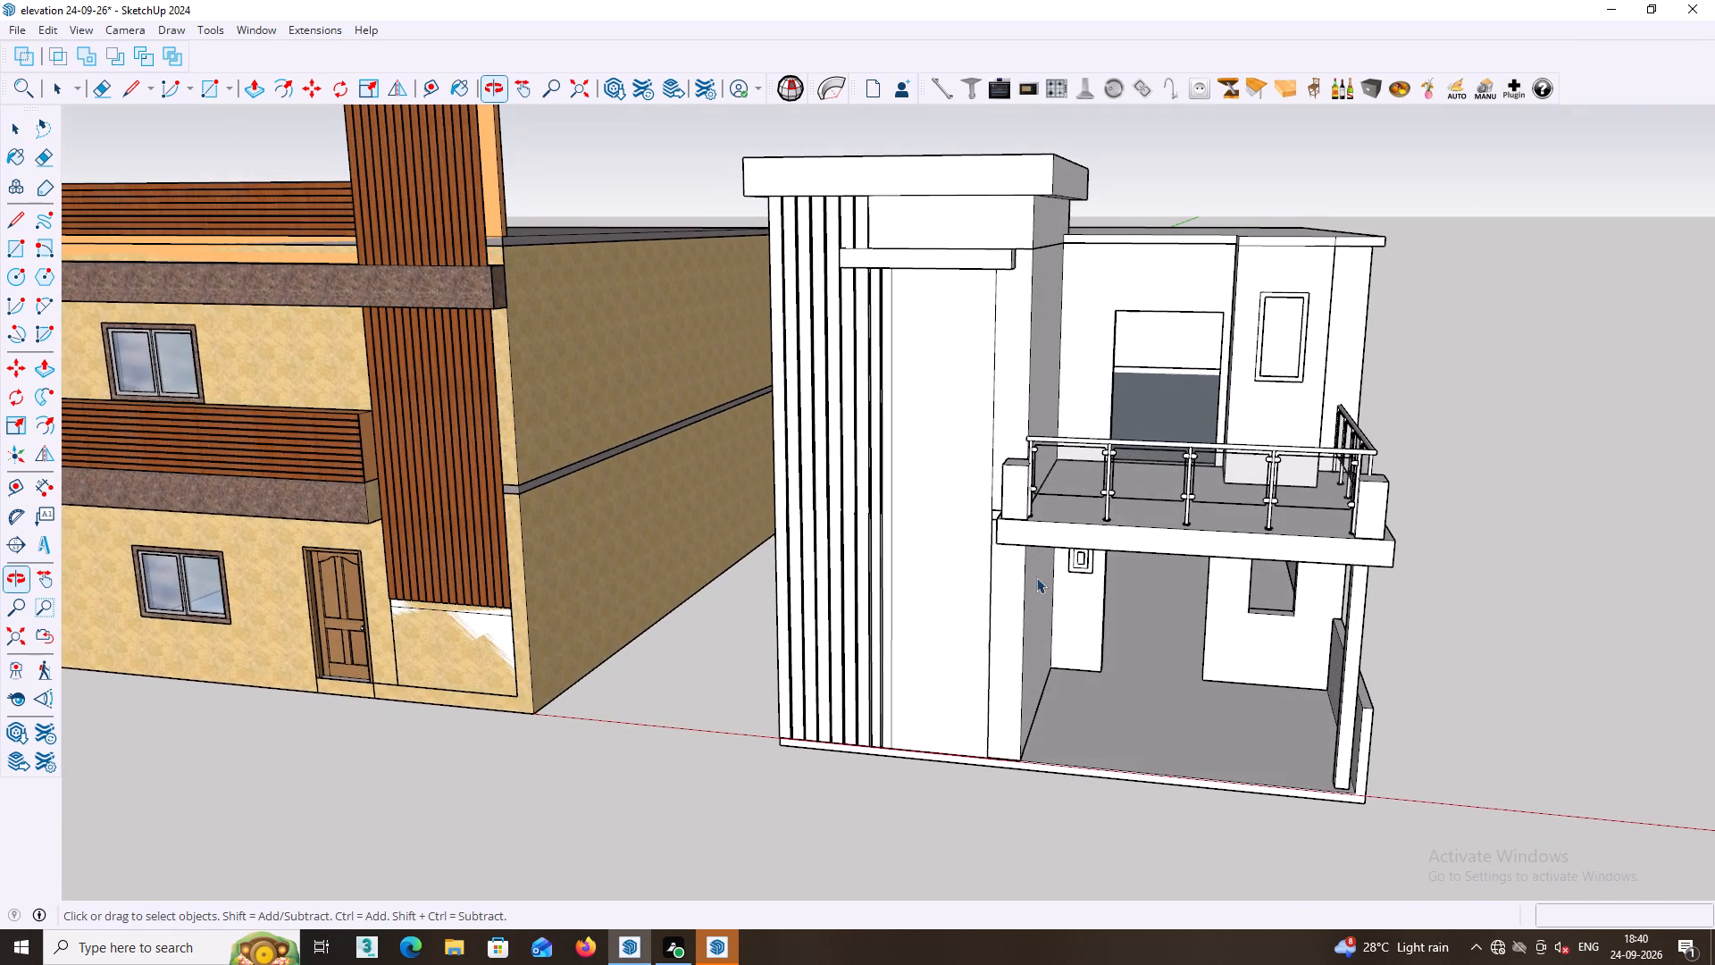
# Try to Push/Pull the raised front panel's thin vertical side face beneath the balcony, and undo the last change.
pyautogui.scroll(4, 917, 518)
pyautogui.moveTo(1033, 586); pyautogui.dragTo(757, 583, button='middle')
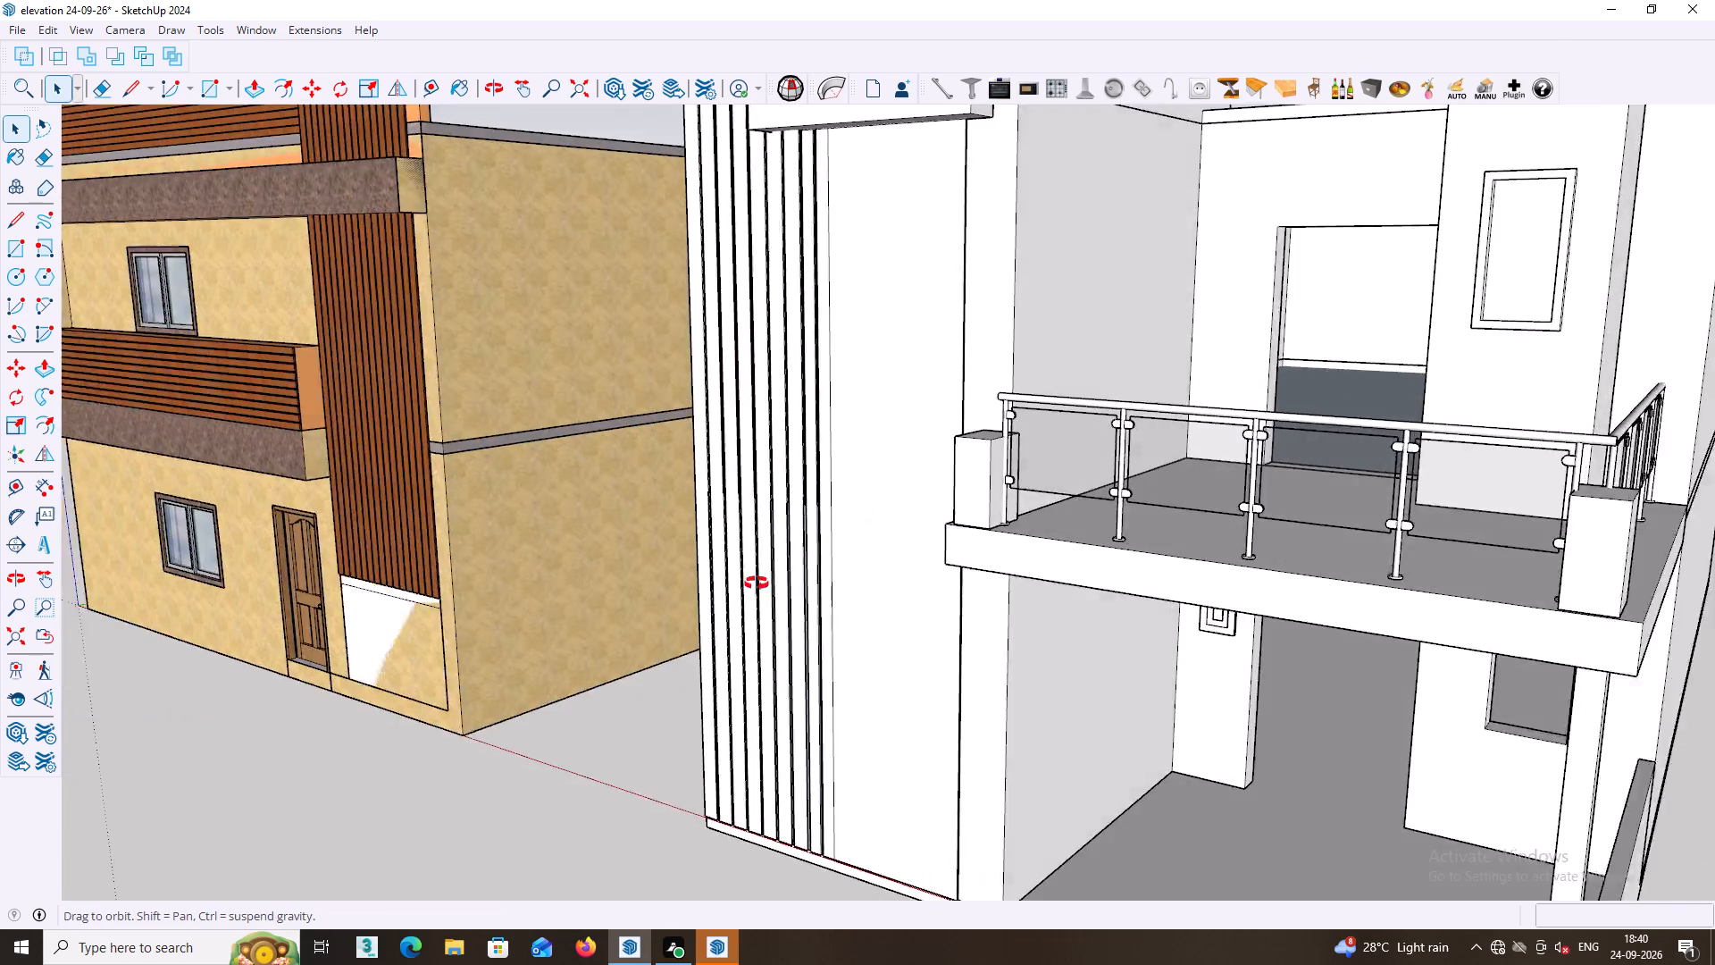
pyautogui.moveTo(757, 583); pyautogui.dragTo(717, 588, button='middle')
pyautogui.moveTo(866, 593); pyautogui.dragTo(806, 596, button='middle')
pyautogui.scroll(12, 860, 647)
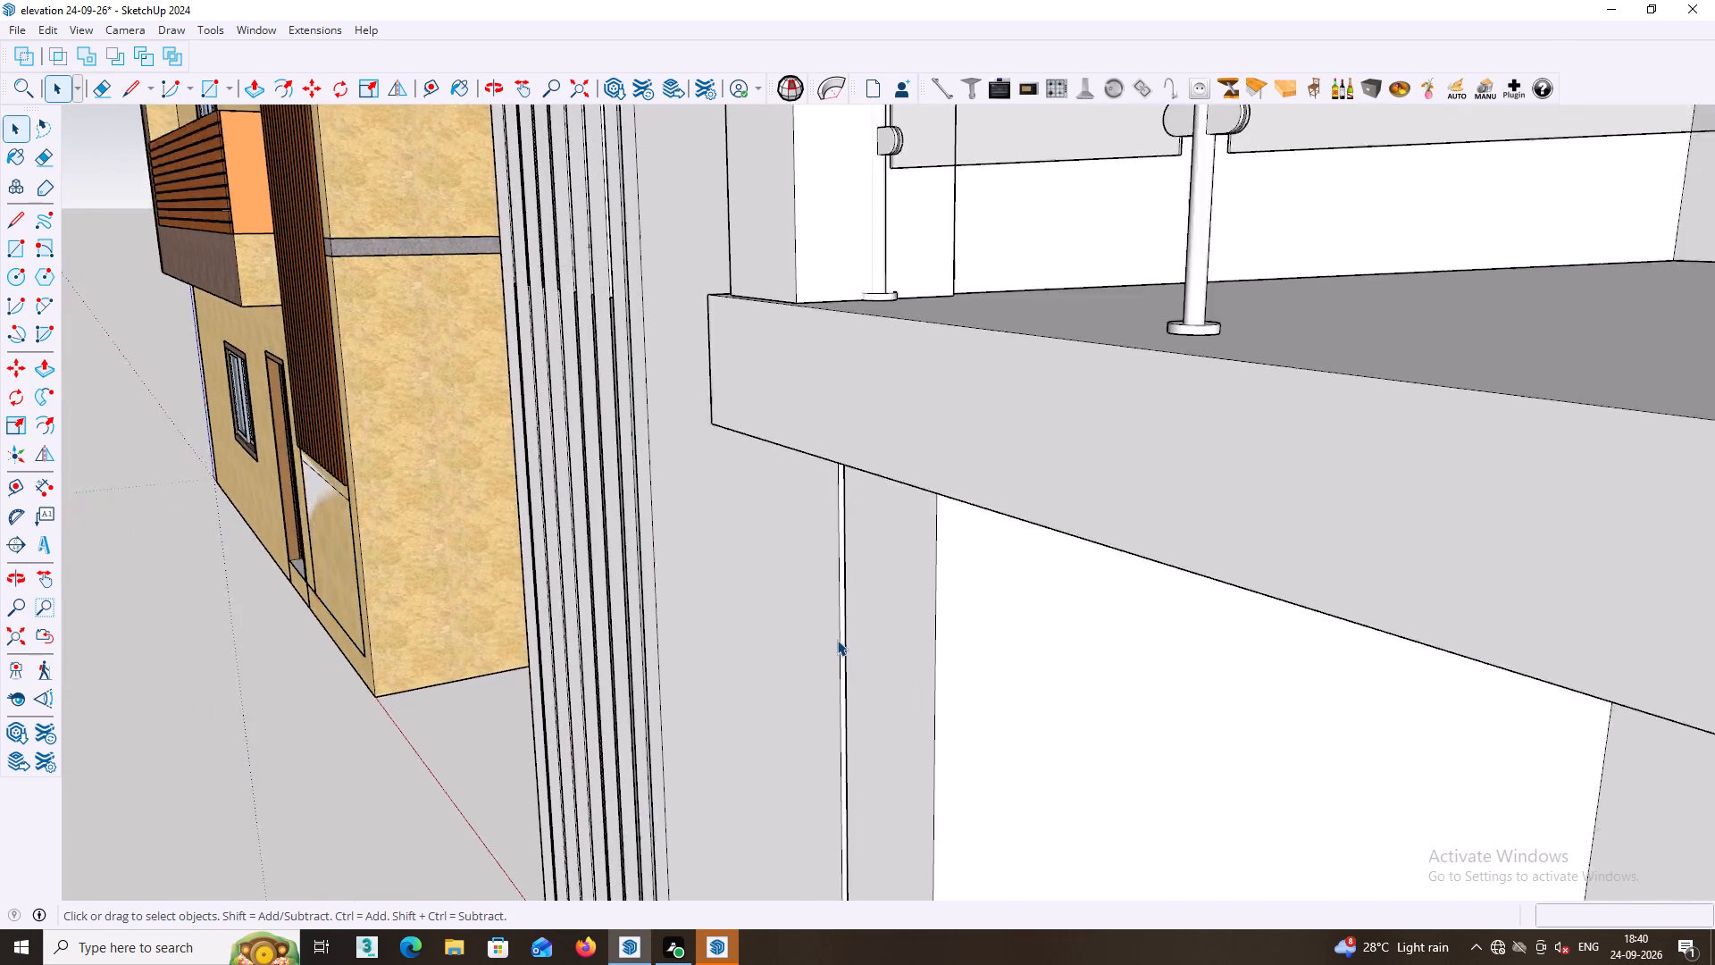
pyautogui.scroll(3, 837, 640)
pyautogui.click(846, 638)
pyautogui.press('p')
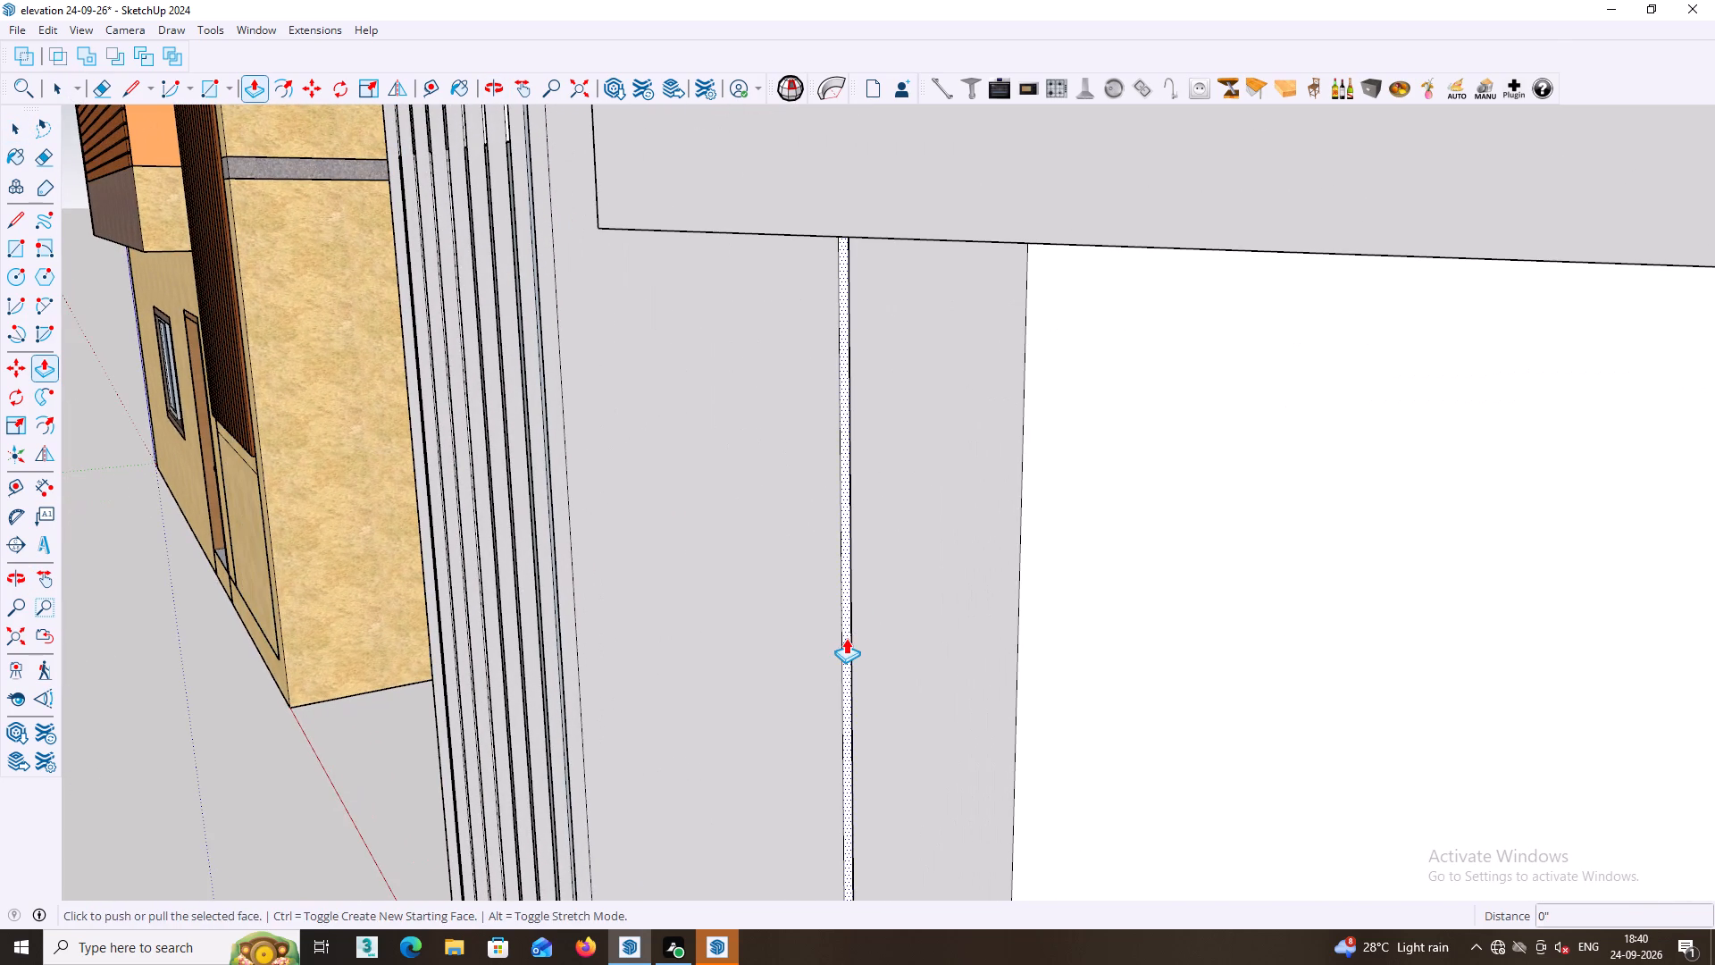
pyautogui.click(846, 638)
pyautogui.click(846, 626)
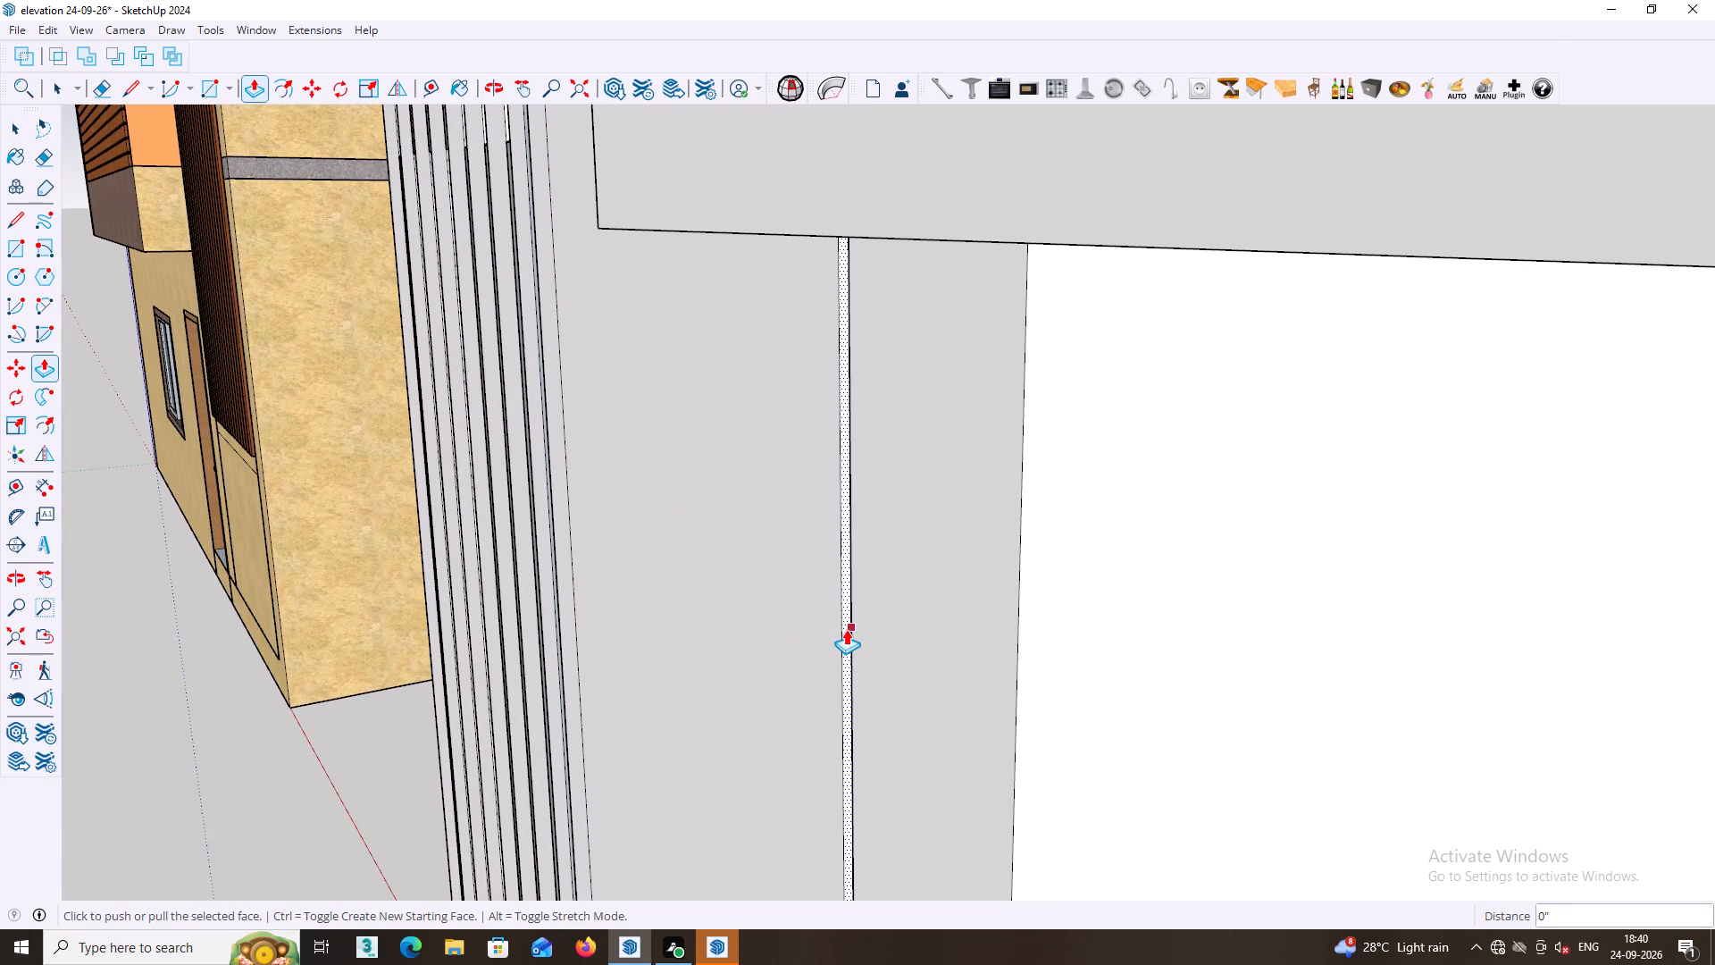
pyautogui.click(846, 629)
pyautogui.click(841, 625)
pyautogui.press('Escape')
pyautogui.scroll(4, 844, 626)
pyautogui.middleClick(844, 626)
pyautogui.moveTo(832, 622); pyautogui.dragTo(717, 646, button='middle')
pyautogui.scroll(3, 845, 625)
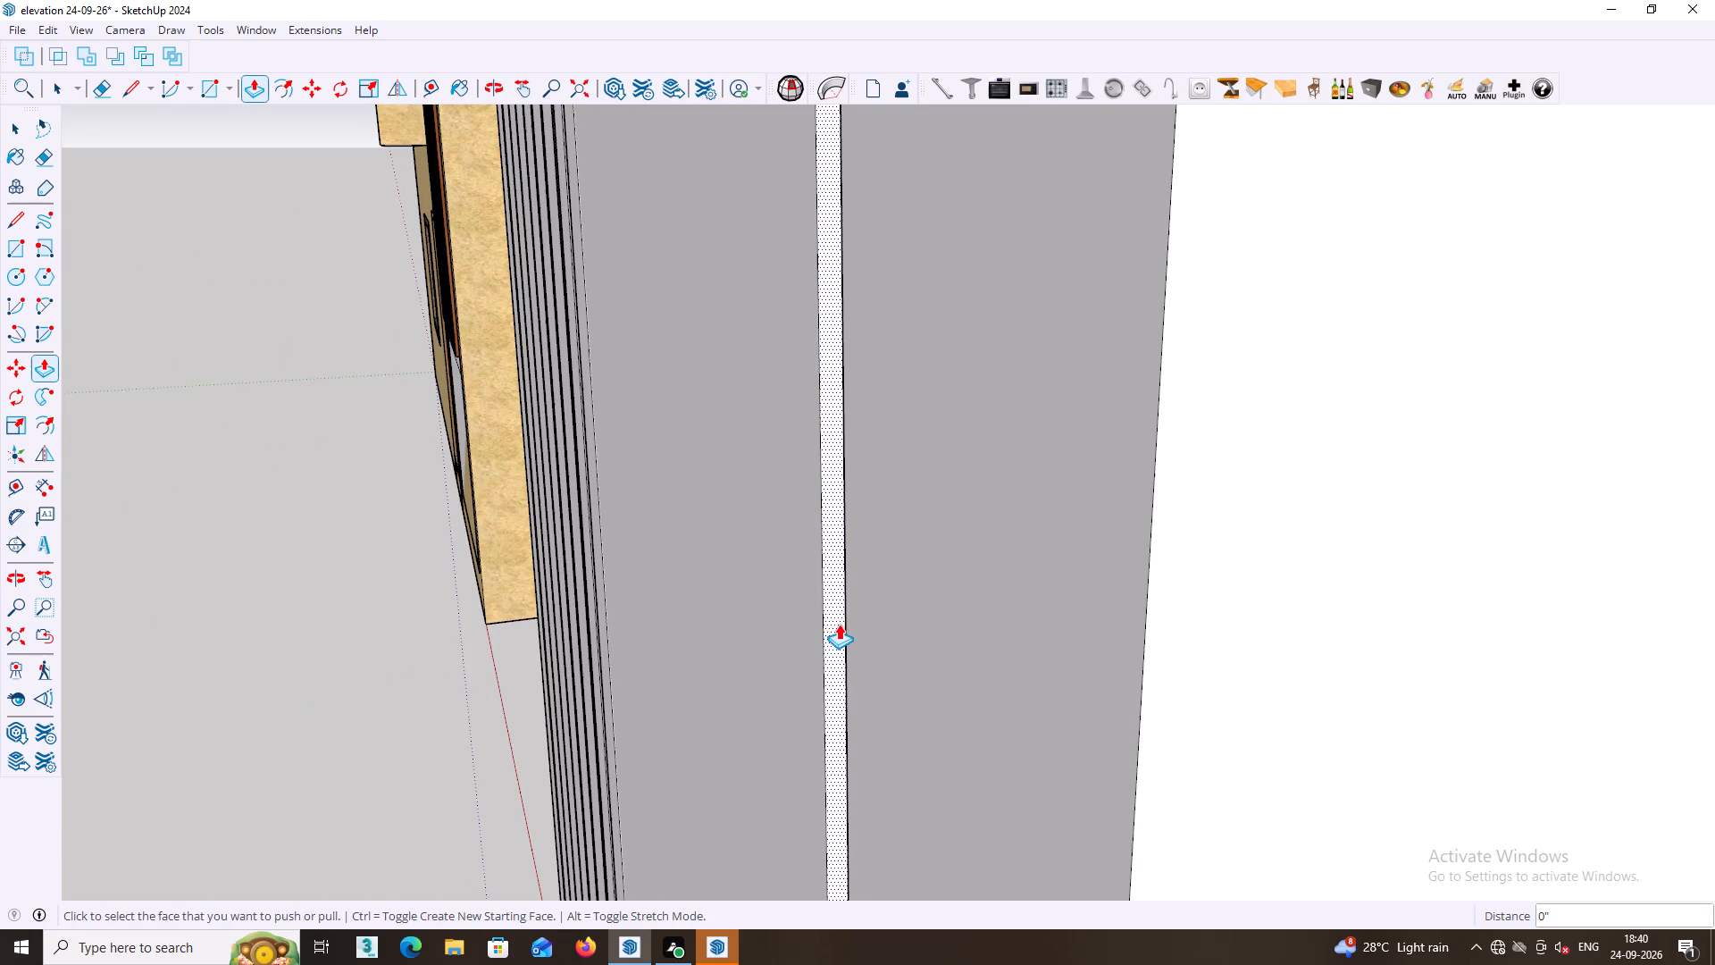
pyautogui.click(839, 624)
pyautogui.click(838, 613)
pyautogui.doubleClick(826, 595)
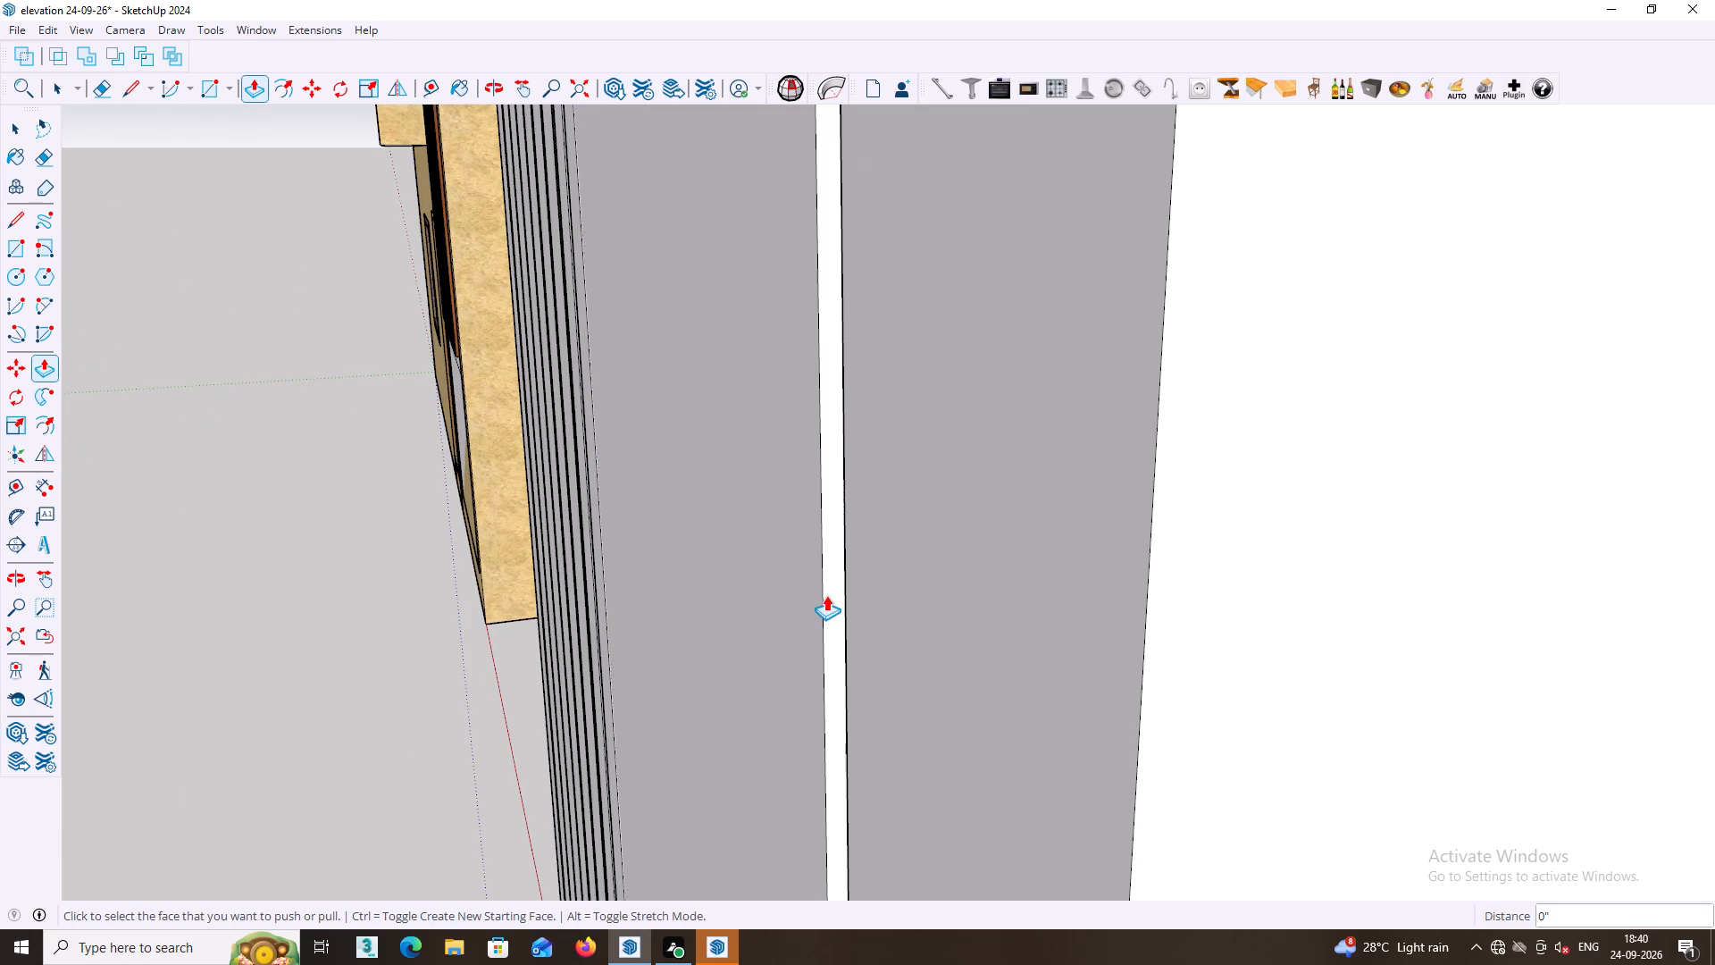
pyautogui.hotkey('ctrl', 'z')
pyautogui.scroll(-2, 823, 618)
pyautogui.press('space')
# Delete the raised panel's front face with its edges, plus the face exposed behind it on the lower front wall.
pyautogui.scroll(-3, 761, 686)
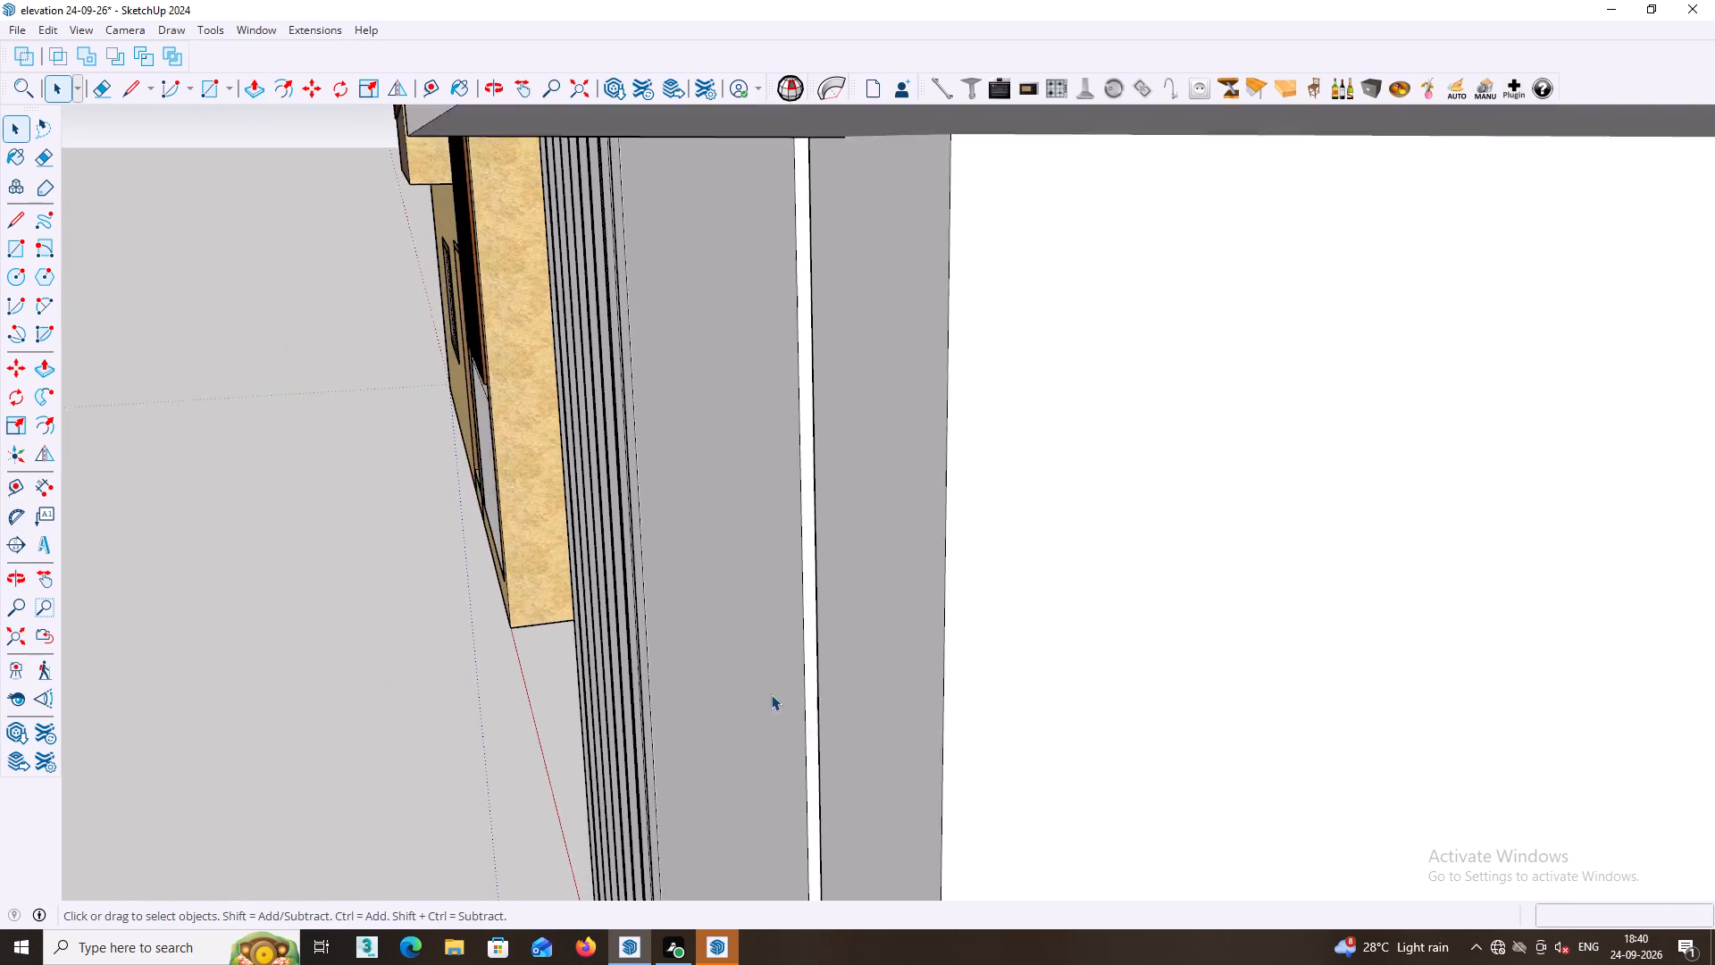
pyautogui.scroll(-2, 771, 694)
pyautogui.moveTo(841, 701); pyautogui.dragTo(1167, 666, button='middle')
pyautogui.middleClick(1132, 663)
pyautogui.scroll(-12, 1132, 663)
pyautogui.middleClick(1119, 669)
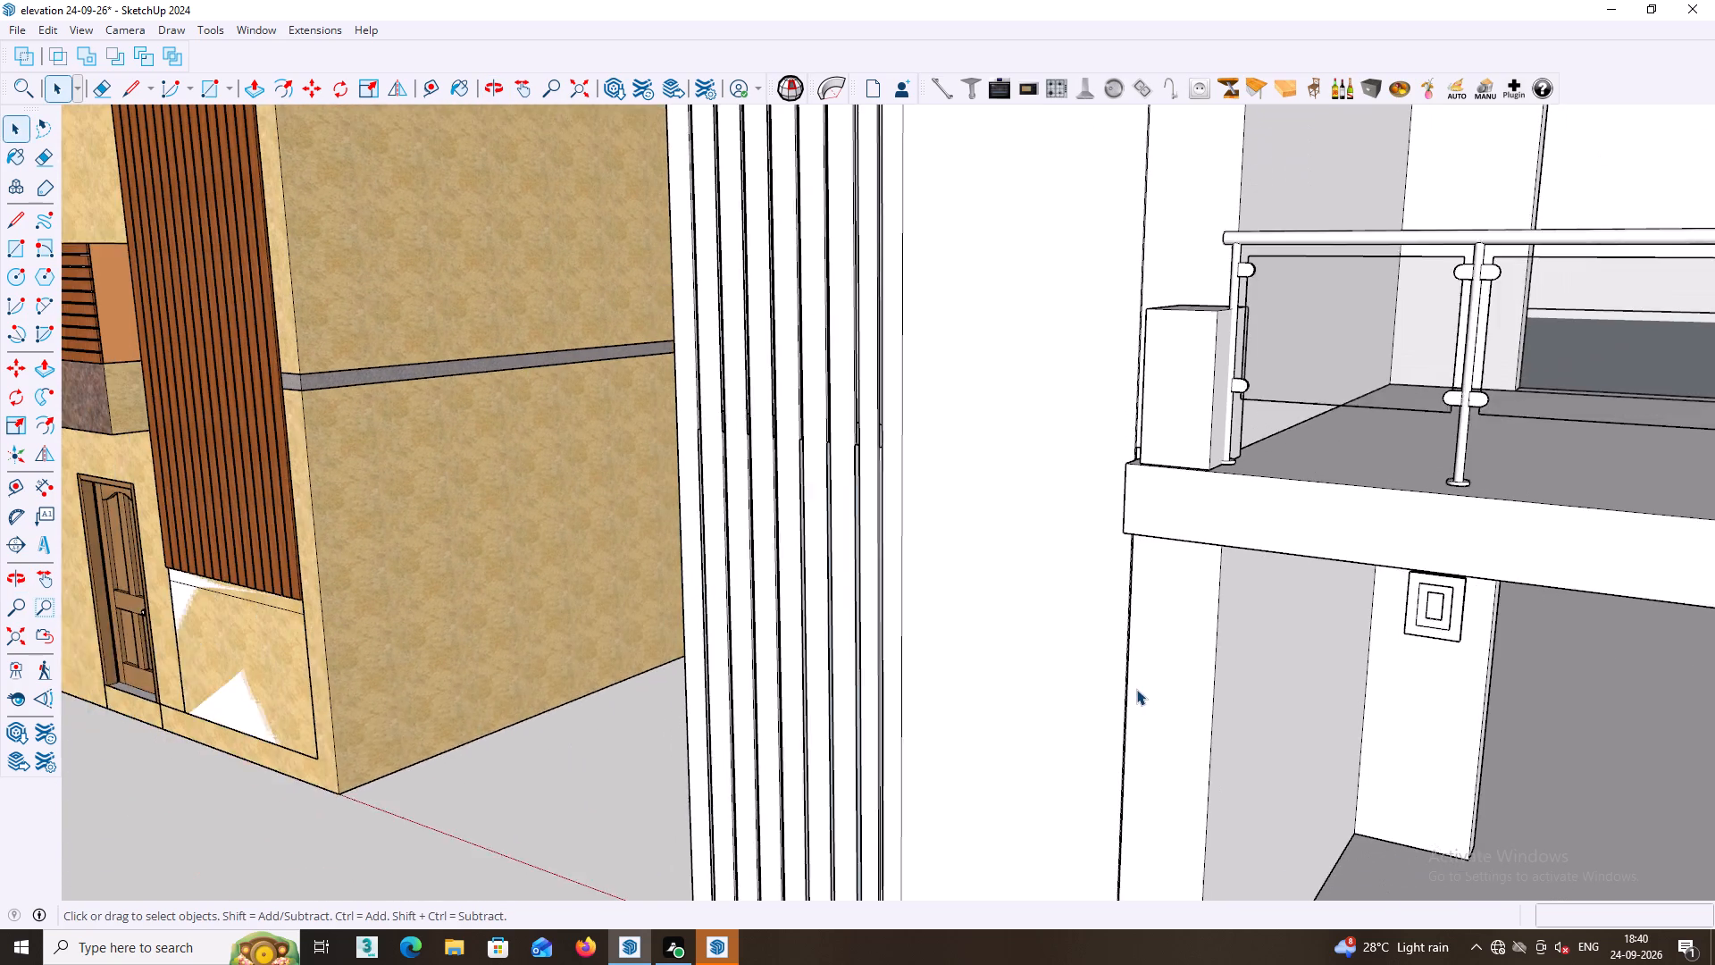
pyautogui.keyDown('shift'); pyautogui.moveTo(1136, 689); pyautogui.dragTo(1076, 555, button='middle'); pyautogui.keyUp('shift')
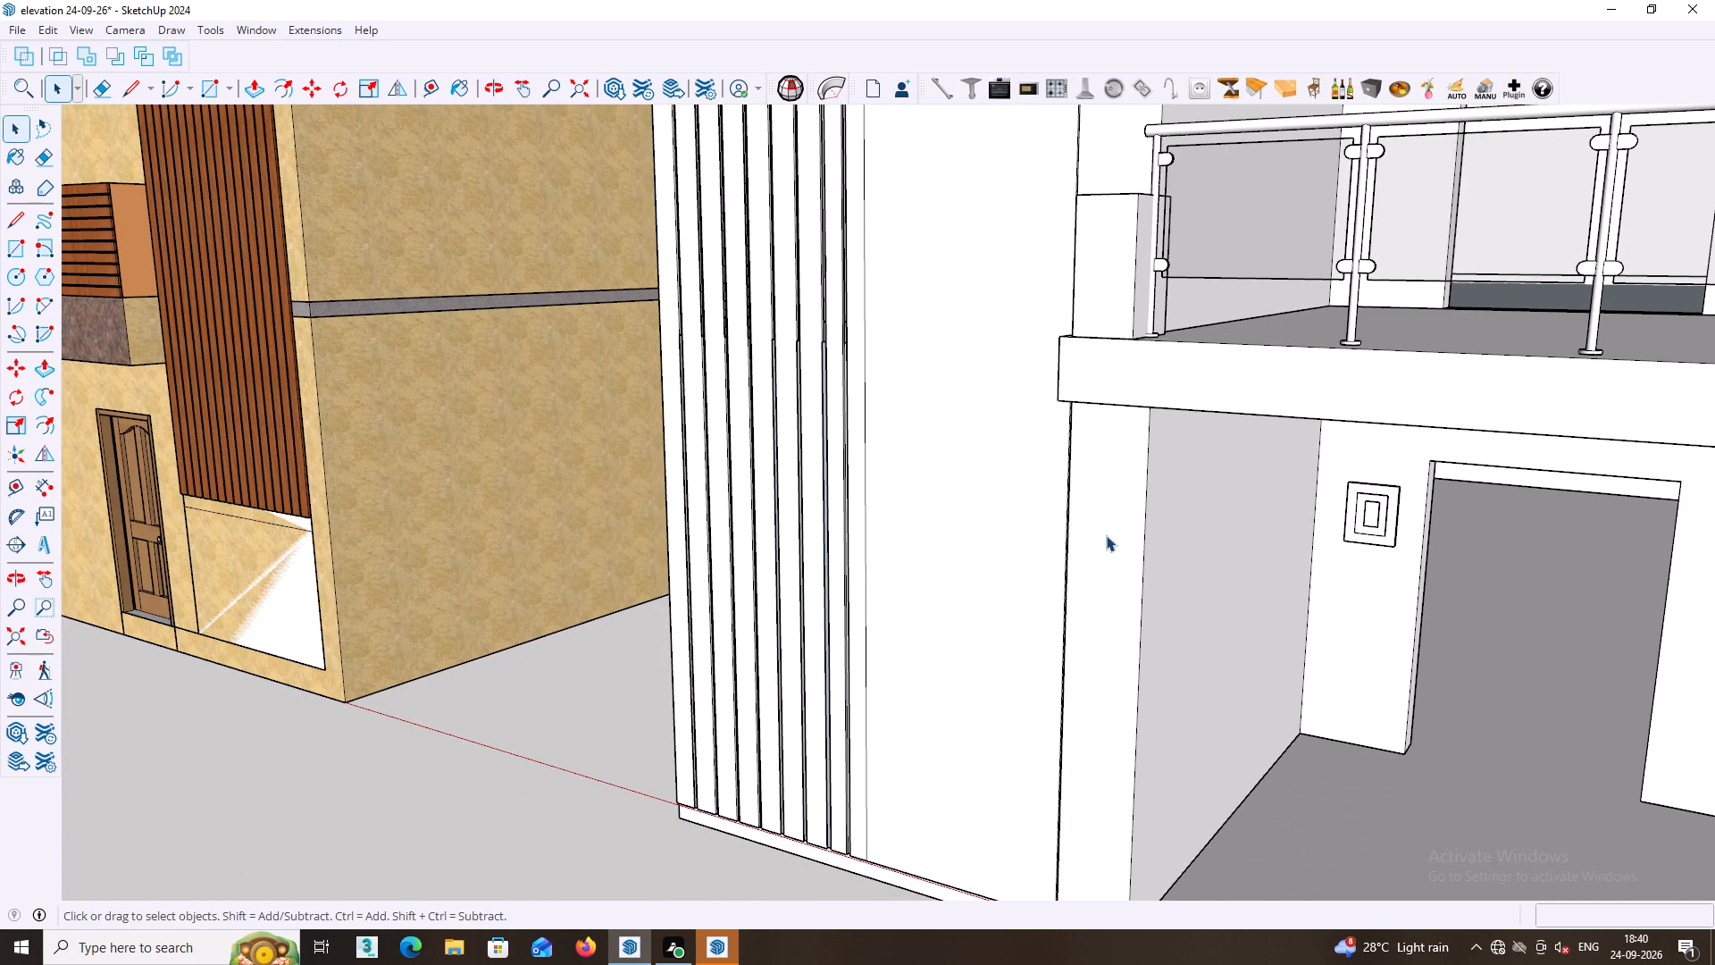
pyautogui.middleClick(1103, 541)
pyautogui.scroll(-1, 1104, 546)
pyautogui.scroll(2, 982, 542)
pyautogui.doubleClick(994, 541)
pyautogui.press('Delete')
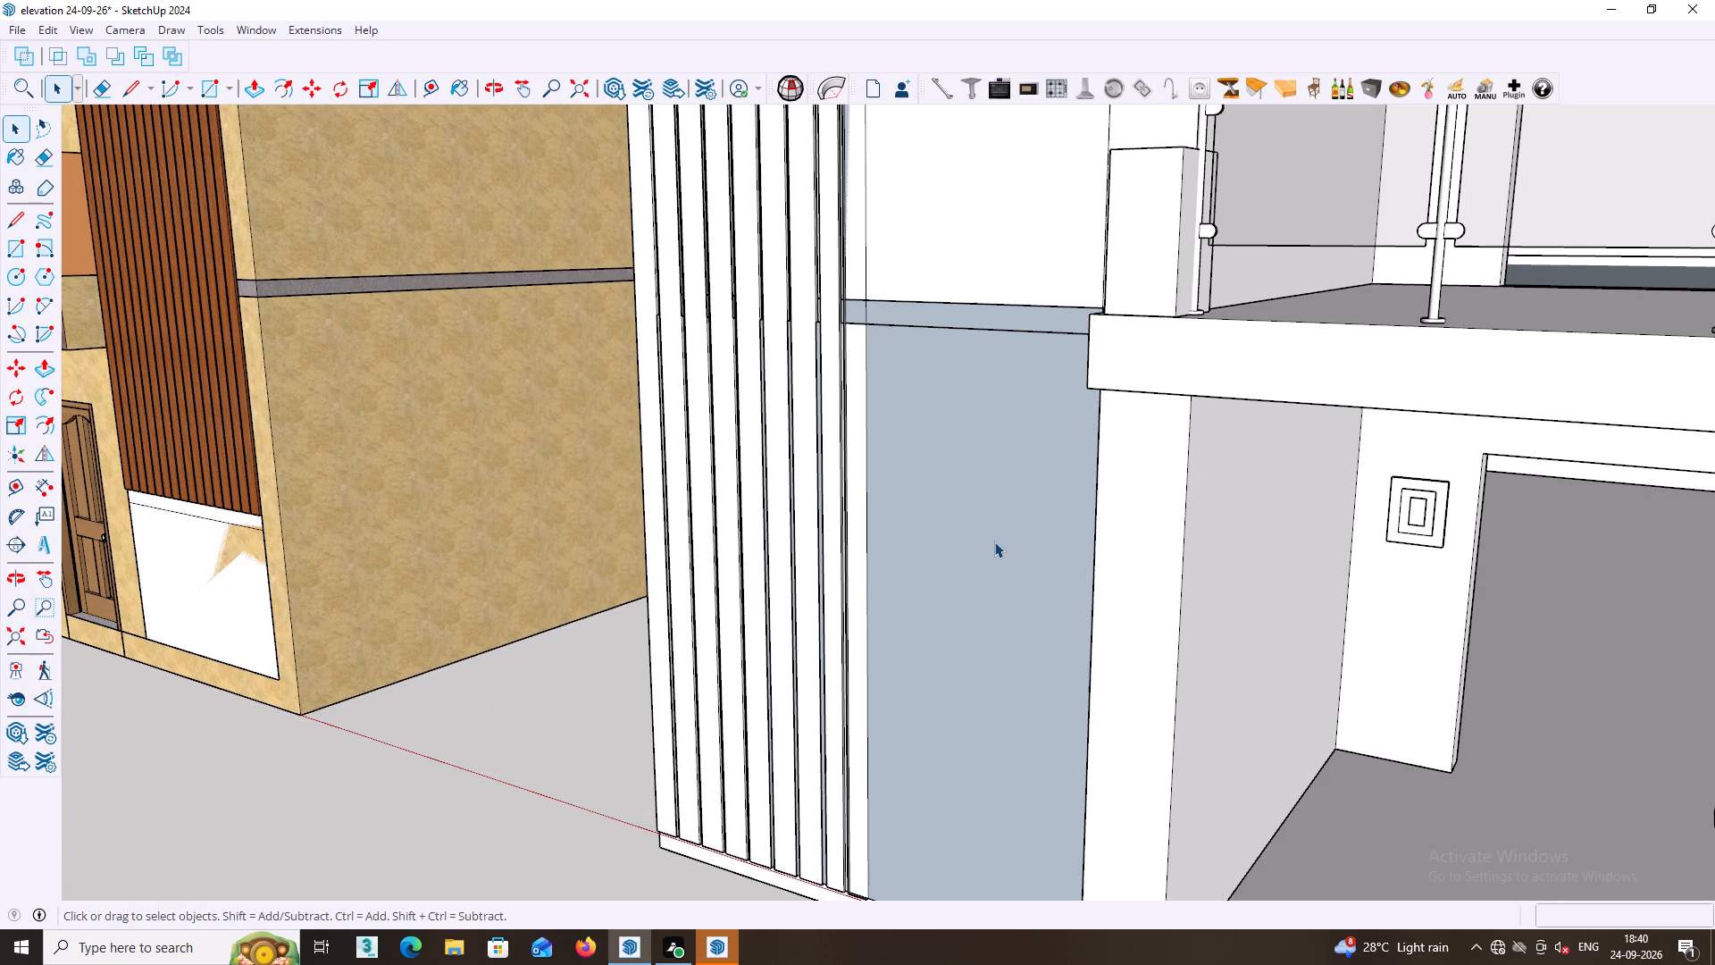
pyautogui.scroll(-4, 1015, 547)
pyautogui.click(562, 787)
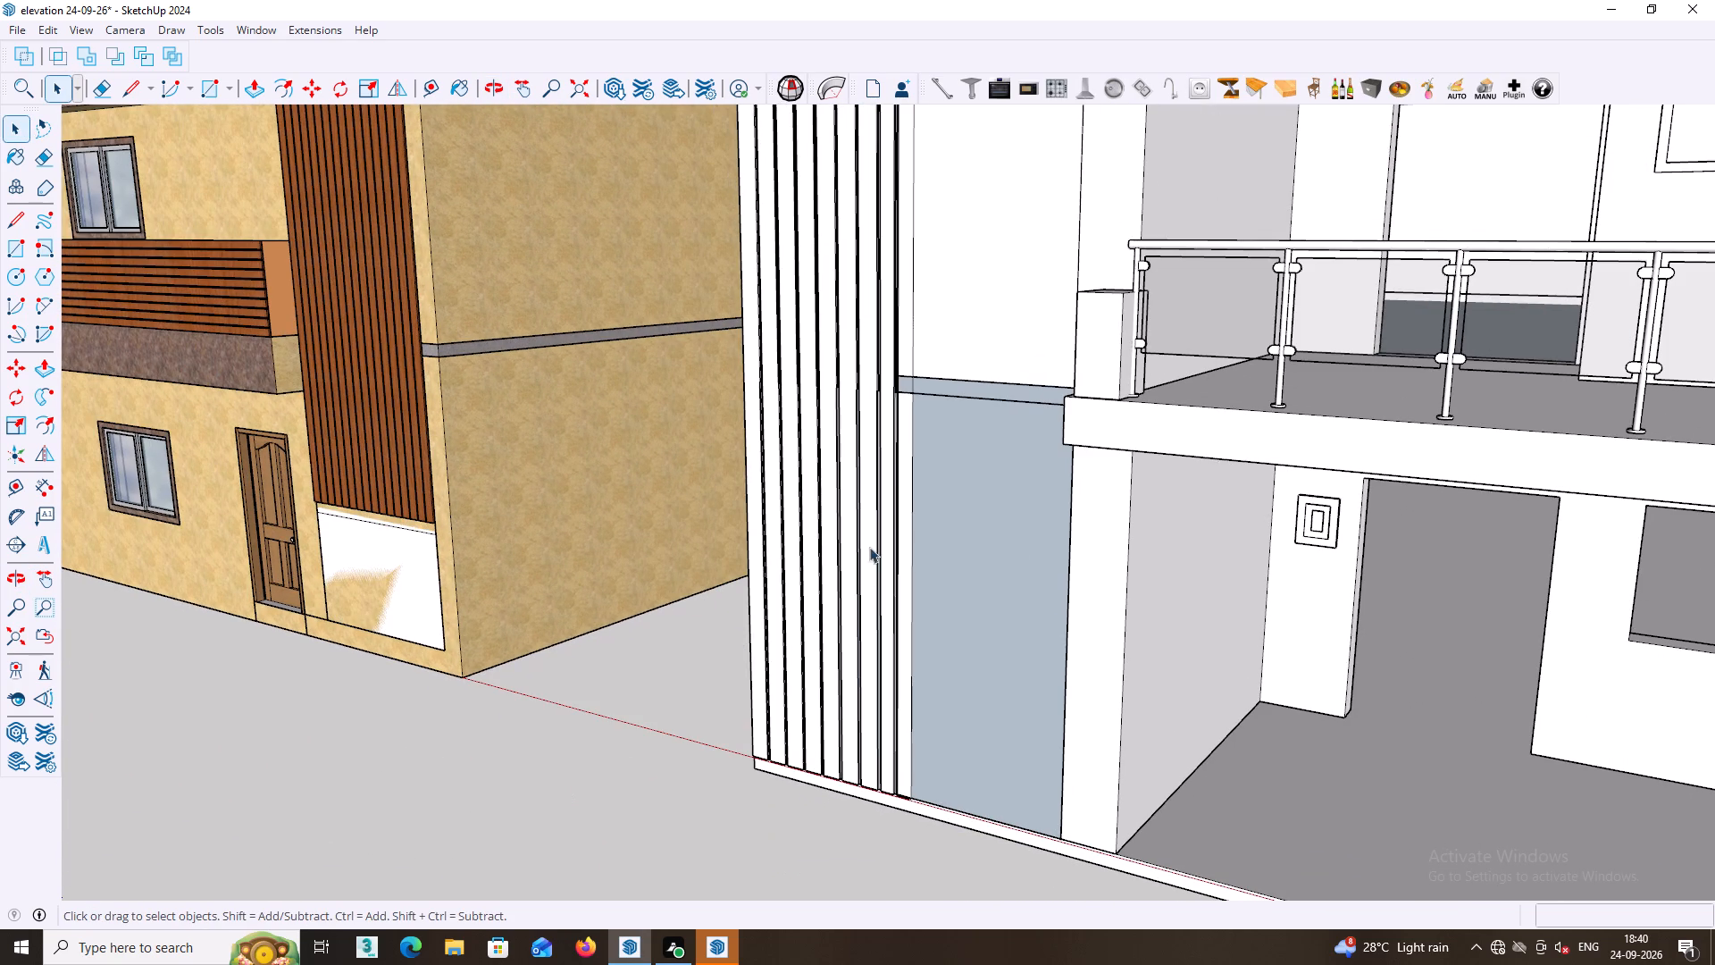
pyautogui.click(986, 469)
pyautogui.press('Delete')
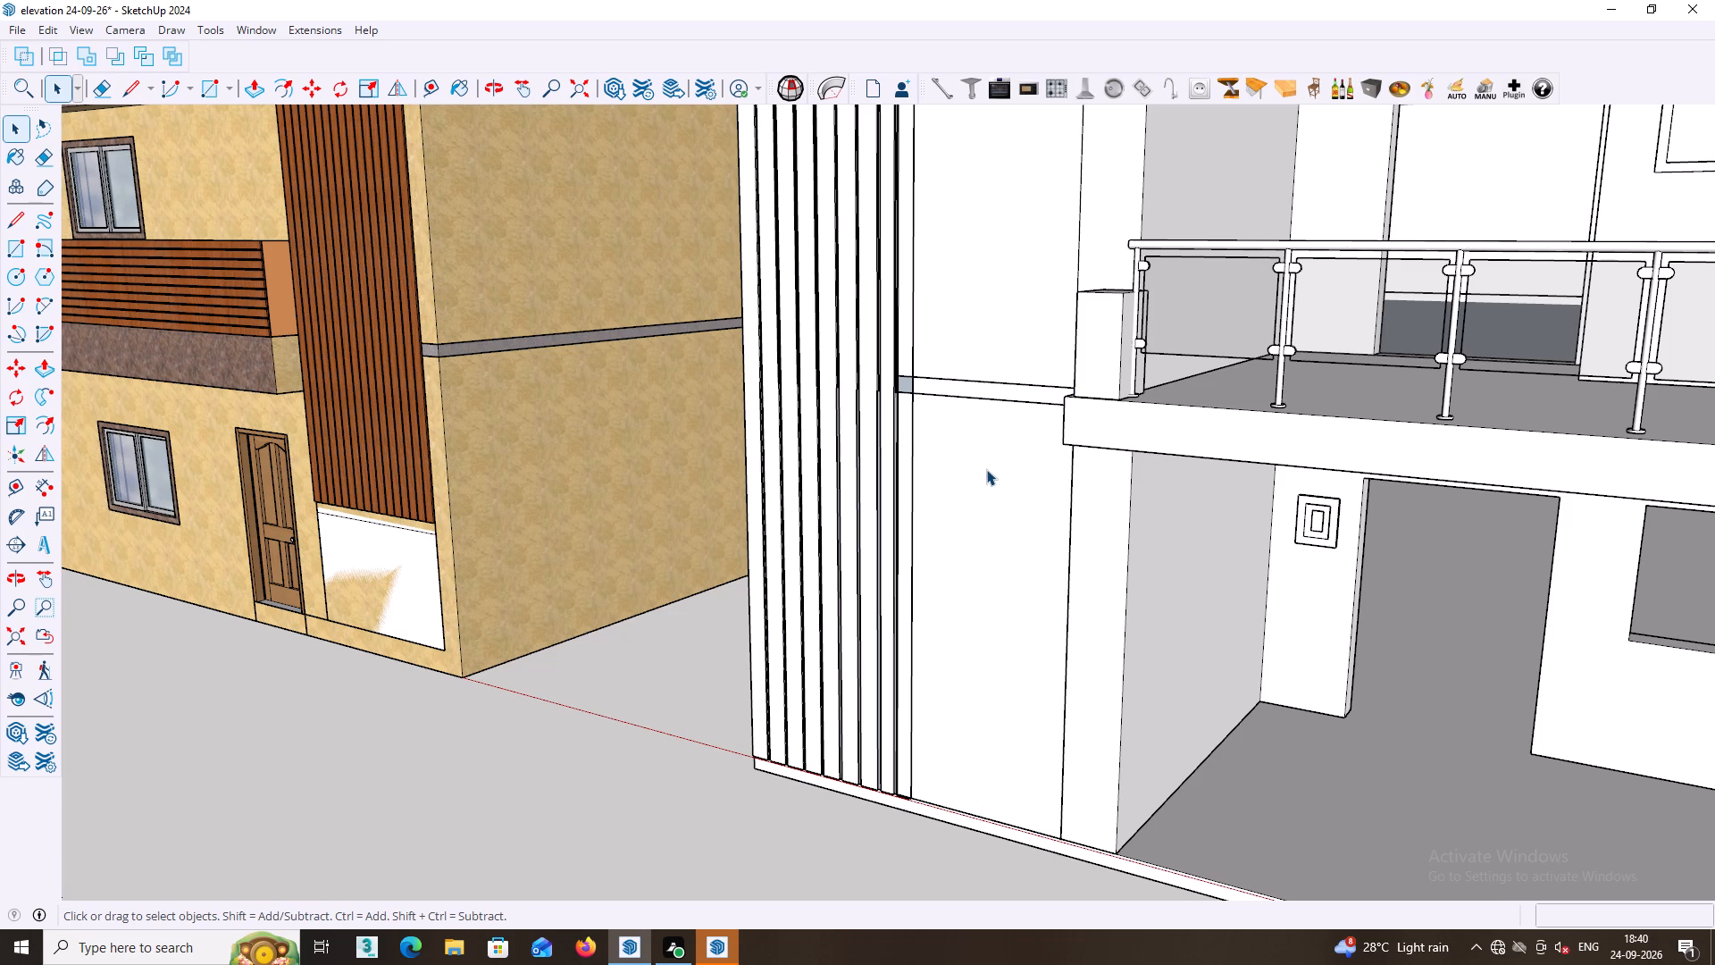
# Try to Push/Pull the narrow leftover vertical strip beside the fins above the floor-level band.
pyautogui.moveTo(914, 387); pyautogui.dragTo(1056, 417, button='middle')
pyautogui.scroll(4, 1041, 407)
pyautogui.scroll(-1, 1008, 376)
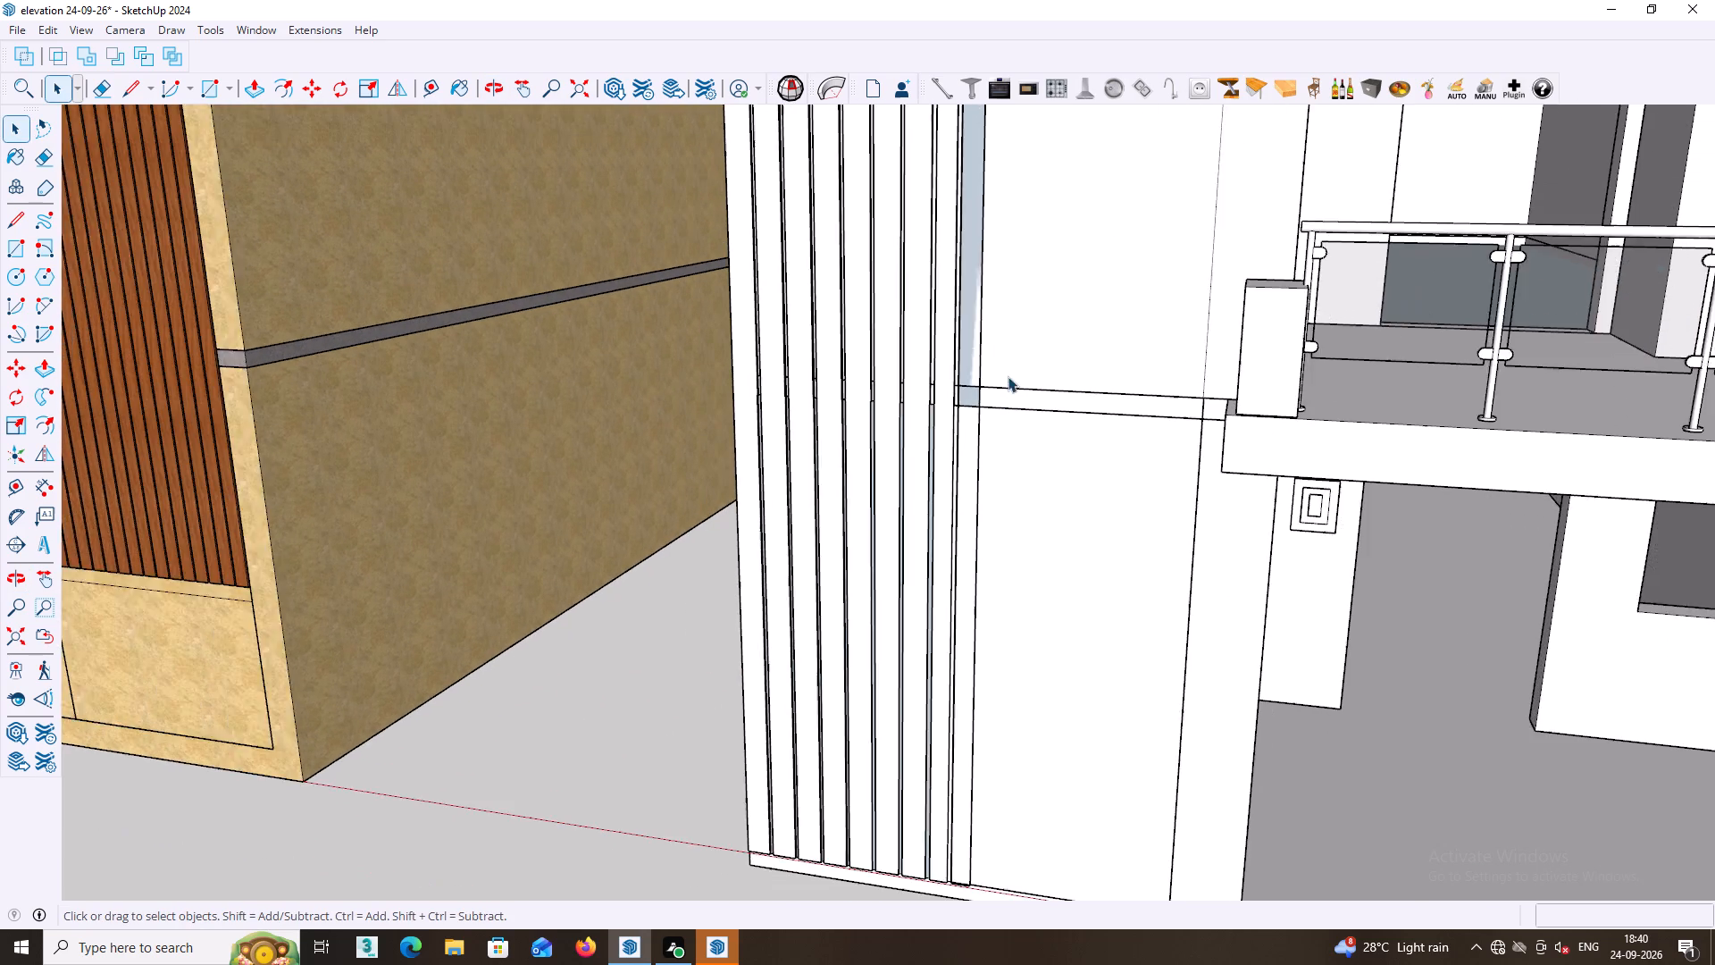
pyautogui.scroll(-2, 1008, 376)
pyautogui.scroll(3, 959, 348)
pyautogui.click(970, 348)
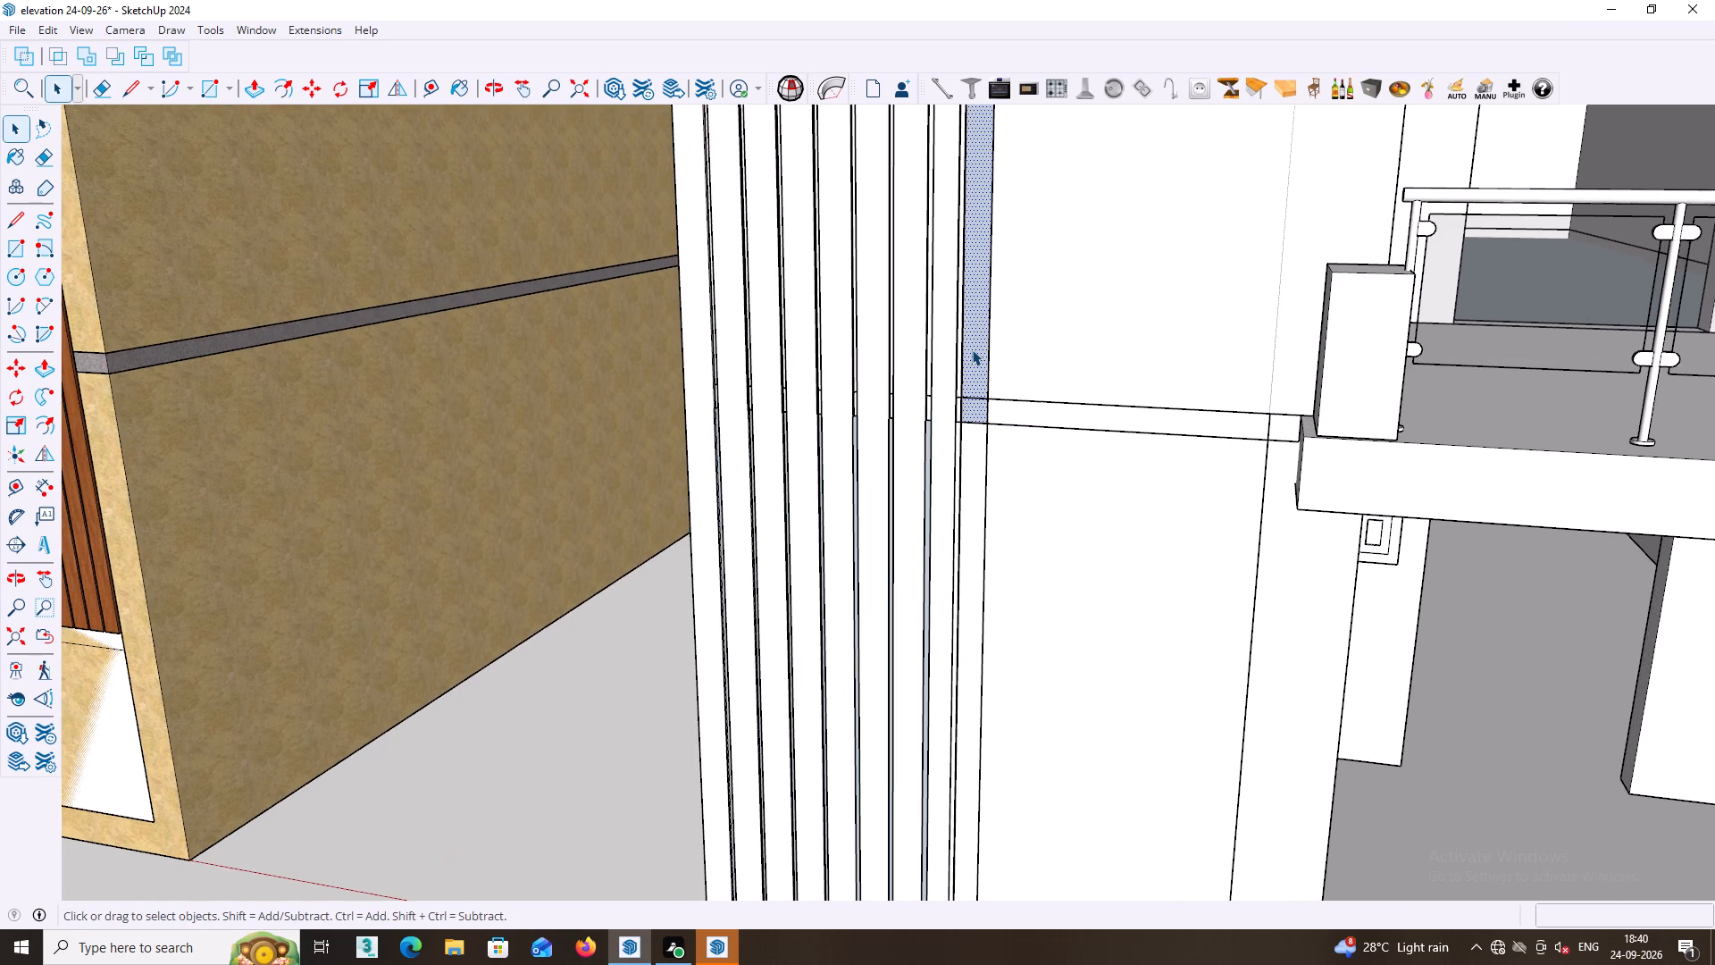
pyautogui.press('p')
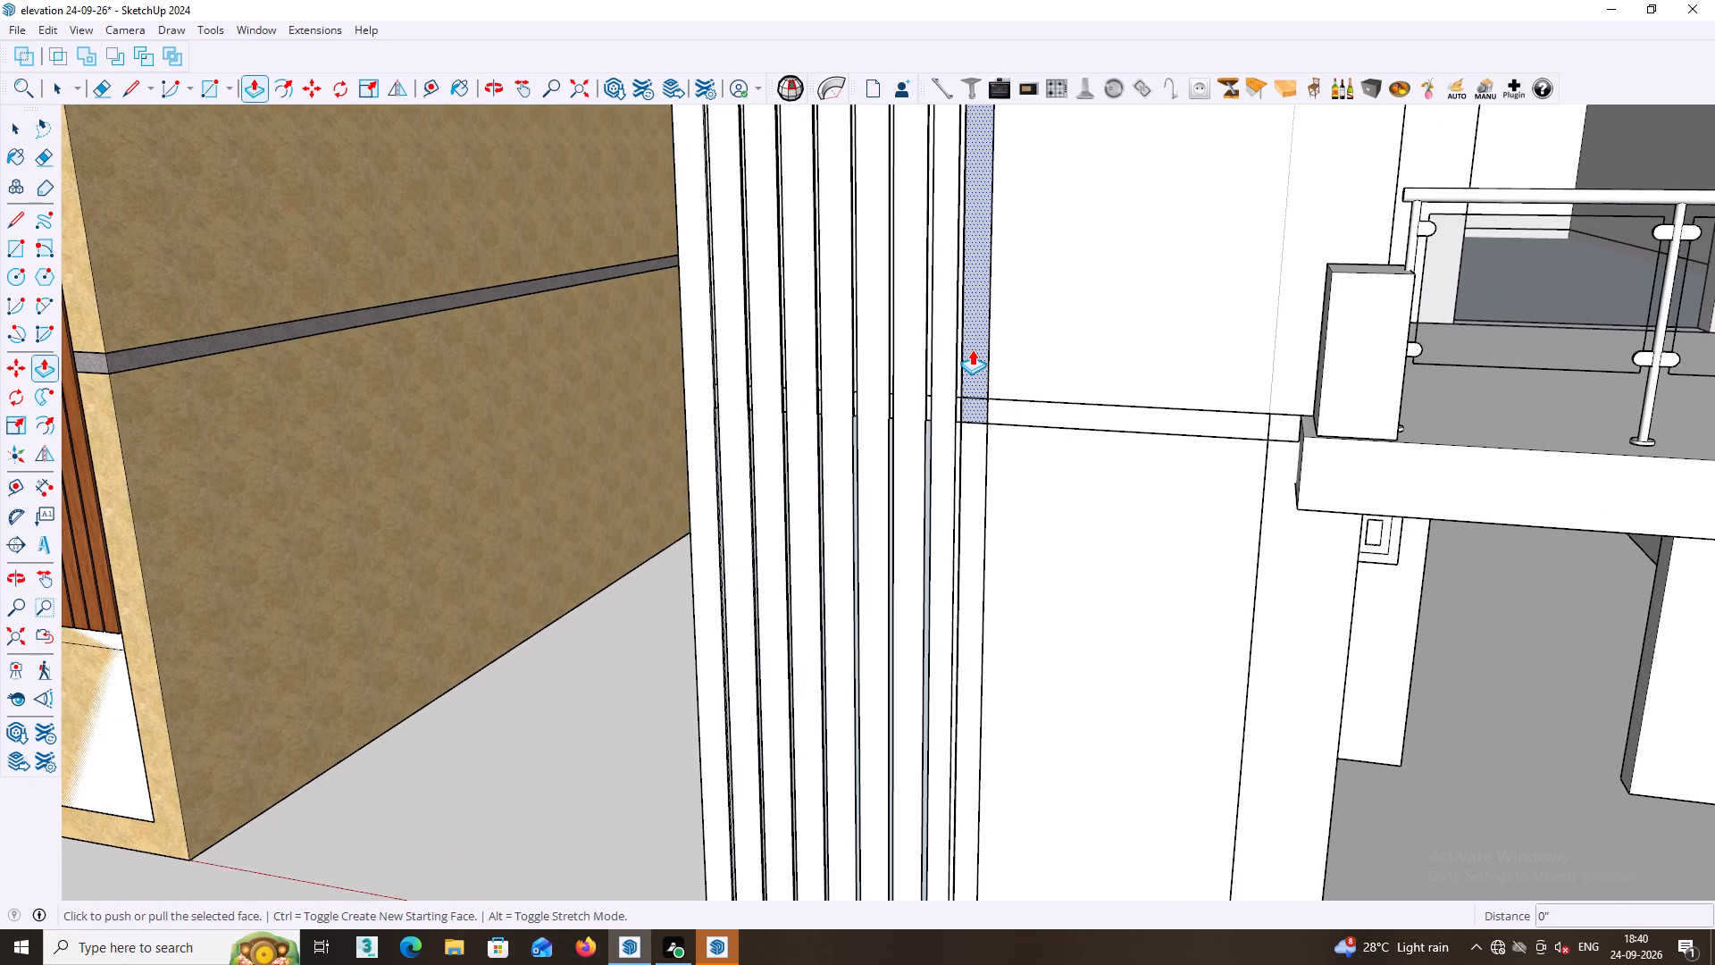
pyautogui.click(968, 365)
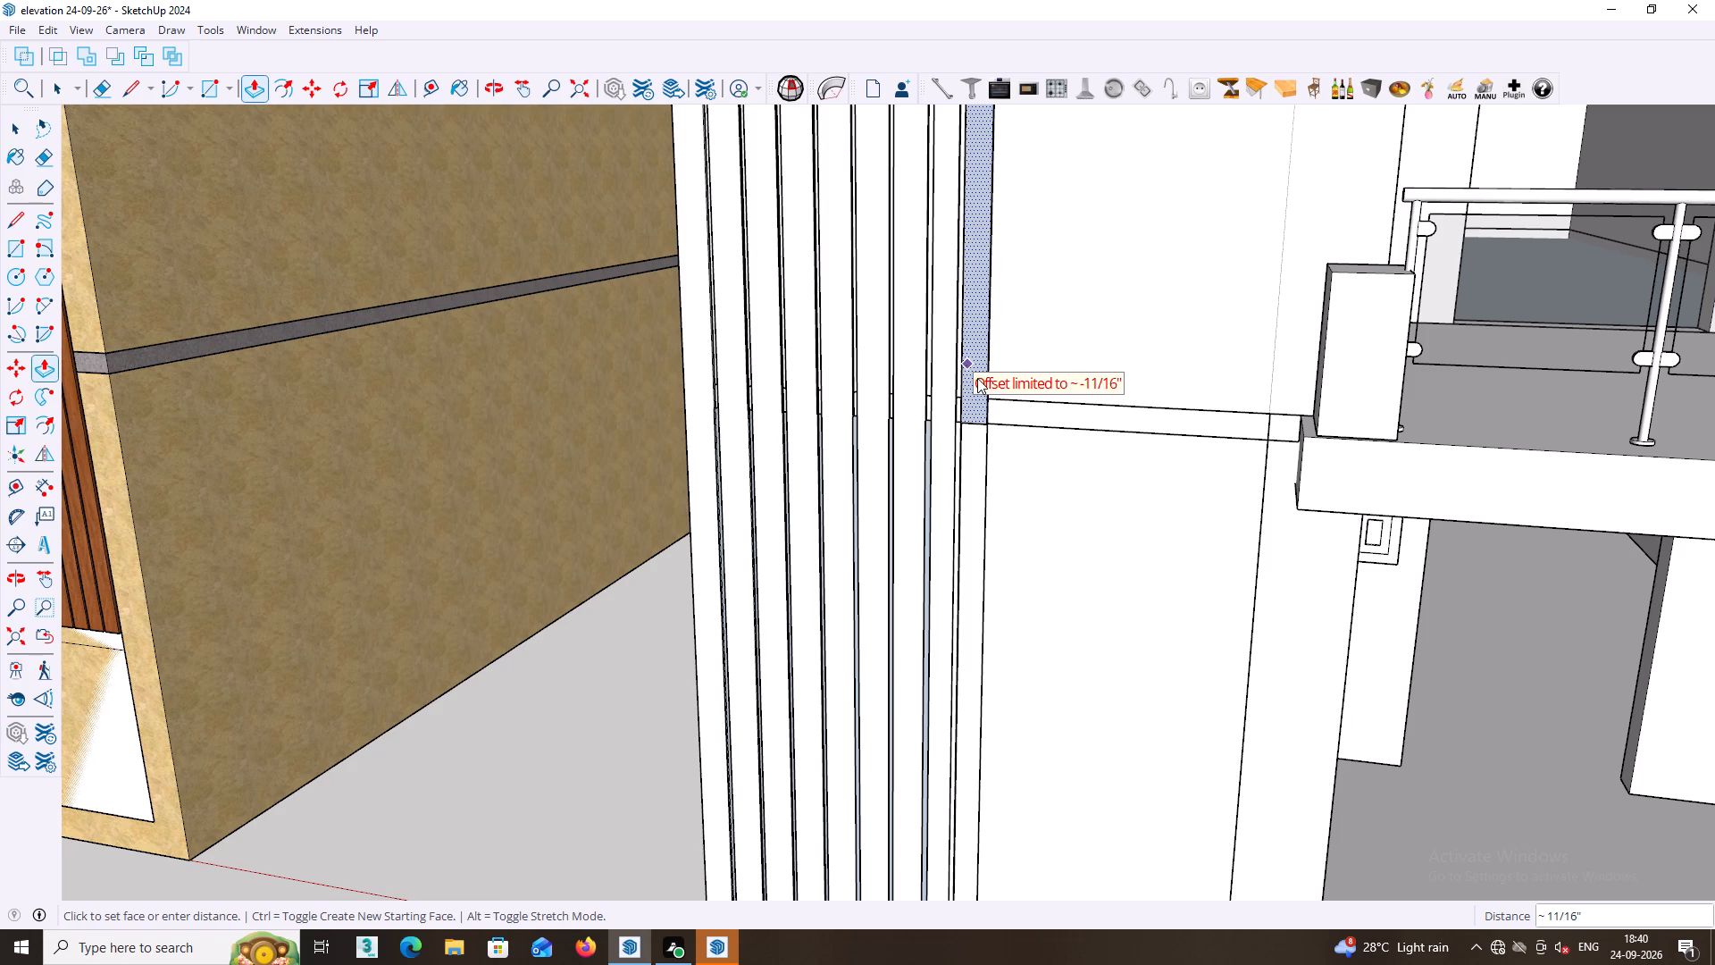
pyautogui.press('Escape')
# Undo the recent edits back to the plain front wall without the raised panel beside the fins.
pyautogui.hotkey('ctrl', 'z')
pyautogui.hotkey('ctrl', 'z')
pyautogui.hotkey('ctrl', 'z')
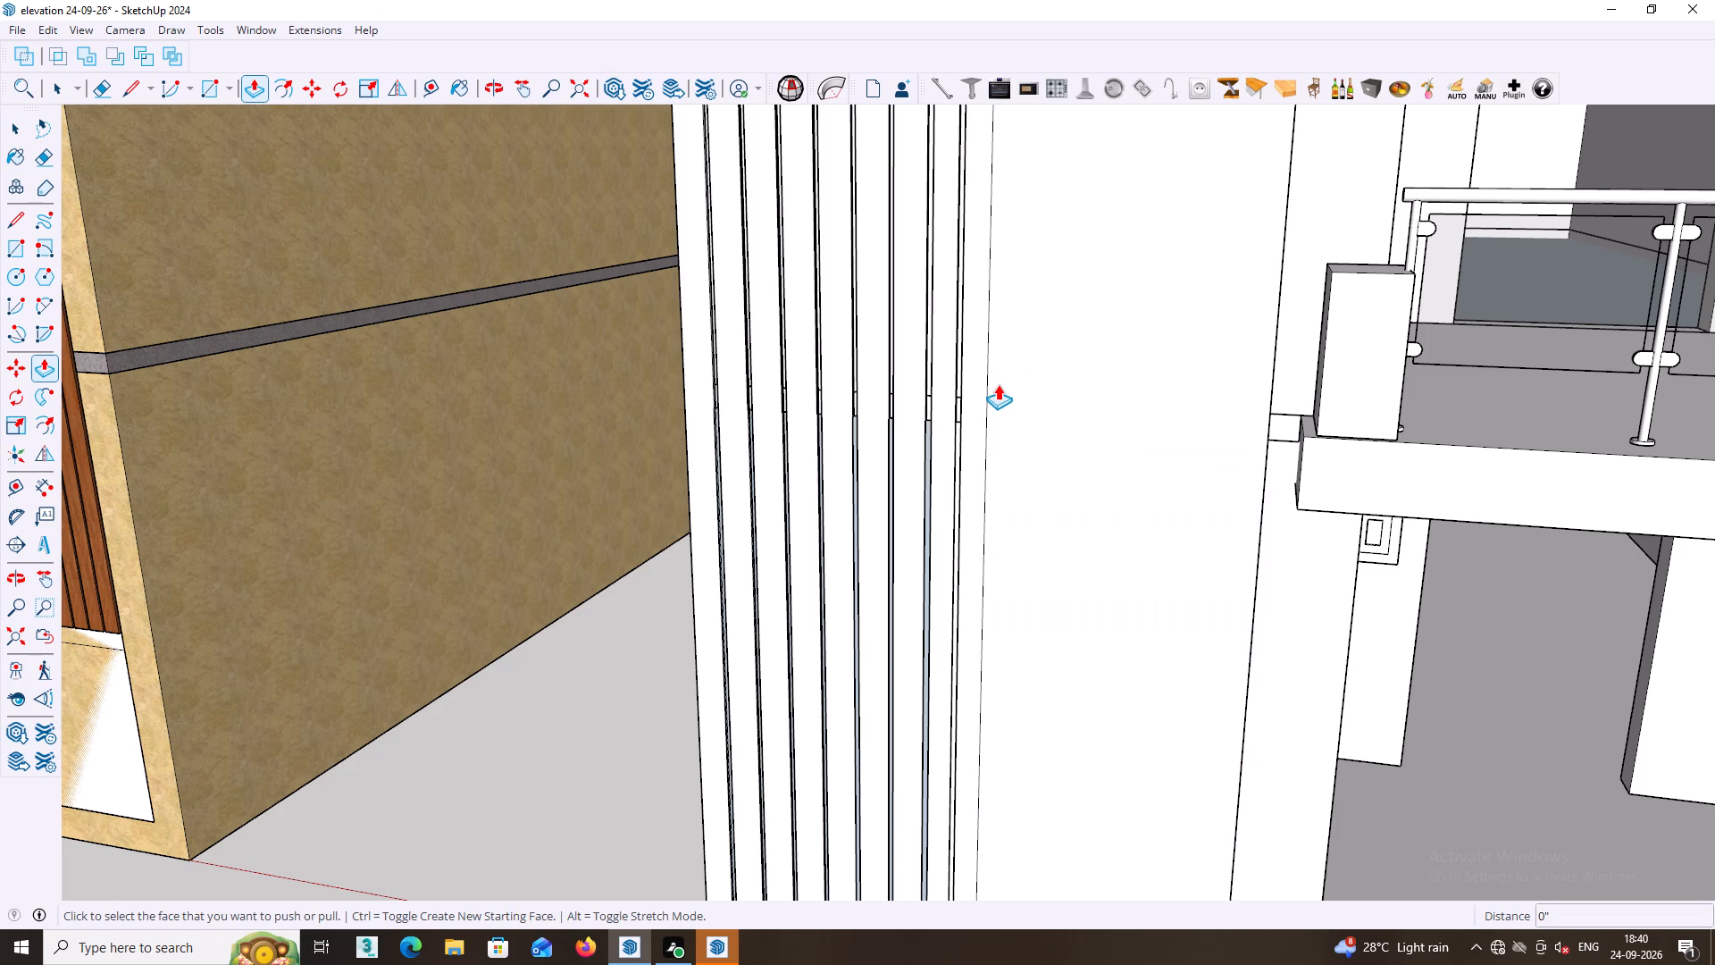
pyautogui.hotkey('ctrl', 'z')
pyautogui.hotkey('ctrl', 'z')
pyautogui.hotkey('ctrl', 'z')
pyautogui.hotkey('ctrl', 'z')
pyautogui.hotkey('ctrl', 'z')
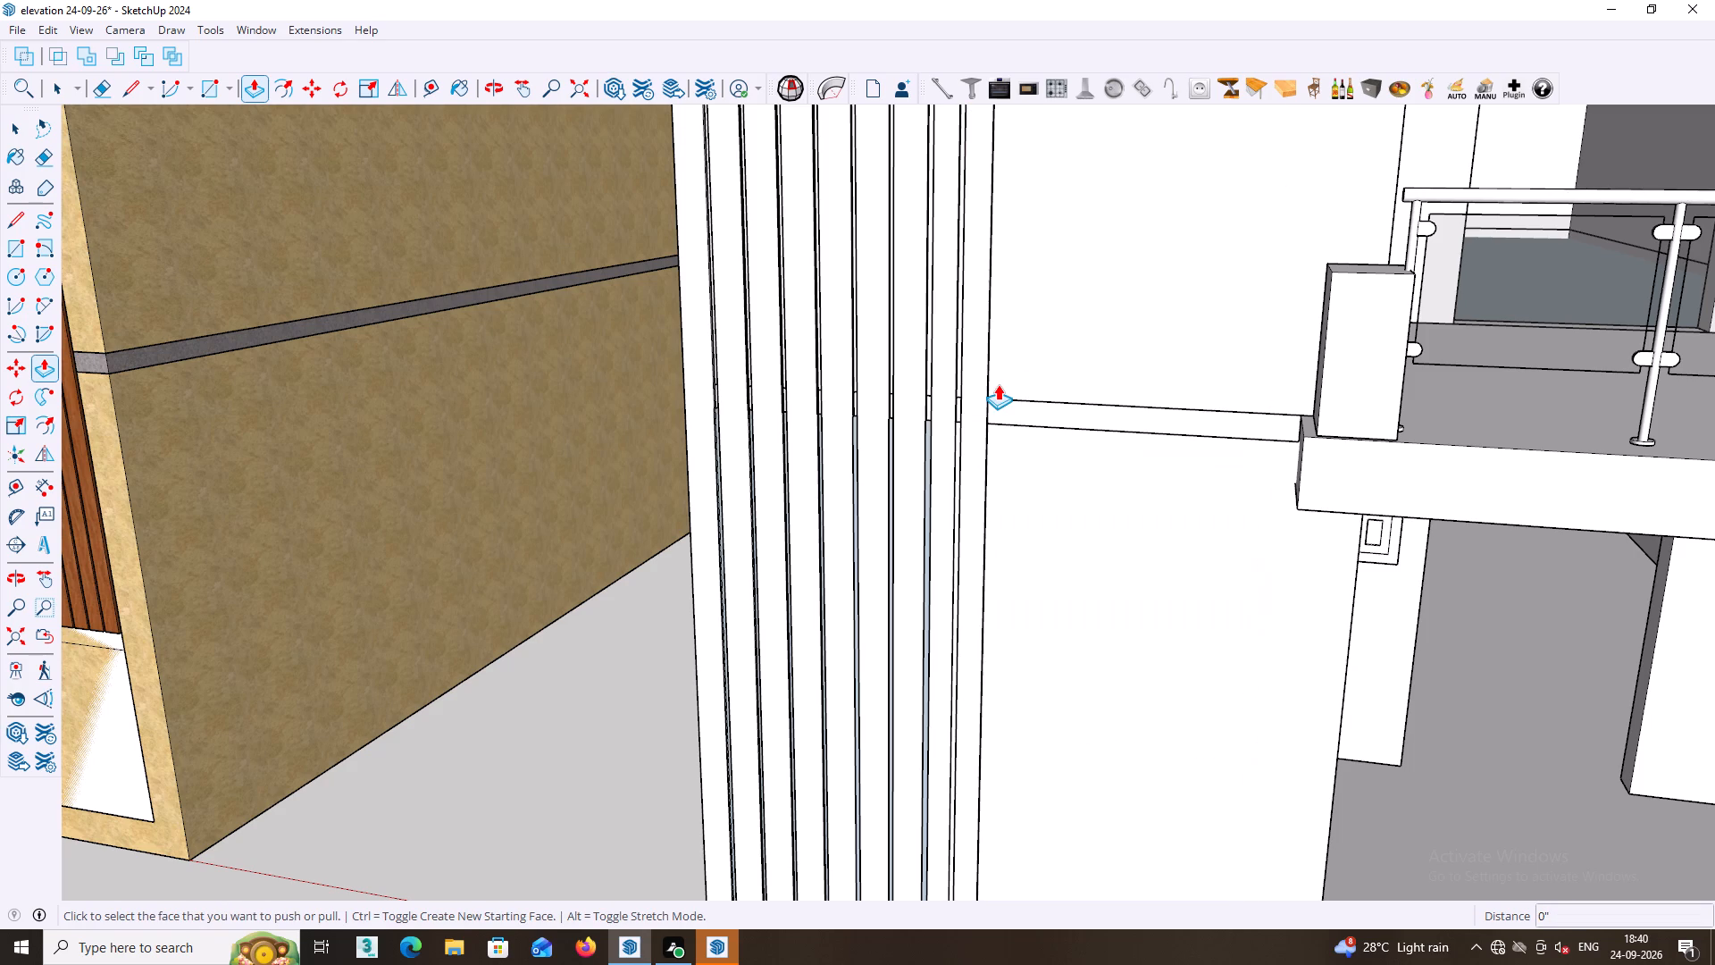
# Draw a tall rectangle about 2' 6 11/16" by 13' 4 5/16" on the front wall between the fins and balcony, spanning both storeys.
pyautogui.scroll(-3, 998, 387)
pyautogui.moveTo(989, 387); pyautogui.dragTo(743, 416, button='middle')
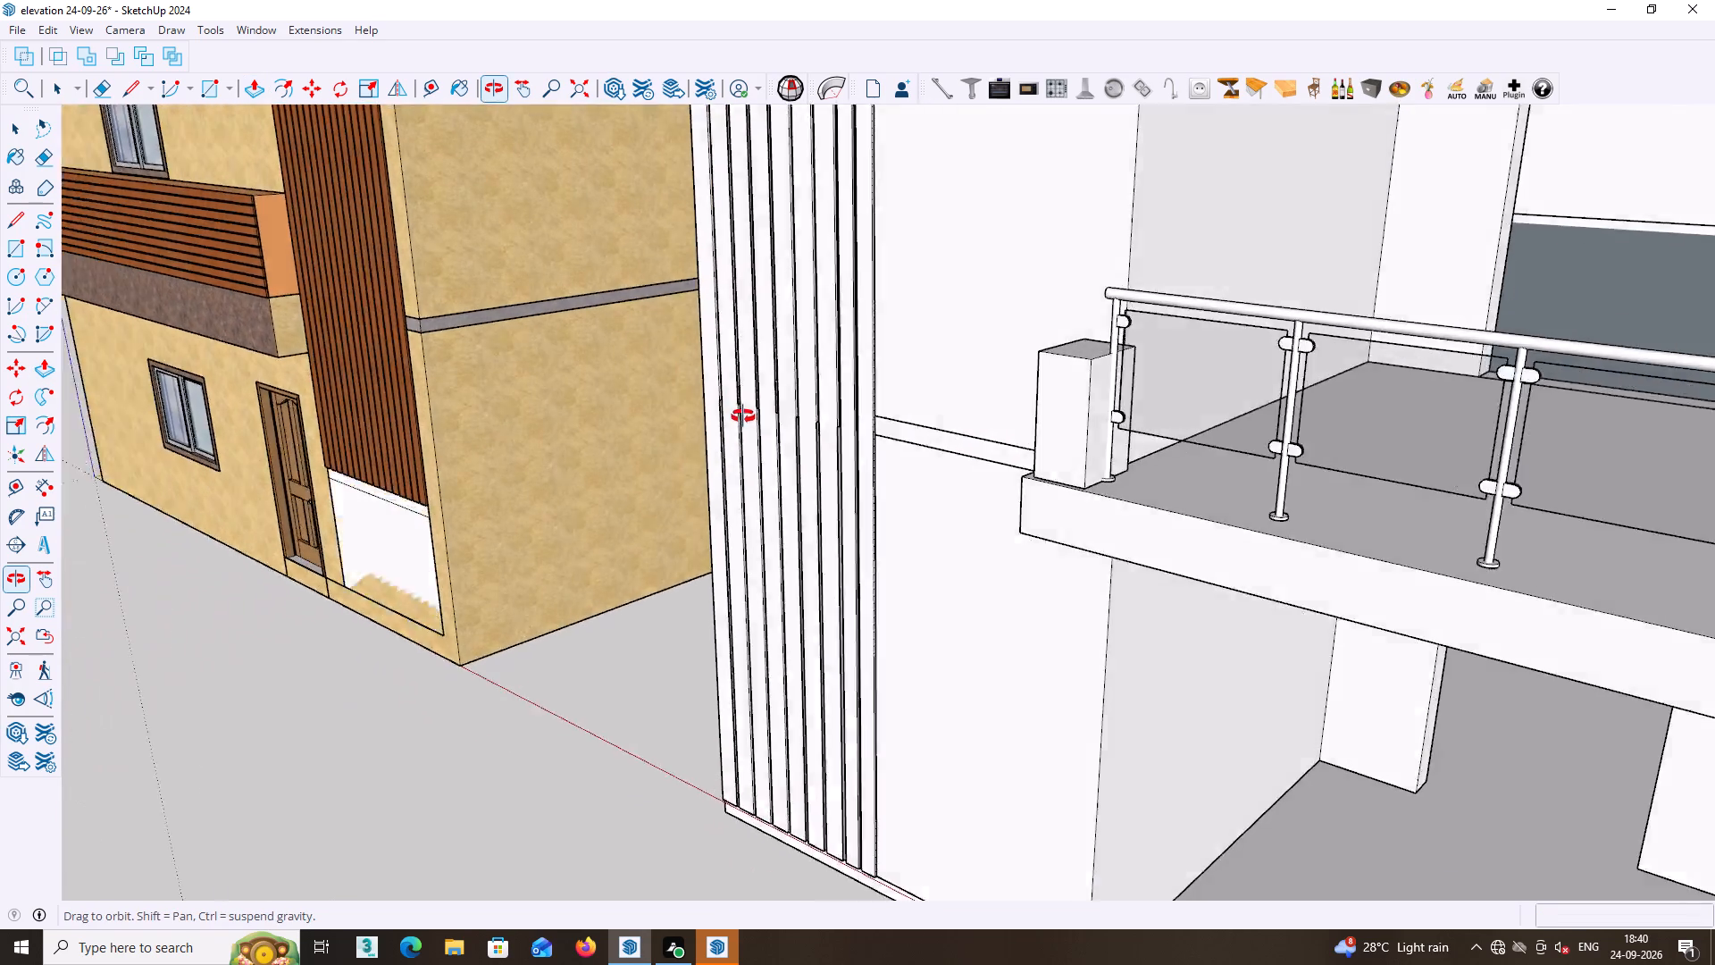
pyautogui.moveTo(743, 416); pyautogui.dragTo(749, 420, button='middle')
pyautogui.press('space')
pyautogui.scroll(-4, 798, 427)
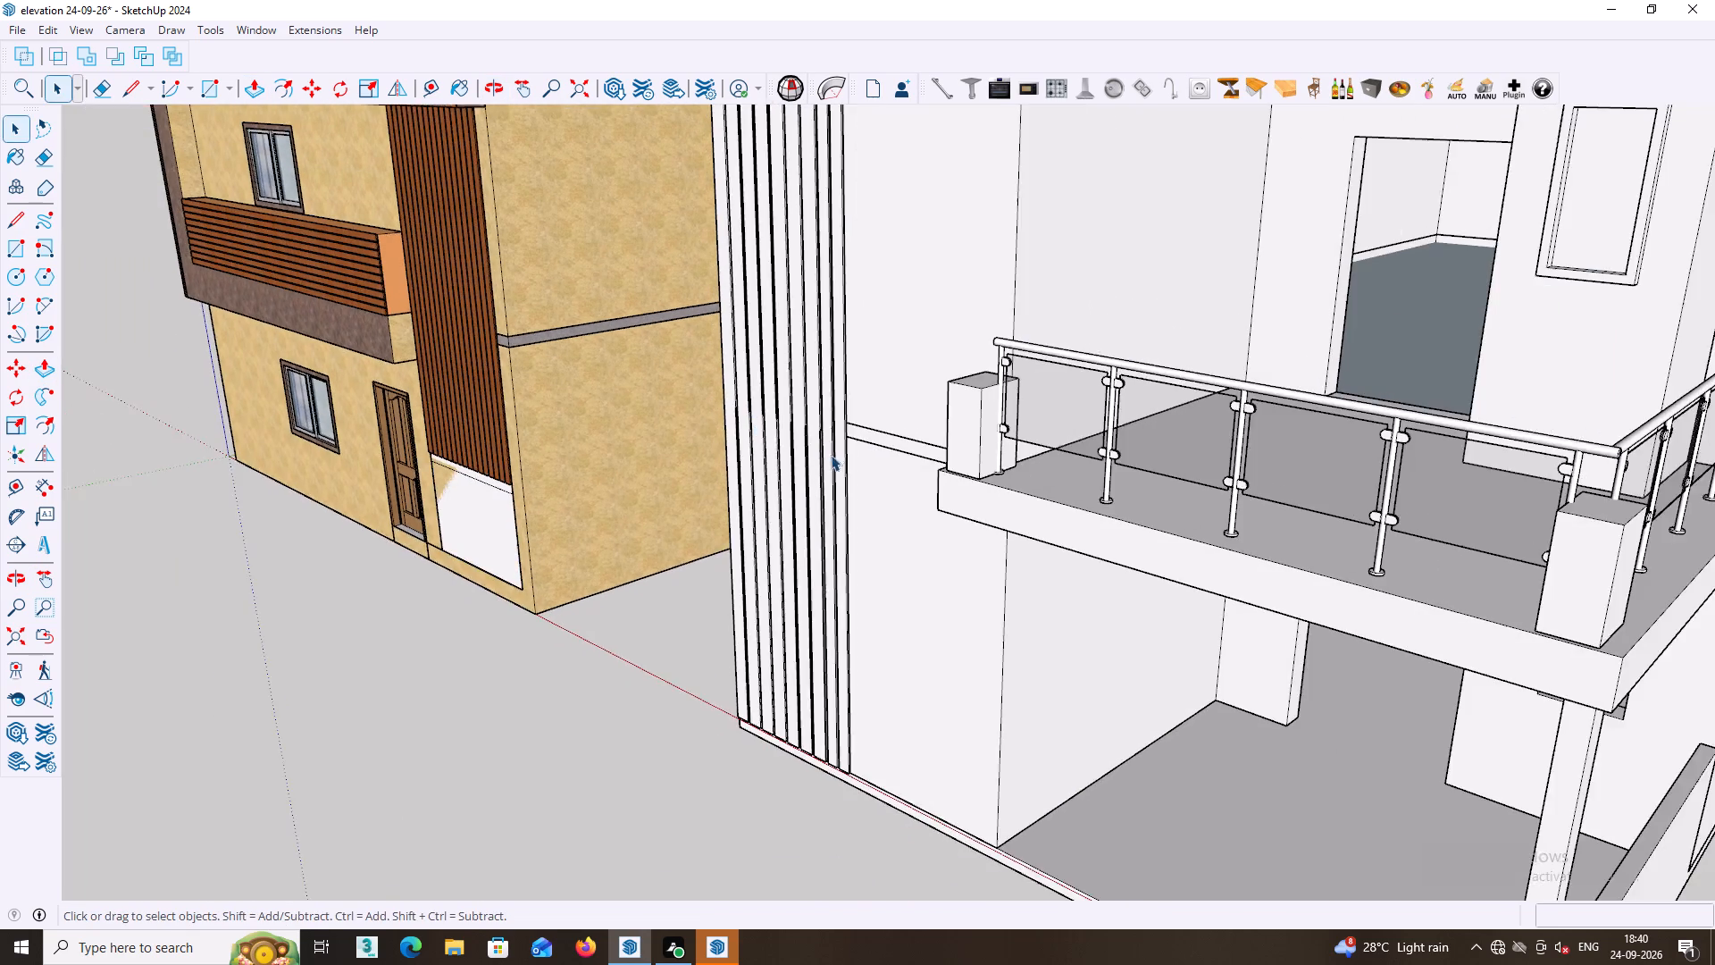
pyautogui.moveTo(833, 447); pyautogui.dragTo(1007, 433, button='middle')
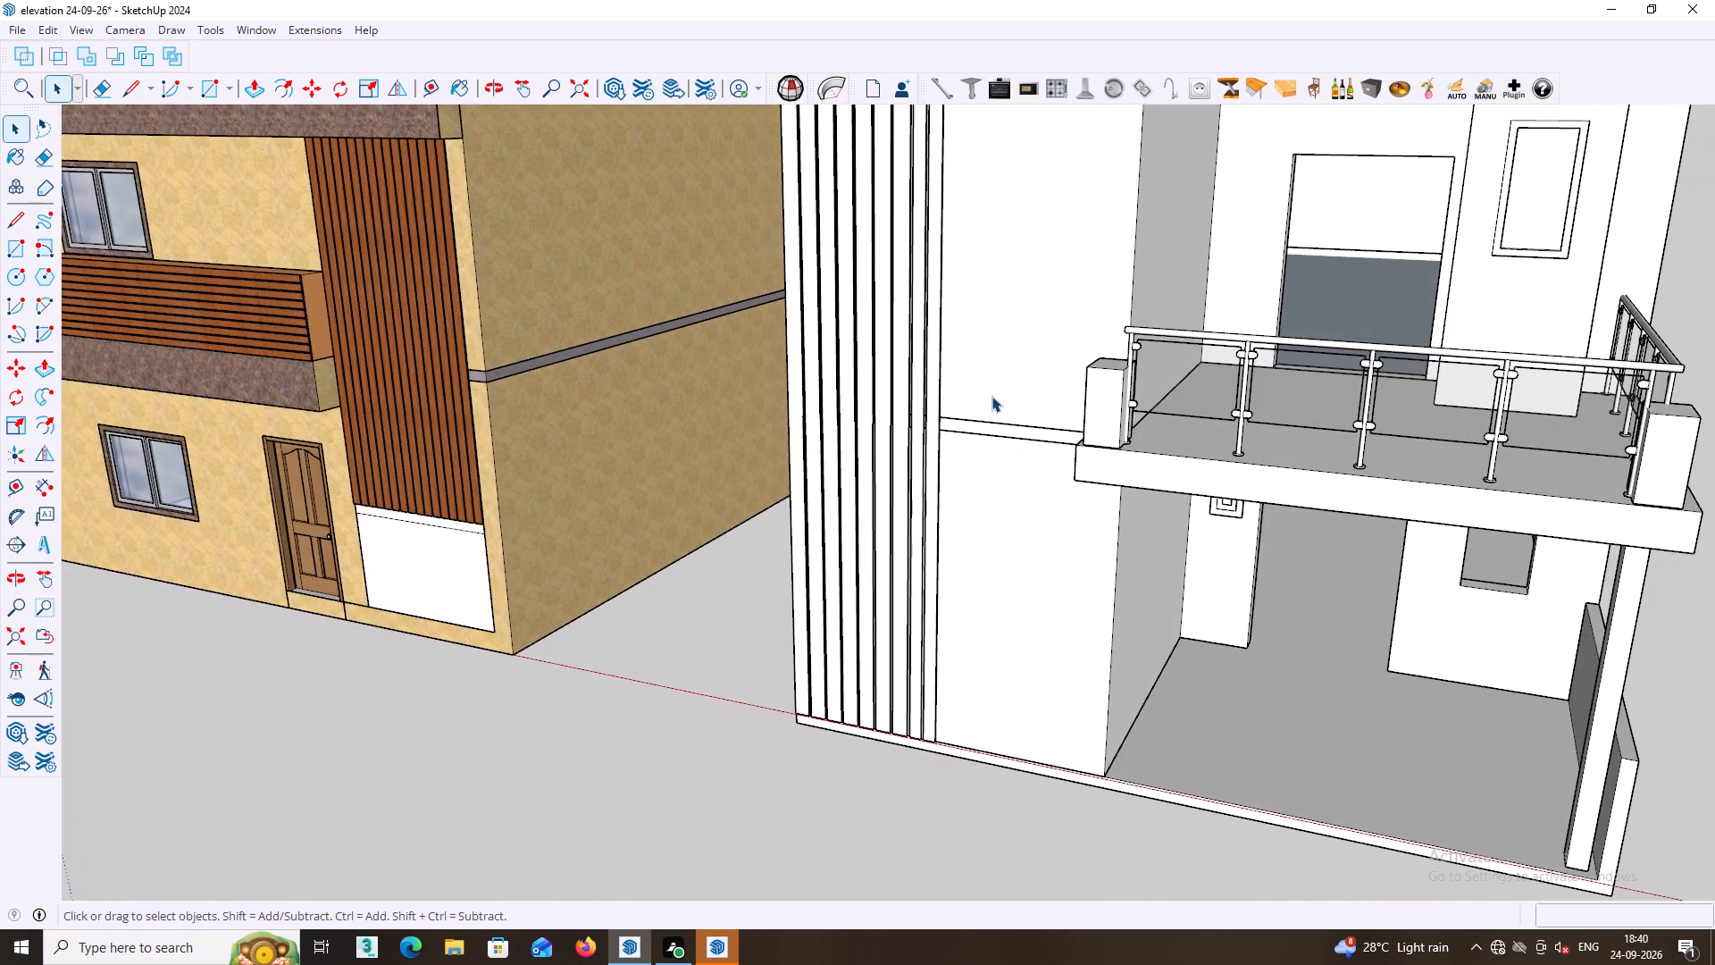
pyautogui.scroll(-3, 990, 393)
pyautogui.moveTo(991, 366); pyautogui.dragTo(1003, 315, button='middle')
pyautogui.click(1009, 321)
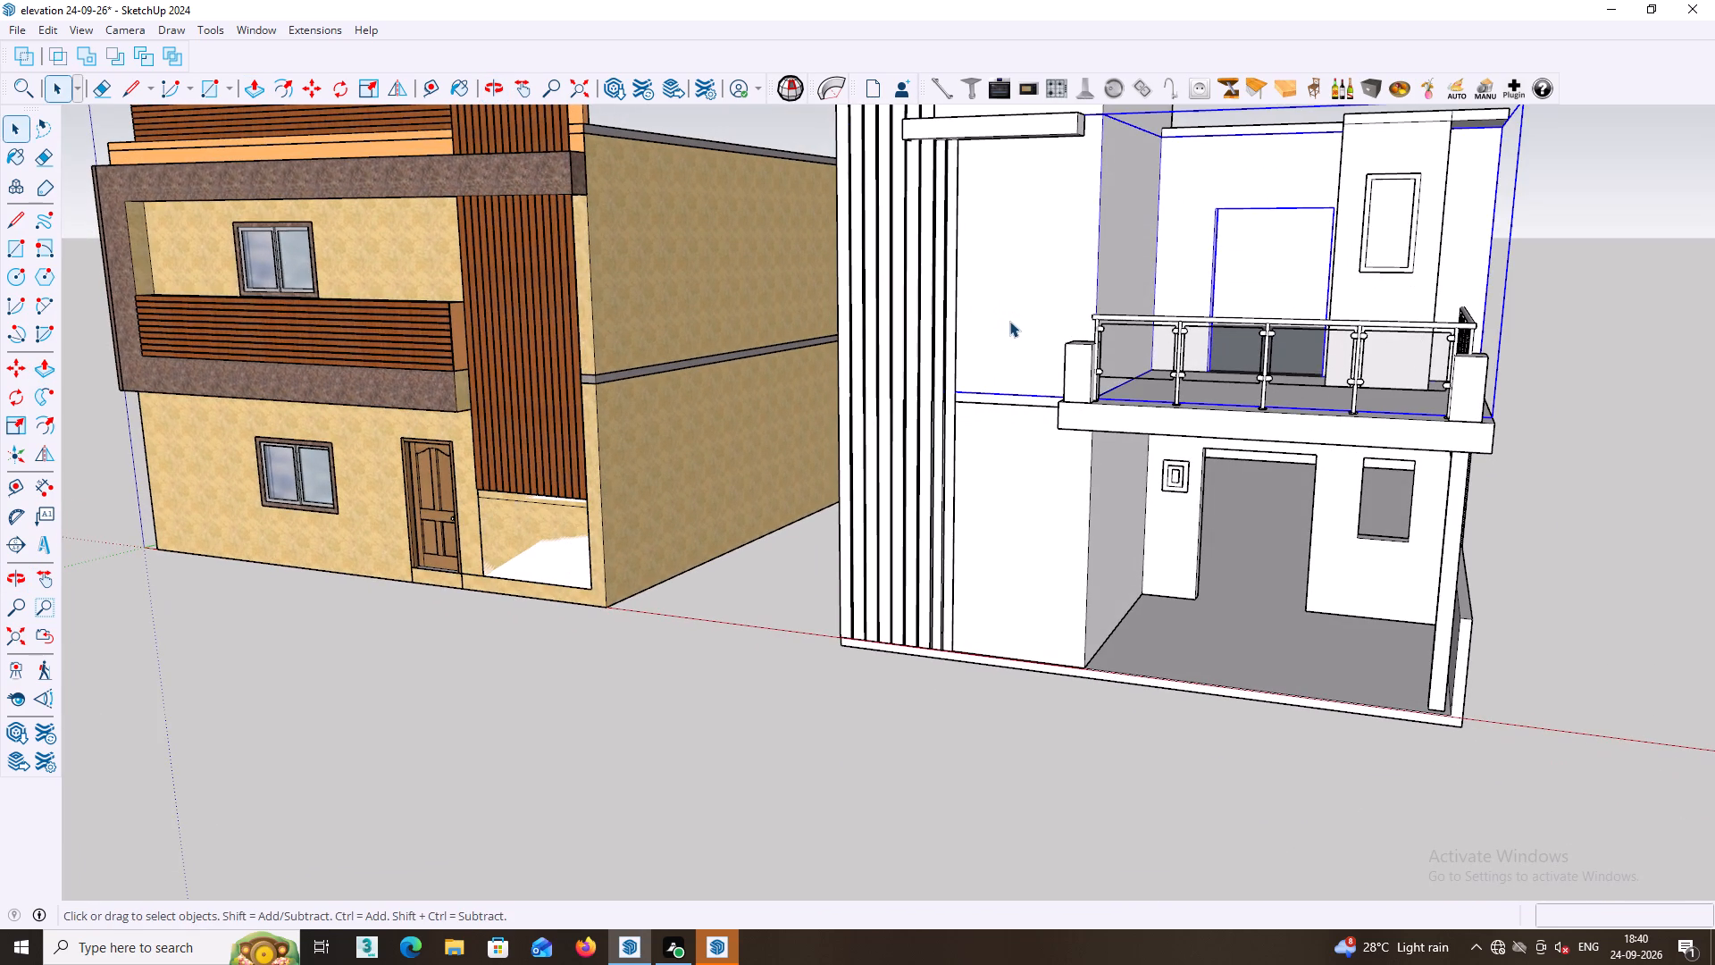
pyautogui.click(598, 761)
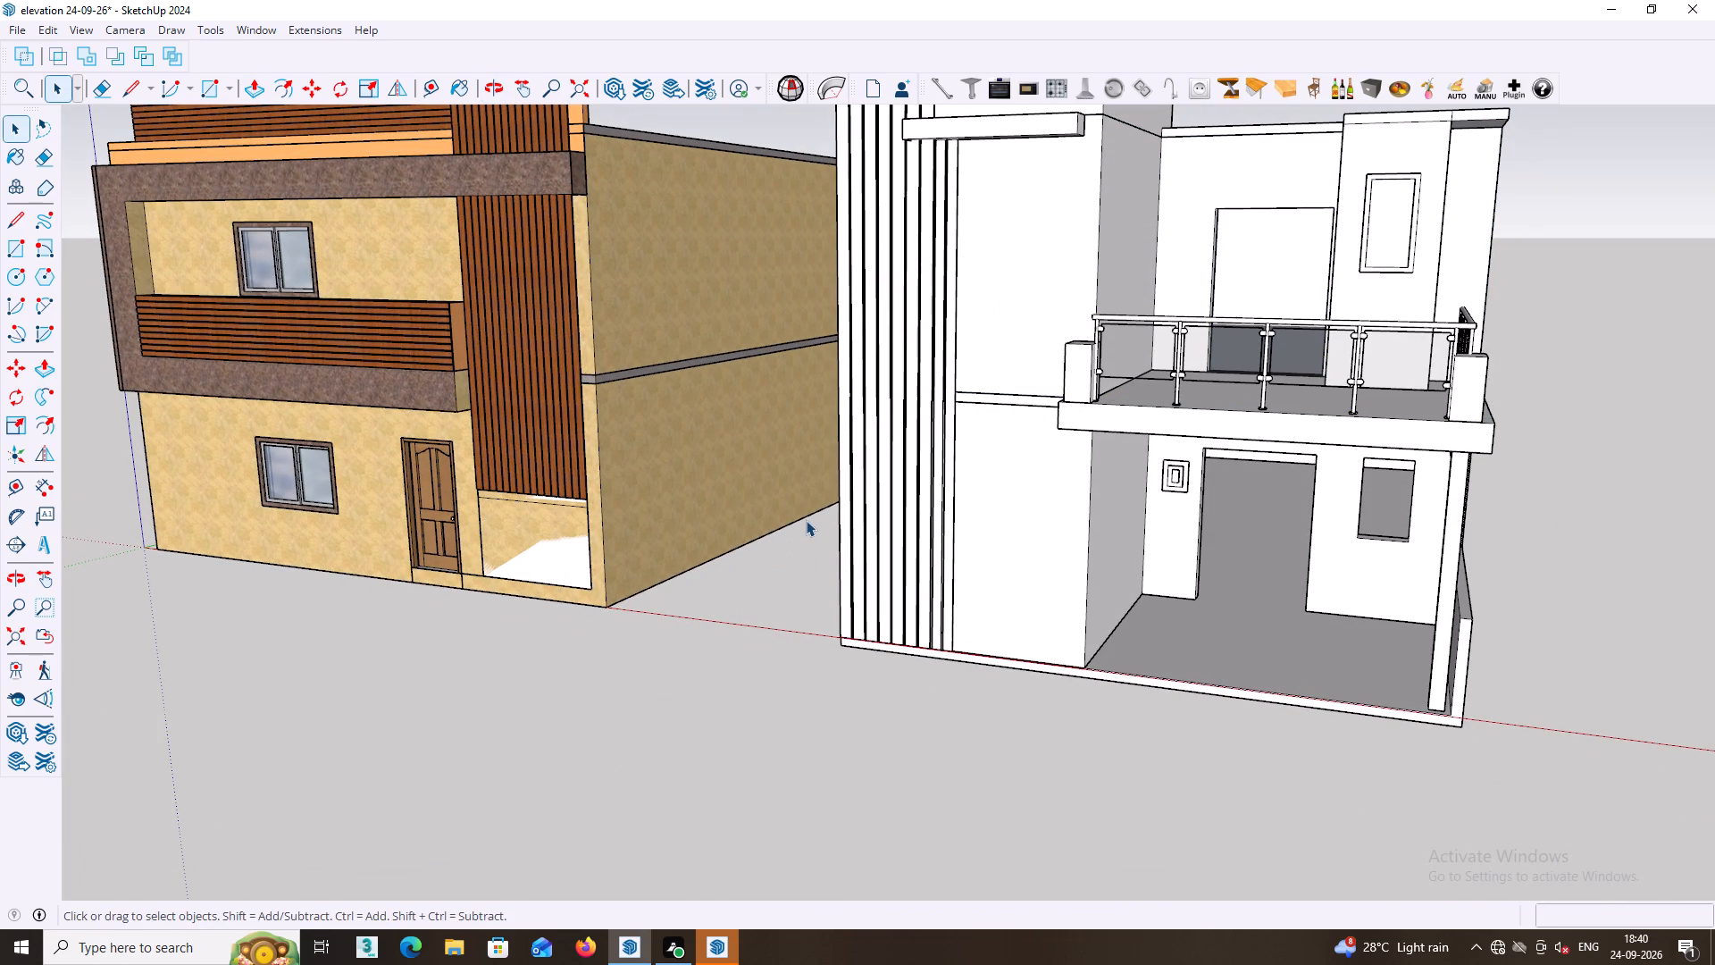
pyautogui.press('r')
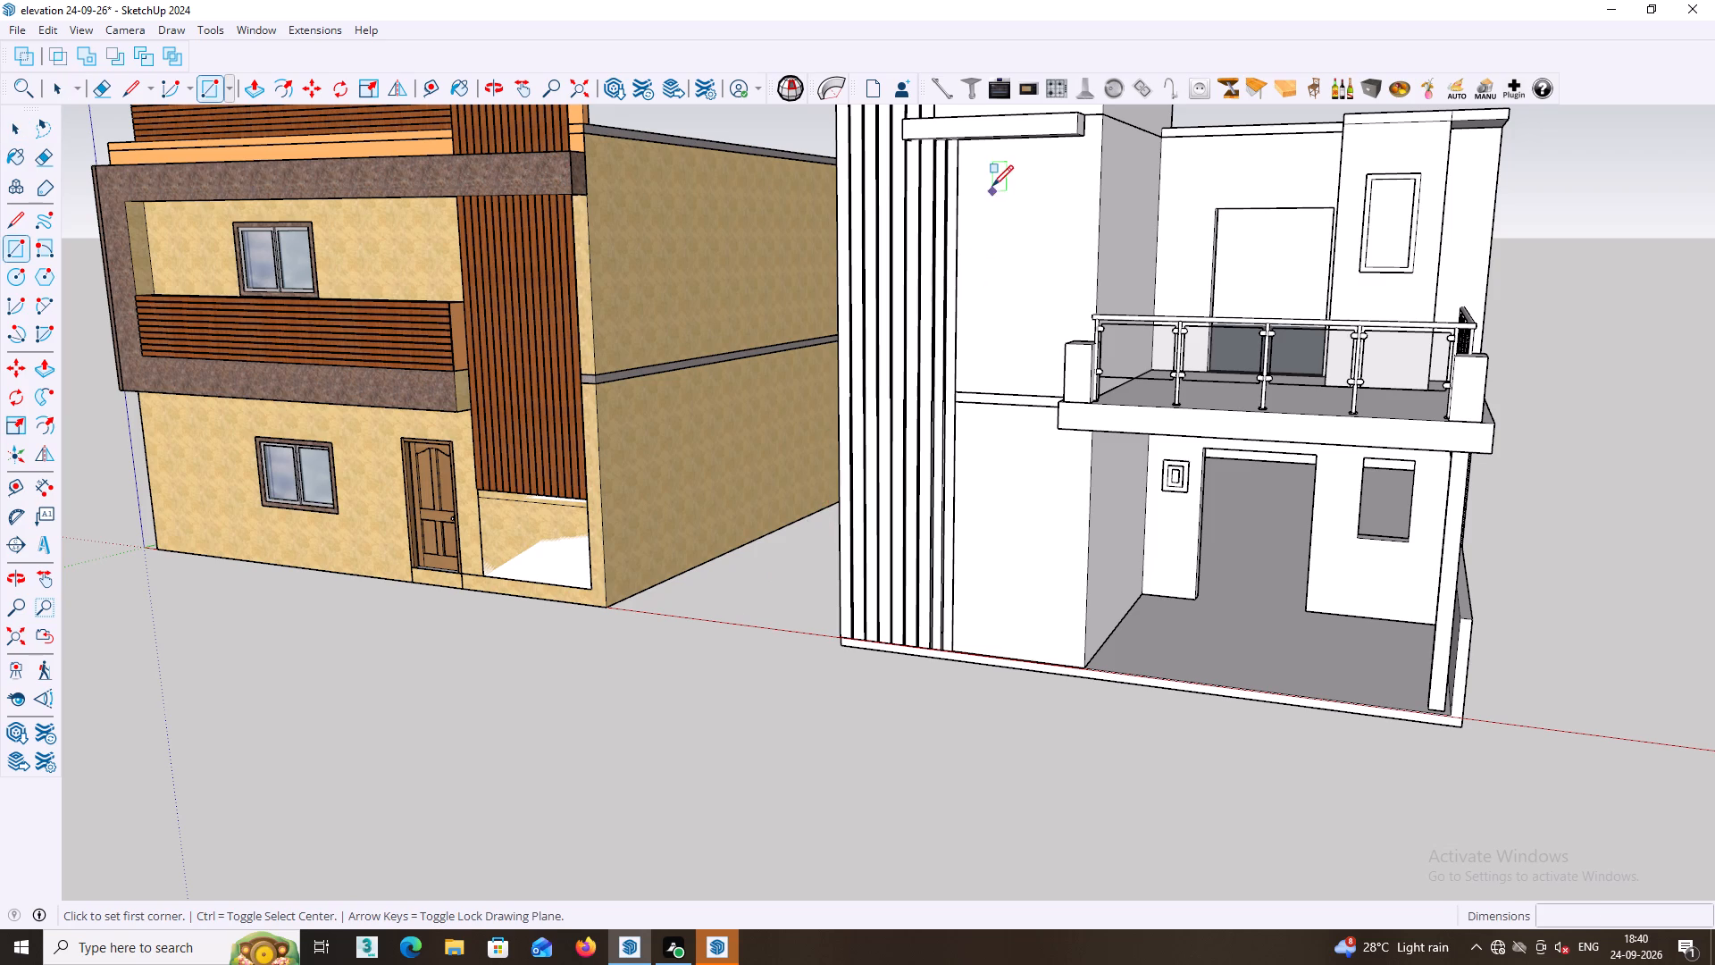
pyautogui.moveTo(993, 219); pyautogui.dragTo(1016, 223, button='middle')
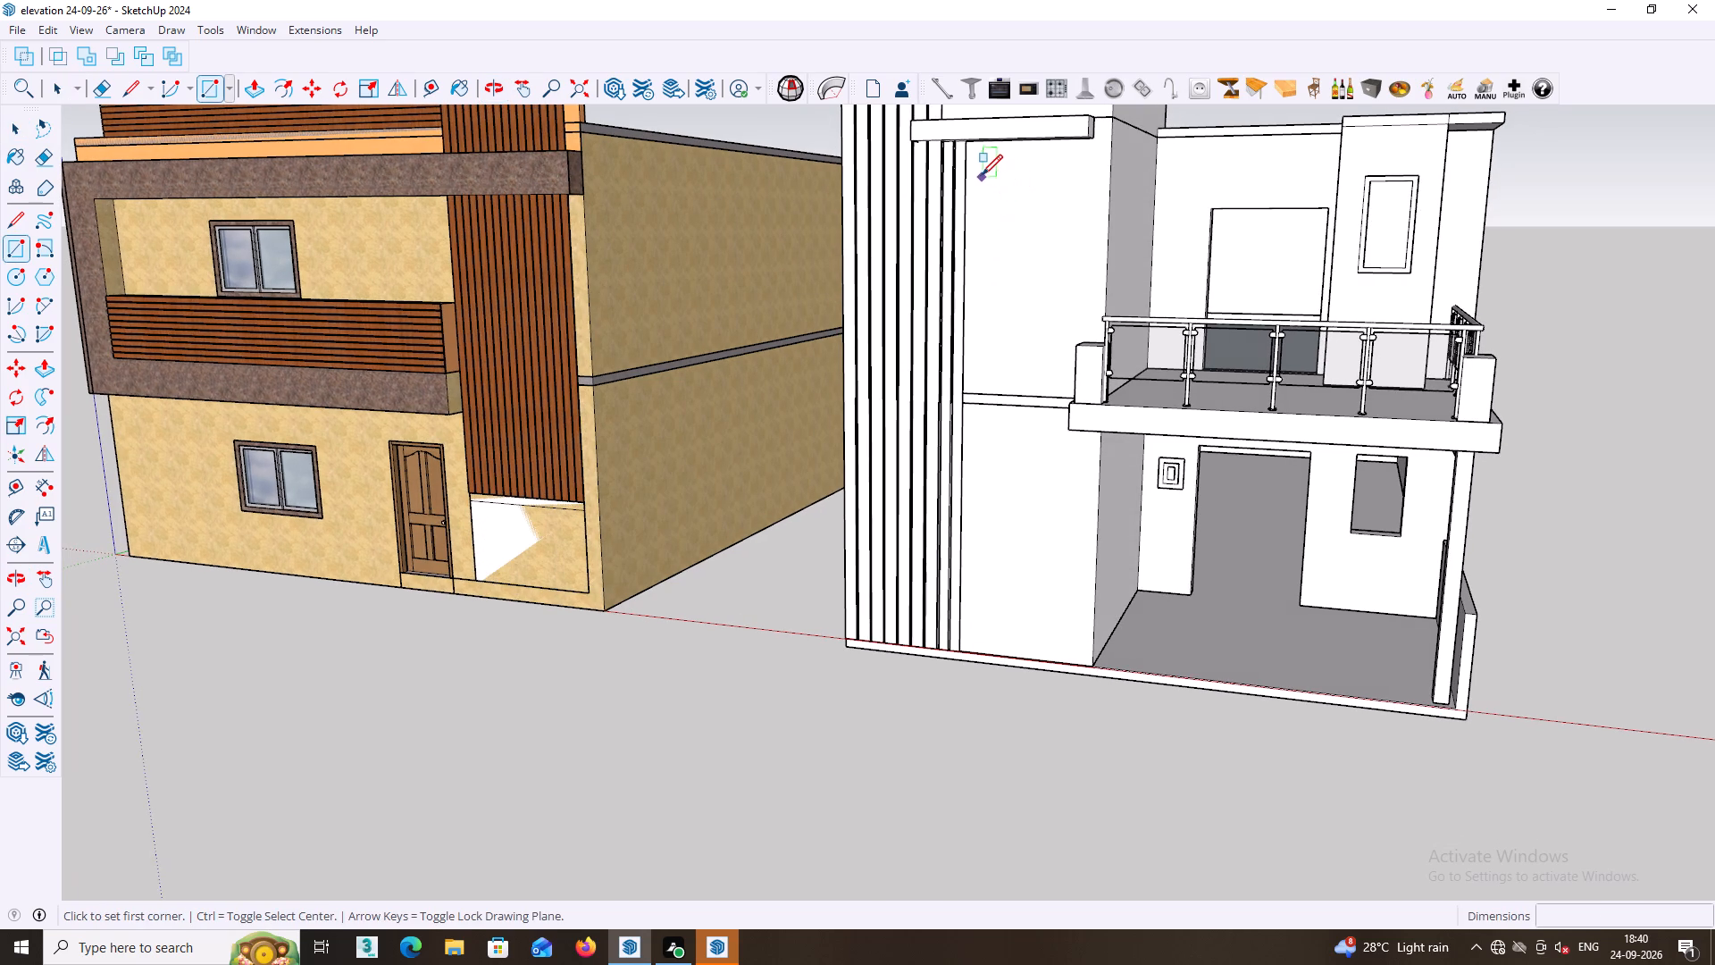
pyautogui.click(980, 170)
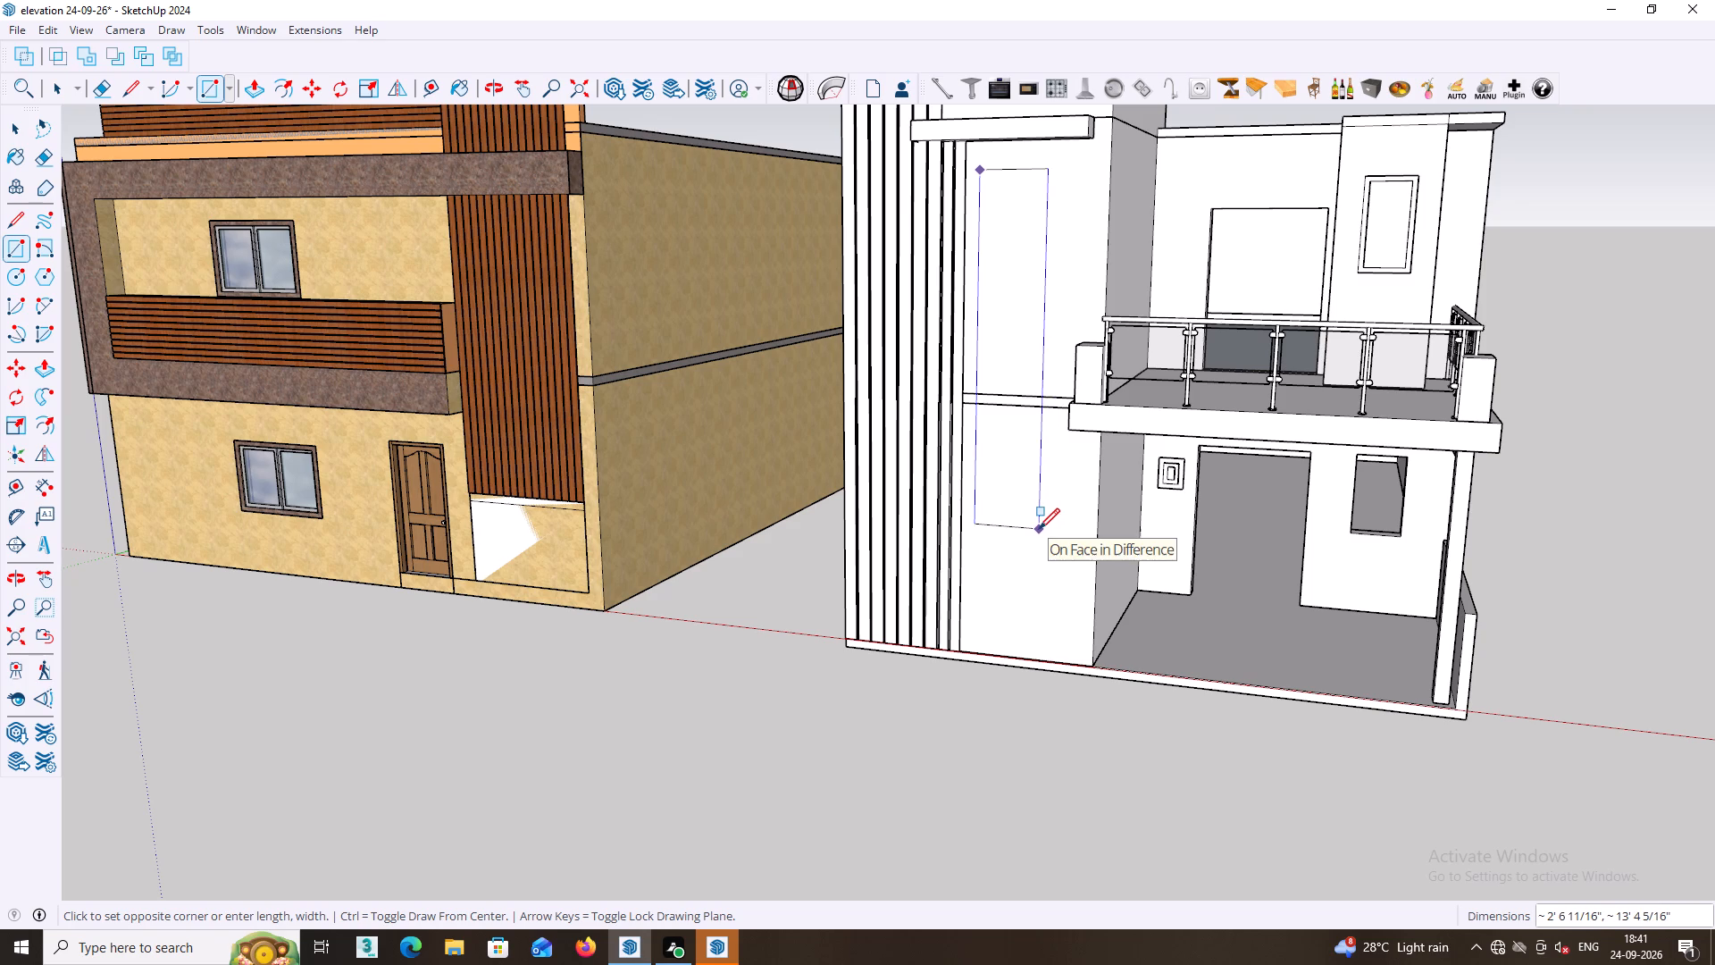
pyautogui.click(1039, 529)
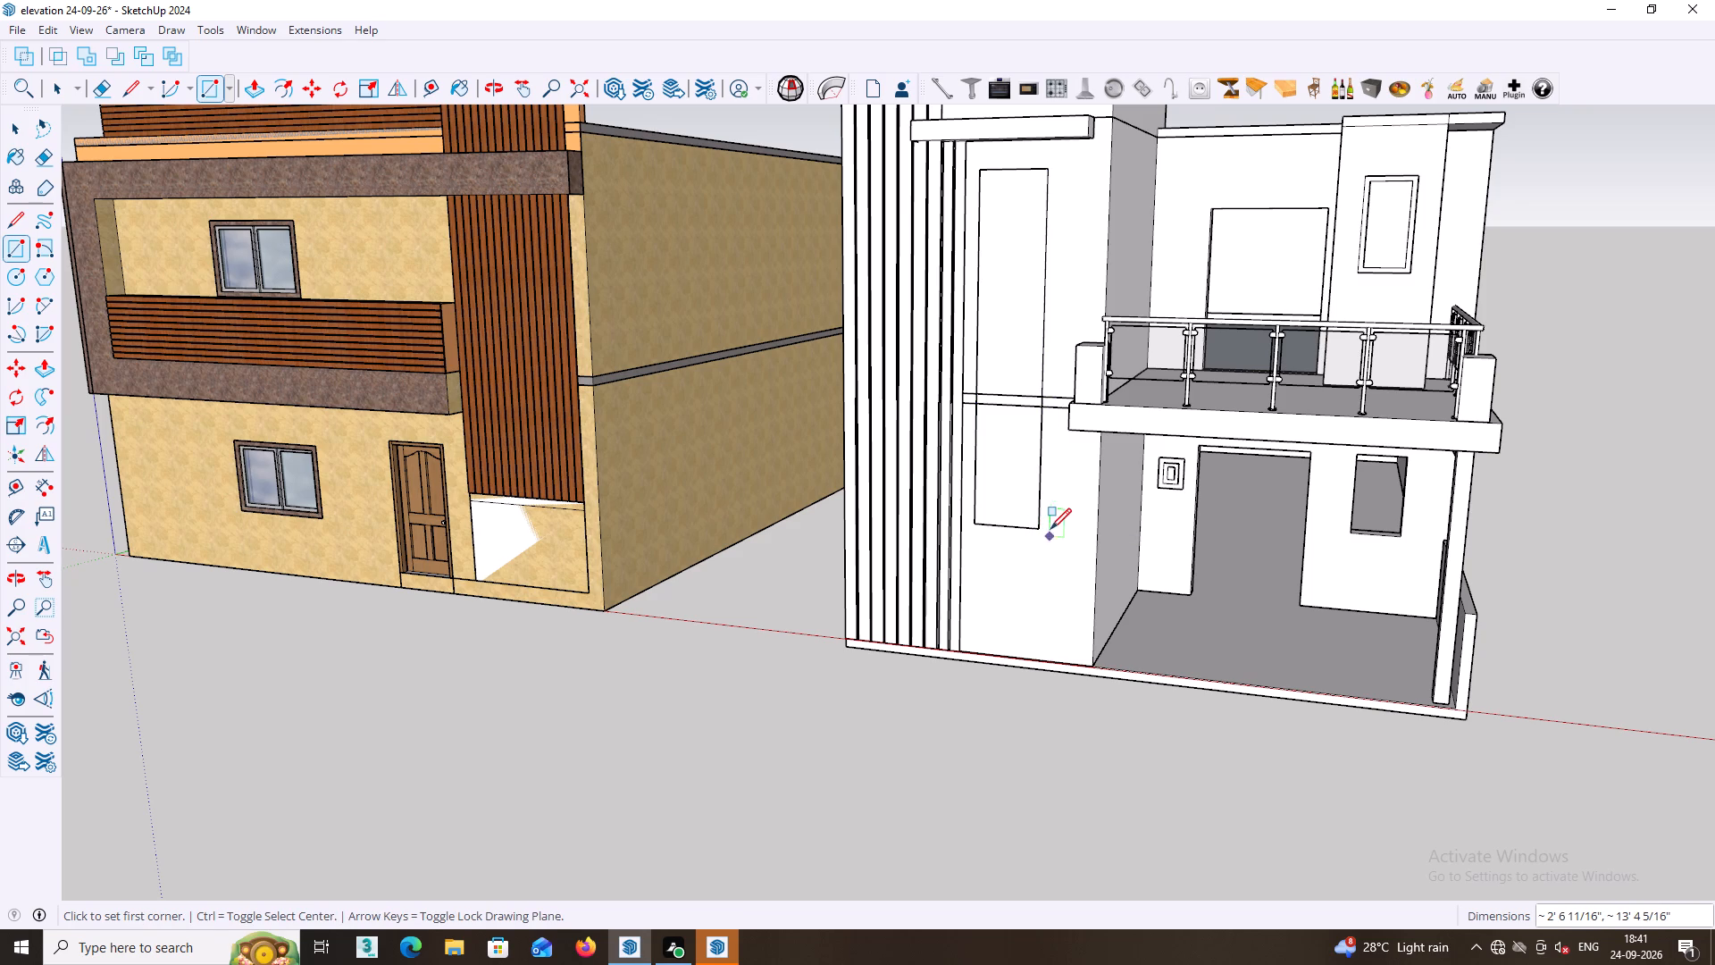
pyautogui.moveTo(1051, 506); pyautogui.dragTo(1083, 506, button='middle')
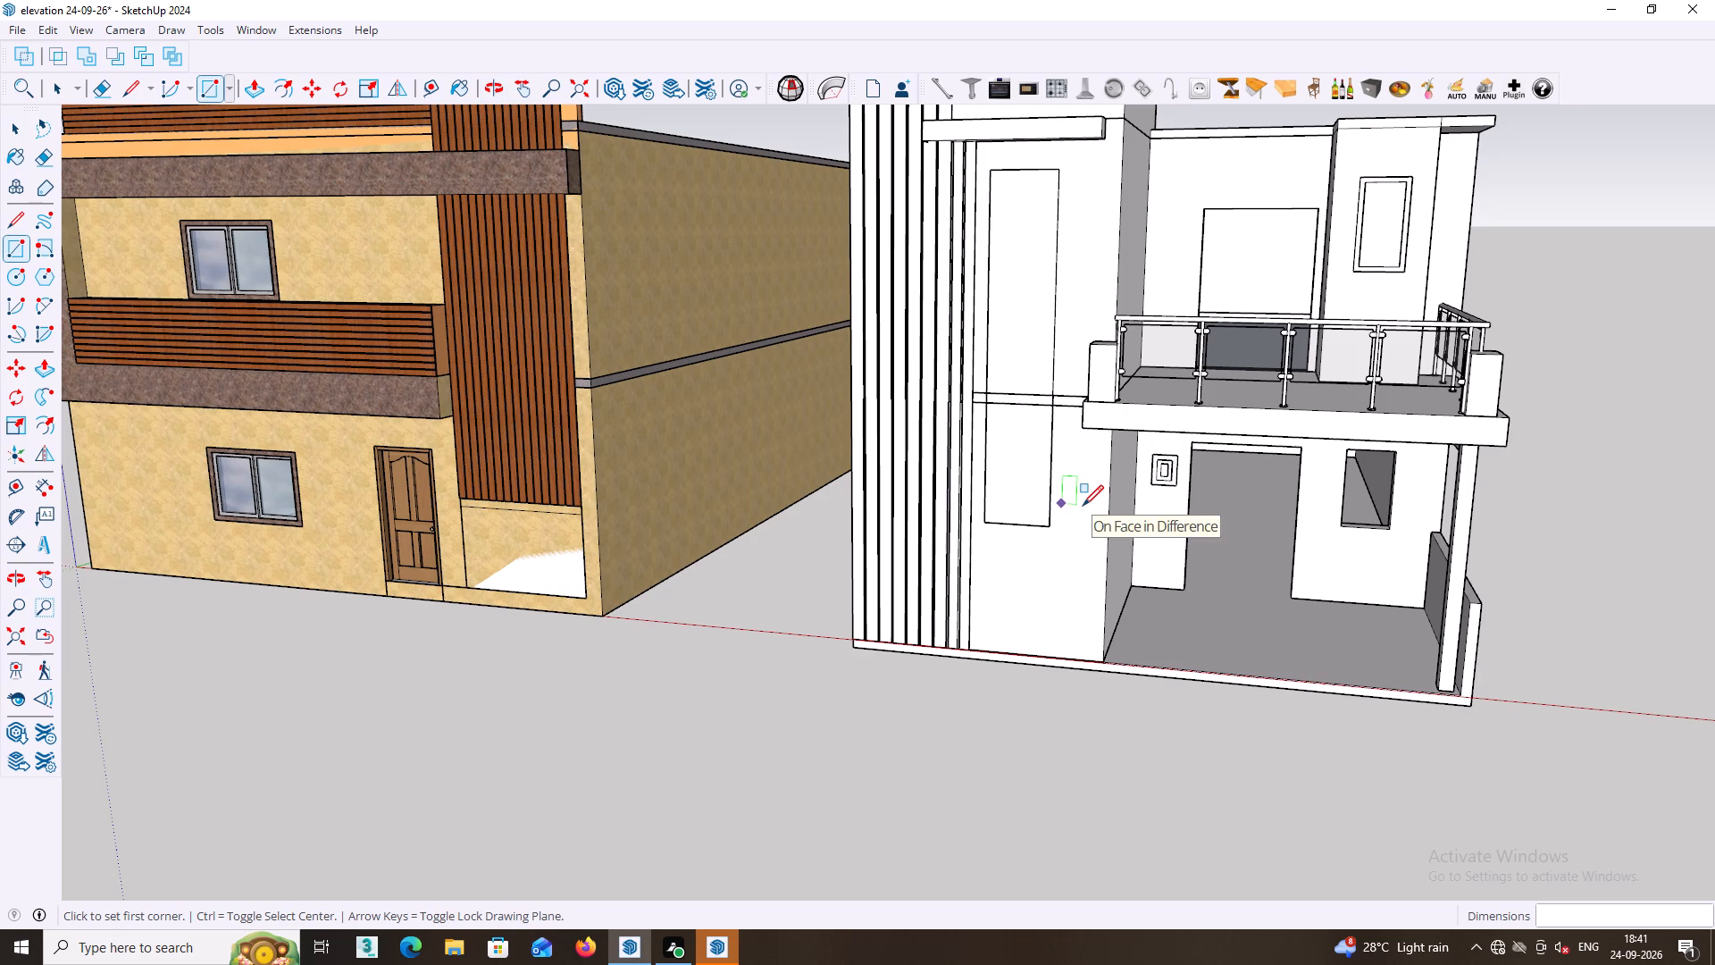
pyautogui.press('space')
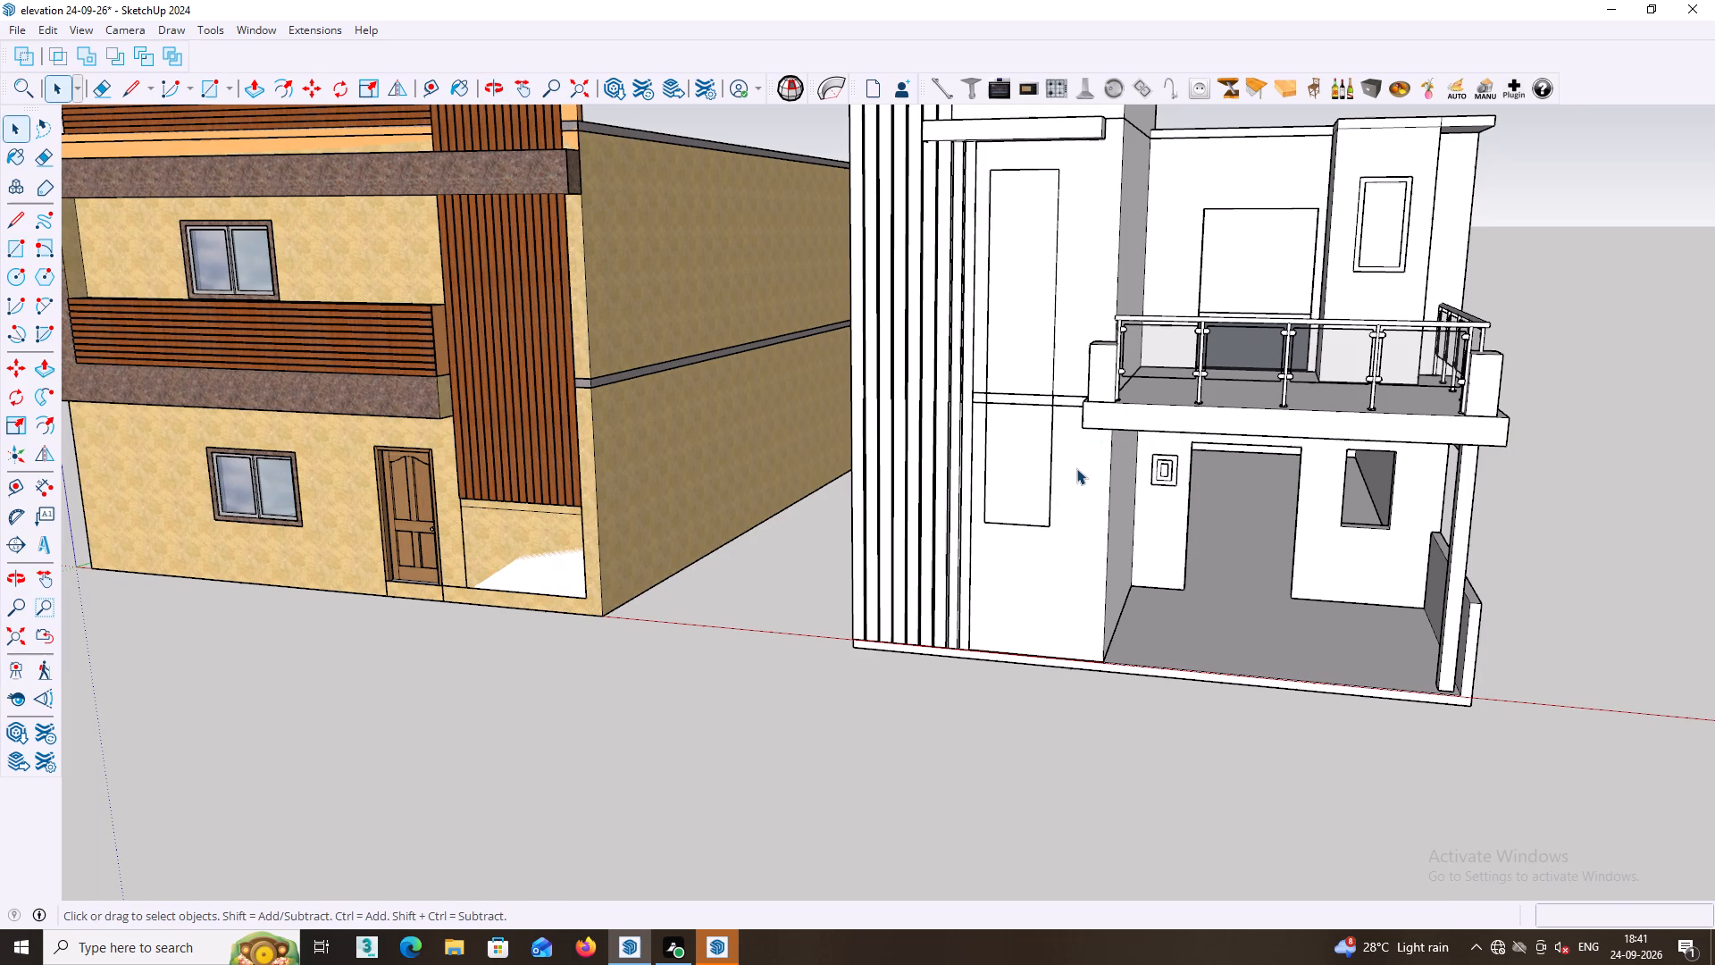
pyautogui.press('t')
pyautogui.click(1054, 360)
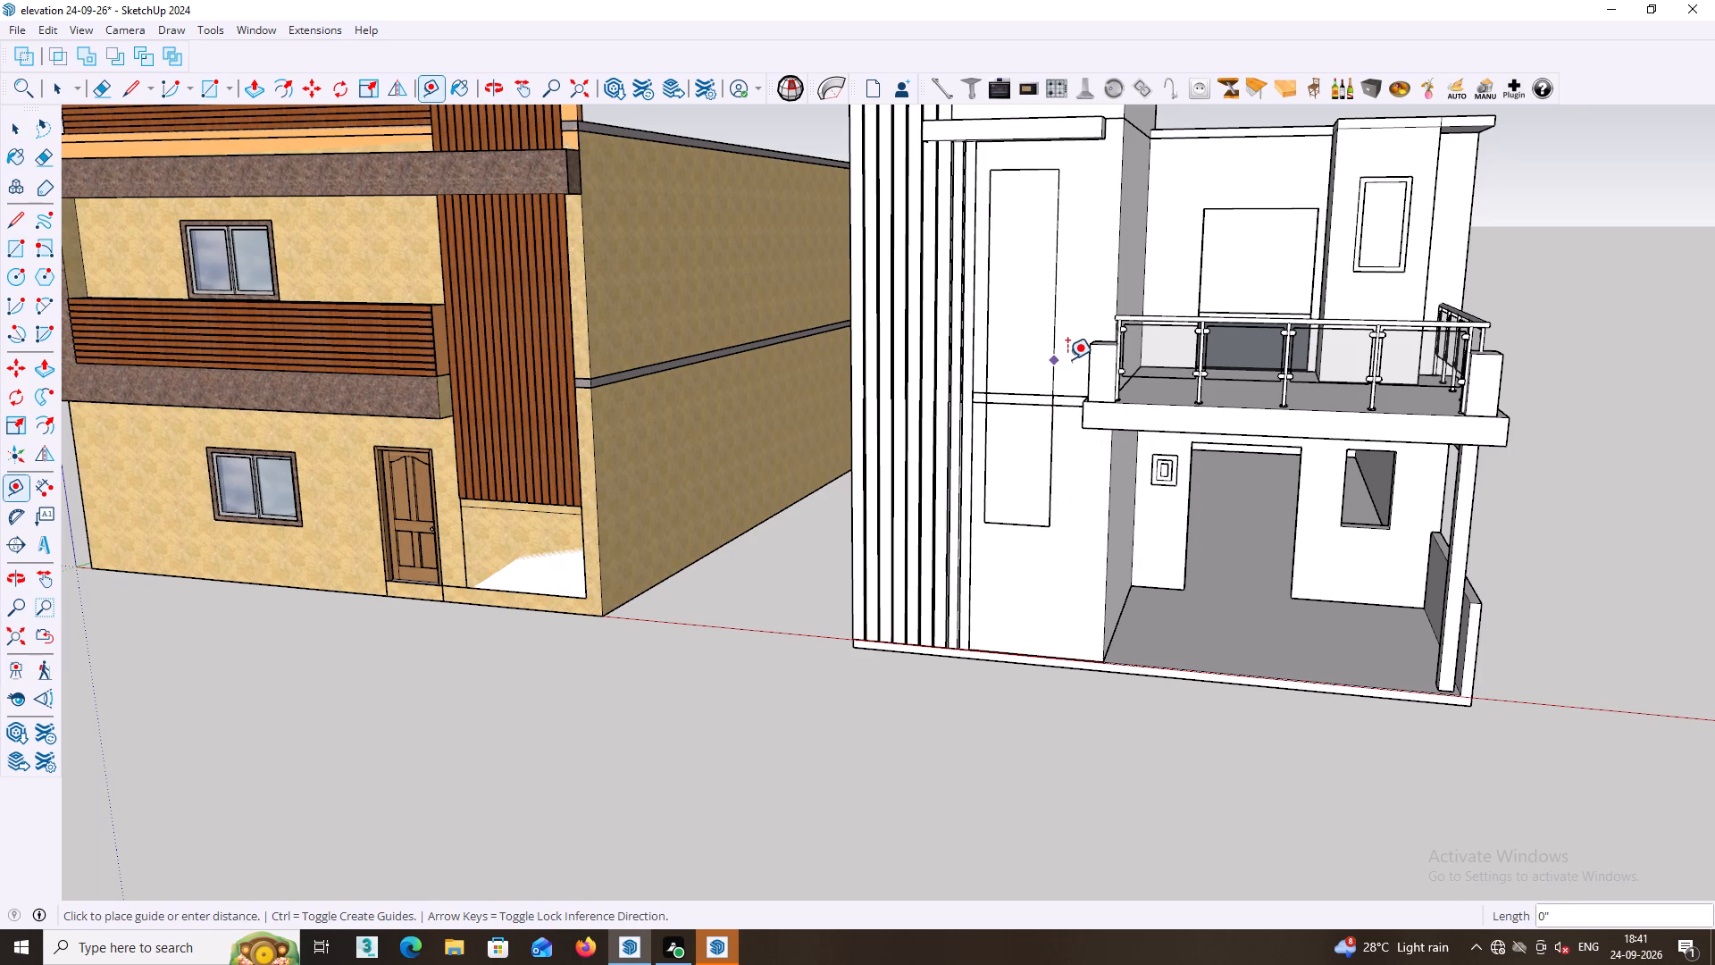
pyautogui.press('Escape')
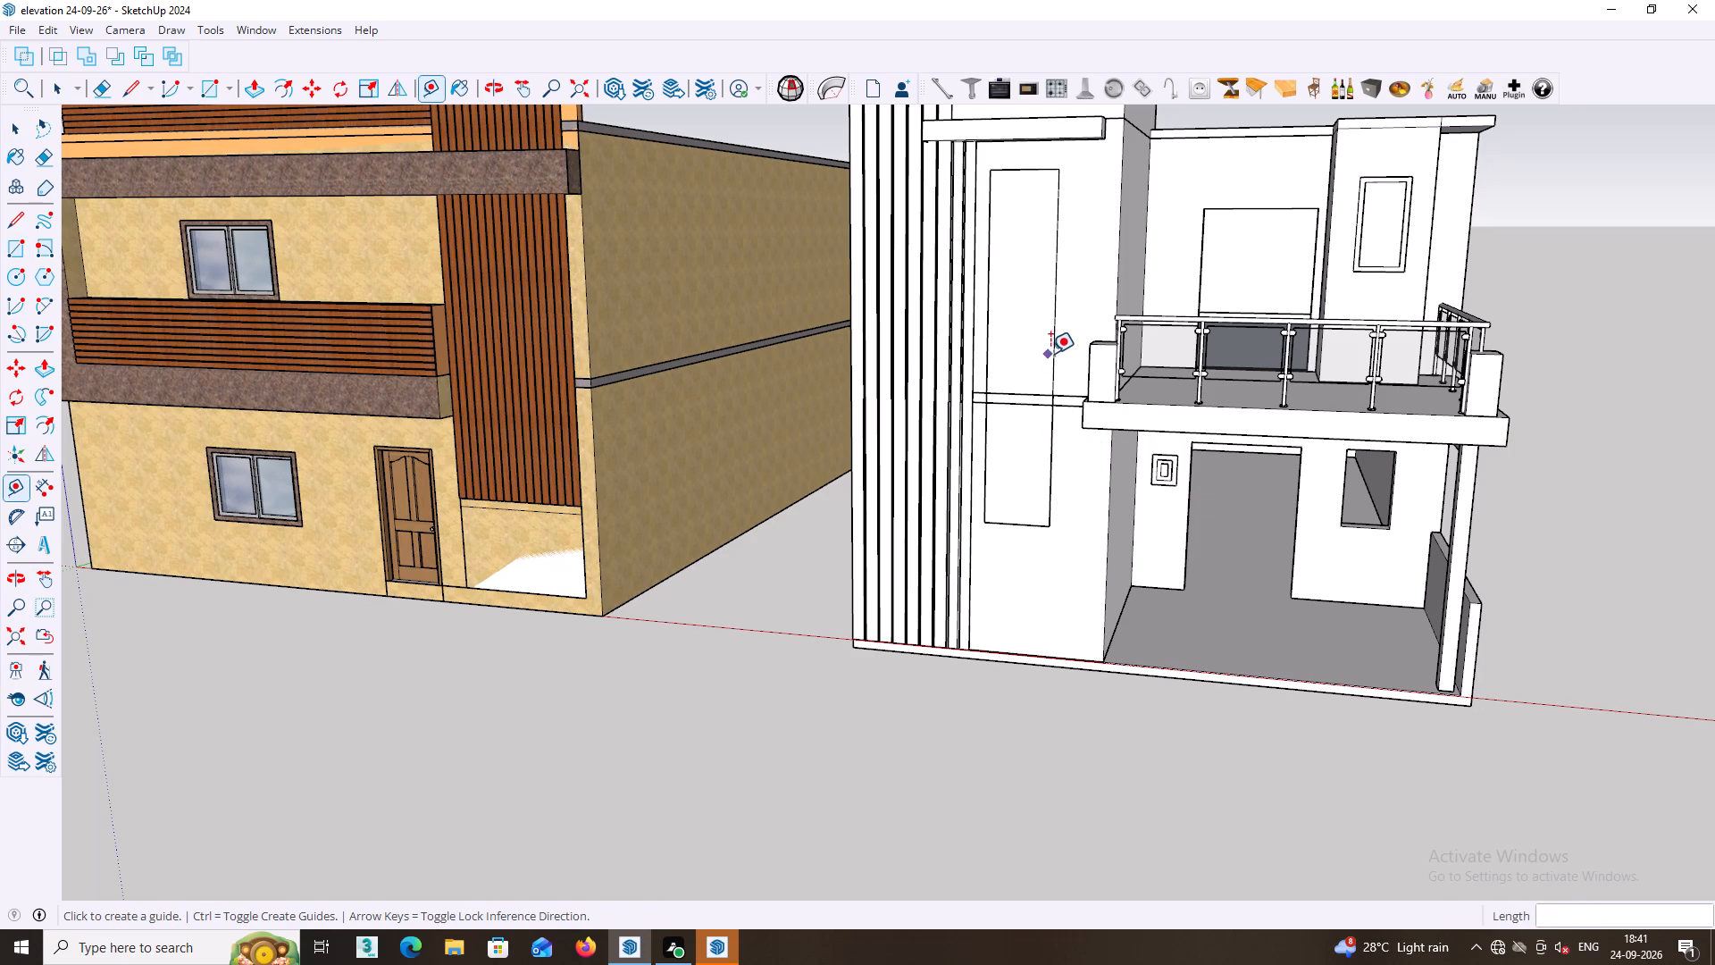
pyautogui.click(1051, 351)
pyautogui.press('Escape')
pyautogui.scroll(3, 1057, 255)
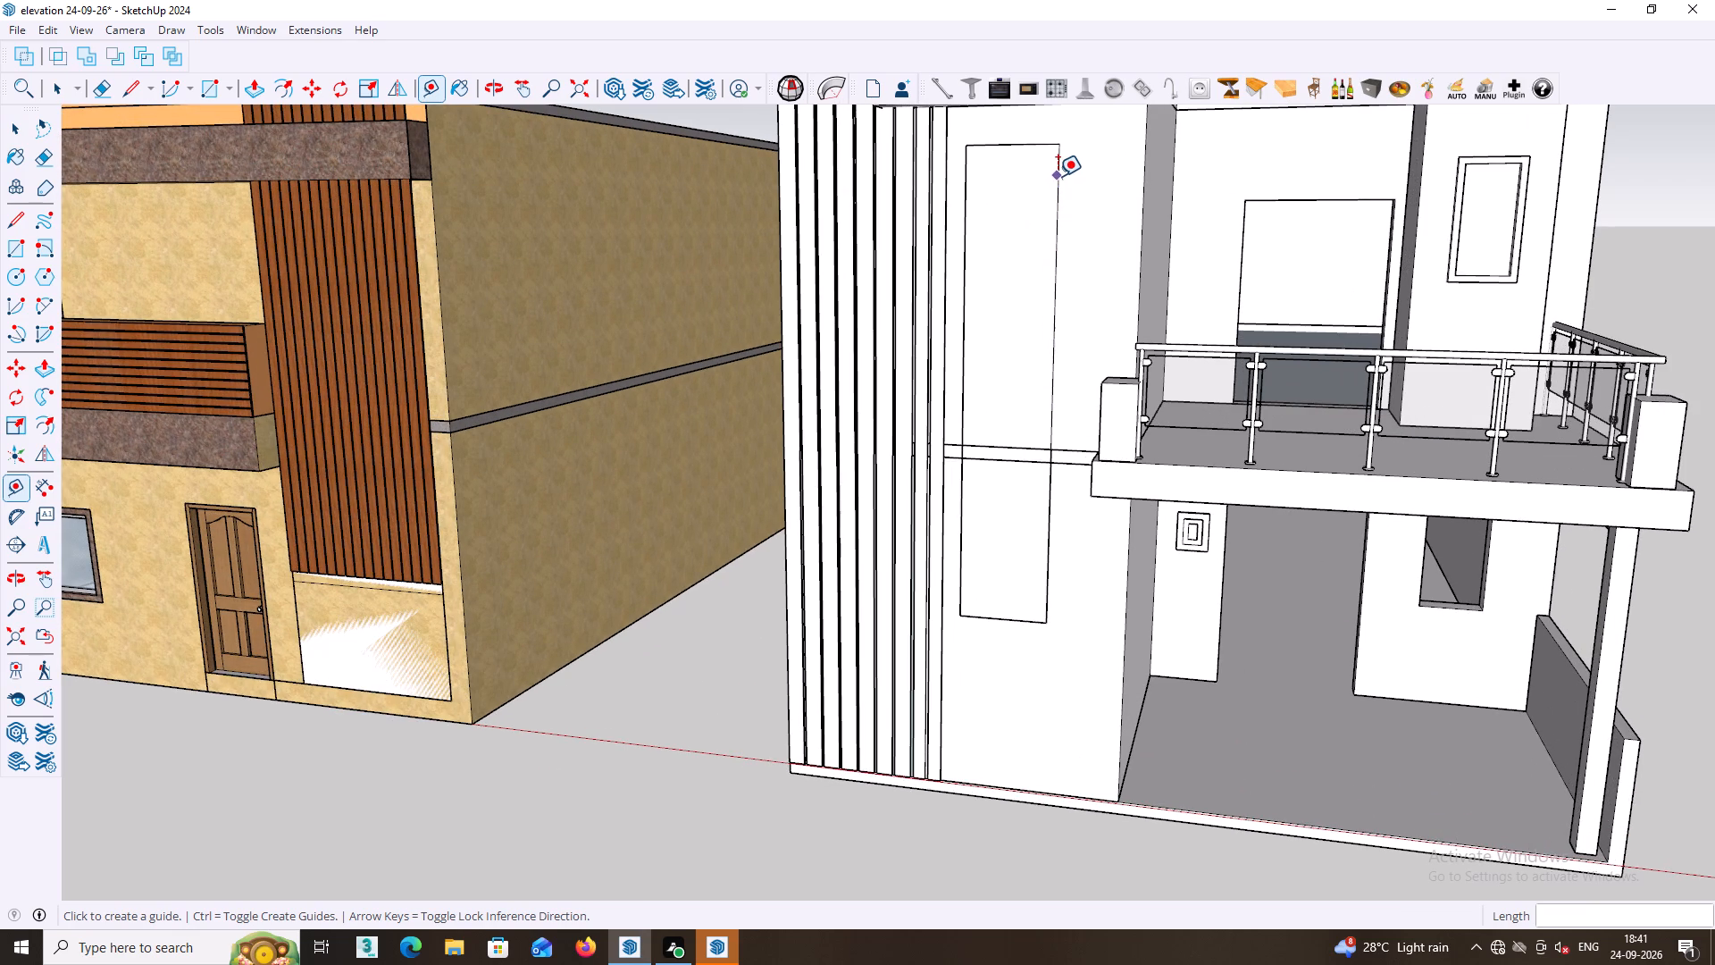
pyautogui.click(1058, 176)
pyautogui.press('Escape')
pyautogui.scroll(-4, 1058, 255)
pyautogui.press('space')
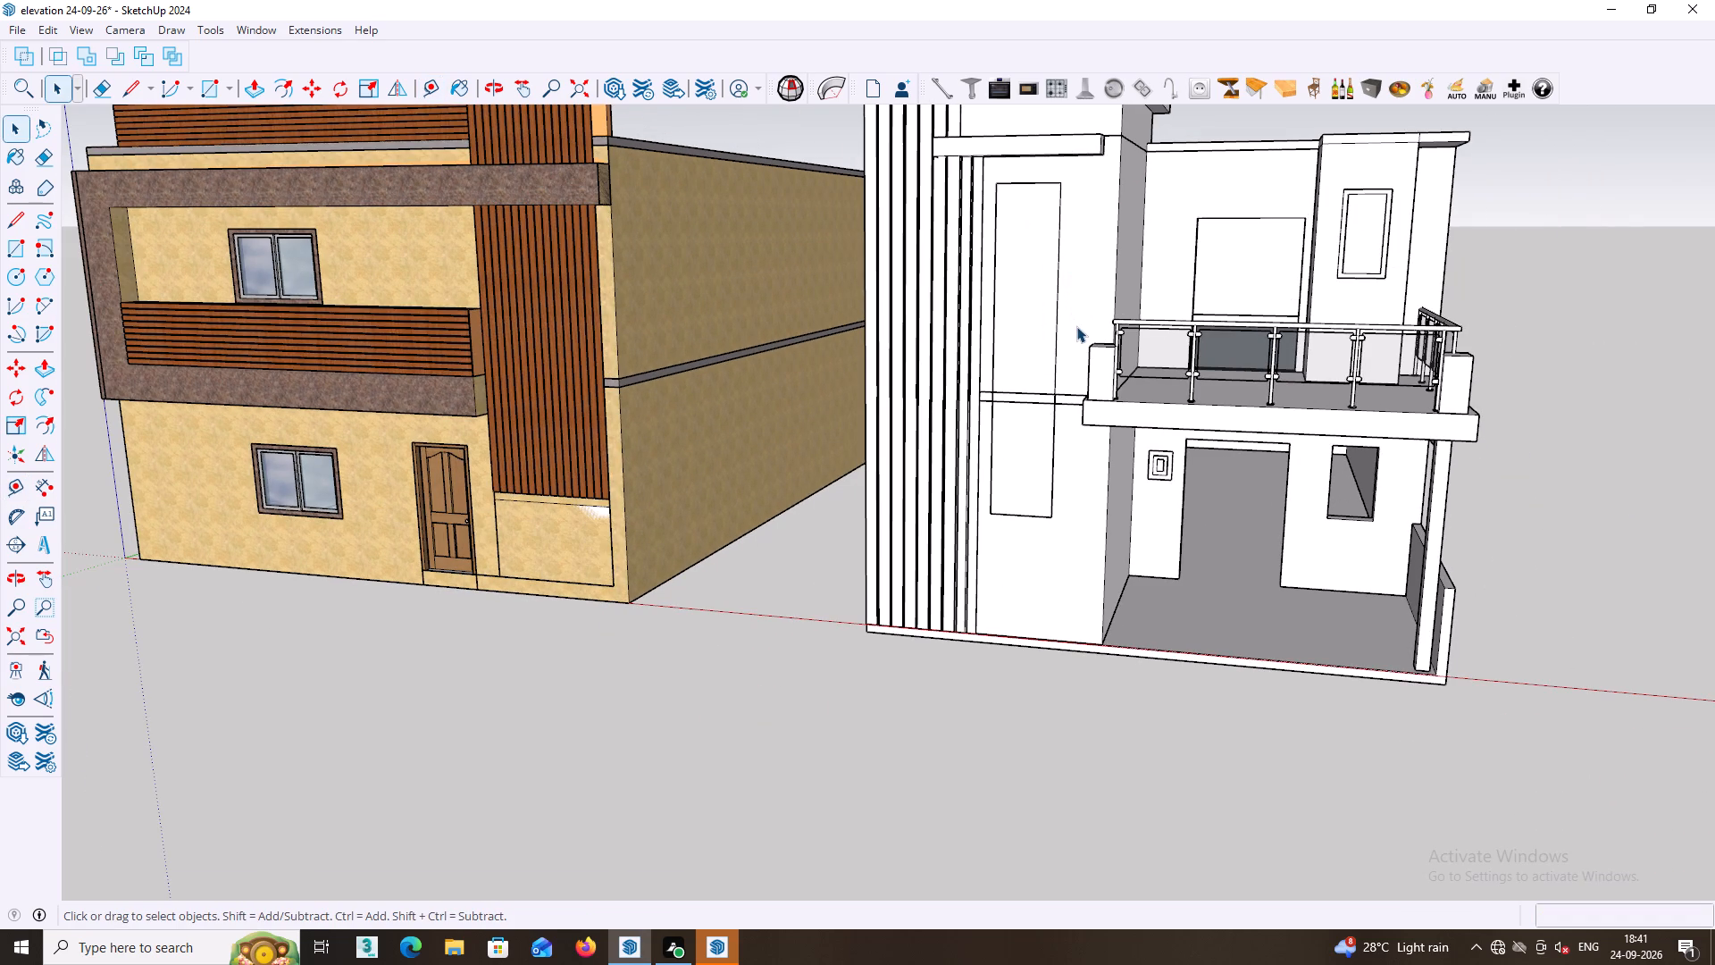
# Examine how the tall rectangle's faces and edges on the front wall select across the floor-level band.
pyautogui.scroll(2, 1034, 338)
pyautogui.click(1059, 333)
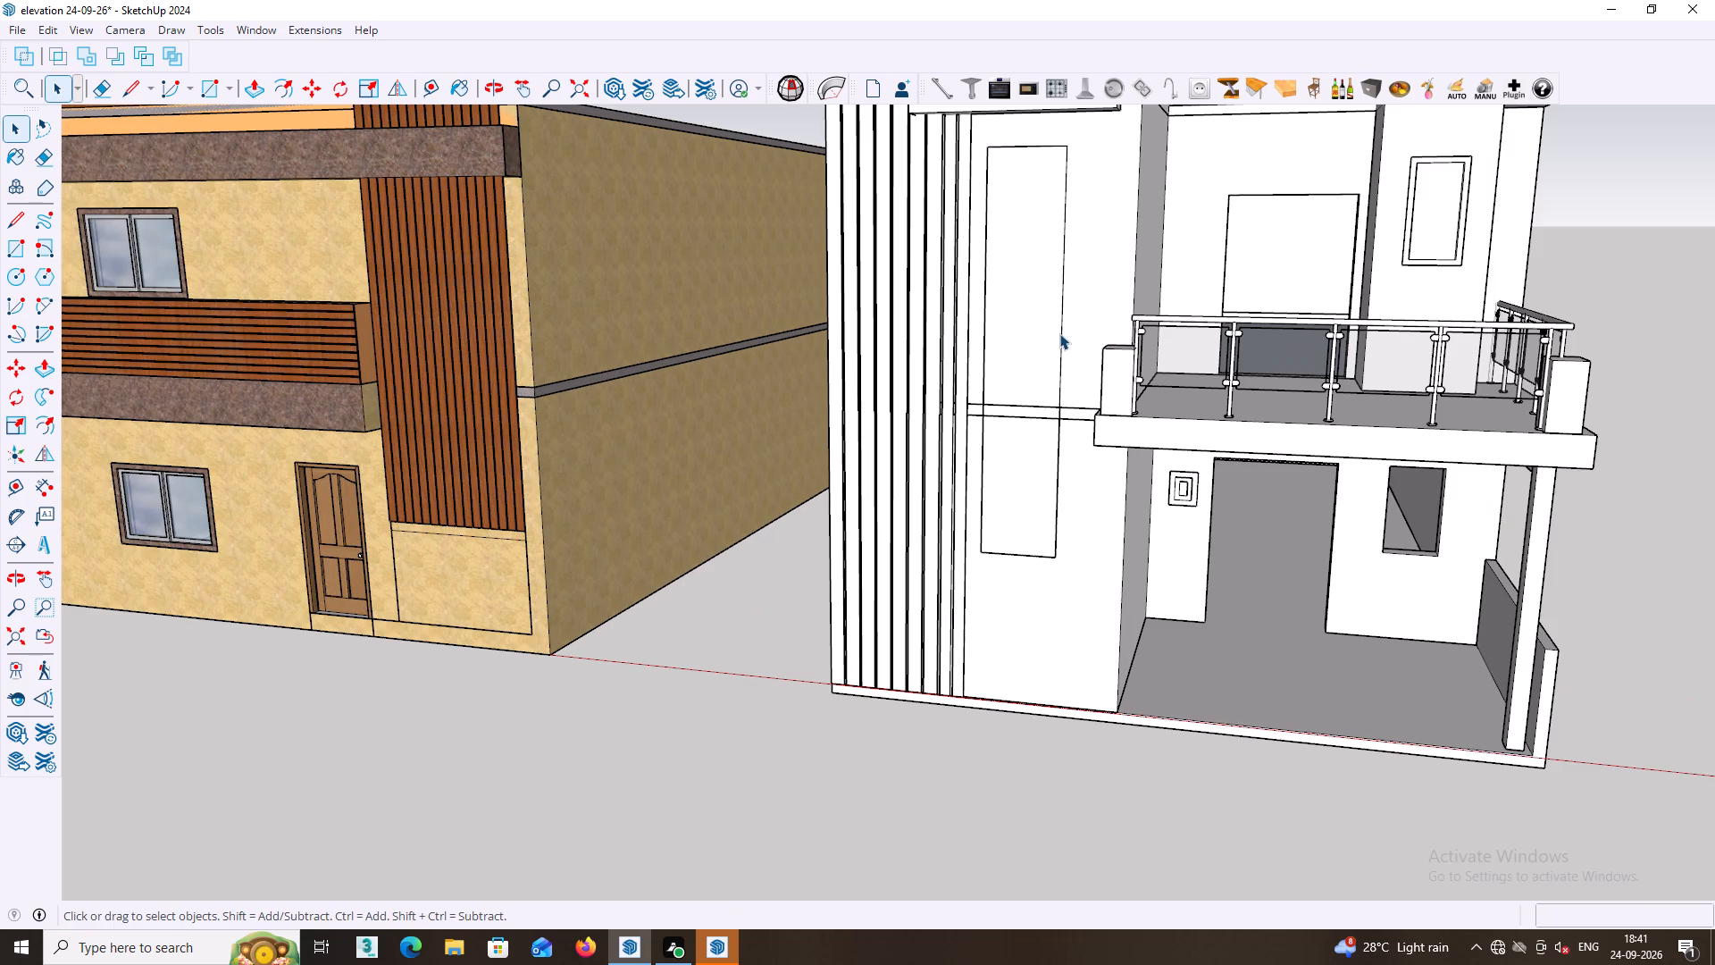
pyautogui.click(1059, 334)
pyautogui.click(1058, 342)
pyautogui.scroll(-4, 1058, 377)
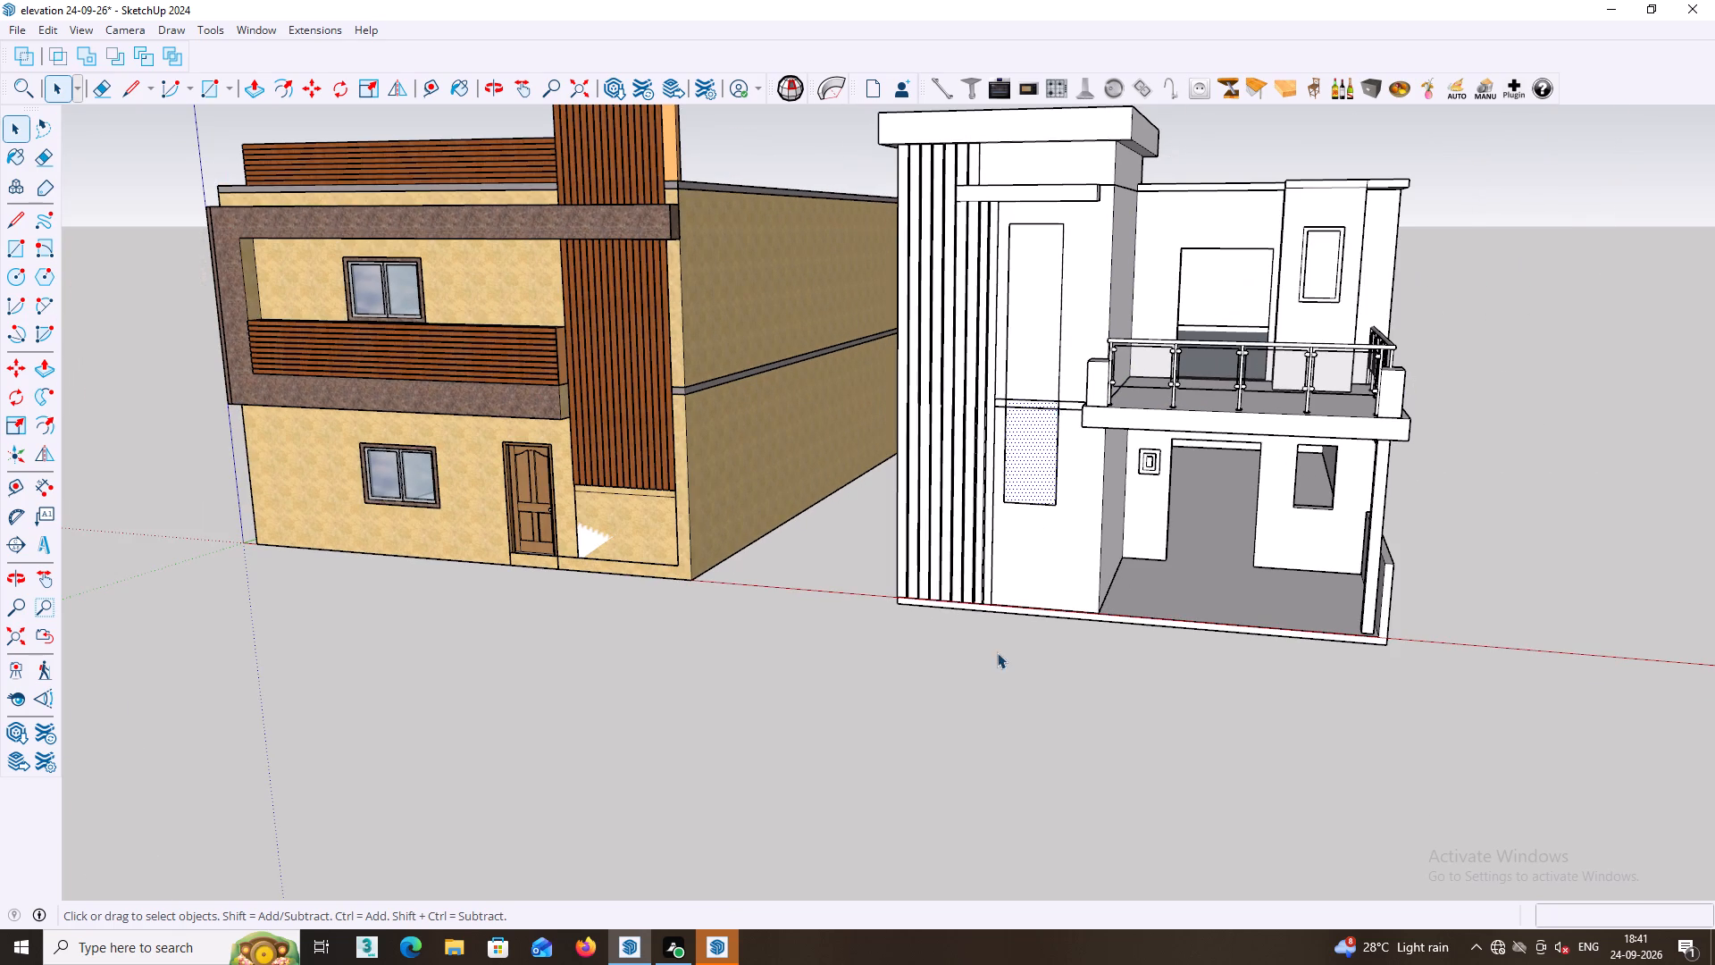
pyautogui.click(930, 739)
pyautogui.scroll(1, 1060, 216)
pyautogui.moveTo(1060, 216); pyautogui.dragTo(1121, 210, button='middle')
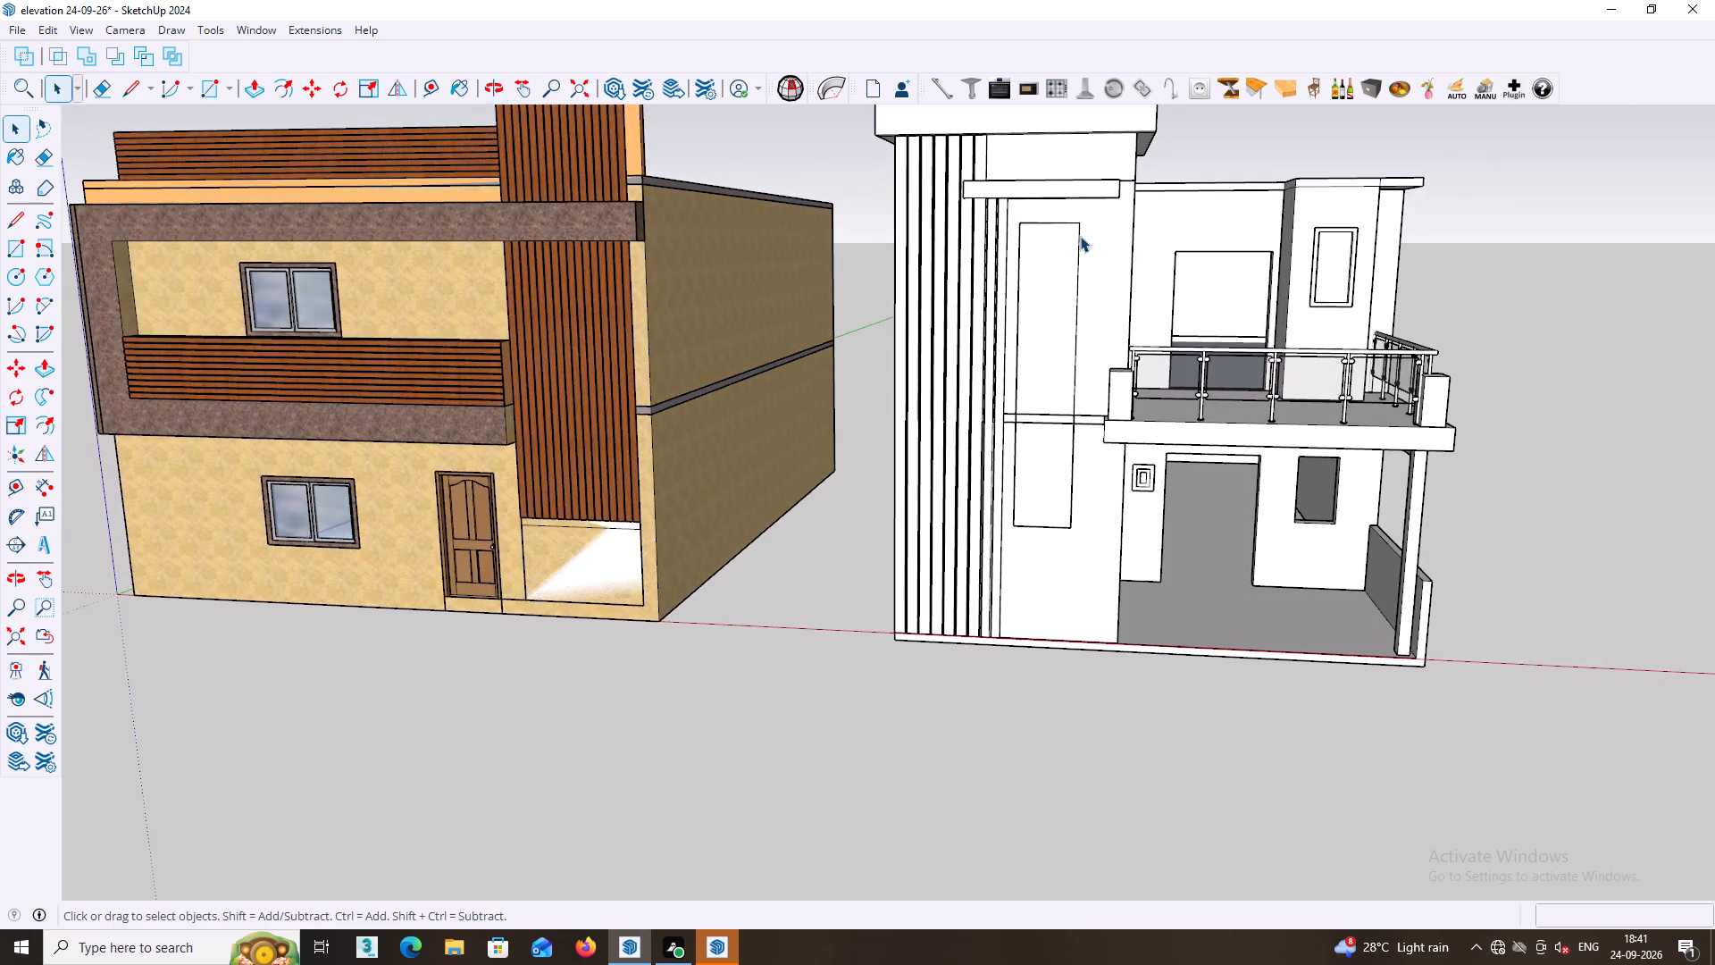
pyautogui.scroll(3, 1080, 236)
pyautogui.moveTo(1082, 230); pyautogui.dragTo(948, 296, button='middle')
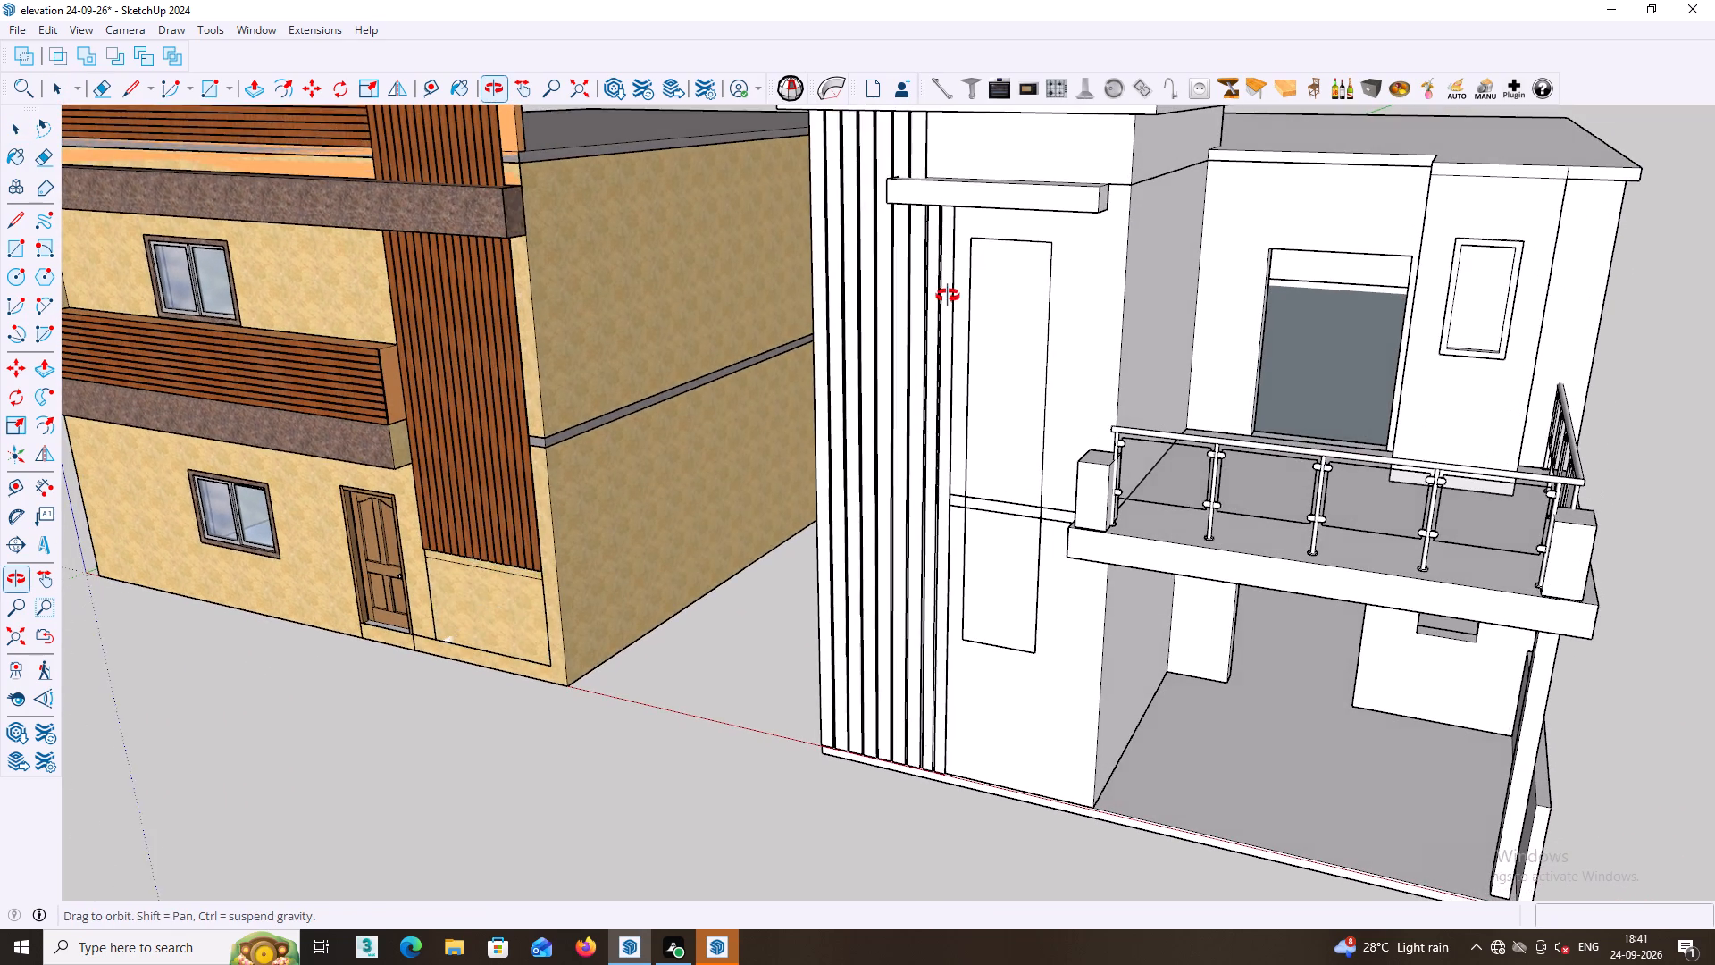
pyautogui.moveTo(948, 296); pyautogui.dragTo(947, 300, button='middle')
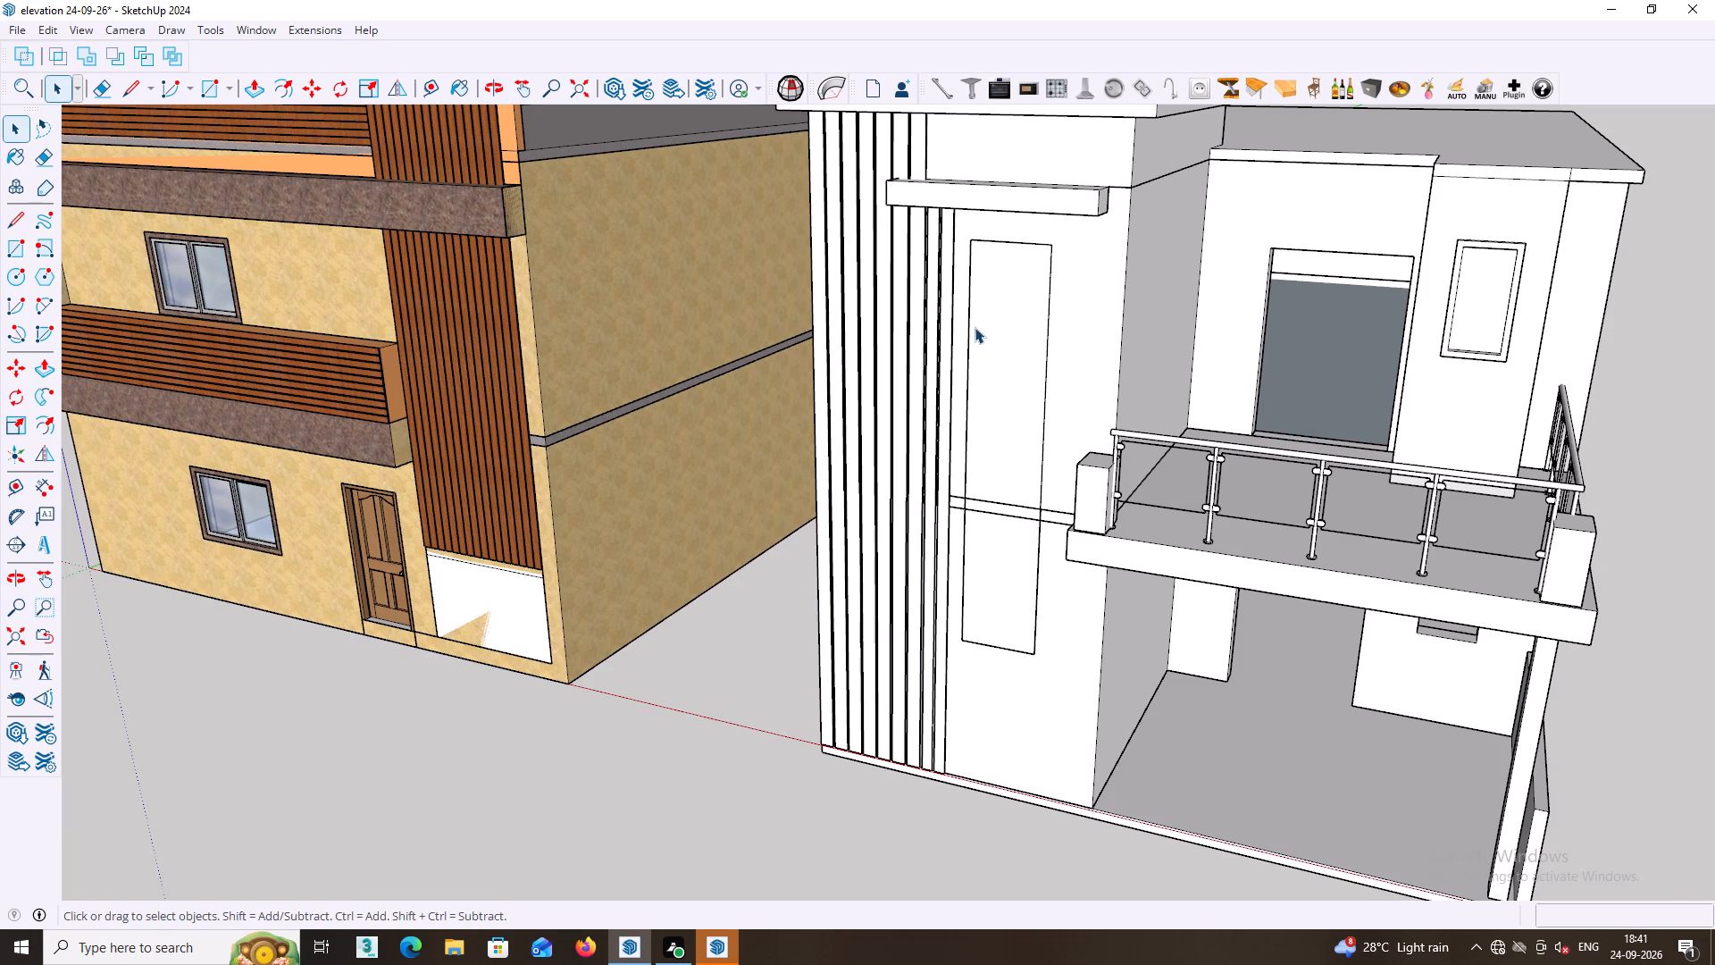
pyautogui.click(976, 328)
pyautogui.click(988, 335)
pyautogui.click(998, 367)
pyautogui.click(1005, 393)
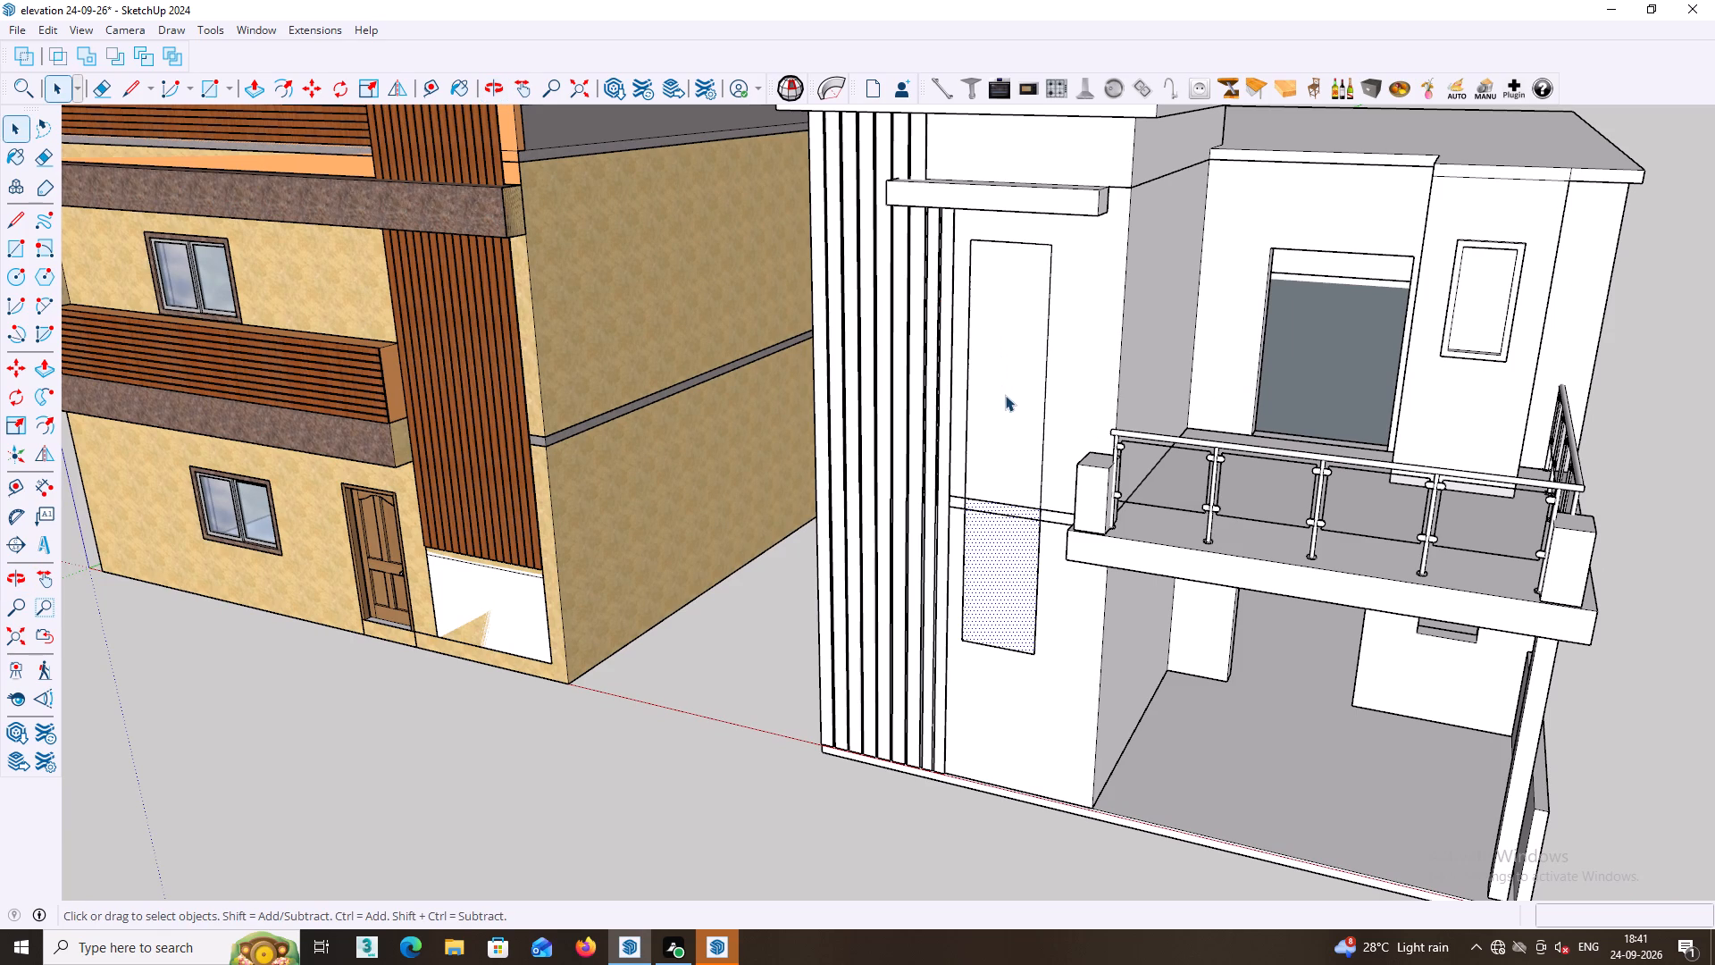
pyautogui.keyDown('shift'); pyautogui.click(1008, 380); pyautogui.keyUp('shift')
pyautogui.keyDown('shift'); pyautogui.doubleClick(1009, 382); pyautogui.keyUp('shift')
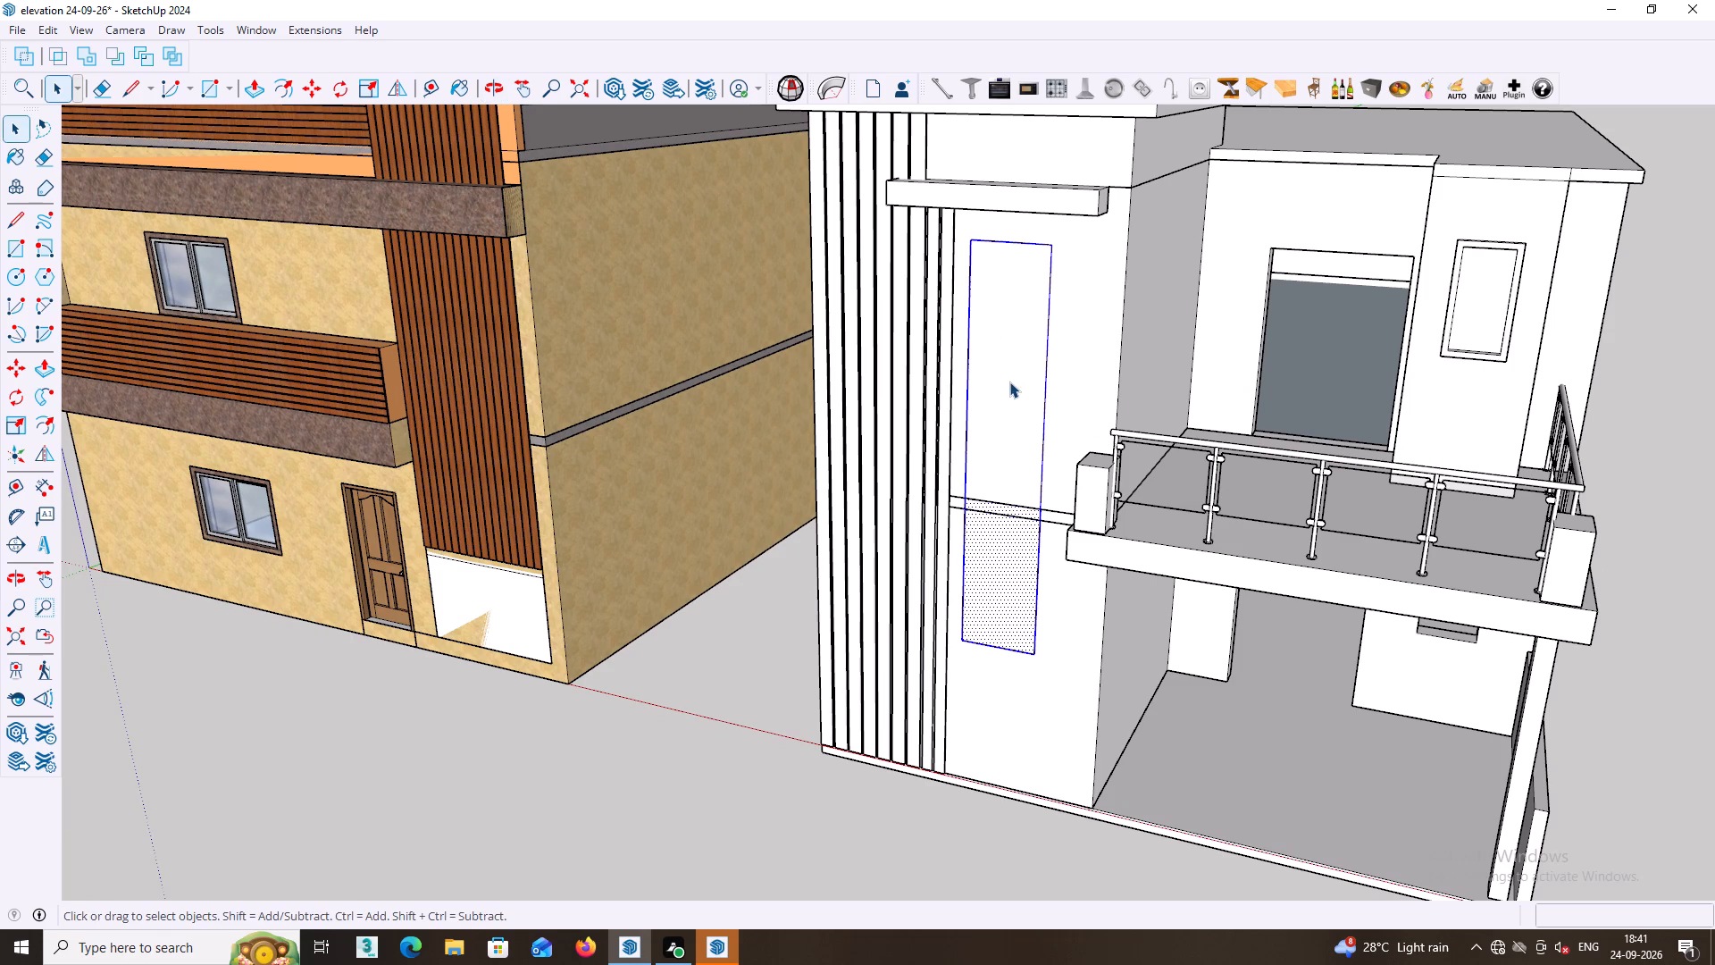
pyautogui.click(1009, 382)
pyautogui.click(1009, 382)
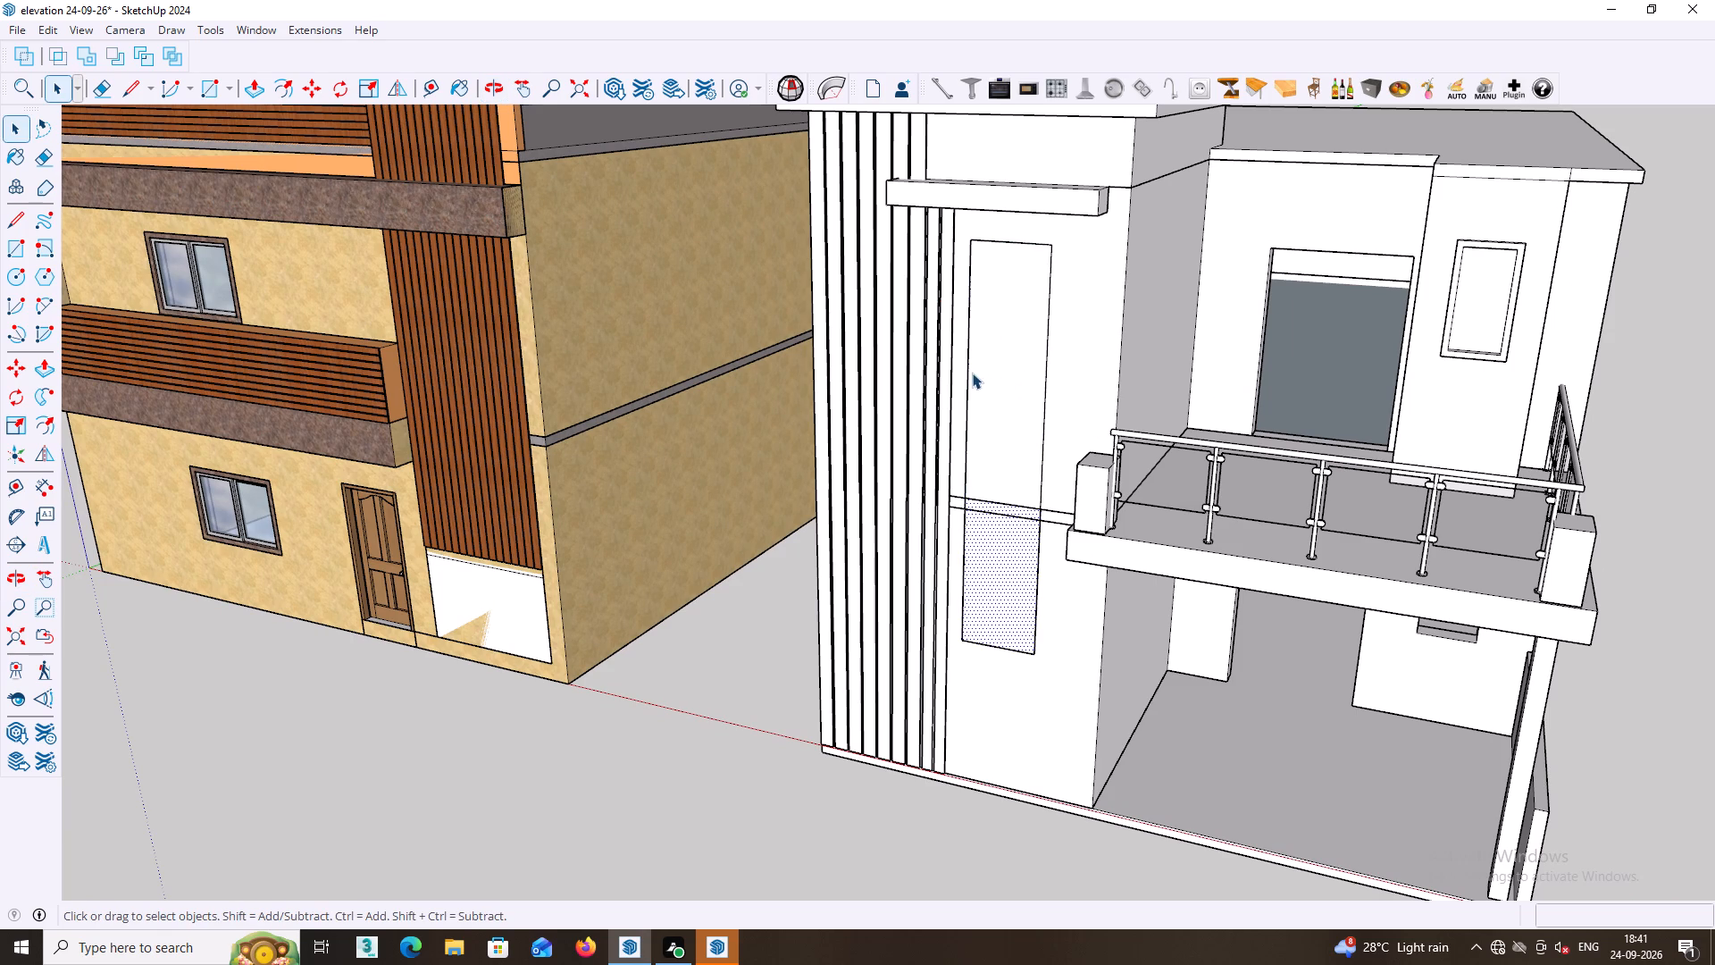
pyautogui.tripleClick(966, 383)
pyautogui.click(966, 383)
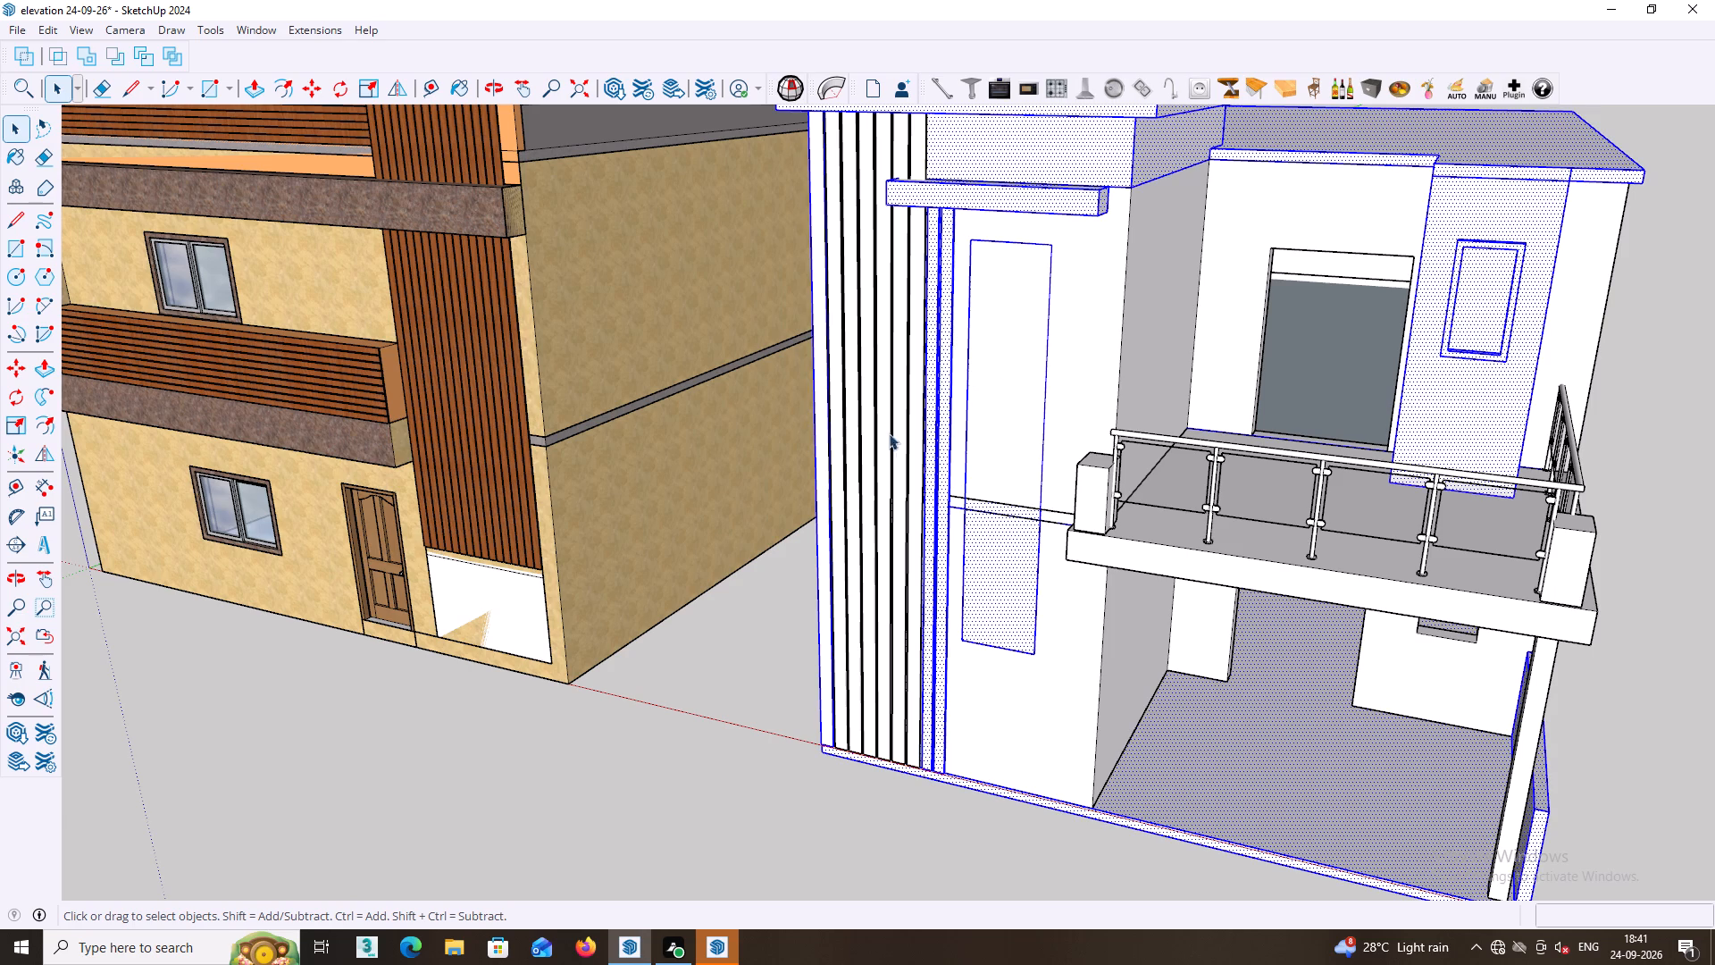
pyautogui.click(698, 704)
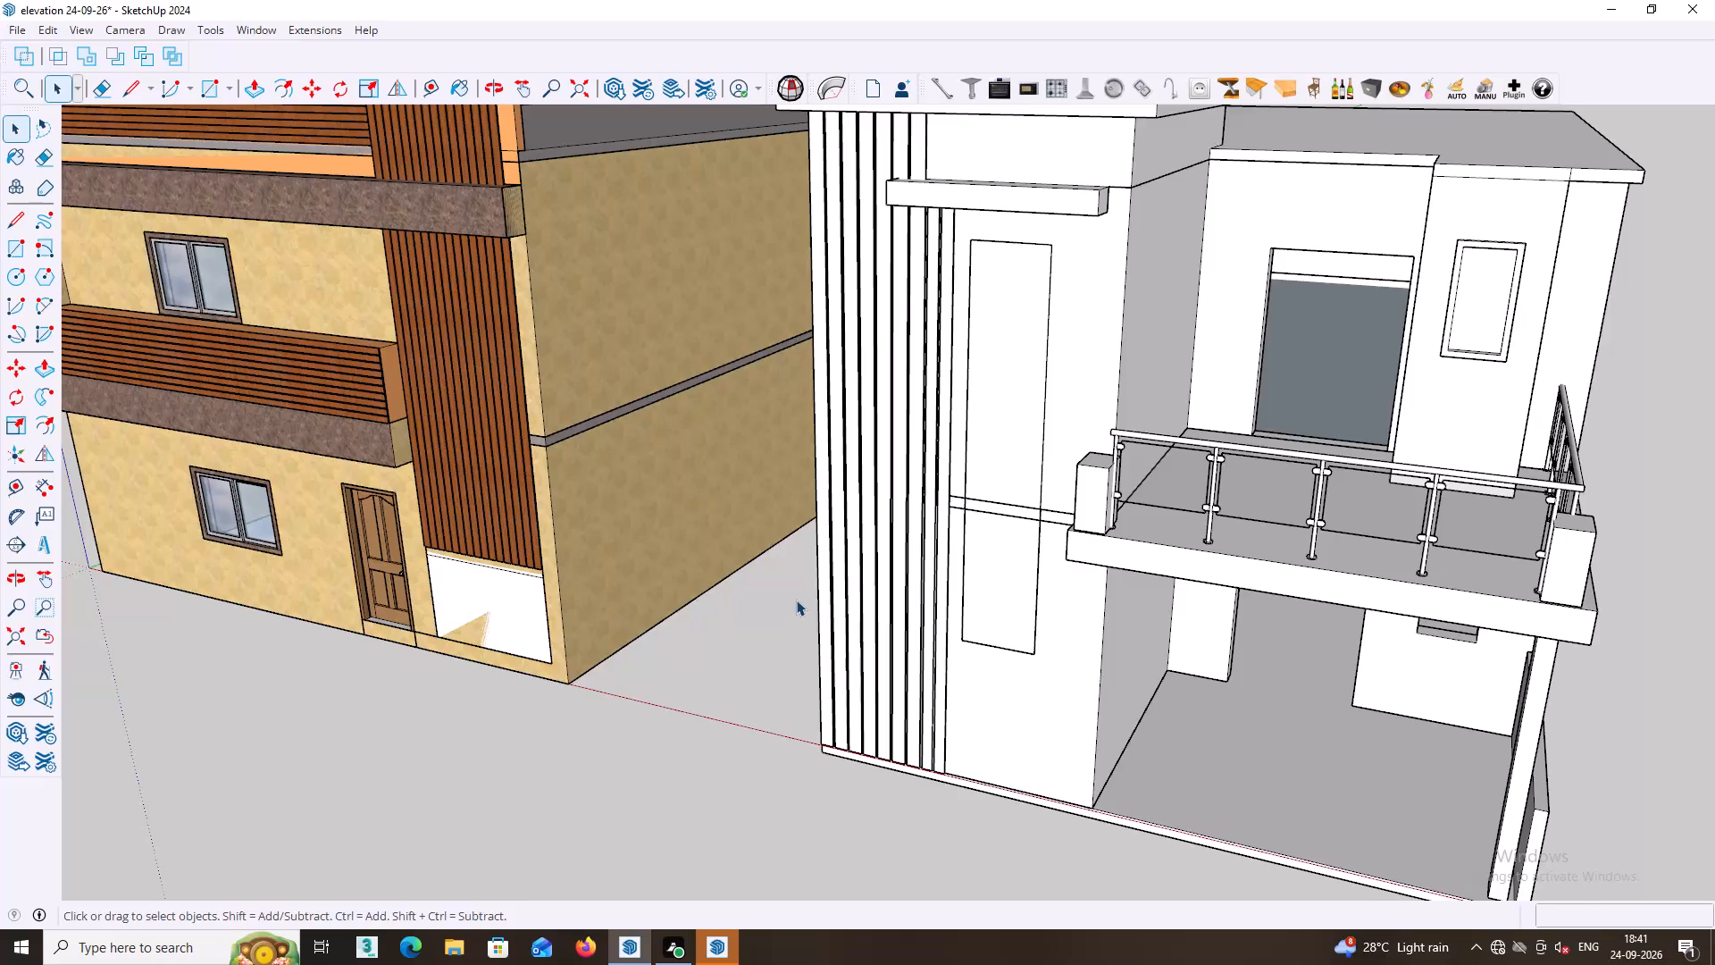
# Place a vertical guide 2" inside the tall rectangle's edge nearest the fins.
pyautogui.press('t')
pyautogui.click(966, 431)
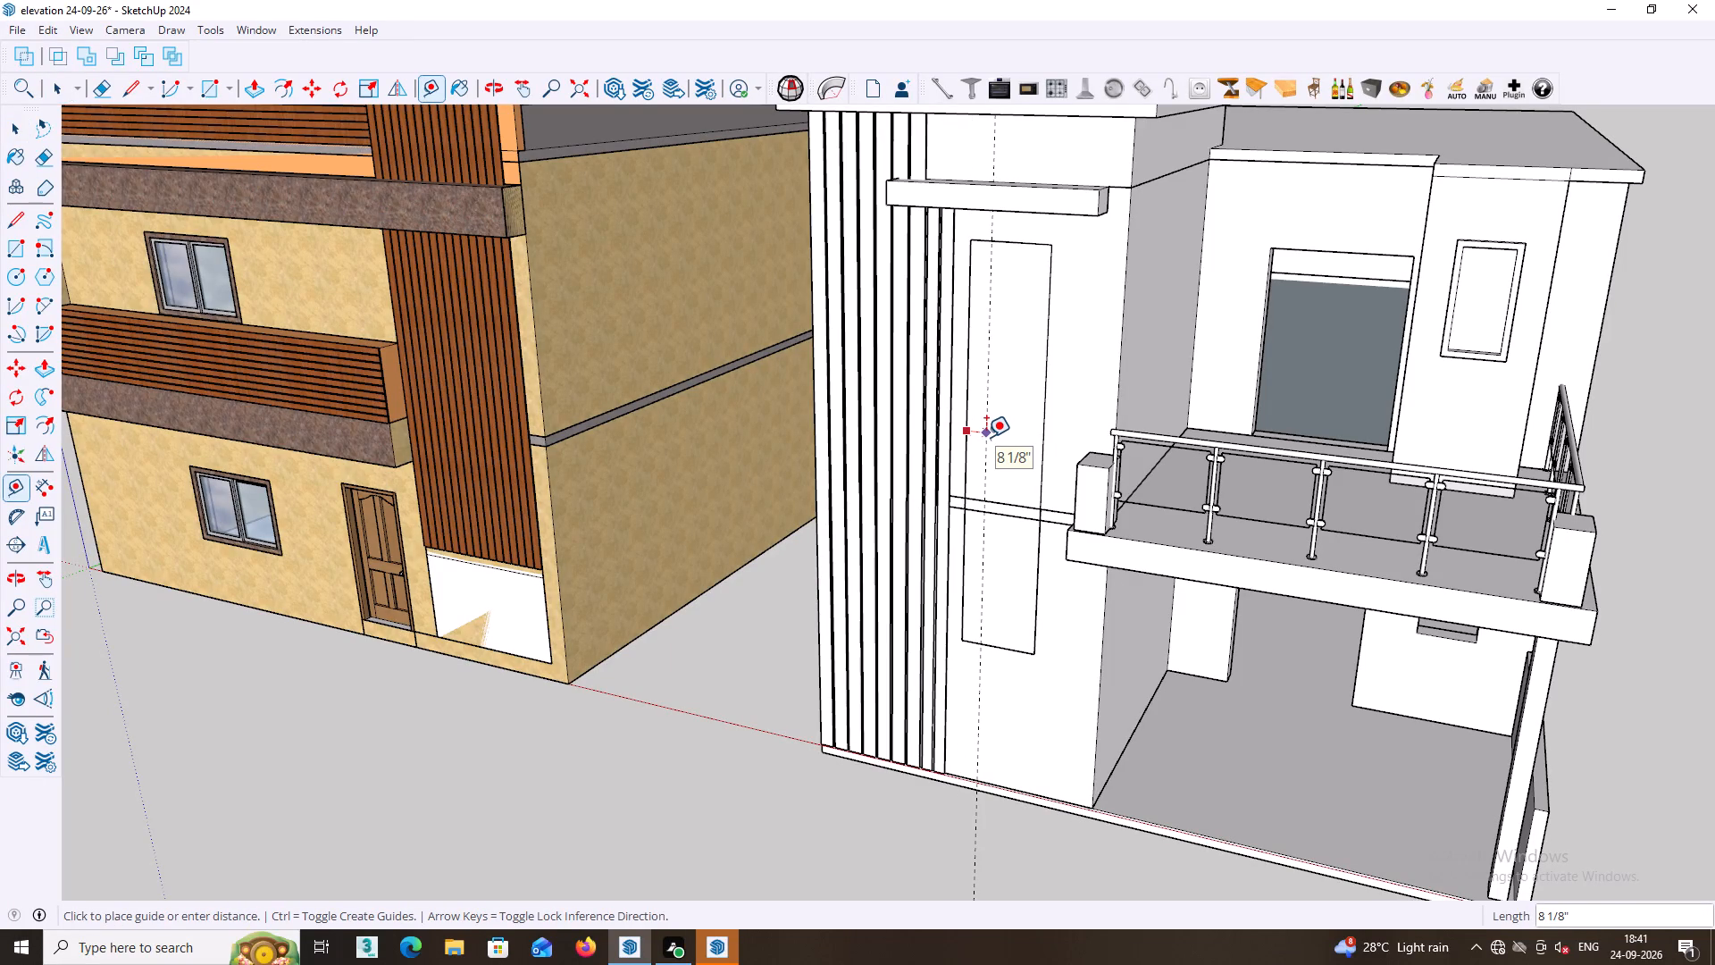
pyautogui.press('2')
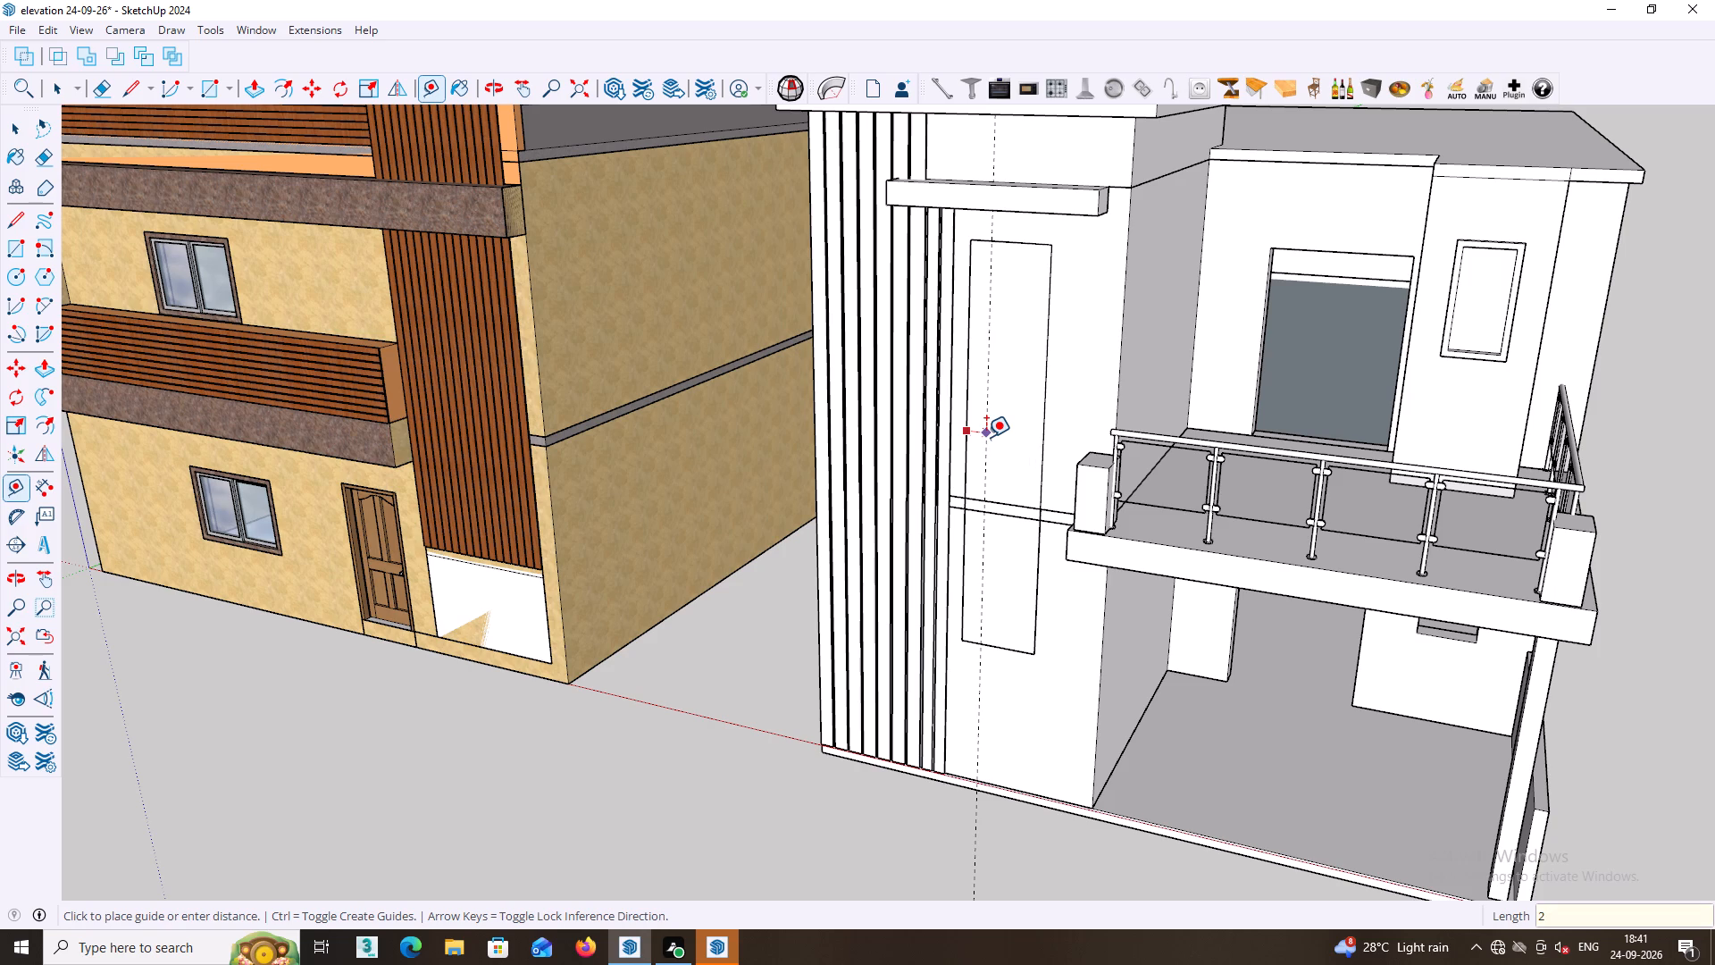
pyautogui.press('Return')
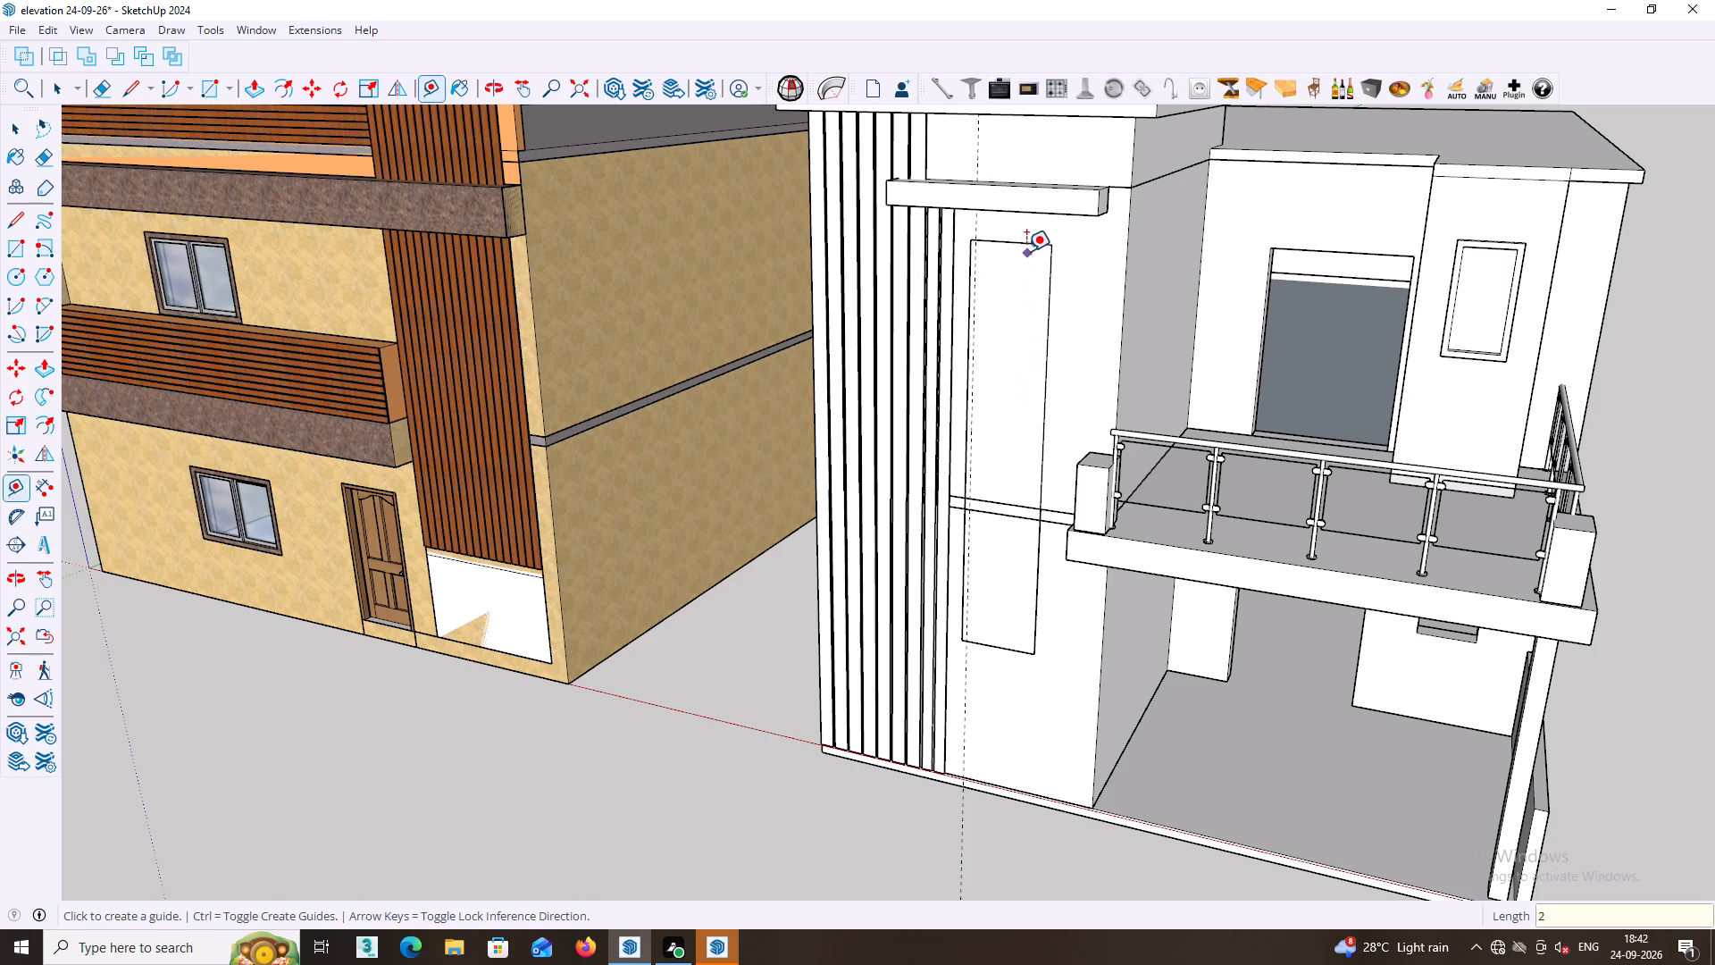
pyautogui.click(1027, 244)
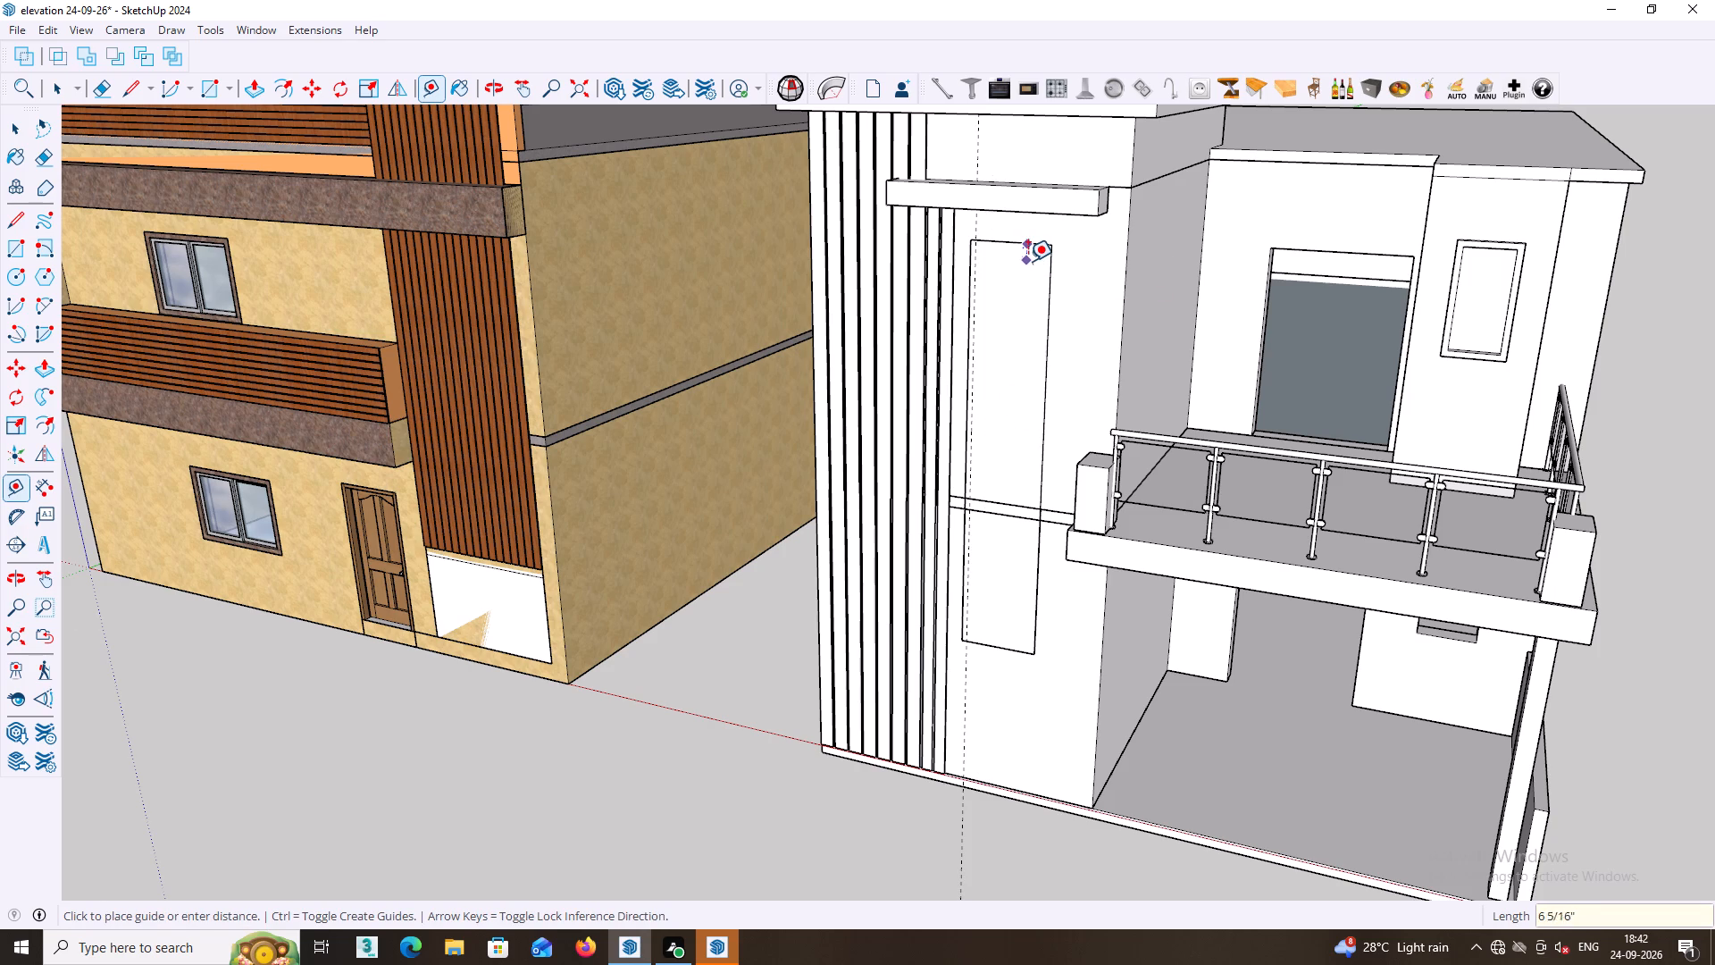
pyautogui.press('Escape')
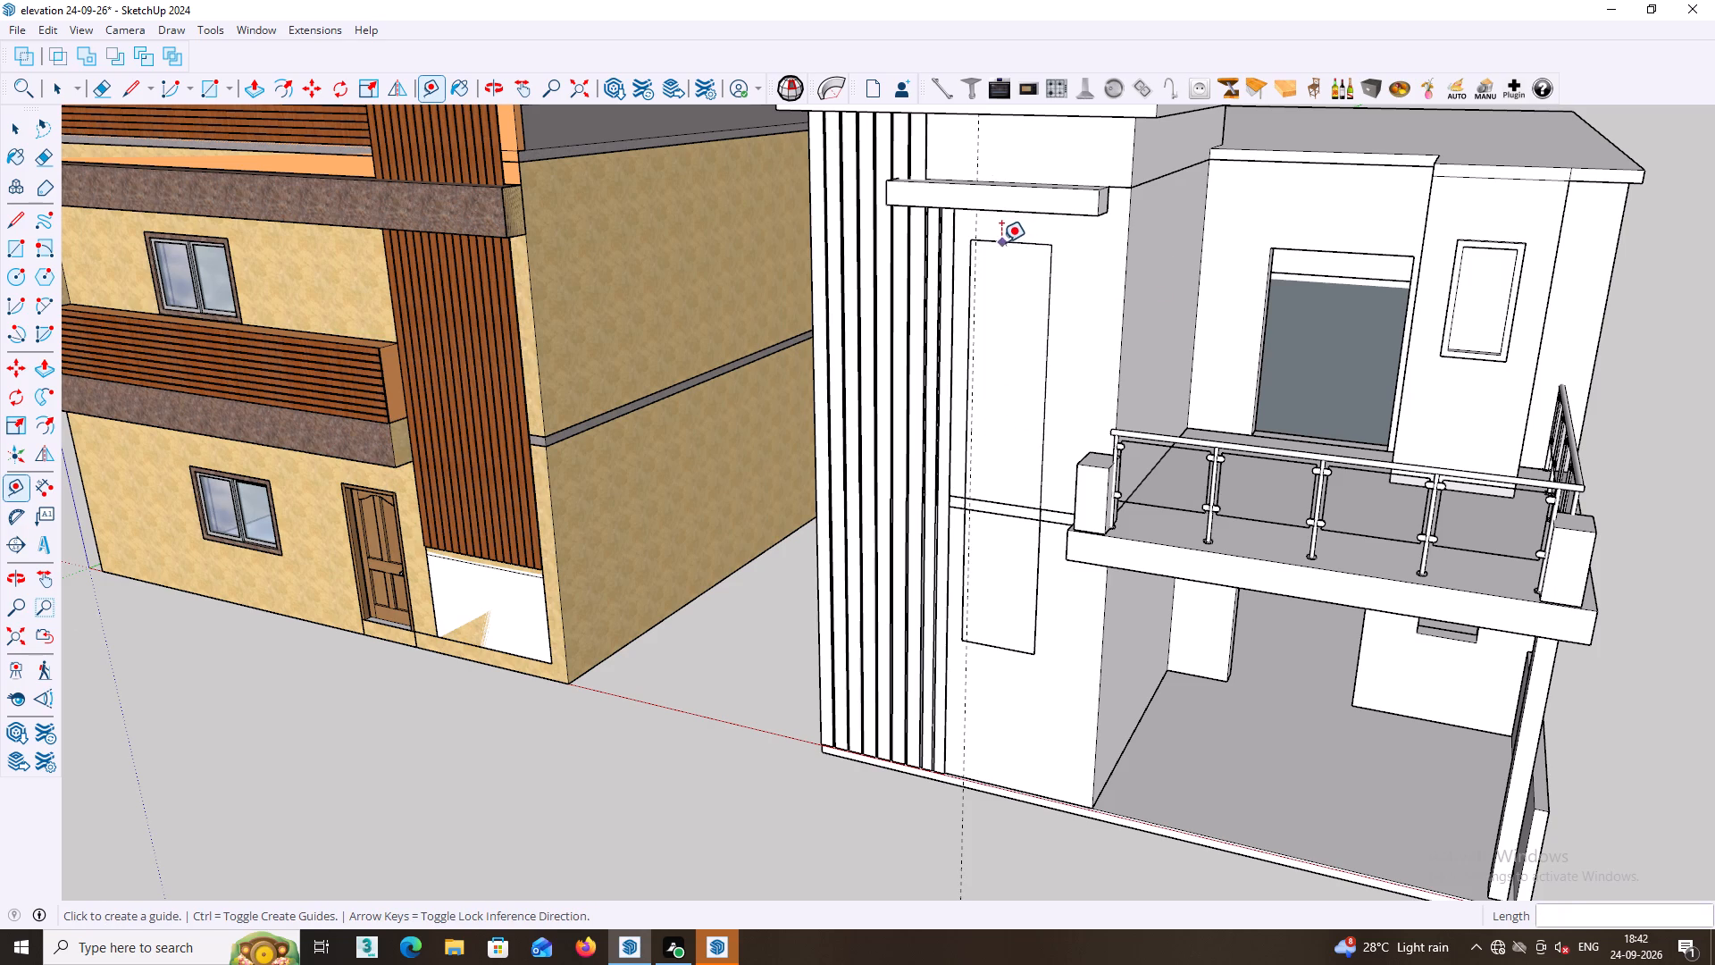
# Place a vertical guide 2" inside the tall rectangle's edge nearest the balcony.
pyautogui.moveTo(1043, 408); pyautogui.dragTo(1173, 362, button='middle')
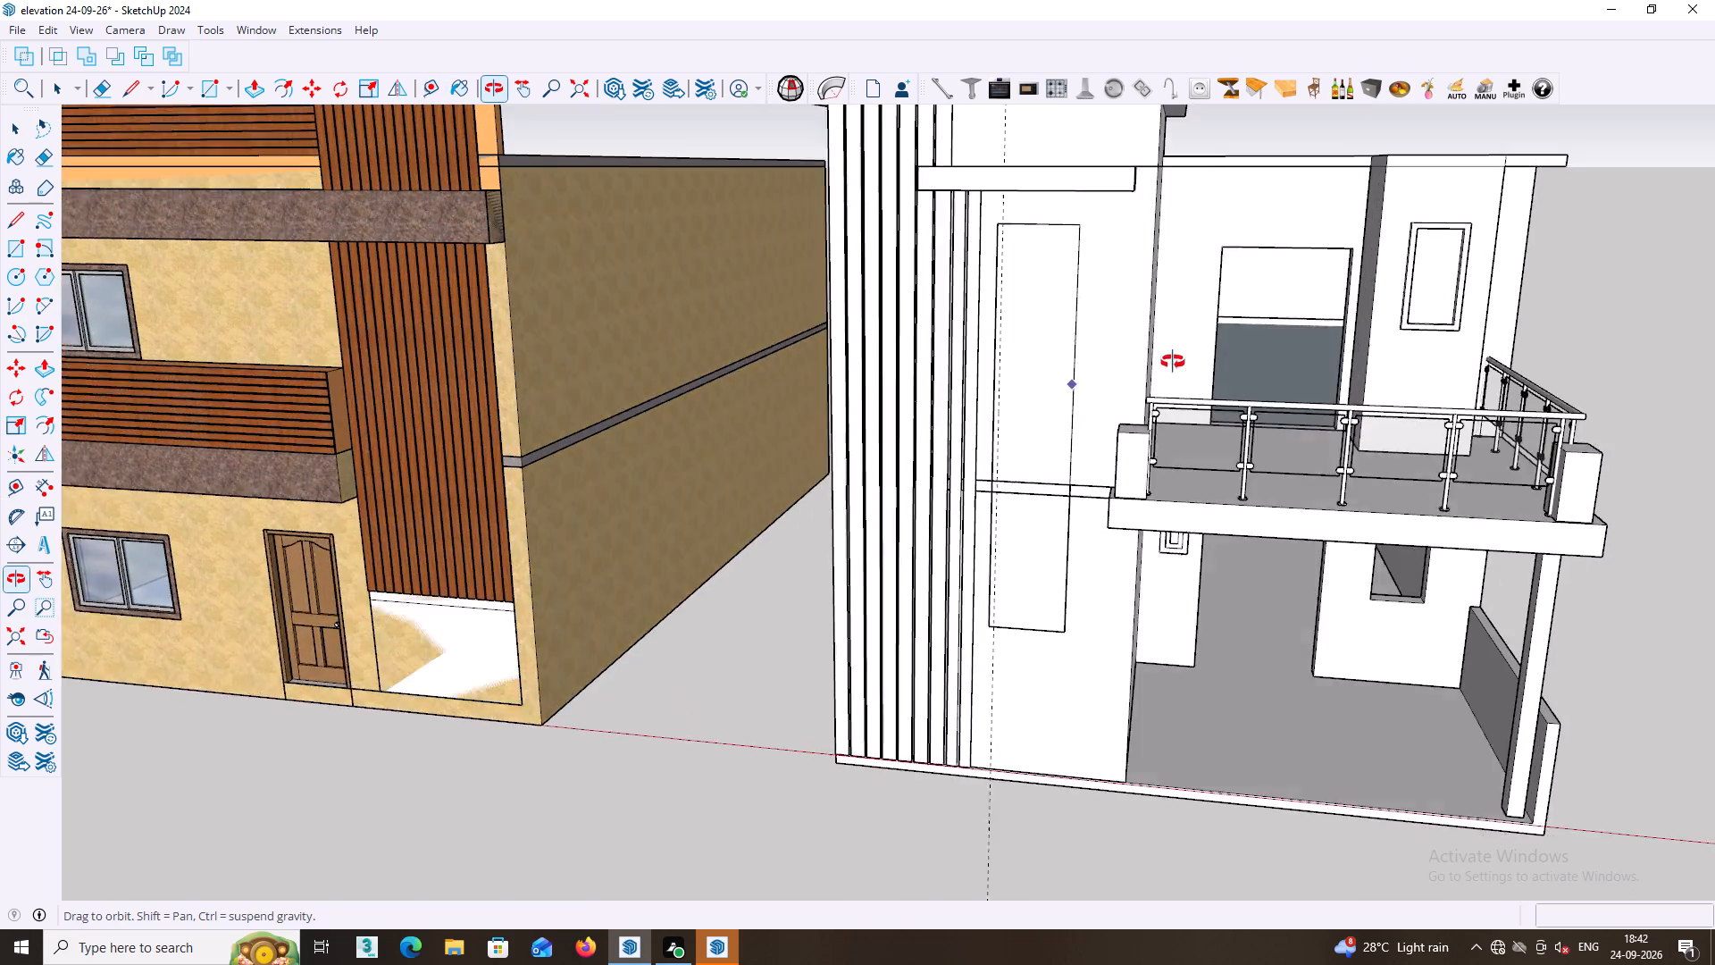
pyautogui.moveTo(1173, 362); pyautogui.dragTo(1222, 348, button='middle')
pyautogui.click(1082, 403)
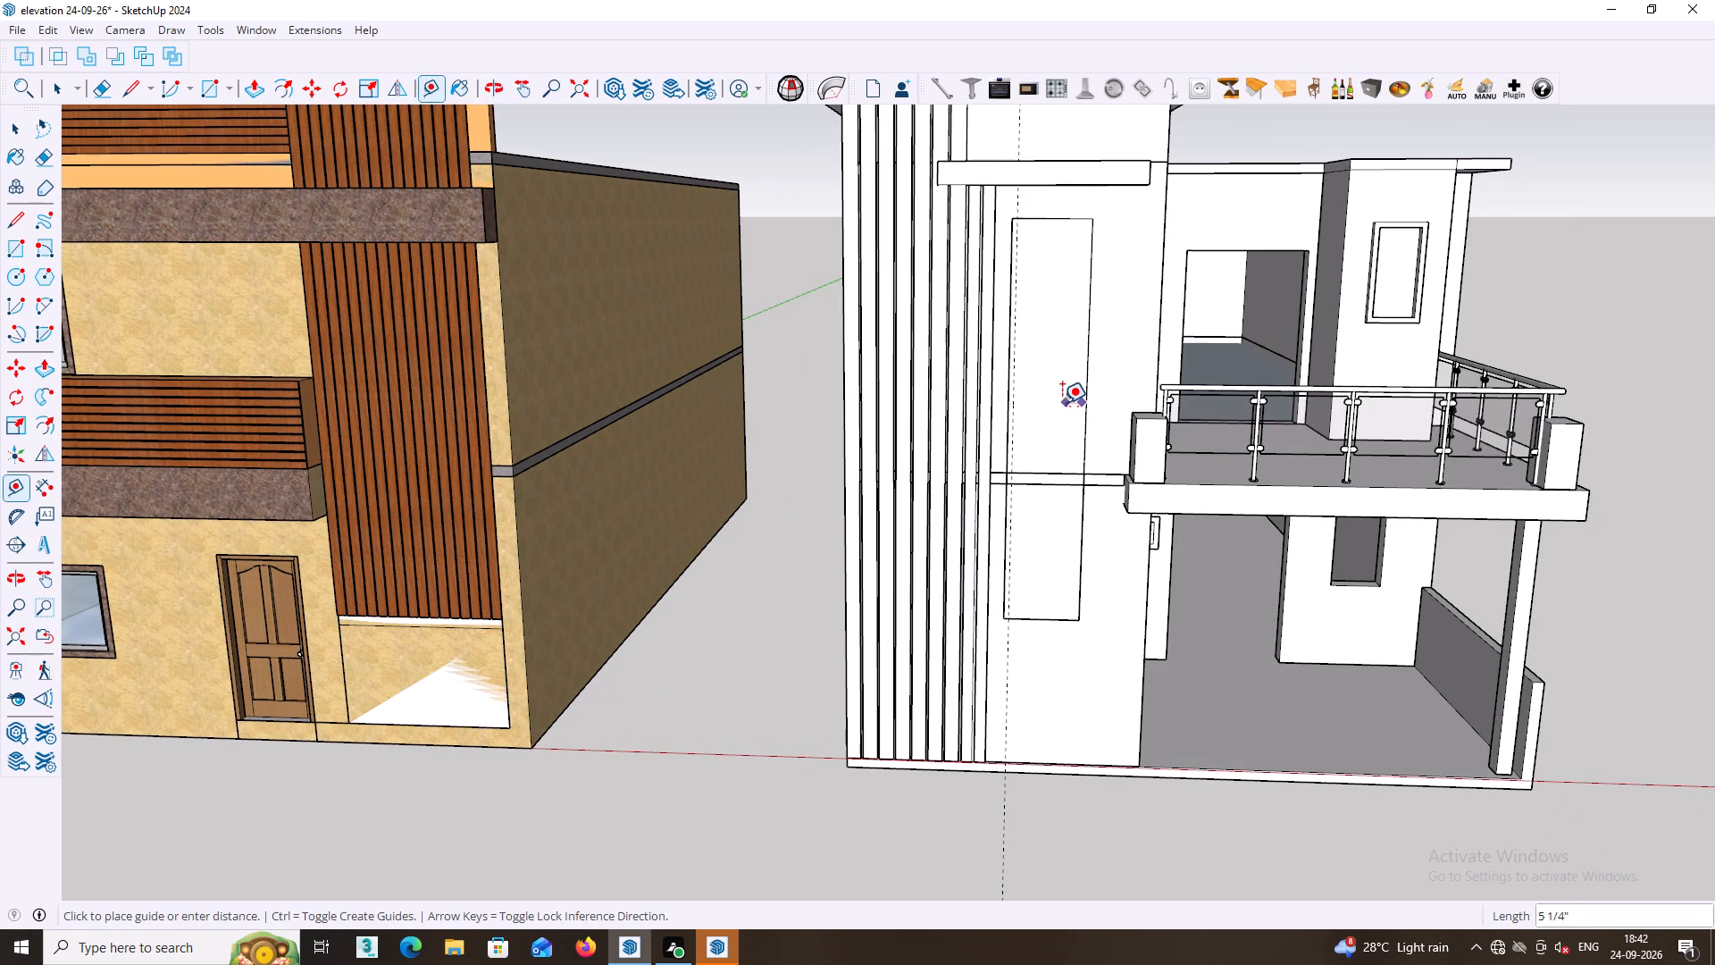
pyautogui.press('Escape')
pyautogui.scroll(1, 1084, 482)
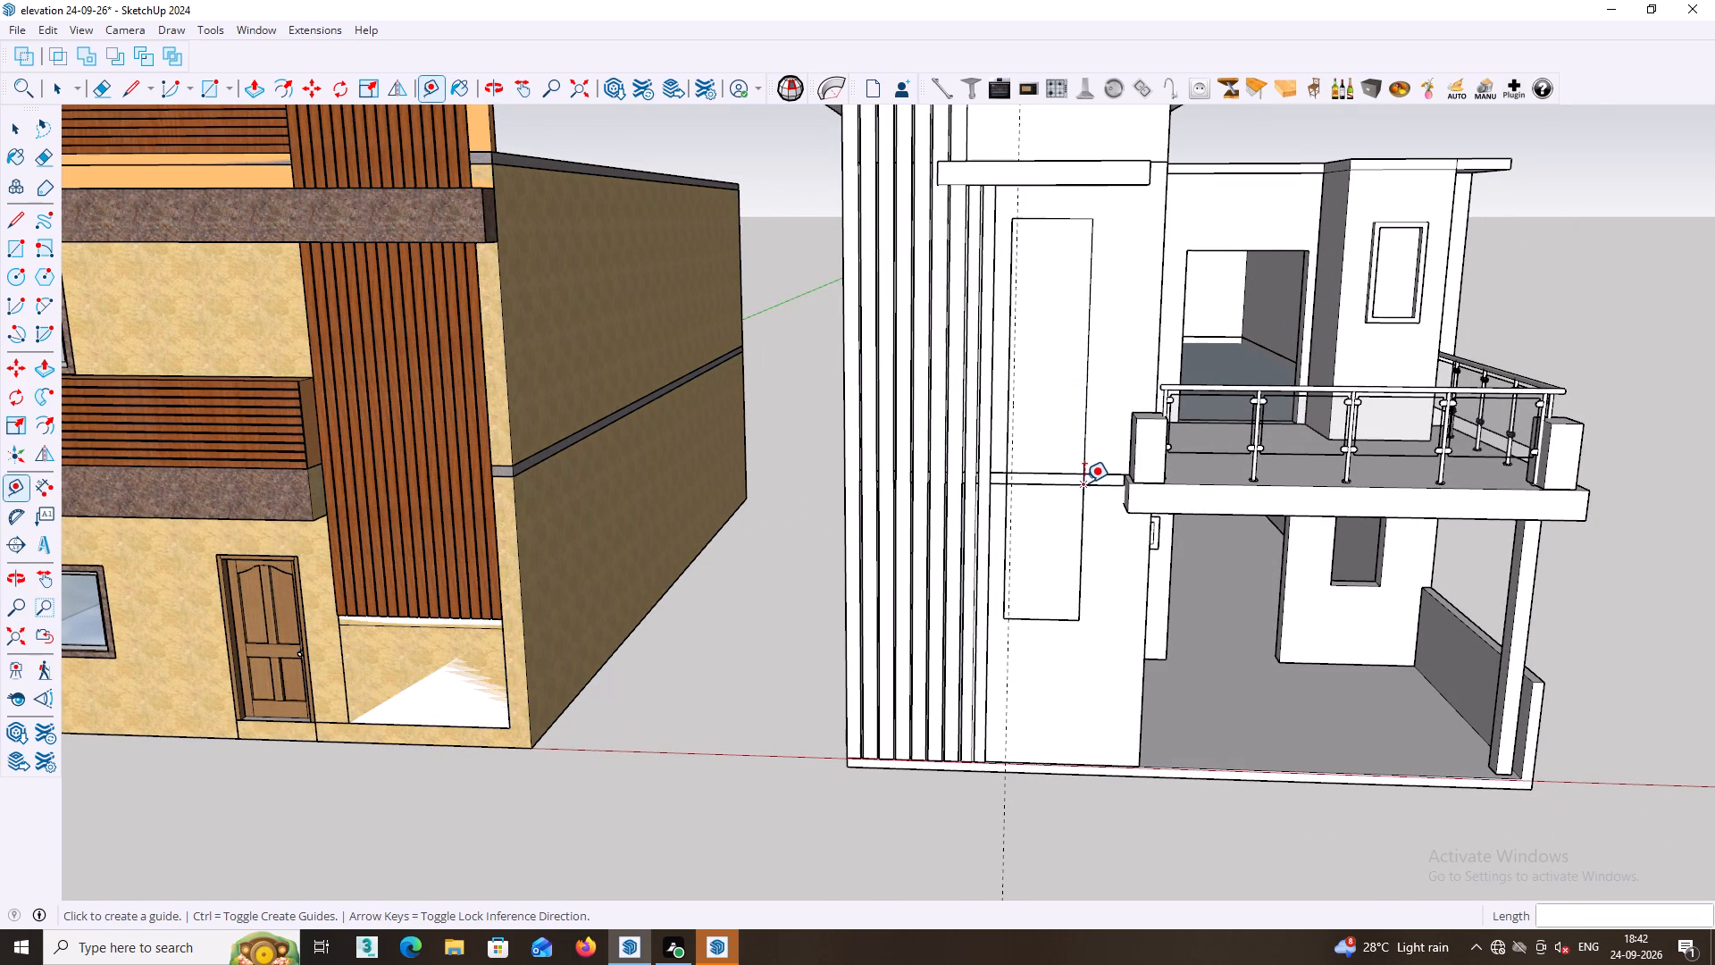
pyautogui.scroll(1, 1084, 482)
pyautogui.click(1083, 478)
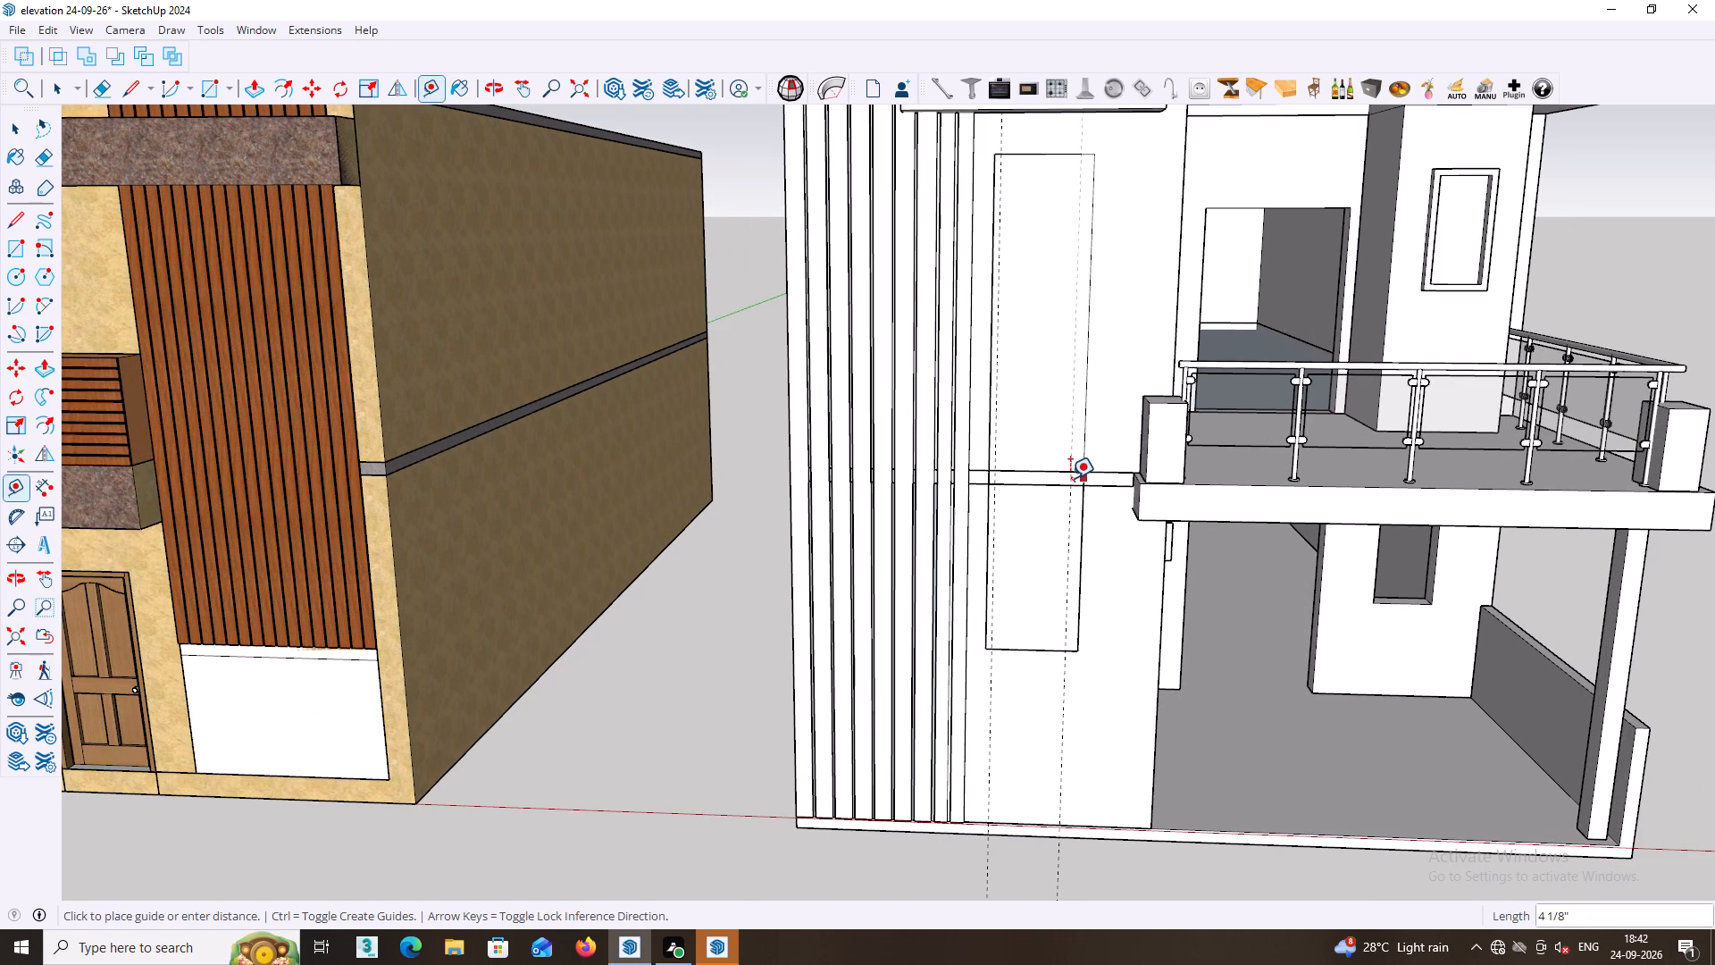
pyautogui.press('2')
pyautogui.press('Return')
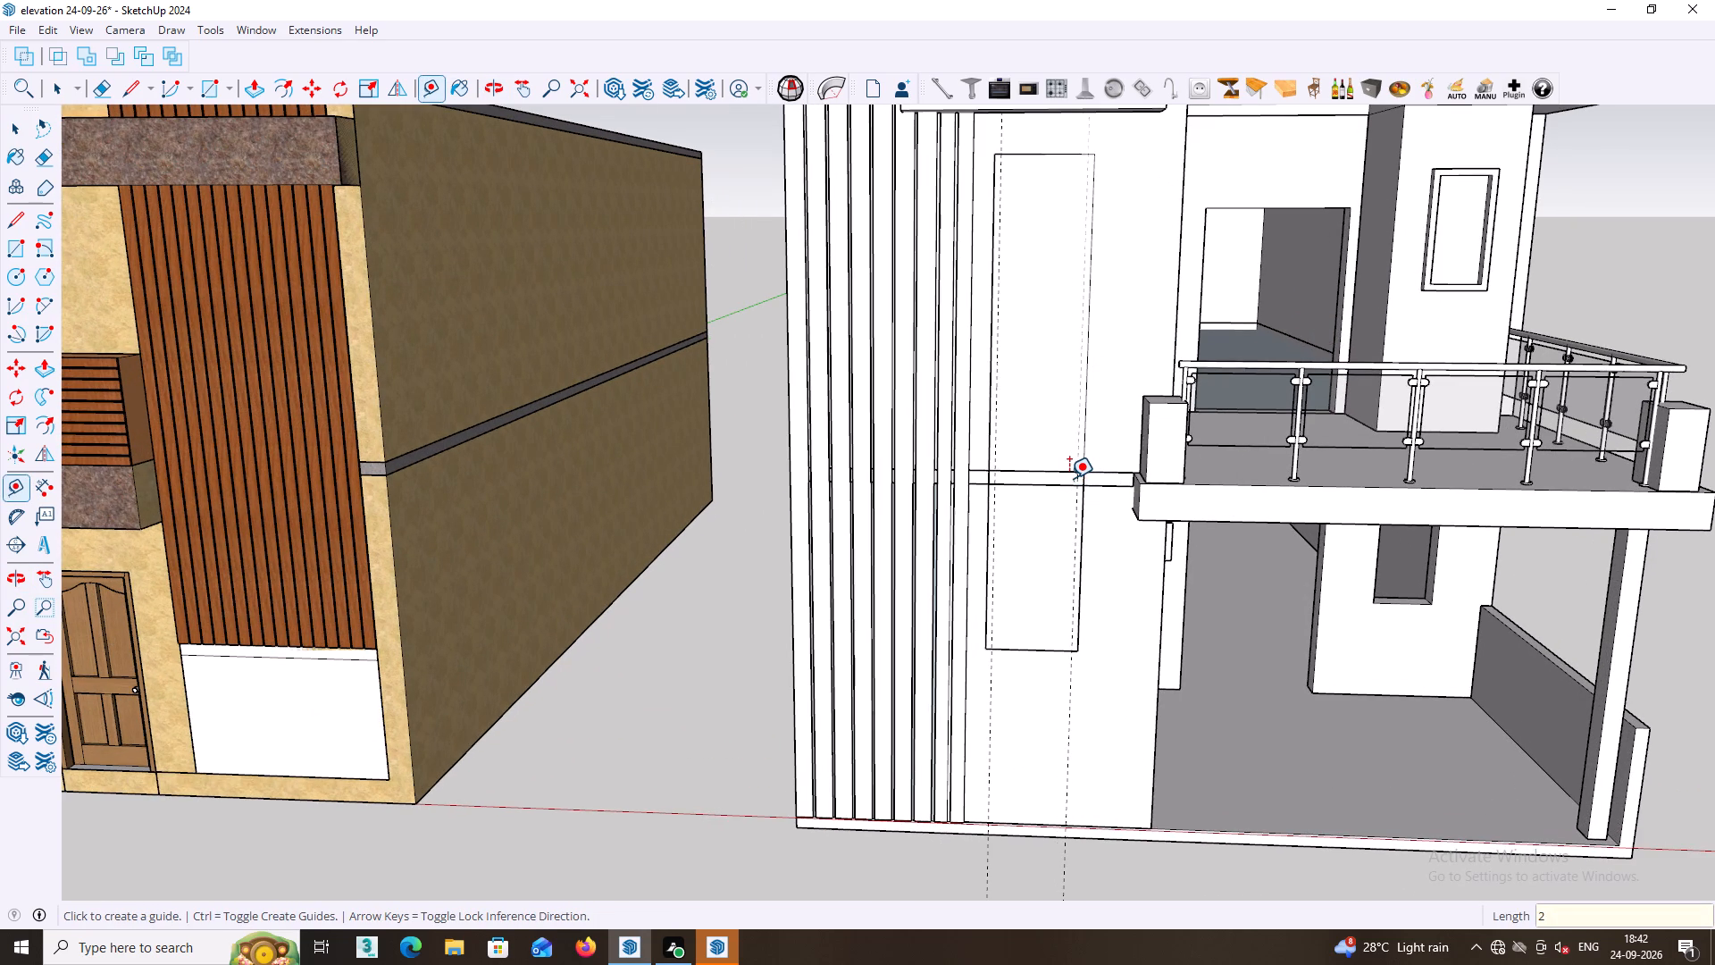
# Place a horizontal guide 2" above the tall rectangle's bottom edge.
pyautogui.click(1029, 650)
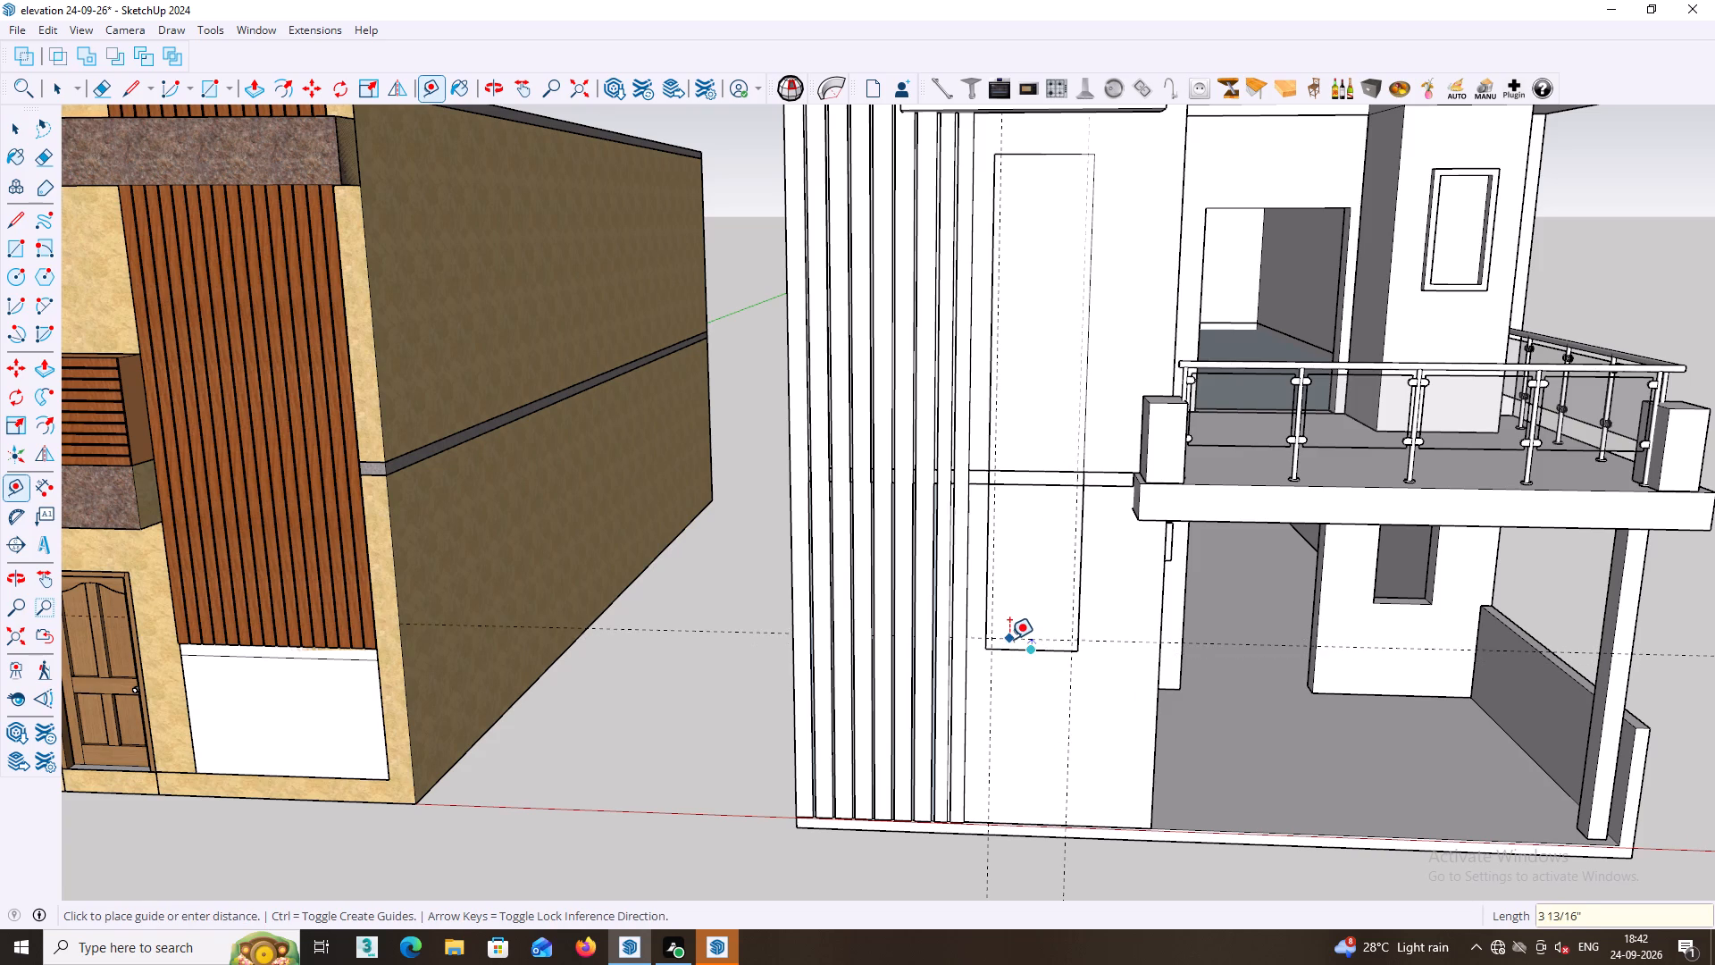
pyautogui.press('2')
pyautogui.press('Return')
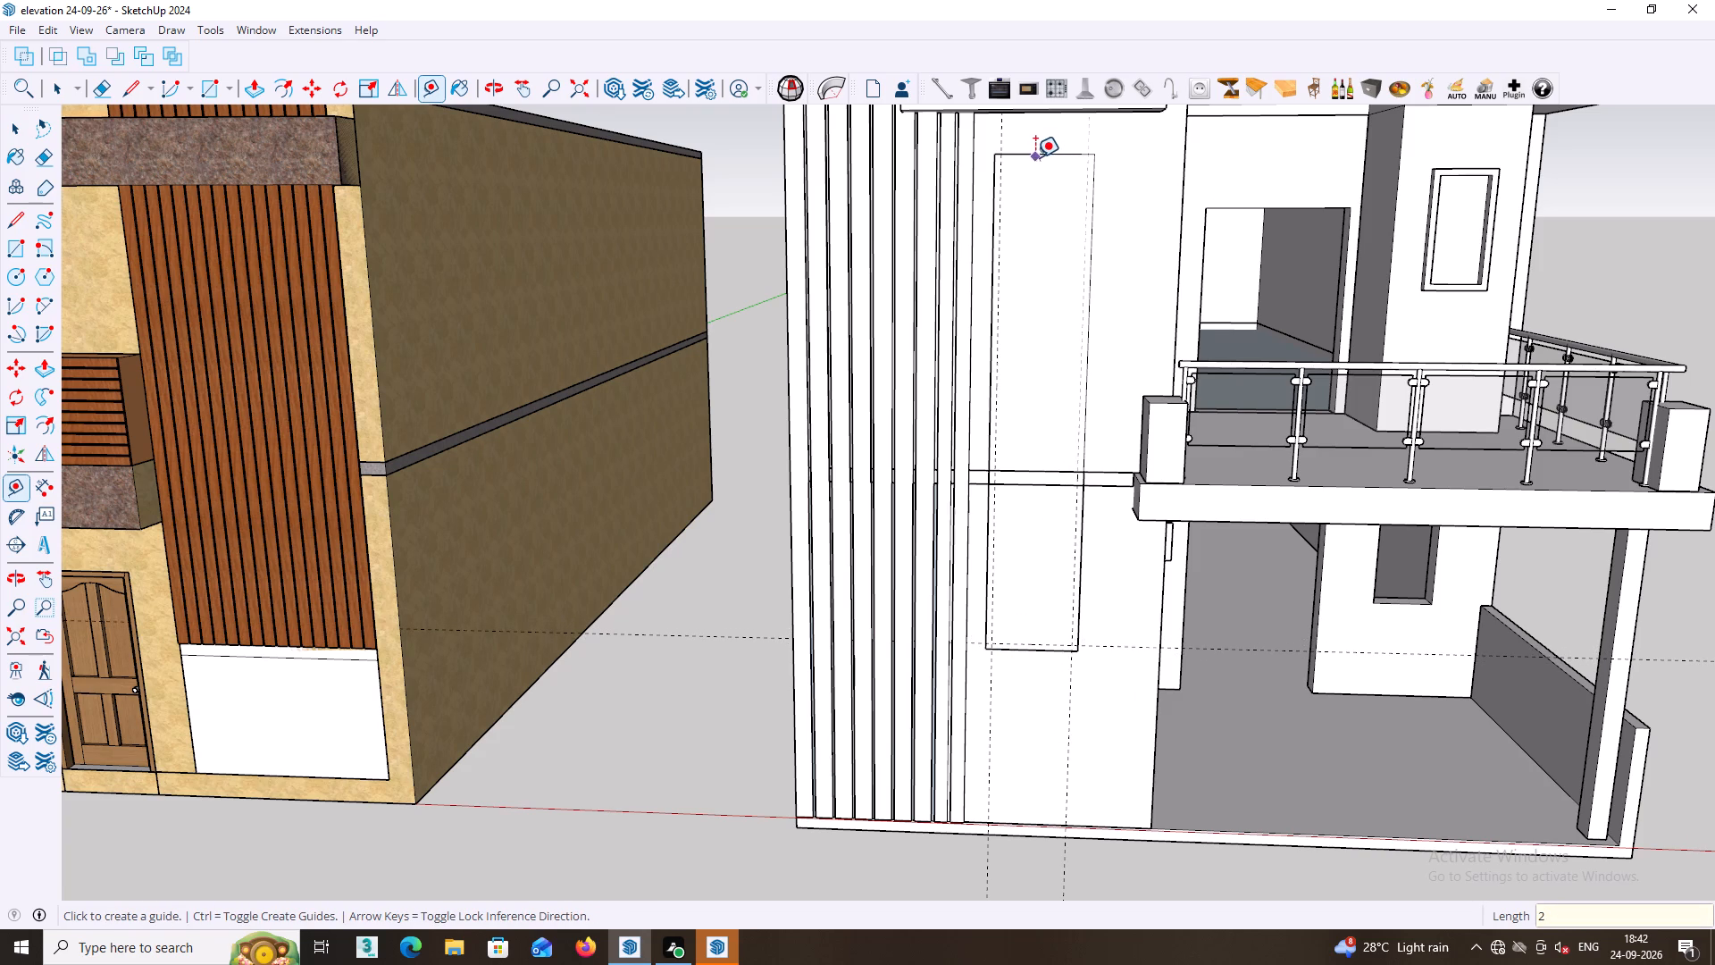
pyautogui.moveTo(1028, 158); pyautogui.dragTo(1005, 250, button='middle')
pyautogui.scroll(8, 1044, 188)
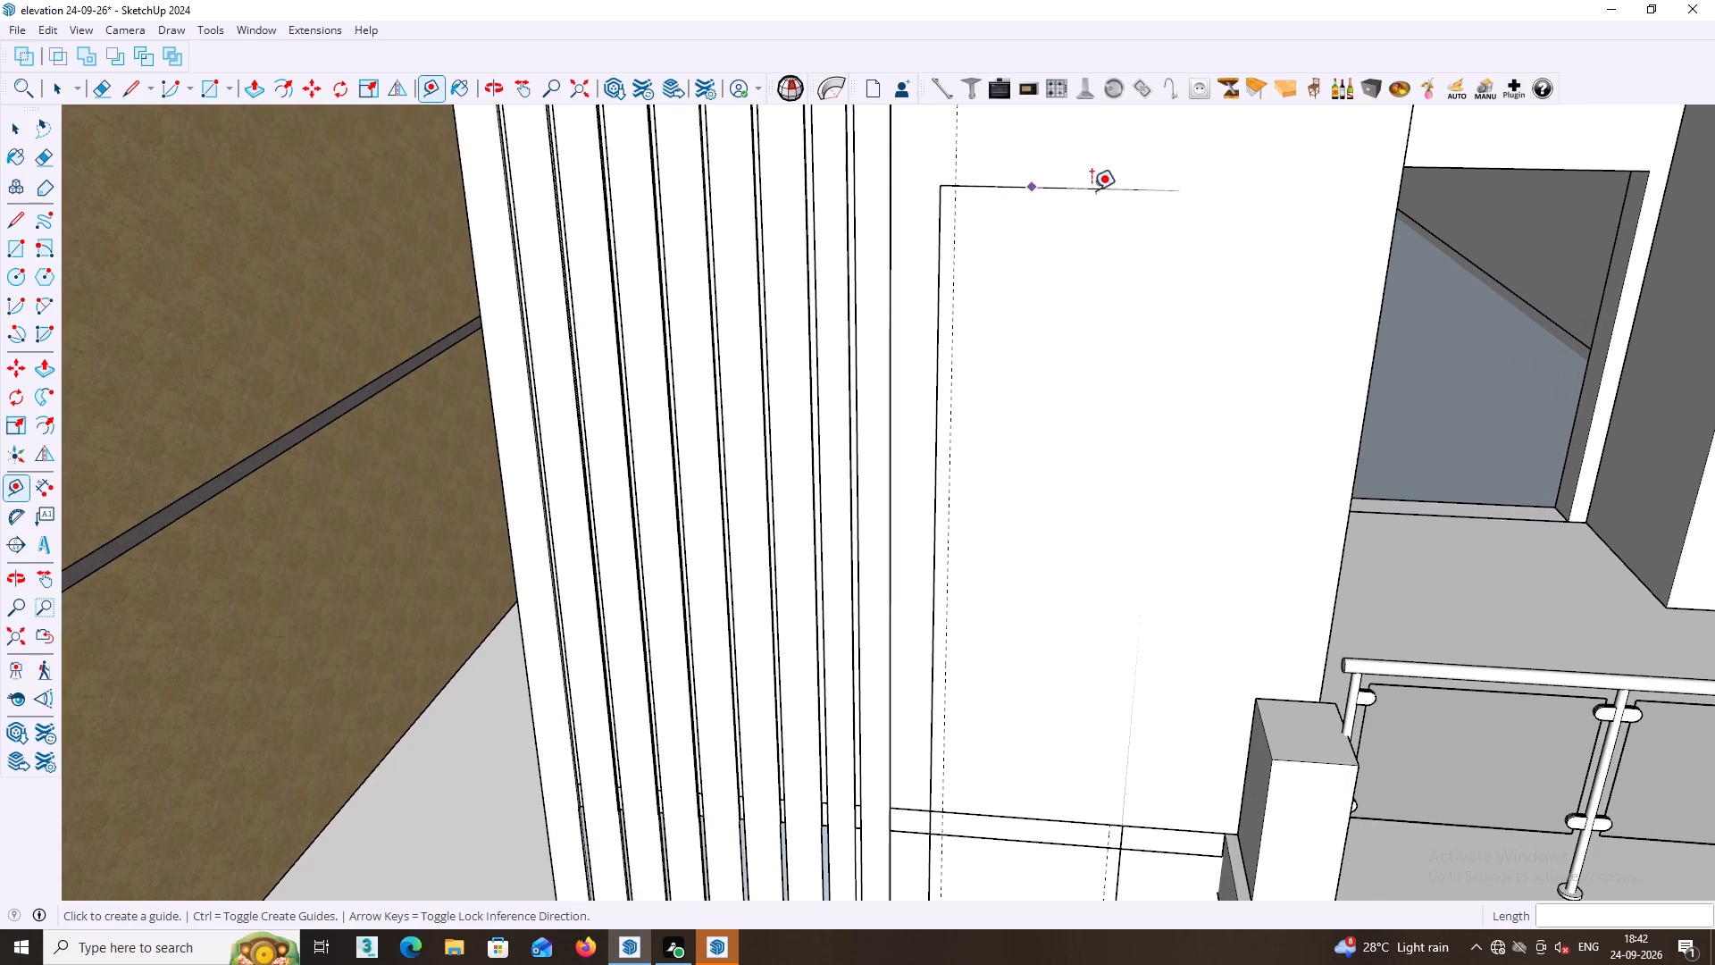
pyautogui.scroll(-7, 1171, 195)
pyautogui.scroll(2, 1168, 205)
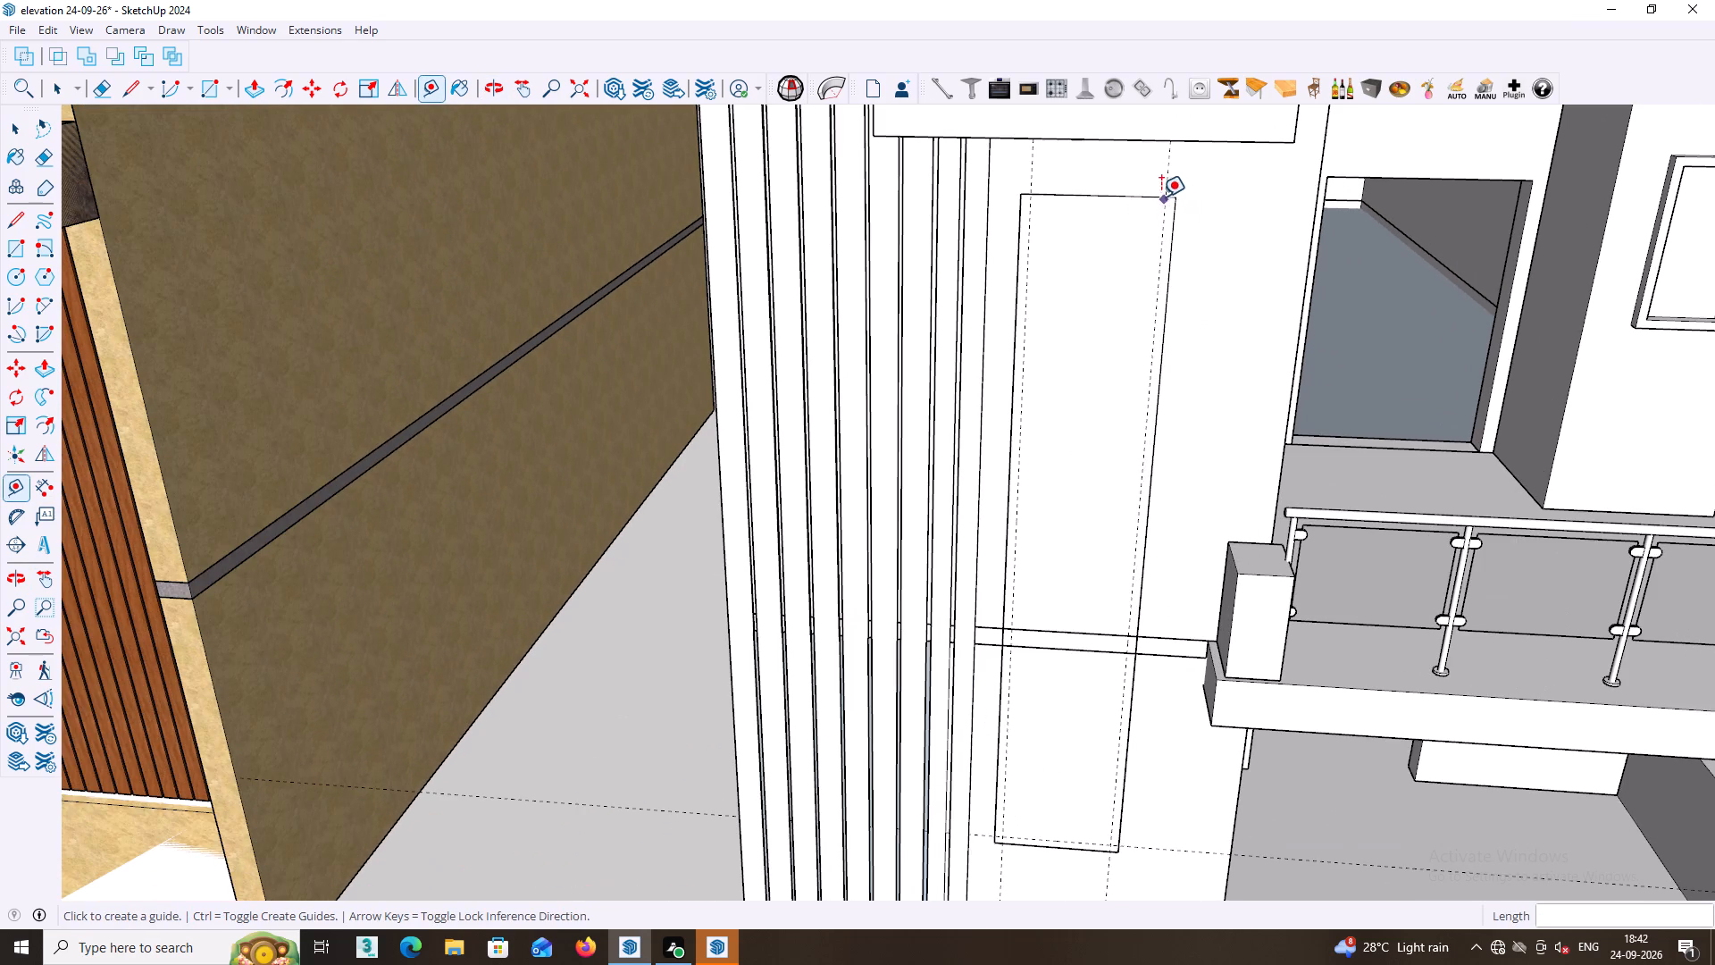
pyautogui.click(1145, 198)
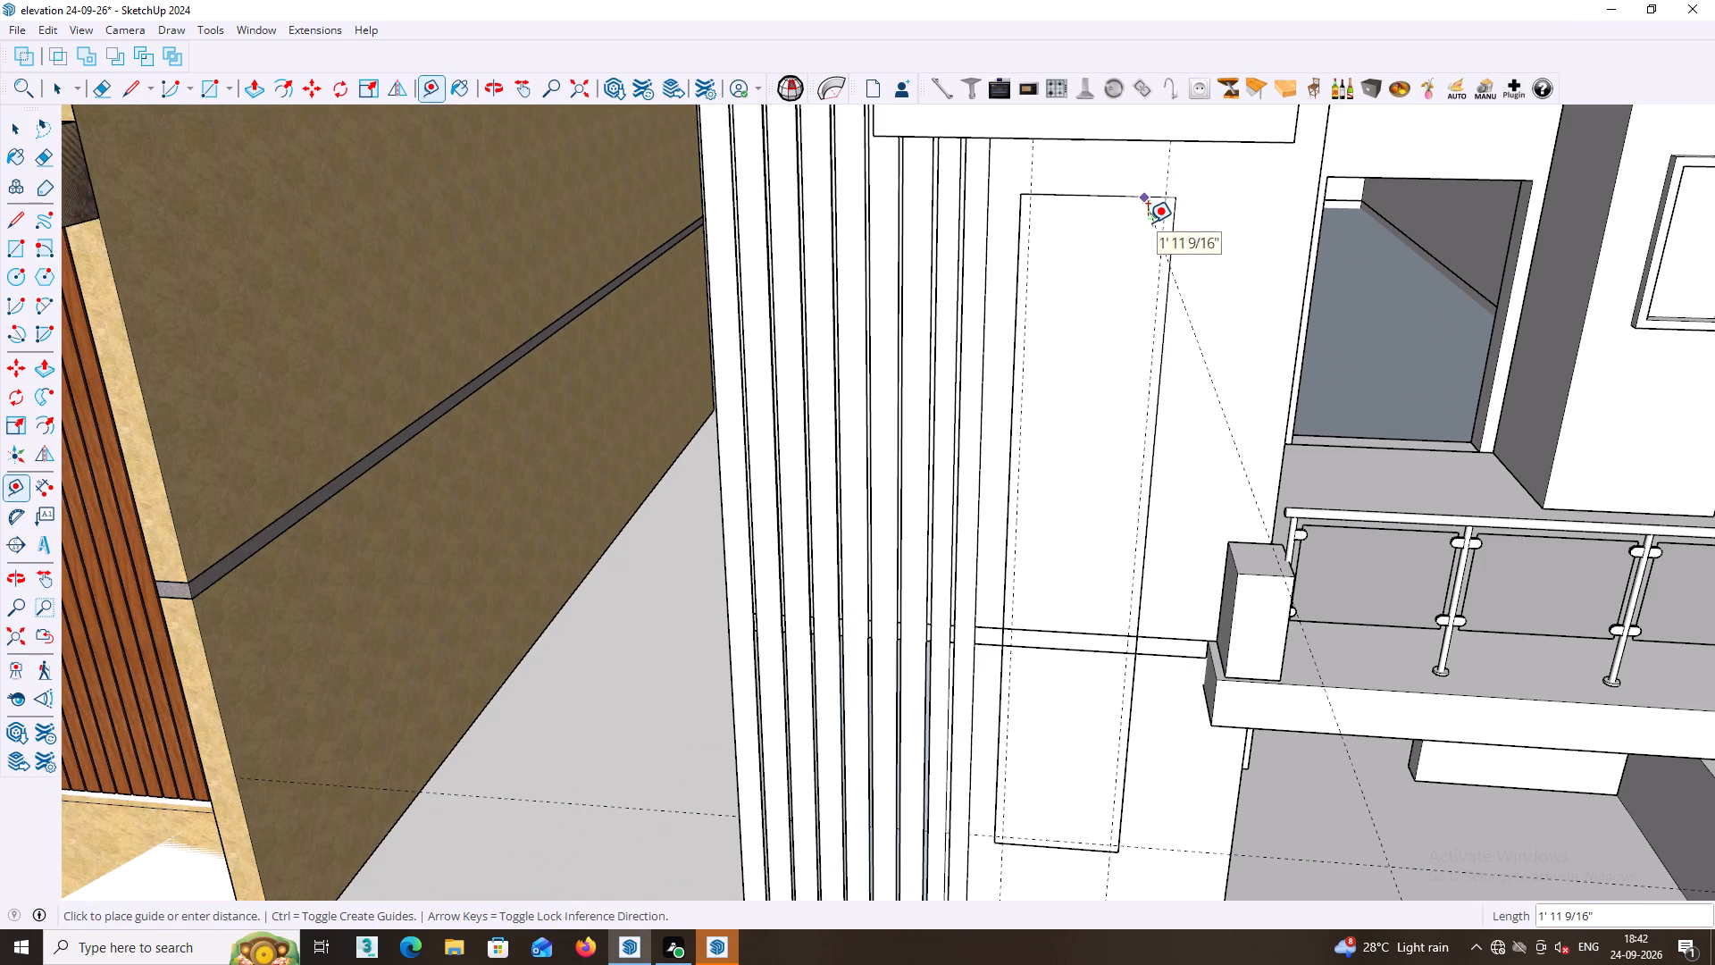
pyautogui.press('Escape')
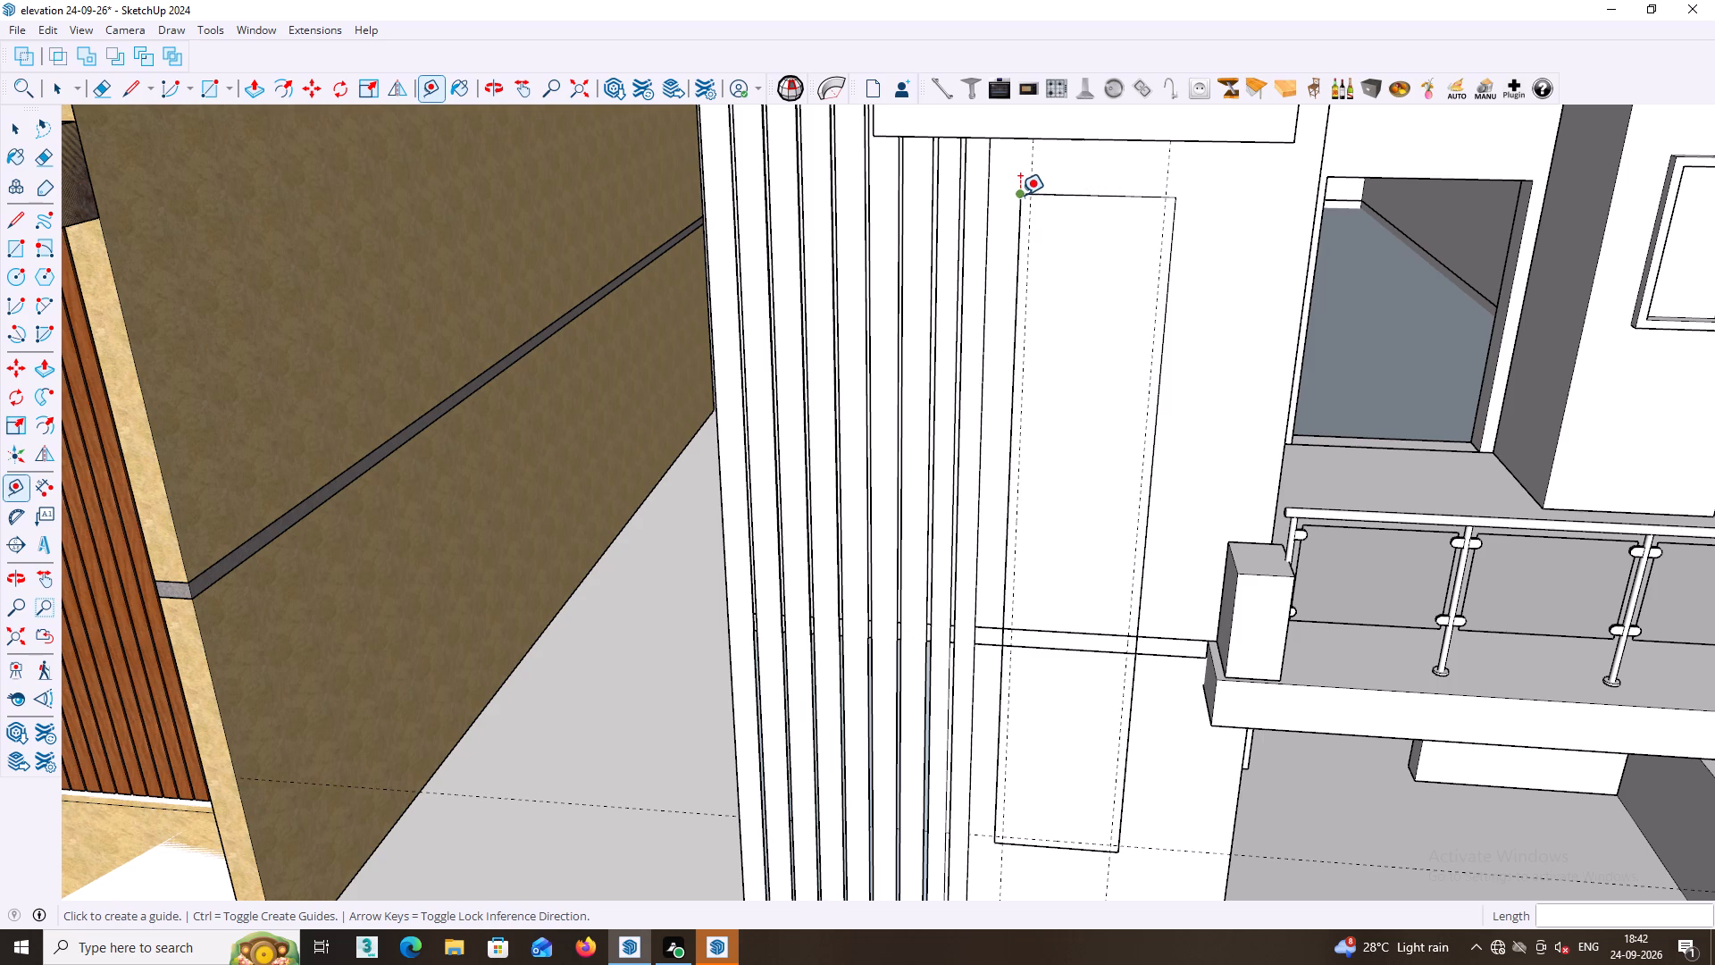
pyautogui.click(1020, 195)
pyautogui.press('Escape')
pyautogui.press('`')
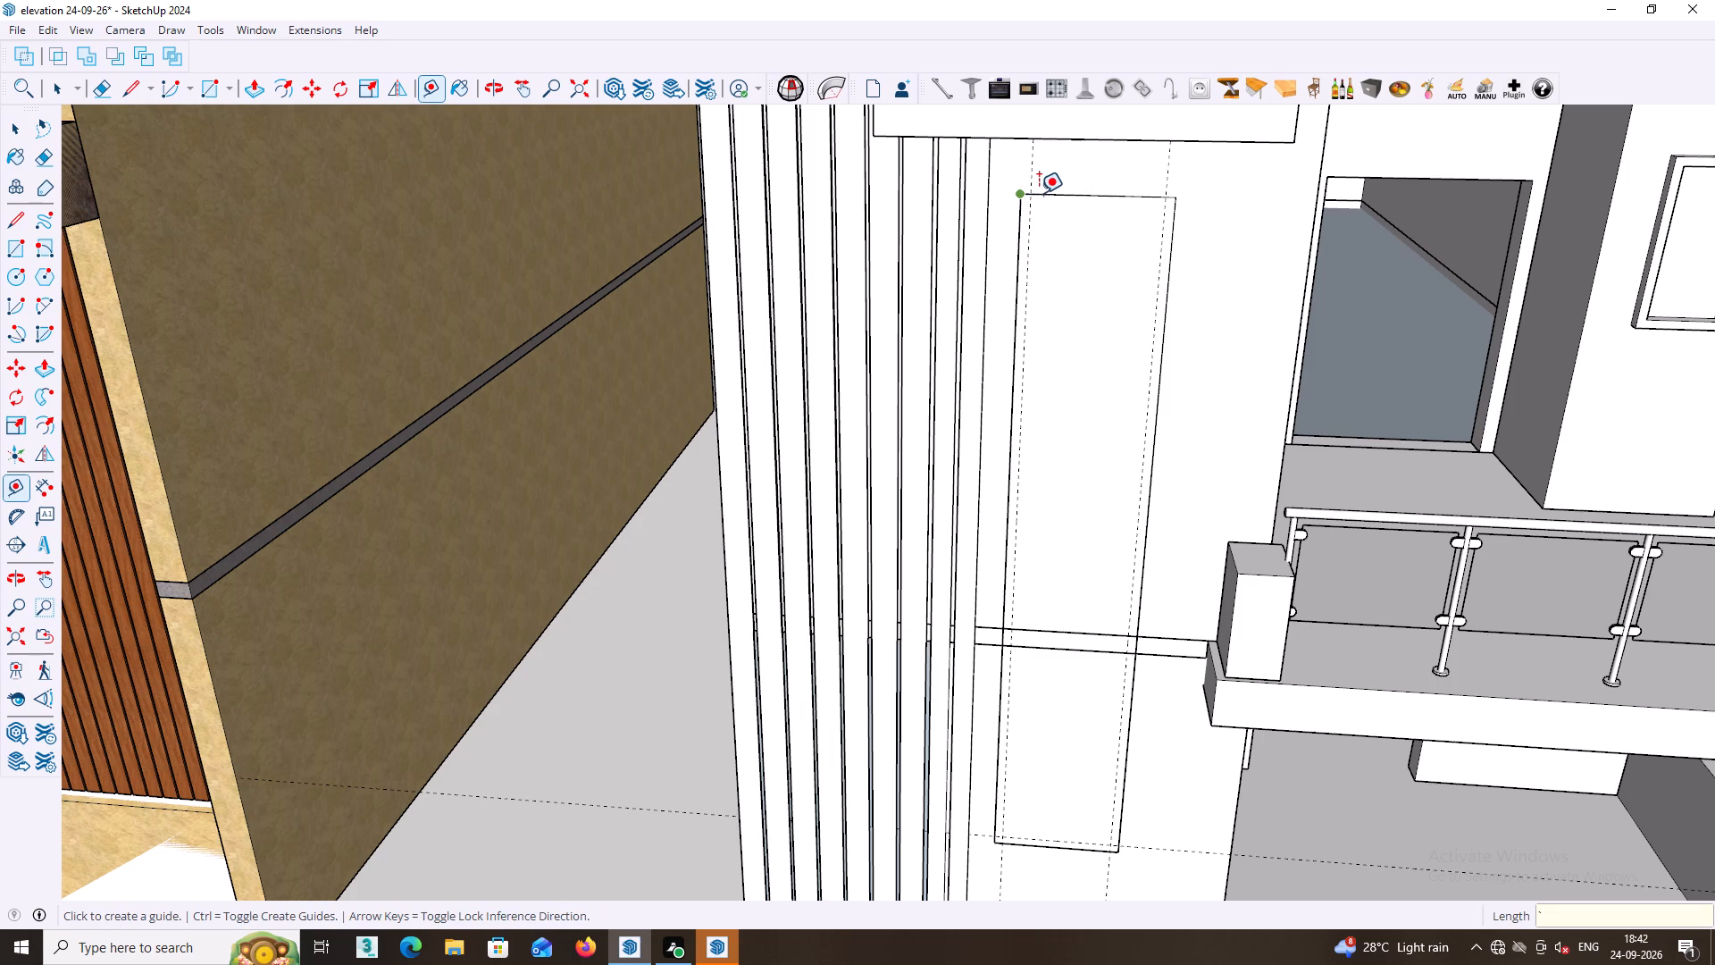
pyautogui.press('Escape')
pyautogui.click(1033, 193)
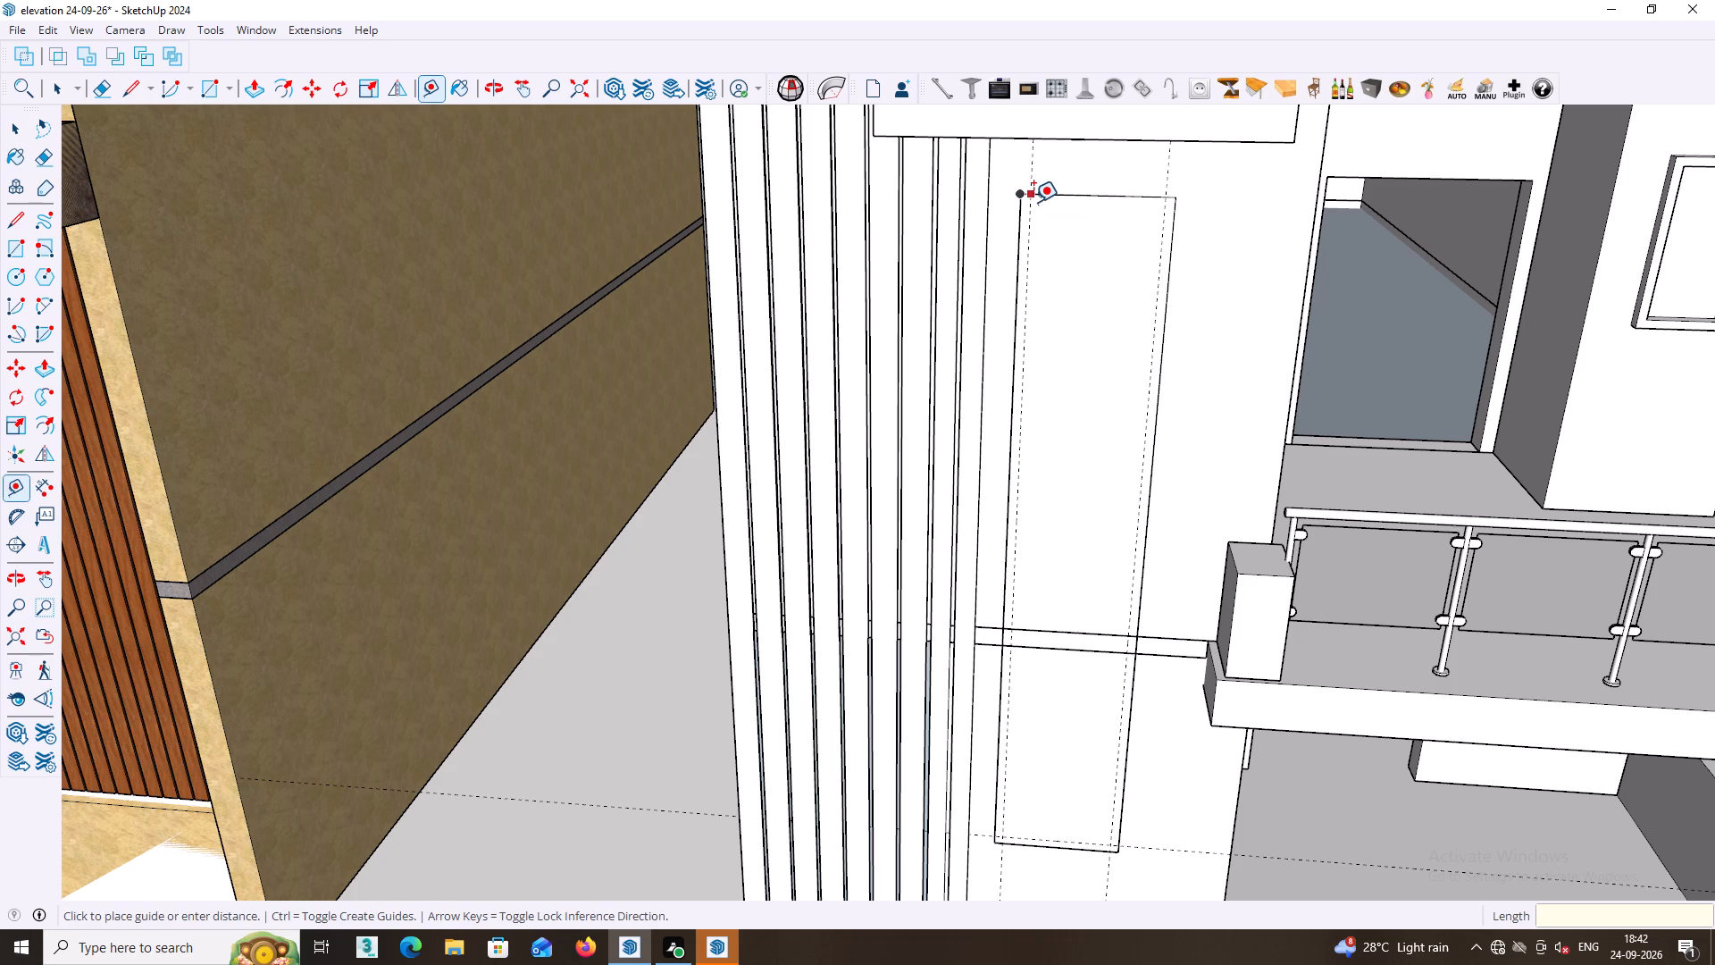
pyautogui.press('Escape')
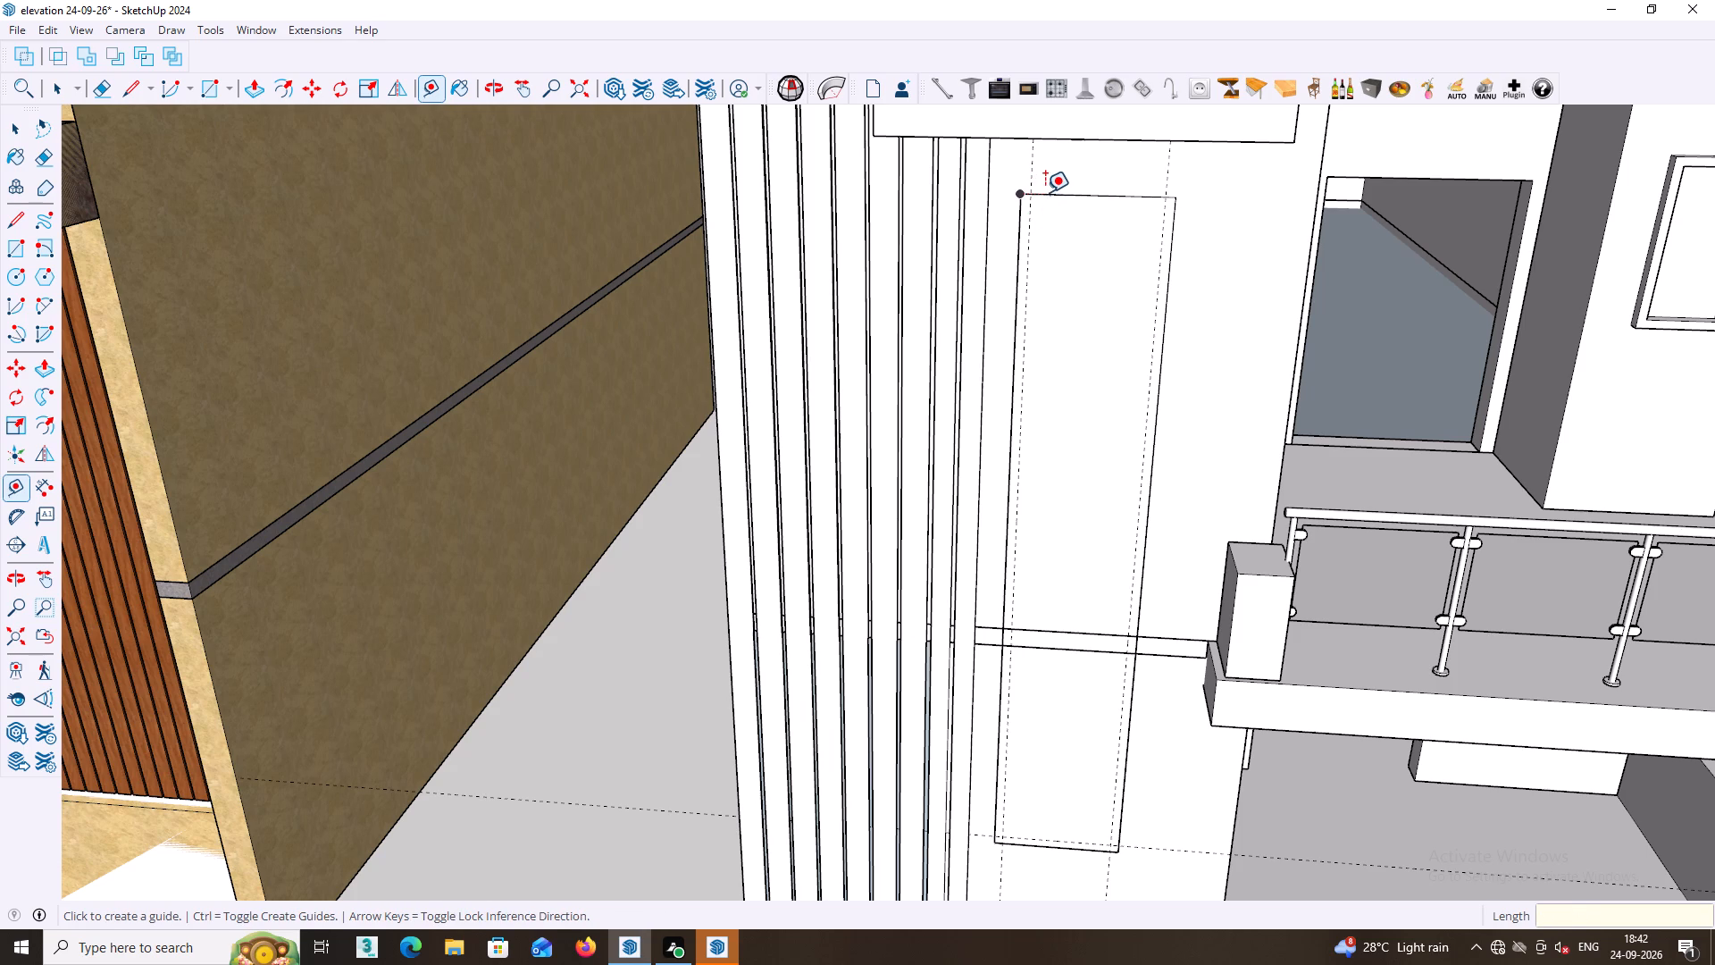
# Mark a guide 2" below the tall rectangle's top corner, measured down the edge nearest the fins.
pyautogui.moveTo(1047, 197); pyautogui.dragTo(1029, 205, button='middle')
pyautogui.scroll(1, 1039, 205)
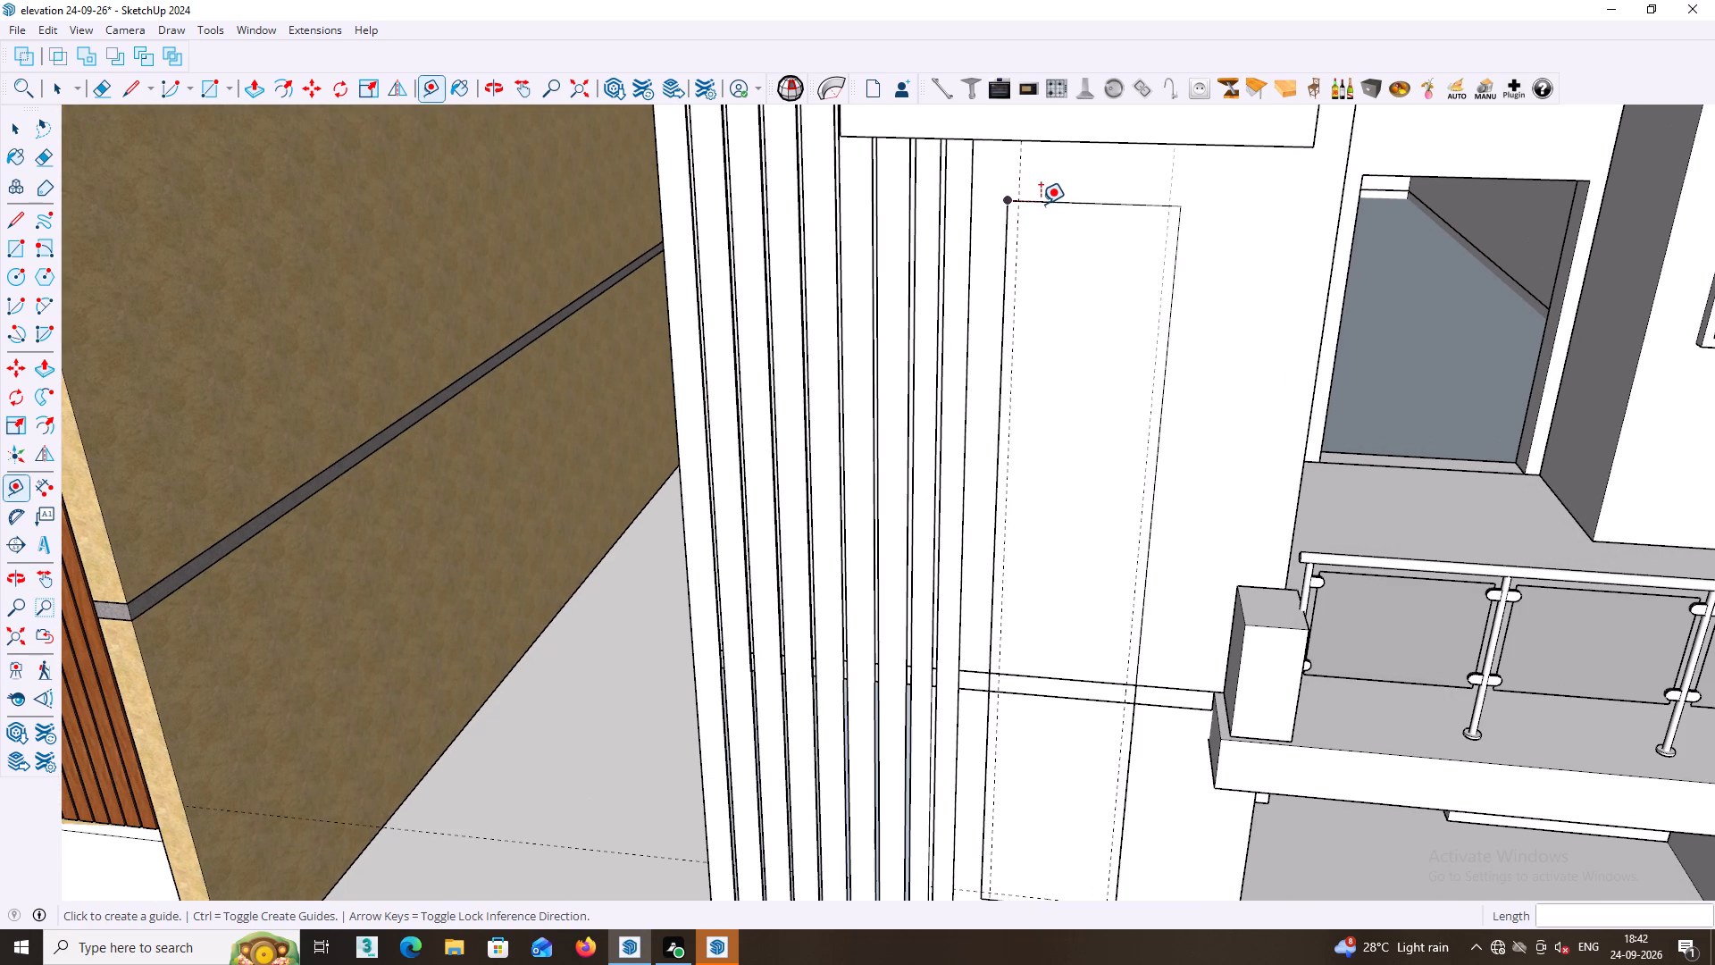
pyautogui.press('space')
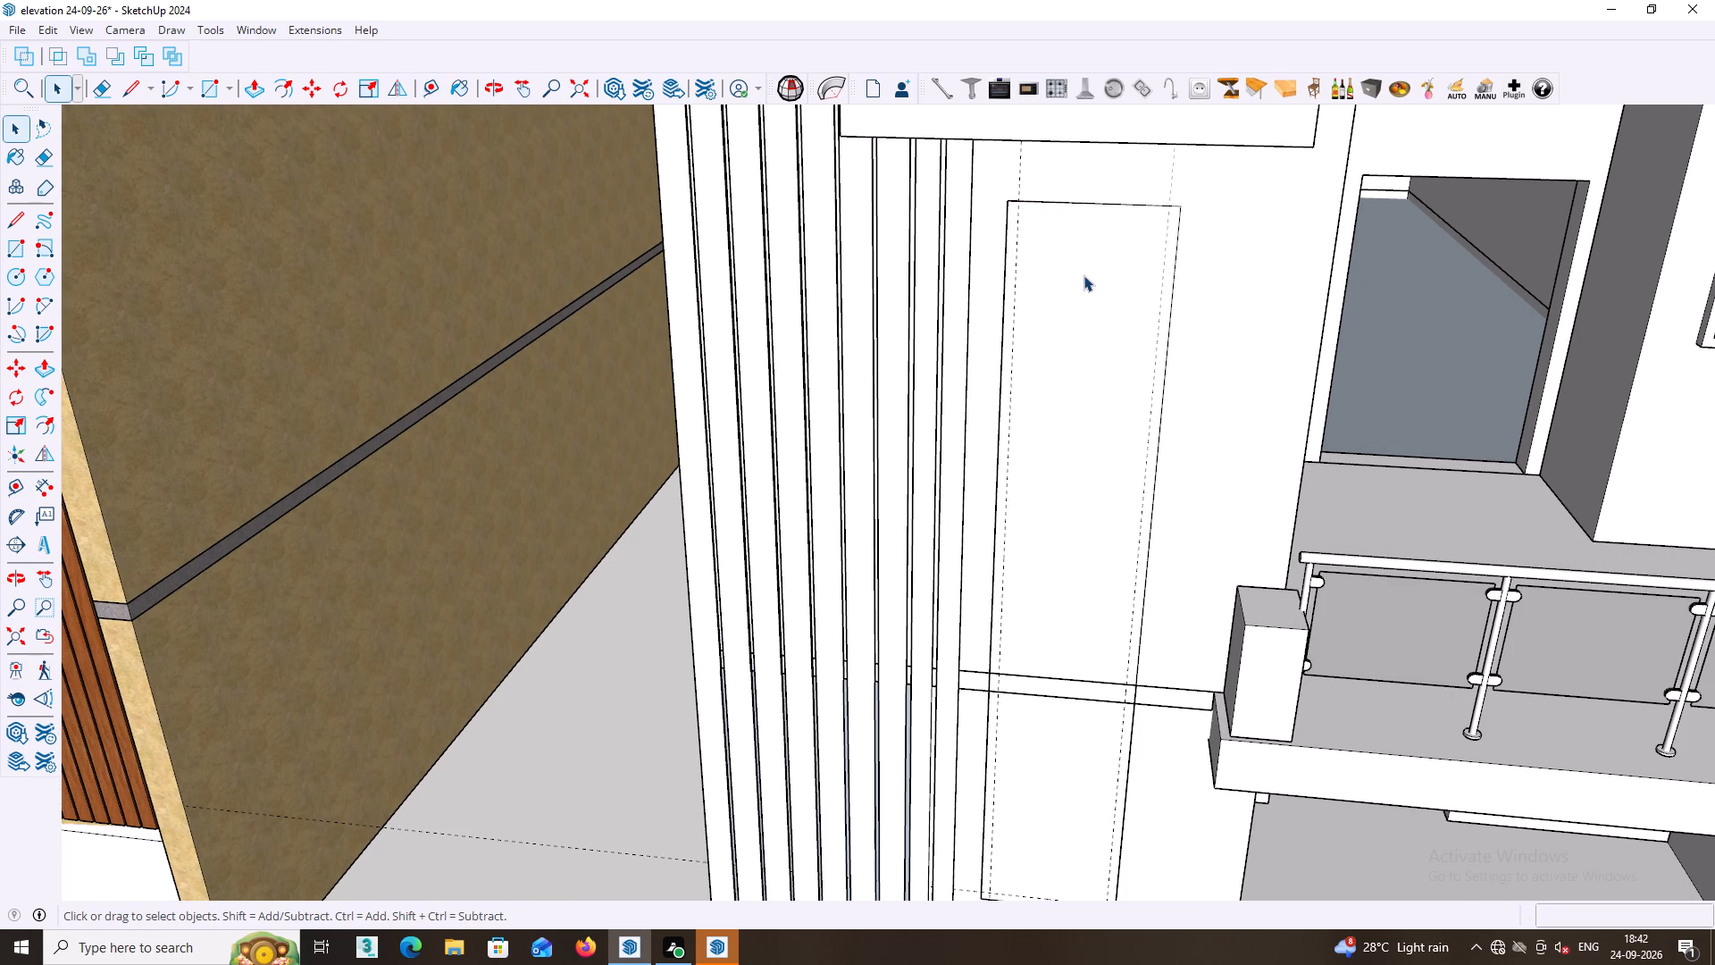
pyautogui.press('t')
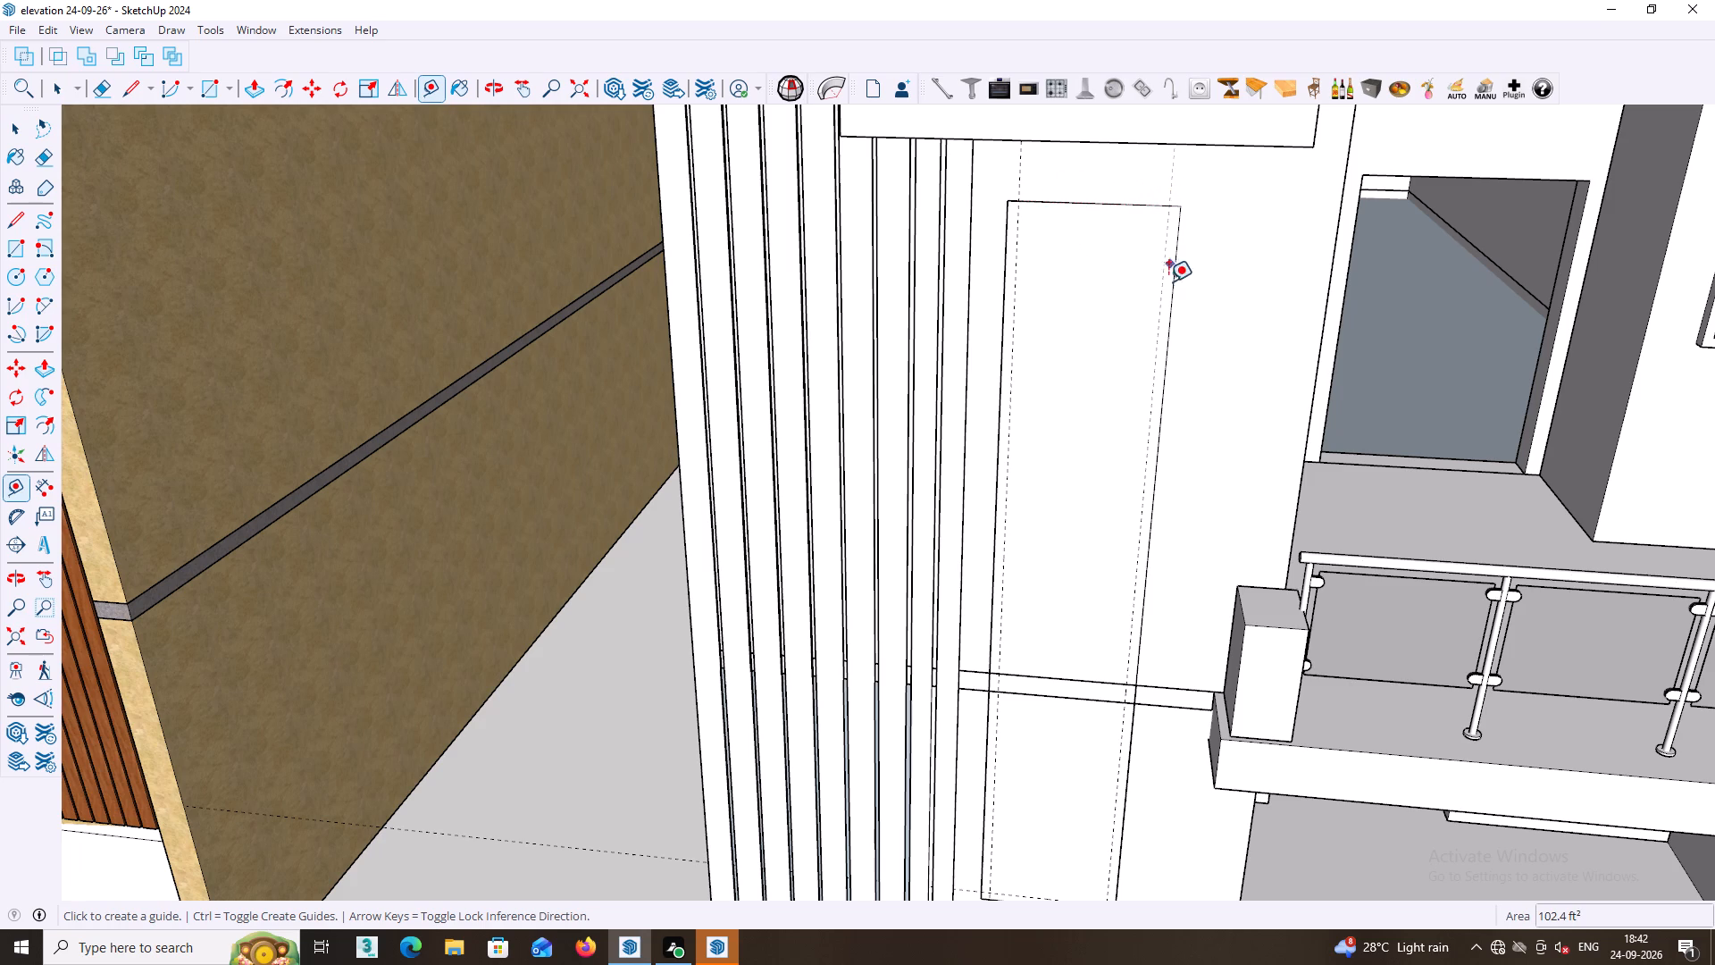
pyautogui.scroll(-2, 1109, 562)
pyautogui.keyDown('shift'); pyautogui.moveTo(1096, 622); pyautogui.dragTo(1107, 540, button='middle'); pyautogui.keyUp('shift')
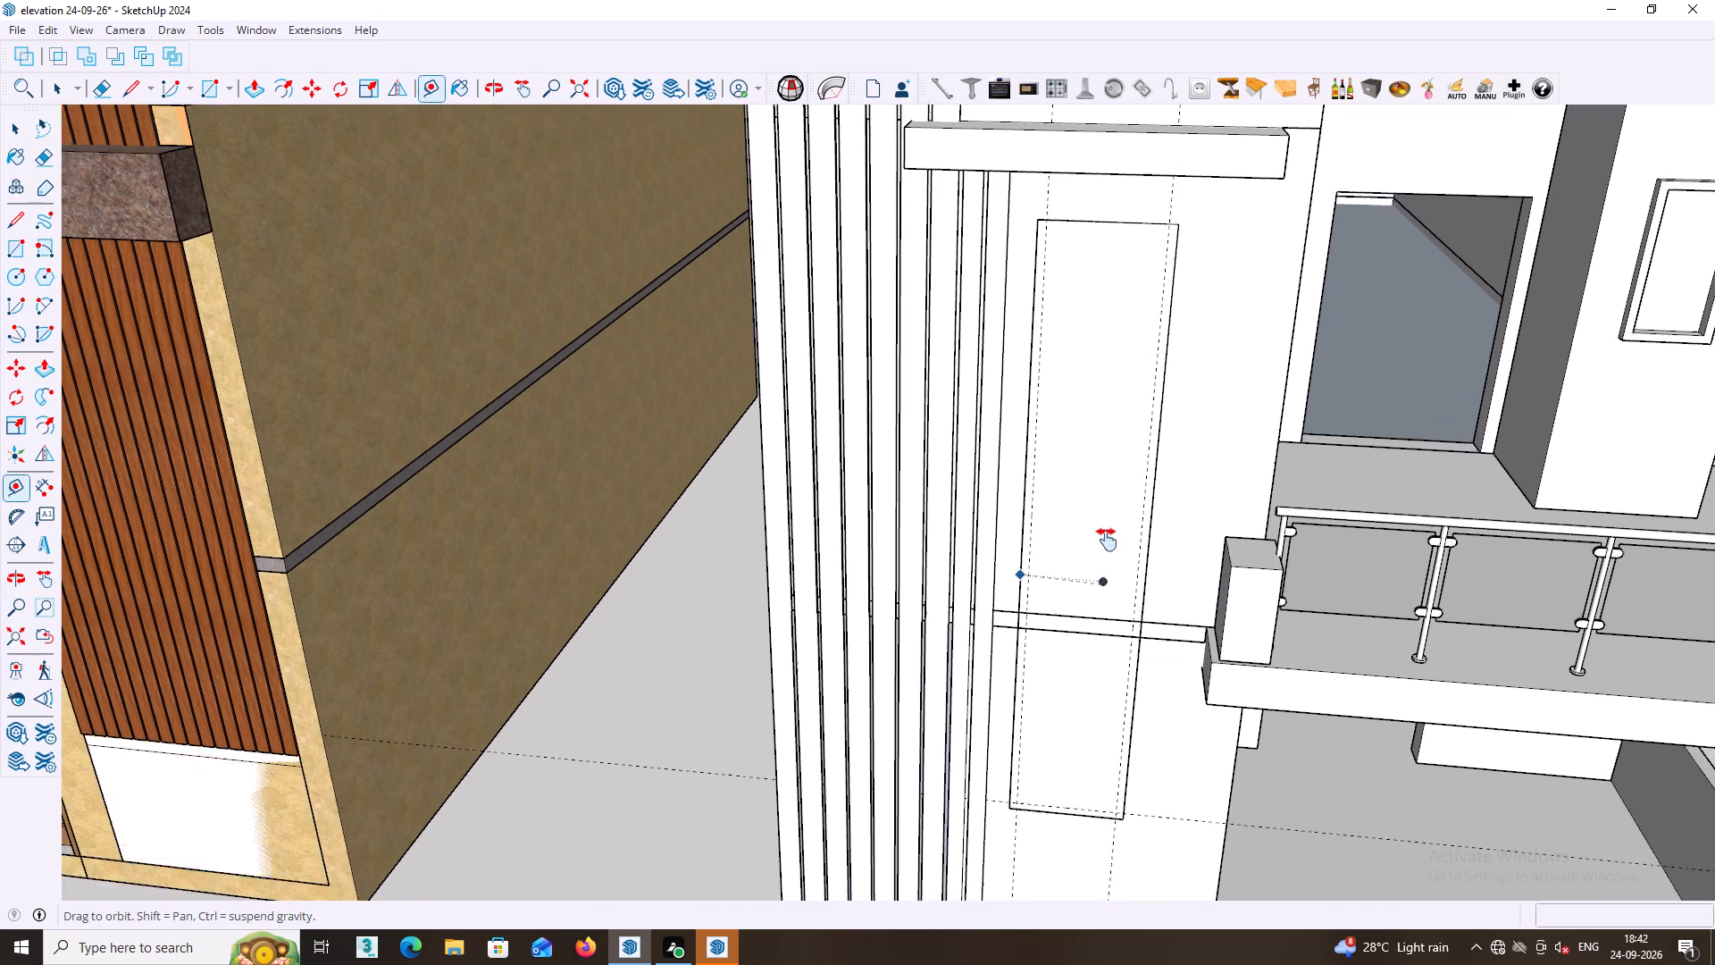
pyautogui.keyDown('shift'); pyautogui.moveTo(1107, 540); pyautogui.dragTo(1107, 499, button='middle'); pyautogui.keyUp('shift')
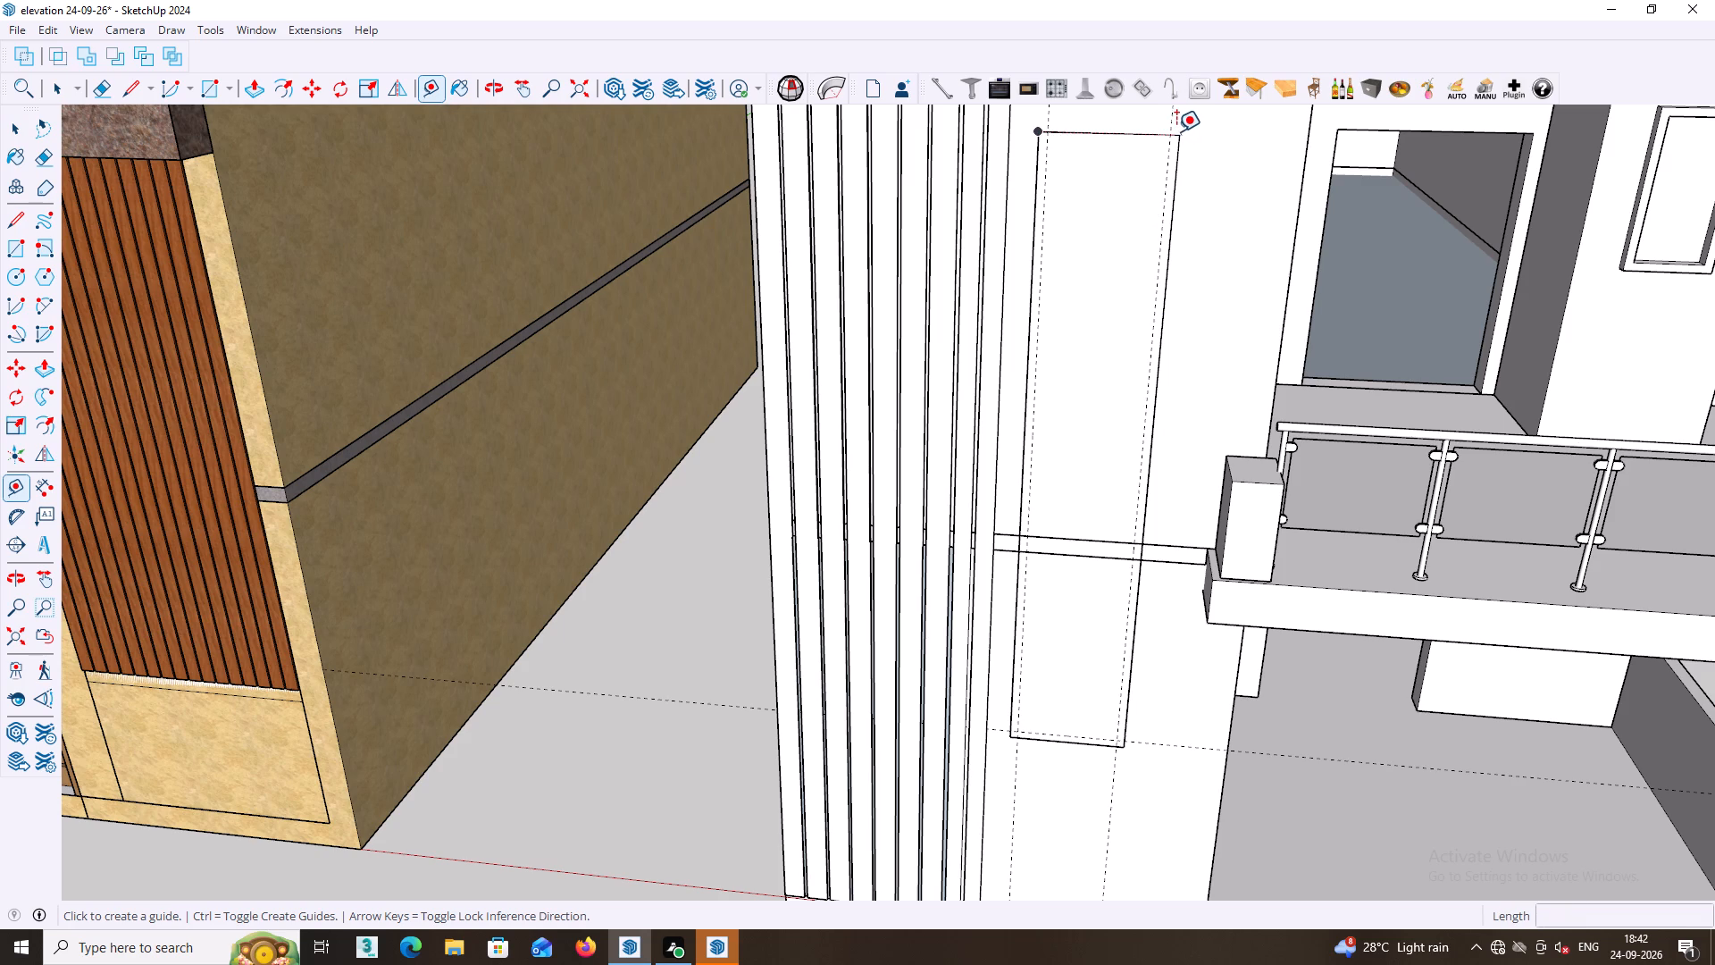
pyautogui.click(1034, 130)
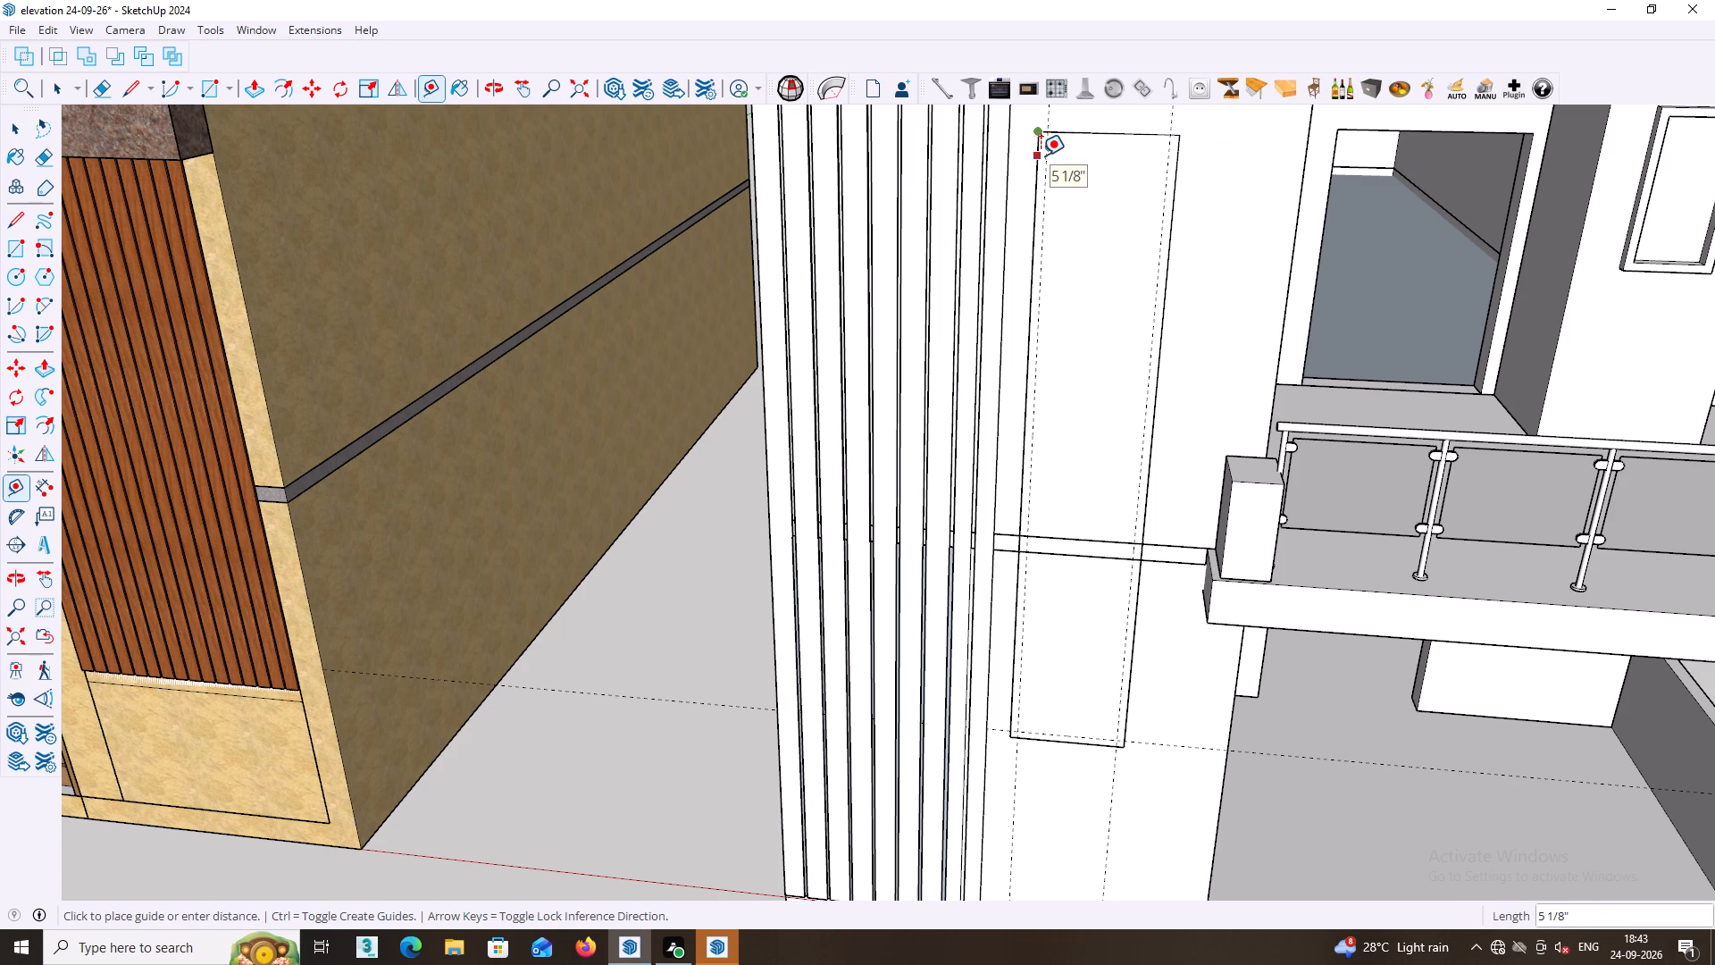
pyautogui.press('2')
pyautogui.press('Return')
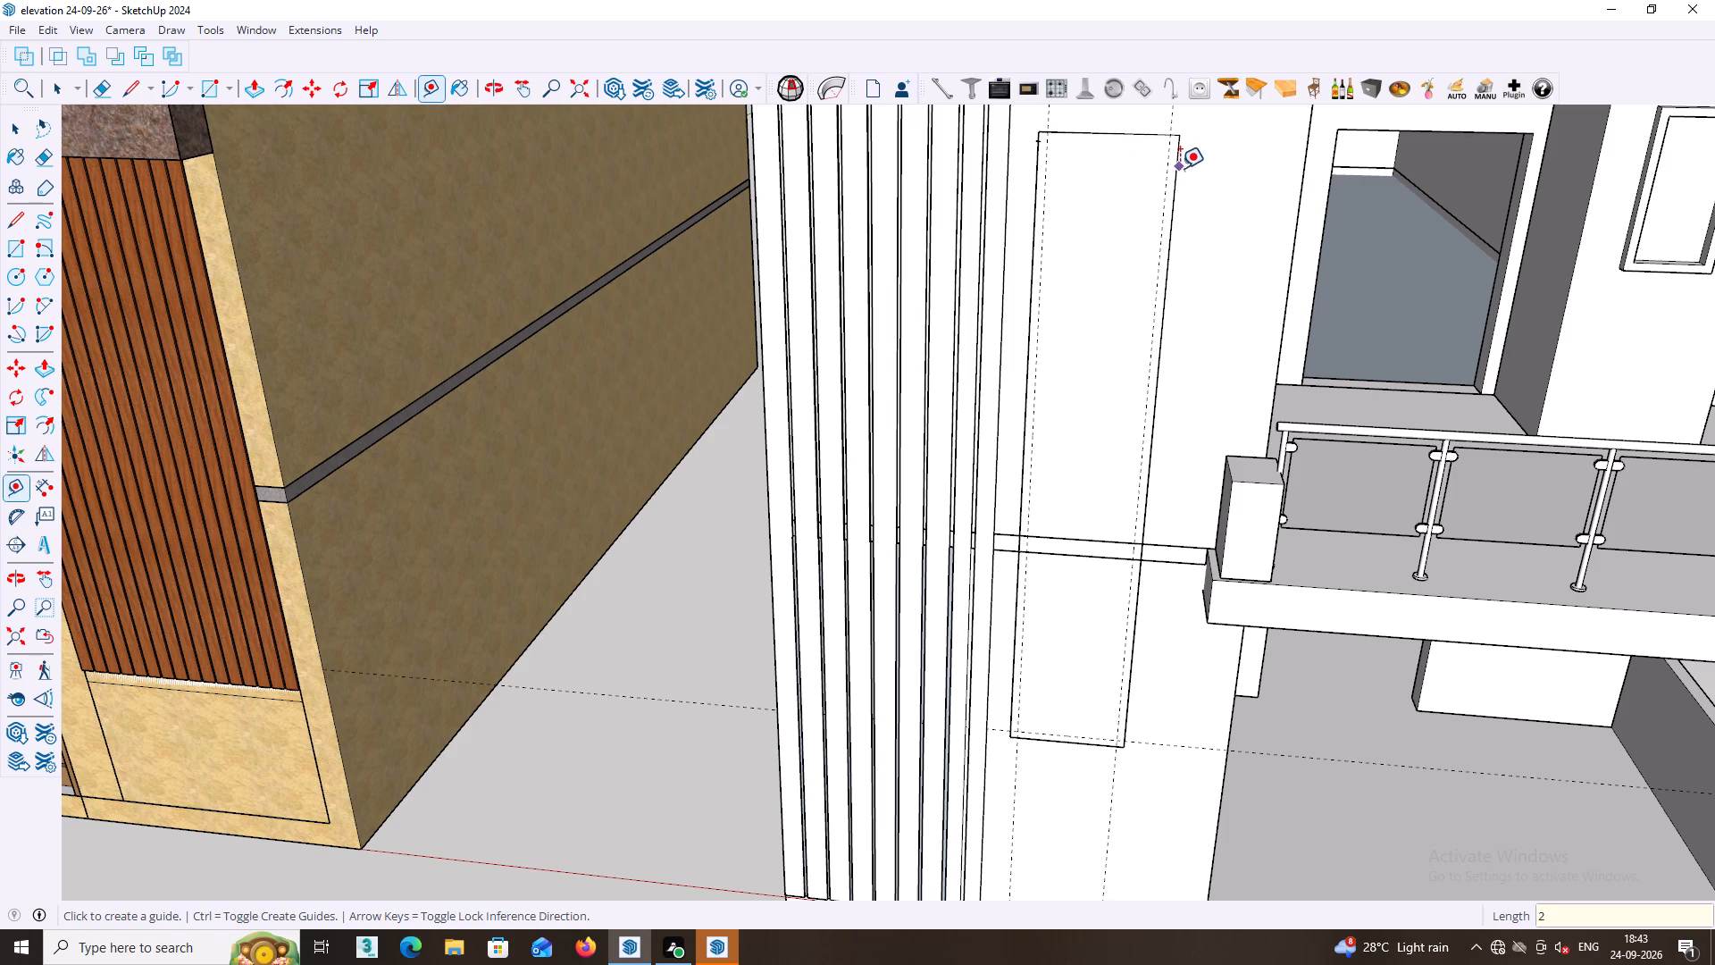
# Draw a horizontal line about 2' 4 7/16" long from the 2" mark to the vertical guide nearest the balcony.
pyautogui.press('l')
pyautogui.click(1036, 146)
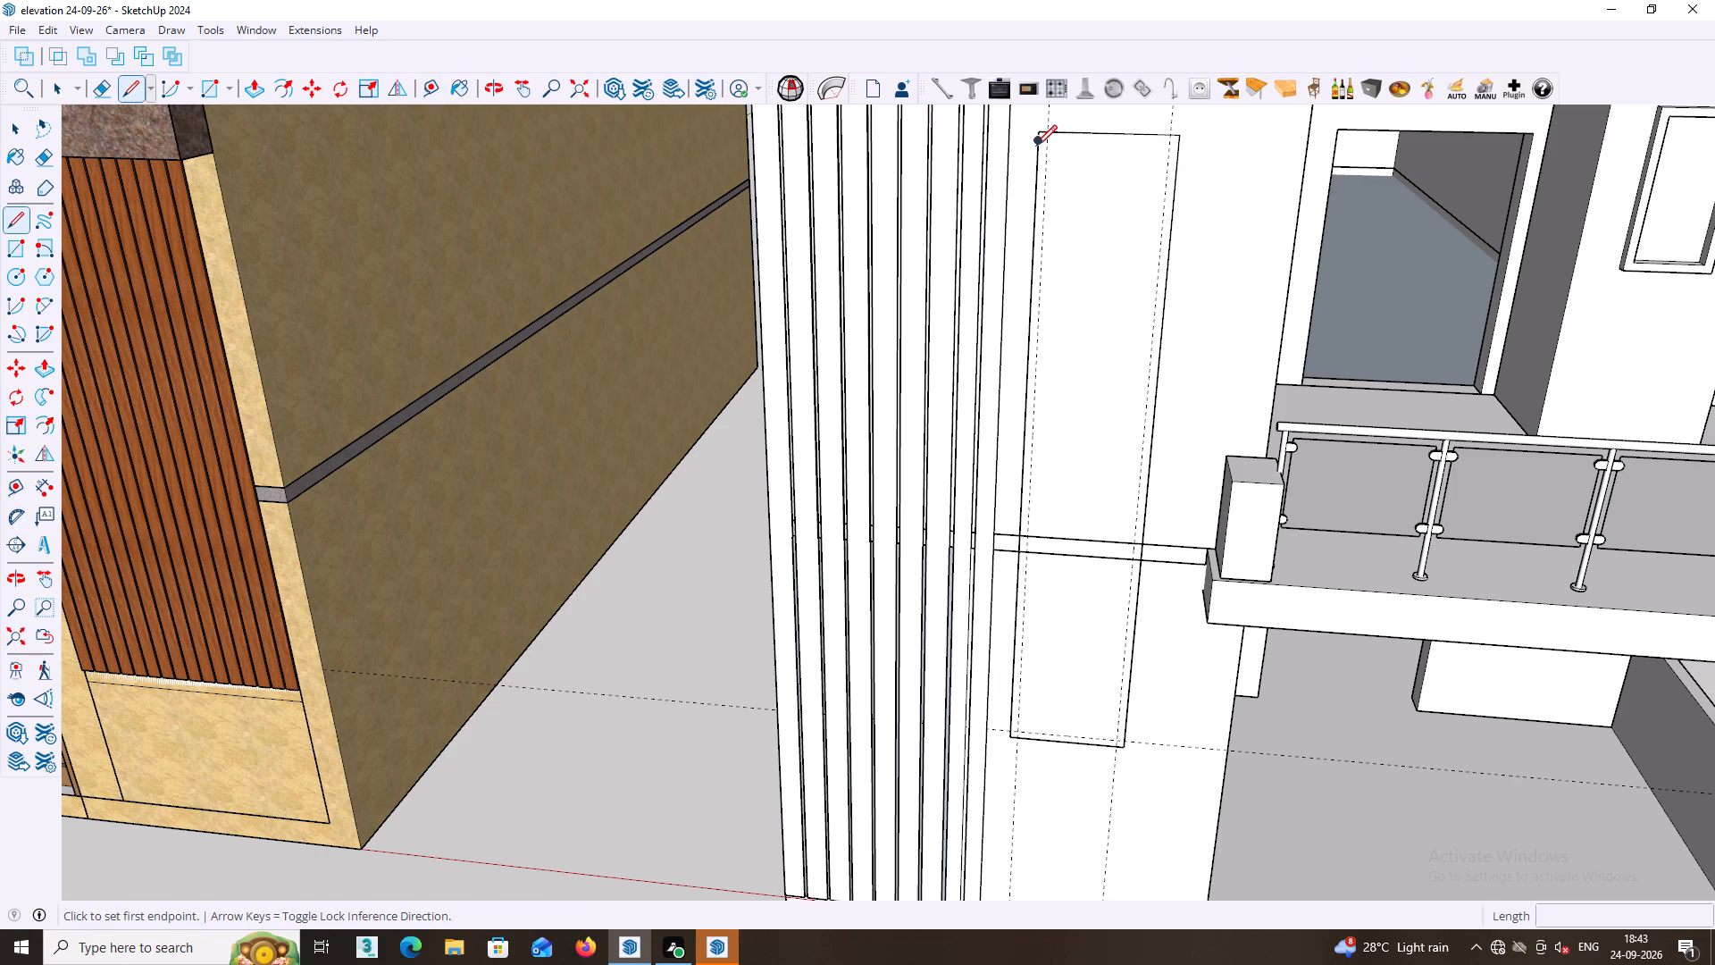
pyautogui.click(1168, 147)
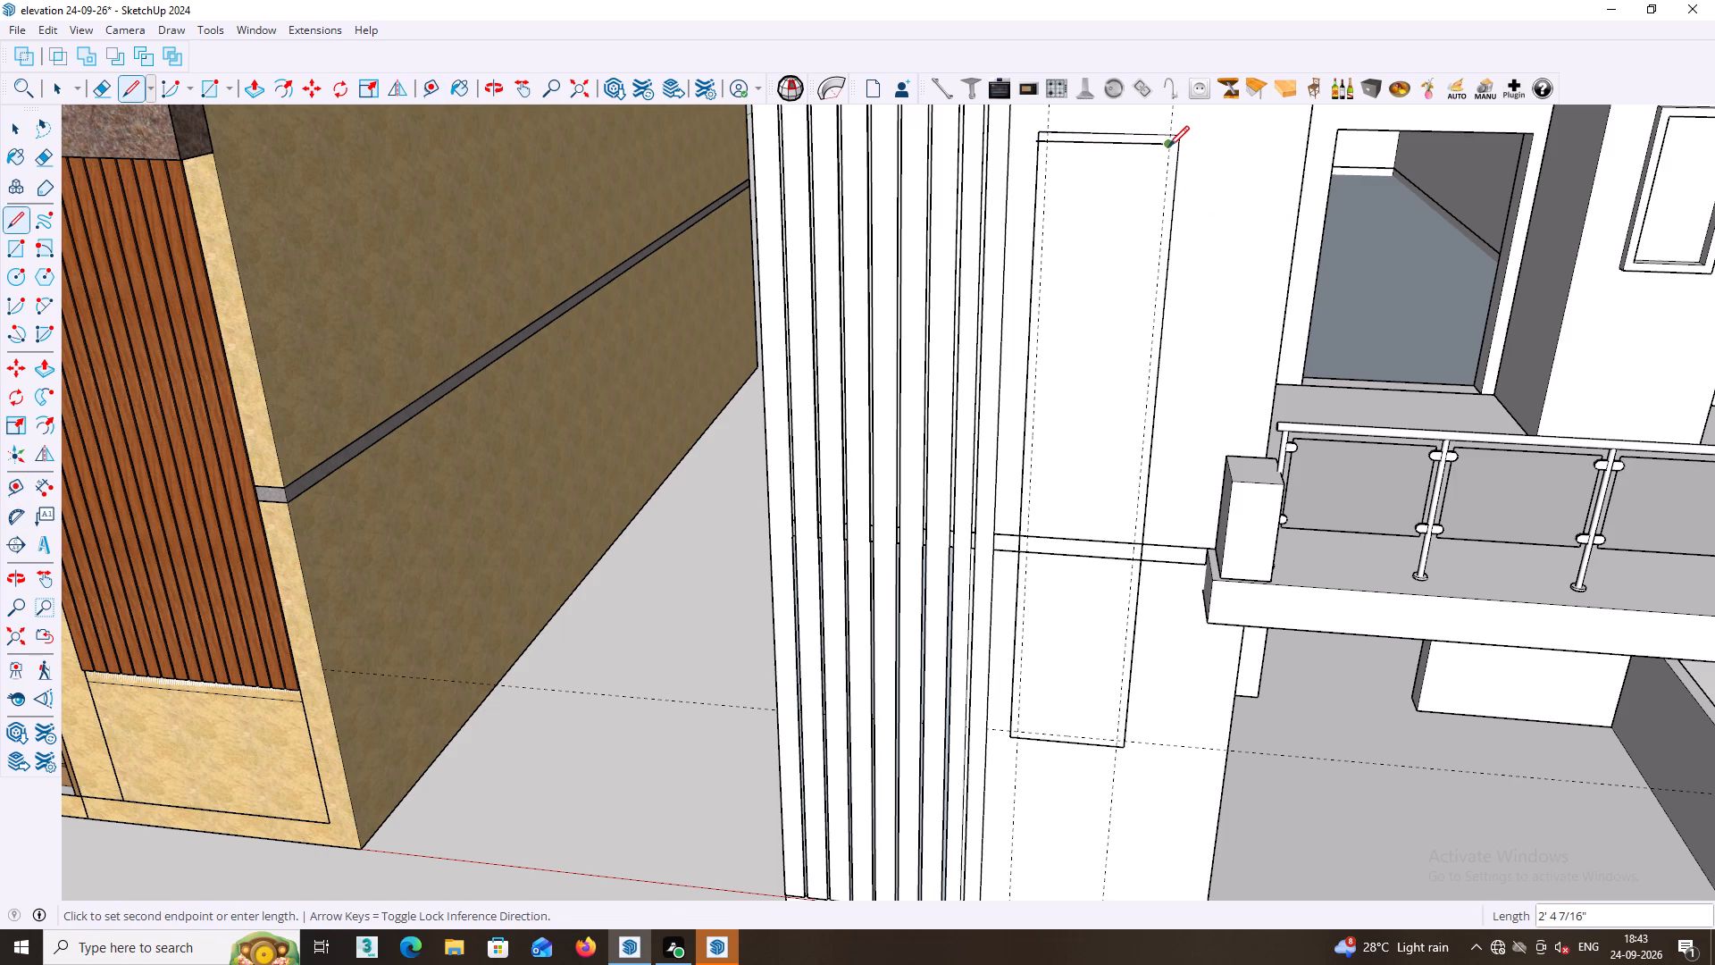
pyautogui.press('space')
# Draw an inner rectangle about 2' 2 7/16" by 13' 5/16" between the inset guides, from the upper line to the bottom guide.
pyautogui.press('r')
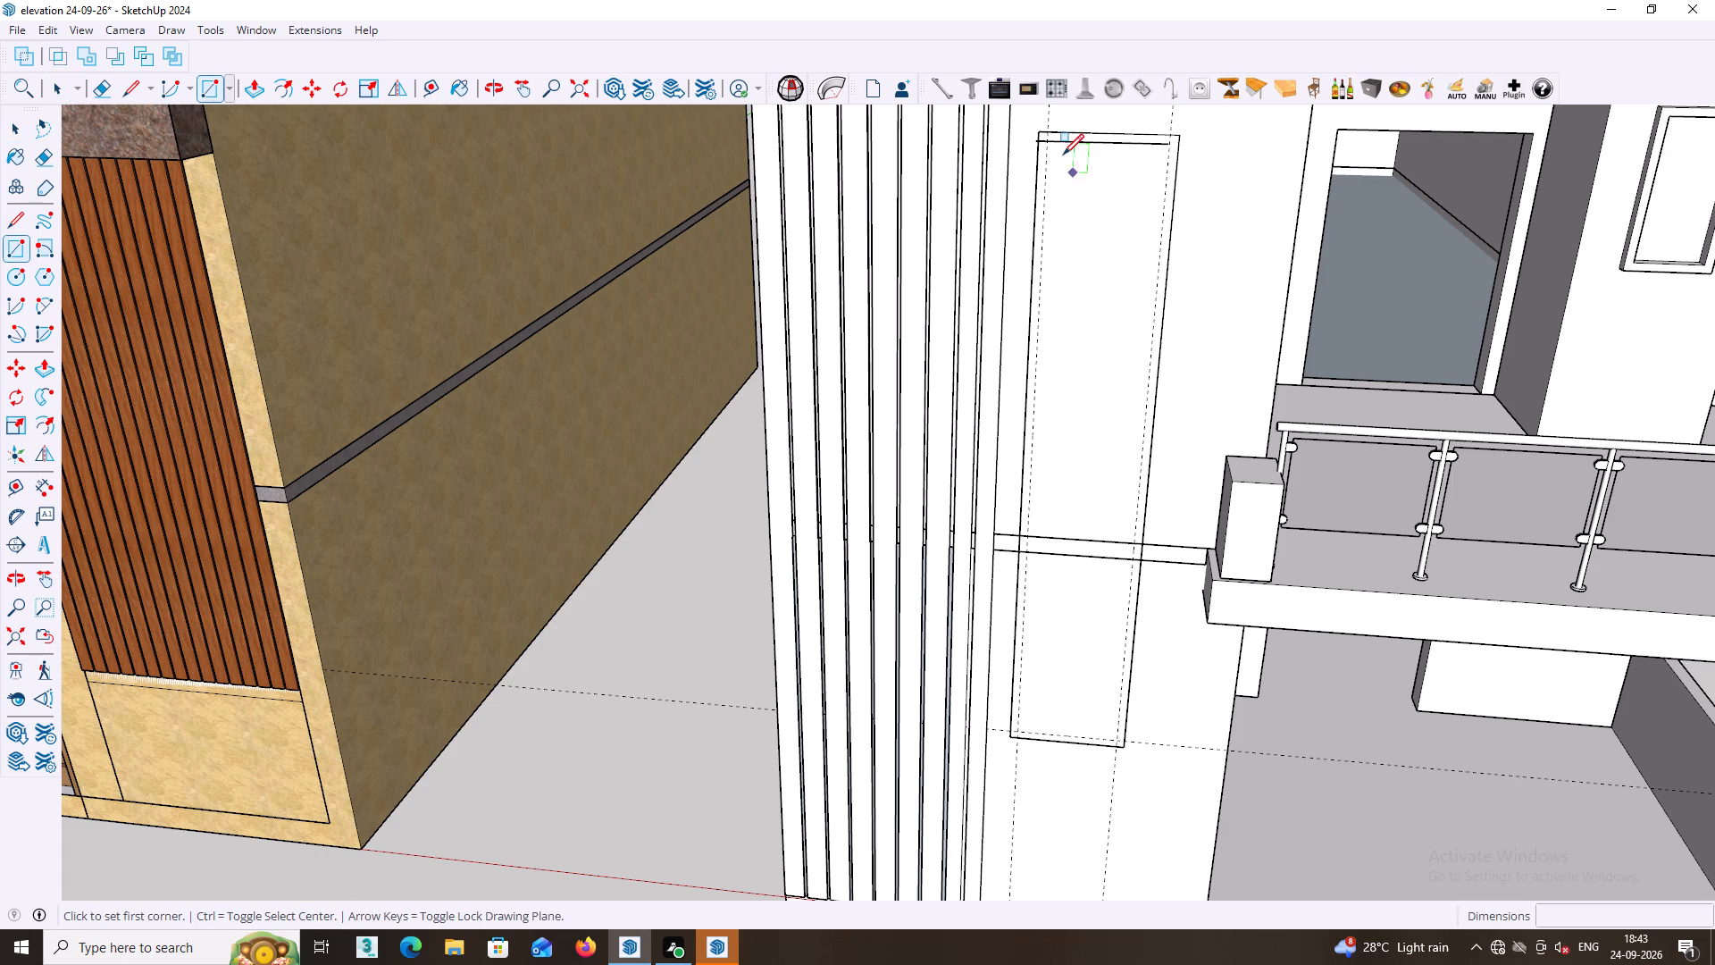
pyautogui.click(1050, 144)
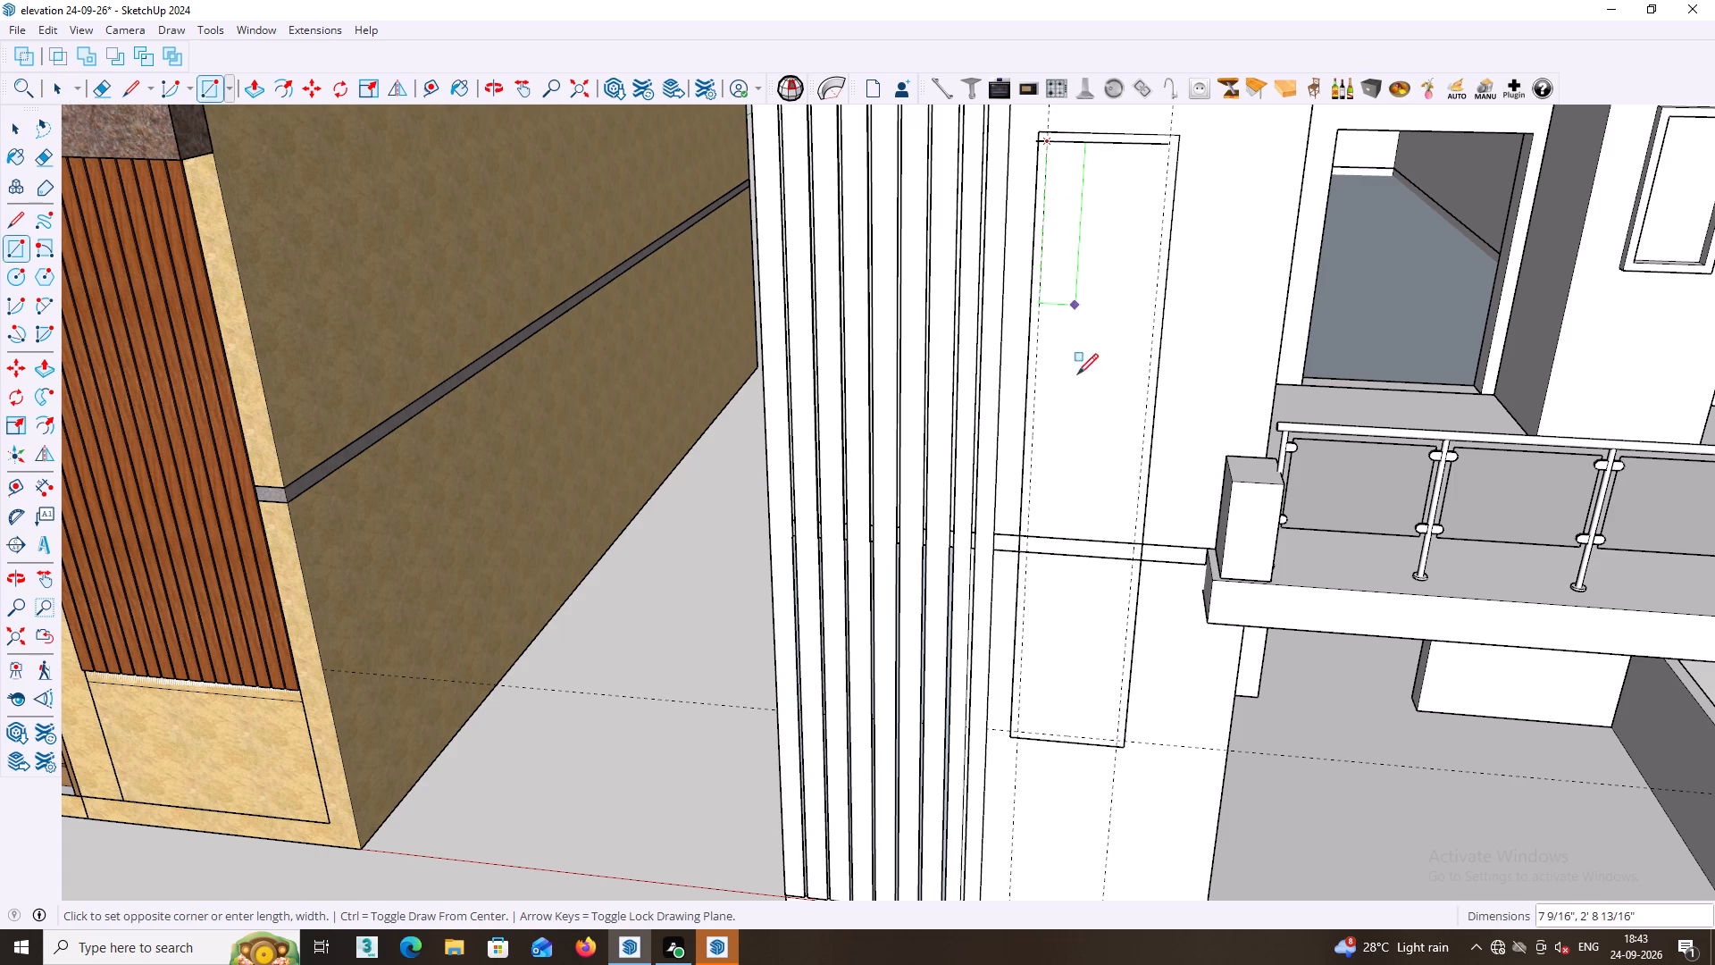
pyautogui.click(1115, 742)
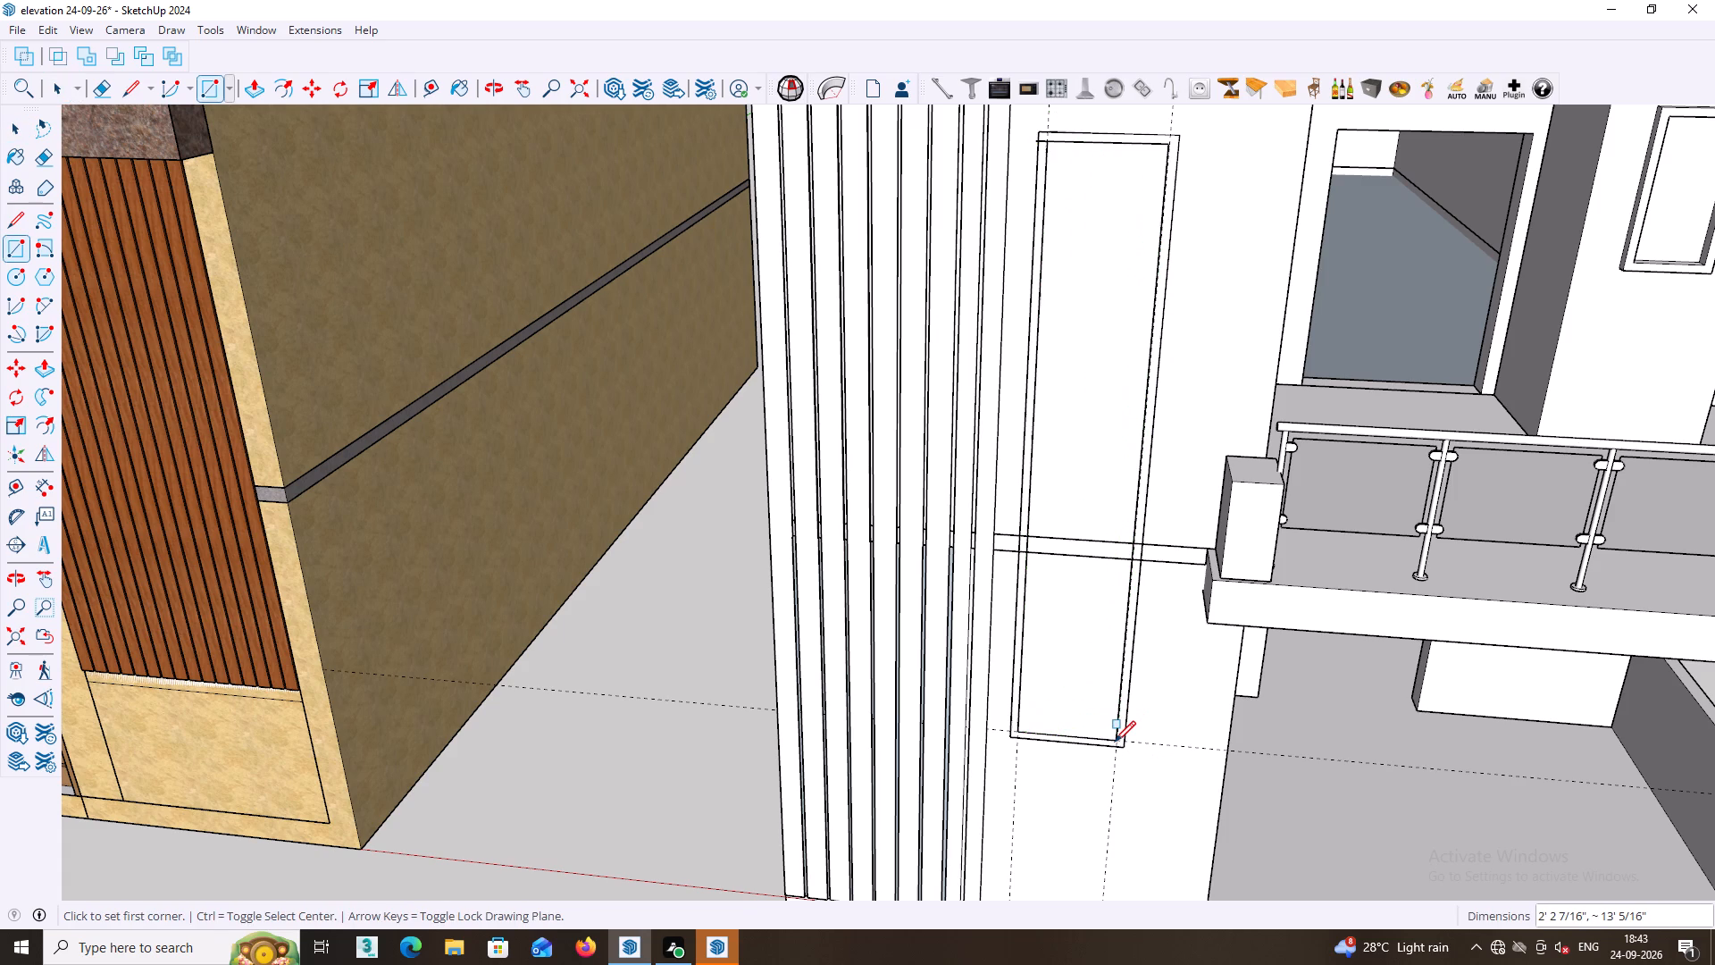
pyautogui.press('space')
# Erase the short line stub joining the inner rectangle's top corner to the outer edge nearest the fins.
pyautogui.press('e')
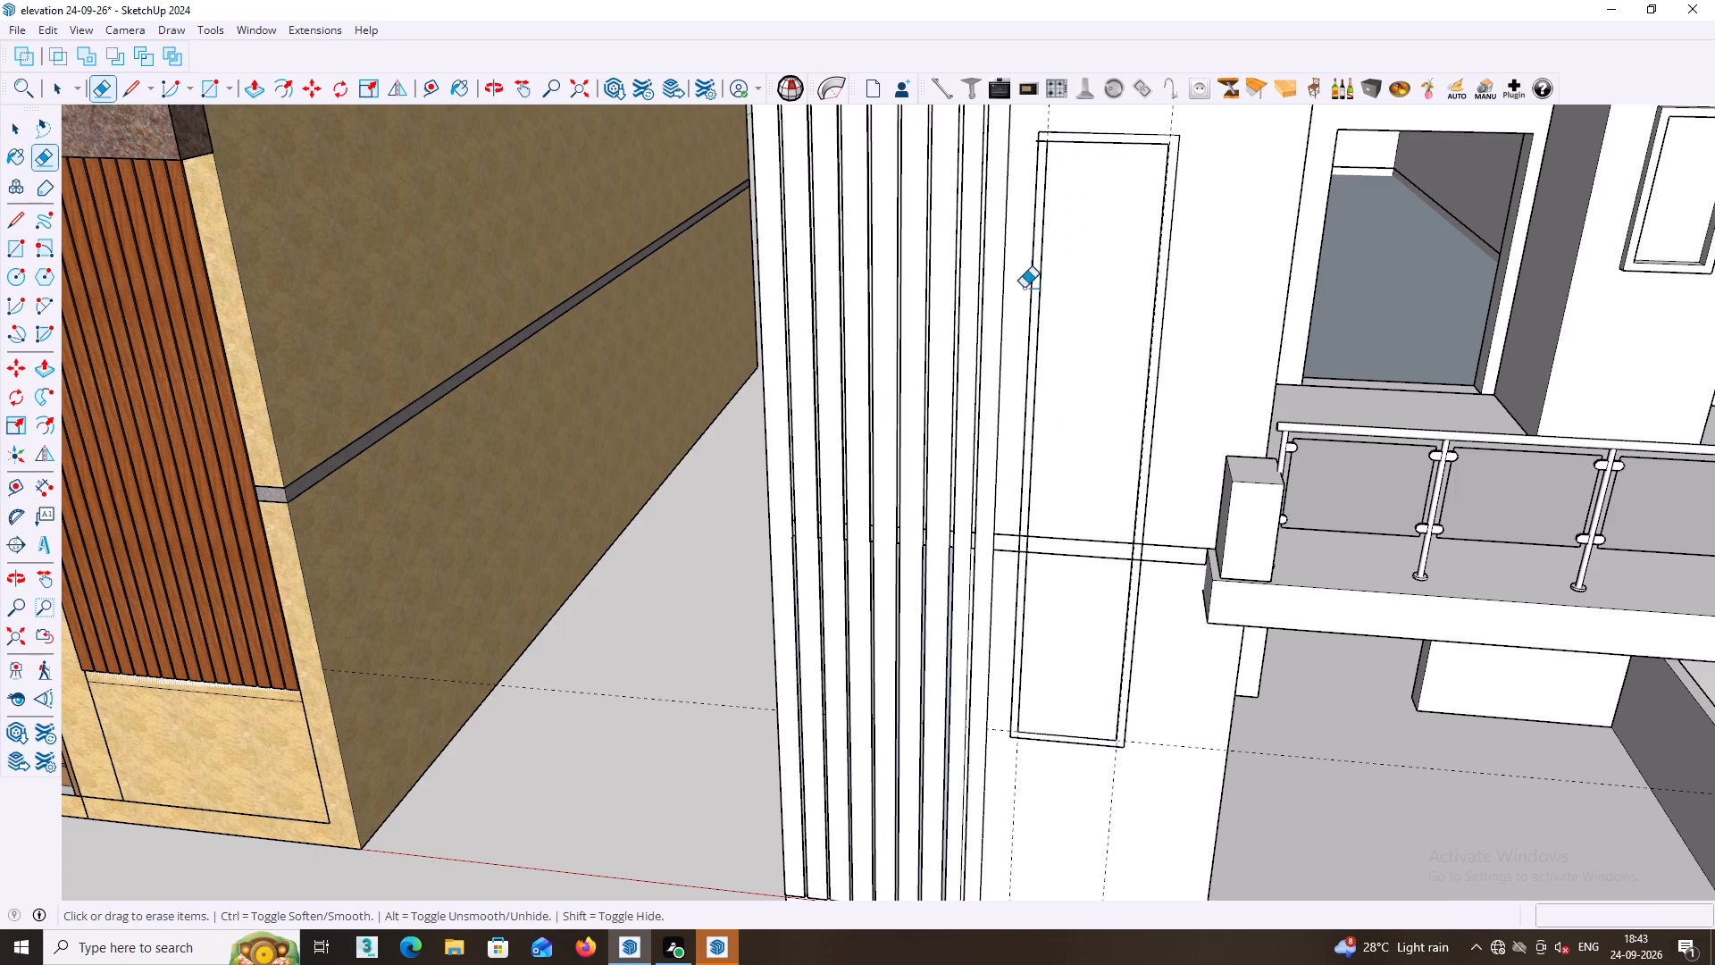
pyautogui.scroll(6, 1025, 104)
pyautogui.scroll(7, 1059, 180)
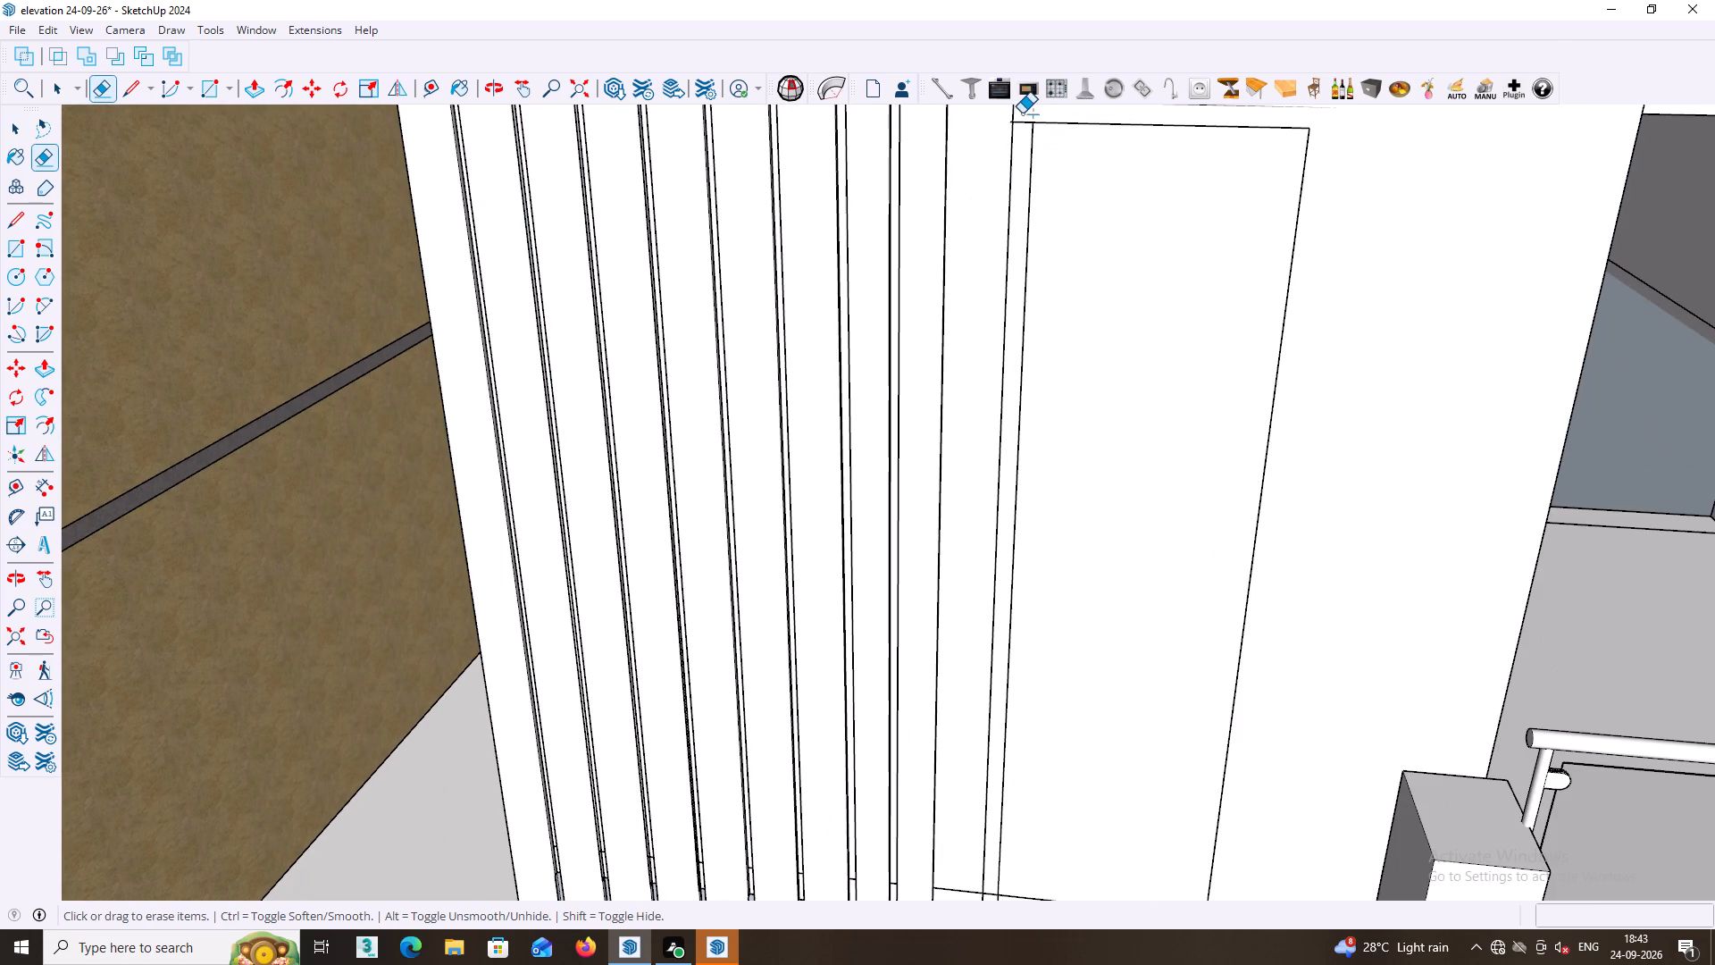
pyautogui.click(1023, 123)
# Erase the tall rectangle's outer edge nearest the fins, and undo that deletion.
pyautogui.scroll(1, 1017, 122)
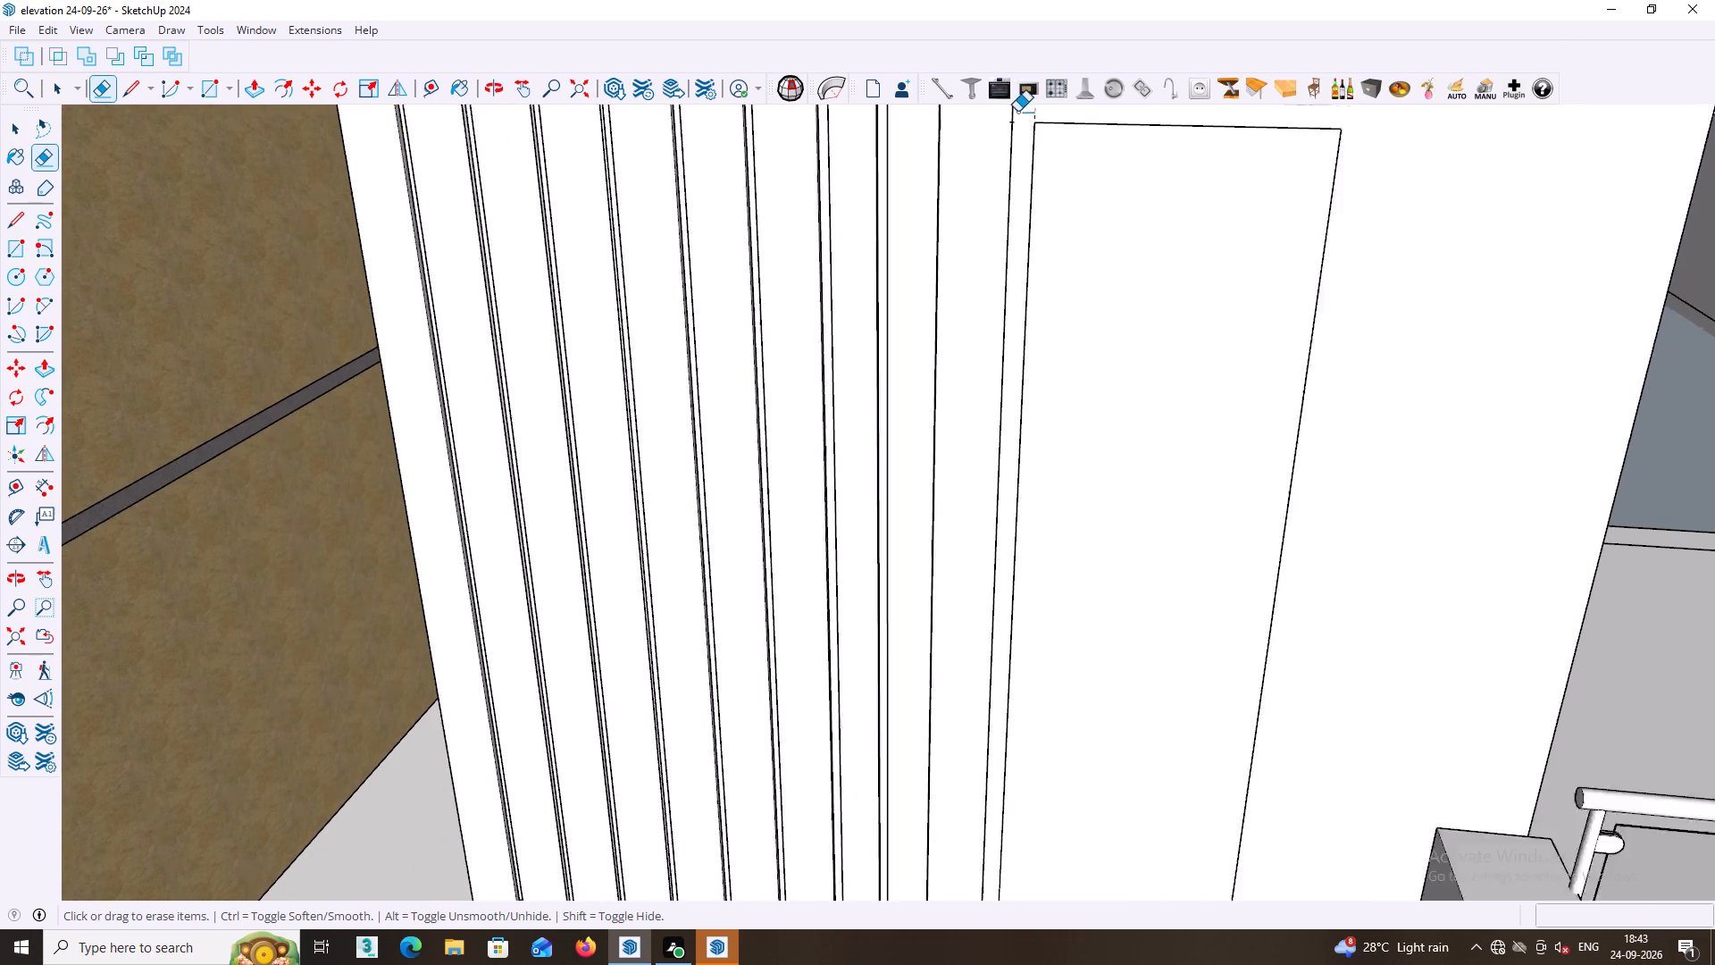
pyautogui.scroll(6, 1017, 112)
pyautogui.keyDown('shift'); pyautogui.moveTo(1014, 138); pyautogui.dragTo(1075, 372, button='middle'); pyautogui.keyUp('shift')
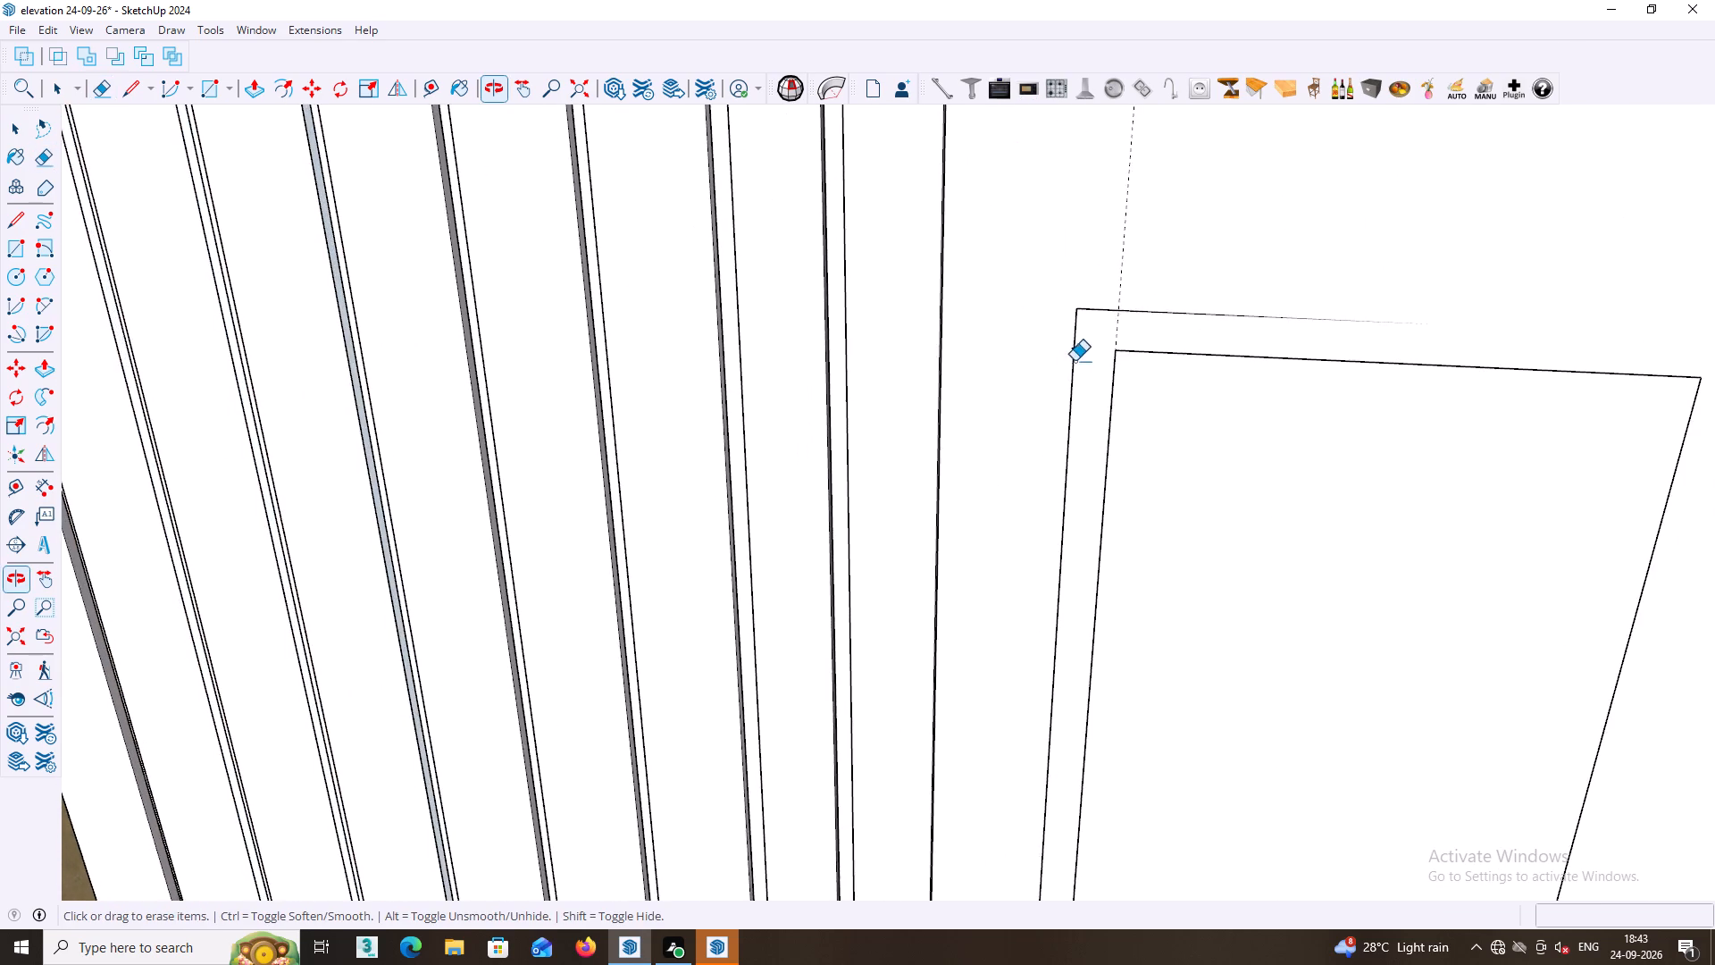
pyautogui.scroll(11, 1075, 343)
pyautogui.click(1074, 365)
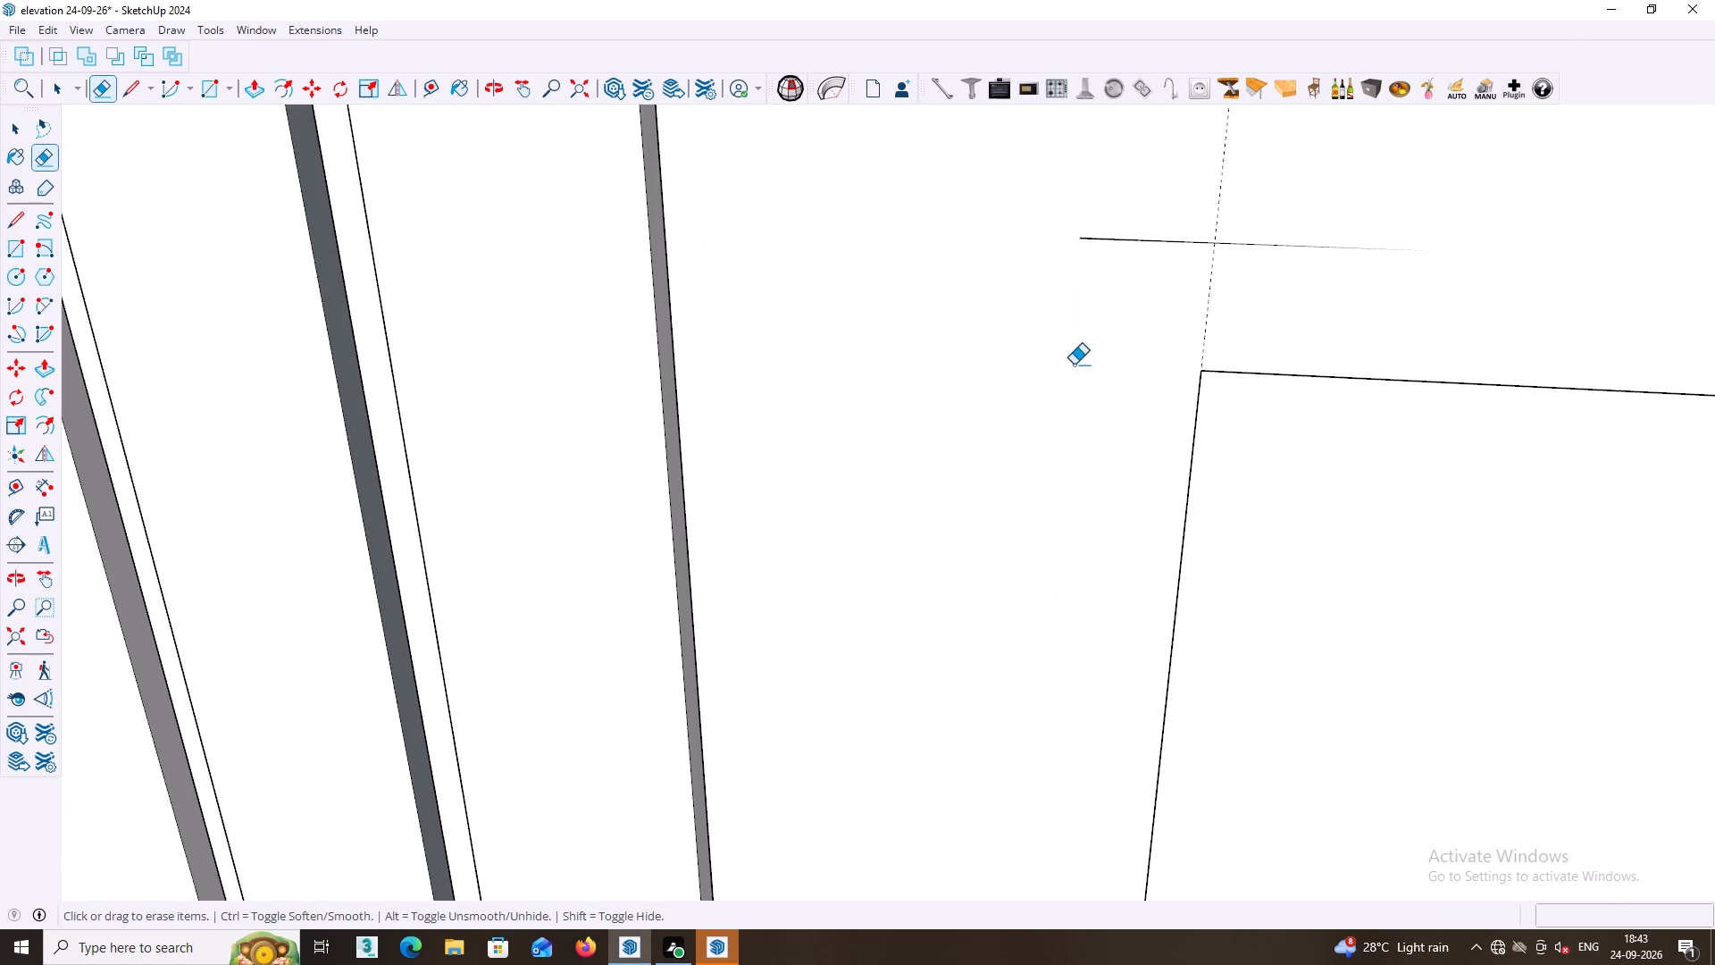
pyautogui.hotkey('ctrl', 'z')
# Erase the vertical inset guide nearest the fins.
pyautogui.scroll(-2, 1100, 465)
pyautogui.press('space')
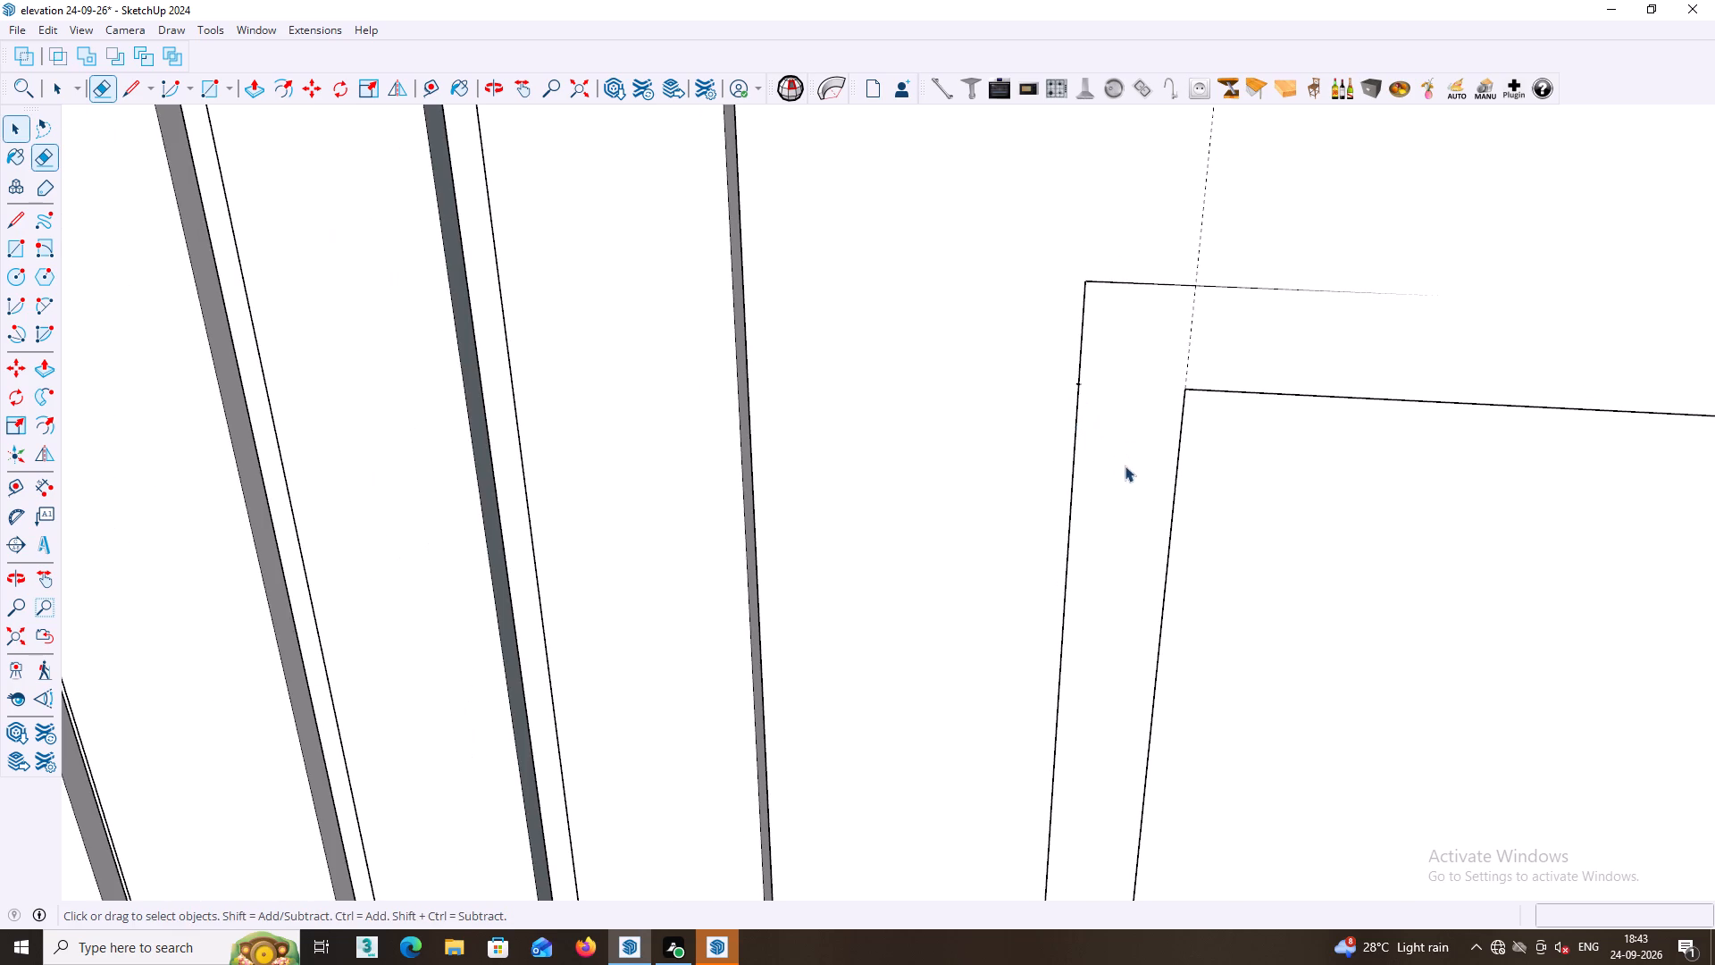
pyautogui.middleClick(1146, 502)
pyautogui.scroll(-3, 1150, 514)
pyautogui.press('e')
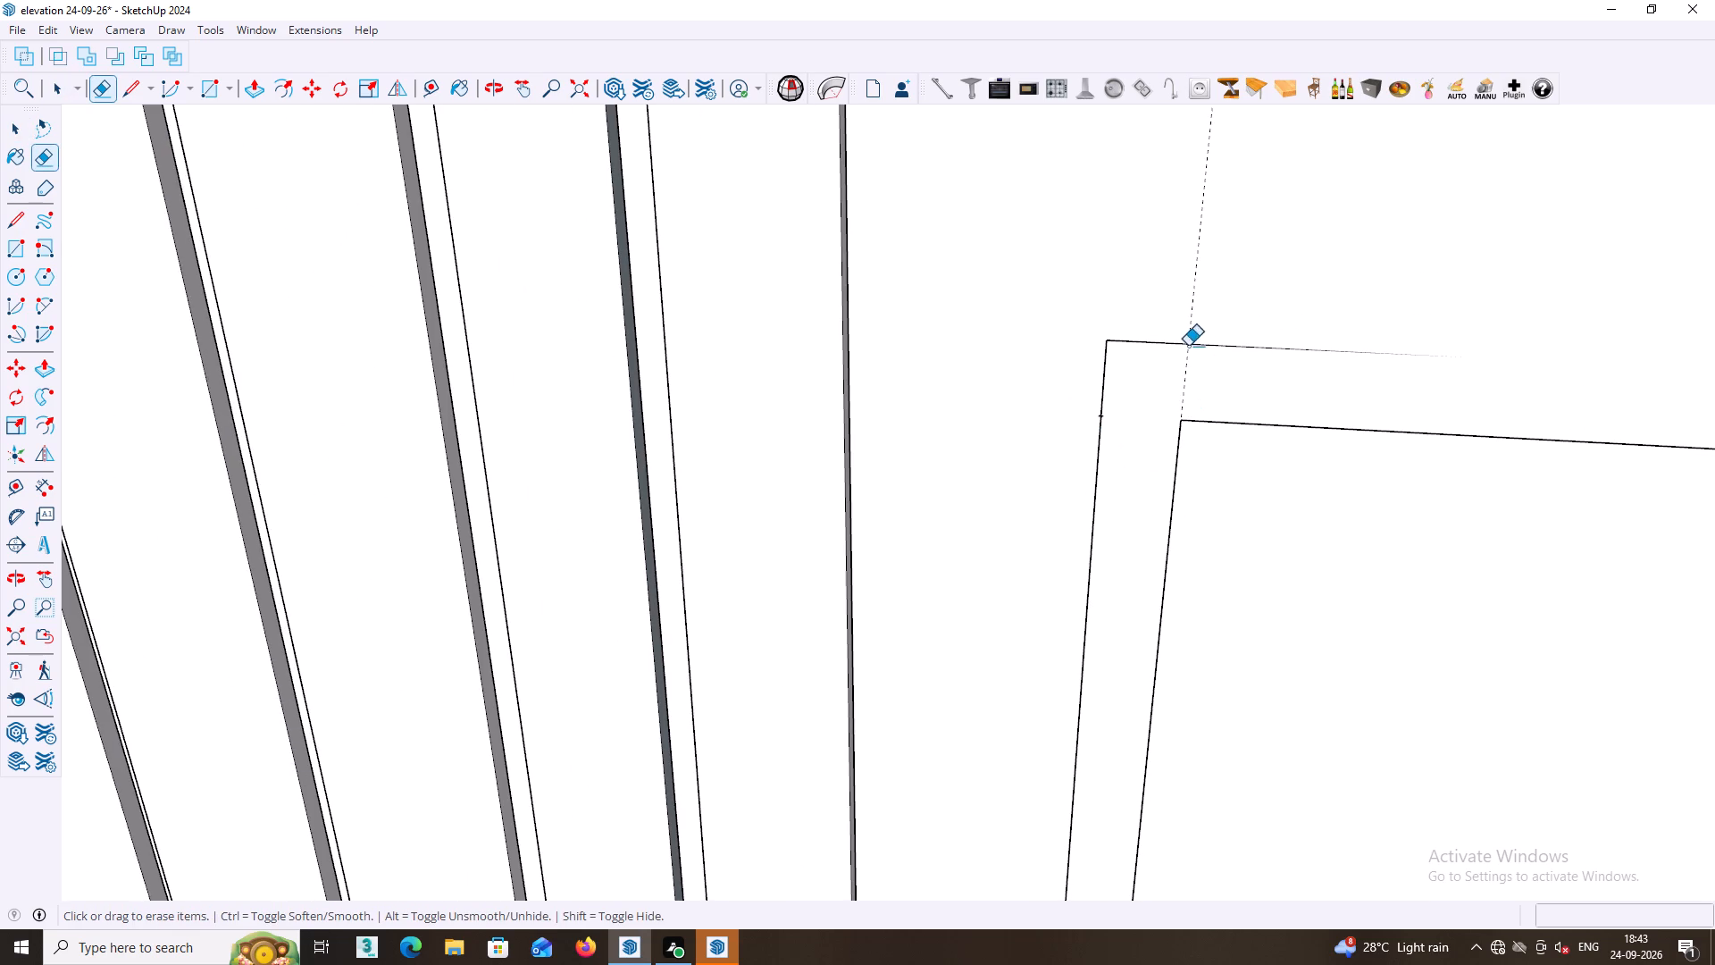
pyautogui.click(1180, 374)
pyautogui.click(1185, 374)
# Examine how the border between the inner and outer tall rectangles selects near its top edge.
pyautogui.scroll(-2, 1194, 407)
pyautogui.scroll(-2, 1245, 474)
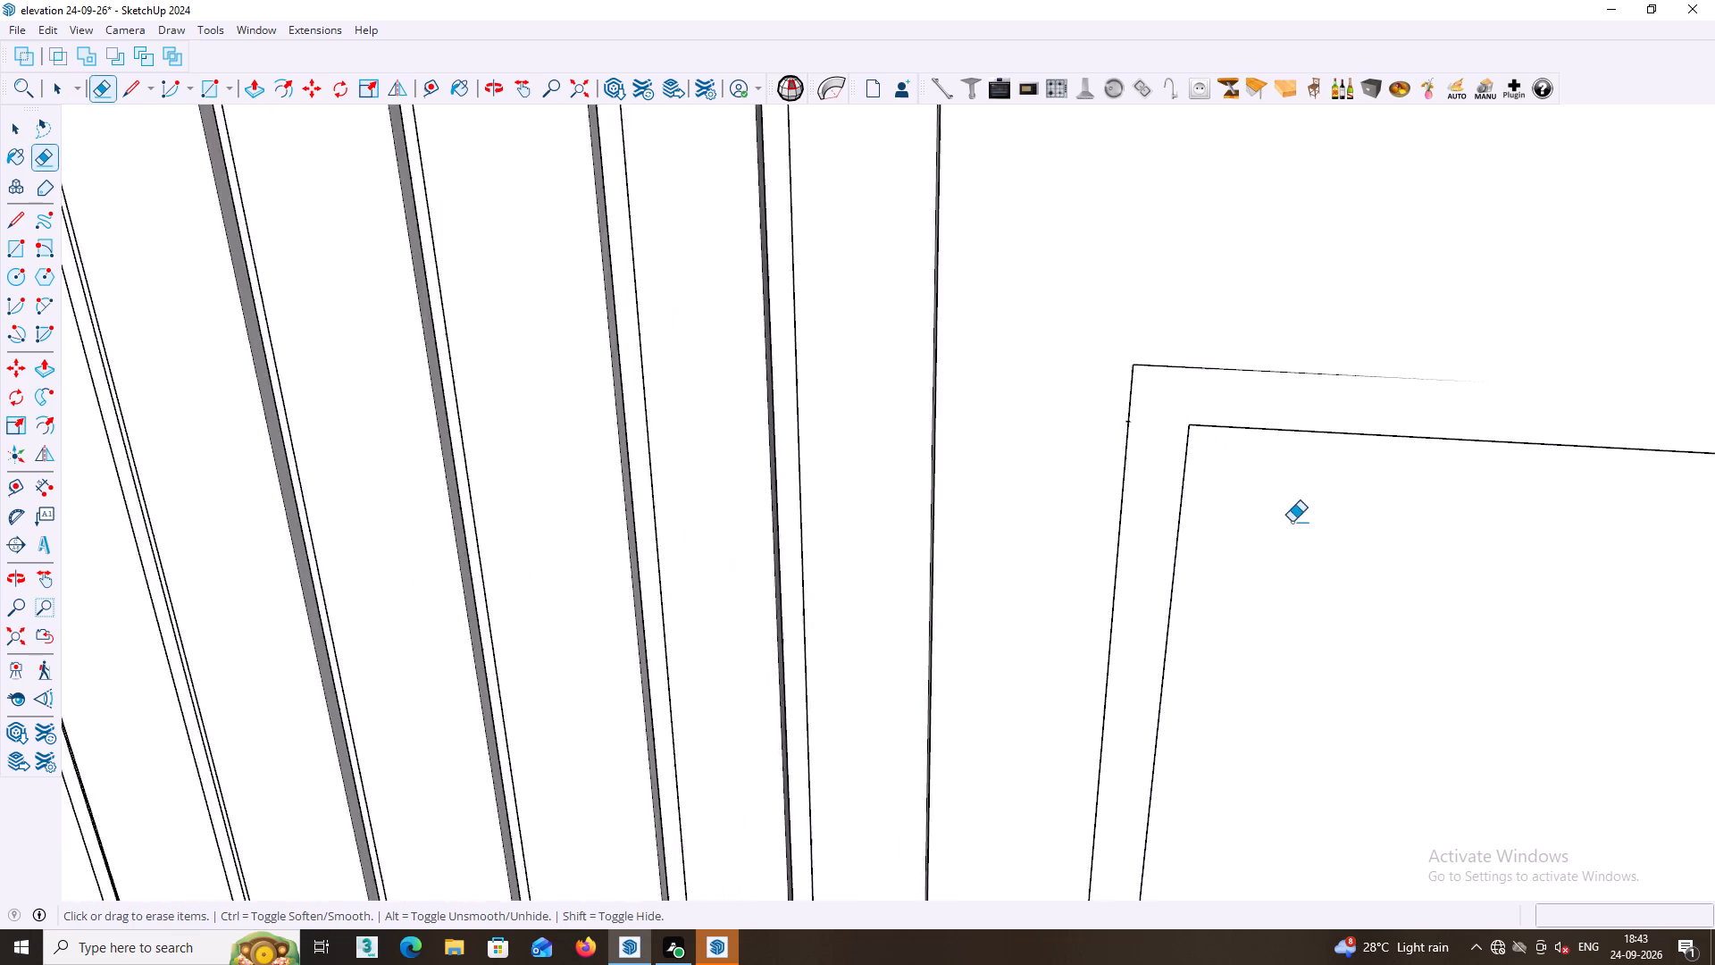
pyautogui.scroll(-4, 1292, 522)
pyautogui.keyDown('shift'); pyautogui.moveTo(1354, 558); pyautogui.dragTo(1072, 248, button='middle'); pyautogui.keyUp('shift')
pyautogui.keyDown('shift'); pyautogui.scroll(-5, 1119, 347); pyautogui.keyUp('shift')
pyautogui.keyDown('shift'); pyautogui.scroll(-2, 1168, 415); pyautogui.keyUp('shift')
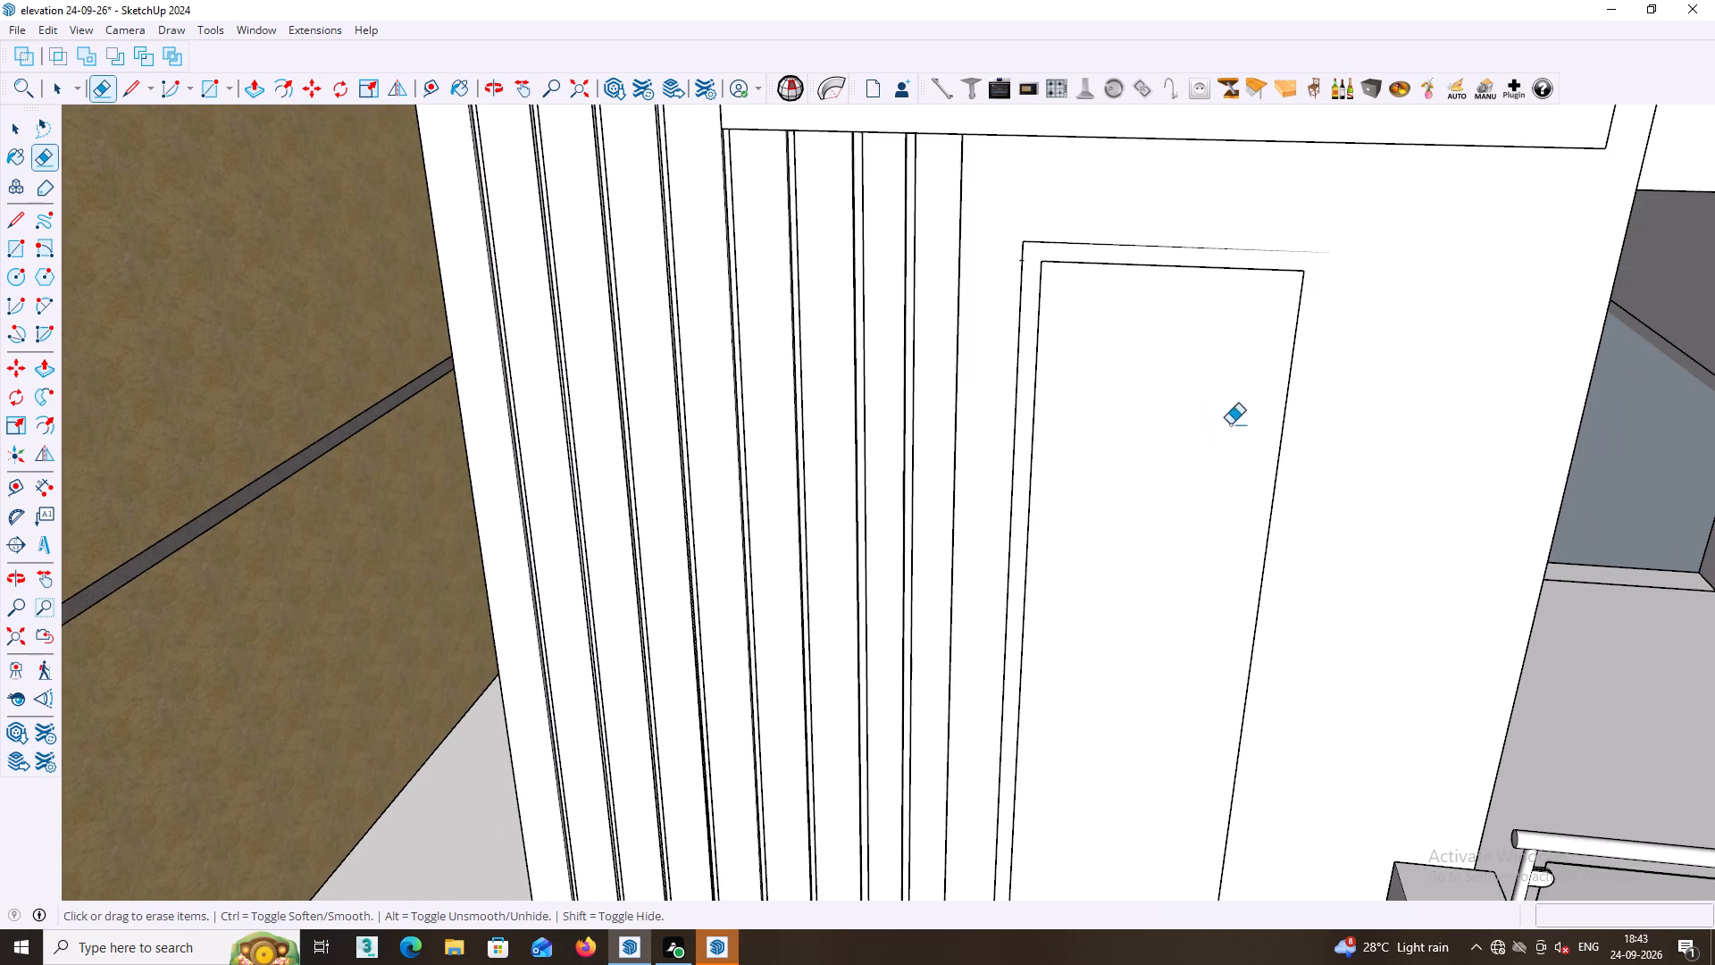
pyautogui.moveTo(1231, 422); pyautogui.dragTo(1226, 350, button='middle')
pyautogui.moveTo(1226, 374); pyautogui.dragTo(1227, 395, button='middle')
pyautogui.scroll(-14, 1226, 374)
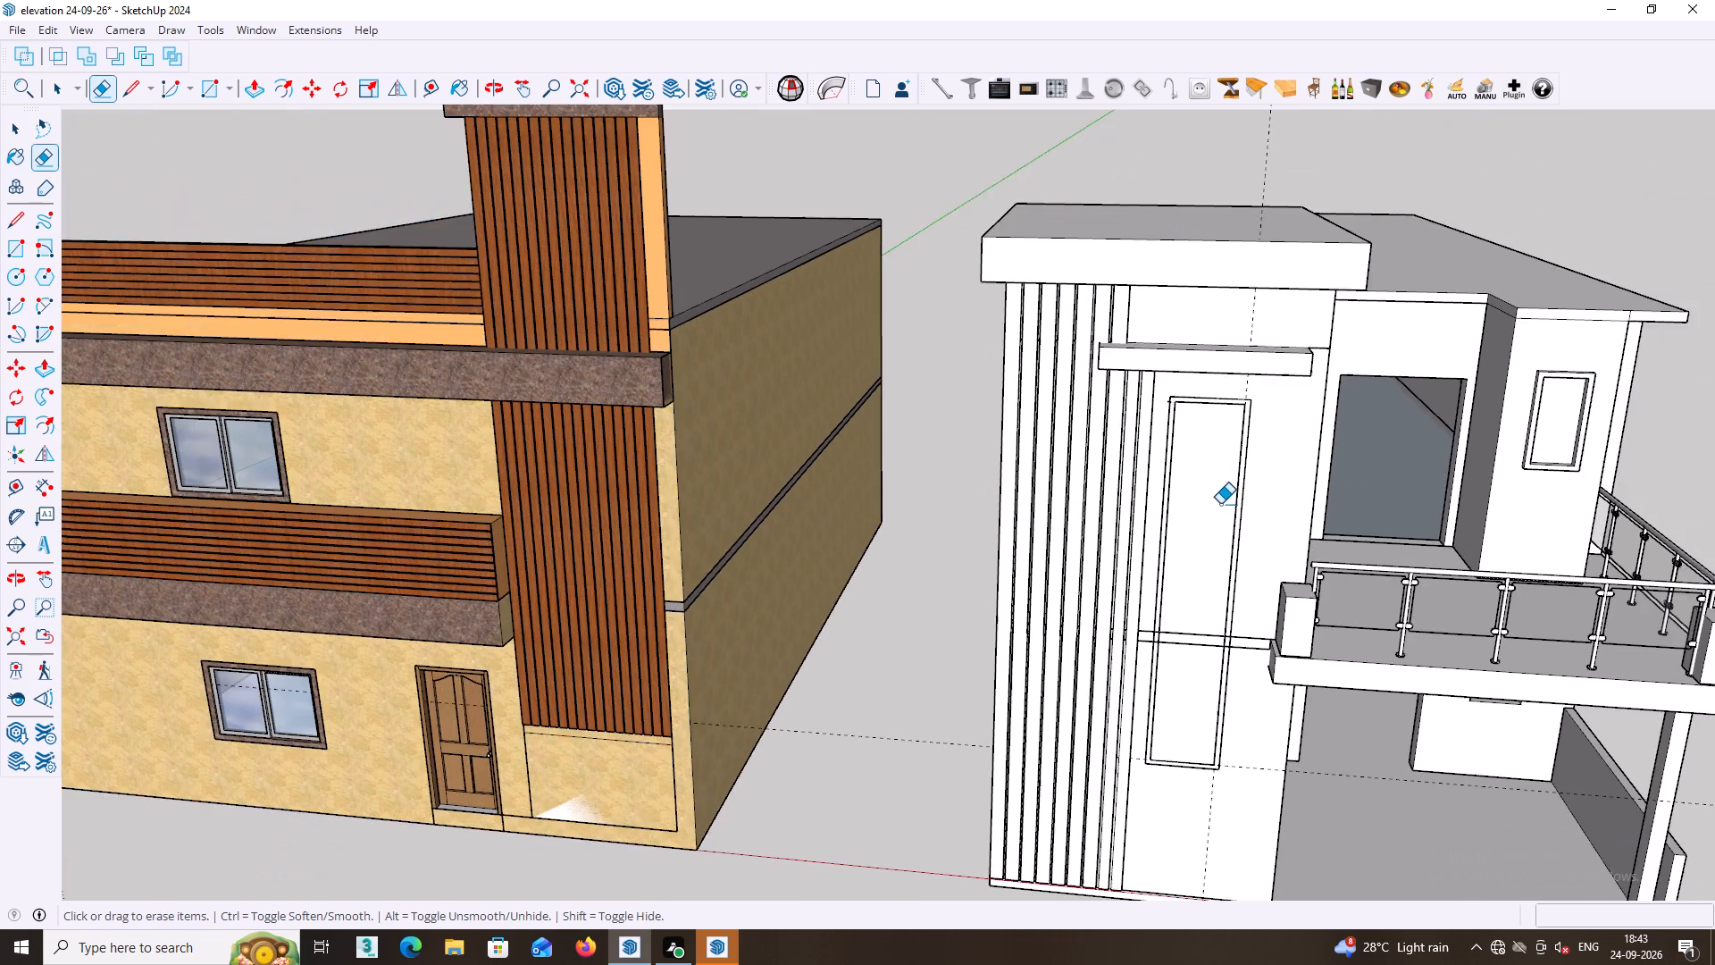
pyautogui.moveTo(1221, 500); pyautogui.dragTo(1223, 421, button='middle')
pyautogui.press('space')
pyautogui.write('p')
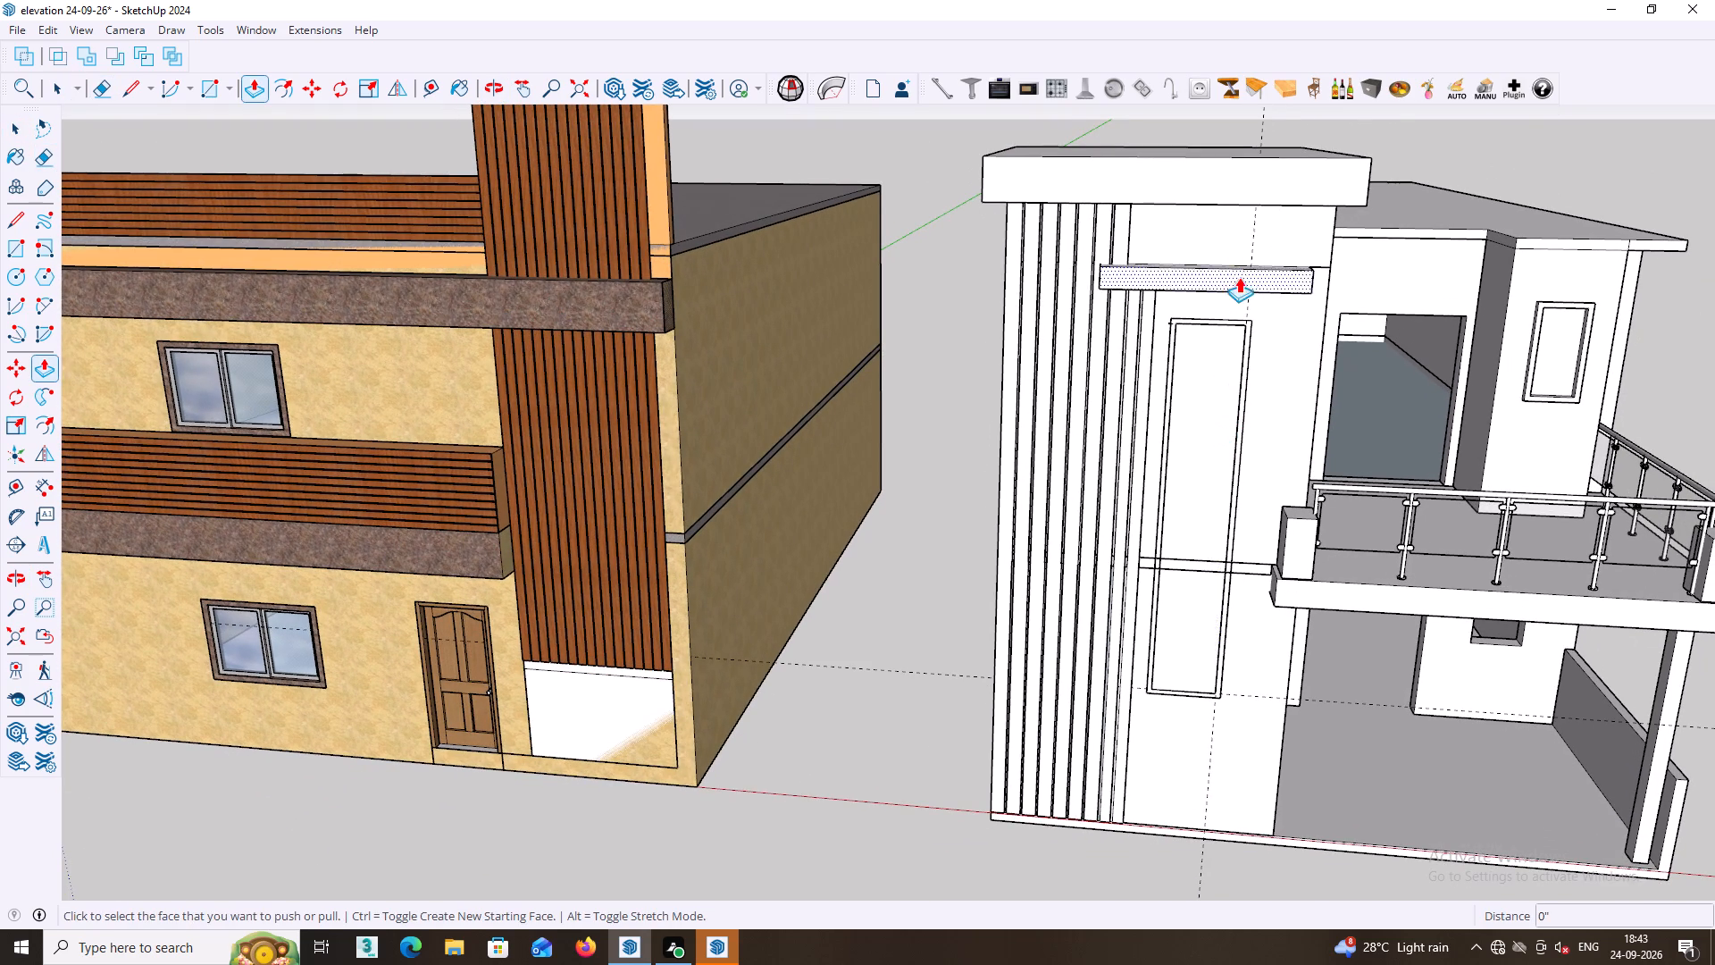
pyautogui.scroll(10, 1240, 268)
pyautogui.press('space')
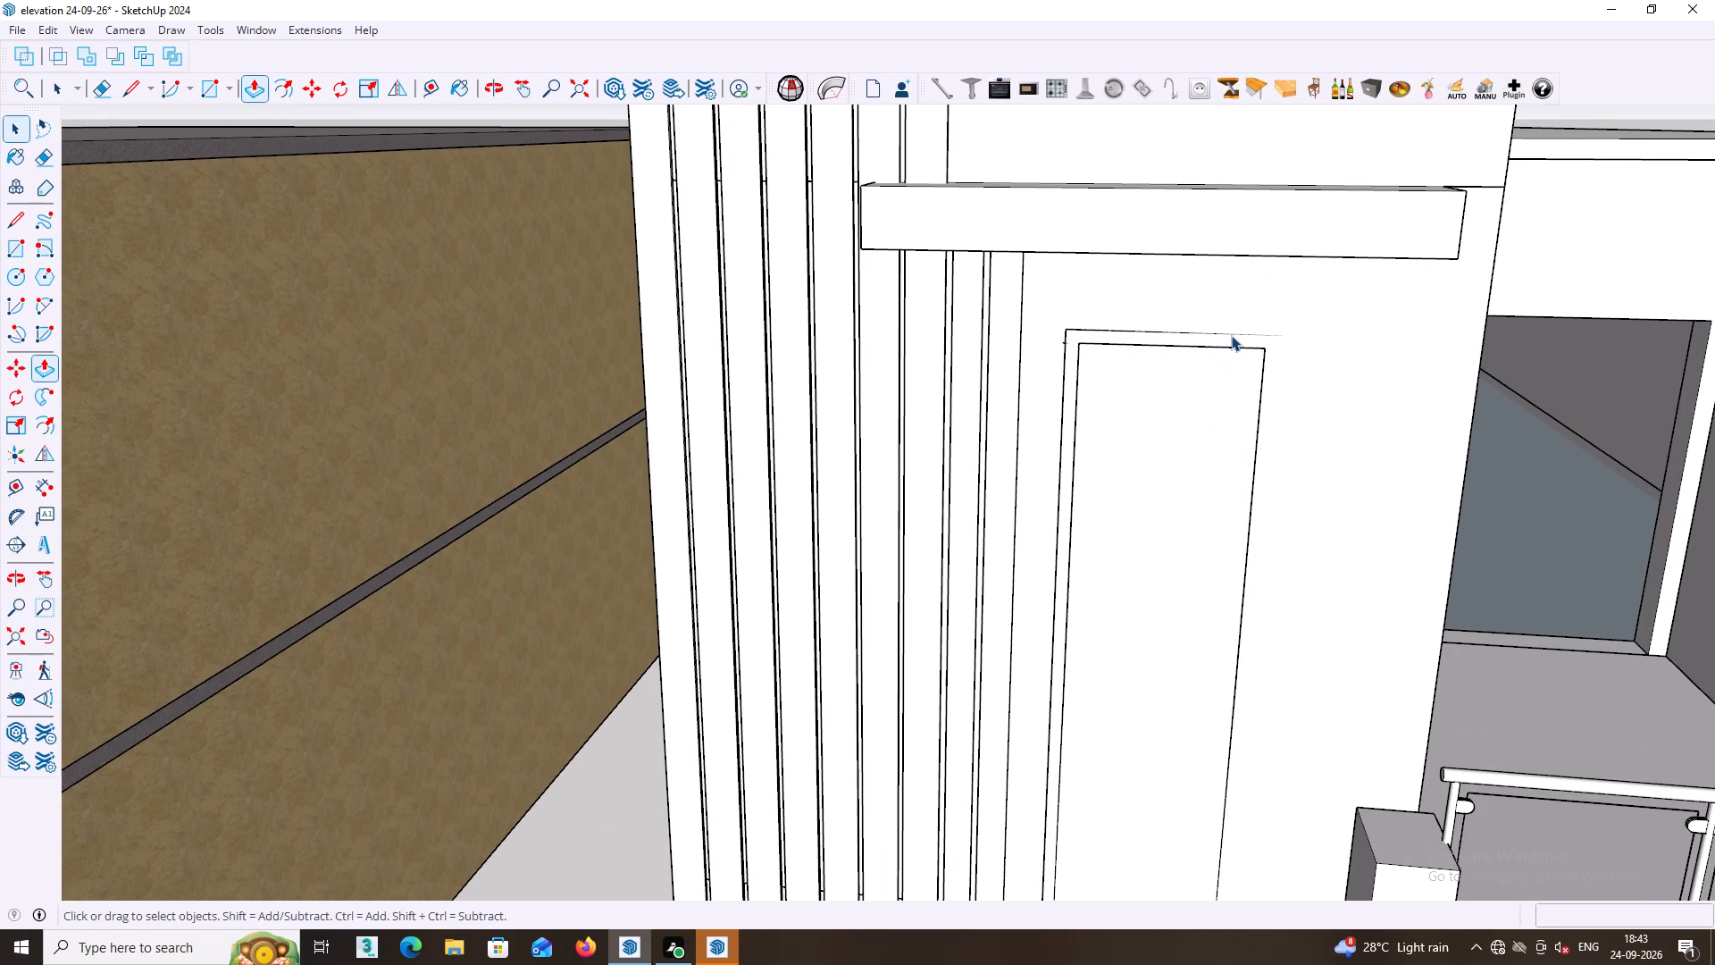
pyautogui.click(1230, 336)
pyautogui.click(1232, 340)
pyautogui.scroll(-3, 1233, 376)
pyautogui.press('space')
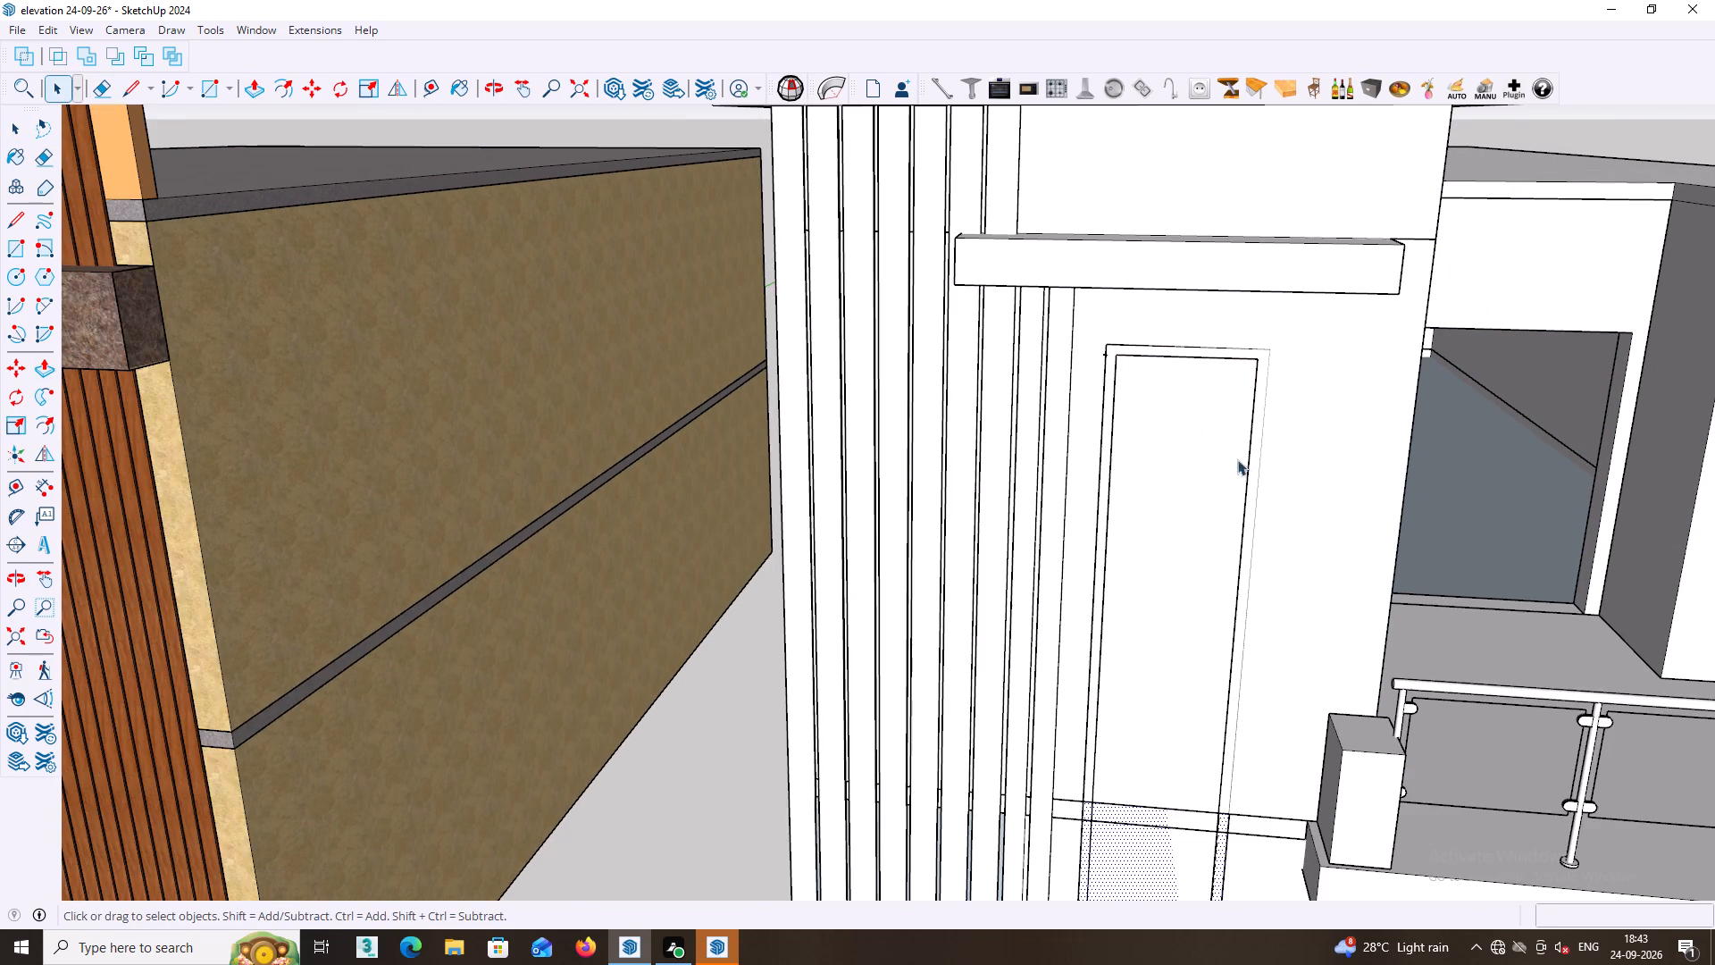
pyautogui.scroll(-4, 1224, 499)
pyautogui.click(772, 688)
# Redraw the outer tall rectangle's balcony-side edge about 8' 3 1/4" up from the horizontal band and its top edge about 2' 6 5/8" long.
pyautogui.moveTo(1134, 575); pyautogui.dragTo(1159, 547, button='middle')
pyautogui.scroll(3, 1240, 524)
pyautogui.scroll(-3, 1228, 580)
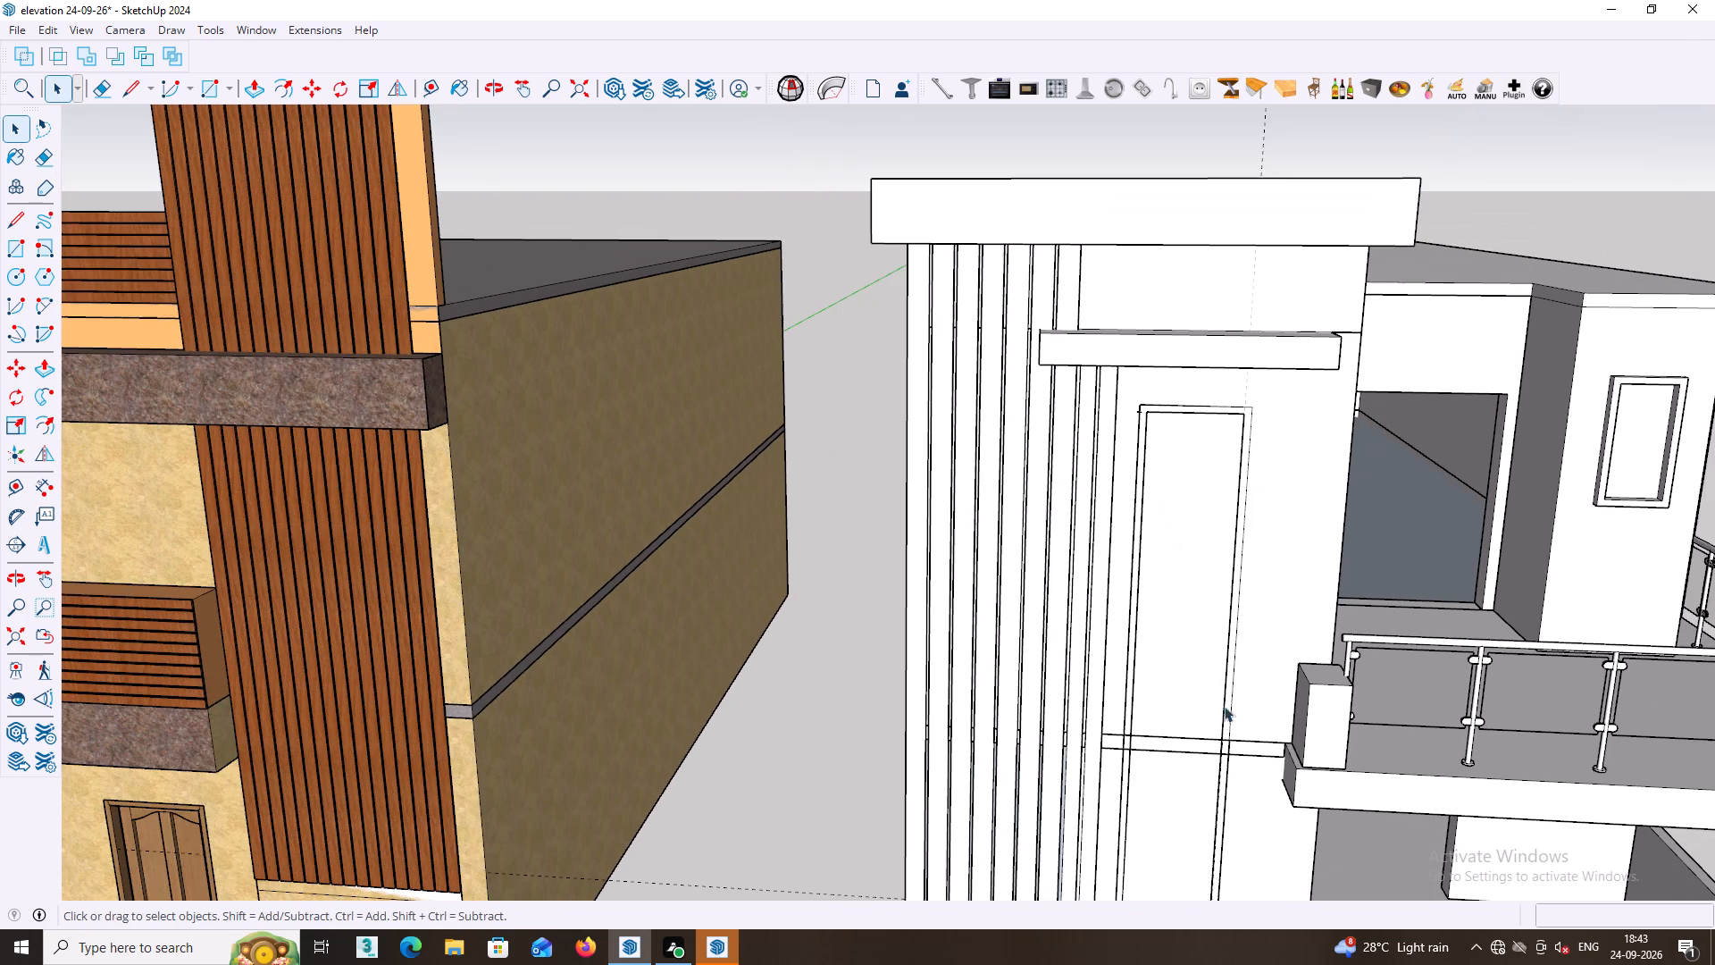
pyautogui.press('l')
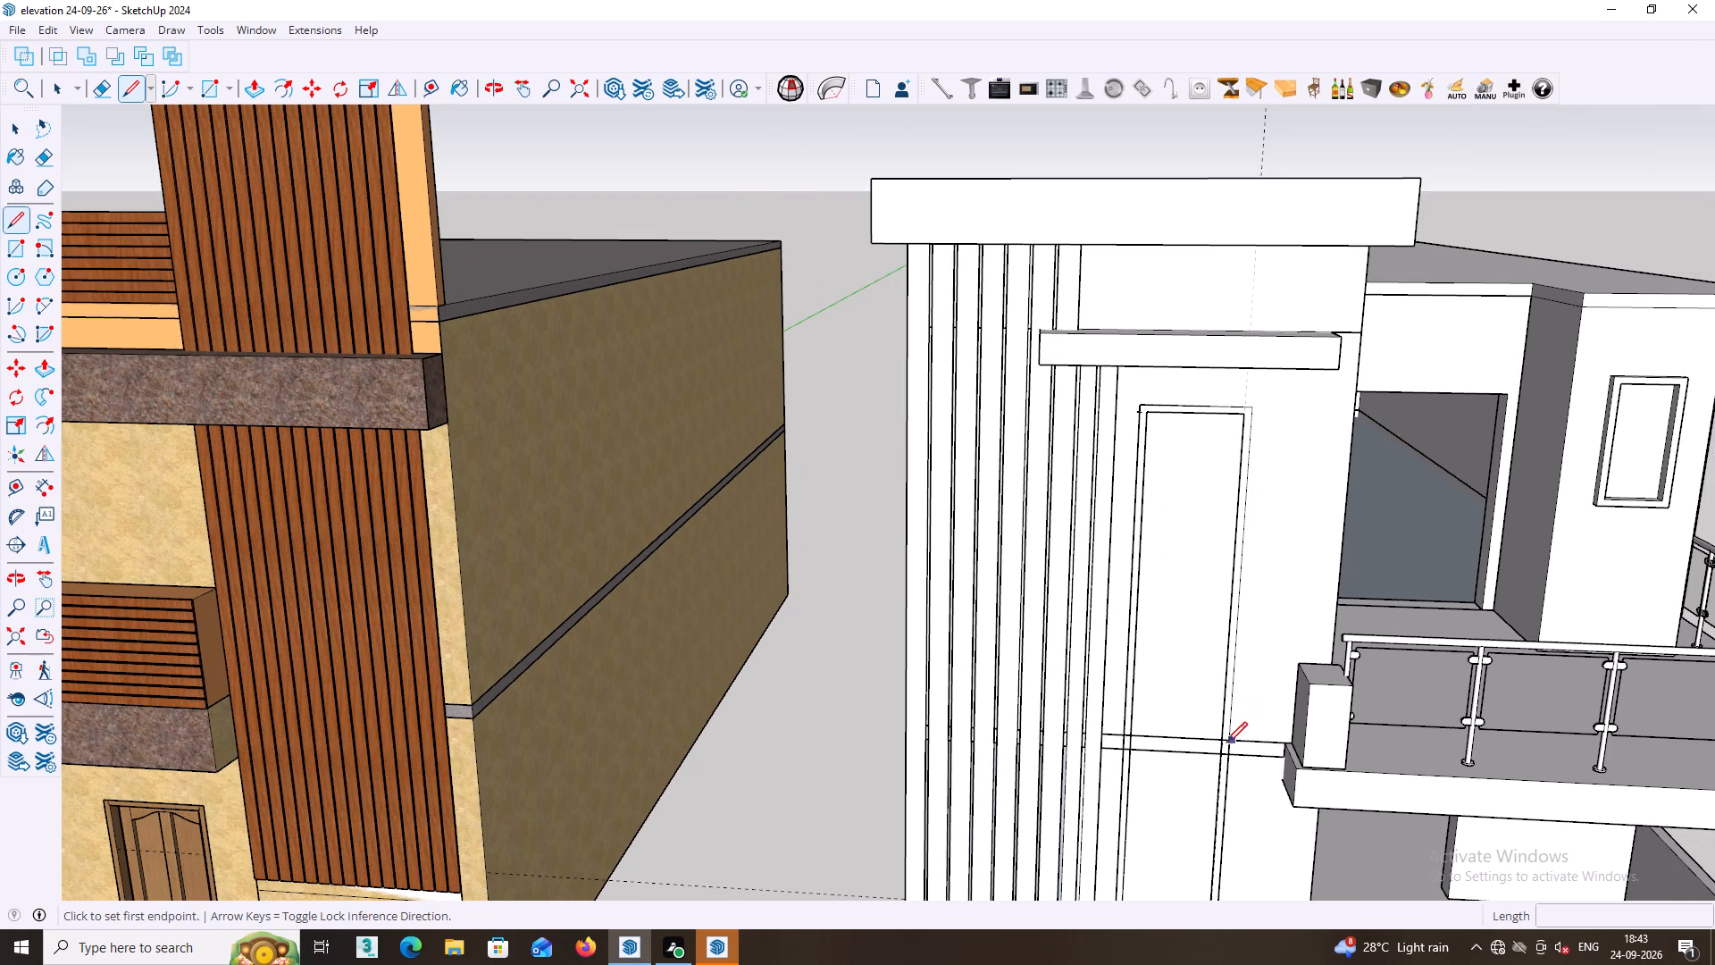
pyautogui.moveTo(1231, 732); pyautogui.dragTo(1232, 732, button='middle')
pyautogui.moveTo(1232, 732); pyautogui.dragTo(1227, 703, button='middle')
pyautogui.scroll(5, 1236, 737)
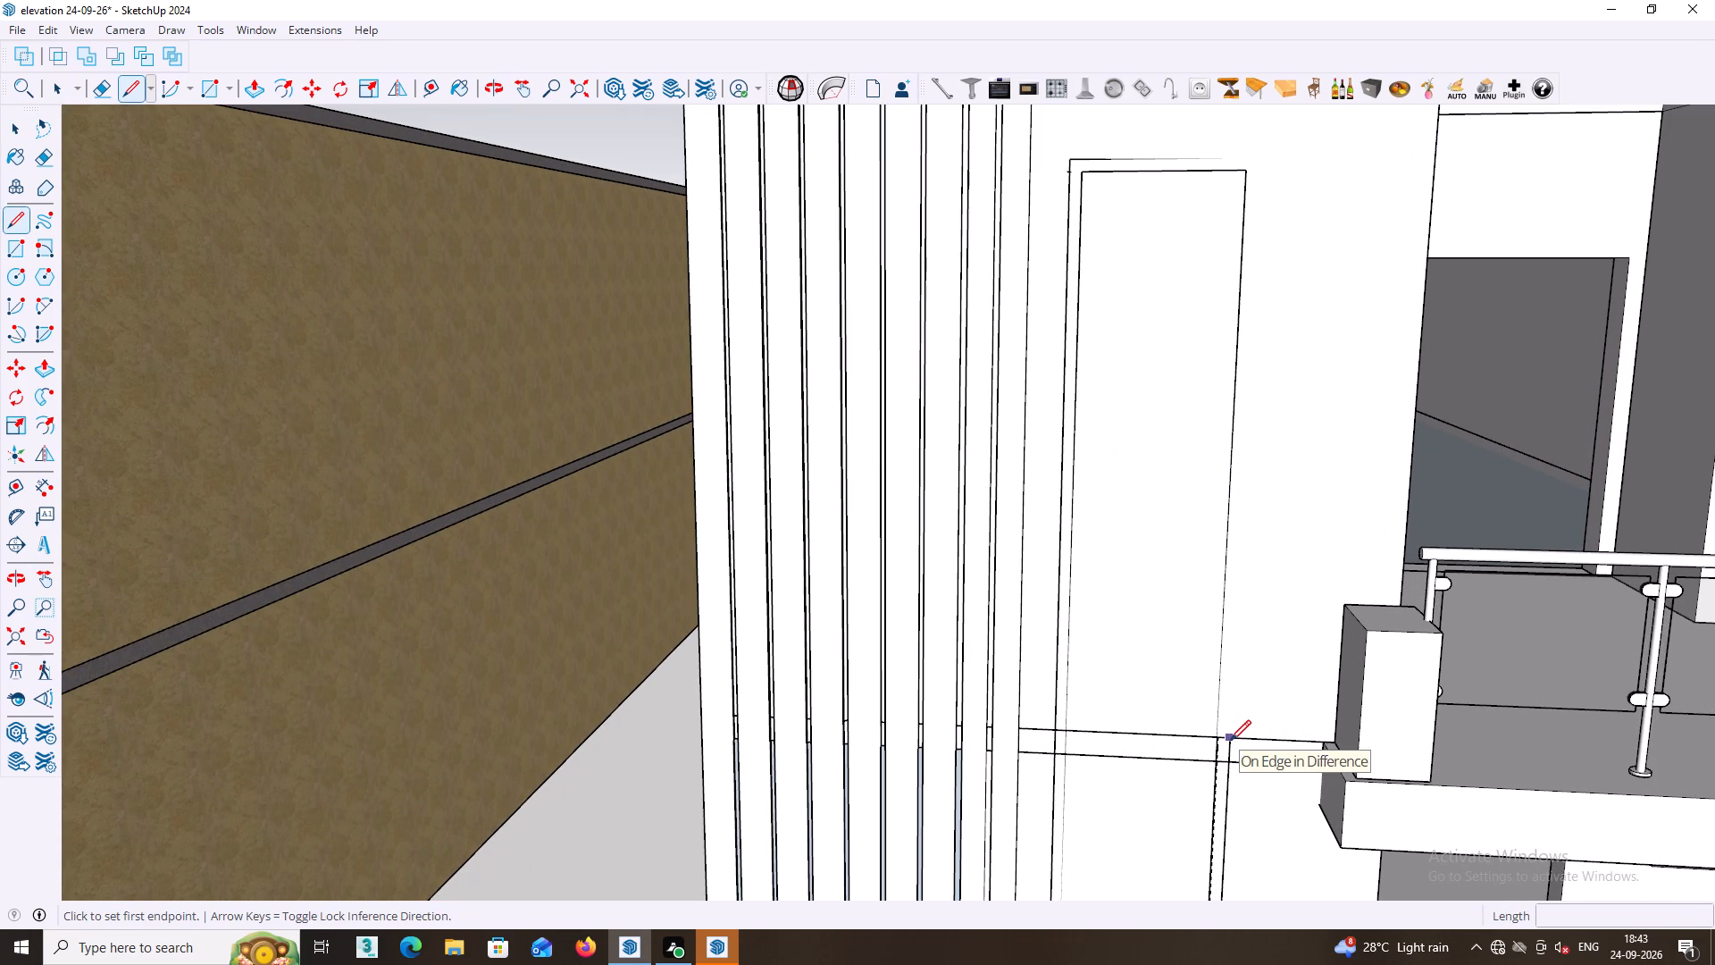
pyautogui.click(1230, 741)
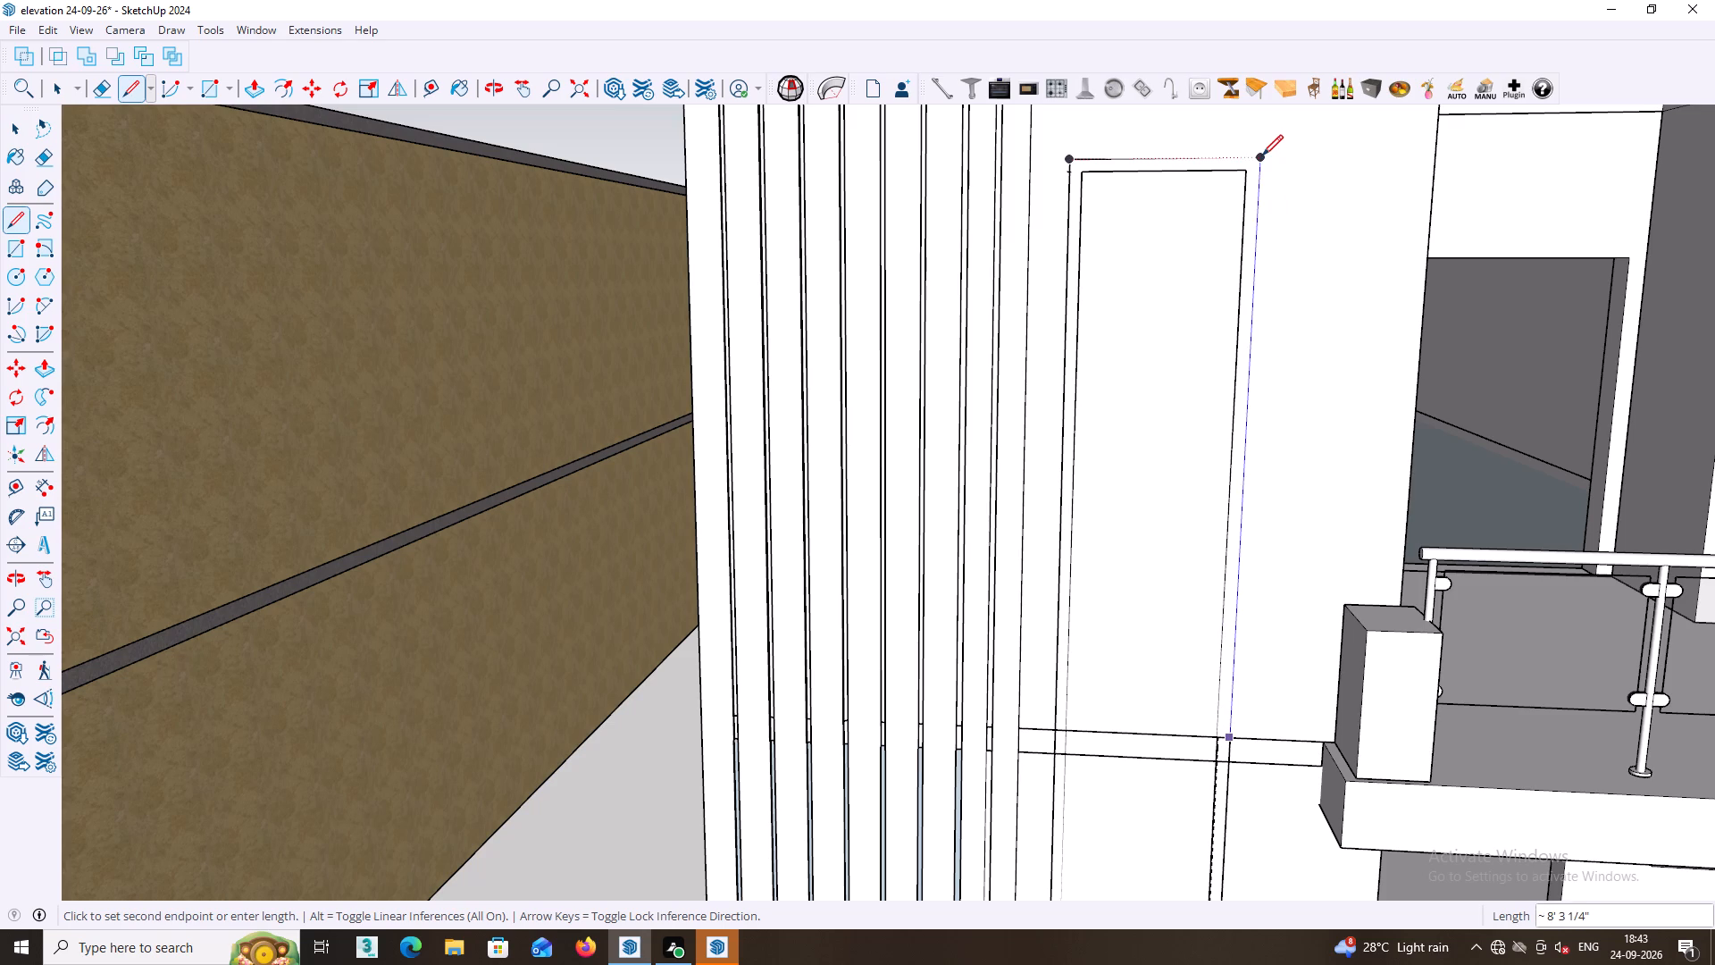
pyautogui.click(1262, 155)
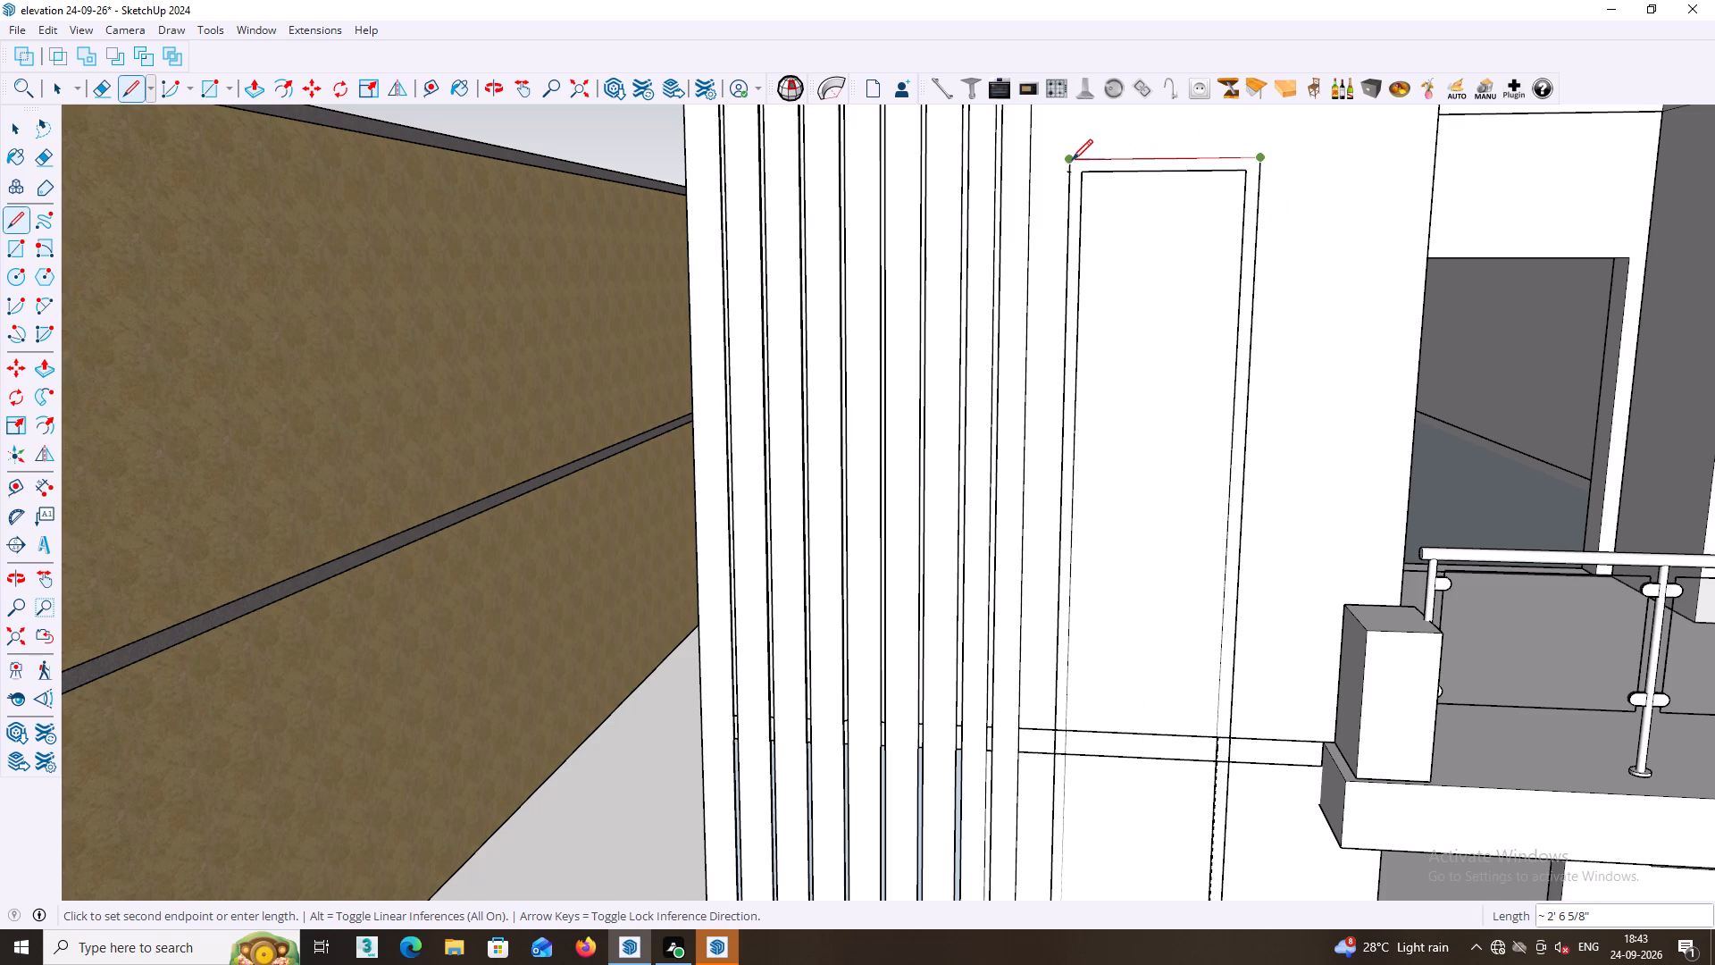
pyautogui.click(1072, 160)
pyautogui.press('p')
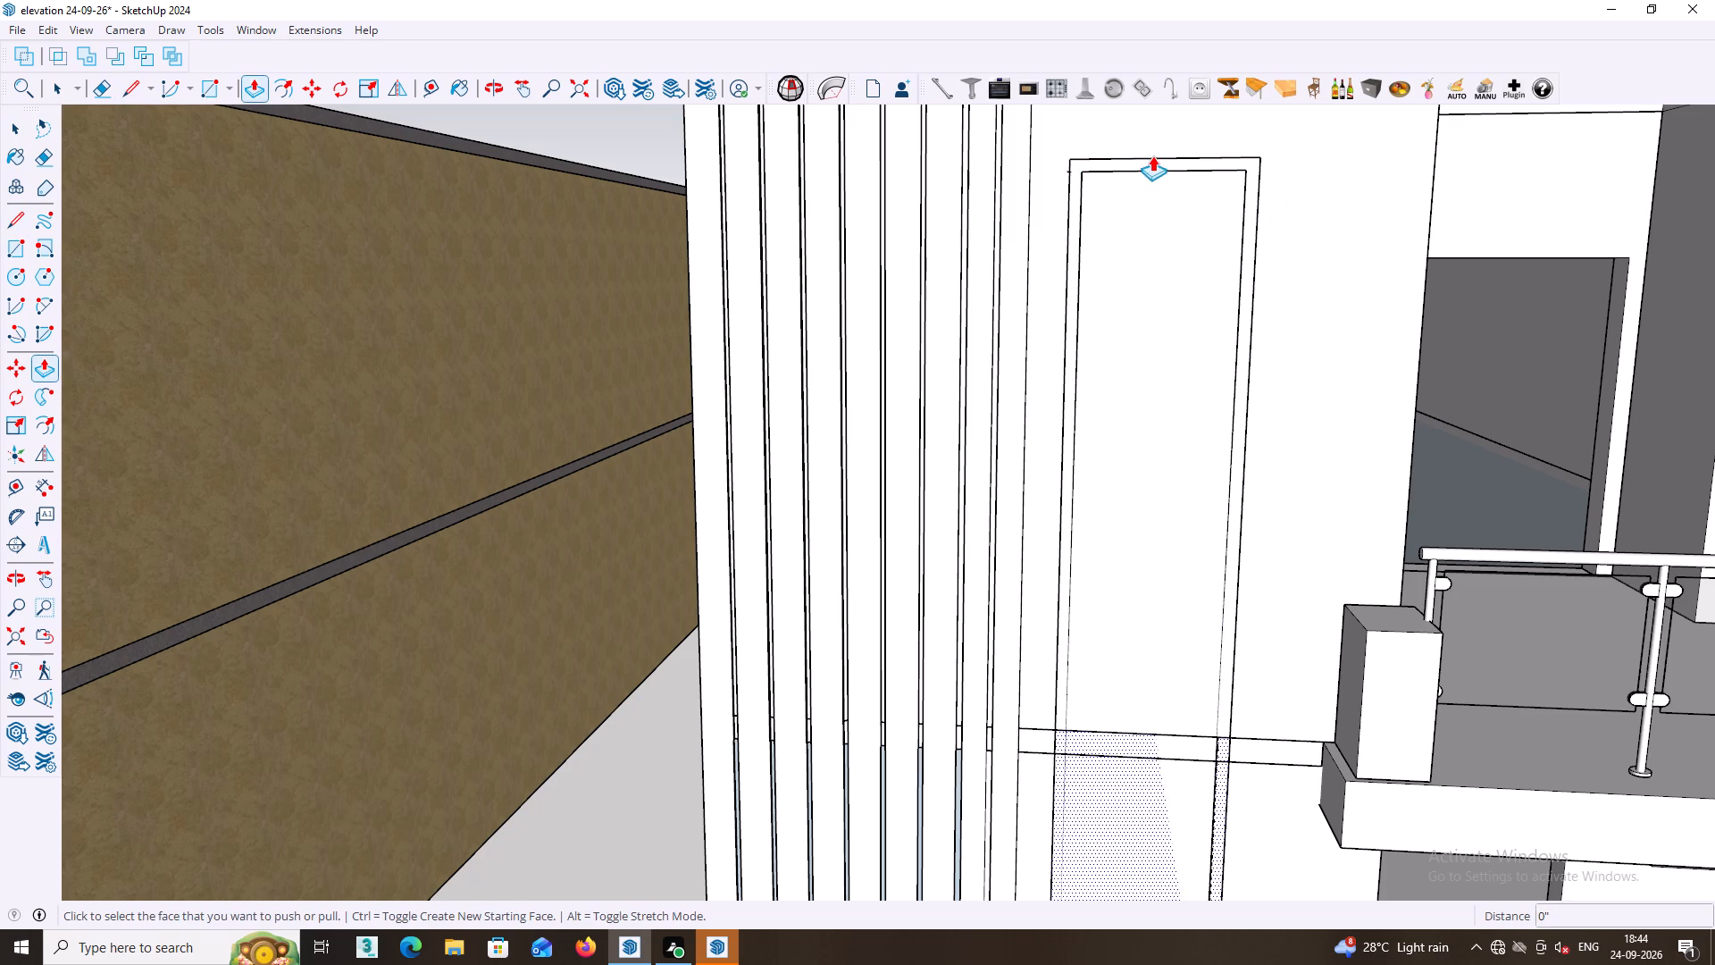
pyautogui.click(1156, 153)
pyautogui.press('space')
# Examine how the upper border's edges and faces select along the top, the balcony side and the fin side.
pyautogui.click(1163, 161)
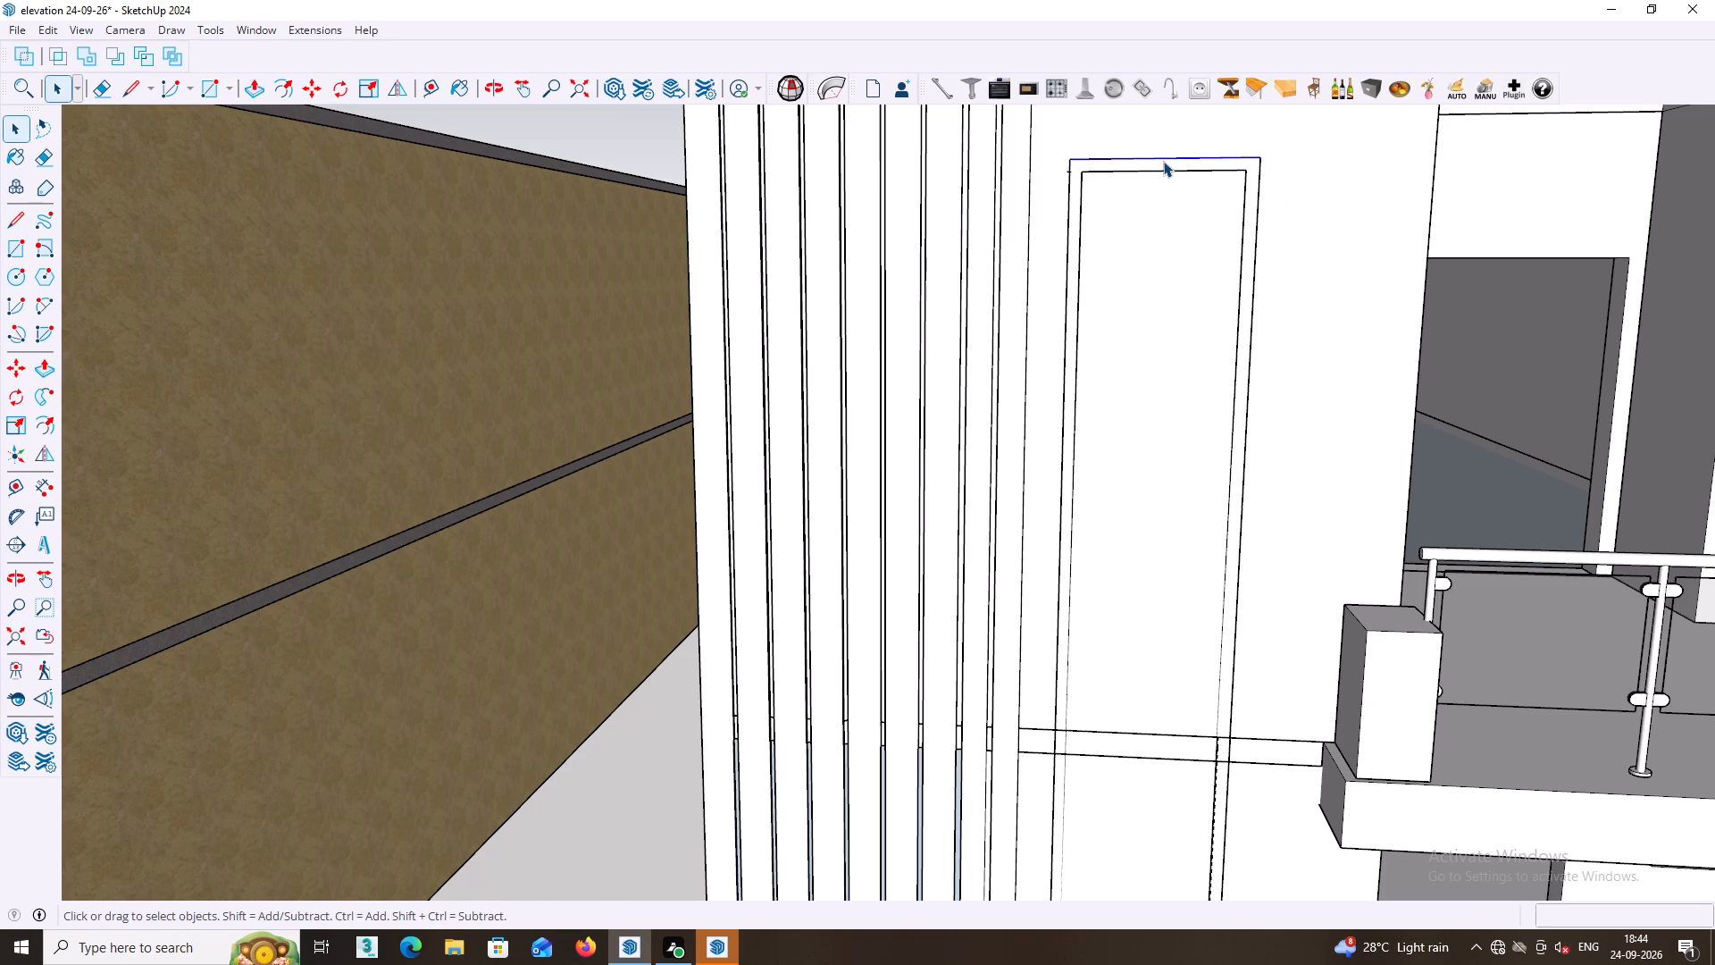
pyautogui.click(1163, 161)
pyautogui.moveTo(1219, 187); pyautogui.dragTo(1228, 258, button='middle')
pyautogui.scroll(3, 1251, 288)
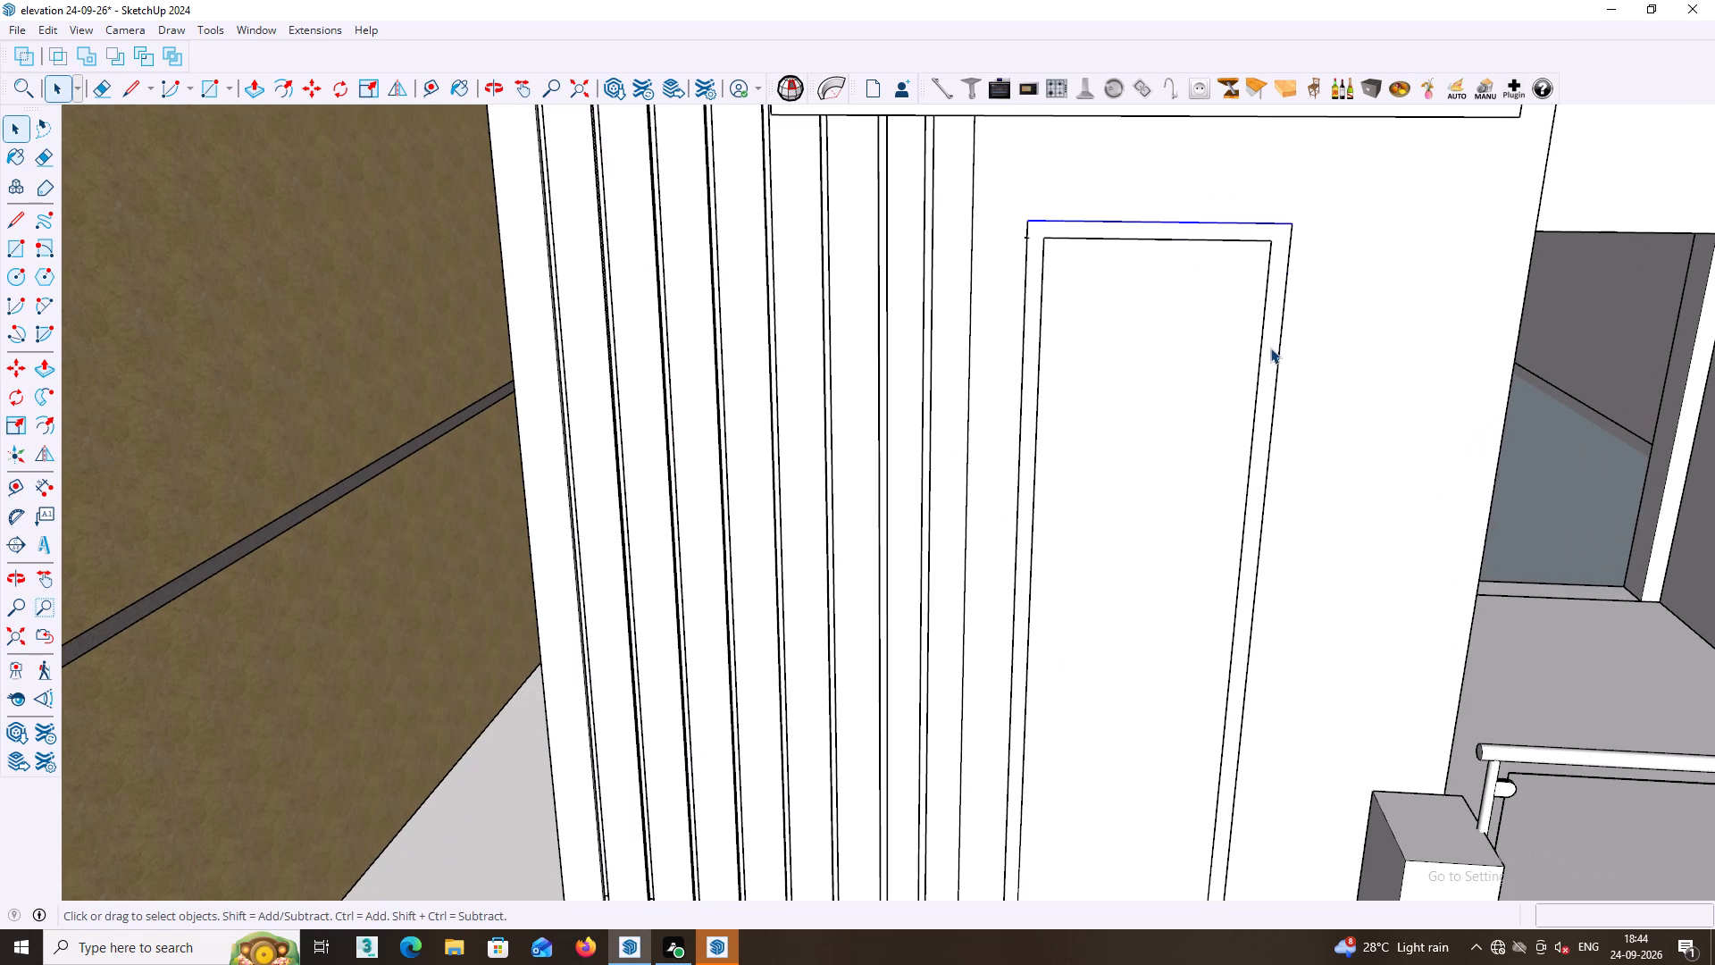
pyautogui.doubleClick(1270, 348)
pyautogui.tripleClick(1267, 357)
pyautogui.tripleClick(1266, 361)
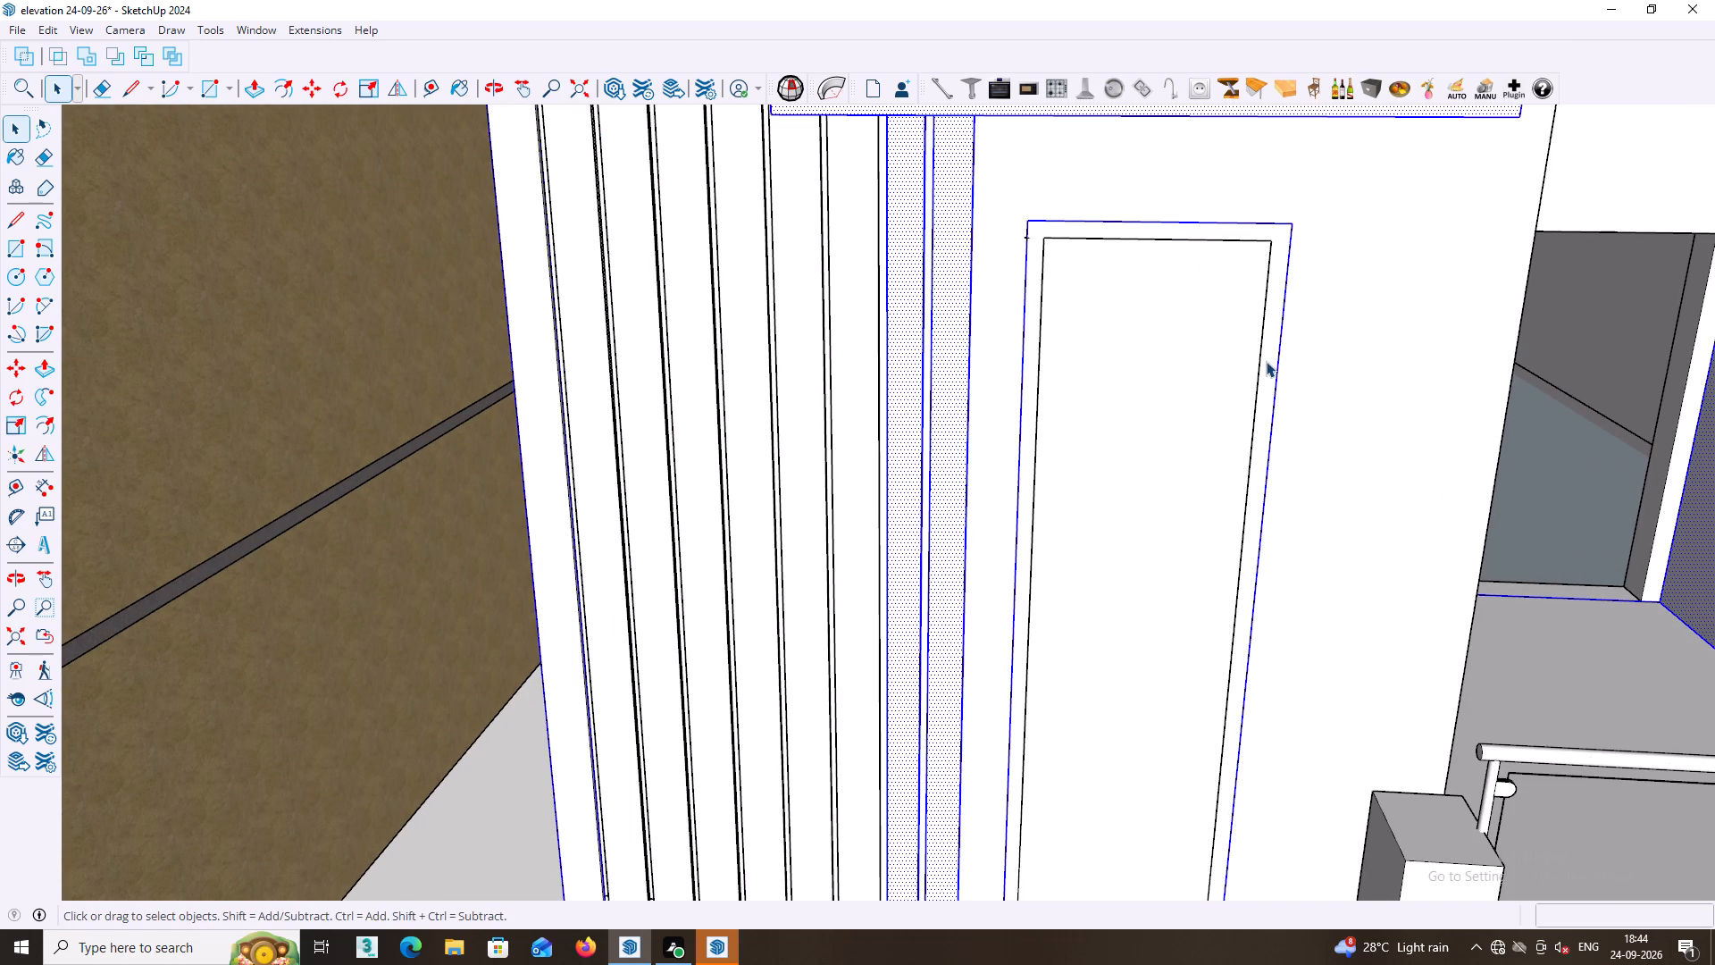
pyautogui.click(1266, 361)
pyautogui.tripleClick(1271, 361)
pyautogui.tripleClick(1028, 433)
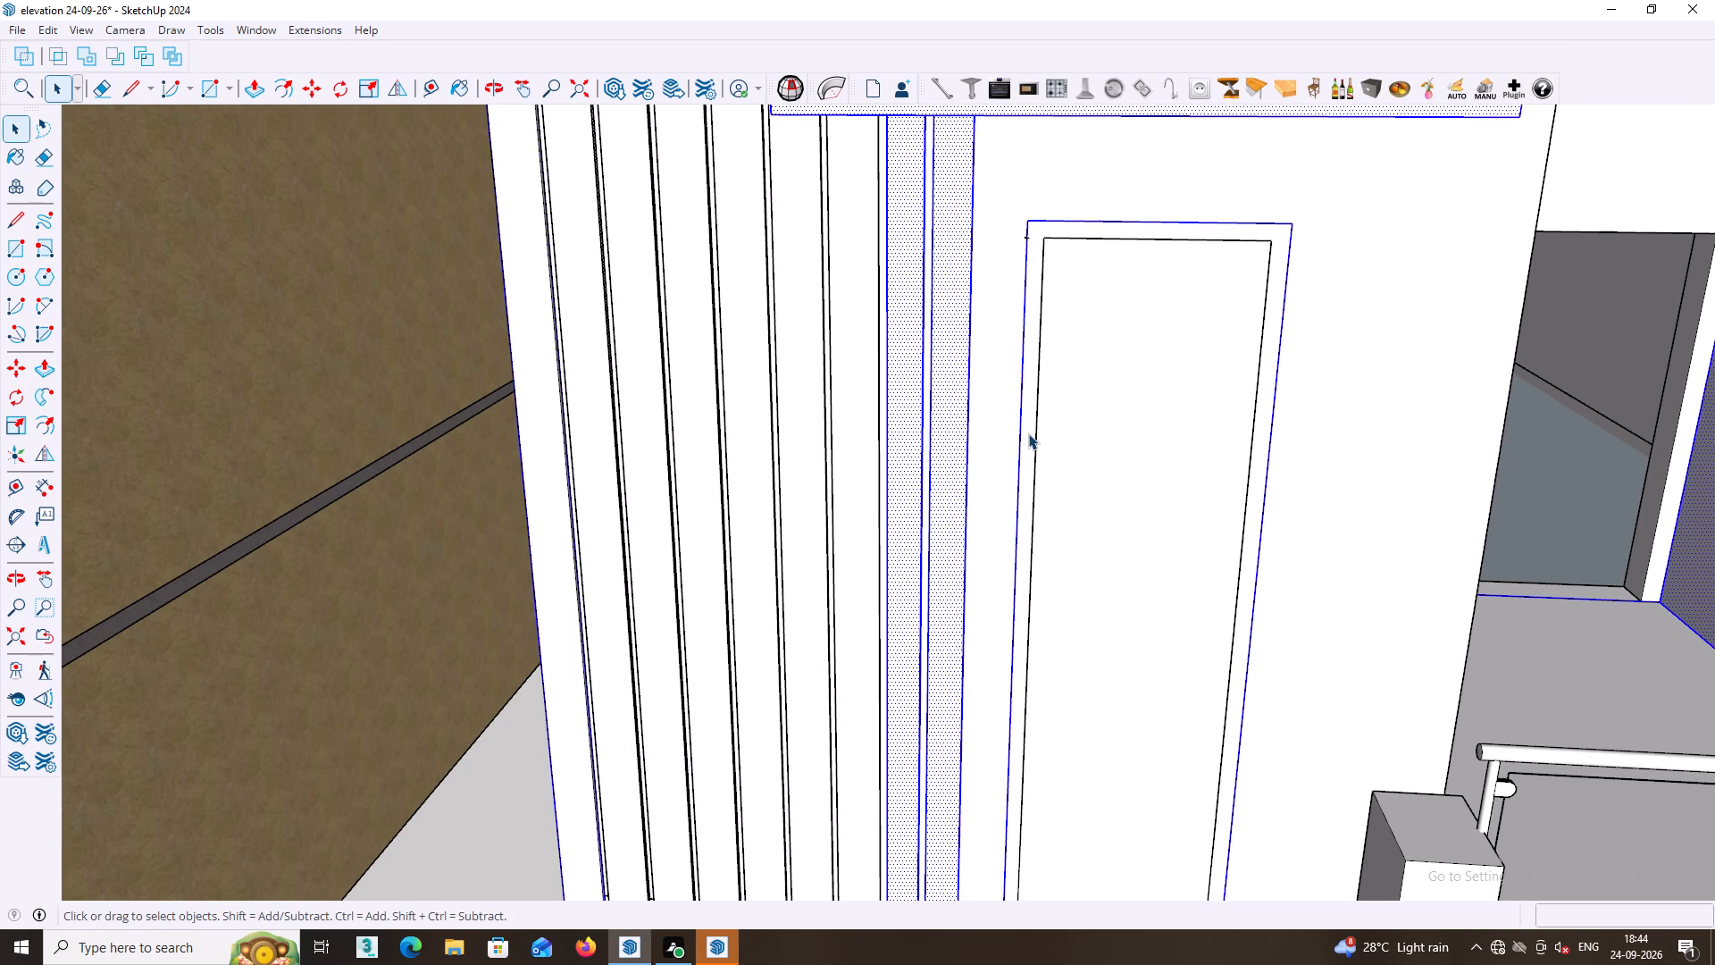
pyautogui.doubleClick(1028, 433)
pyautogui.moveTo(1070, 442); pyautogui.dragTo(1075, 458, button='middle')
pyautogui.scroll(-1, 1071, 451)
pyautogui.click(1111, 488)
# Examine how the tall rectangle's border and inner face select near its bottom edge, below the horizontal band.
pyautogui.scroll(-3, 1118, 528)
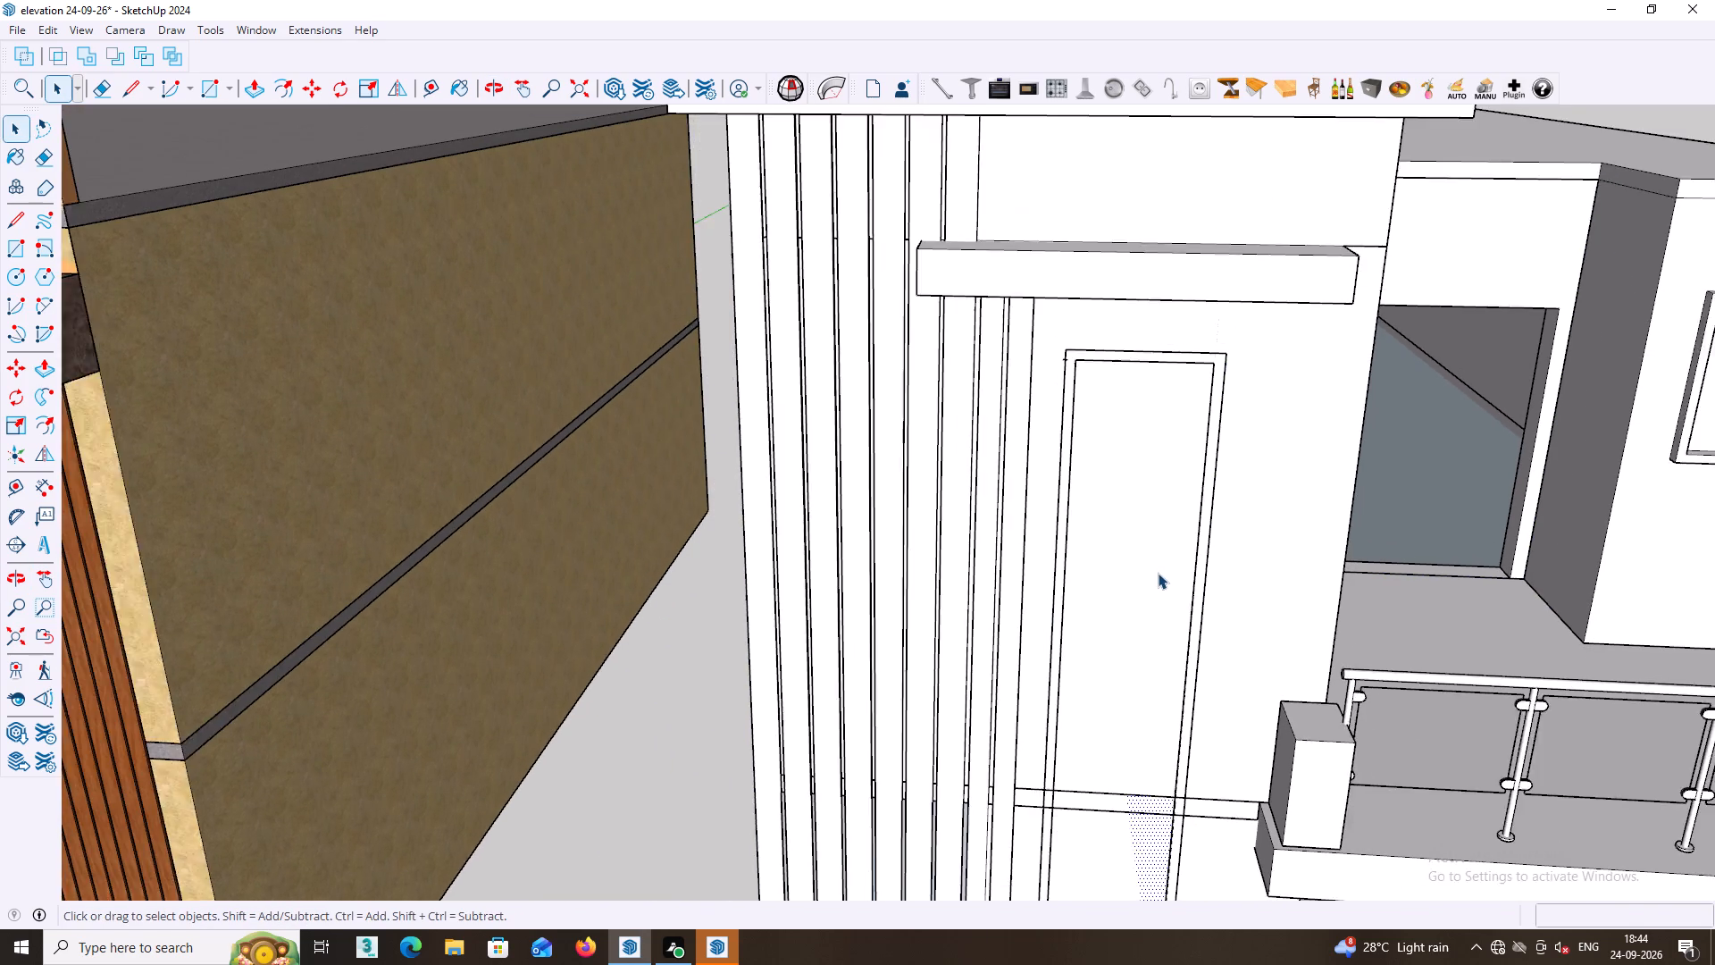
pyautogui.scroll(-7, 1158, 573)
pyautogui.scroll(11, 1130, 870)
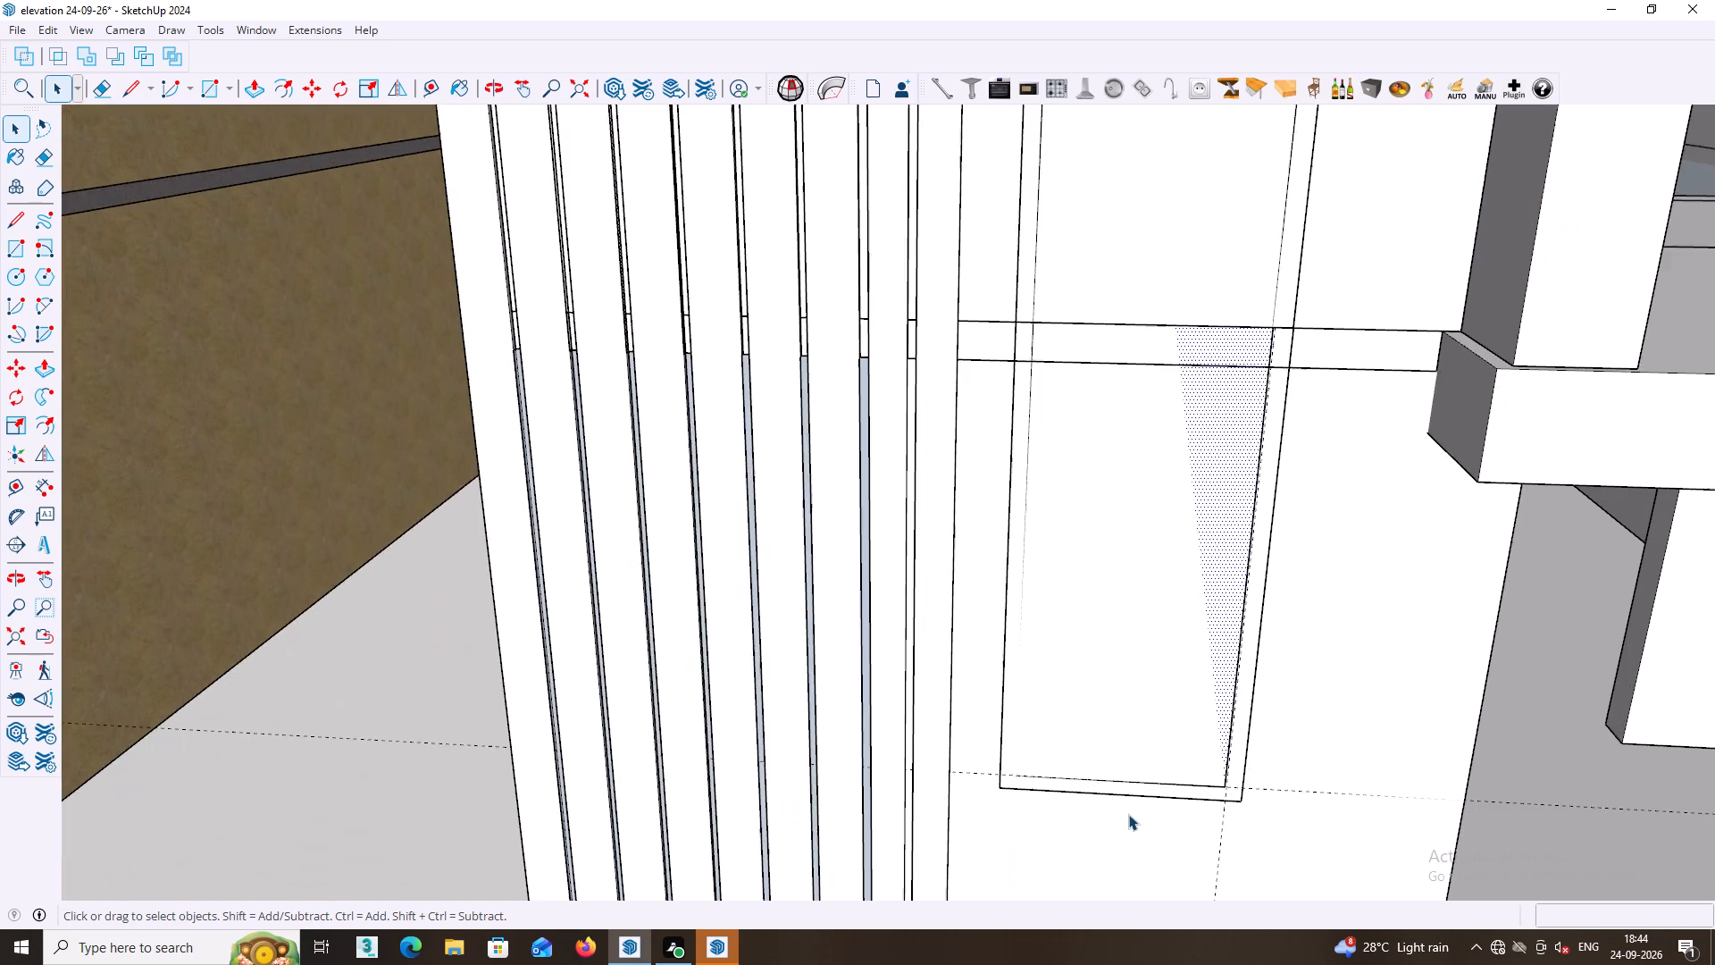
pyautogui.scroll(2, 1128, 791)
pyautogui.click(1128, 788)
pyautogui.click(1128, 788)
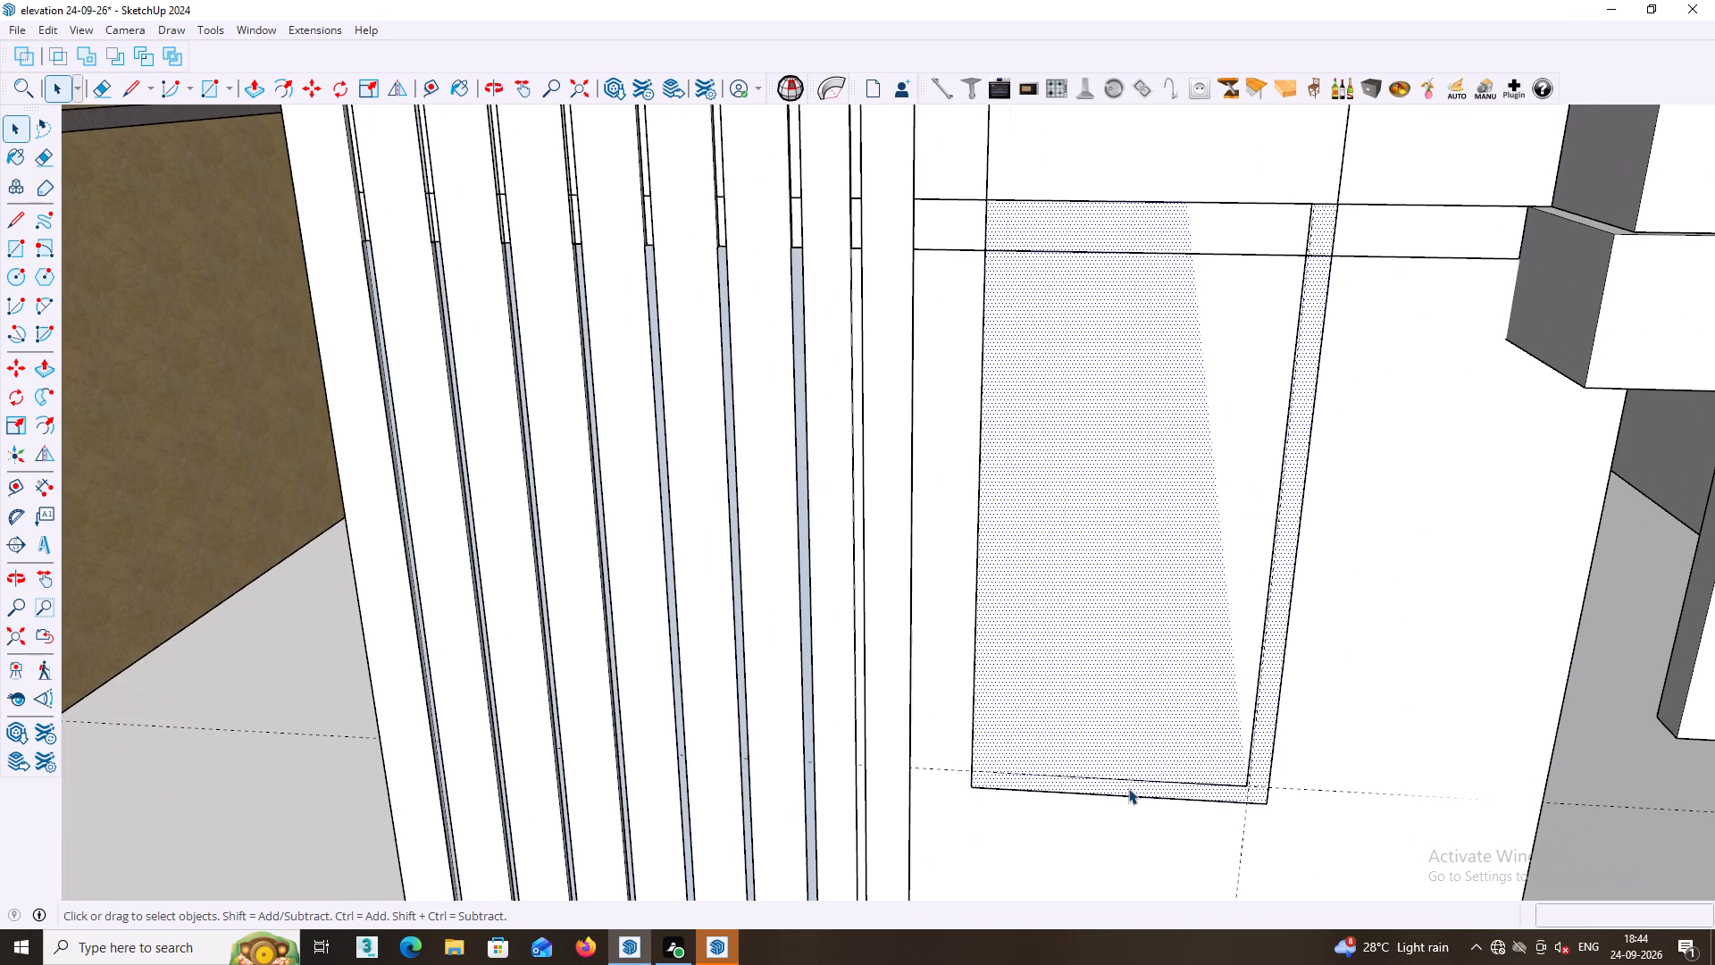
pyautogui.scroll(-2, 1127, 788)
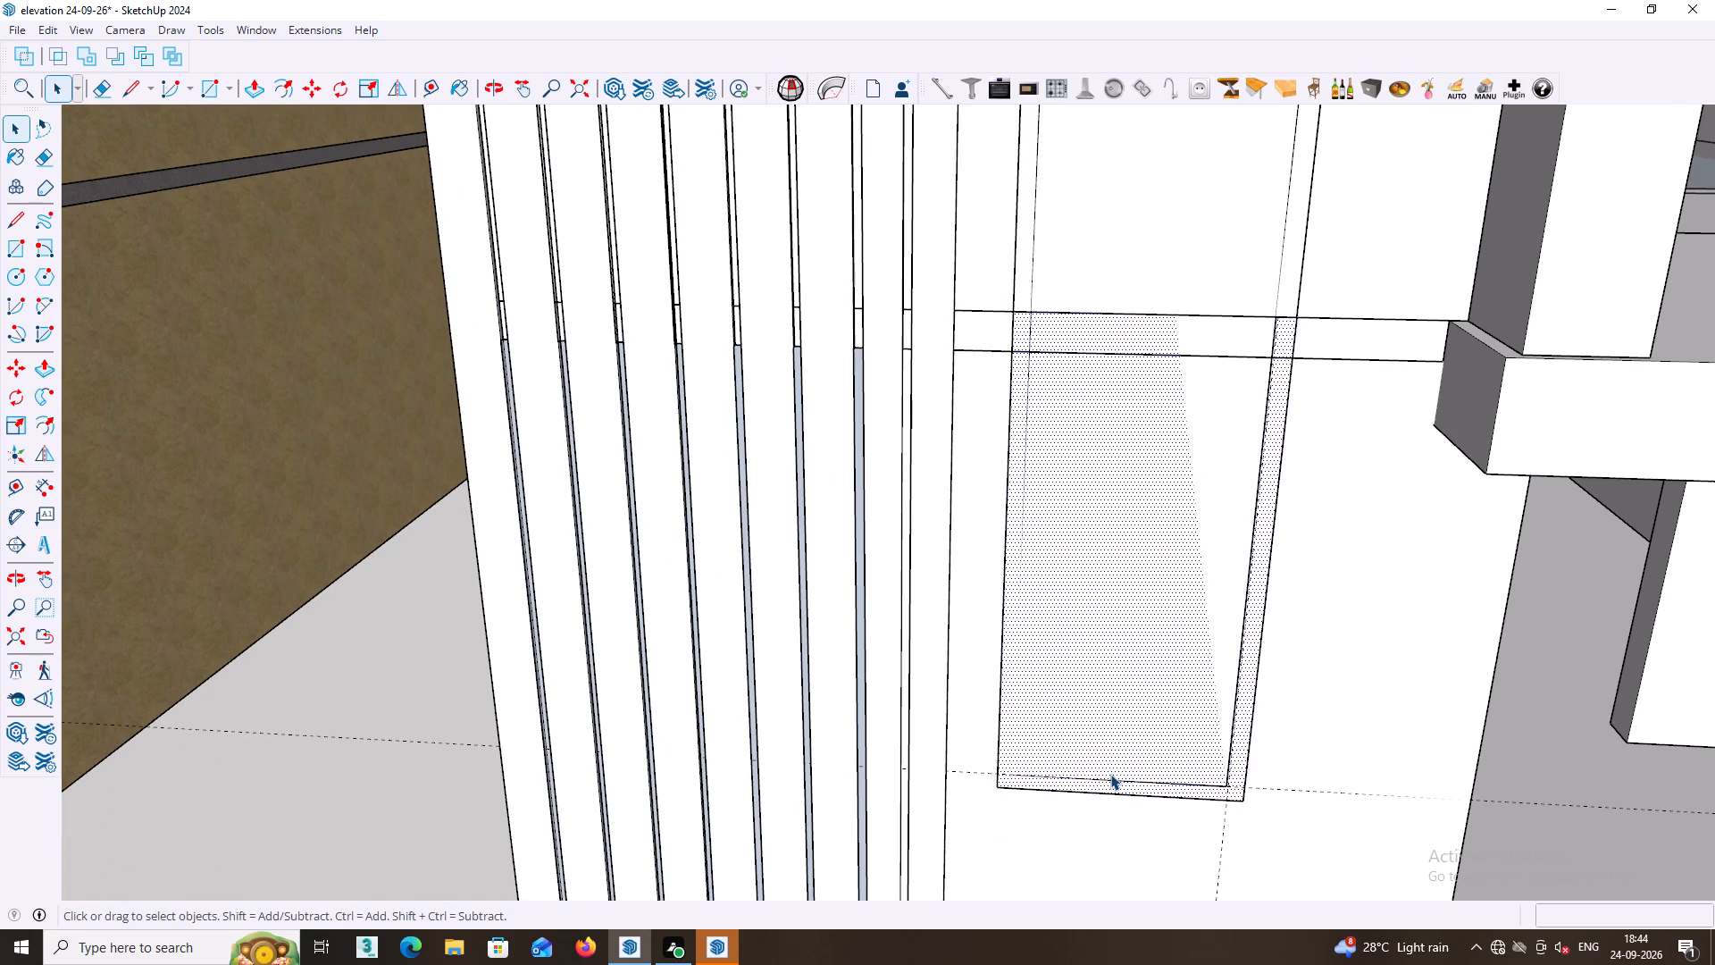
# Draw a rectangle about 13' 5/16" by 2' 2 7/16" over the inner outline, from its fin-side top corner to the opposite bottom corner.
pyautogui.press('r')
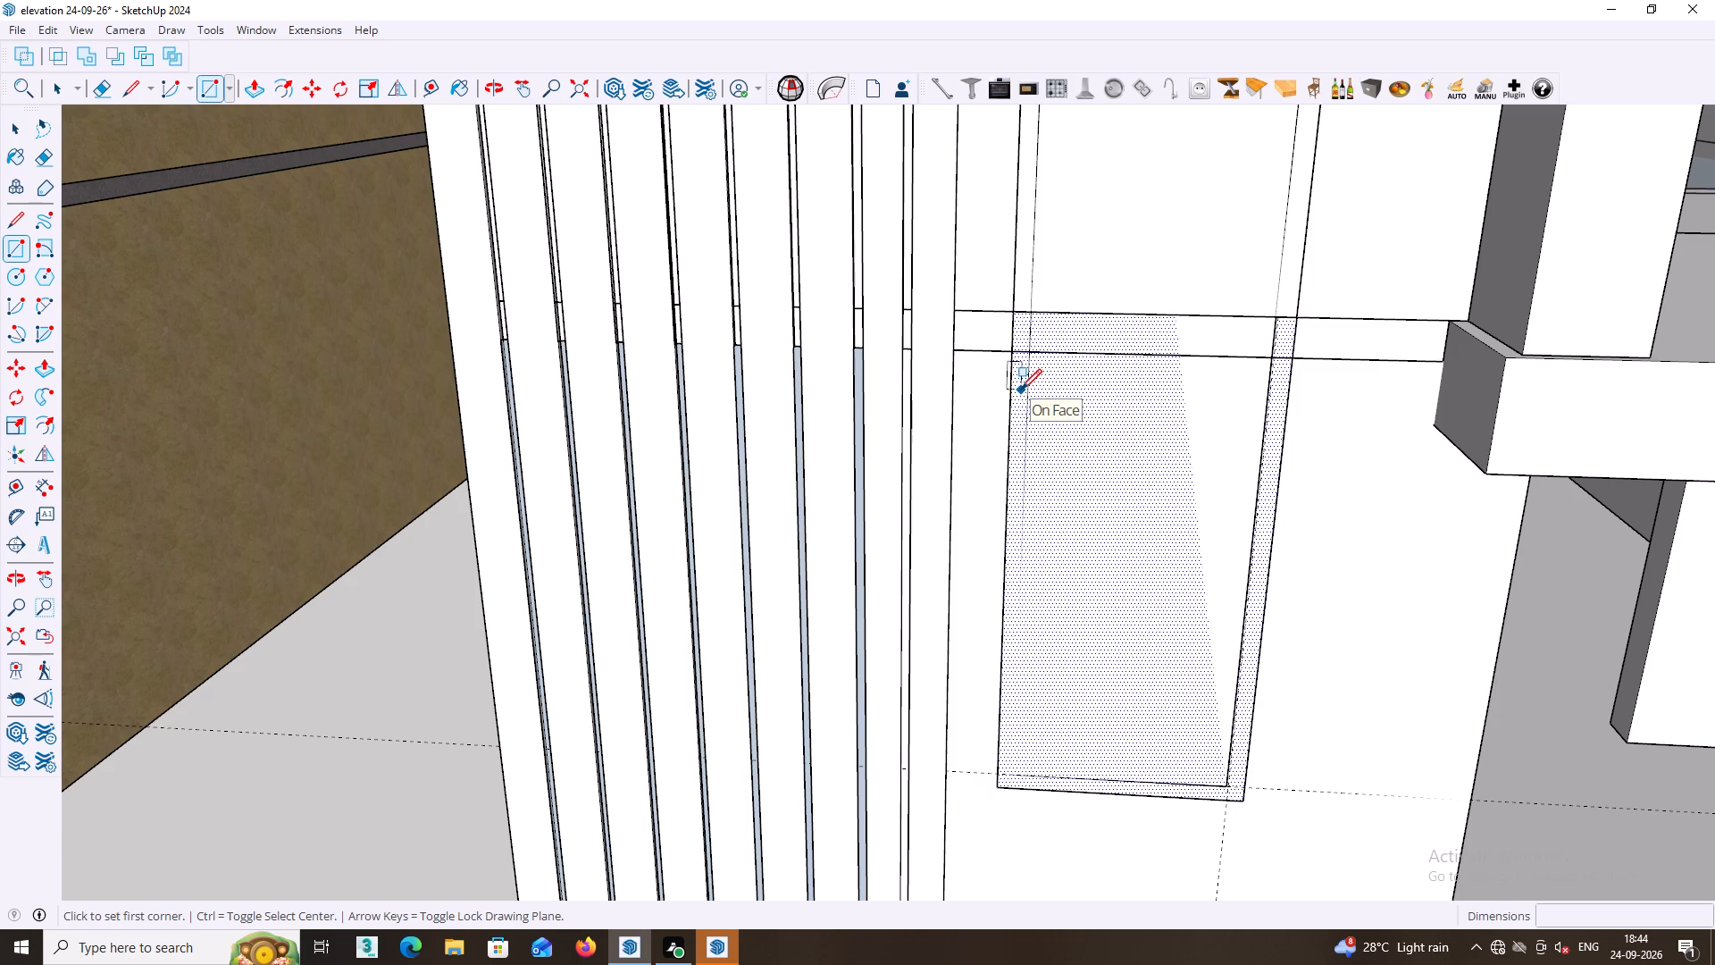
pyautogui.keyDown('shift'); pyautogui.moveTo(1021, 390); pyautogui.dragTo(1038, 662, button='middle'); pyautogui.keyUp('shift')
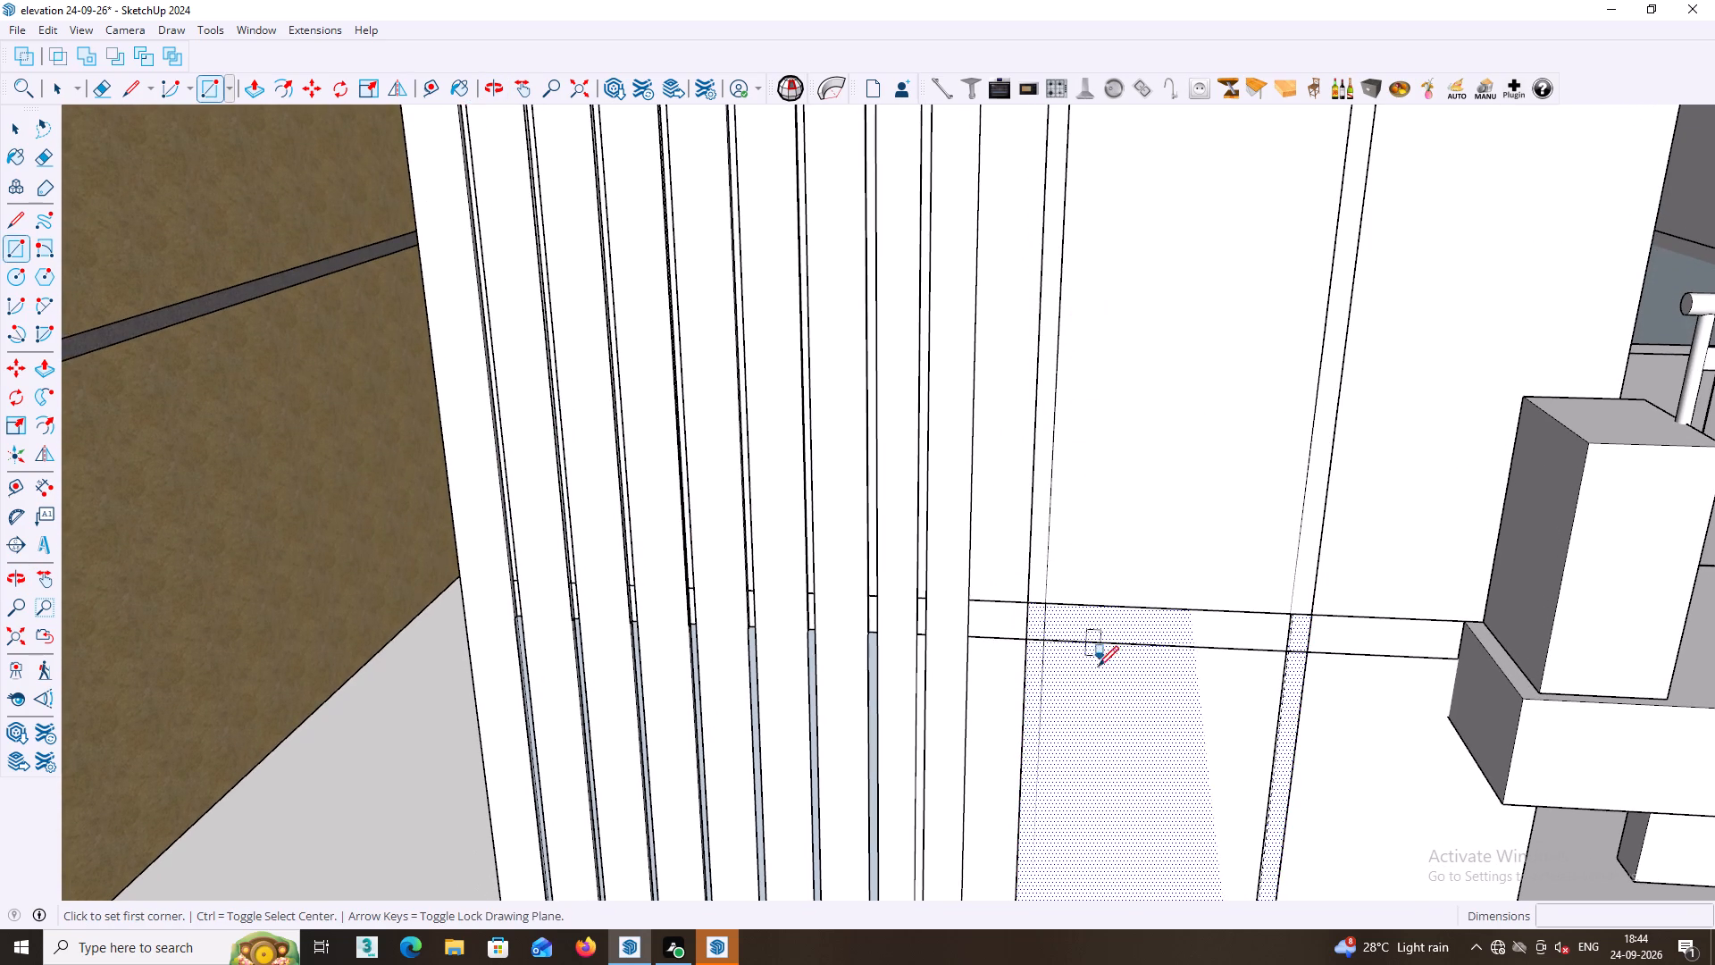
pyautogui.scroll(-5, 1093, 667)
pyautogui.moveTo(1092, 685); pyautogui.dragTo(1092, 700, button='middle')
pyautogui.moveTo(1092, 682); pyautogui.dragTo(1092, 561, button='middle')
pyautogui.scroll(2, 1069, 522)
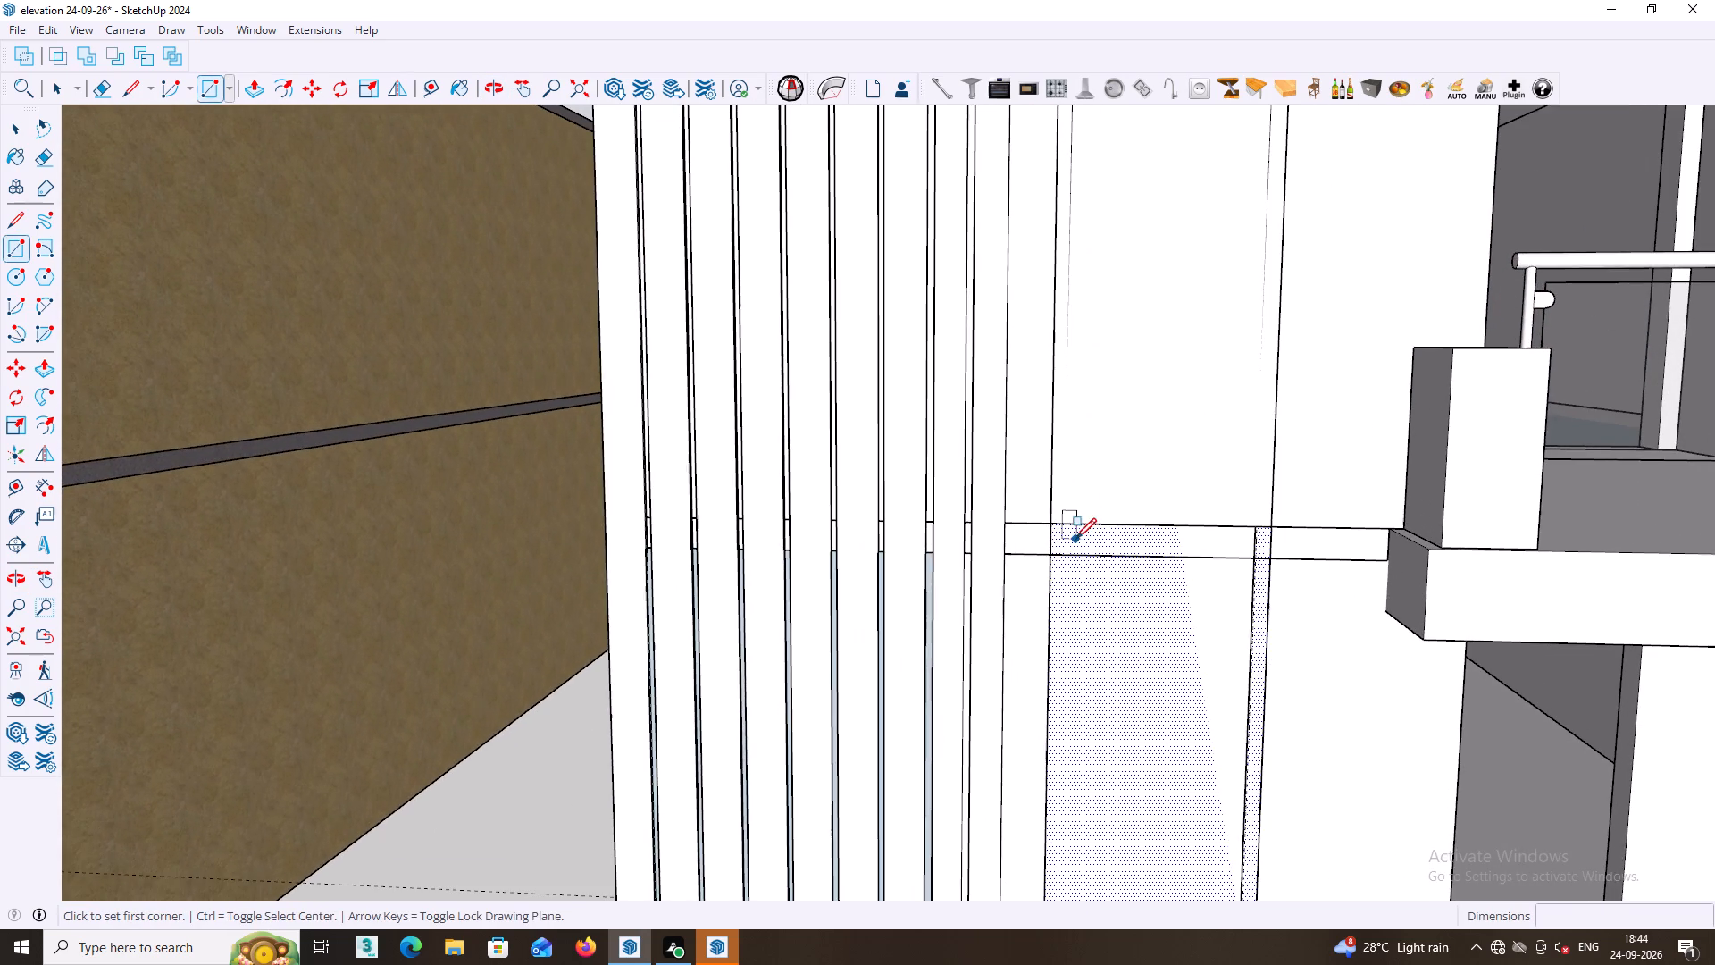
pyautogui.moveTo(1075, 583); pyautogui.dragTo(1121, 686, button='middle')
pyautogui.scroll(-1, 1075, 590)
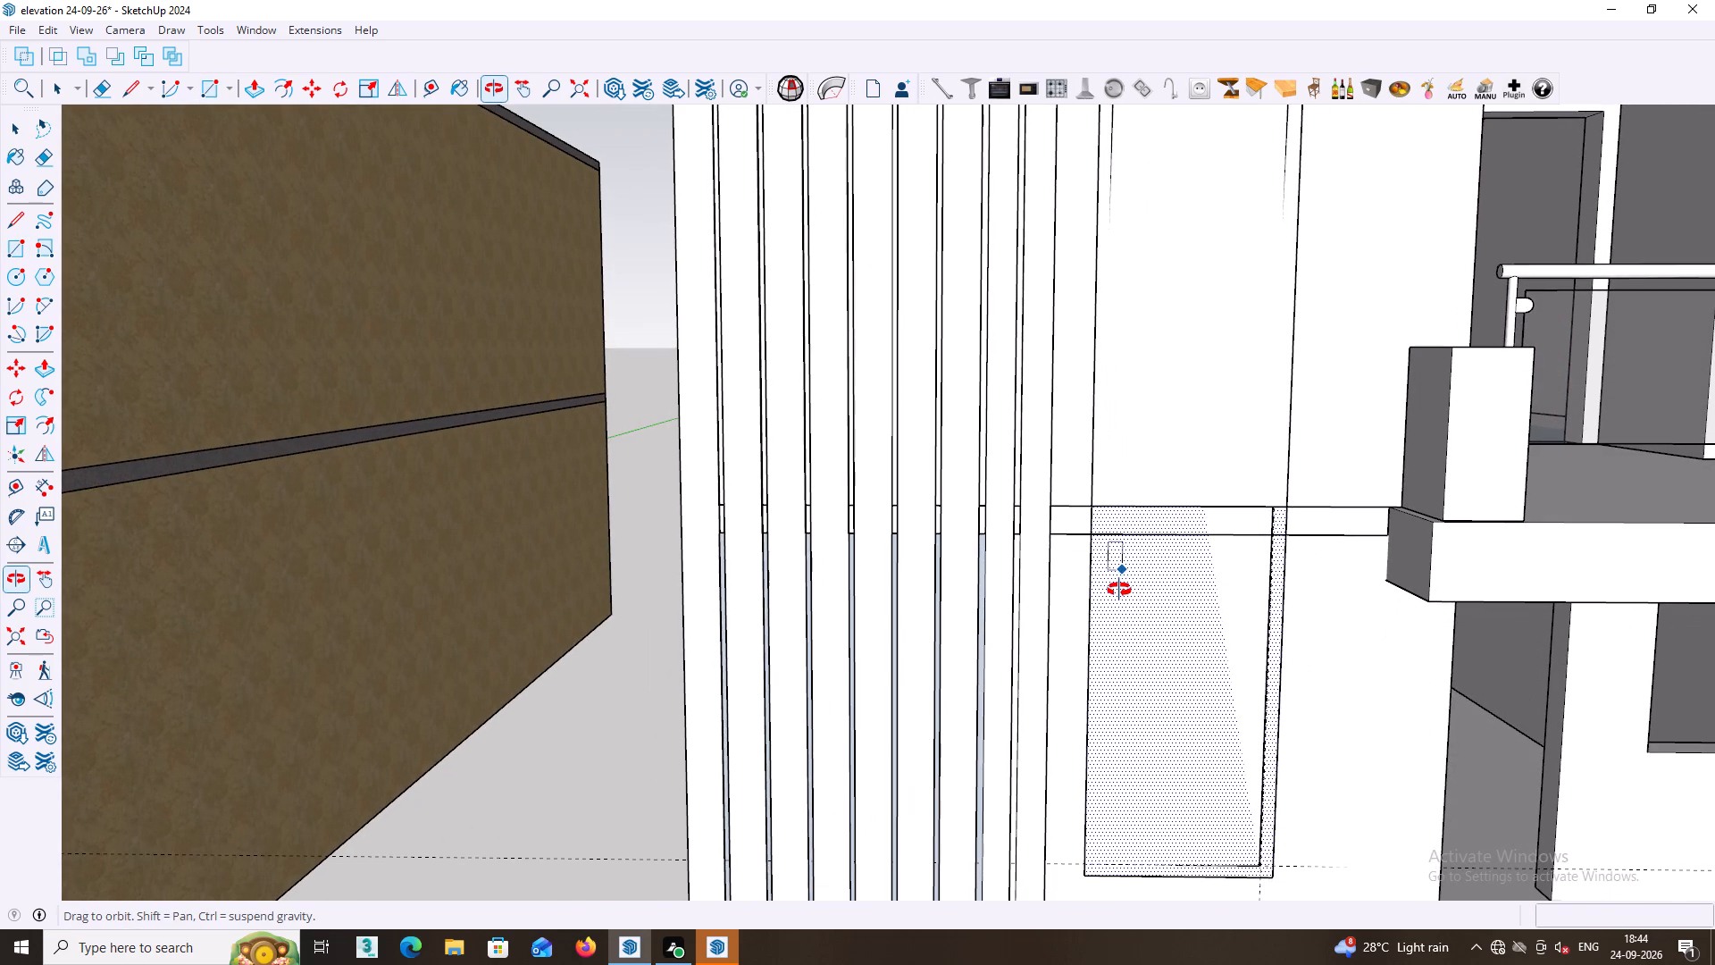
pyautogui.scroll(1, 1163, 257)
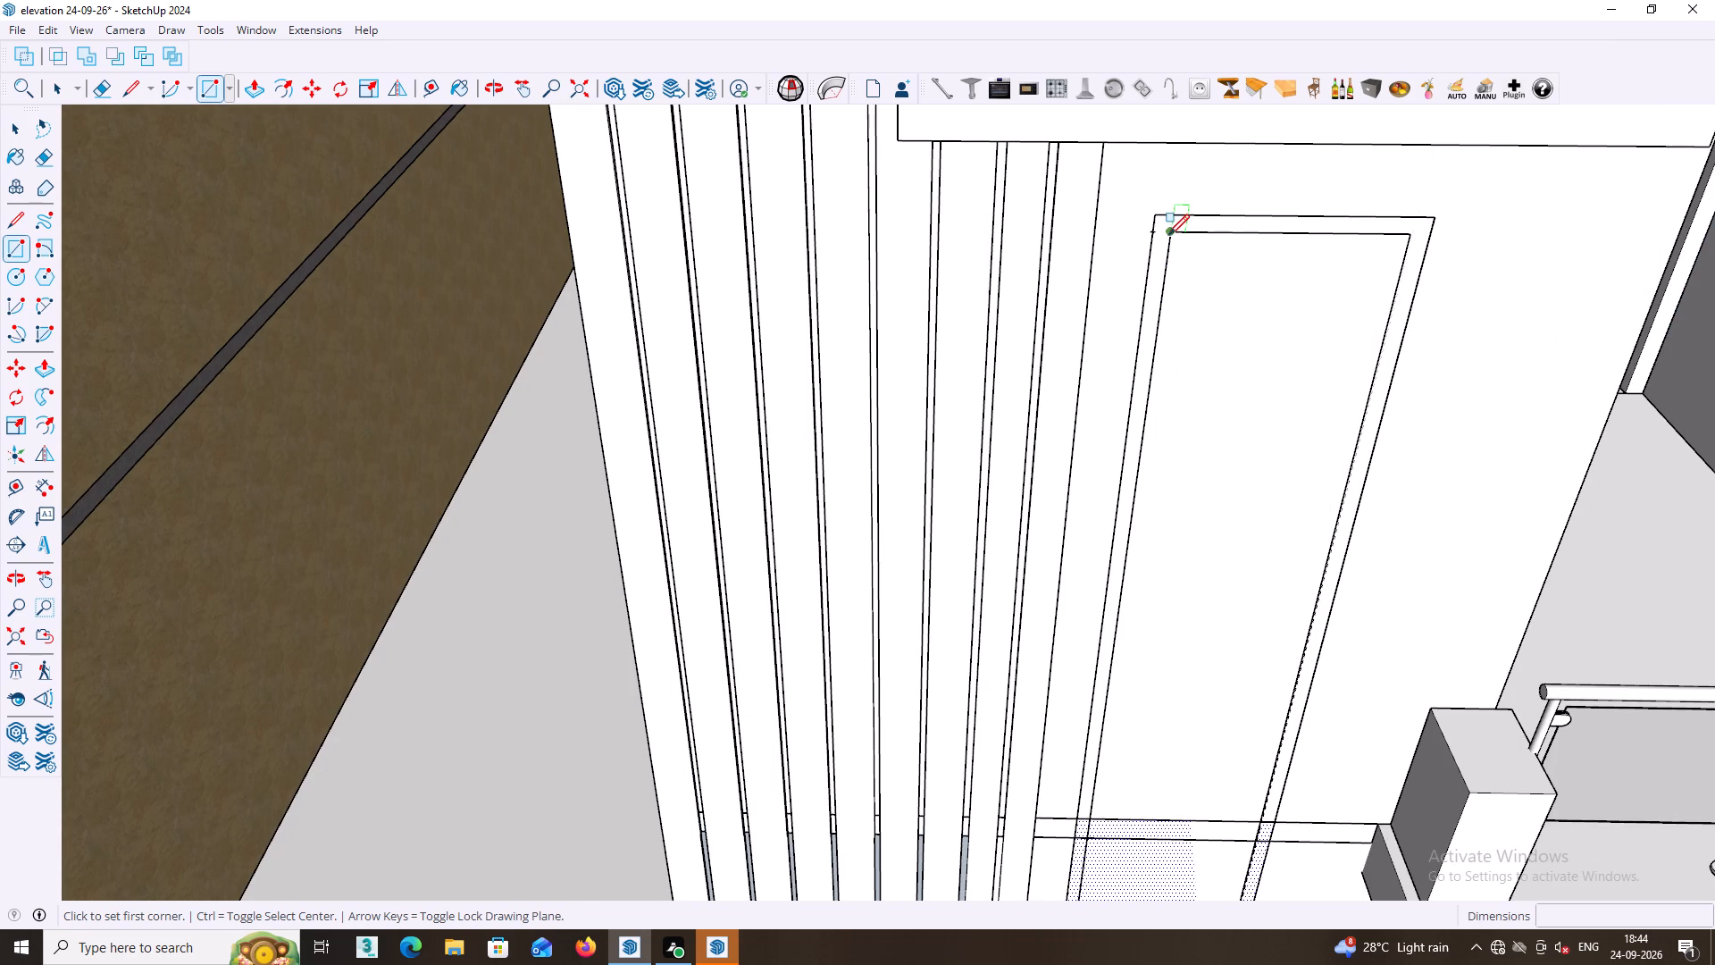
pyautogui.click(1168, 234)
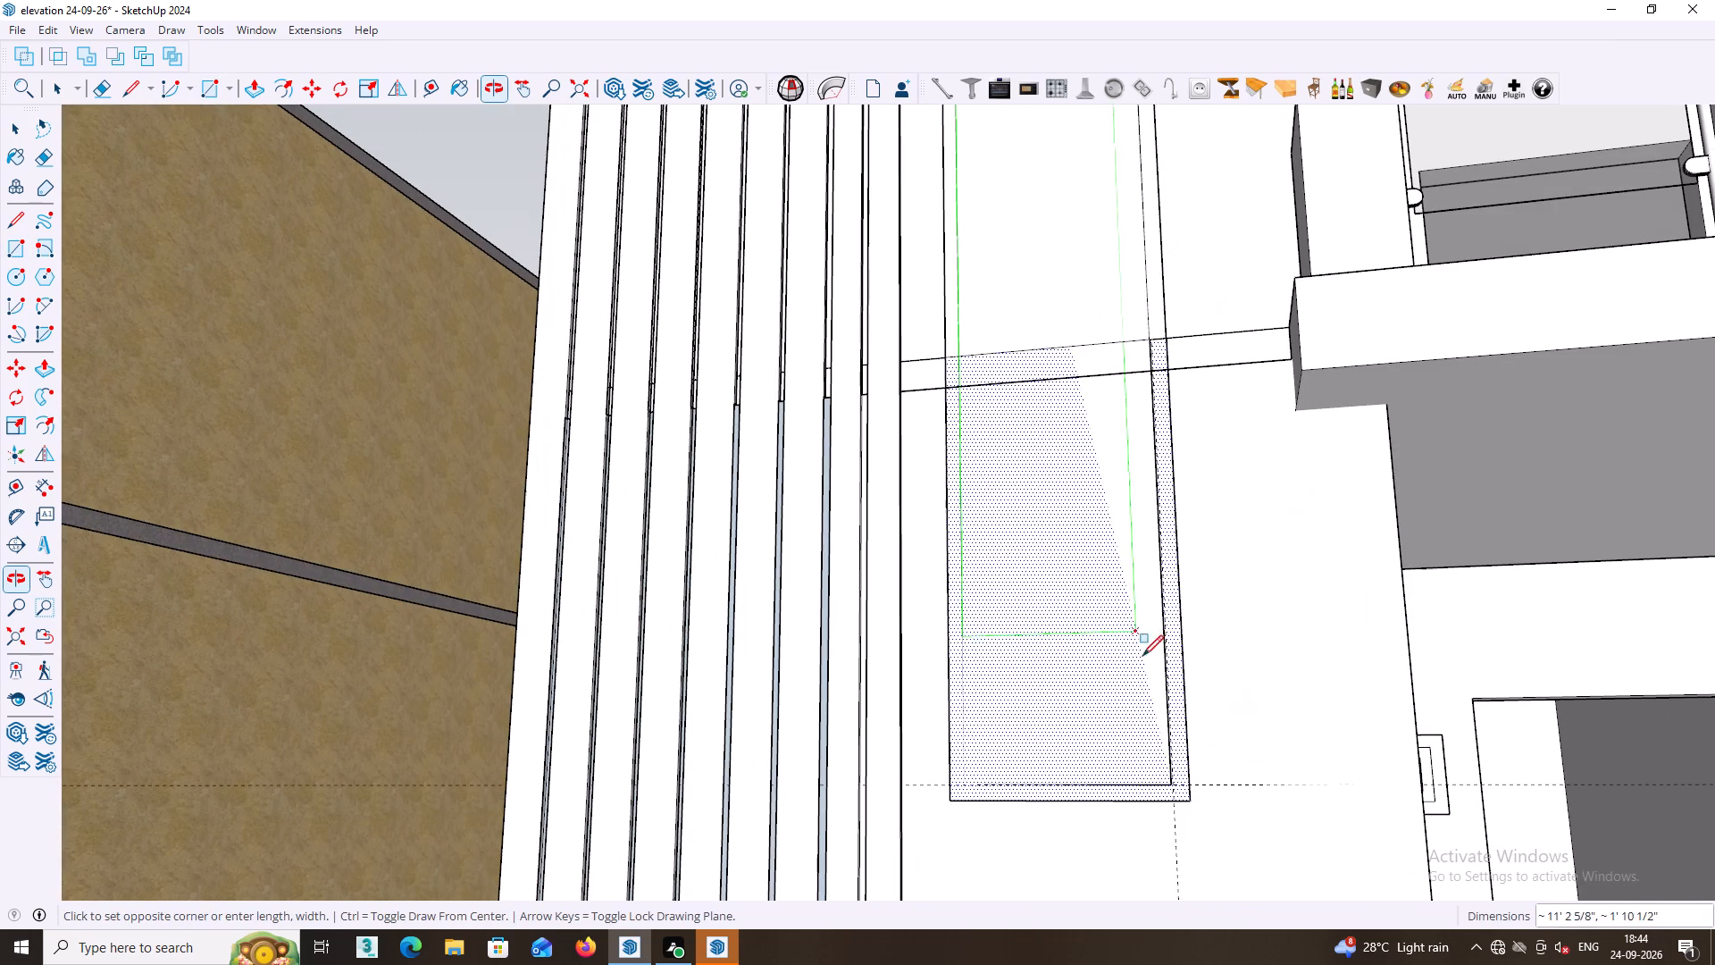
pyautogui.click(1172, 785)
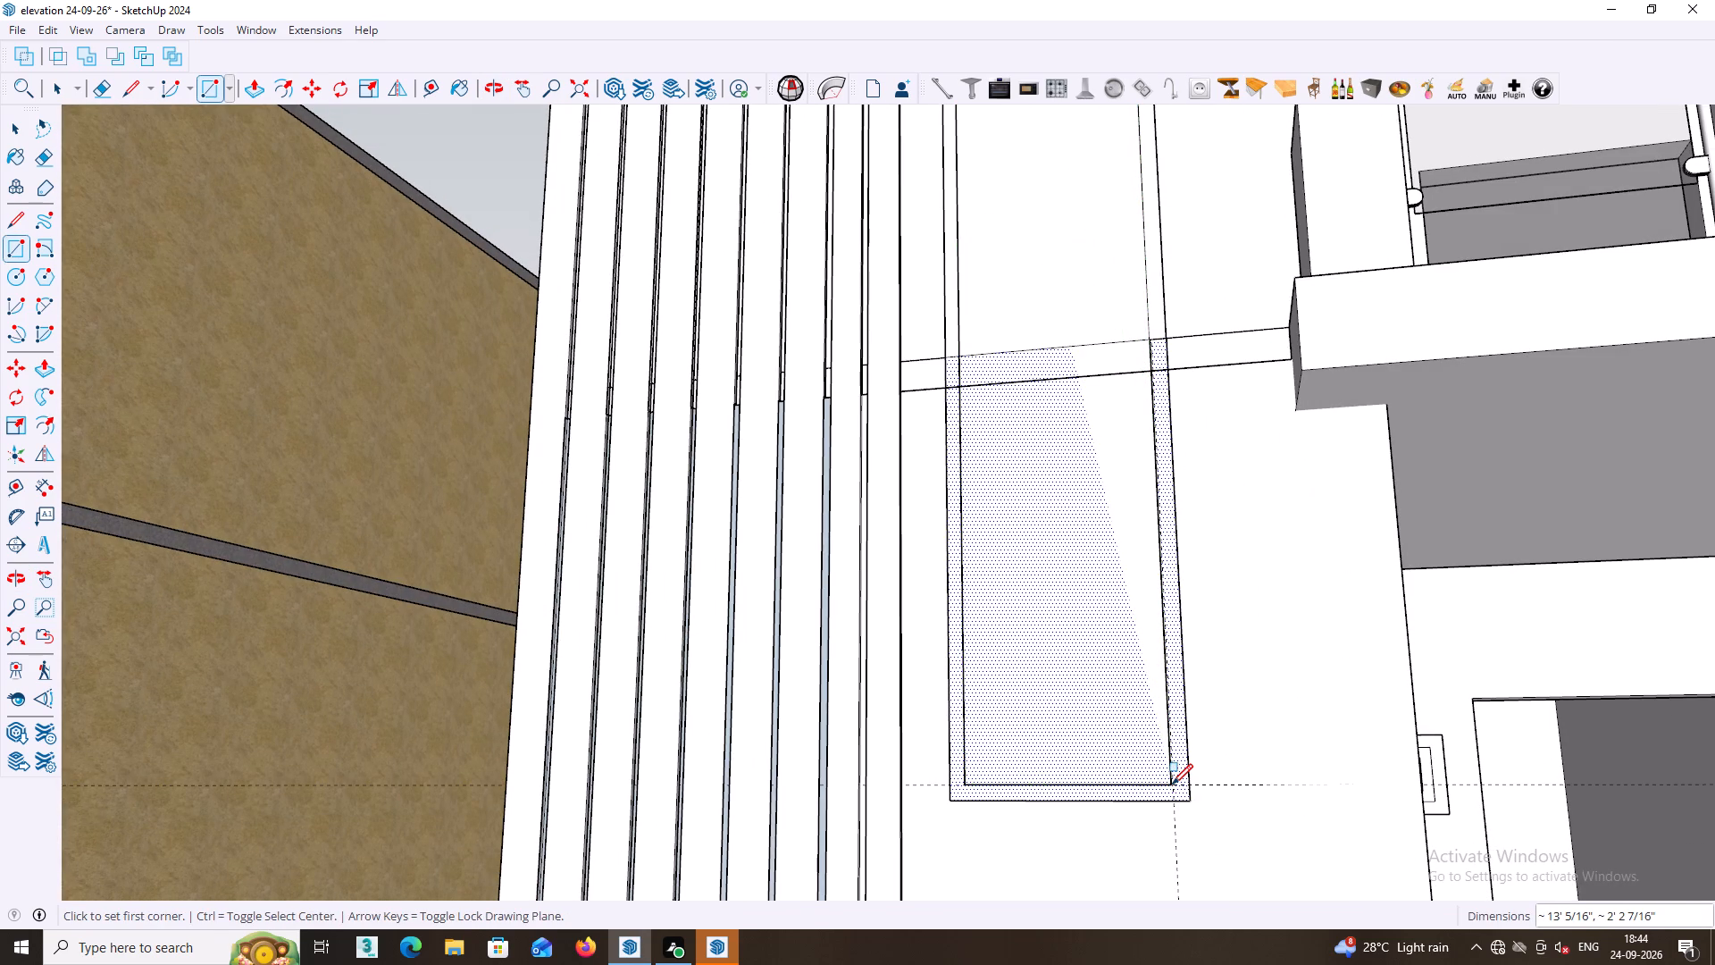
pyautogui.press('space')
# Examine how the fin-side border strip selects above and below the horizontal band.
pyautogui.moveTo(1169, 776); pyautogui.dragTo(1223, 842, button='middle')
pyautogui.press('space')
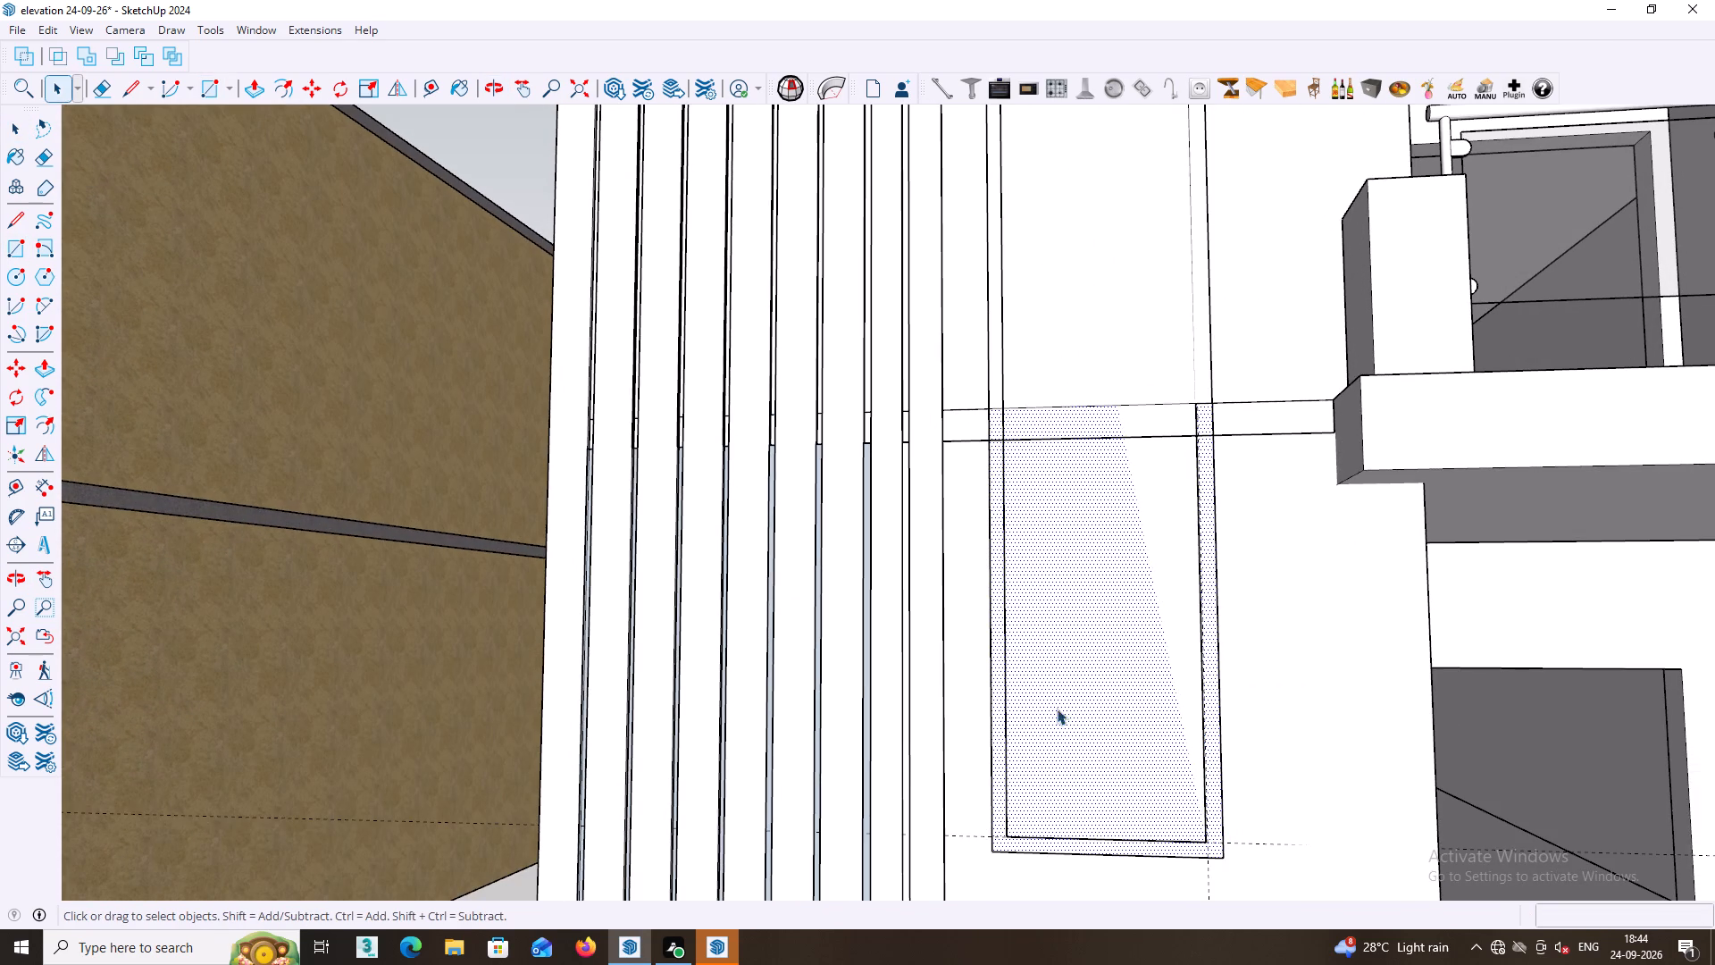
pyautogui.scroll(4, 1001, 313)
pyautogui.click(1001, 536)
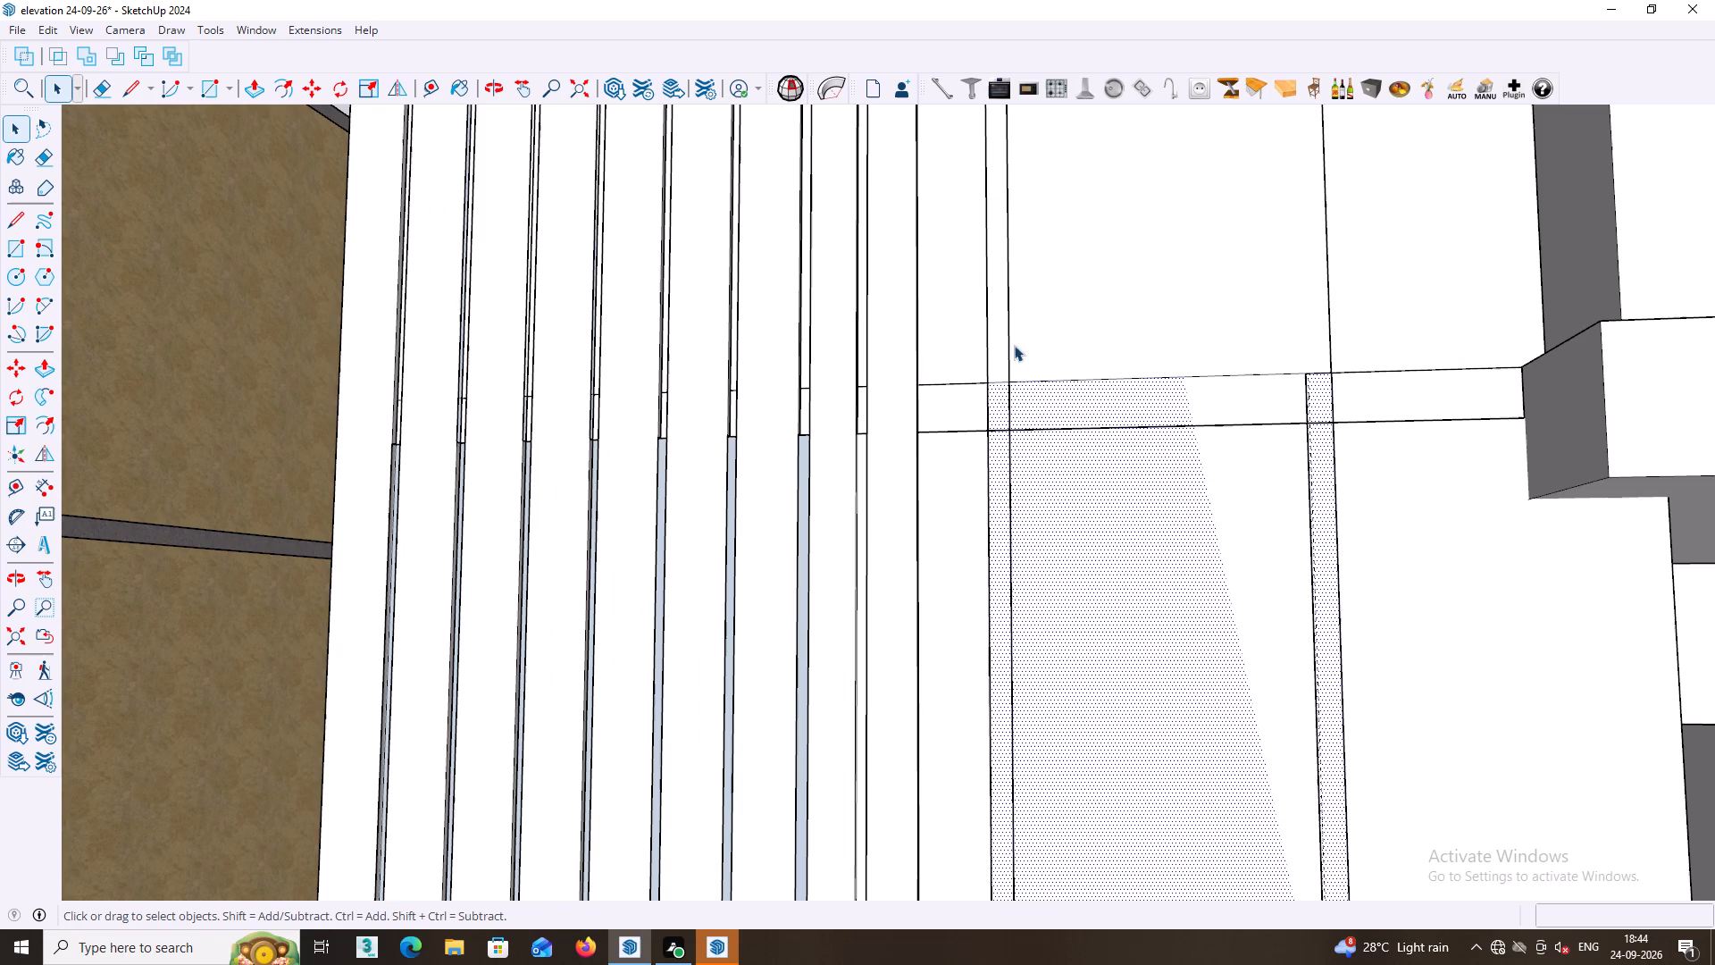
pyautogui.click(1000, 342)
pyautogui.click(1000, 342)
pyautogui.scroll(-6, 1024, 436)
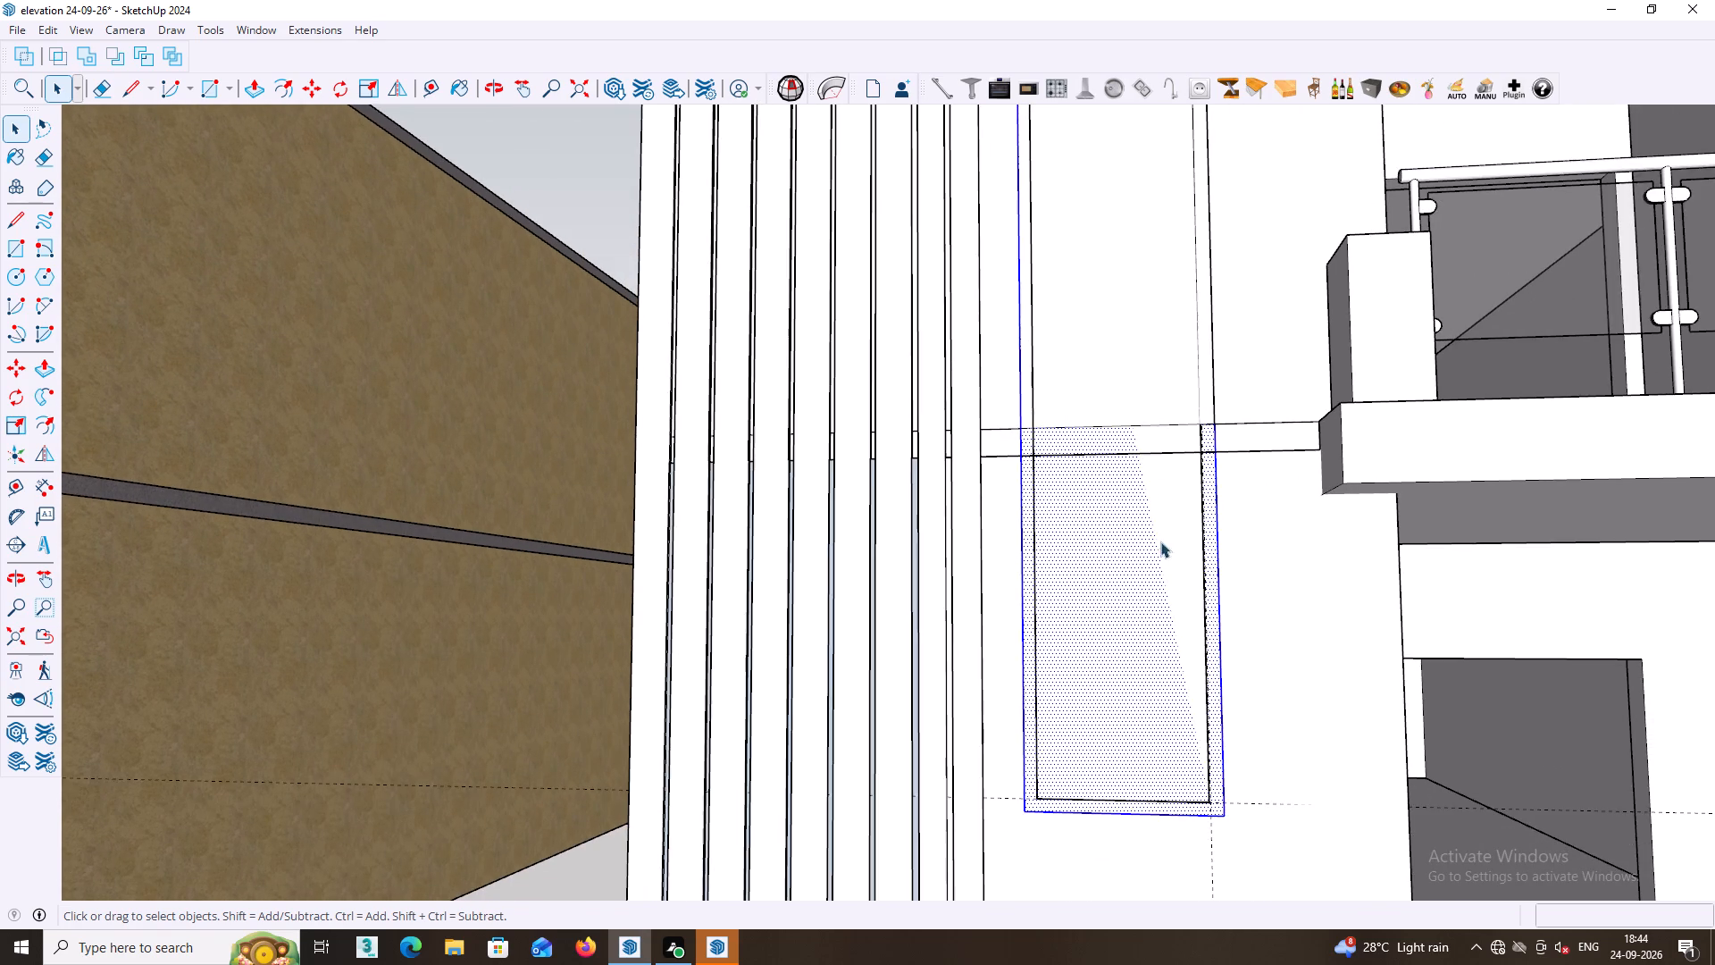
pyautogui.moveTo(1207, 424); pyautogui.dragTo(1204, 624, button='middle')
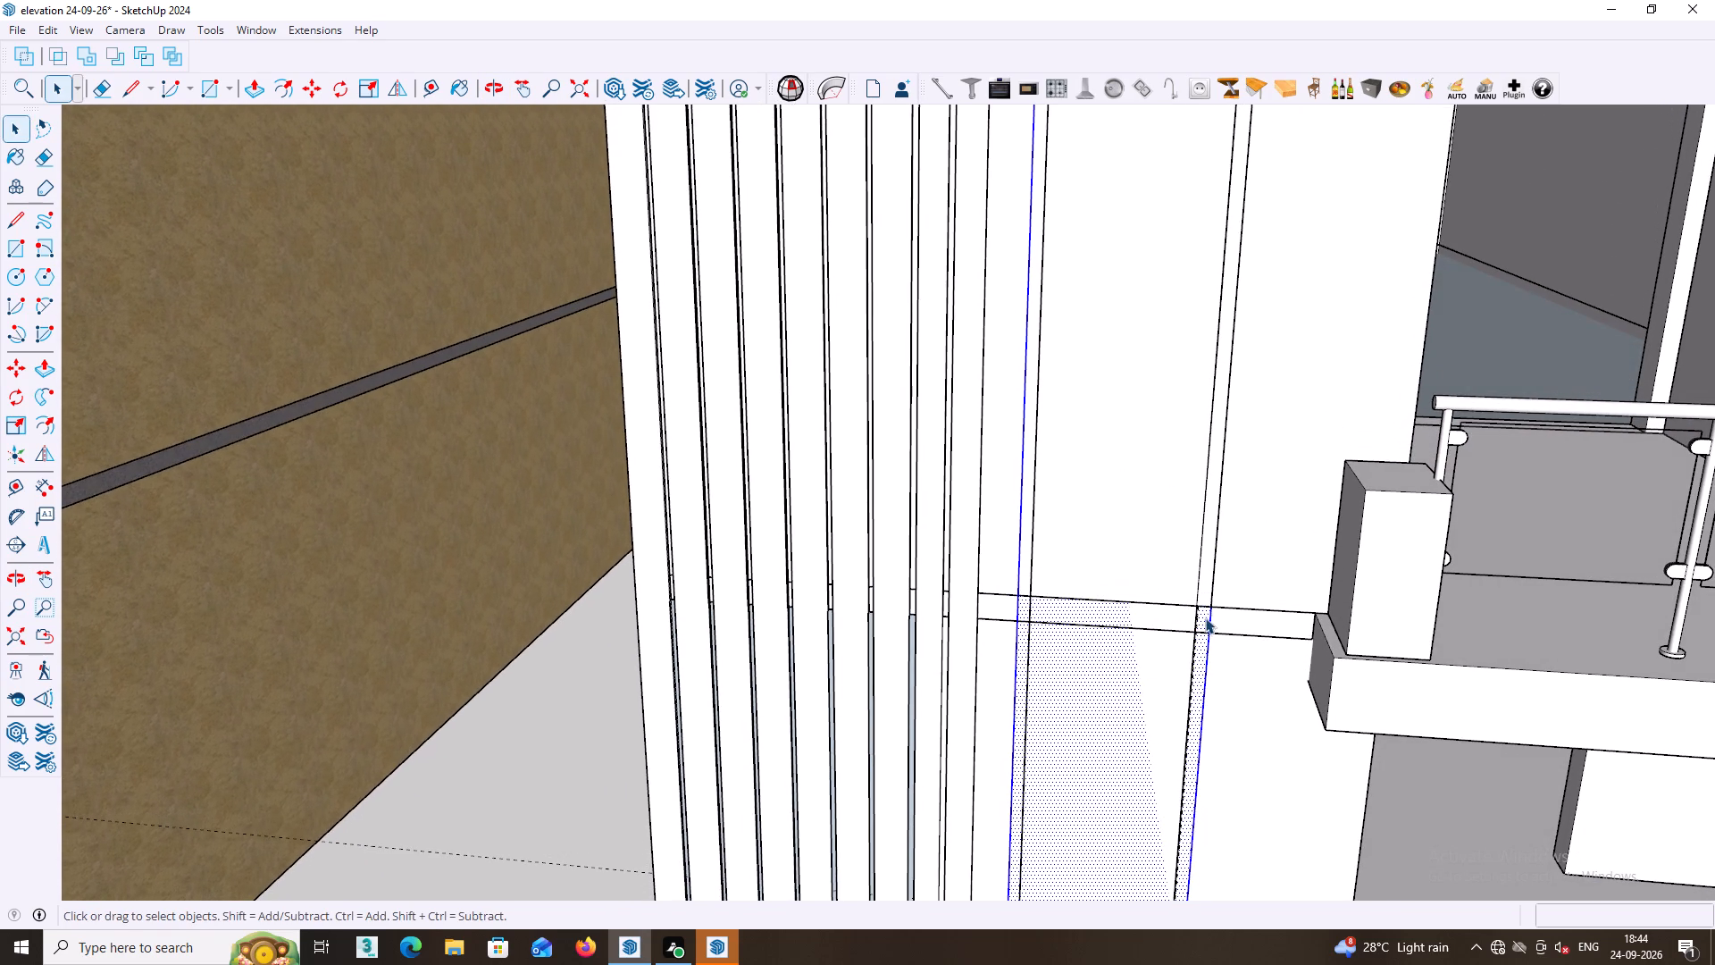
# Draw a rectangle about 2' 2 5/16" by 8' 1 1/4" from the inner balcony-side edge at the band to the inner fin-side top corner.
pyautogui.press('r')
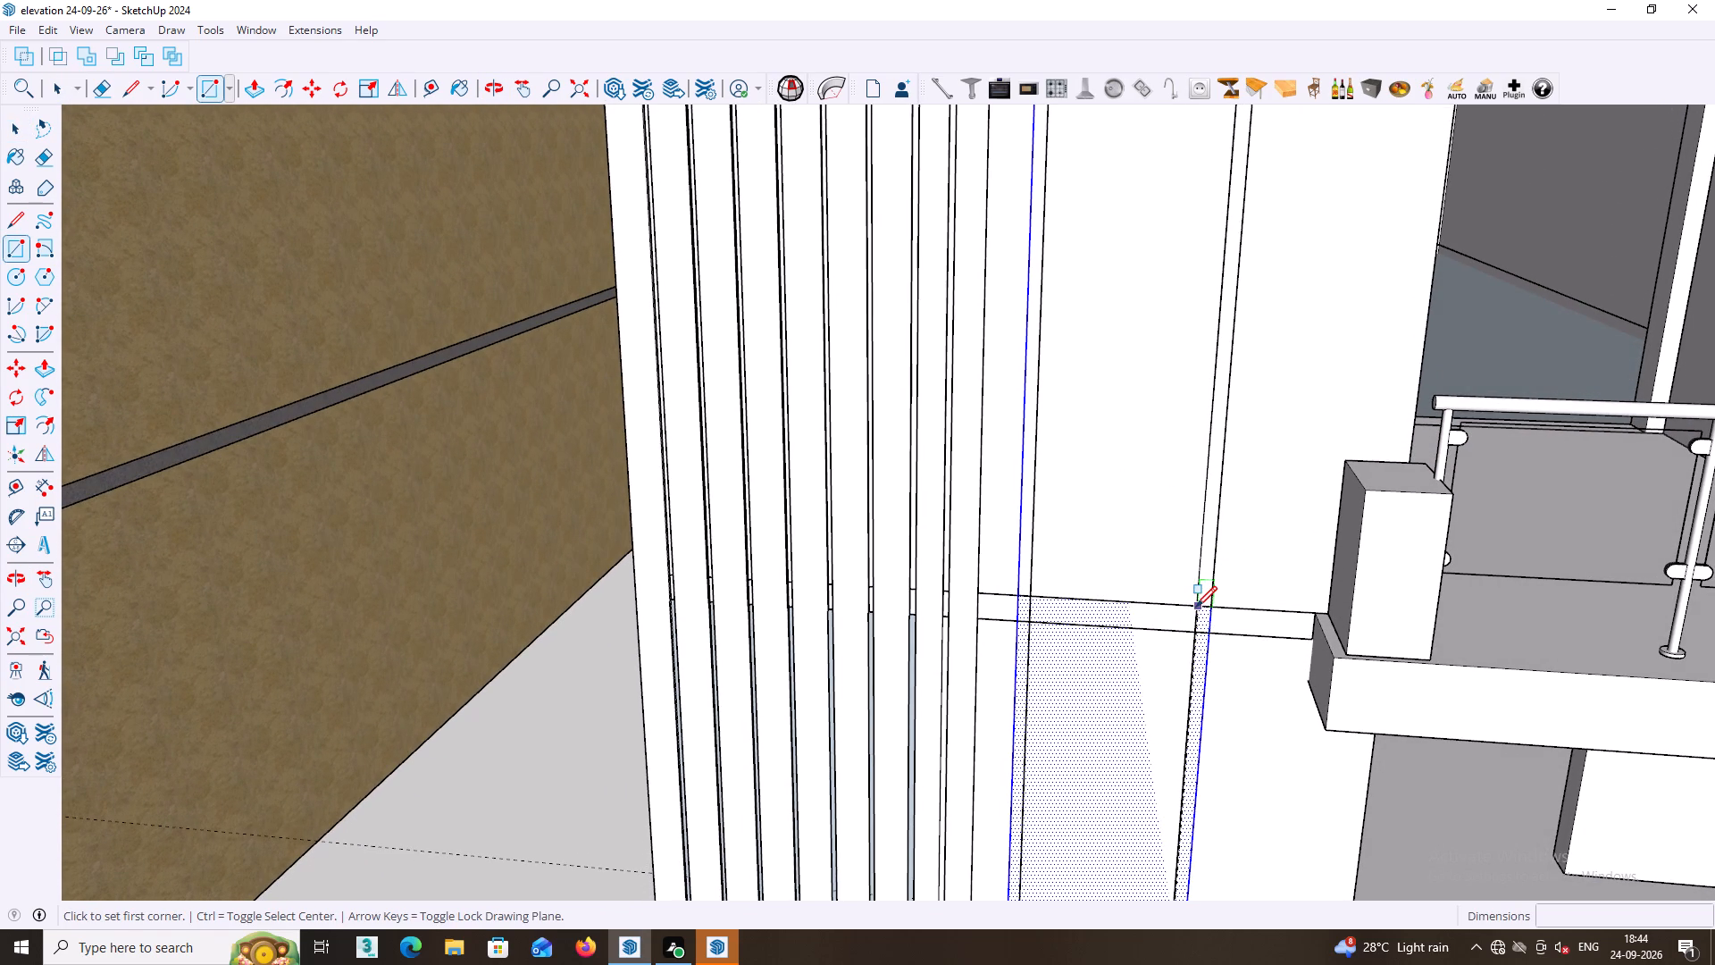
pyautogui.click(1196, 607)
pyautogui.keyDown('shift'); pyautogui.moveTo(1070, 332); pyautogui.dragTo(1131, 697, button='middle'); pyautogui.keyUp('shift')
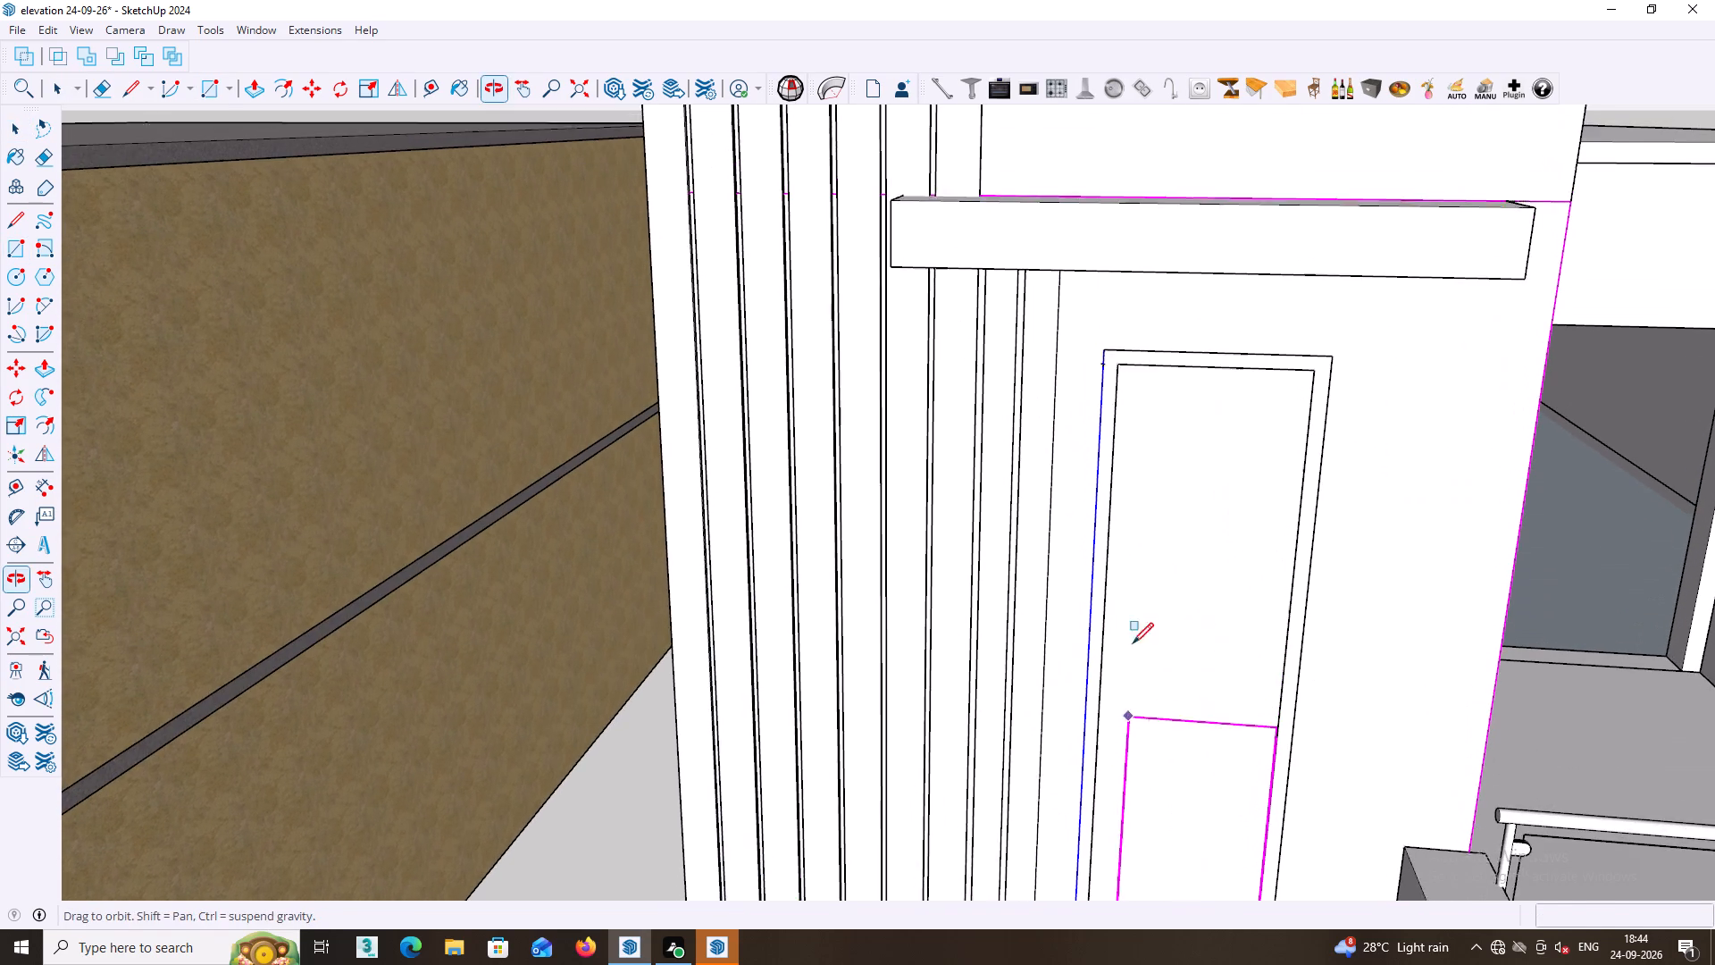
pyautogui.doubleClick(1120, 353)
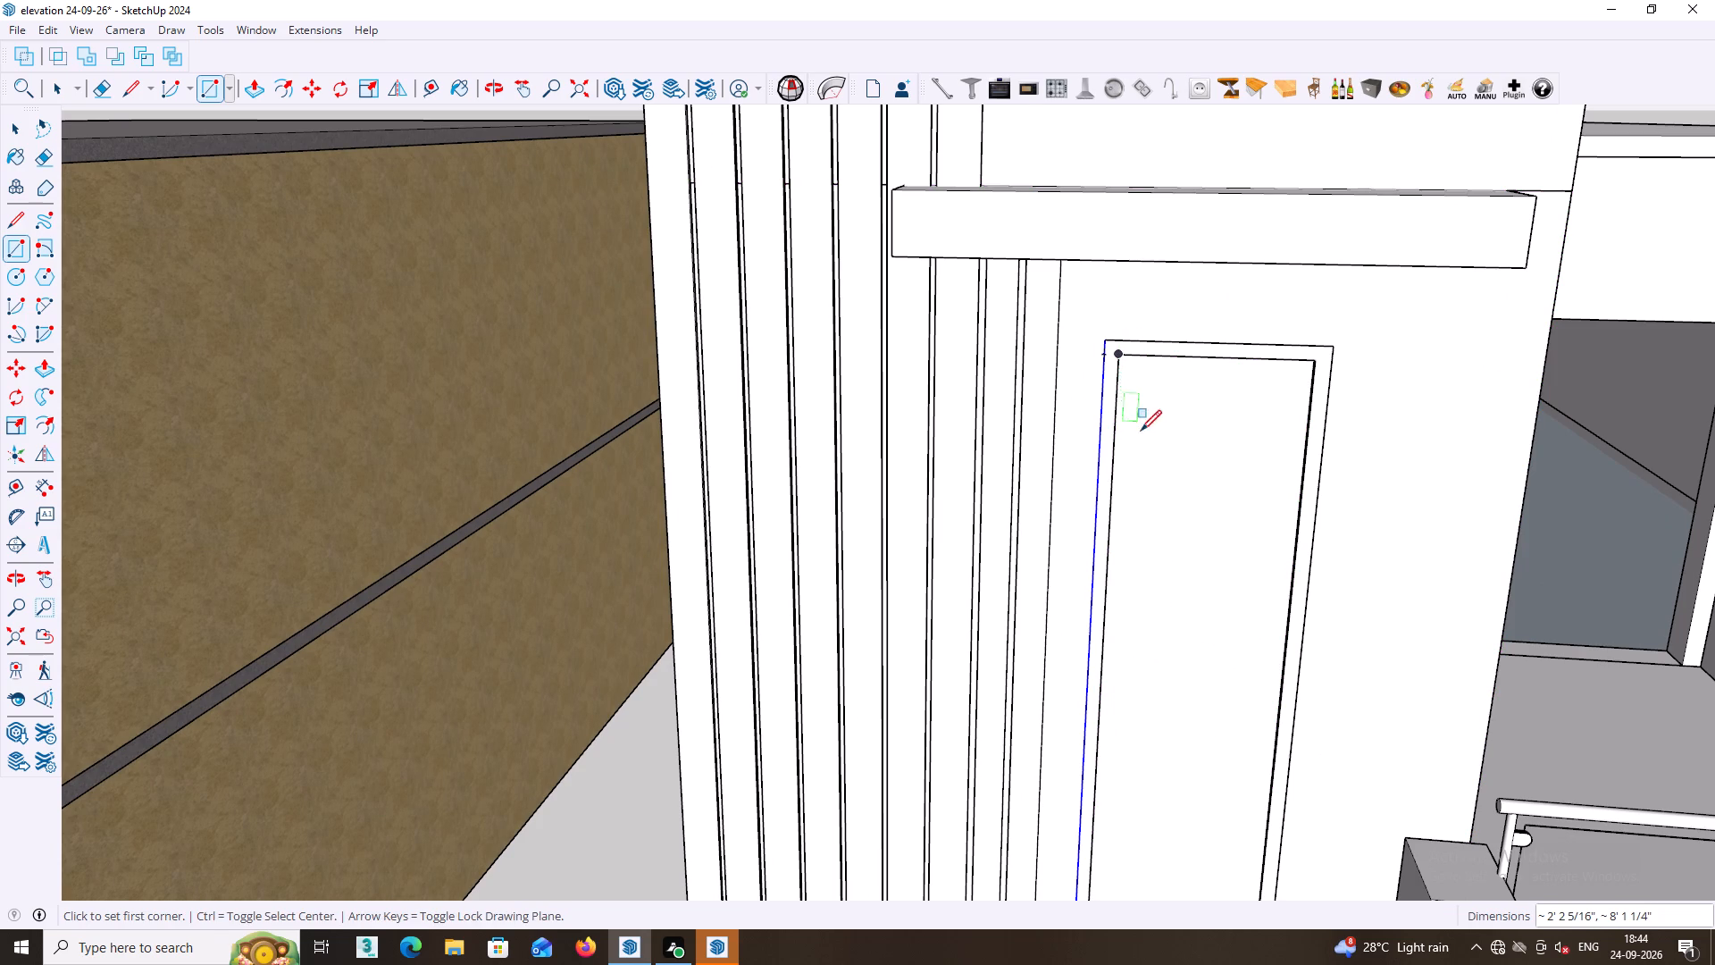
pyautogui.press('space')
# Examine how the inner face above the horizontal band selects apart from its surrounding border.
pyautogui.click(1186, 573)
pyautogui.moveTo(1193, 574); pyautogui.dragTo(1134, 466, button='middle')
pyautogui.moveTo(1134, 529); pyautogui.dragTo(1135, 567, button='middle')
pyautogui.scroll(-4, 1131, 536)
pyautogui.middleClick(1149, 575)
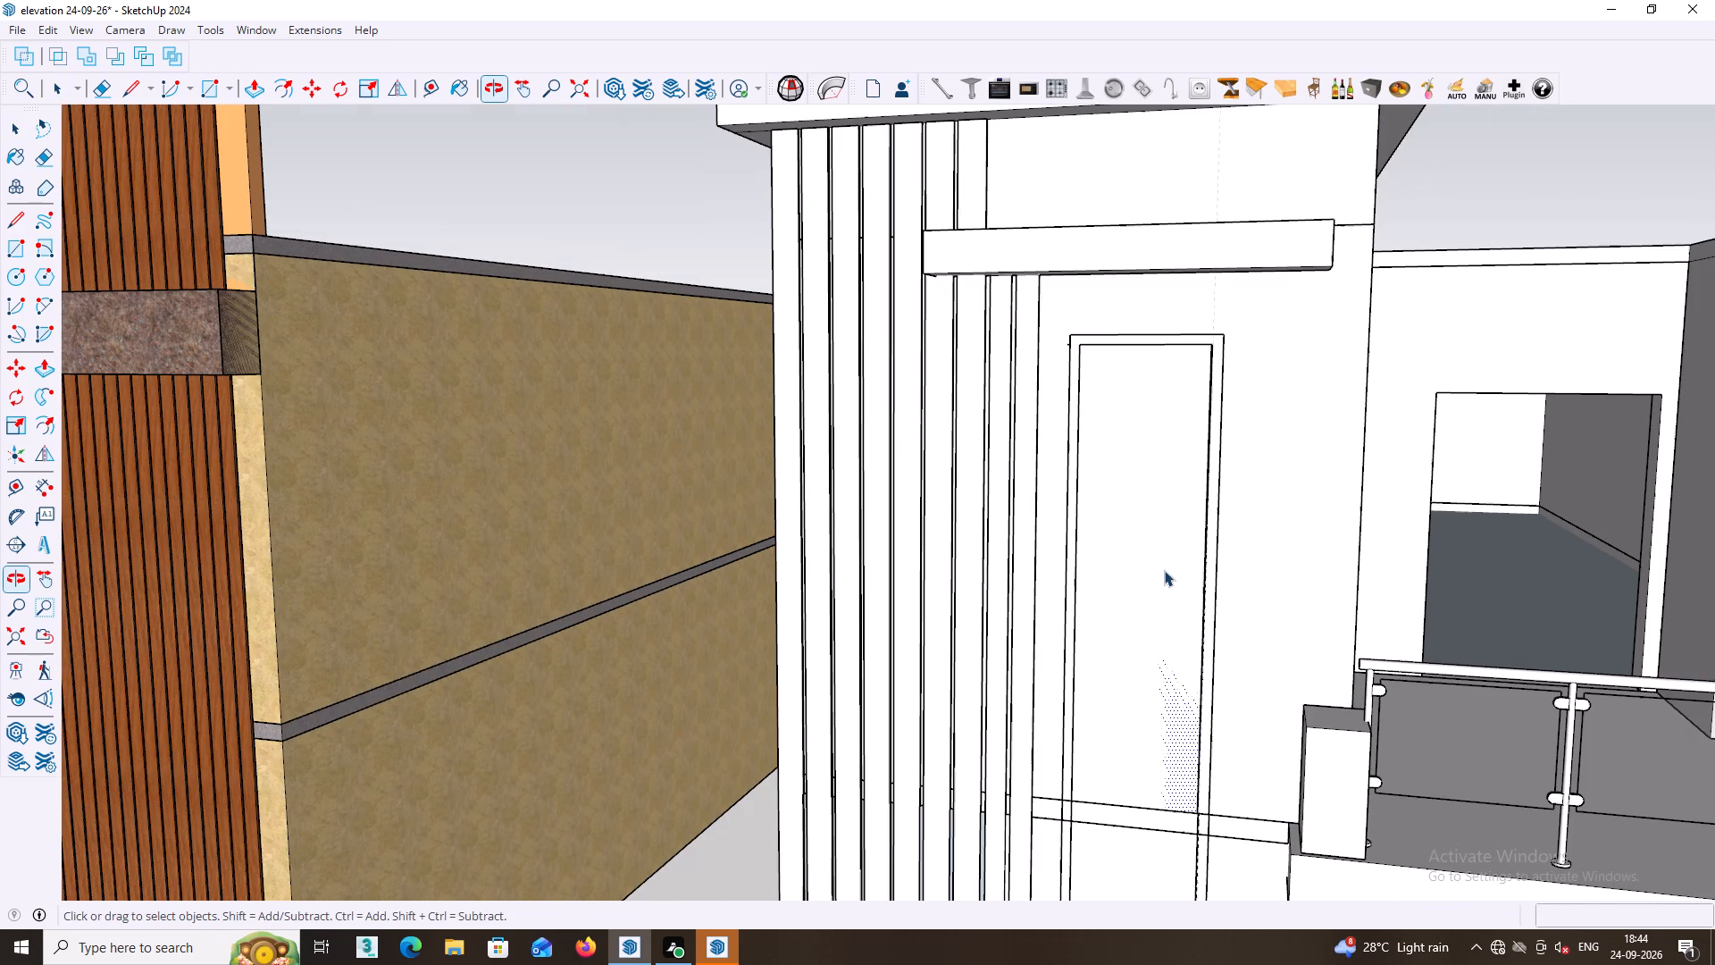
pyautogui.moveTo(1134, 591); pyautogui.dragTo(1180, 597, button='middle')
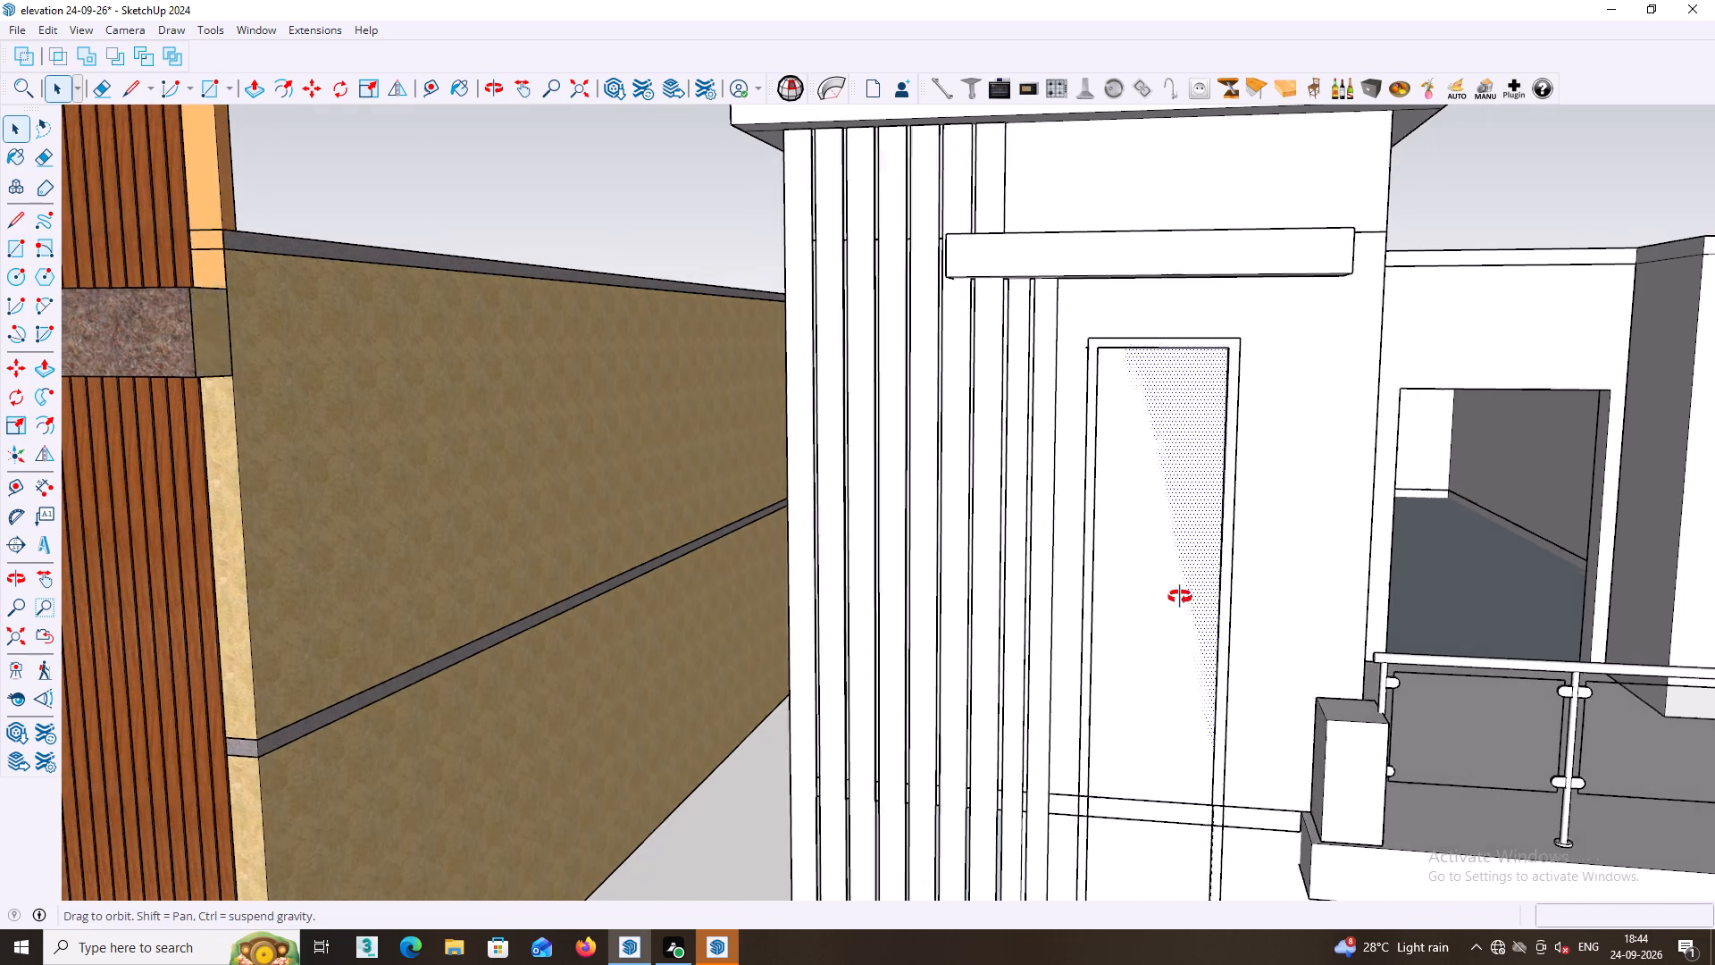
pyautogui.moveTo(1180, 597); pyautogui.dragTo(1180, 595, button='middle')
# Examine up close how the fin-side border strip and its connected geometry select between the inner and outer rectangles.
pyautogui.scroll(8, 1122, 557)
pyautogui.click(1065, 558)
pyautogui.doubleClick(1064, 558)
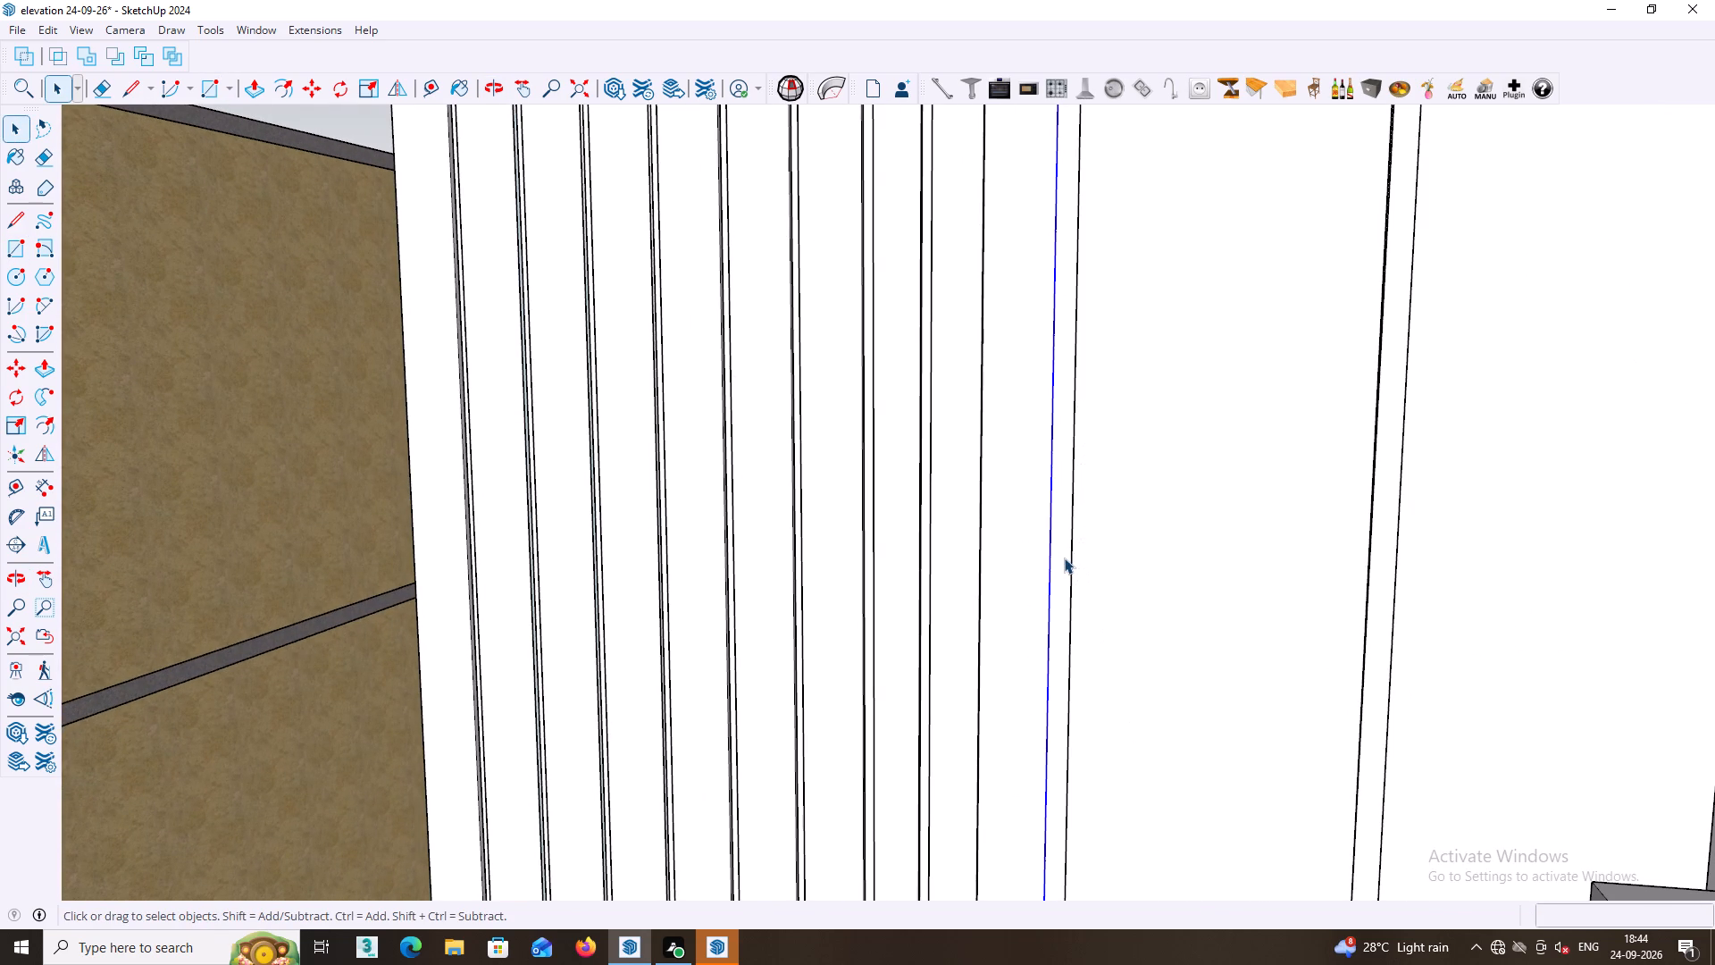
pyautogui.click(1062, 558)
pyautogui.doubleClick(1068, 560)
pyautogui.doubleClick(1067, 560)
pyautogui.moveTo(1067, 560); pyautogui.dragTo(1079, 561, button='middle')
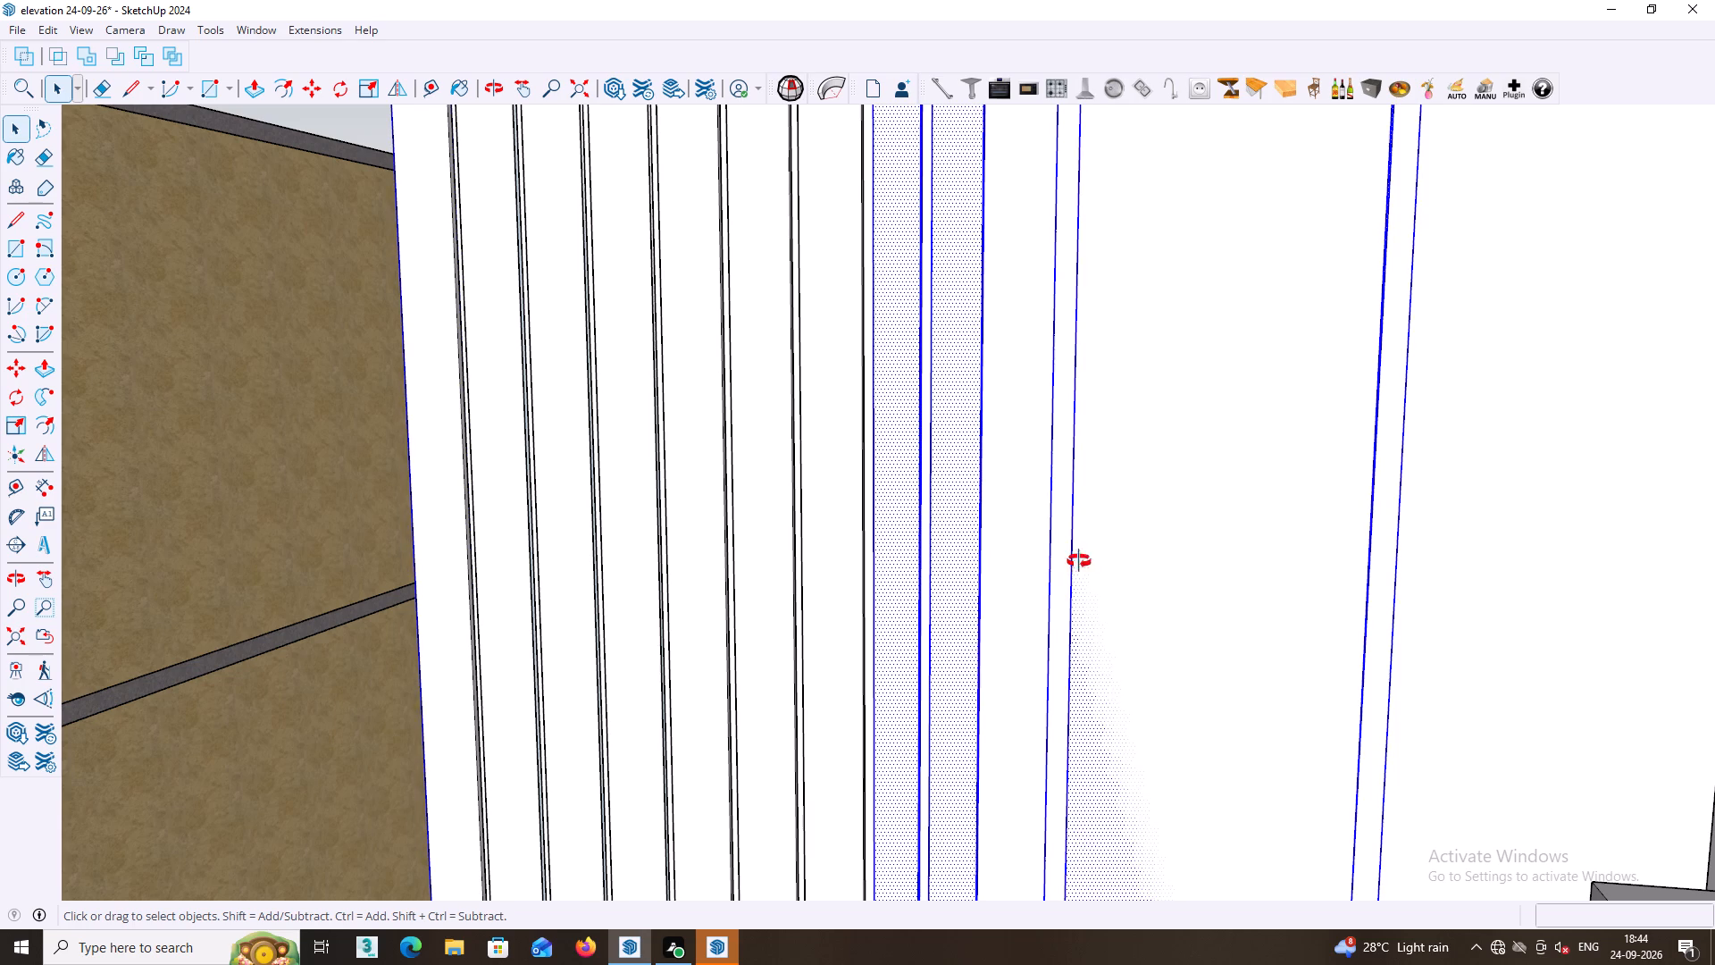
pyautogui.moveTo(1079, 561); pyautogui.dragTo(1118, 561, button='middle')
pyautogui.scroll(4, 1057, 566)
pyautogui.tripleClick(1055, 566)
pyautogui.click(1058, 567)
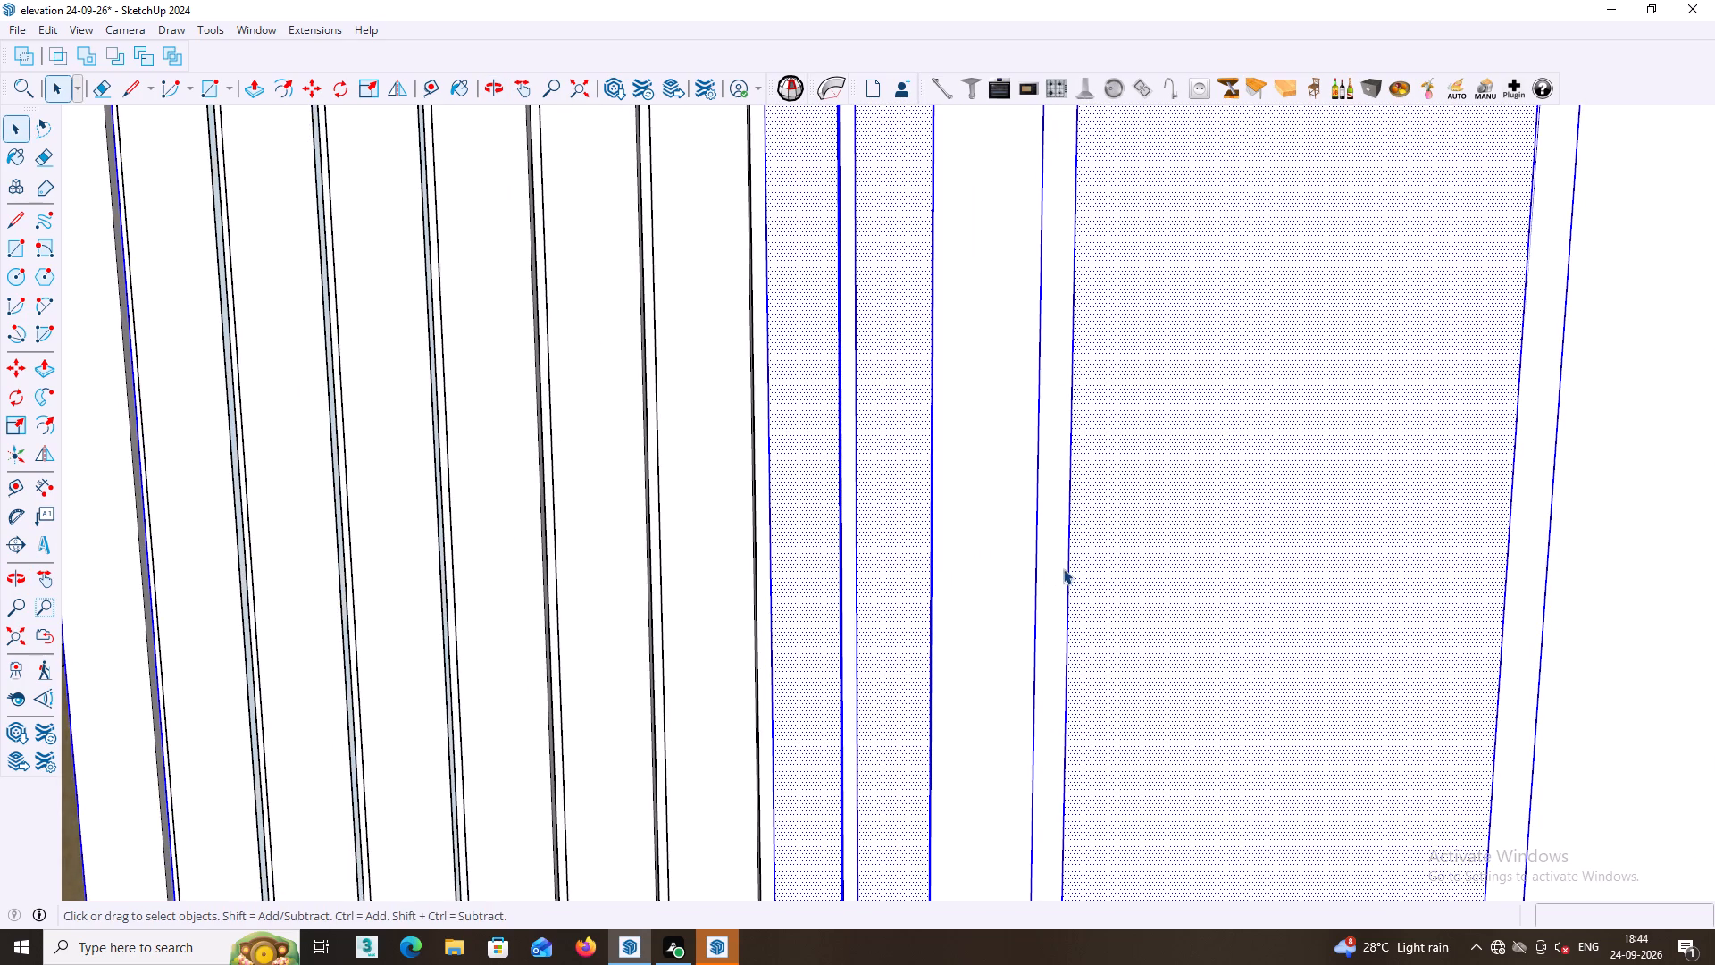
pyautogui.scroll(-10, 1066, 575)
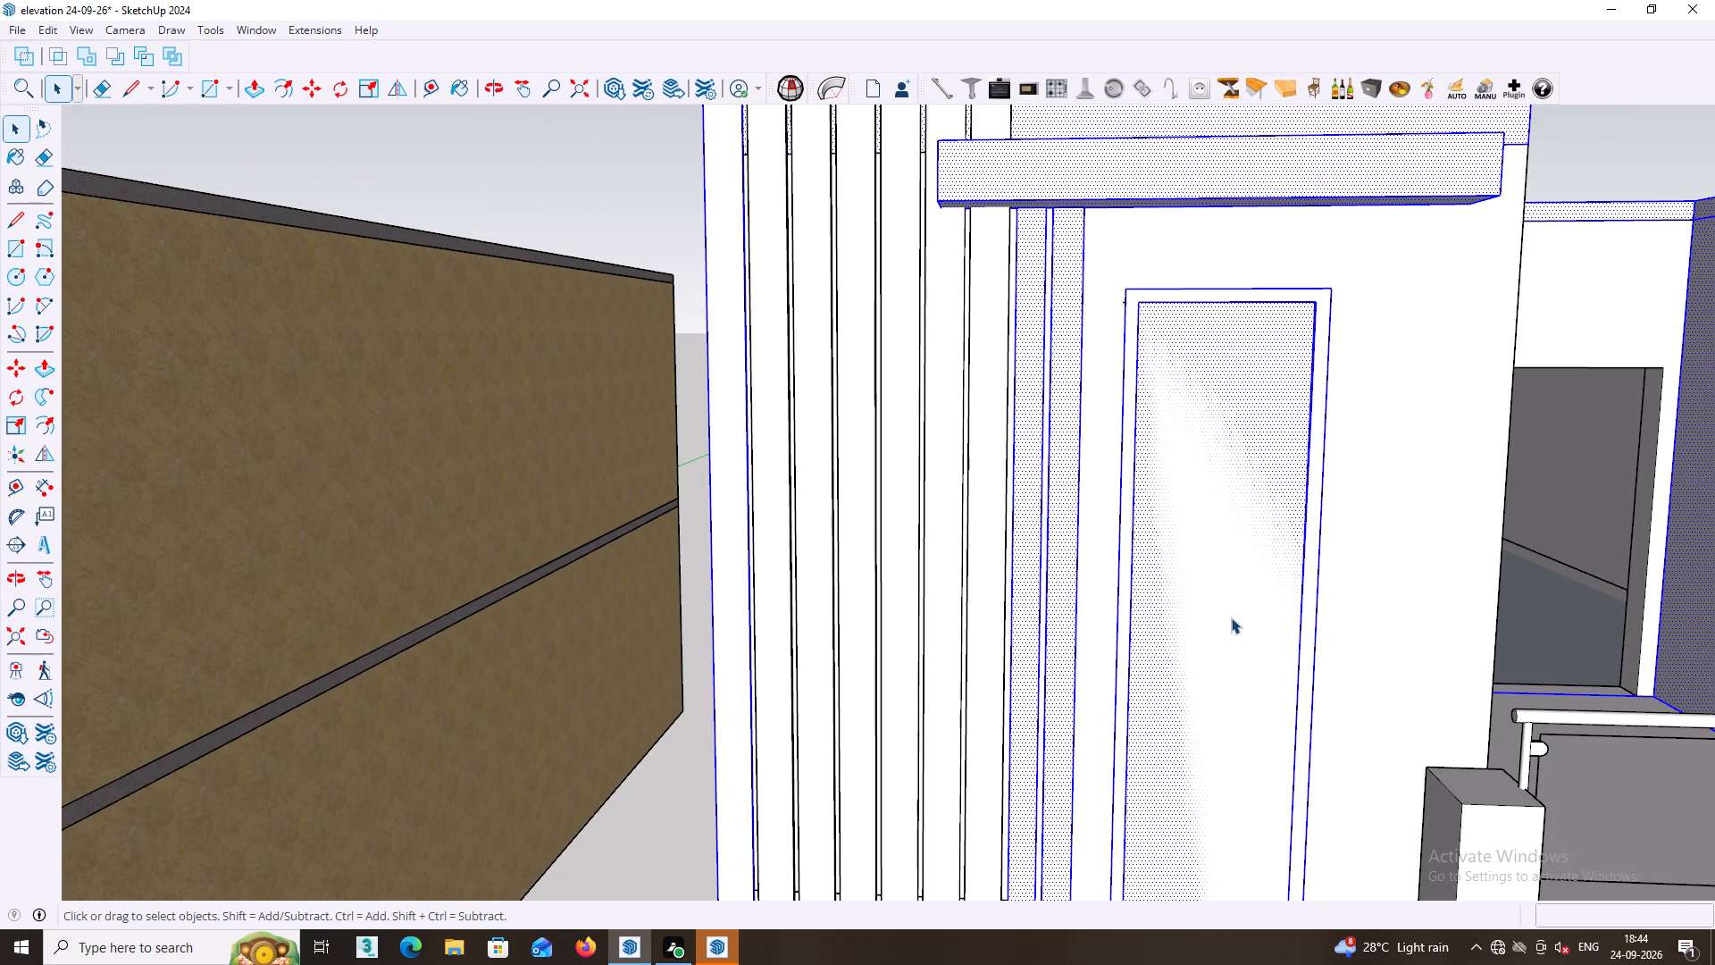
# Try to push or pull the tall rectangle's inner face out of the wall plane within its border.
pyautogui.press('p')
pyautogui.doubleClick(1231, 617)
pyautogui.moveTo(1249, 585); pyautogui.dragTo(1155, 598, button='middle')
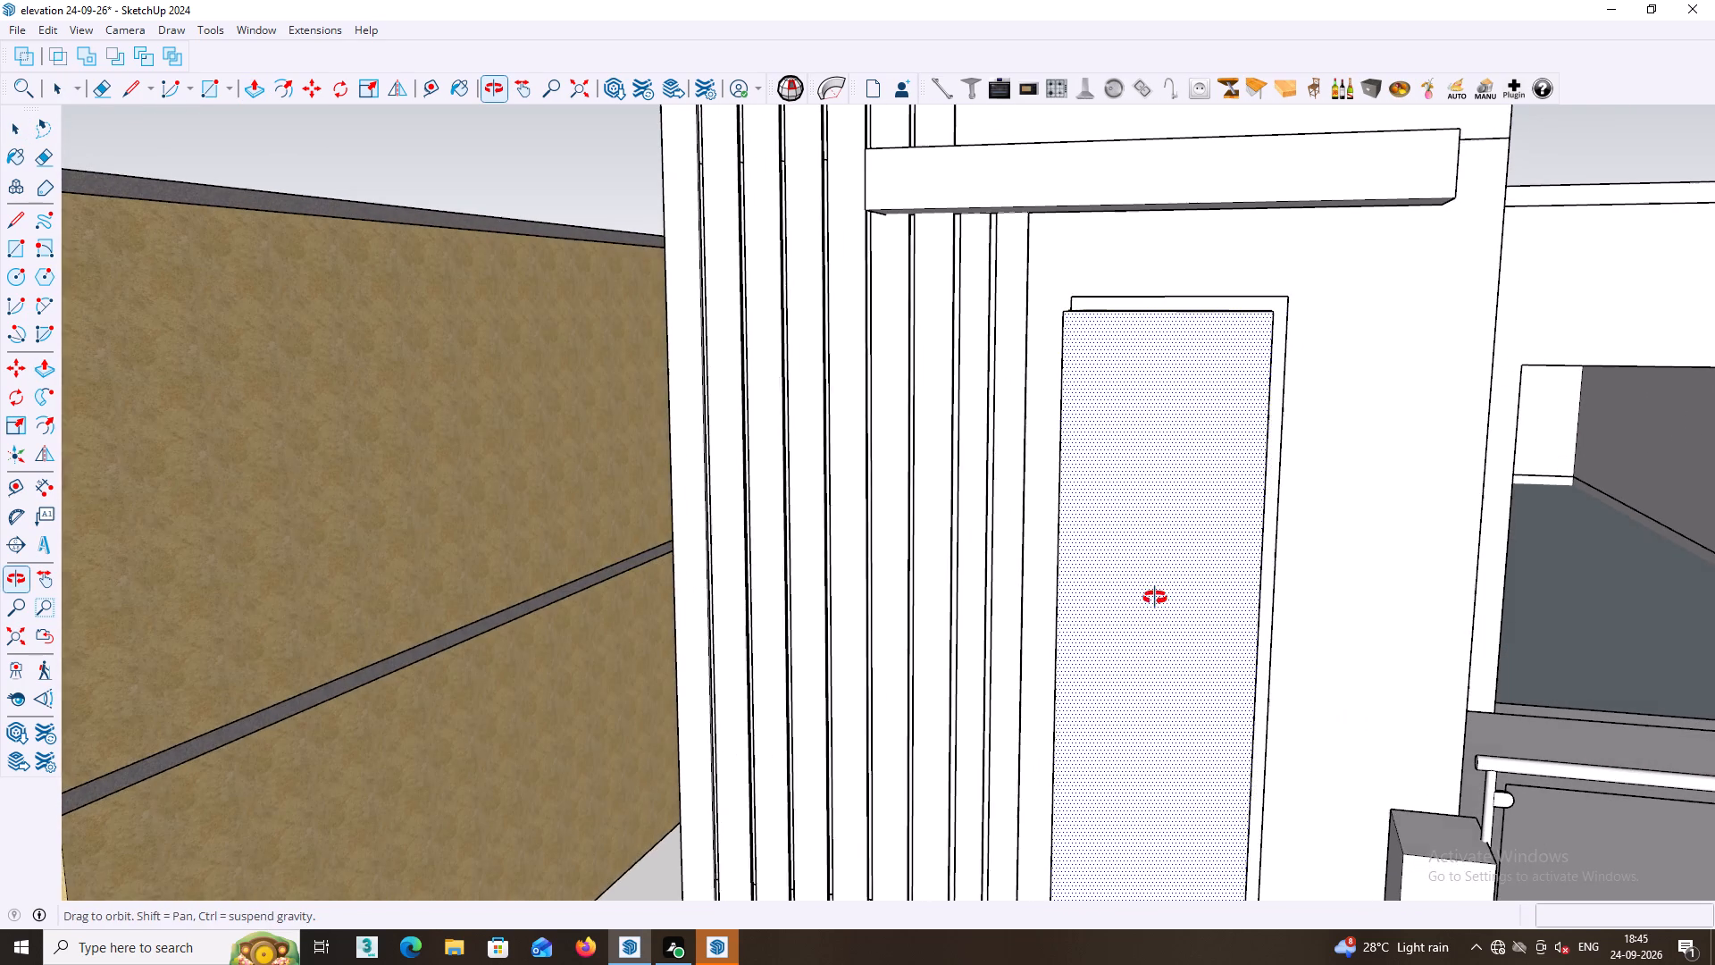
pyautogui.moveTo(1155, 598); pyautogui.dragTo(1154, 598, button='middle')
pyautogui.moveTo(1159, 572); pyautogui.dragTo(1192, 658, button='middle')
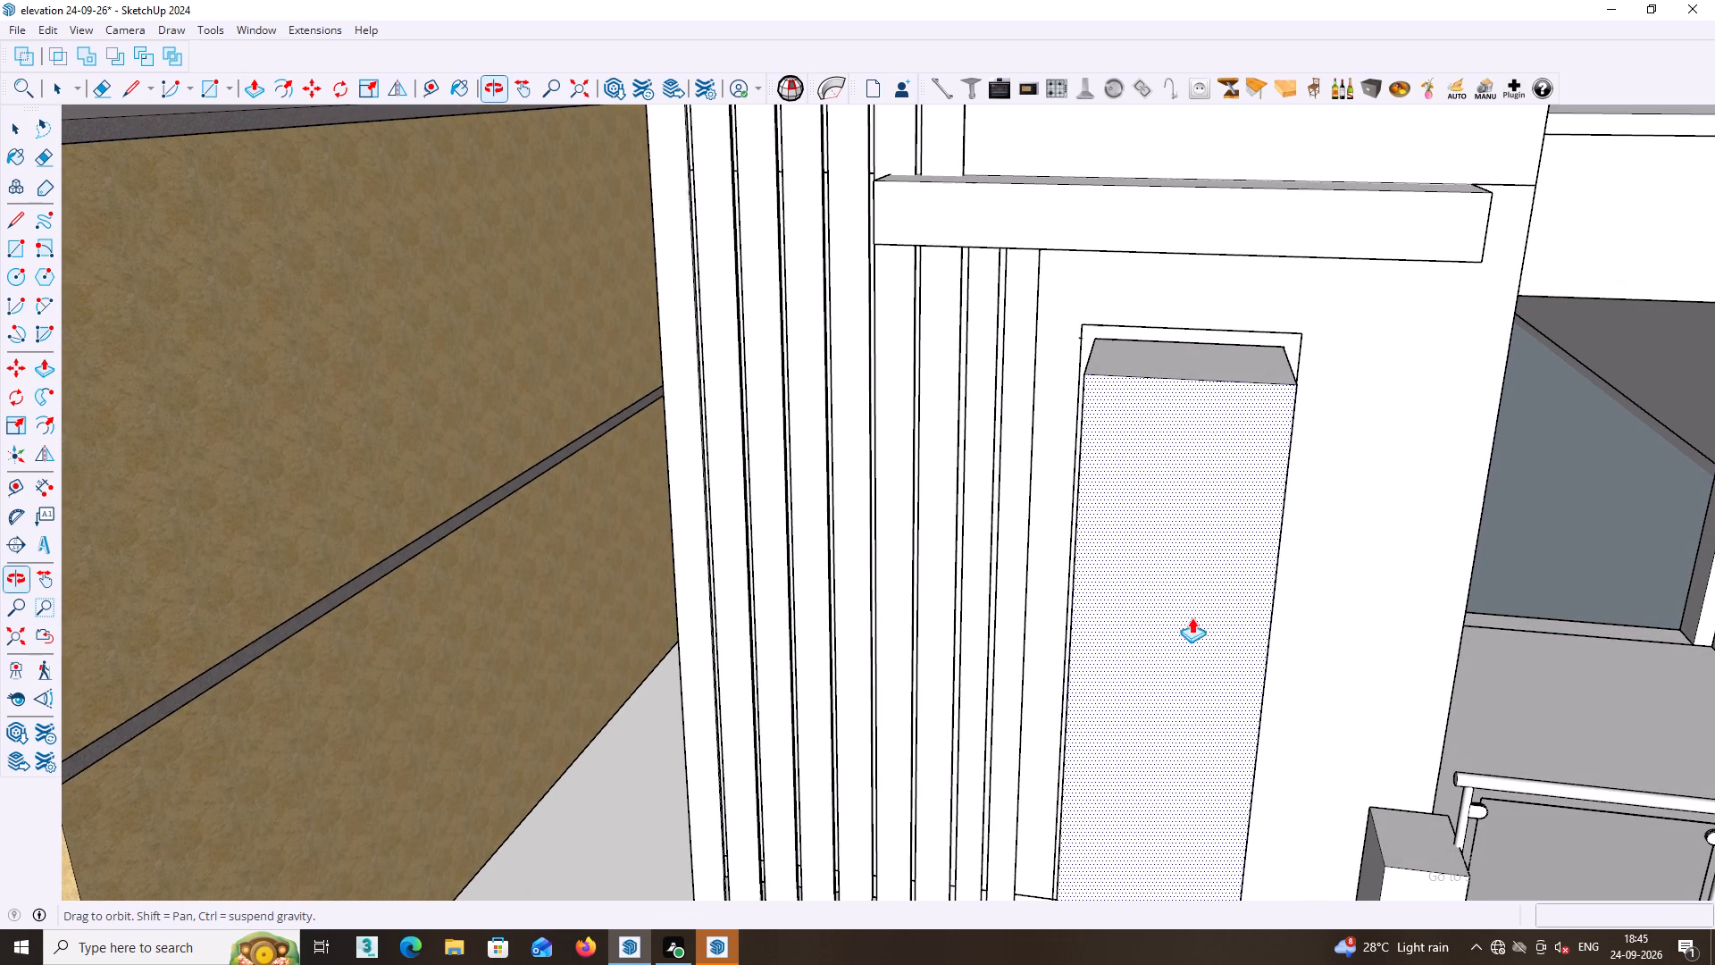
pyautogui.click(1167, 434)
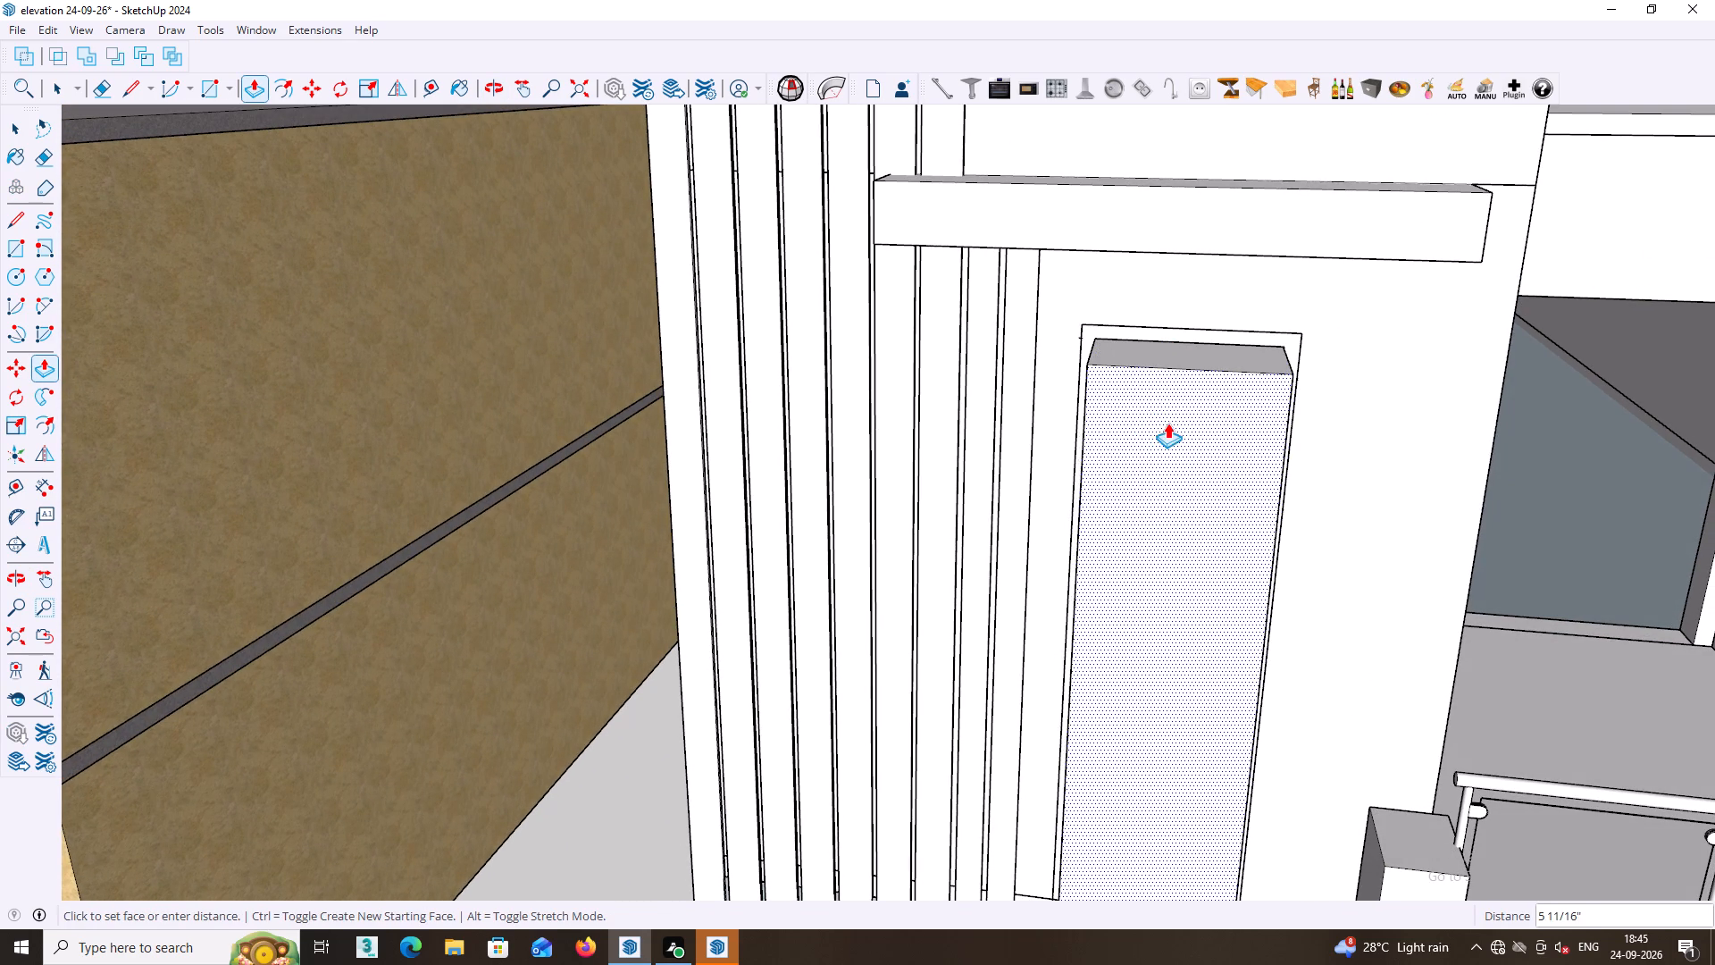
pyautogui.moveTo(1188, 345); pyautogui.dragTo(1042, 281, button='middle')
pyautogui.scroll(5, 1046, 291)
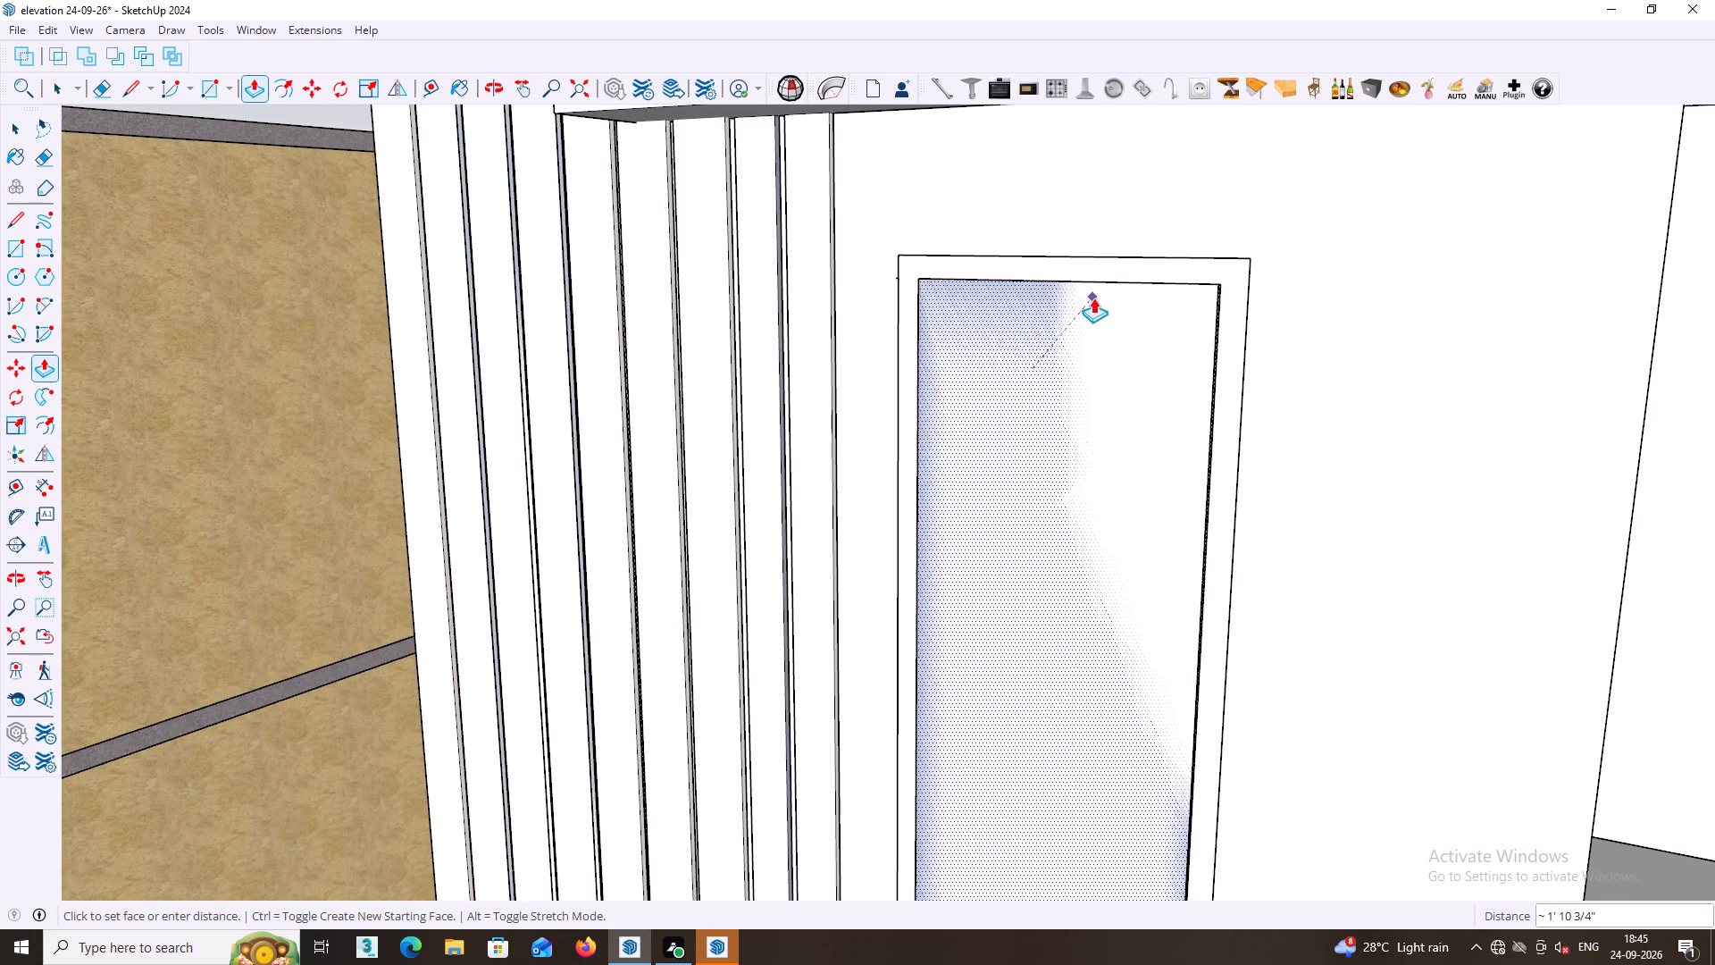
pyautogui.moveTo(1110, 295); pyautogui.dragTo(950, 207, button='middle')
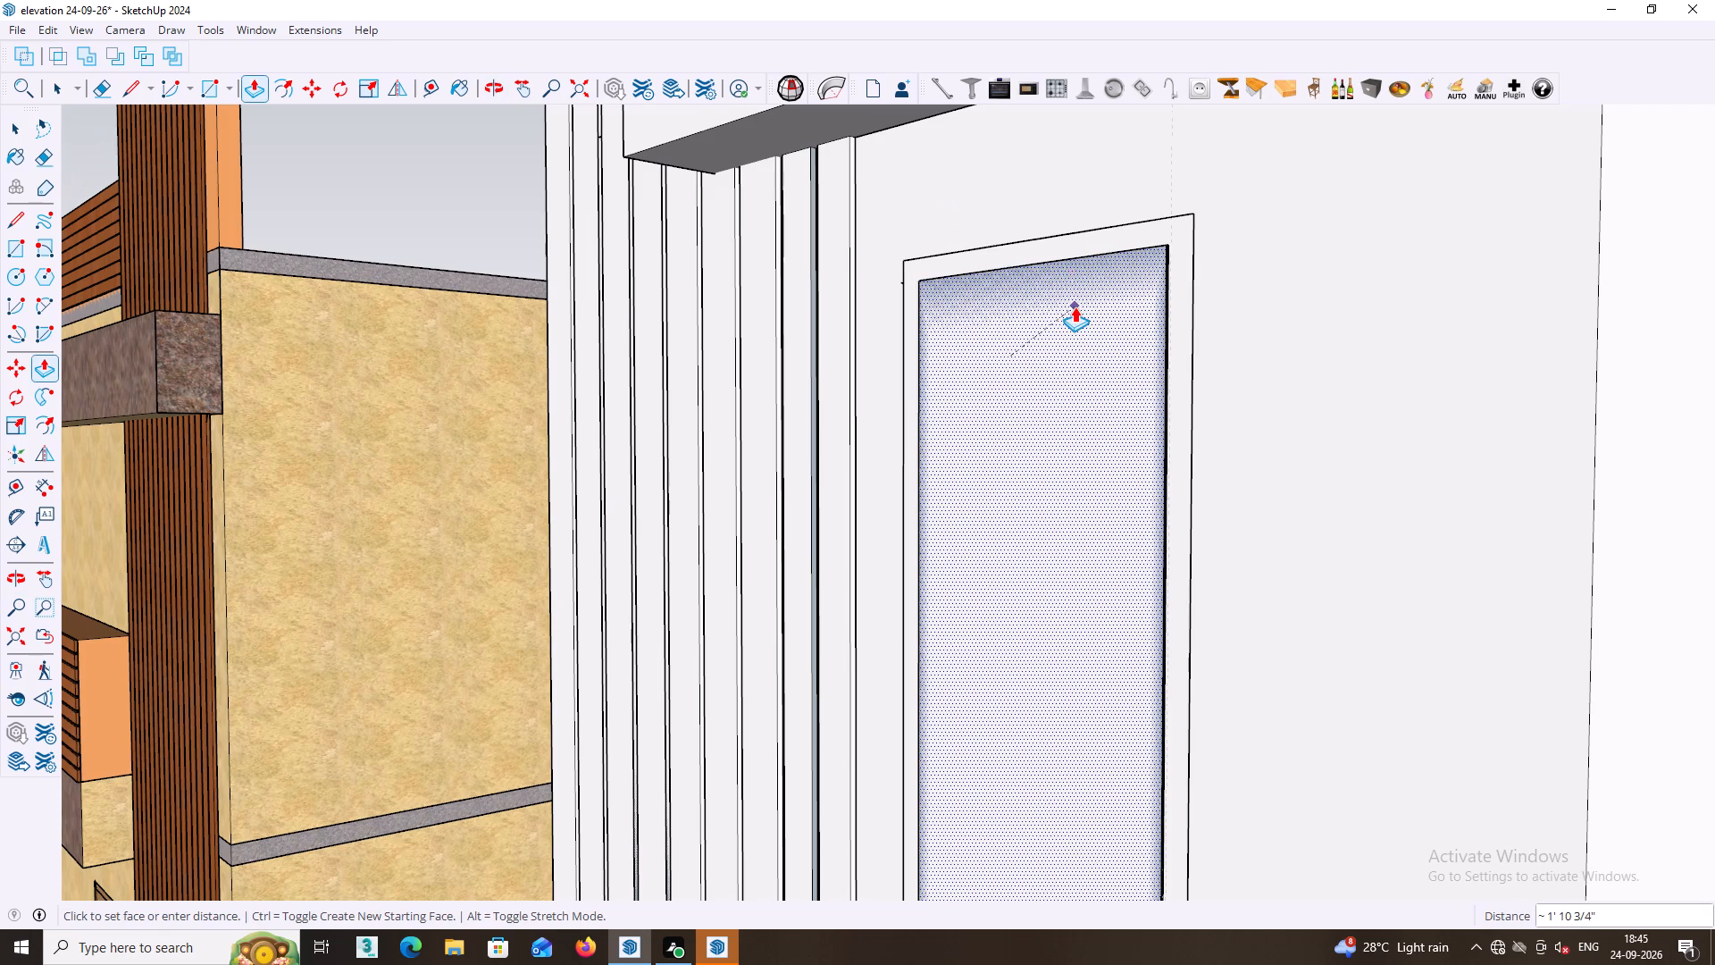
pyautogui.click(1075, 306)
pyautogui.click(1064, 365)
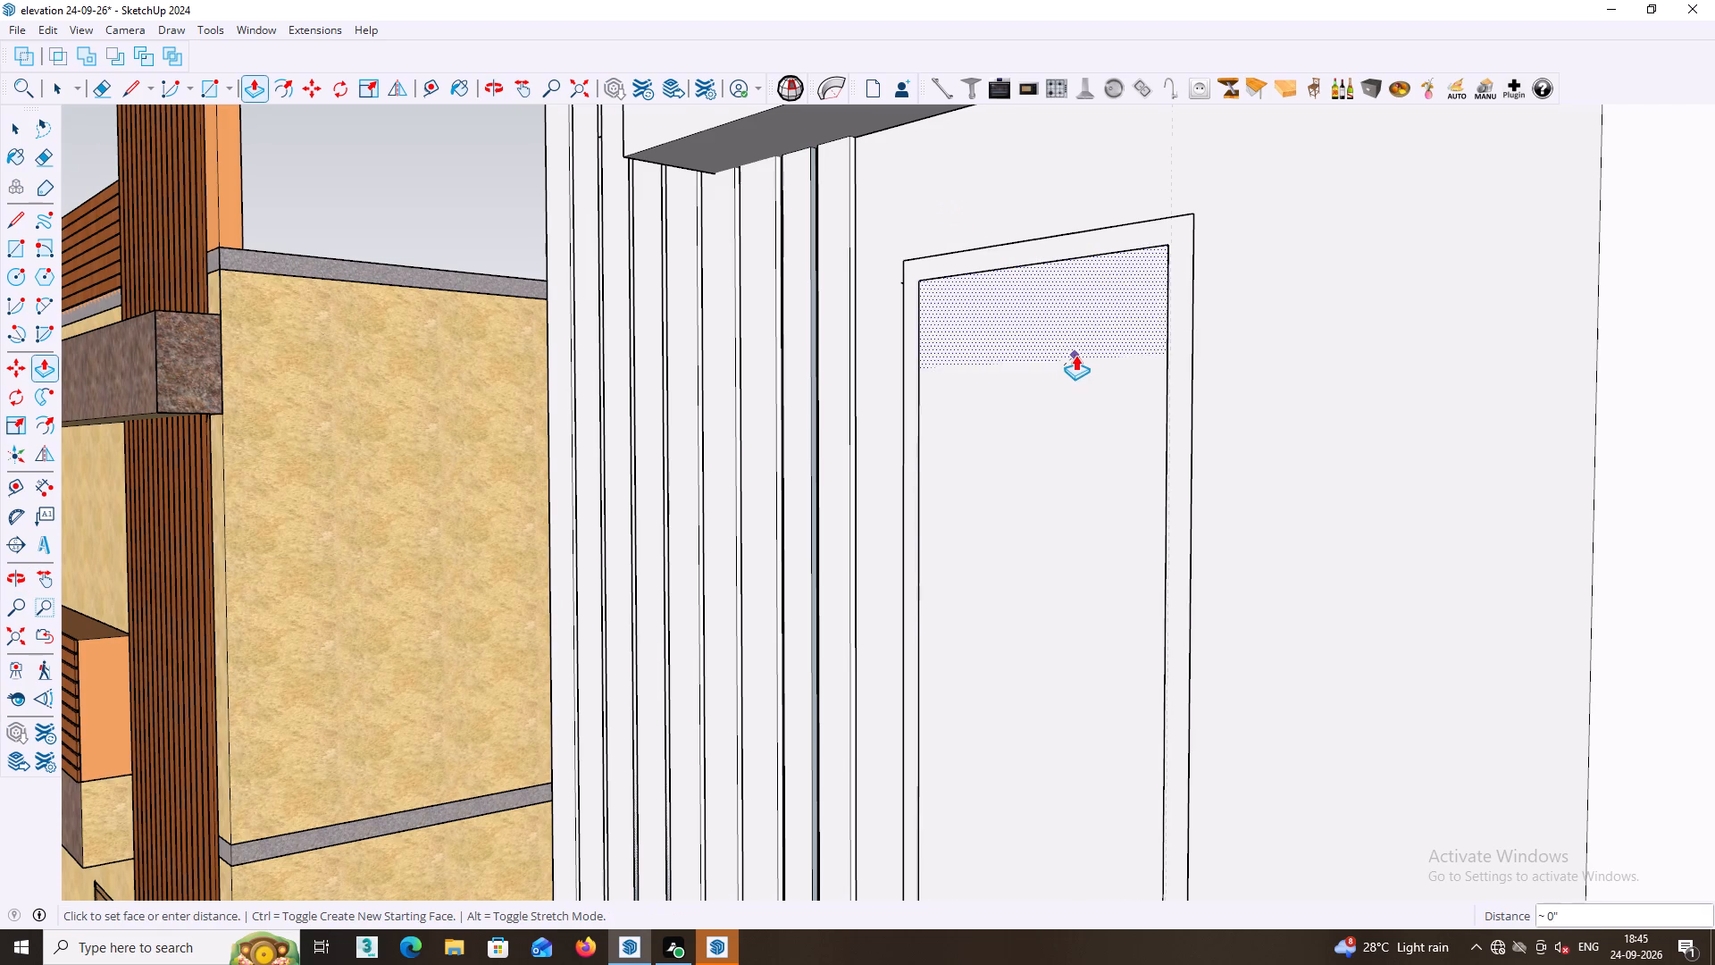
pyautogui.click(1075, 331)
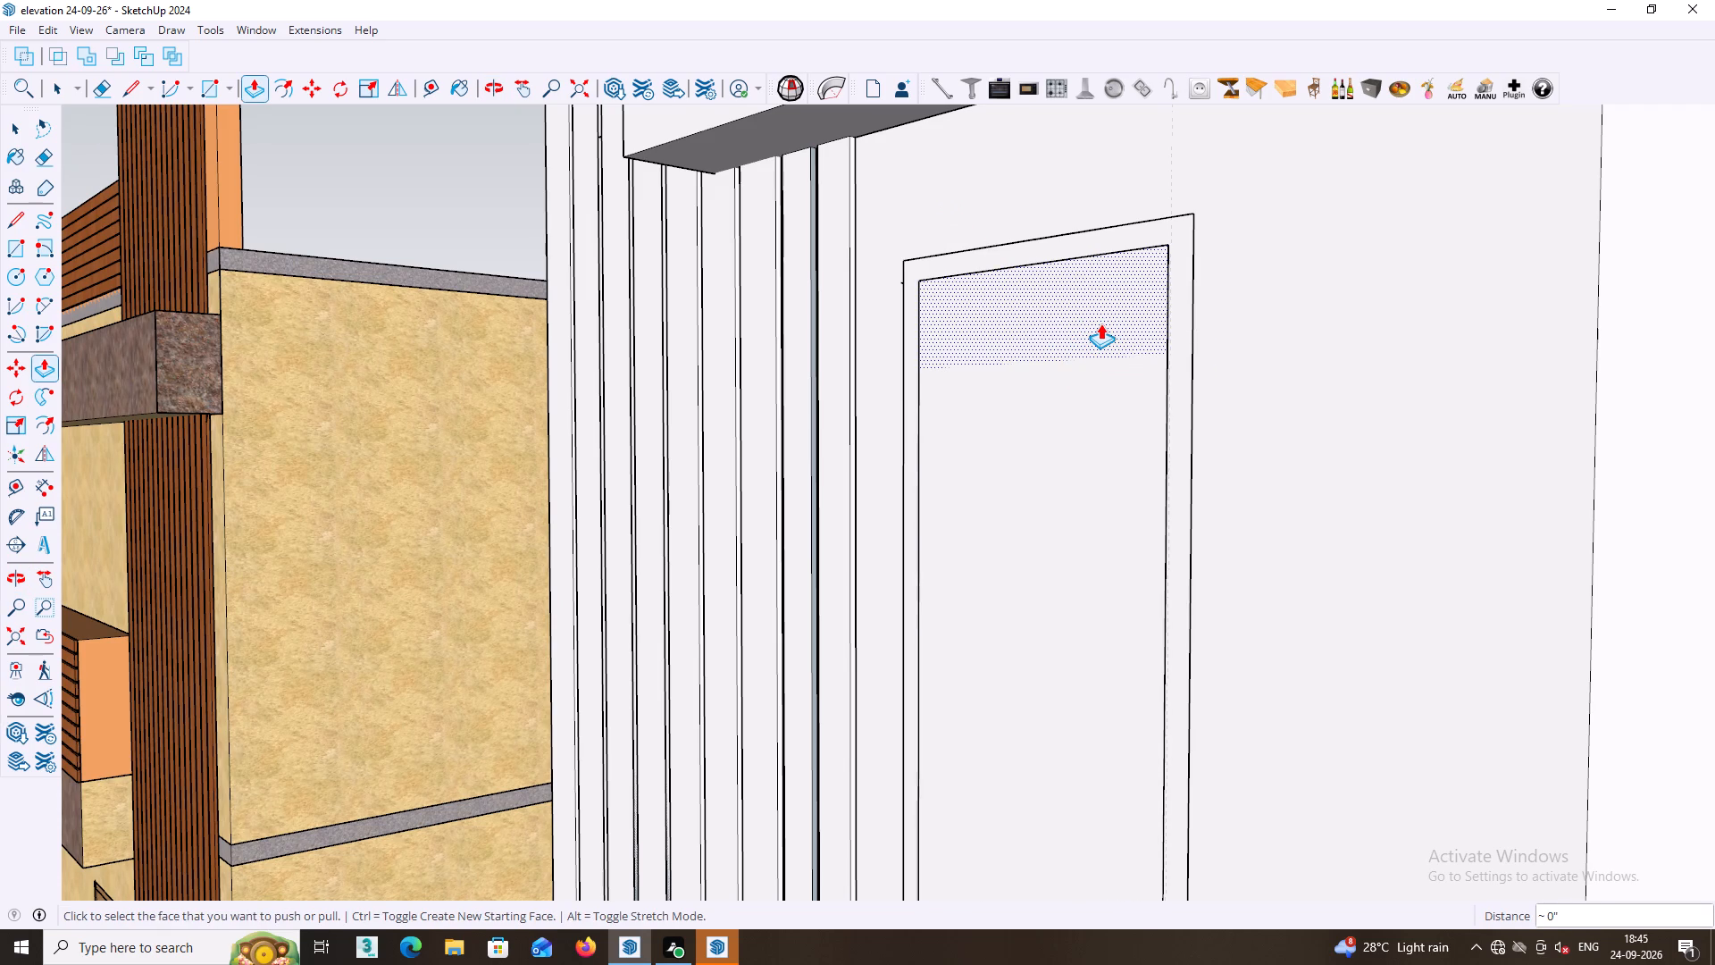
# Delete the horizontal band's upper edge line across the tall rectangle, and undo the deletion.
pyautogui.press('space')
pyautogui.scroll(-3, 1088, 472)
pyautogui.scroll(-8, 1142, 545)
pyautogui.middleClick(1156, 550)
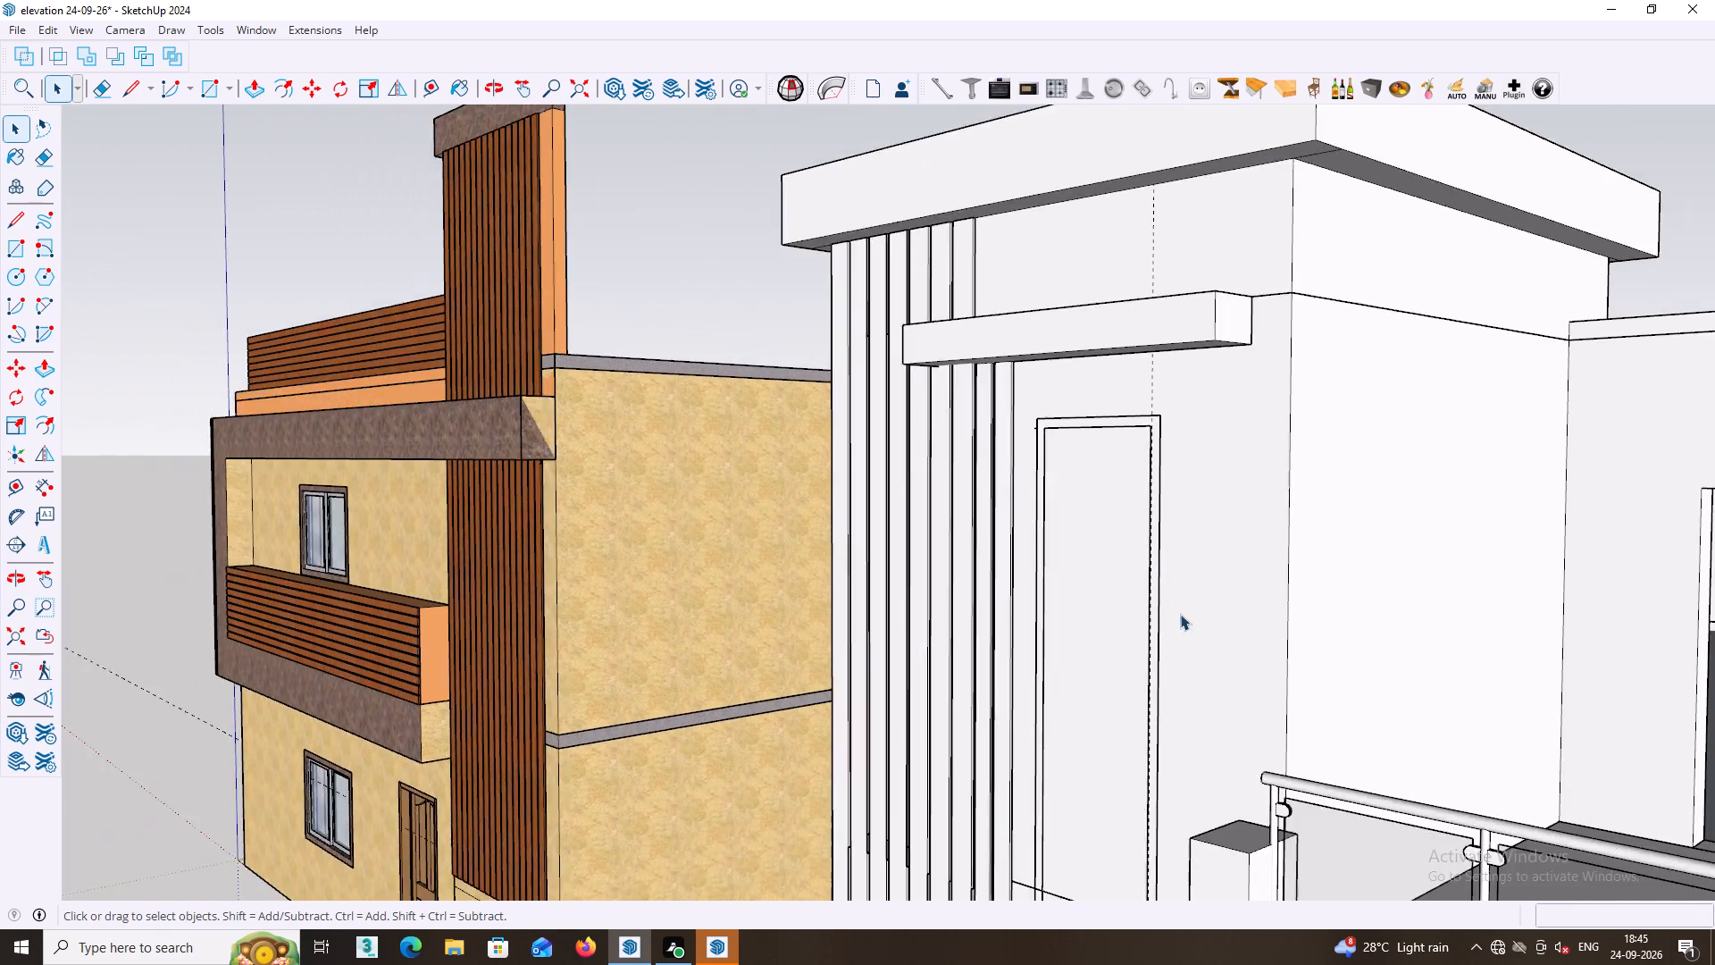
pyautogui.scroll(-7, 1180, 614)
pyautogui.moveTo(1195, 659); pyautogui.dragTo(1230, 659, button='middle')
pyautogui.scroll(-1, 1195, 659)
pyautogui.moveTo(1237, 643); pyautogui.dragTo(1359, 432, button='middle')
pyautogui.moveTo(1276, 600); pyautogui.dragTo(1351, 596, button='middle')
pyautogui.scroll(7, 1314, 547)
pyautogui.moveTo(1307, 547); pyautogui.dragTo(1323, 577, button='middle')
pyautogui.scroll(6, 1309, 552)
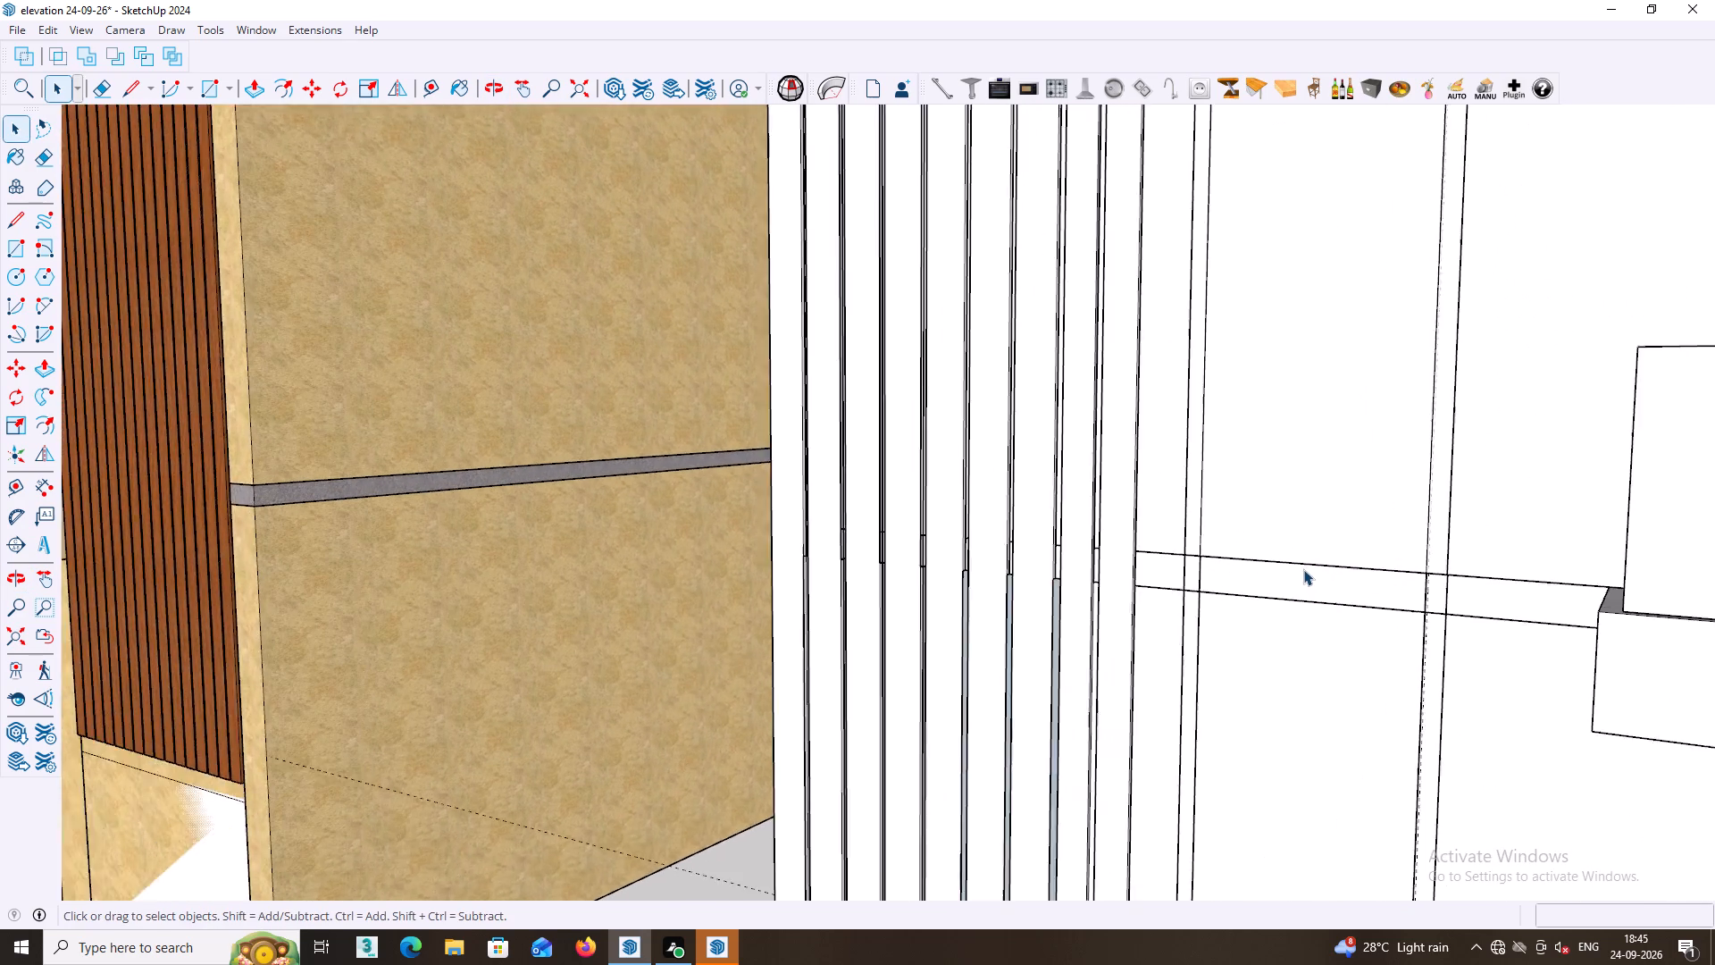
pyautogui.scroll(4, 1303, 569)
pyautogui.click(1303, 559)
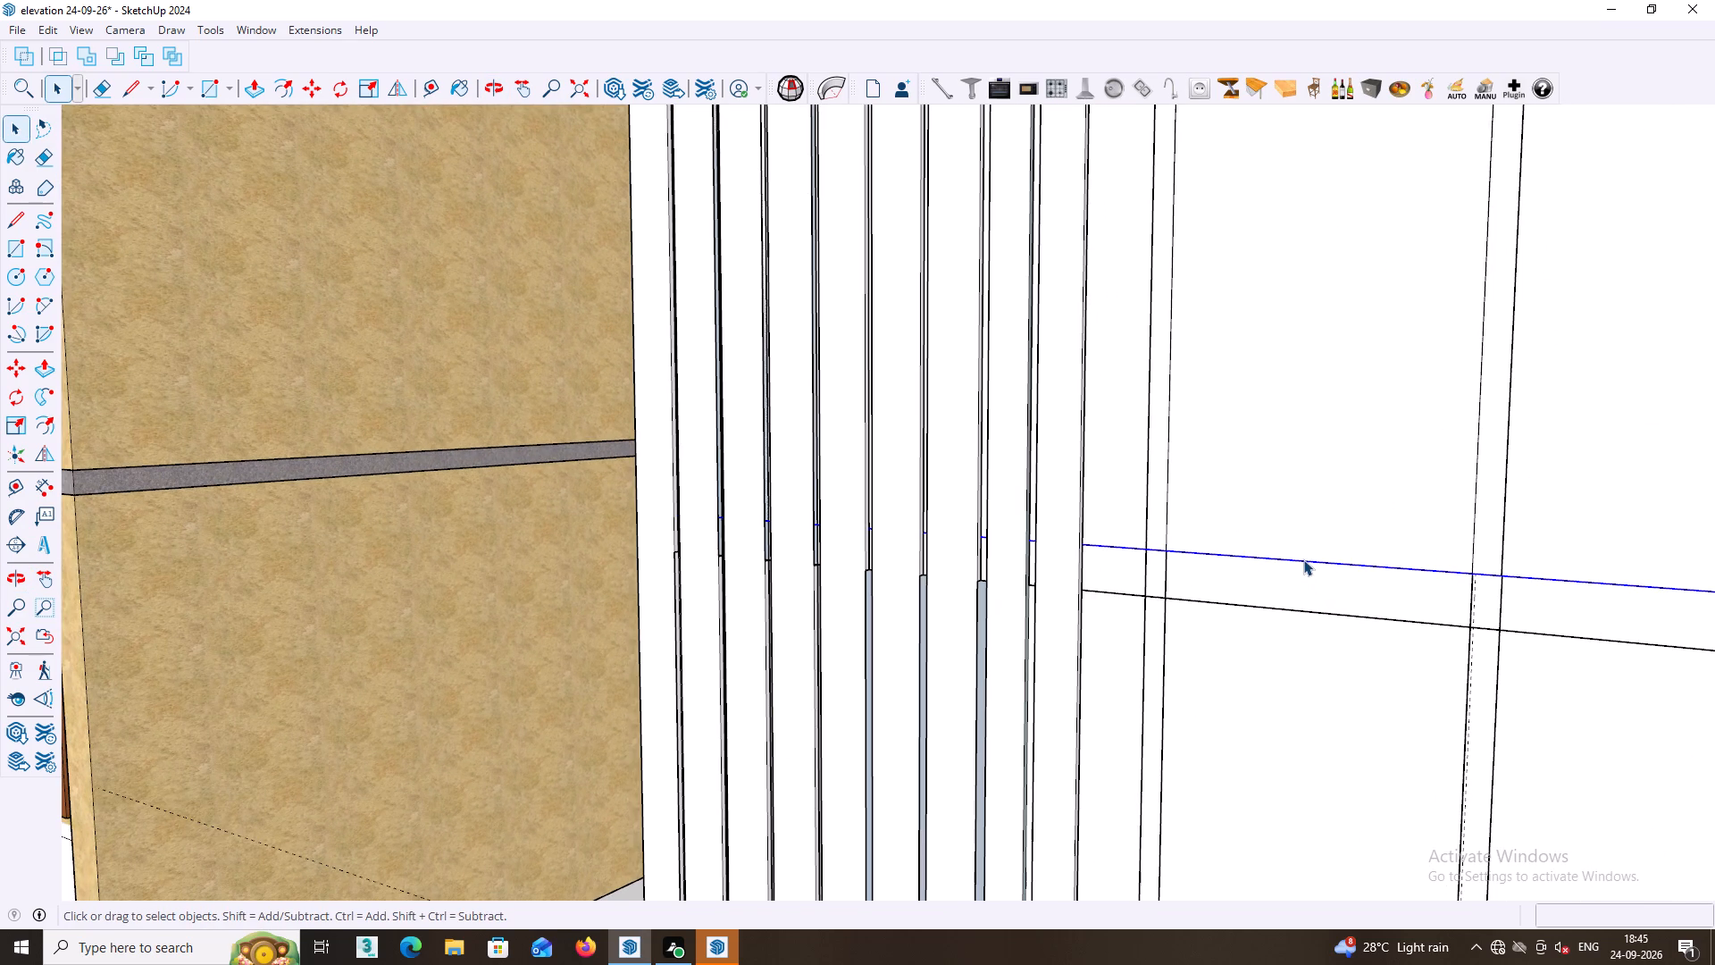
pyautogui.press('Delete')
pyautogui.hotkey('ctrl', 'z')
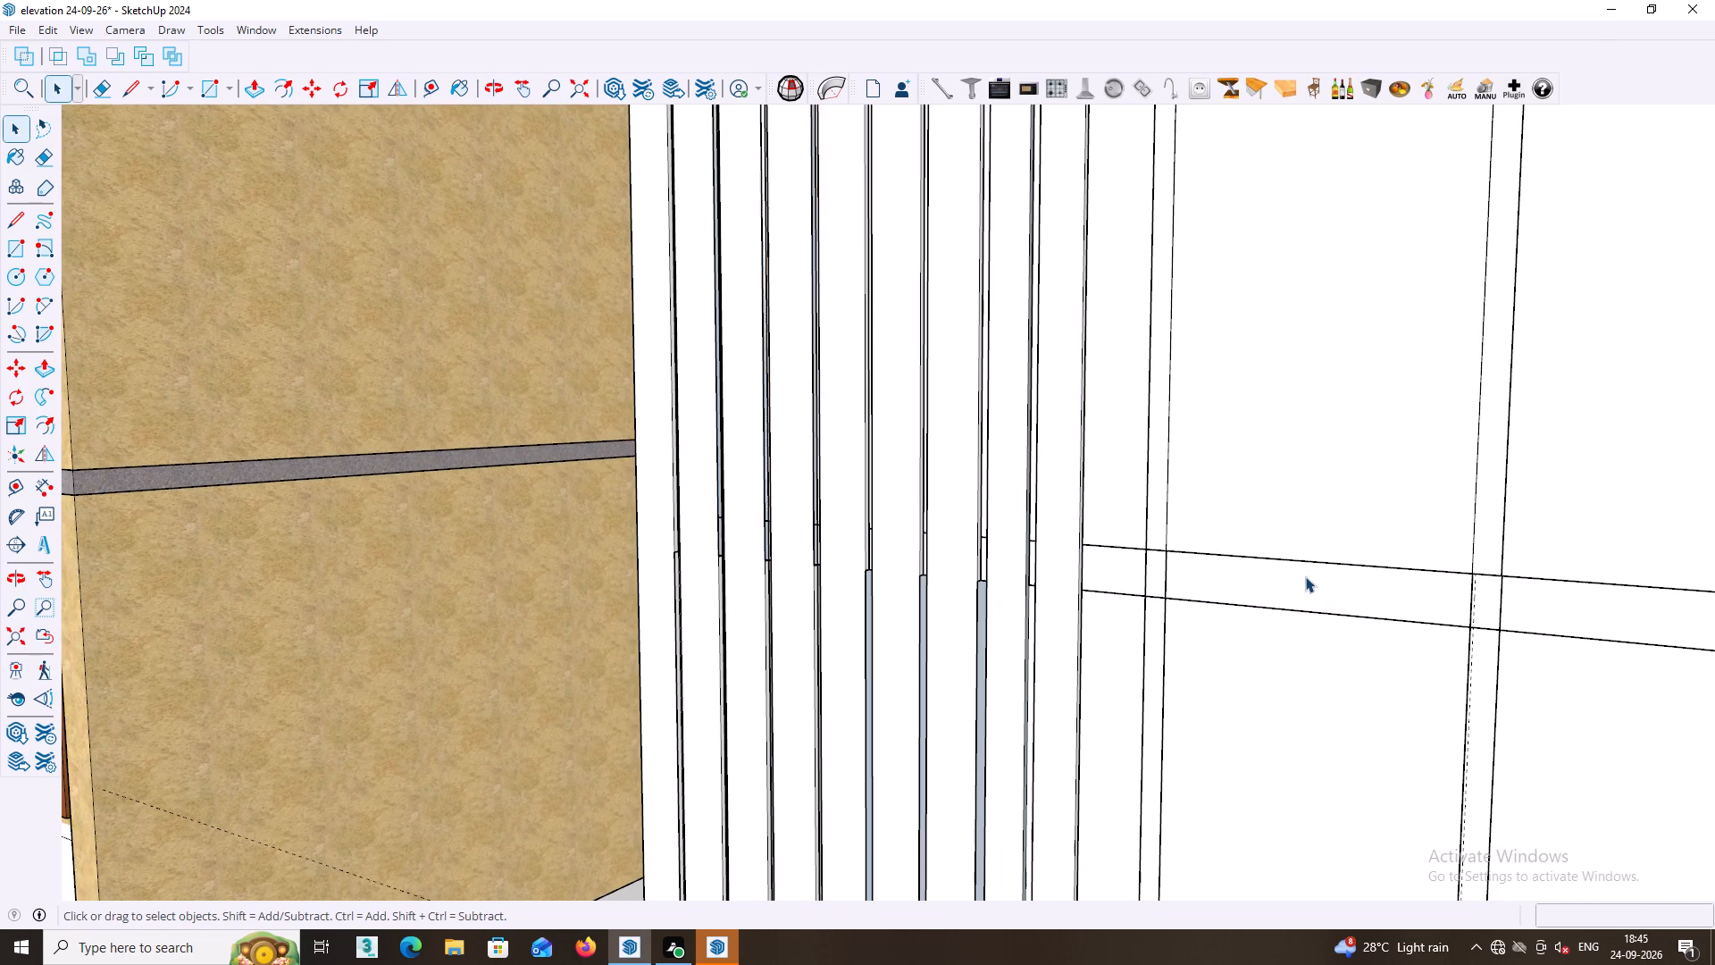
# Examine the tall rectangle and the horizontal band up close and within the whole white house elevation.
pyautogui.scroll(-4, 1298, 616)
pyautogui.moveTo(1307, 648); pyautogui.dragTo(1396, 617, button='middle')
pyautogui.scroll(-1, 1327, 642)
pyautogui.scroll(11, 1368, 592)
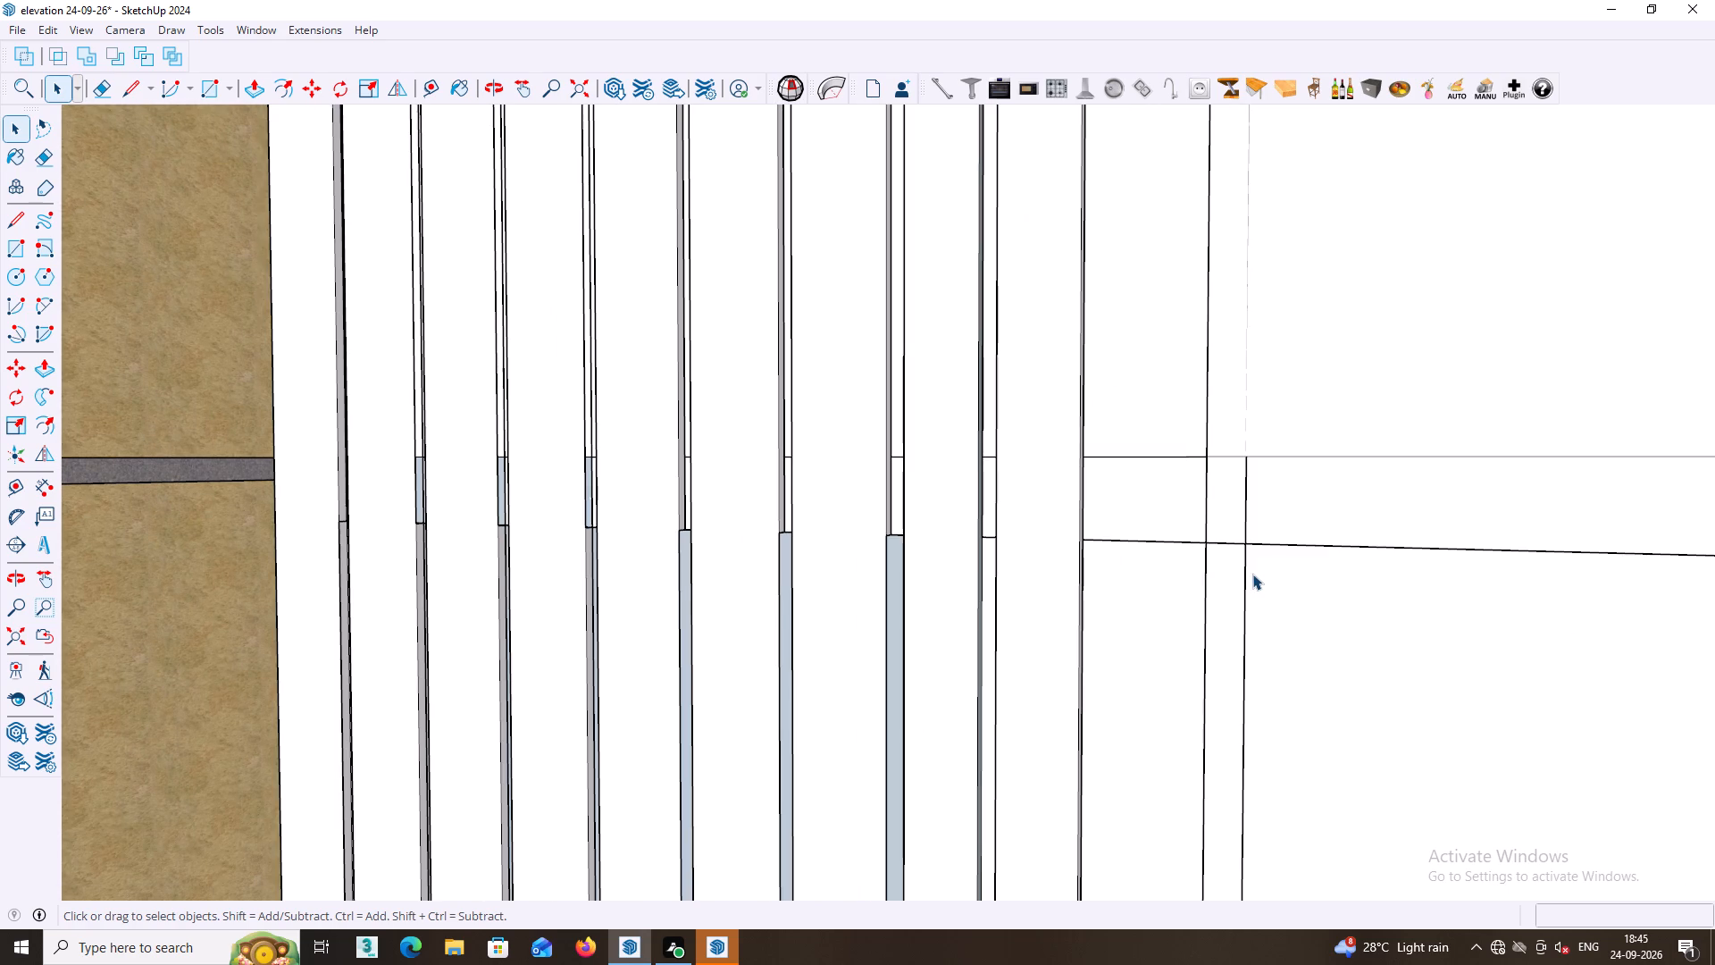
pyautogui.scroll(-8, 1295, 489)
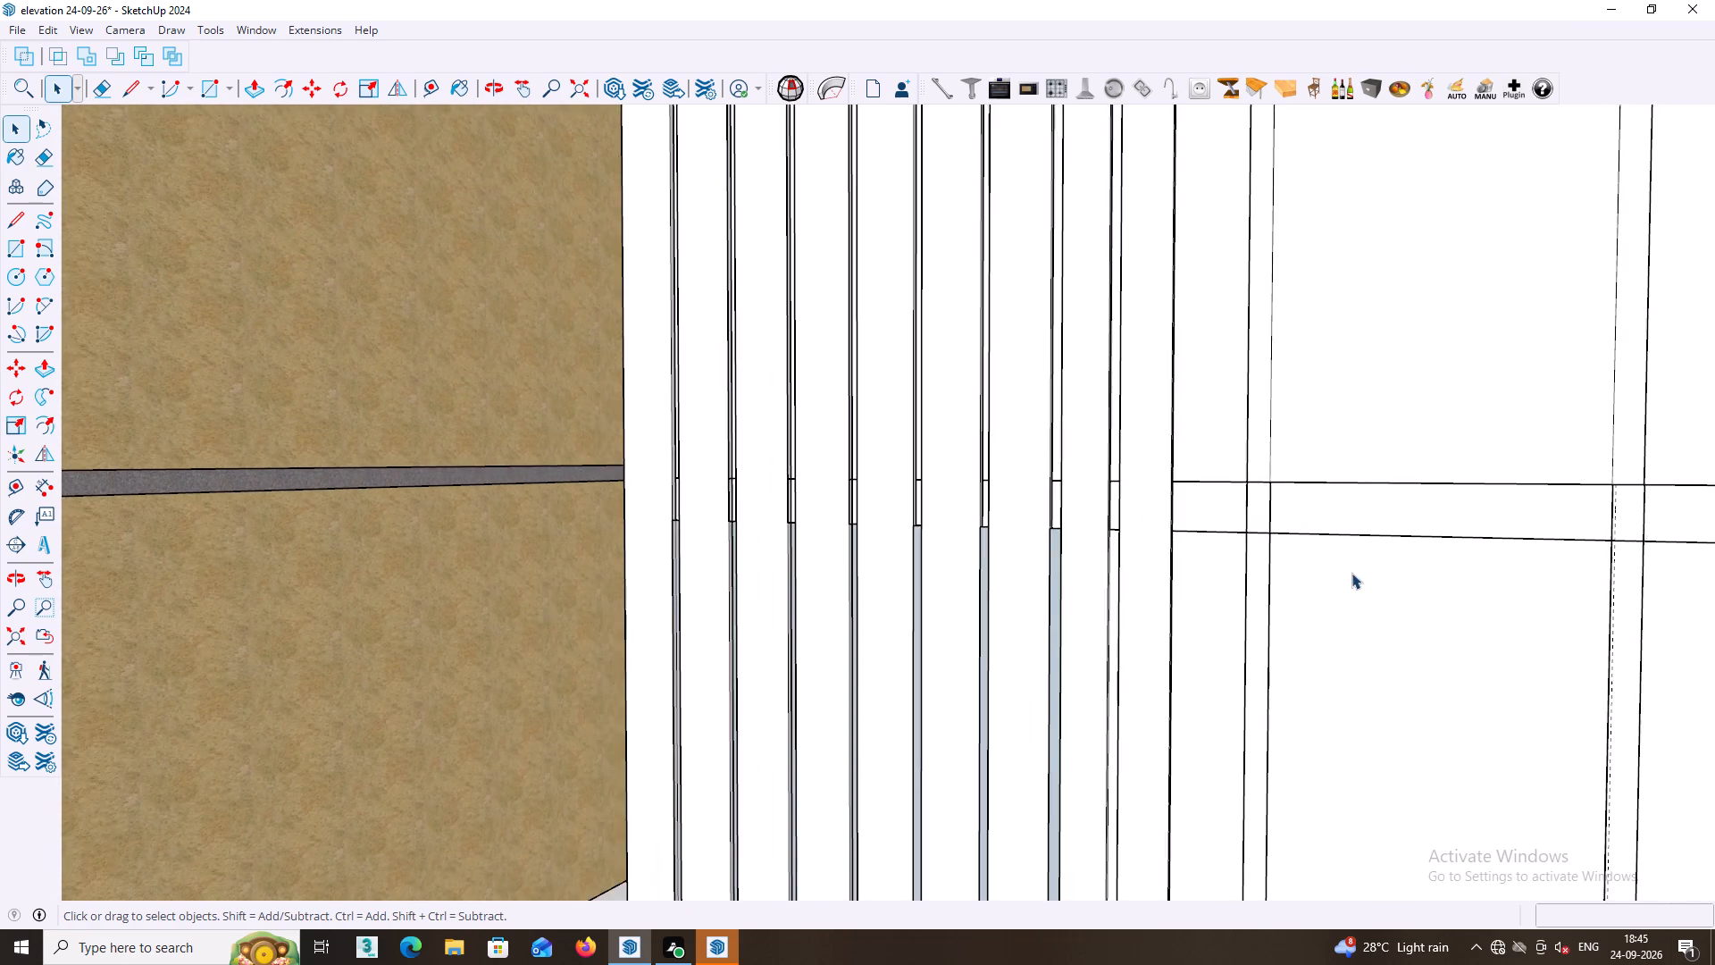
pyautogui.scroll(-13, 1351, 573)
pyautogui.moveTo(1400, 660); pyautogui.dragTo(1404, 691, button='middle')
pyautogui.moveTo(1422, 728); pyautogui.dragTo(1451, 809, button='middle')
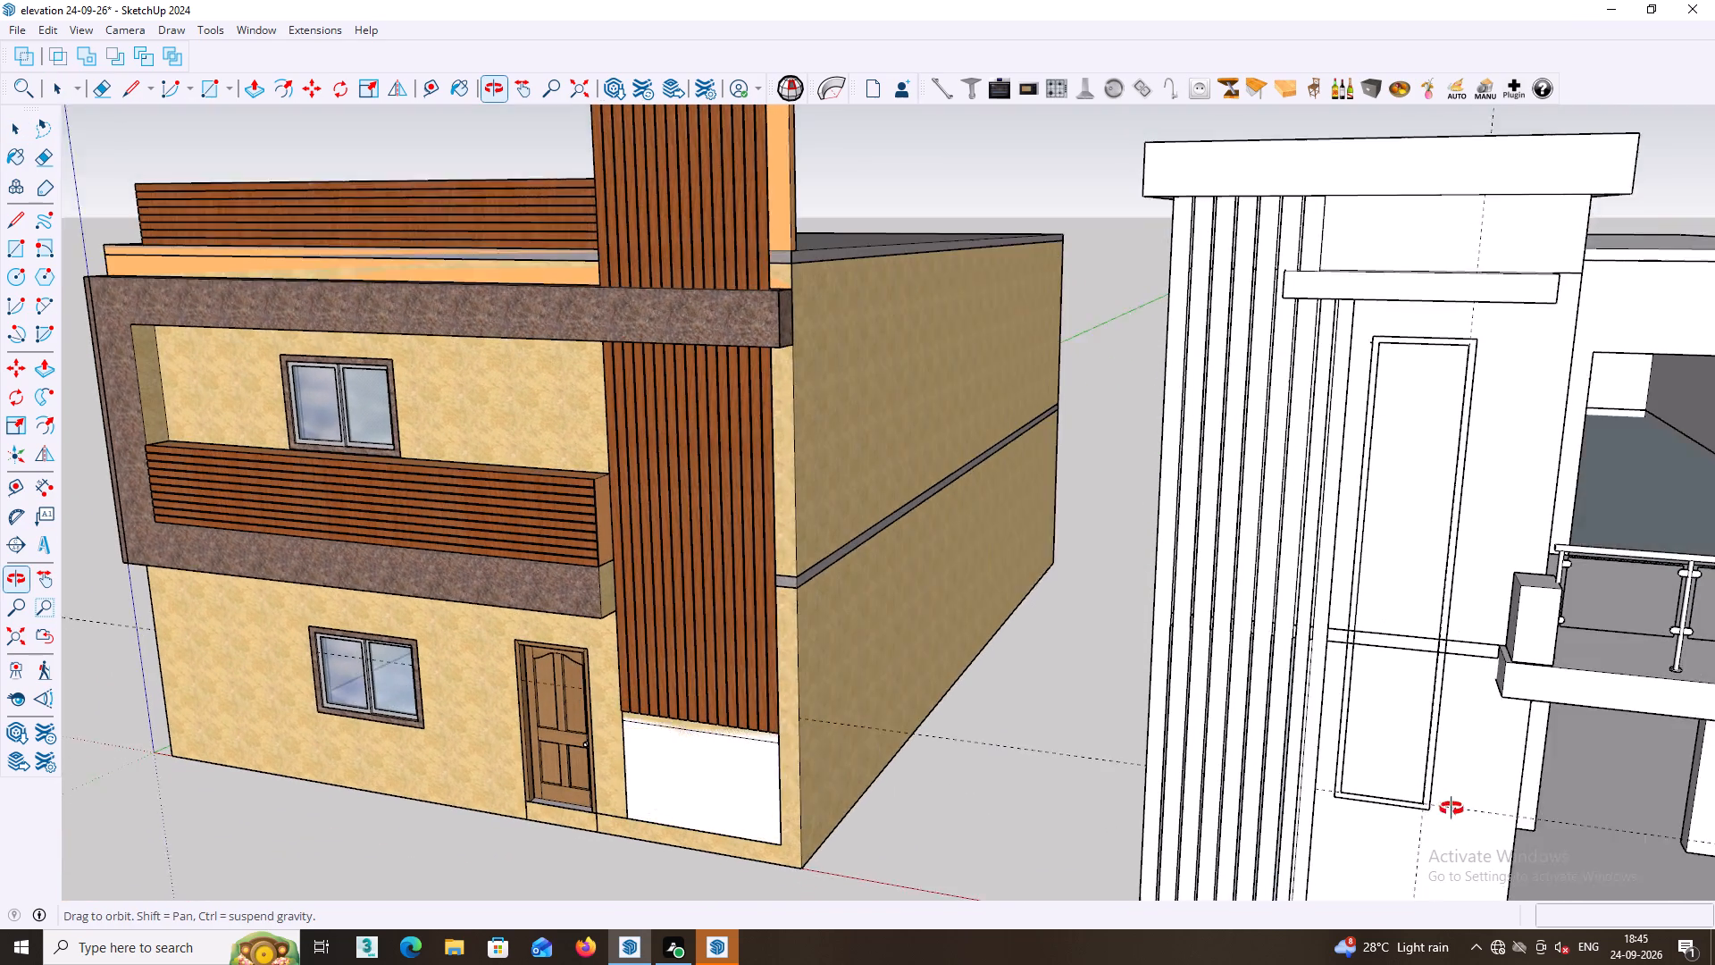
pyautogui.moveTo(1451, 809); pyautogui.dragTo(1459, 842, button='middle')
pyautogui.moveTo(1486, 781); pyautogui.dragTo(1049, 663, button='middle')
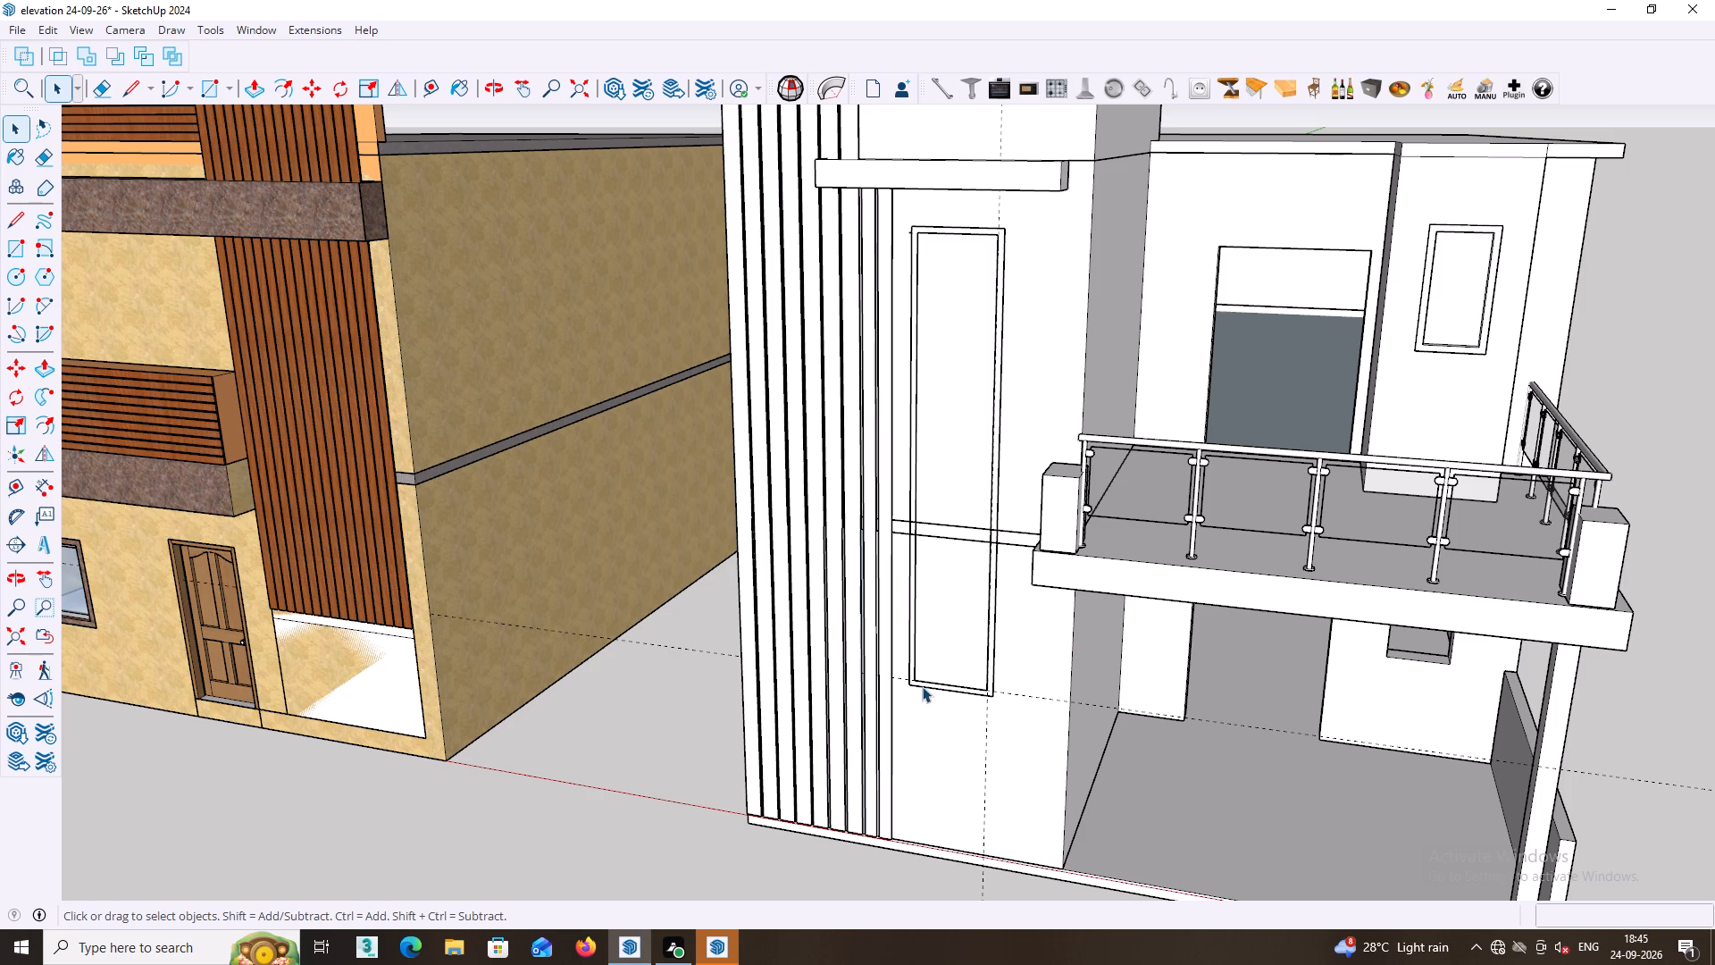
# Add a new tray containing only the Materials dialog.
pyautogui.click(13, 30)
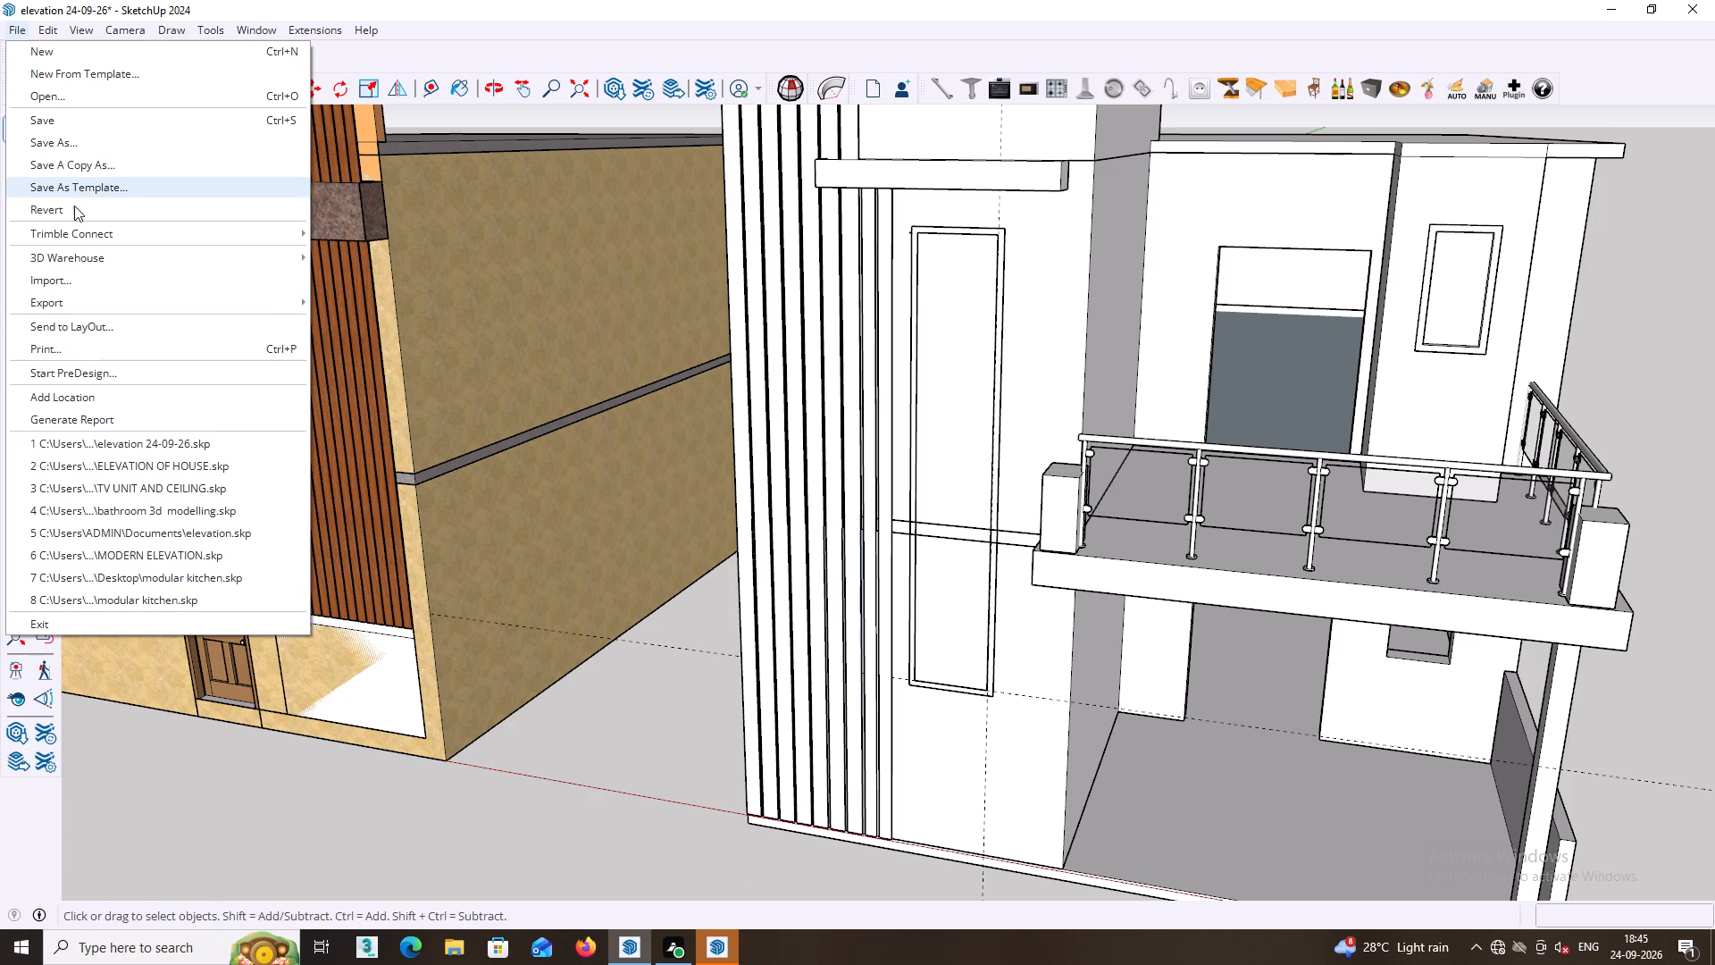
pyautogui.click(534, 794)
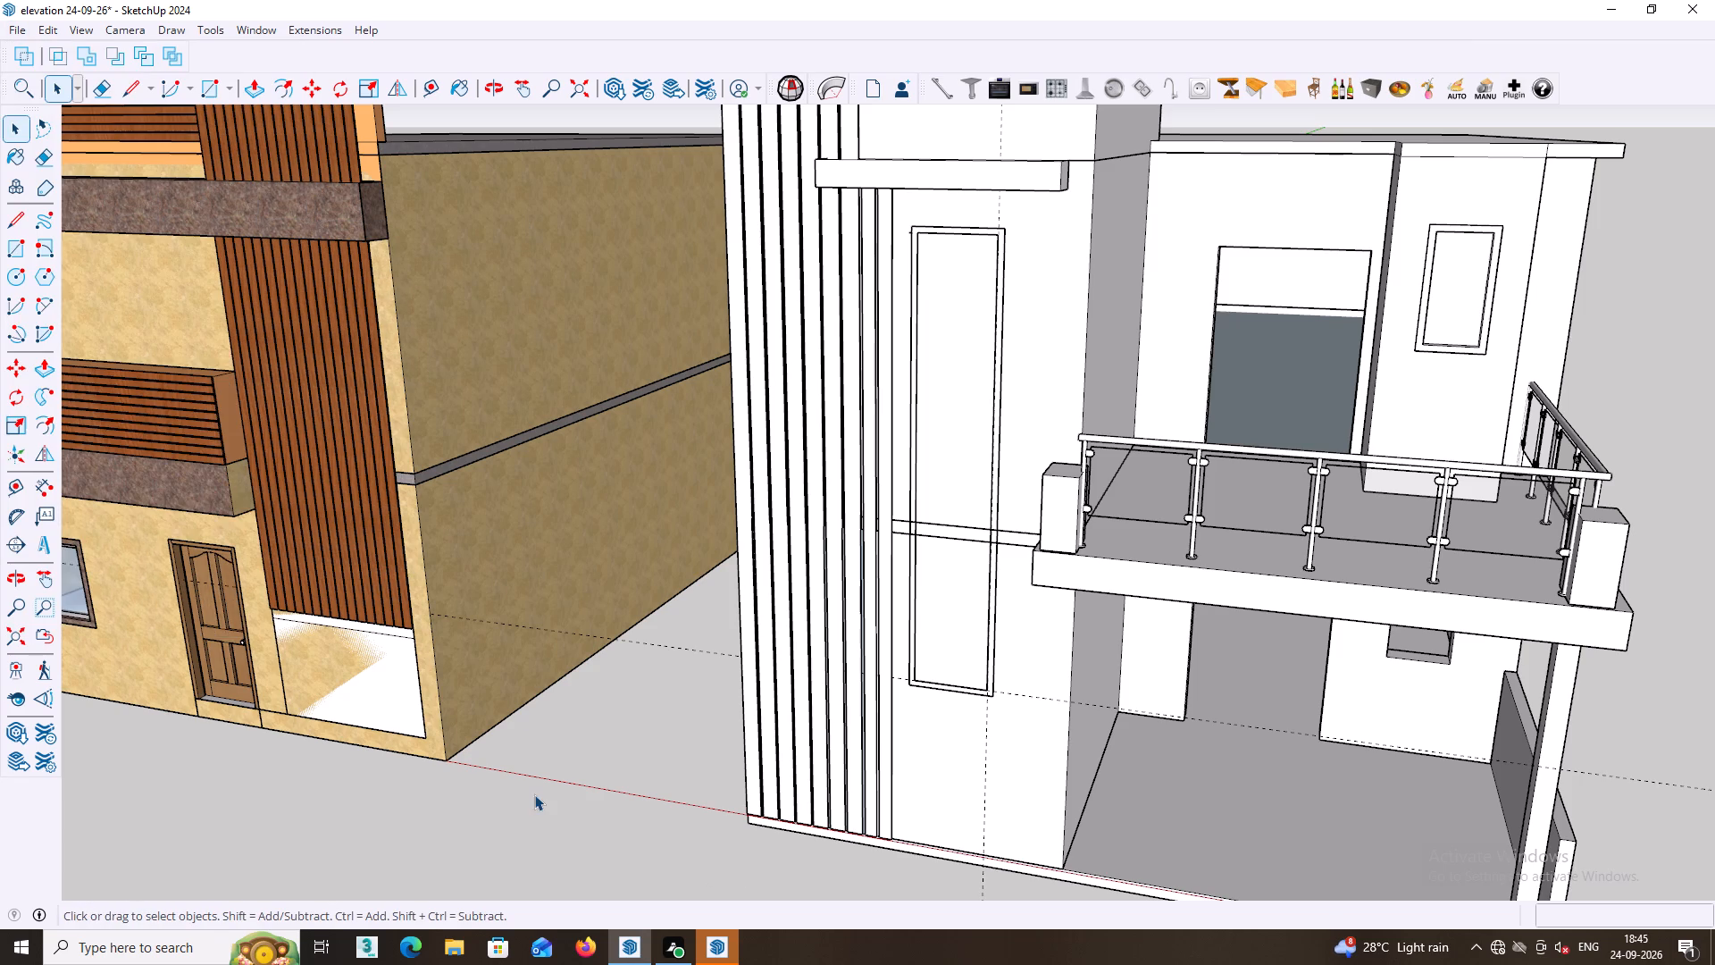
pyautogui.click(255, 25)
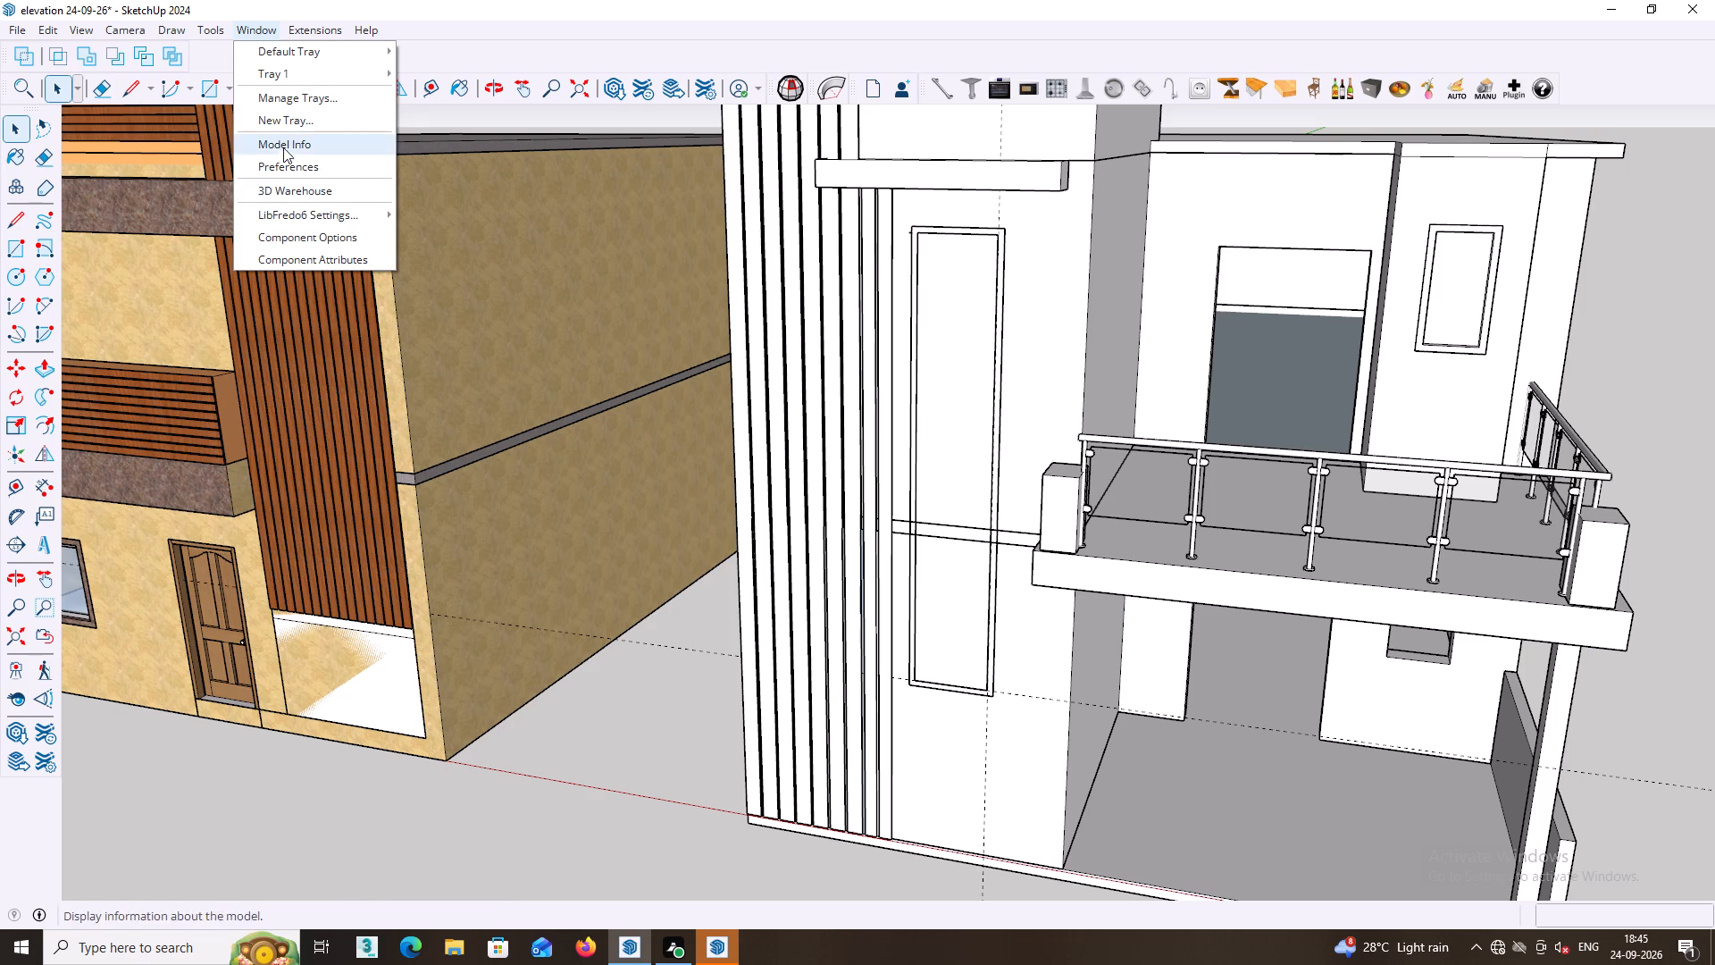
pyautogui.click(282, 118)
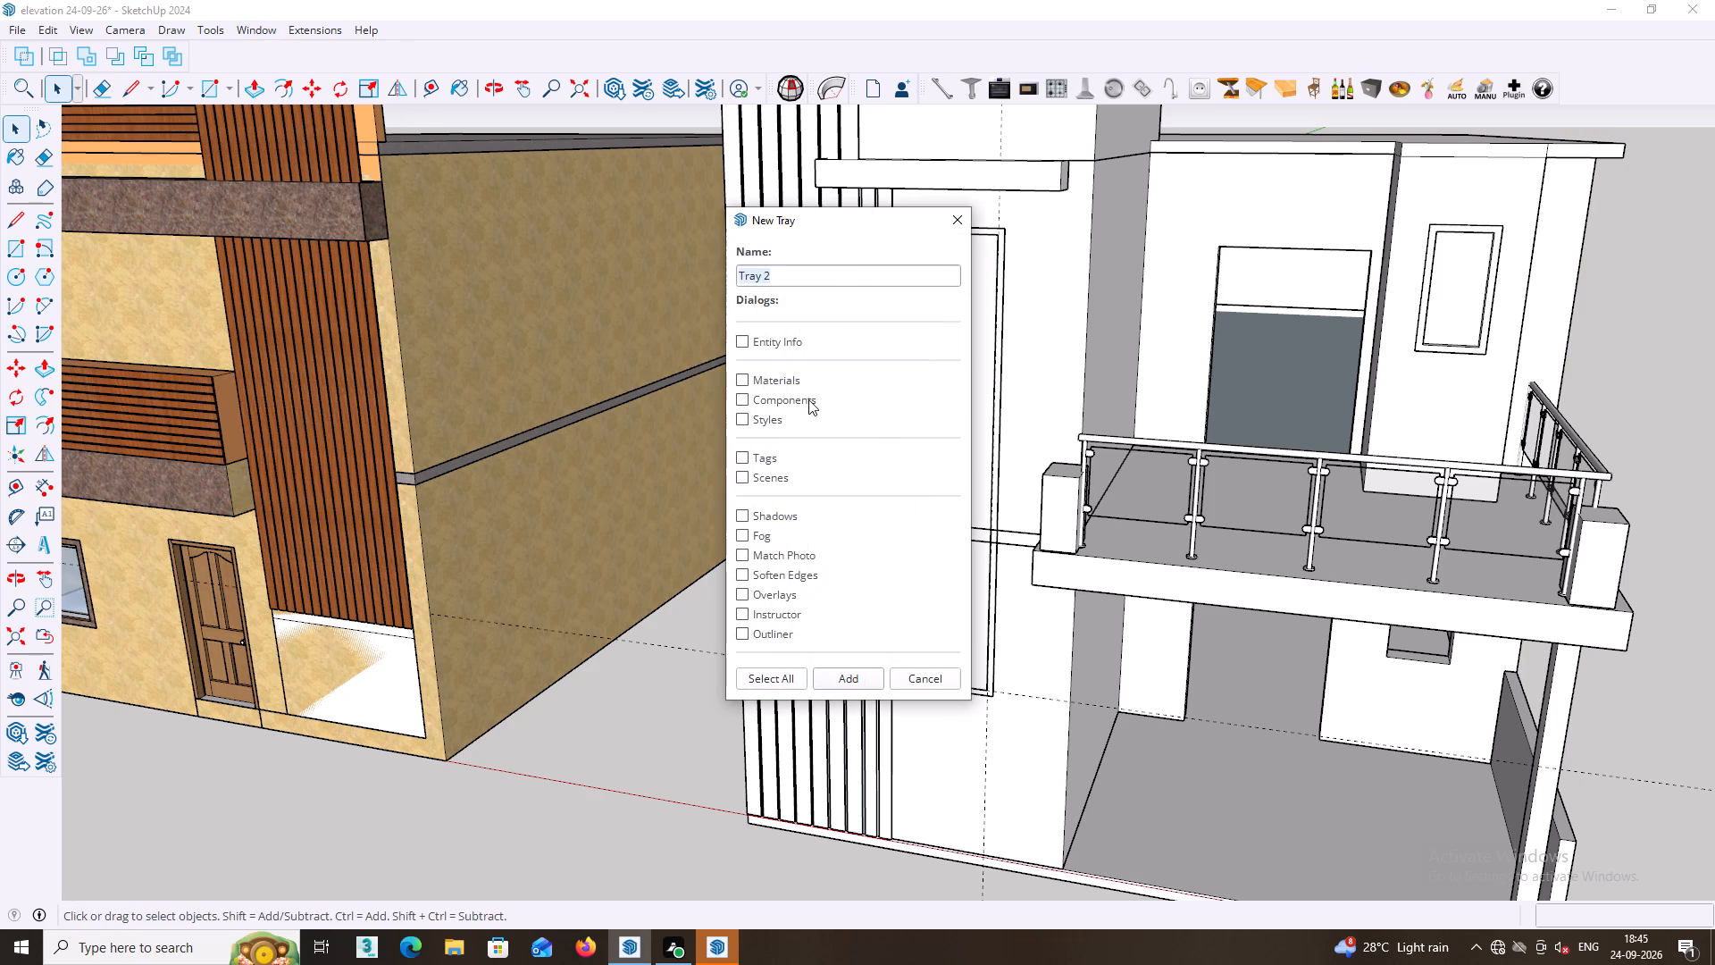
pyautogui.click(743, 376)
pyautogui.click(846, 675)
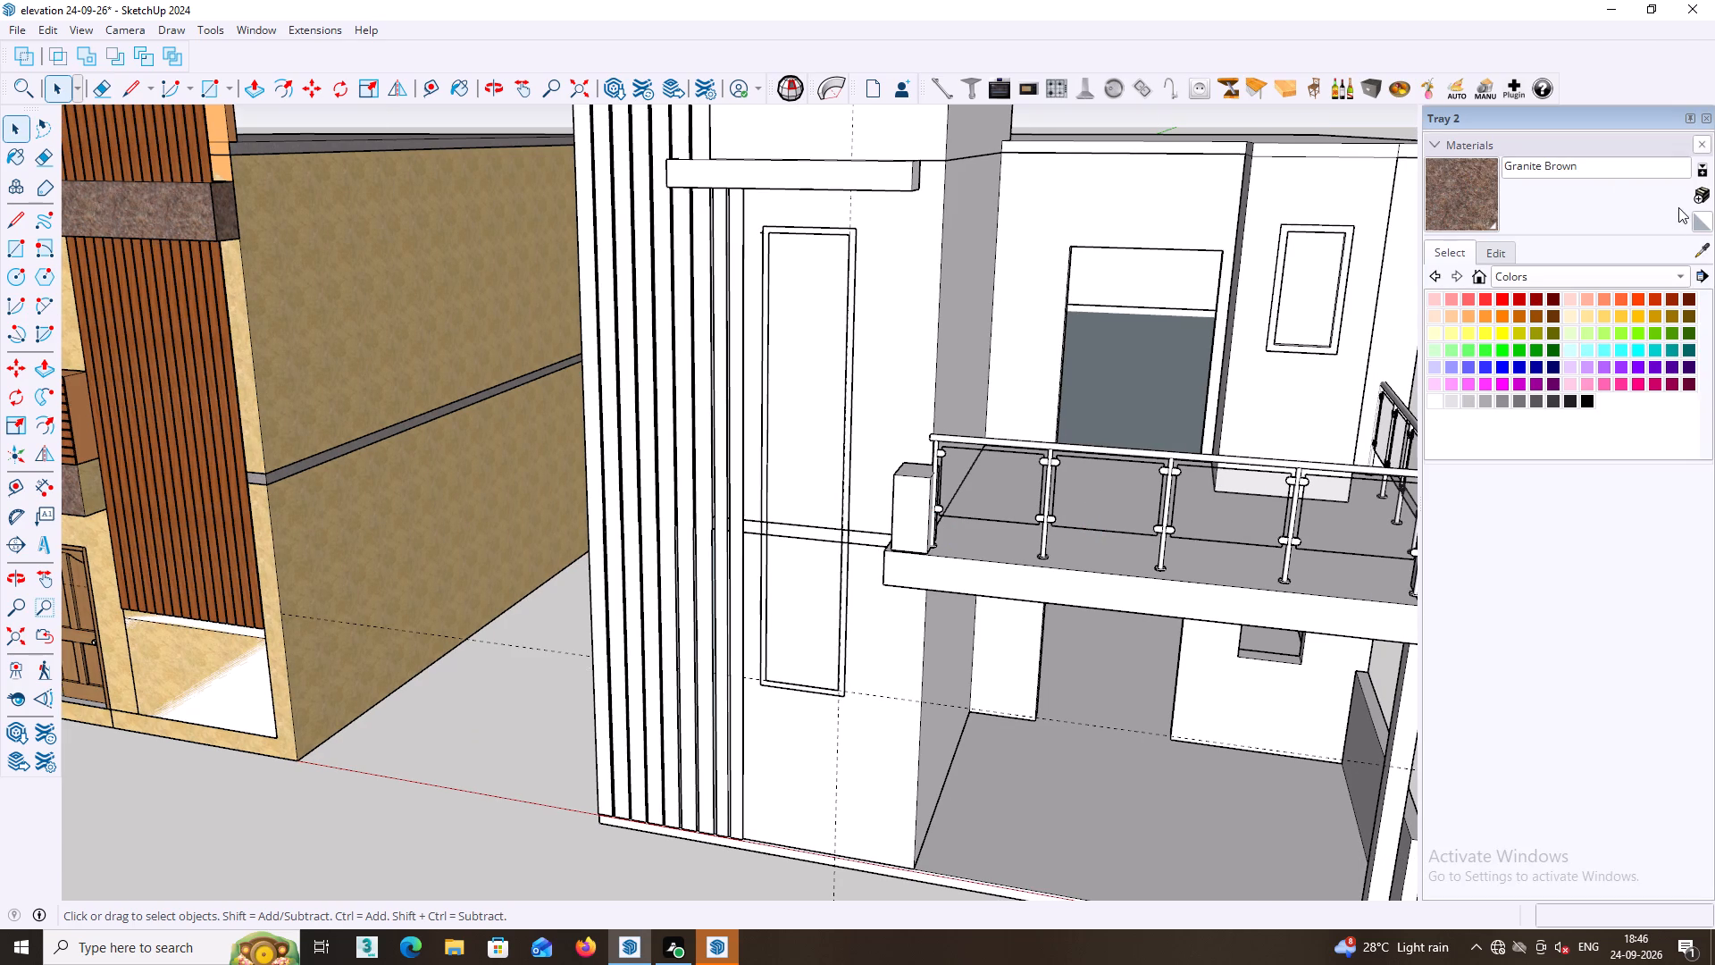
# Create a new material textured with the "jali 1" image from Downloads, with its texture width and height unlinked.
pyautogui.click(1706, 197)
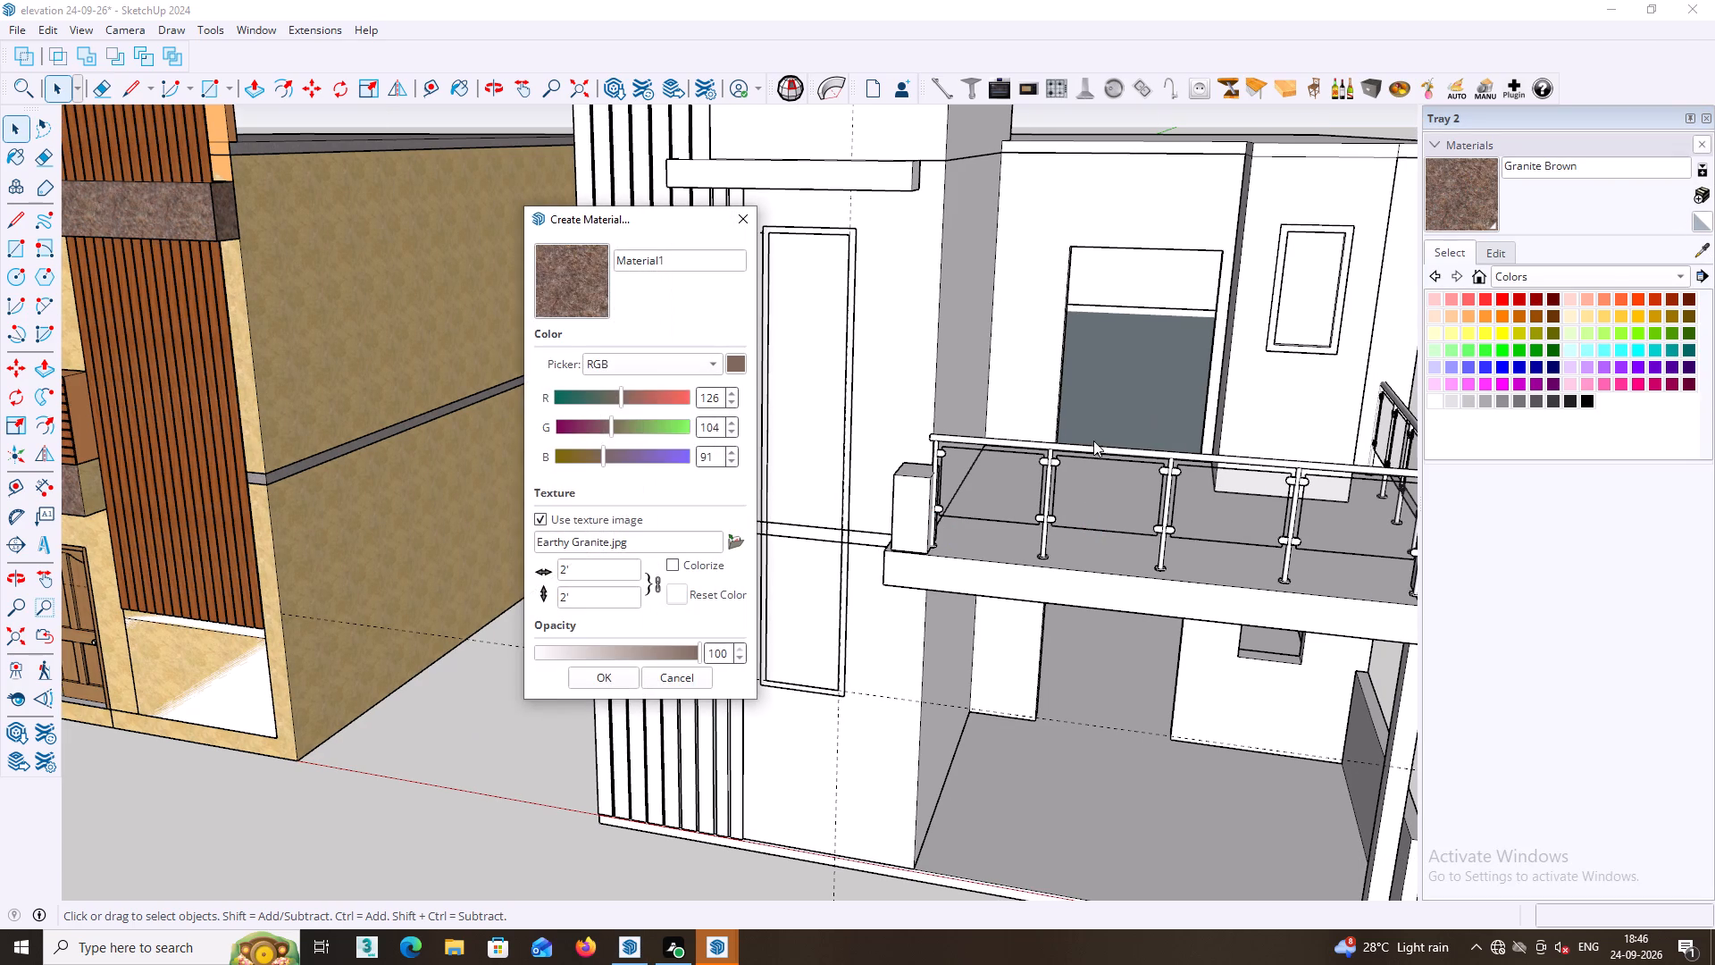
pyautogui.click(738, 540)
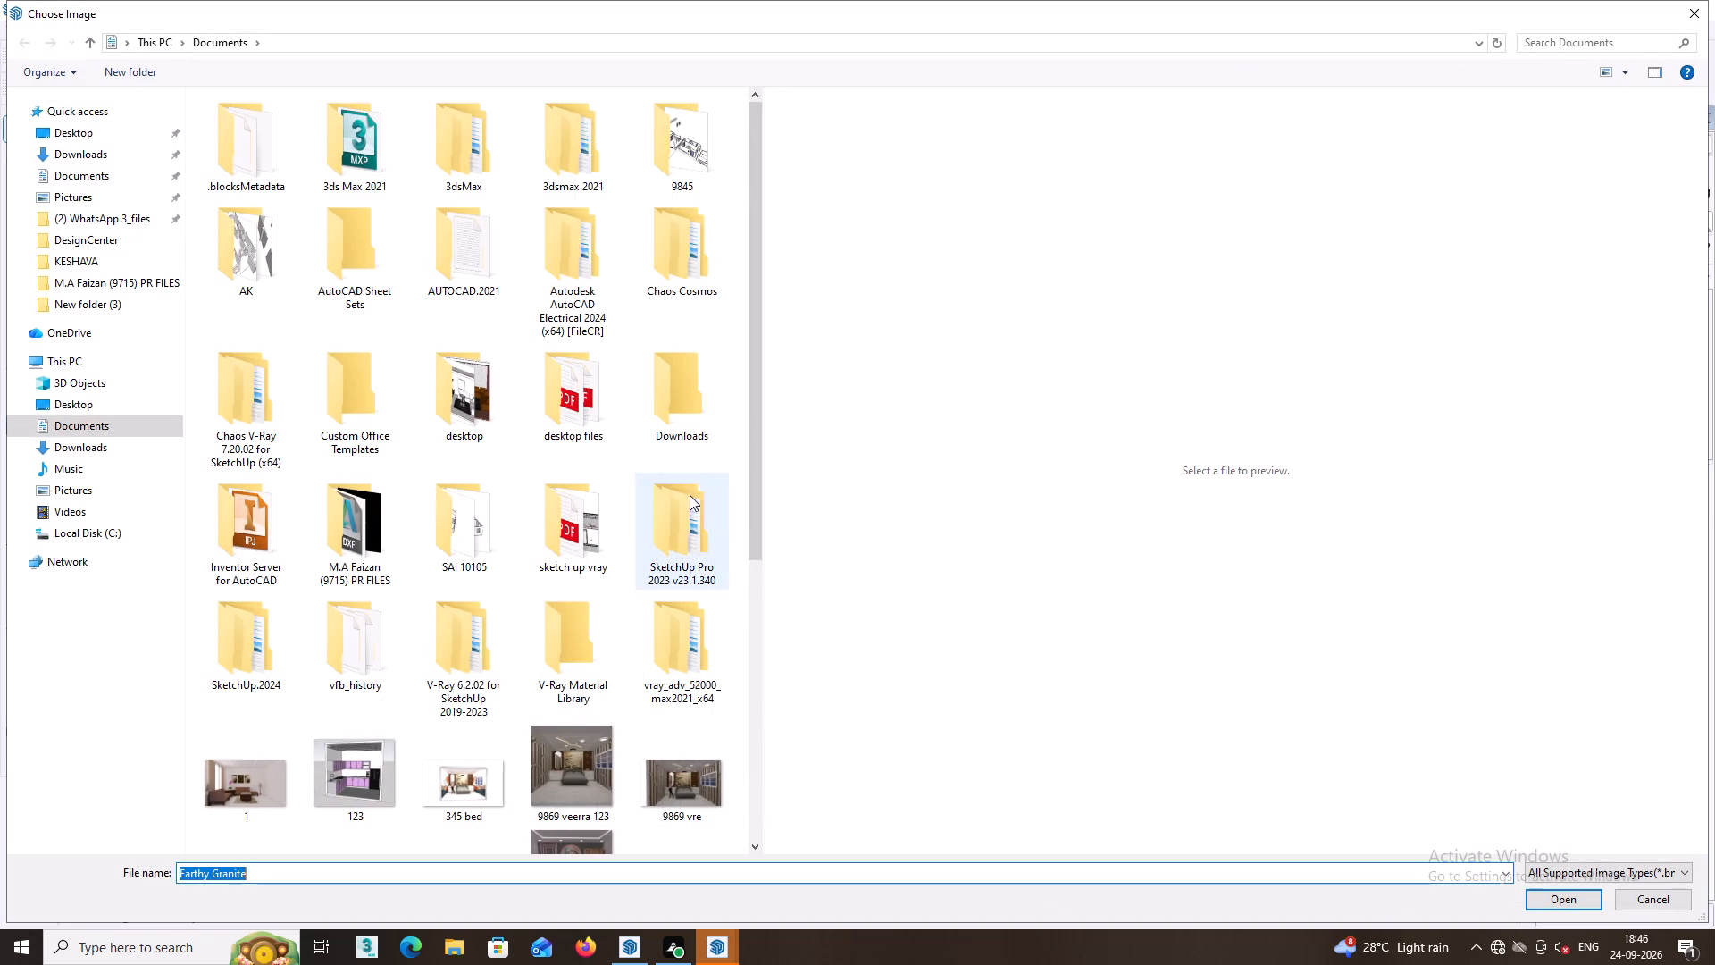
pyautogui.scroll(-8, 475, 662)
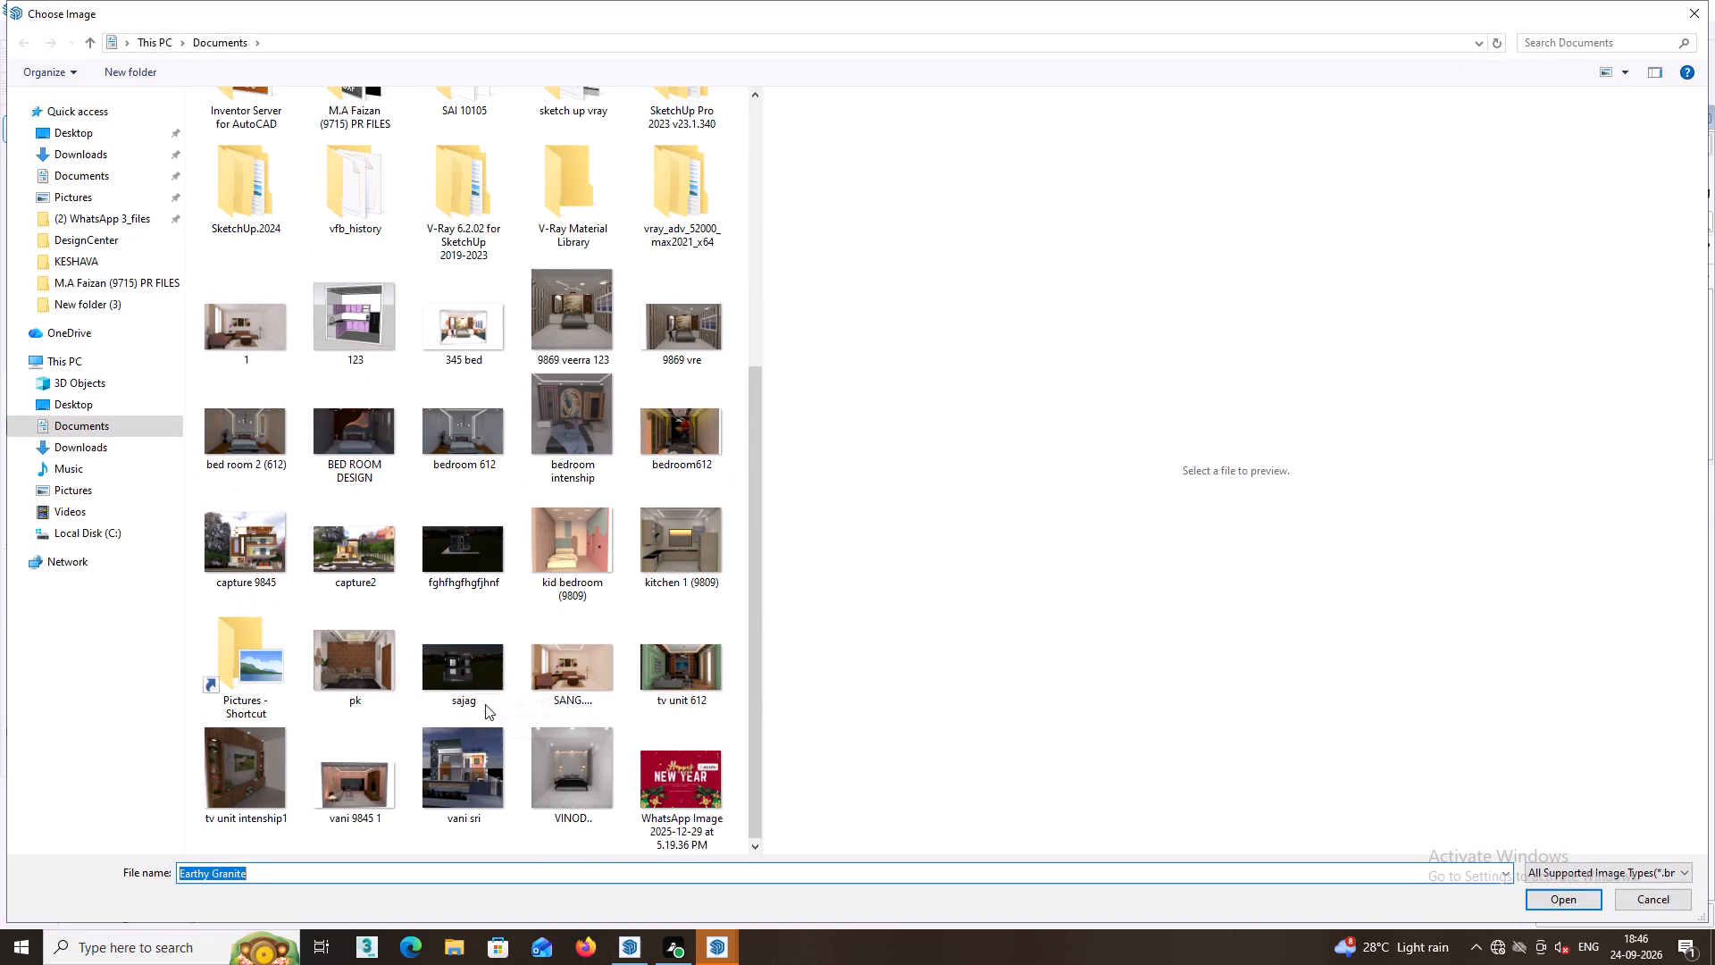
pyautogui.scroll(5, 499, 450)
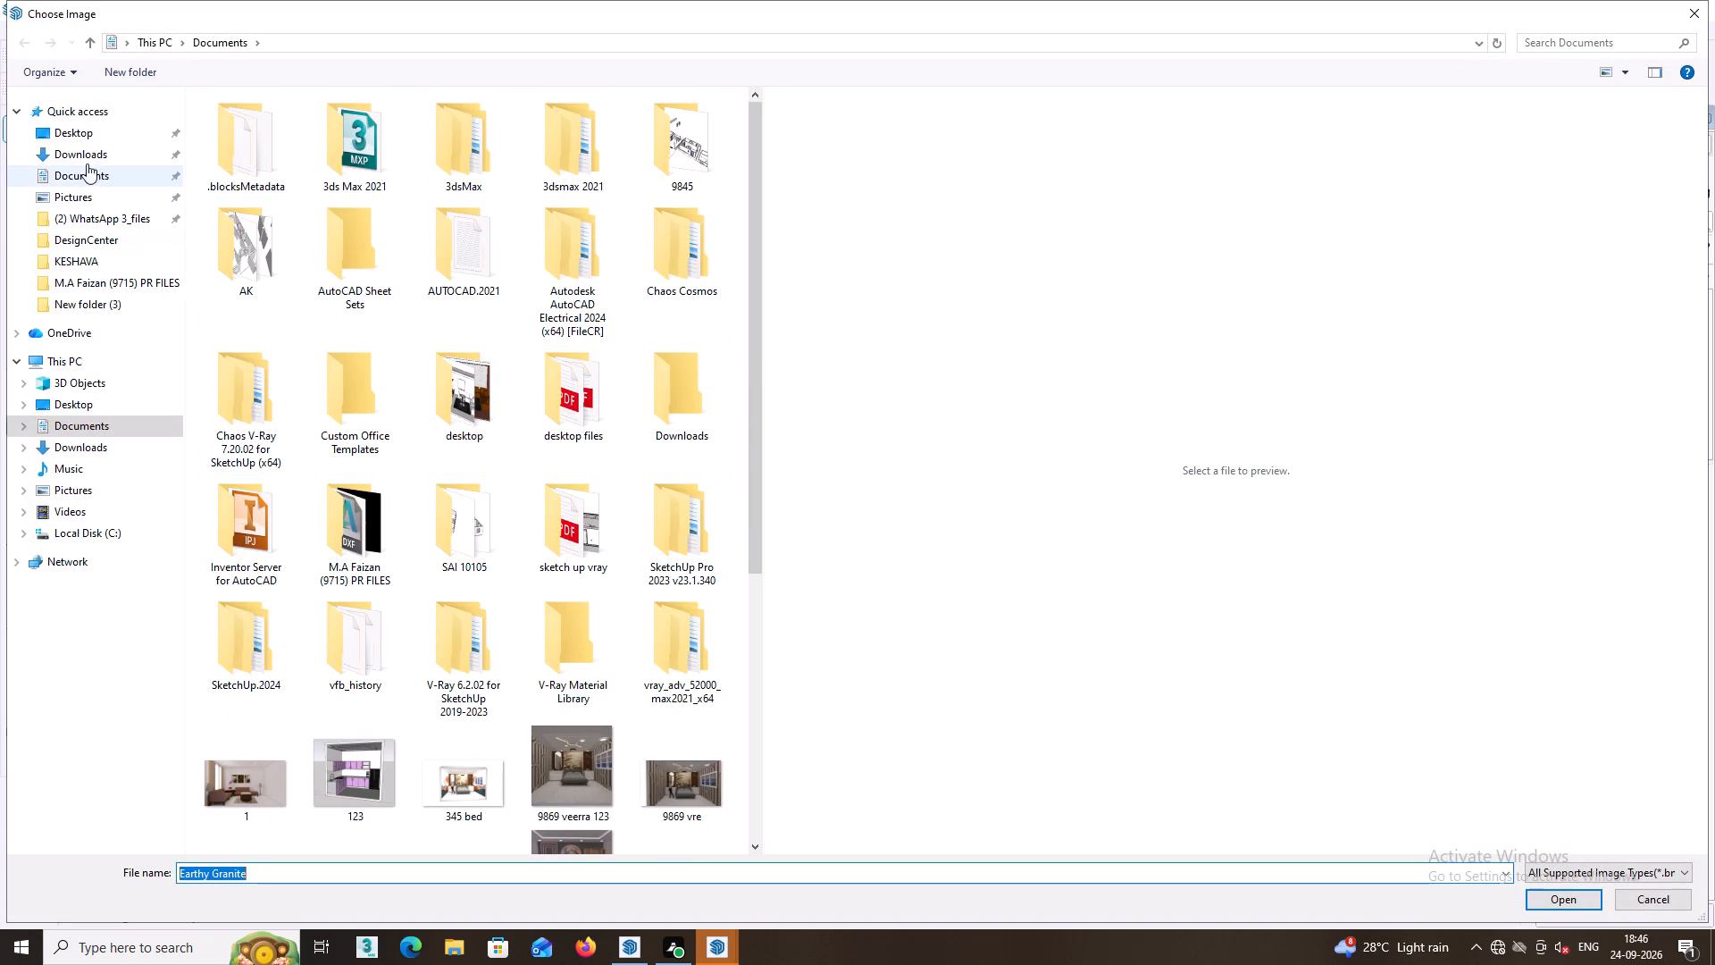
pyautogui.click(87, 148)
pyautogui.scroll(-3, 276, 359)
pyautogui.scroll(-2, 370, 516)
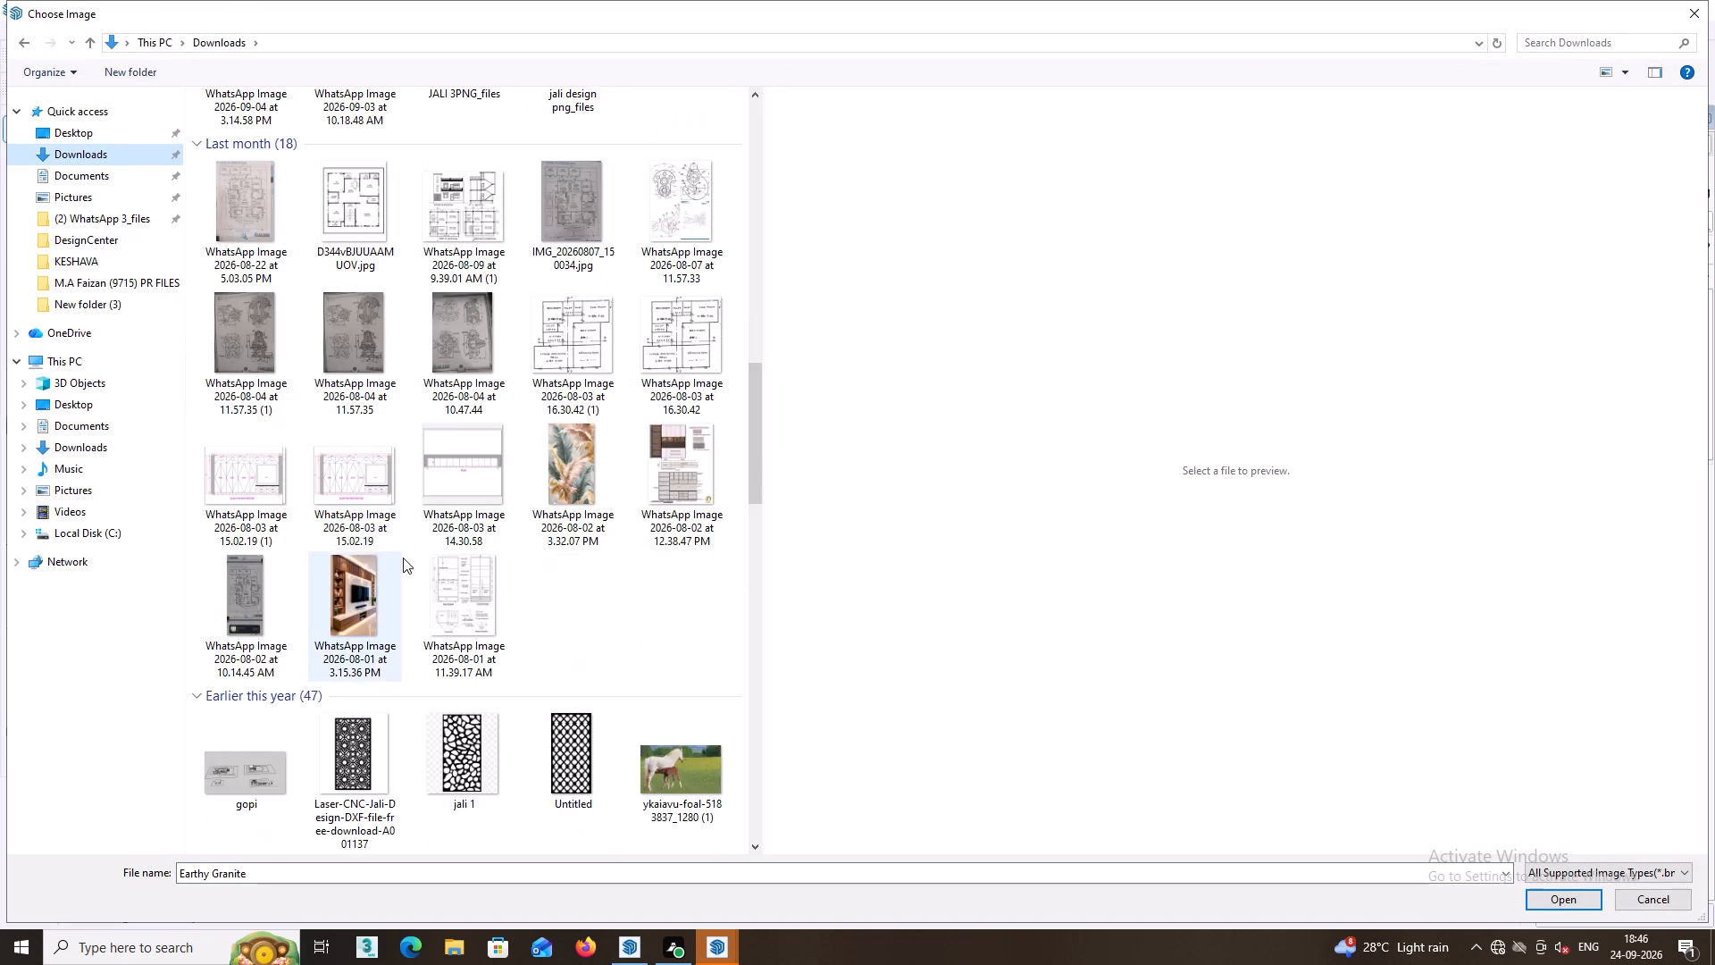
pyautogui.scroll(-2, 406, 565)
pyautogui.scroll(2, 439, 542)
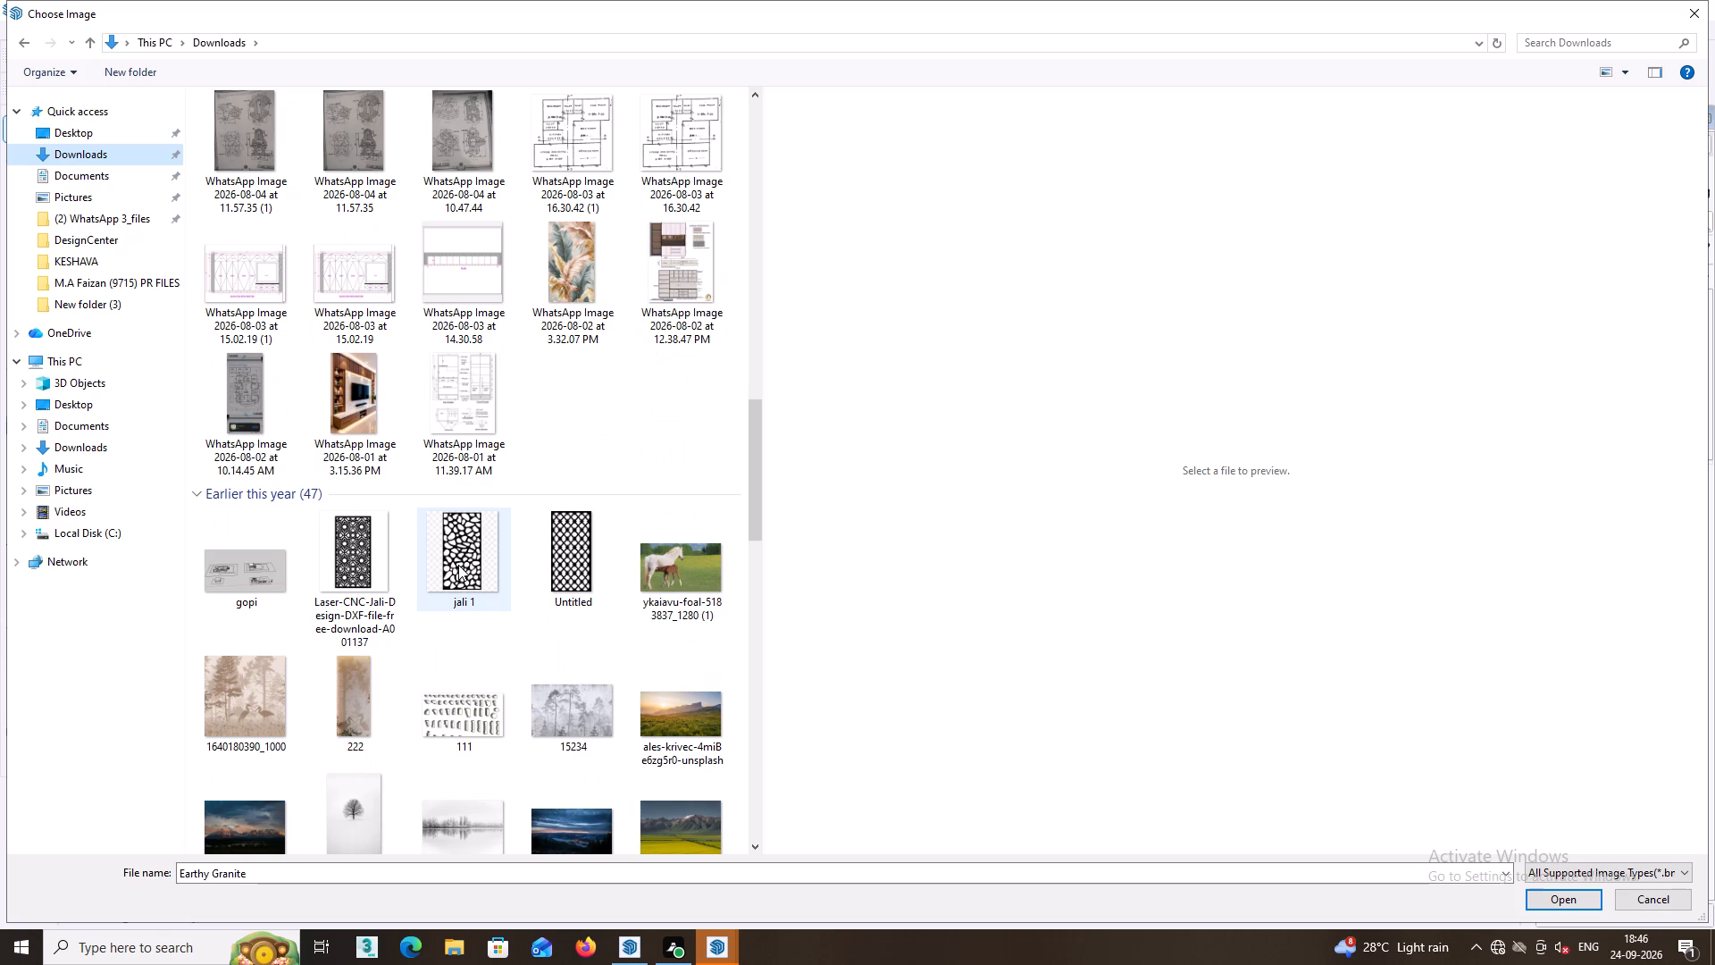
pyautogui.click(464, 559)
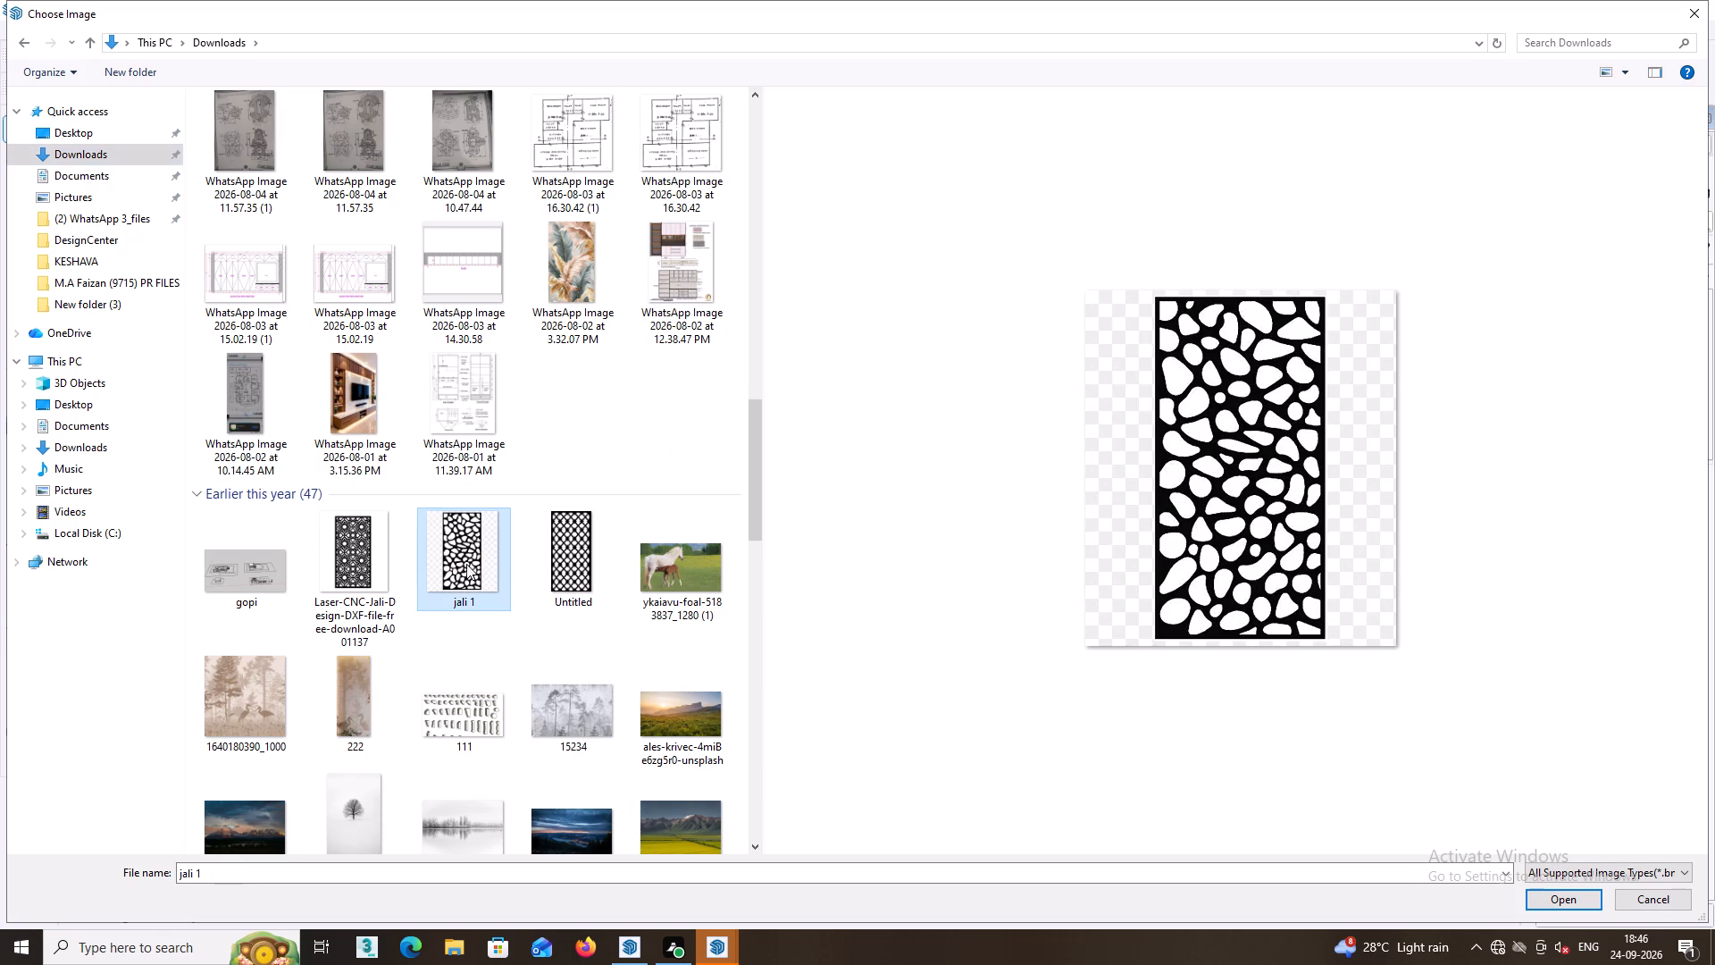
pyautogui.click(1552, 902)
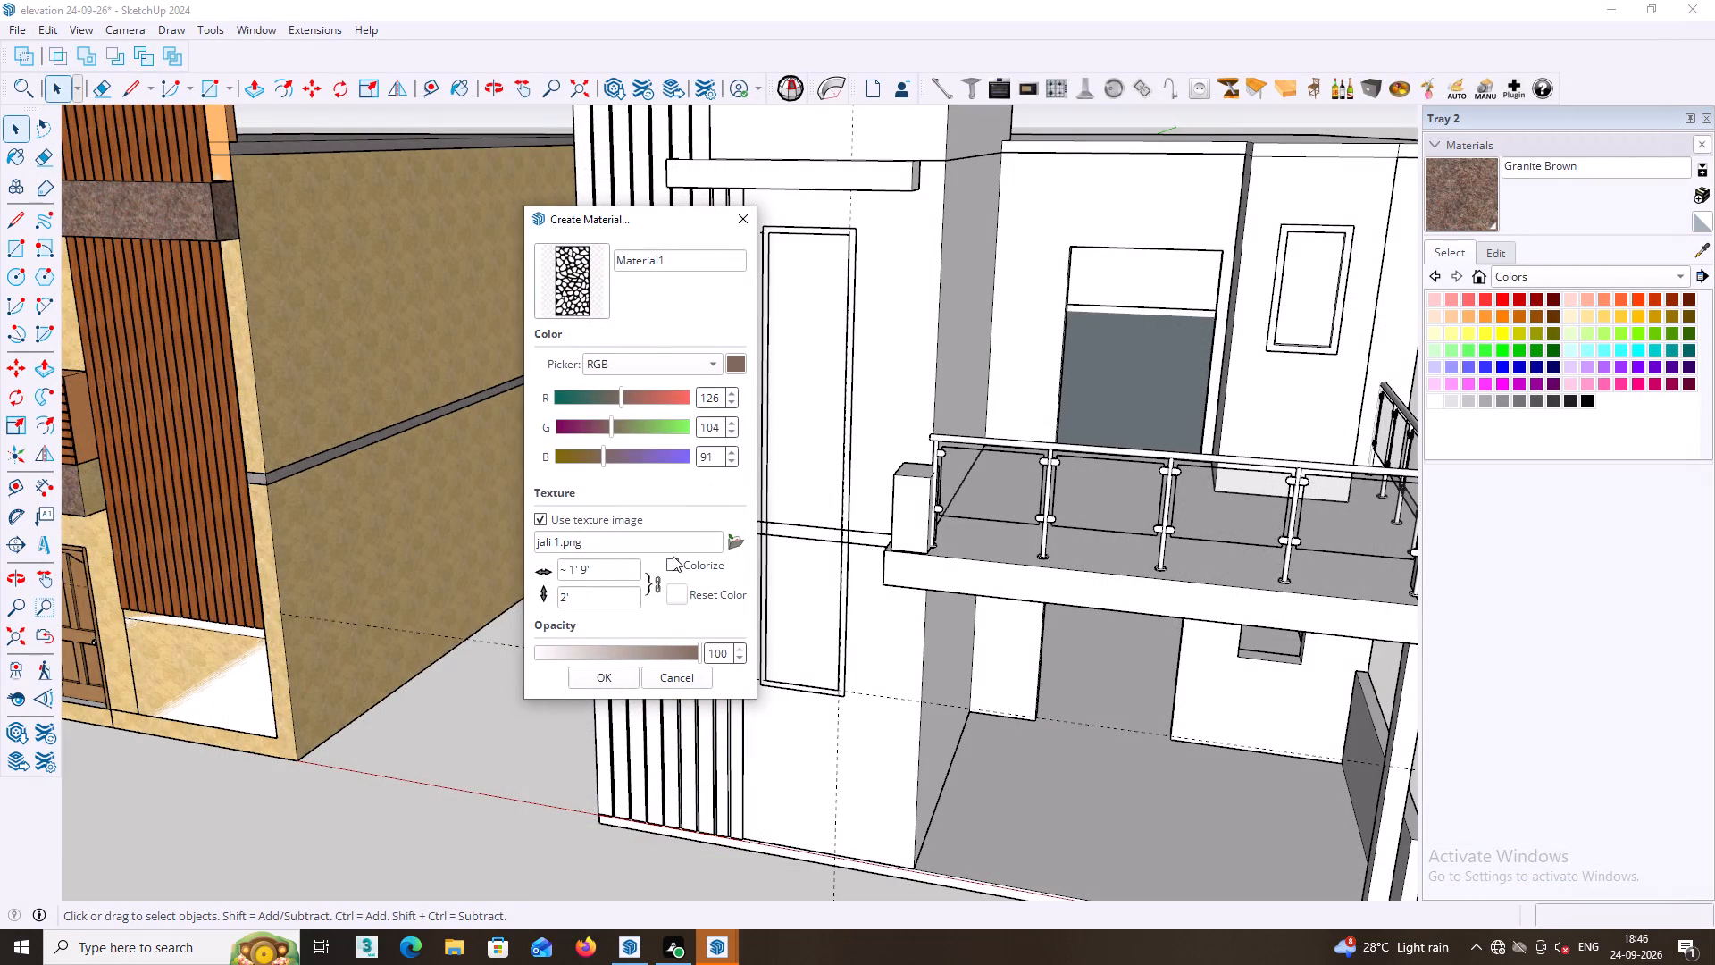
pyautogui.click(657, 585)
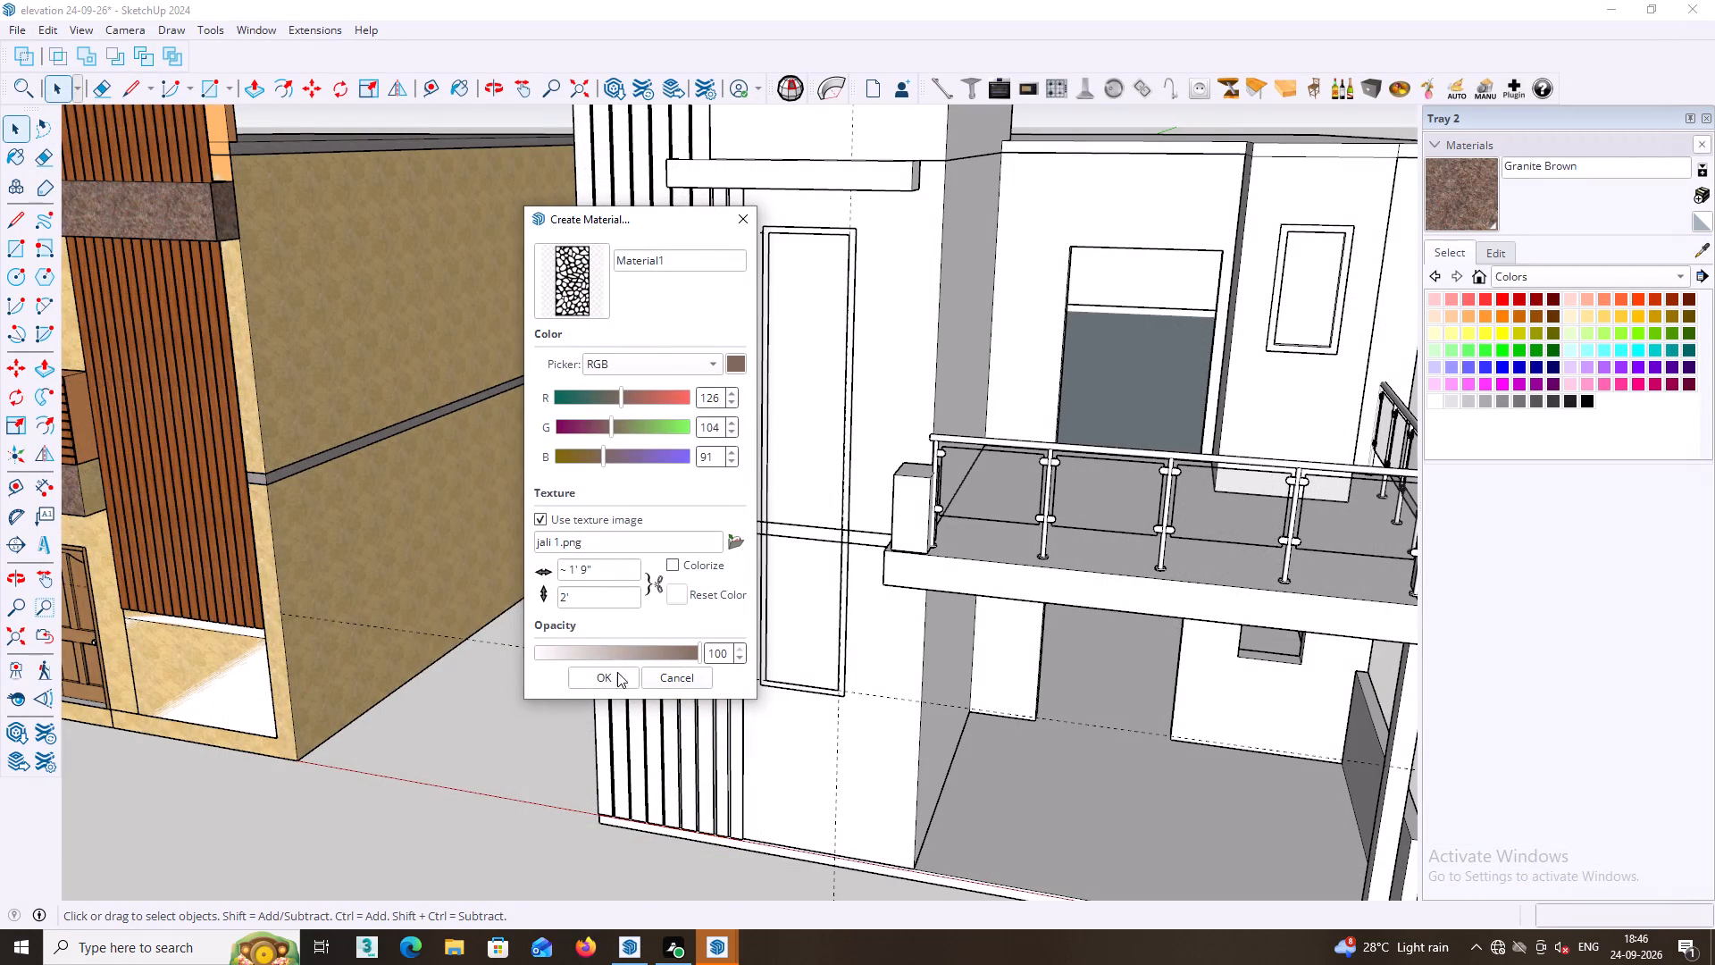
pyautogui.click(612, 676)
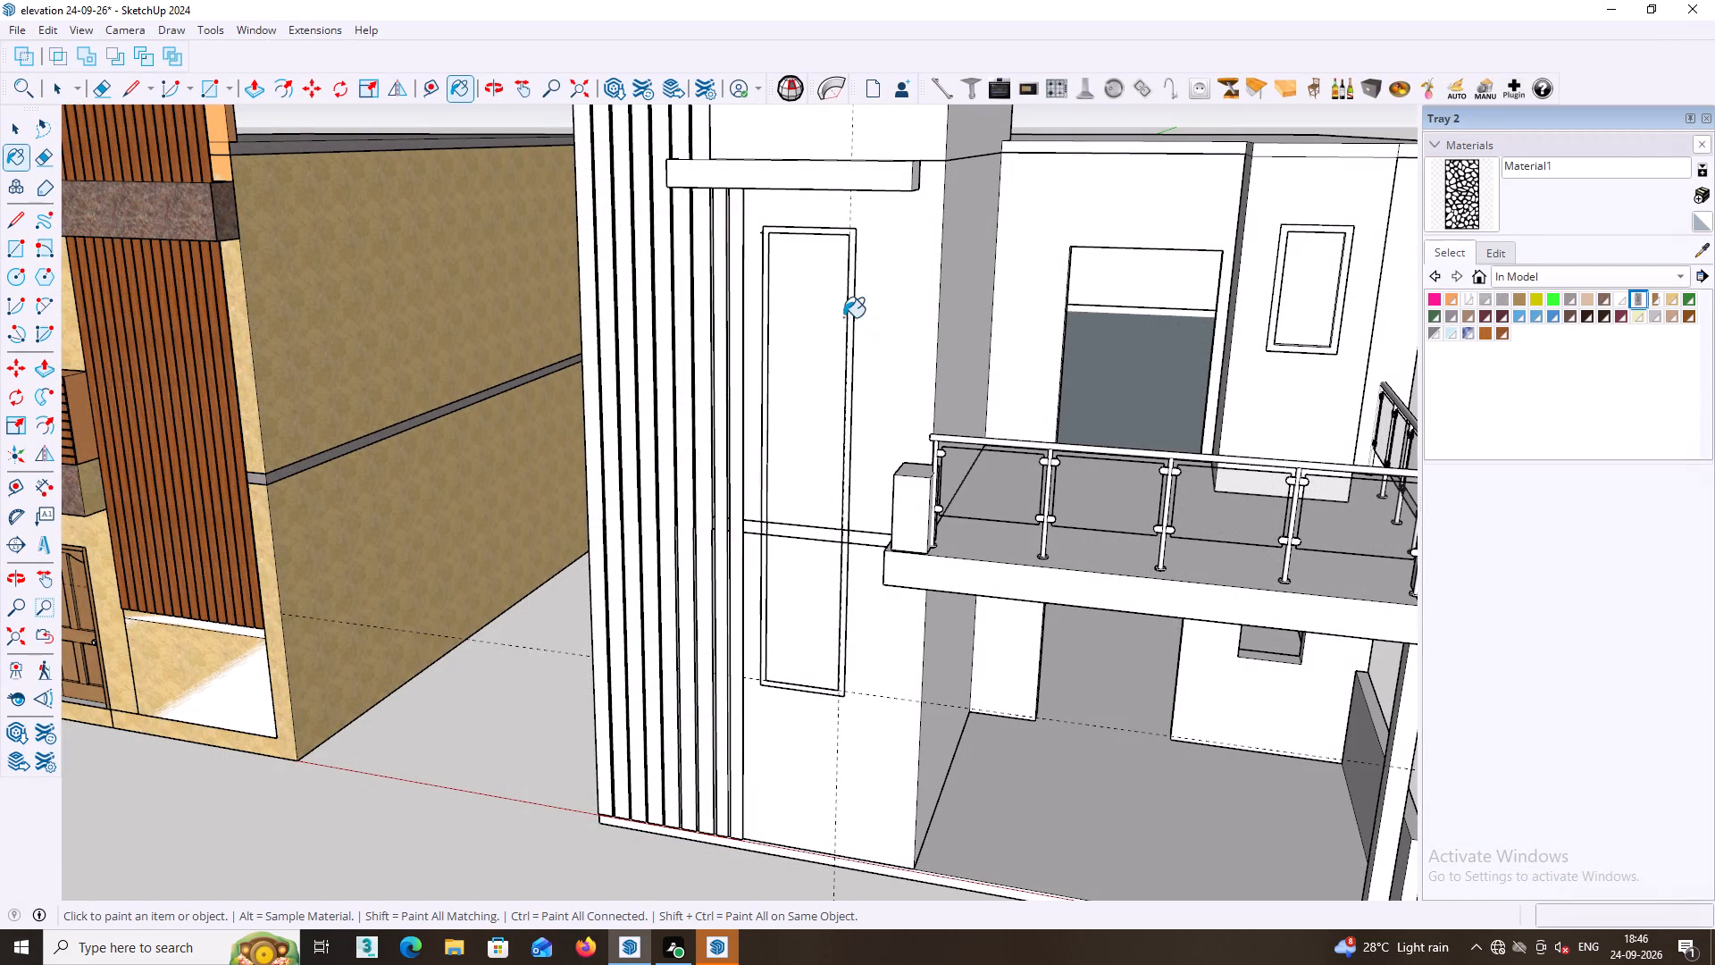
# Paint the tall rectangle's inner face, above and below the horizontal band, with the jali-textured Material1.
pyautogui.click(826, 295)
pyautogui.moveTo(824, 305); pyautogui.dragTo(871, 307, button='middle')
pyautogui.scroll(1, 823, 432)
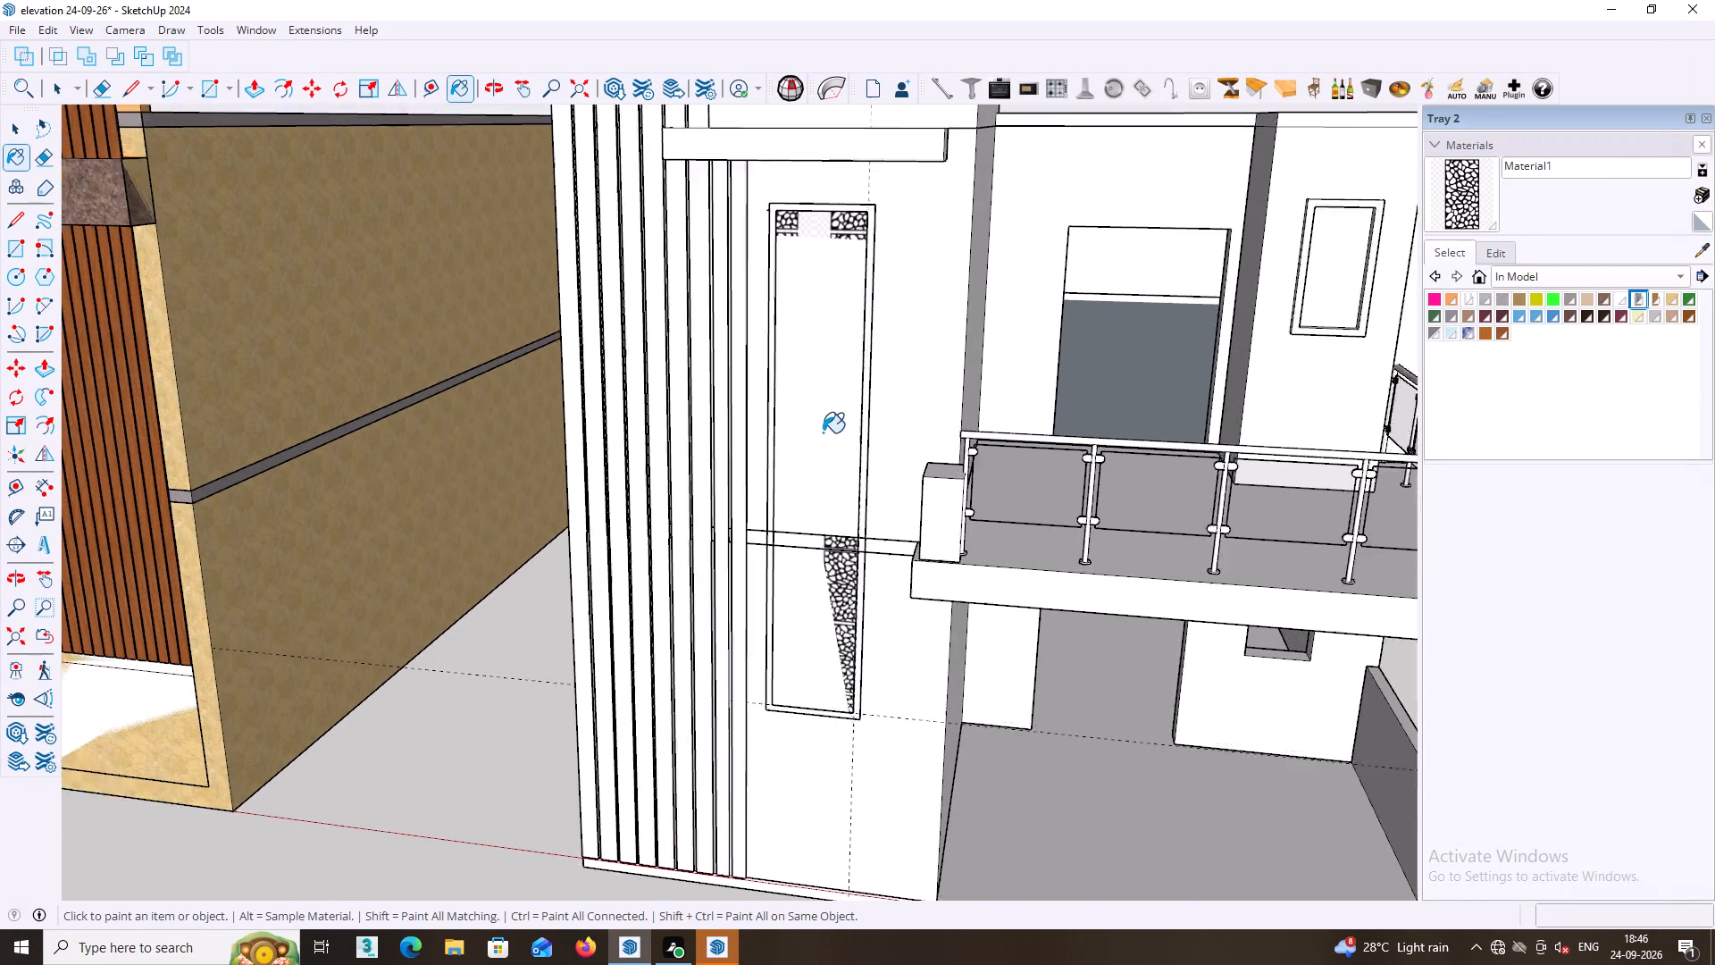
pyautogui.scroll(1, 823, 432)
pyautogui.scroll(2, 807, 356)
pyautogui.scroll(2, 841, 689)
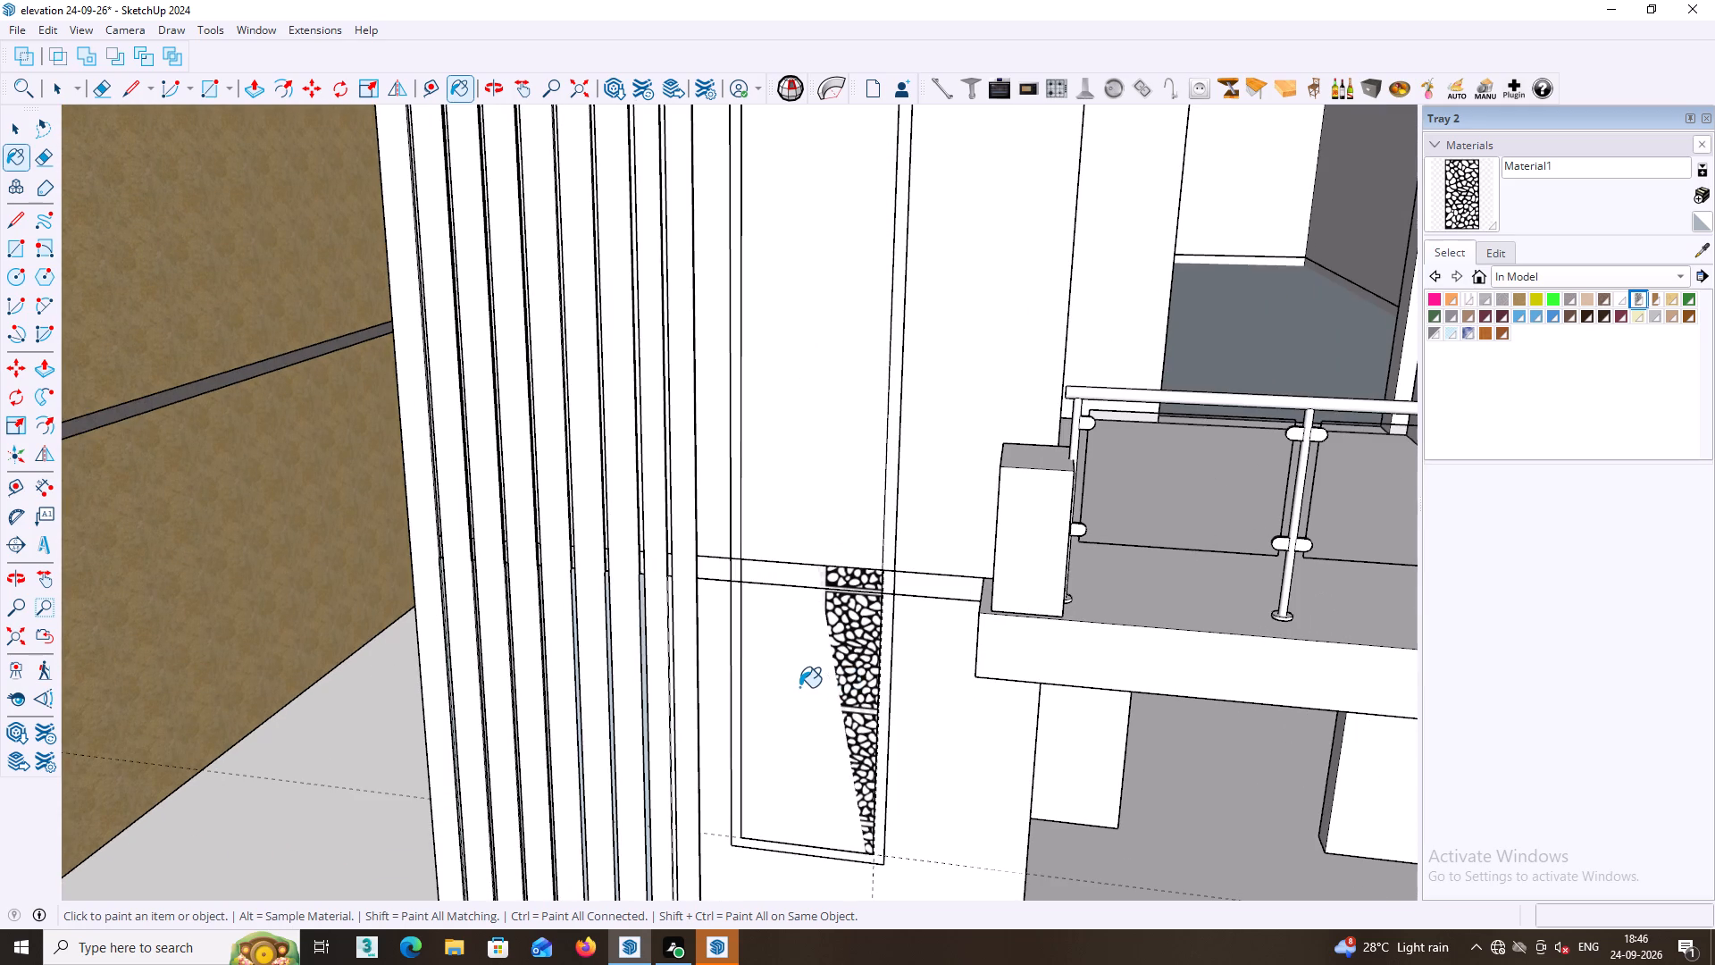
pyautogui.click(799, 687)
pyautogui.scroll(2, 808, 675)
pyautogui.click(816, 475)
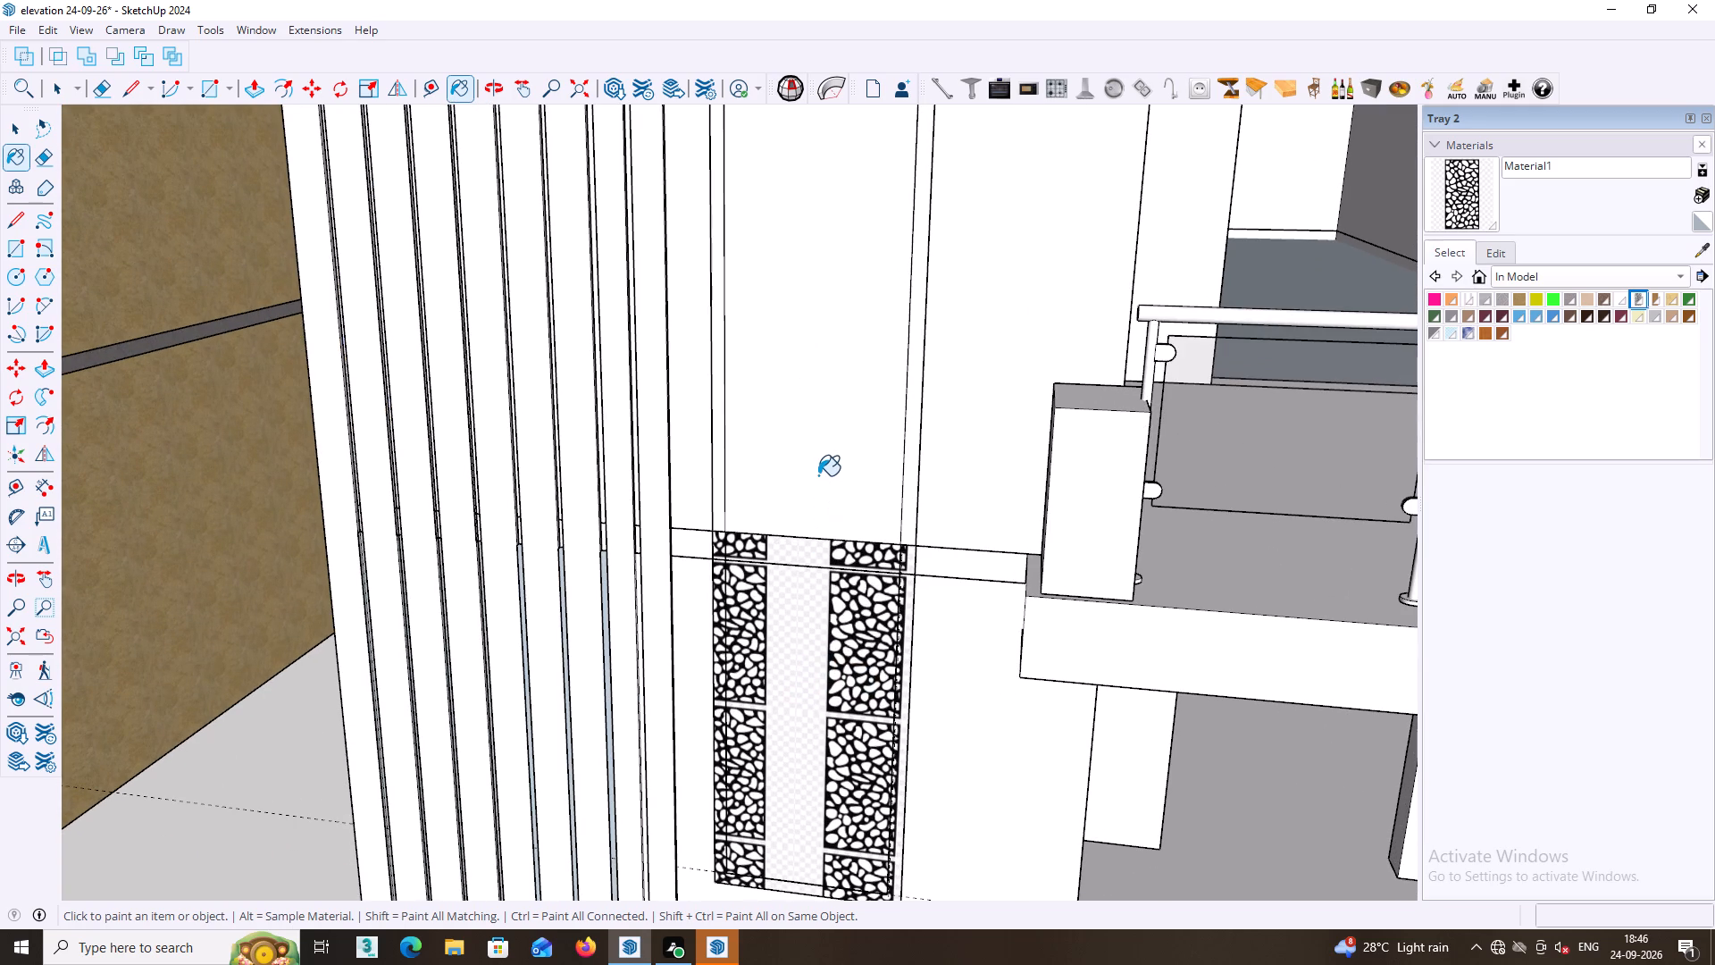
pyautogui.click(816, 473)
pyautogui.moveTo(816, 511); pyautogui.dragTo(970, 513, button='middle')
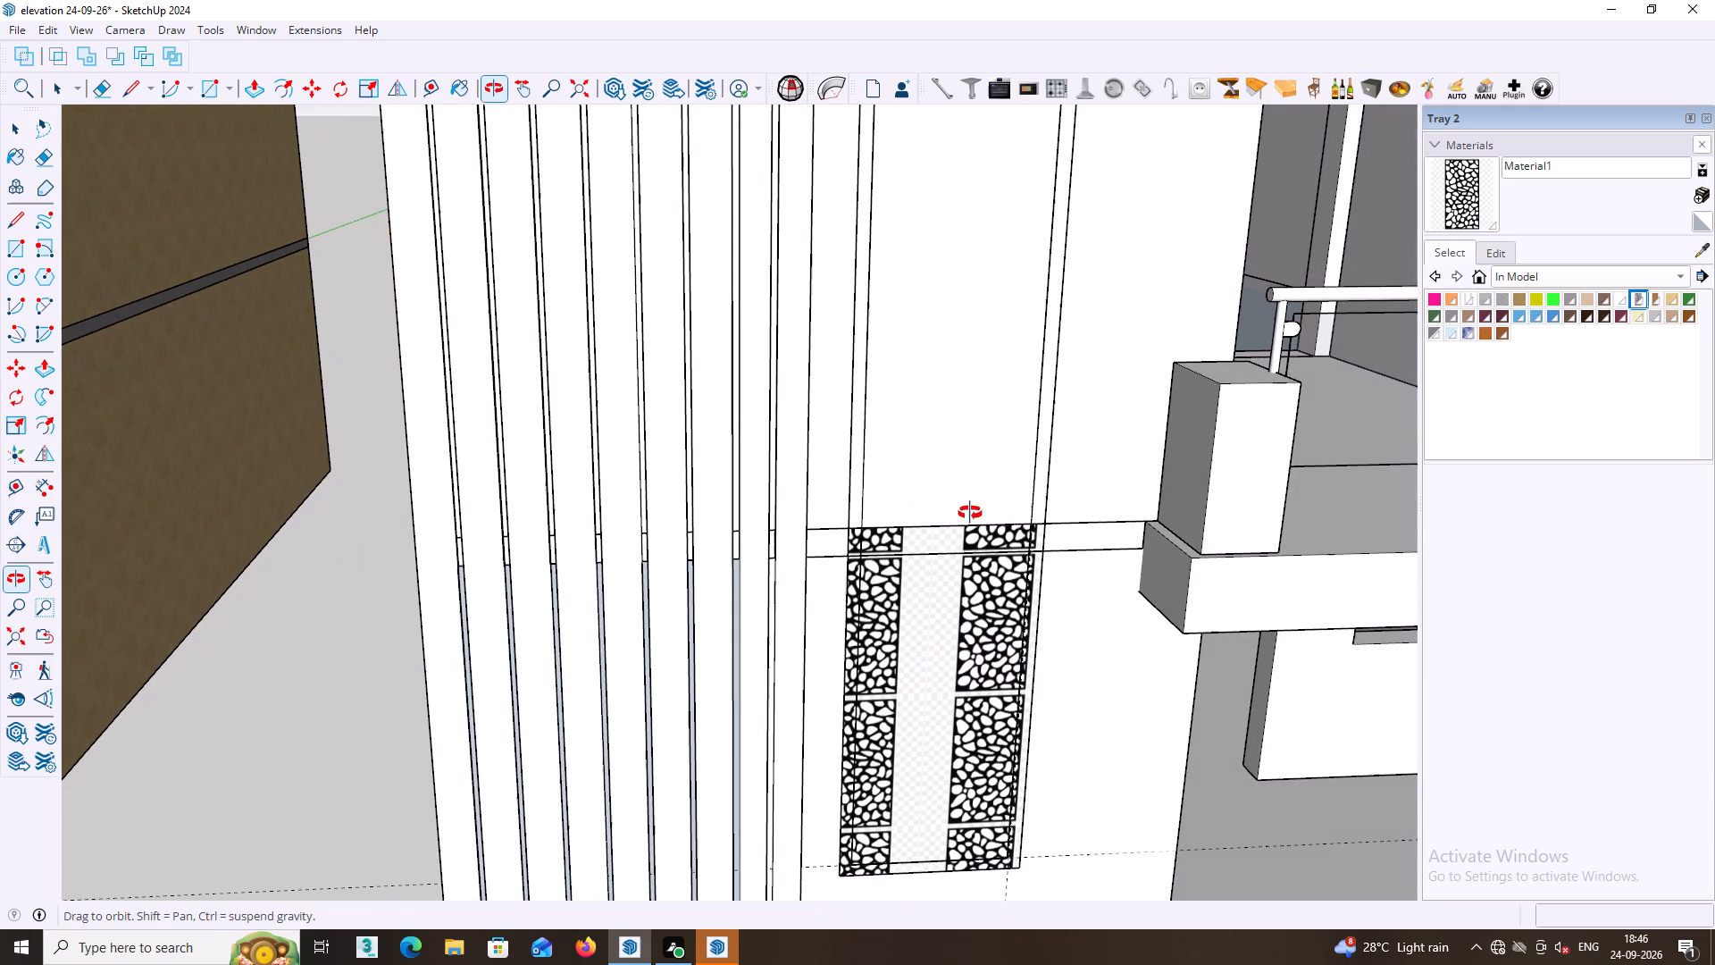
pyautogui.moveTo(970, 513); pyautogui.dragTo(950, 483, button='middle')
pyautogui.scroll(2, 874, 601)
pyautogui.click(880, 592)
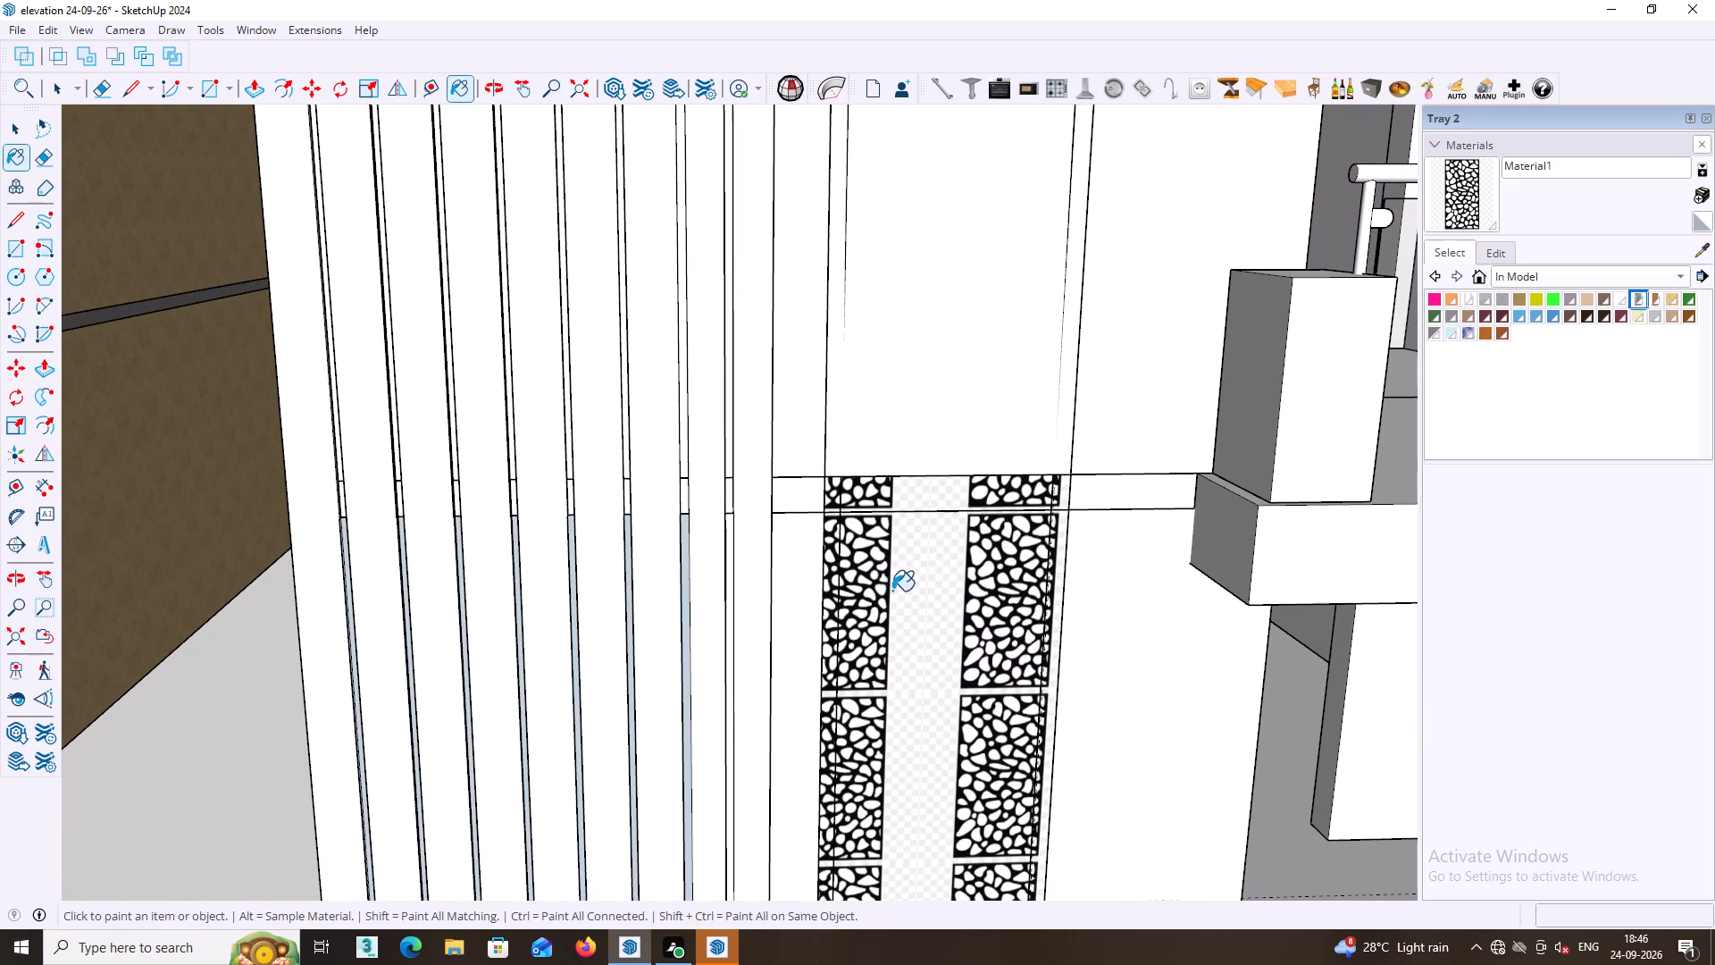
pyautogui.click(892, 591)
# Examine the jali-painted faces of the tall rectangle up close and within the whole front elevation.
pyautogui.moveTo(924, 610); pyautogui.dragTo(863, 612, button='middle')
pyautogui.press('space')
pyautogui.click(755, 619)
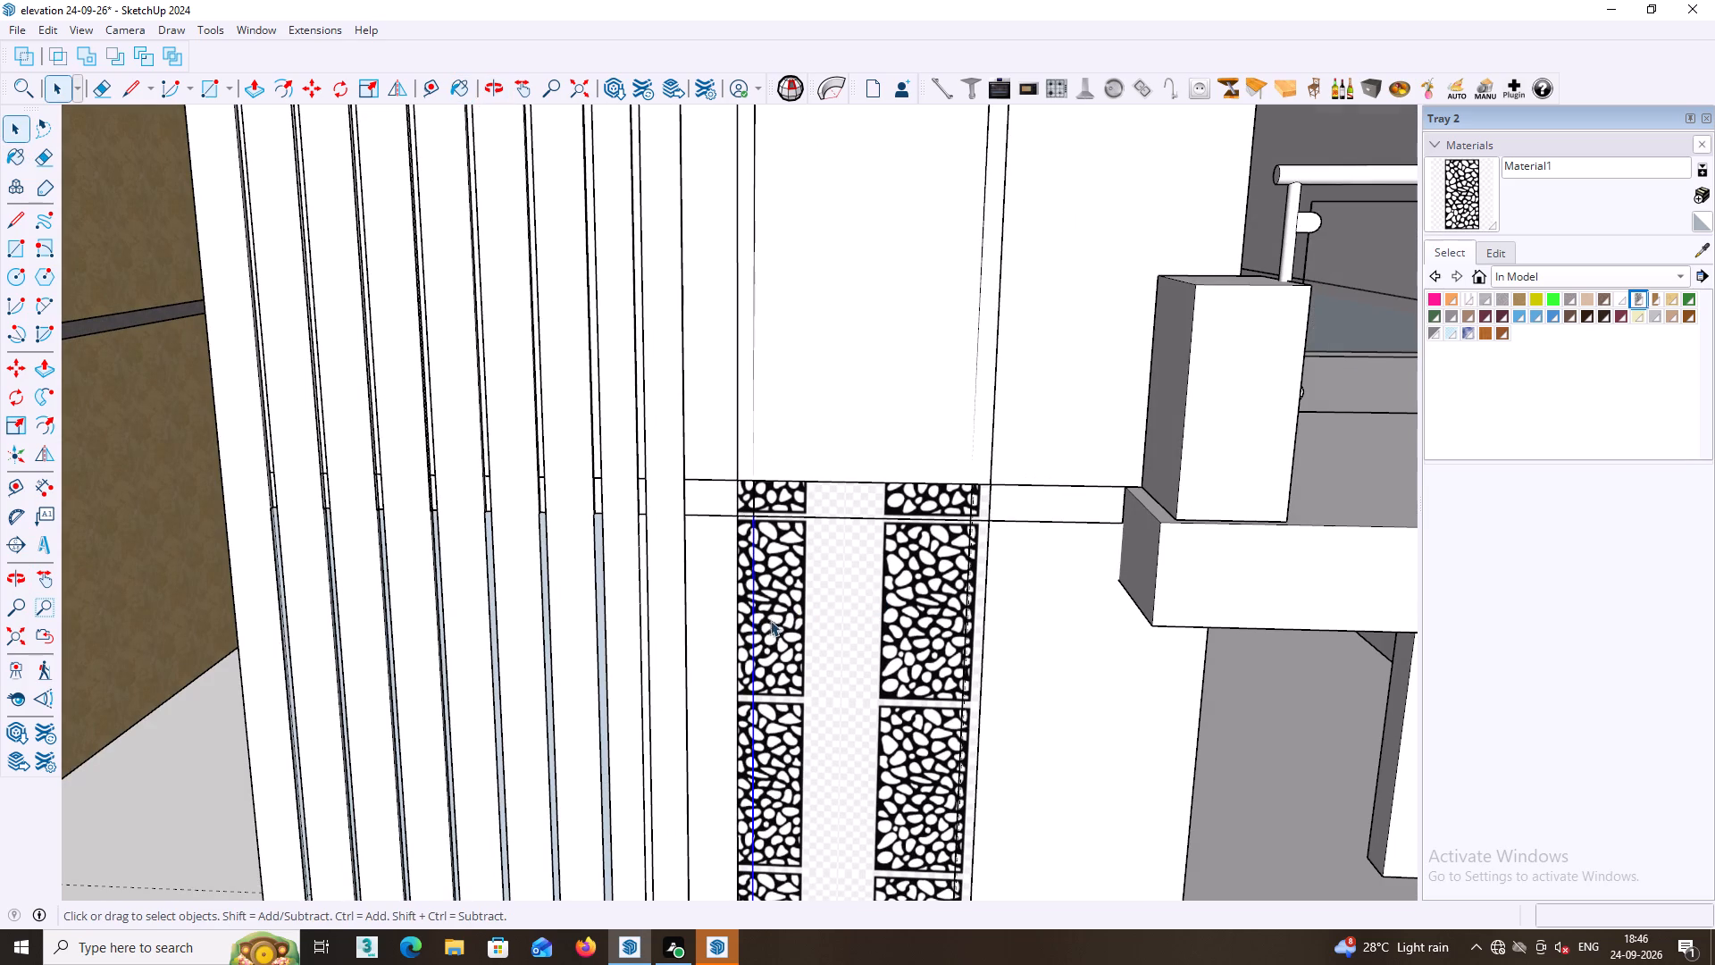
pyautogui.click(793, 623)
pyautogui.scroll(-6, 820, 629)
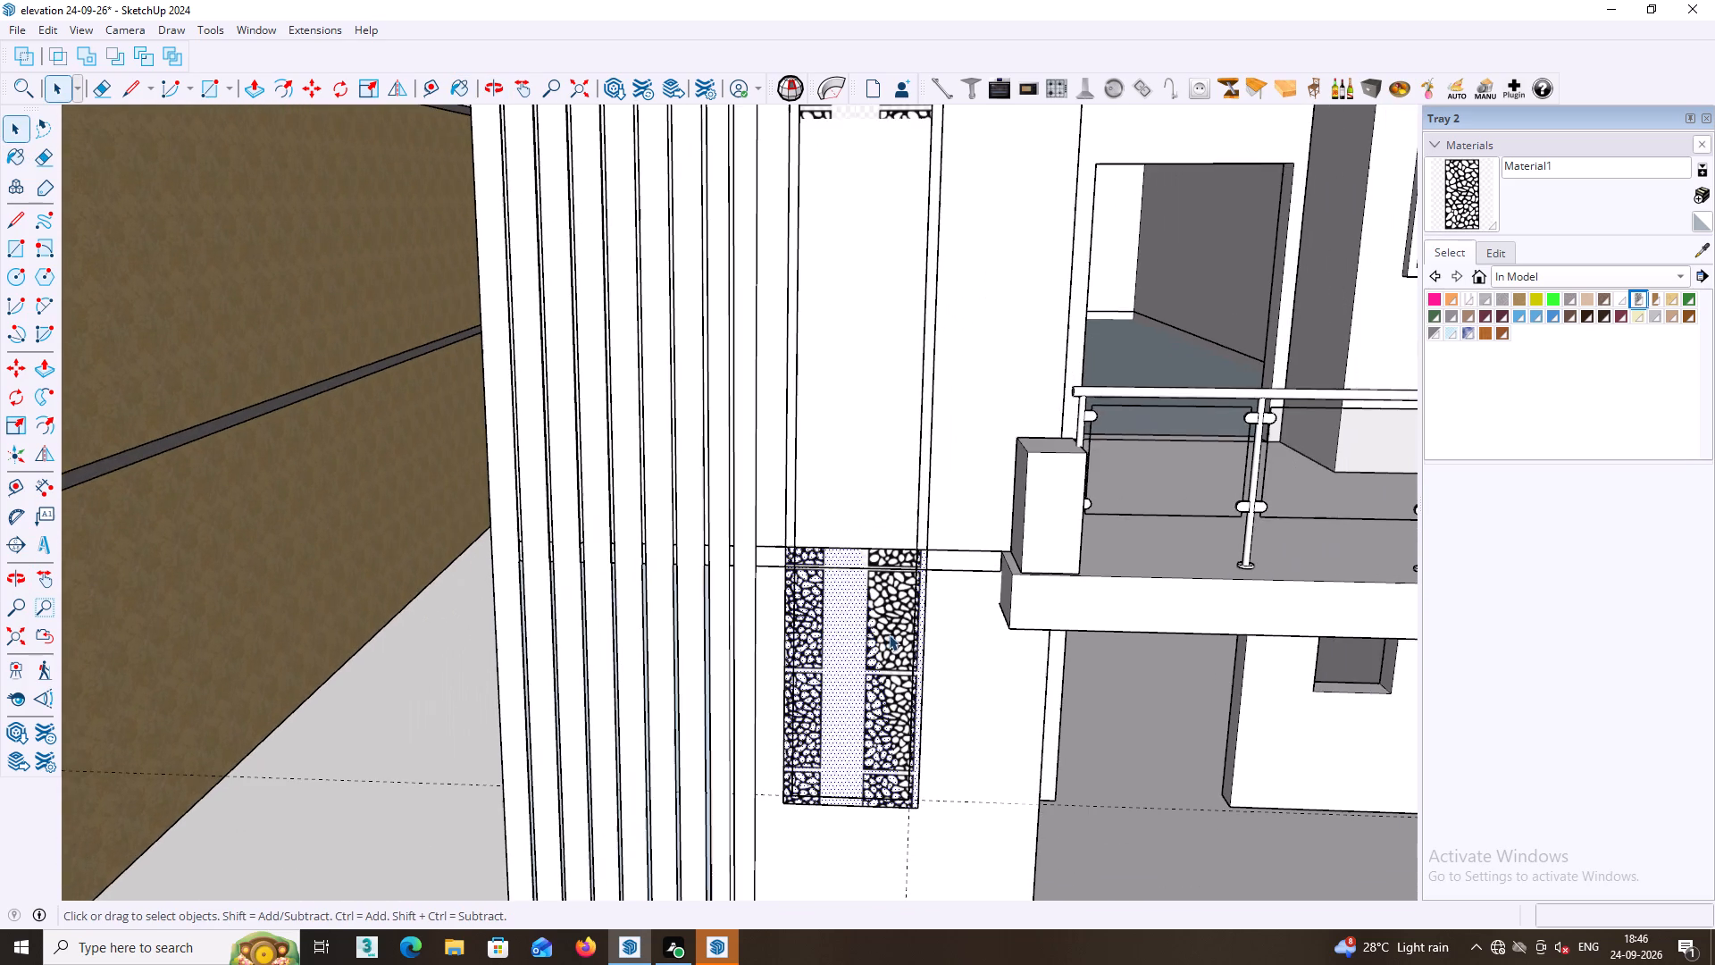
pyautogui.scroll(-1, 893, 629)
pyautogui.moveTo(893, 625); pyautogui.dragTo(881, 483, button='middle')
pyautogui.moveTo(890, 557); pyautogui.dragTo(903, 721, button='middle')
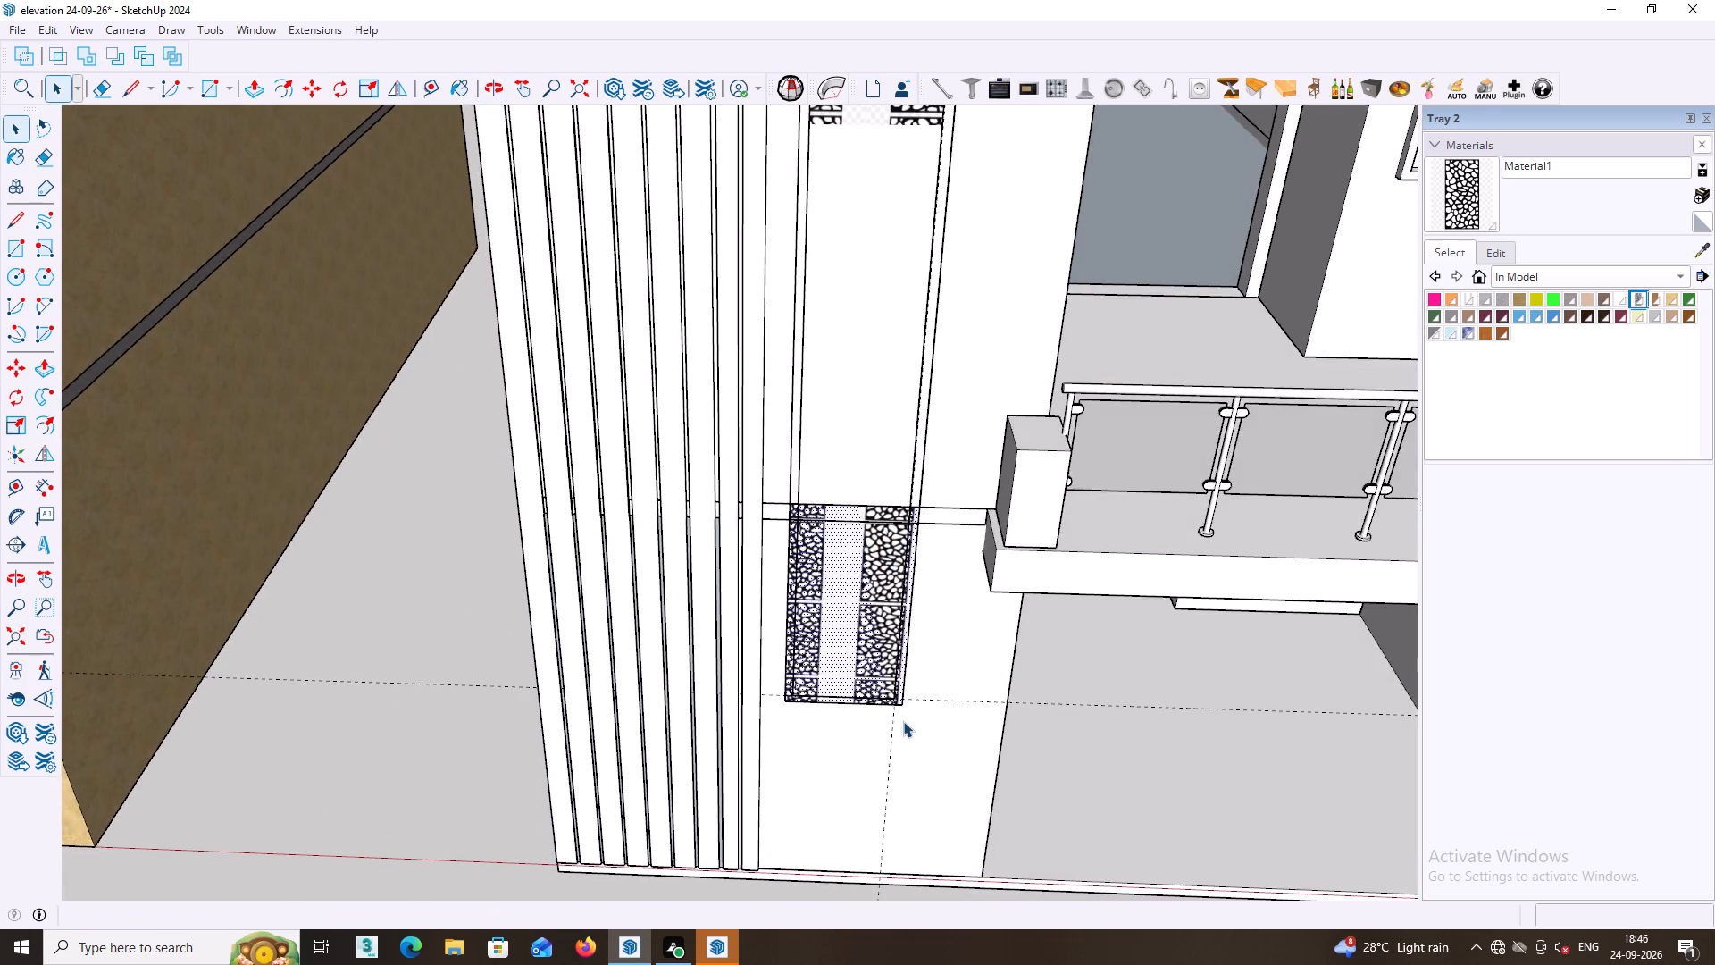
pyautogui.scroll(-4, 902, 724)
pyautogui.moveTo(884, 644); pyautogui.dragTo(845, 542, button='middle')
pyautogui.scroll(-1, 845, 542)
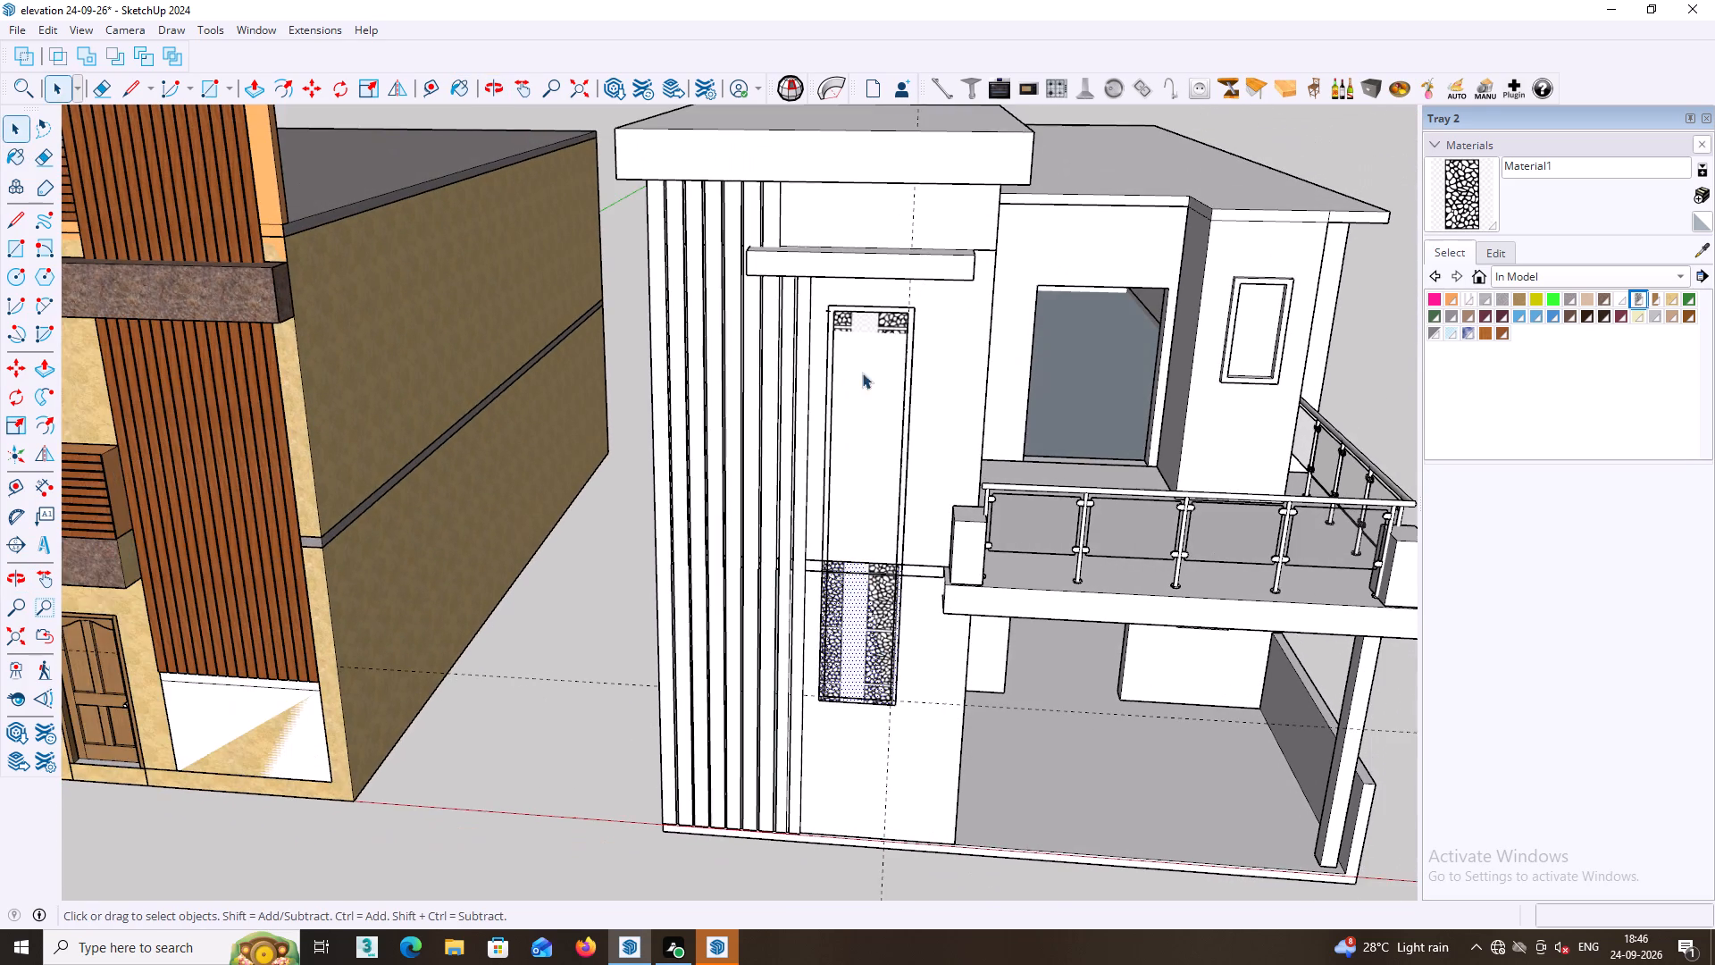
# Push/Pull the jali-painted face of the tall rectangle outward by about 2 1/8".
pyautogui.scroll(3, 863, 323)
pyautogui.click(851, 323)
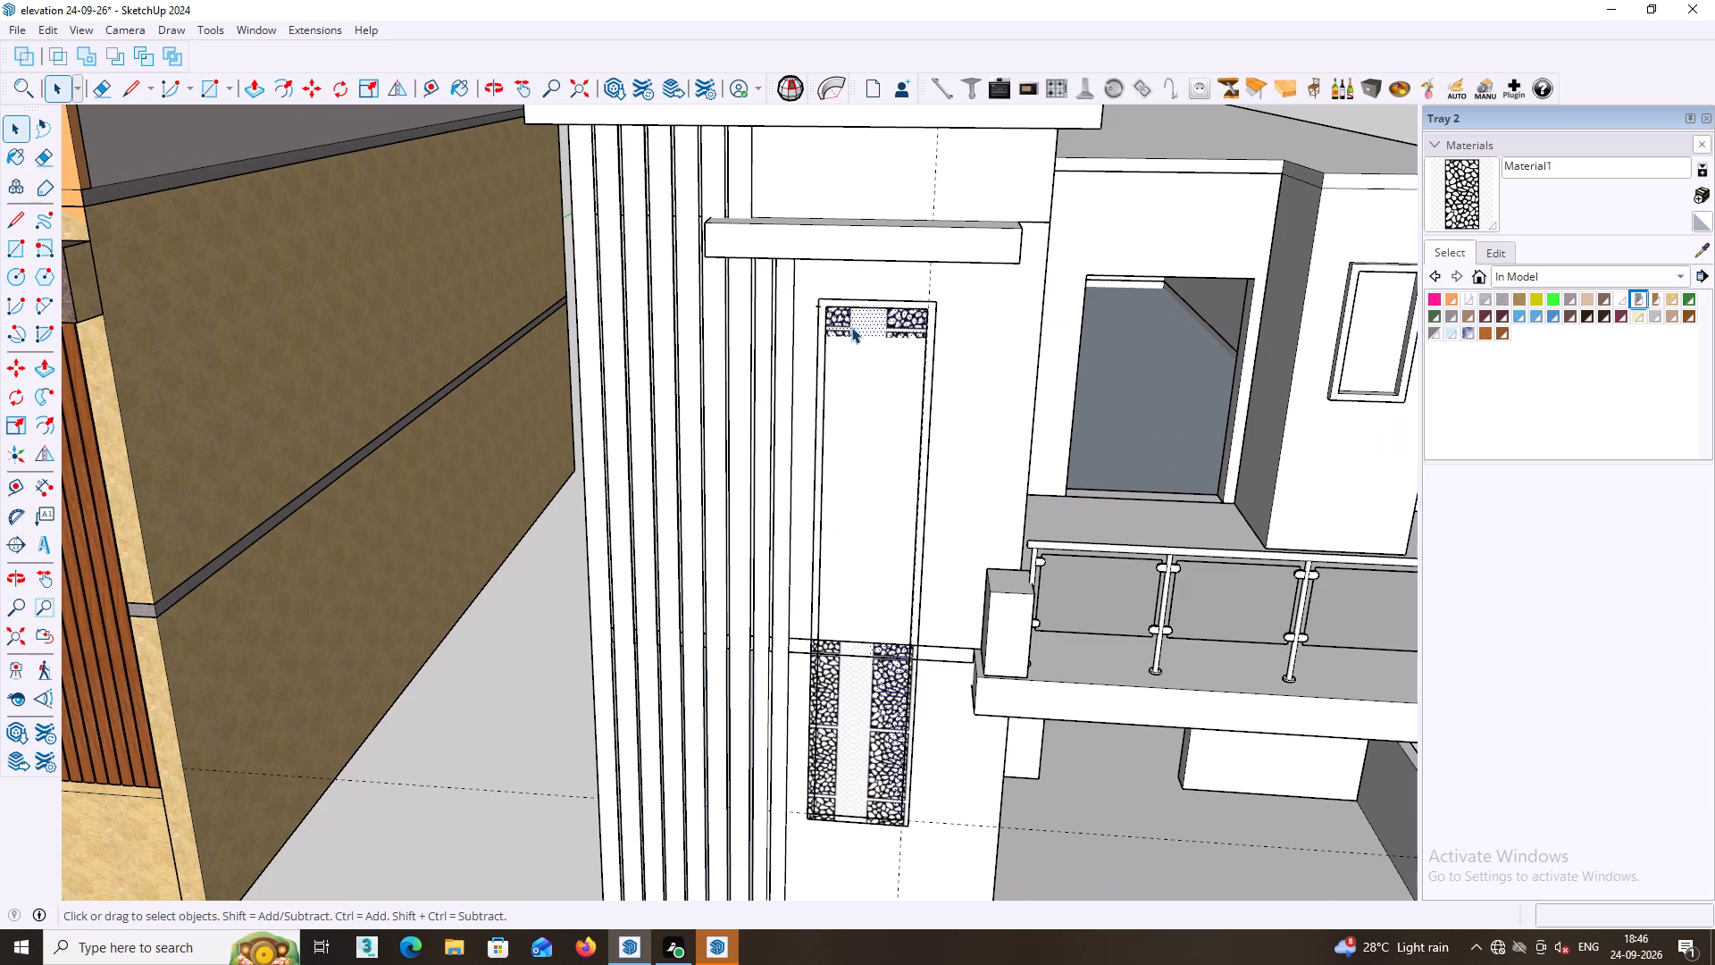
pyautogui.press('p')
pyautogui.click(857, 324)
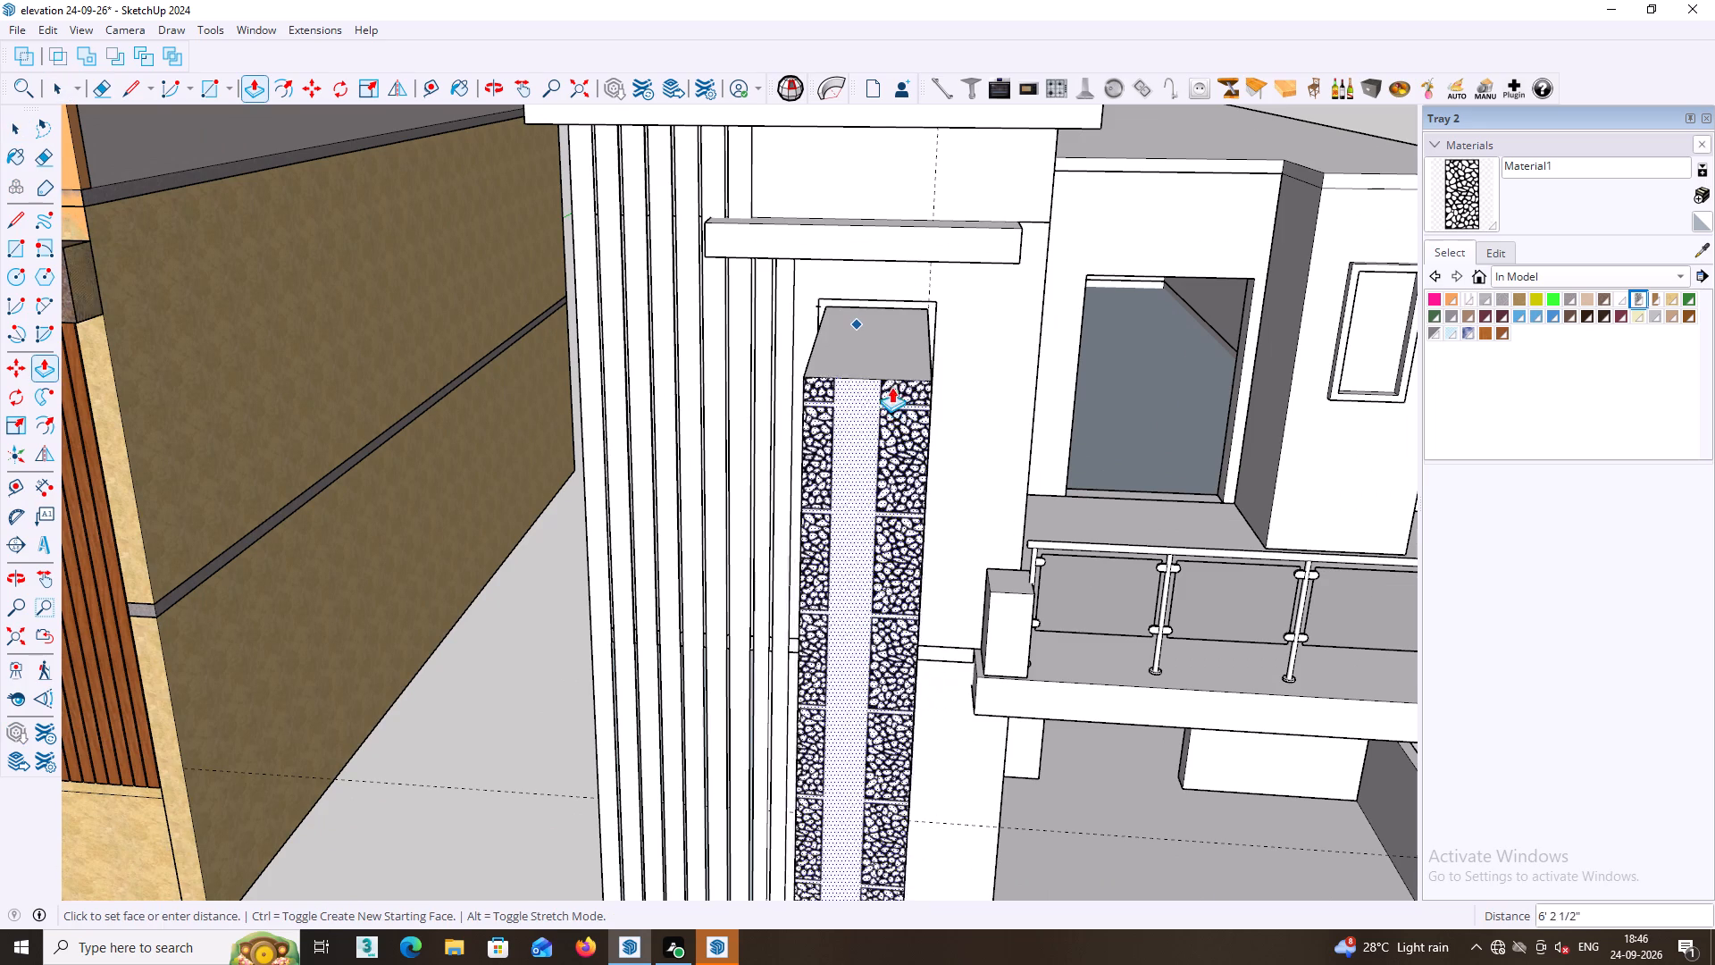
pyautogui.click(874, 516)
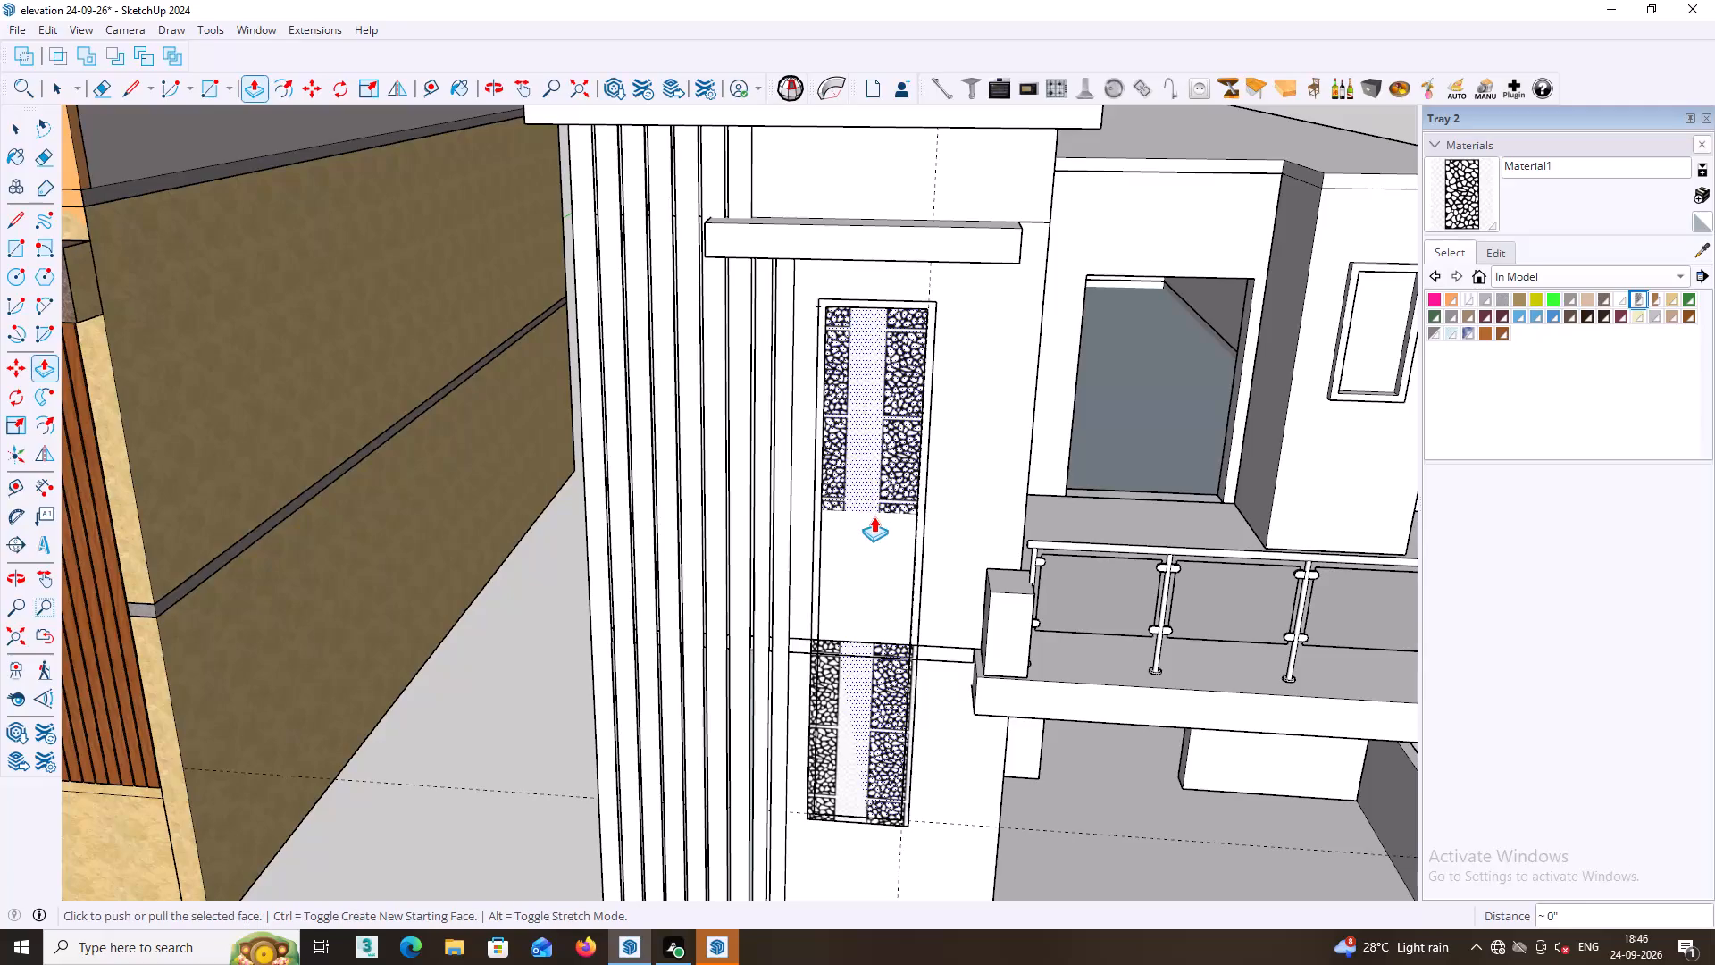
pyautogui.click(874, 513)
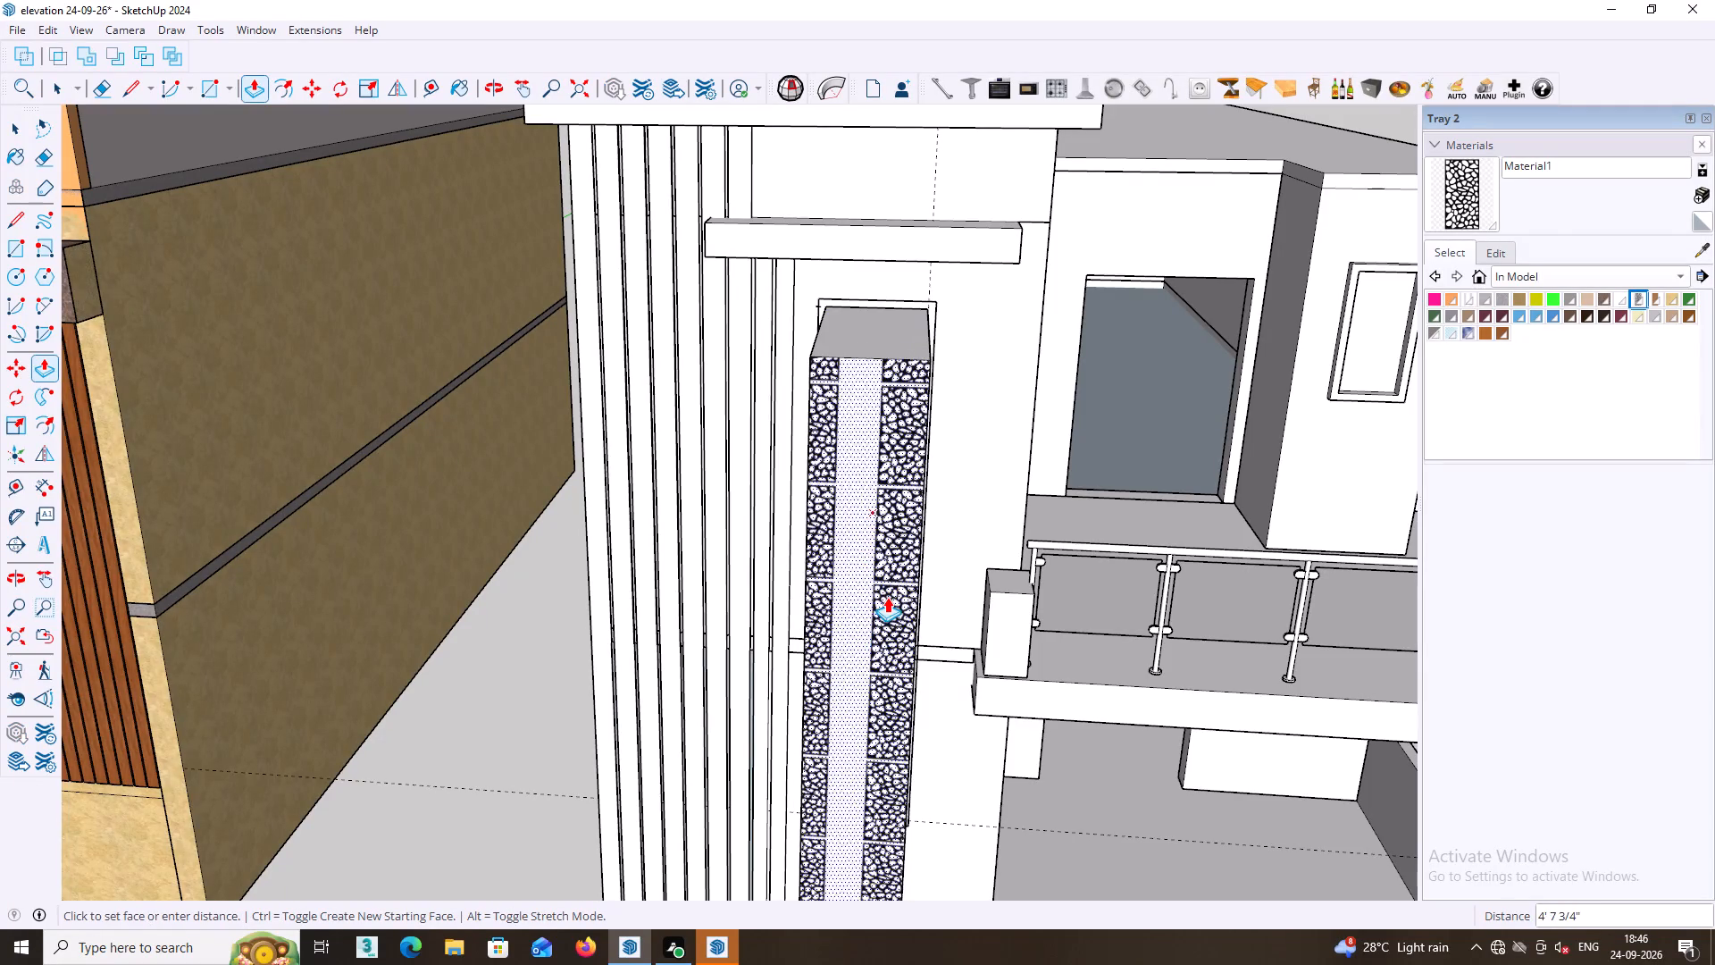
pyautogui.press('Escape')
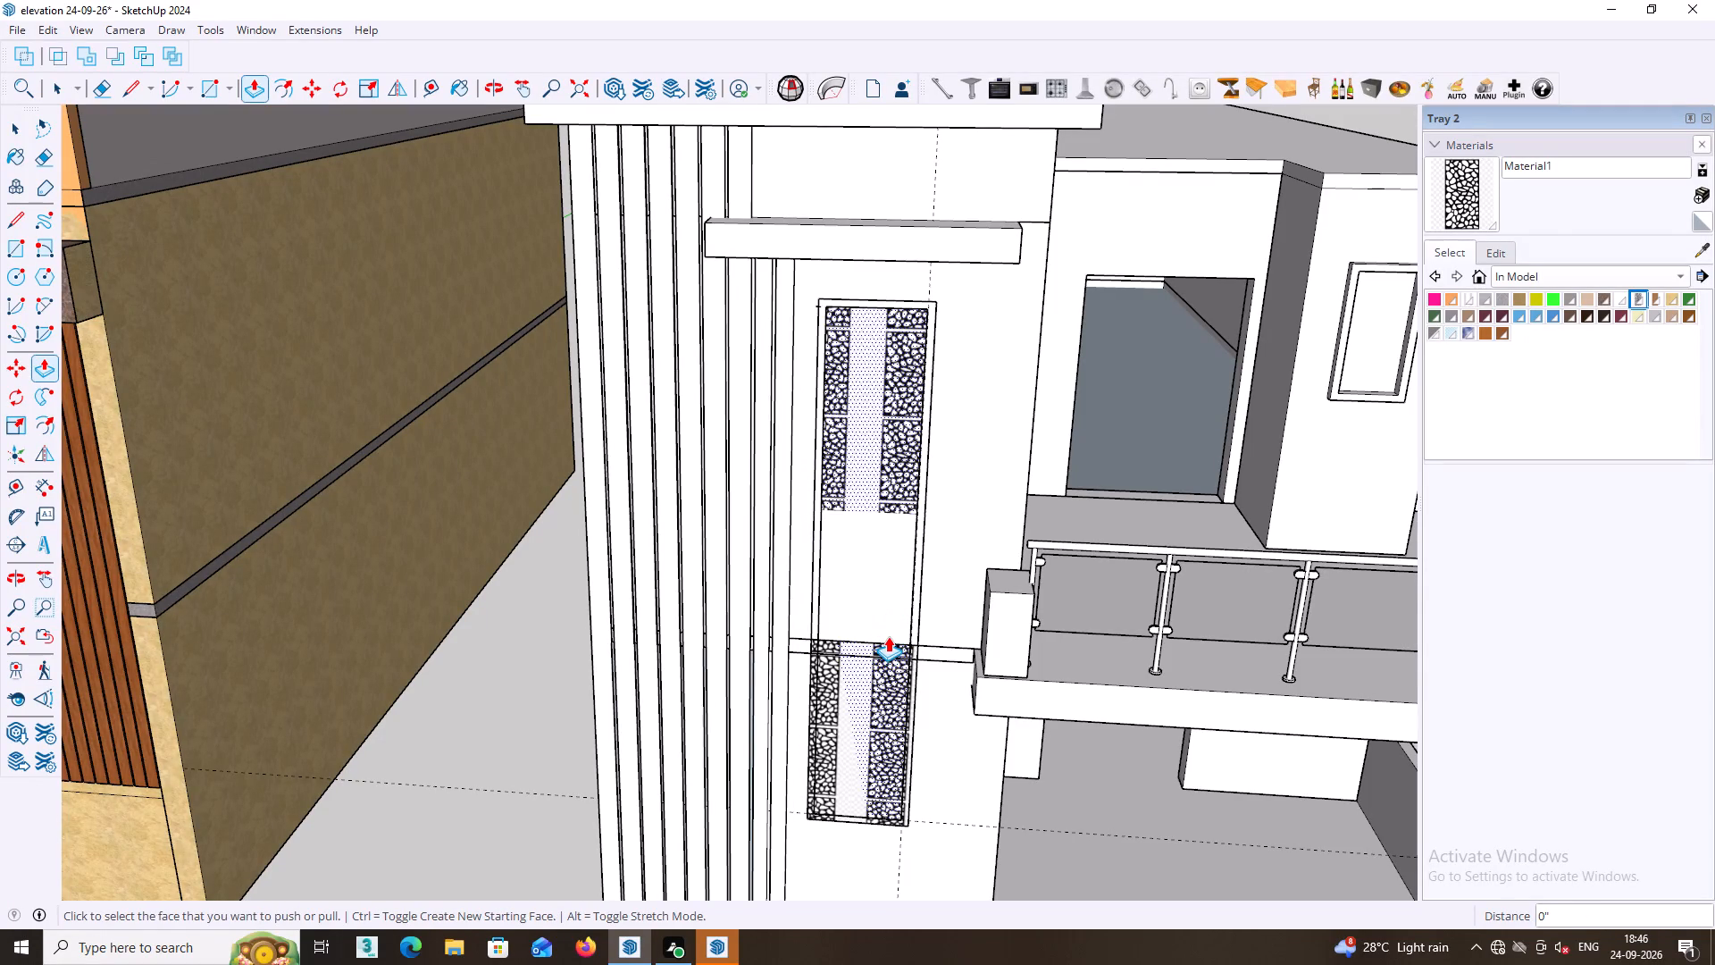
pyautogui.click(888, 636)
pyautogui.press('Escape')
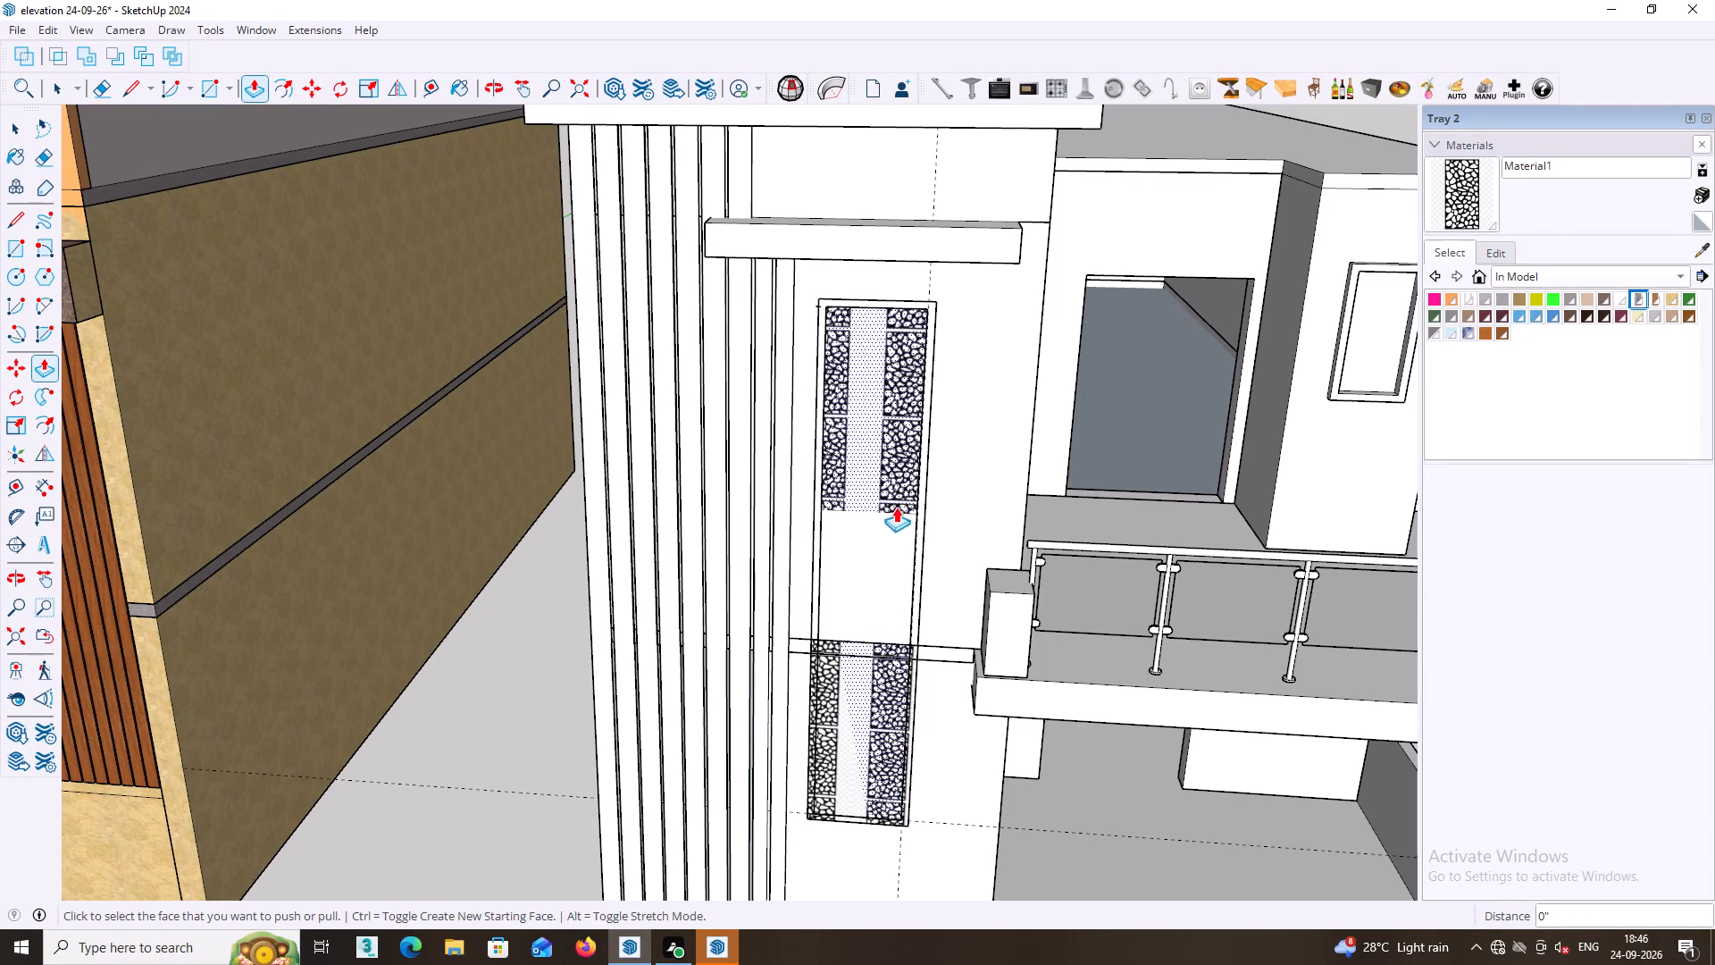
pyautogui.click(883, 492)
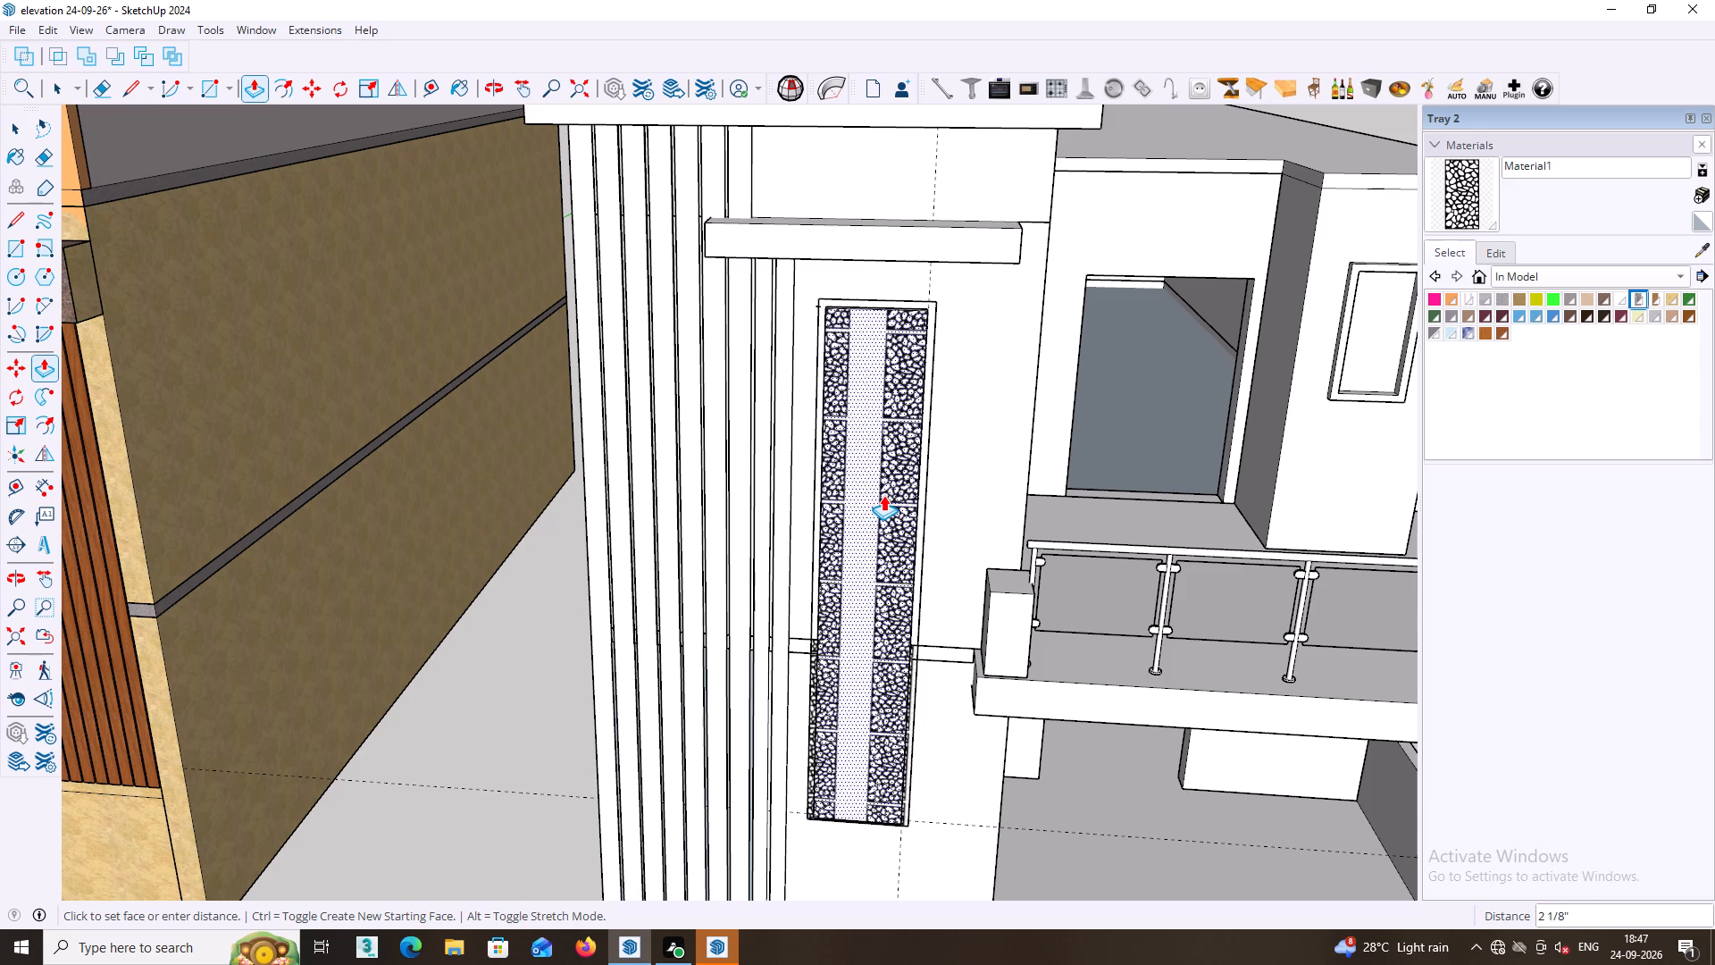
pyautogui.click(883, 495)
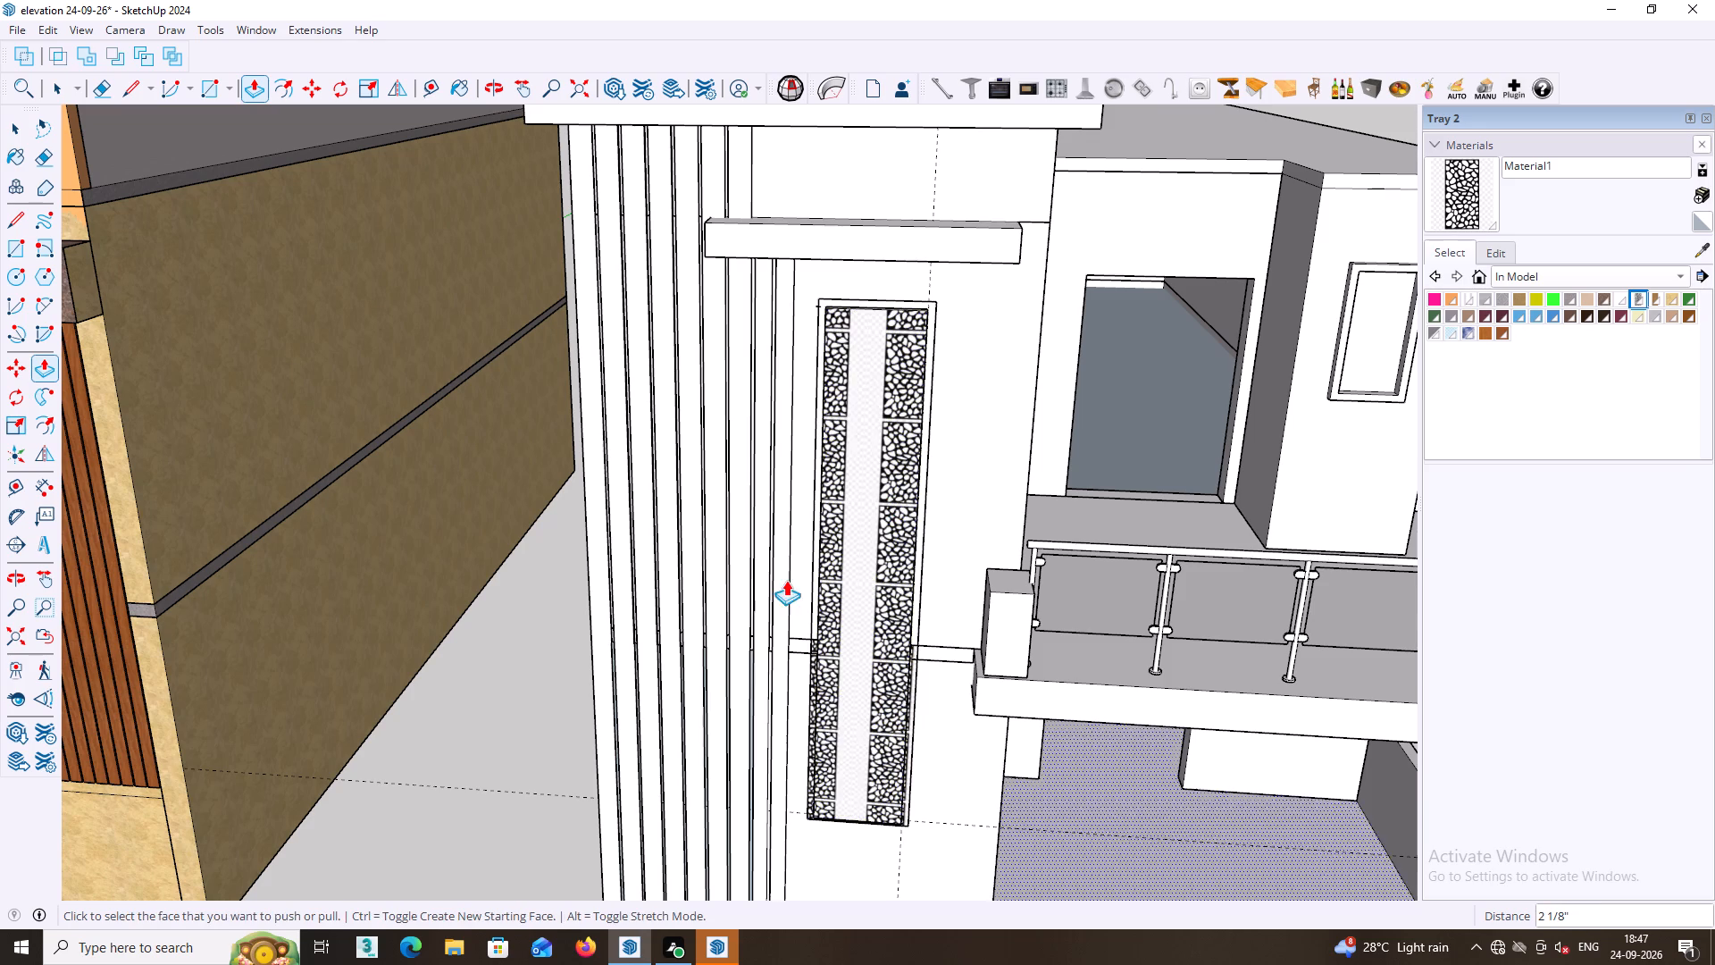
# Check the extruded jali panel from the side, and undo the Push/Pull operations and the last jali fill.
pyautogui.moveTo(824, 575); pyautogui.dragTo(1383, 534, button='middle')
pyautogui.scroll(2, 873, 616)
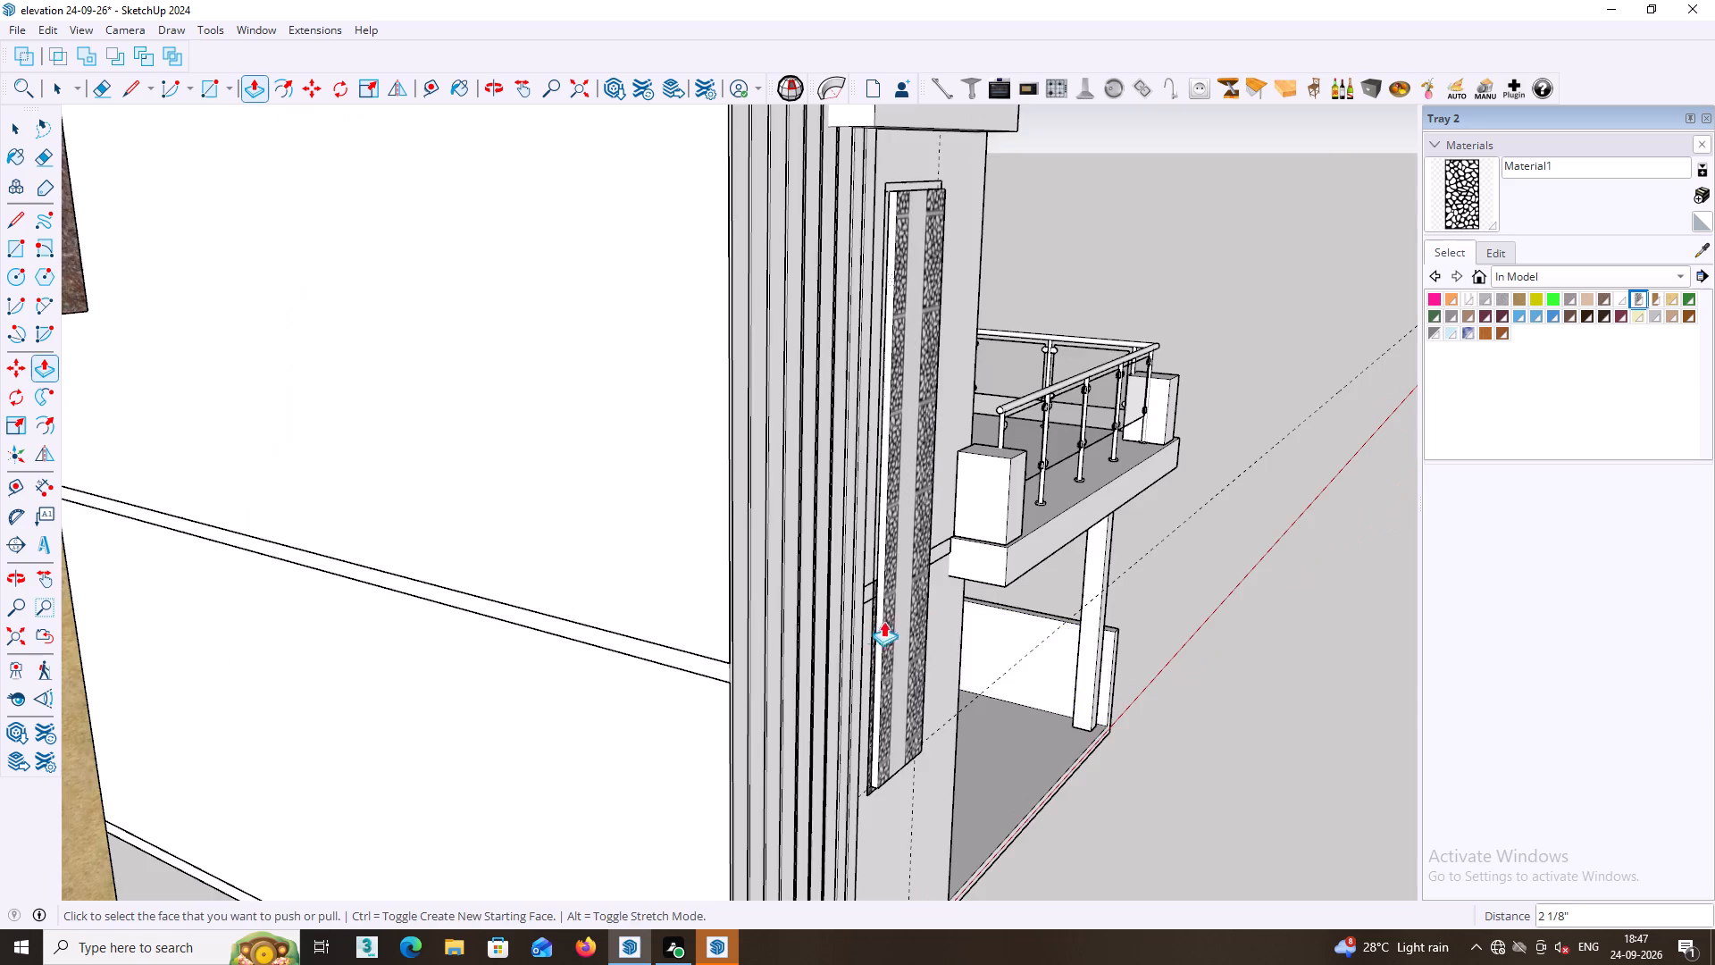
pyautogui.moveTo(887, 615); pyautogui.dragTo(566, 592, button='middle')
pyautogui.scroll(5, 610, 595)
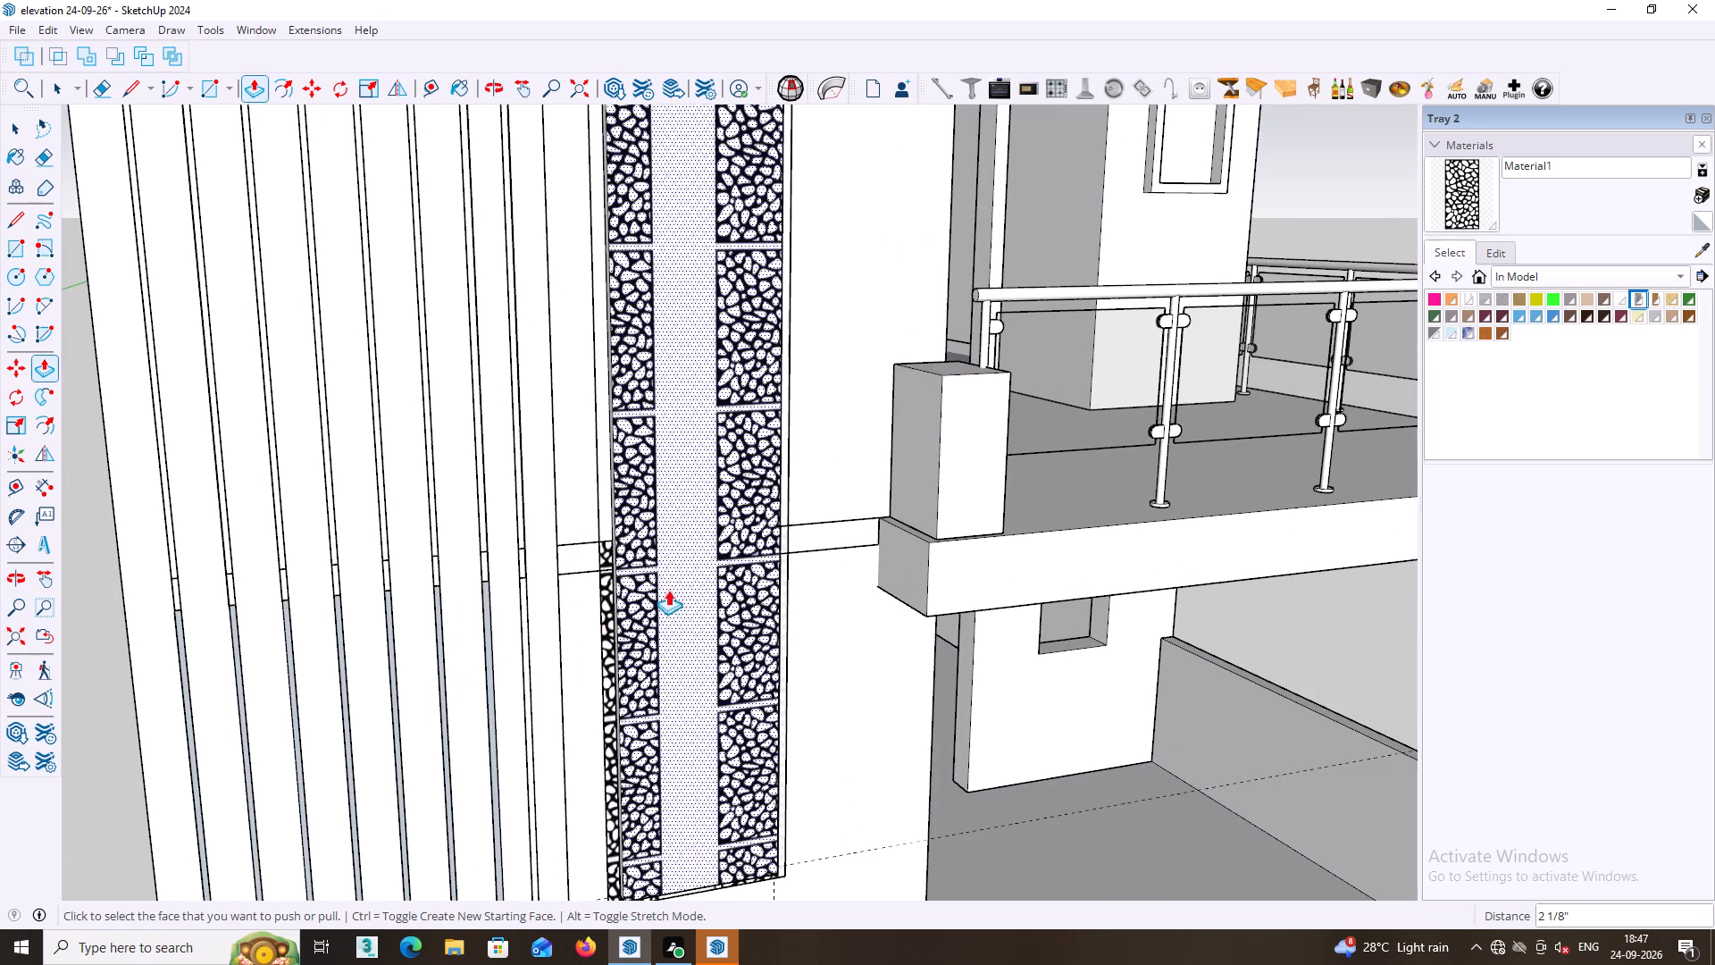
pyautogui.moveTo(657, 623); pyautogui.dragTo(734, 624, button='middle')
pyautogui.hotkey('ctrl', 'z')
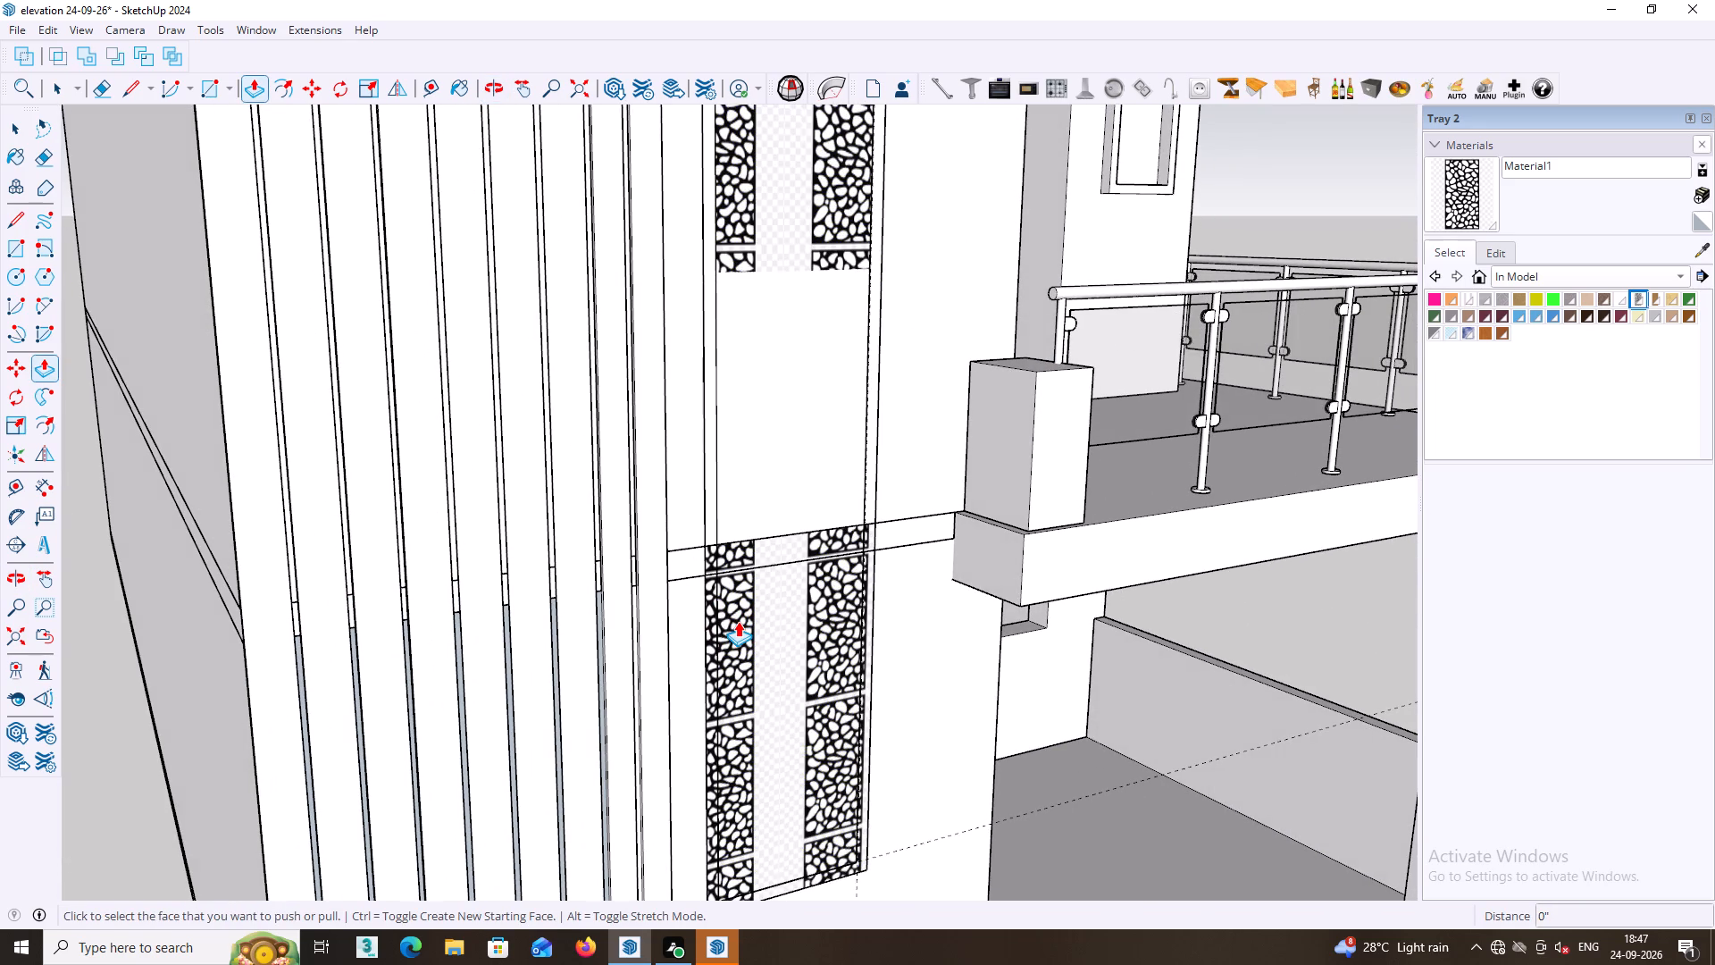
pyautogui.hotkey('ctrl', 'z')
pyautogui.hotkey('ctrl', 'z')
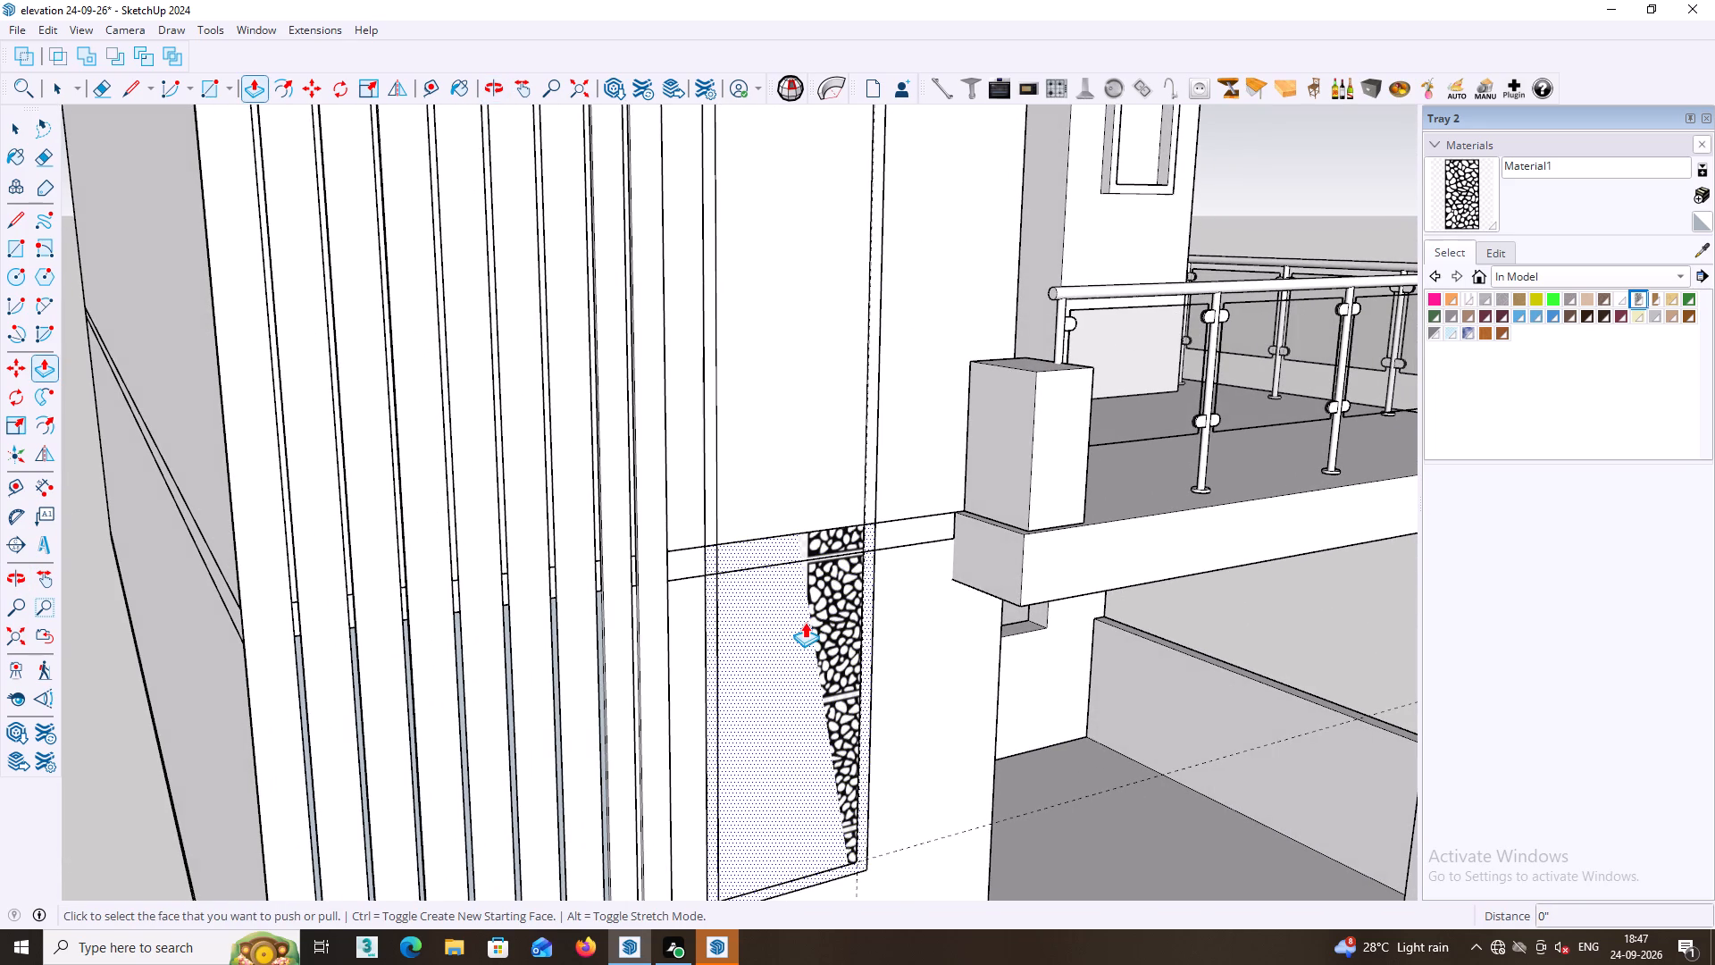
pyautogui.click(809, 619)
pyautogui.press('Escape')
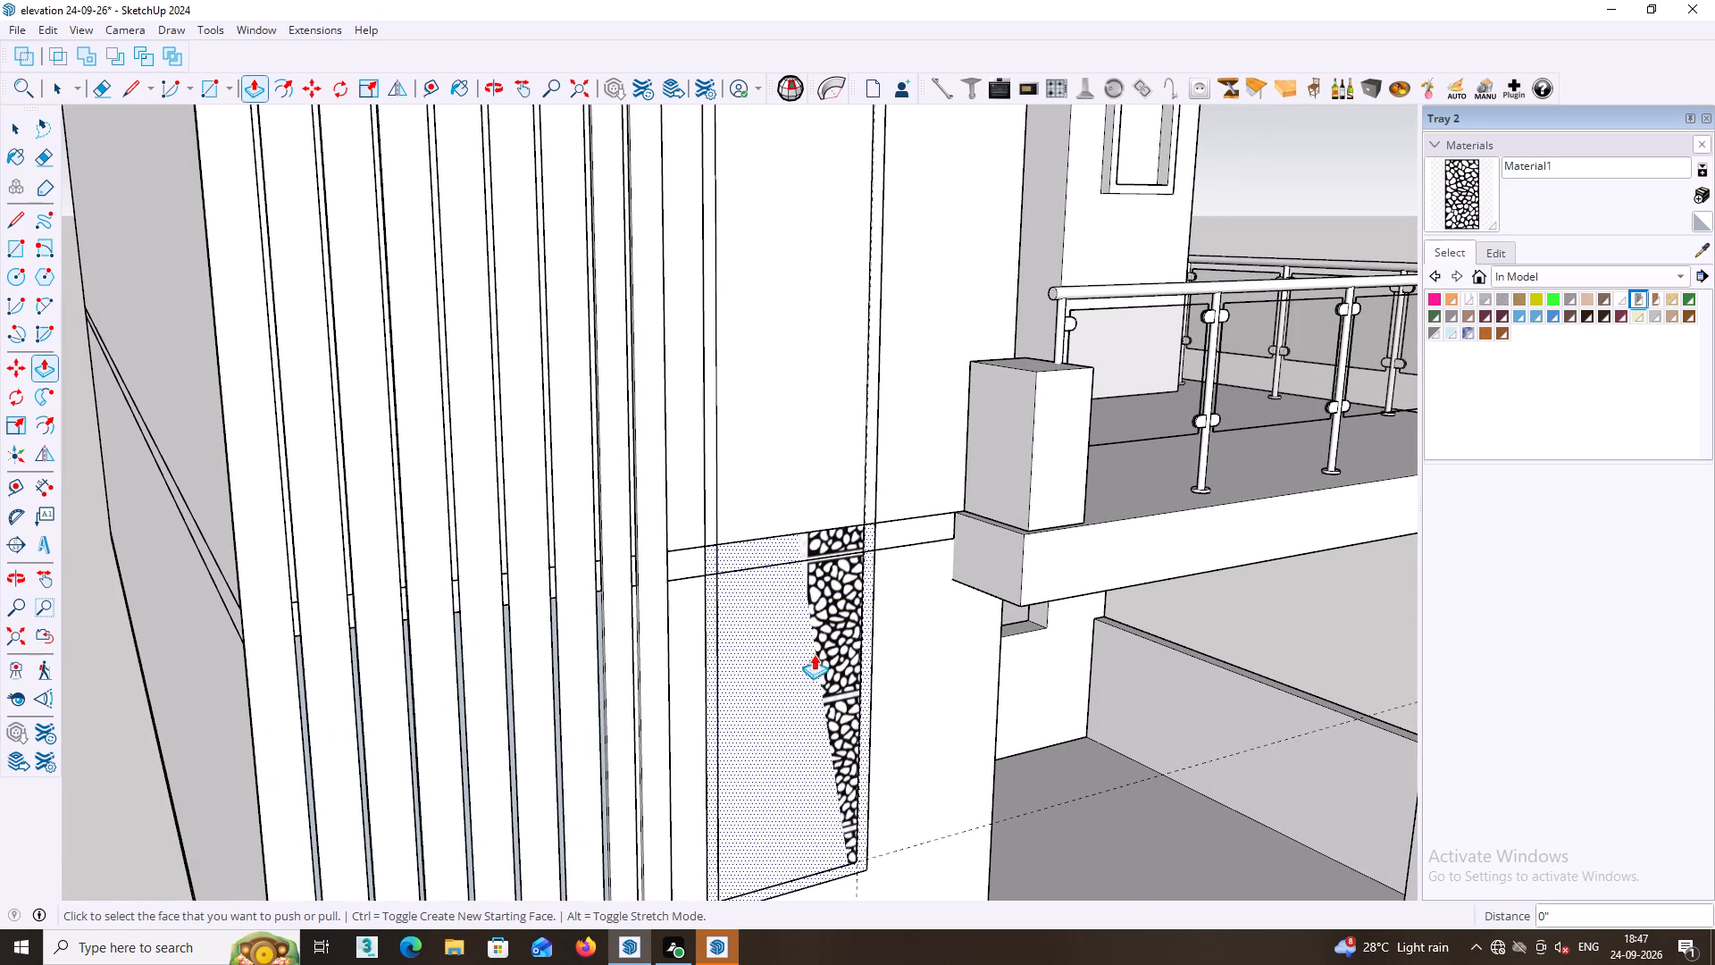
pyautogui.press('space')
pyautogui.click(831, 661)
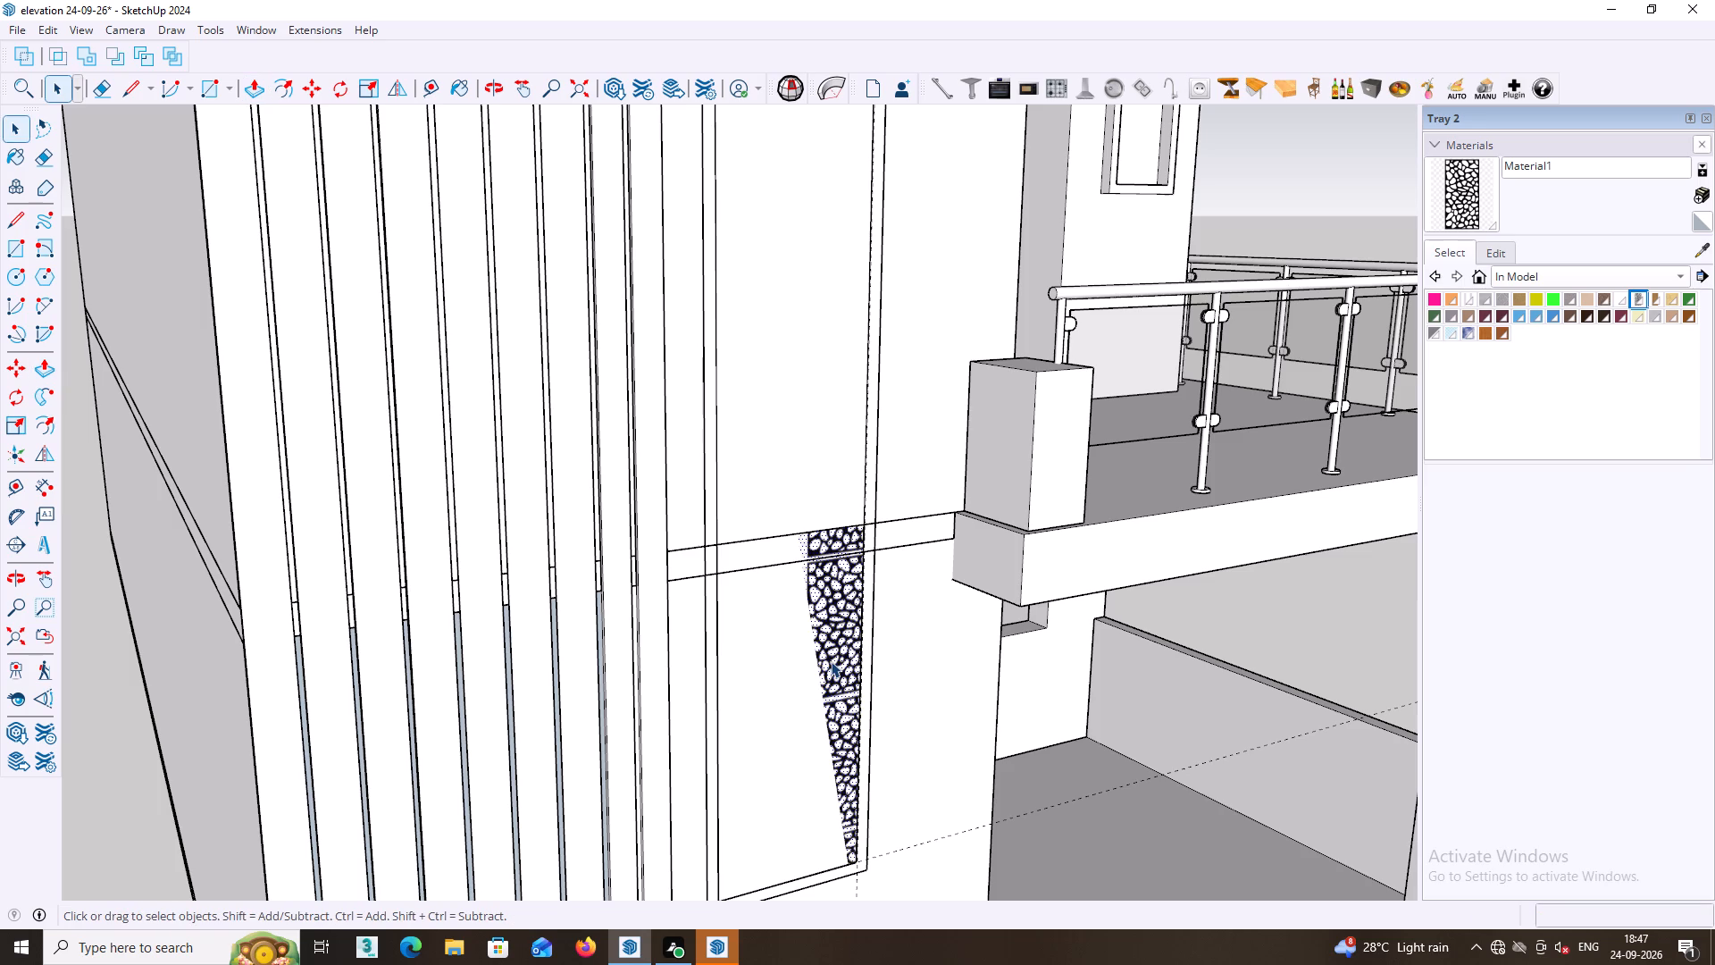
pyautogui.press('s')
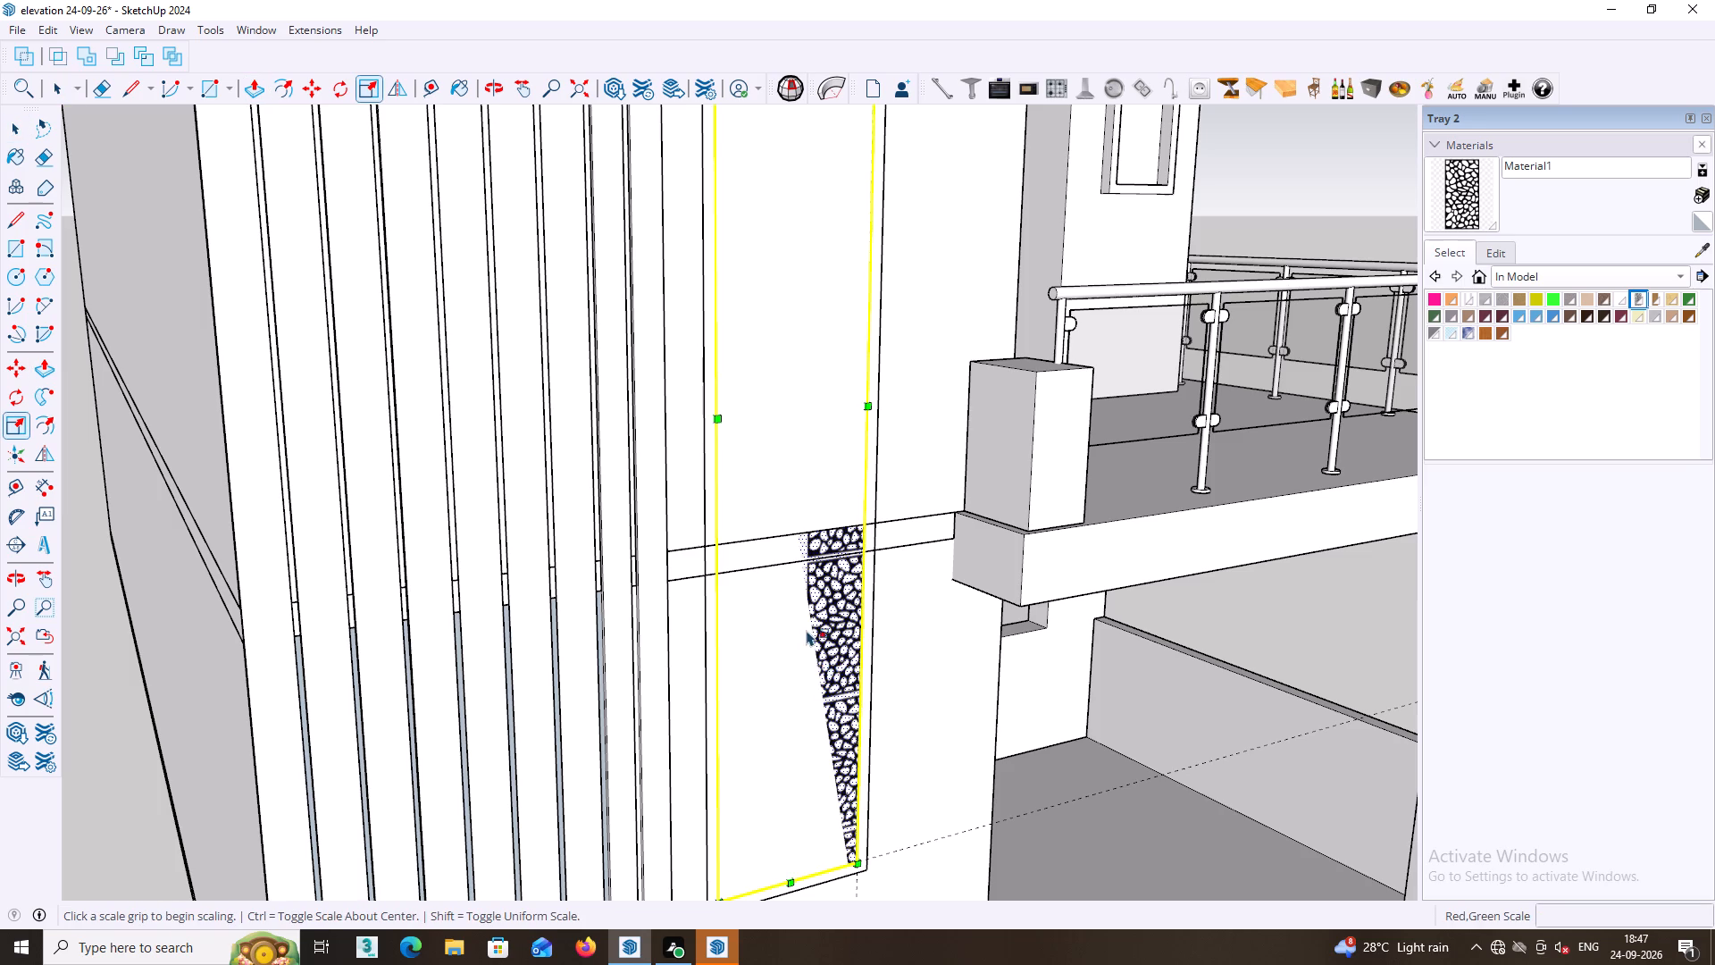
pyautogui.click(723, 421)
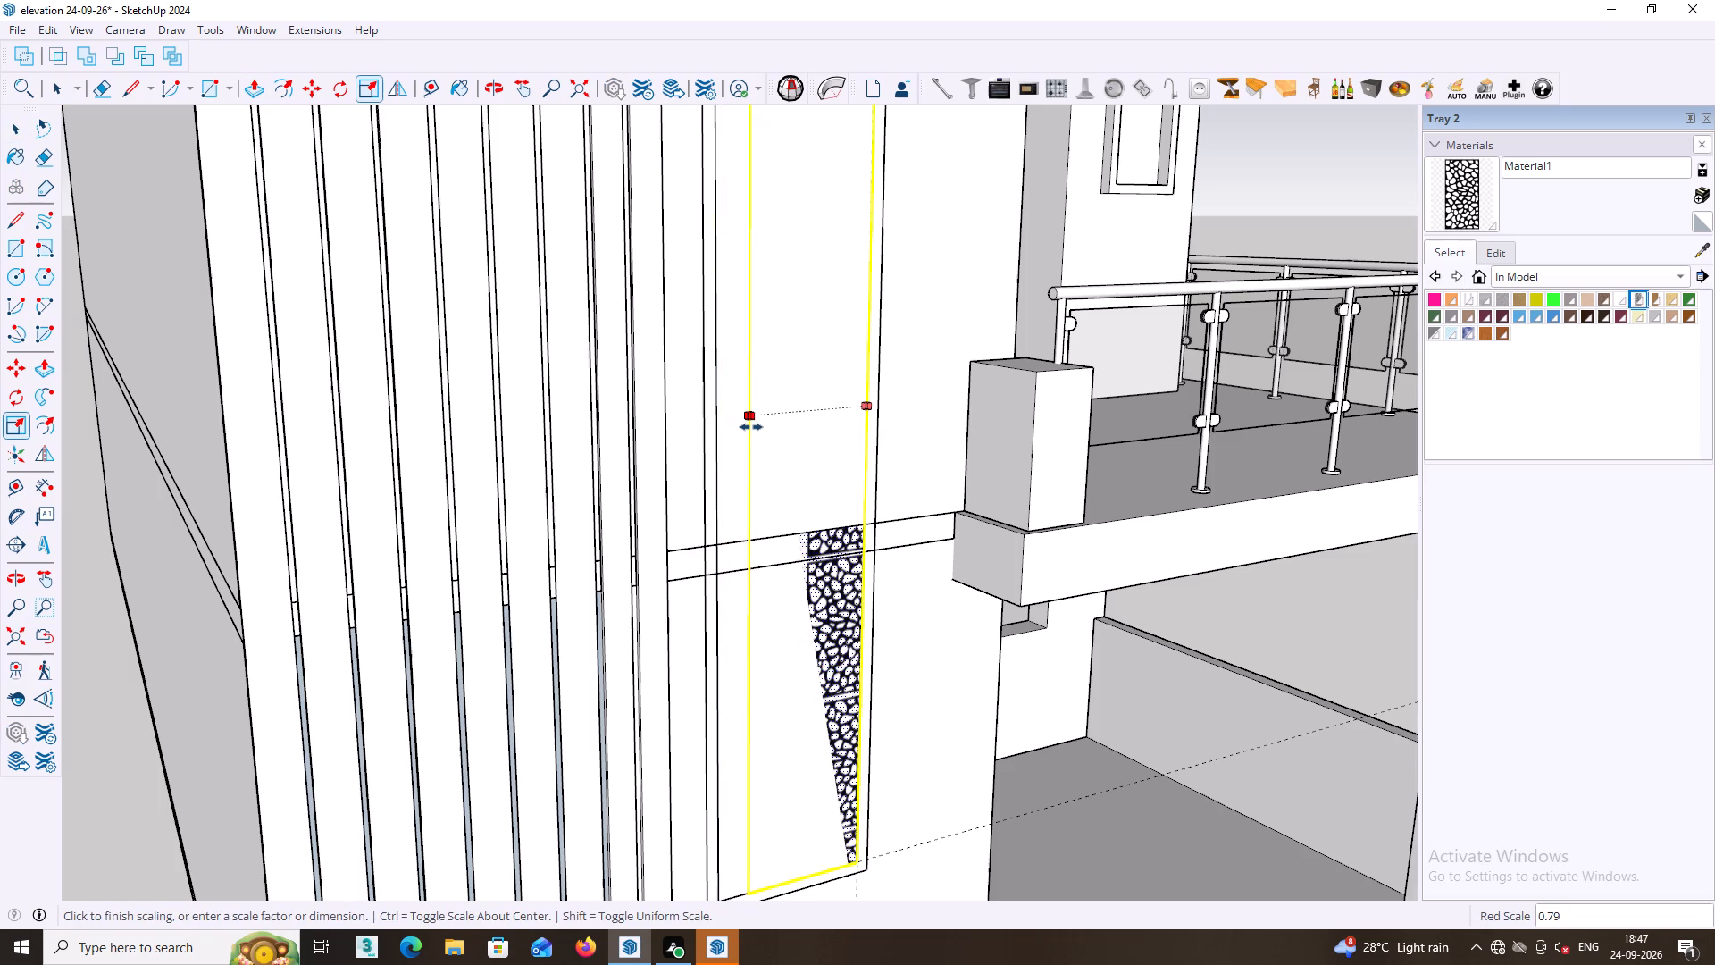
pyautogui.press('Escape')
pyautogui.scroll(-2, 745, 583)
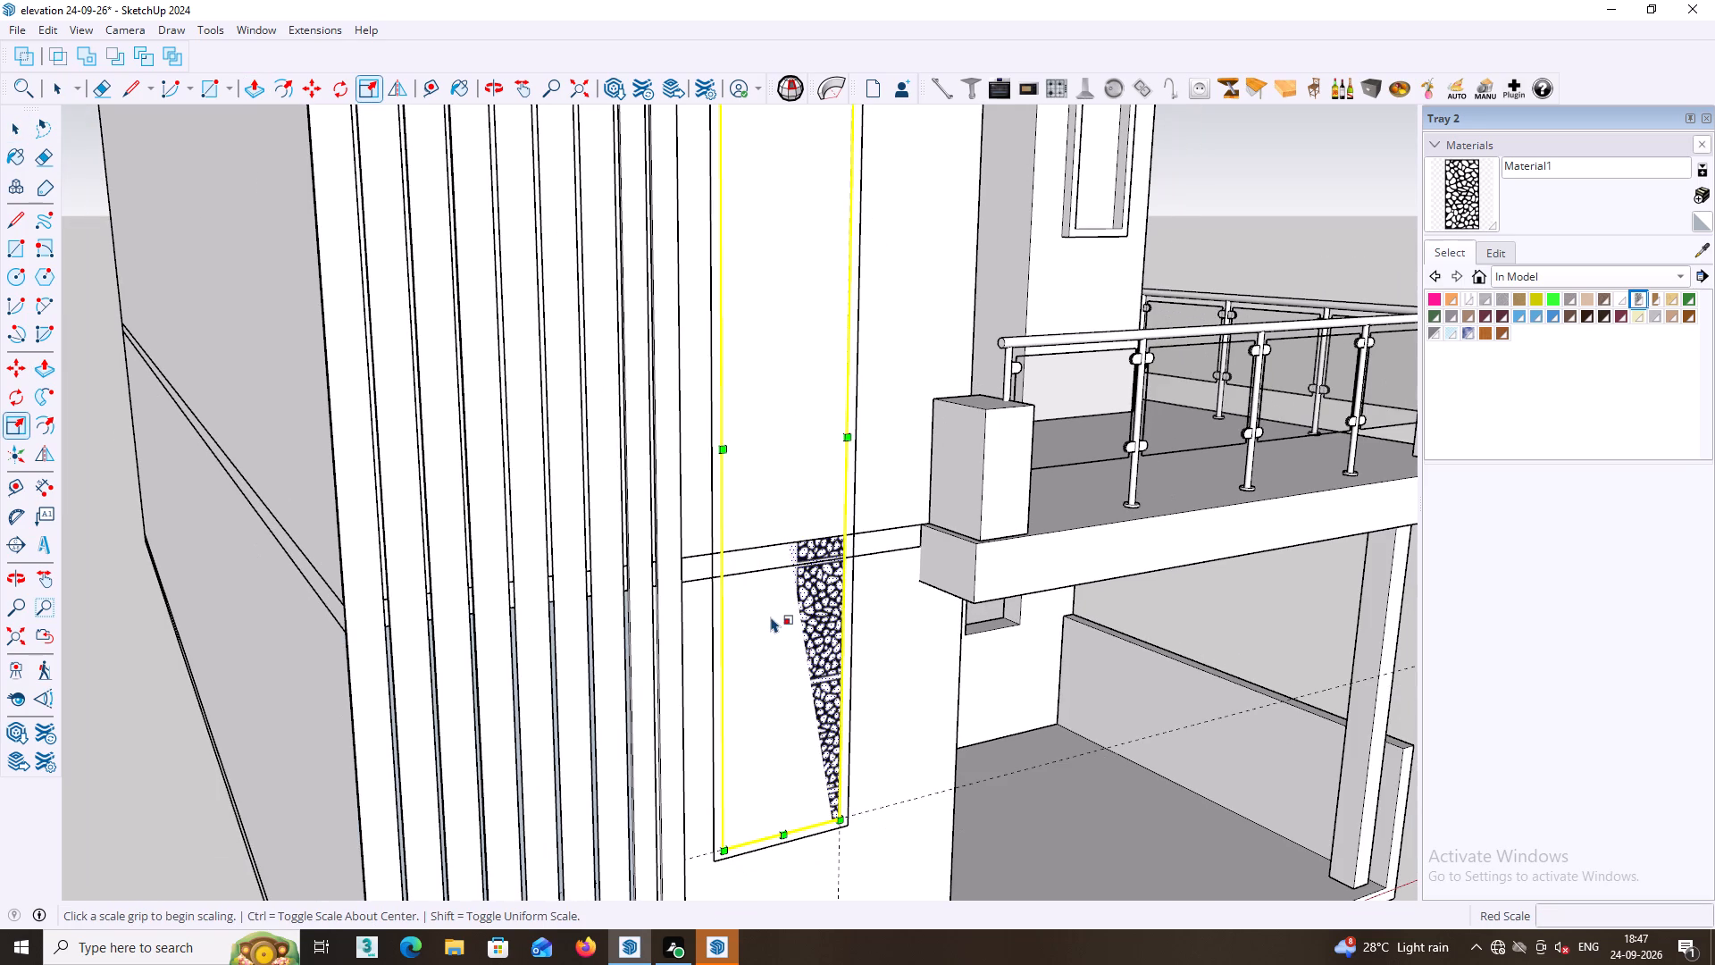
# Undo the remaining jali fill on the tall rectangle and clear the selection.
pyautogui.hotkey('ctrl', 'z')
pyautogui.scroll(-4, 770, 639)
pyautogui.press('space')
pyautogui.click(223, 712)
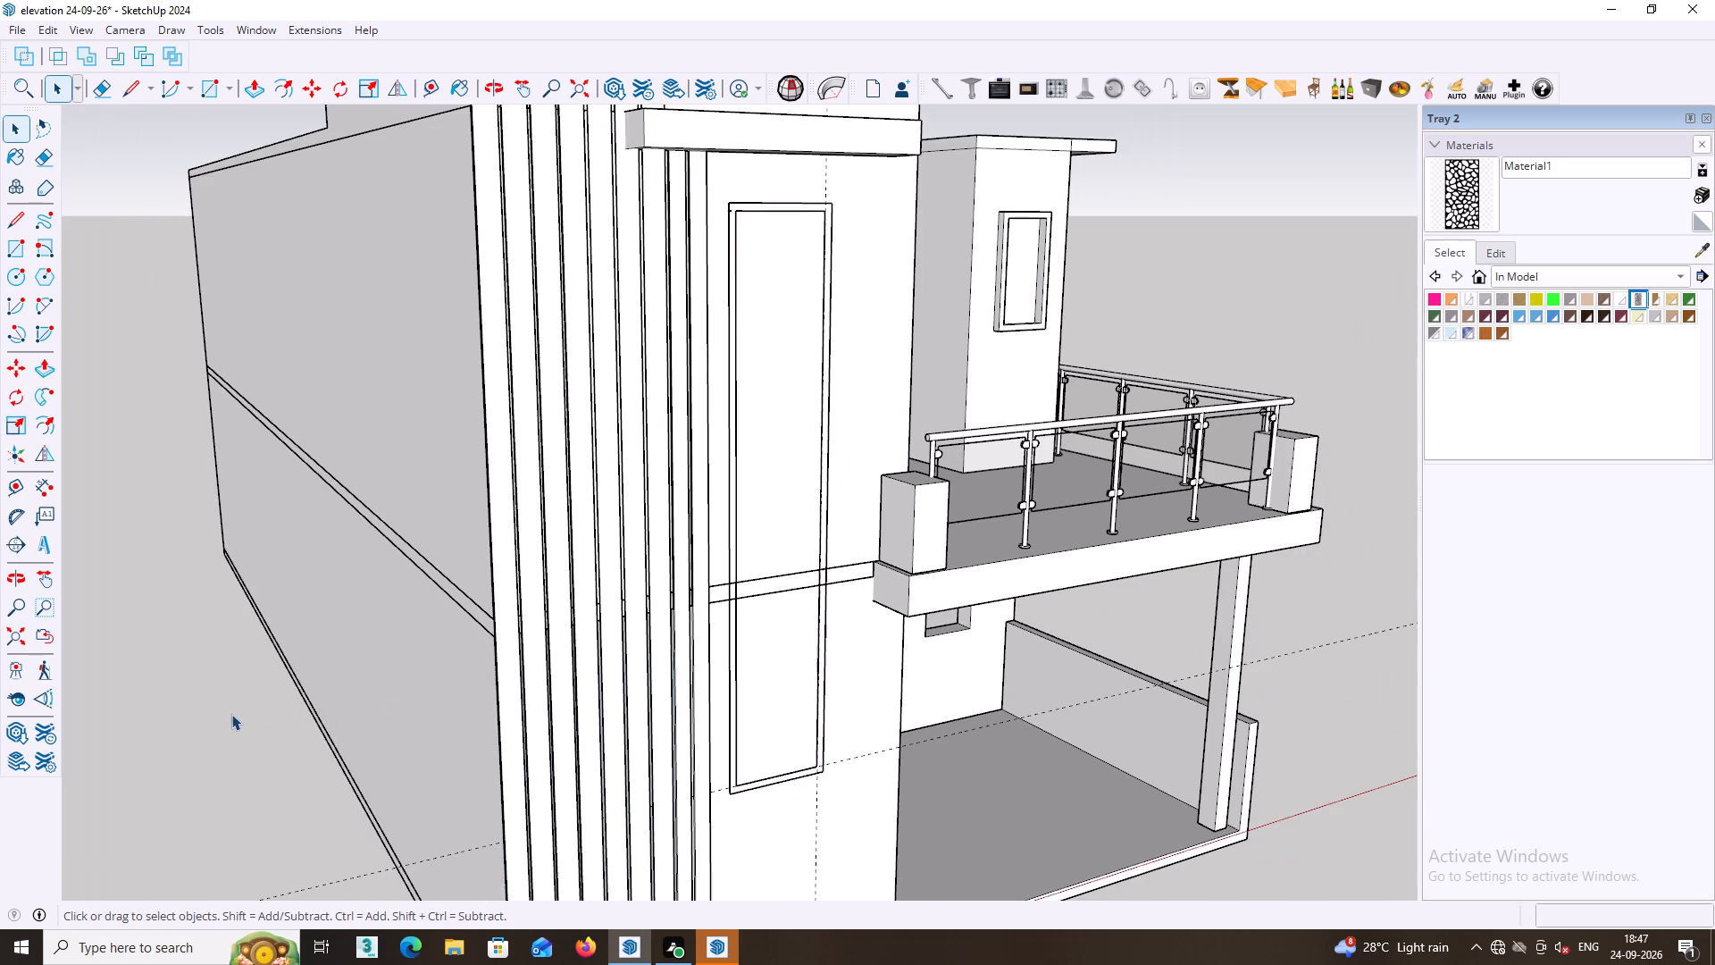
# Remove the Materials dialog from Tray 2.
pyautogui.moveTo(568, 686); pyautogui.dragTo(534, 733, button='middle')
pyautogui.scroll(-2, 609, 709)
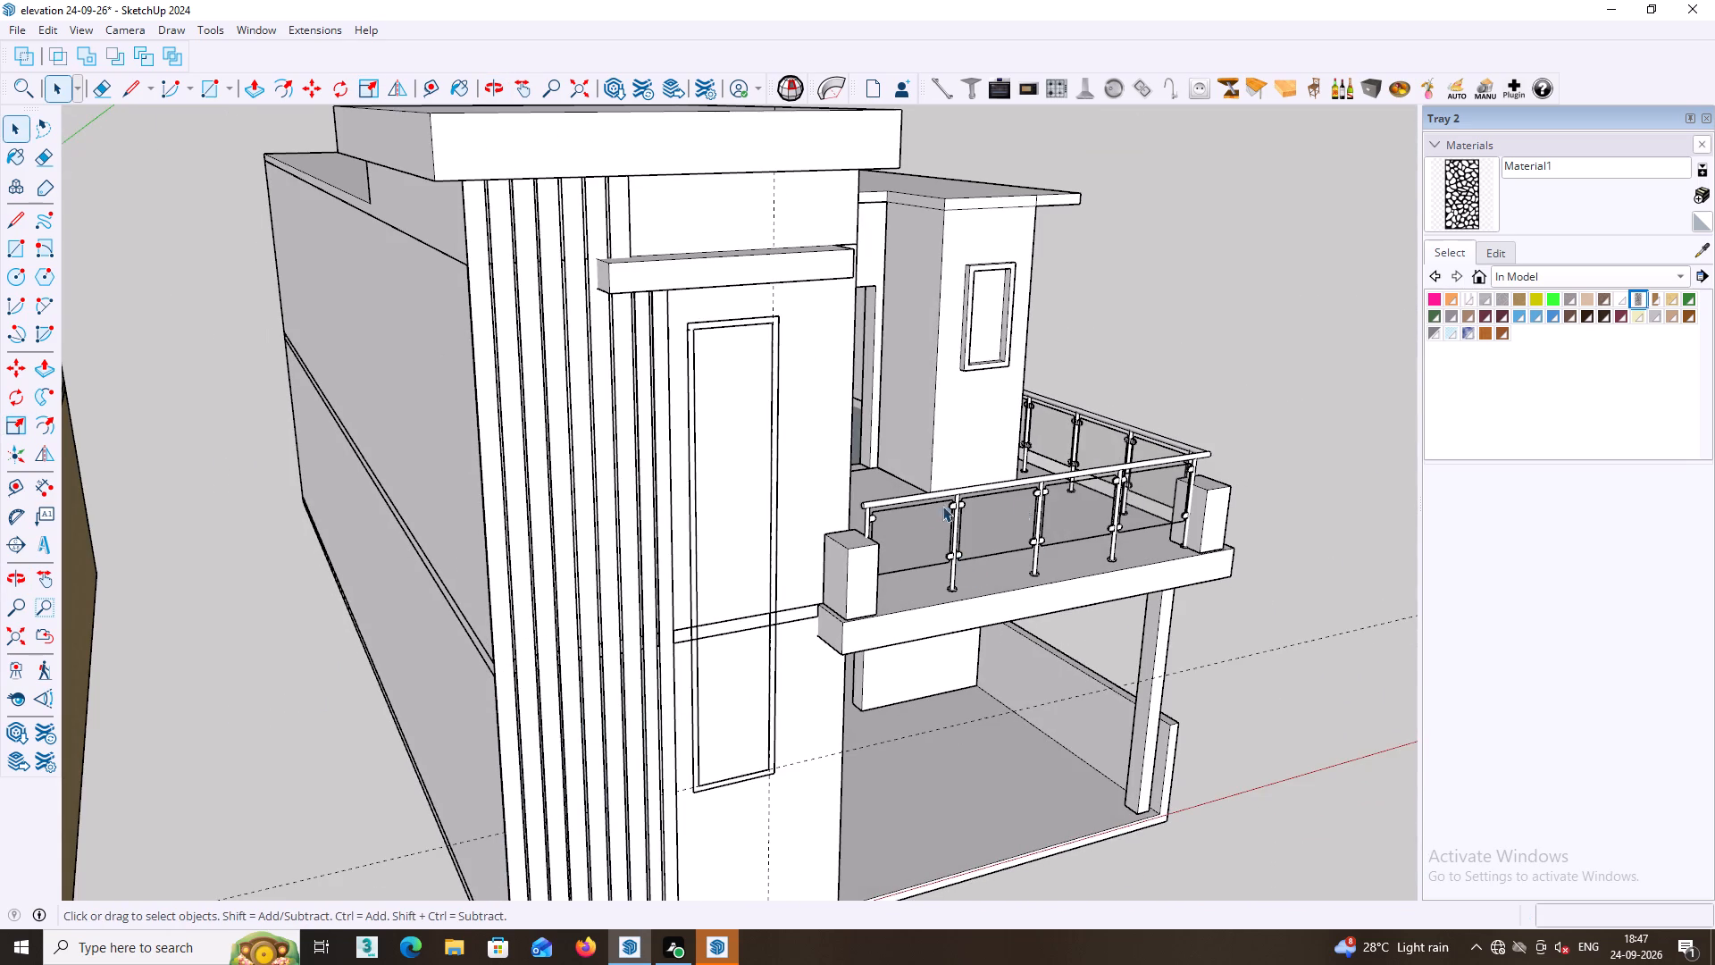
pyautogui.moveTo(916, 509); pyautogui.dragTo(835, 520, button='middle')
pyautogui.moveTo(869, 533); pyautogui.dragTo(760, 355, button='middle')
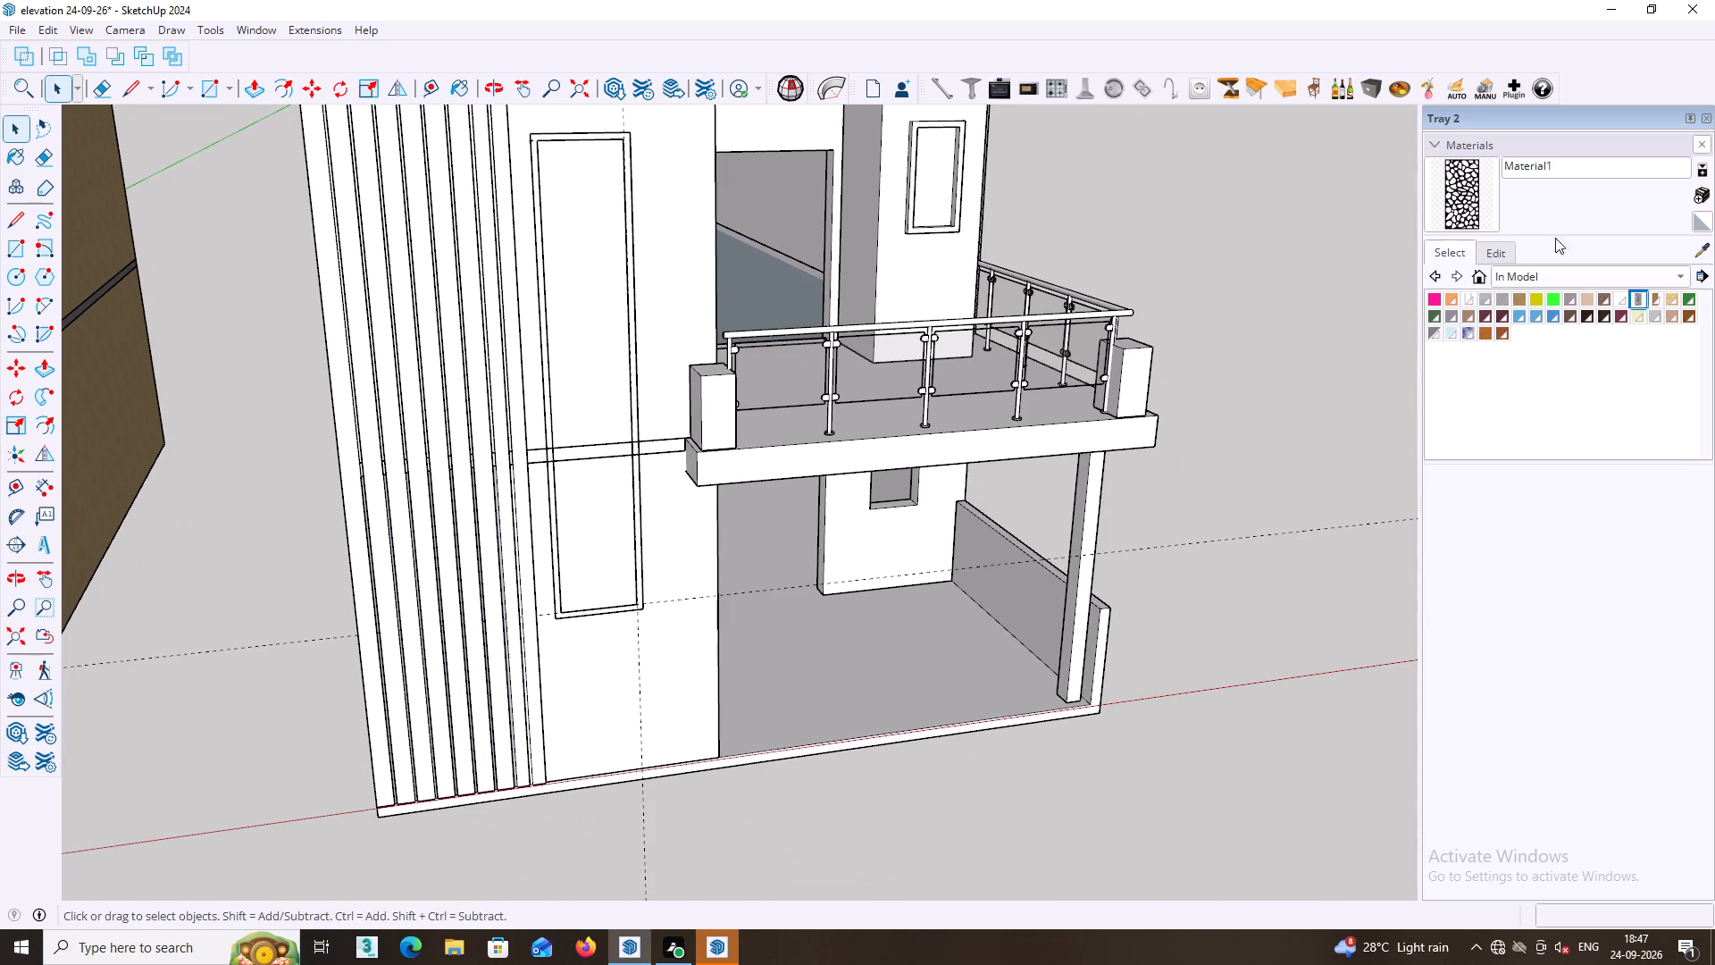
pyautogui.click(1704, 144)
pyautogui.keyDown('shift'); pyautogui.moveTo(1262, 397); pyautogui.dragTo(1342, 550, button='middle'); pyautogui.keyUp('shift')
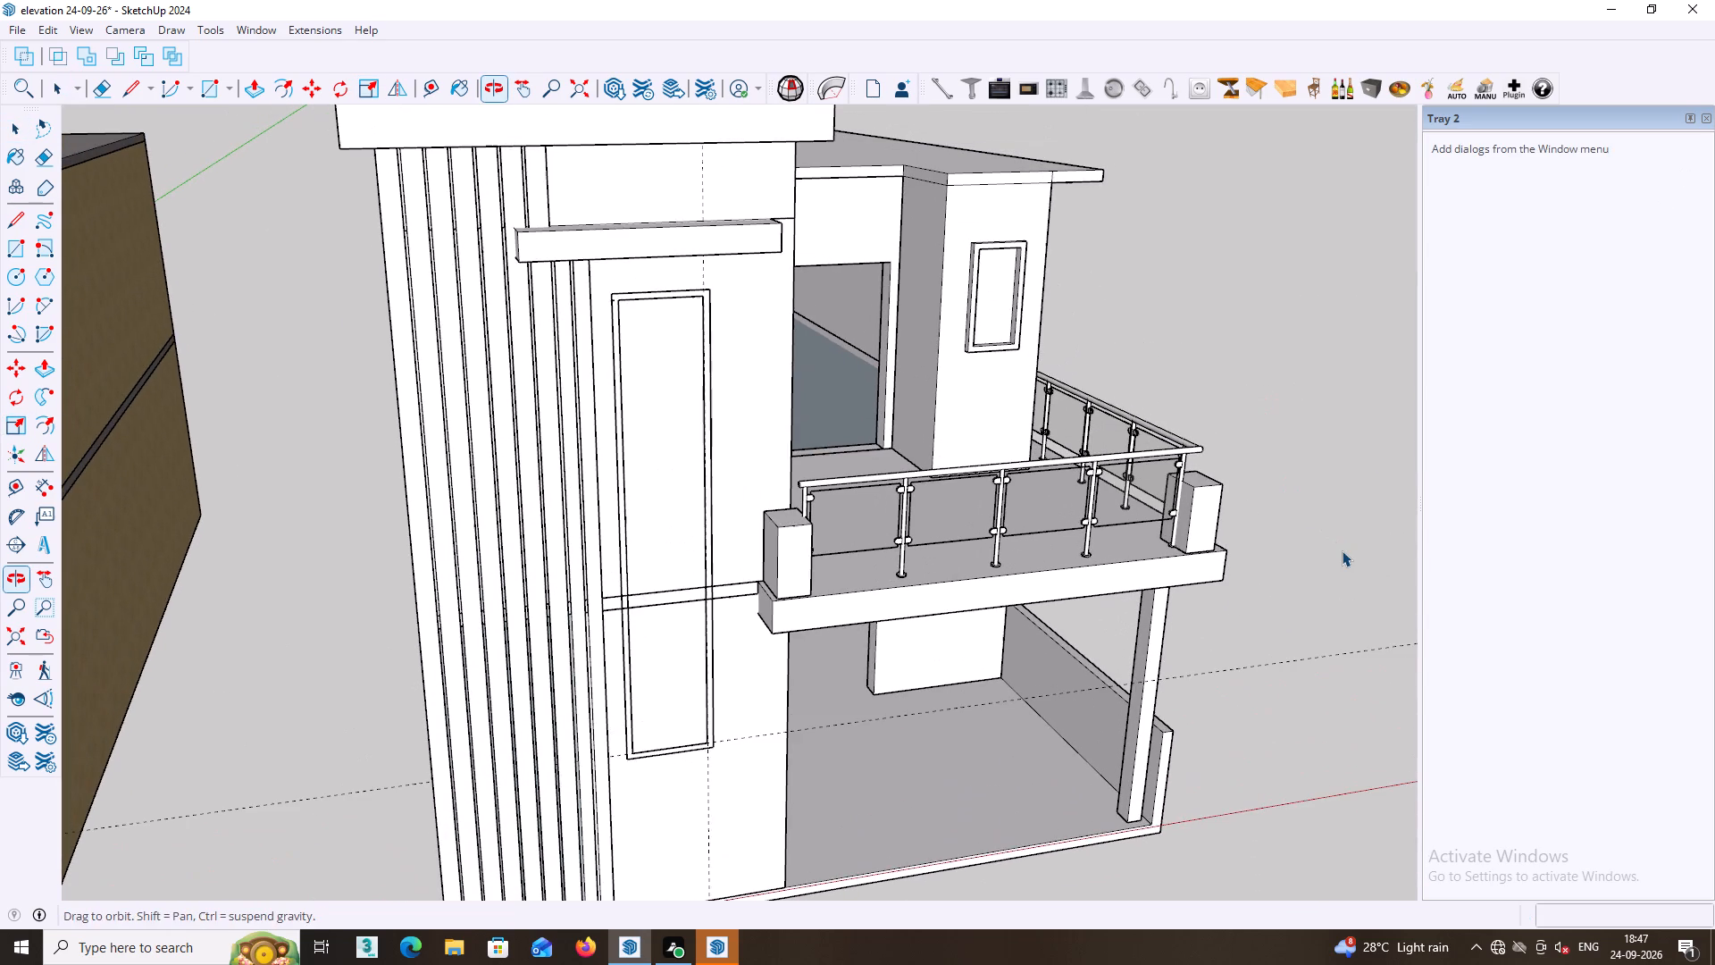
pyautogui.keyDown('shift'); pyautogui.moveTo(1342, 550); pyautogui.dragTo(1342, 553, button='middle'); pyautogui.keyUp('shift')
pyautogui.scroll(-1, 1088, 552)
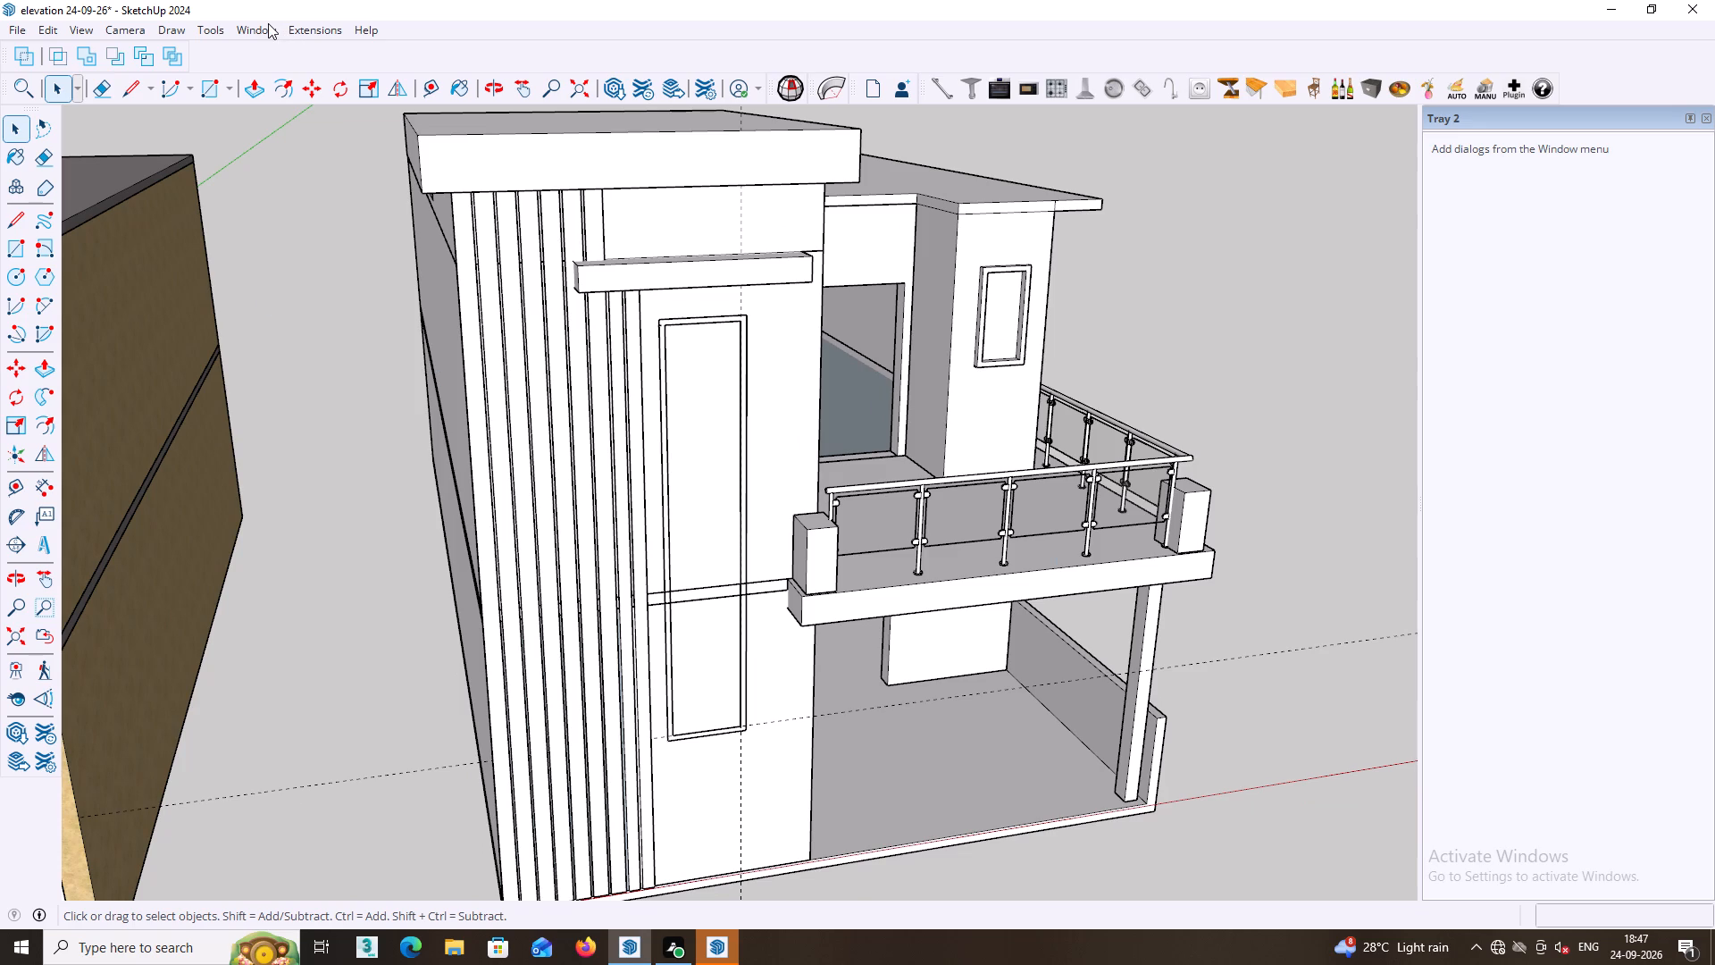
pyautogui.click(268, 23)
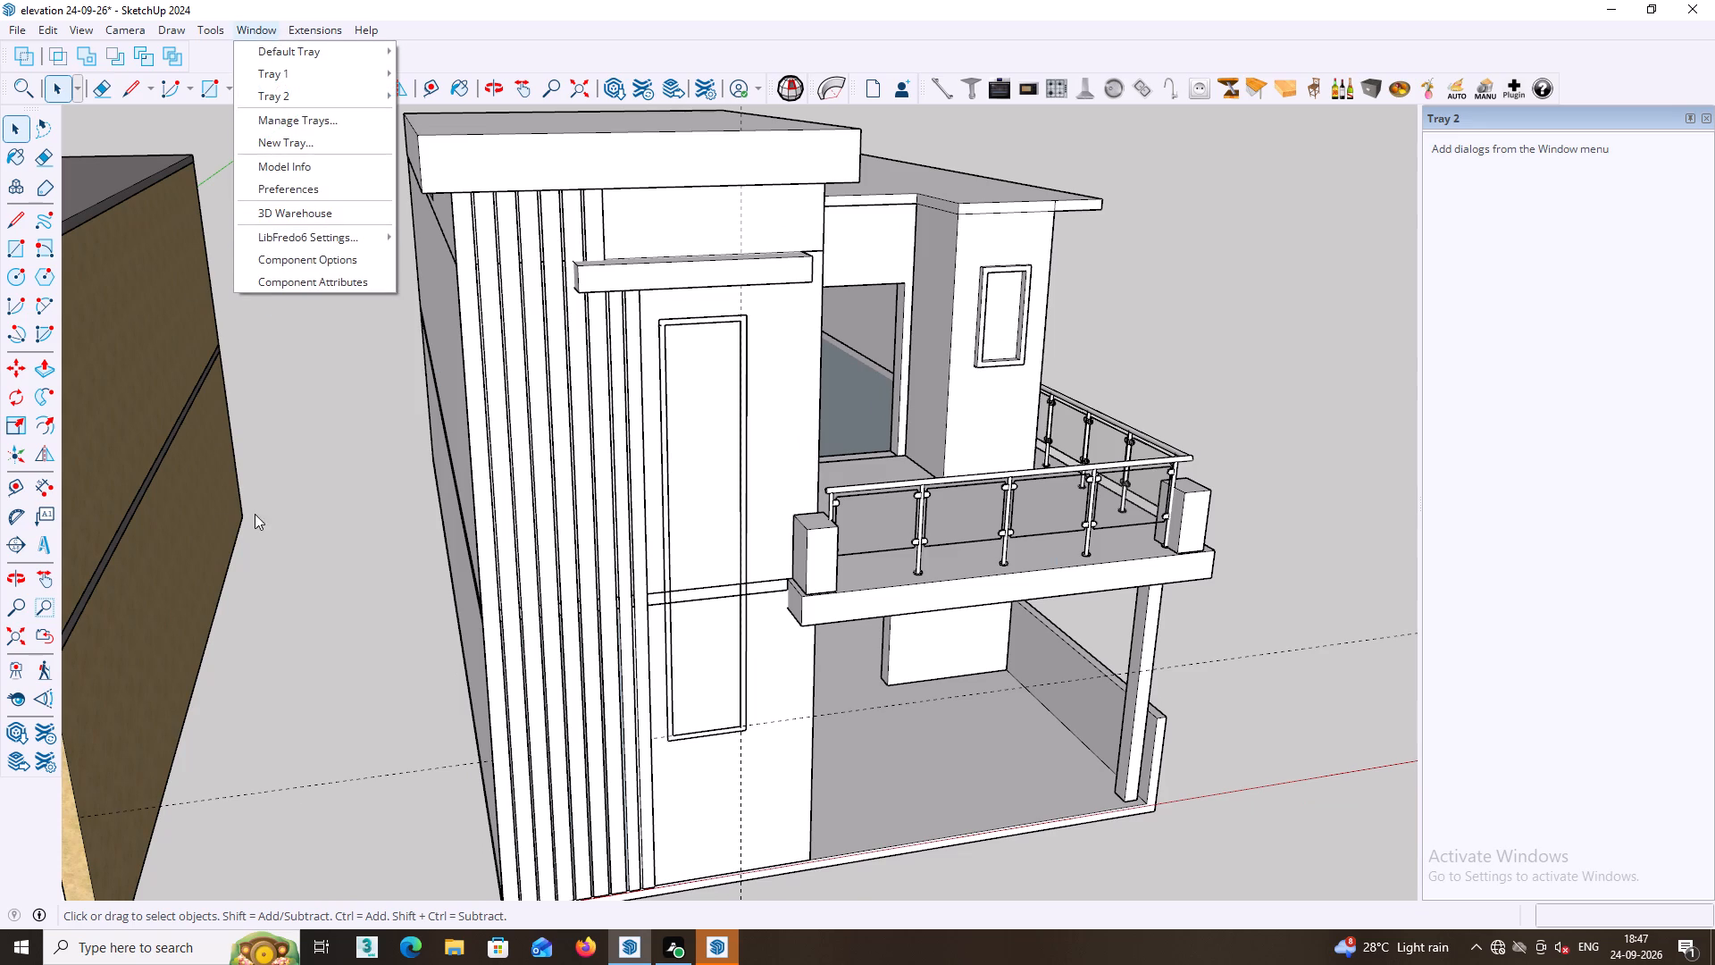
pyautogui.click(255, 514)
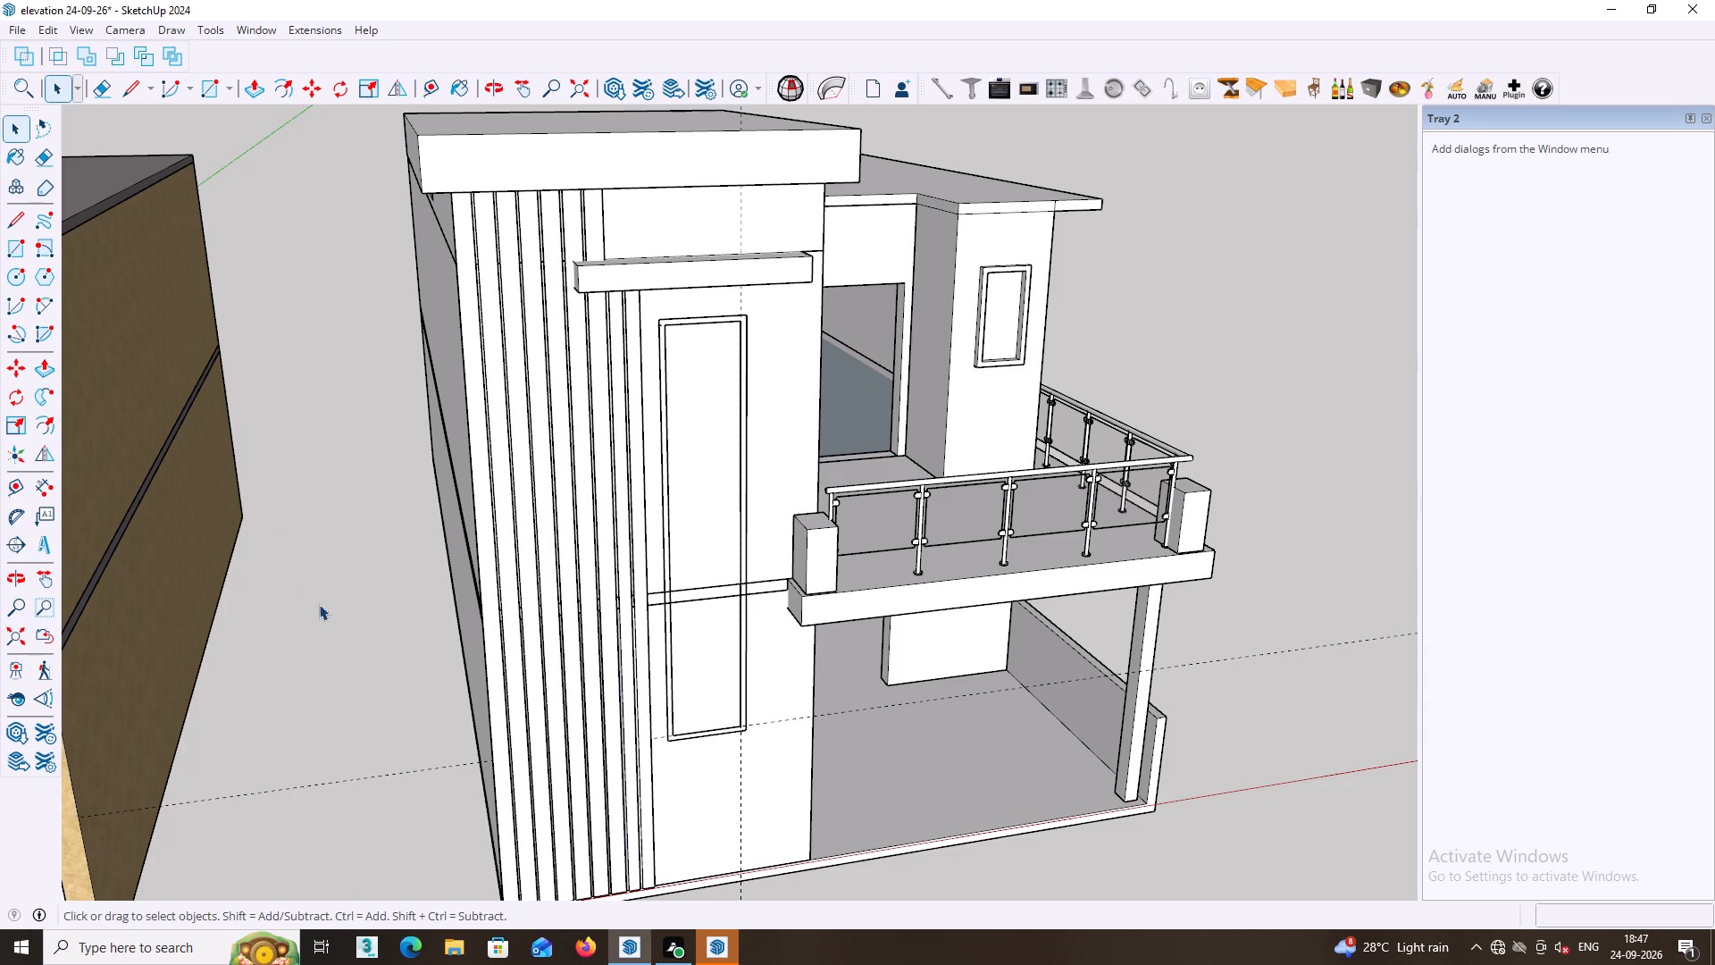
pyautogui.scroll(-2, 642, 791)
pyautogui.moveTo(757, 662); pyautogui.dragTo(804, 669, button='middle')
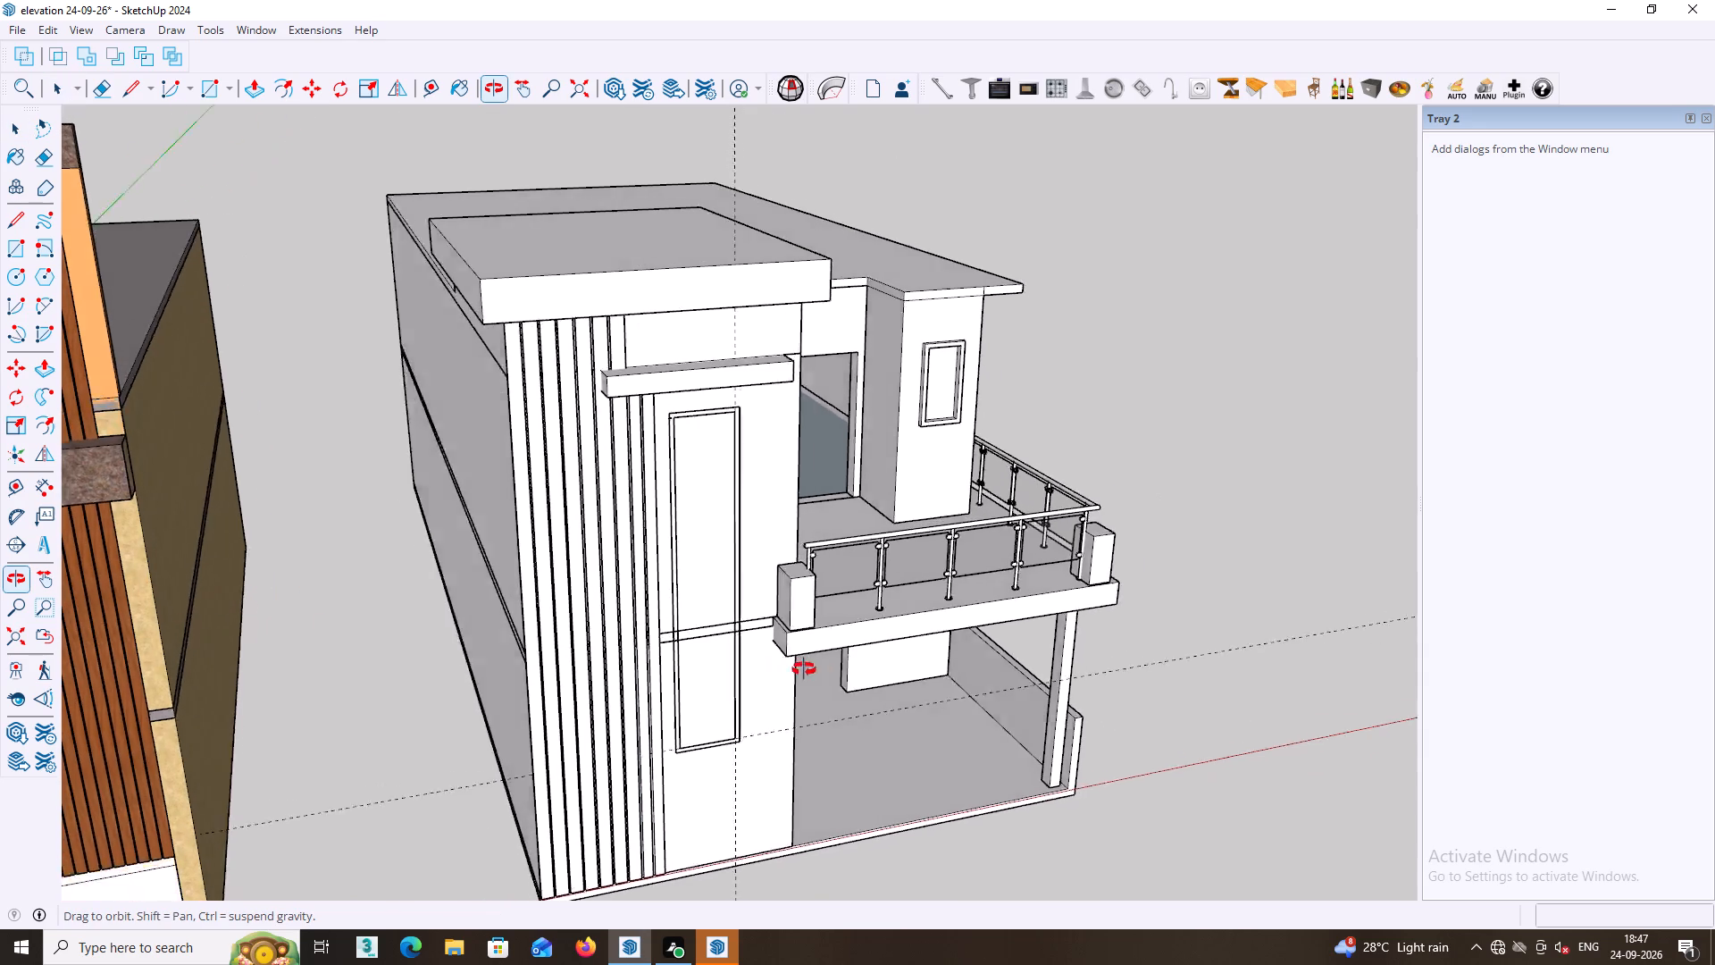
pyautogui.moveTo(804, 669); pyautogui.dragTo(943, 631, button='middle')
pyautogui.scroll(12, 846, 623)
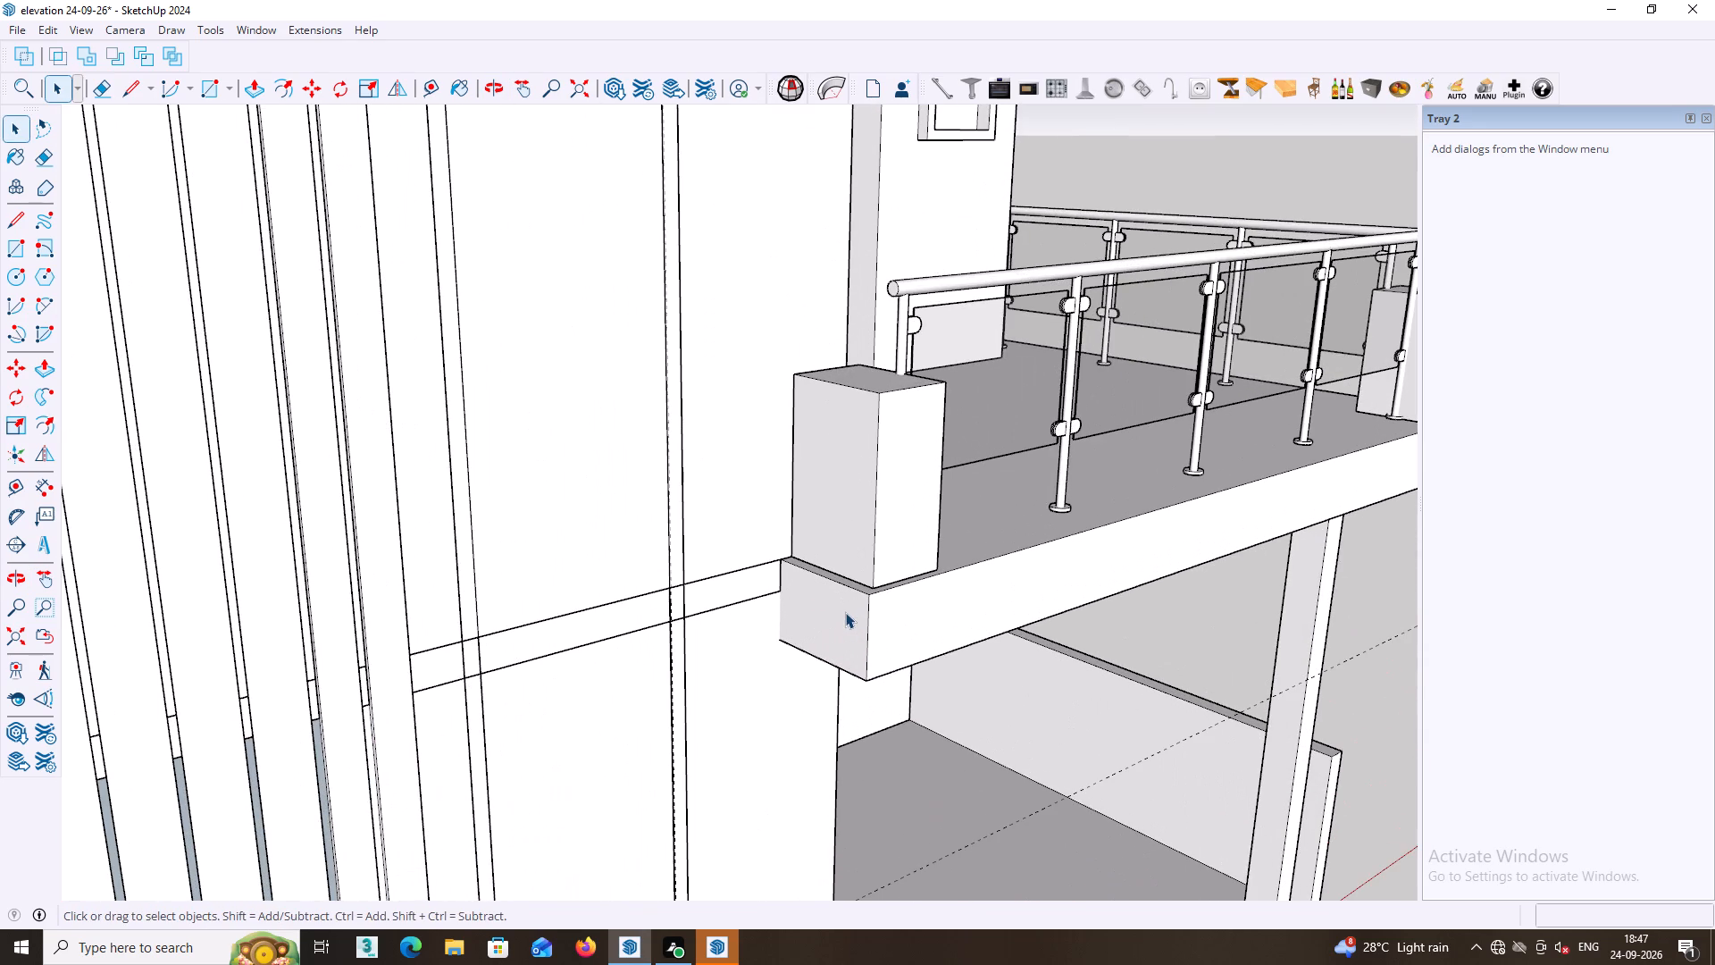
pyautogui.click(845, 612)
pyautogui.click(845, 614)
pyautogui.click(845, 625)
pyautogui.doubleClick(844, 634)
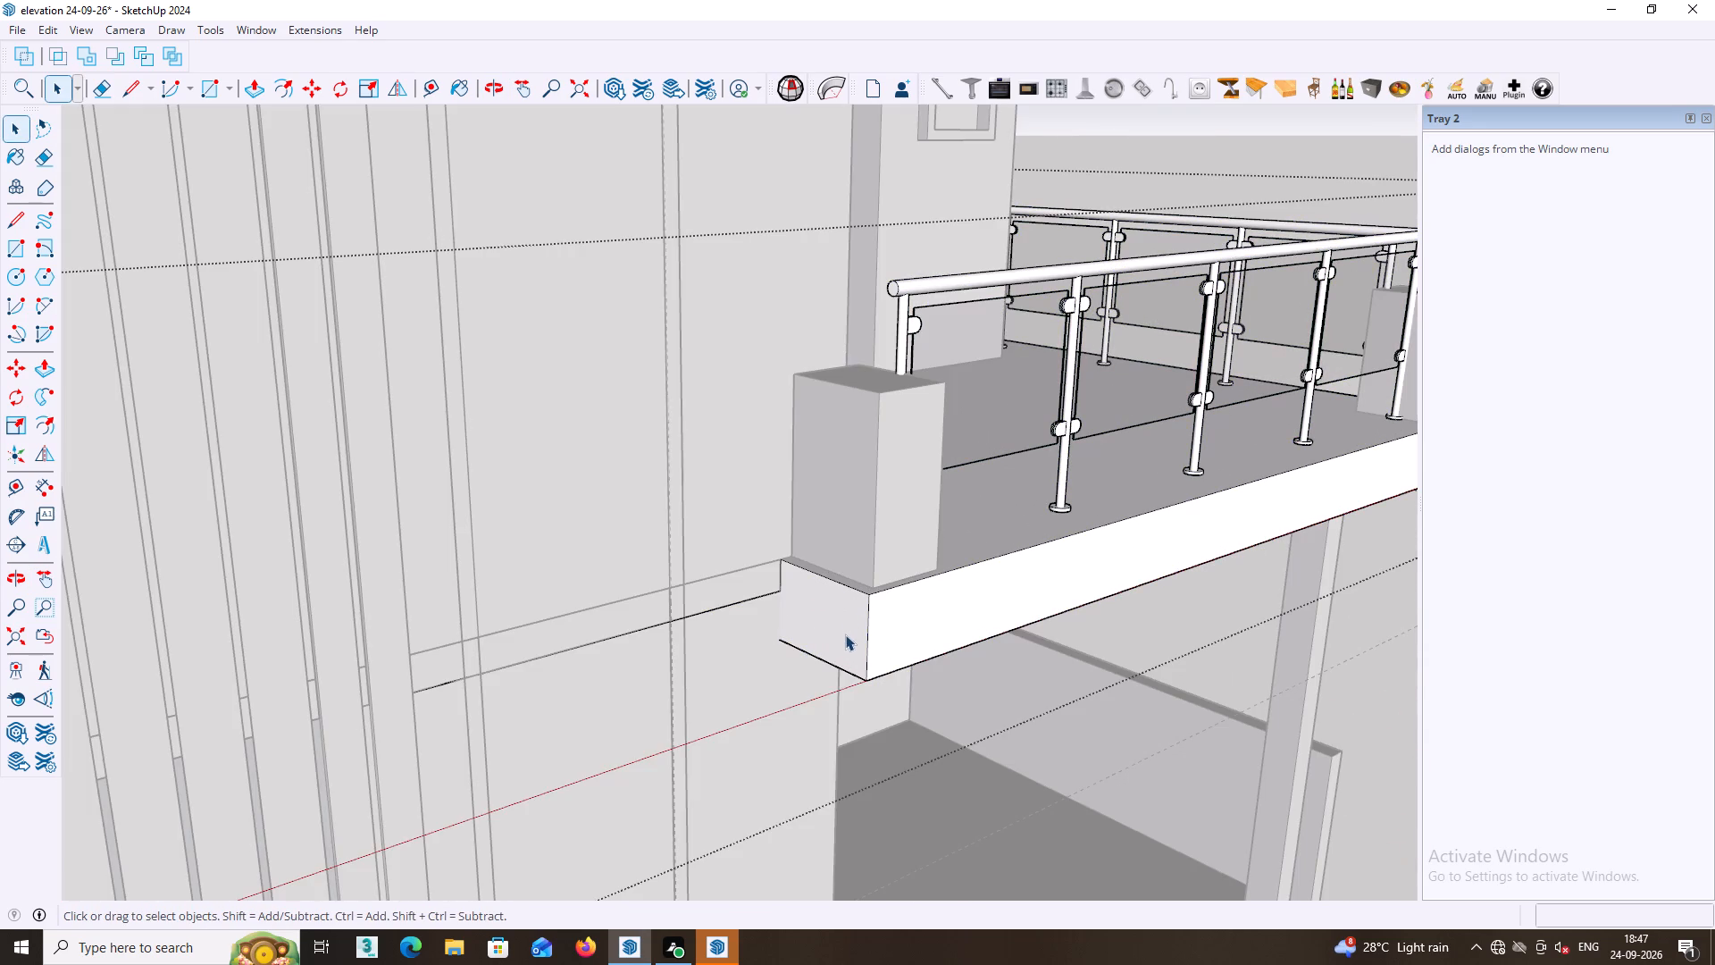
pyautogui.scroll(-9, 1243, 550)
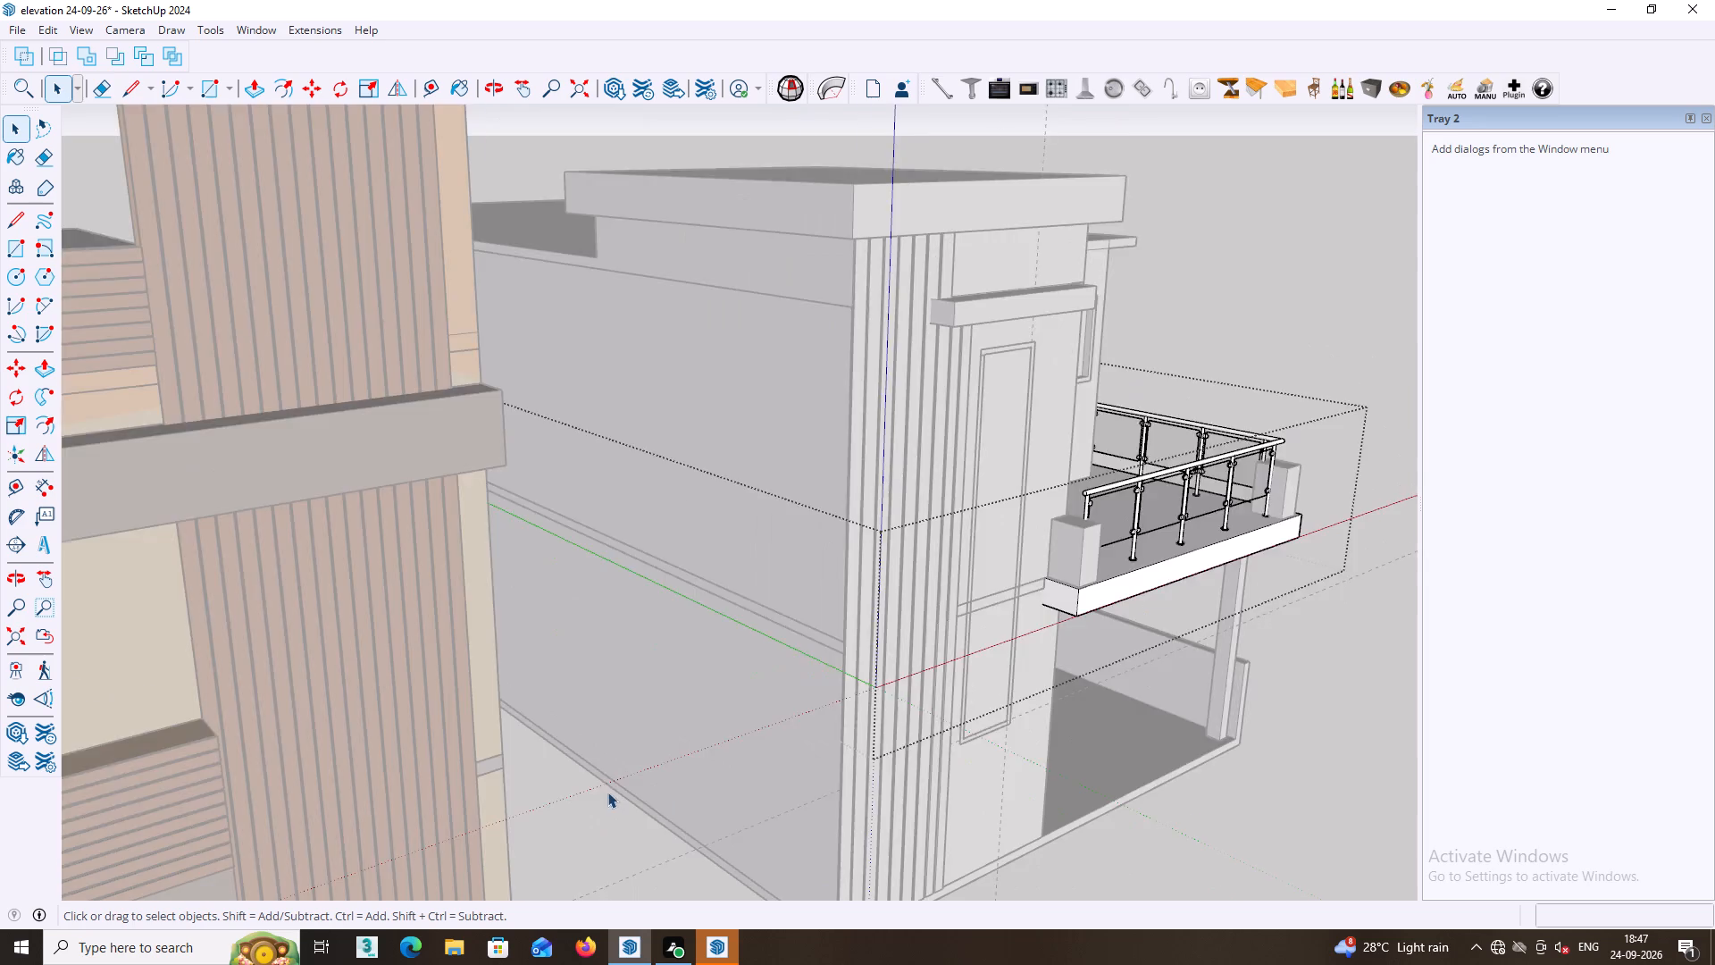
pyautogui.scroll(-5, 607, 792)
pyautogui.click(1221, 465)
# Examine the white house's front, roof slab and fins from several angles.
pyautogui.moveTo(1187, 489); pyautogui.dragTo(1033, 441, button='middle')
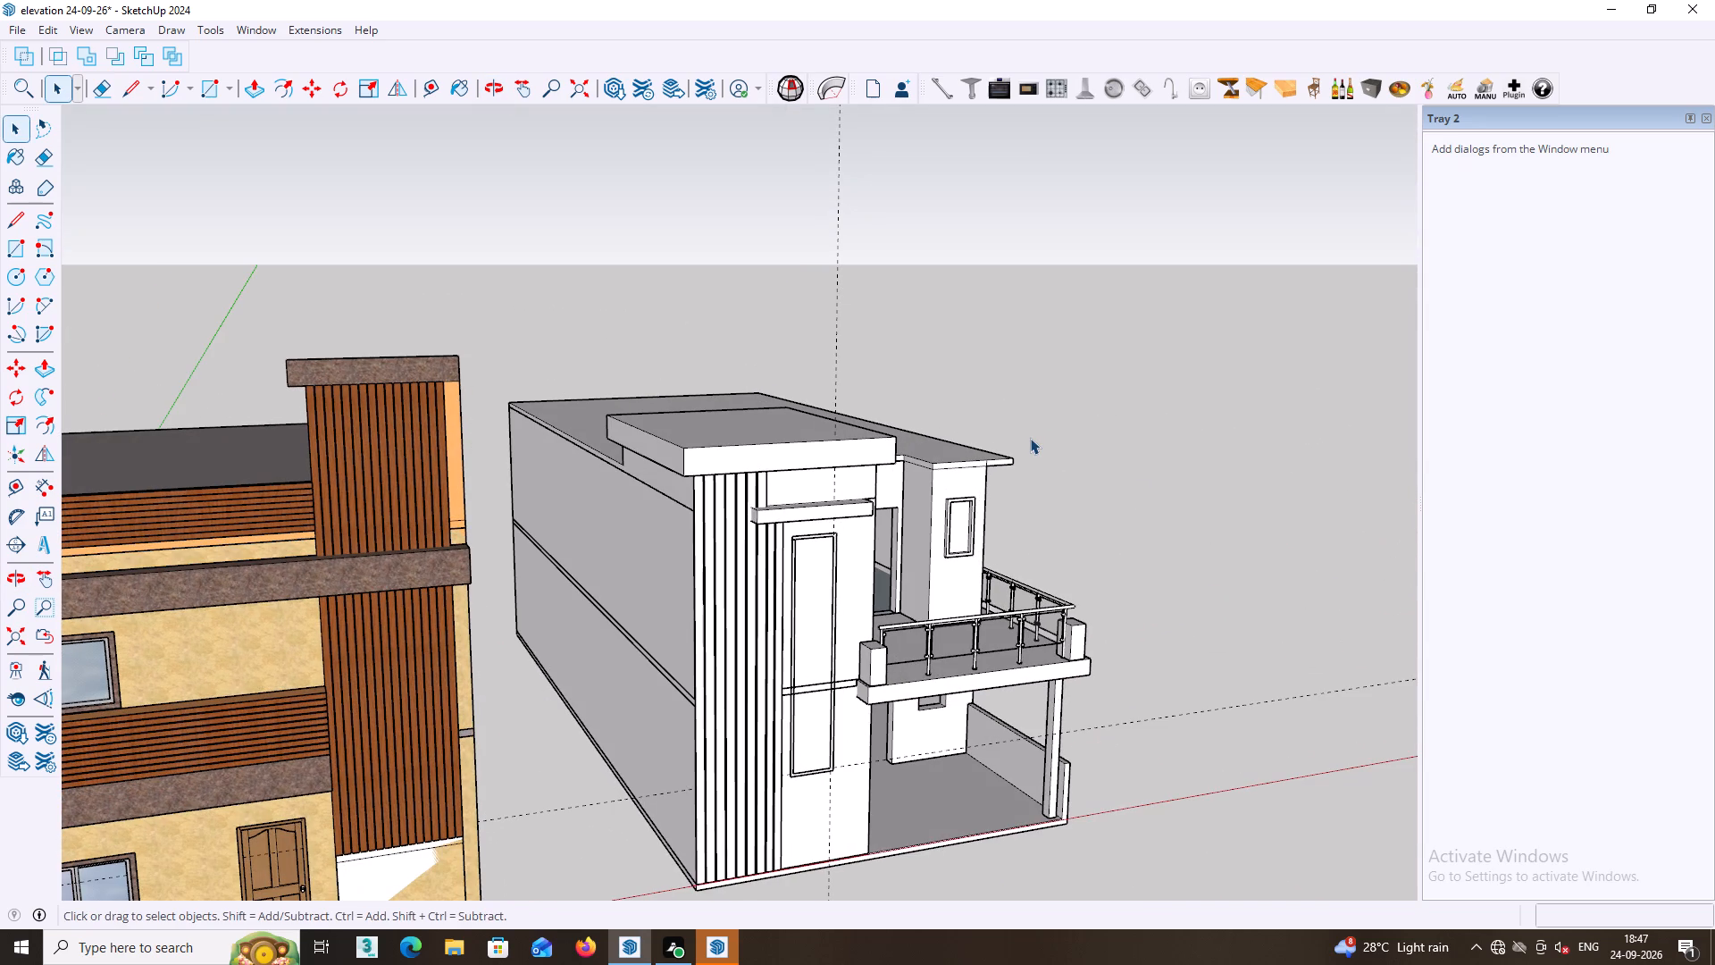
pyautogui.moveTo(839, 565); pyautogui.dragTo(790, 538, button='middle')
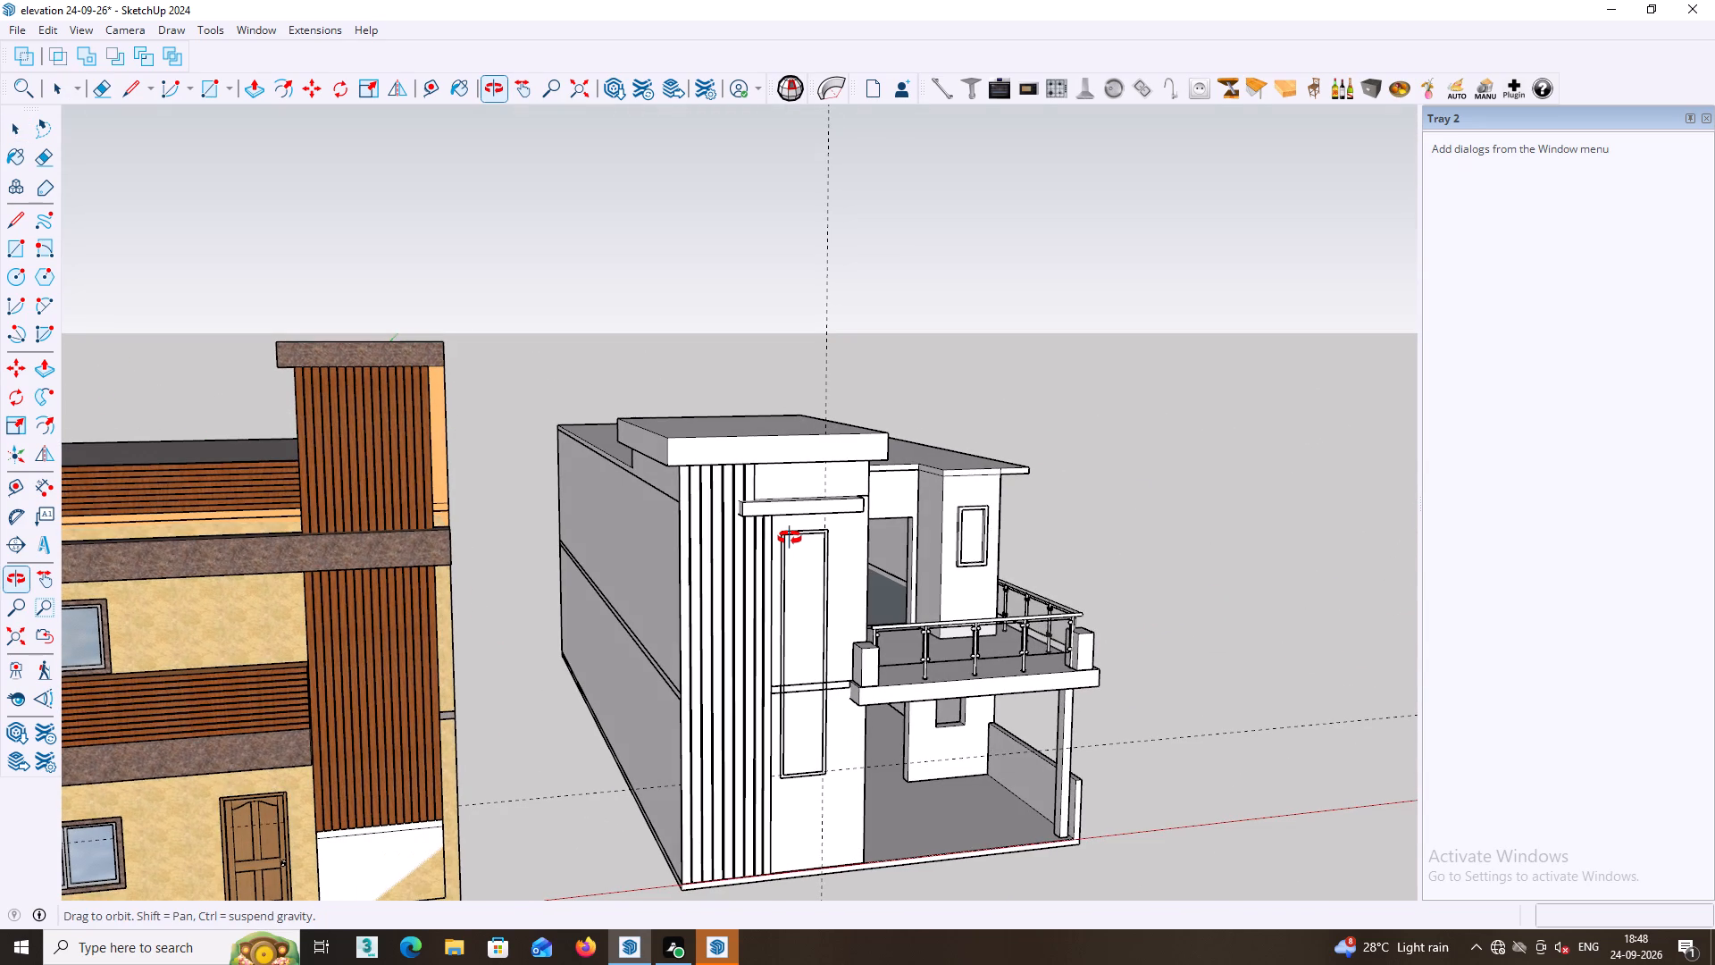
pyautogui.moveTo(790, 538); pyautogui.dragTo(790, 537, button='middle')
pyautogui.moveTo(760, 458); pyautogui.dragTo(773, 457, button='middle')
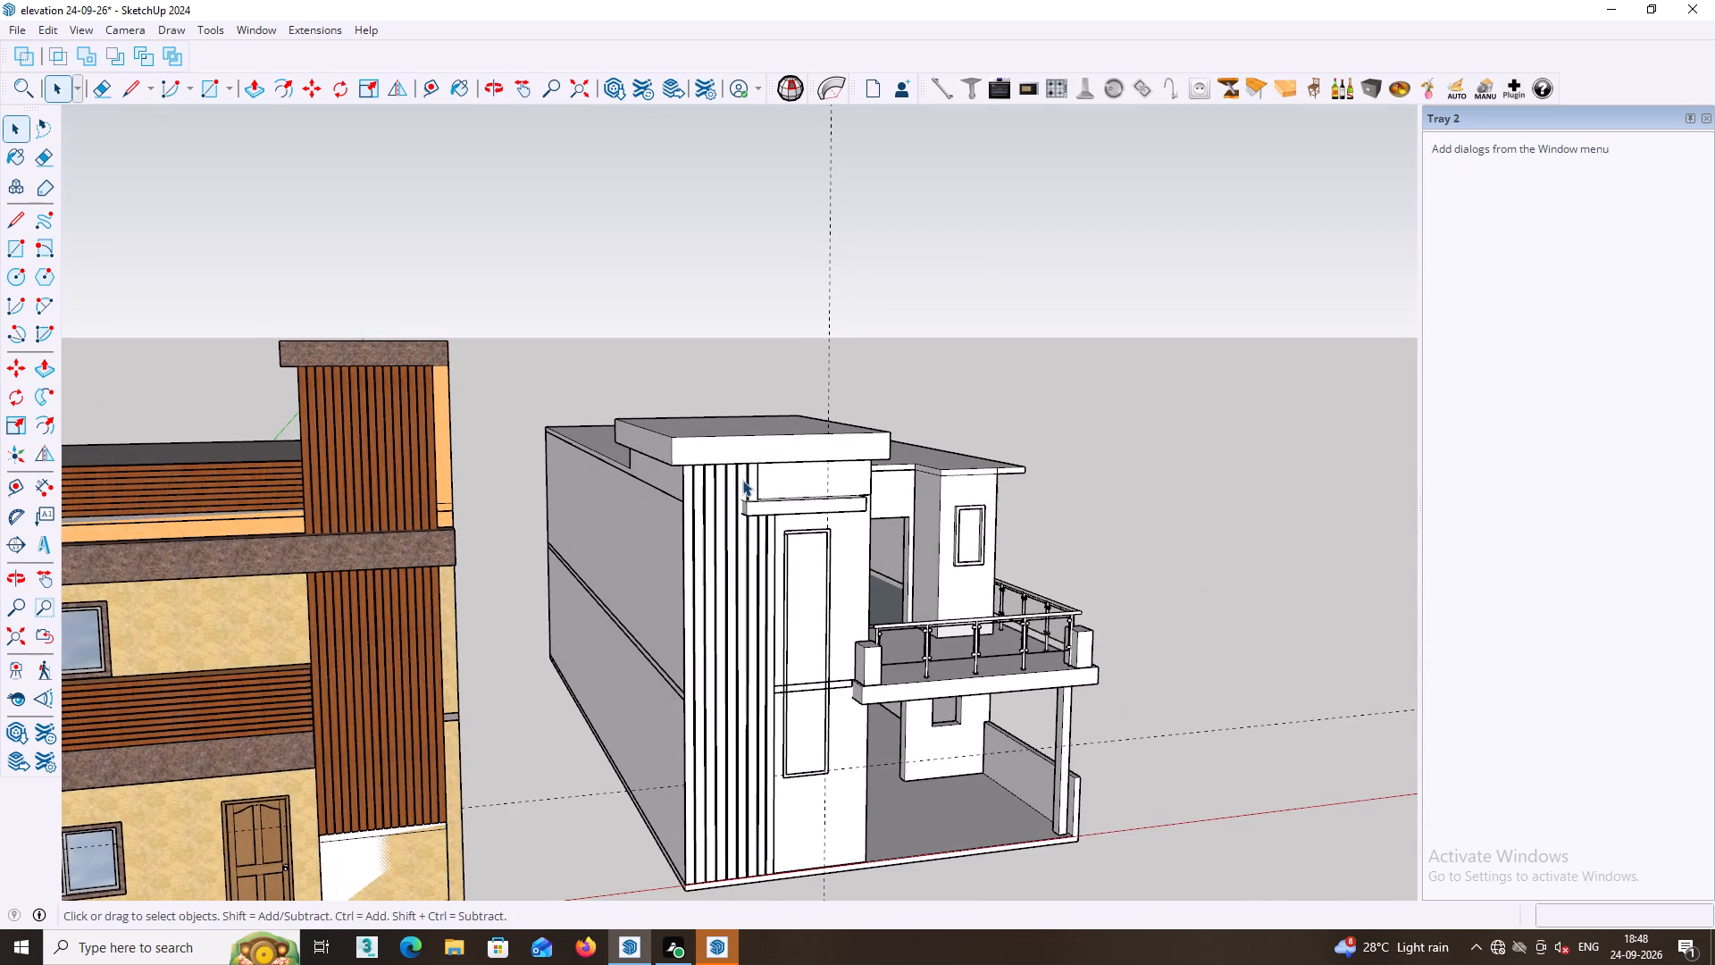
pyautogui.moveTo(740, 480); pyautogui.dragTo(663, 419, button='middle')
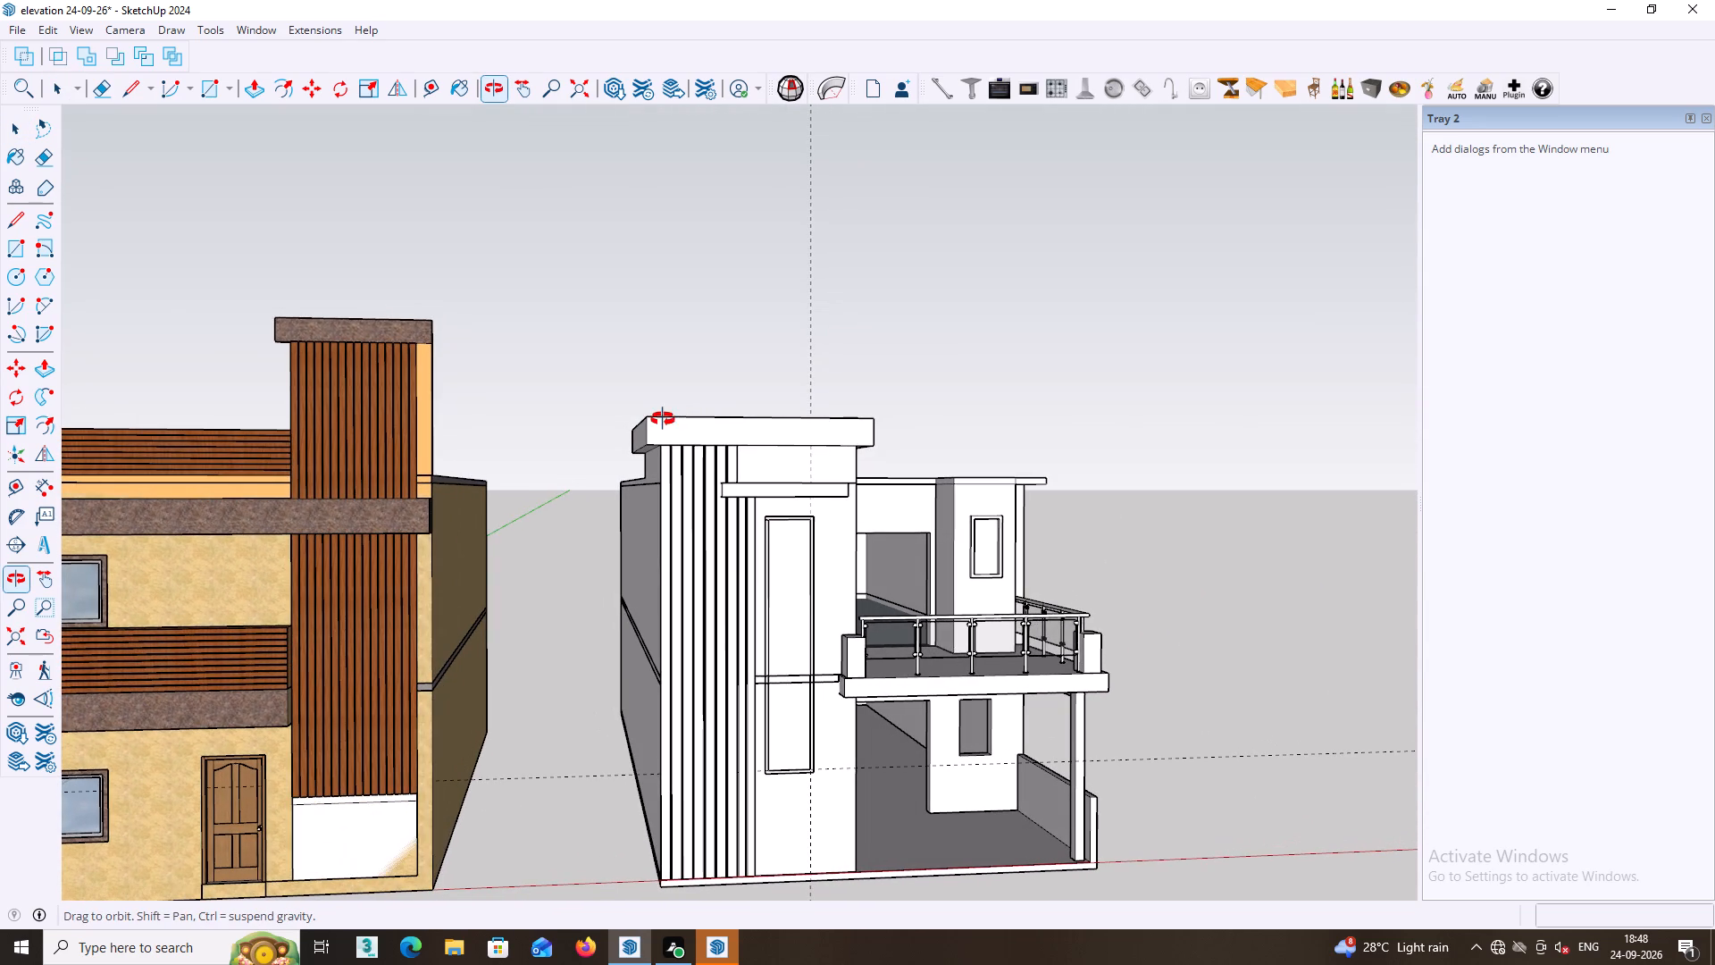
pyautogui.moveTo(663, 419); pyautogui.dragTo(663, 424, button='middle')
pyautogui.scroll(4, 767, 457)
pyautogui.click(1071, 395)
pyautogui.moveTo(924, 431); pyautogui.dragTo(948, 539, button='middle')
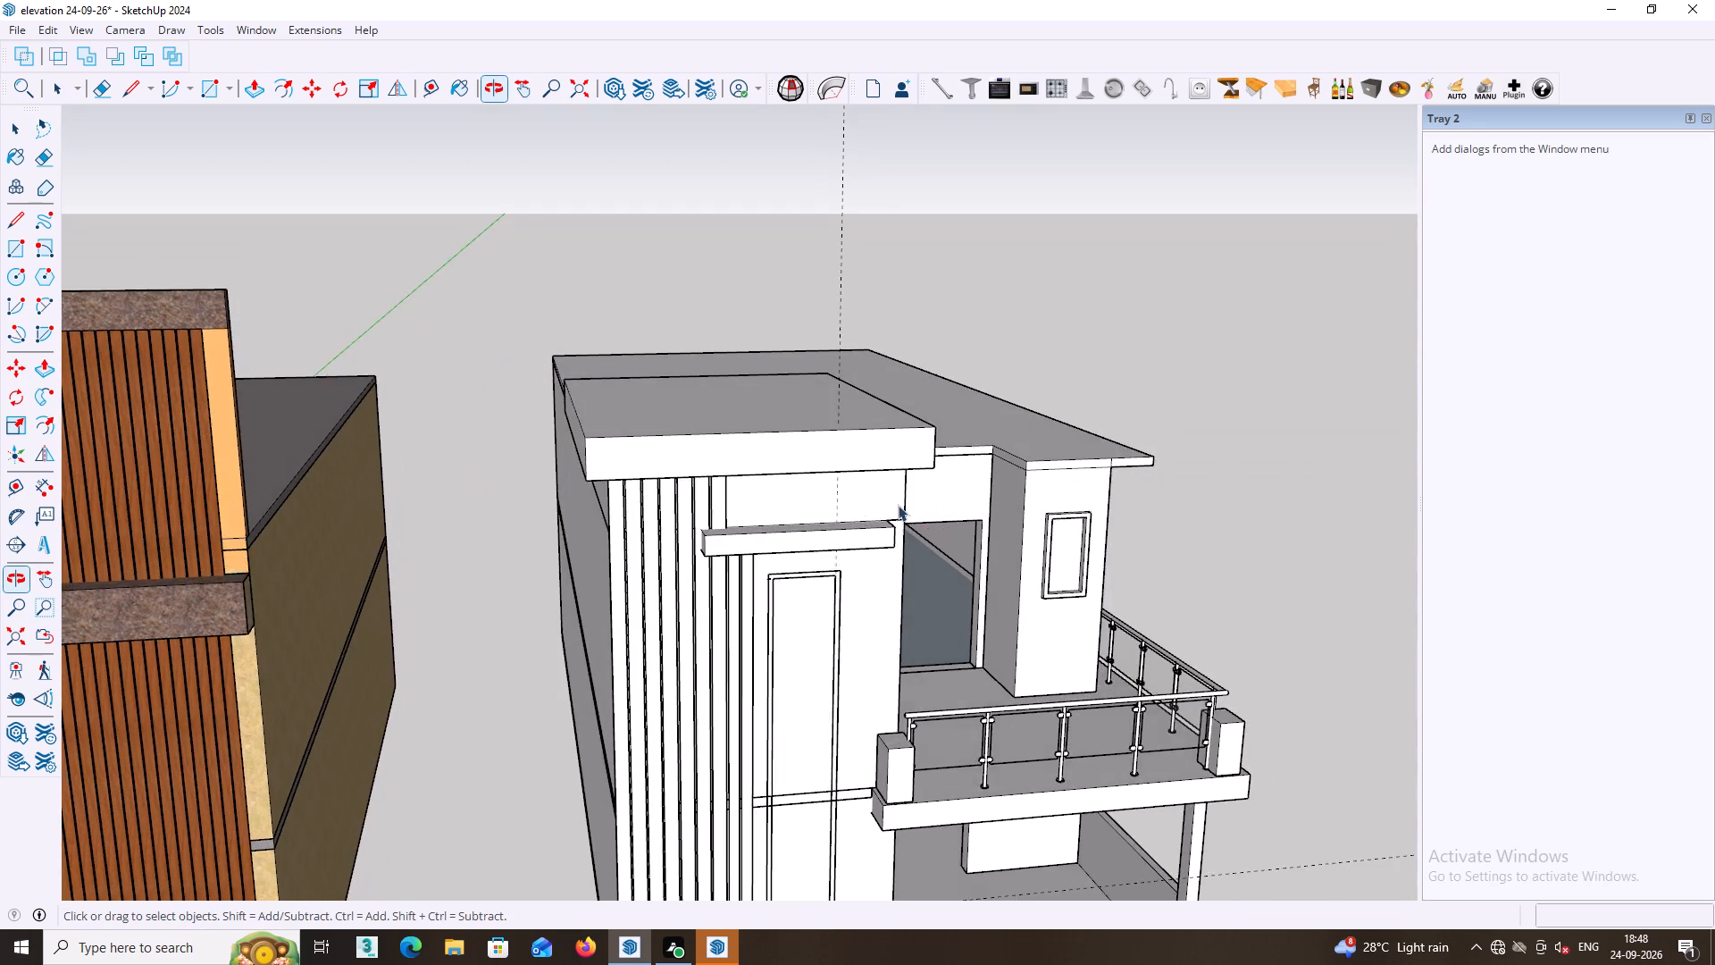
pyautogui.scroll(2, 822, 434)
# Select the top roof slab's front face and create a new tray, Tray 3, containing the Materials dialog.
pyautogui.click(824, 456)
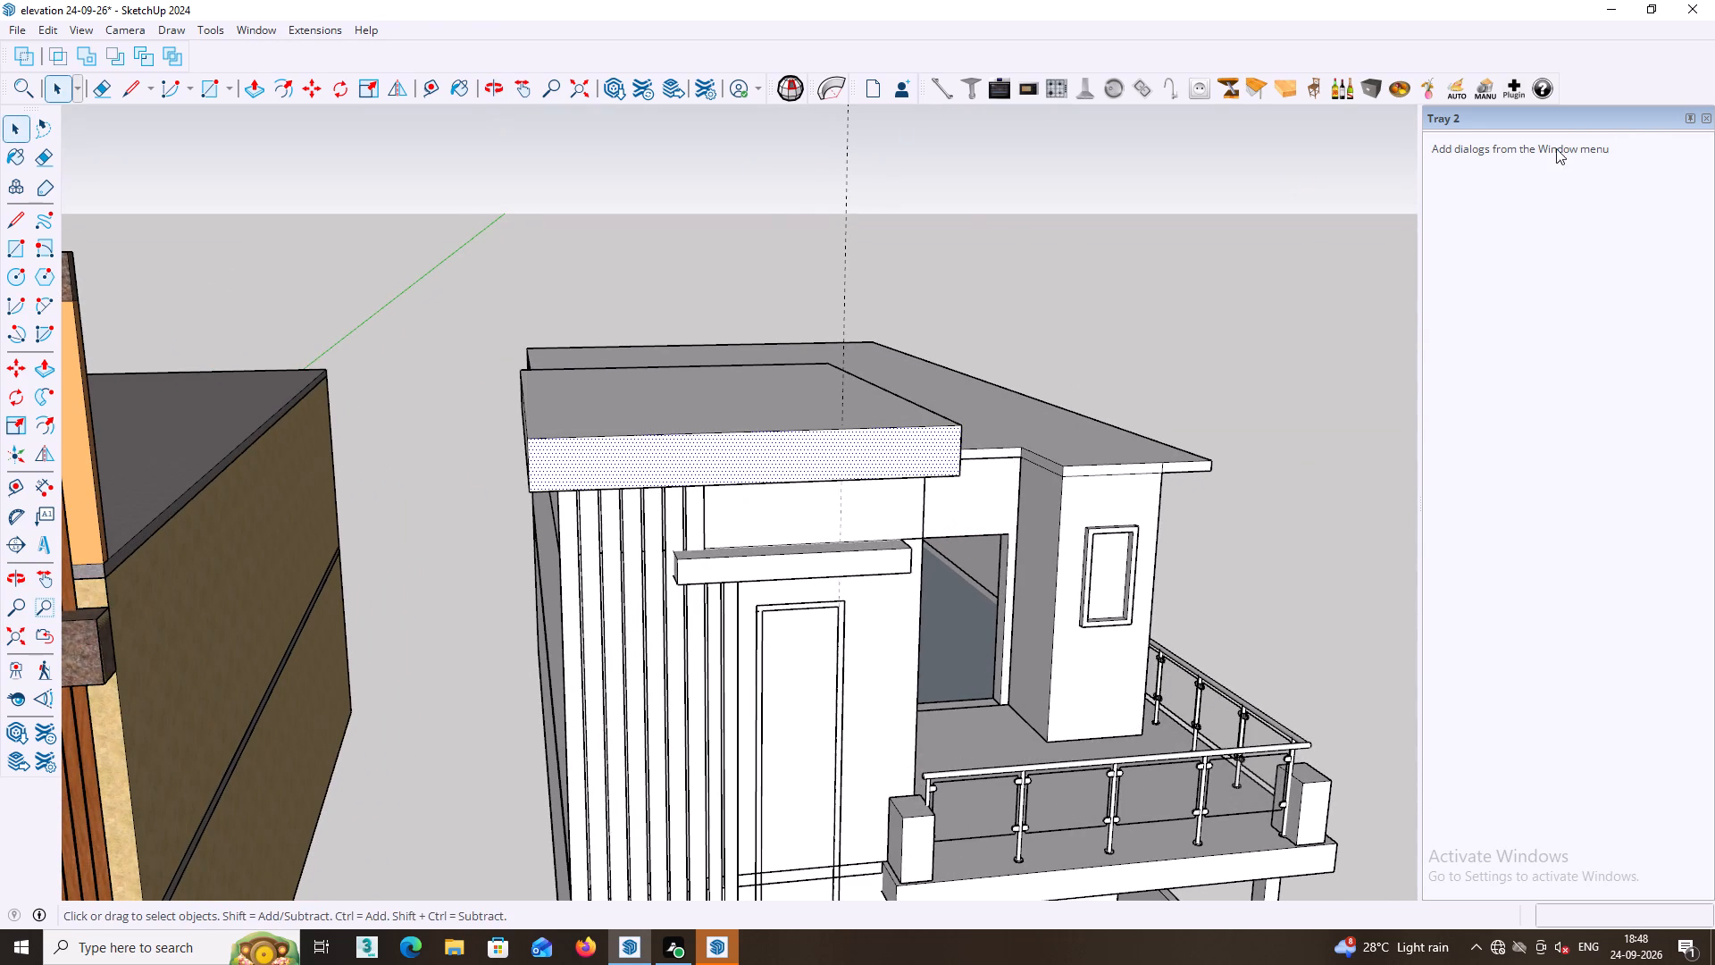
pyautogui.click(265, 32)
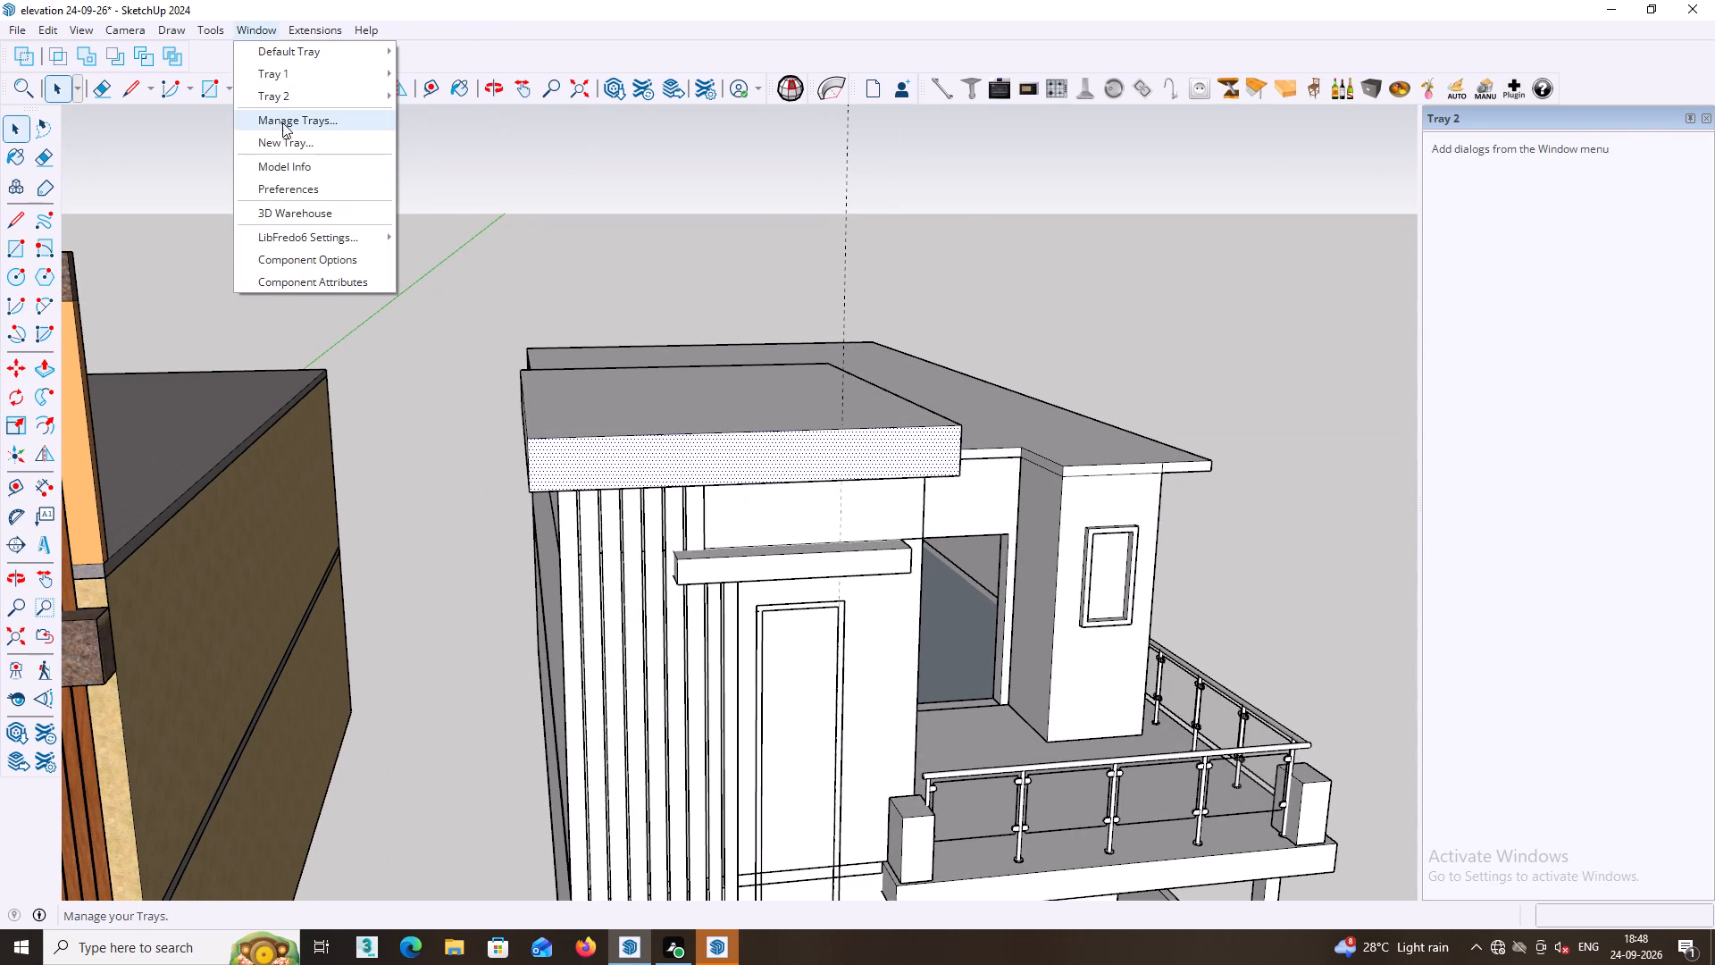
pyautogui.click(291, 146)
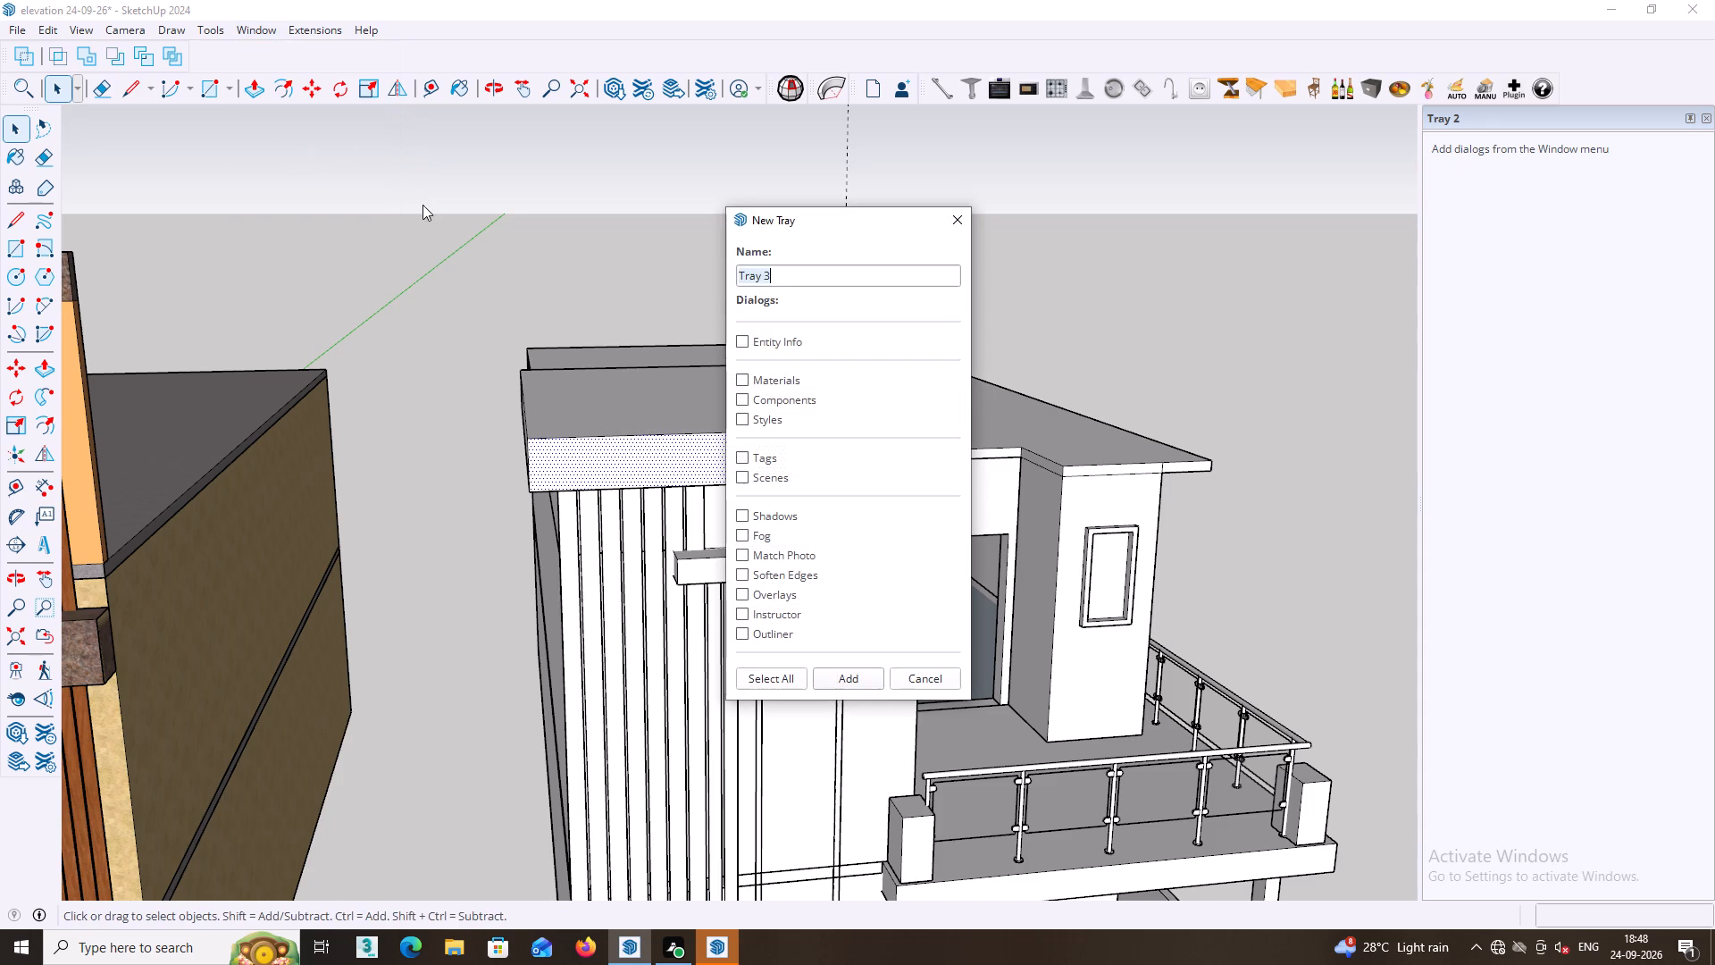
pyautogui.click(739, 374)
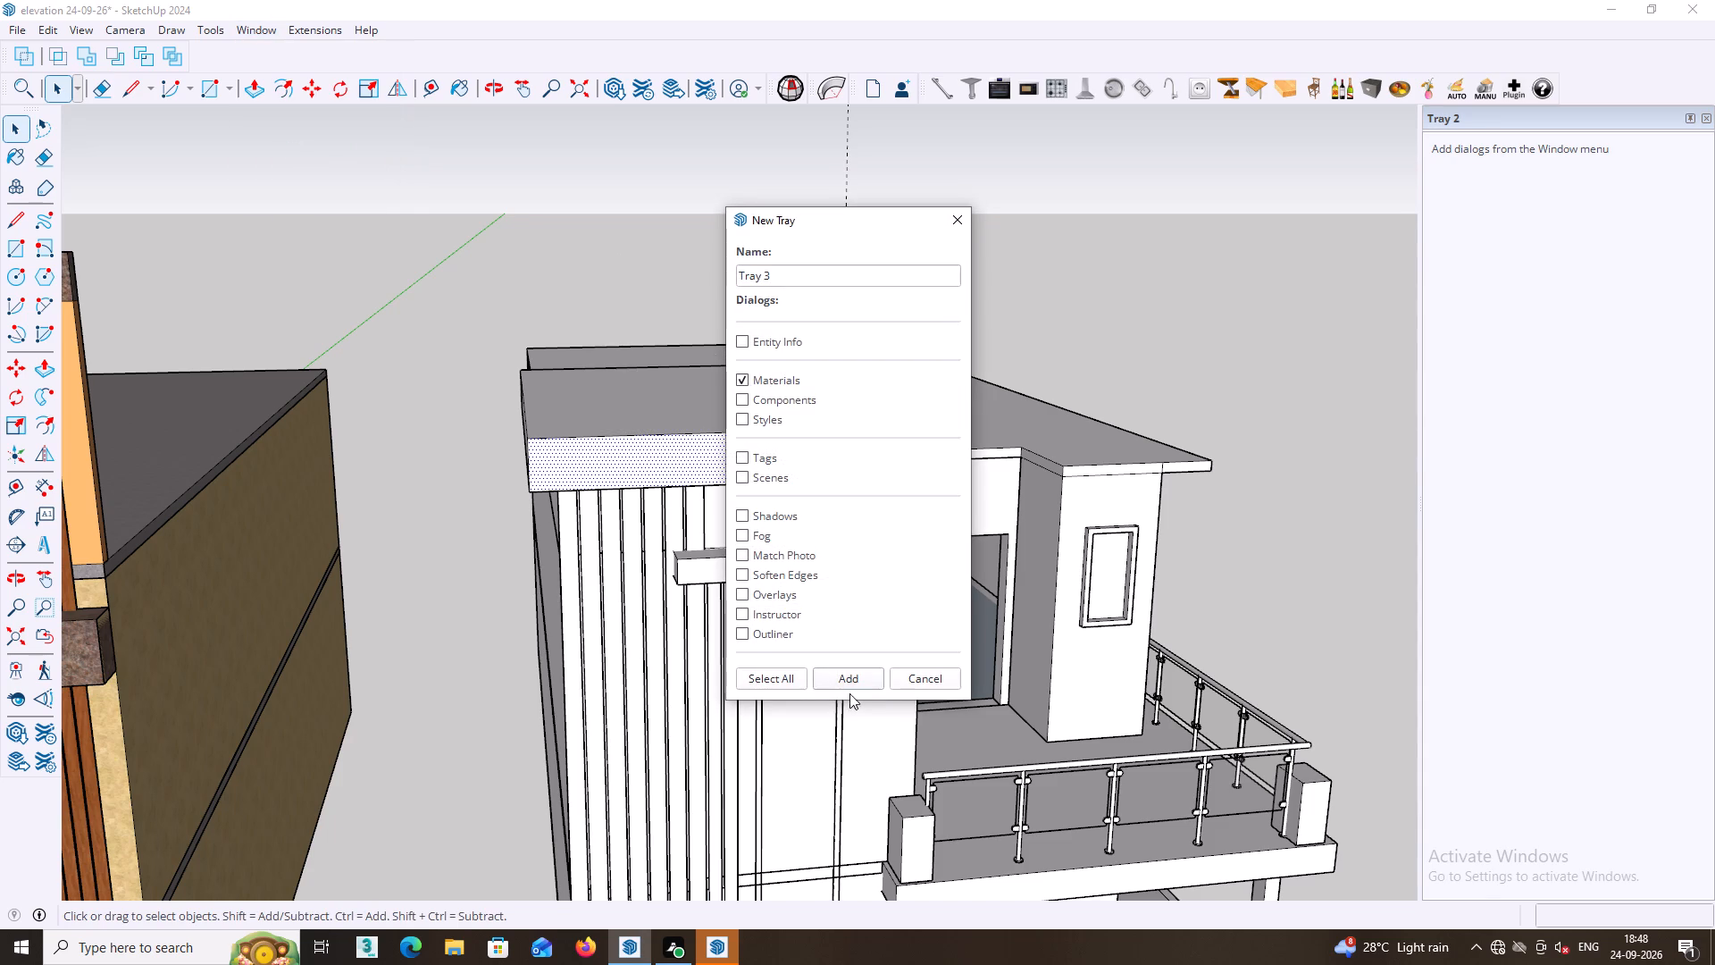
pyautogui.click(849, 687)
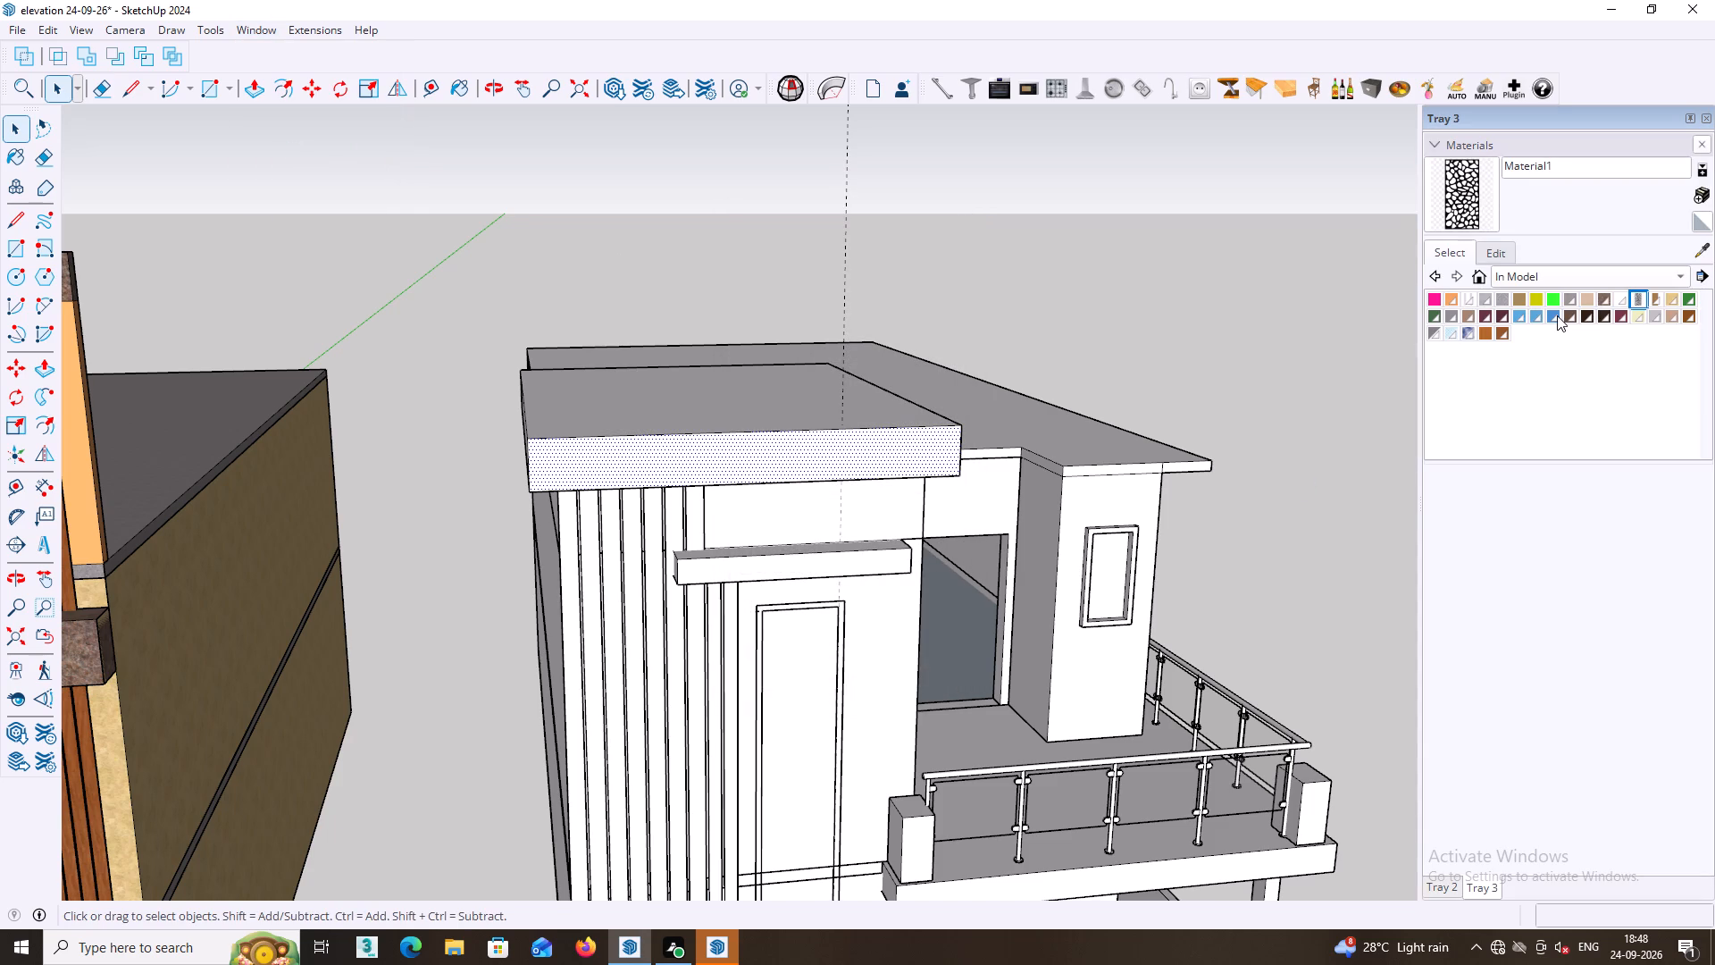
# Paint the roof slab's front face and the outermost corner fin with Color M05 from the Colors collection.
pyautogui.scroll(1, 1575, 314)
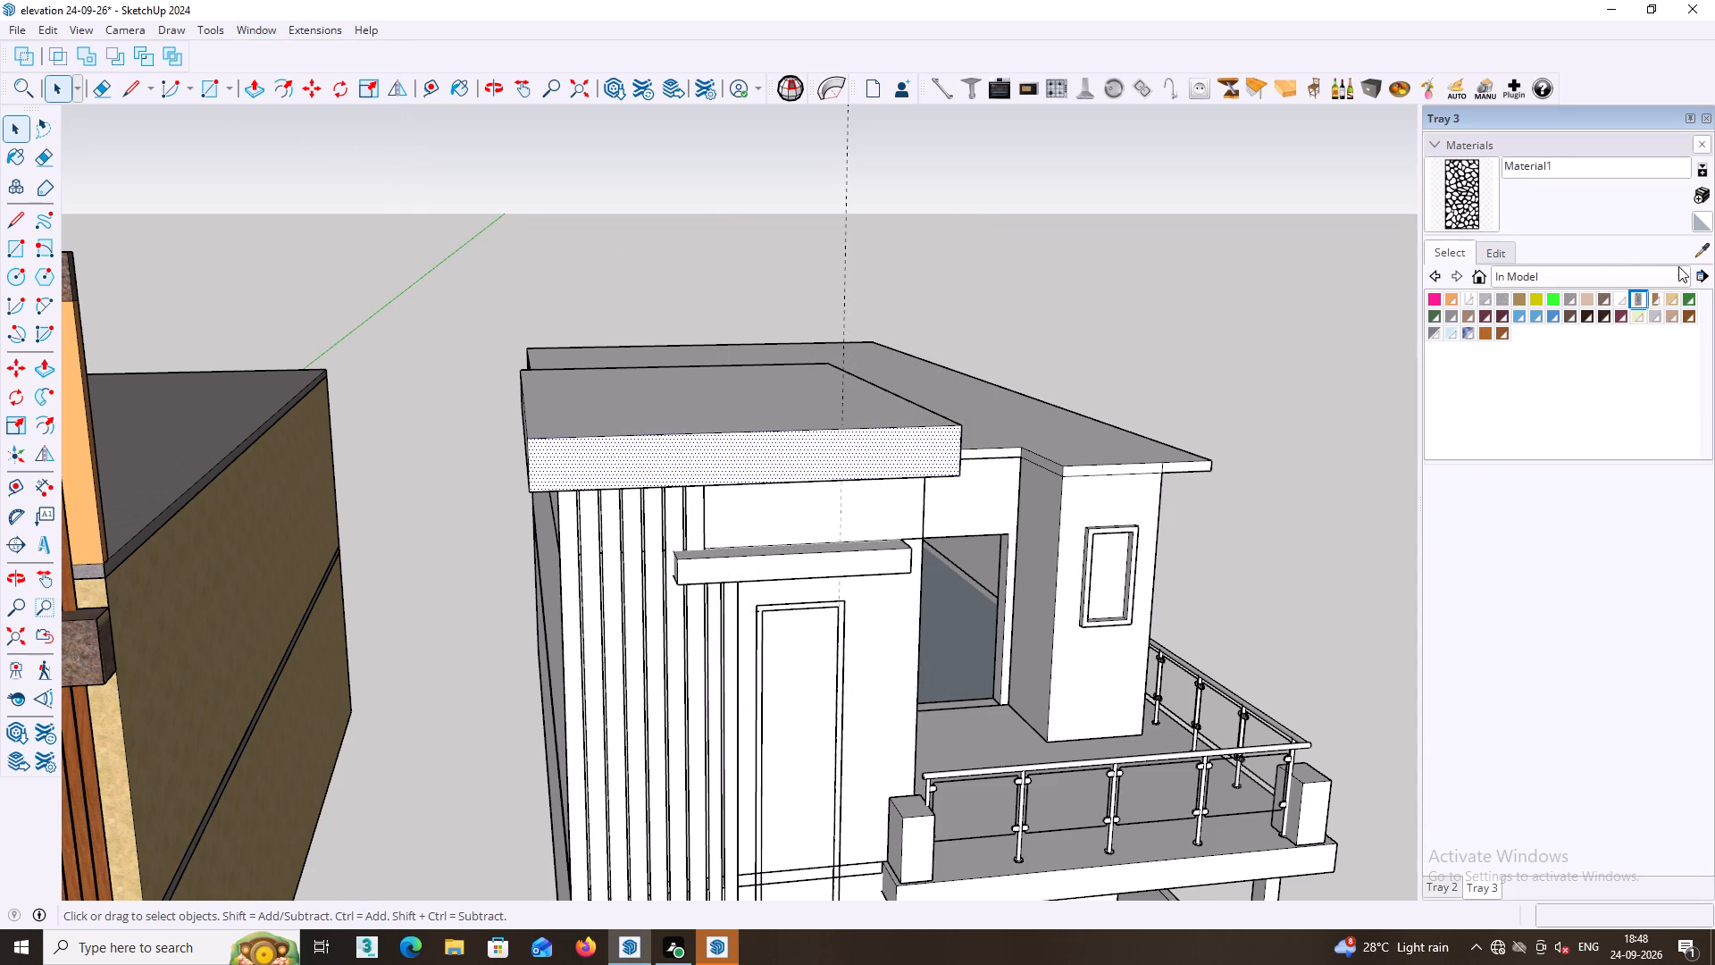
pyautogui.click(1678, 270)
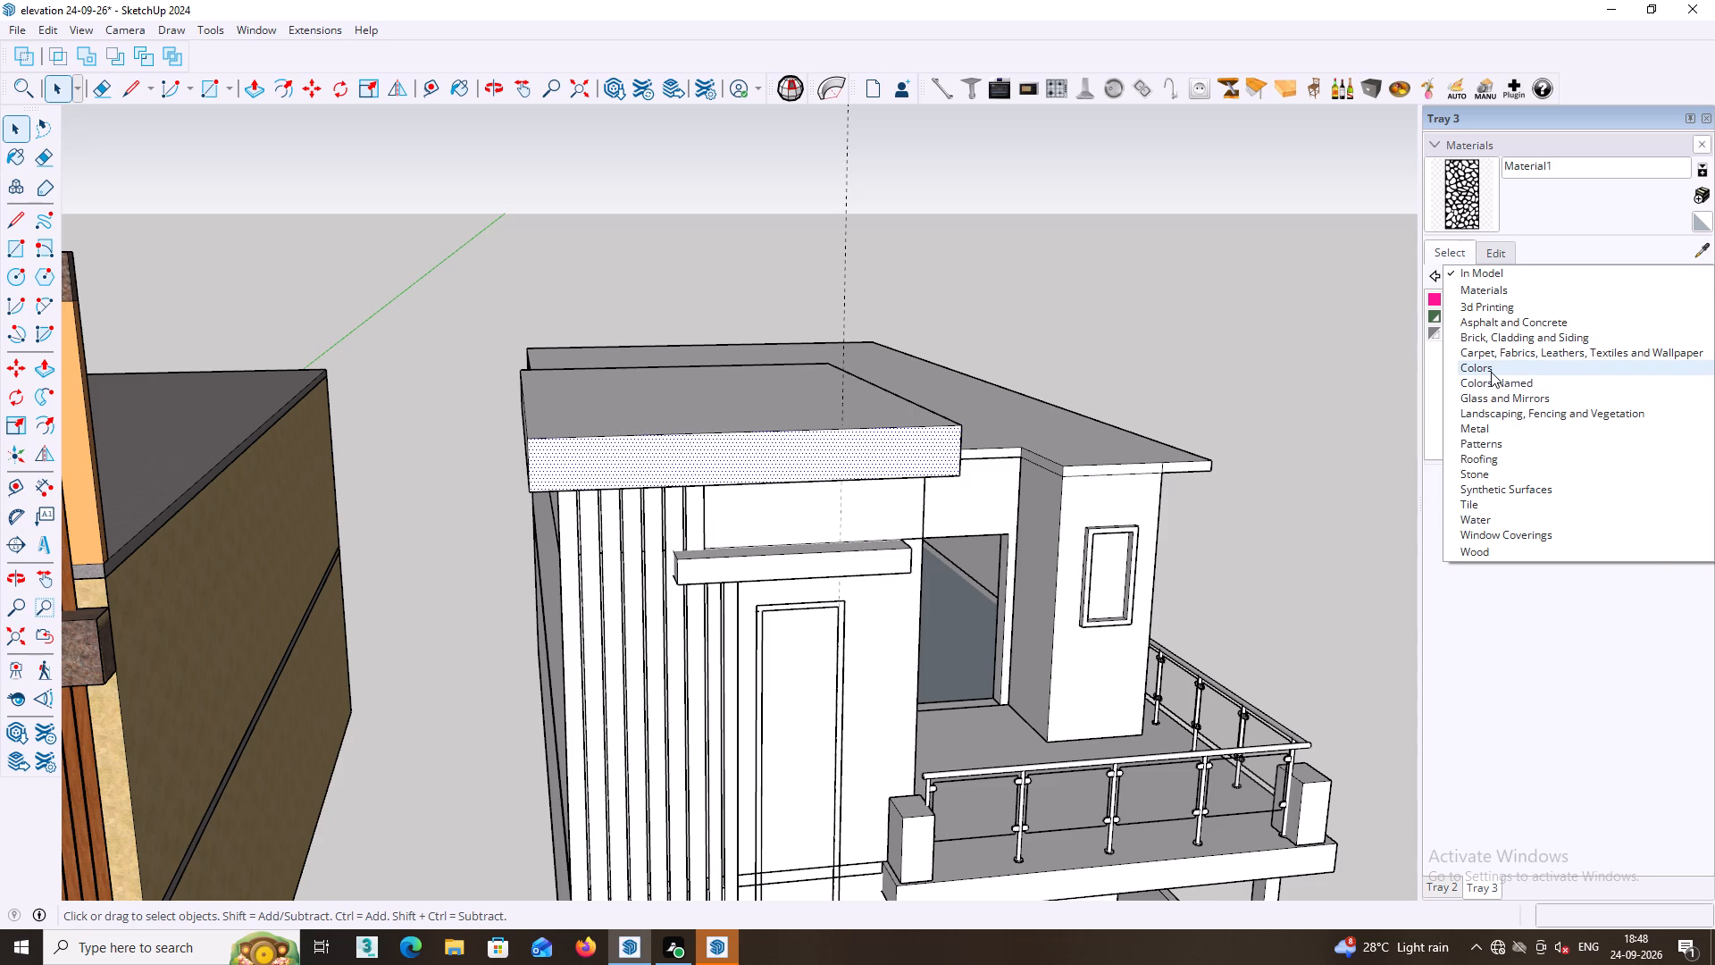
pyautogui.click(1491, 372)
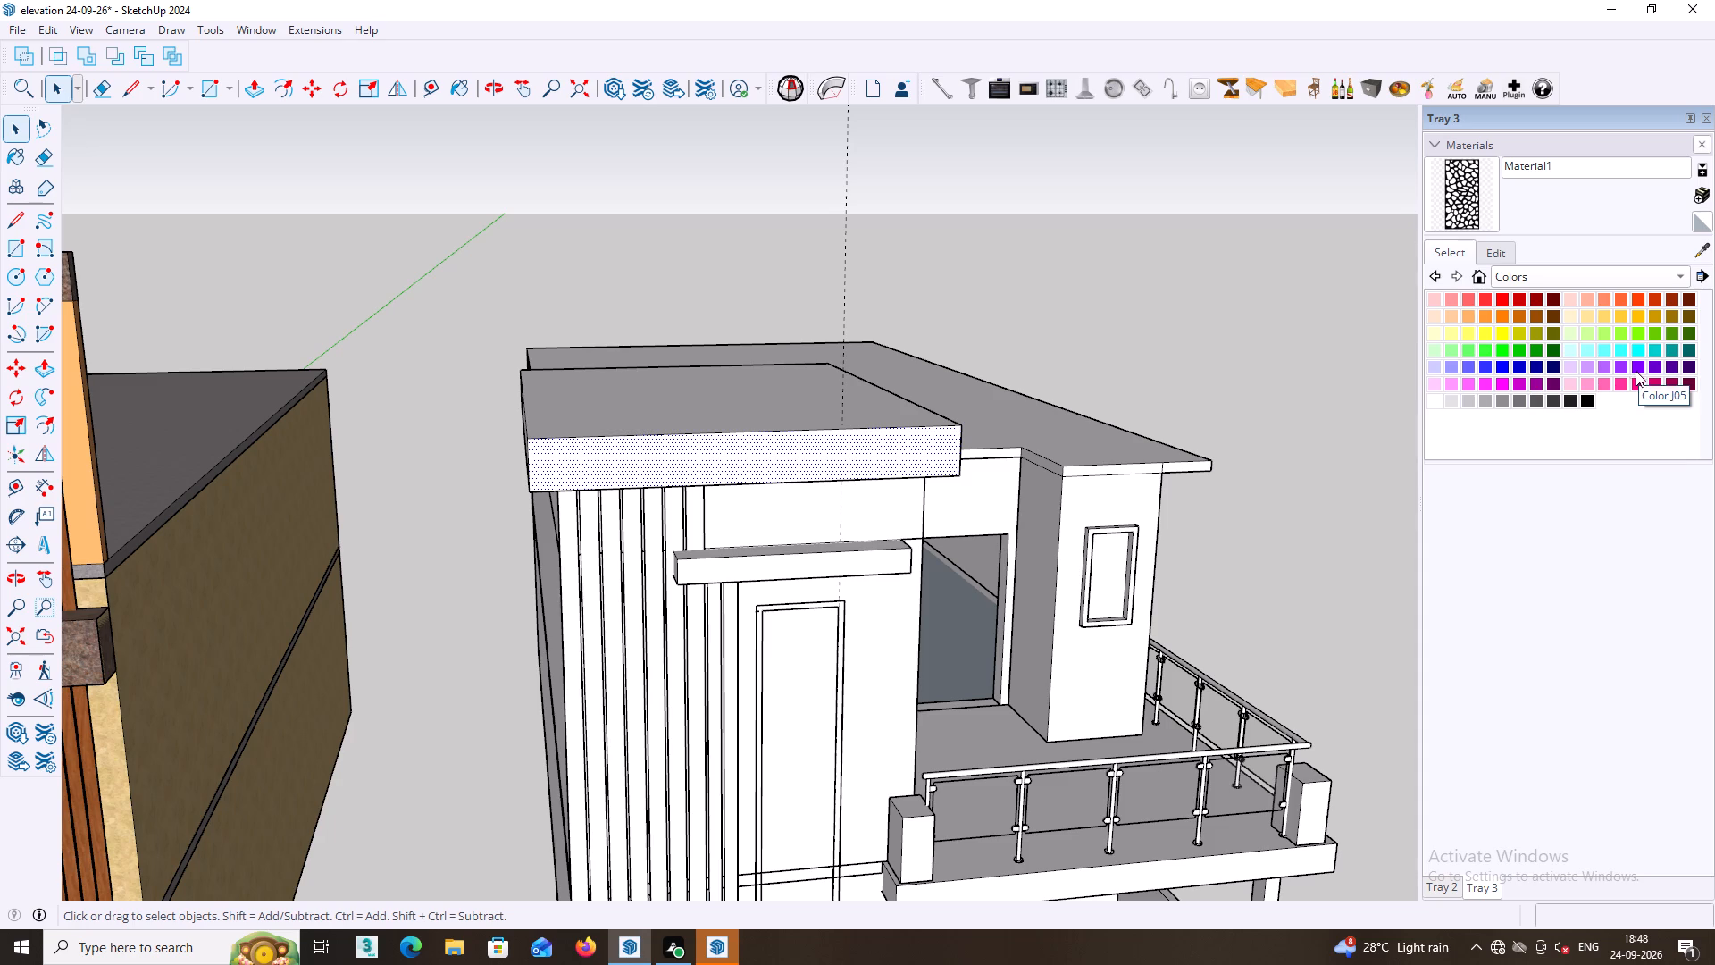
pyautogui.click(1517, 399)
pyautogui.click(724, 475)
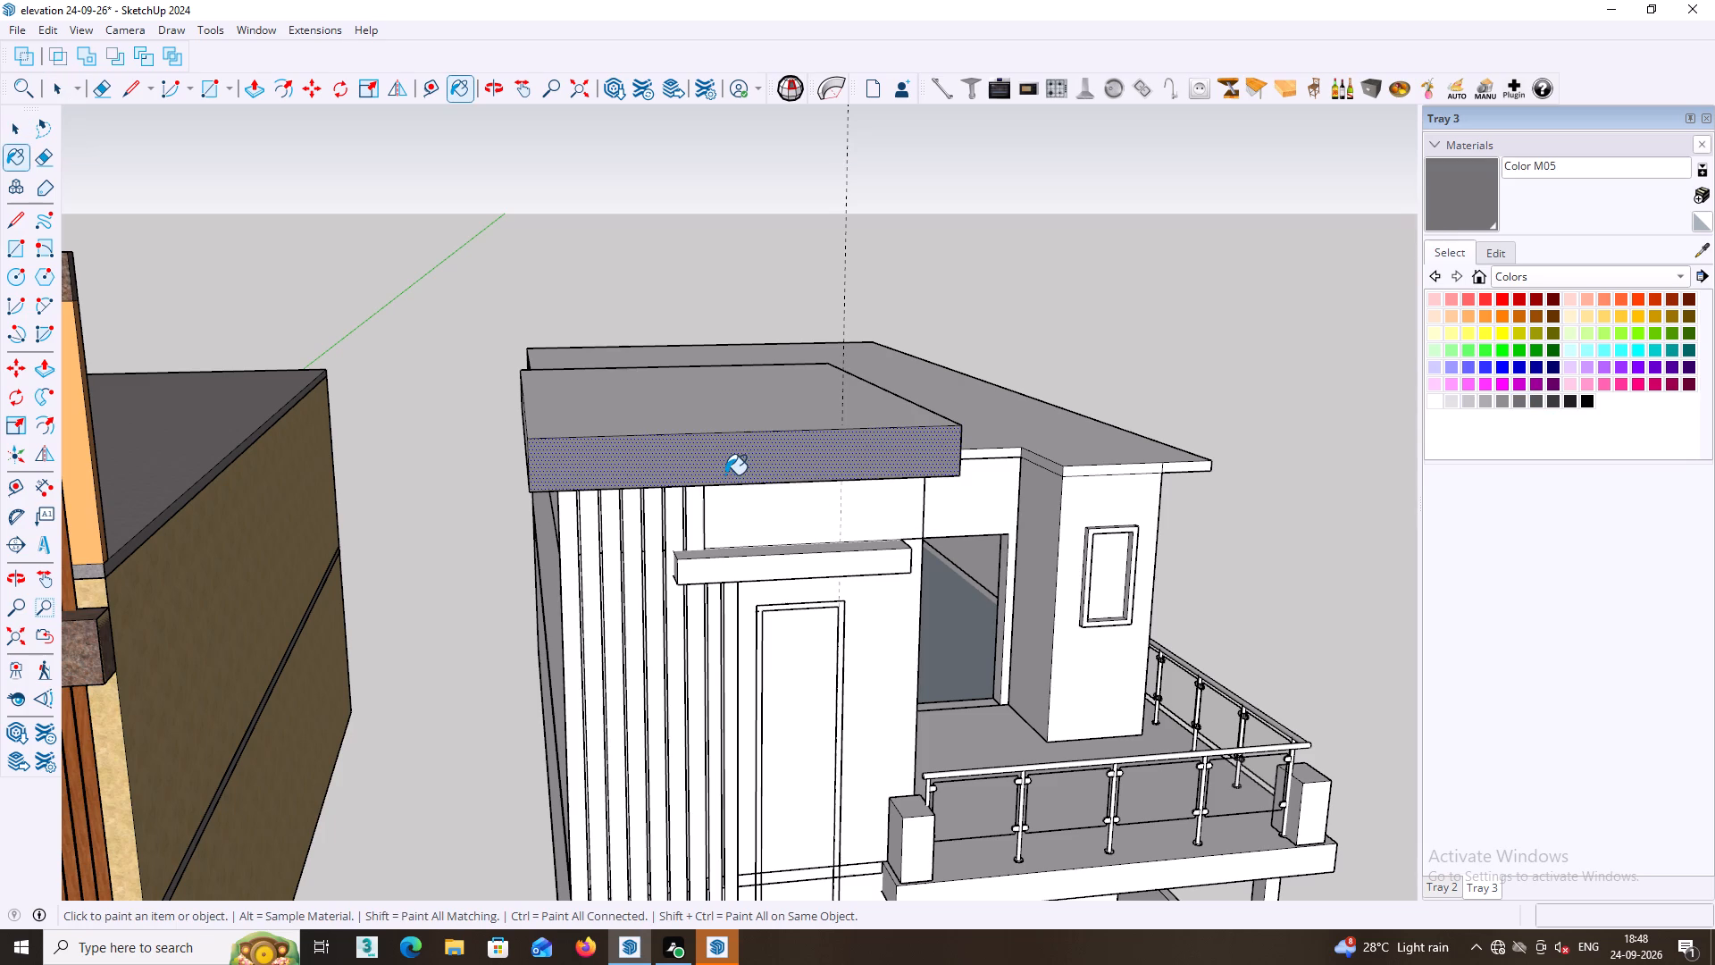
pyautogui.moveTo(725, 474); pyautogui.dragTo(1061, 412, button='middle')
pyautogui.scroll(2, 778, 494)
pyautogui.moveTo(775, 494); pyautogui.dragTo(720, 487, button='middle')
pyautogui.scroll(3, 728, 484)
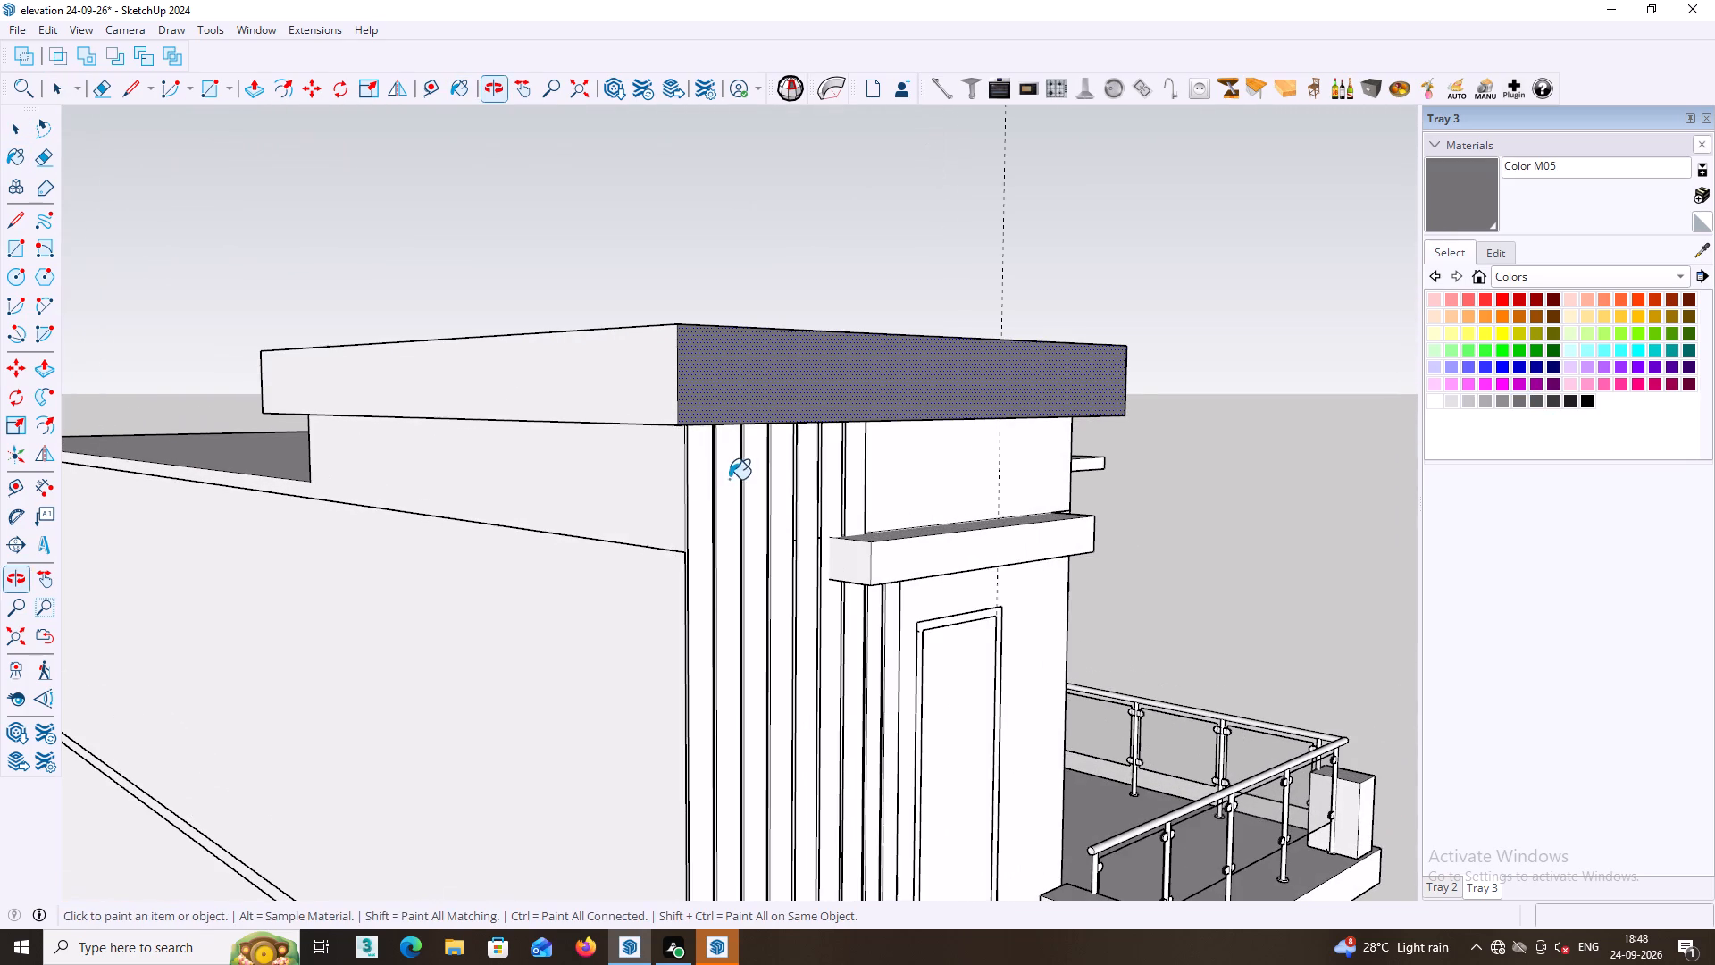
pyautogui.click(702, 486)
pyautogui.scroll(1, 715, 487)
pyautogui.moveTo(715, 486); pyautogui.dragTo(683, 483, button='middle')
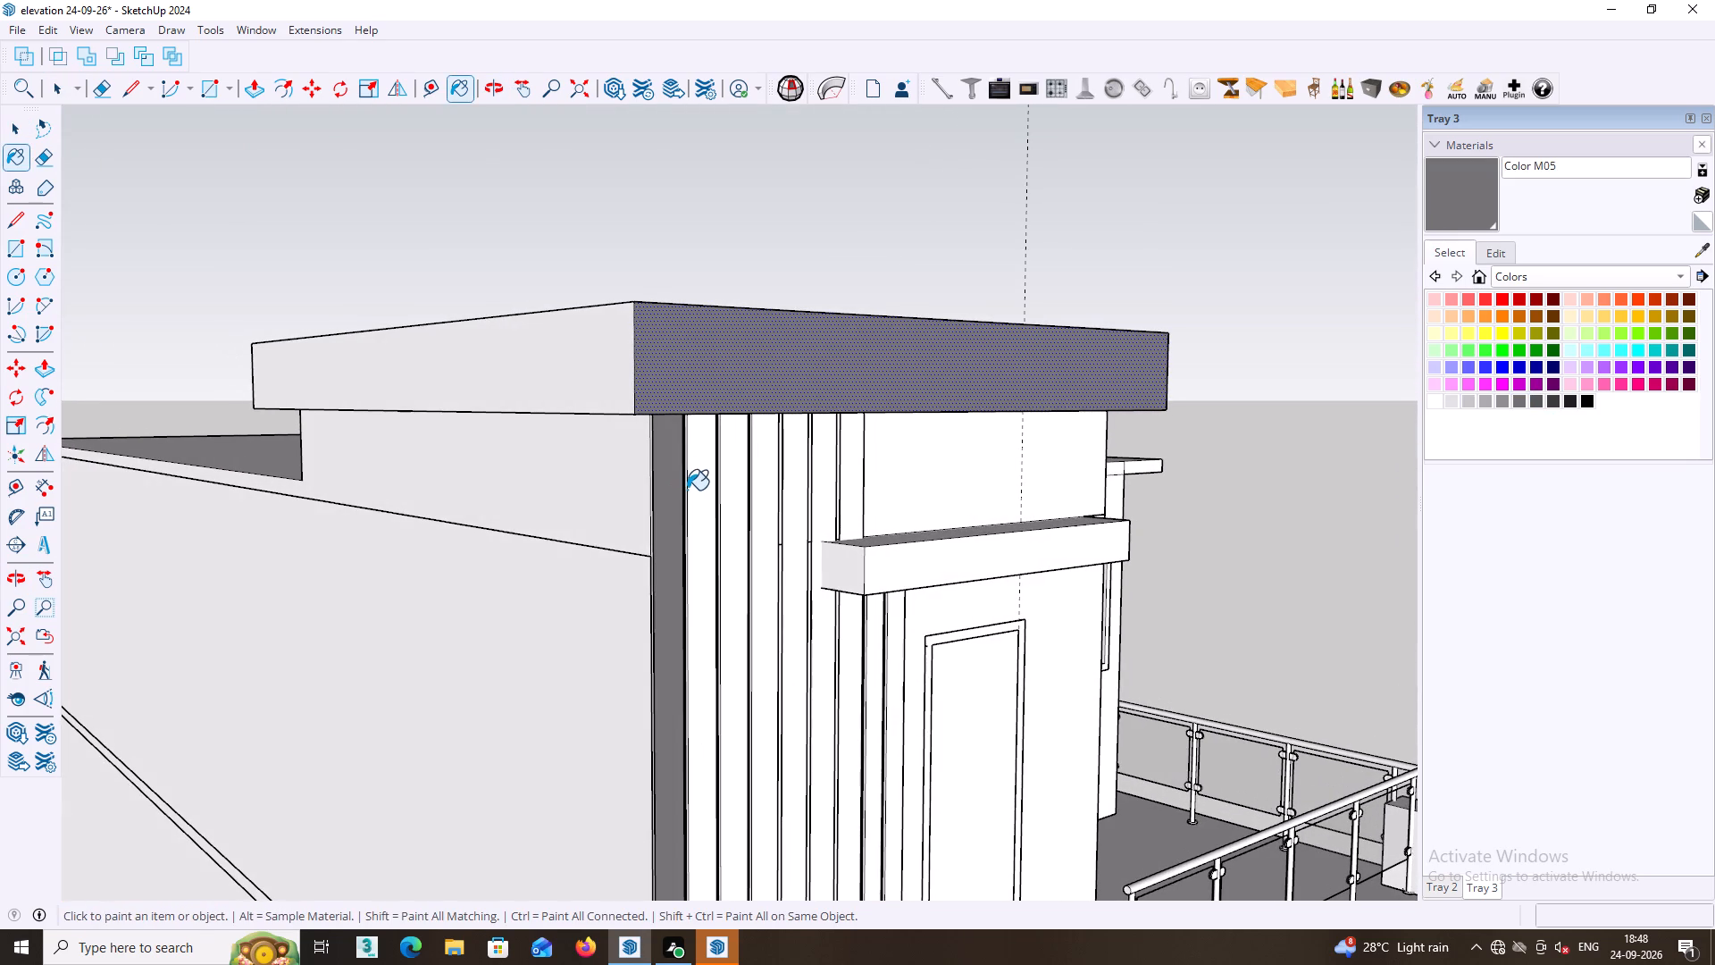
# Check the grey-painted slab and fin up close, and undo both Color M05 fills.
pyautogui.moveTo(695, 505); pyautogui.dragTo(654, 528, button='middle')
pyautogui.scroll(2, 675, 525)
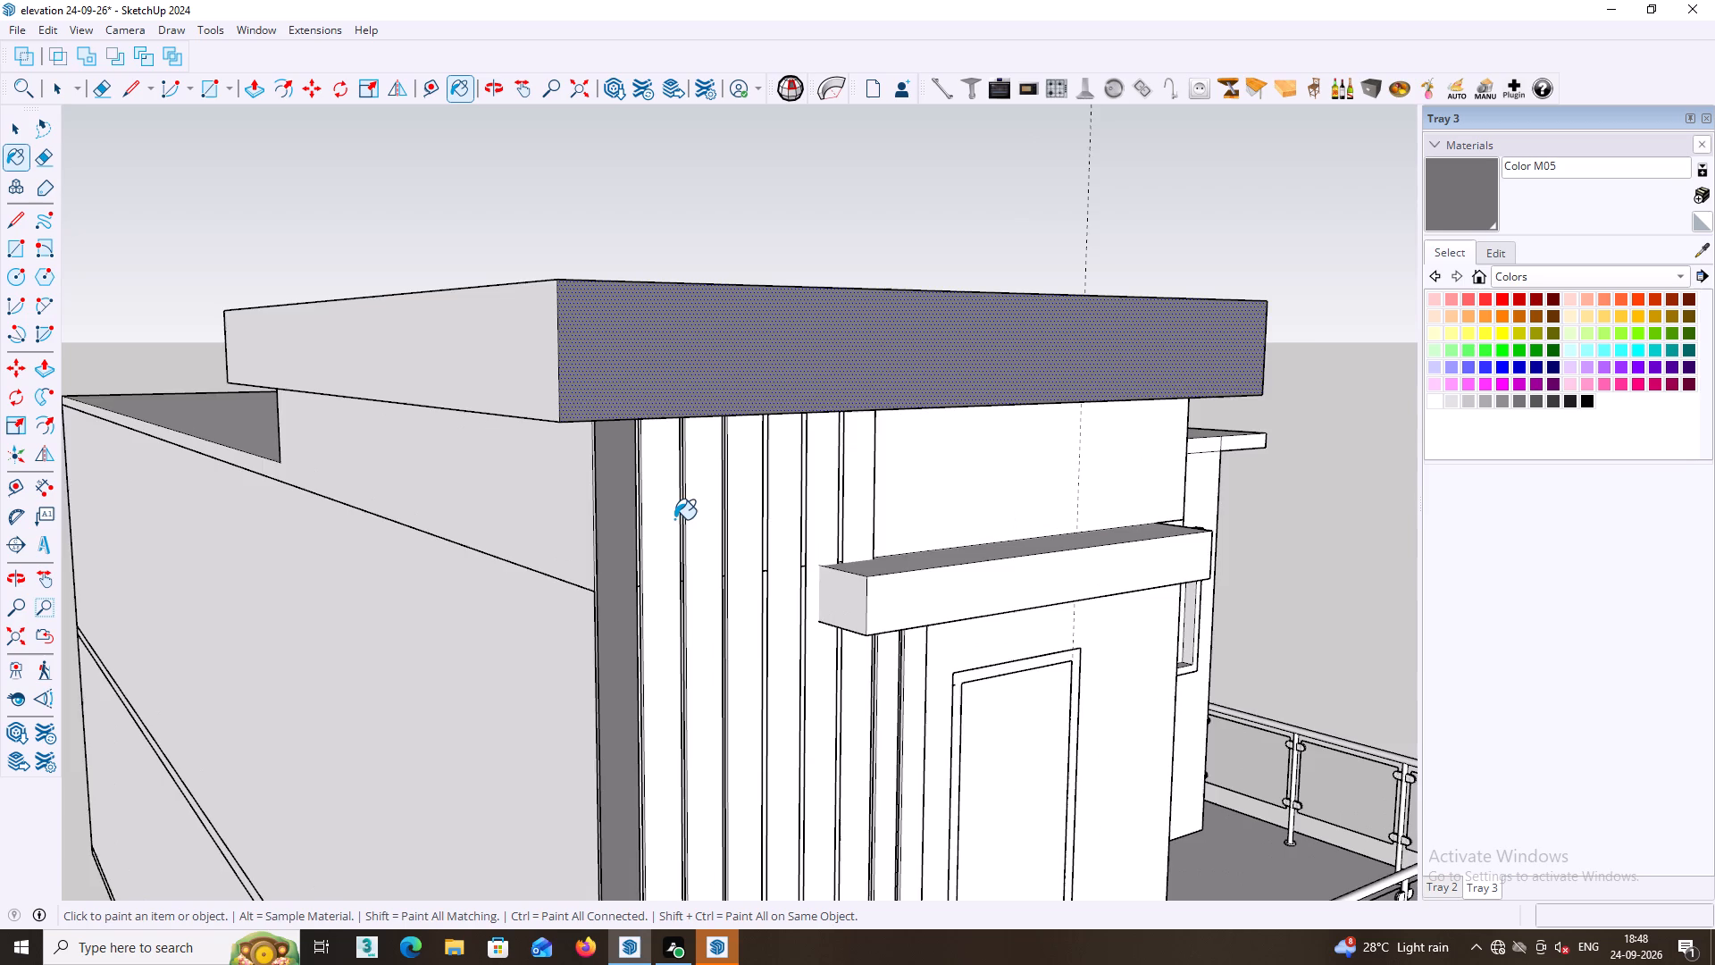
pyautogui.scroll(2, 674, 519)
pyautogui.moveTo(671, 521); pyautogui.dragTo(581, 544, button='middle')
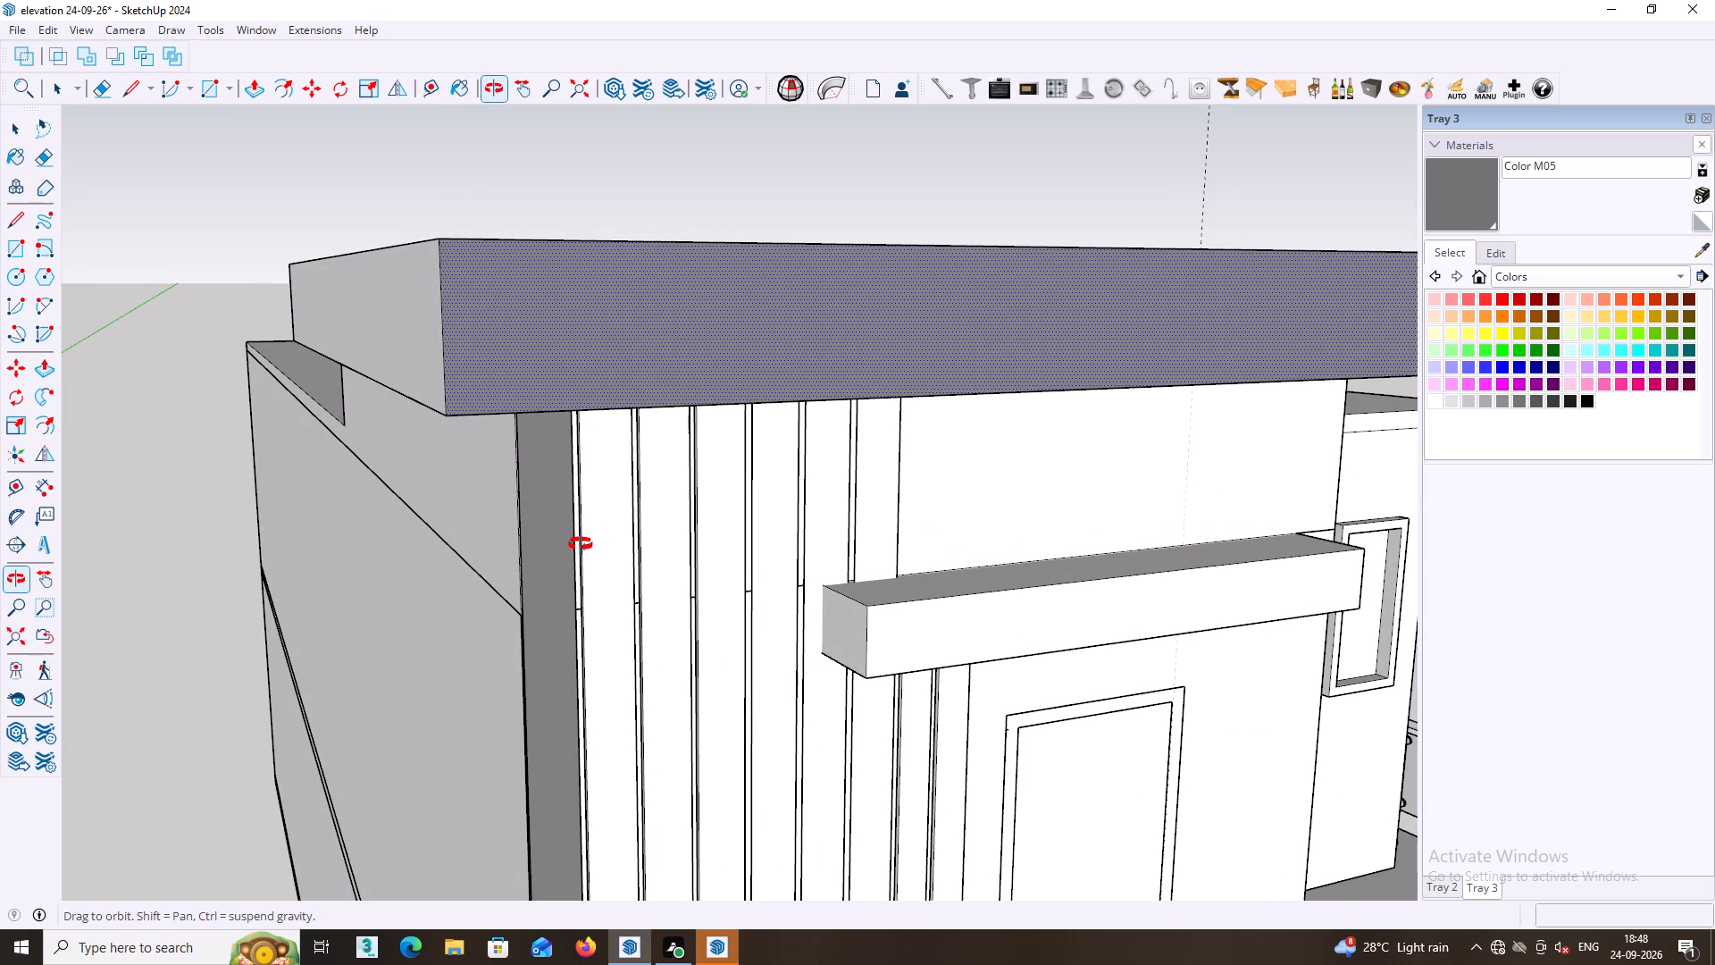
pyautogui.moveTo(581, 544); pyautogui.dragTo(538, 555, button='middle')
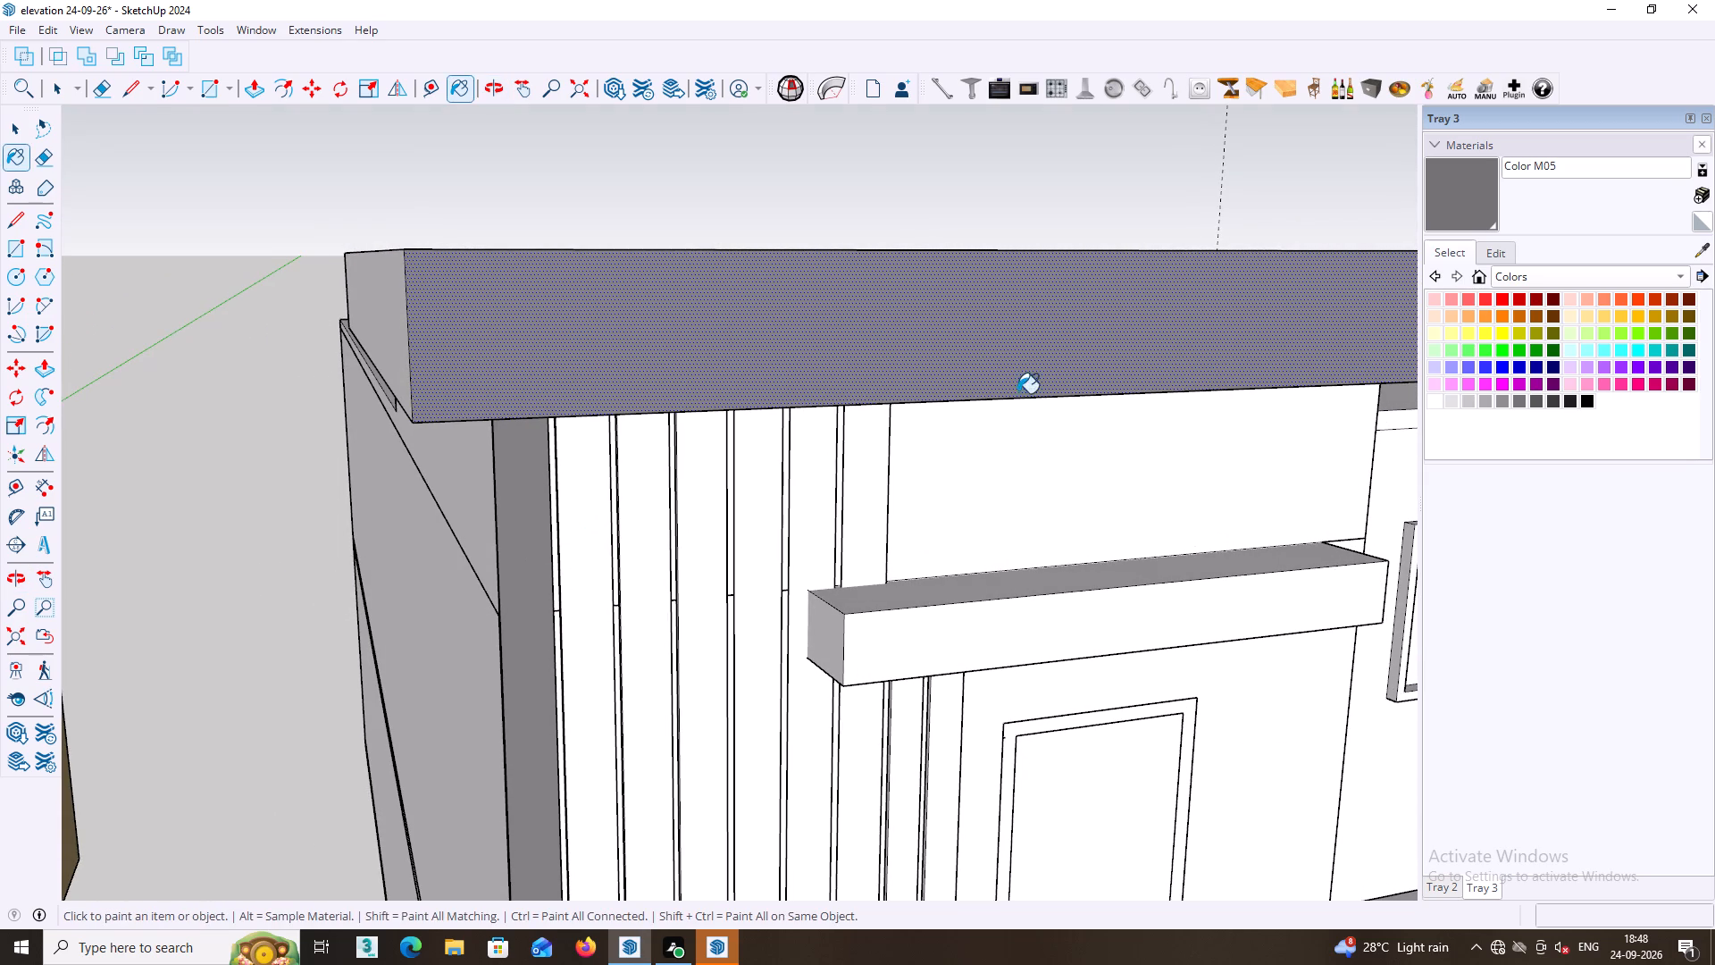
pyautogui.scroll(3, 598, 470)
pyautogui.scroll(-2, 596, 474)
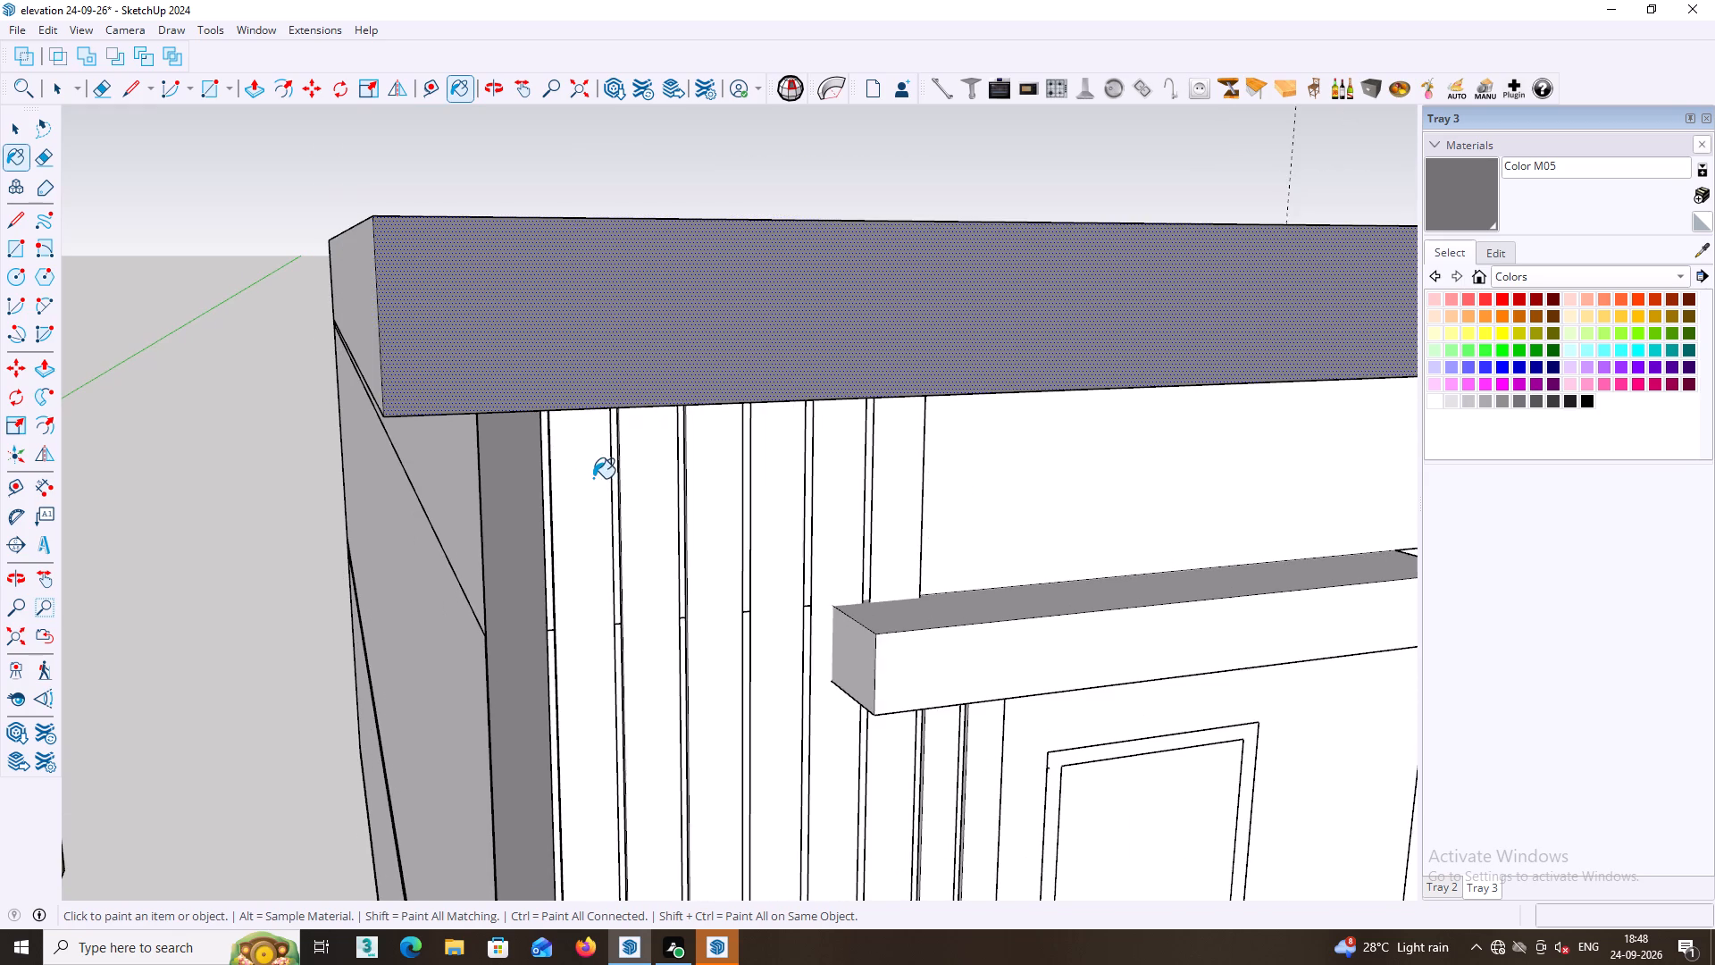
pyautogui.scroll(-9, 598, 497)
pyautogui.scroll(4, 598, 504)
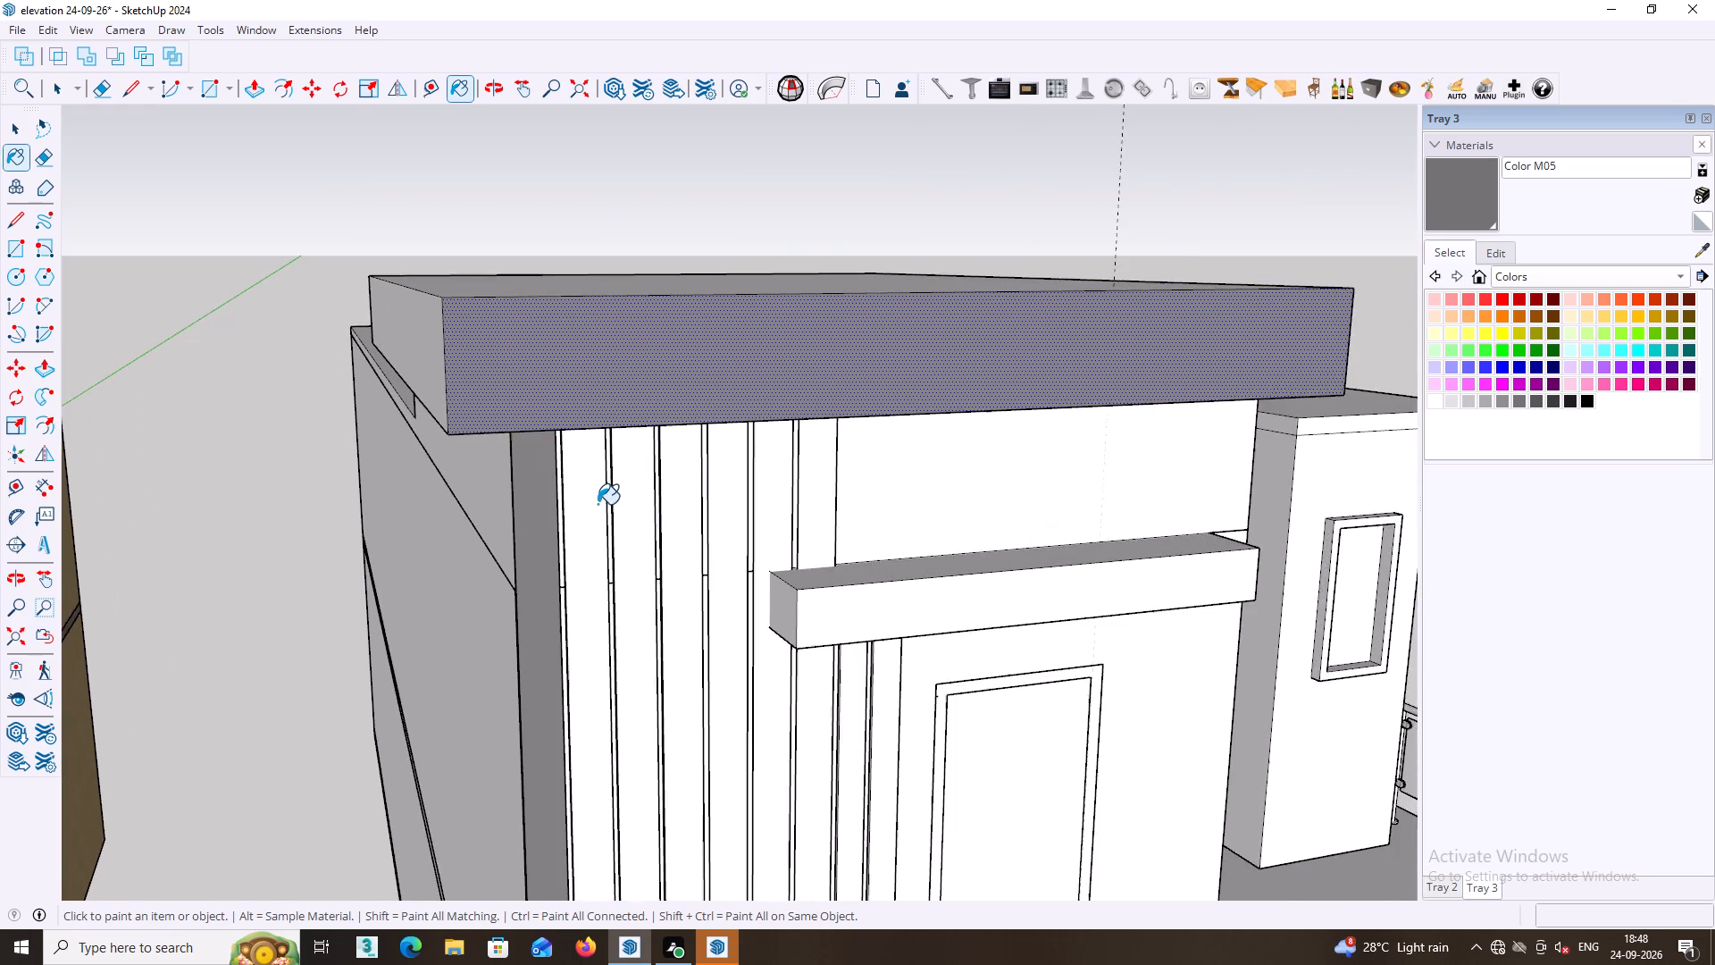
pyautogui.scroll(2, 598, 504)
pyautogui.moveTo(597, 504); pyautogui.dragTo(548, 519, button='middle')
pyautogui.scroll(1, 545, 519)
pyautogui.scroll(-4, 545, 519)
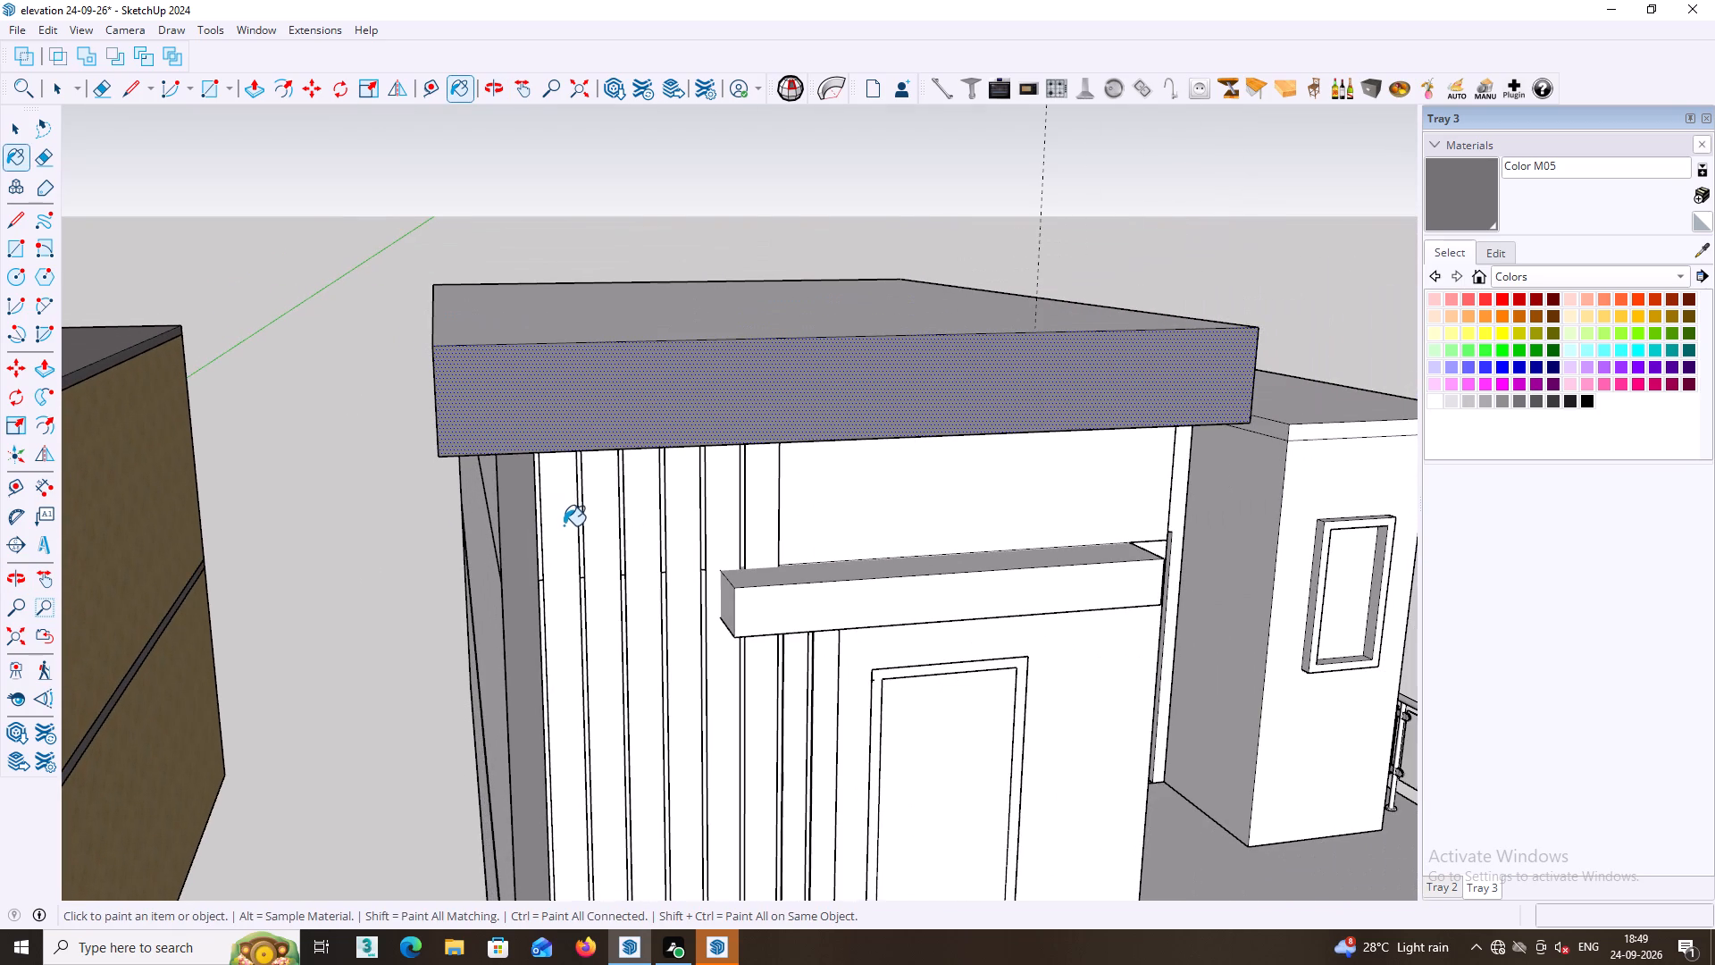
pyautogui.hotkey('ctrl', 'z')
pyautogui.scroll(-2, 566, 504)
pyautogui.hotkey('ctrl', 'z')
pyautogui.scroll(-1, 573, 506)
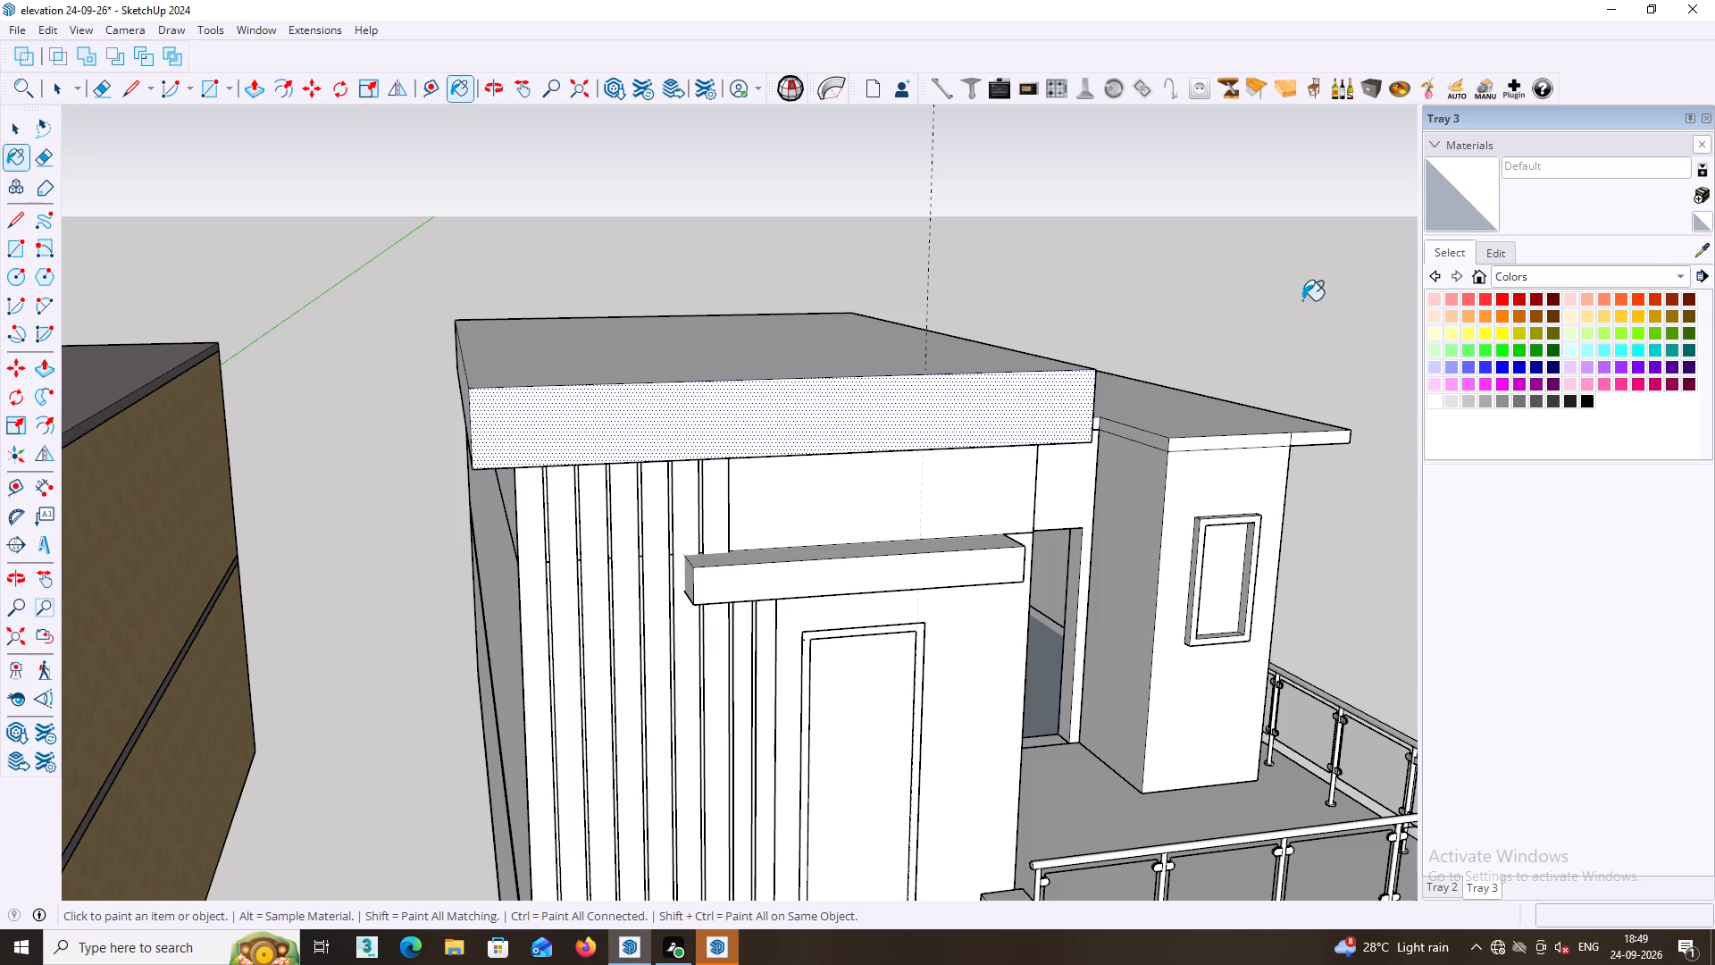
# Paint the top roof slab's front face with Formica Blue from the Synthetic Surfaces collection.
pyautogui.click(1691, 278)
pyautogui.click(1686, 274)
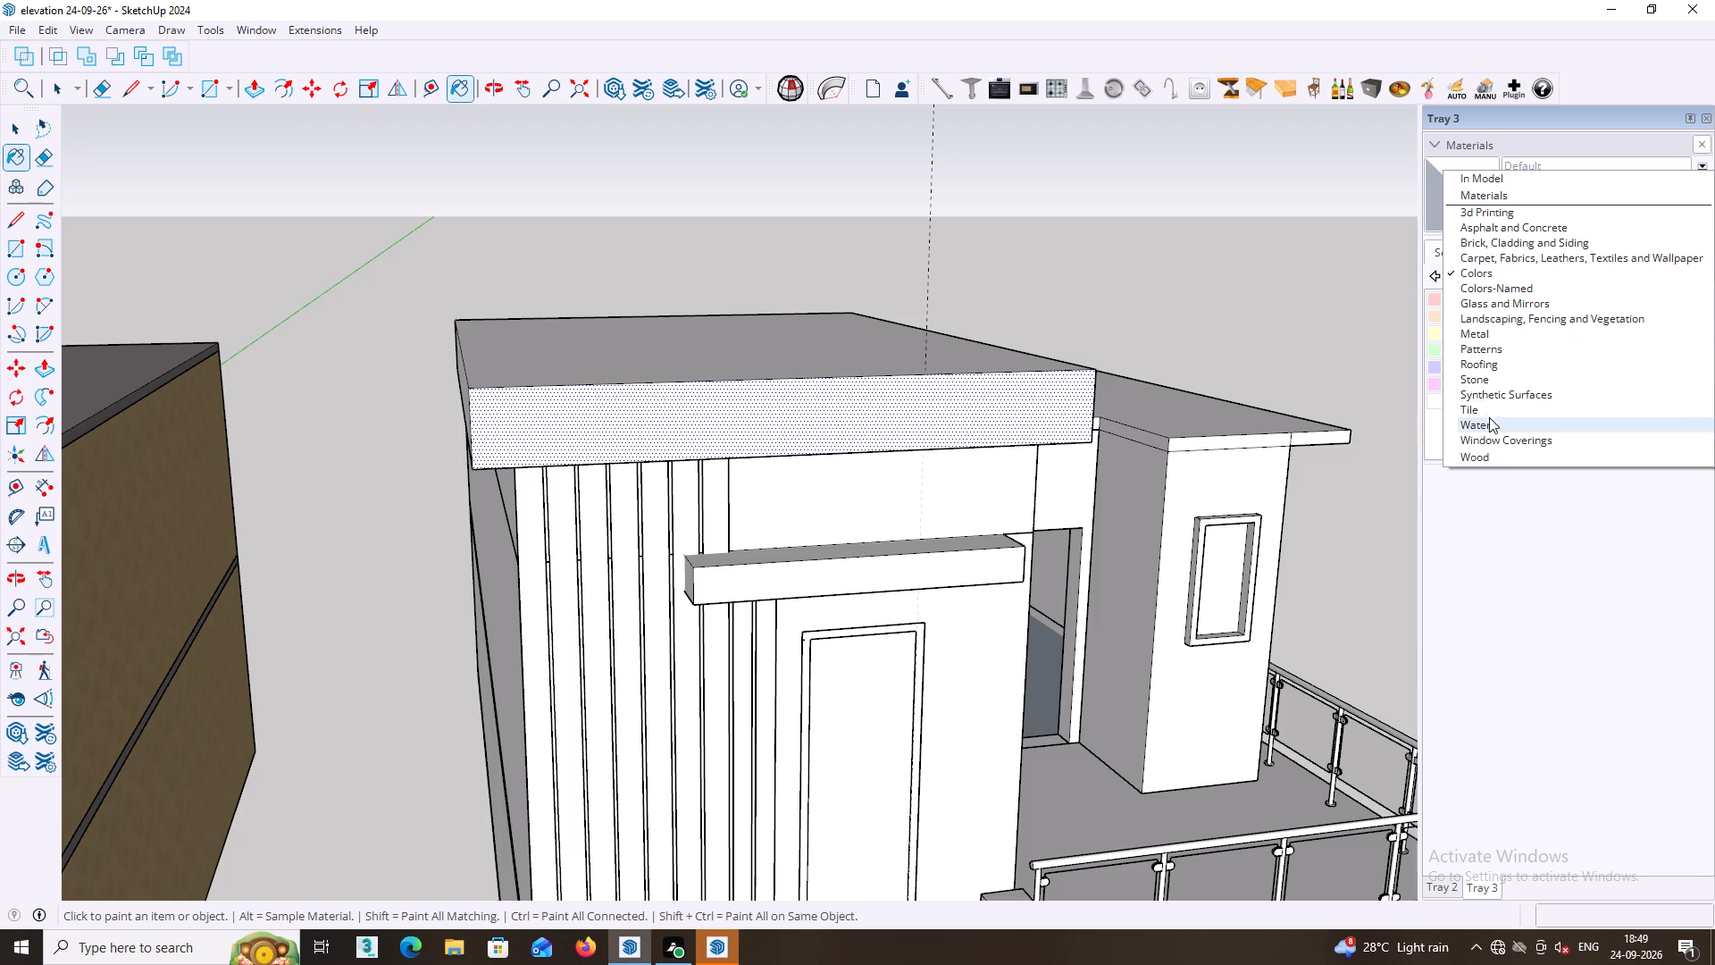
pyautogui.click(1490, 395)
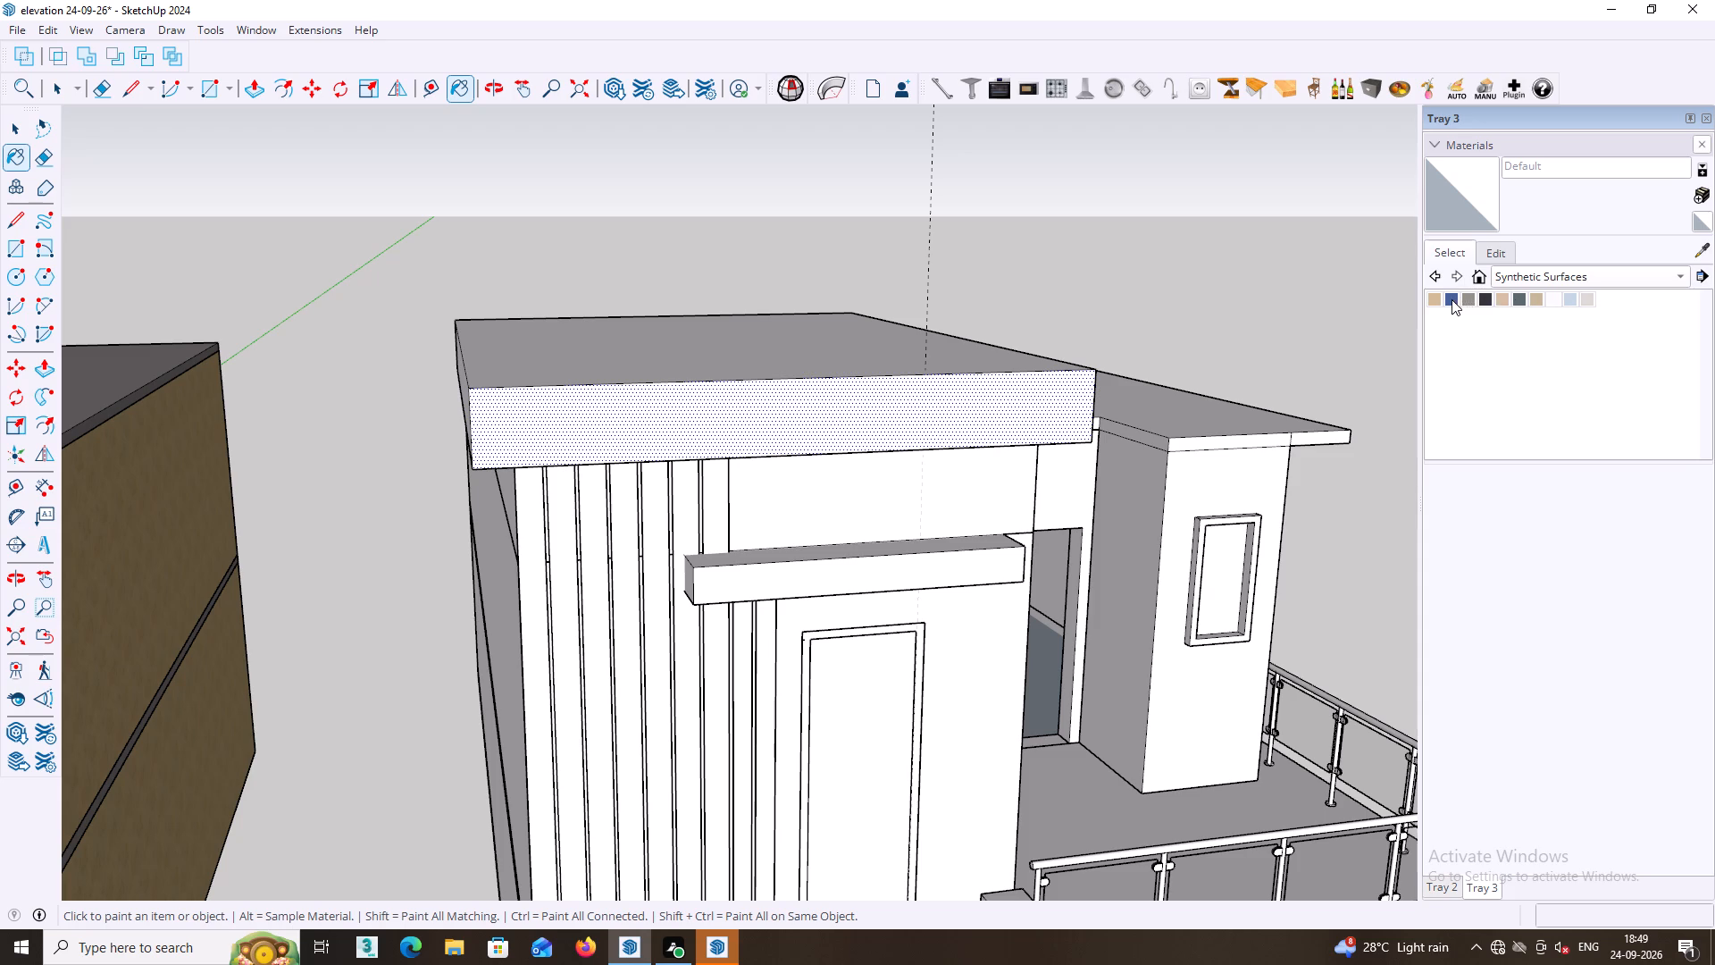
pyautogui.click(1451, 297)
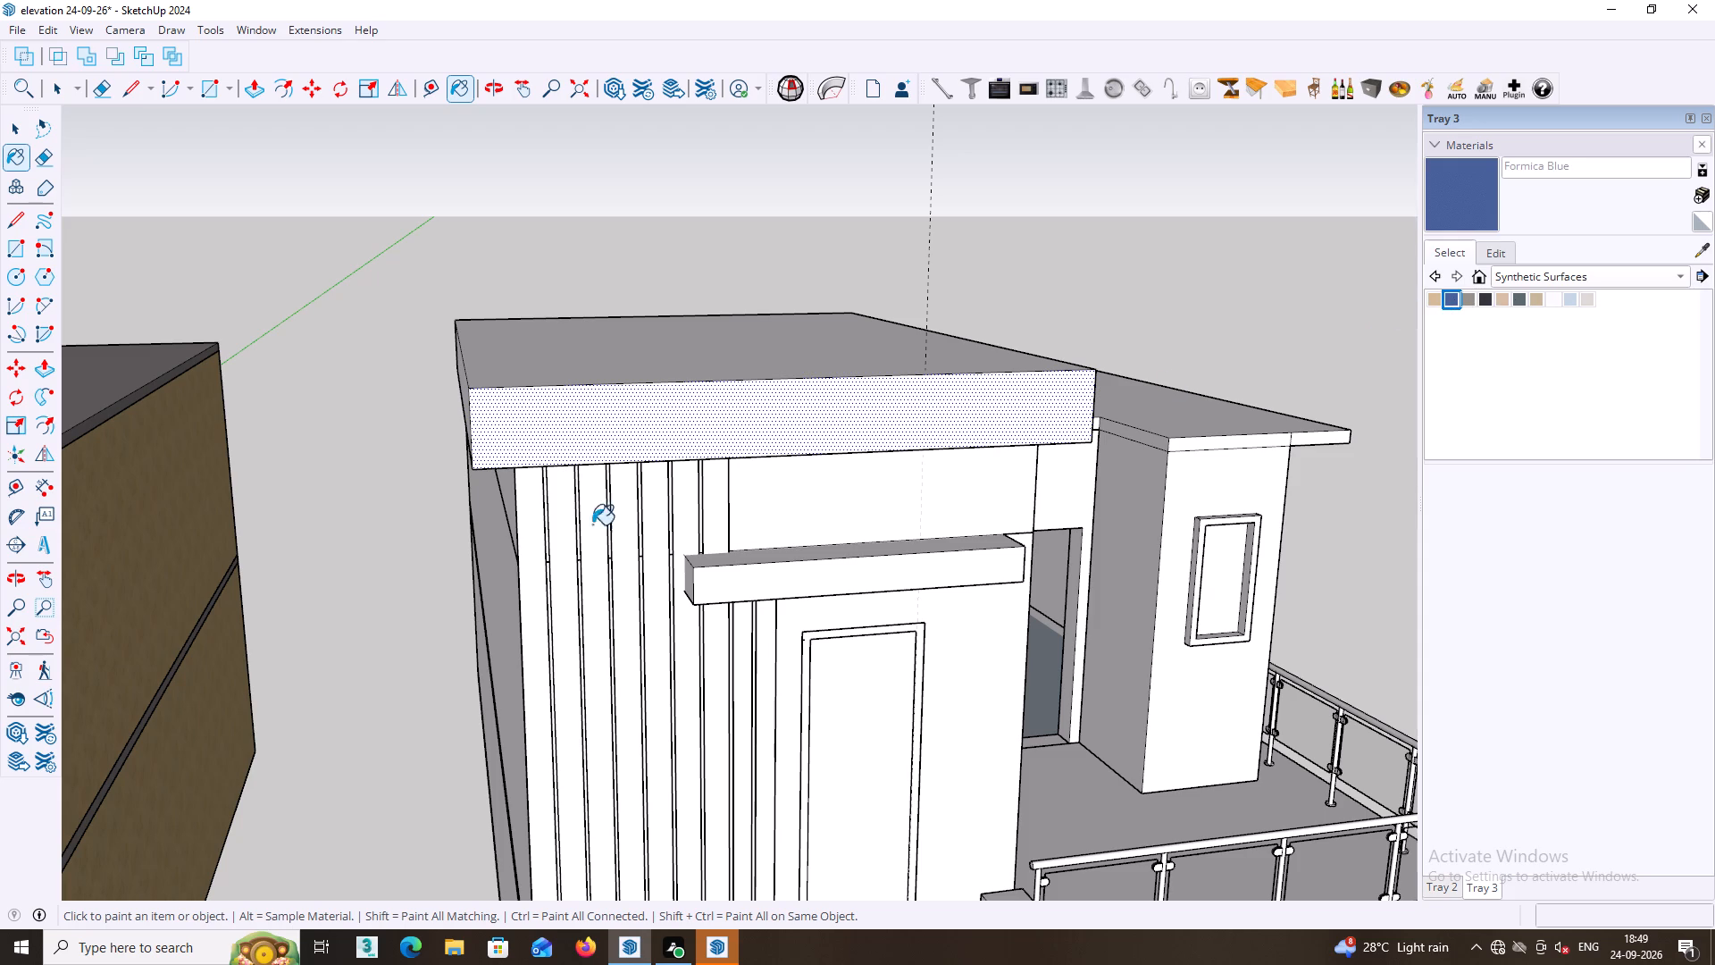
pyautogui.click(556, 444)
pyautogui.moveTo(538, 474); pyautogui.dragTo(569, 459, button='middle')
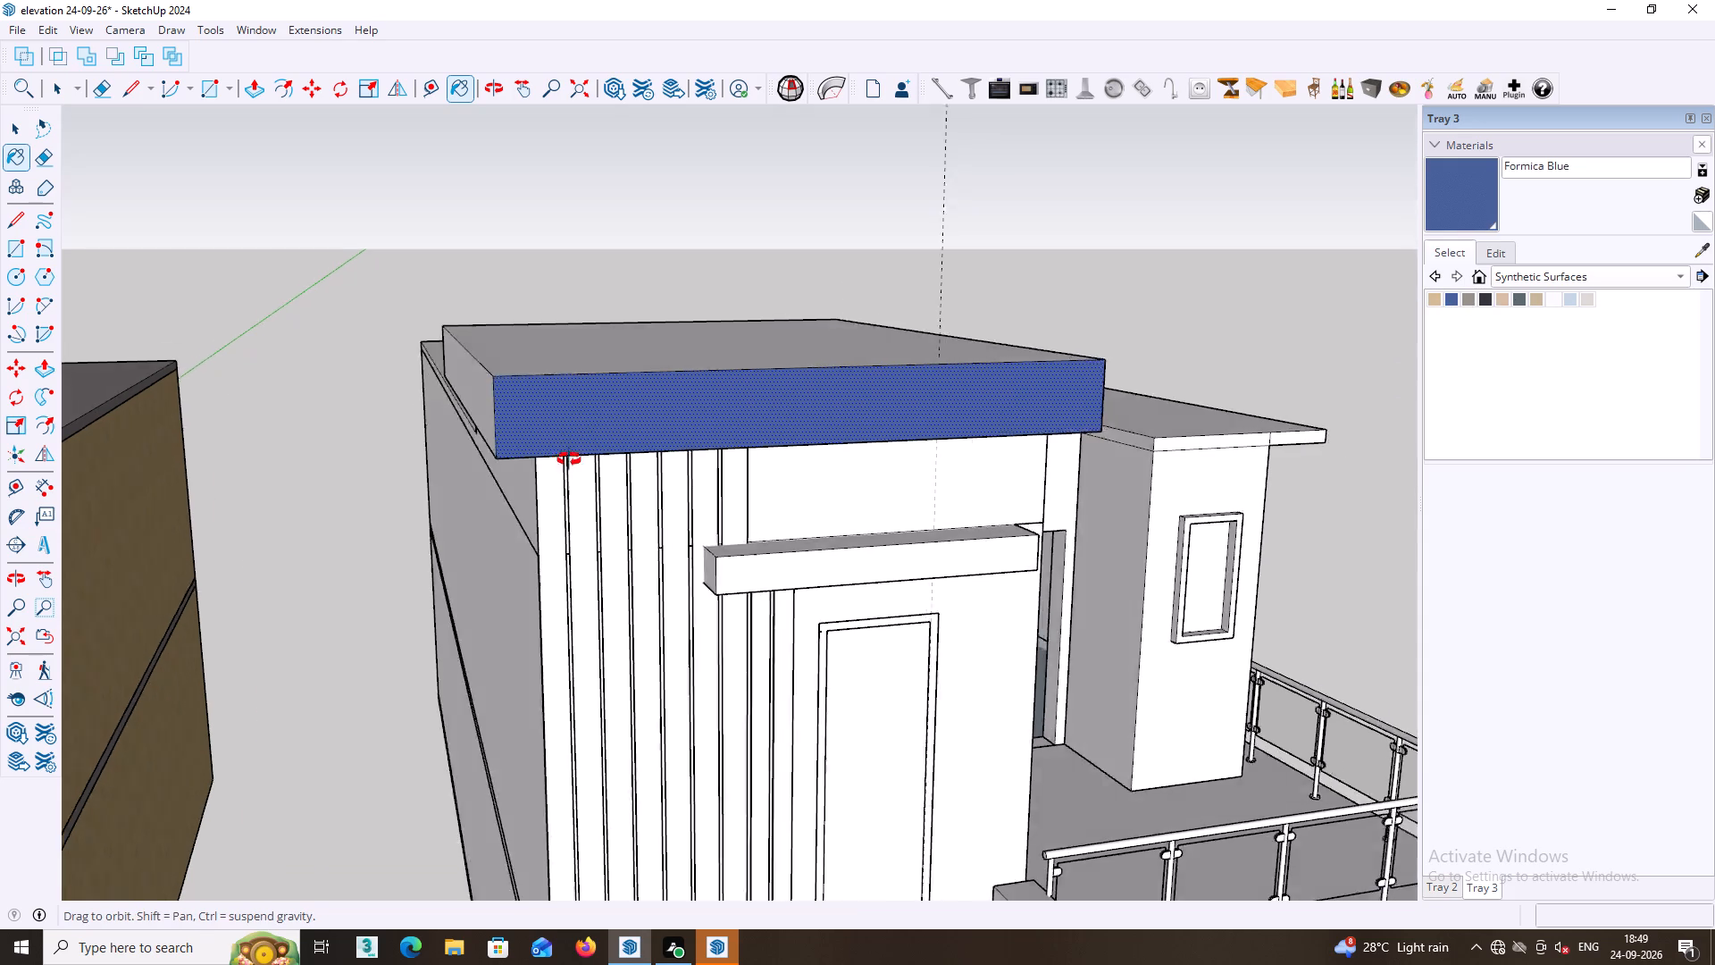
pyautogui.moveTo(569, 459); pyautogui.dragTo(672, 425, button='middle')
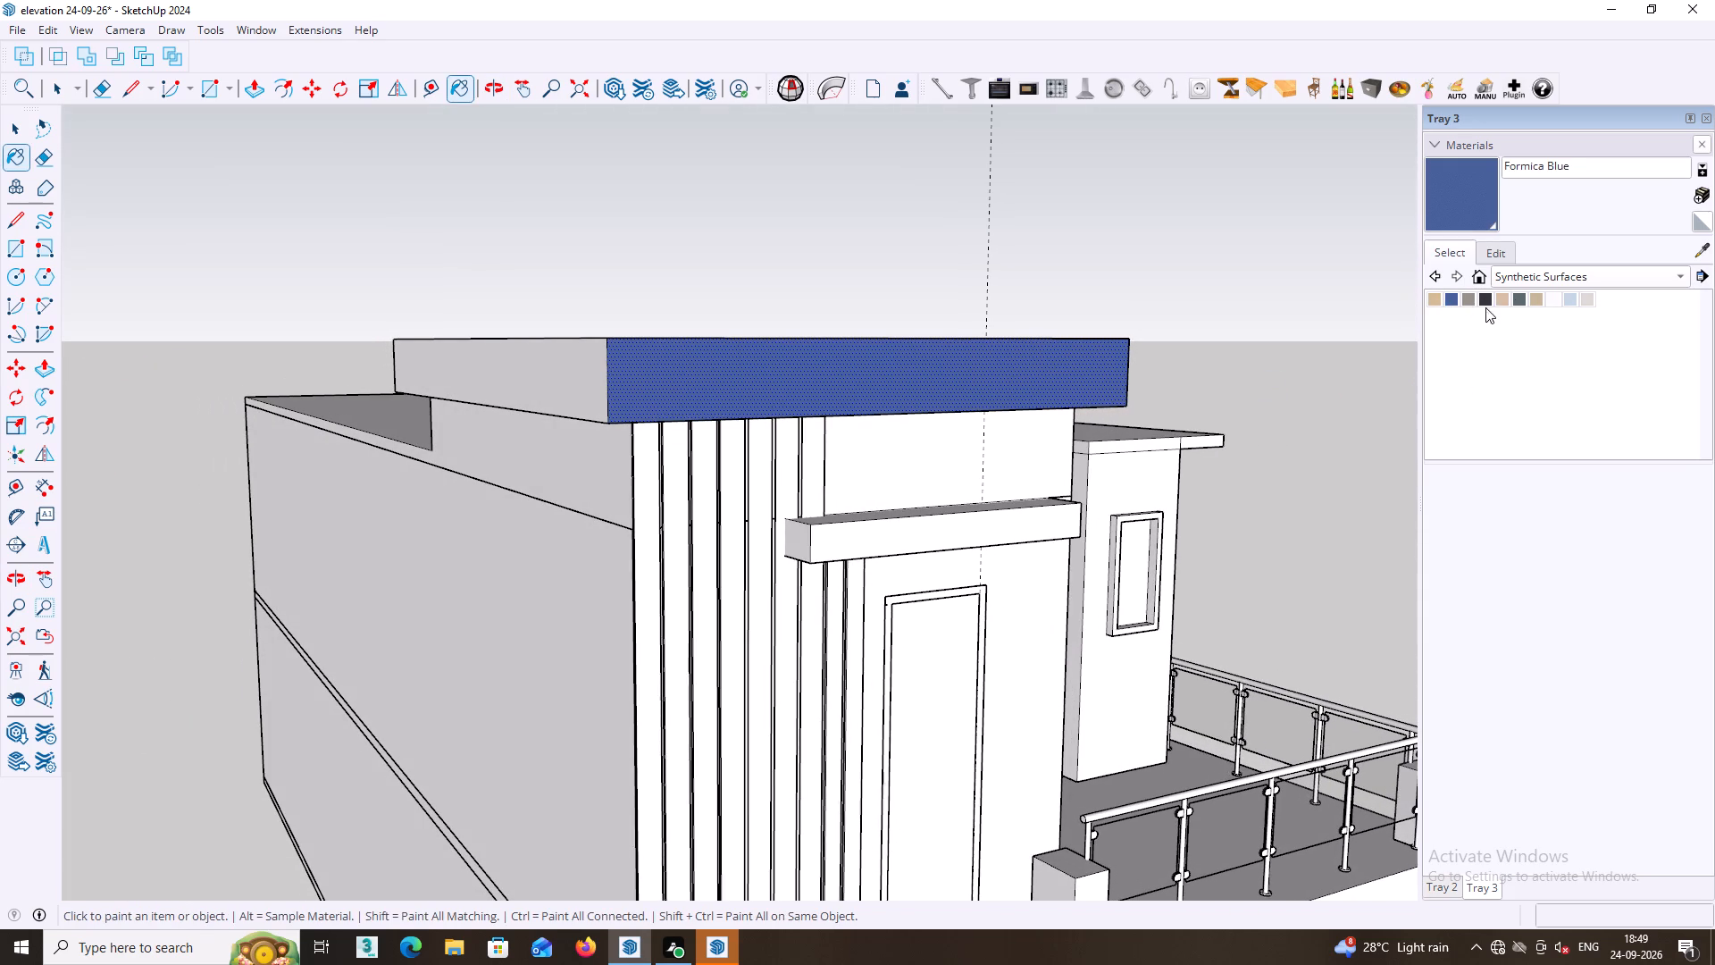
# Paint the front faces of the seven vertical fins with Formica Speckled Grey from the Synthetic Surfaces collection.
pyautogui.click(1521, 297)
pyautogui.click(649, 483)
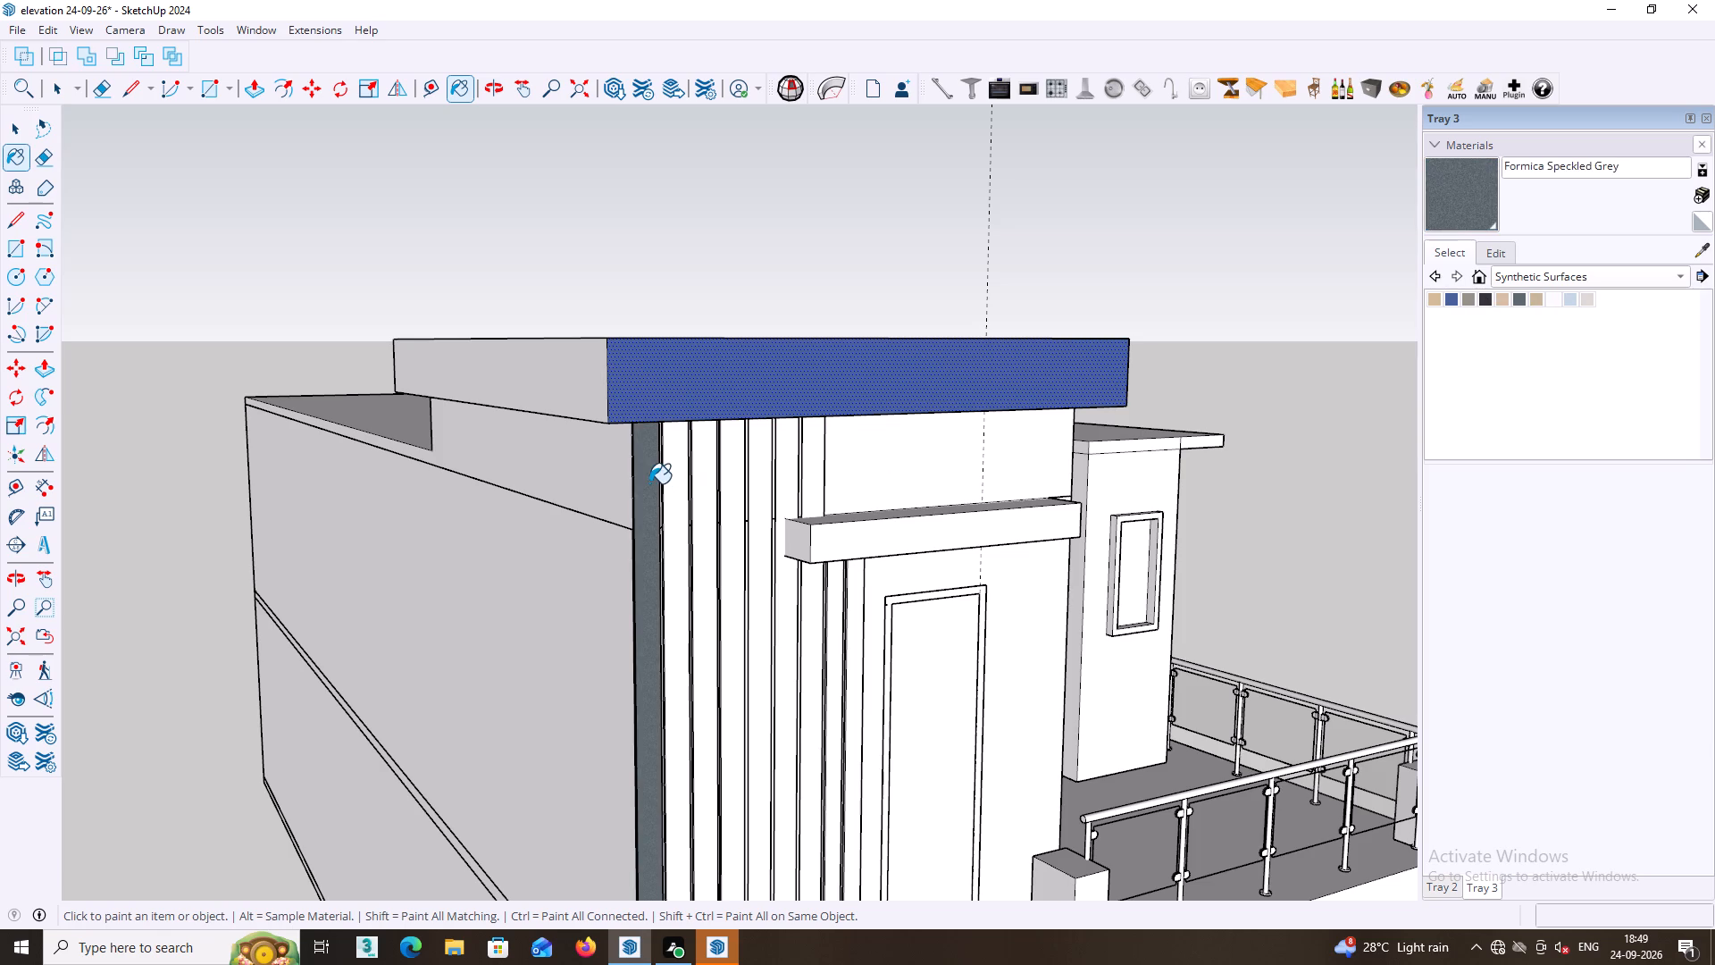
pyautogui.middleClick(649, 483)
pyautogui.scroll(4, 684, 474)
pyautogui.click(673, 474)
pyautogui.click(719, 468)
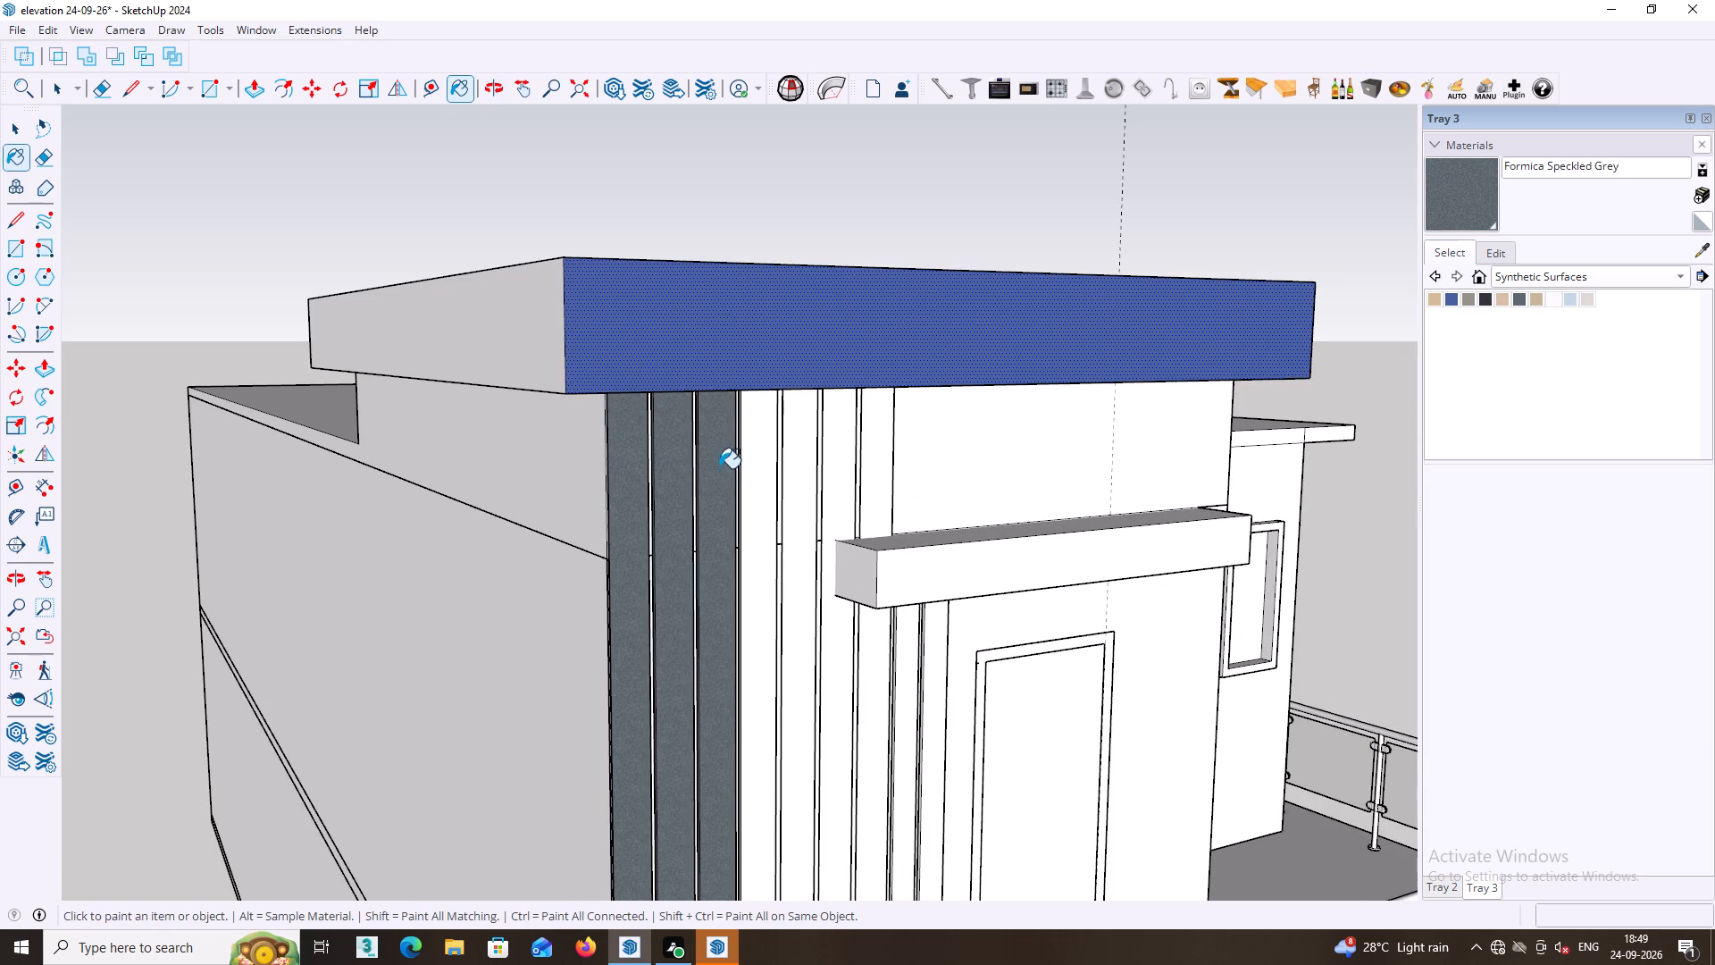
pyautogui.click(757, 459)
pyautogui.click(809, 461)
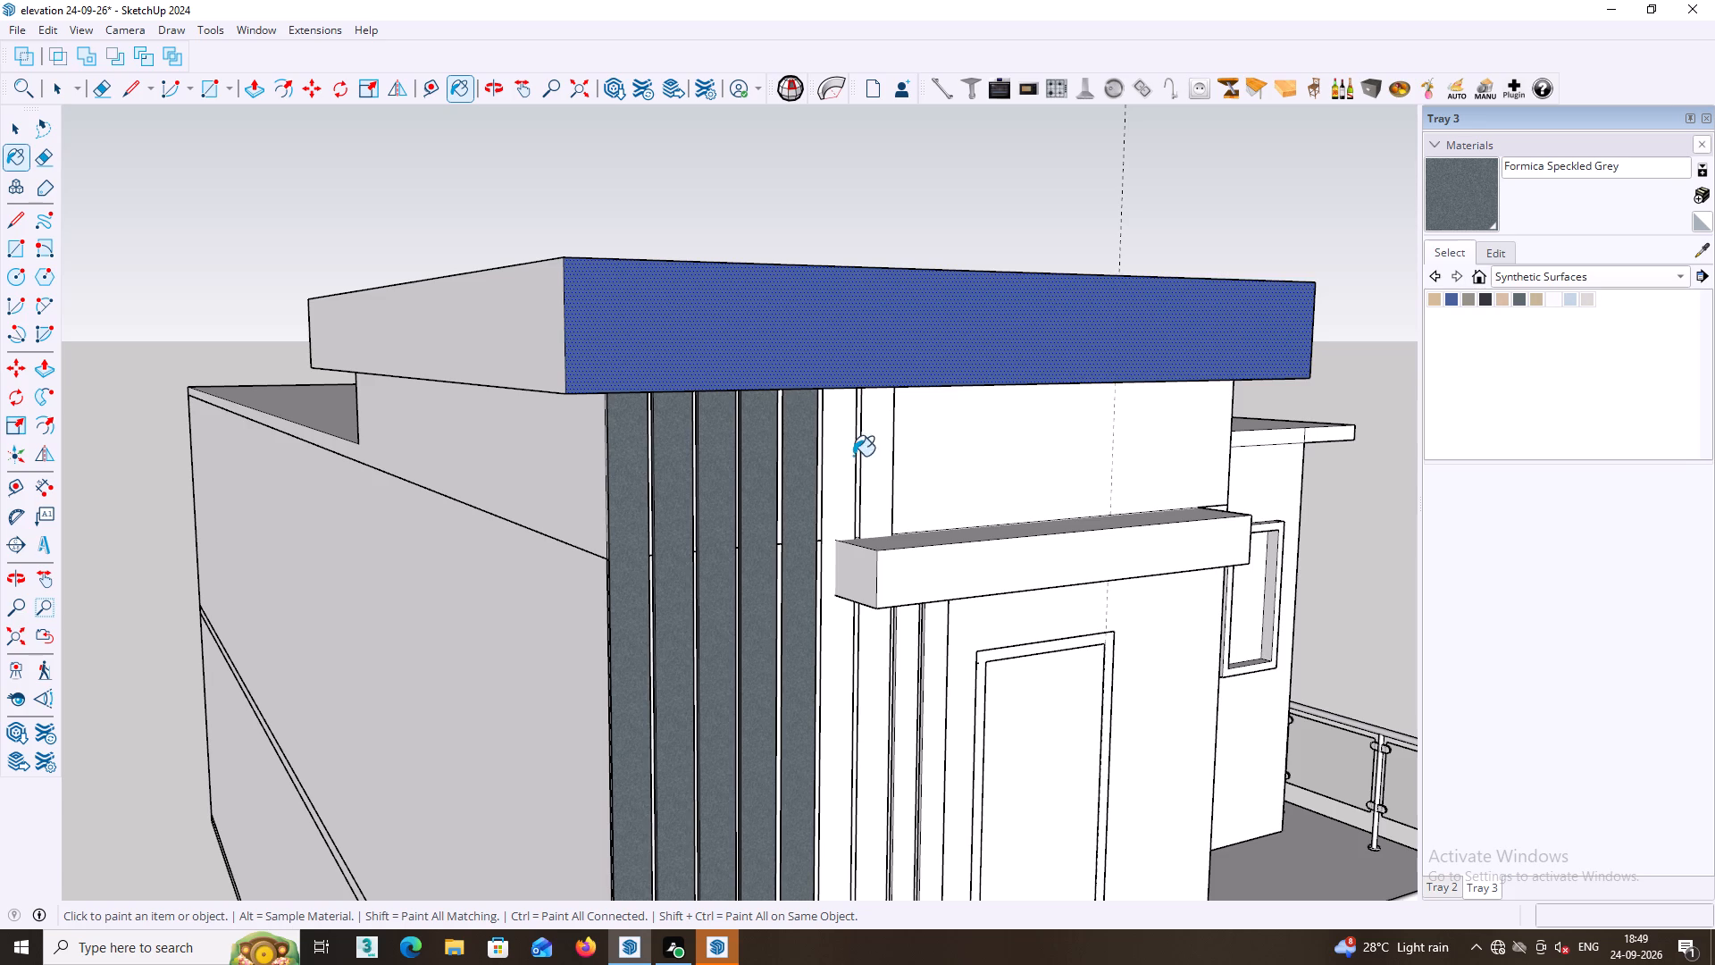
pyautogui.click(839, 455)
pyautogui.click(862, 450)
# Paint the front, top and fin-side end faces of the ledge above the tall window panel with Formica Speckled Grey.
pyautogui.moveTo(861, 447); pyautogui.dragTo(749, 479, button='middle')
pyautogui.scroll(-4, 754, 483)
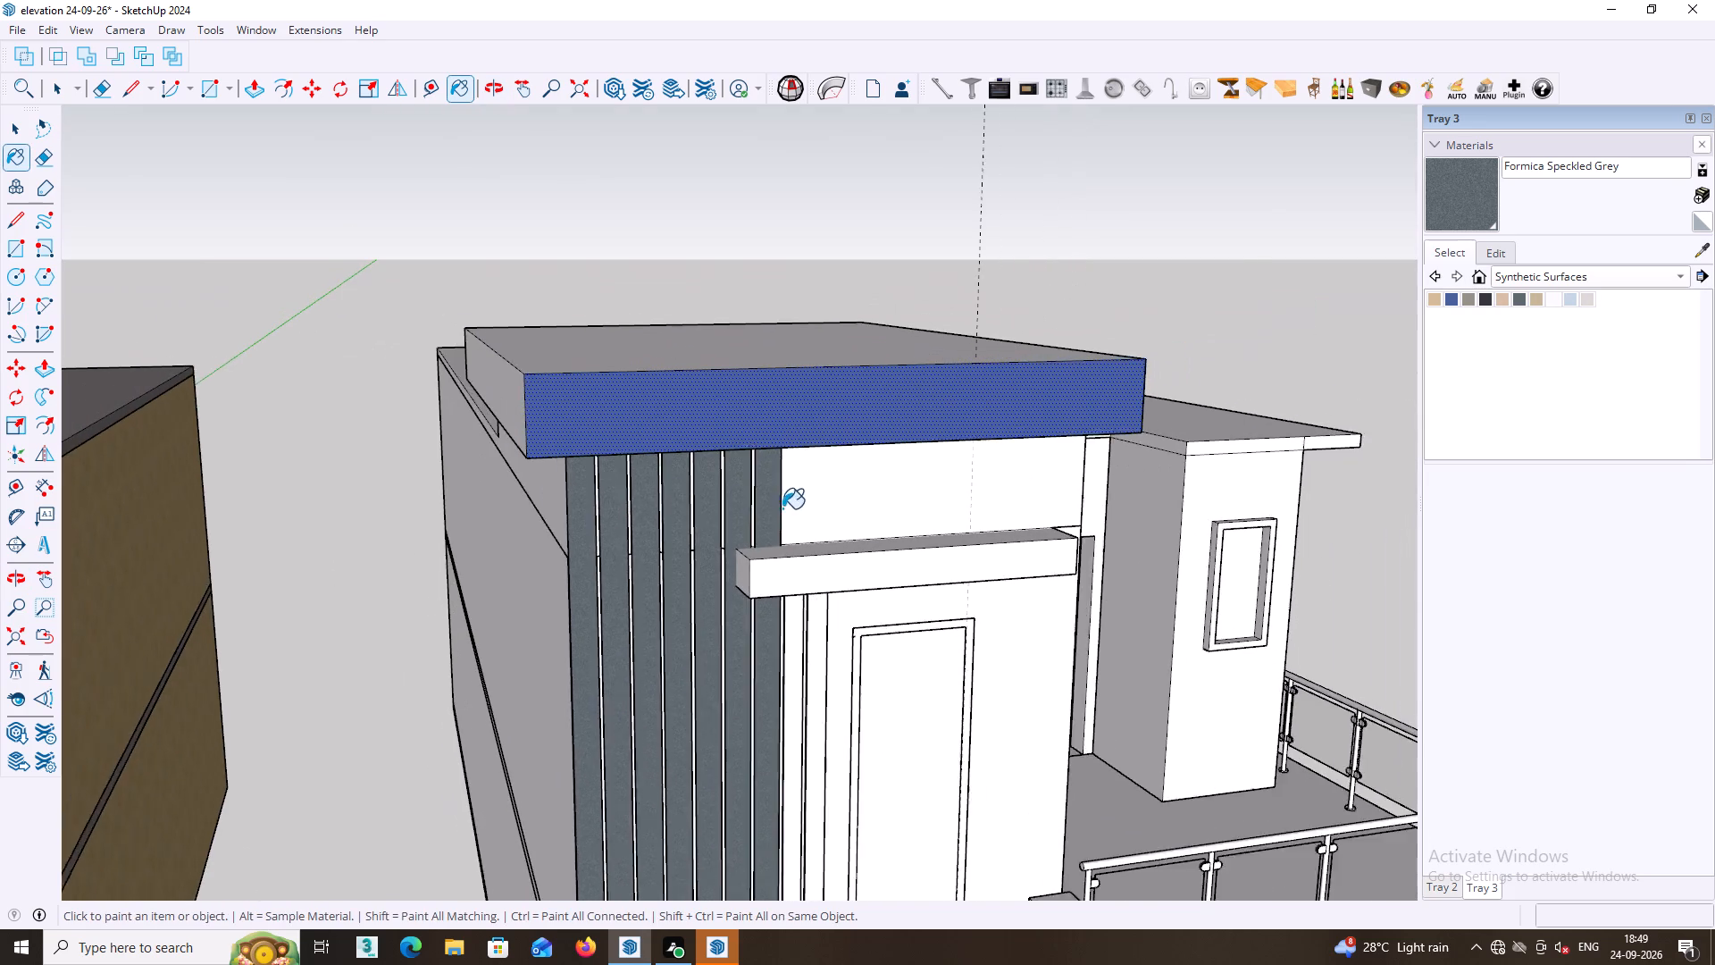
pyautogui.scroll(-4, 782, 508)
pyautogui.moveTo(822, 565); pyautogui.dragTo(784, 513, button='middle')
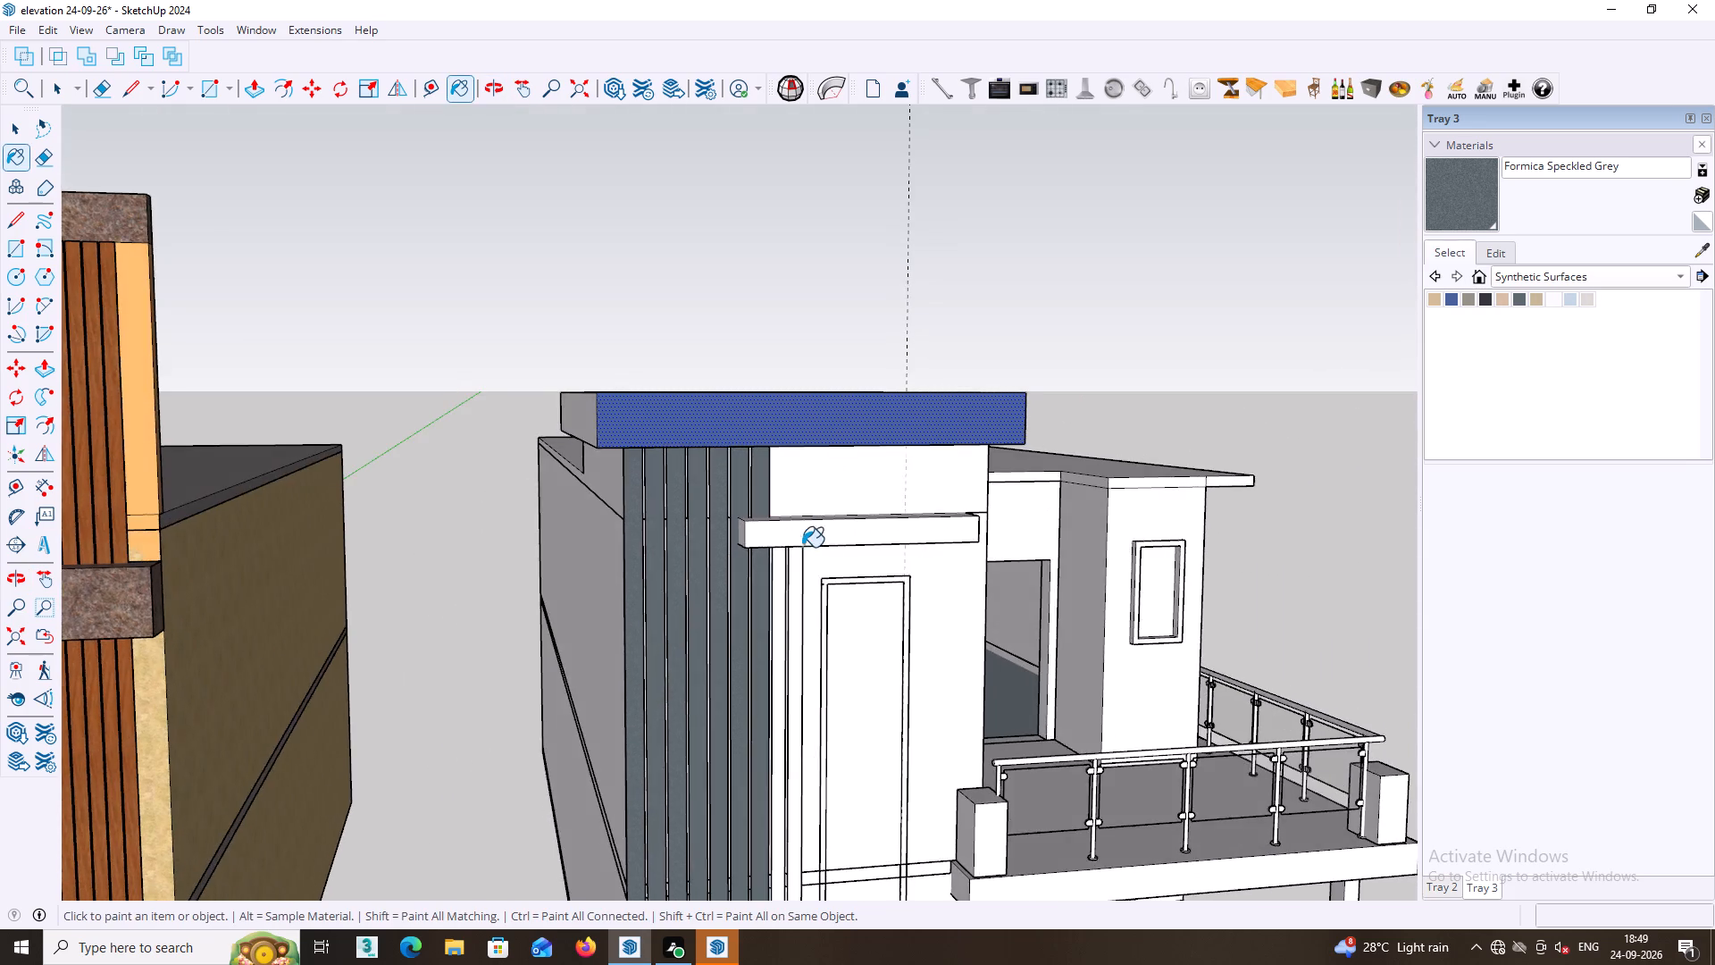
pyautogui.scroll(4, 811, 557)
pyautogui.click(814, 526)
pyautogui.moveTo(825, 511); pyautogui.dragTo(803, 591, button='middle')
pyautogui.scroll(5, 794, 557)
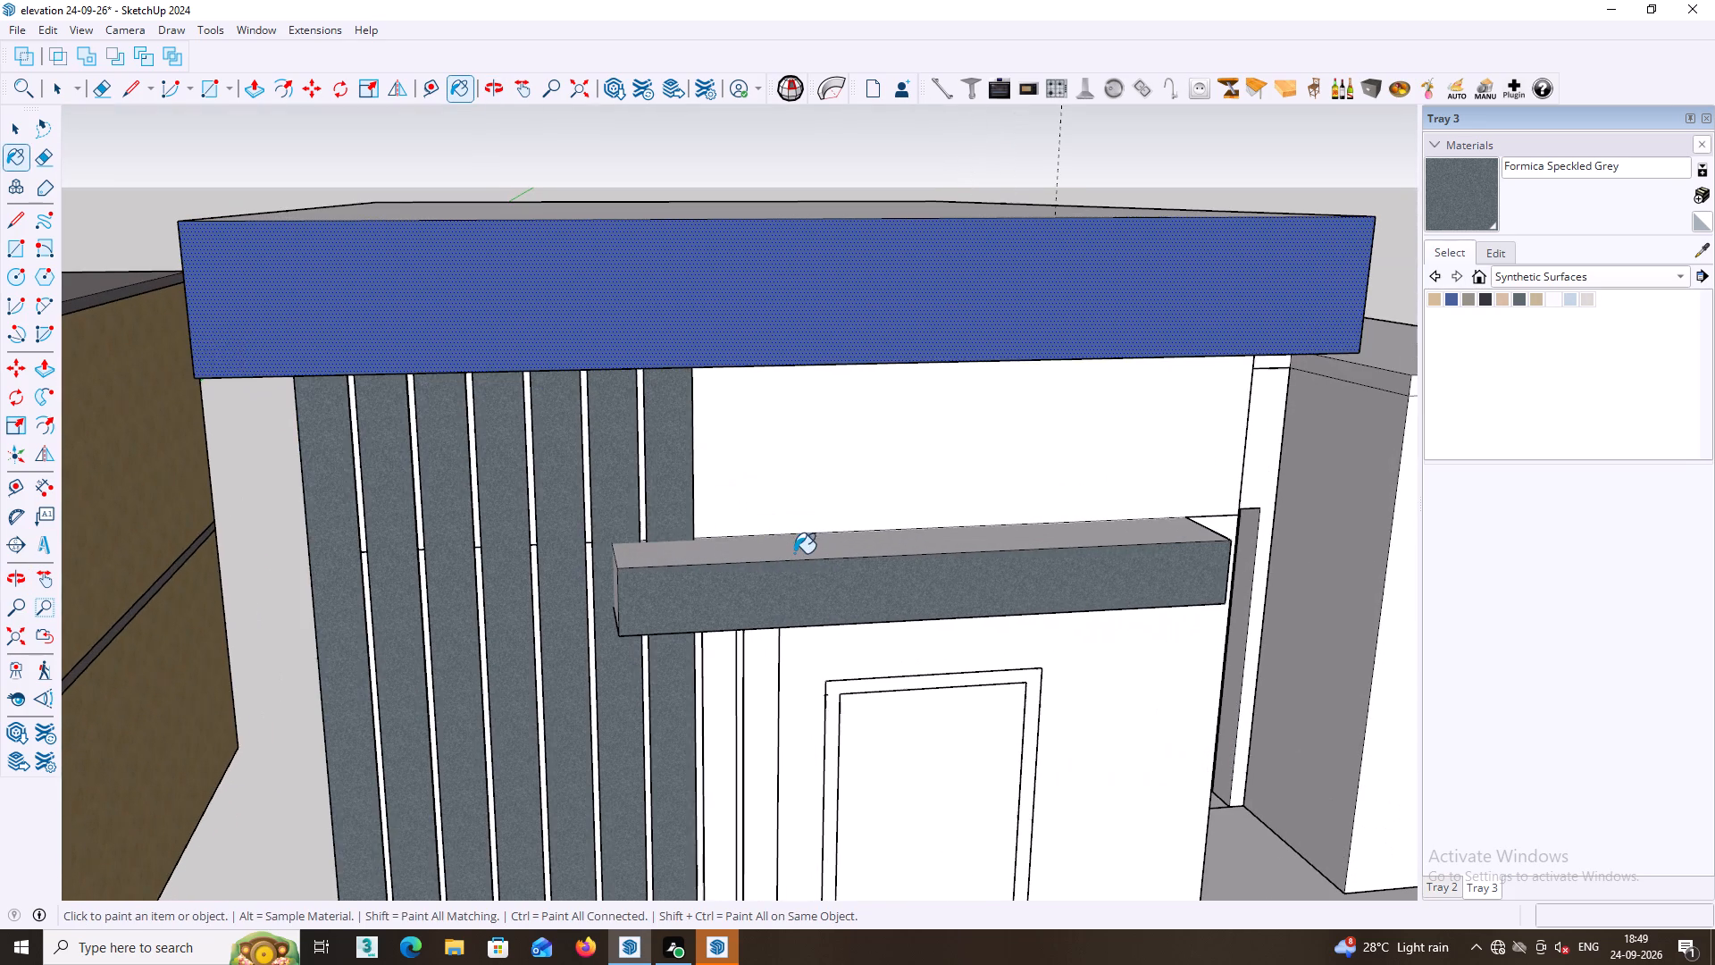
pyautogui.doubleClick(794, 551)
pyautogui.moveTo(637, 575); pyautogui.dragTo(831, 528, button='middle')
pyautogui.scroll(2, 635, 581)
pyautogui.click(657, 579)
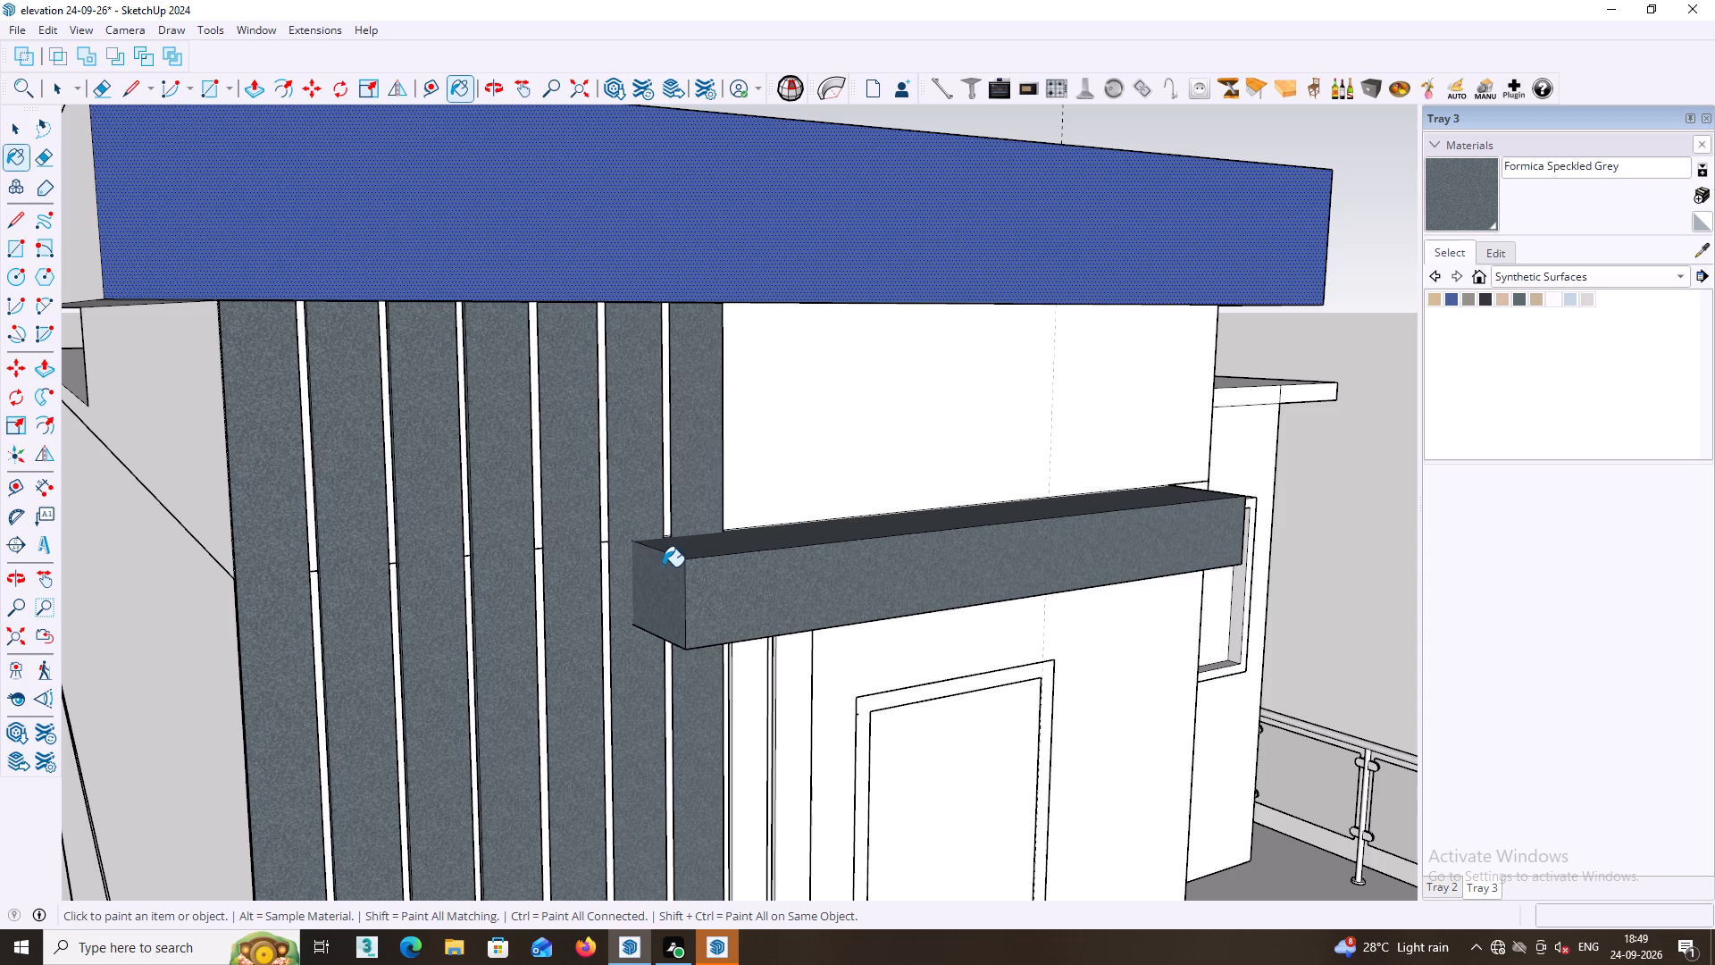
# Paint the top roof slab's front face and both side faces with Formica Speckled Grey.
pyautogui.click(749, 271)
pyautogui.scroll(-5, 749, 271)
pyautogui.moveTo(767, 349); pyautogui.dragTo(904, 356, button='middle')
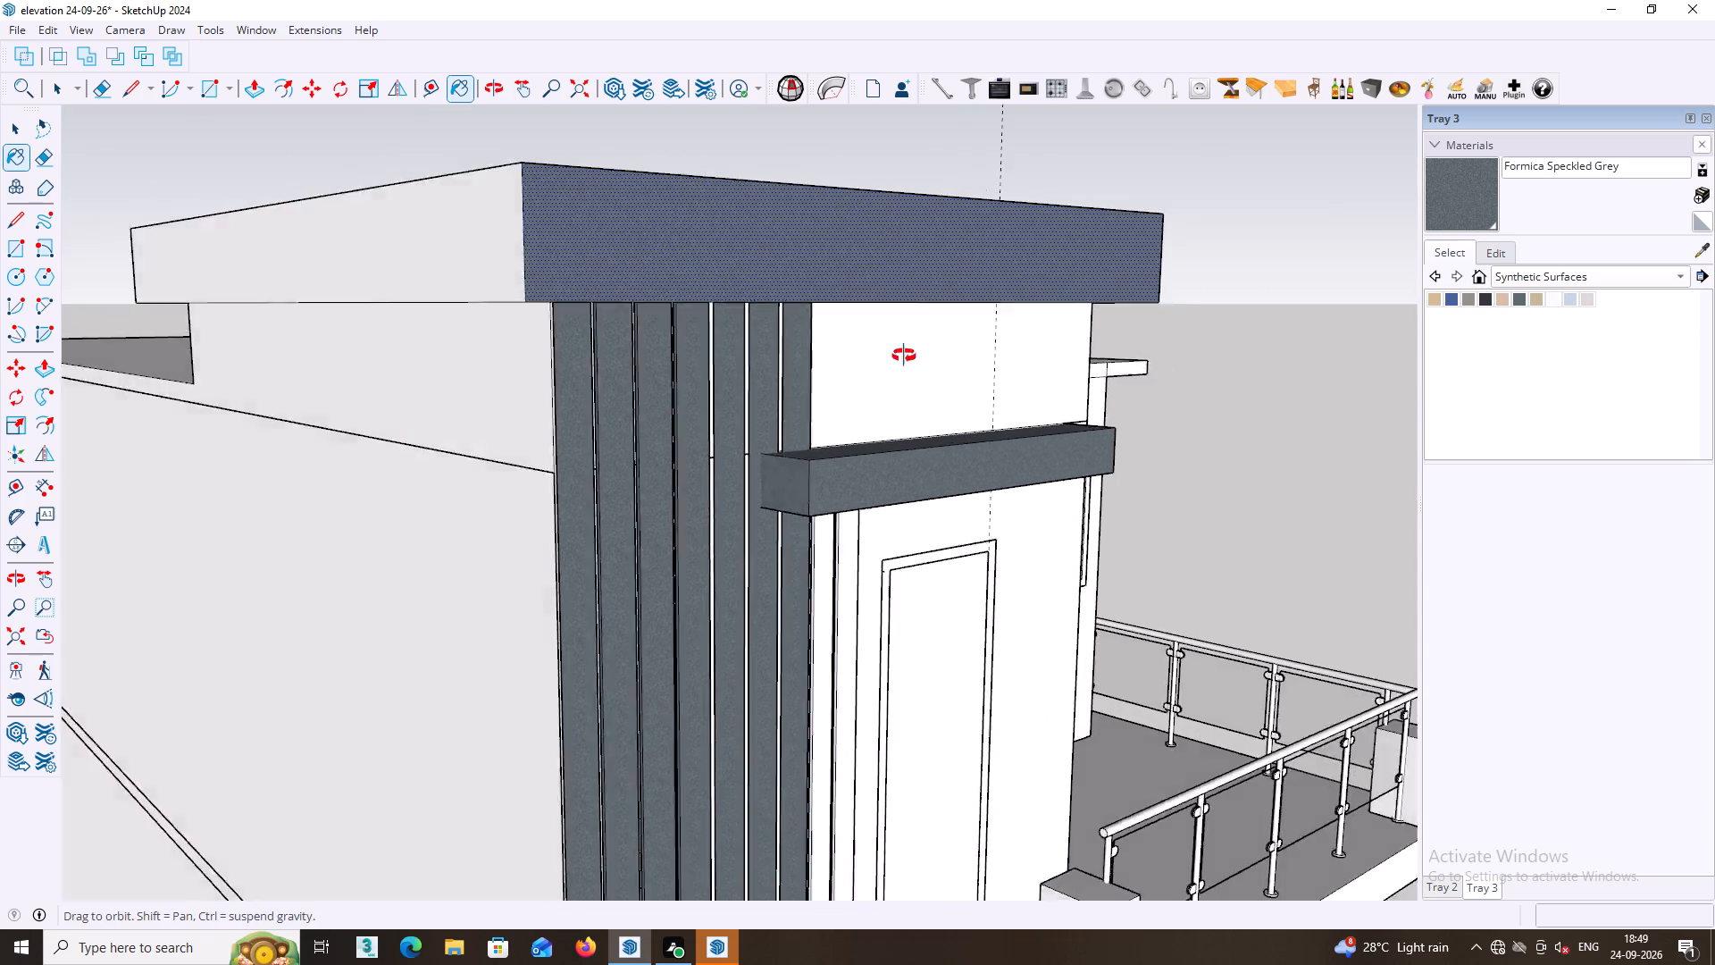
pyautogui.moveTo(904, 356); pyautogui.dragTo(1000, 355, button='middle')
pyautogui.click(809, 230)
pyautogui.moveTo(809, 230); pyautogui.dragTo(899, 362, button='middle')
pyautogui.moveTo(896, 334); pyautogui.dragTo(866, 367, button='middle')
pyautogui.scroll(-6, 890, 335)
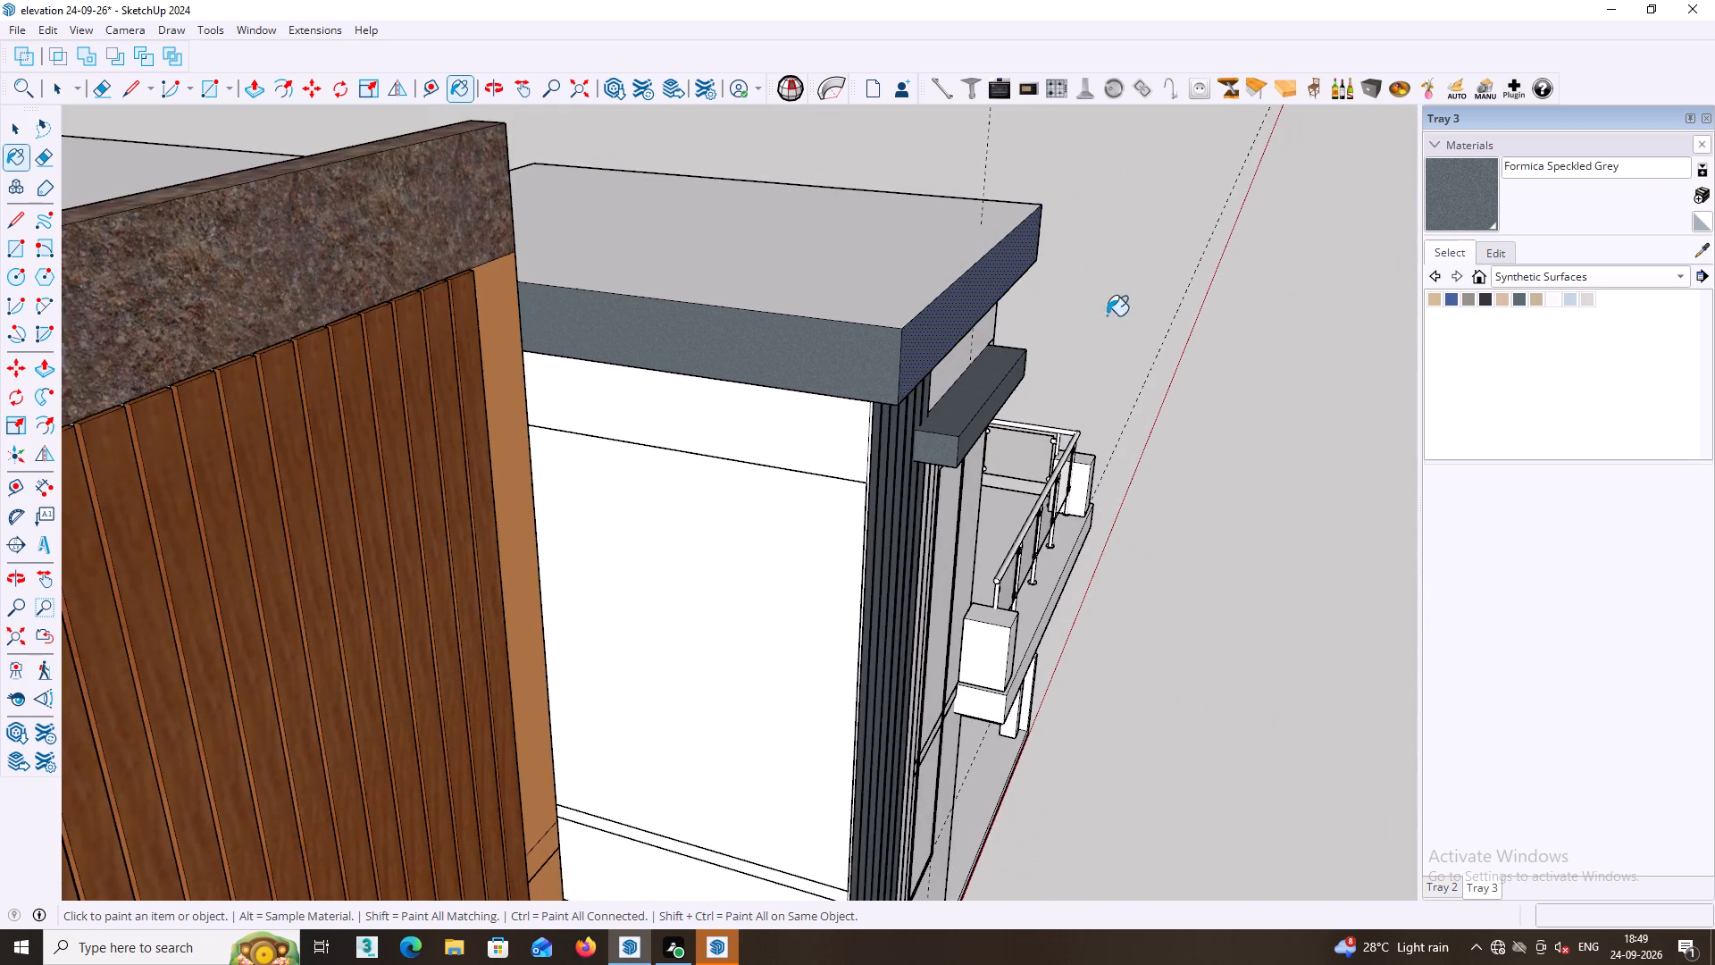
pyautogui.moveTo(1113, 311); pyautogui.dragTo(473, 332, button='middle')
pyautogui.moveTo(980, 242); pyautogui.dragTo(580, 234, button='middle')
pyautogui.click(652, 288)
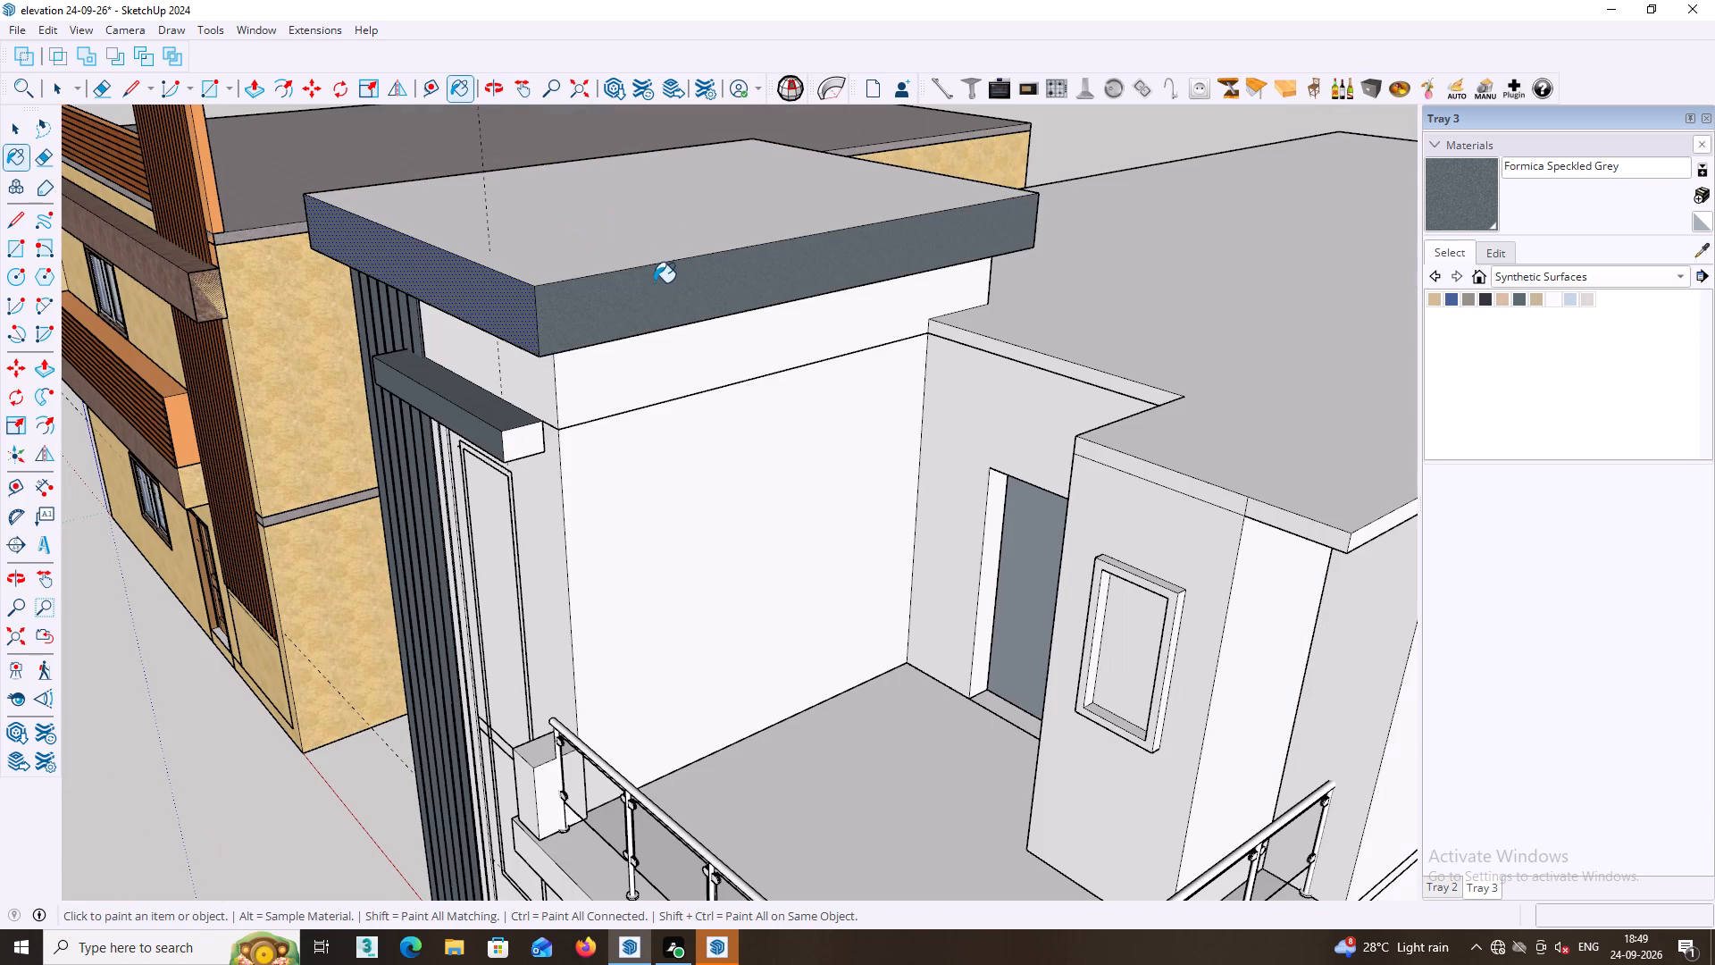
# Paint the top roof slab's upper face and rear edge face with Formica Speckled Grey.
pyautogui.moveTo(655, 279); pyautogui.dragTo(649, 355, button='middle')
pyautogui.scroll(-1, 712, 269)
pyautogui.click(718, 263)
pyautogui.moveTo(767, 258); pyautogui.dragTo(511, 244, button='middle')
pyautogui.moveTo(1181, 230); pyautogui.dragTo(800, 211, button='middle')
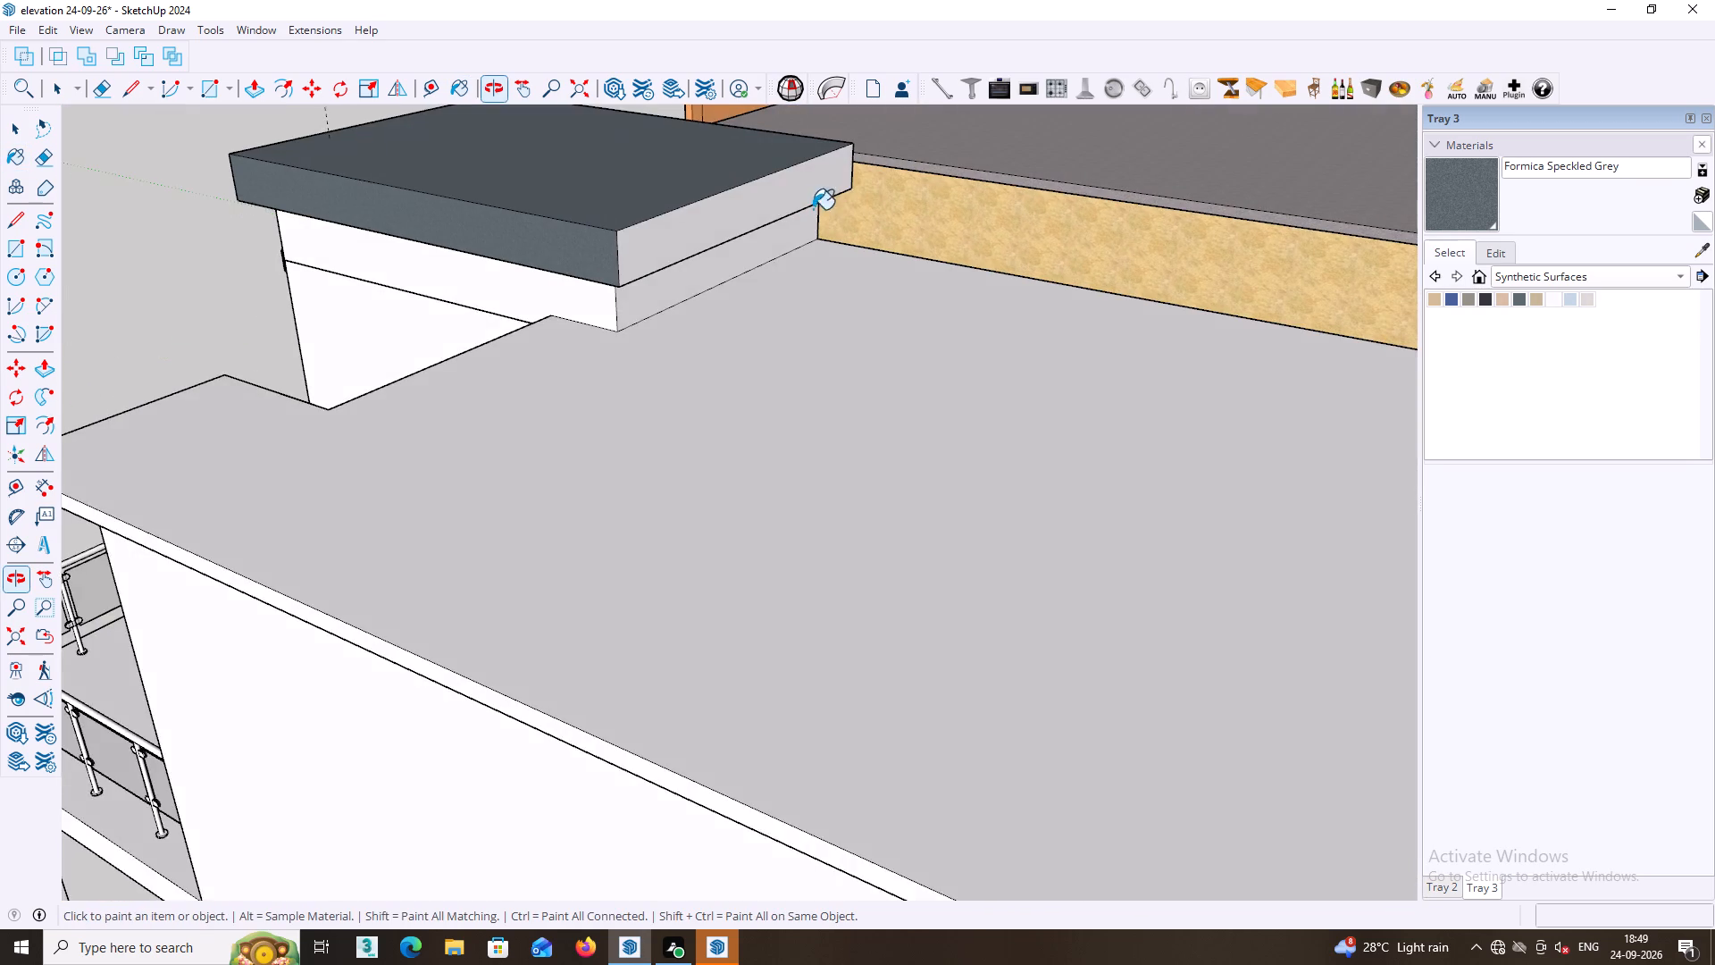
pyautogui.scroll(1, 765, 197)
pyautogui.click(757, 203)
# Paint the underside of the roof slab's overhang on the balcony side and at the front with Formica Speckled Grey.
pyautogui.moveTo(757, 206); pyautogui.dragTo(795, 29, button='middle')
pyautogui.moveTo(756, 147); pyautogui.dragTo(743, 421, button='middle')
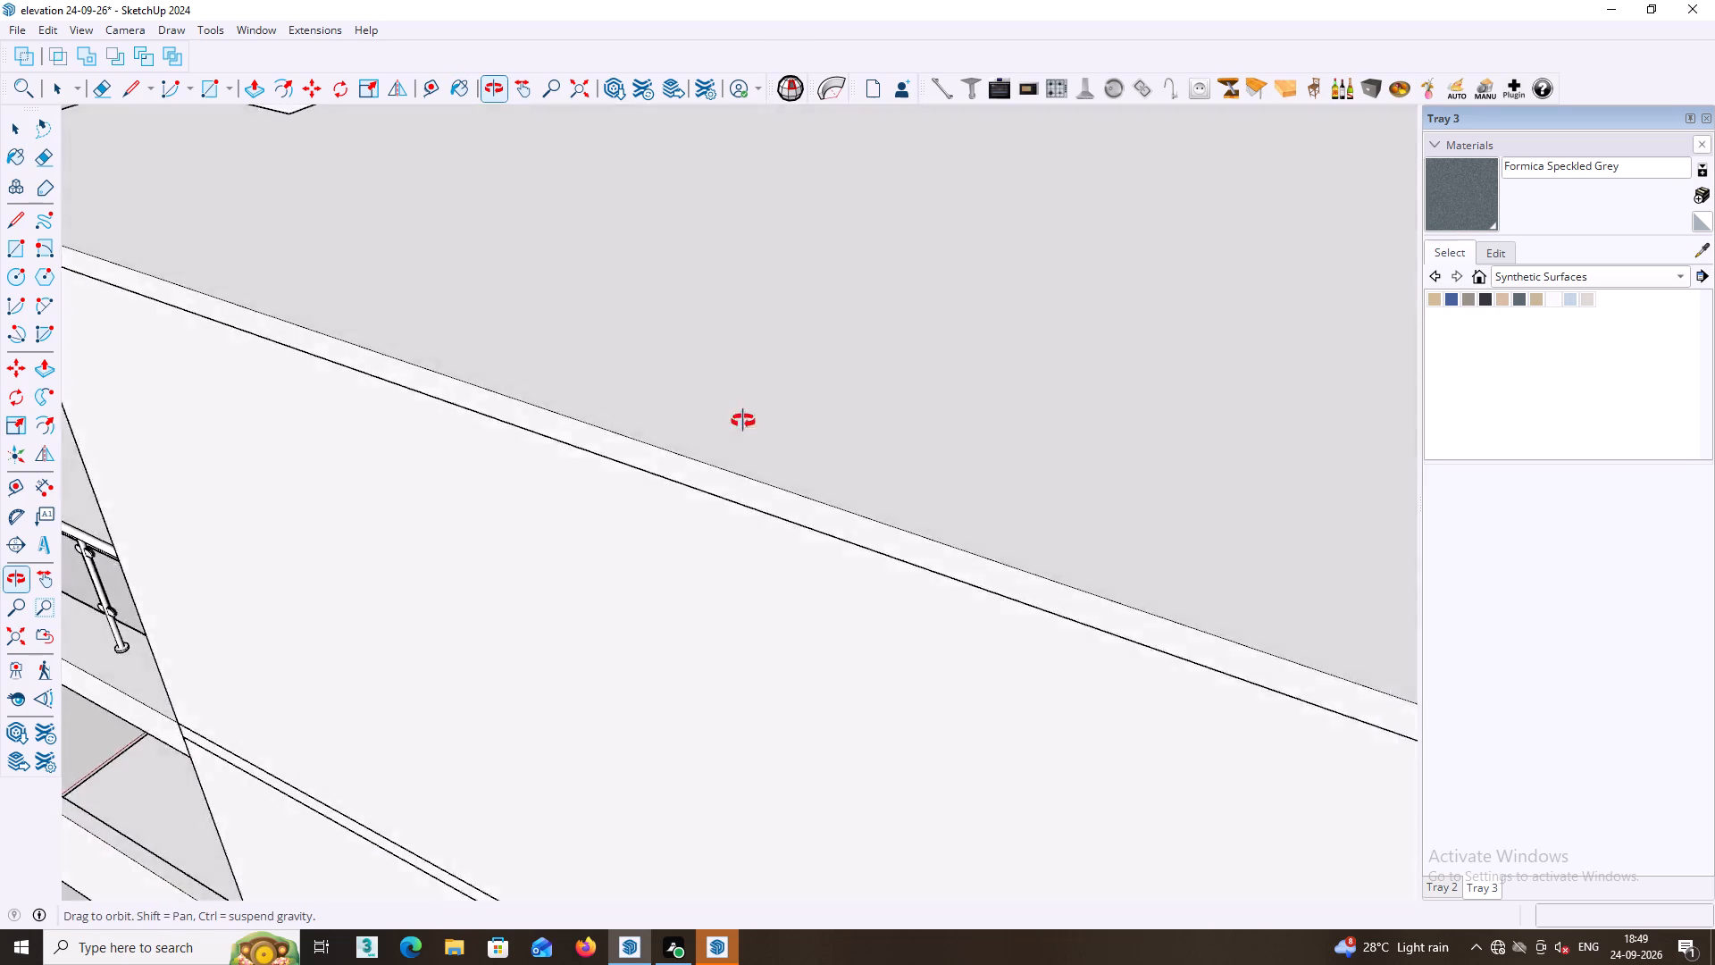
pyautogui.moveTo(743, 421); pyautogui.dragTo(748, 613, button='middle')
pyautogui.scroll(-11, 740, 421)
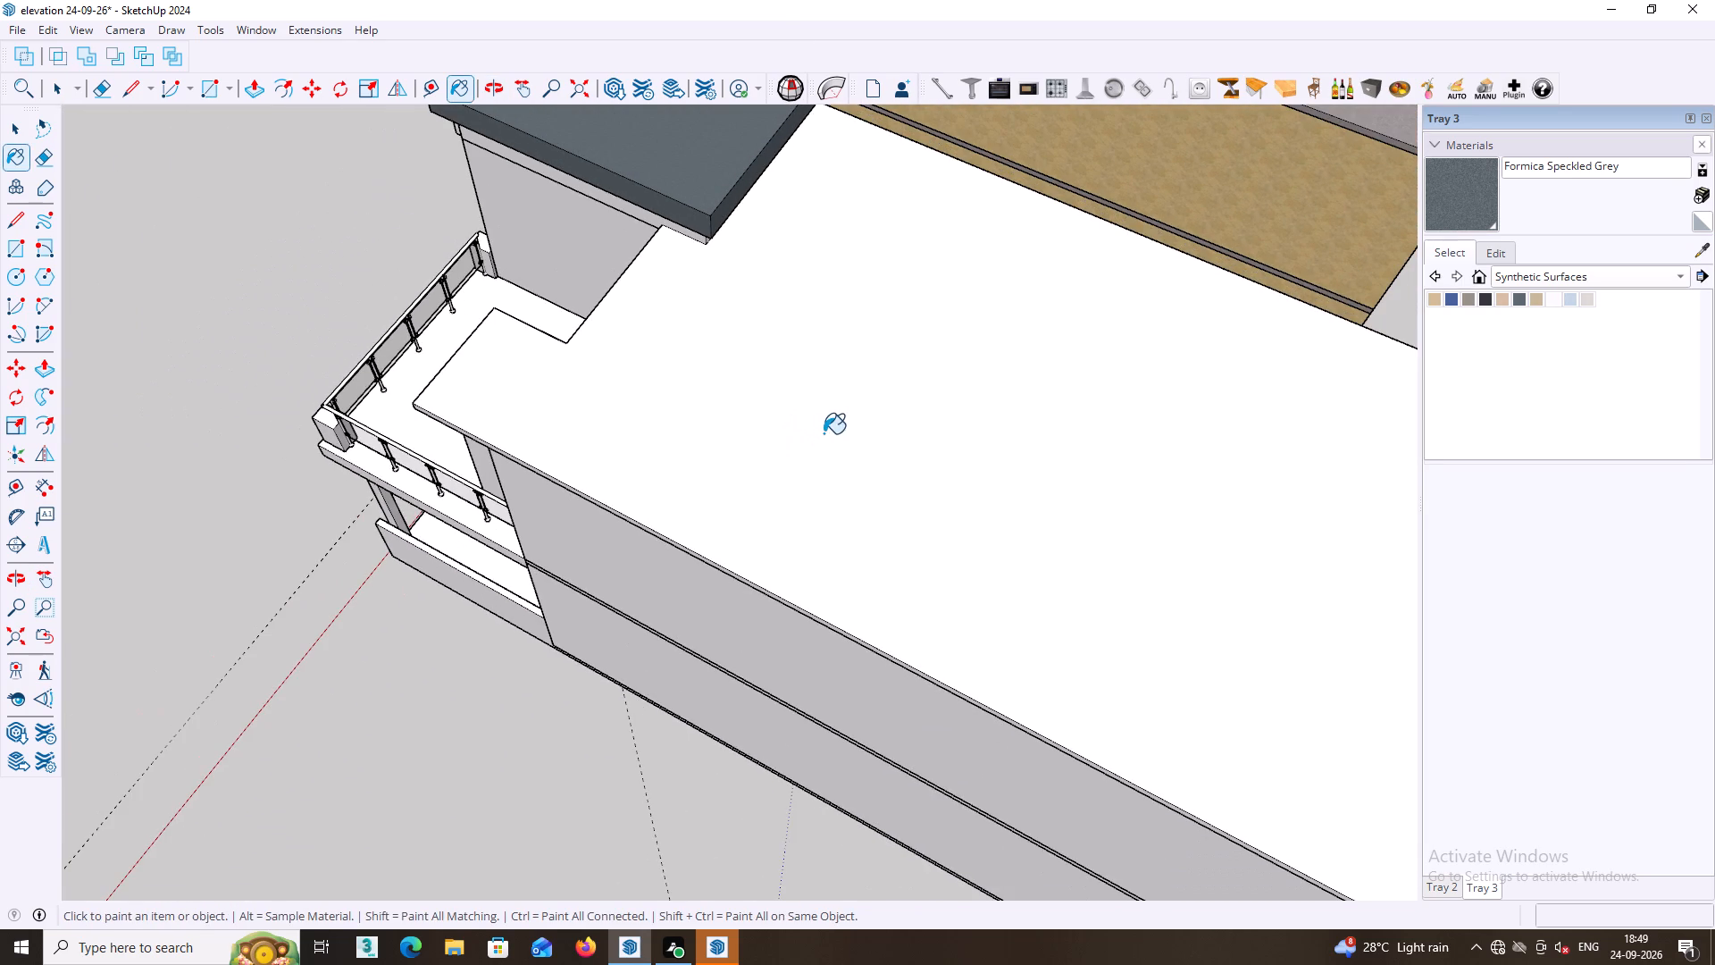
pyautogui.scroll(-5, 826, 433)
pyautogui.keyDown('shift'); pyautogui.moveTo(871, 467); pyautogui.dragTo(889, 606, button='middle'); pyautogui.keyUp('shift')
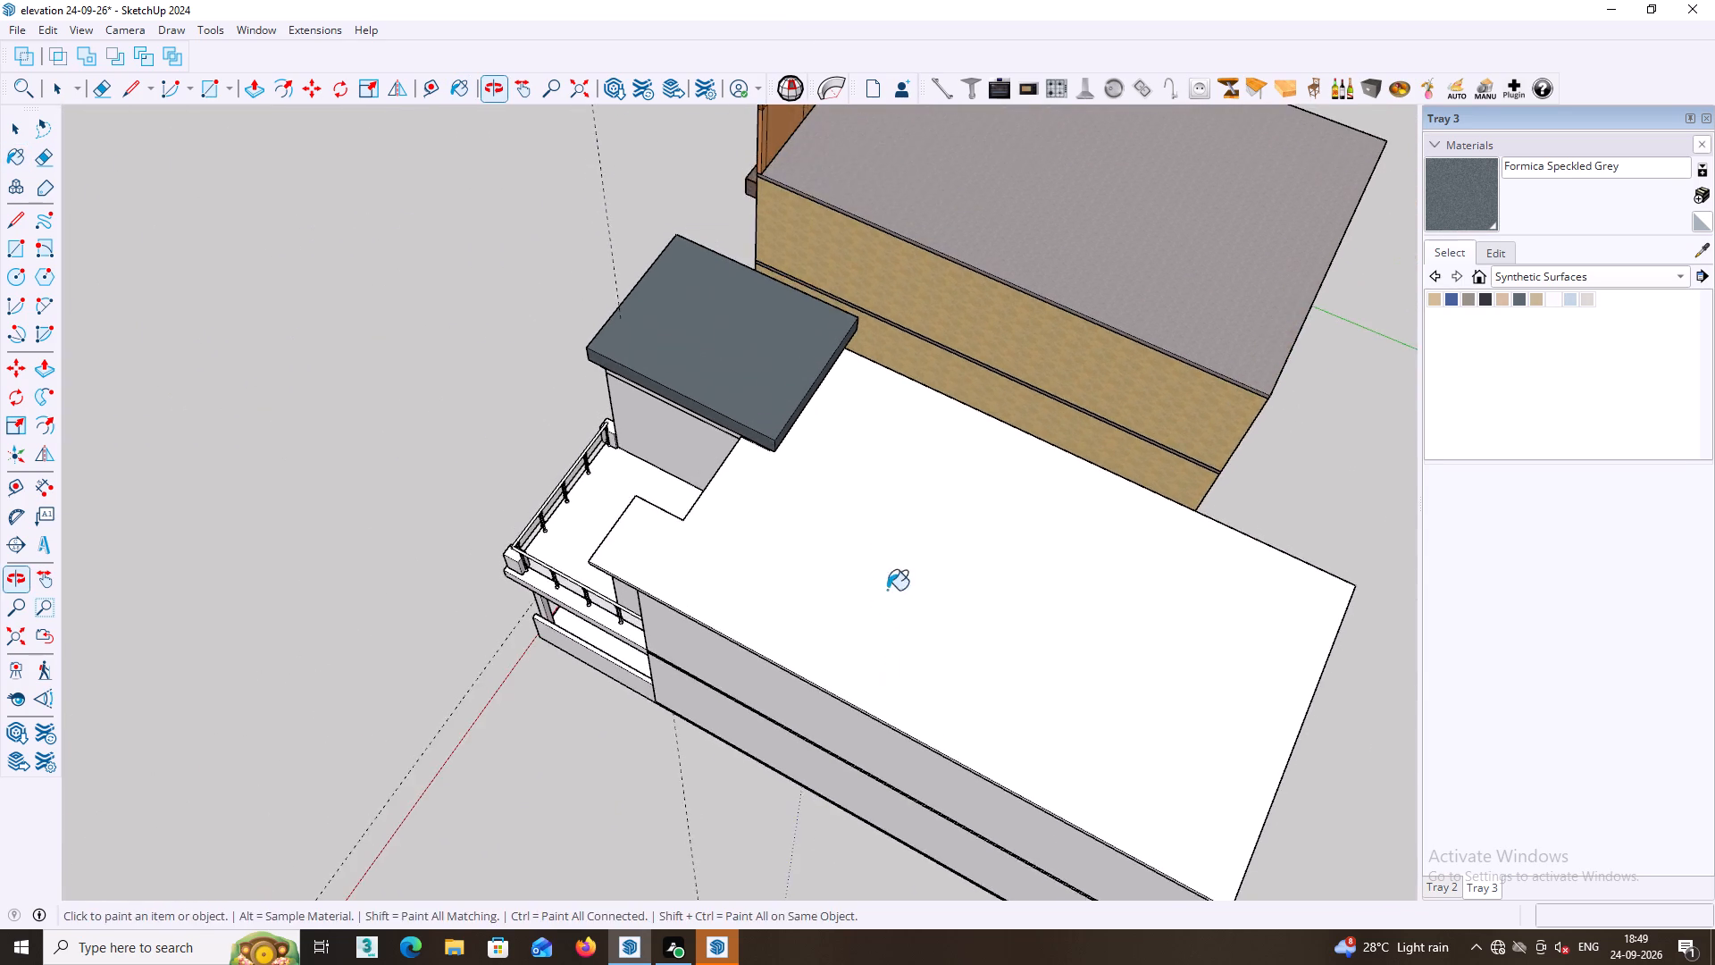
pyautogui.moveTo(842, 417); pyautogui.dragTo(799, 239, button='middle')
pyautogui.scroll(-1, 841, 415)
pyautogui.scroll(16, 692, 281)
pyautogui.moveTo(580, 486); pyautogui.dragTo(699, 337, button='middle')
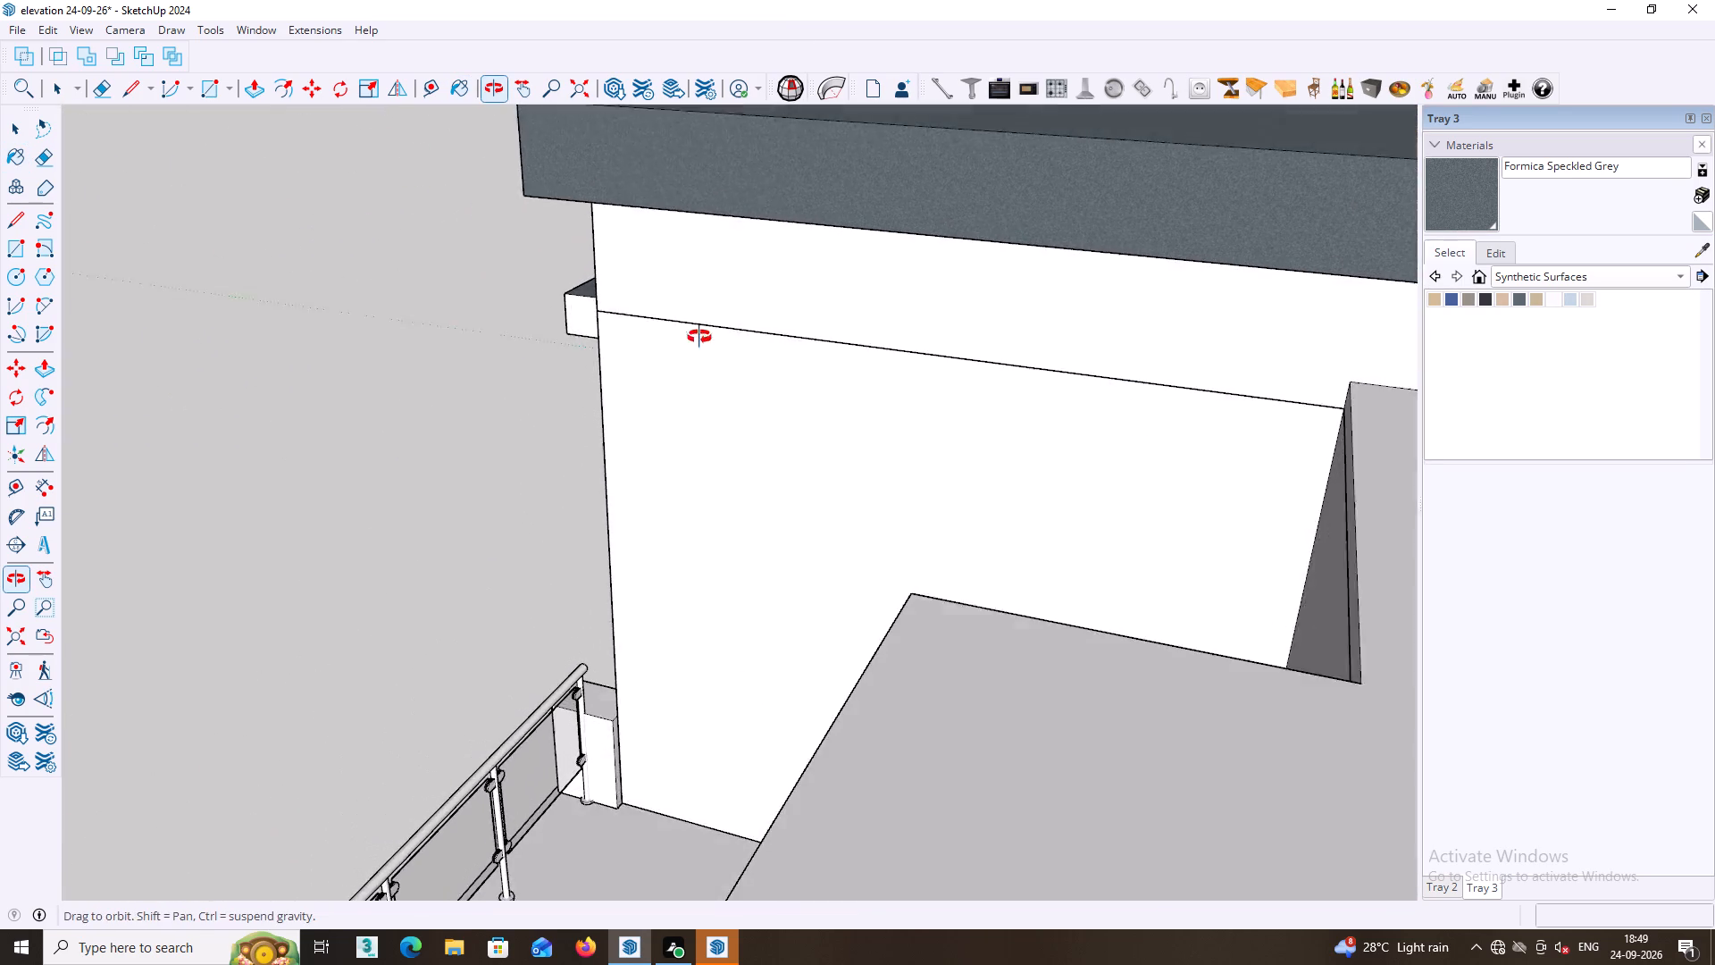
pyautogui.moveTo(699, 337); pyautogui.dragTo(703, 331, button='middle')
pyautogui.scroll(1, 701, 313)
pyautogui.keyDown('shift'); pyautogui.moveTo(698, 318); pyautogui.dragTo(697, 550, button='middle'); pyautogui.keyUp('shift')
pyautogui.moveTo(698, 410); pyautogui.dragTo(737, 173, button='middle')
pyautogui.scroll(3, 737, 173)
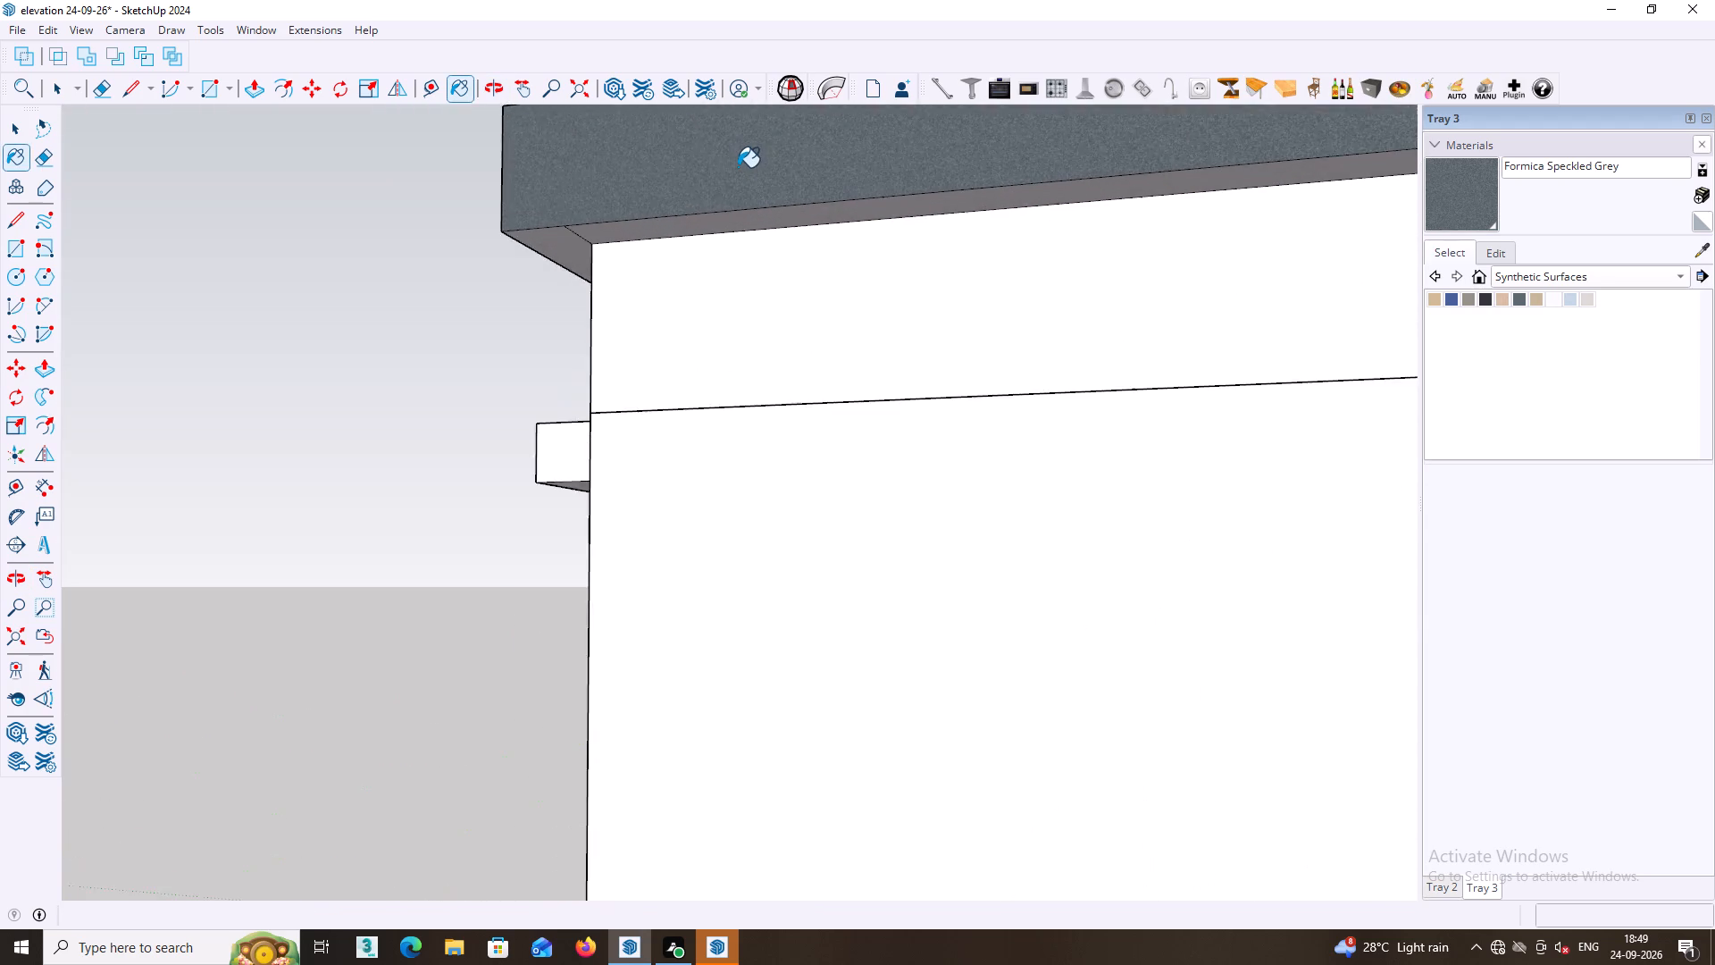
pyautogui.scroll(2, 738, 167)
pyautogui.moveTo(722, 179); pyautogui.dragTo(745, 88, button='middle')
pyautogui.click(683, 155)
pyautogui.click(554, 180)
# Paint the remaining underside strips of the roof slab's overhang, reached from the rear, with Formica Speckled Grey.
pyautogui.moveTo(555, 178); pyautogui.dragTo(735, 235, button='middle')
pyautogui.scroll(-7, 796, 282)
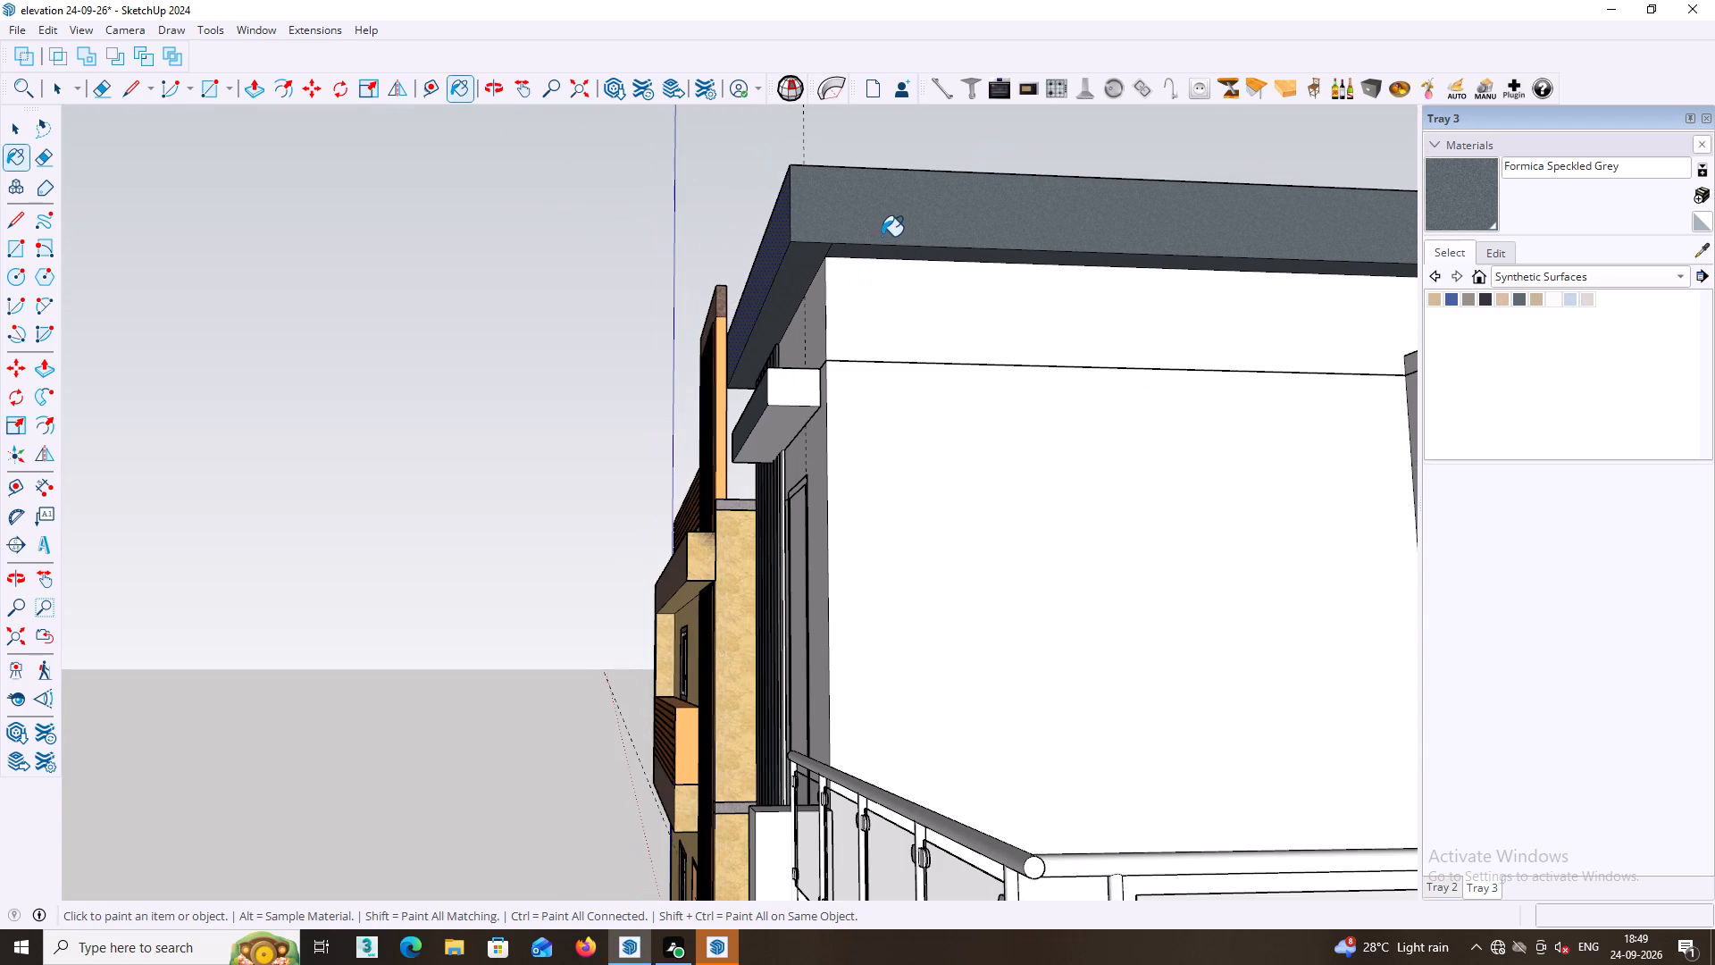
pyautogui.moveTo(882, 236); pyautogui.dragTo(265, 339, button='middle')
pyautogui.moveTo(546, 284); pyautogui.dragTo(428, 337, button='middle')
pyautogui.moveTo(570, 265); pyautogui.dragTo(444, 337, button='middle')
pyautogui.moveTo(869, 326); pyautogui.dragTo(798, 340, button='middle')
pyautogui.scroll(9, 805, 331)
pyautogui.moveTo(824, 333); pyautogui.dragTo(827, 323, button='middle')
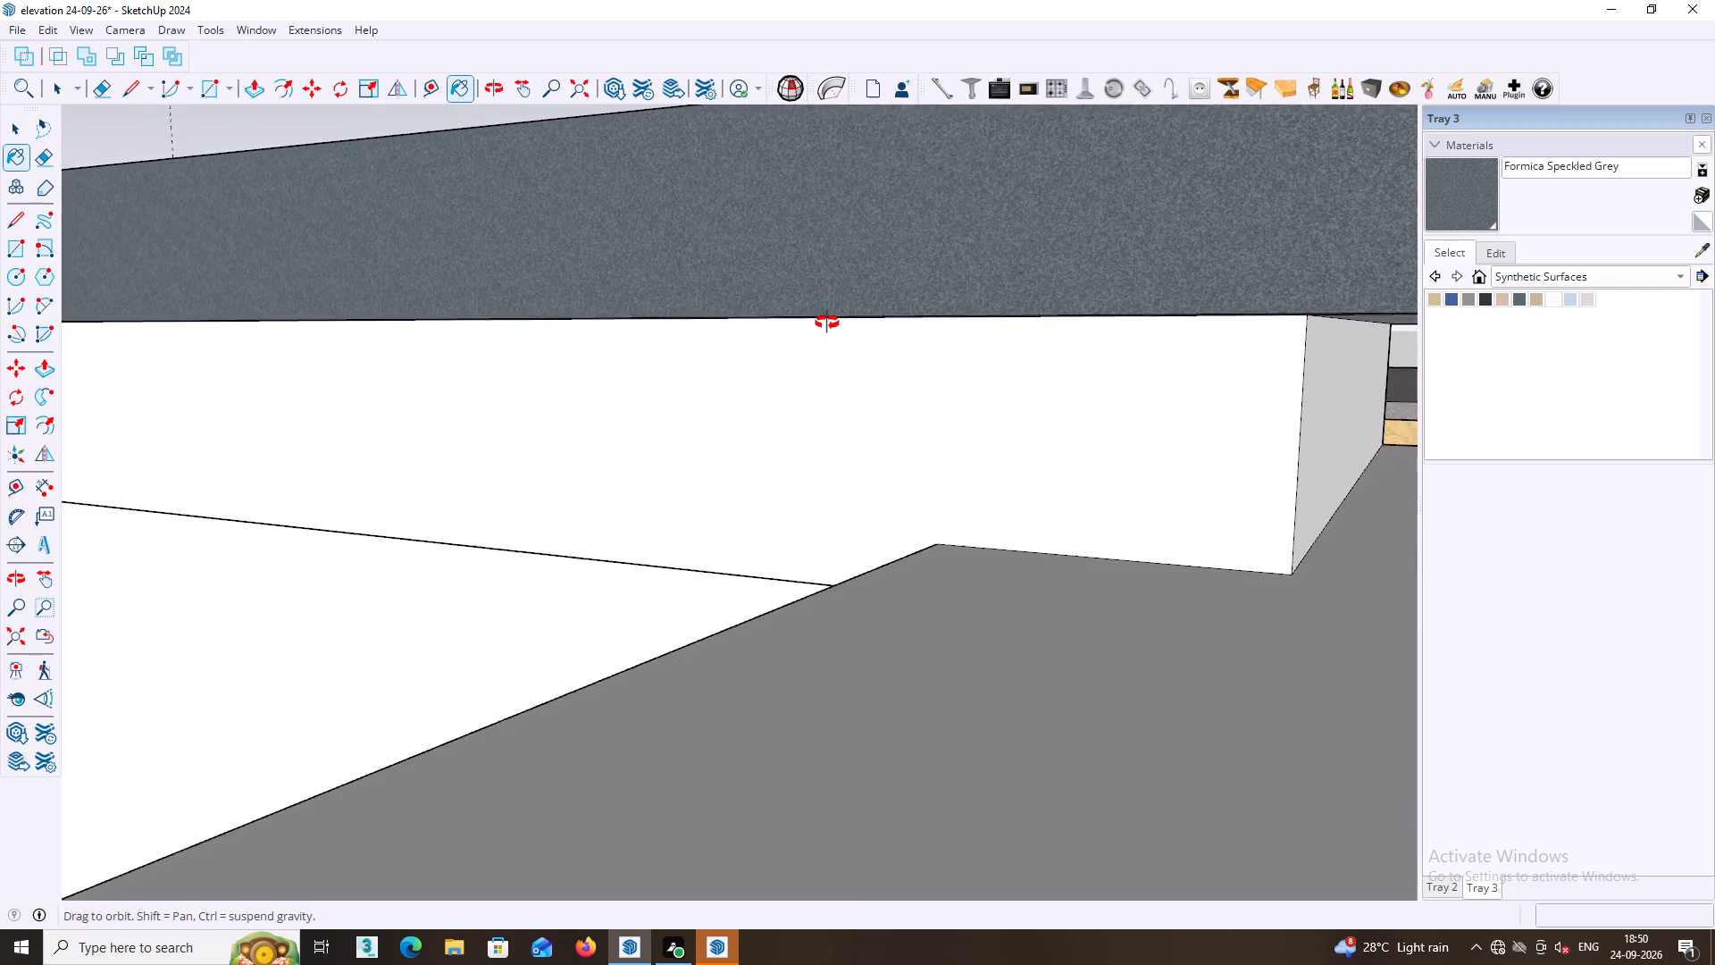
pyautogui.moveTo(827, 323); pyautogui.dragTo(799, 318, button='middle')
pyautogui.scroll(5, 802, 307)
pyautogui.moveTo(814, 288); pyautogui.dragTo(817, 219, button='middle')
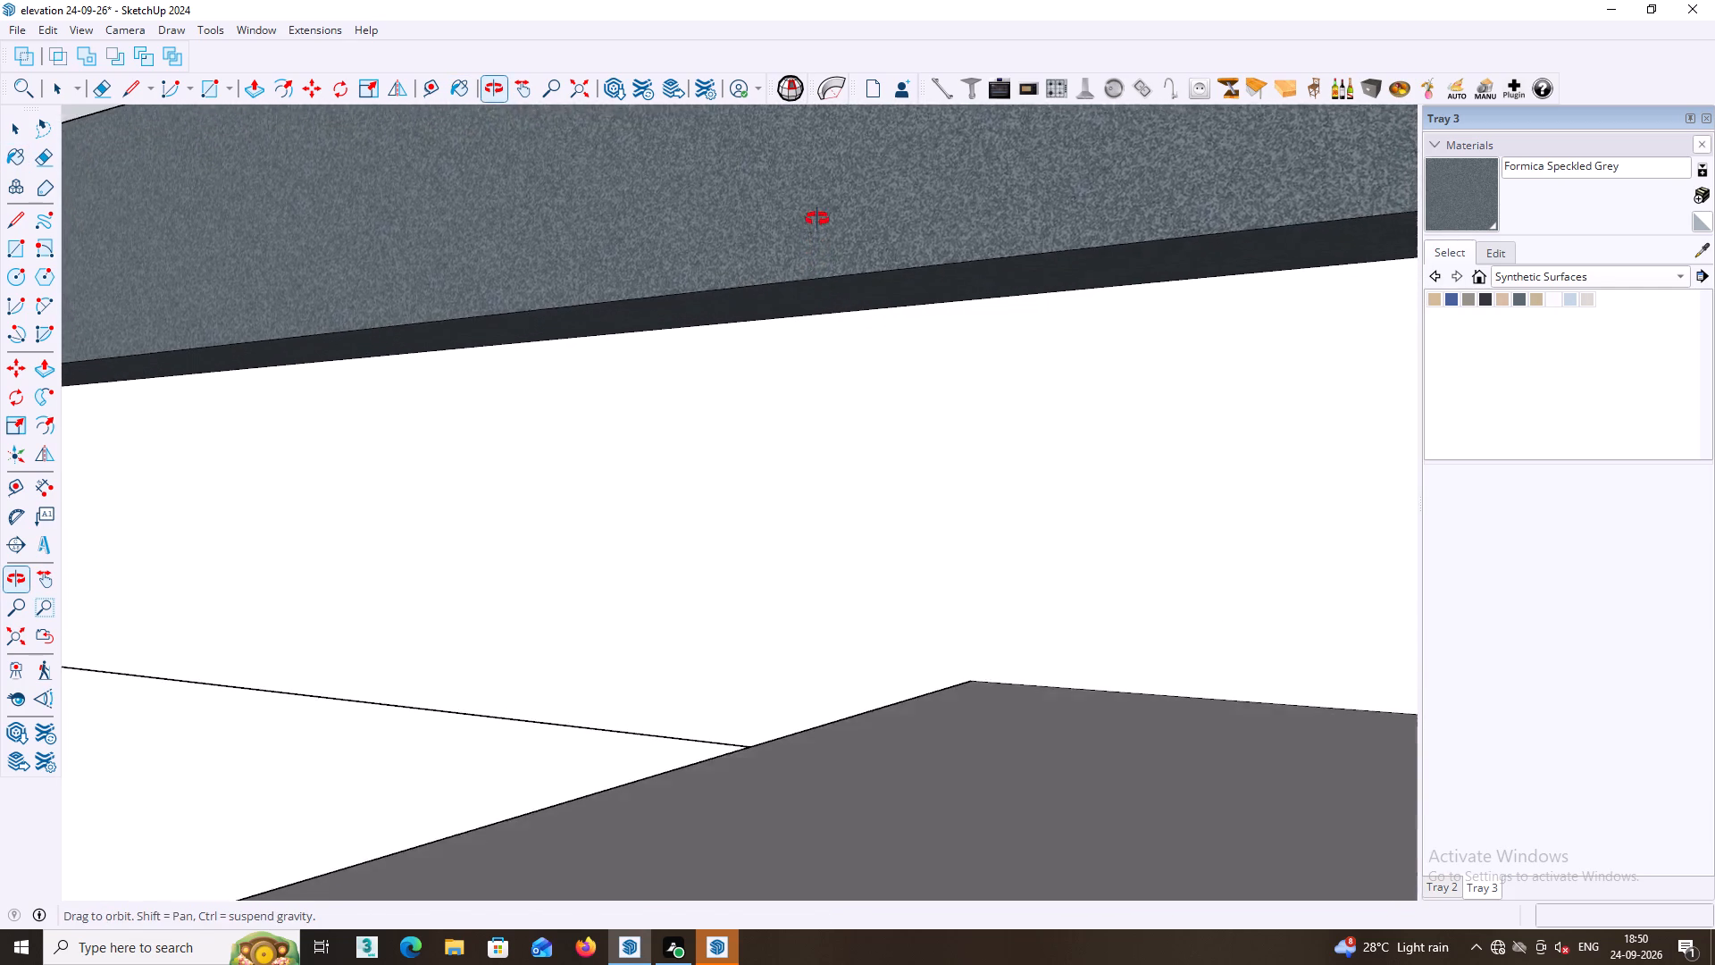
pyautogui.moveTo(817, 219); pyautogui.dragTo(817, 215, button='middle')
pyautogui.scroll(-20, 841, 254)
pyautogui.scroll(-1, 841, 254)
pyautogui.middleClick(953, 346)
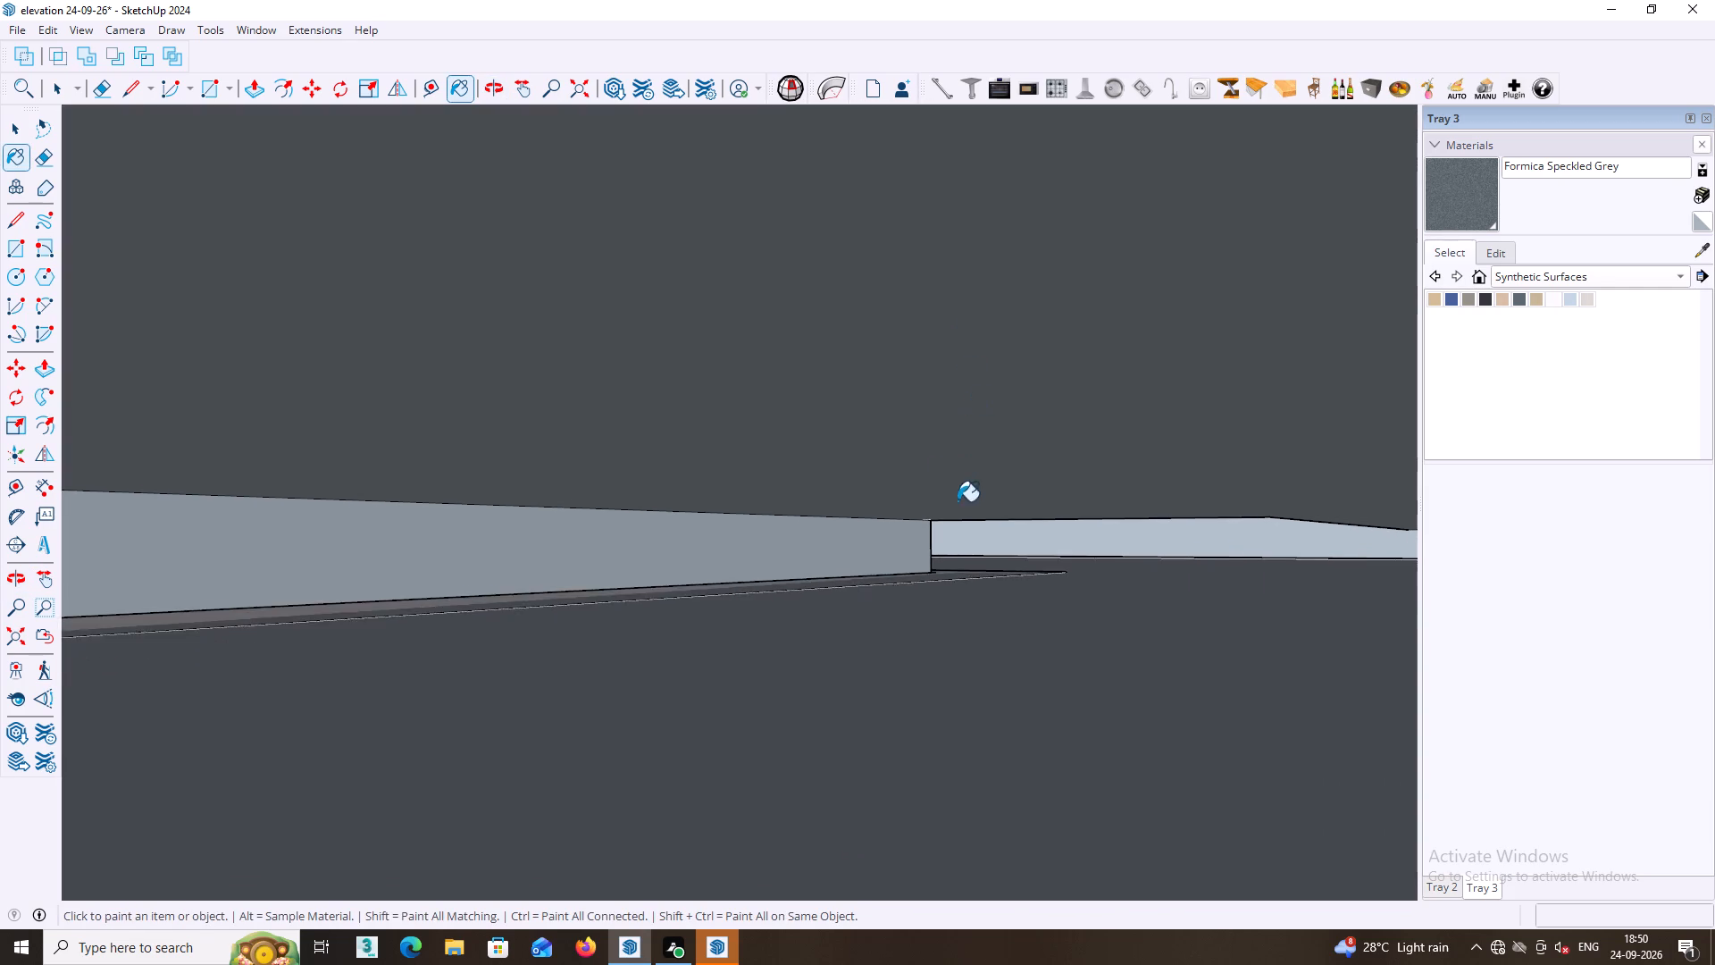
pyautogui.scroll(-6, 958, 501)
pyautogui.scroll(-4, 159, 650)
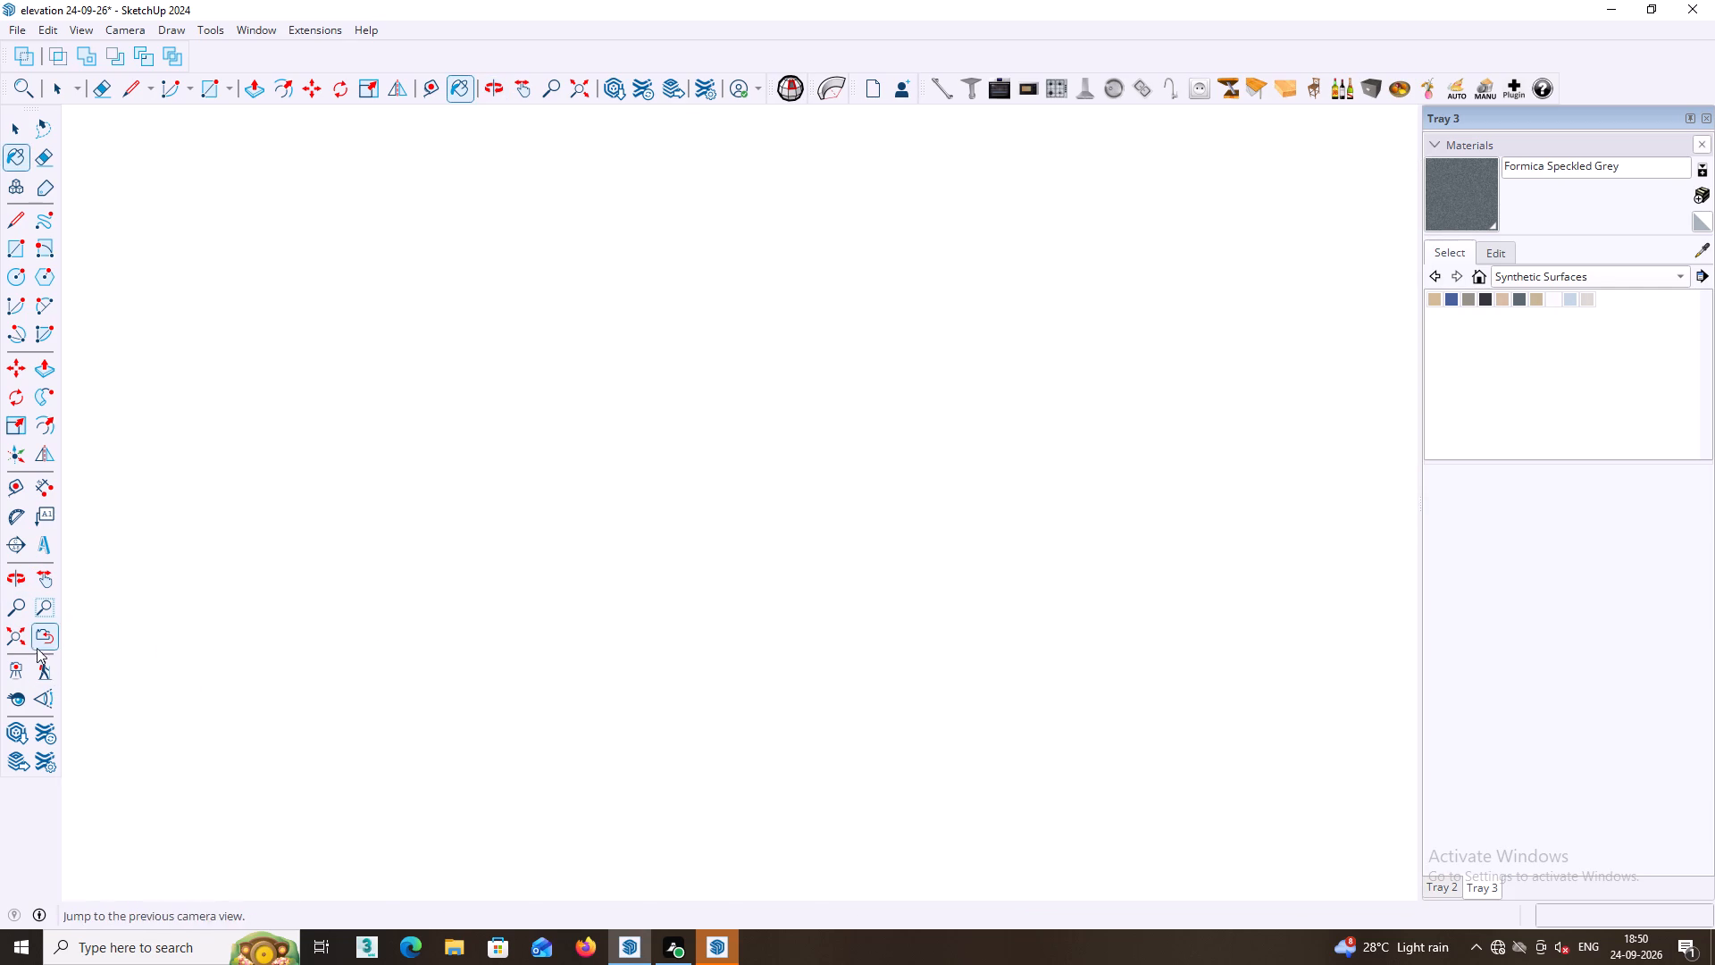
pyautogui.click(22, 640)
pyautogui.scroll(-4, 395, 542)
pyautogui.moveTo(649, 388); pyautogui.dragTo(1024, 524, button='middle')
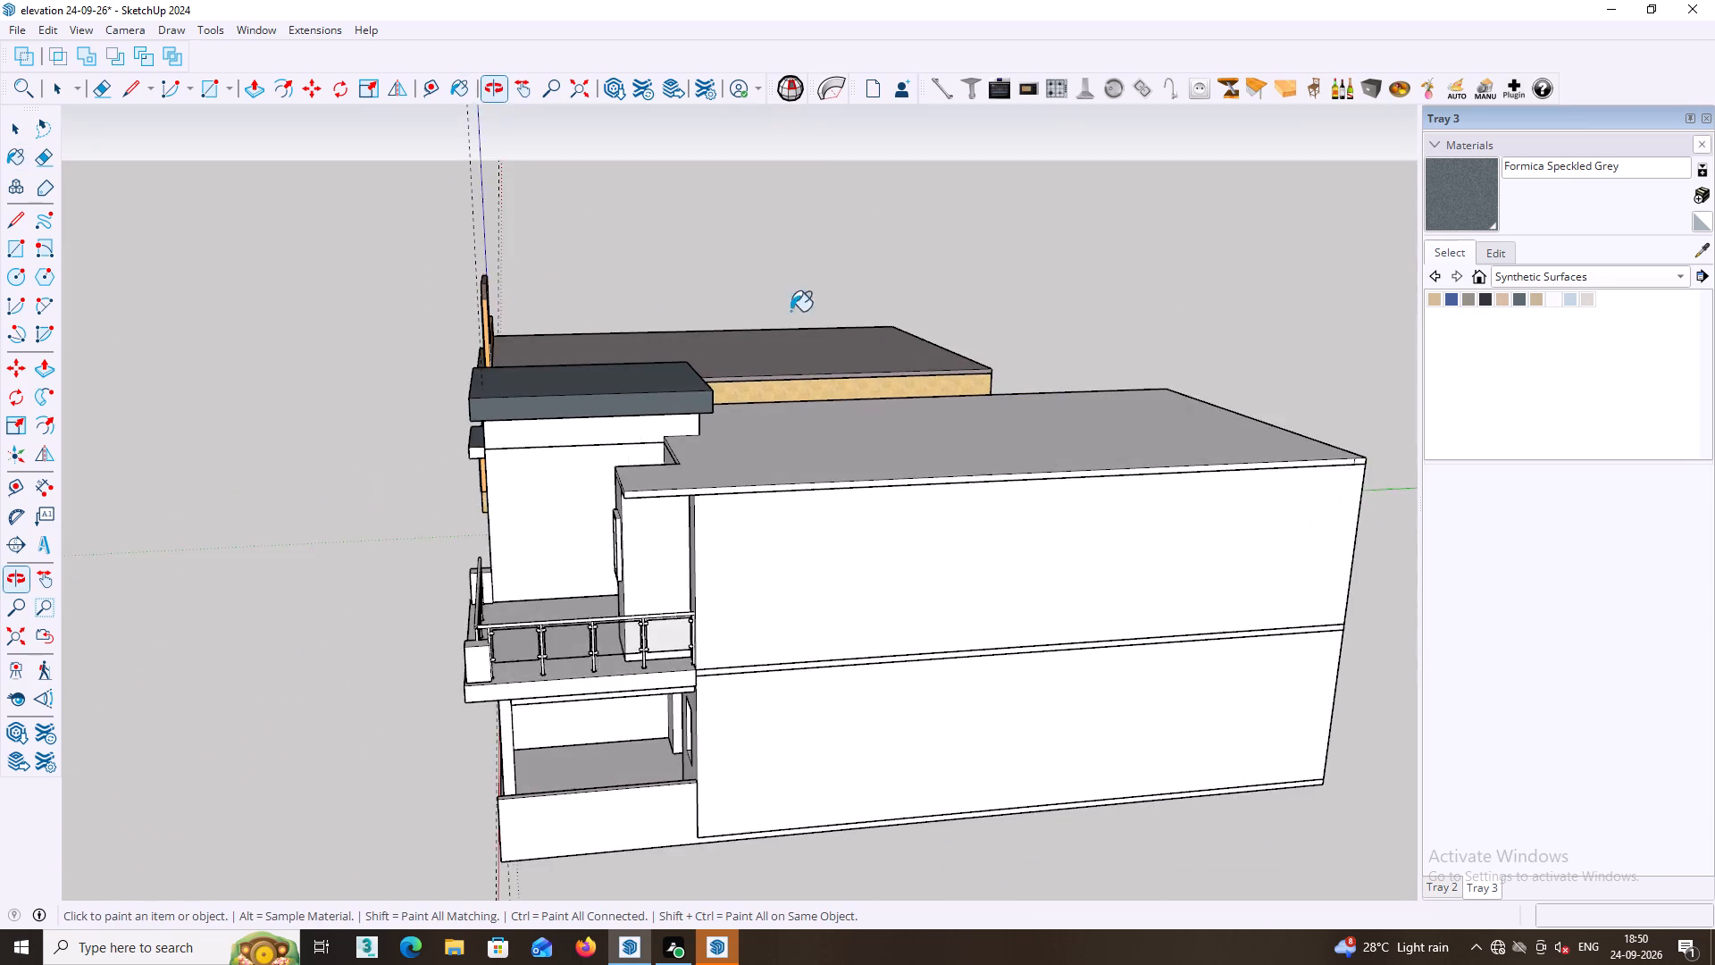
pyautogui.scroll(8, 783, 301)
pyautogui.moveTo(670, 616); pyautogui.dragTo(560, 570, button='middle')
pyautogui.scroll(3, 411, 584)
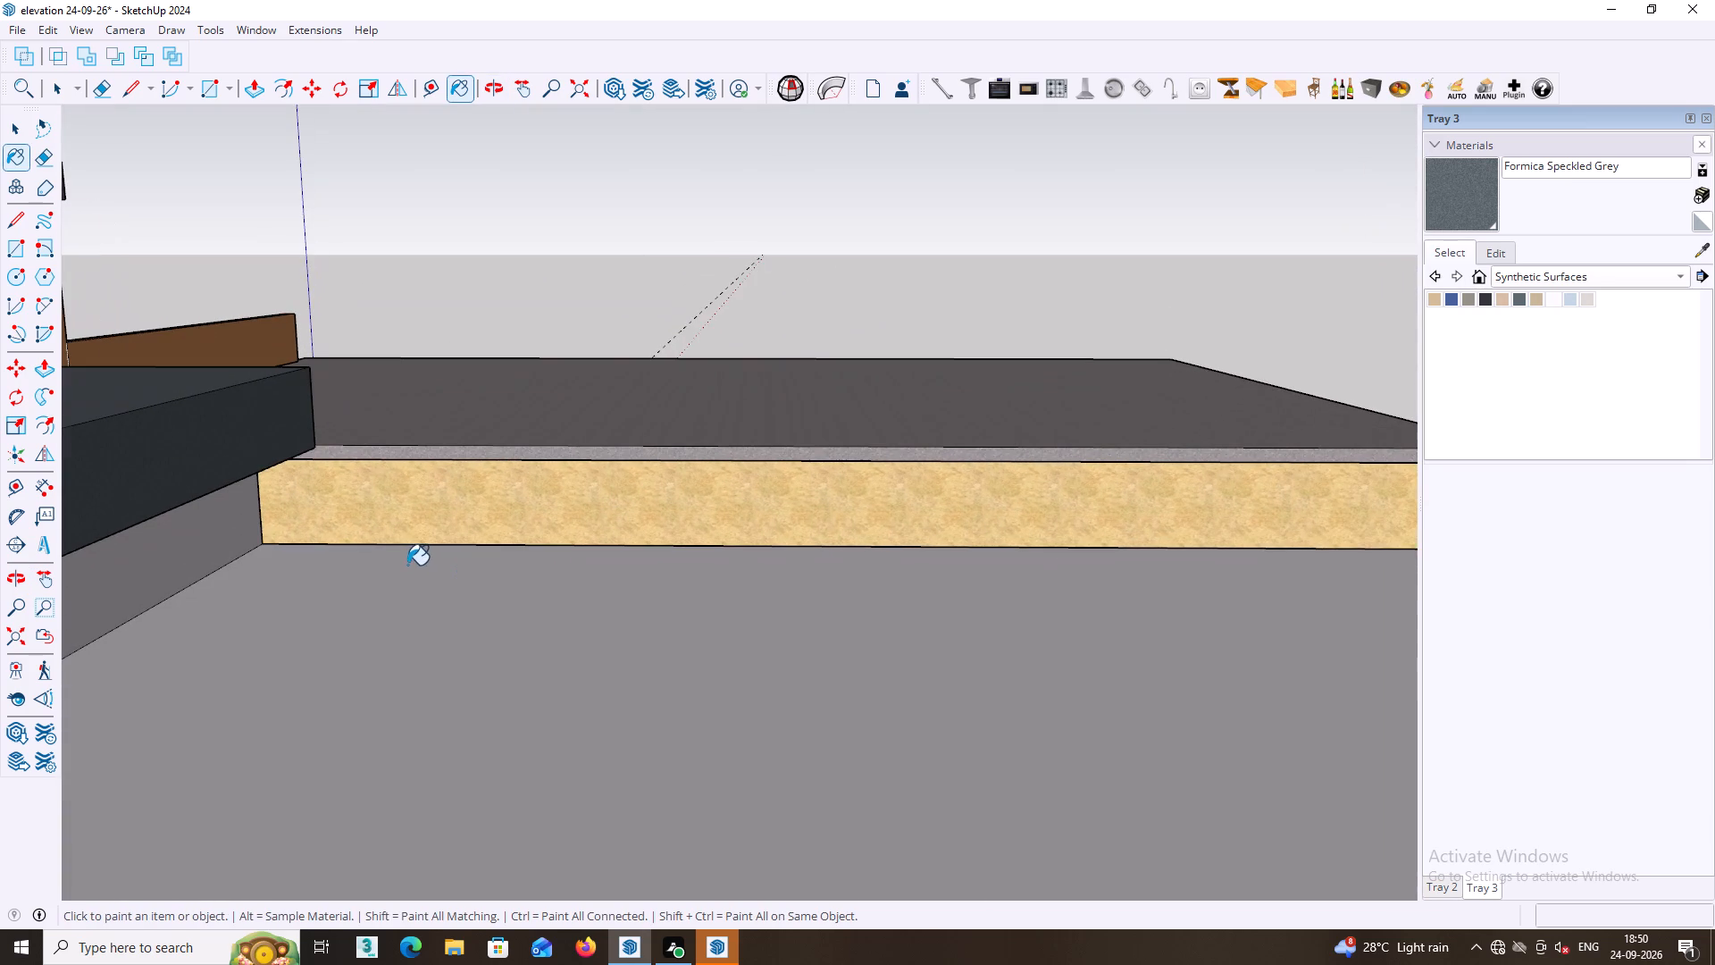
pyautogui.keyDown('shift'); pyautogui.moveTo(412, 563); pyautogui.dragTo(899, 711, button='middle'); pyautogui.keyUp('shift')
pyautogui.moveTo(862, 686); pyautogui.dragTo(772, 608, button='middle')
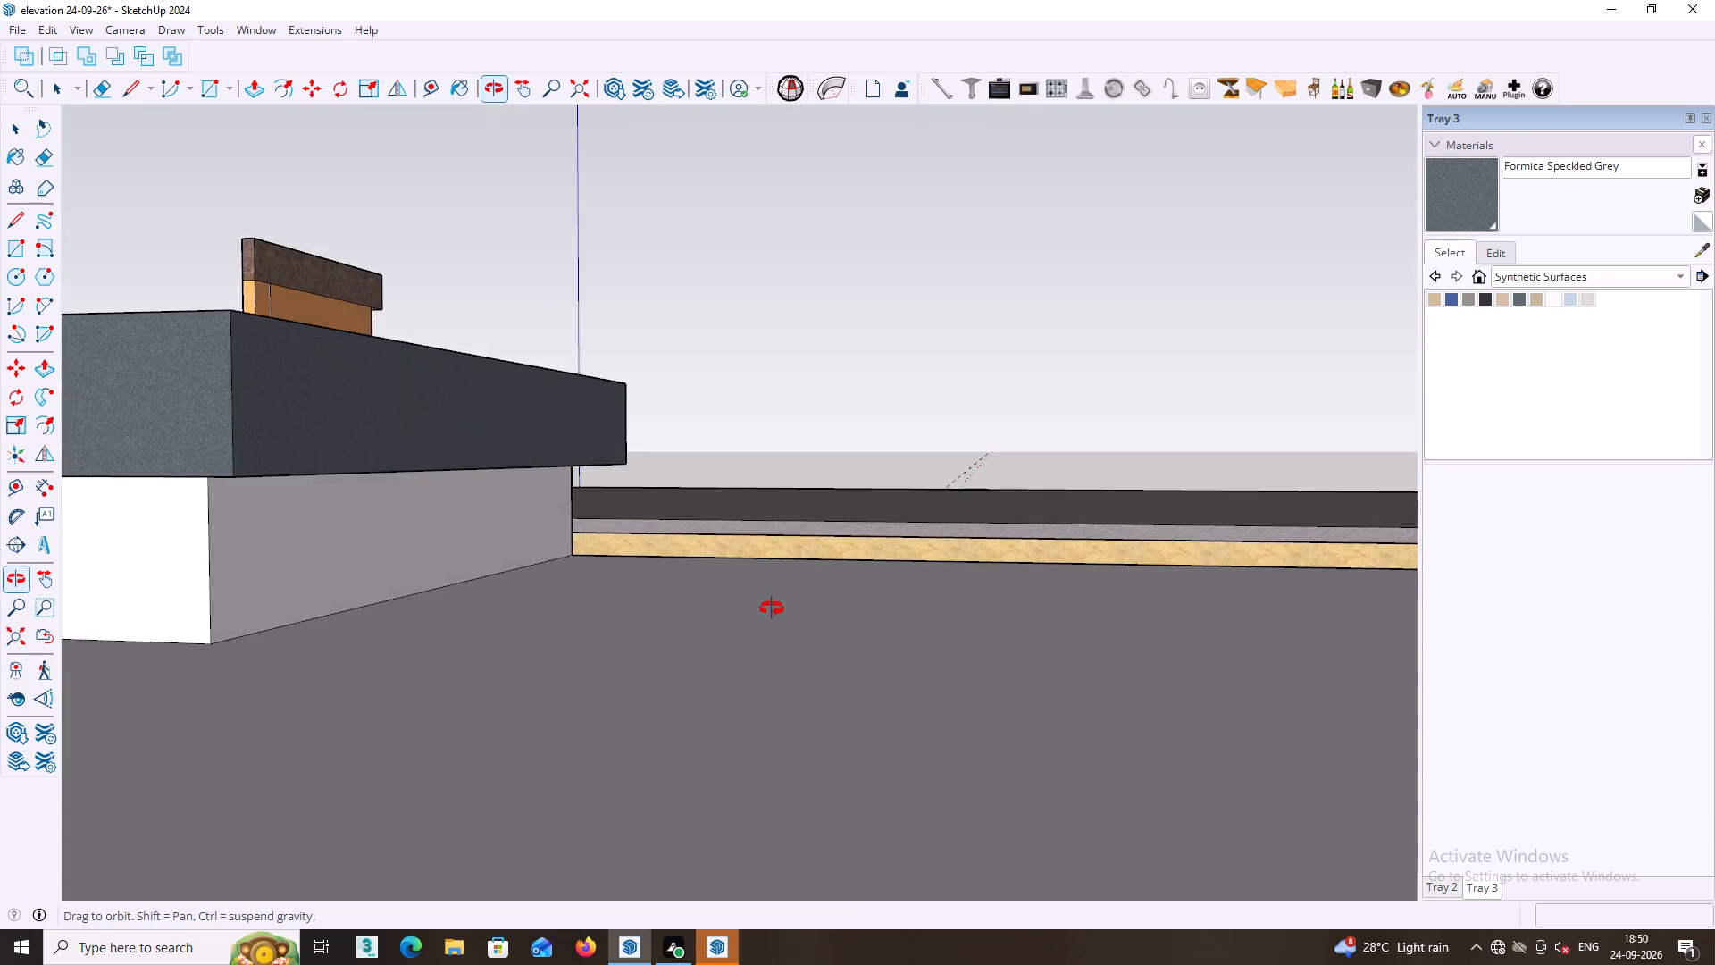
pyautogui.moveTo(772, 608); pyautogui.dragTo(766, 598, button='middle')
pyautogui.scroll(4, 600, 497)
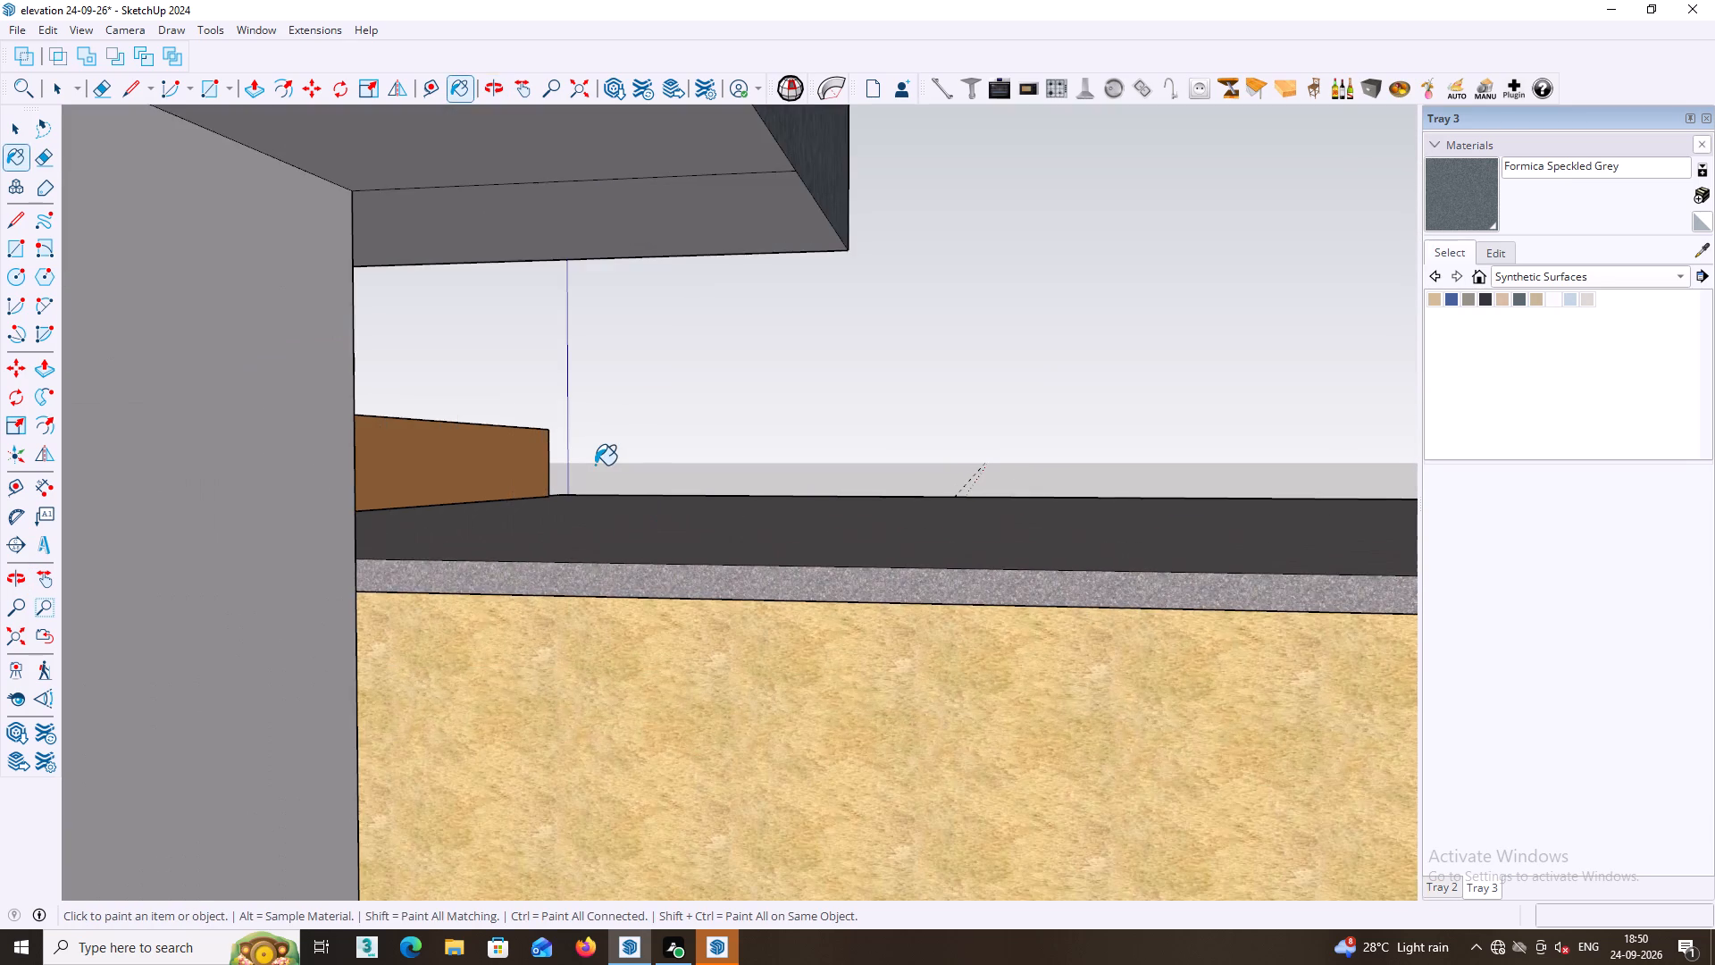
pyautogui.scroll(-1, 595, 465)
pyautogui.click(511, 336)
pyautogui.click(606, 377)
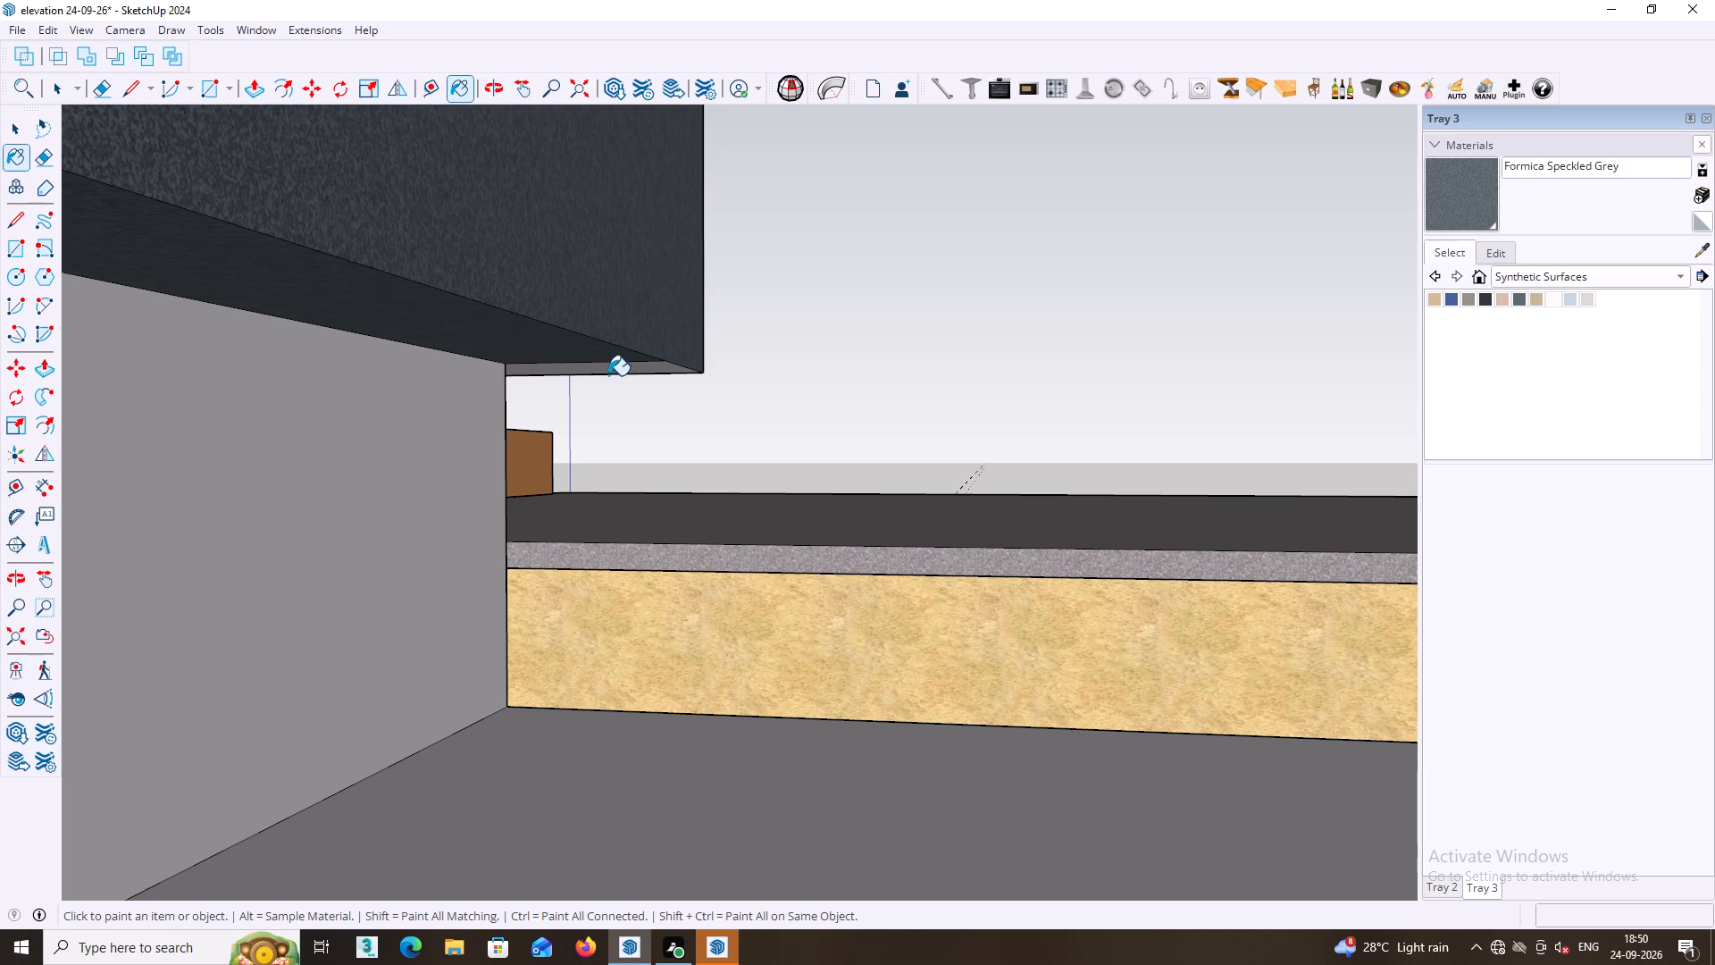
pyautogui.scroll(6, 655, 375)
pyautogui.click(661, 372)
# Clear the selection and check the grey-painted slab, fins and ledge from the front beside the finished house.
pyautogui.moveTo(666, 373); pyautogui.dragTo(632, 386, button='middle')
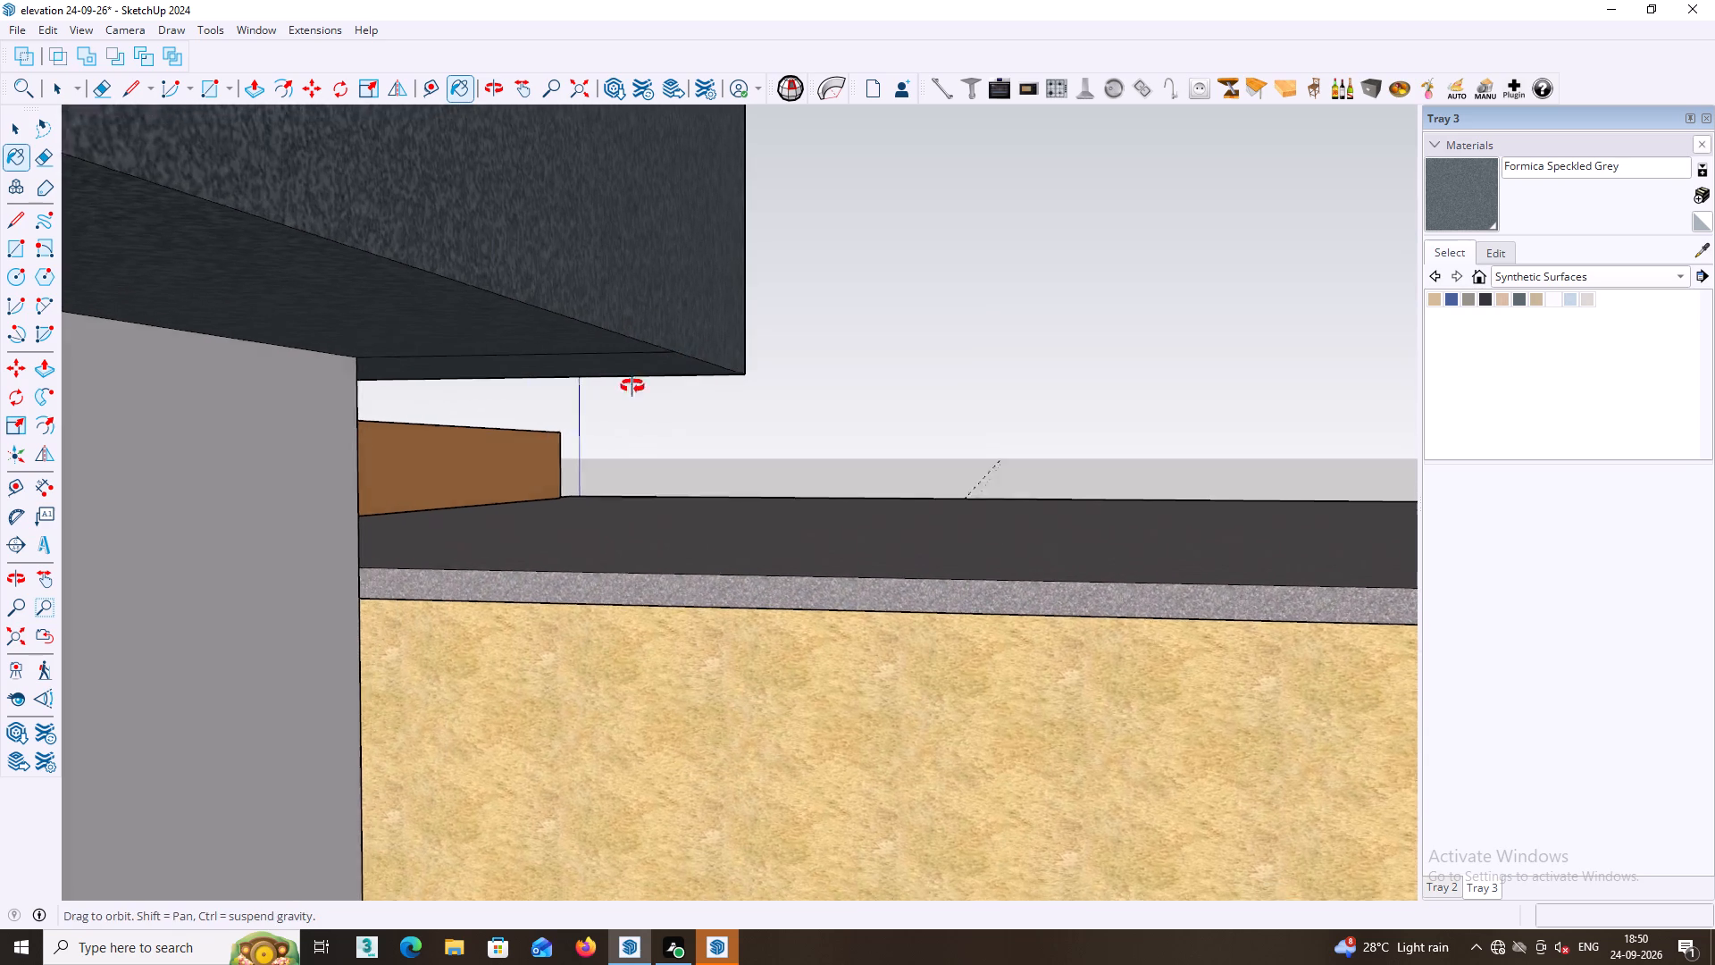
pyautogui.moveTo(632, 386); pyautogui.dragTo(494, 444, button='middle')
pyautogui.scroll(-19, 690, 425)
pyautogui.moveTo(690, 425); pyautogui.dragTo(681, 442, button='middle')
pyautogui.middleClick(746, 466)
pyautogui.moveTo(756, 469); pyautogui.dragTo(1491, 529, button='middle')
pyautogui.scroll(-1, 1491, 529)
pyautogui.moveTo(898, 489); pyautogui.dragTo(1283, 330, button='middle')
pyautogui.scroll(6, 810, 376)
pyautogui.moveTo(849, 402); pyautogui.dragTo(862, 355, button='middle')
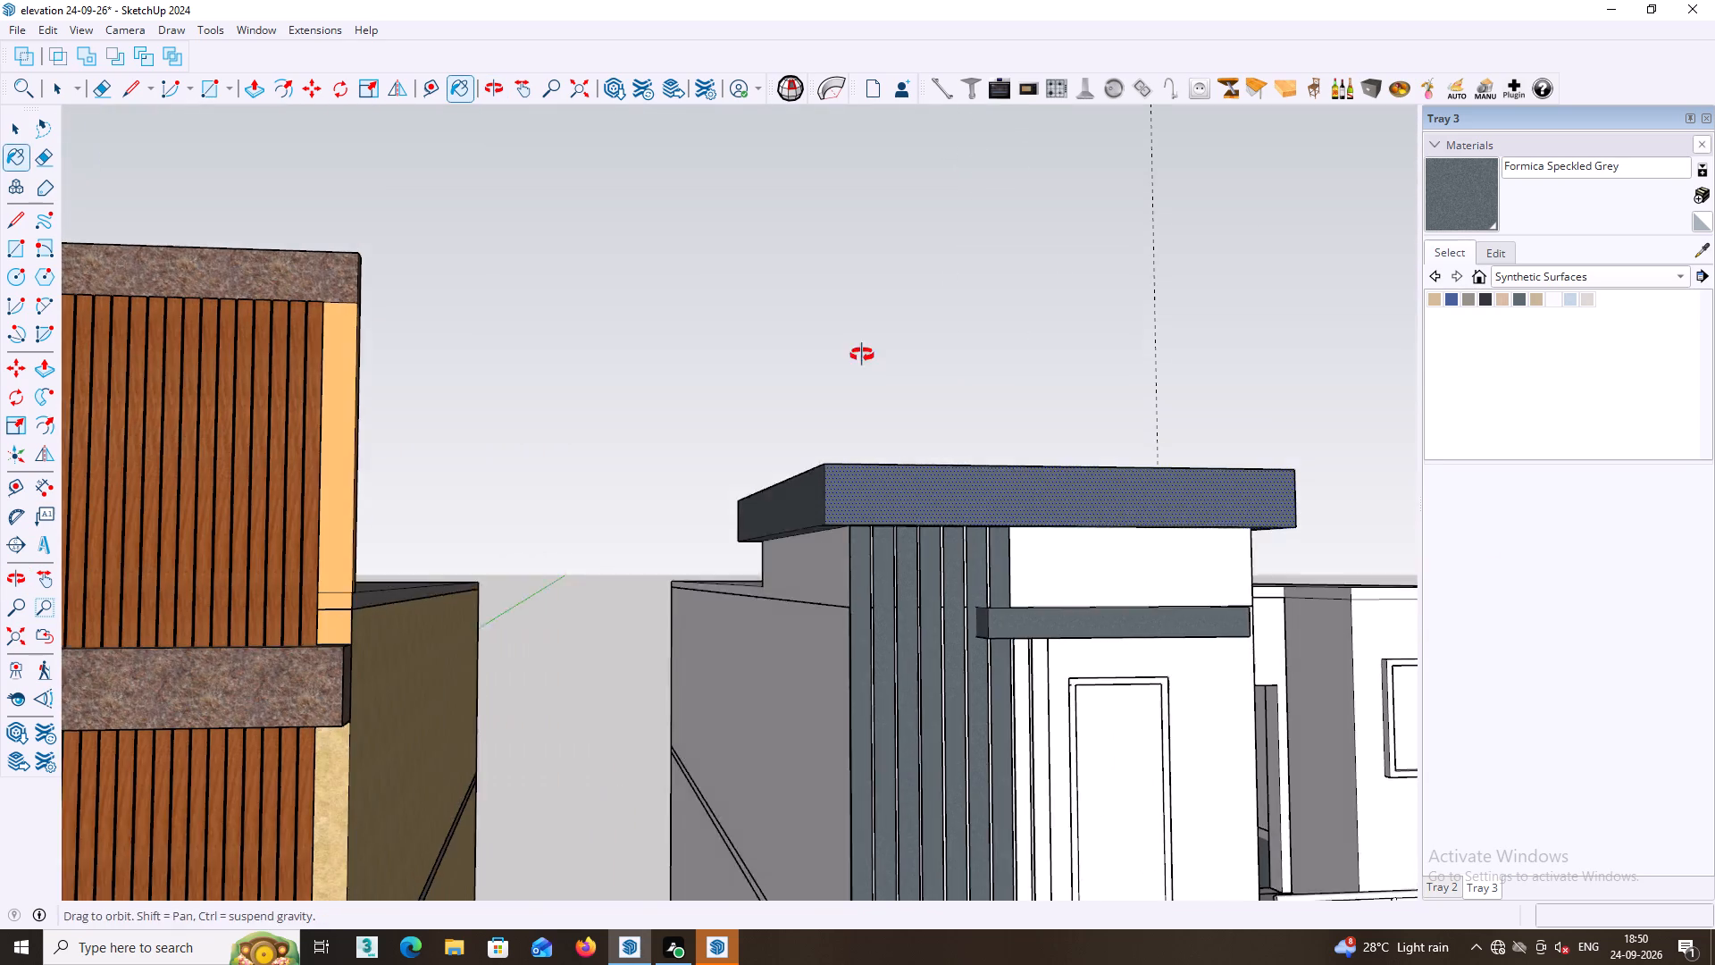
pyautogui.moveTo(862, 355); pyautogui.dragTo(873, 315, button='middle')
pyautogui.press('space')
pyautogui.click(900, 310)
pyautogui.middleClick(937, 332)
pyautogui.scroll(-6, 937, 334)
pyautogui.middleClick(956, 361)
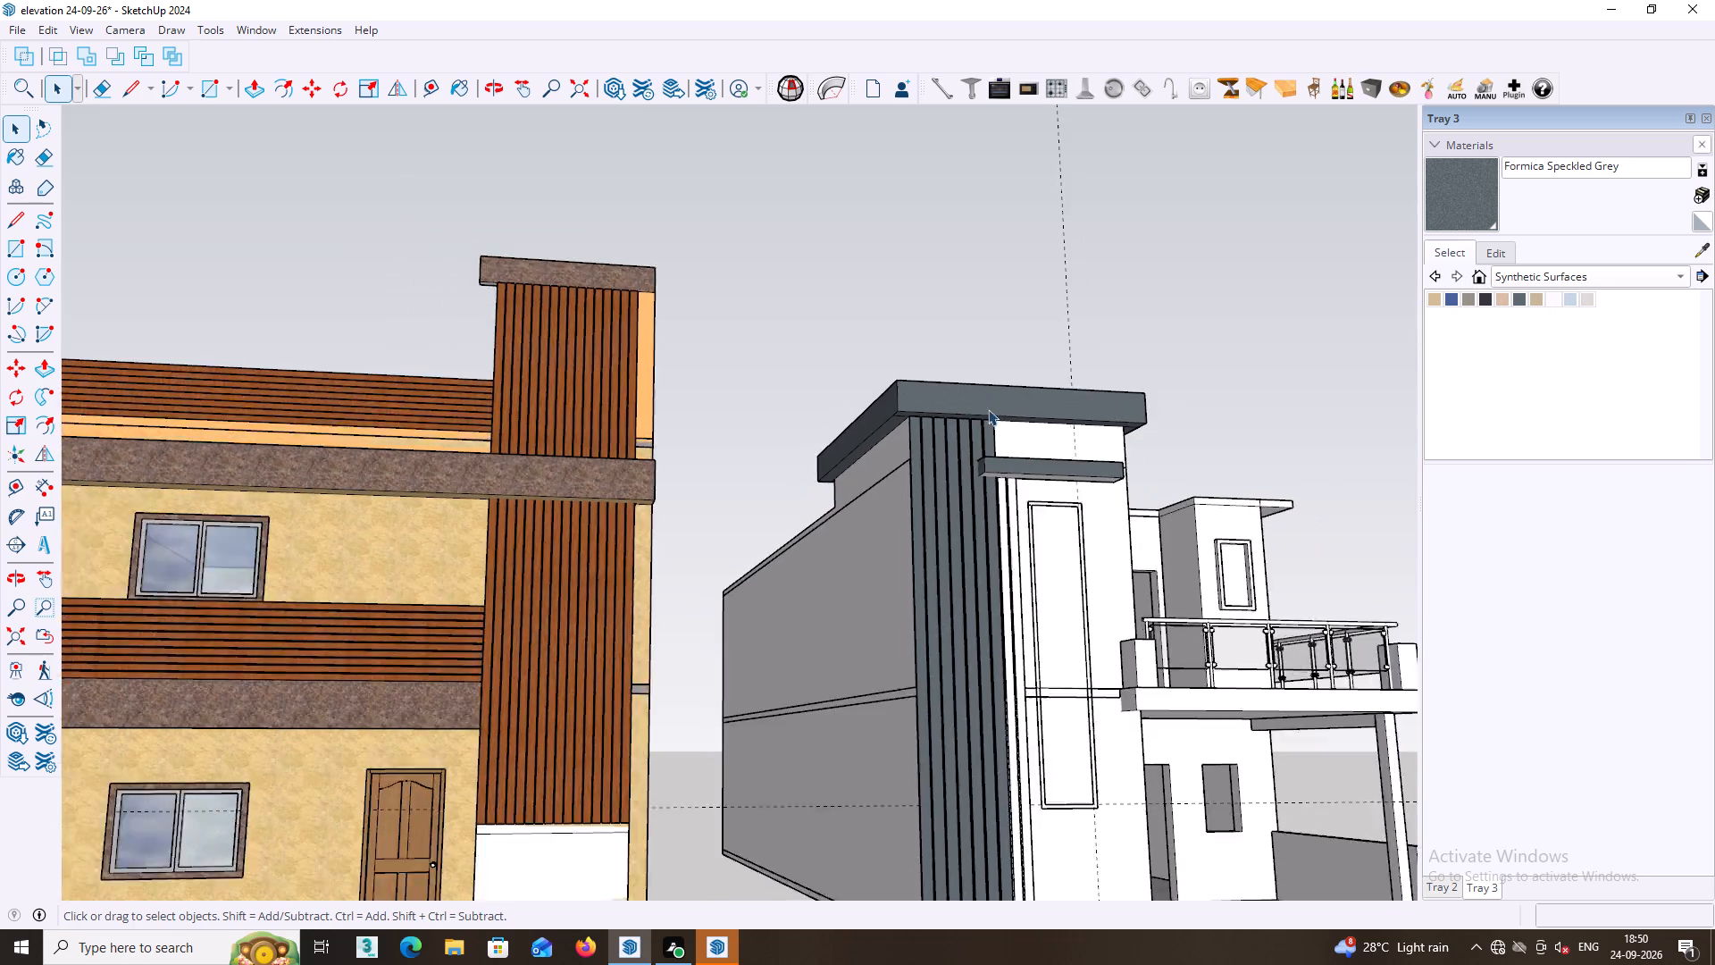
pyautogui.scroll(-7, 988, 409)
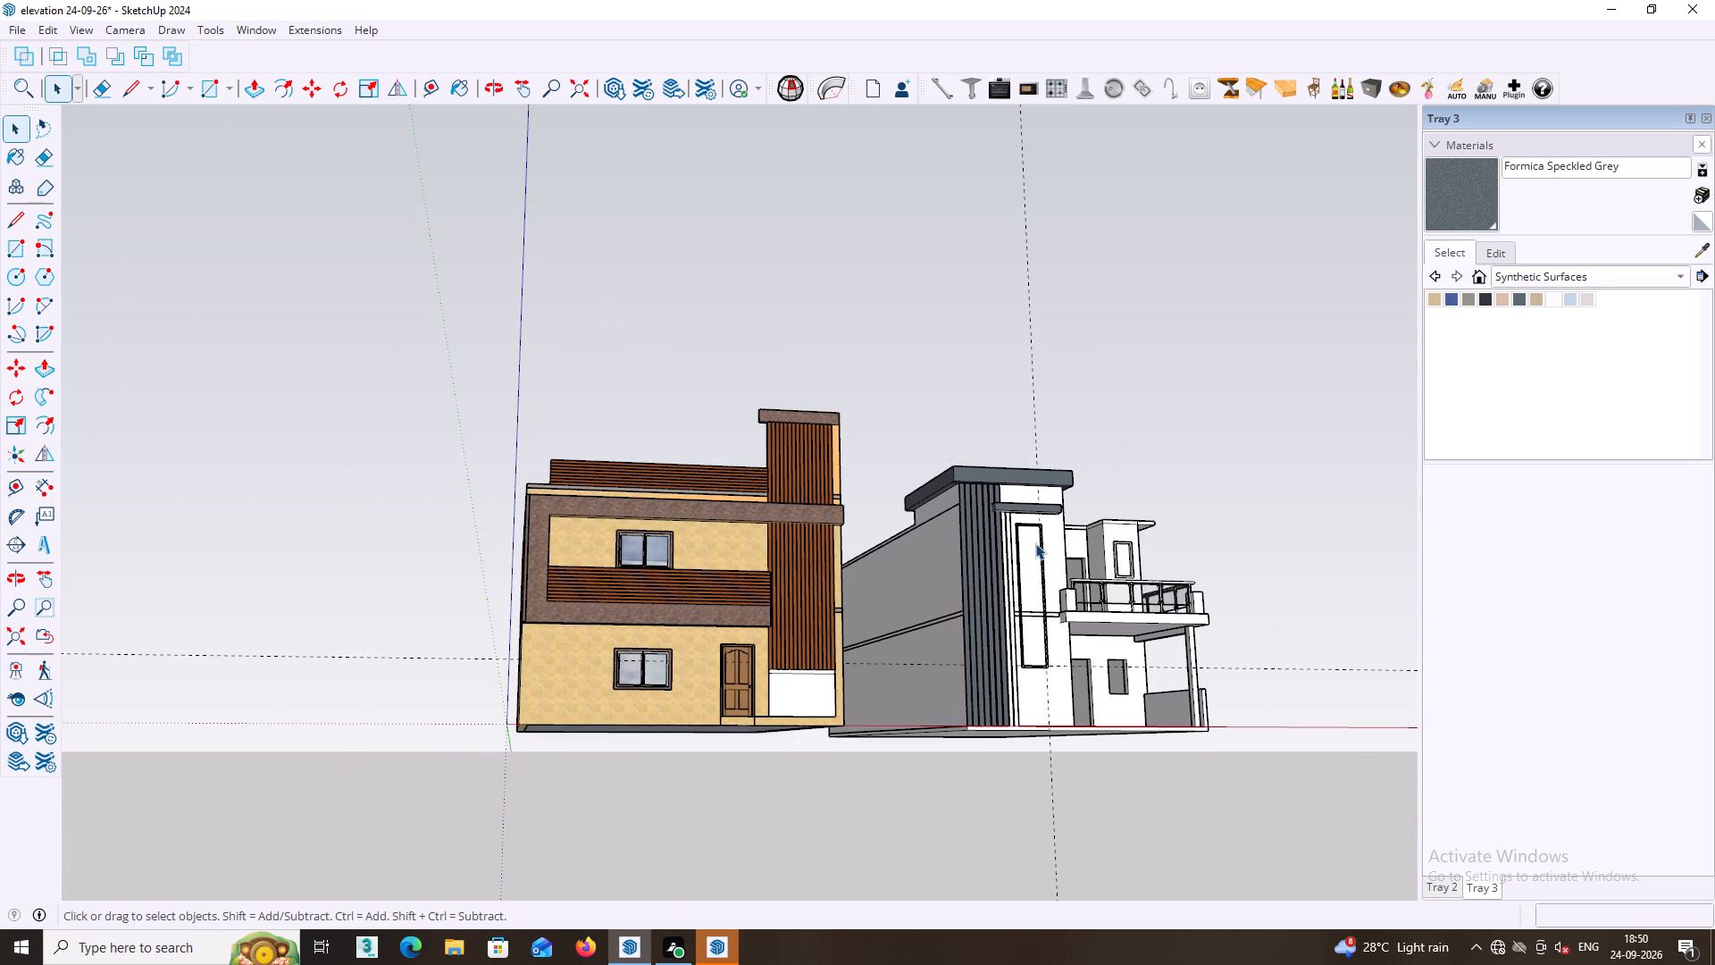
pyautogui.scroll(-5, 1040, 540)
pyautogui.moveTo(1039, 546); pyautogui.dragTo(1037, 753, button='middle')
pyautogui.scroll(-1, 1037, 721)
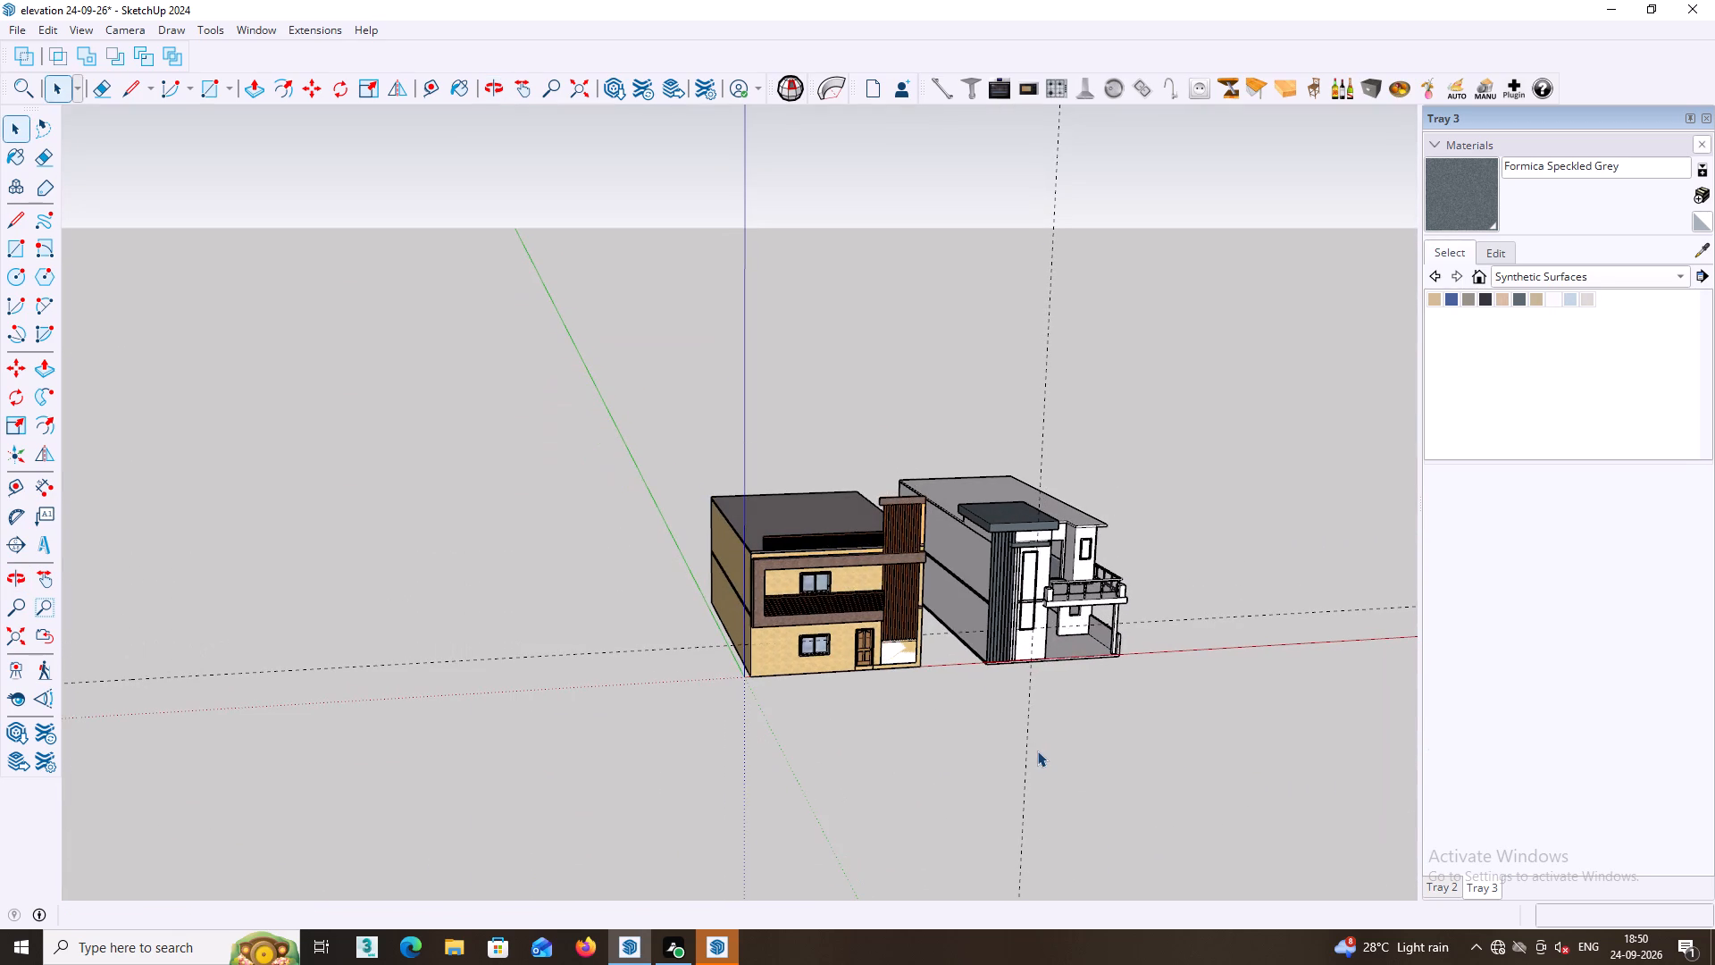
pyautogui.keyDown('shift'); pyautogui.moveTo(1039, 746); pyautogui.dragTo(822, 592, button='middle'); pyautogui.keyUp('shift')
pyautogui.scroll(6, 791, 600)
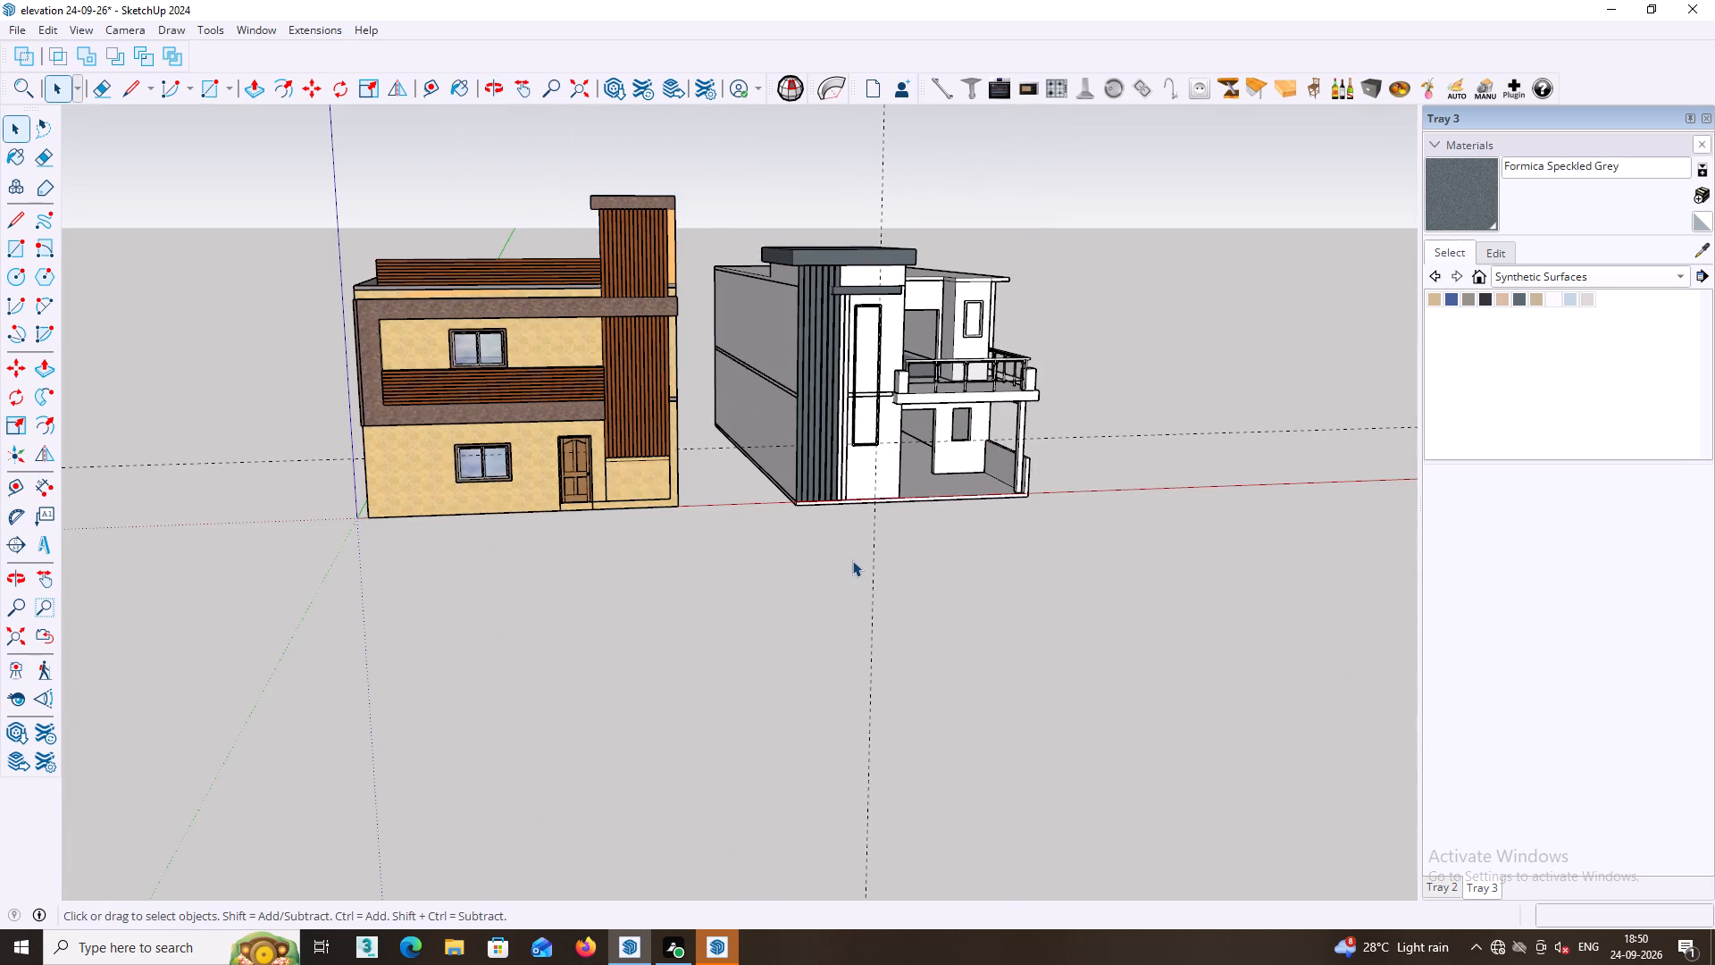
pyautogui.scroll(4, 854, 555)
pyautogui.moveTo(911, 489); pyautogui.dragTo(939, 462, button='middle')
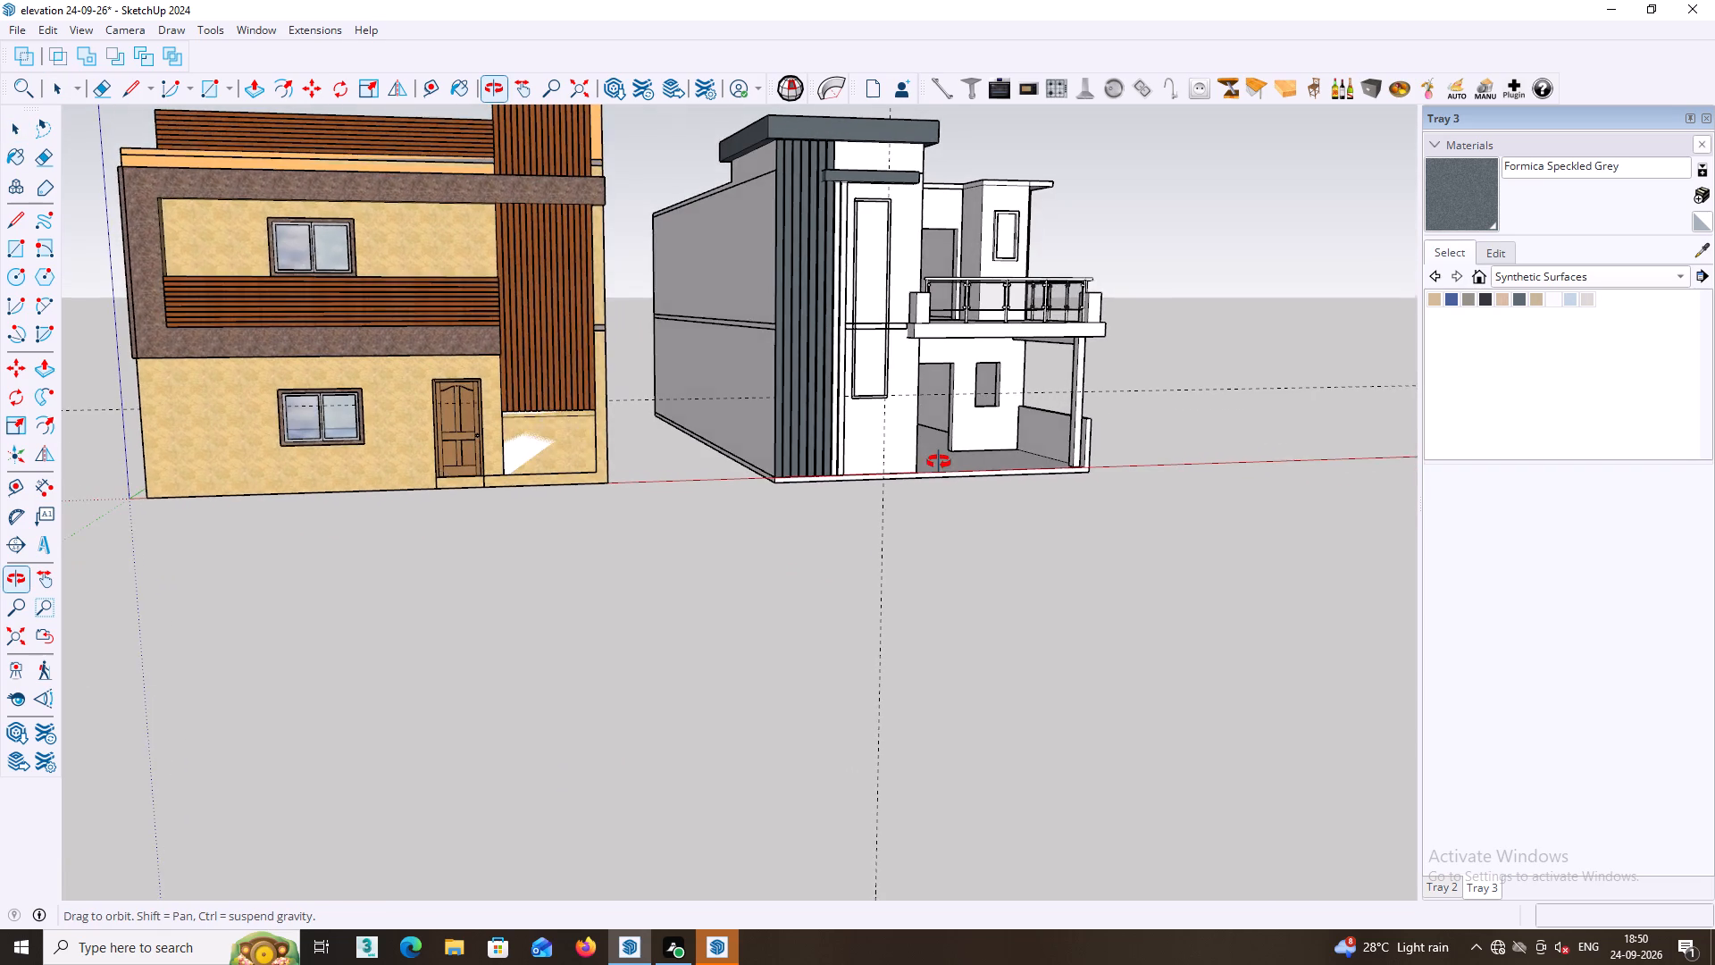
# Paint the front faces of the two white vertical fins beside the grey fins with Formica Beige.
pyautogui.moveTo(939, 462); pyautogui.dragTo(933, 456, button='middle')
pyautogui.scroll(9, 840, 423)
pyautogui.moveTo(851, 414); pyautogui.dragTo(748, 452, button='middle')
pyautogui.scroll(6, 766, 445)
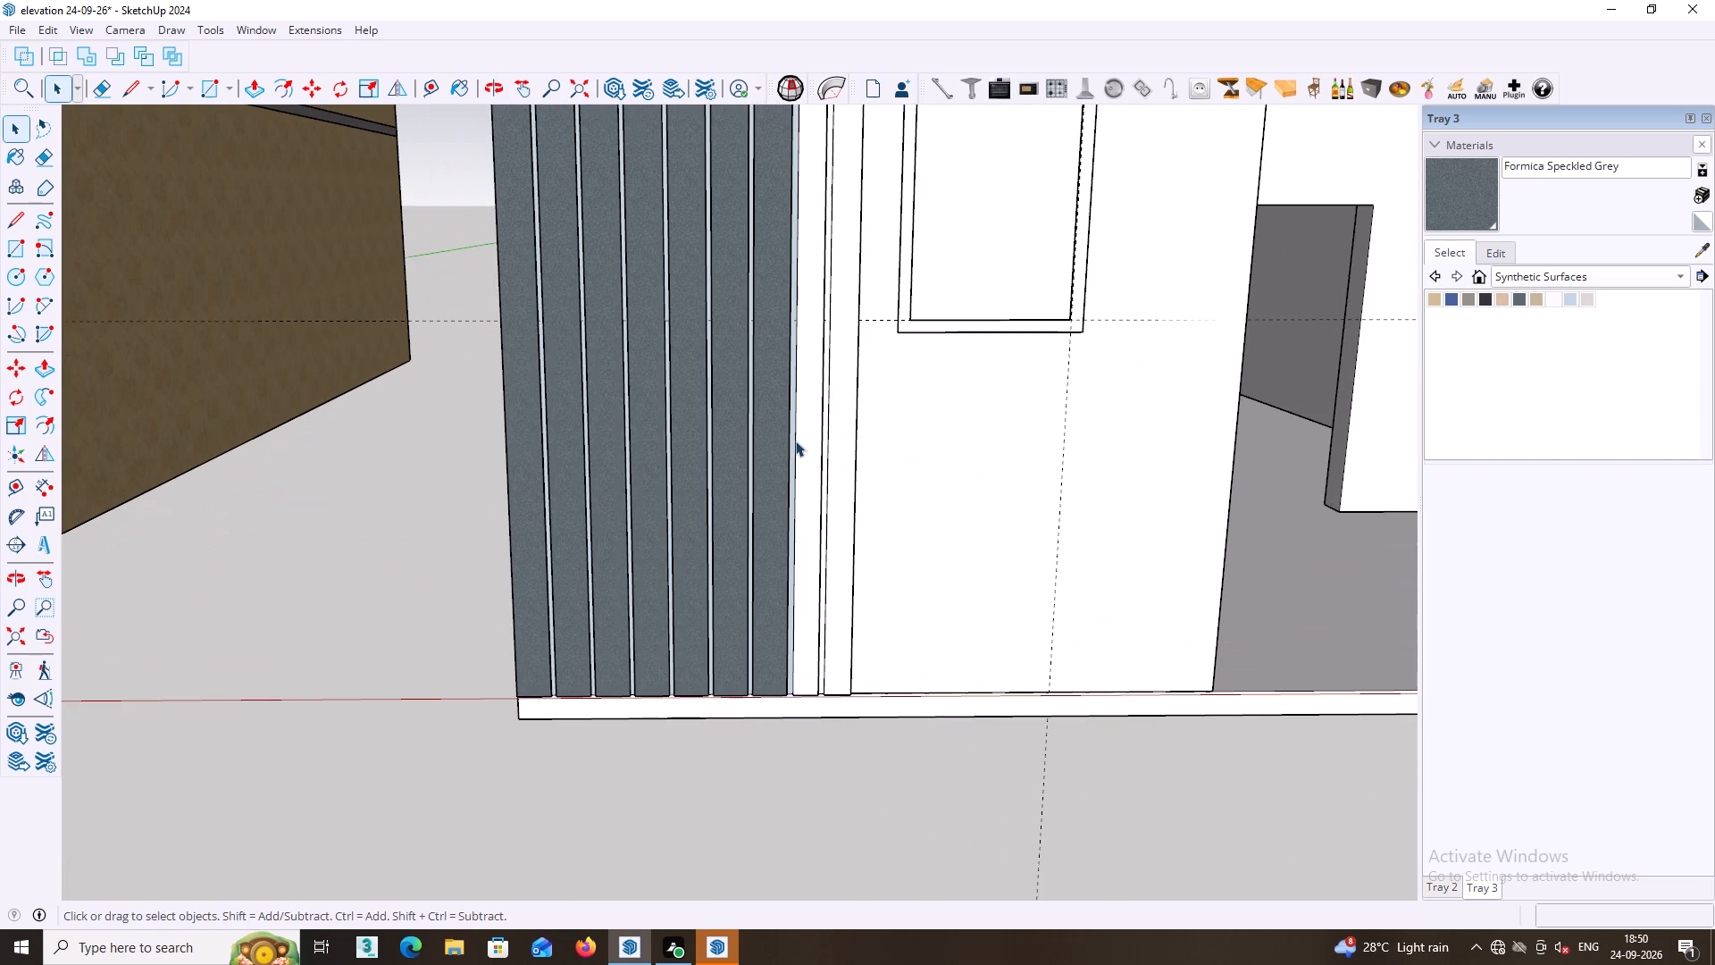
pyautogui.click(813, 428)
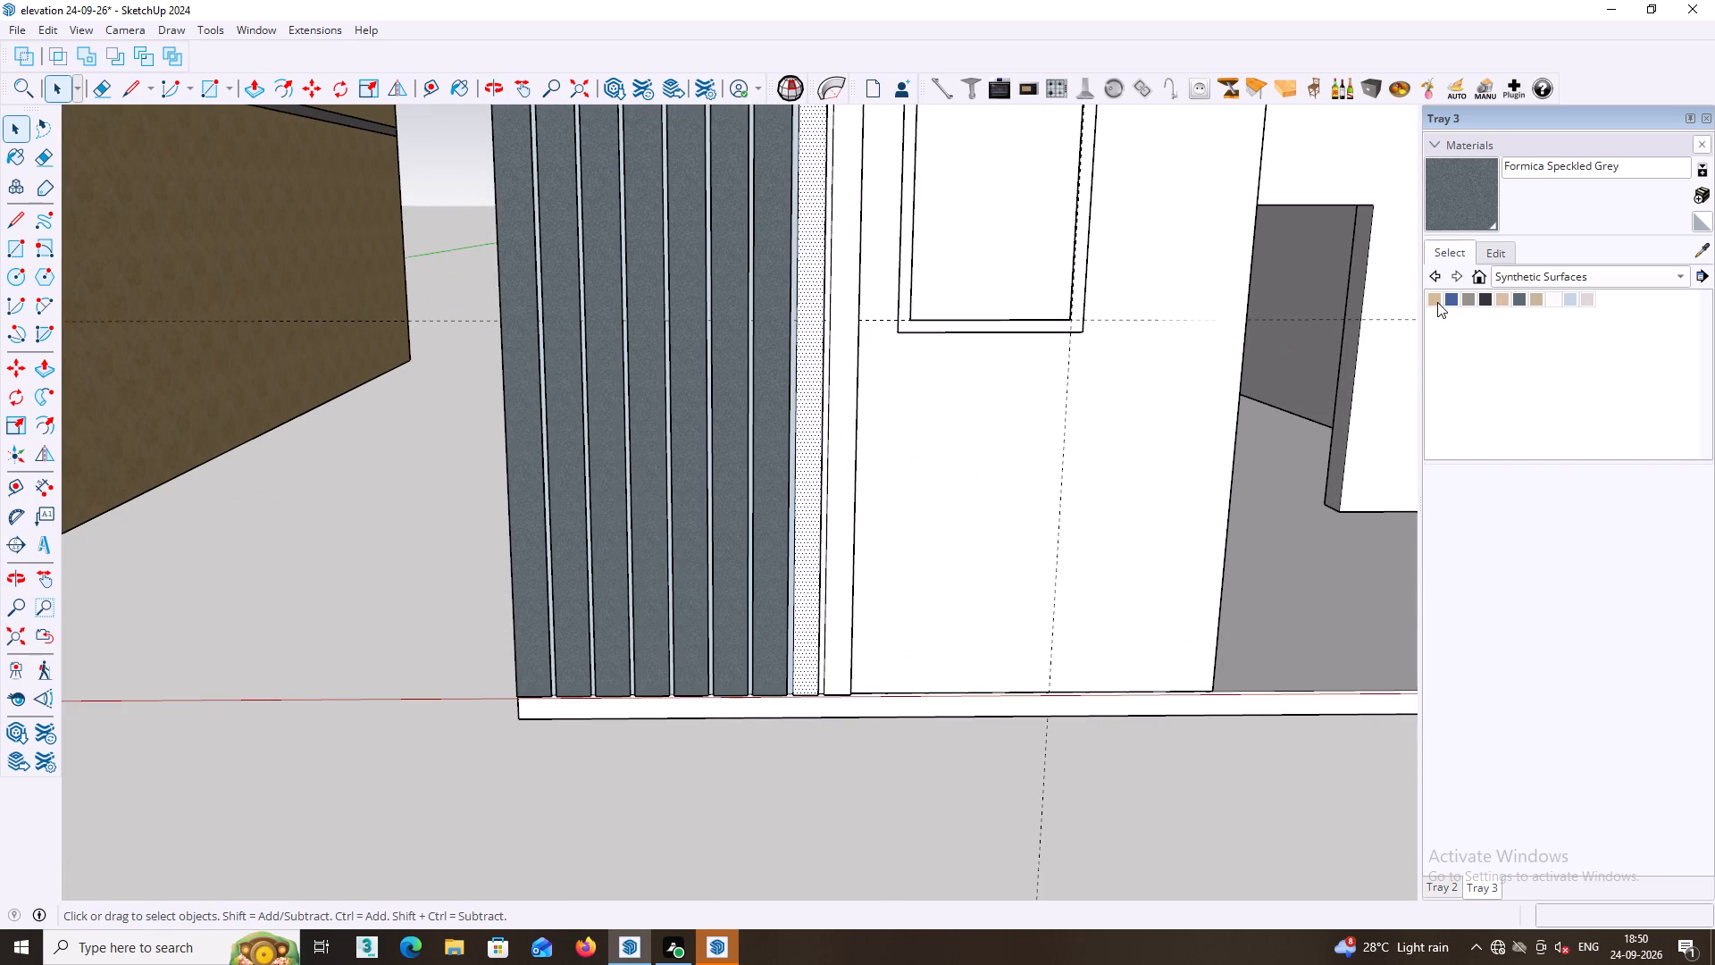
pyautogui.click(1437, 301)
pyautogui.click(815, 423)
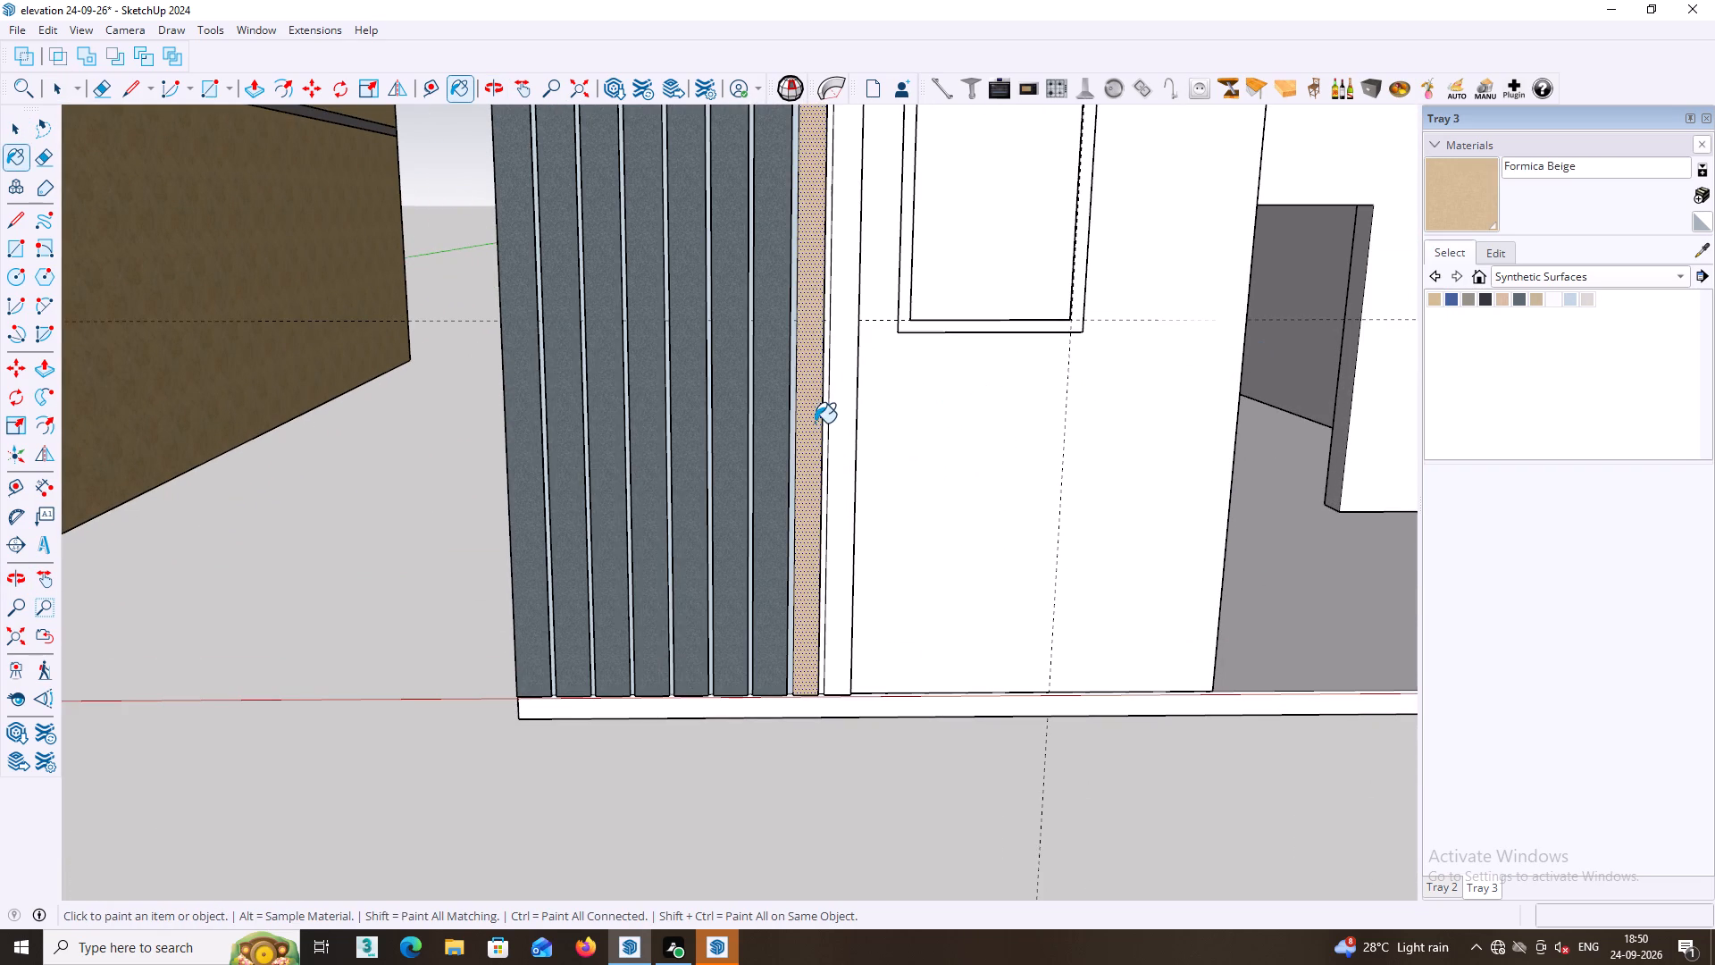
pyautogui.click(838, 415)
pyautogui.scroll(-6, 838, 415)
pyautogui.middleClick(883, 502)
pyautogui.scroll(-3, 883, 502)
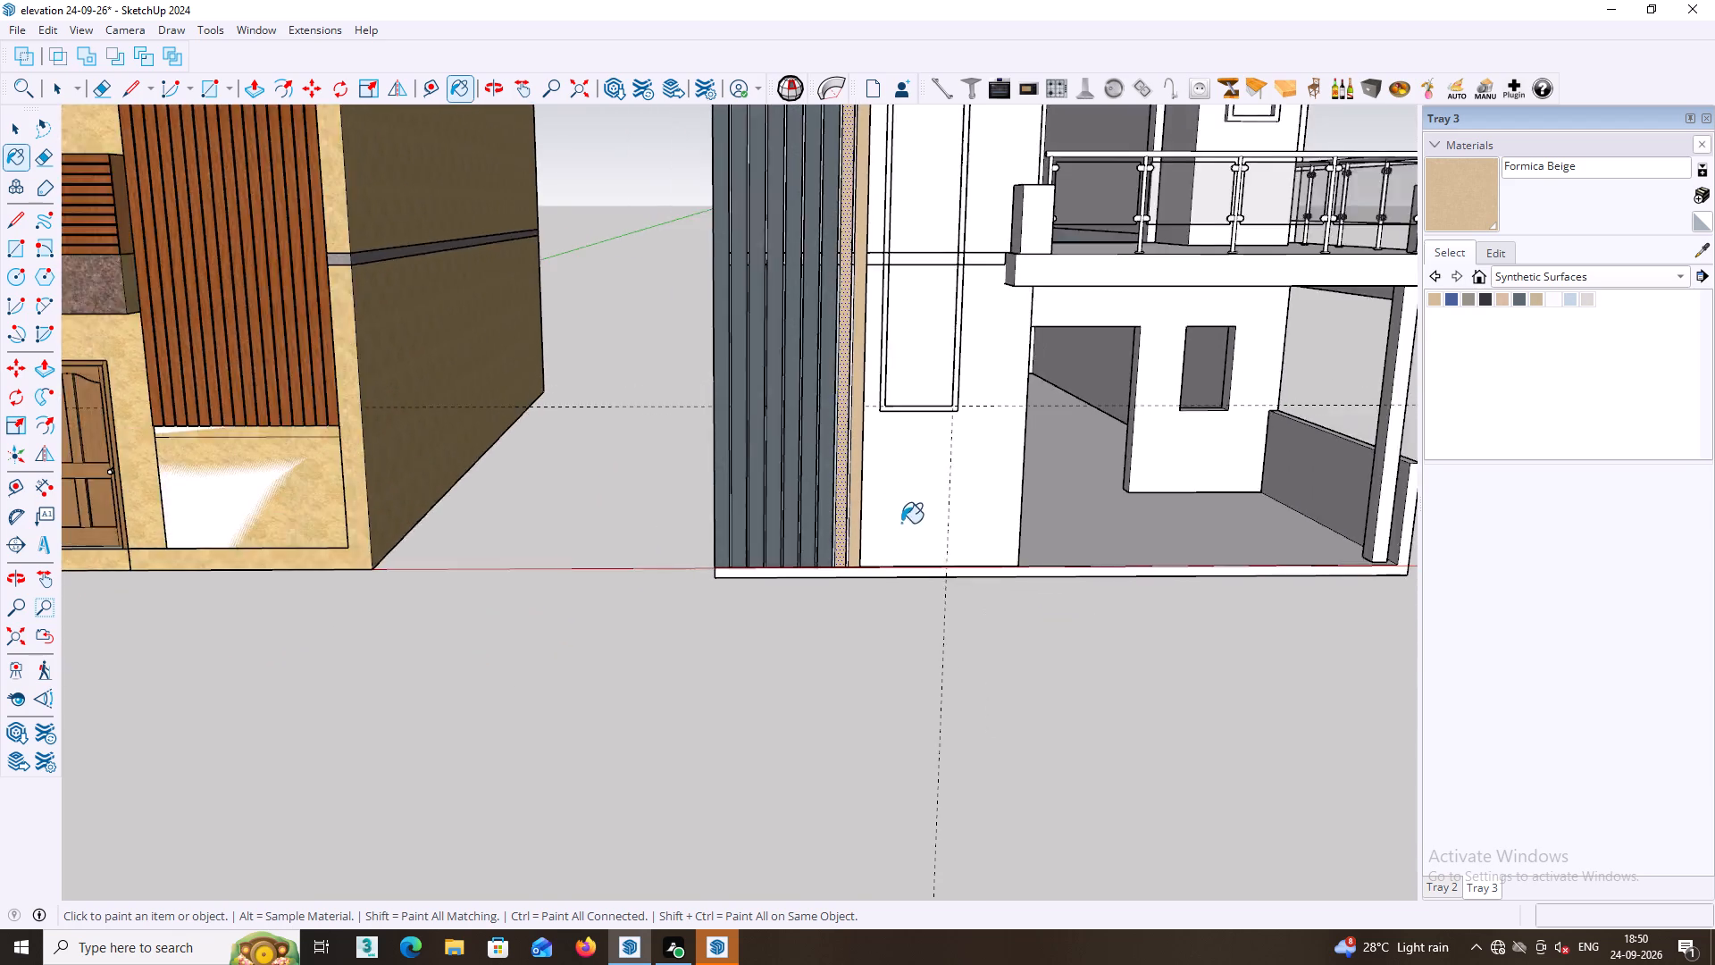
pyautogui.scroll(-5, 901, 523)
pyautogui.moveTo(900, 523); pyautogui.dragTo(899, 532, button='middle')
pyautogui.moveTo(914, 551); pyautogui.dragTo(875, 699, button='middle')
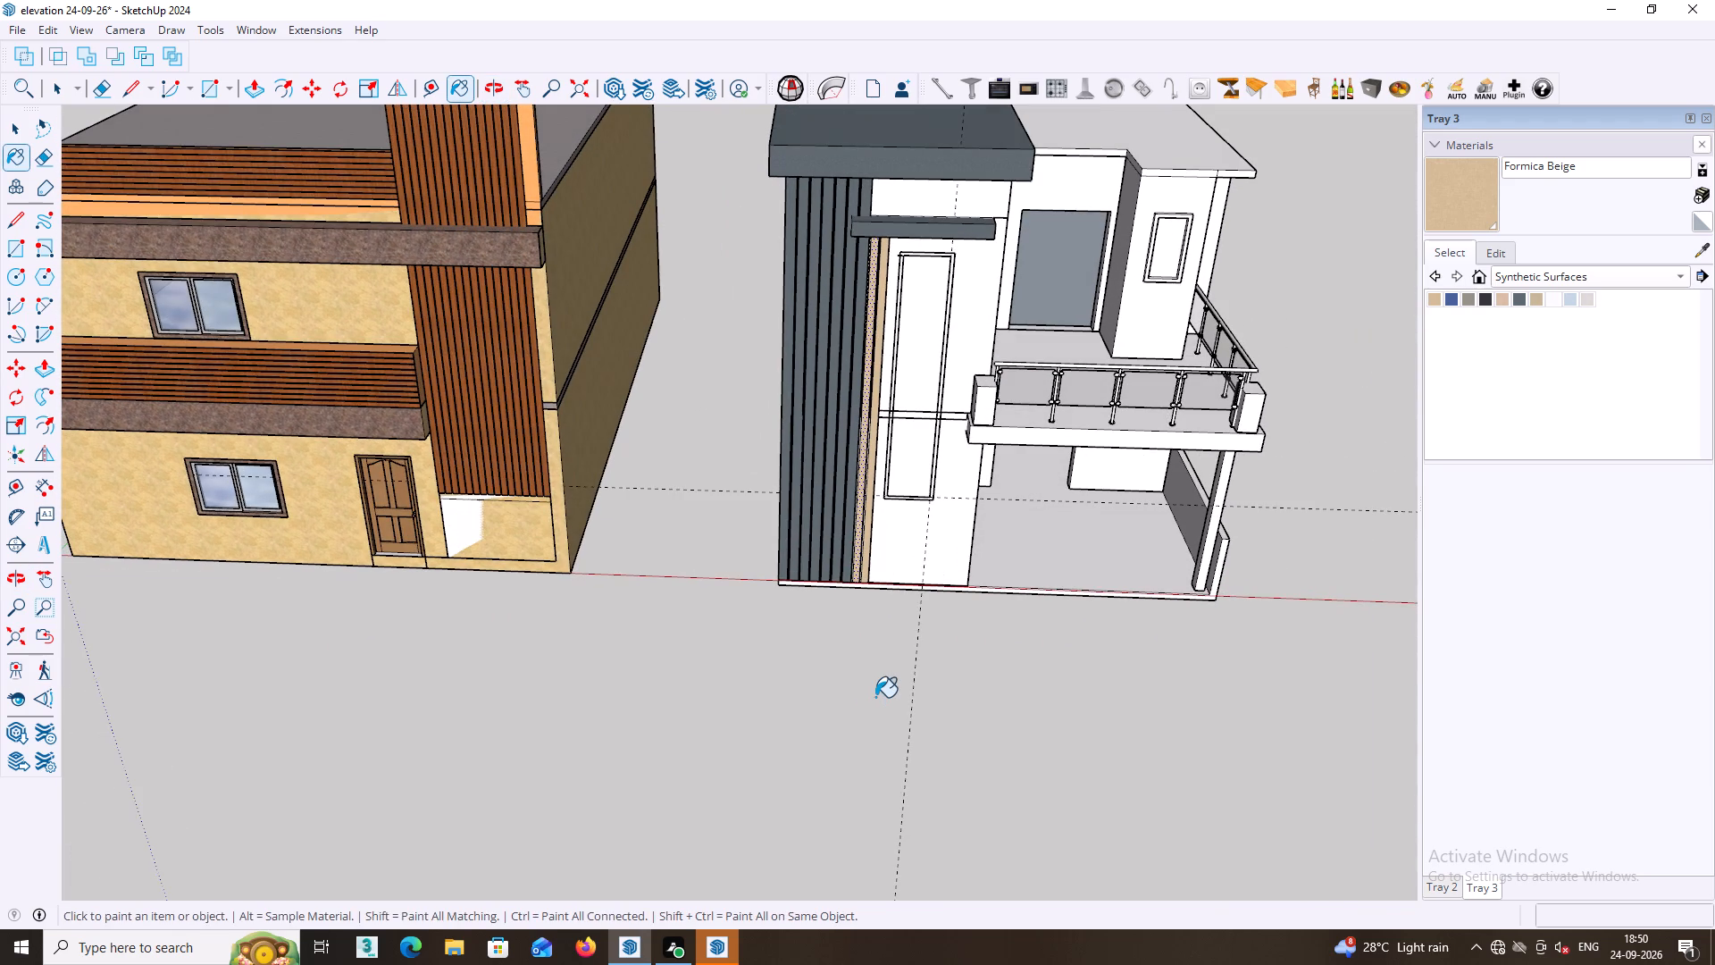
pyautogui.press('space')
pyautogui.click(883, 707)
pyautogui.click(920, 694)
# Paint the side faces of the two beige vertical fins with Formica Beige.
pyautogui.moveTo(1031, 677); pyautogui.dragTo(1221, 634, button='middle')
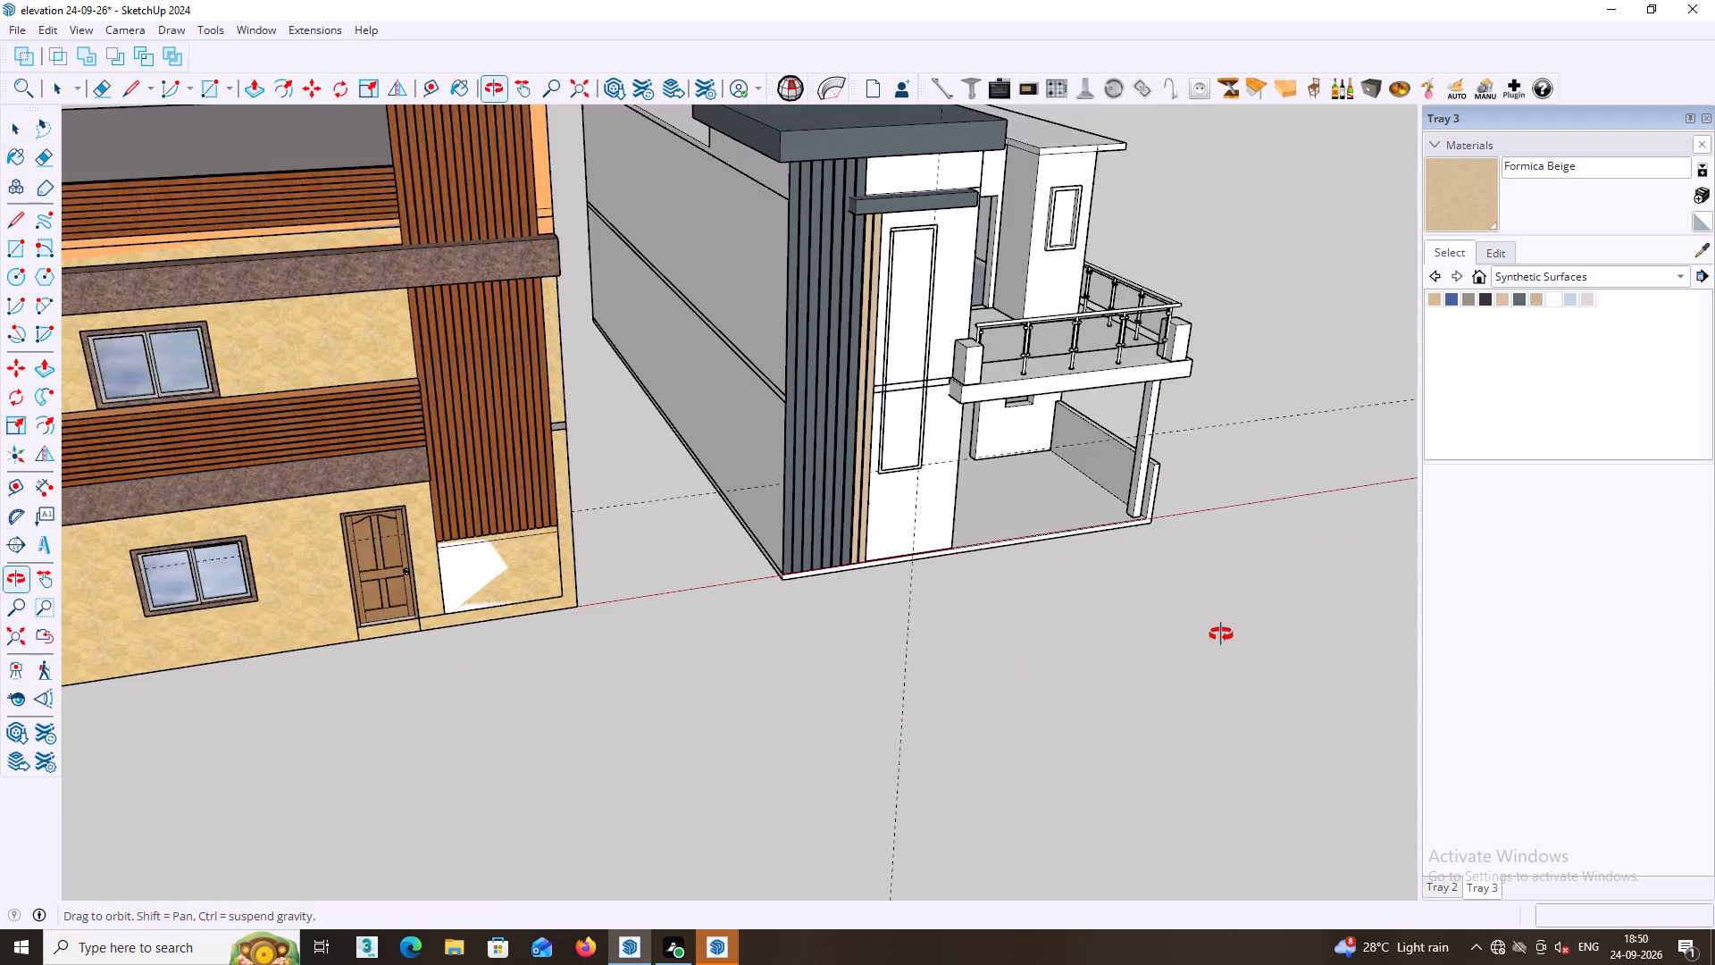
pyautogui.moveTo(1221, 634); pyautogui.dragTo(1222, 630, button='middle')
pyautogui.scroll(20, 780, 360)
pyautogui.moveTo(941, 411); pyautogui.dragTo(946, 383, button='middle')
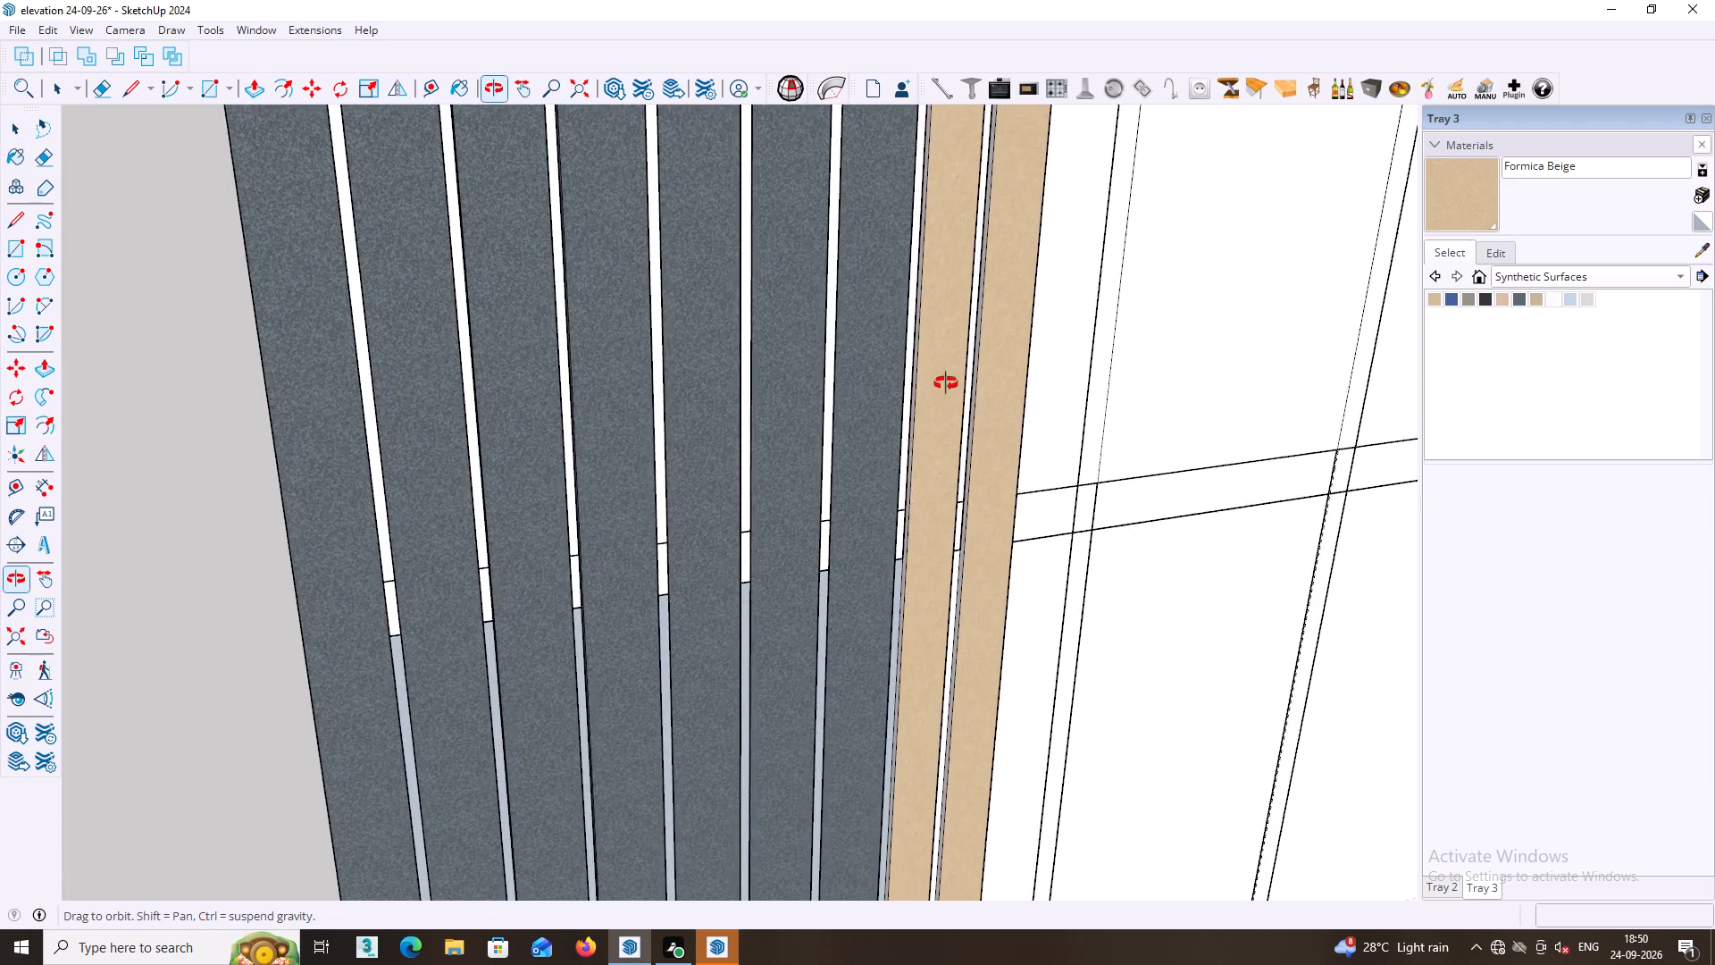
pyautogui.moveTo(946, 383); pyautogui.dragTo(477, 326, button='middle')
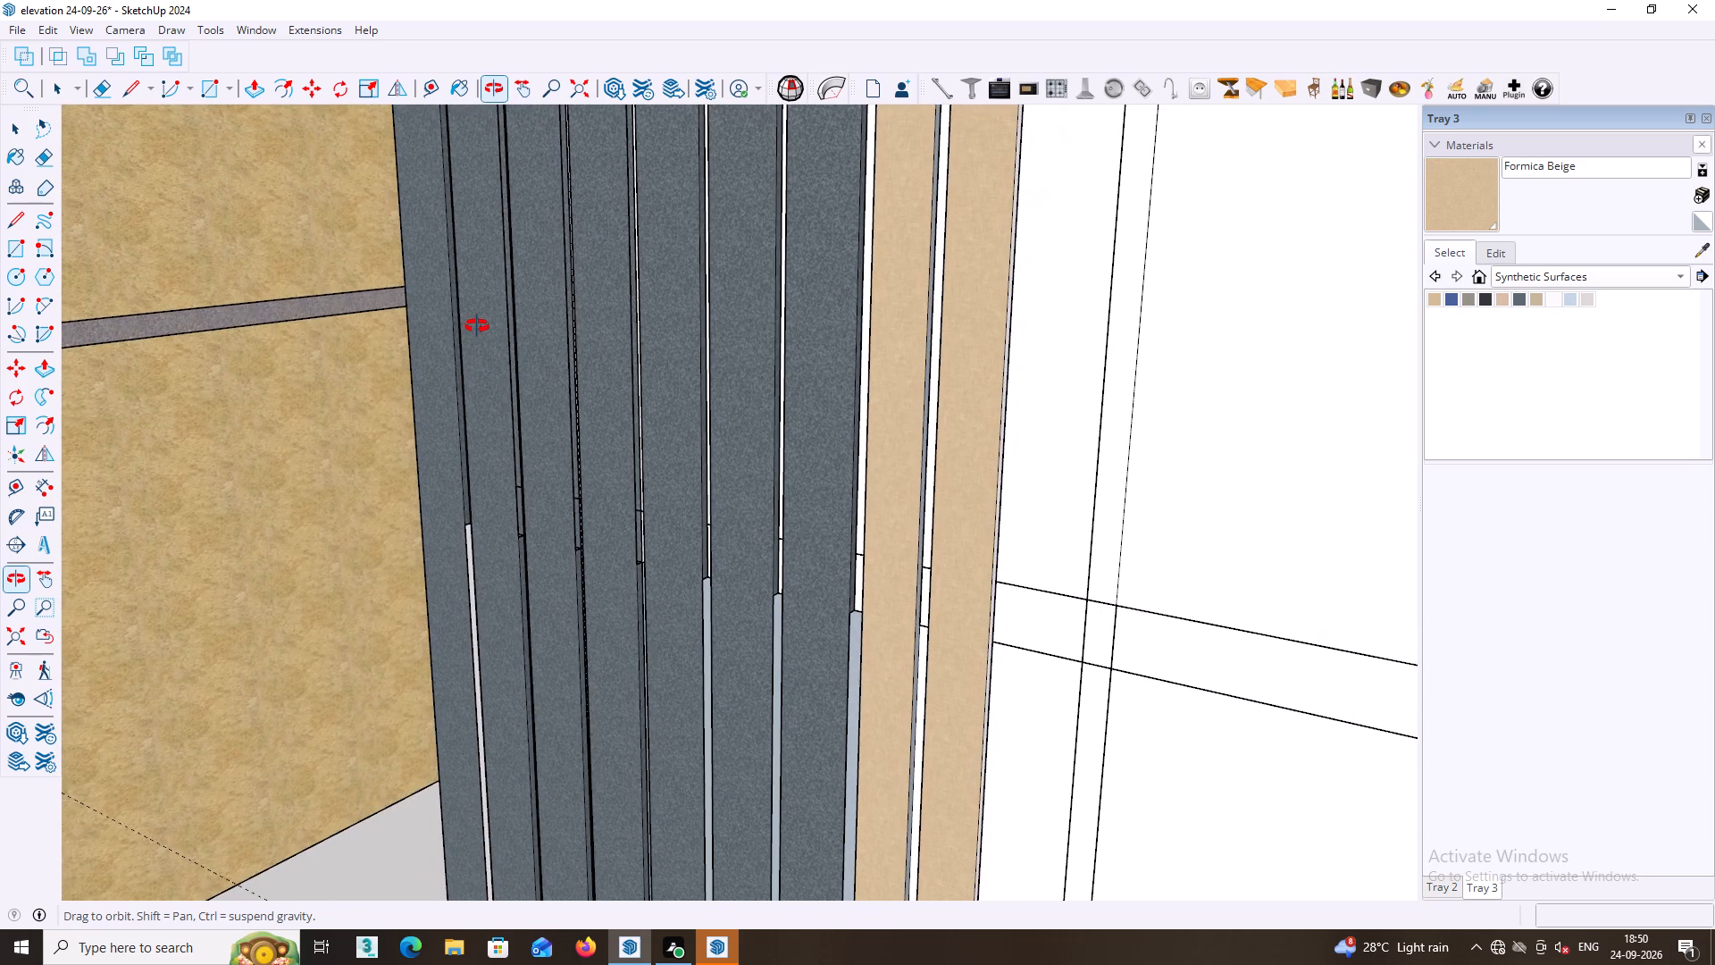
pyautogui.moveTo(477, 326); pyautogui.dragTo(1061, 347, button='middle')
pyautogui.scroll(12, 898, 415)
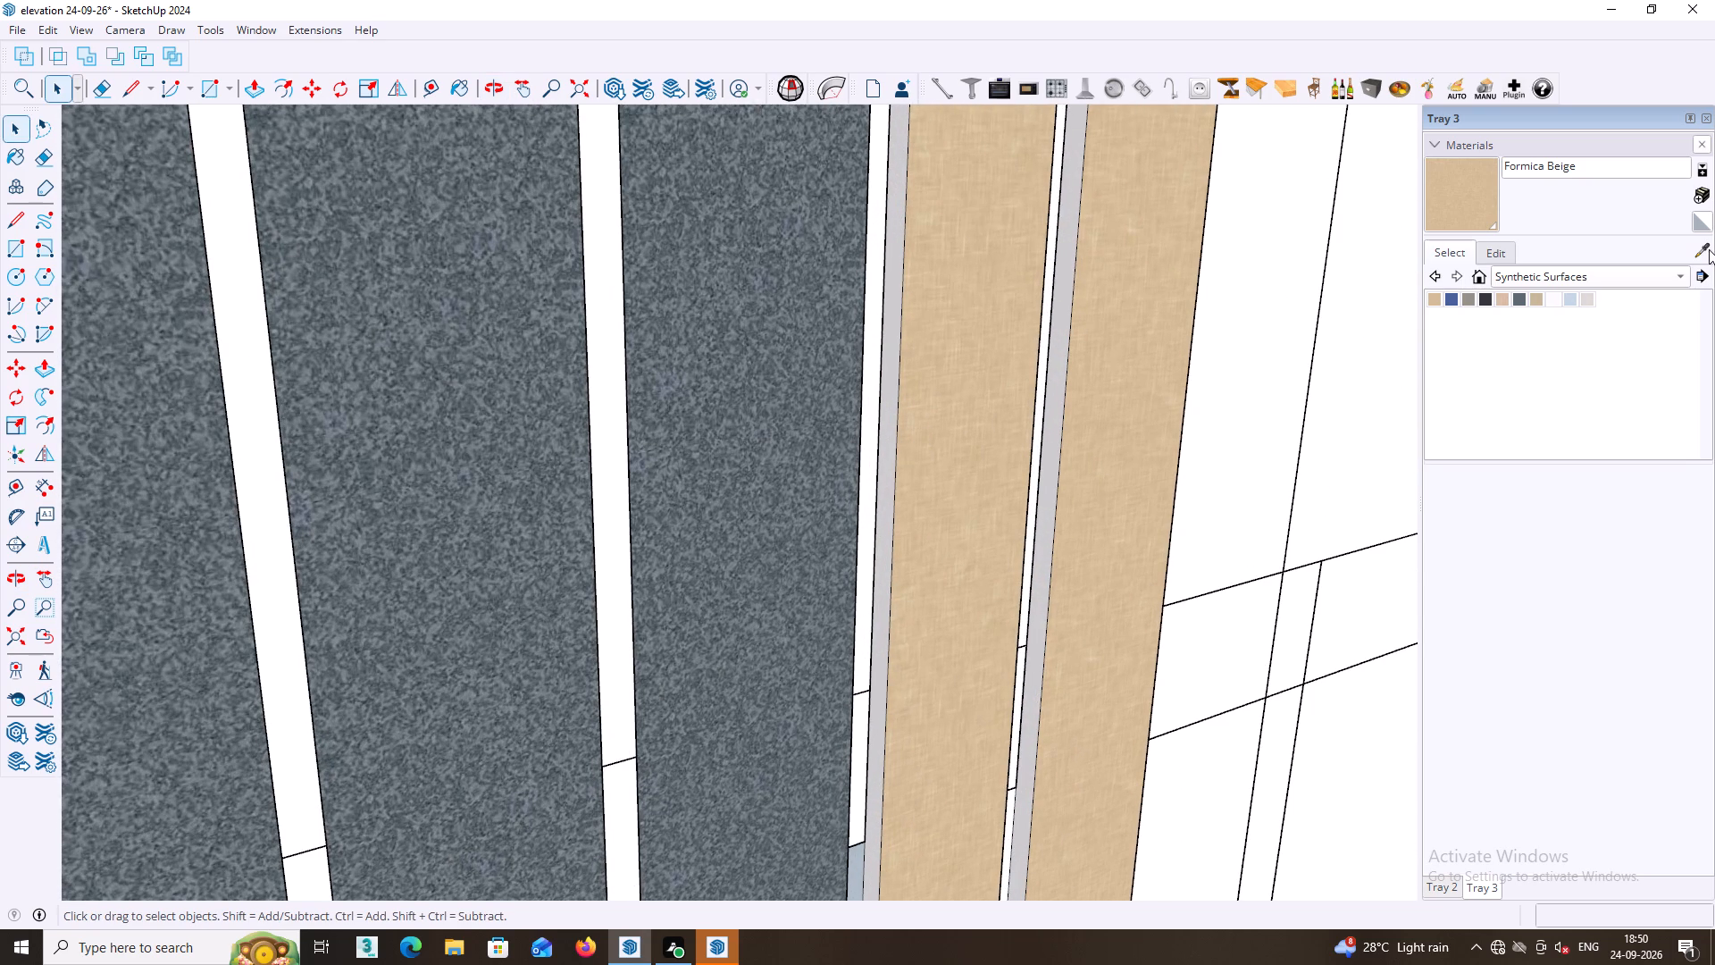
pyautogui.click(1703, 249)
pyautogui.click(1010, 372)
pyautogui.click(1059, 349)
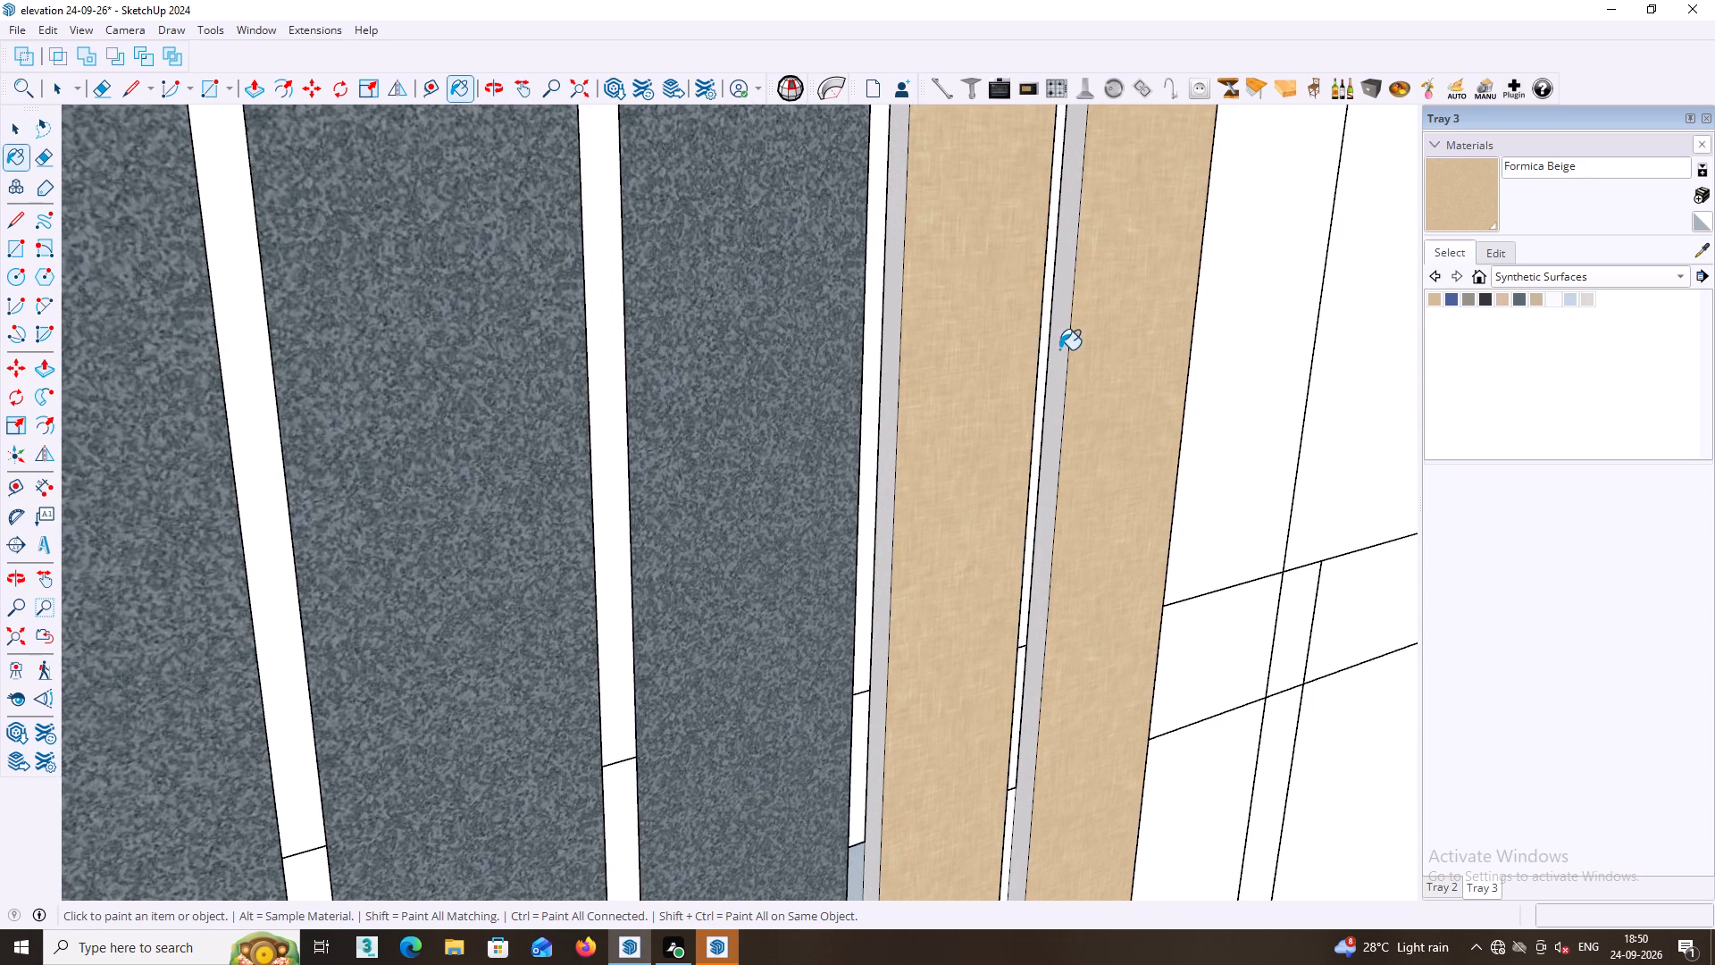
pyautogui.click(887, 348)
pyautogui.moveTo(998, 333); pyautogui.dragTo(547, 347, button='middle')
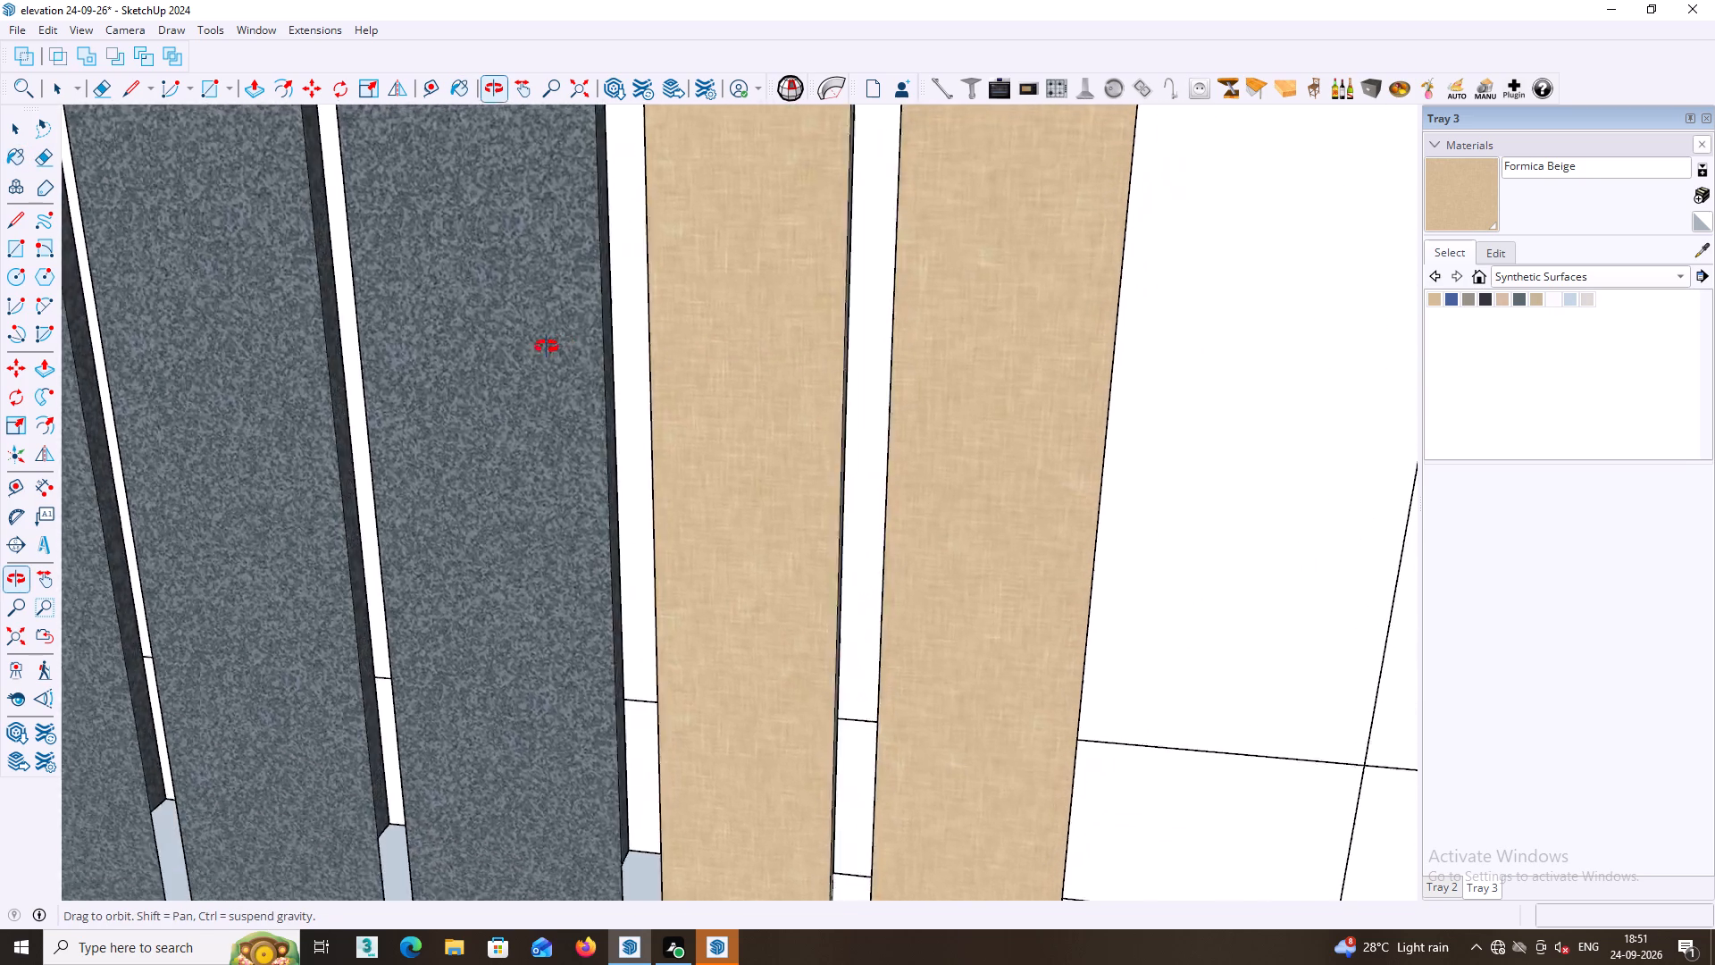
pyautogui.moveTo(547, 347); pyautogui.dragTo(398, 359, button='middle')
pyautogui.click(659, 342)
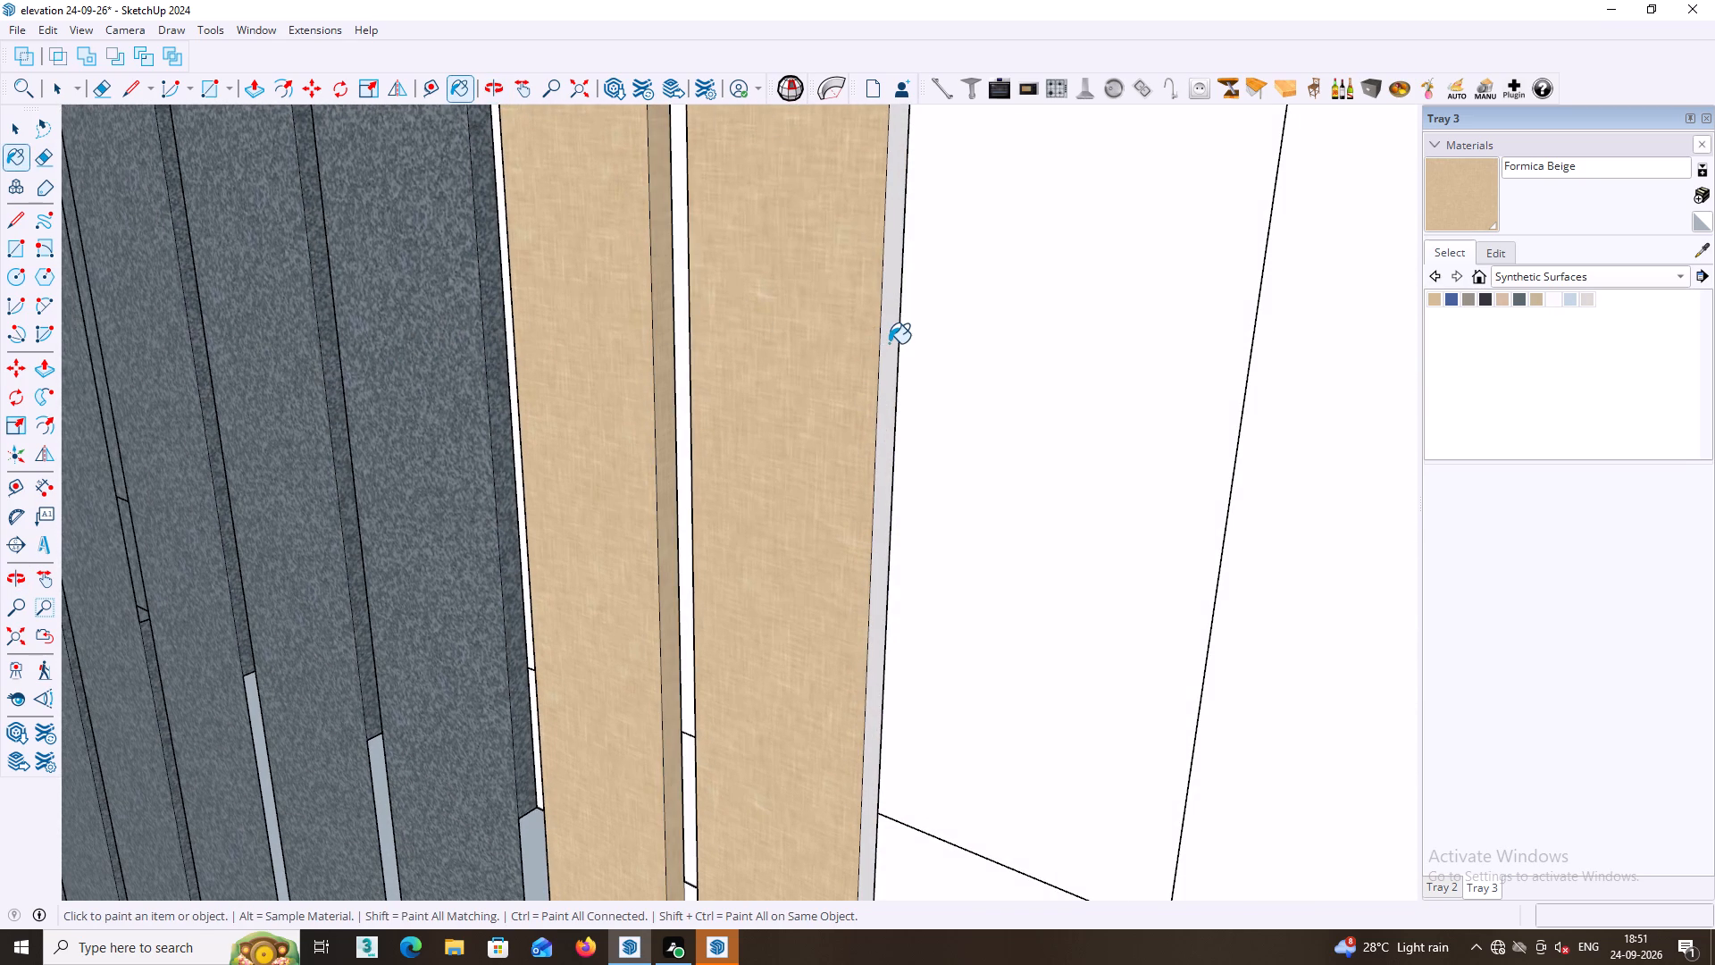
pyautogui.click(889, 343)
# Examine the upper ends of the beige fins where they meet the underside of the grey ledge.
pyautogui.scroll(-20, 883, 351)
pyautogui.scroll(-2, 883, 351)
pyautogui.moveTo(922, 390); pyautogui.dragTo(922, 406, button='middle')
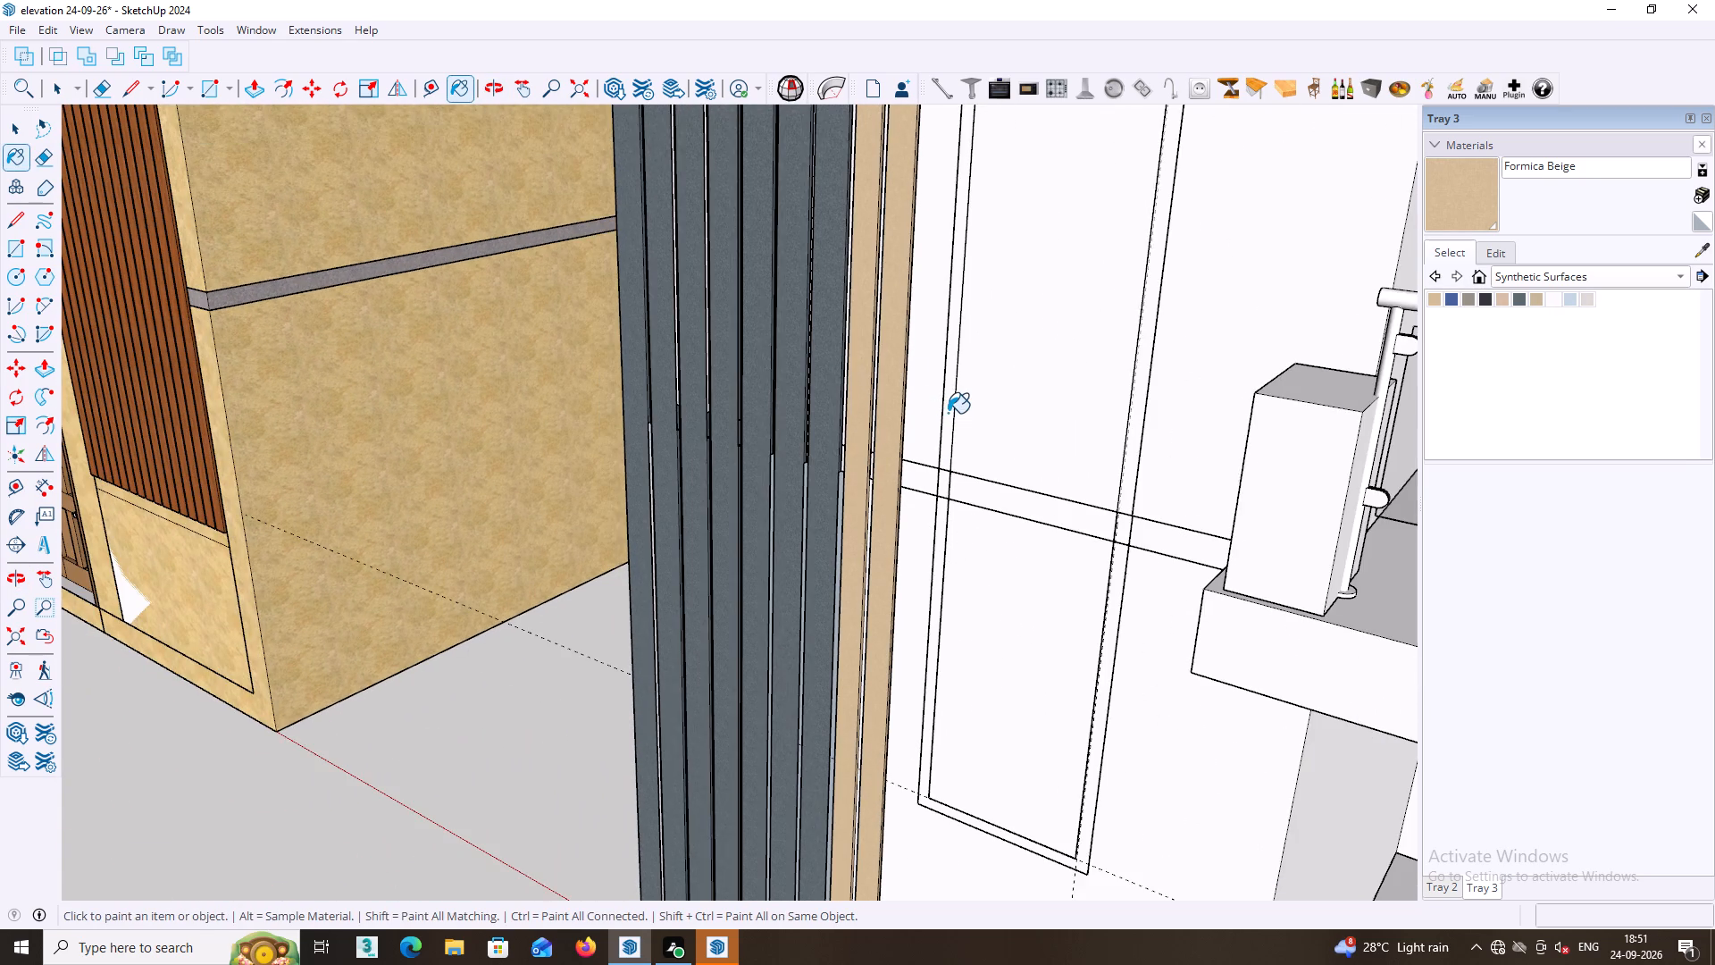
pyautogui.keyDown('shift'); pyautogui.moveTo(951, 410); pyautogui.dragTo(937, 692, button='middle'); pyautogui.keyUp('shift')
pyautogui.keyDown('shift'); pyautogui.scroll(-1, 950, 440); pyautogui.keyUp('shift')
pyautogui.moveTo(963, 452); pyautogui.dragTo(950, 783, button='middle')
pyautogui.scroll(4, 923, 690)
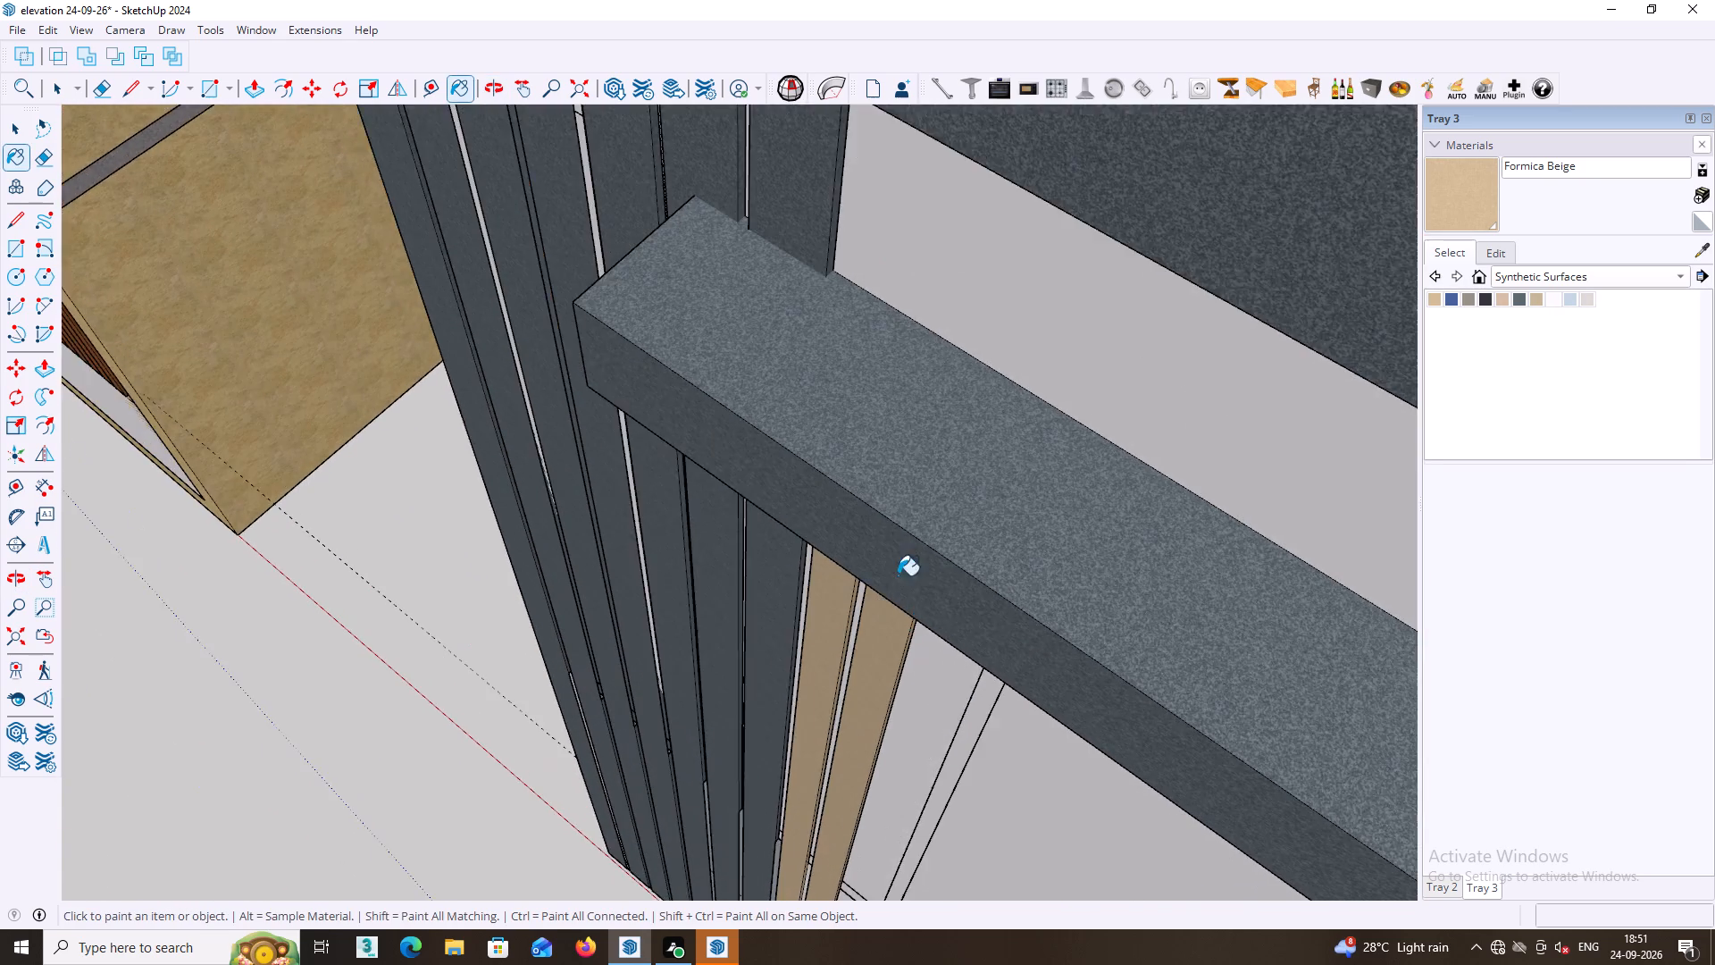
pyautogui.scroll(4, 898, 575)
pyautogui.moveTo(904, 576); pyautogui.dragTo(962, 315, button='middle')
pyautogui.keyDown('shift'); pyautogui.moveTo(861, 607); pyautogui.dragTo(1005, 244, button='middle'); pyautogui.keyUp('shift')
pyautogui.keyDown('shift'); pyautogui.moveTo(968, 411); pyautogui.dragTo(985, 506, button='middle'); pyautogui.keyUp('shift')
pyautogui.keyDown('shift'); pyautogui.scroll(-4, 963, 454); pyautogui.keyUp('shift')
pyautogui.keyDown('shift'); pyautogui.moveTo(1016, 555); pyautogui.dragTo(1009, 586, button='middle'); pyautogui.keyUp('shift')
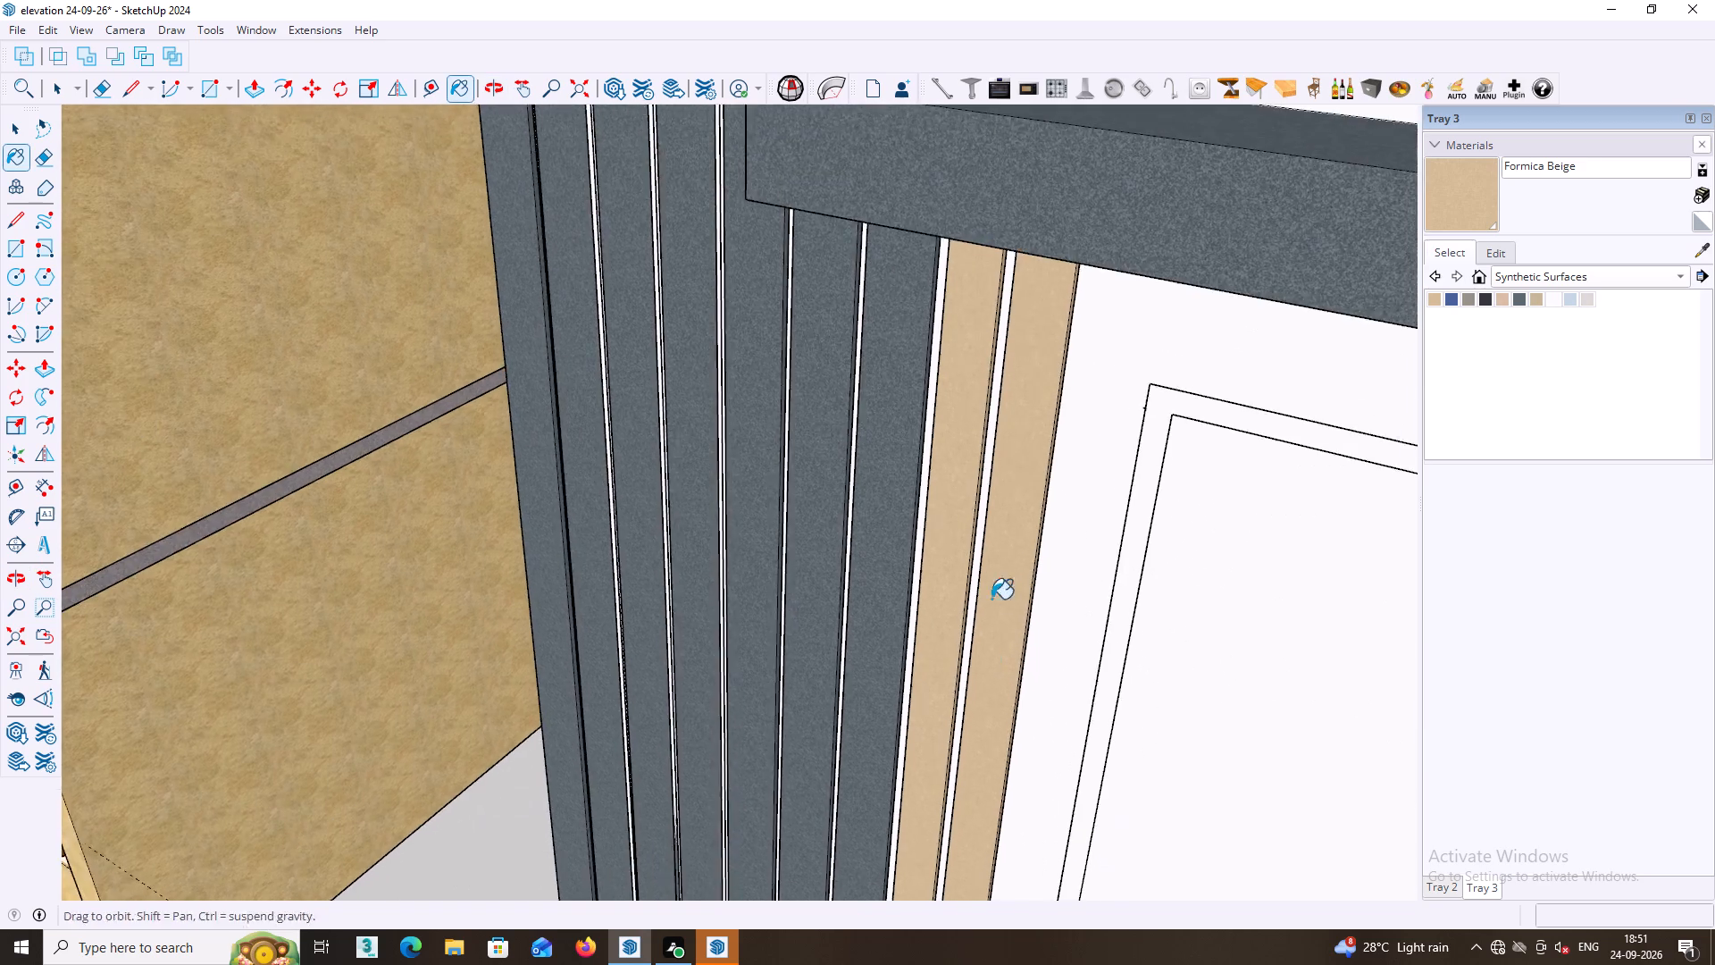
# Paint the bottom end faces of the two beige vertical fins with Formica Beige.
pyautogui.keyDown('shift'); pyautogui.scroll(-10, 991, 599); pyautogui.keyUp('shift')
pyautogui.keyDown('shift'); pyautogui.moveTo(958, 631); pyautogui.dragTo(953, 647, button='middle'); pyautogui.keyUp('shift')
pyautogui.keyDown('shift'); pyautogui.moveTo(958, 603); pyautogui.dragTo(953, 626, button='middle'); pyautogui.keyUp('shift')
pyautogui.keyDown('shift'); pyautogui.moveTo(964, 622); pyautogui.dragTo(955, 660, button='middle'); pyautogui.keyUp('shift')
pyautogui.keyDown('shift'); pyautogui.moveTo(958, 667); pyautogui.dragTo(941, 682, button='middle'); pyautogui.keyUp('shift')
pyautogui.keyDown('shift'); pyautogui.moveTo(955, 683); pyautogui.dragTo(1009, 329, button='middle'); pyautogui.keyUp('shift')
pyautogui.keyDown('shift'); pyautogui.moveTo(942, 593); pyautogui.dragTo(1039, 339, button='middle'); pyautogui.keyUp('shift')
pyautogui.keyDown('shift'); pyautogui.moveTo(1000, 615); pyautogui.dragTo(1059, 467, button='middle'); pyautogui.keyUp('shift')
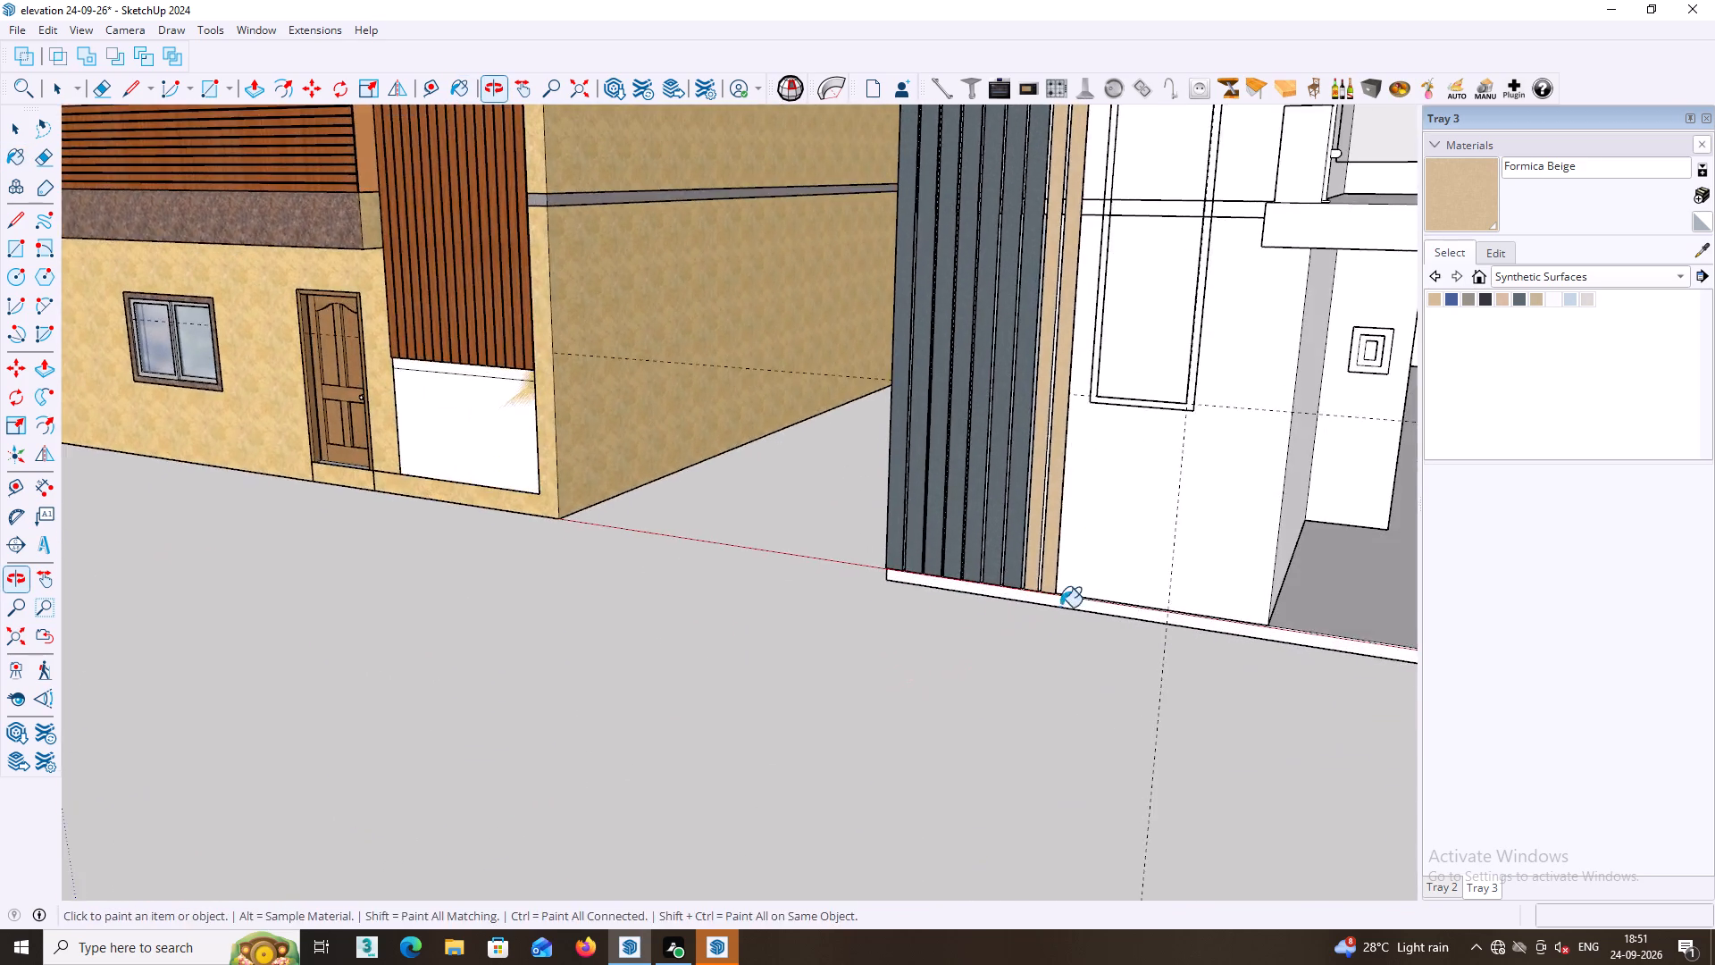
pyautogui.moveTo(1073, 590); pyautogui.dragTo(1157, 349, button='middle')
pyautogui.scroll(13, 1131, 449)
pyautogui.moveTo(1134, 430); pyautogui.dragTo(1136, 407, button='middle')
pyautogui.moveTo(1025, 538); pyautogui.dragTo(1057, 323, button='middle')
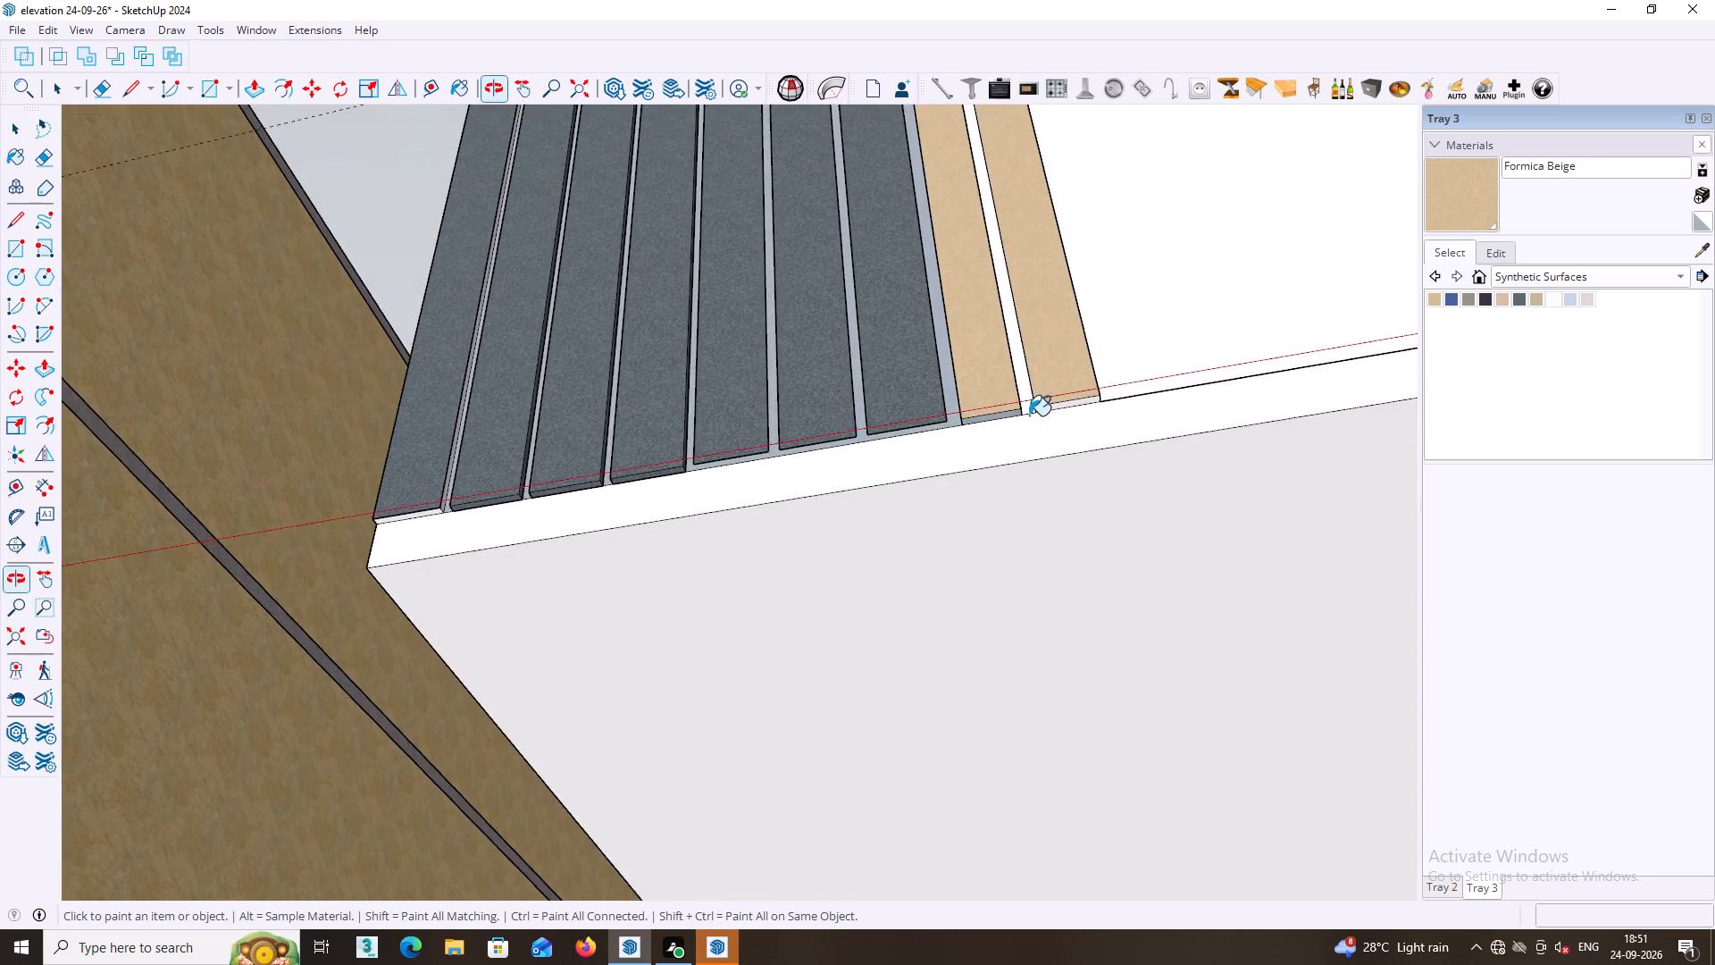
pyautogui.scroll(17, 1029, 407)
pyautogui.middleClick(1012, 414)
pyautogui.moveTo(932, 457); pyautogui.dragTo(932, 364, button='middle')
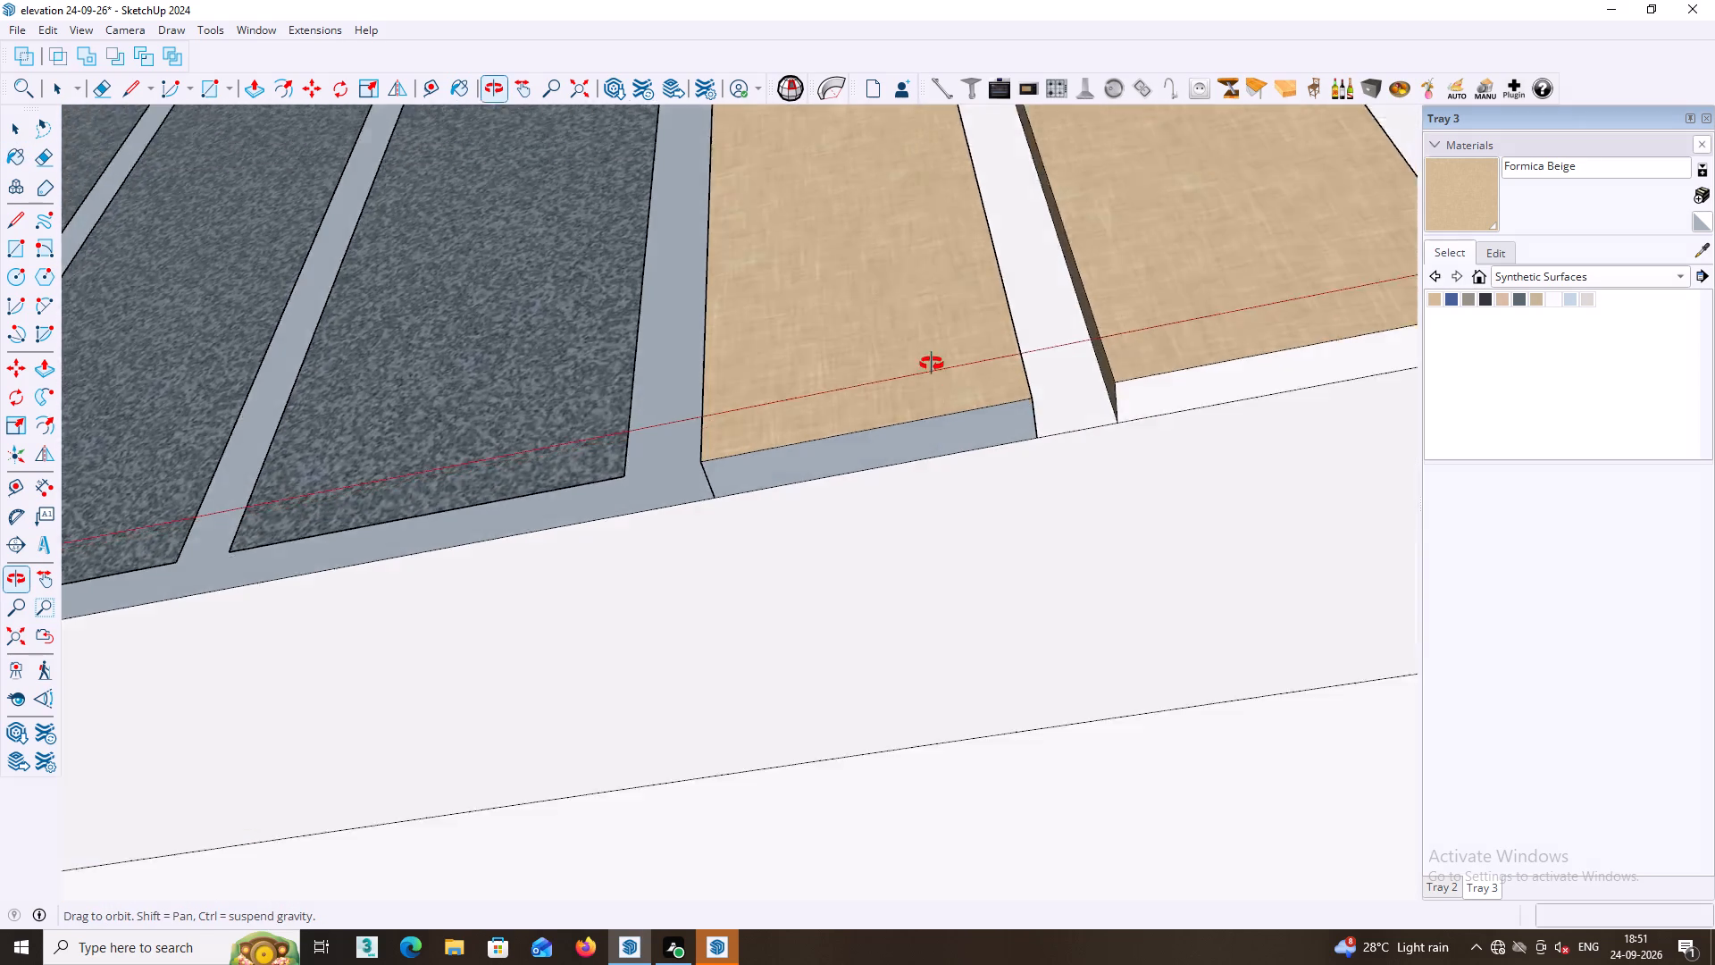
pyautogui.moveTo(932, 364); pyautogui.dragTo(981, 145, button='middle')
pyautogui.click(868, 467)
pyautogui.click(1190, 410)
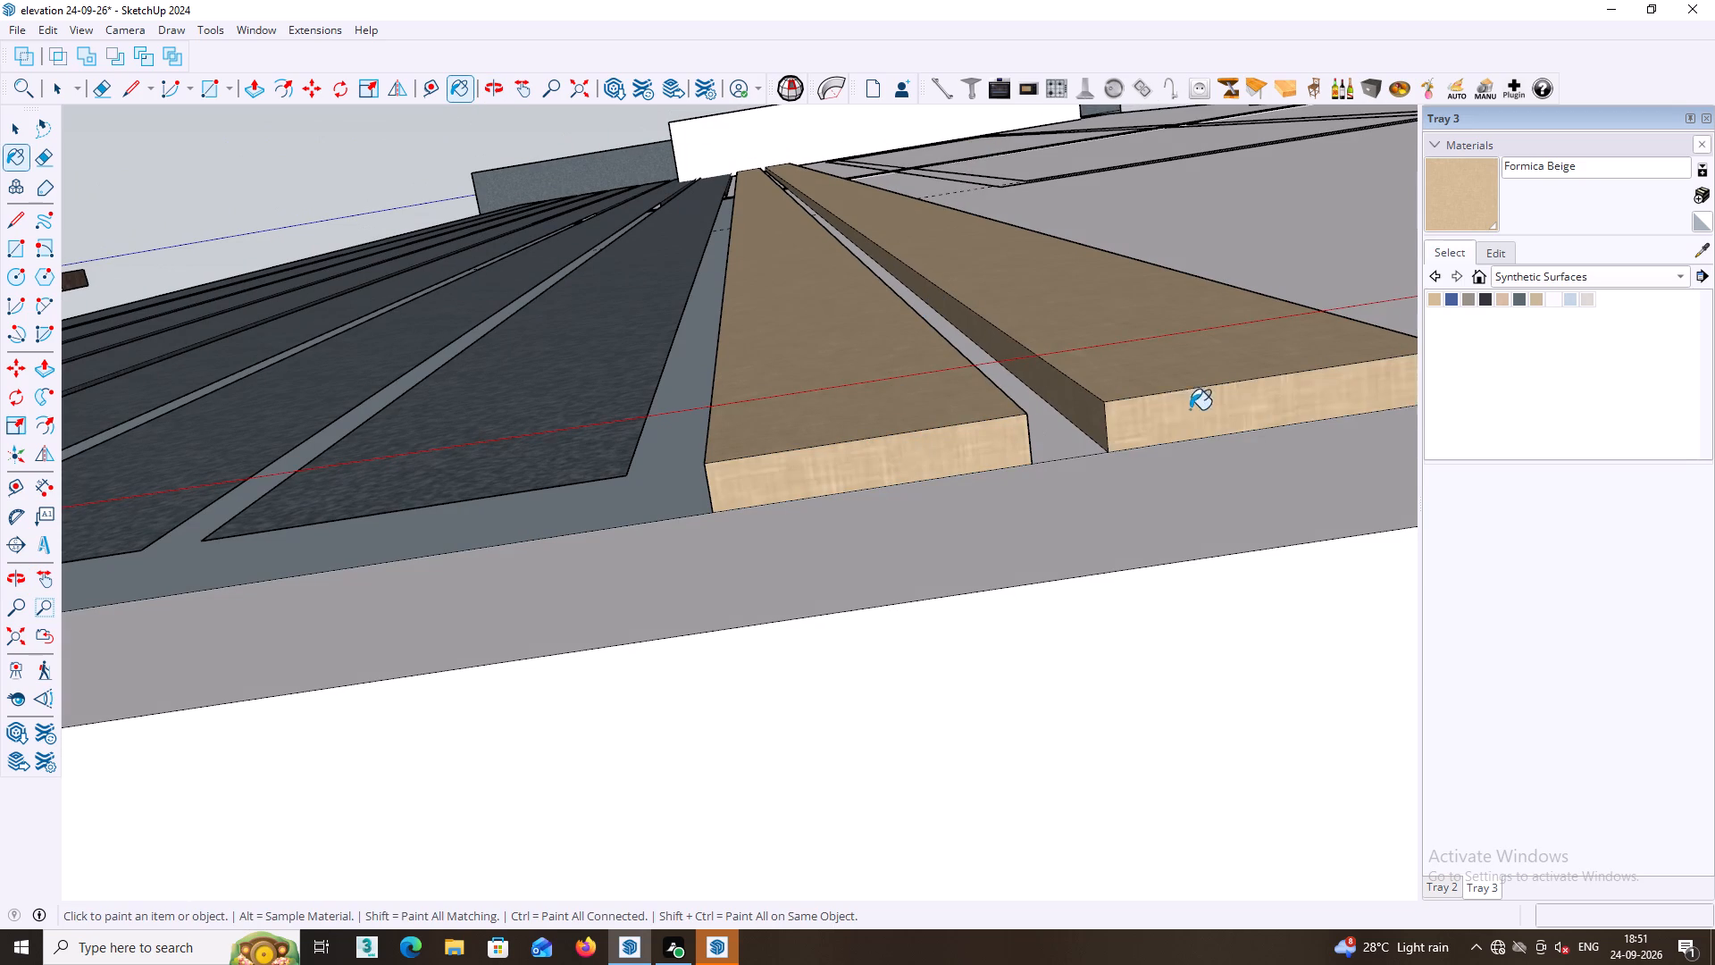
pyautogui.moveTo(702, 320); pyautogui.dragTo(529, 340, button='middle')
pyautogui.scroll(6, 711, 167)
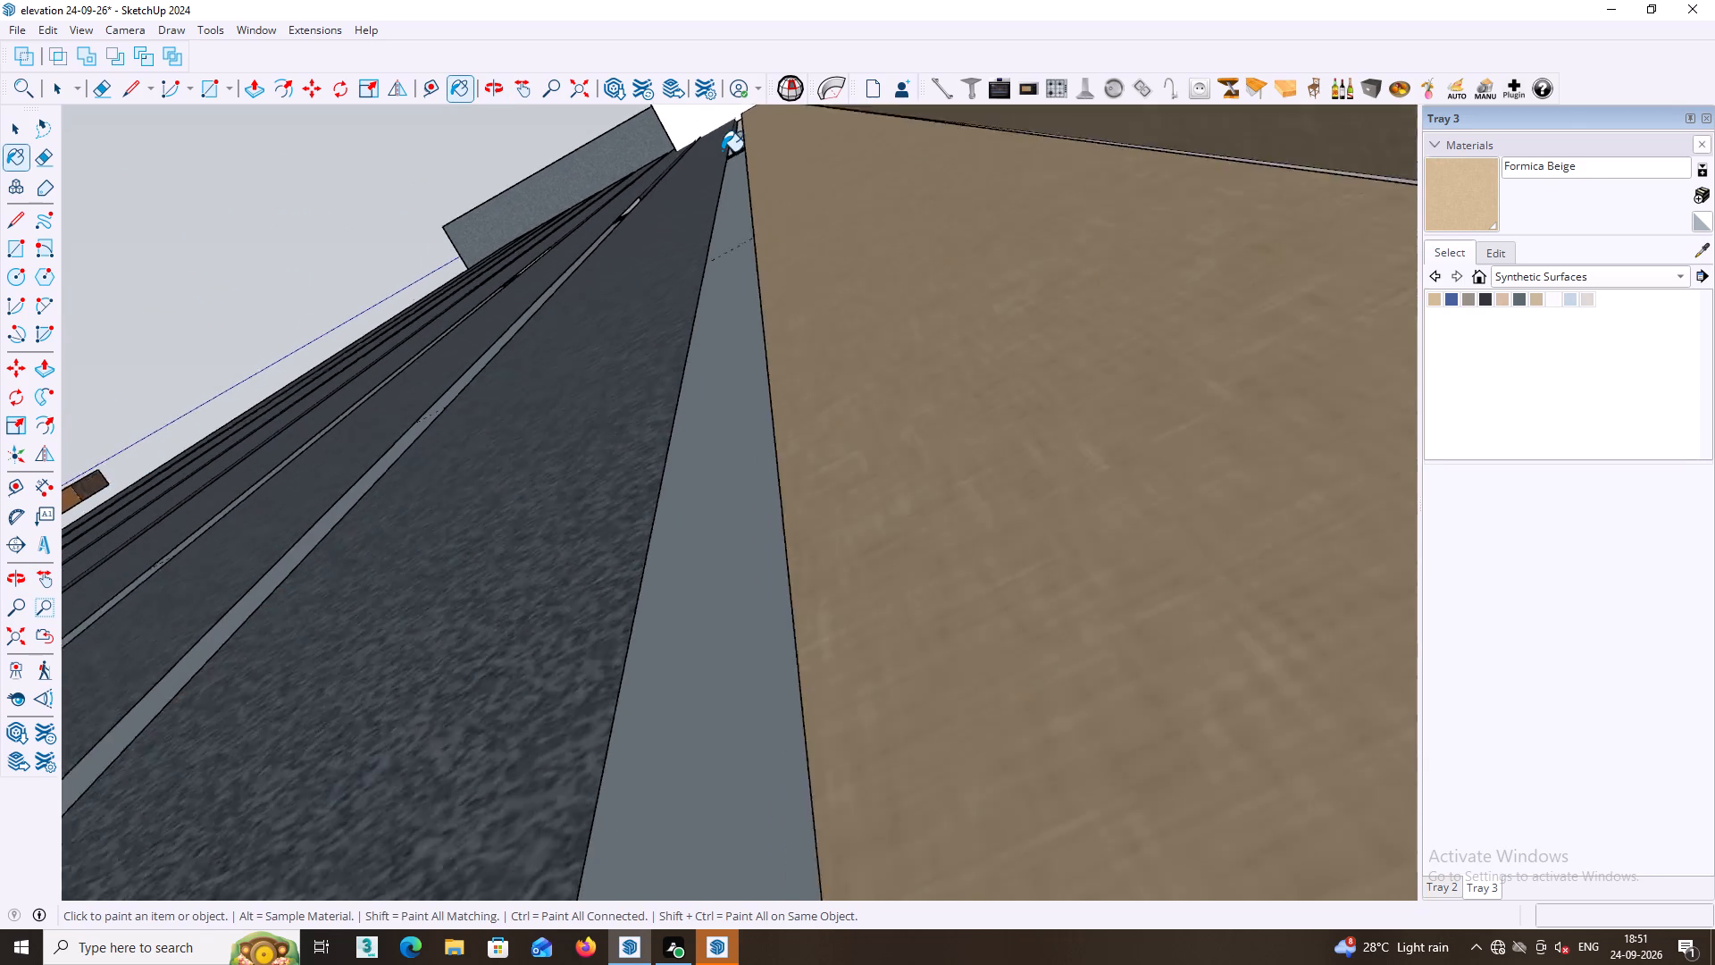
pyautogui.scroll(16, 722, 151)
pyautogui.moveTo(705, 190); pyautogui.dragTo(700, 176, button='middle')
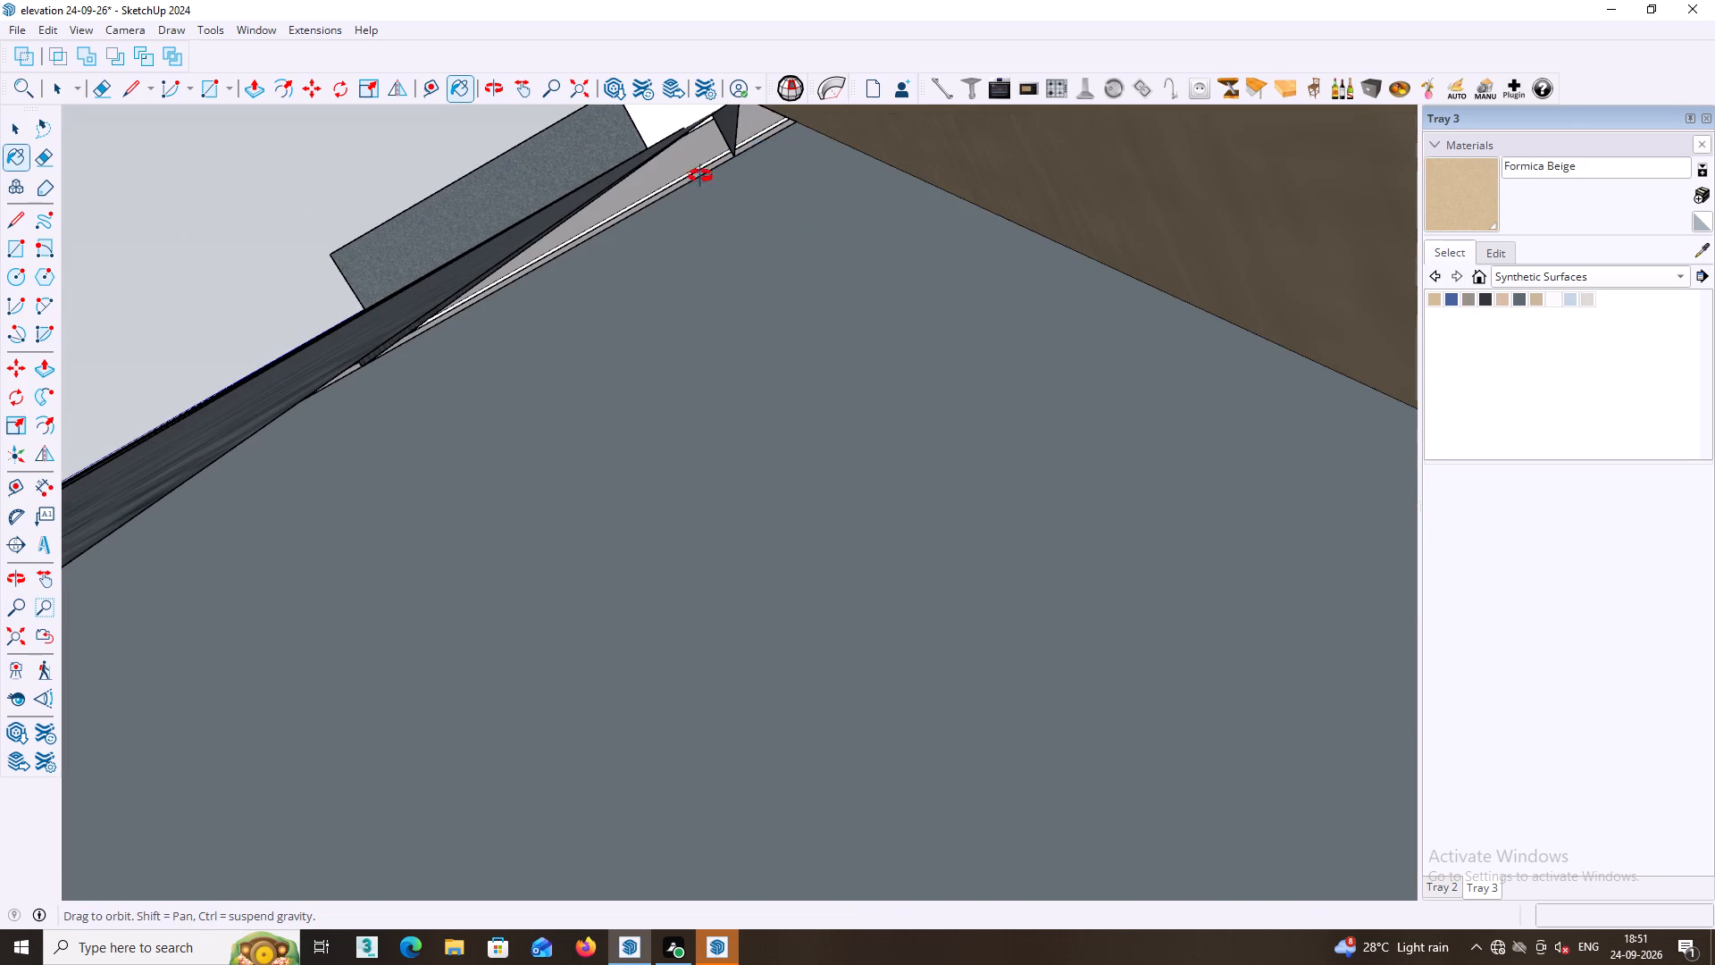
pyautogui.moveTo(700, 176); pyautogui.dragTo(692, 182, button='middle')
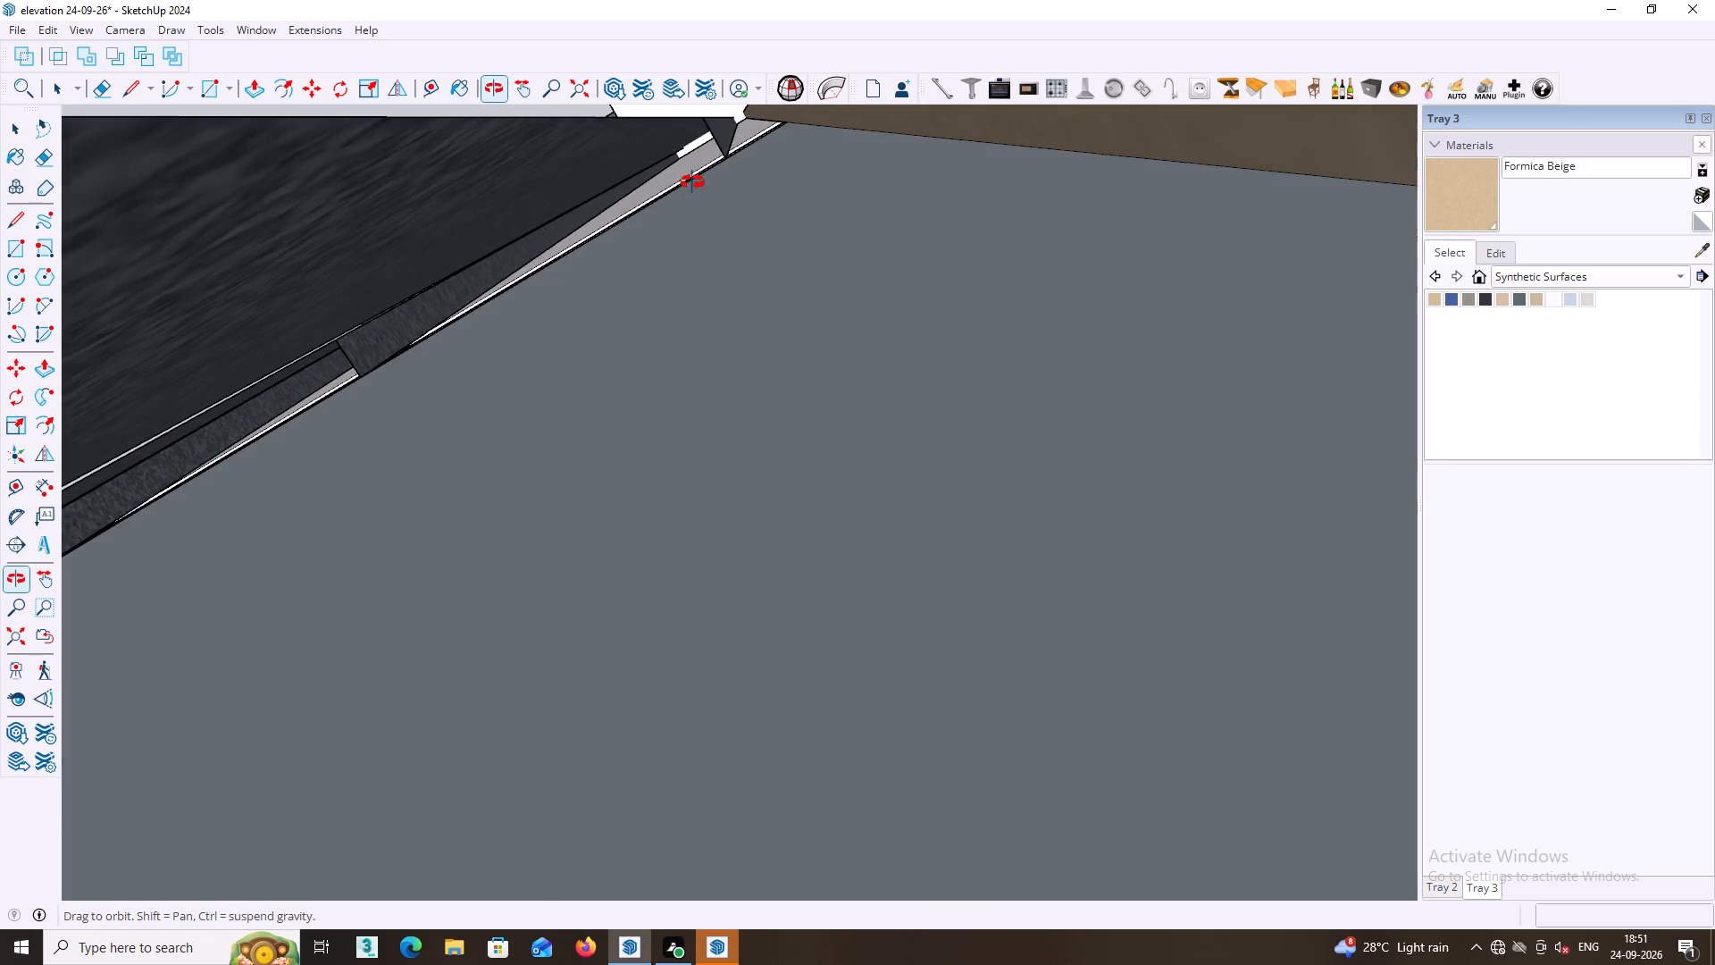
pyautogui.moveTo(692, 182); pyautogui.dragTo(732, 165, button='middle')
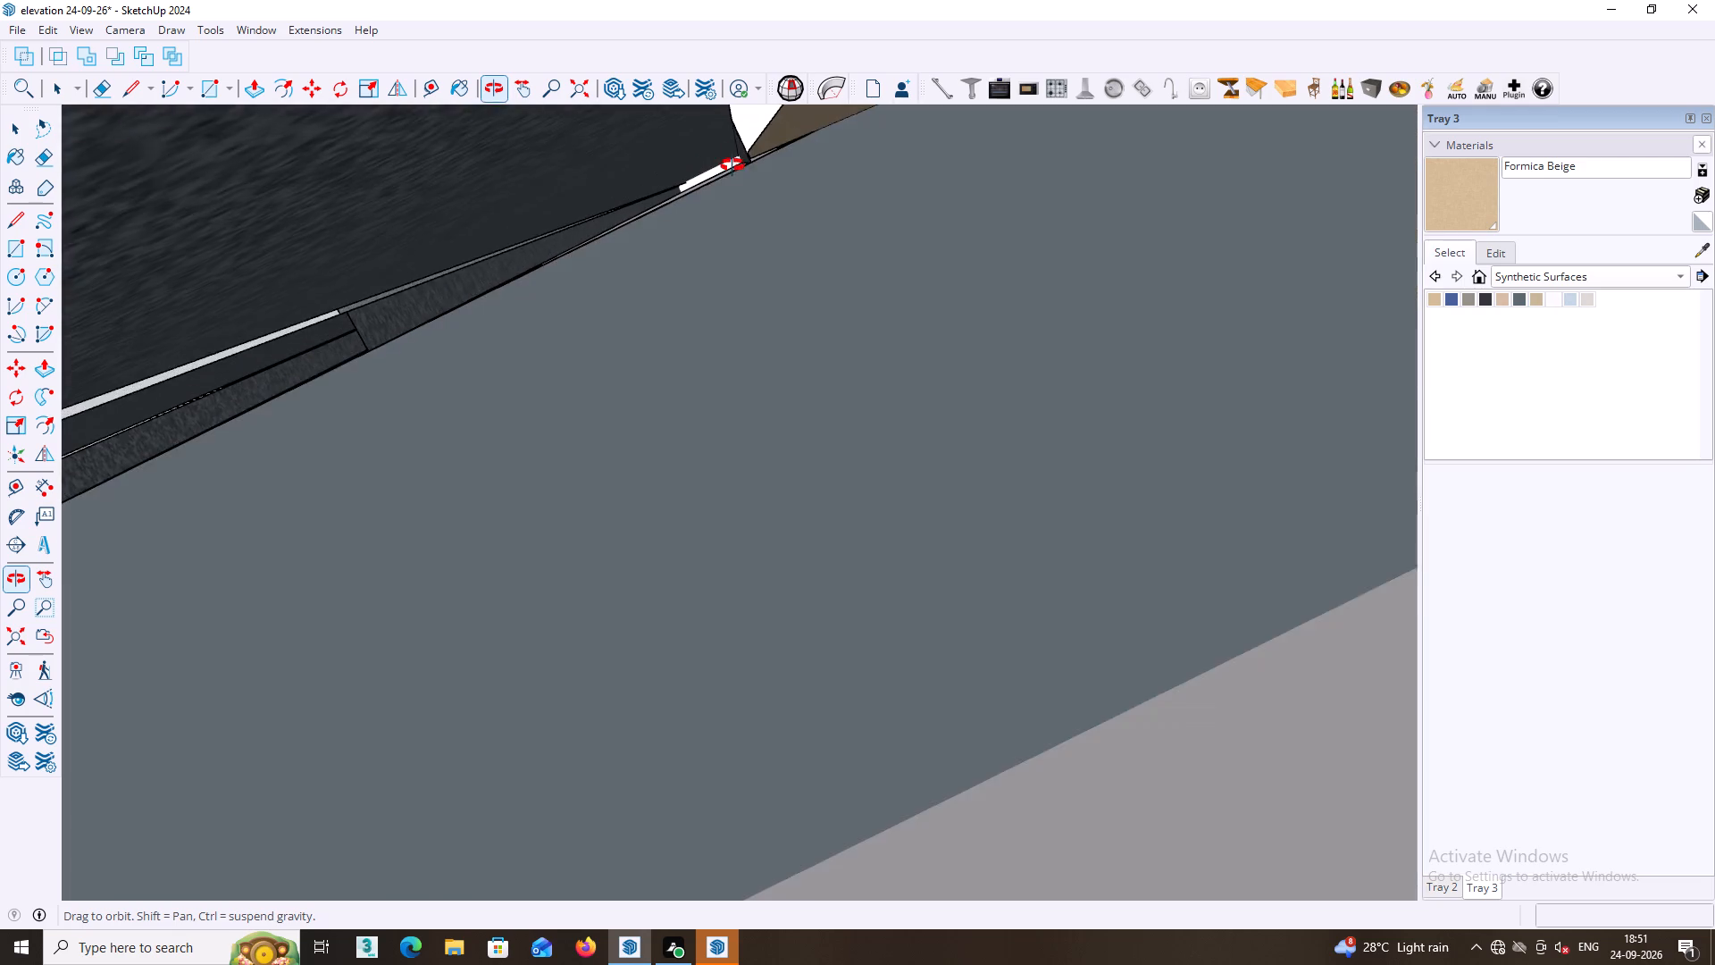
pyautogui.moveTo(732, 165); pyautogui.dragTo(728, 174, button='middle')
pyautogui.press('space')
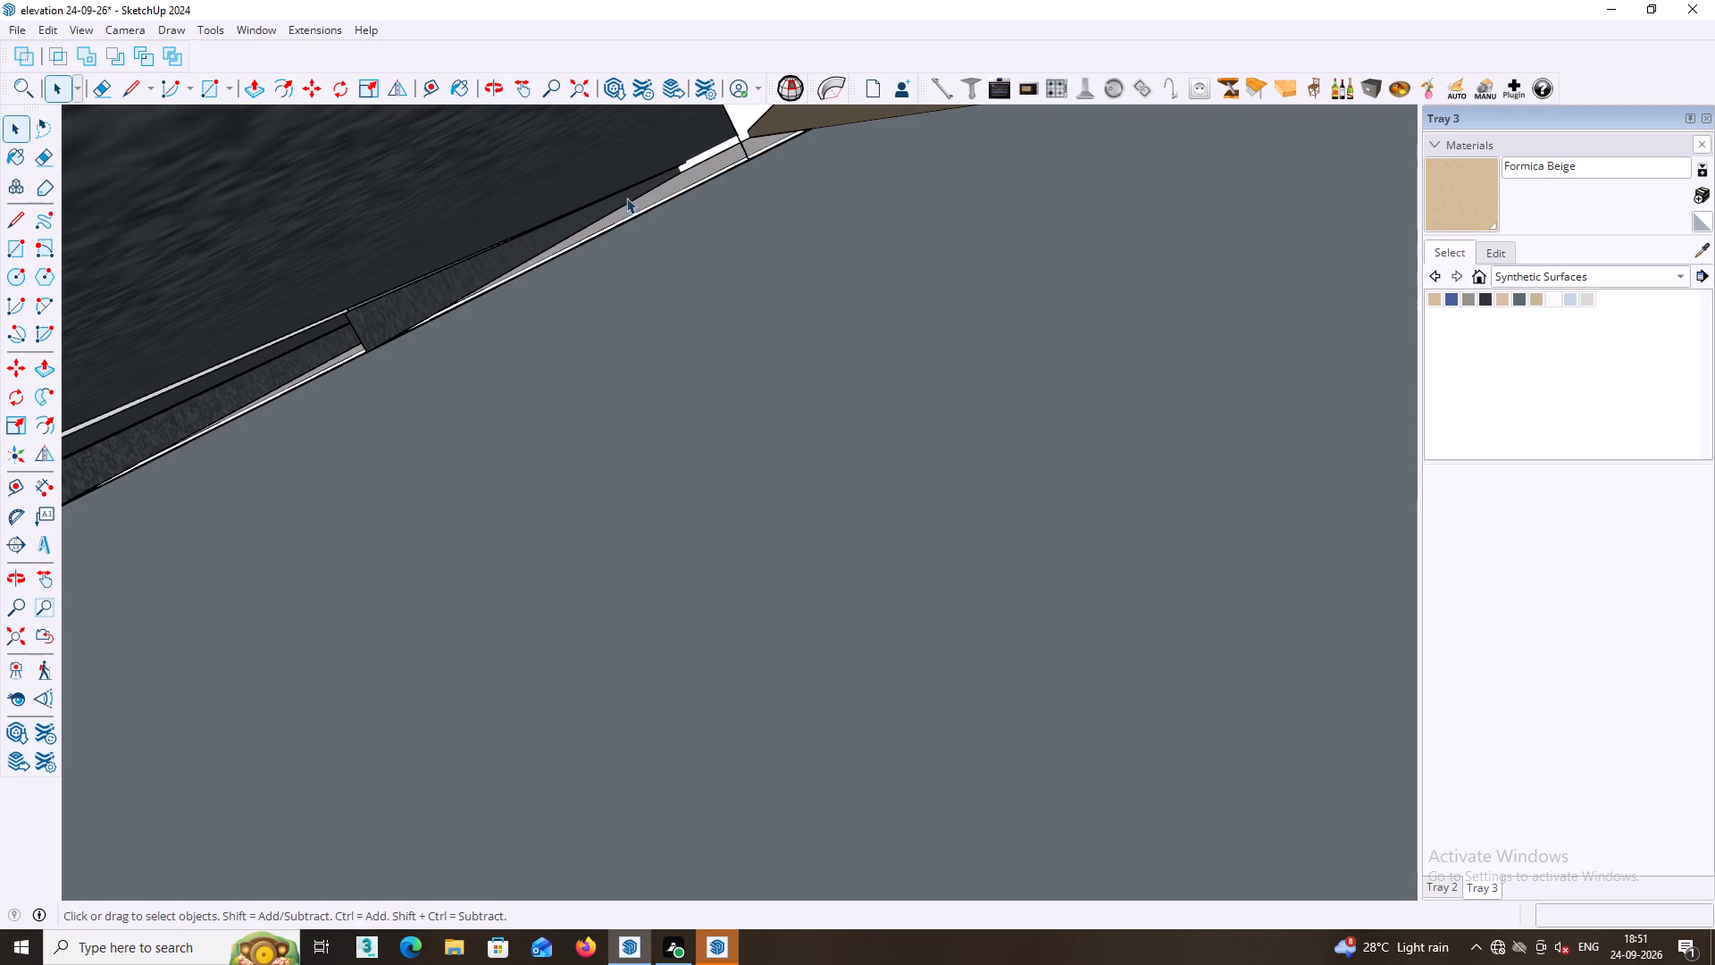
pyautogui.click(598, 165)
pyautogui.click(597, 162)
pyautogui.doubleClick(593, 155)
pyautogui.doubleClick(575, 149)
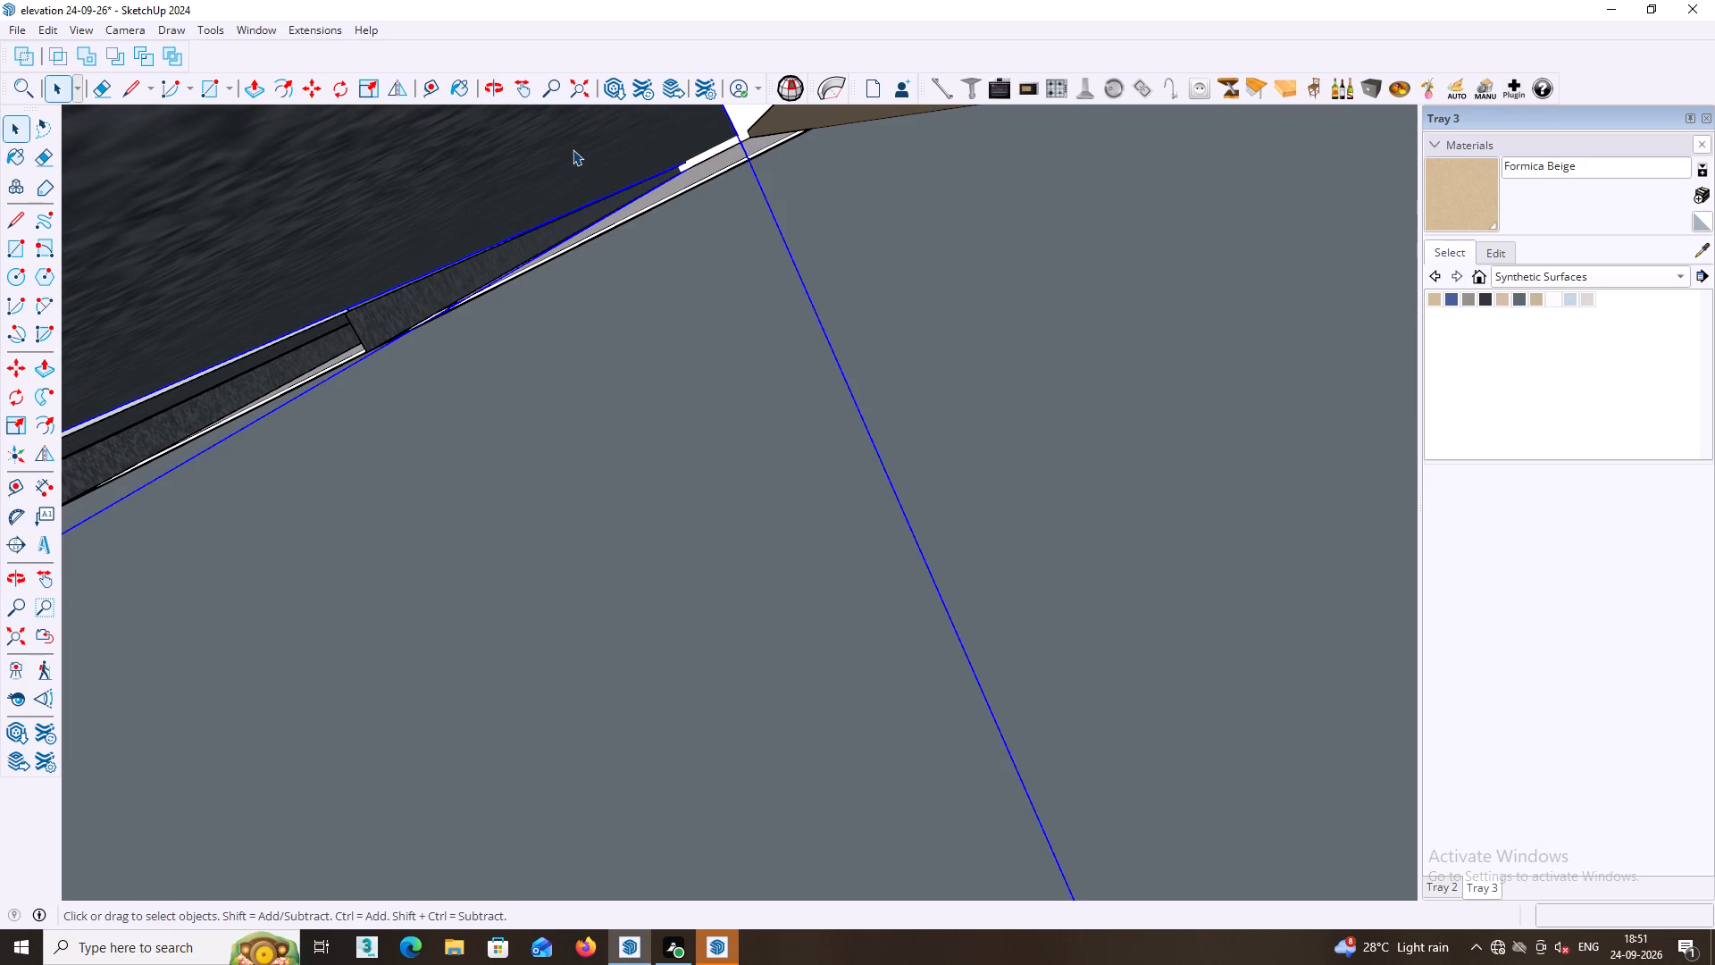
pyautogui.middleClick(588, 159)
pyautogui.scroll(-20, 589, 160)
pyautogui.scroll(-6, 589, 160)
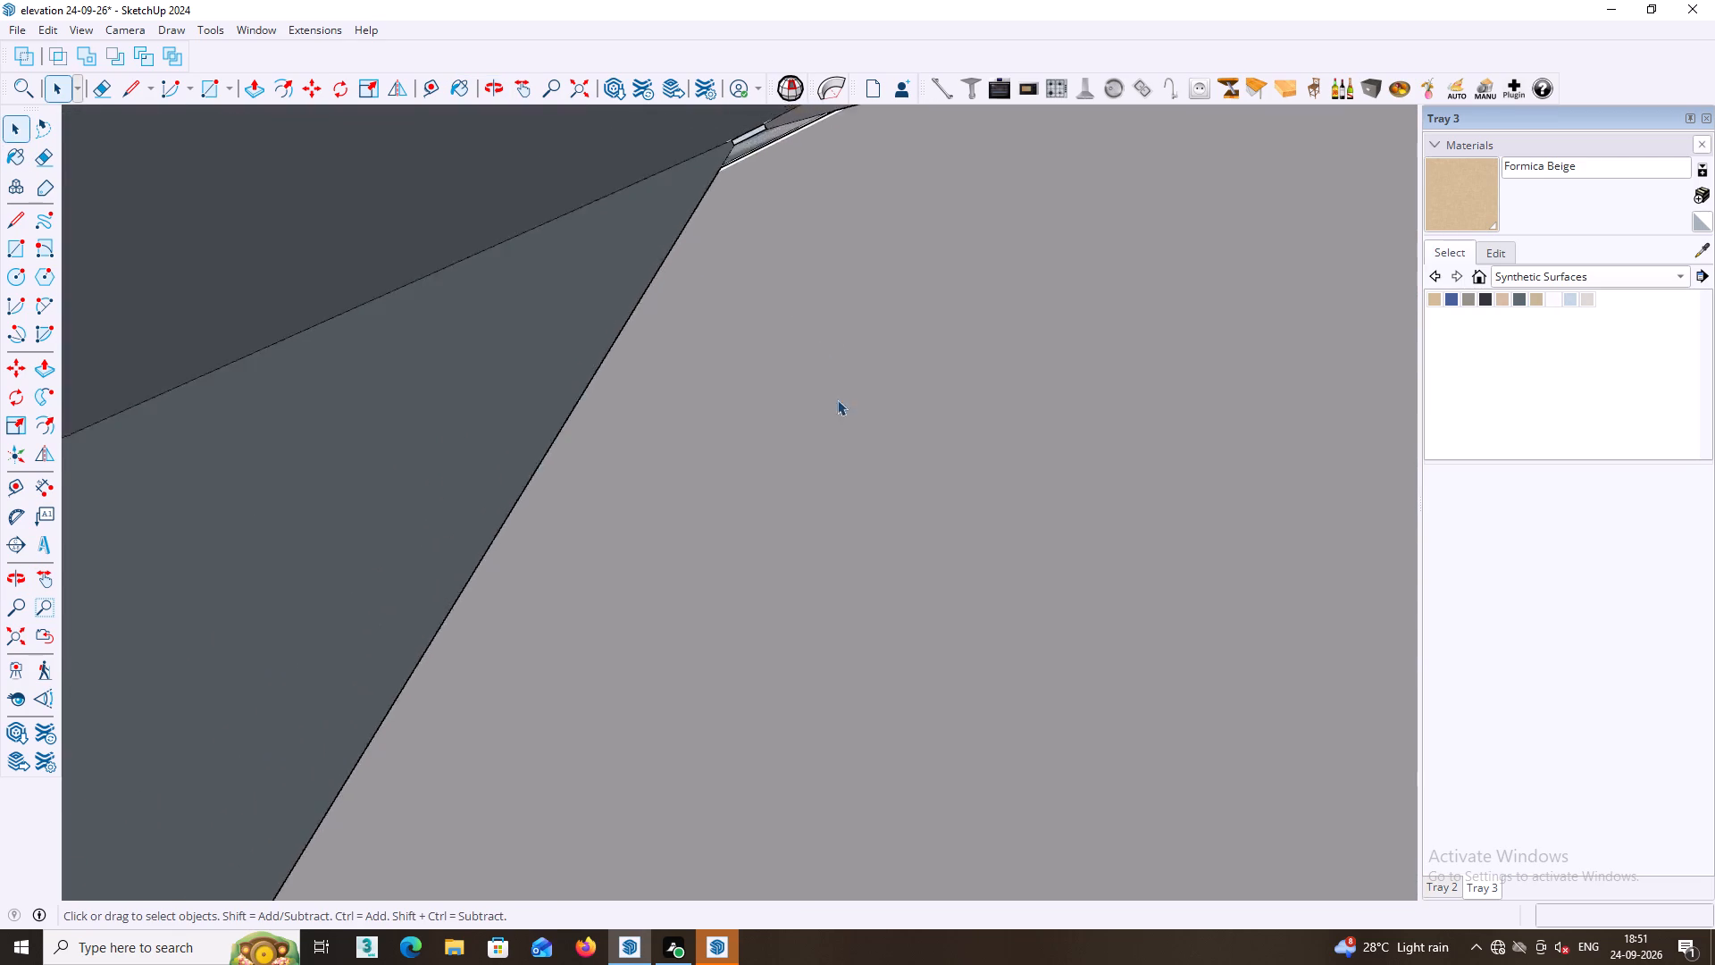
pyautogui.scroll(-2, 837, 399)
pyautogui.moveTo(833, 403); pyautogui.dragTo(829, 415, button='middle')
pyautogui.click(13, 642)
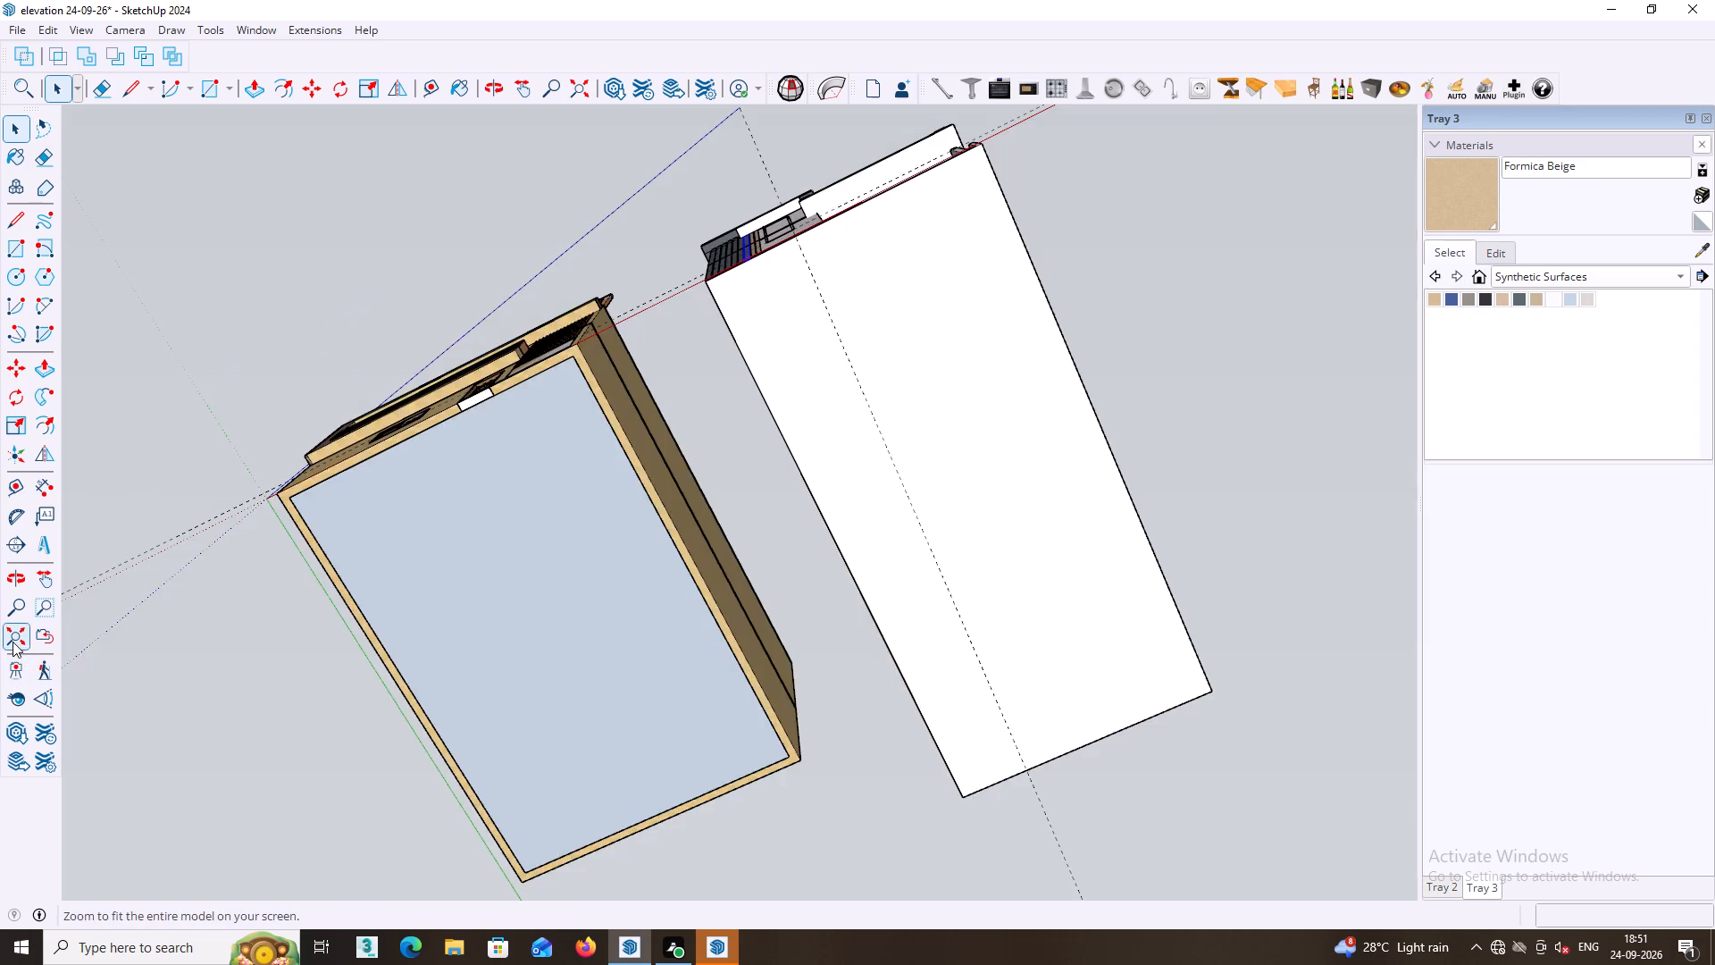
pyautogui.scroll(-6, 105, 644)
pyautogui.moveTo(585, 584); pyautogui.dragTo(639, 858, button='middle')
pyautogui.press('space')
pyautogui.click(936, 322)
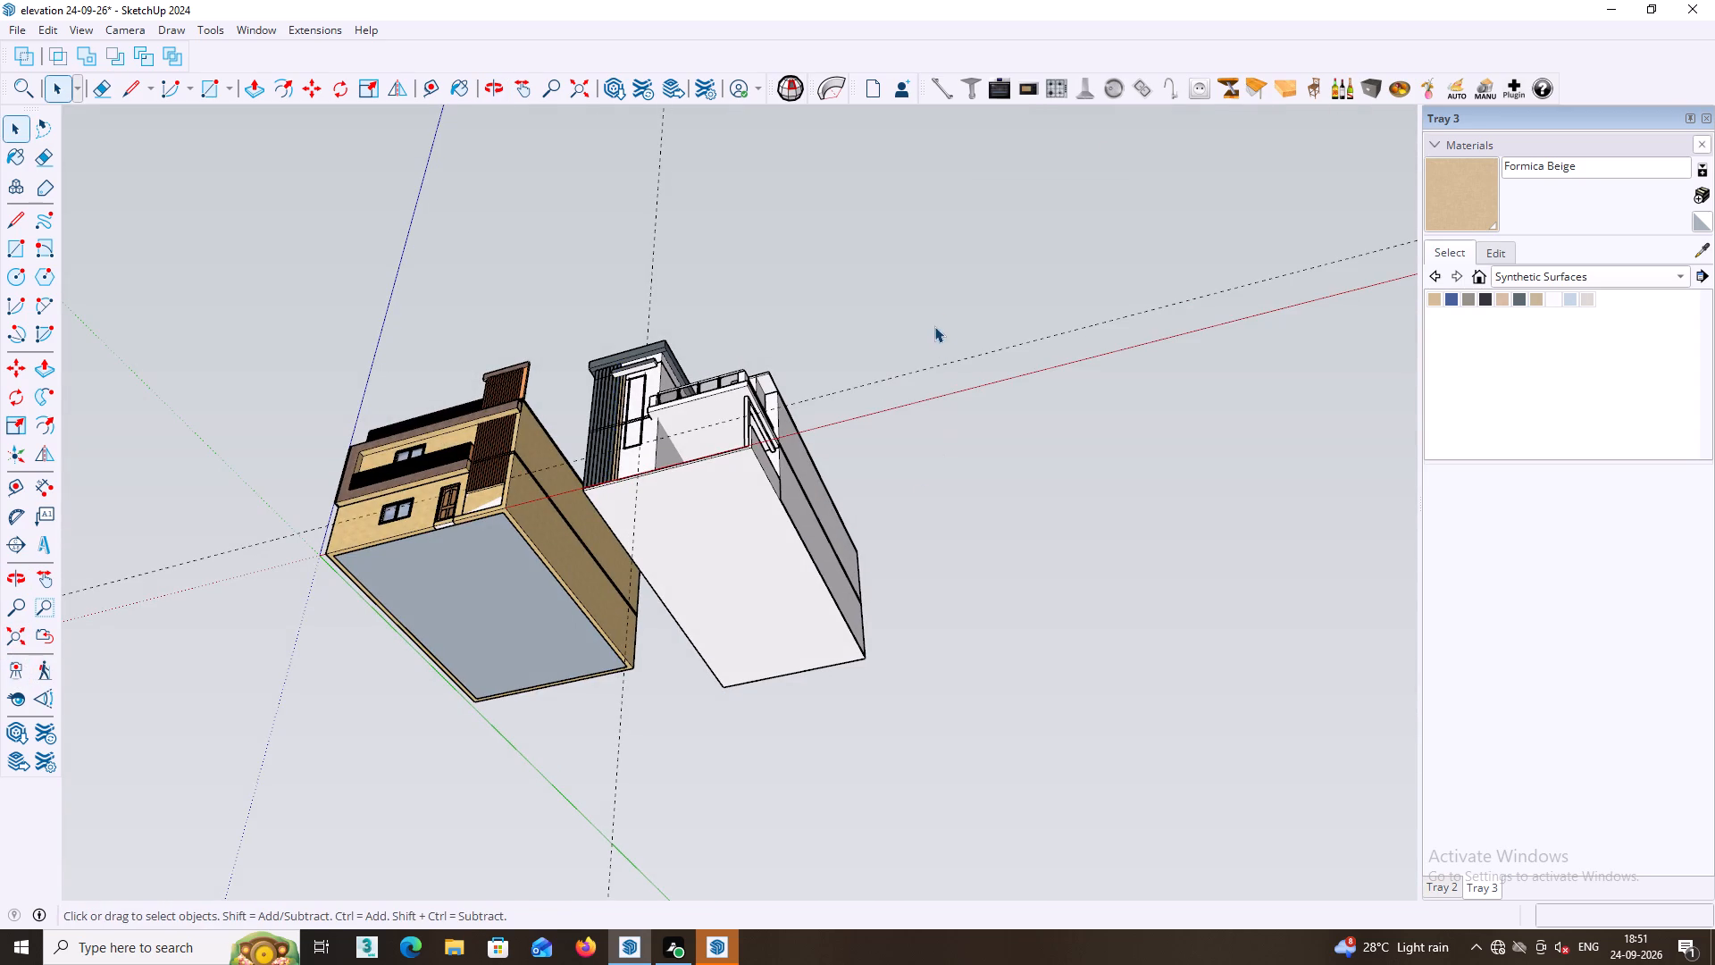
# Push/Pull the front face of the grey fin nearest the beige fins by about 11/16" to the fin's rear corner.
pyautogui.moveTo(935, 324); pyautogui.dragTo(1083, 629, button='middle')
pyautogui.scroll(20, 638, 534)
pyautogui.scroll(2, 638, 534)
pyautogui.middleClick(642, 526)
pyautogui.middleClick(653, 531)
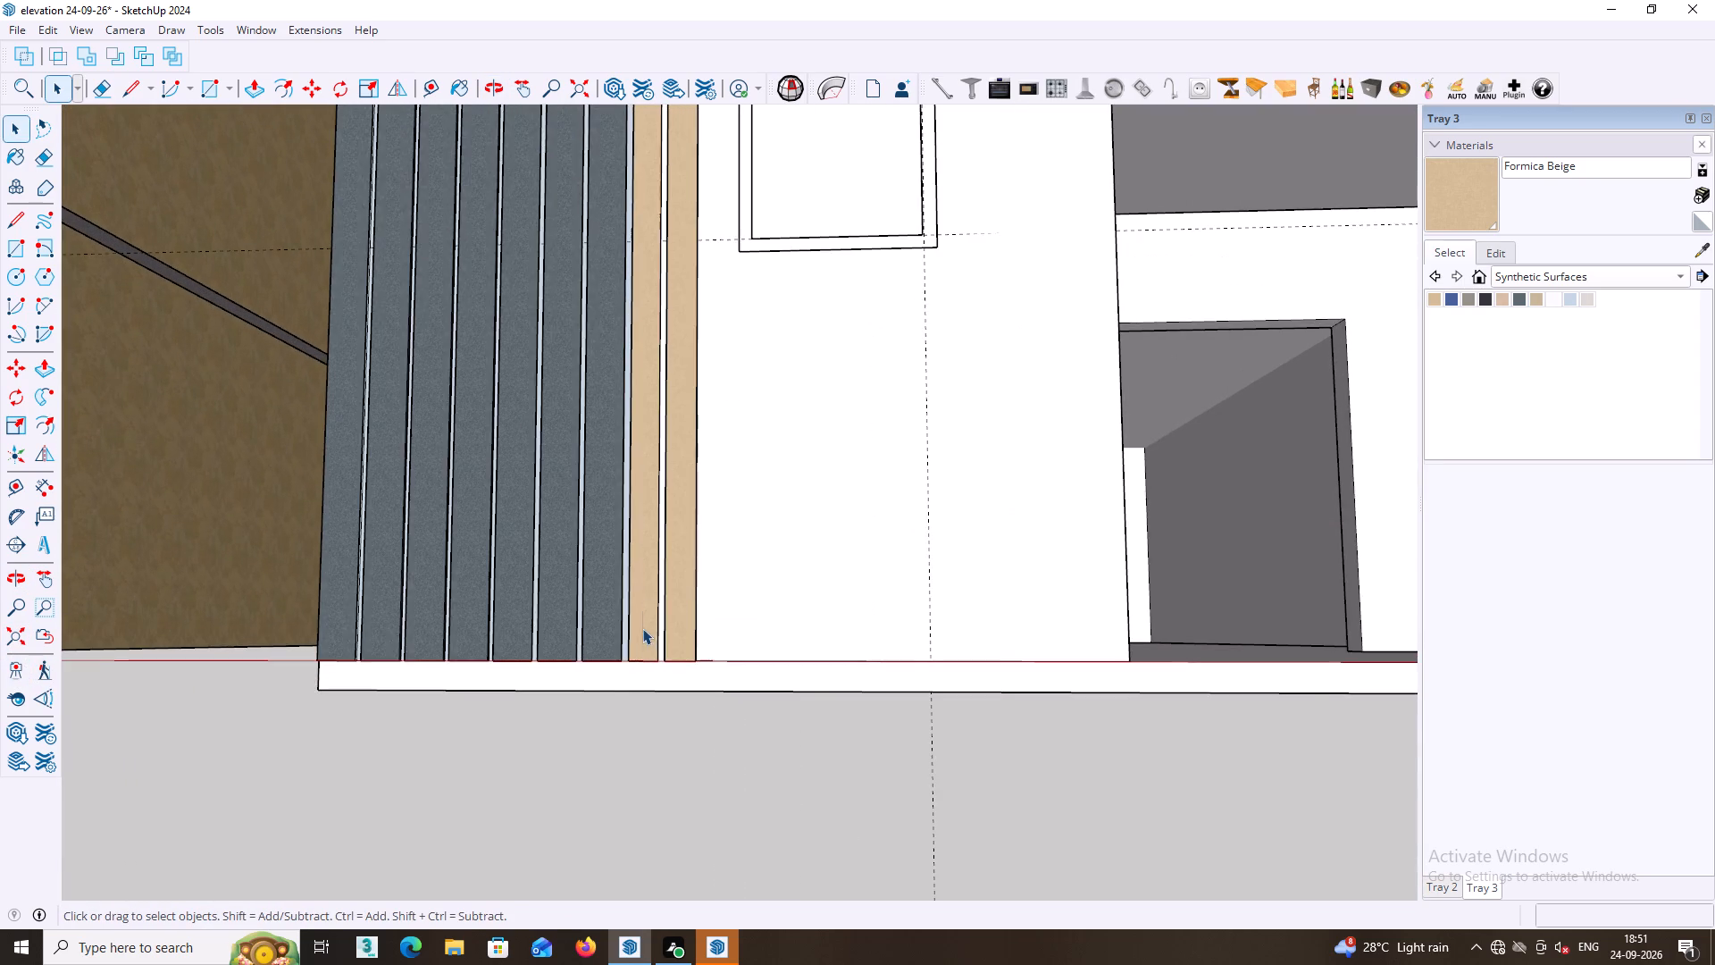
pyautogui.scroll(4, 642, 636)
pyautogui.moveTo(642, 670); pyautogui.dragTo(439, 728, button='middle')
pyautogui.moveTo(648, 652); pyautogui.dragTo(475, 661, button='middle')
pyautogui.scroll(3, 537, 629)
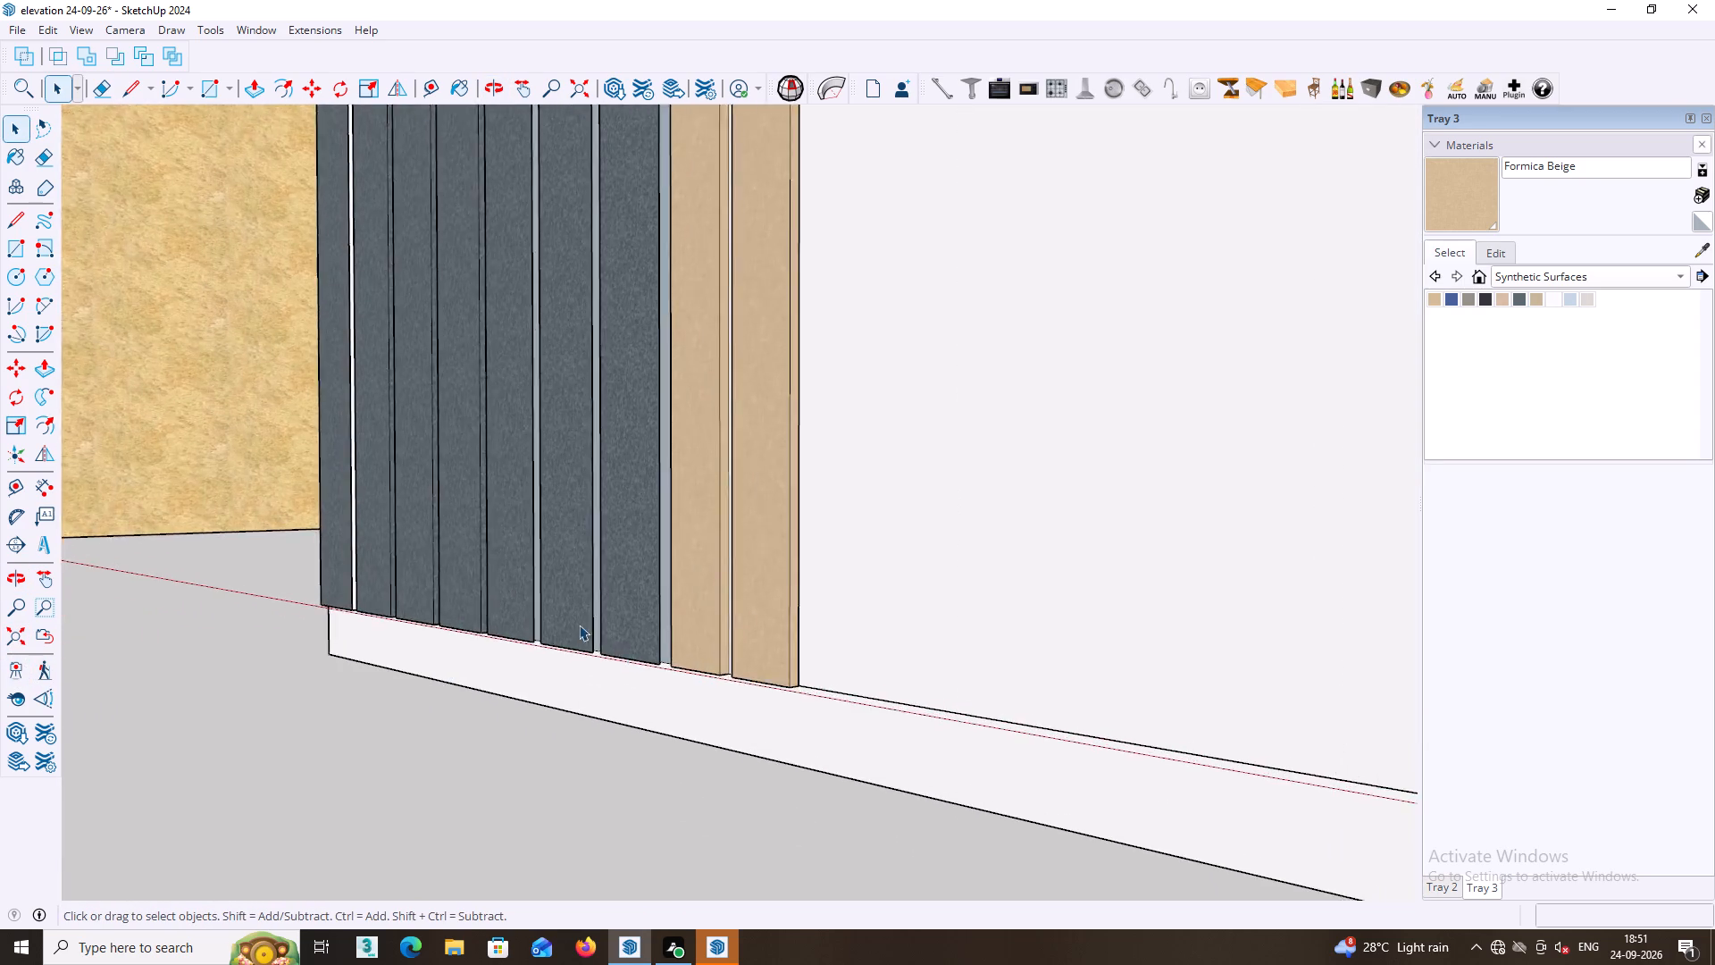
pyautogui.scroll(15, 579, 625)
pyautogui.moveTo(722, 691); pyautogui.dragTo(656, 758, button='middle')
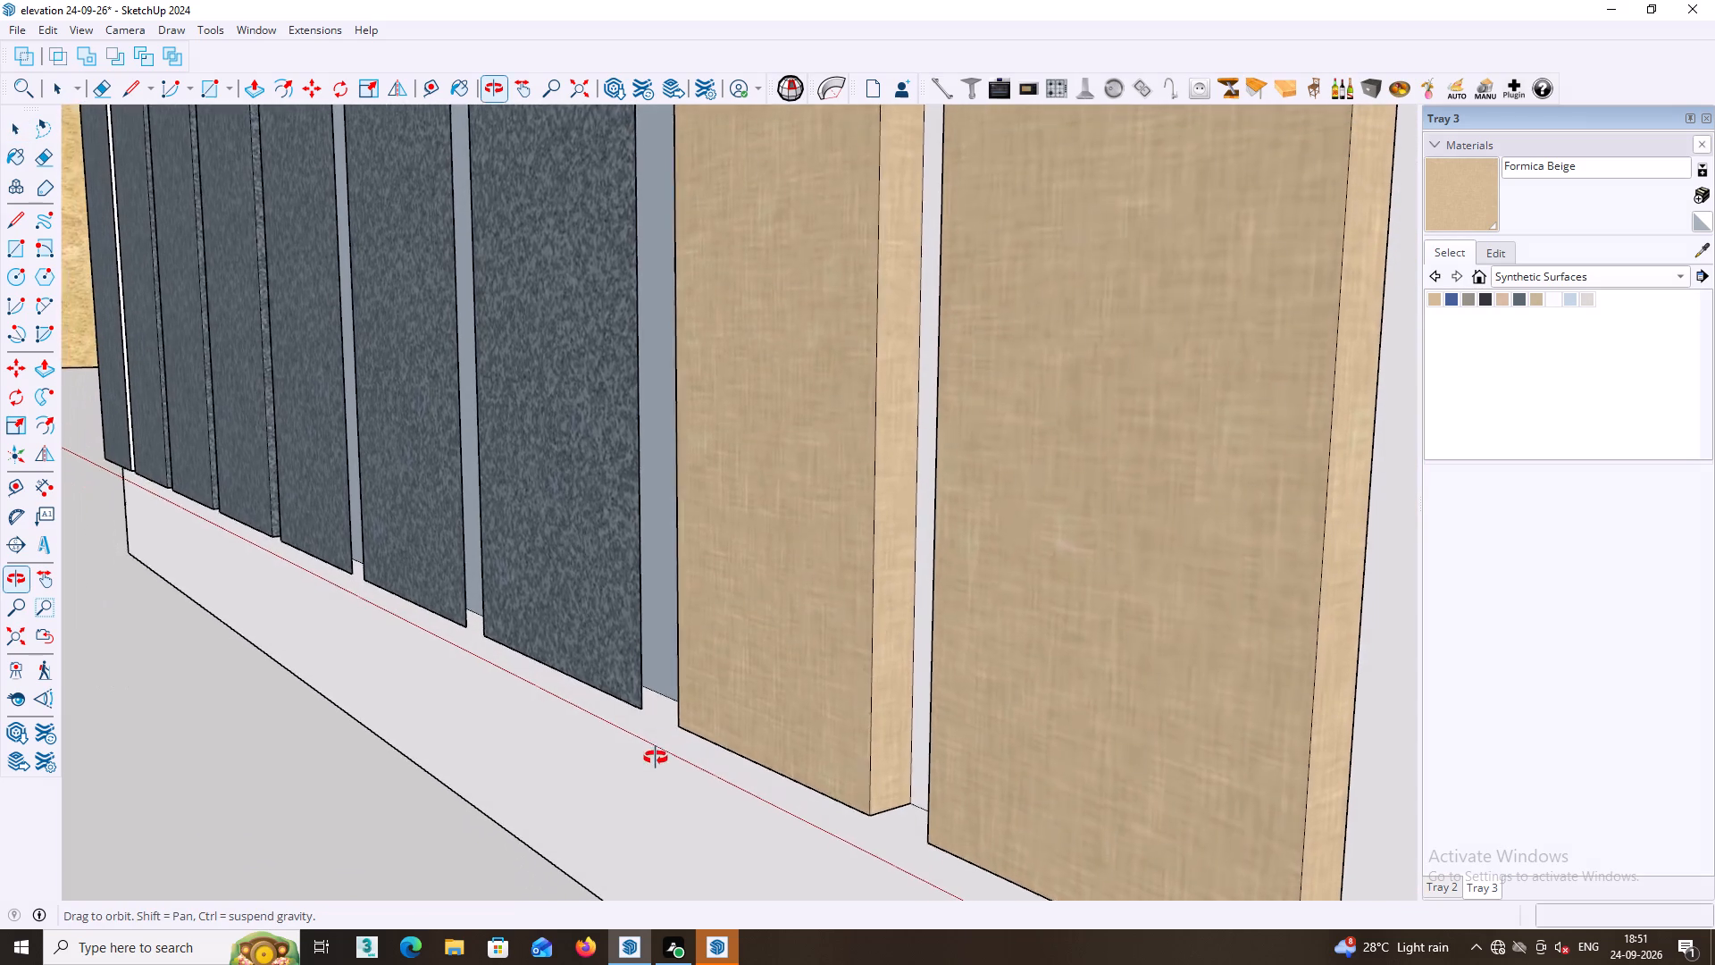
pyautogui.moveTo(656, 758); pyautogui.dragTo(656, 781, button='middle')
pyautogui.scroll(6, 649, 741)
pyautogui.moveTo(647, 723); pyautogui.dragTo(607, 767, button='middle')
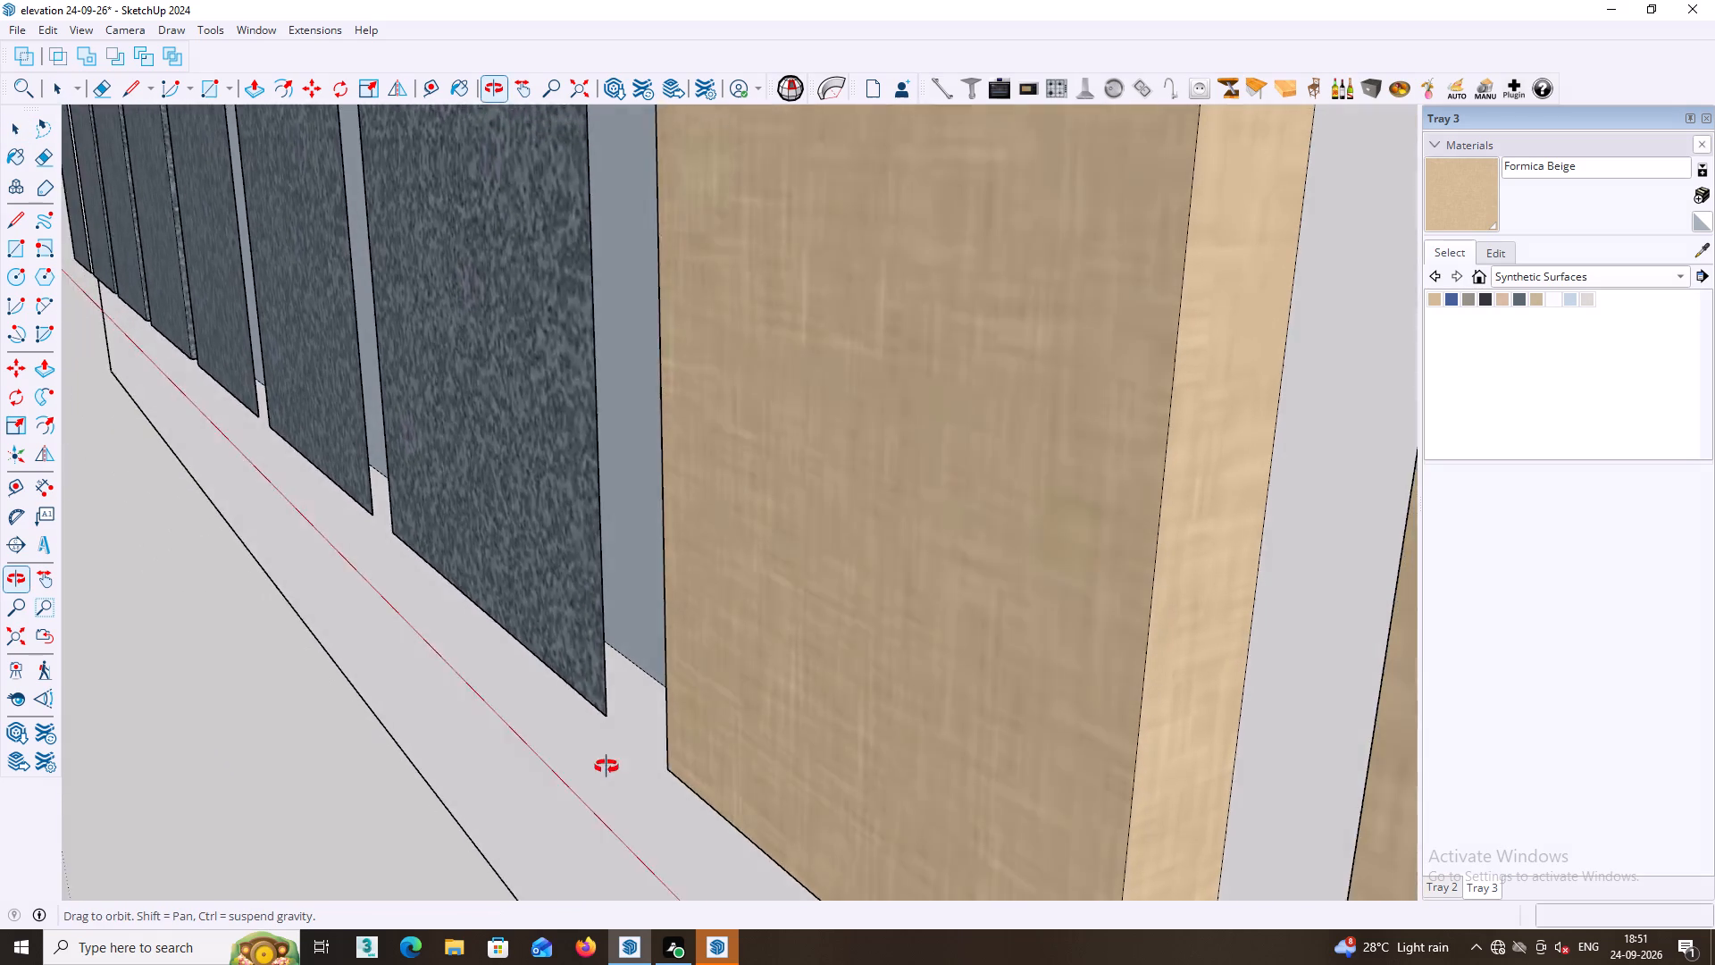
pyautogui.moveTo(607, 767); pyautogui.dragTo(615, 739, button='middle')
pyautogui.moveTo(634, 662); pyautogui.dragTo(554, 659, button='middle')
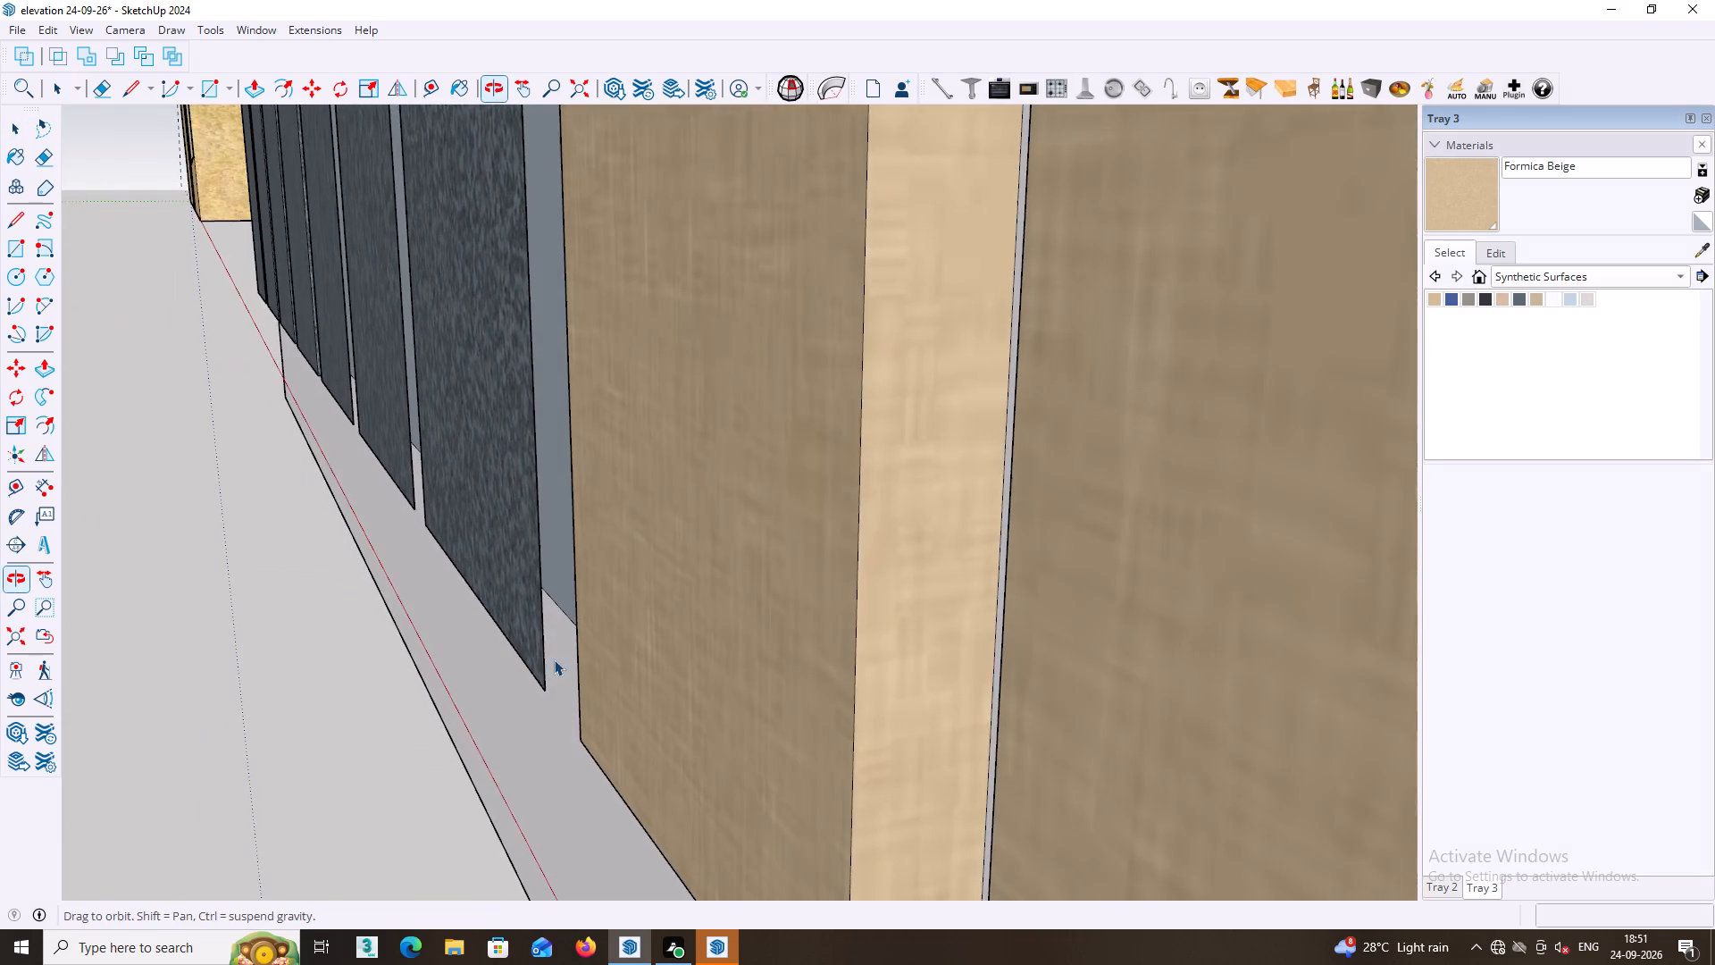
pyautogui.moveTo(554, 659); pyautogui.dragTo(554, 666, button='middle')
pyautogui.scroll(6, 535, 589)
pyautogui.click(514, 554)
pyautogui.click(514, 554)
pyautogui.click(523, 558)
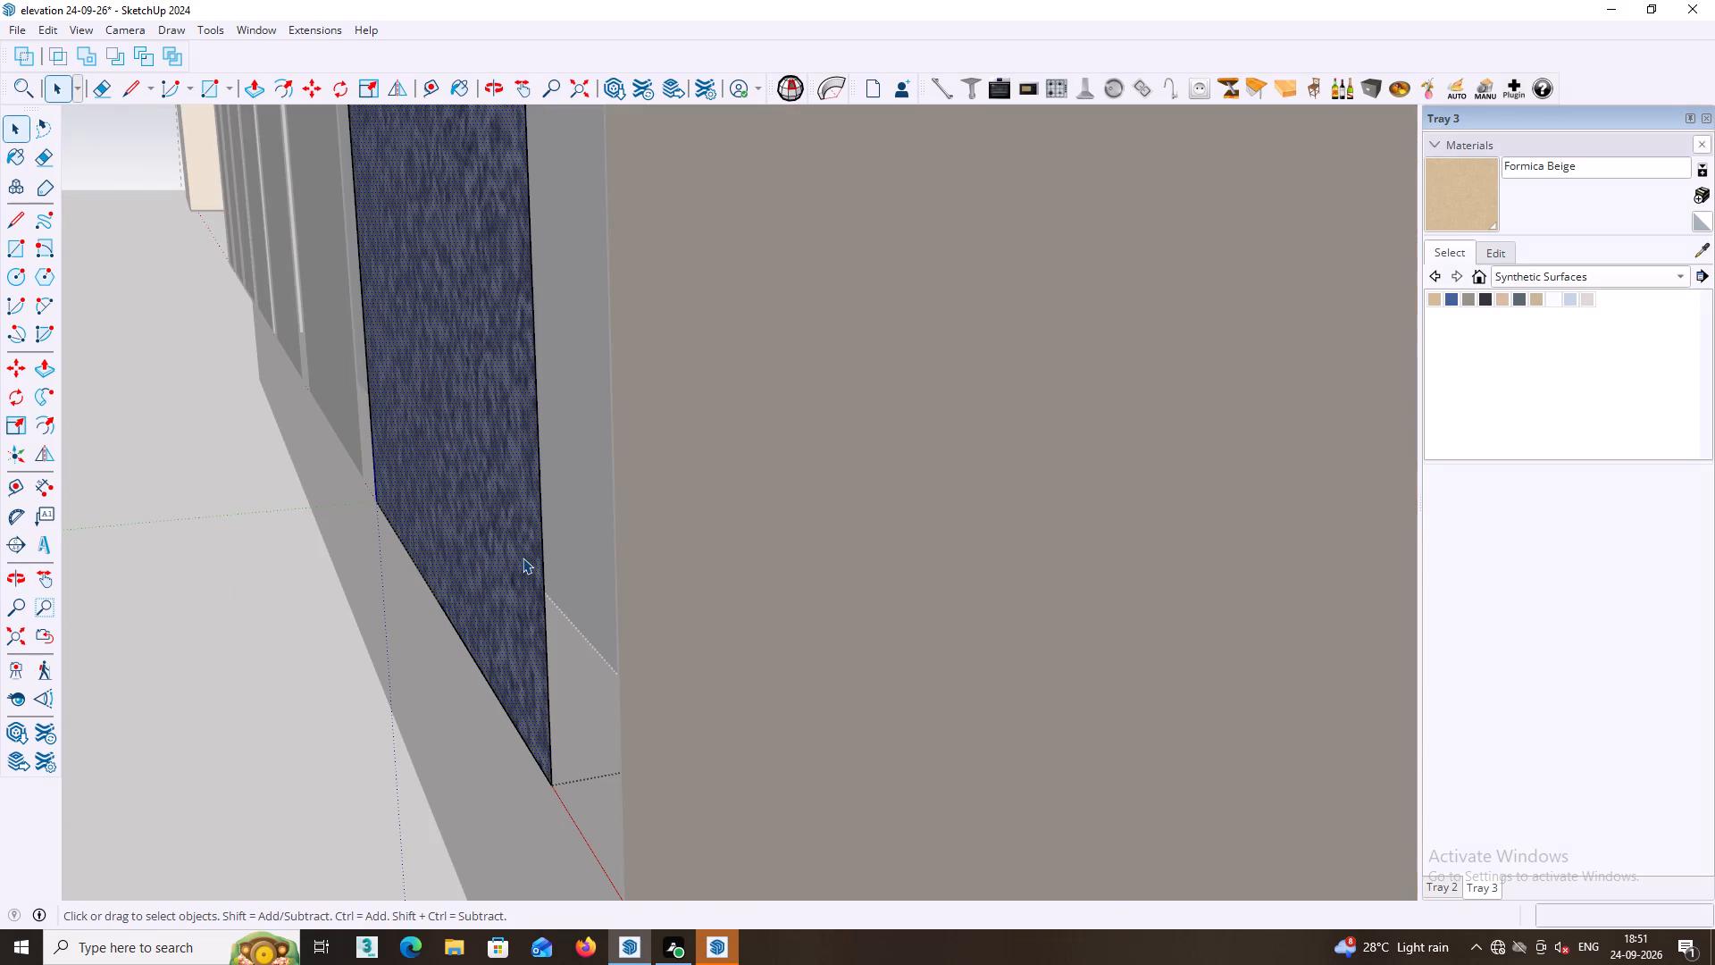
pyautogui.press('p')
pyautogui.click(523, 558)
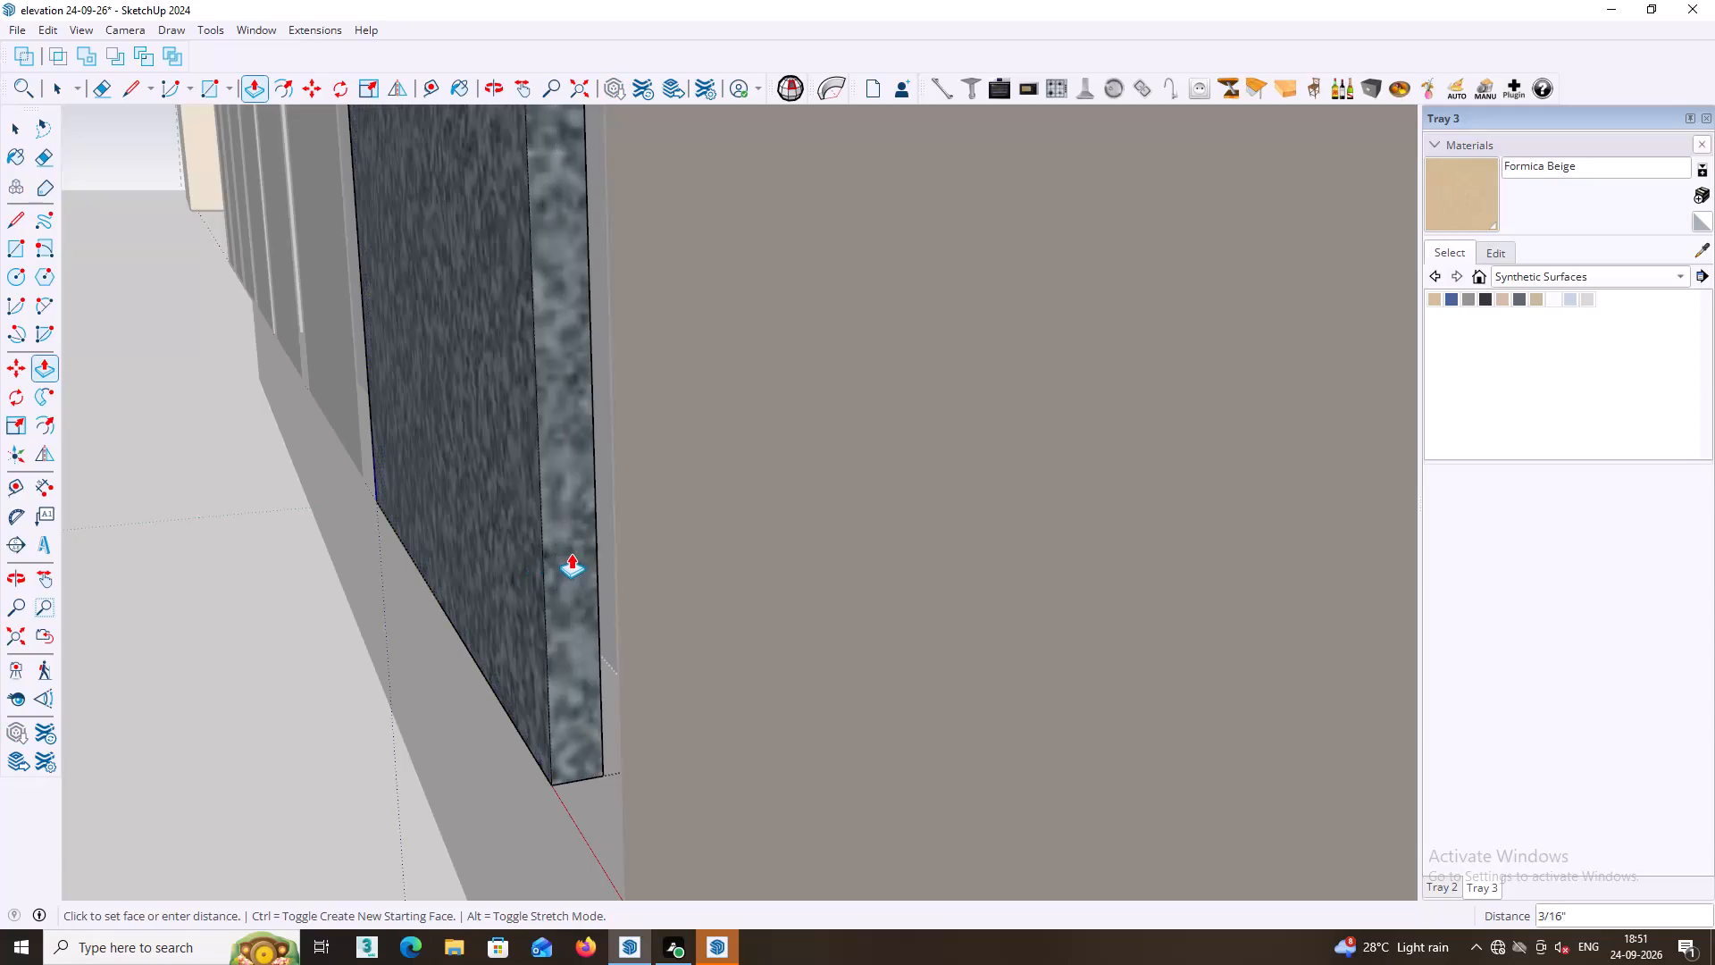
pyautogui.scroll(-1, 573, 554)
pyautogui.moveTo(574, 555); pyautogui.dragTo(725, 558, button='middle')
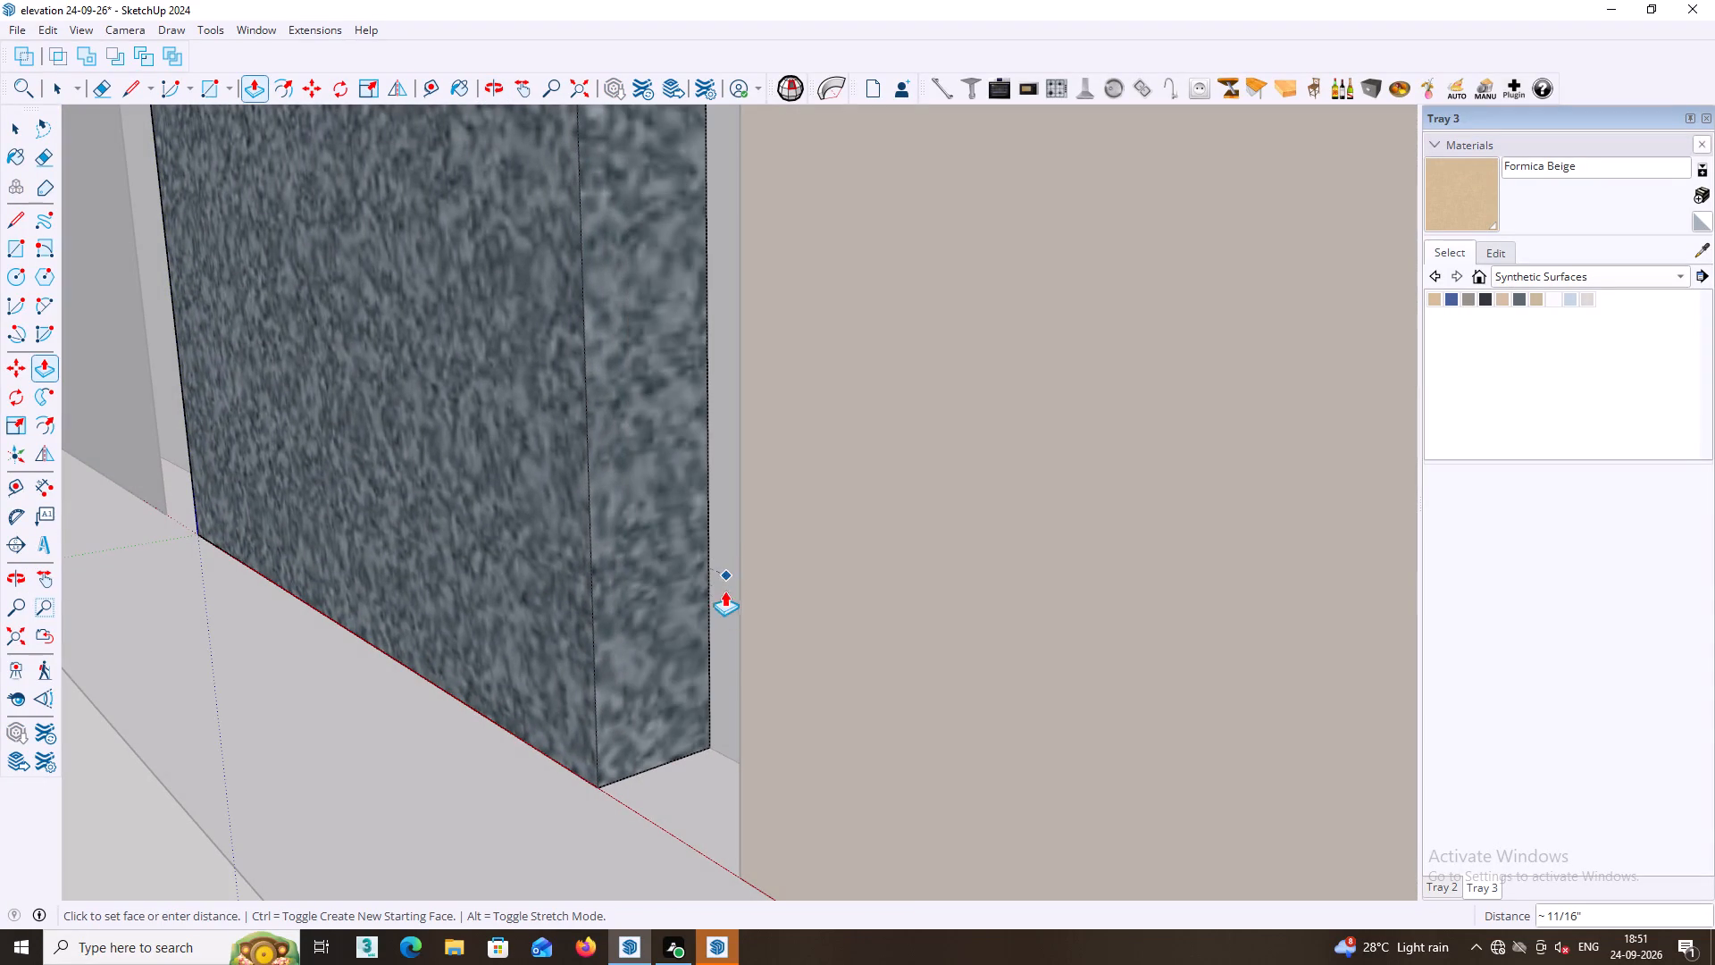
pyautogui.doubleClick(713, 749)
pyautogui.scroll(-2, 705, 745)
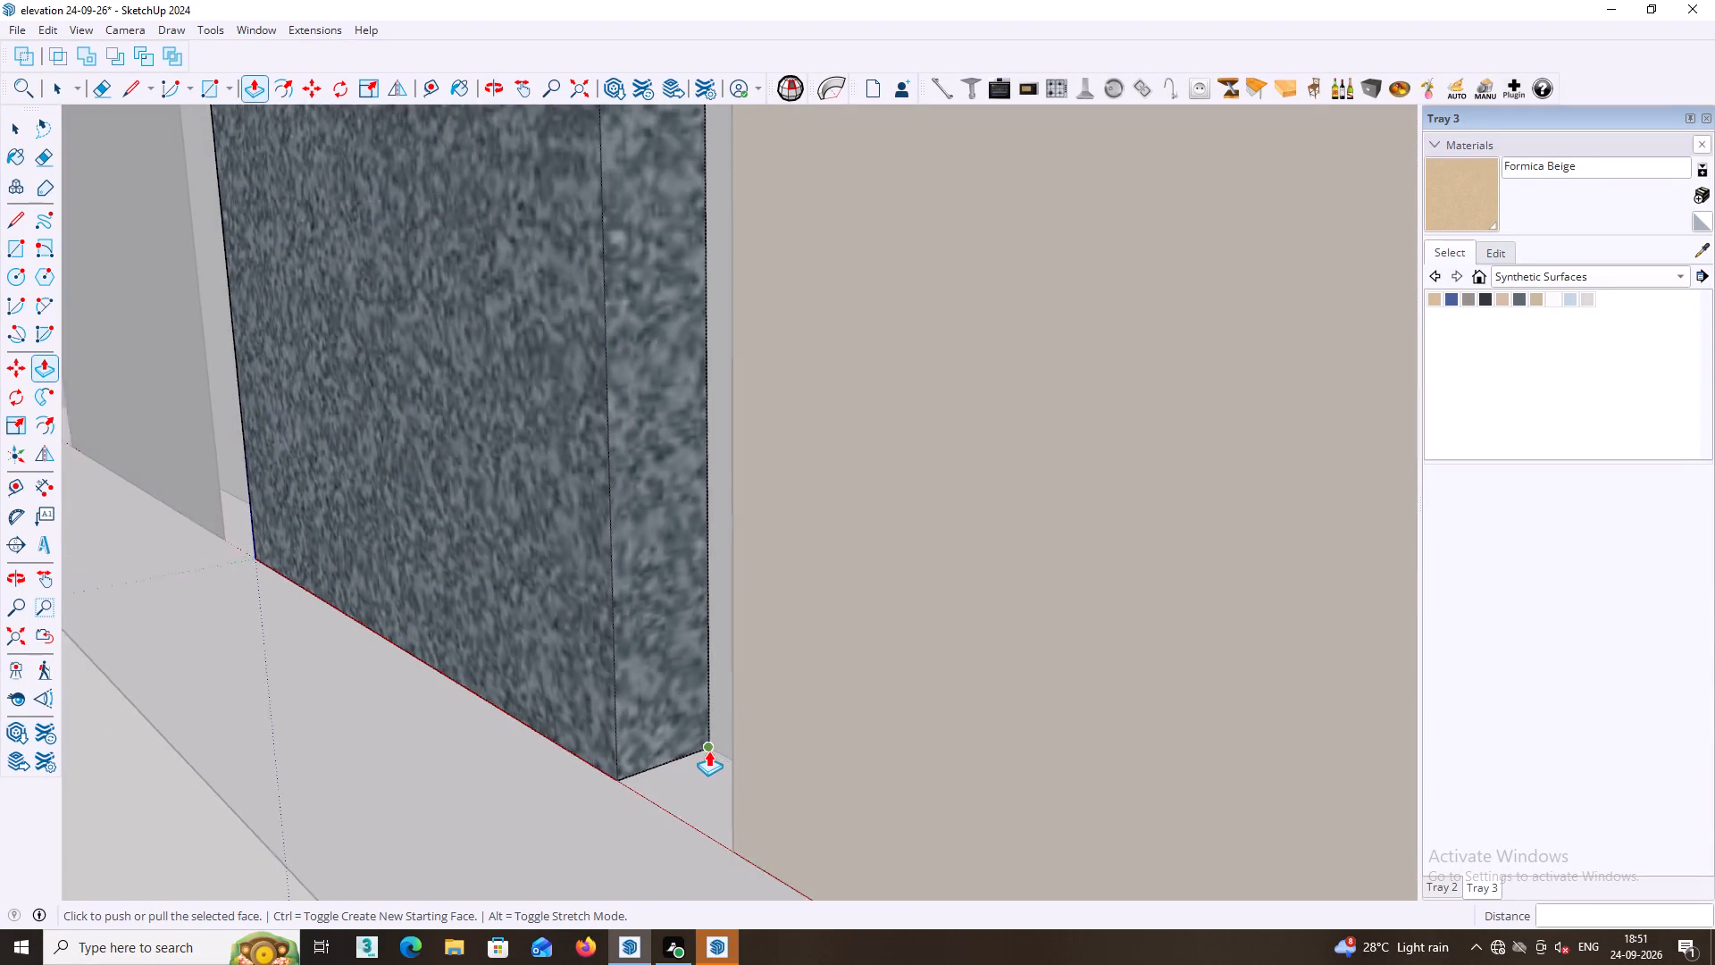
pyautogui.scroll(-9, 708, 751)
pyautogui.scroll(3, 471, 473)
pyautogui.scroll(-10, 471, 472)
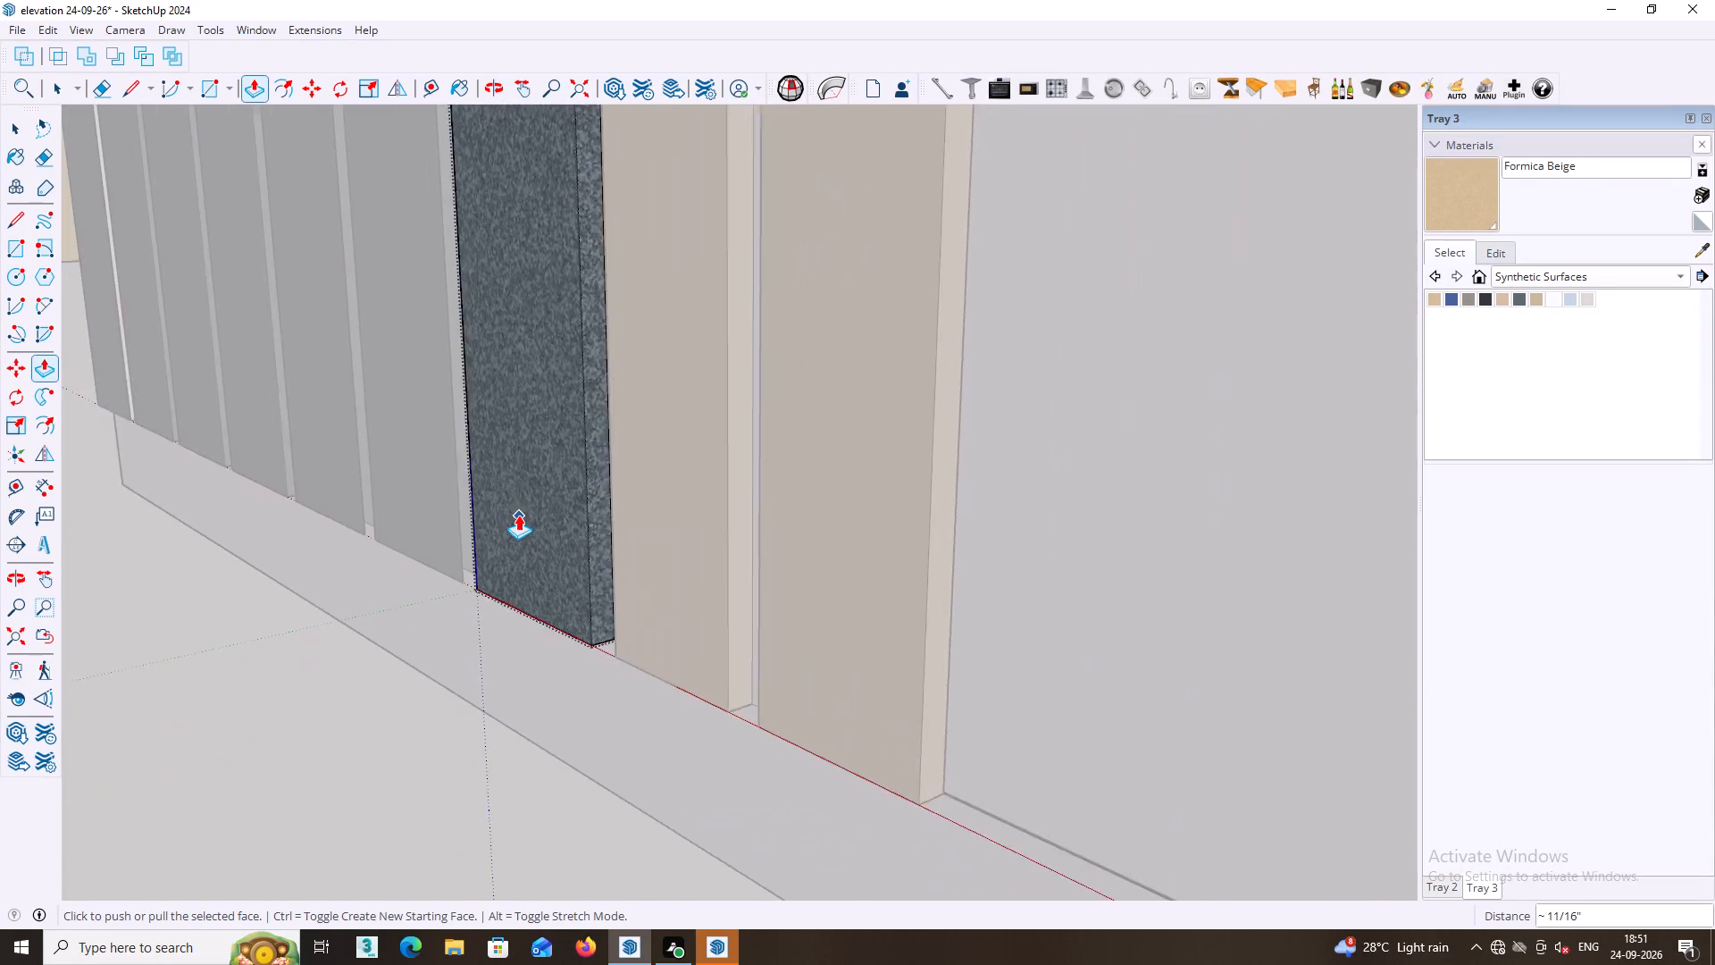
pyautogui.scroll(-2, 518, 515)
pyautogui.scroll(4, 448, 515)
pyautogui.press('space')
pyautogui.click(461, 518)
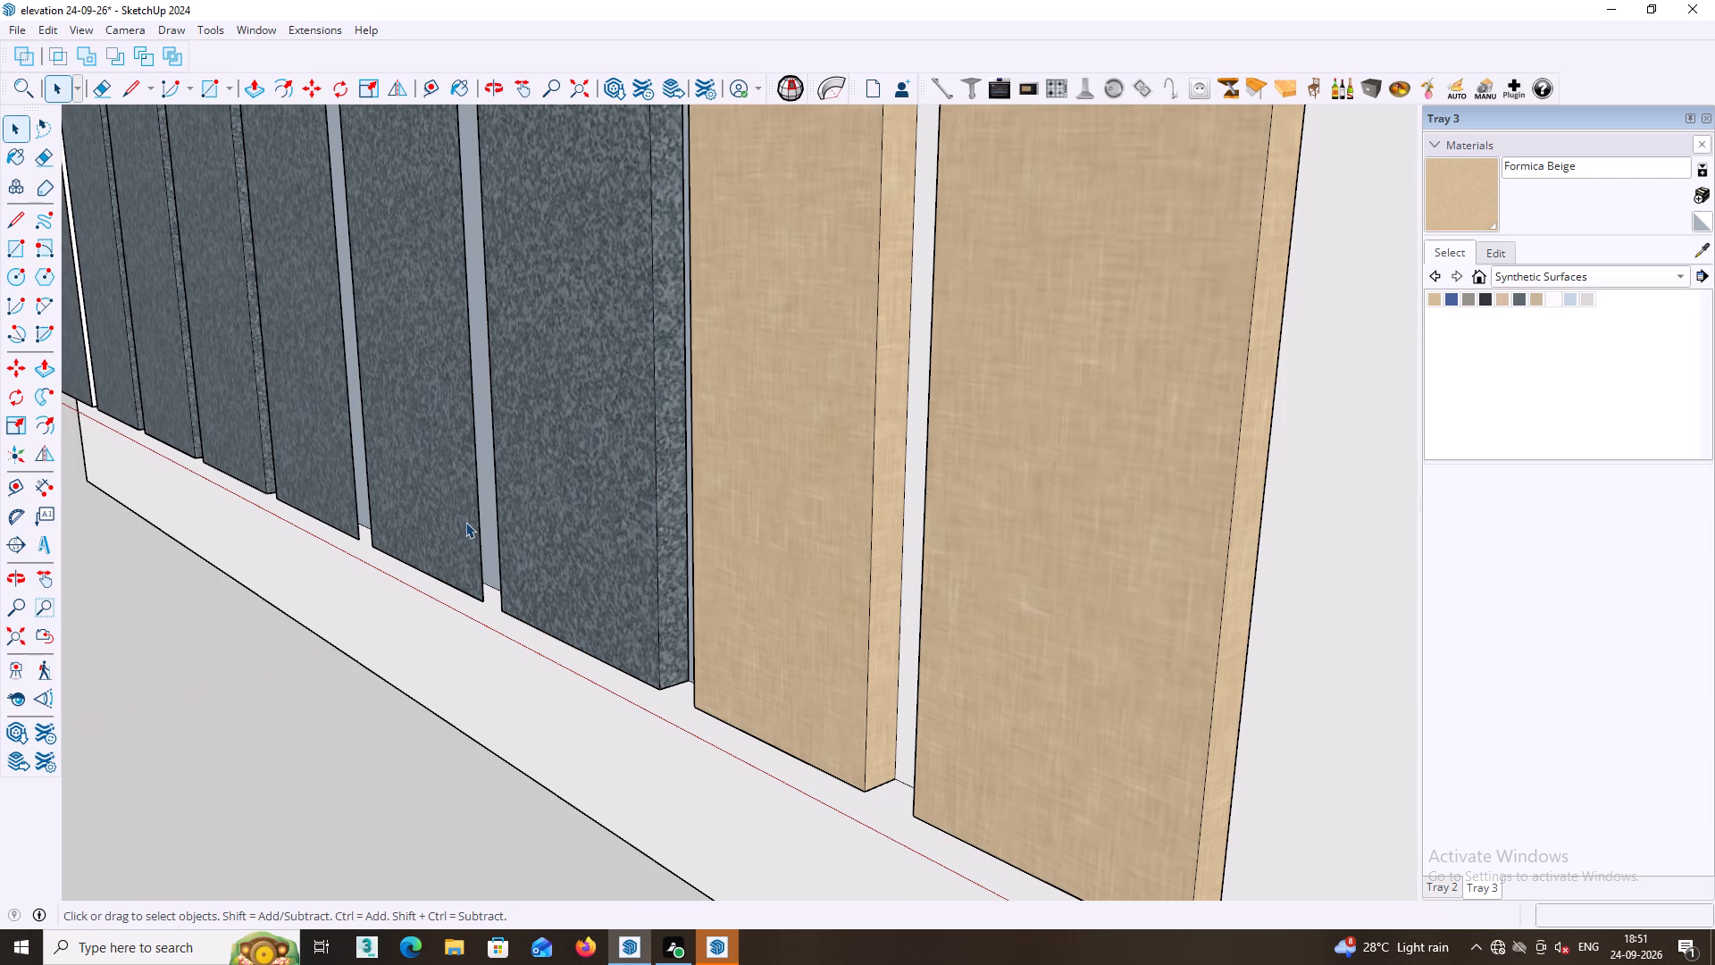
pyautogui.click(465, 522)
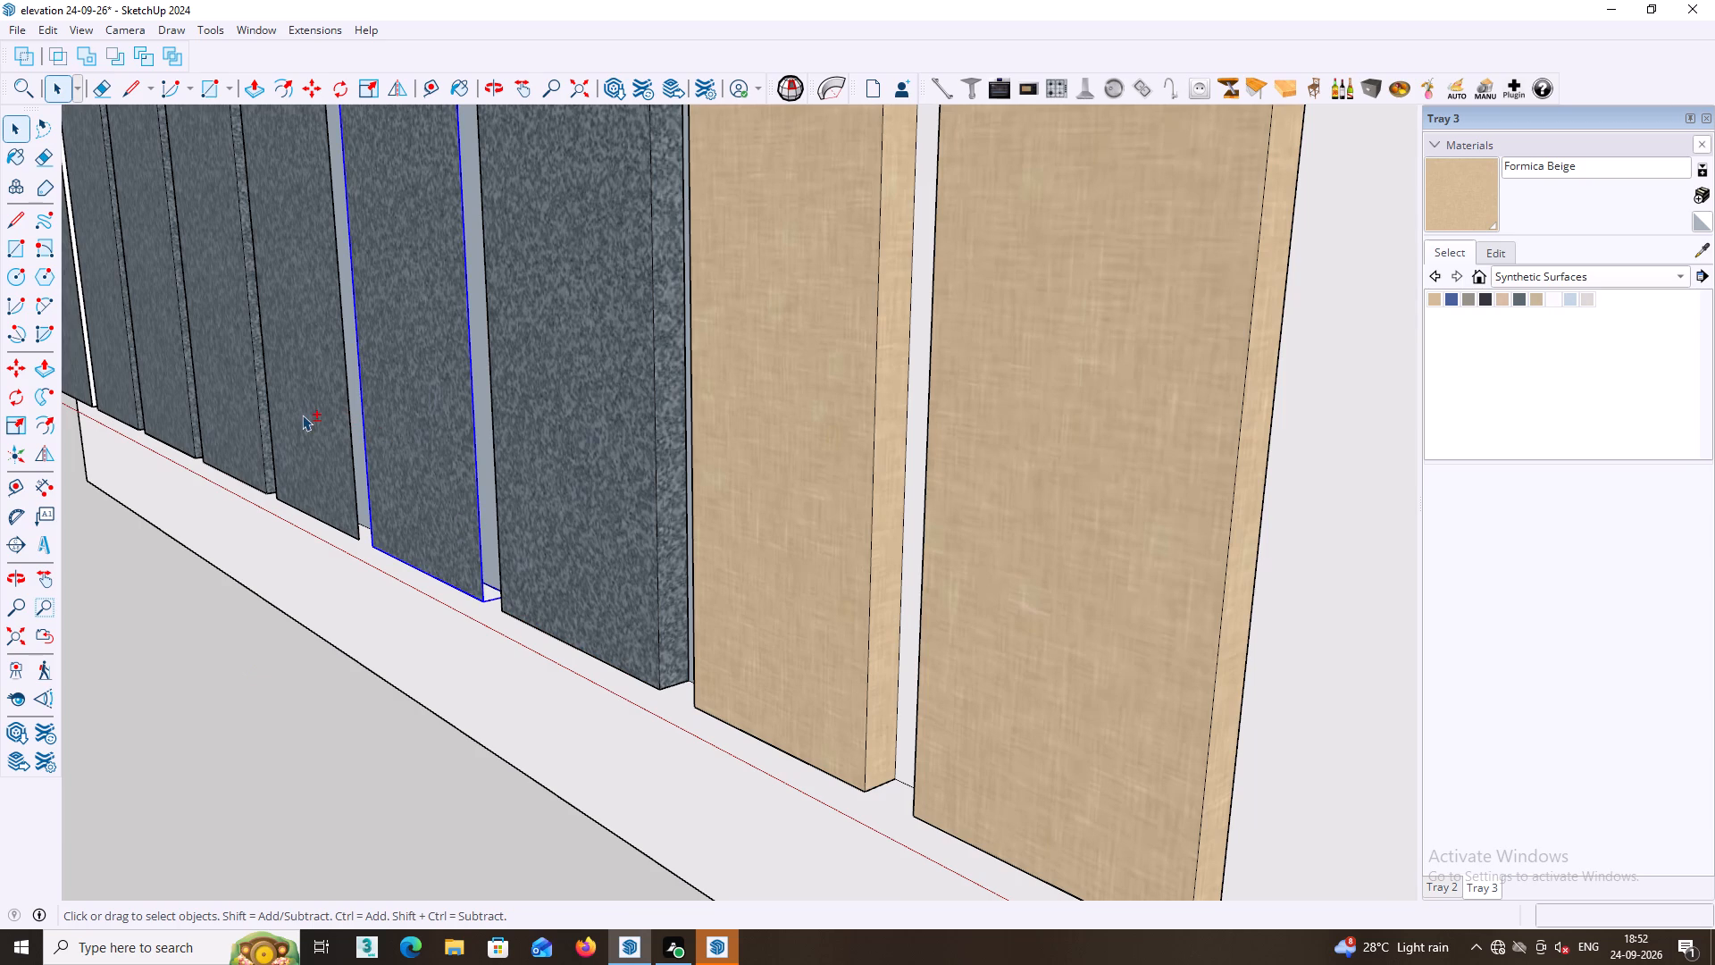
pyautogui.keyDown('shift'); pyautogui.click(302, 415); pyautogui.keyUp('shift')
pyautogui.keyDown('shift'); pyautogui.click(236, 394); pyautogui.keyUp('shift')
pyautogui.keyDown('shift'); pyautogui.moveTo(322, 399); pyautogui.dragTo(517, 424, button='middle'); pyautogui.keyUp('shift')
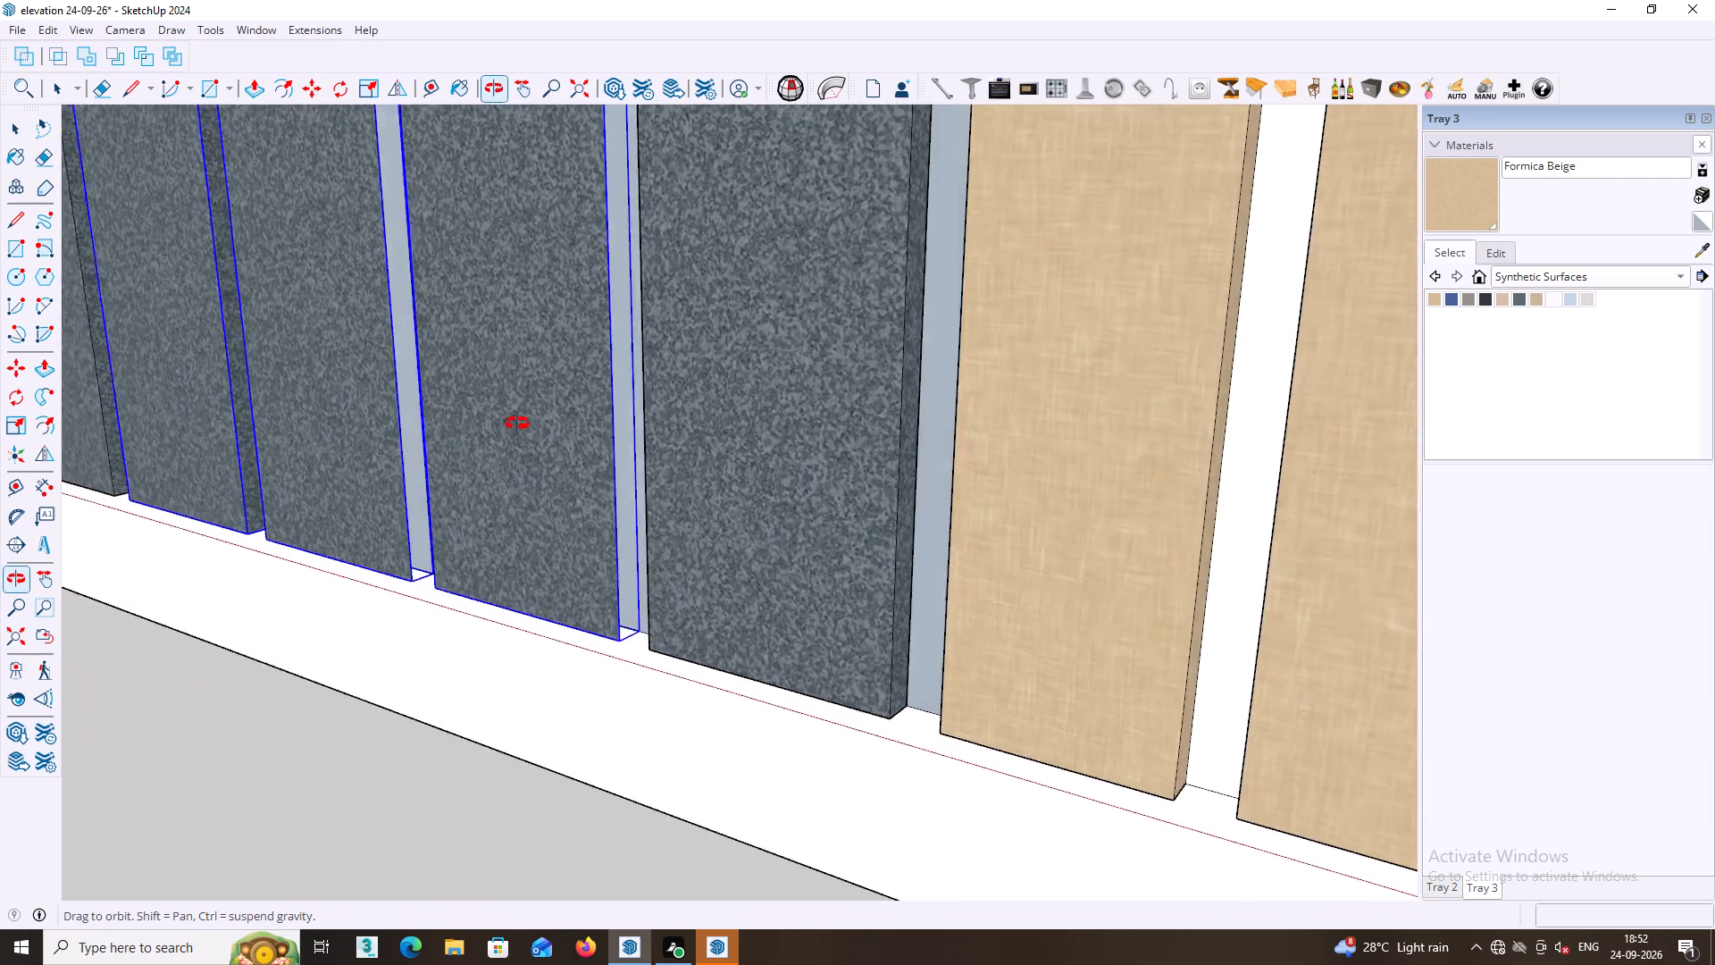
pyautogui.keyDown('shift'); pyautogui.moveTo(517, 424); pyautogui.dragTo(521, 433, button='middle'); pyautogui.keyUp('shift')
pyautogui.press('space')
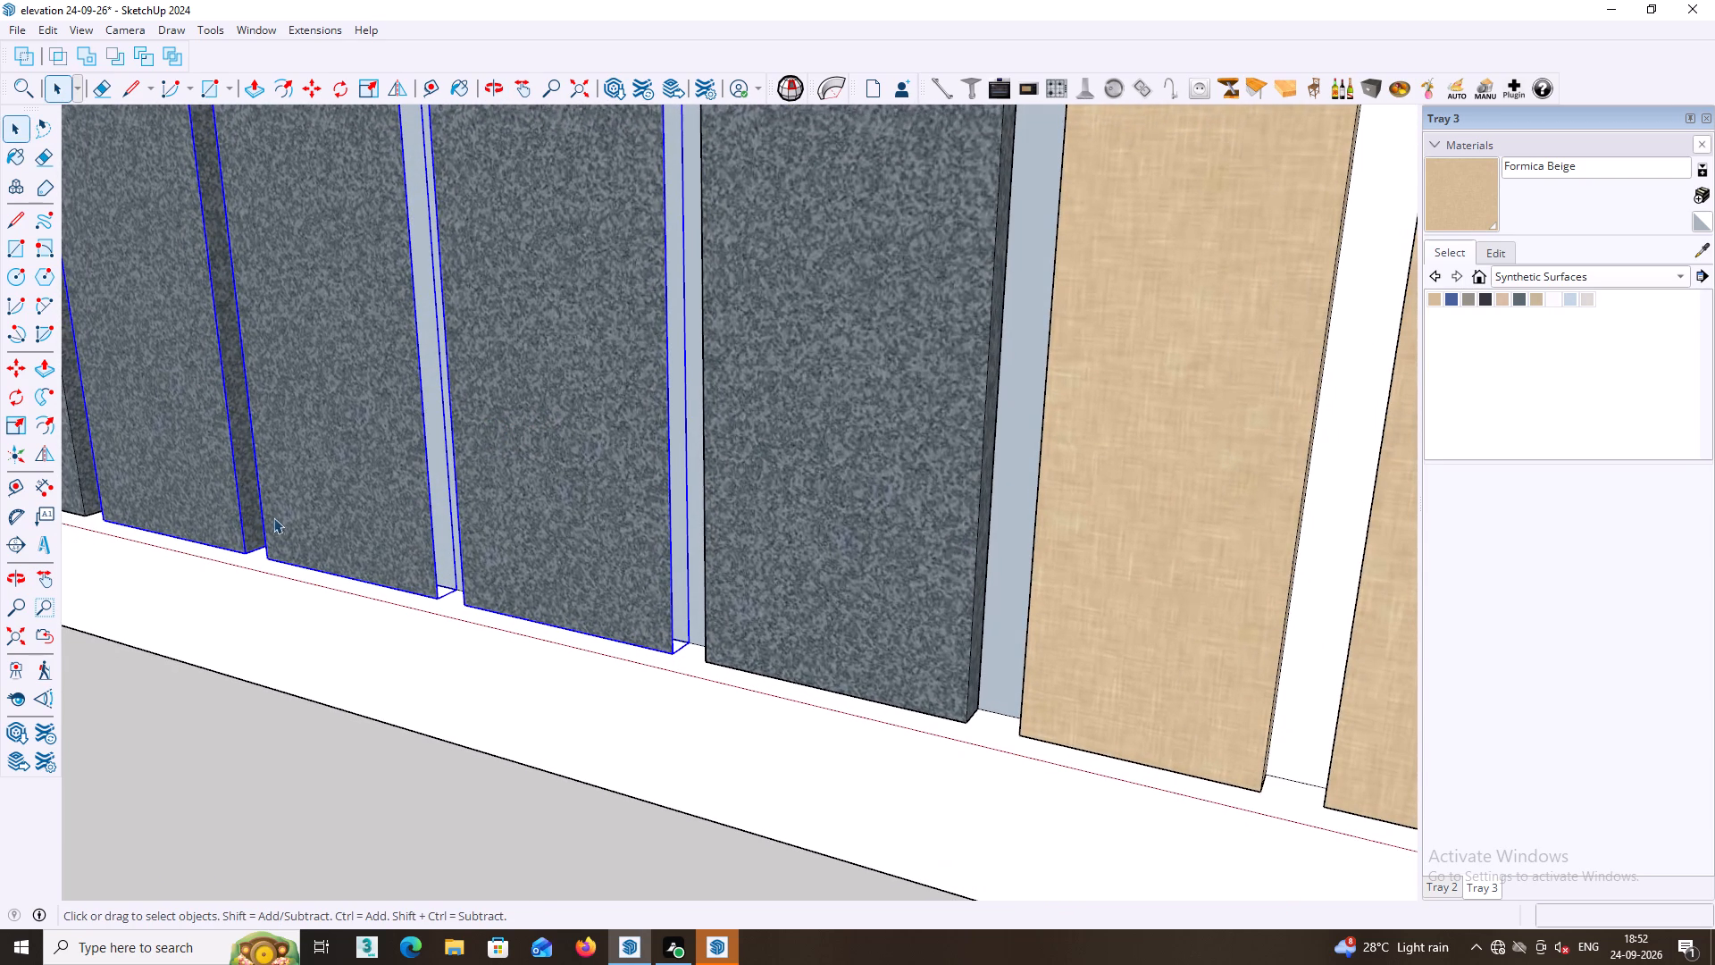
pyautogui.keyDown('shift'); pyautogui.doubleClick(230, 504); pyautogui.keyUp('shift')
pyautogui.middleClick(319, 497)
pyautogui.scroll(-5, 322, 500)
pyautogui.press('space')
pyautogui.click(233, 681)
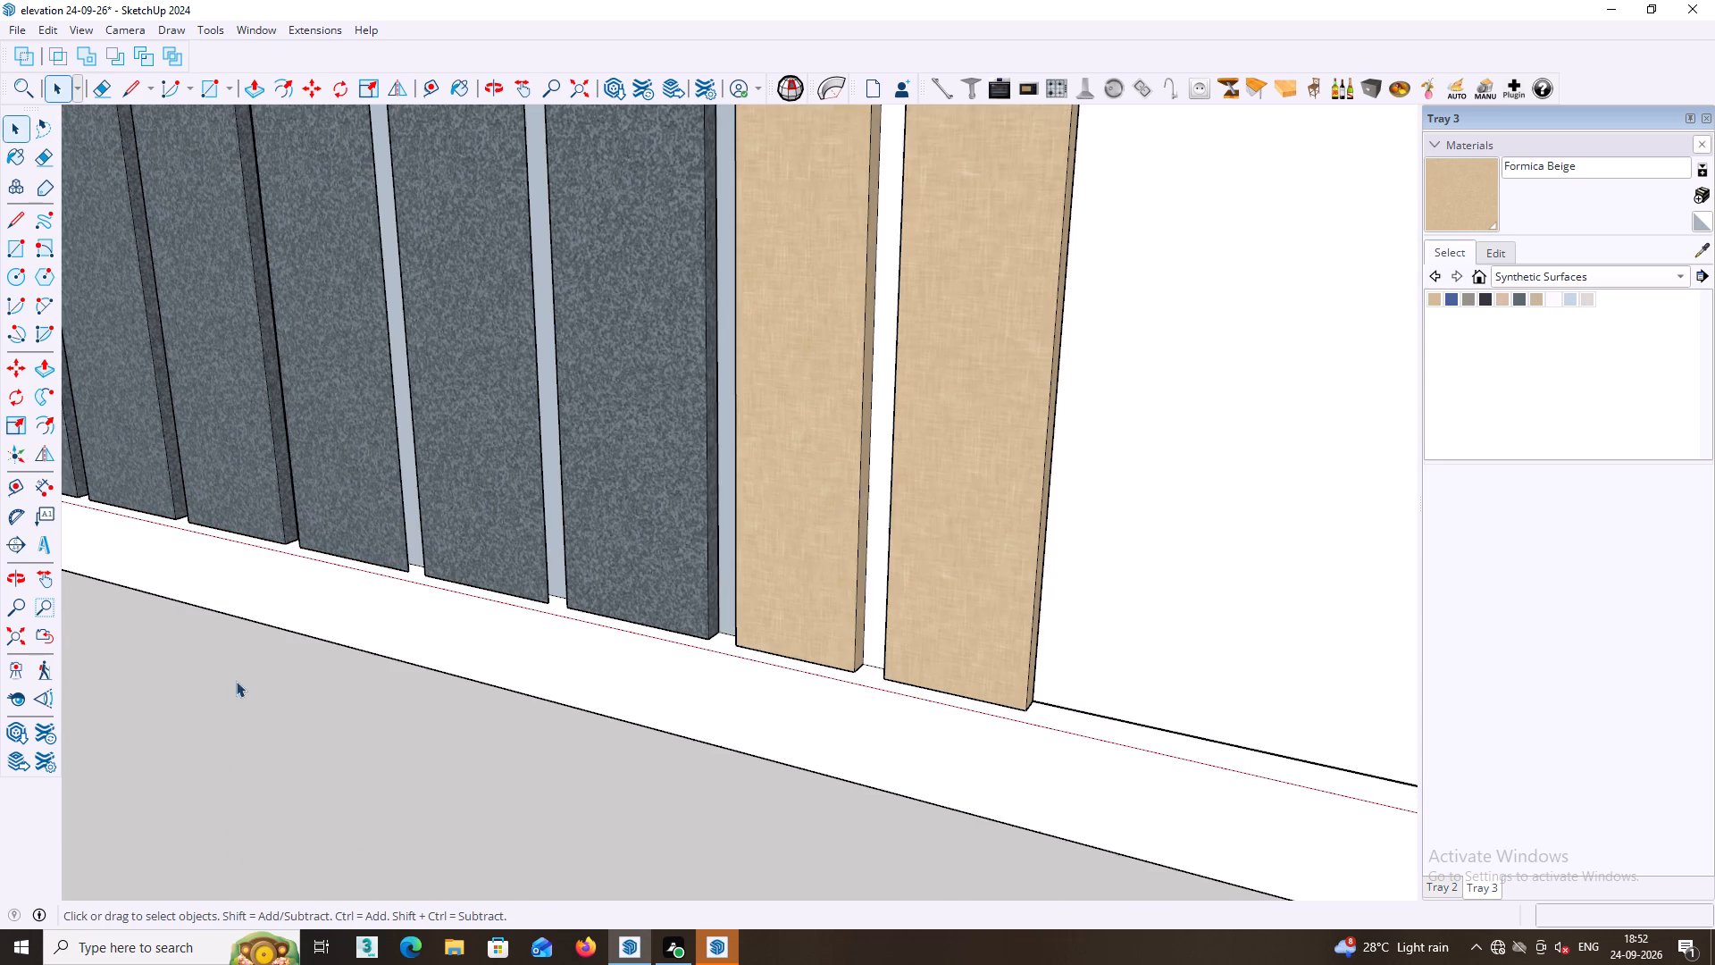
# Sample Formica Speckled Grey from the outermost grey fin and paint that fin's unpainted inner side face with it.
pyautogui.moveTo(397, 516); pyautogui.dragTo(329, 529, button='middle')
pyautogui.moveTo(415, 477); pyautogui.dragTo(326, 495, button='middle')
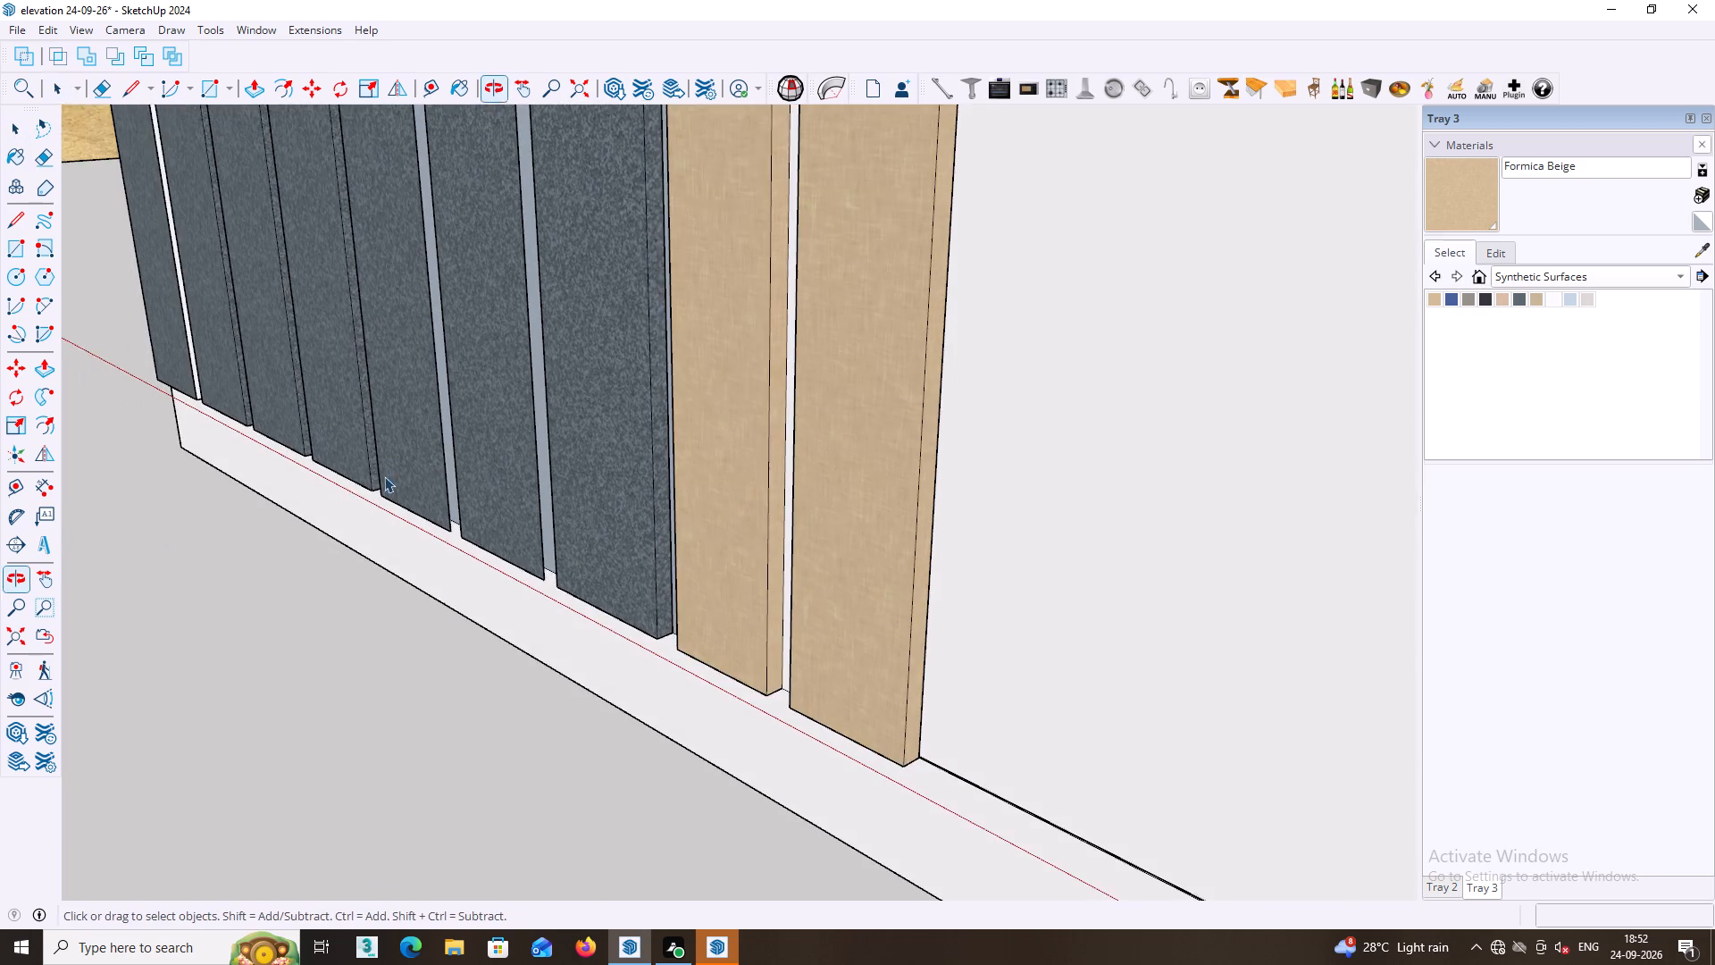
pyautogui.scroll(2, 387, 472)
pyautogui.moveTo(426, 456); pyautogui.dragTo(439, 446, button='middle')
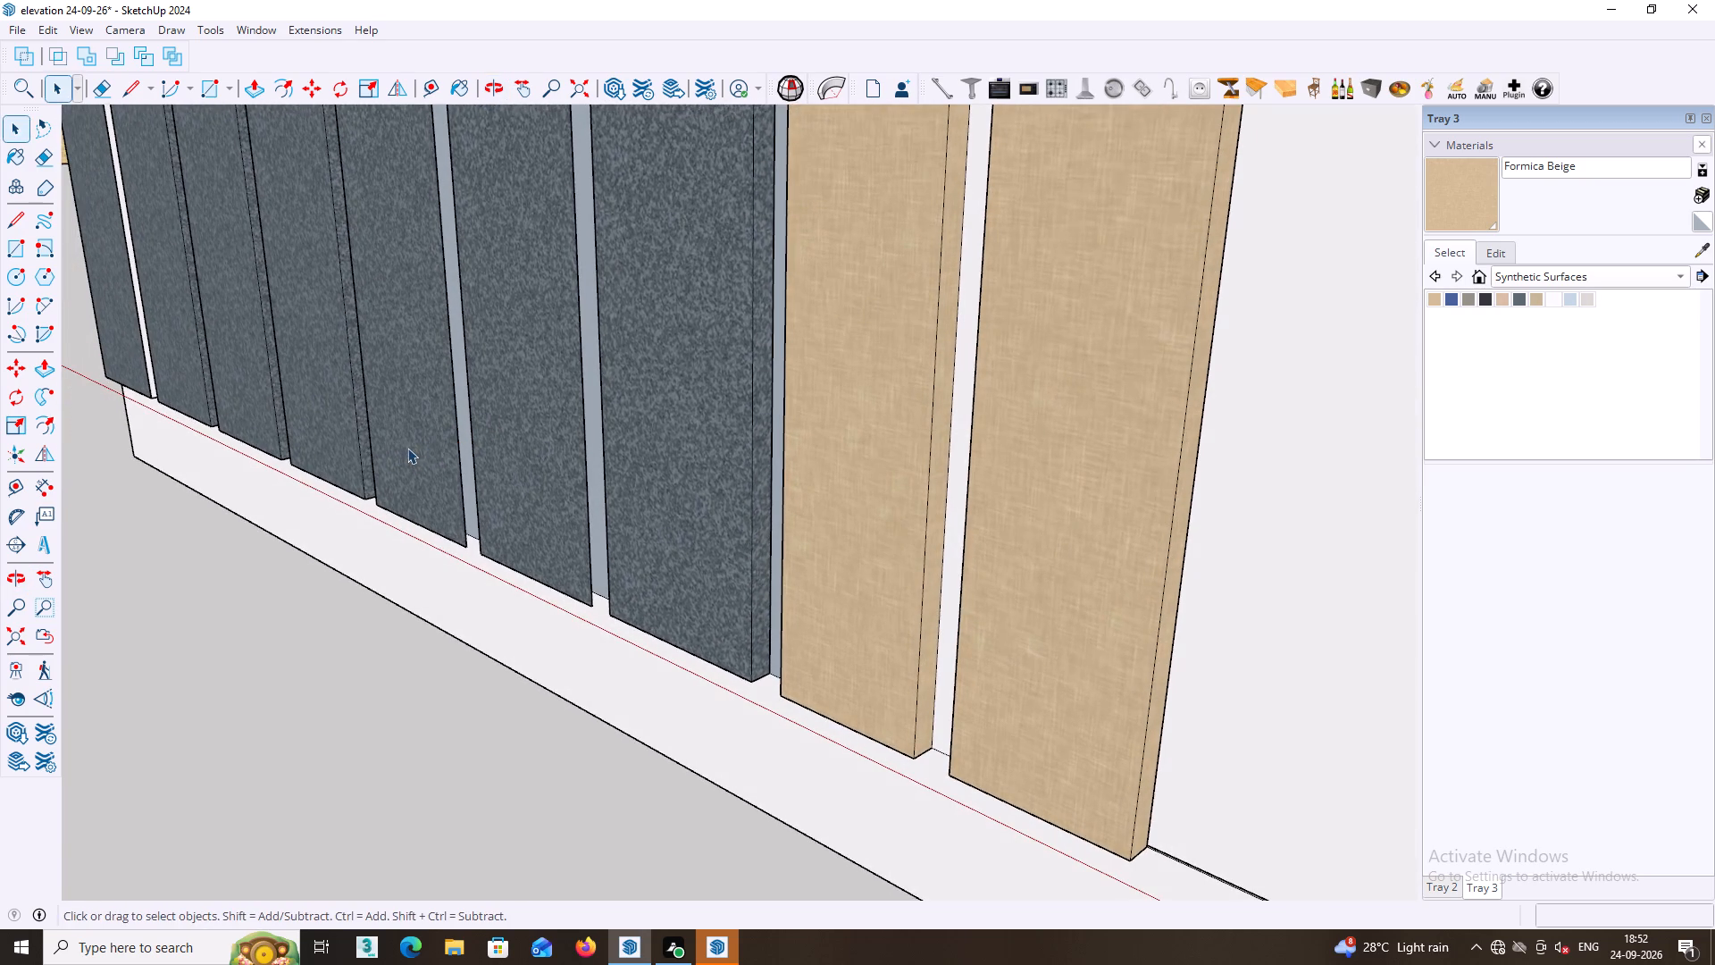
pyautogui.keyDown('shift'); pyautogui.moveTo(410, 448); pyautogui.dragTo(737, 481, button='middle'); pyautogui.keyUp('shift')
pyautogui.scroll(8, 393, 365)
pyautogui.middleClick(395, 337)
pyautogui.moveTo(368, 382); pyautogui.dragTo(611, 400, button='middle')
pyautogui.click(1706, 248)
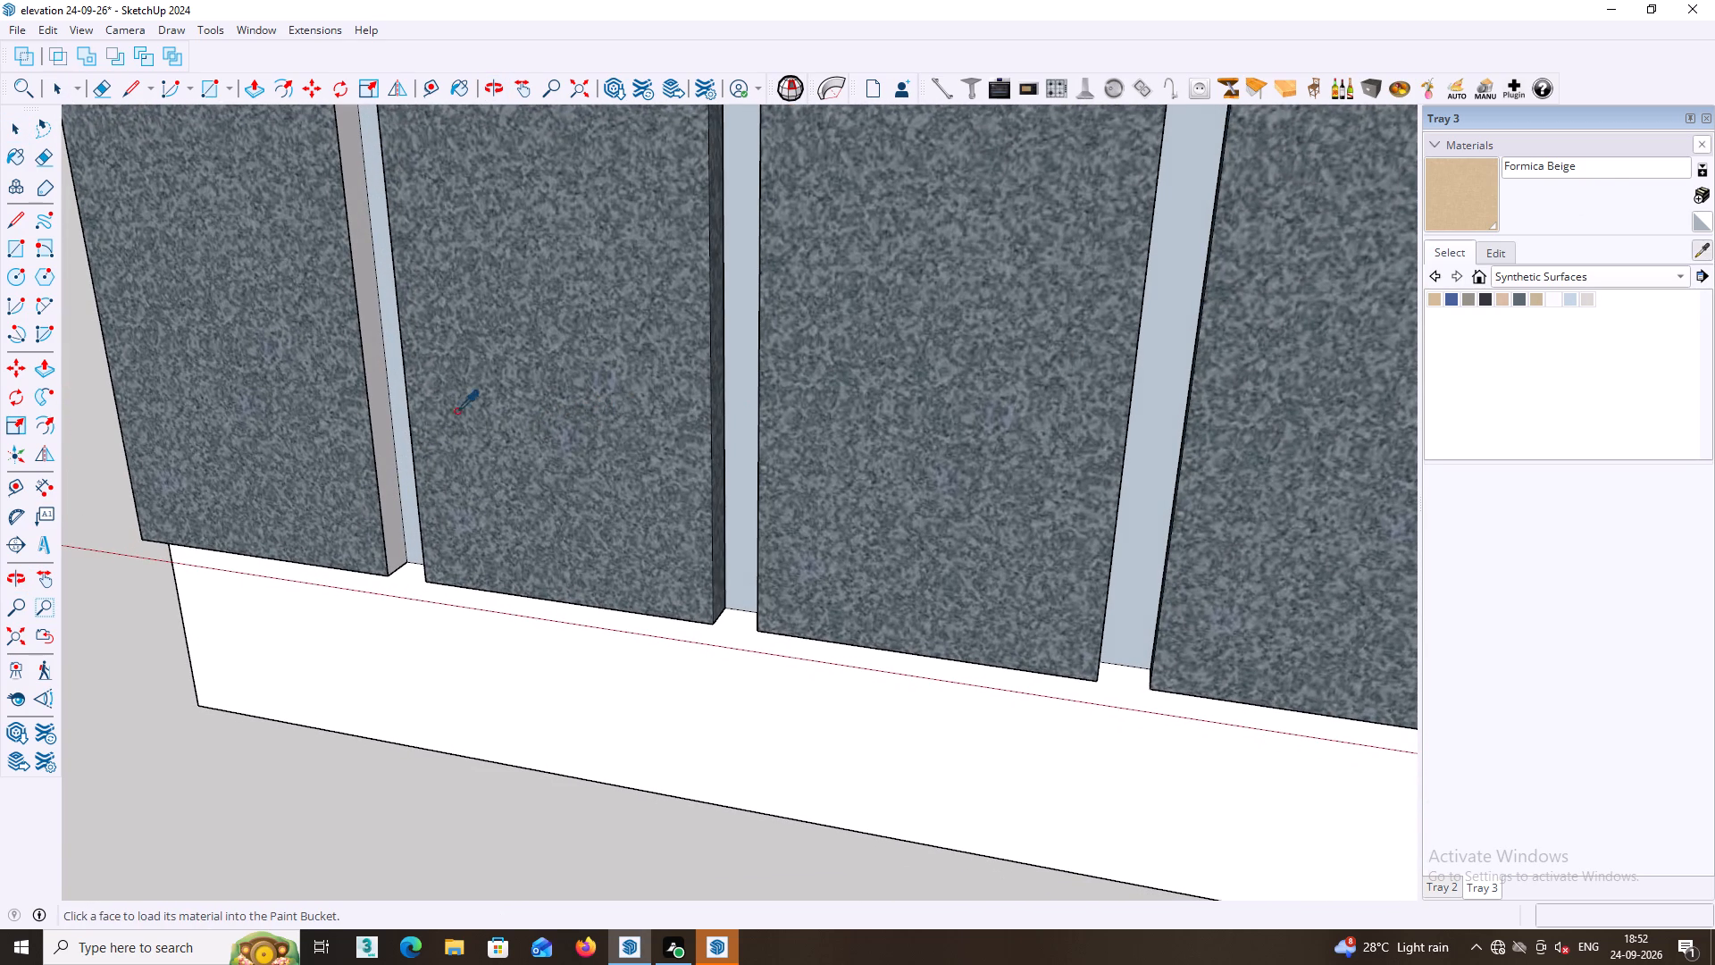
pyautogui.click(344, 440)
pyautogui.click(375, 423)
# Paint the bottom end face and outer side face of the outermost grey fin with Formica Speckled Grey.
pyautogui.moveTo(375, 423); pyautogui.dragTo(326, 423, button='middle')
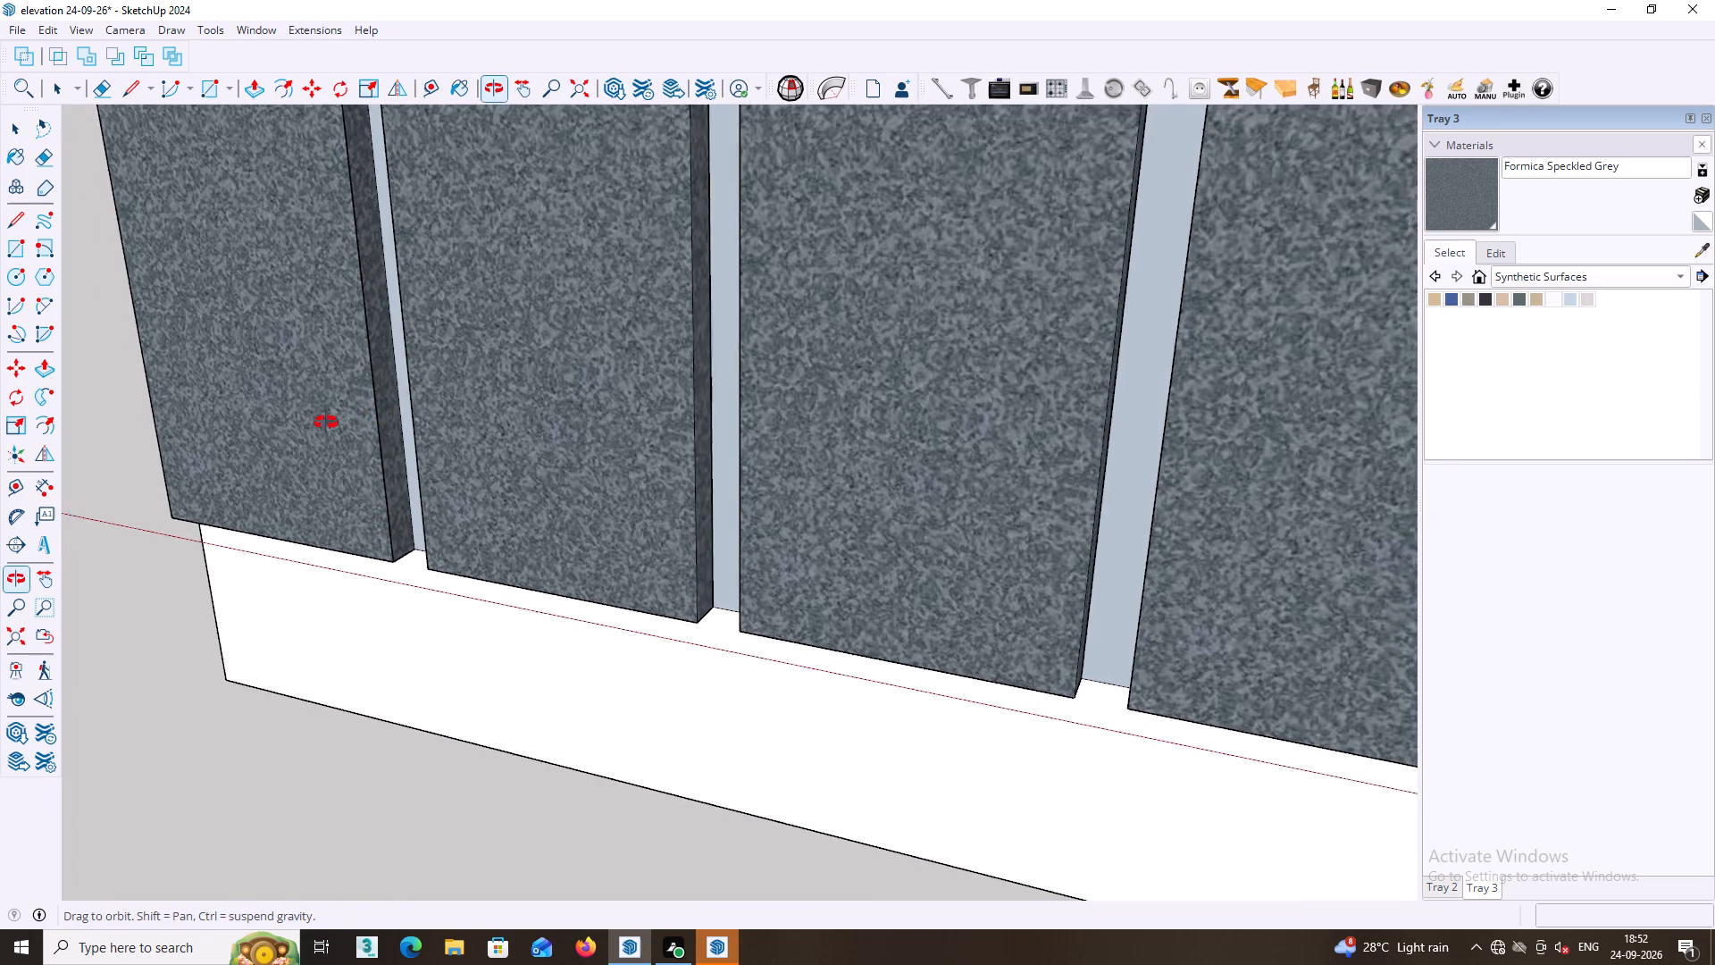
pyautogui.moveTo(326, 423); pyautogui.dragTo(555, 126, button='middle')
pyautogui.moveTo(347, 449); pyautogui.dragTo(395, 277, button='middle')
pyautogui.scroll(2, 321, 564)
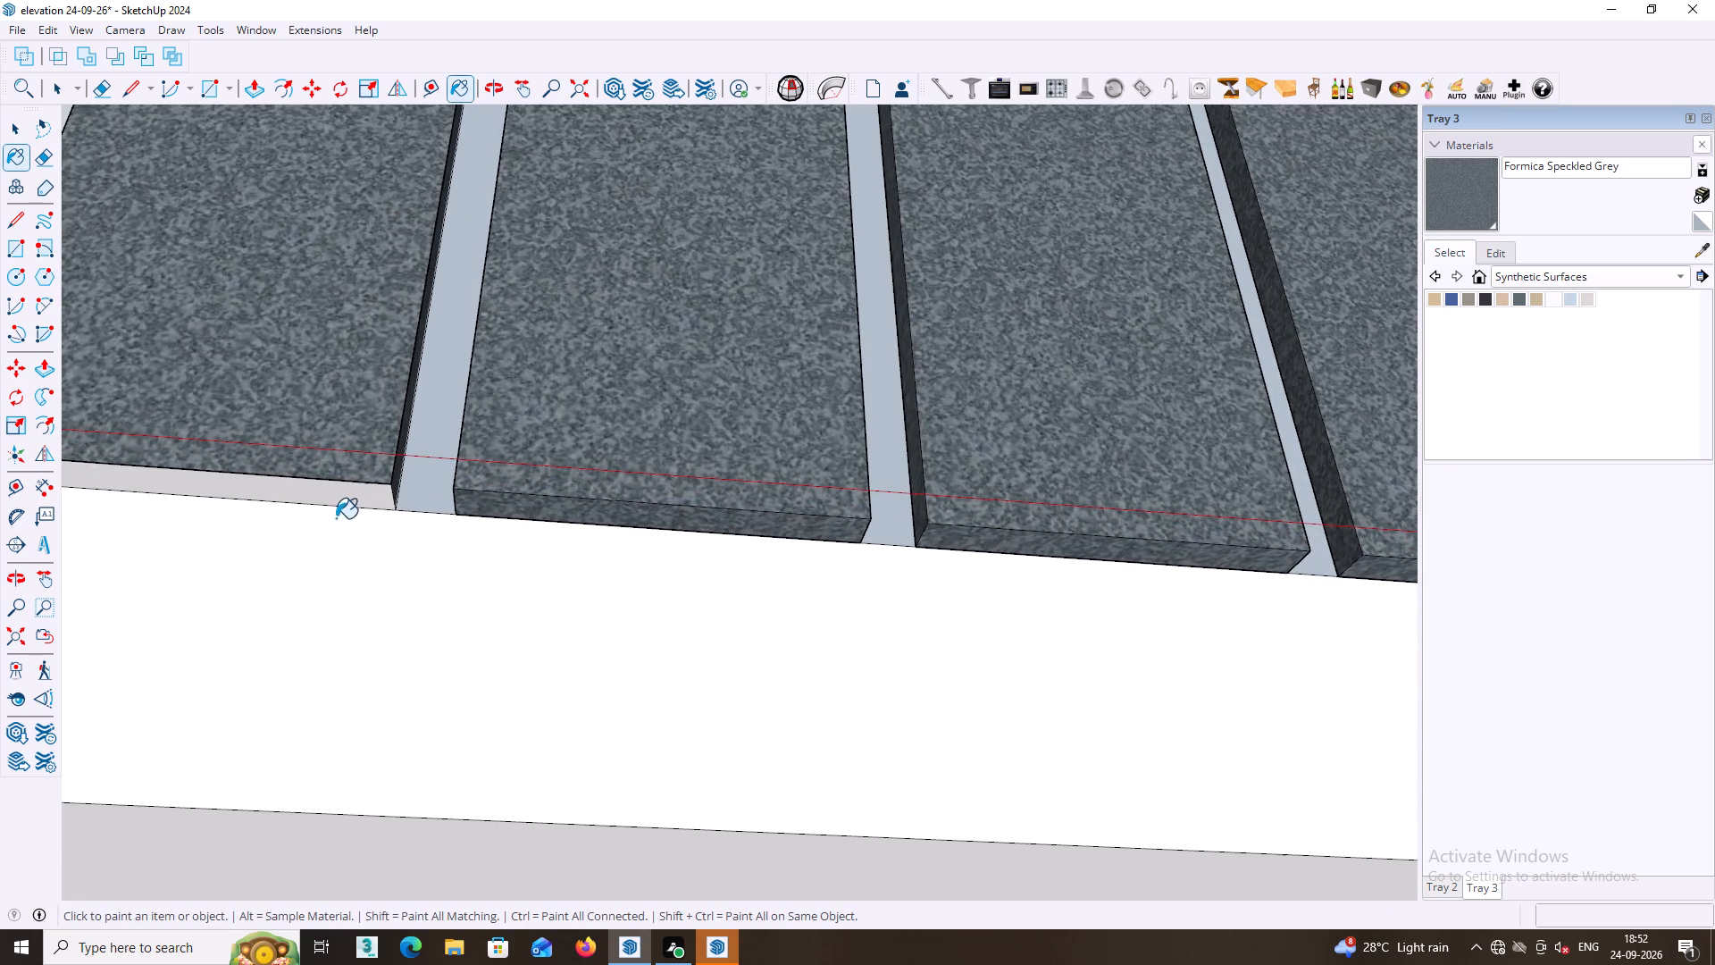
pyautogui.click(340, 505)
pyautogui.scroll(-10, 356, 504)
pyautogui.moveTo(491, 402); pyautogui.dragTo(614, 559, button='middle')
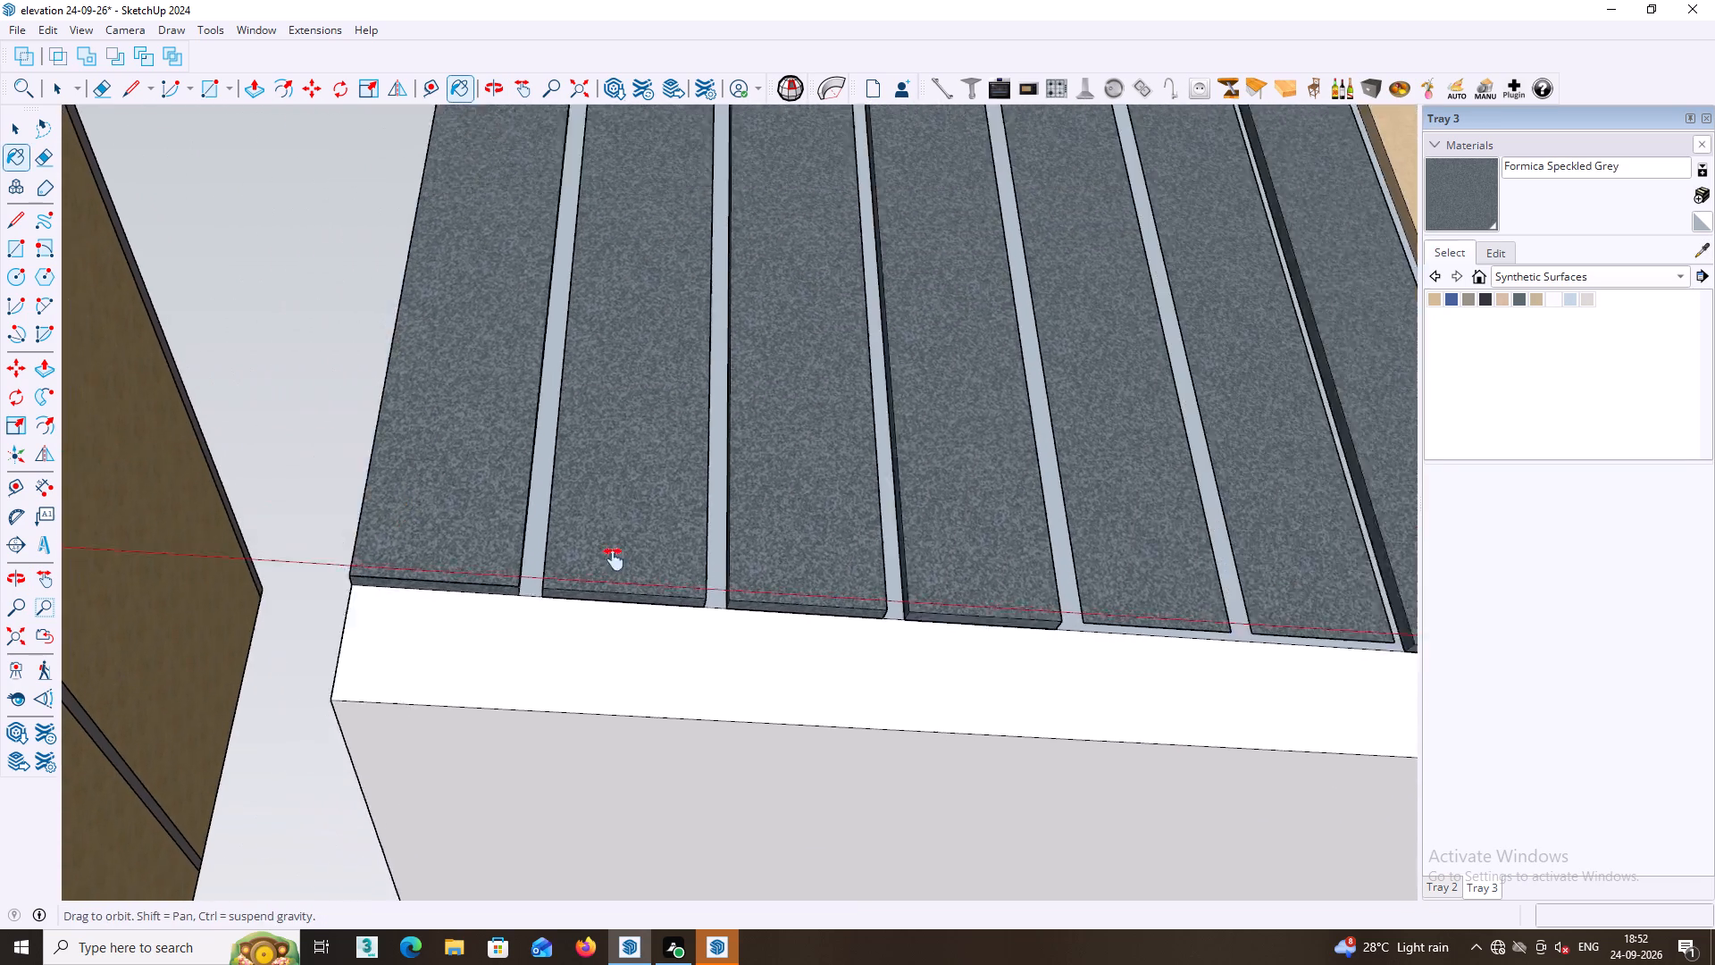
pyautogui.moveTo(614, 559); pyautogui.dragTo(753, 645, button='middle')
pyautogui.moveTo(495, 575); pyautogui.dragTo(951, 589, button='middle')
pyautogui.scroll(5, 530, 466)
pyautogui.click(554, 450)
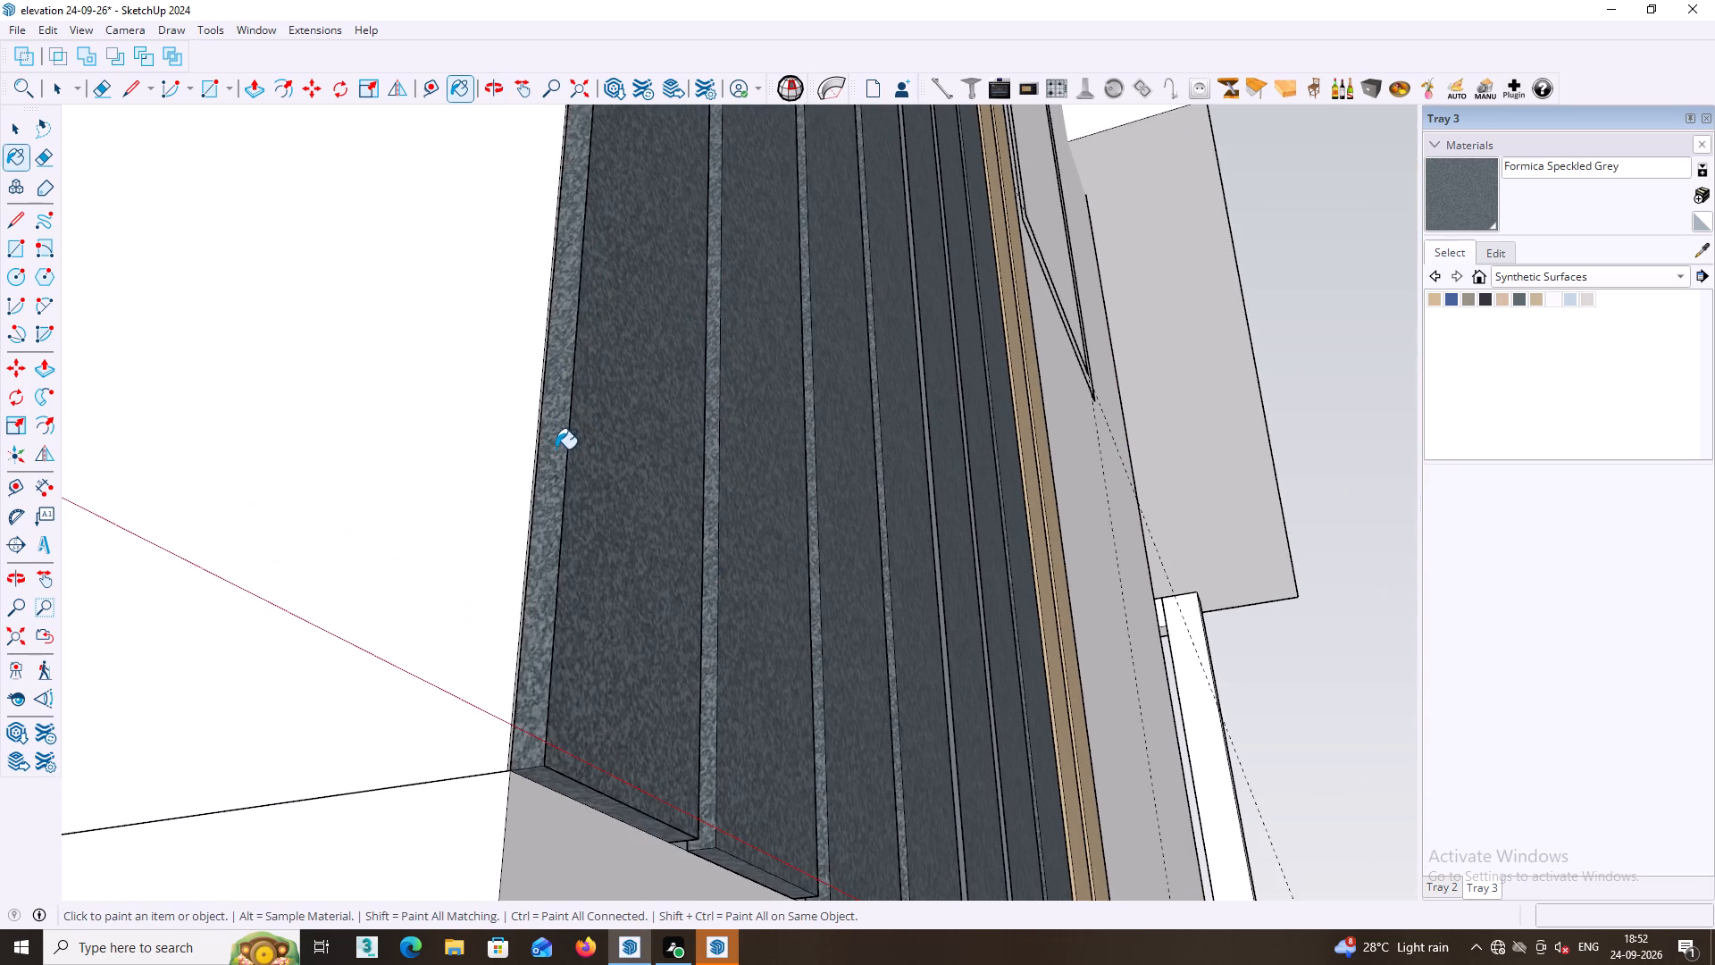
# Examine the grey fins along their full height and around the ledge and roof slab for unpainted faces.
pyautogui.scroll(-13, 556, 447)
pyautogui.middleClick(637, 442)
pyautogui.middleClick(656, 426)
pyautogui.moveTo(715, 406); pyautogui.dragTo(715, 855, button='middle')
pyautogui.keyDown('shift'); pyautogui.moveTo(730, 549); pyautogui.dragTo(732, 564, button='middle'); pyautogui.keyUp('shift')
pyautogui.keyDown('shift'); pyautogui.scroll(-3, 730, 549); pyautogui.keyUp('shift')
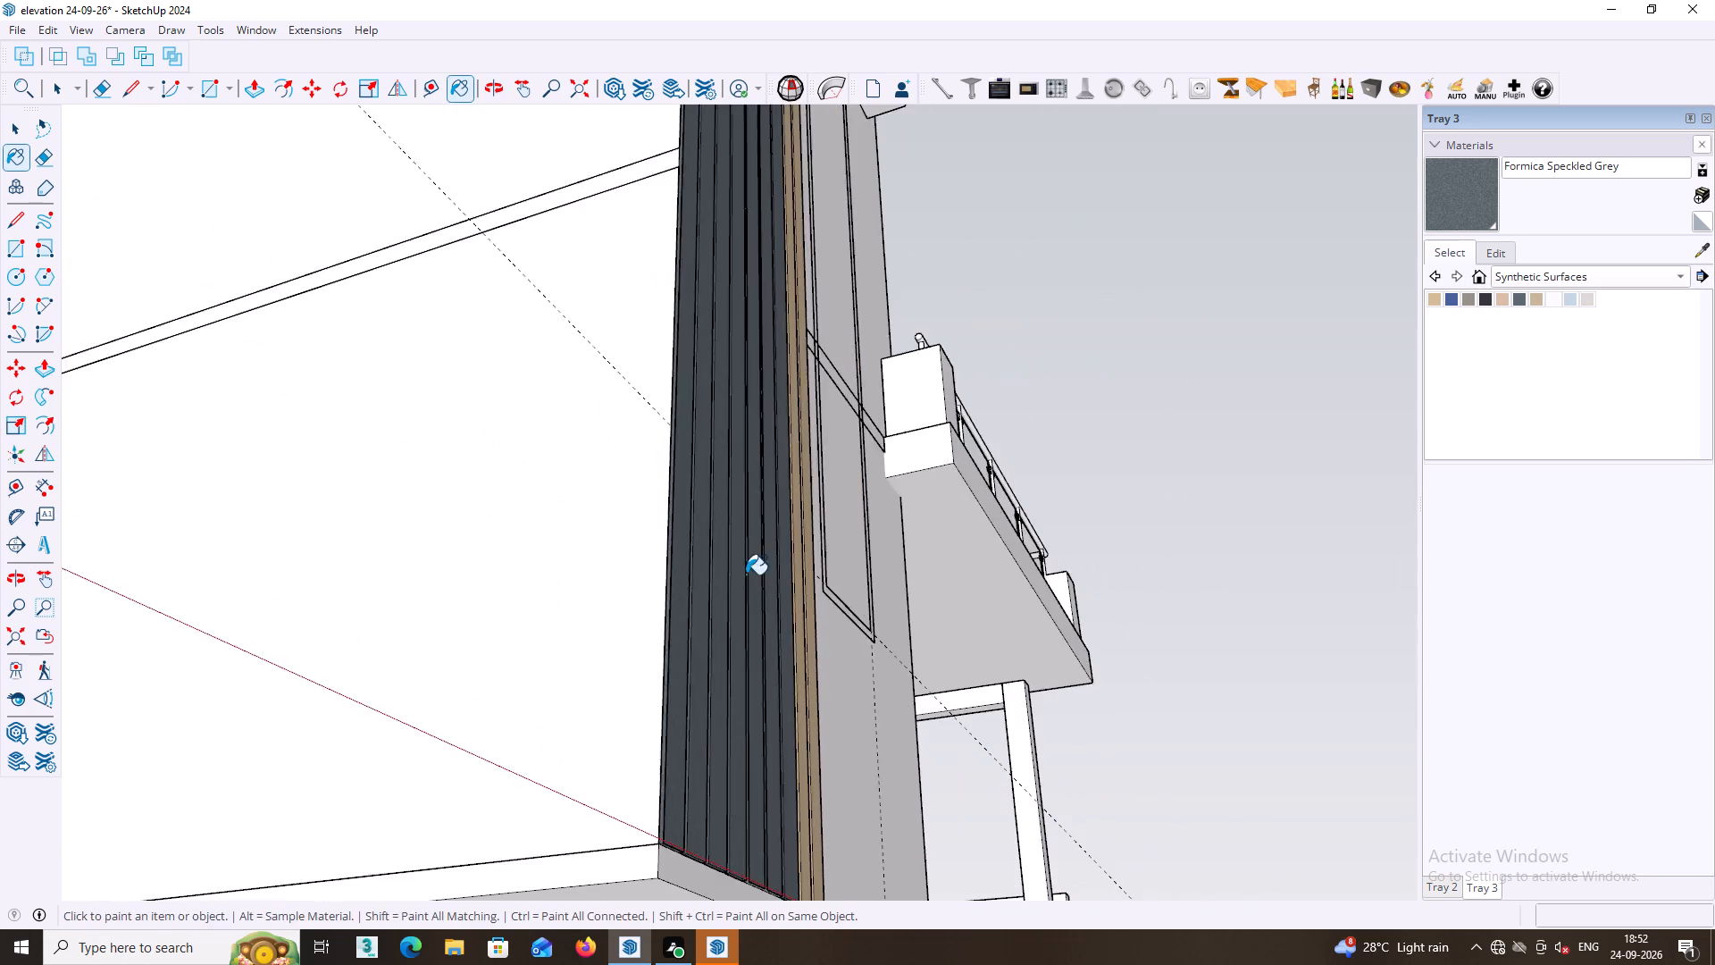
pyautogui.keyDown('shift'); pyautogui.scroll(-13, 746, 575); pyautogui.keyUp('shift')
pyautogui.keyDown('shift'); pyautogui.middleClick(738, 541); pyautogui.keyUp('shift')
pyautogui.keyDown('shift'); pyautogui.middleClick(739, 524); pyautogui.keyUp('shift')
pyautogui.keyDown('shift'); pyautogui.middleClick(736, 520); pyautogui.keyUp('shift')
pyautogui.keyDown('shift'); pyautogui.moveTo(735, 524); pyautogui.dragTo(738, 756, button='middle'); pyautogui.keyUp('shift')
pyautogui.moveTo(702, 230); pyautogui.dragTo(681, 314, button='middle')
pyautogui.scroll(20, 739, 270)
pyautogui.scroll(3, 739, 270)
pyautogui.middleClick(705, 244)
pyautogui.middleClick(678, 241)
pyautogui.scroll(1, 954, 256)
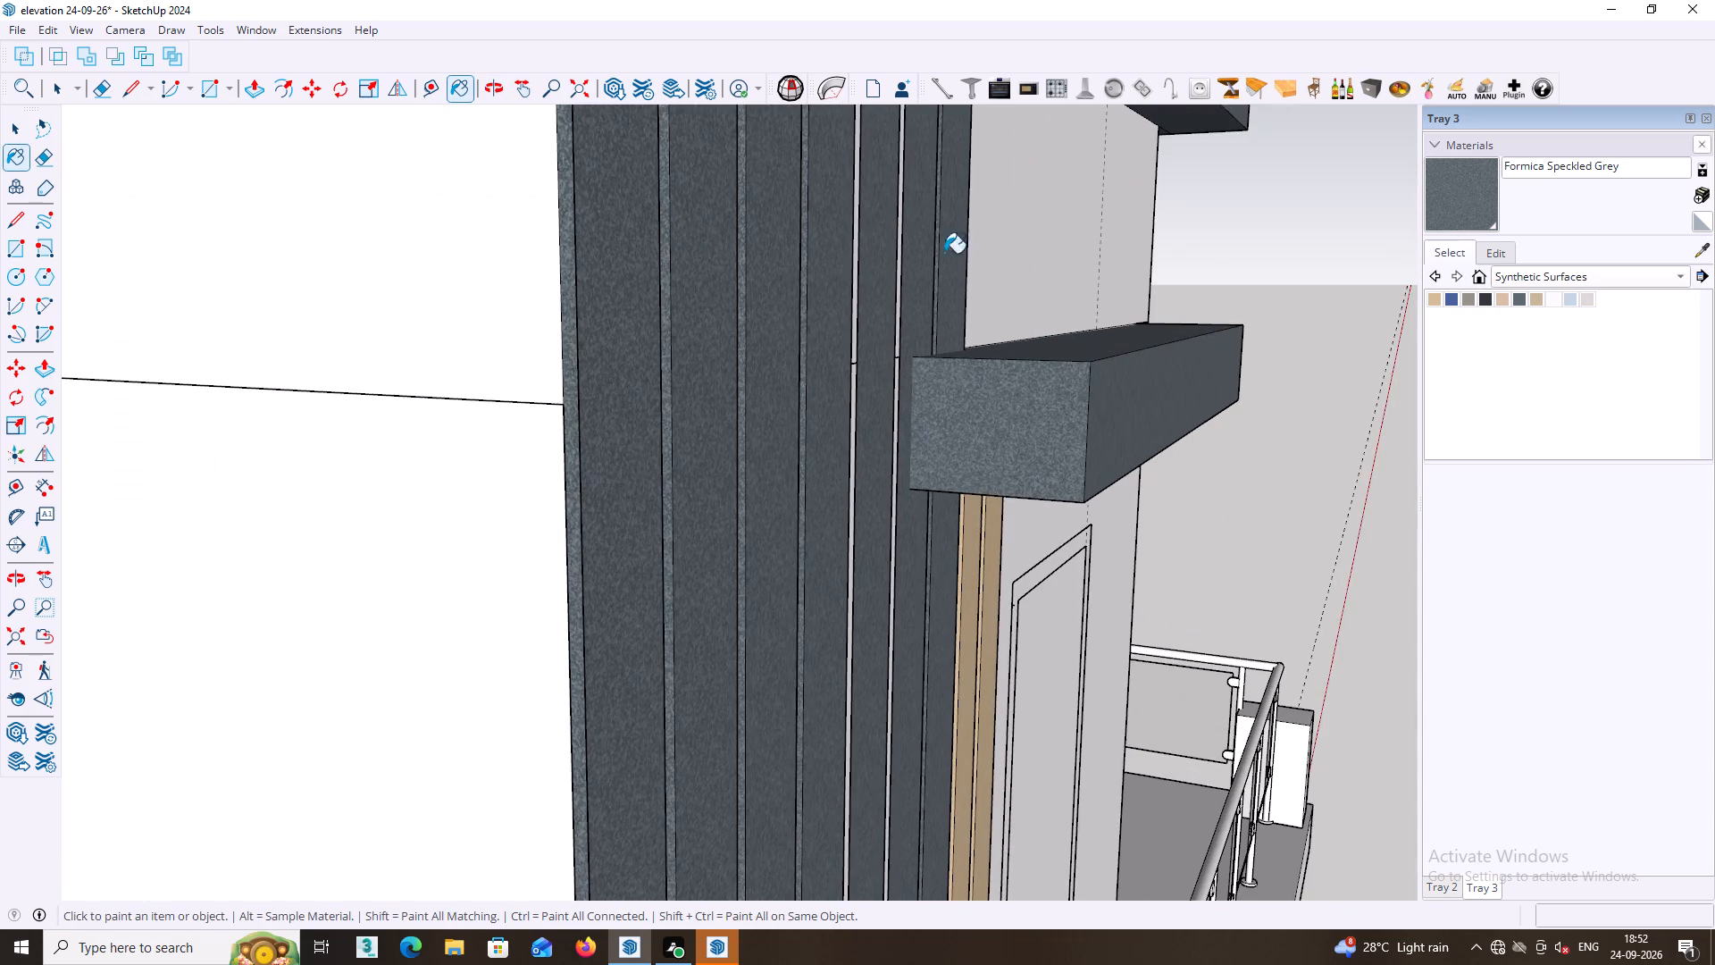
pyautogui.scroll(8, 944, 253)
pyautogui.moveTo(830, 314); pyautogui.dragTo(542, 348, button='middle')
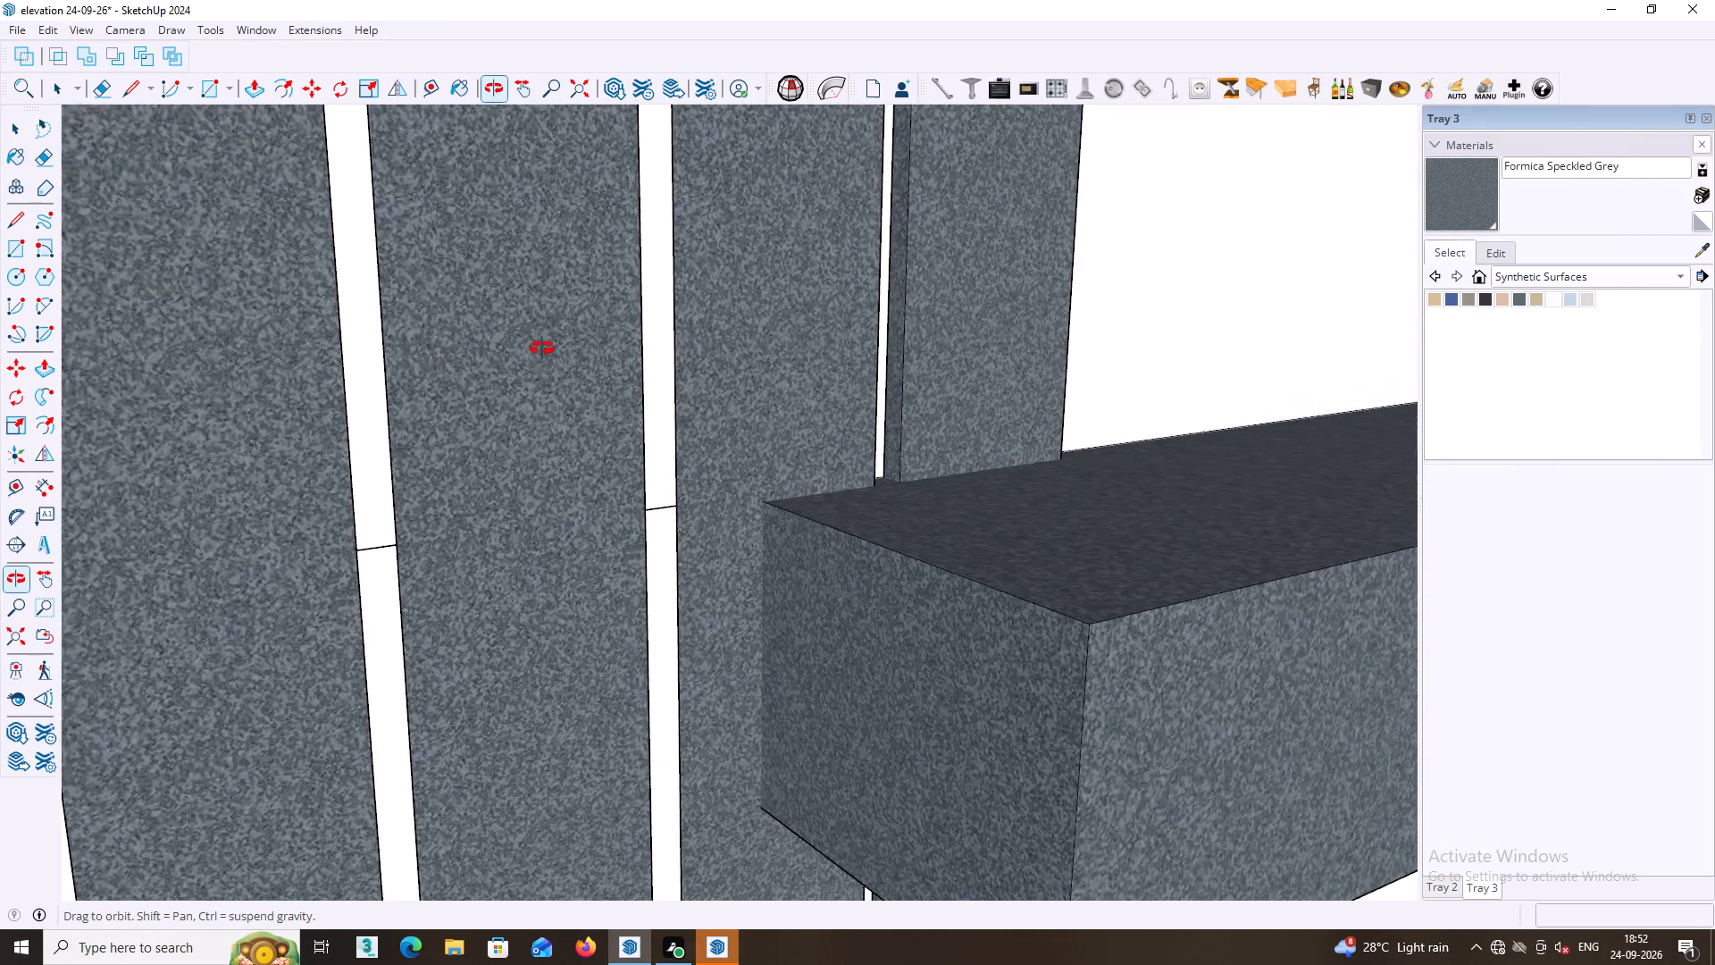
pyautogui.moveTo(542, 348); pyautogui.dragTo(298, 373, button='middle')
pyautogui.scroll(3, 244, 432)
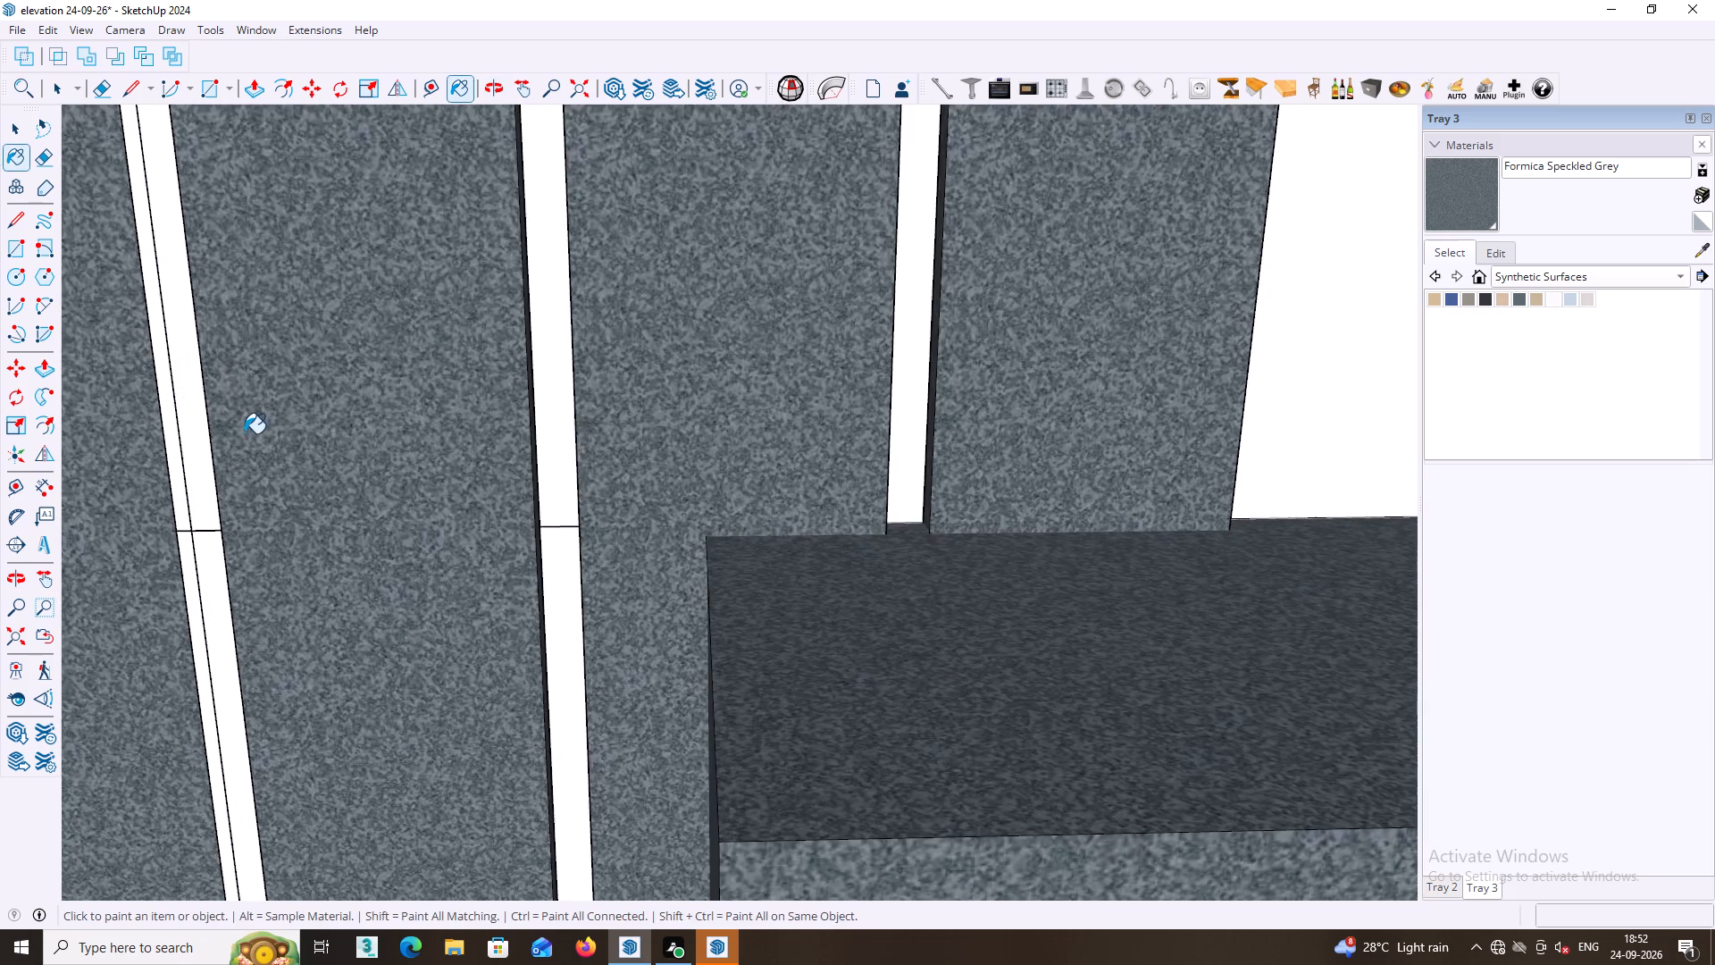
pyautogui.moveTo(244, 435); pyautogui.dragTo(805, 309, button='middle')
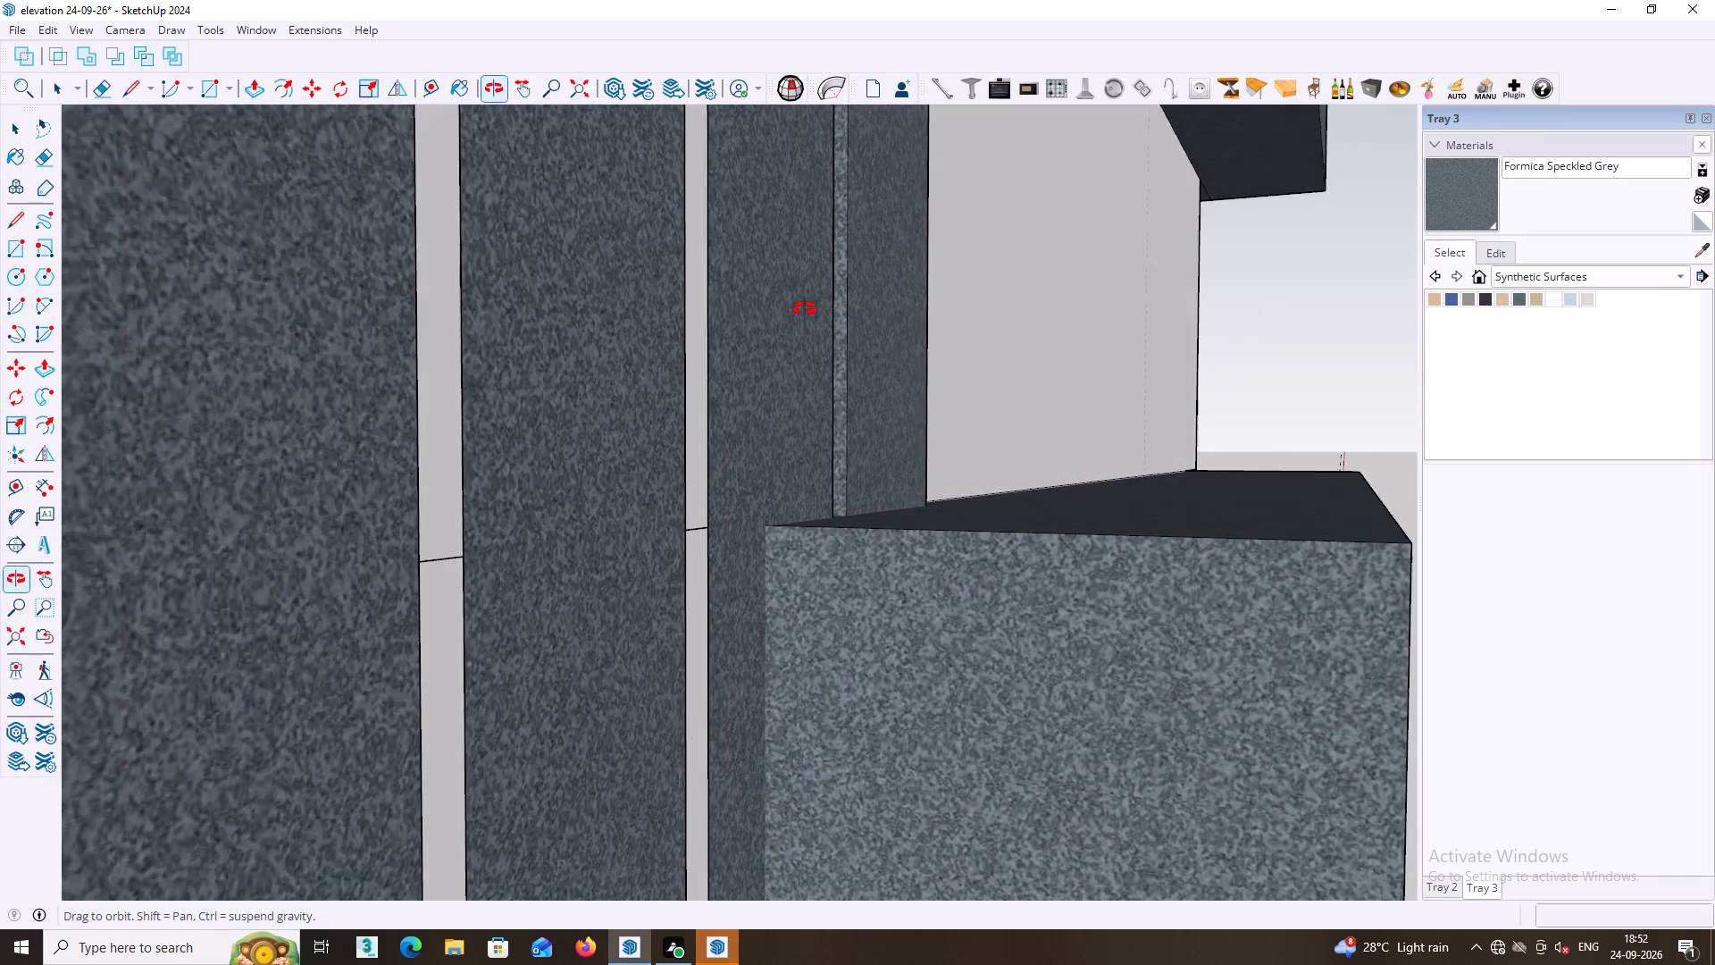
pyautogui.moveTo(805, 309); pyautogui.dragTo(821, 307, button='middle')
pyautogui.scroll(-20, 722, 418)
pyautogui.scroll(-1, 722, 418)
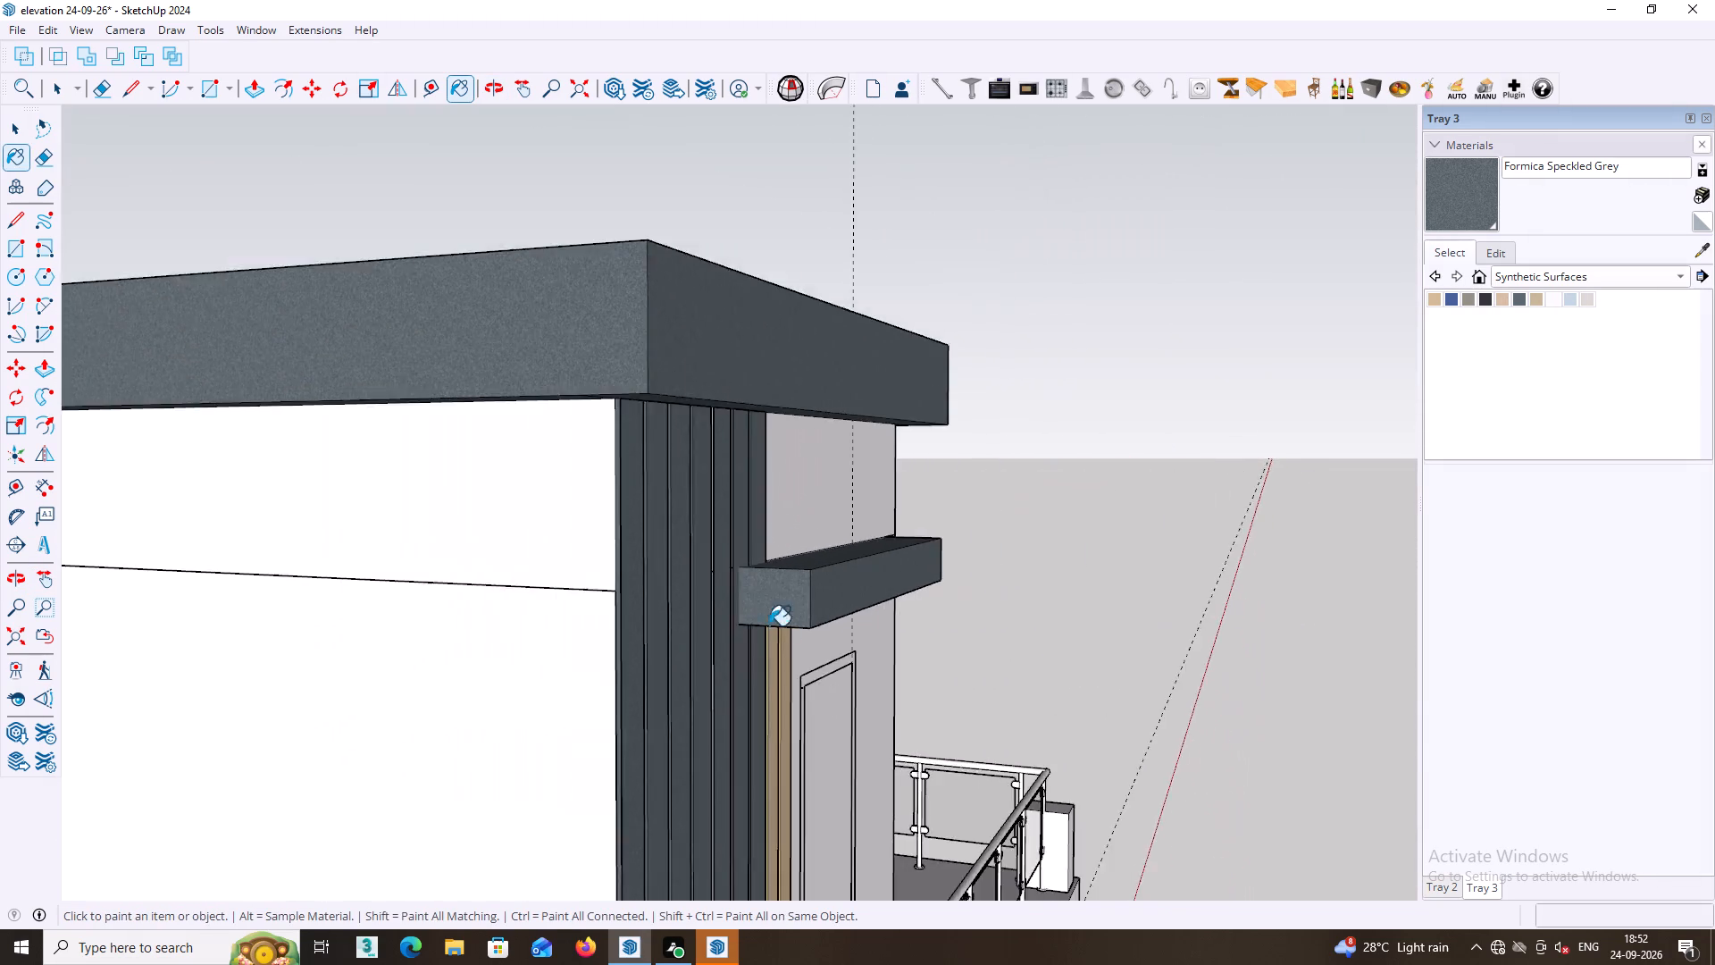
pyautogui.scroll(-12, 769, 625)
pyautogui.moveTo(779, 613); pyautogui.dragTo(774, 622, button='middle')
pyautogui.moveTo(797, 602); pyautogui.dragTo(356, 488, button='middle')
# Push/Pull the front face of the second grey fin from the beige fins by 18 mm.
pyautogui.moveTo(540, 546); pyautogui.dragTo(543, 176, button='middle')
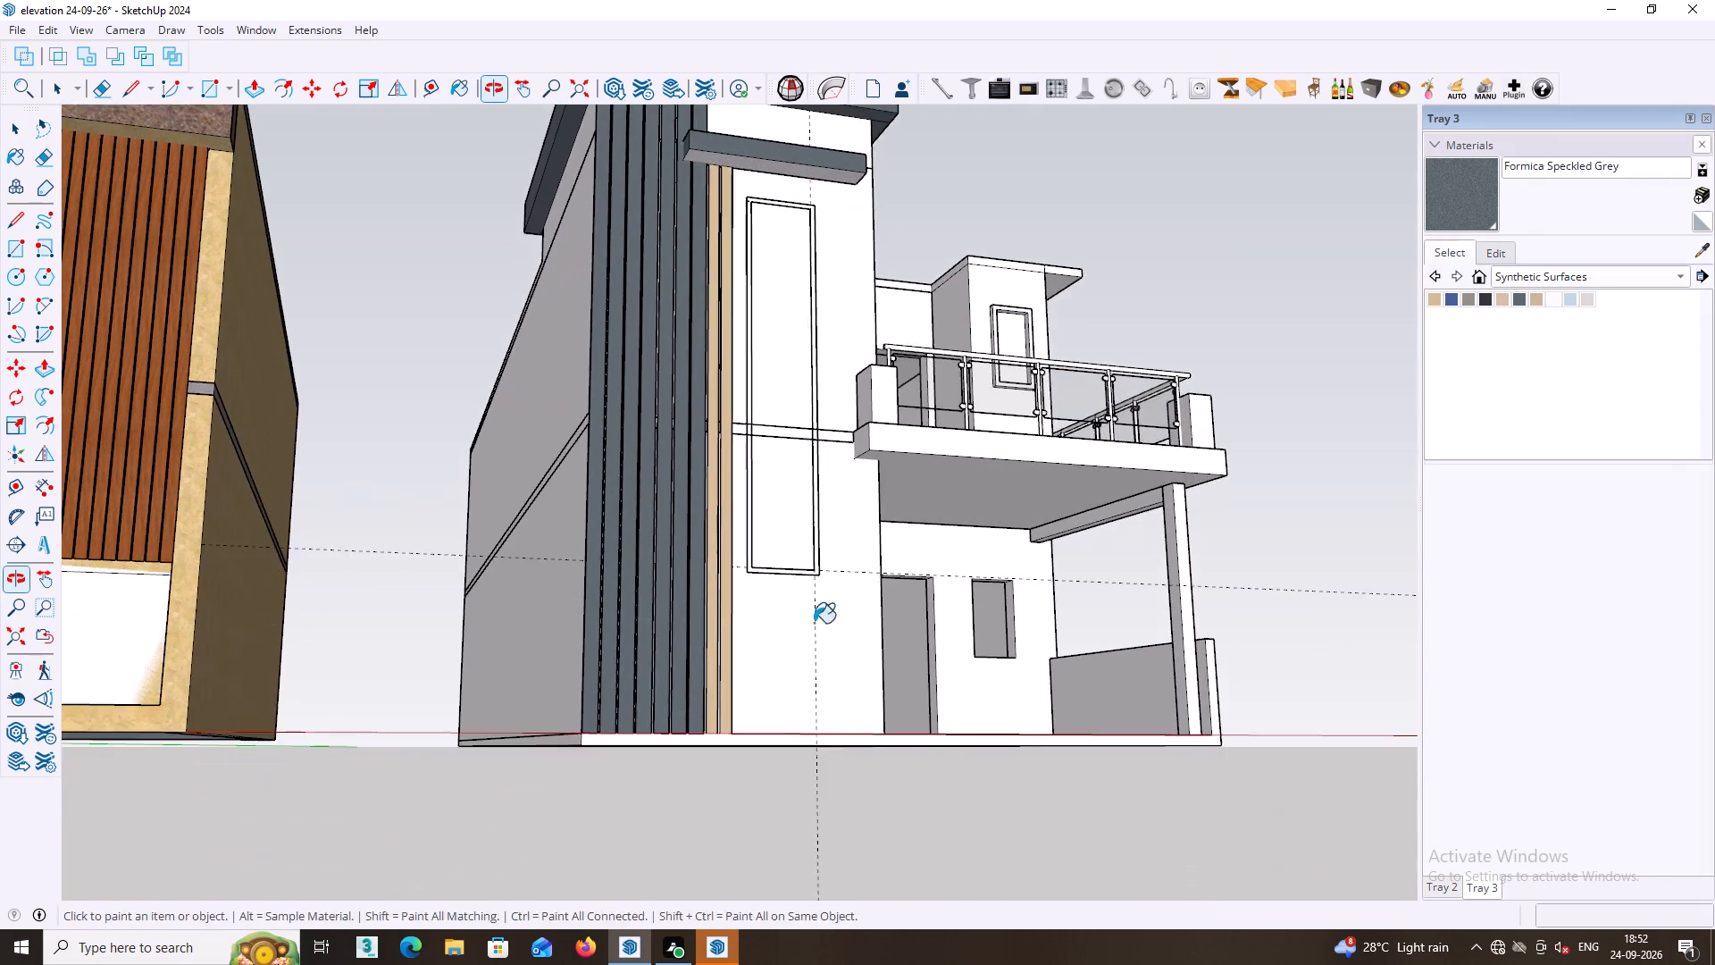
pyautogui.moveTo(821, 617); pyautogui.dragTo(774, 480, button='middle')
pyautogui.moveTo(652, 620); pyautogui.dragTo(655, 604, button='middle')
pyautogui.scroll(11, 652, 620)
pyautogui.press('space')
pyautogui.moveTo(625, 694); pyautogui.dragTo(564, 607, button='middle')
pyautogui.scroll(1, 625, 692)
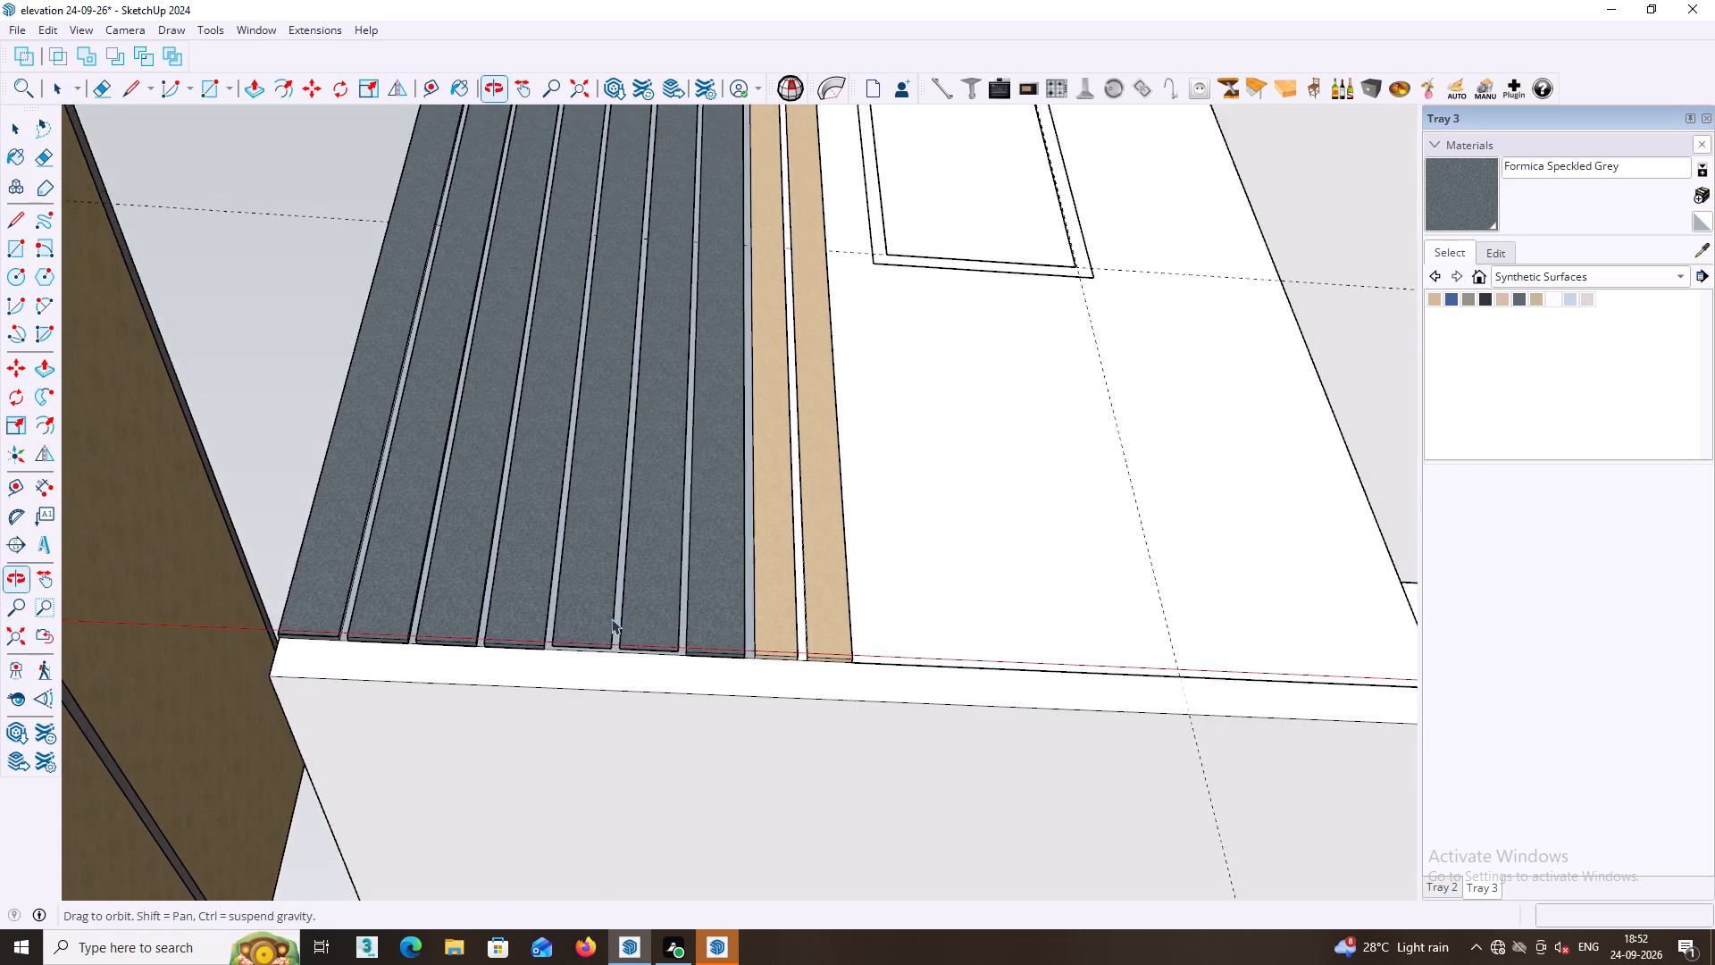
pyautogui.scroll(11, 649, 622)
pyautogui.moveTo(696, 663); pyautogui.dragTo(425, 543, button='middle')
pyautogui.moveTo(656, 617); pyautogui.dragTo(531, 605, button='middle')
pyautogui.scroll(-1, 656, 617)
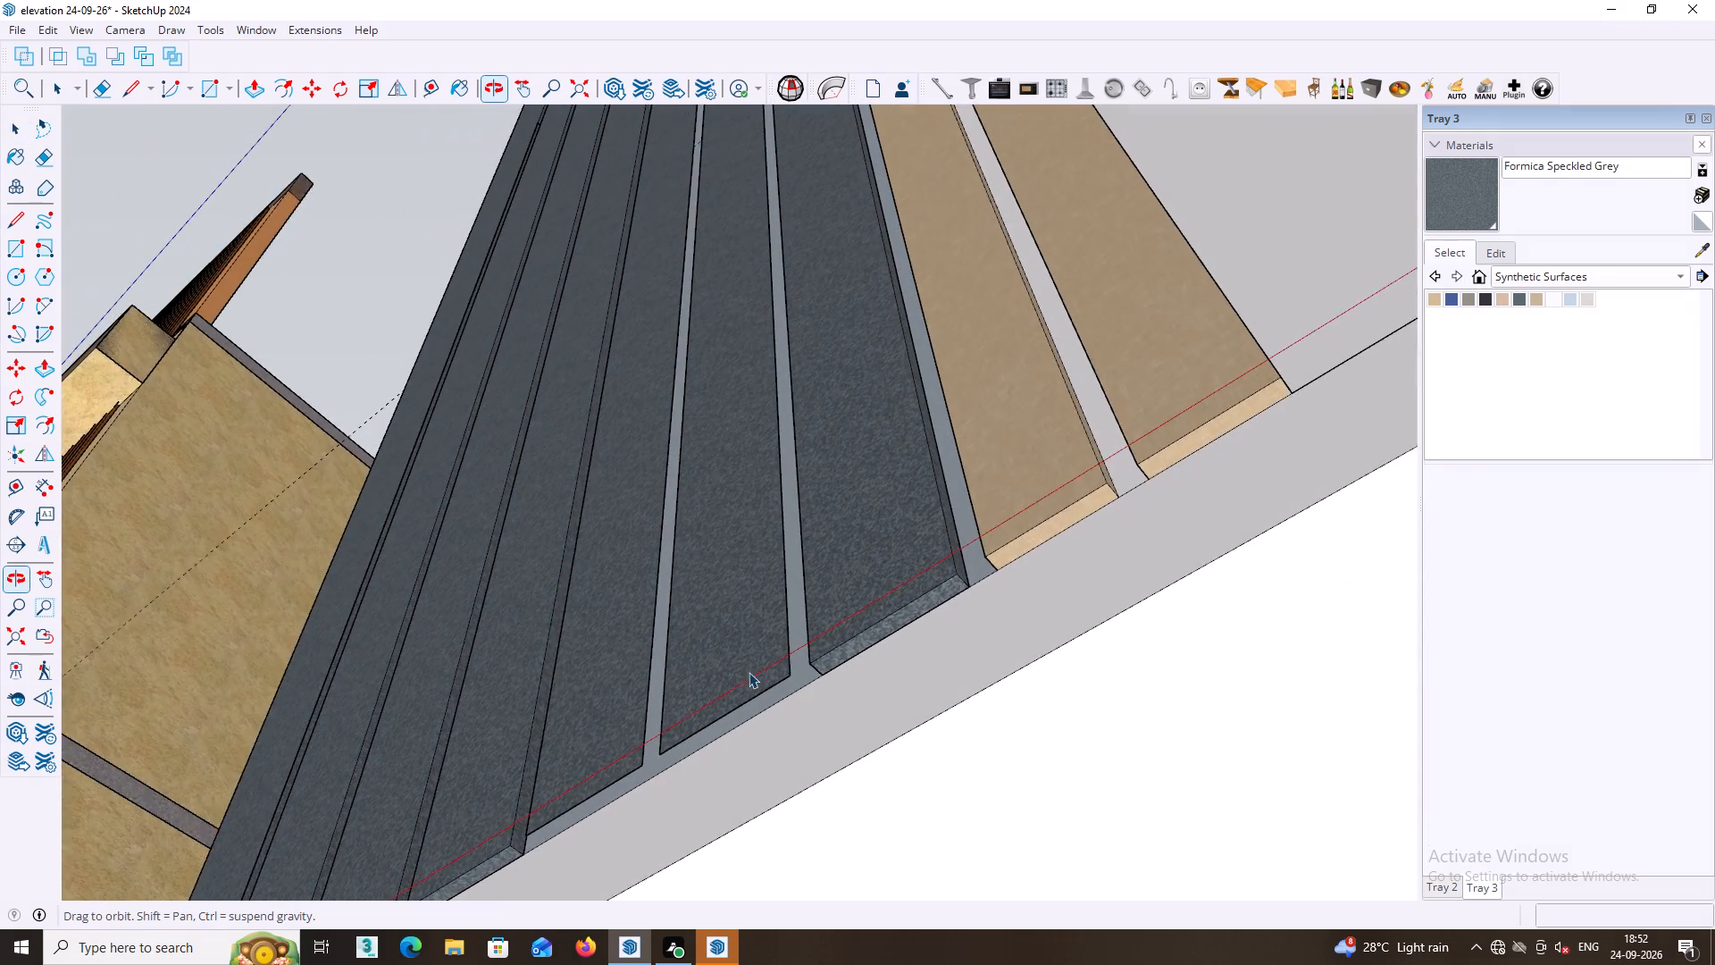
pyautogui.moveTo(782, 672); pyautogui.dragTo(719, 645, button='middle')
pyautogui.moveTo(839, 705); pyautogui.dragTo(677, 508, button='middle')
pyautogui.moveTo(712, 492); pyautogui.dragTo(733, 638, button='middle')
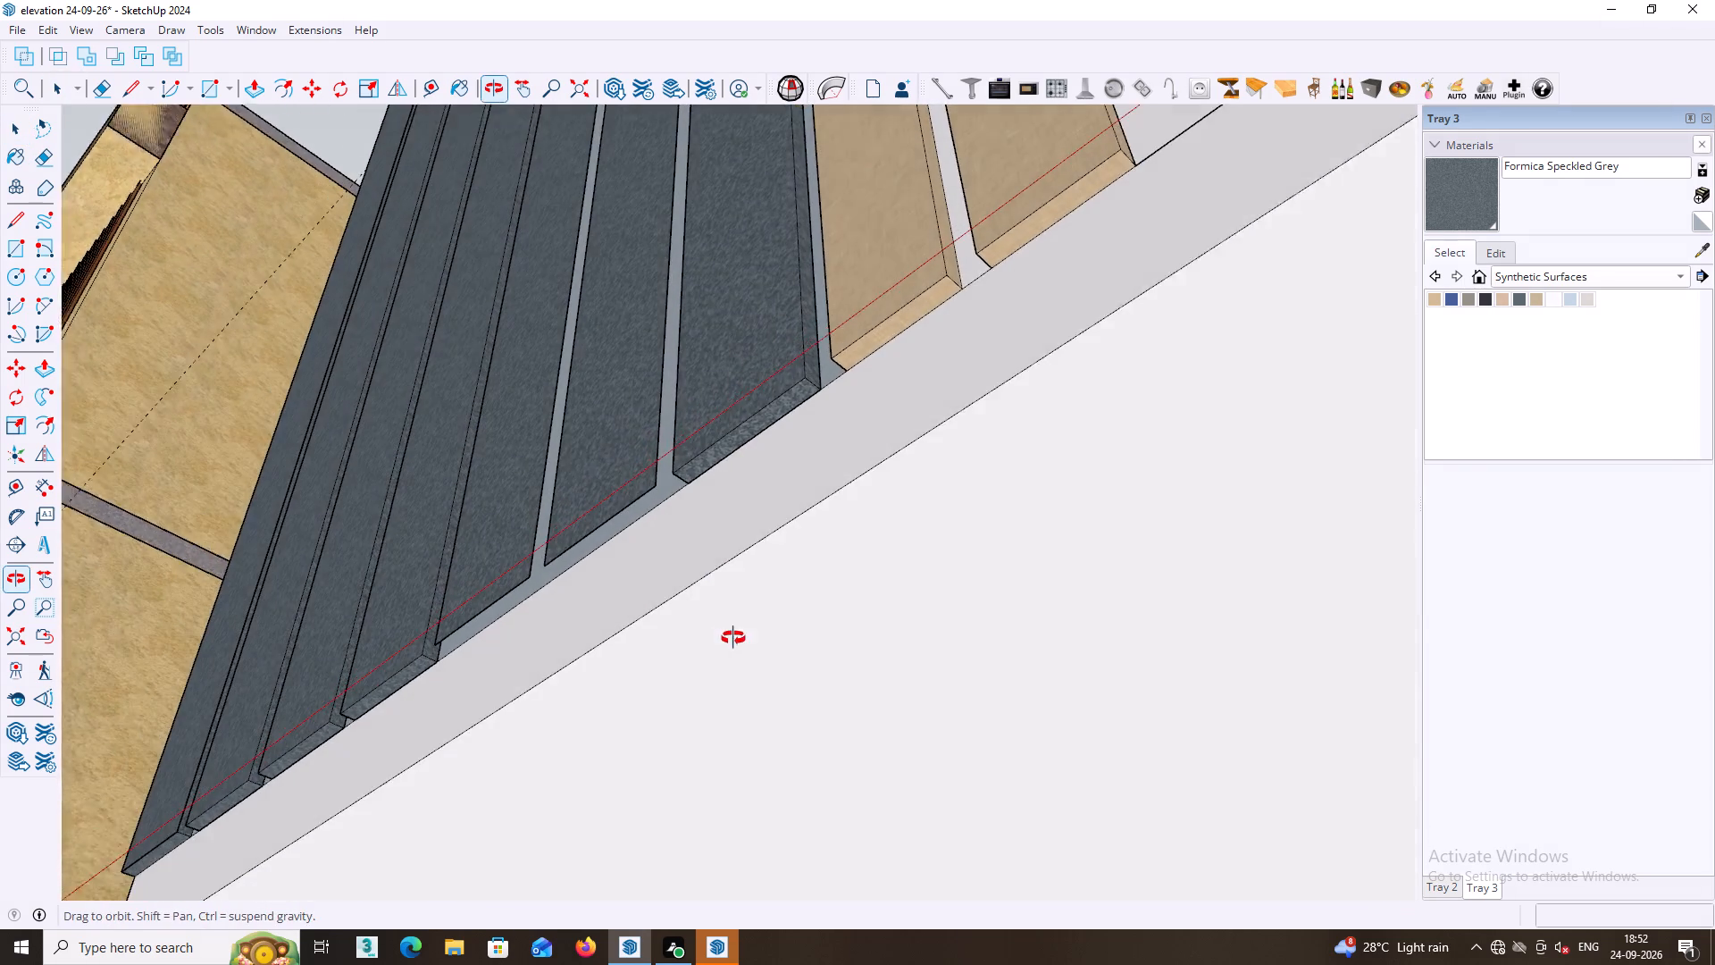
pyautogui.moveTo(733, 638); pyautogui.dragTo(732, 631, button='middle')
pyautogui.scroll(2, 623, 394)
pyautogui.moveTo(635, 410); pyautogui.dragTo(667, 524, button='middle')
pyautogui.click(662, 512)
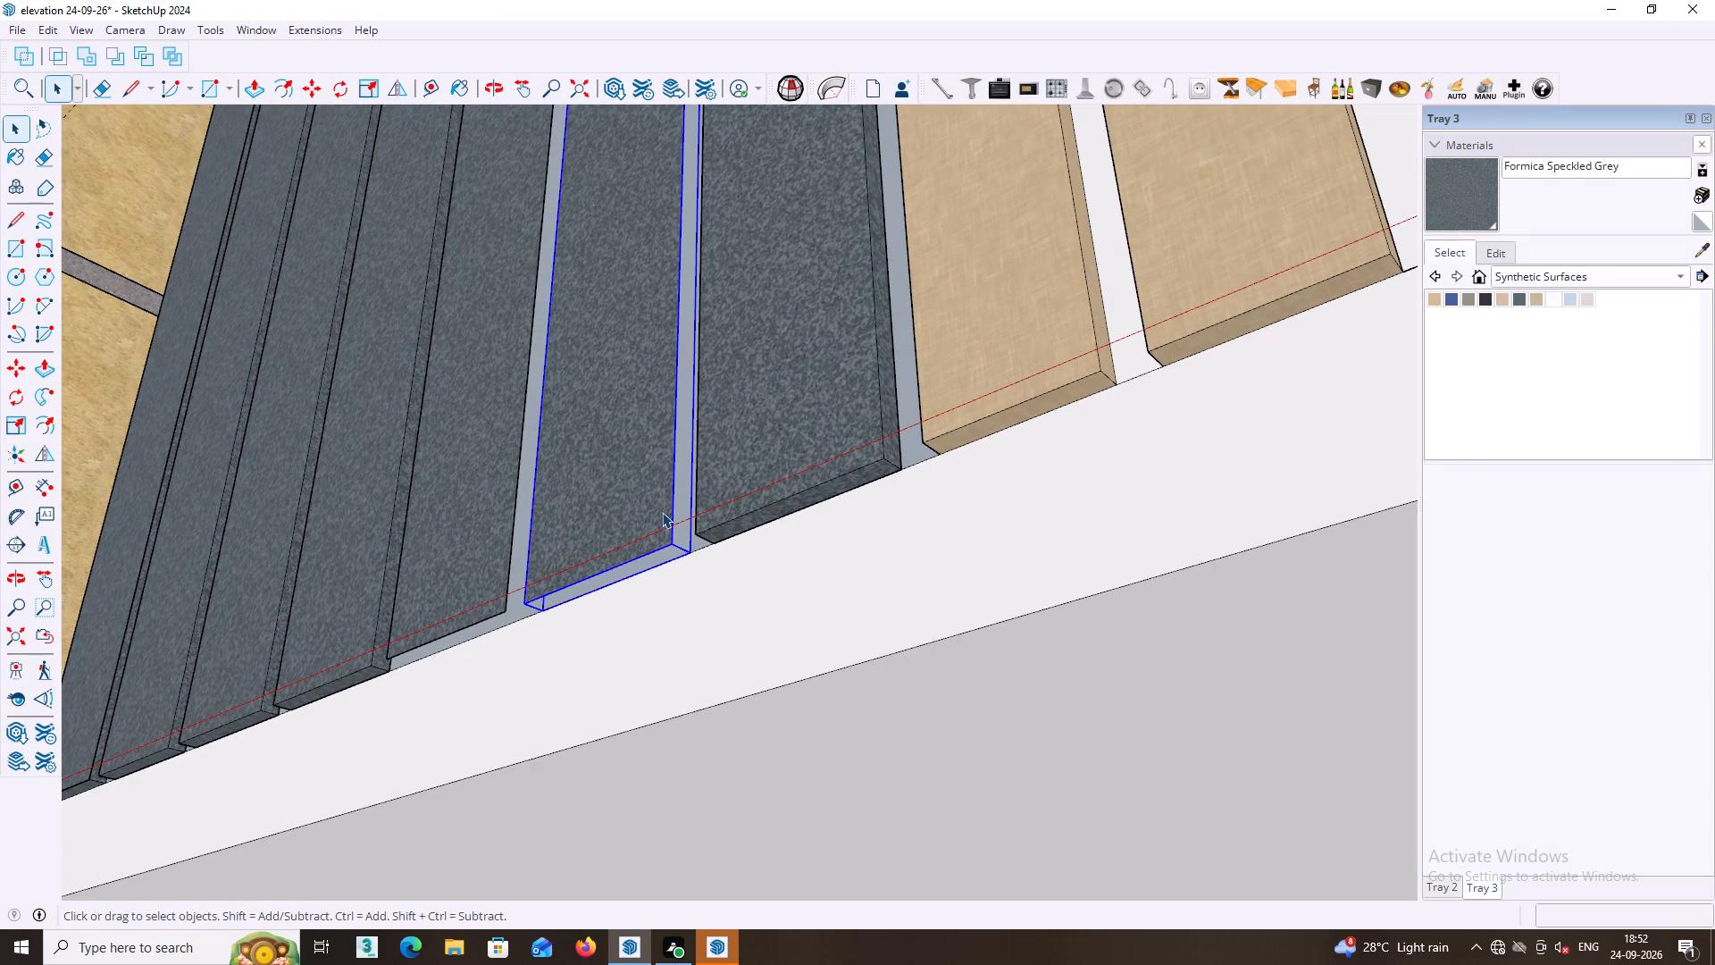
pyautogui.tripleClick(662, 512)
pyautogui.click(662, 512)
pyautogui.press('p')
pyautogui.click(662, 512)
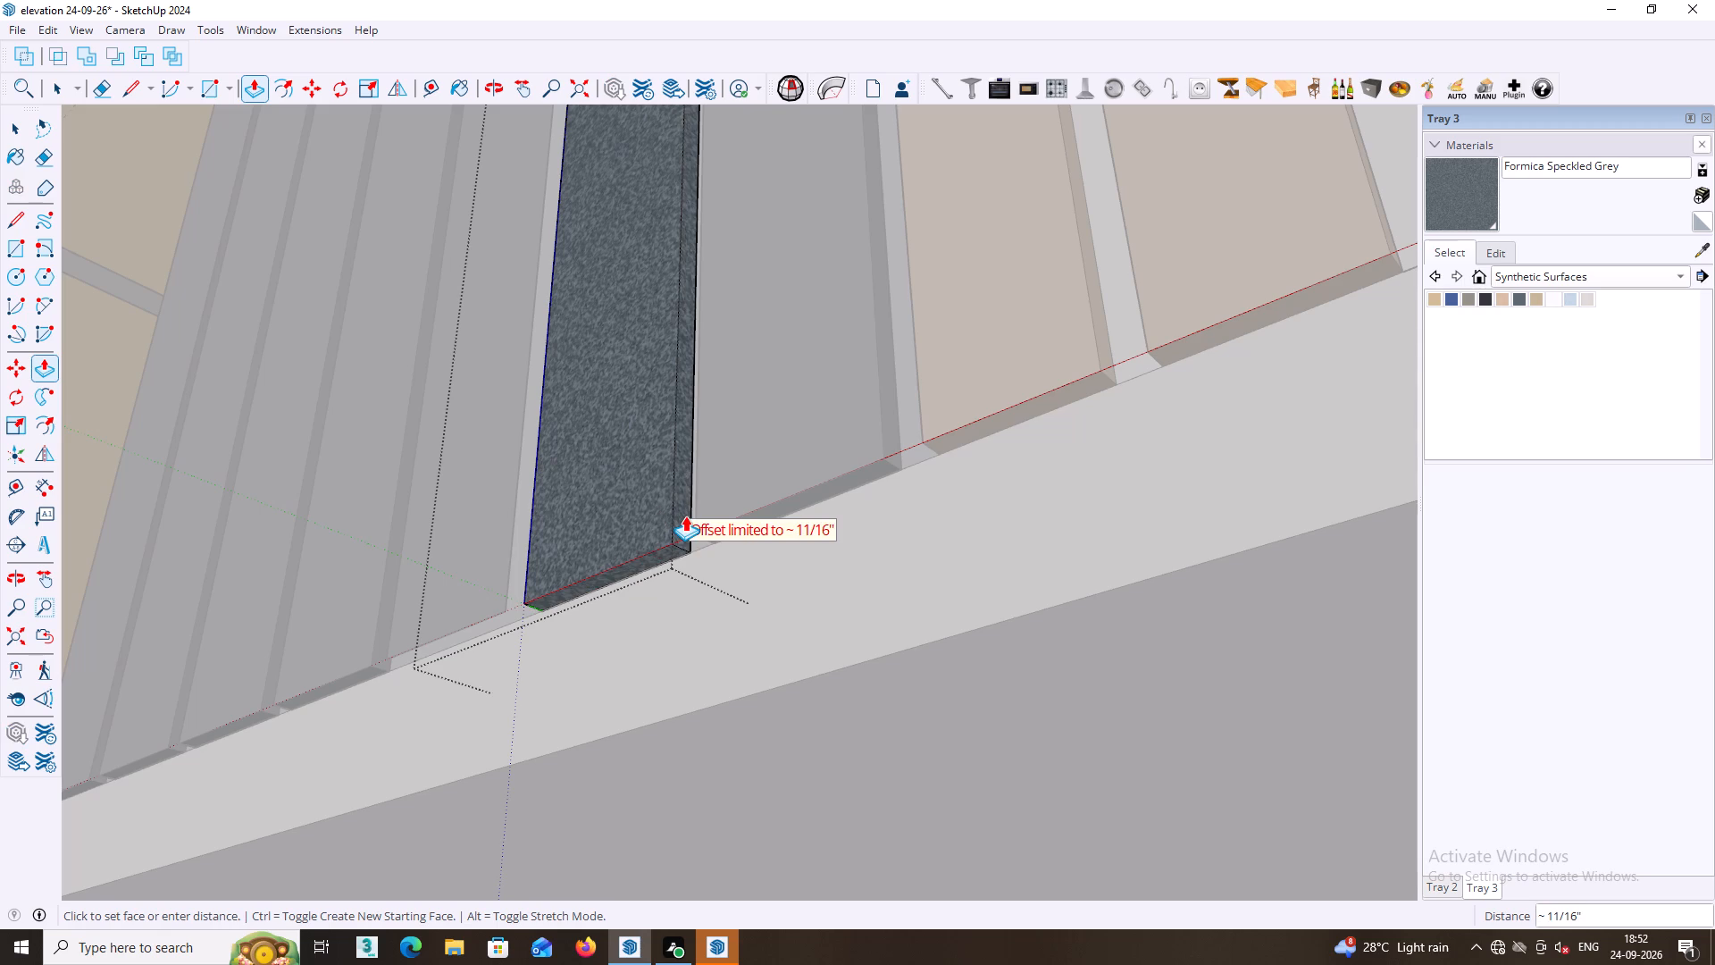
pyautogui.write('18')
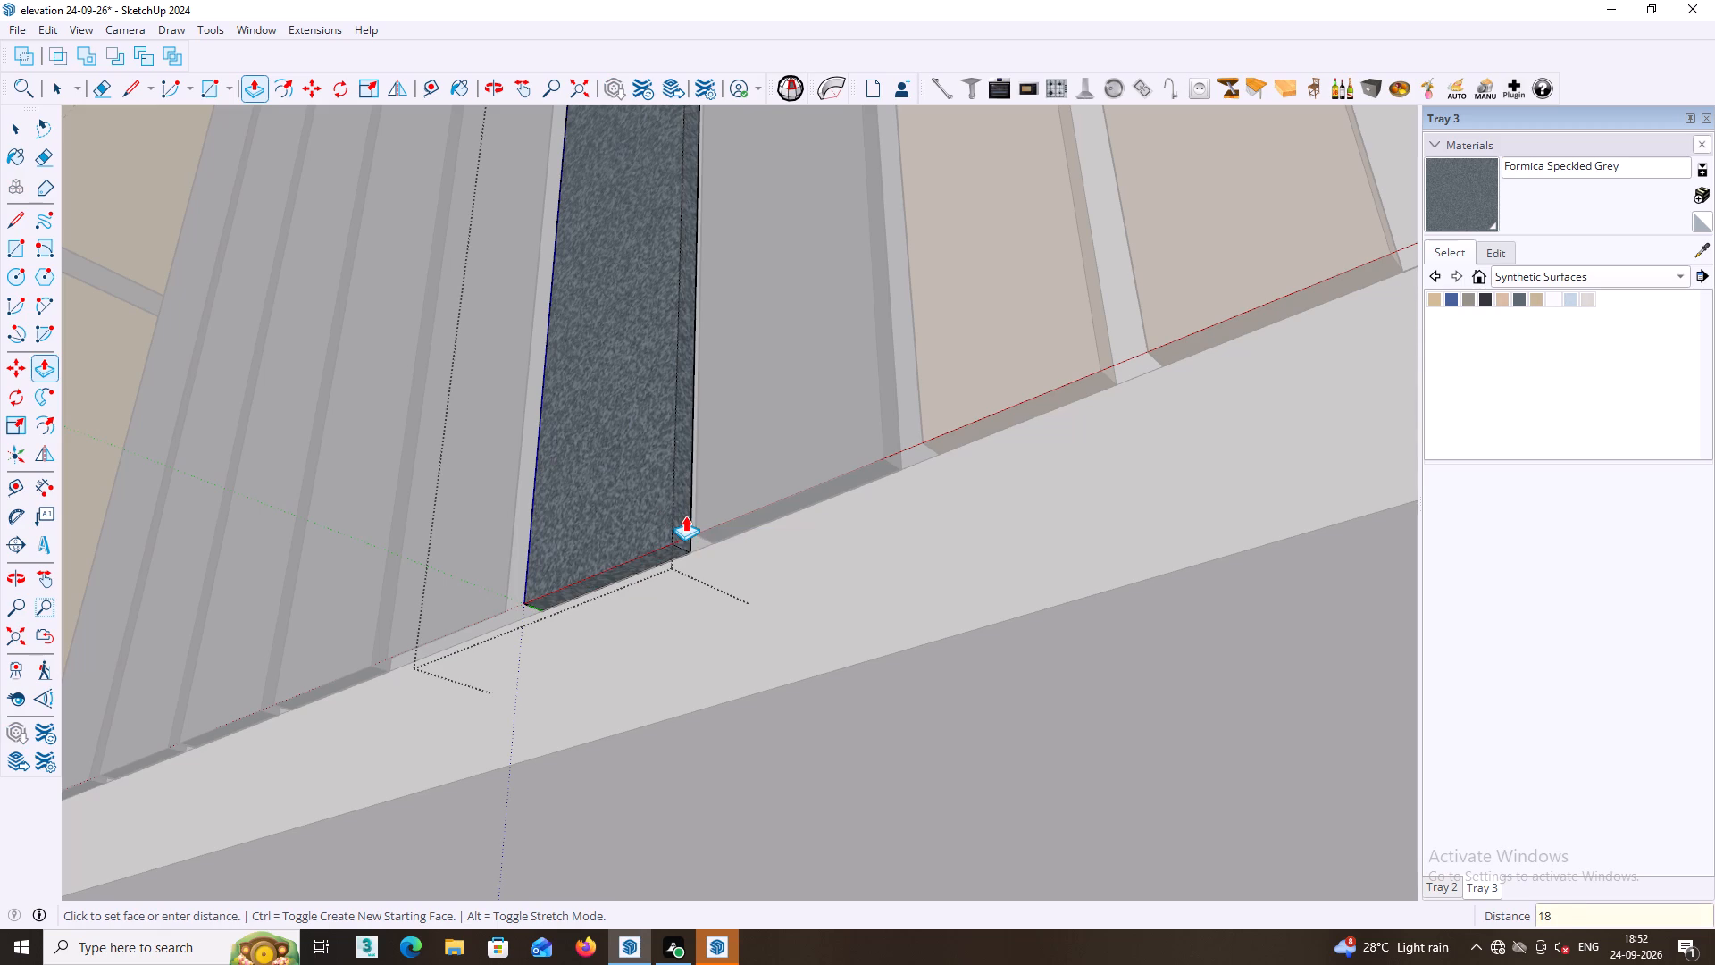
pyautogui.write('mm')
pyautogui.press('Return')
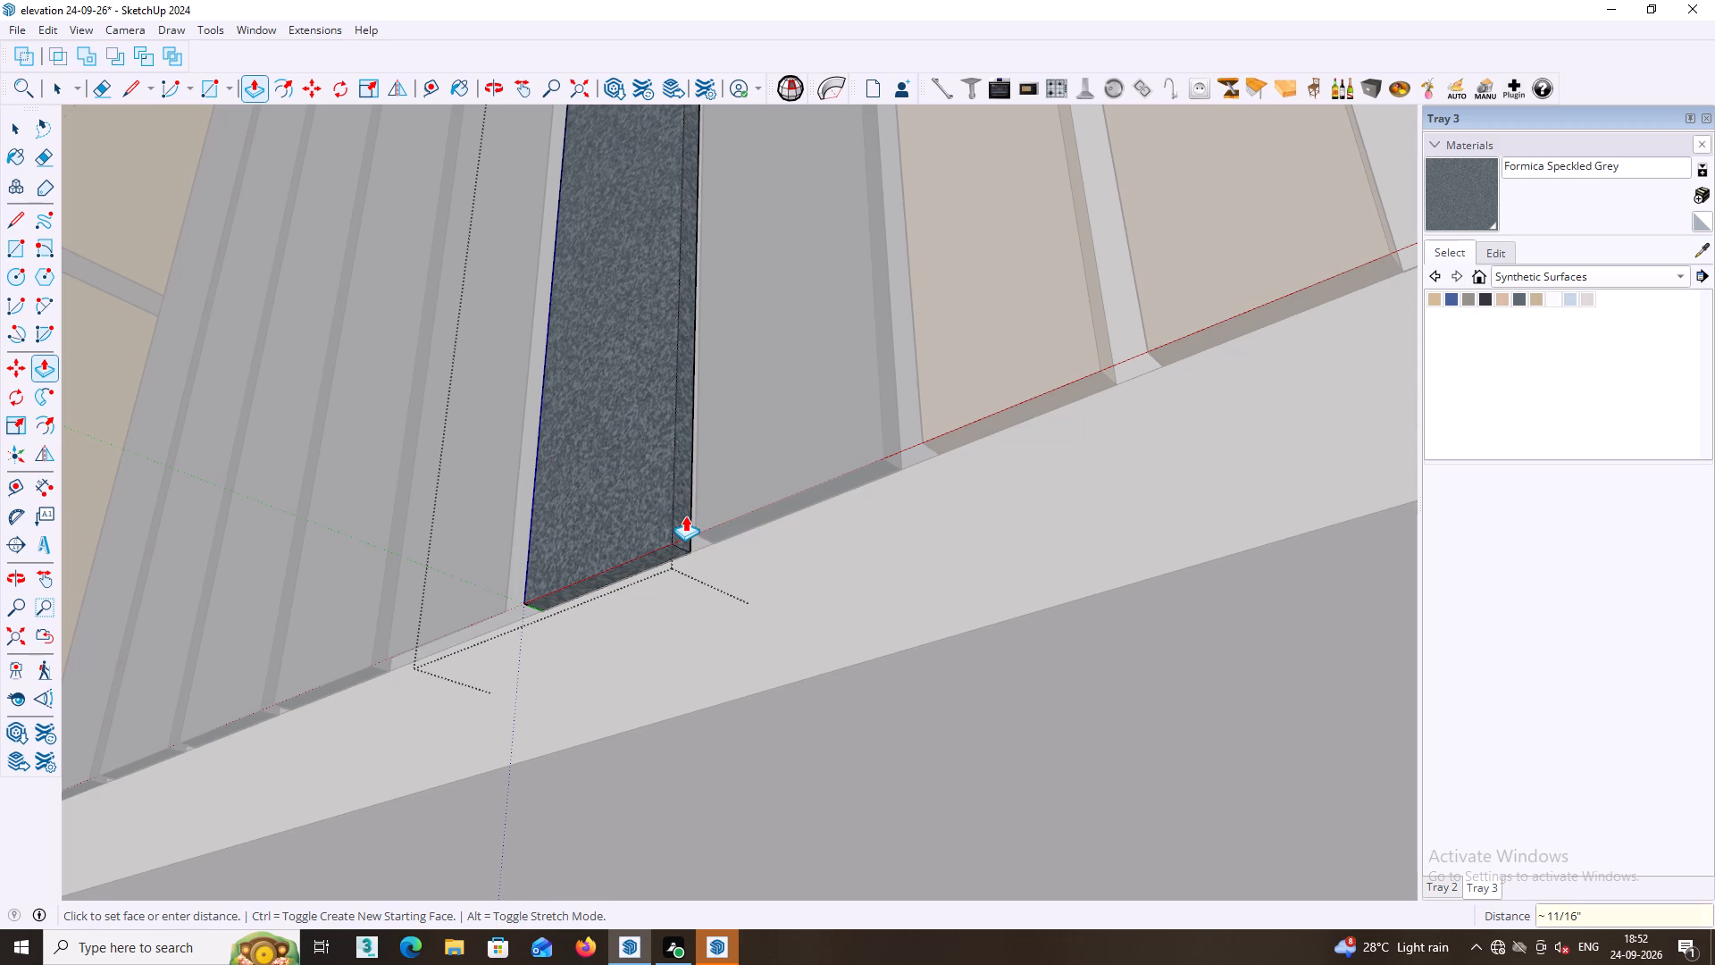
pyautogui.press('space')
pyautogui.click(654, 827)
# Push/Pull the front face of the third grey fin from the beige fins by 18 mm.
pyautogui.scroll(1, 452, 506)
pyautogui.click(455, 514)
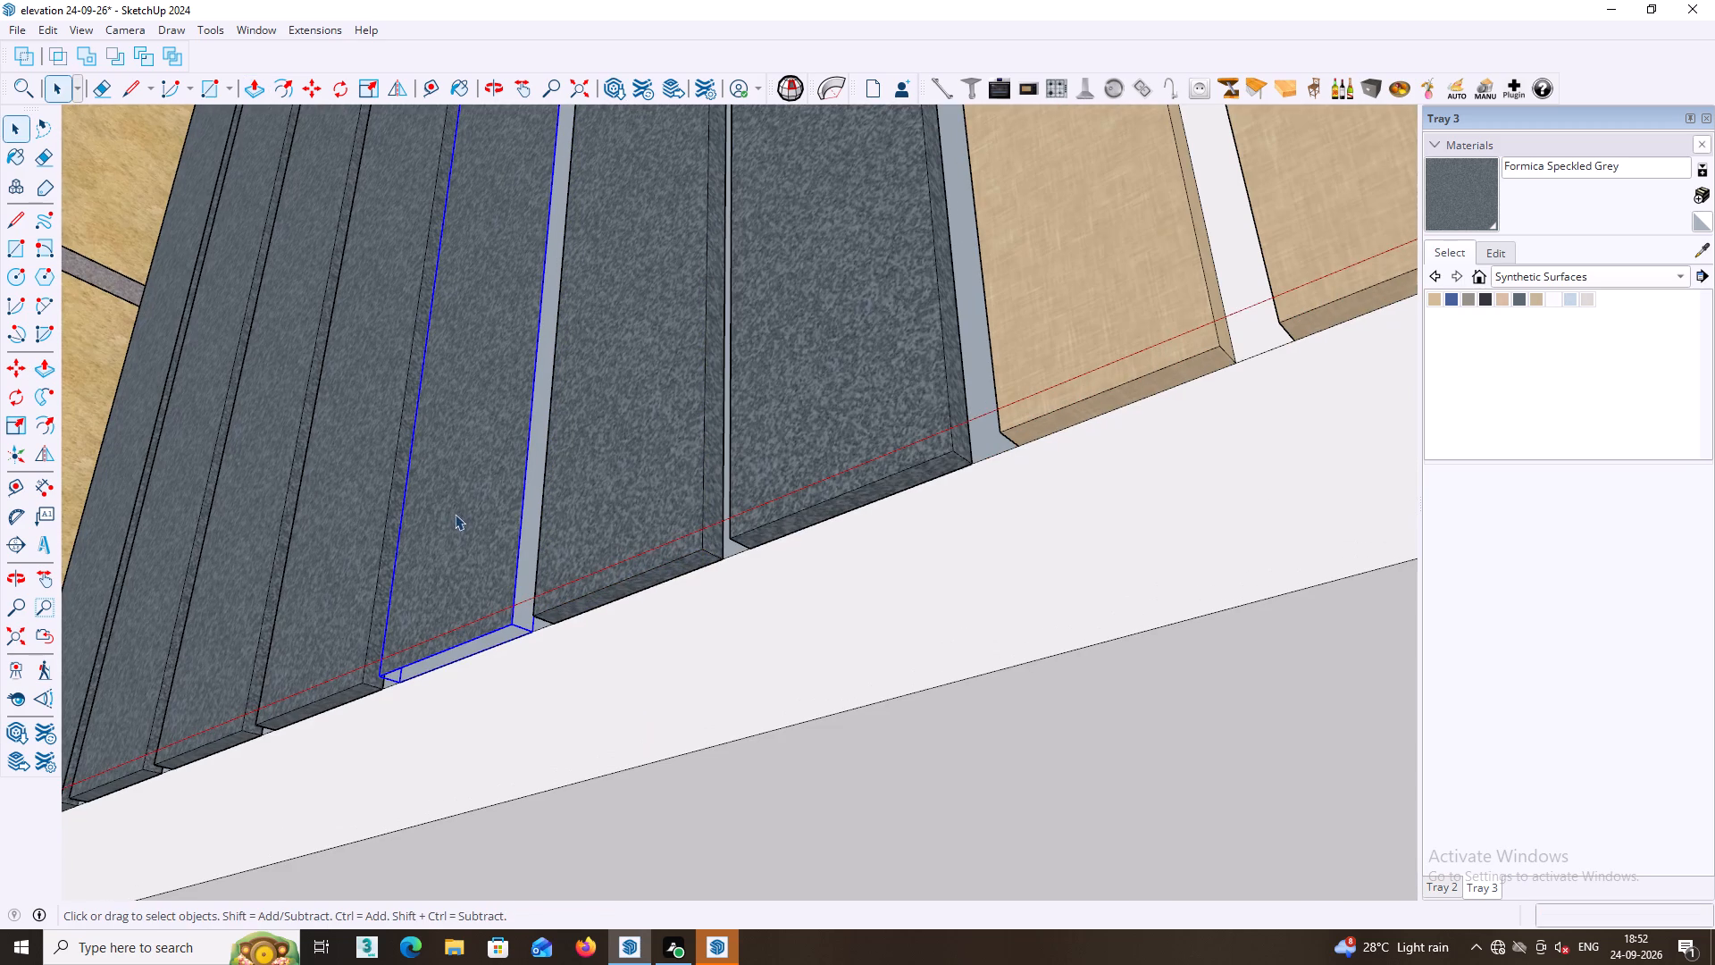
pyautogui.press('p')
pyautogui.click(479, 529)
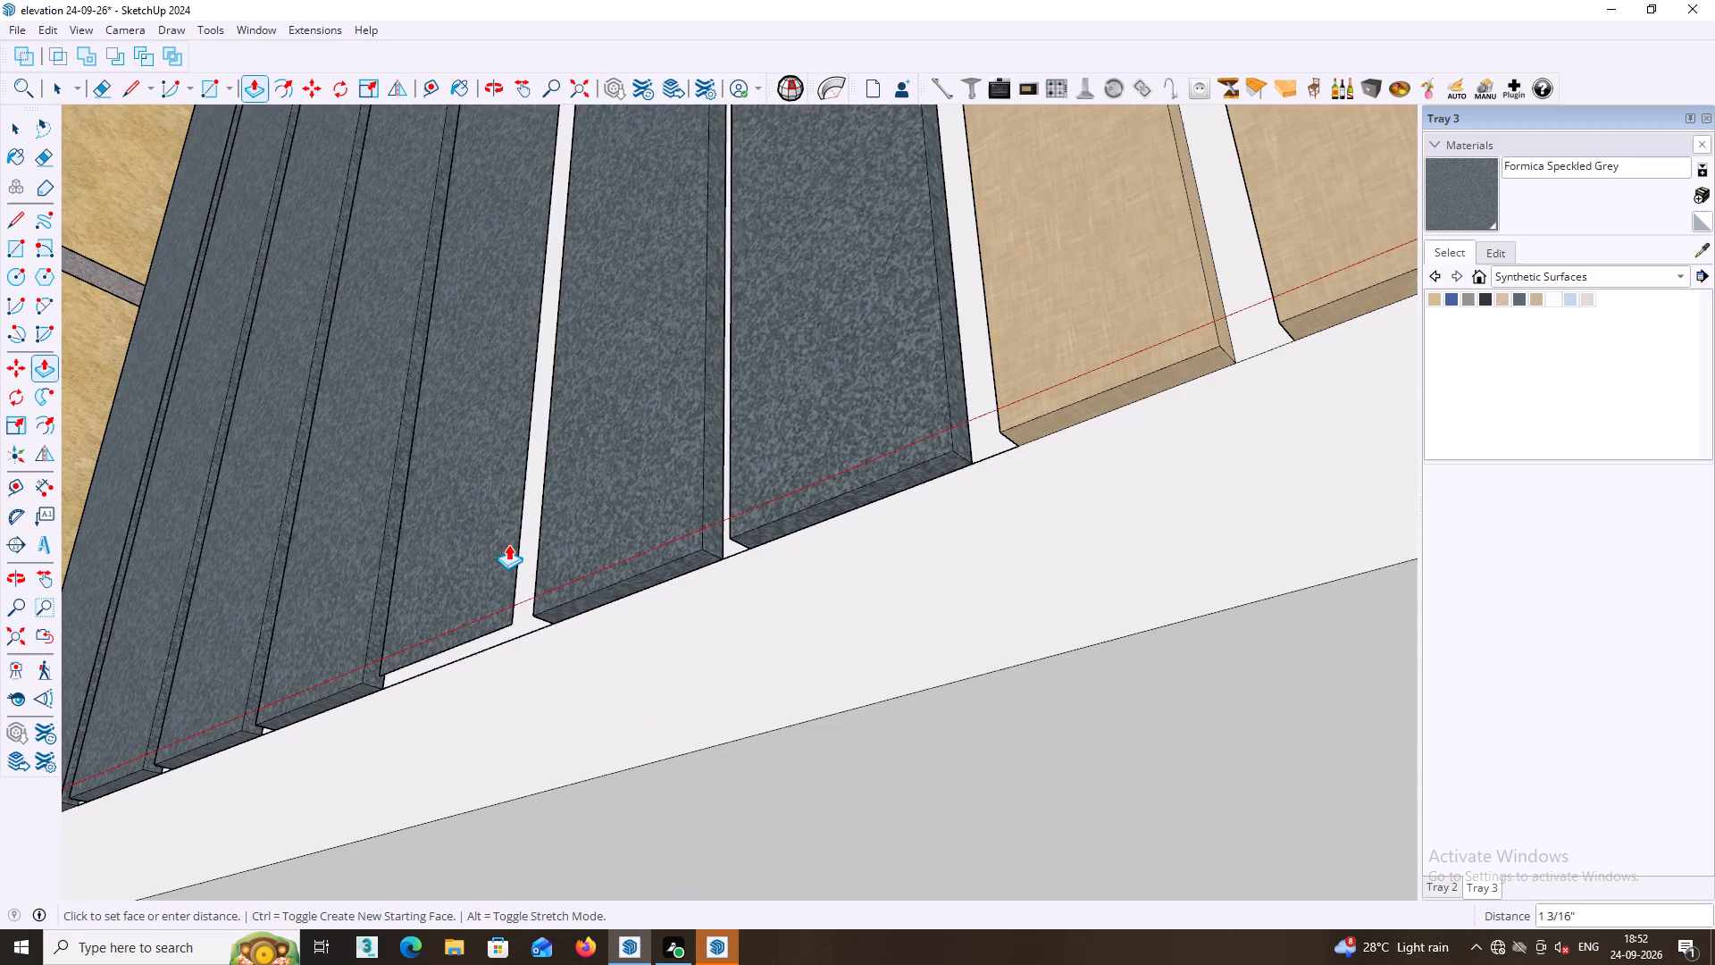
pyautogui.press('space')
pyautogui.doubleClick(484, 610)
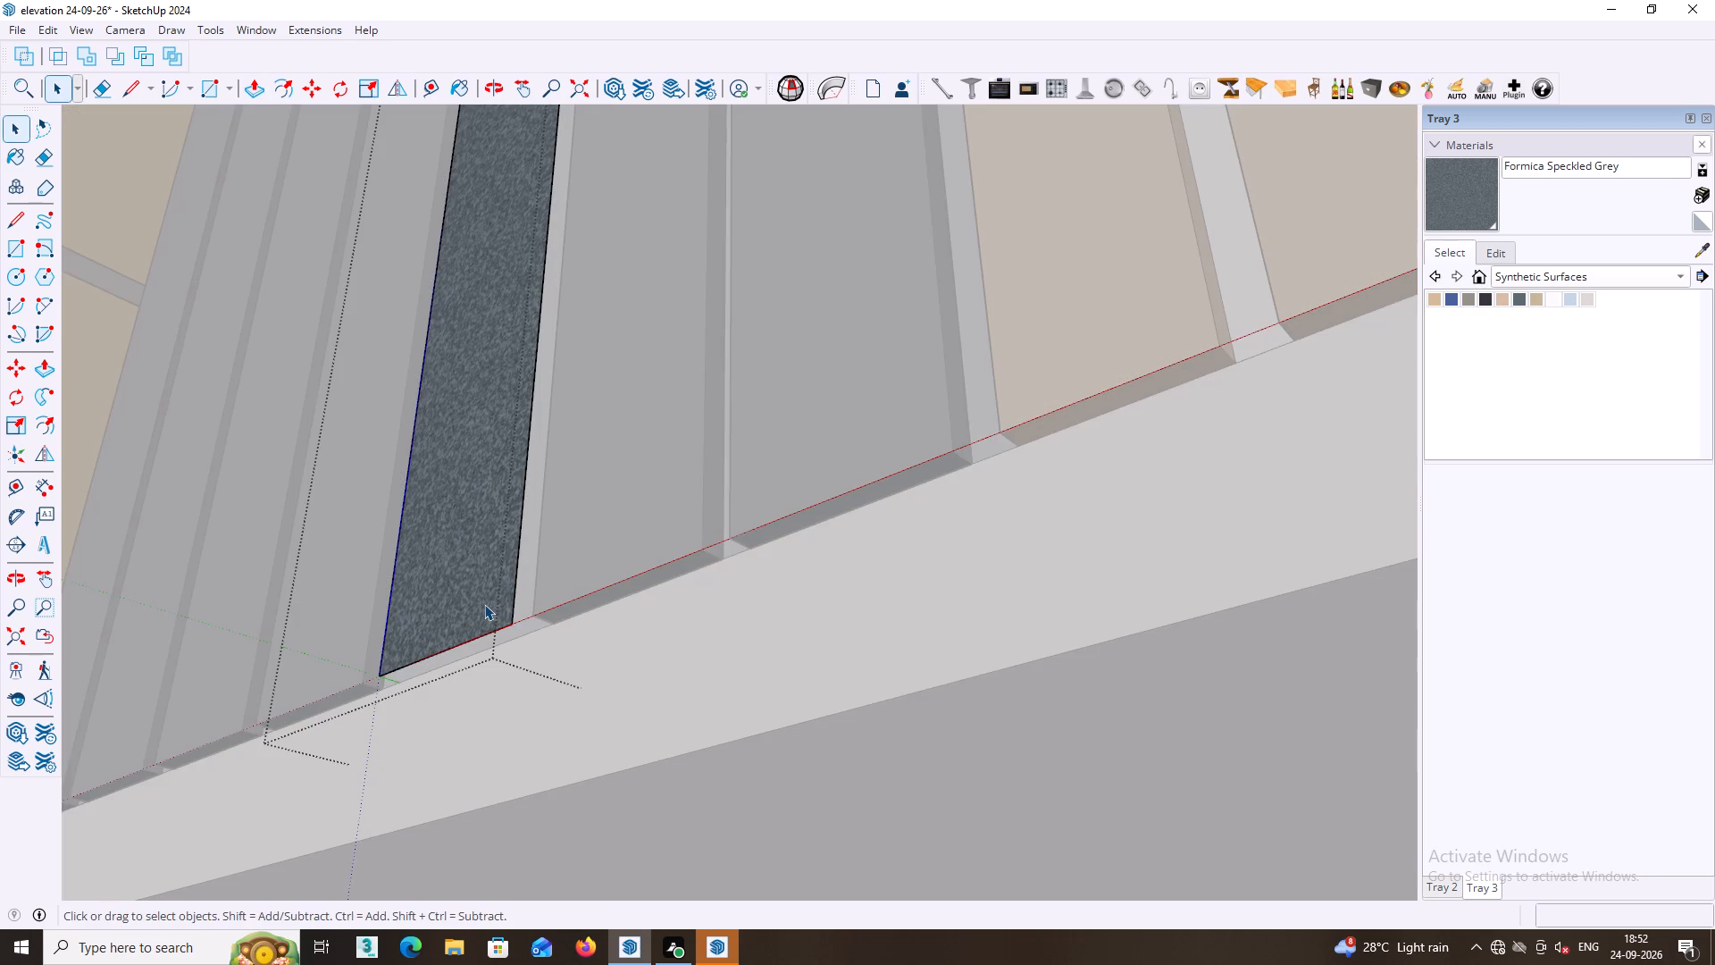
pyautogui.click(484, 604)
pyautogui.press('p')
pyautogui.click(484, 604)
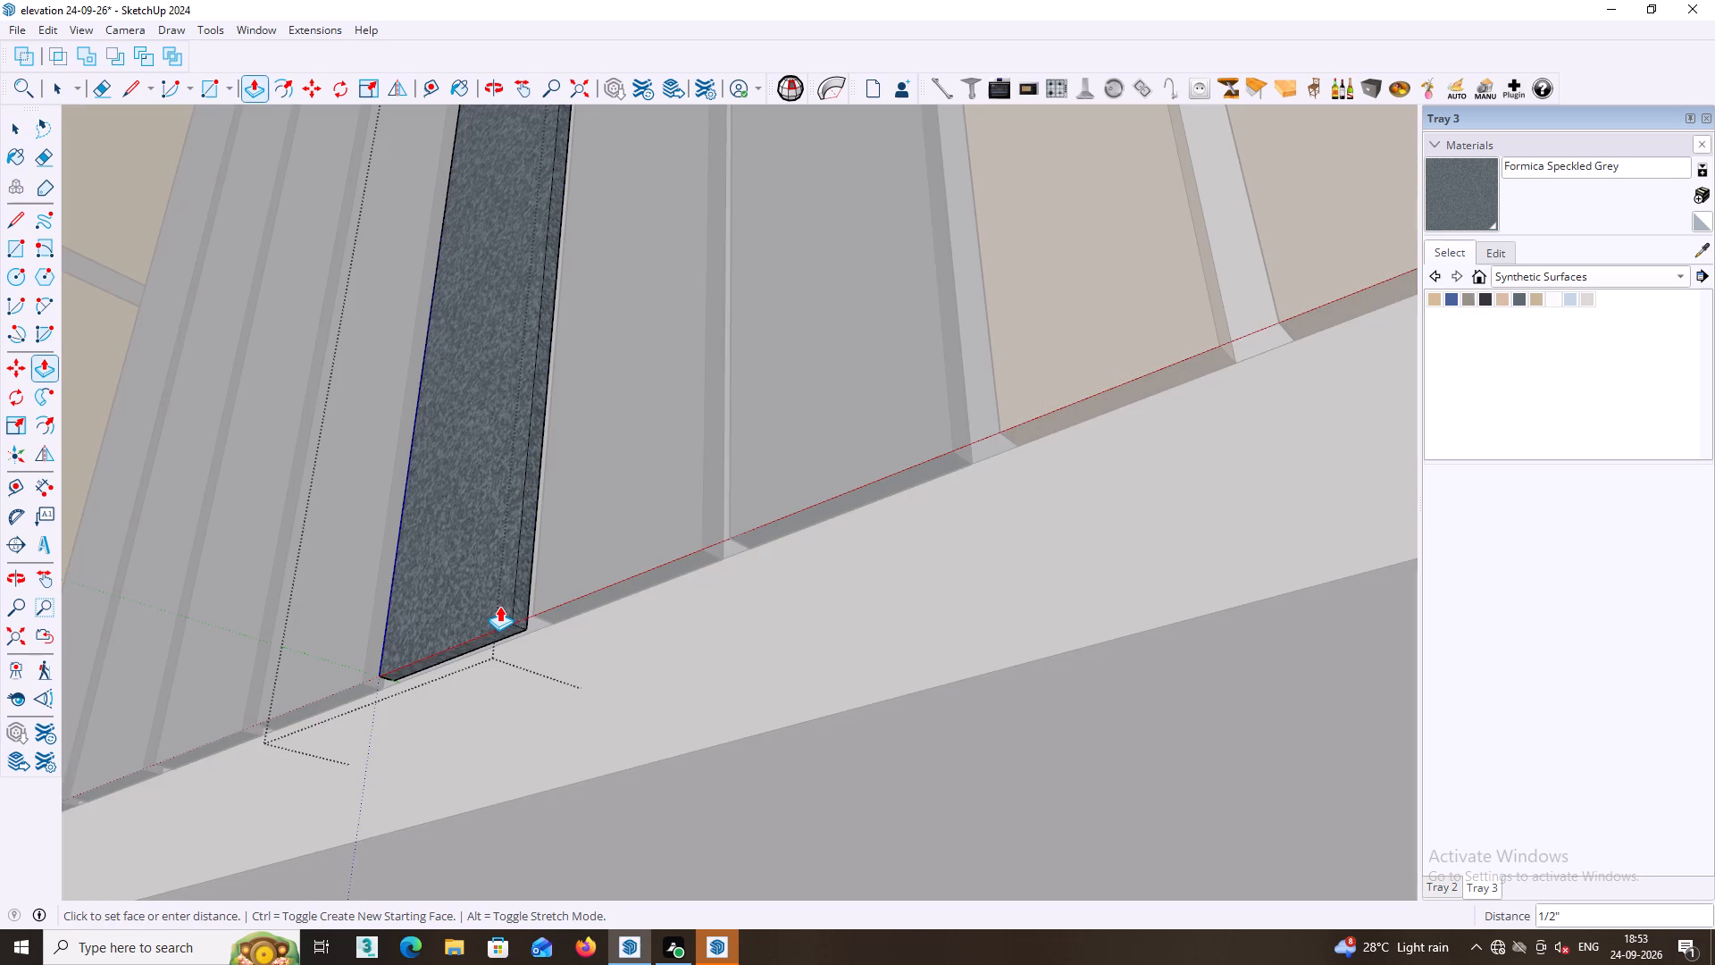
pyautogui.write('18')
pyautogui.write('mm')
pyautogui.press('Return')
pyautogui.press('space')
pyautogui.click(964, 906)
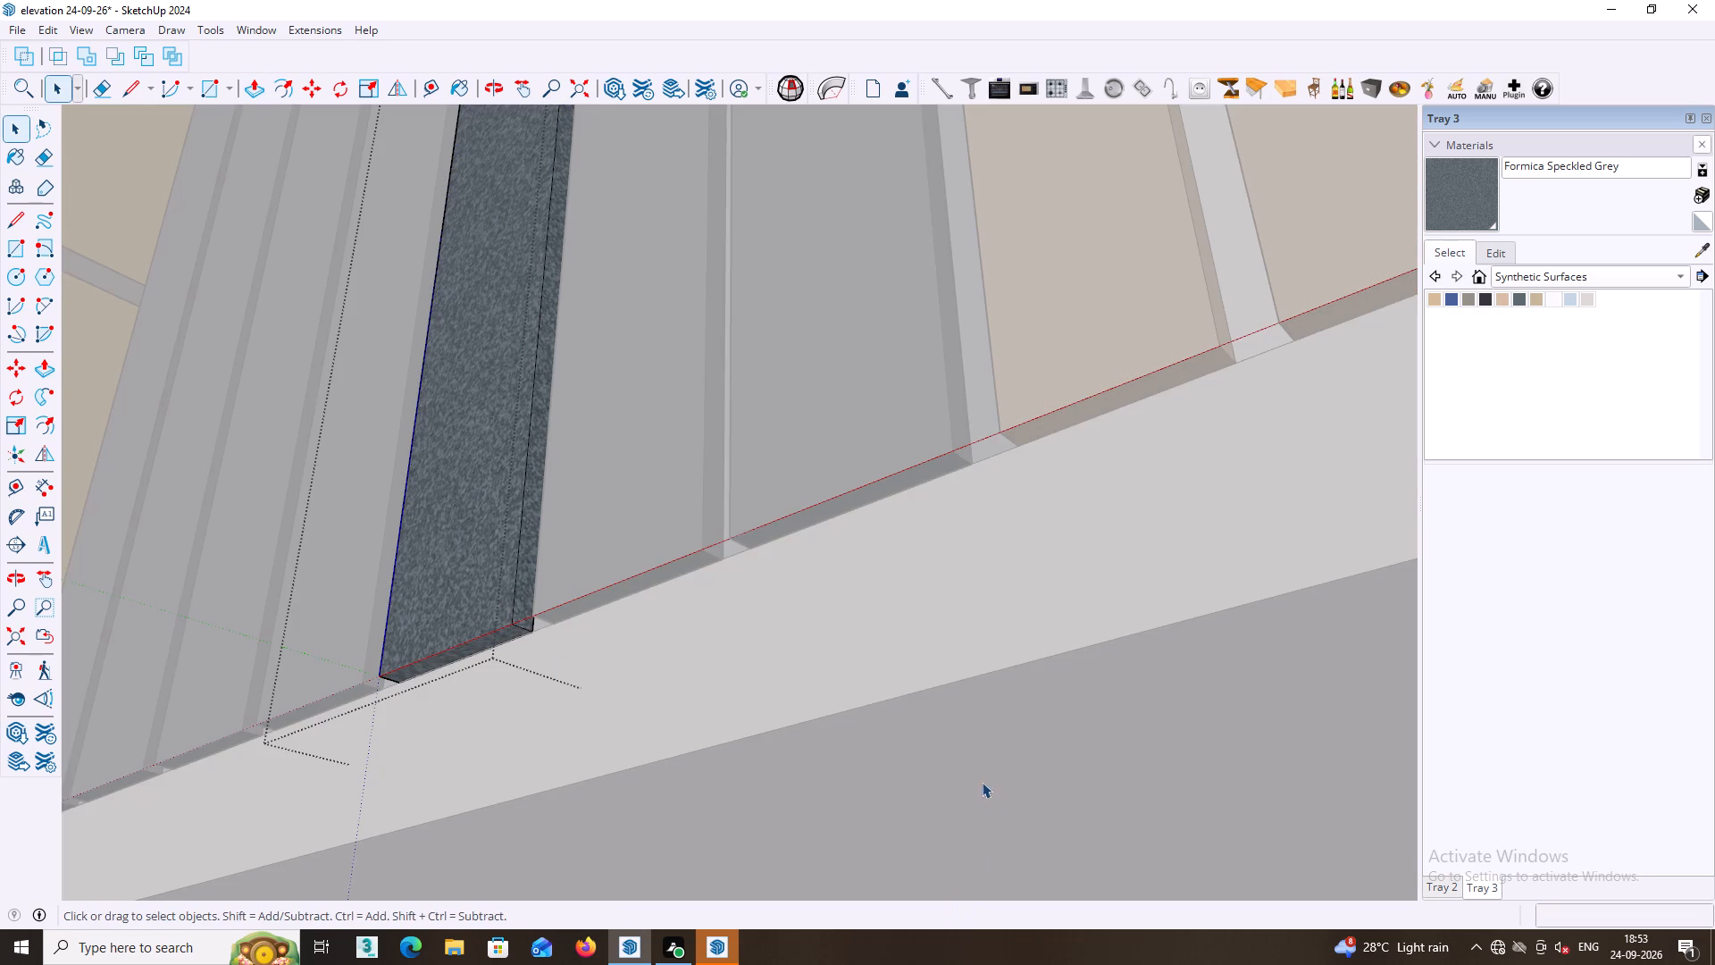
pyautogui.click(986, 794)
# Sample Formica Speckled Grey from the roof slab and paint the ledge's underside and end face with it.
pyautogui.moveTo(988, 784); pyautogui.dragTo(986, 793, button='middle')
pyautogui.scroll(-20, 987, 792)
pyautogui.middleClick(994, 699)
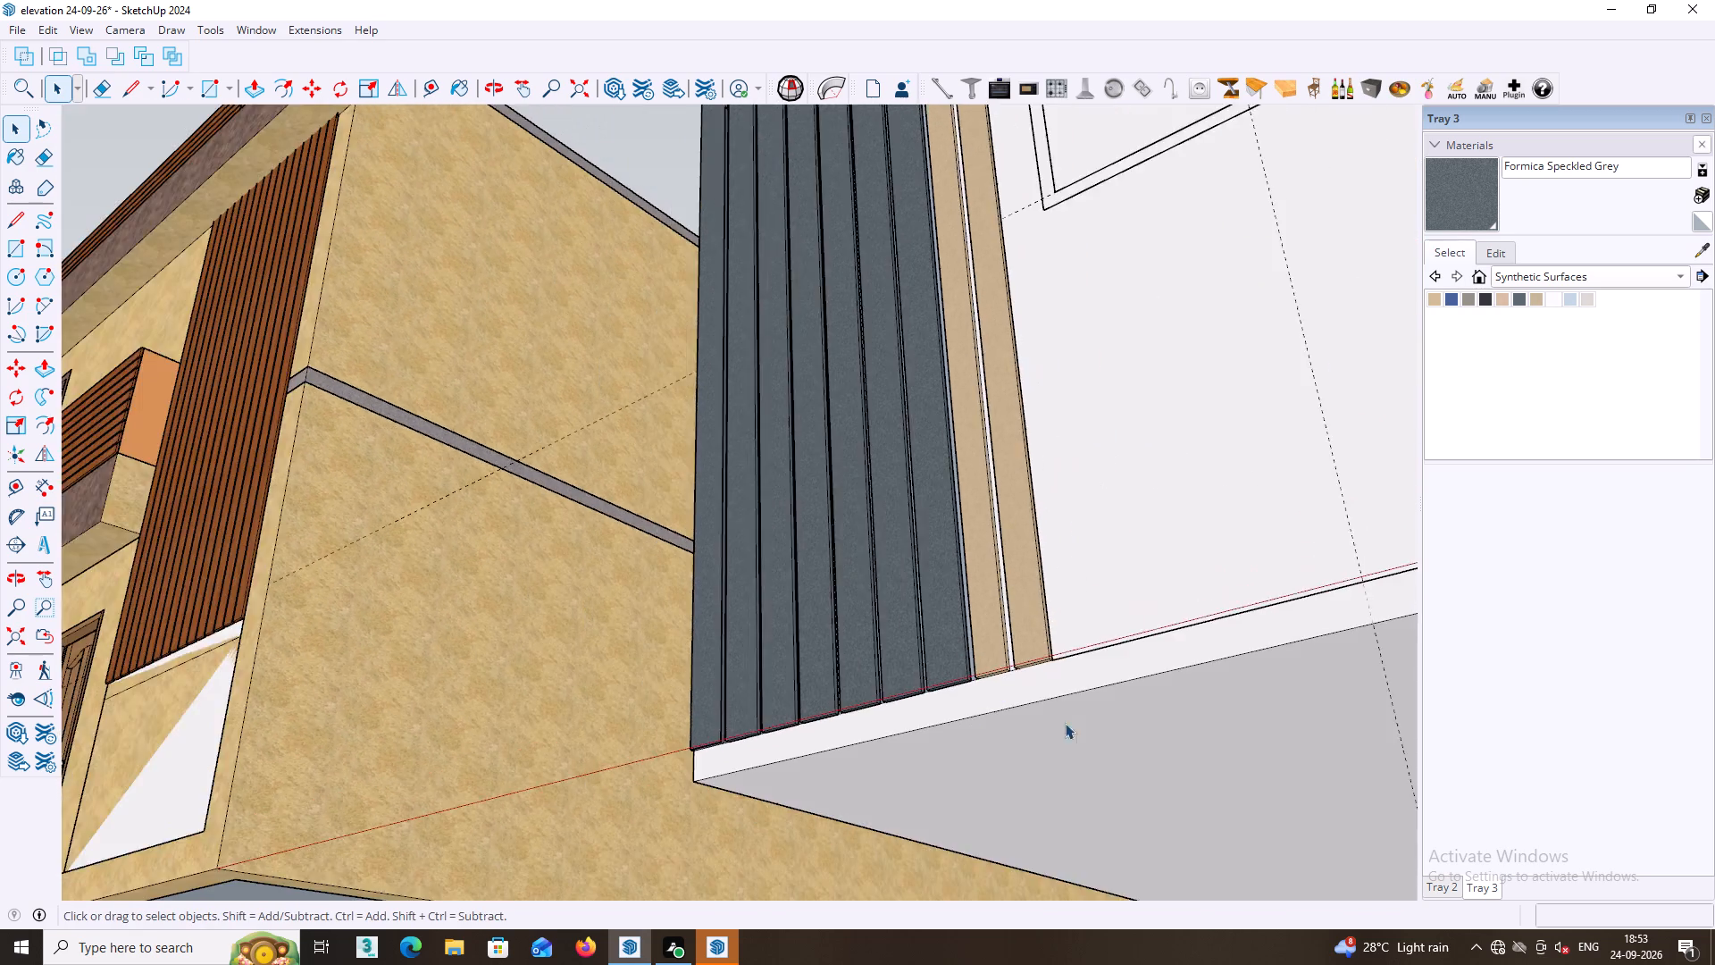
pyautogui.scroll(-20, 1065, 723)
pyautogui.scroll(-1, 1065, 723)
pyautogui.middleClick(1047, 671)
pyautogui.moveTo(1053, 653); pyautogui.dragTo(1047, 668, button='middle')
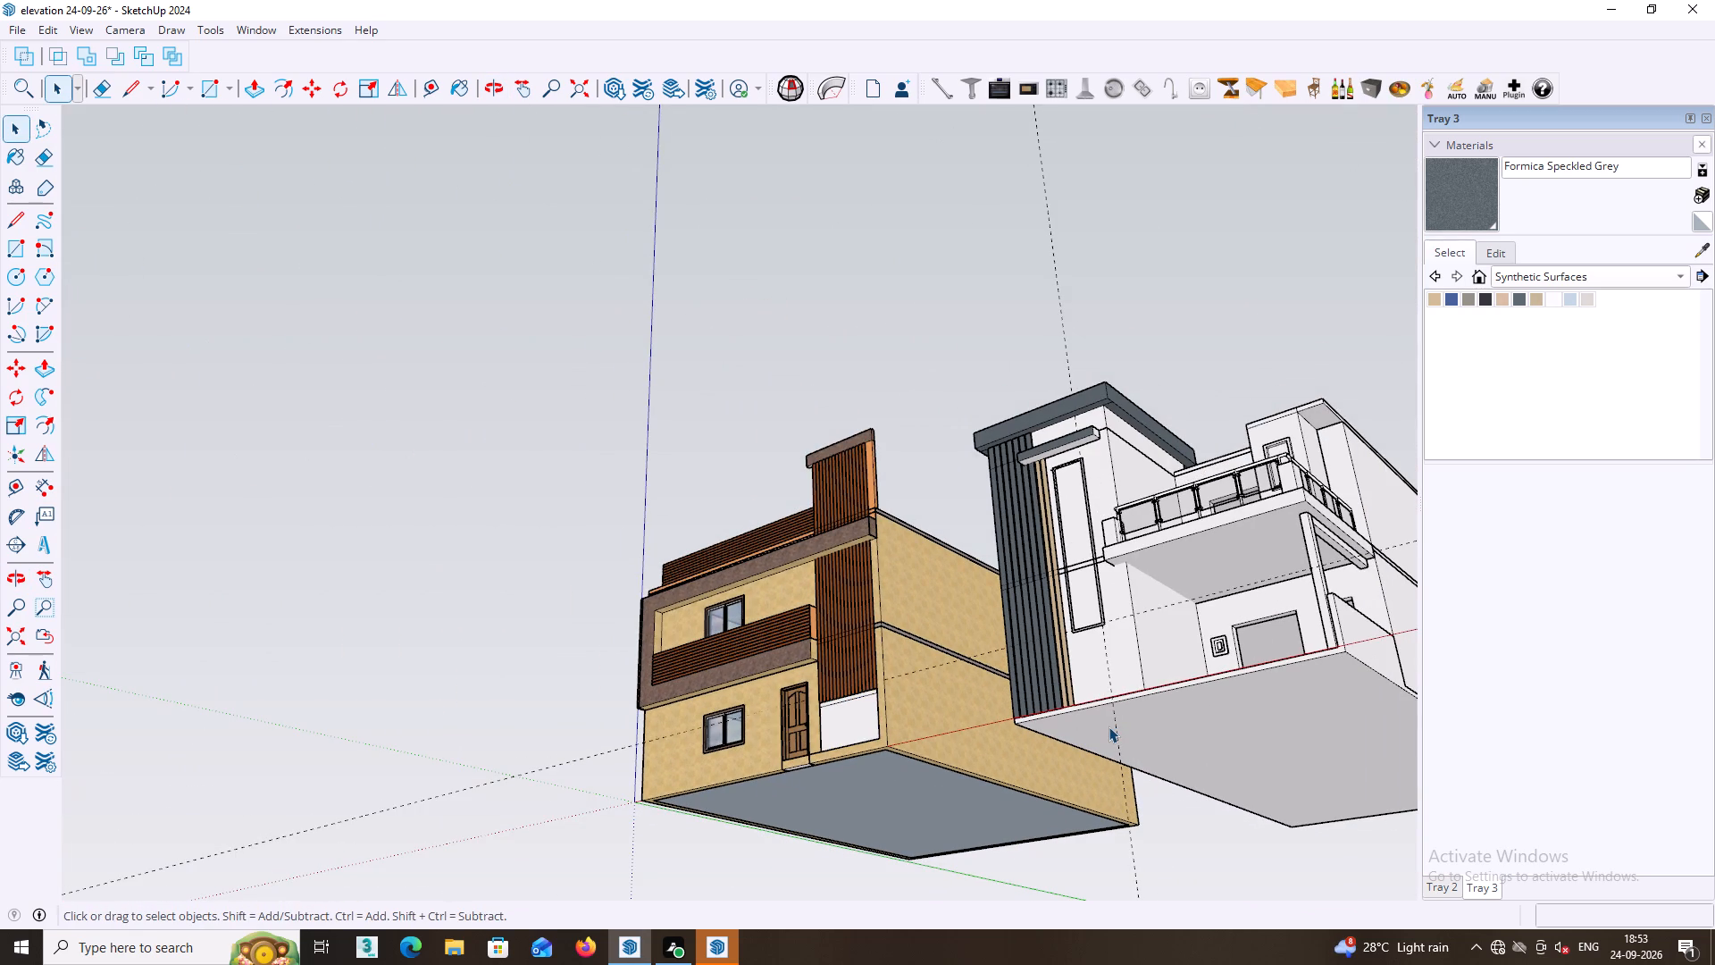
pyautogui.scroll(15, 1185, 394)
pyautogui.moveTo(1104, 403); pyautogui.dragTo(1052, 384, button='middle')
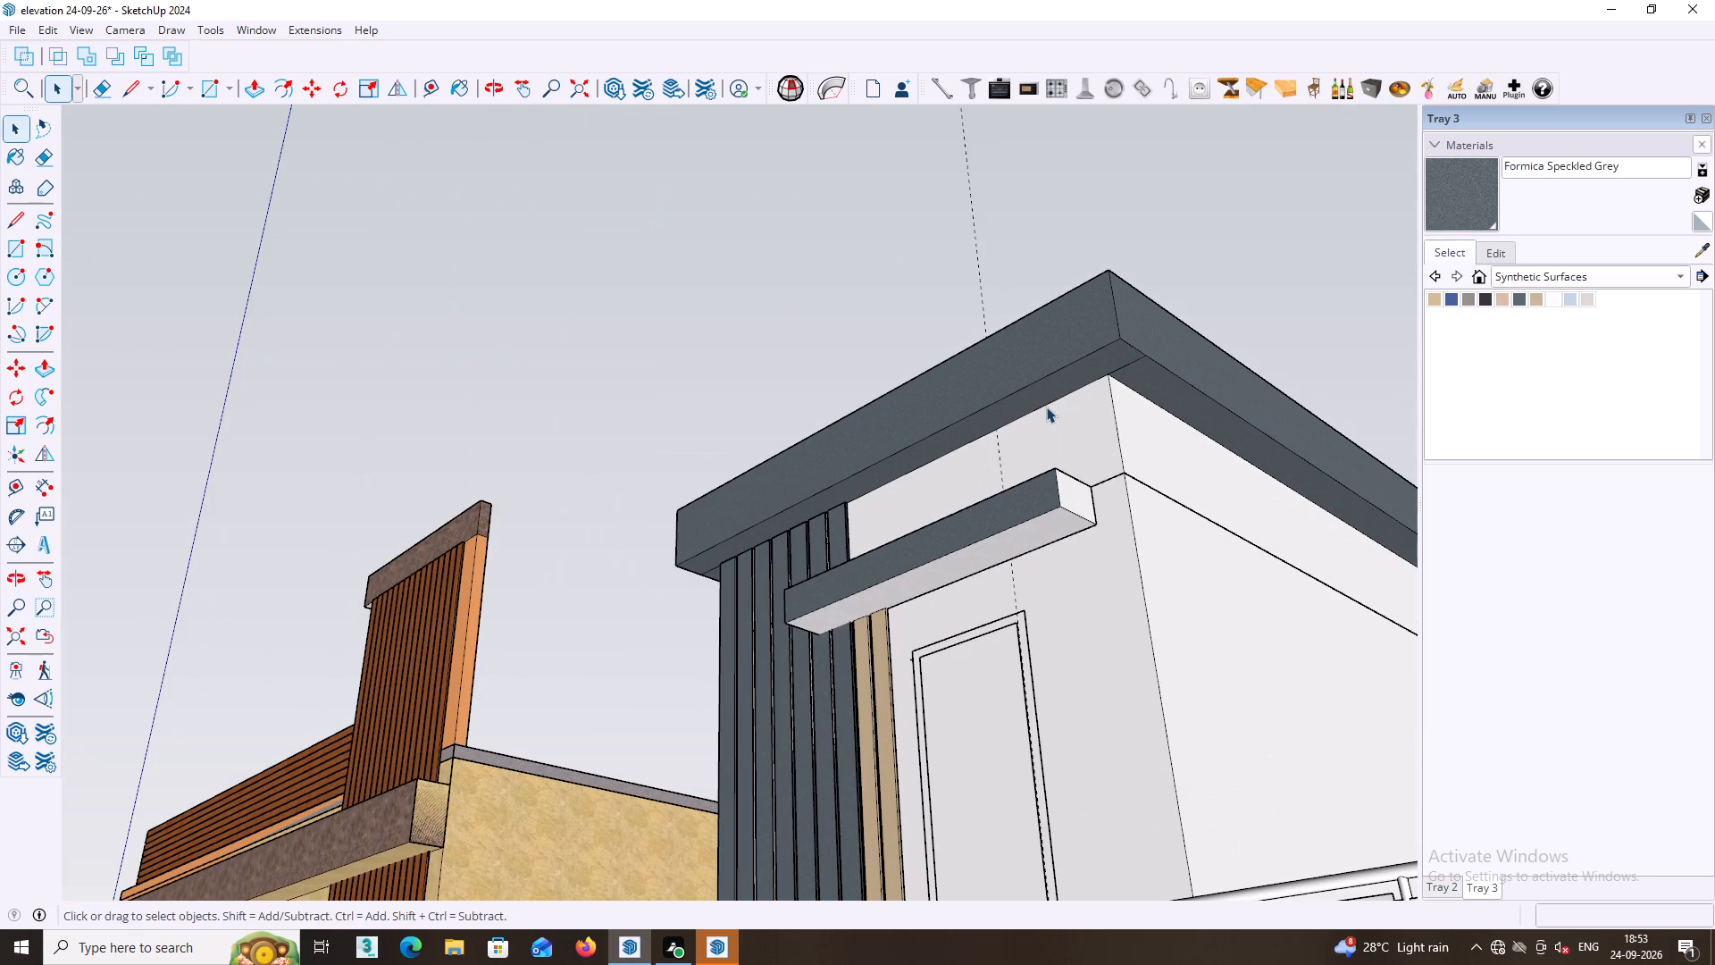
pyautogui.click(1706, 244)
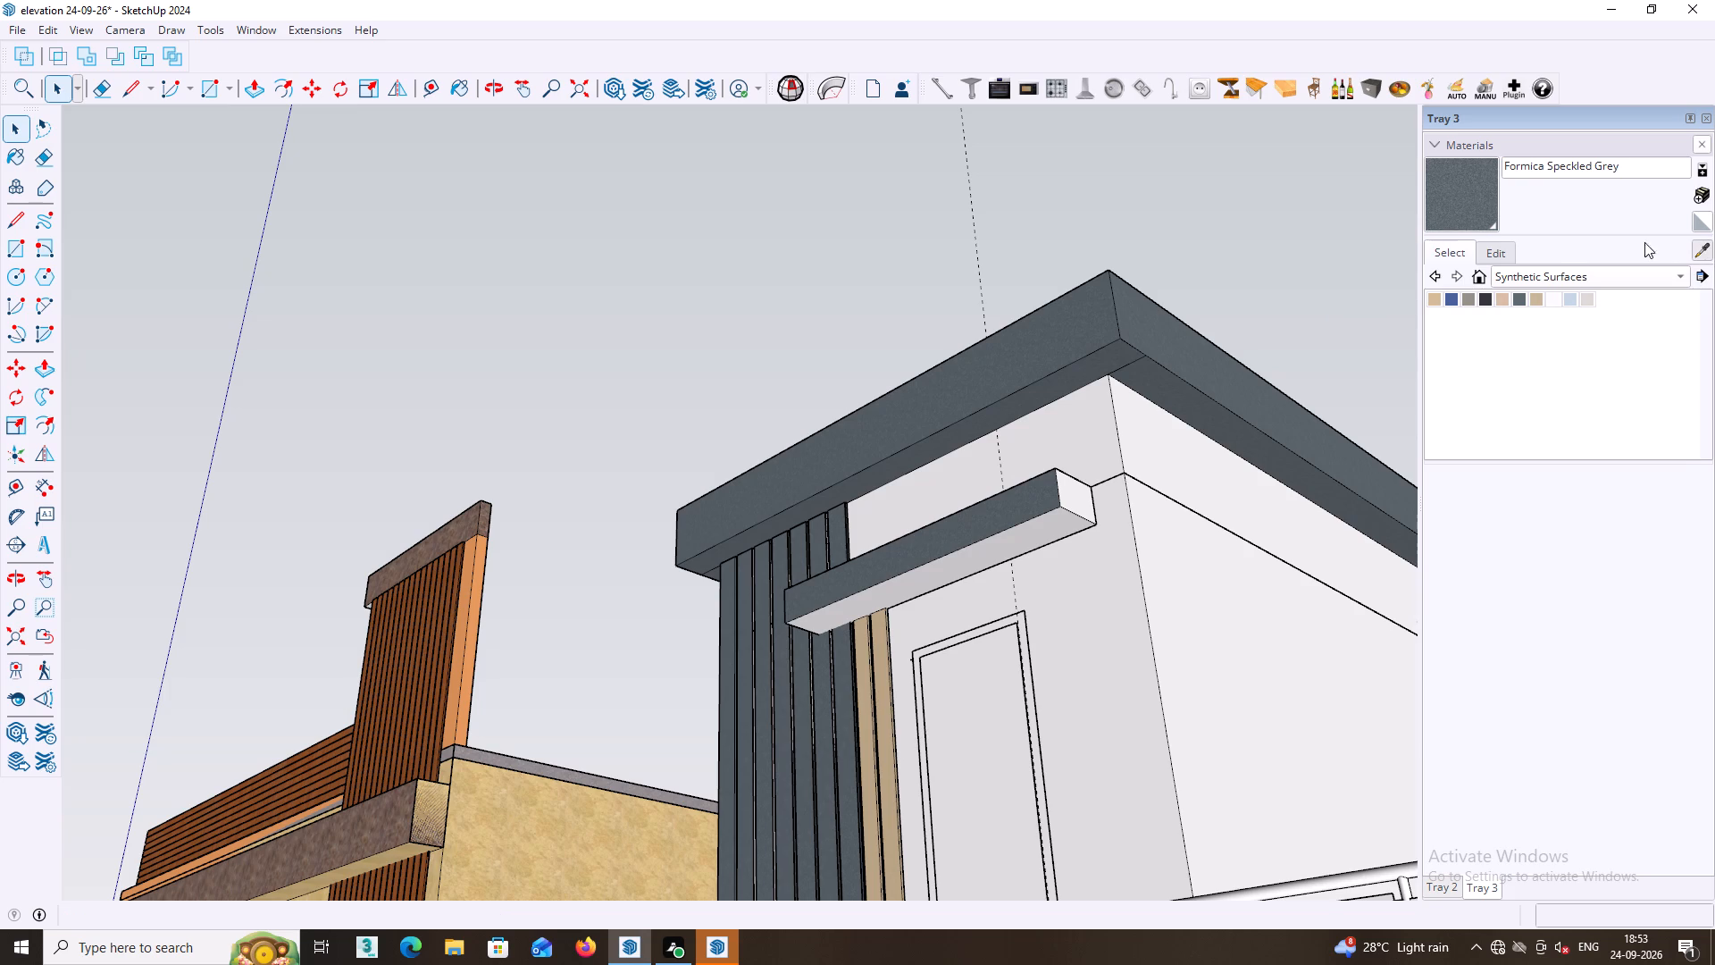
pyautogui.click(1074, 334)
pyautogui.click(1035, 531)
pyautogui.click(1073, 503)
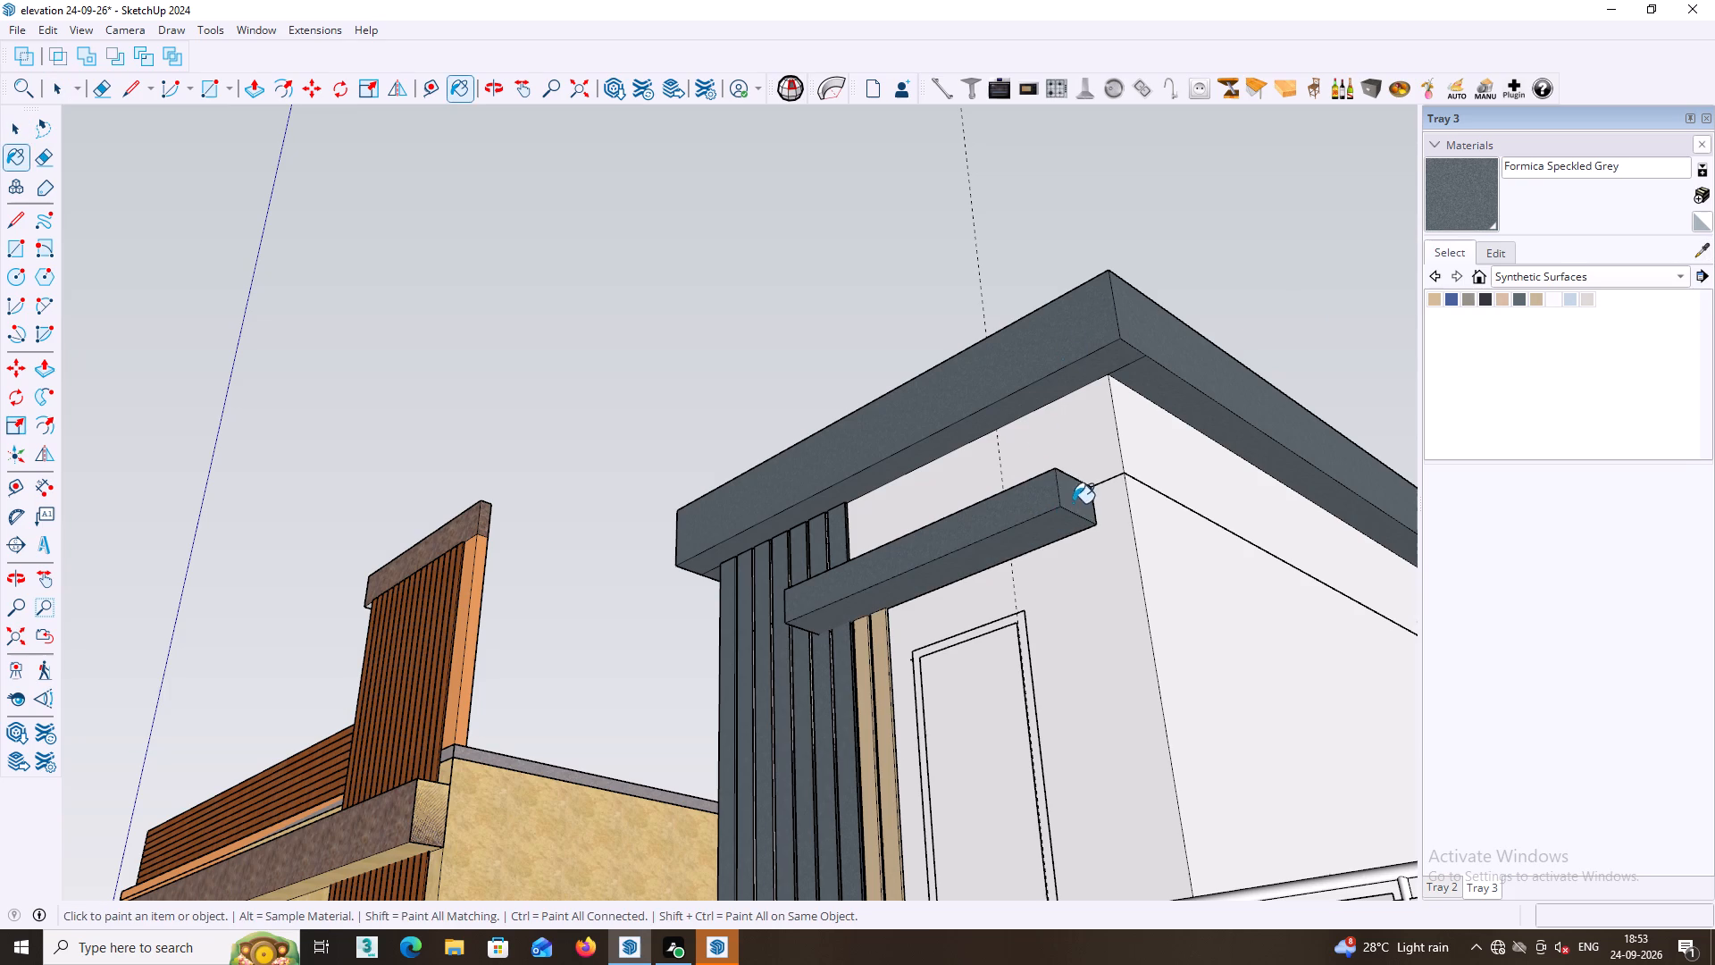
# Examine the roof slab, ledge and grey fins from above, the side and the front, and compare the whole facade with the neighbouring house.
pyautogui.moveTo(1075, 492); pyautogui.dragTo(1585, 572, button='middle')
pyautogui.moveTo(1031, 631); pyautogui.dragTo(1042, 946, button='middle')
pyautogui.scroll(-1, 1031, 631)
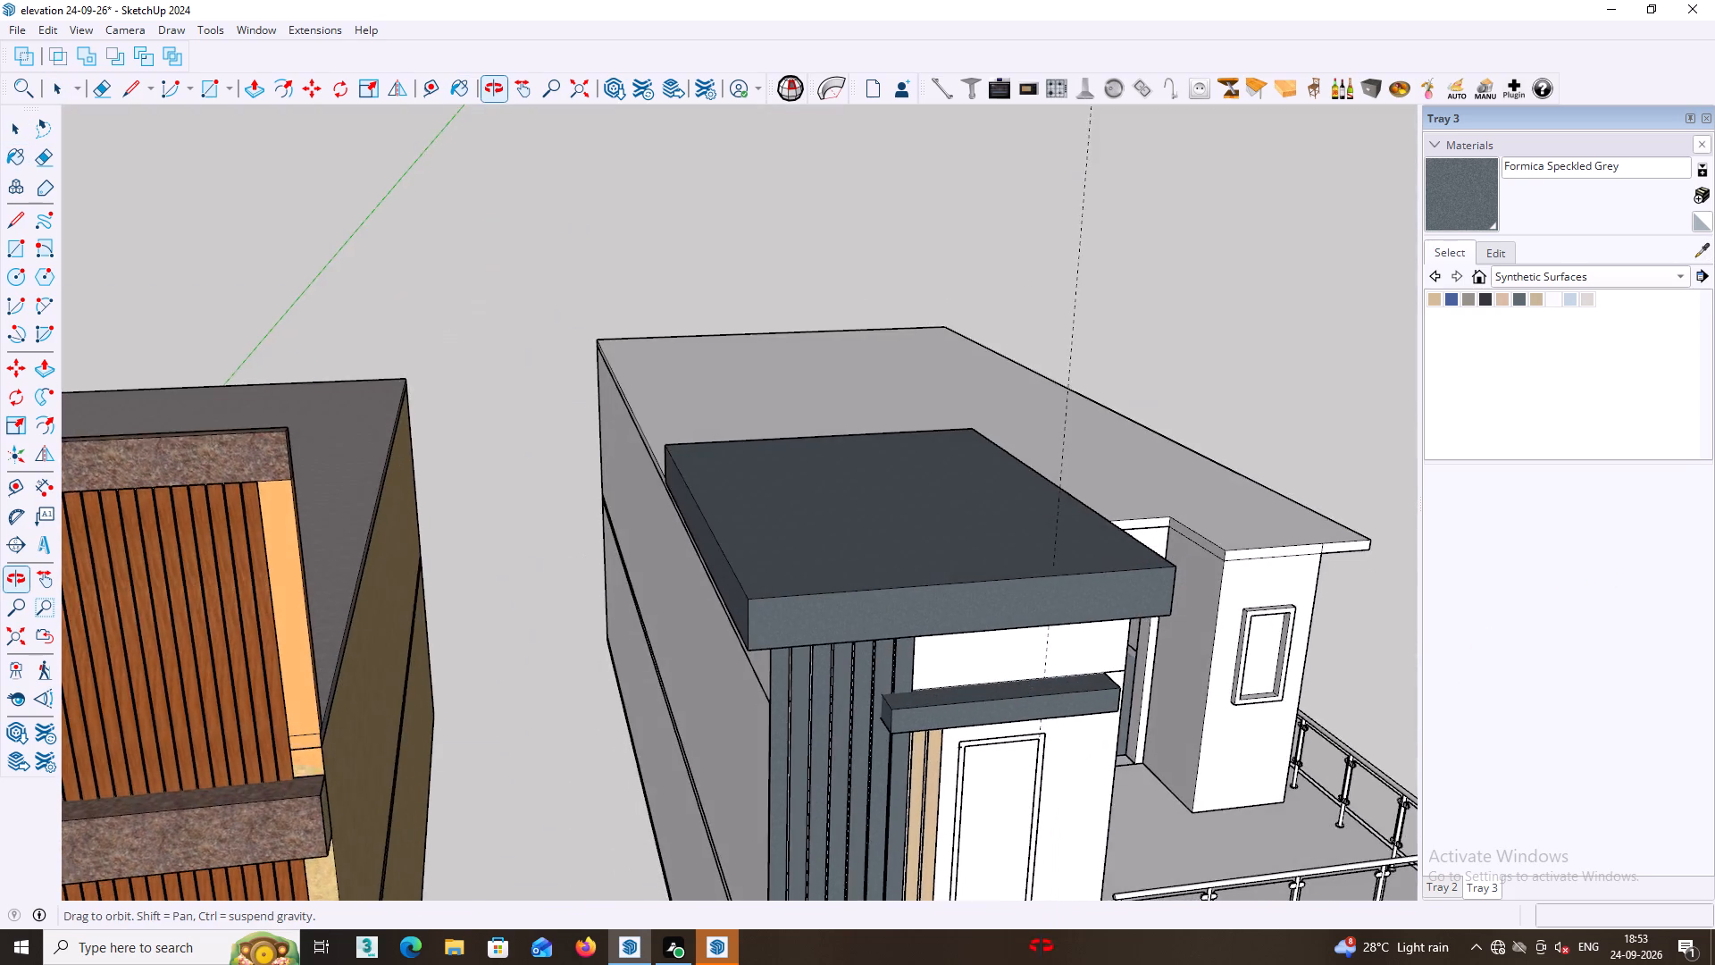
pyautogui.moveTo(1042, 946); pyautogui.dragTo(779, 781, button='middle')
pyautogui.moveTo(1326, 705); pyautogui.dragTo(730, 691, button='middle')
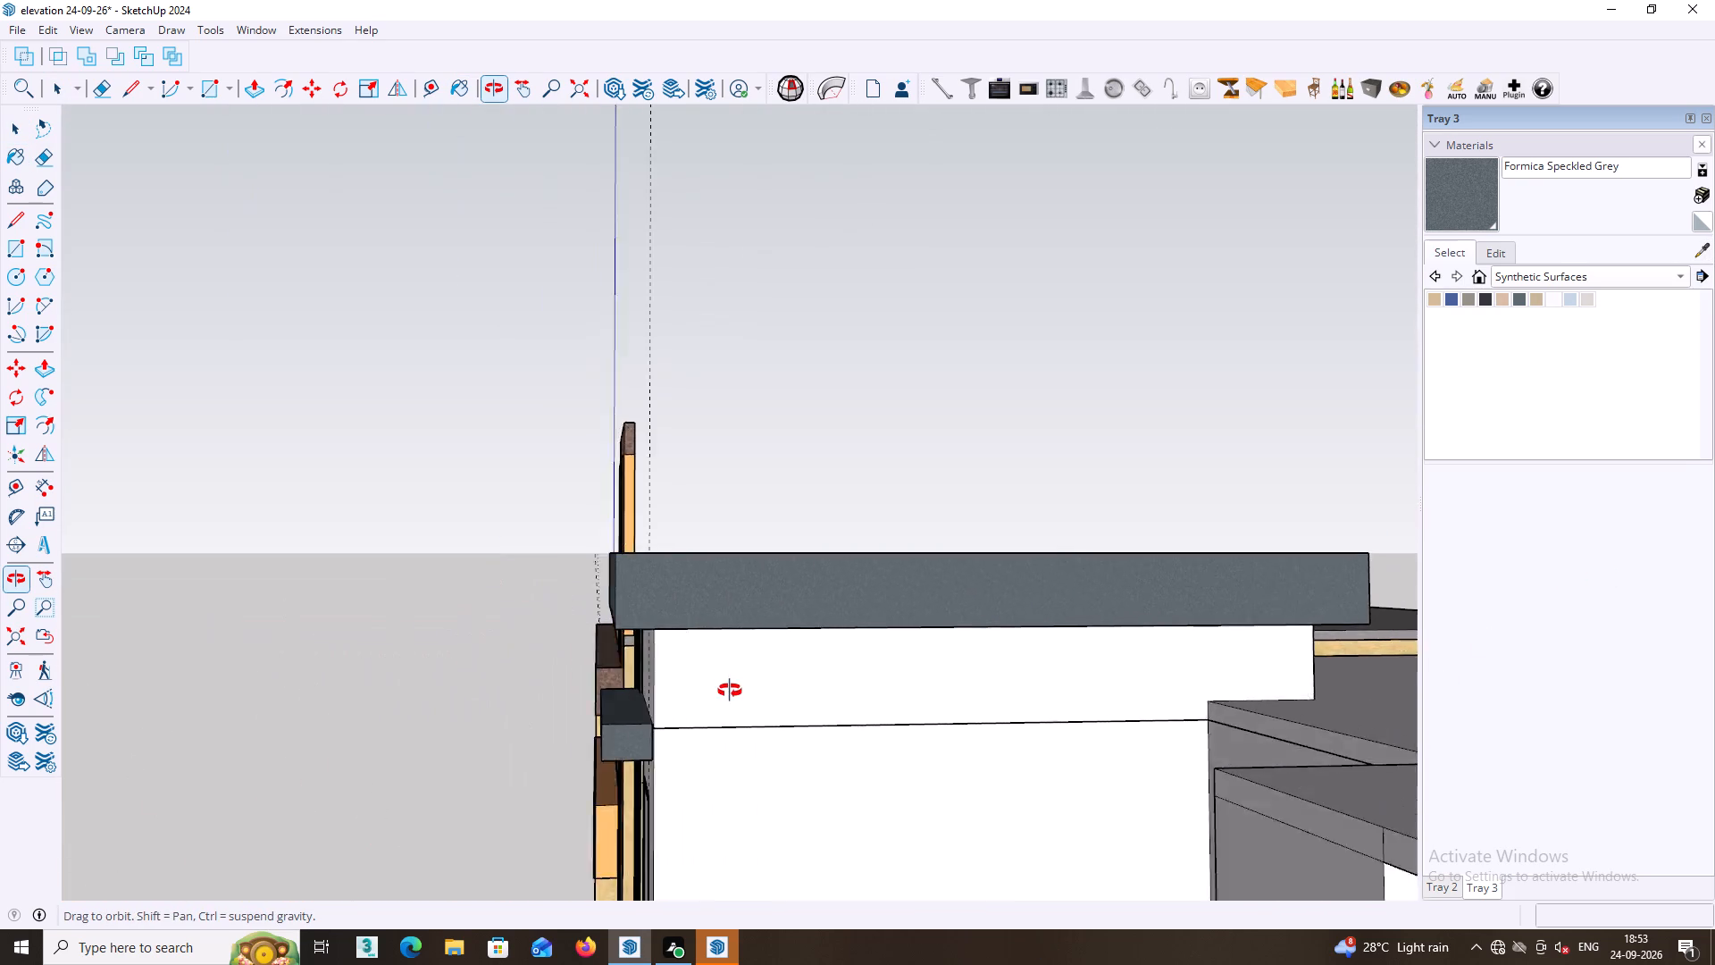
pyautogui.moveTo(730, 691); pyautogui.dragTo(1226, 617, button='middle')
pyautogui.middleClick(1223, 622)
pyautogui.scroll(-5, 1226, 623)
pyautogui.middleClick(1216, 616)
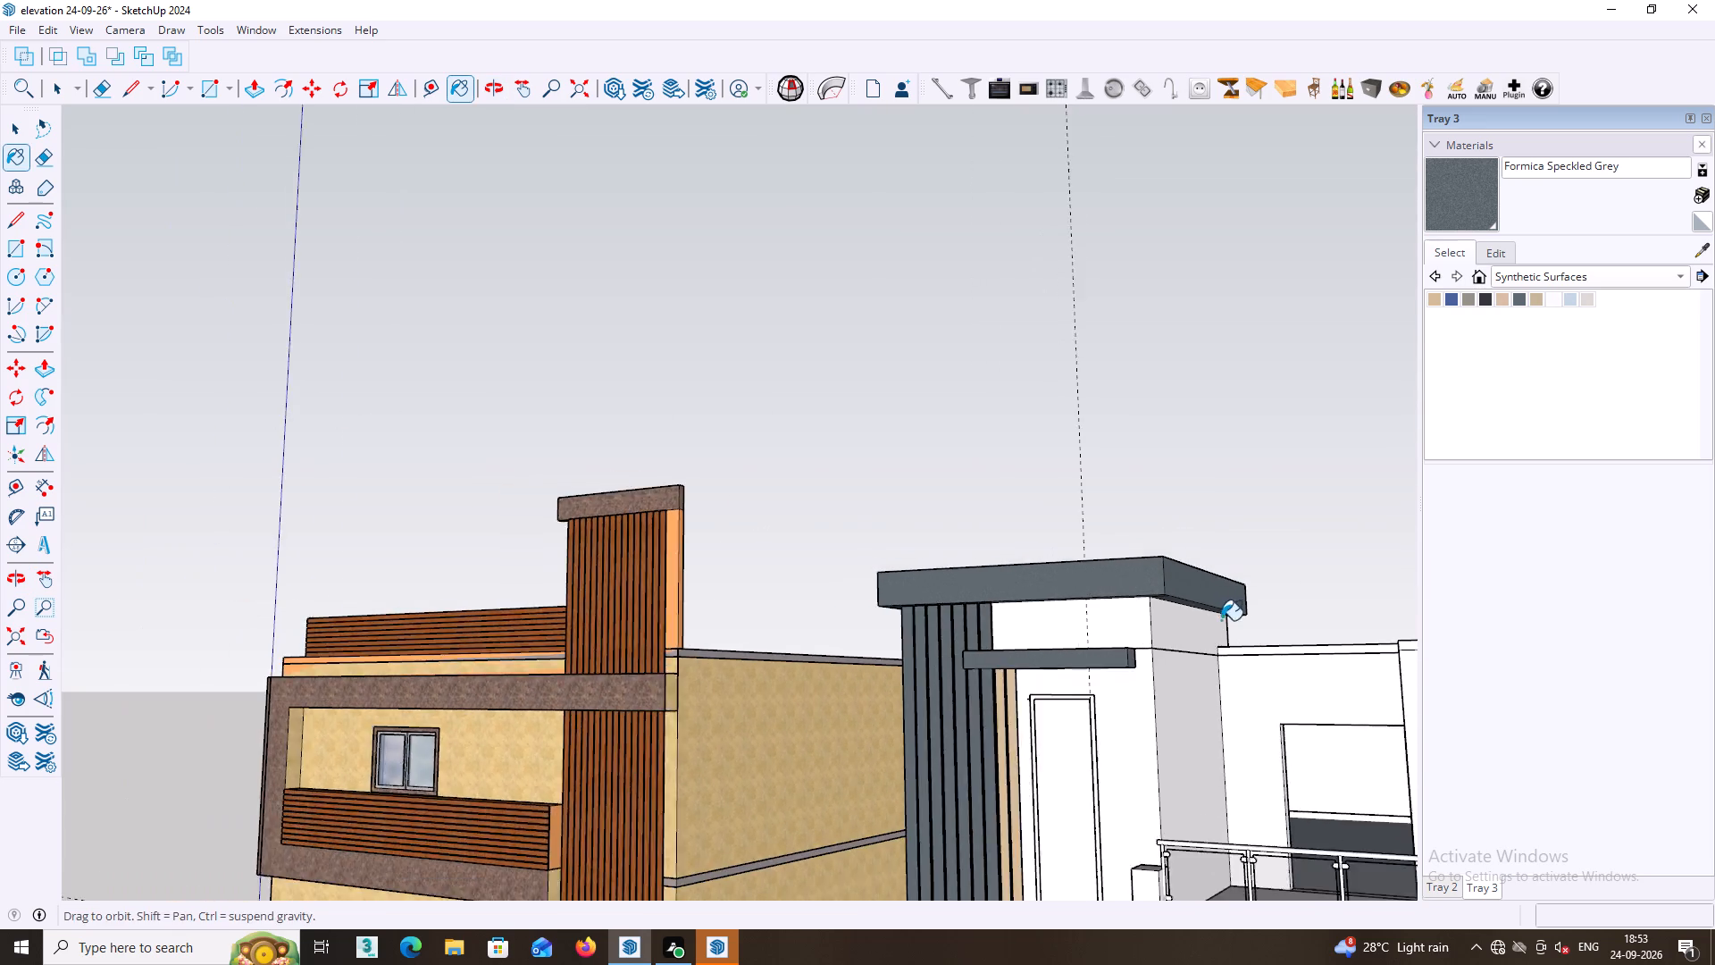
pyautogui.scroll(-7, 1221, 620)
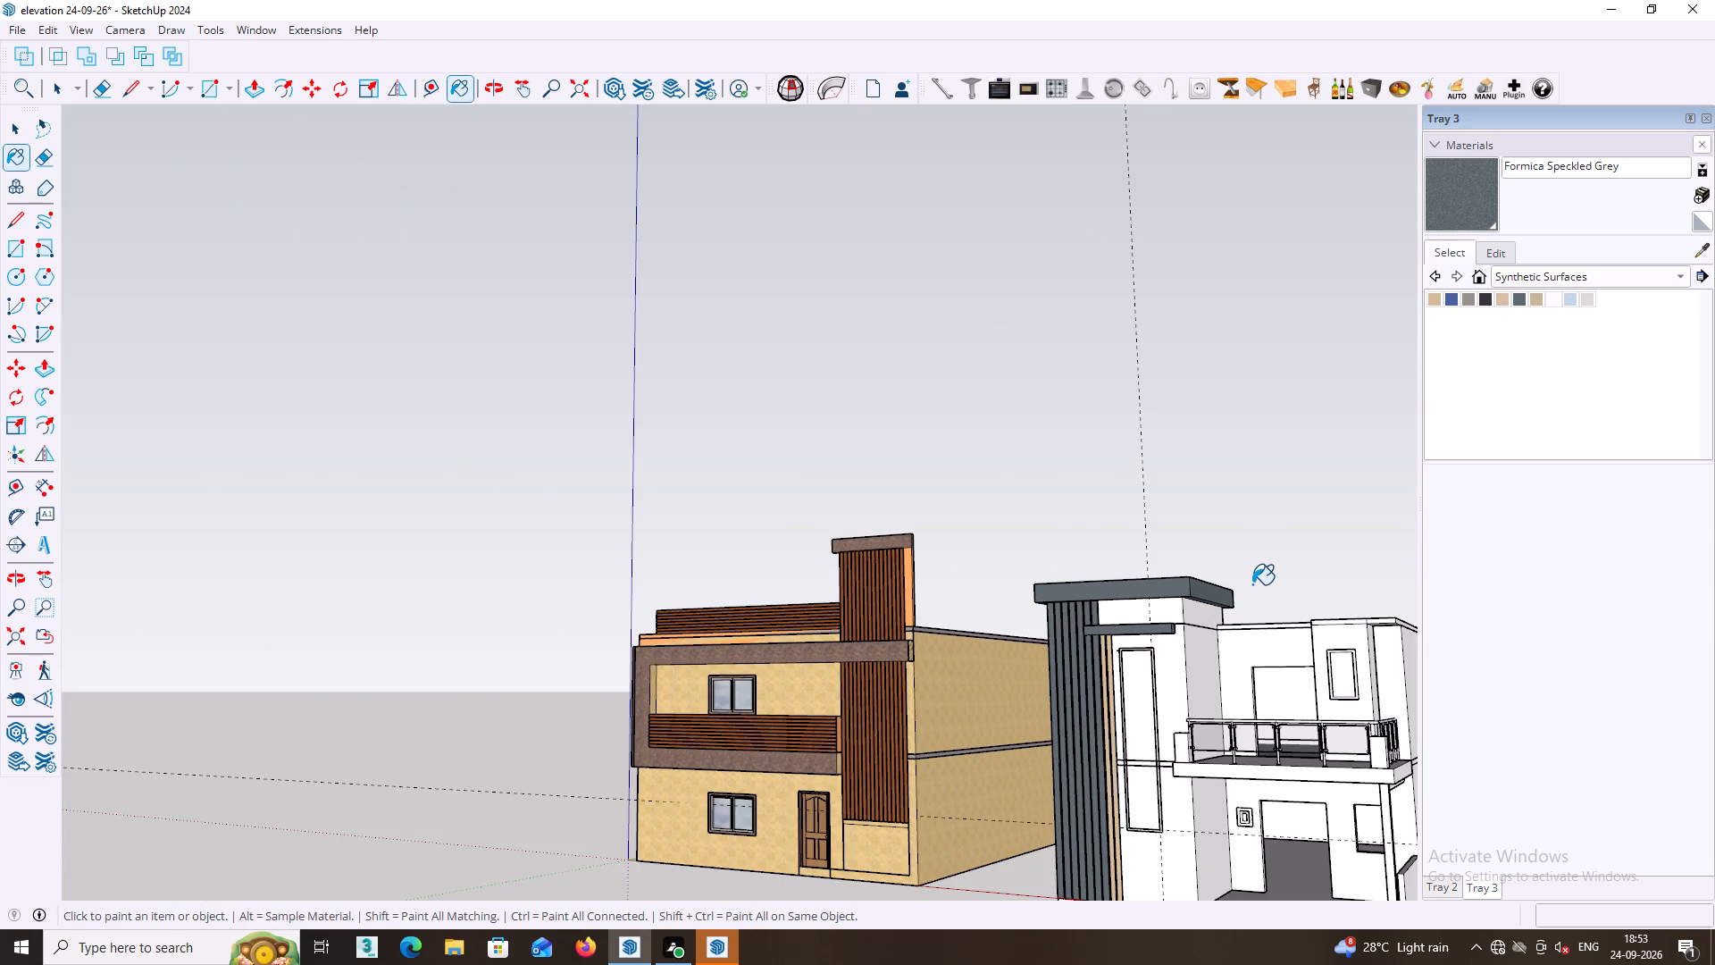
pyautogui.press('space')
pyautogui.scroll(-1, 1262, 608)
pyautogui.moveTo(1262, 608); pyautogui.dragTo(1191, 390, button='middle')
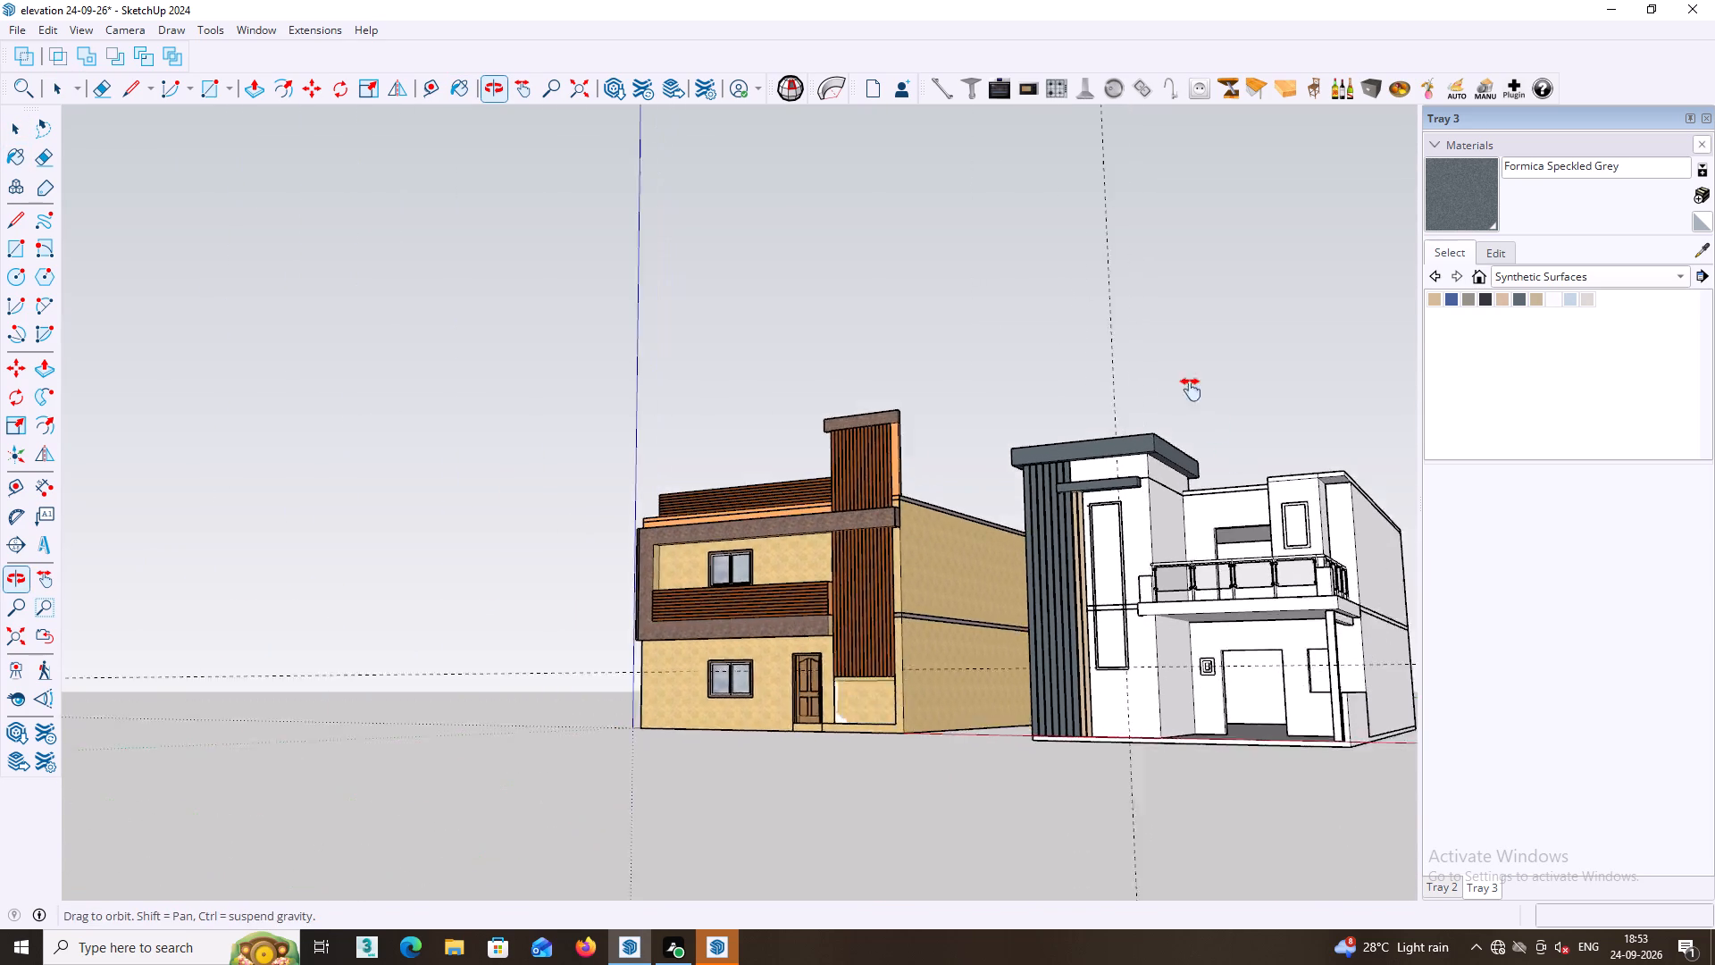
pyautogui.moveTo(1191, 390); pyautogui.dragTo(1176, 361, button='middle')
pyautogui.moveTo(1243, 604); pyautogui.dragTo(1251, 633, button='middle')
pyautogui.scroll(-4, 1242, 609)
pyautogui.press('space')
pyautogui.click(1223, 707)
pyautogui.moveTo(1236, 701); pyautogui.dragTo(1383, 810, button='middle')
pyautogui.scroll(-1, 1242, 703)
pyautogui.scroll(5, 1247, 655)
pyautogui.moveTo(1220, 655); pyautogui.dragTo(1207, 634, button='middle')
pyautogui.scroll(1, 1211, 646)
pyautogui.scroll(5, 992, 441)
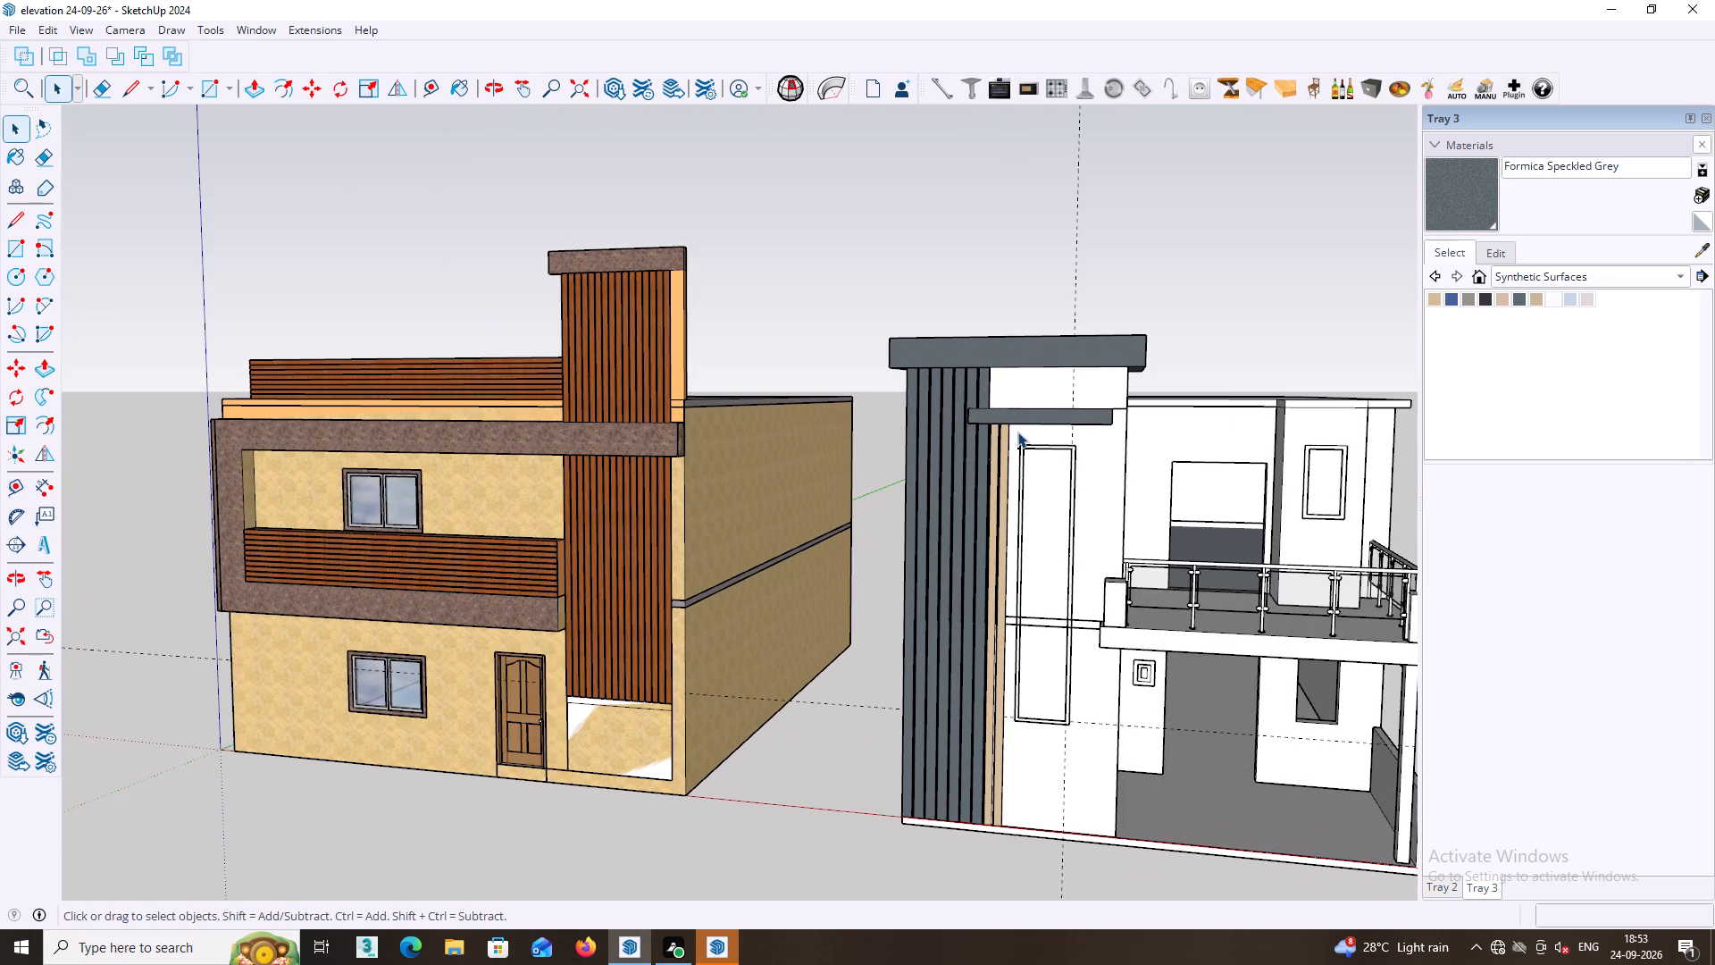
# Paint the white wall panel between the roof slab and the ledge with Color D01 from the Colors collection.
pyautogui.moveTo(1019, 432); pyautogui.dragTo(1041, 434, button='middle')
pyautogui.scroll(8, 1041, 407)
pyautogui.scroll(-2, 1041, 391)
pyautogui.click(1038, 380)
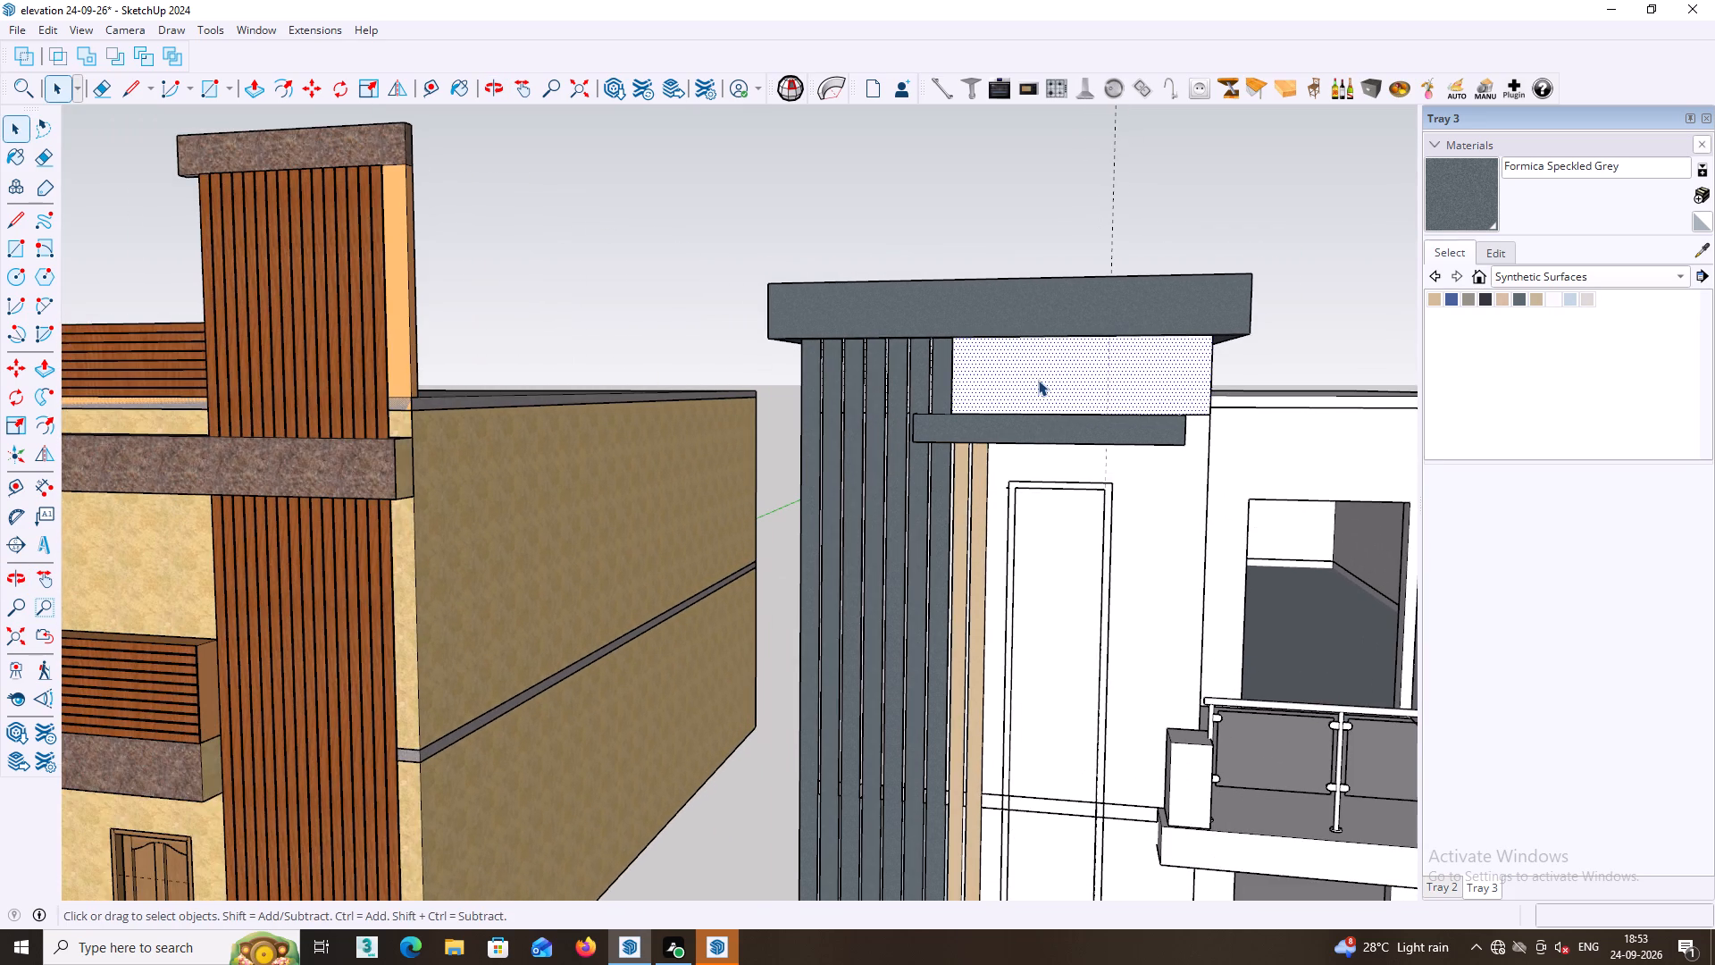
pyautogui.scroll(-3, 1038, 382)
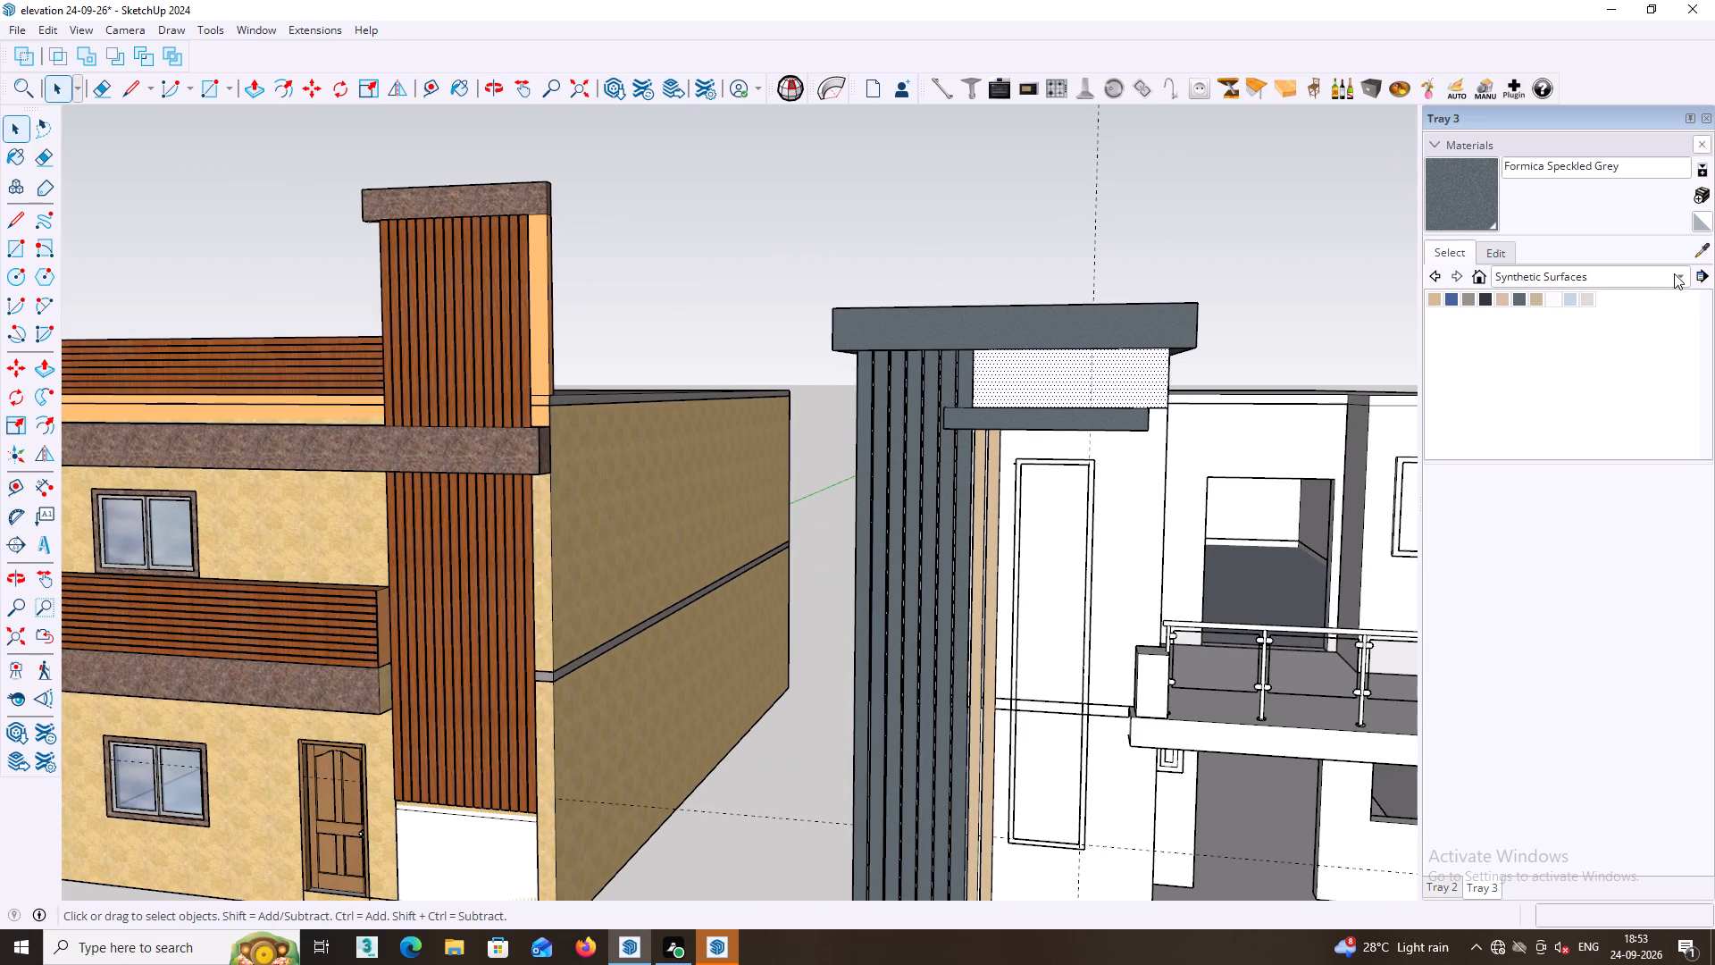
pyautogui.click(1682, 273)
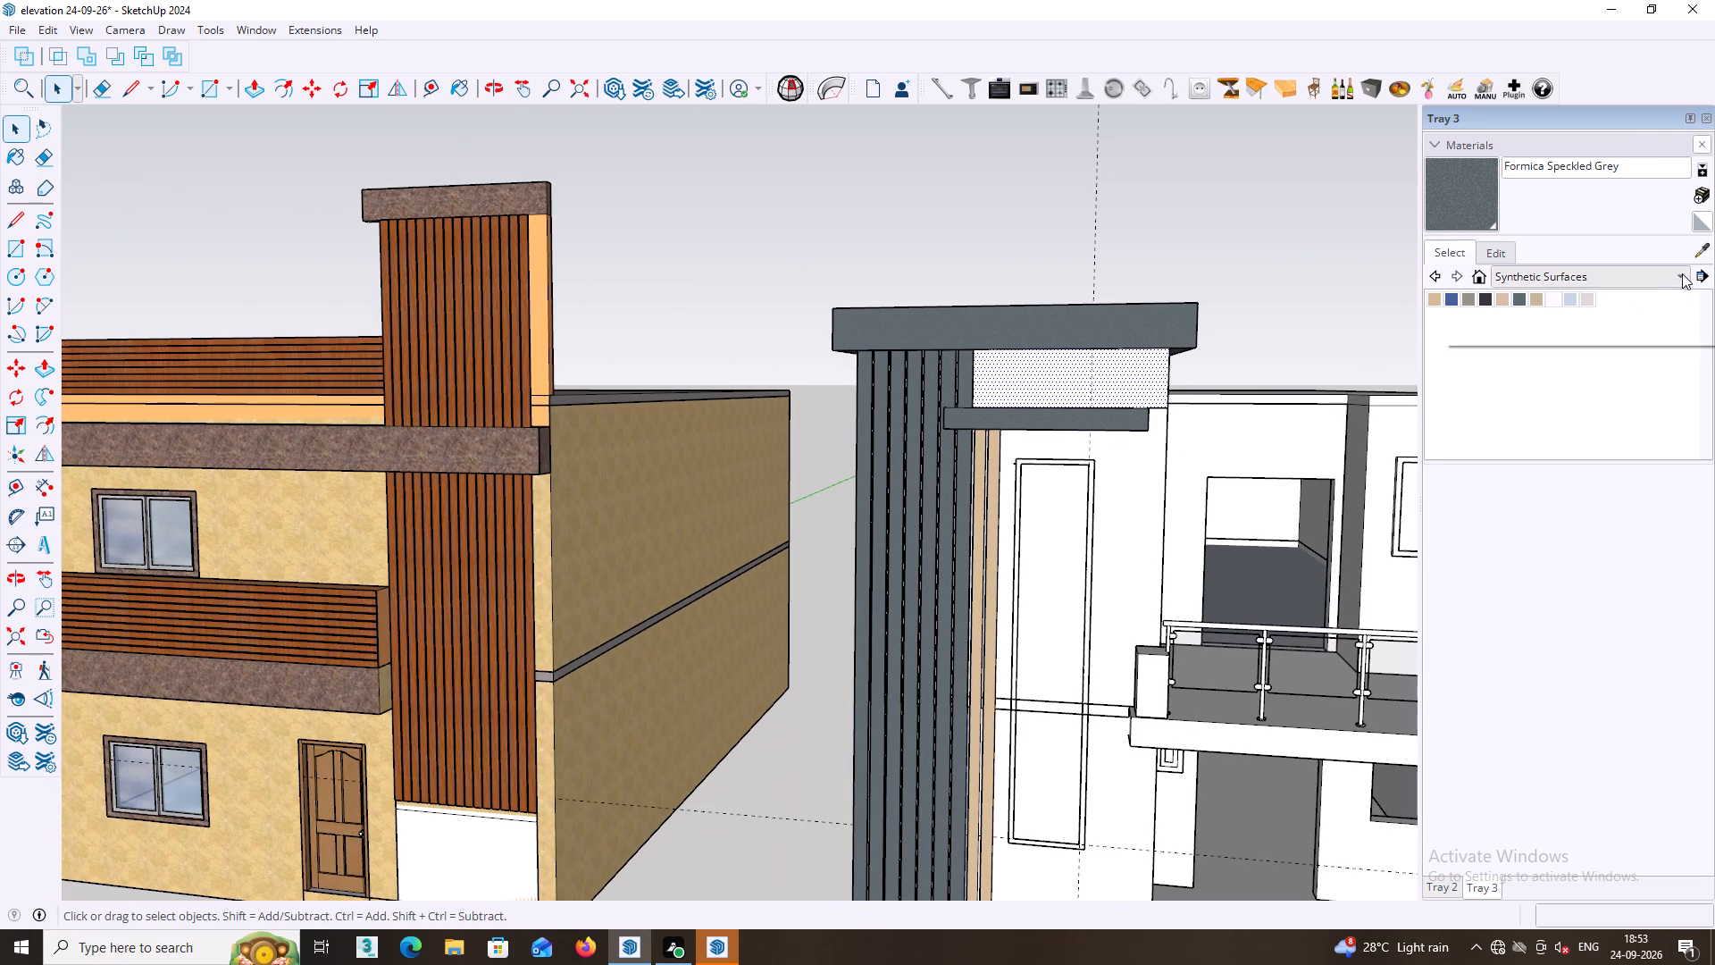
pyautogui.click(1520, 149)
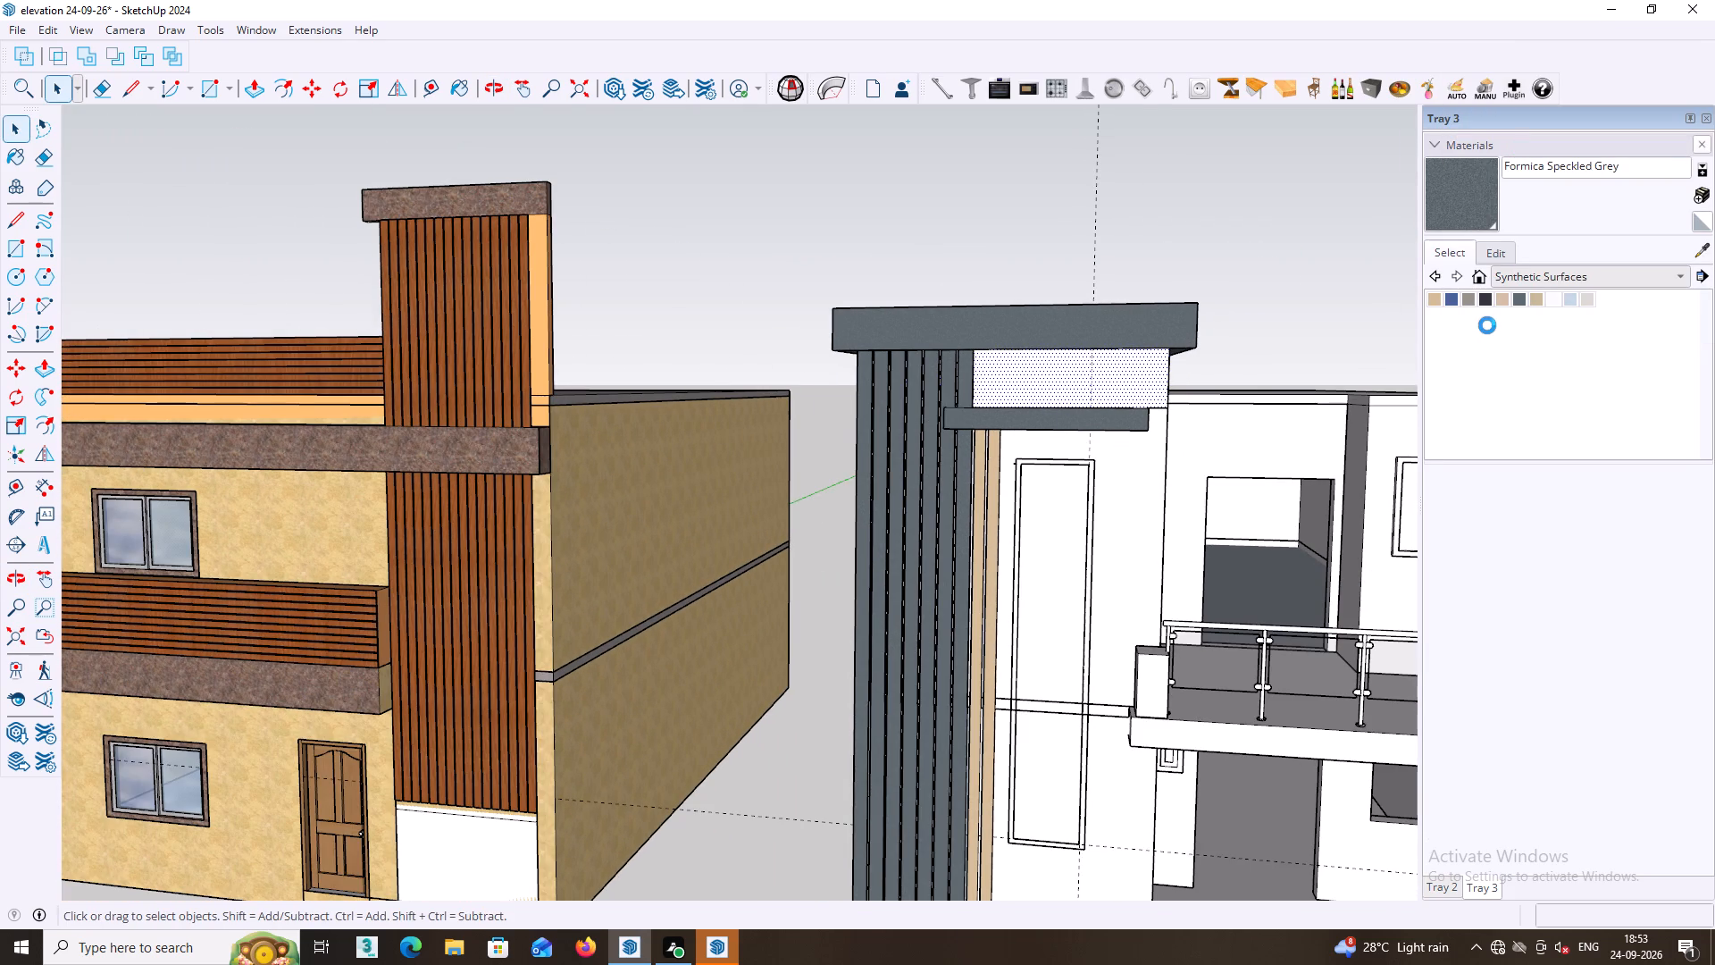
pyautogui.scroll(1, 1453, 349)
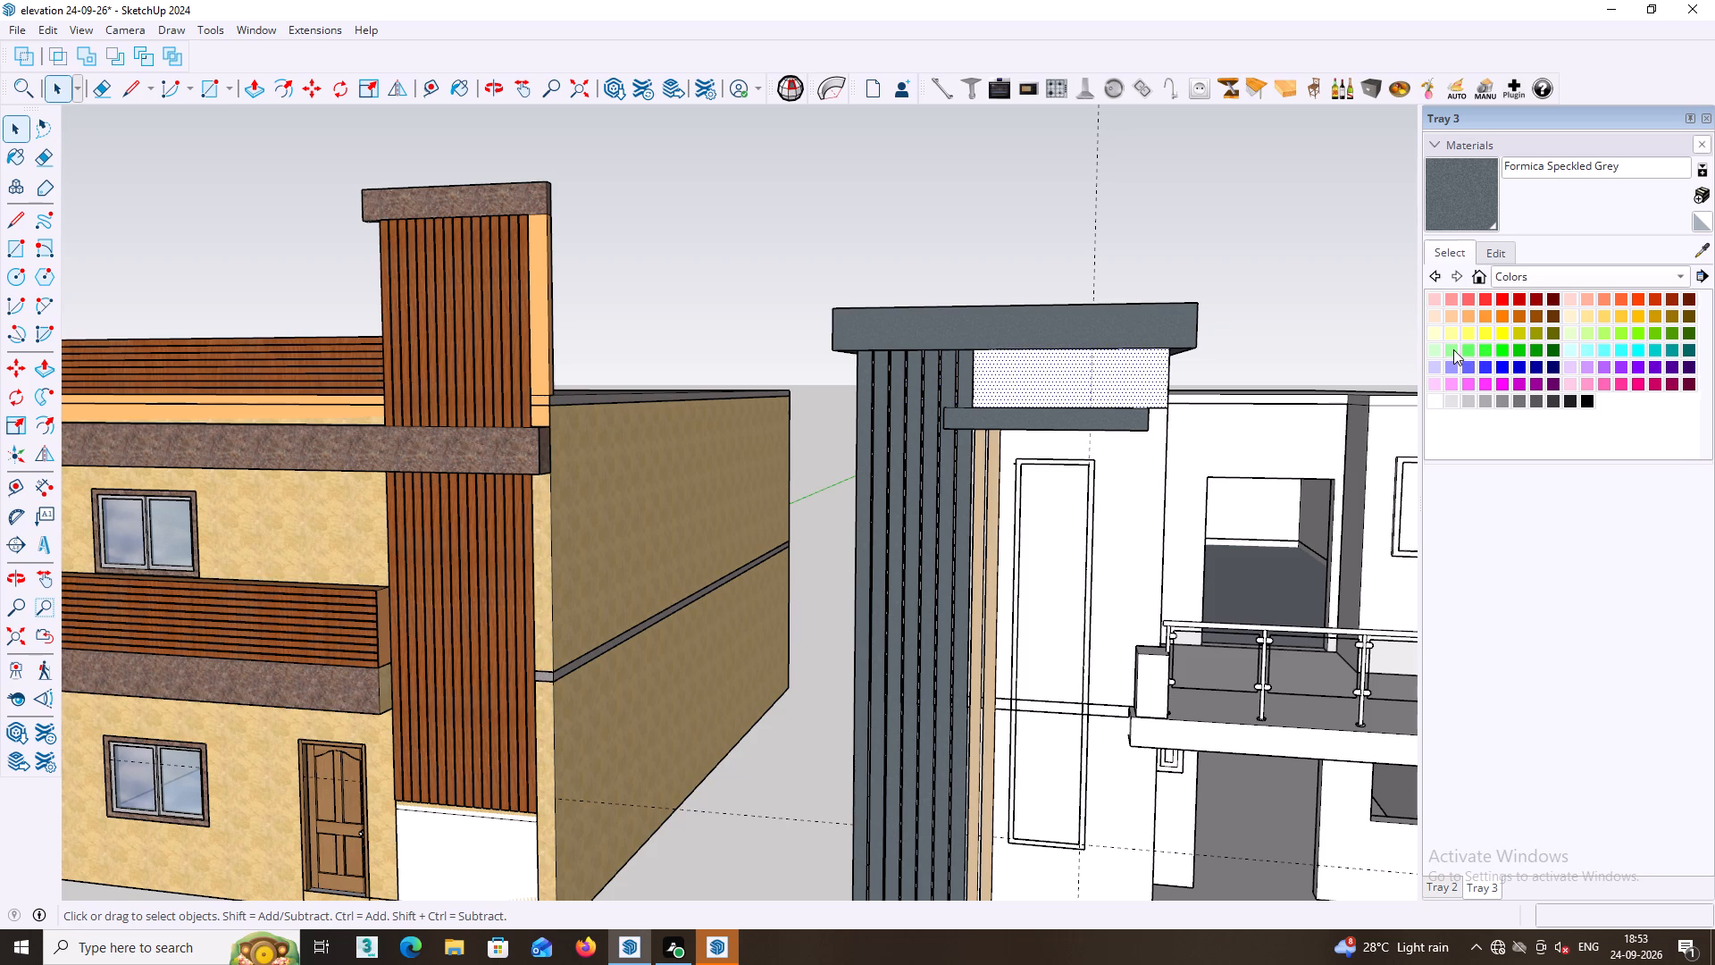
pyautogui.click(1569, 317)
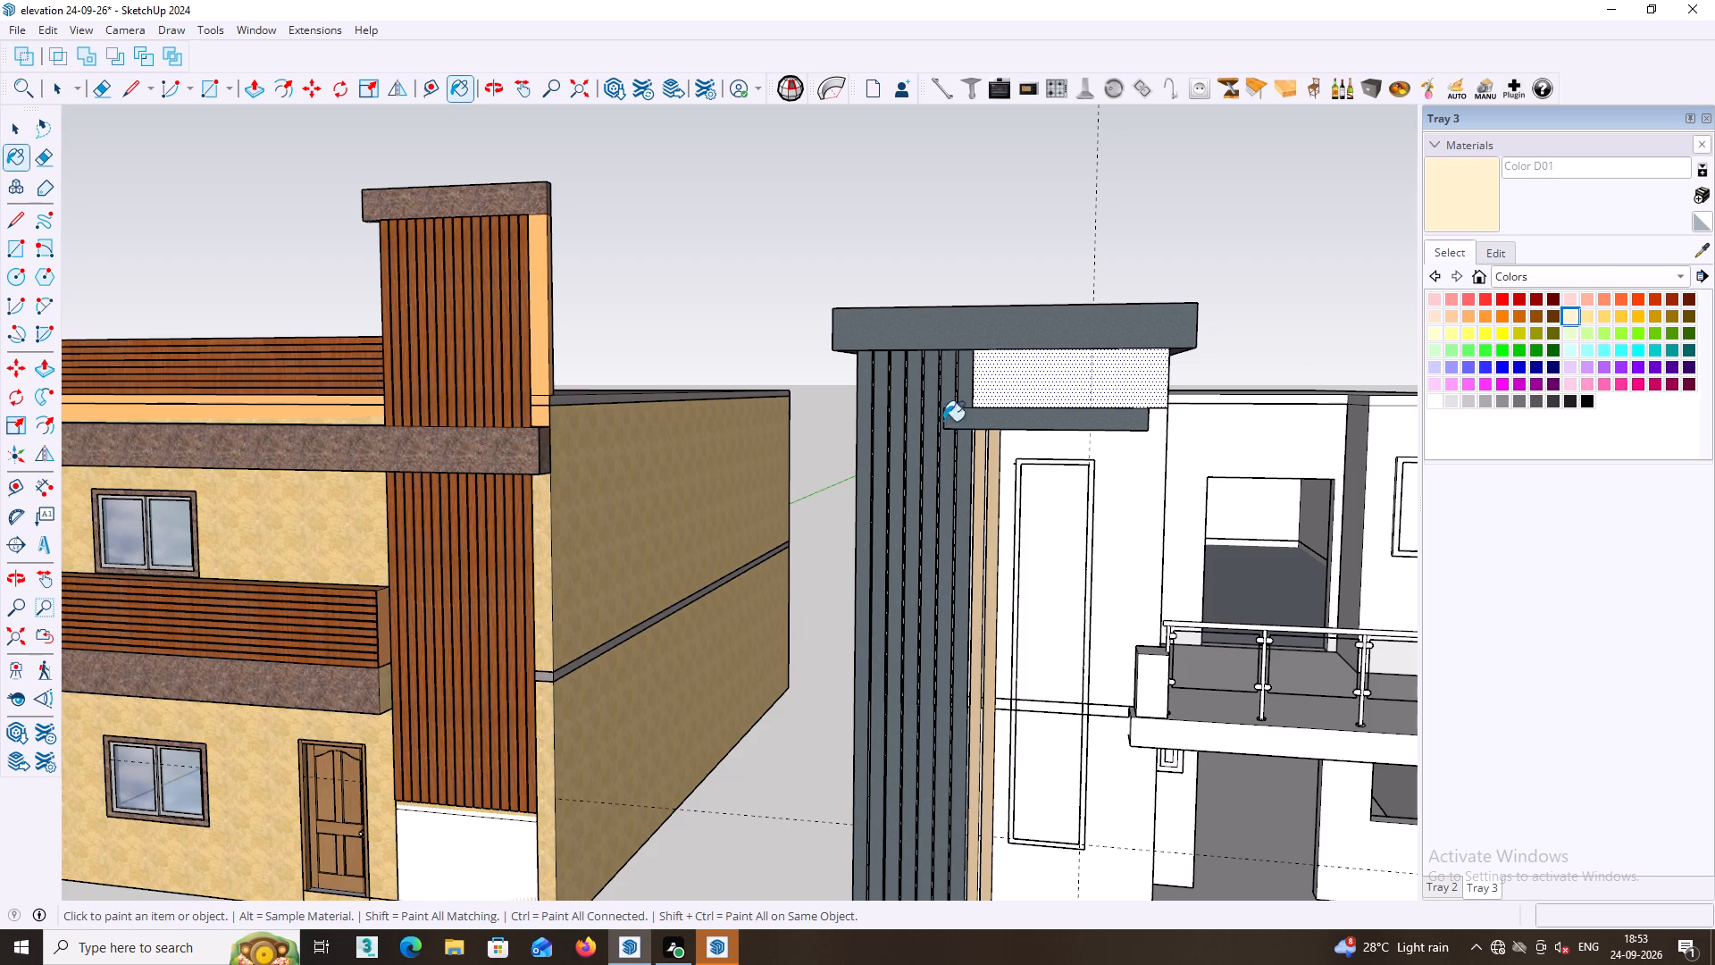
pyautogui.click(1001, 384)
pyautogui.middleClick(1065, 424)
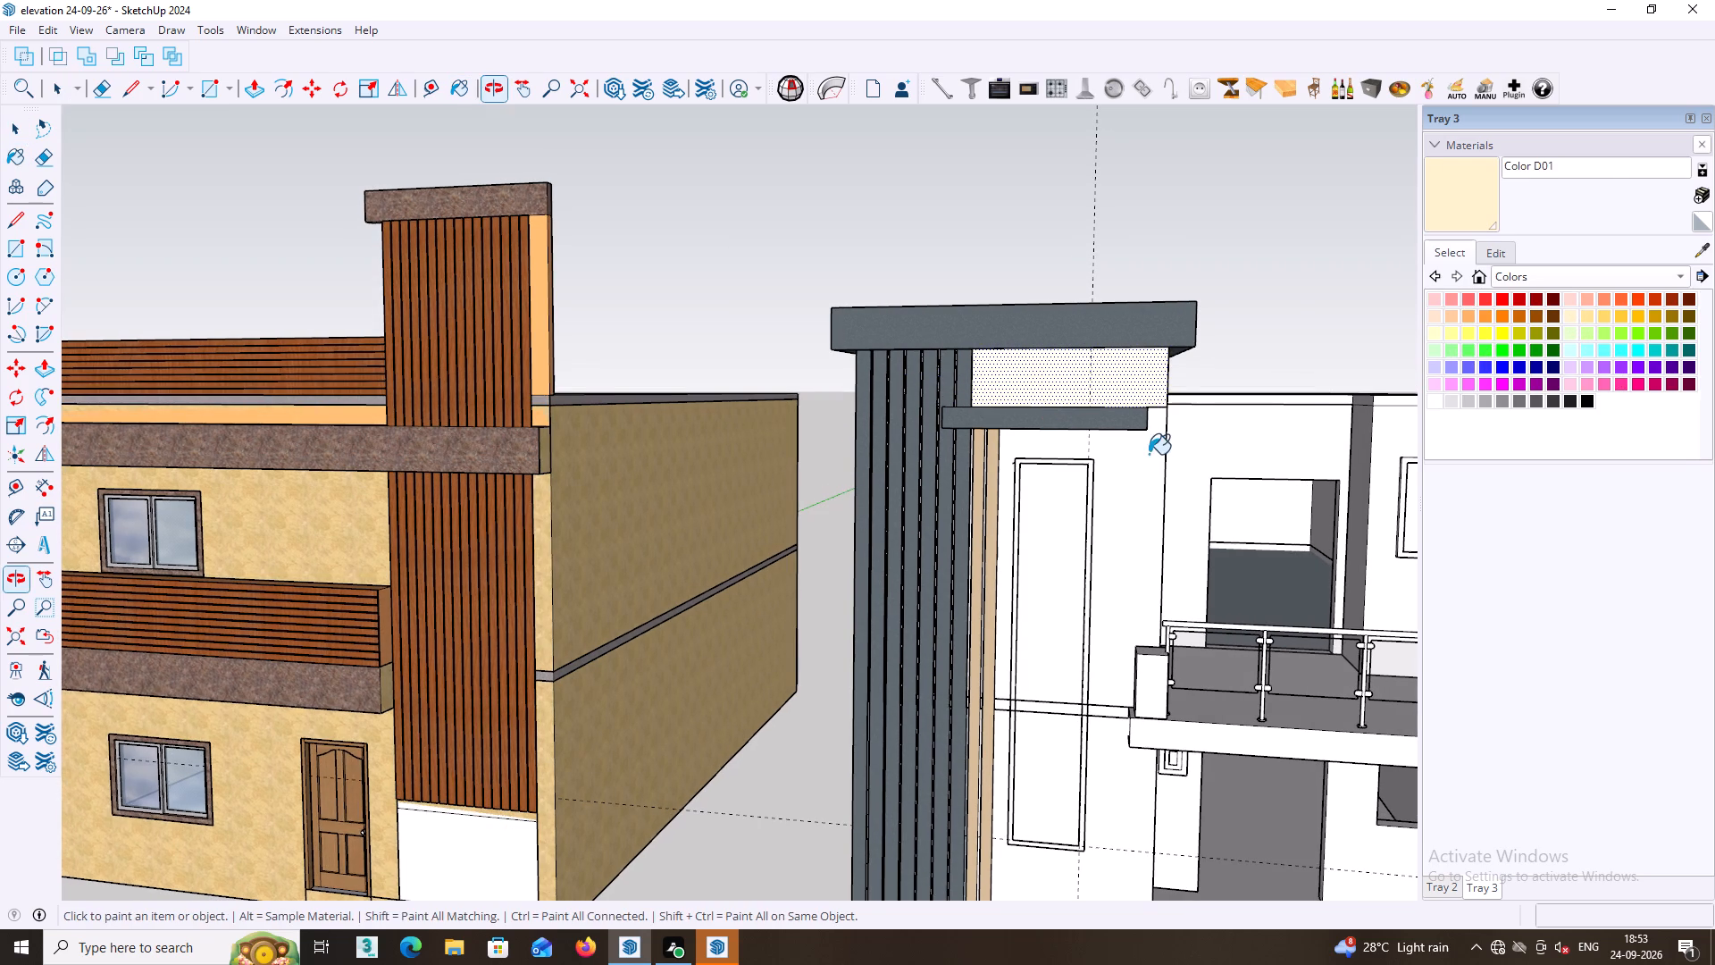
# Paint the upper-storey and lower-storey front walls around the tall window frame with Color D01.
pyautogui.doubleClick(1135, 458)
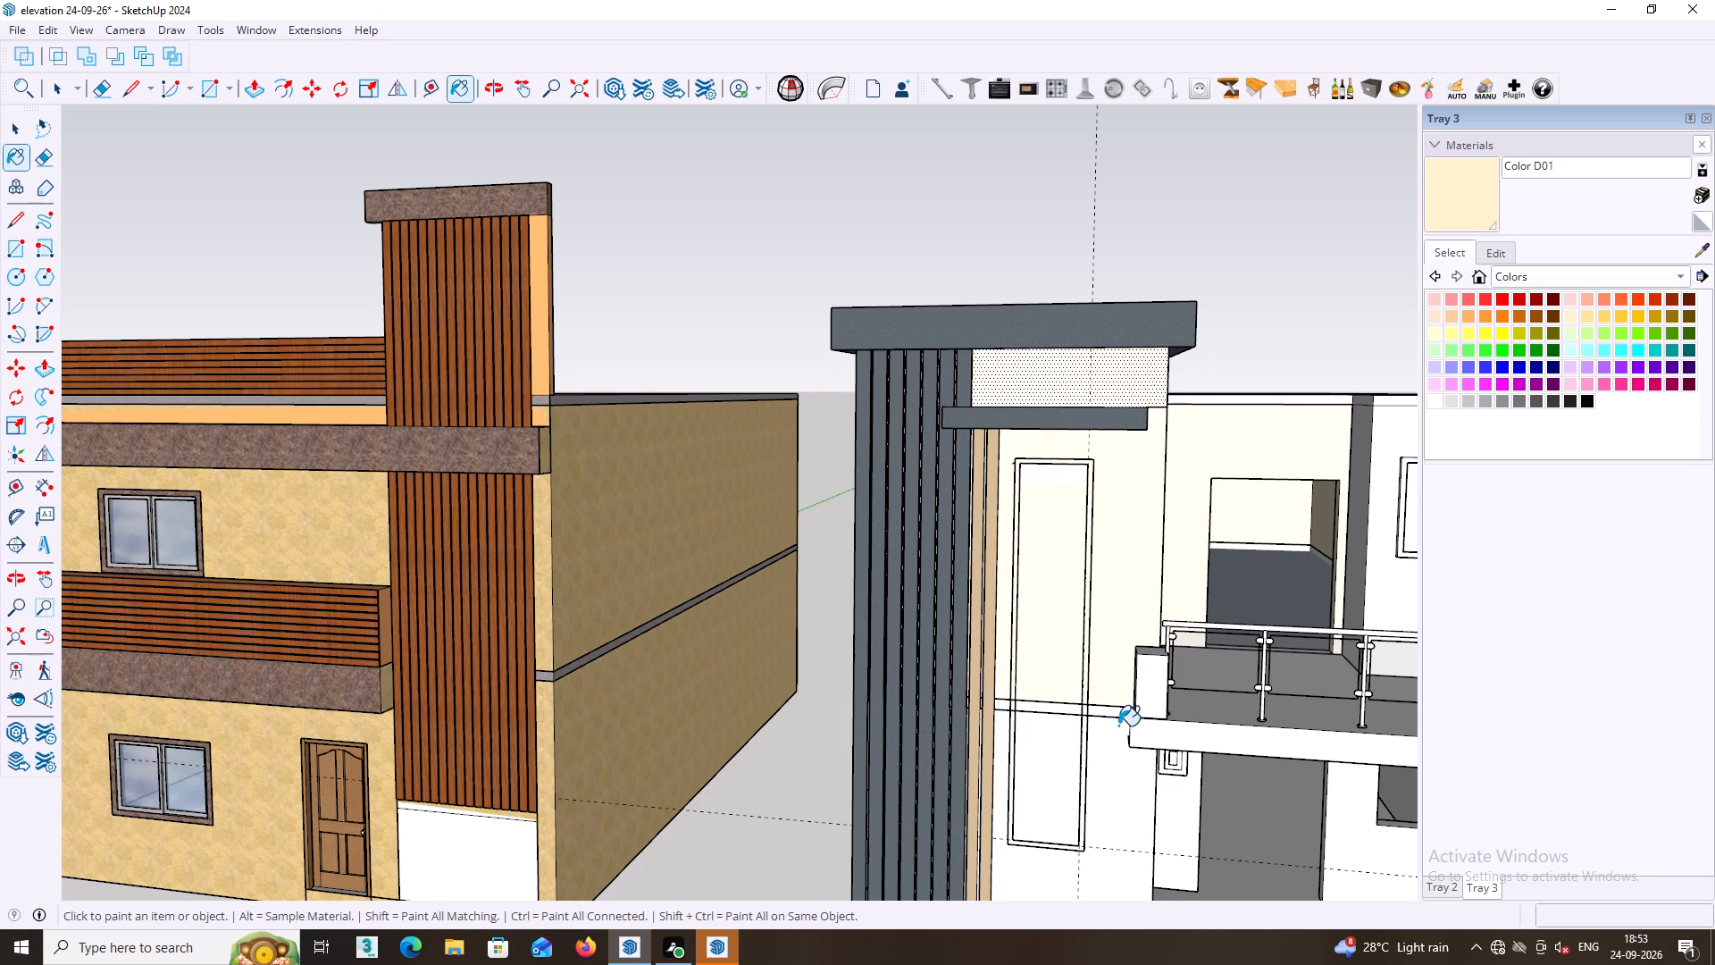
pyautogui.click(1096, 777)
pyautogui.middleClick(1093, 764)
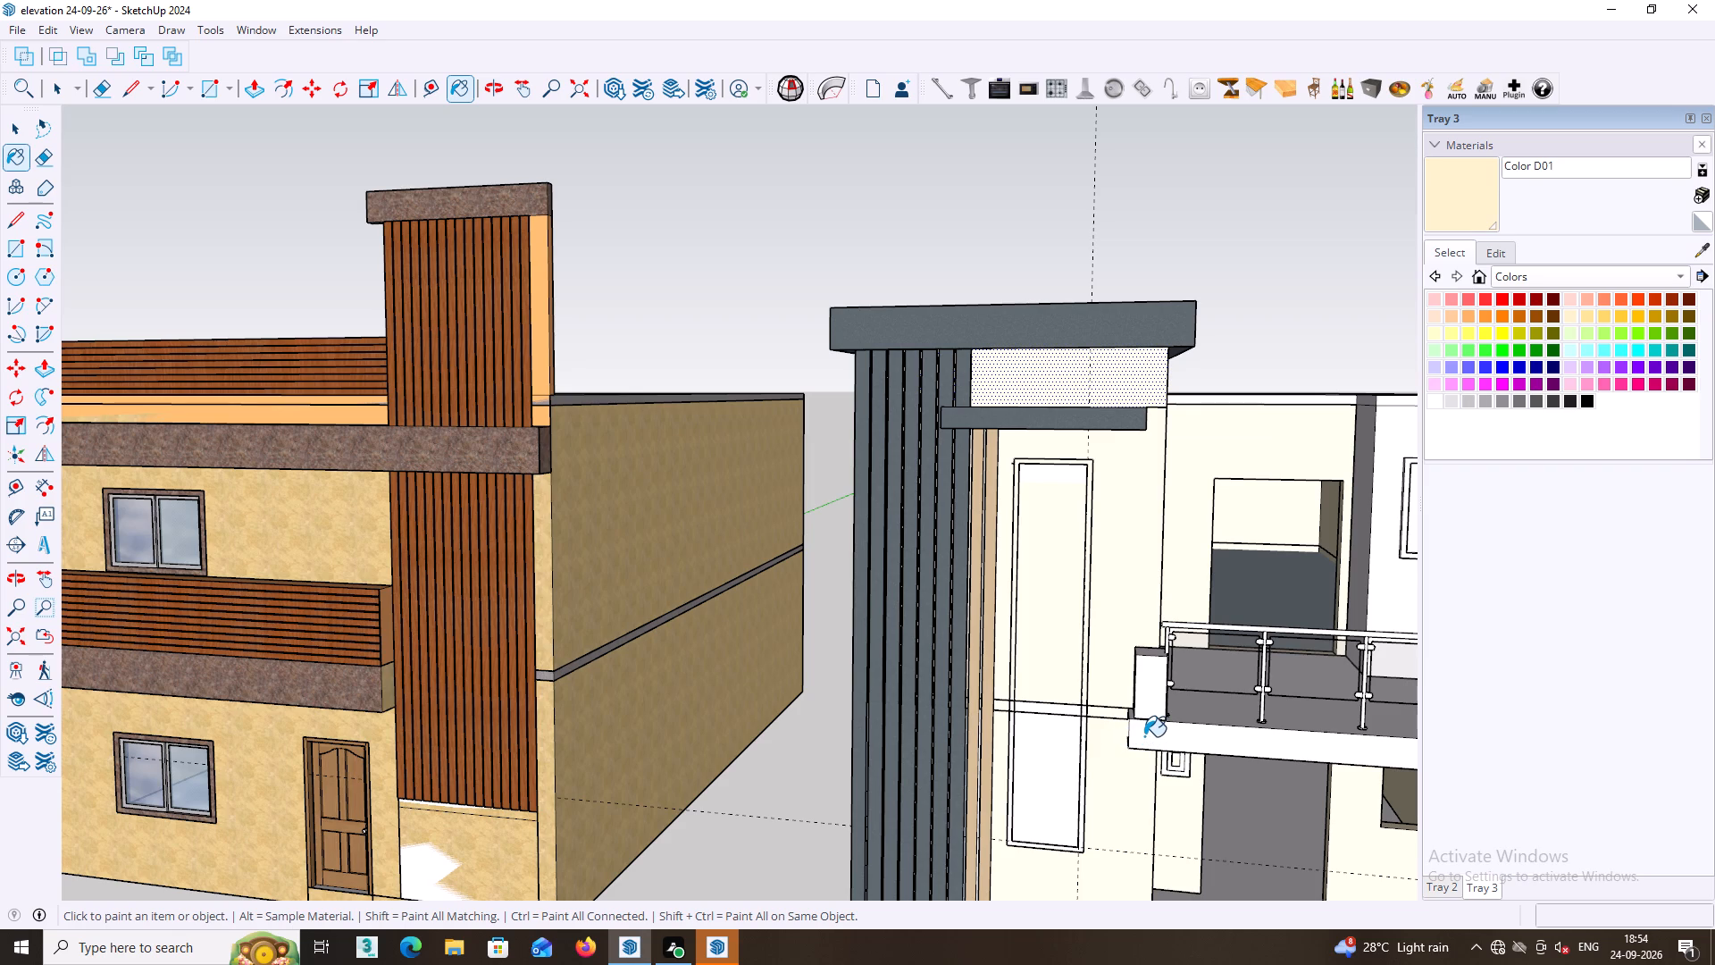
pyautogui.scroll(-2, 1148, 737)
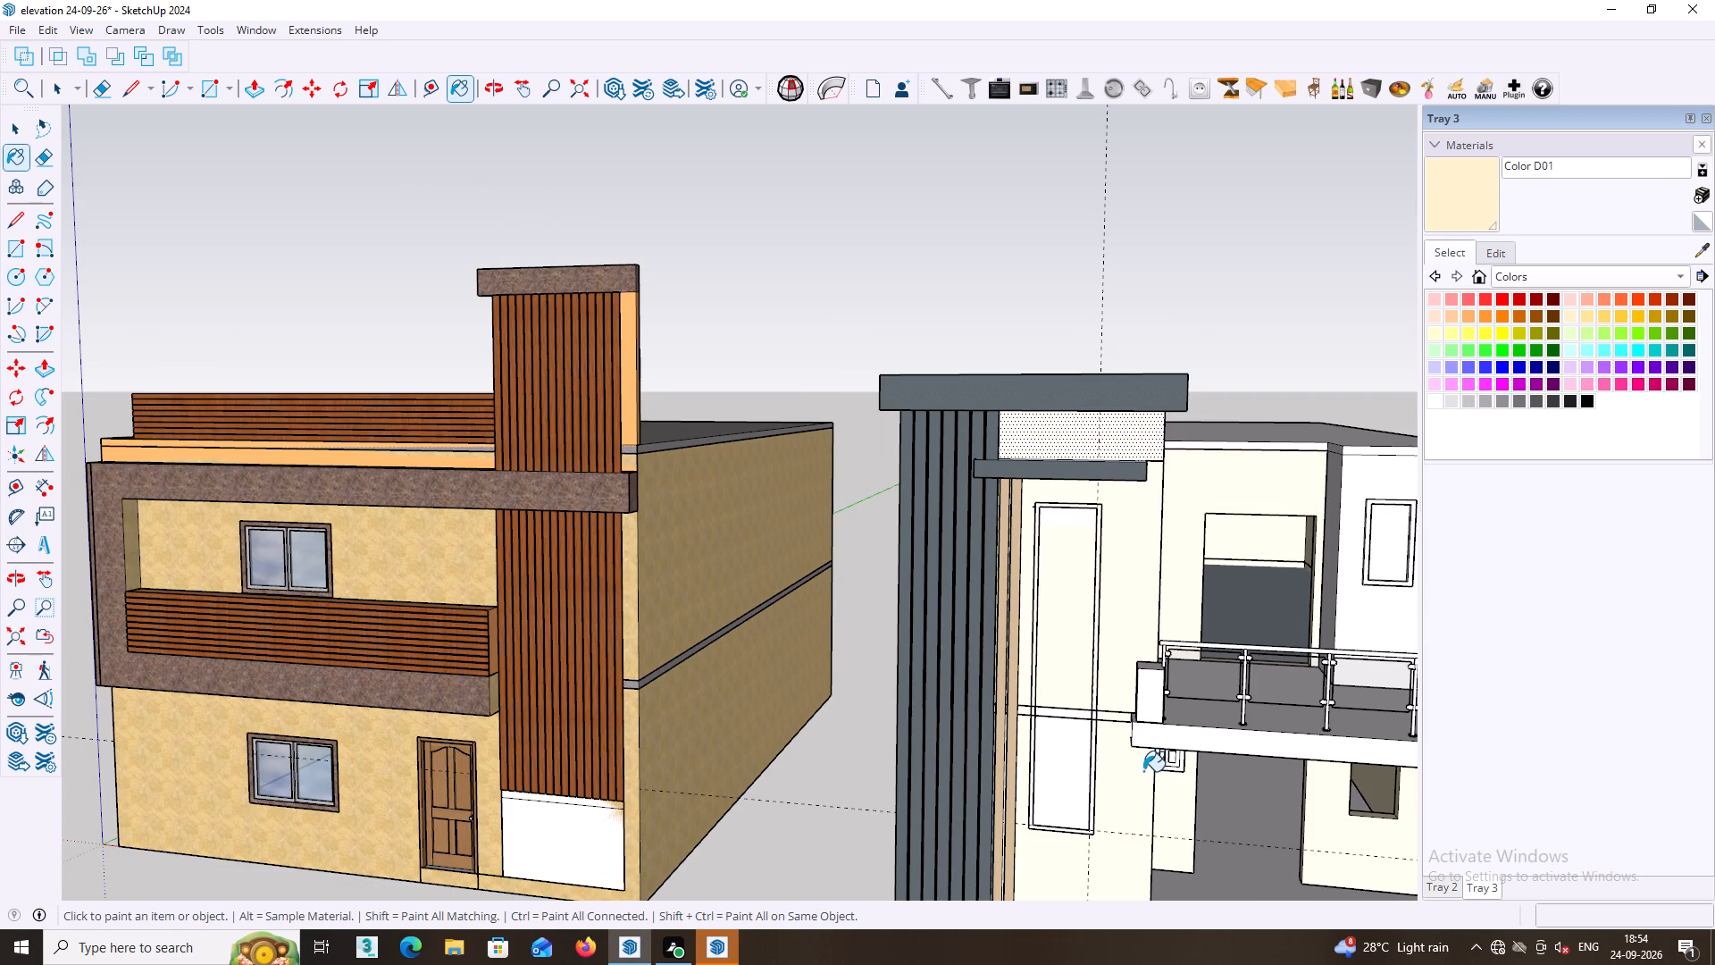
# Repaint the upper-storey wall, the panel between roof slab and ledge, and the lower-storey front wall with Color D02.
pyautogui.moveTo(1143, 783); pyautogui.dragTo(1100, 632, button='middle')
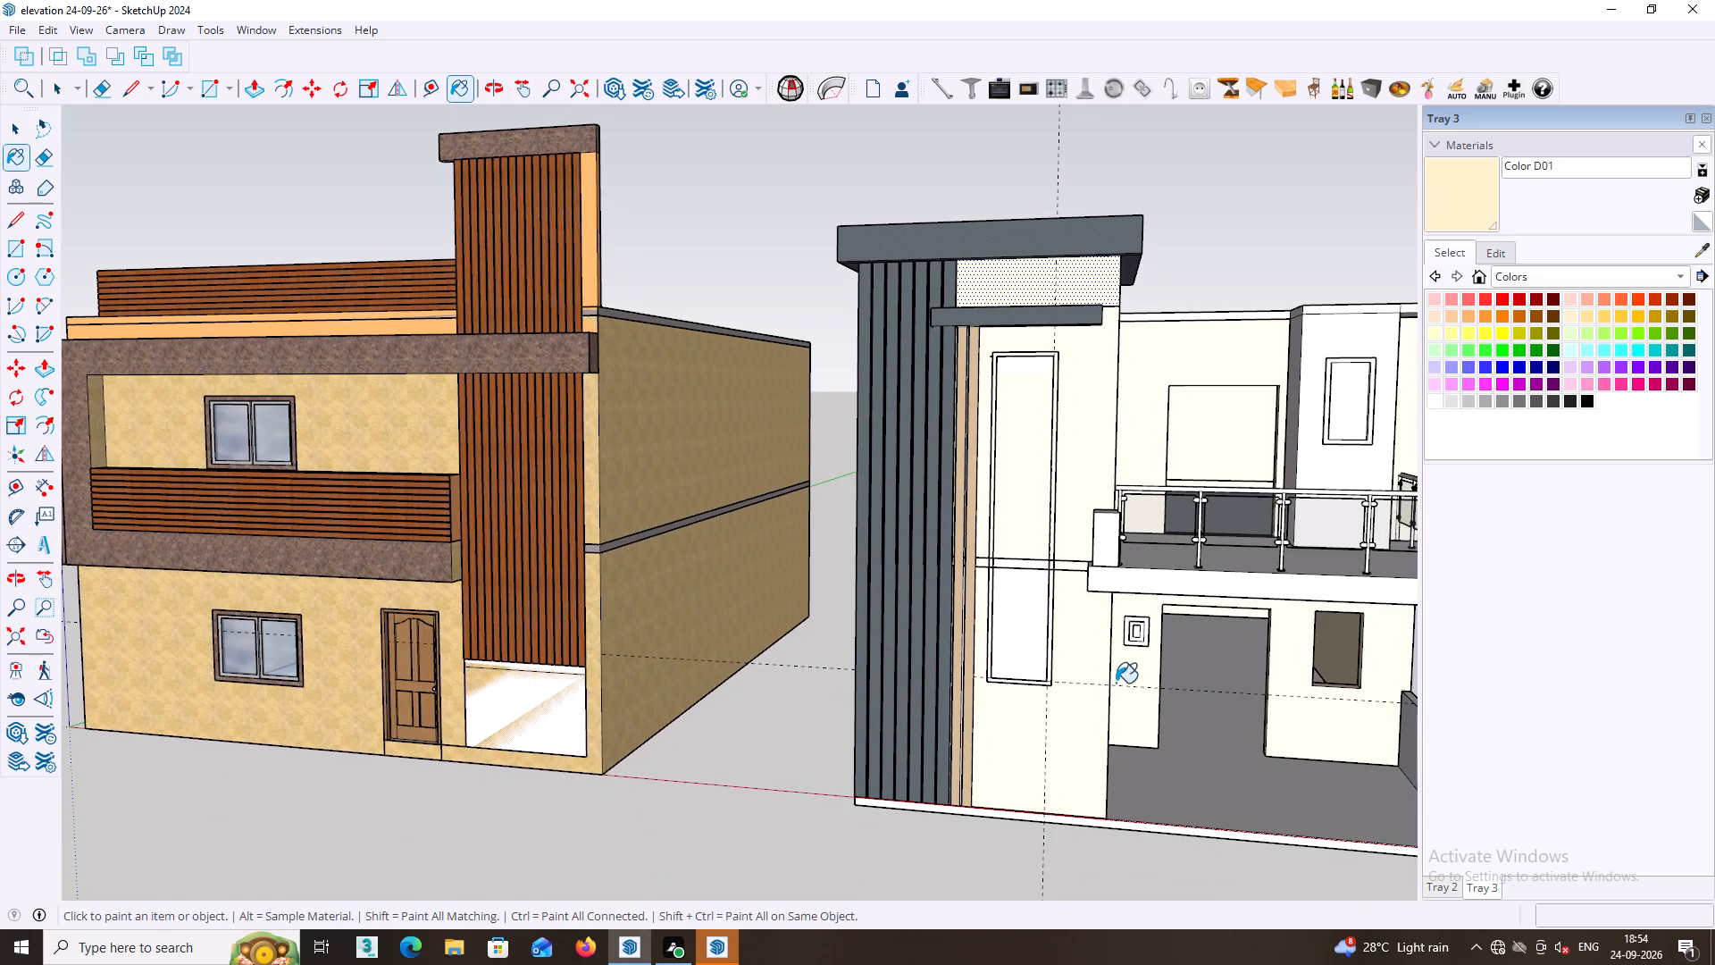
pyautogui.press('space')
pyautogui.click(760, 835)
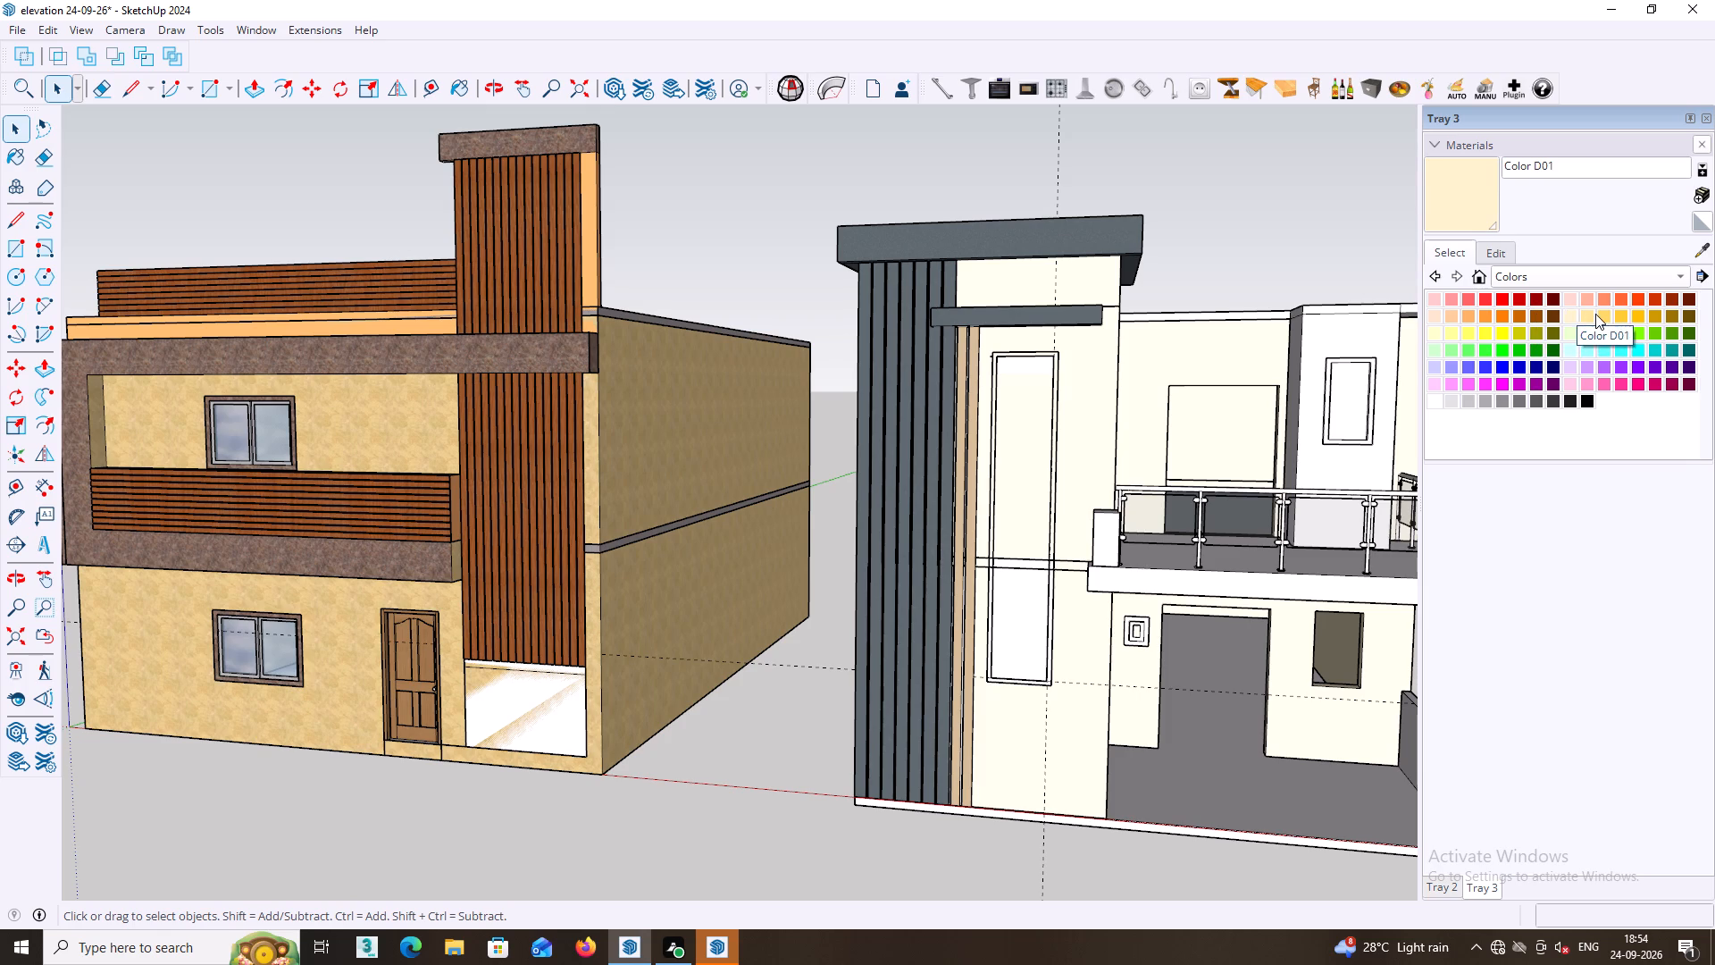
pyautogui.click(1589, 314)
pyautogui.click(1083, 405)
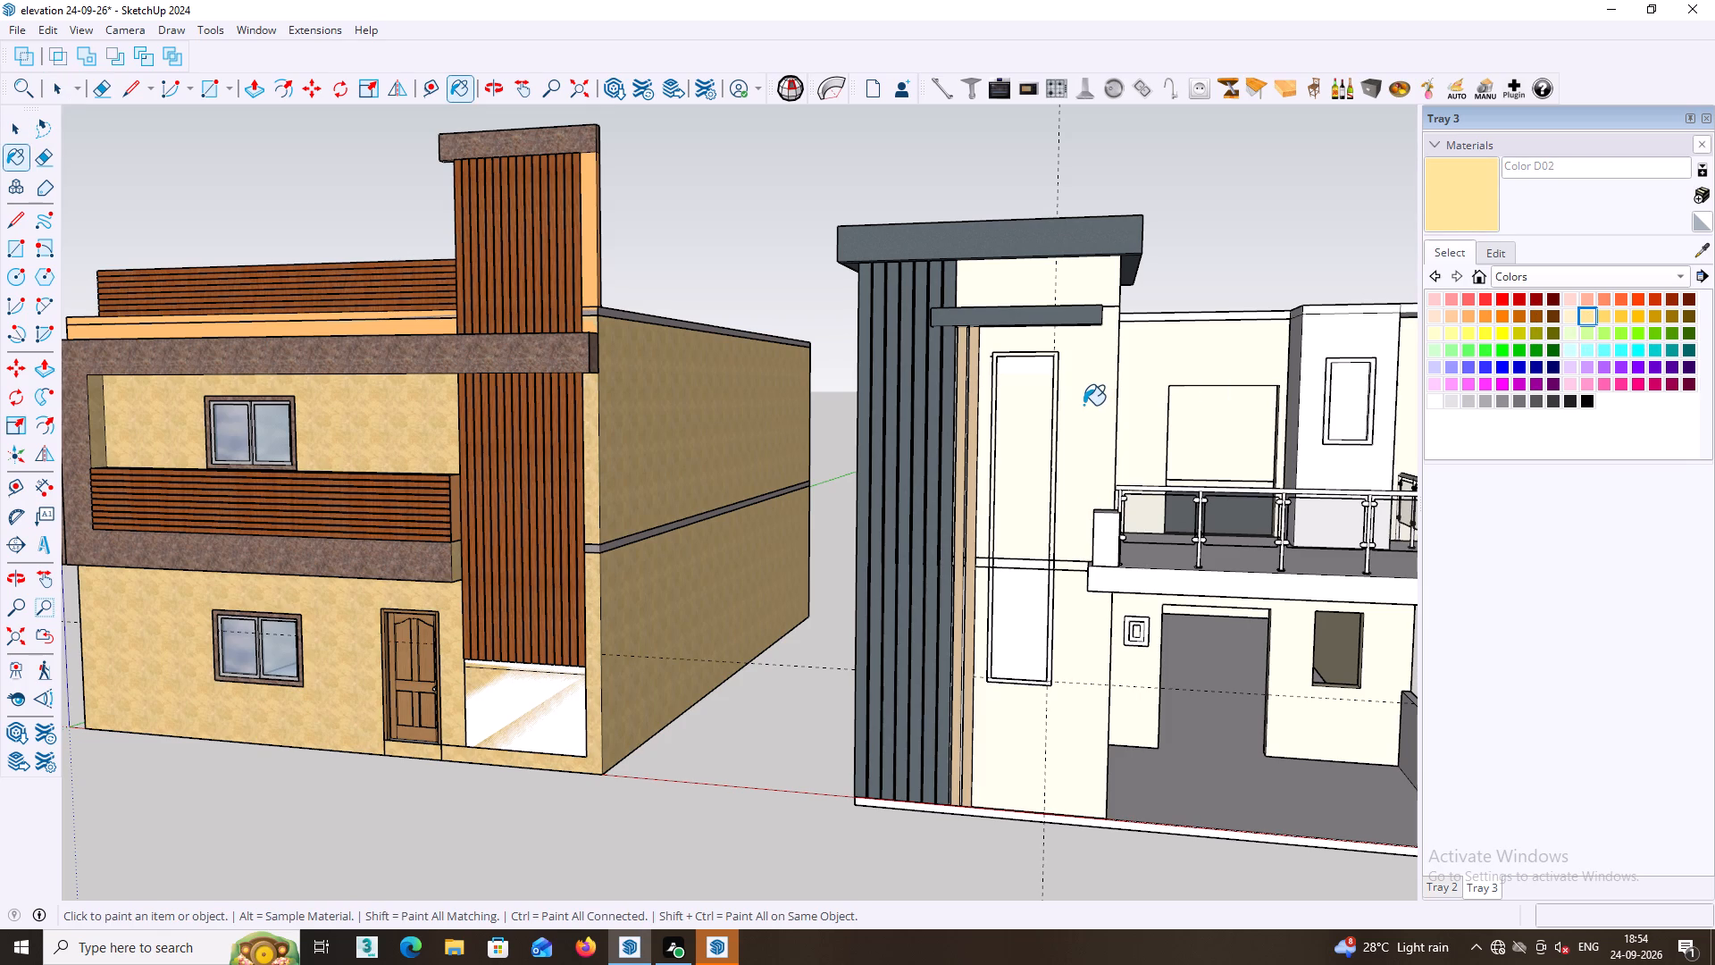
pyautogui.moveTo(1065, 280); pyautogui.dragTo(1067, 446, button='middle')
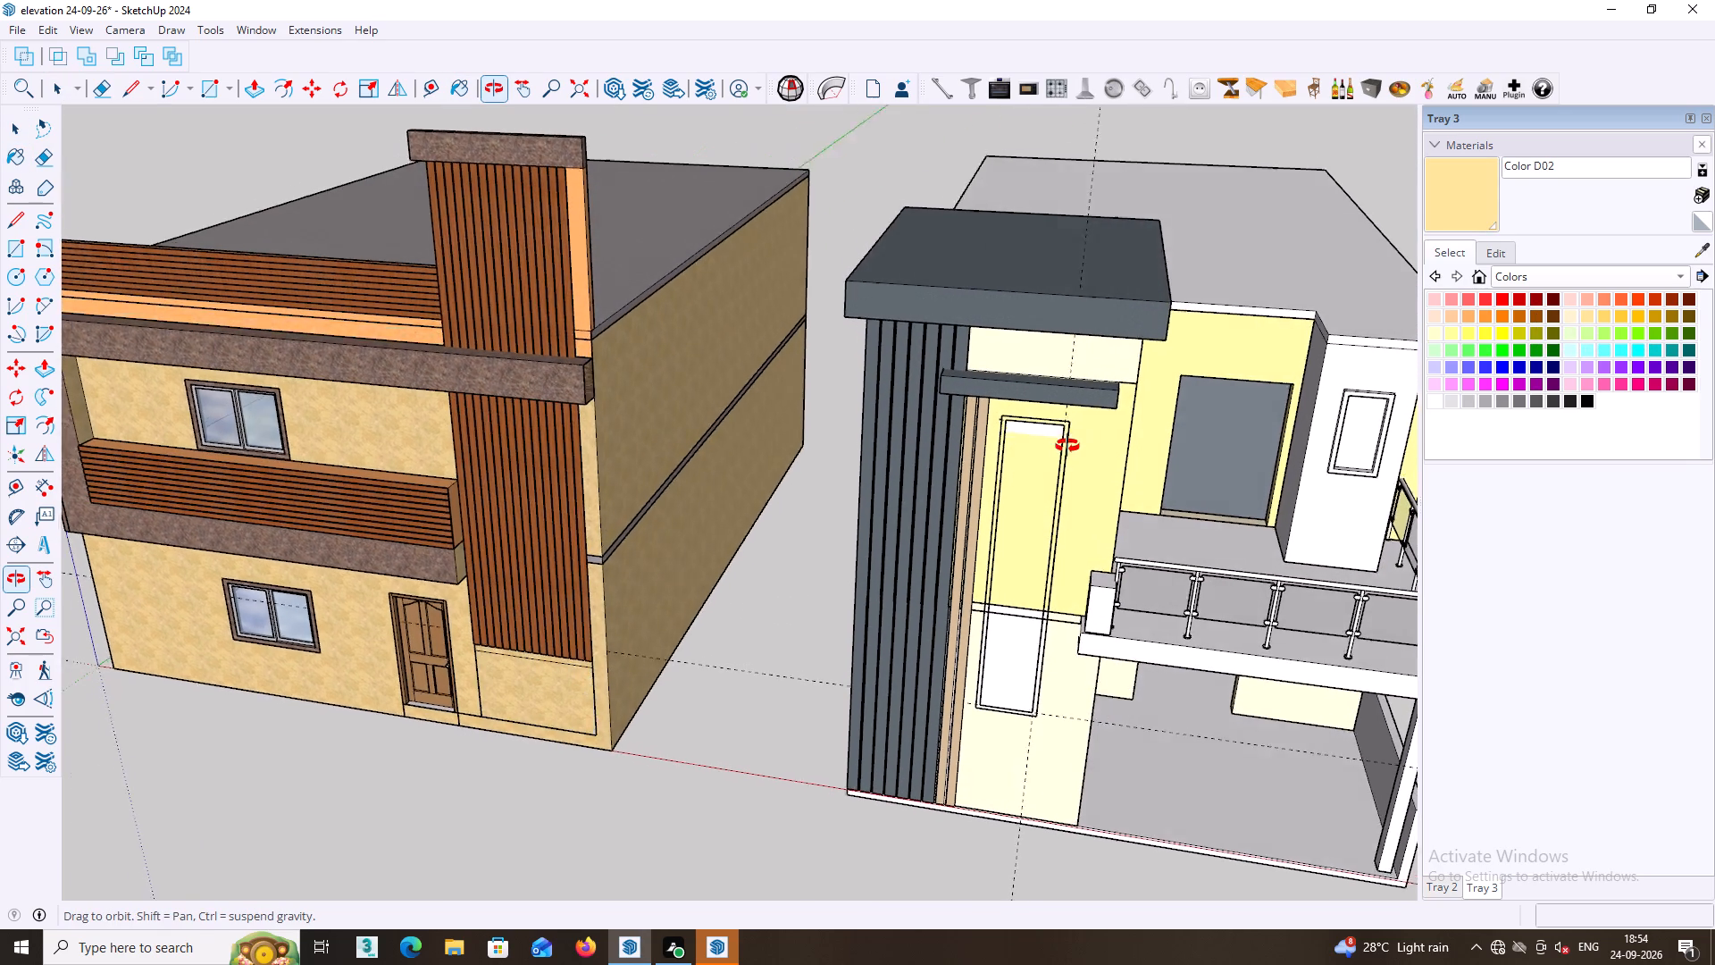
pyautogui.moveTo(1067, 446); pyautogui.dragTo(1113, 429, button='middle')
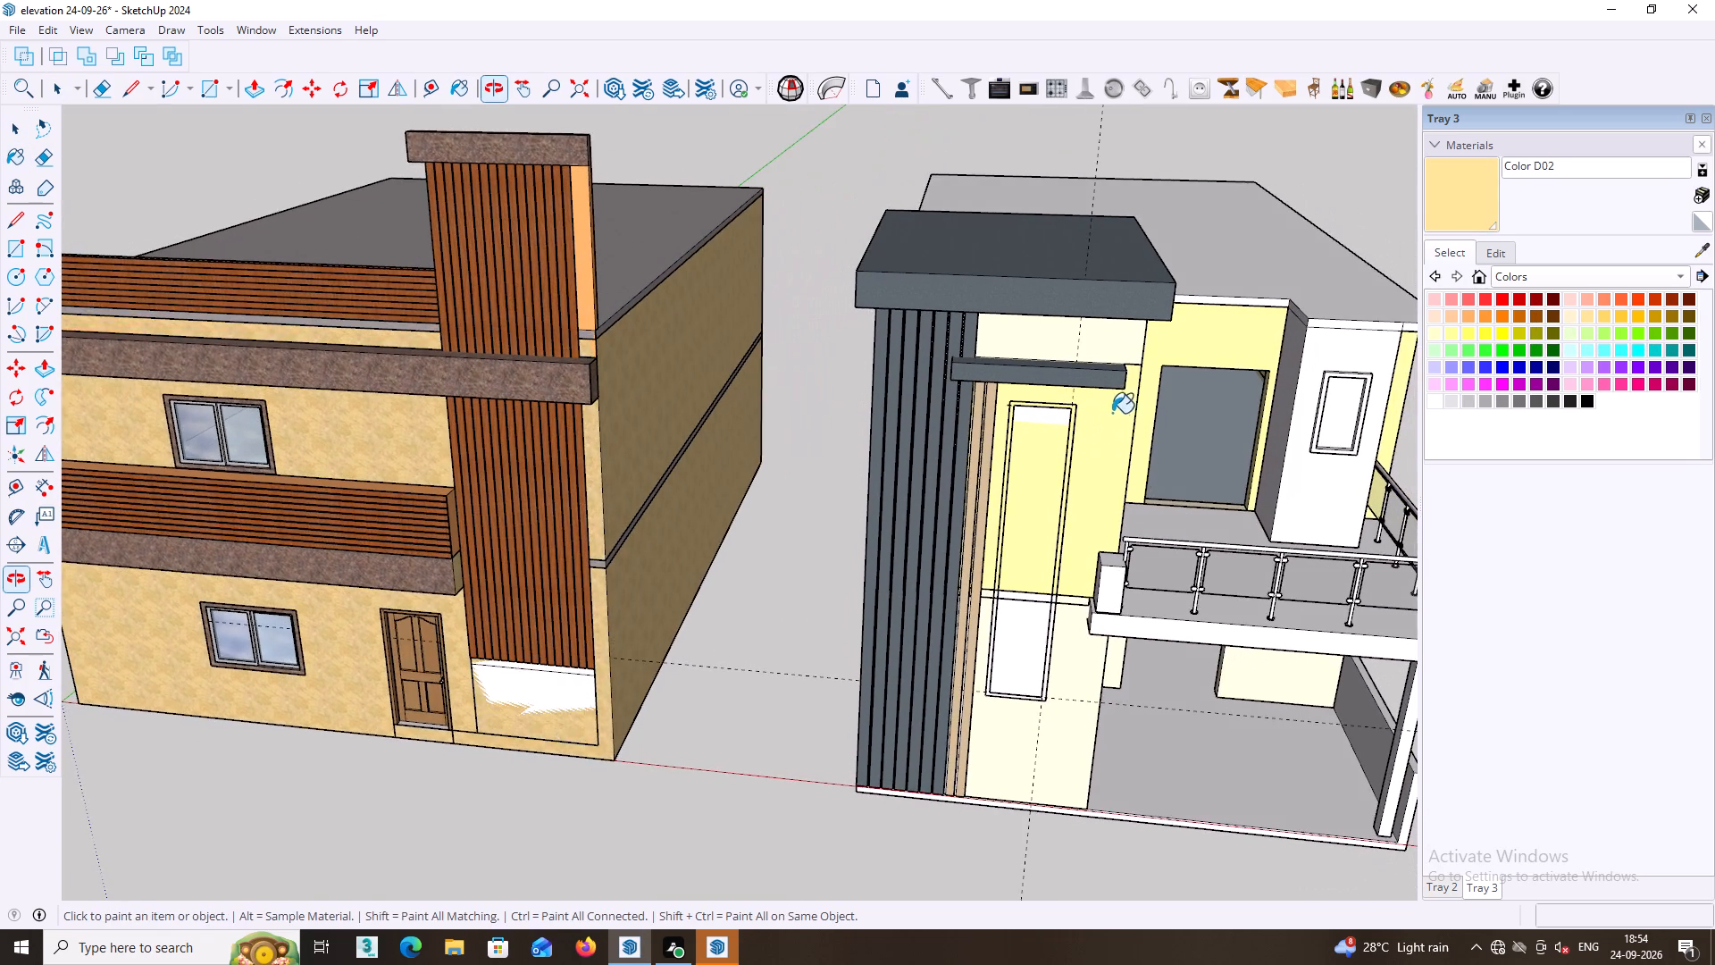
pyautogui.scroll(3, 1111, 404)
pyautogui.click(1045, 325)
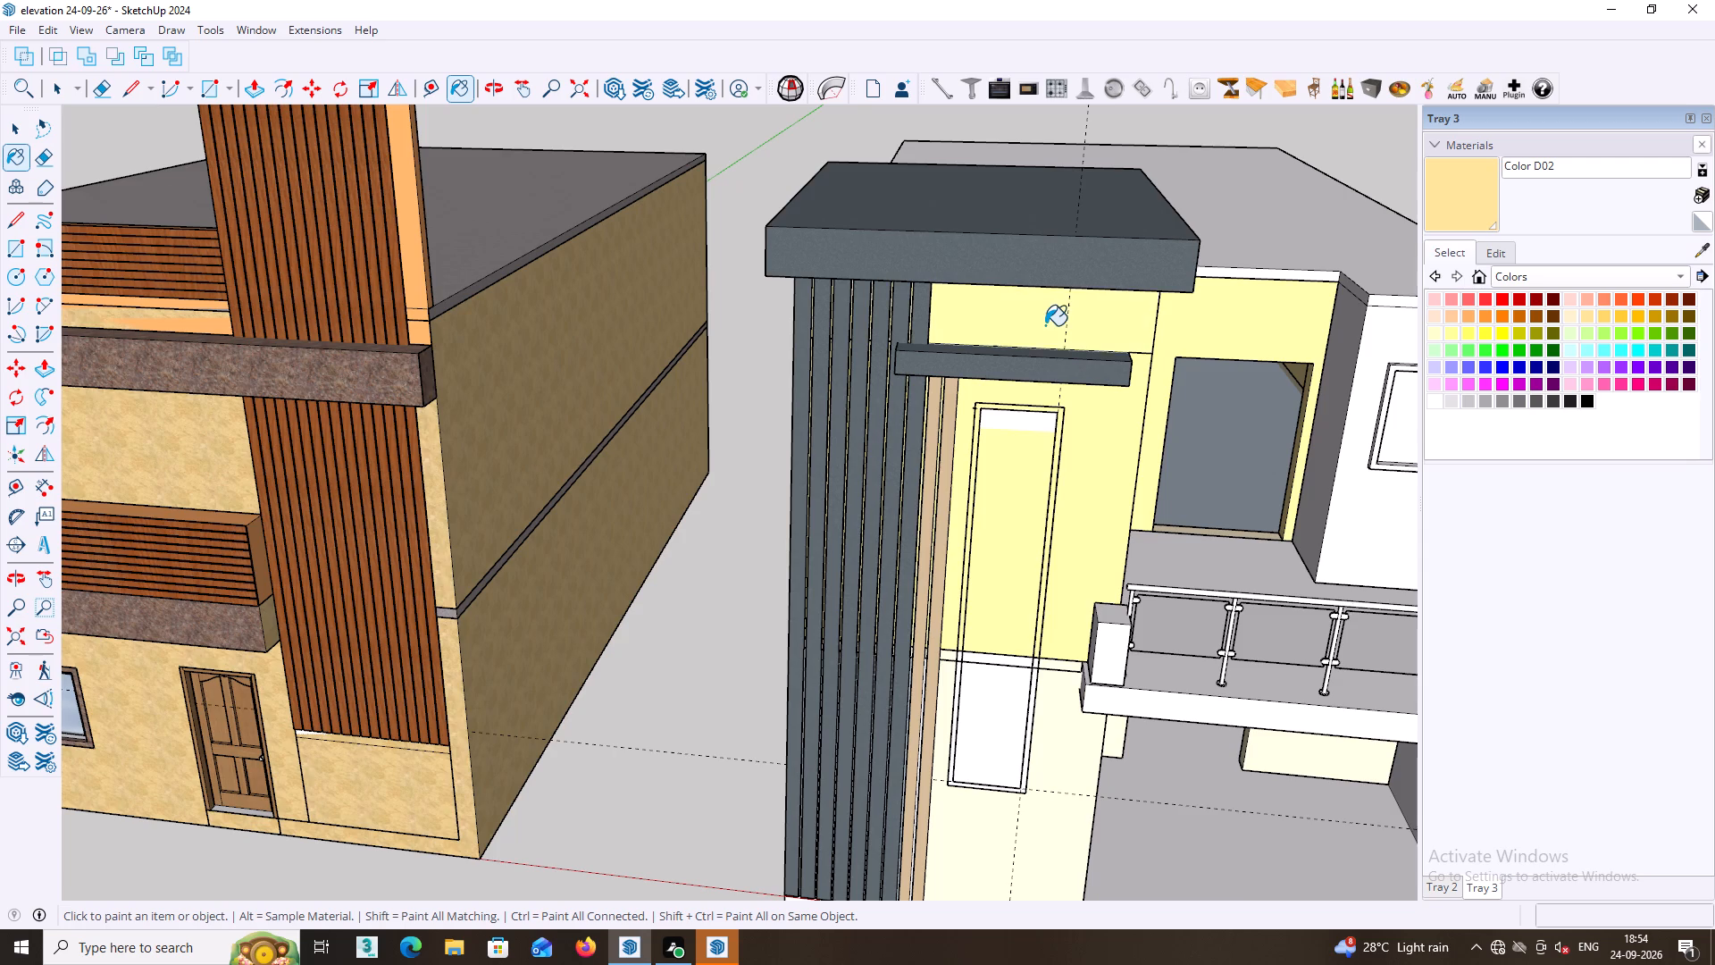
pyautogui.scroll(-4, 1016, 635)
pyautogui.click(994, 793)
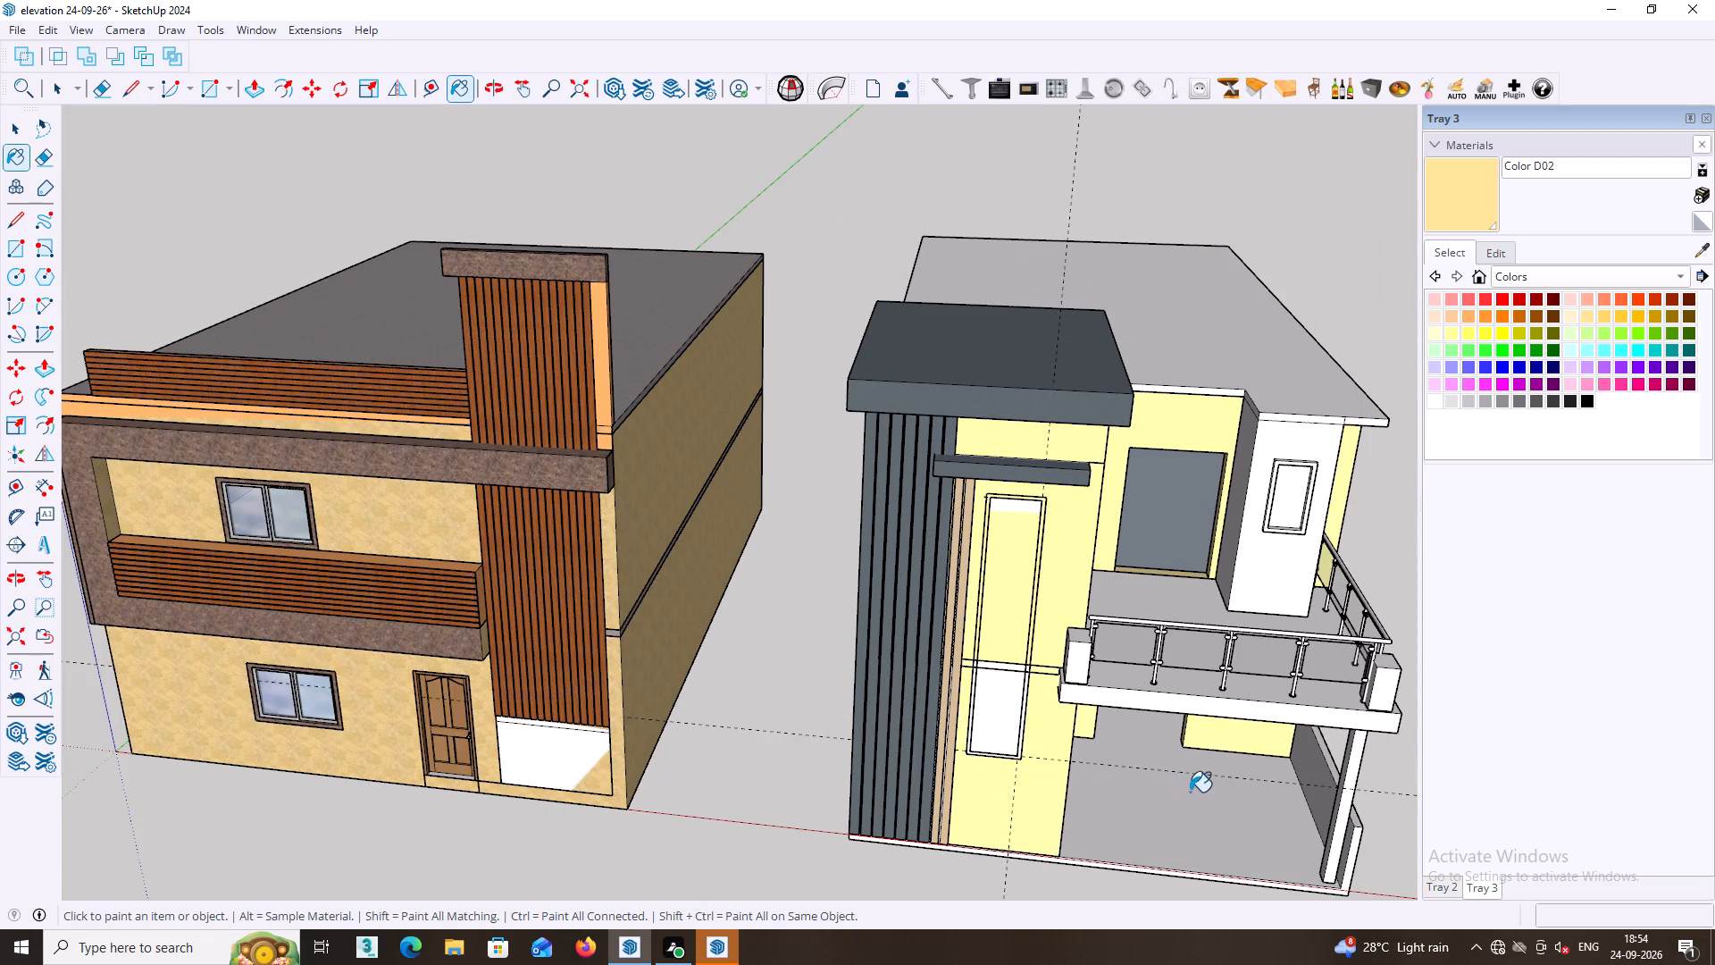
# Paint the white side panel beneath the grey roof slab, above the balcony wall, with Color D02.
pyautogui.moveTo(1196, 788); pyautogui.dragTo(1246, 638, button='middle')
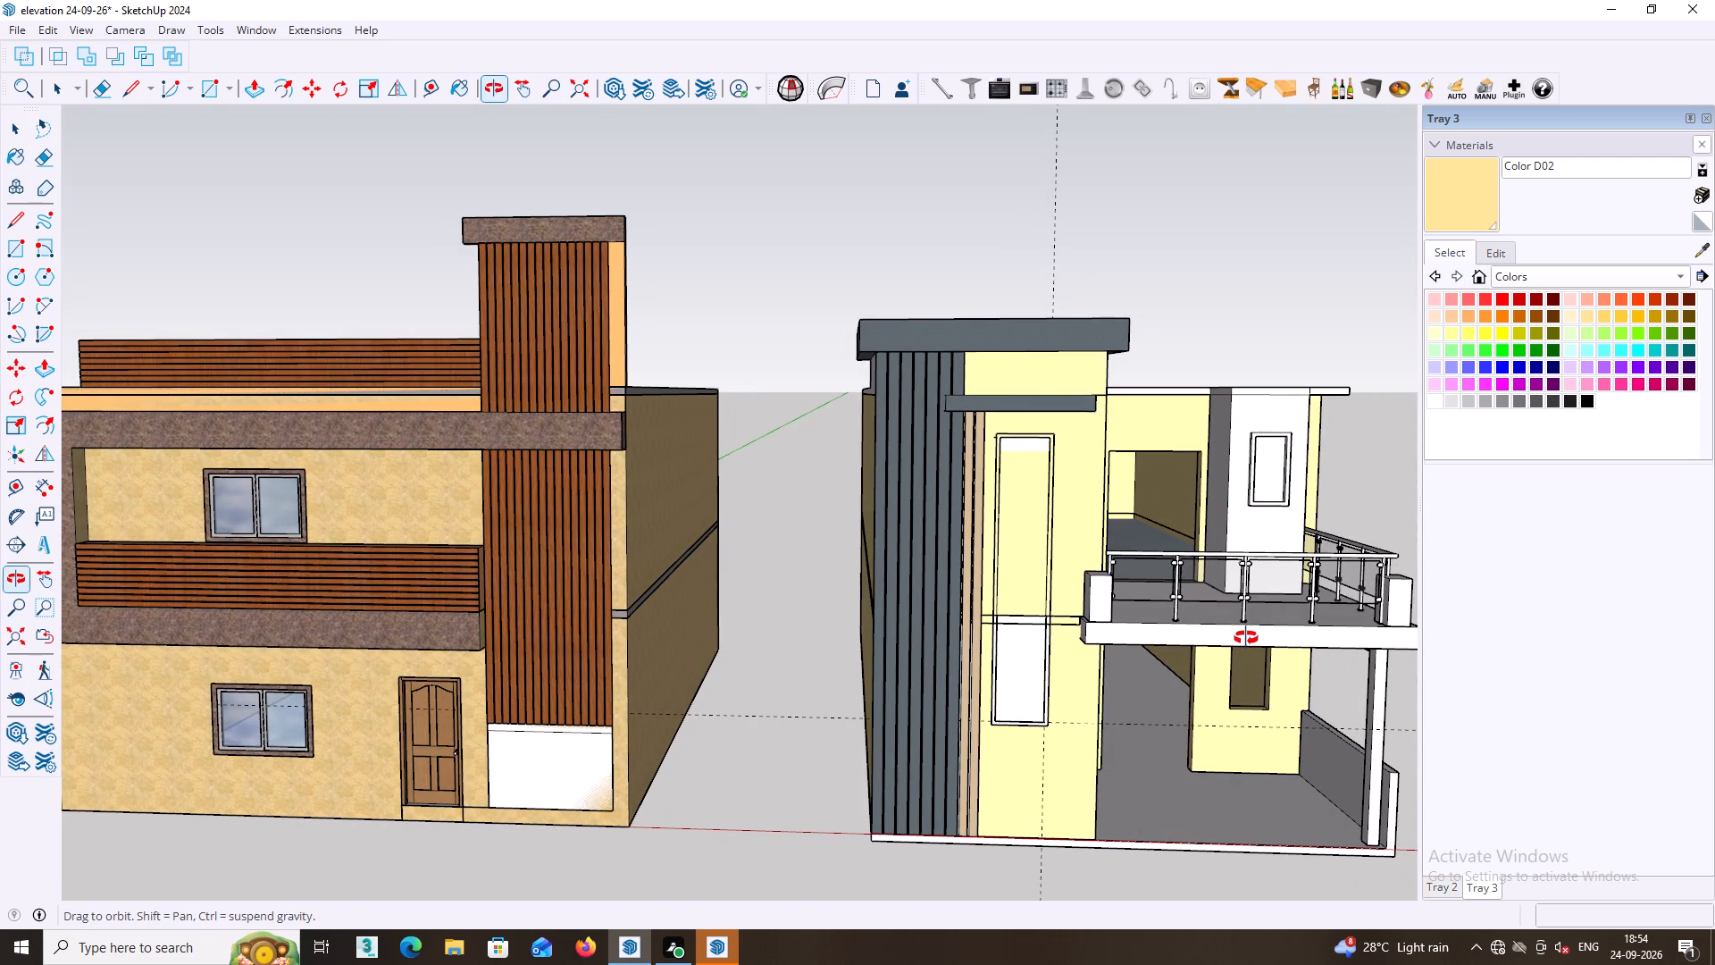
pyautogui.moveTo(1246, 638); pyautogui.dragTo(1240, 640, button='middle')
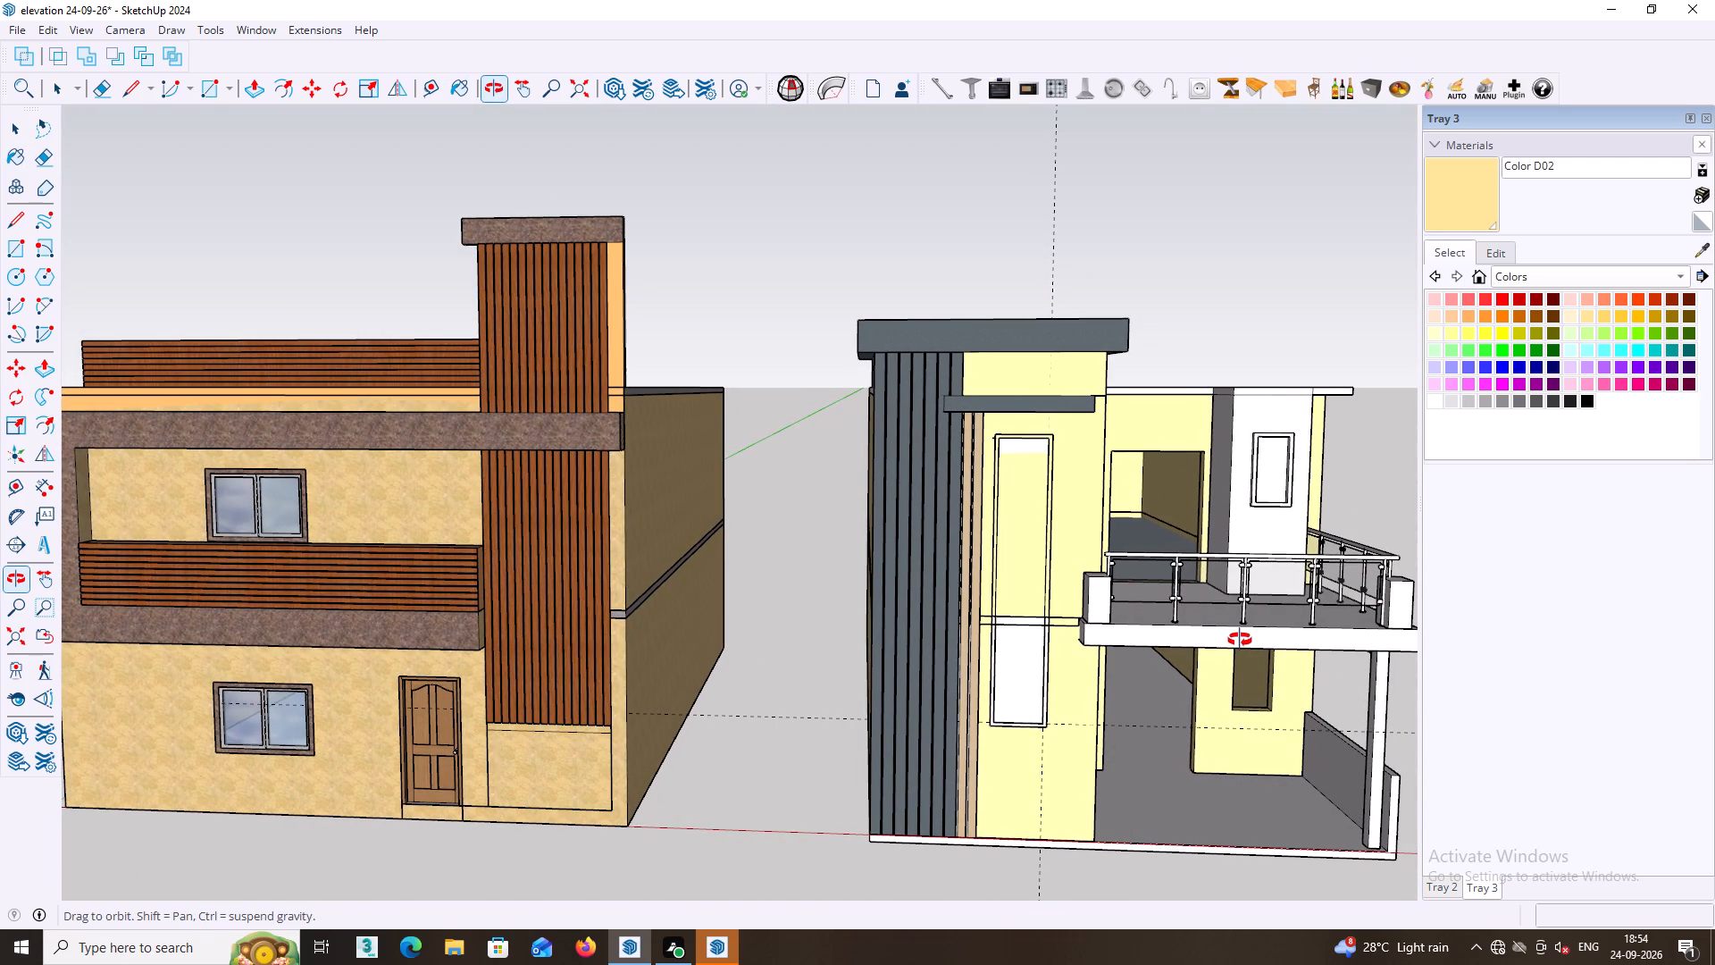
pyautogui.moveTo(1240, 640); pyautogui.dragTo(1240, 646, button='middle')
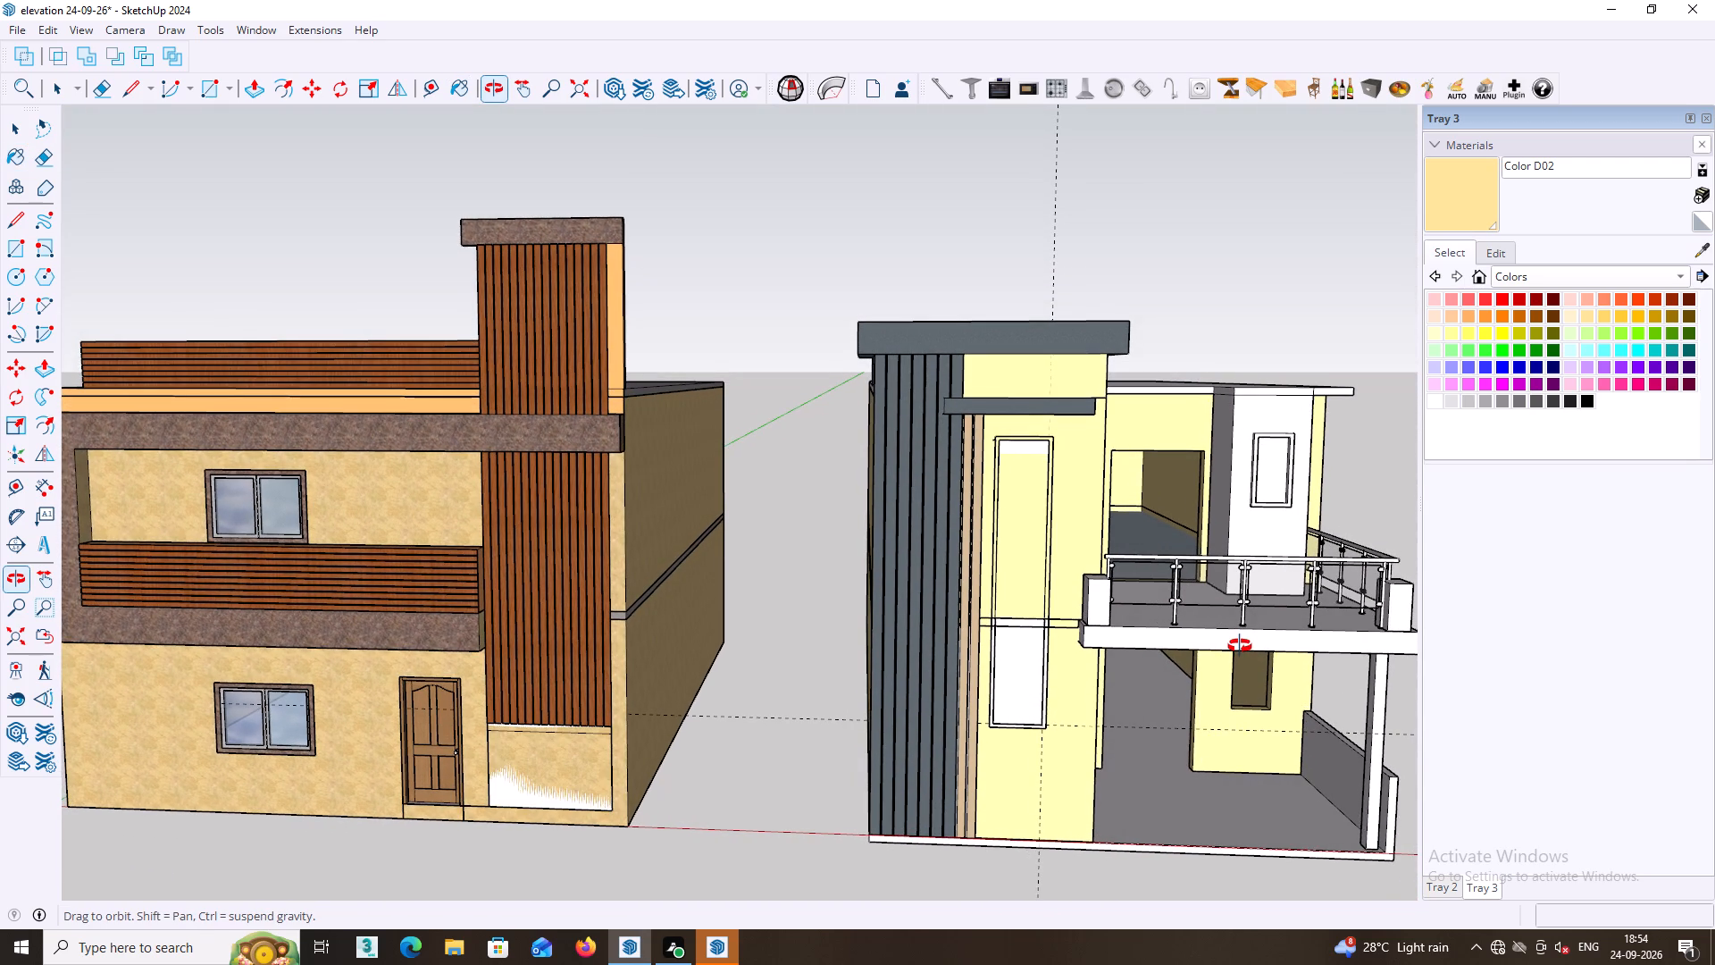
pyautogui.moveTo(1240, 646); pyautogui.dragTo(1078, 626, button='middle')
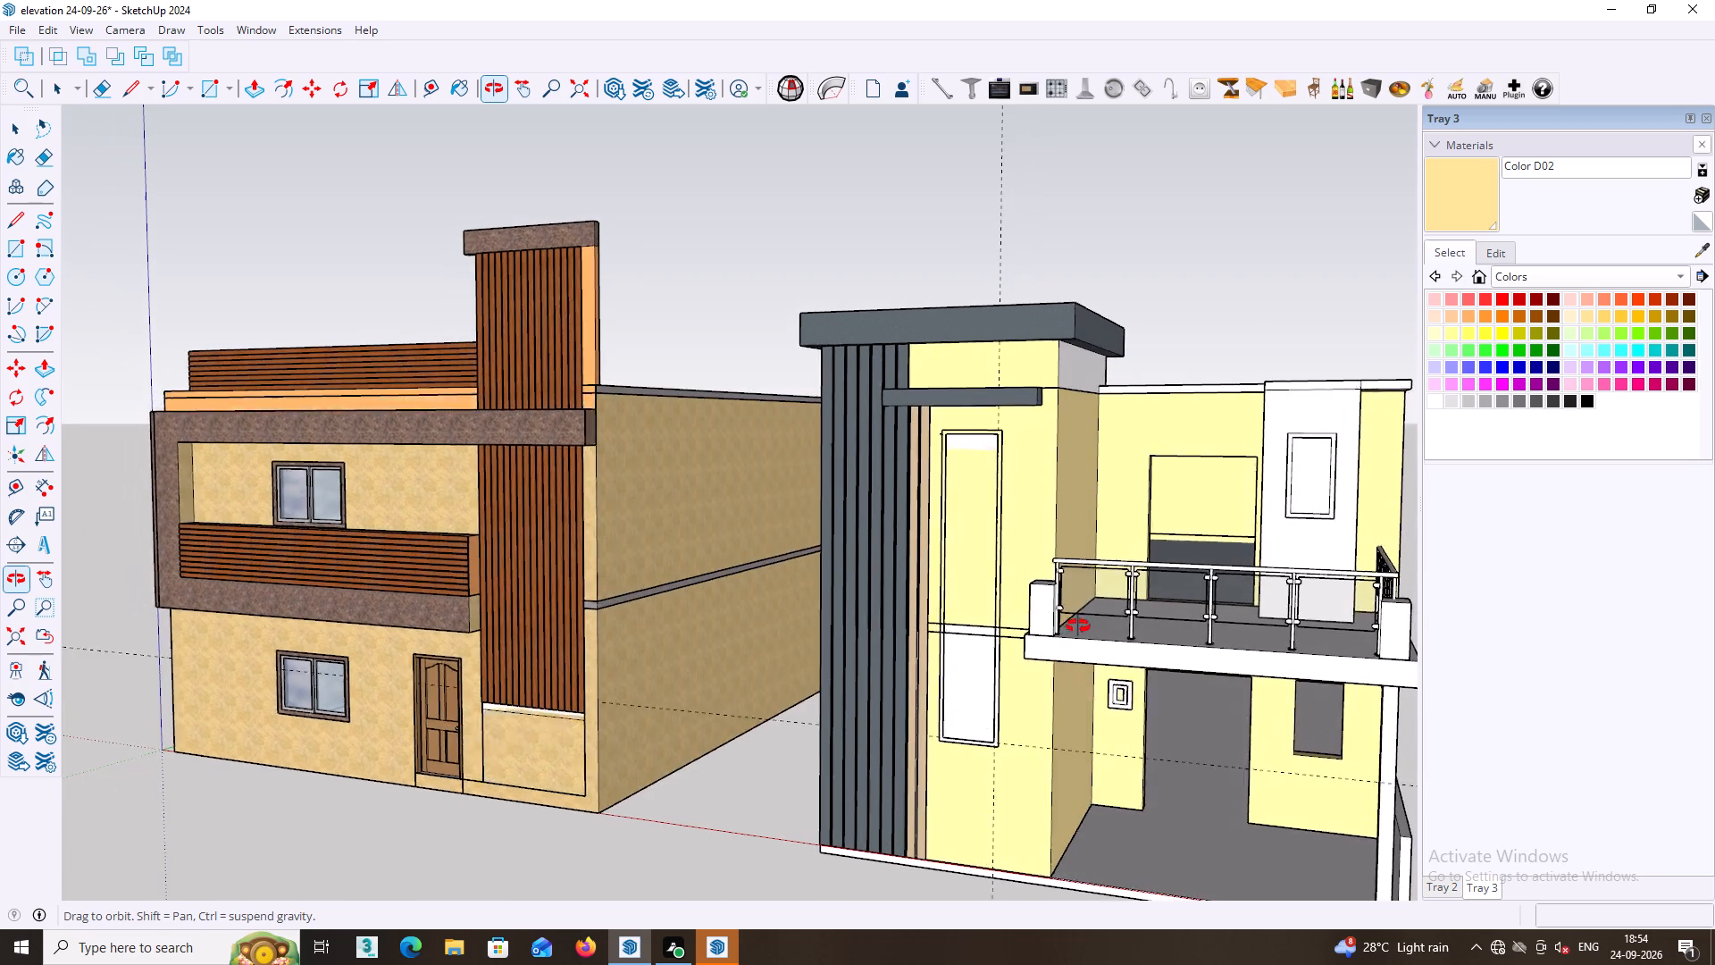
pyautogui.moveTo(1078, 626); pyautogui.dragTo(1184, 583, button='middle')
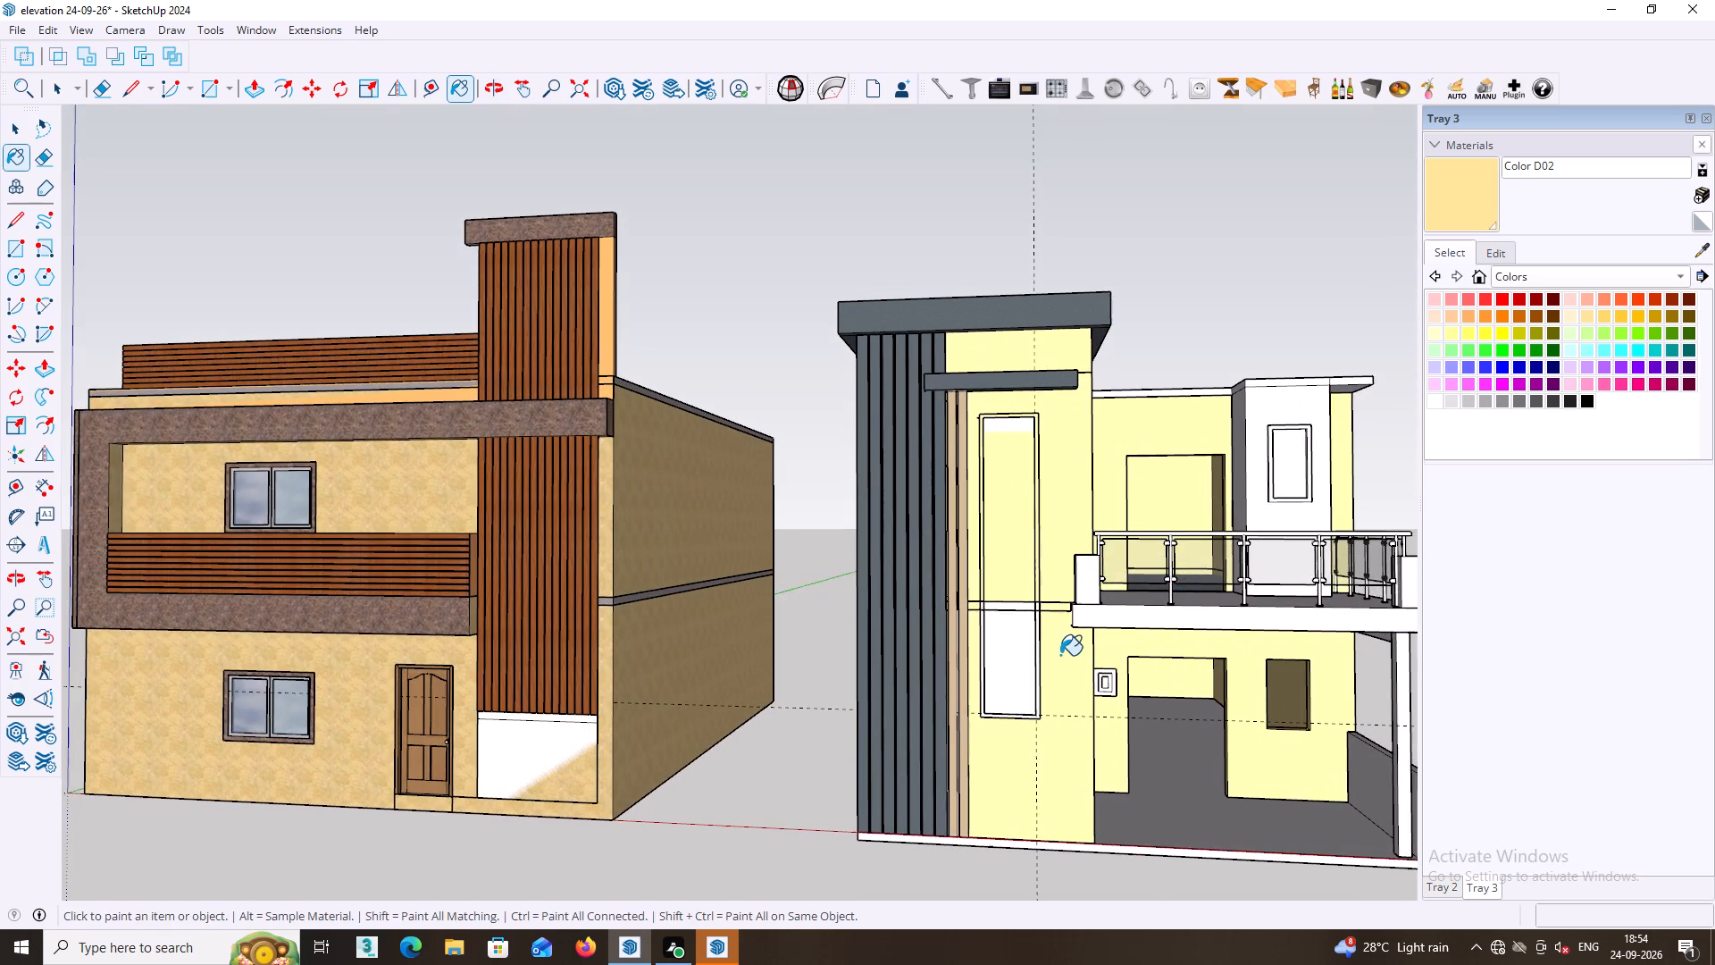
pyautogui.scroll(3, 1059, 655)
pyautogui.moveTo(1034, 673); pyautogui.dragTo(1024, 757, button='middle')
pyautogui.moveTo(1045, 749); pyautogui.dragTo(945, 682, button='middle')
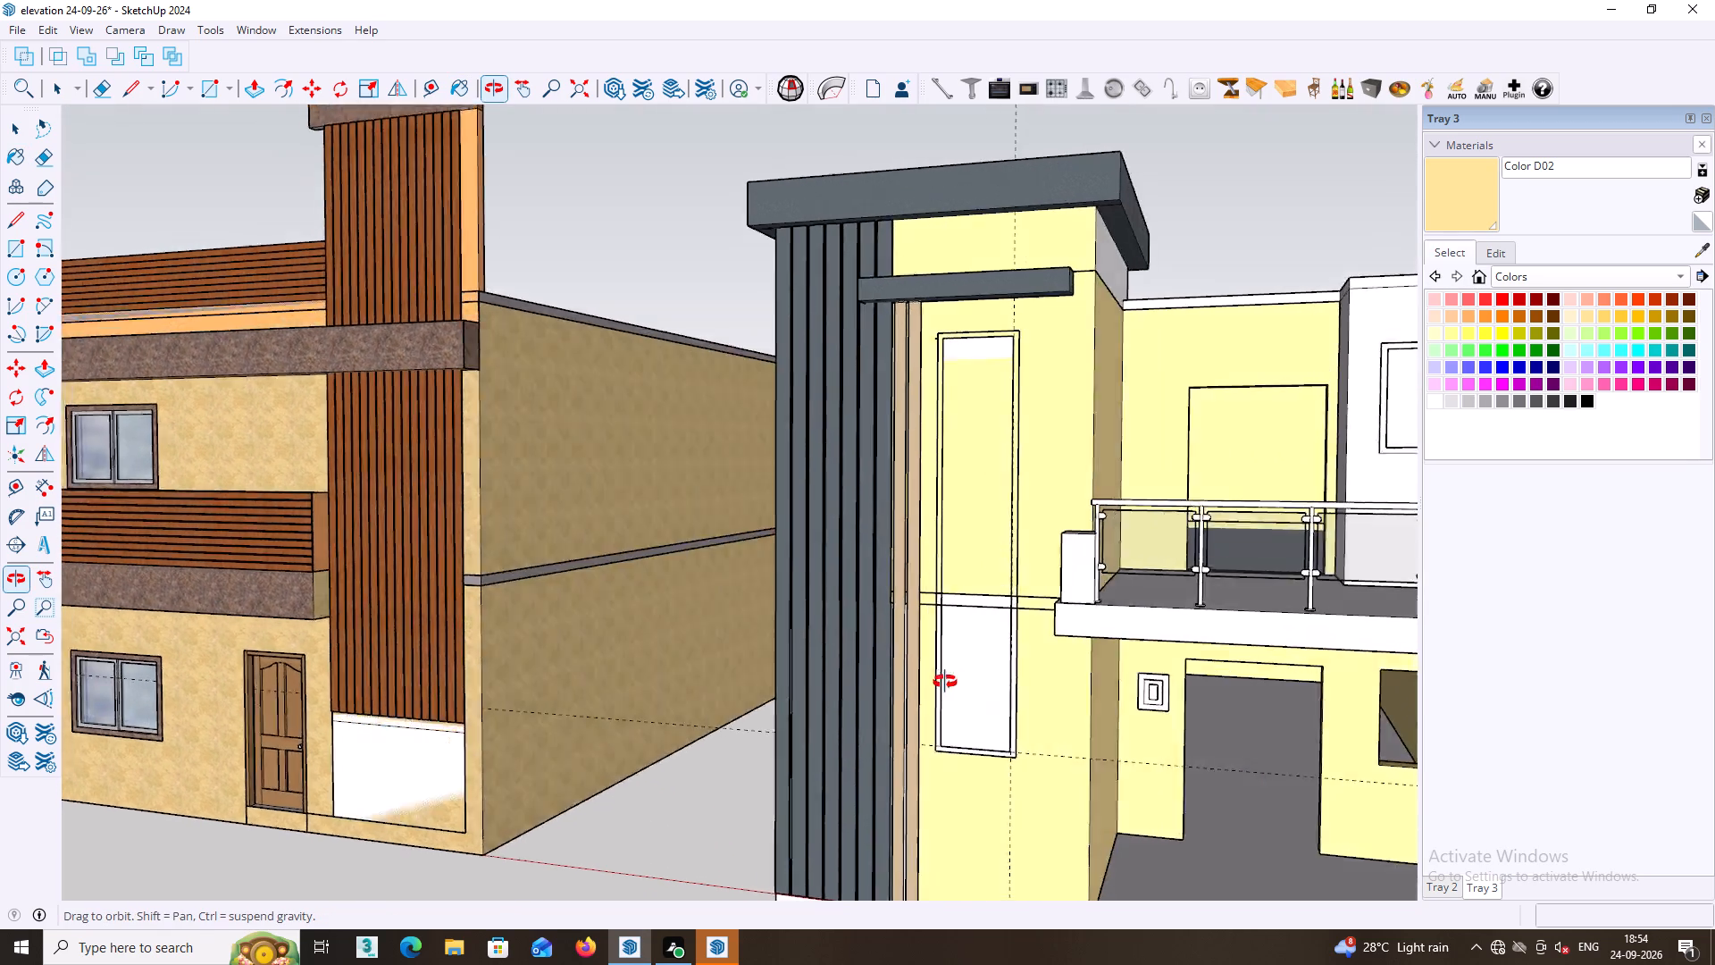
pyautogui.moveTo(945, 682); pyautogui.dragTo(711, 727, button='middle')
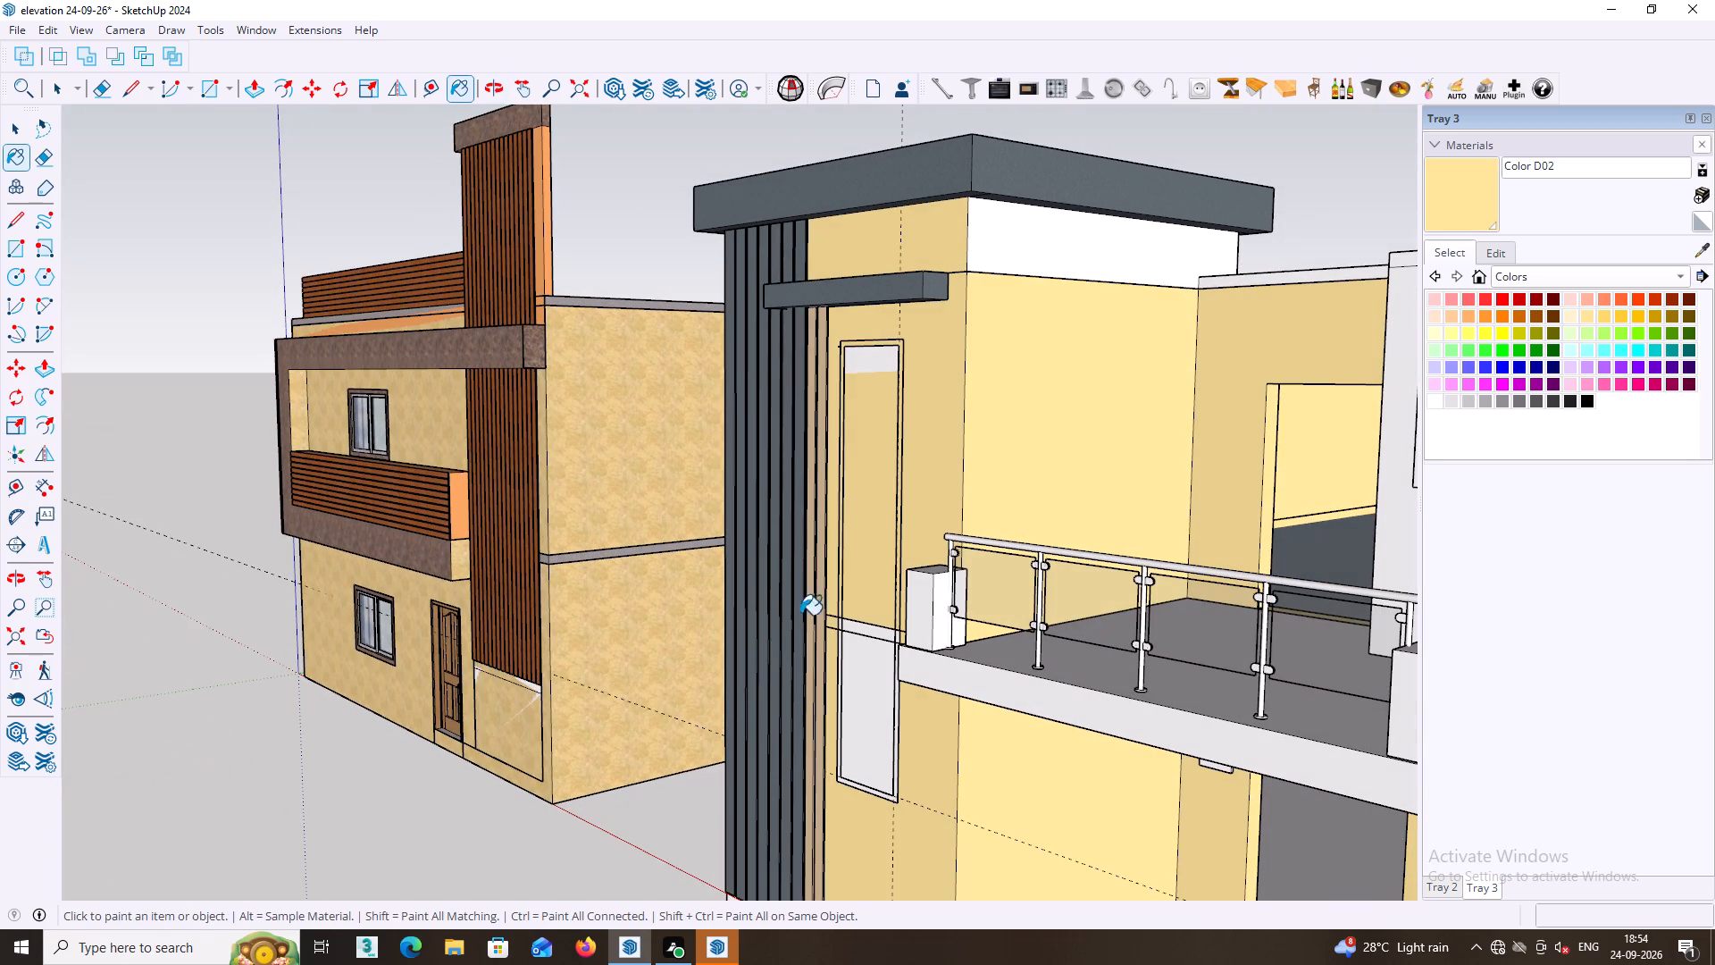
pyautogui.moveTo(915, 451); pyautogui.dragTo(747, 471, button='middle')
pyautogui.scroll(2, 940, 331)
pyautogui.click(950, 259)
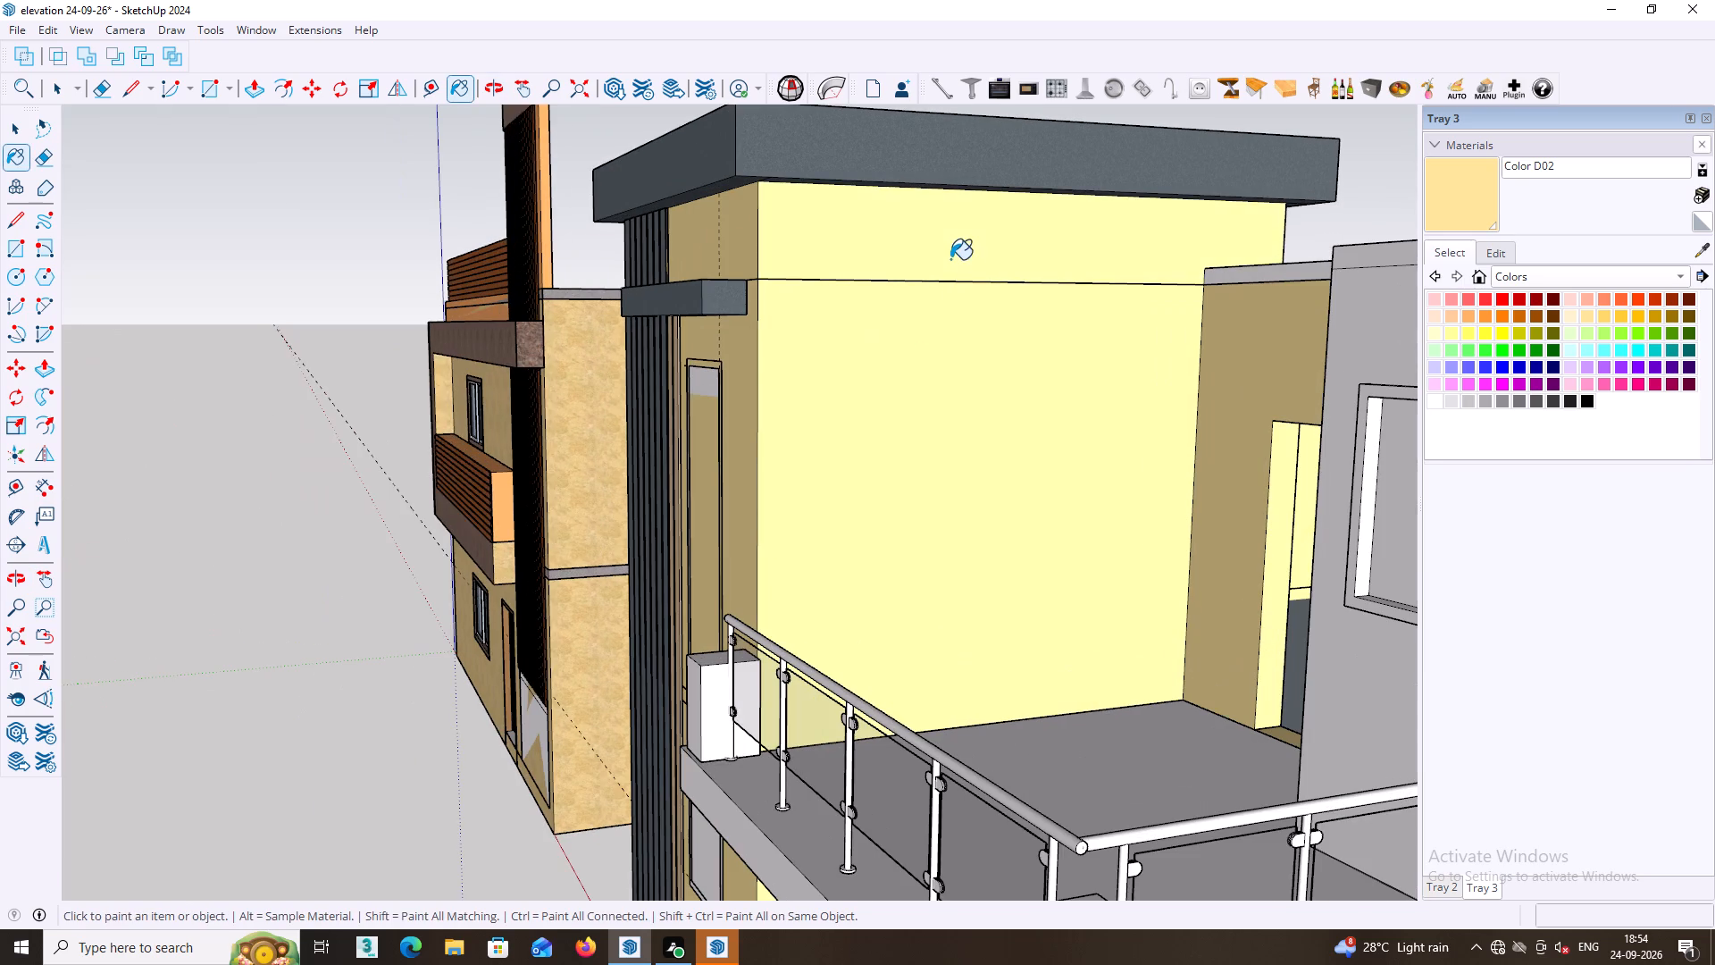
# Paint the underside of the main roof's overhang beside the white upper-storey window block with Color D02.
pyautogui.scroll(-8, 950, 274)
pyautogui.moveTo(1010, 344); pyautogui.dragTo(1090, 386, button='middle')
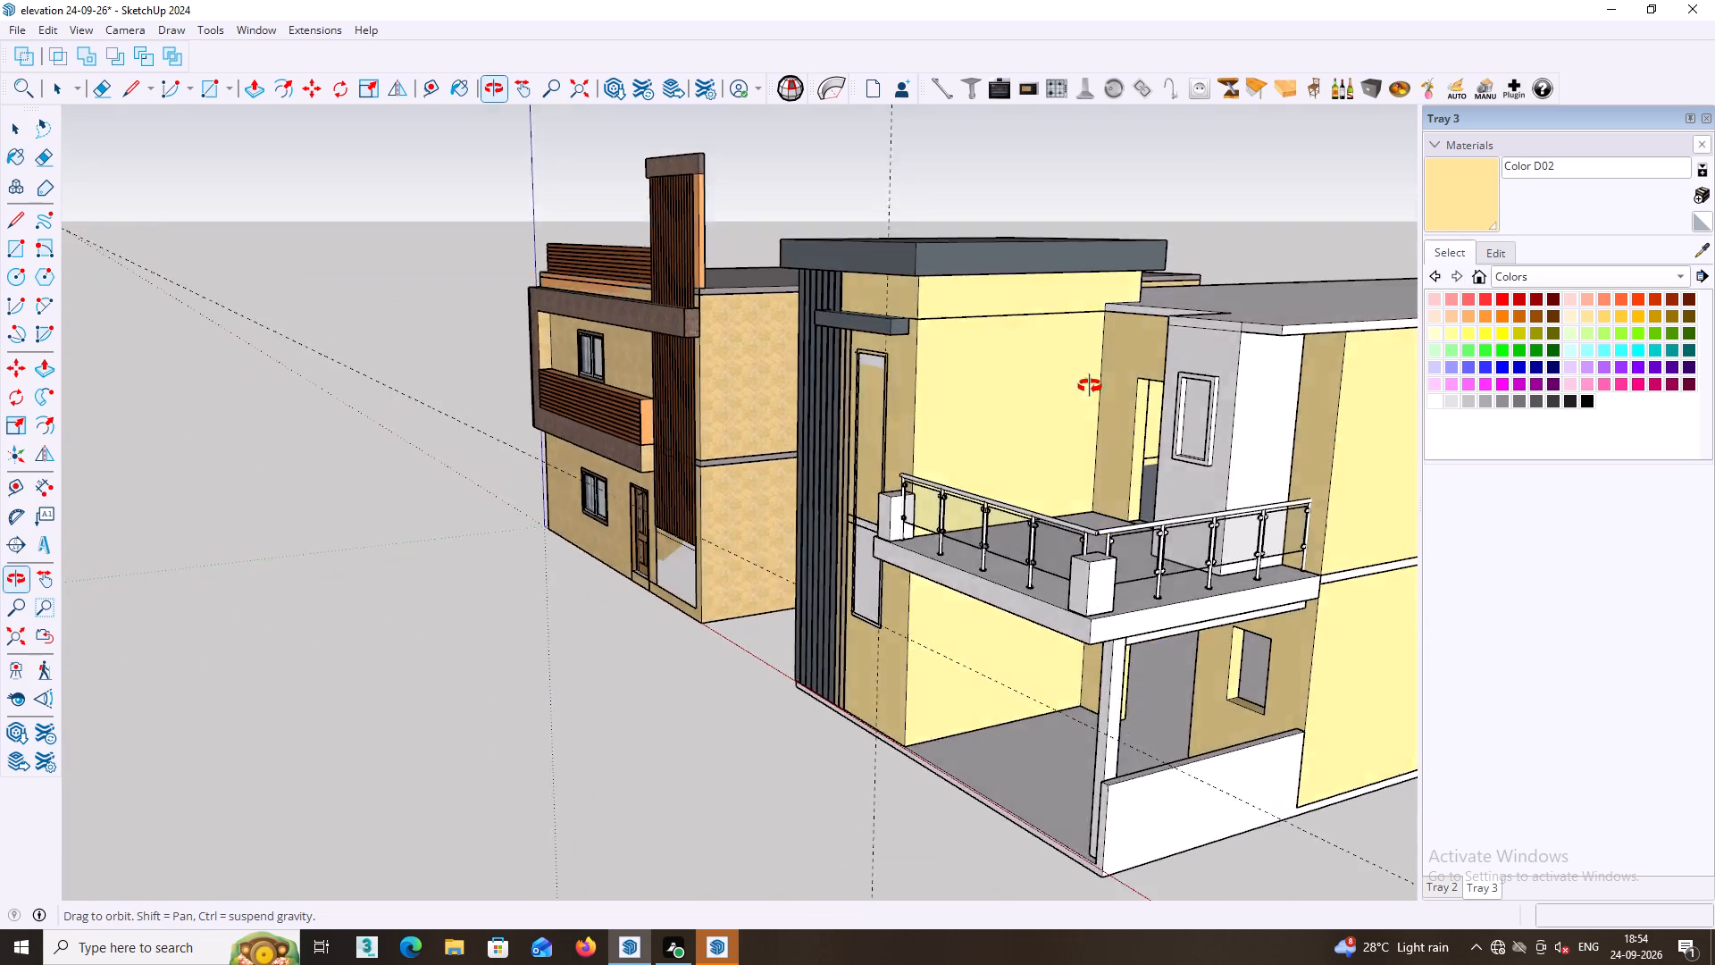
pyautogui.moveTo(1090, 386); pyautogui.dragTo(1213, 383, button='middle')
pyautogui.scroll(6, 1193, 305)
pyautogui.moveTo(1178, 334); pyautogui.dragTo(1267, 243, button='middle')
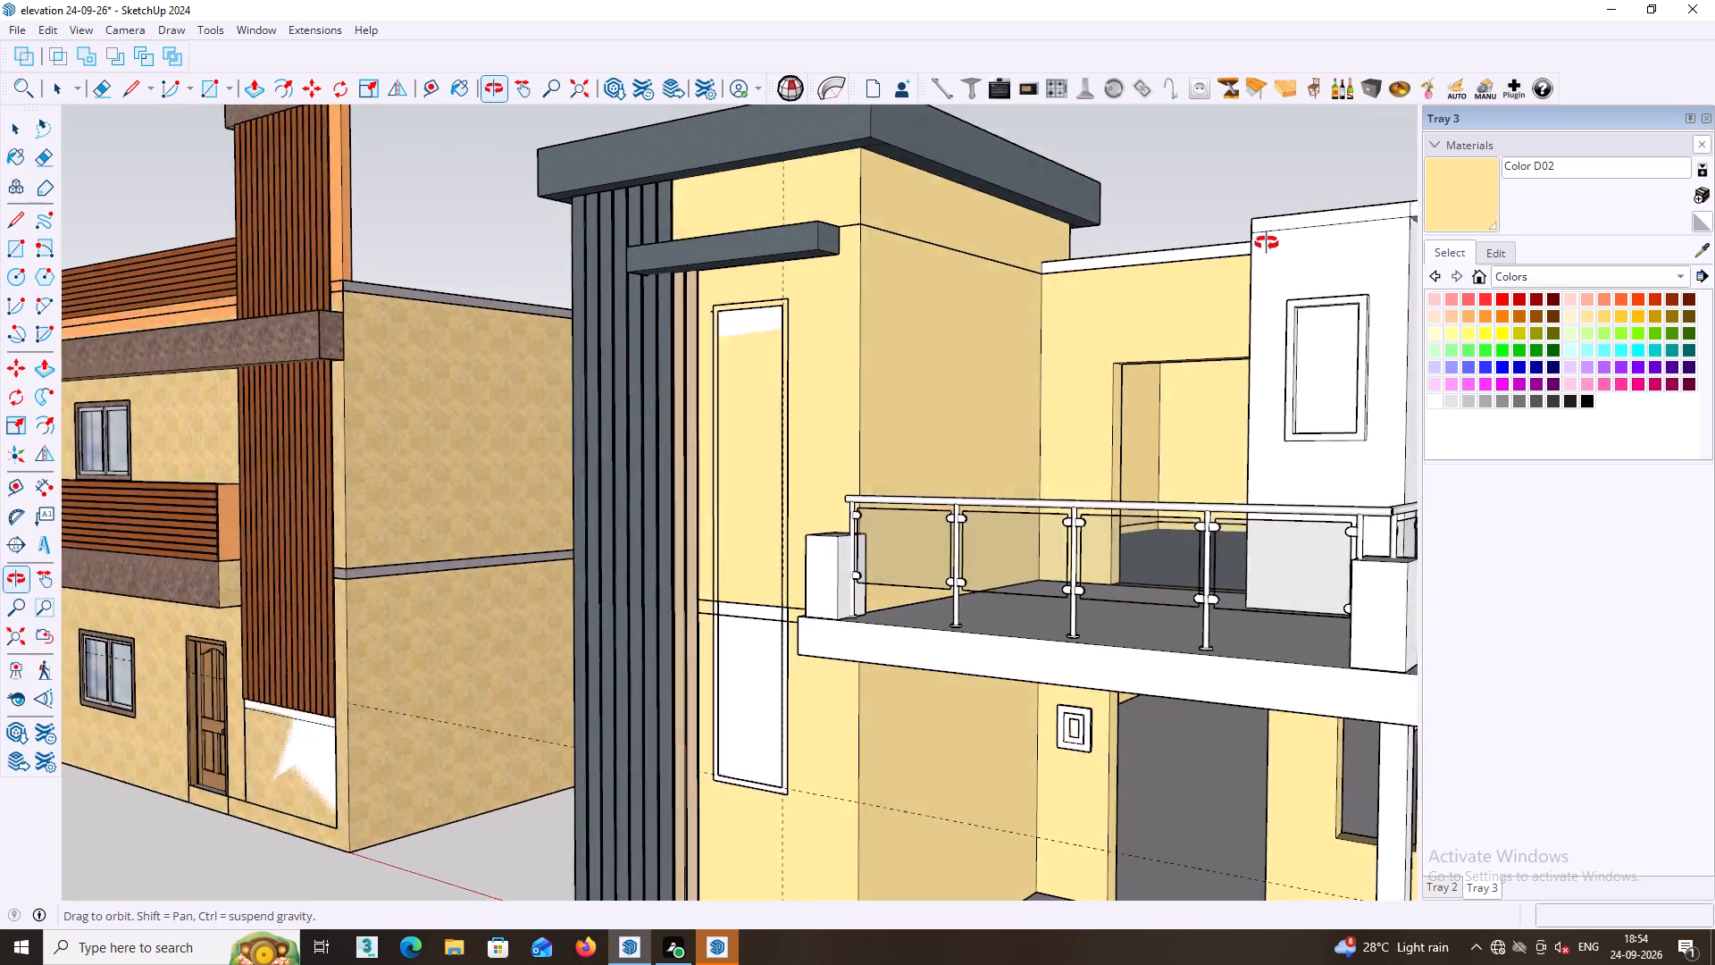
pyautogui.moveTo(1267, 243); pyautogui.dragTo(1401, 262, button='middle')
pyautogui.moveTo(1408, 263); pyautogui.dragTo(950, 221, button='middle')
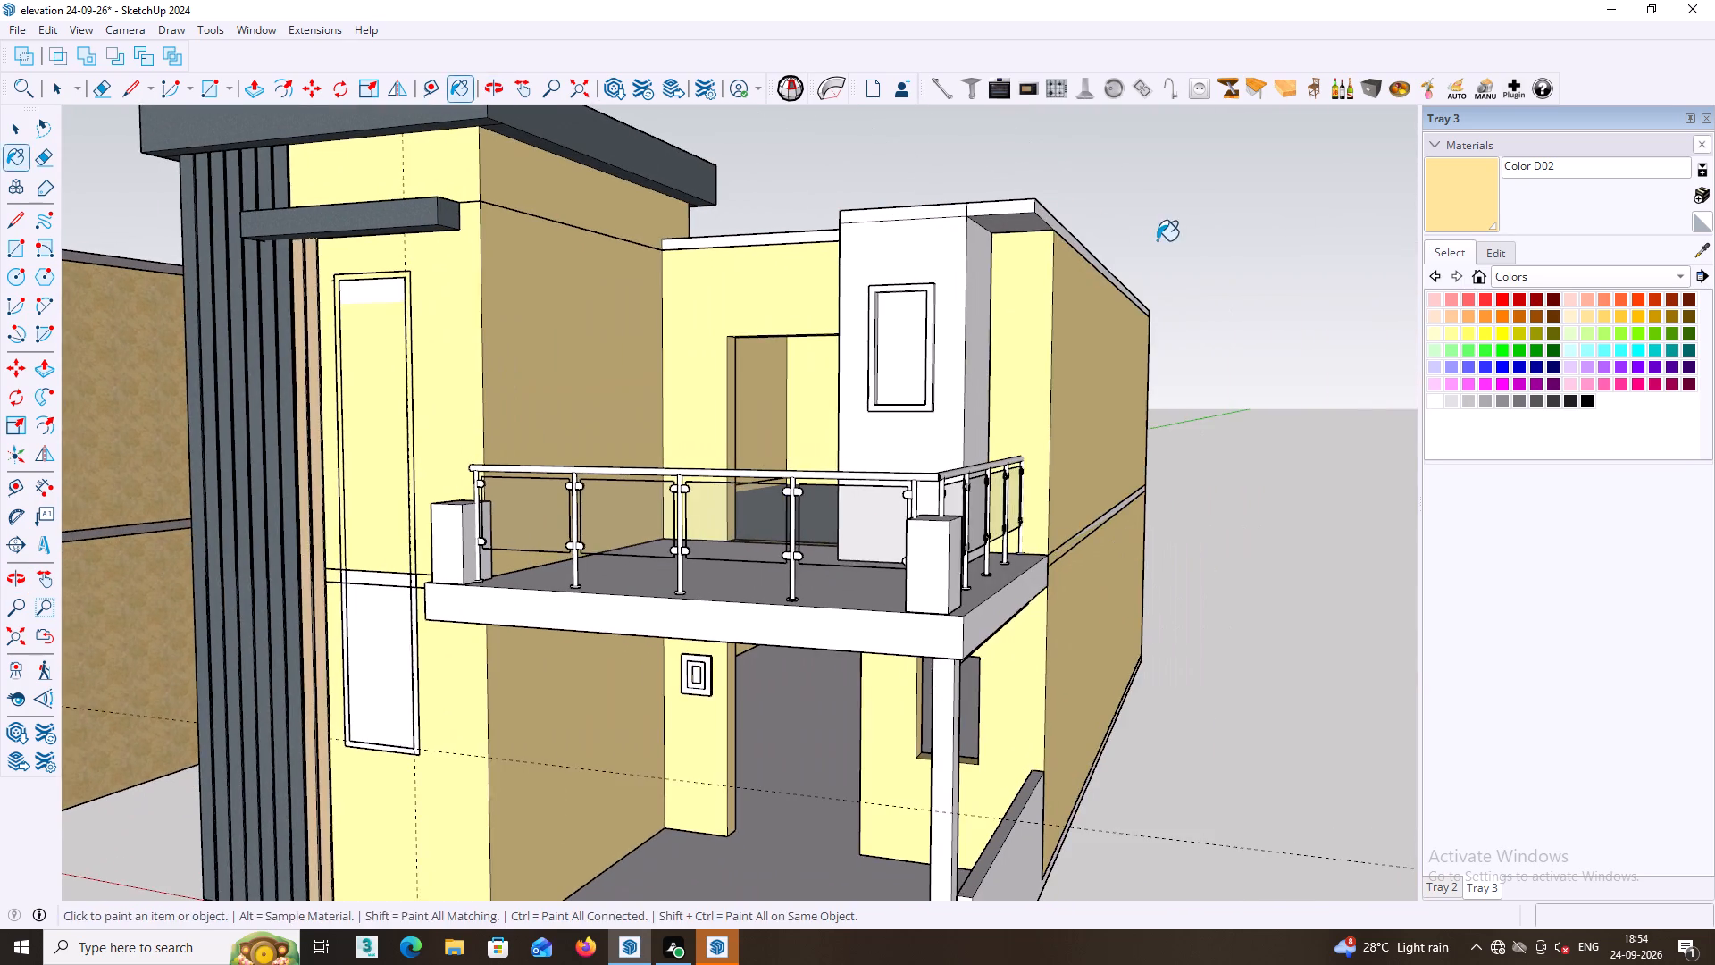
pyautogui.moveTo(1144, 239); pyautogui.dragTo(1085, 103, button='middle')
pyautogui.scroll(8, 1037, 206)
pyautogui.click(975, 262)
pyautogui.scroll(-2, 971, 270)
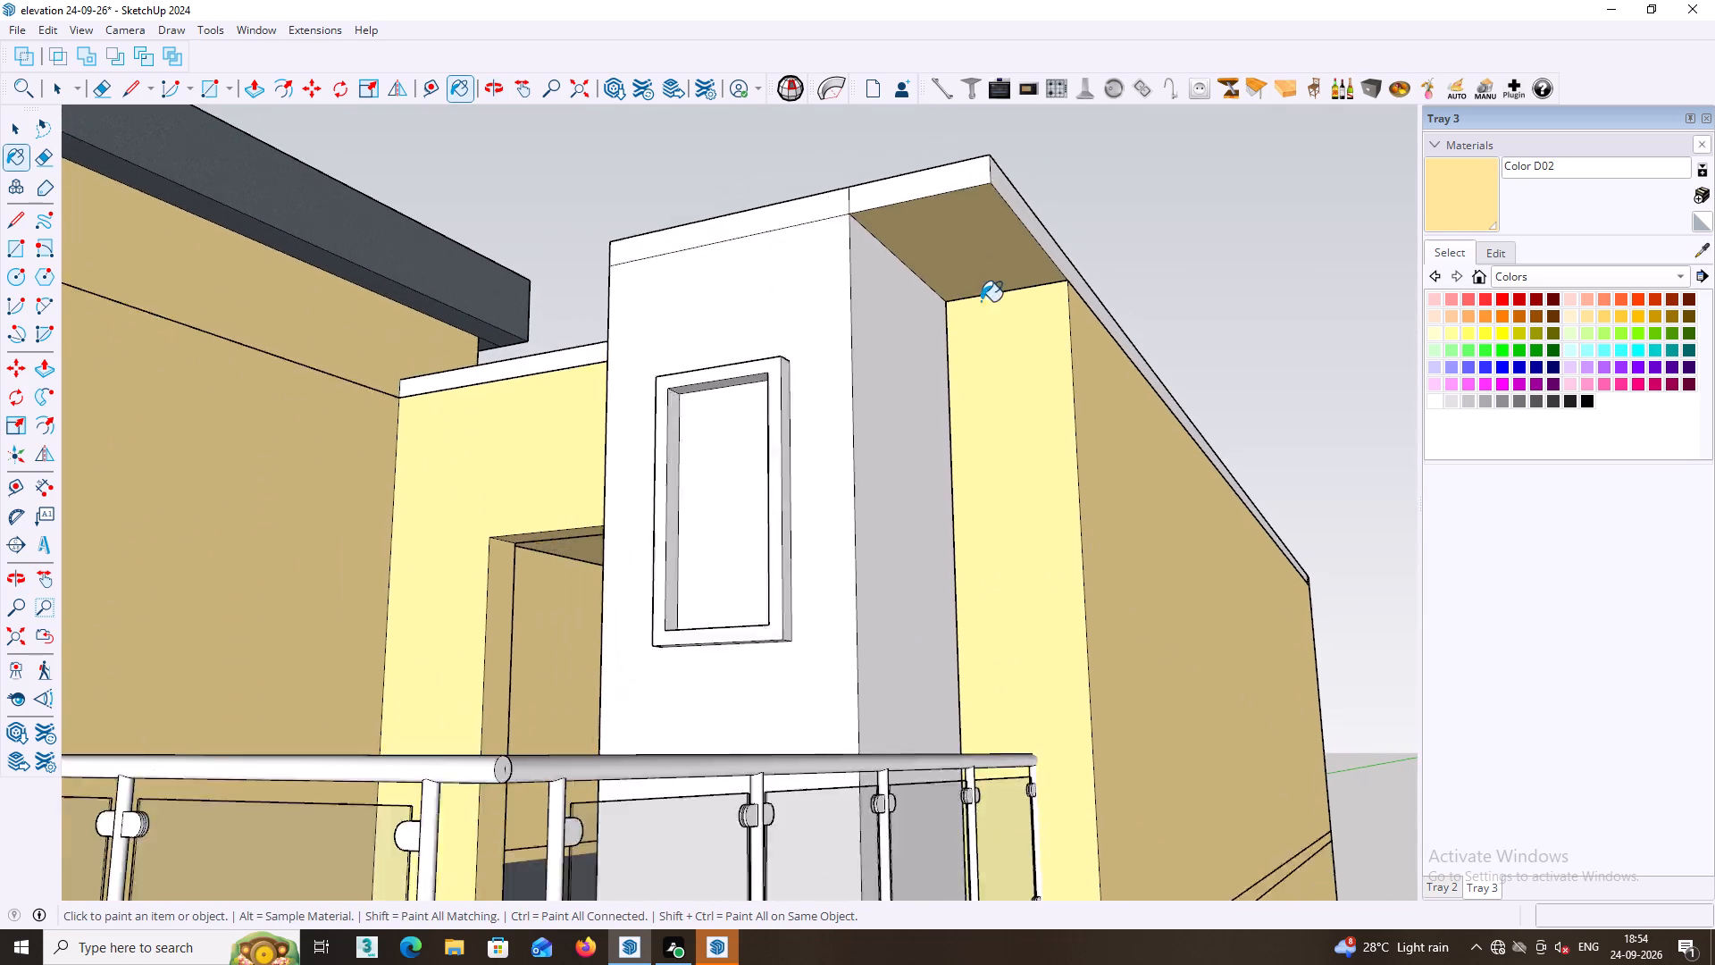
# Paint the narrow floor band between the two storeys on the balcony-side outer wall with Color D02.
pyautogui.scroll(-10, 981, 301)
pyautogui.scroll(2, 1075, 659)
pyautogui.moveTo(1070, 657); pyautogui.dragTo(1057, 783, button='middle')
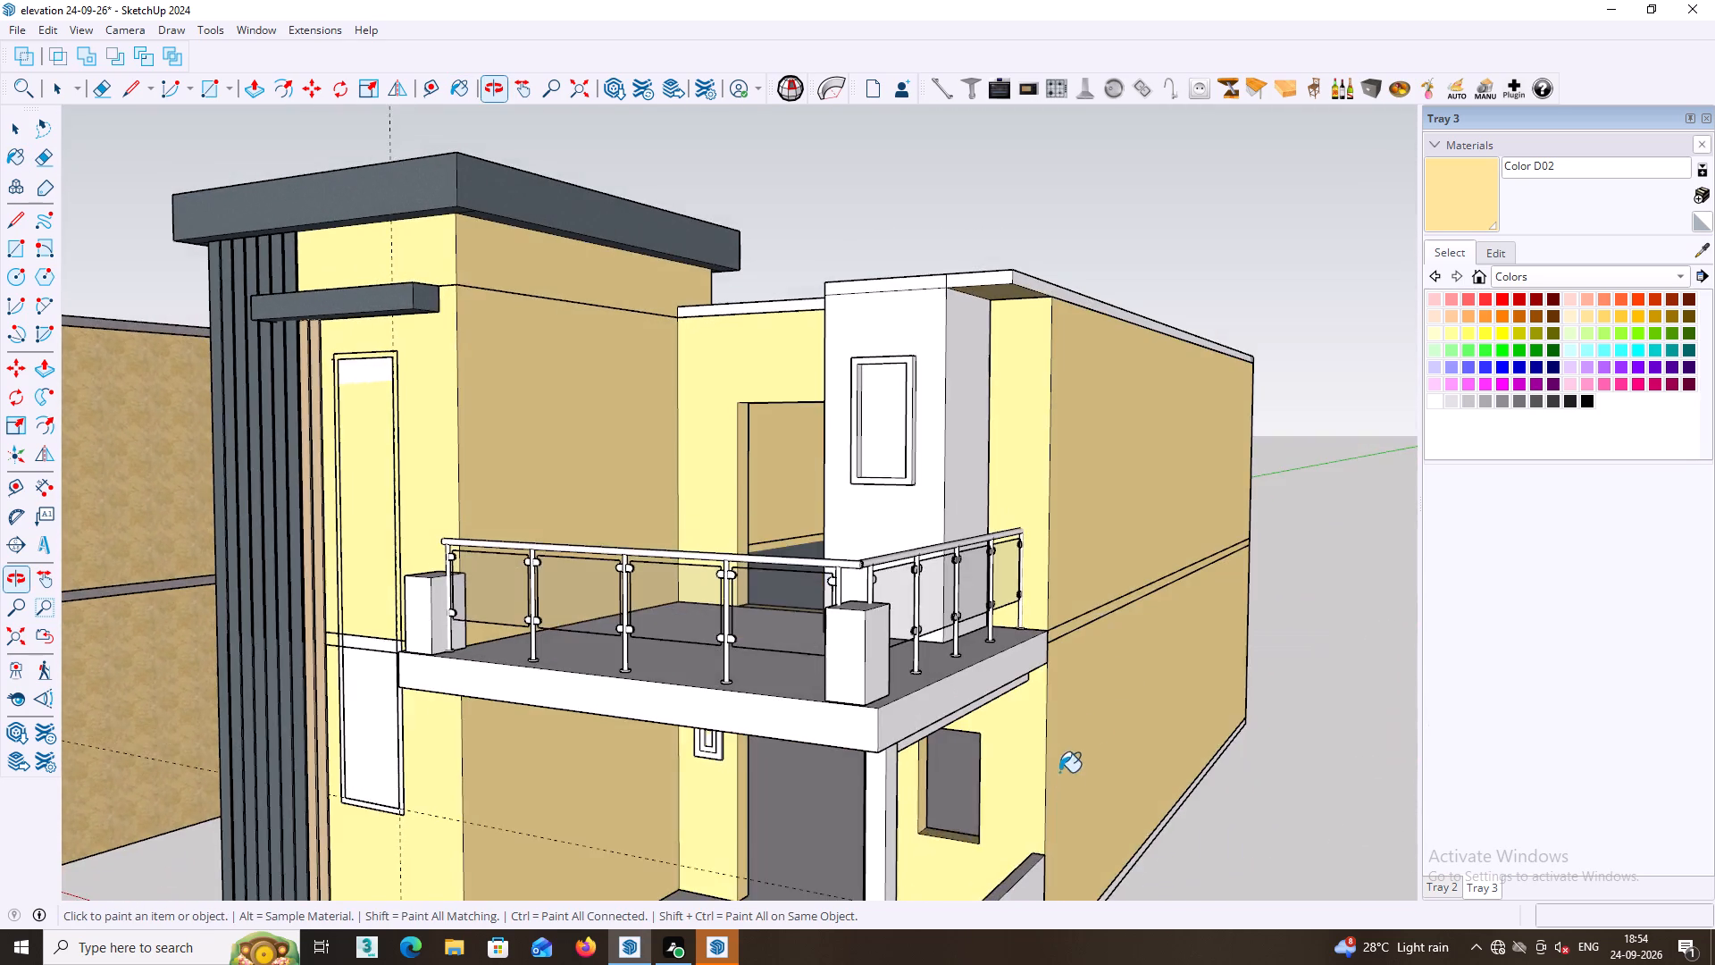
pyautogui.scroll(4, 1126, 647)
pyautogui.click(1122, 586)
pyautogui.scroll(-2, 1124, 590)
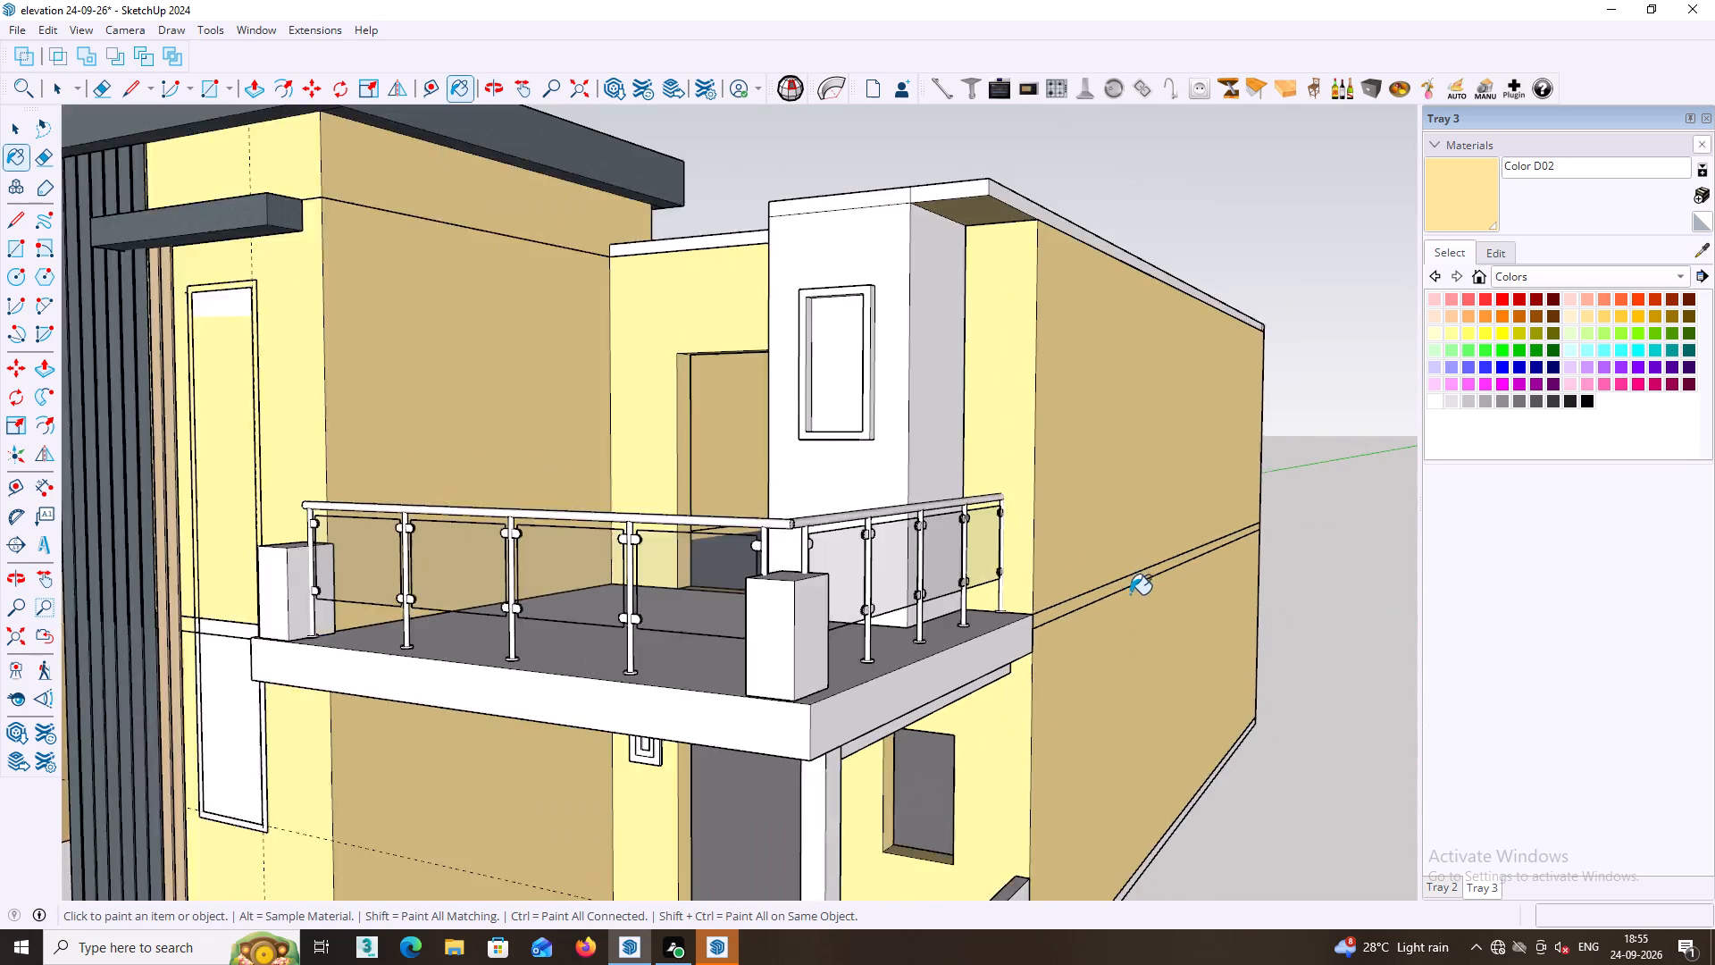
pyautogui.scroll(-9, 1130, 594)
pyautogui.moveTo(1136, 627); pyautogui.dragTo(1194, 637, button='middle')
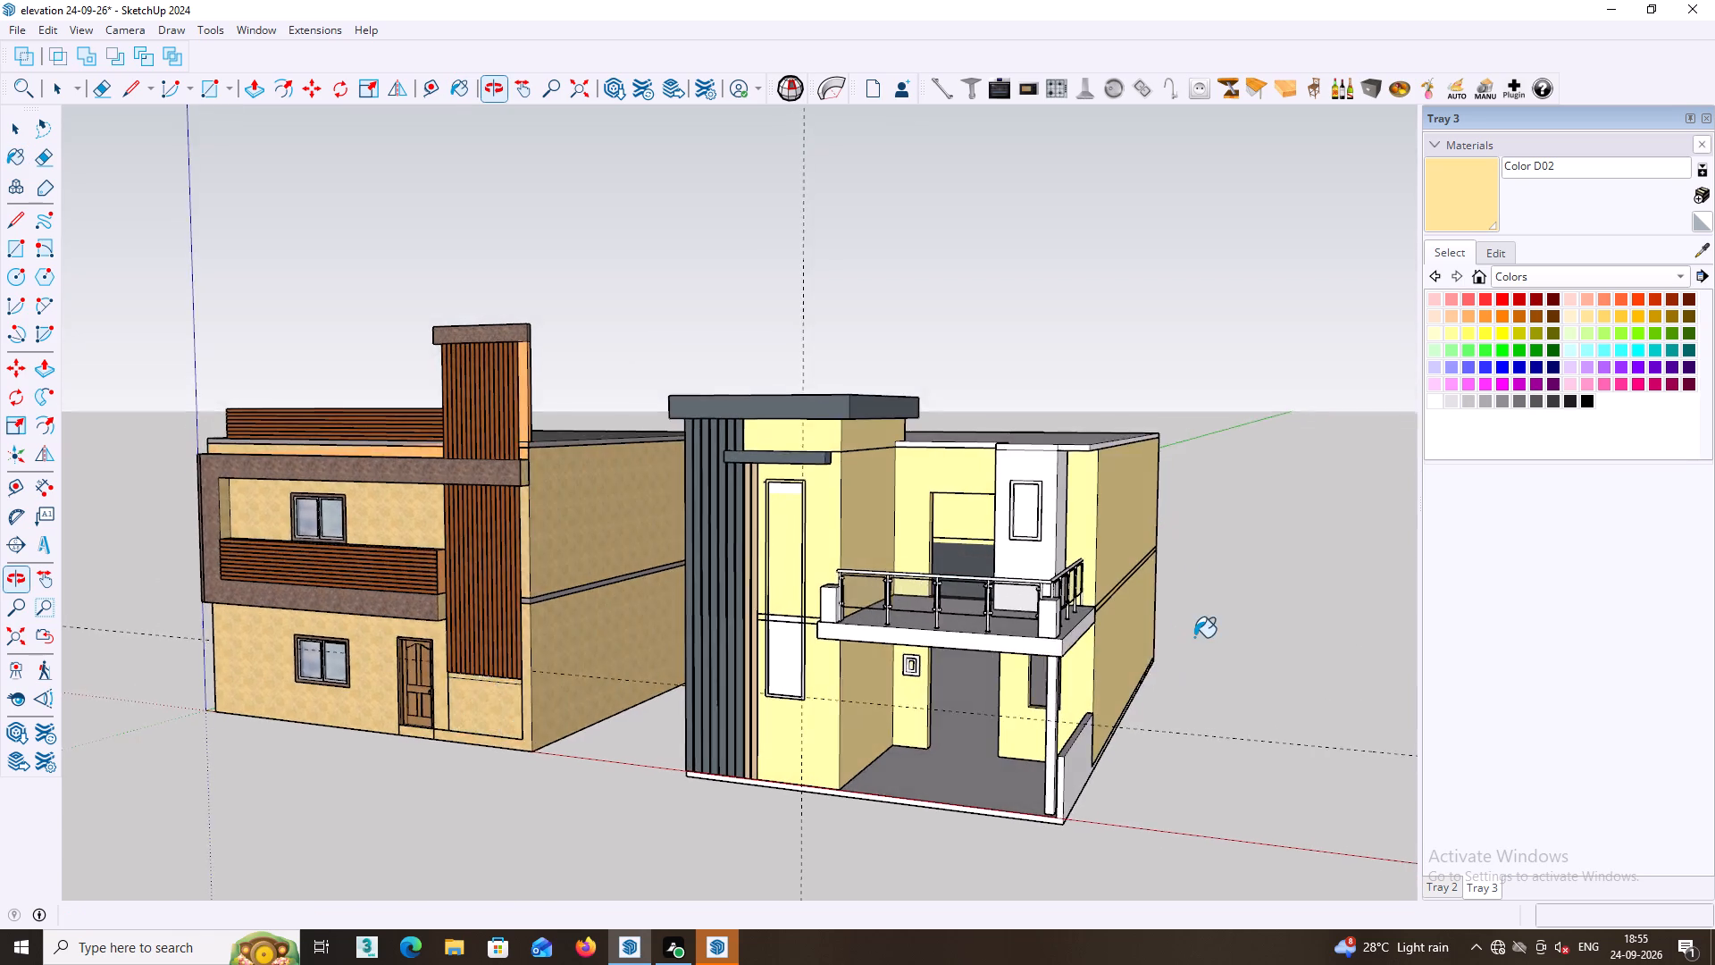
pyautogui.moveTo(1192, 637); pyautogui.dragTo(1211, 770, button='middle')
pyautogui.press('space')
pyautogui.click(1290, 692)
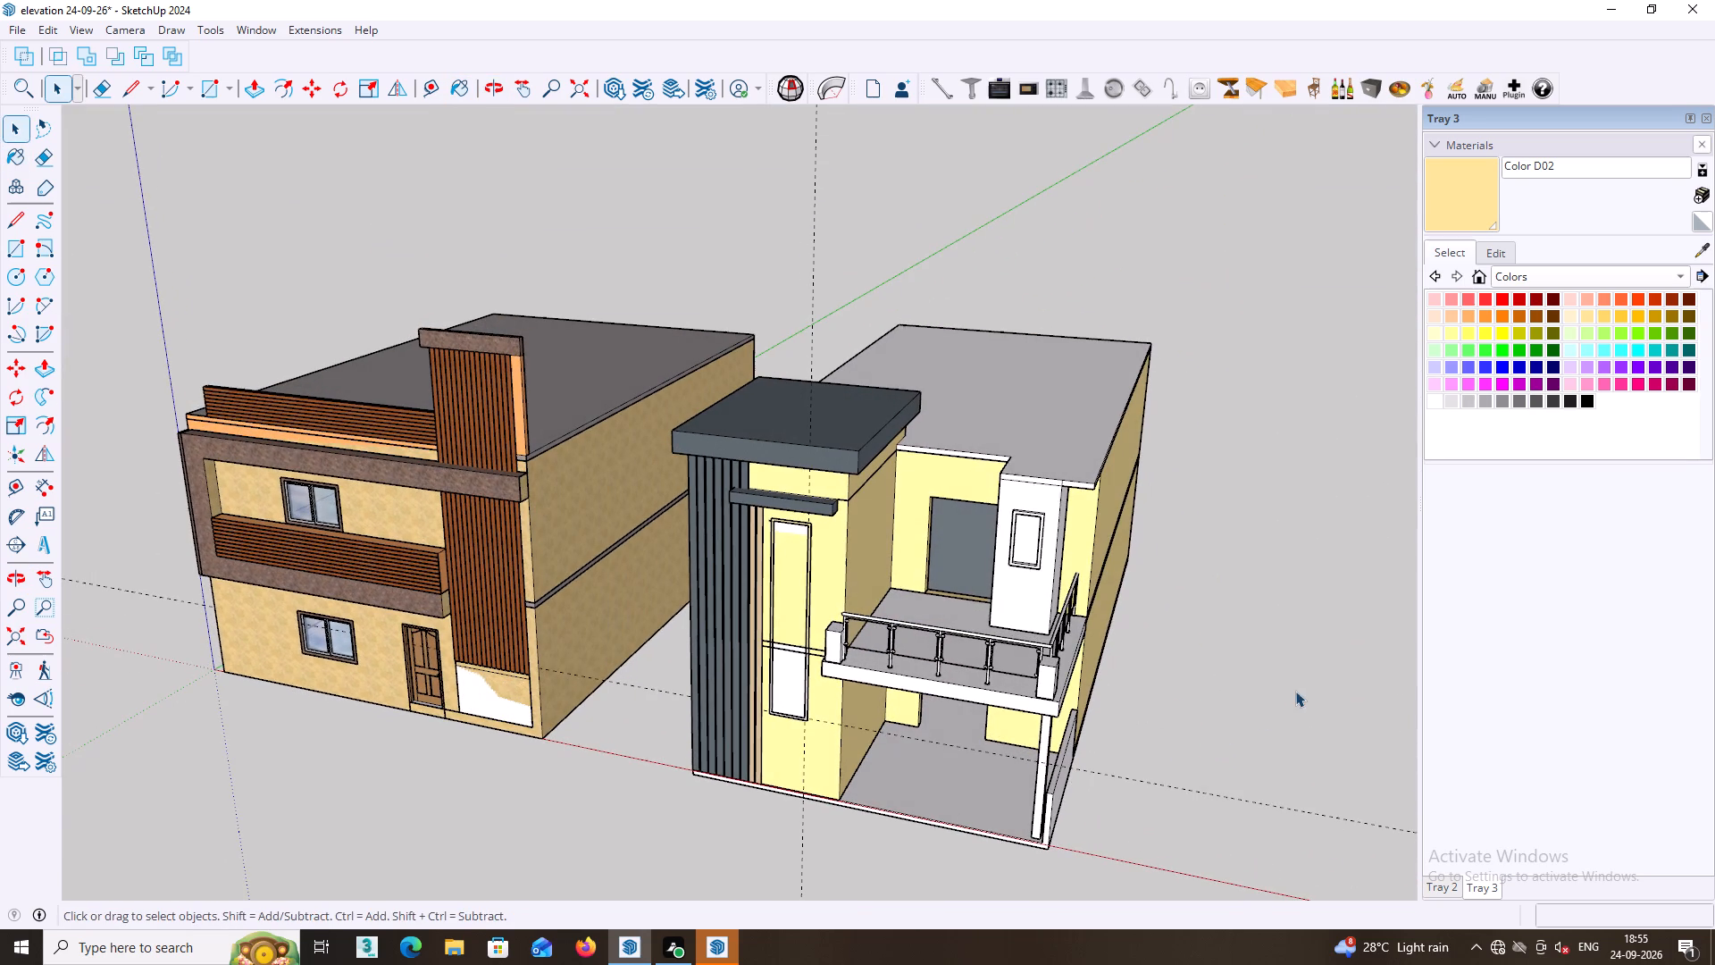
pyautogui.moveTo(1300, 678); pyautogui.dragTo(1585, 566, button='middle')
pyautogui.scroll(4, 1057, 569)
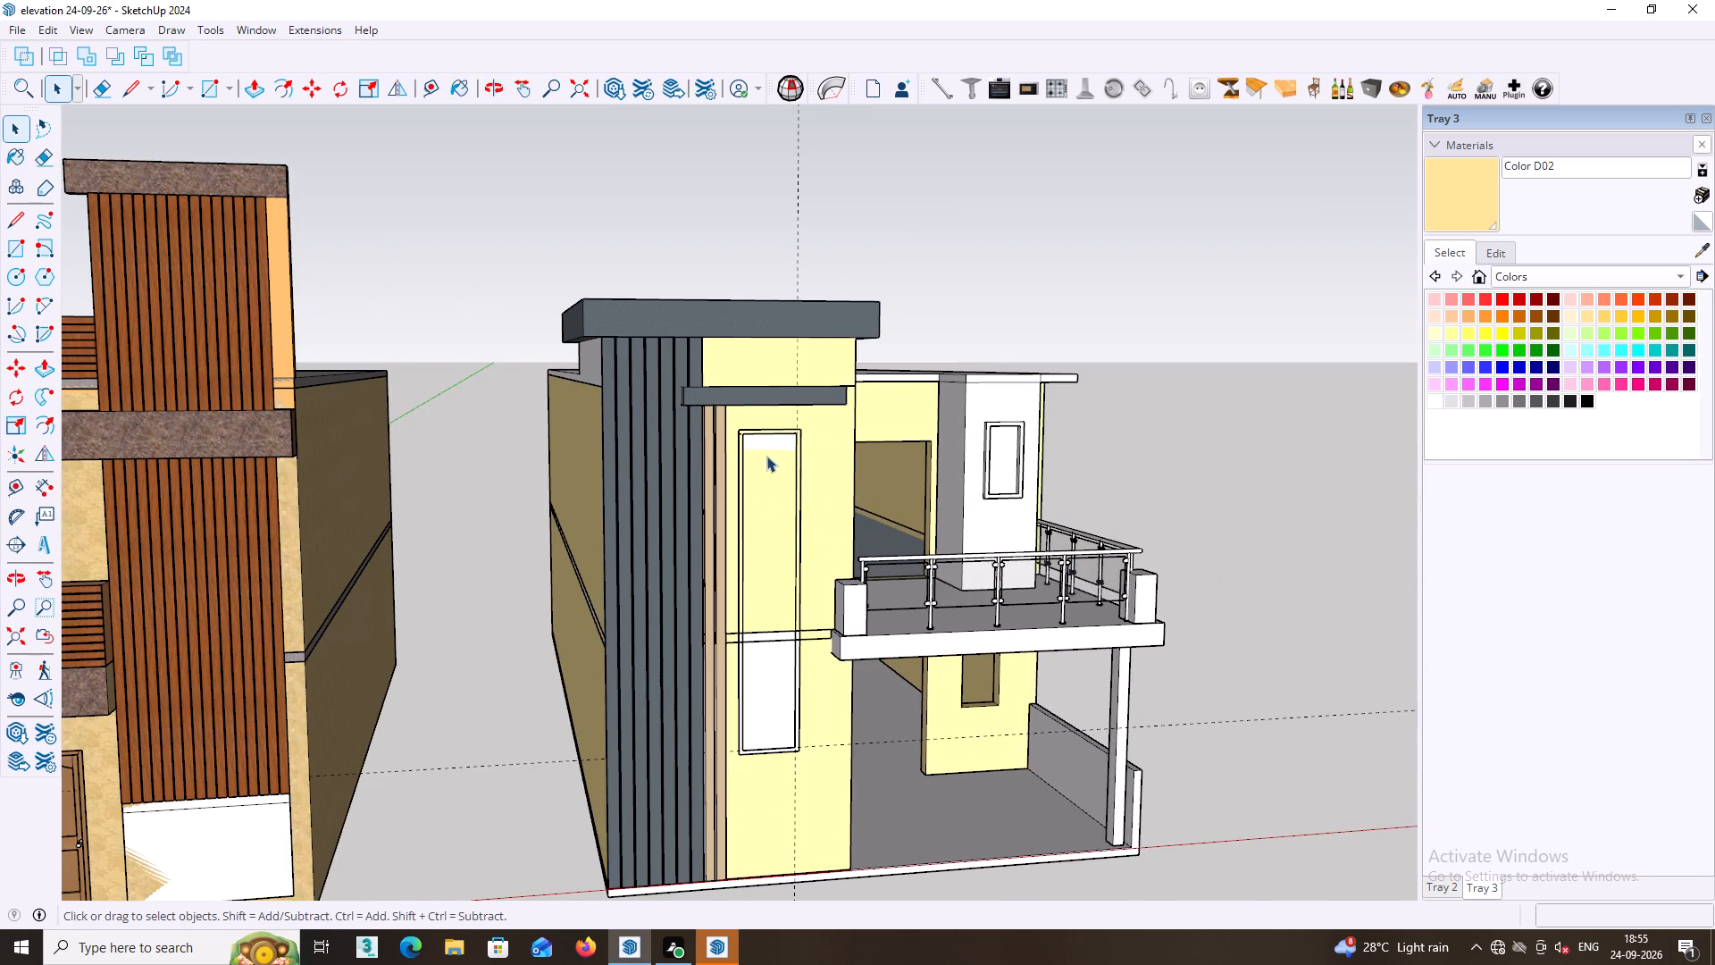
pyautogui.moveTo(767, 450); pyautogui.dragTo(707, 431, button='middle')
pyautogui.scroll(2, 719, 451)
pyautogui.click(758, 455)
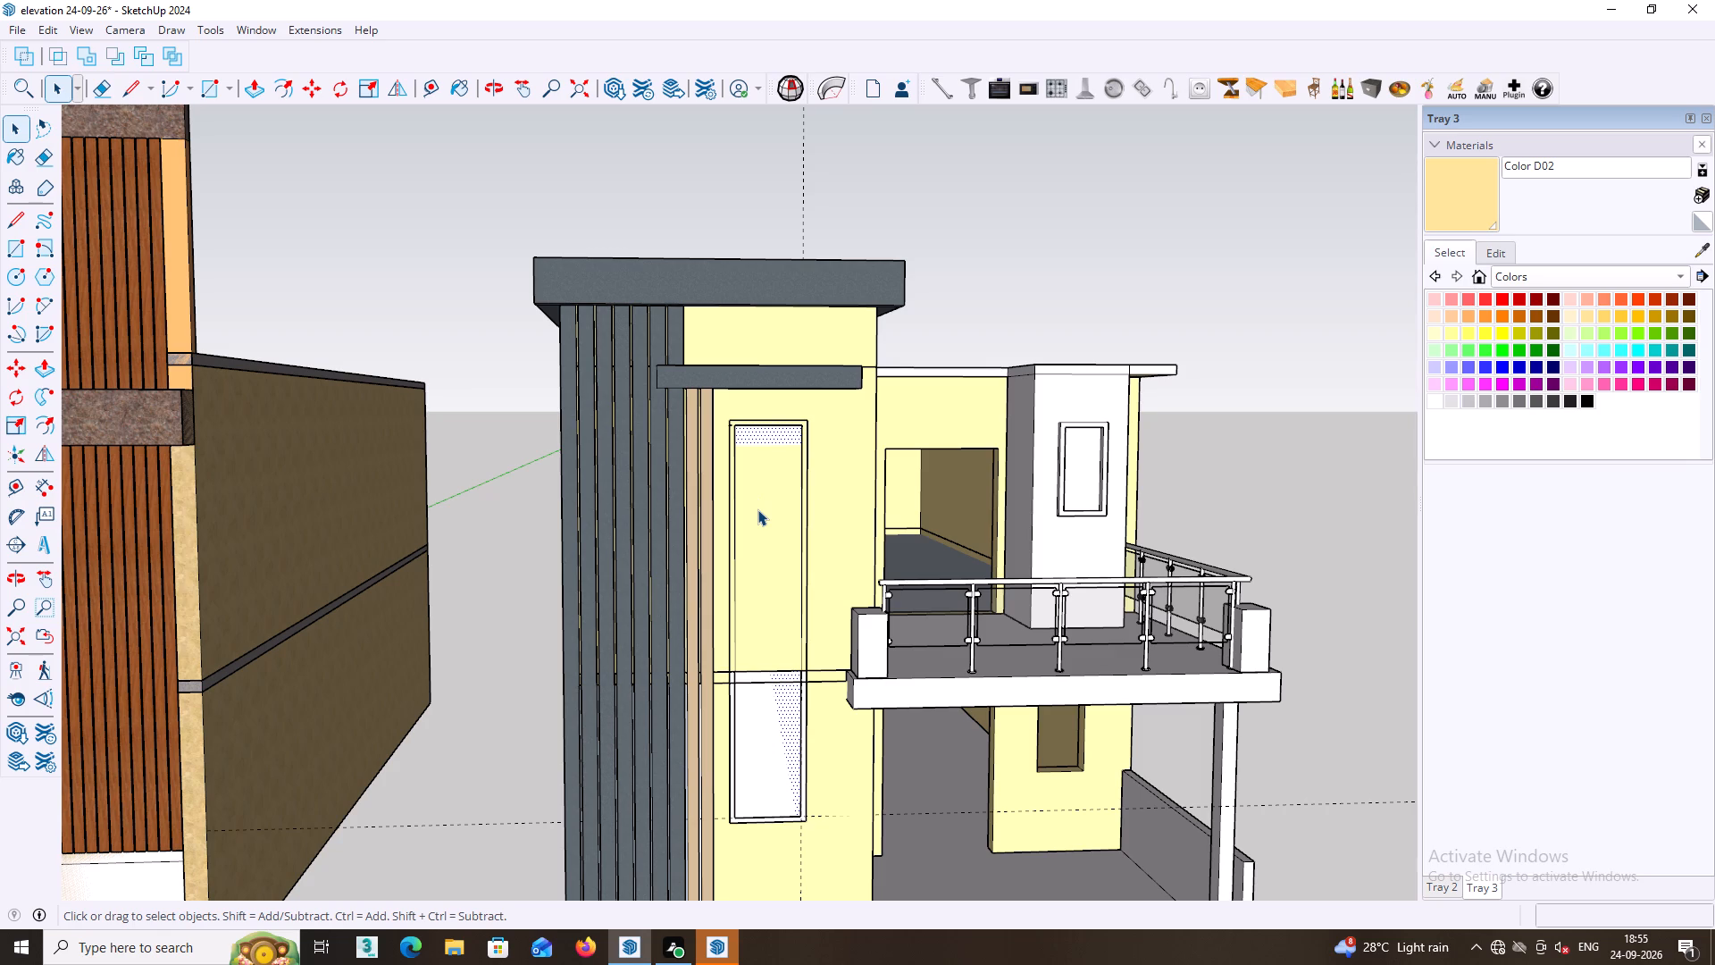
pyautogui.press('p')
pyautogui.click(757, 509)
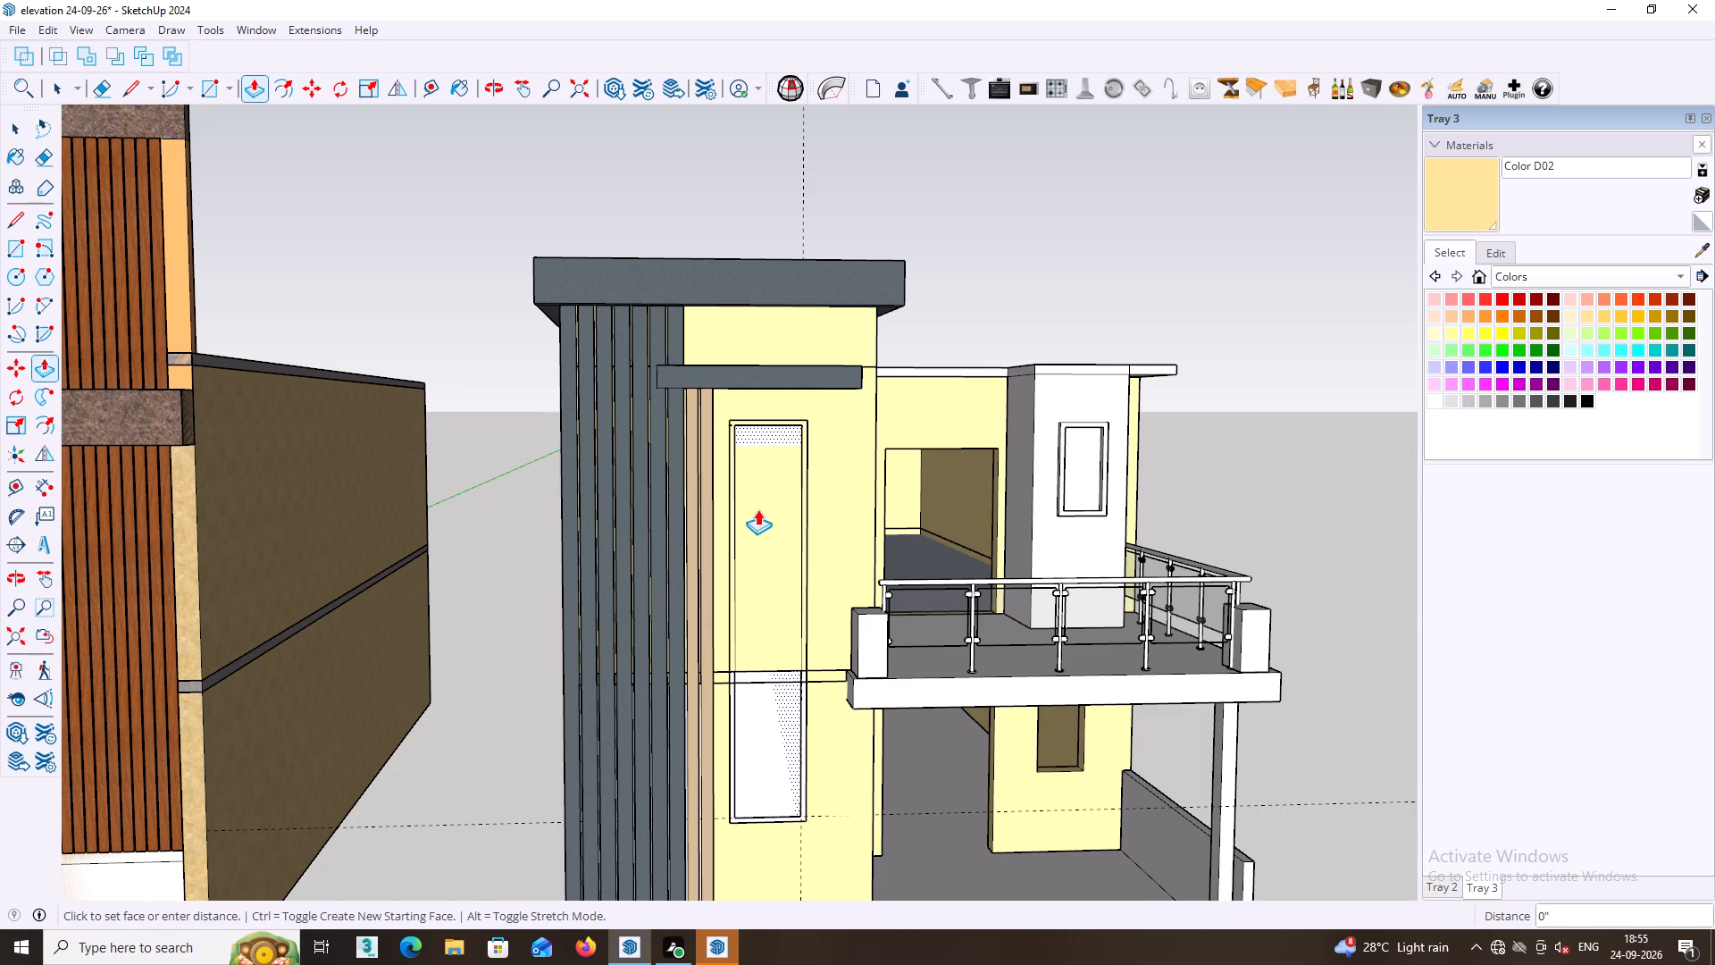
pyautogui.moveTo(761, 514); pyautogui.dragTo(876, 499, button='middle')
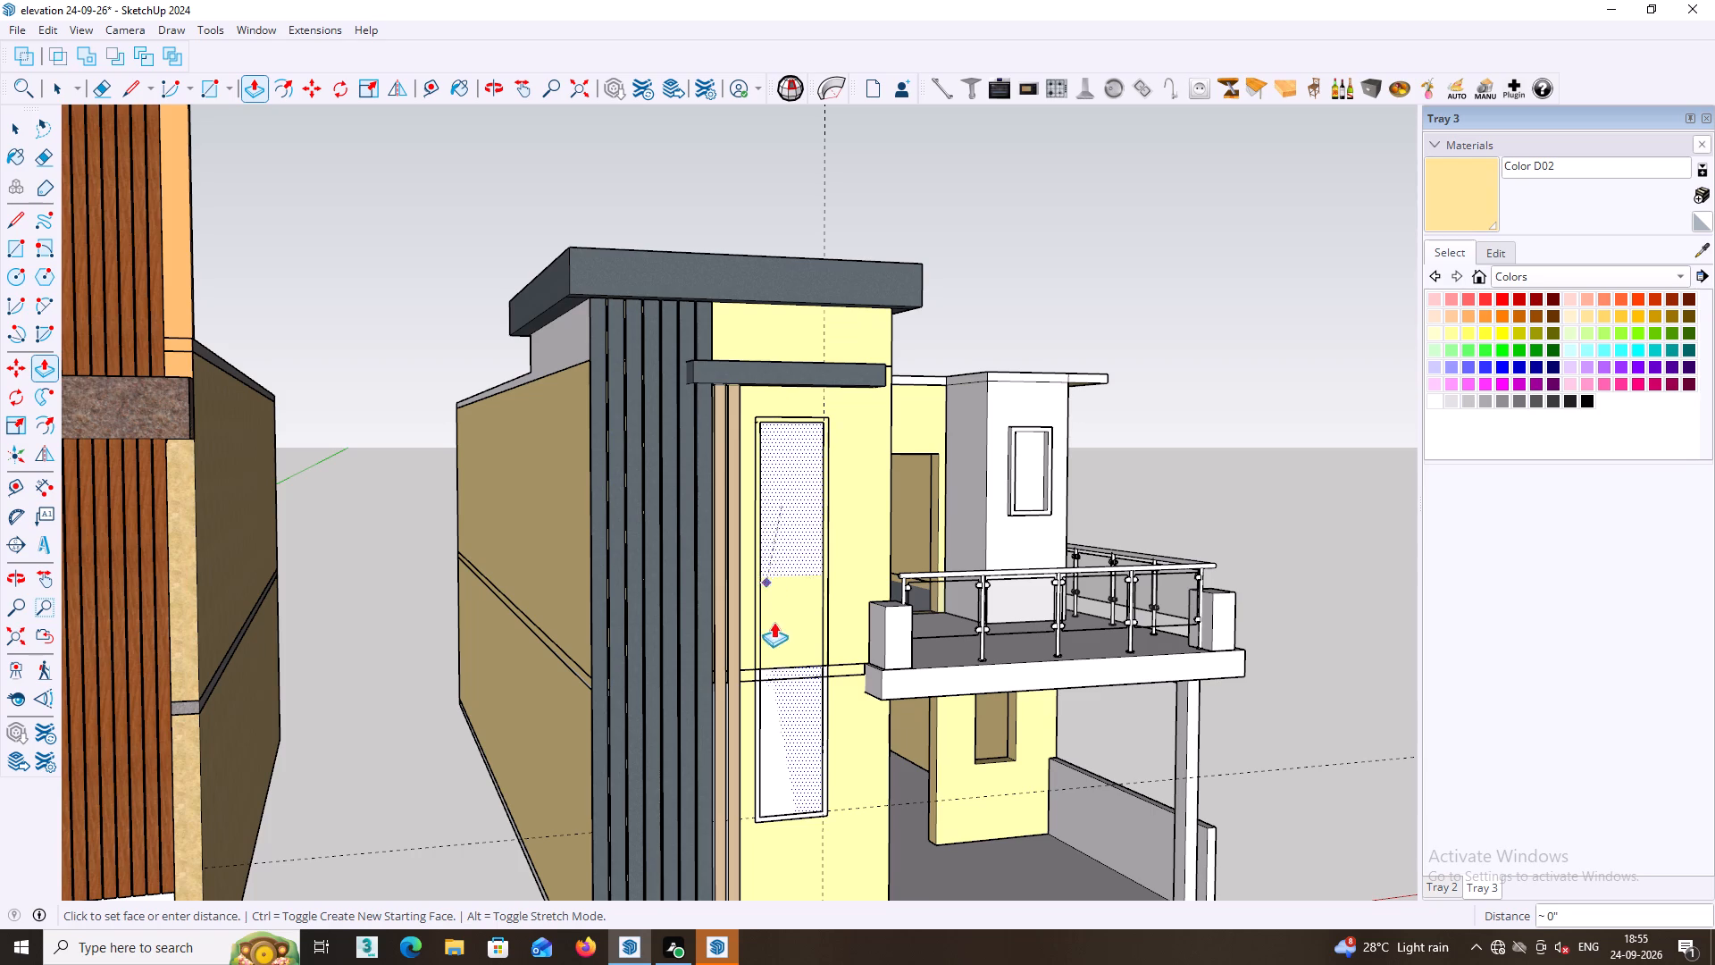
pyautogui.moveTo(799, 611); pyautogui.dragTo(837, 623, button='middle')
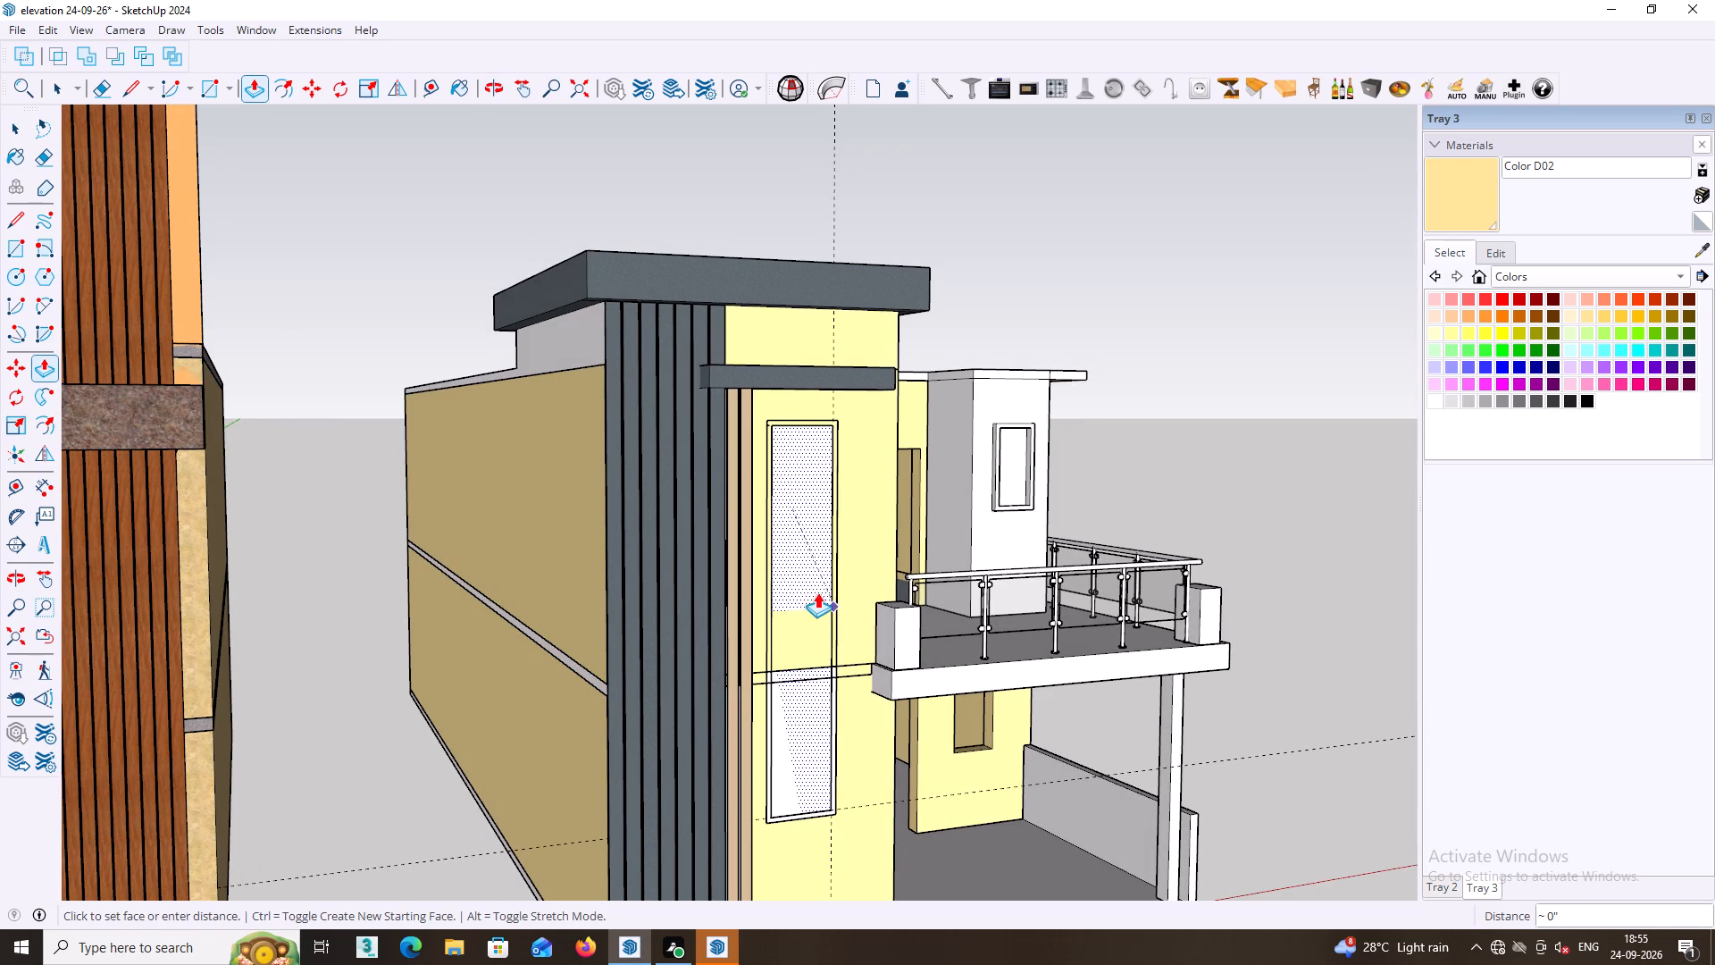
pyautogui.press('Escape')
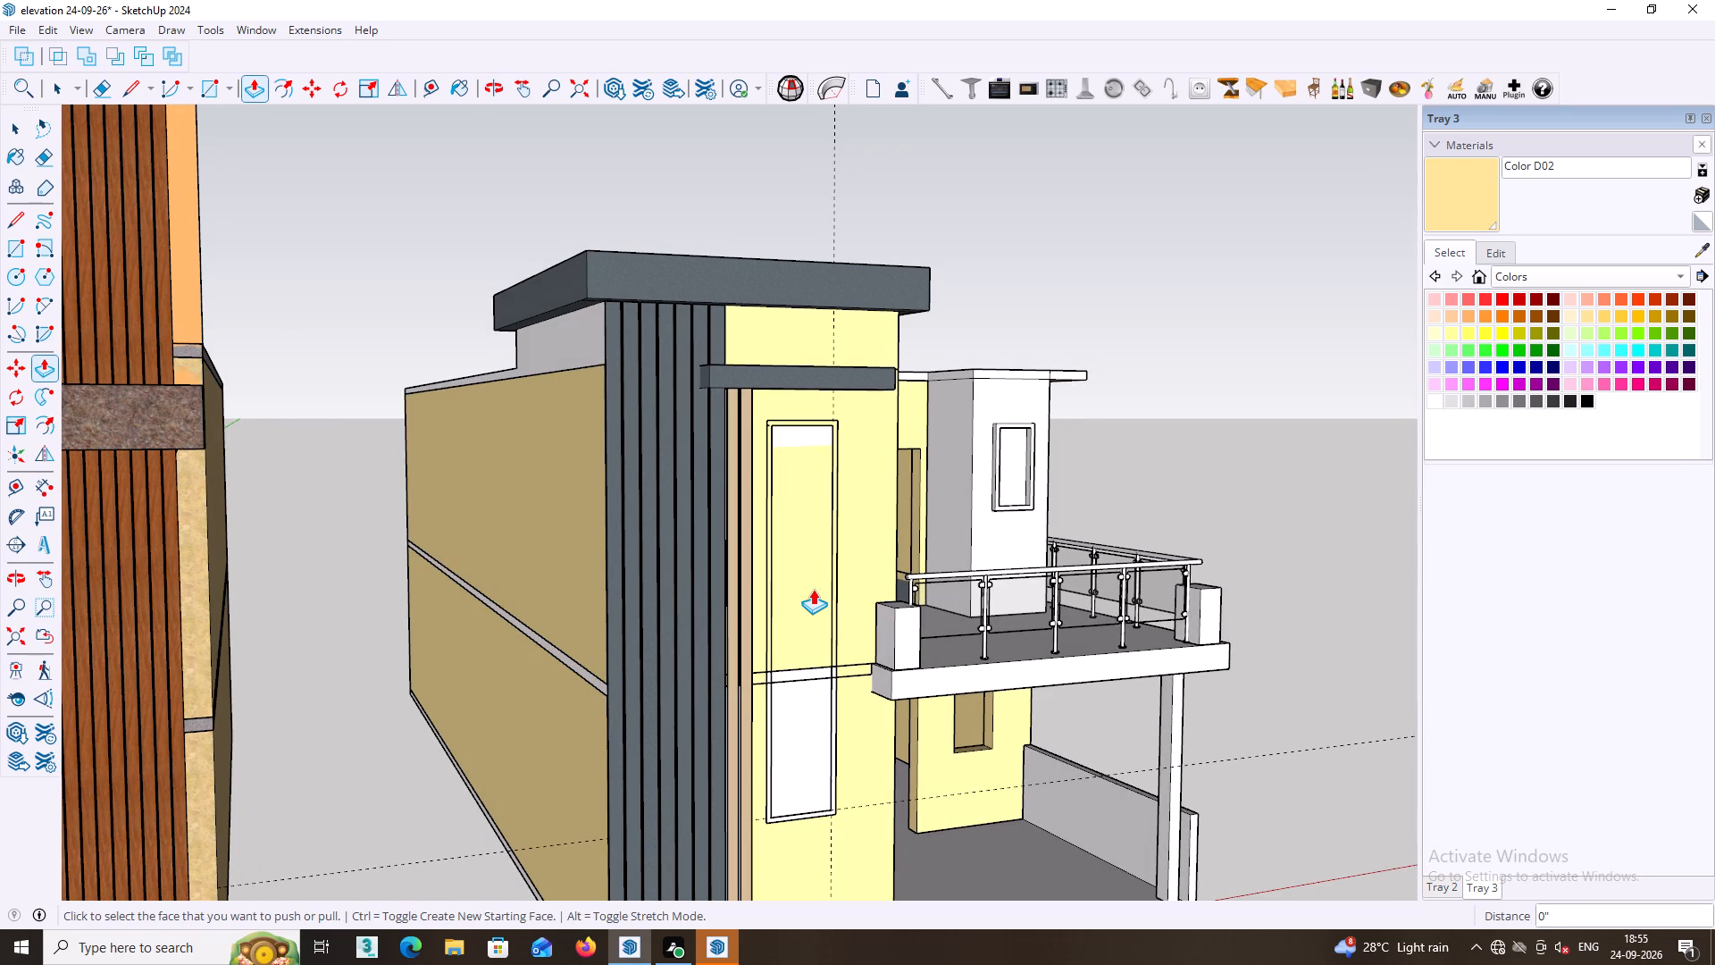
# Push/Pull the tall window's white inner panel outward about 1 5/16" to the face of its frame.
pyautogui.click(807, 732)
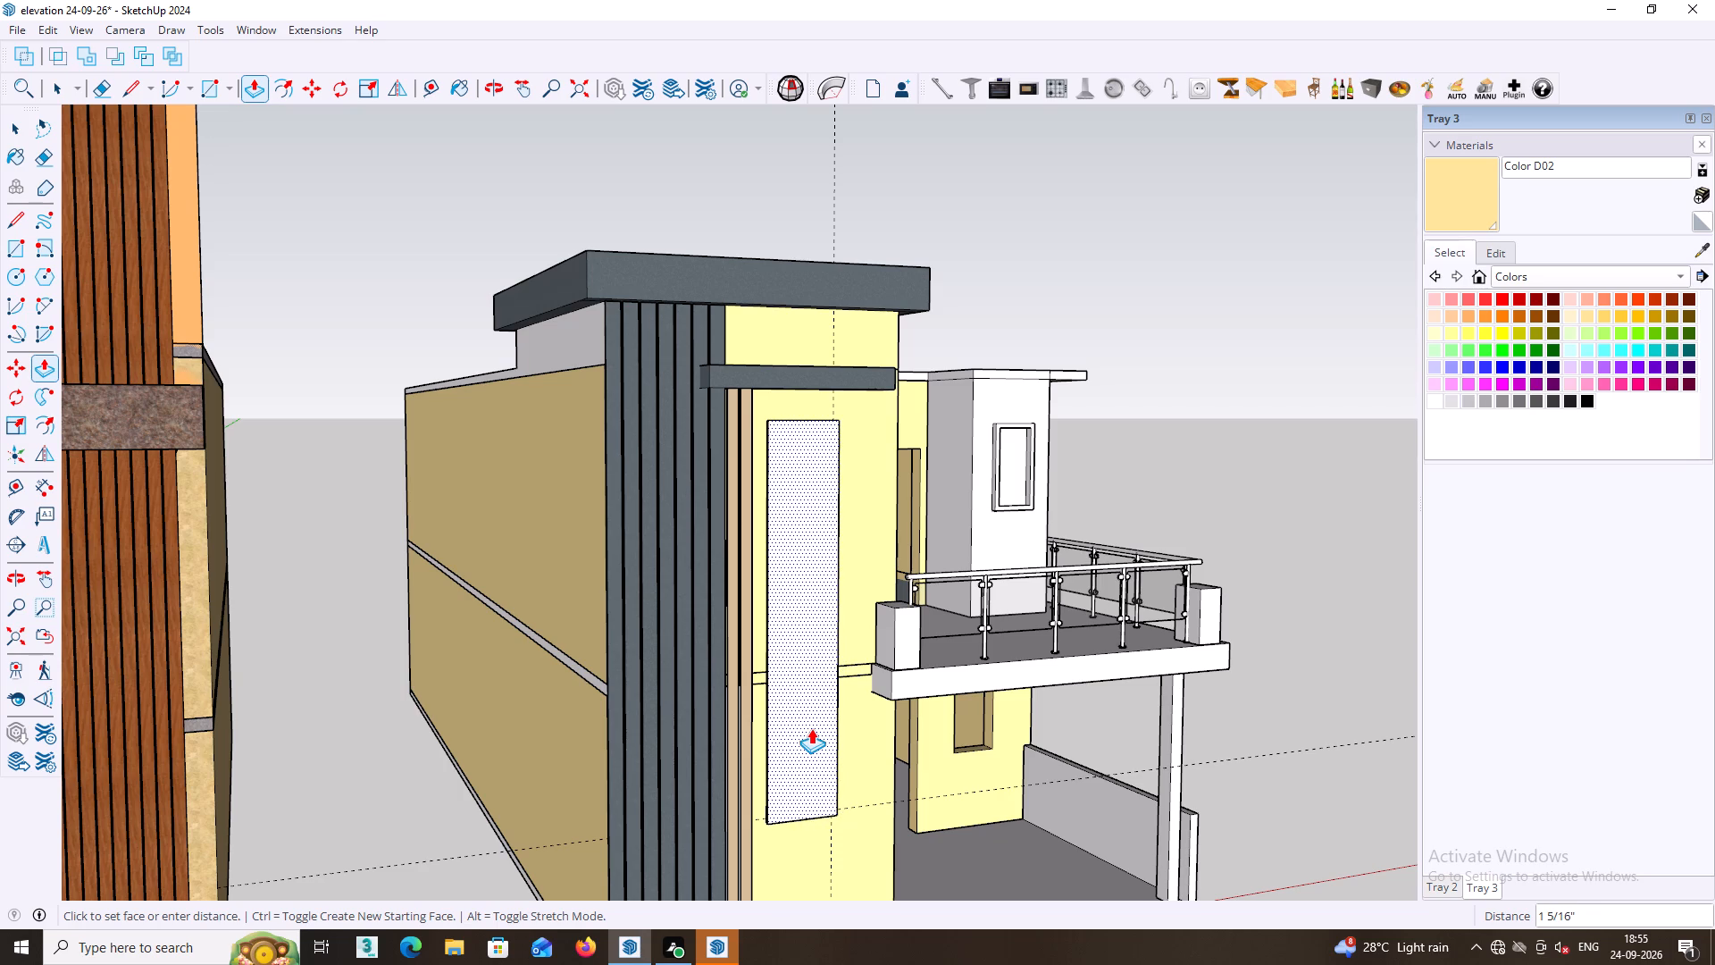
pyautogui.click(811, 728)
# Examine the tall window panel and the repainted facade from above and from the front, beside the neighbouring house.
pyautogui.moveTo(1067, 593); pyautogui.dragTo(996, 721, button='middle')
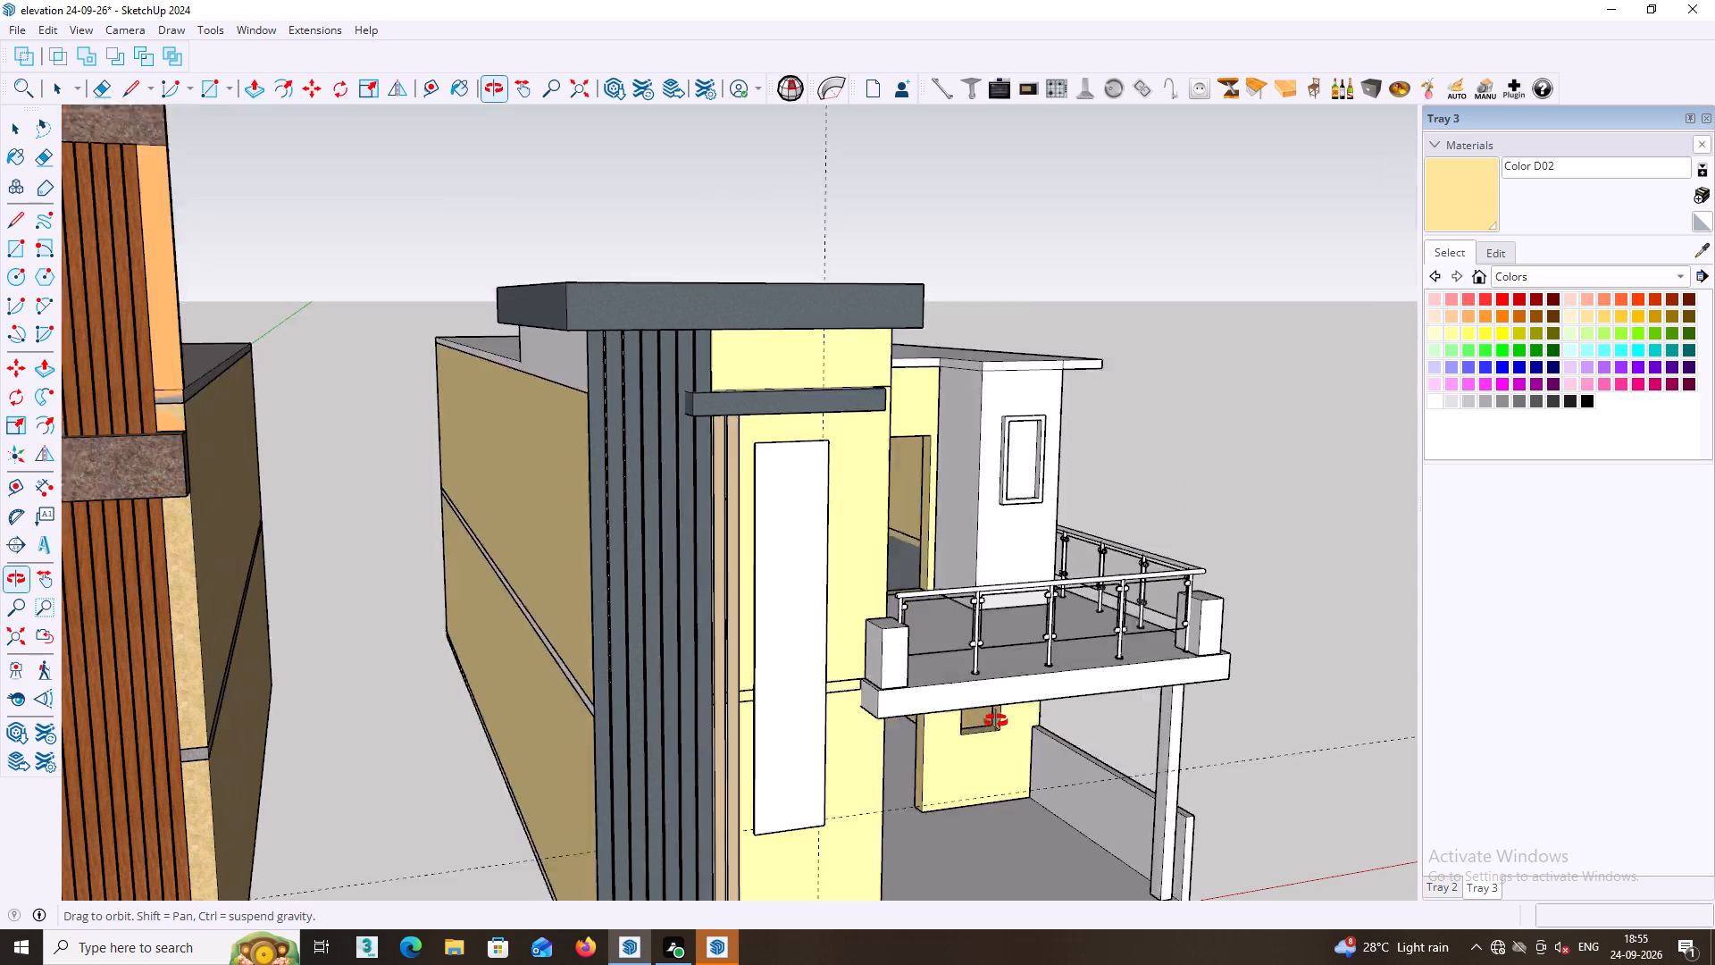
pyautogui.moveTo(996, 721); pyautogui.dragTo(851, 769, button='middle')
pyautogui.scroll(4, 703, 459)
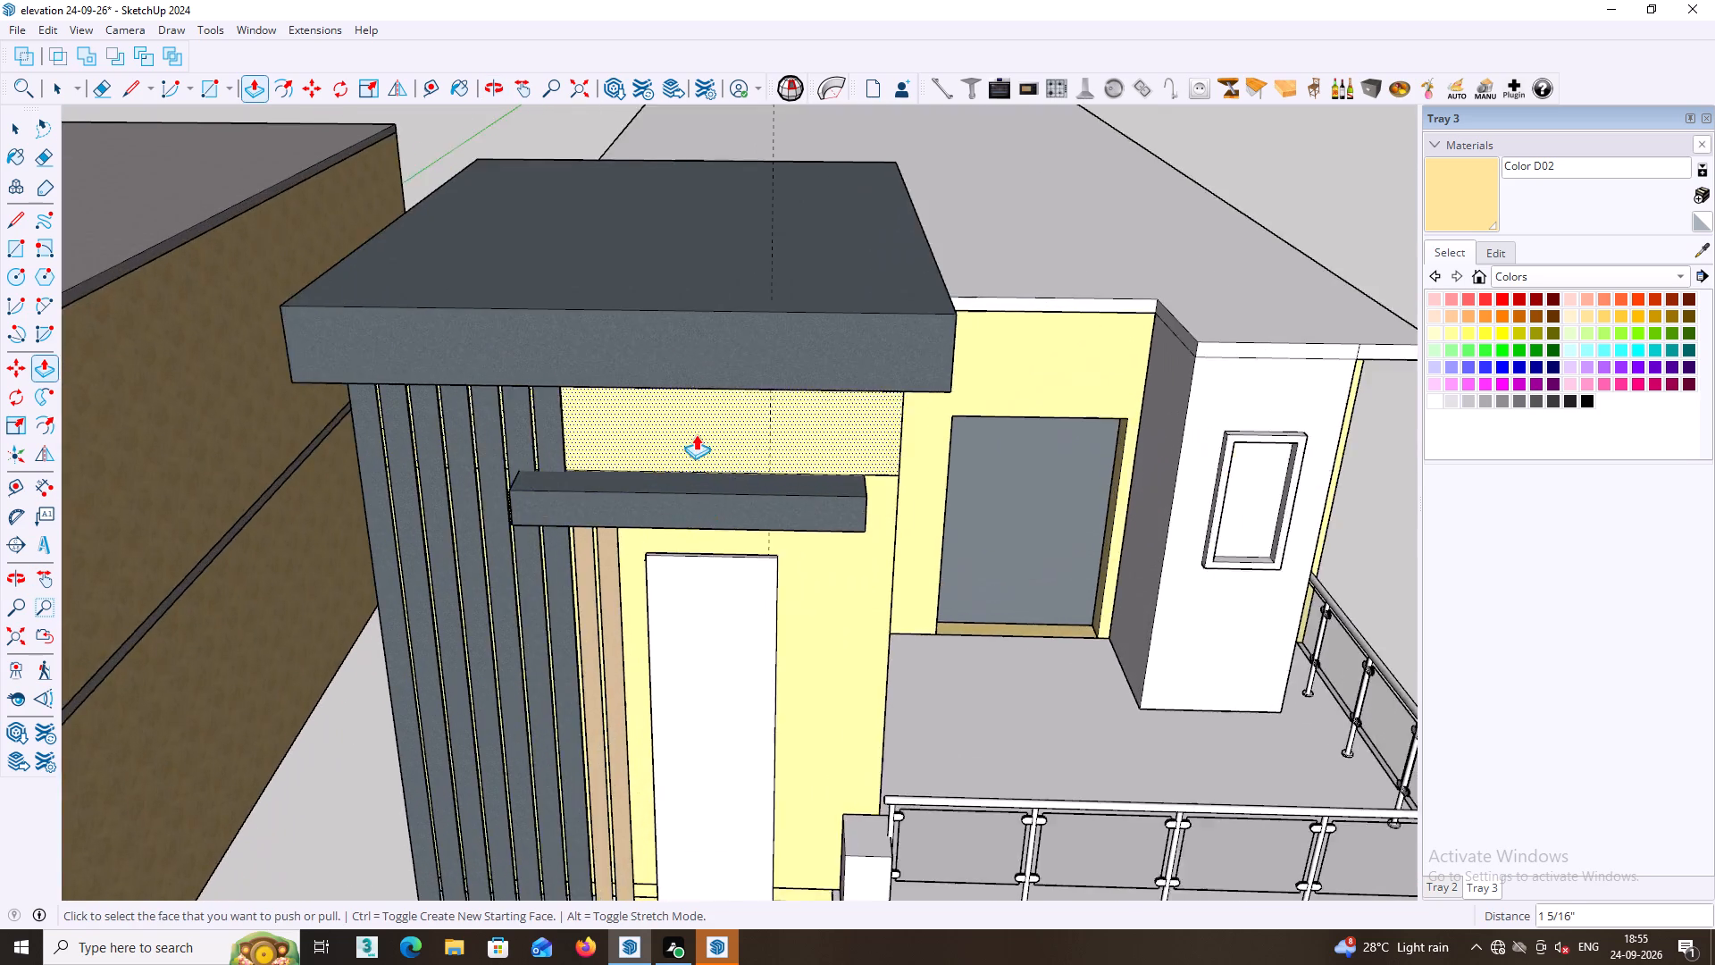
pyautogui.scroll(3, 696, 434)
pyautogui.moveTo(717, 558); pyautogui.dragTo(717, 632, button='middle')
pyautogui.scroll(1, 714, 632)
pyautogui.scroll(-11, 713, 634)
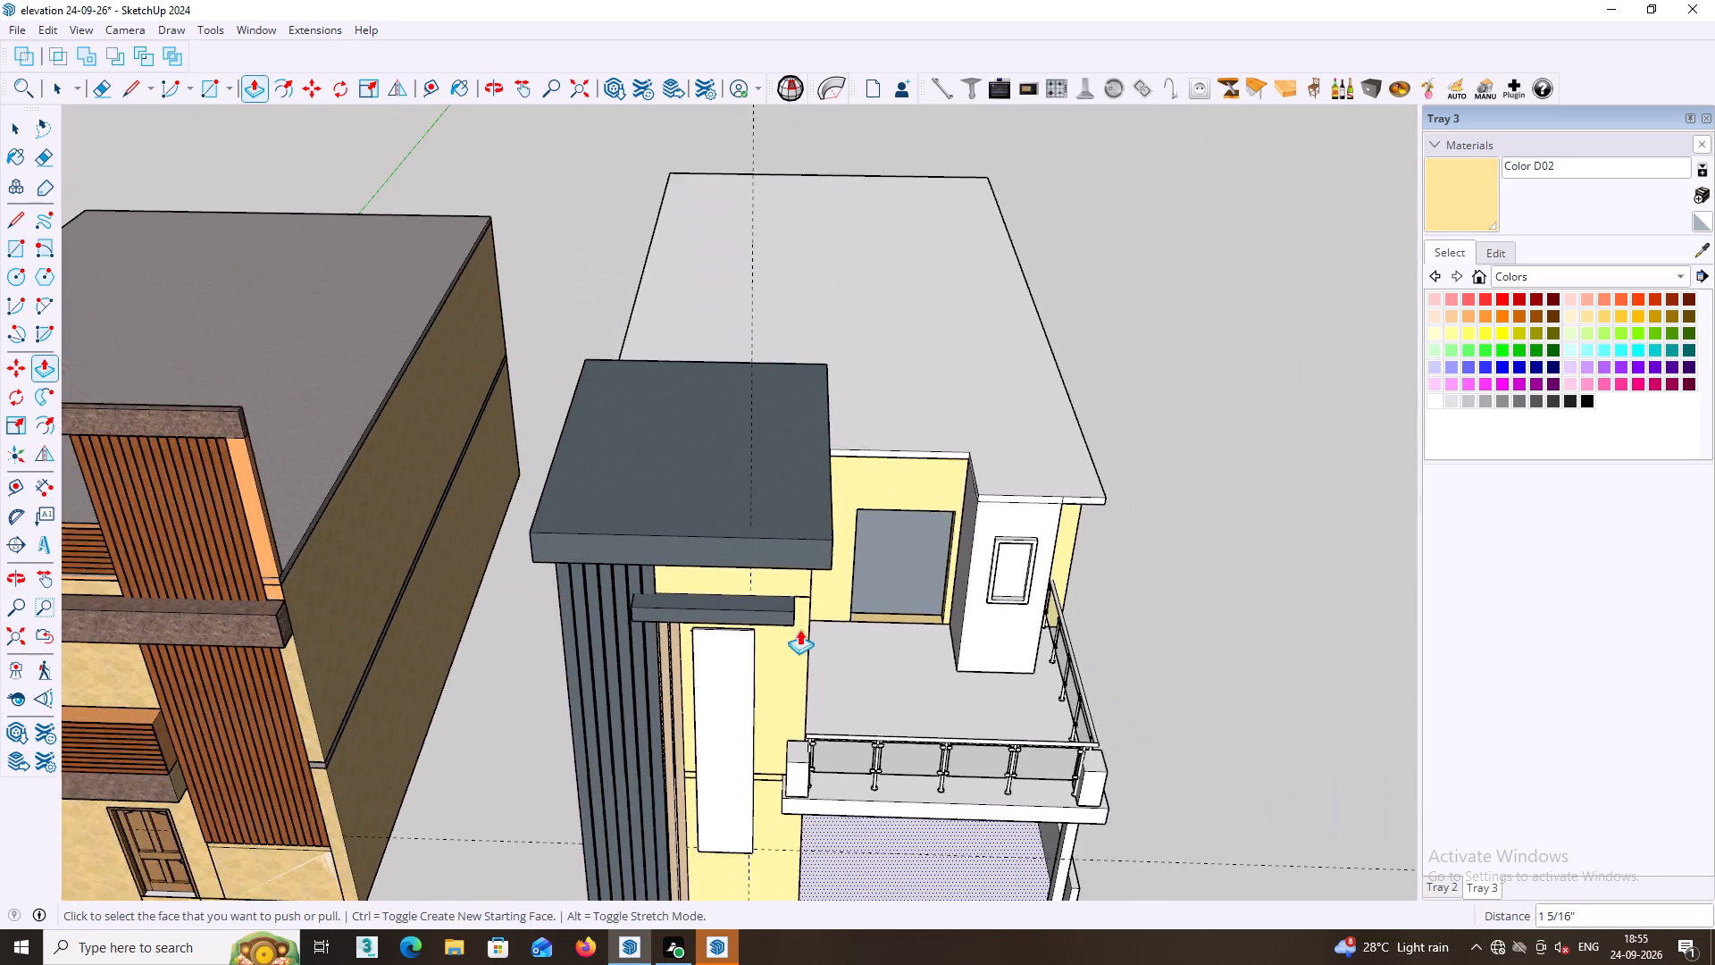
pyautogui.scroll(-3, 799, 629)
pyautogui.middleClick(799, 620)
pyautogui.press('space')
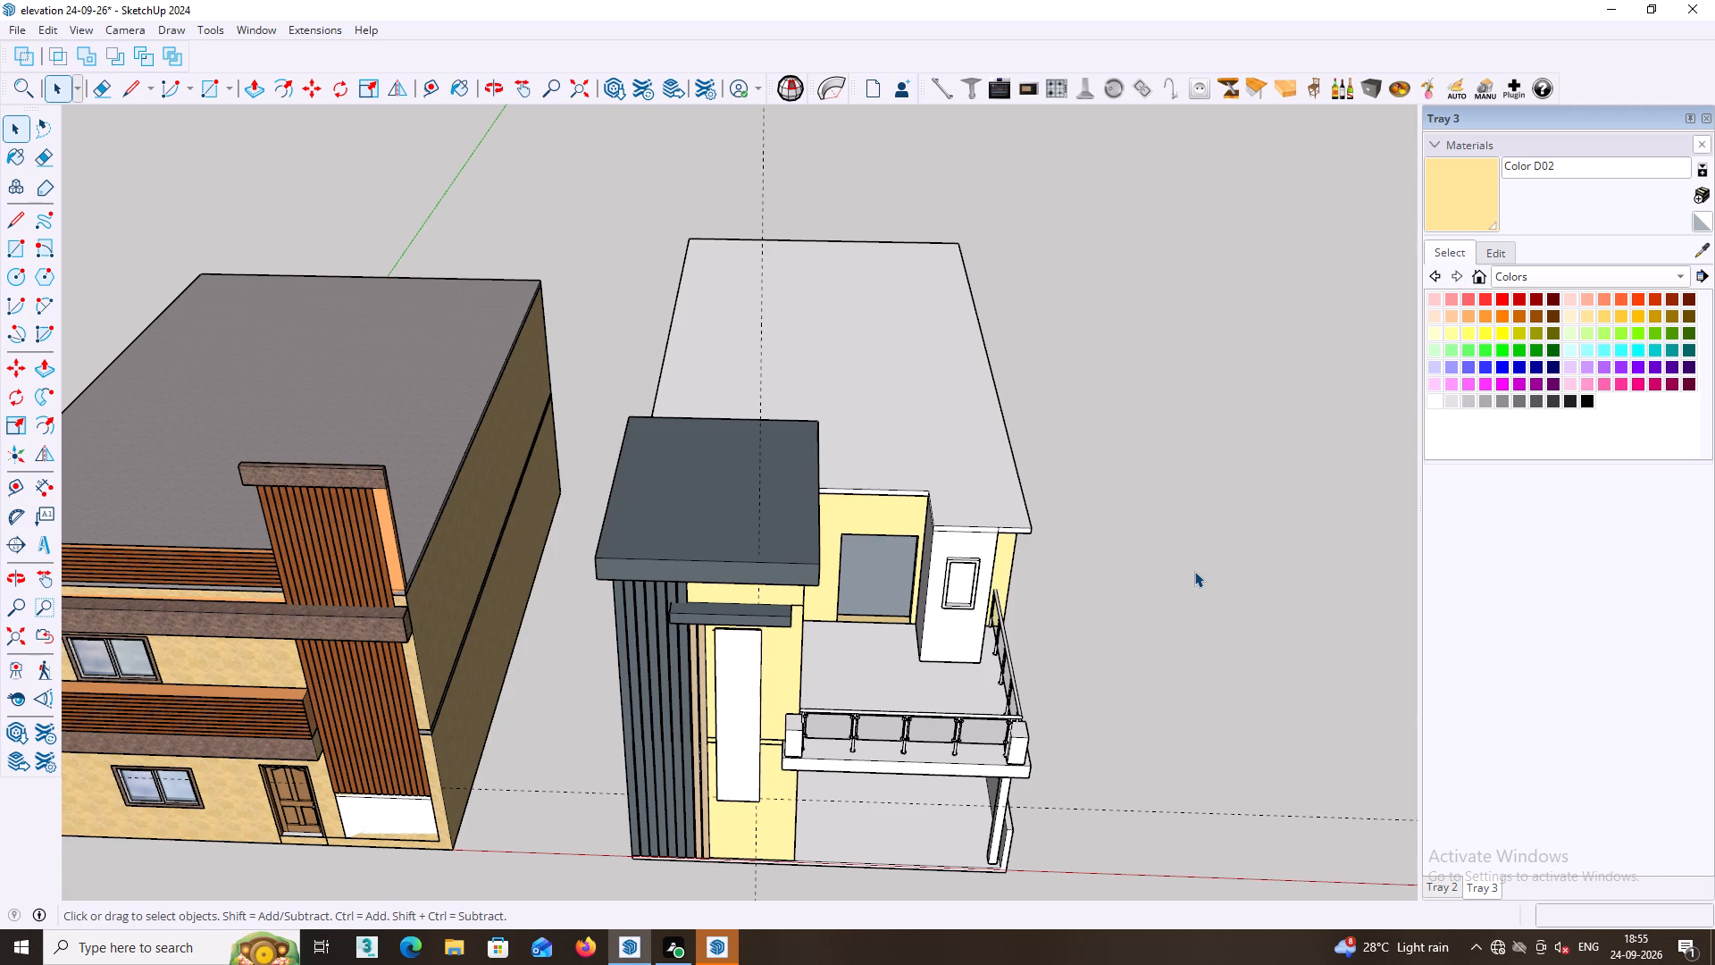
pyautogui.scroll(-3, 1190, 576)
pyautogui.moveTo(1053, 629); pyautogui.dragTo(1044, 379, button='middle')
pyautogui.scroll(3, 887, 660)
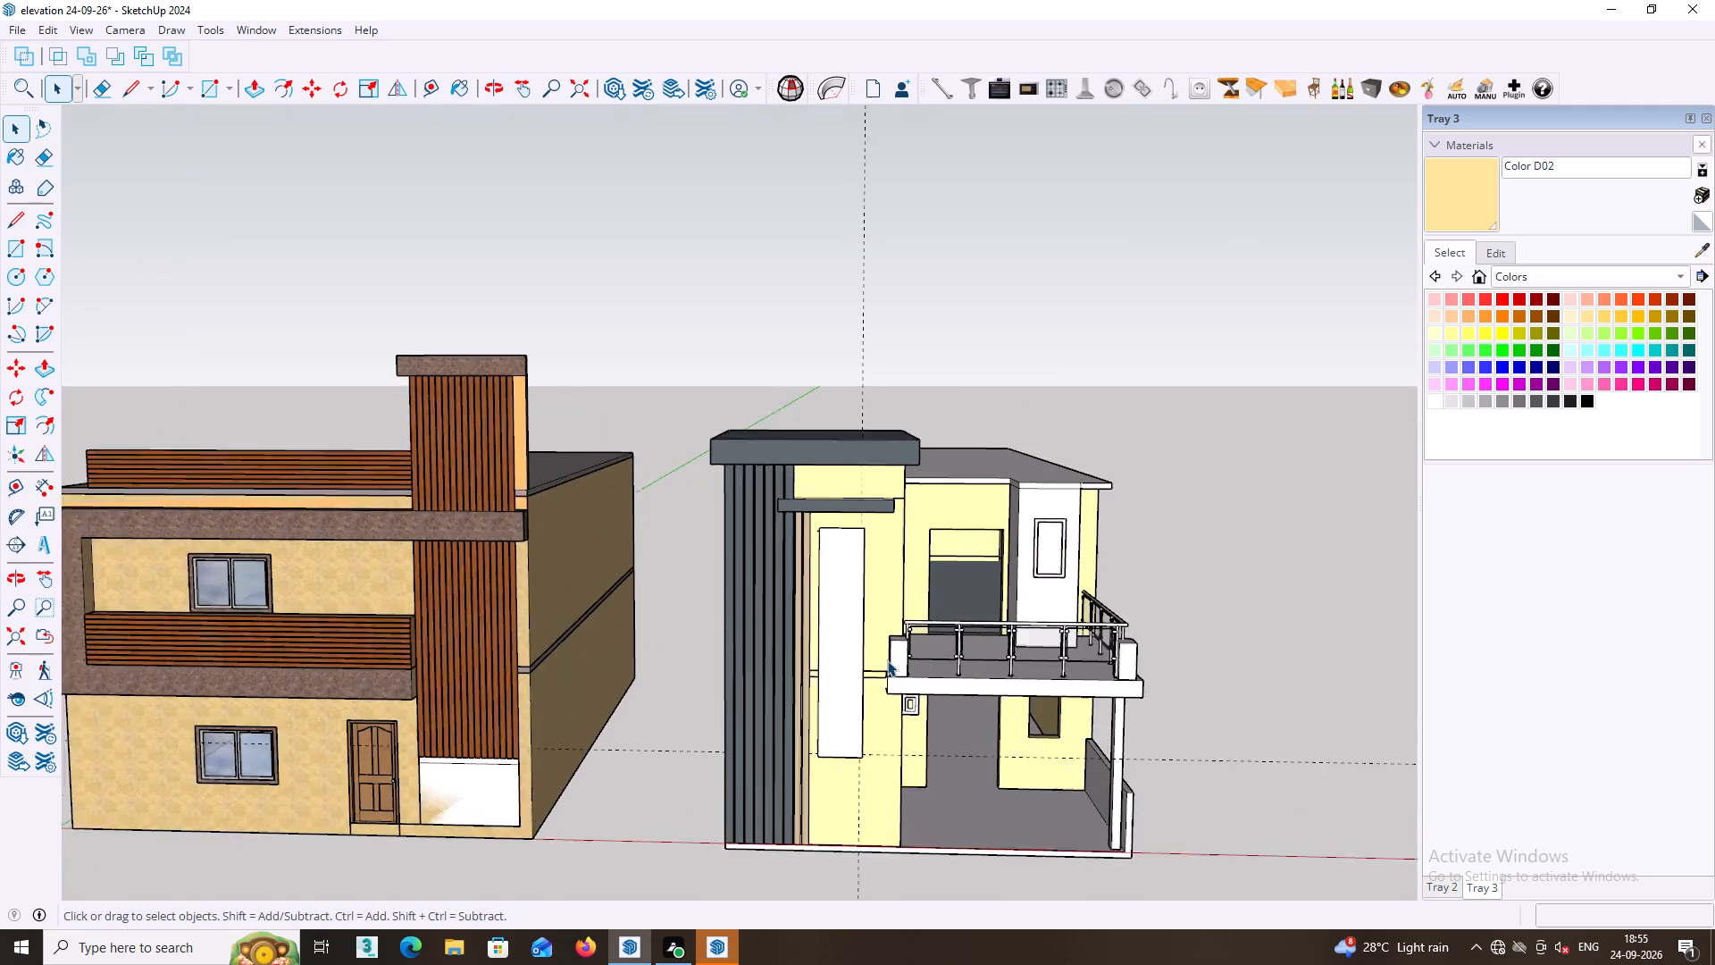
# Examine the repainted facade from several angles, closing in on the small window of the white upper-storey block.
pyautogui.scroll(-2, 871, 681)
pyautogui.scroll(-3, 830, 752)
pyautogui.moveTo(924, 768); pyautogui.dragTo(966, 755, button='middle')
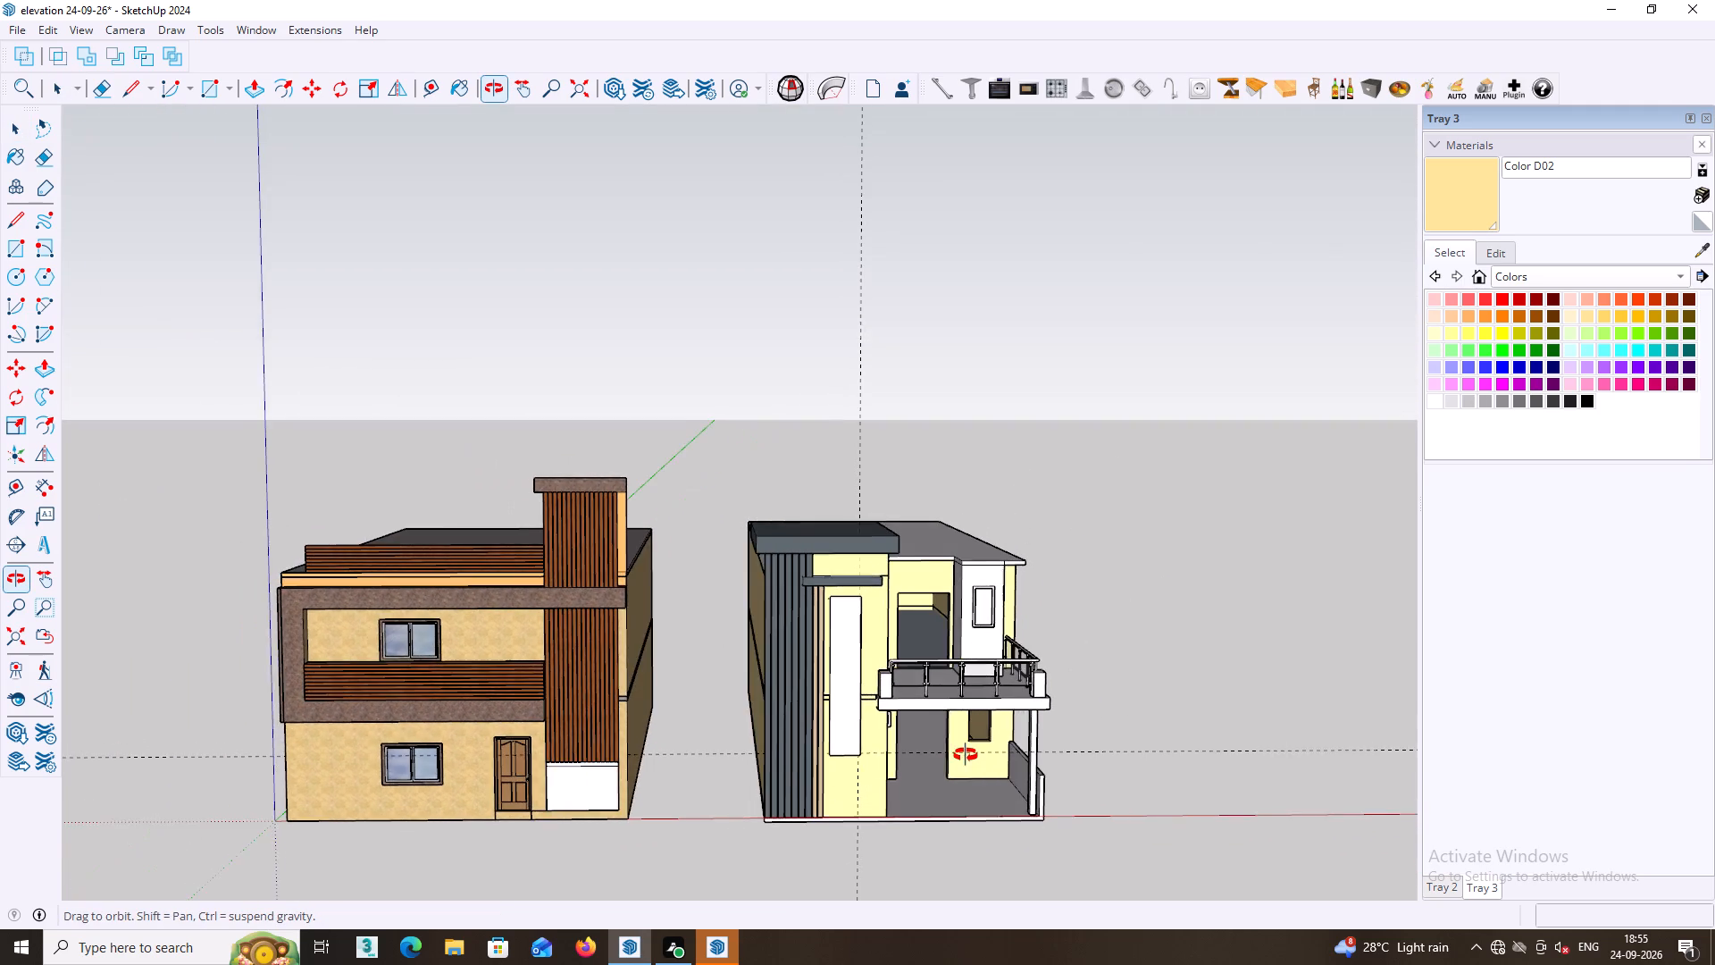
pyautogui.moveTo(966, 755); pyautogui.dragTo(917, 756, button='middle')
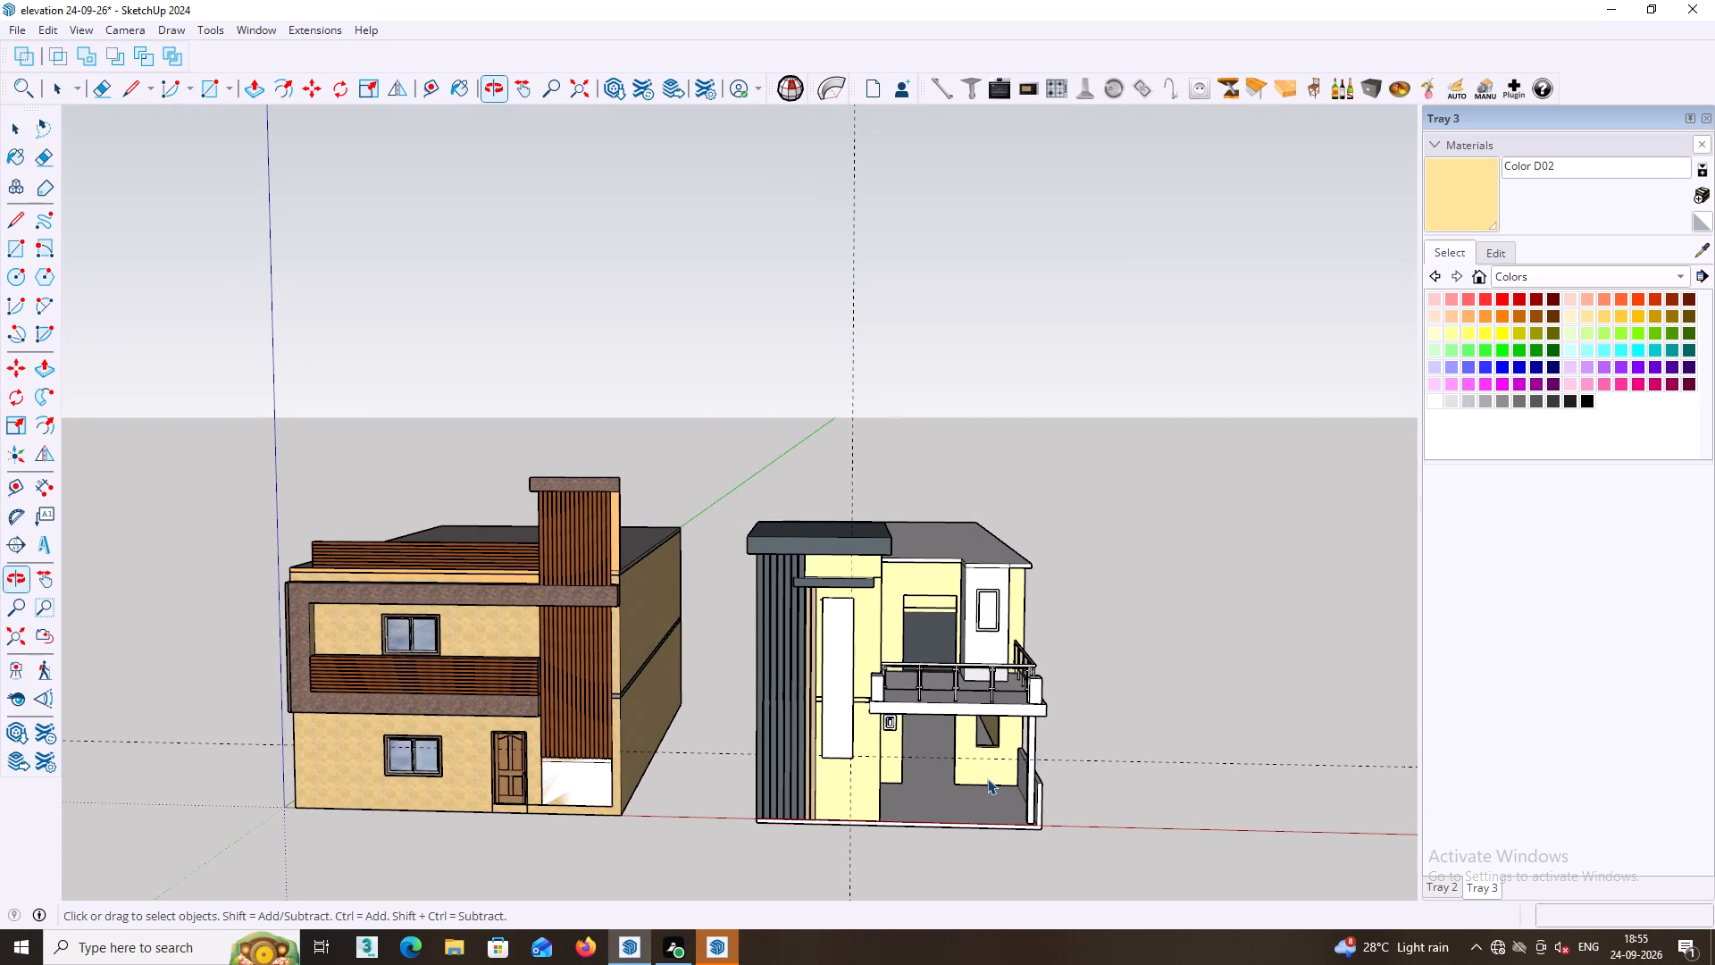
pyautogui.scroll(4, 987, 776)
pyautogui.moveTo(988, 760); pyautogui.dragTo(971, 678, button='middle')
pyautogui.scroll(5, 1014, 516)
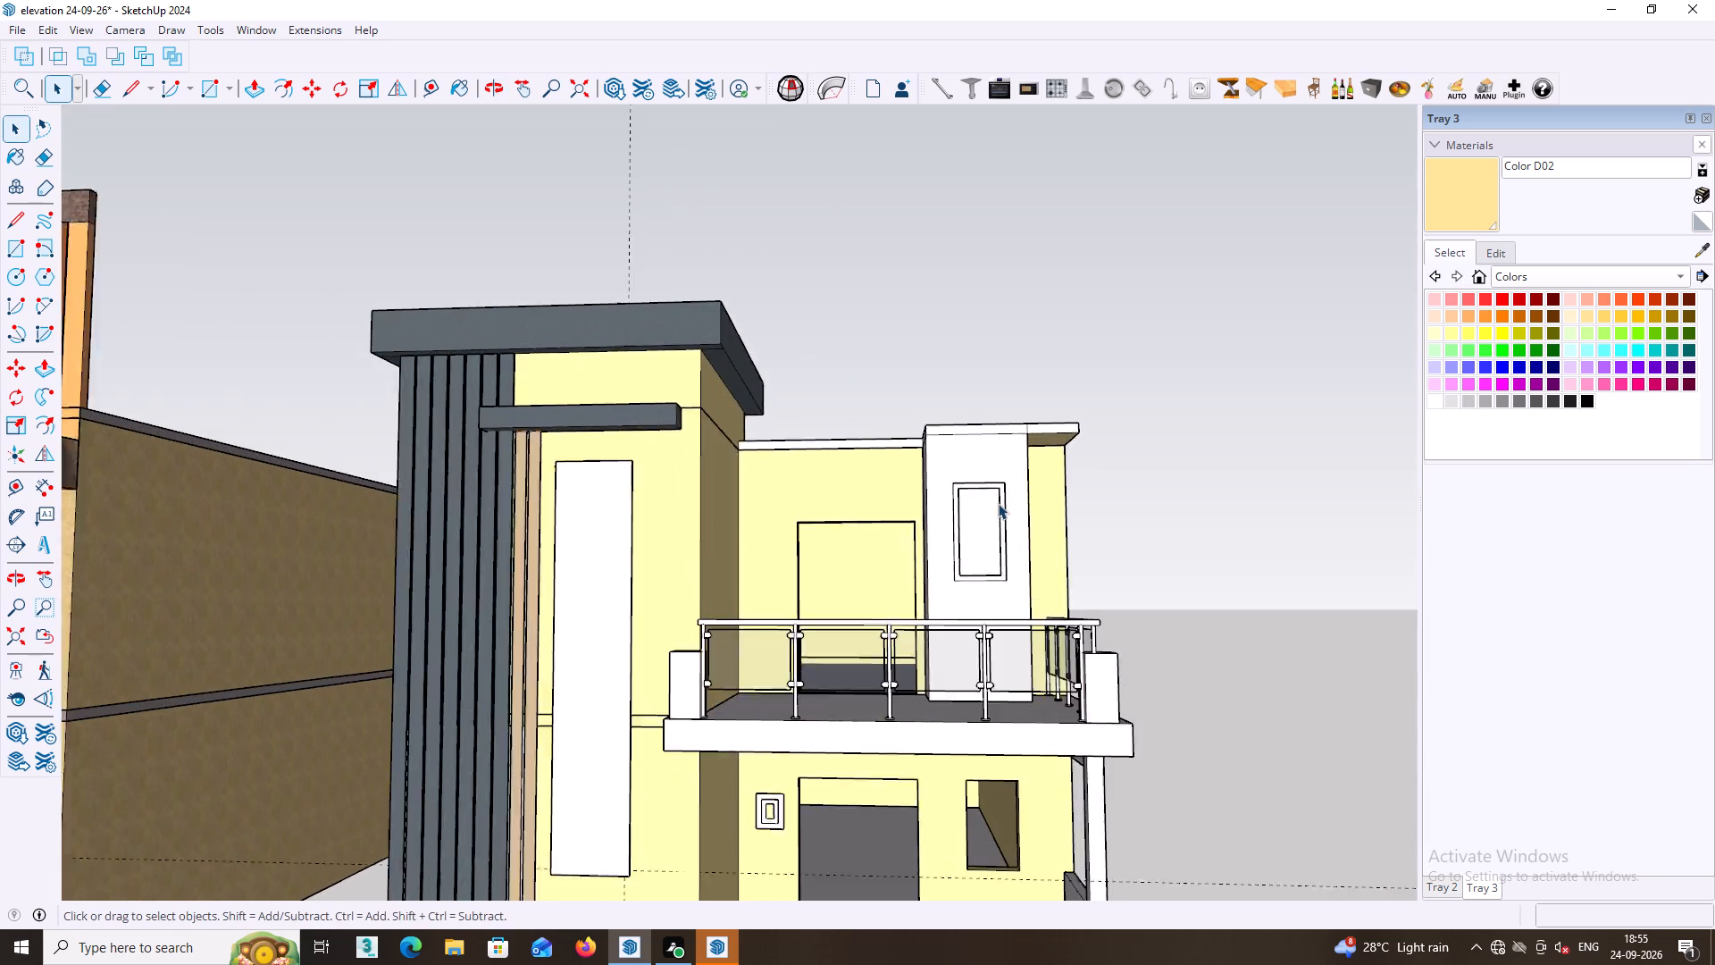
pyautogui.moveTo(988, 522); pyautogui.dragTo(986, 613, button='middle')
pyautogui.scroll(4, 969, 580)
pyautogui.moveTo(974, 563); pyautogui.dragTo(981, 617, button='middle')
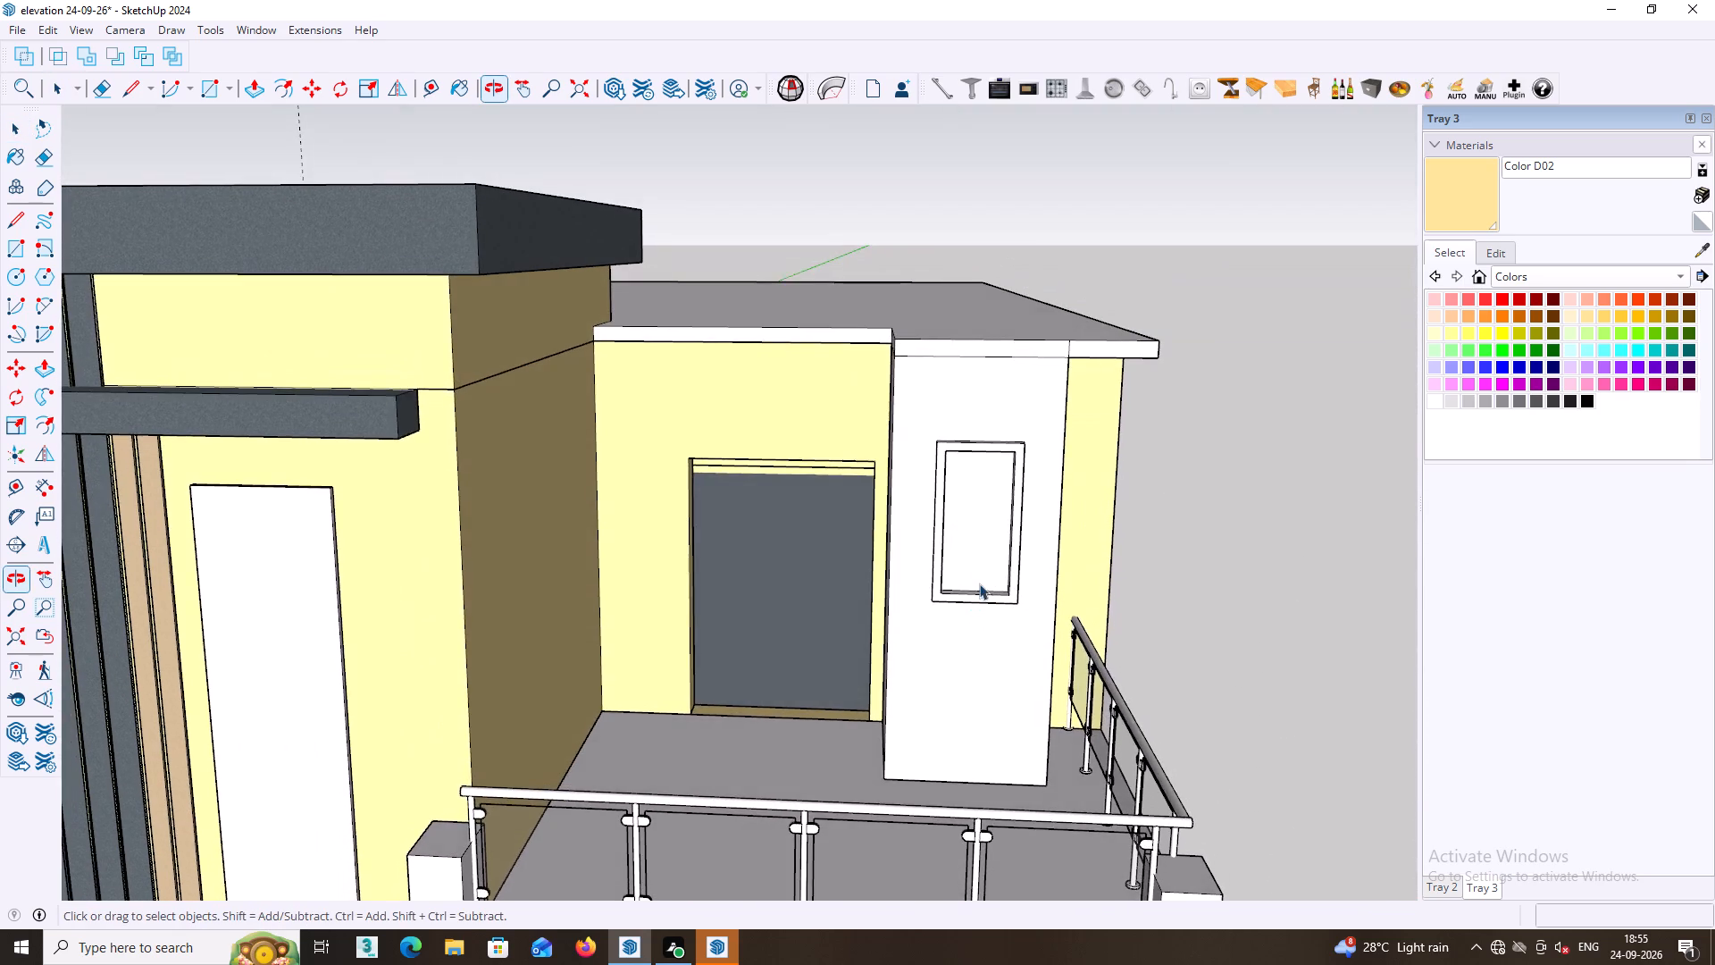
pyautogui.scroll(6, 979, 575)
pyautogui.moveTo(979, 562); pyautogui.dragTo(921, 590, button='middle')
pyautogui.scroll(1, 970, 515)
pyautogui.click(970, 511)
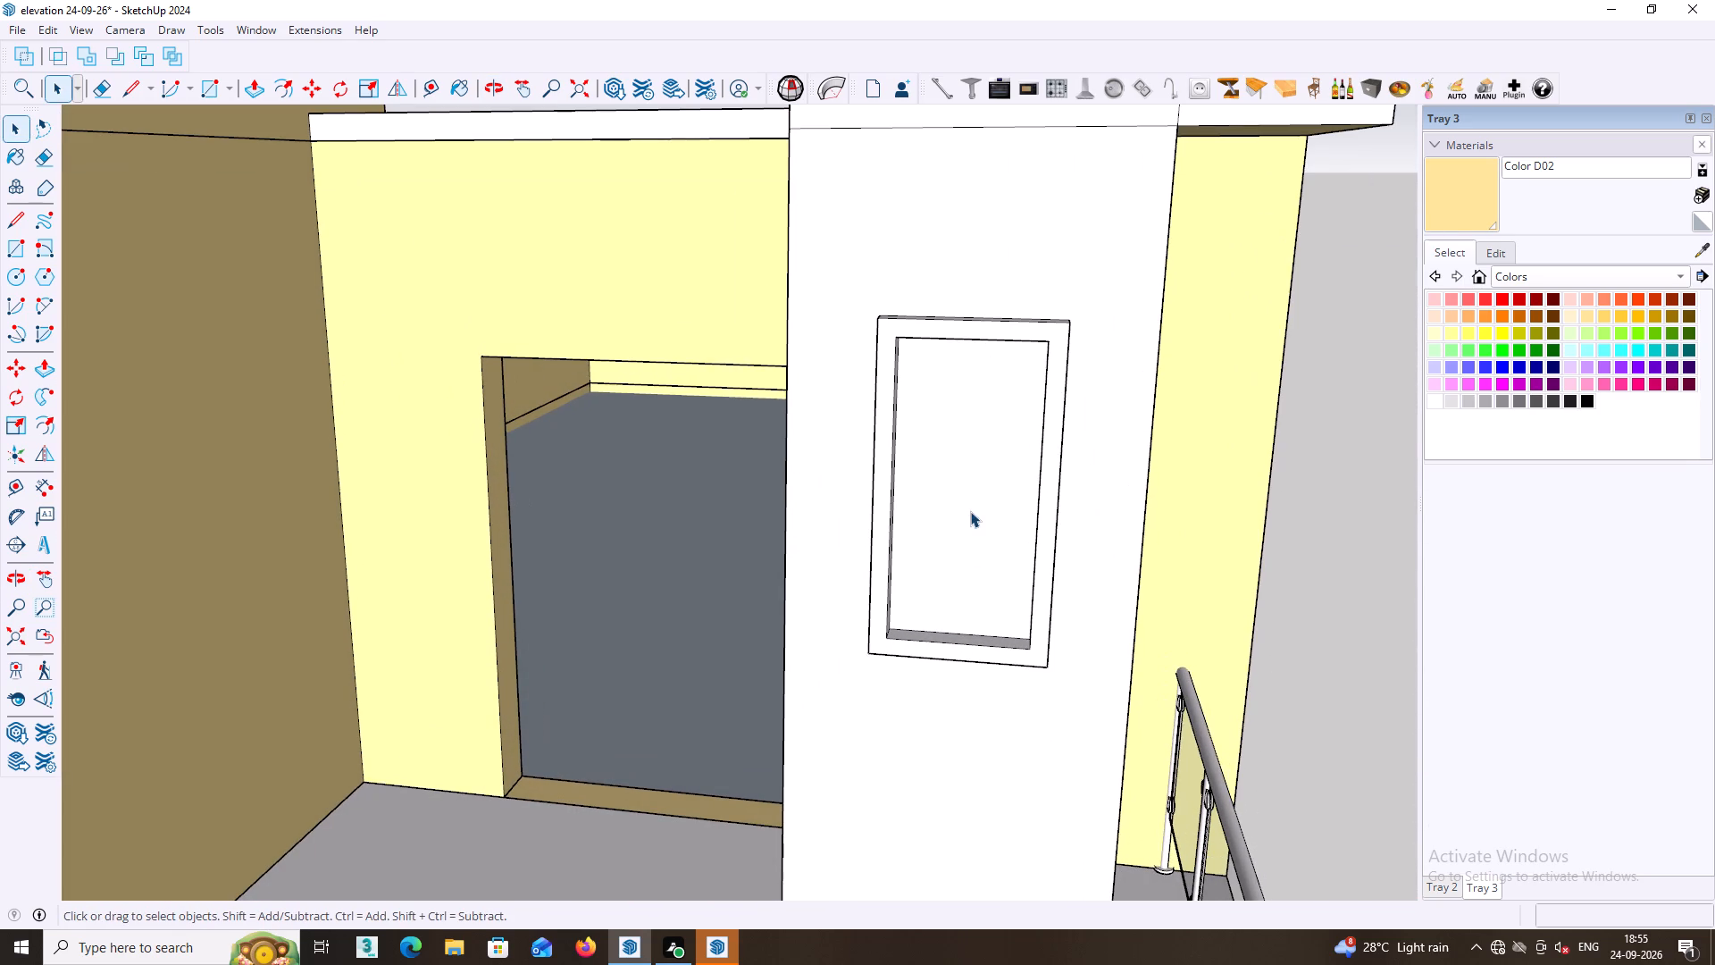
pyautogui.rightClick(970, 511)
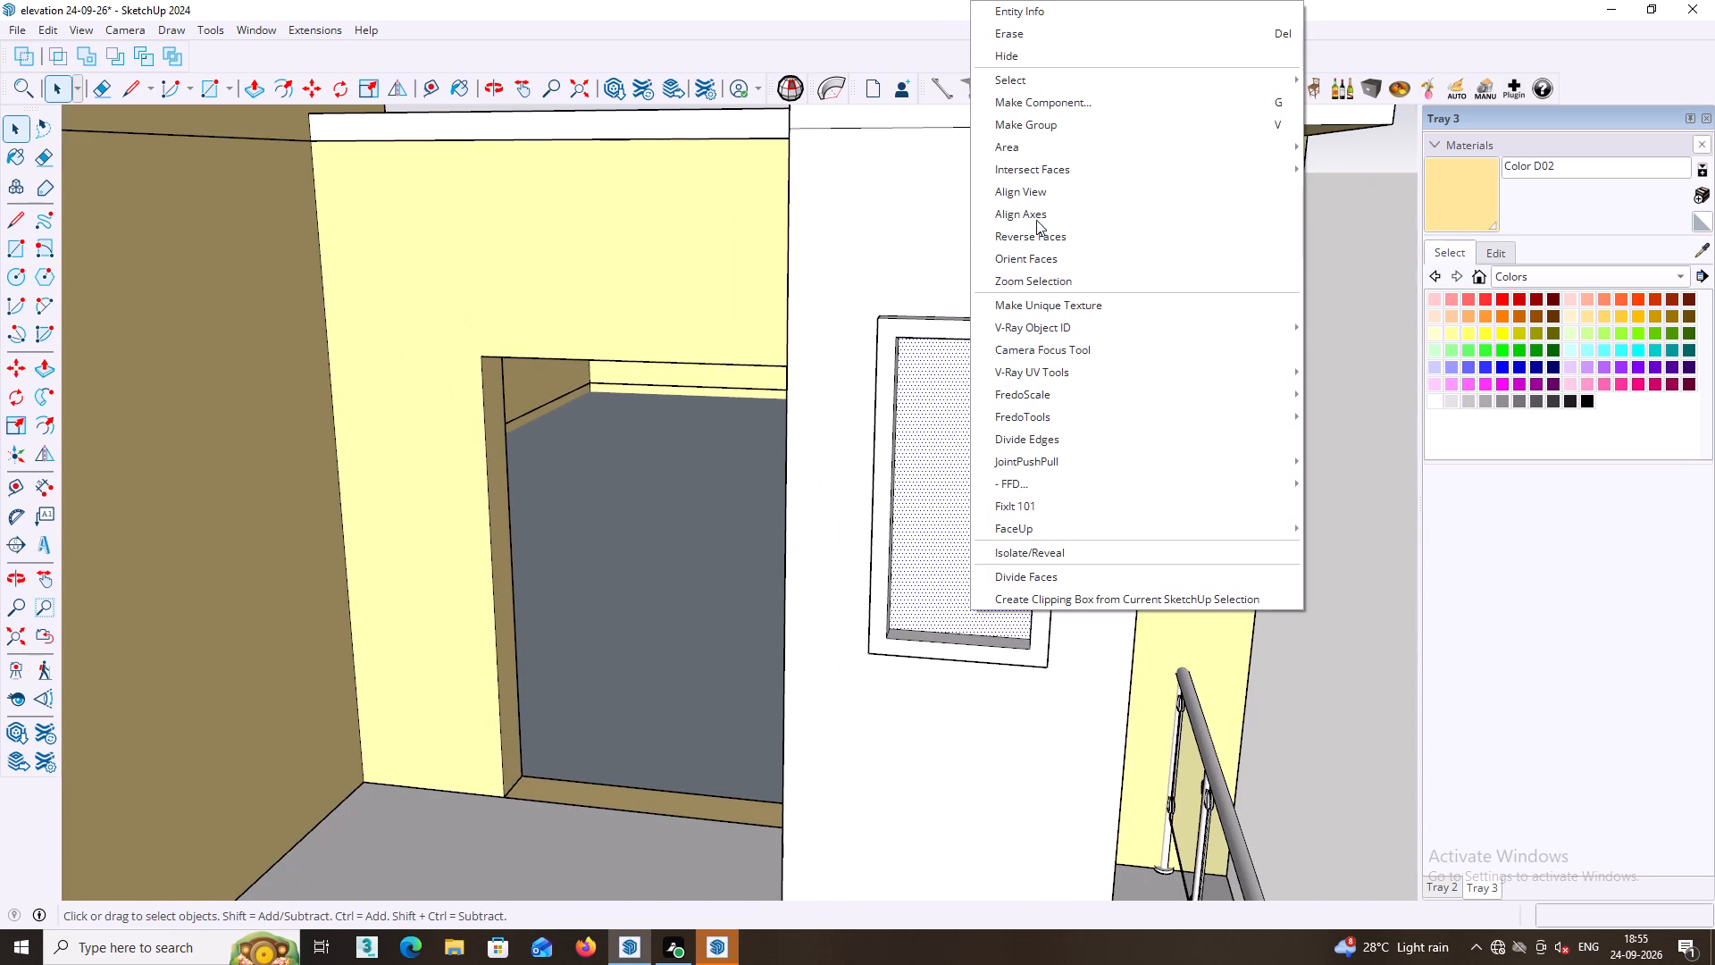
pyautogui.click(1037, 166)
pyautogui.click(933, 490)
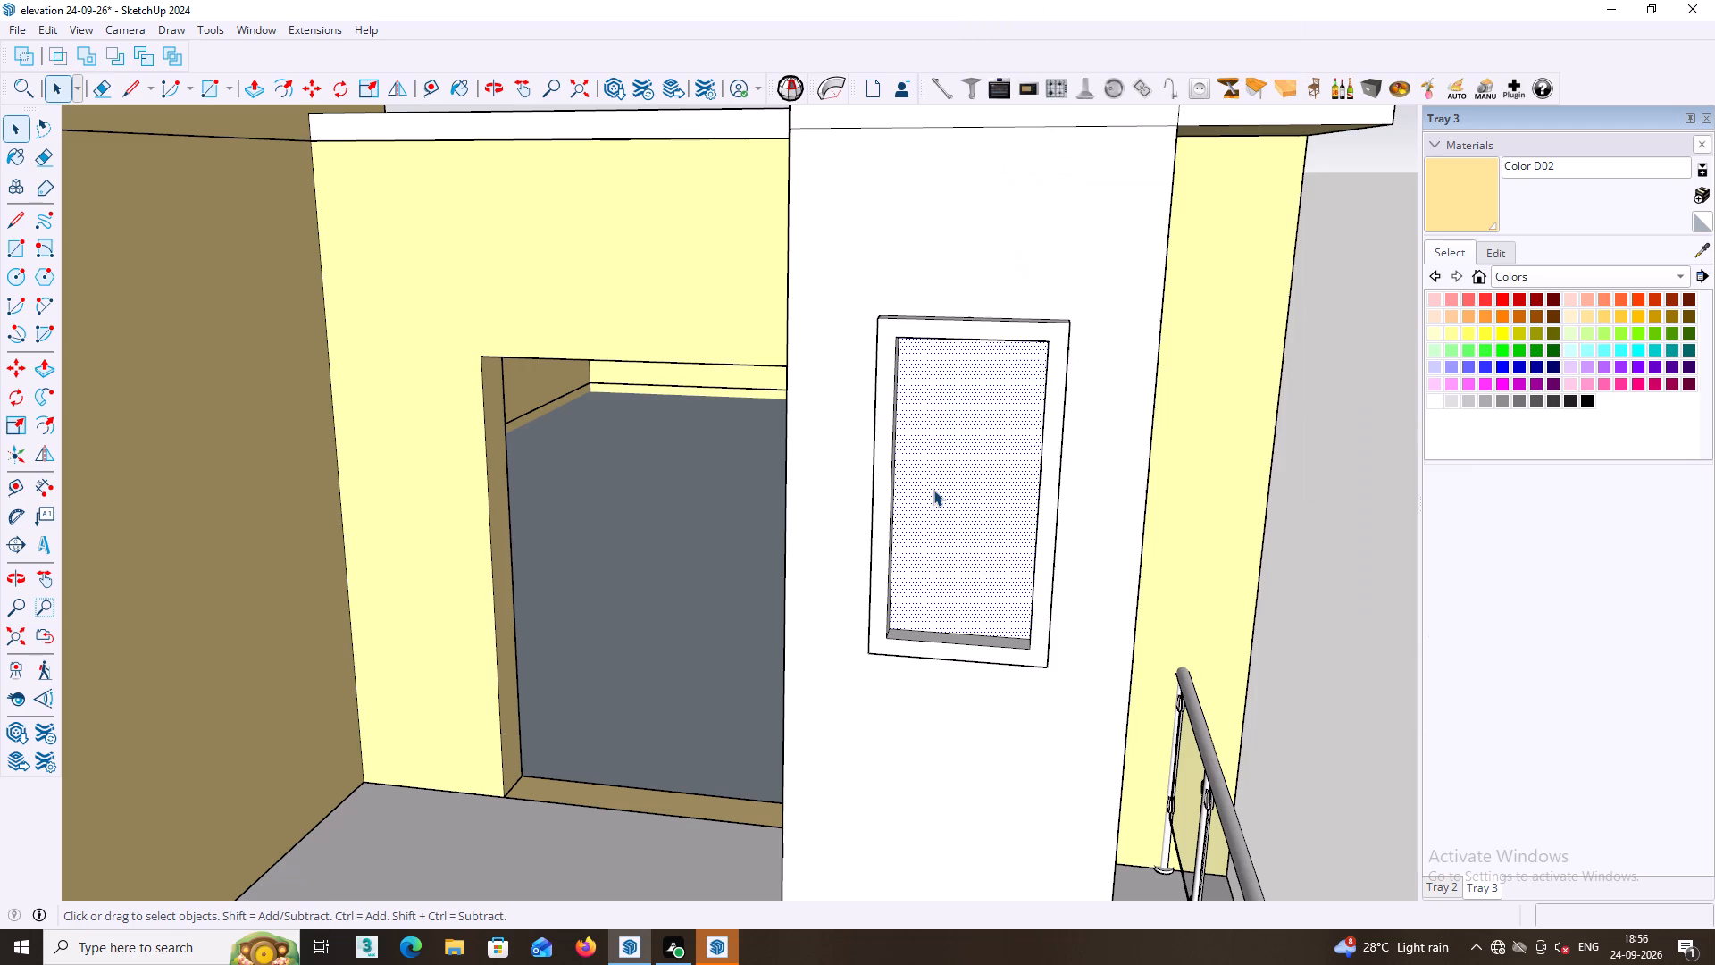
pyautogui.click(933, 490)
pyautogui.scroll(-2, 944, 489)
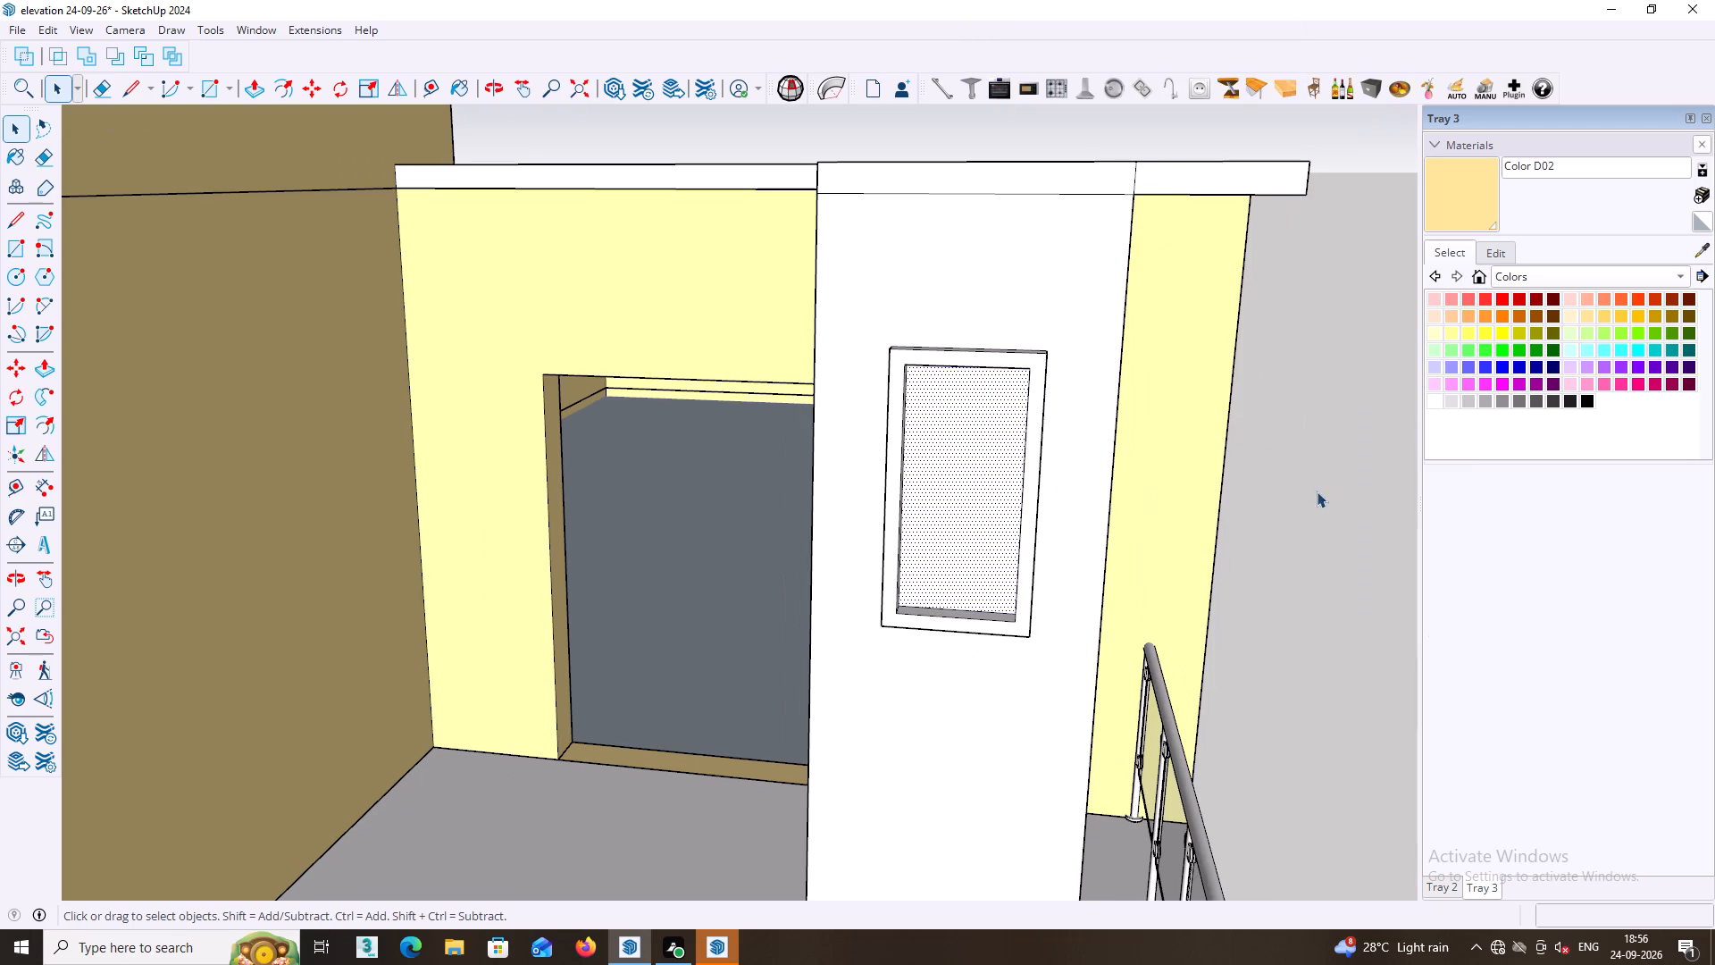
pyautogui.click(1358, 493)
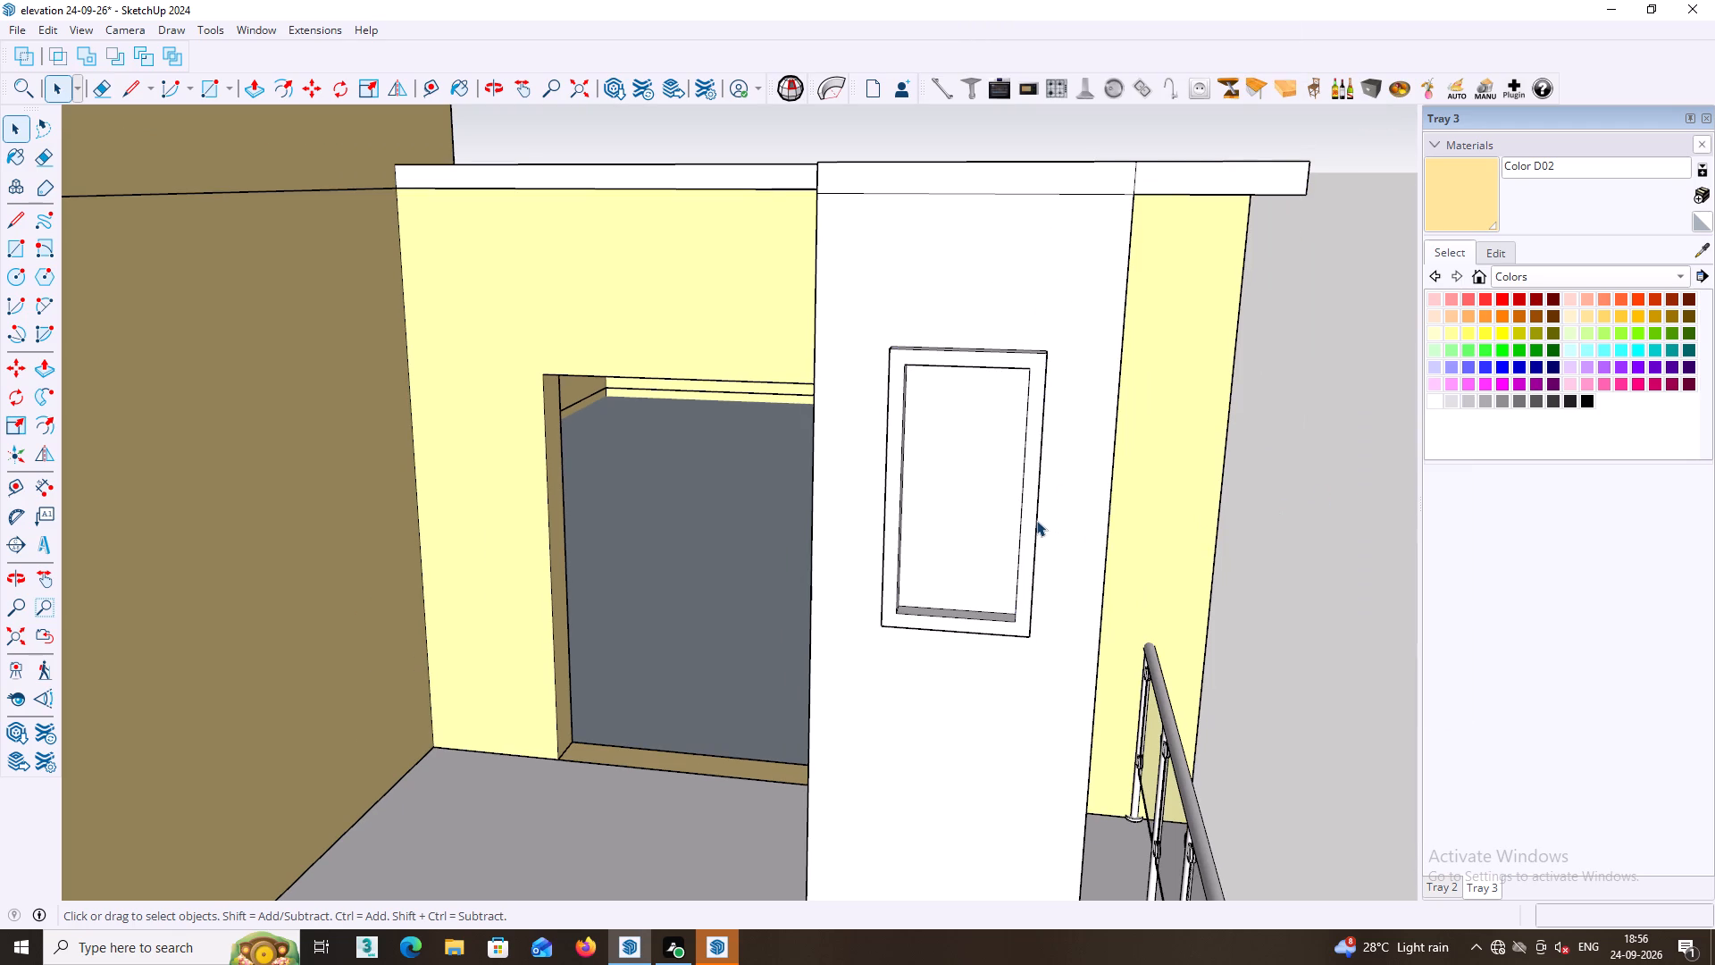
# Make the recessed pane face of the small window on the white upper-storey block into a group.
pyautogui.moveTo(1037, 519); pyautogui.dragTo(1306, 499, button='middle')
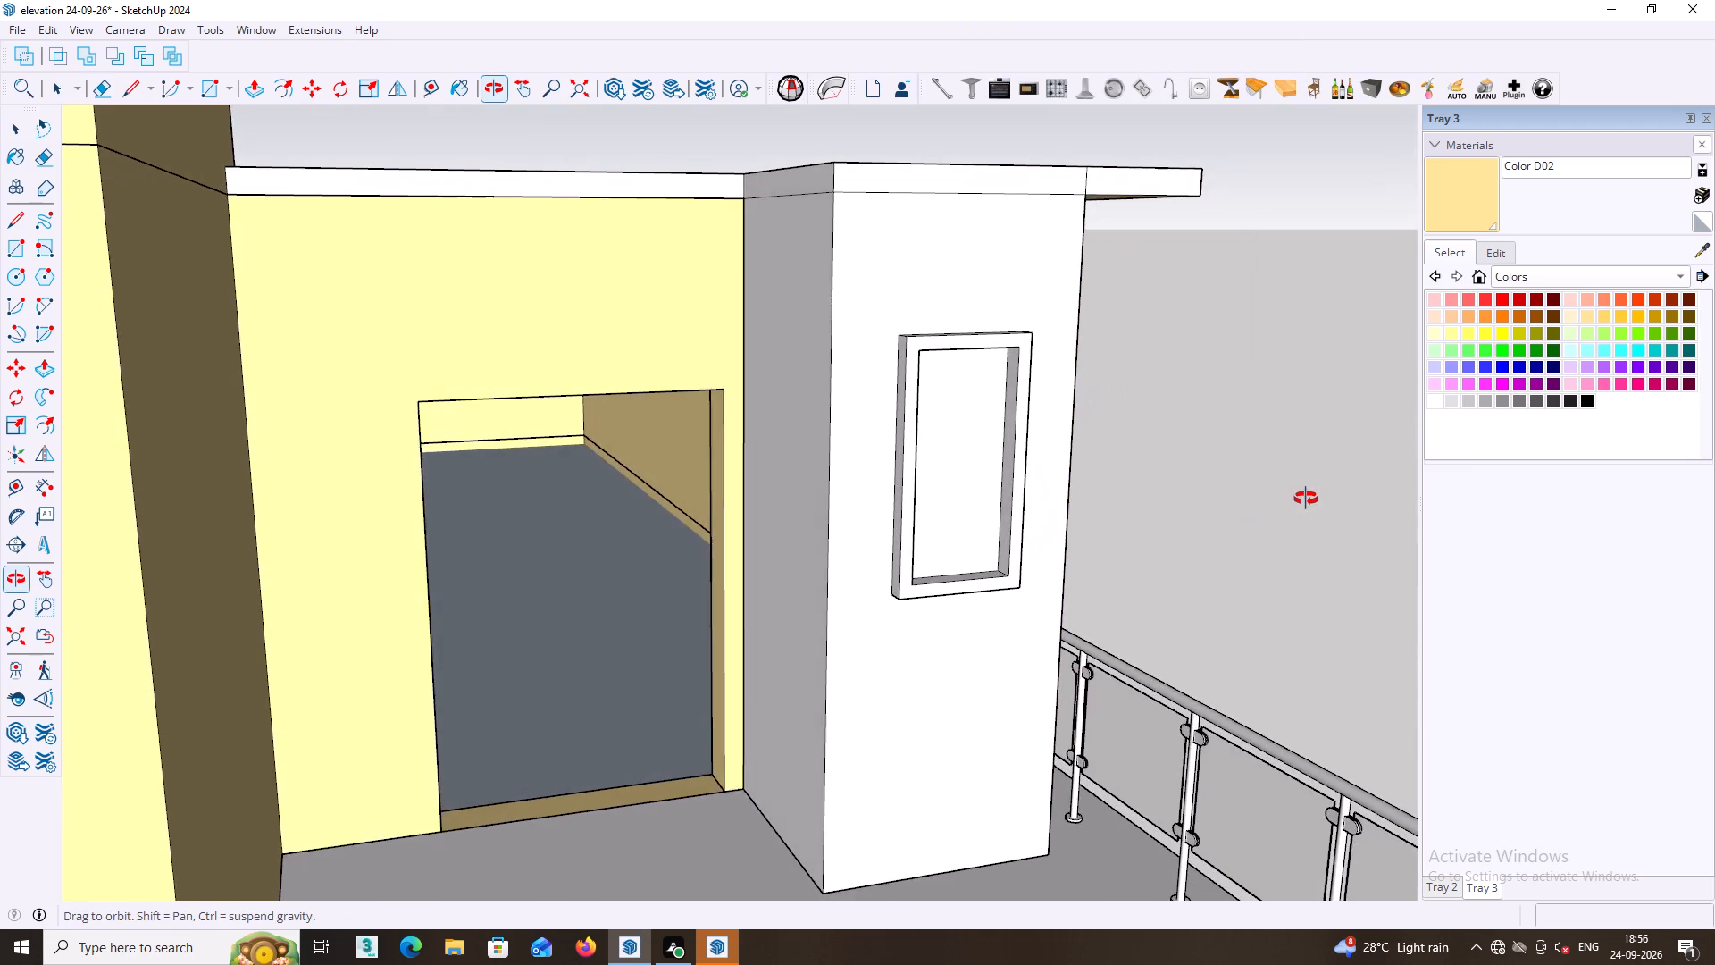
pyautogui.moveTo(1306, 499); pyautogui.dragTo(1067, 524, button='middle')
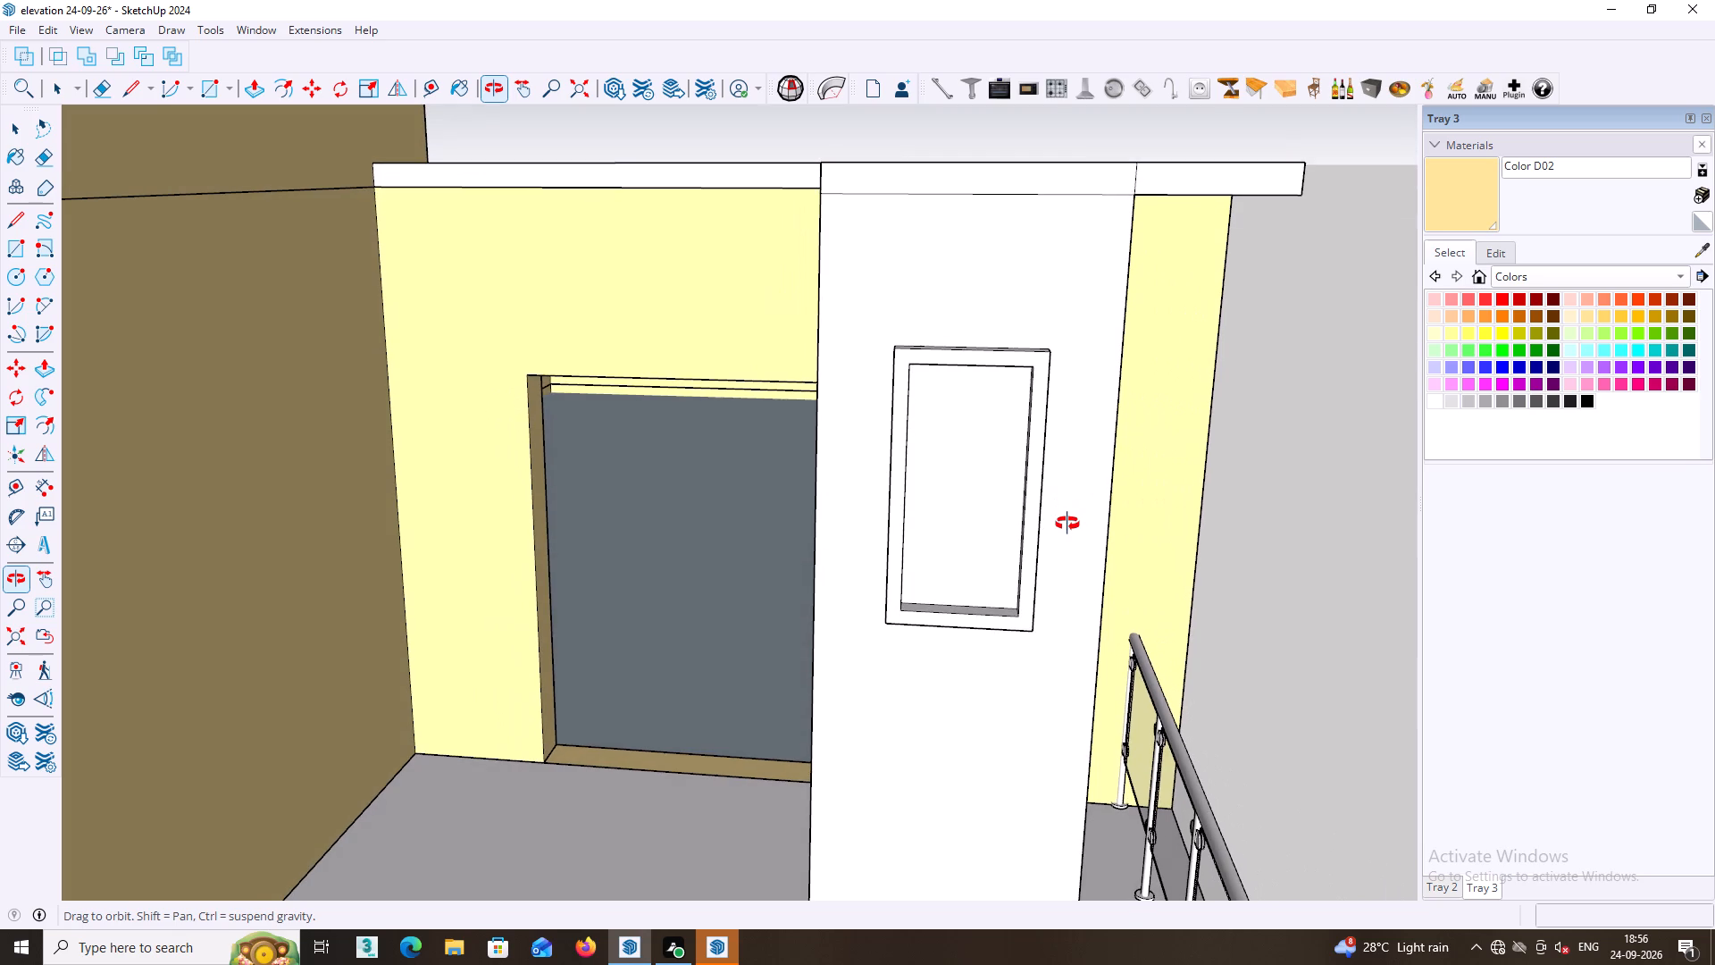
pyautogui.moveTo(1067, 524); pyautogui.dragTo(1104, 617, button='middle')
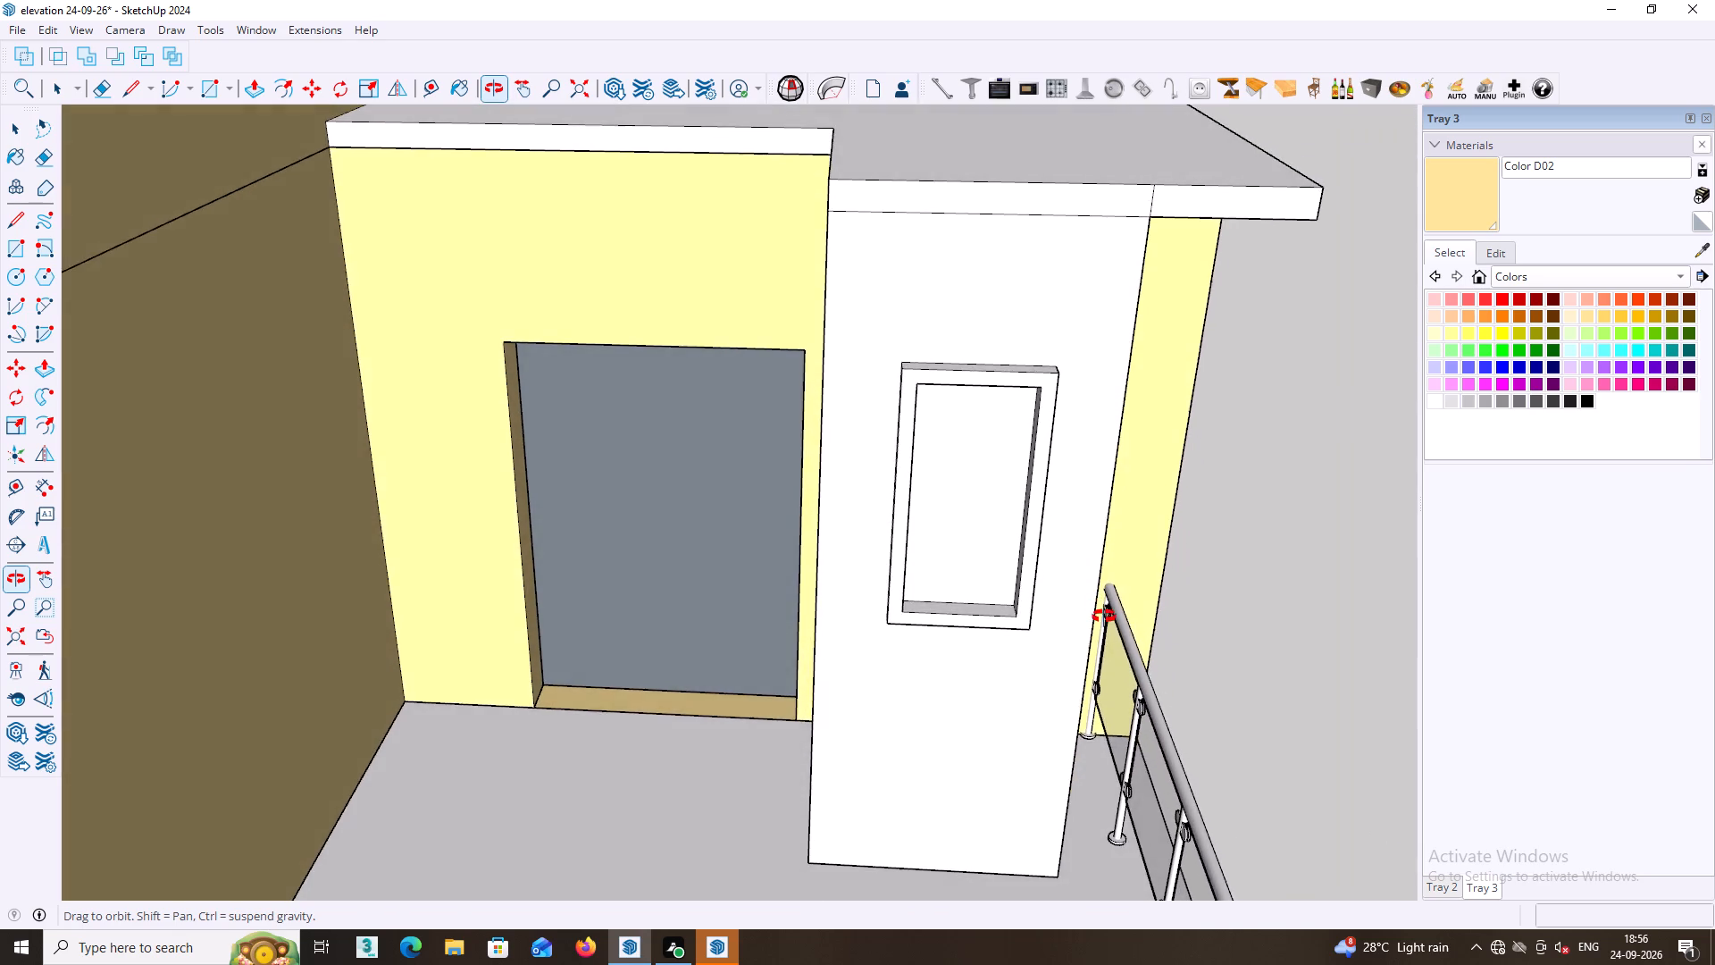
pyautogui.moveTo(1104, 617); pyautogui.dragTo(1195, 625, button='middle')
pyautogui.click(985, 468)
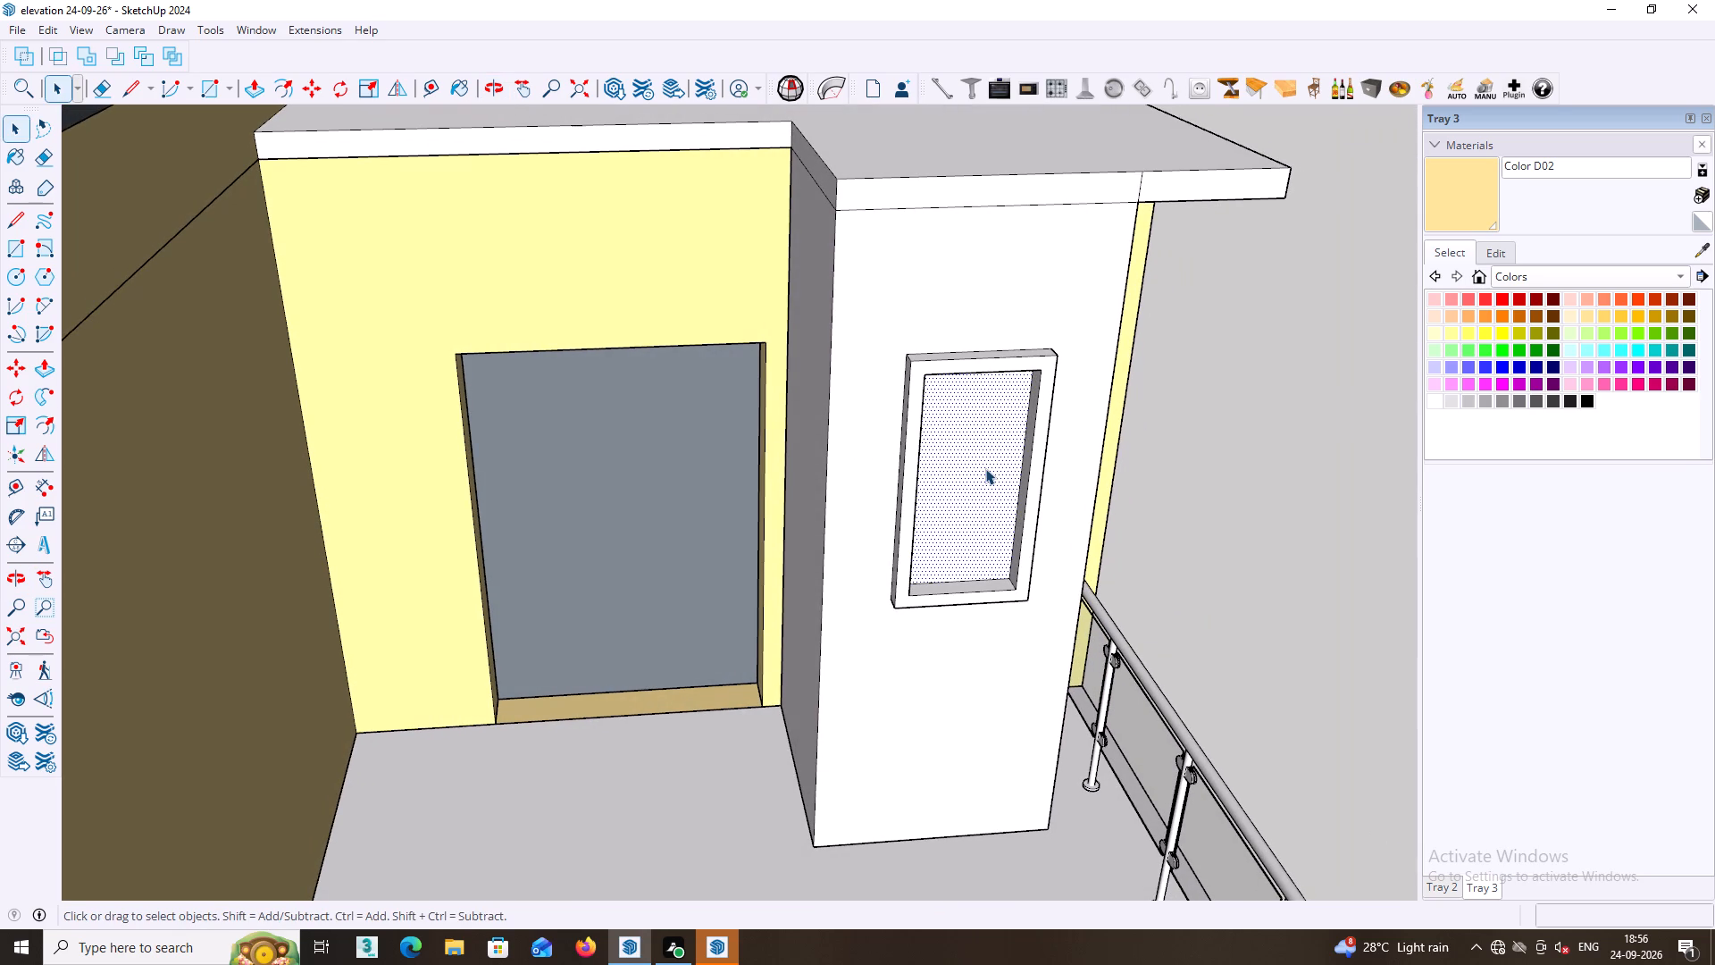
pyautogui.rightClick(968, 463)
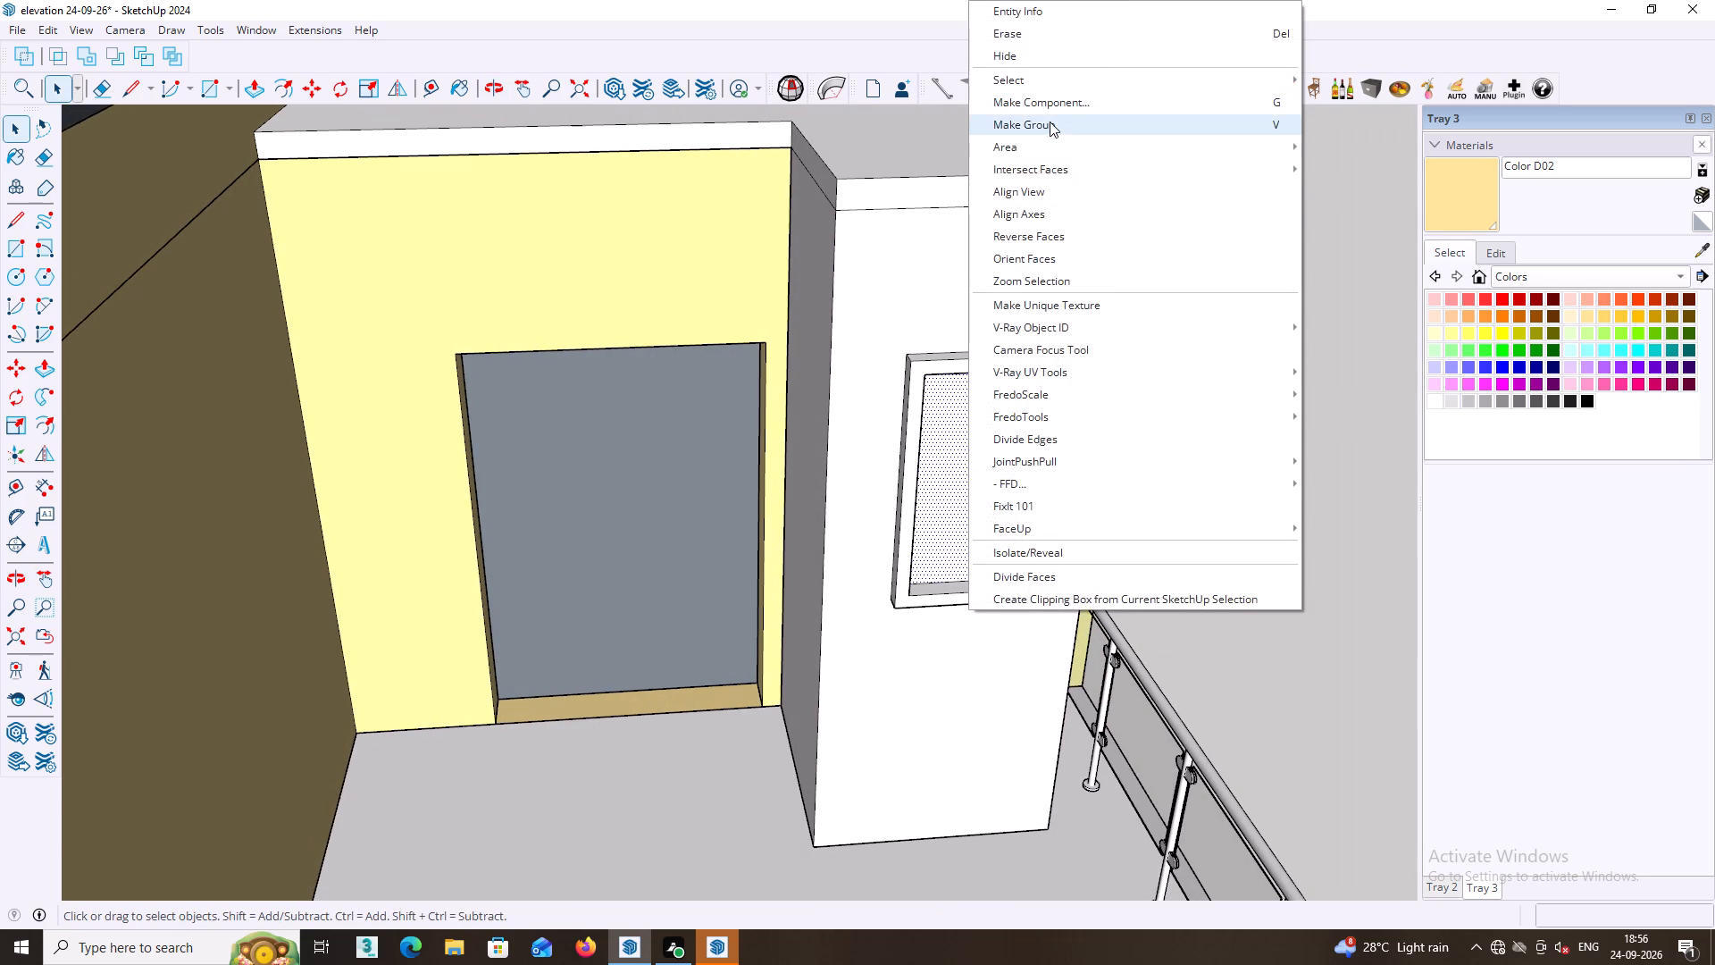
pyautogui.click(1050, 122)
pyautogui.moveTo(943, 506); pyautogui.dragTo(915, 504, button='middle')
pyautogui.moveTo(918, 491); pyautogui.dragTo(908, 496, button='middle')
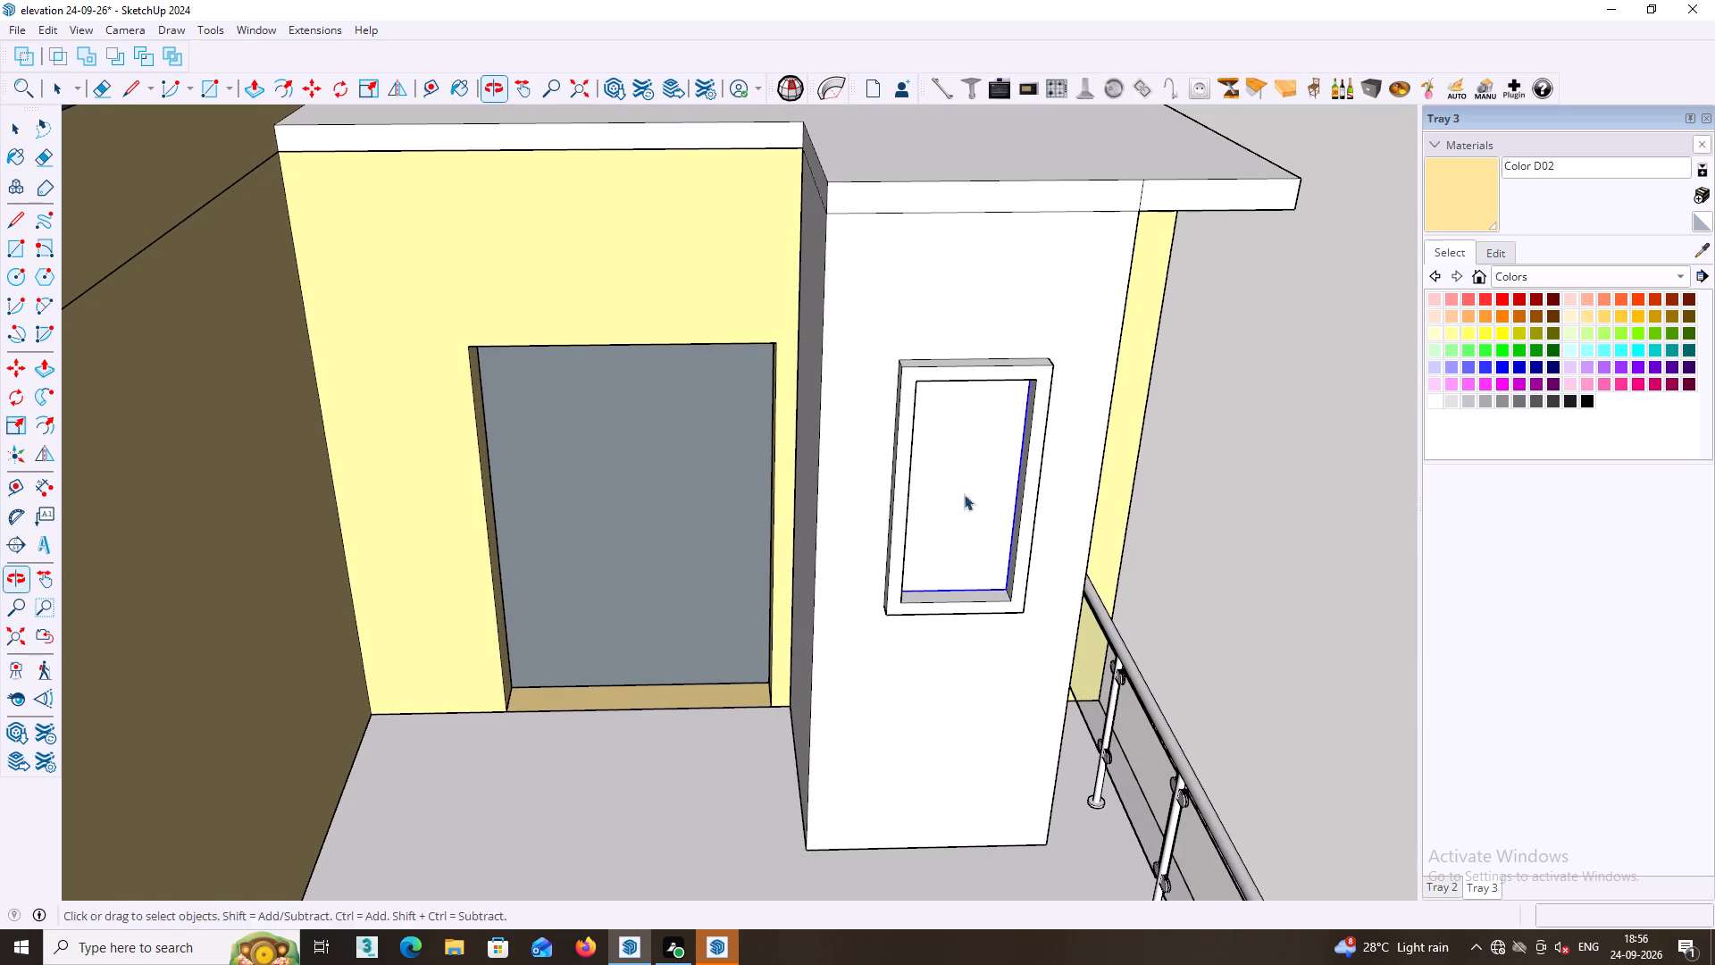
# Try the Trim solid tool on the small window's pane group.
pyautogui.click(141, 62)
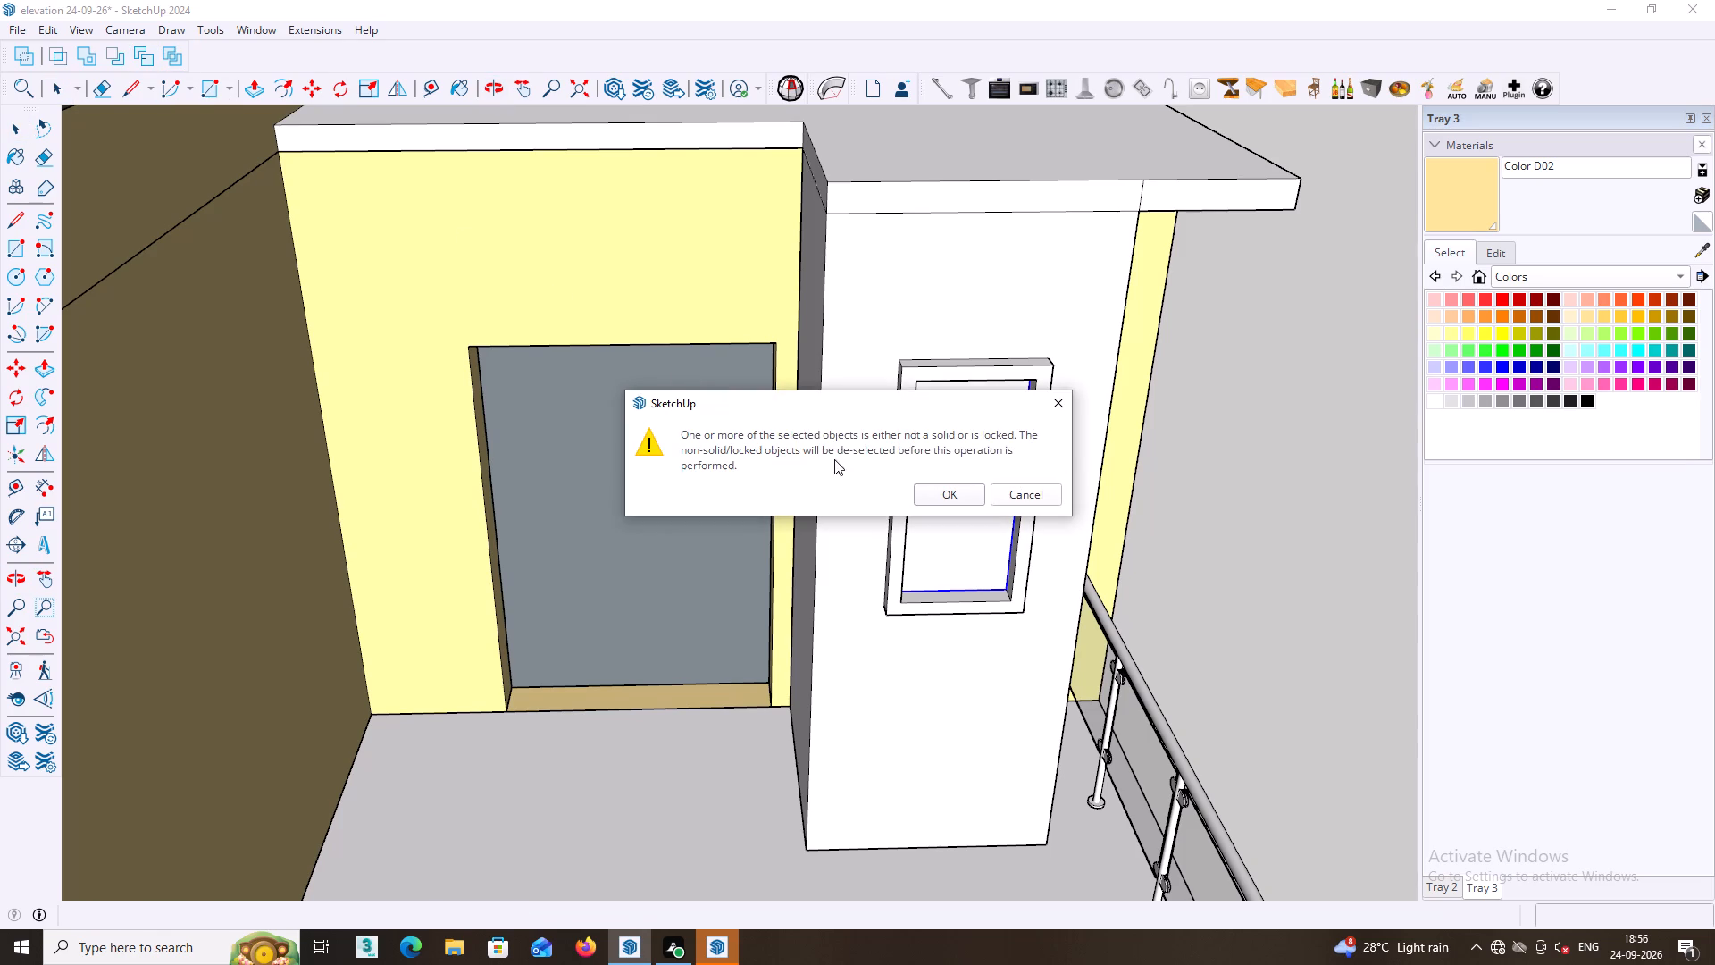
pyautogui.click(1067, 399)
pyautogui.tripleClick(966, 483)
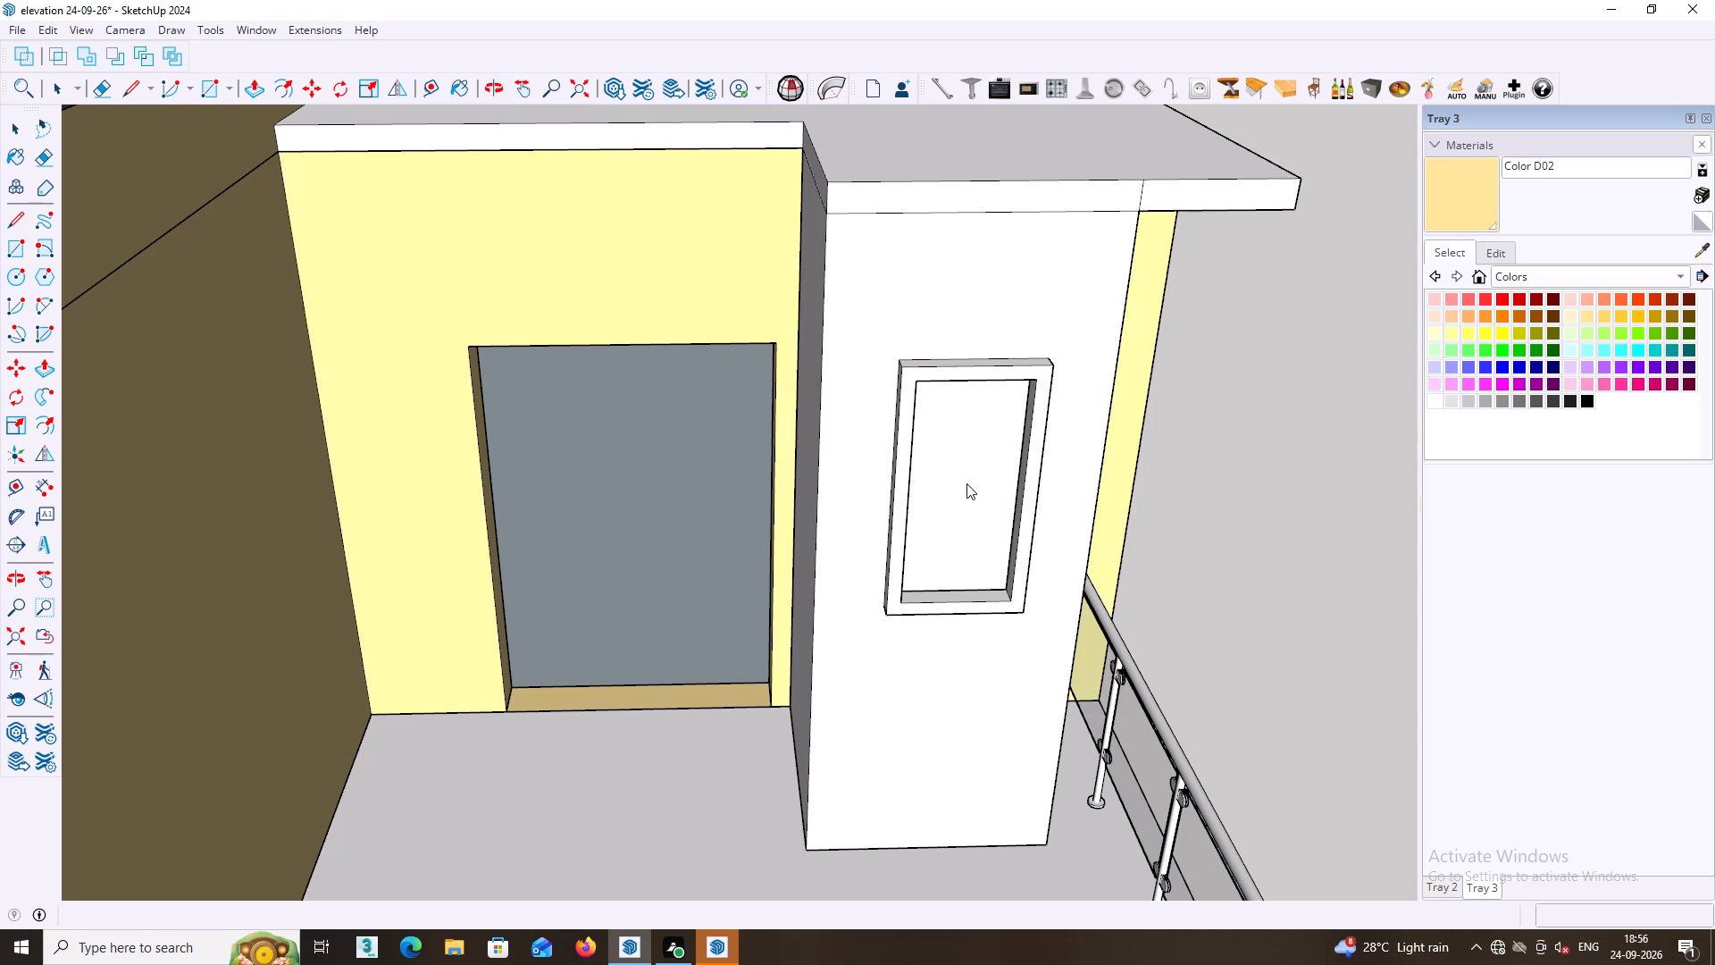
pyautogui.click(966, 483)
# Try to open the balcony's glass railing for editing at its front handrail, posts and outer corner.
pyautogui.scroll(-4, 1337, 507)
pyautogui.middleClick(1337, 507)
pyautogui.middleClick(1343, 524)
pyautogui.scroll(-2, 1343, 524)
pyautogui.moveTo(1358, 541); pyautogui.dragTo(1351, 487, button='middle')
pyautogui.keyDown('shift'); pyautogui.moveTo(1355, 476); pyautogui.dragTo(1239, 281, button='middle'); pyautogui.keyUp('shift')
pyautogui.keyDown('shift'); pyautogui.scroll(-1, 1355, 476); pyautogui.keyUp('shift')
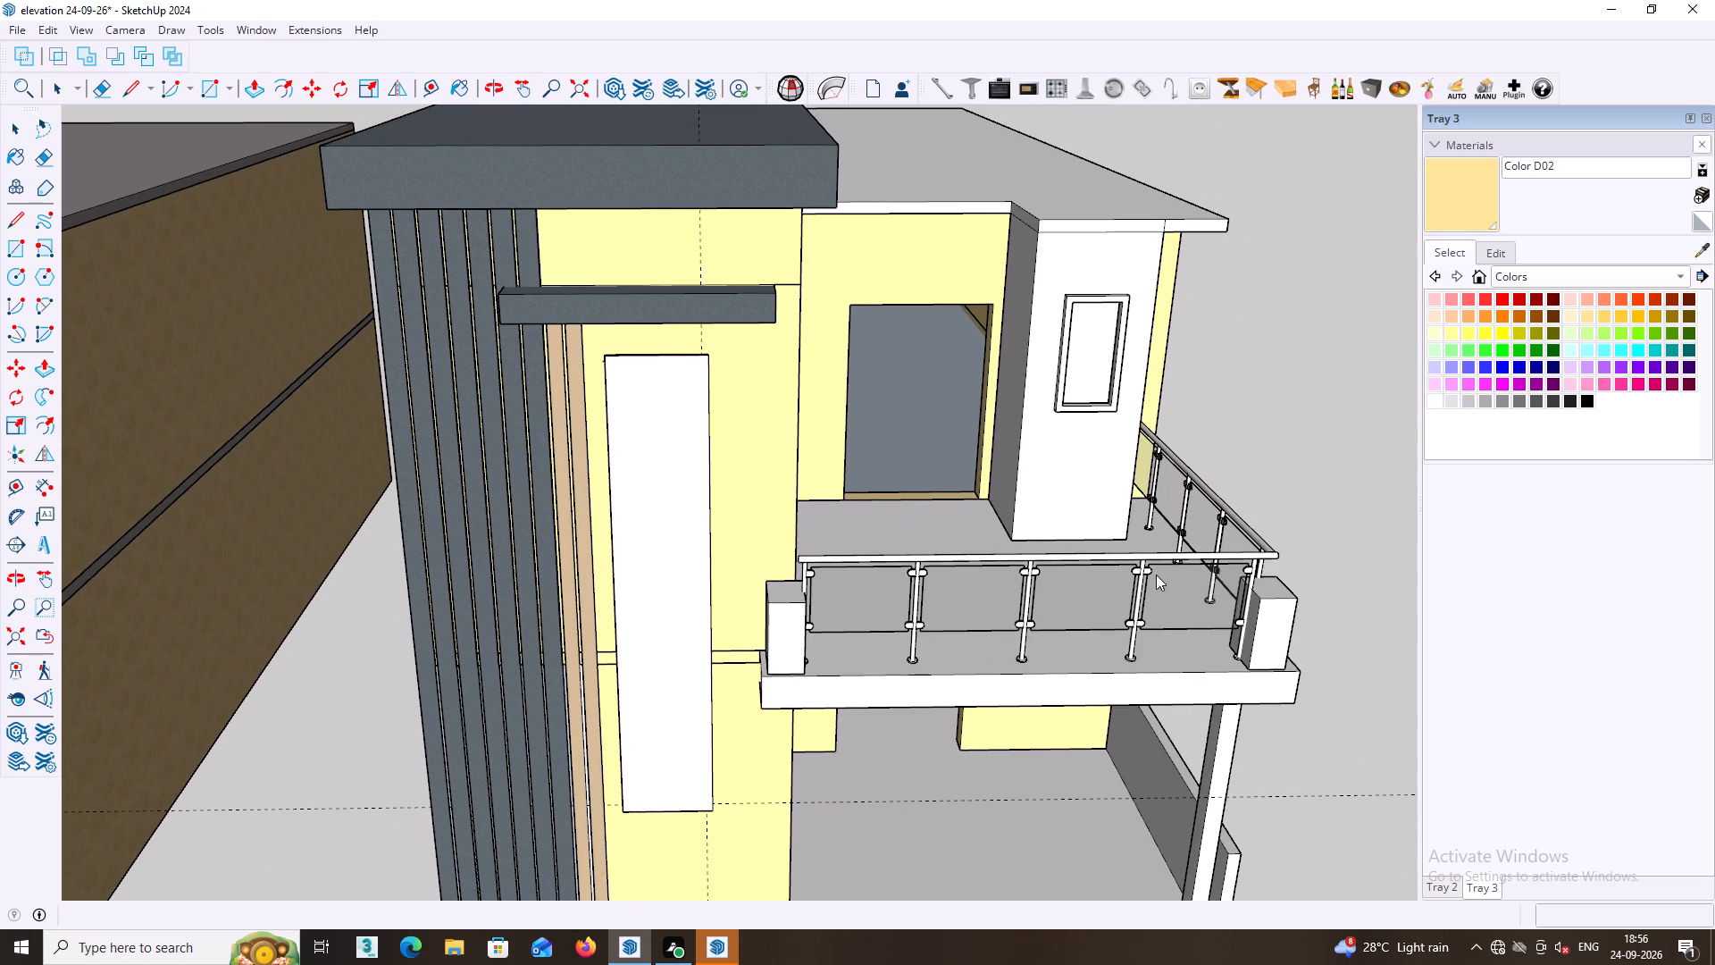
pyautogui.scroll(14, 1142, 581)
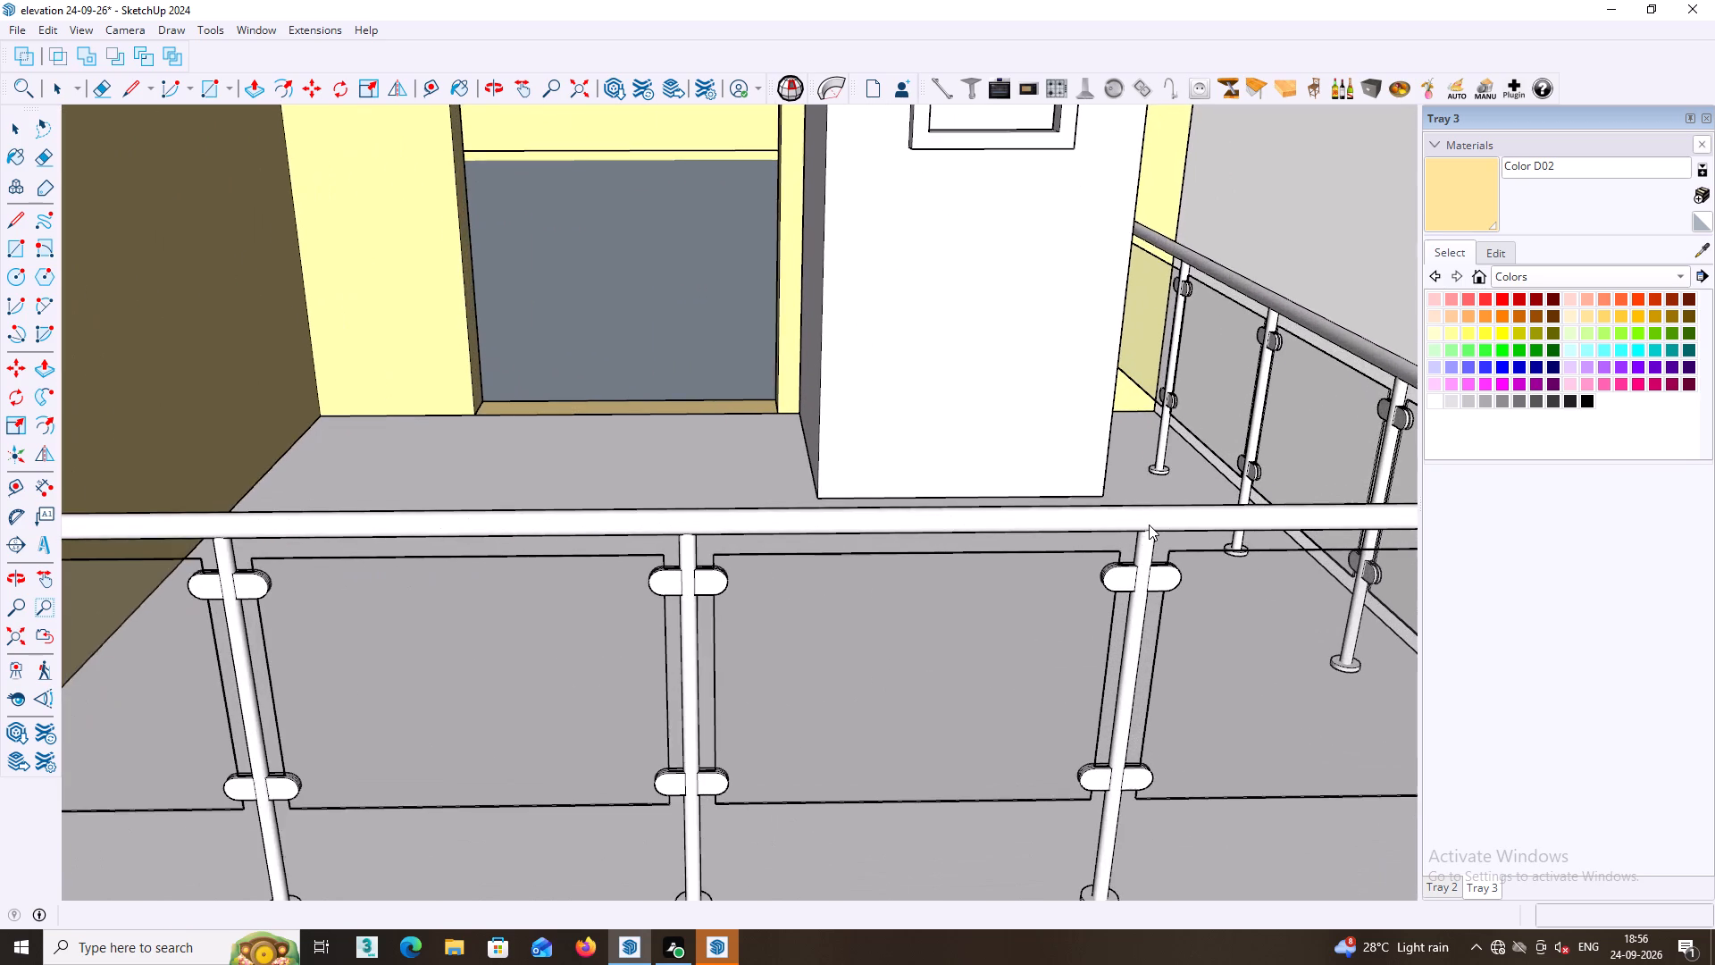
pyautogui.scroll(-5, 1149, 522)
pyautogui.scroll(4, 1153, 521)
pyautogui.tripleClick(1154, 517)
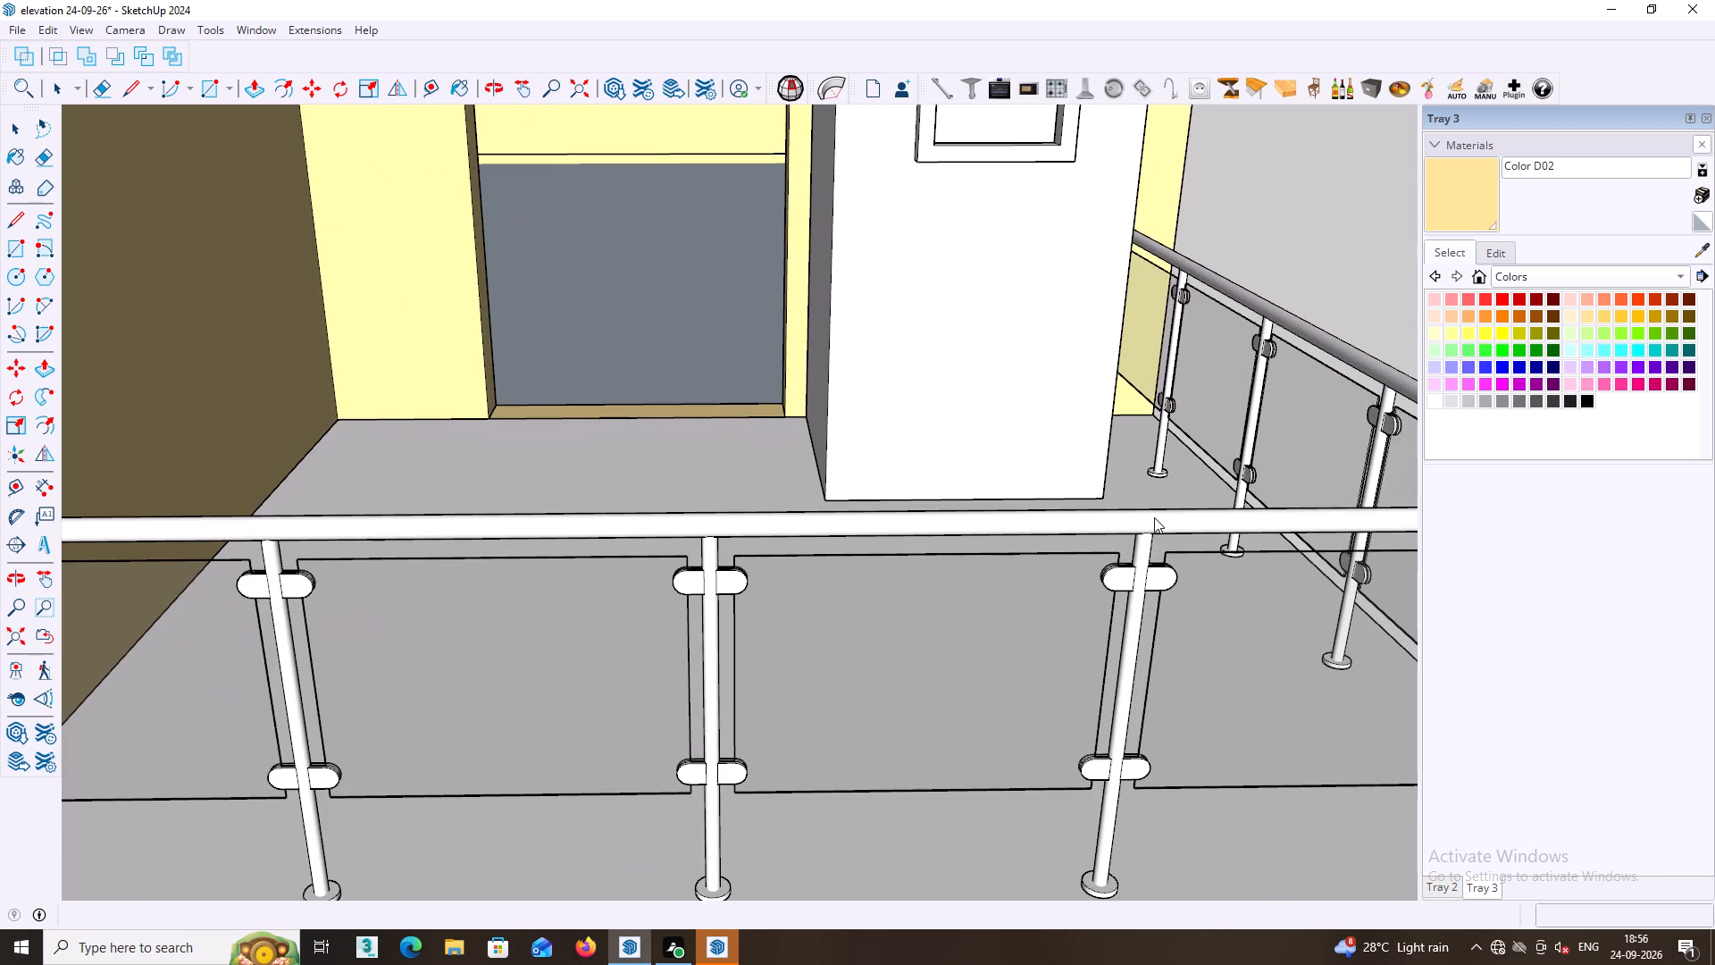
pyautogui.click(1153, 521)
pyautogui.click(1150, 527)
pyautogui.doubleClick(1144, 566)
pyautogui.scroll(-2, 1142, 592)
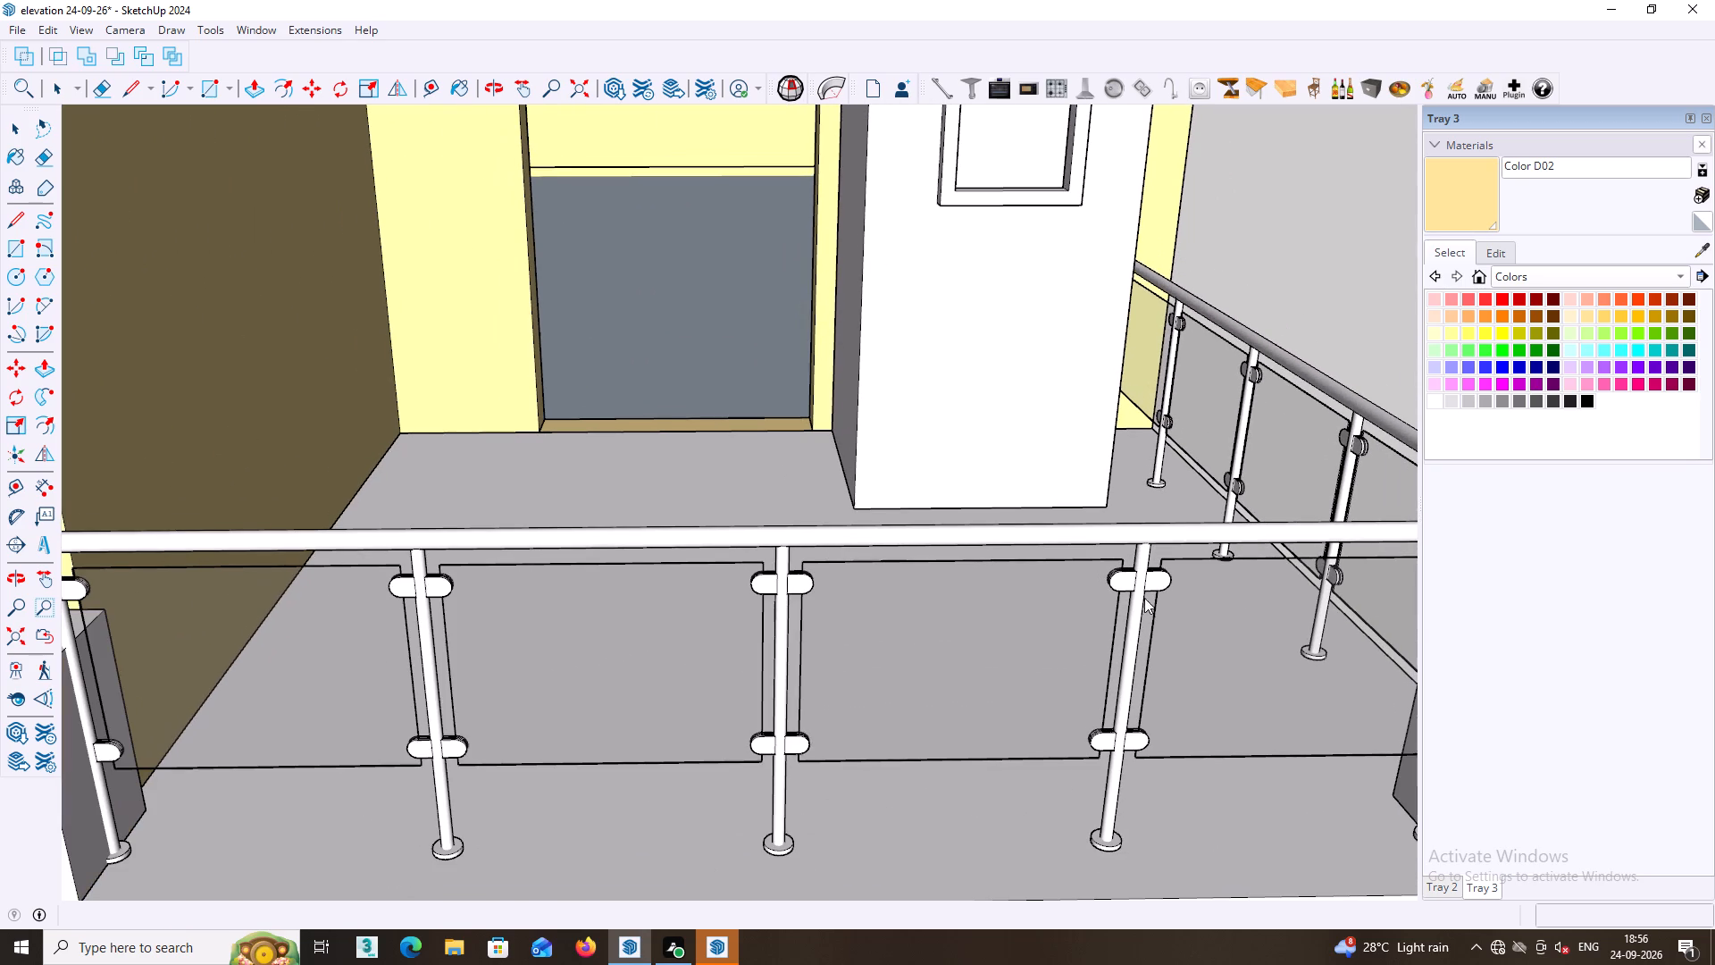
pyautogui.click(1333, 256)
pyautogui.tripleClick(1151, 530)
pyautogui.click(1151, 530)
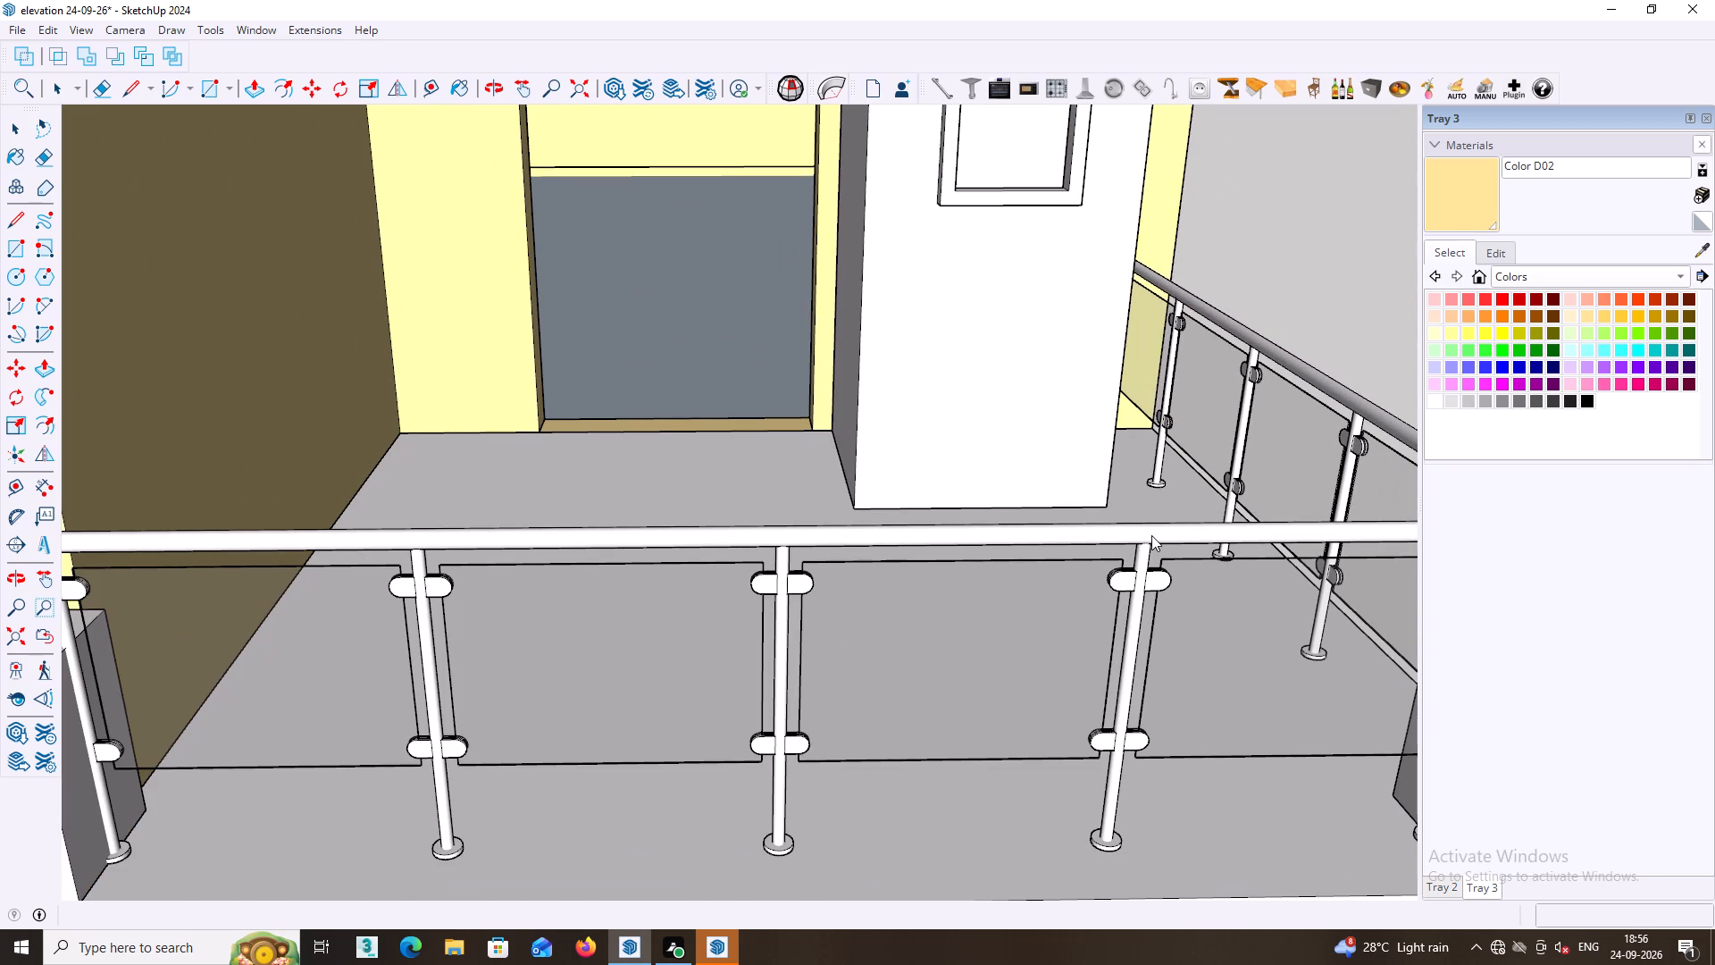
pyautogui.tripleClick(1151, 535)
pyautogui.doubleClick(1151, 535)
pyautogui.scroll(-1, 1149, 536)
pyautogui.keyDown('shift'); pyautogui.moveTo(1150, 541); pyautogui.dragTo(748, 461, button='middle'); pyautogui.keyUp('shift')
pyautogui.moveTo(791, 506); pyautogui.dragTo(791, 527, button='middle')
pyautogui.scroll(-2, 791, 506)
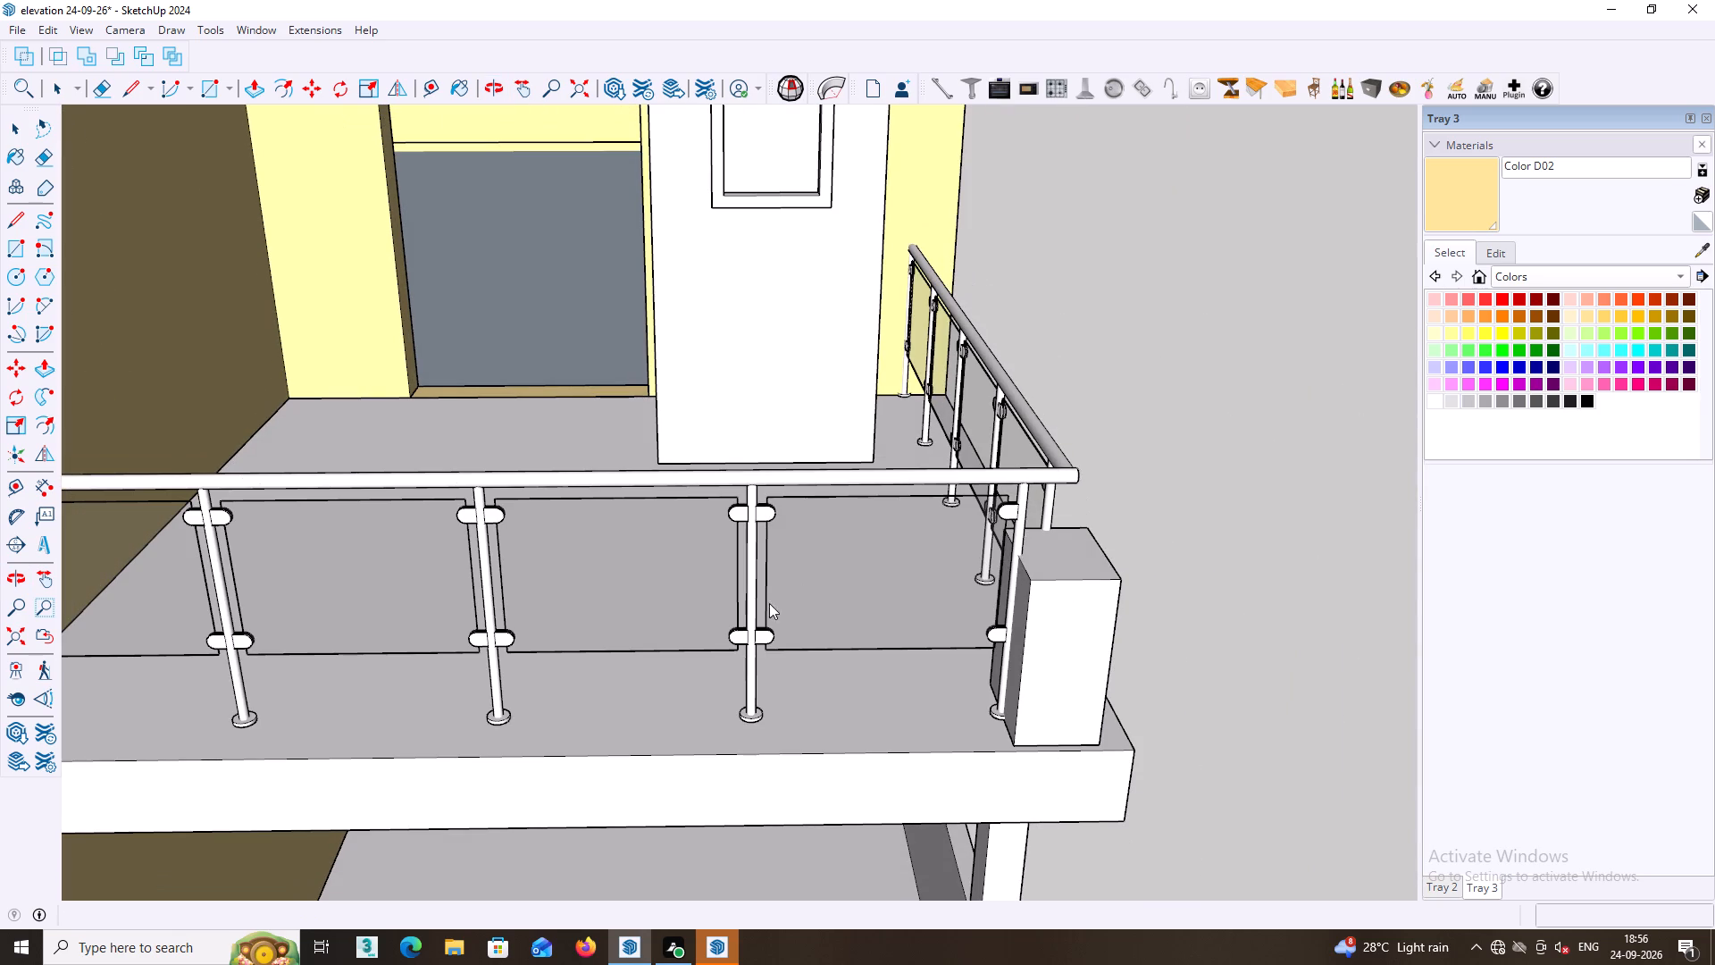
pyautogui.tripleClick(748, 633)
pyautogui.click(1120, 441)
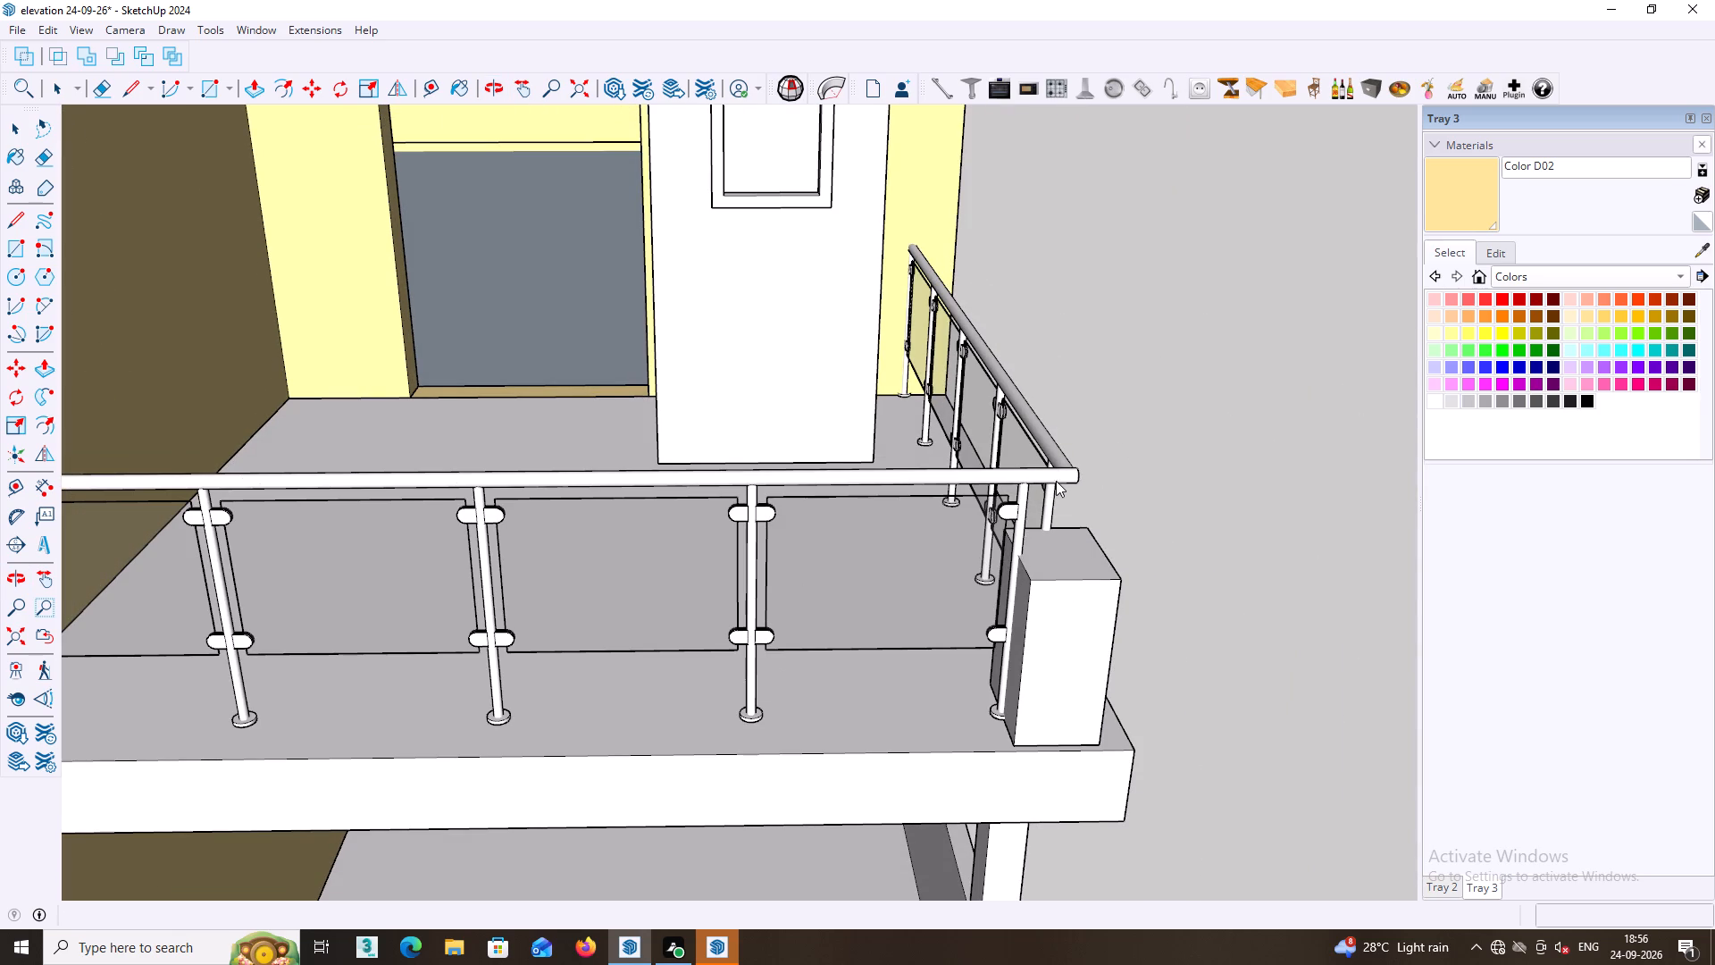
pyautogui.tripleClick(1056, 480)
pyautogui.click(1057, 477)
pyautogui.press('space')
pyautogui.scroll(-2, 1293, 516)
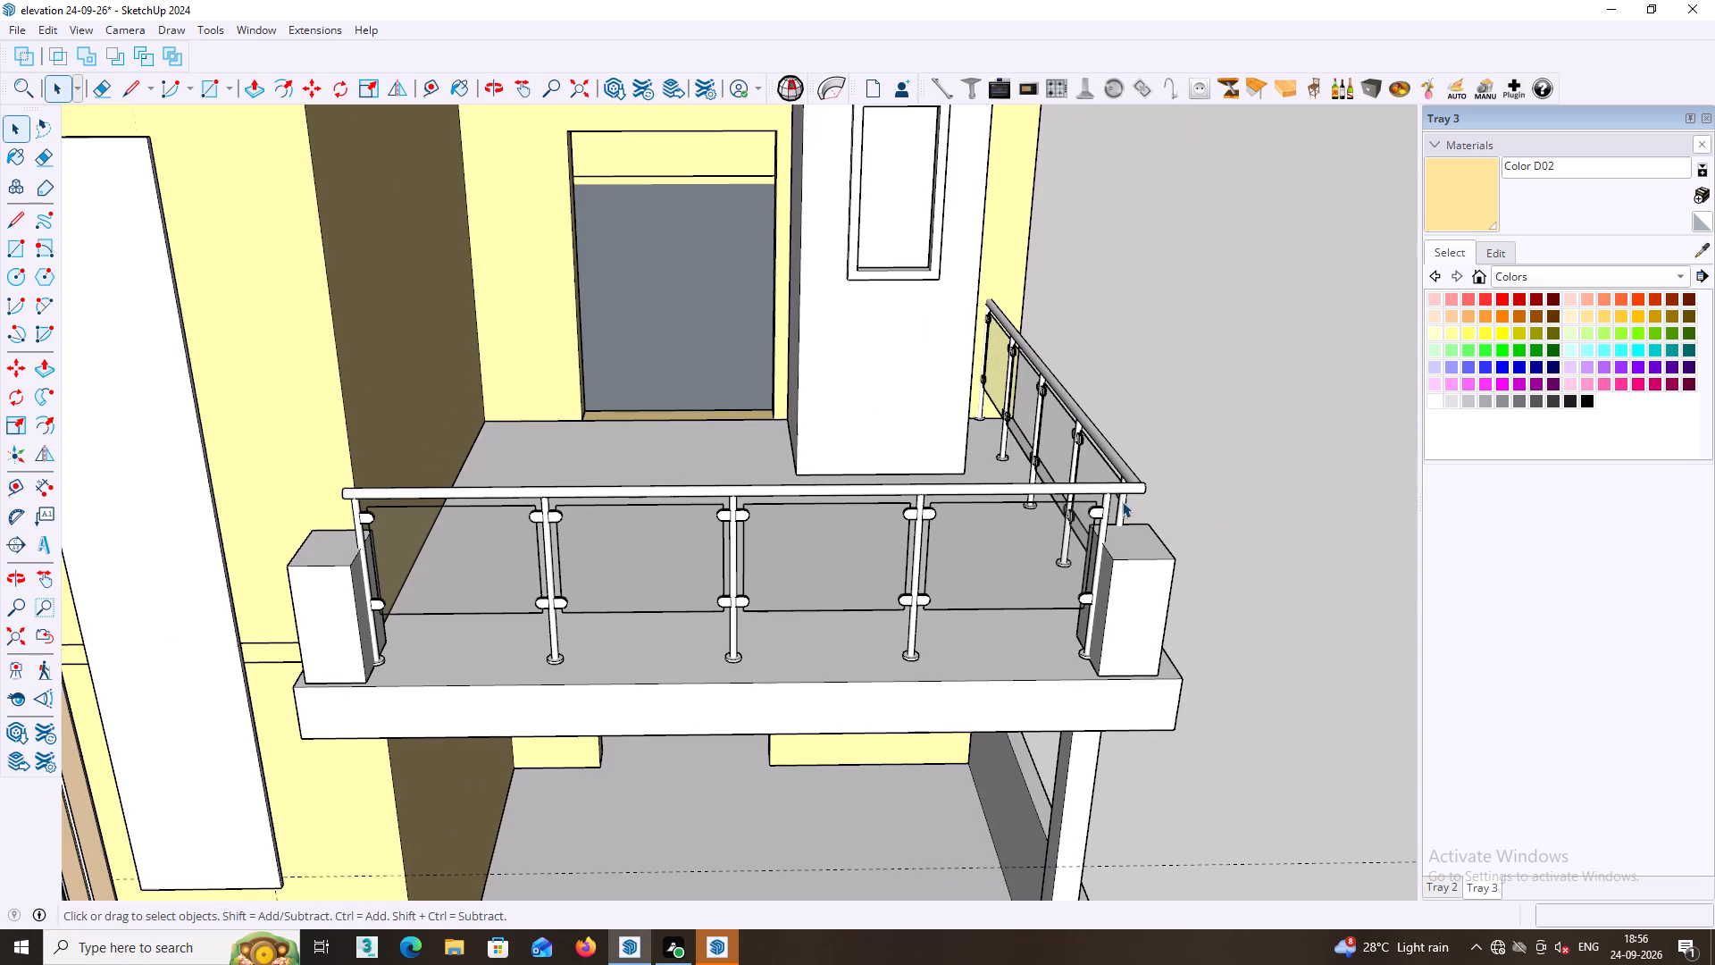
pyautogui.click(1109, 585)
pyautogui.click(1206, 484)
# Paint the upper-storey outer walls around the balcony door and tall window panel with Color B01.
pyautogui.scroll(-1, 1144, 525)
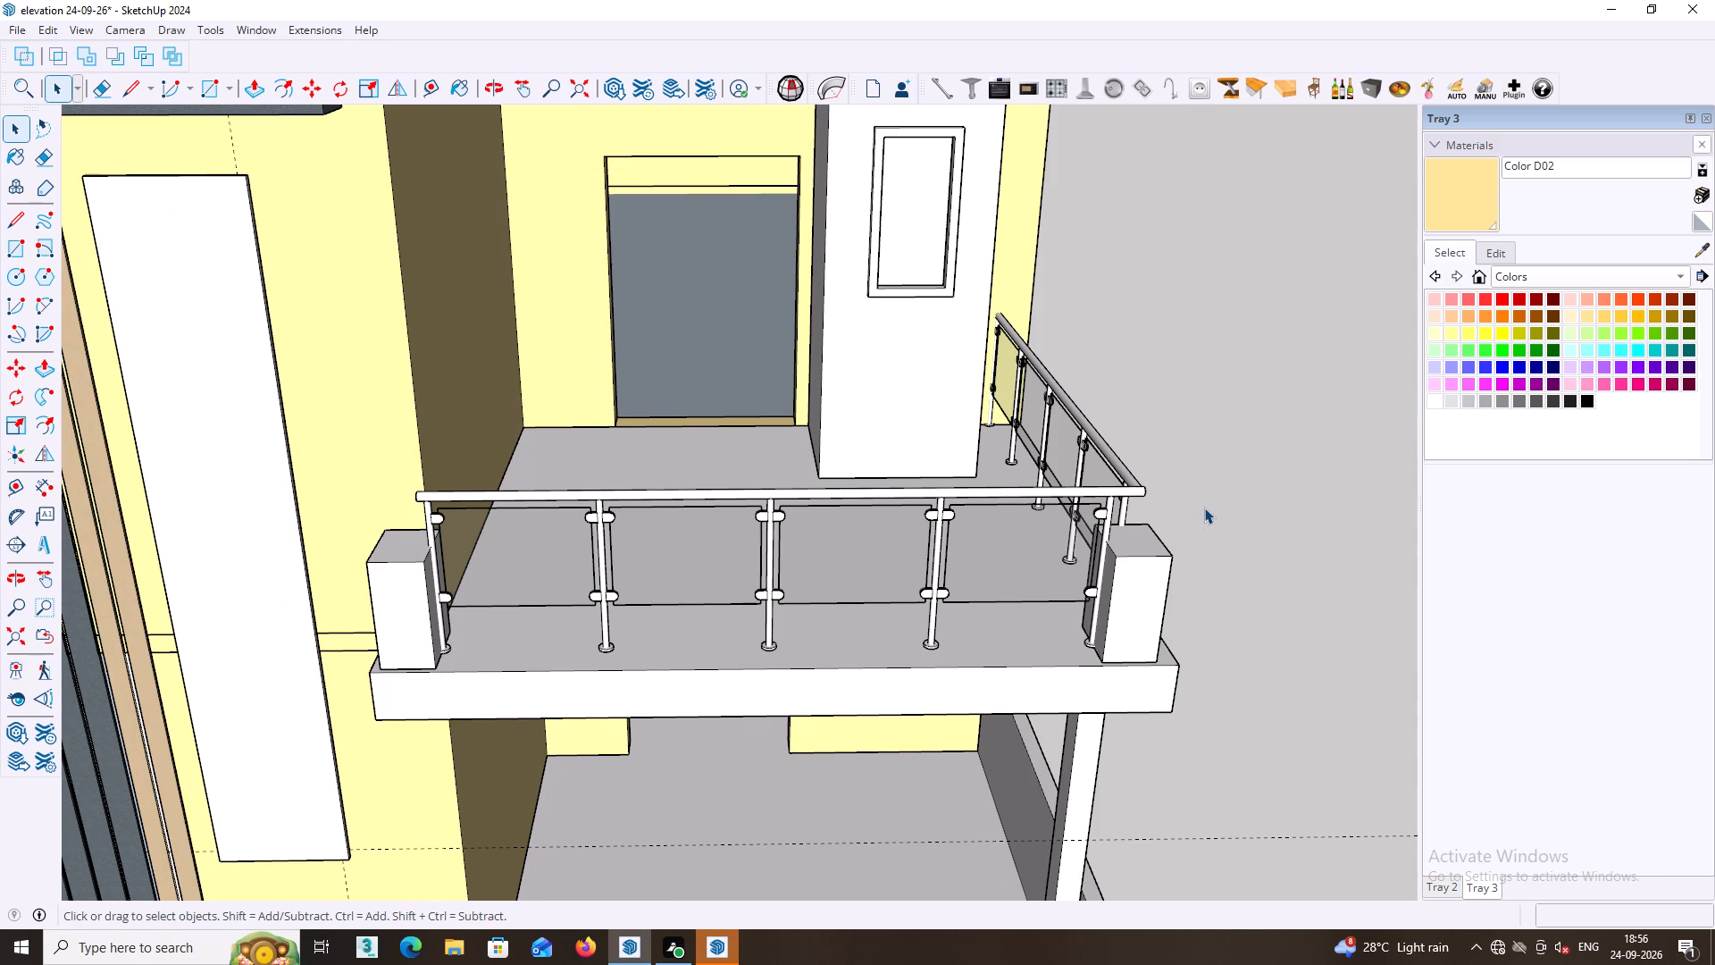
pyautogui.scroll(4, 1275, 608)
pyautogui.scroll(-7, 1061, 579)
pyautogui.moveTo(1087, 575); pyautogui.dragTo(1098, 502, button='middle')
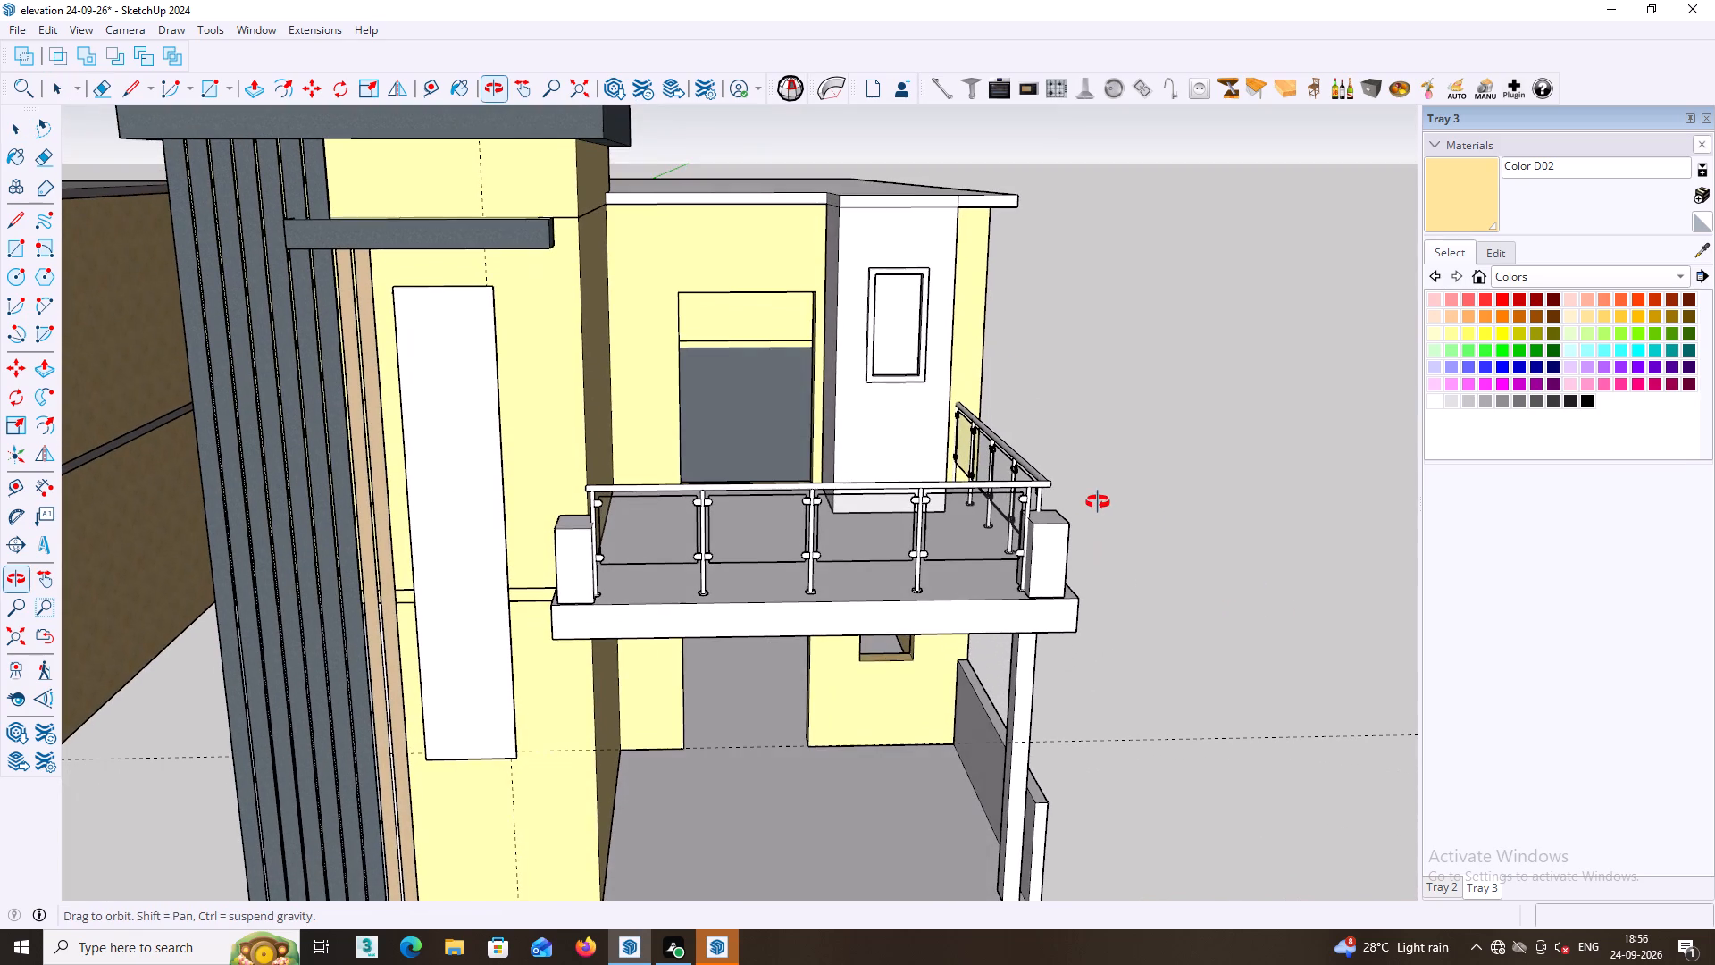
pyautogui.moveTo(1098, 502); pyautogui.dragTo(1093, 502, button='middle')
pyautogui.scroll(-8, 1080, 512)
pyautogui.moveTo(1076, 524); pyautogui.dragTo(997, 523, button='middle')
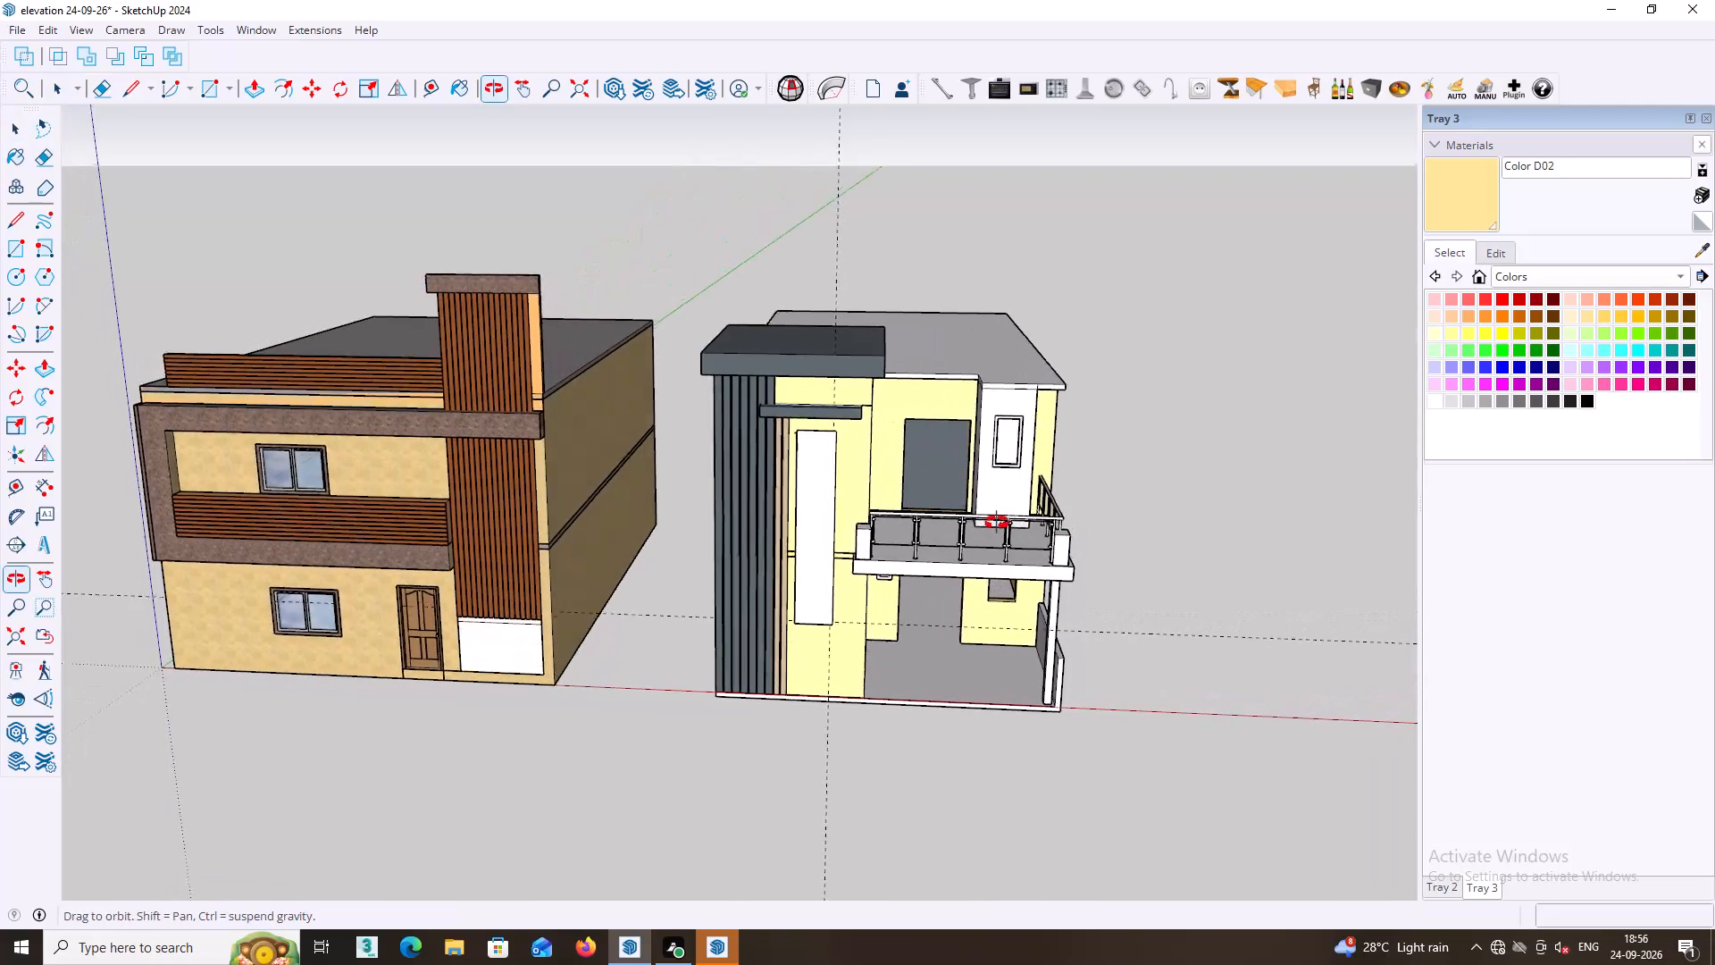
pyautogui.moveTo(997, 523); pyautogui.dragTo(999, 524, button='middle')
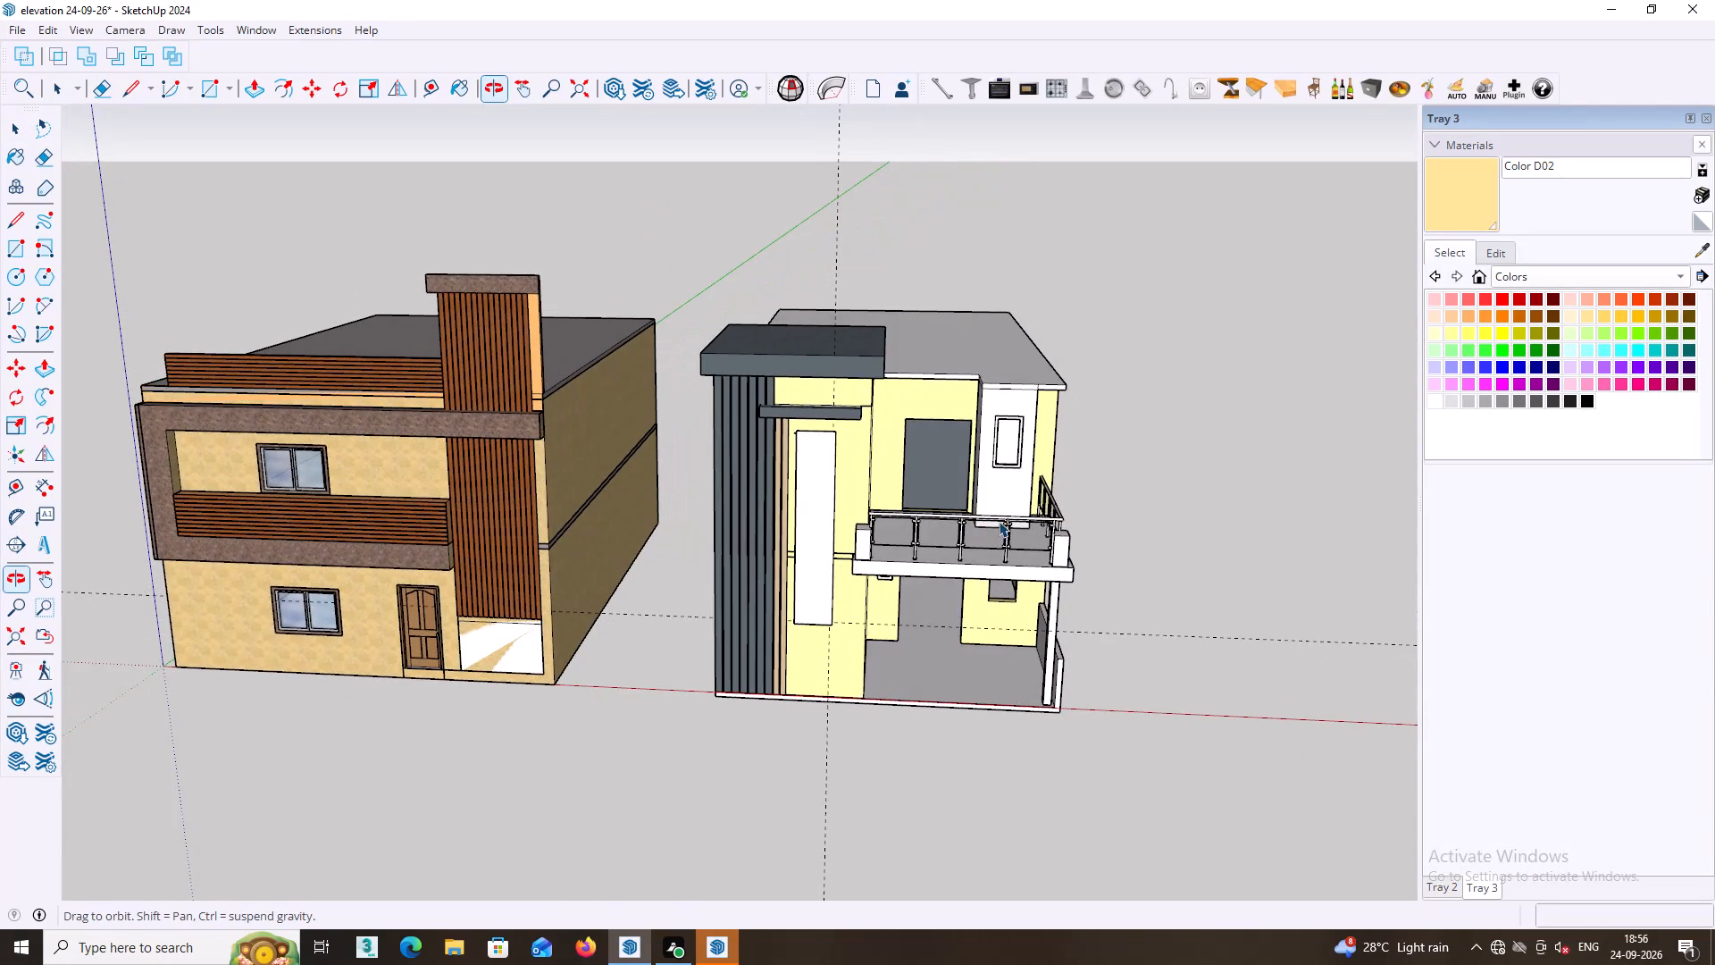
pyautogui.scroll(5, 933, 457)
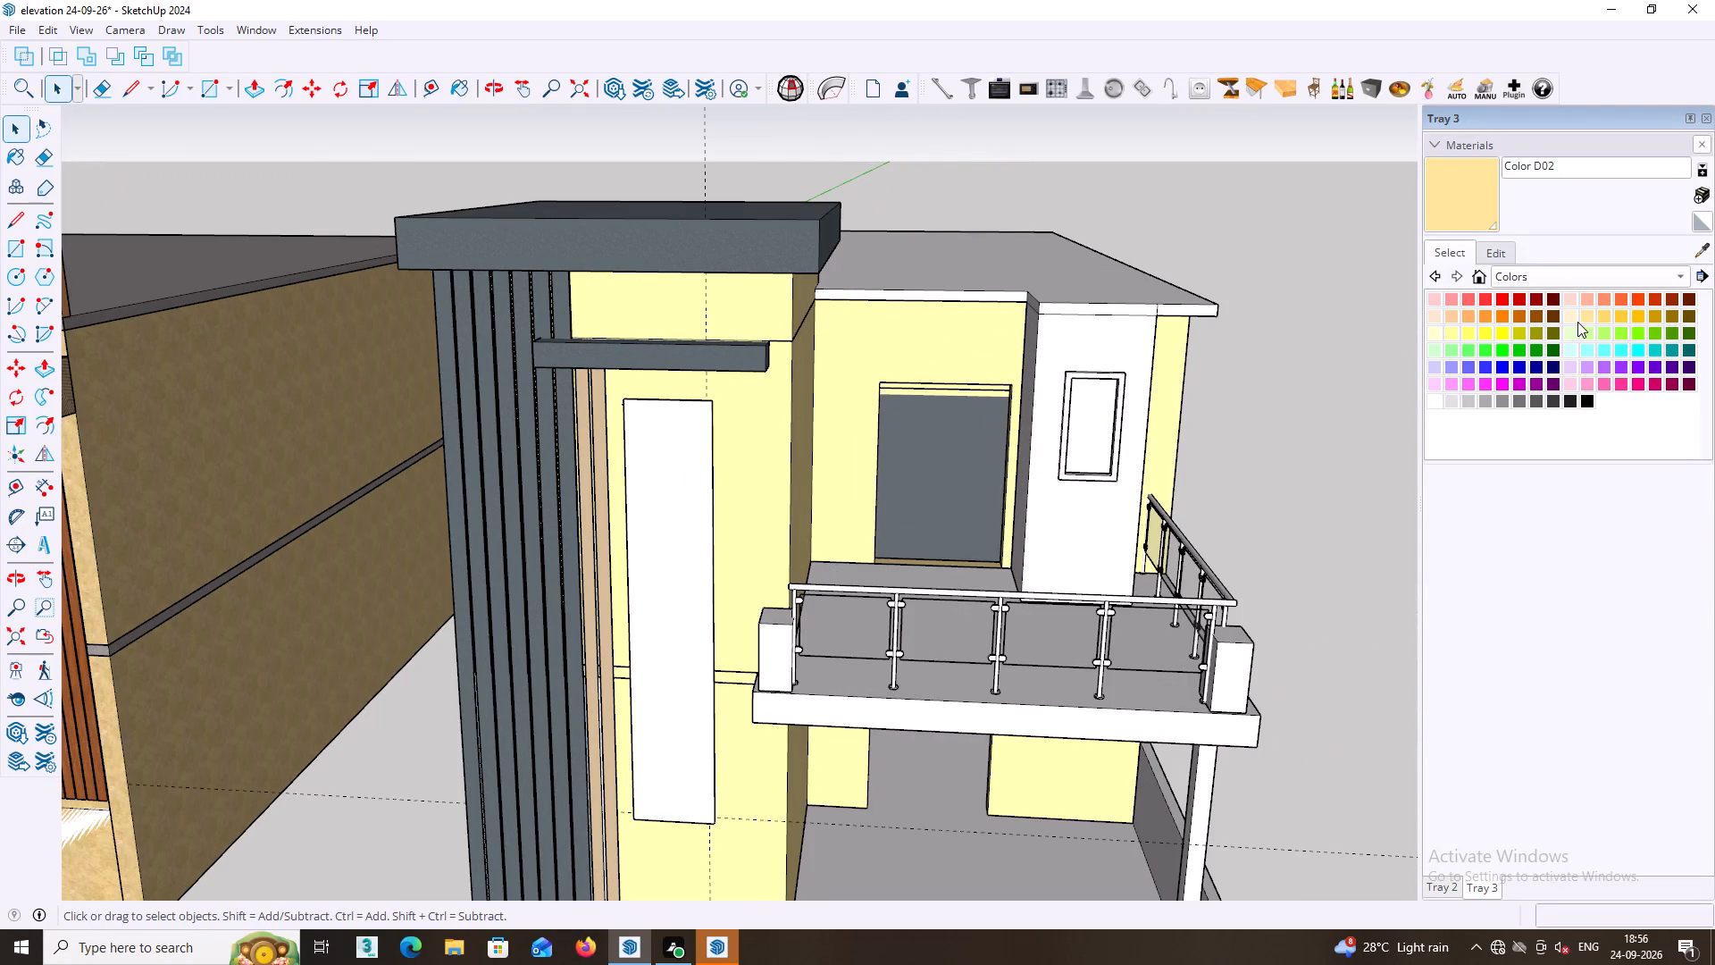
pyautogui.click(1568, 319)
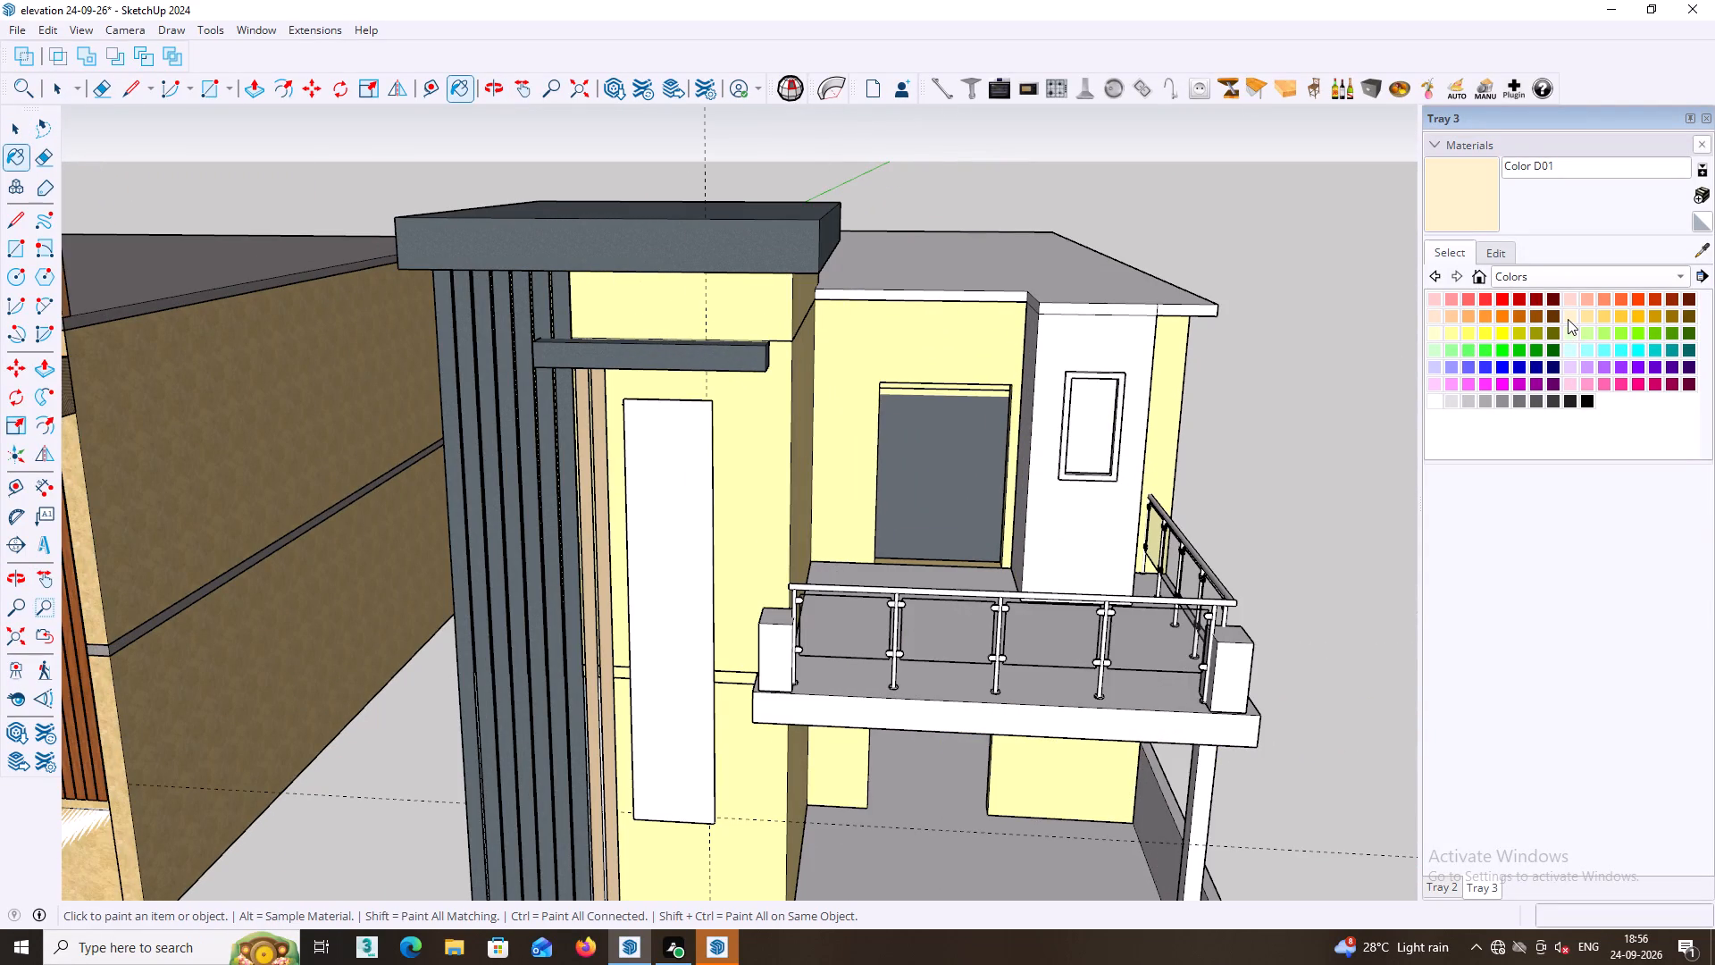
pyautogui.click(1575, 299)
pyautogui.click(992, 366)
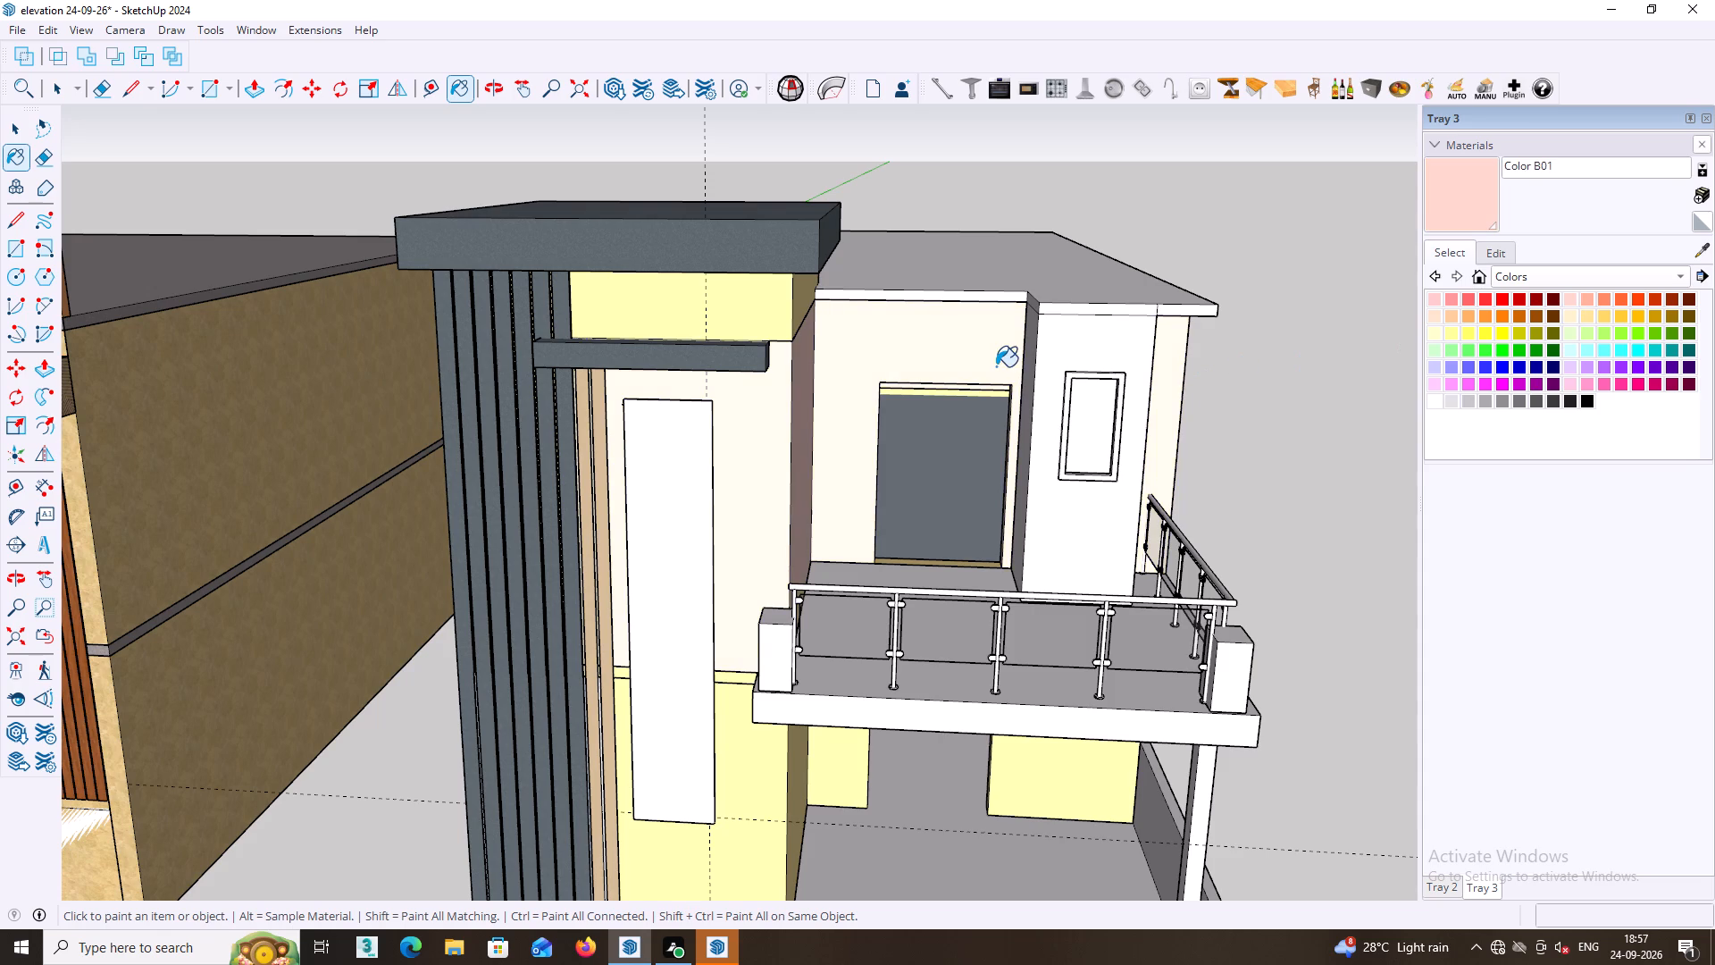
pyautogui.moveTo(1006, 367); pyautogui.dragTo(1098, 367, button='middle')
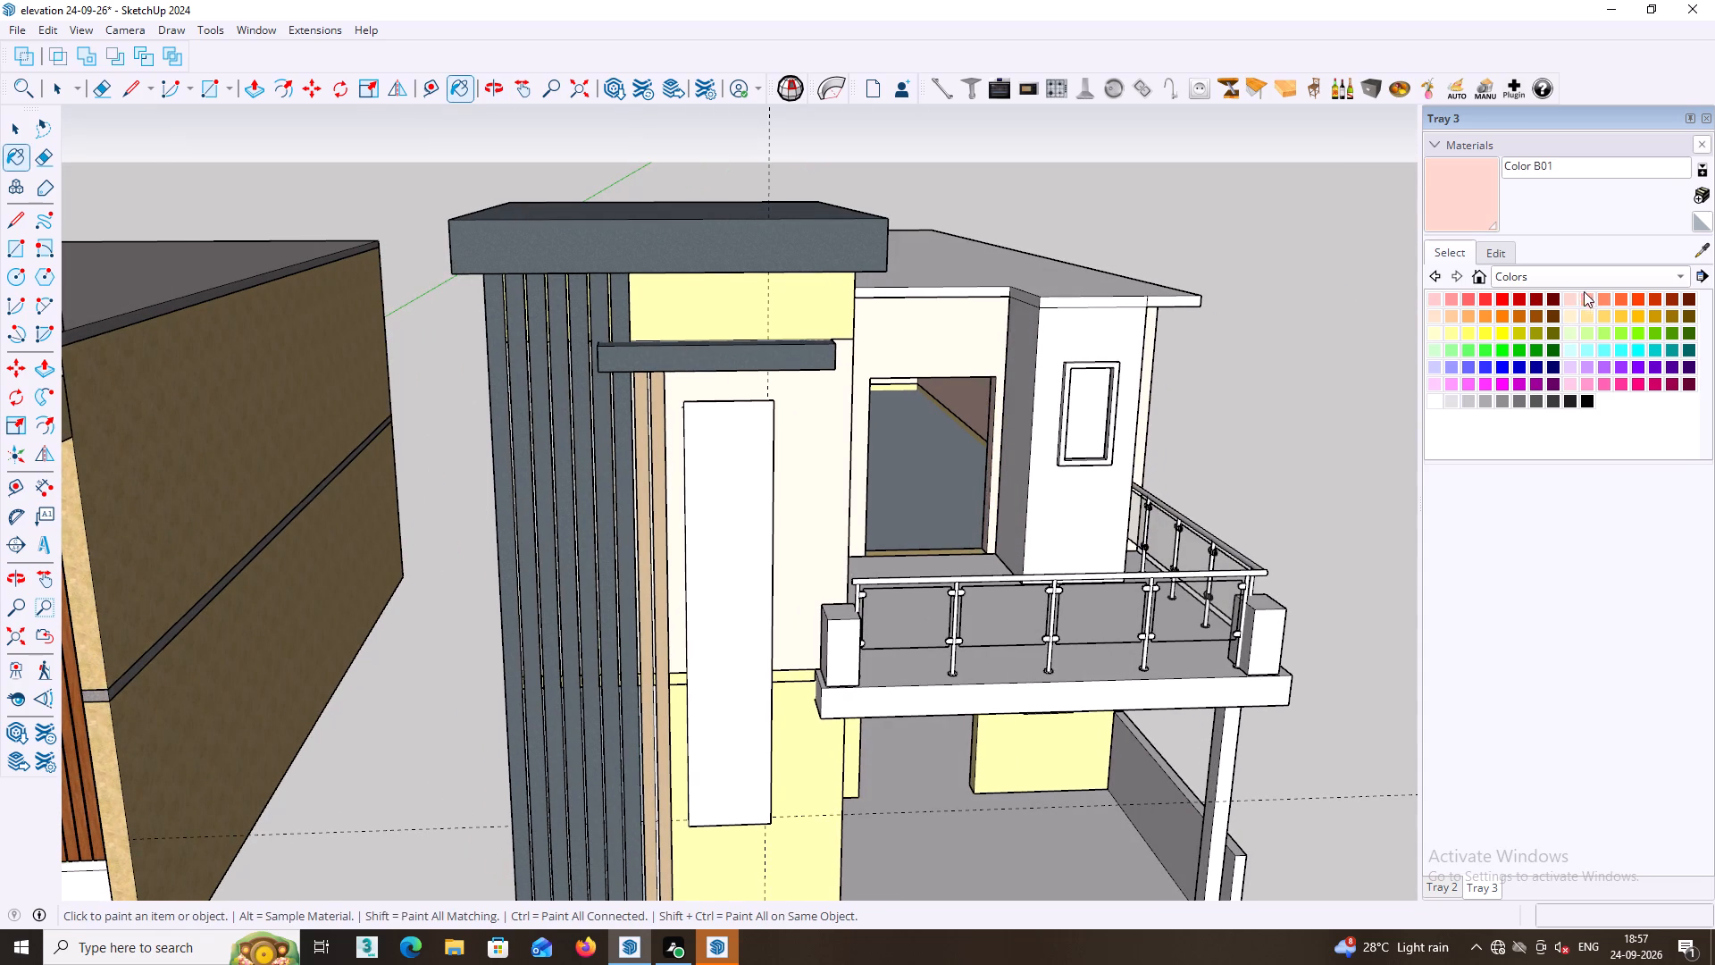
# Paint the outer walls of the upper and ground storeys with Color B02.
pyautogui.click(1586, 295)
pyautogui.click(901, 346)
pyautogui.moveTo(920, 349); pyautogui.dragTo(1044, 361, button='middle')
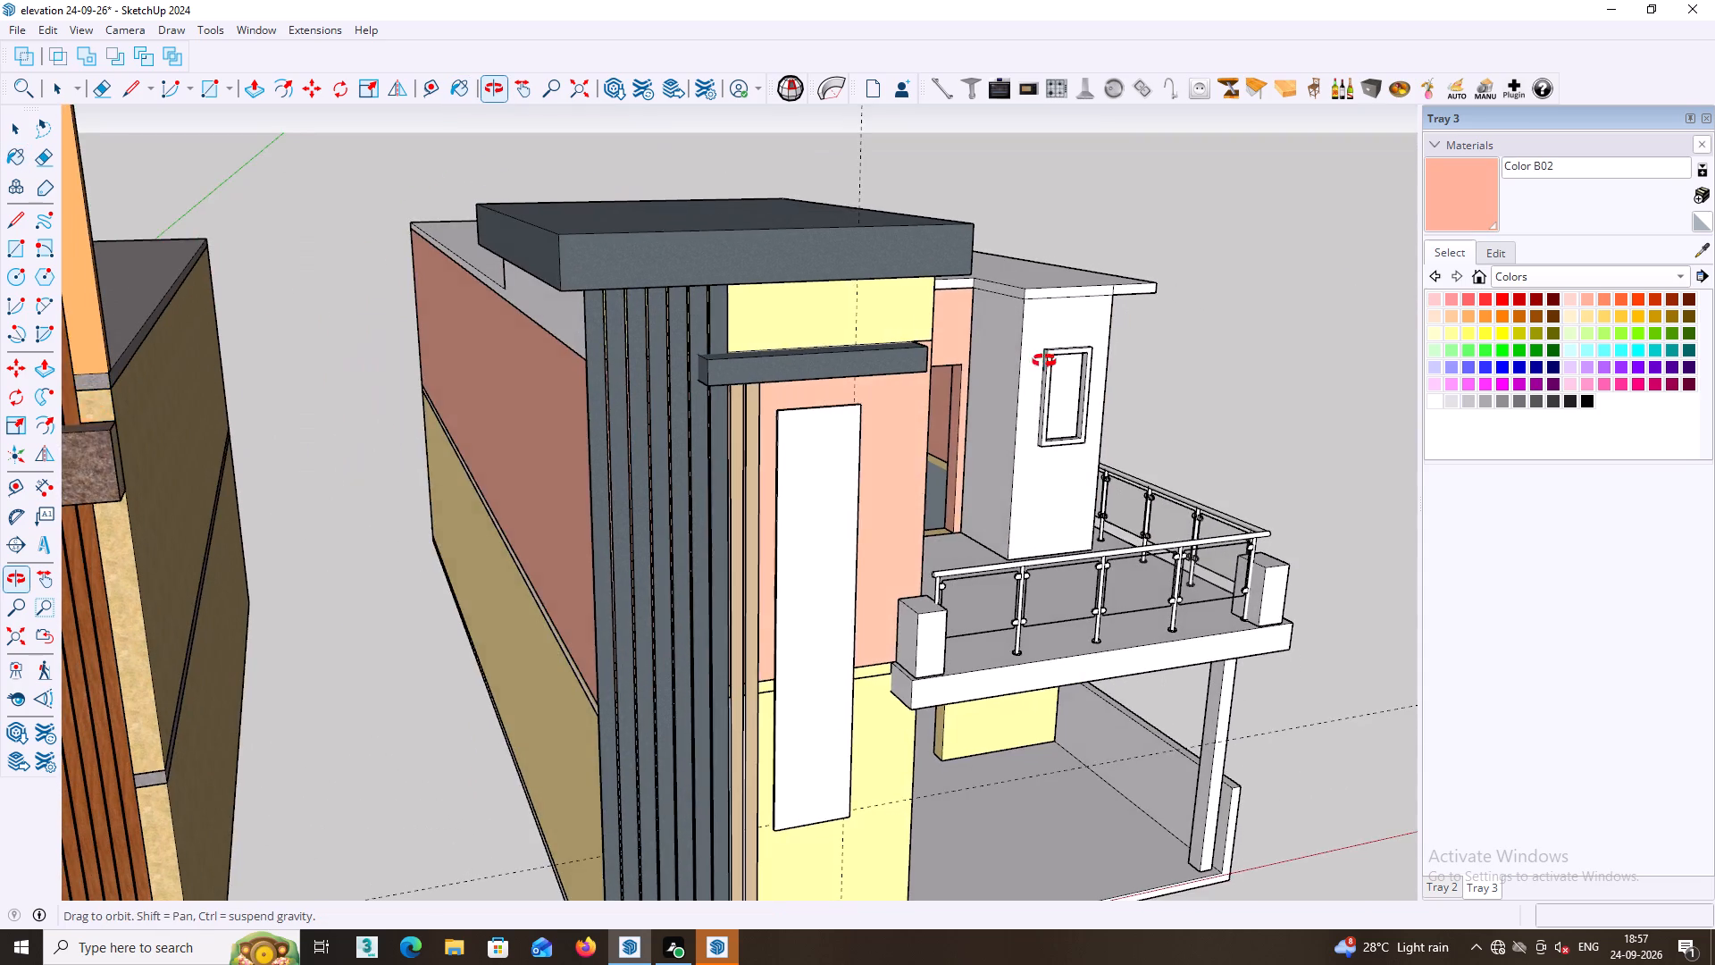
pyautogui.moveTo(1044, 361); pyautogui.dragTo(1113, 387, button='middle')
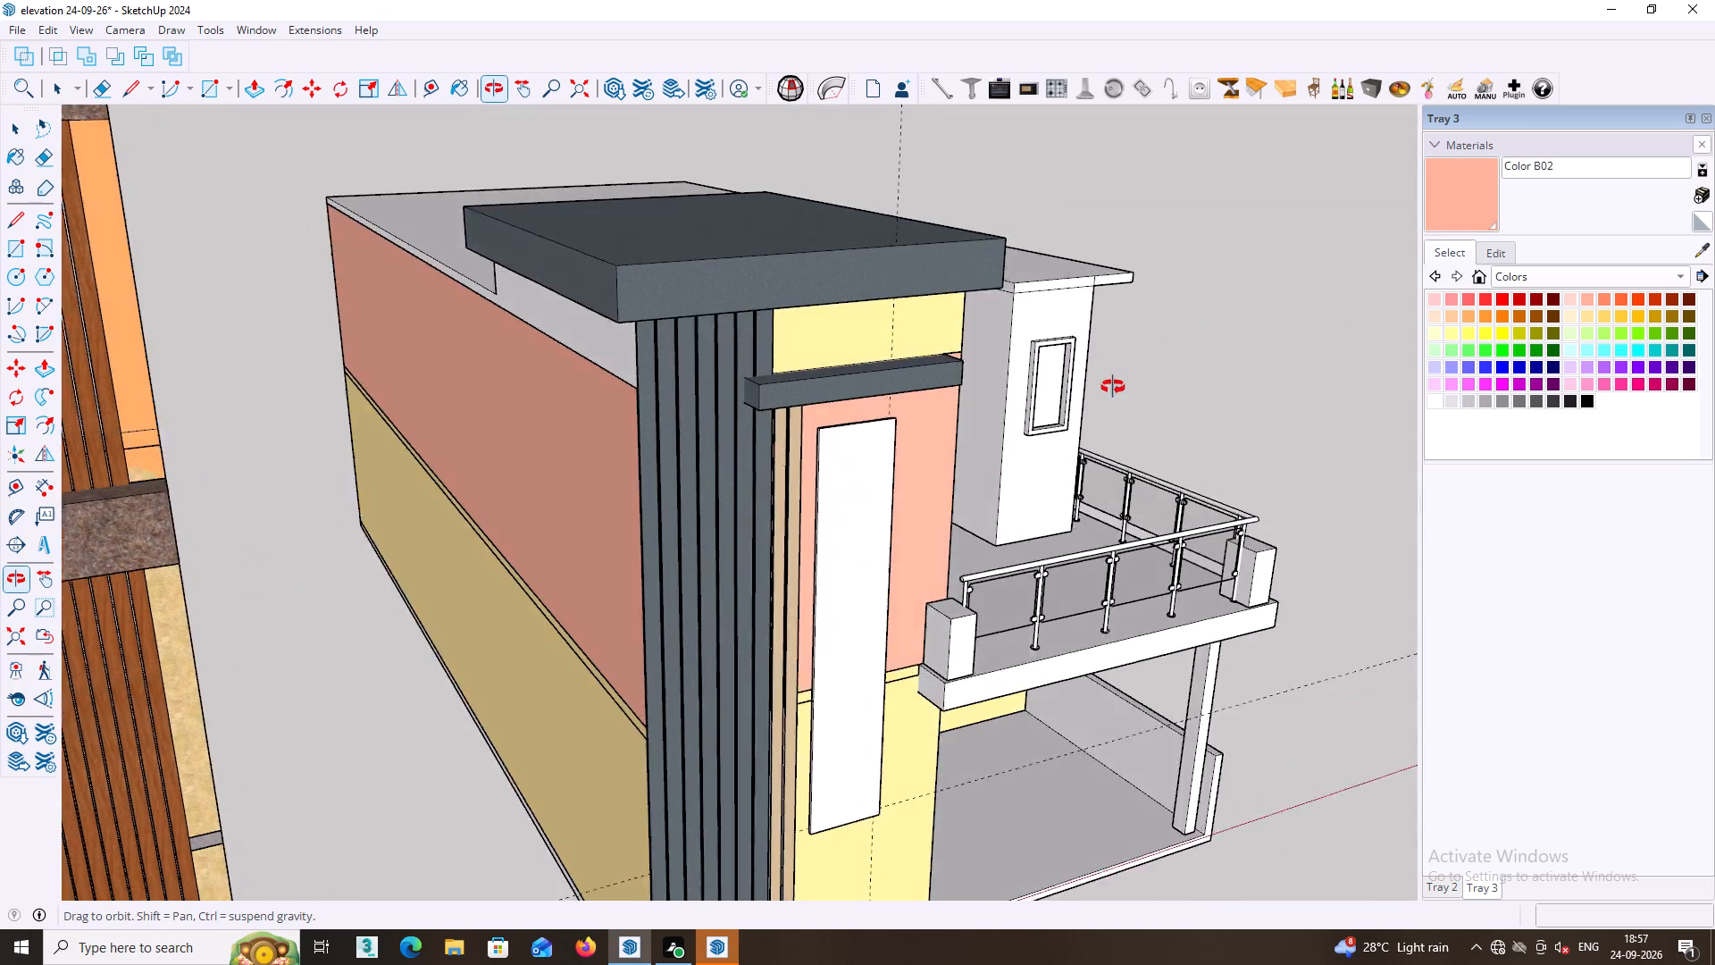
pyautogui.moveTo(1113, 387); pyautogui.dragTo(1100, 383, button='middle')
pyautogui.click(529, 734)
# Paint the two white corner pillars of the balcony railing with Color B02.
pyautogui.moveTo(557, 727); pyautogui.dragTo(594, 728, button='middle')
pyautogui.scroll(-2, 591, 725)
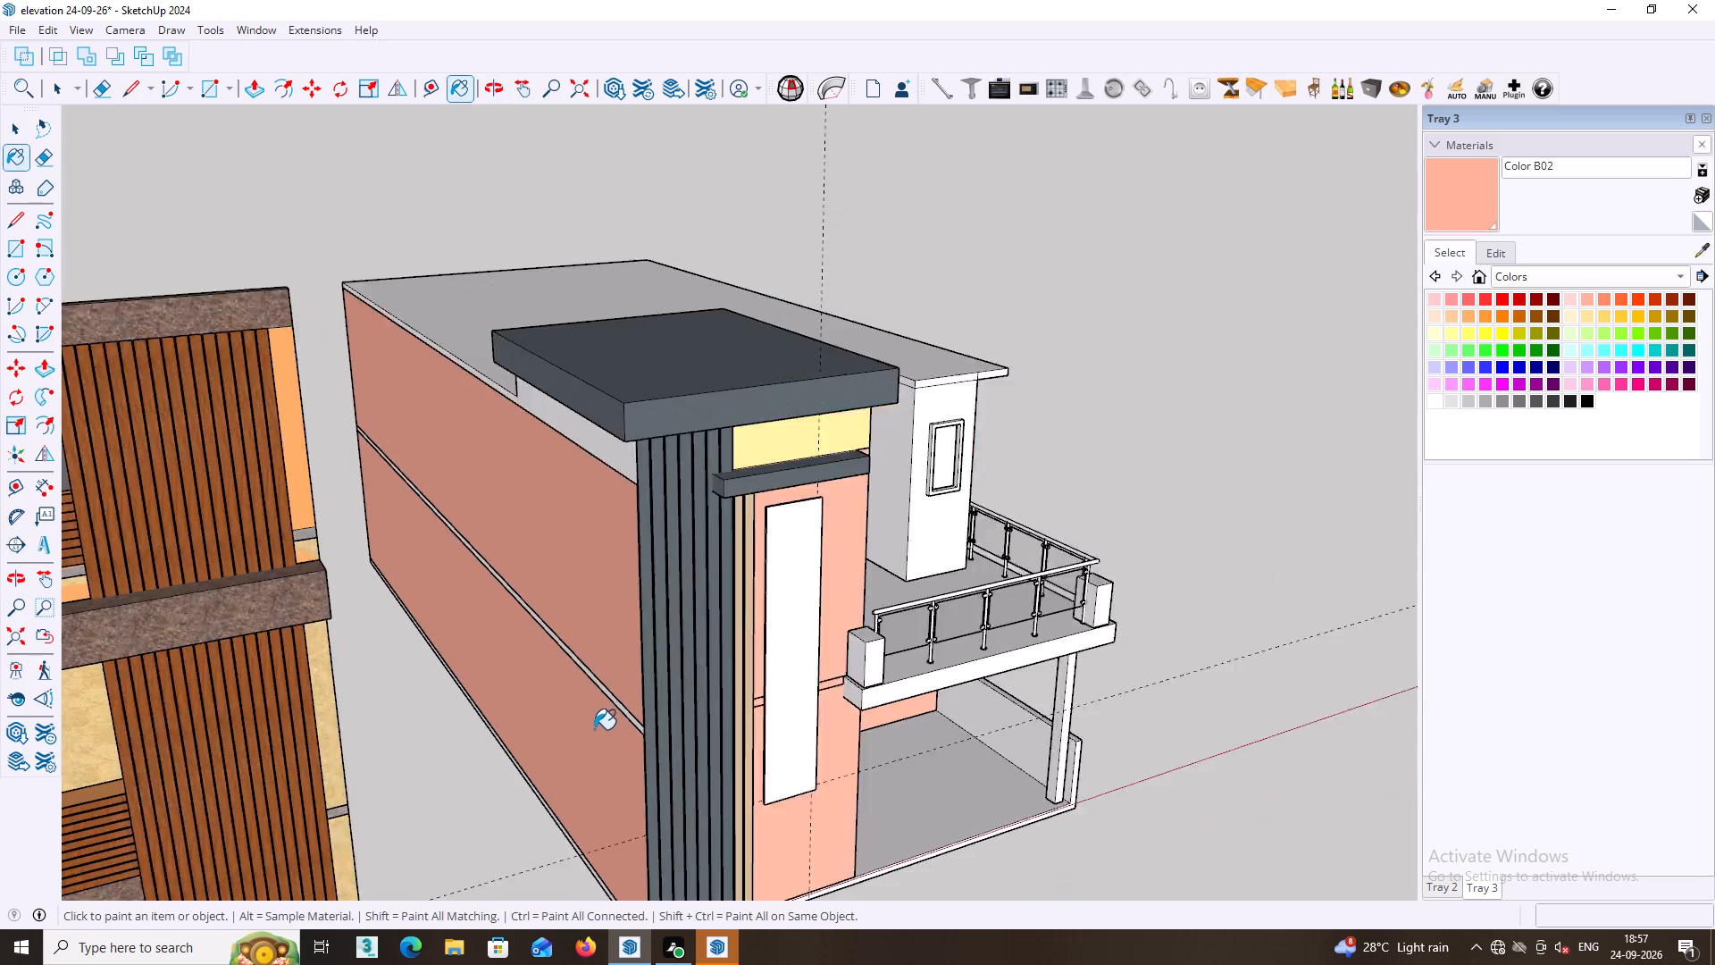
pyautogui.scroll(-6, 594, 729)
pyautogui.moveTo(864, 632); pyautogui.dragTo(606, 571, button='middle')
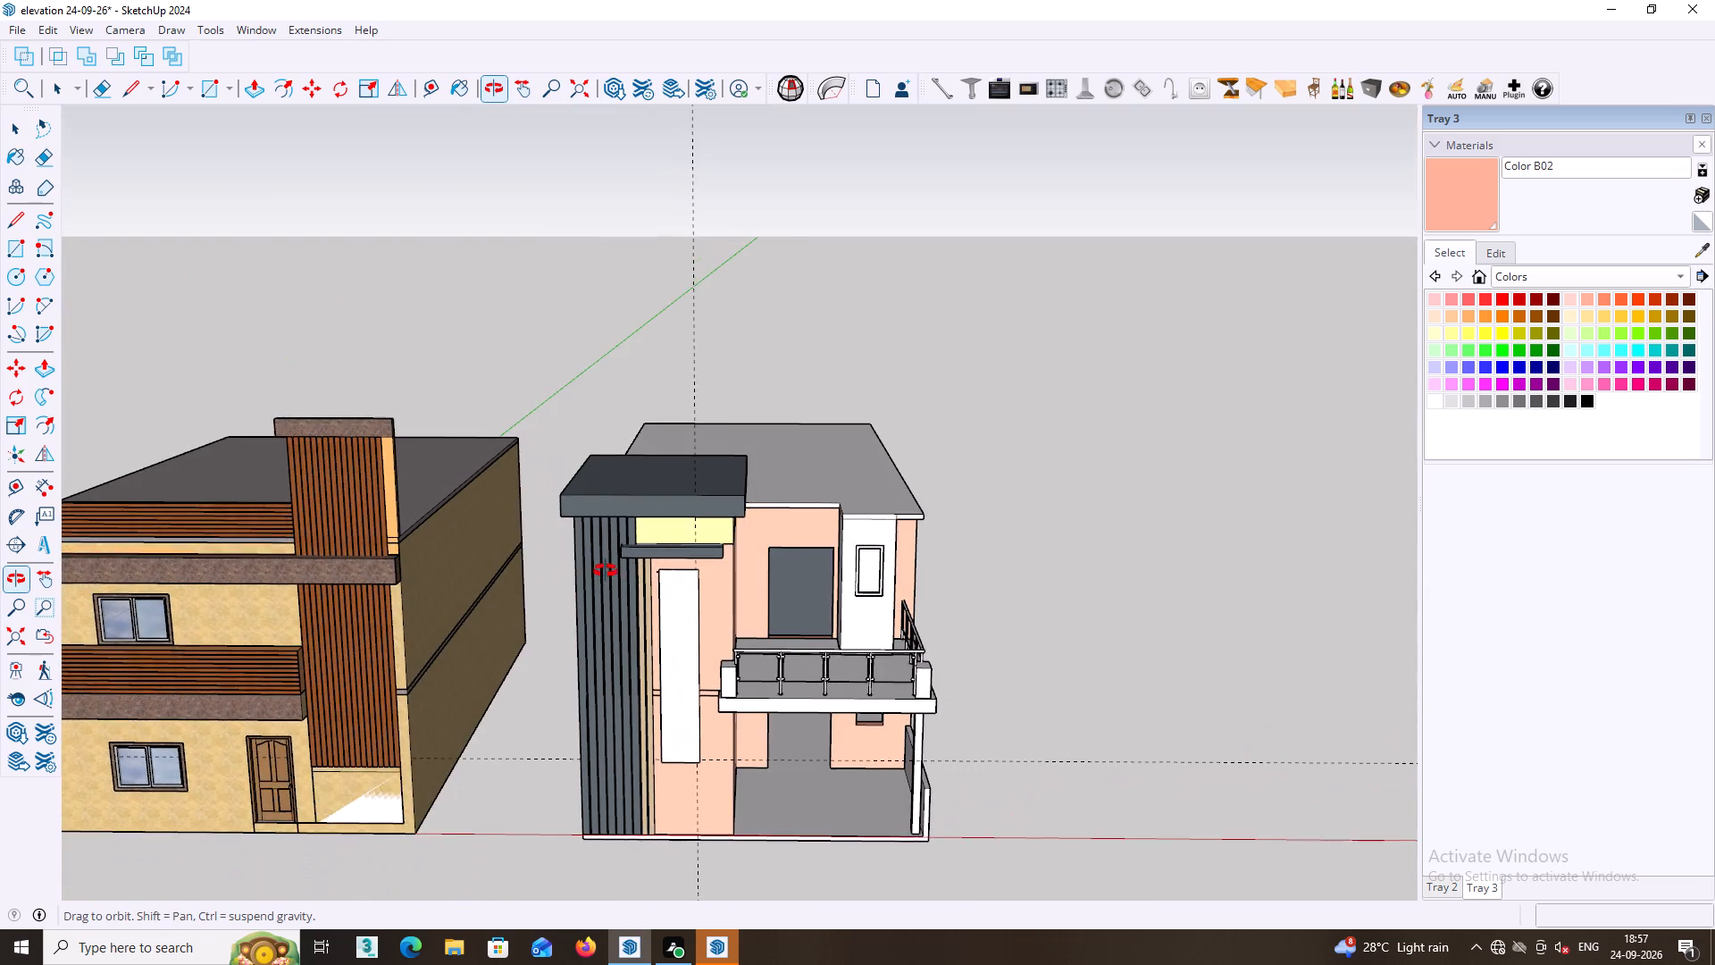
pyautogui.moveTo(606, 571); pyautogui.dragTo(607, 571, button='middle')
pyautogui.scroll(4, 874, 561)
pyautogui.scroll(-2, 891, 591)
pyautogui.scroll(2, 916, 569)
pyautogui.moveTo(914, 558); pyautogui.dragTo(922, 526, button='middle')
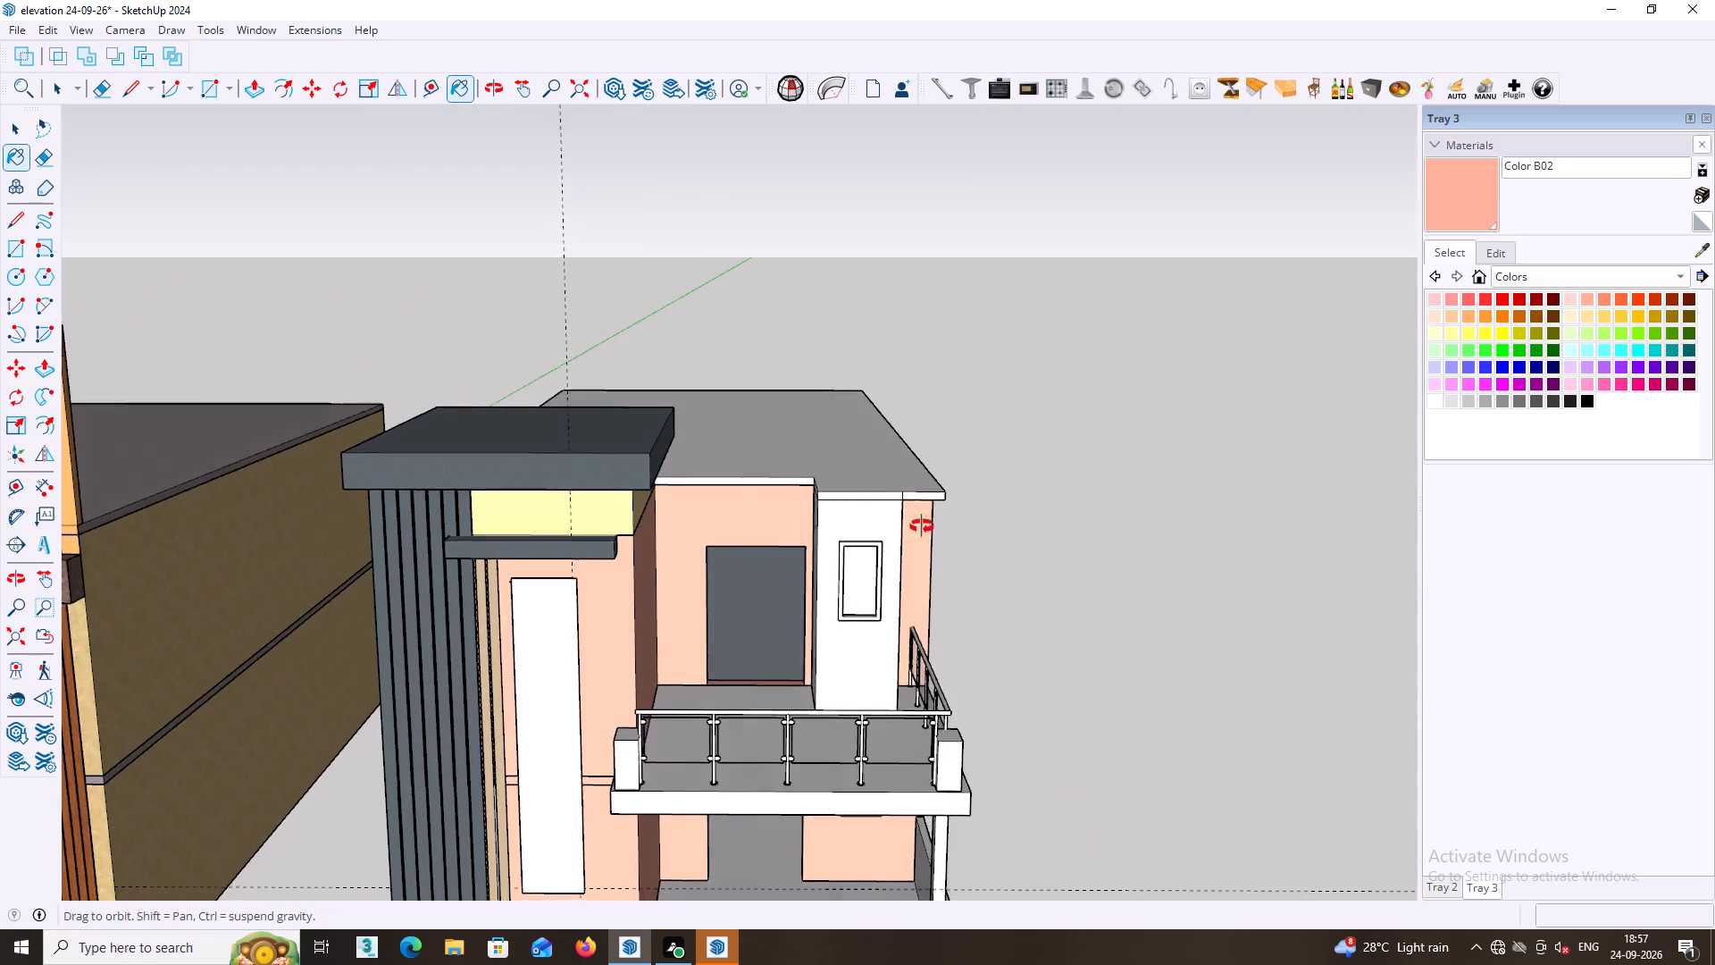
pyautogui.moveTo(922, 526); pyautogui.dragTo(868, 417, button='middle')
pyautogui.scroll(3, 910, 756)
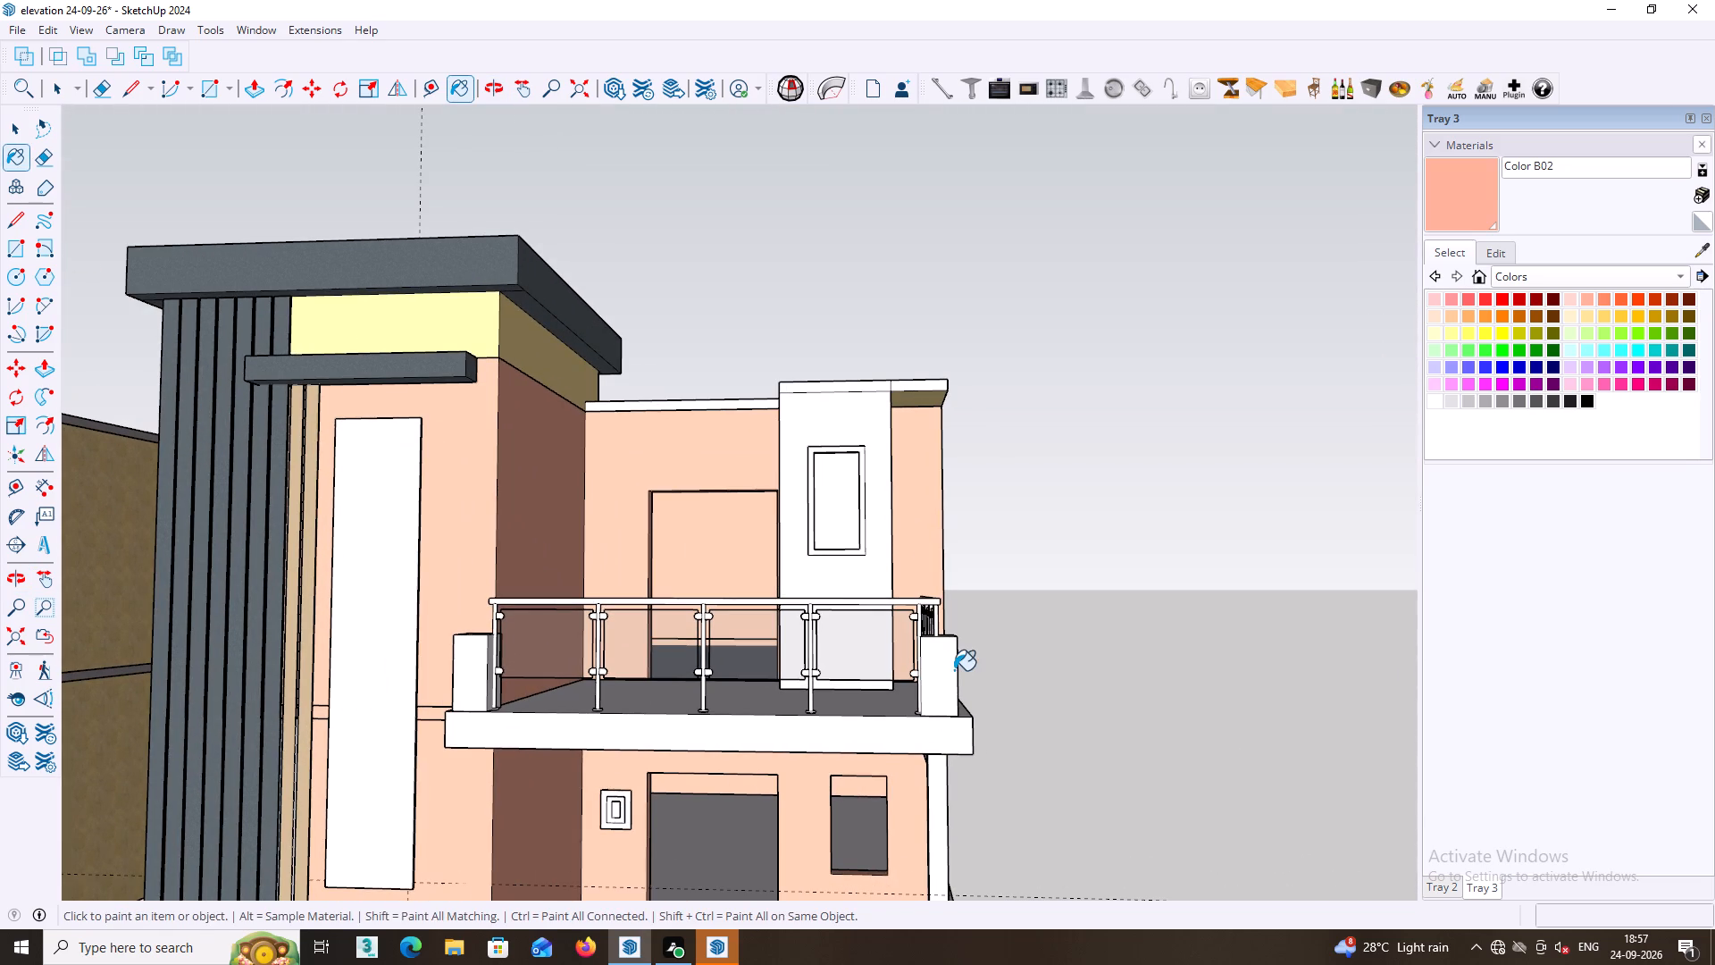
pyautogui.click(952, 669)
pyautogui.moveTo(945, 673); pyautogui.dragTo(1057, 682, button='middle')
pyautogui.moveTo(966, 686); pyautogui.dragTo(1043, 714, button='middle')
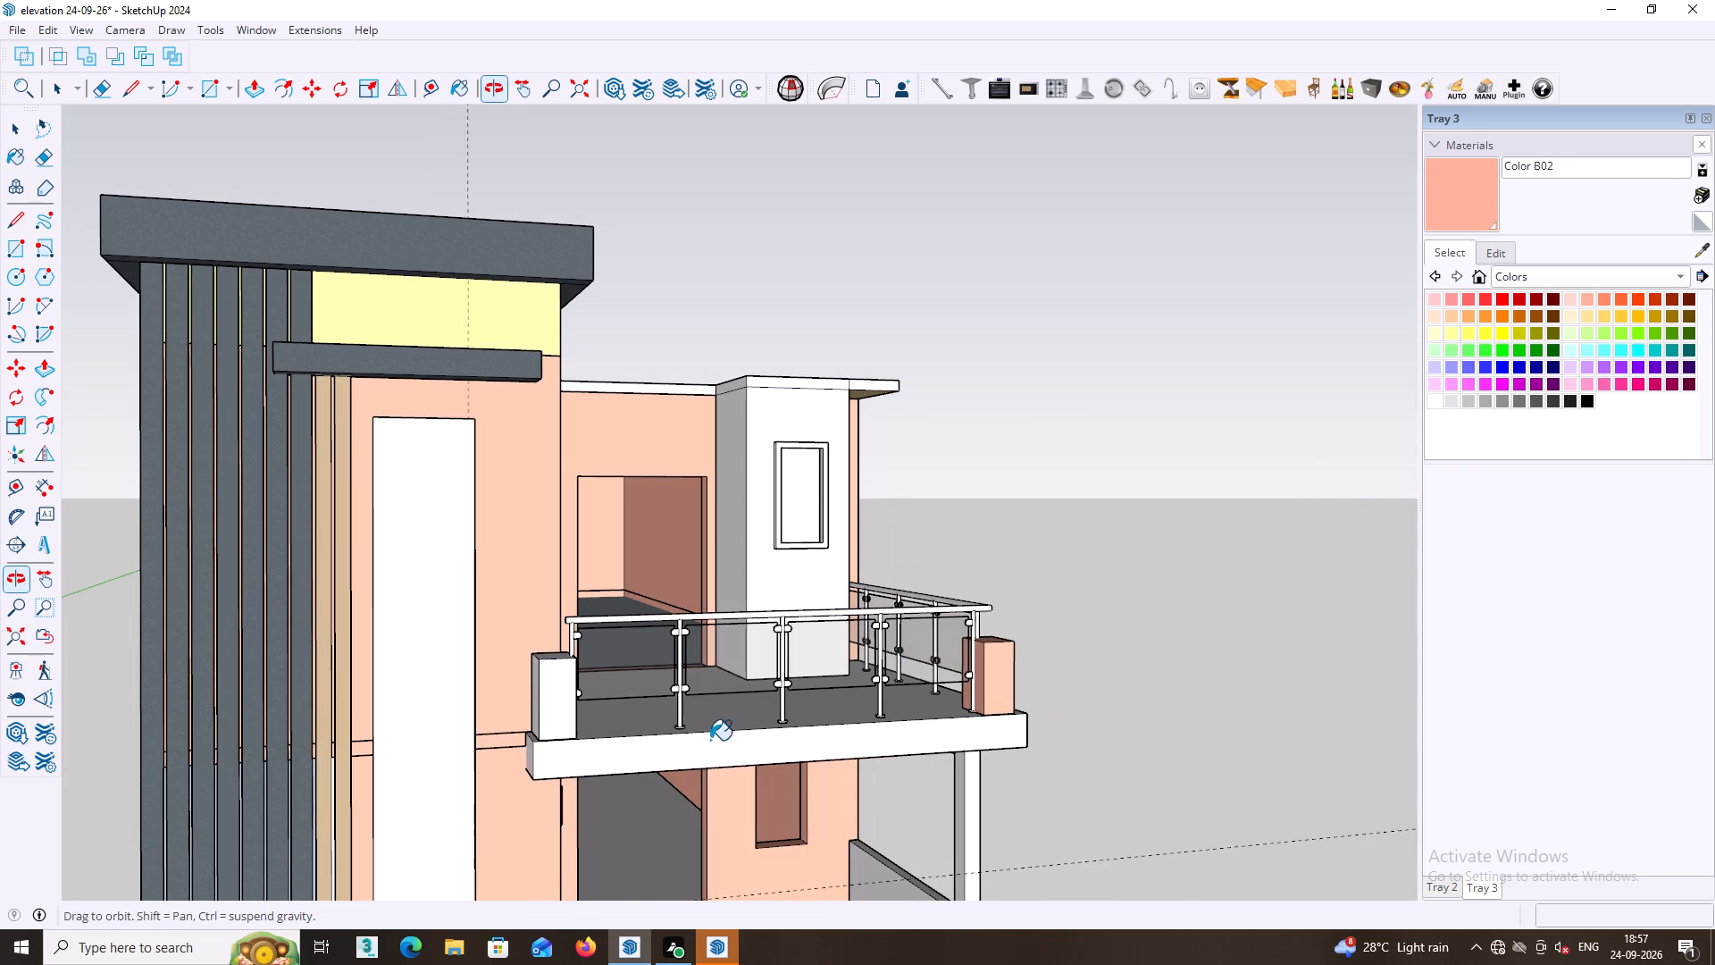
pyautogui.click(550, 693)
# Paint the inner, outer and top faces of the low side wall beside the ground-floor porch with Color B02.
pyautogui.middleClick(550, 693)
pyautogui.scroll(-2, 550, 693)
pyautogui.scroll(-4, 626, 722)
pyautogui.moveTo(774, 752); pyautogui.dragTo(768, 773, button='middle')
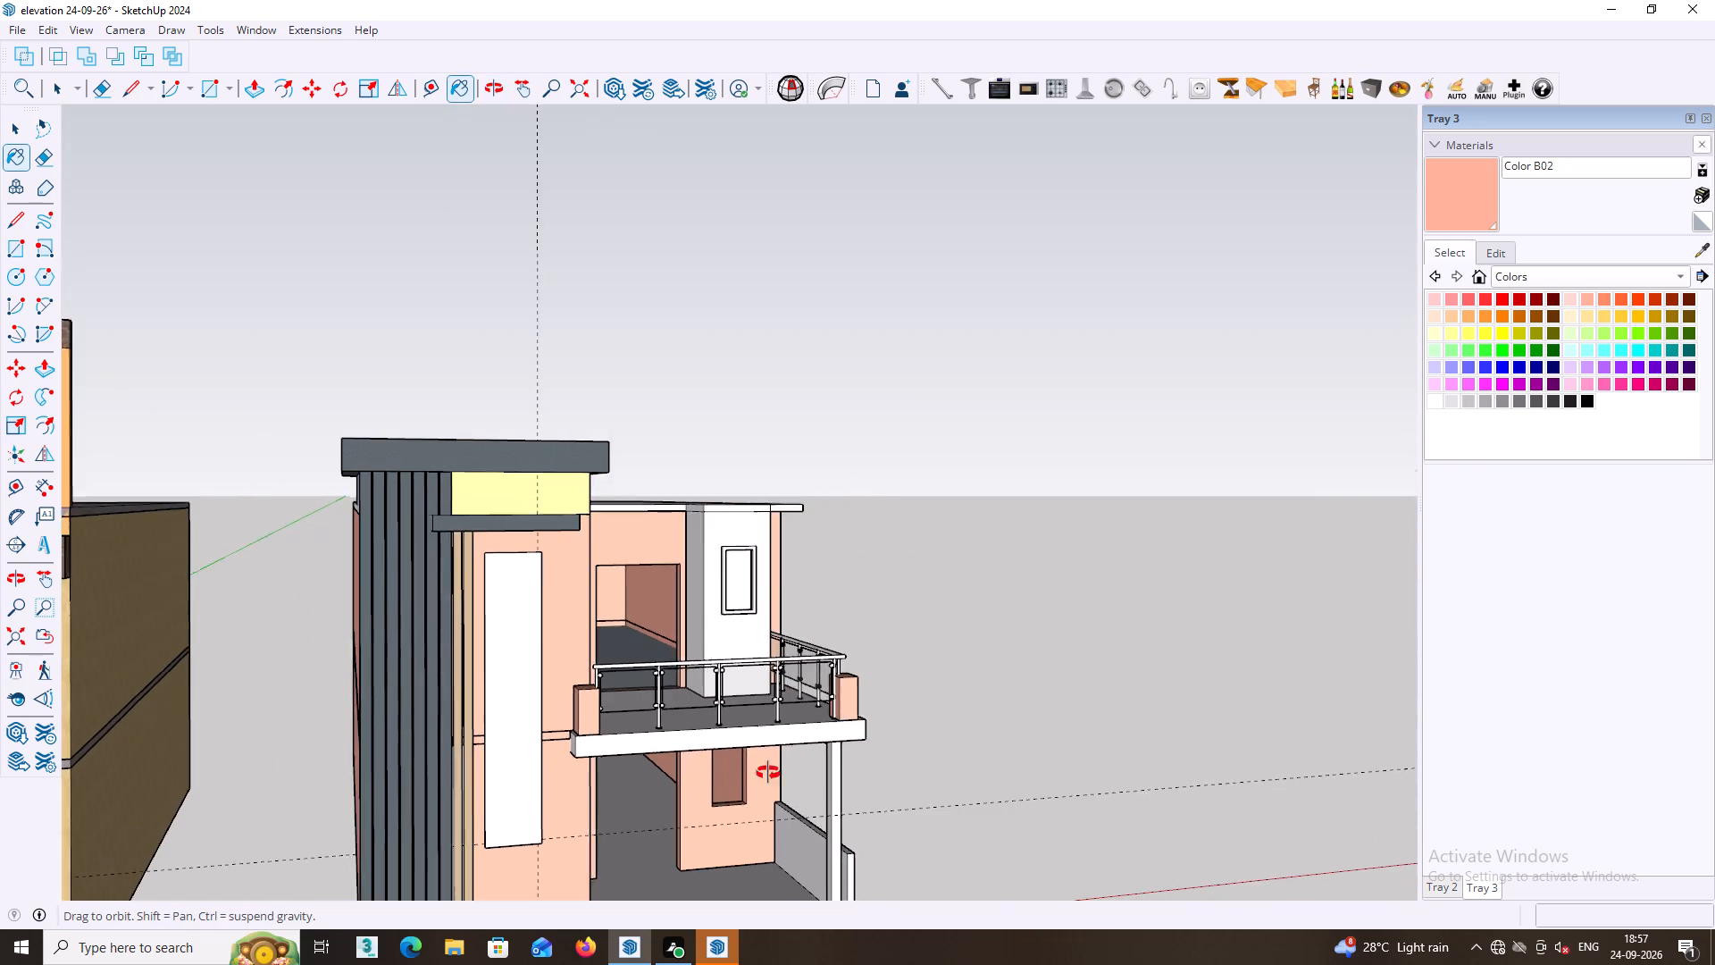
pyautogui.moveTo(768, 773); pyautogui.dragTo(557, 814, button='middle')
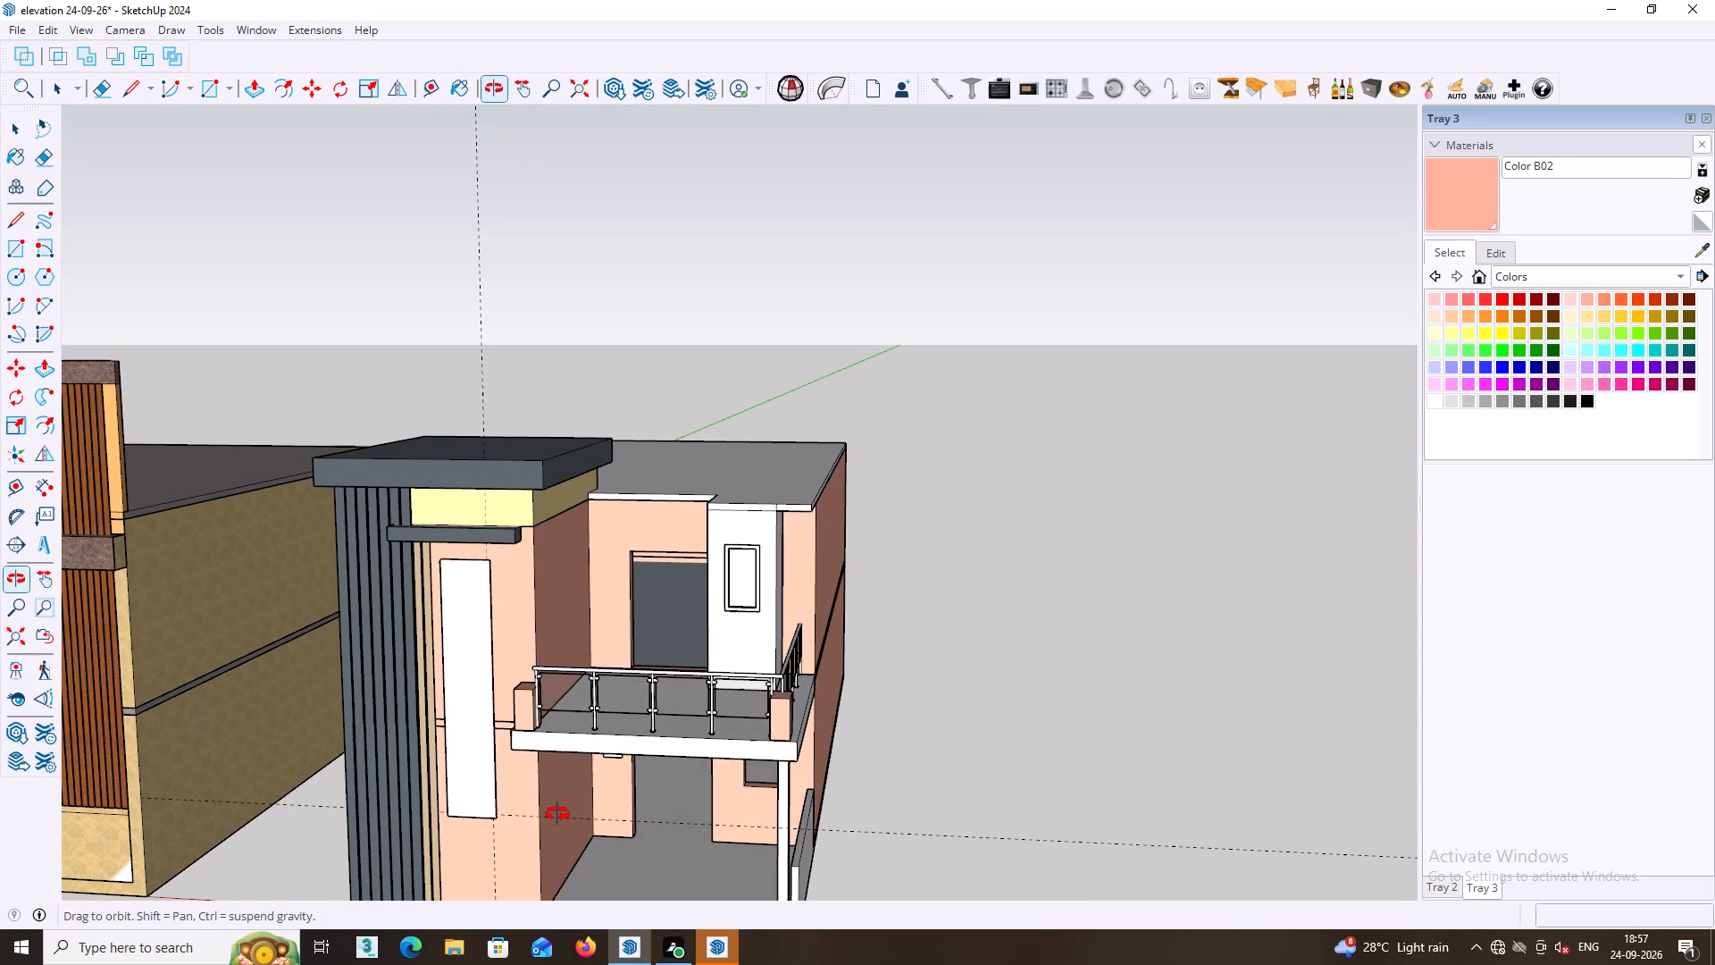
pyautogui.moveTo(557, 814); pyautogui.dragTo(582, 615, button='middle')
pyautogui.scroll(-3, 668, 603)
pyautogui.moveTo(816, 608); pyautogui.dragTo(740, 613, button='middle')
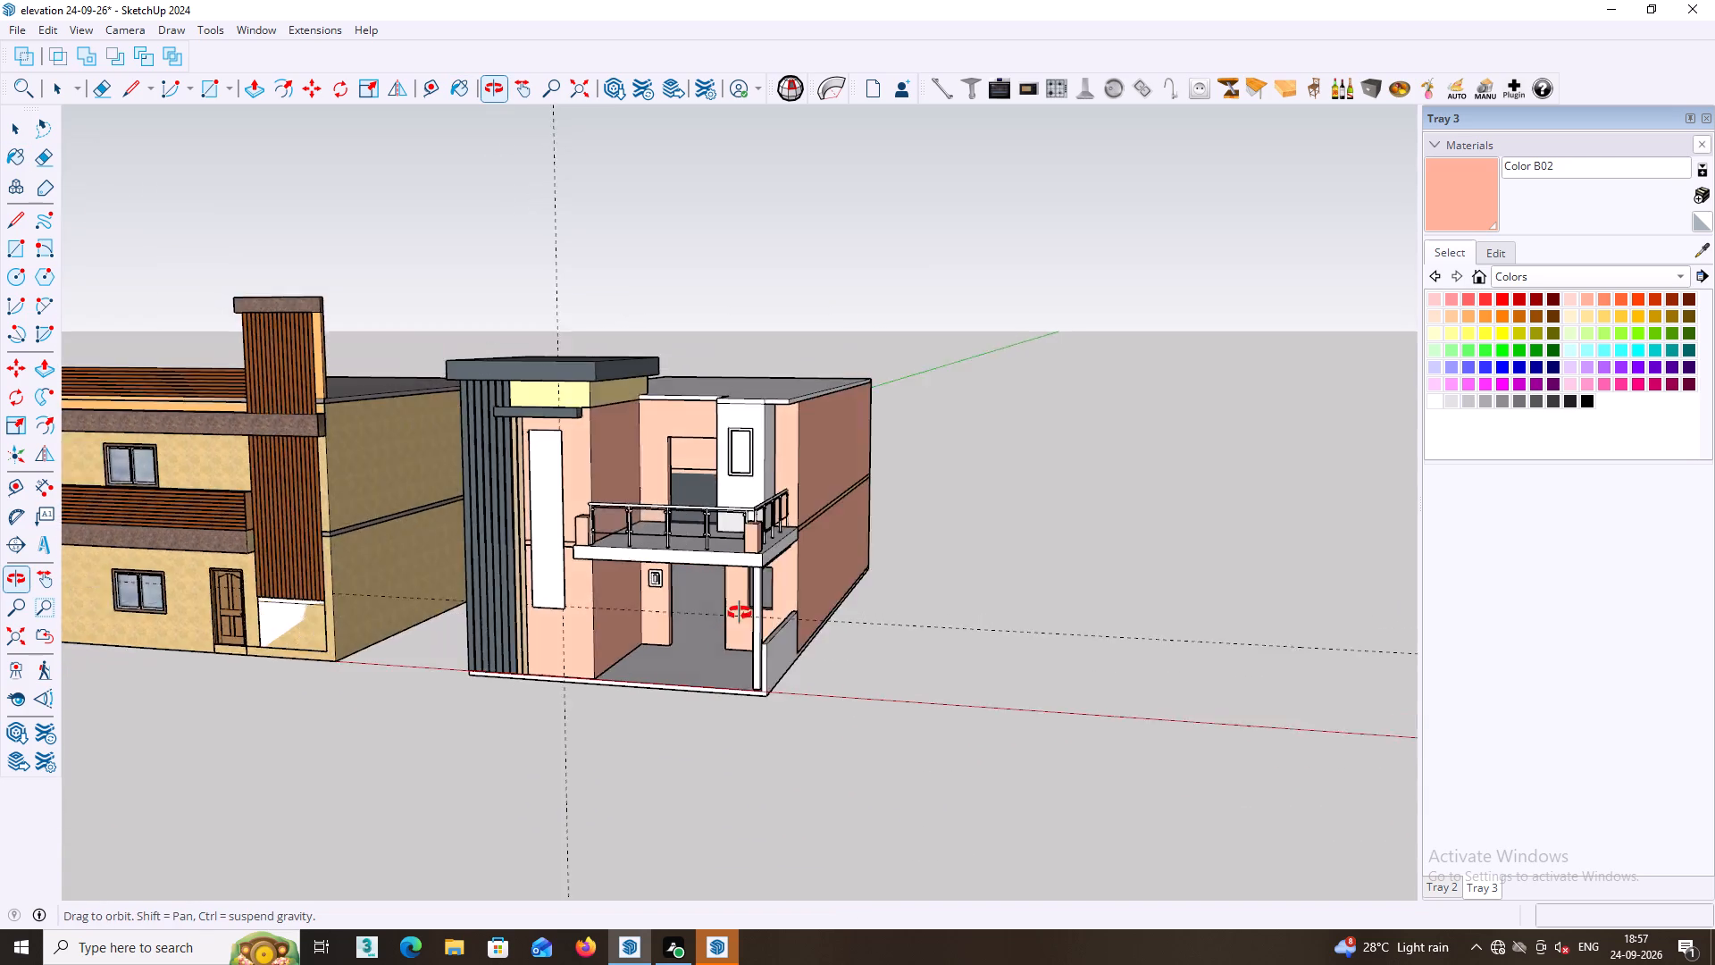
pyautogui.moveTo(740, 613); pyautogui.dragTo(540, 600, button='middle')
pyautogui.scroll(2, 669, 640)
pyautogui.moveTo(674, 647); pyautogui.dragTo(1091, 664, button='middle')
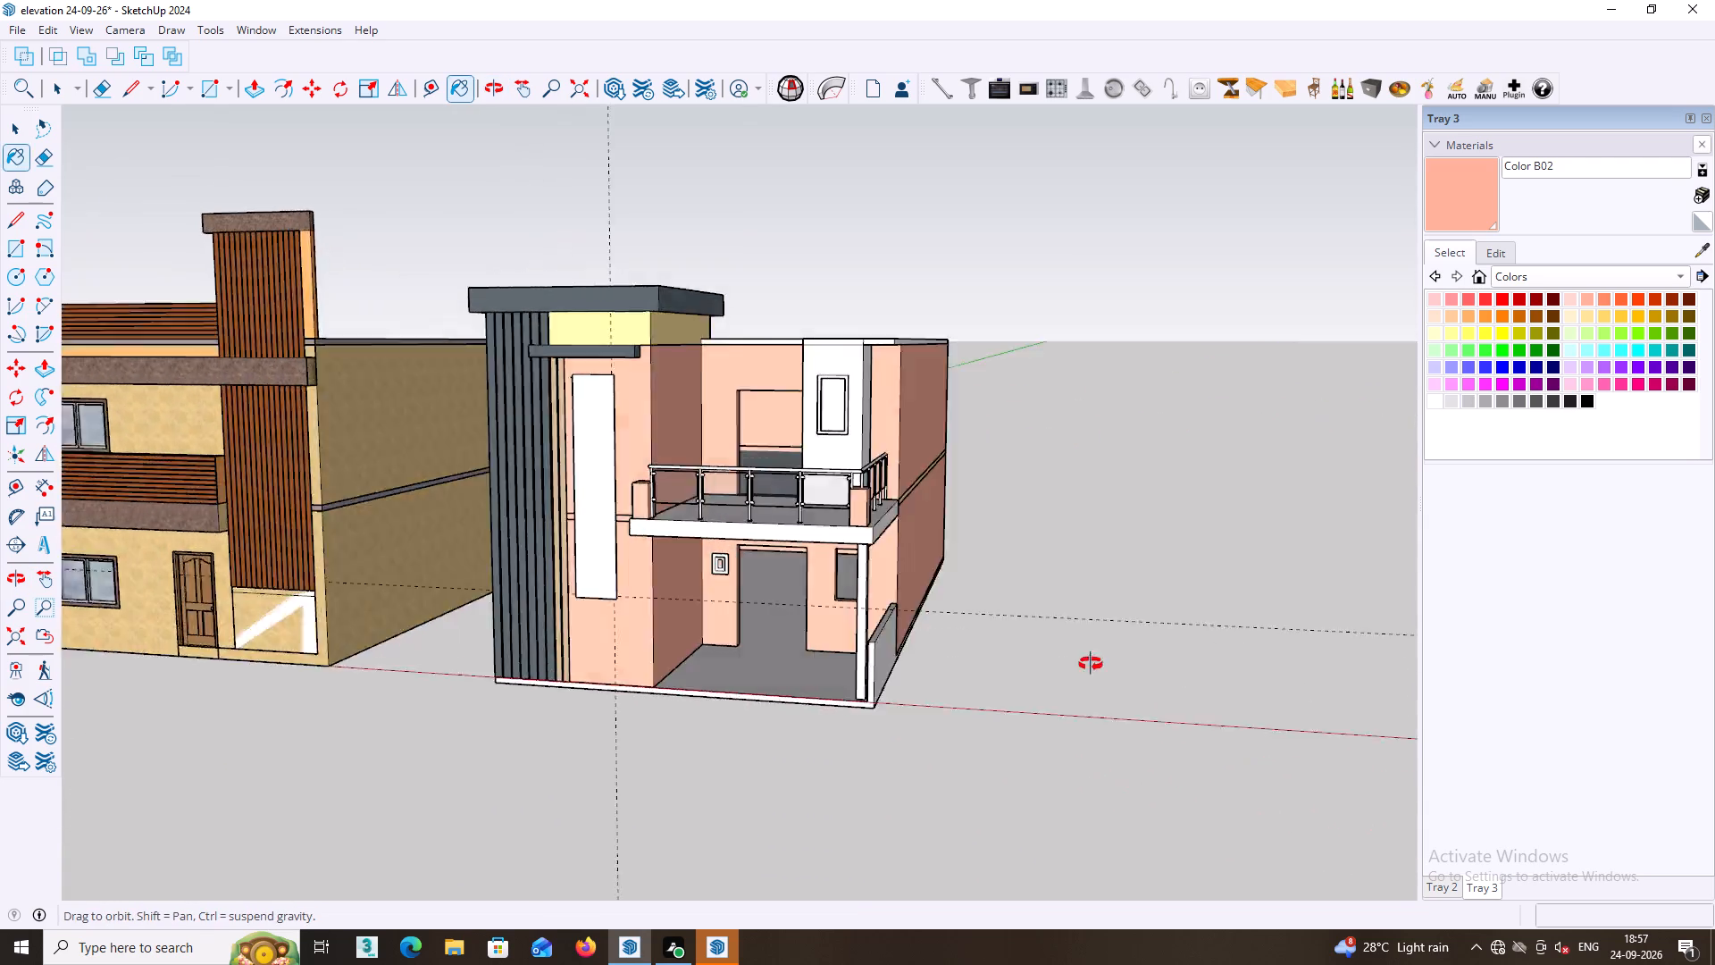
pyautogui.moveTo(1091, 664); pyautogui.dragTo(1194, 644, button='middle')
pyautogui.scroll(5, 899, 619)
pyautogui.click(1000, 610)
pyautogui.moveTo(1005, 610); pyautogui.dragTo(780, 625, button='middle')
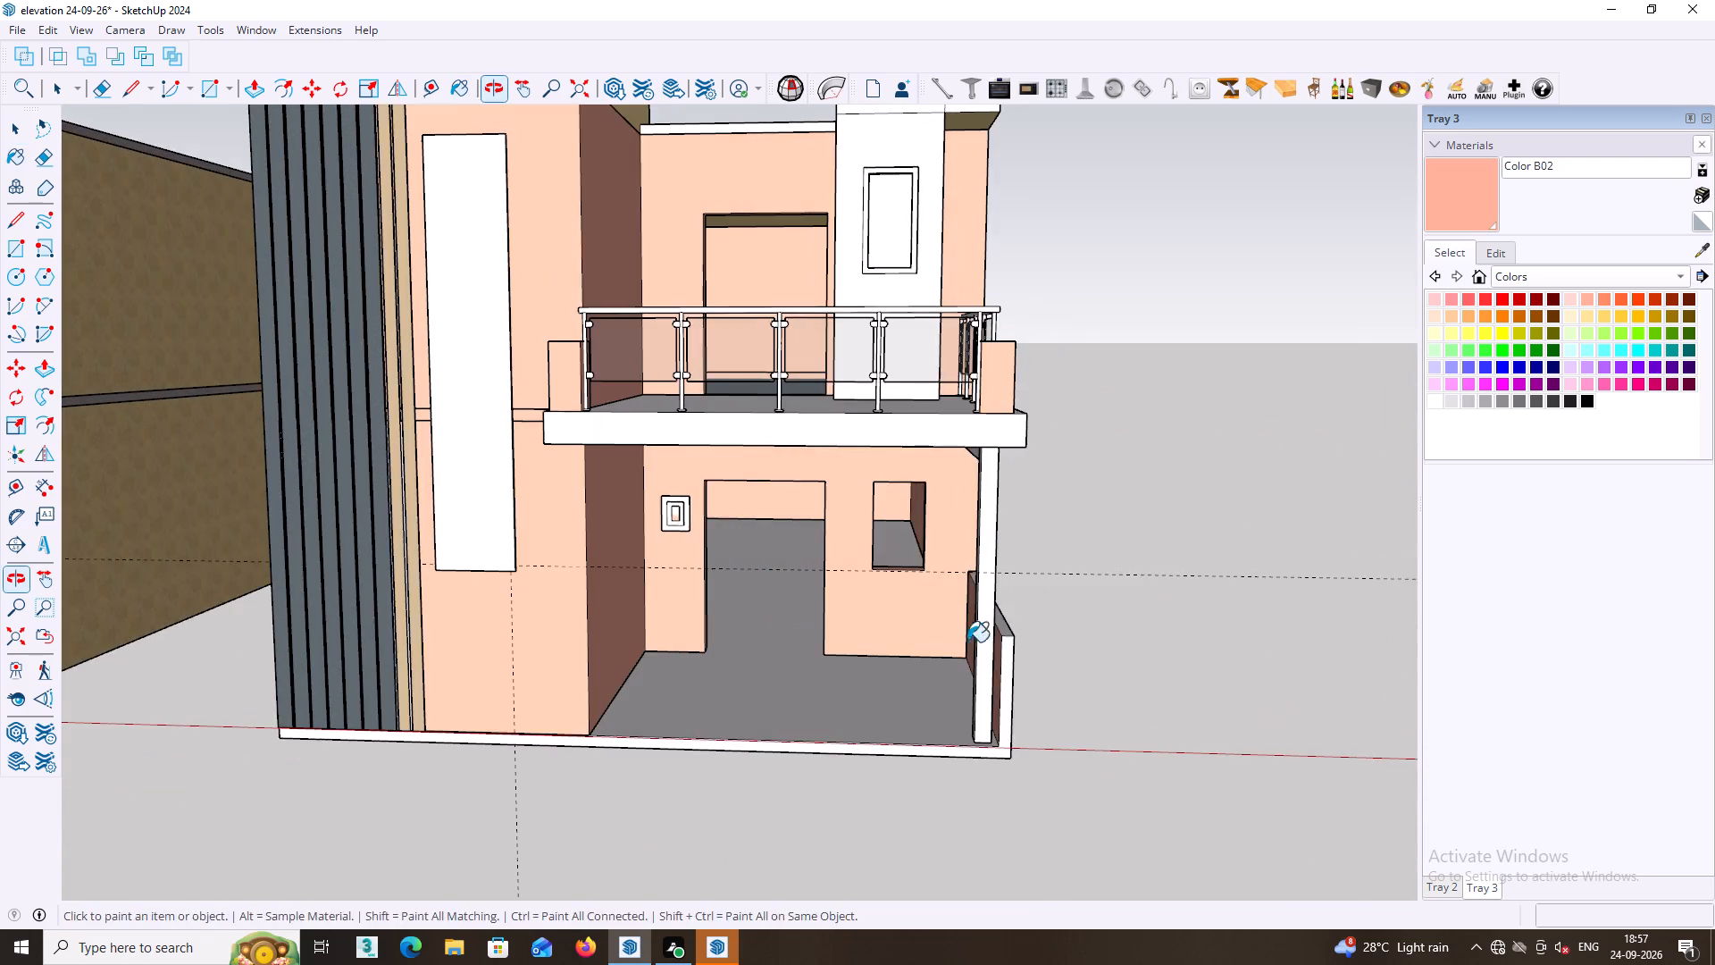
pyautogui.moveTo(969, 641); pyautogui.dragTo(720, 668, button='middle')
pyautogui.click(922, 661)
pyautogui.moveTo(927, 650); pyautogui.dragTo(1081, 633, button='middle')
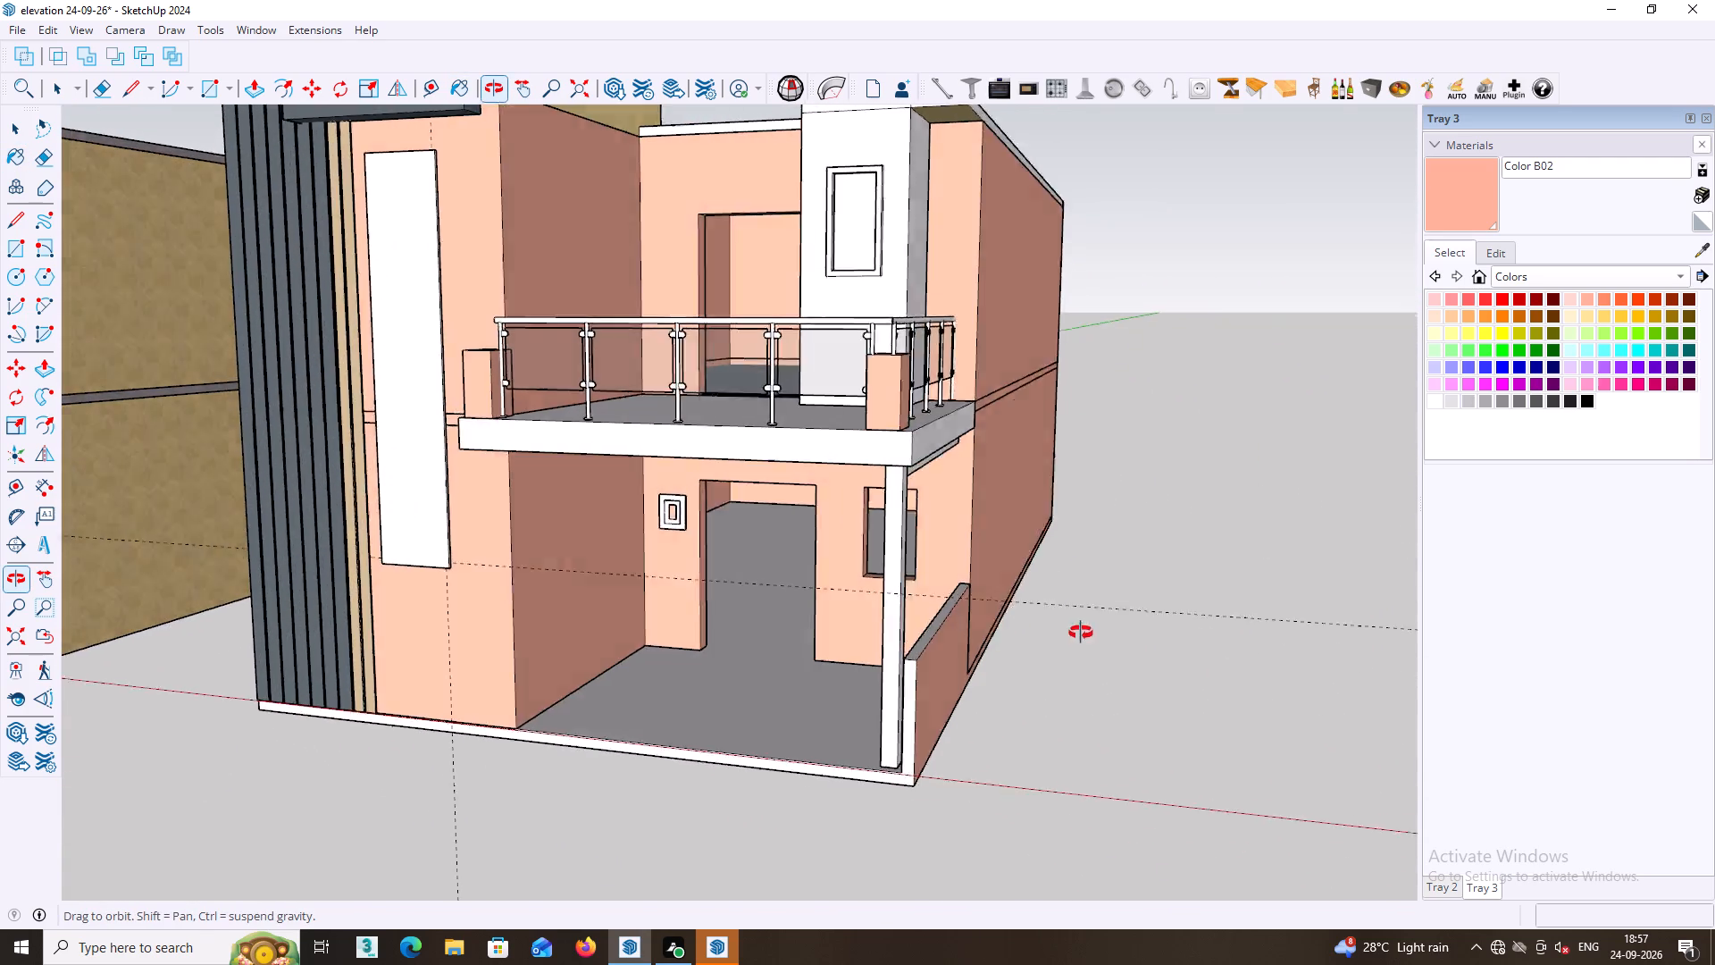
pyautogui.moveTo(1081, 633); pyautogui.dragTo(1081, 631, button='middle')
pyautogui.scroll(5, 967, 631)
pyautogui.click(929, 617)
# Paint the low porch wall's front end and the continuous plinth edge along the front with Color B02.
pyautogui.moveTo(915, 662); pyautogui.dragTo(994, 668, button='middle')
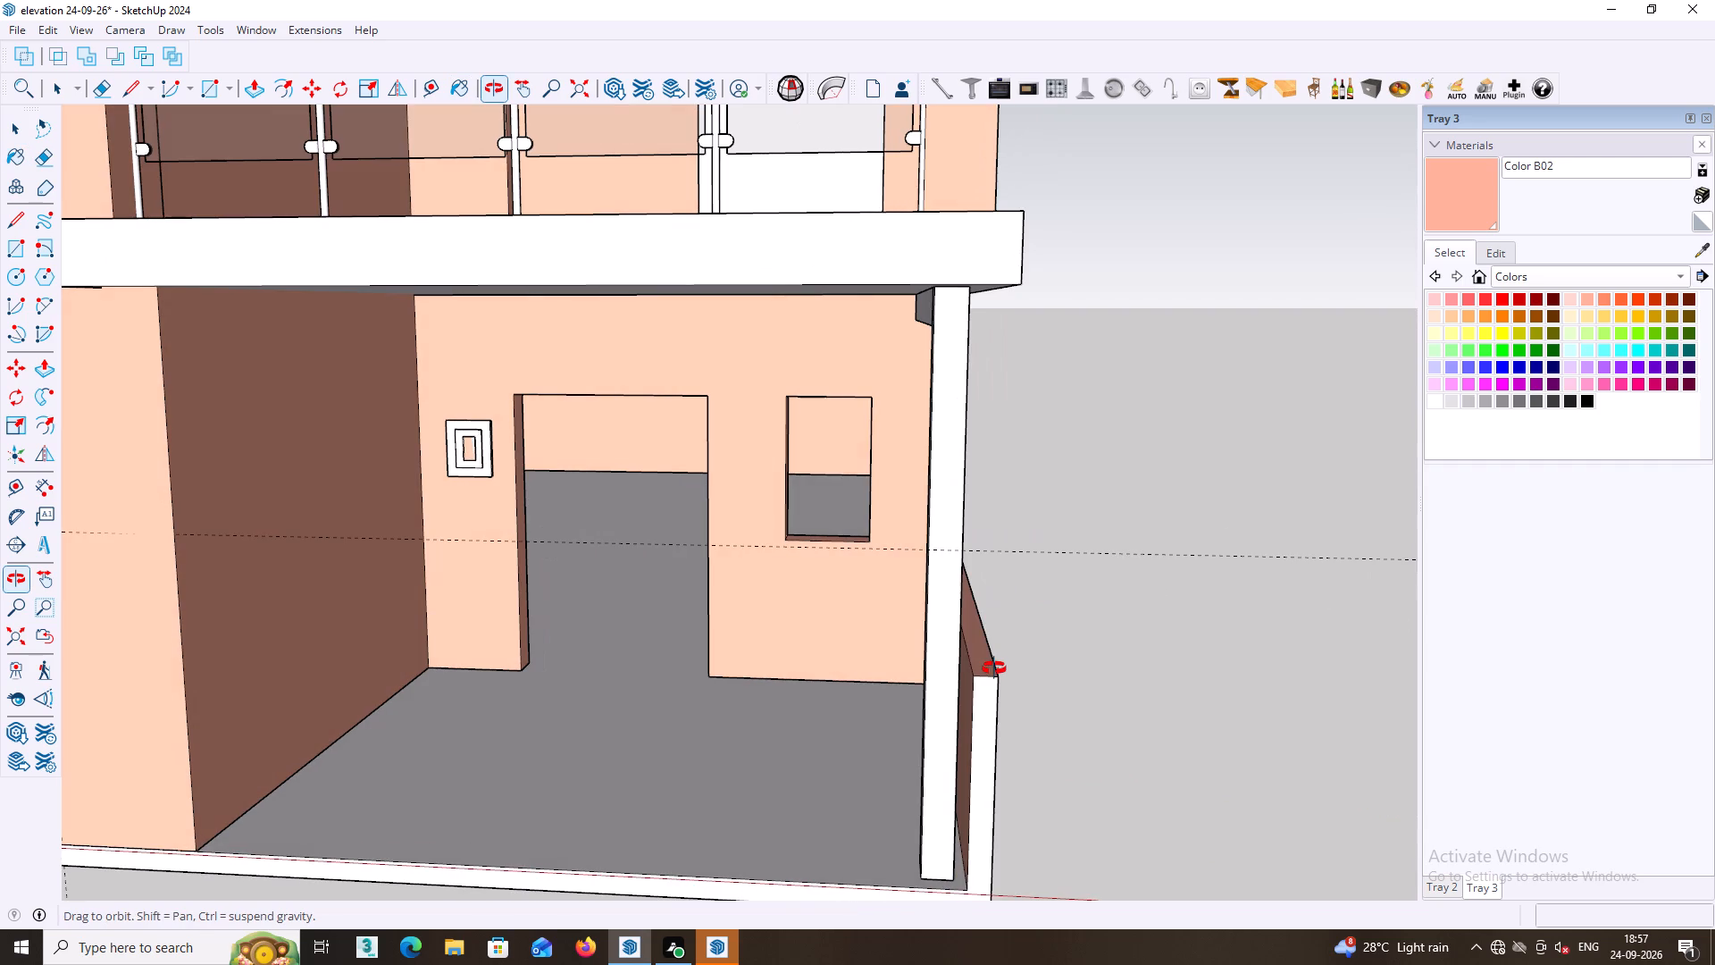
pyautogui.moveTo(994, 668); pyautogui.dragTo(1018, 567, button='middle')
pyautogui.scroll(2, 1002, 698)
pyautogui.moveTo(1025, 741); pyautogui.dragTo(1058, 738, button='middle')
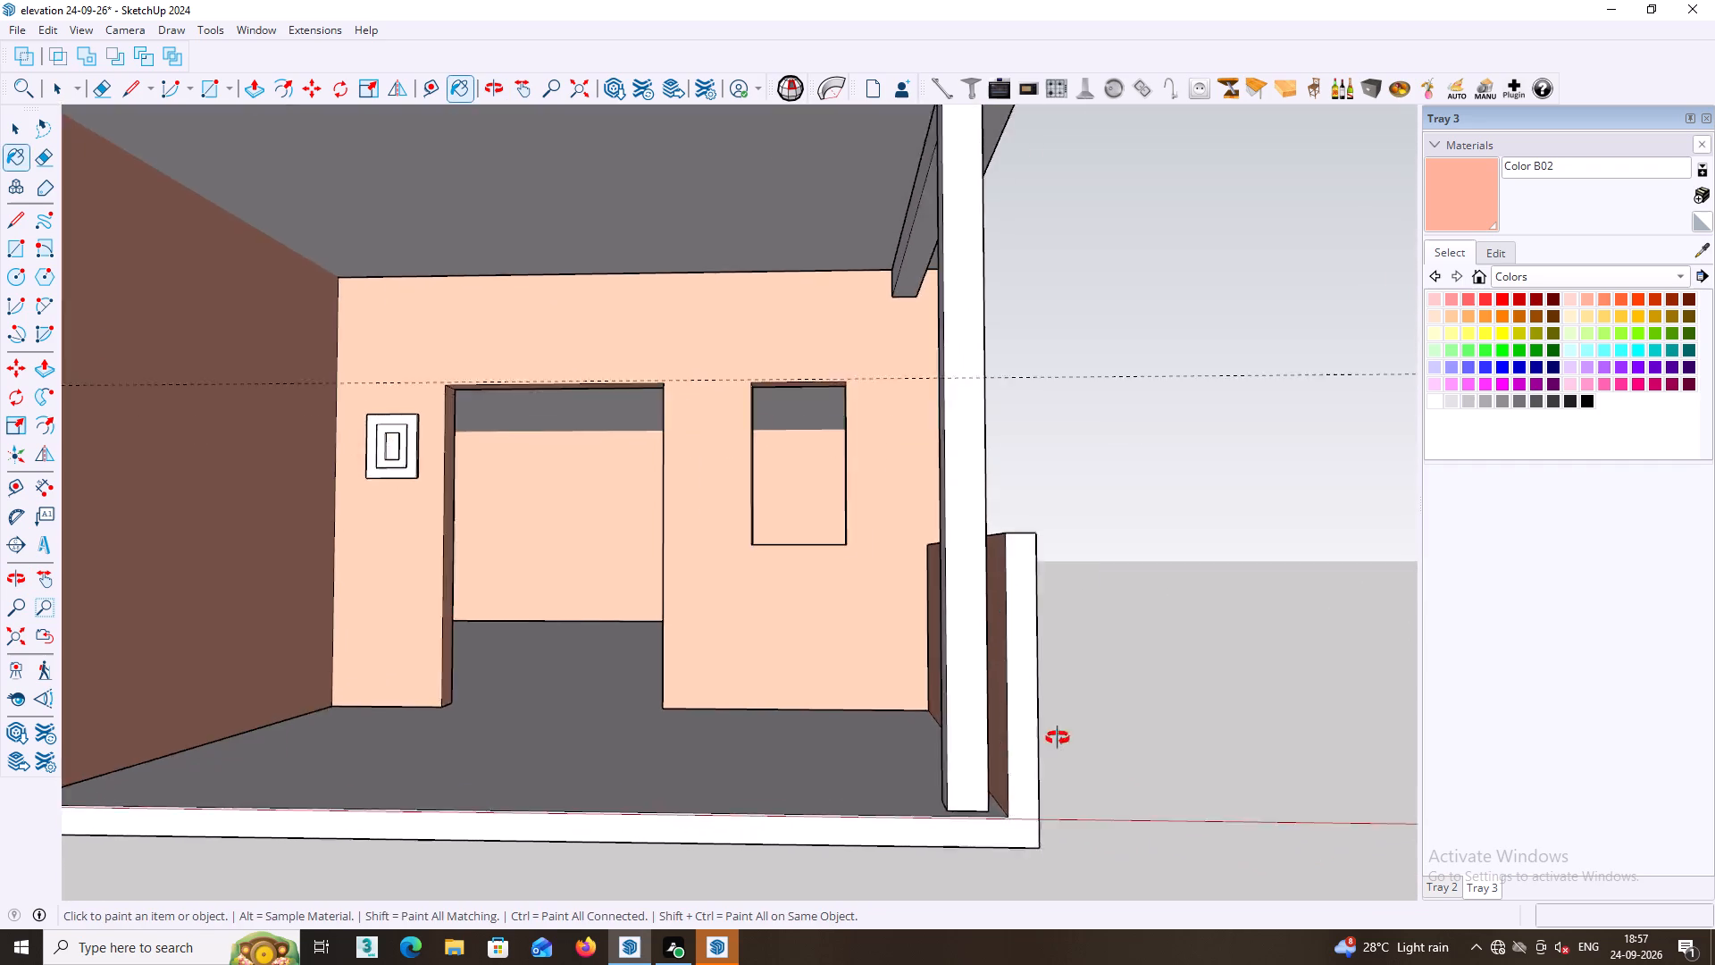
pyautogui.moveTo(1058, 738); pyautogui.dragTo(1117, 728, button='middle')
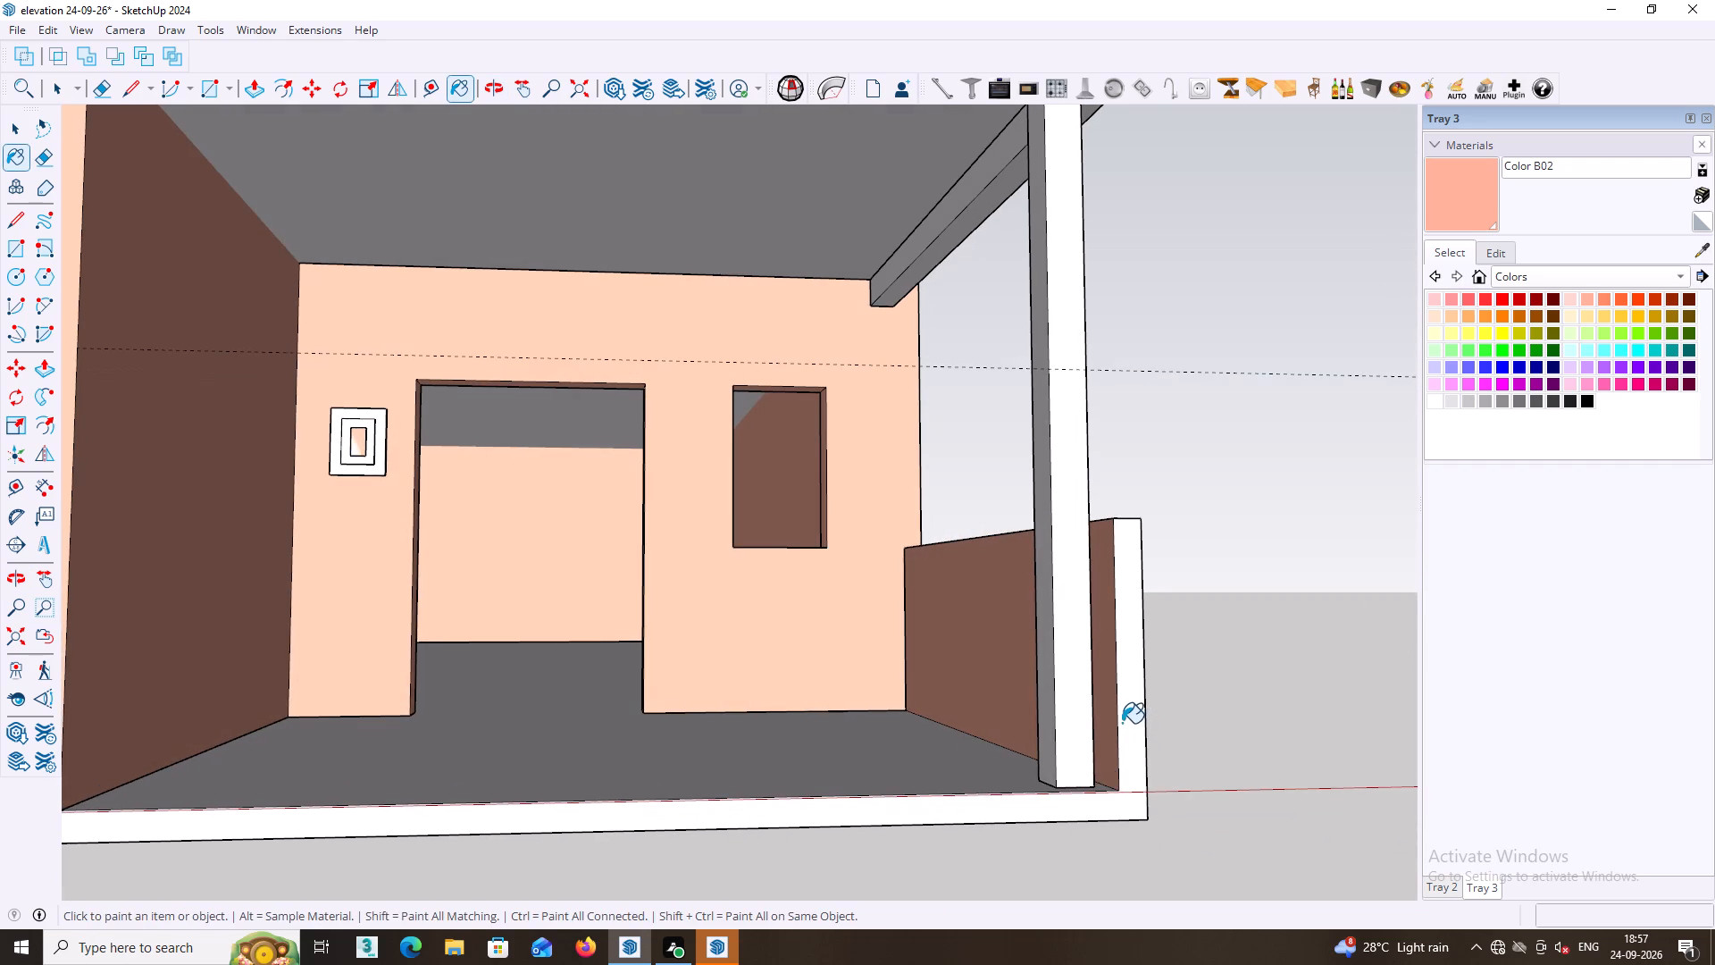
pyautogui.scroll(-10, 1122, 723)
pyautogui.moveTo(923, 809); pyautogui.dragTo(1193, 769, button='middle')
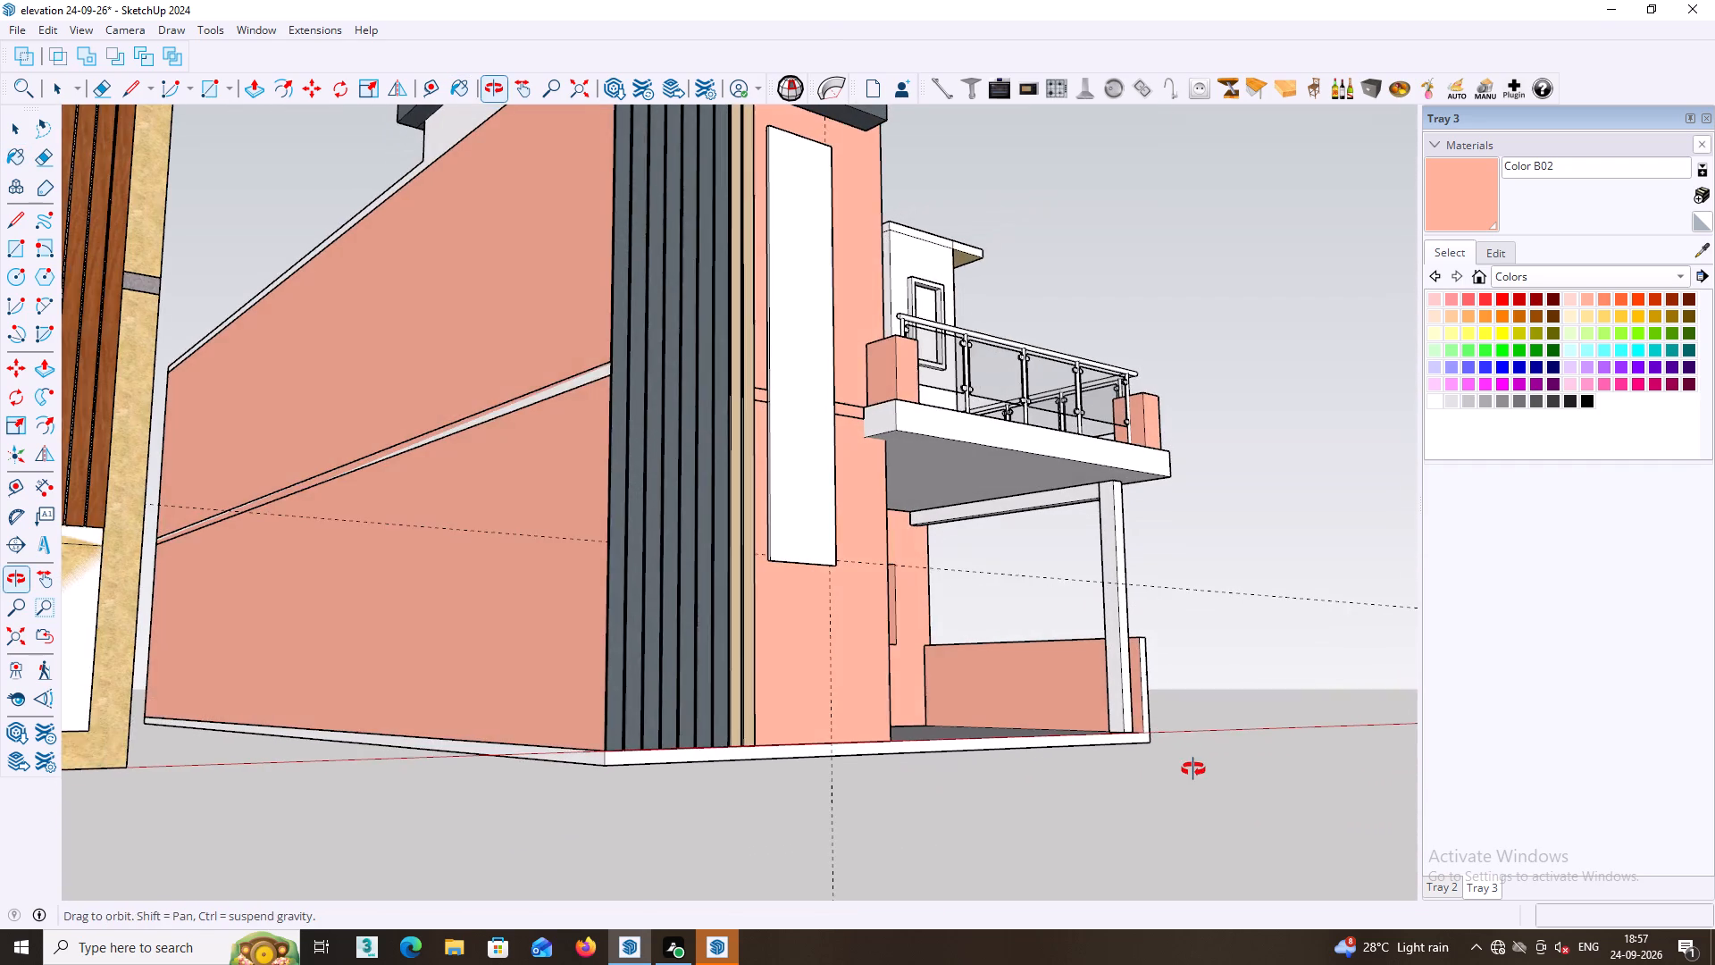
pyautogui.moveTo(1193, 769); pyautogui.dragTo(1179, 769, button='middle')
pyautogui.moveTo(599, 797); pyautogui.dragTo(573, 856, button='middle')
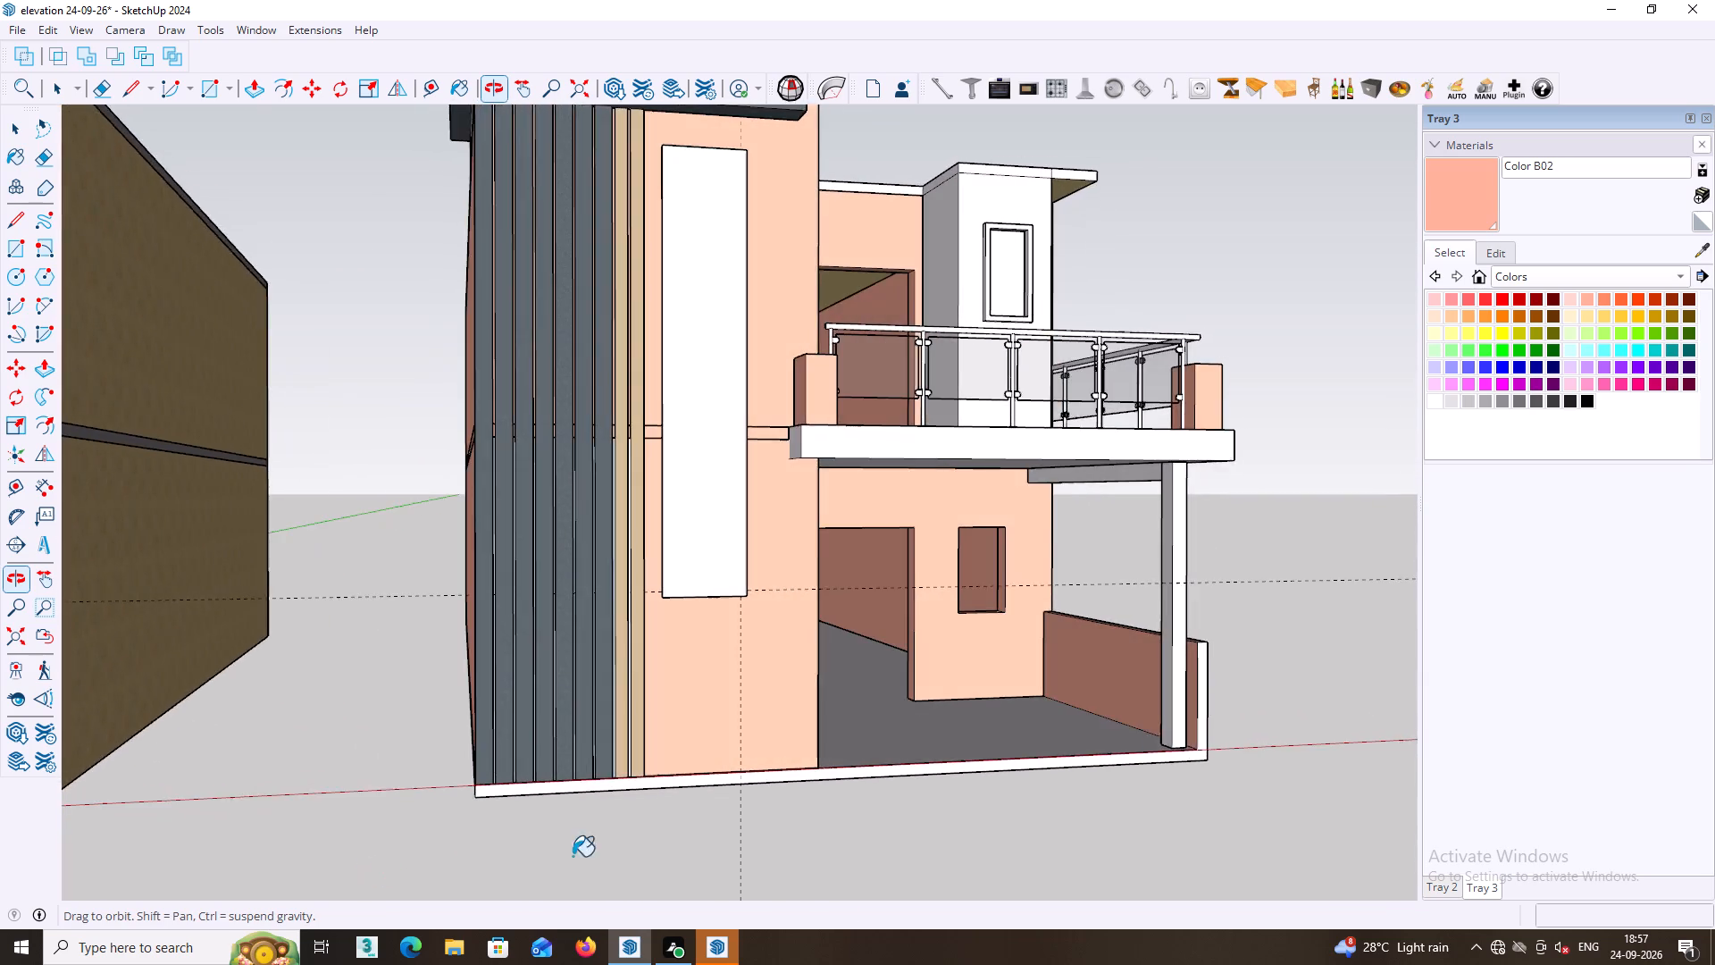
pyautogui.moveTo(573, 856); pyautogui.dragTo(464, 868, button='middle')
pyautogui.scroll(4, 1239, 708)
pyautogui.click(1197, 692)
pyautogui.click(1203, 692)
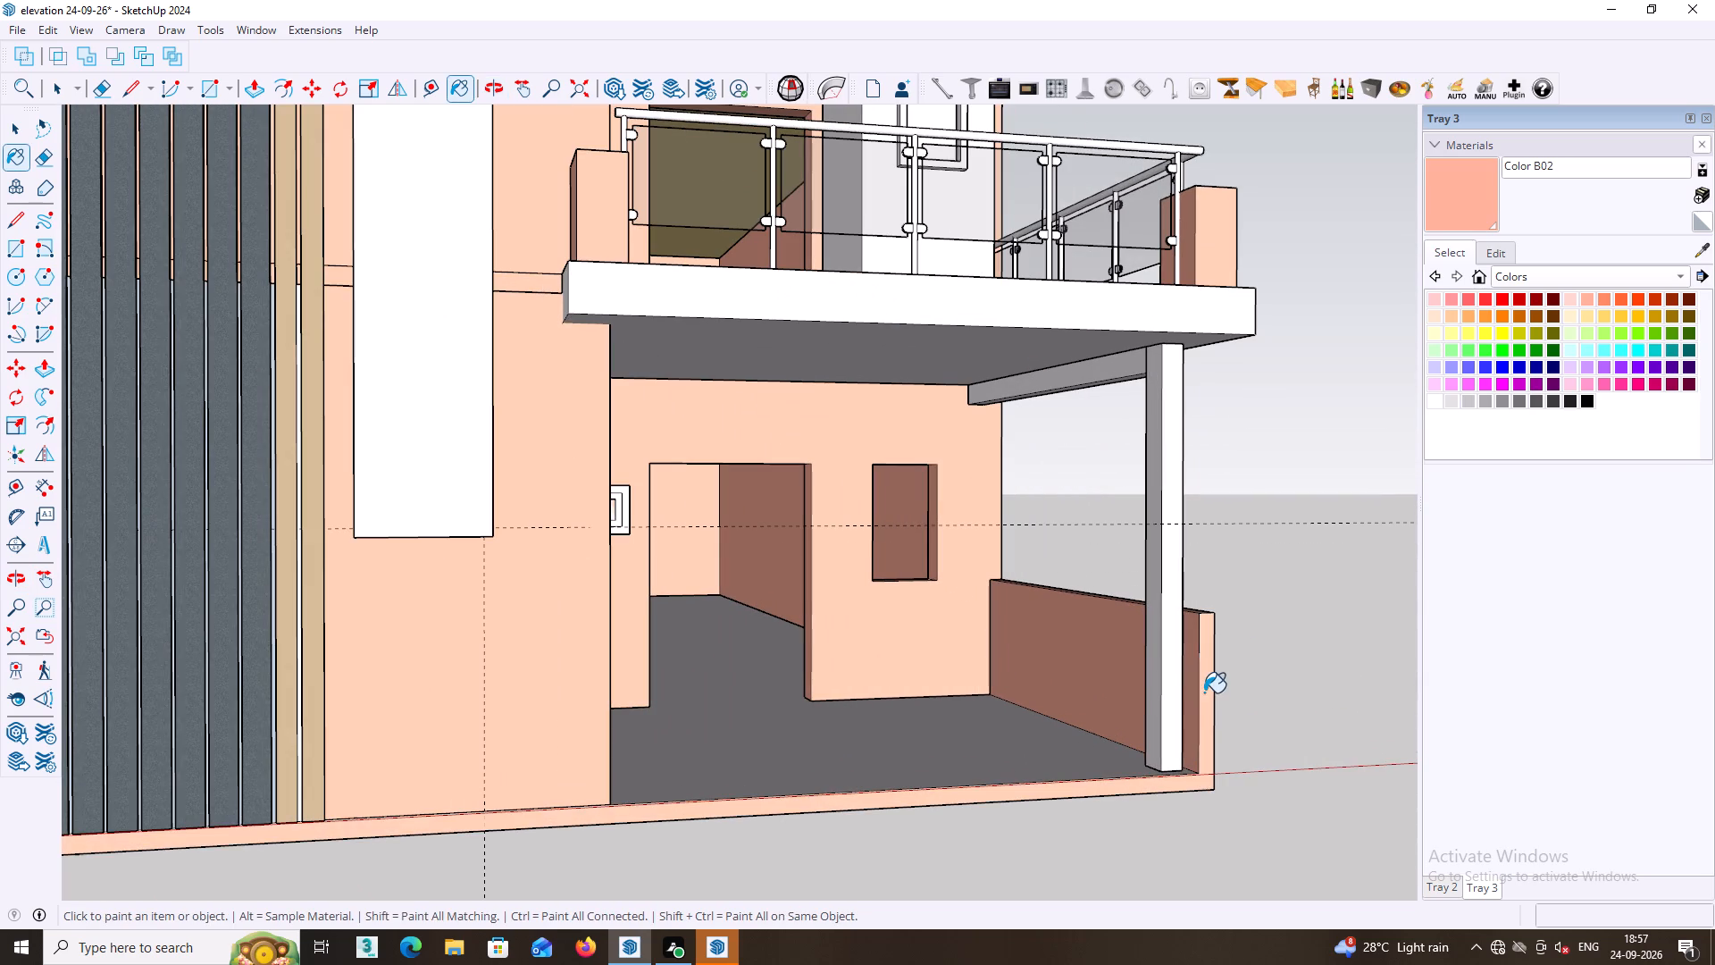
# Paint the plinth edge and the floor-level band along the long side wall behind the grey fins with Color B02.
pyautogui.scroll(-6, 1204, 698)
pyautogui.moveTo(1221, 764); pyautogui.dragTo(1336, 763, button='middle')
pyautogui.moveTo(700, 830); pyautogui.dragTo(724, 827, button='middle')
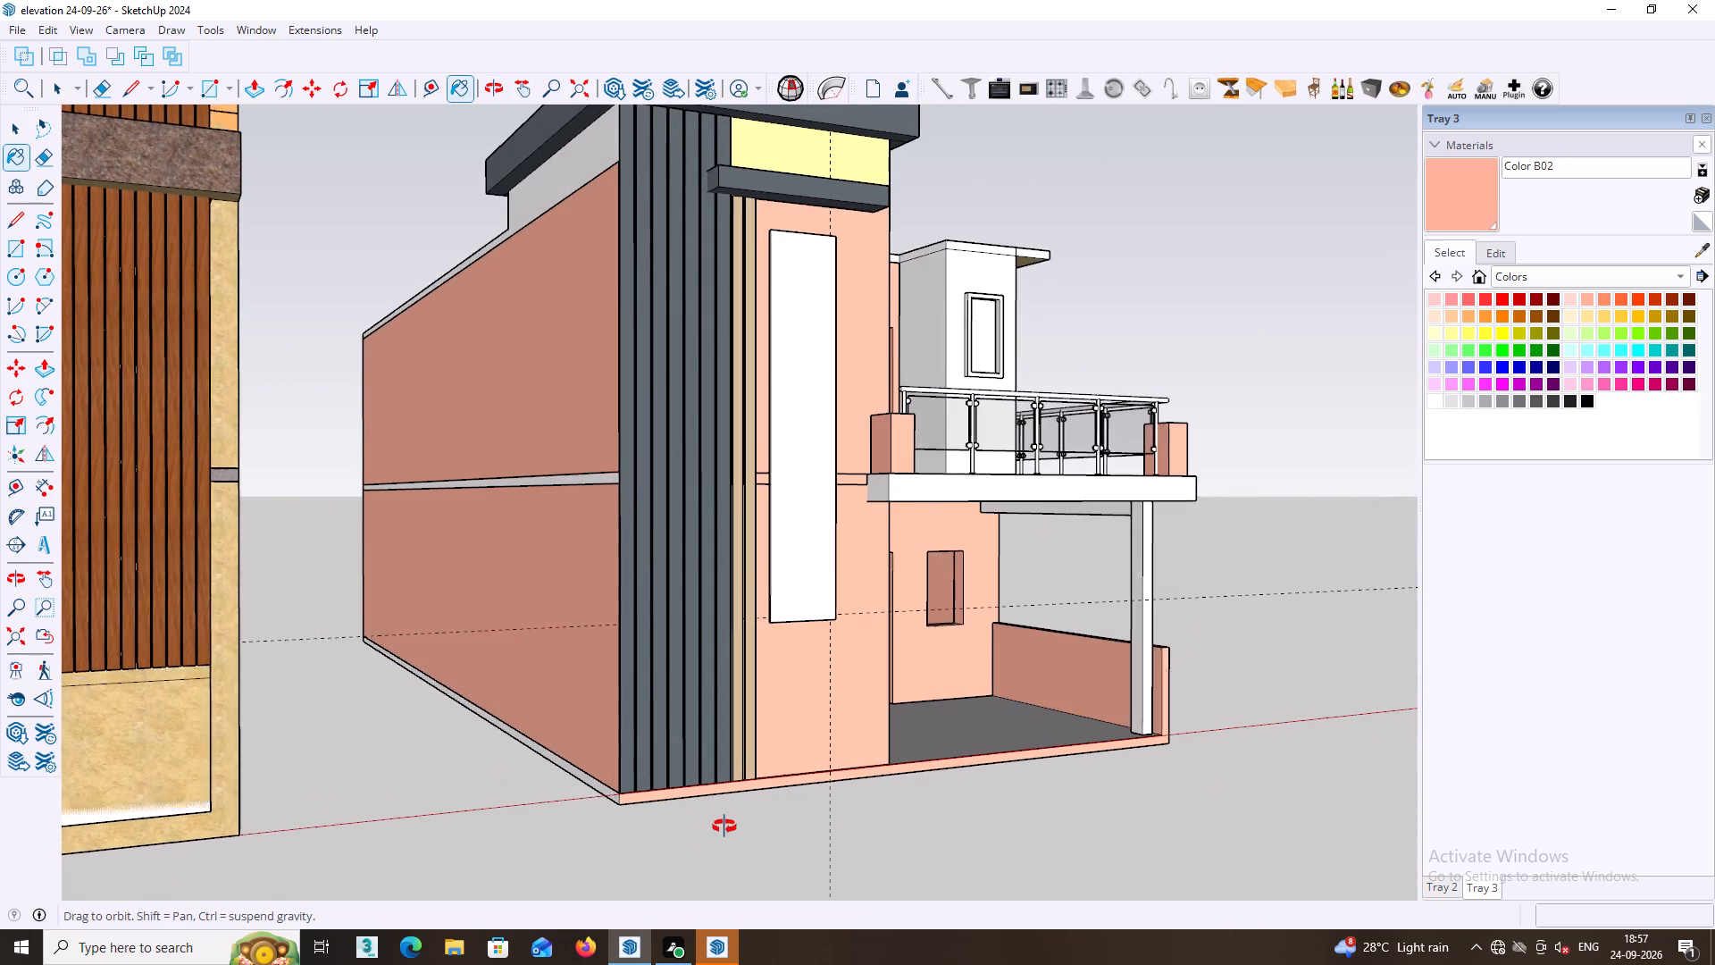
pyautogui.moveTo(724, 827); pyautogui.dragTo(822, 811, button='middle')
pyautogui.scroll(7, 712, 803)
pyautogui.click(640, 787)
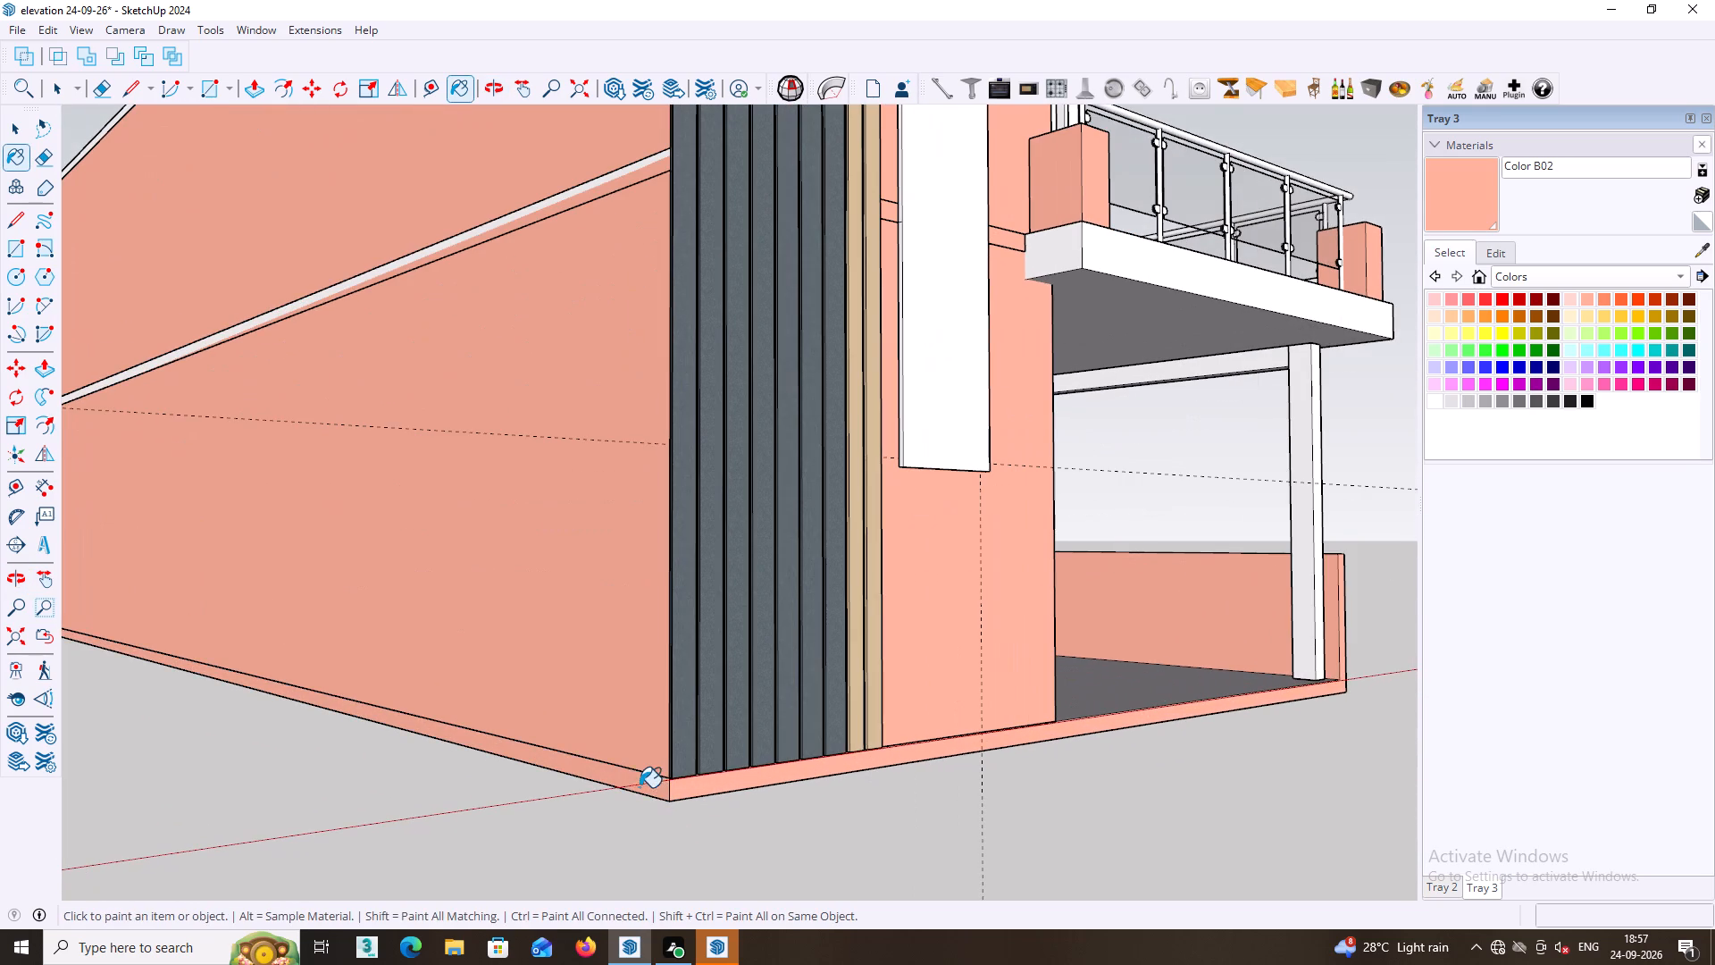
pyautogui.scroll(-3, 611, 631)
pyautogui.scroll(4, 551, 295)
pyautogui.click(572, 318)
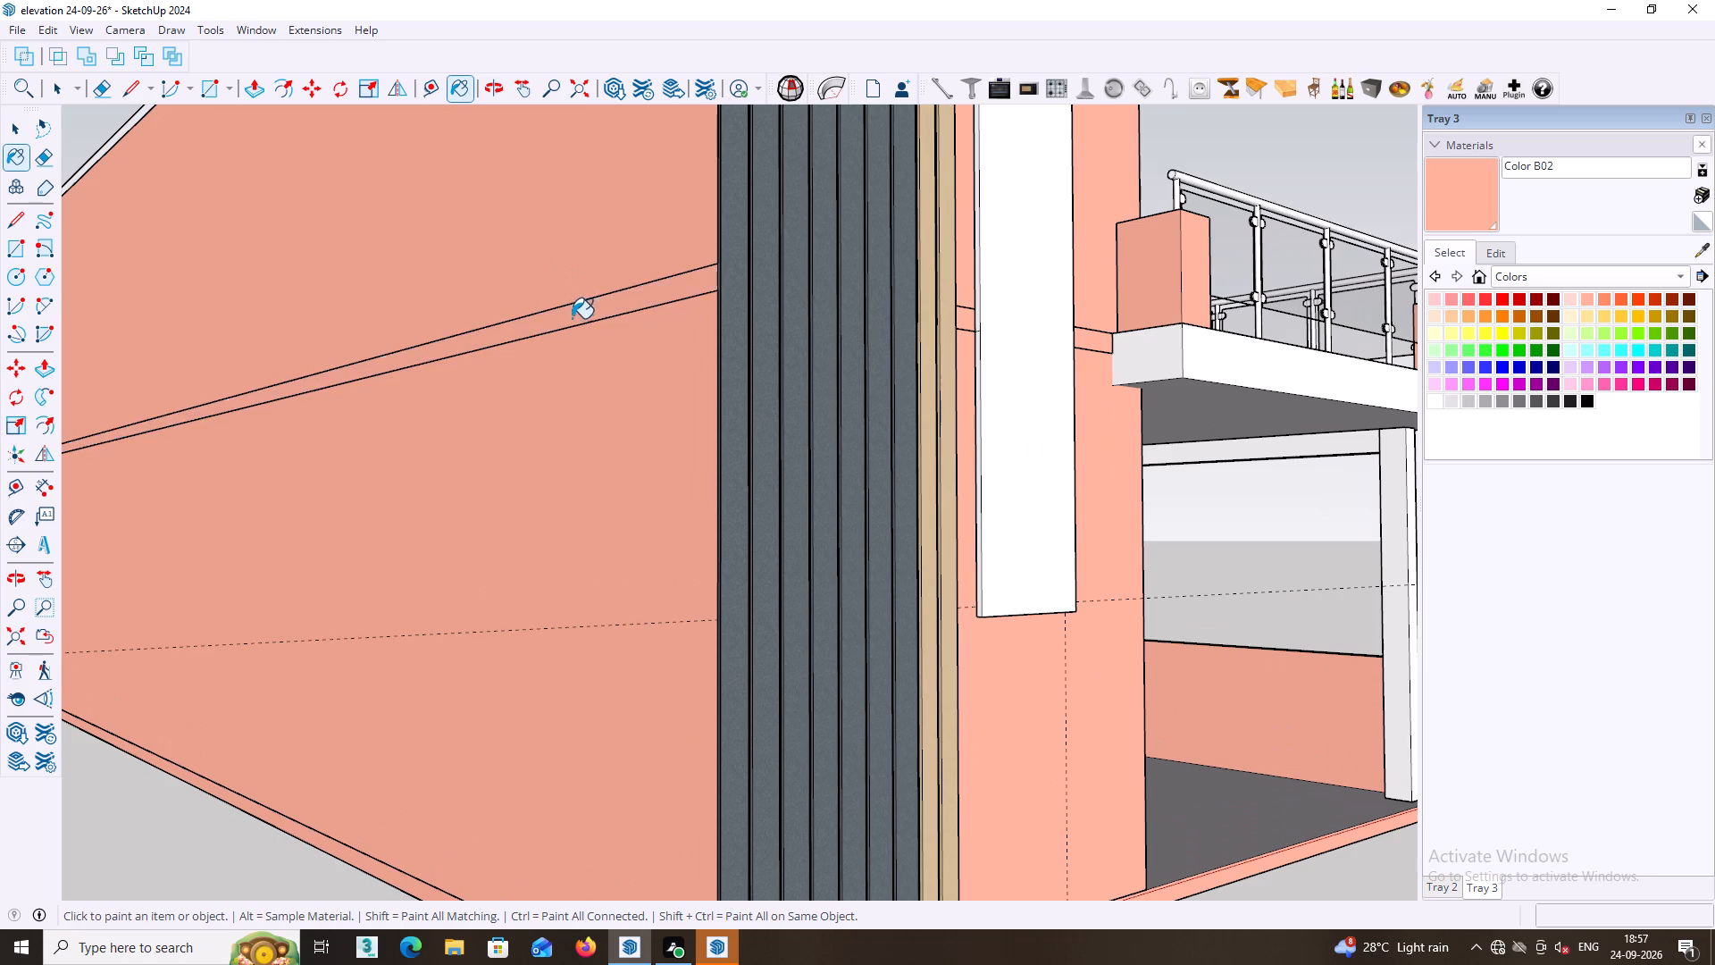
# Paint the white side wall strip directly under the raised grey roof slab with Color B02.
pyautogui.scroll(-9, 577, 327)
pyautogui.moveTo(583, 592); pyautogui.dragTo(562, 767, button='middle')
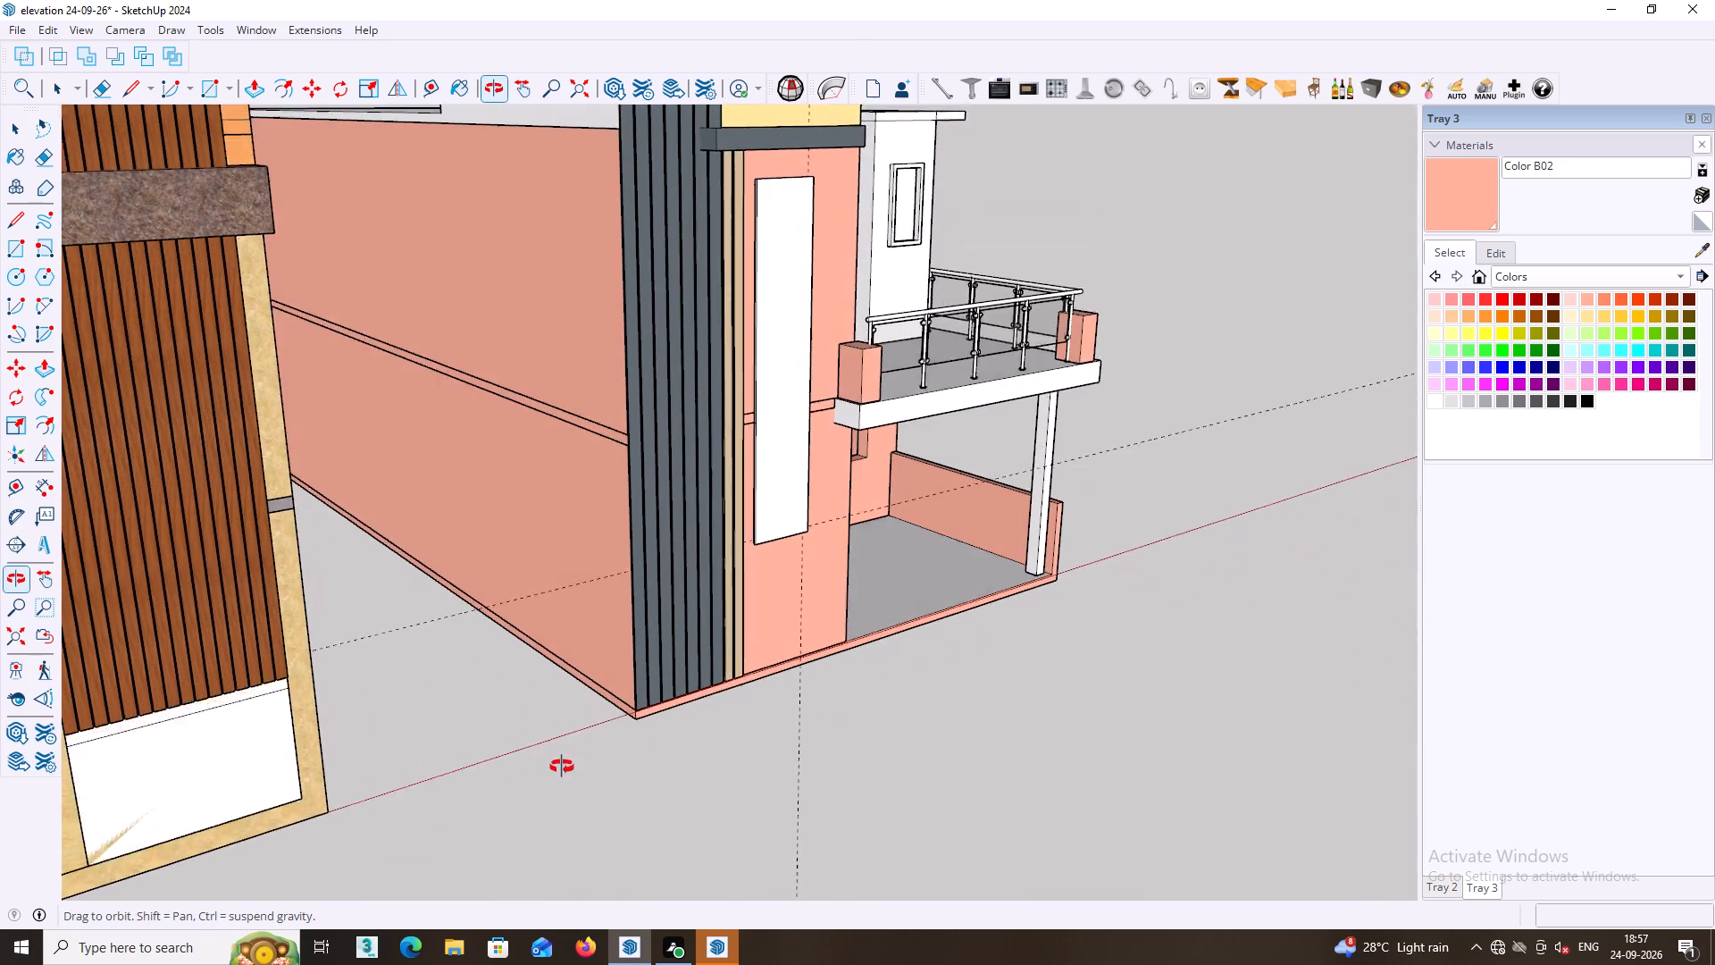
pyautogui.moveTo(562, 767); pyautogui.dragTo(560, 817, button='middle')
pyautogui.scroll(-6, 564, 589)
pyautogui.moveTo(551, 501); pyautogui.dragTo(507, 617, button='middle')
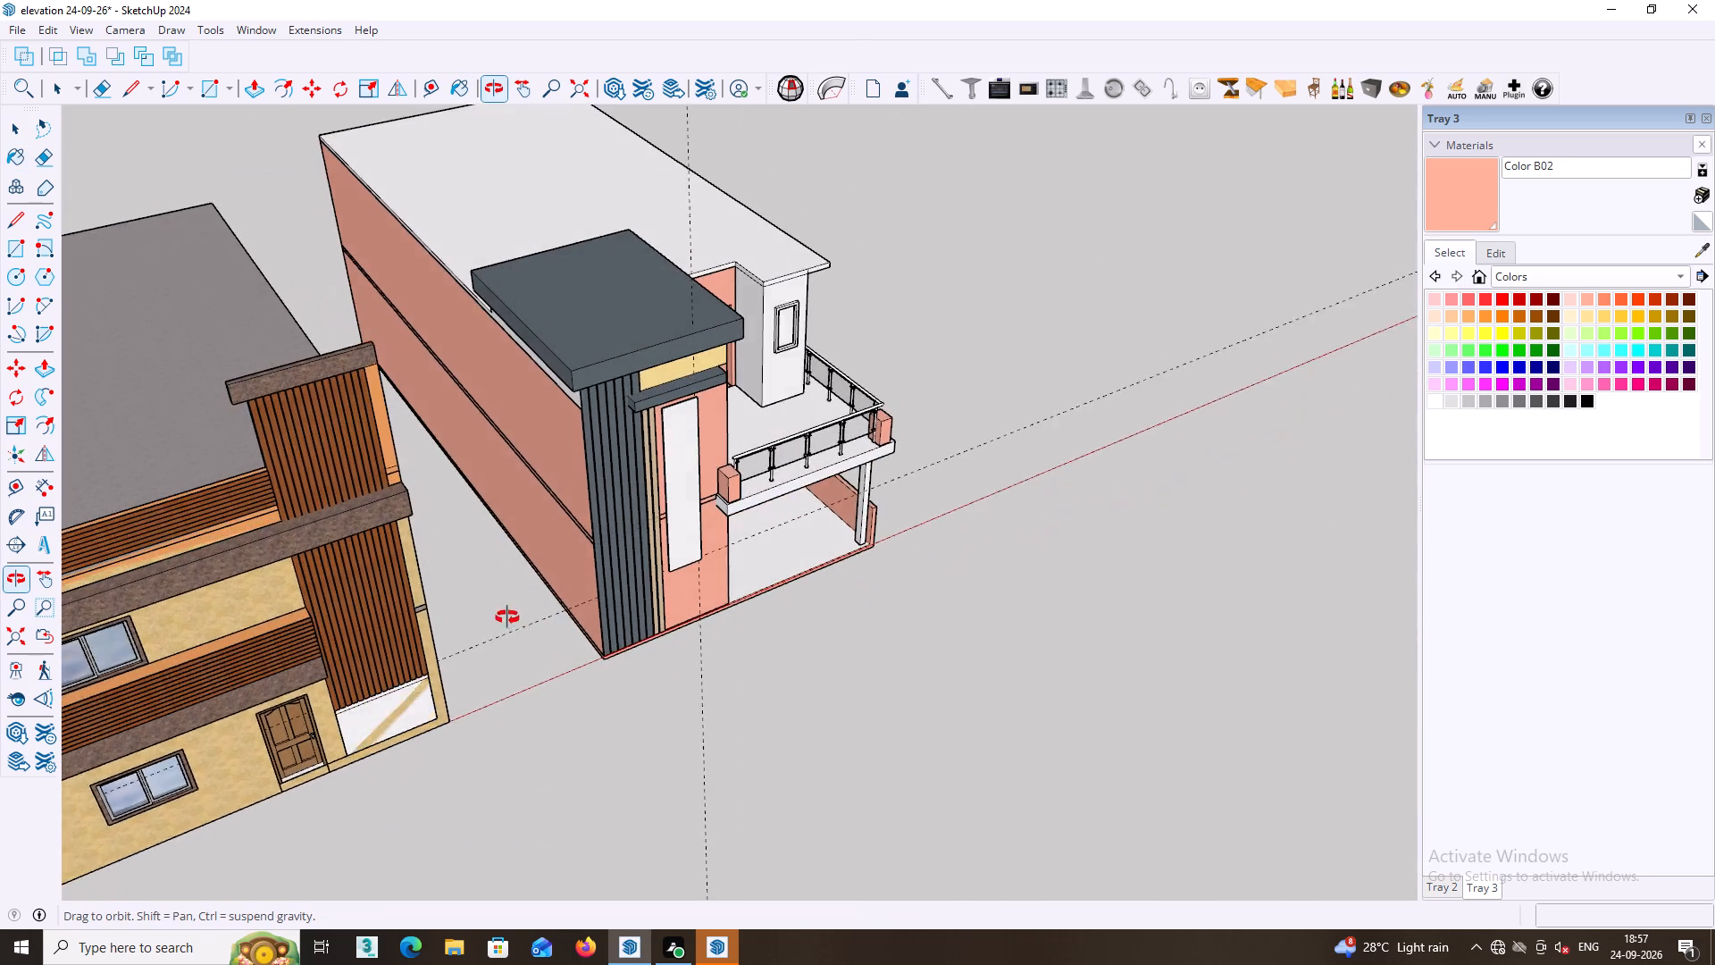
pyautogui.moveTo(507, 617); pyautogui.dragTo(590, 399, button='middle')
pyautogui.moveTo(591, 393); pyautogui.dragTo(595, 375, button='middle')
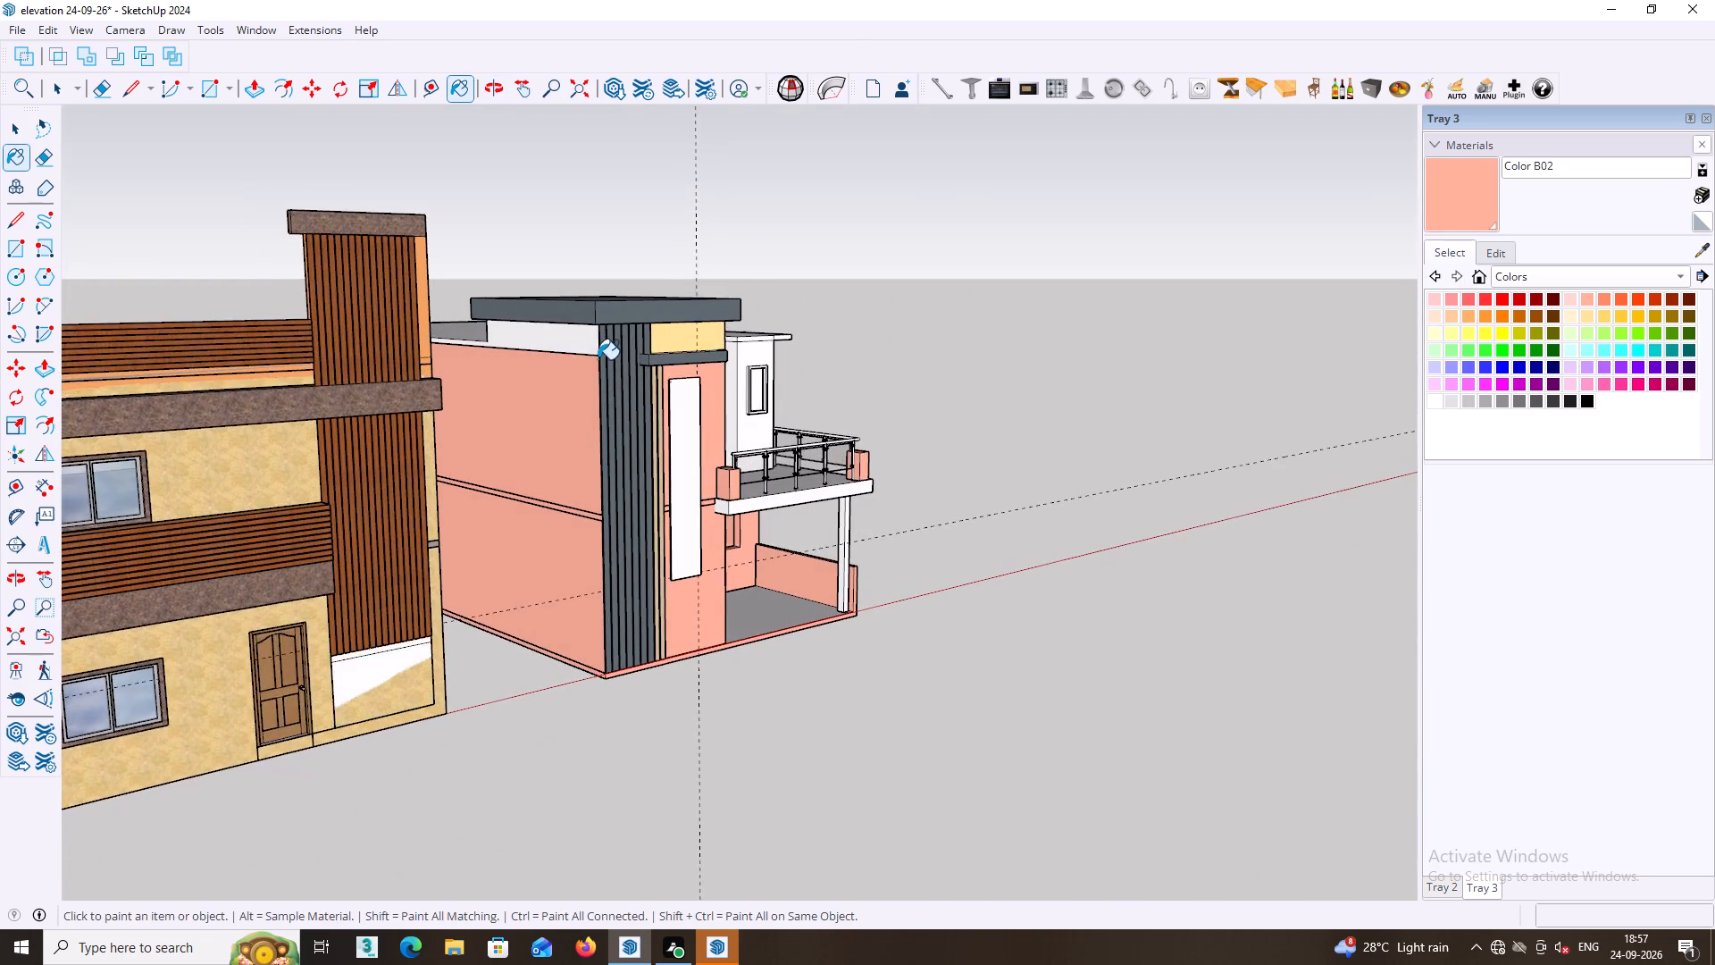
pyautogui.scroll(4, 598, 359)
pyautogui.moveTo(601, 358); pyautogui.dragTo(677, 339, button='middle')
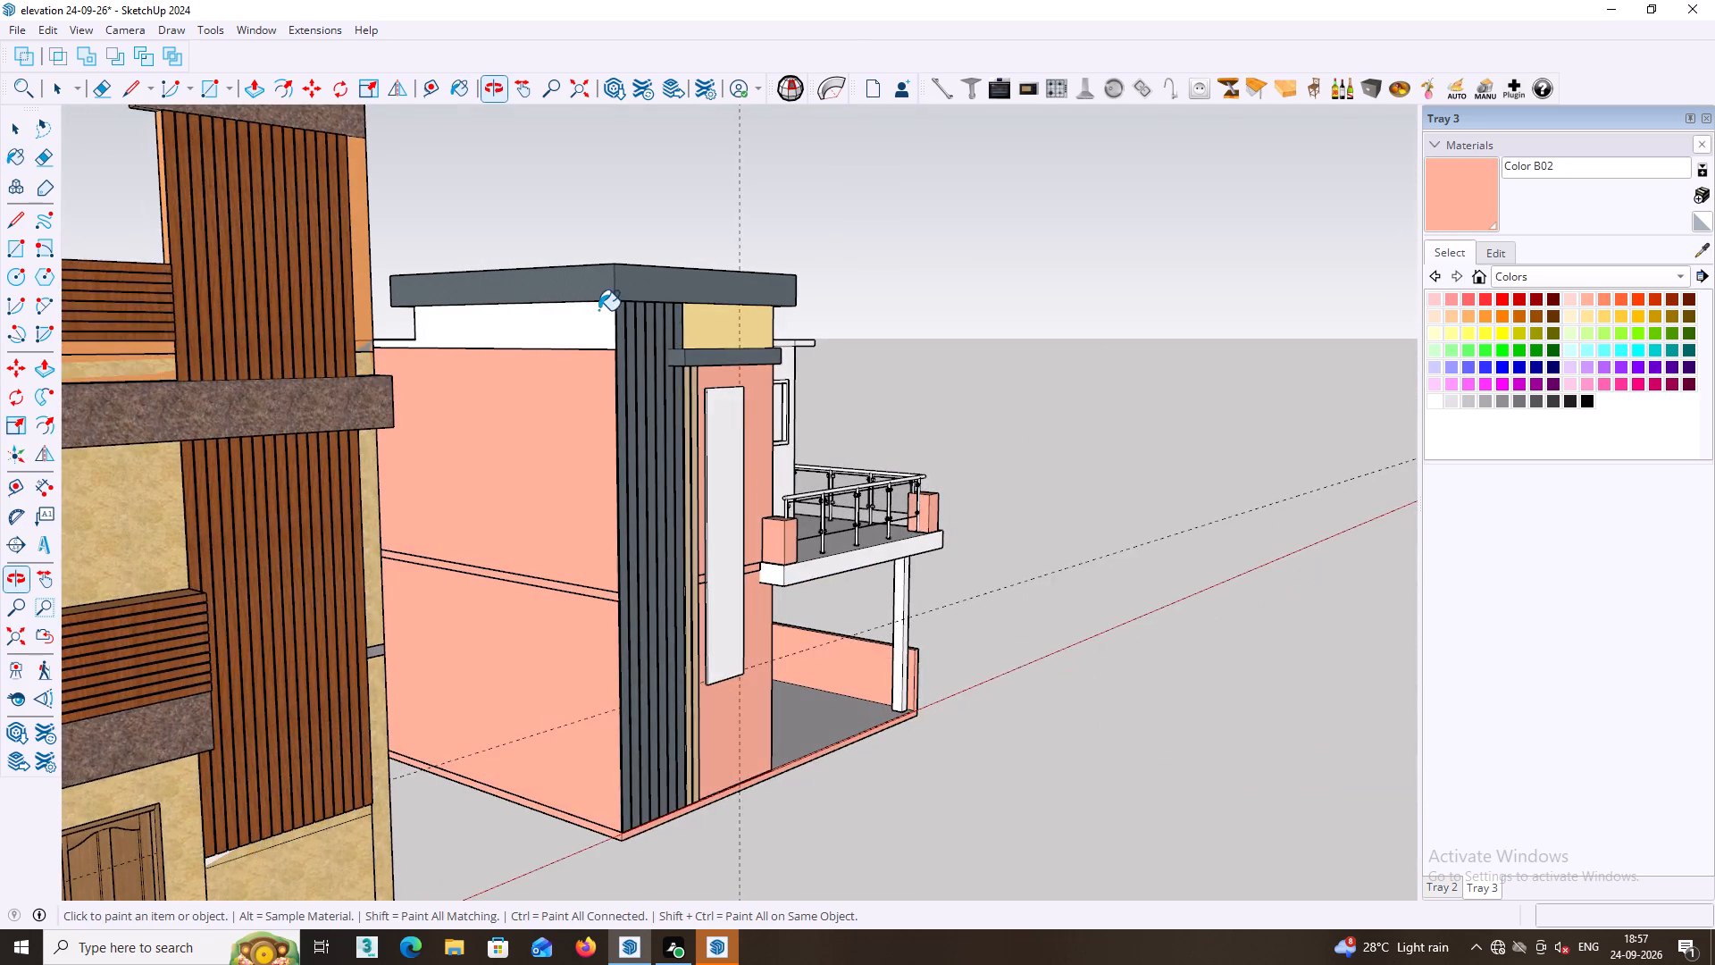
pyautogui.scroll(2, 598, 309)
pyautogui.click(591, 330)
# Erase the stray vertical edge dividing the white roof slab's fascia at the rear of the house.
pyautogui.scroll(-11, 593, 356)
pyautogui.moveTo(961, 511); pyautogui.dragTo(310, 538, button='middle')
pyautogui.moveTo(1307, 490); pyautogui.dragTo(711, 524, button='middle')
pyautogui.moveTo(1226, 453); pyautogui.dragTo(807, 422, button='middle')
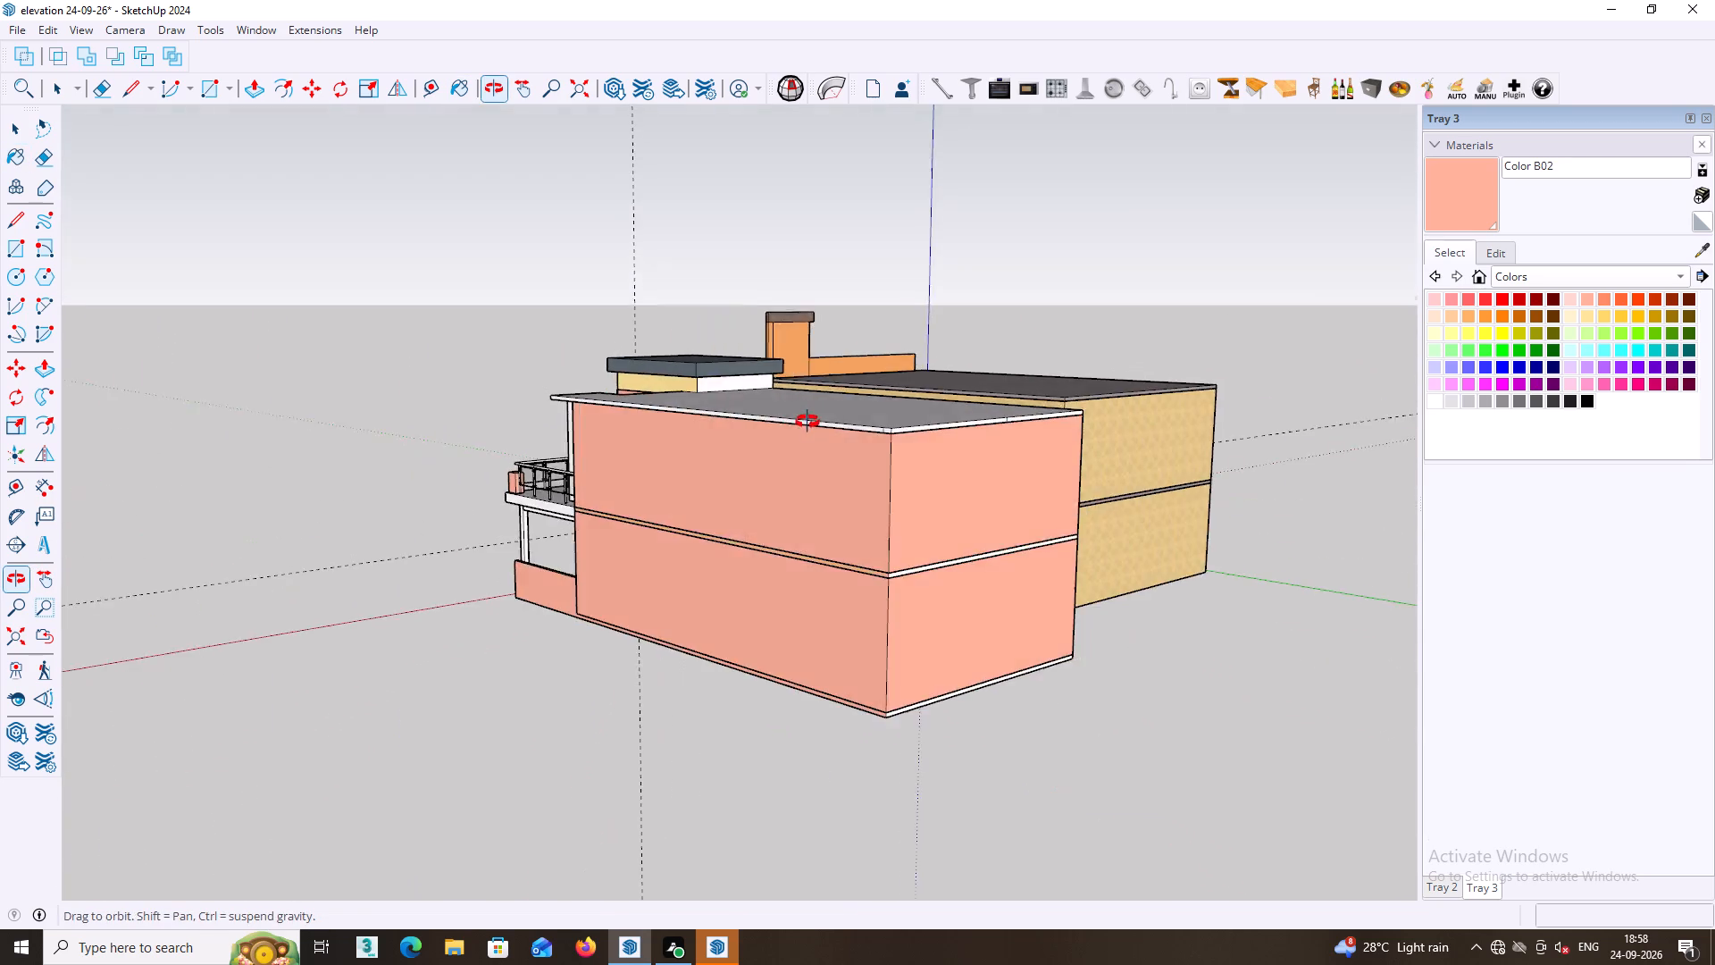
pyautogui.moveTo(807, 422); pyautogui.dragTo(809, 426, button='middle')
pyautogui.moveTo(1125, 443); pyautogui.dragTo(981, 426, button='middle')
pyautogui.scroll(7, 870, 396)
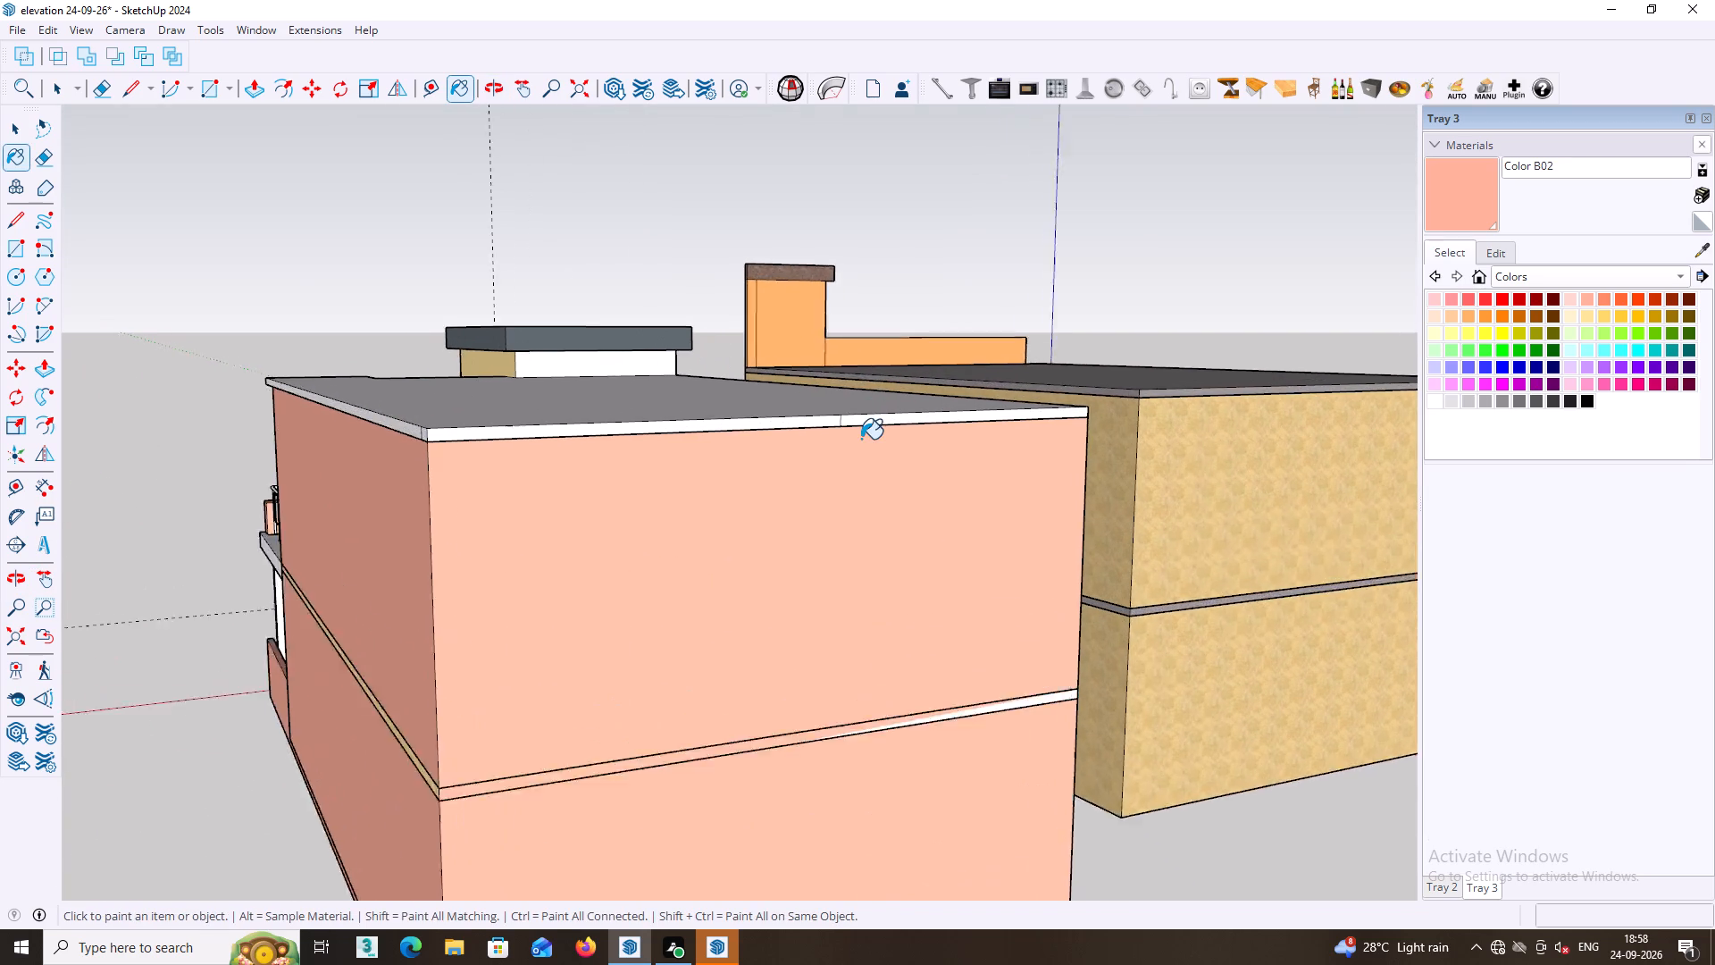
pyautogui.scroll(2, 861, 439)
pyautogui.press('space')
pyautogui.press('e')
pyautogui.scroll(3, 804, 377)
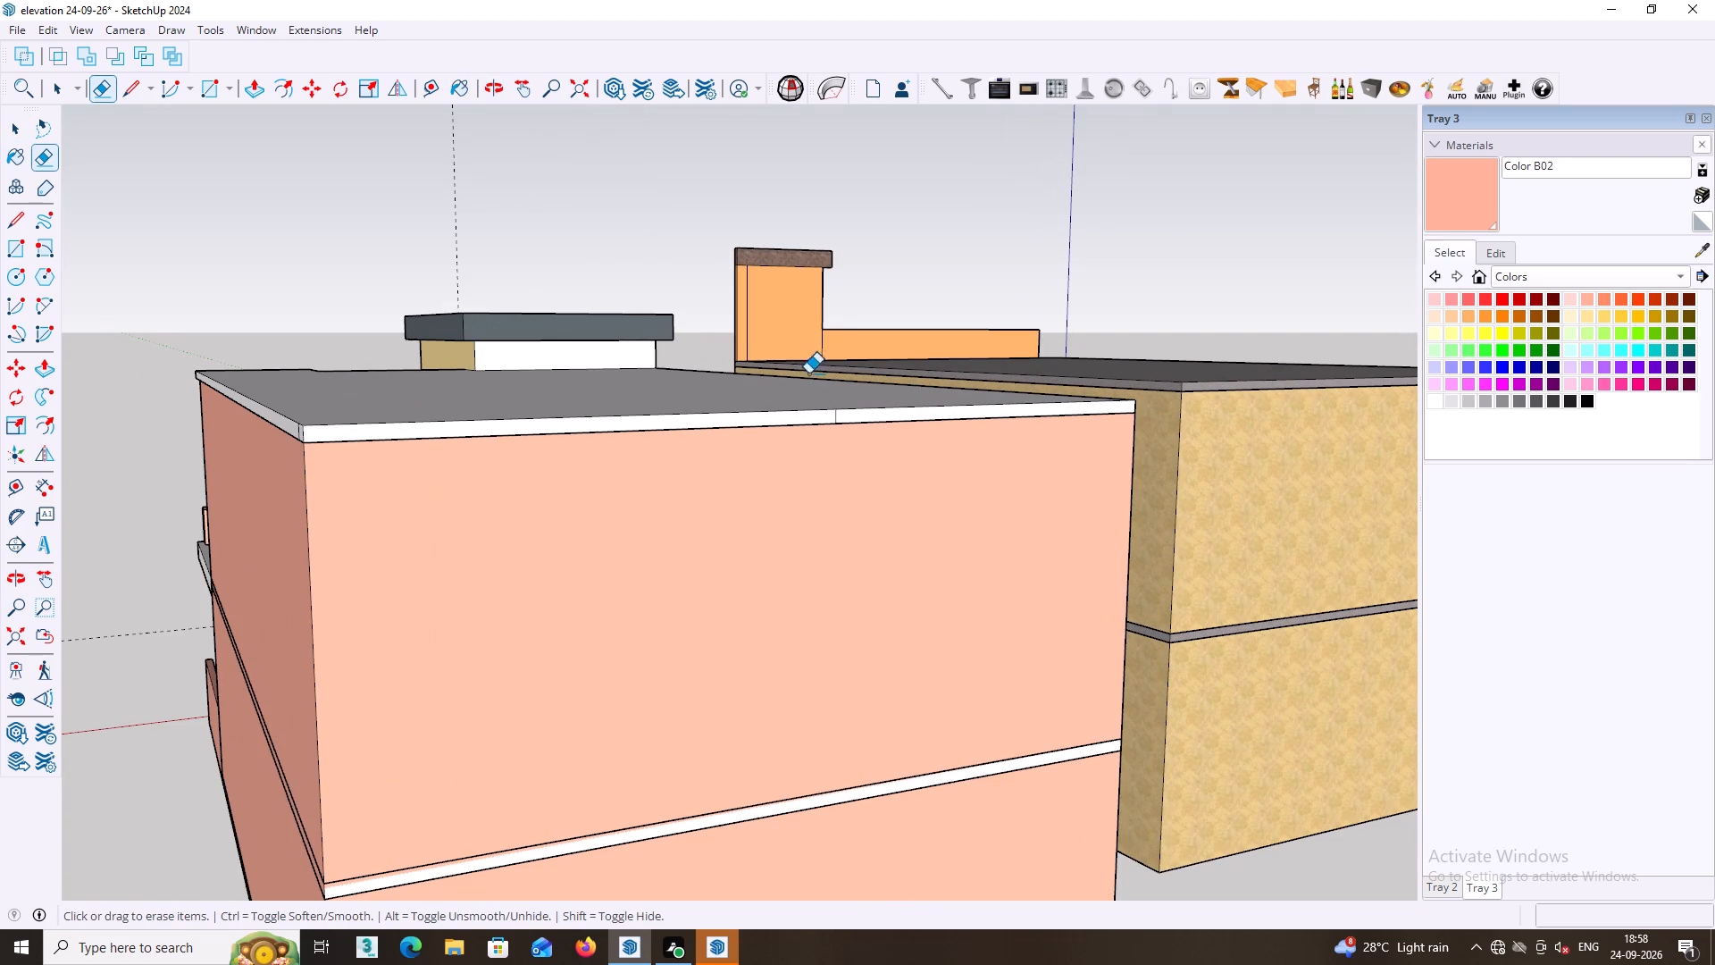
pyautogui.scroll(4, 808, 373)
pyautogui.click(843, 438)
pyautogui.click(841, 441)
# Erase the stray vertical edge on the white roof slab's long side fascia, close to the rear corner.
pyautogui.scroll(-4, 841, 449)
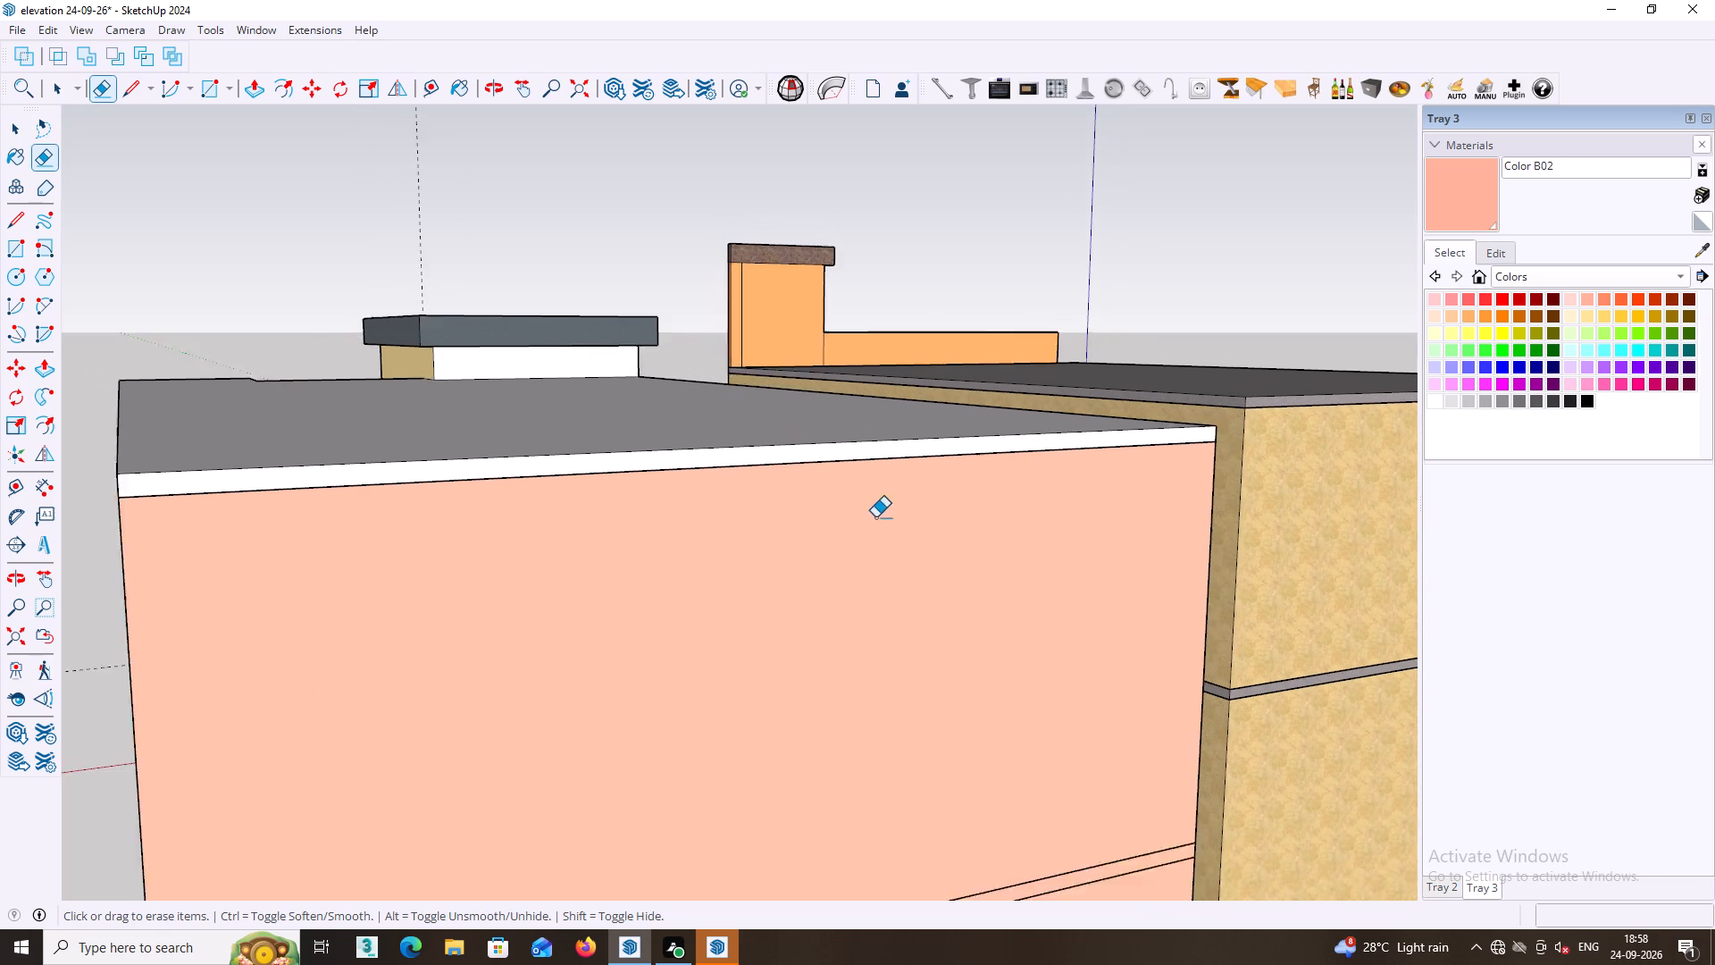
pyautogui.scroll(-3, 875, 517)
pyautogui.moveTo(627, 535); pyautogui.dragTo(919, 495, button='middle')
pyautogui.scroll(2, 609, 432)
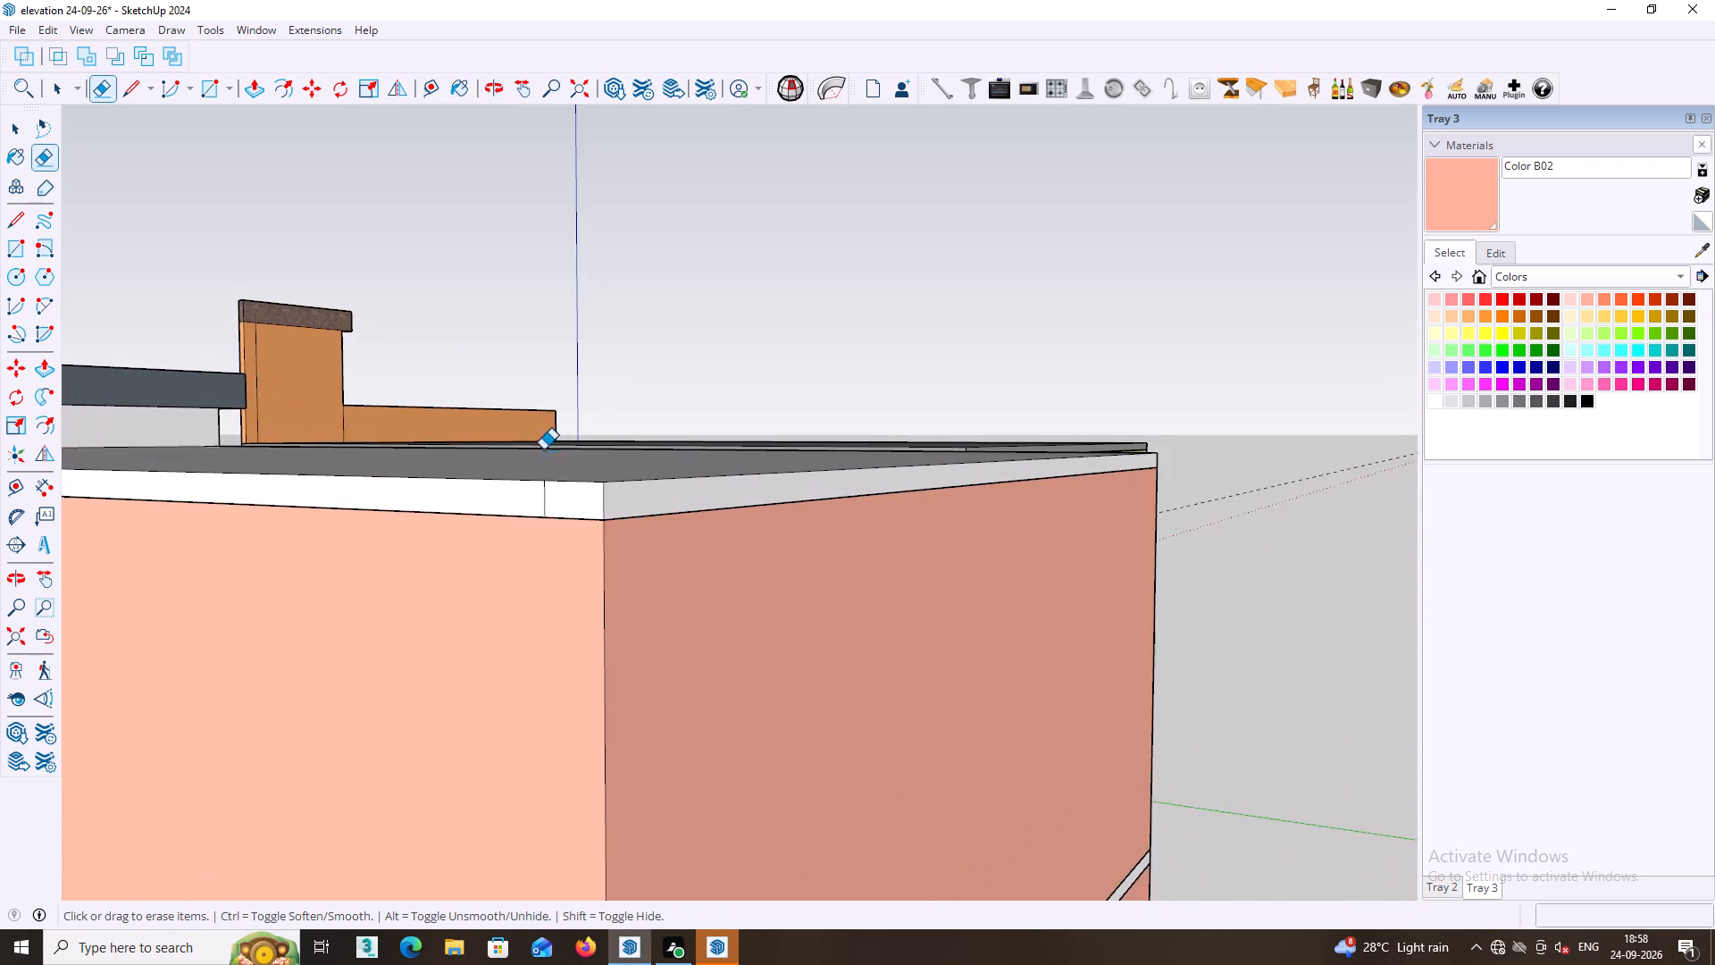
pyautogui.scroll(3, 543, 449)
pyautogui.click(549, 486)
pyautogui.click(549, 501)
pyautogui.click(553, 504)
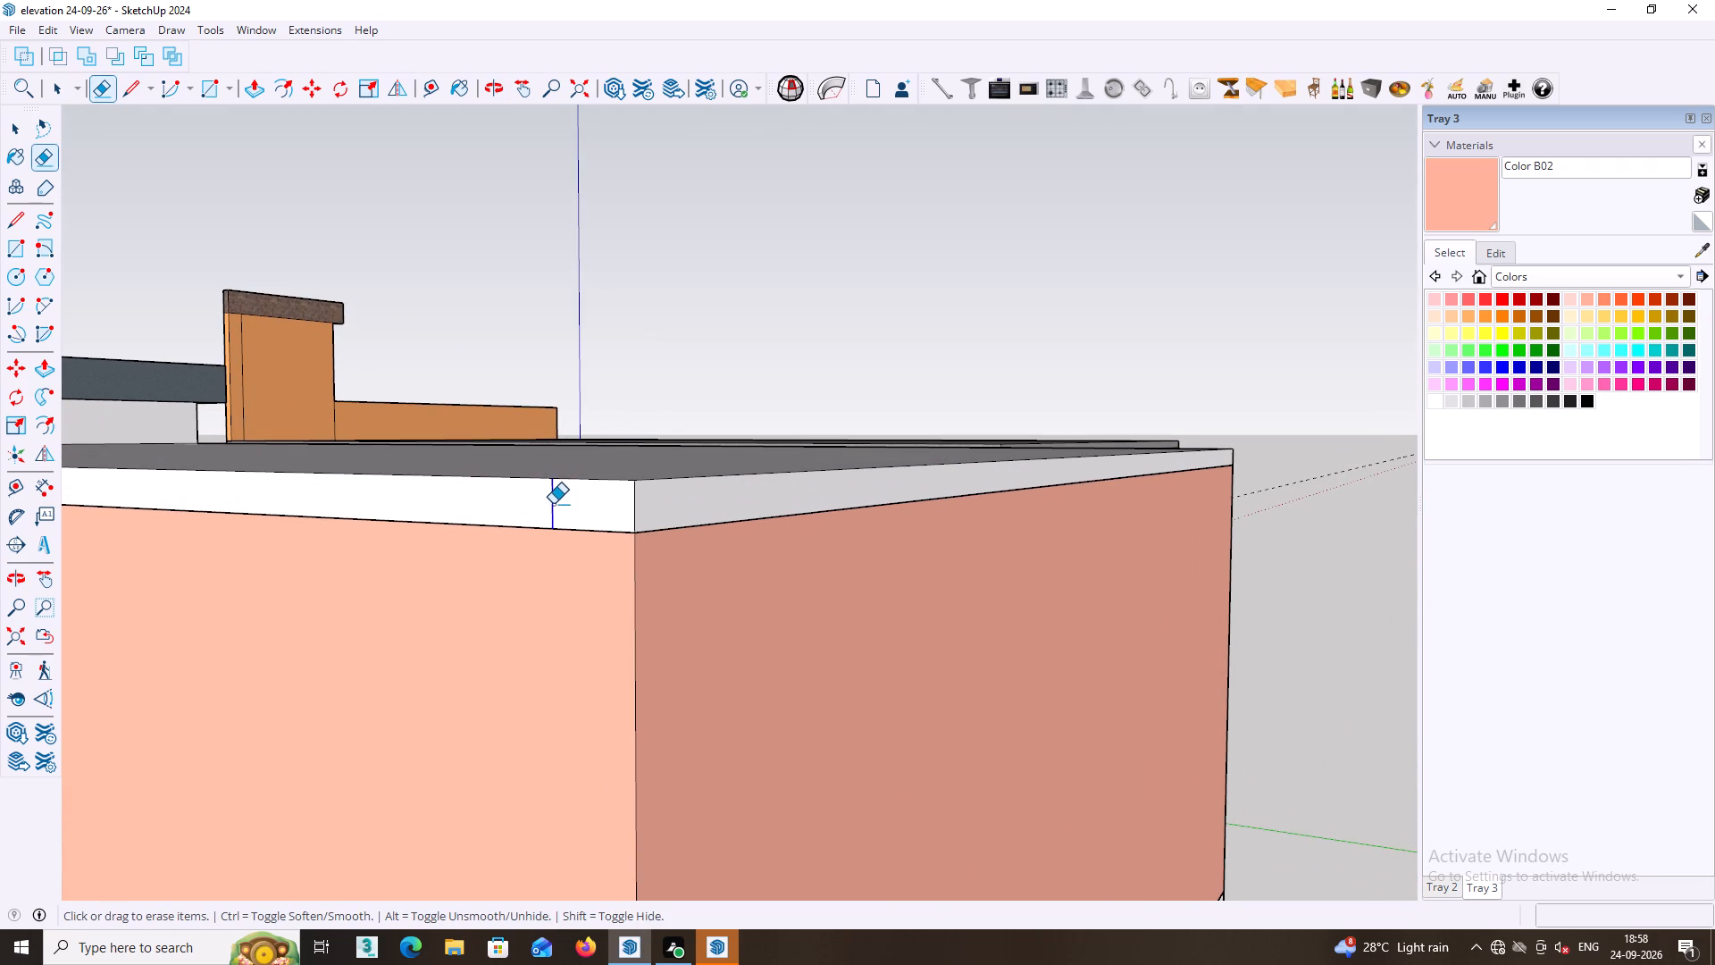
# Examine the rear and long side walls, their floor-level bands and the roof edge from several angles.
pyautogui.scroll(-7, 565, 518)
pyautogui.middleClick(738, 586)
pyautogui.keyDown('shift'); pyautogui.moveTo(744, 606); pyautogui.dragTo(665, 231, button='middle'); pyautogui.keyUp('shift')
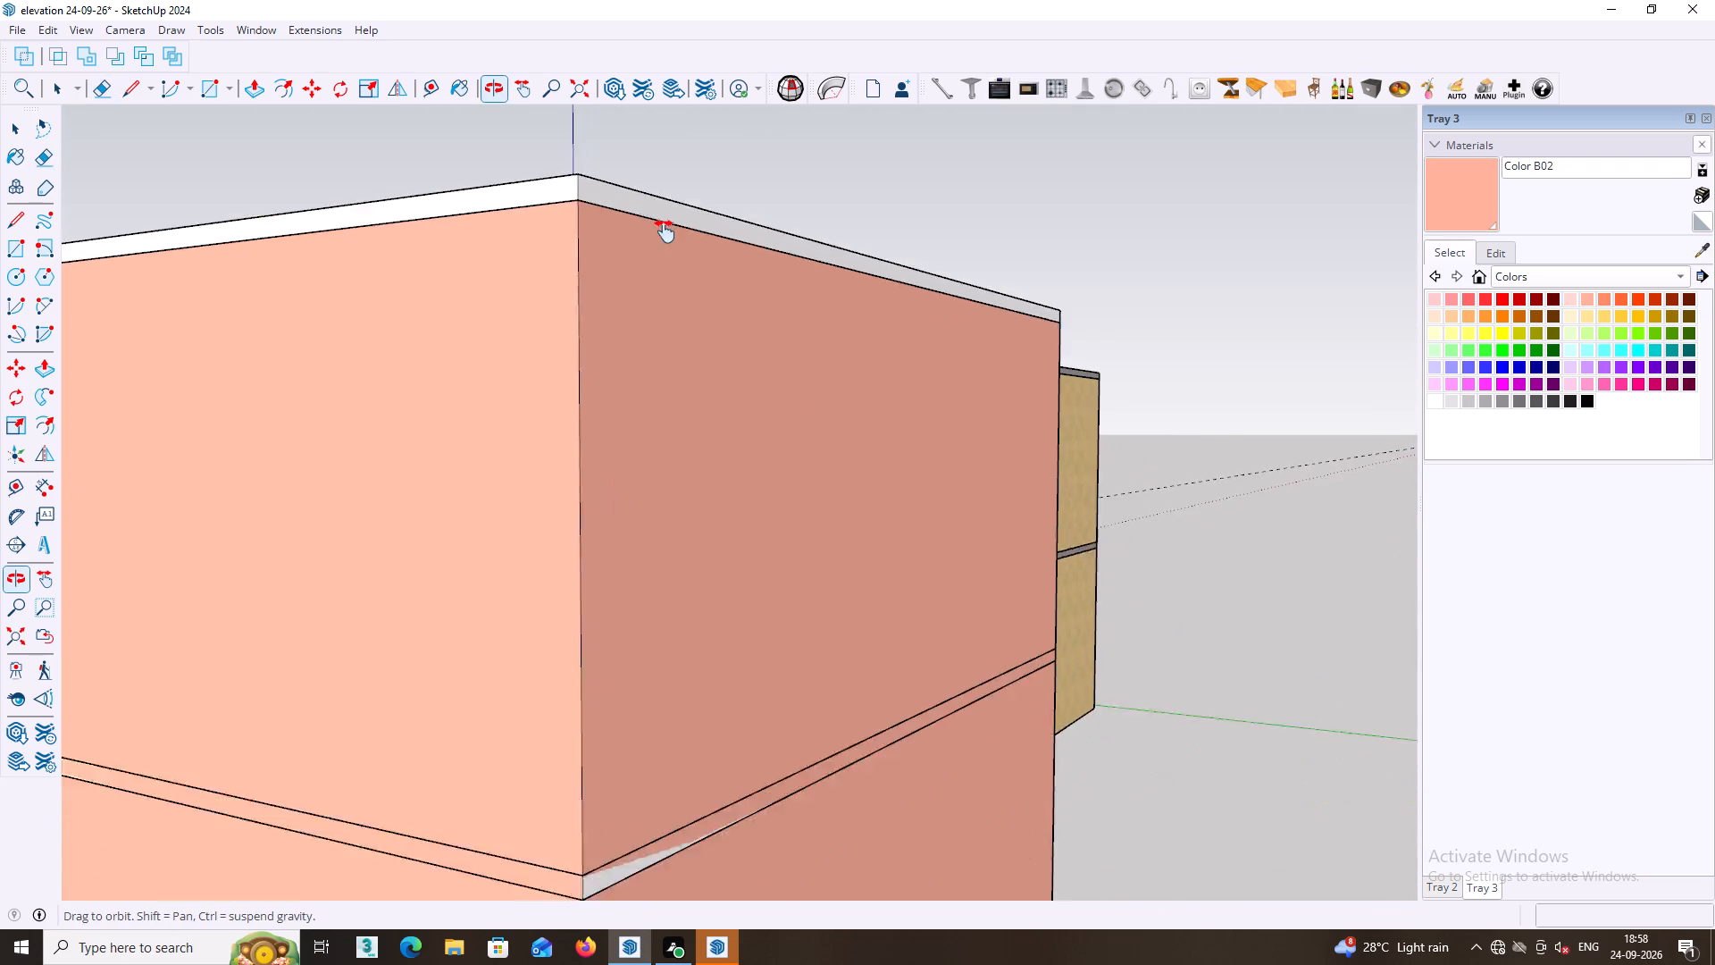
pyautogui.keyDown('shift'); pyautogui.moveTo(665, 231); pyautogui.dragTo(665, 222, button='middle'); pyautogui.keyUp('shift')
pyautogui.keyDown('shift'); pyautogui.moveTo(666, 709); pyautogui.dragTo(667, 527, button='middle'); pyautogui.keyUp('shift')
pyautogui.moveTo(897, 535); pyautogui.dragTo(793, 583, button='middle')
pyautogui.scroll(-5, 786, 599)
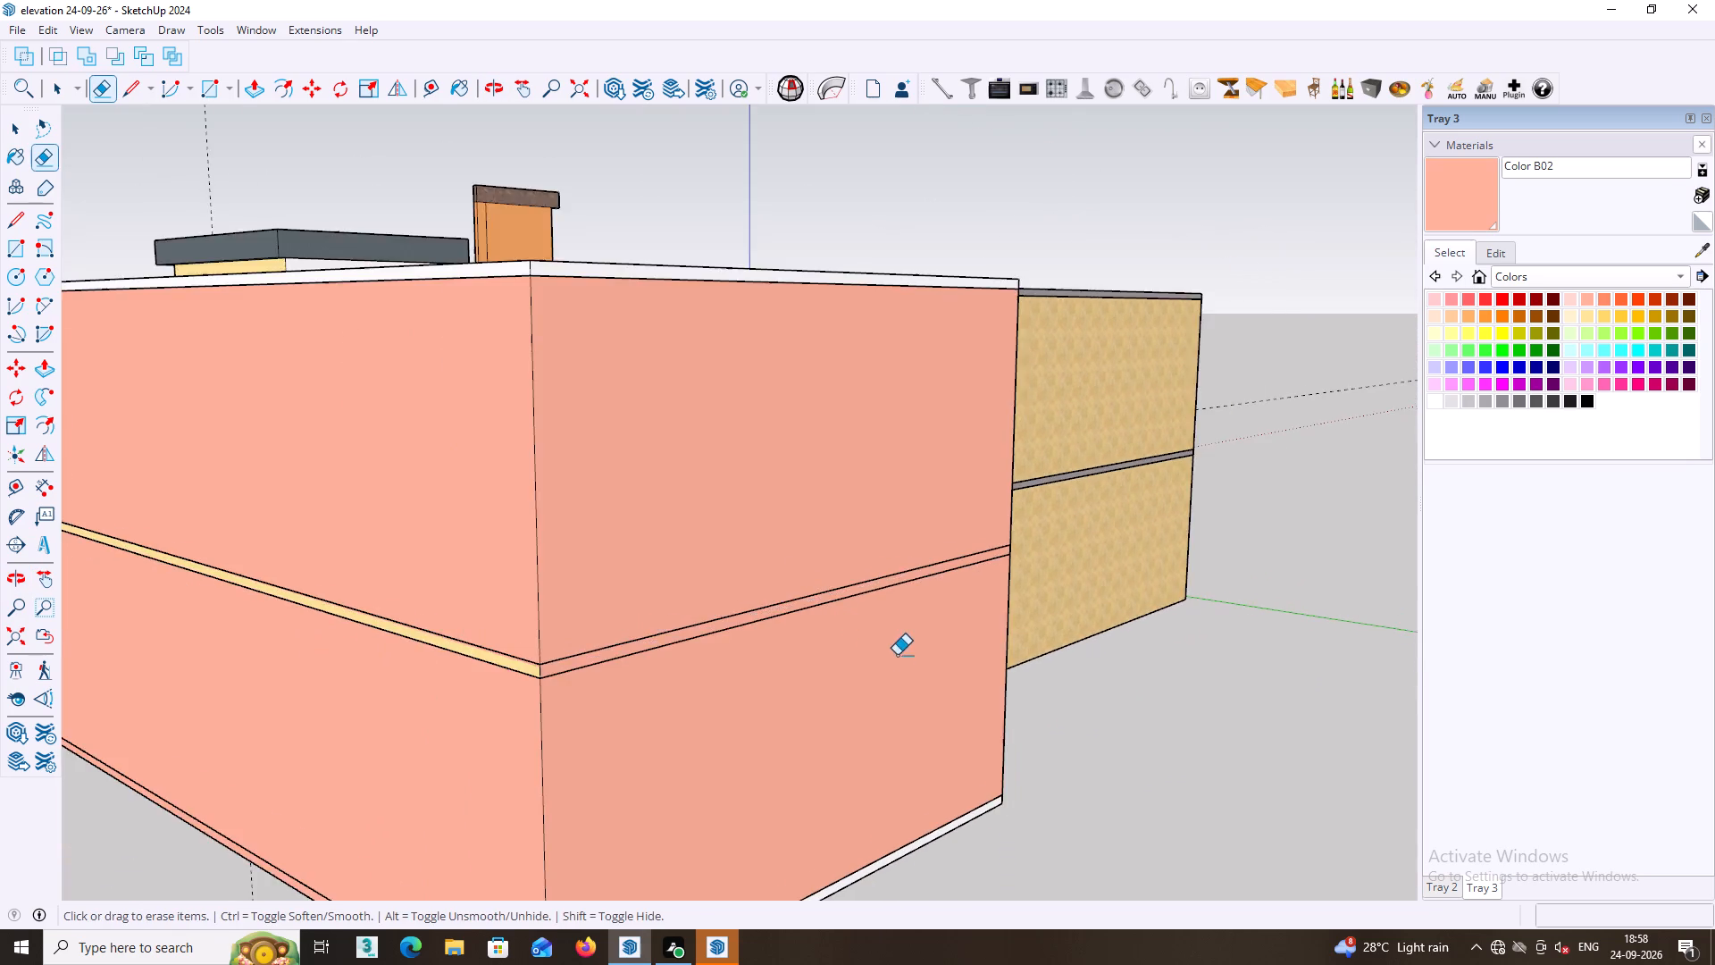
pyautogui.scroll(-5, 897, 655)
pyautogui.moveTo(999, 701); pyautogui.dragTo(1178, 763, button='middle')
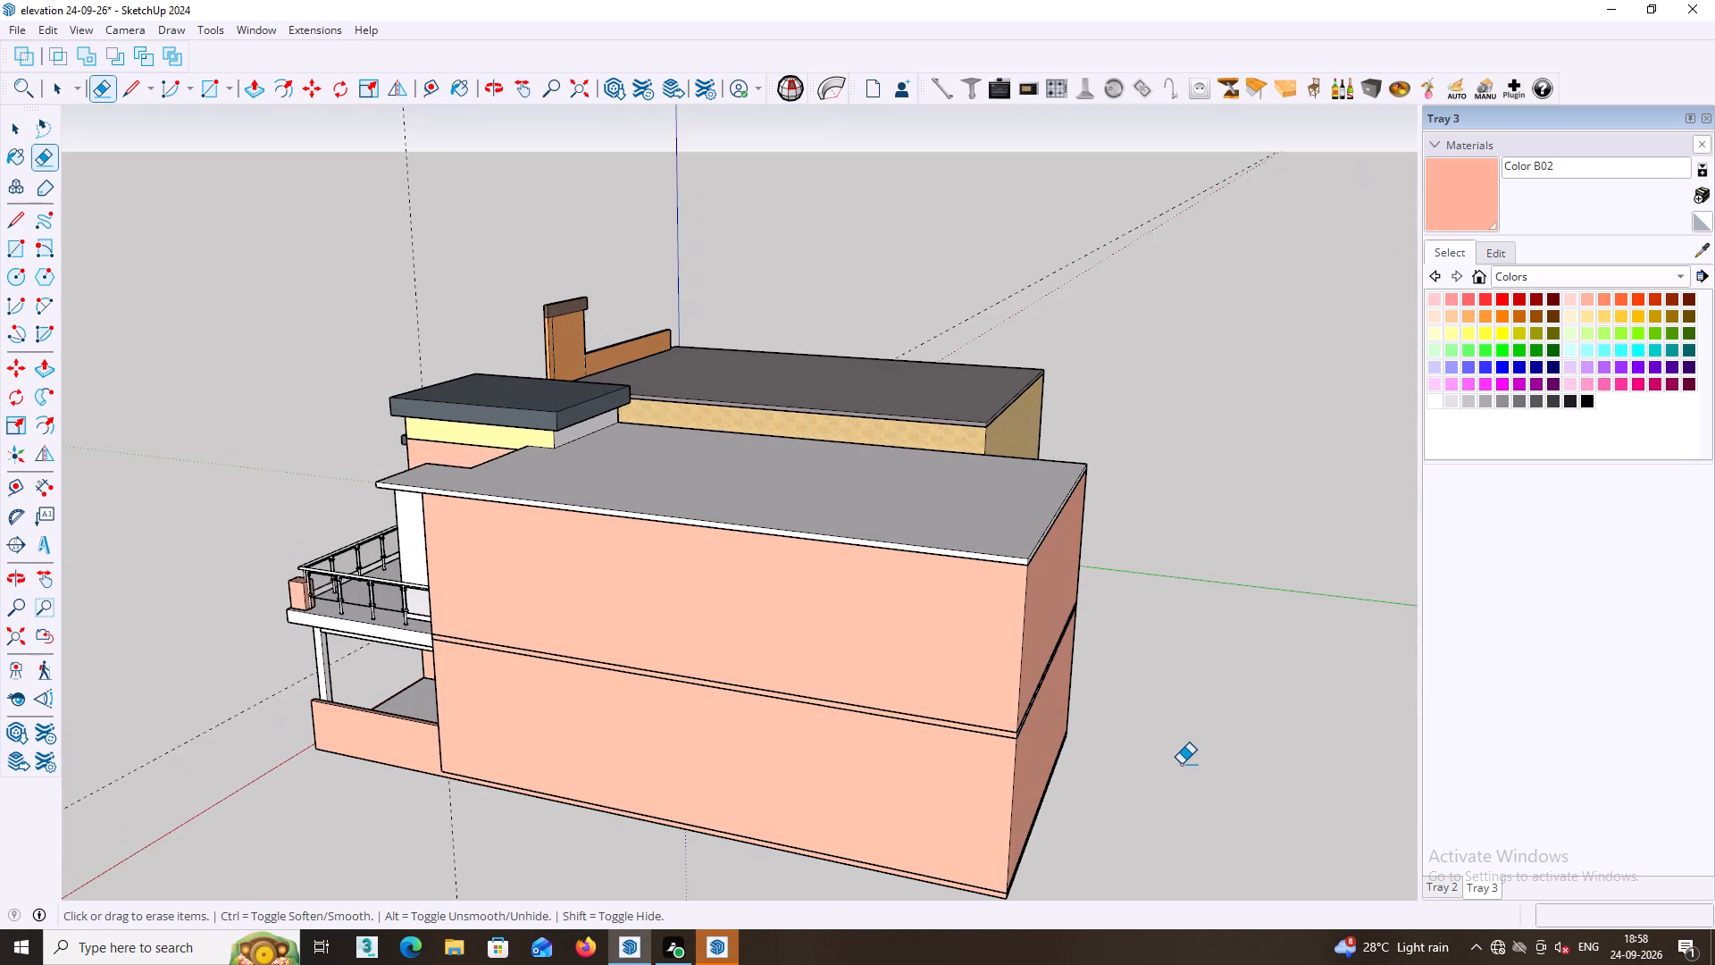
# Examine the floor-level band on the long side wall, then the front elevation and the strip under the grey roof slab.
pyautogui.scroll(9, 1038, 760)
pyautogui.moveTo(1037, 756); pyautogui.dragTo(1029, 728, button='middle')
pyautogui.moveTo(992, 694); pyautogui.dragTo(921, 553, button='middle')
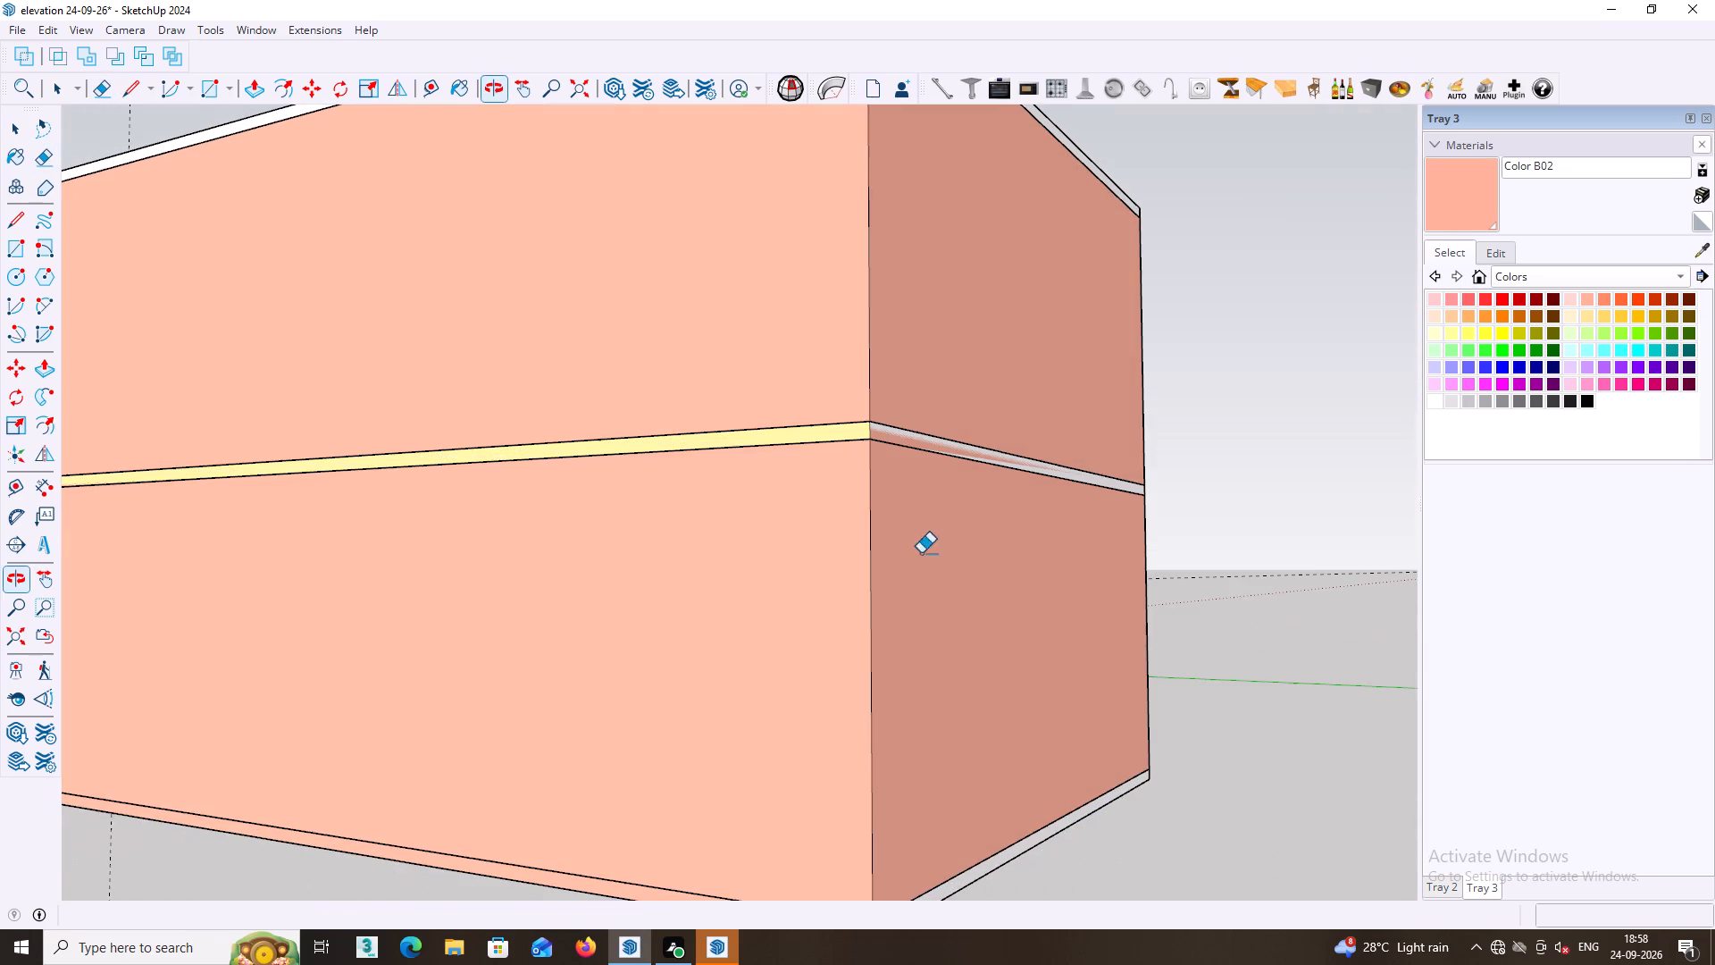
pyautogui.moveTo(843, 484); pyautogui.dragTo(1050, 566, button='middle')
pyautogui.press('space')
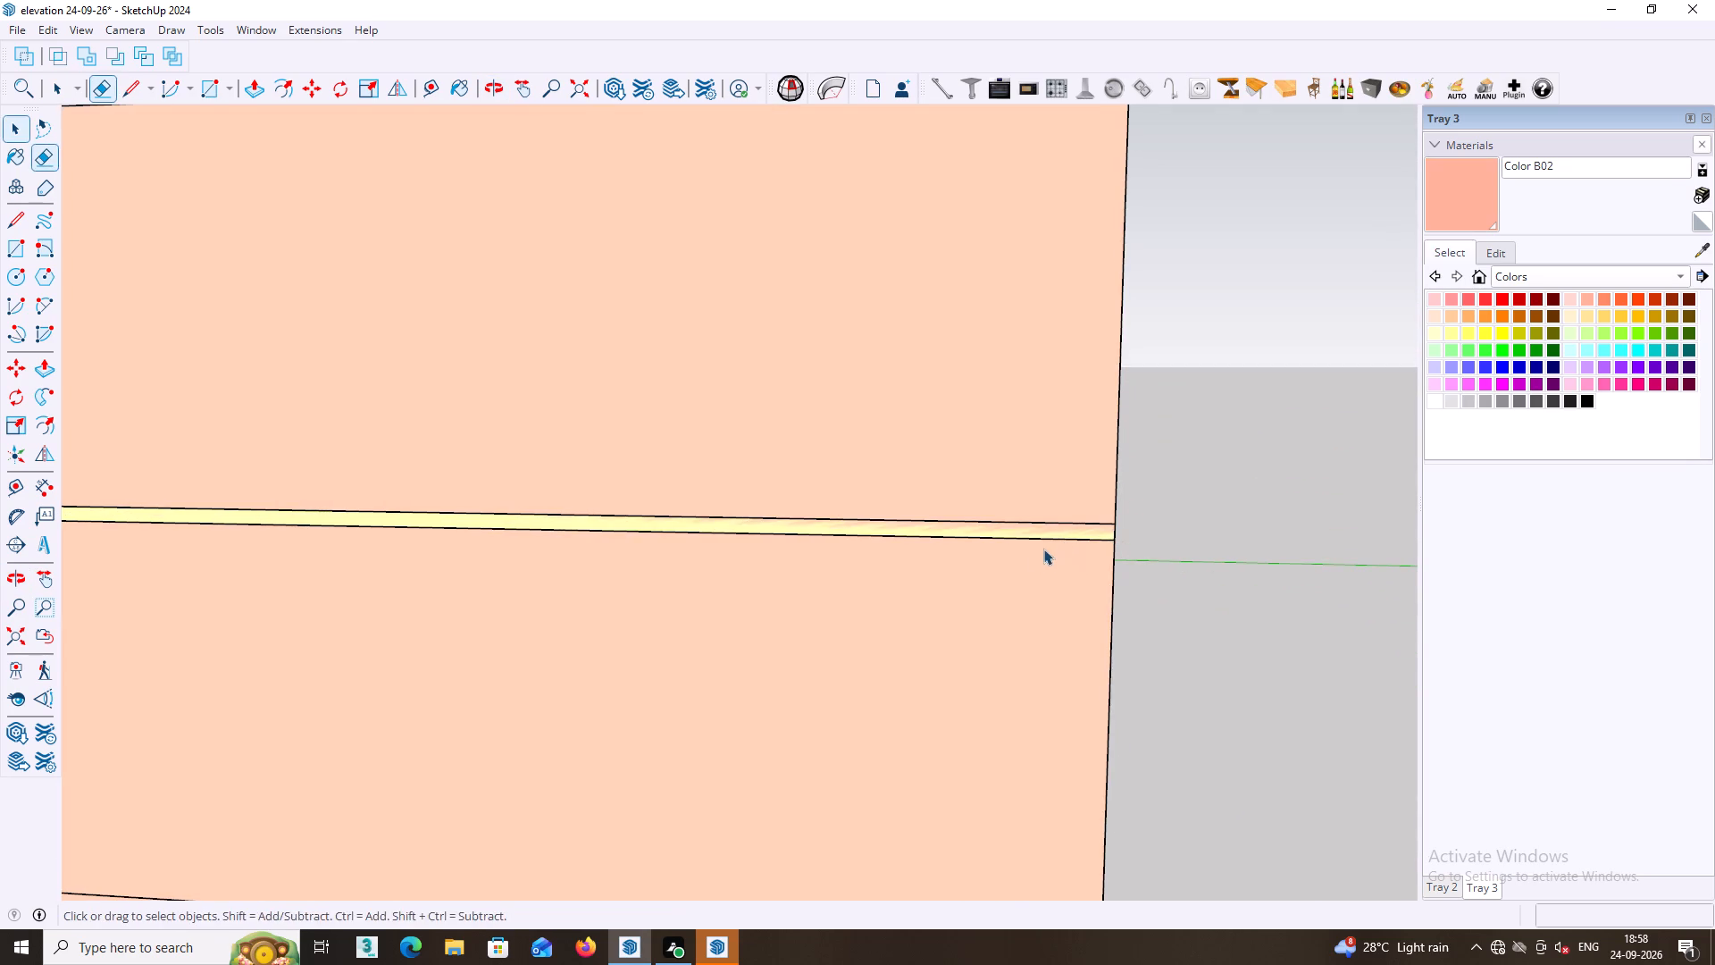
pyautogui.moveTo(1043, 549); pyautogui.dragTo(1359, 630, button='middle')
pyautogui.scroll(-7, 1237, 600)
pyautogui.moveTo(1237, 600); pyautogui.dragTo(1241, 611, button='middle')
pyautogui.moveTo(1209, 612); pyautogui.dragTo(1209, 629, button='middle')
pyautogui.scroll(5, 1077, 631)
pyautogui.moveTo(1077, 621); pyautogui.dragTo(1074, 595, button='middle')
pyautogui.moveTo(1081, 603); pyautogui.dragTo(1078, 589, button='middle')
pyautogui.moveTo(1080, 608); pyautogui.dragTo(1070, 589, button='middle')
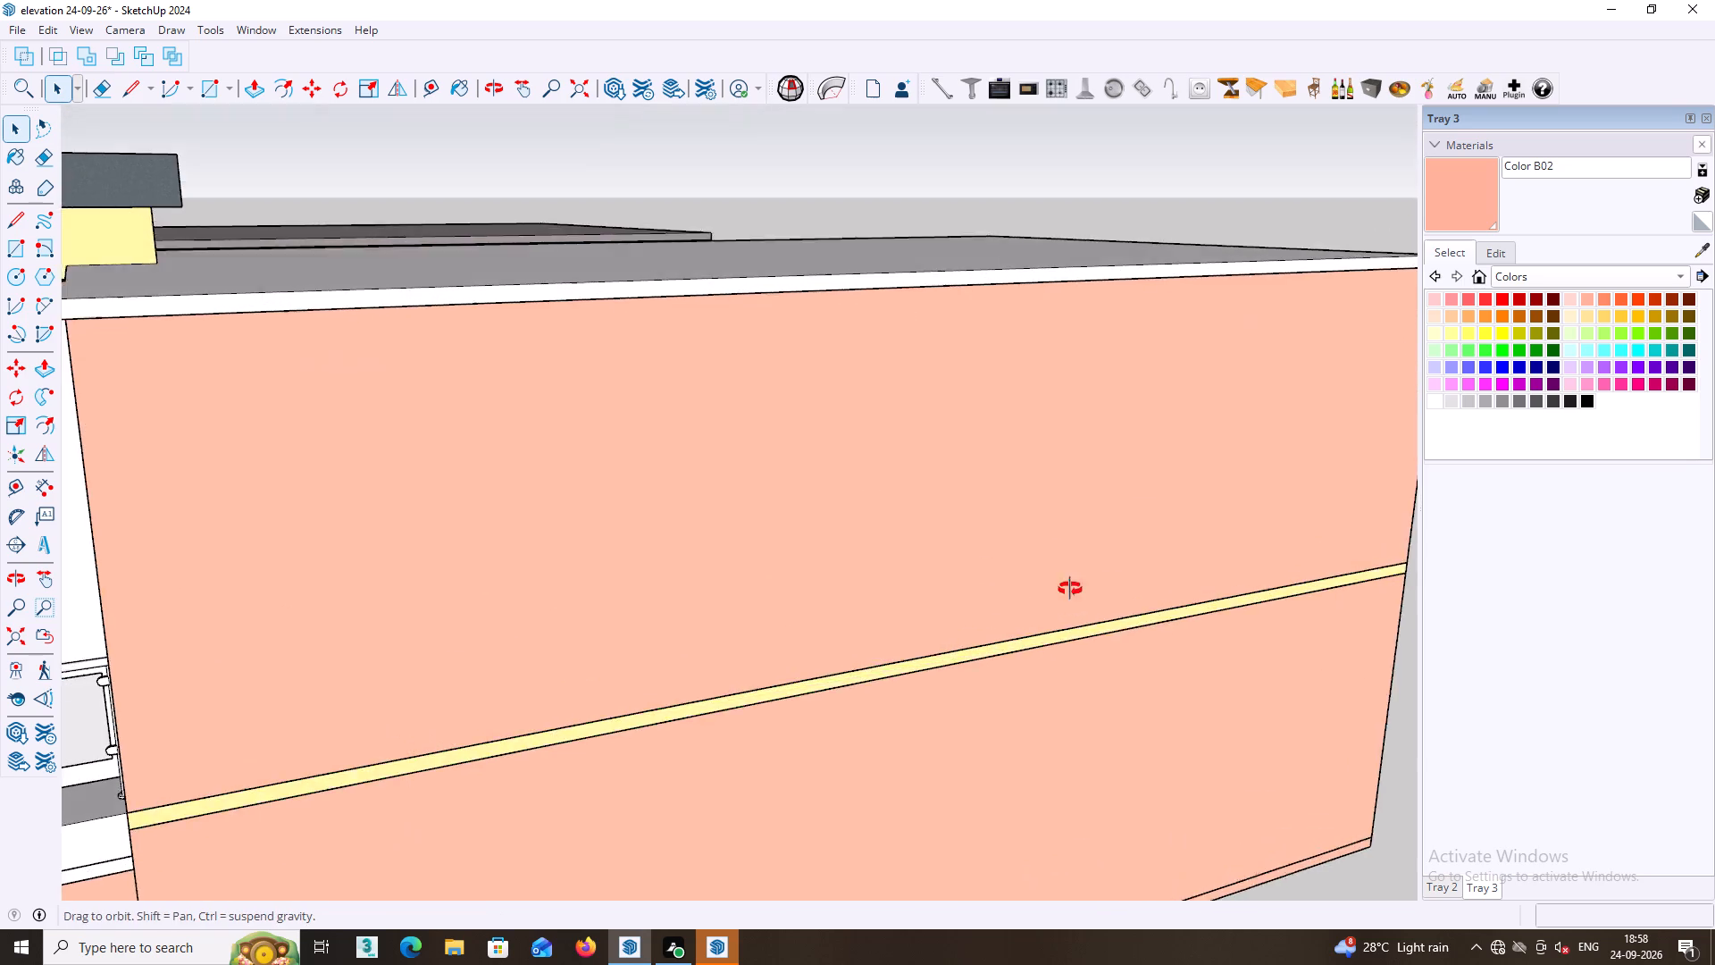
pyautogui.moveTo(1070, 589); pyautogui.dragTo(1058, 561, button='middle')
pyautogui.scroll(4, 1106, 647)
pyautogui.click(1100, 611)
pyautogui.scroll(-5, 1107, 623)
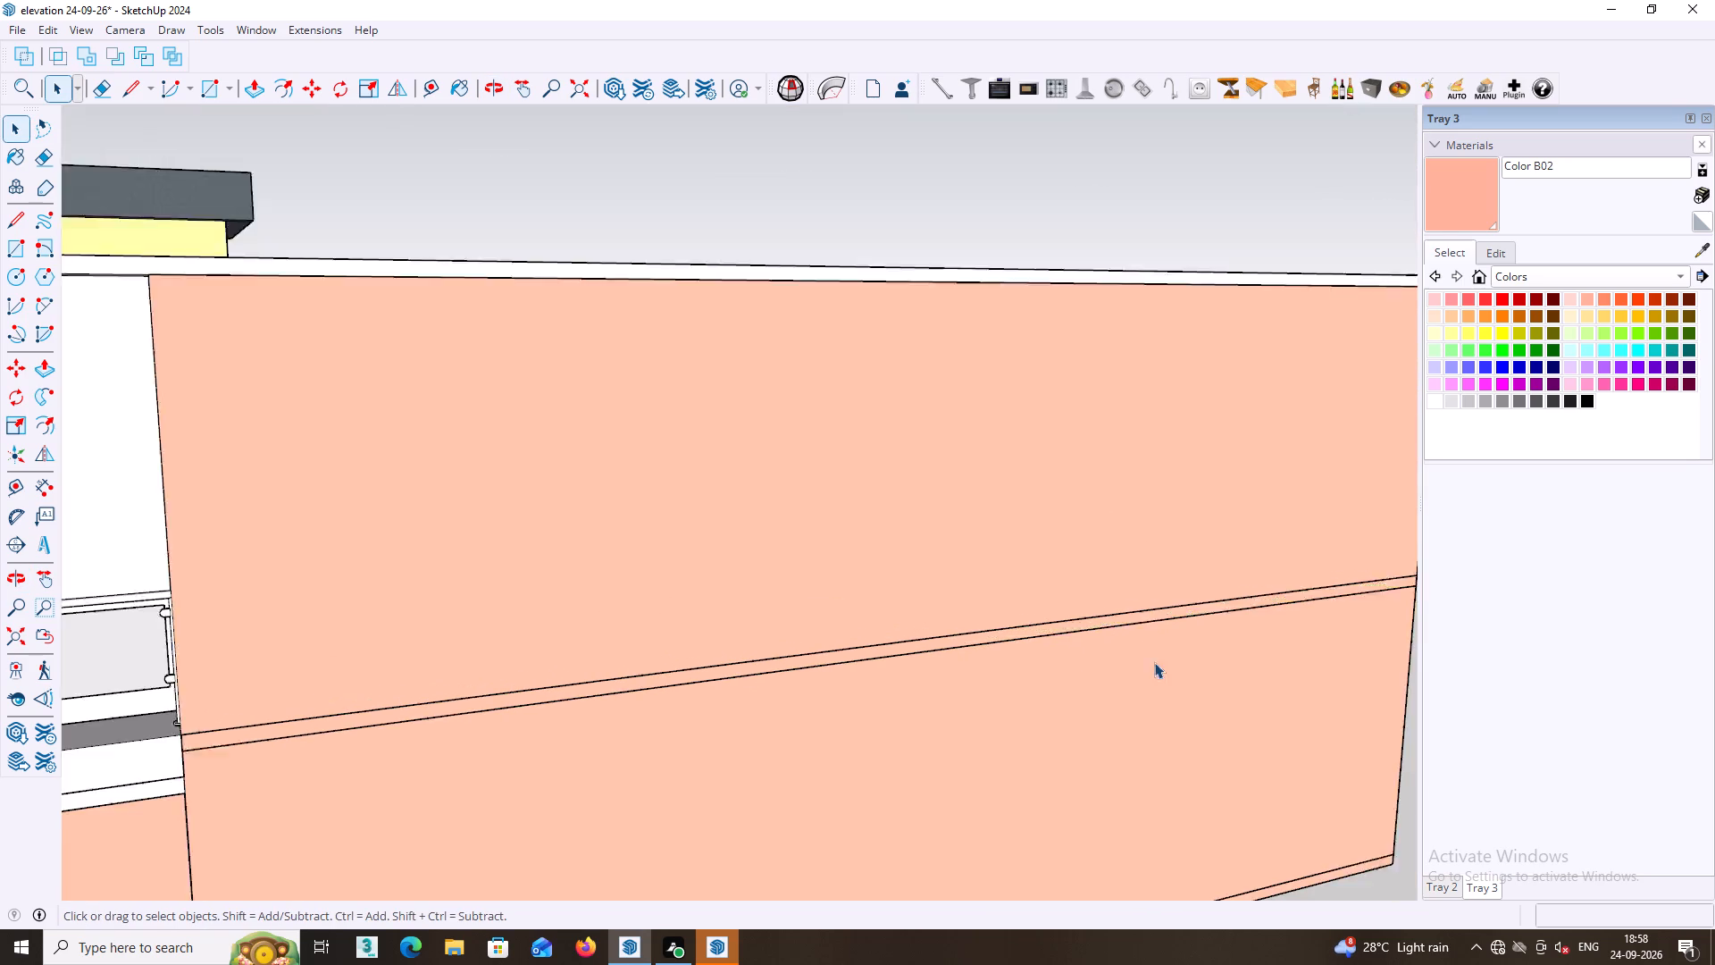
pyautogui.scroll(-11, 1154, 662)
pyautogui.moveTo(990, 613); pyautogui.dragTo(989, 625, button='middle')
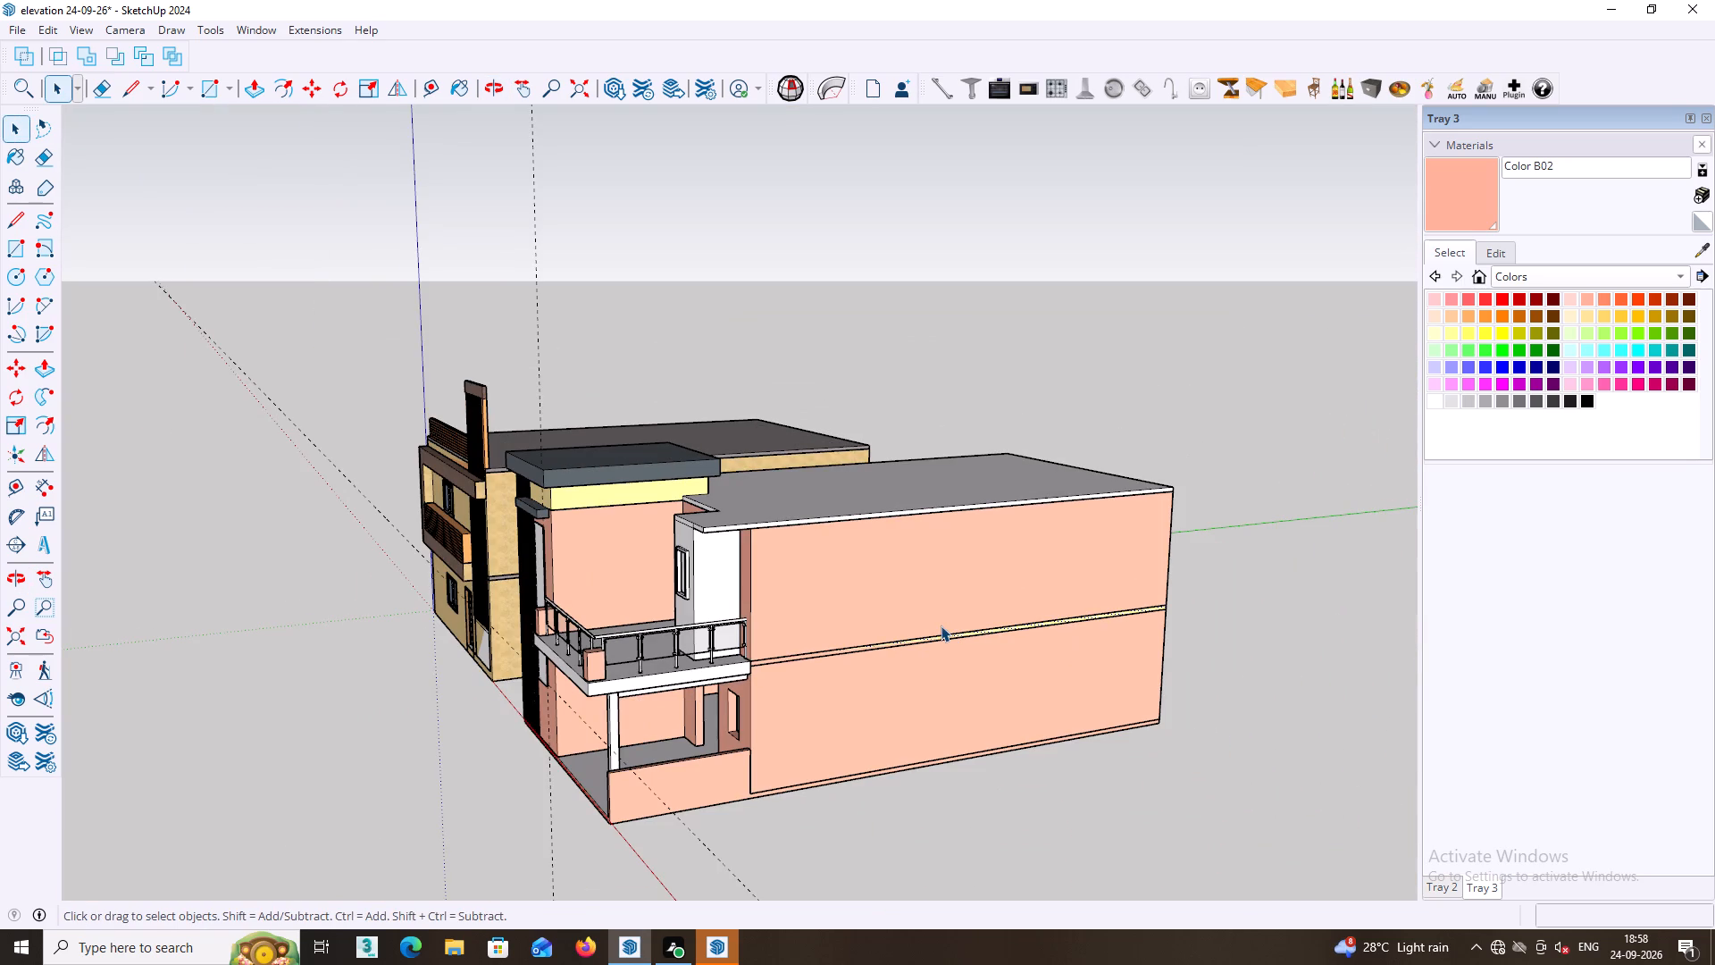
pyautogui.moveTo(930, 623); pyautogui.dragTo(1258, 555, button='middle')
pyautogui.scroll(-7, 1033, 552)
pyautogui.moveTo(969, 585); pyautogui.dragTo(1091, 578, button='middle')
pyautogui.scroll(5, 958, 524)
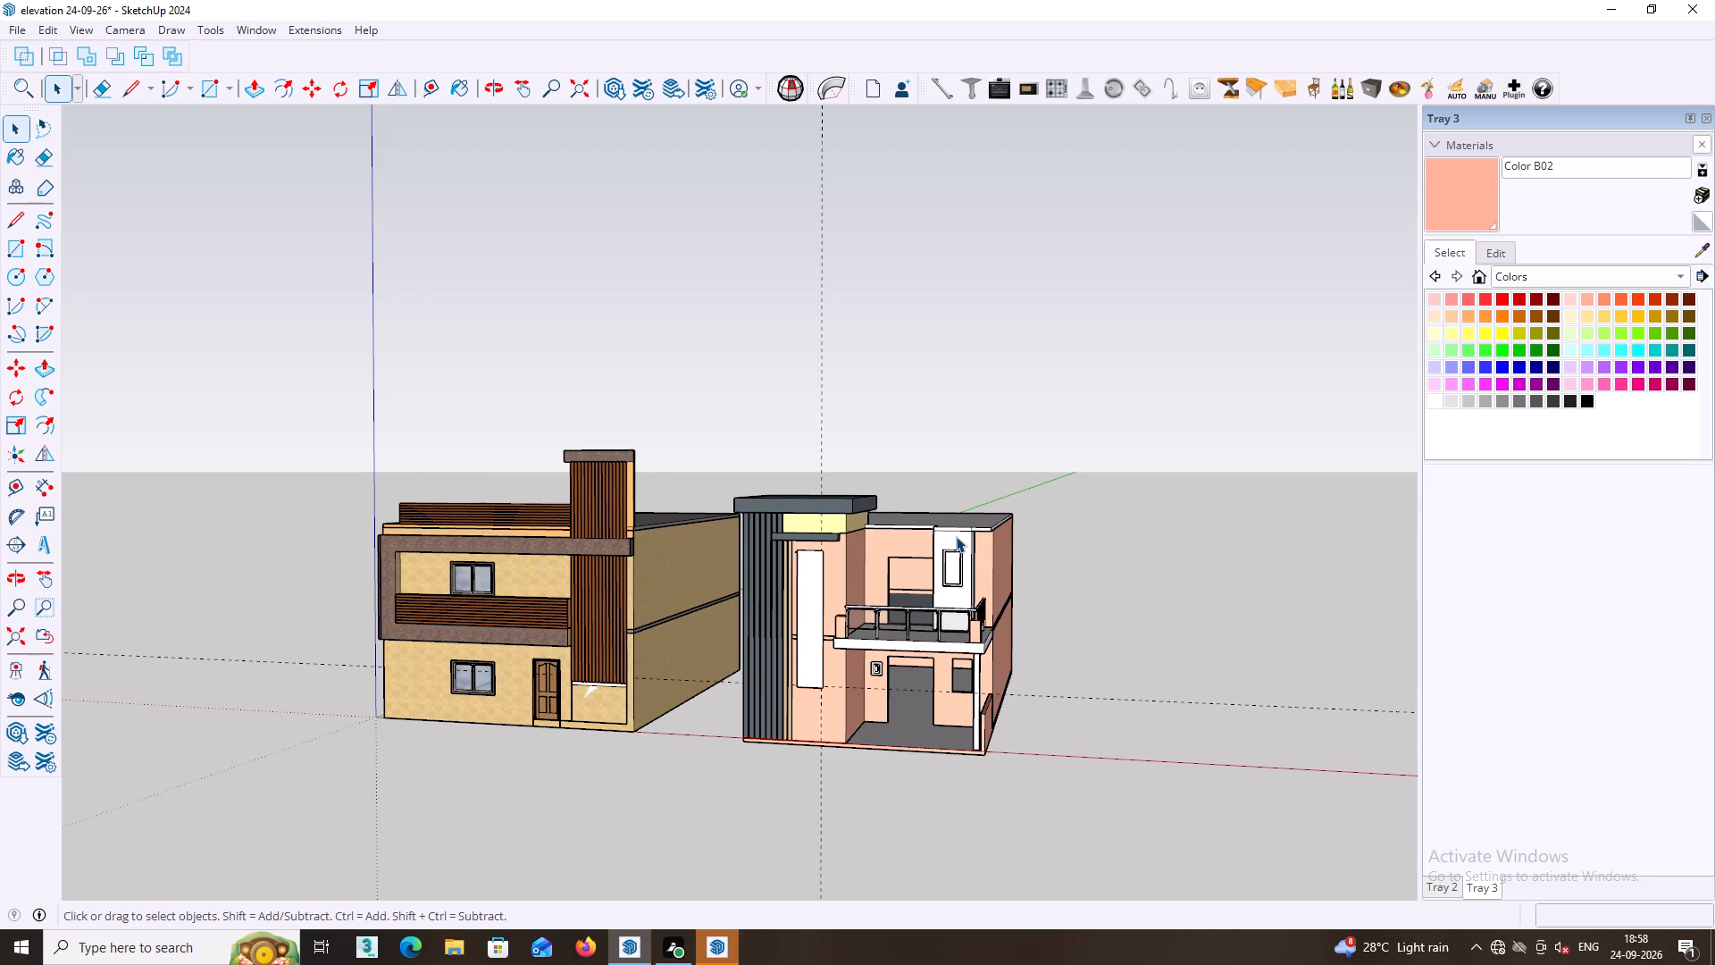
pyautogui.moveTo(819, 555); pyautogui.dragTo(585, 597, button='middle')
pyautogui.scroll(4, 790, 514)
pyautogui.moveTo(856, 496); pyautogui.dragTo(861, 417, button='middle')
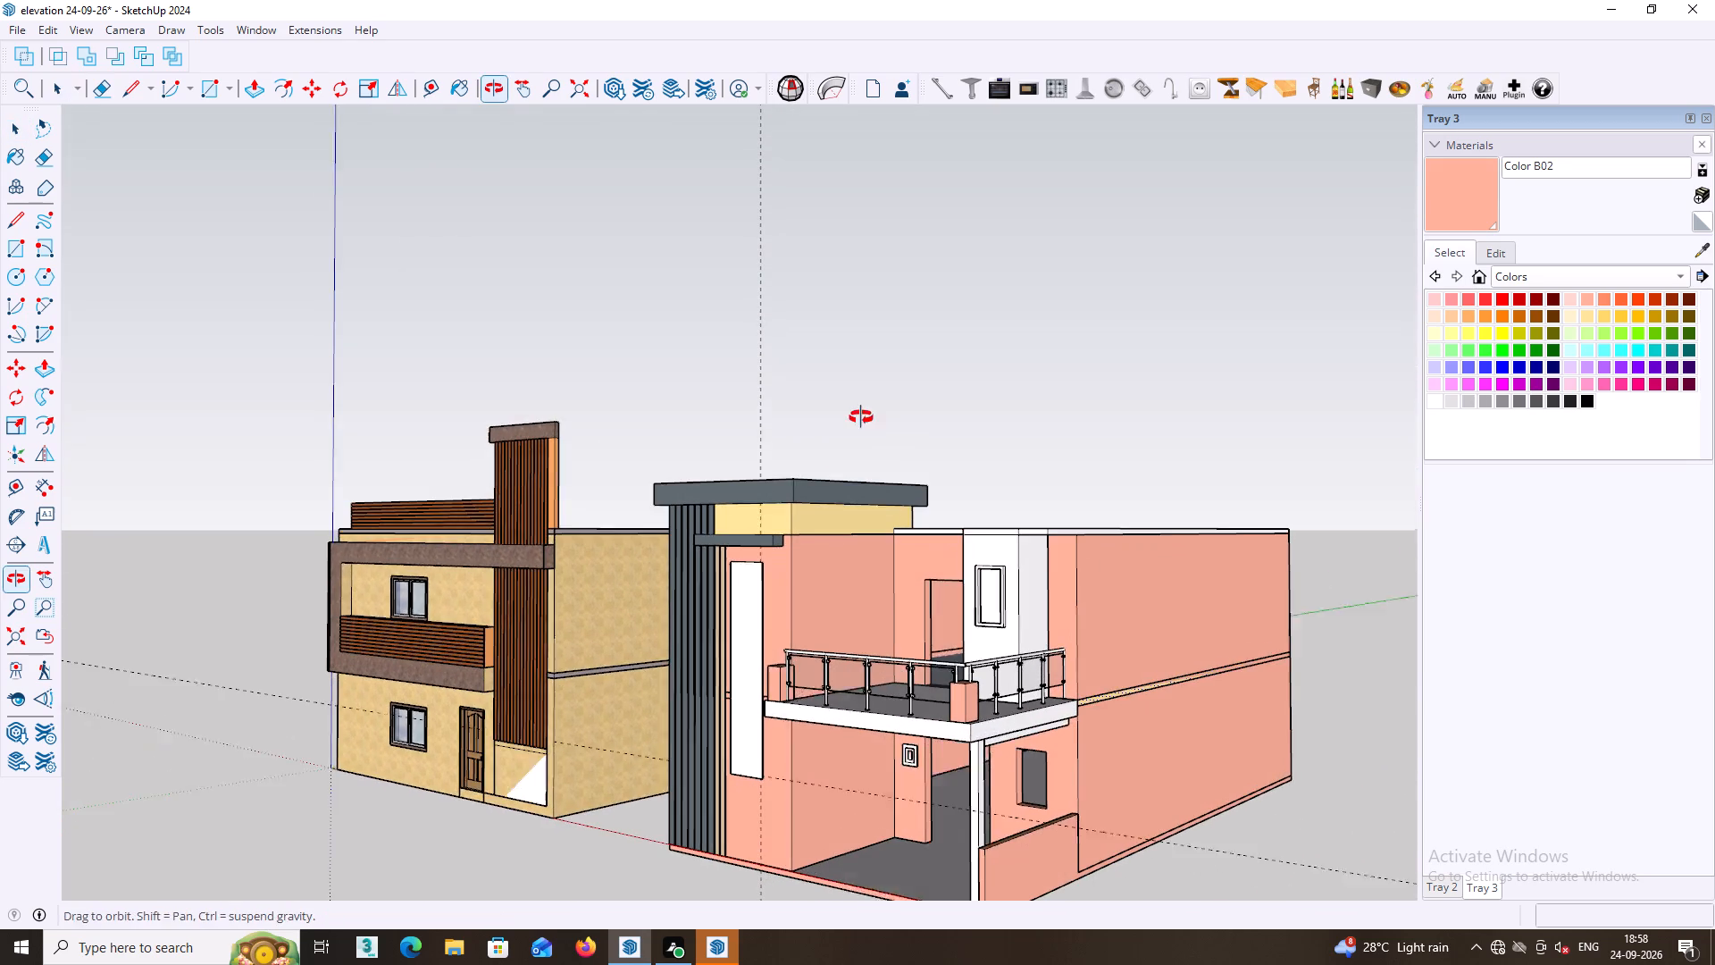
pyautogui.moveTo(861, 417); pyautogui.dragTo(861, 416, button='middle')
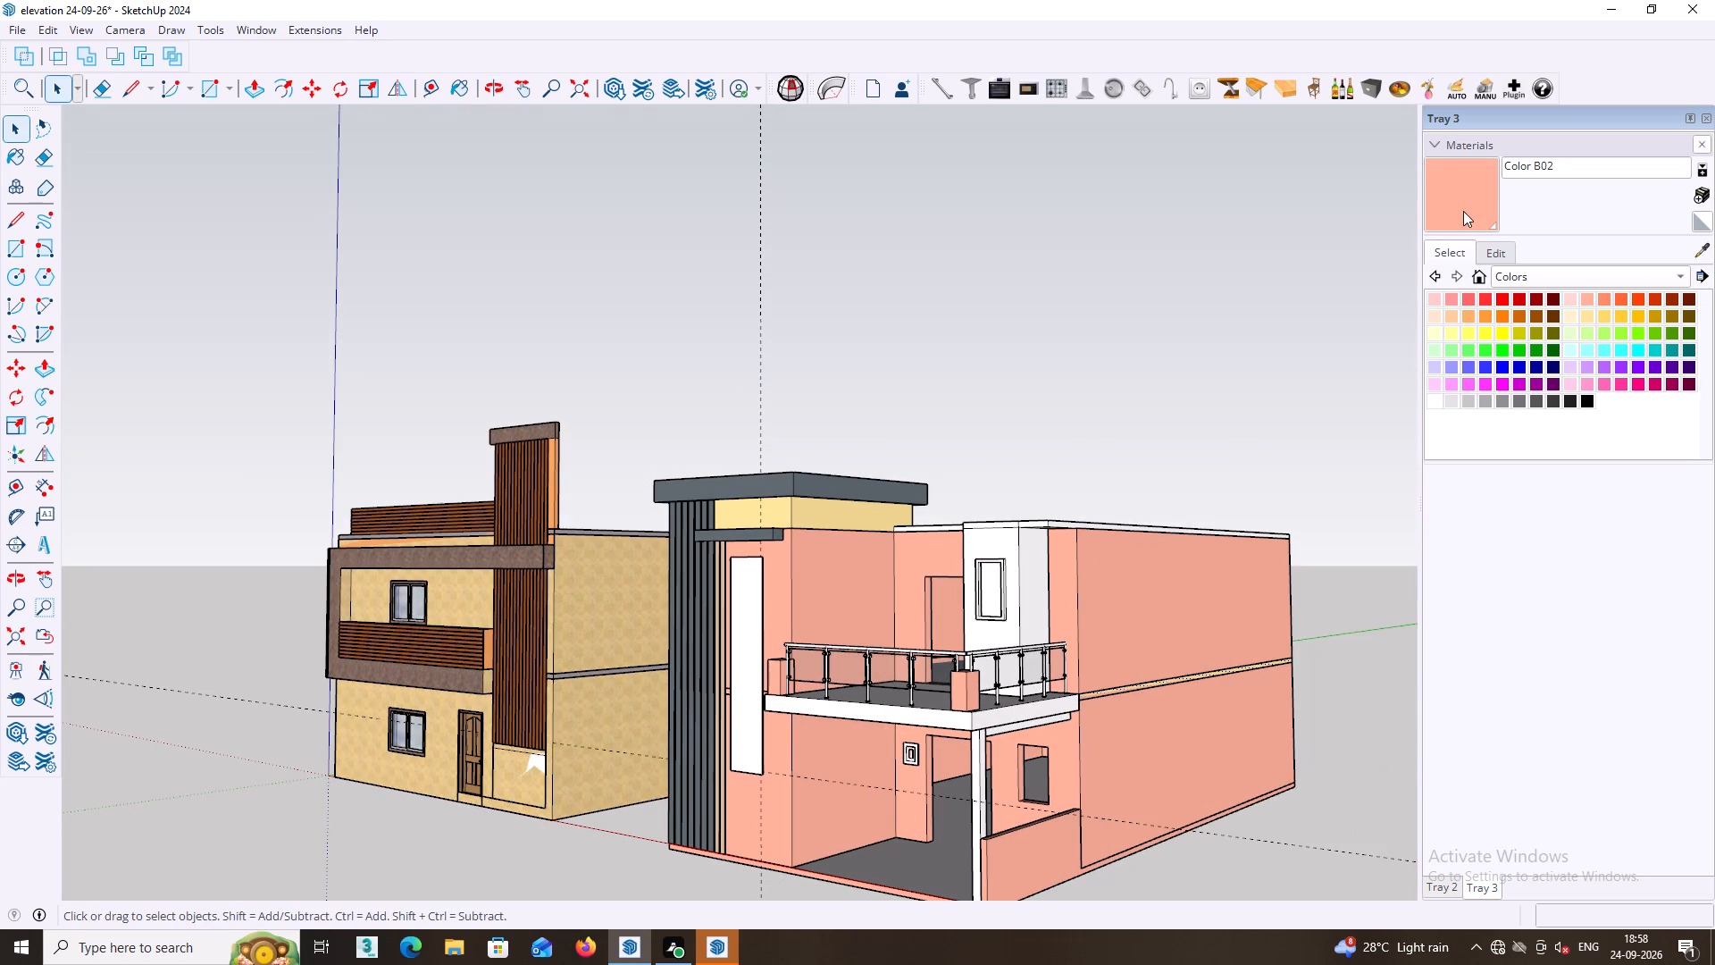
# Paint the remaining side, front and rear wall faces directly under the raised grey roof slab with Color B02.
pyautogui.click(1463, 211)
pyautogui.scroll(7, 846, 480)
pyautogui.click(818, 518)
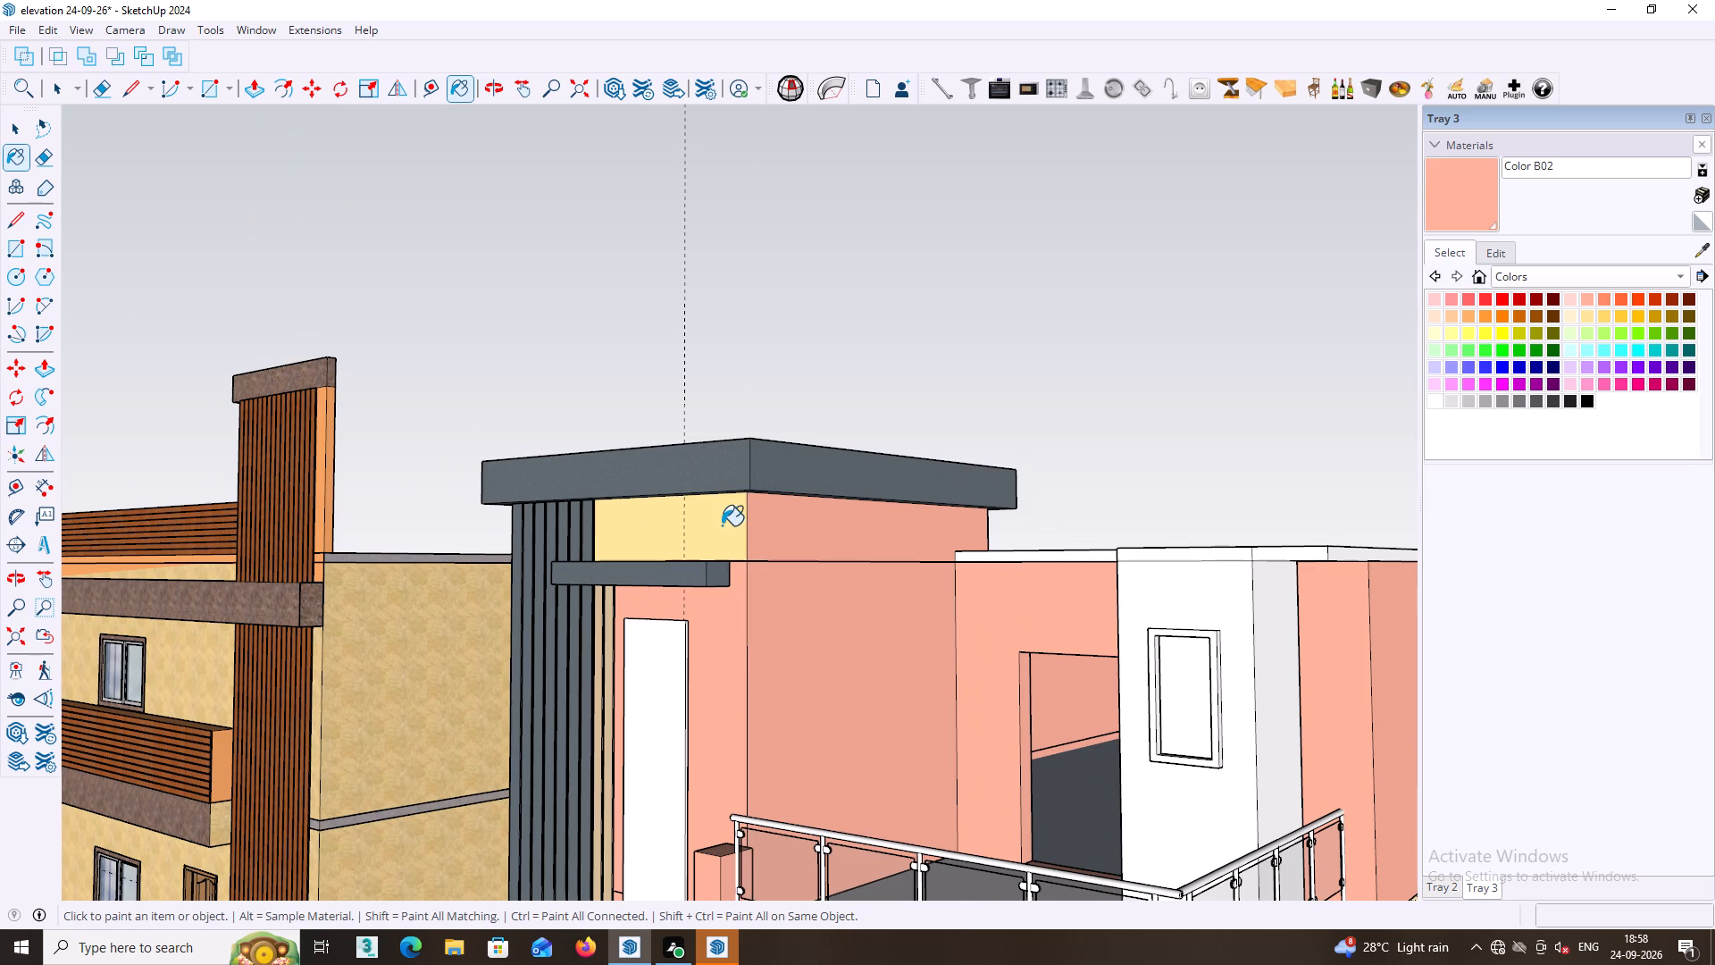
pyautogui.click(715, 524)
pyautogui.scroll(-4, 746, 529)
pyautogui.moveTo(1000, 548); pyautogui.dragTo(489, 594, button='middle')
pyautogui.moveTo(841, 464); pyautogui.dragTo(556, 471, button='middle')
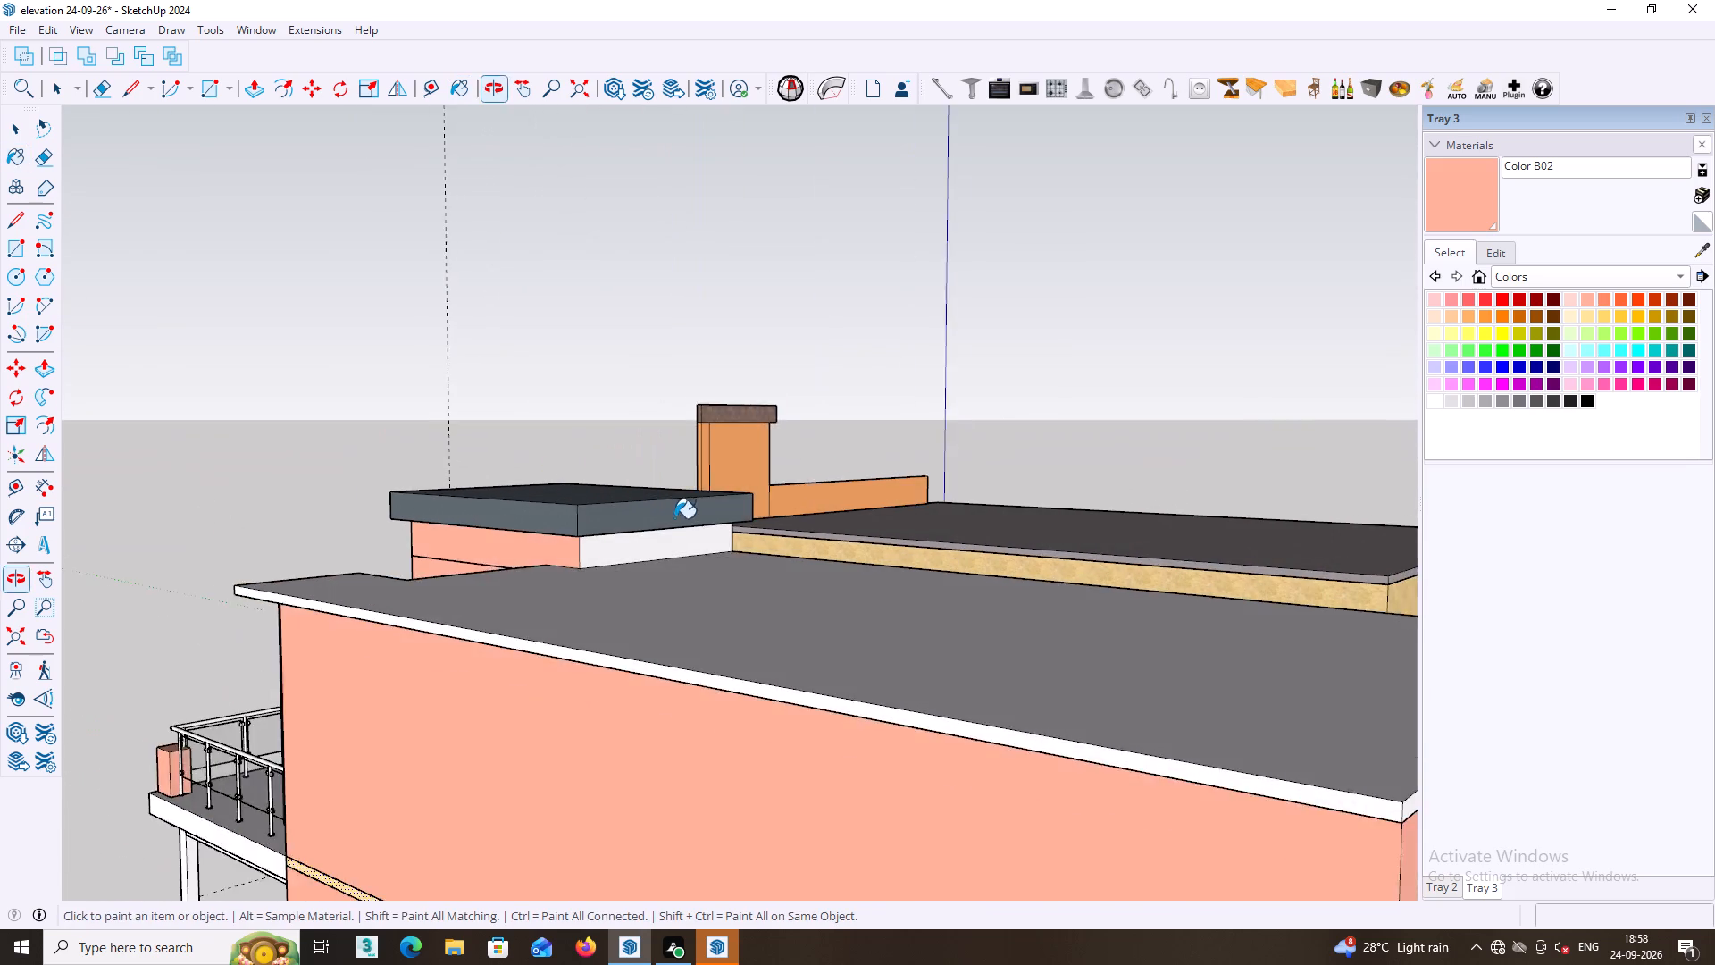
pyautogui.scroll(6, 668, 520)
pyautogui.click(651, 567)
pyautogui.moveTo(740, 522); pyautogui.dragTo(304, 555, button='middle')
pyautogui.moveTo(519, 495); pyautogui.dragTo(414, 503, button='middle')
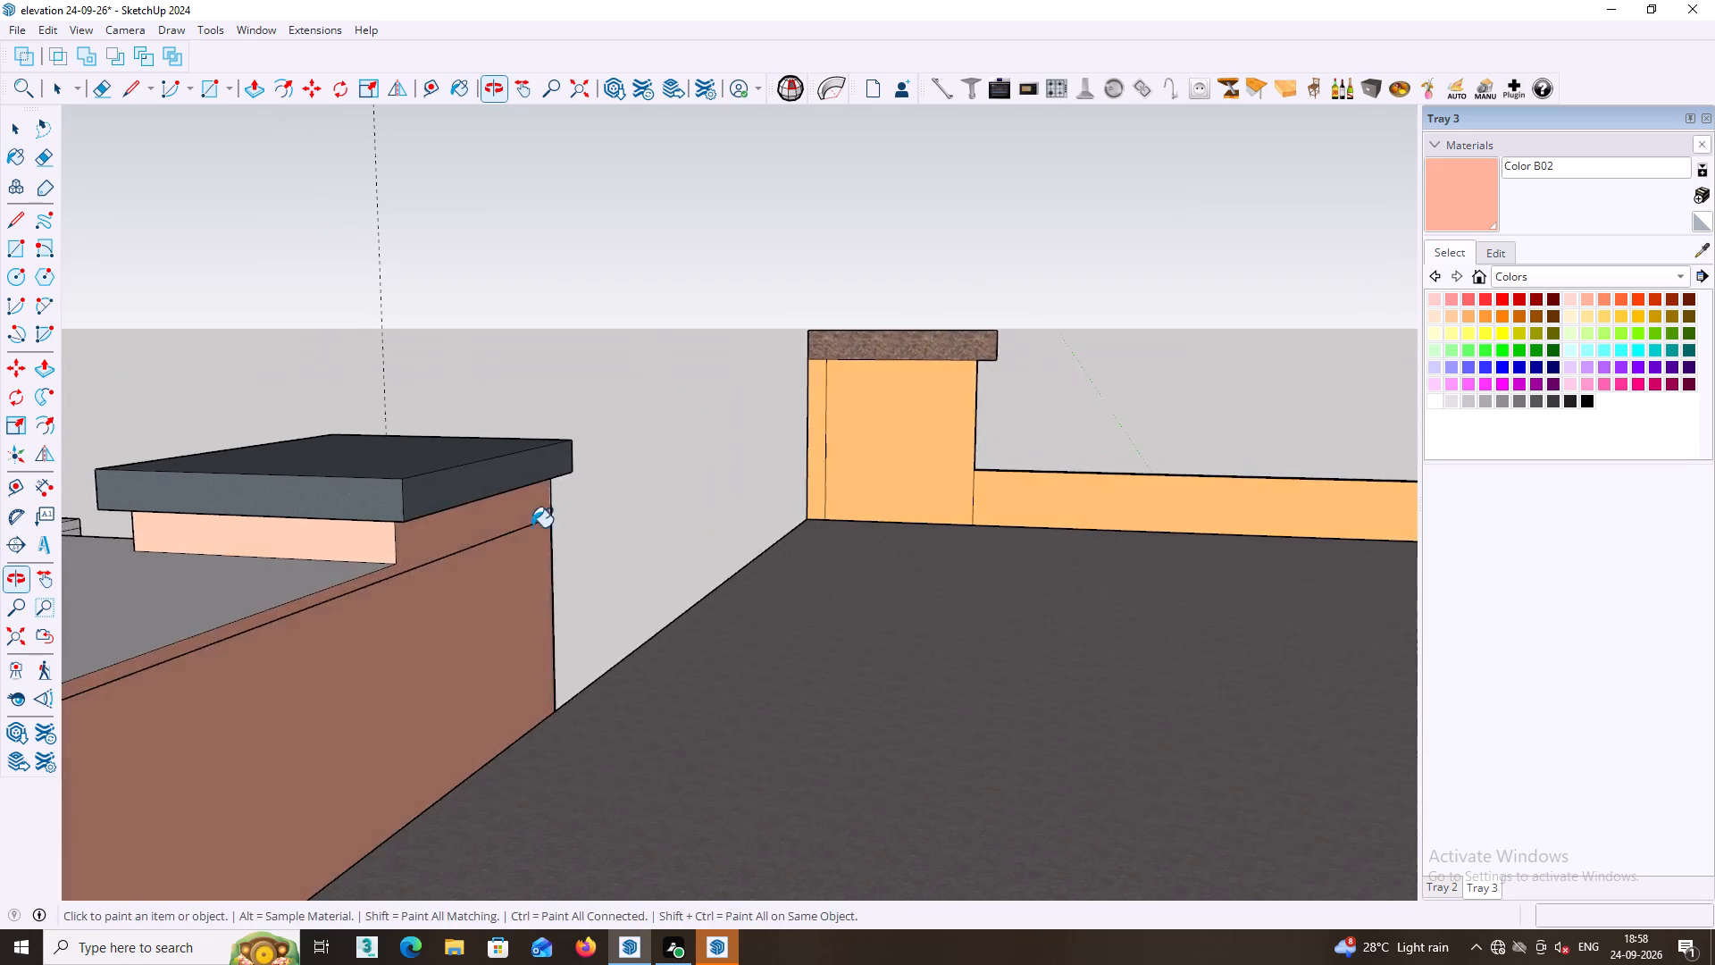
pyautogui.moveTo(567, 522); pyautogui.dragTo(479, 522, button='middle')
pyautogui.moveTo(500, 507); pyautogui.dragTo(468, 498, button='middle')
pyautogui.scroll(1, 494, 506)
pyautogui.moveTo(794, 507); pyautogui.dragTo(399, 525, button='middle')
pyautogui.moveTo(757, 426); pyautogui.dragTo(418, 495, button='middle')
pyautogui.moveTo(1050, 424); pyautogui.dragTo(768, 451, button='middle')
pyautogui.moveTo(811, 420); pyautogui.dragTo(665, 419, button='middle')
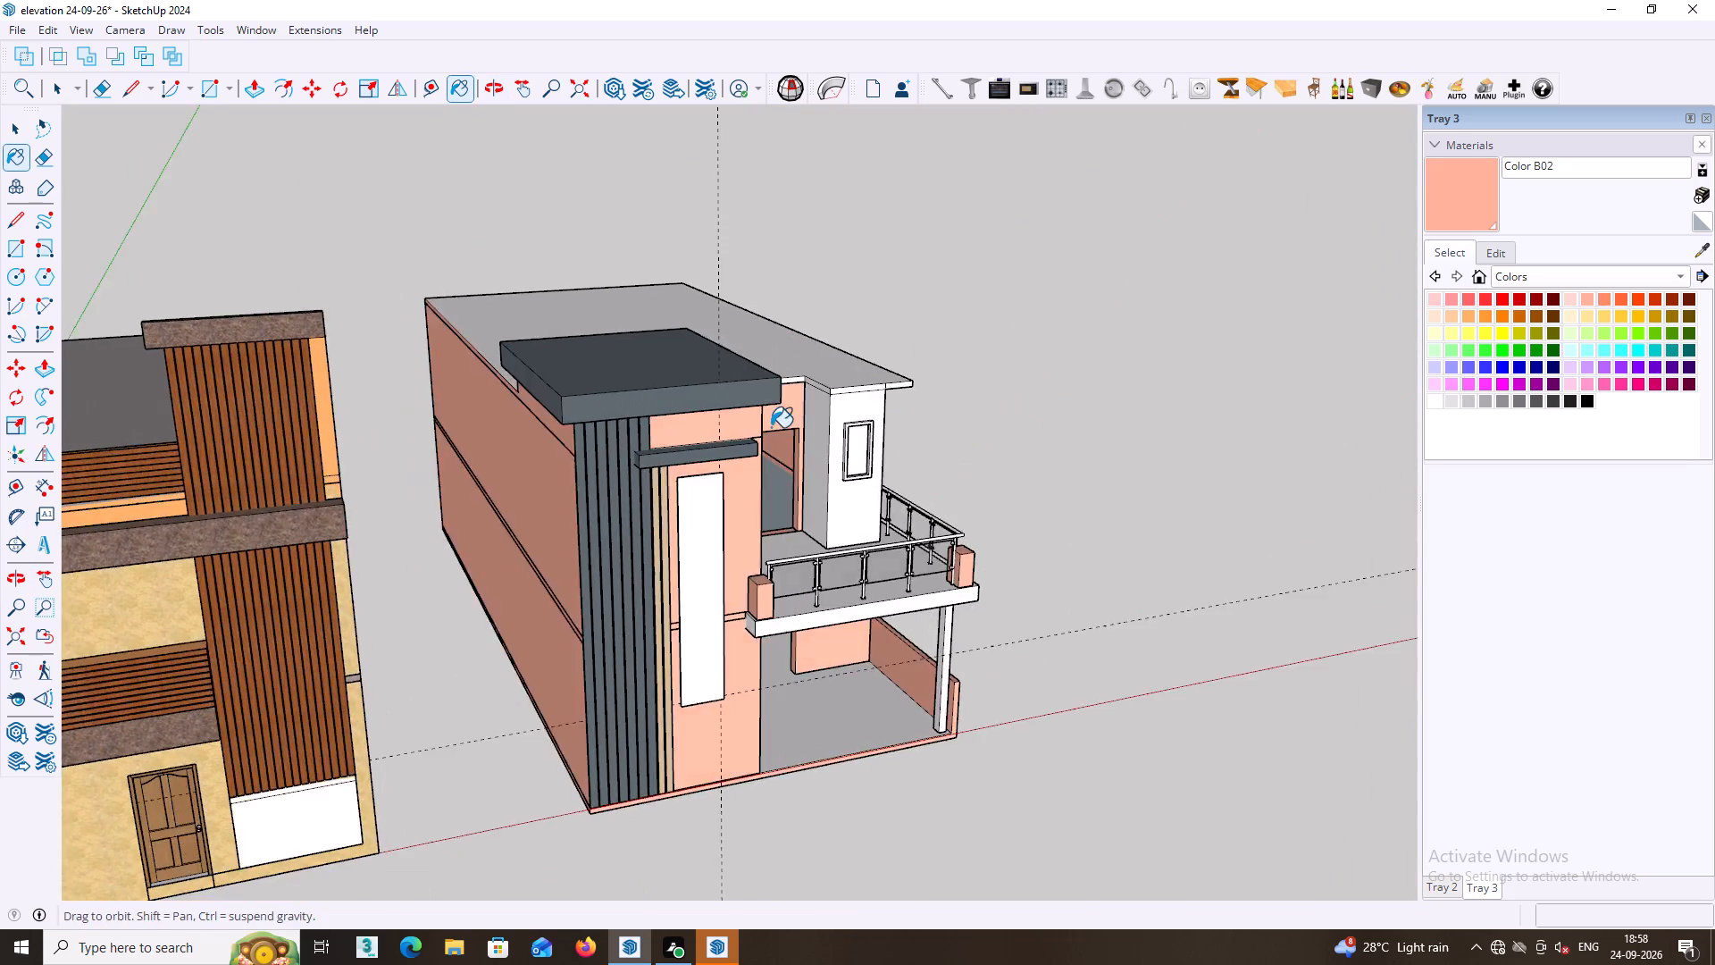
pyautogui.moveTo(760, 424); pyautogui.dragTo(683, 427, button='middle')
pyautogui.scroll(-2, 935, 467)
pyautogui.scroll(-1, 1062, 527)
pyautogui.press('space')
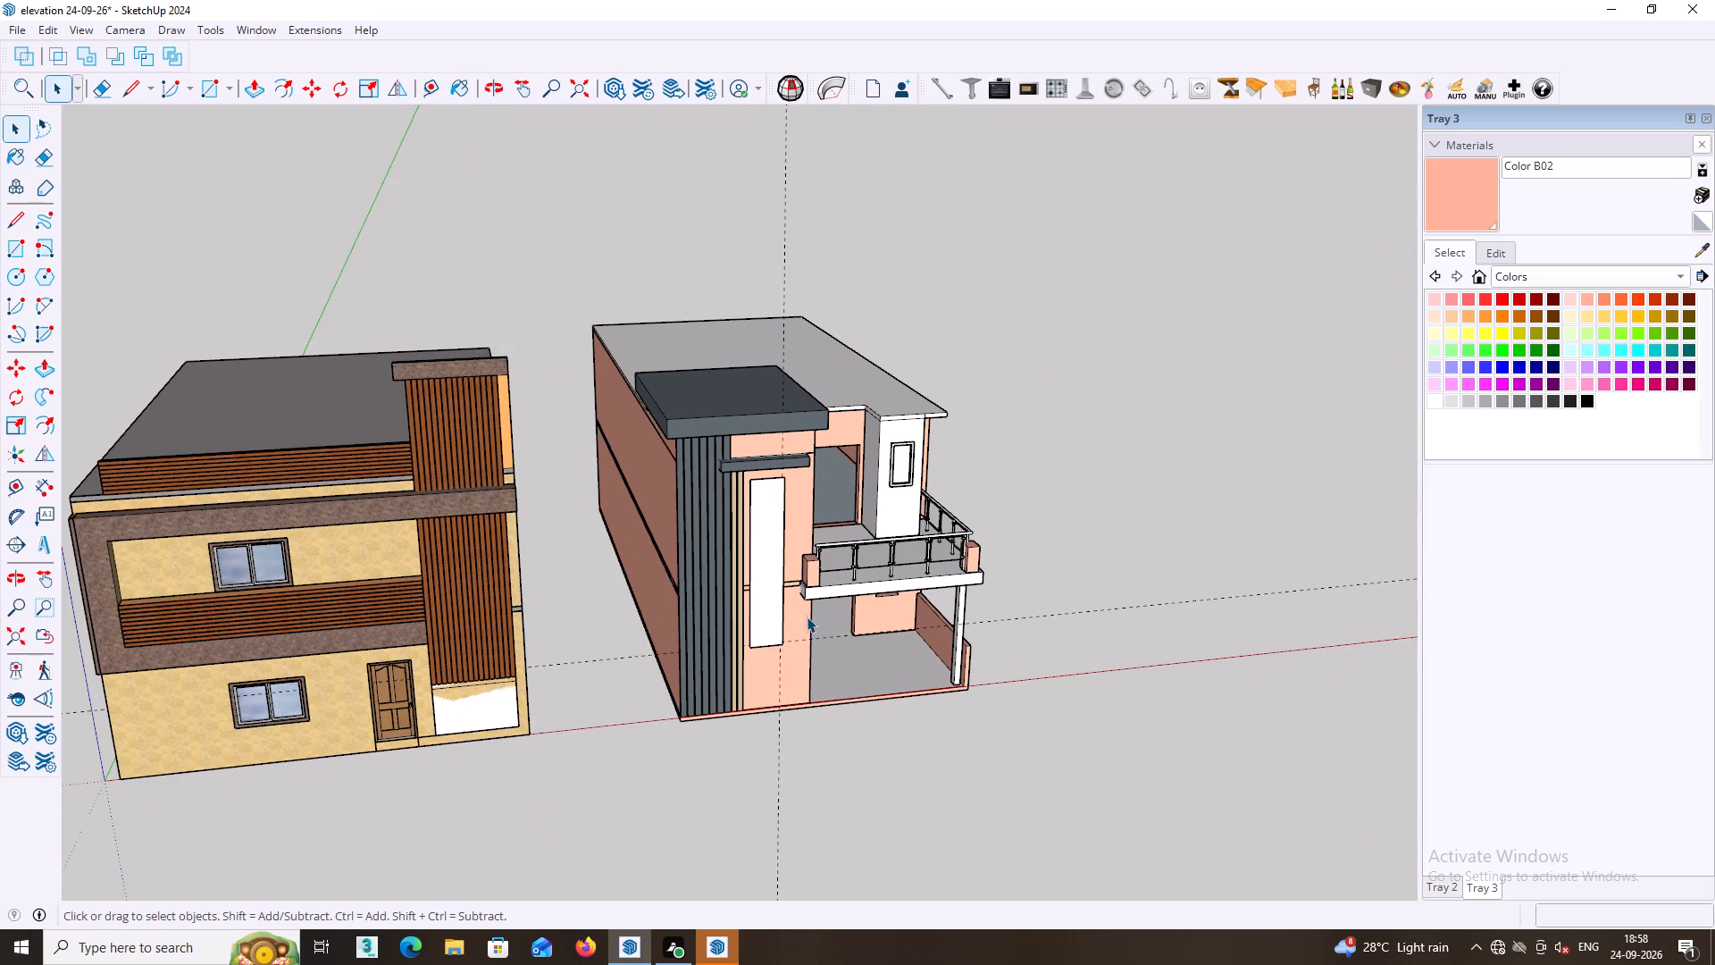
# Examine the two narrow beige fins beside the tall white panel, along with the balcony and porch front.
pyautogui.scroll(6, 663, 605)
pyautogui.scroll(4, 800, 639)
pyautogui.scroll(-6, 795, 631)
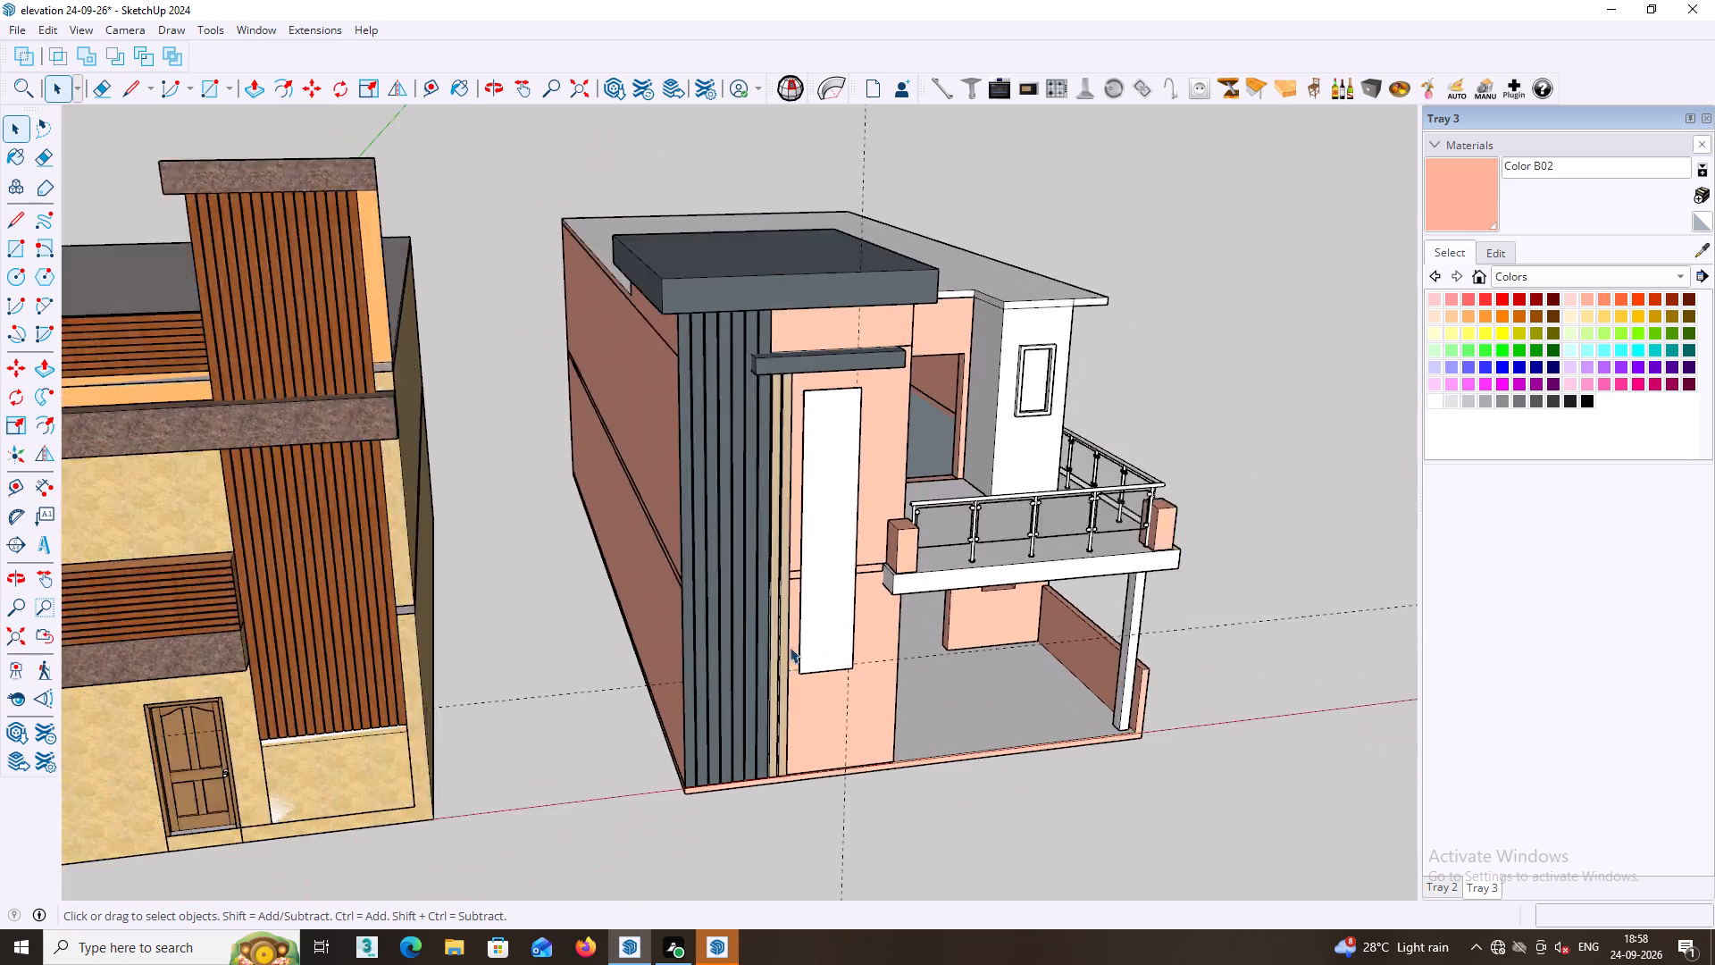
pyautogui.scroll(-5, 790, 647)
pyautogui.scroll(3, 838, 659)
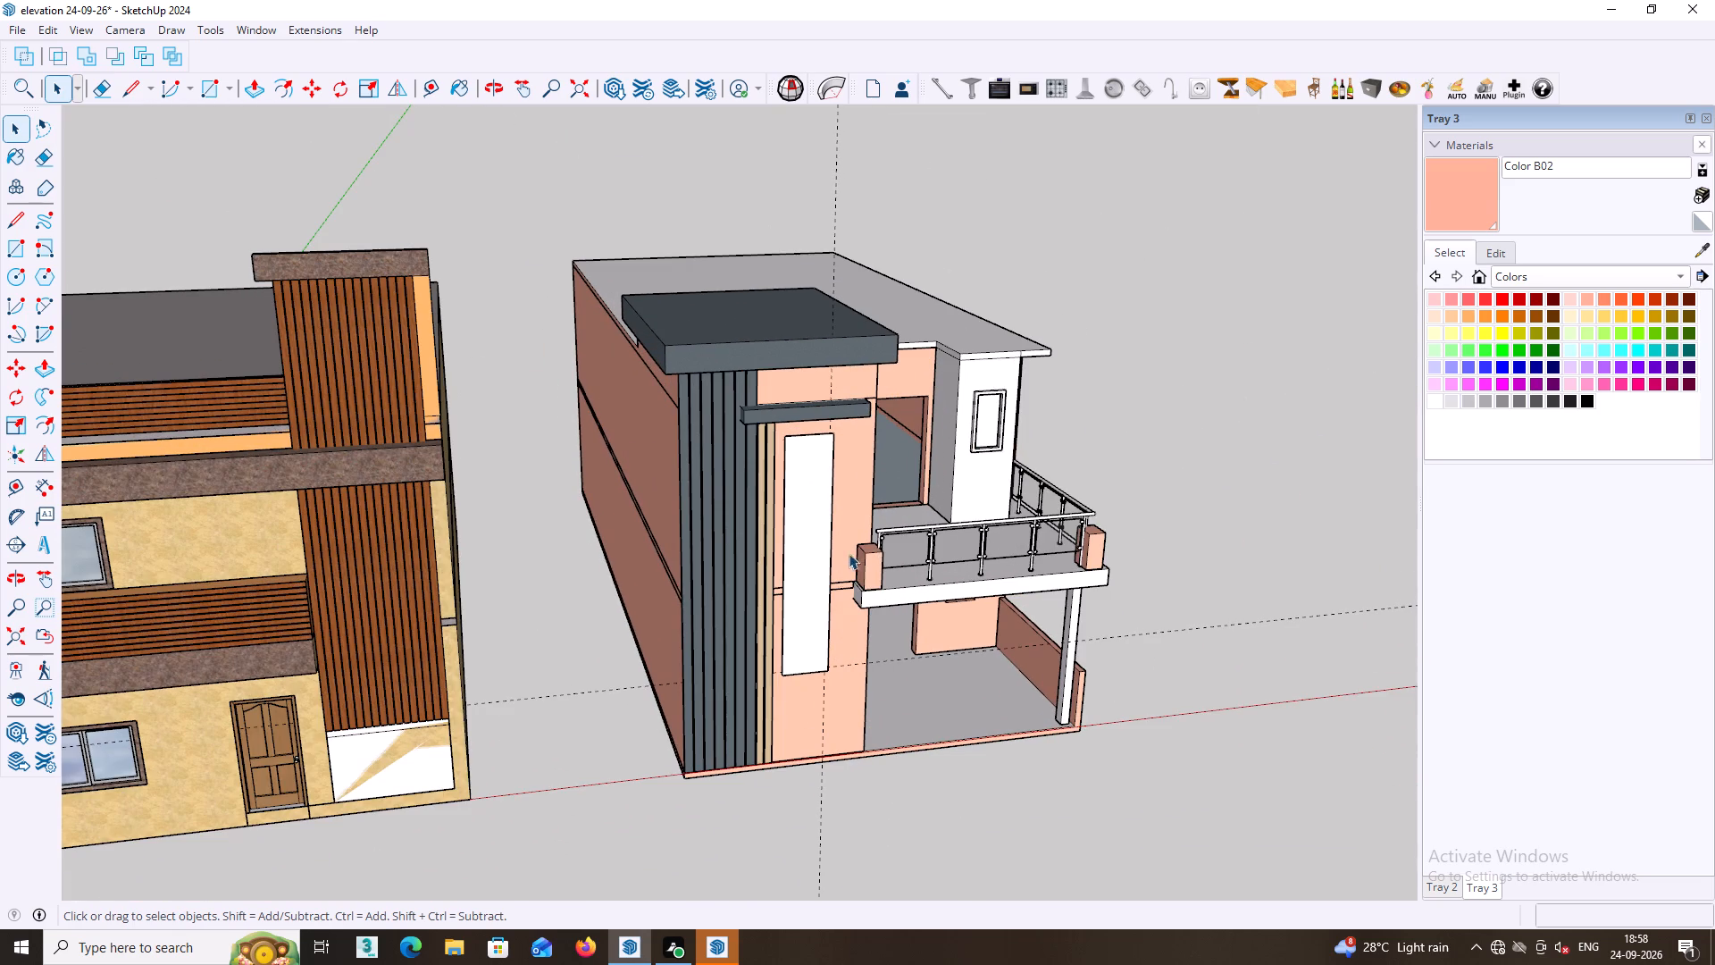
pyautogui.scroll(4, 854, 517)
pyautogui.scroll(-1, 849, 516)
pyautogui.scroll(7, 736, 560)
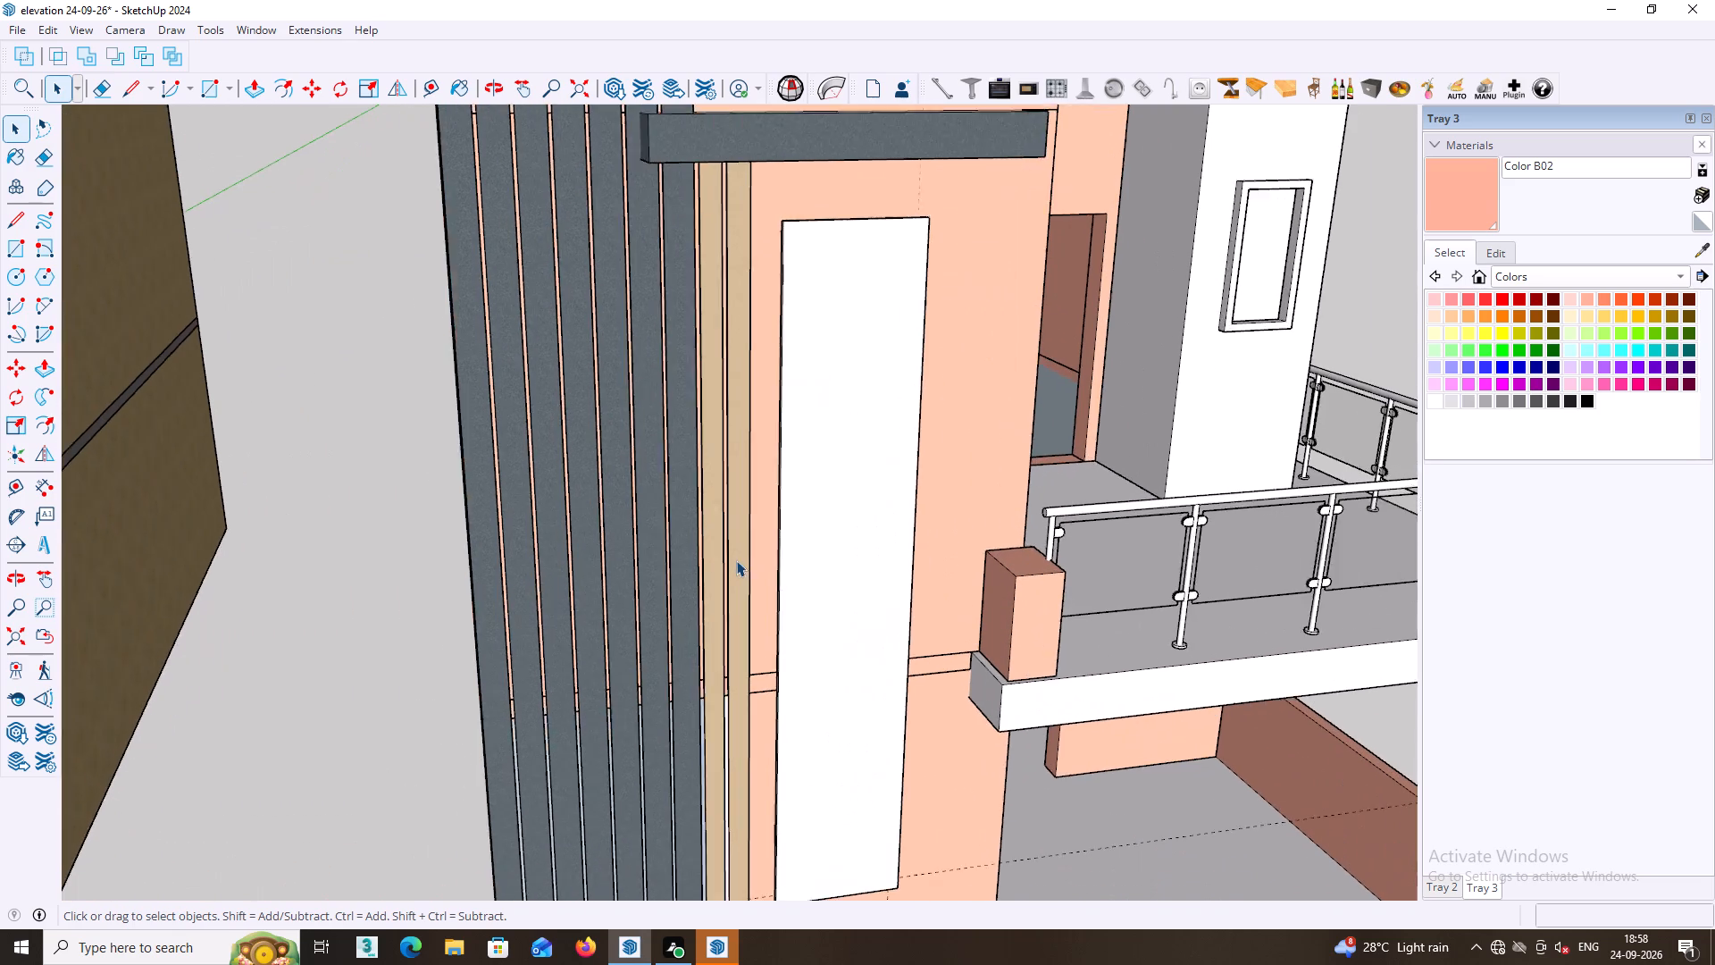
pyautogui.scroll(1, 736, 560)
pyautogui.click(736, 560)
pyautogui.click(703, 575)
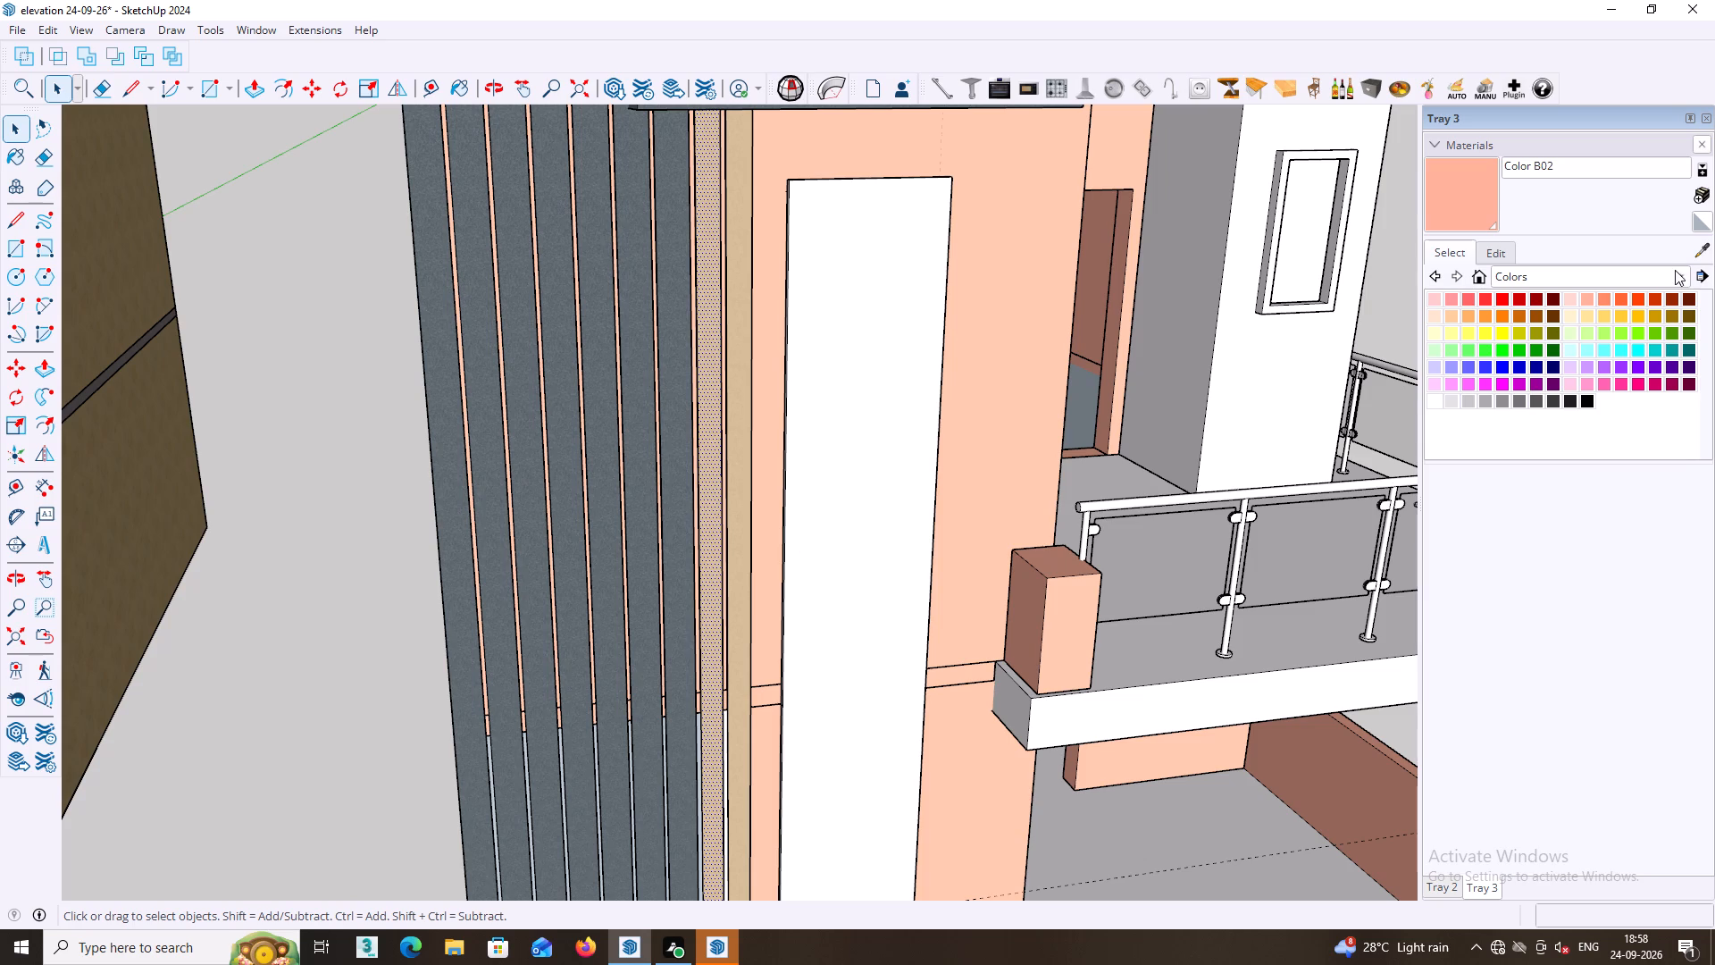
pyautogui.scroll(-6, 892, 537)
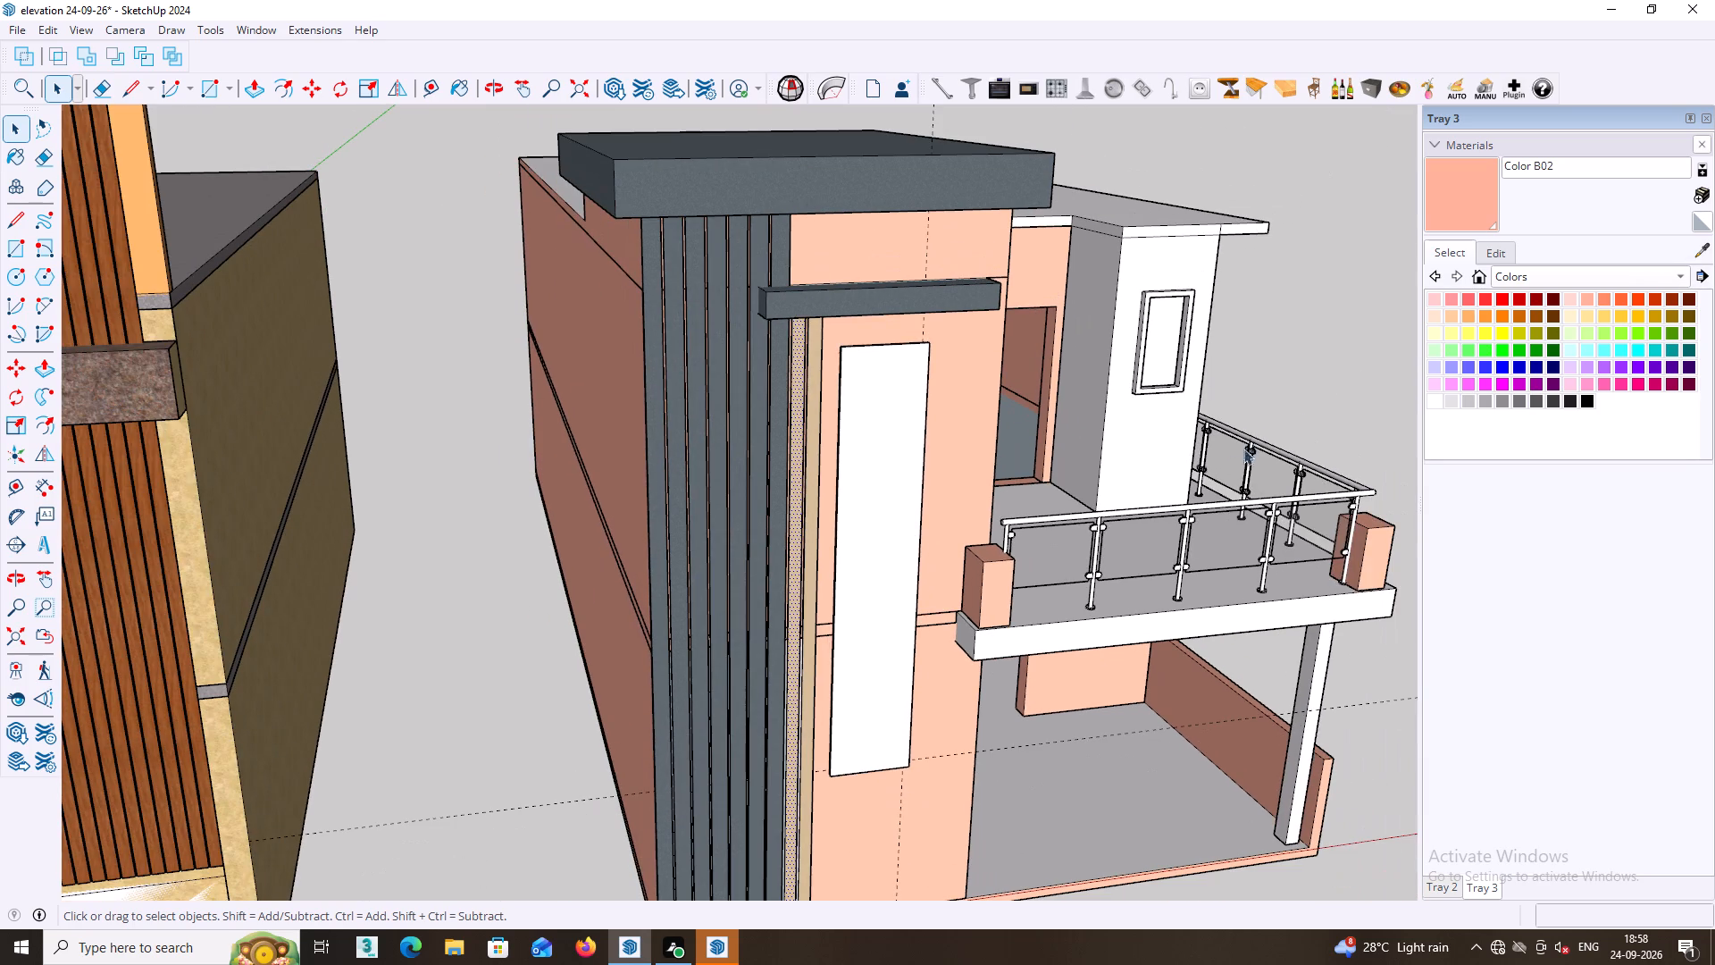
pyautogui.click(1345, 363)
pyautogui.moveTo(1347, 362); pyautogui.dragTo(1187, 382, button='middle')
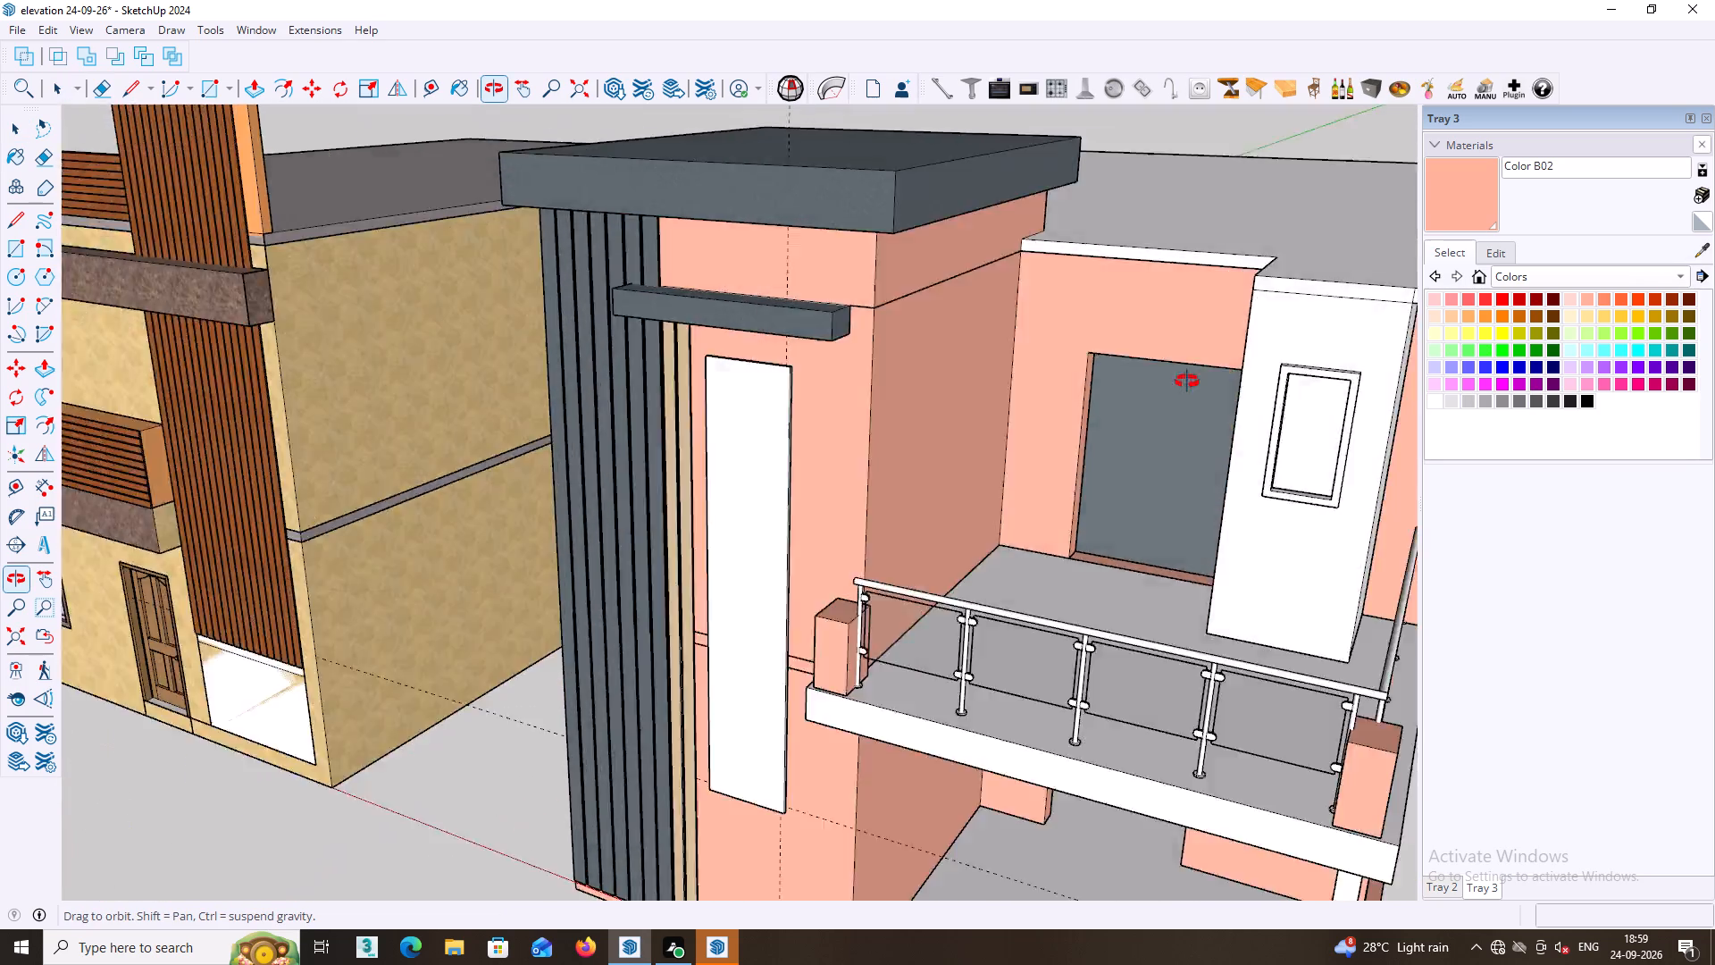
pyautogui.moveTo(1187, 382); pyautogui.dragTo(1245, 382, button='middle')
pyautogui.keyDown('shift'); pyautogui.moveTo(1245, 382); pyautogui.dragTo(1036, 195, button='middle'); pyautogui.keyUp('shift')
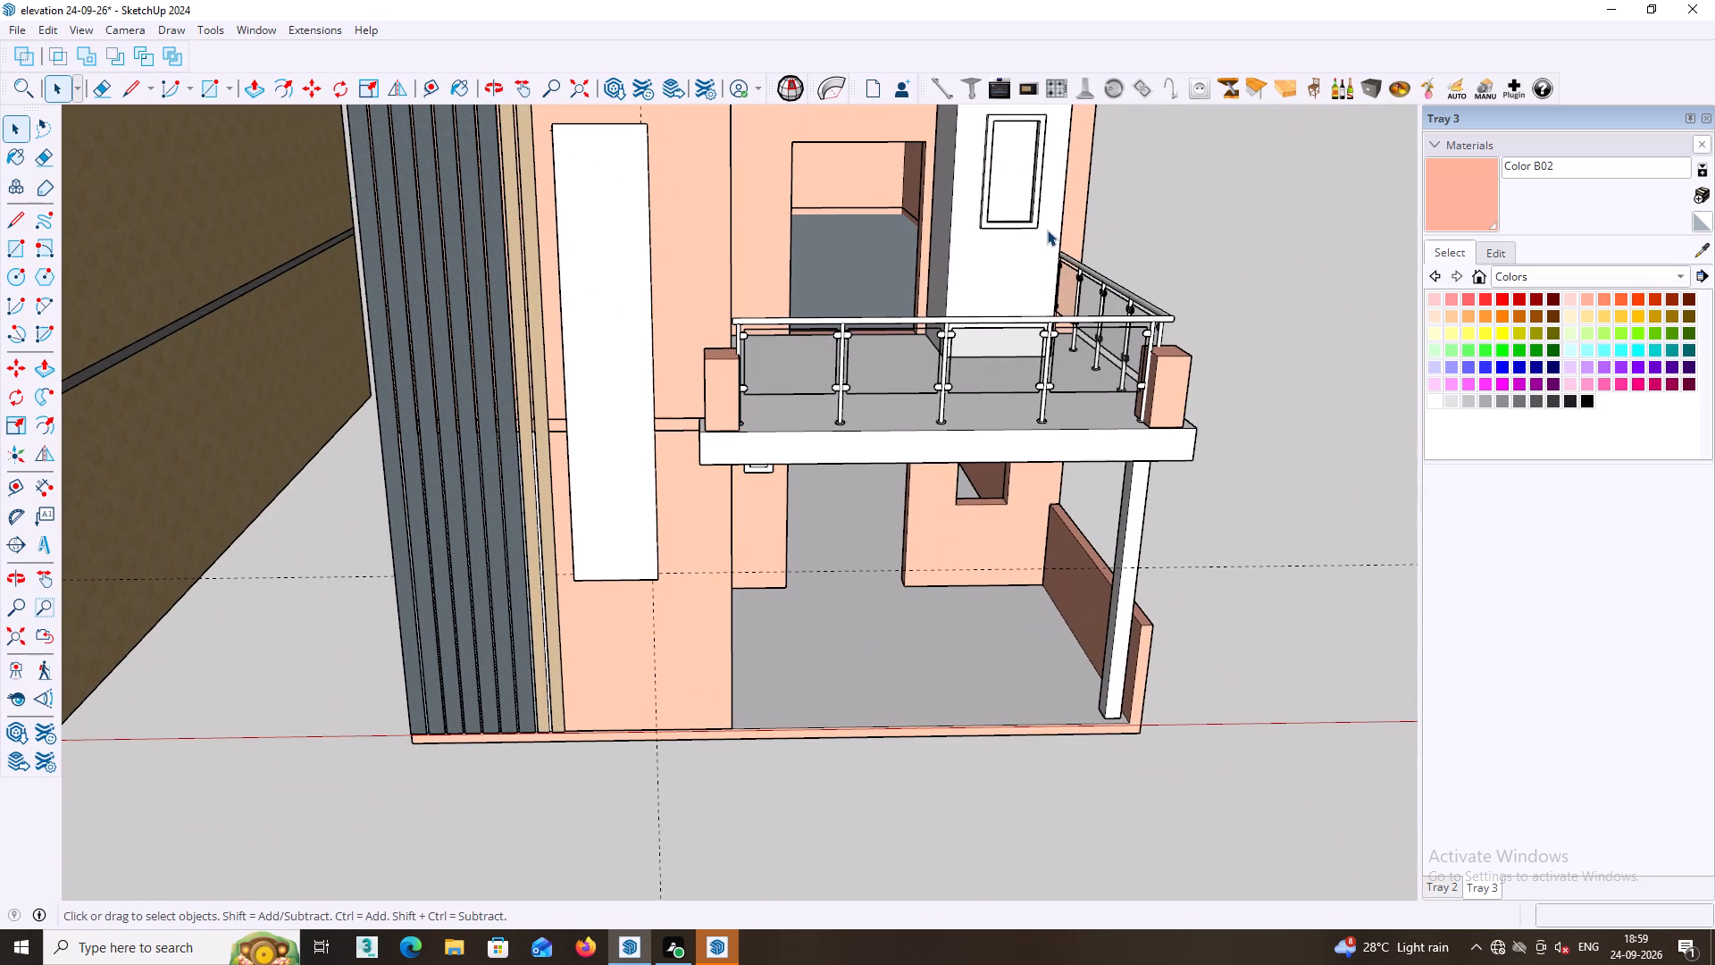
pyautogui.scroll(-2, 1005, 298)
pyautogui.scroll(3, 587, 398)
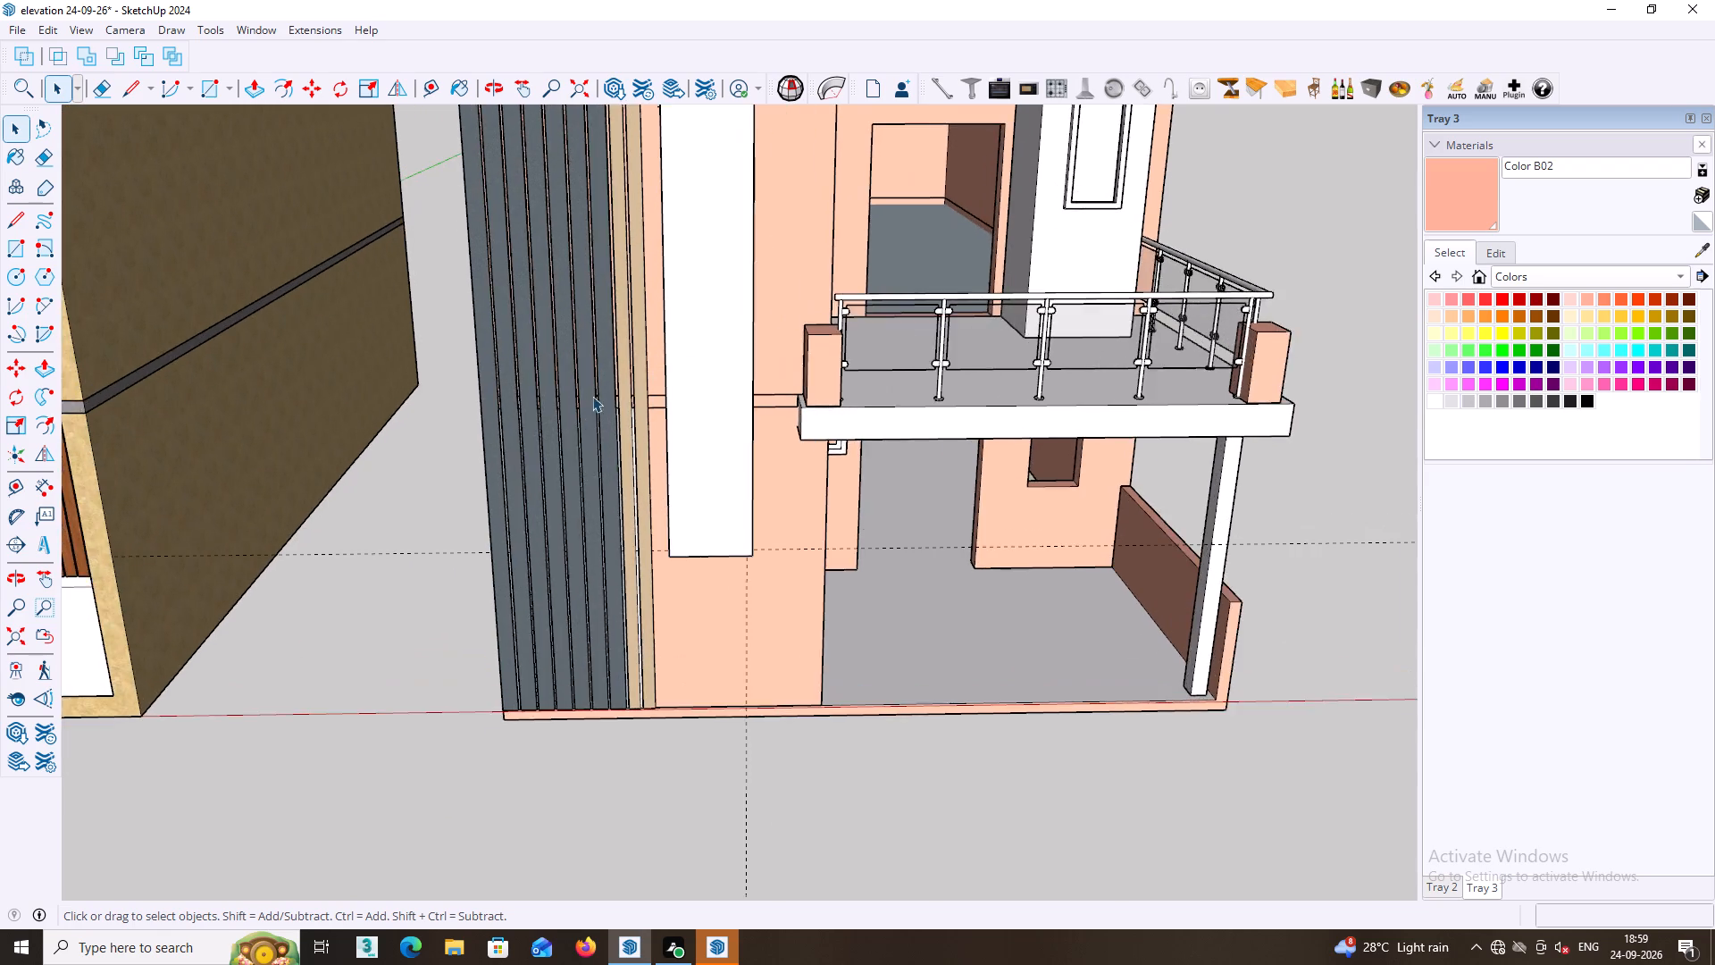
# Paint the front faces of the two beige fins beside the grey fins with Color D05.
pyautogui.scroll(8, 592, 396)
pyautogui.click(640, 381)
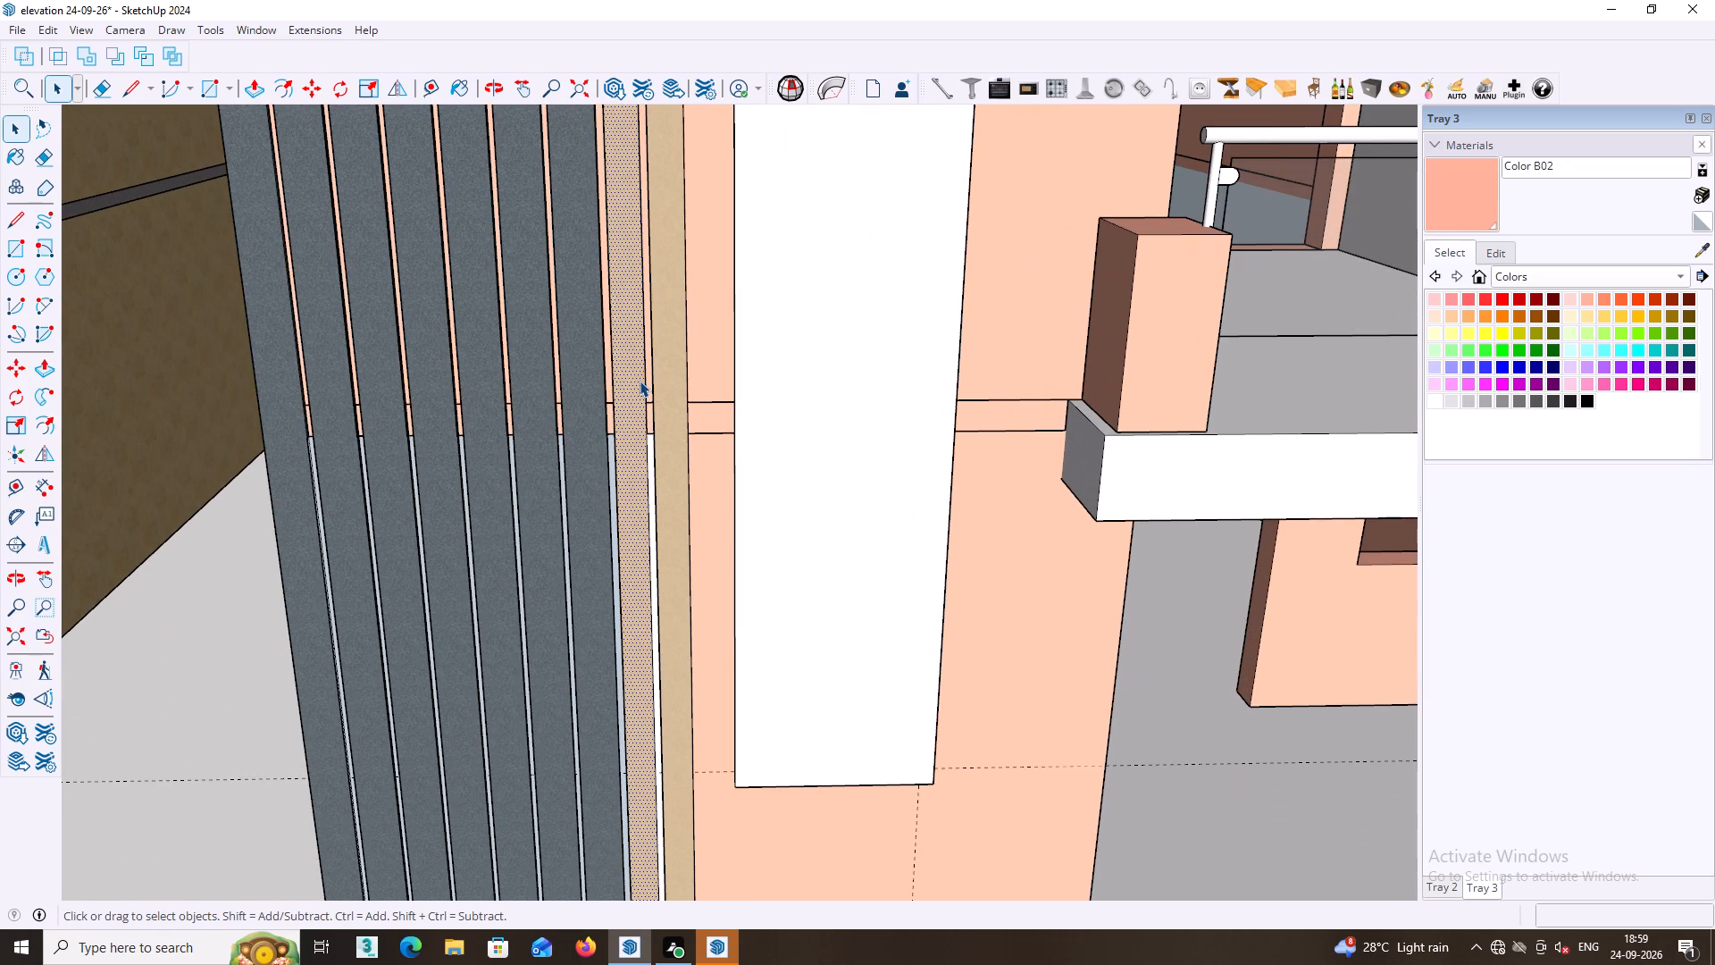
pyautogui.click(1640, 315)
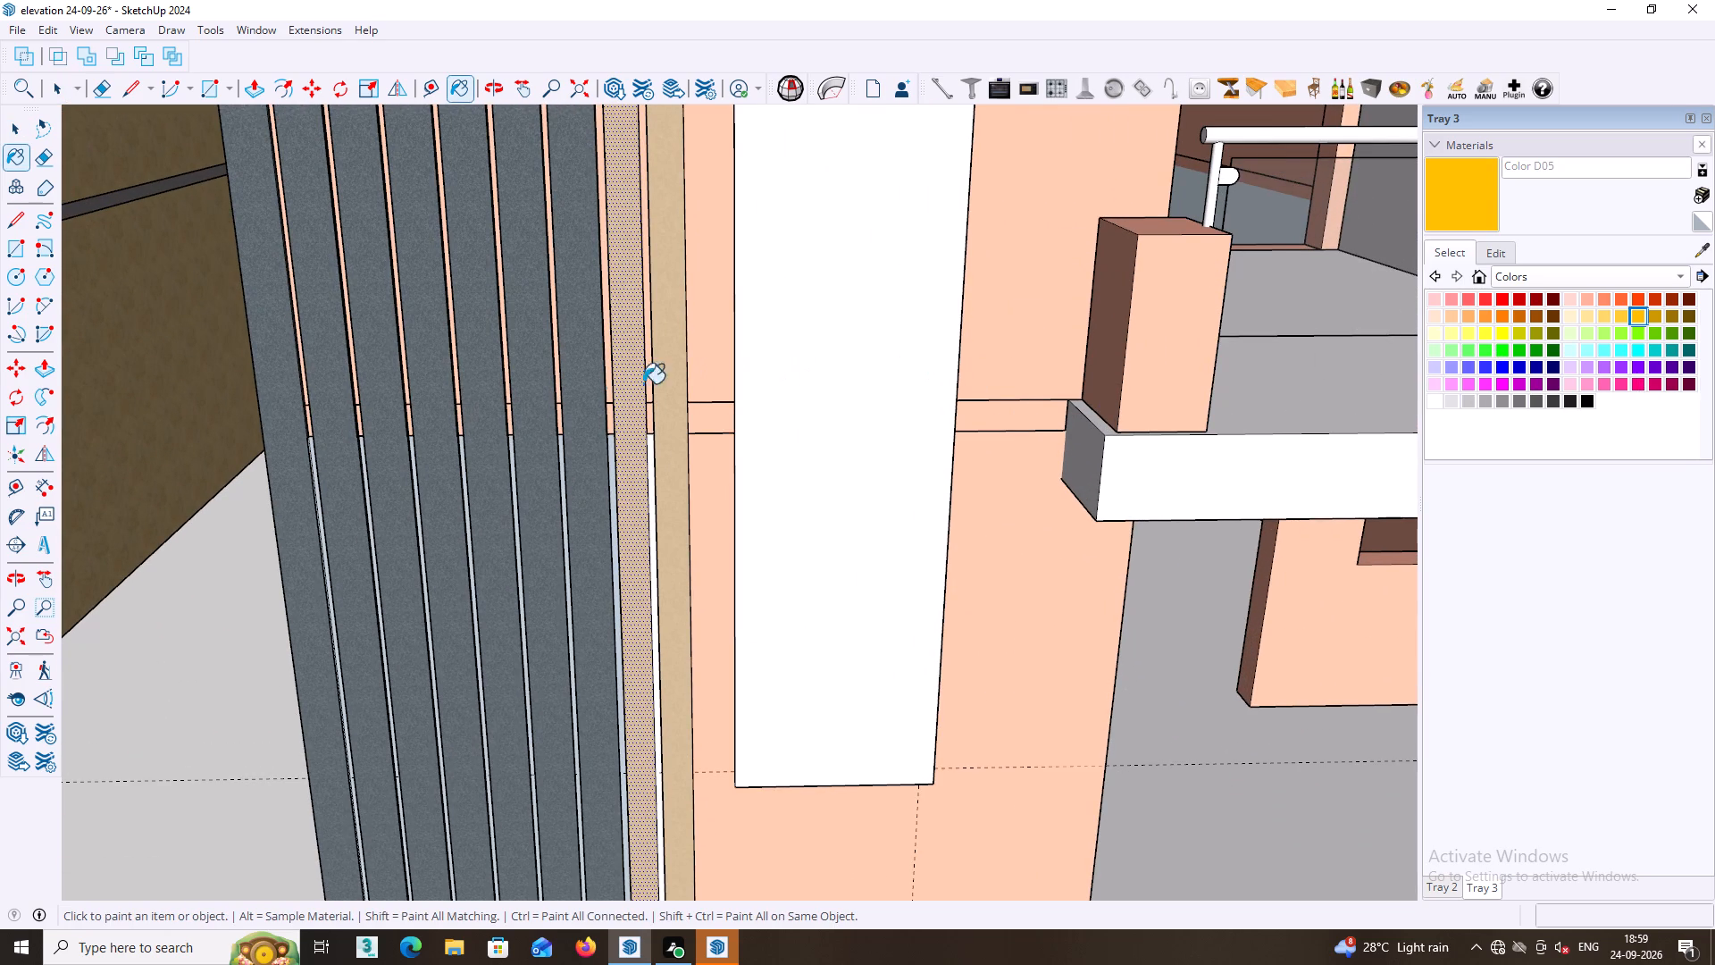
pyautogui.click(629, 382)
pyautogui.click(665, 377)
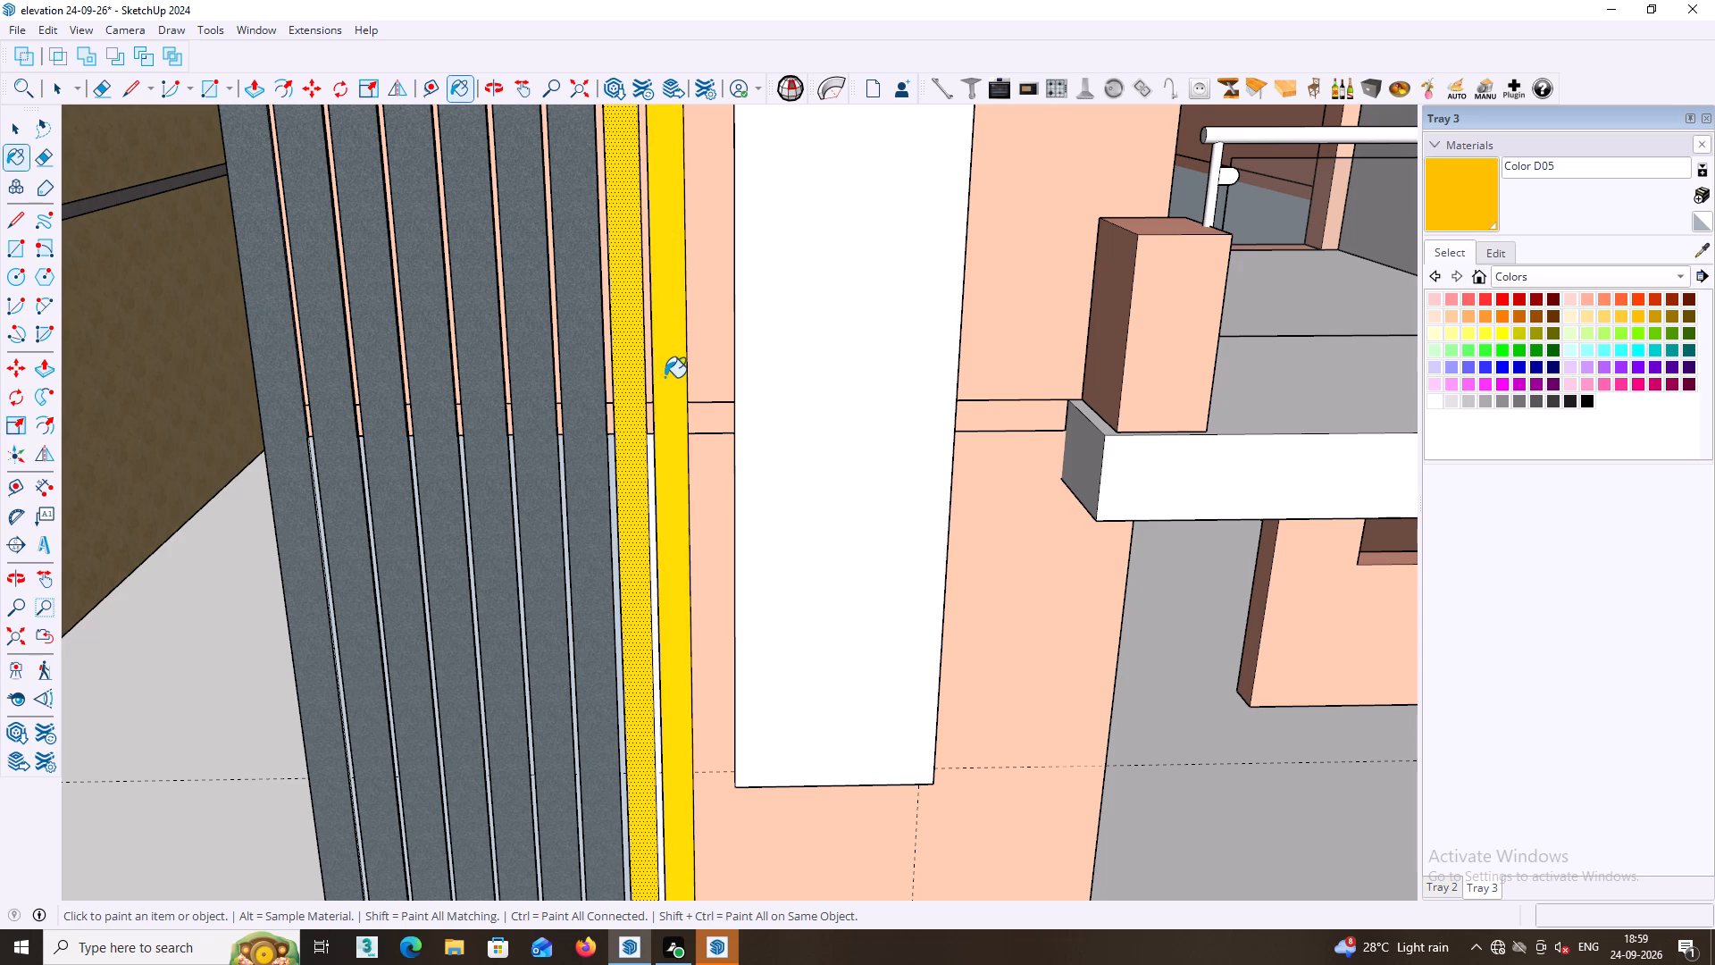
# Paint the beige side faces of both narrow fins, on both edges, with Color D05.
pyautogui.moveTo(665, 377); pyautogui.dragTo(968, 391, button='middle')
pyautogui.scroll(7, 946, 394)
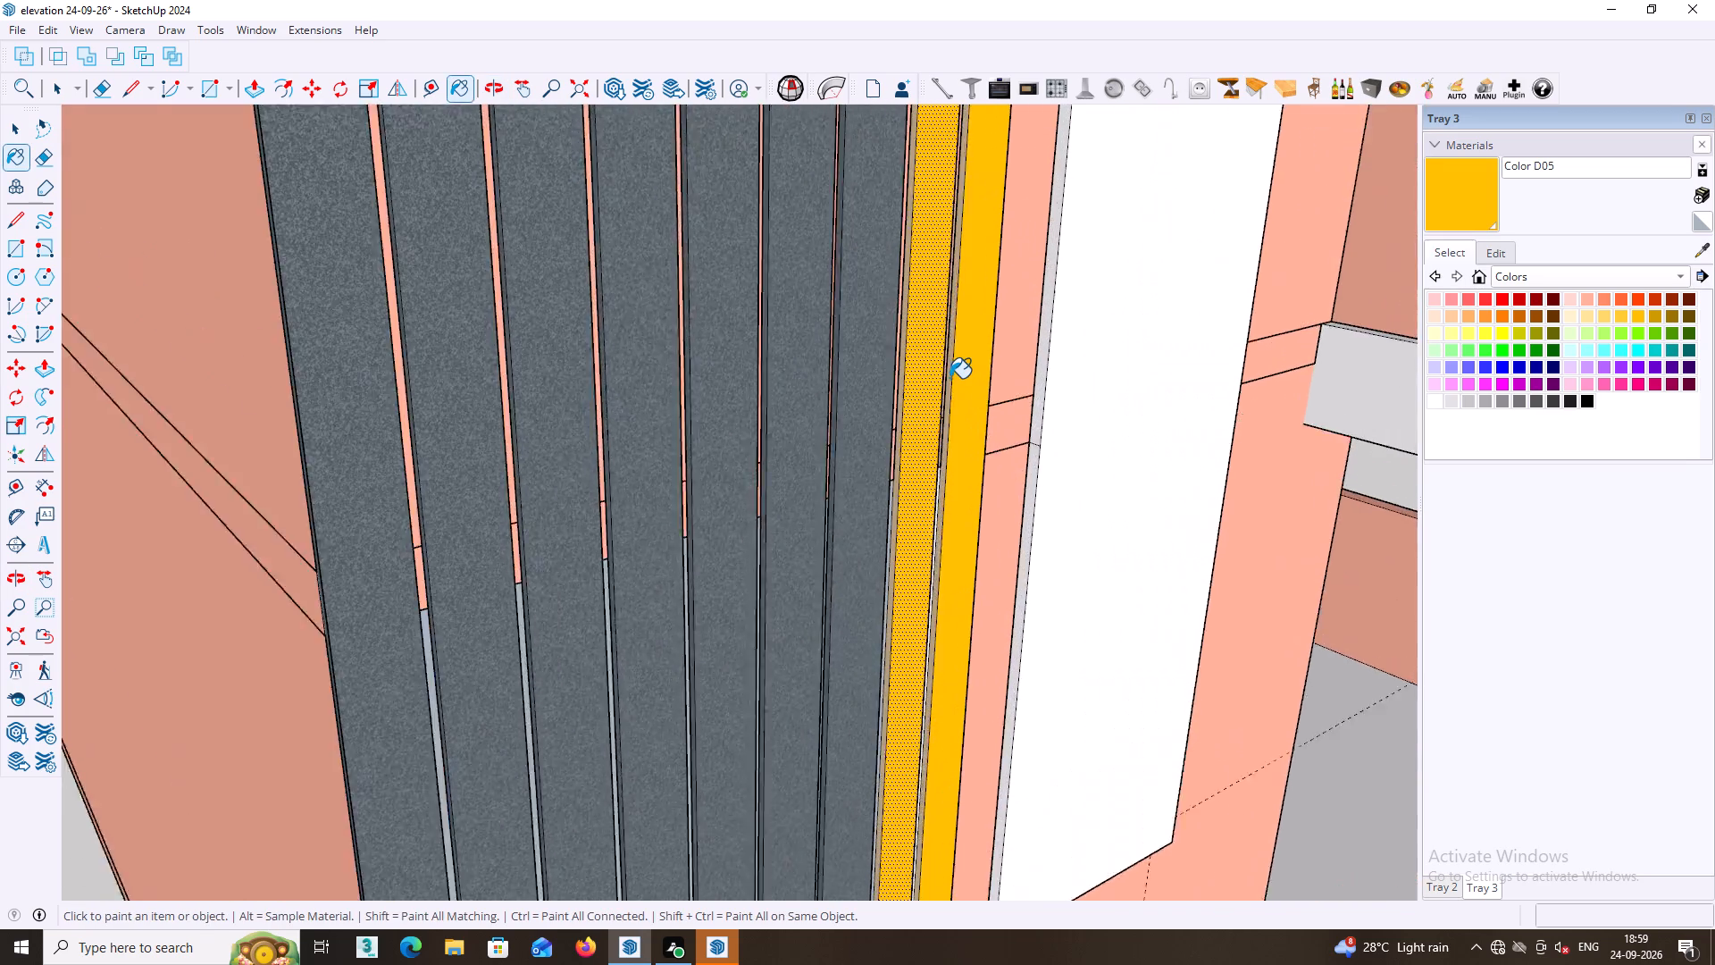
pyautogui.scroll(16, 950, 378)
pyautogui.click(951, 348)
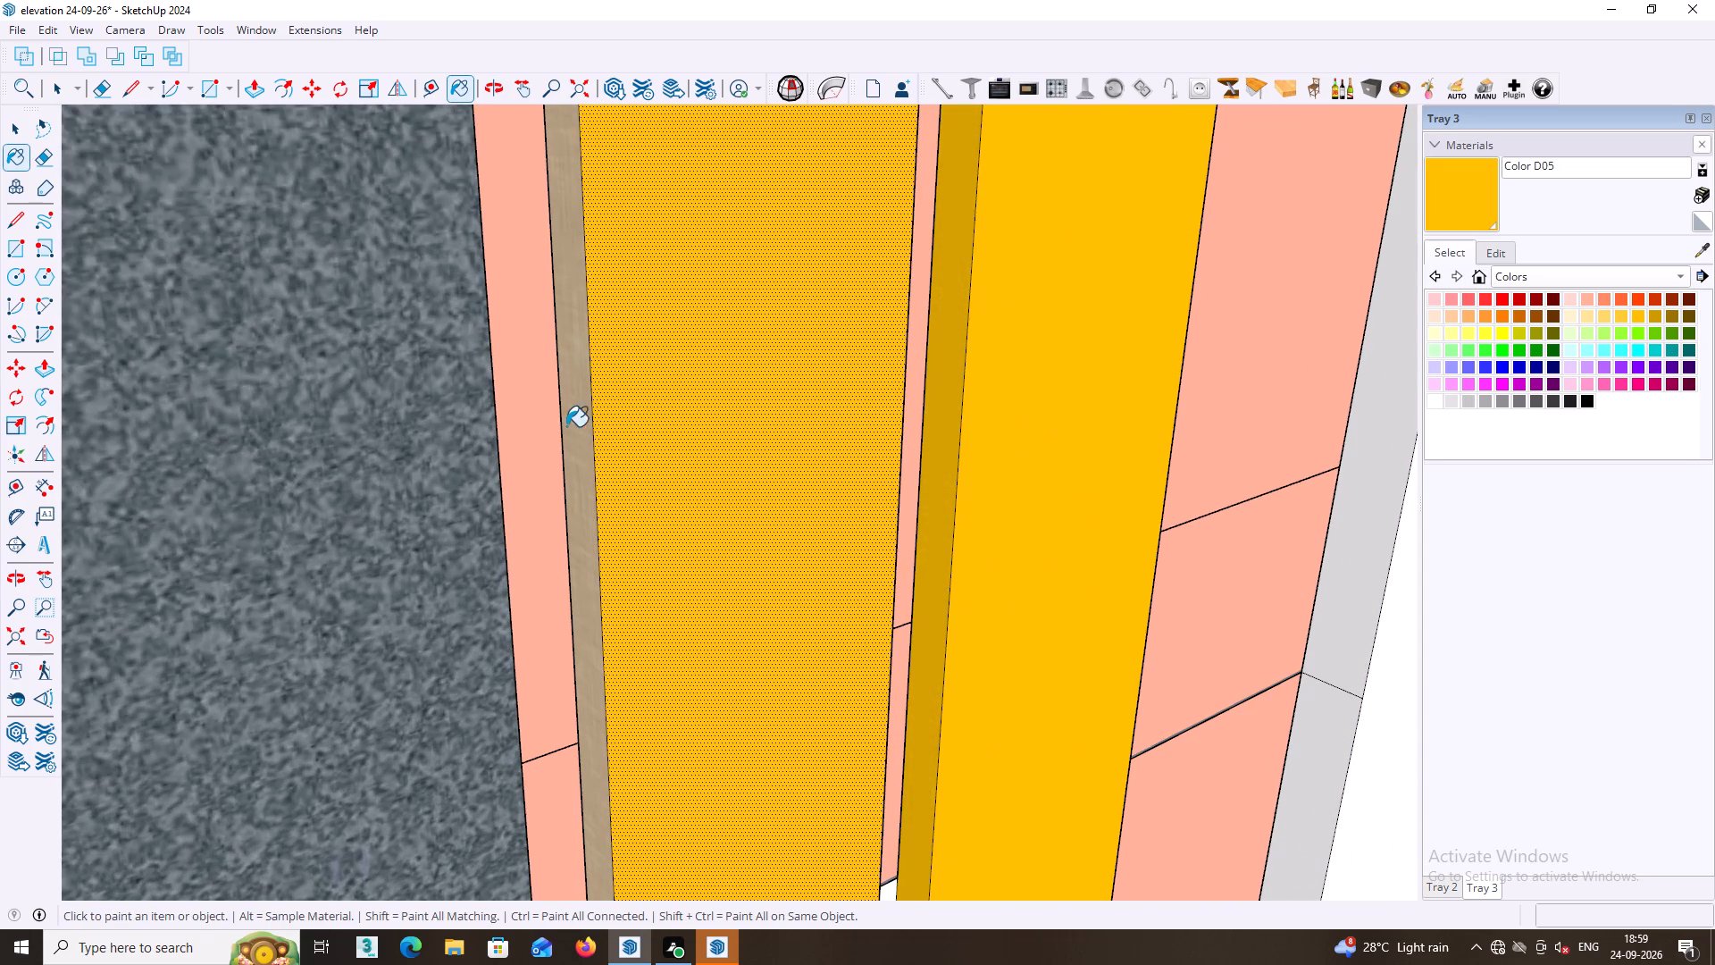
pyautogui.click(576, 421)
pyautogui.moveTo(692, 392); pyautogui.dragTo(277, 455, button='middle')
pyautogui.scroll(4, 372, 410)
pyautogui.click(473, 393)
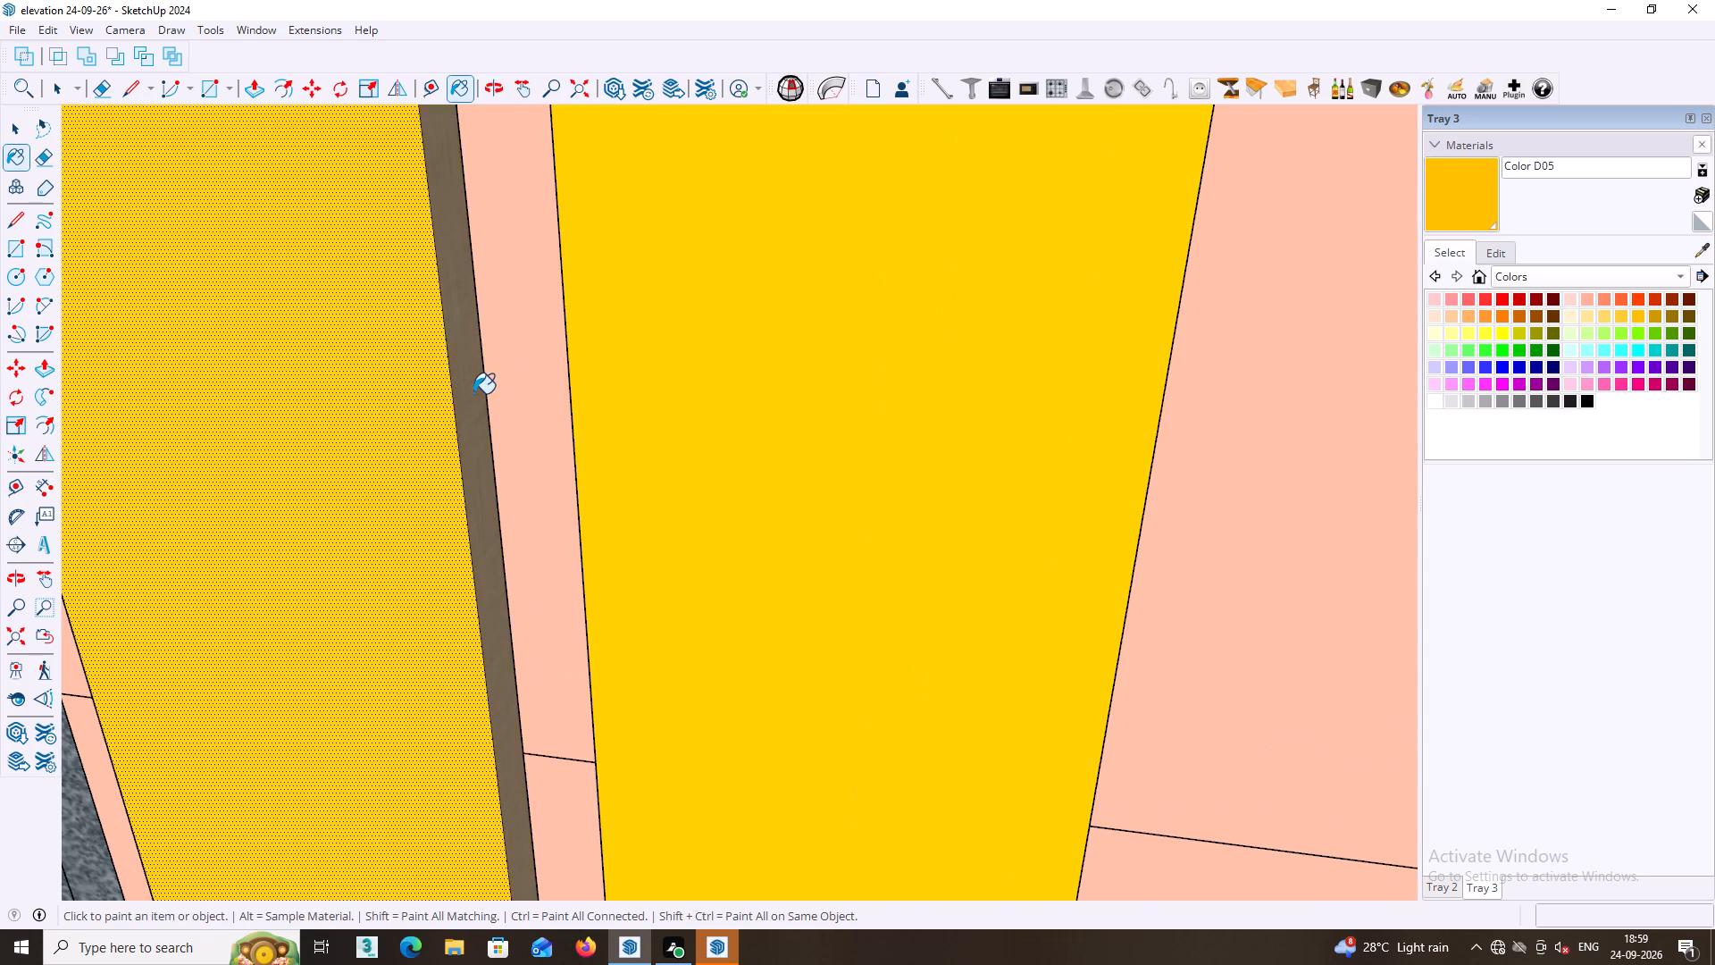
pyautogui.moveTo(955, 384); pyautogui.dragTo(485, 409, button='middle')
pyautogui.click(1167, 409)
pyautogui.scroll(-2, 1156, 410)
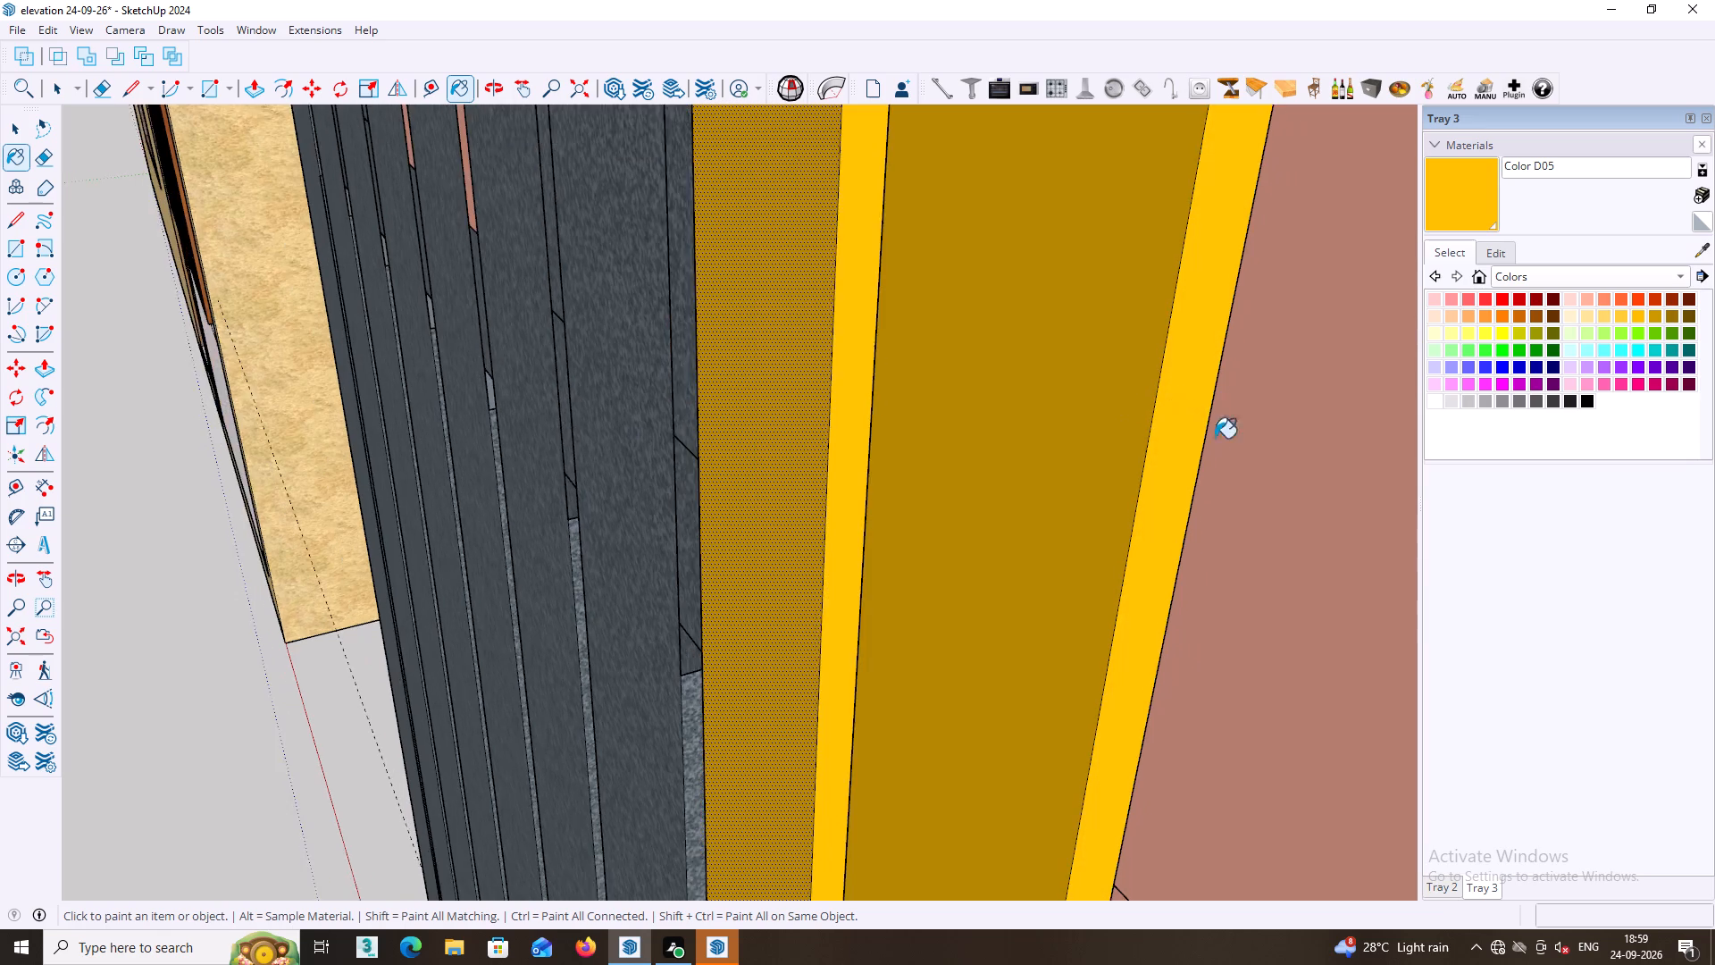
pyautogui.scroll(-18, 1215, 438)
# Examine the two yellow fins along their height up towards the grey ledge for unpainted faces.
pyautogui.keyDown('shift'); pyautogui.moveTo(1052, 413); pyautogui.dragTo(985, 964, button='middle'); pyautogui.keyUp('shift')
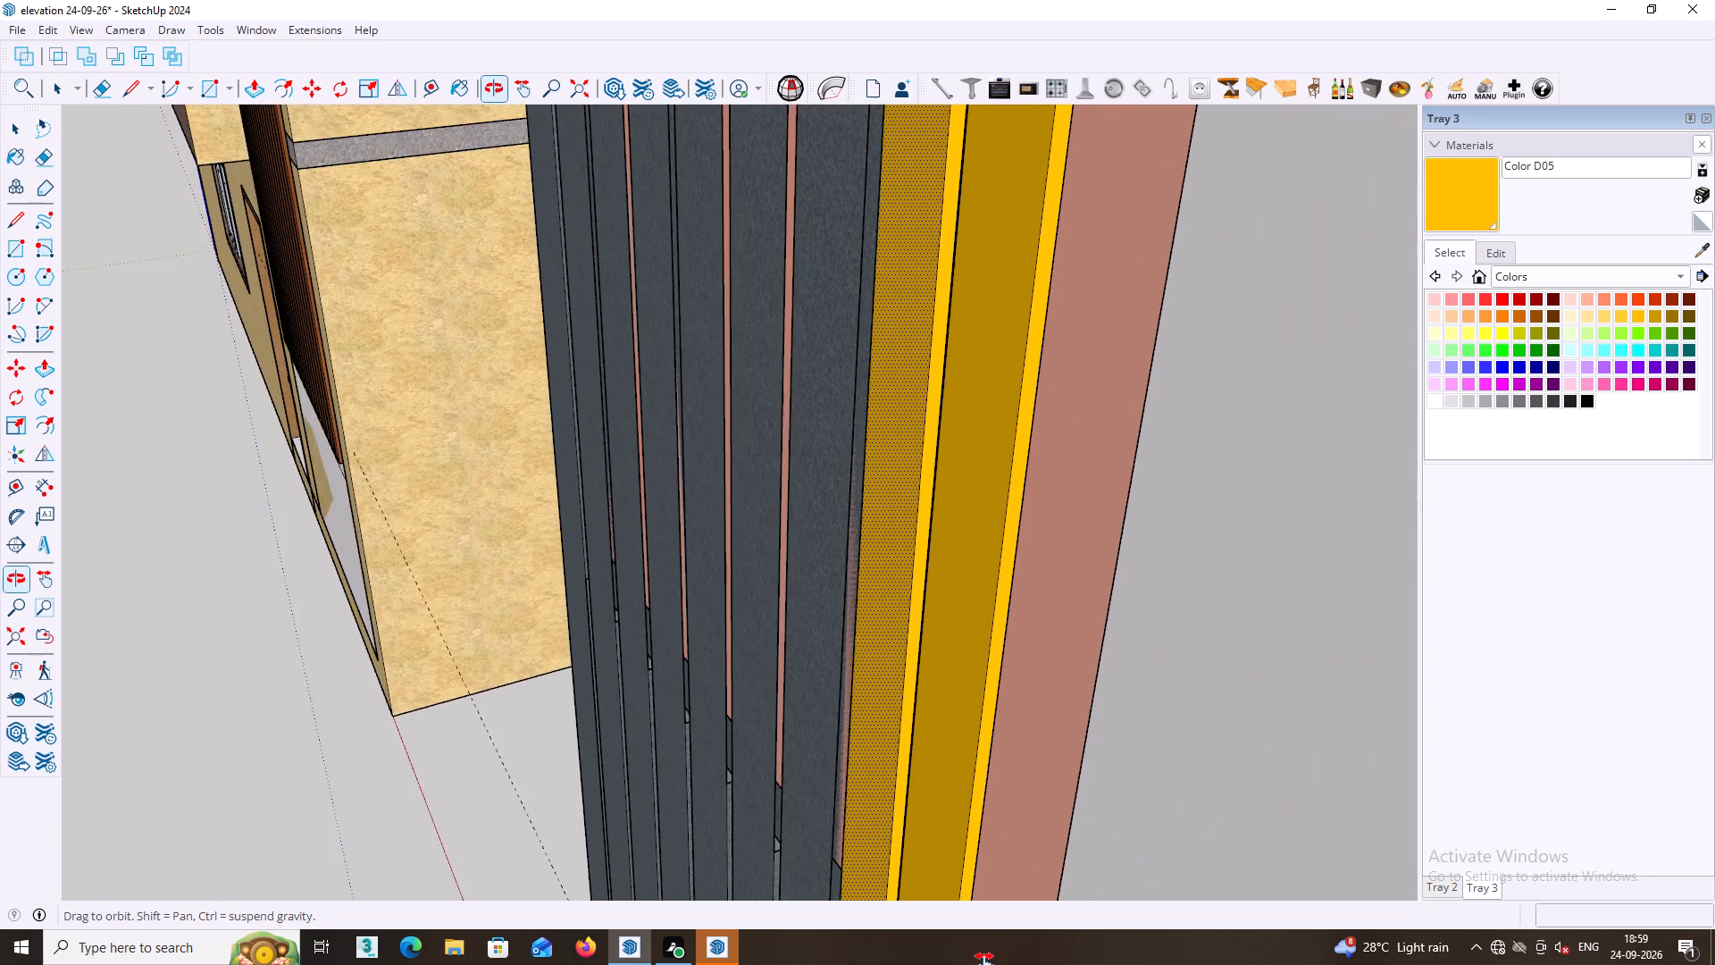
pyautogui.keyDown('shift'); pyautogui.moveTo(985, 964); pyautogui.dragTo(985, 953, button='middle'); pyautogui.keyUp('shift')
pyautogui.keyDown('shift'); pyautogui.moveTo(1067, 380); pyautogui.dragTo(1011, 890, button='middle'); pyautogui.keyUp('shift')
pyautogui.keyDown('shift'); pyautogui.moveTo(1019, 321); pyautogui.dragTo(963, 907, button='middle'); pyautogui.keyUp('shift')
pyautogui.keyDown('shift'); pyautogui.moveTo(1087, 396); pyautogui.dragTo(1041, 895, button='middle'); pyautogui.keyUp('shift')
pyautogui.keyDown('shift'); pyautogui.scroll(-1, 1087, 395); pyautogui.keyUp('shift')
pyautogui.keyDown('shift'); pyautogui.moveTo(999, 180); pyautogui.dragTo(933, 744, button='middle'); pyautogui.keyUp('shift')
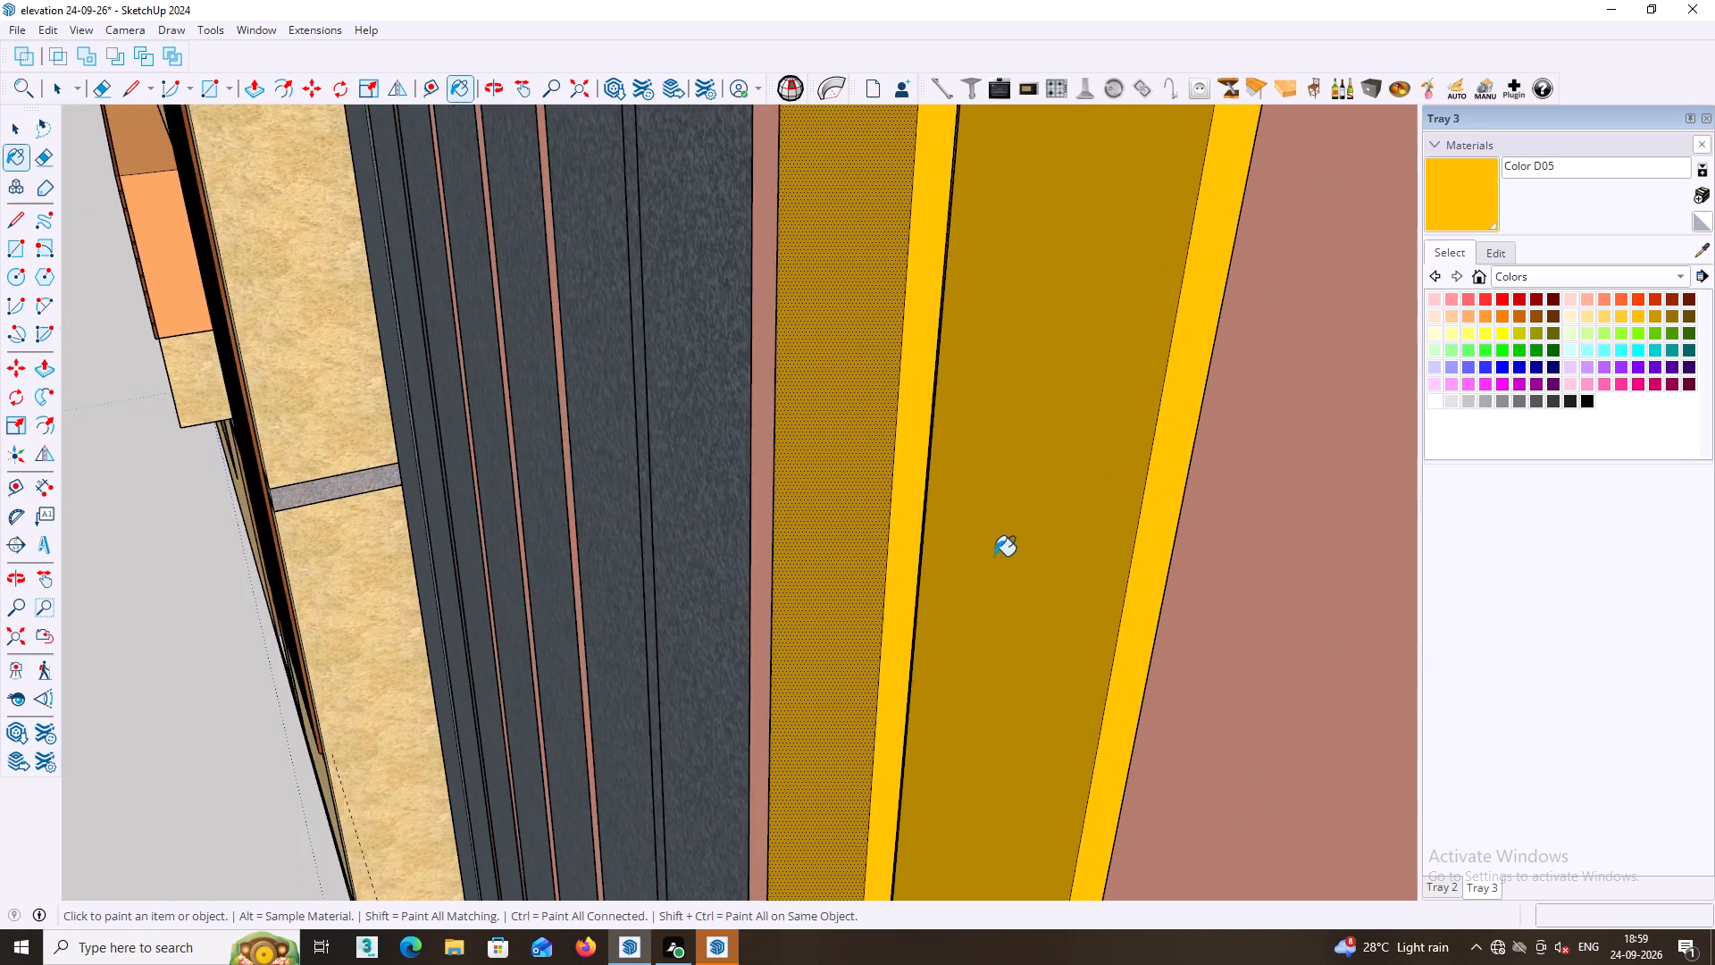
pyautogui.scroll(-3, 996, 553)
pyautogui.moveTo(1000, 506); pyautogui.dragTo(996, 526, button='middle')
pyautogui.scroll(-6, 1000, 506)
# Paint the beige bottom end faces of both yellow fins with Color D05.
pyautogui.moveTo(1050, 335); pyautogui.dragTo(1057, 187, button='middle')
pyautogui.keyDown('shift'); pyautogui.moveTo(1041, 550); pyautogui.dragTo(1058, 340, button='middle'); pyautogui.keyUp('shift')
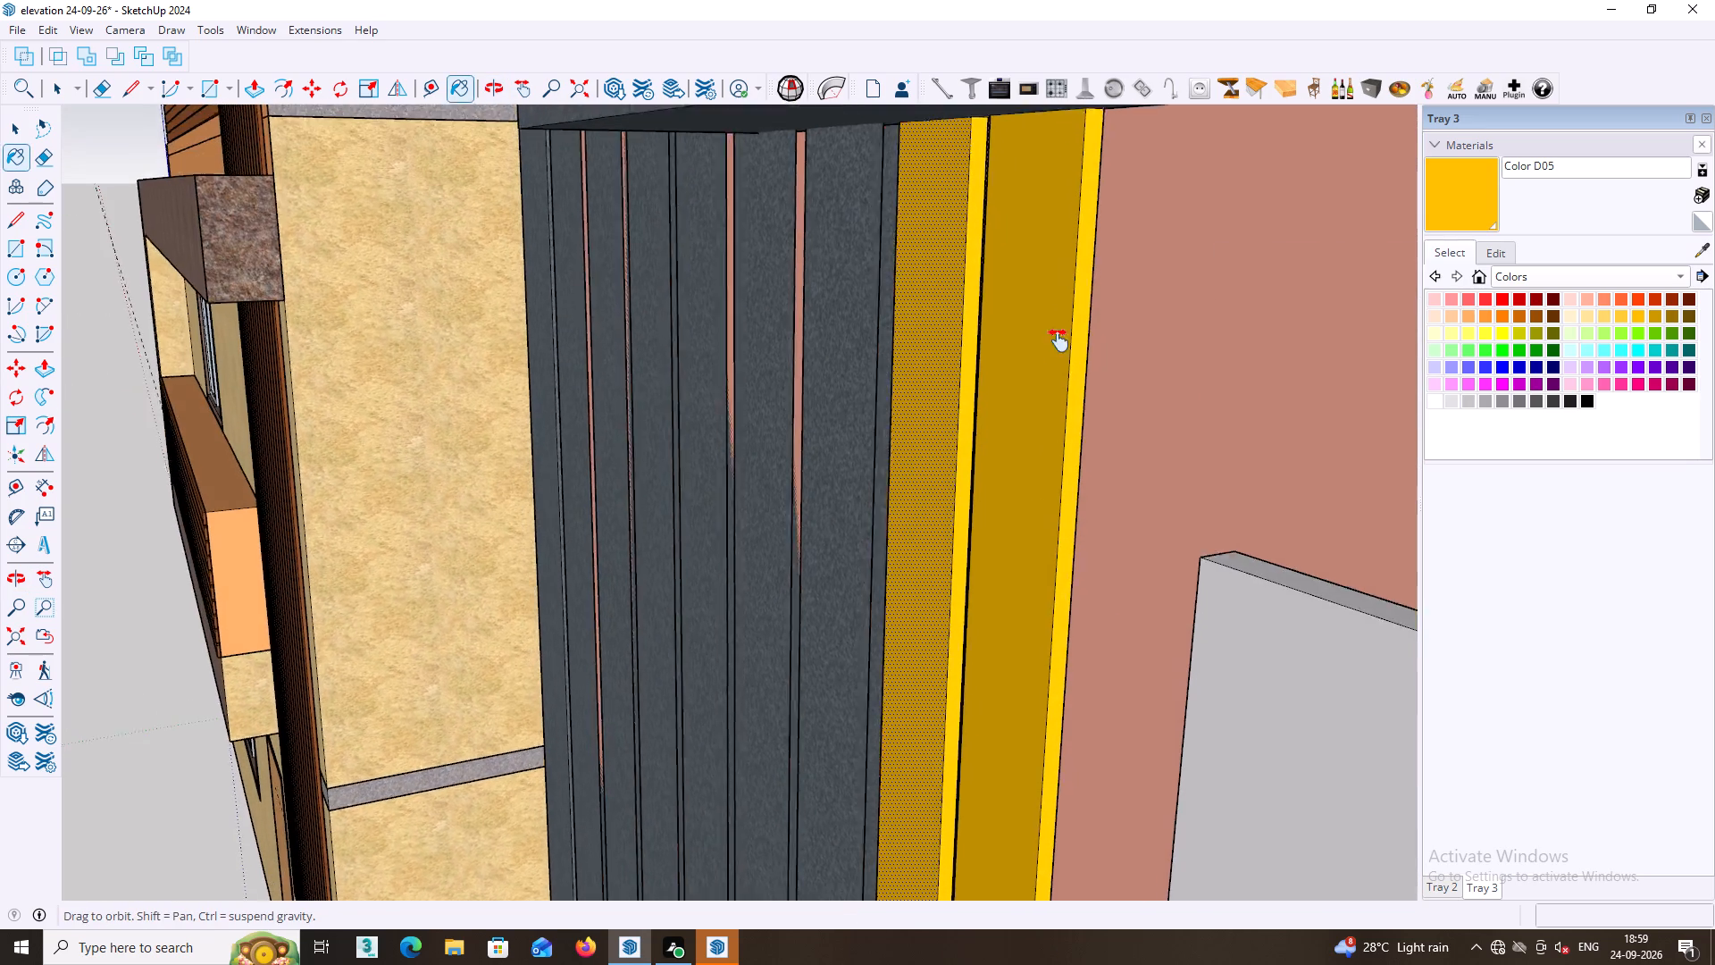
pyautogui.keyDown('shift'); pyautogui.moveTo(1058, 340); pyautogui.dragTo(1081, 15, button='middle'); pyautogui.keyUp('shift')
pyautogui.keyDown('shift'); pyautogui.moveTo(1059, 626); pyautogui.dragTo(1135, 34, button='middle'); pyautogui.keyUp('shift')
pyautogui.keyDown('shift'); pyautogui.moveTo(1042, 641); pyautogui.dragTo(1251, 83, button='middle'); pyautogui.keyUp('shift')
pyautogui.keyDown('shift'); pyautogui.moveTo(1221, 647); pyautogui.dragTo(1360, 117, button='middle'); pyautogui.keyUp('shift')
pyautogui.keyDown('shift'); pyautogui.moveTo(1364, 587); pyautogui.dragTo(1129, 36, button='middle'); pyautogui.keyUp('shift')
pyautogui.keyDown('shift'); pyautogui.moveTo(970, 571); pyautogui.dragTo(916, 83, button='middle'); pyautogui.keyUp('shift')
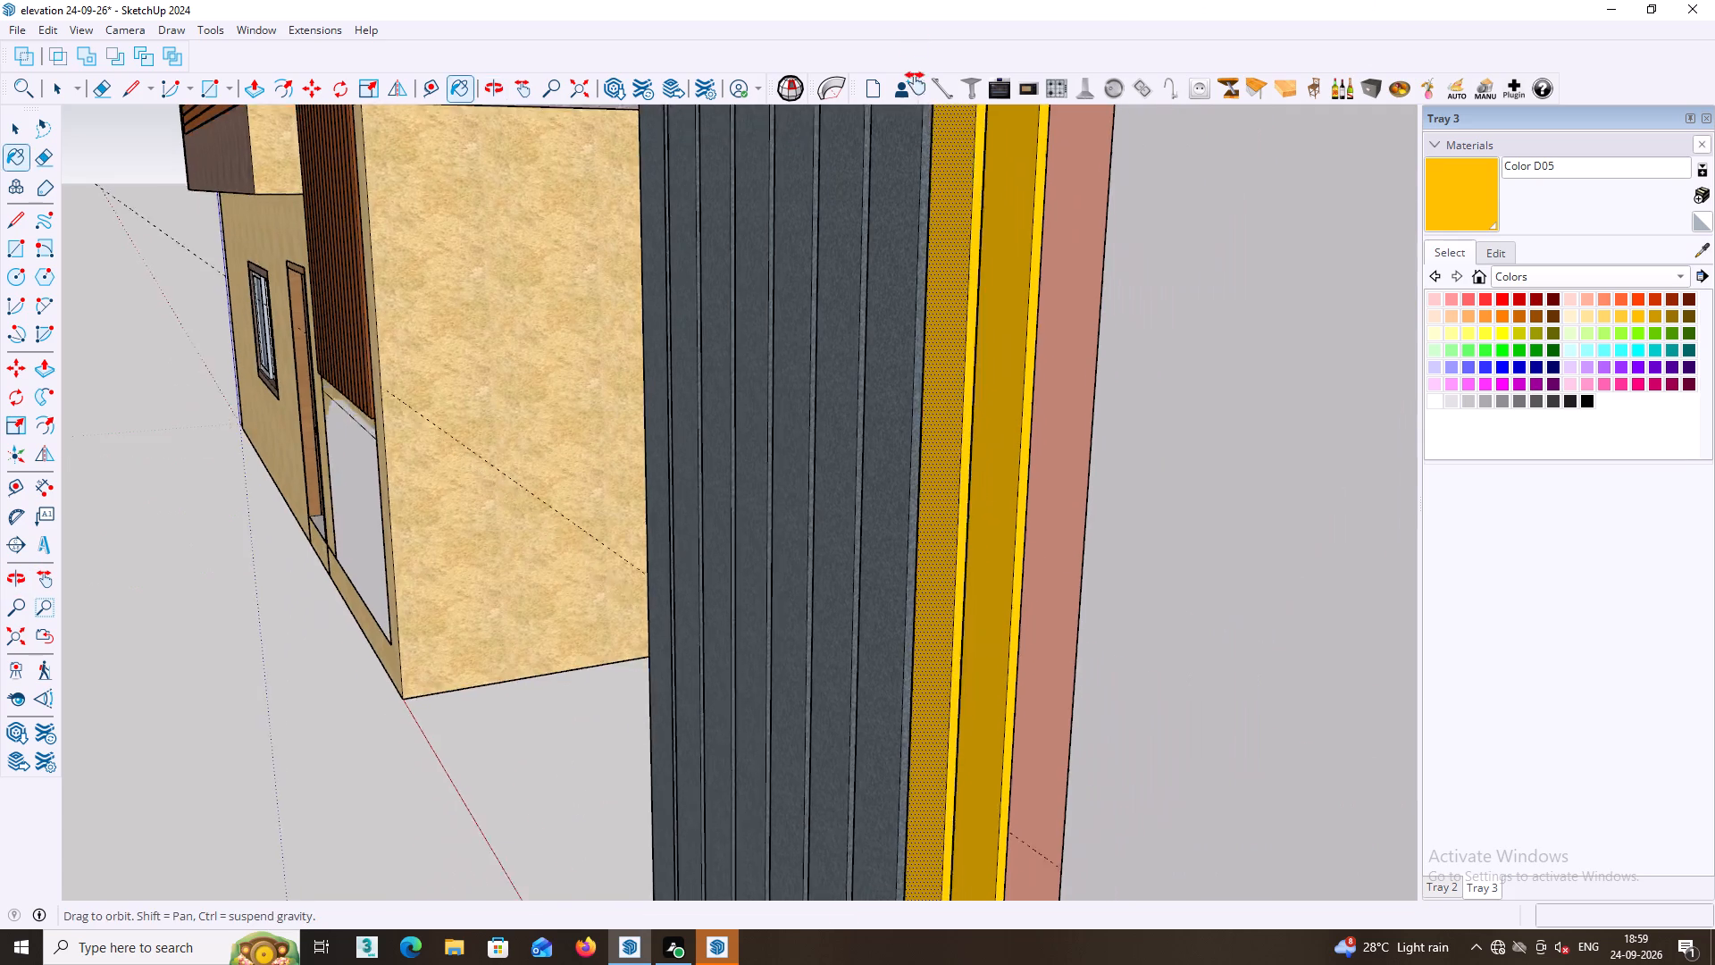
pyautogui.keyDown('shift'); pyautogui.moveTo(916, 83); pyautogui.dragTo(920, 108, button='middle'); pyautogui.keyUp('shift')
pyautogui.keyDown('shift'); pyautogui.moveTo(863, 695); pyautogui.dragTo(1050, 29, button='middle'); pyautogui.keyUp('shift')
pyautogui.keyDown('shift'); pyautogui.moveTo(1180, 325); pyautogui.dragTo(1184, 191, button='middle'); pyautogui.keyUp('shift')
pyautogui.moveTo(1194, 557); pyautogui.dragTo(1143, 178, button='middle')
pyautogui.scroll(10, 1038, 261)
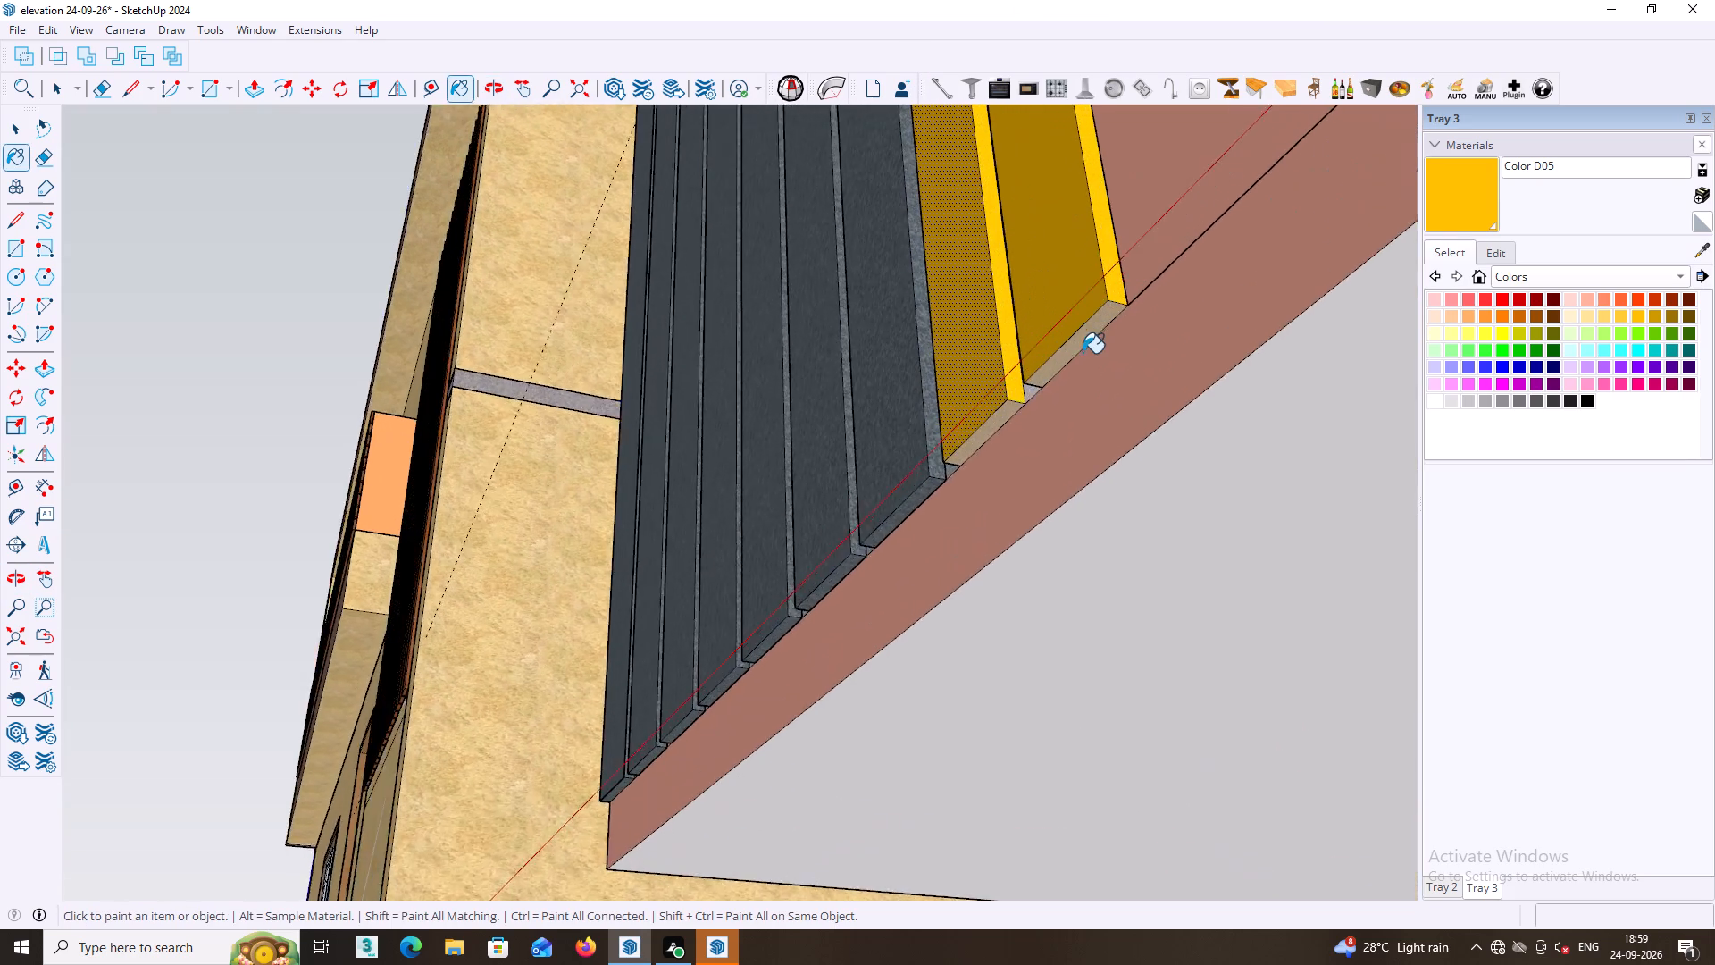
pyautogui.scroll(15, 1083, 353)
pyautogui.middleClick(1079, 353)
pyautogui.click(1097, 262)
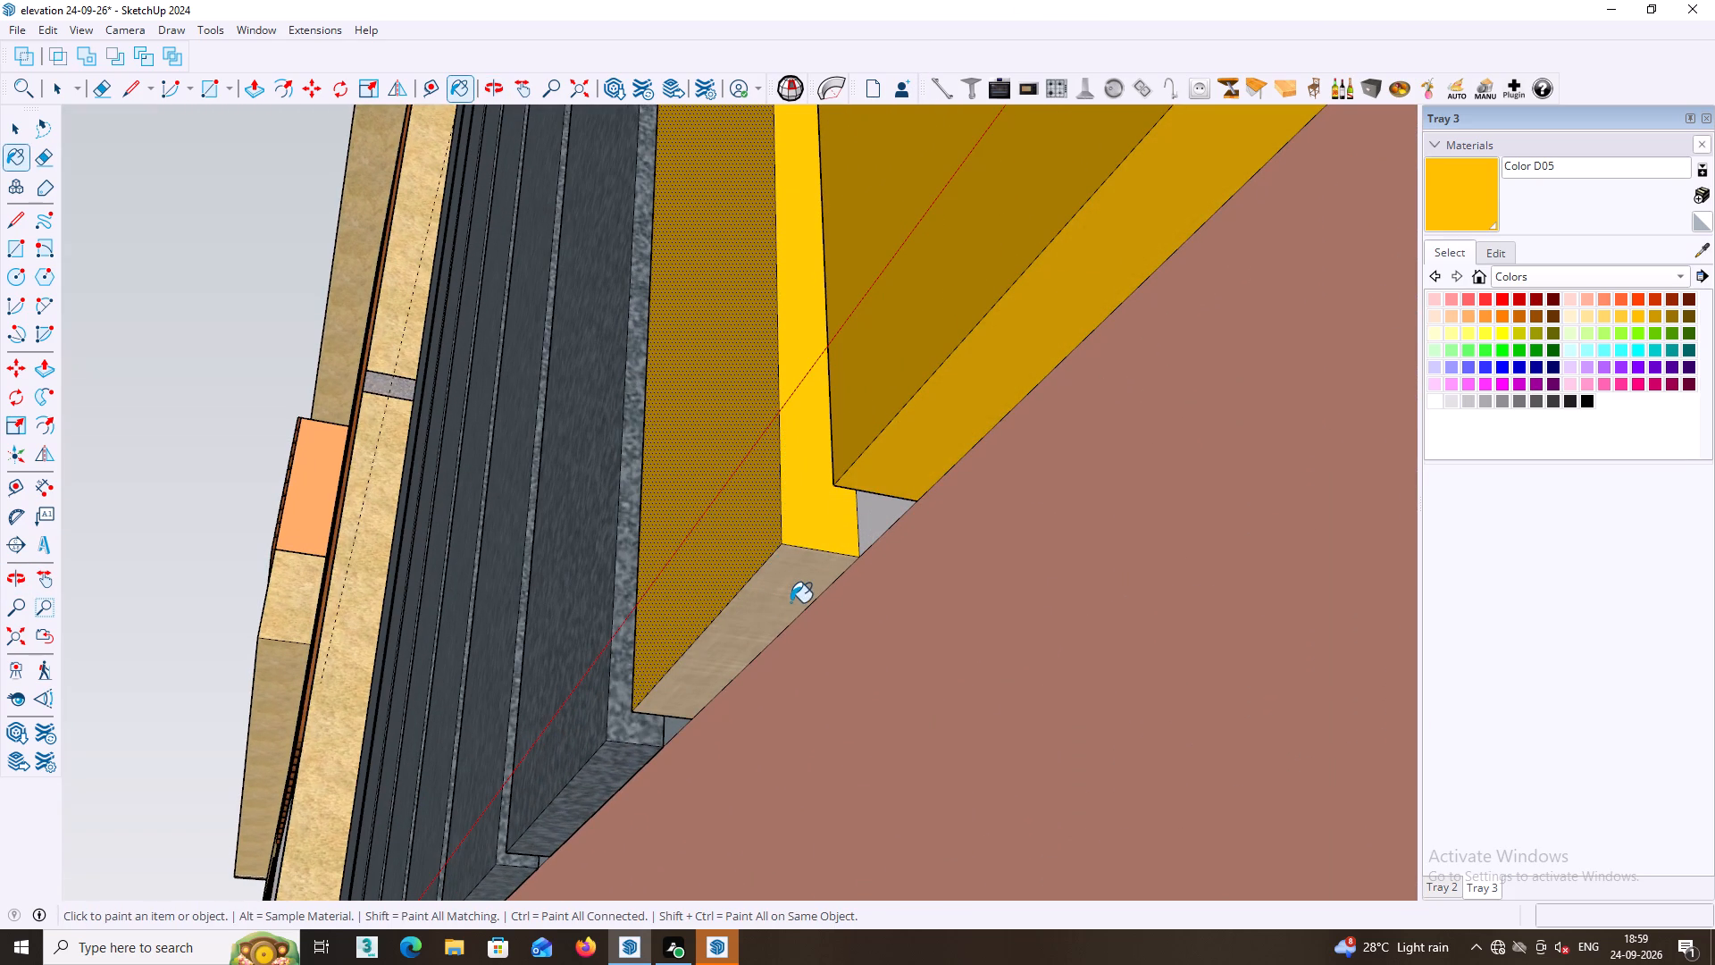
pyautogui.click(791, 602)
pyautogui.scroll(-3, 781, 586)
pyautogui.moveTo(799, 579); pyautogui.dragTo(1017, 508, button='middle')
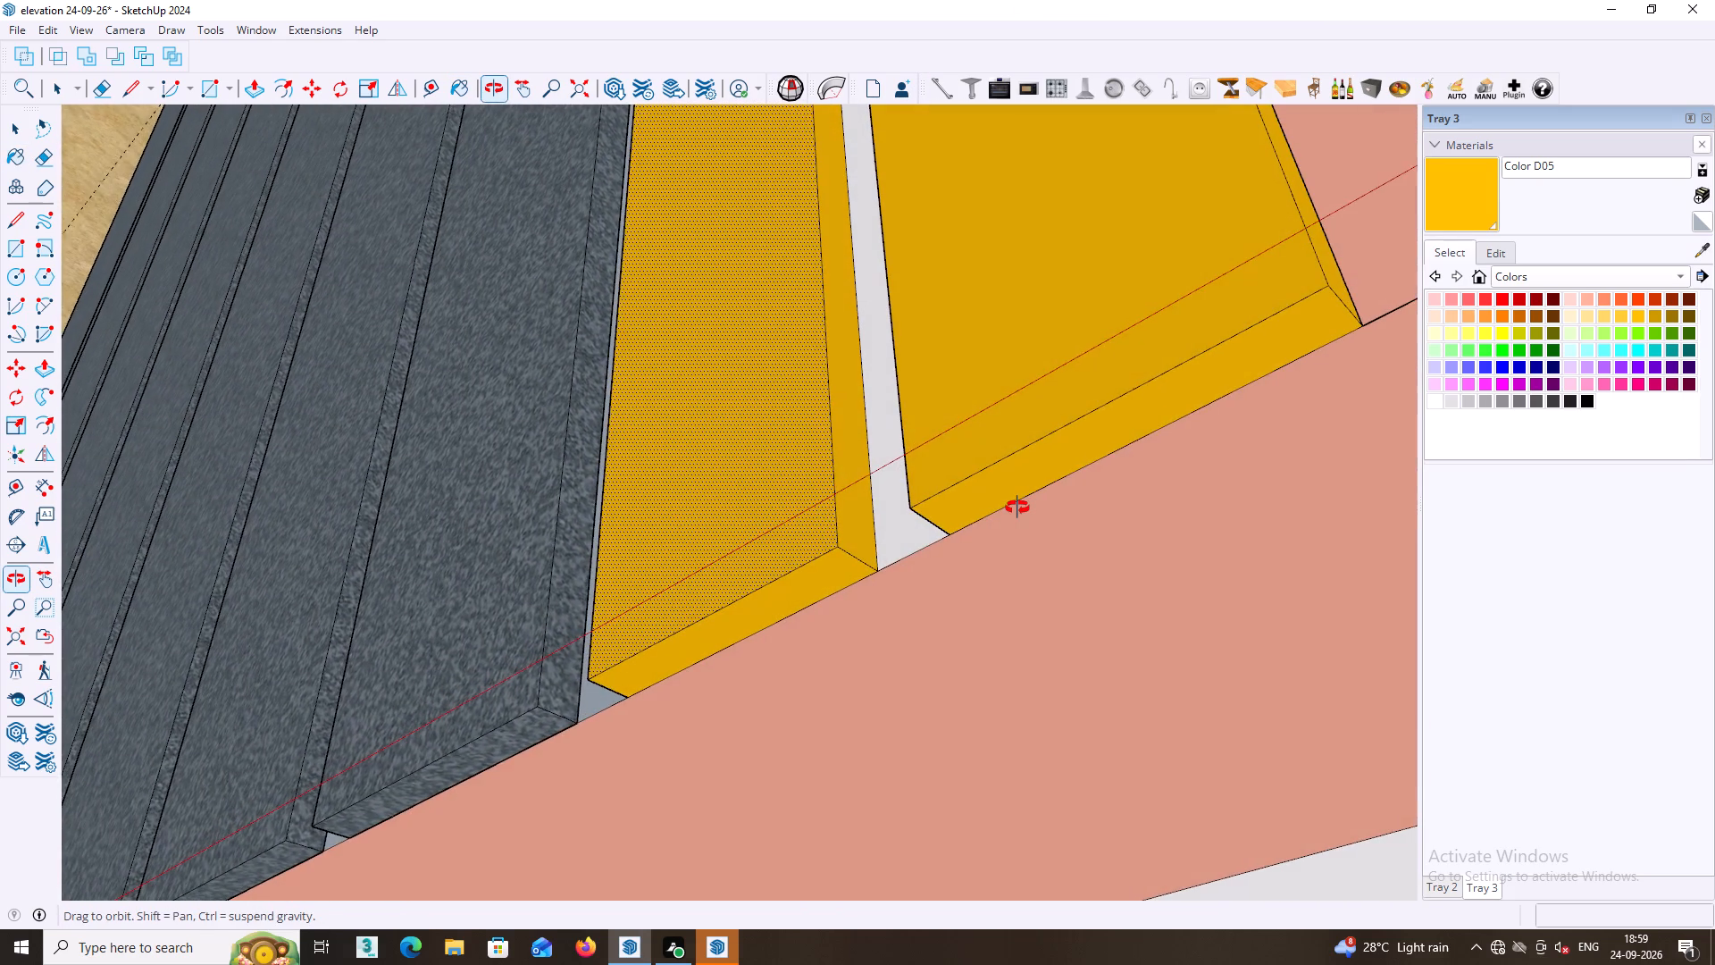
# Sample Color B02 from the wall and paint the unpainted wall strips between the yellow fins and beside the grey fins.
pyautogui.moveTo(1017, 508); pyautogui.dragTo(1017, 636, button='middle')
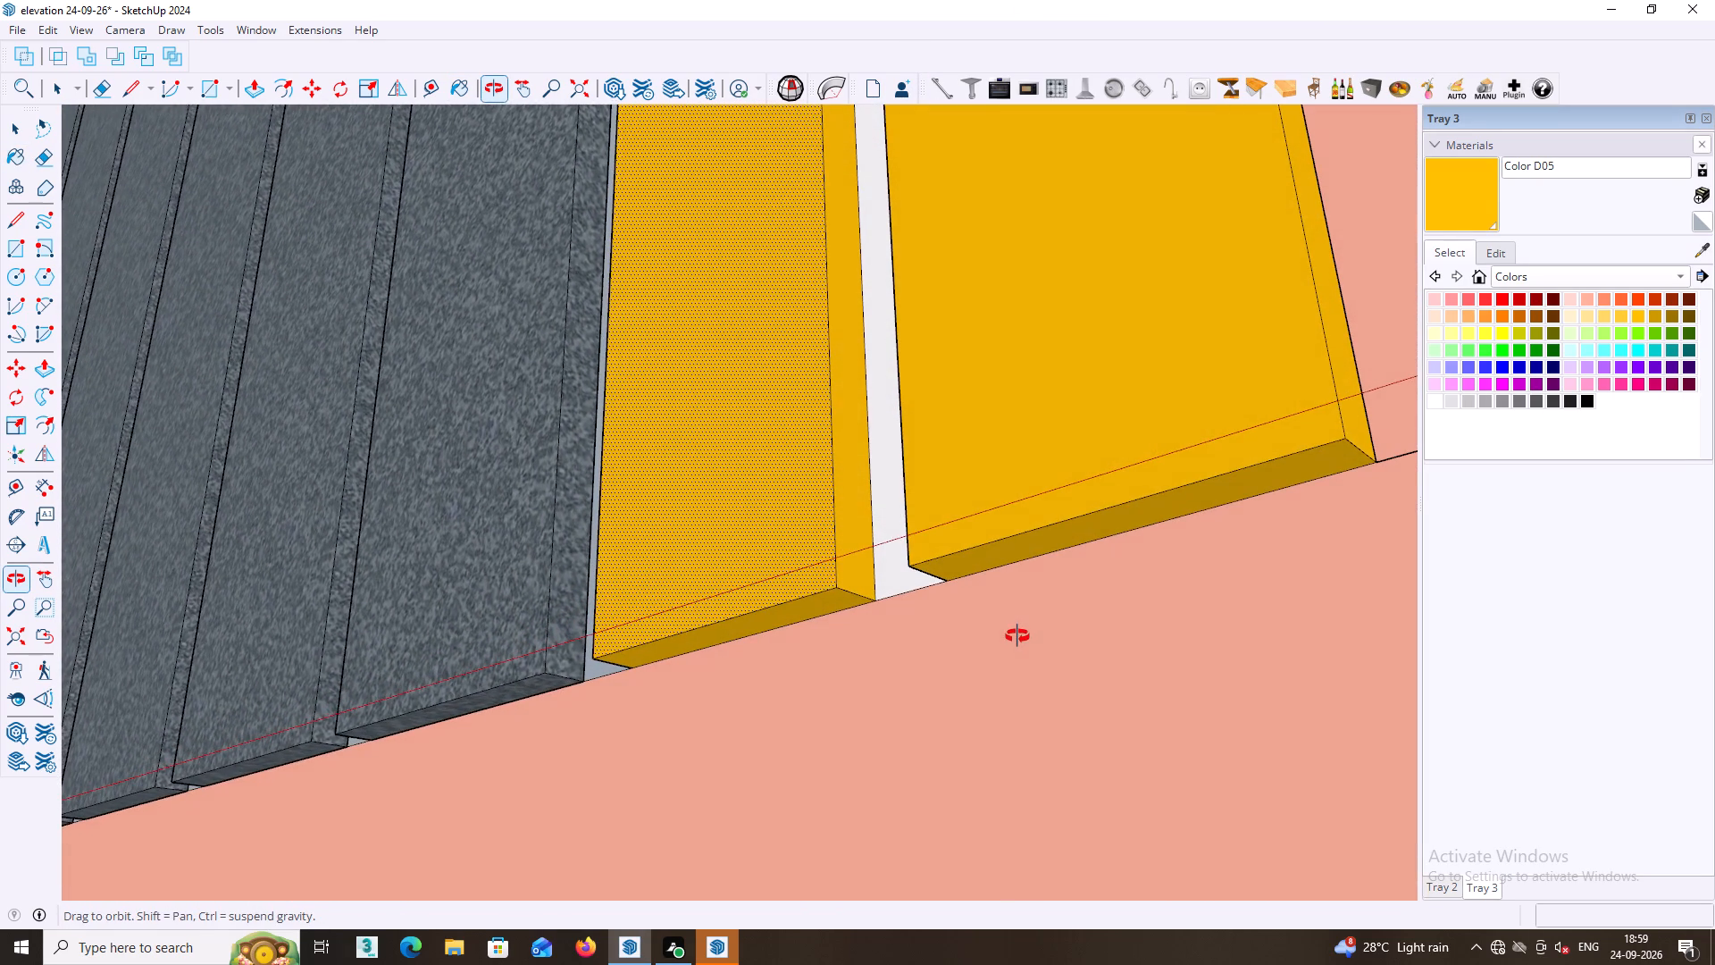
pyautogui.moveTo(1017, 636); pyautogui.dragTo(1017, 642, button='middle')
pyautogui.scroll(-6, 1017, 621)
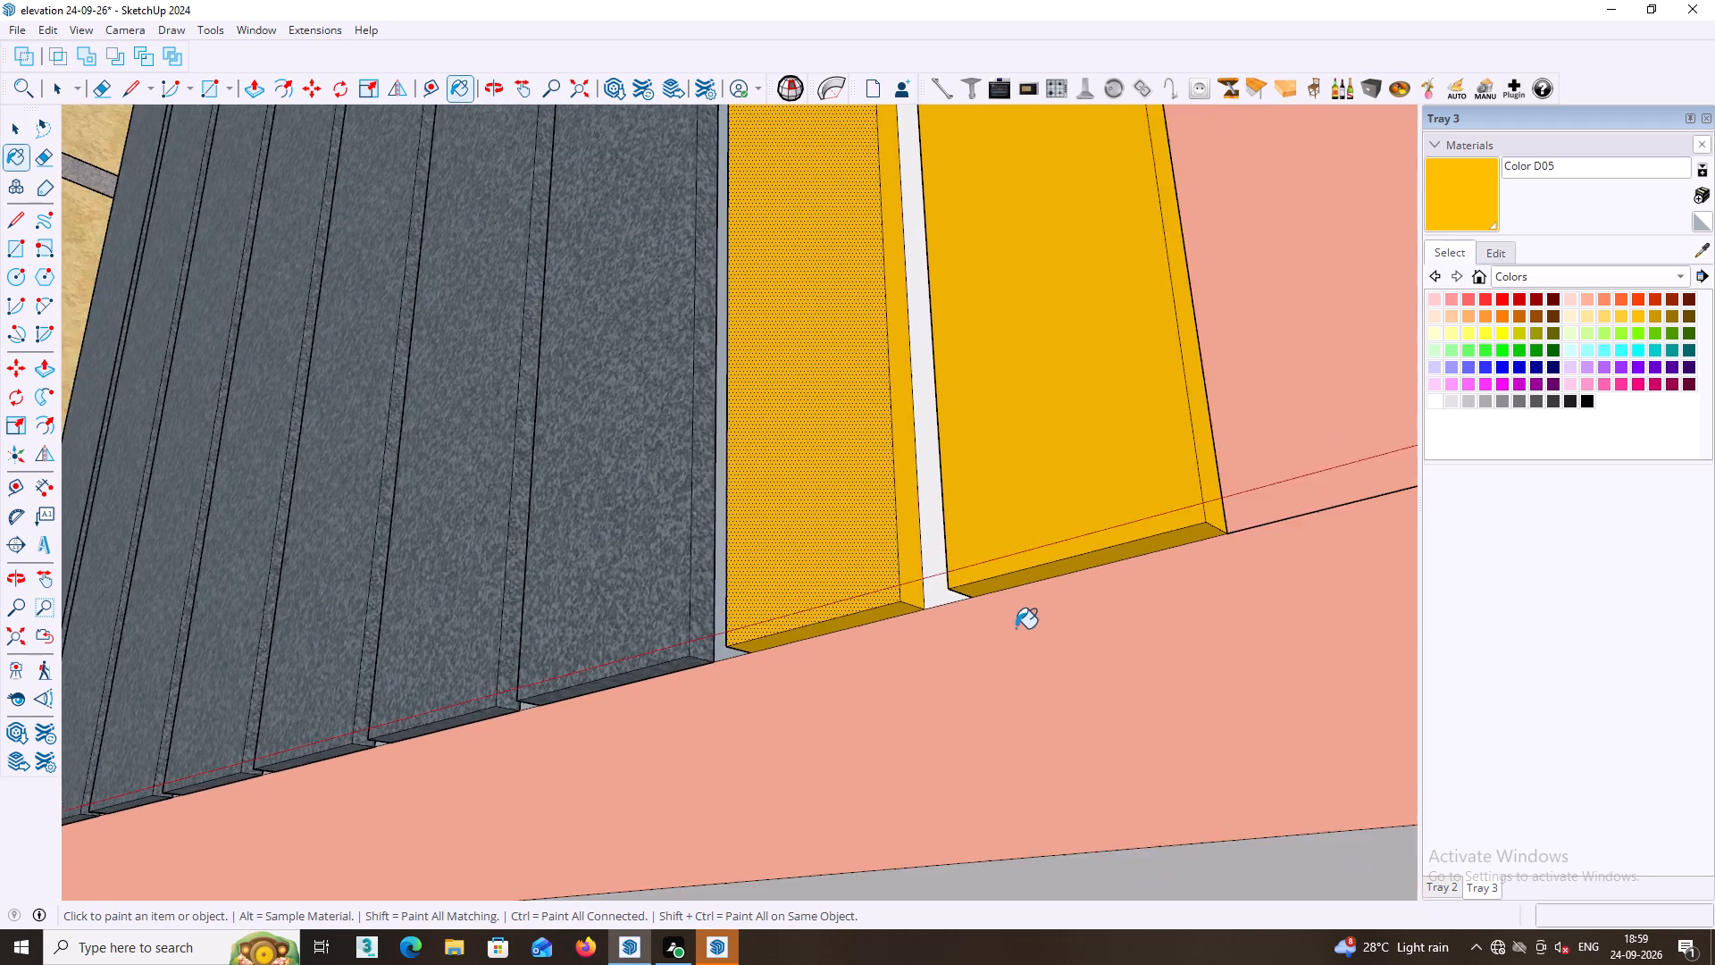
pyautogui.scroll(-14, 1016, 628)
pyautogui.moveTo(993, 621); pyautogui.dragTo(1390, 749, button='middle')
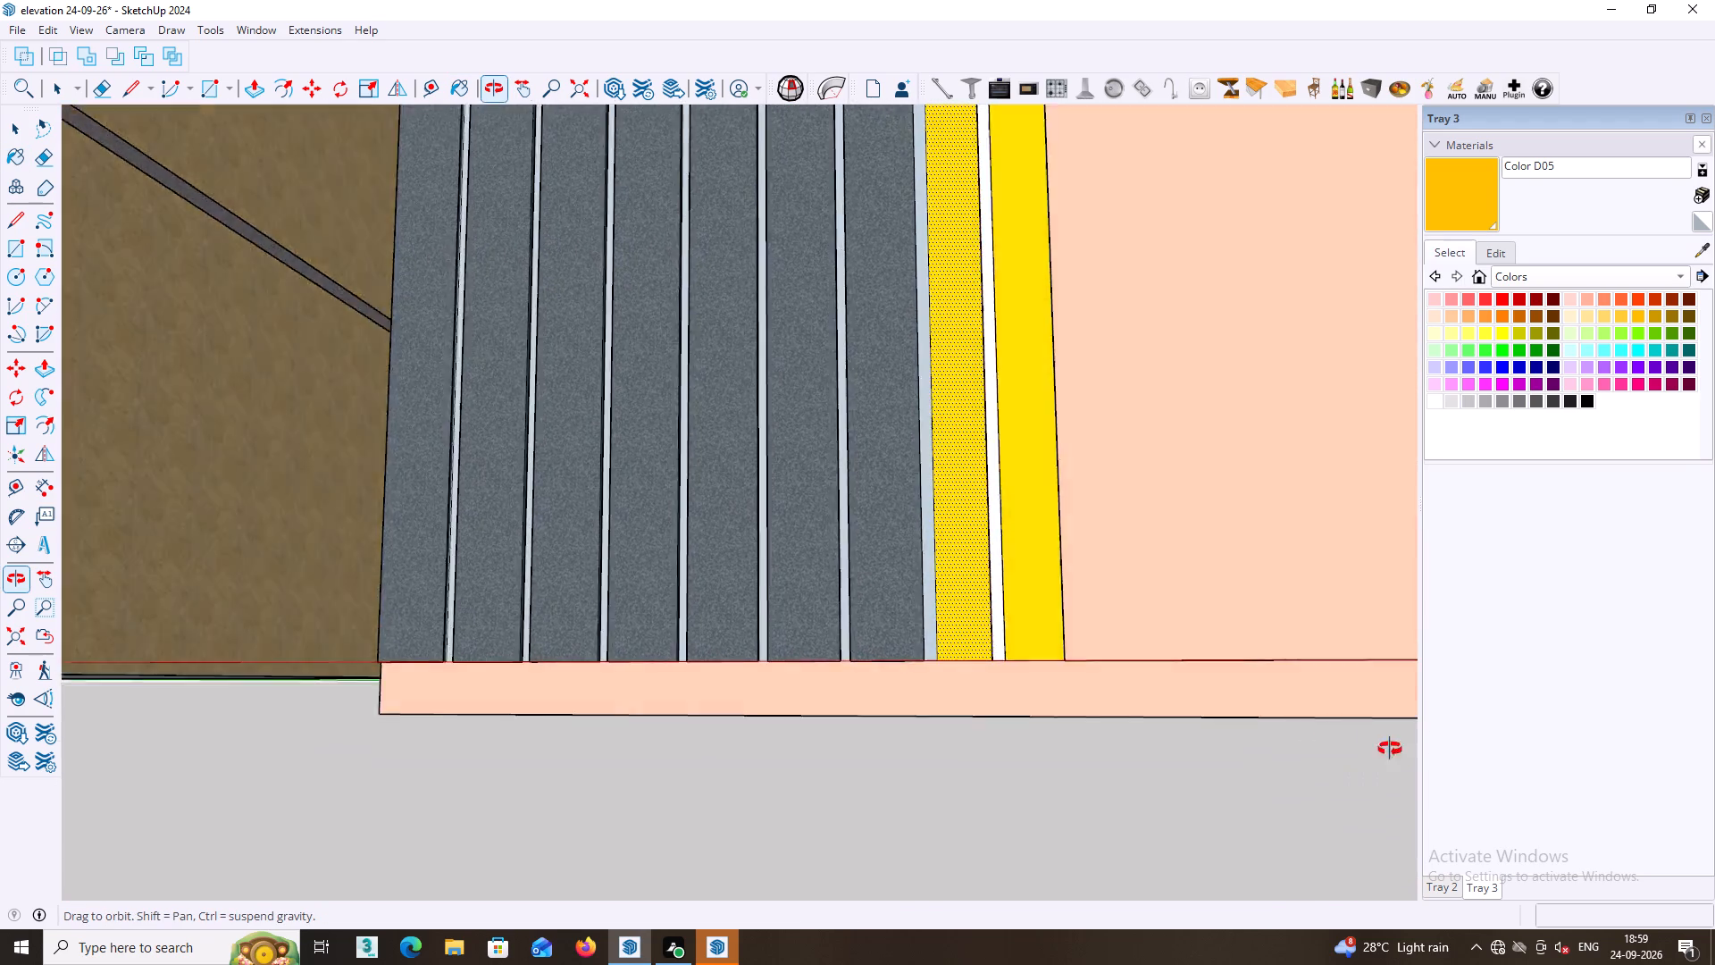
pyautogui.moveTo(1390, 749); pyautogui.dragTo(1432, 754, button='middle')
pyautogui.press('space')
pyautogui.scroll(6, 1000, 571)
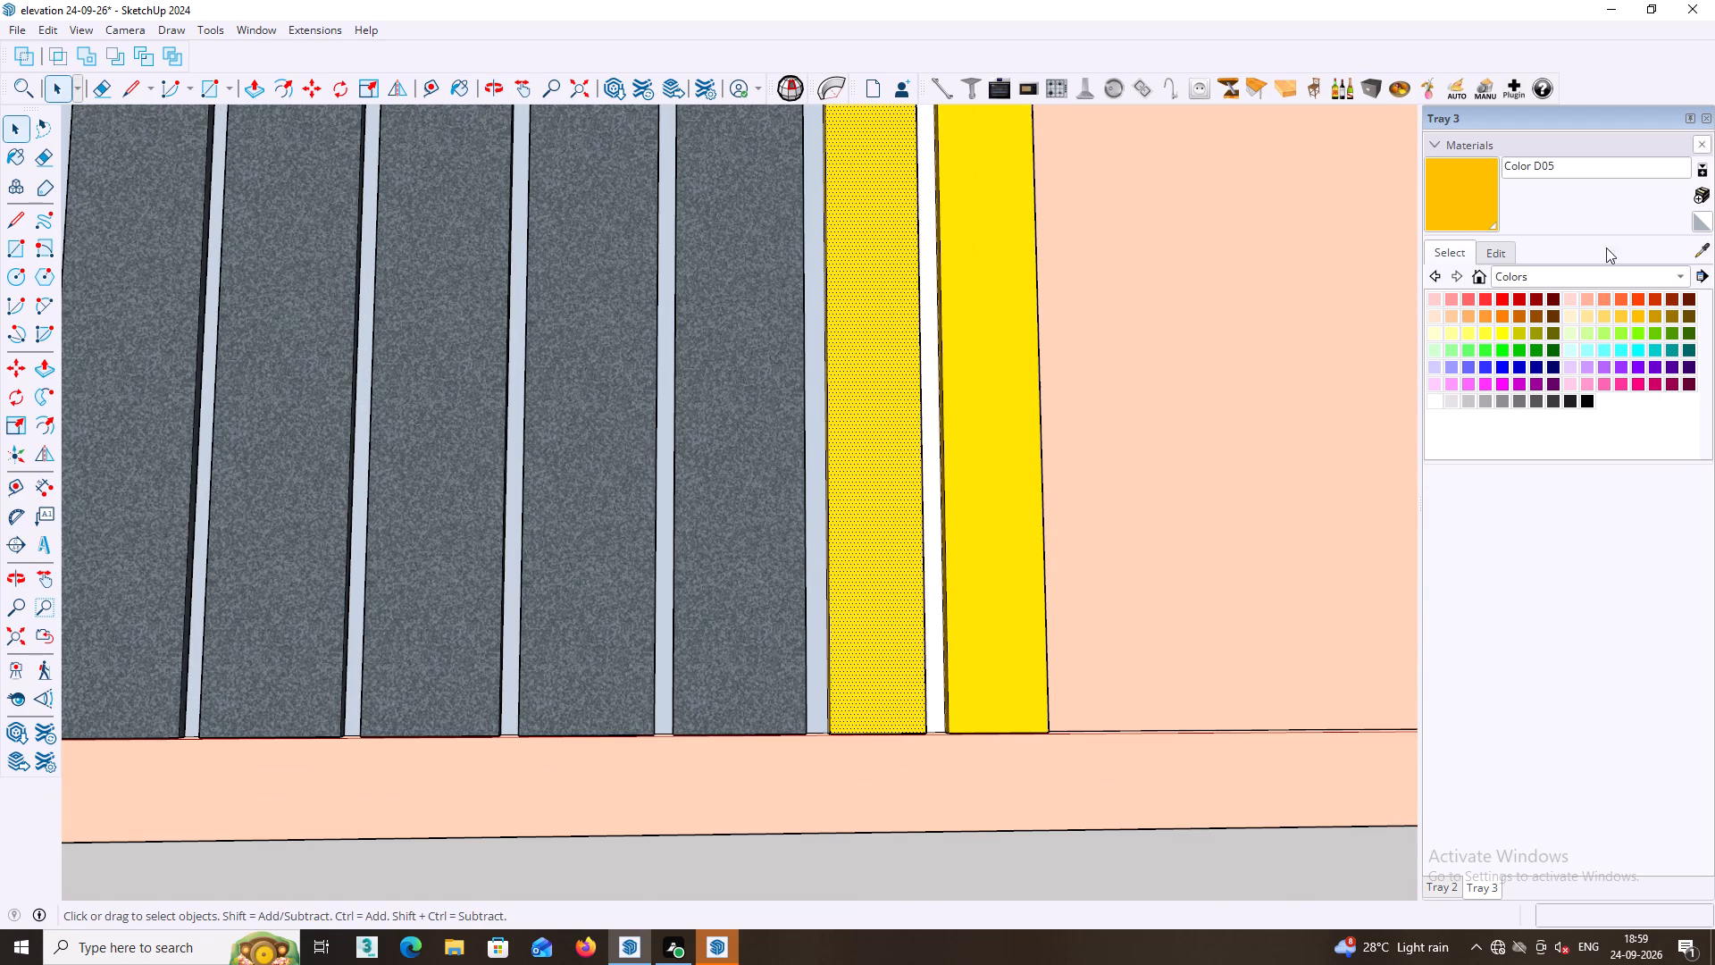
pyautogui.click(1696, 248)
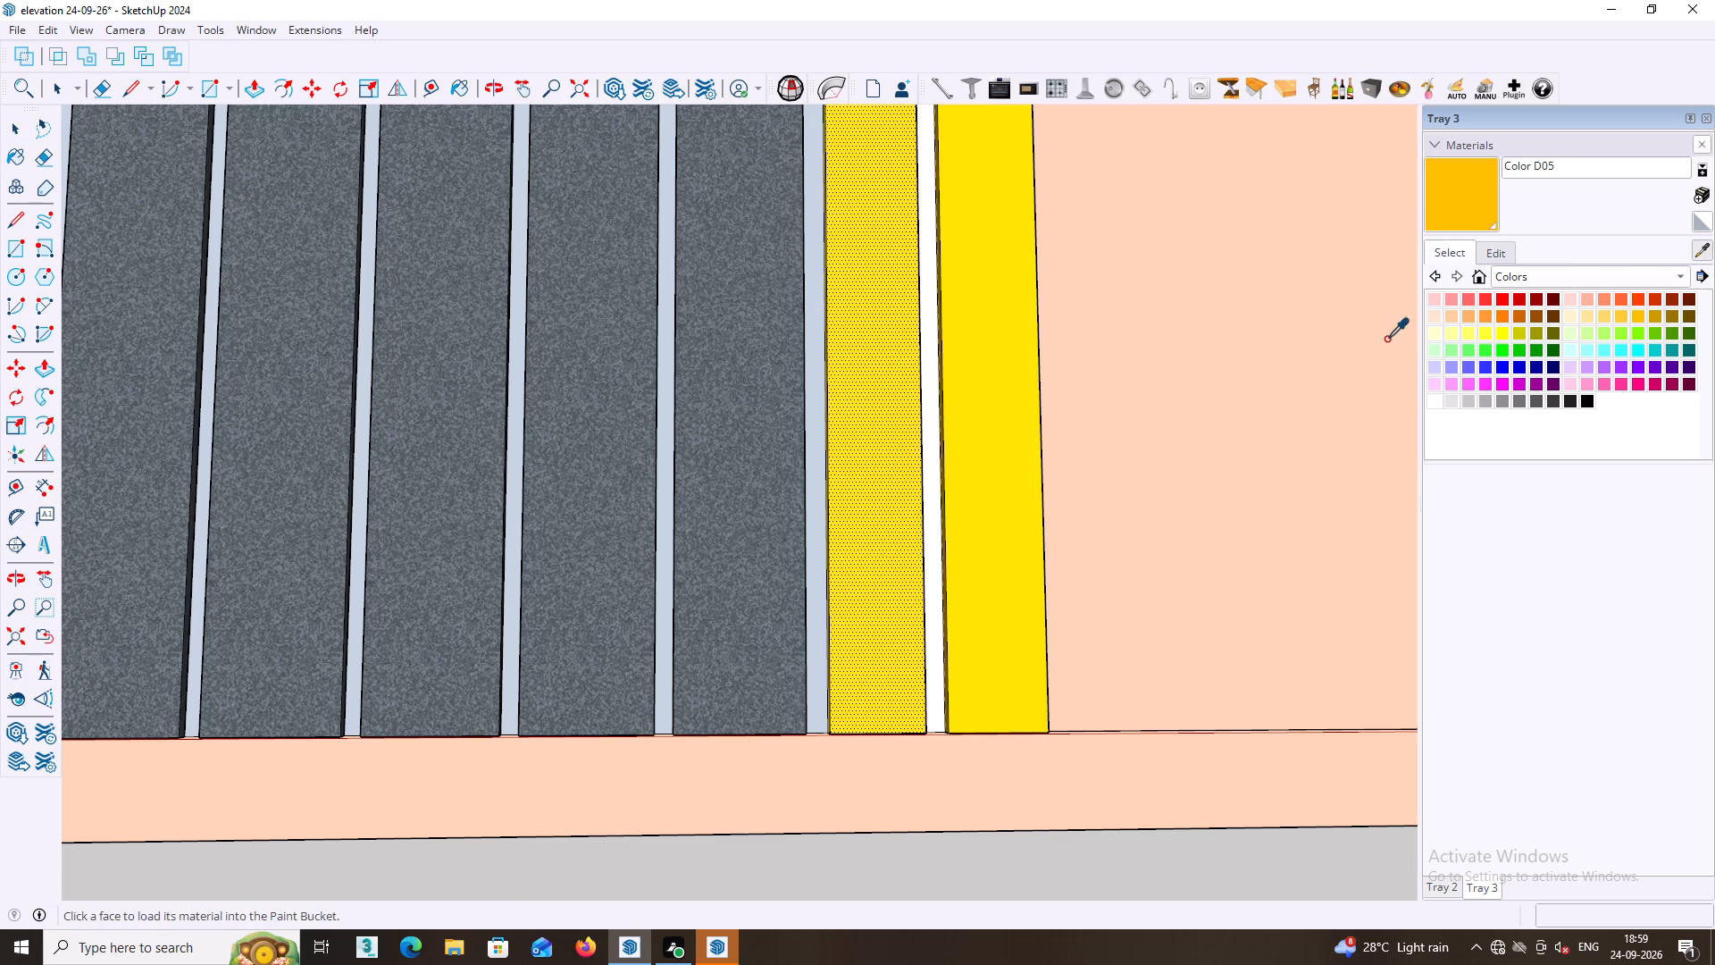
pyautogui.click(1192, 383)
pyautogui.scroll(2, 929, 435)
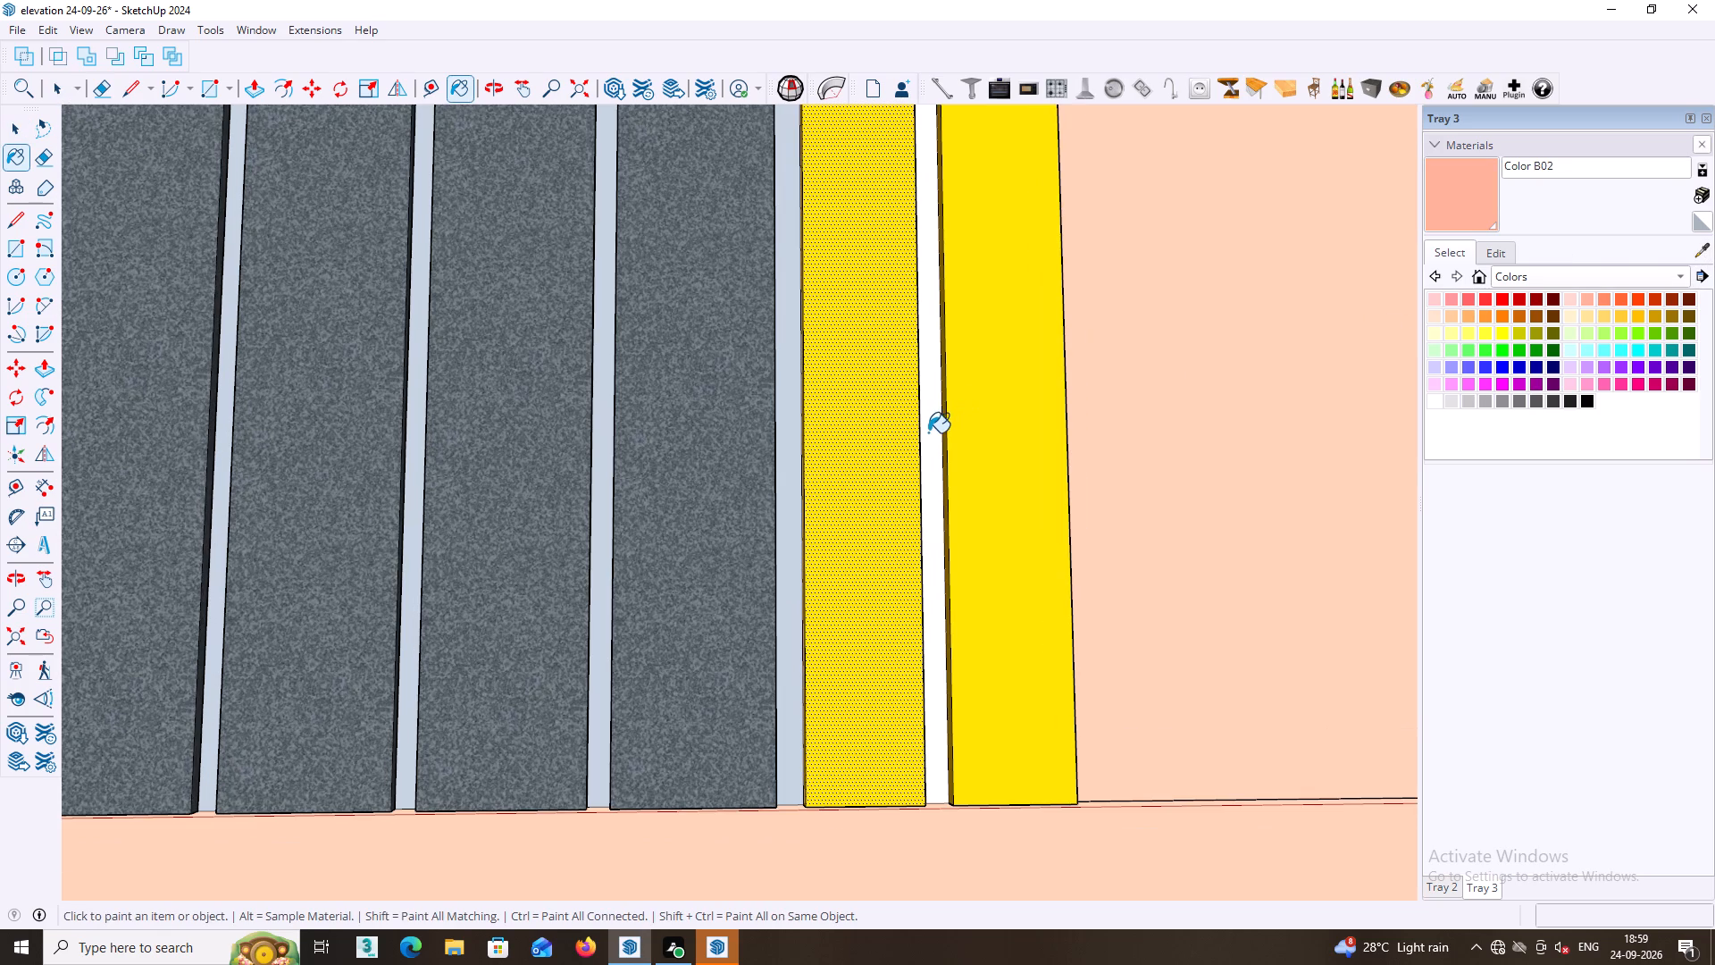
pyautogui.scroll(10, 928, 432)
pyautogui.click(926, 433)
pyautogui.scroll(-2, 925, 441)
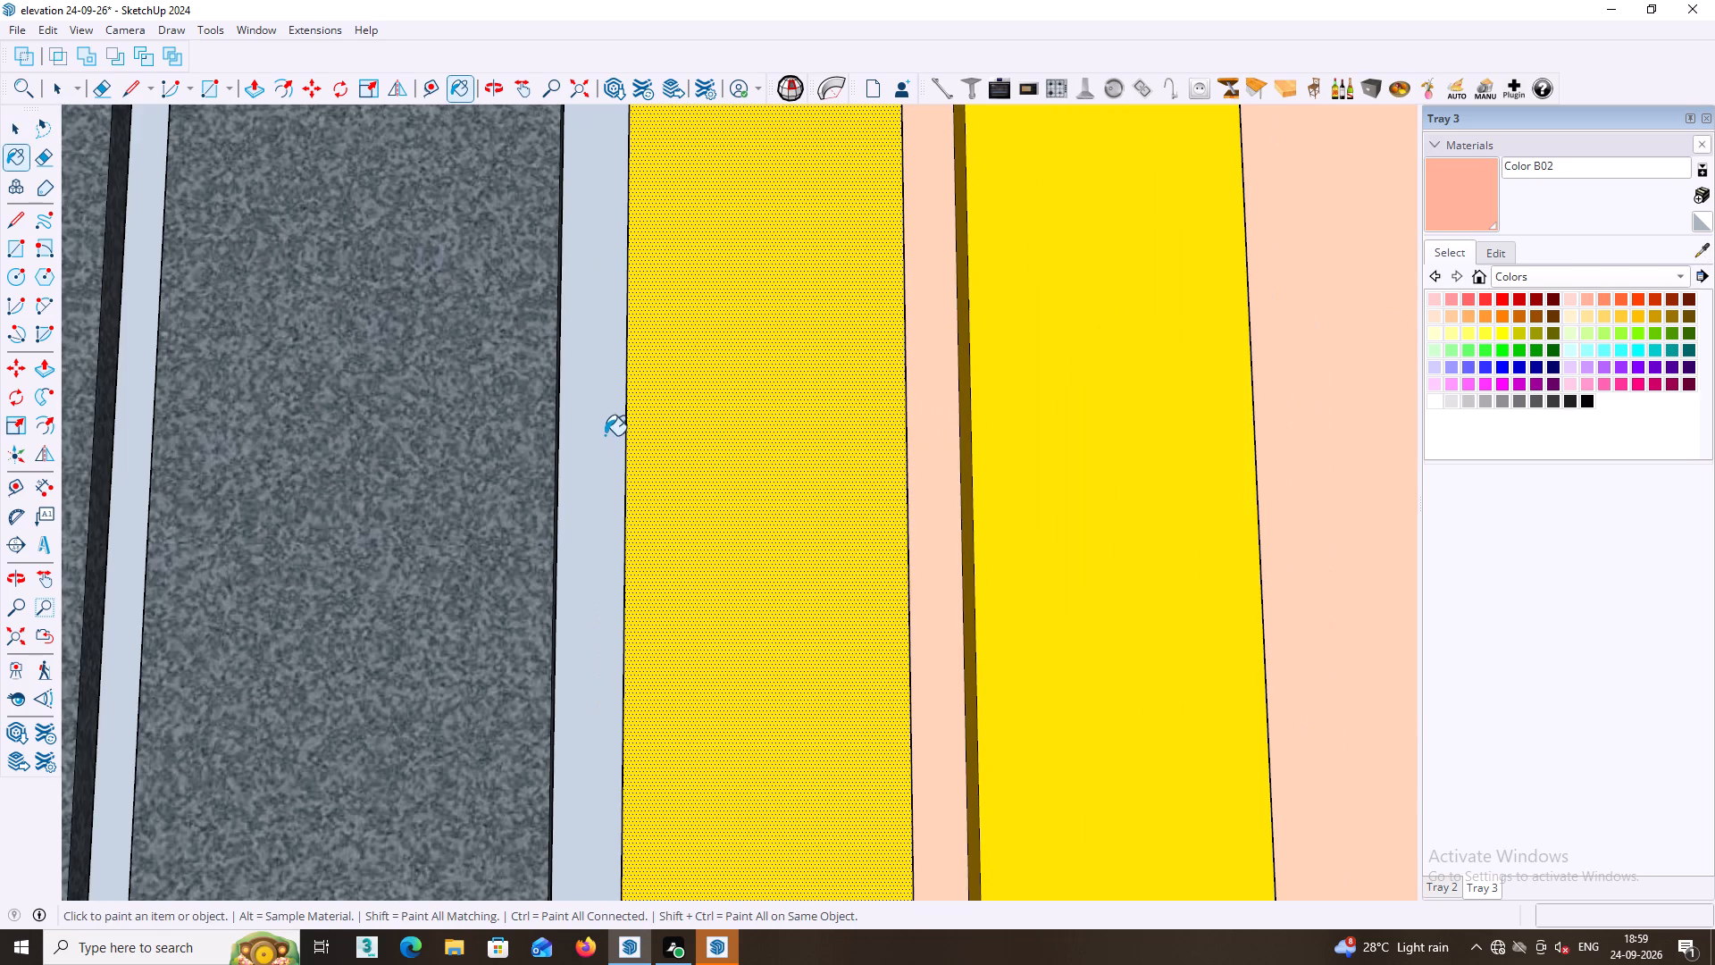
pyautogui.click(603, 431)
# Examine the grey and yellow fins and both houses from several angles for remaining unpainted surfaces.
pyautogui.scroll(-20, 595, 429)
pyautogui.scroll(-2, 595, 429)
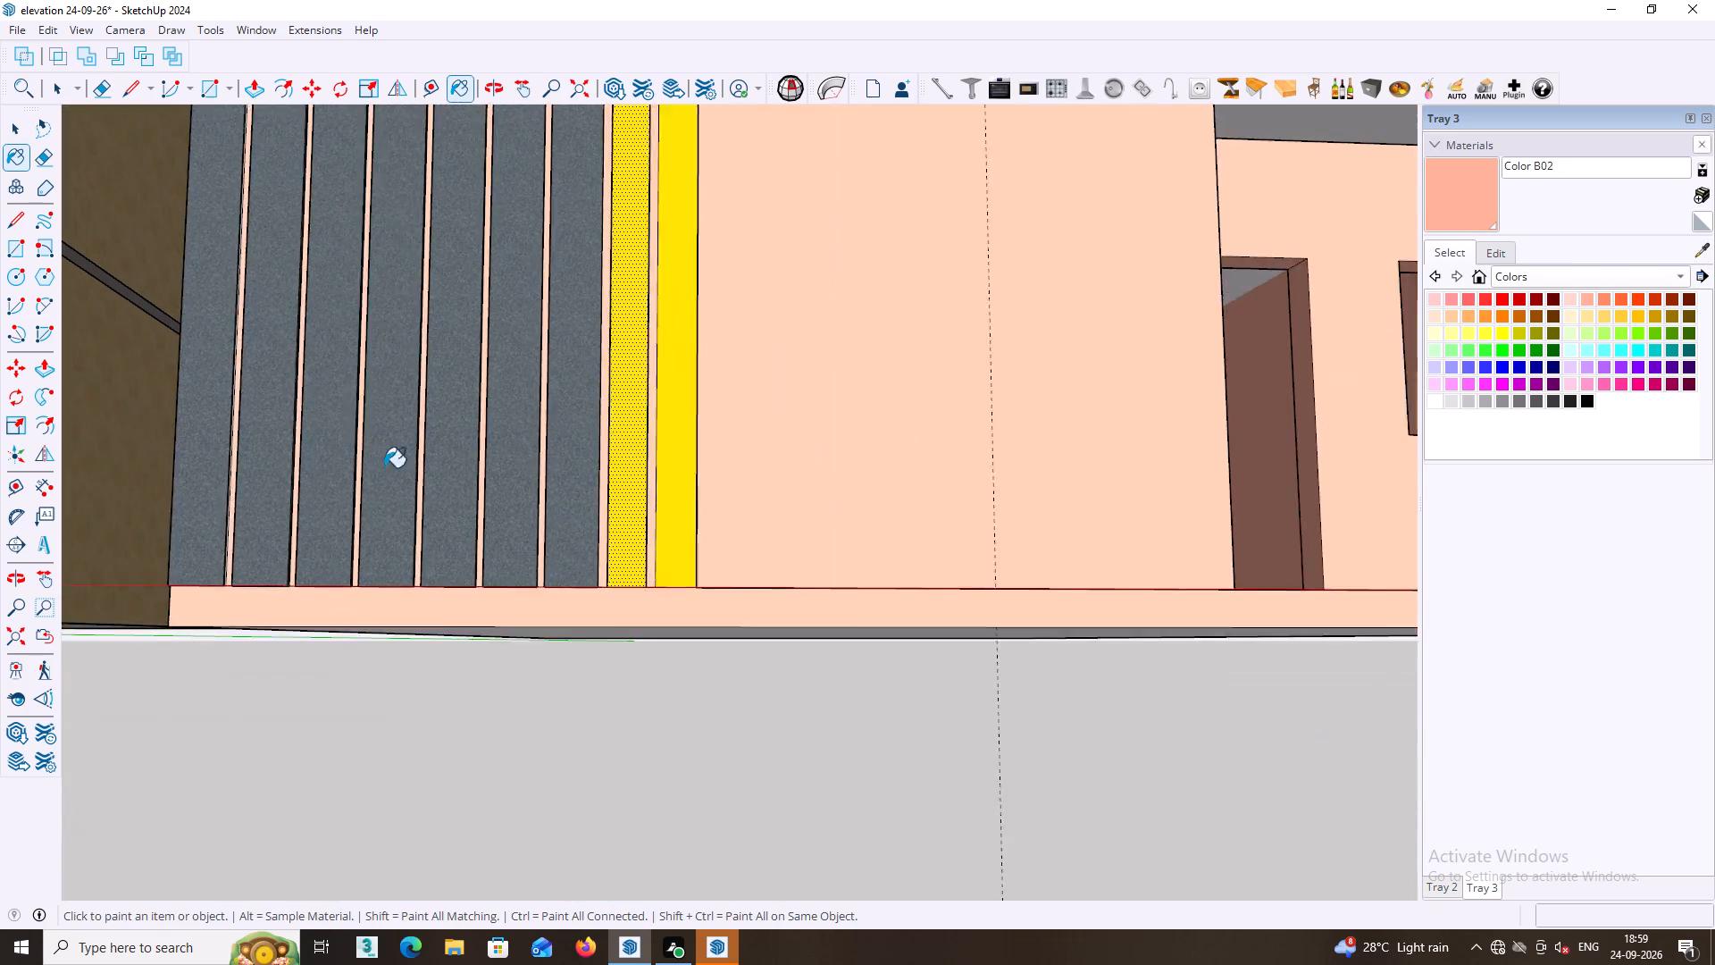
pyautogui.scroll(-5, 384, 467)
pyautogui.keyDown('shift'); pyautogui.moveTo(449, 466); pyautogui.dragTo(1293, 569, button='middle'); pyautogui.keyUp('shift')
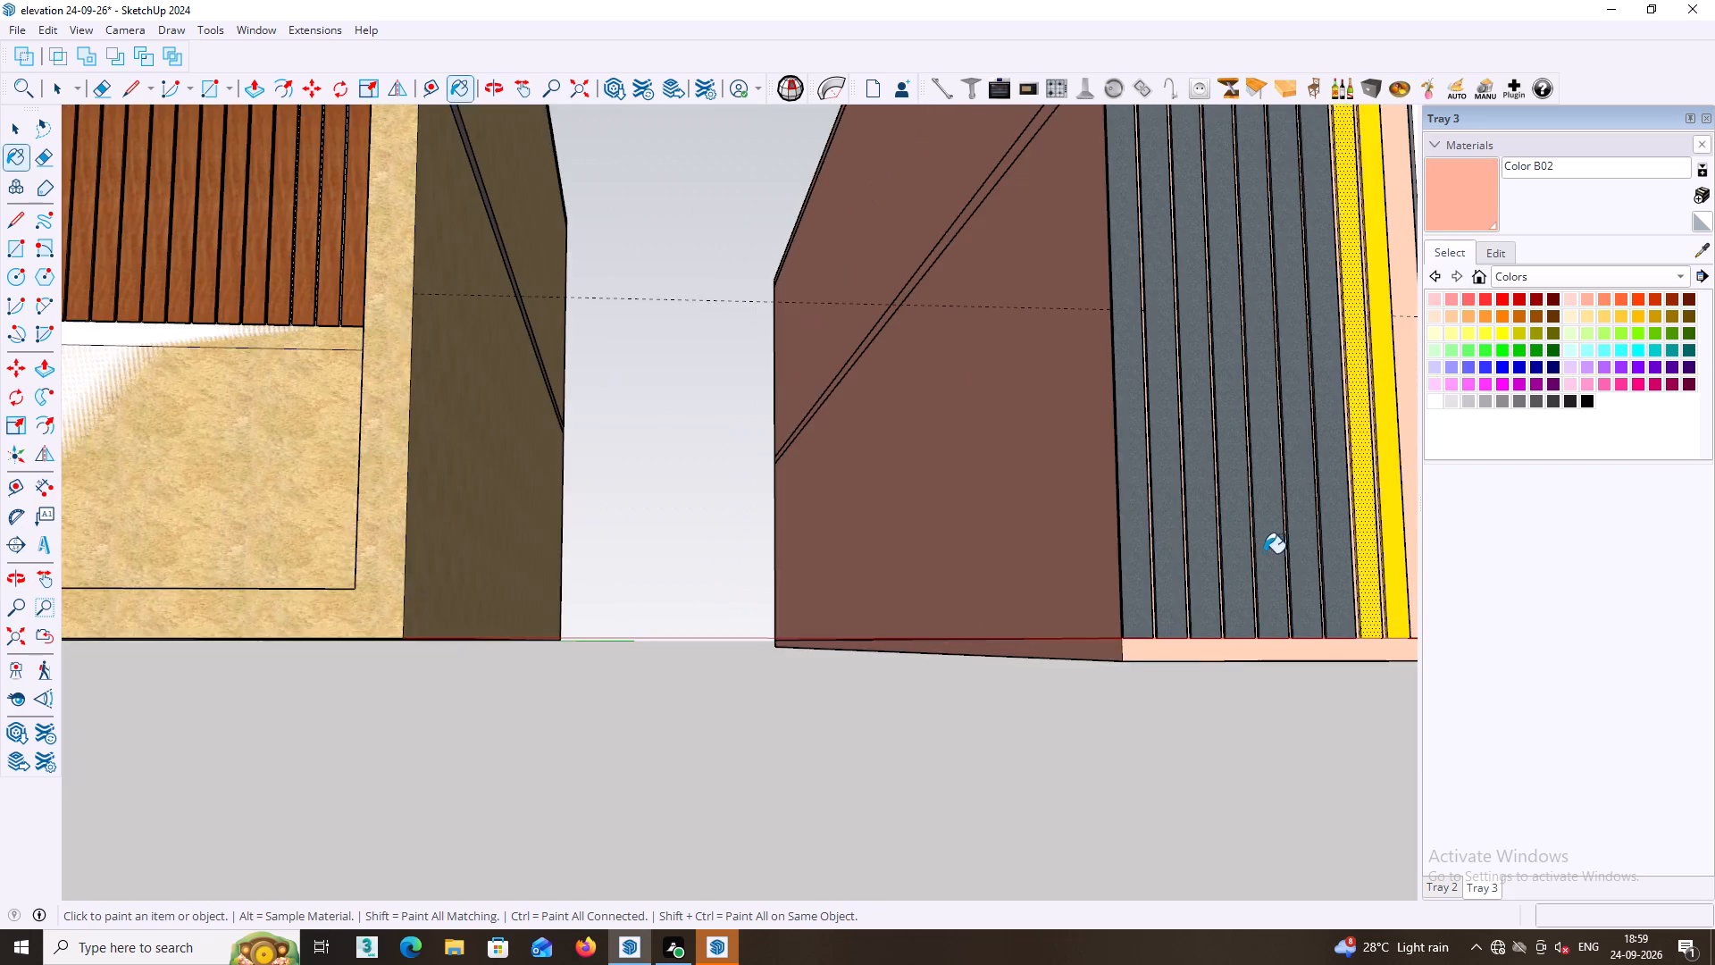
pyautogui.scroll(17, 1255, 539)
pyautogui.moveTo(1167, 536); pyautogui.dragTo(859, 535, button='middle')
pyautogui.scroll(-4, 856, 548)
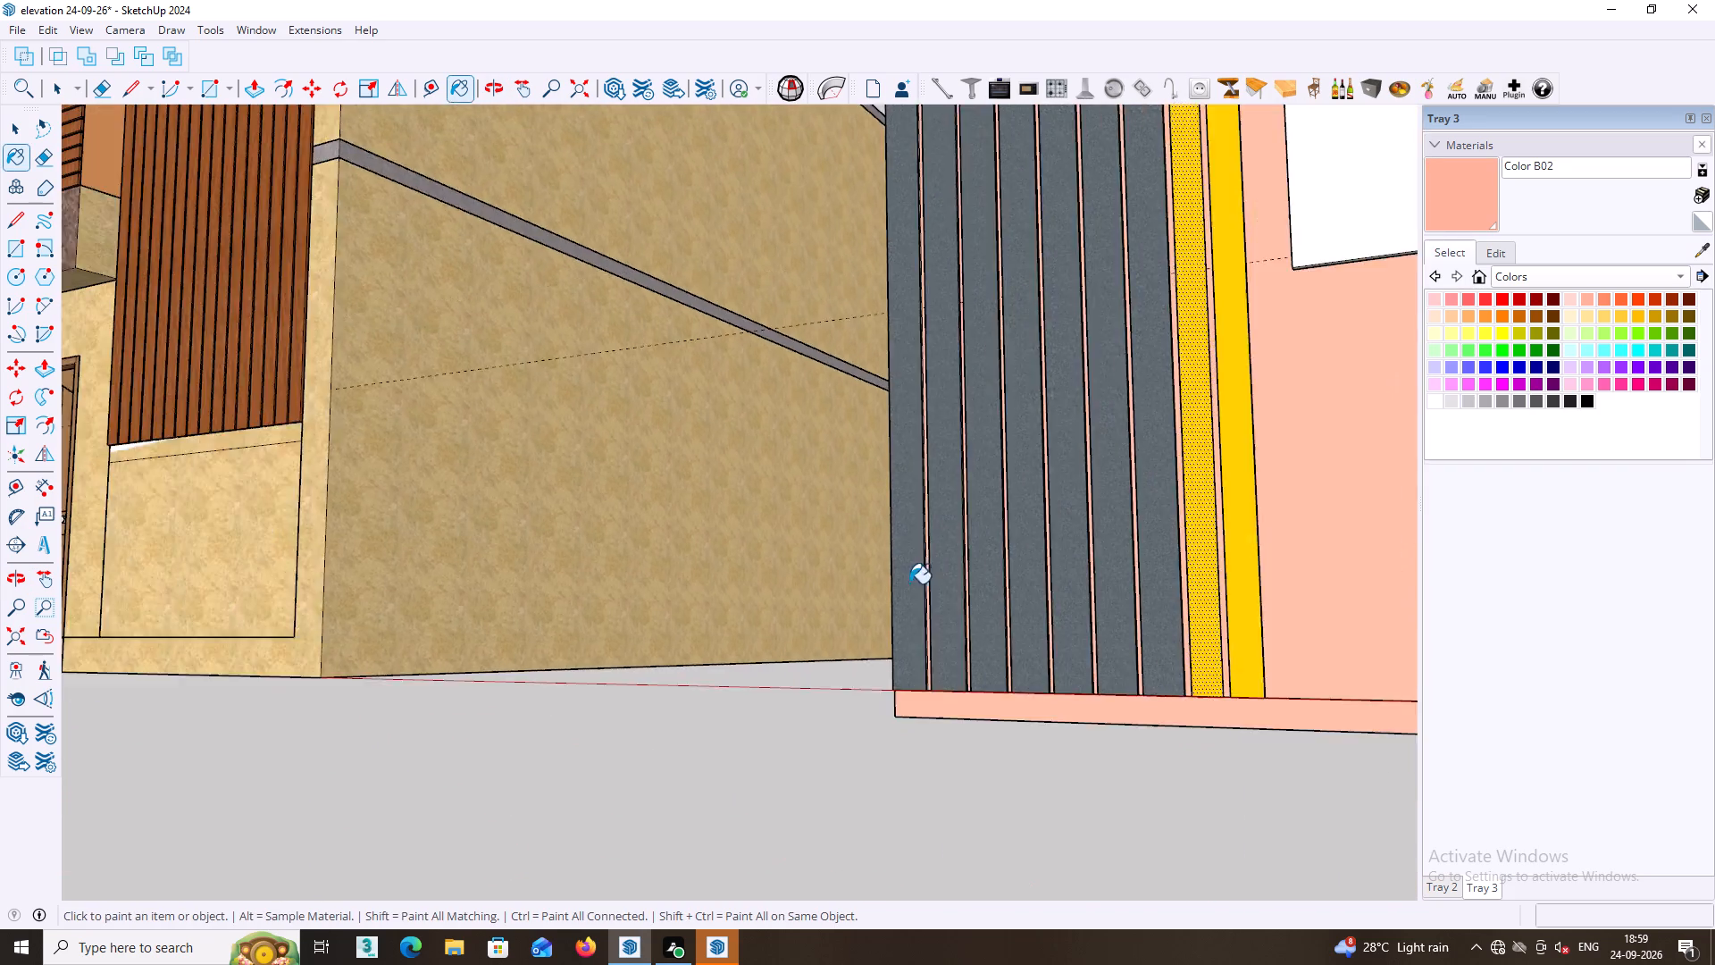
pyautogui.scroll(-18, 909, 583)
pyautogui.press('space')
pyautogui.moveTo(1049, 686); pyautogui.dragTo(1021, 827, button='middle')
pyautogui.scroll(-1, 1047, 694)
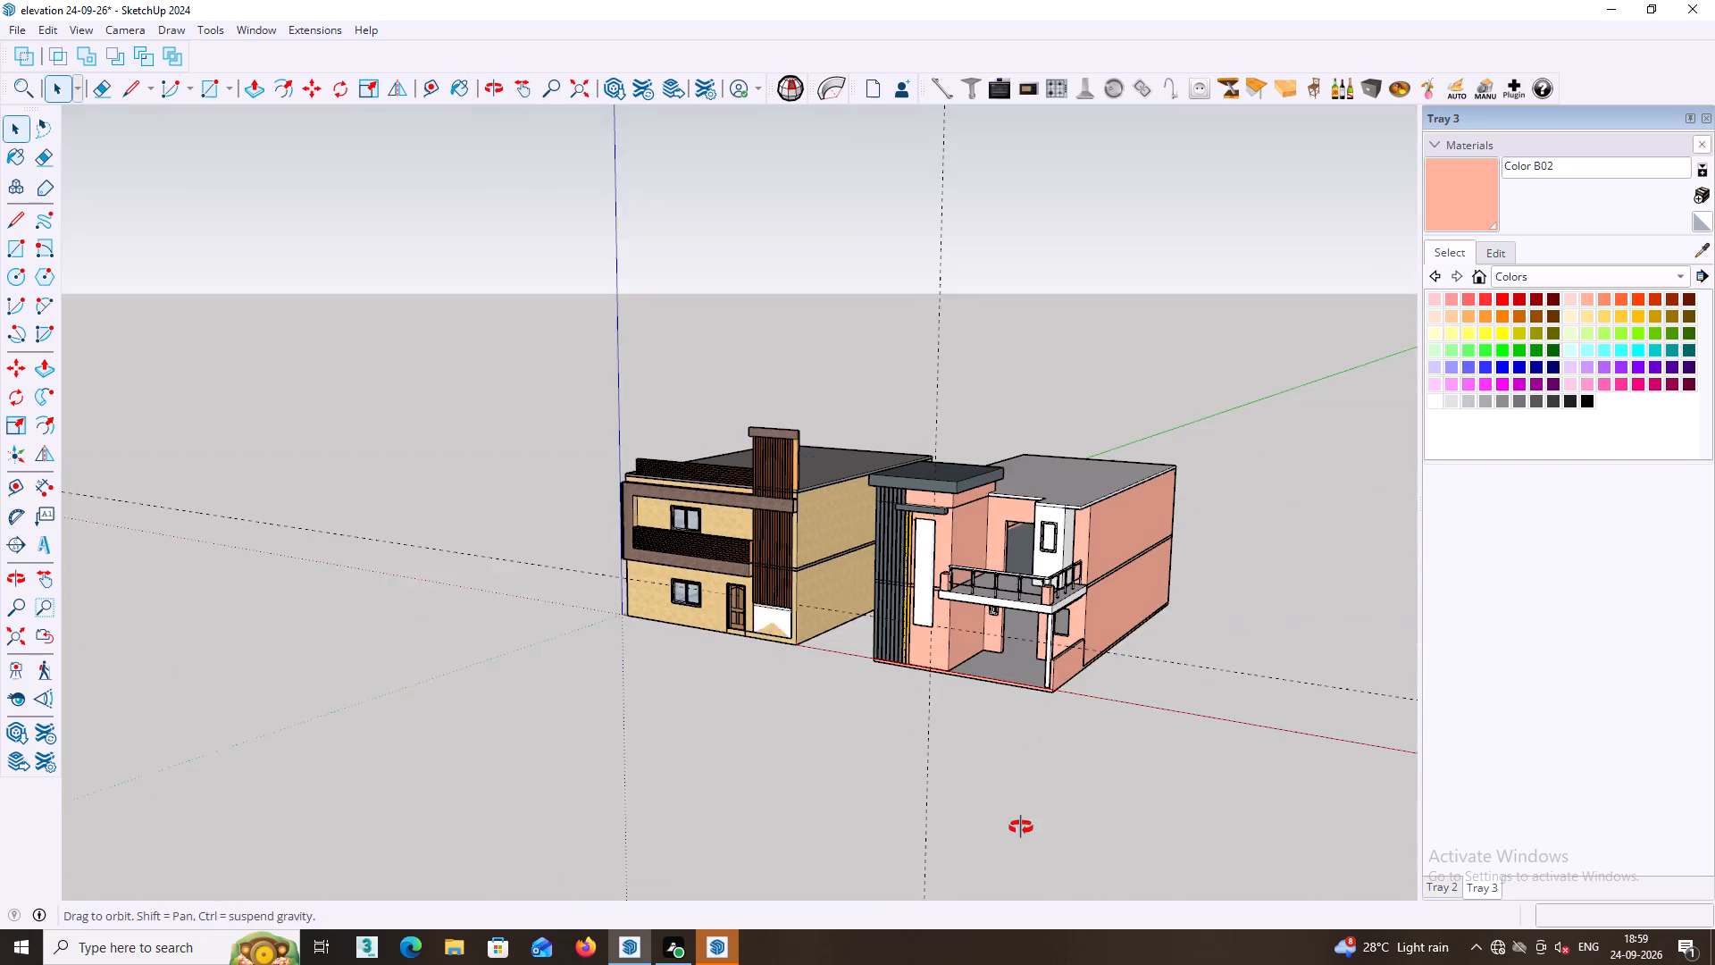
pyautogui.moveTo(1021, 827); pyautogui.dragTo(1023, 830, button='middle')
pyautogui.scroll(9, 1092, 617)
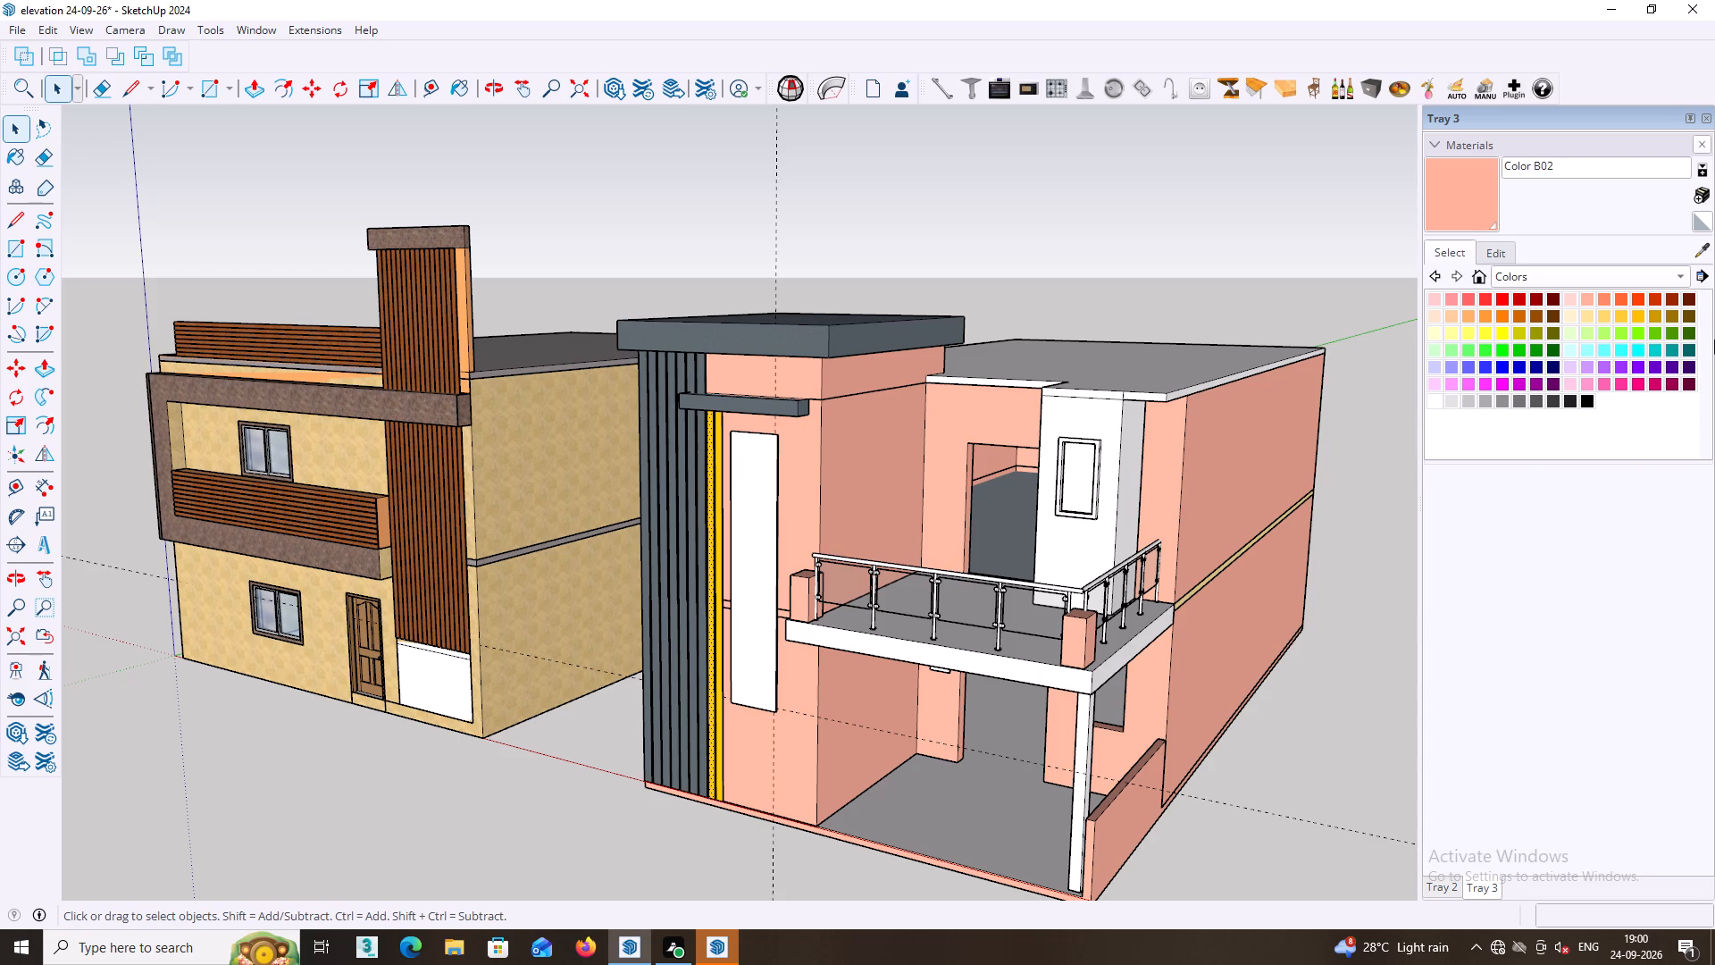
# Sample Color D05 from a fin and paint the front and both sides of the white upper-floor window block.
pyautogui.click(1702, 245)
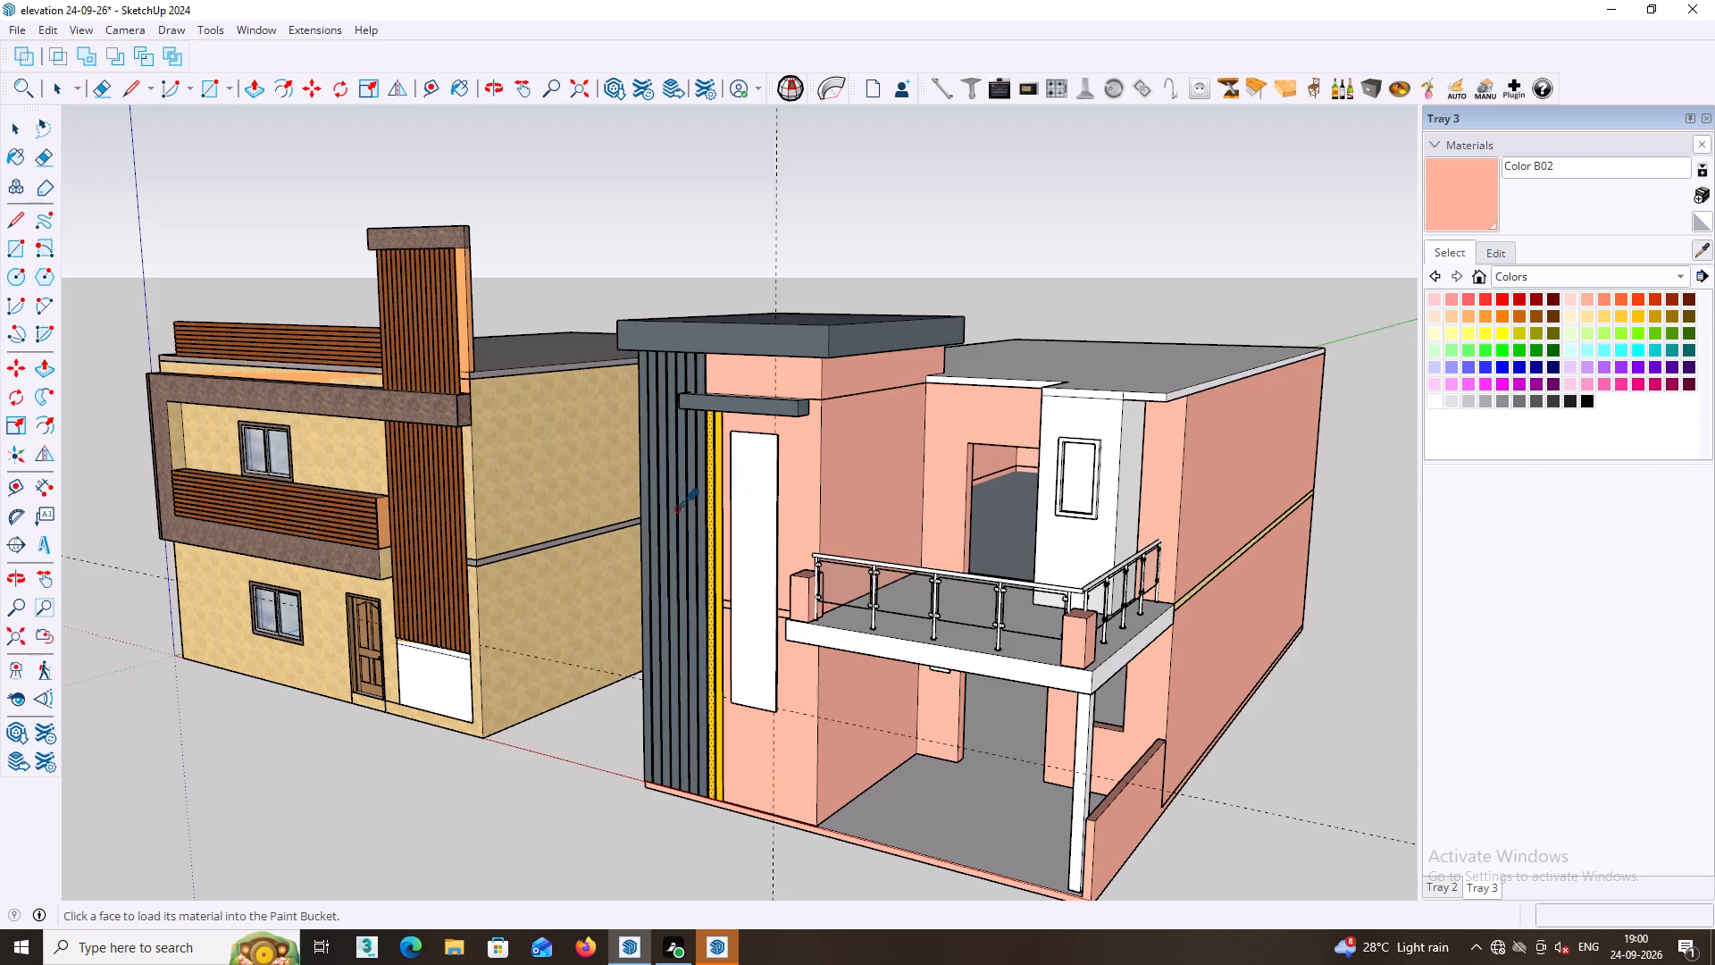
pyautogui.scroll(11, 676, 501)
pyautogui.click(766, 478)
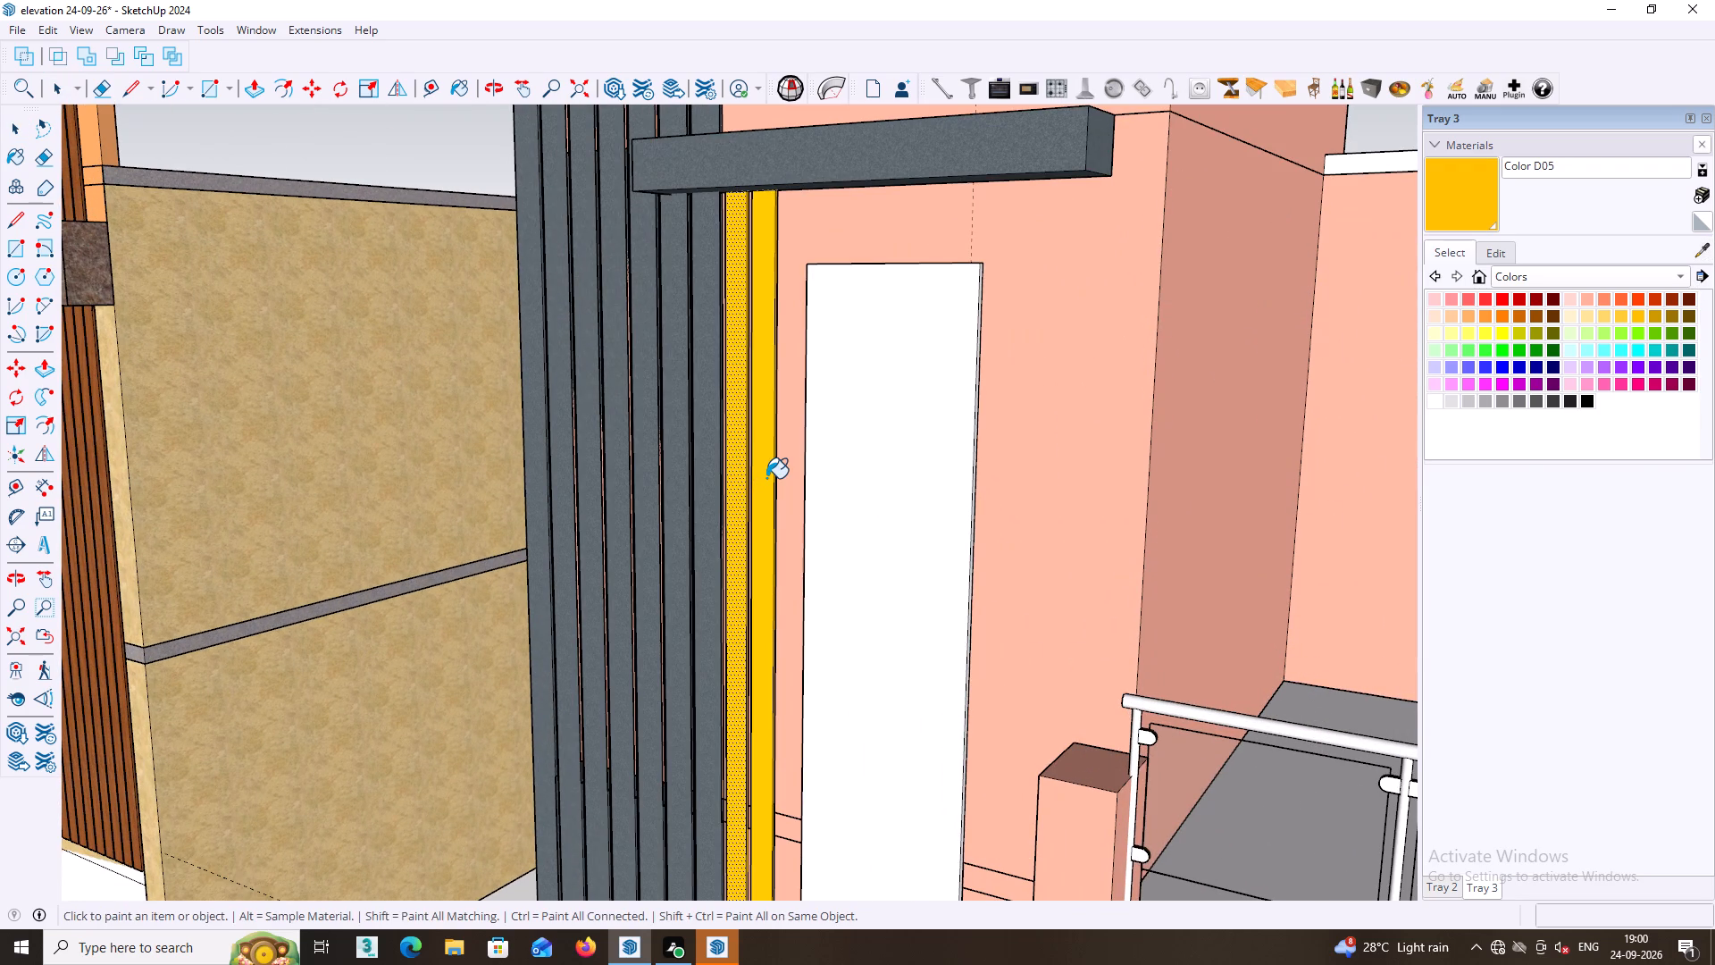
pyautogui.keyDown('shift'); pyautogui.moveTo(842, 524); pyautogui.dragTo(300, 492, button='middle'); pyautogui.keyUp('shift')
pyautogui.scroll(-5, 736, 444)
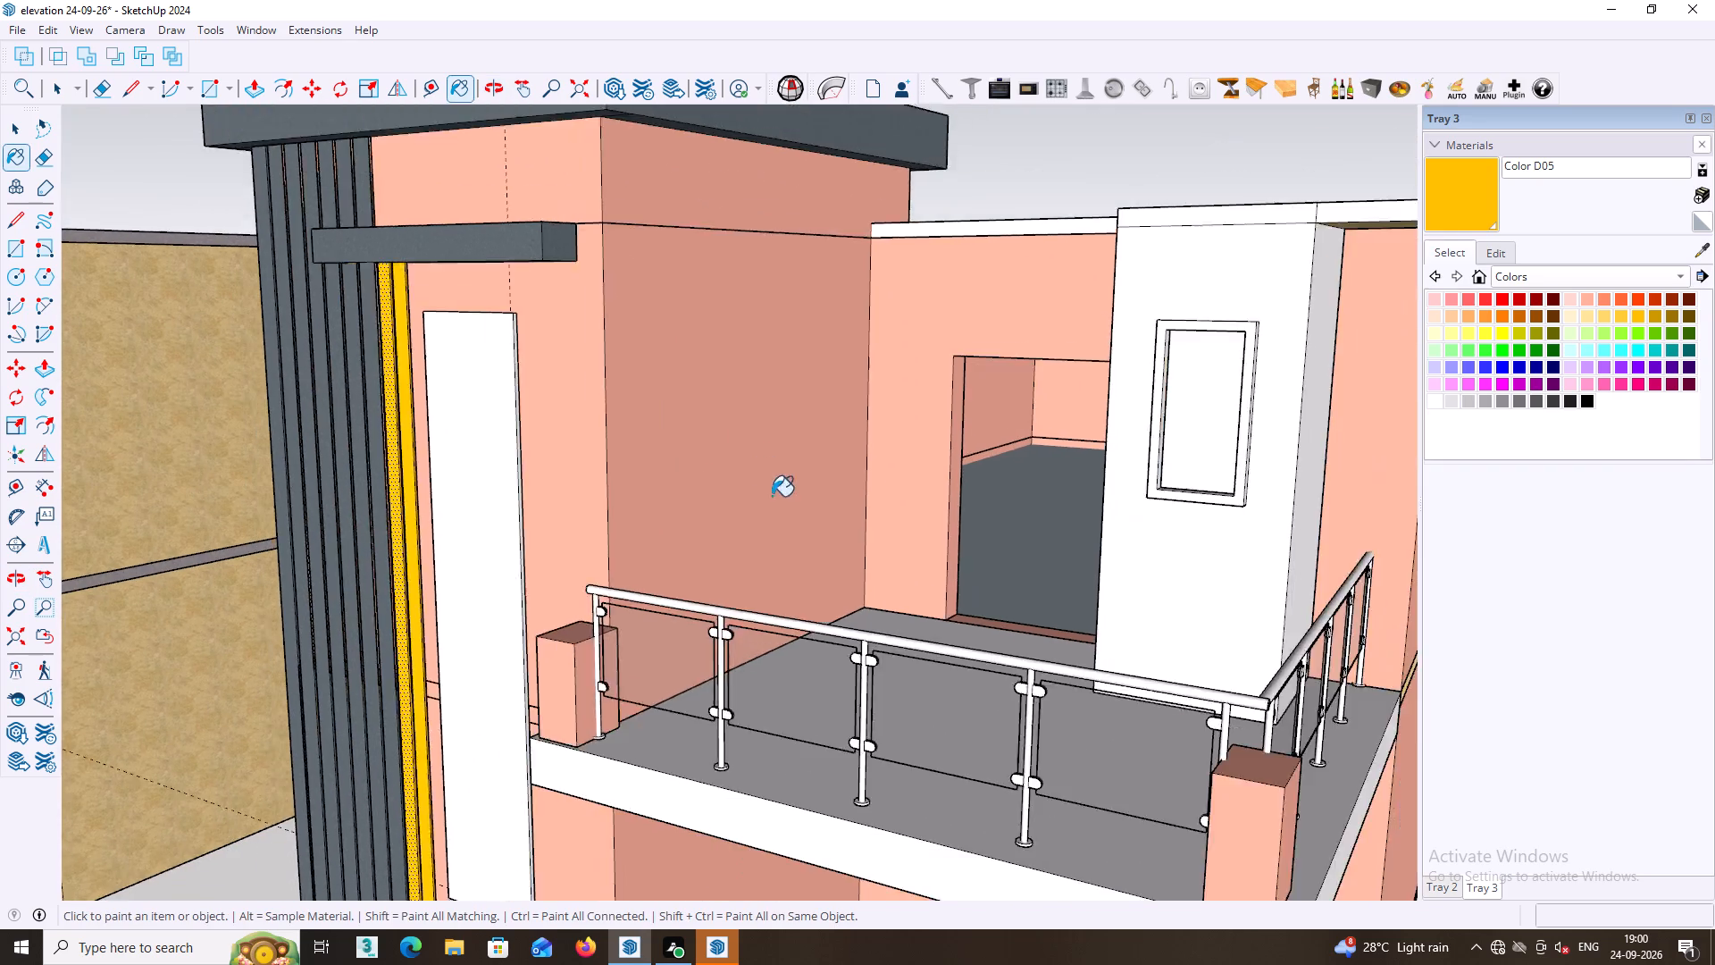
pyautogui.scroll(-4, 772, 496)
pyautogui.moveTo(883, 507); pyautogui.dragTo(706, 472, button='middle')
pyautogui.scroll(4, 876, 439)
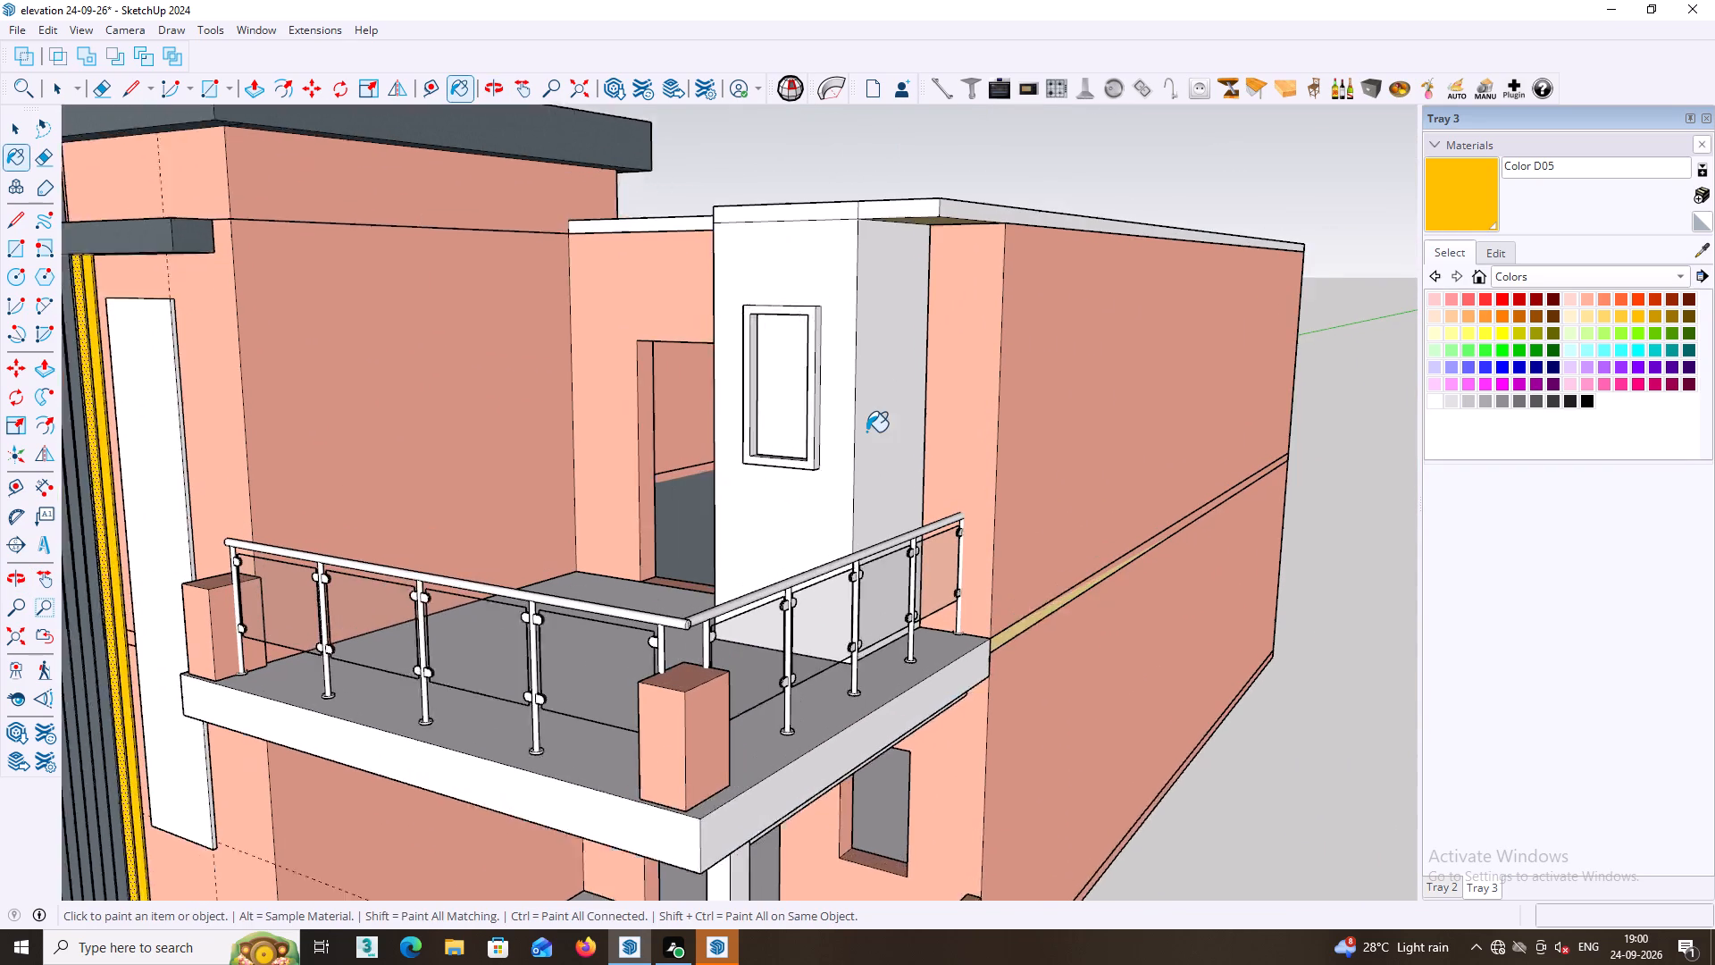
pyautogui.scroll(1, 866, 432)
pyautogui.moveTo(857, 412); pyautogui.dragTo(916, 413, button='middle')
pyautogui.scroll(1, 854, 281)
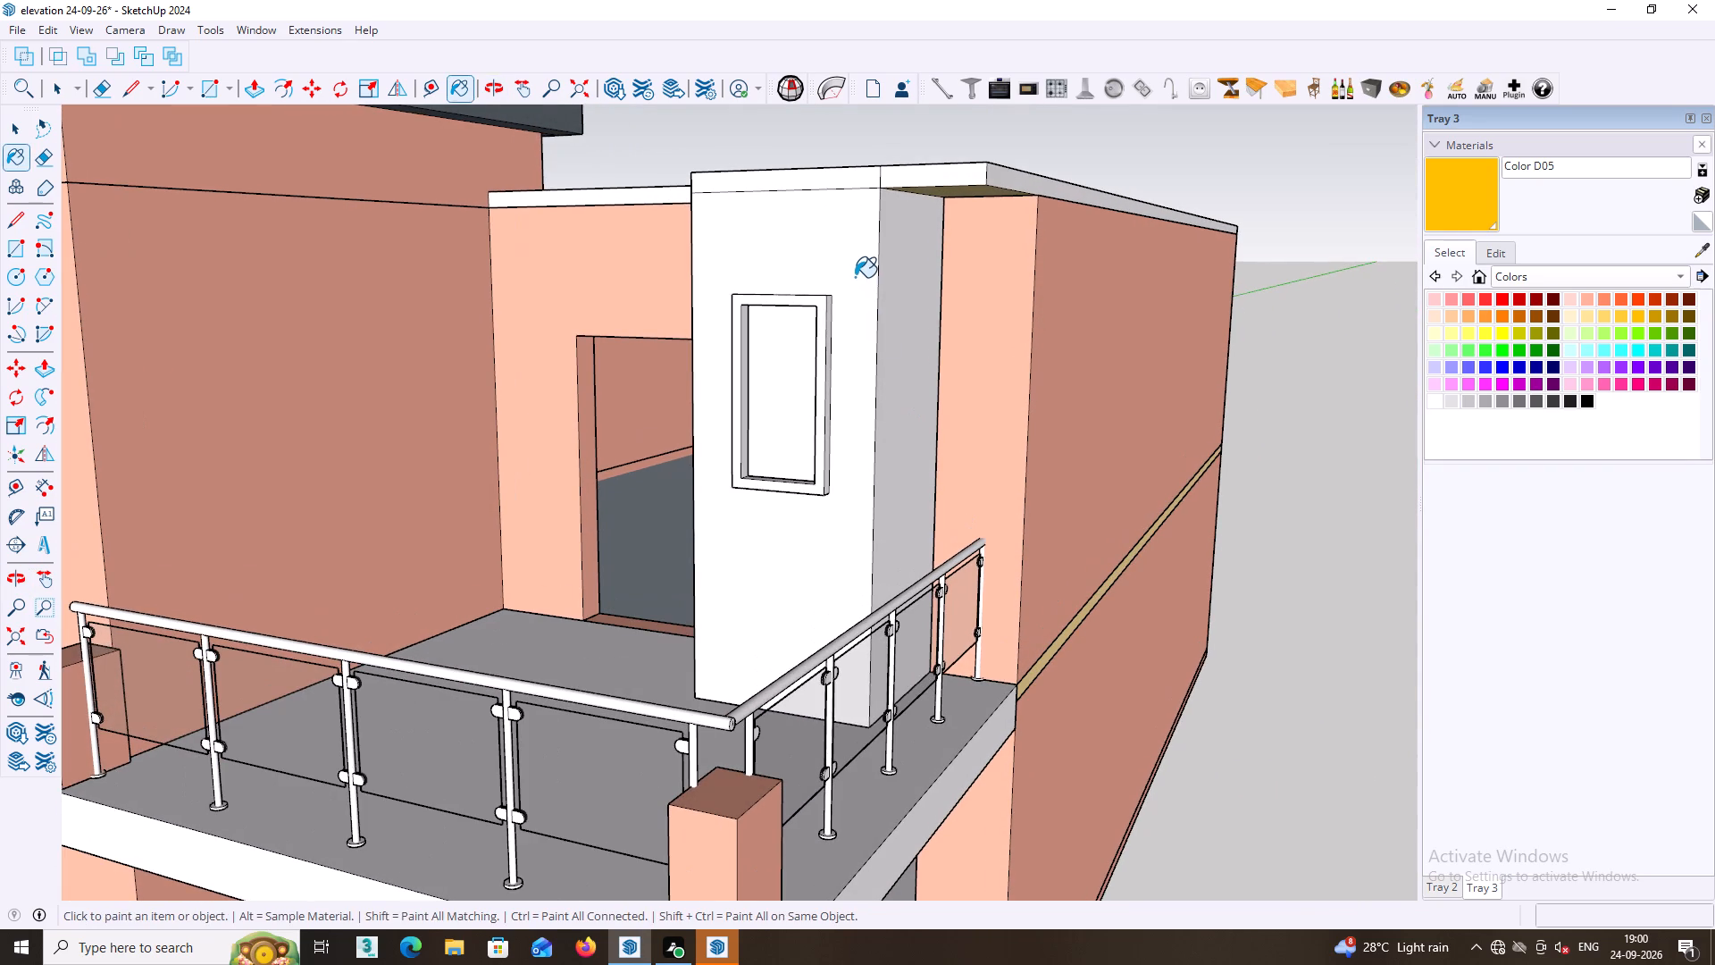
pyautogui.click(855, 277)
pyautogui.click(896, 290)
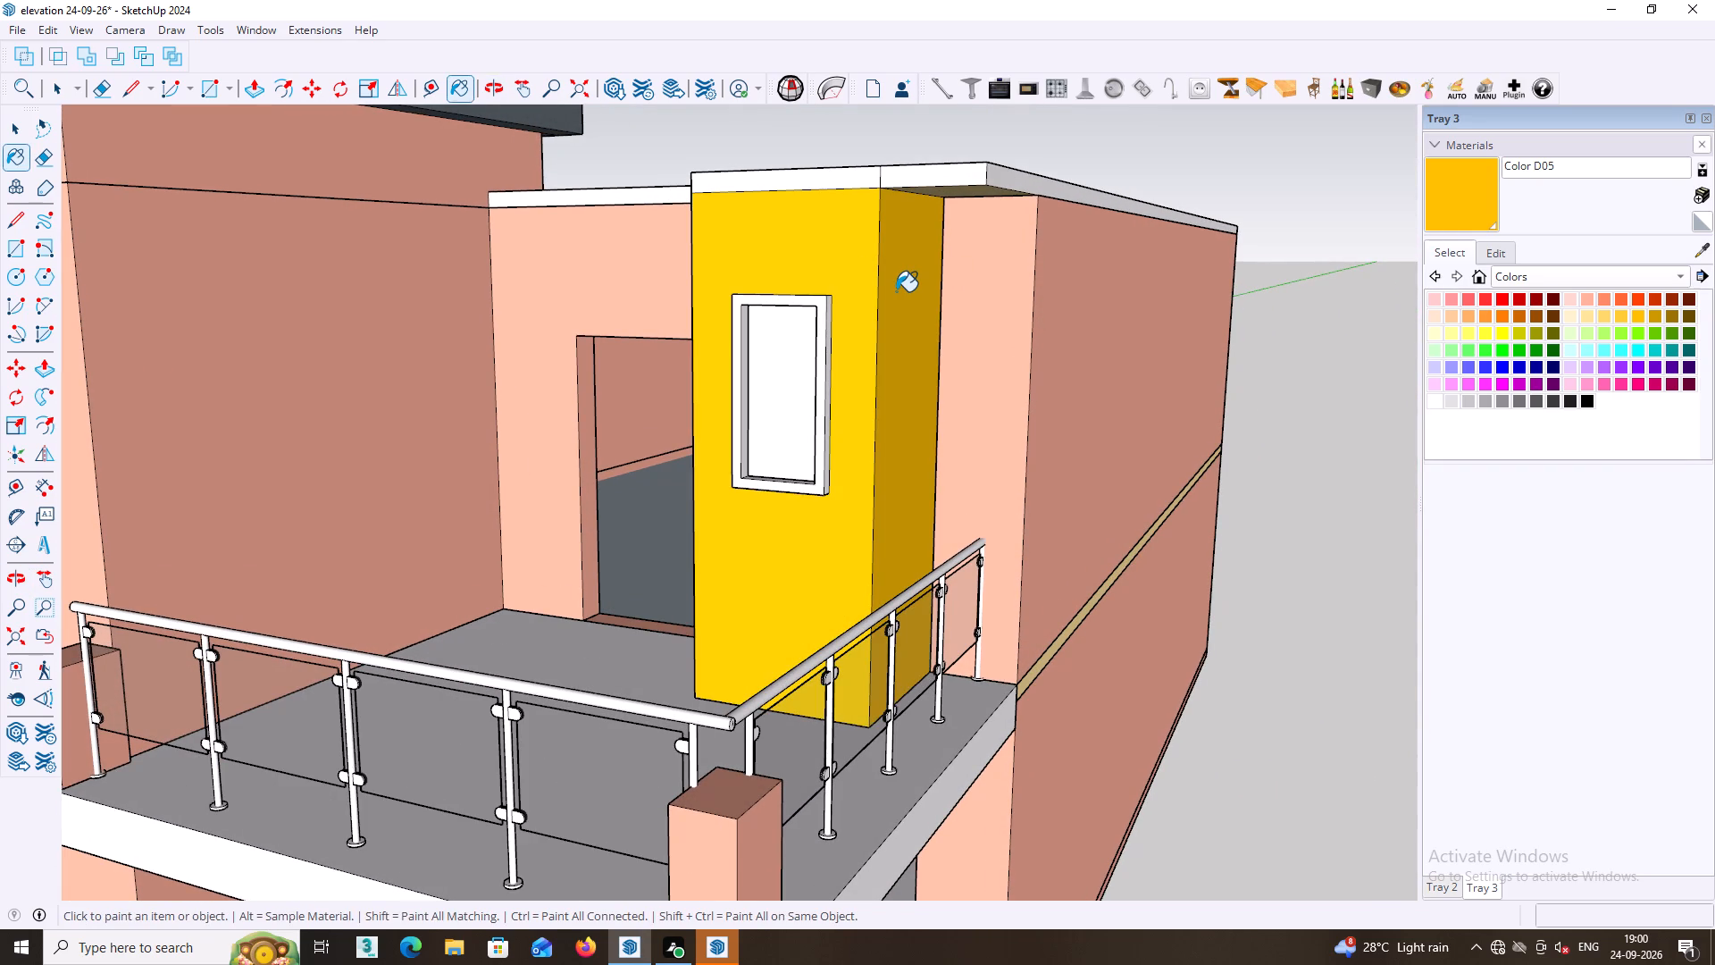
pyautogui.moveTo(896, 295); pyautogui.dragTo(1316, 357, button='middle')
pyautogui.scroll(2, 823, 326)
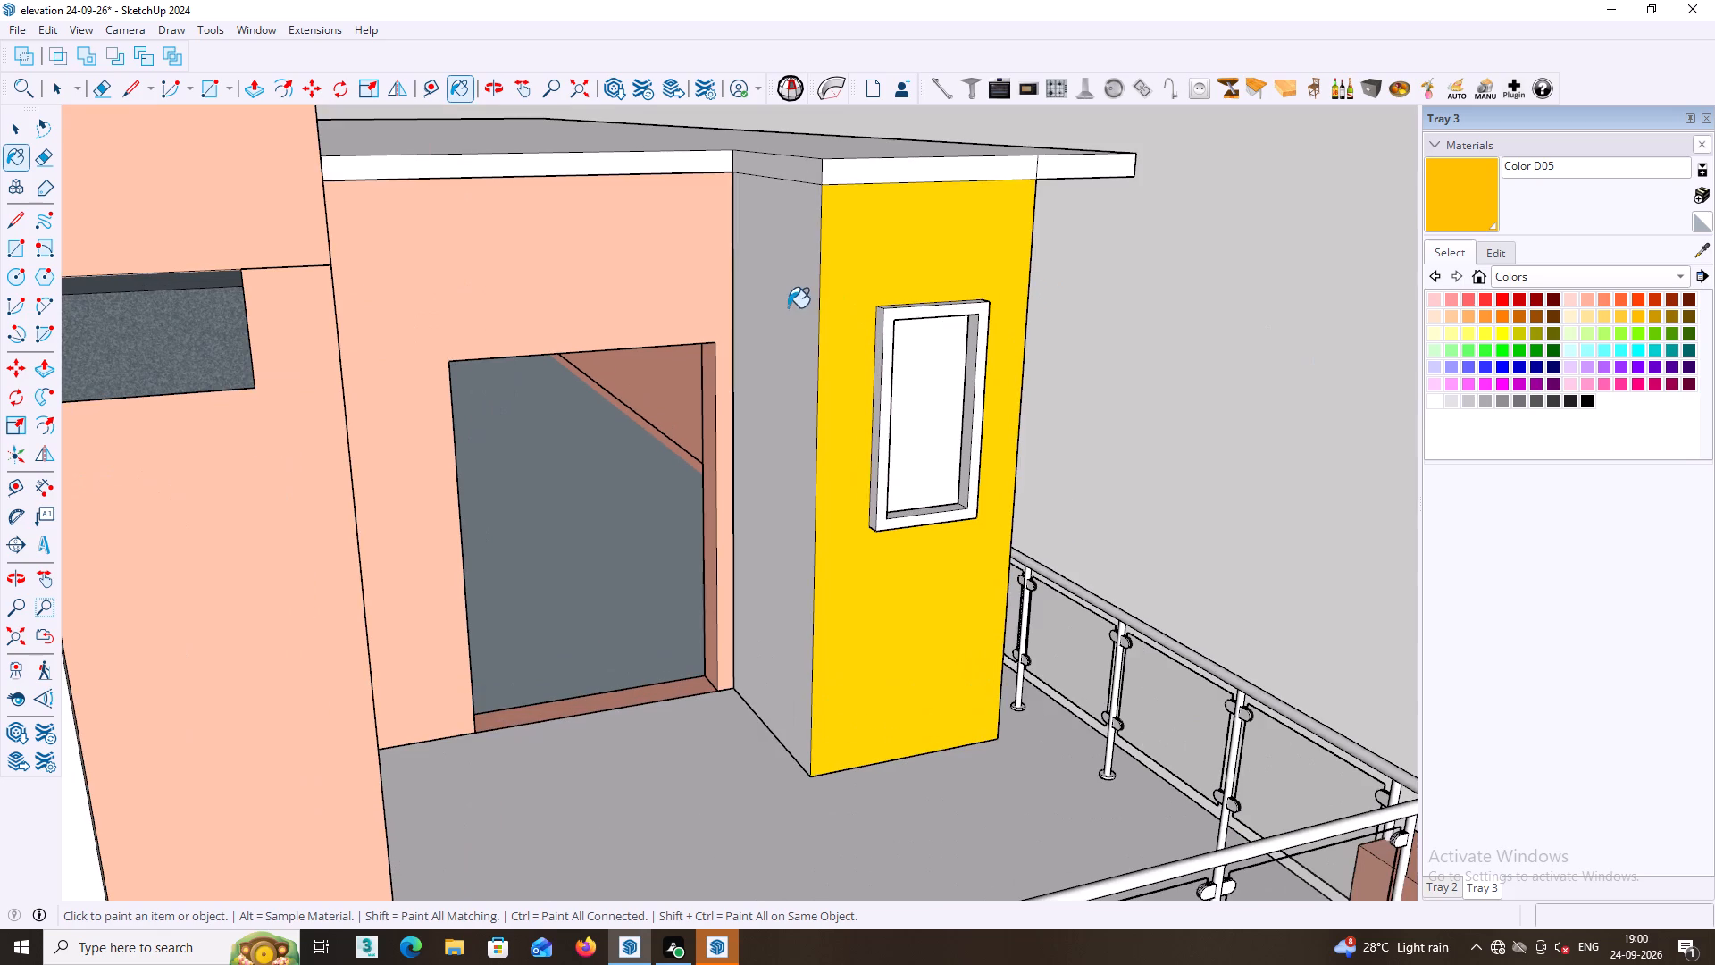
pyautogui.click(788, 306)
# Paint the white column and beam supporting the balcony with Color D05.
pyautogui.scroll(-6, 803, 306)
pyautogui.moveTo(1089, 406); pyautogui.dragTo(955, 407, button='middle')
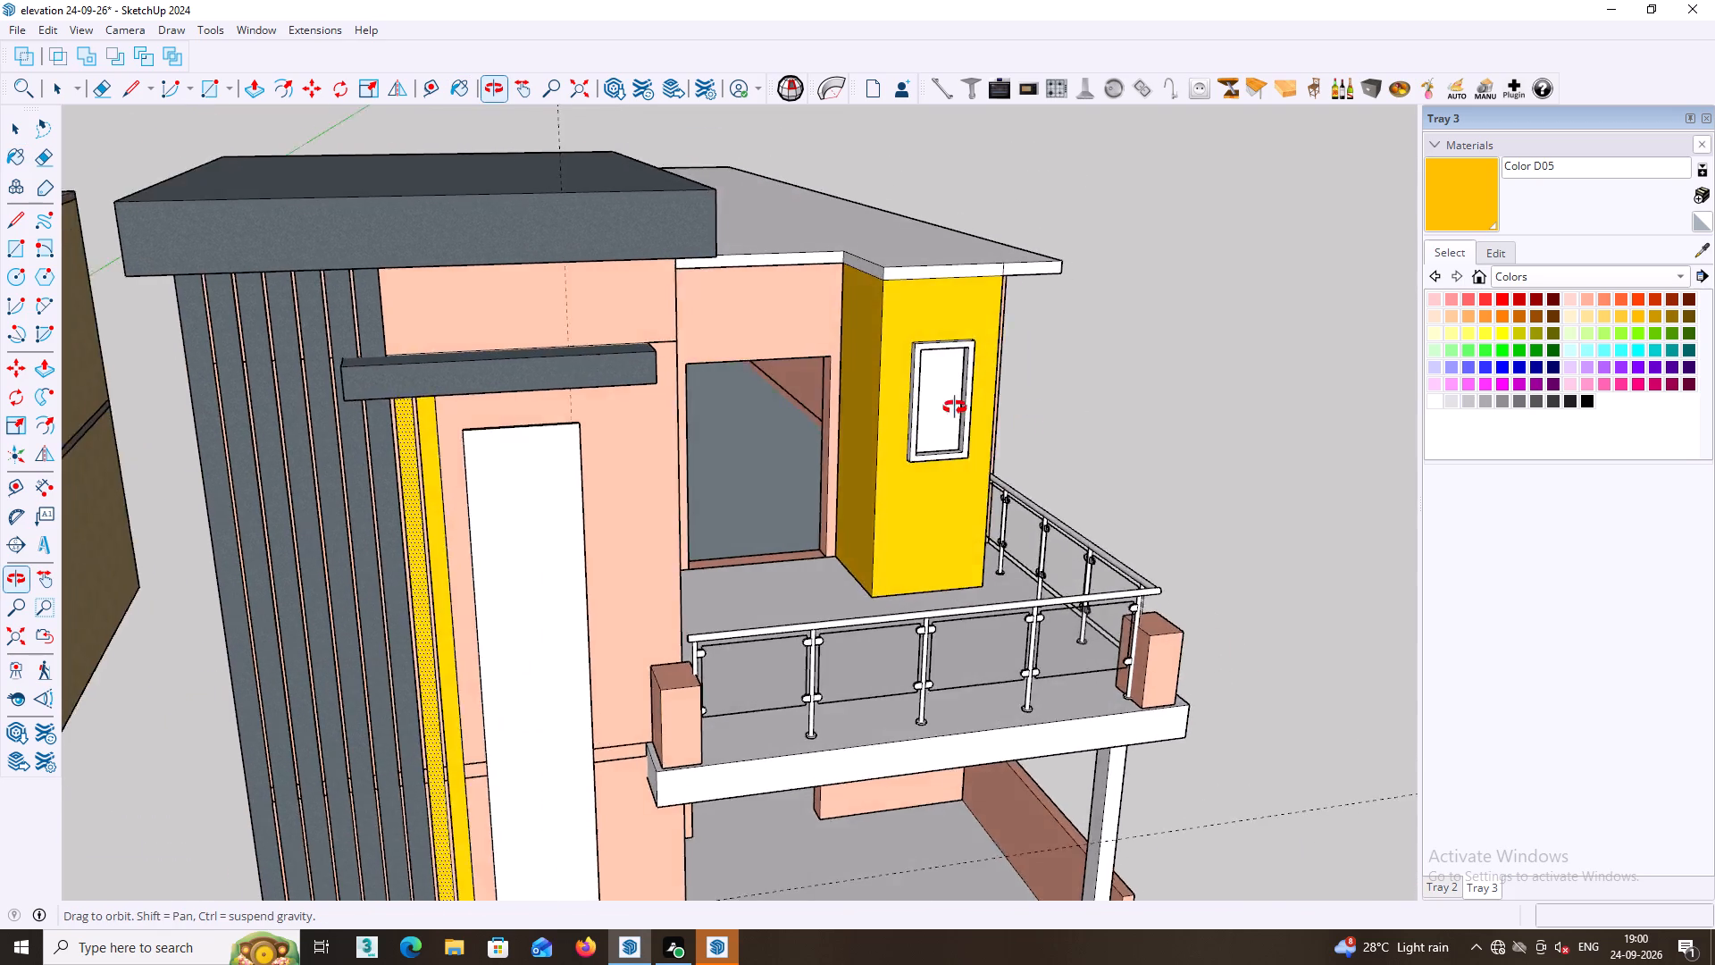
pyautogui.moveTo(955, 407); pyautogui.dragTo(565, 430, button='middle')
pyautogui.moveTo(565, 430); pyautogui.dragTo(553, 197, button='middle')
pyautogui.keyDown('shift'); pyautogui.scroll(-4, 647, 536); pyautogui.keyUp('shift')
pyautogui.keyDown('shift'); pyautogui.middleClick(647, 536); pyautogui.keyUp('shift')
pyautogui.moveTo(670, 650); pyautogui.dragTo(782, 593, button='middle')
pyautogui.scroll(5, 832, 512)
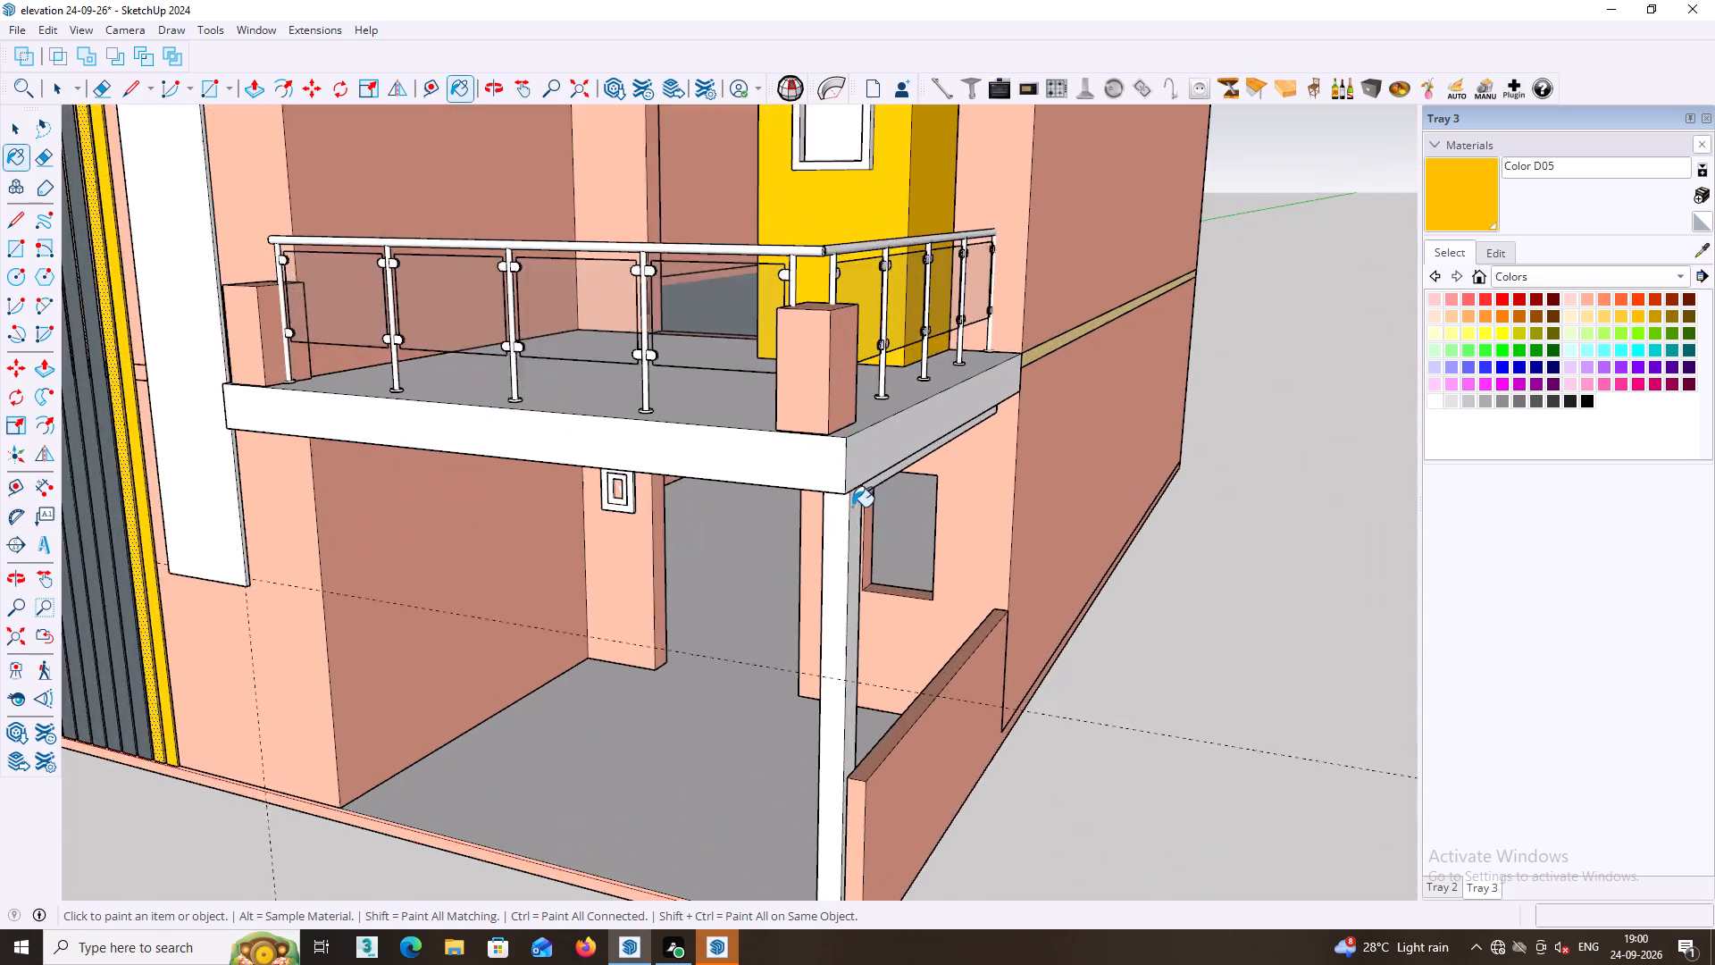
pyautogui.scroll(4, 852, 507)
pyautogui.moveTo(854, 541); pyautogui.dragTo(910, 510, button='middle')
pyautogui.scroll(3, 886, 516)
pyautogui.click(929, 496)
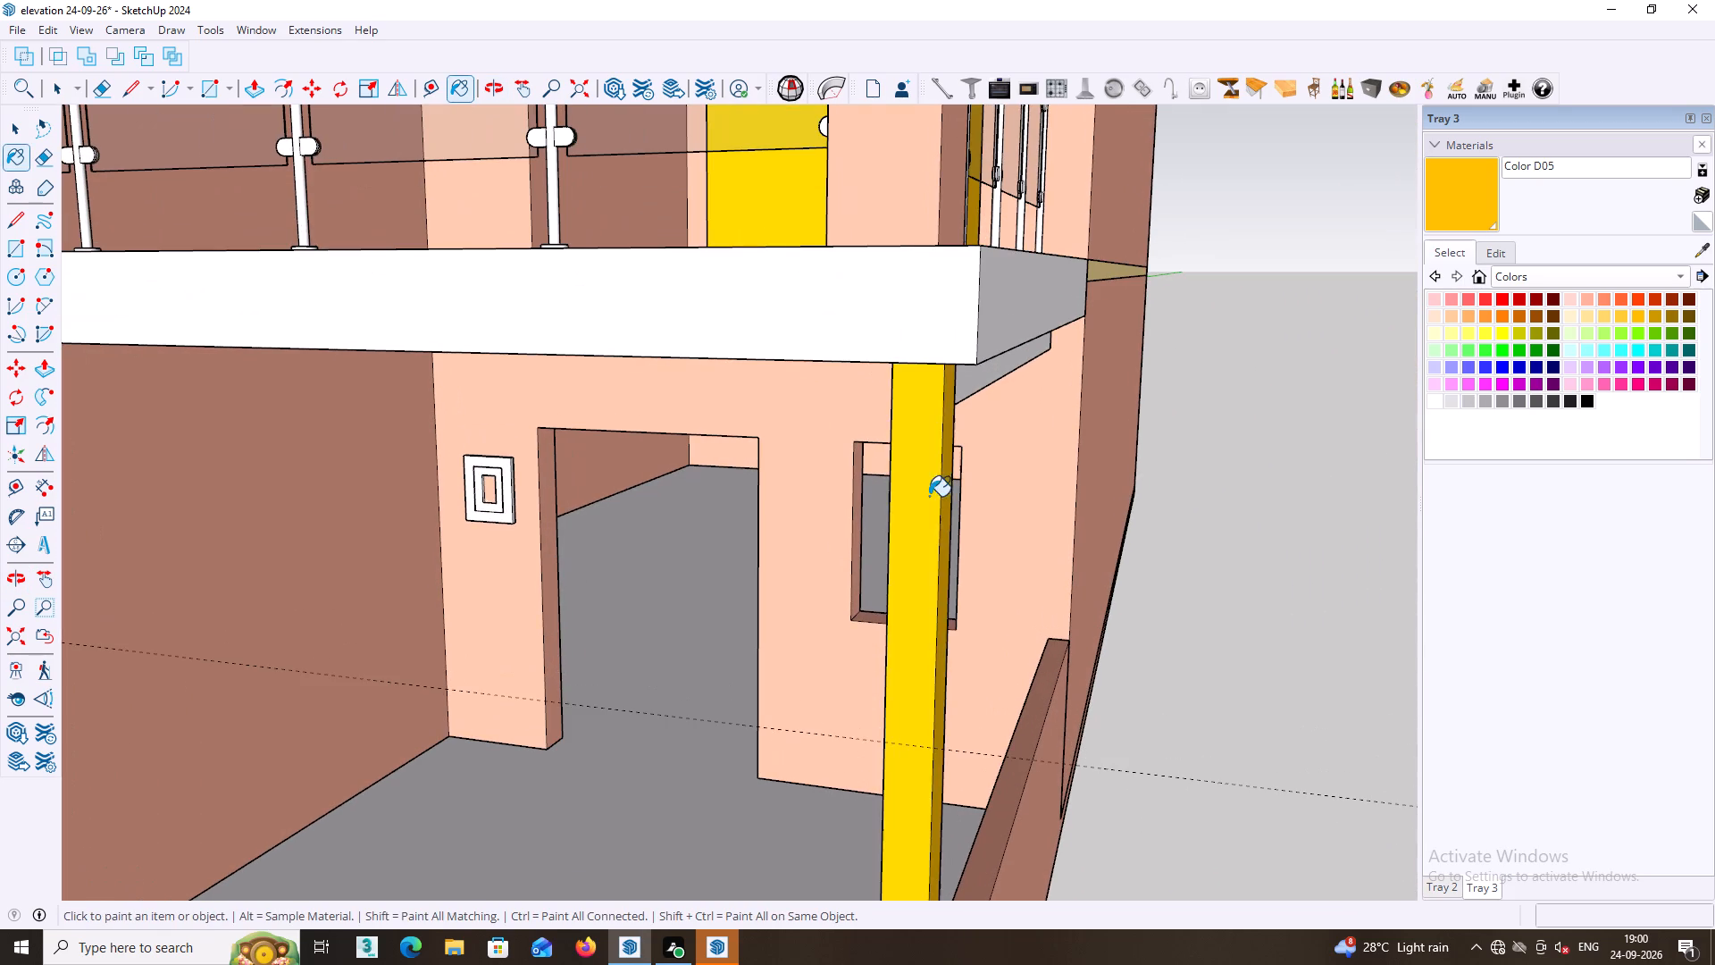
pyautogui.moveTo(928, 496); pyautogui.dragTo(1232, 431, button='middle')
pyautogui.scroll(5, 1115, 335)
pyautogui.click(1103, 344)
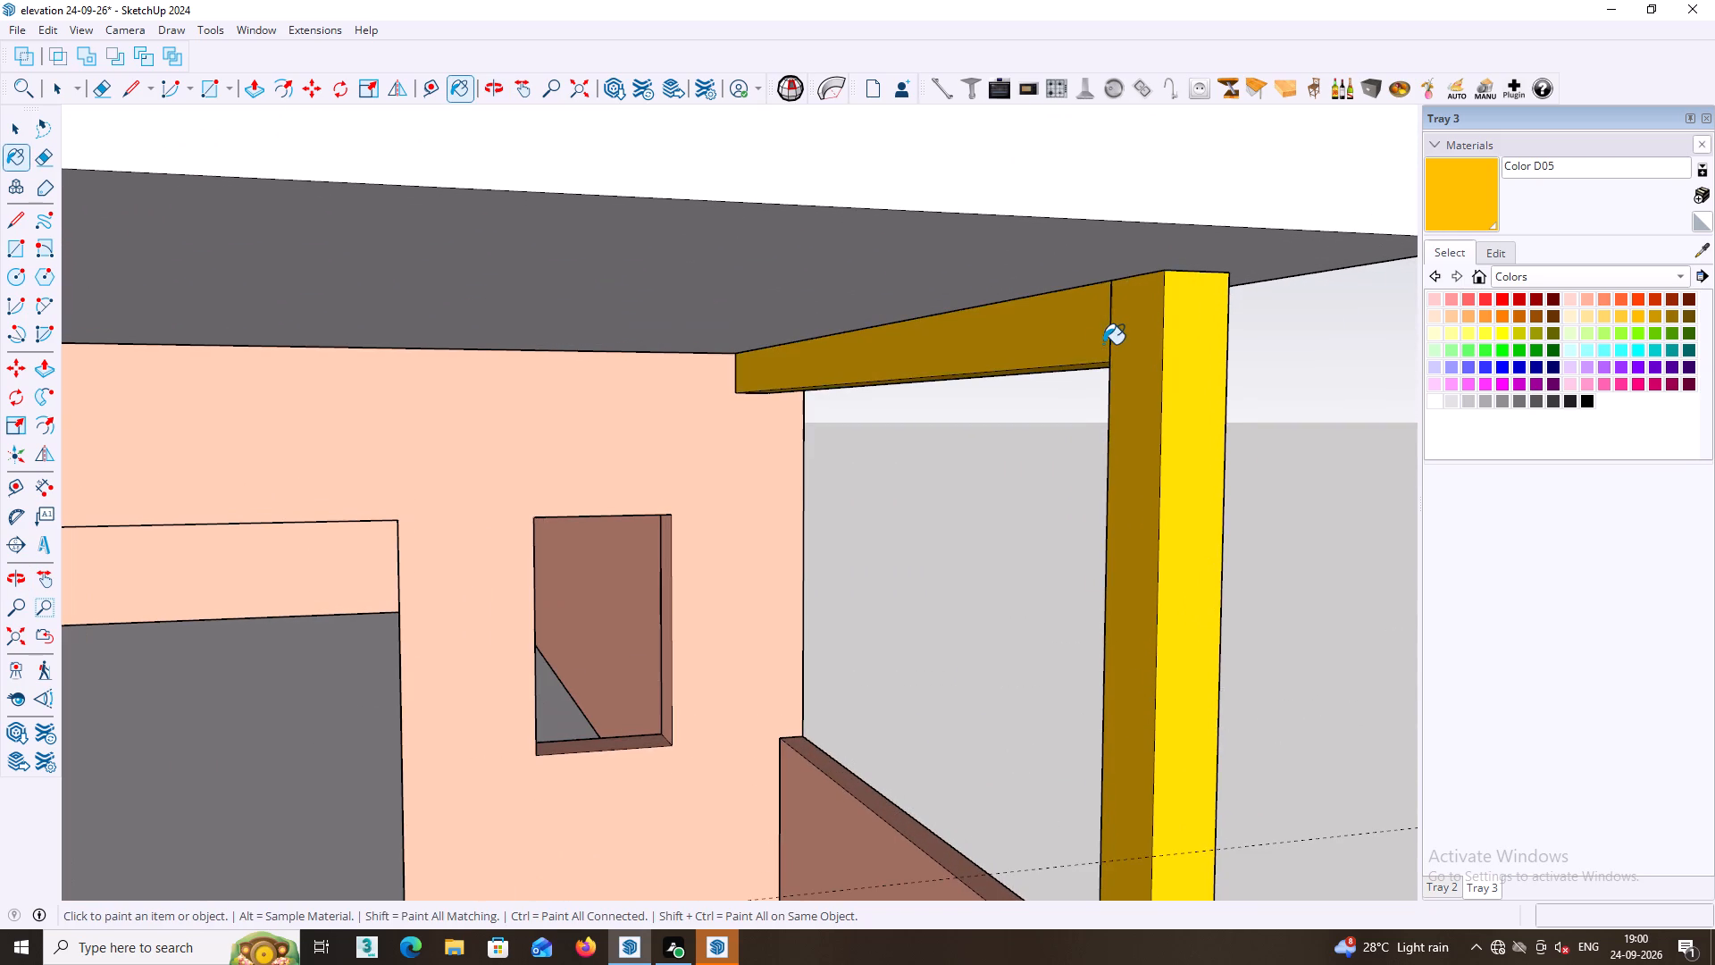
# Examine the painted house front, balcony and yellow accents from low and frontal angles.
pyautogui.scroll(-4, 1094, 363)
pyautogui.moveTo(1152, 382); pyautogui.dragTo(771, 285, button='middle')
pyautogui.scroll(-11, 807, 331)
pyautogui.middleClick(775, 572)
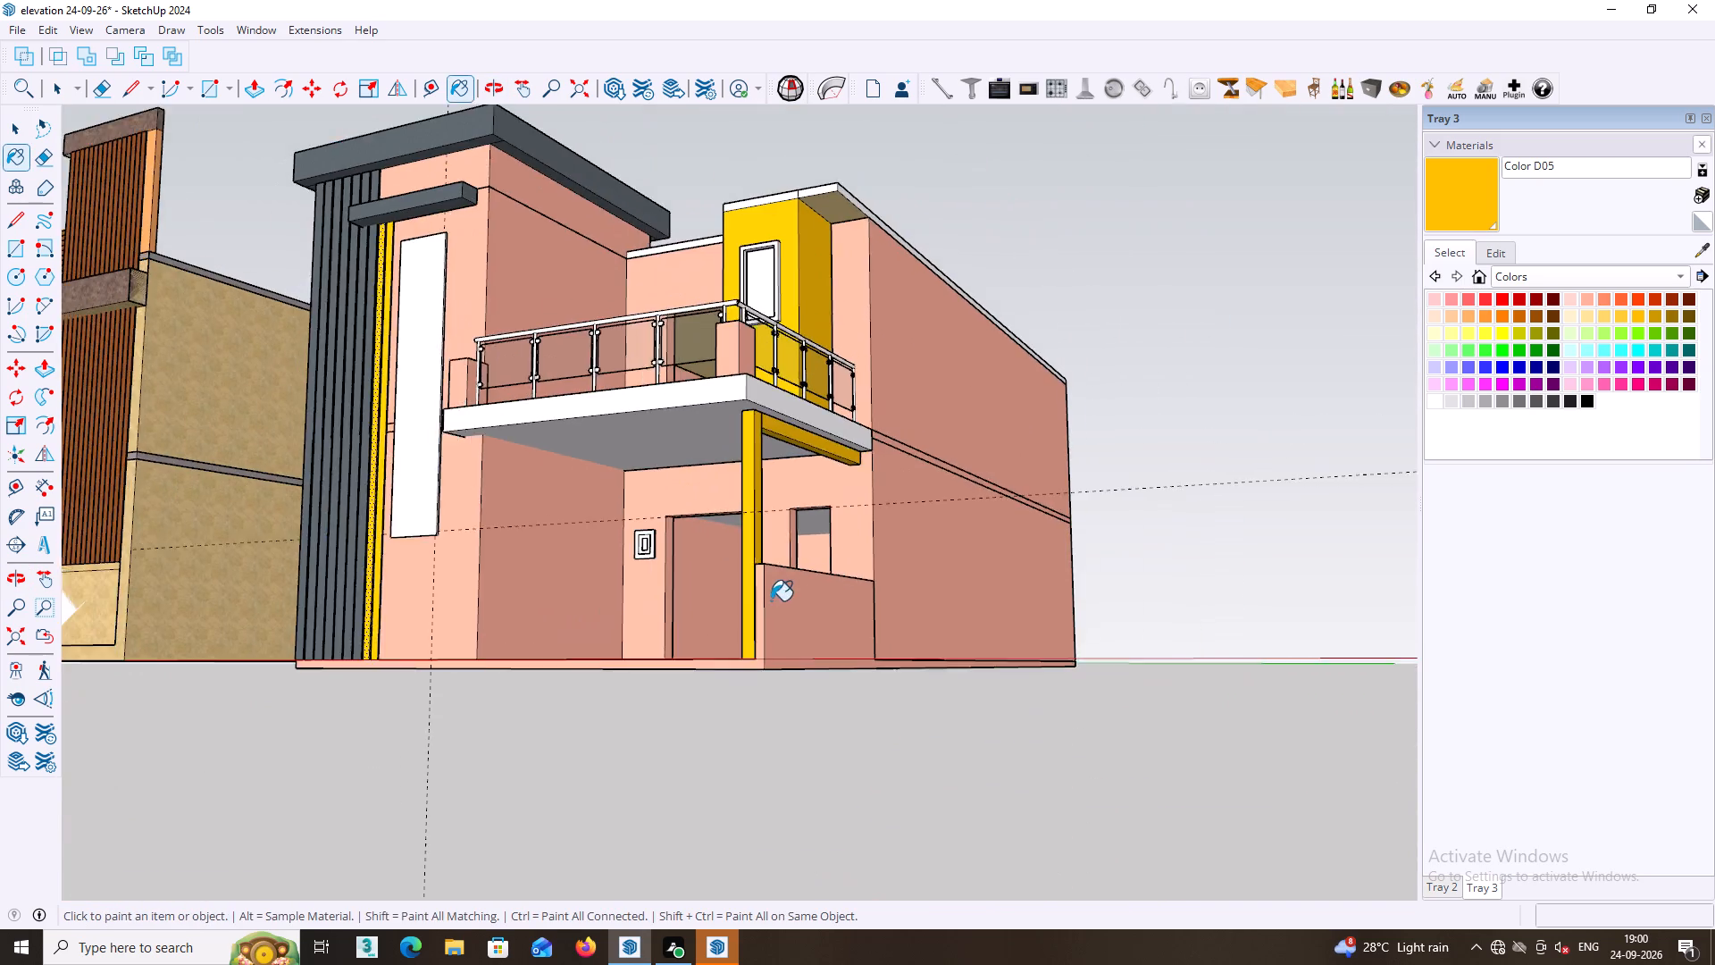
pyautogui.moveTo(792, 662); pyautogui.dragTo(916, 811, button='middle')
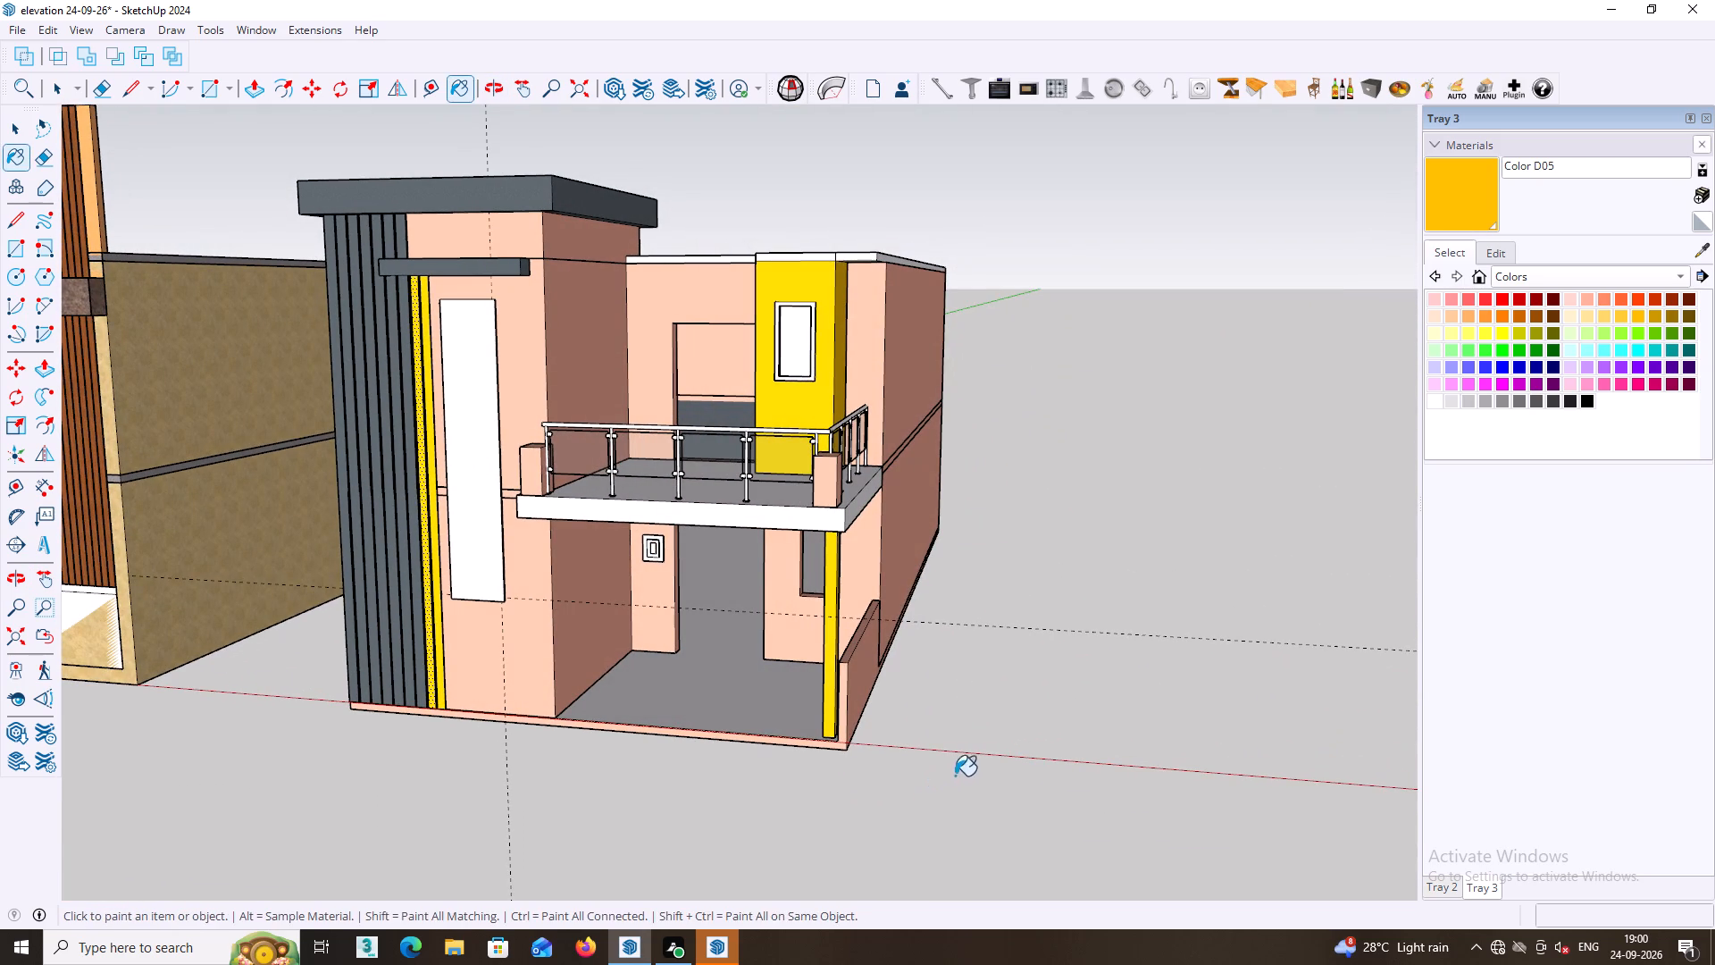
pyautogui.press('space')
pyautogui.moveTo(966, 708); pyautogui.dragTo(1042, 579, button='middle')
pyautogui.scroll(-1, 966, 707)
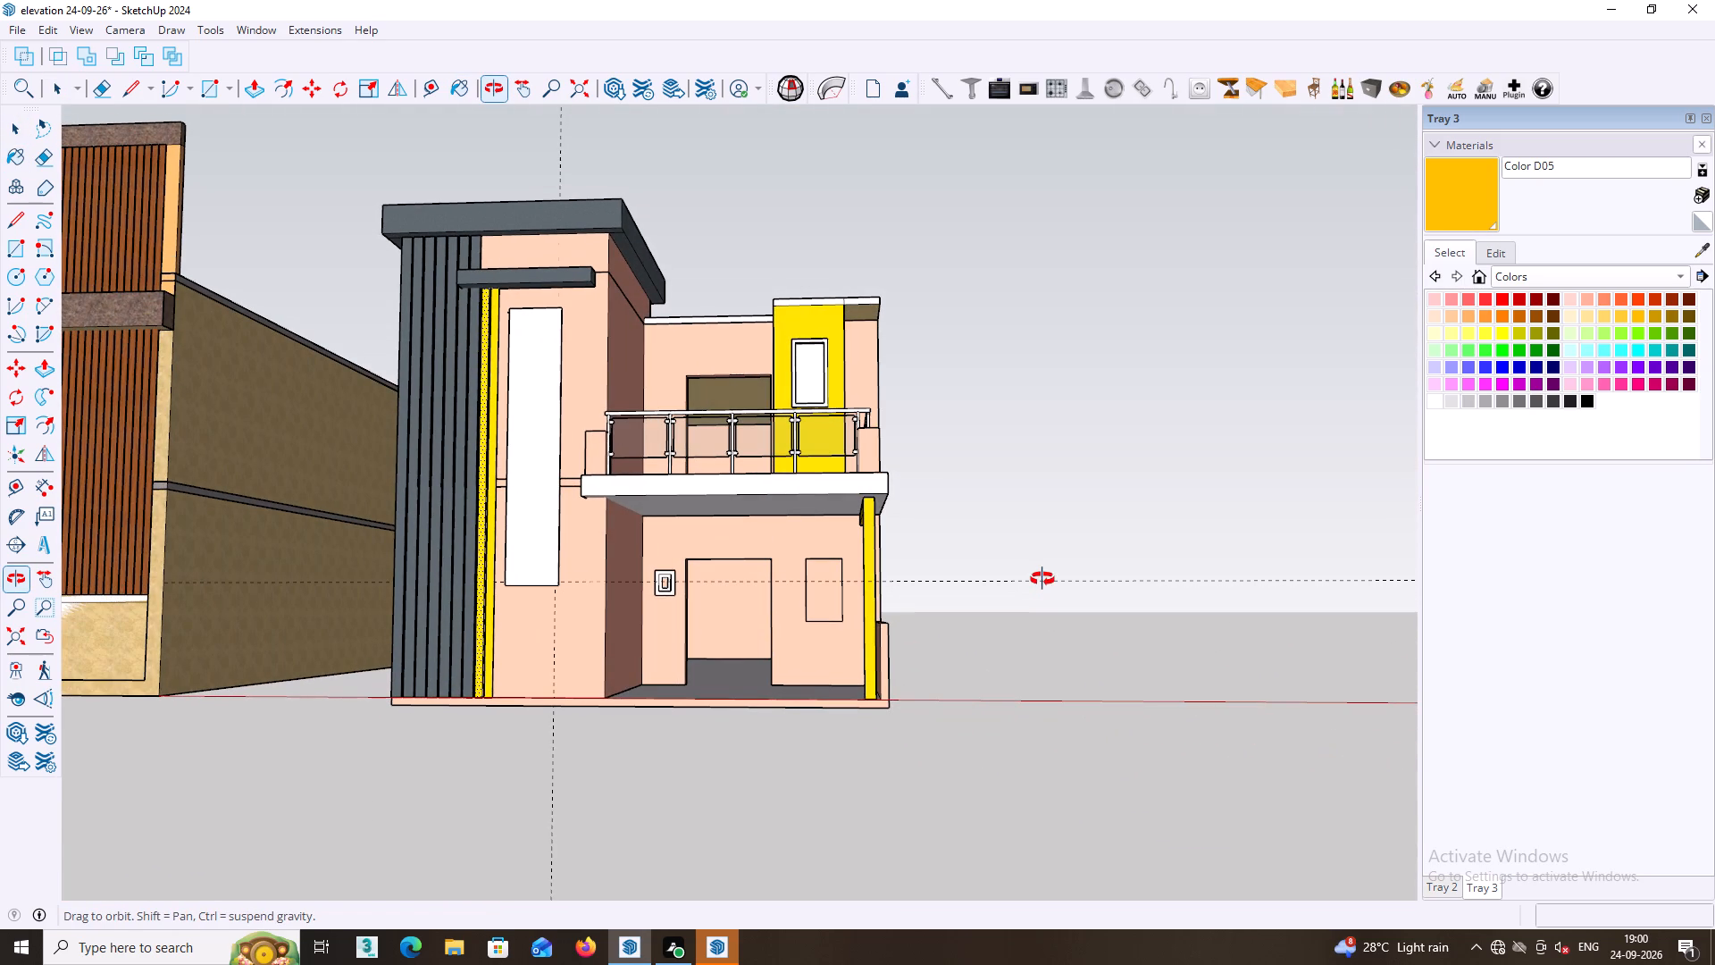
pyautogui.moveTo(1042, 579); pyautogui.dragTo(1048, 532, button='middle')
pyautogui.scroll(1, 1023, 95)
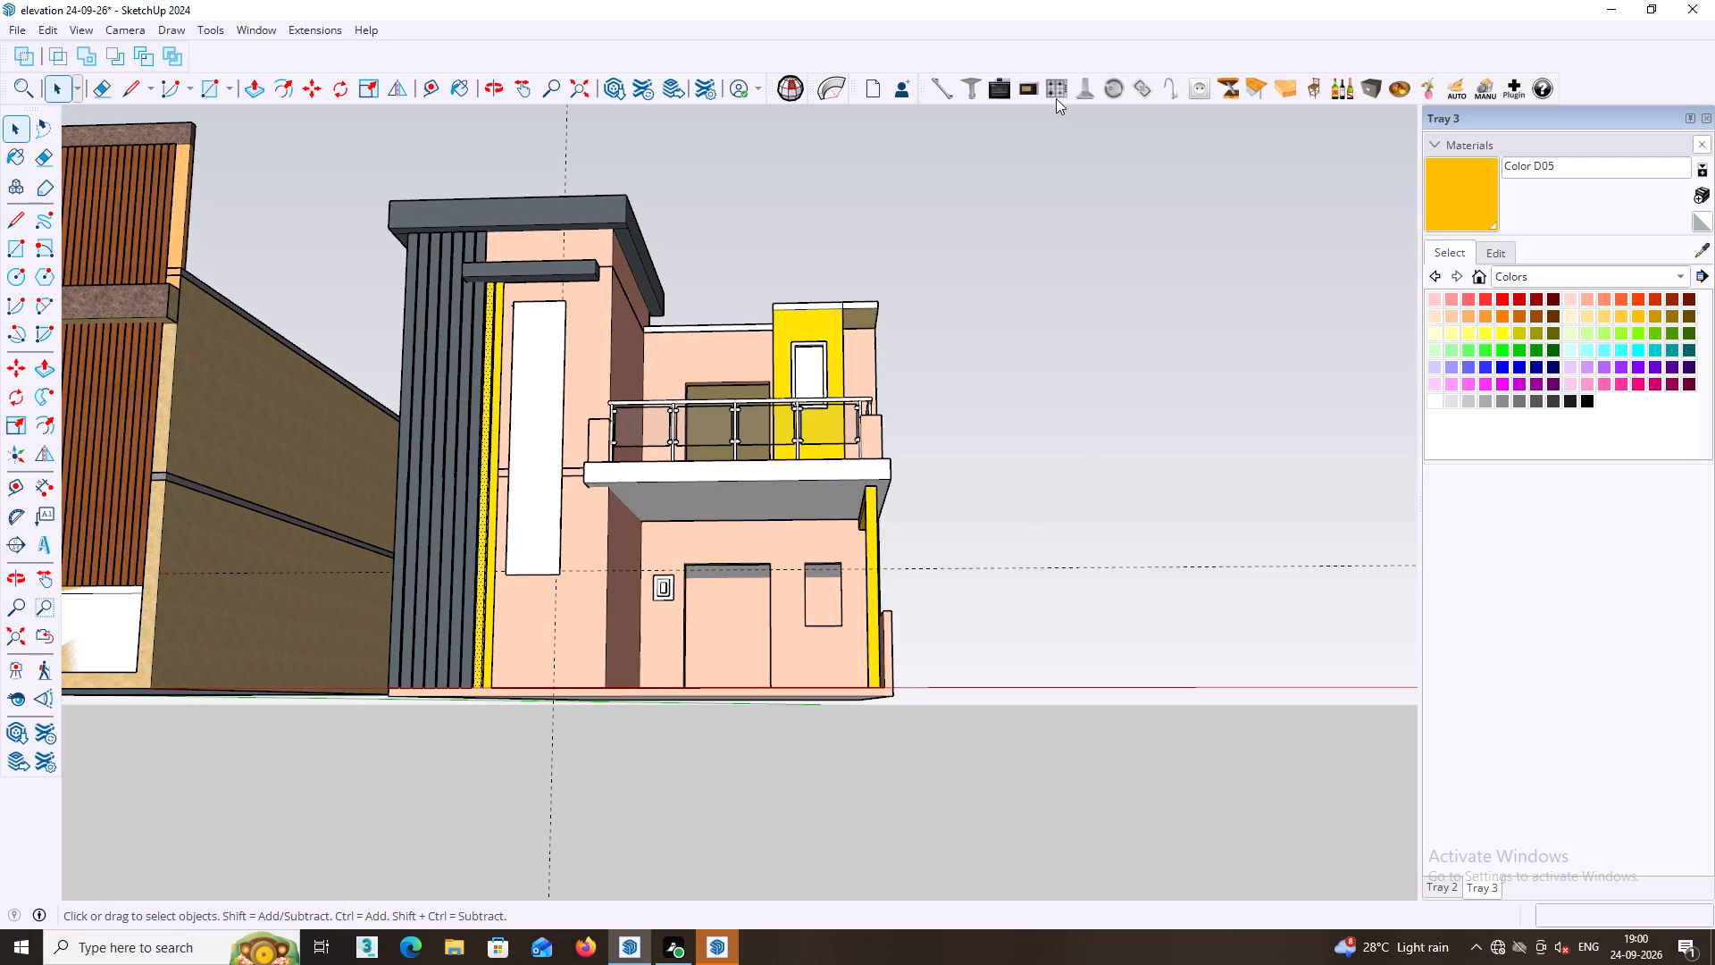
# Insert the four-burner cooktop component from Click-Change 2, accepting replacement of the current selection.
pyautogui.click(1058, 87)
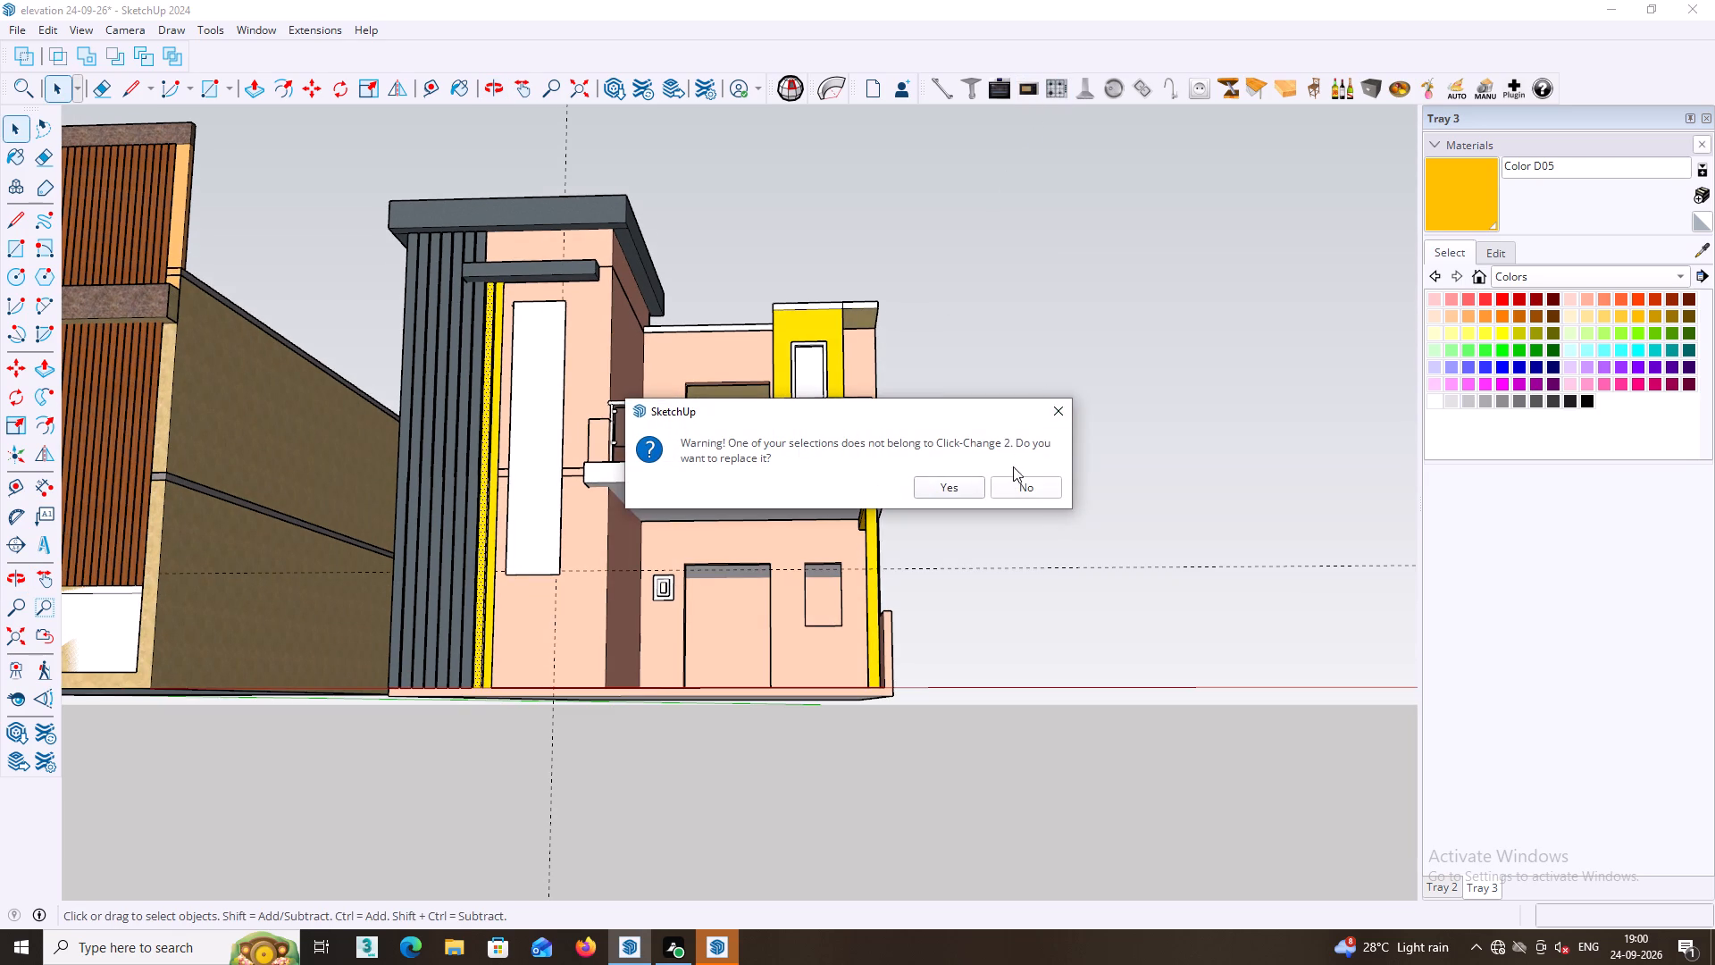
pyautogui.click(969, 492)
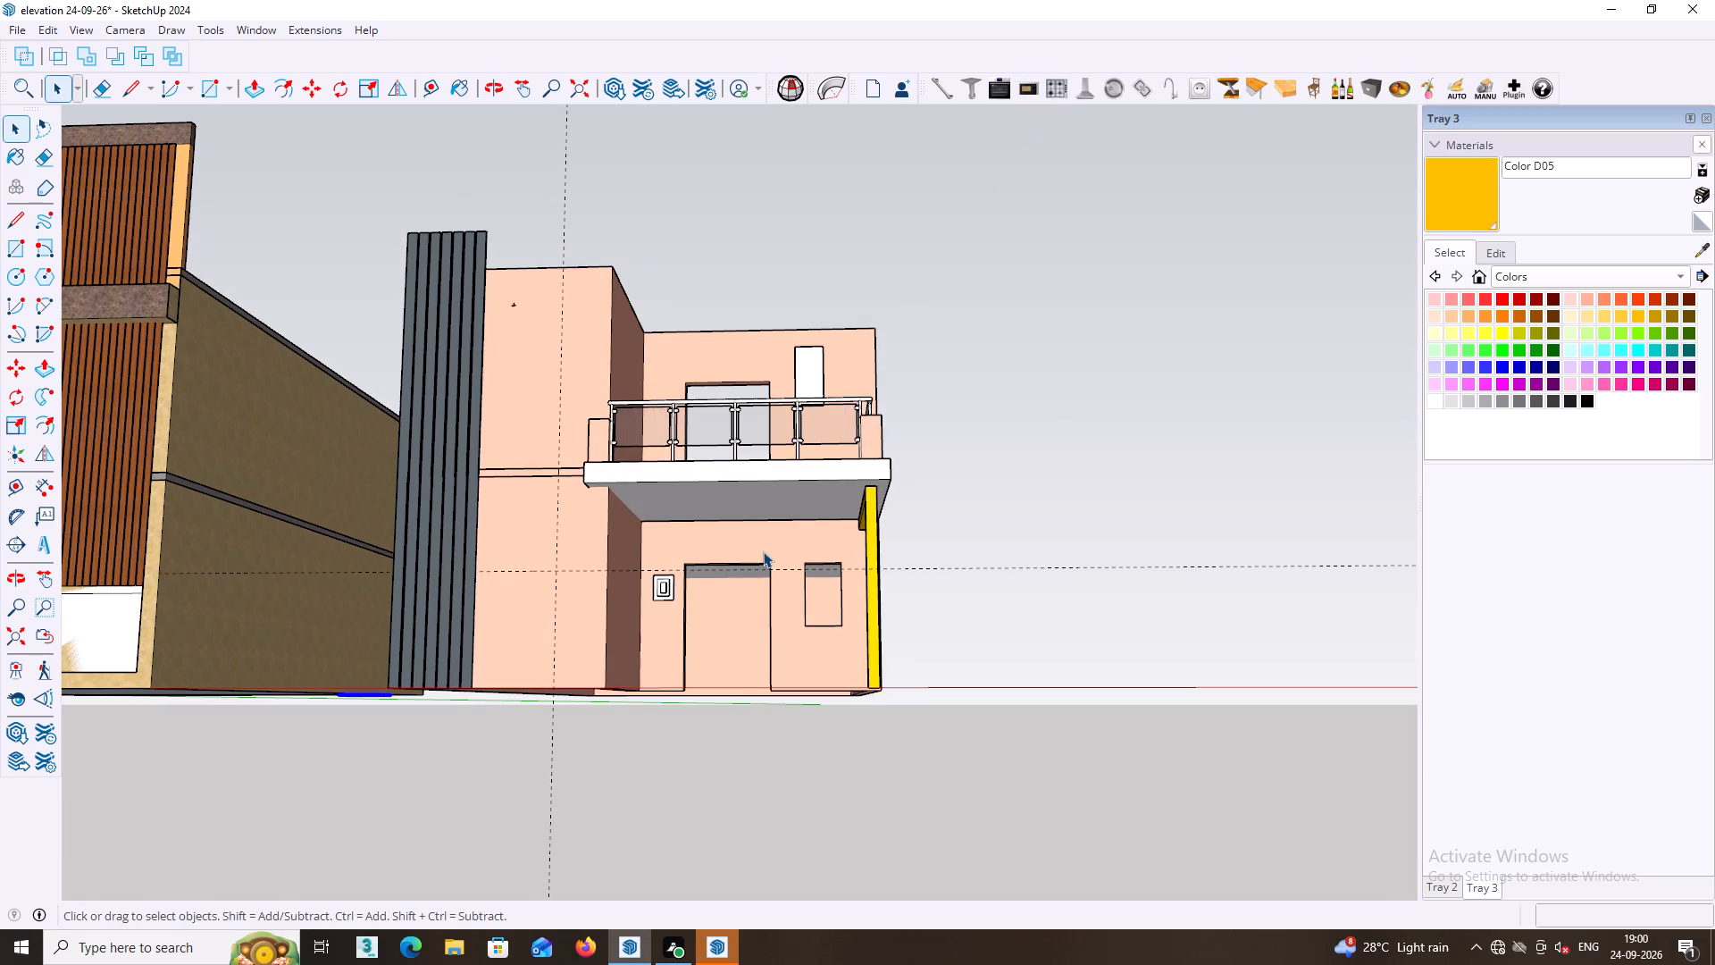
# Examine the cooktop on the ground in front of the grey fins.
pyautogui.moveTo(765, 544); pyautogui.dragTo(809, 634, button='middle')
pyautogui.moveTo(480, 754); pyautogui.dragTo(487, 796, button='middle')
pyautogui.scroll(2, 432, 768)
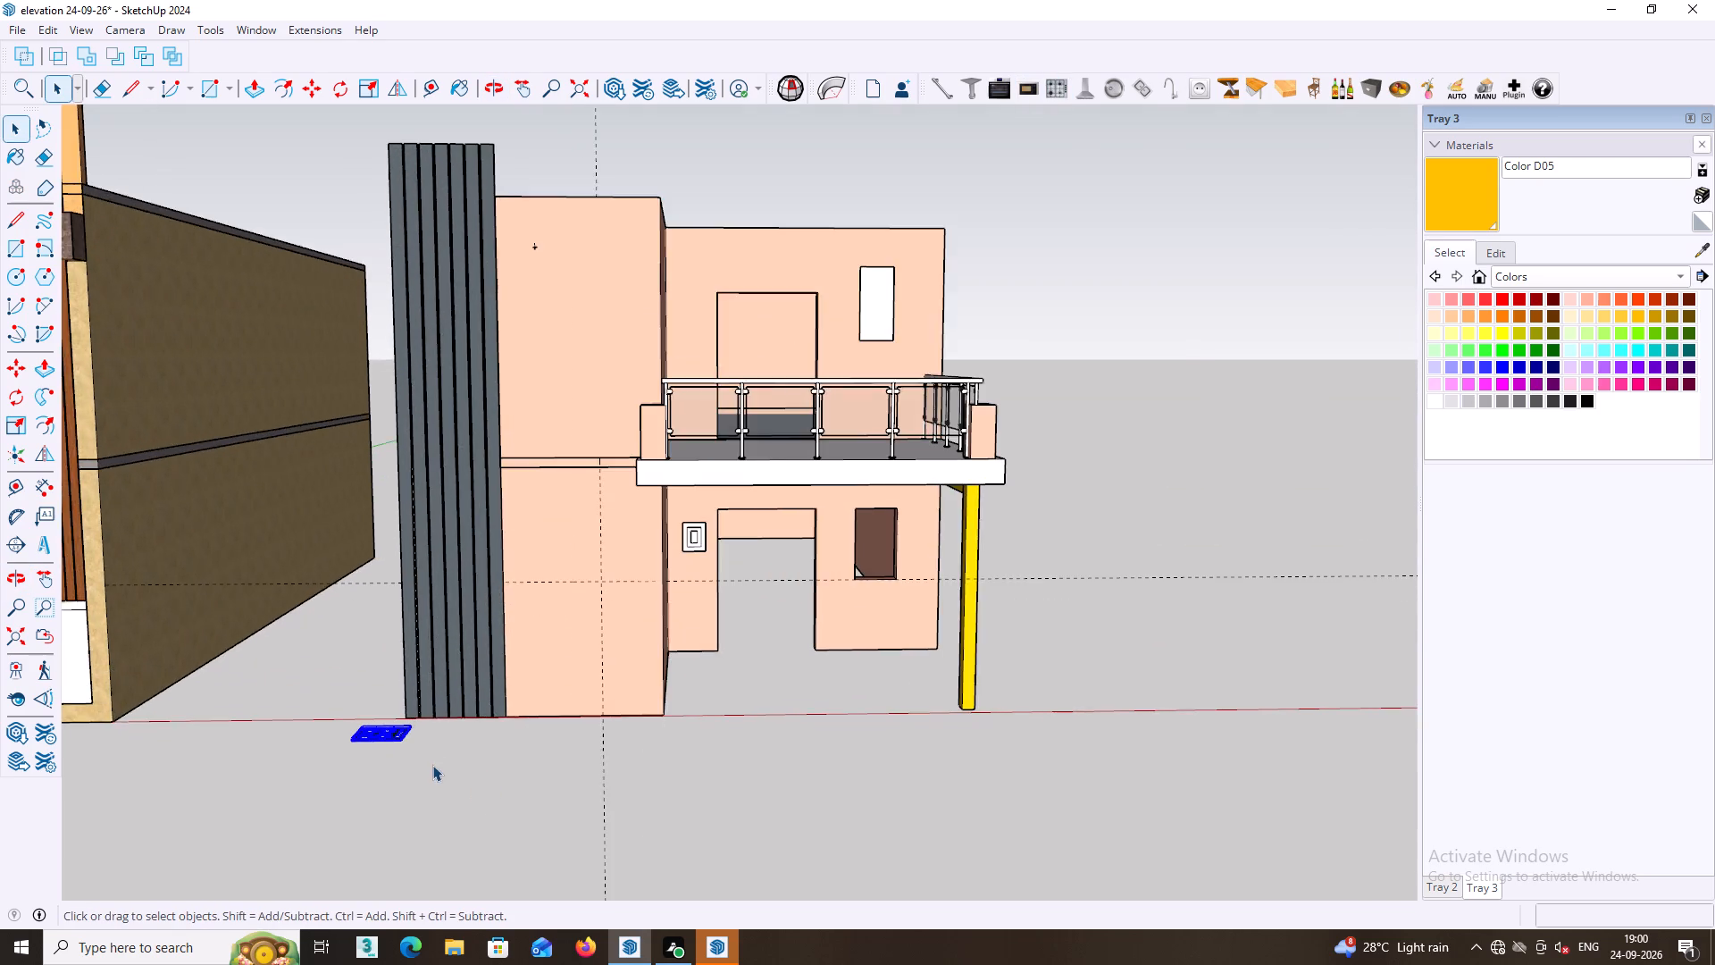
pyautogui.scroll(3, 432, 765)
pyautogui.click(392, 738)
pyautogui.moveTo(405, 726); pyautogui.dragTo(412, 796, button='middle')
pyautogui.scroll(6, 404, 776)
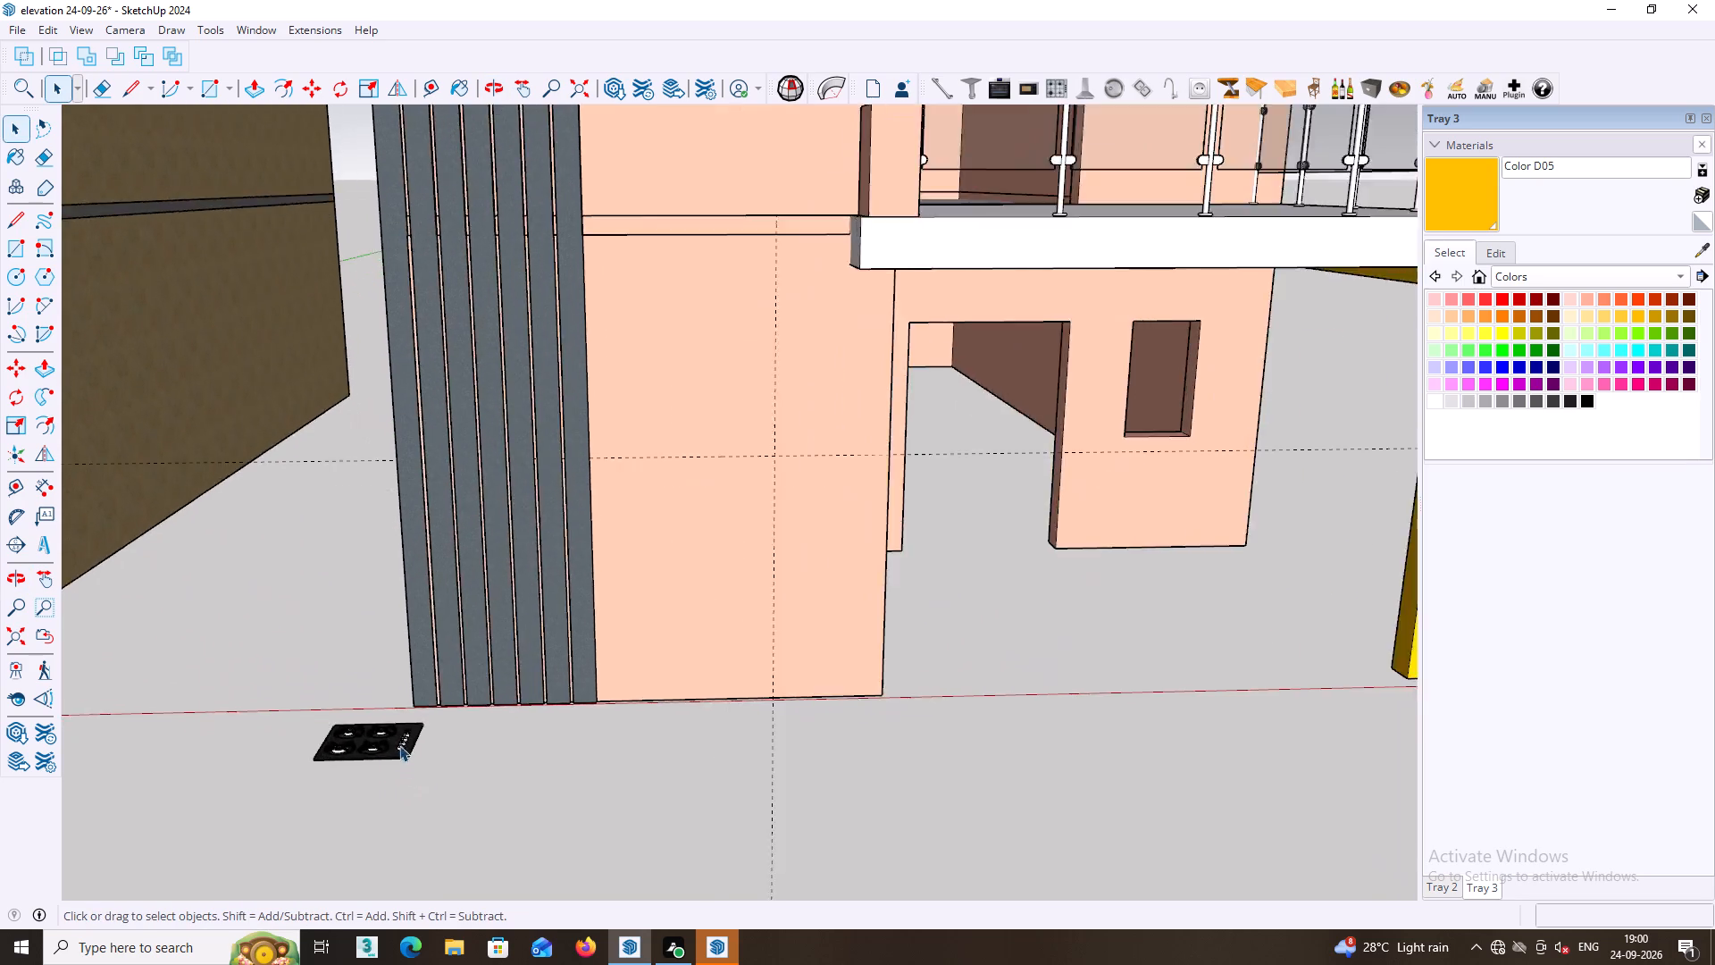
pyautogui.scroll(14, 399, 745)
pyautogui.scroll(-7, 387, 733)
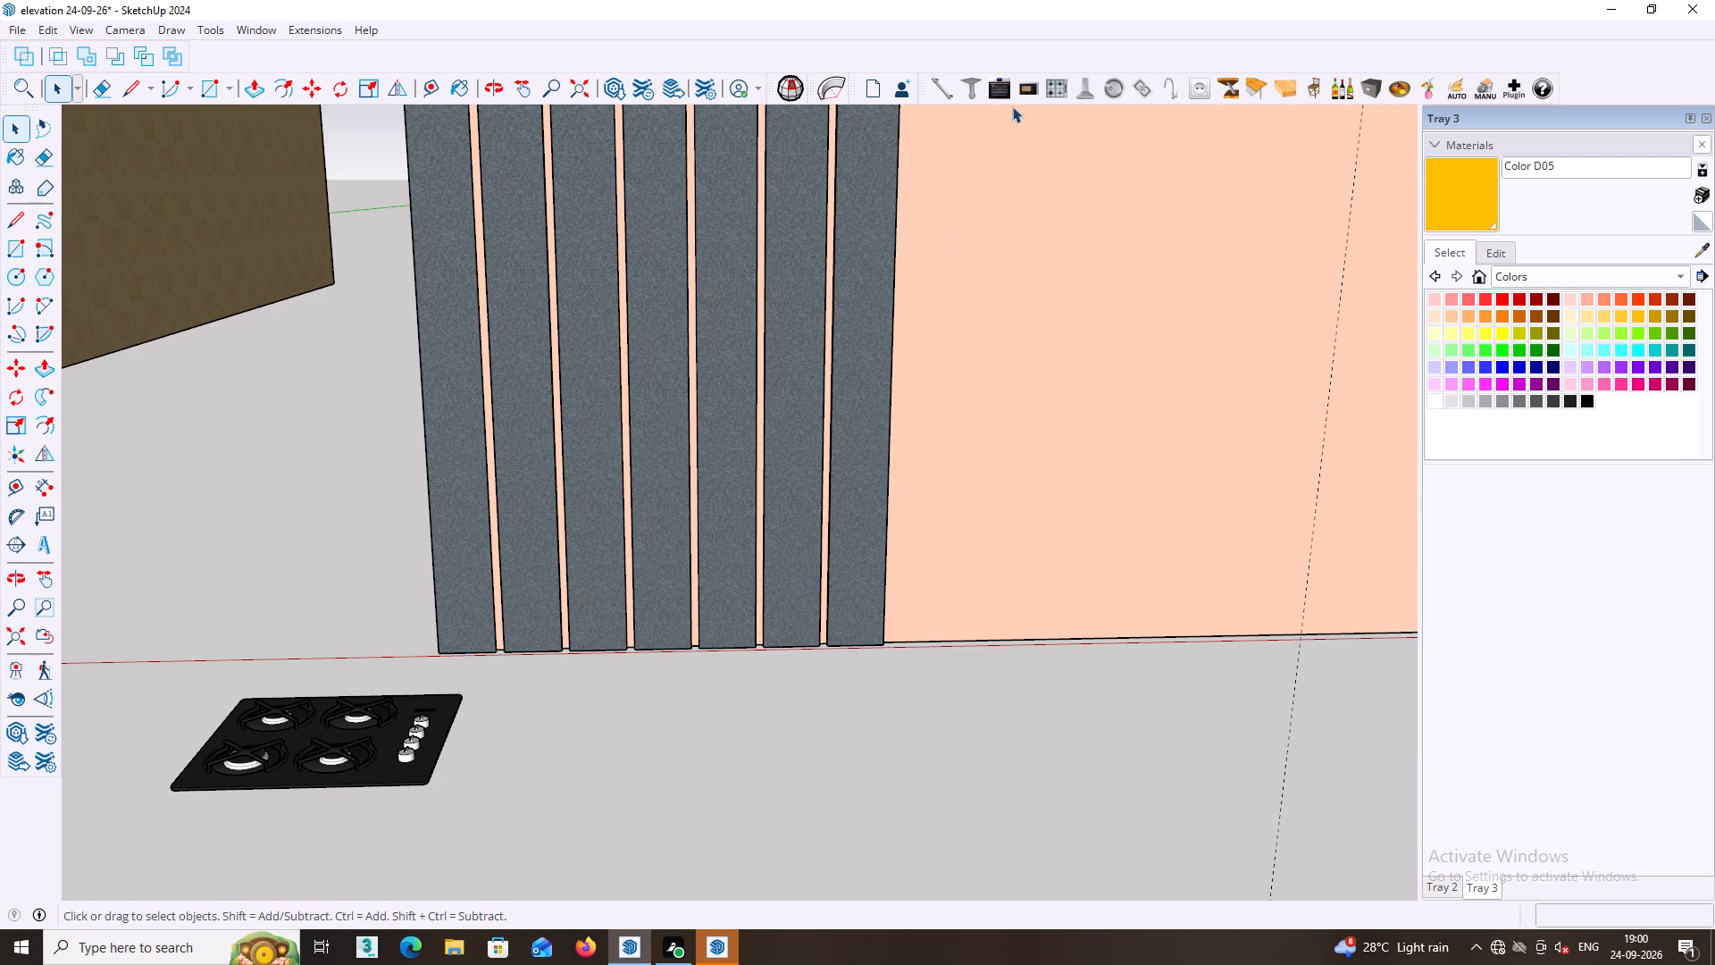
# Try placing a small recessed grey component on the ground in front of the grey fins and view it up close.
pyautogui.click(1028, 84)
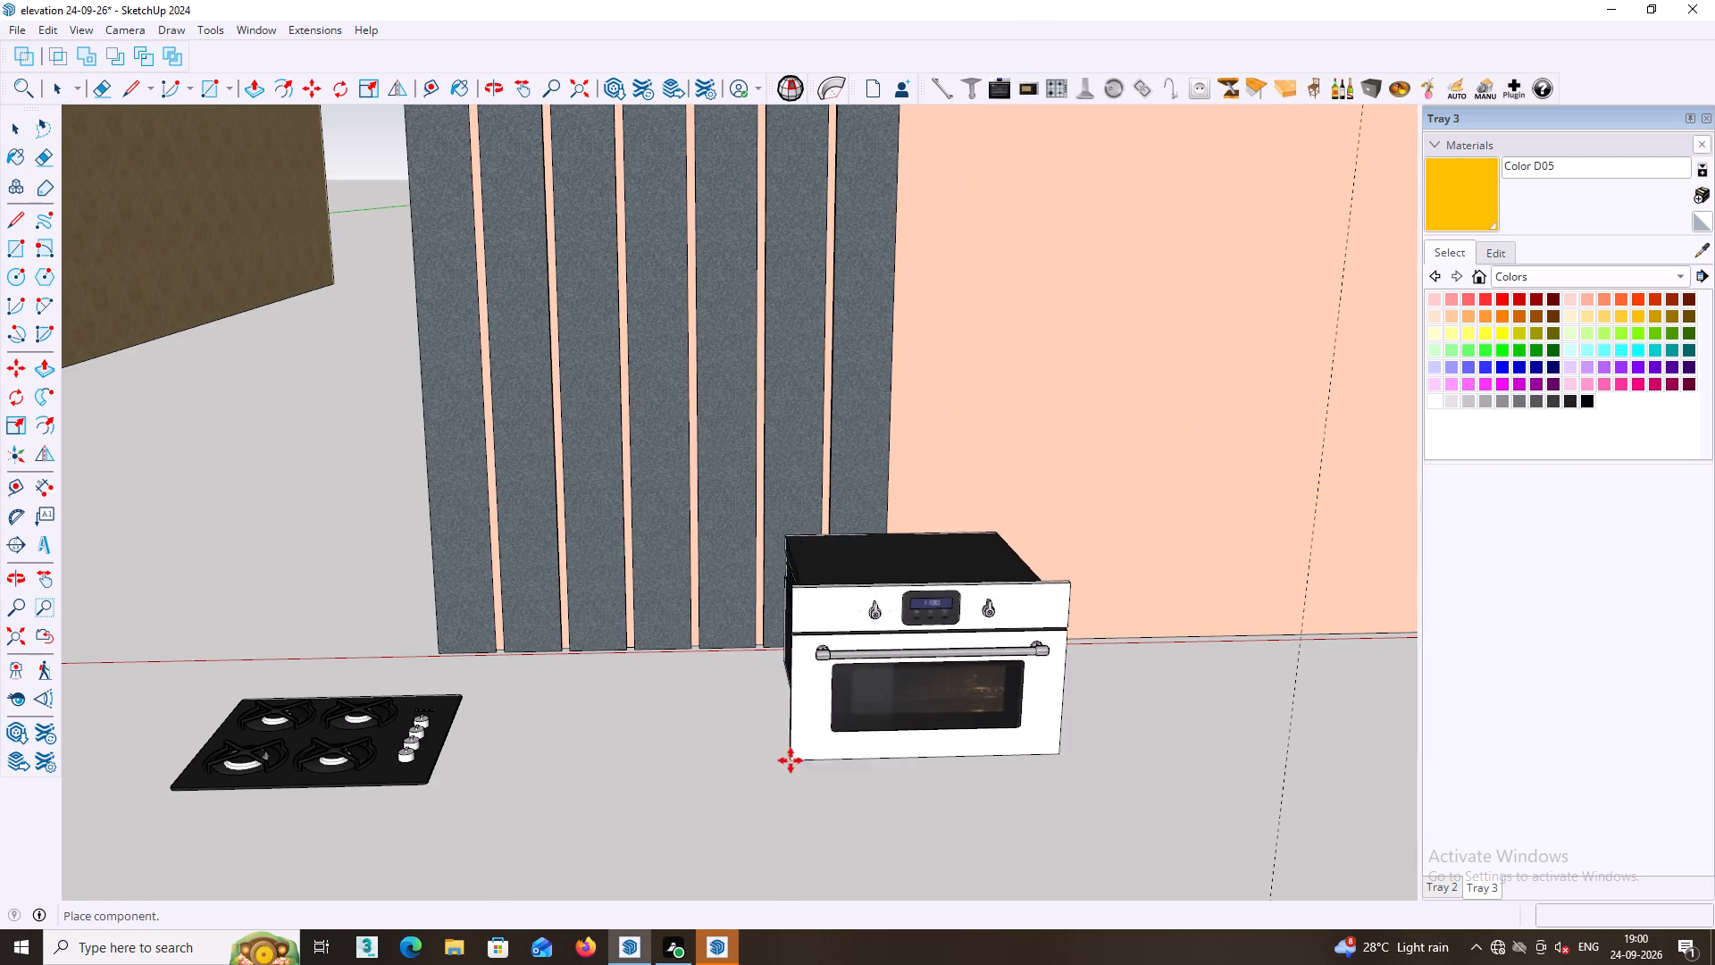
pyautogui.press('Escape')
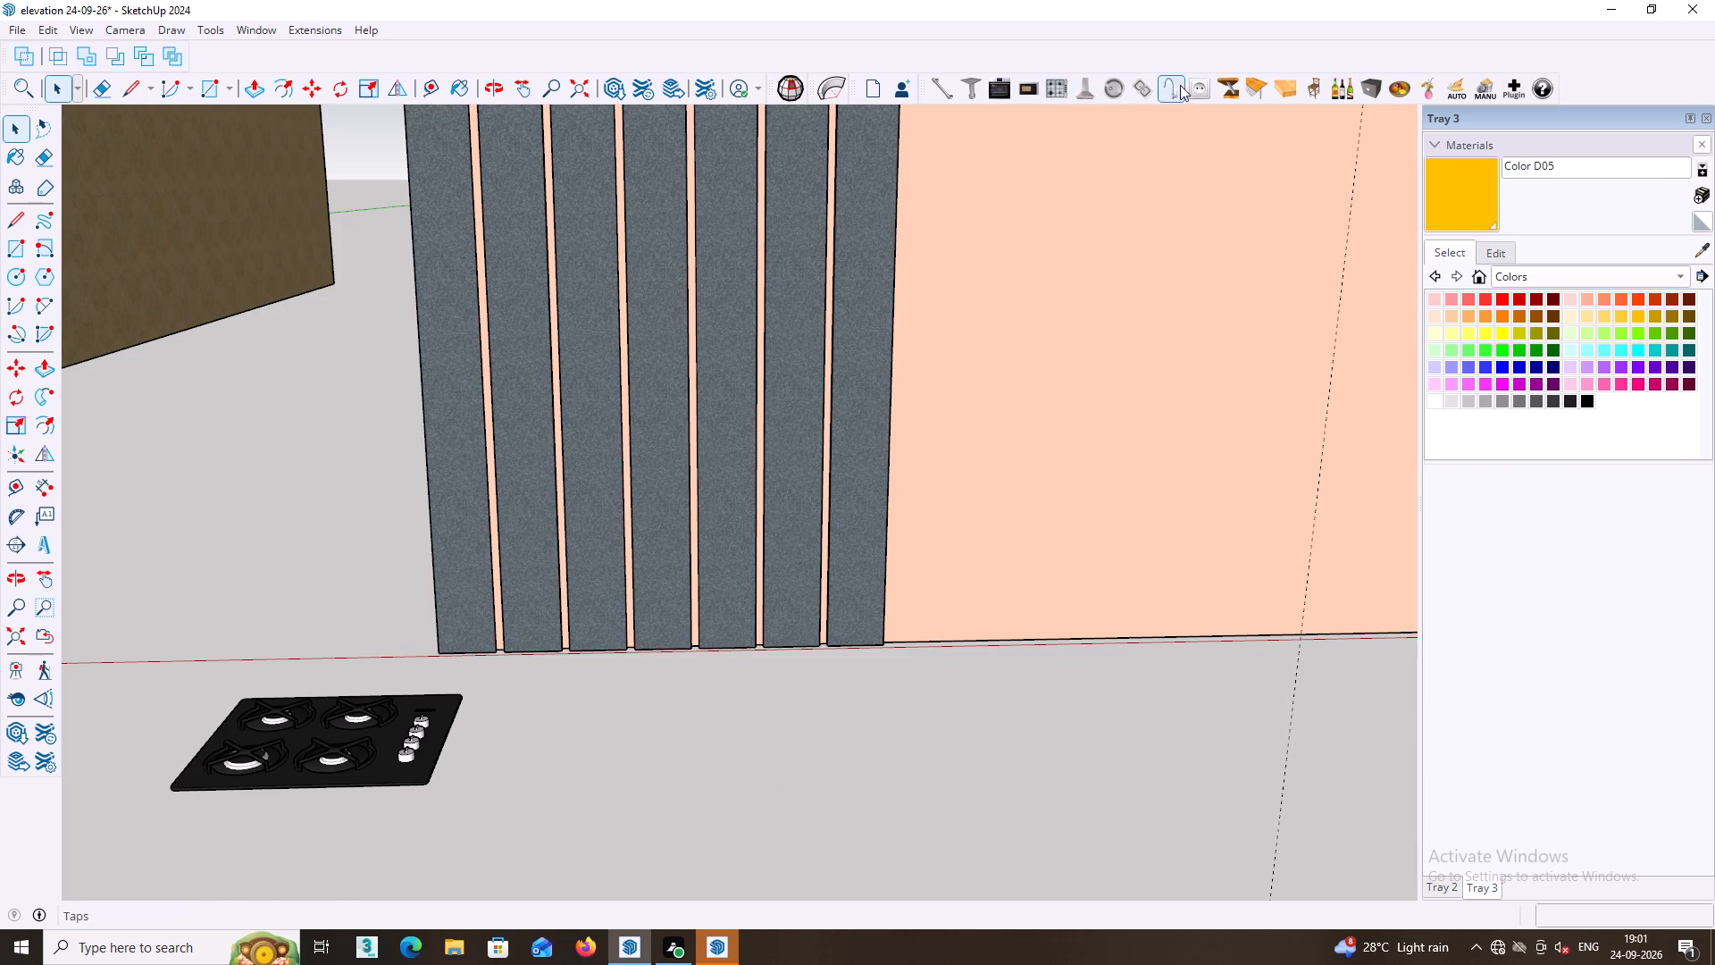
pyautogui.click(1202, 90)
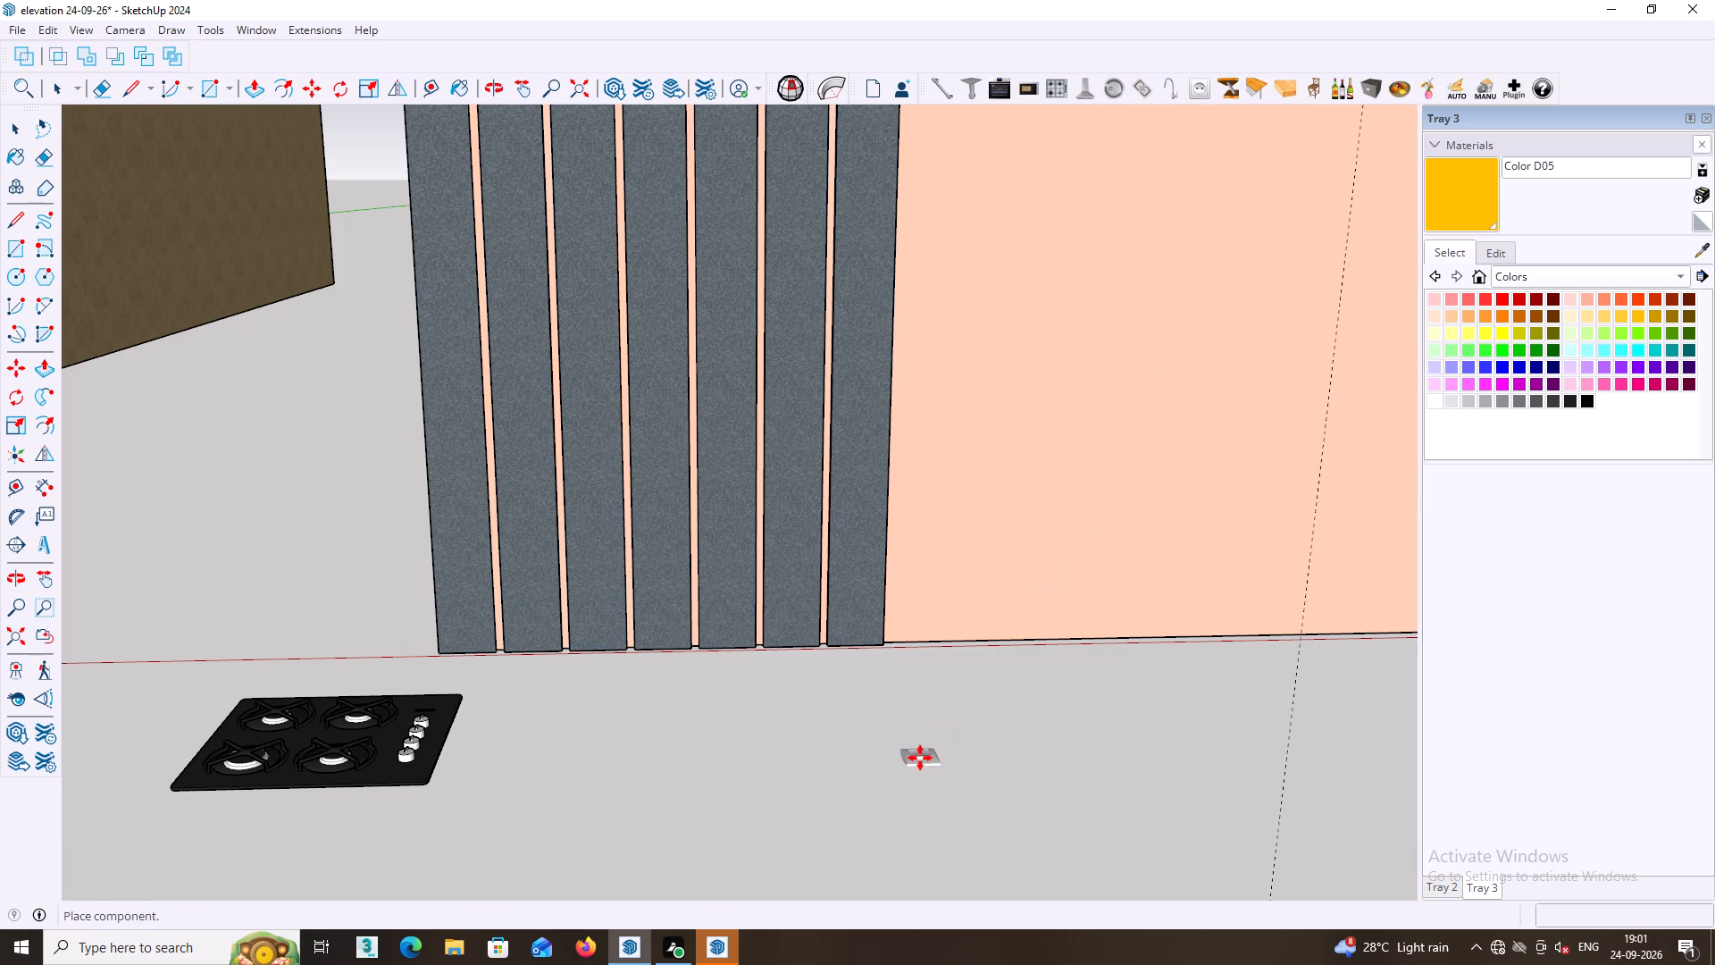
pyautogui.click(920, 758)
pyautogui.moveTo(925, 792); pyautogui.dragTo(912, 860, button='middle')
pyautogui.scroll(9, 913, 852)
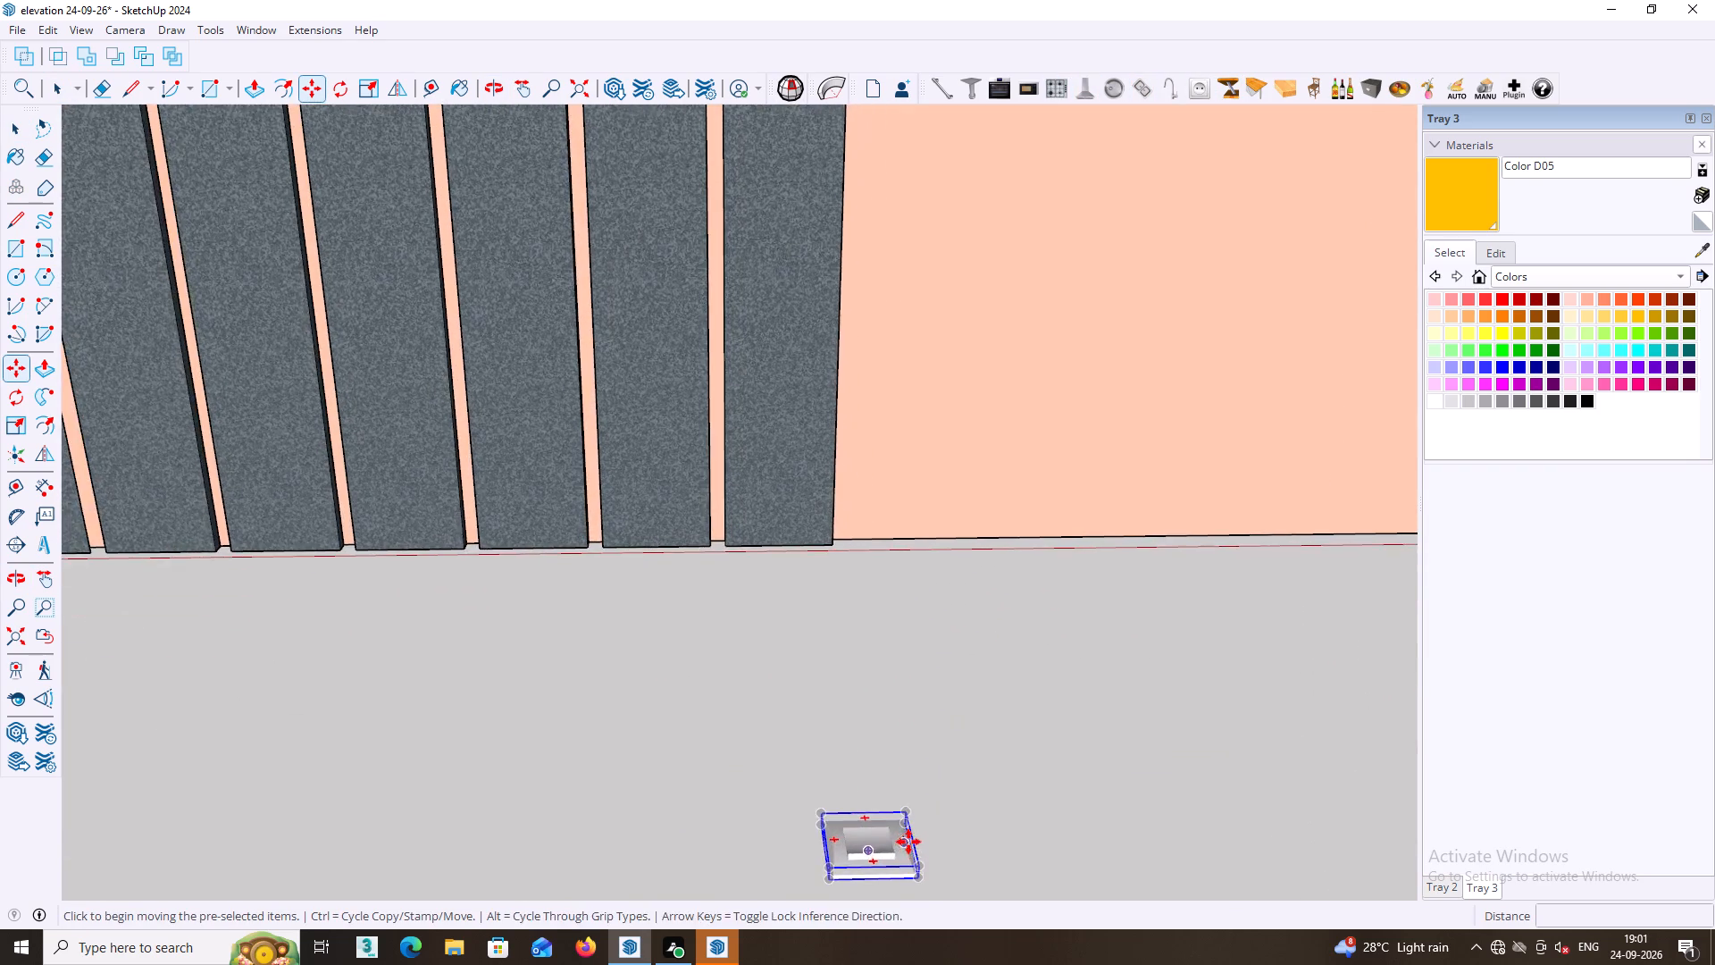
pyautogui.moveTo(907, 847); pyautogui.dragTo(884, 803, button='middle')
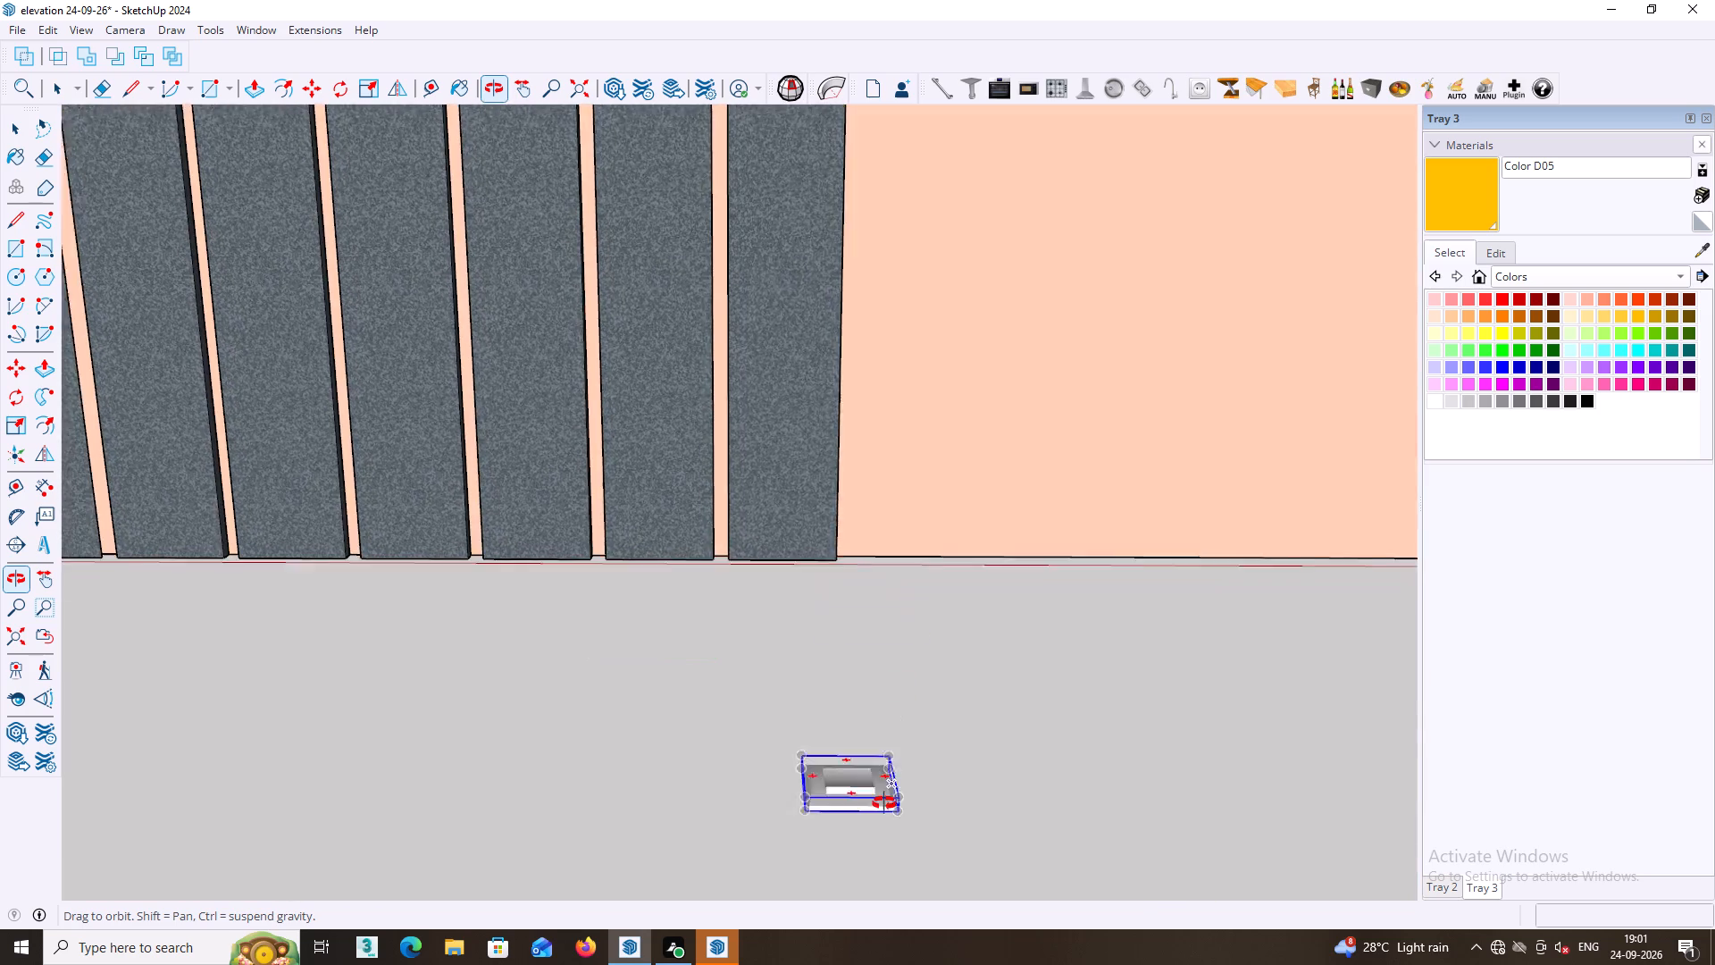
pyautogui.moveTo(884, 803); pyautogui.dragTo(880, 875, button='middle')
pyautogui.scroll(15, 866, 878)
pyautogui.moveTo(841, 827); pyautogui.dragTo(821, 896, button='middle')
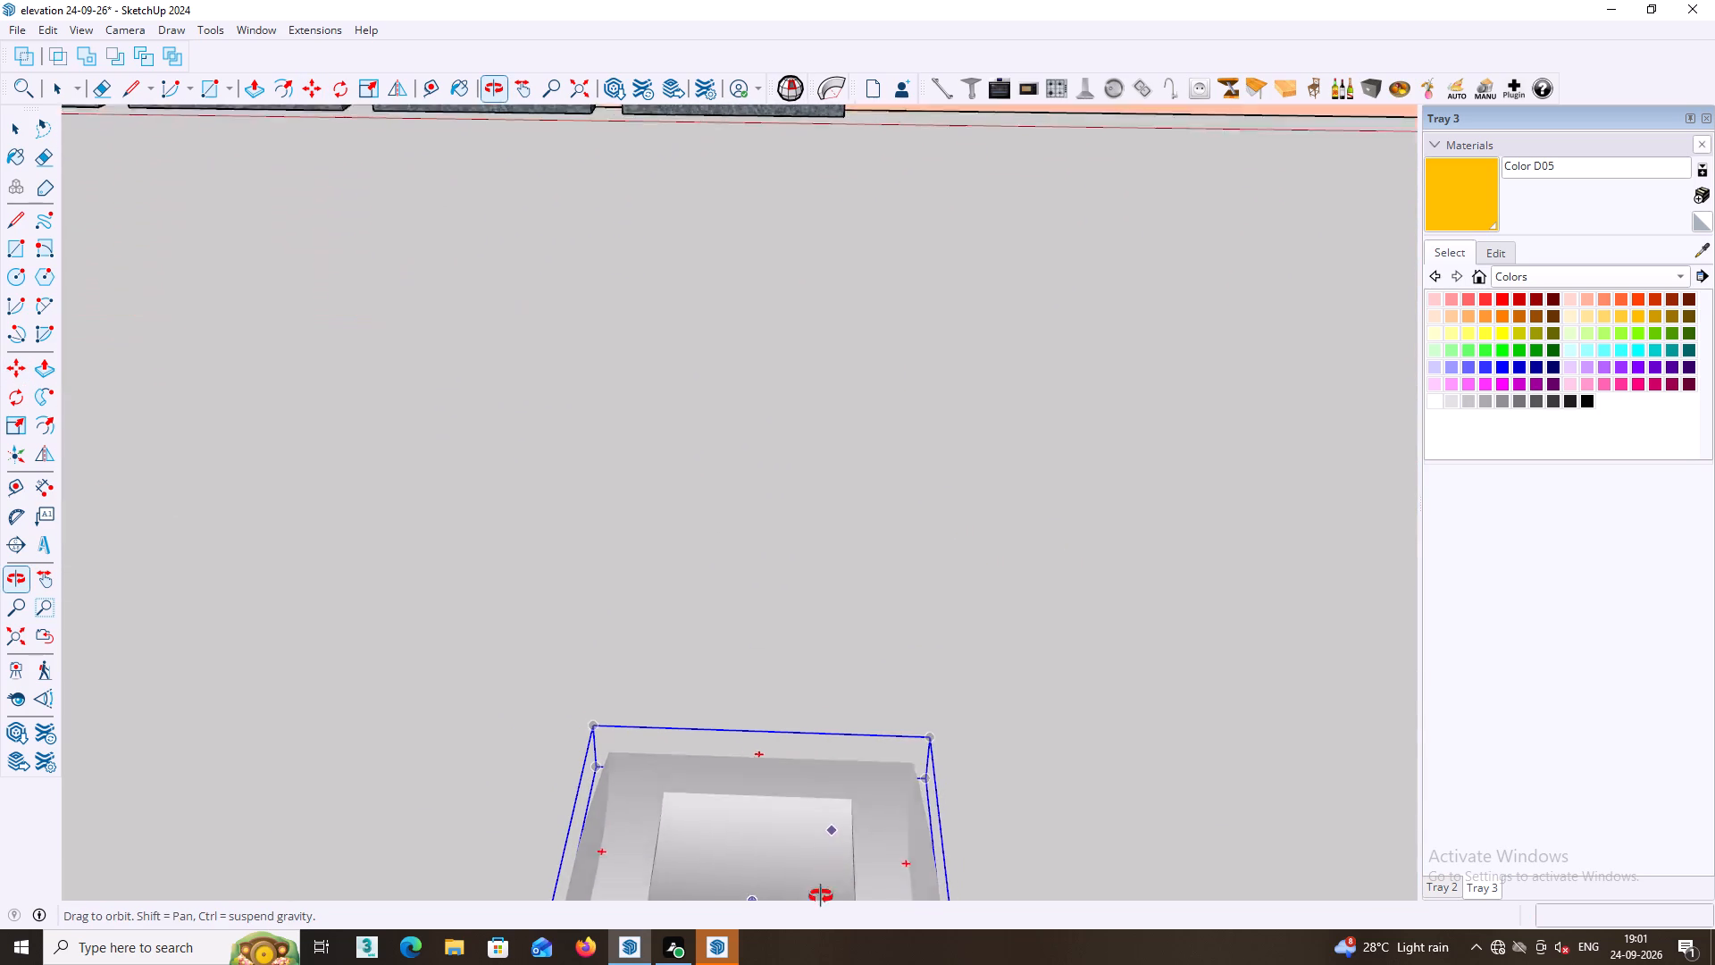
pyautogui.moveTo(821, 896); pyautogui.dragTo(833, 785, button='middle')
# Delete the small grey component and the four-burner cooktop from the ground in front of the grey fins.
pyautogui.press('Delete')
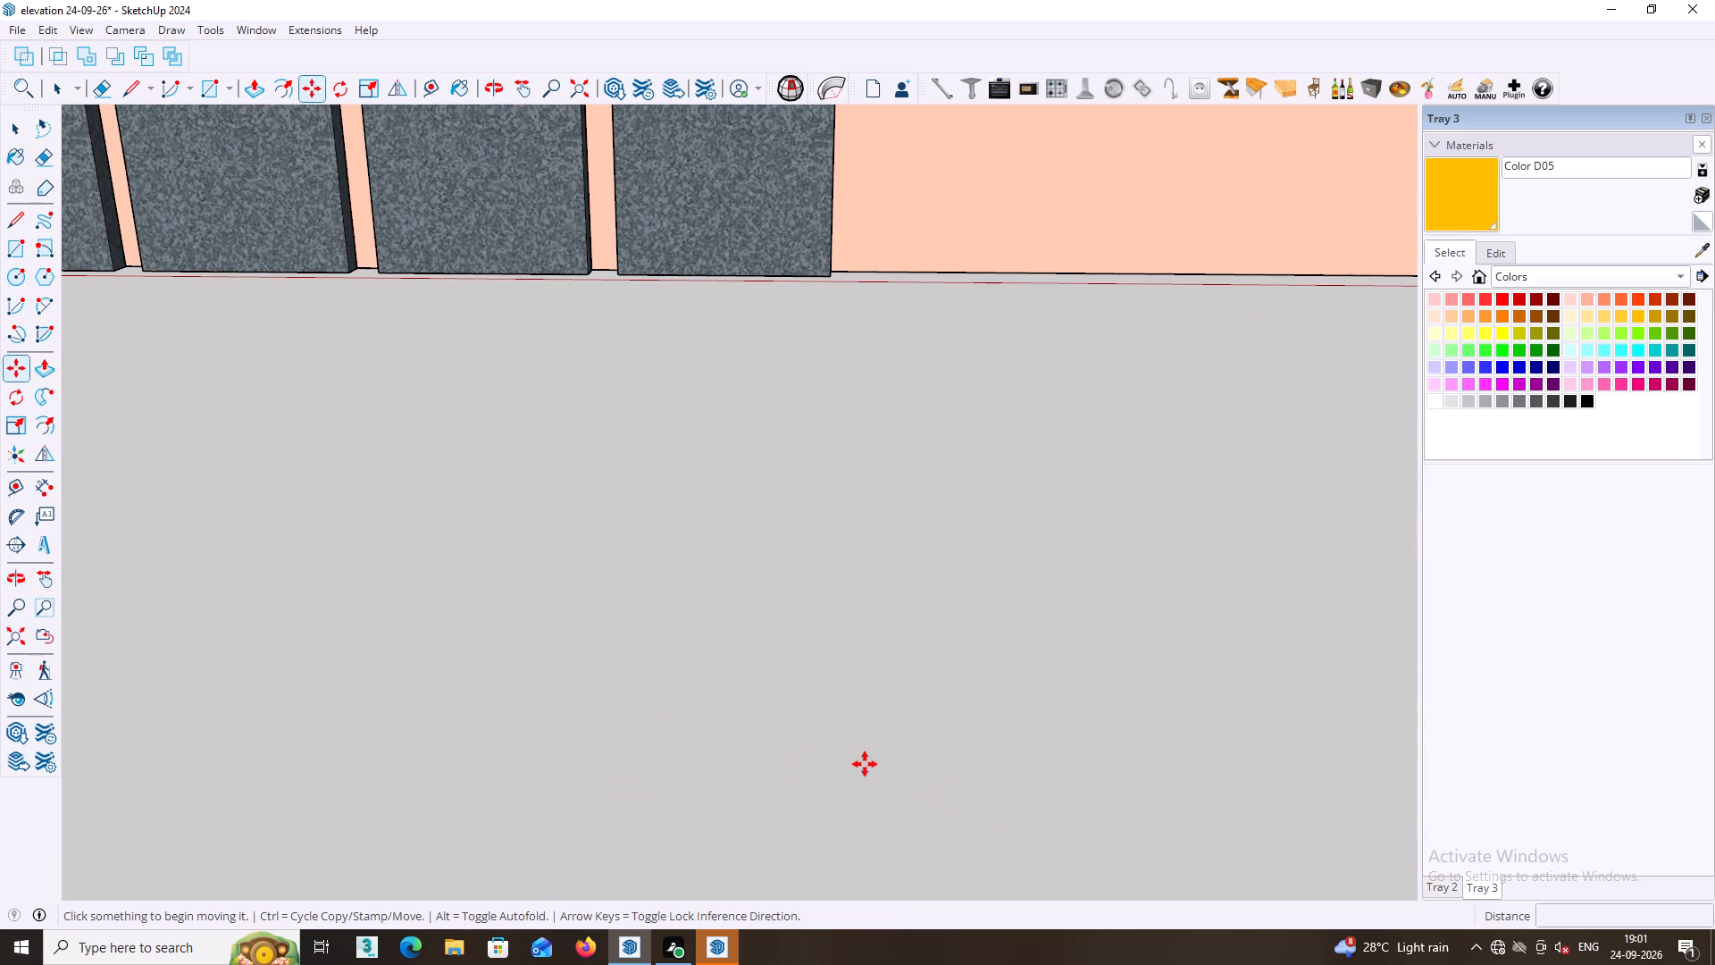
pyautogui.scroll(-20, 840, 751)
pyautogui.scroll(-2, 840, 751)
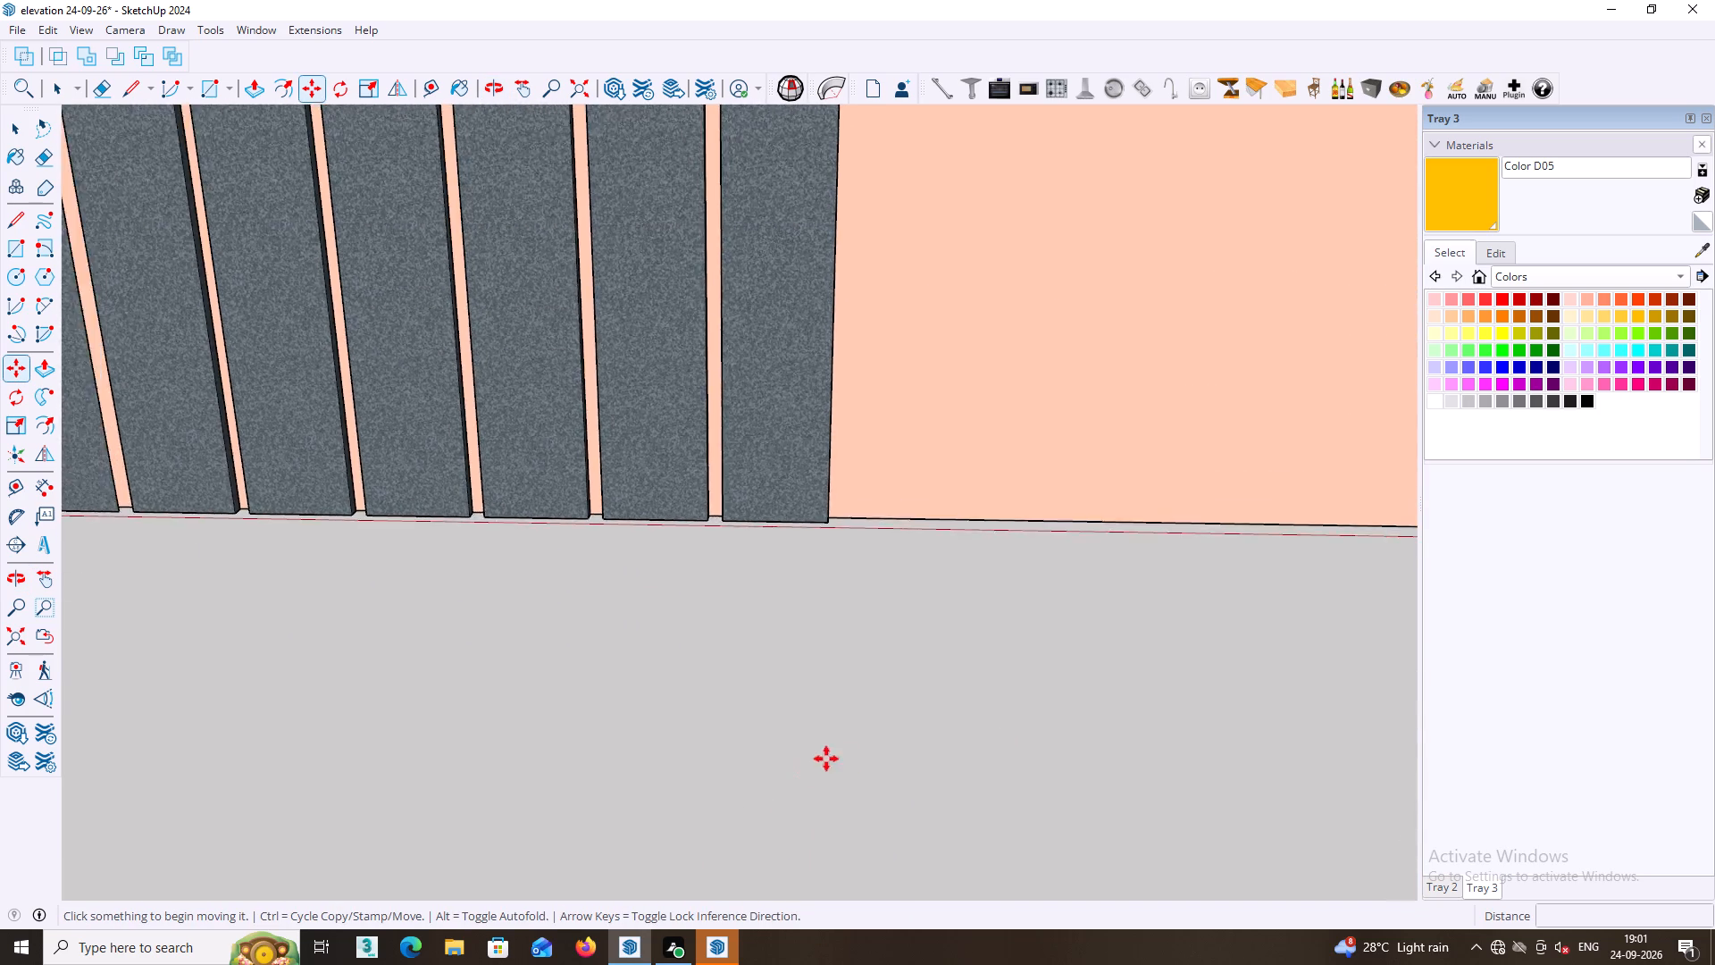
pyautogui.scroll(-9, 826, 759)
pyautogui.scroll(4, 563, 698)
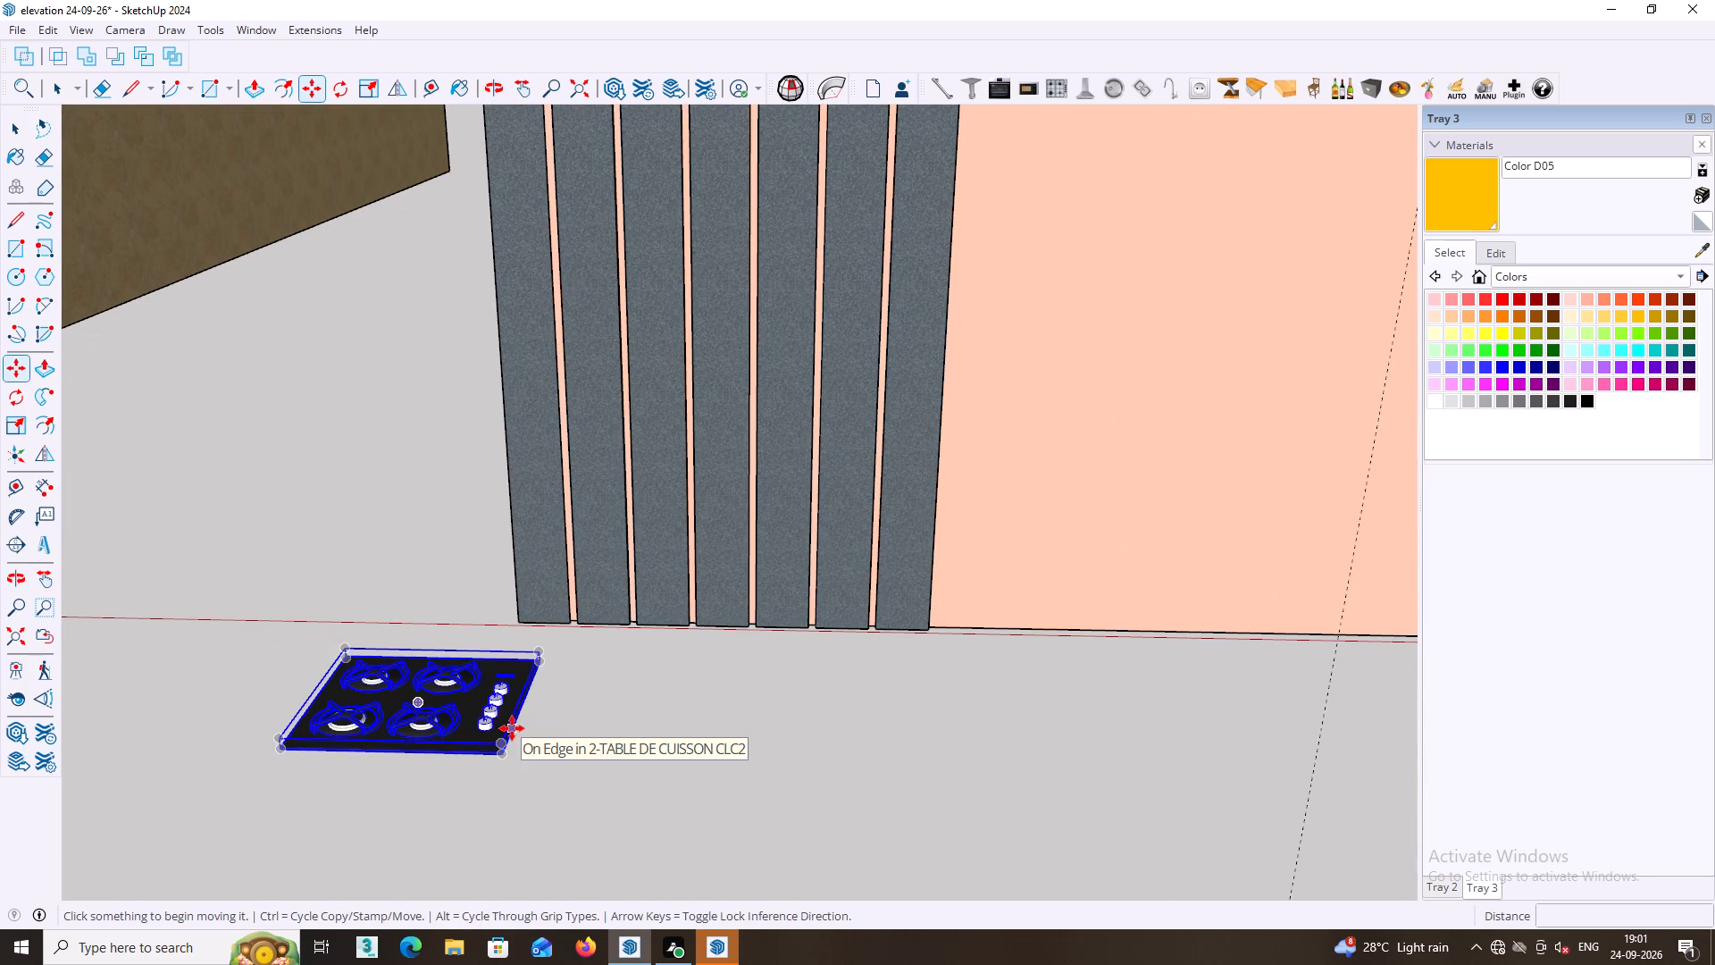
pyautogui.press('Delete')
# Examine the peach house front for missing parts, close up and from a distance alongside the neighbouring house.
pyautogui.middleClick(514, 725)
pyautogui.scroll(-12, 514, 725)
pyautogui.middleClick(547, 746)
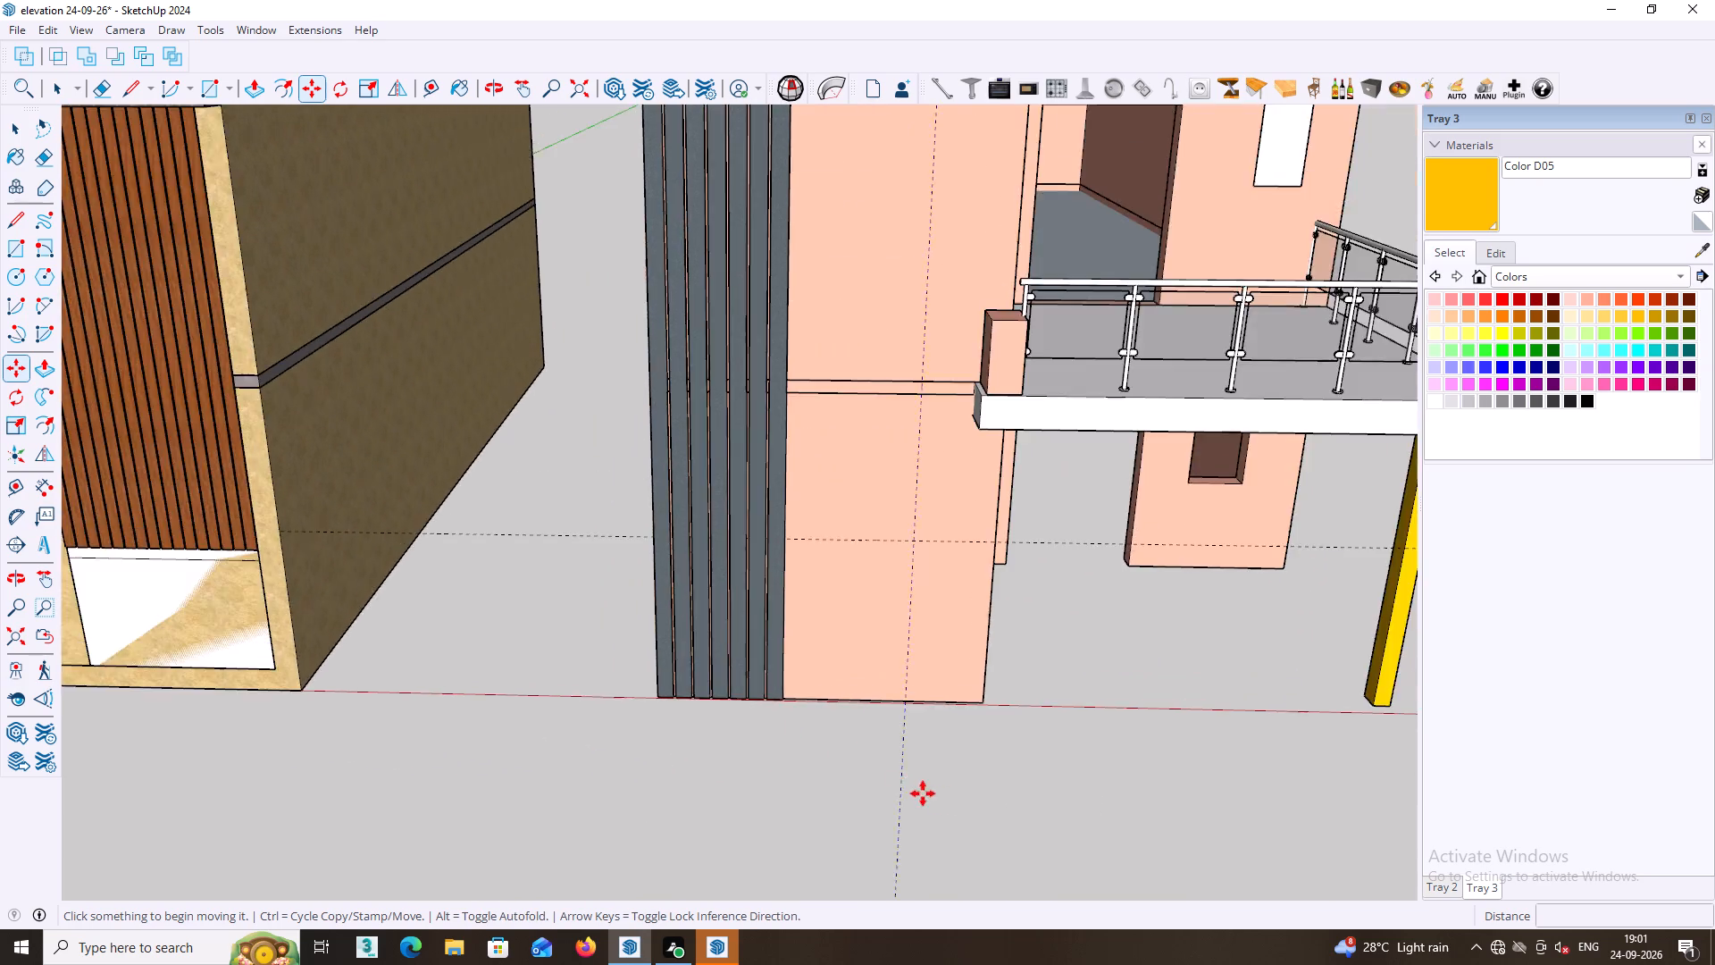
pyautogui.scroll(-9, 923, 793)
pyautogui.moveTo(1098, 715); pyautogui.dragTo(1123, 672, button='middle')
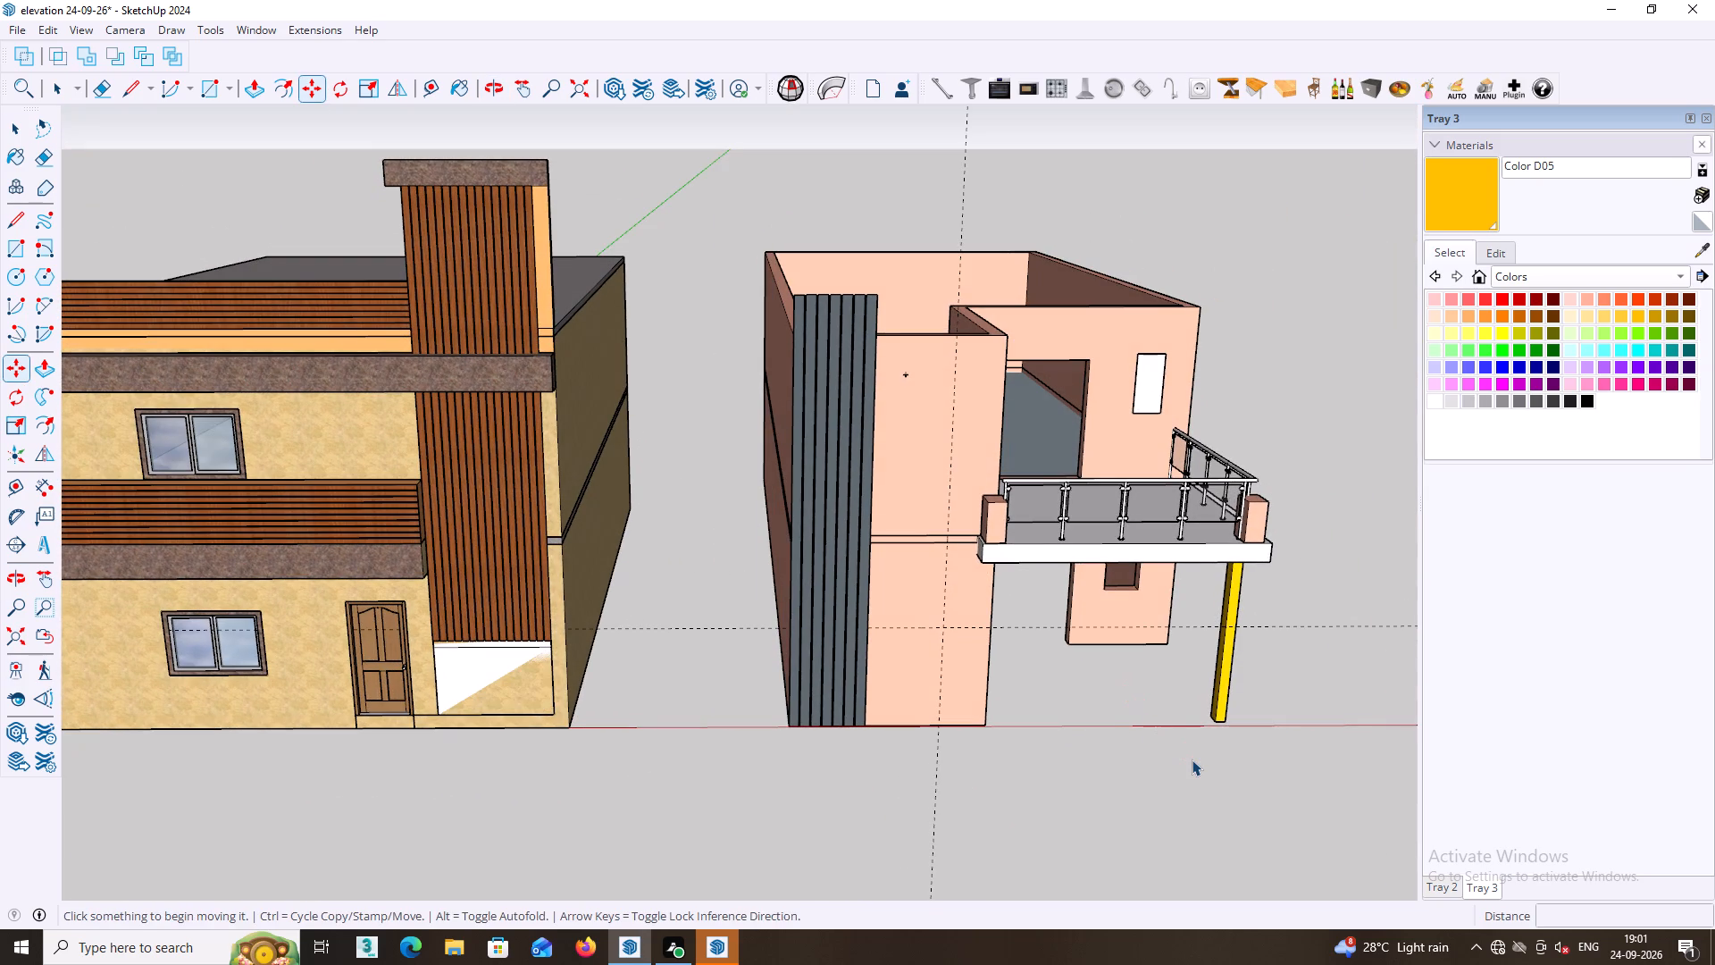
pyautogui.press('space')
pyautogui.press('space')
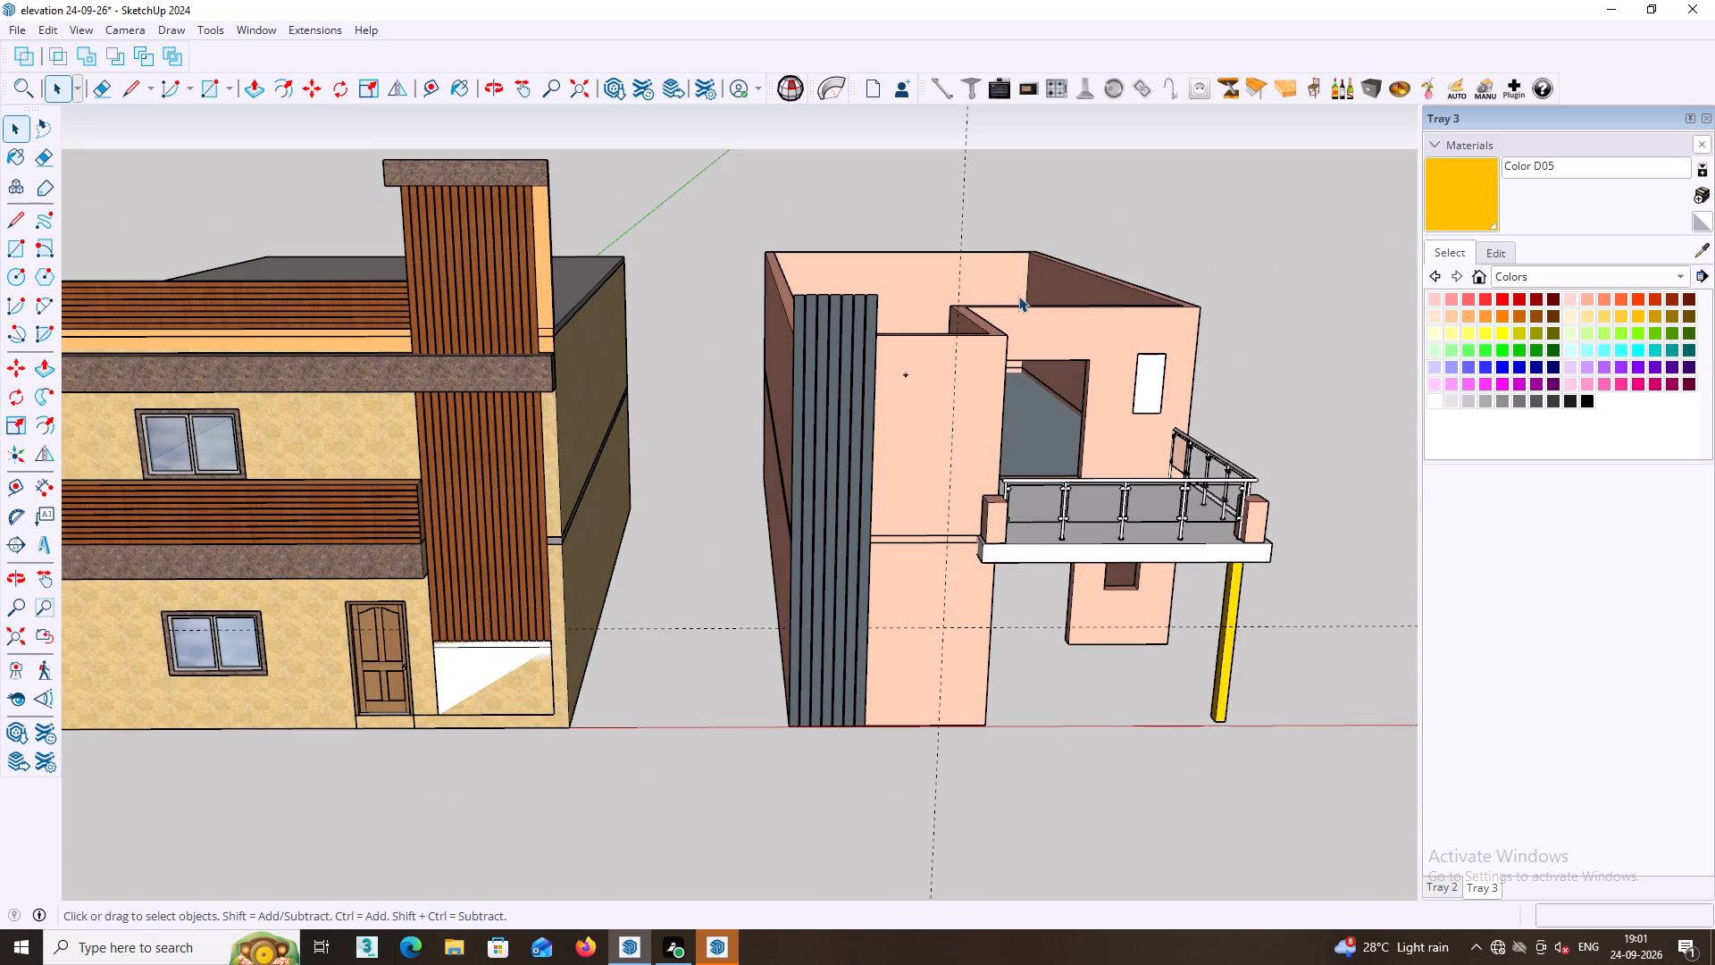
pyautogui.scroll(13, 960, 356)
pyautogui.scroll(-2, 919, 389)
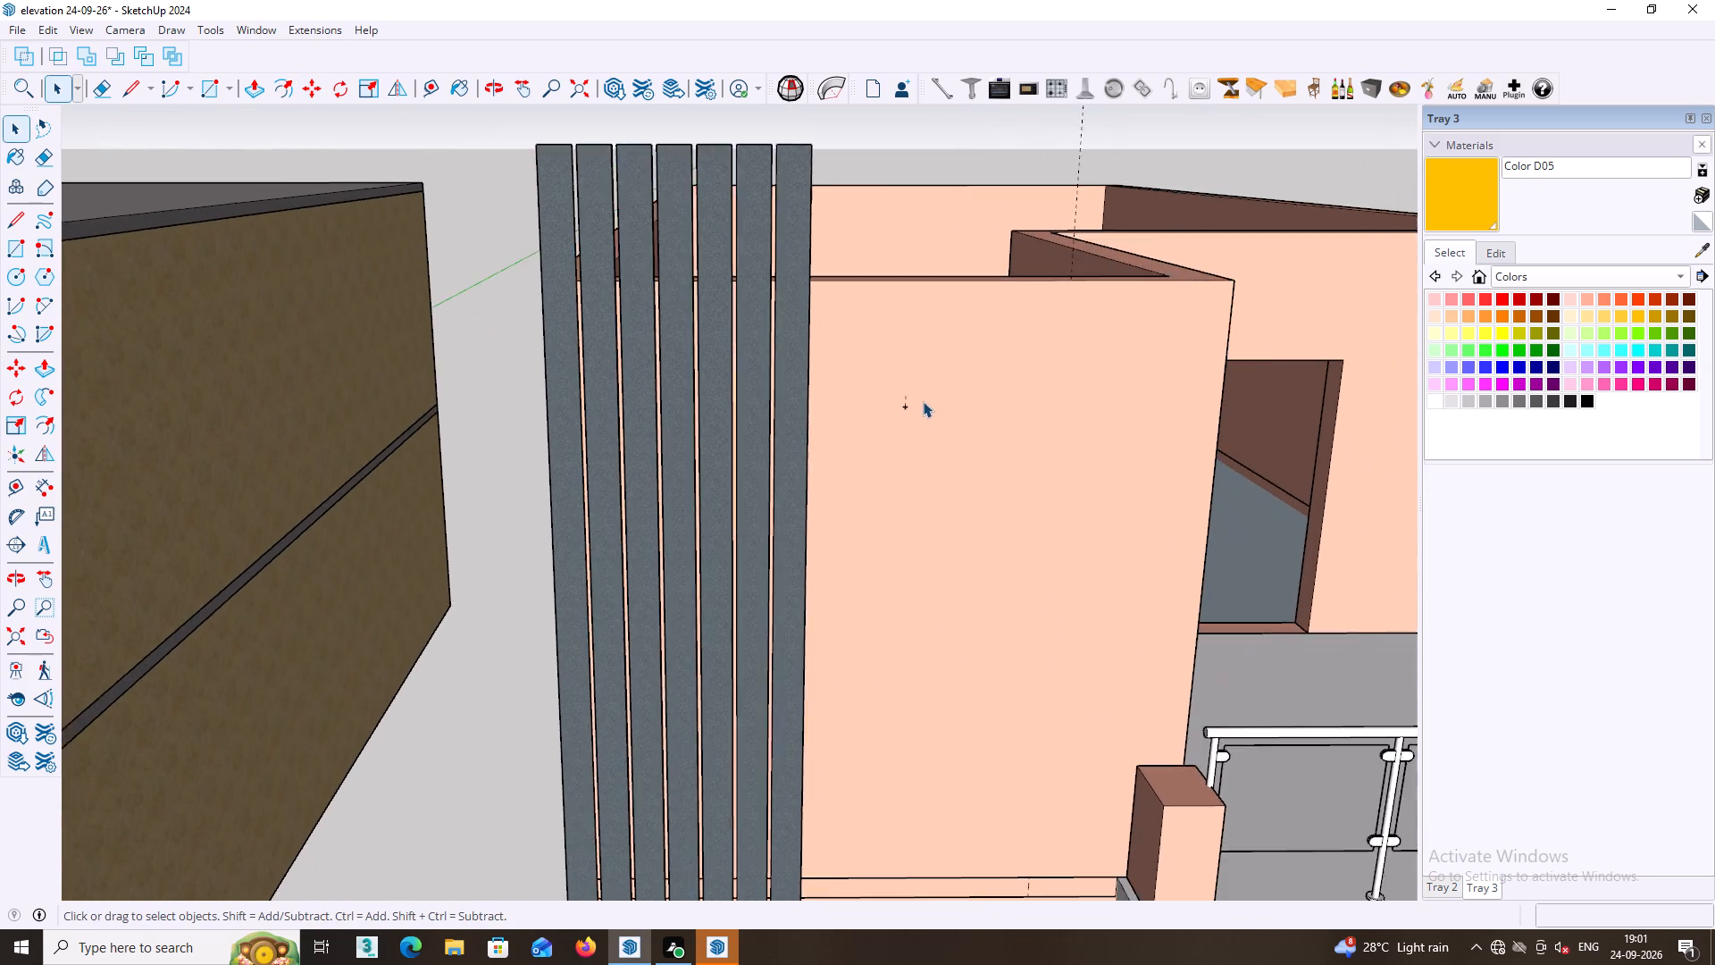
pyautogui.scroll(-19, 923, 401)
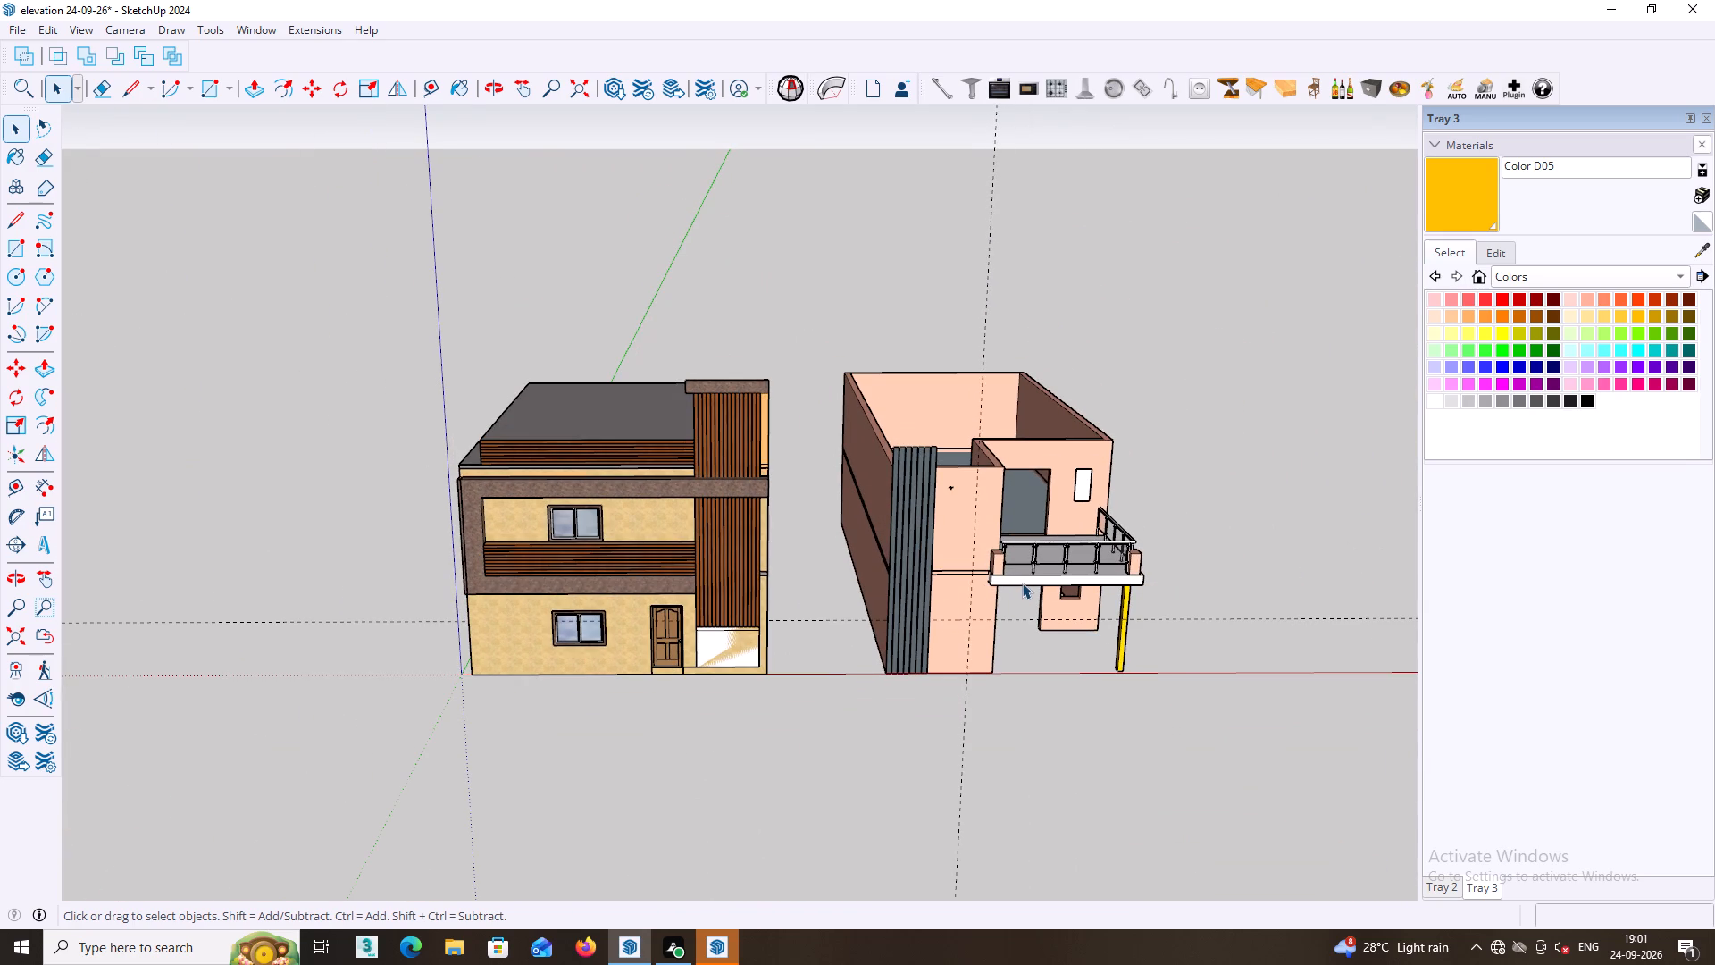
pyautogui.scroll(-3, 1023, 576)
pyautogui.moveTo(1030, 602); pyautogui.dragTo(975, 635, button='middle')
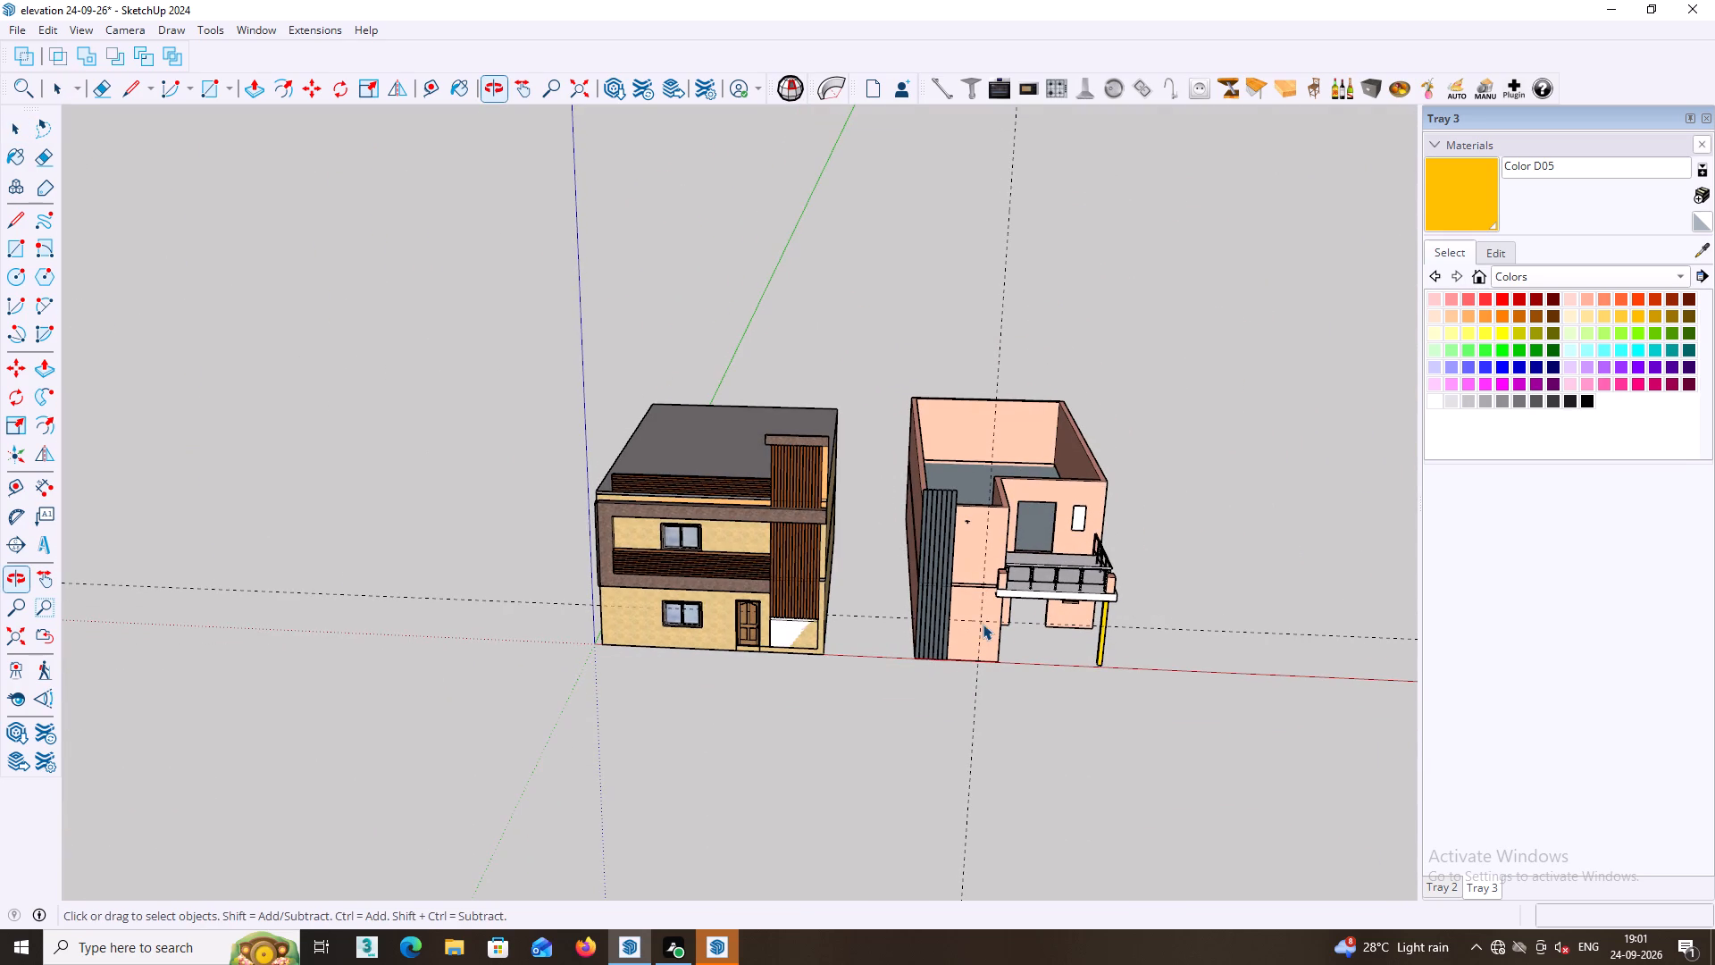
# Undo the component insertions and deletions, back through the Color D05 painting of the balcony's supporting column.
pyautogui.hotkey('ctrl', 'z')
pyautogui.hotkey('ctrl', 'z')
pyautogui.hotkey('ctrl', 'z')
pyautogui.hotkey('ctrl', 'z')
pyautogui.hotkey('ctrl', 'z')
pyautogui.hotkey('ctrl', 'z')
pyautogui.hotkey('ctrl', 'z')
pyautogui.hotkey('ctrl', 'z')
pyautogui.hotkey('ctrl', 'z')
pyautogui.hotkey('ctrl', 'z')
pyautogui.hotkey('ctrl', 'z')
pyautogui.hotkey('ctrl', 'z')
pyautogui.hotkey('ctrl', 'z')
pyautogui.hotkey('ctrl', 'z')
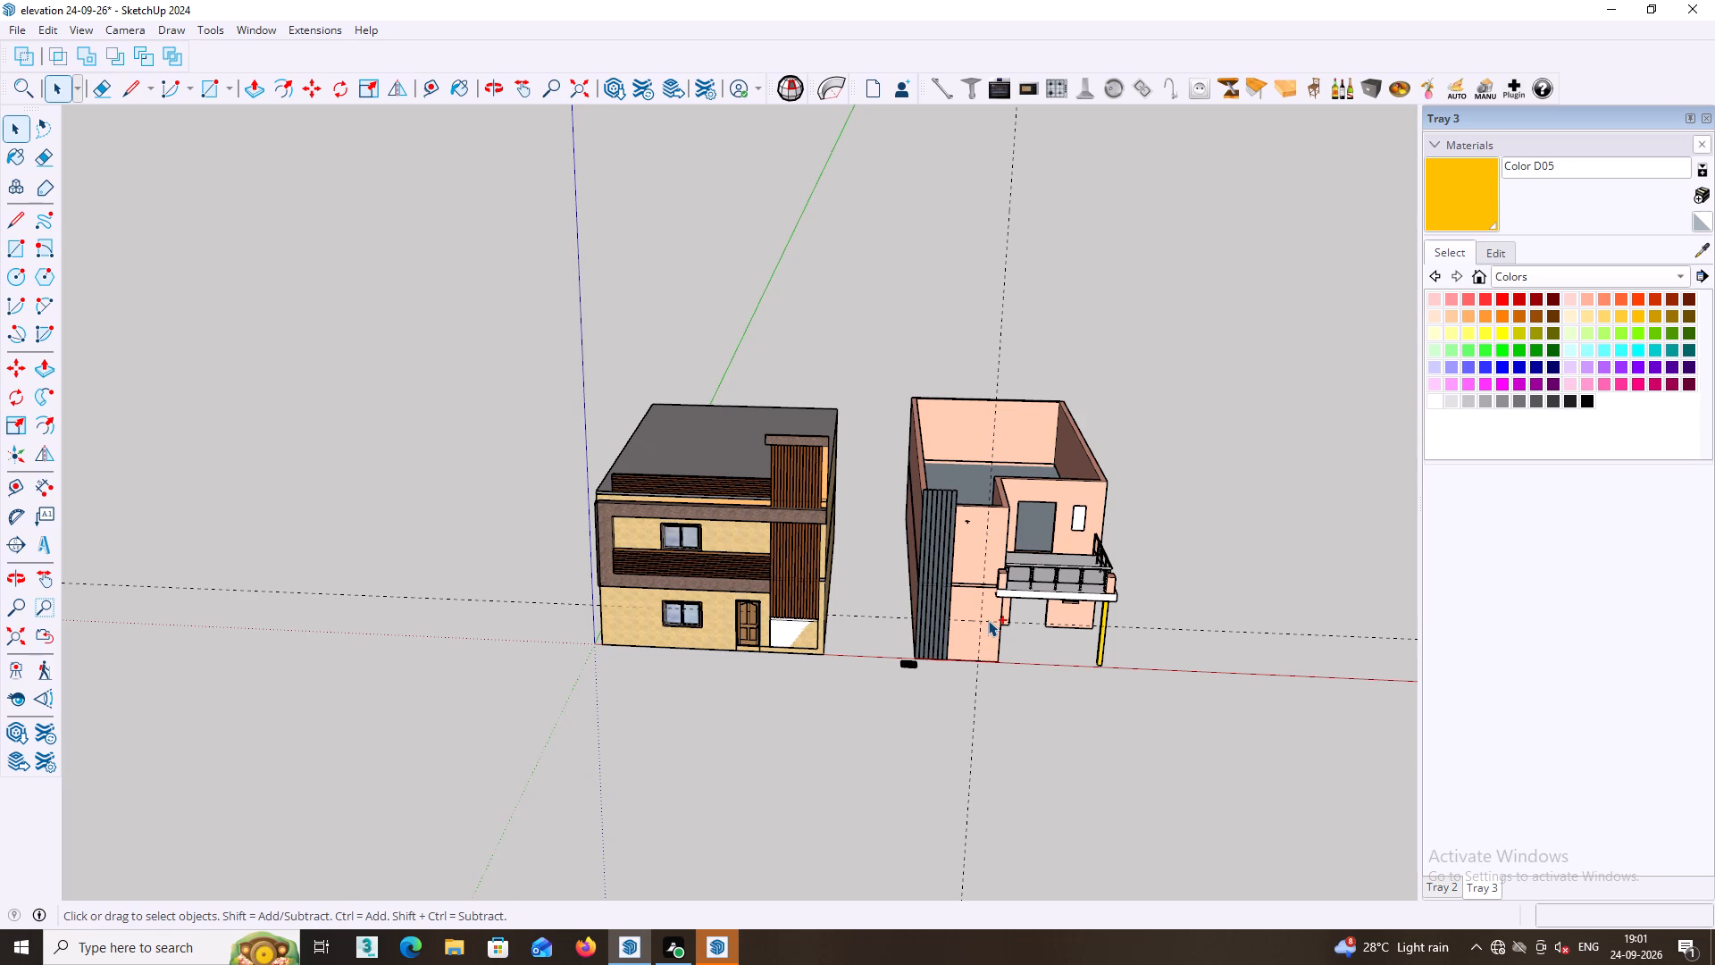
# Paint the front and doorway-side faces of the white upper-floor block beside the balcony doorway with Color D05.
pyautogui.moveTo(1140, 532); pyautogui.dragTo(1226, 454, button='middle')
pyautogui.scroll(4, 966, 569)
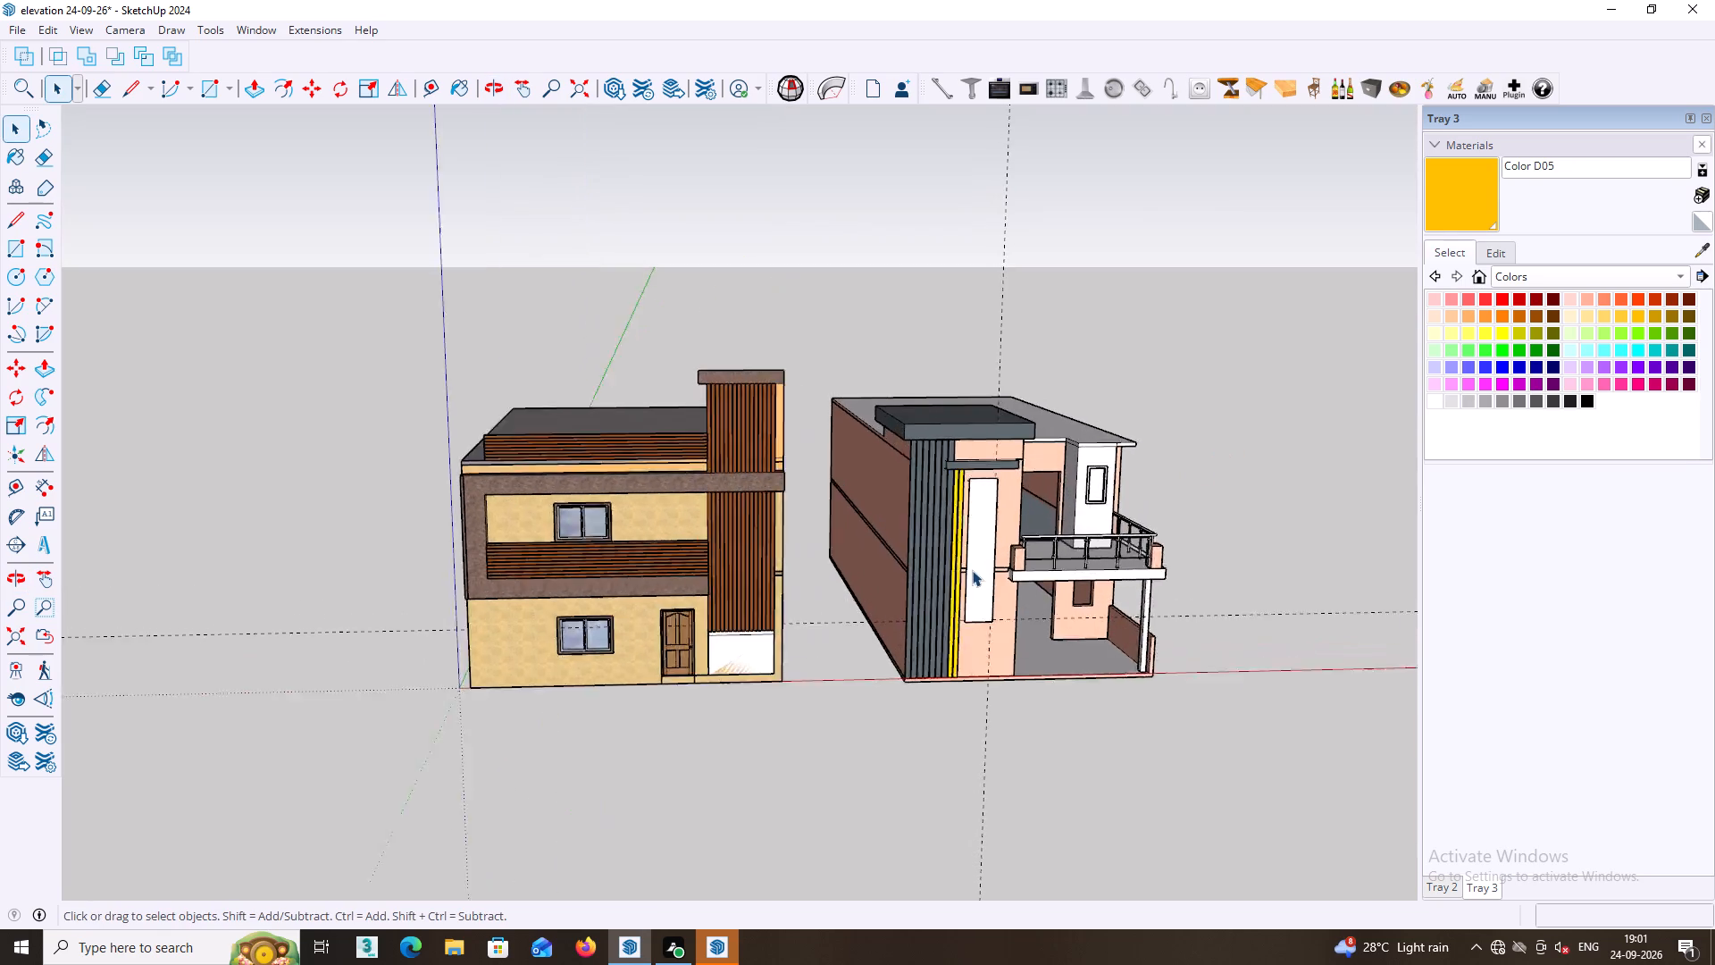
pyautogui.scroll(5, 972, 570)
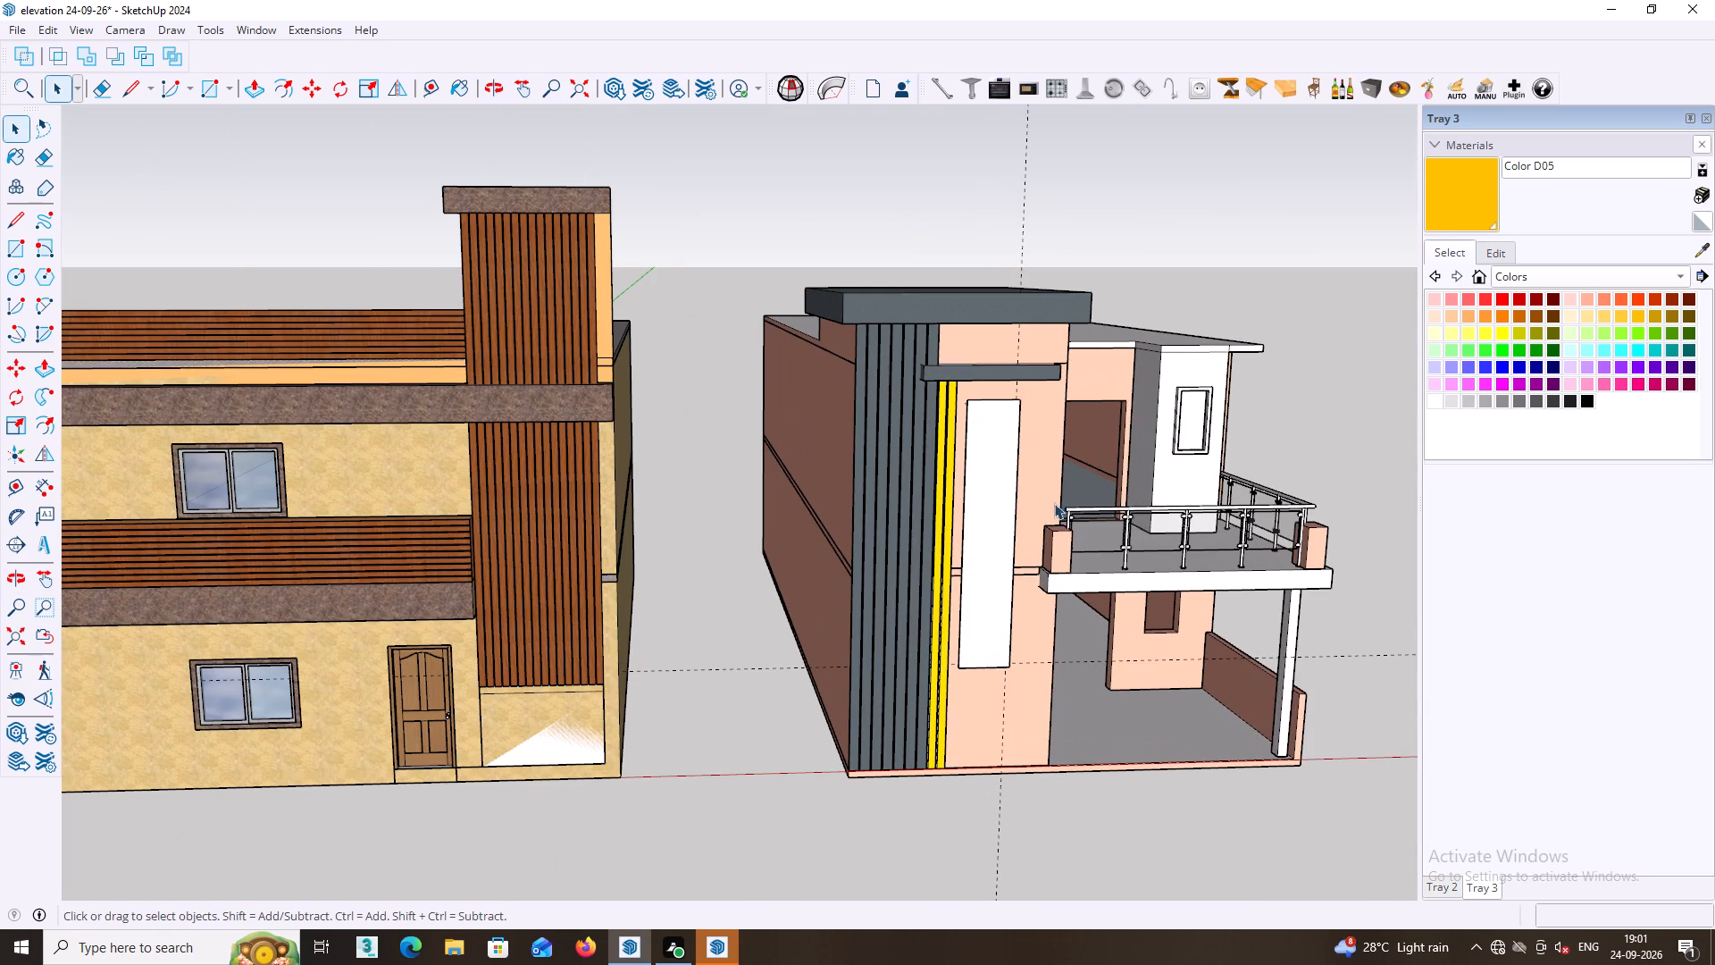
pyautogui.moveTo(1077, 484); pyautogui.dragTo(1032, 496, button='middle')
pyautogui.scroll(2, 995, 495)
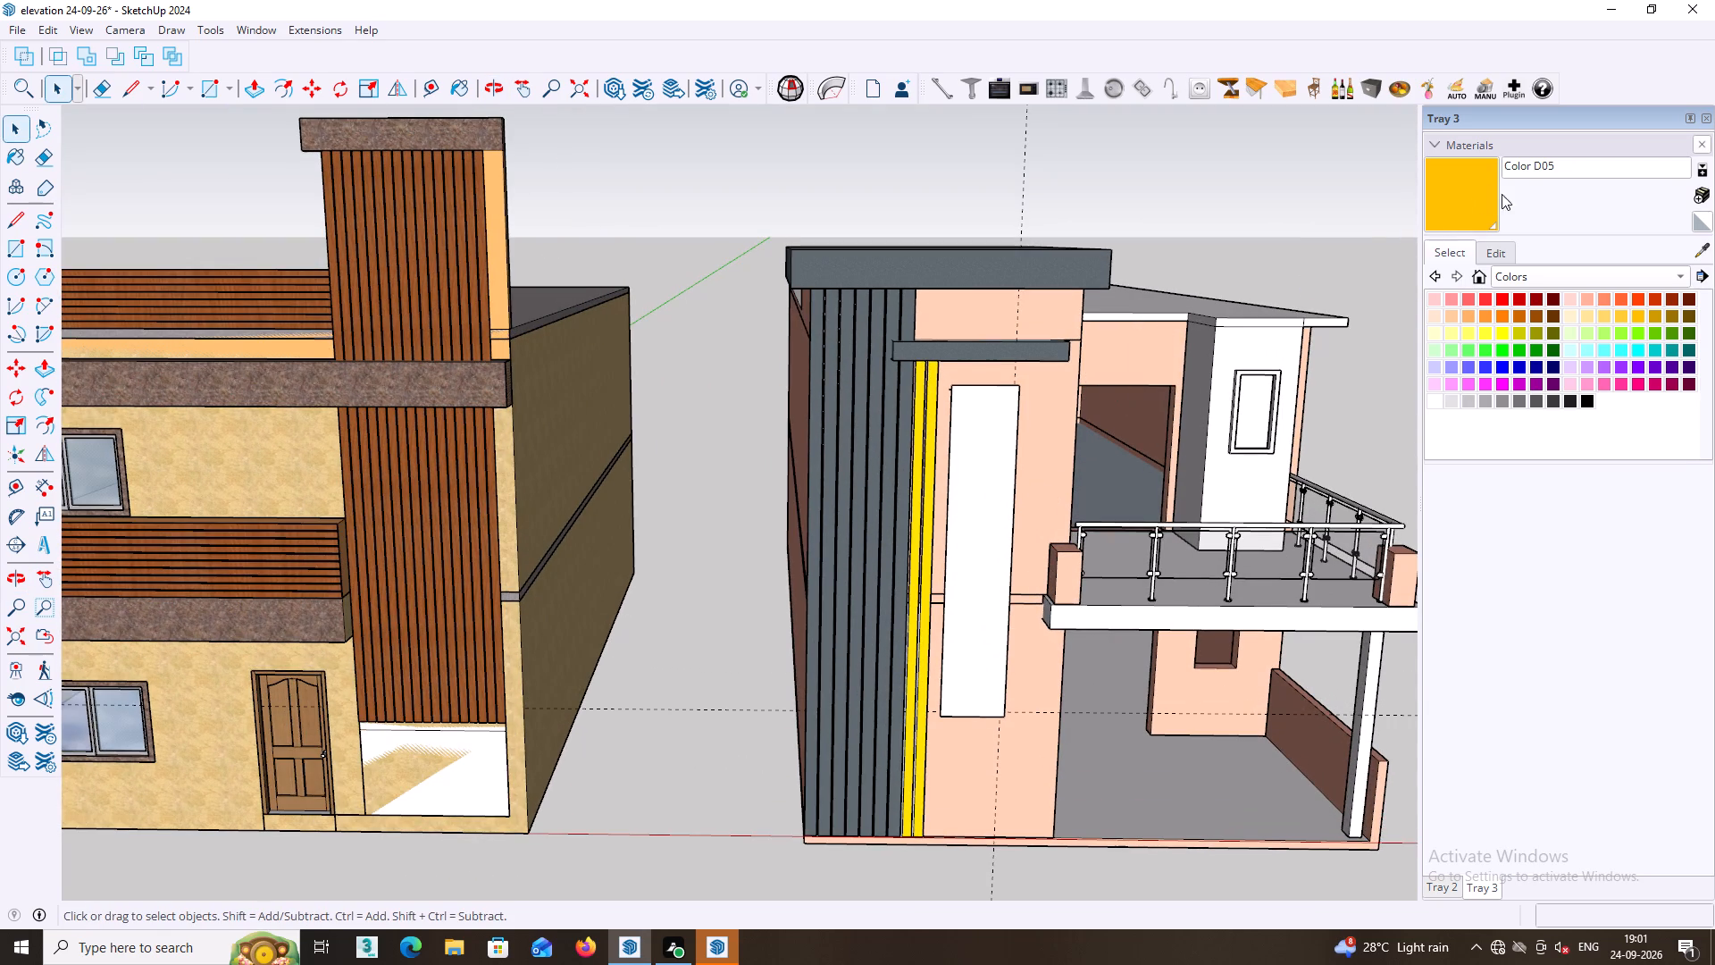
pyautogui.scroll(4, 1042, 399)
pyautogui.moveTo(945, 452); pyautogui.dragTo(1221, 462, button='middle')
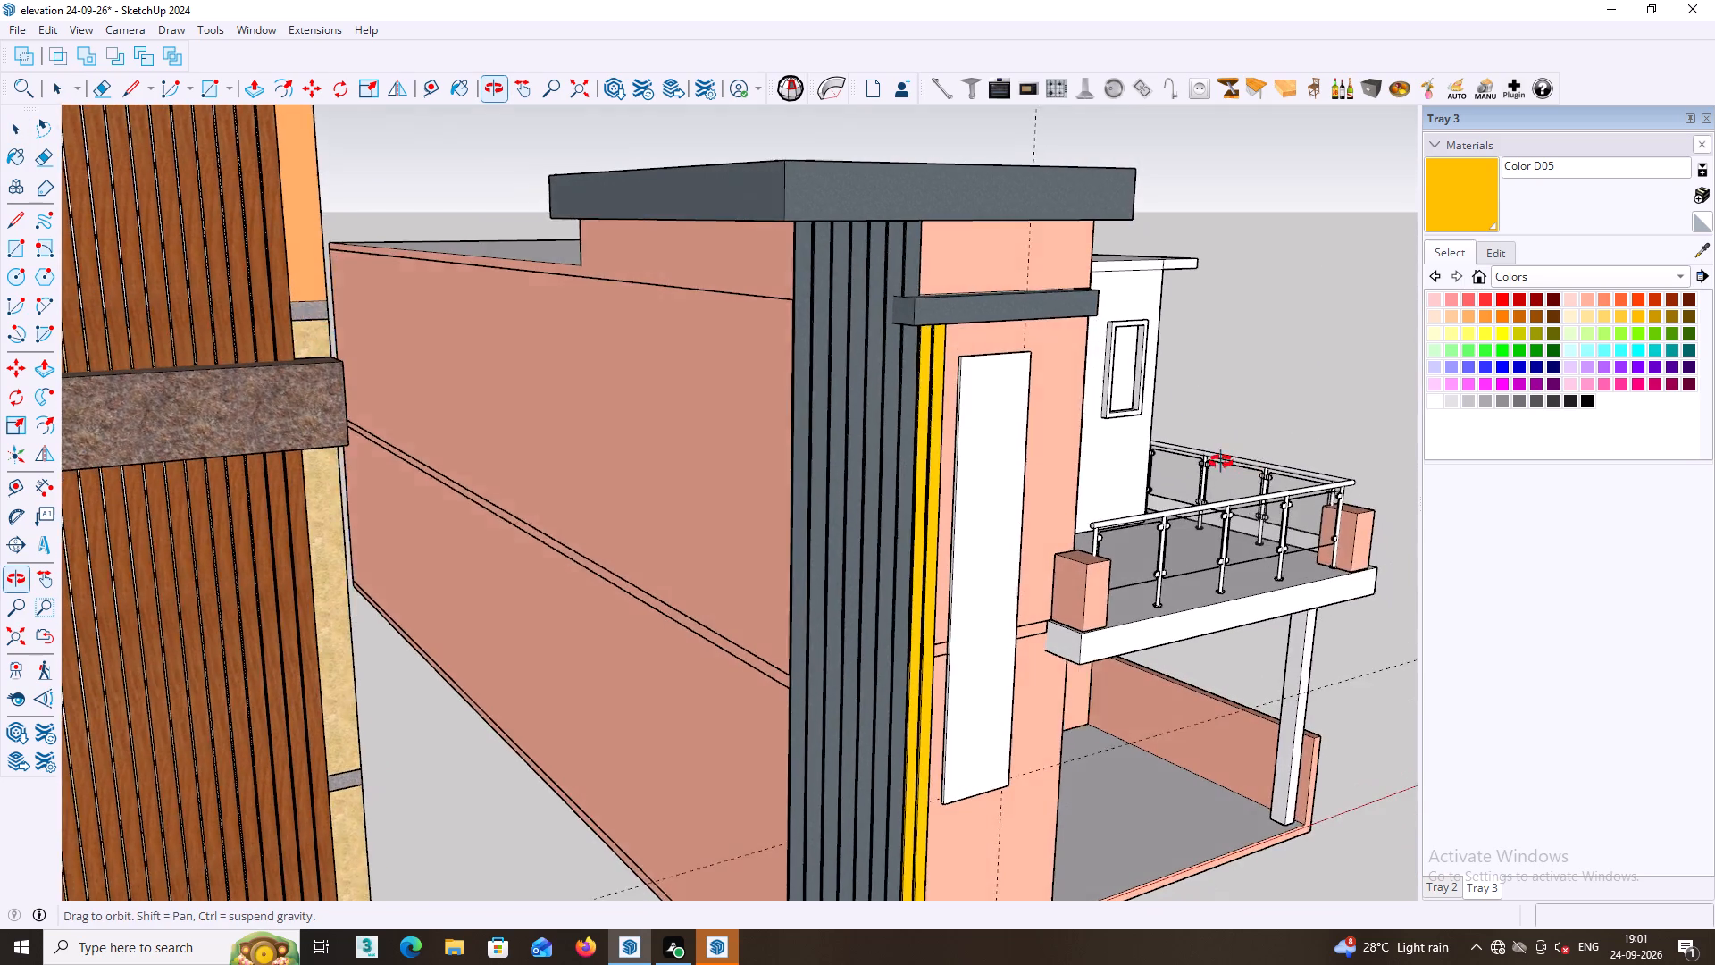
pyautogui.moveTo(1221, 462); pyautogui.dragTo(1259, 443, button='middle')
pyautogui.click(1454, 201)
pyautogui.moveTo(1351, 268); pyautogui.dragTo(1165, 409, button='middle')
pyautogui.scroll(2, 1184, 378)
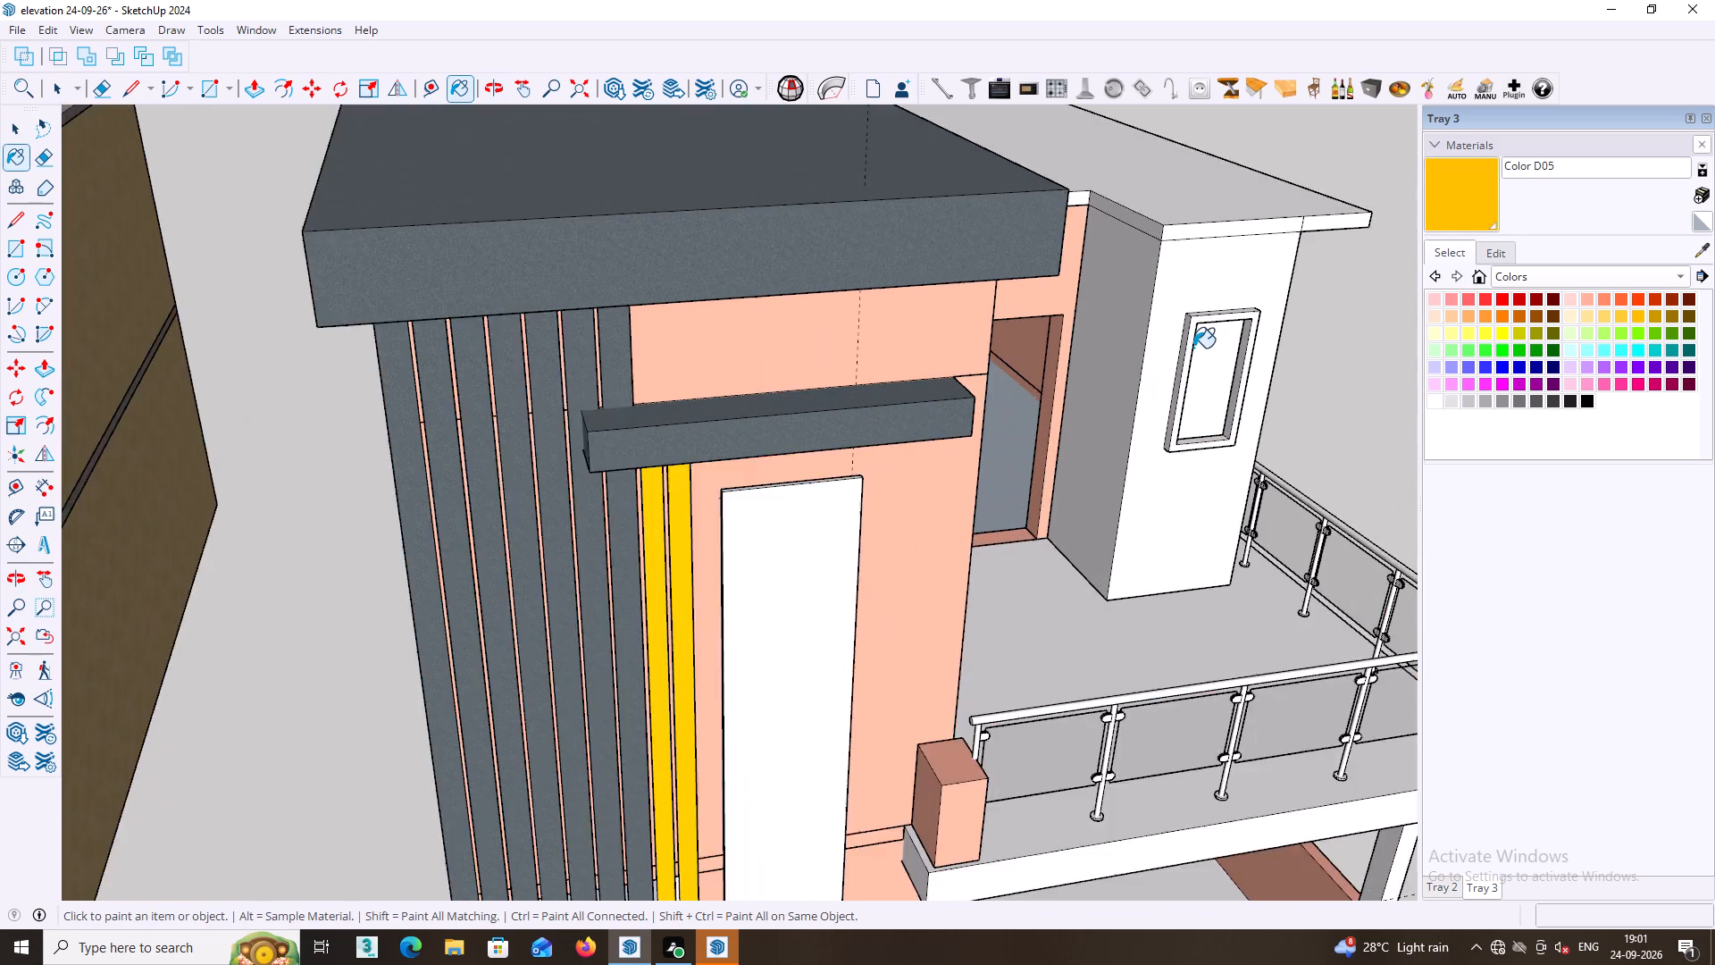
pyautogui.scroll(5, 1193, 348)
pyautogui.click(1192, 256)
pyautogui.click(1104, 304)
# Paint the remaining outer side face of the upper-floor block, facing the balcony's side railing, with Color D05.
pyautogui.moveTo(1175, 302); pyautogui.dragTo(1111, 287, button='middle')
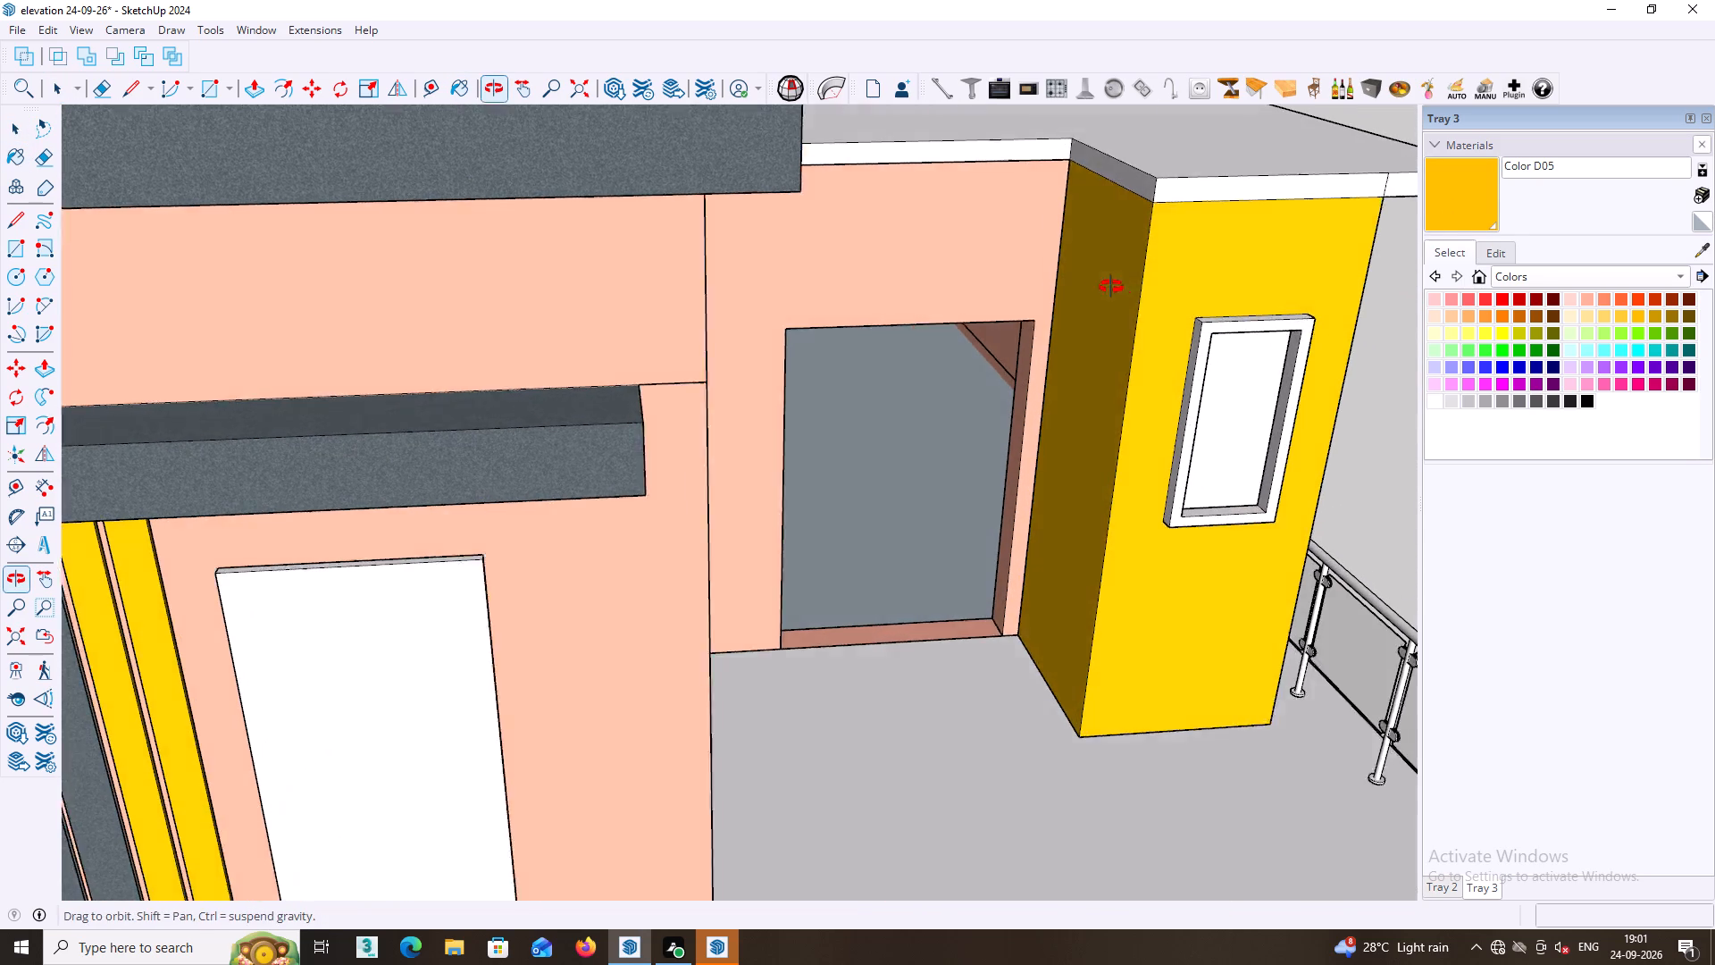
pyautogui.moveTo(1111, 287); pyautogui.dragTo(1081, 265, button='middle')
pyautogui.moveTo(1501, 329); pyautogui.dragTo(1259, 289, button='middle')
pyautogui.moveTo(1411, 317); pyautogui.dragTo(1161, 306, button='middle')
pyautogui.moveTo(1427, 348); pyautogui.dragTo(1377, 336, button='middle')
pyautogui.keyDown('shift'); pyautogui.moveTo(1368, 393); pyautogui.dragTo(799, 167, button='middle'); pyautogui.keyUp('shift')
pyautogui.scroll(2, 949, 222)
pyautogui.click(862, 303)
# Examine the yellow upper-floor block and the roof slab above it from high angles.
pyautogui.scroll(-9, 958, 328)
pyautogui.middleClick(845, 592)
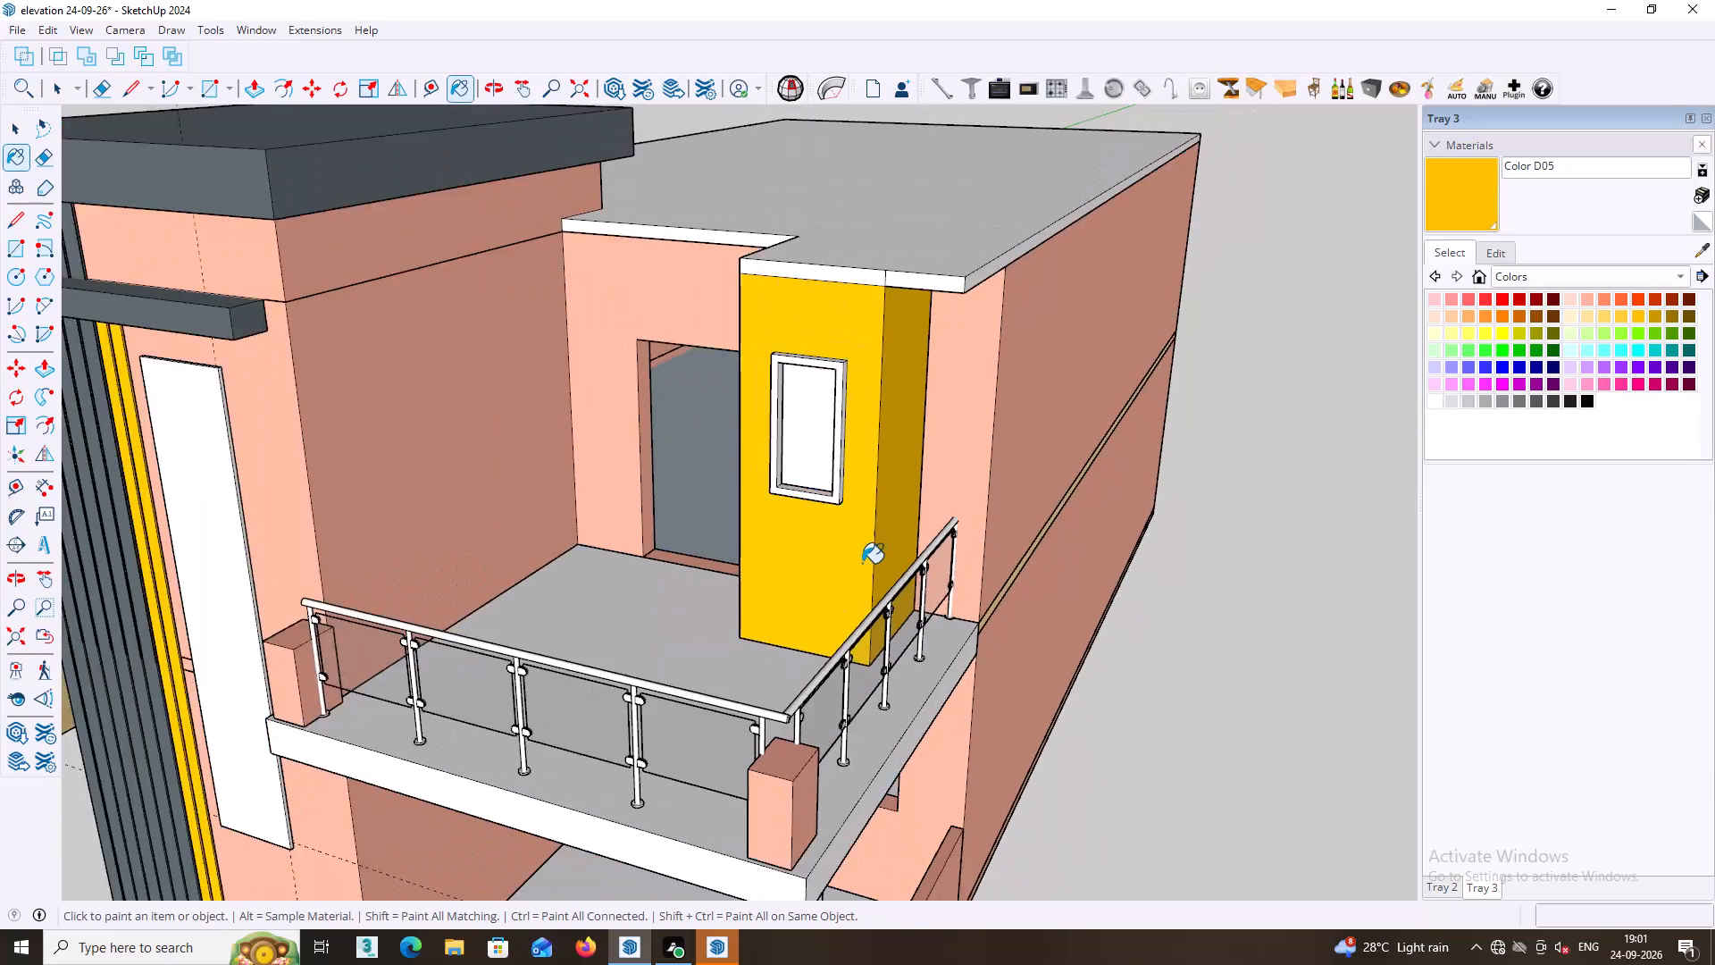
pyautogui.moveTo(858, 554); pyautogui.dragTo(1190, 594, button='middle')
pyautogui.moveTo(1132, 569); pyautogui.dragTo(1125, 588, button='middle')
pyautogui.scroll(-7, 1131, 569)
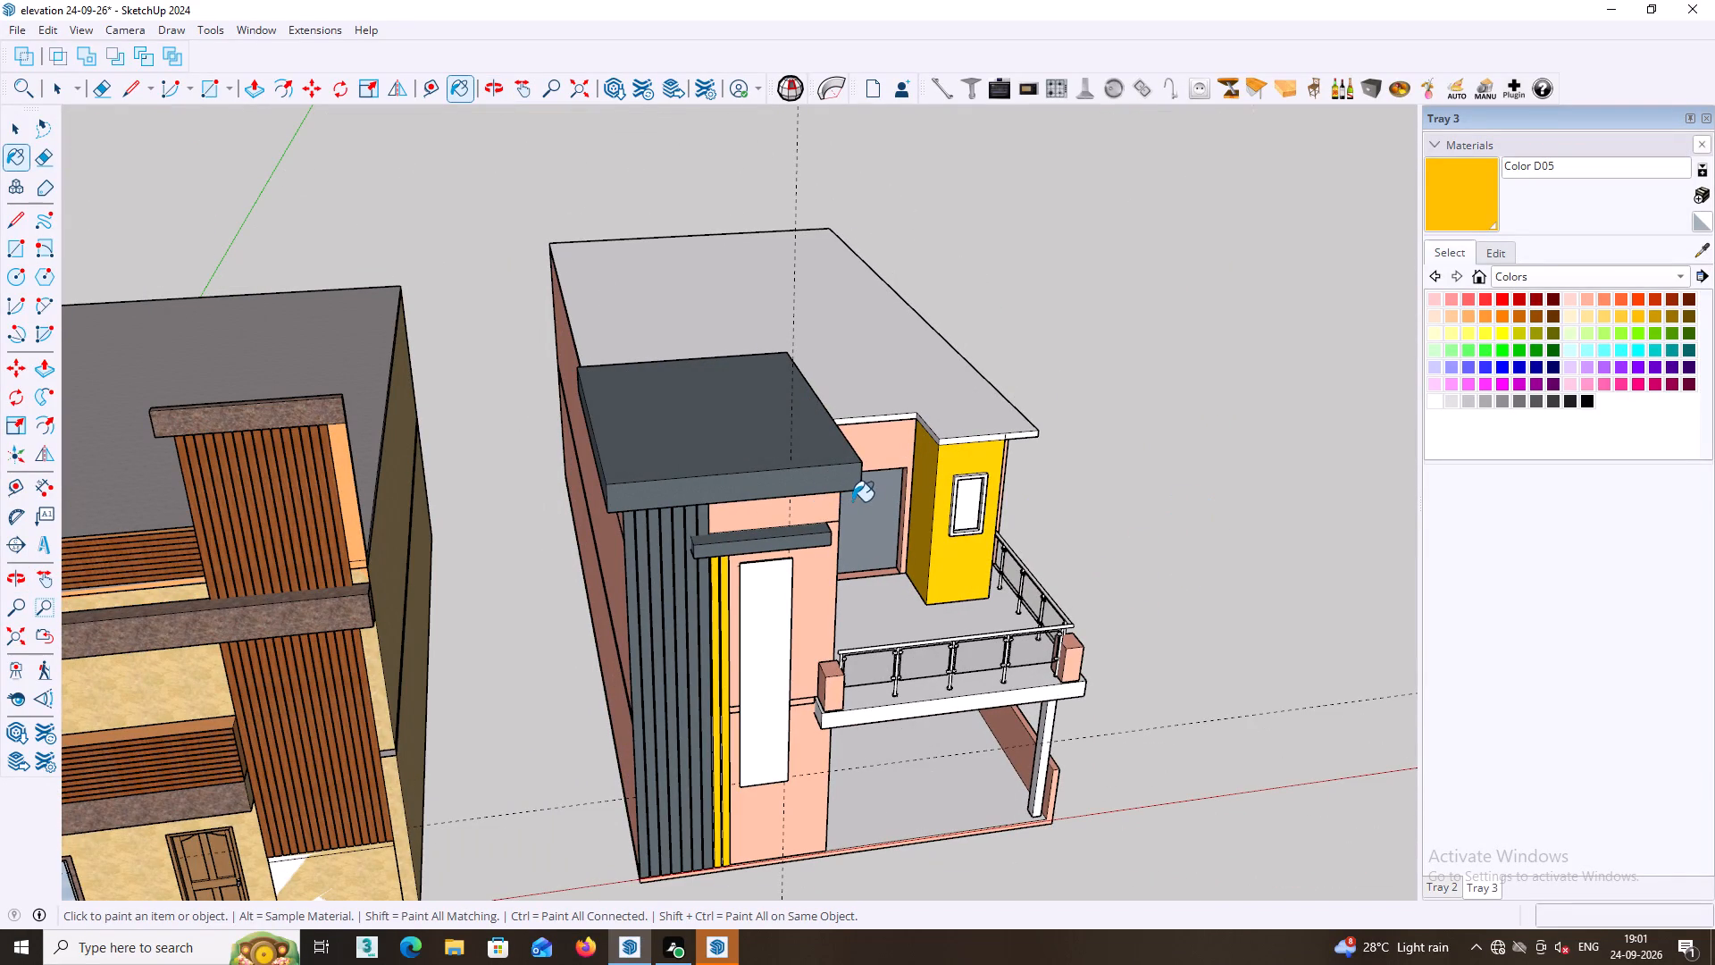
pyautogui.moveTo(875, 489); pyautogui.dragTo(1113, 437, button='middle')
pyautogui.scroll(11, 966, 418)
pyautogui.moveTo(867, 391); pyautogui.dragTo(605, 436, button='middle')
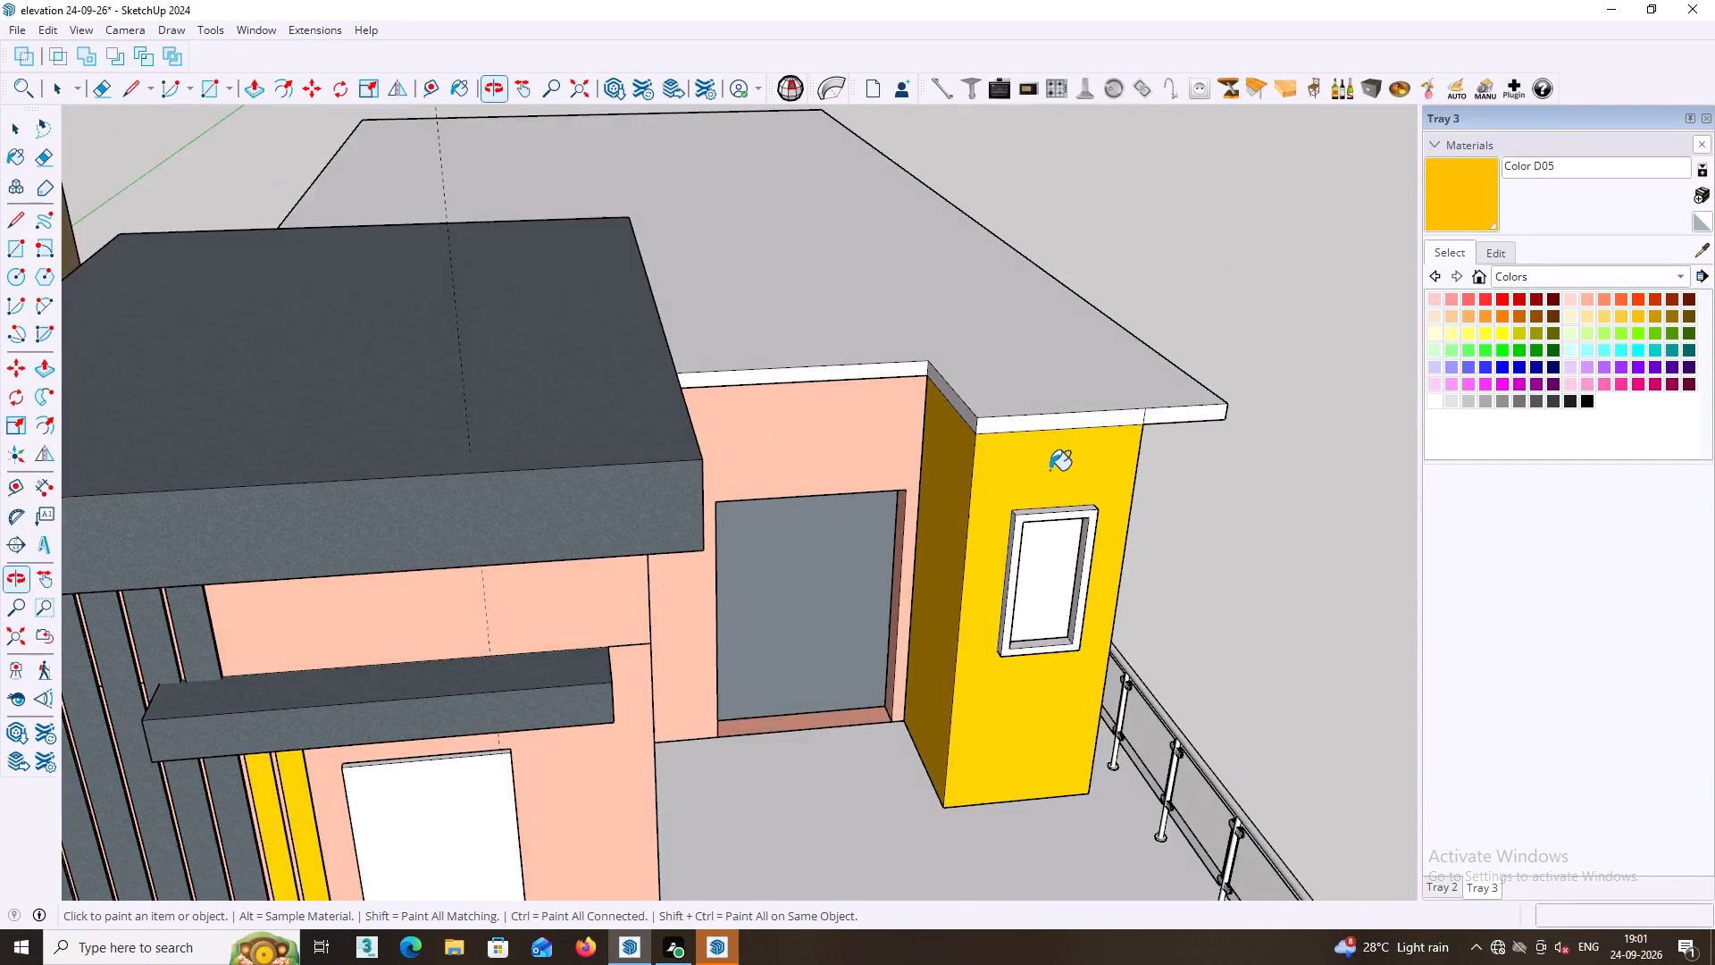
# Extrude the roof slab's edge face above the yellow block's doorway side outward by 4.5 inches.
pyautogui.scroll(4, 1100, 466)
pyautogui.moveTo(1045, 462); pyautogui.dragTo(1169, 496, button='middle')
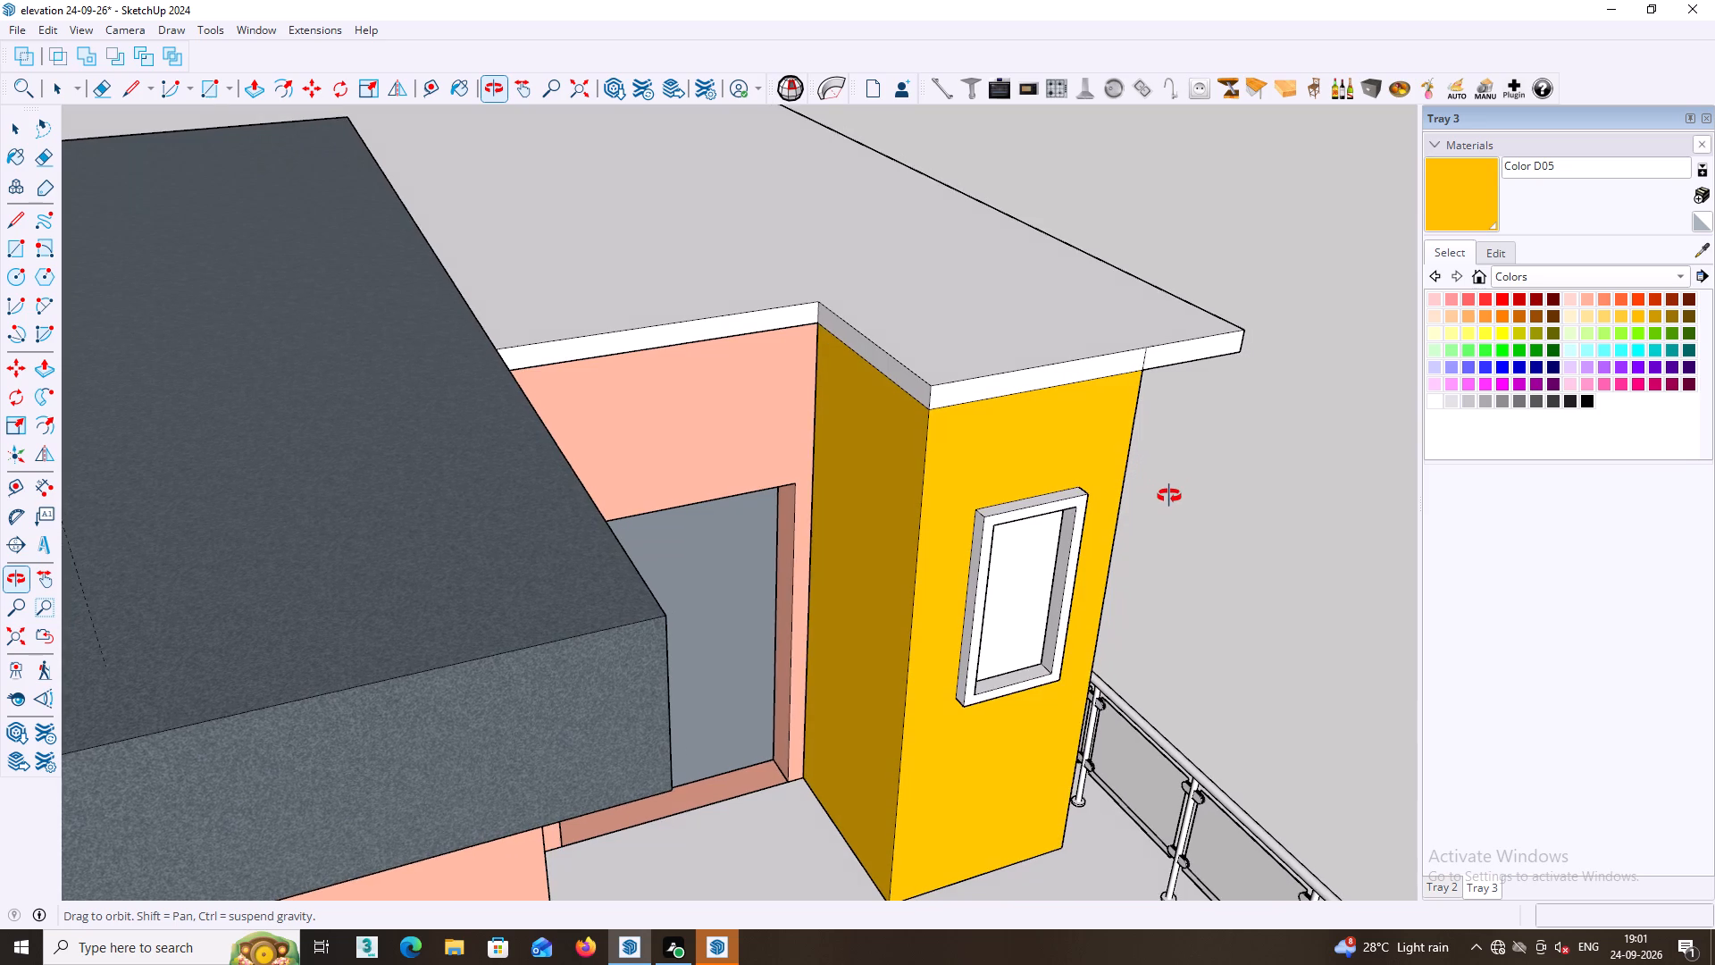
pyautogui.moveTo(1169, 496); pyautogui.dragTo(1223, 294, button='middle')
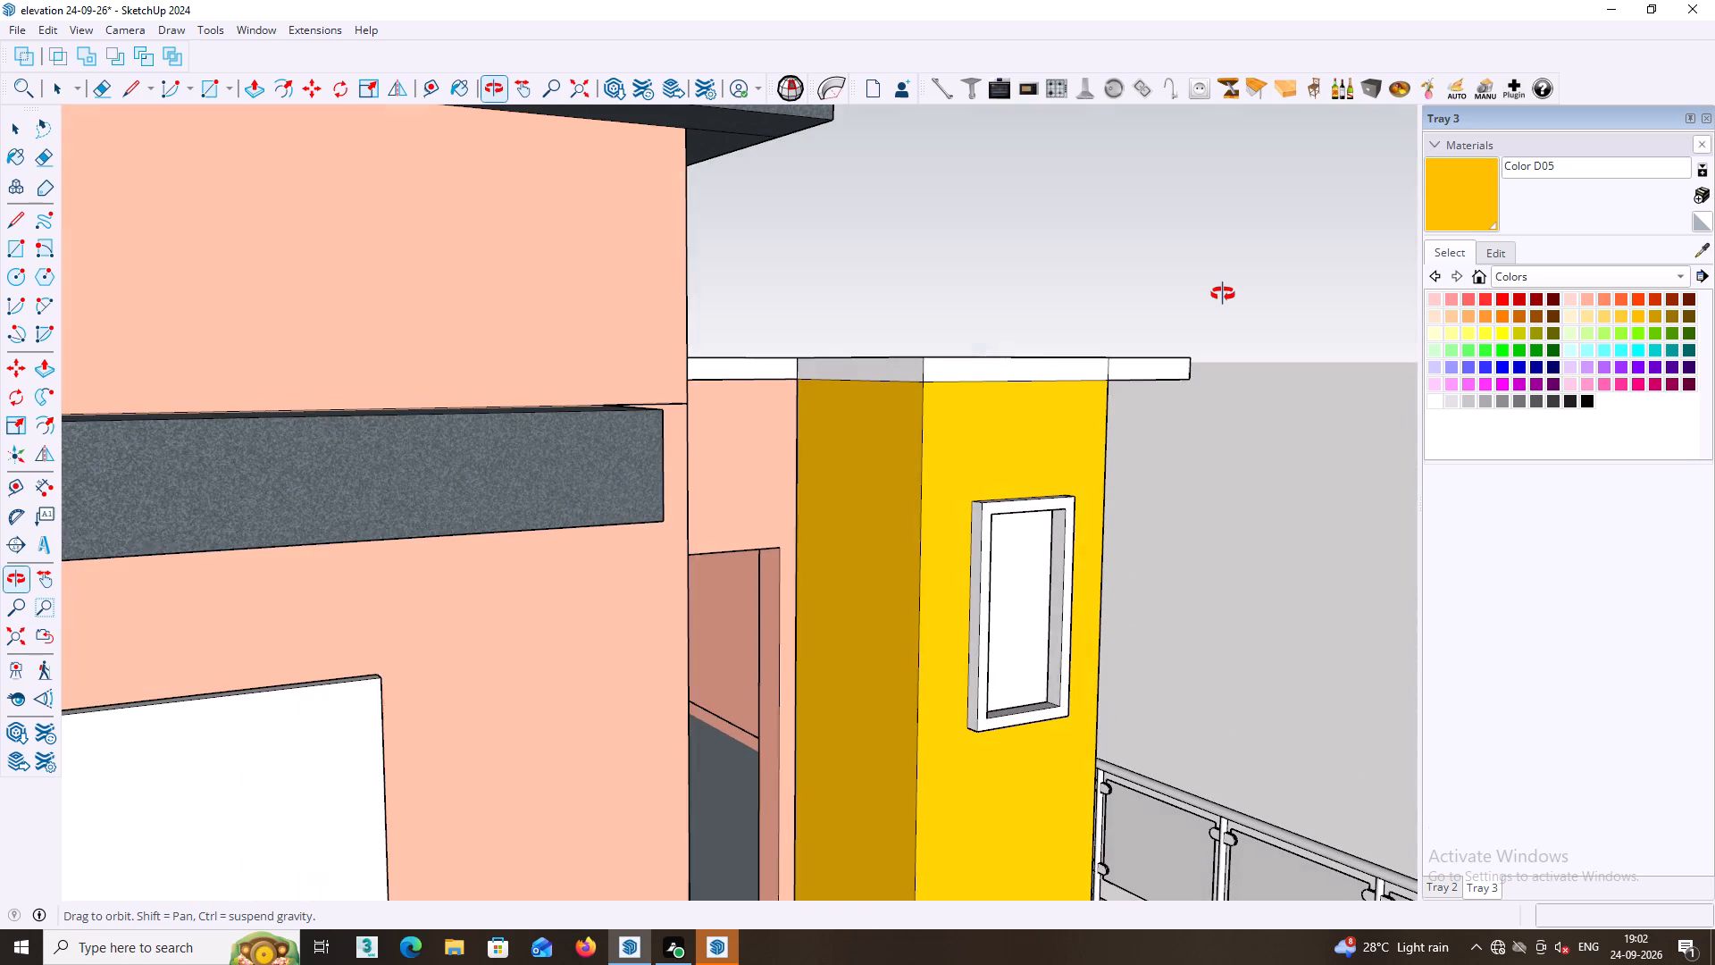
pyautogui.moveTo(1223, 294); pyautogui.dragTo(1226, 307, button='middle')
pyautogui.press('space')
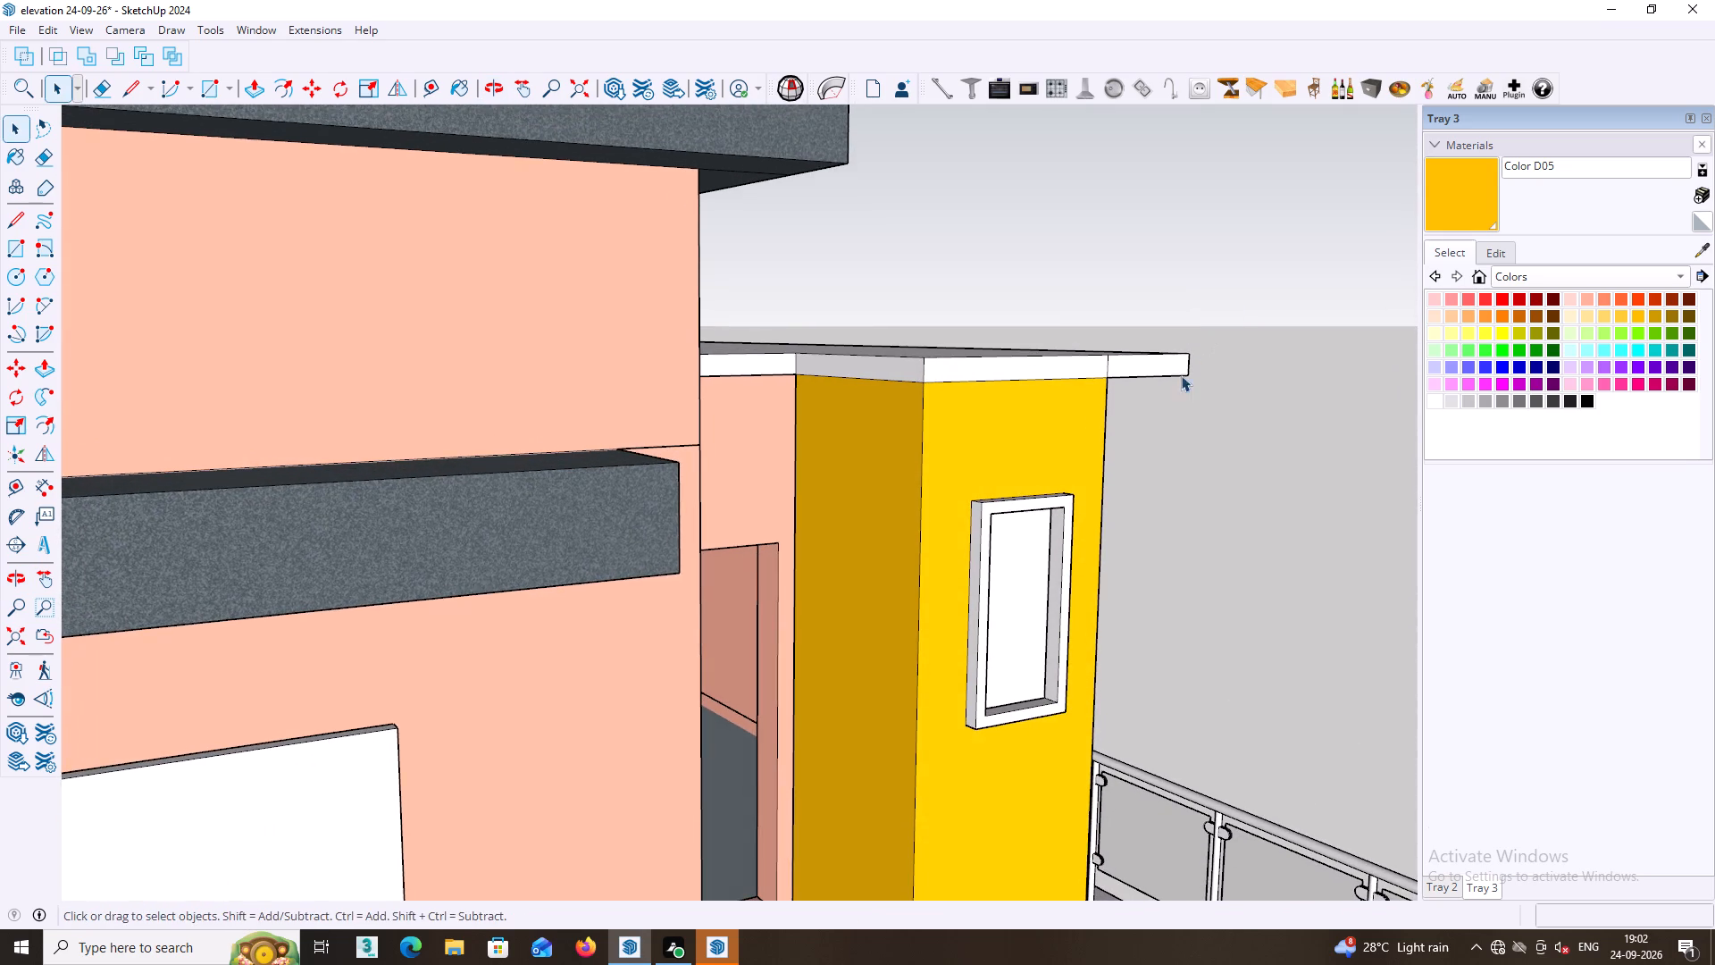
pyautogui.moveTo(1194, 391); pyautogui.dragTo(1236, 440, button='middle')
pyautogui.scroll(6, 924, 424)
pyautogui.tripleClick(892, 315)
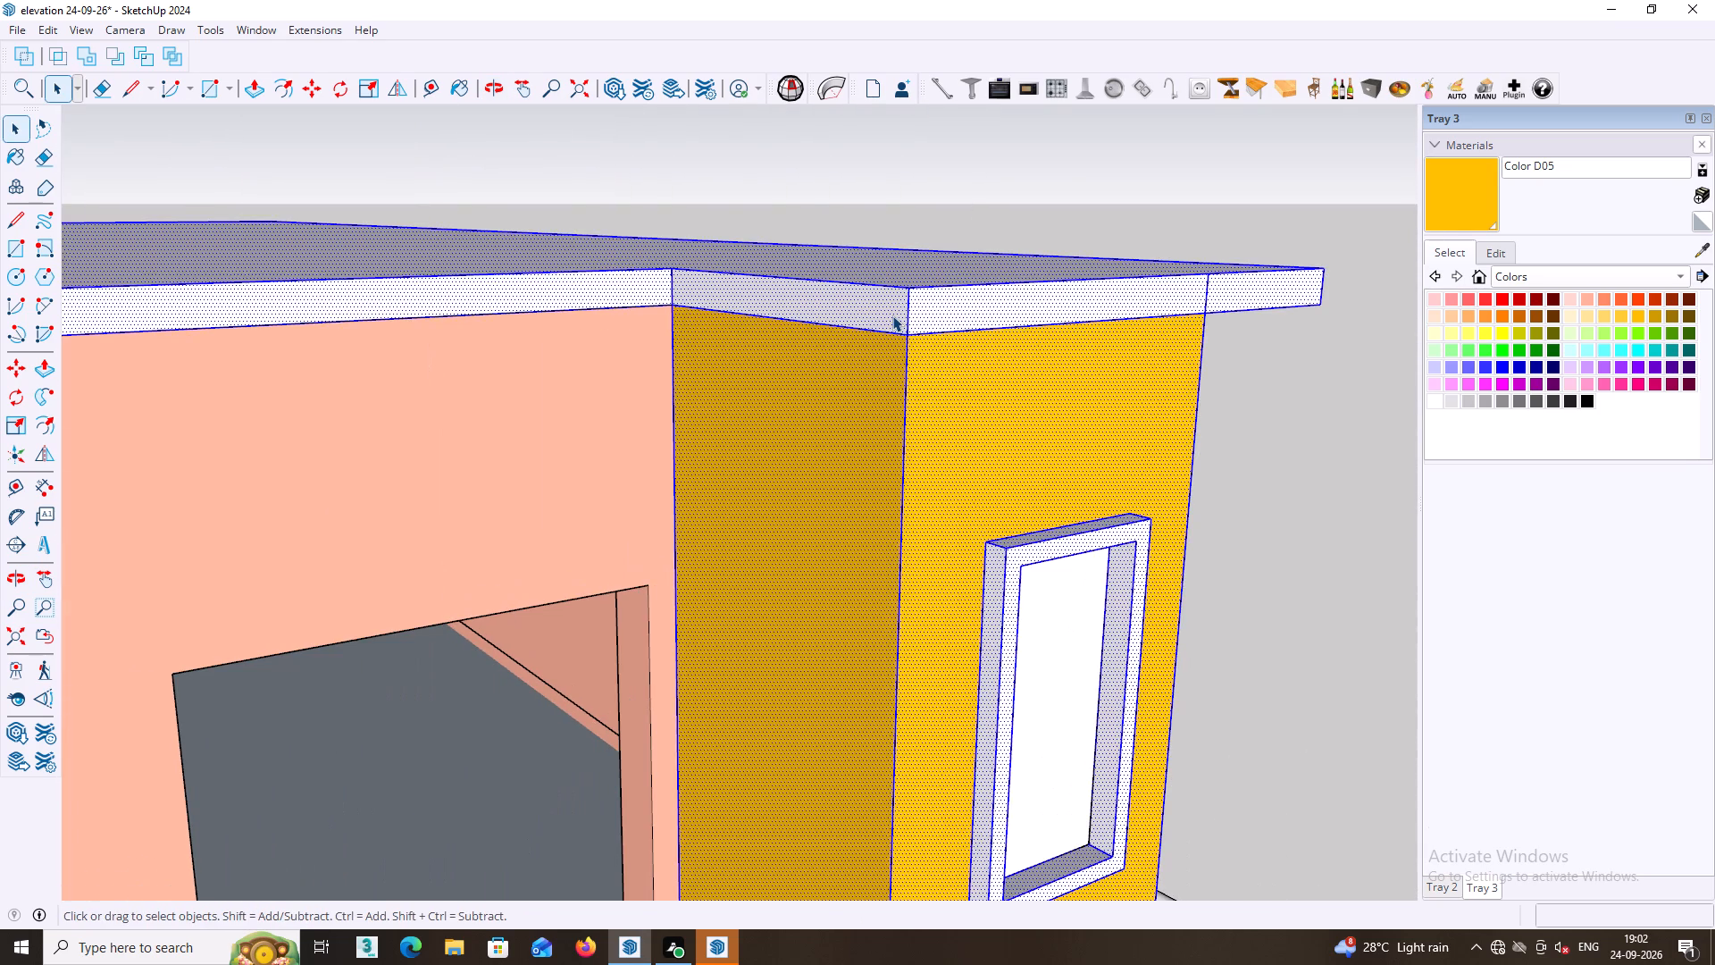
pyautogui.doubleClick(892, 315)
pyautogui.press('p')
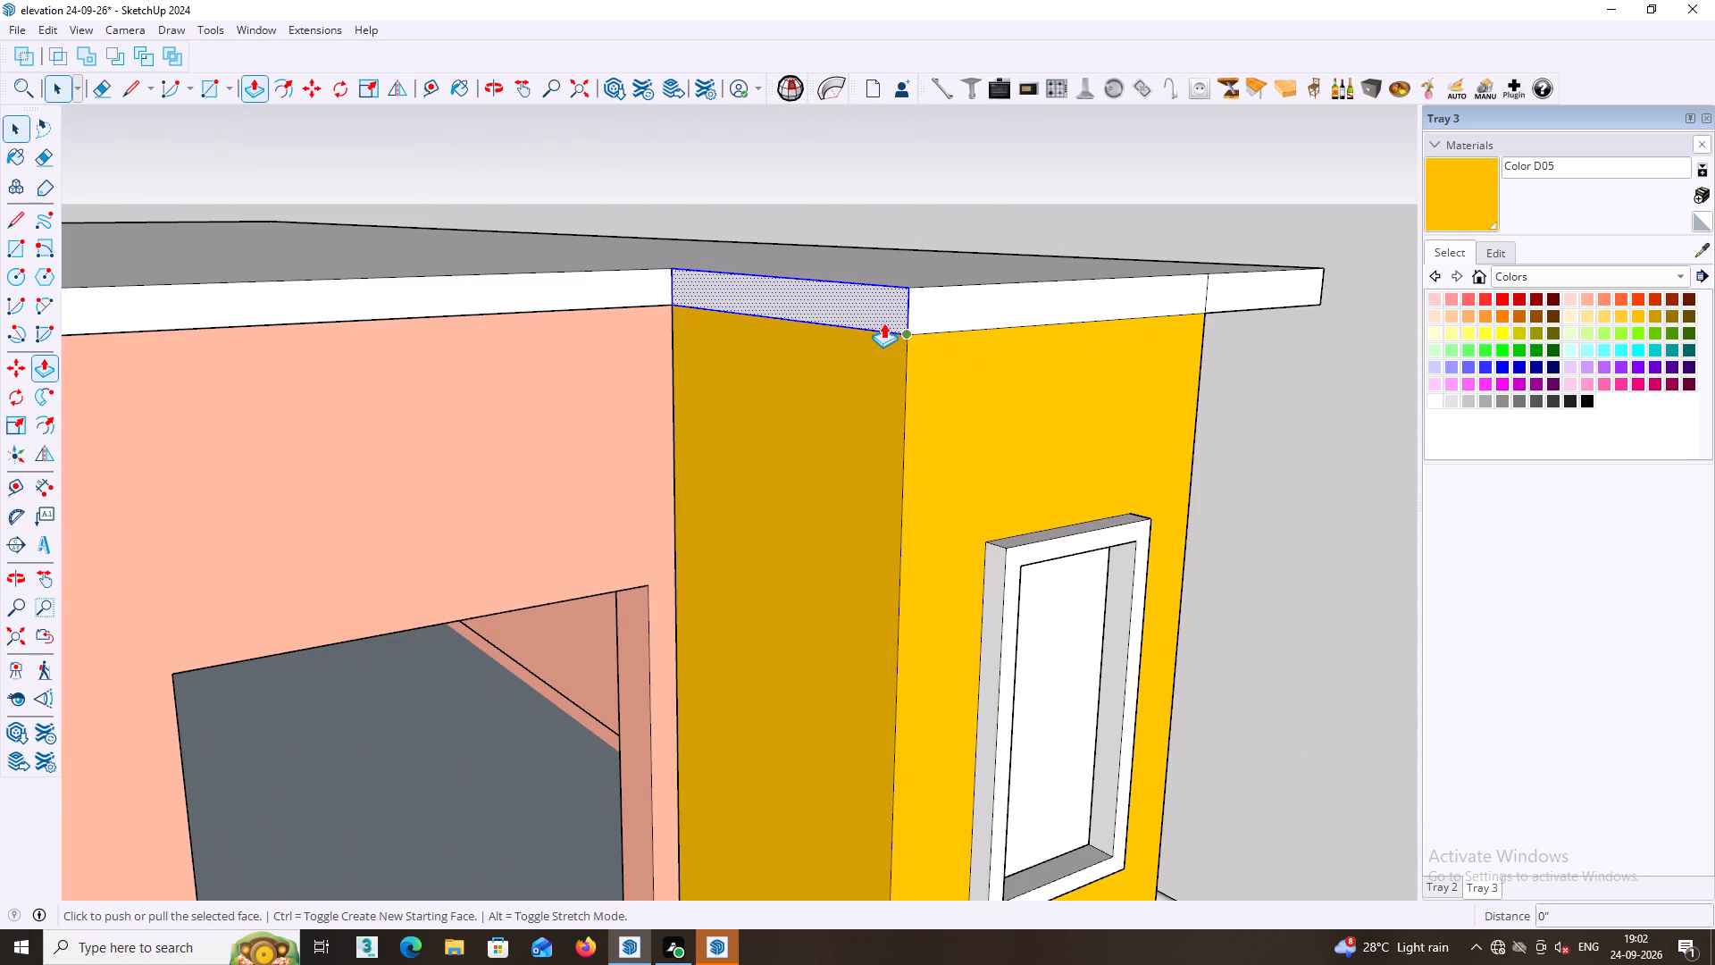
pyautogui.click(880, 311)
pyautogui.write('4.5')
pyautogui.press('Return')
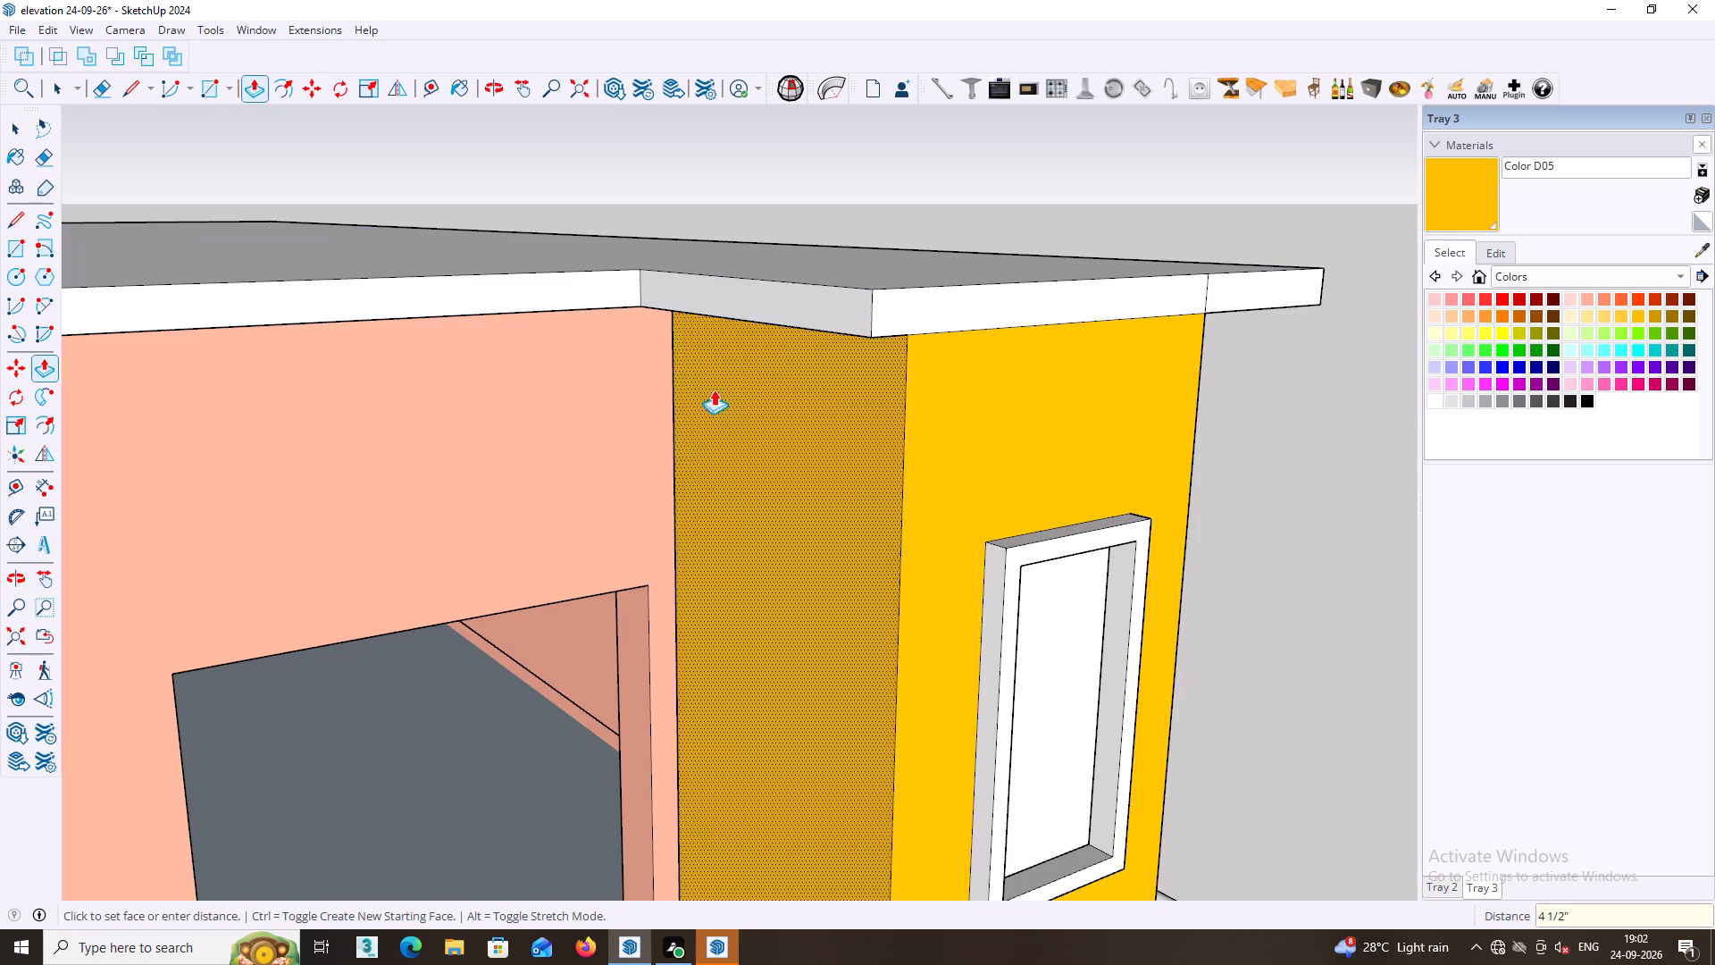
# Repeat the 4.5-inch extrusion on the roof slab's front edges above the doorway wall and above the yellow block.
pyautogui.moveTo(714, 392); pyautogui.dragTo(634, 525, button='middle')
pyautogui.doubleClick(631, 255)
pyautogui.moveTo(634, 264); pyautogui.dragTo(634, 280, button='middle')
pyautogui.scroll(-4, 634, 264)
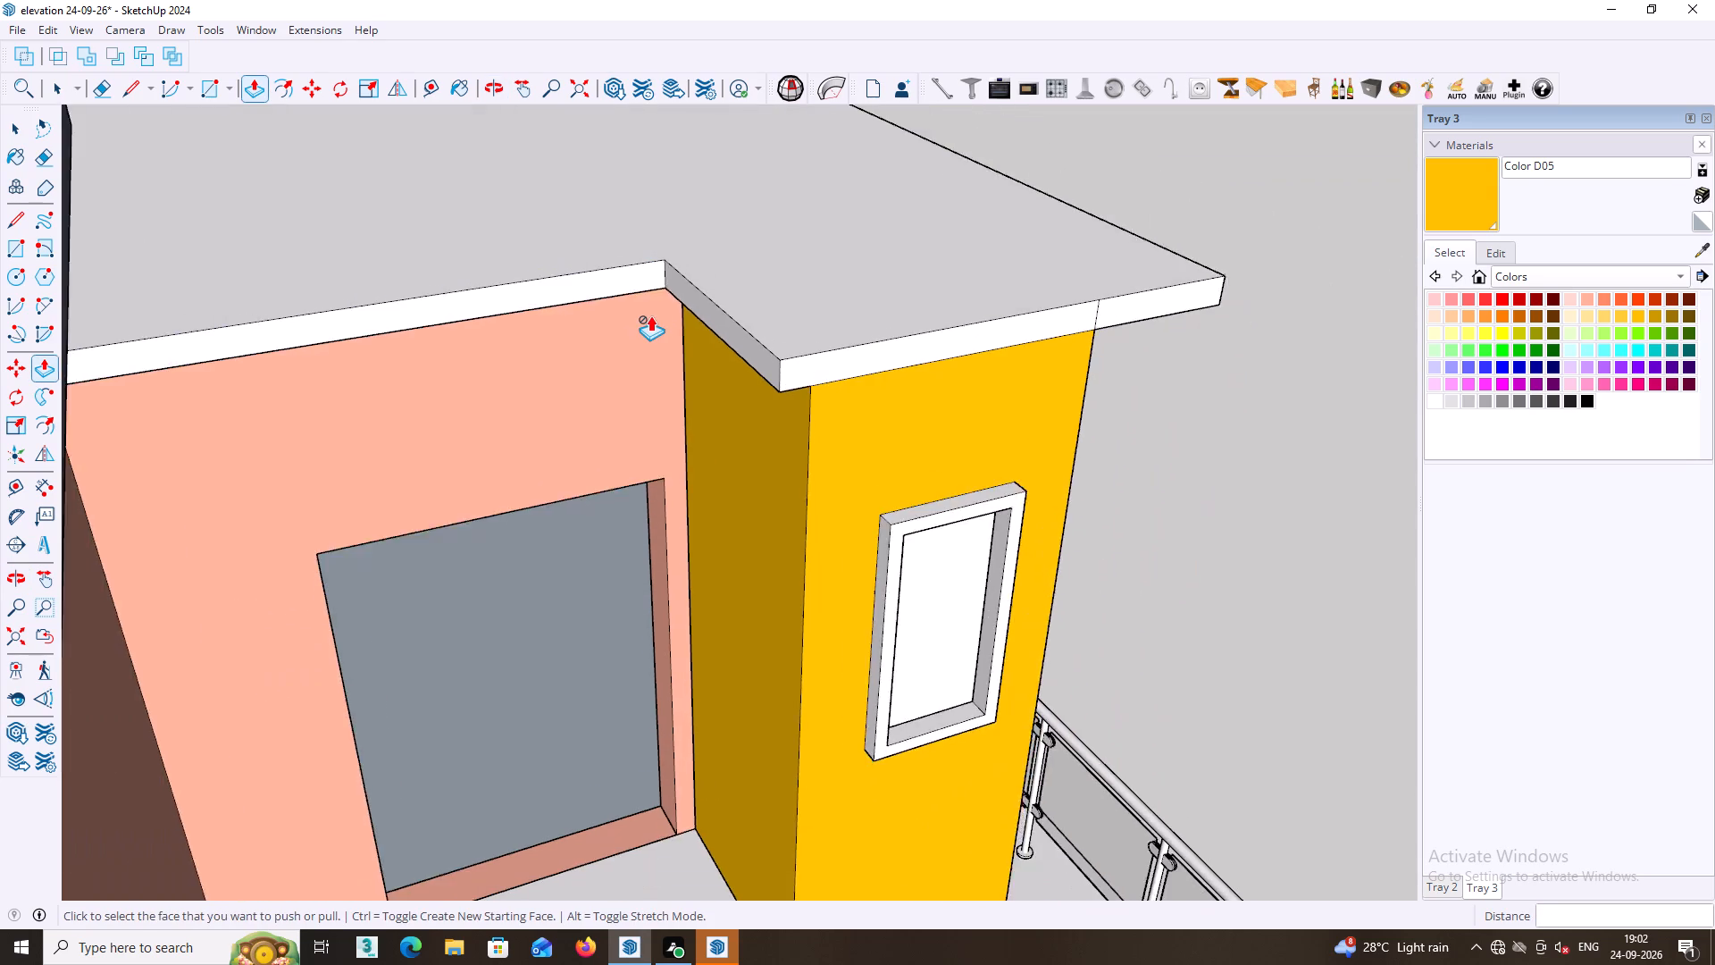
pyautogui.scroll(-5, 650, 315)
pyautogui.moveTo(642, 390); pyautogui.dragTo(593, 177, button='middle')
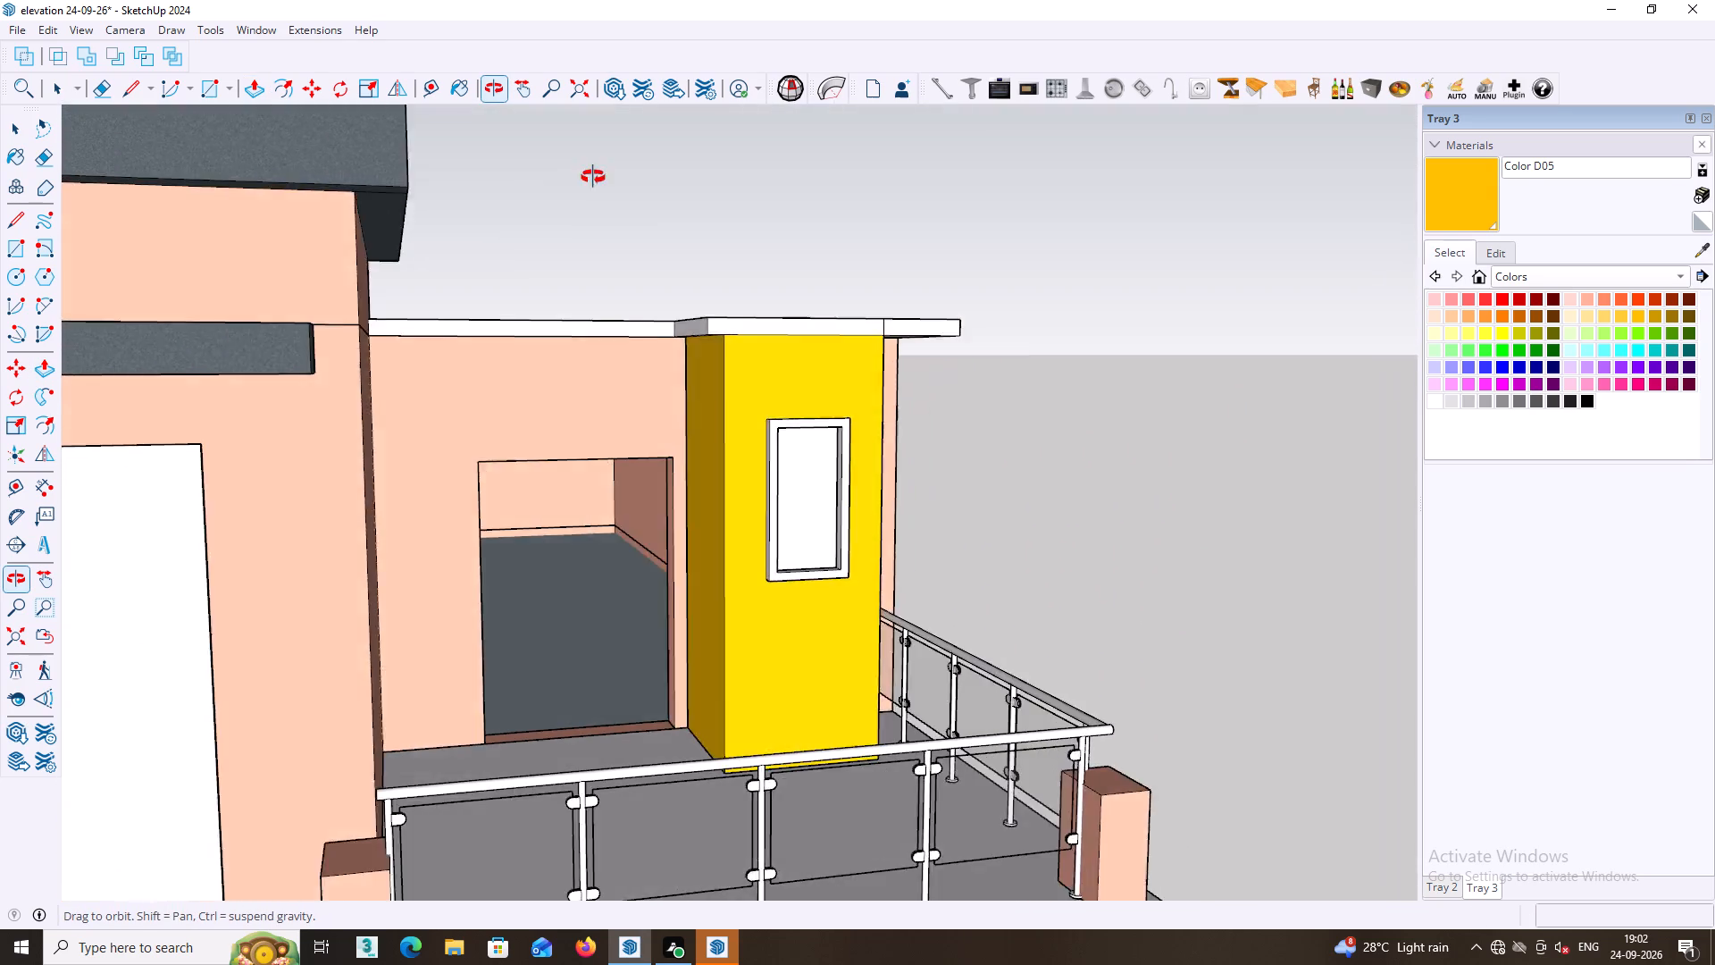
pyautogui.moveTo(593, 177); pyautogui.dragTo(680, 176, button='middle')
pyautogui.moveTo(806, 315); pyautogui.dragTo(719, 429, button='middle')
pyautogui.moveTo(808, 328); pyautogui.dragTo(875, 78, button='middle')
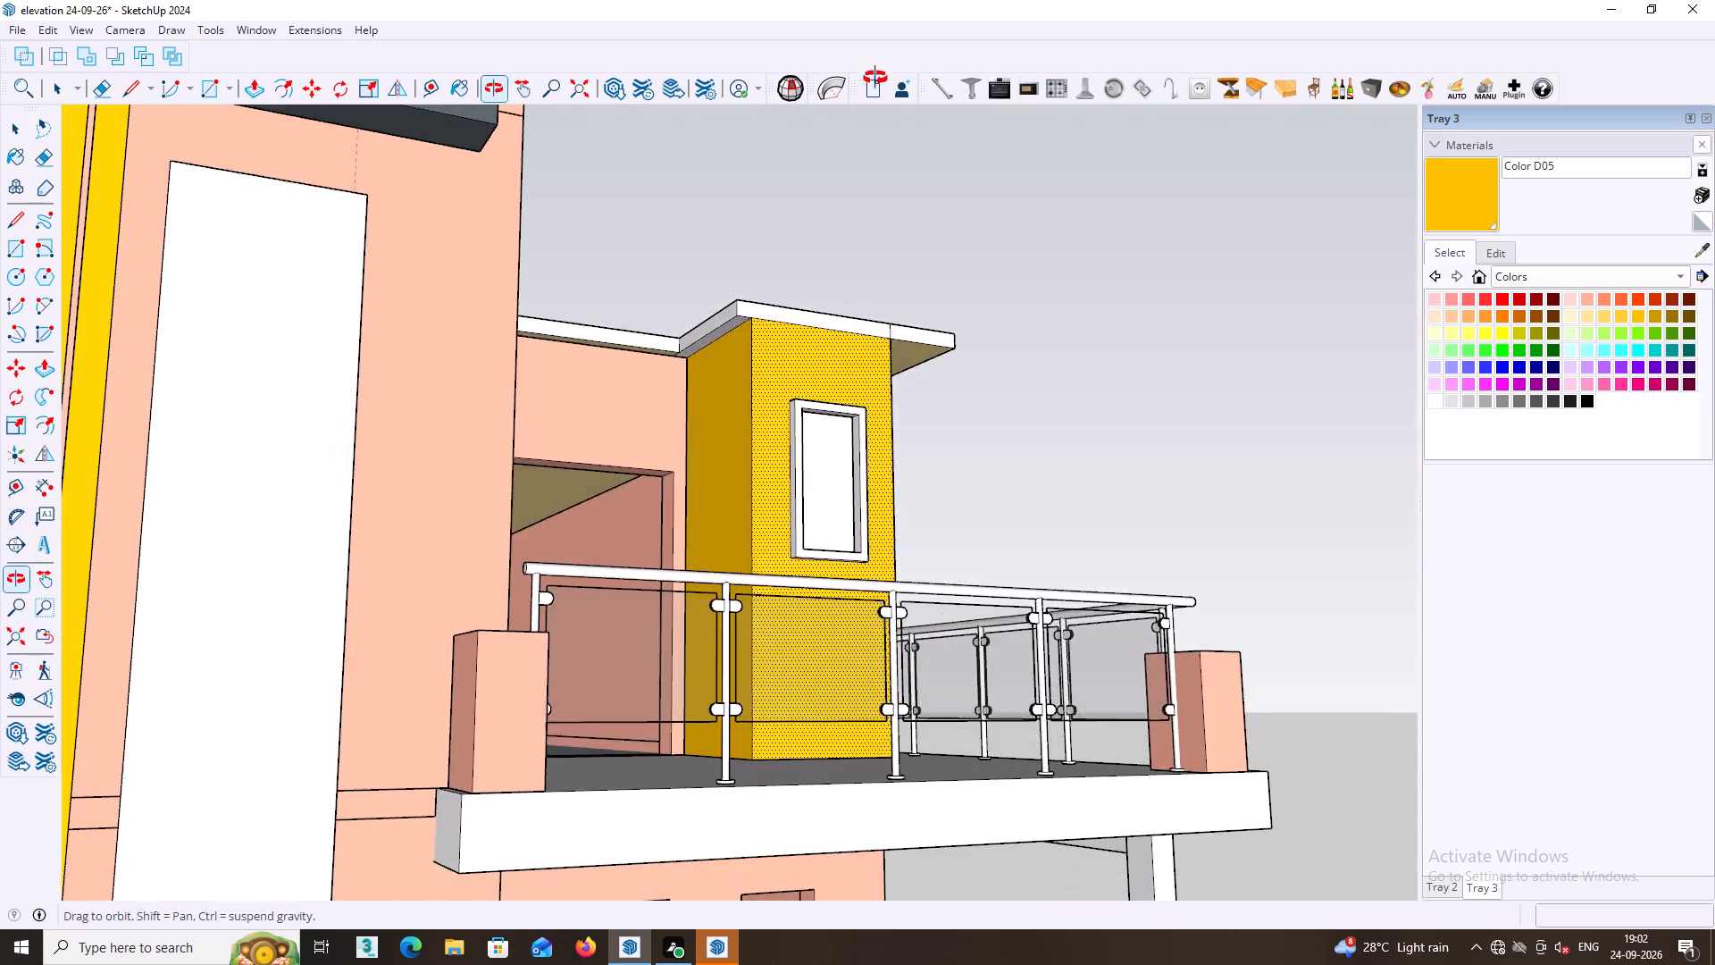
pyautogui.moveTo(875, 78); pyautogui.dragTo(740, 402, button='middle')
pyautogui.scroll(3, 805, 337)
pyautogui.doubleClick(823, 298)
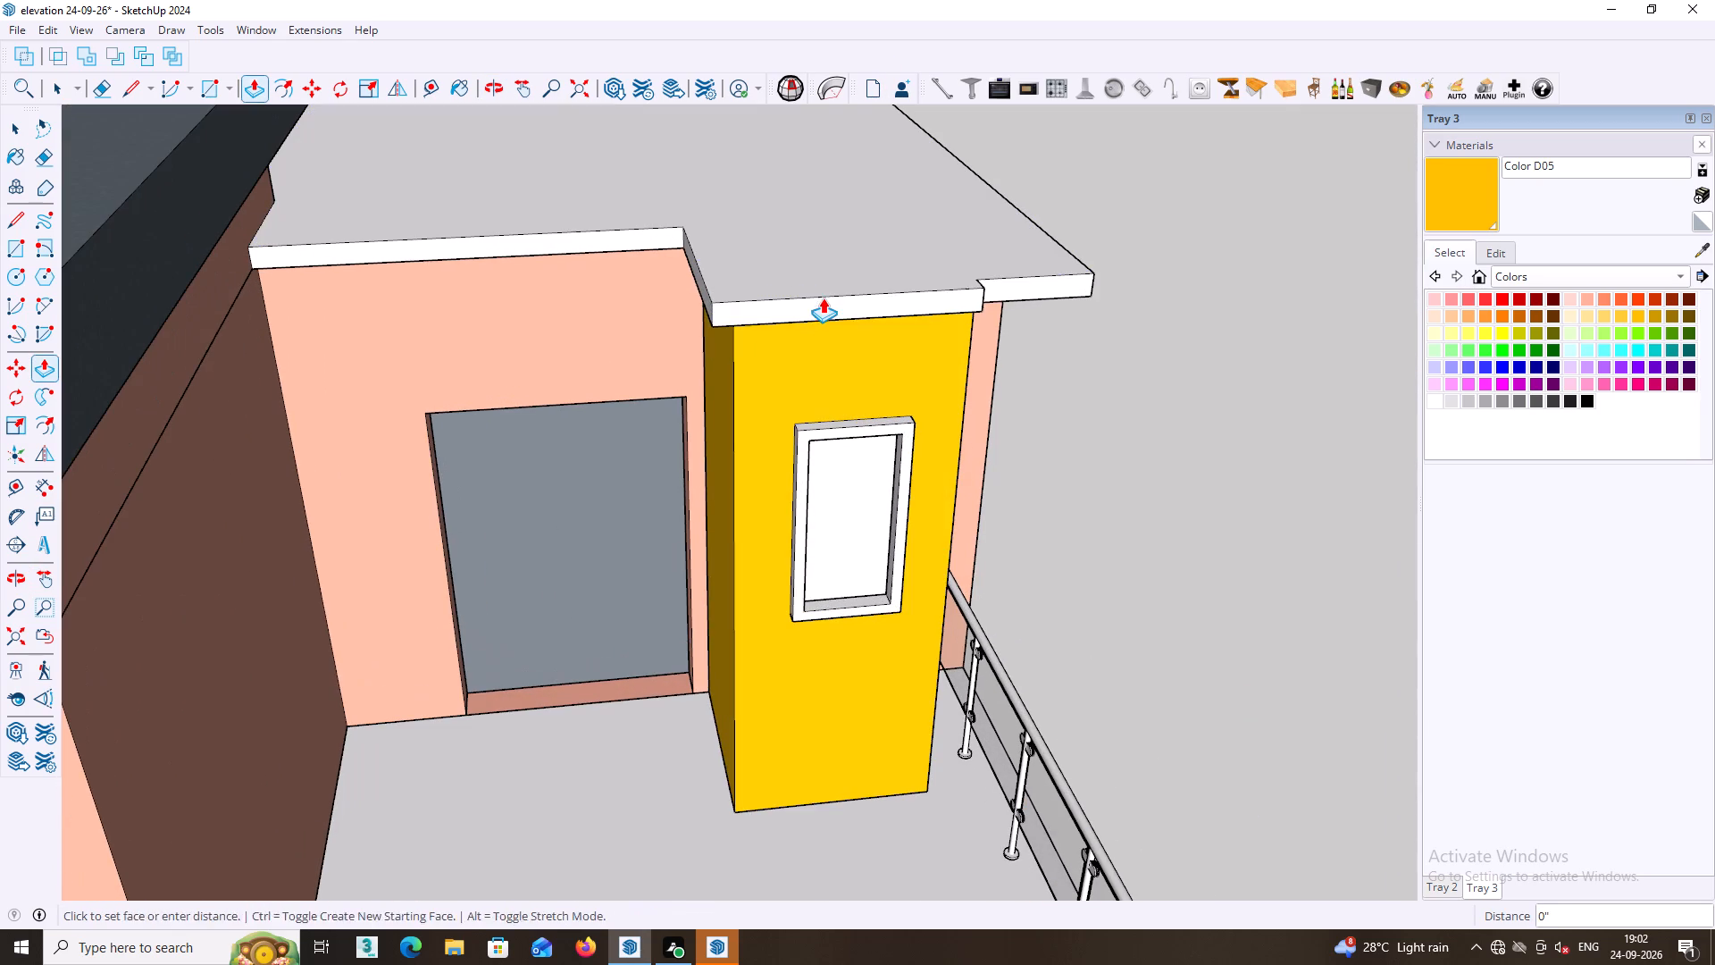
# Repeat the 4.5-inch extrusion on the narrow return face of the roof slab's front projection, beyond the yellow block's railing-side corner.
pyautogui.moveTo(916, 315); pyautogui.dragTo(549, 276, button='middle')
pyautogui.moveTo(799, 306); pyautogui.dragTo(729, 293, button='middle')
pyautogui.scroll(5, 809, 301)
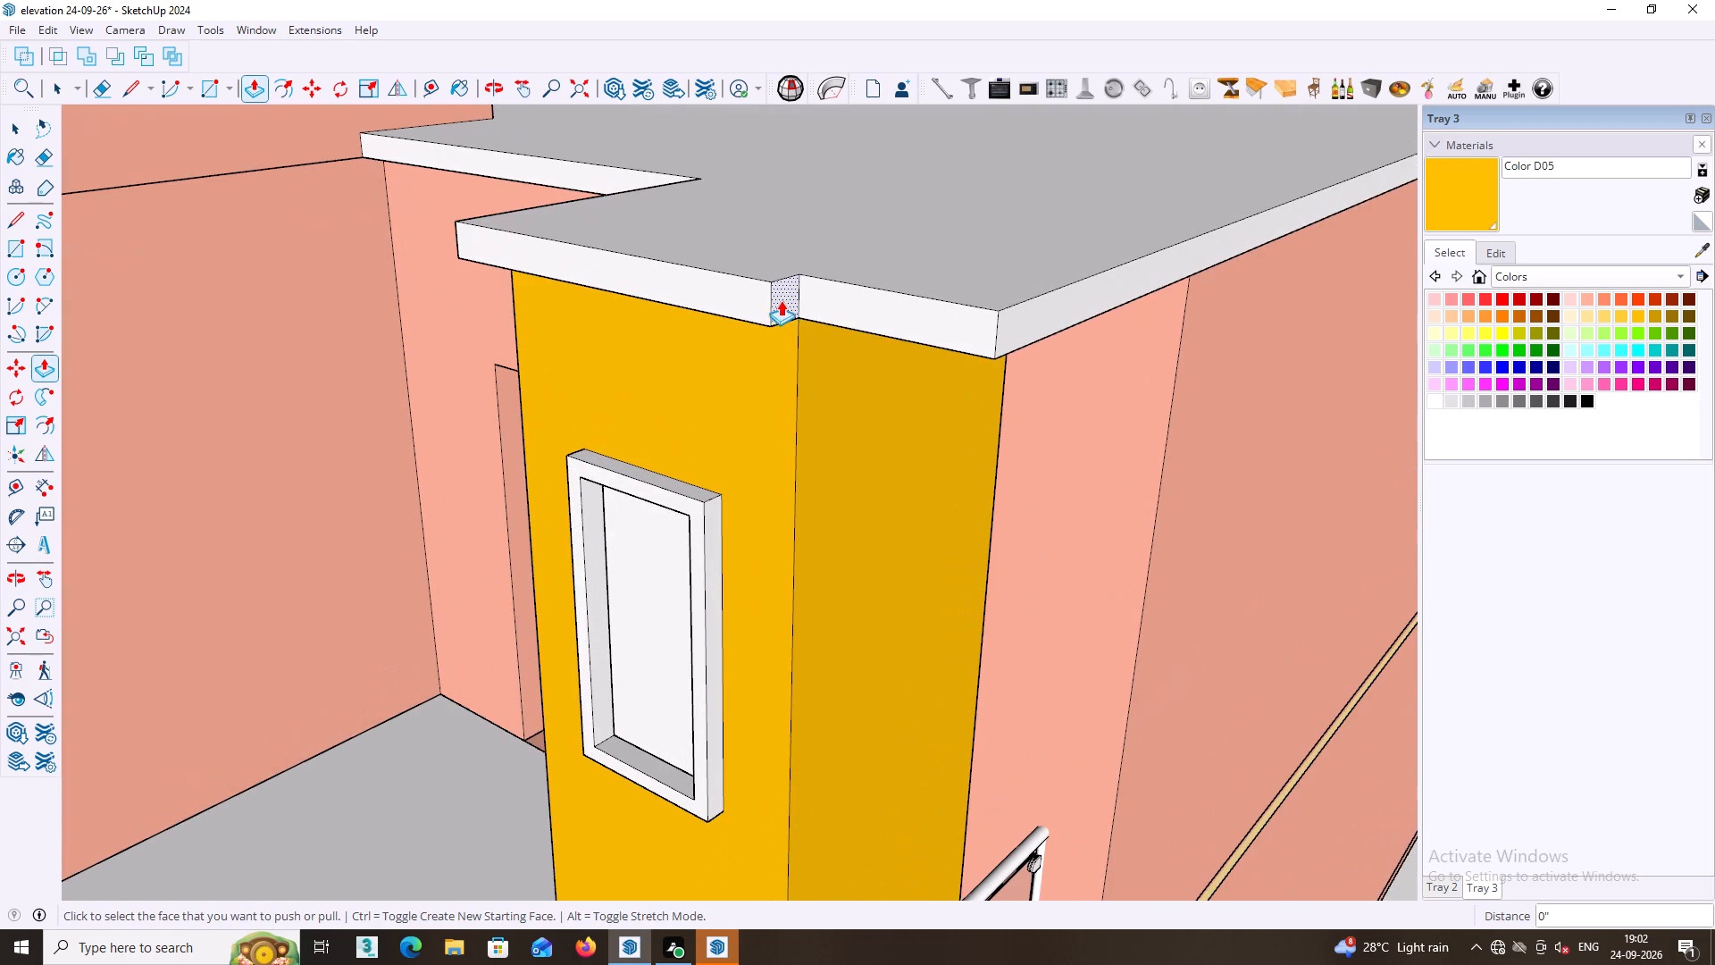
pyautogui.doubleClick(786, 295)
# Extrude the recessed front edge of the roof slab beside the yellow block by 4.5 inches, flush with the edge above the block.
pyautogui.moveTo(792, 306); pyautogui.dragTo(835, 358, button='middle')
pyautogui.moveTo(922, 364); pyautogui.dragTo(1108, 287, button='middle')
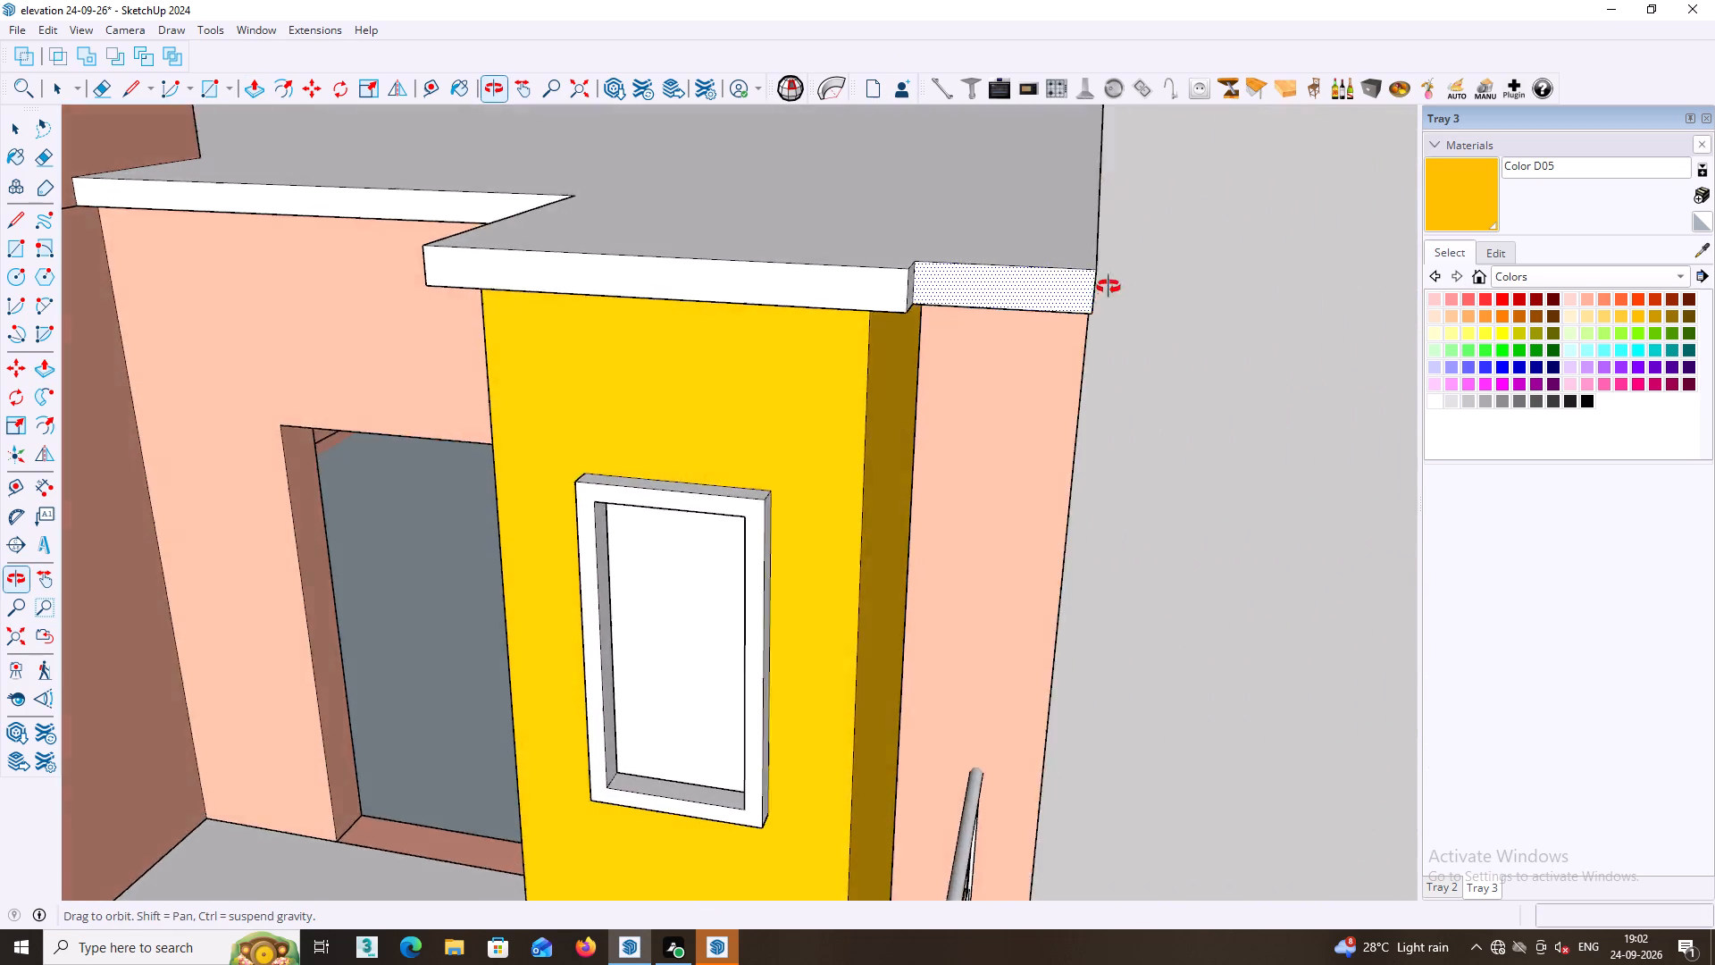
pyautogui.moveTo(1108, 287); pyautogui.dragTo(722, 41, button='middle')
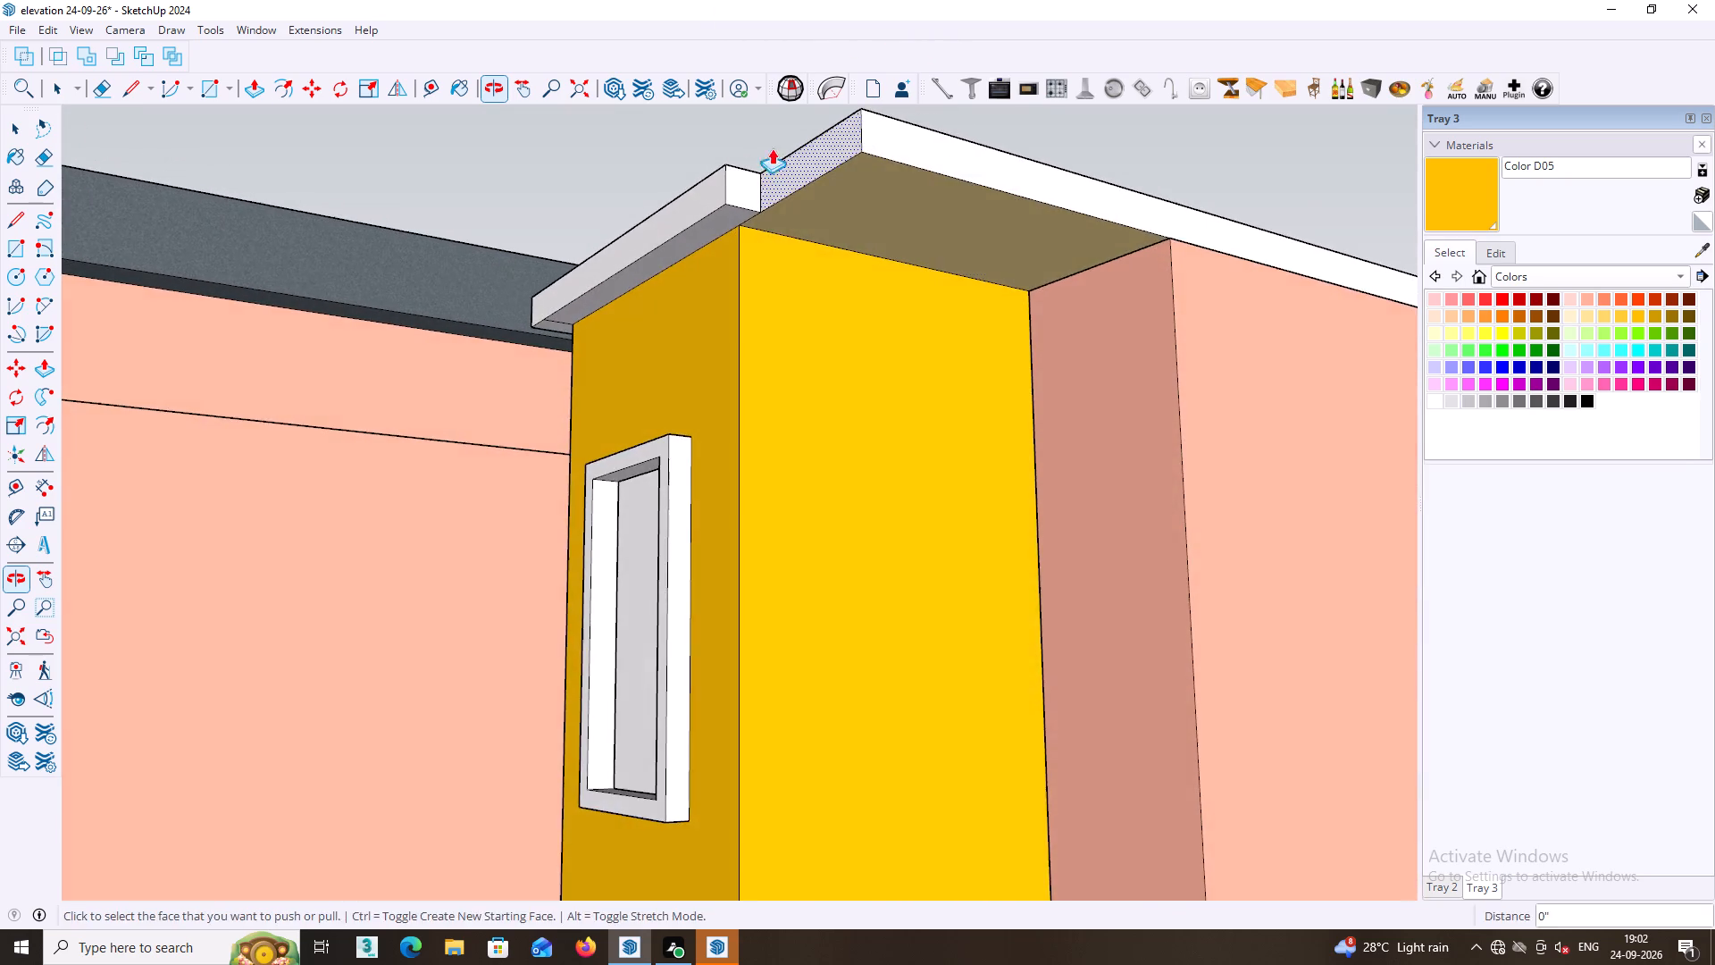
pyautogui.moveTo(786, 217); pyautogui.dragTo(1124, 608, button='middle')
pyautogui.scroll(-6, 1054, 607)
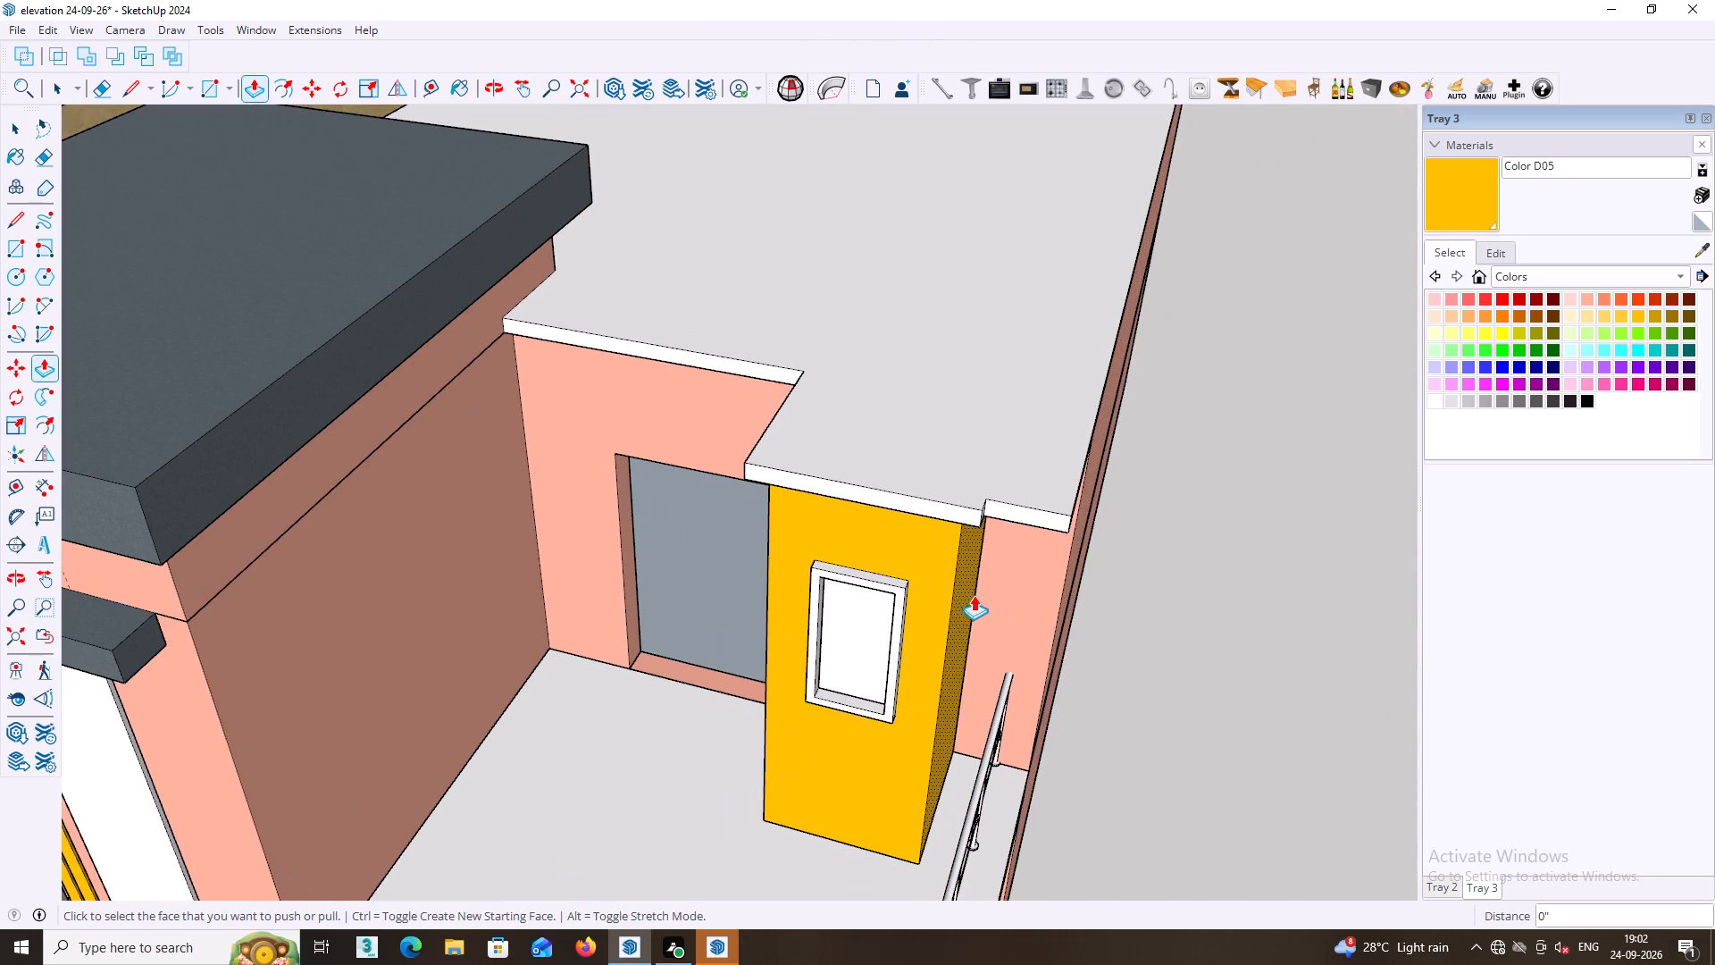
pyautogui.moveTo(984, 583); pyautogui.dragTo(1104, 565, button='middle')
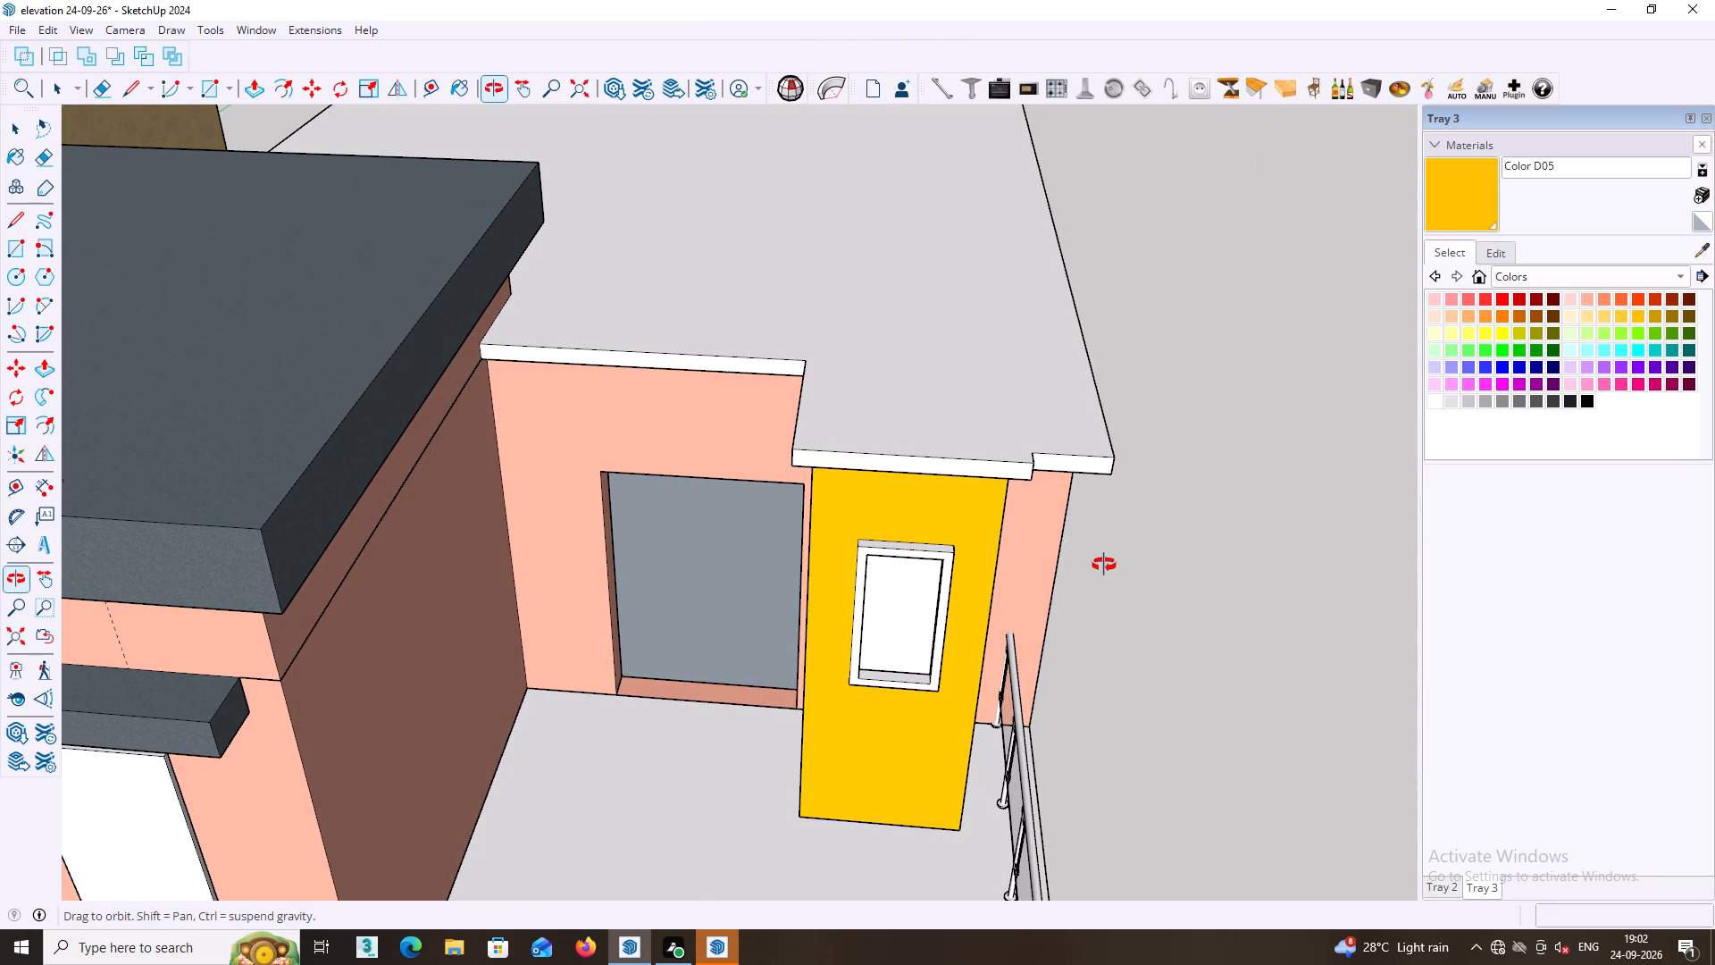
pyautogui.moveTo(1104, 565); pyautogui.dragTo(1135, 574, button='middle')
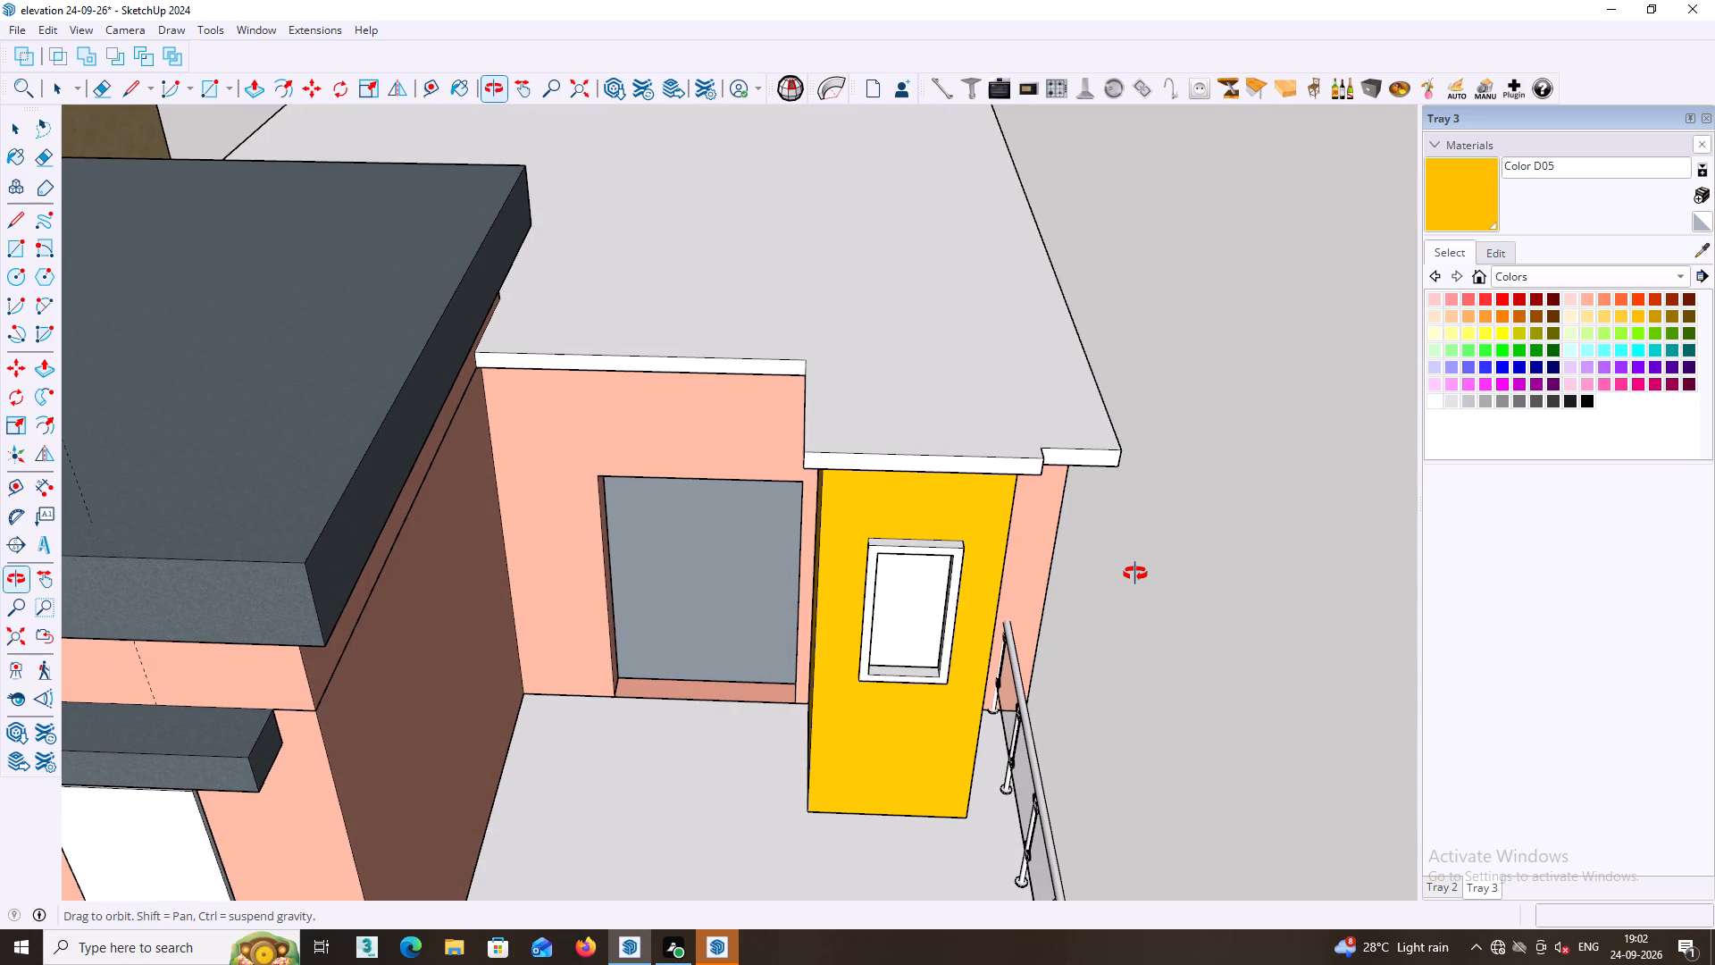
pyautogui.moveTo(1135, 574); pyautogui.dragTo(1125, 583, button='middle')
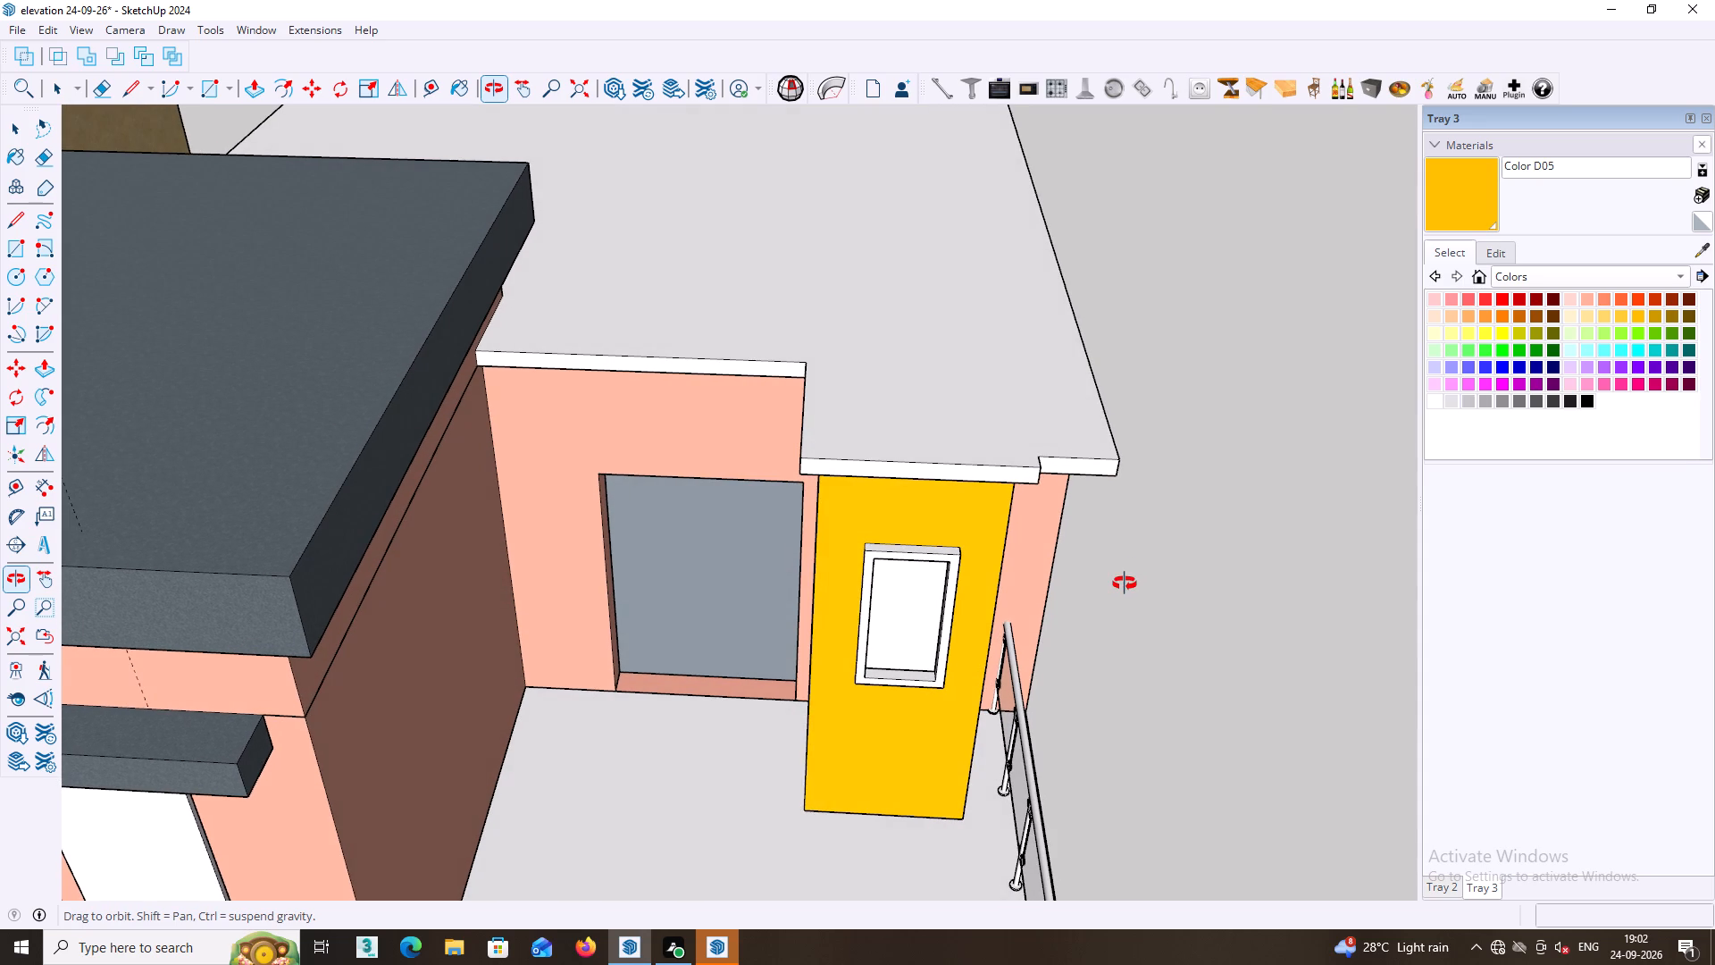
pyautogui.moveTo(1125, 583); pyautogui.dragTo(973, 222, button='middle')
pyautogui.scroll(2, 990, 300)
pyautogui.moveTo(991, 294); pyautogui.dragTo(975, 396, button='middle')
pyautogui.scroll(4, 964, 273)
pyautogui.click(1008, 405)
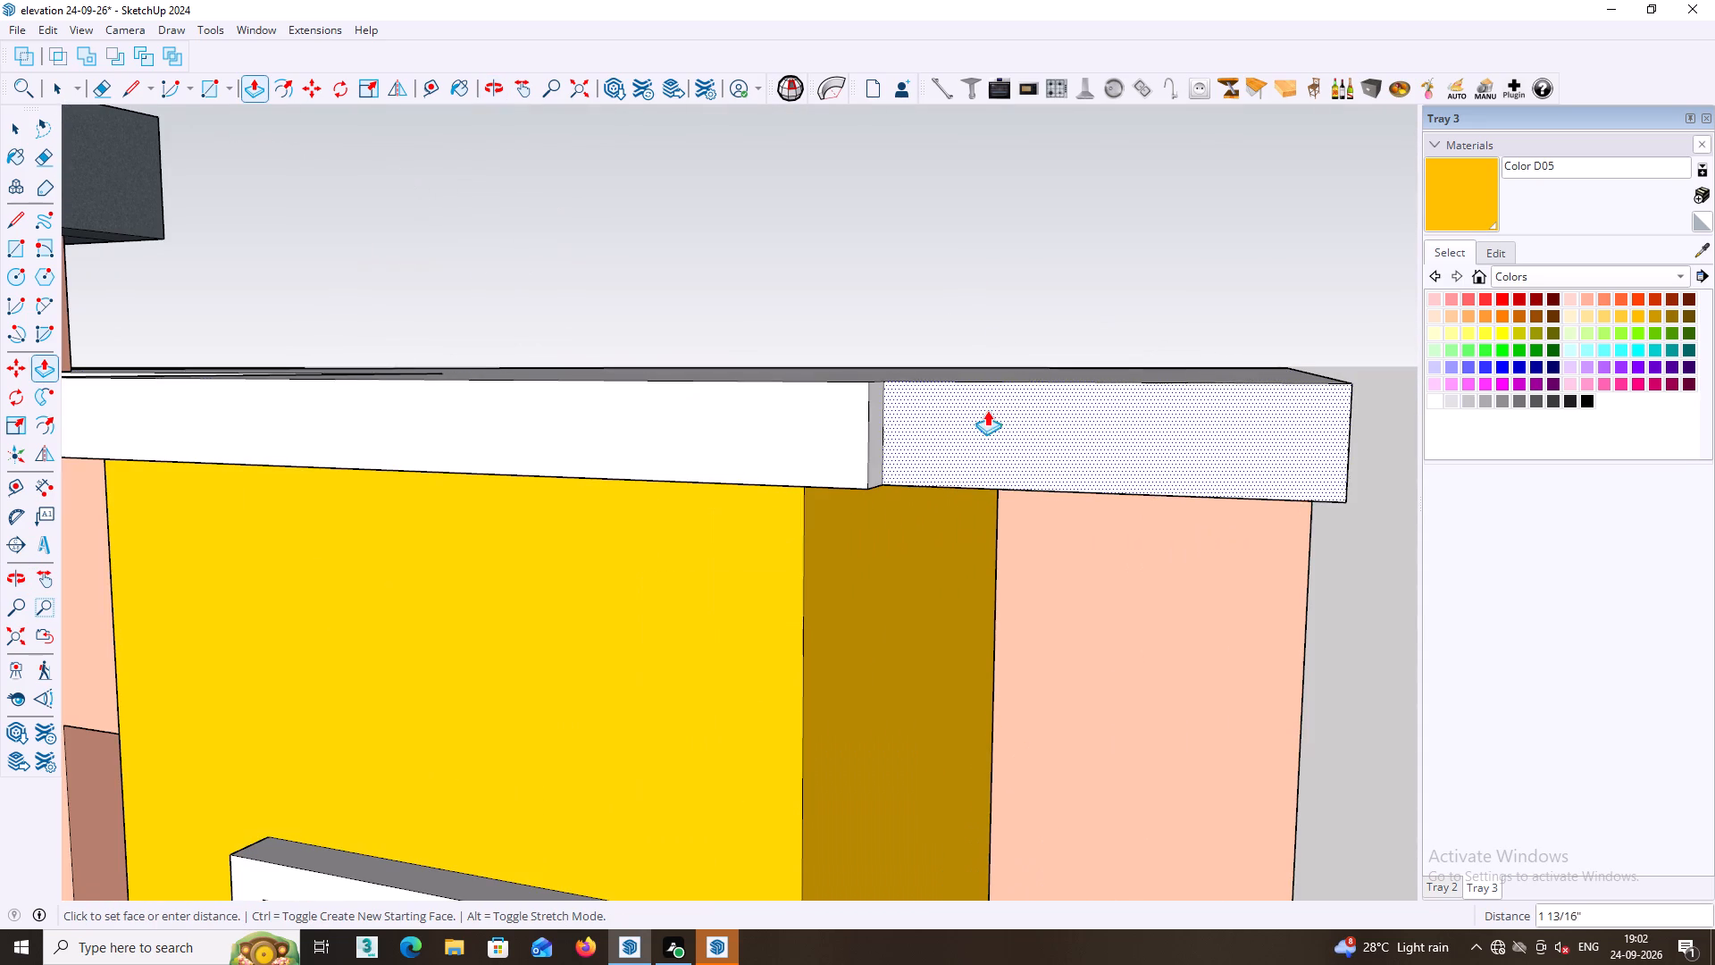
pyautogui.click(938, 425)
# Erase the vertical seam line between the two coplanar front edge faces of the roof slab above the yellow block.
pyautogui.scroll(-5, 934, 441)
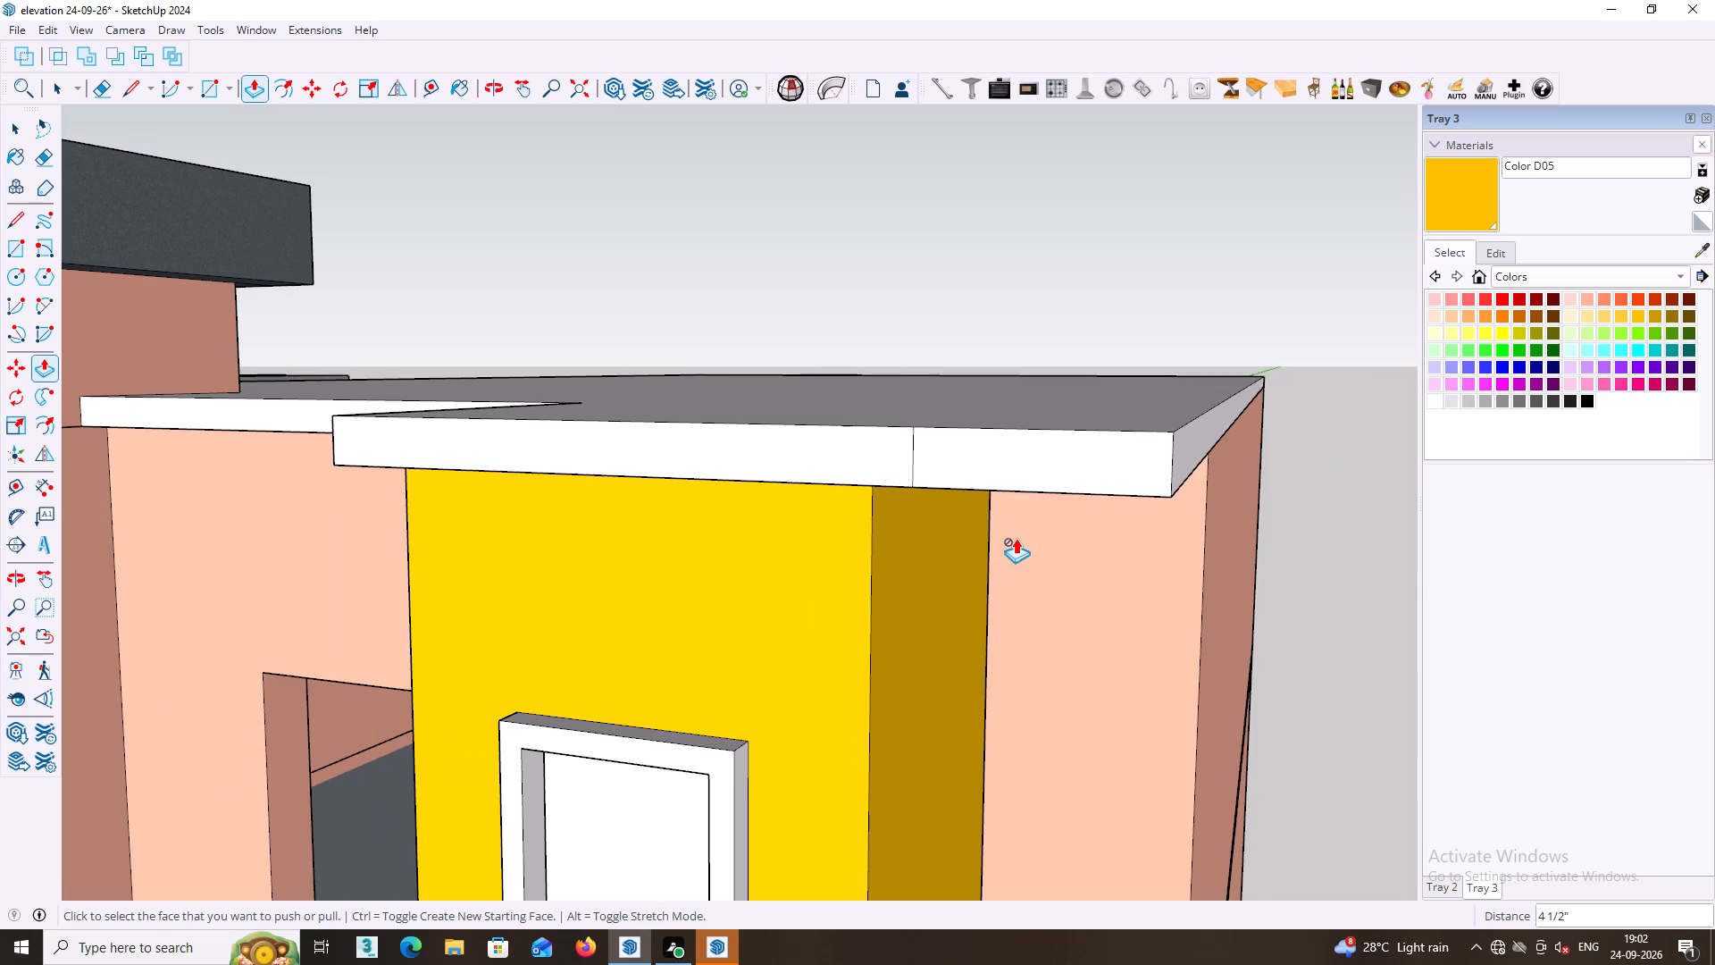
pyautogui.press('space')
pyautogui.press('e')
pyautogui.scroll(4, 970, 470)
pyautogui.click(895, 457)
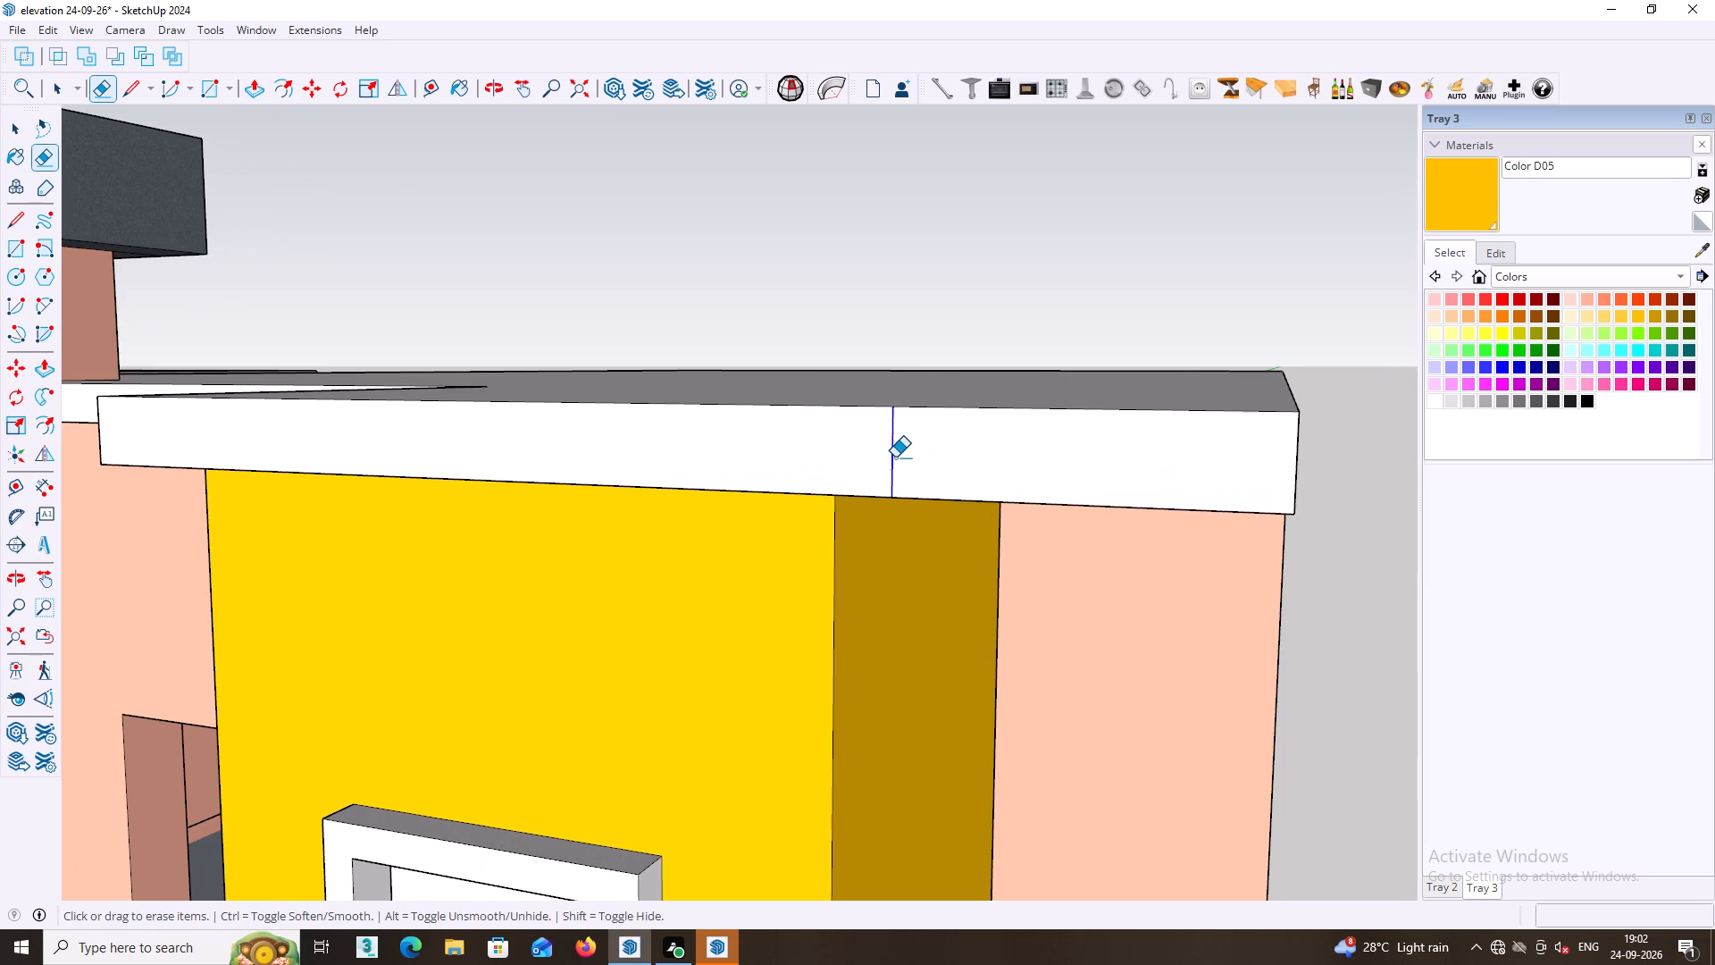
# Examine the roof slab's front overhang above the yellow block and doorway wall from above.
pyautogui.scroll(-6, 894, 467)
pyautogui.moveTo(986, 604); pyautogui.dragTo(1196, 673, button='middle')
pyautogui.scroll(-1, 581, 491)
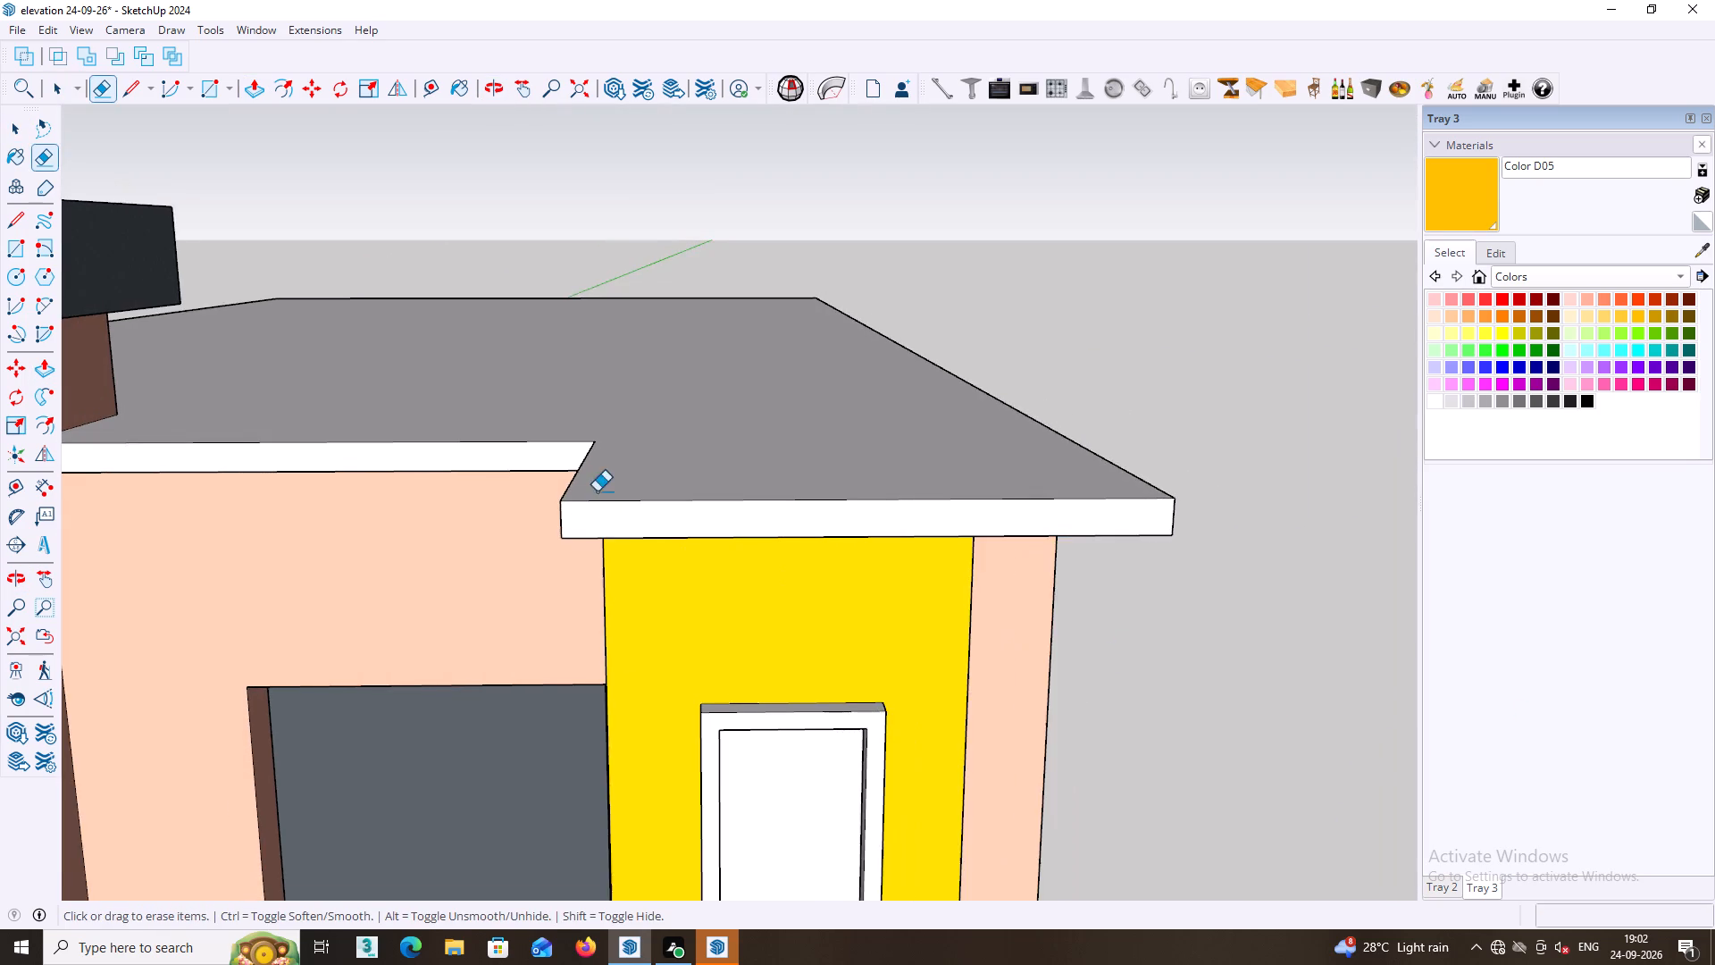
pyautogui.moveTo(571, 484); pyautogui.dragTo(849, 485, button='middle')
pyautogui.scroll(-6, 873, 494)
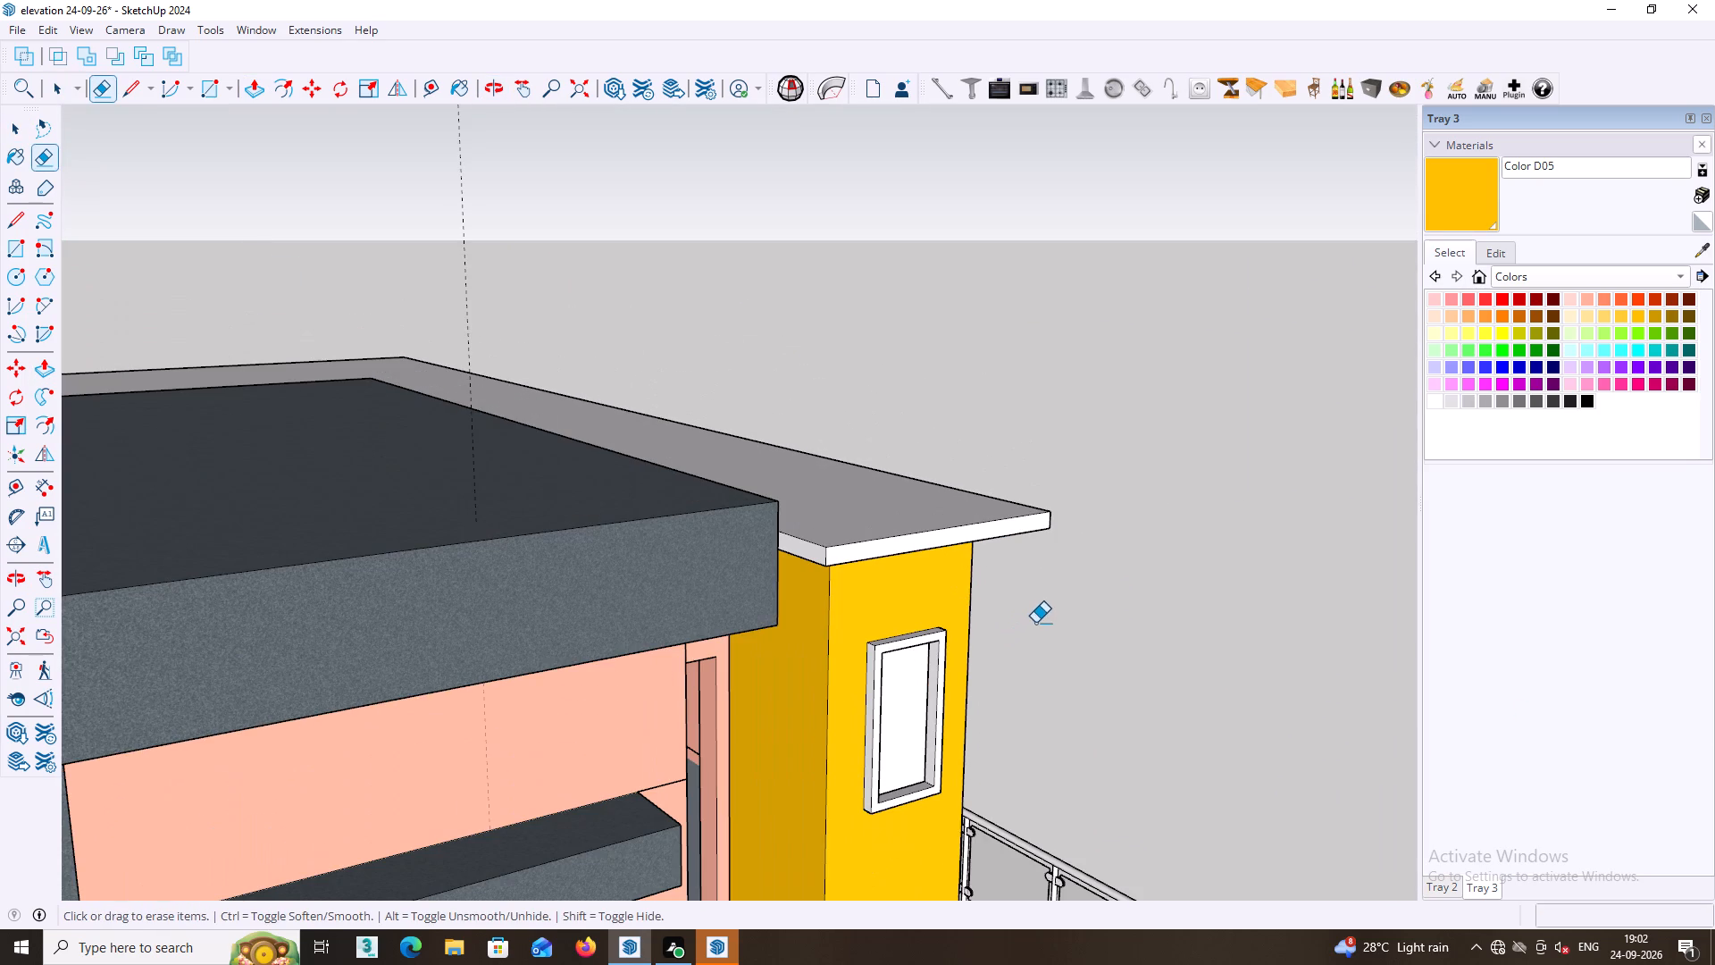
pyautogui.moveTo(1038, 619); pyautogui.dragTo(826, 640, button='middle')
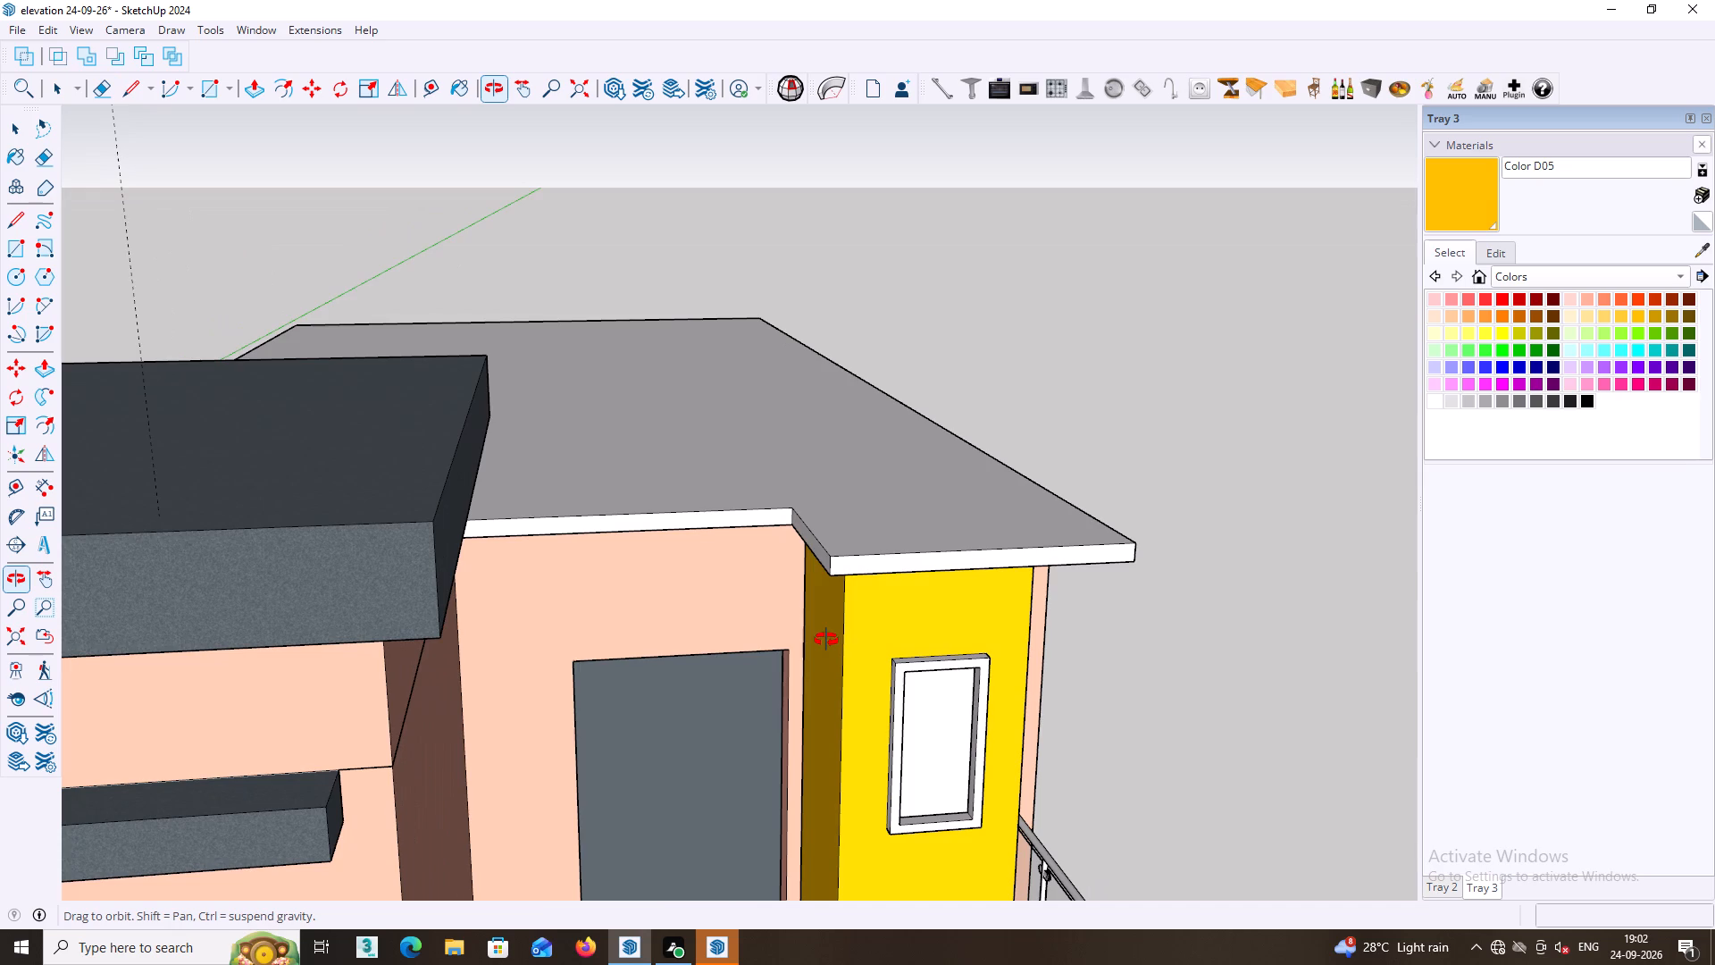
pyautogui.moveTo(826, 640); pyautogui.dragTo(731, 640, button='middle')
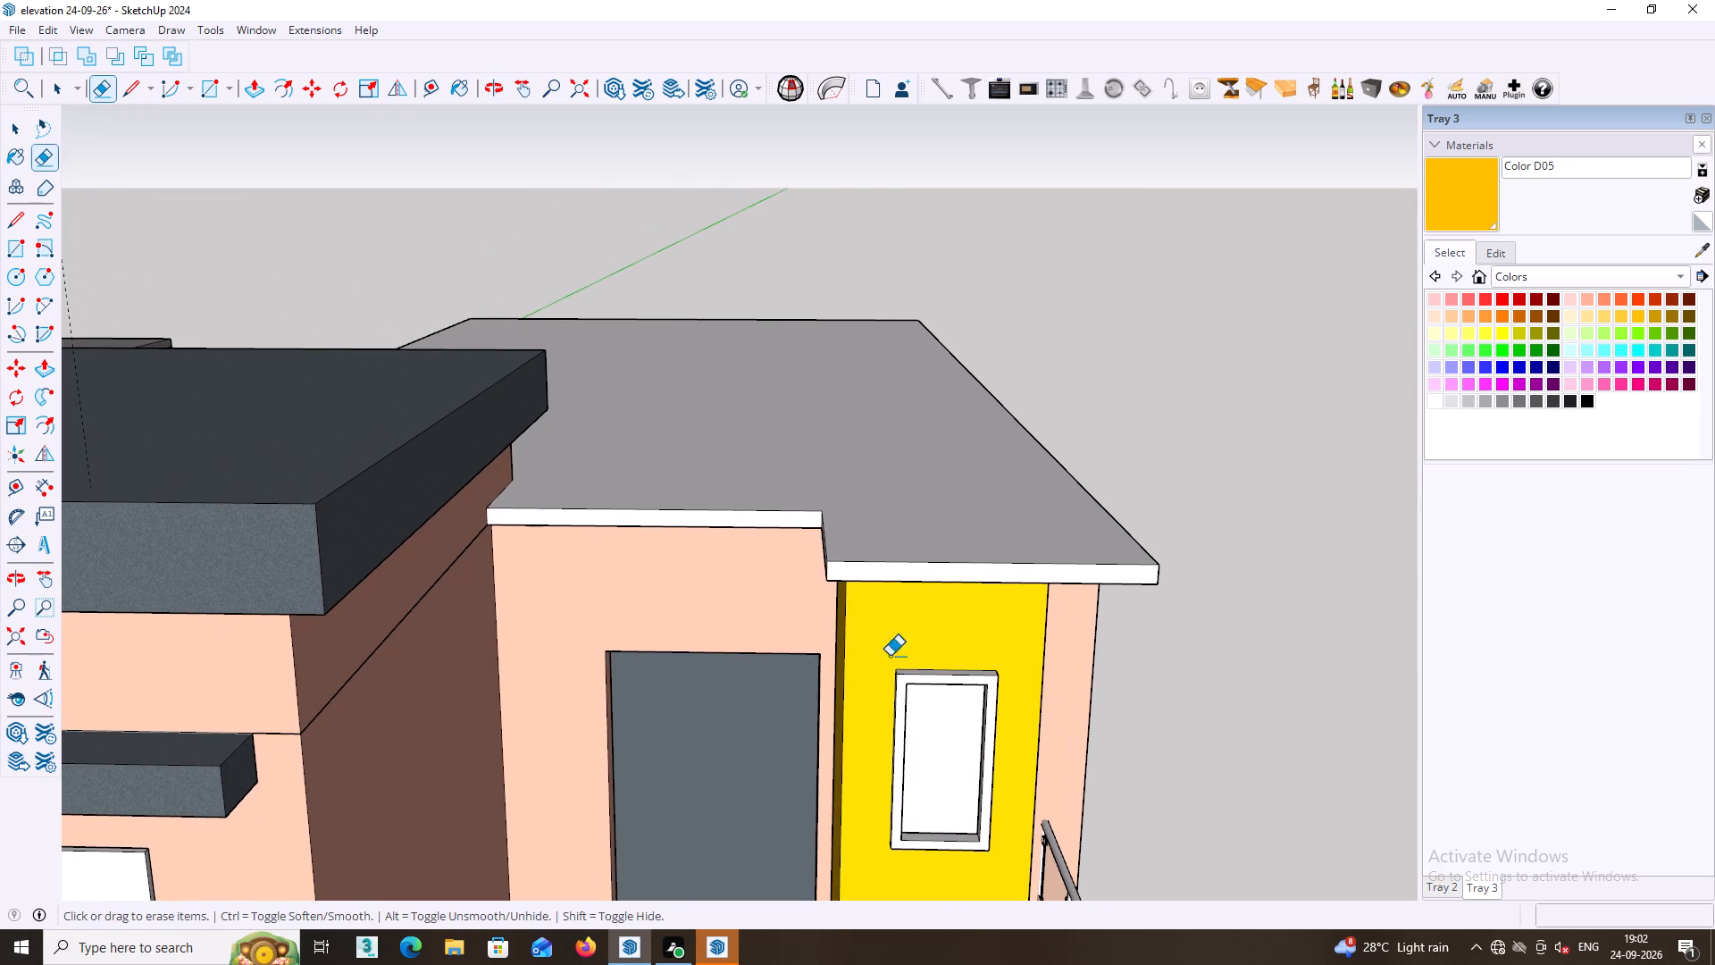
pyautogui.scroll(-3, 976, 641)
# Erase the leftover seam lines on the roof slab's underside beyond the yellow block's railing-side corner.
pyautogui.moveTo(1150, 622); pyautogui.dragTo(1065, 382, button='middle')
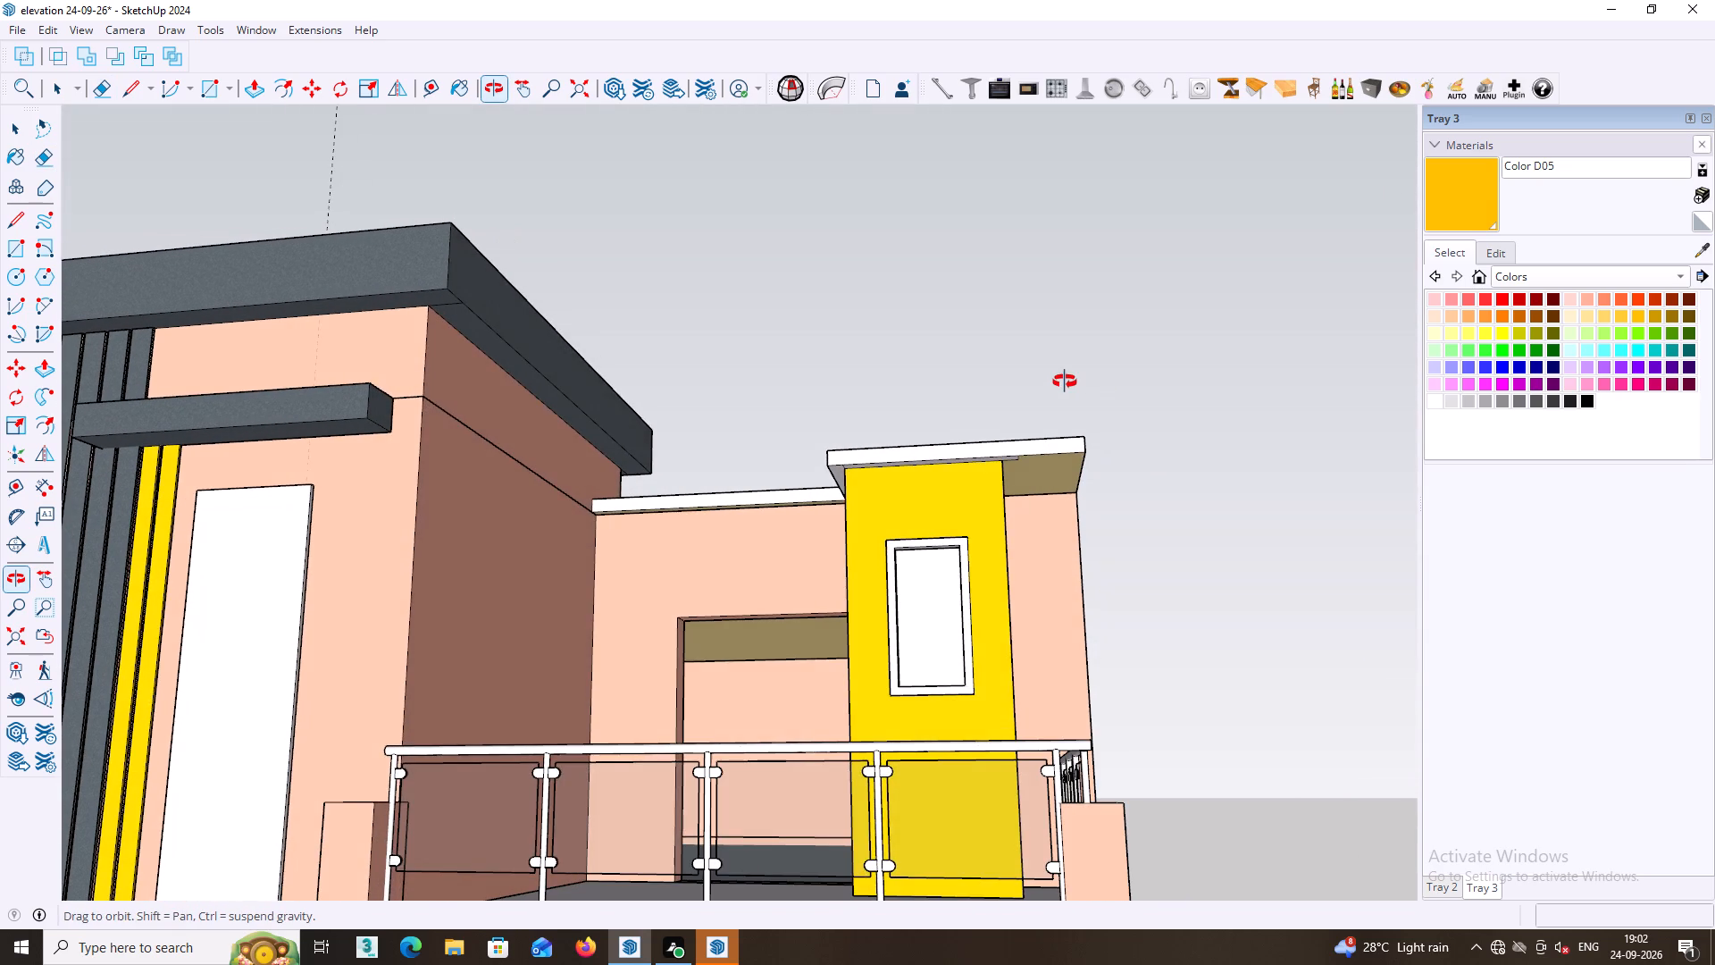
pyautogui.moveTo(1065, 382); pyautogui.dragTo(1039, 291, button='middle')
pyautogui.scroll(8, 1002, 401)
pyautogui.moveTo(1002, 406); pyautogui.dragTo(1000, 300, button='middle')
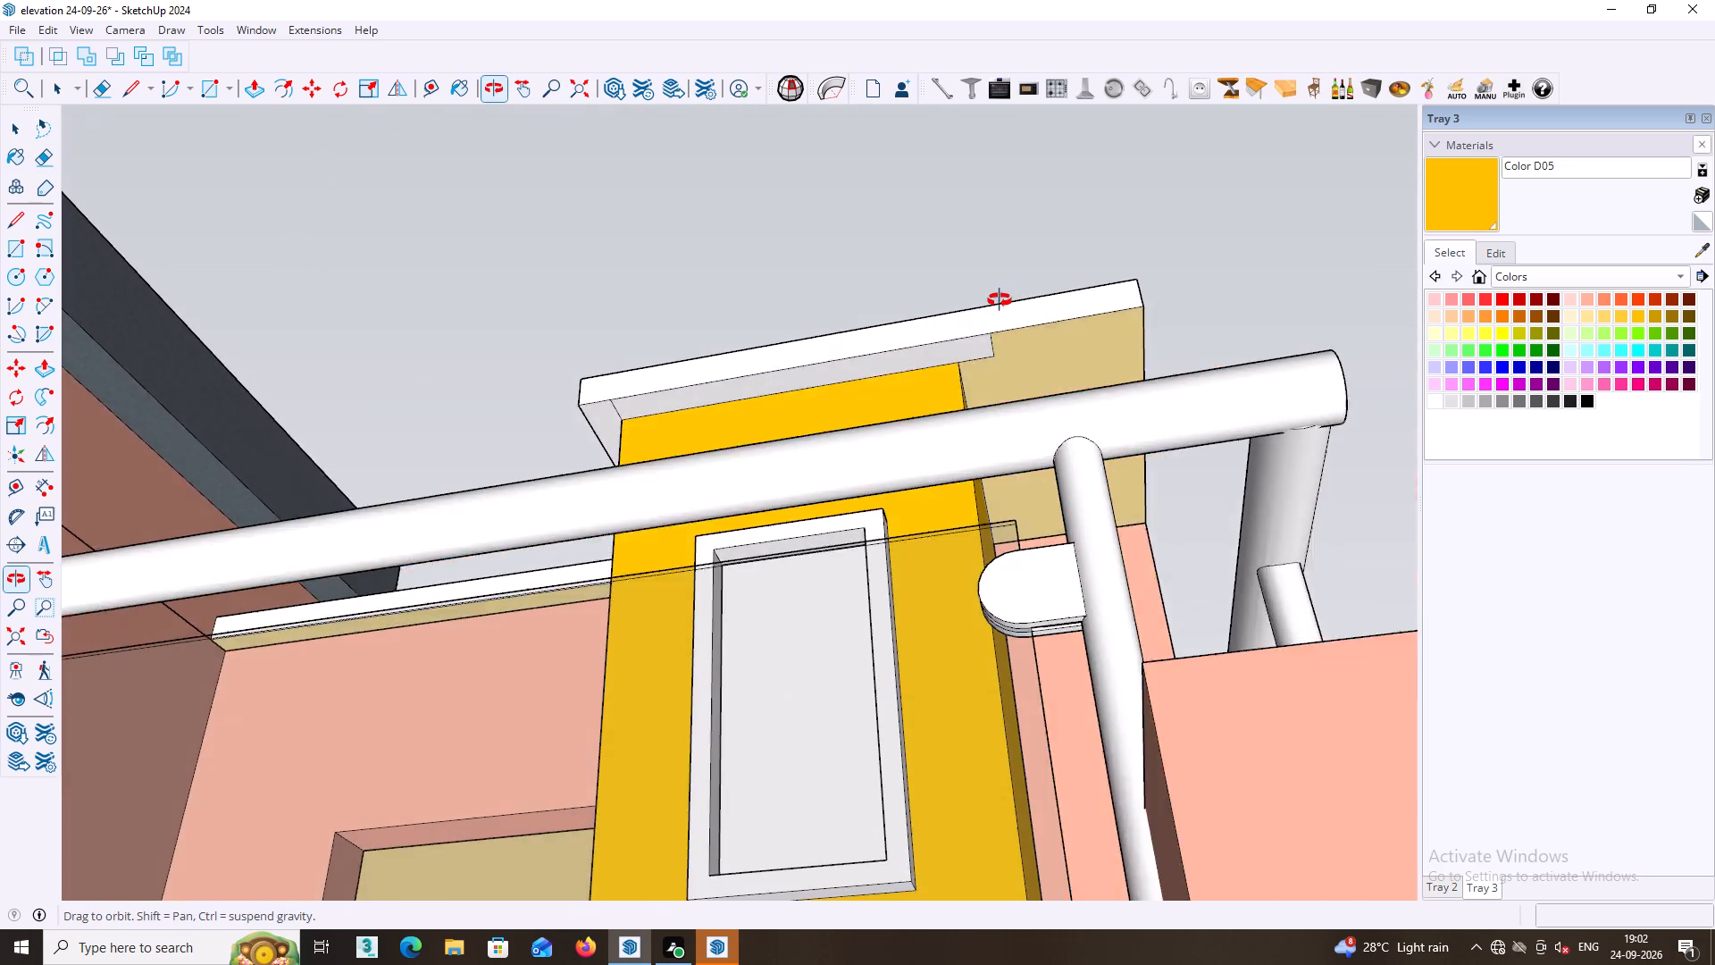
pyautogui.moveTo(1000, 300); pyautogui.dragTo(988, 347, button='middle')
pyautogui.scroll(7, 961, 375)
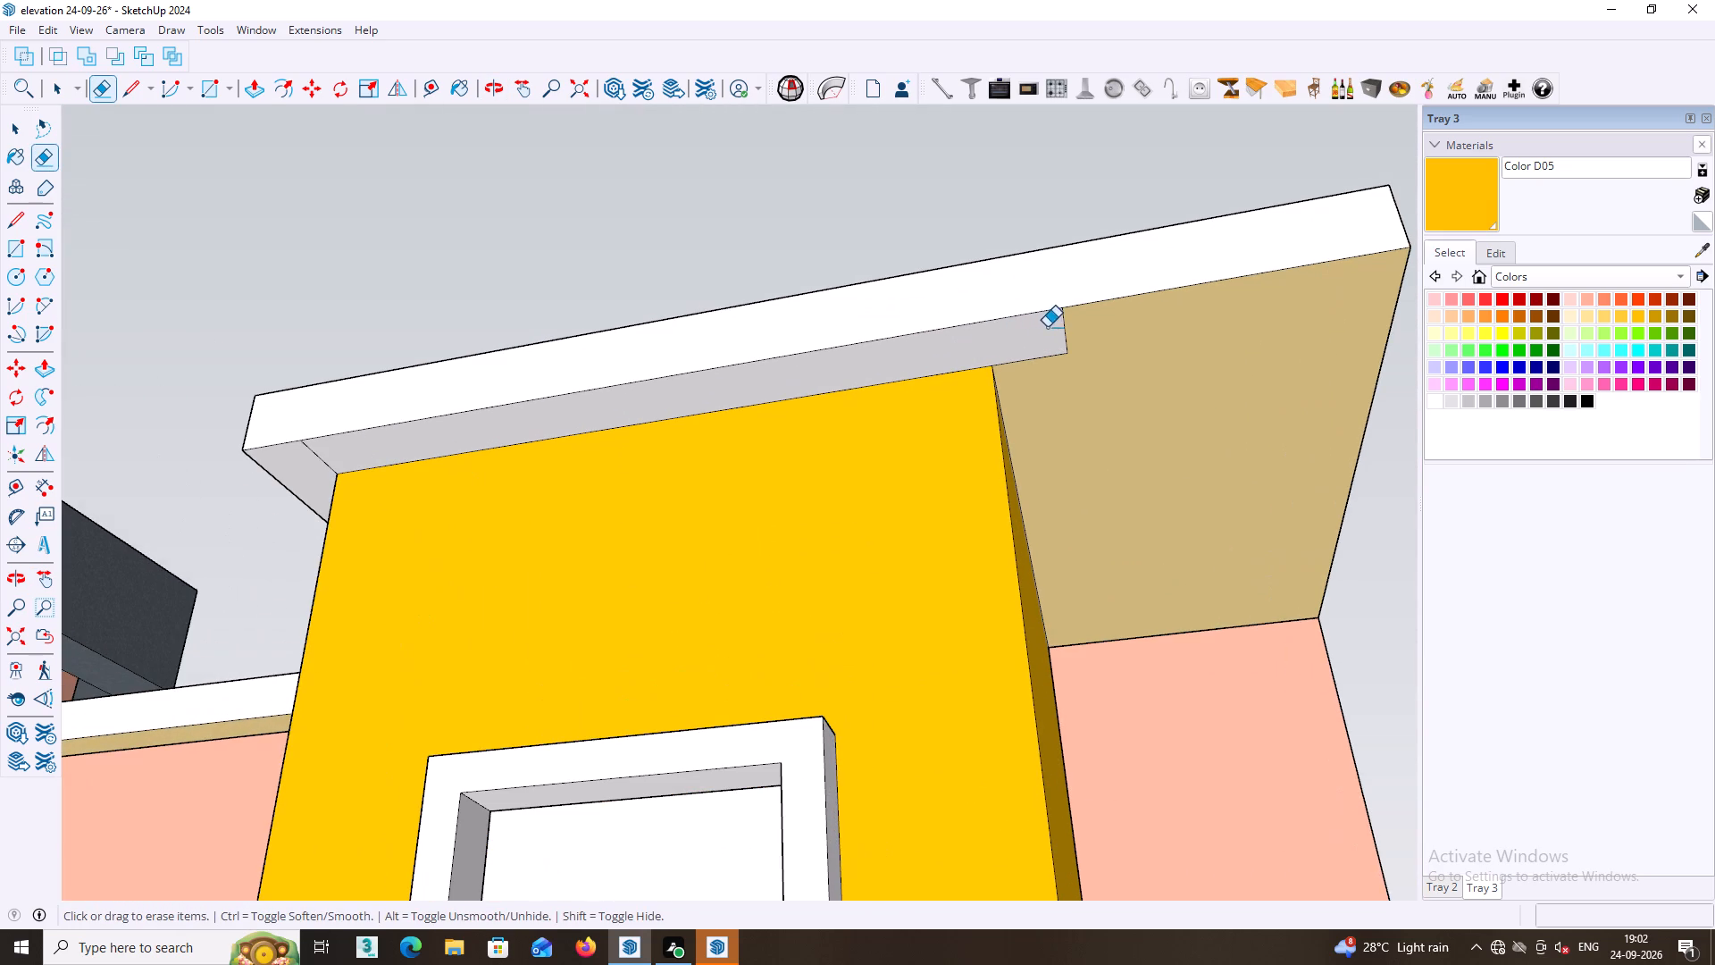
pyautogui.click(1066, 328)
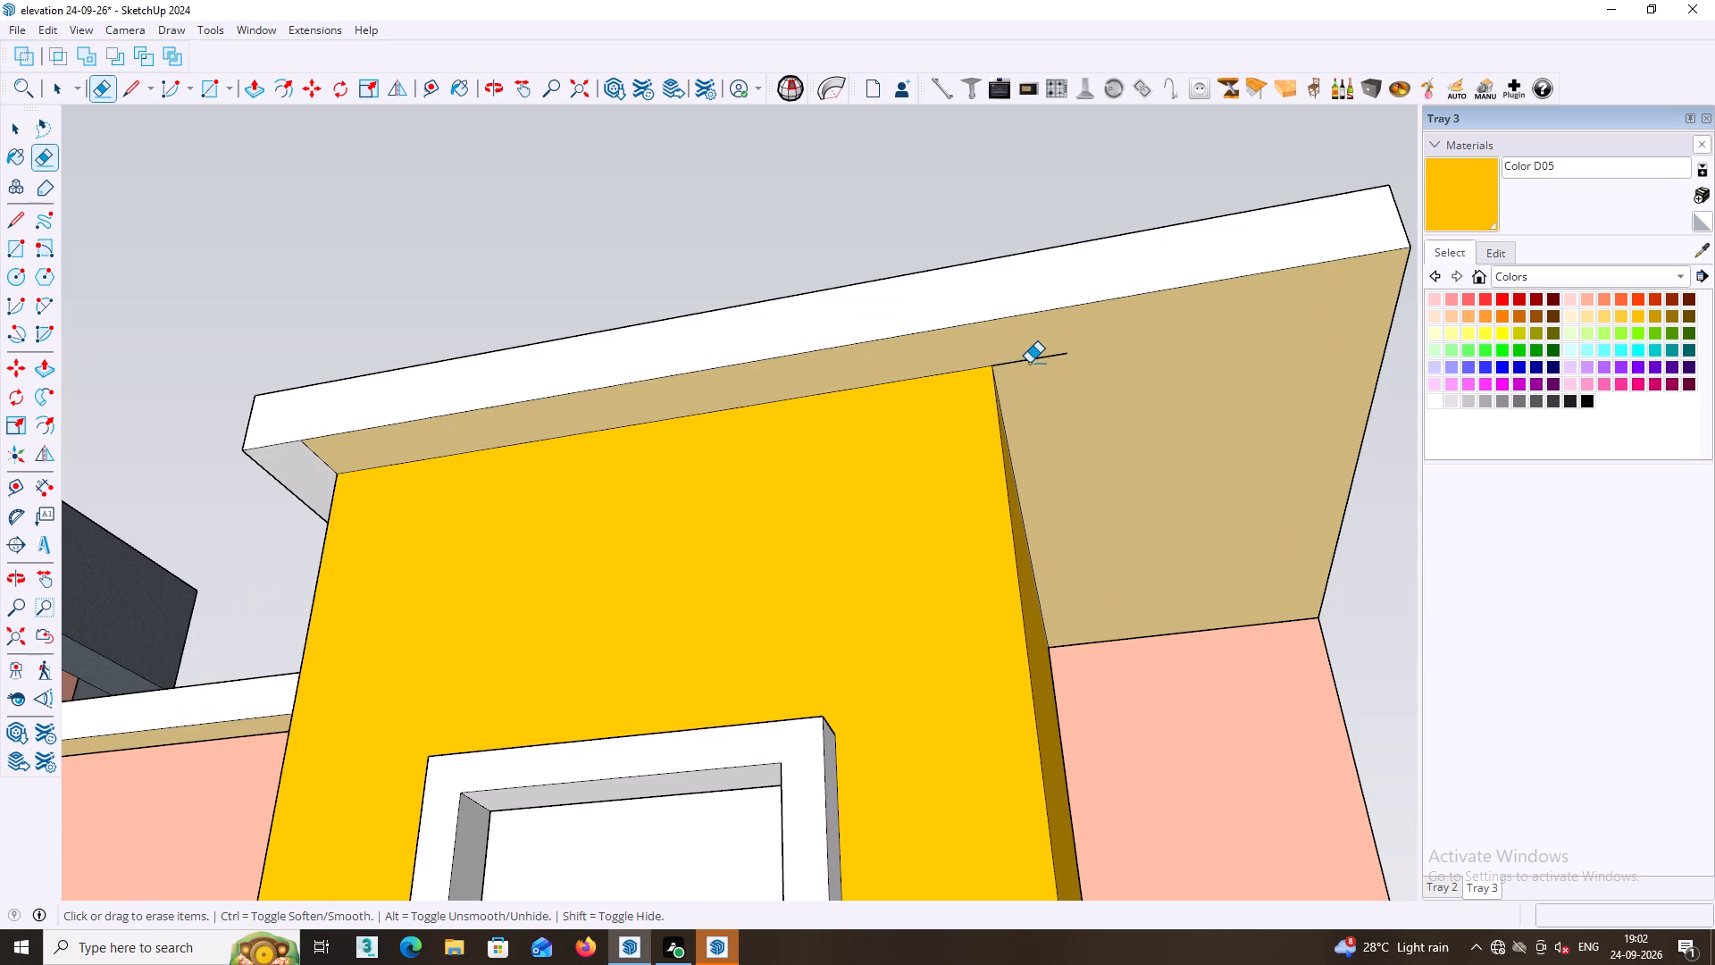
pyautogui.click(1029, 363)
pyautogui.click(1034, 357)
# Erase the remaining underside seam lines at the yellow block's doorway-side front corner and where the block meets the doorway wall.
pyautogui.scroll(-7, 1032, 378)
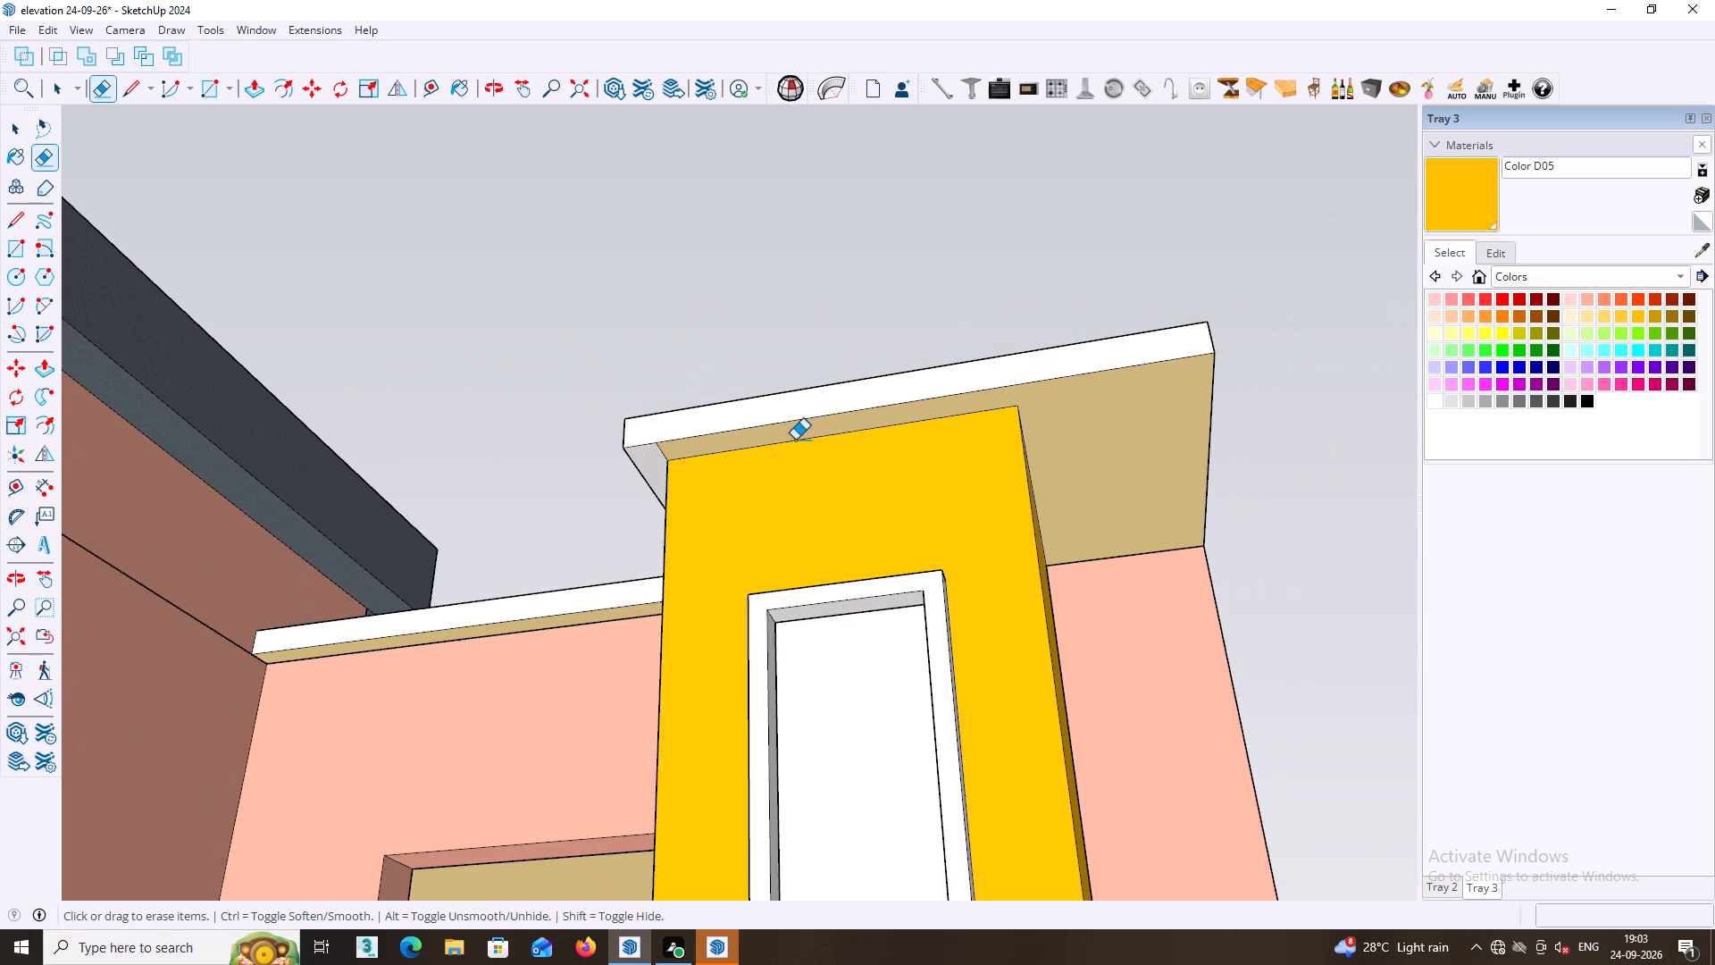
pyautogui.scroll(6, 689, 413)
pyautogui.moveTo(661, 480); pyautogui.dragTo(1011, 424, button='middle')
pyautogui.scroll(5, 775, 442)
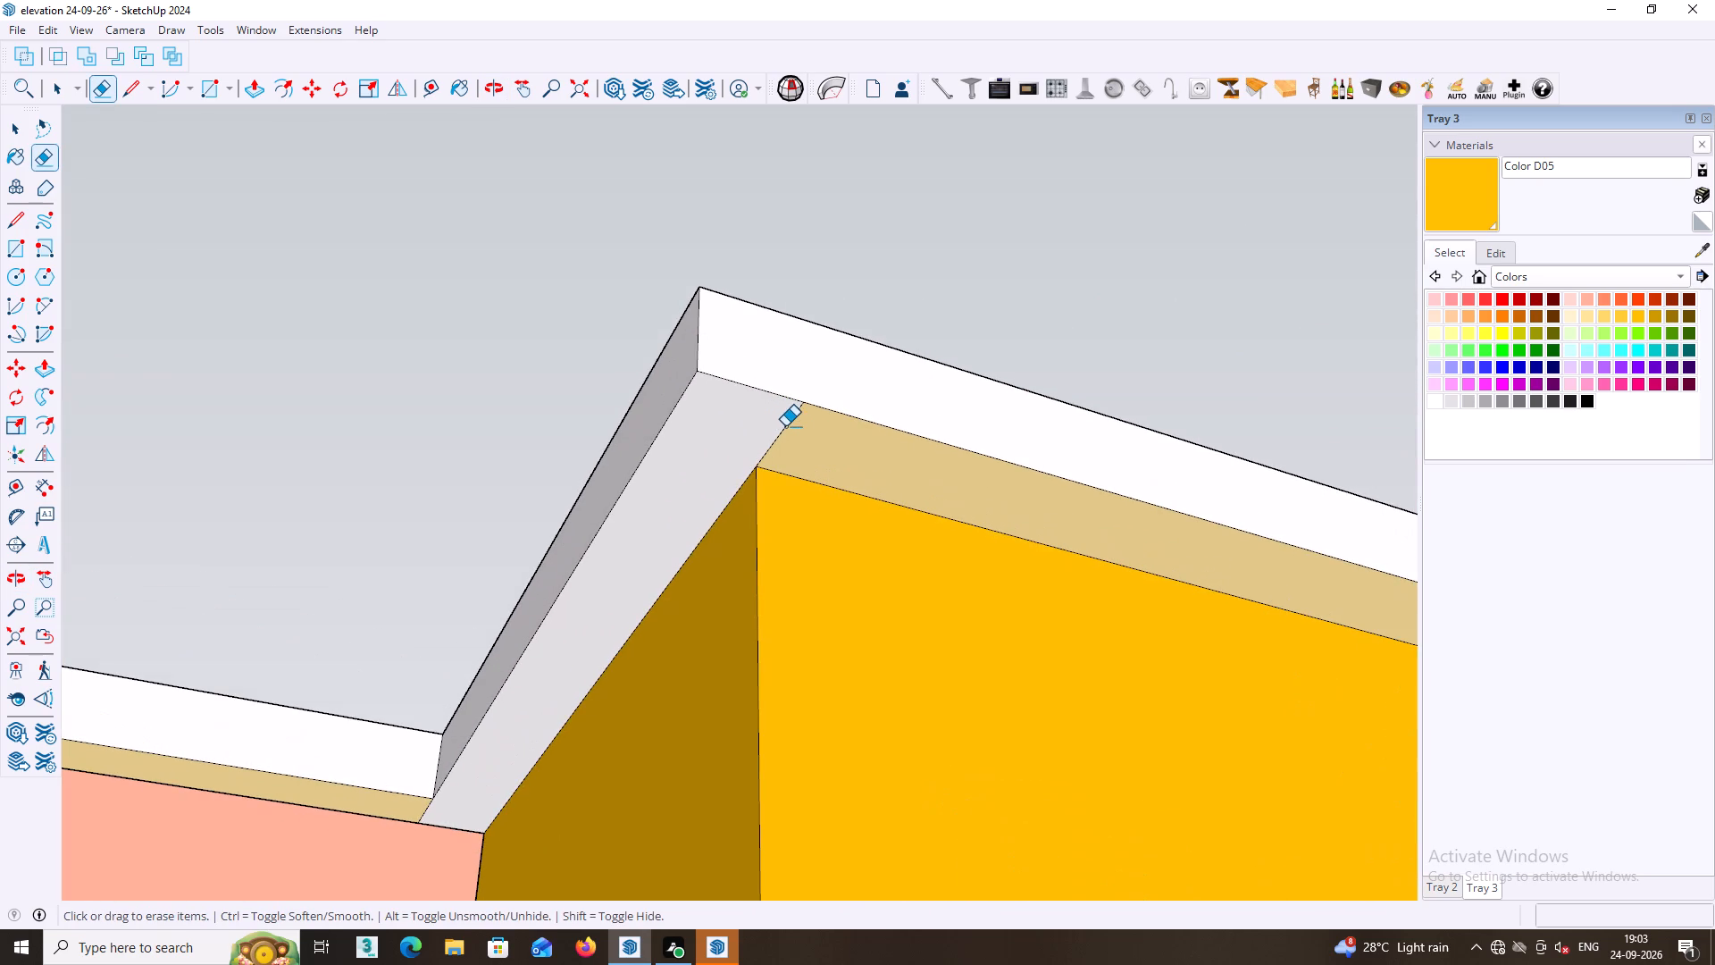
pyautogui.click(787, 426)
pyautogui.scroll(-5, 777, 435)
pyautogui.moveTo(754, 517); pyautogui.dragTo(942, 457, button='middle')
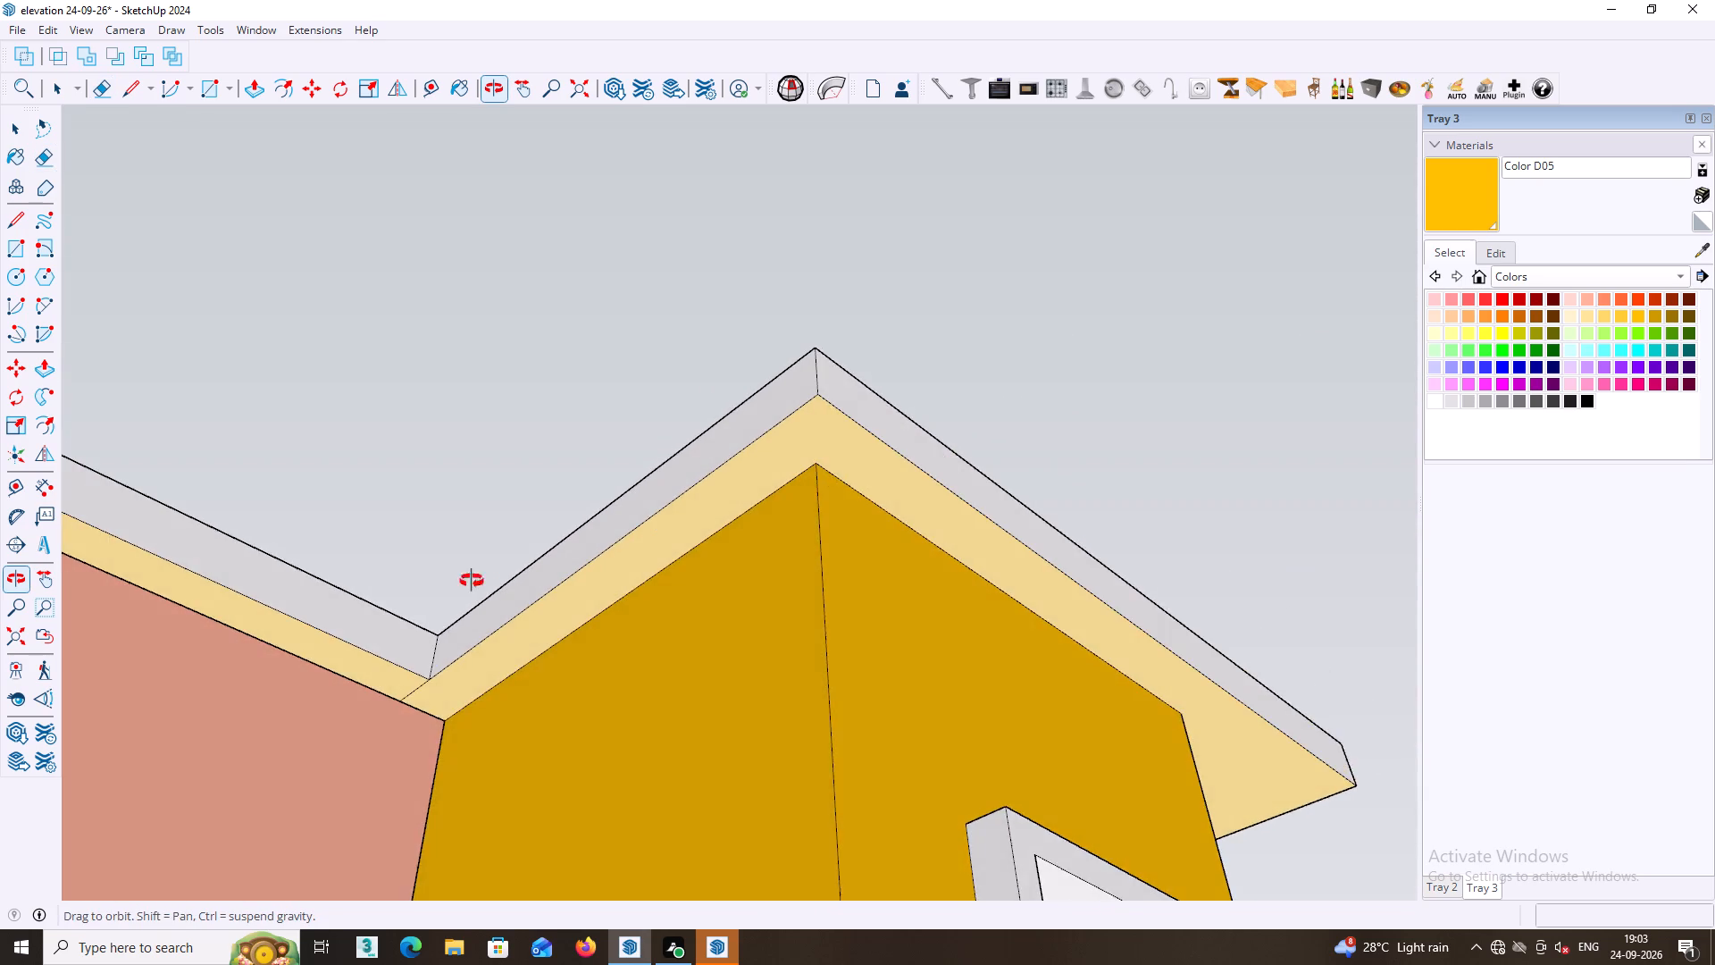
pyautogui.scroll(7, 400, 627)
pyautogui.click(418, 707)
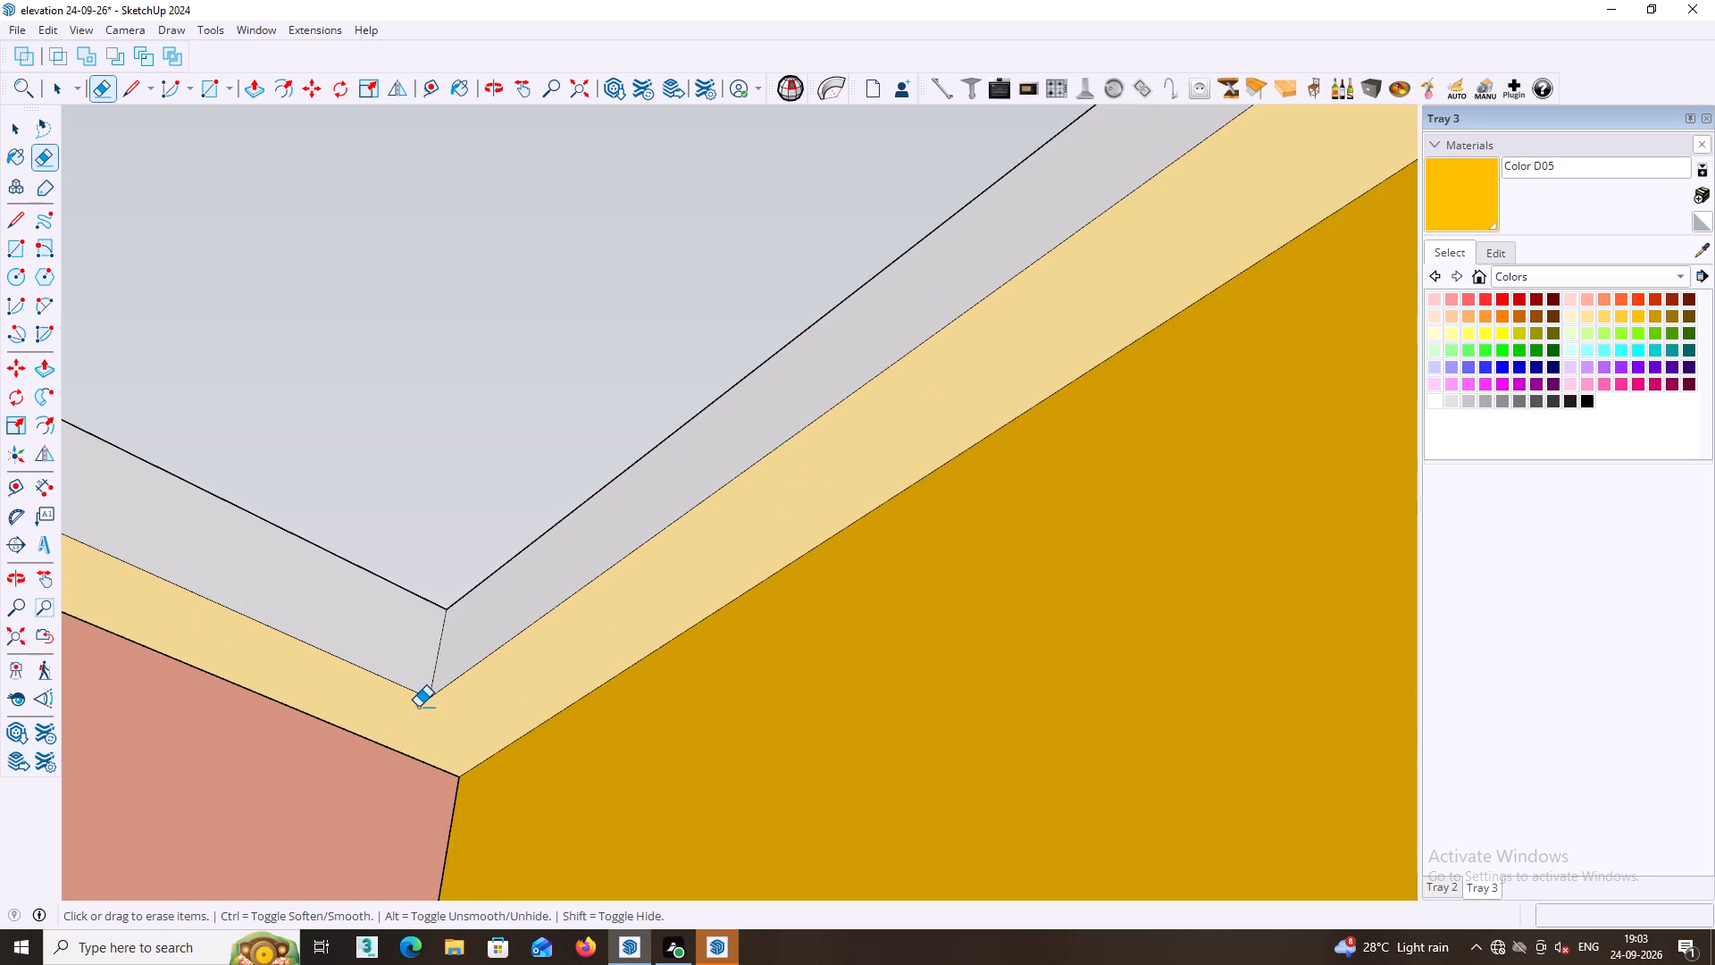
# Examine the whole two-storey house elevation from the front and both sides, next to the neighbouring tan building.
pyautogui.scroll(-20, 419, 707)
pyautogui.scroll(-6, 745, 687)
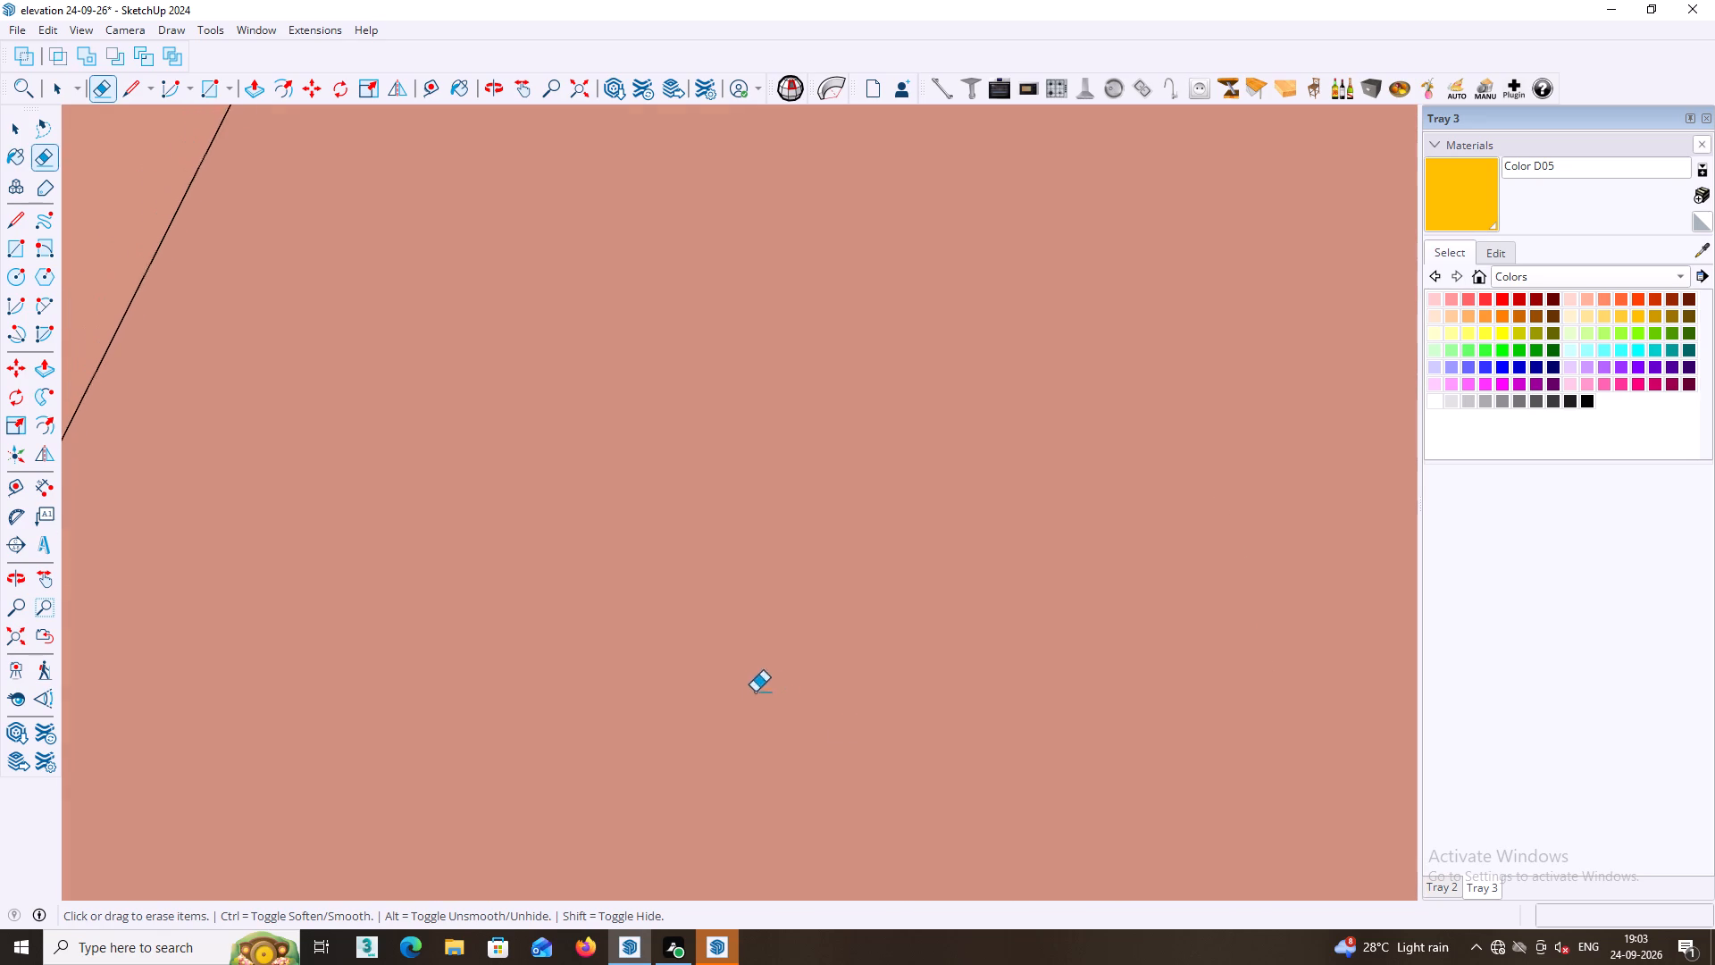
pyautogui.scroll(-2, 755, 692)
pyautogui.click(22, 642)
pyautogui.scroll(-2, 136, 728)
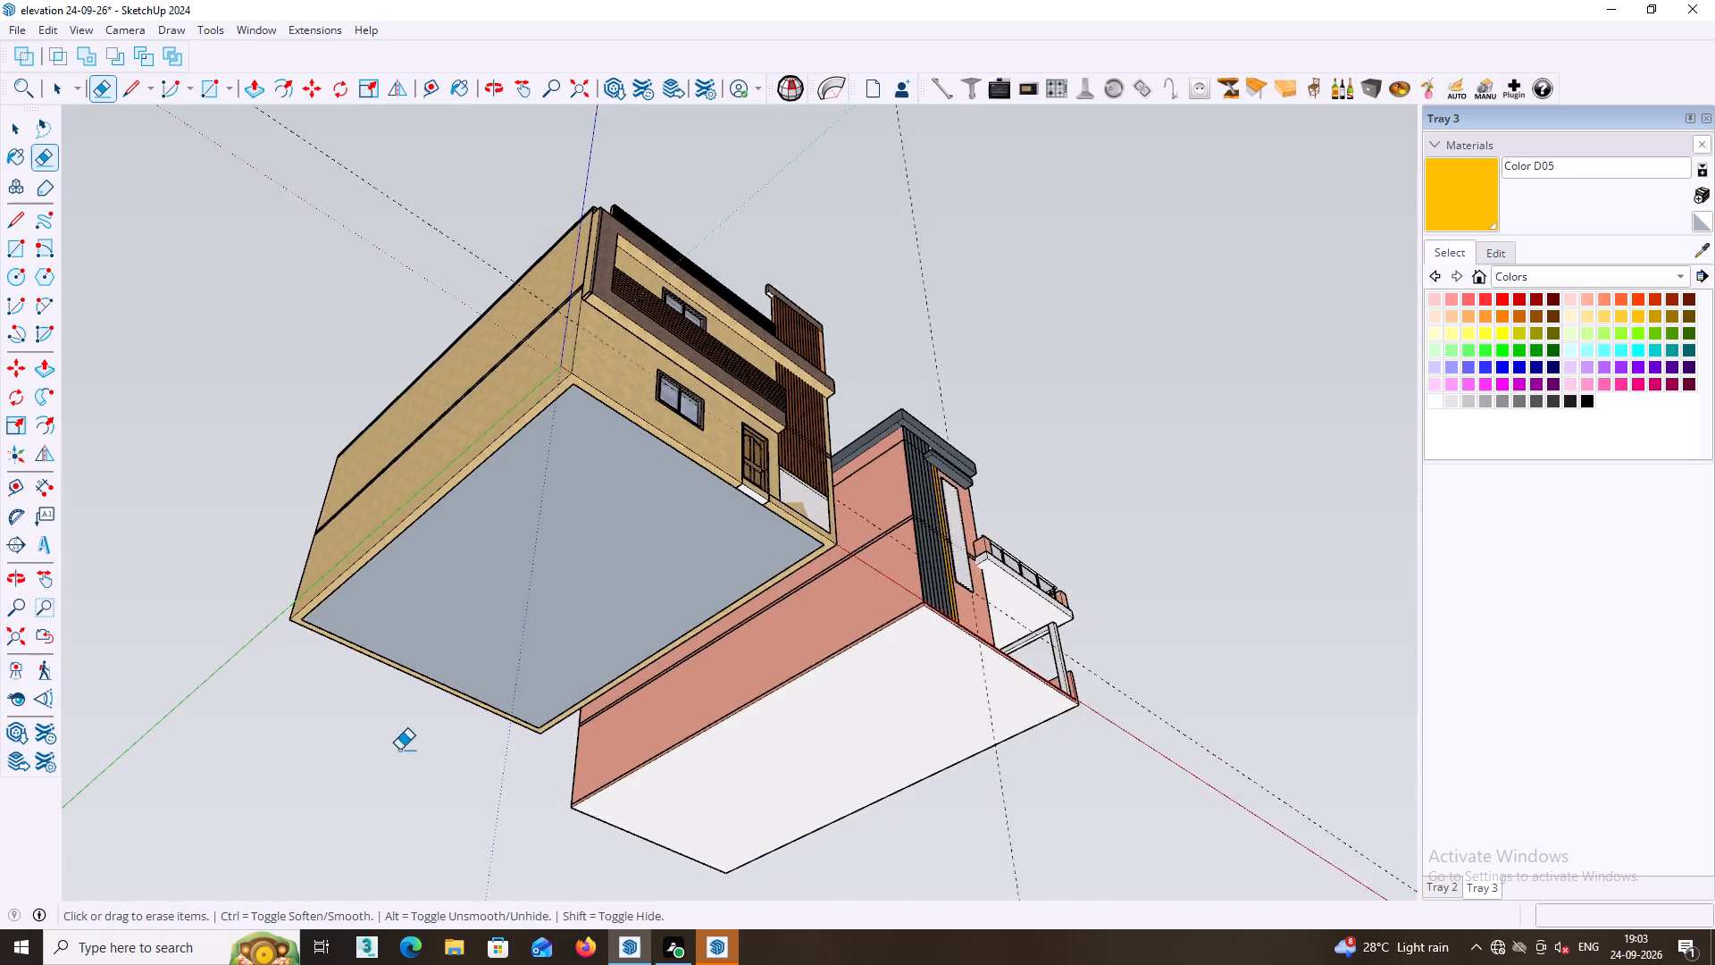
pyautogui.scroll(-3, 399, 750)
pyautogui.moveTo(584, 629); pyautogui.dragTo(470, 891, button='middle')
pyautogui.moveTo(925, 544); pyautogui.dragTo(867, 731, button='middle')
pyautogui.scroll(2, 908, 542)
pyautogui.moveTo(914, 536); pyautogui.dragTo(676, 623, button='middle')
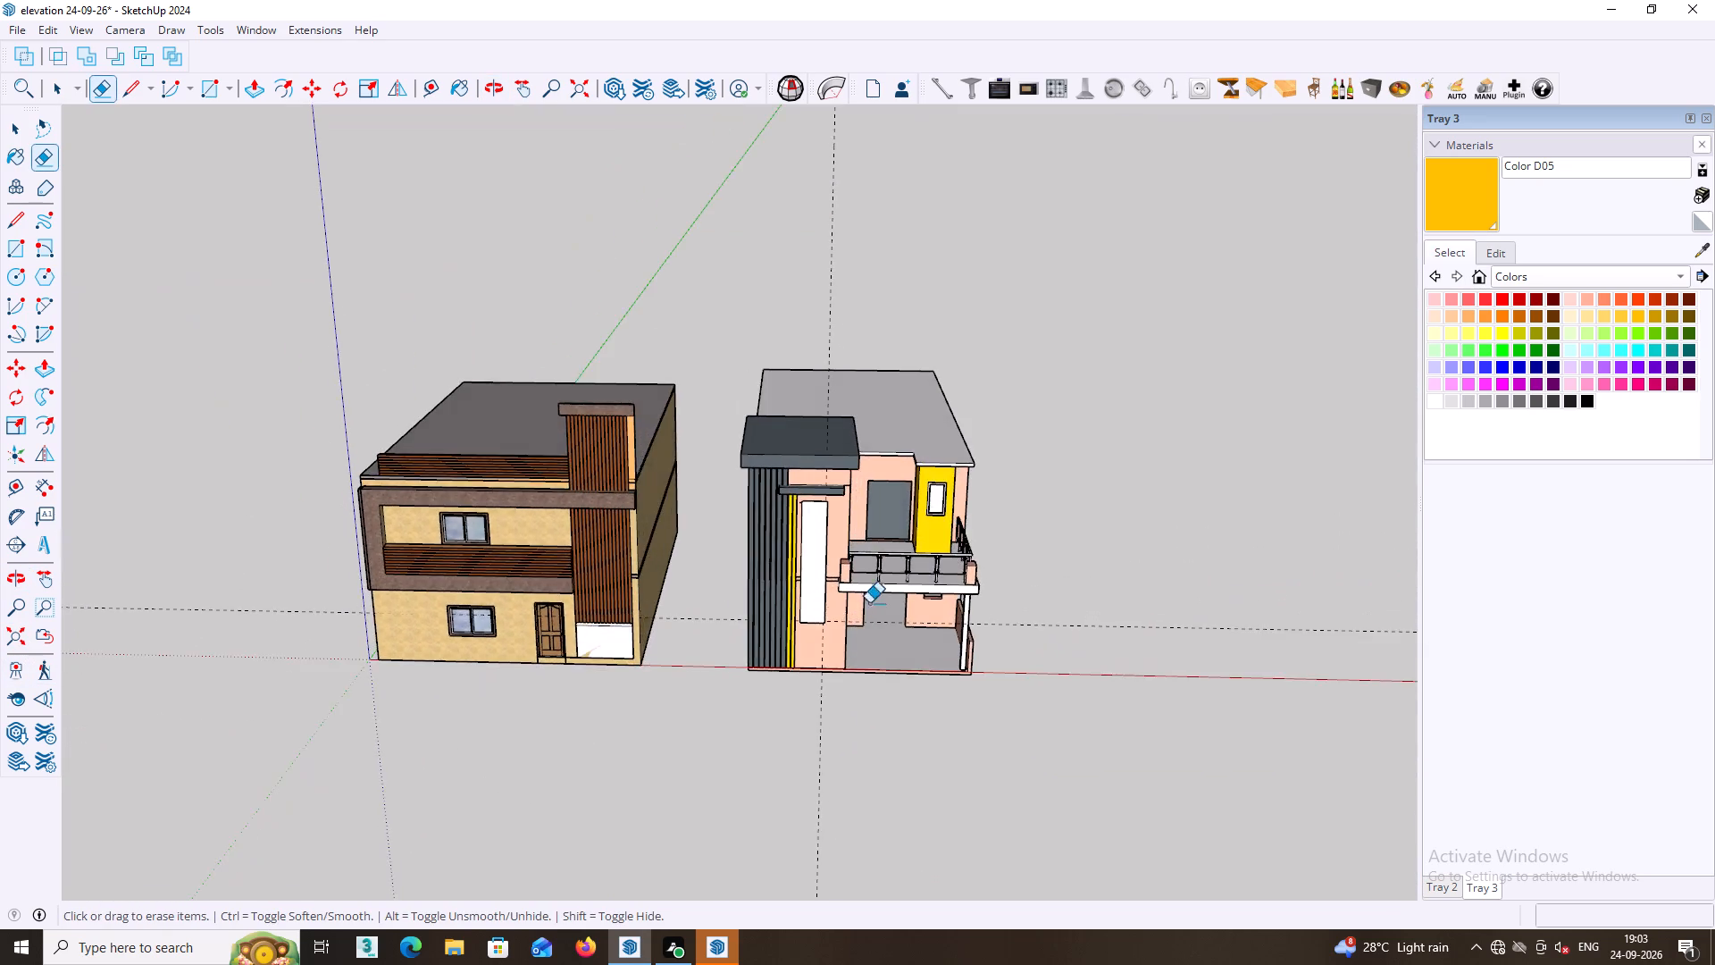
pyautogui.scroll(4, 880, 592)
pyautogui.scroll(3, 1026, 646)
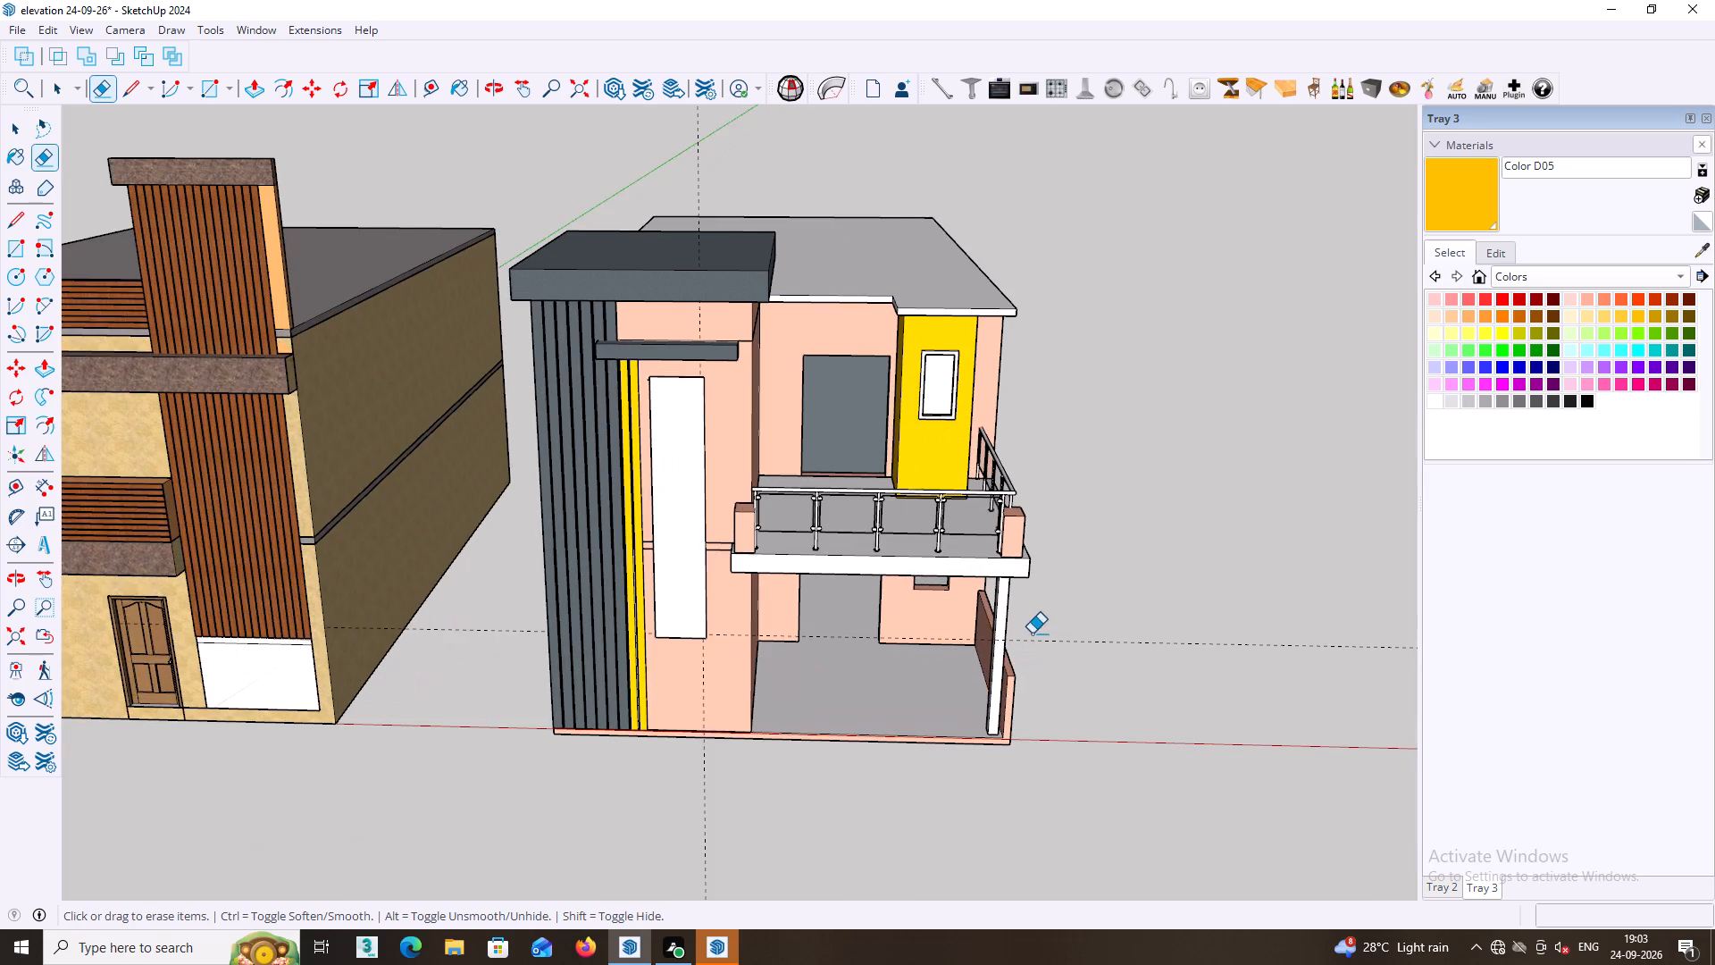
pyautogui.moveTo(1032, 634); pyautogui.dragTo(931, 501, button='middle')
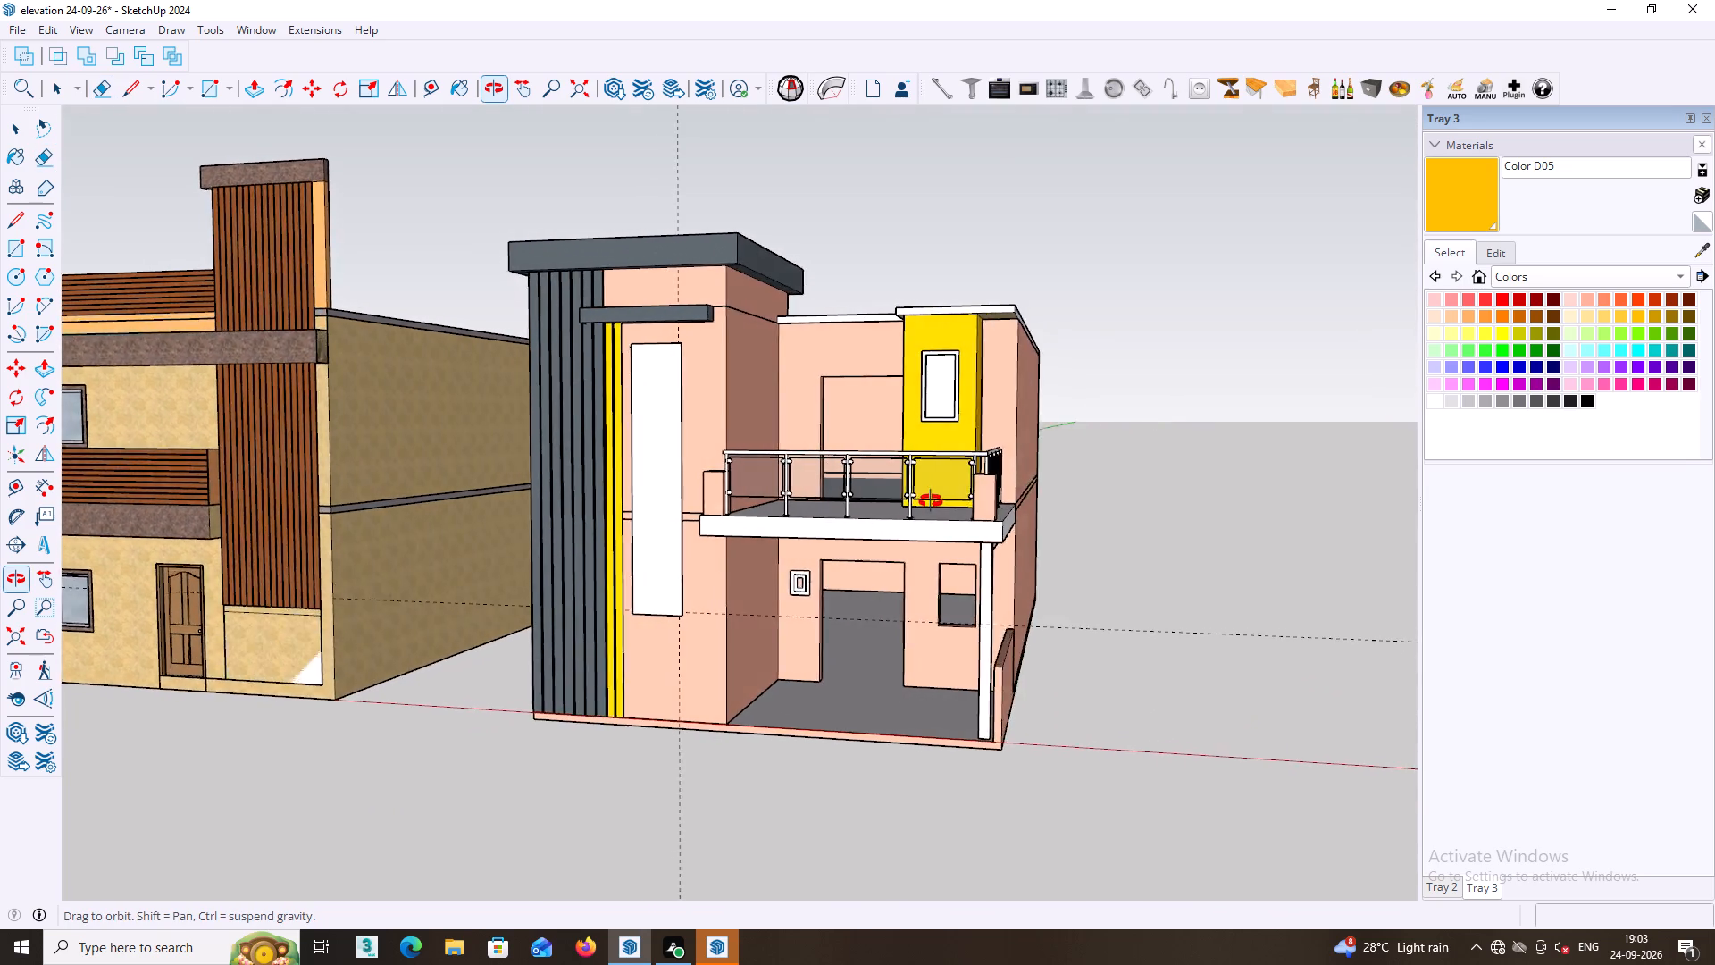
pyautogui.moveTo(931, 501); pyautogui.dragTo(1167, 525, button='middle')
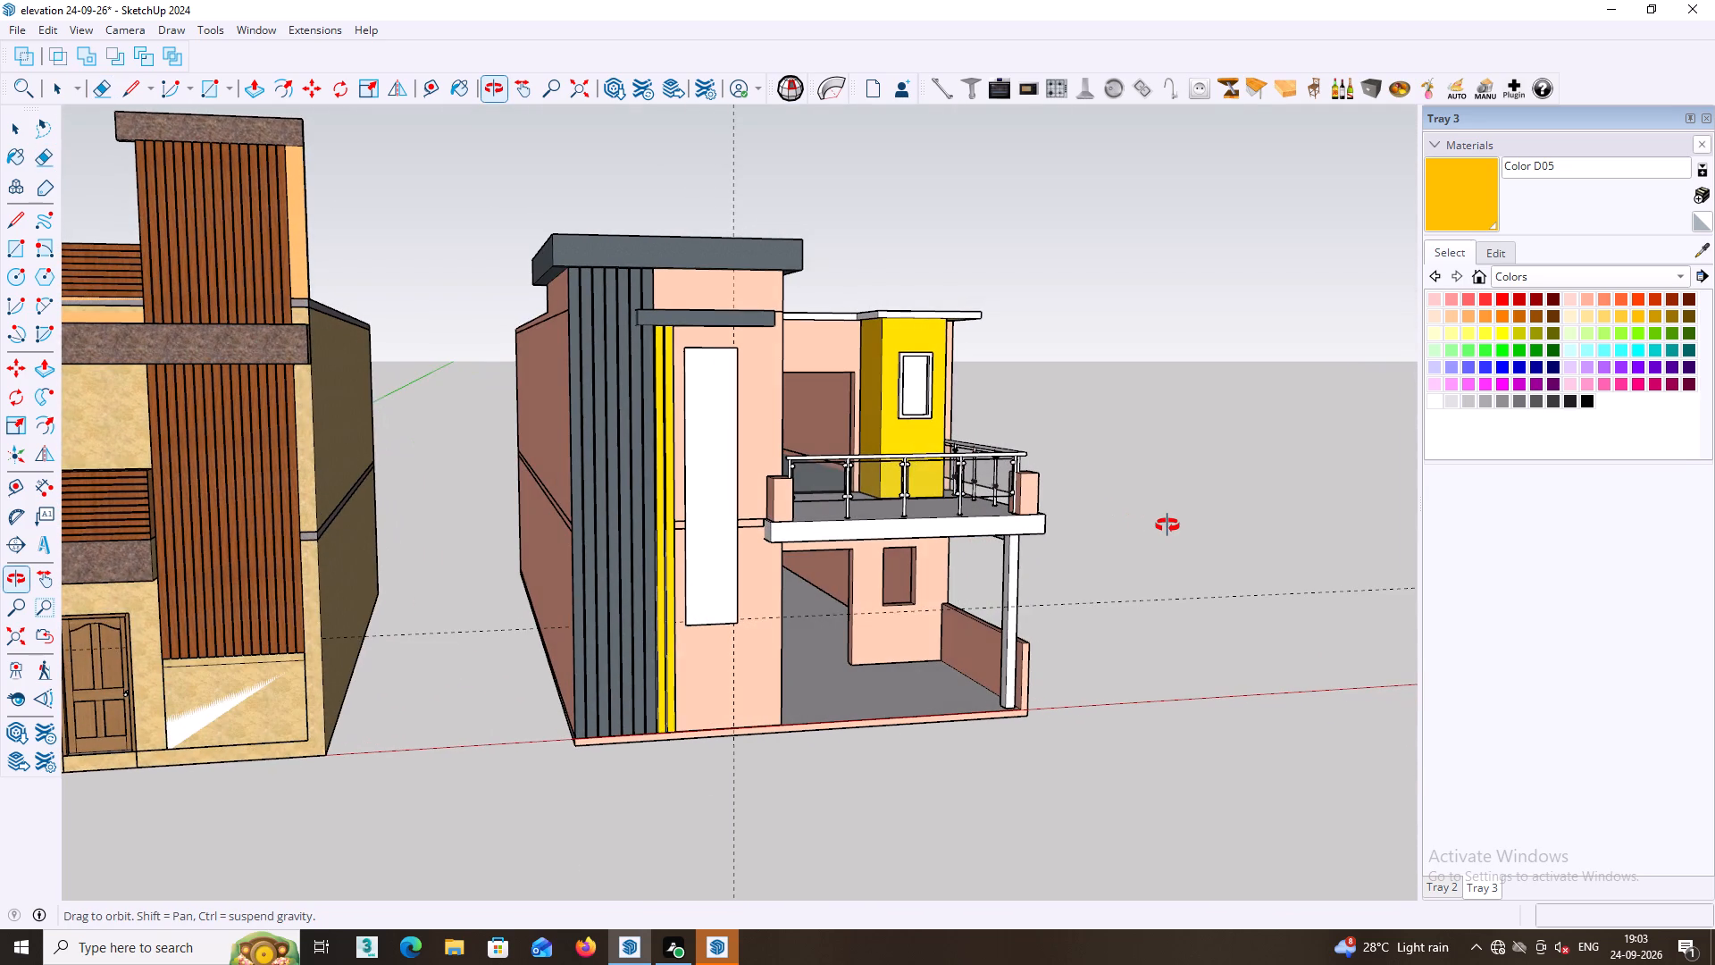
pyautogui.moveTo(1167, 525); pyautogui.dragTo(1171, 527, button='middle')
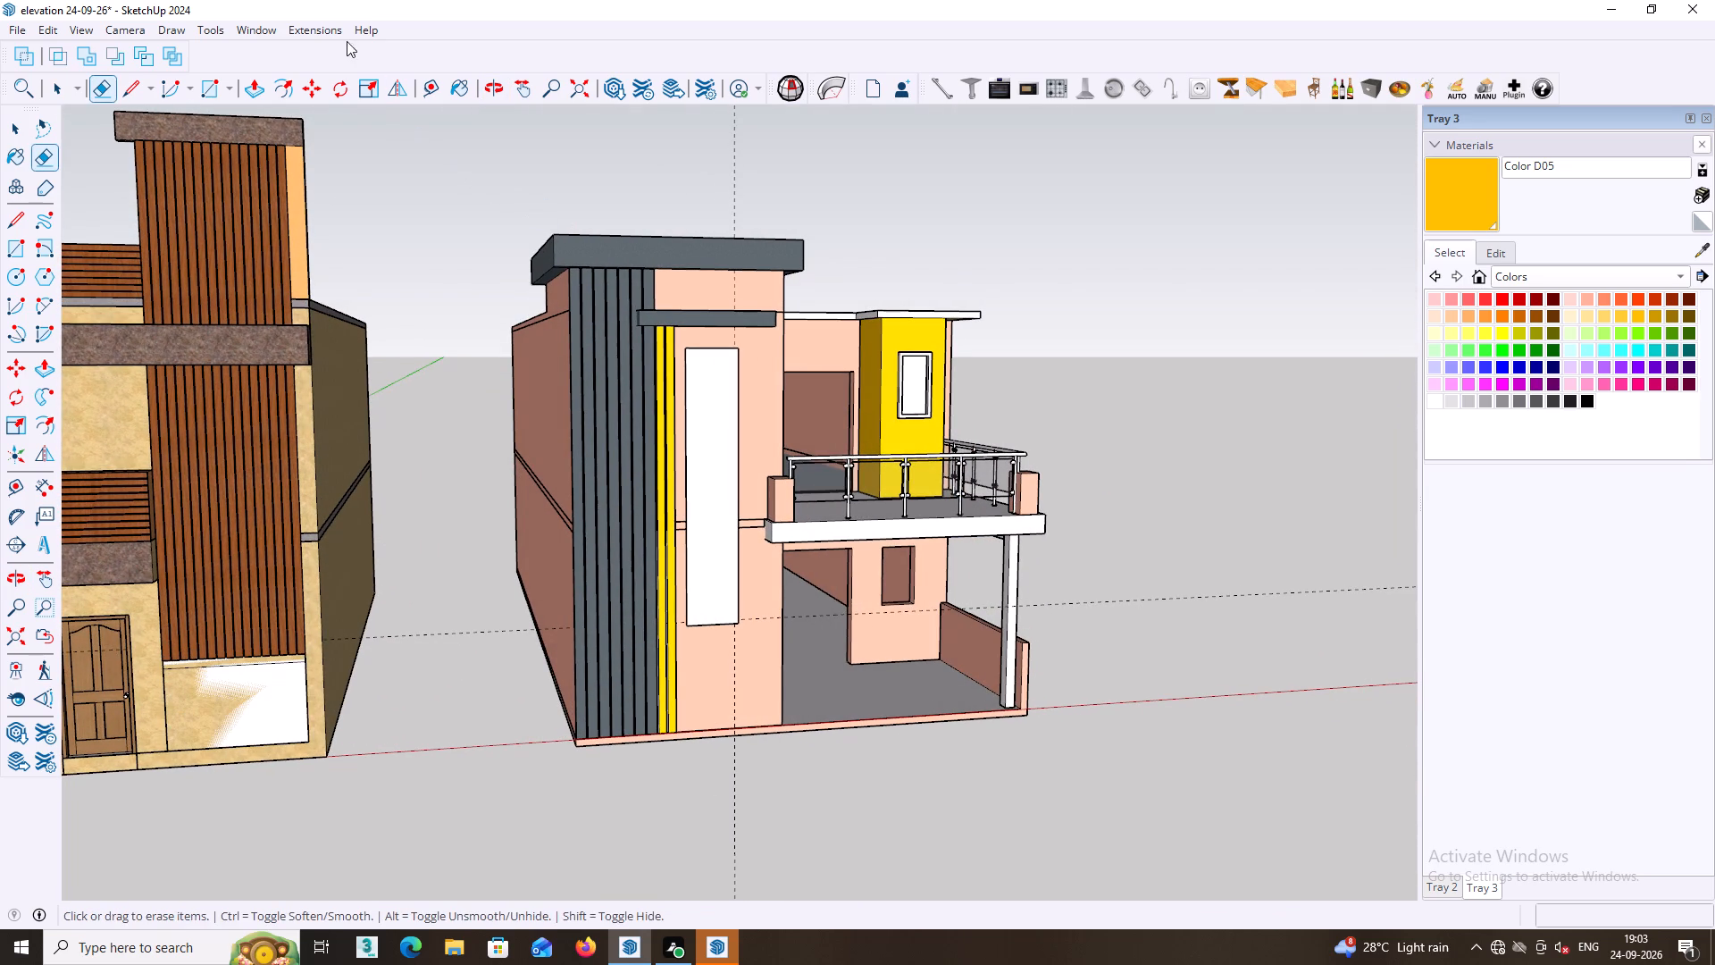